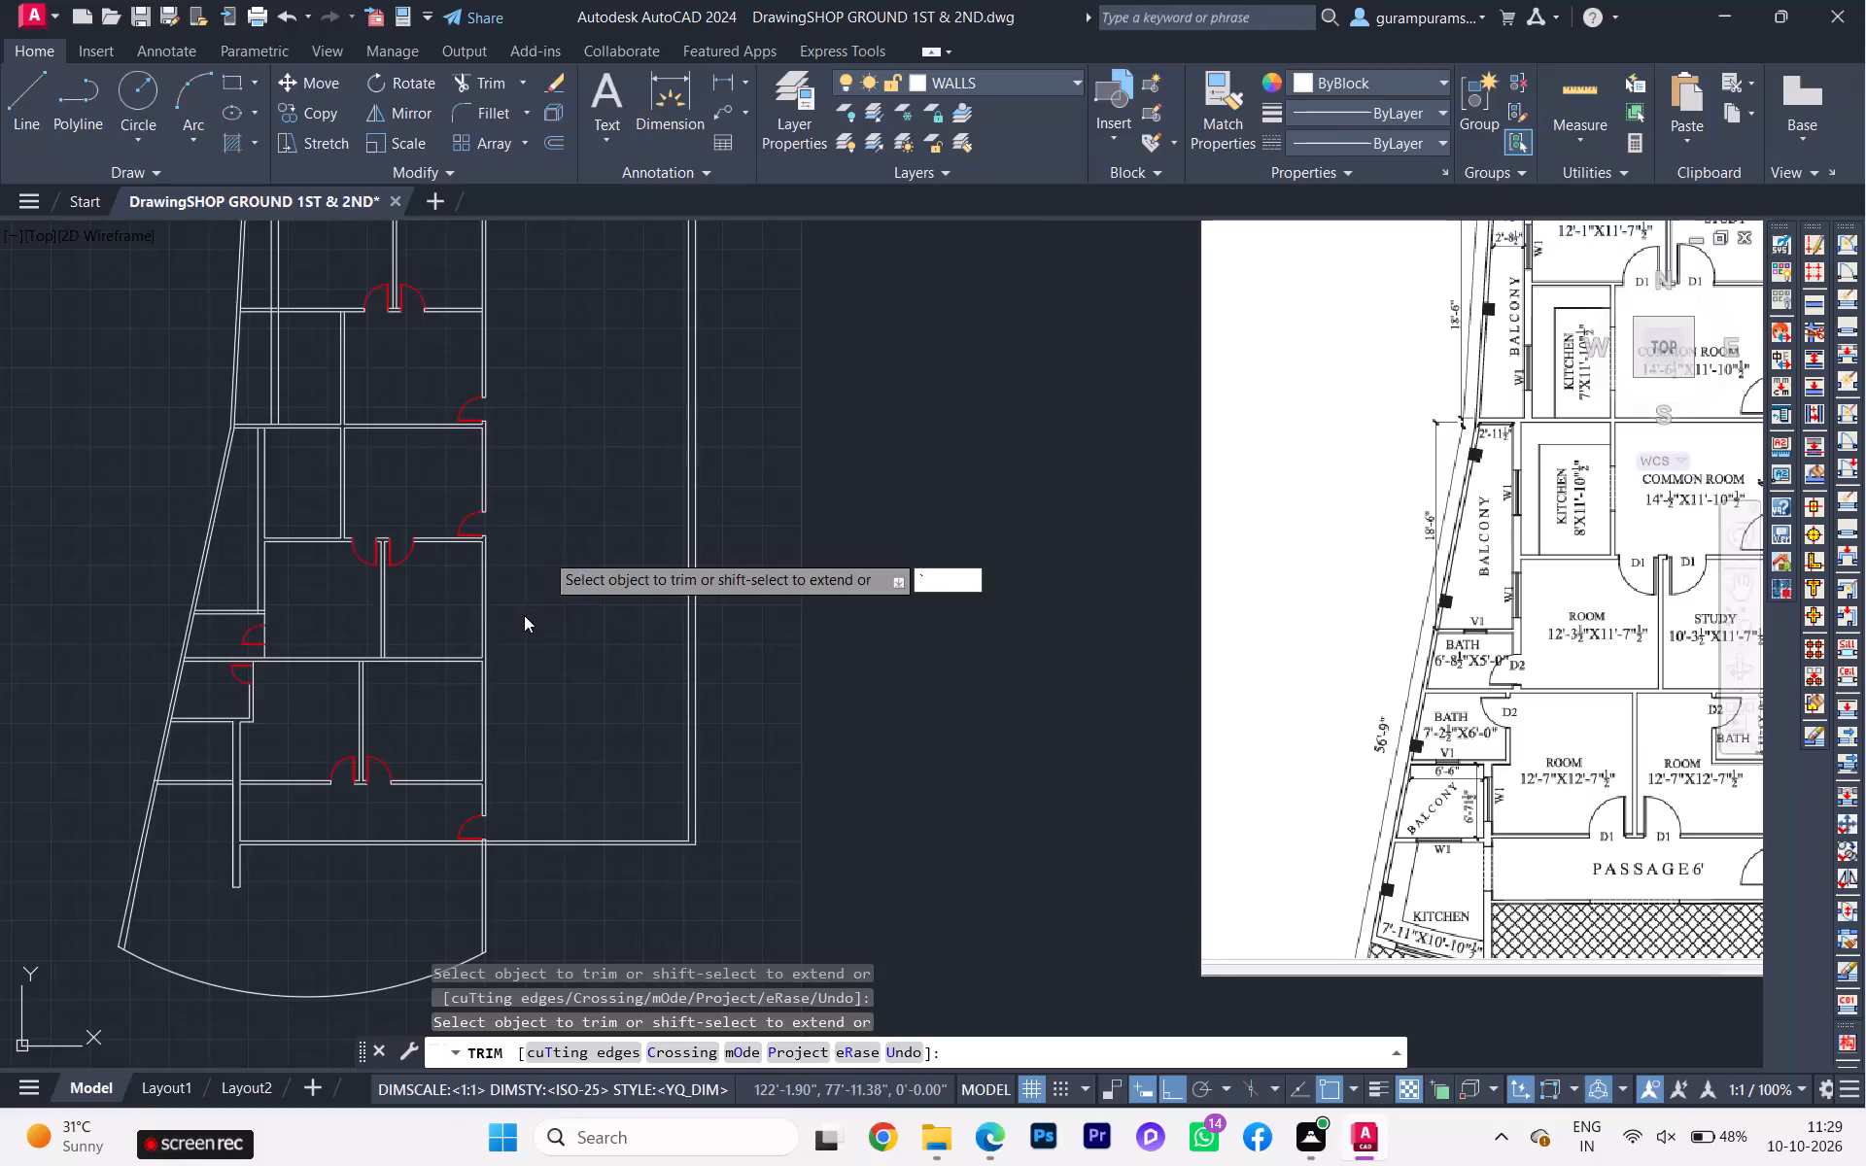
Leave the Trim command and compare the drawn floor plan's rooms and openings with the reference image.
scroll(524, 615, "up", 2)
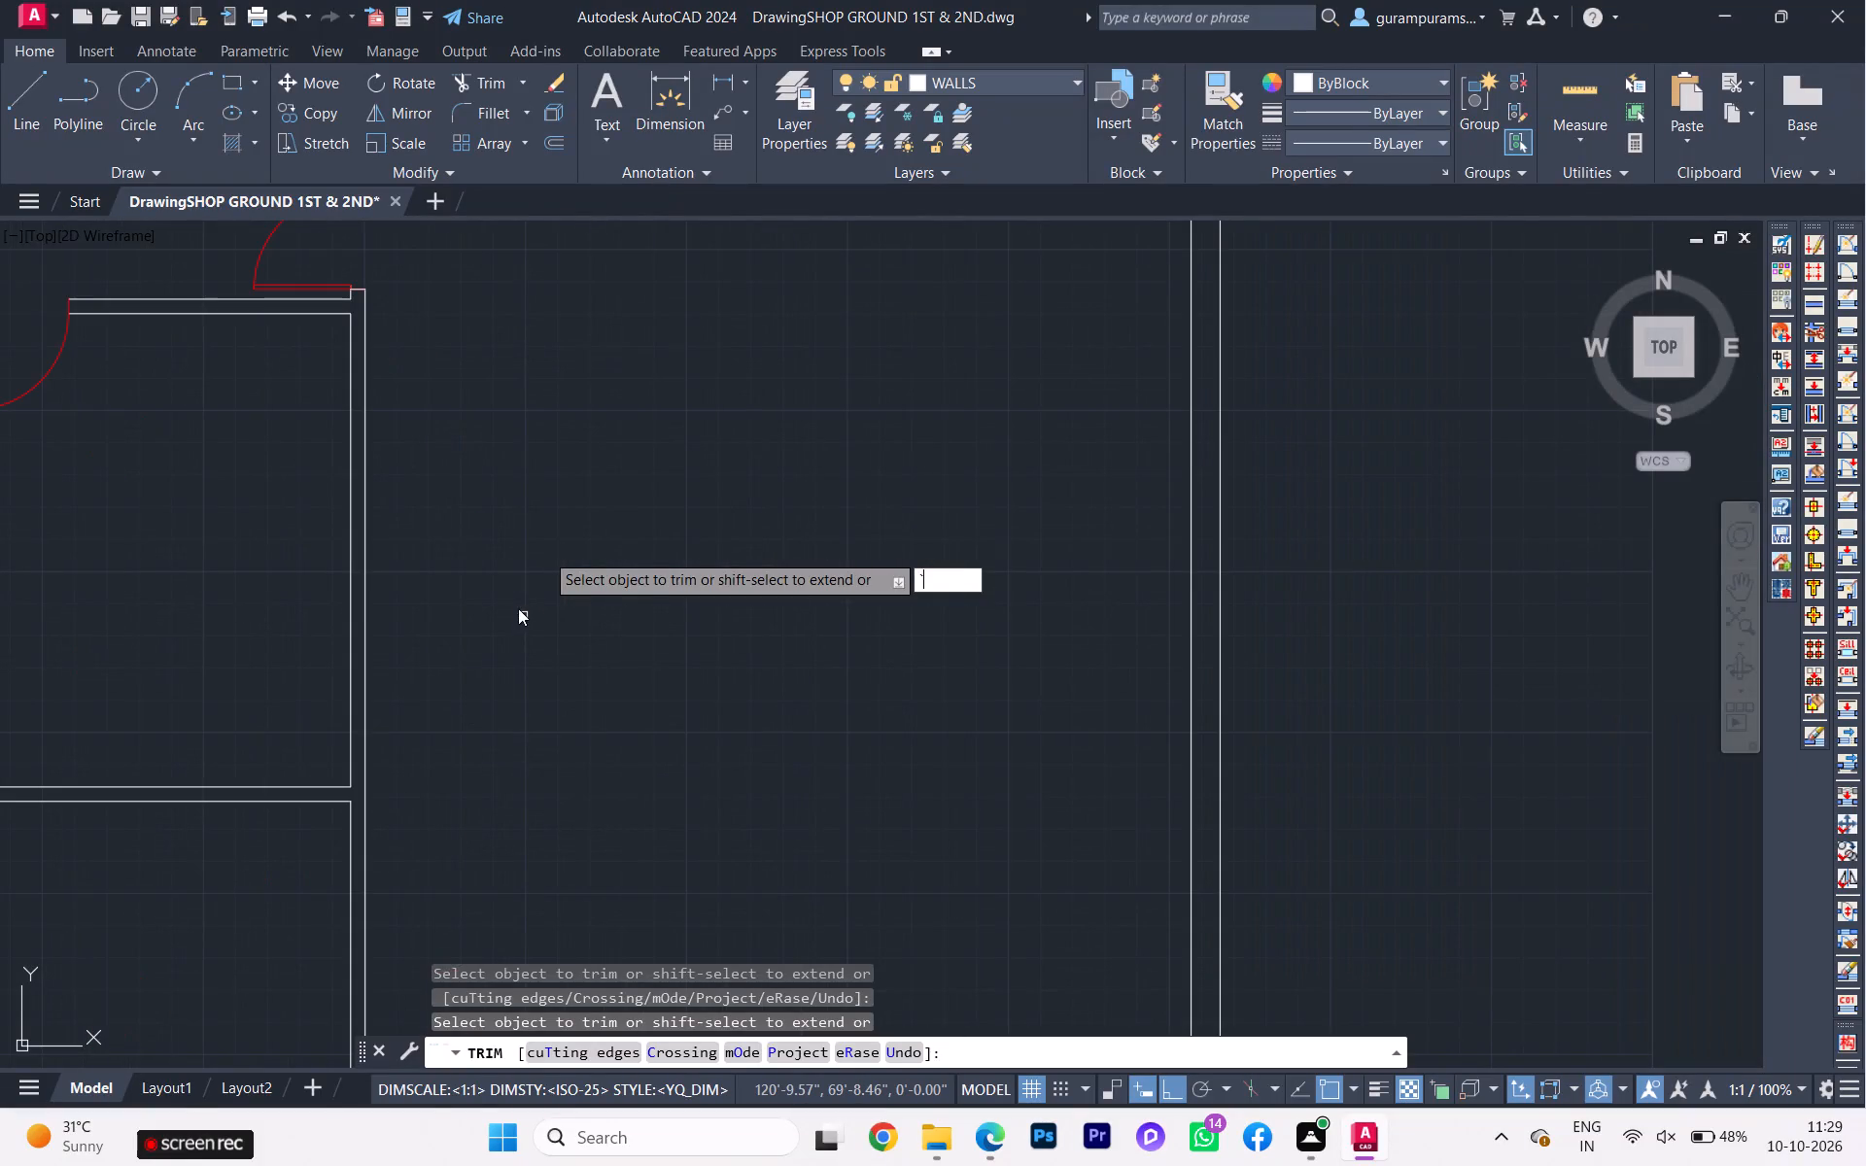
key("Escape")
scroll(501, 615, "down", 4)
scroll(436, 421, "down", 2)
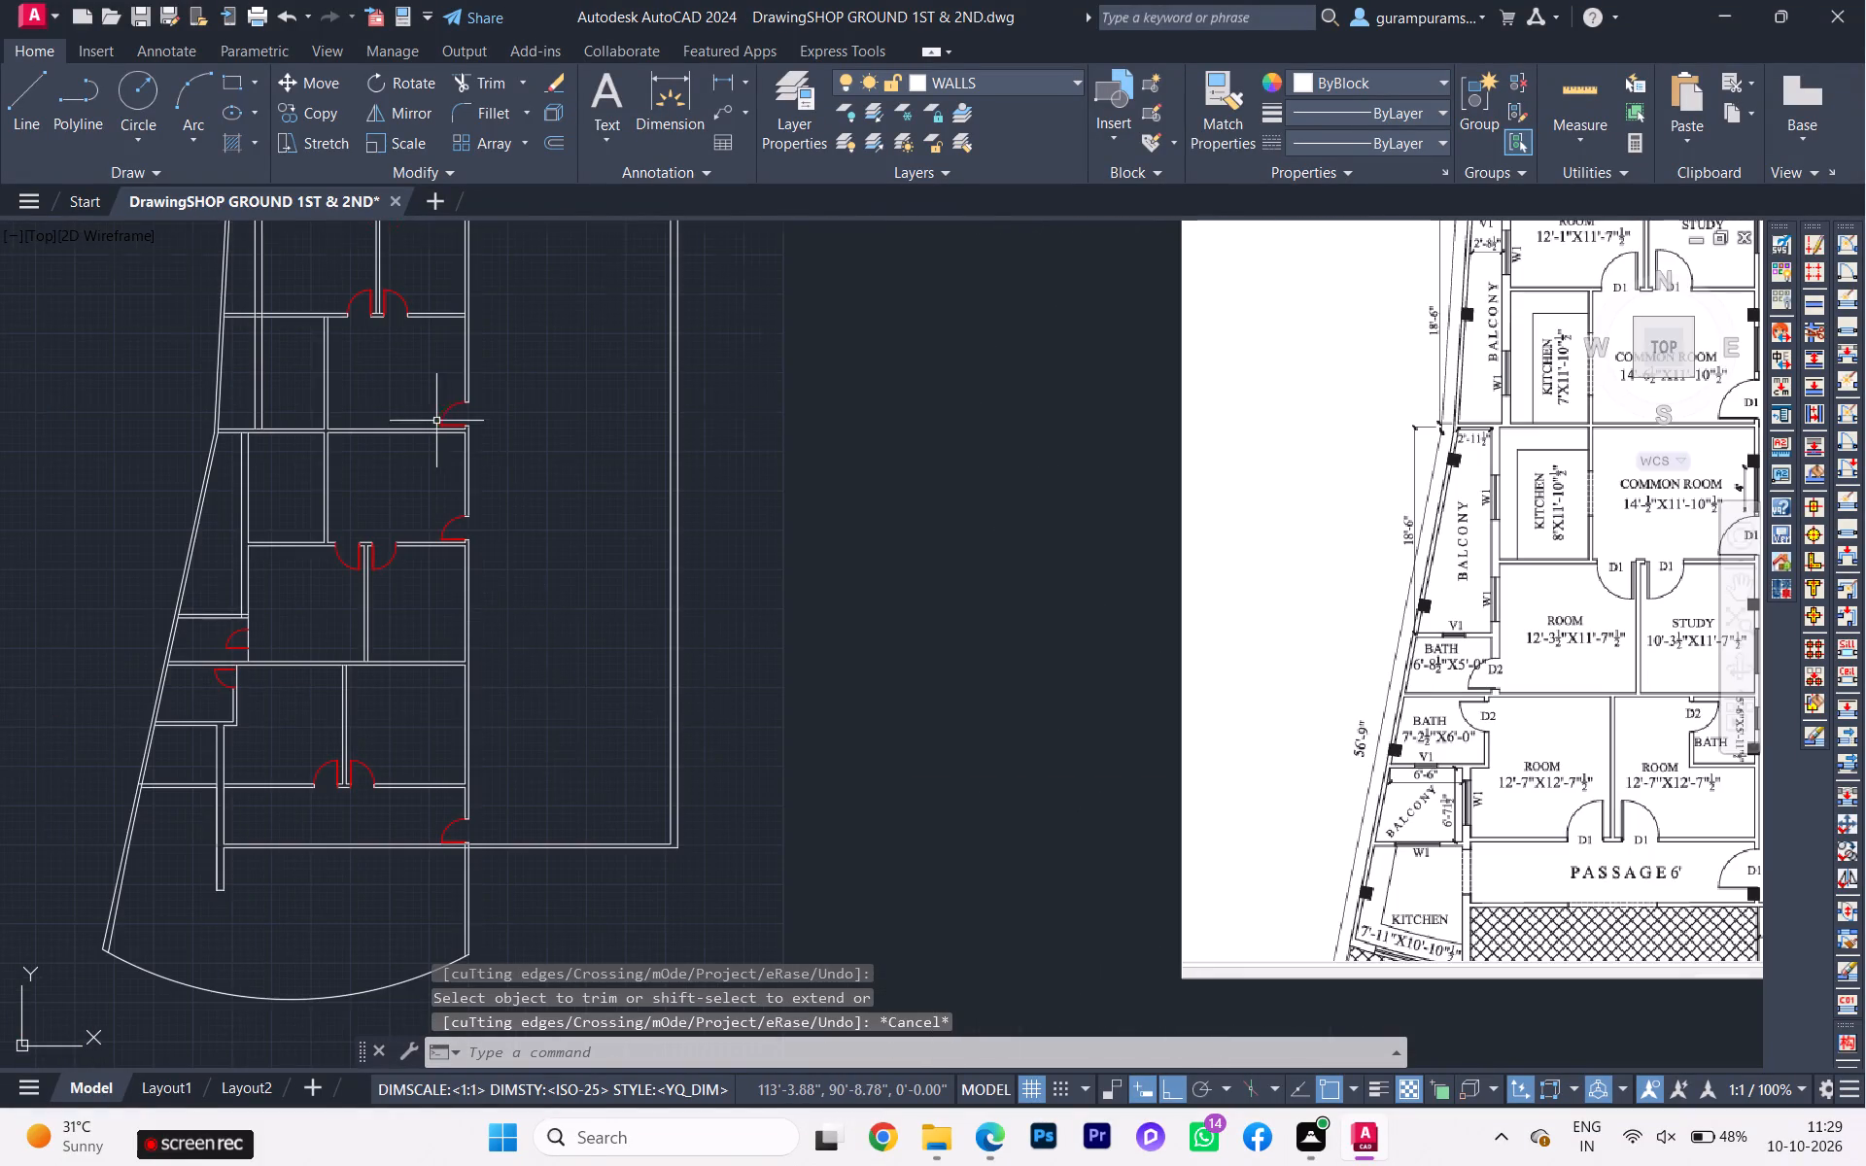
scroll(434, 263, "up", 2)
scroll(190, 503, "down", 1)
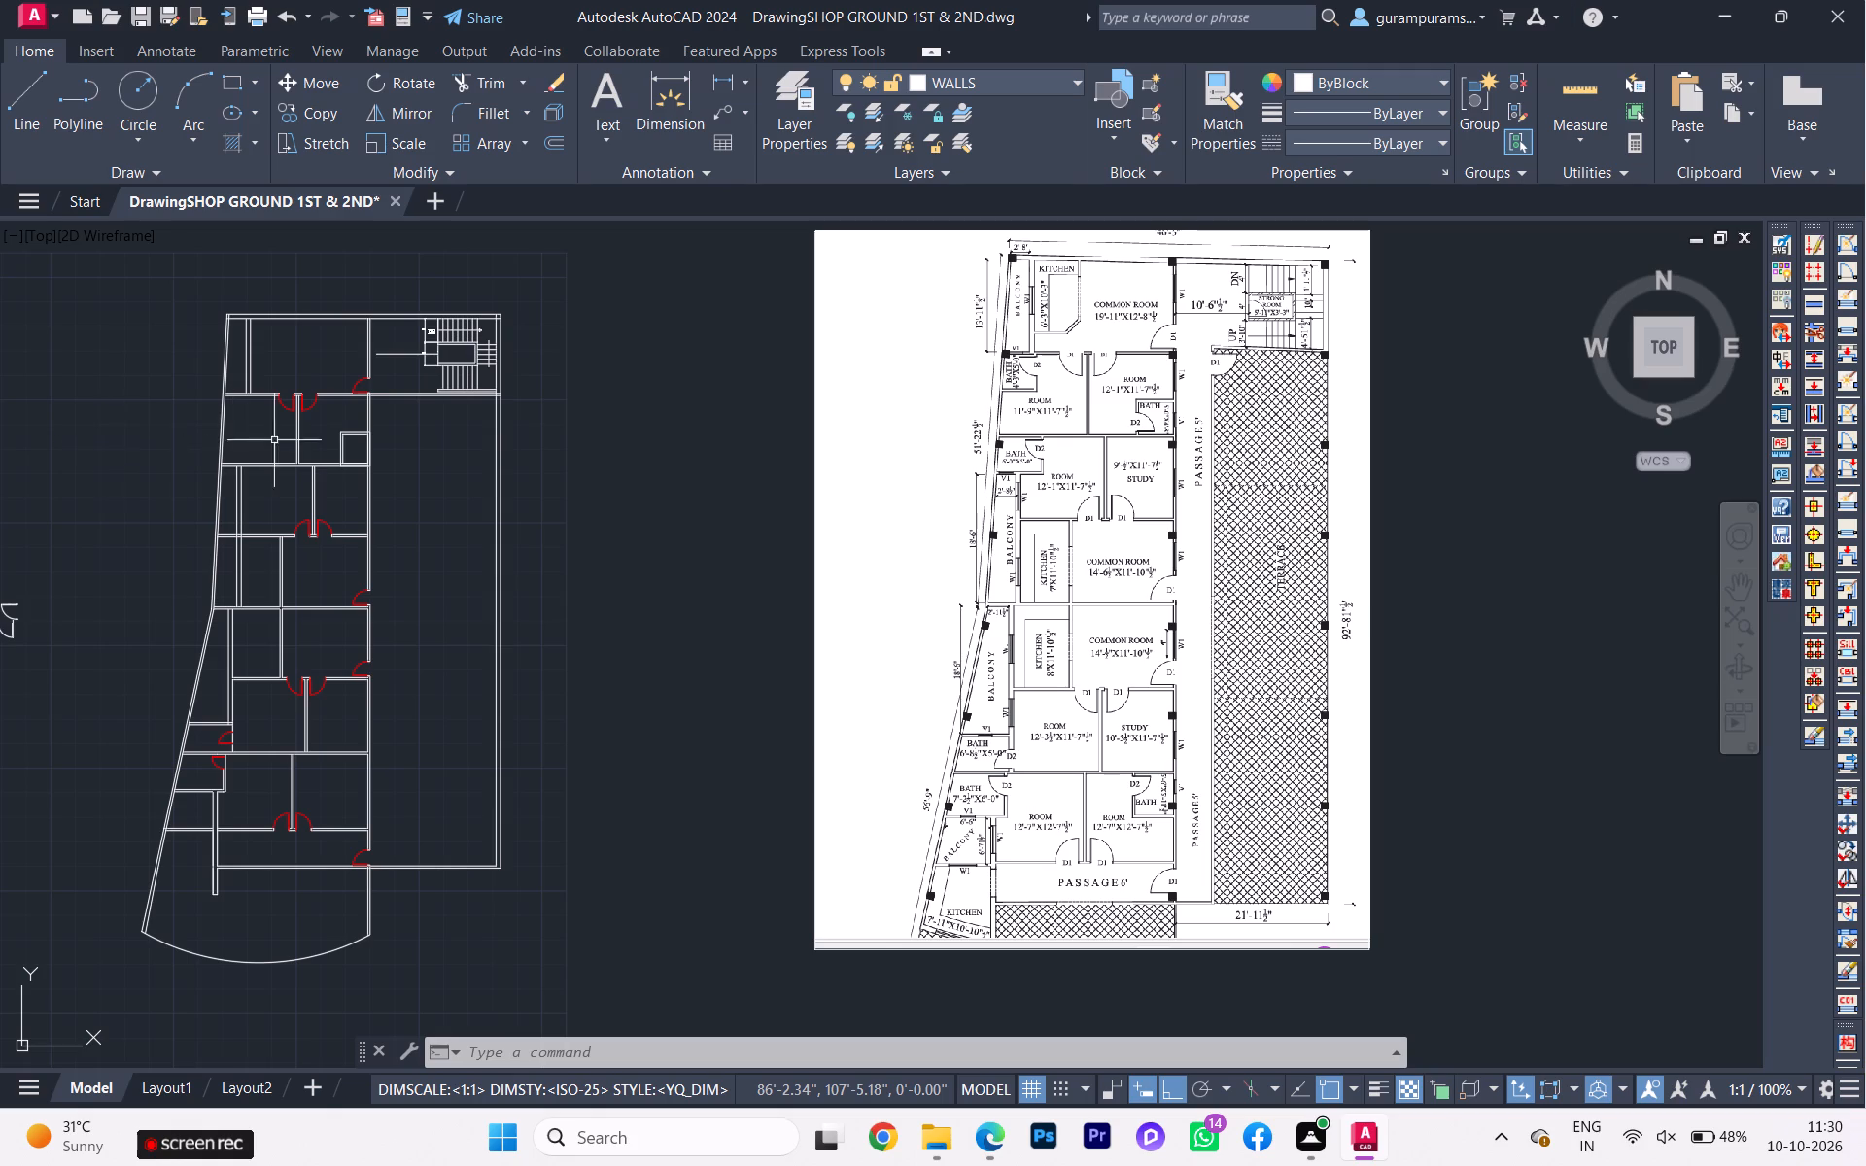
scroll(318, 426, "up", 2)
scroll(378, 377, "down", 1)
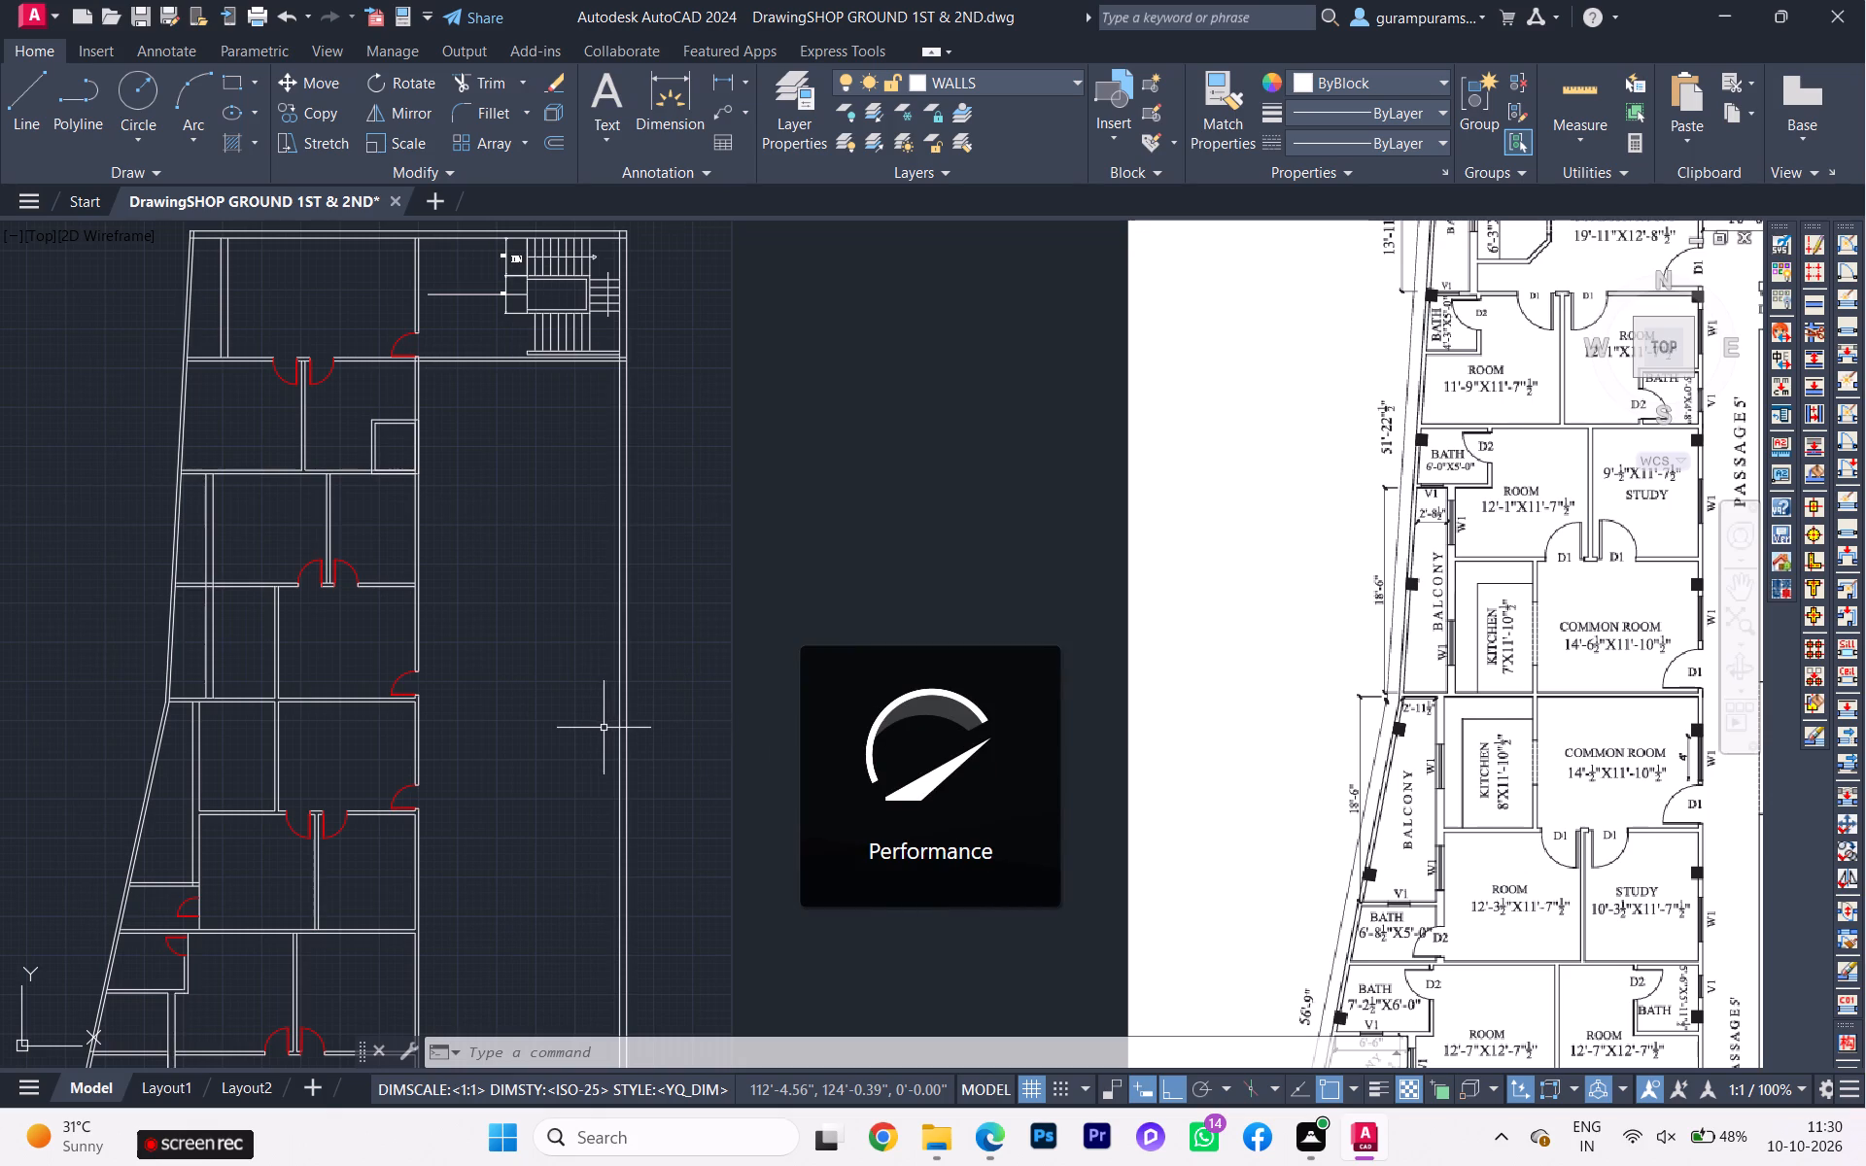
Copy the northern bath's two wall rectangles about 54'-3" straight south, into the north-east corner of the southernmost east room.
scroll(625, 588, "down", 1)
scroll(485, 429, "up", 1)
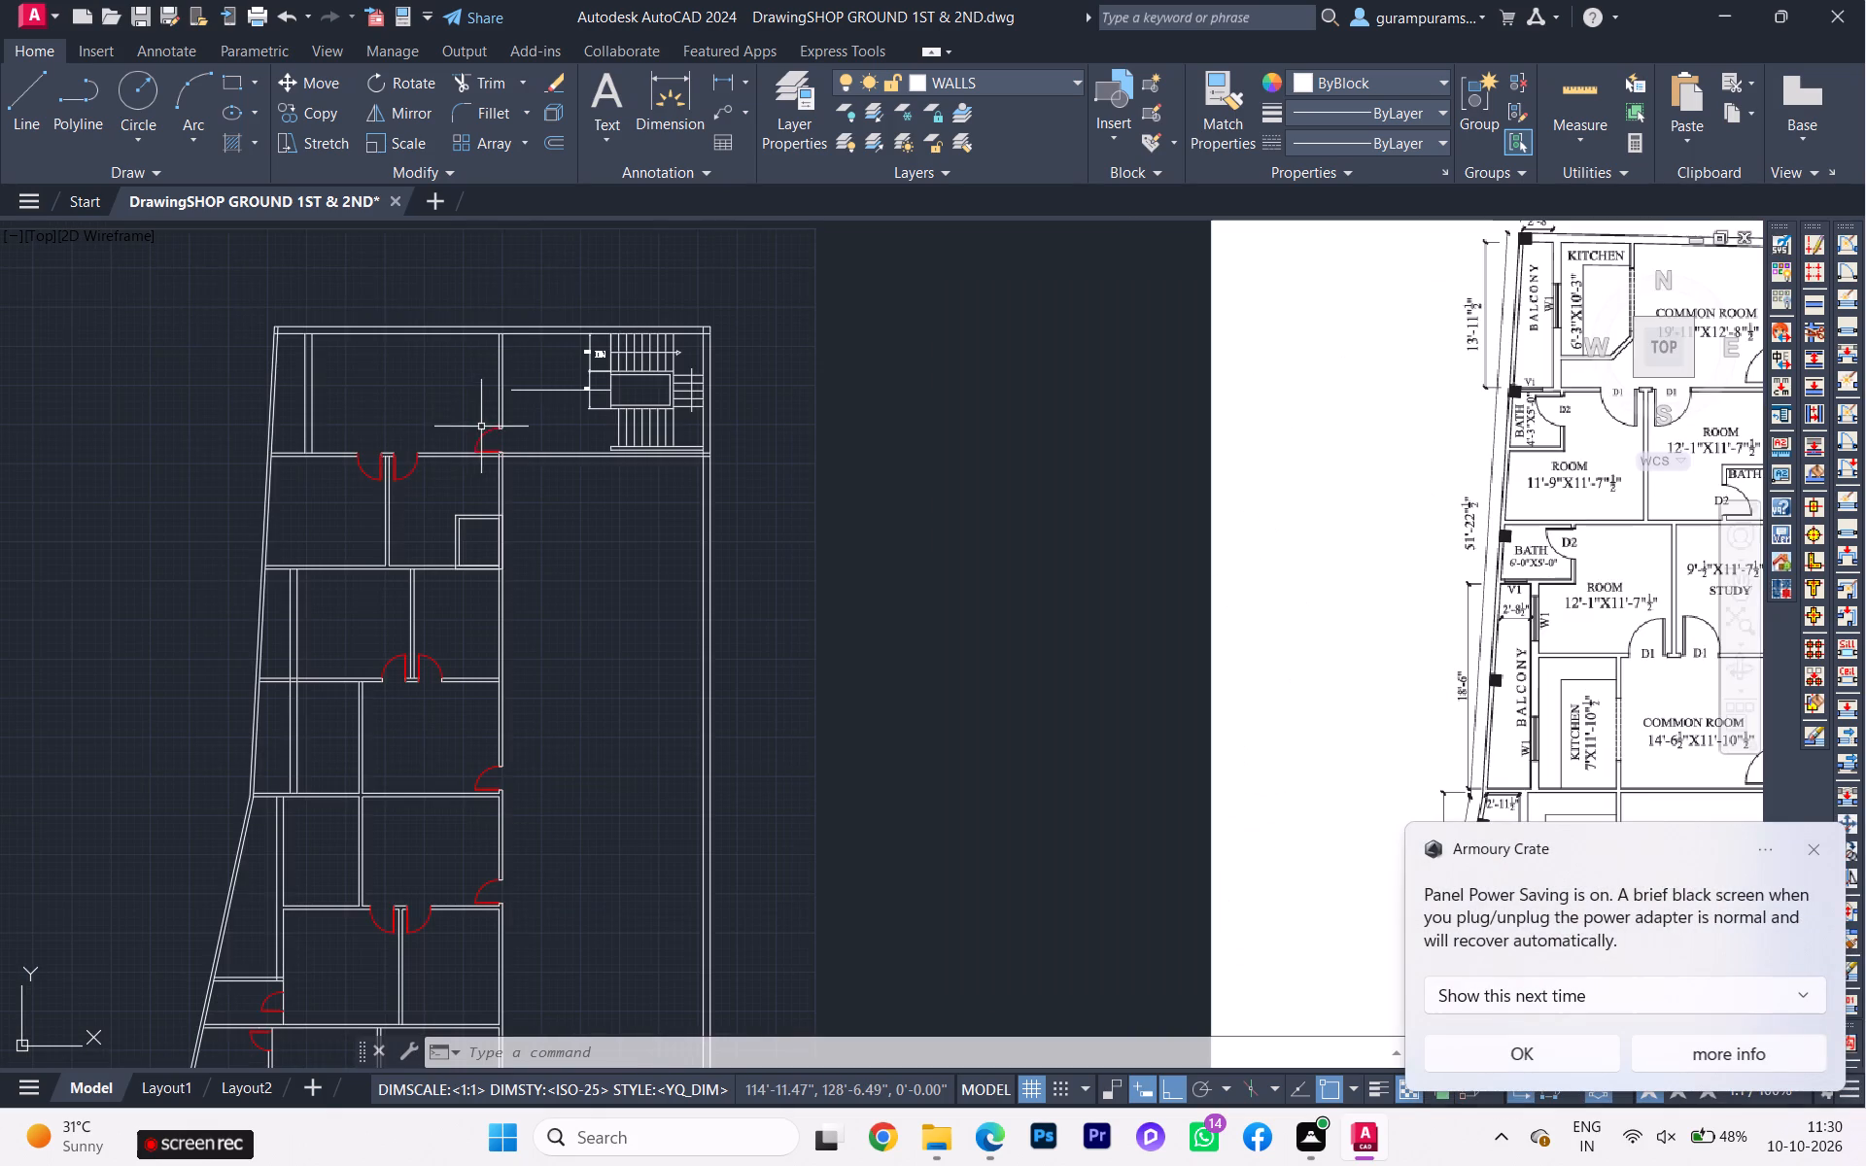
scroll(454, 505, "up", 2)
left_click(488, 560)
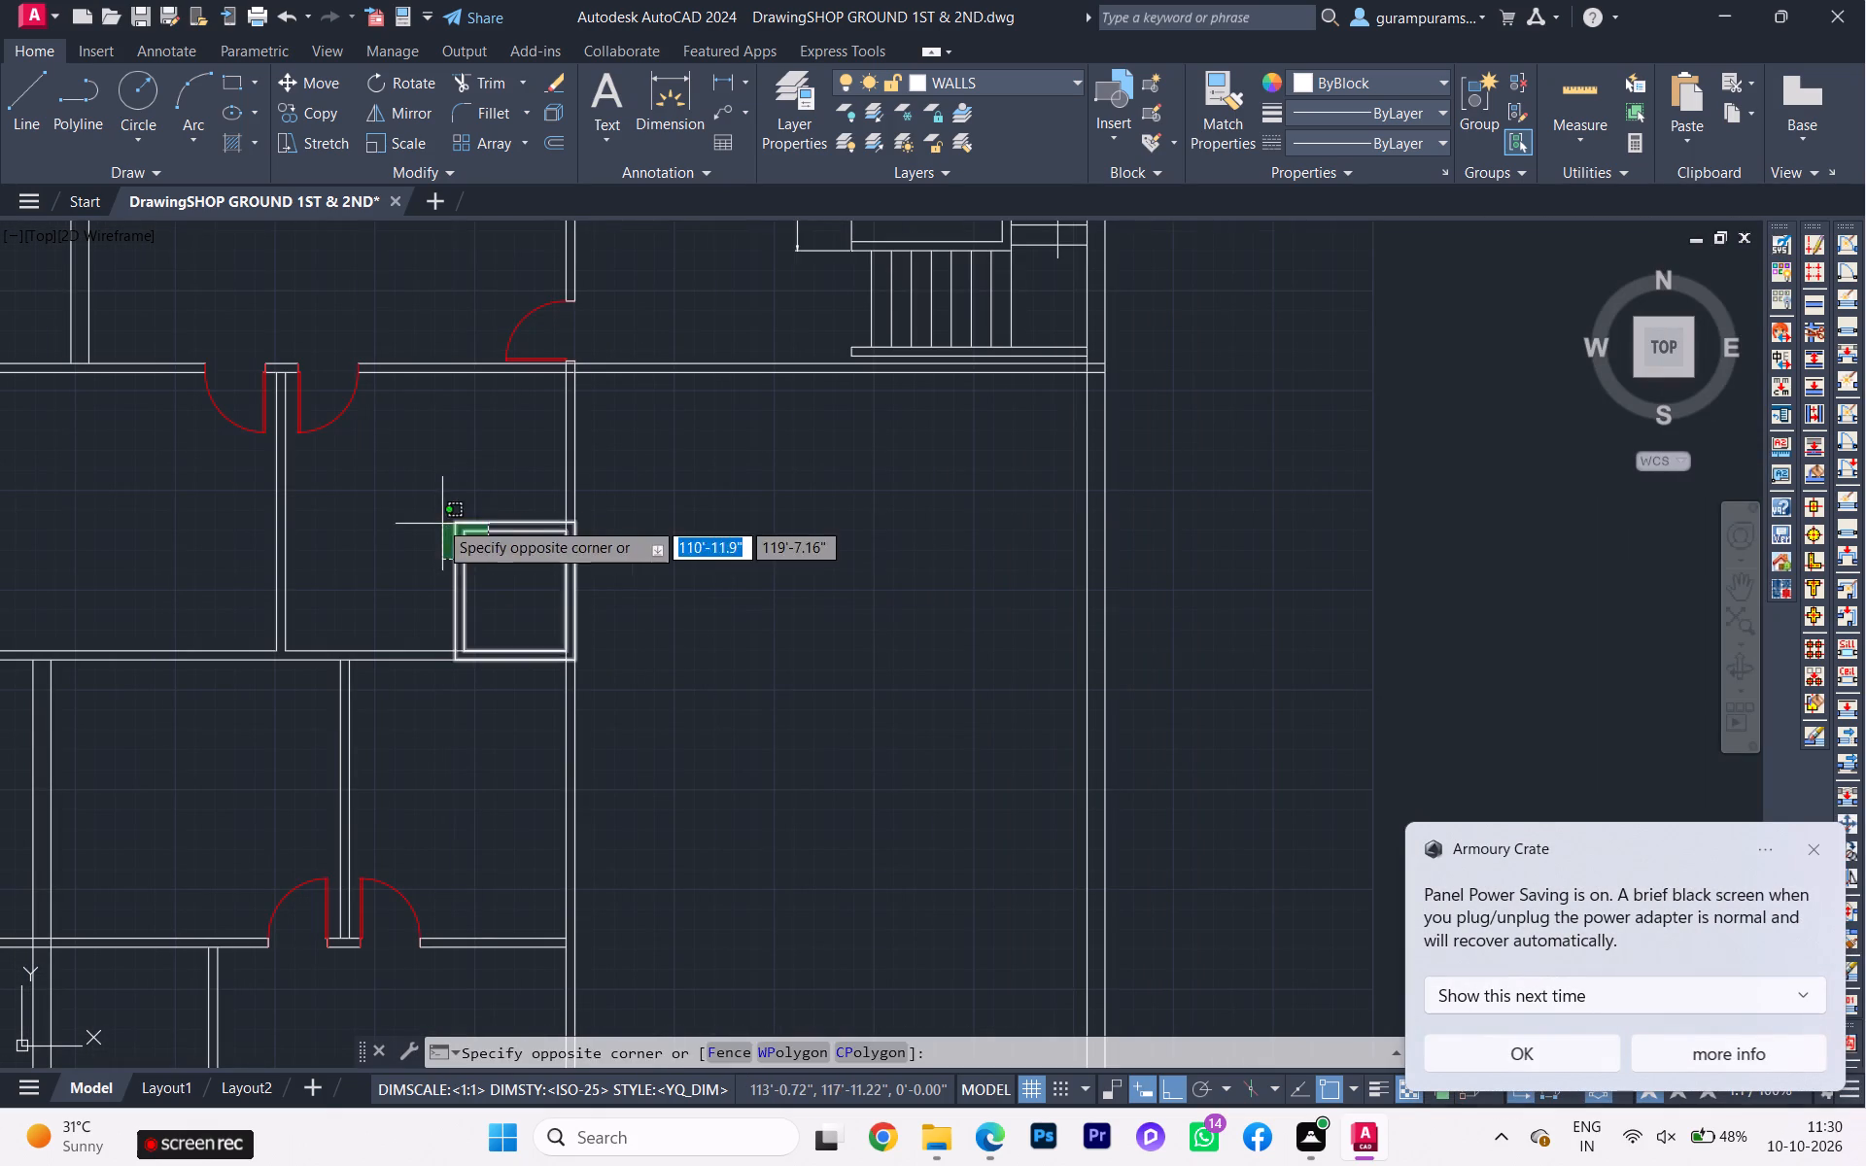
left_click(438, 520)
scroll(541, 644, "down", 1)
middle_click_drag(537, 634, 503, 458)
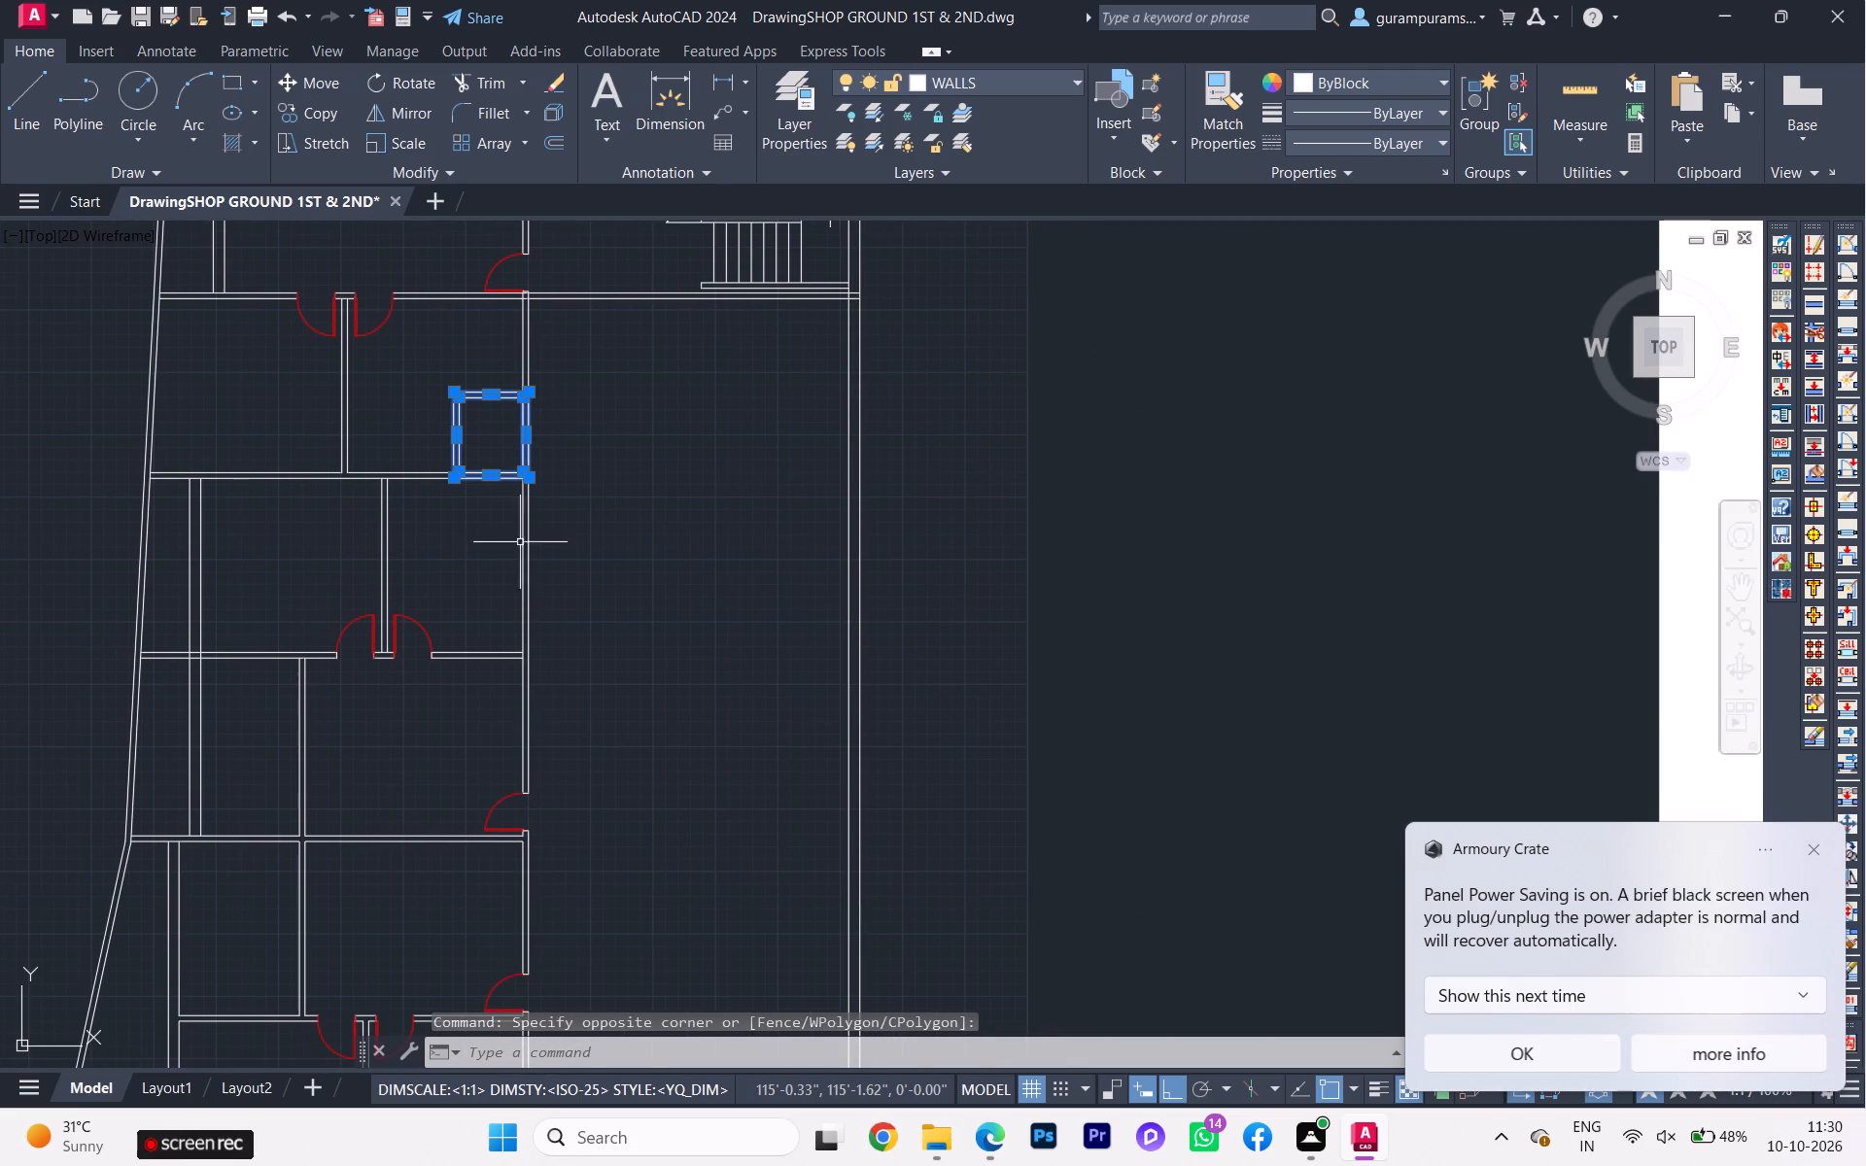
key("c")
key("o")
key("Return")
scroll(504, 566, "up", 2)
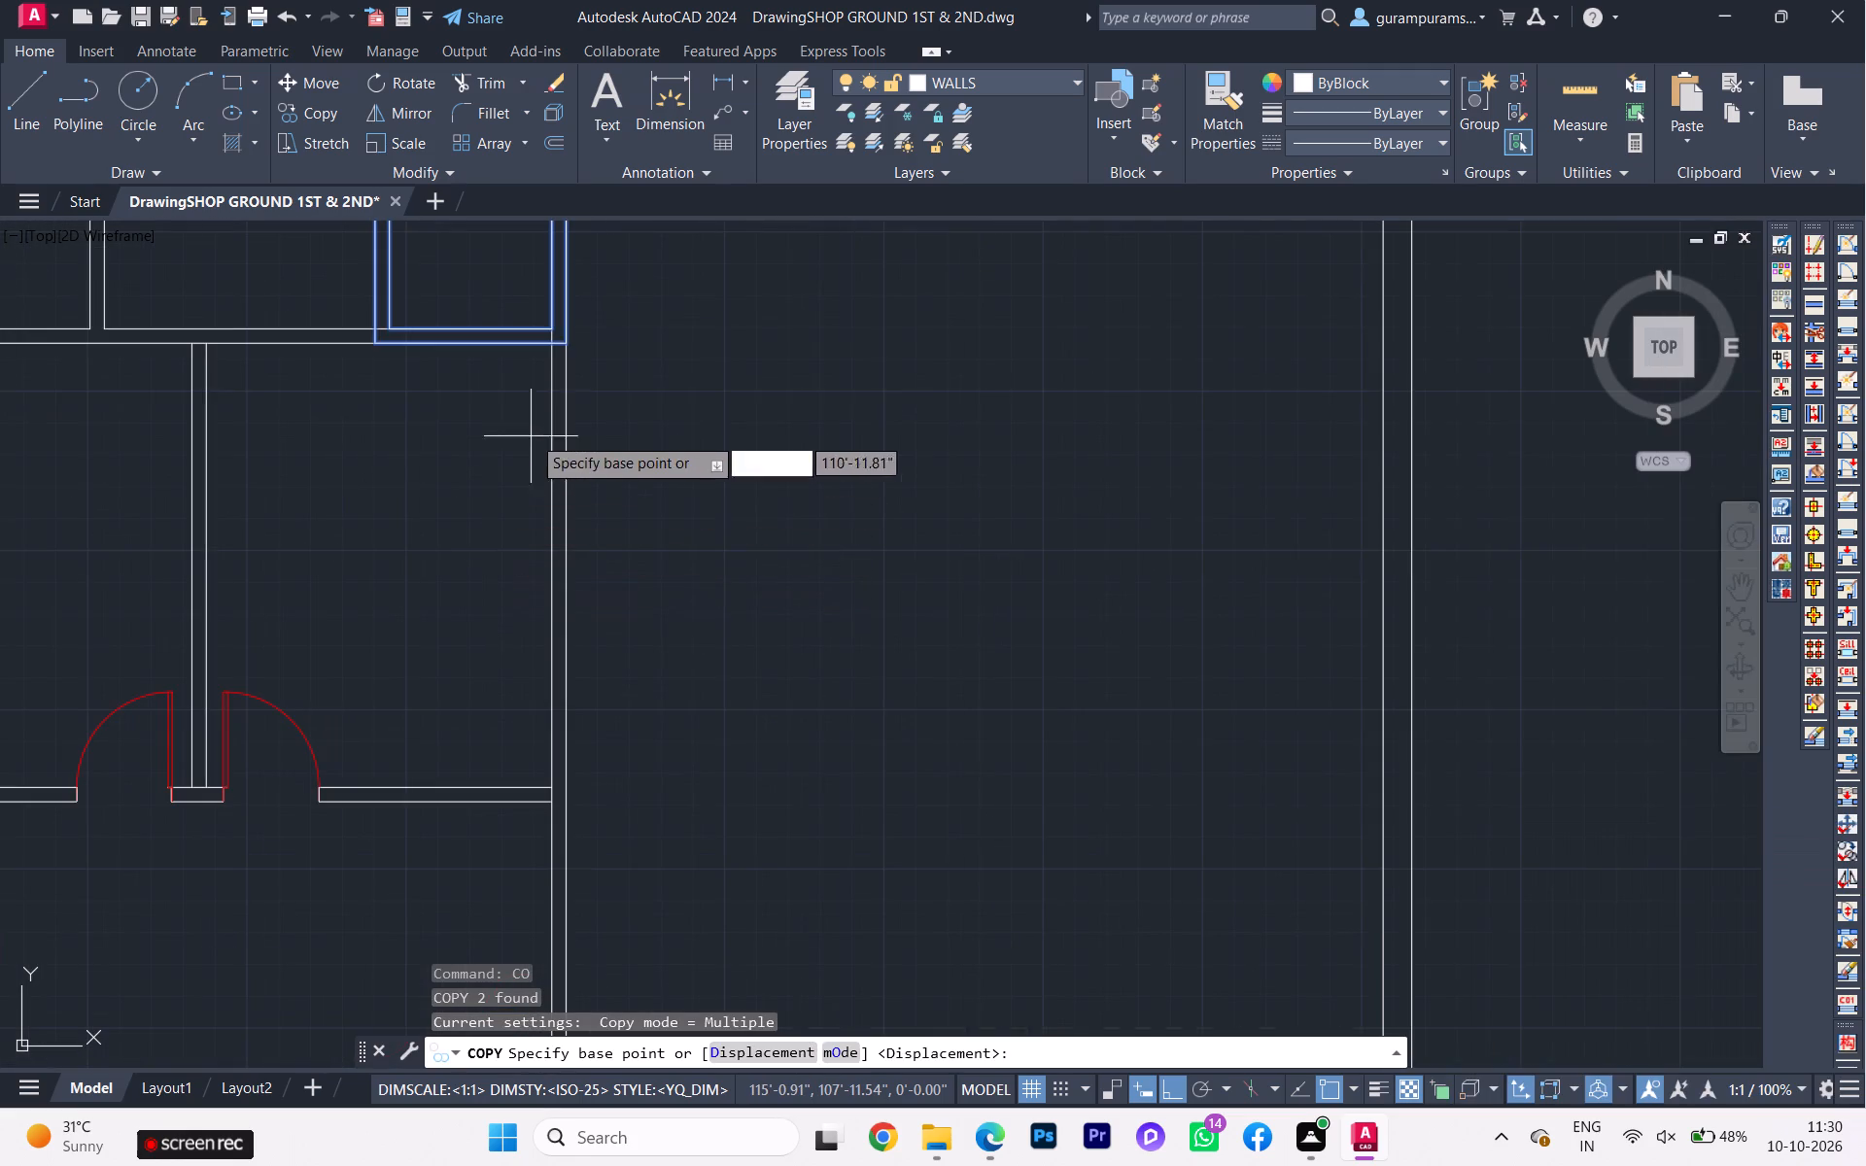
left_click(551, 322)
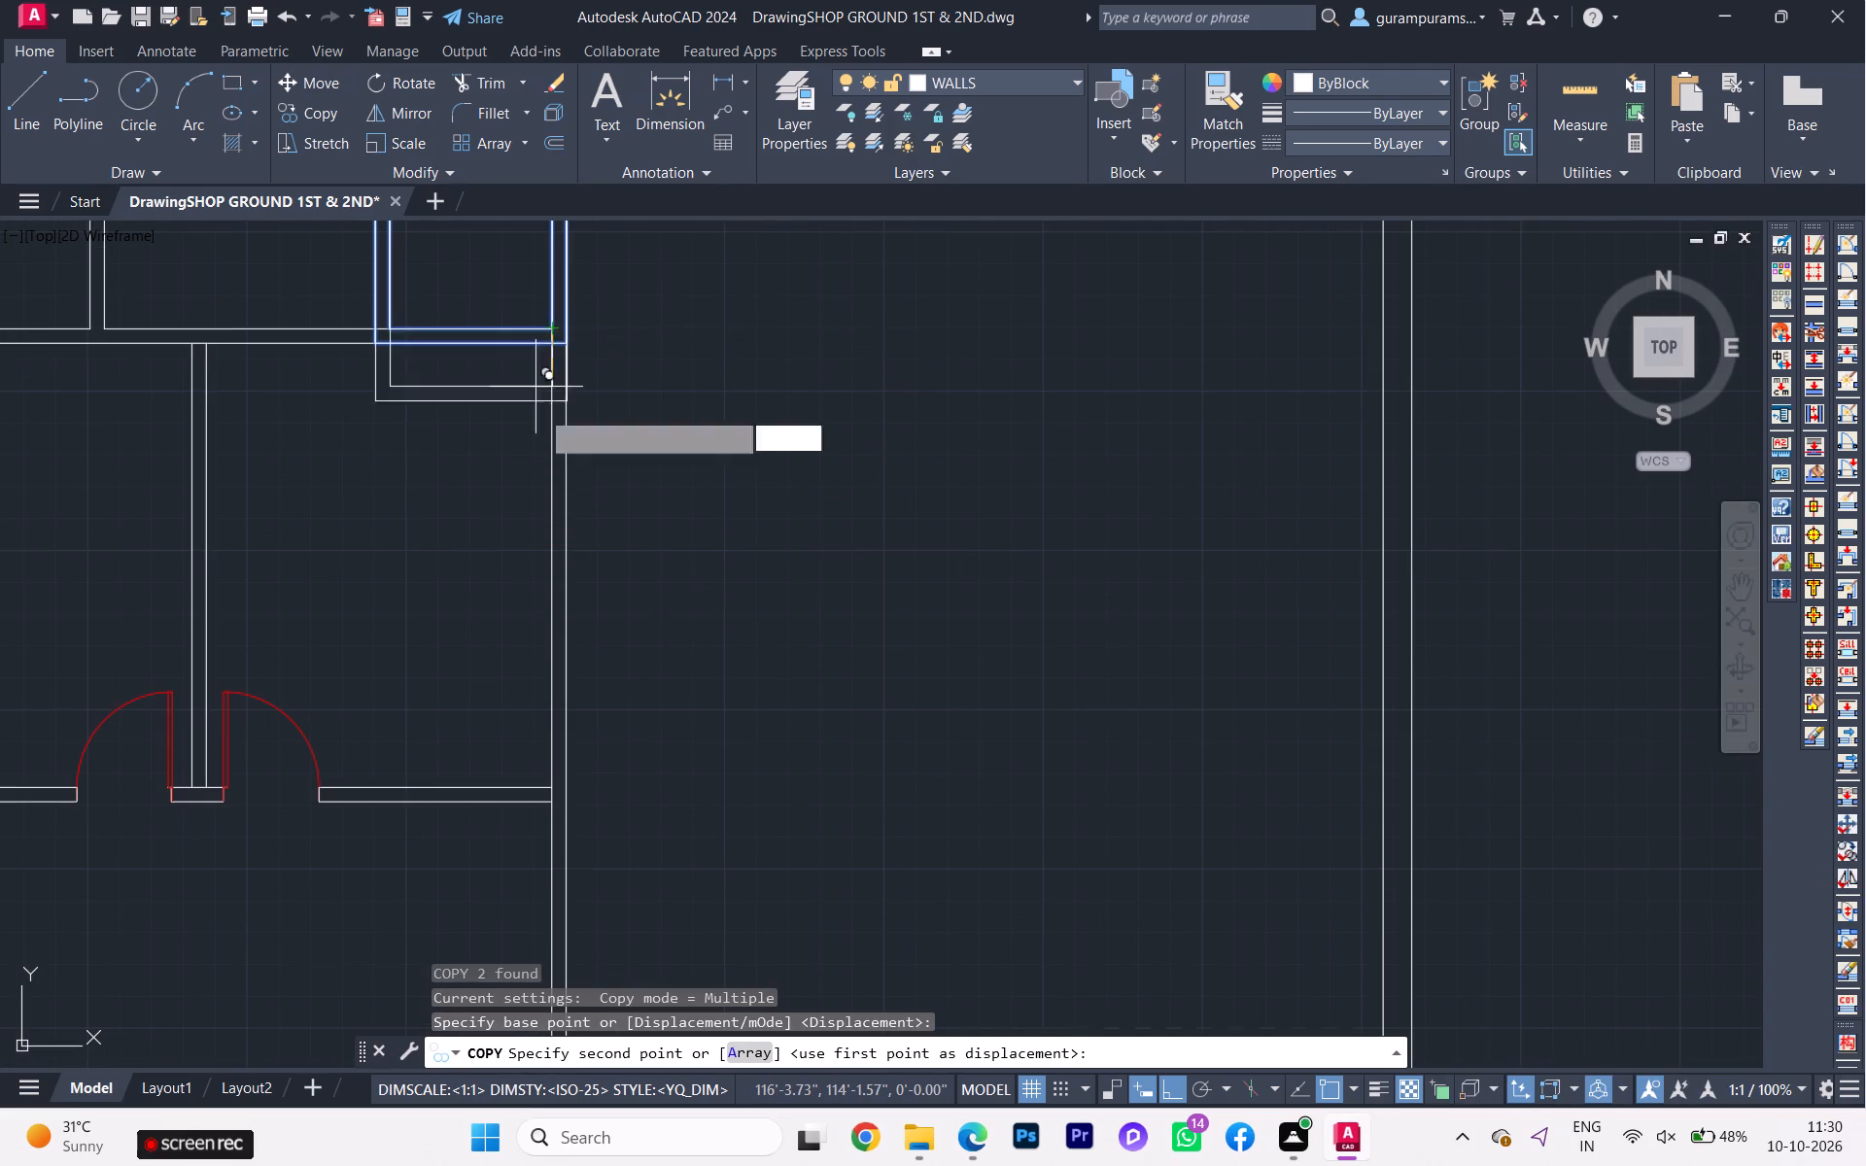
scroll(540, 544, "down", 4)
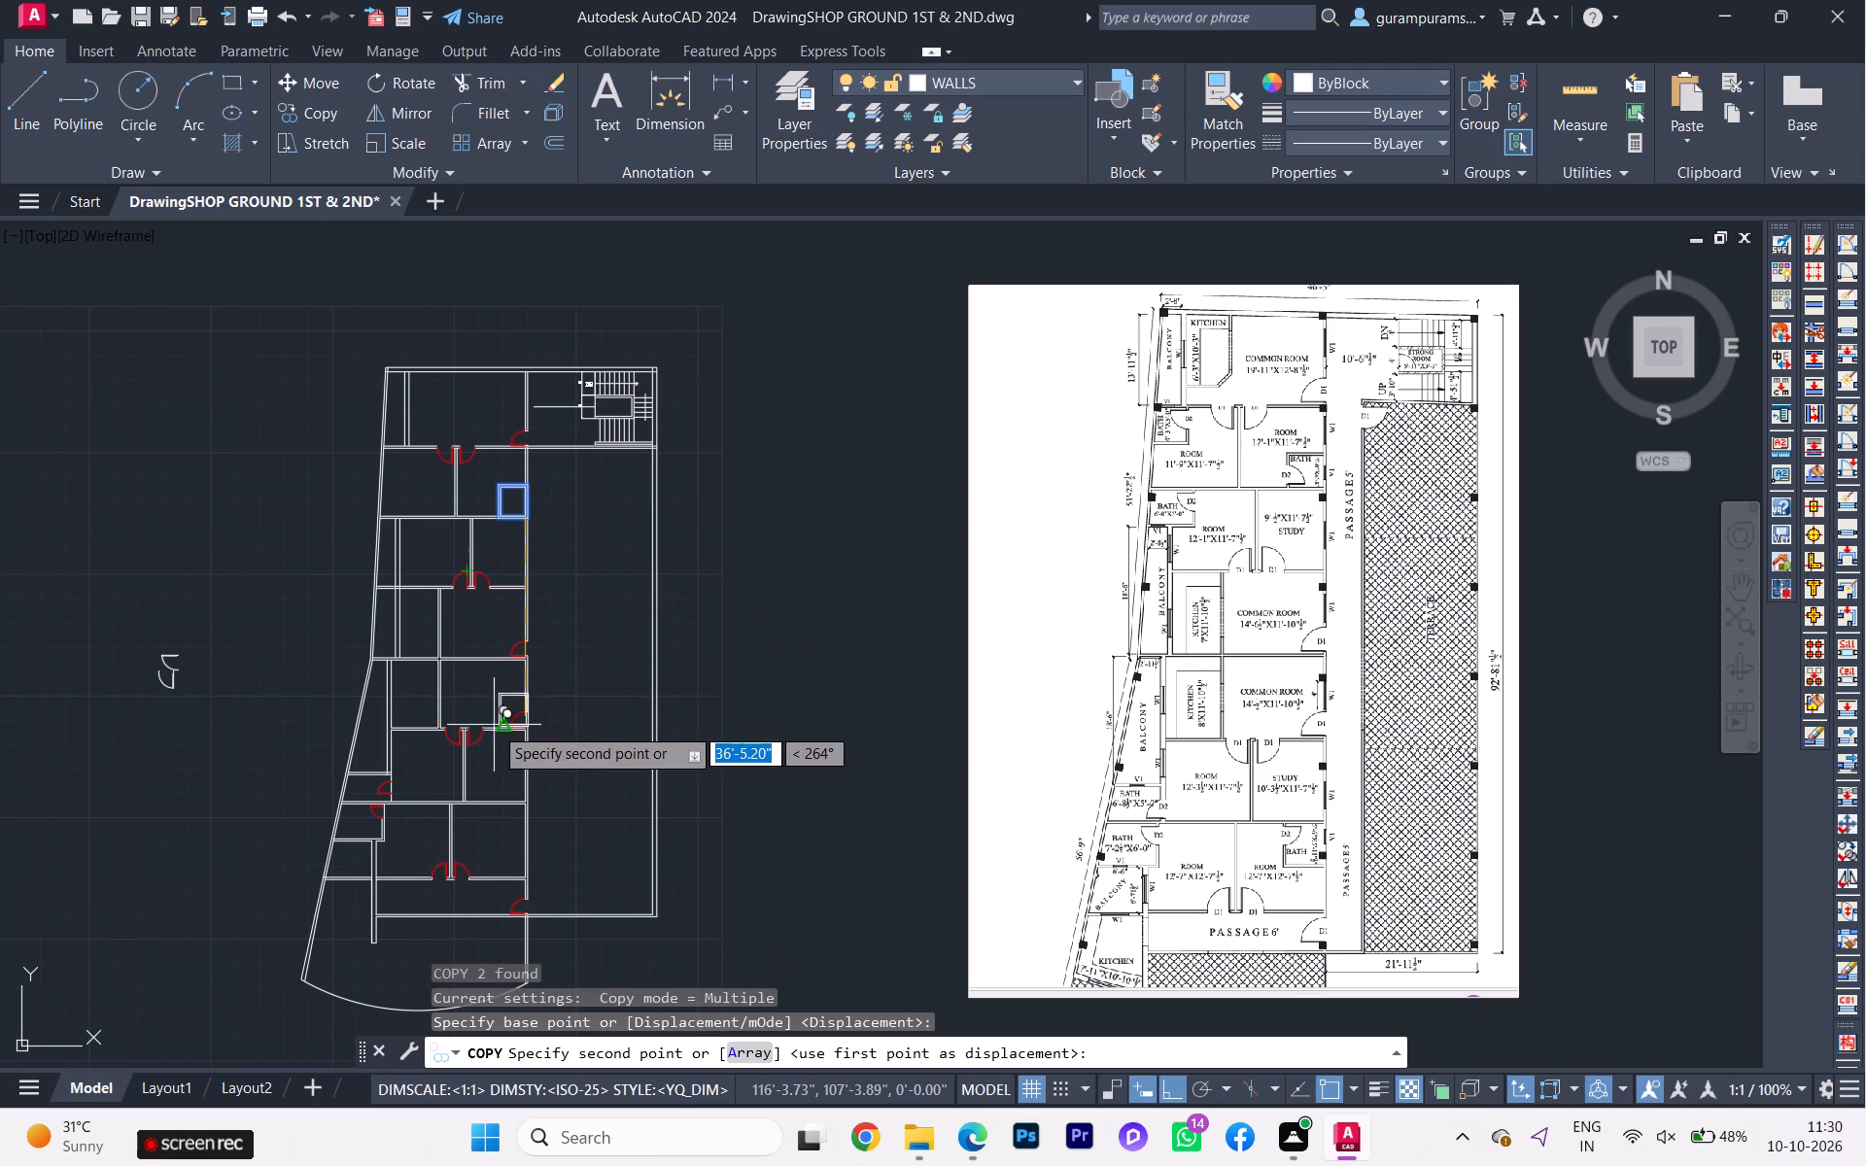
scroll(496, 821, "up", 4)
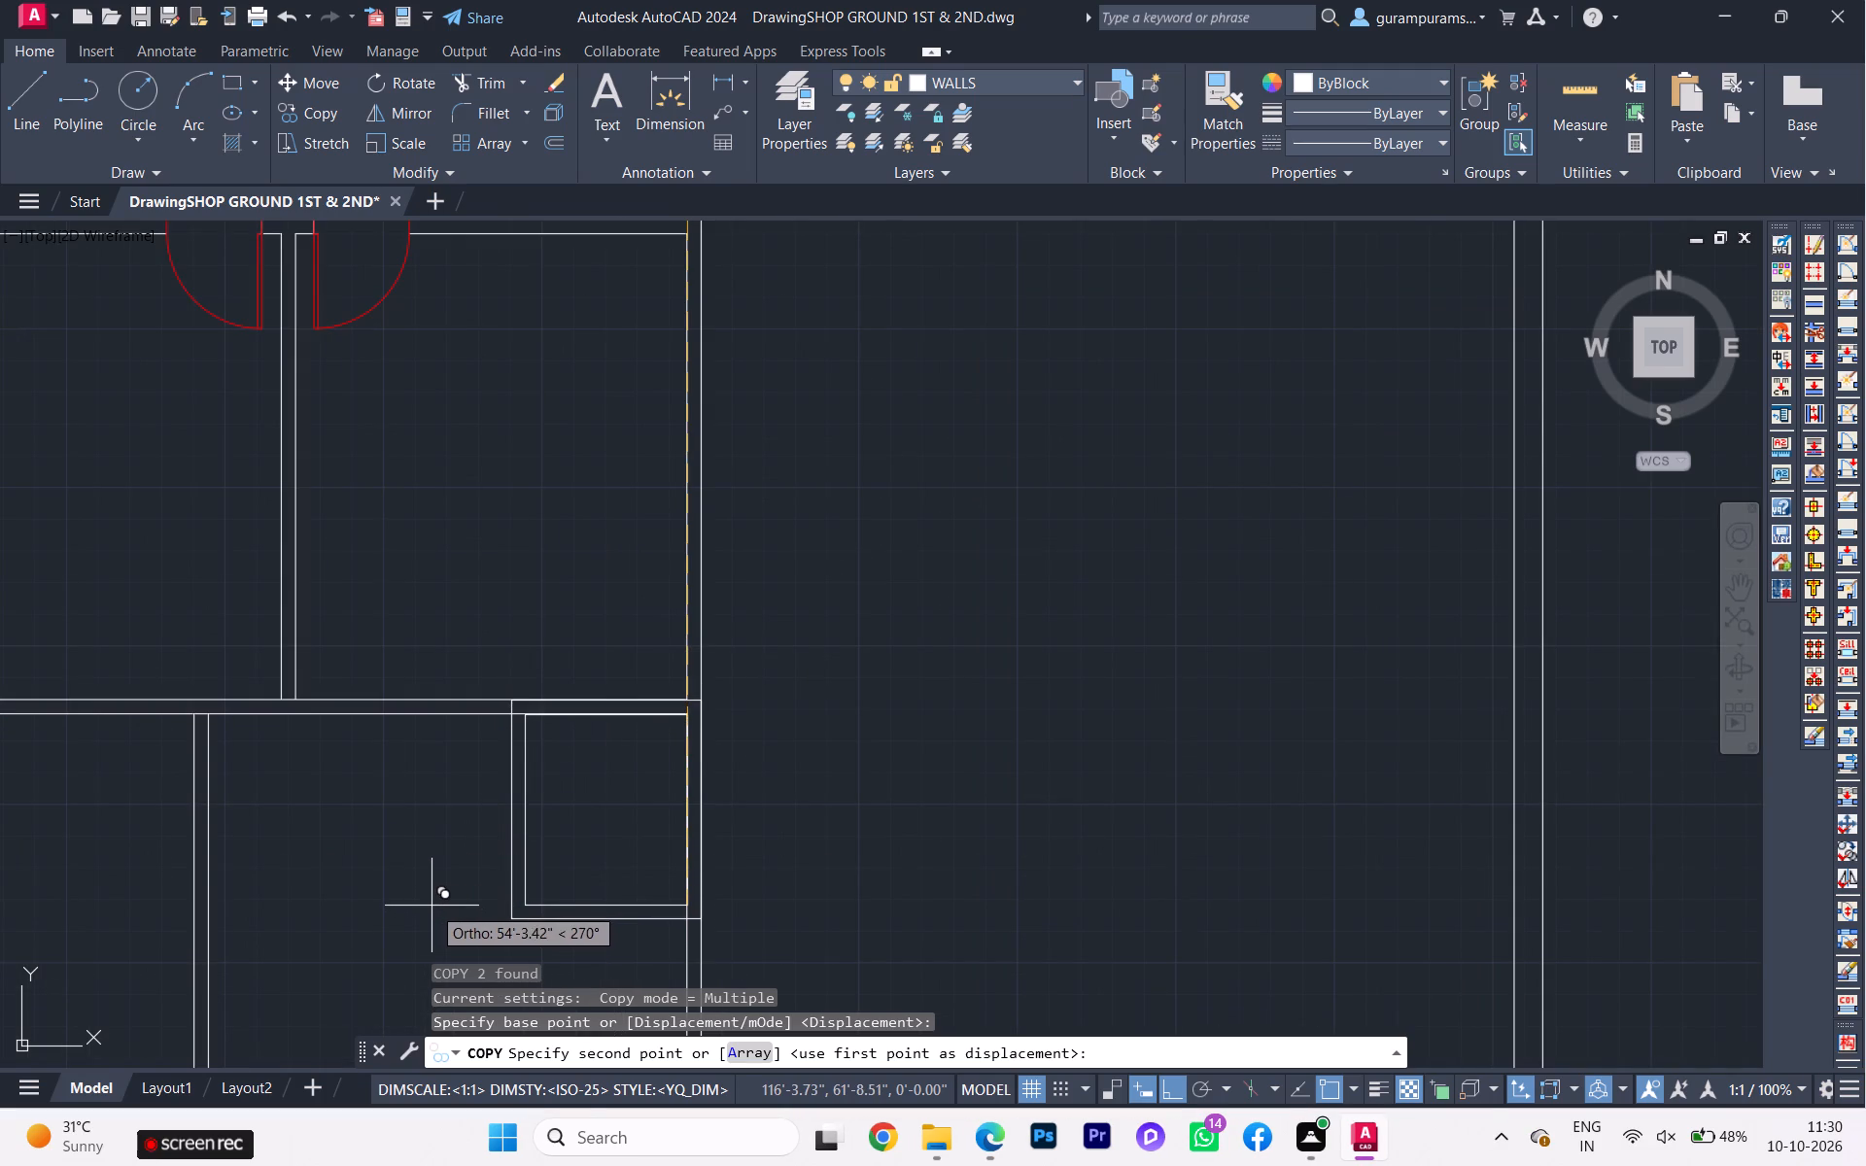
left_click(432, 905)
key("Escape")
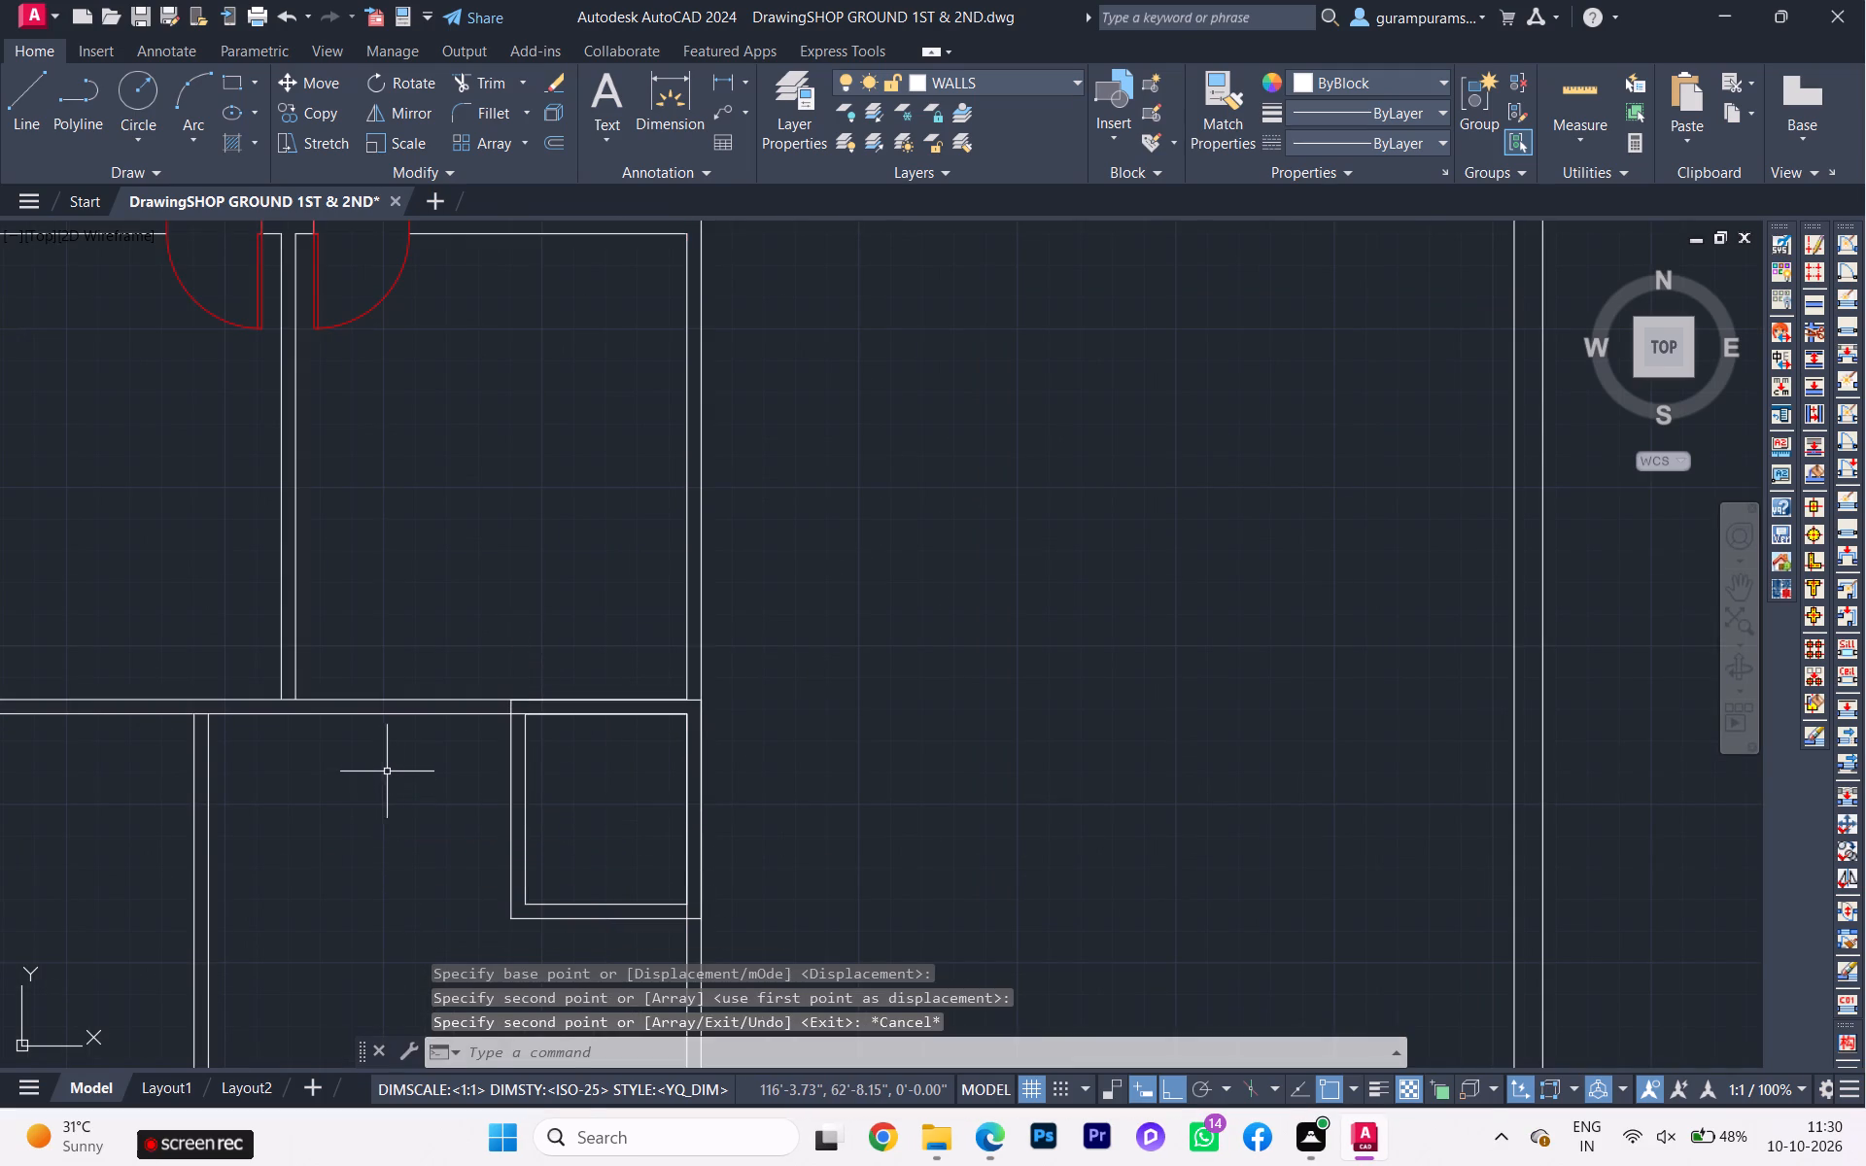
Examine the bath and door layout in the reference image, from the southern rooms up to the northern baths.
scroll(365, 720, "down", 2)
scroll(326, 609, "down", 1)
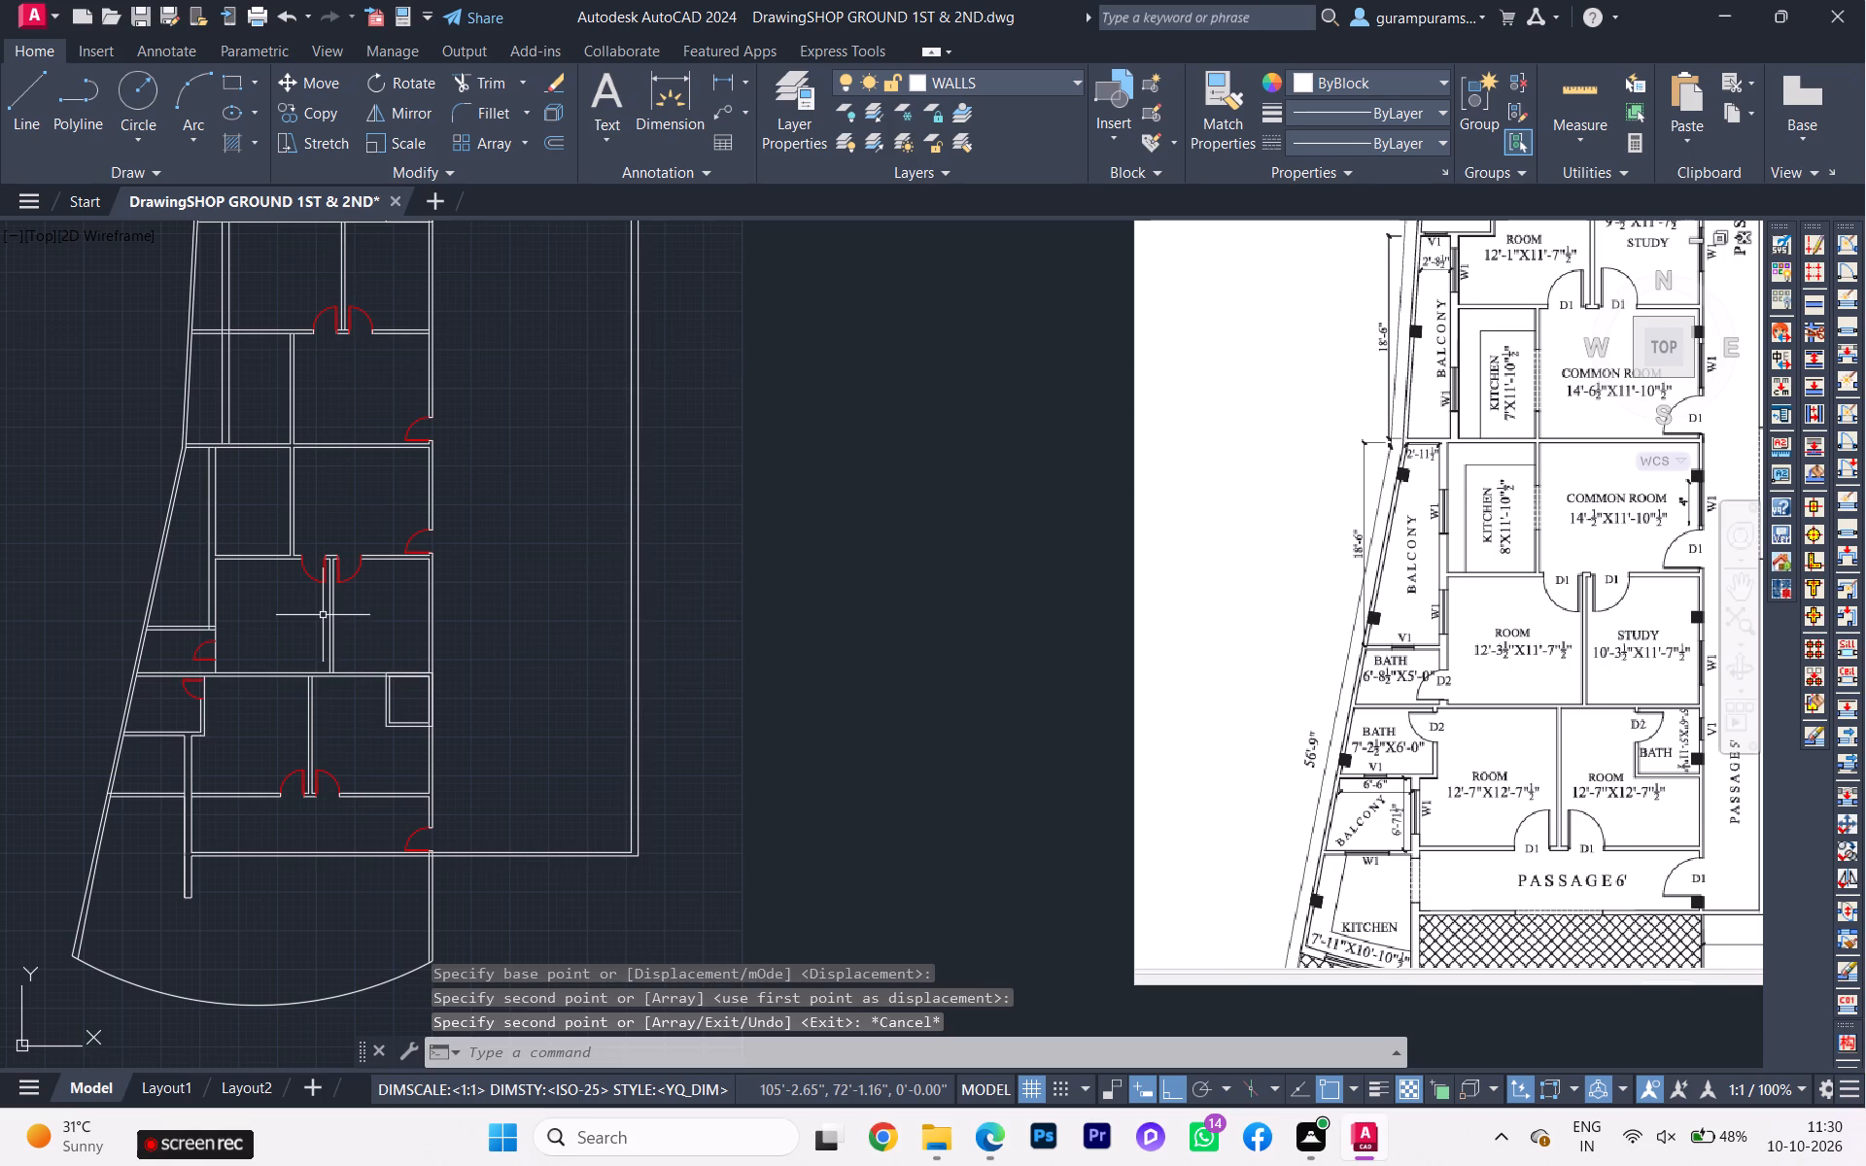
scroll(323, 611, "down", 1)
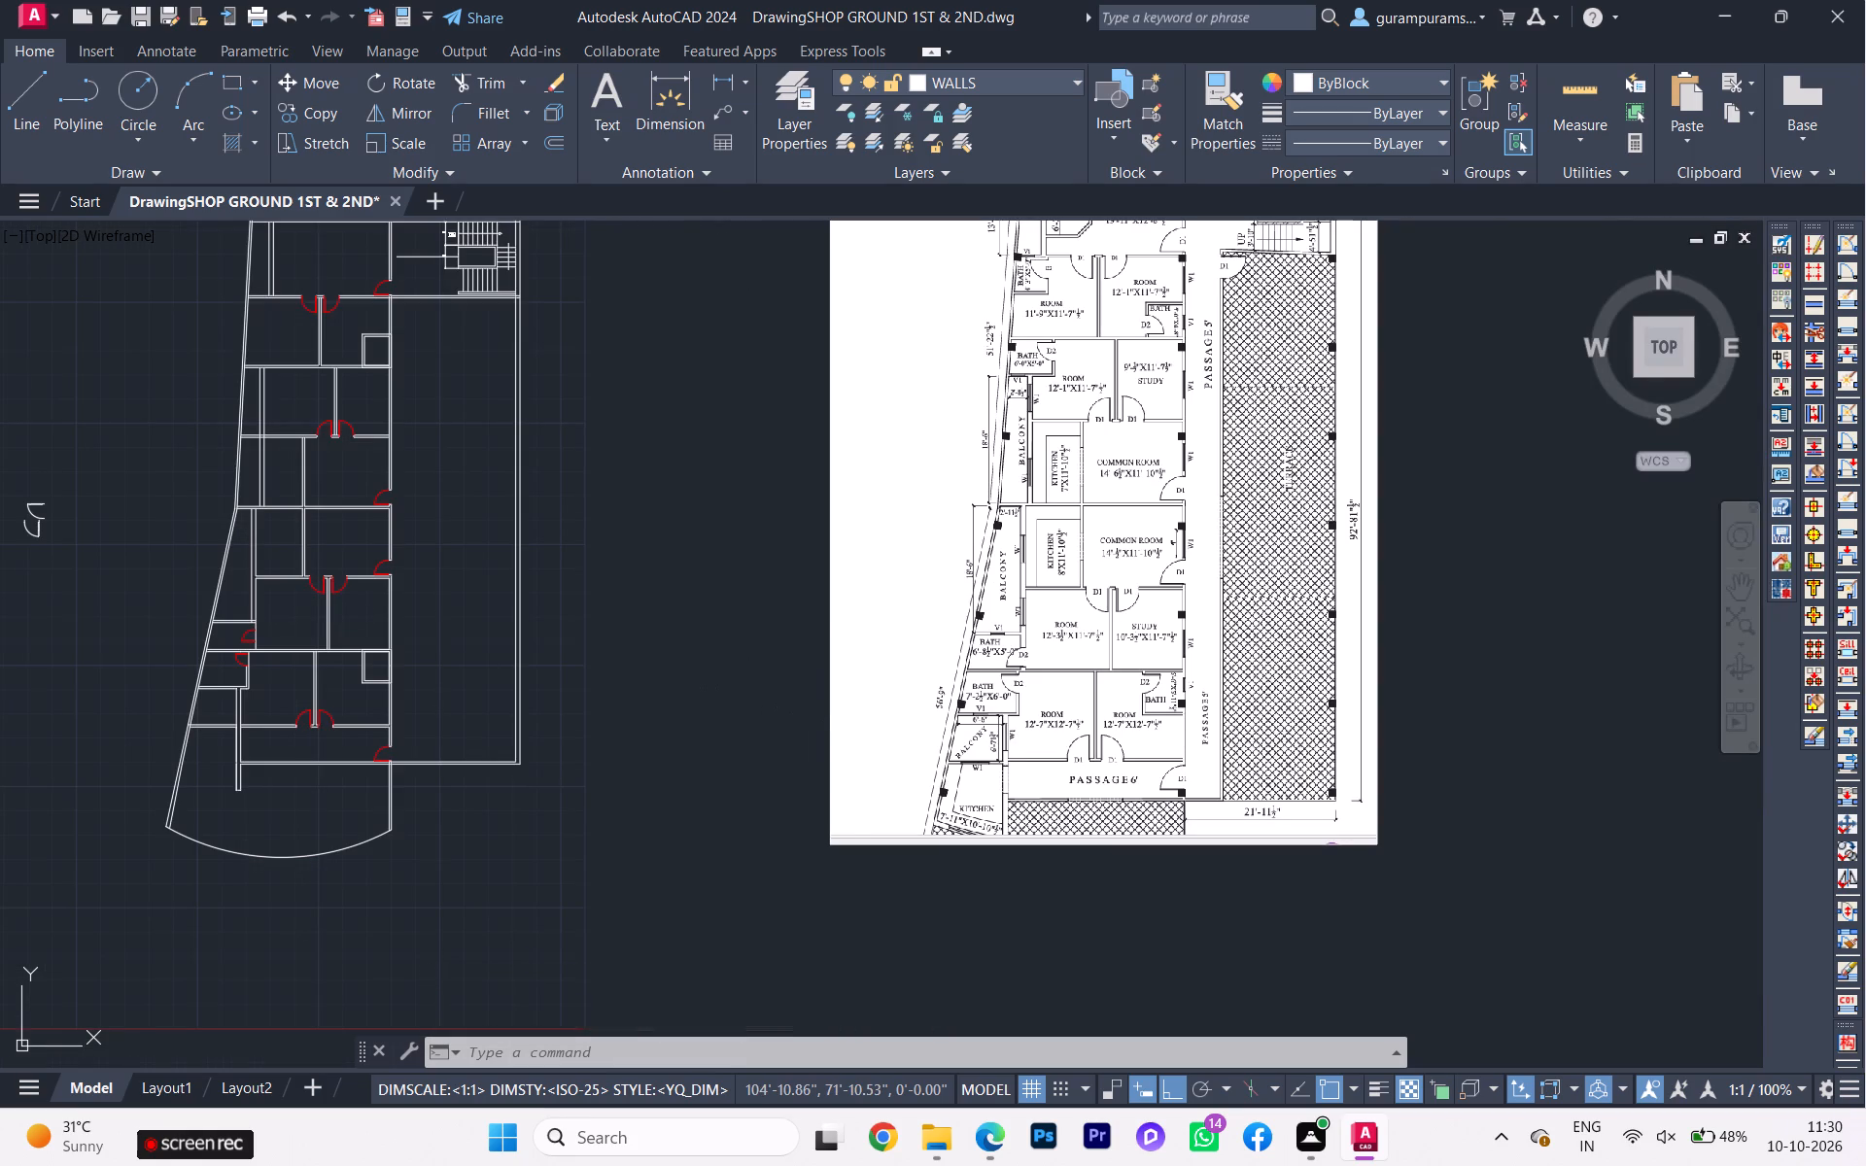
scroll(1079, 700, "up", 2)
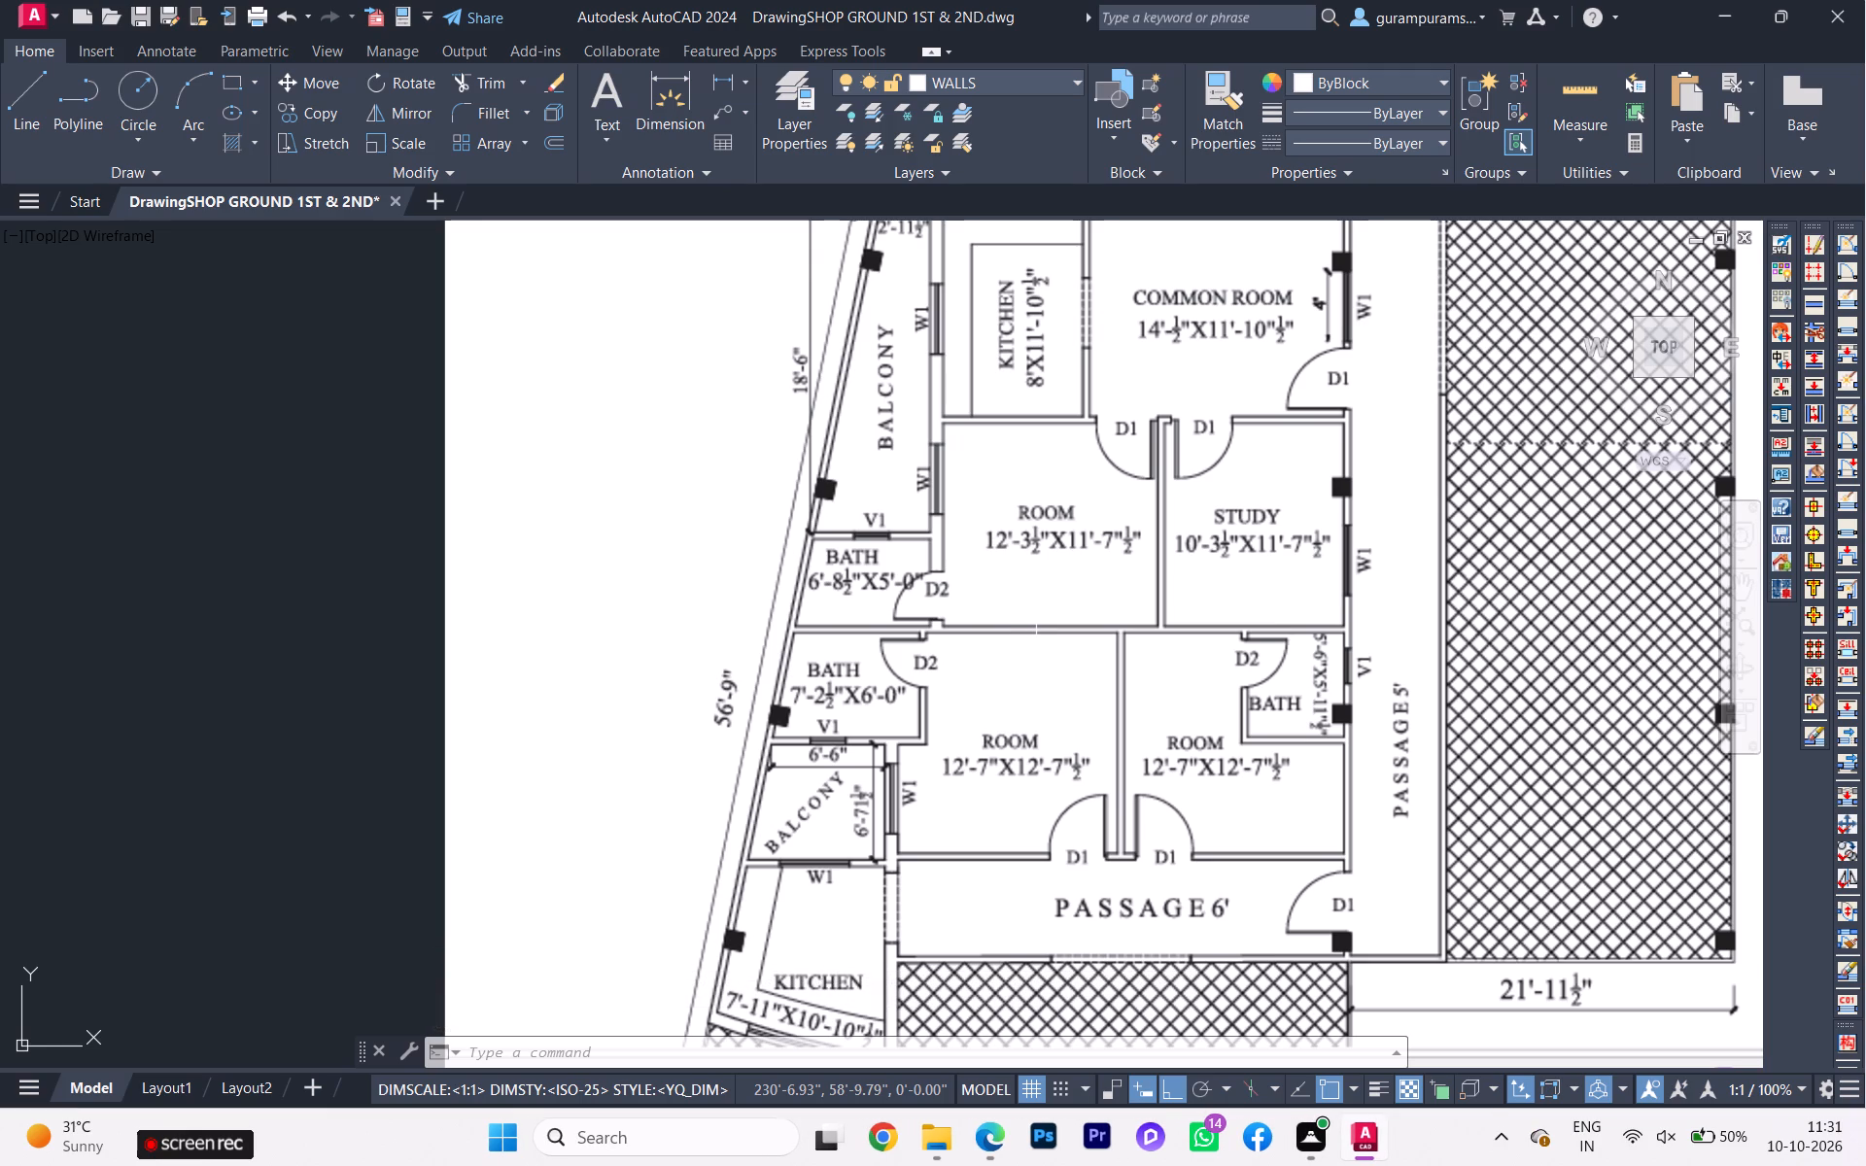
scroll(1032, 657, "down", 1)
scroll(1032, 657, "up", 1)
scroll(1018, 650, "down", 2)
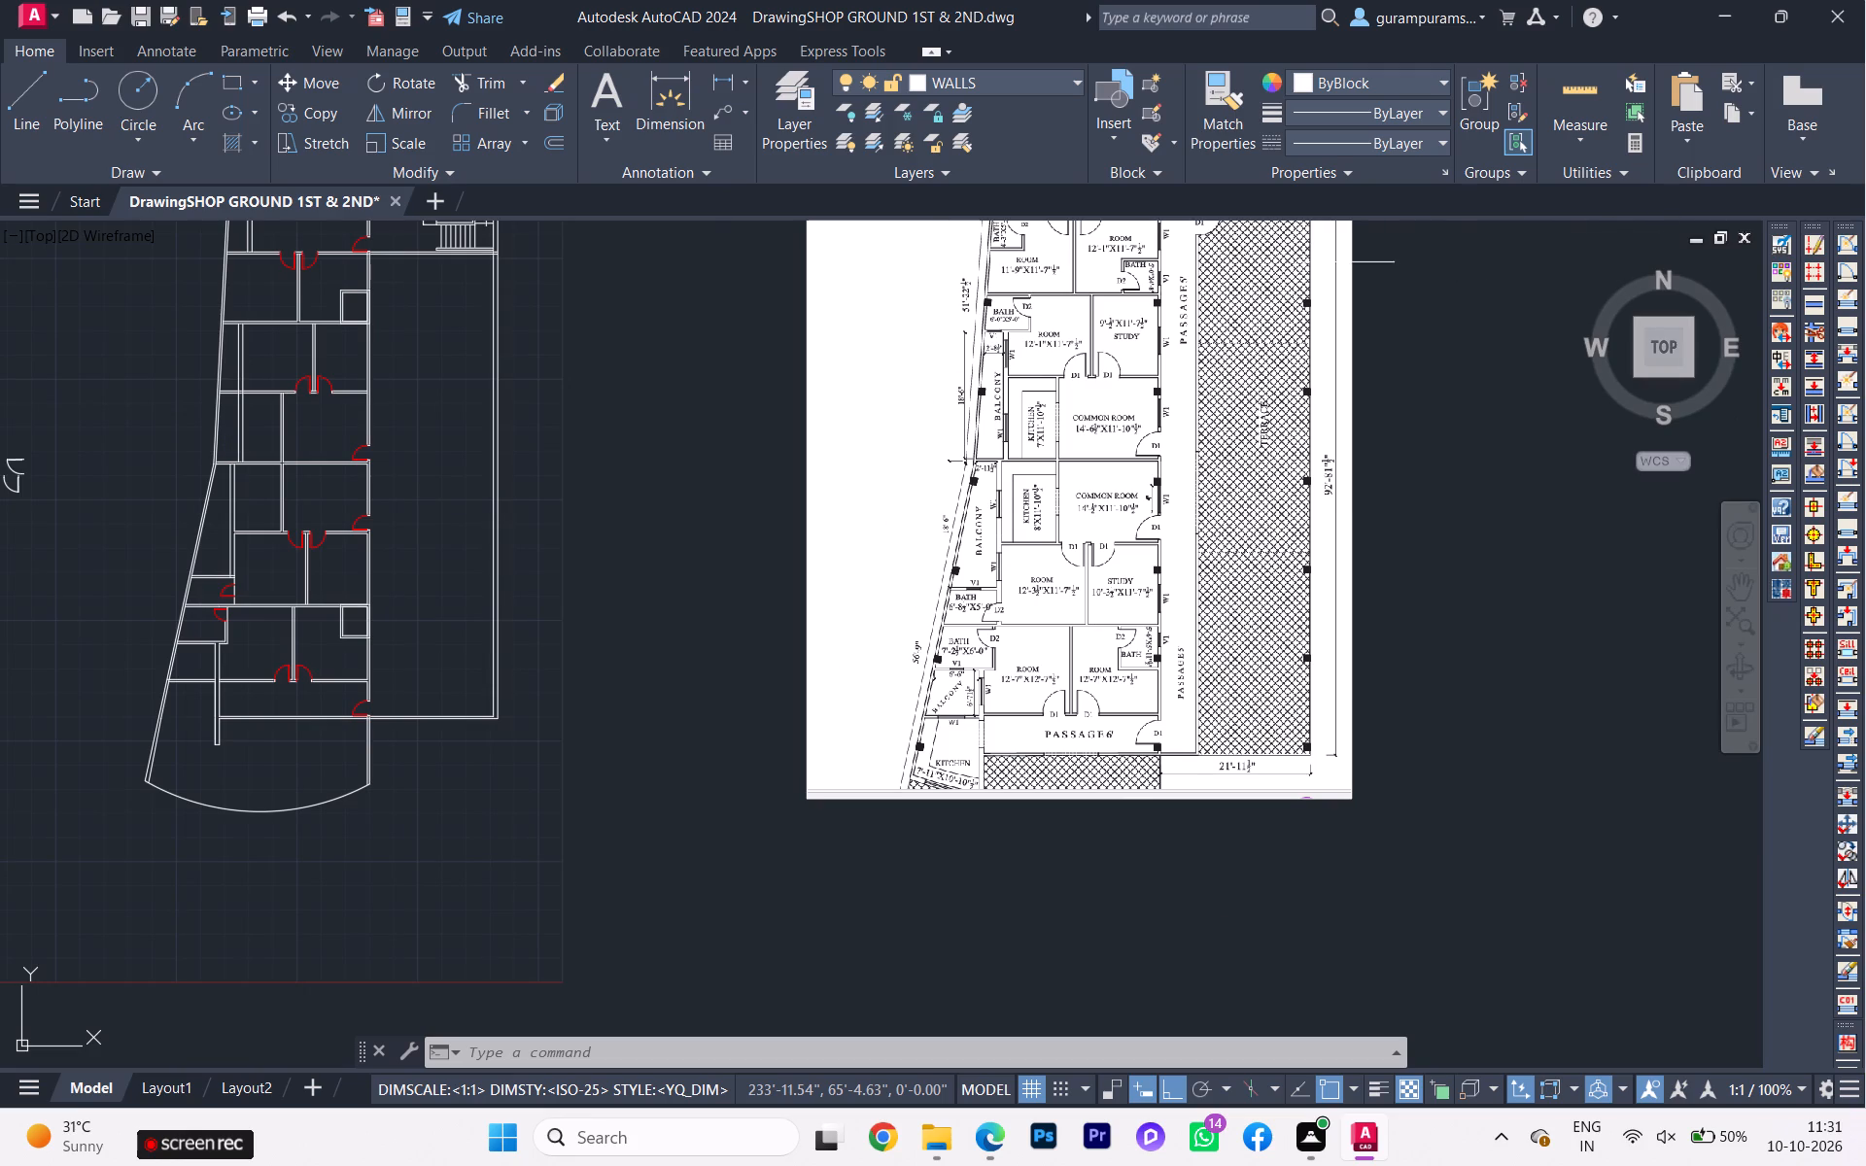
scroll(1289, 284, "down", 1)
middle_click_drag(1277, 306, 1343, 595)
scroll(1270, 517, "up", 1)
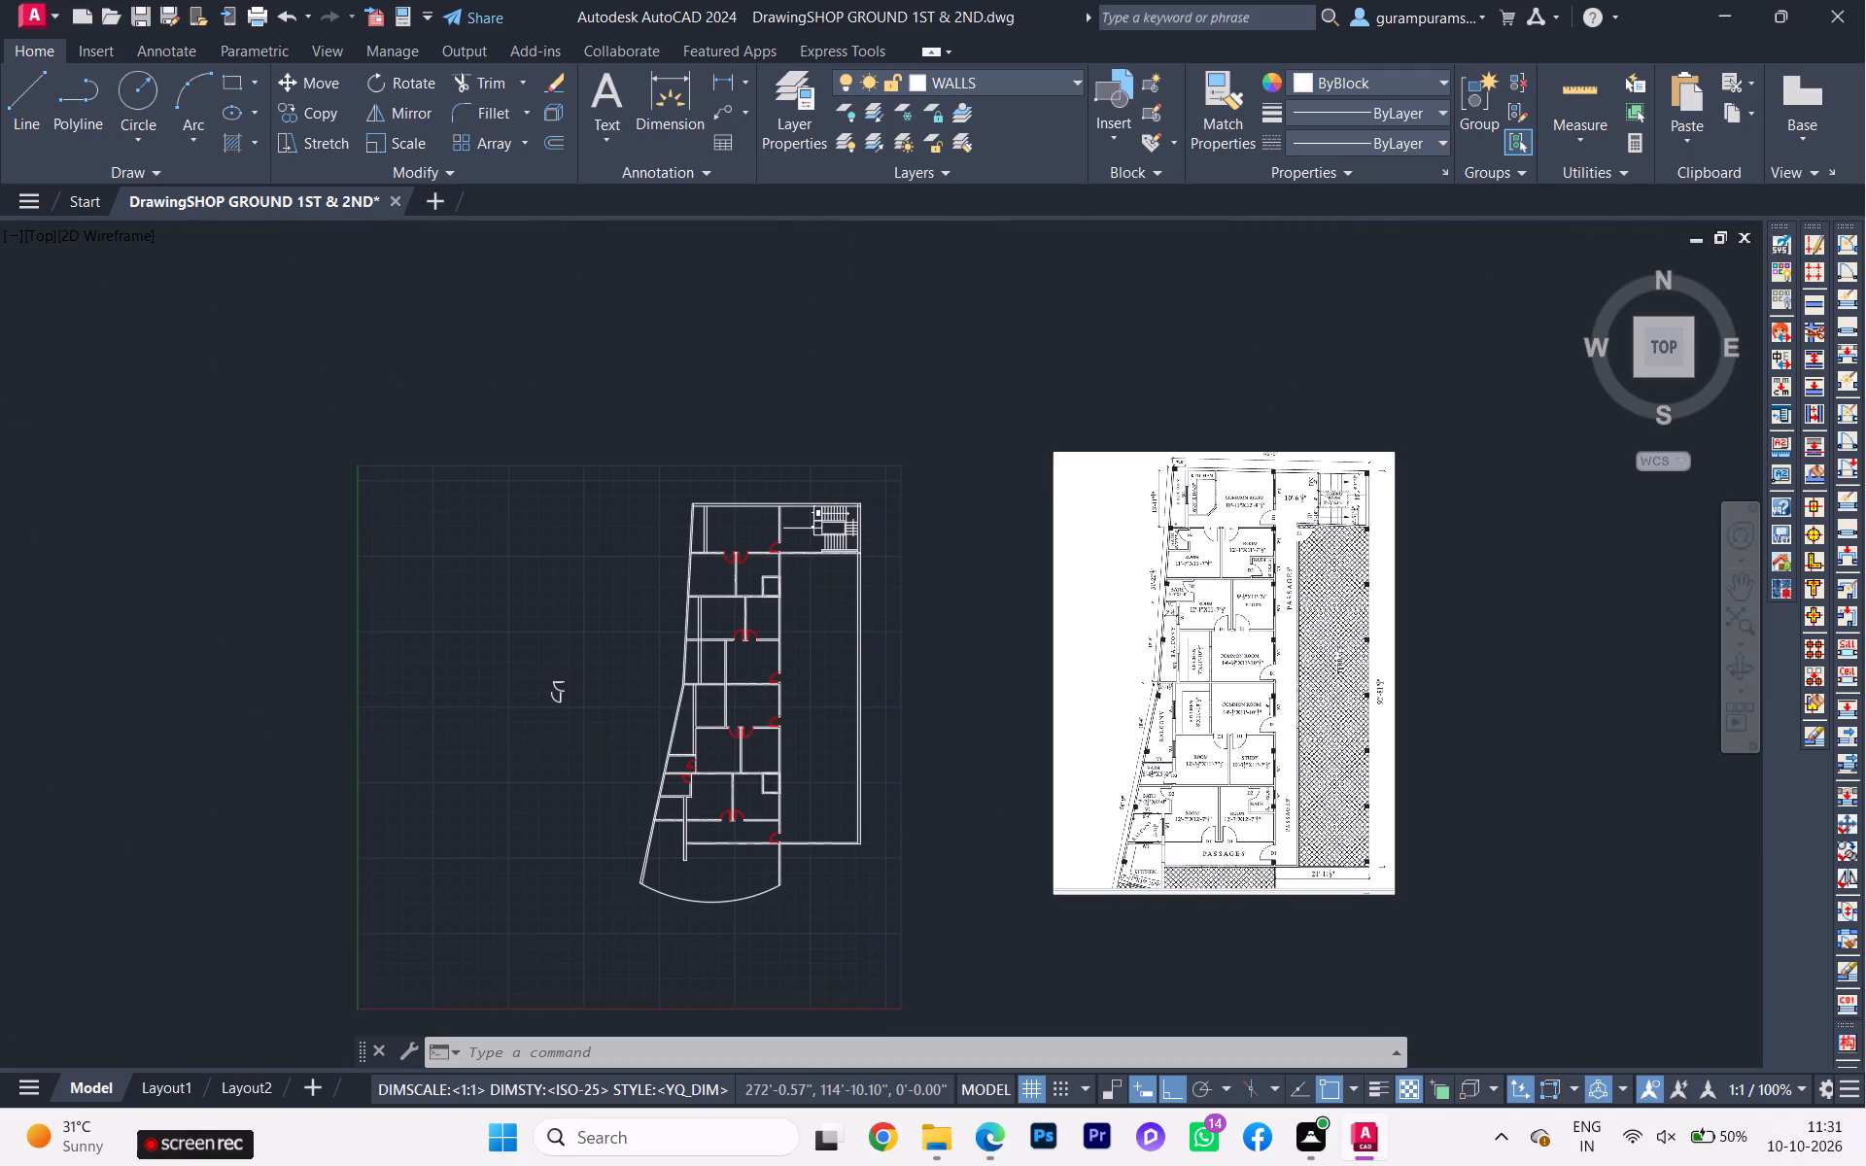
scroll(1270, 517, "up", 1)
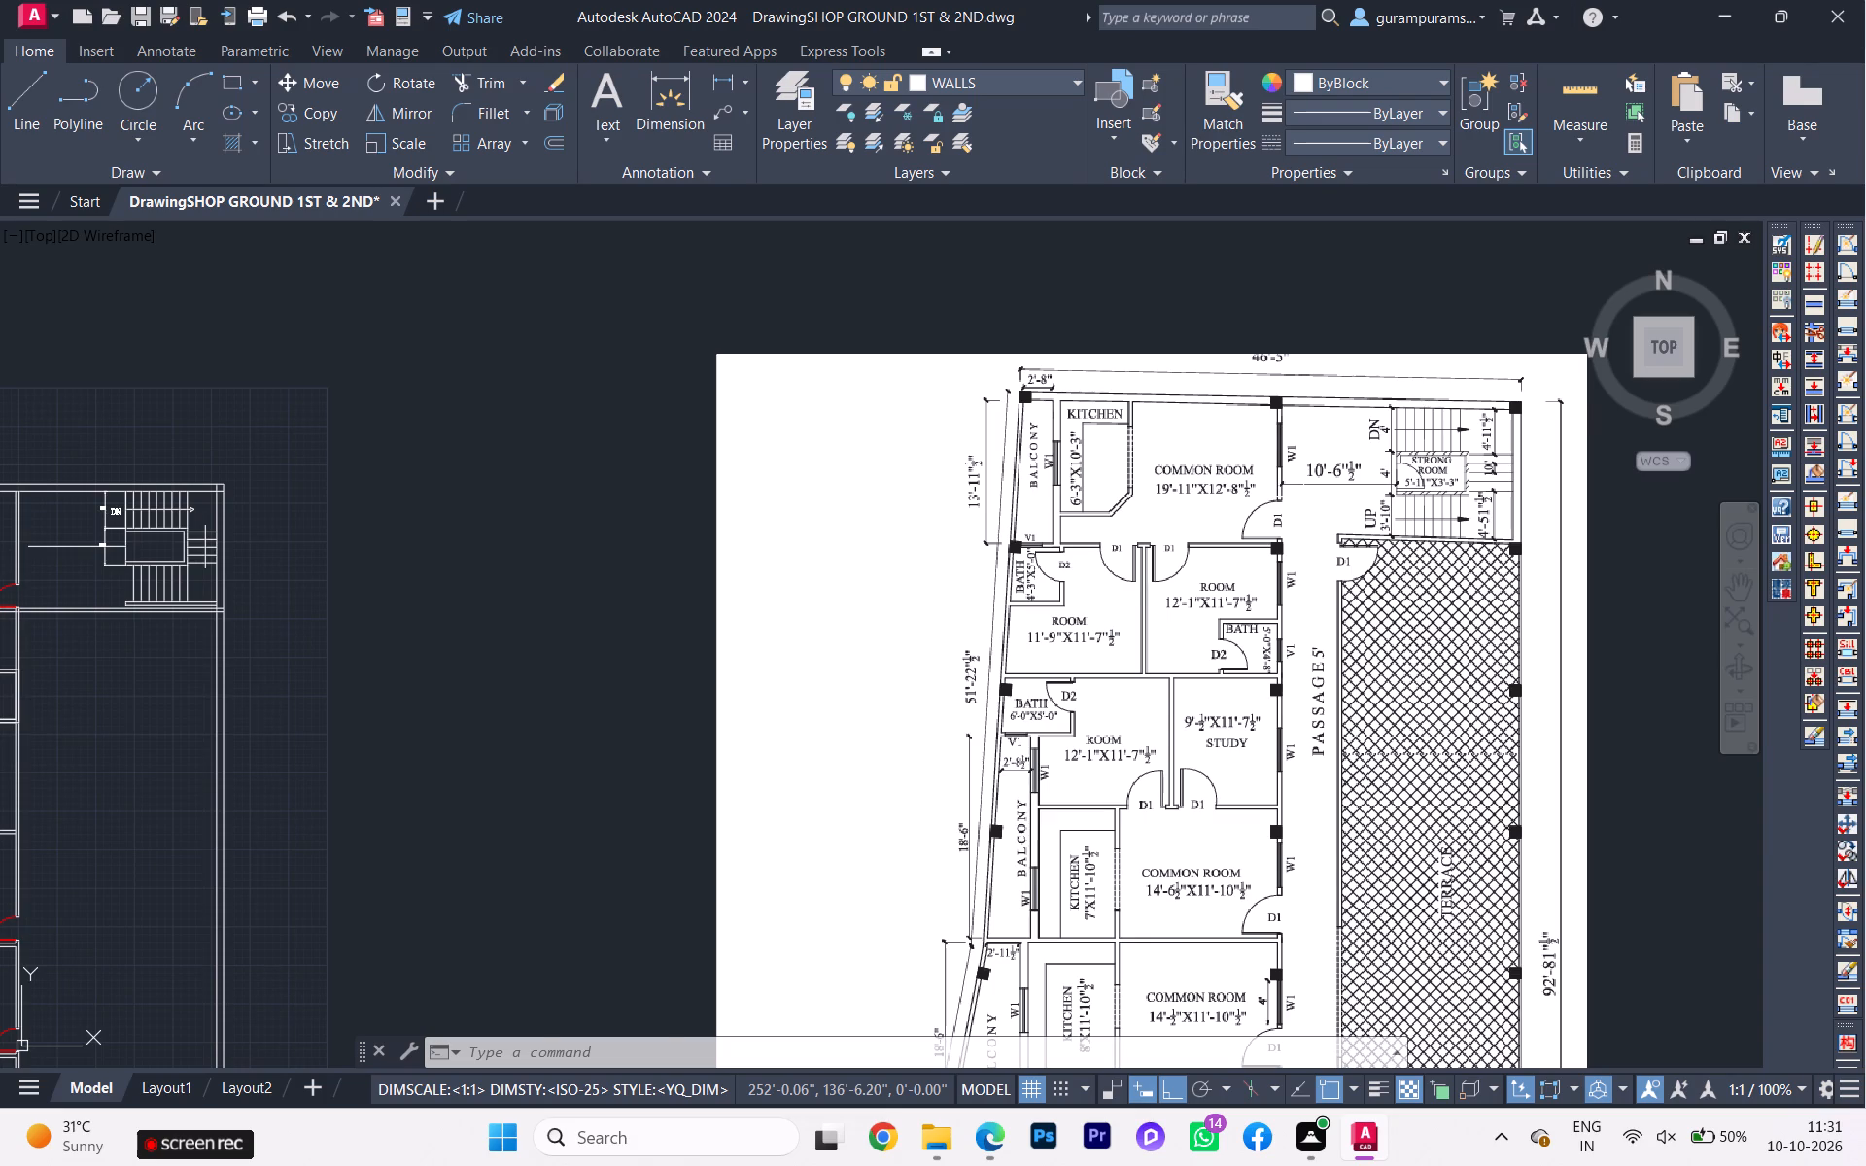
scroll(1422, 492, "down", 1)
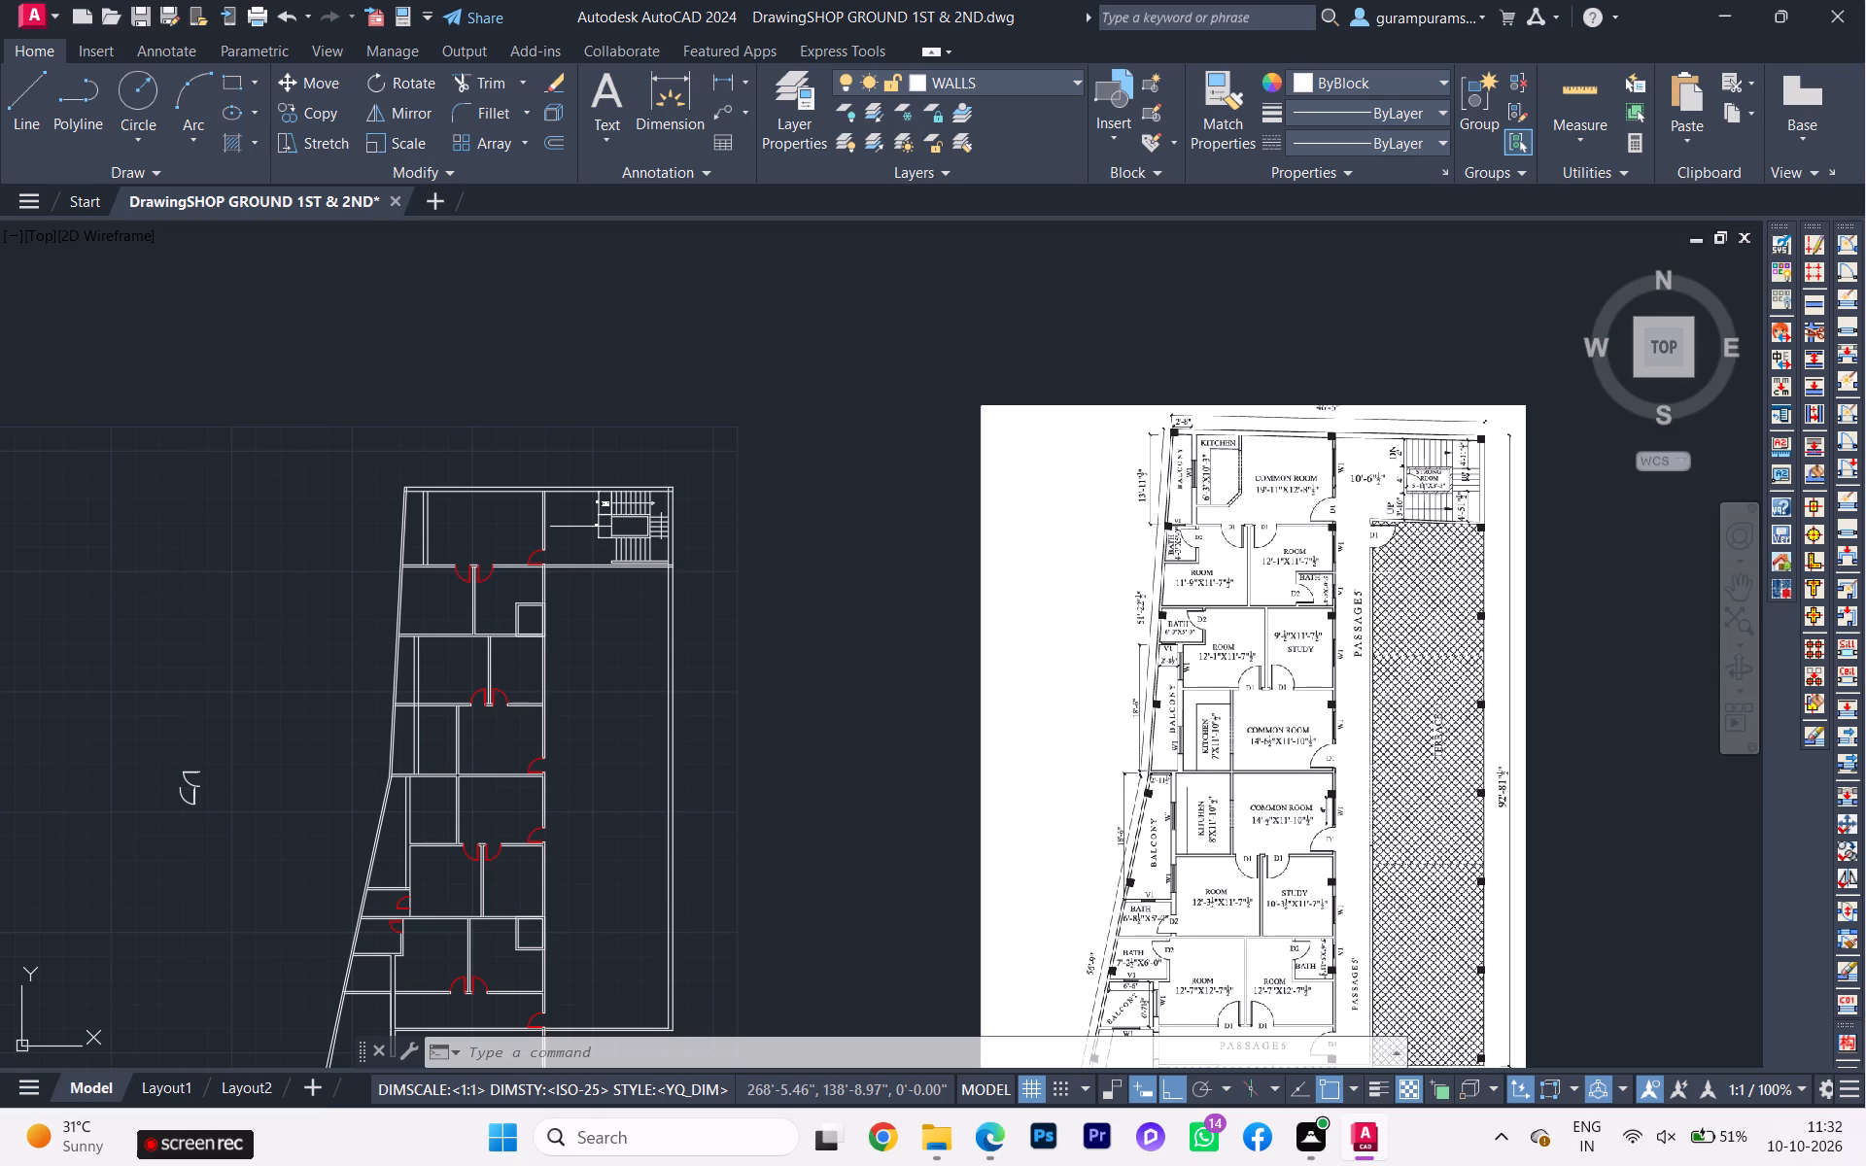
scroll(1347, 573, "up", 2)
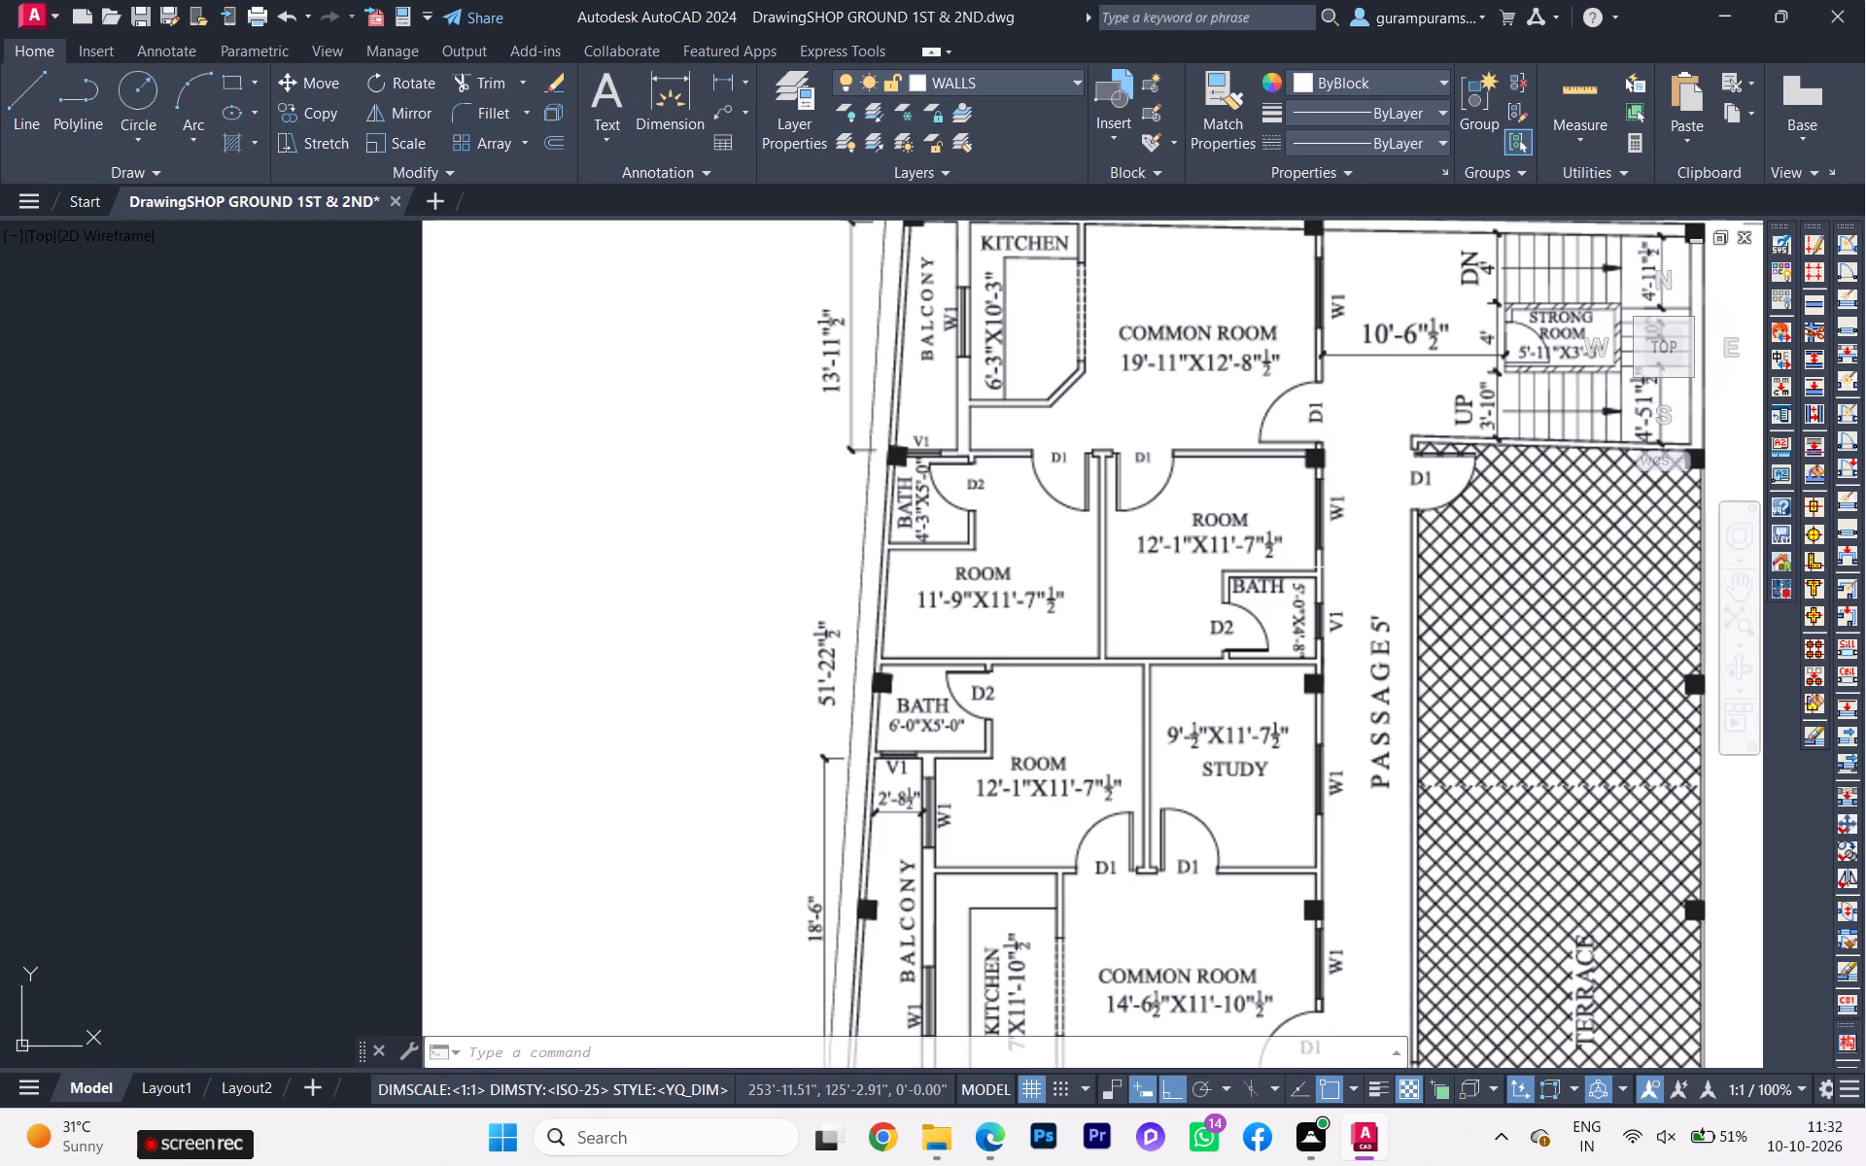
scroll(1329, 563, "down", 1)
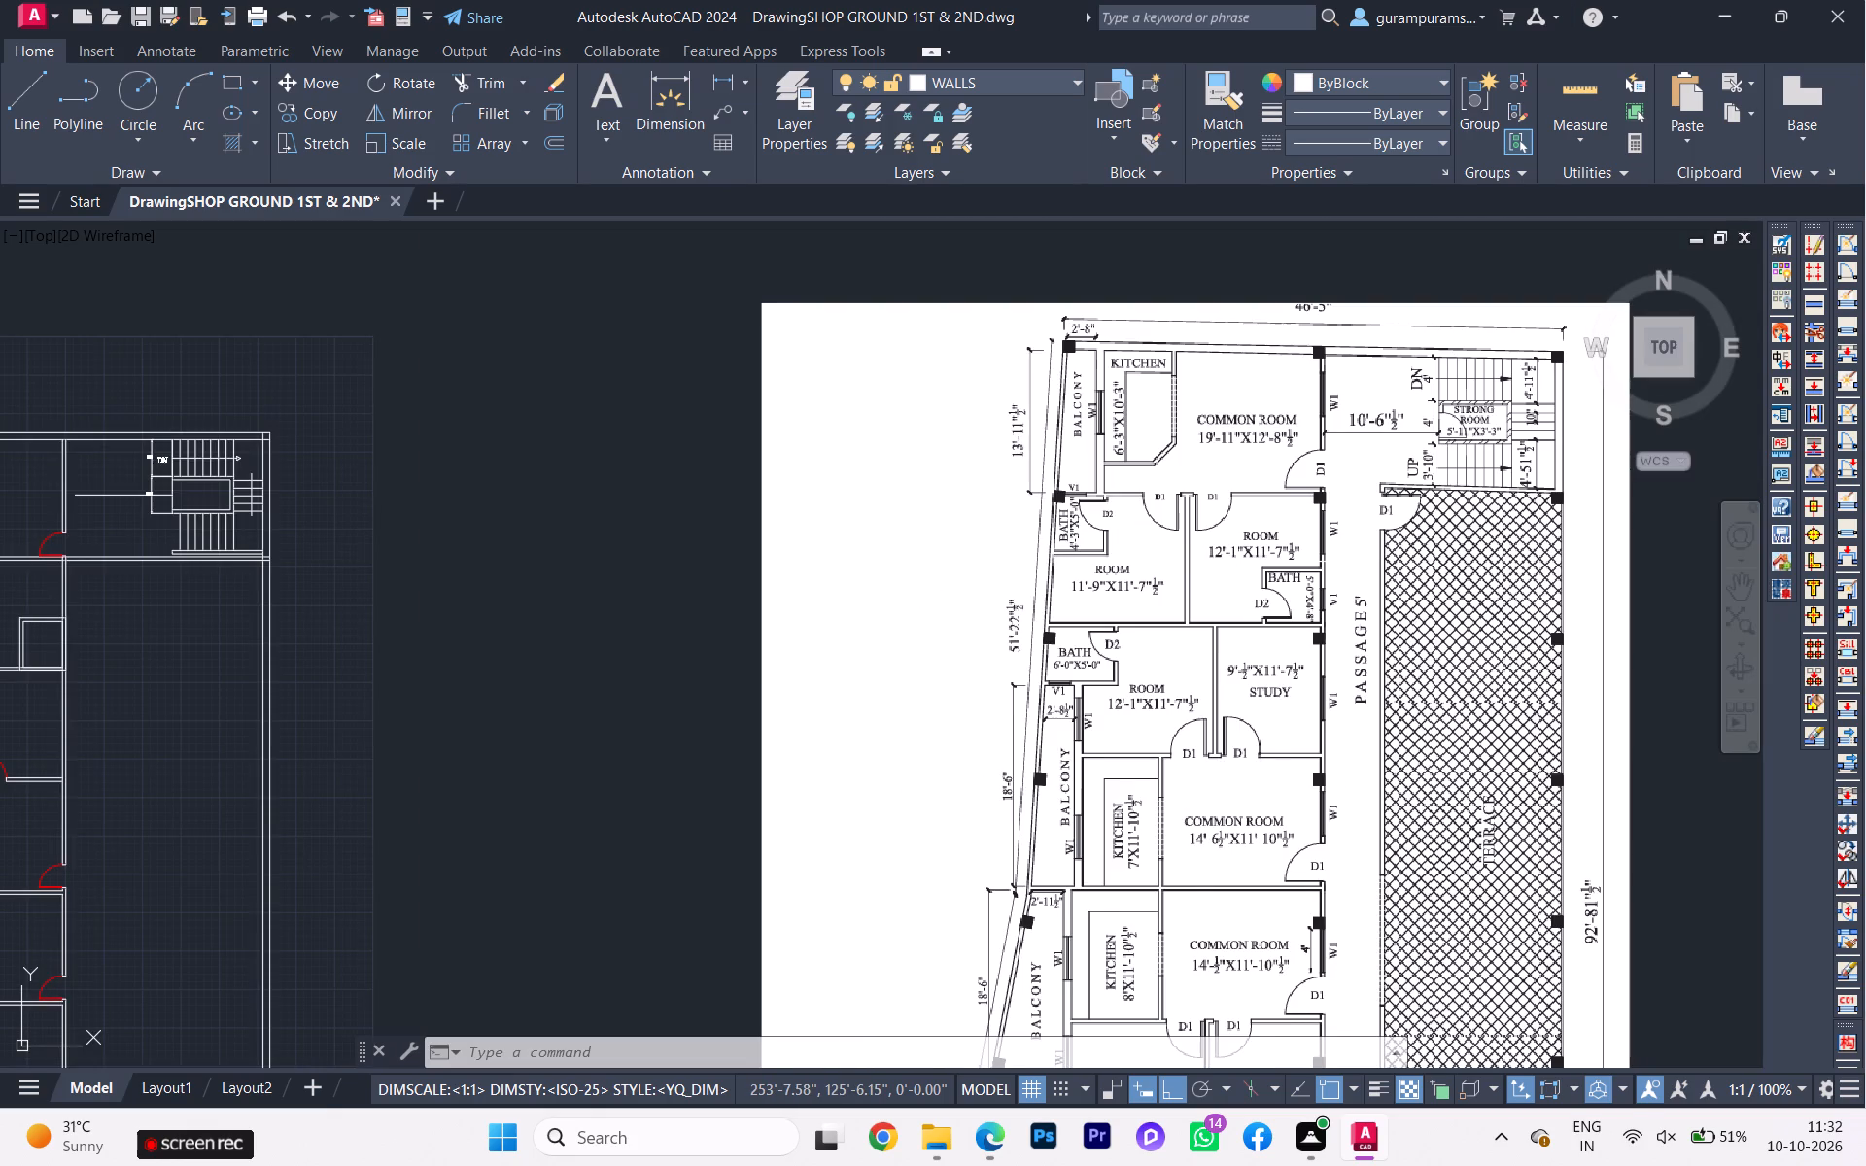
Copy the D2 door of the 6'-8½"X5'-0" bath about 53'-8" straight north, to the west wall of the 11'-9"X11'-7½" room.
scroll(1329, 562, "down", 1)
scroll(489, 857, "up", 2)
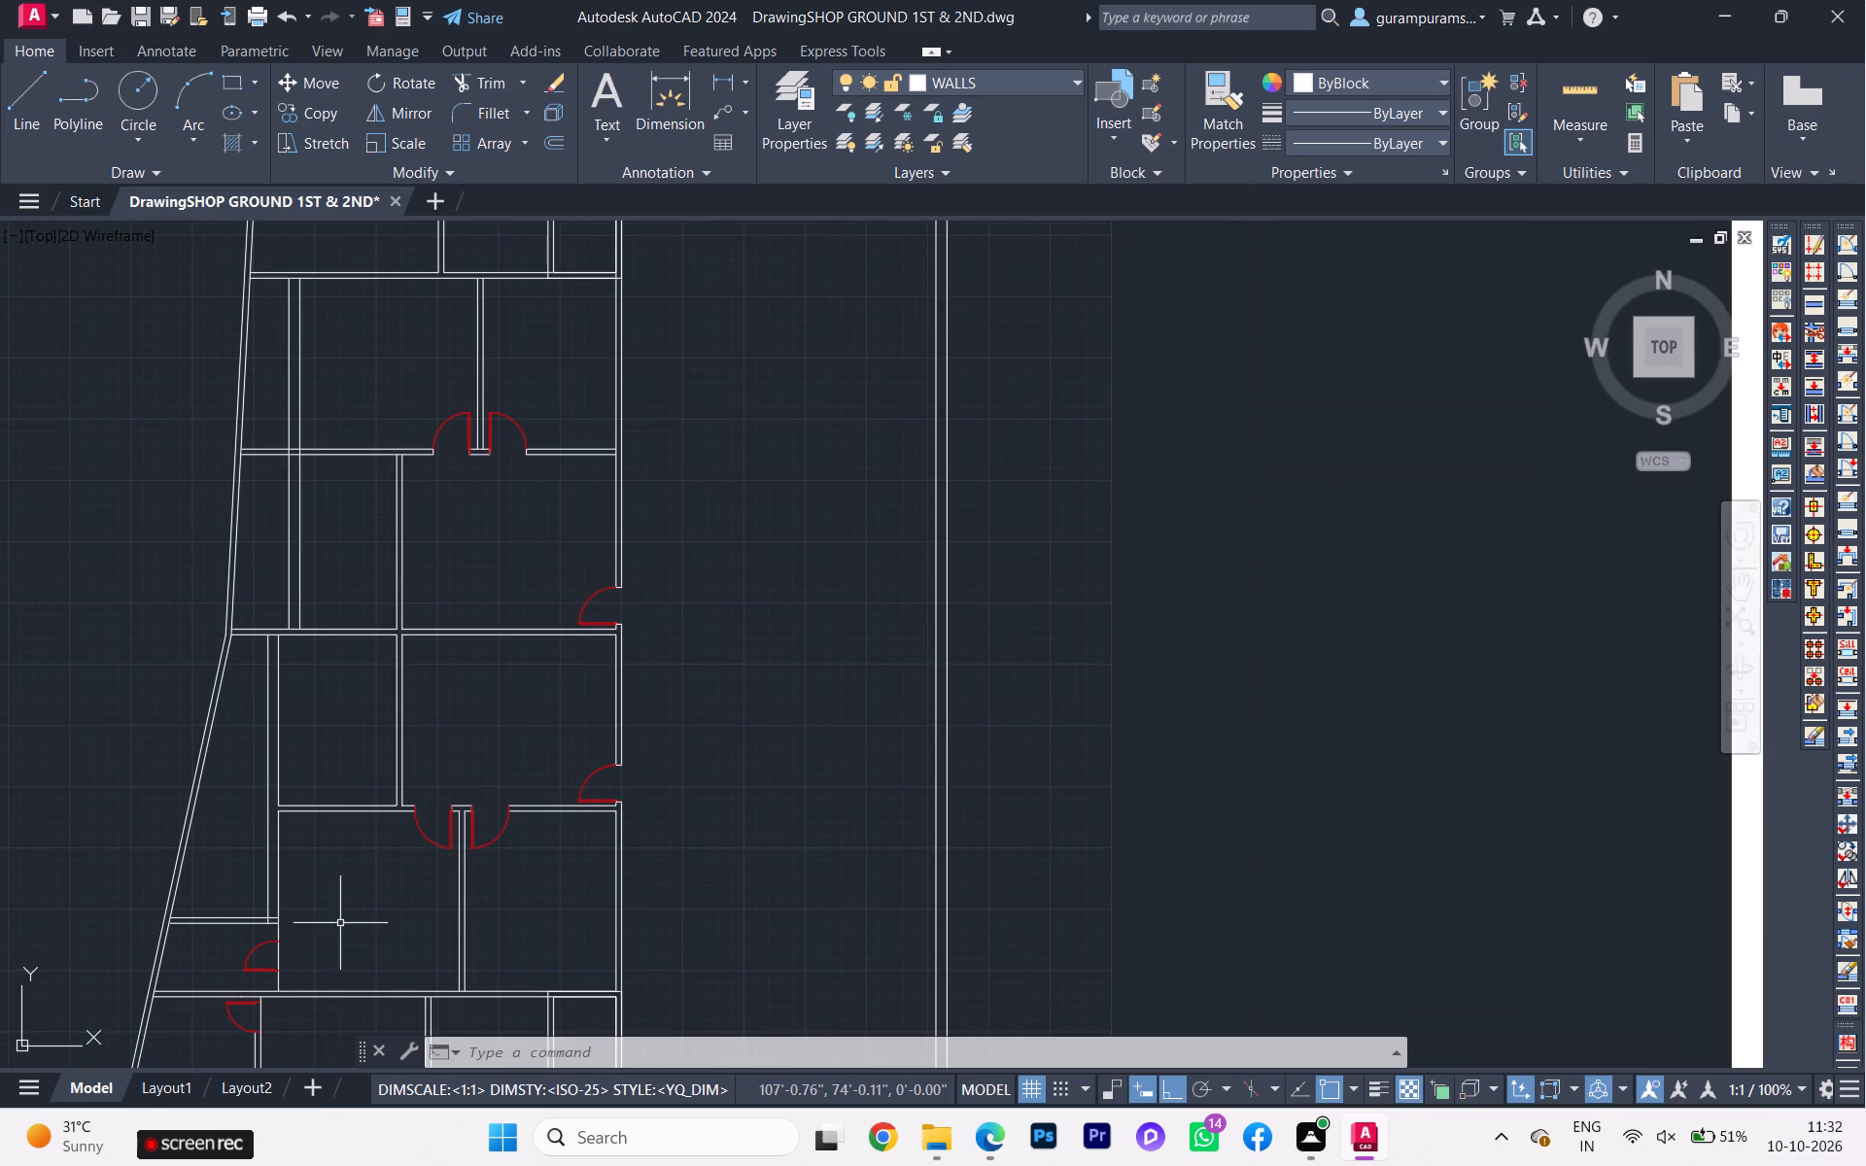
left_click(251, 952)
key("c")
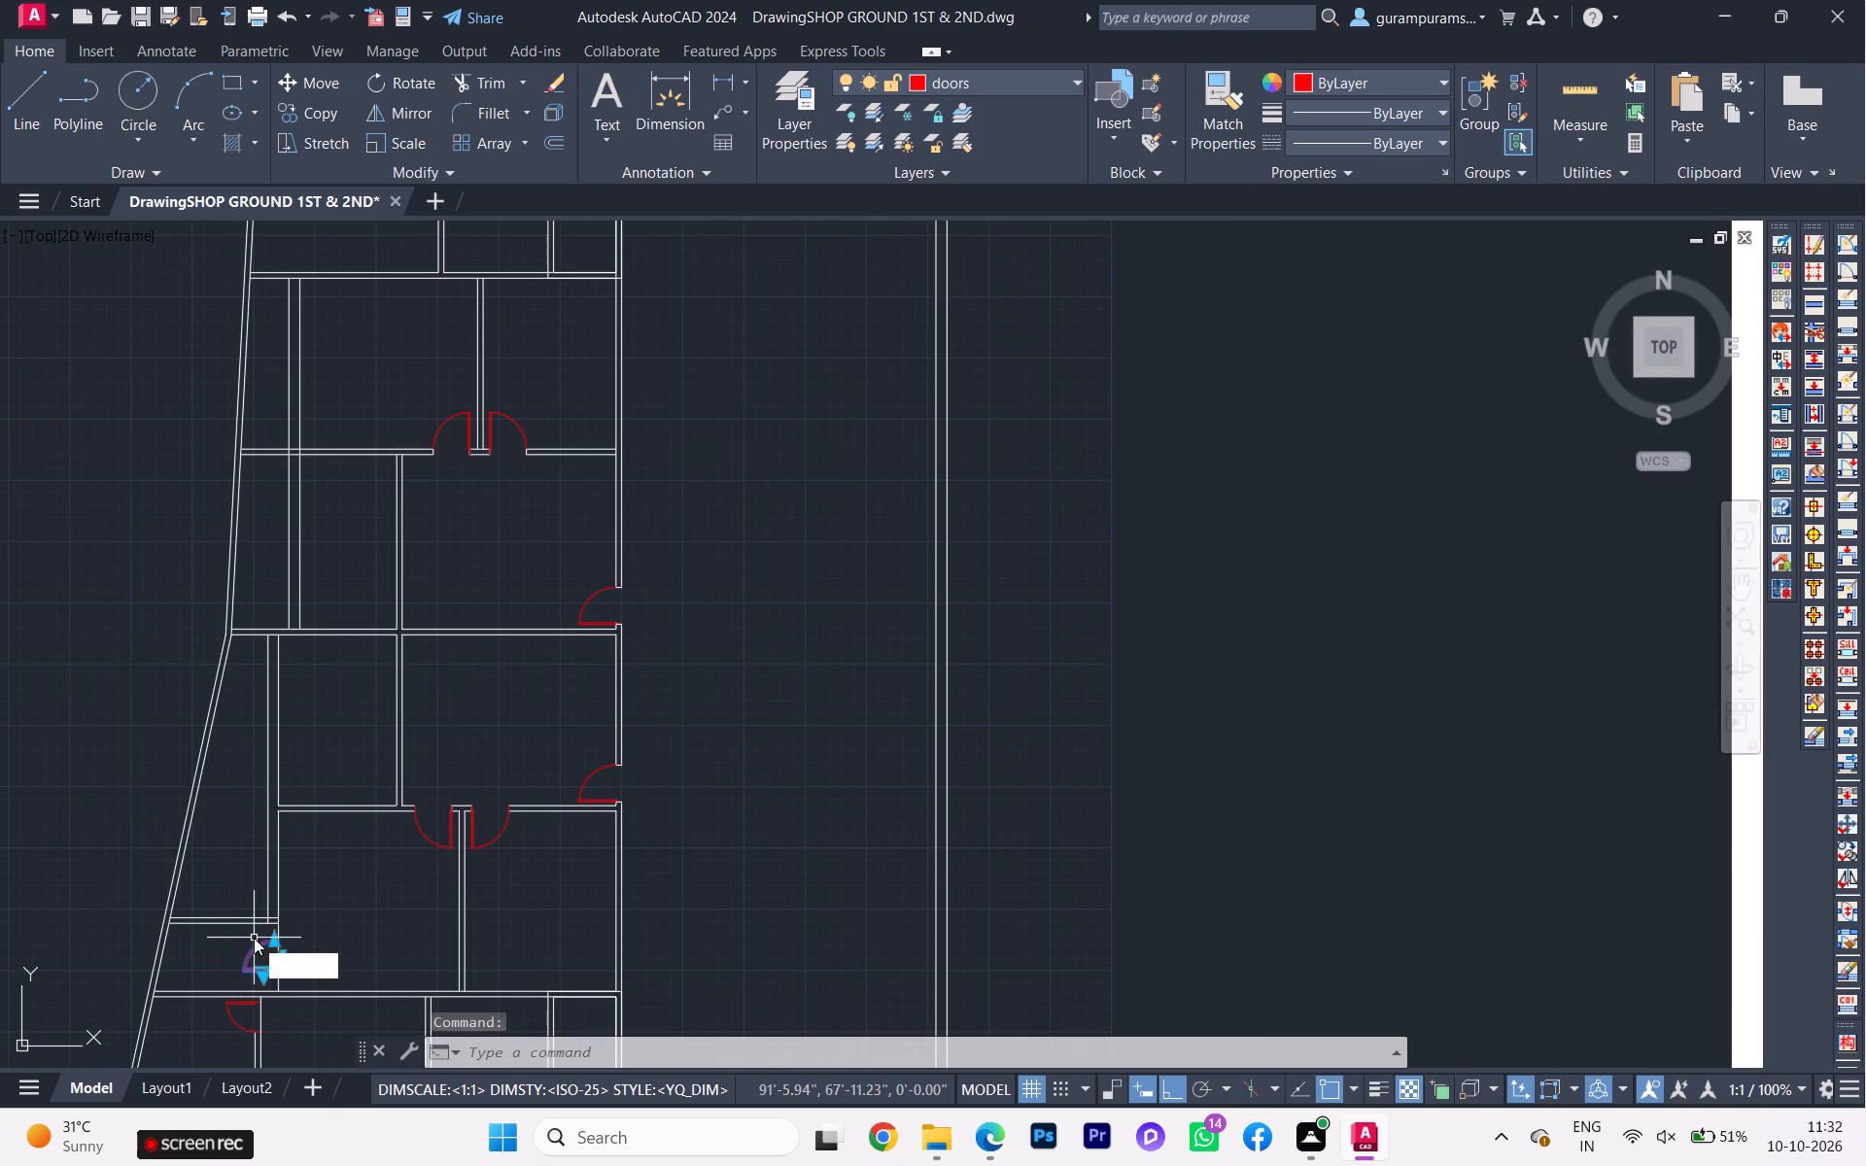
key("o")
key("Return")
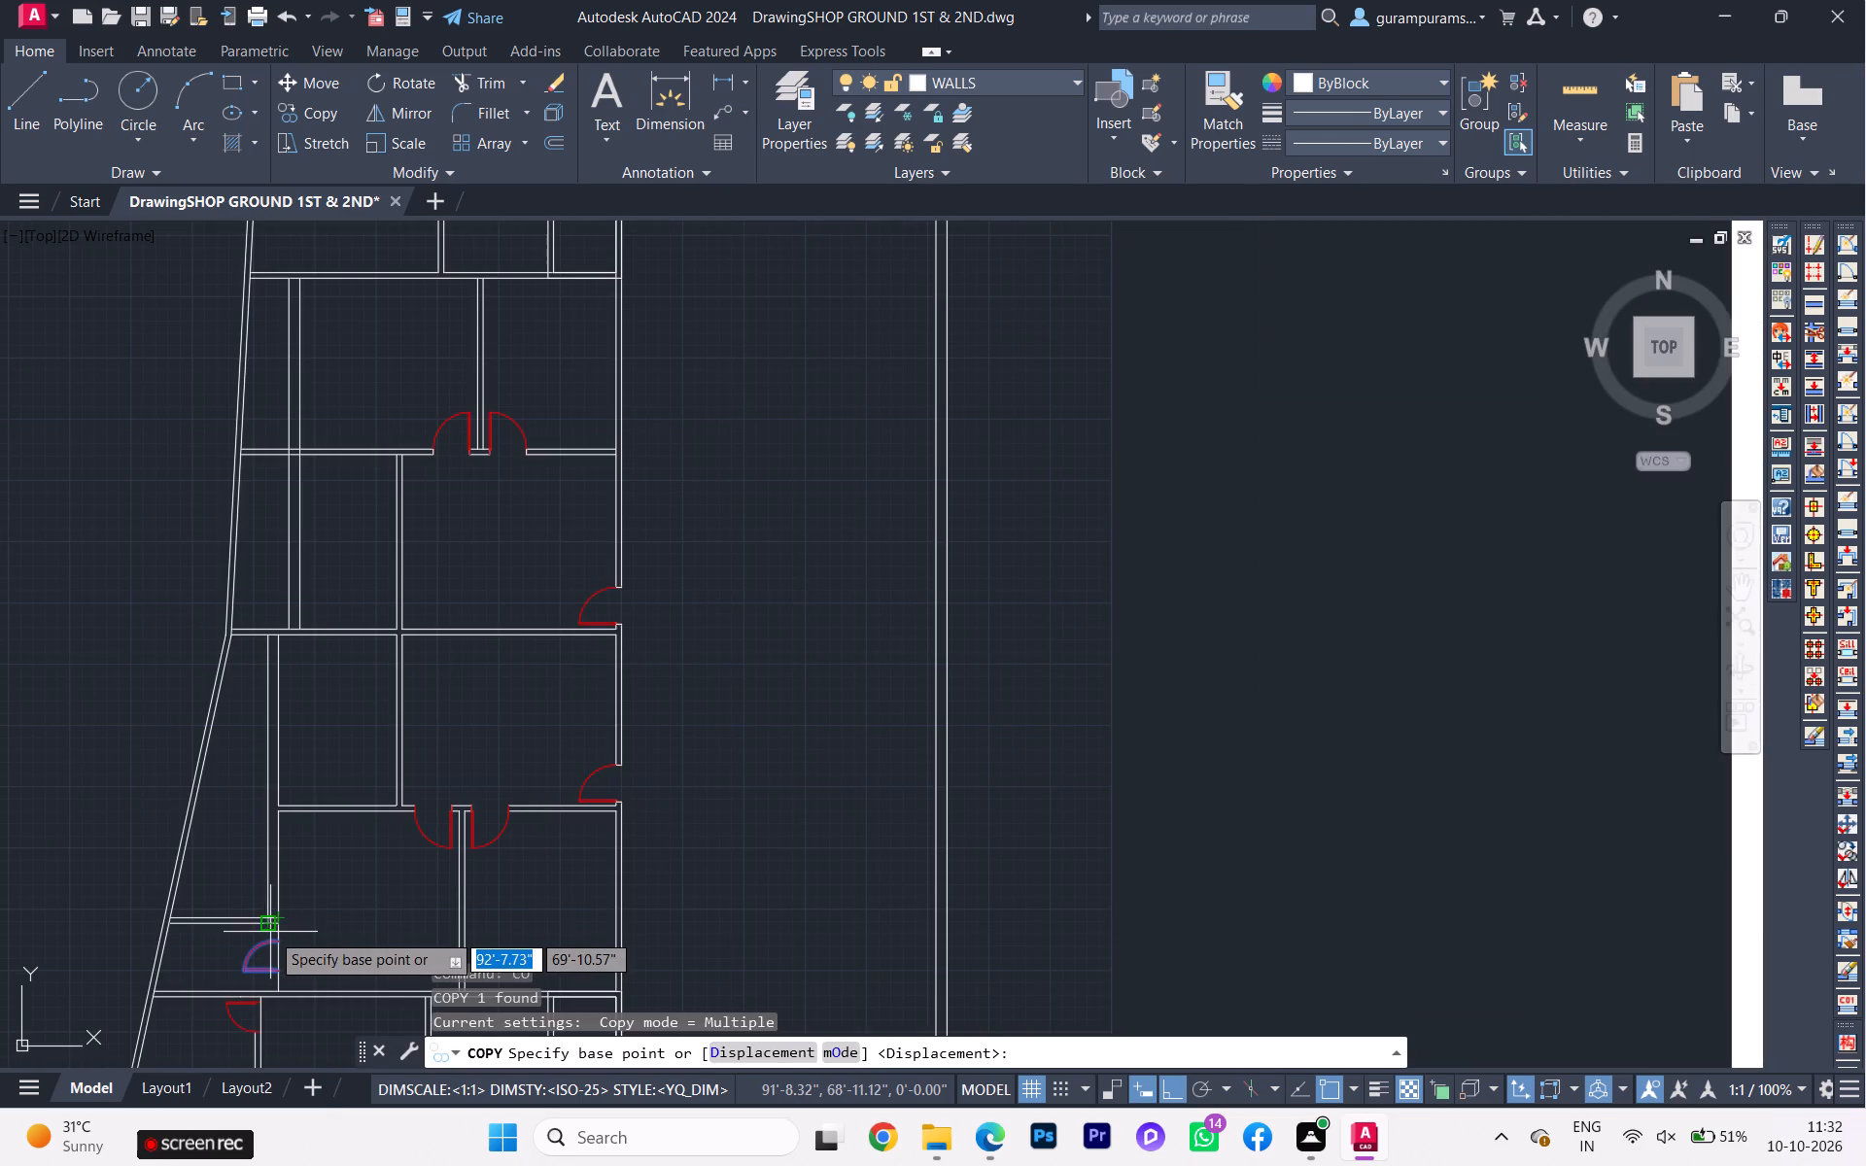
left_click(272, 949)
scroll(686, 387, "down", 1)
middle_click_drag(682, 436, 695, 537)
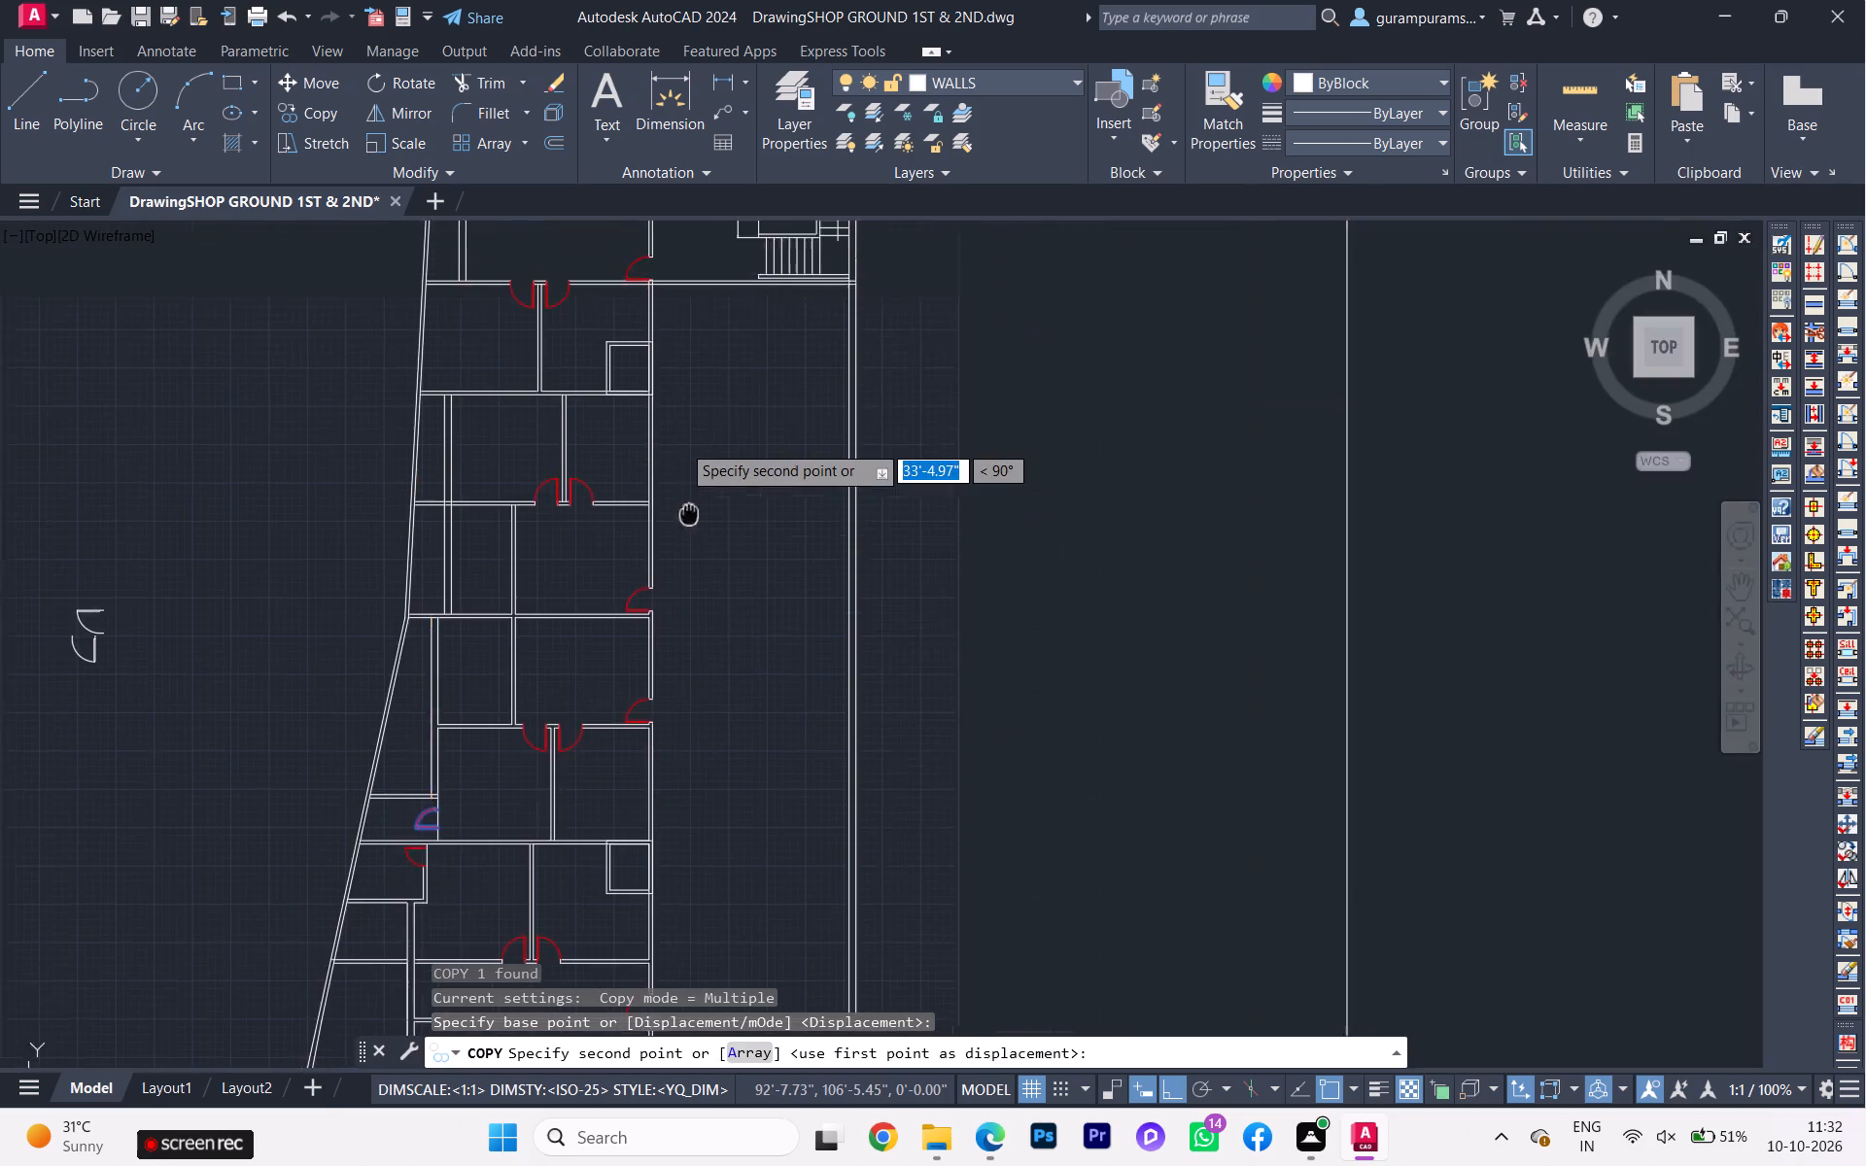
middle_click_drag(695, 537, 712, 624)
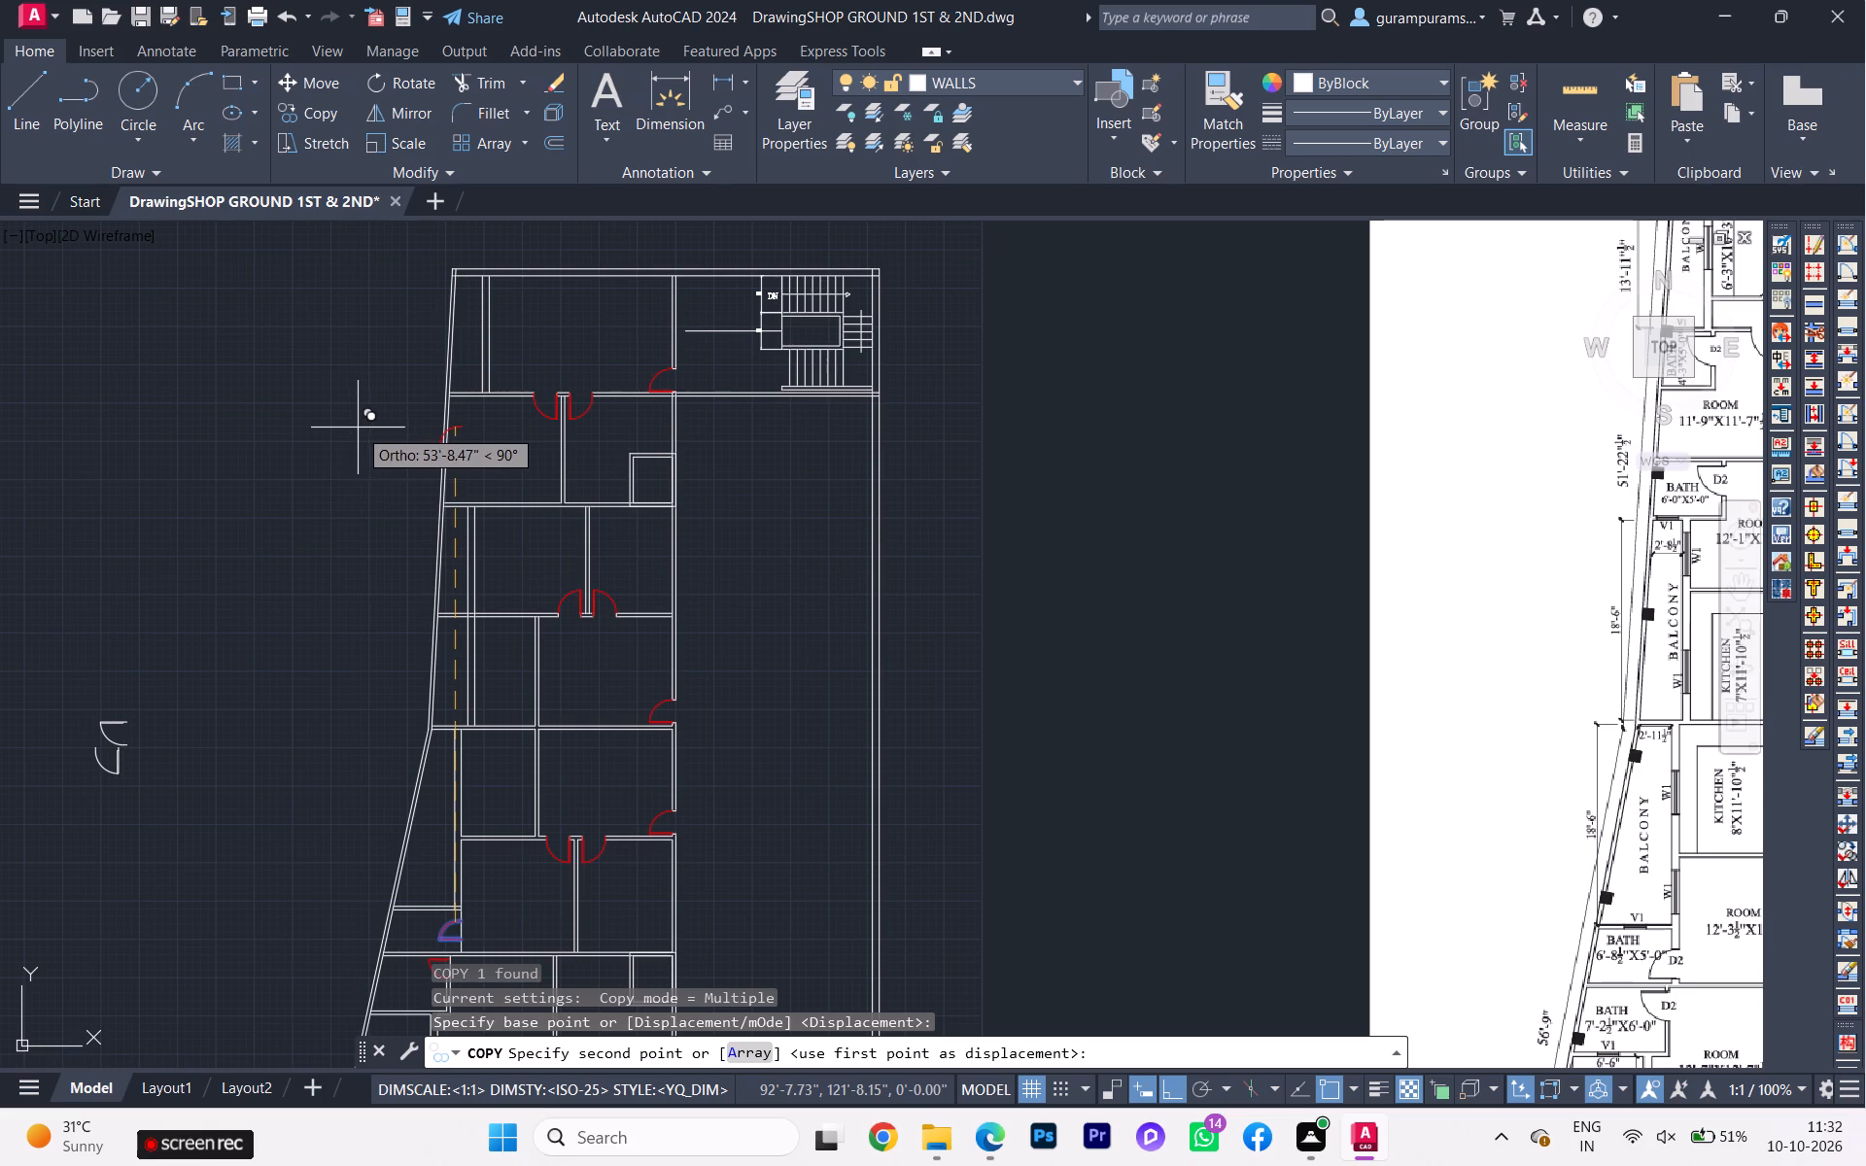
left_click(374, 424)
key("Escape")
Examine the northern baths' sizes and D2 door positions in the reference image against the drawn plan.
scroll(567, 447, "up", 2)
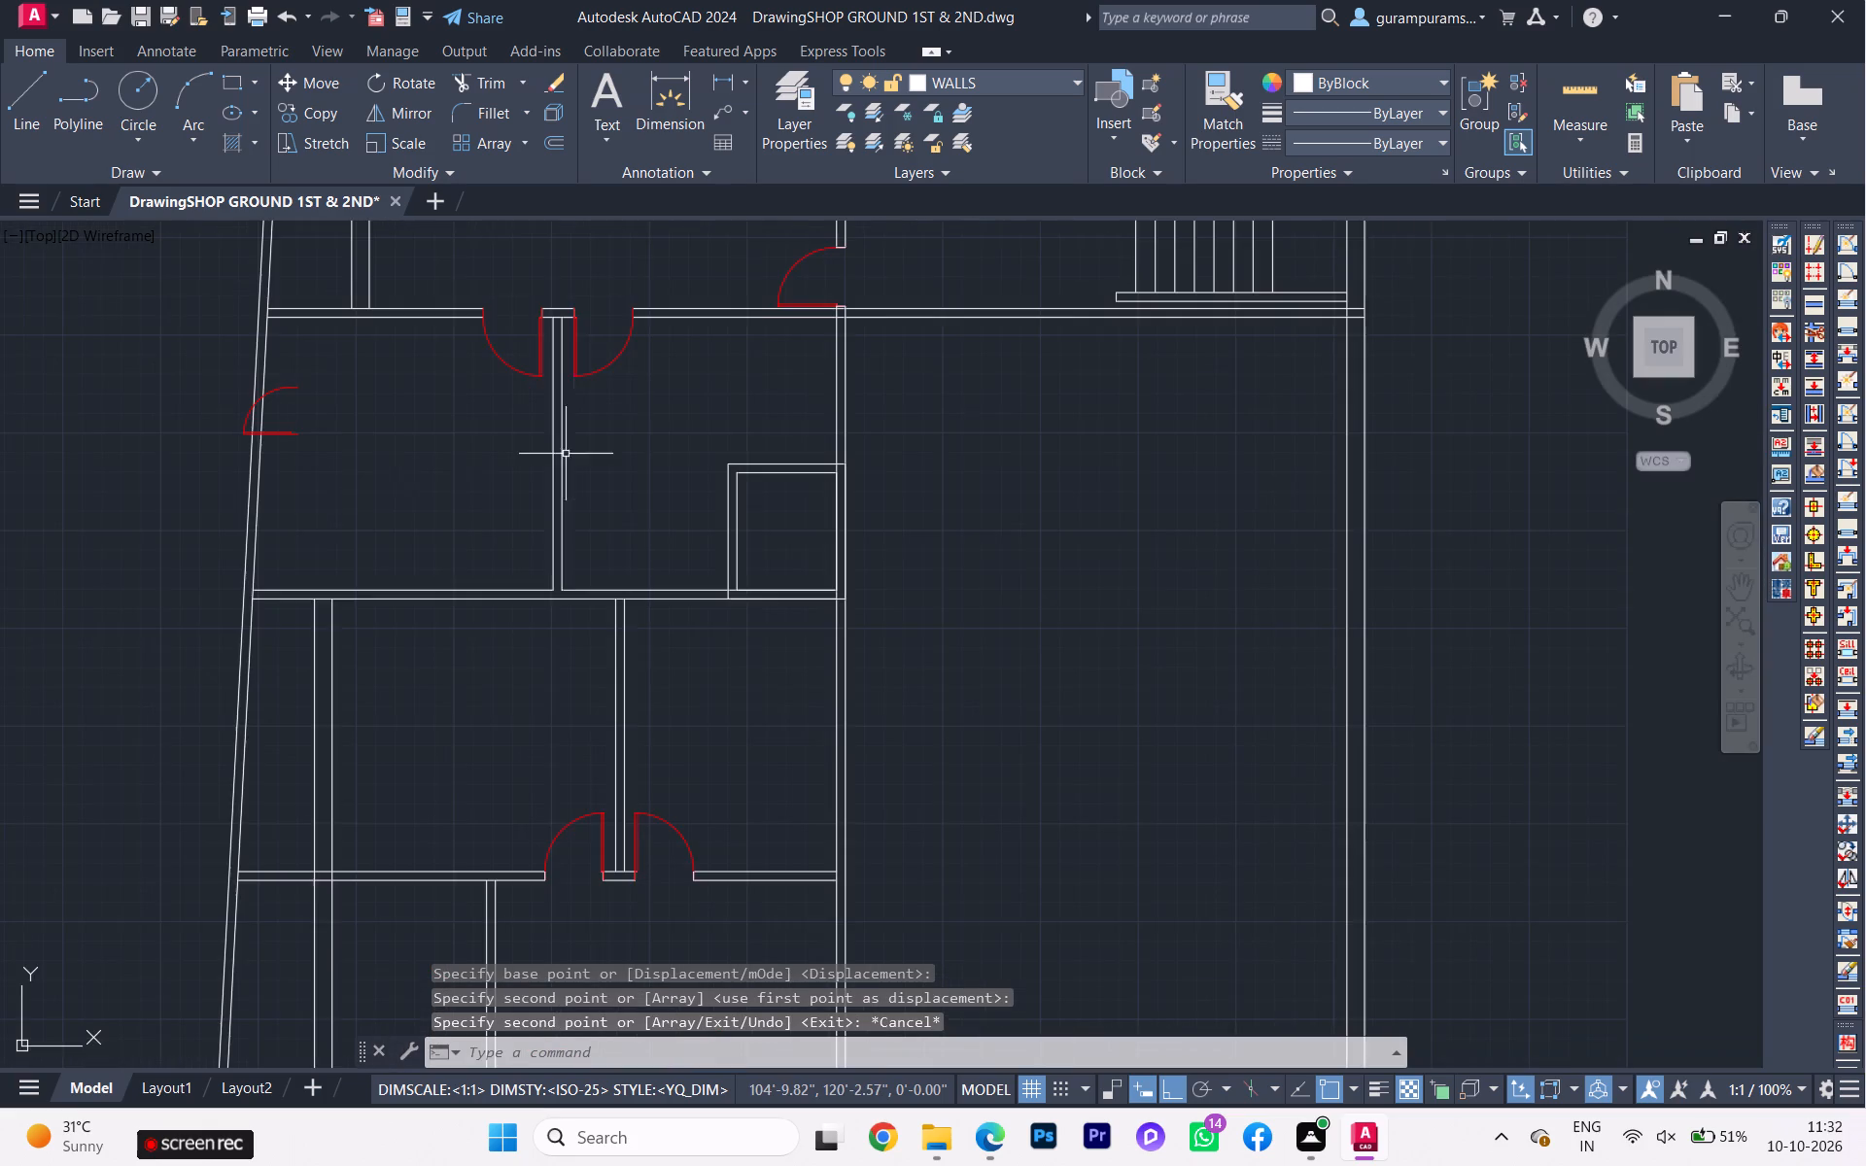
scroll(264, 505, "down", 3)
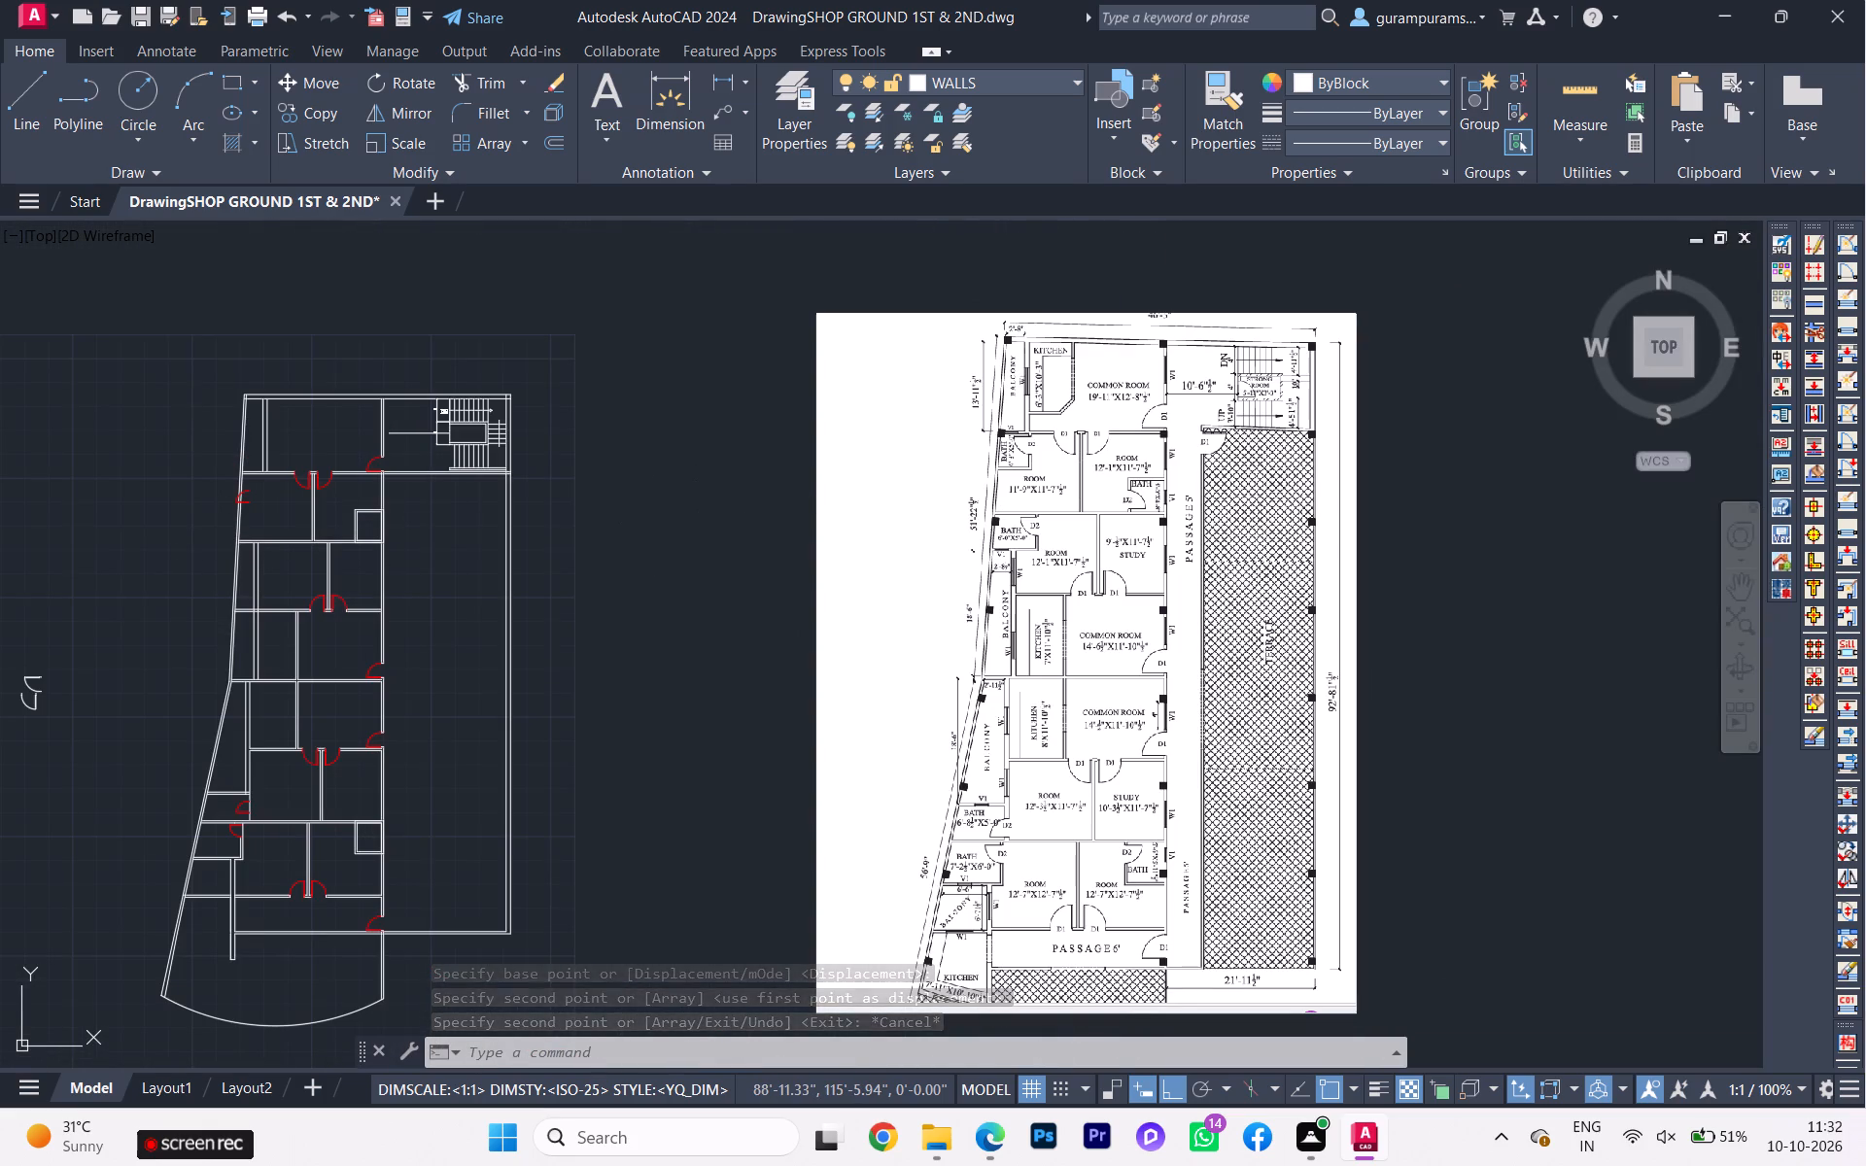
scroll(1114, 412, "up", 1)
scroll(1116, 415, "down", 1)
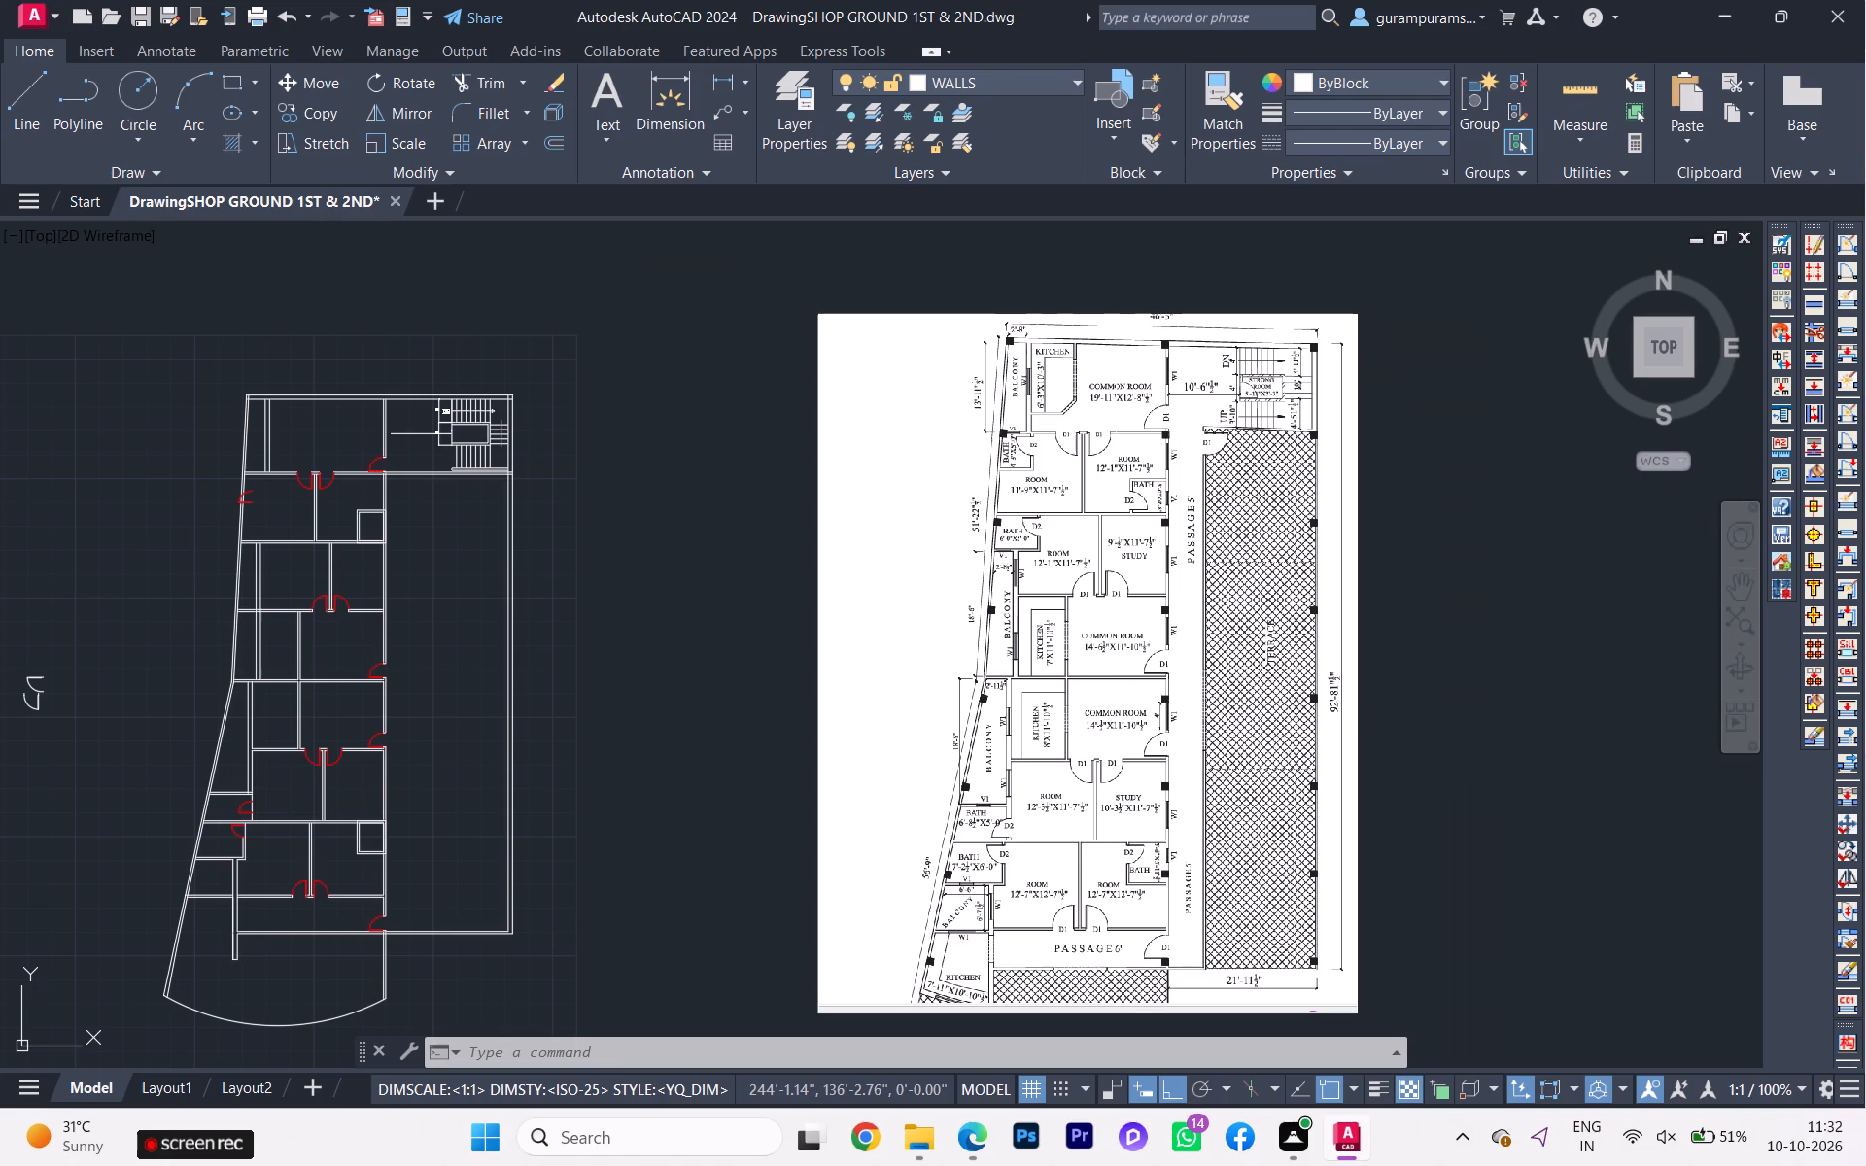
scroll(1037, 403, "up", 1)
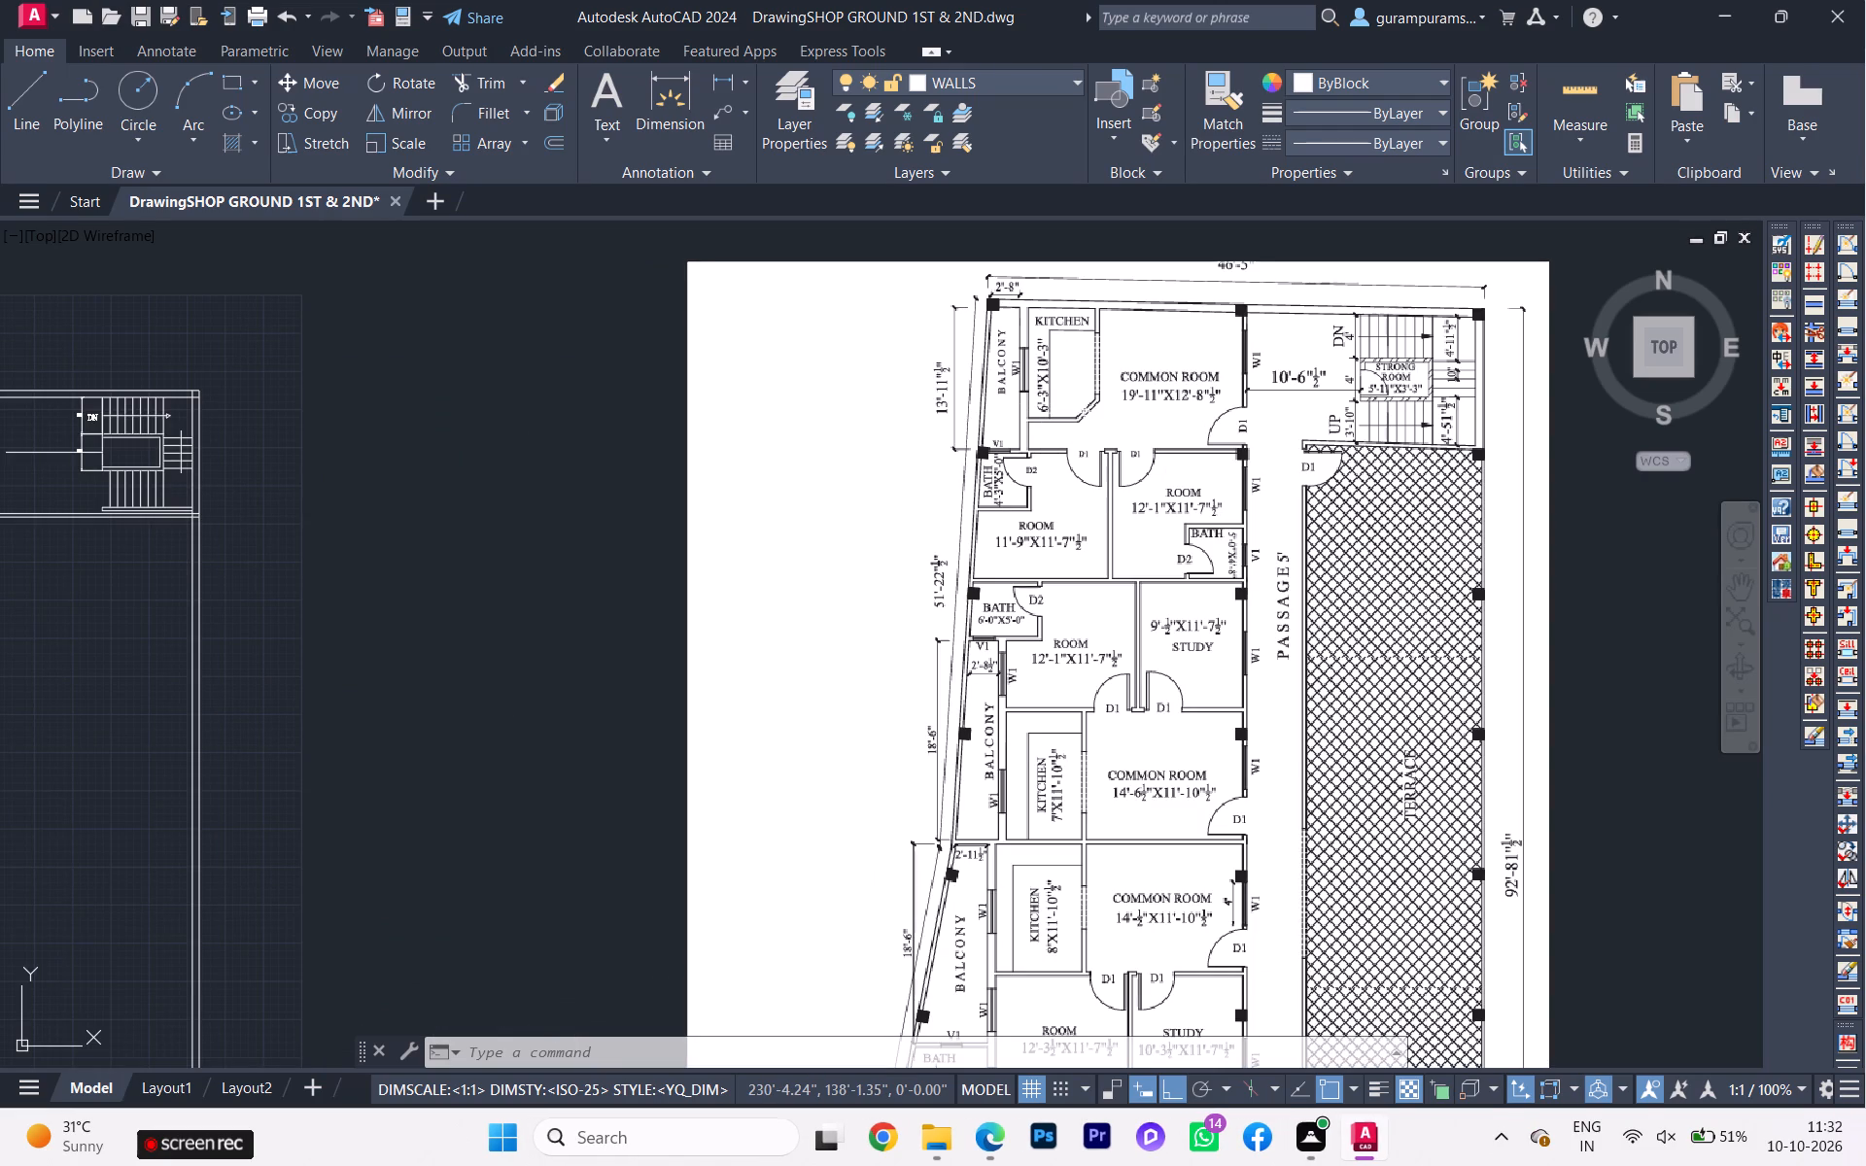
scroll(1099, 419, "down", 1)
scroll(1068, 445, "up", 1)
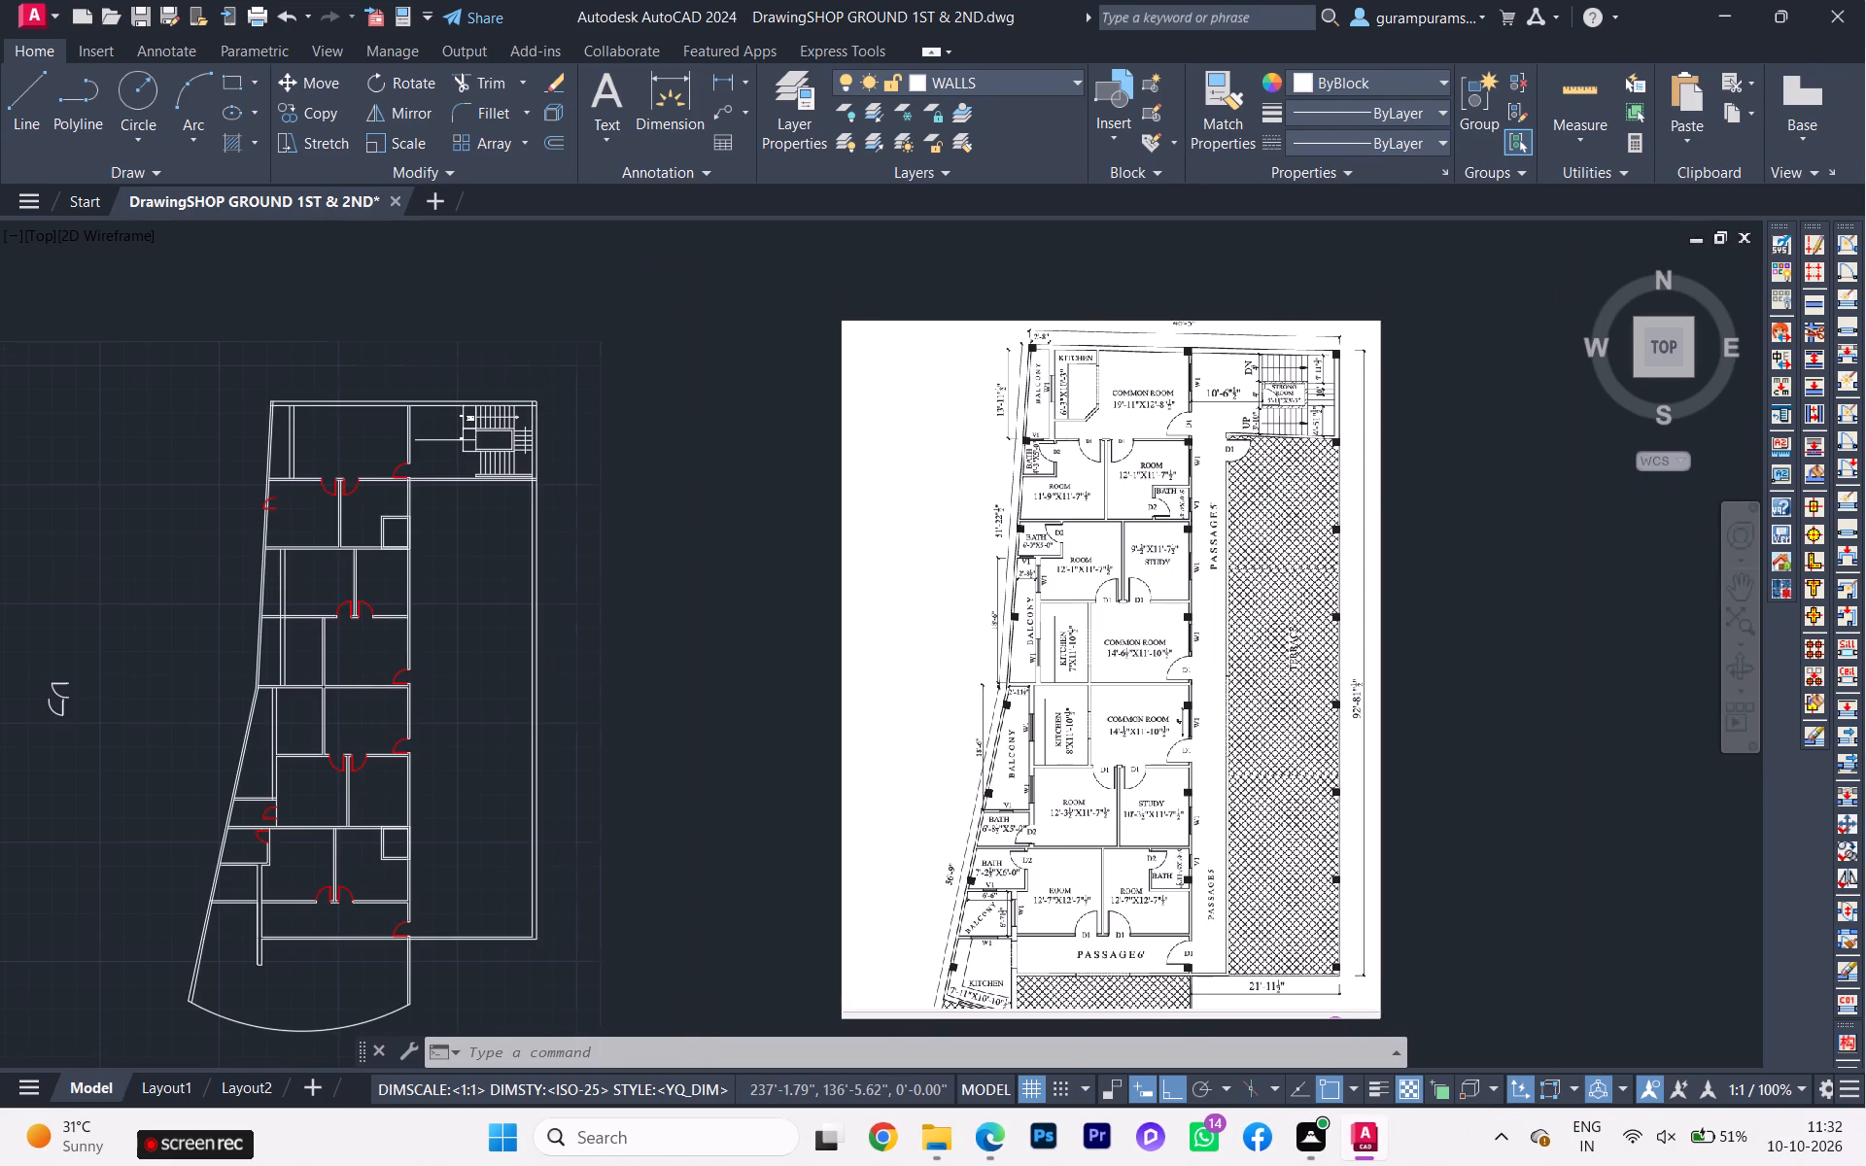
scroll(1068, 445, "up", 1)
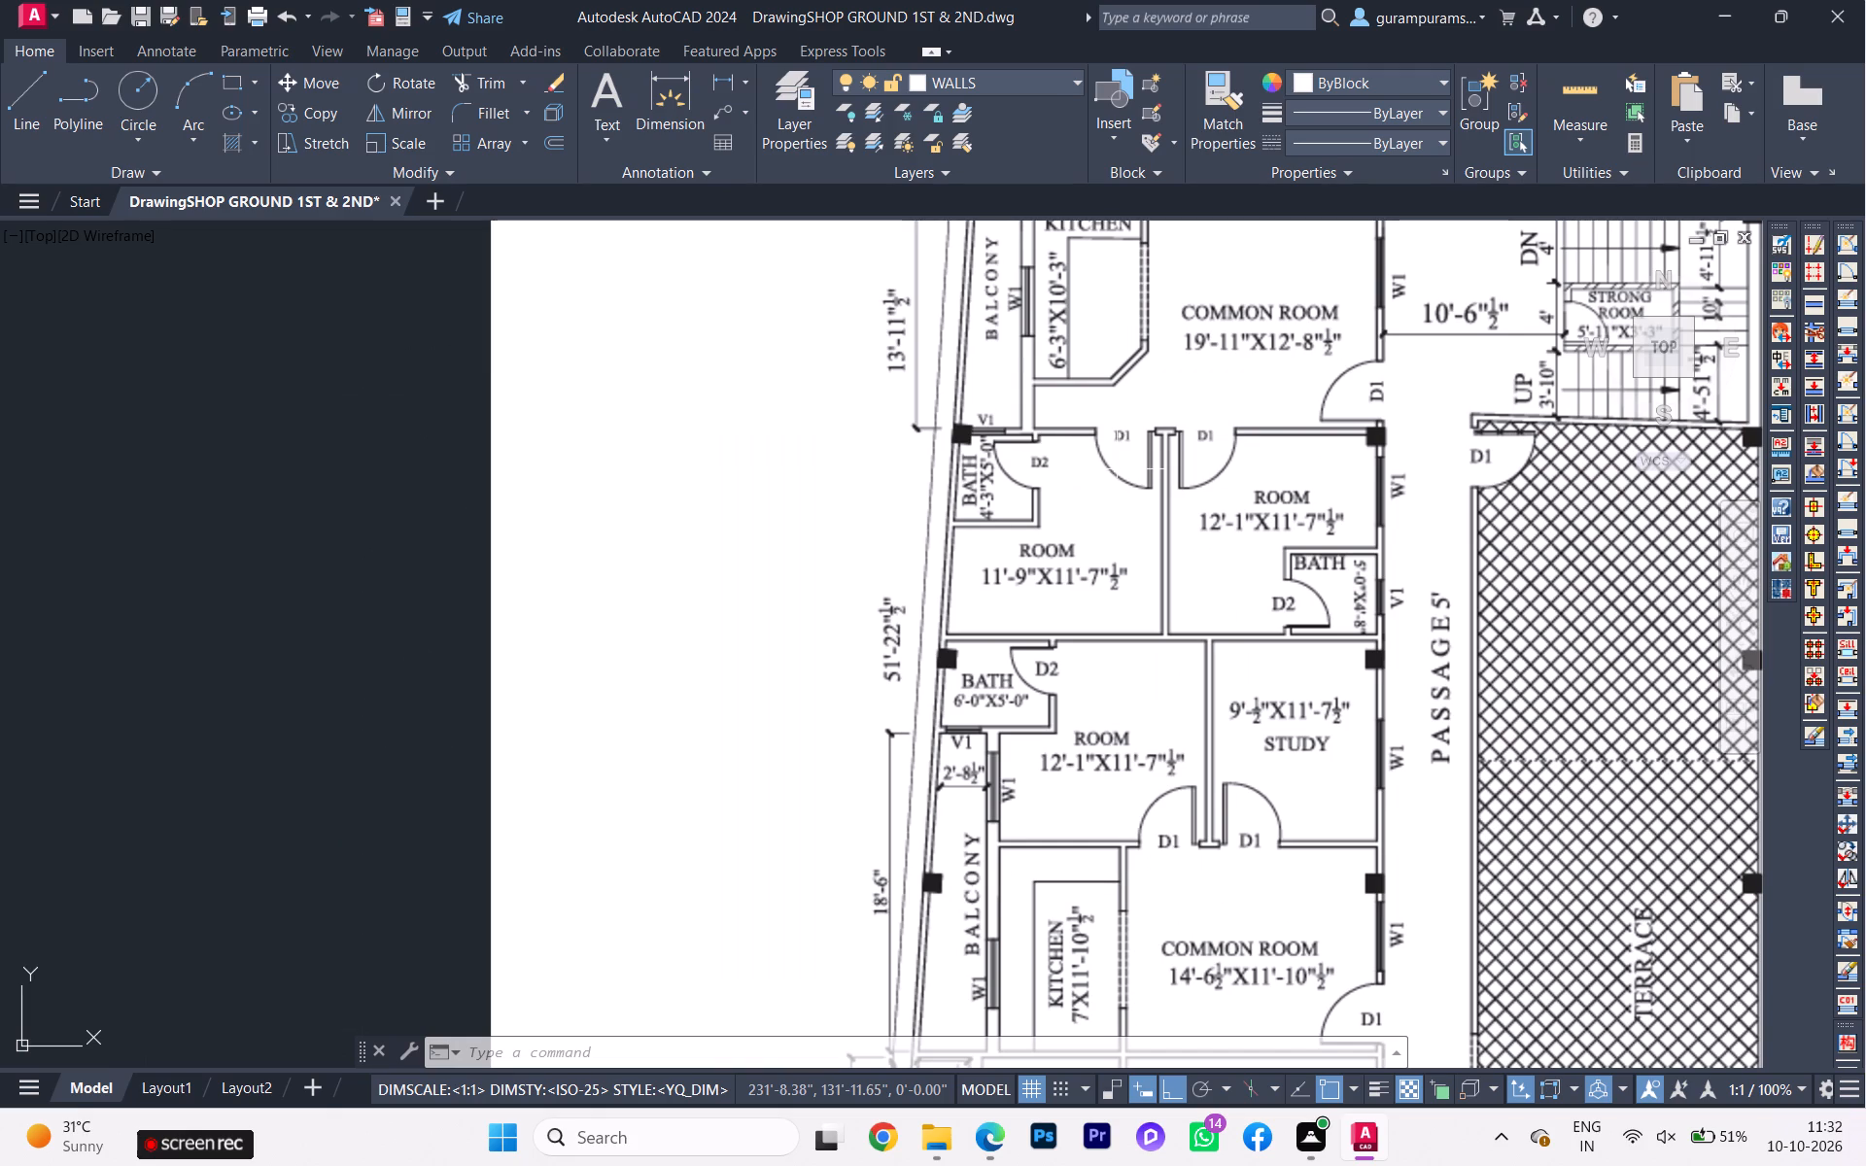
scroll(1305, 561, "down", 1)
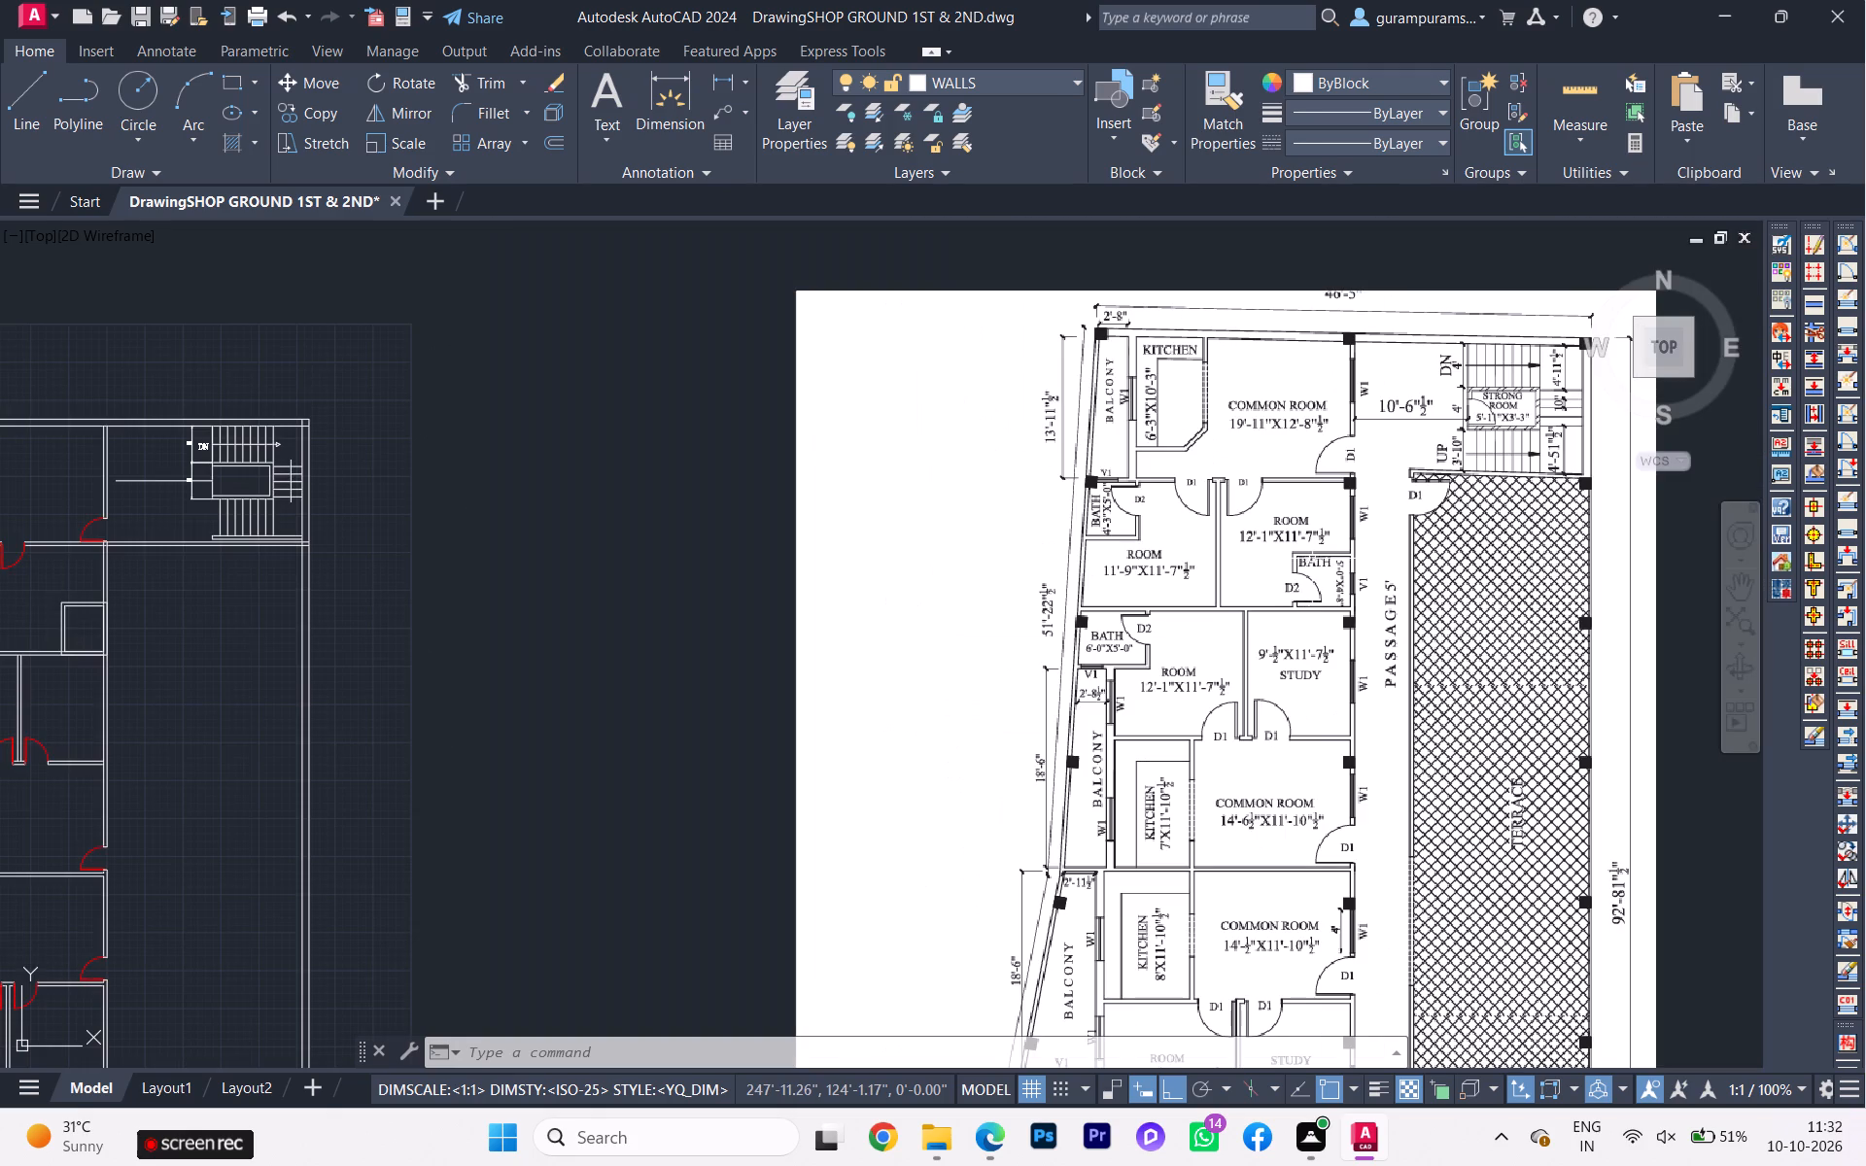
scroll(1245, 521, "down", 1)
middle_click_drag(1245, 521, 1252, 523)
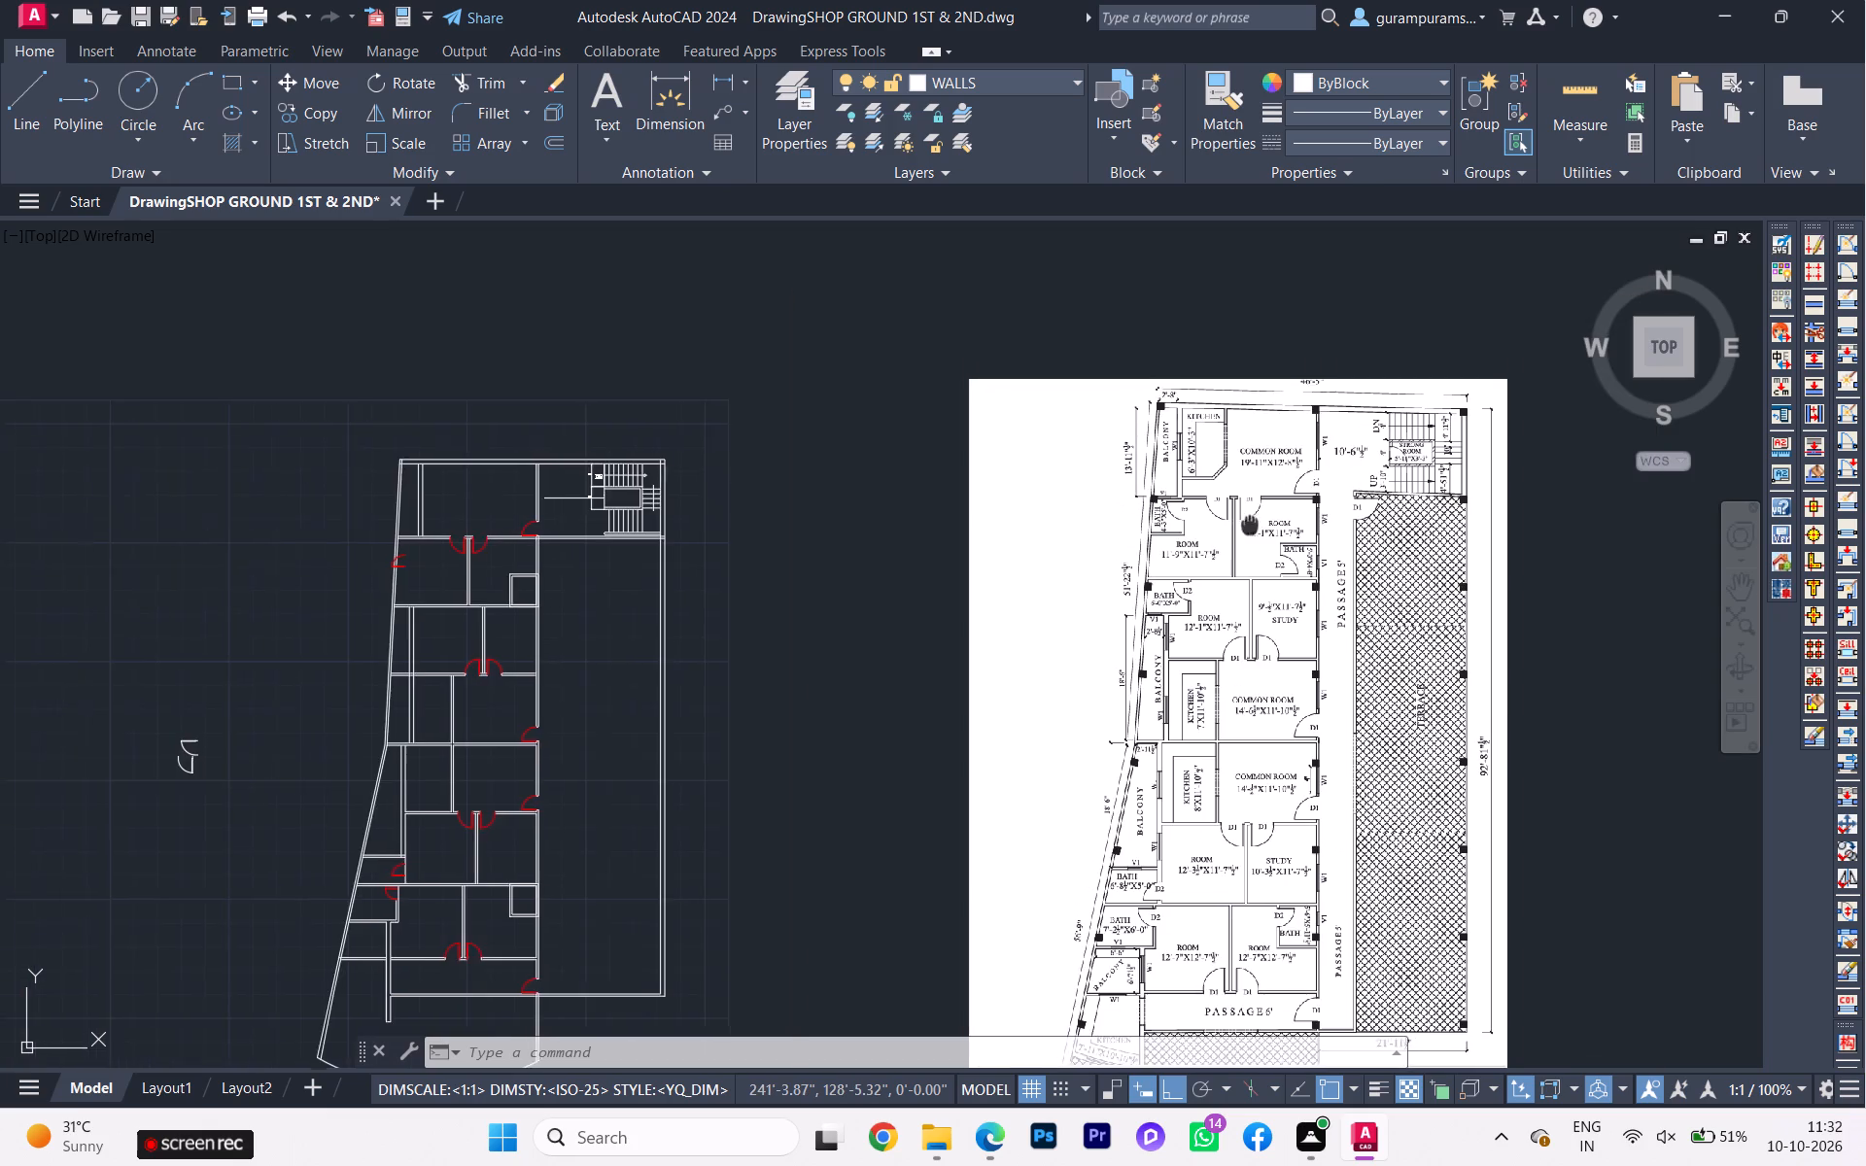
middle_click_drag(1252, 523, 1430, 527)
scroll(727, 533, "up", 2)
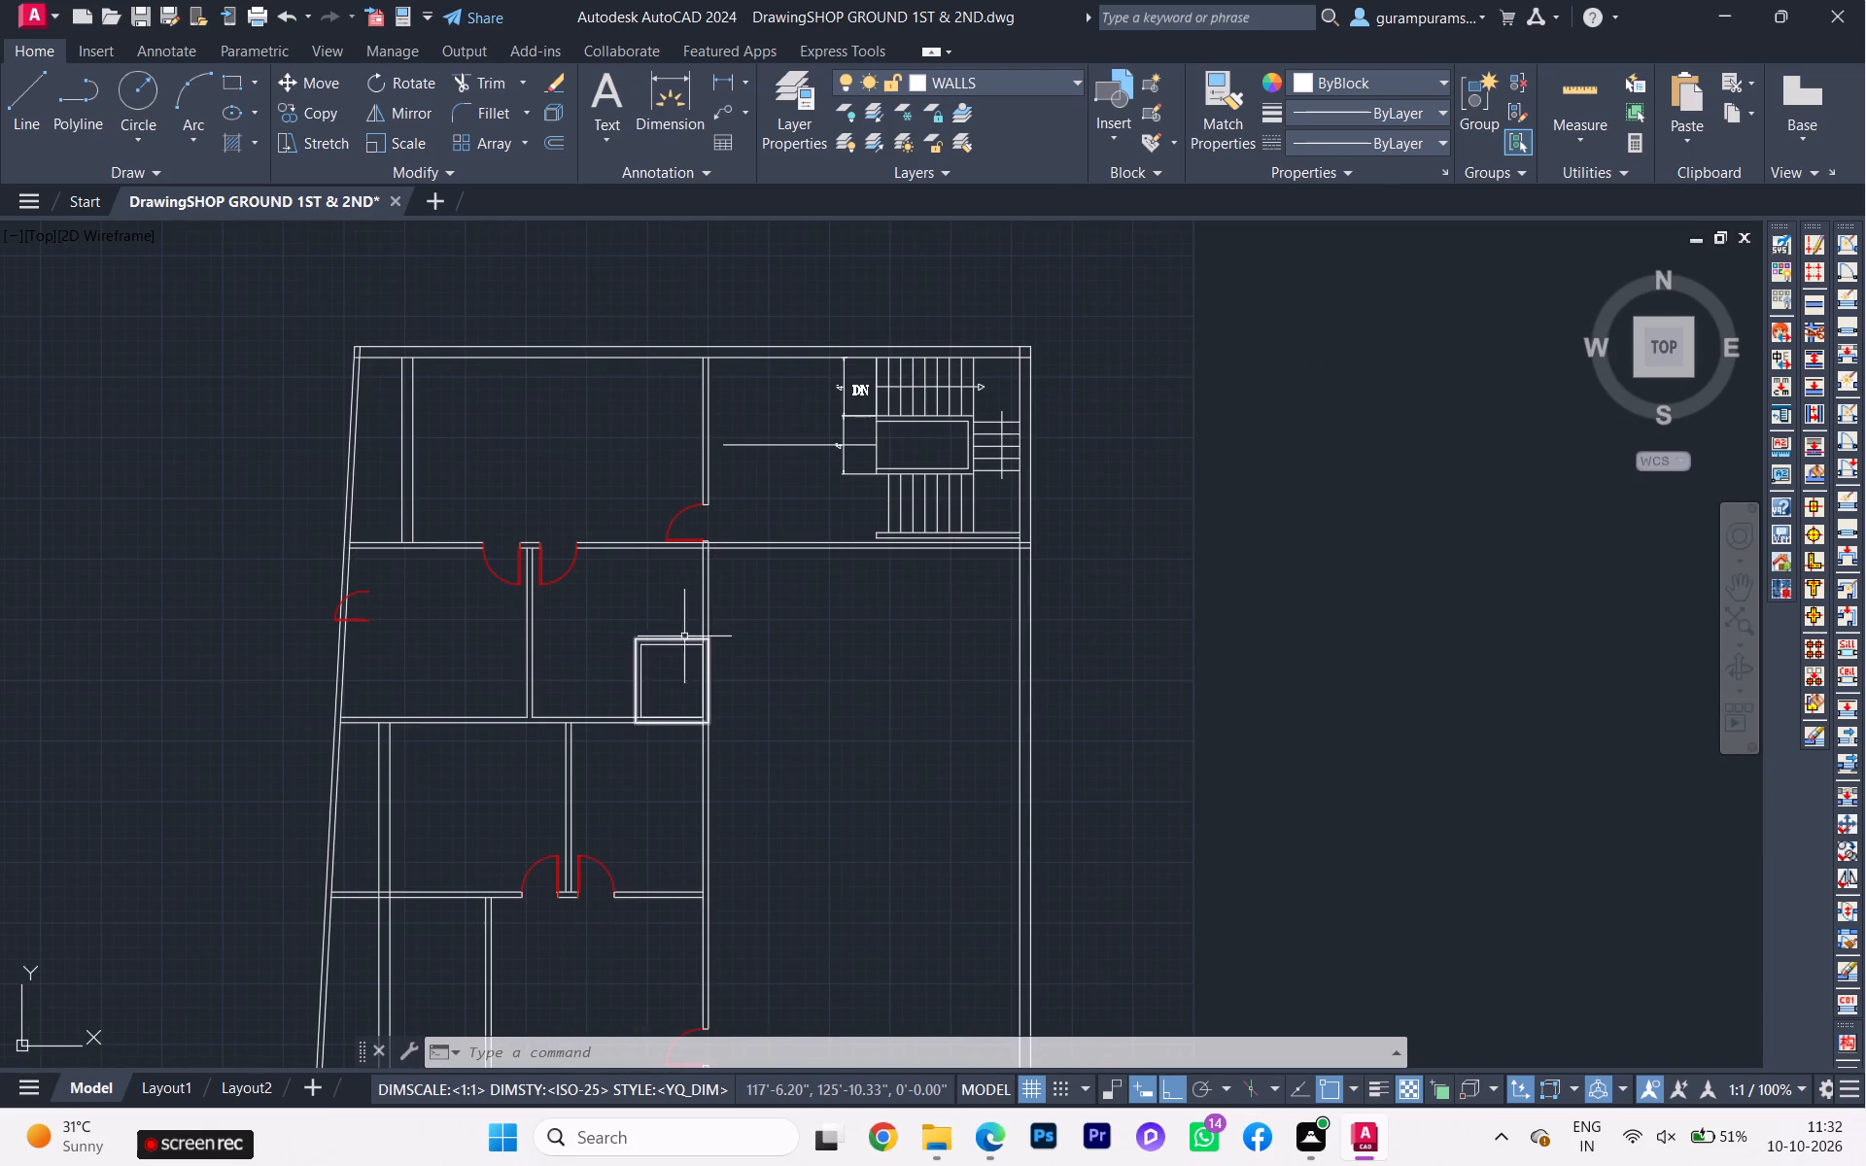
Copy the 12'-1"X11'-7½" room's two bath rectangles about 21'-1" north-west, into the north-west corner of the 11'-9"X11'-7½" room.
left_click(658, 652)
left_click(626, 635)
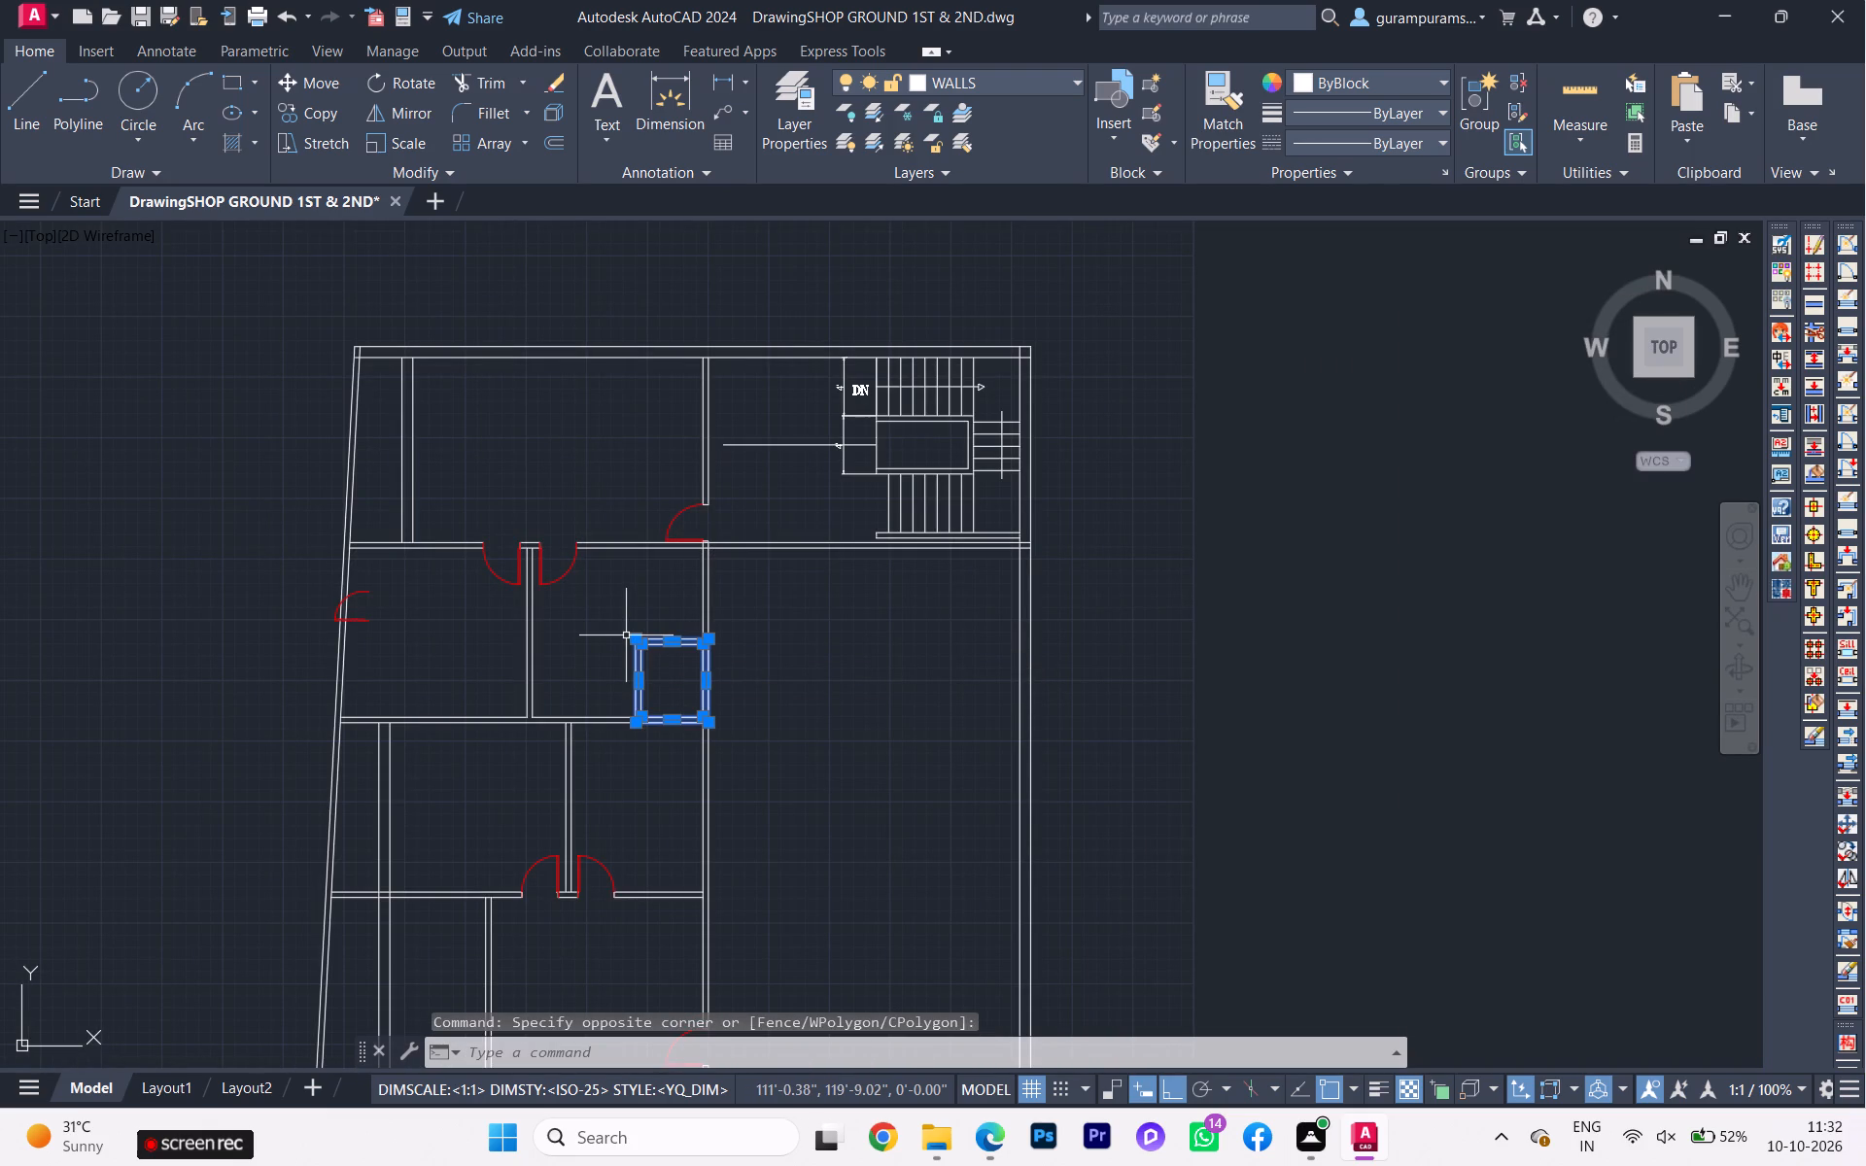
key("c")
key("o")
key("Return")
scroll(669, 632, "up", 1)
scroll(669, 632, "down", 3)
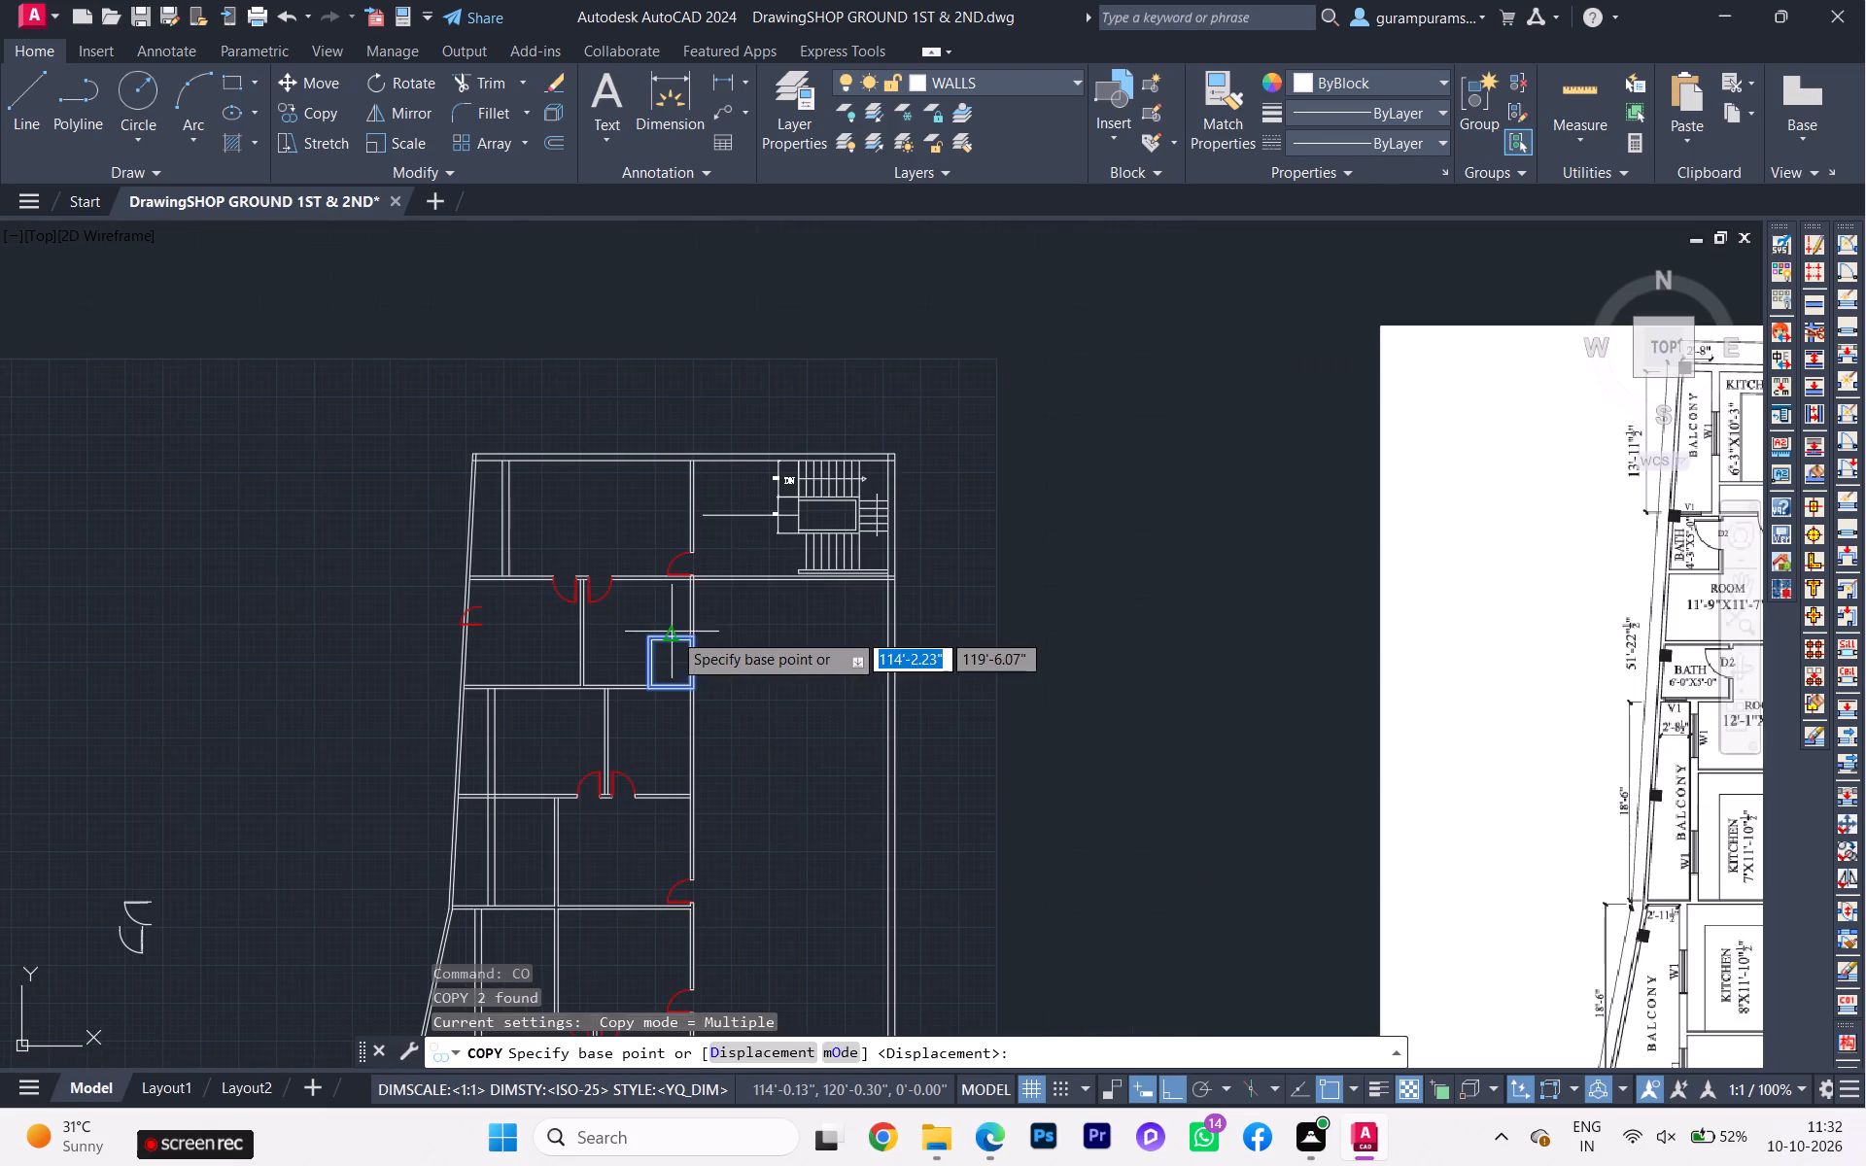
scroll(677, 638, "up", 2)
scroll(677, 638, "down", 2)
scroll(677, 638, "up", 1)
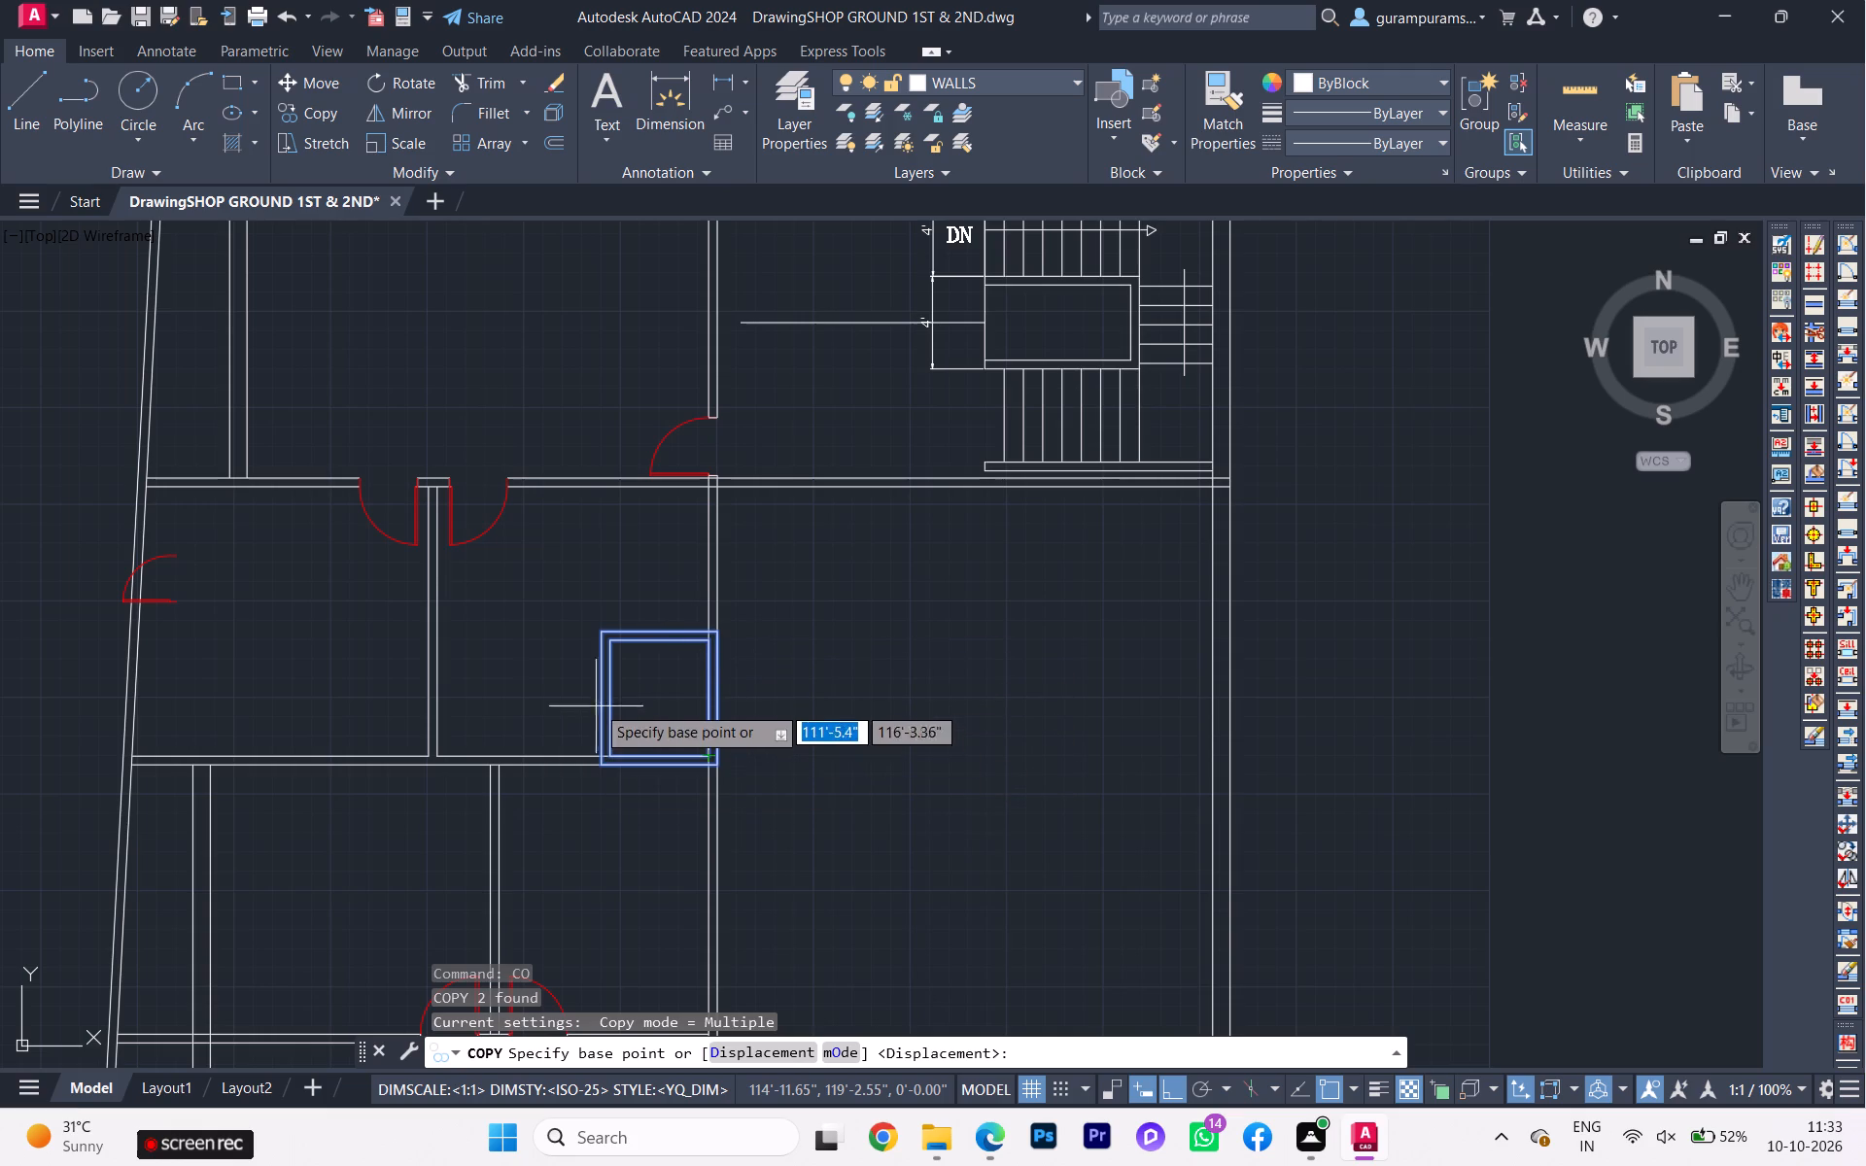
left_click(609, 640)
scroll(274, 493, "down", 2)
middle_click_drag(274, 504, 375, 638)
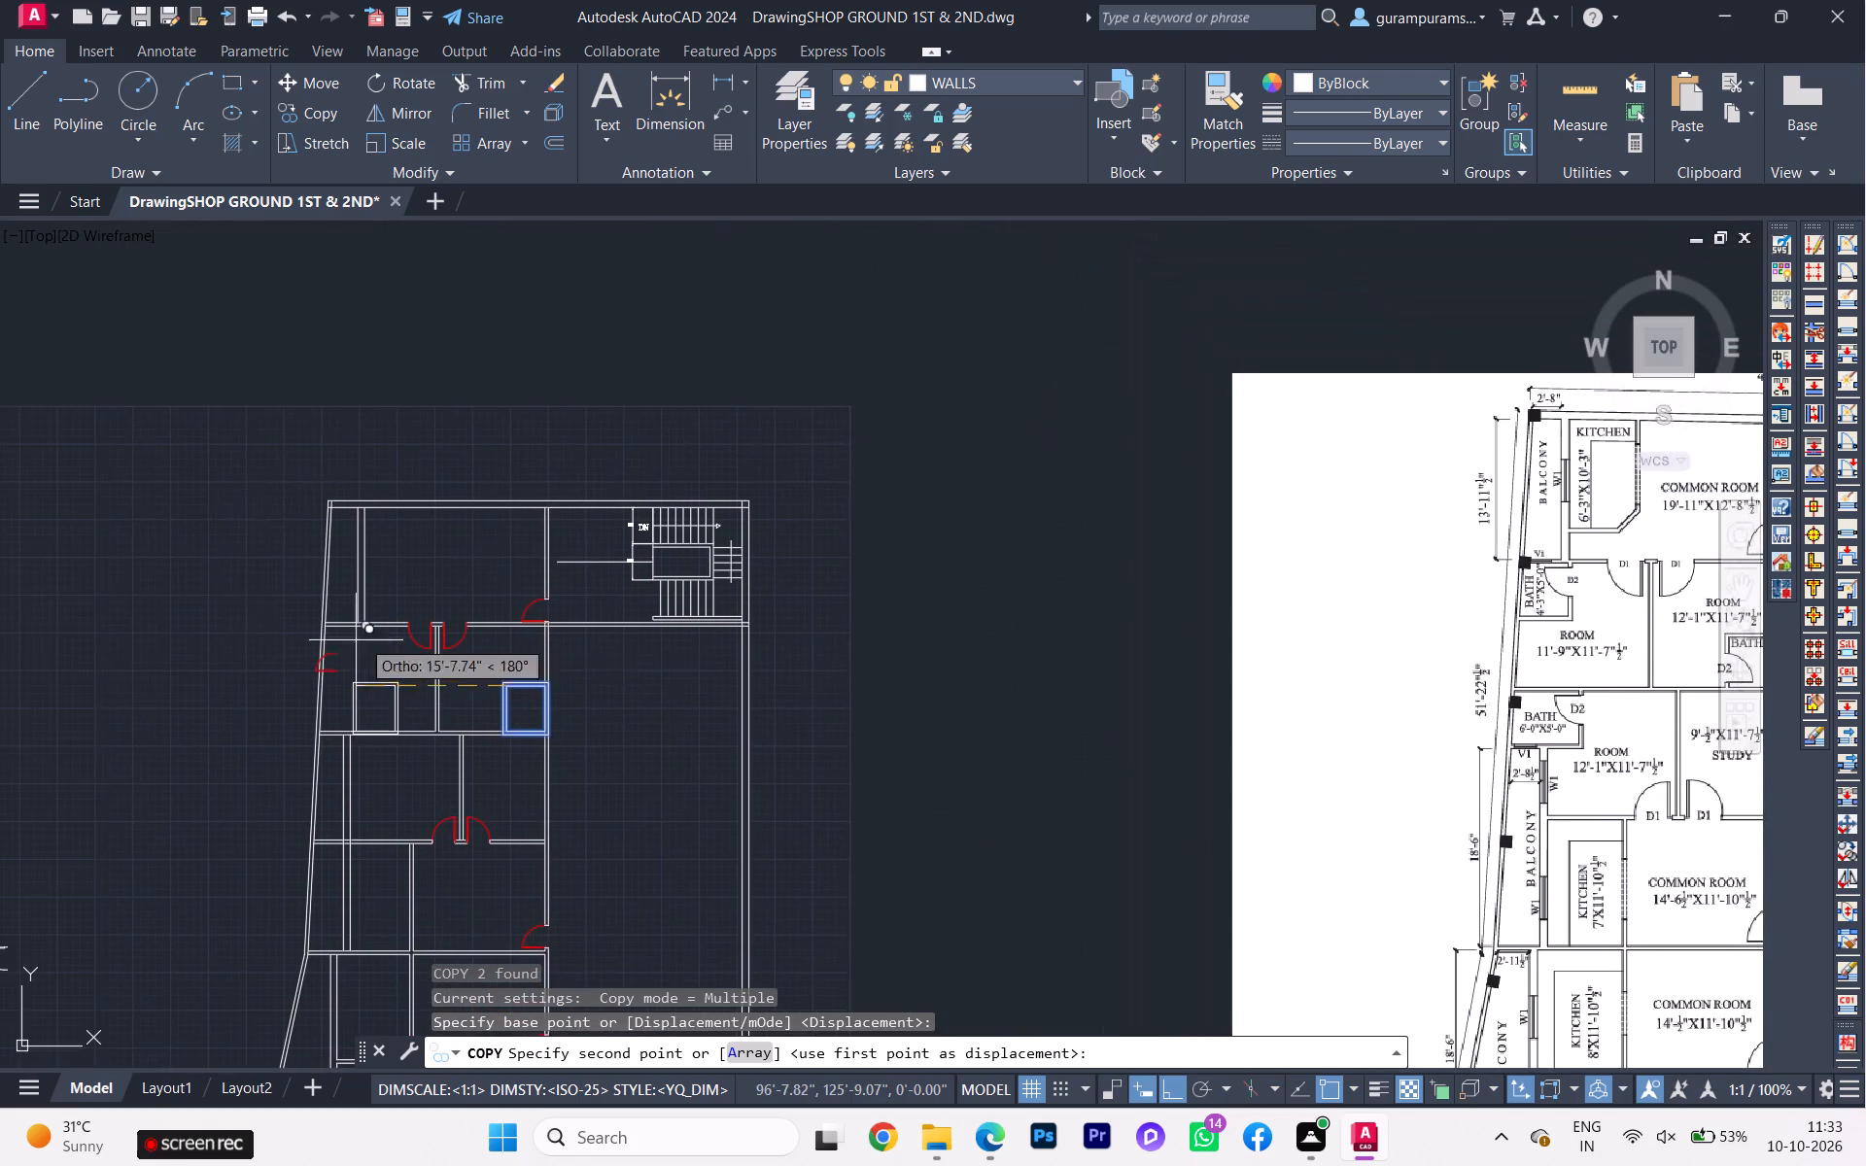
scroll(332, 634, "up", 3)
key("F8")
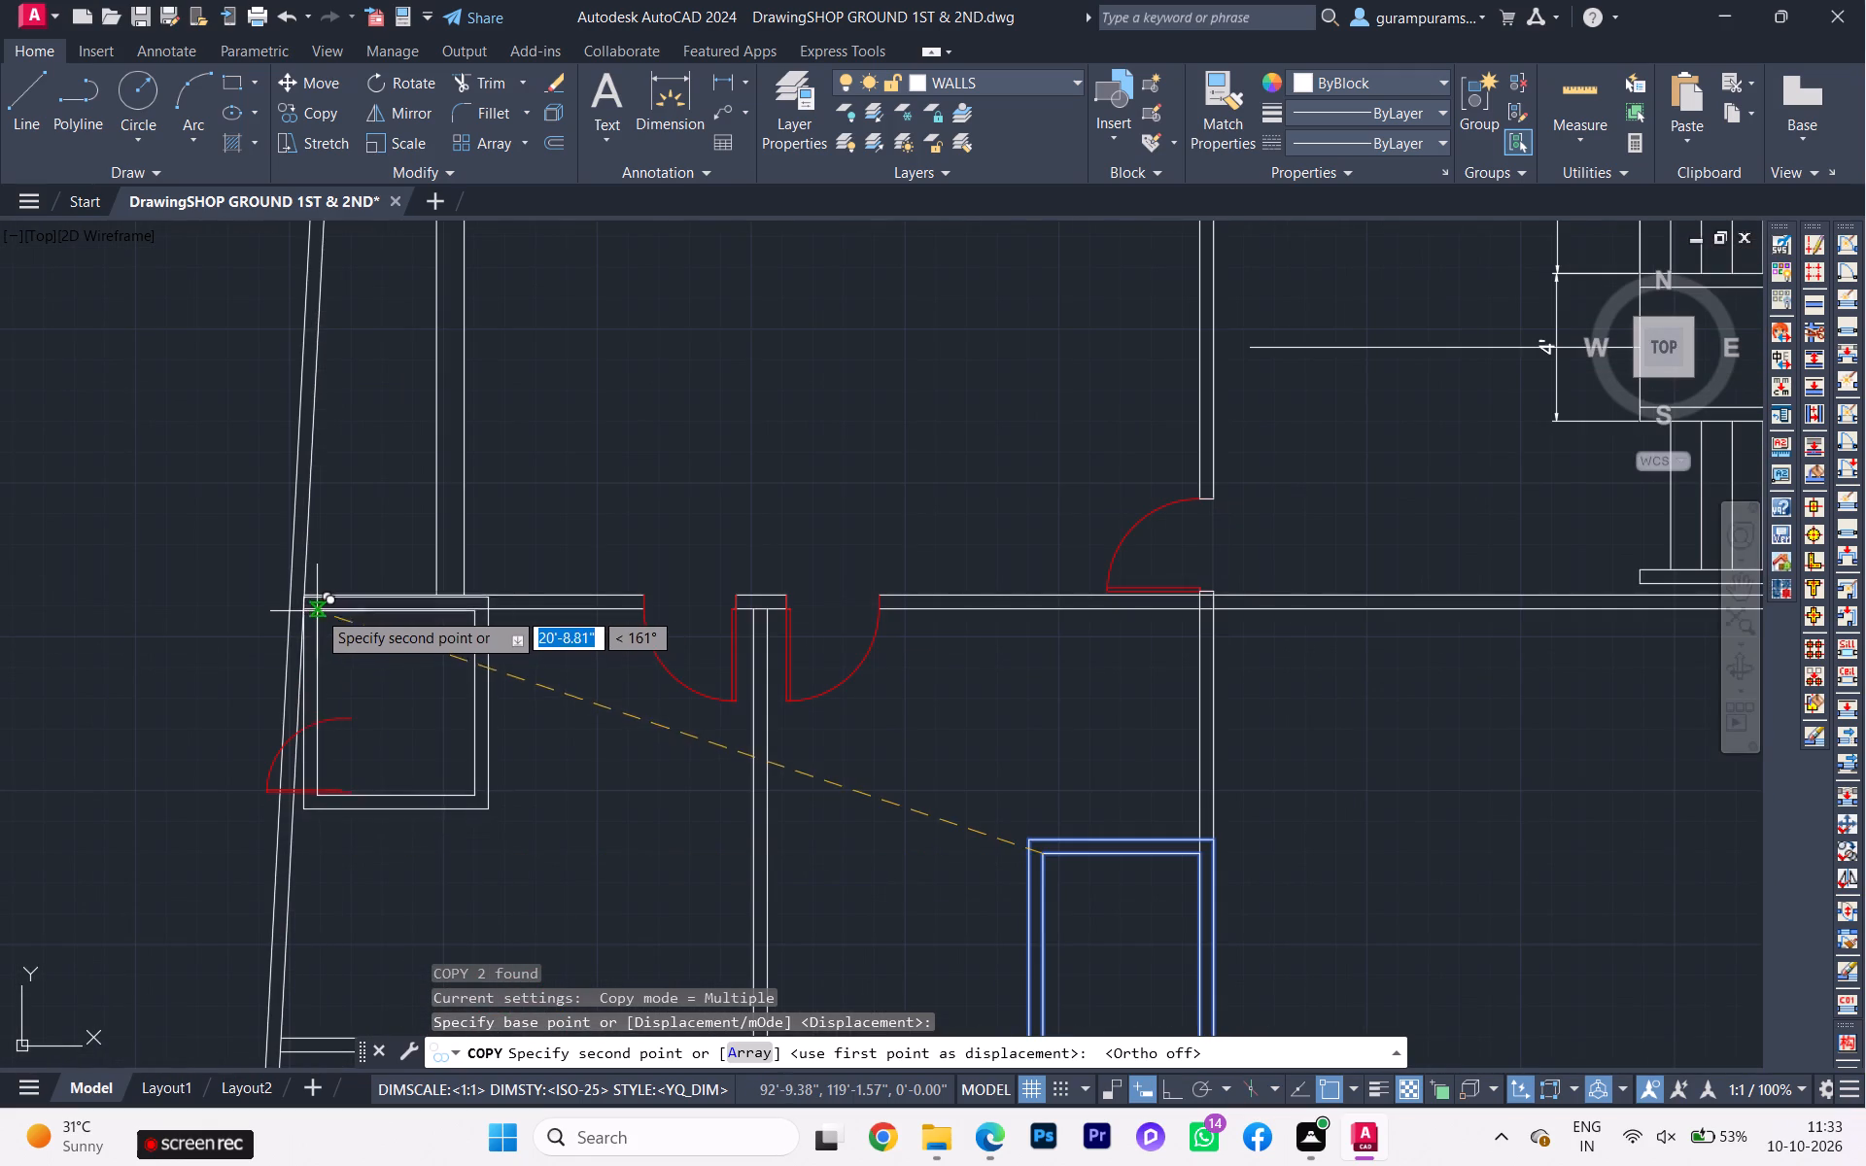
scroll(315, 610, "up", 3)
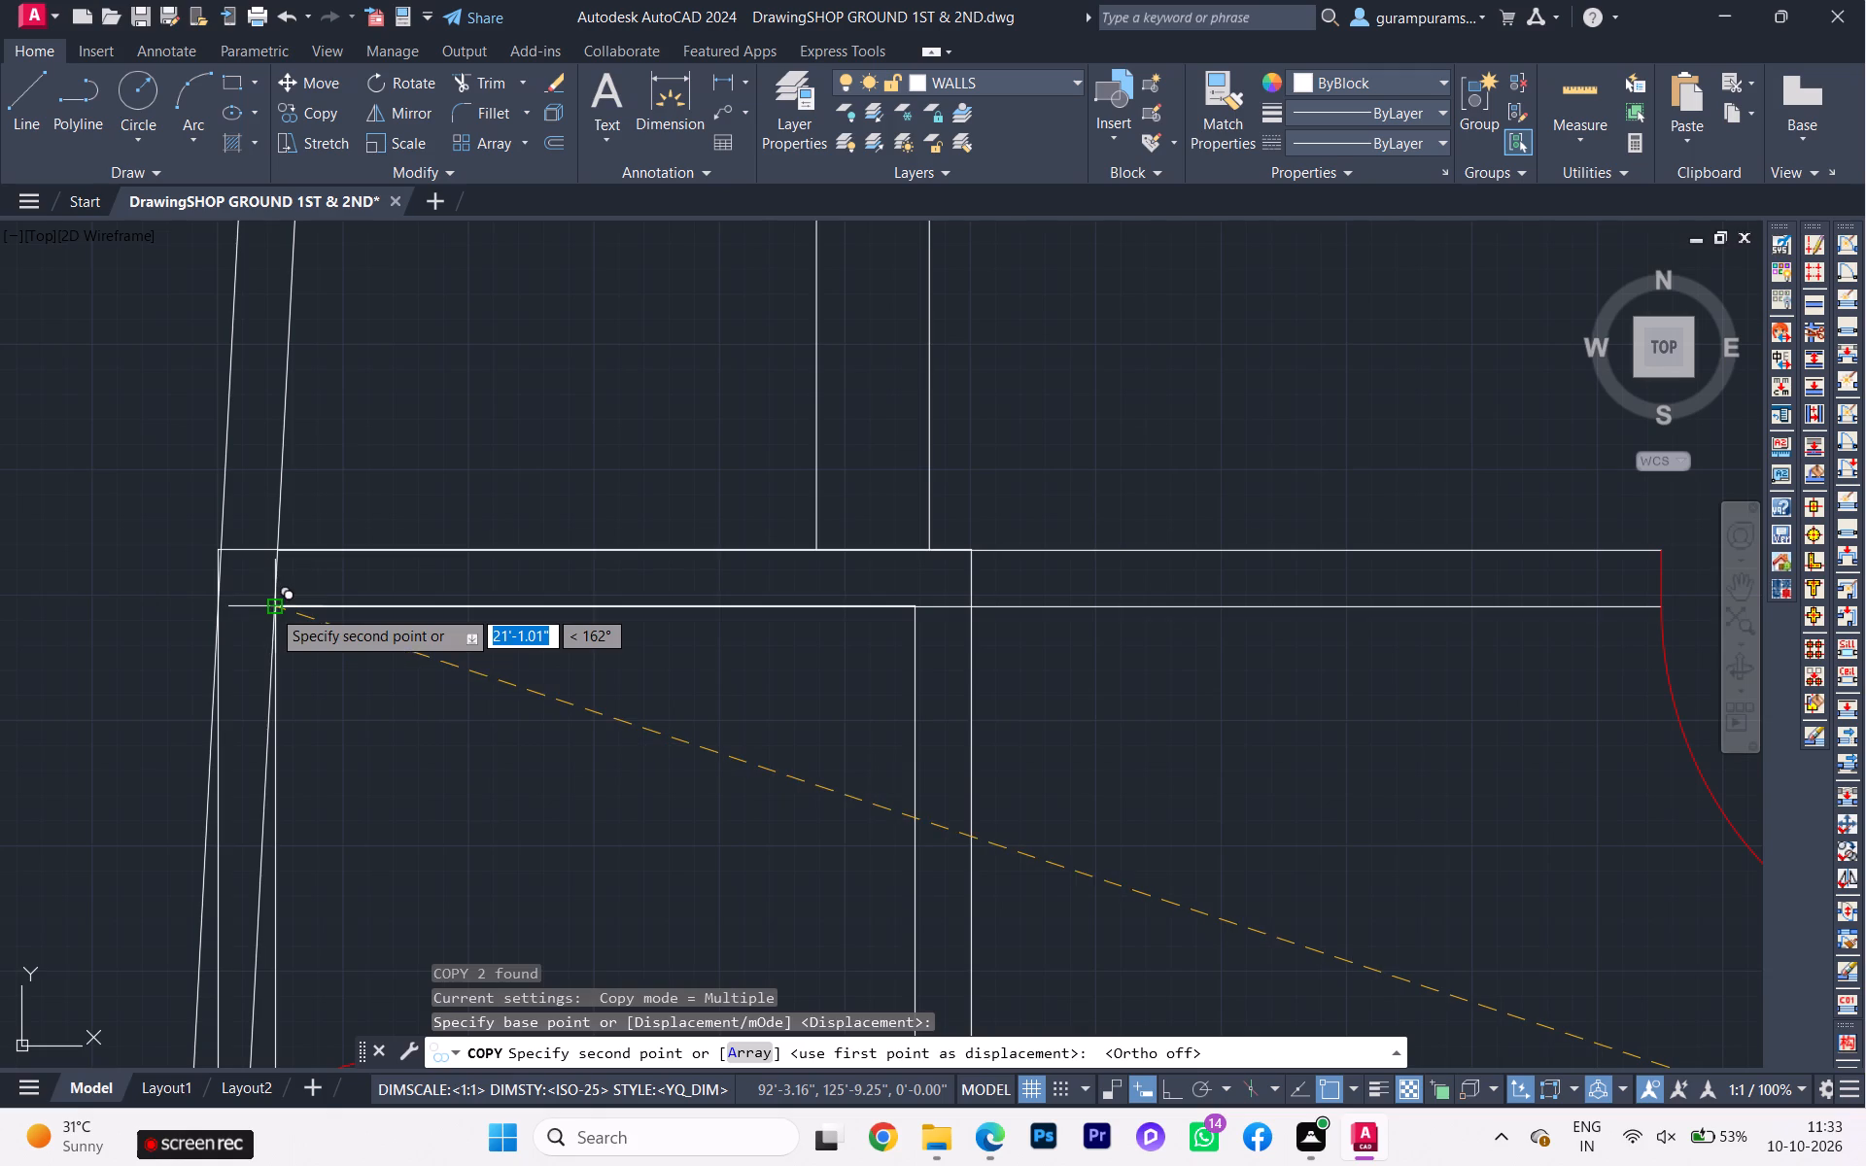
left_click(271, 608)
Examine the remaining western baths' positions in the reference image against the drawn plan.
scroll(322, 656, "down", 4)
scroll(377, 772, "down", 1)
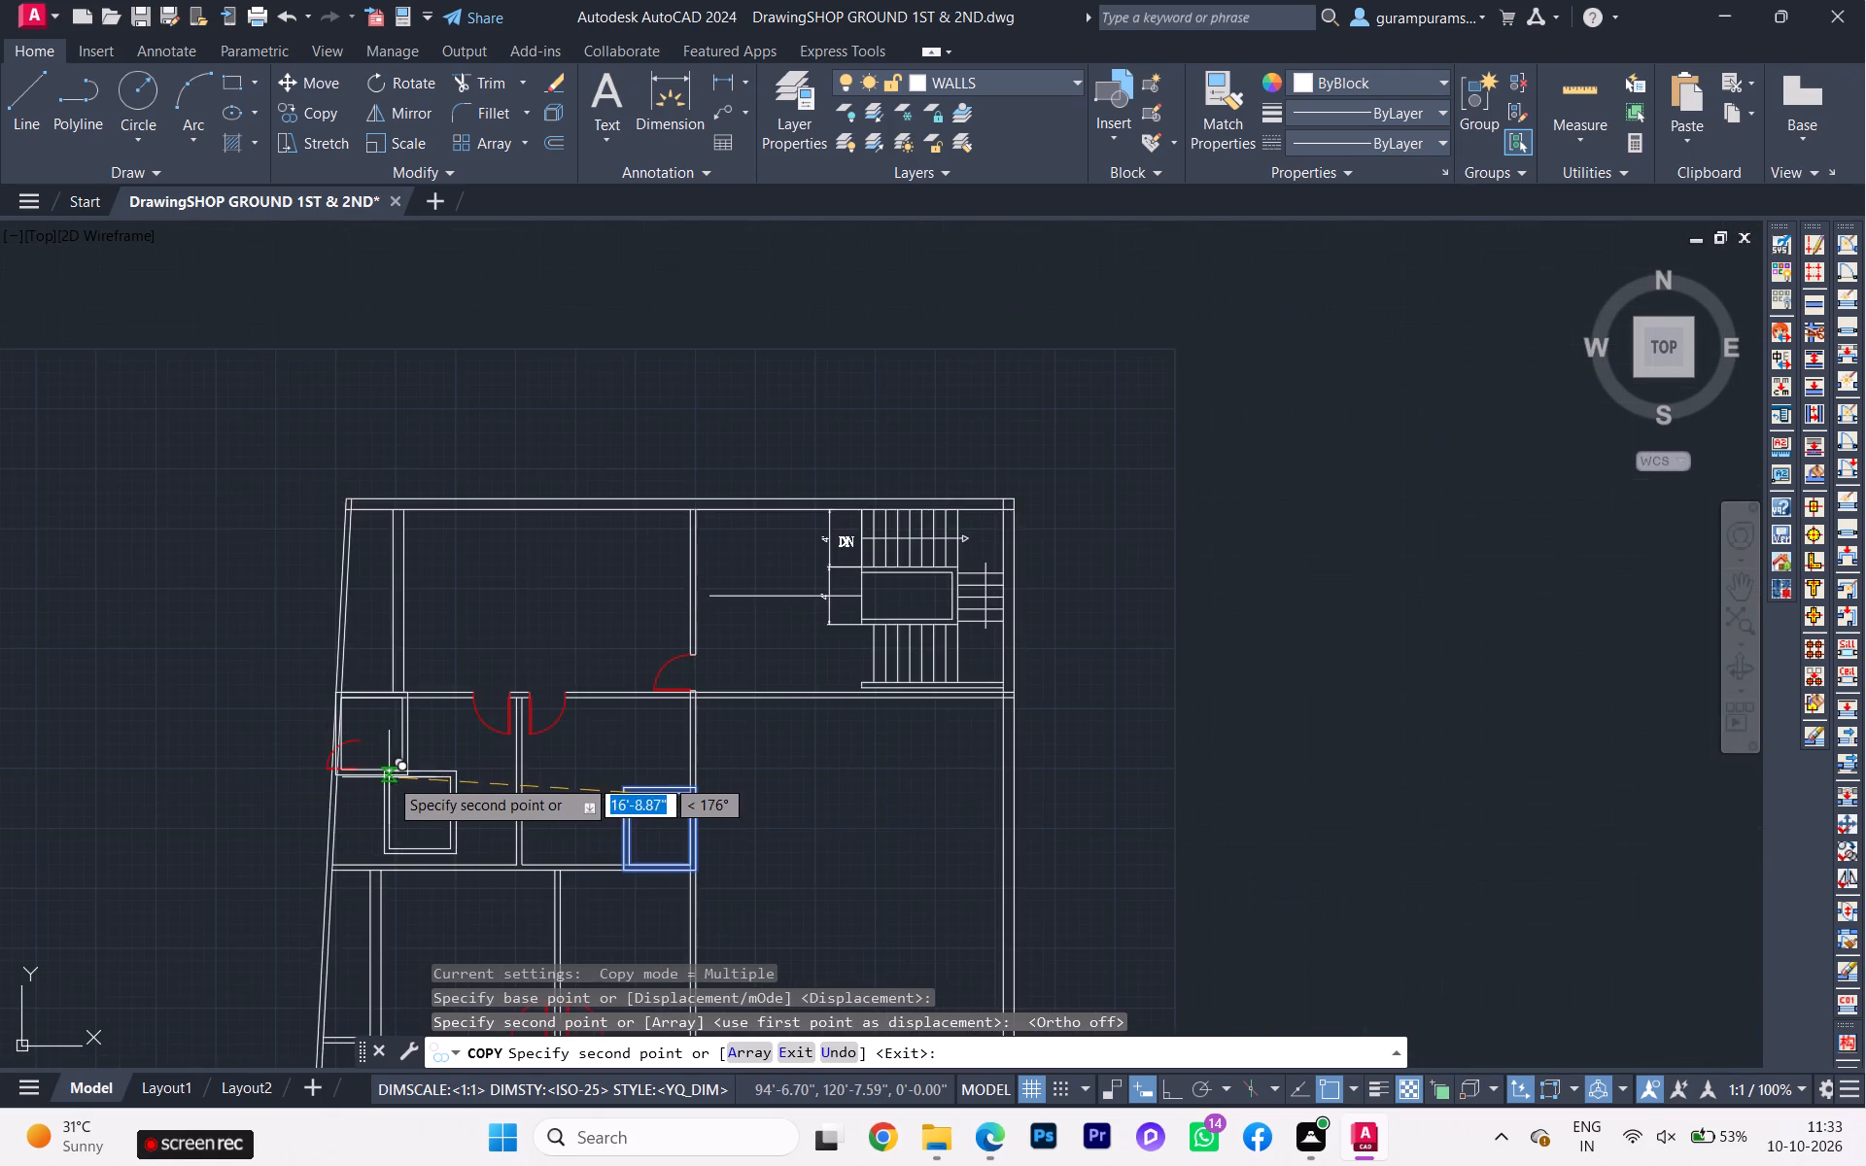
scroll(397, 787, "down", 1)
middle_click_drag(399, 790, 278, 505)
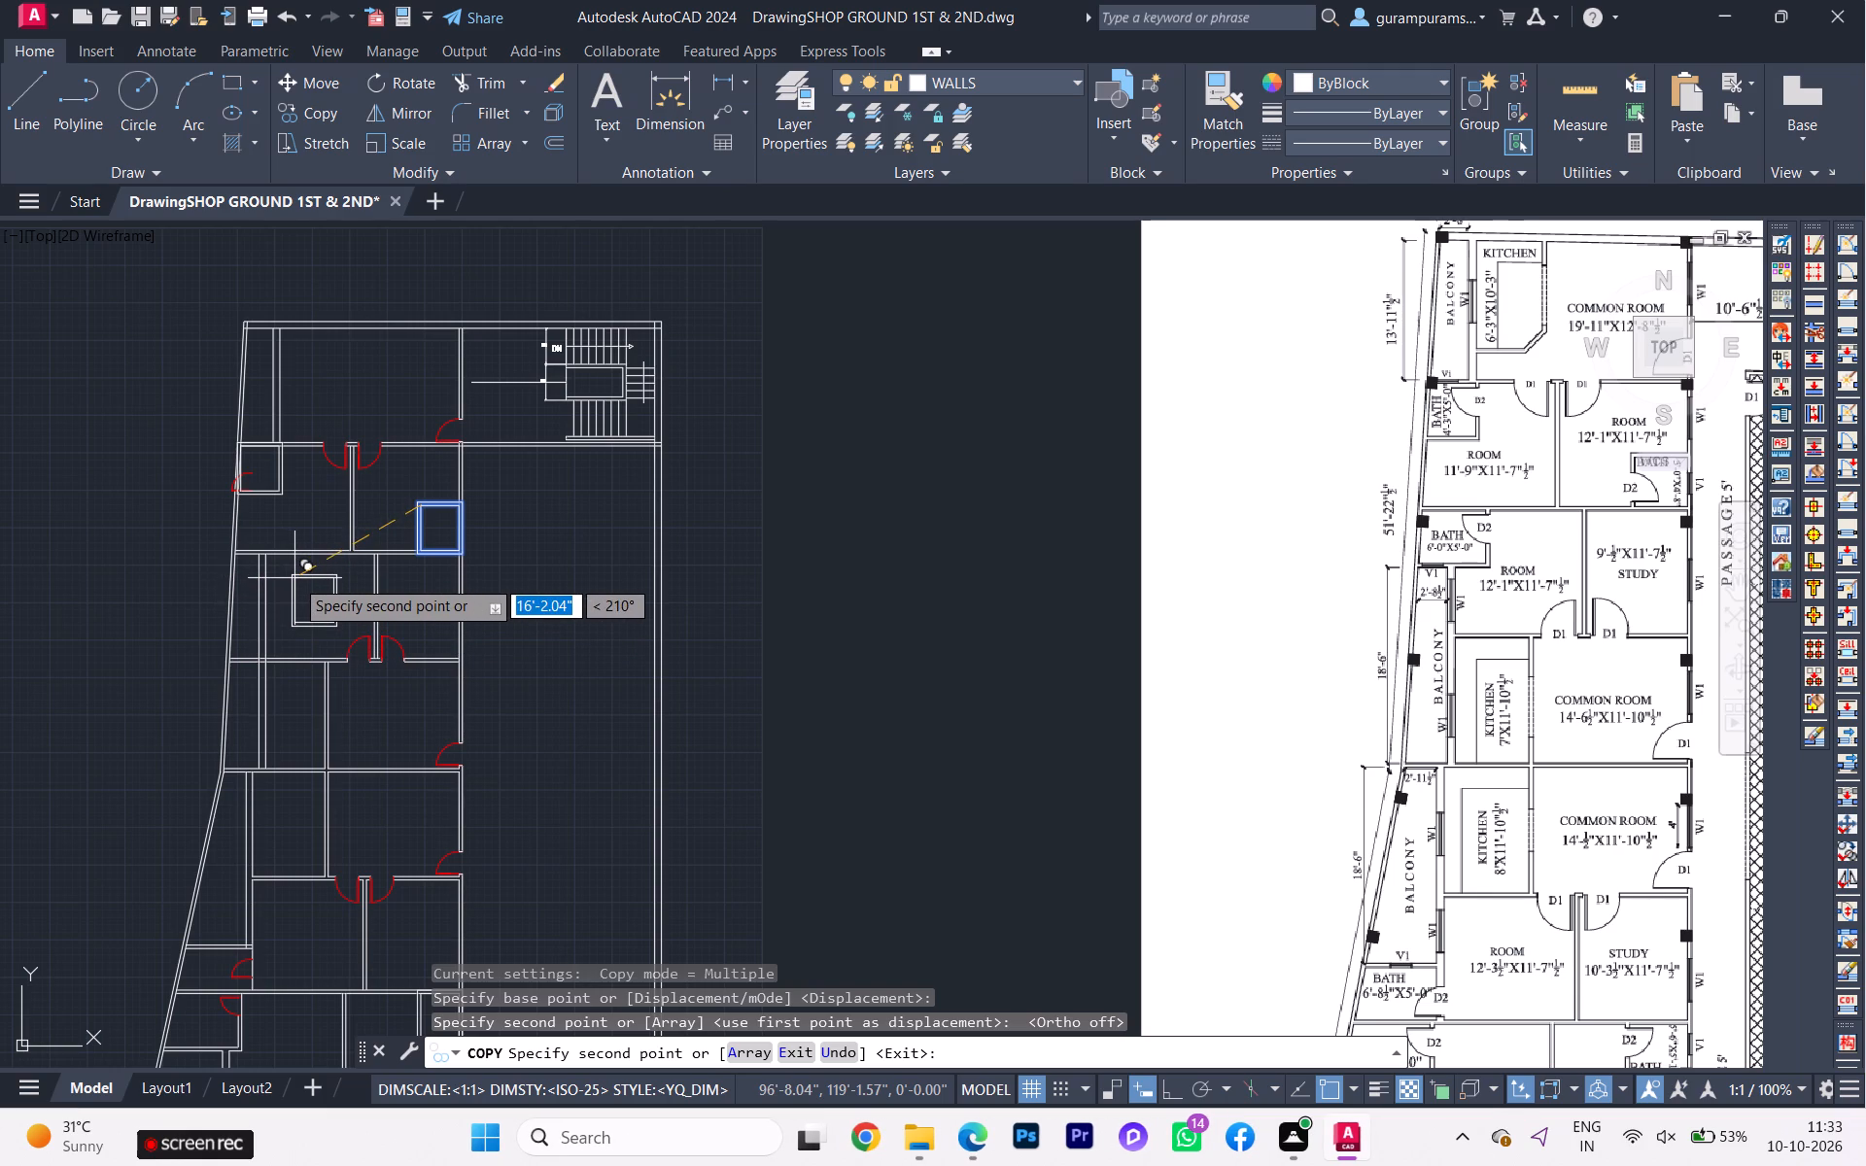
scroll(237, 557, "up", 2)
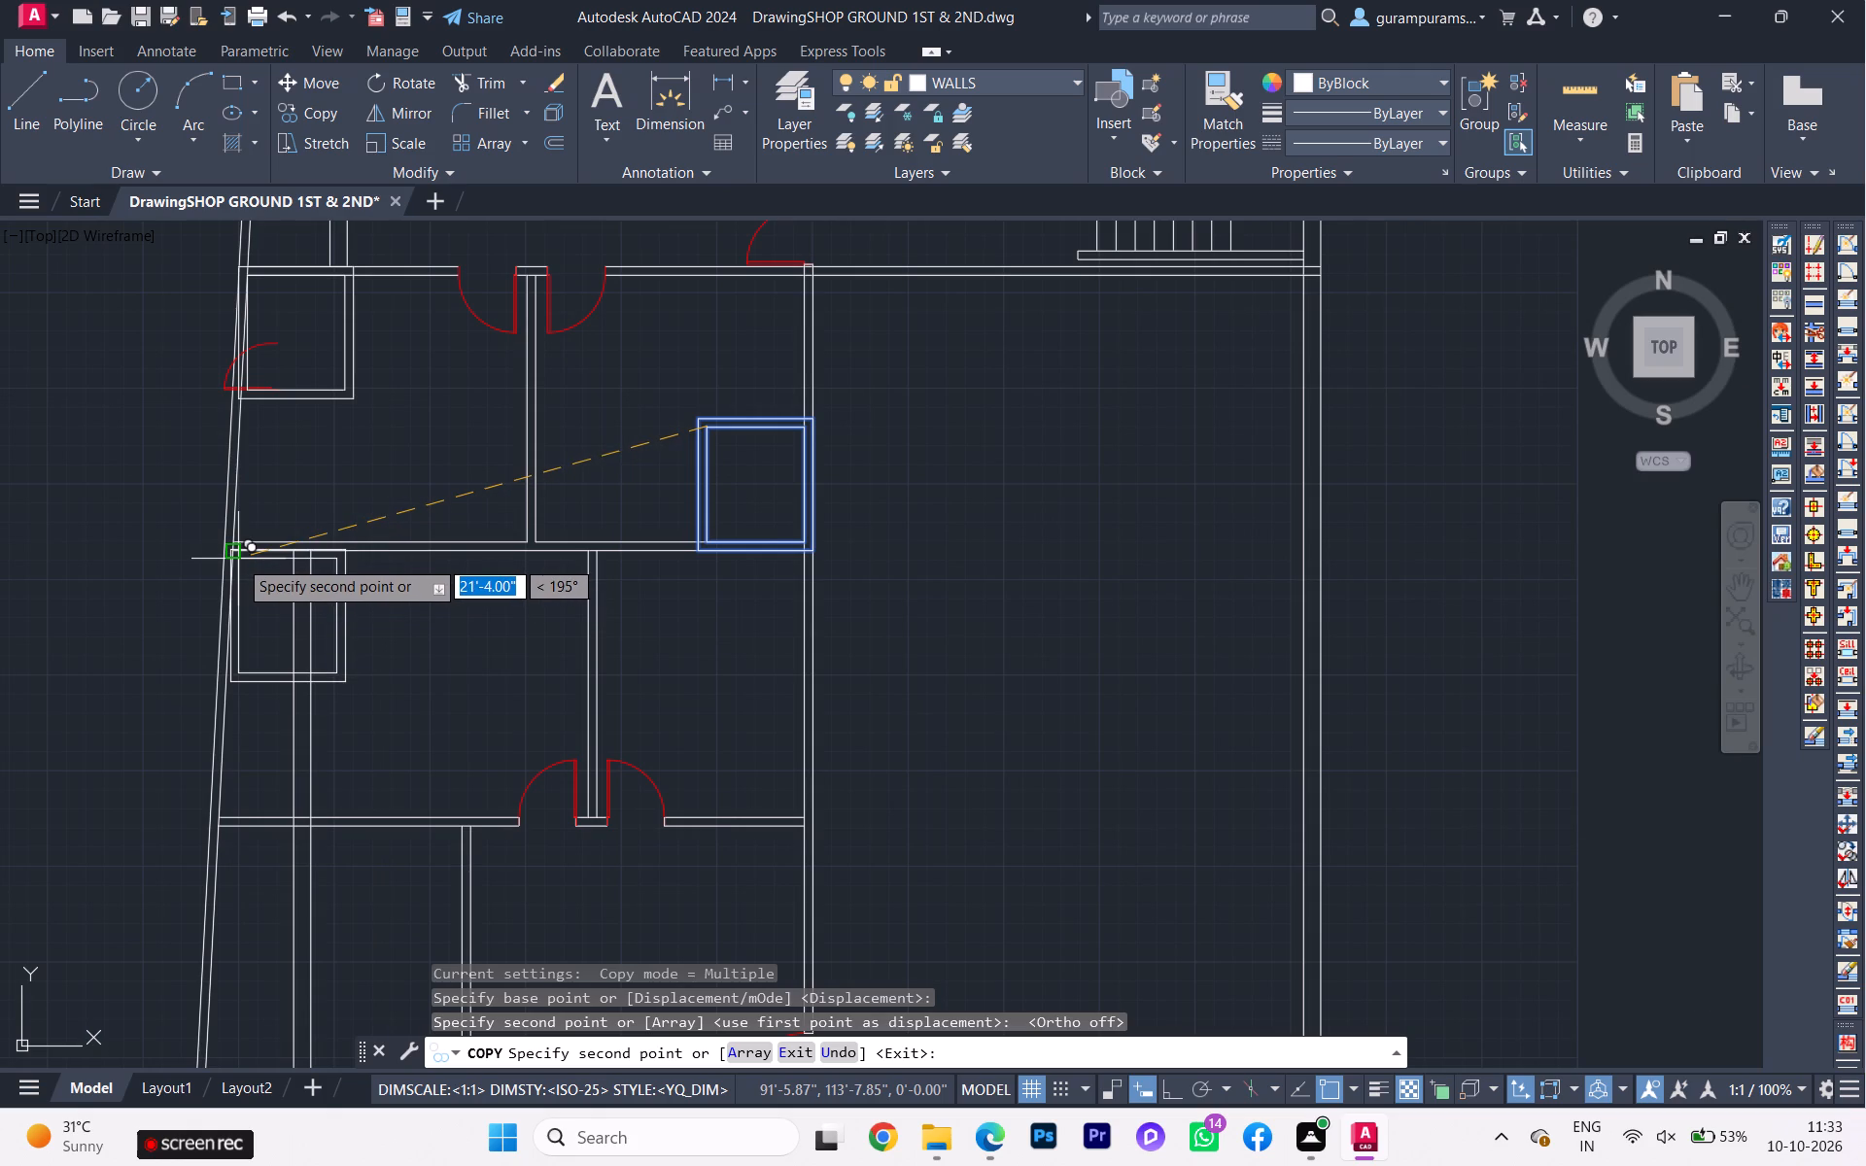
scroll(237, 564, "down", 2)
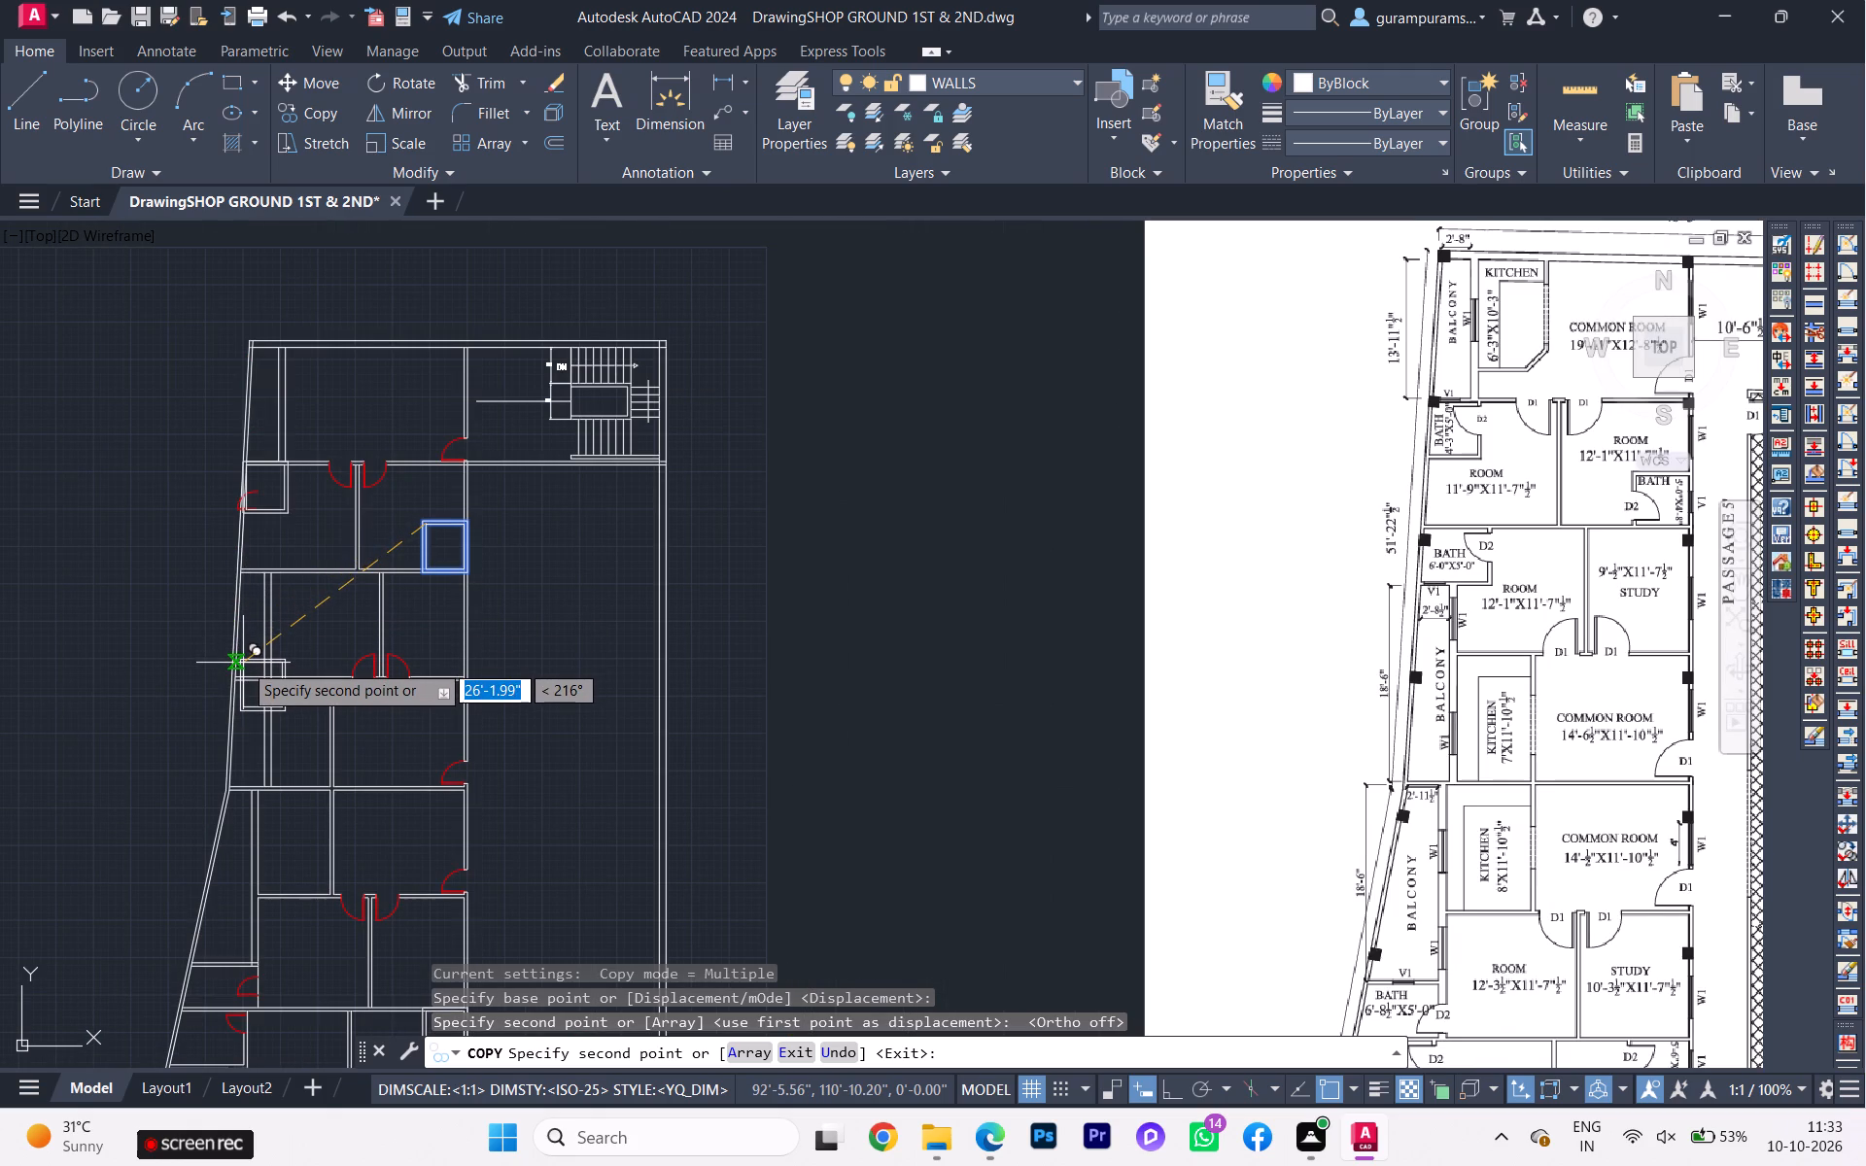
middle_click_drag(242, 663, 224, 514)
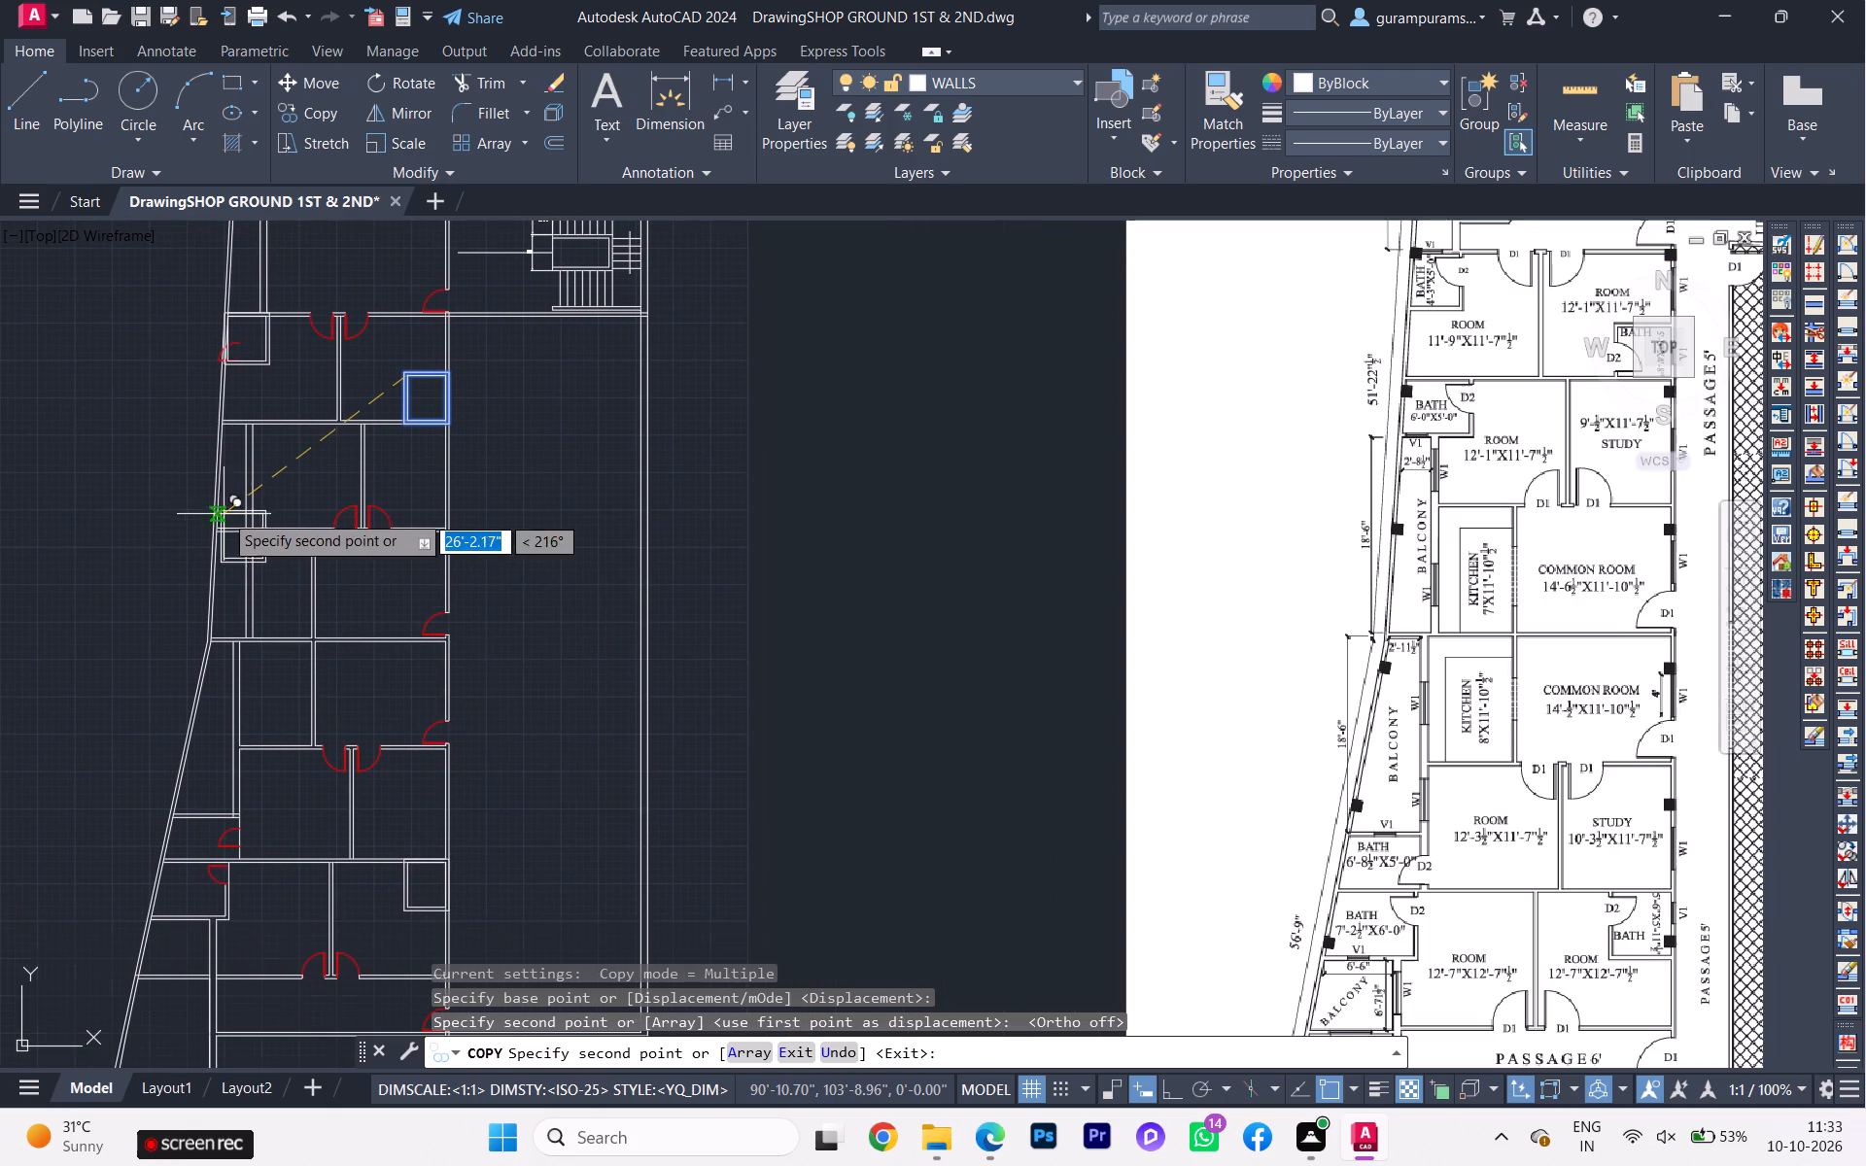
scroll(229, 576, "down", 1)
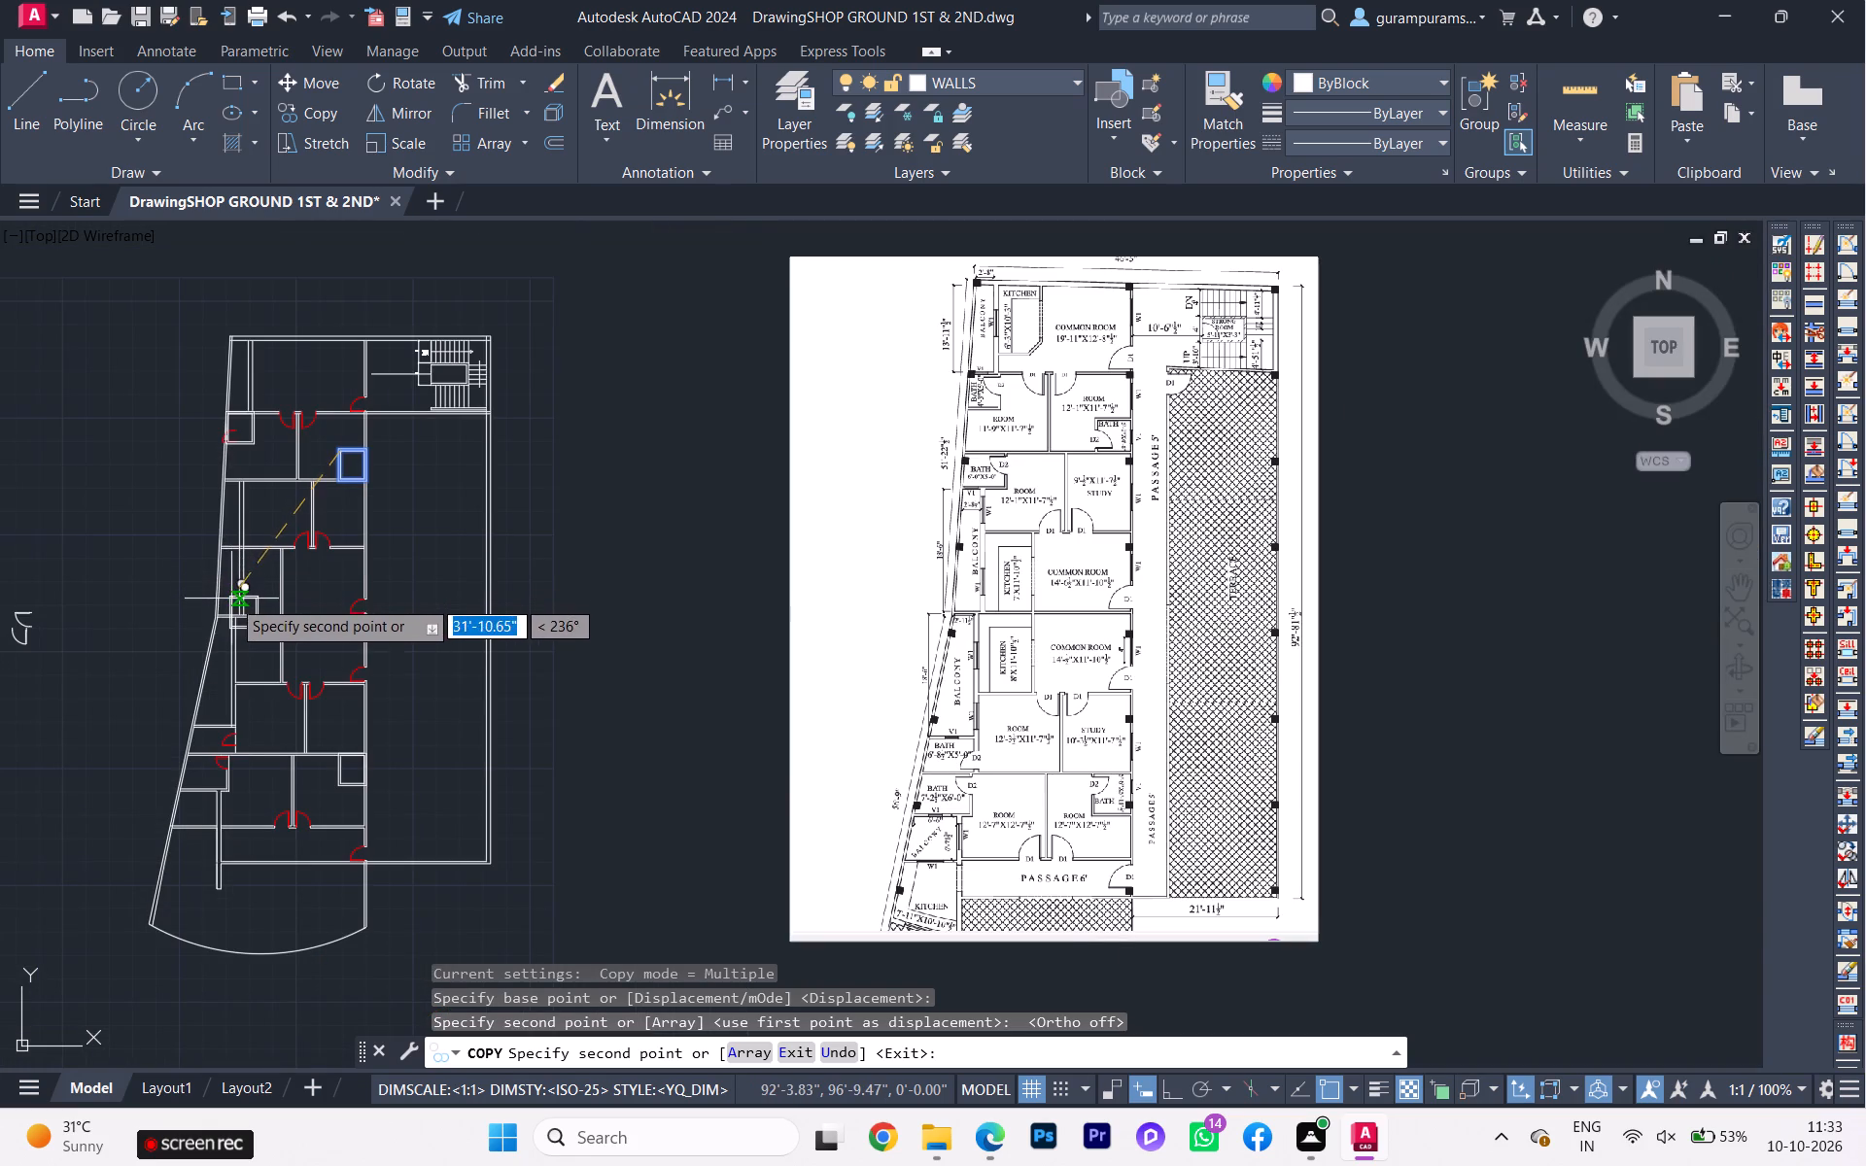
scroll(754, 811, "up", 2)
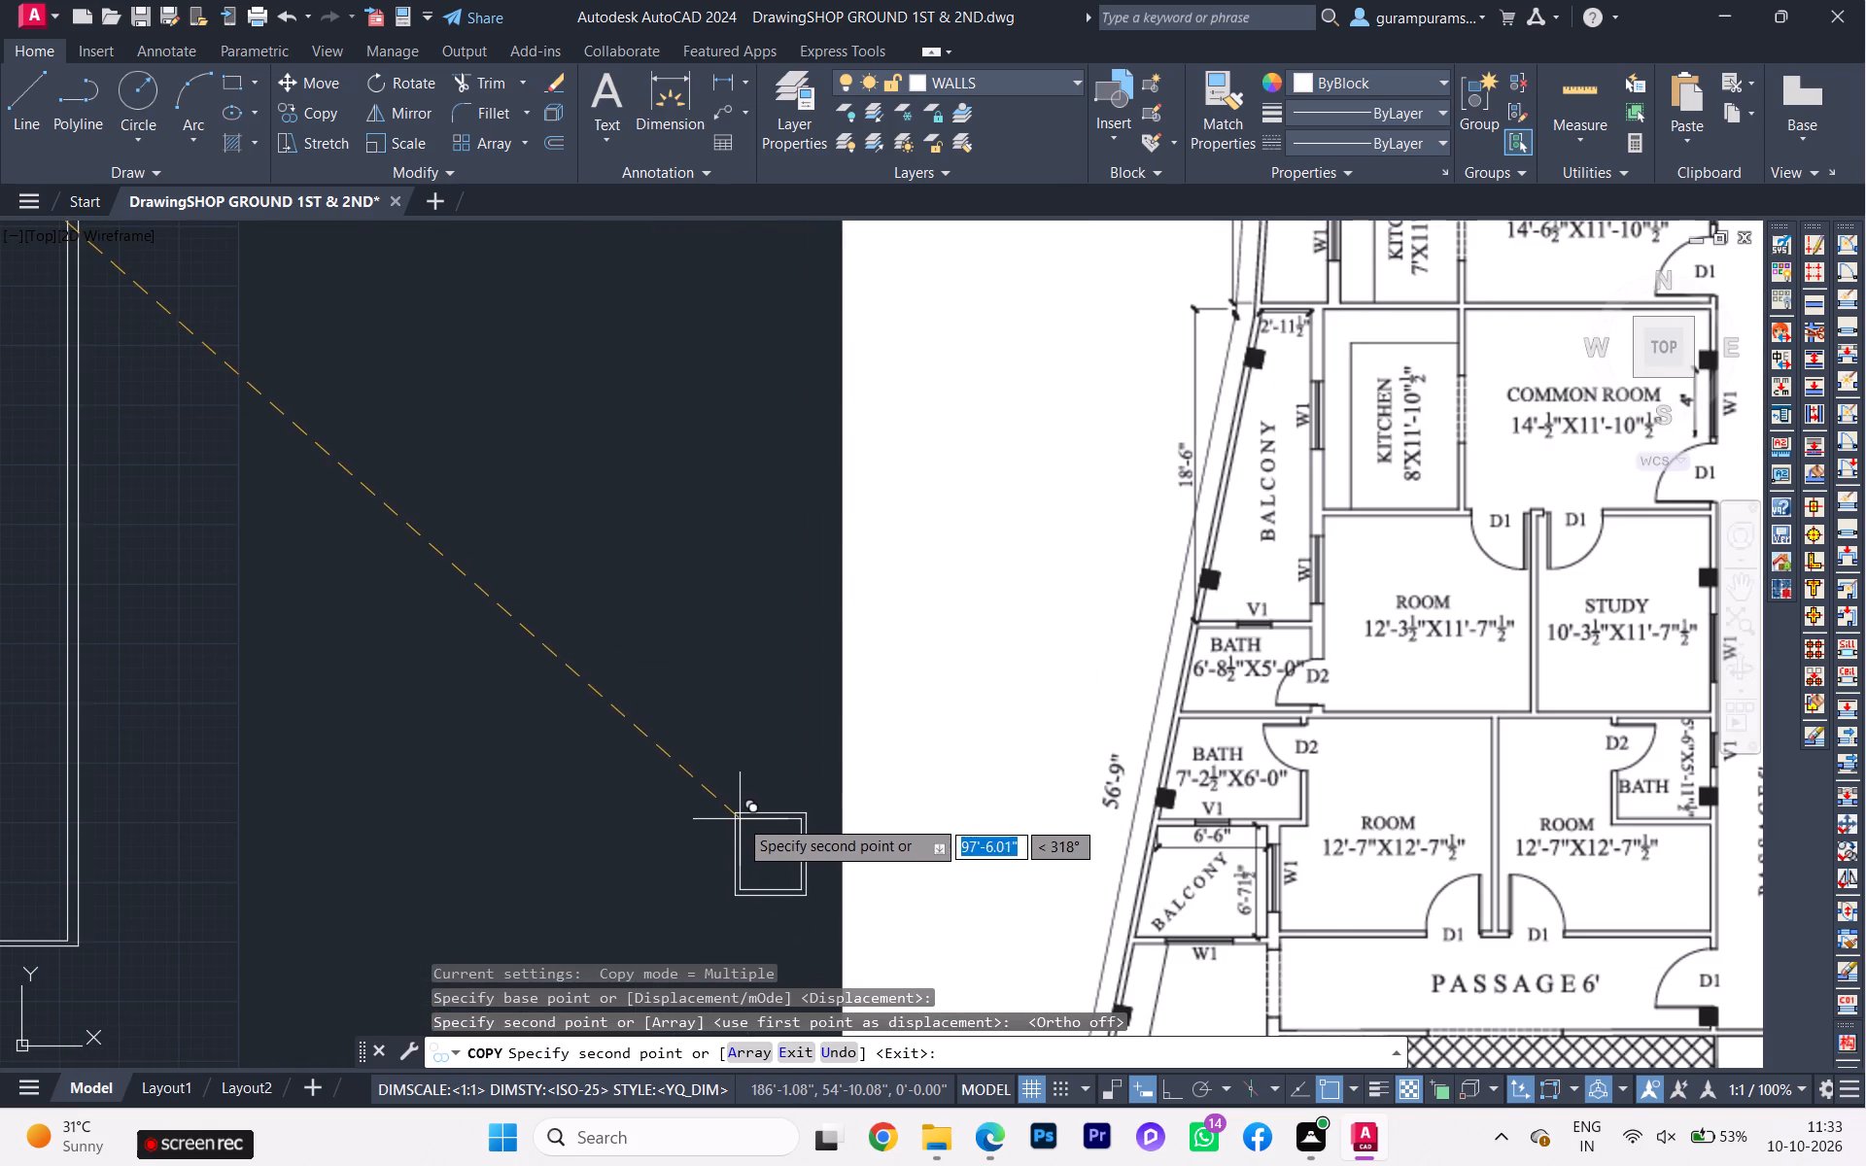
scroll(732, 816, "down", 2)
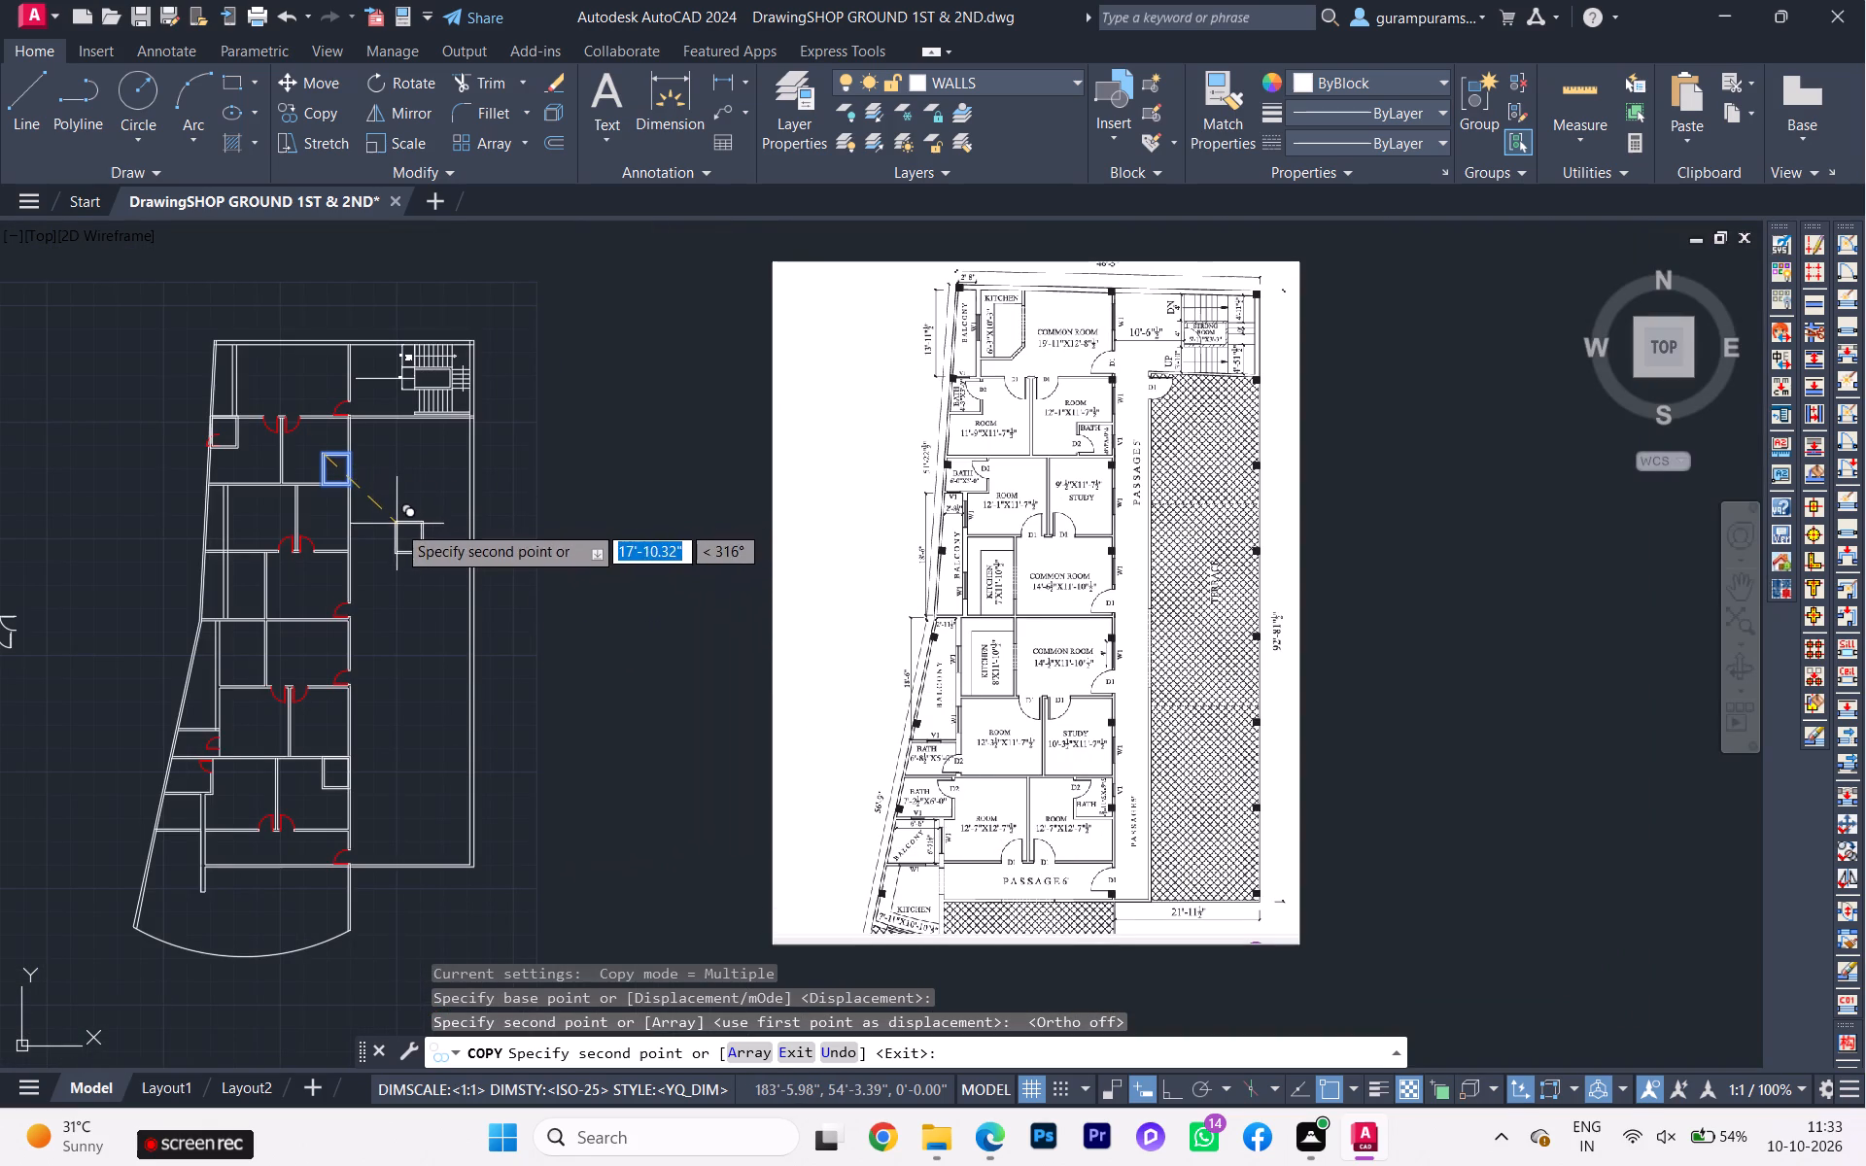
key("Escape")
Explode the two copied bath rectangles in the north-west corner of the 11'-9"X11'-7½" room.
scroll(233, 420, "up", 3)
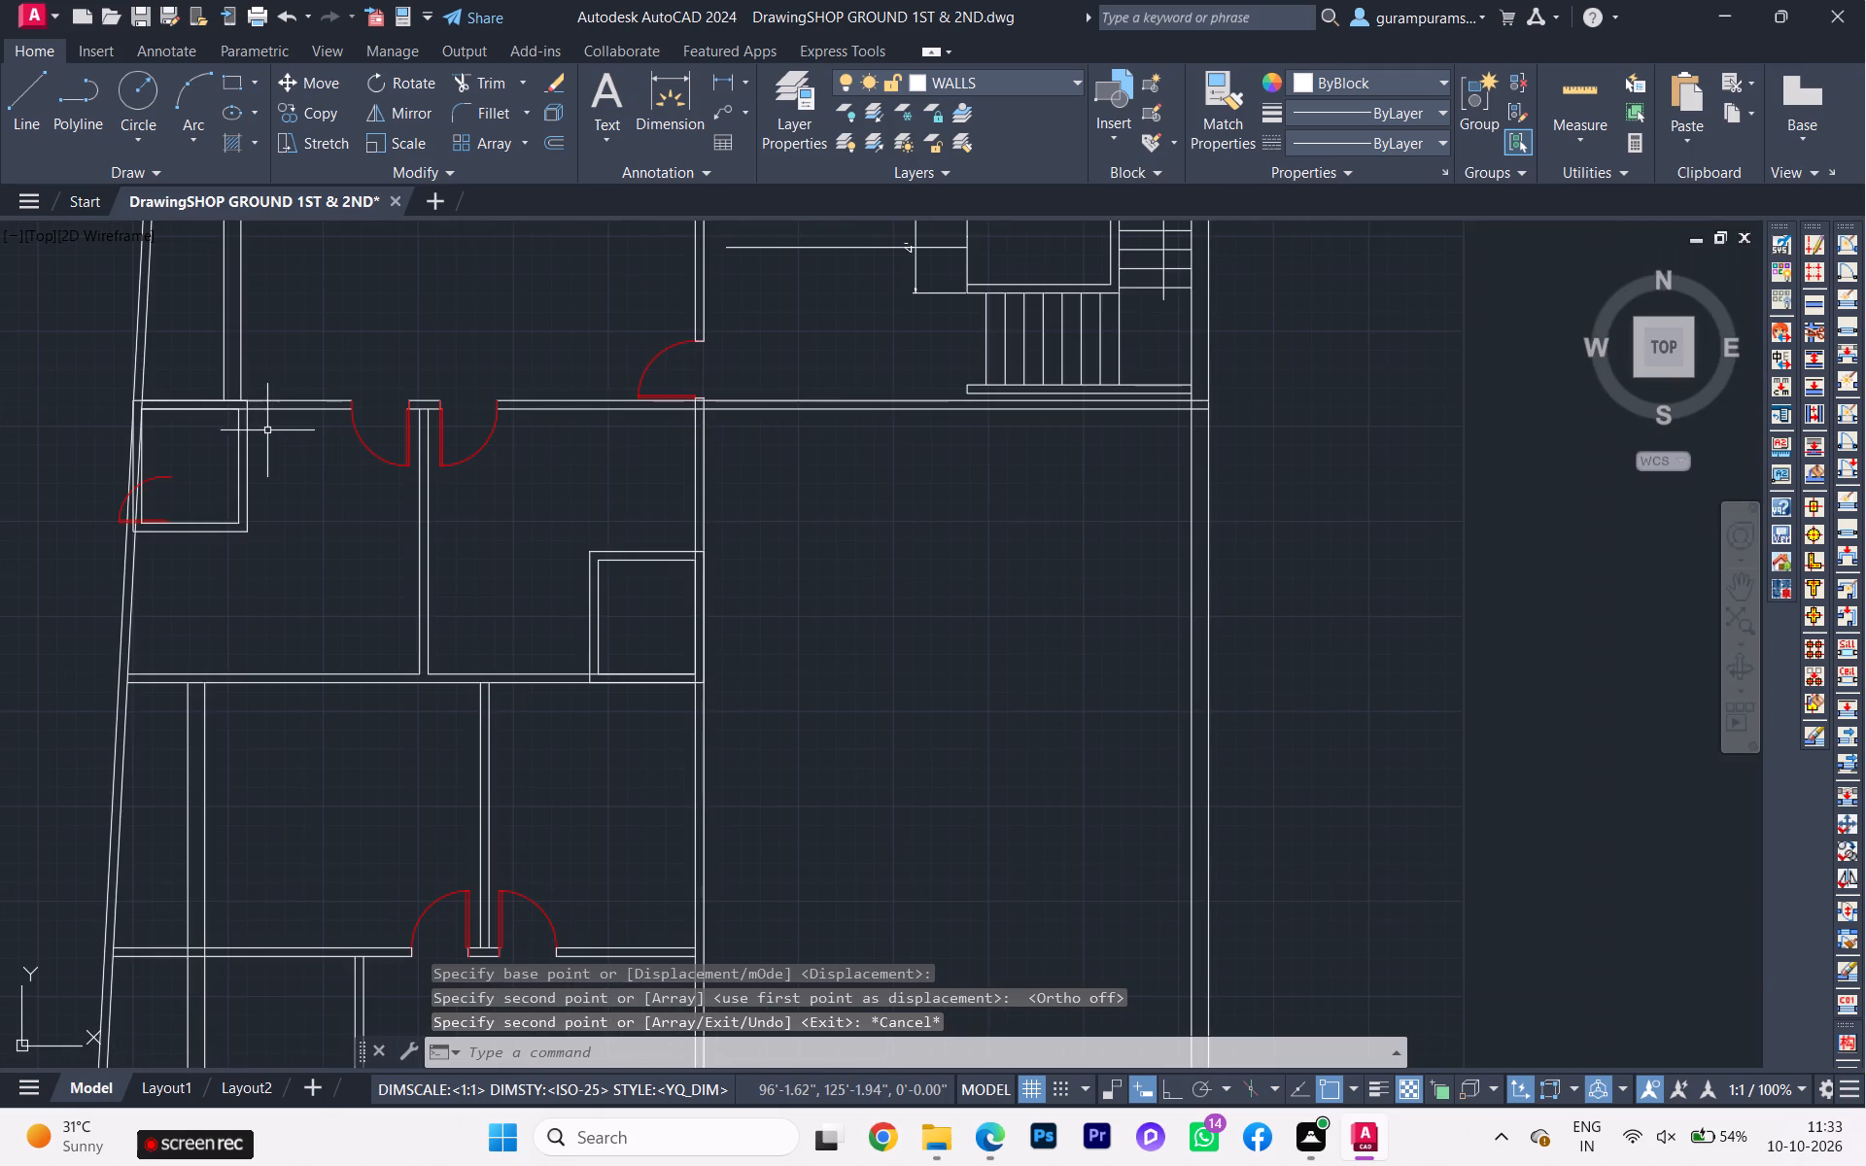
scroll(199, 416, "up", 1)
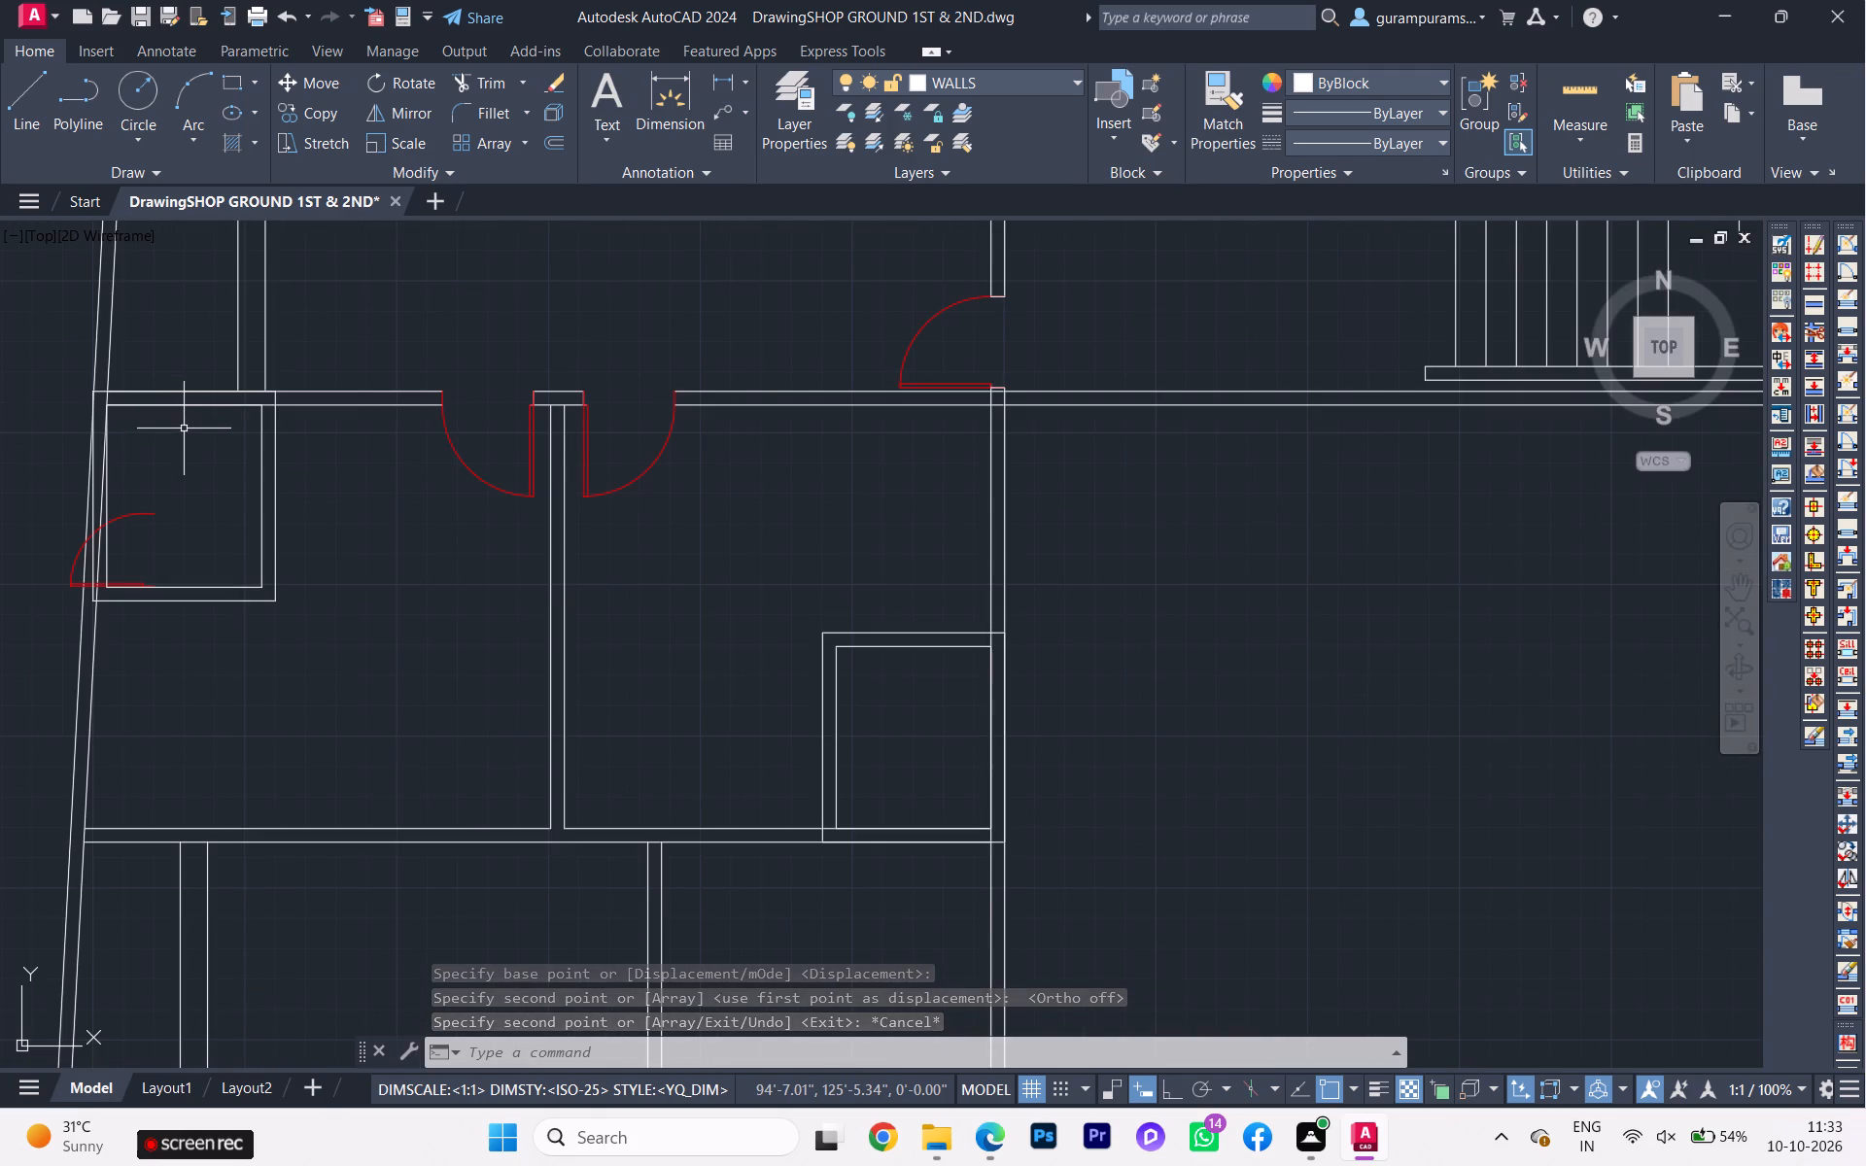
left_click(264, 496)
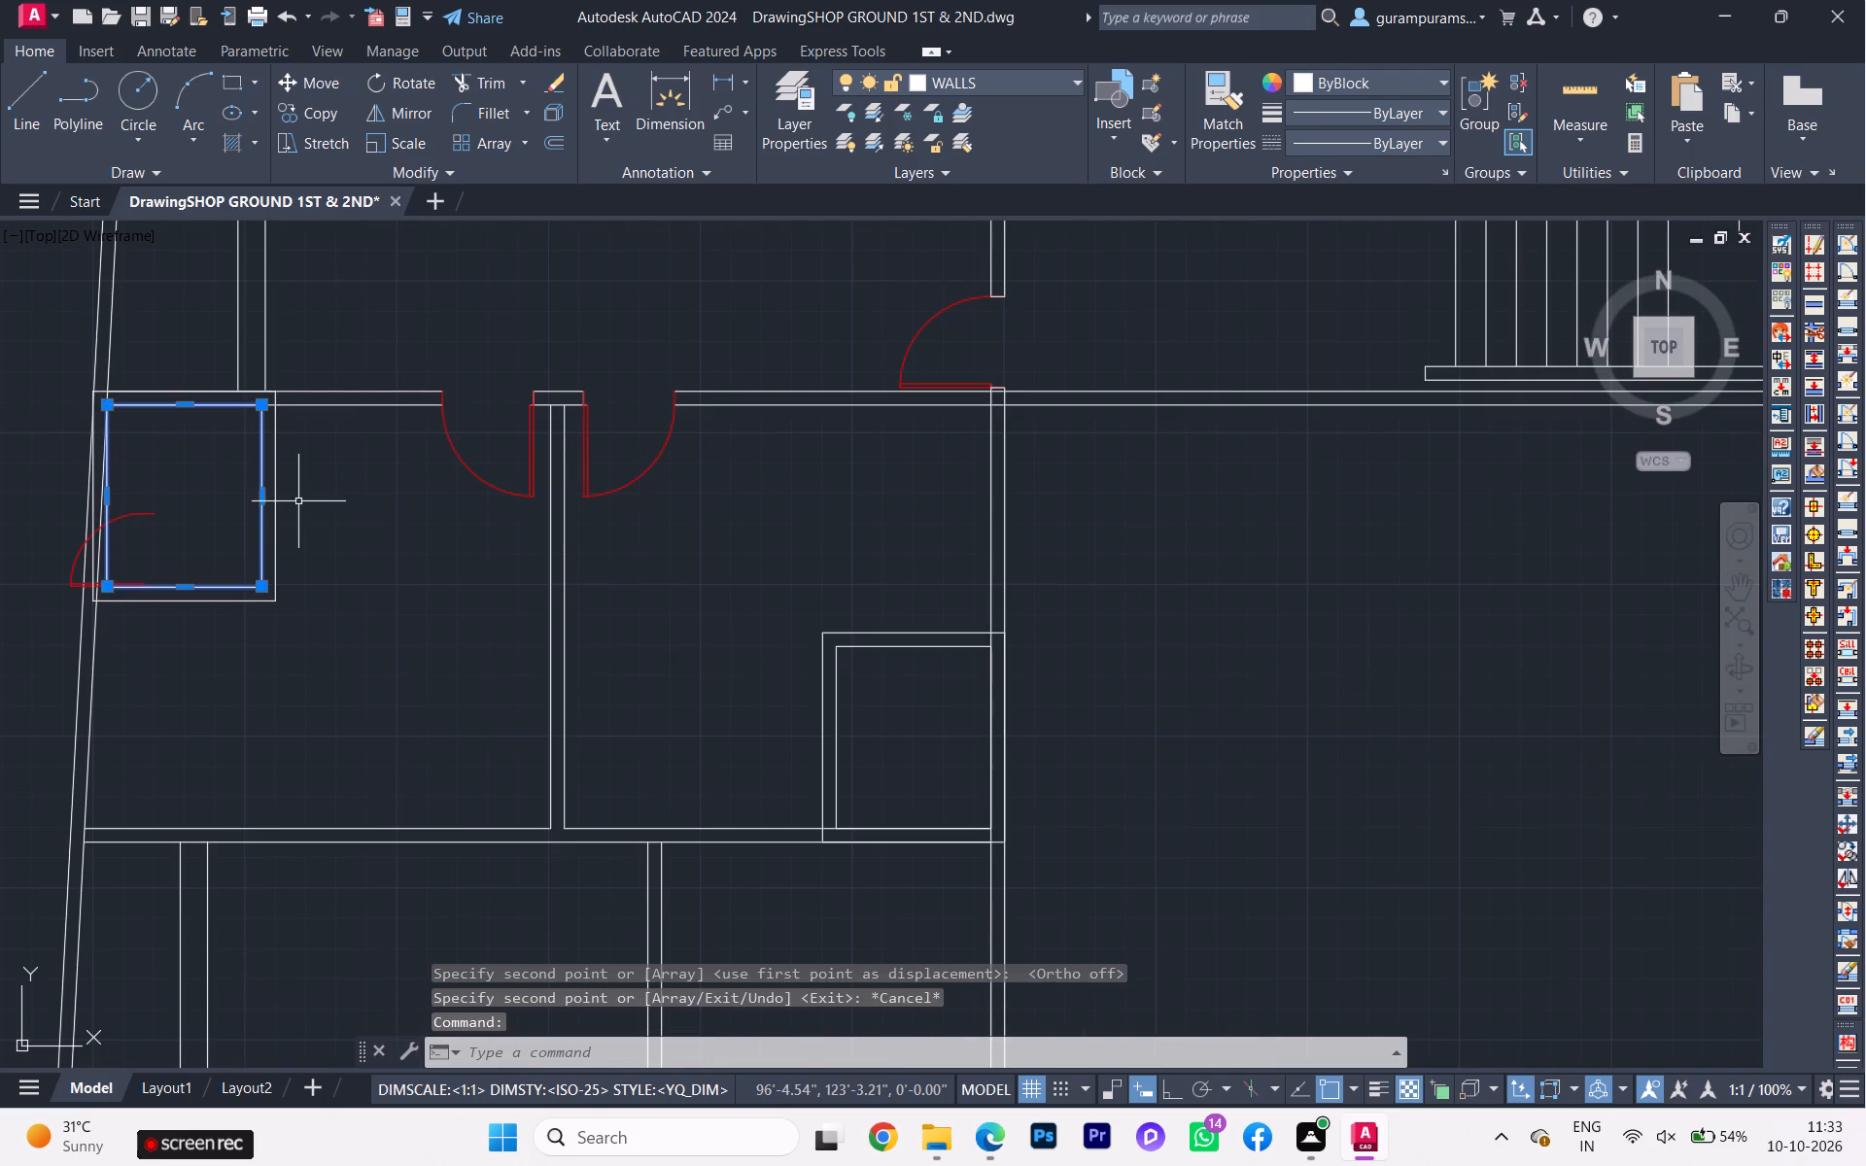
left_click(298, 502)
left_click(248, 492)
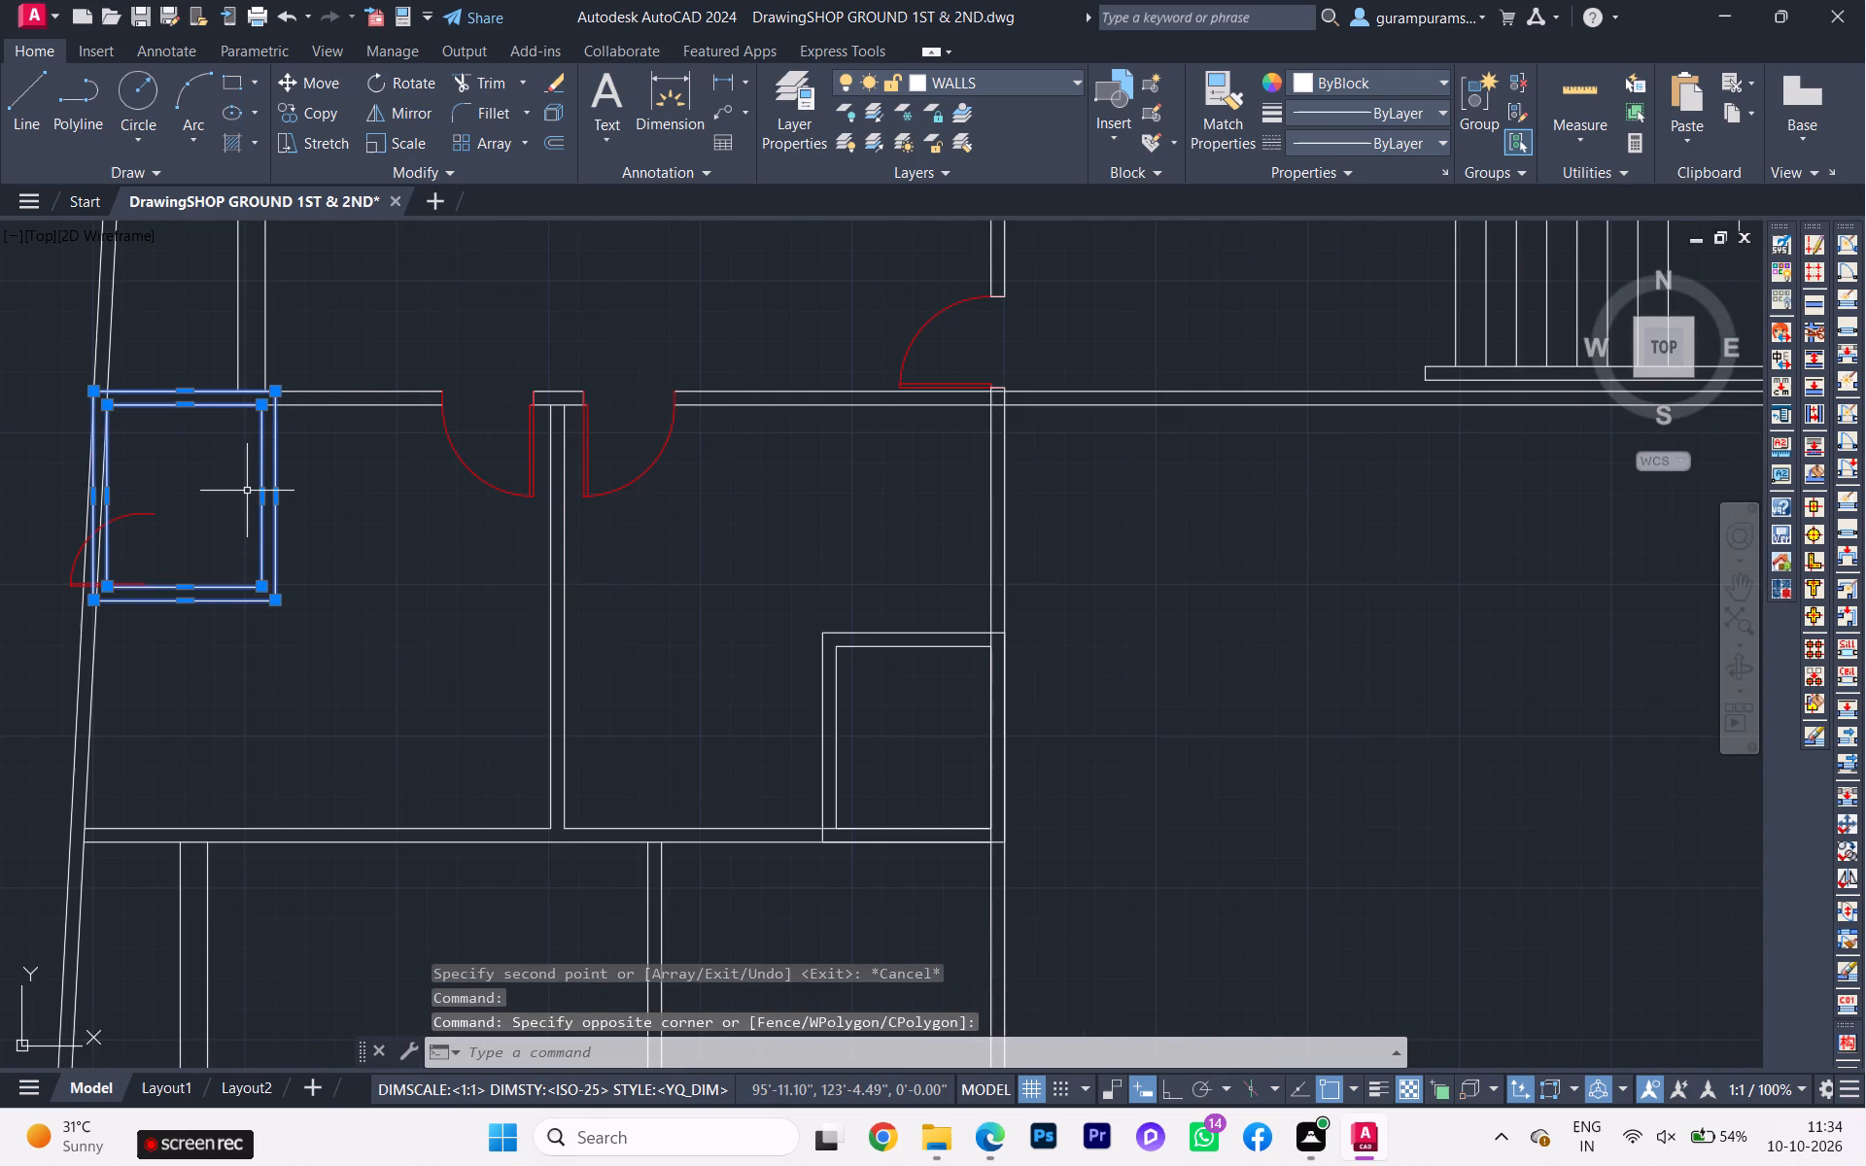
key("e")
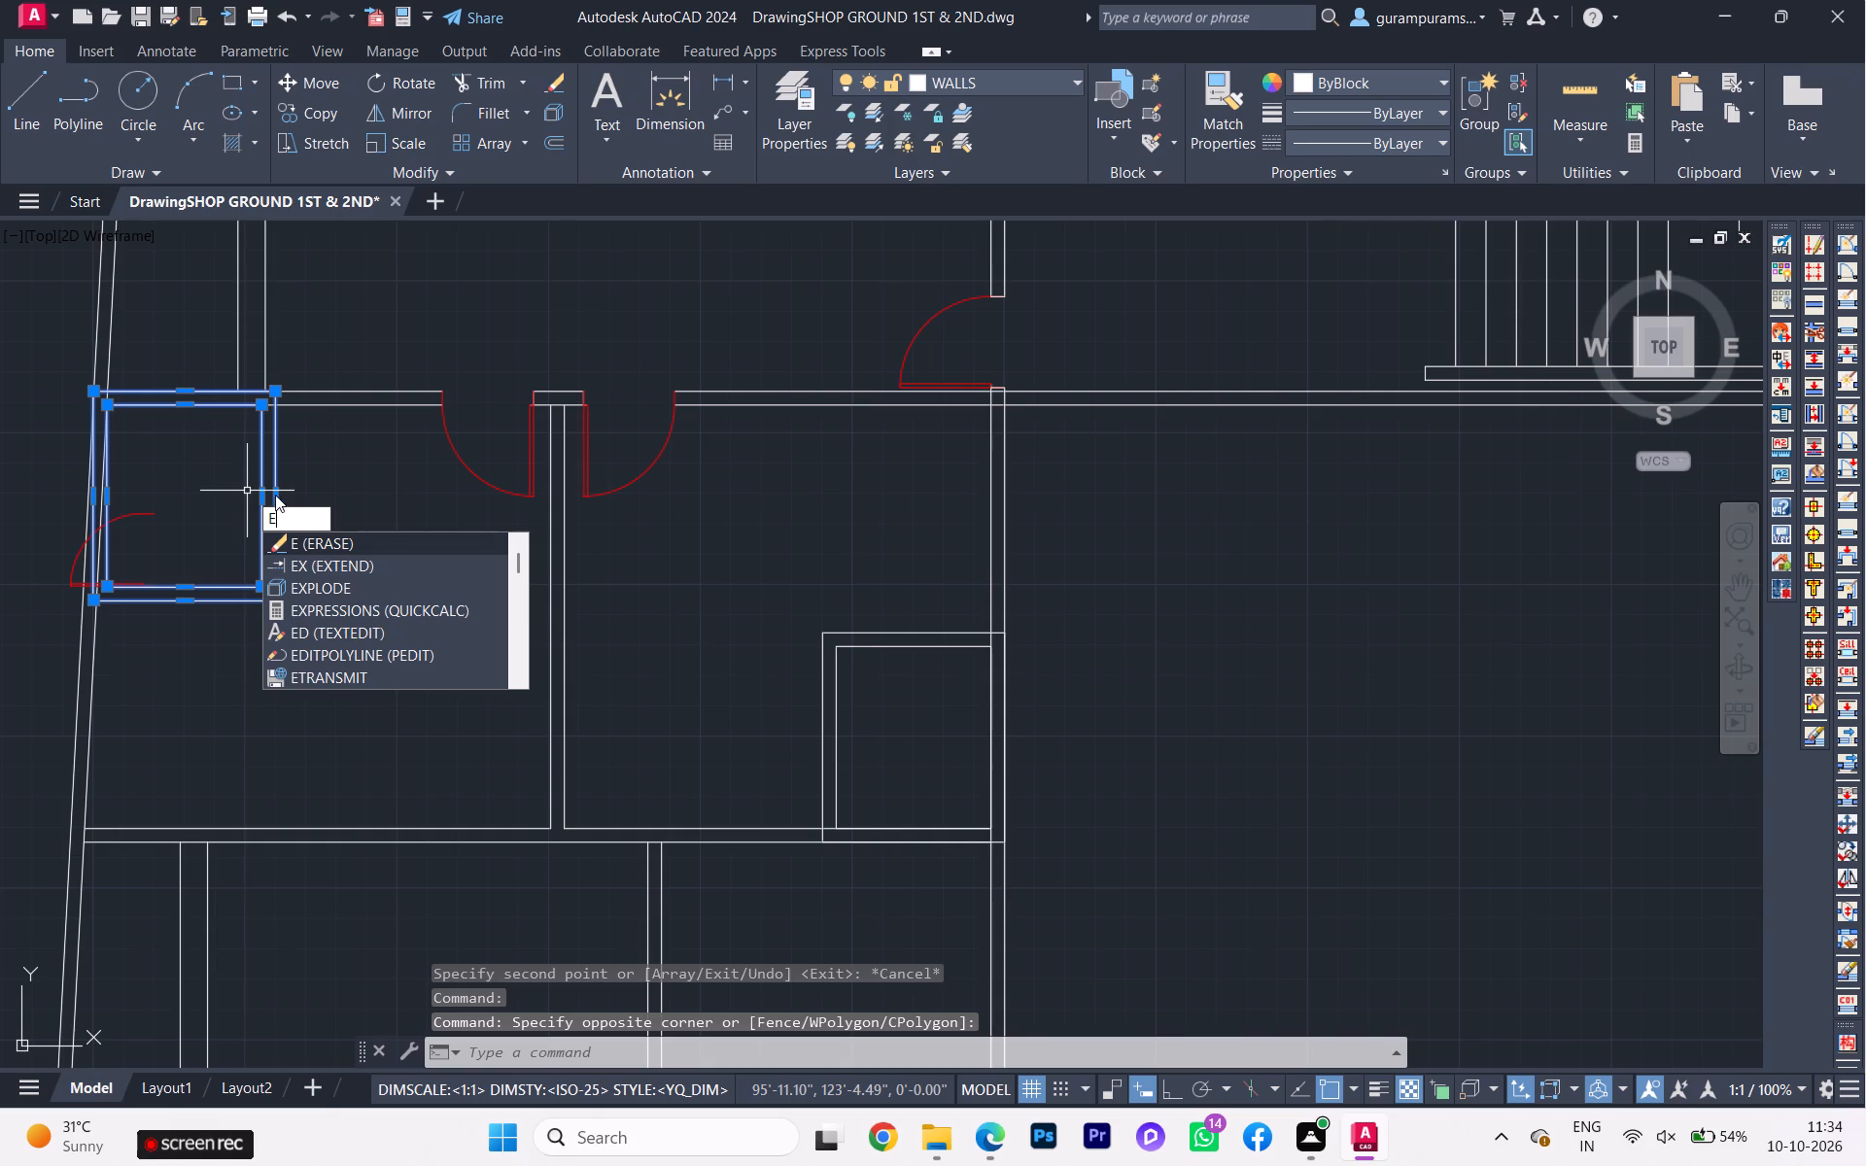
key("x")
left_click(337, 572)
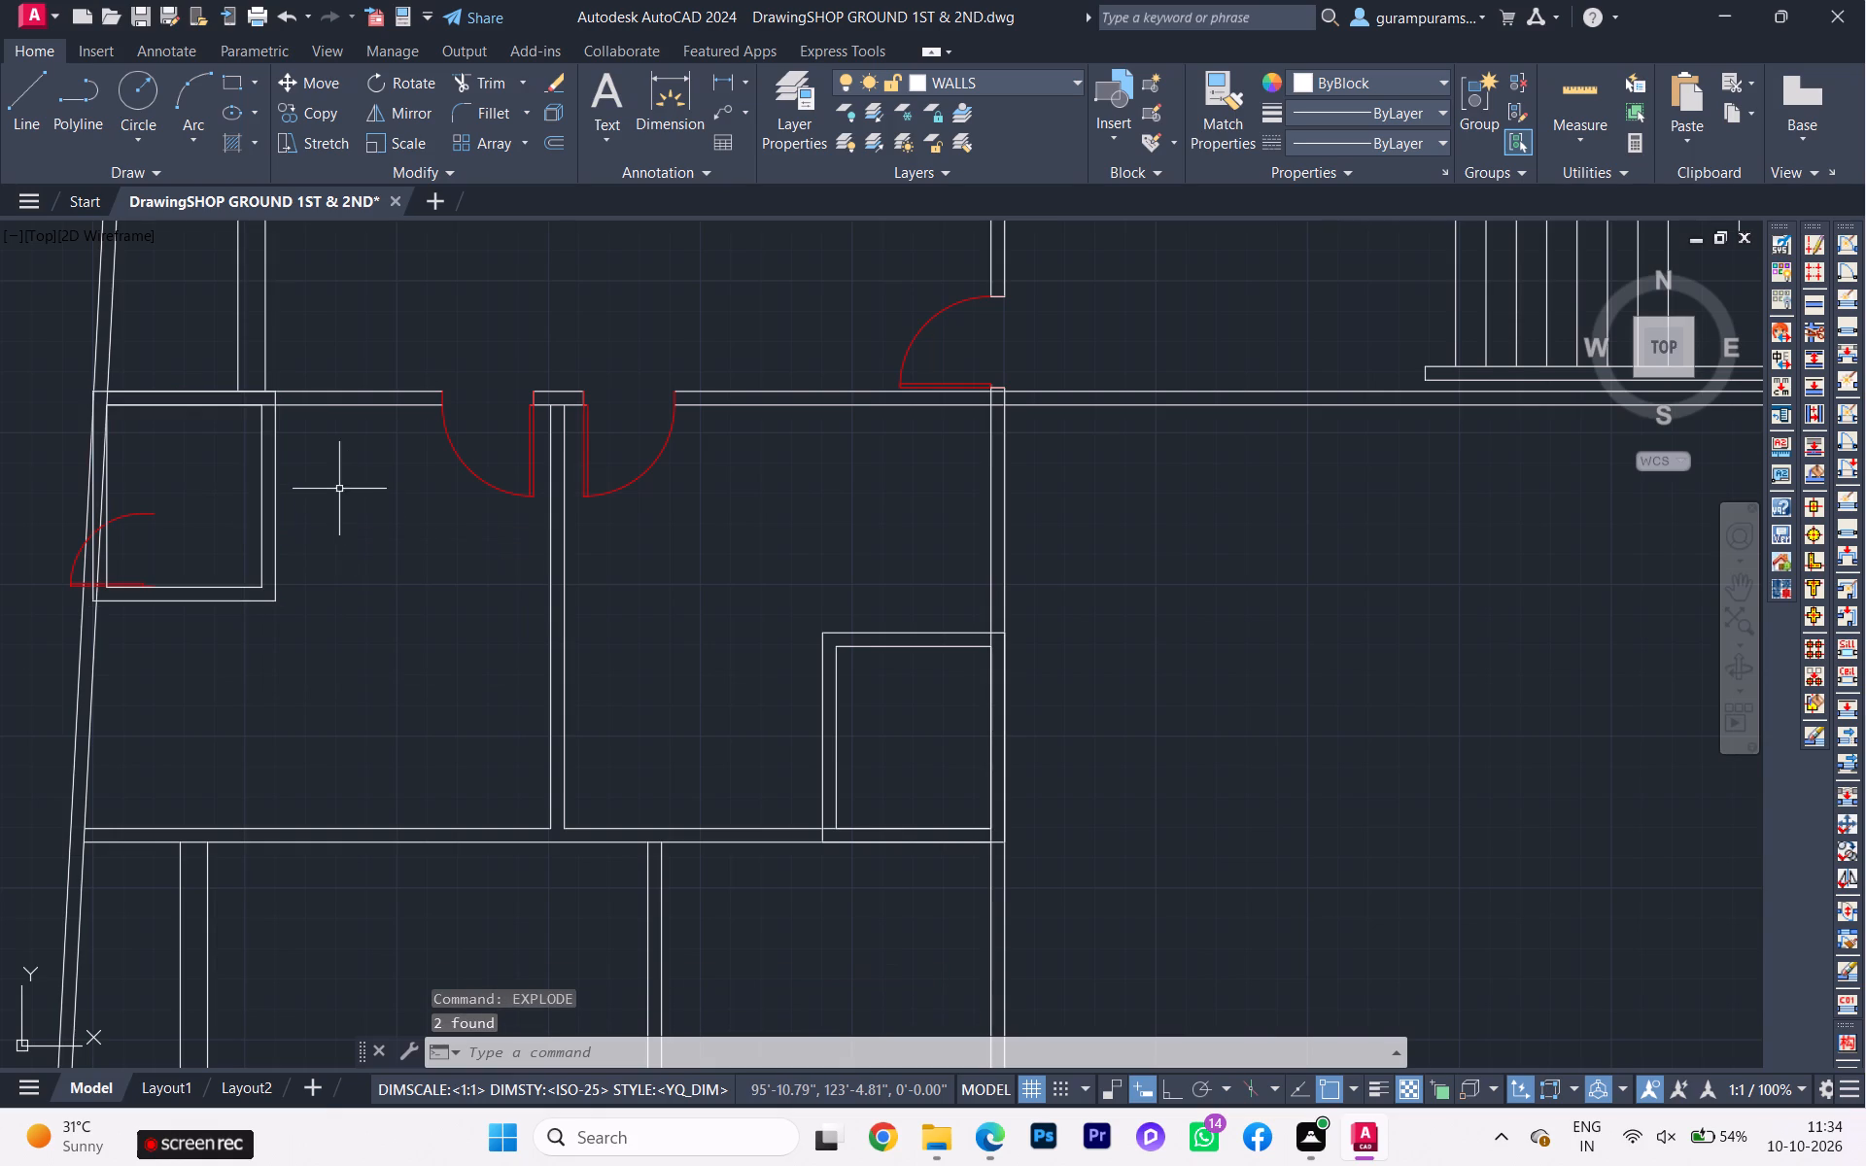
Trim away the outer bath rectangle's west side and its north-west overhang across the slanted west wall.
scroll(268, 446, "up", 1)
key("t")
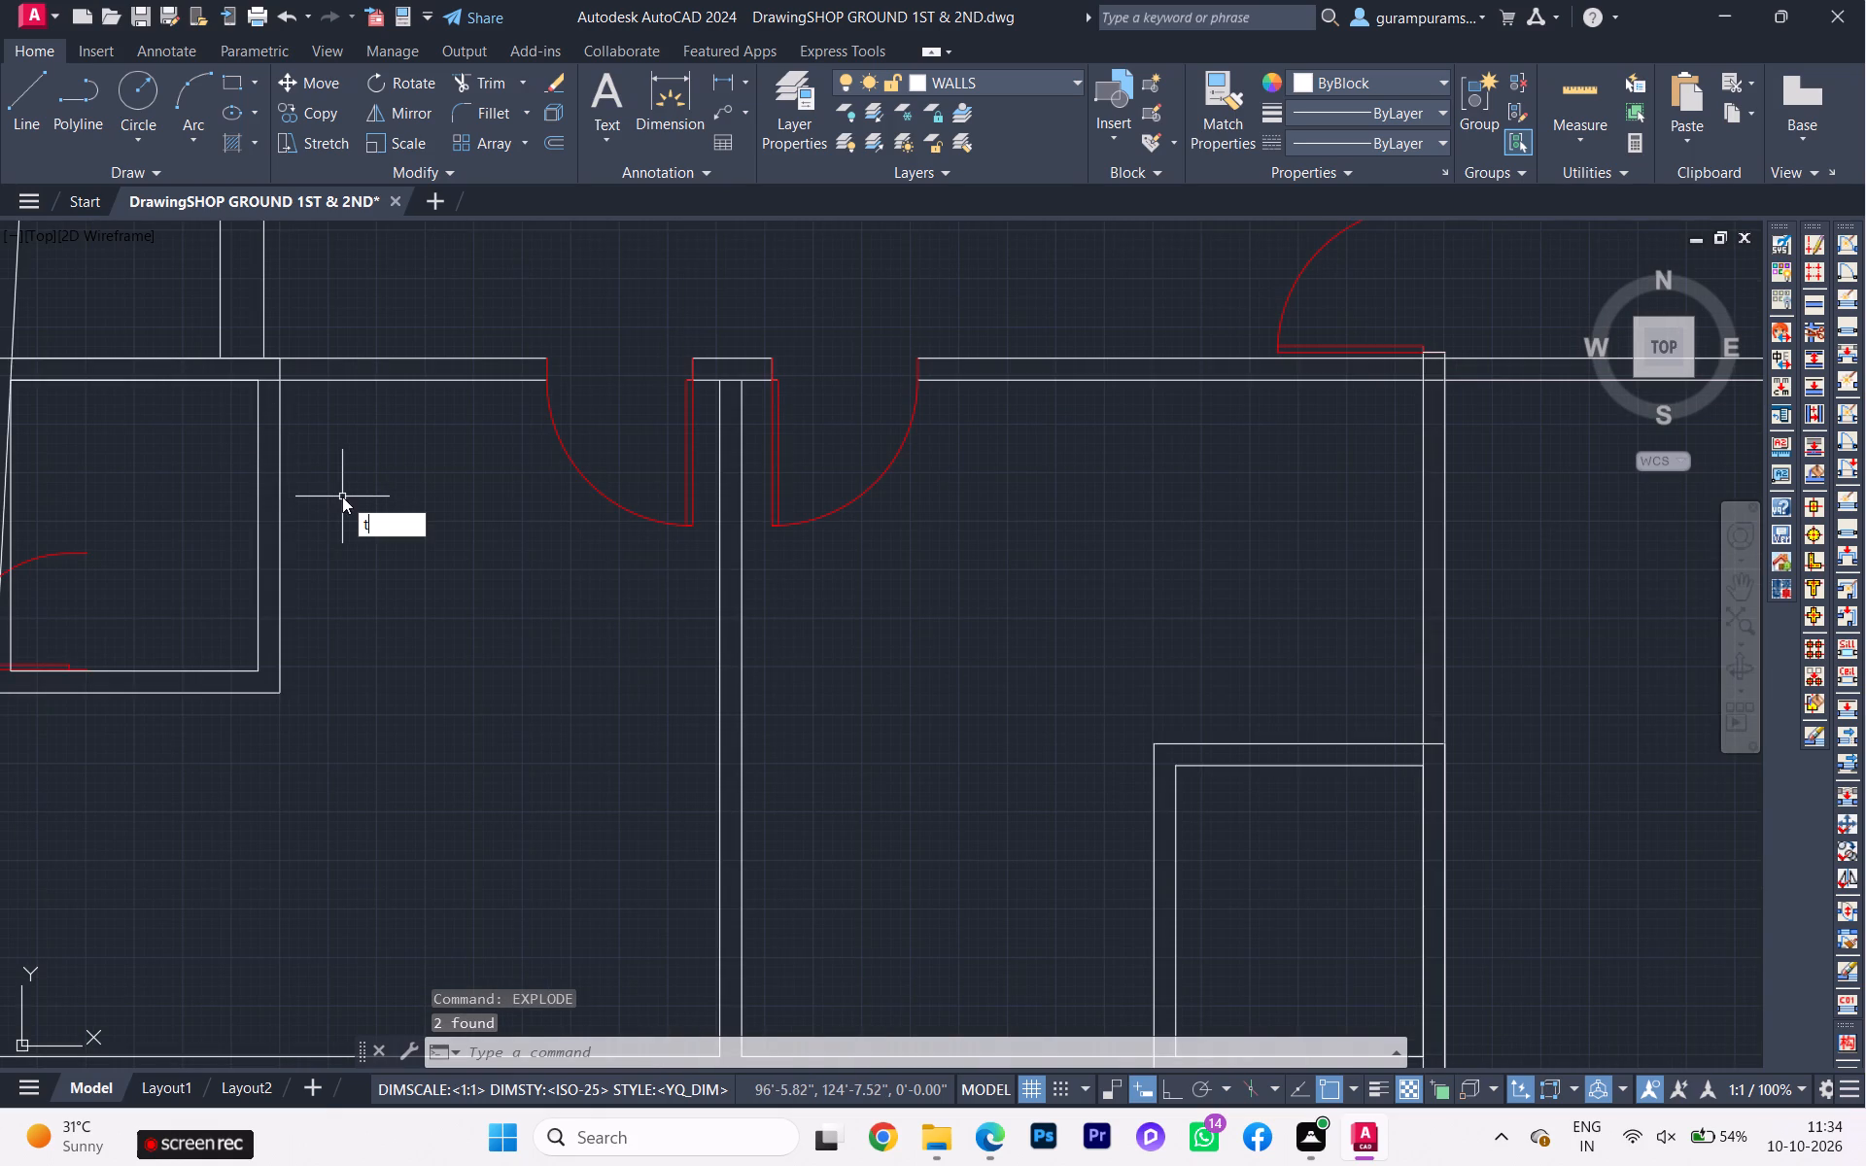
key("r")
left_click(388, 552)
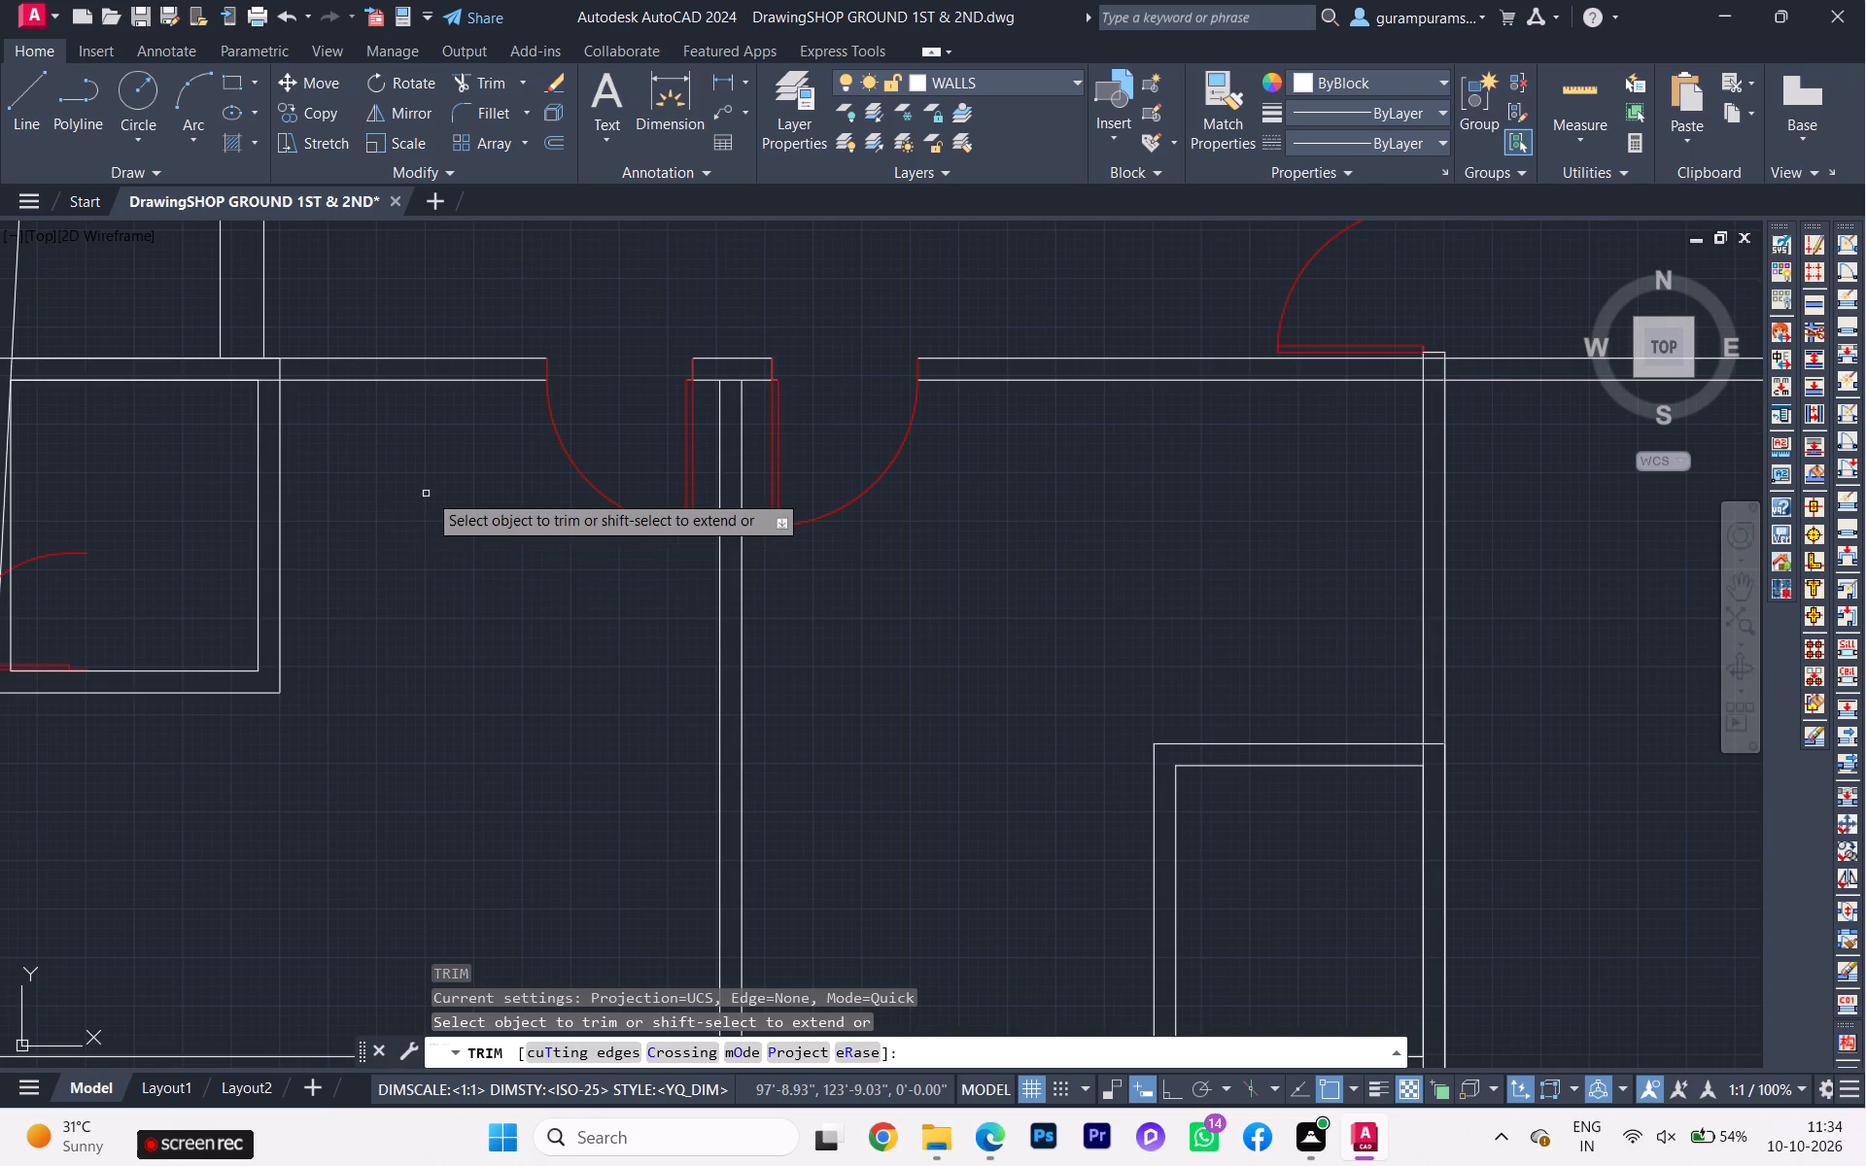
scroll(431, 493, "down", 2)
middle_click_drag(442, 500, 739, 489)
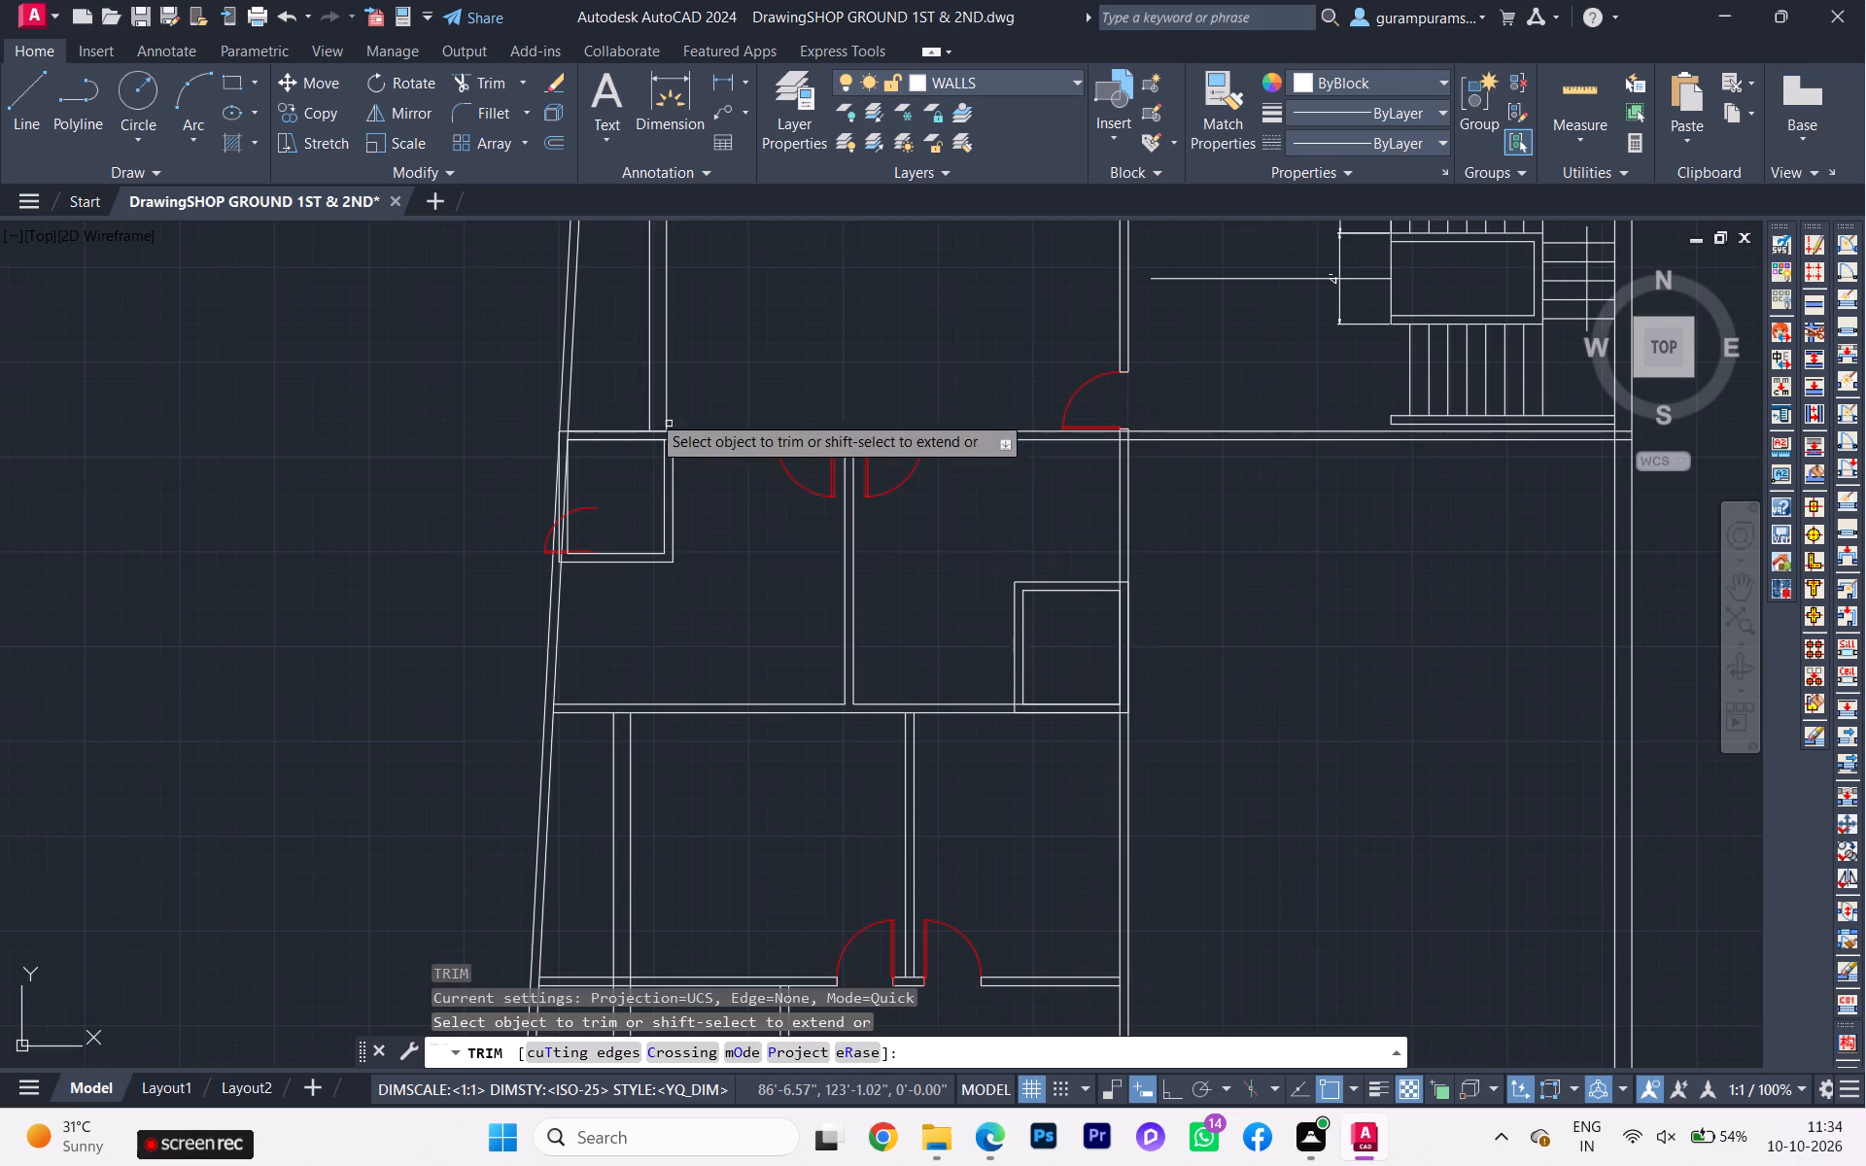
scroll(621, 427, "up", 4)
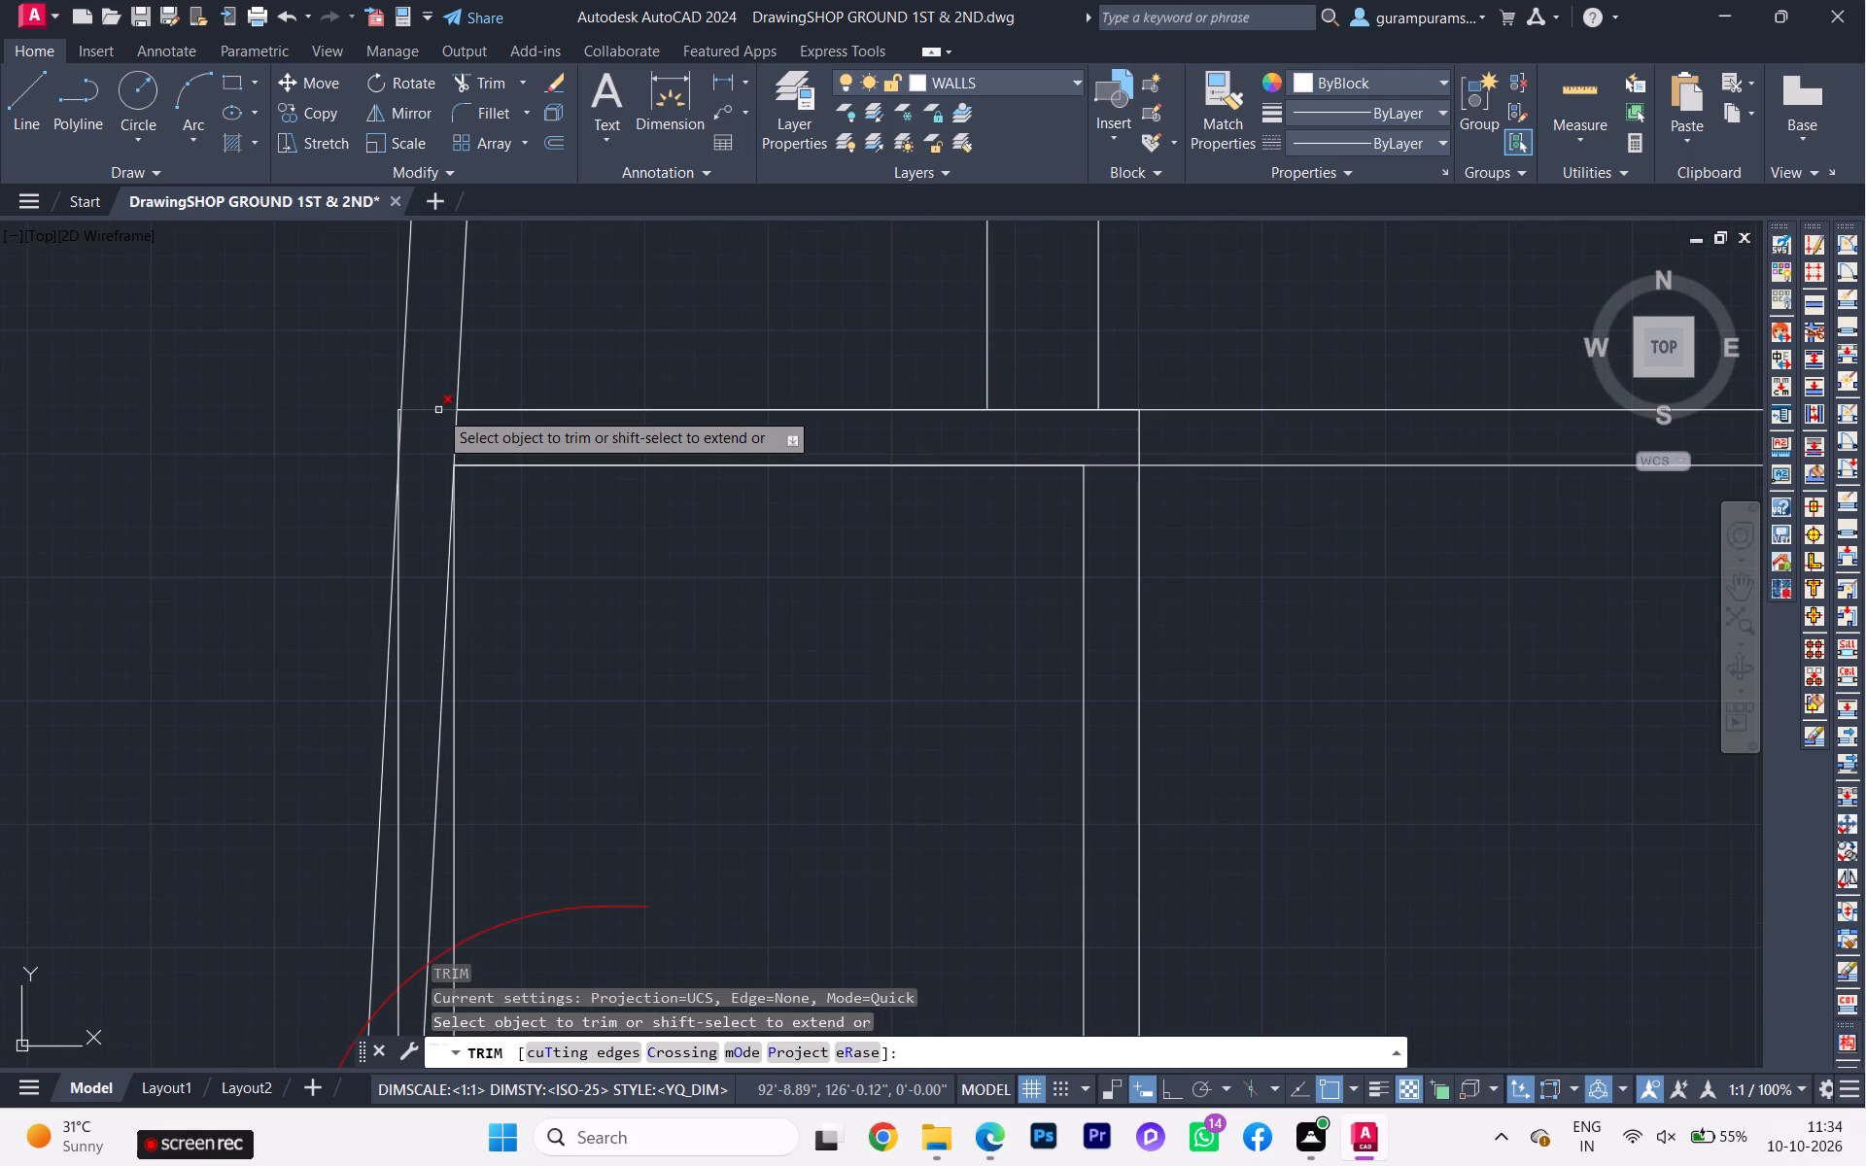
left_click(438, 410)
scroll(433, 422, "up", 2)
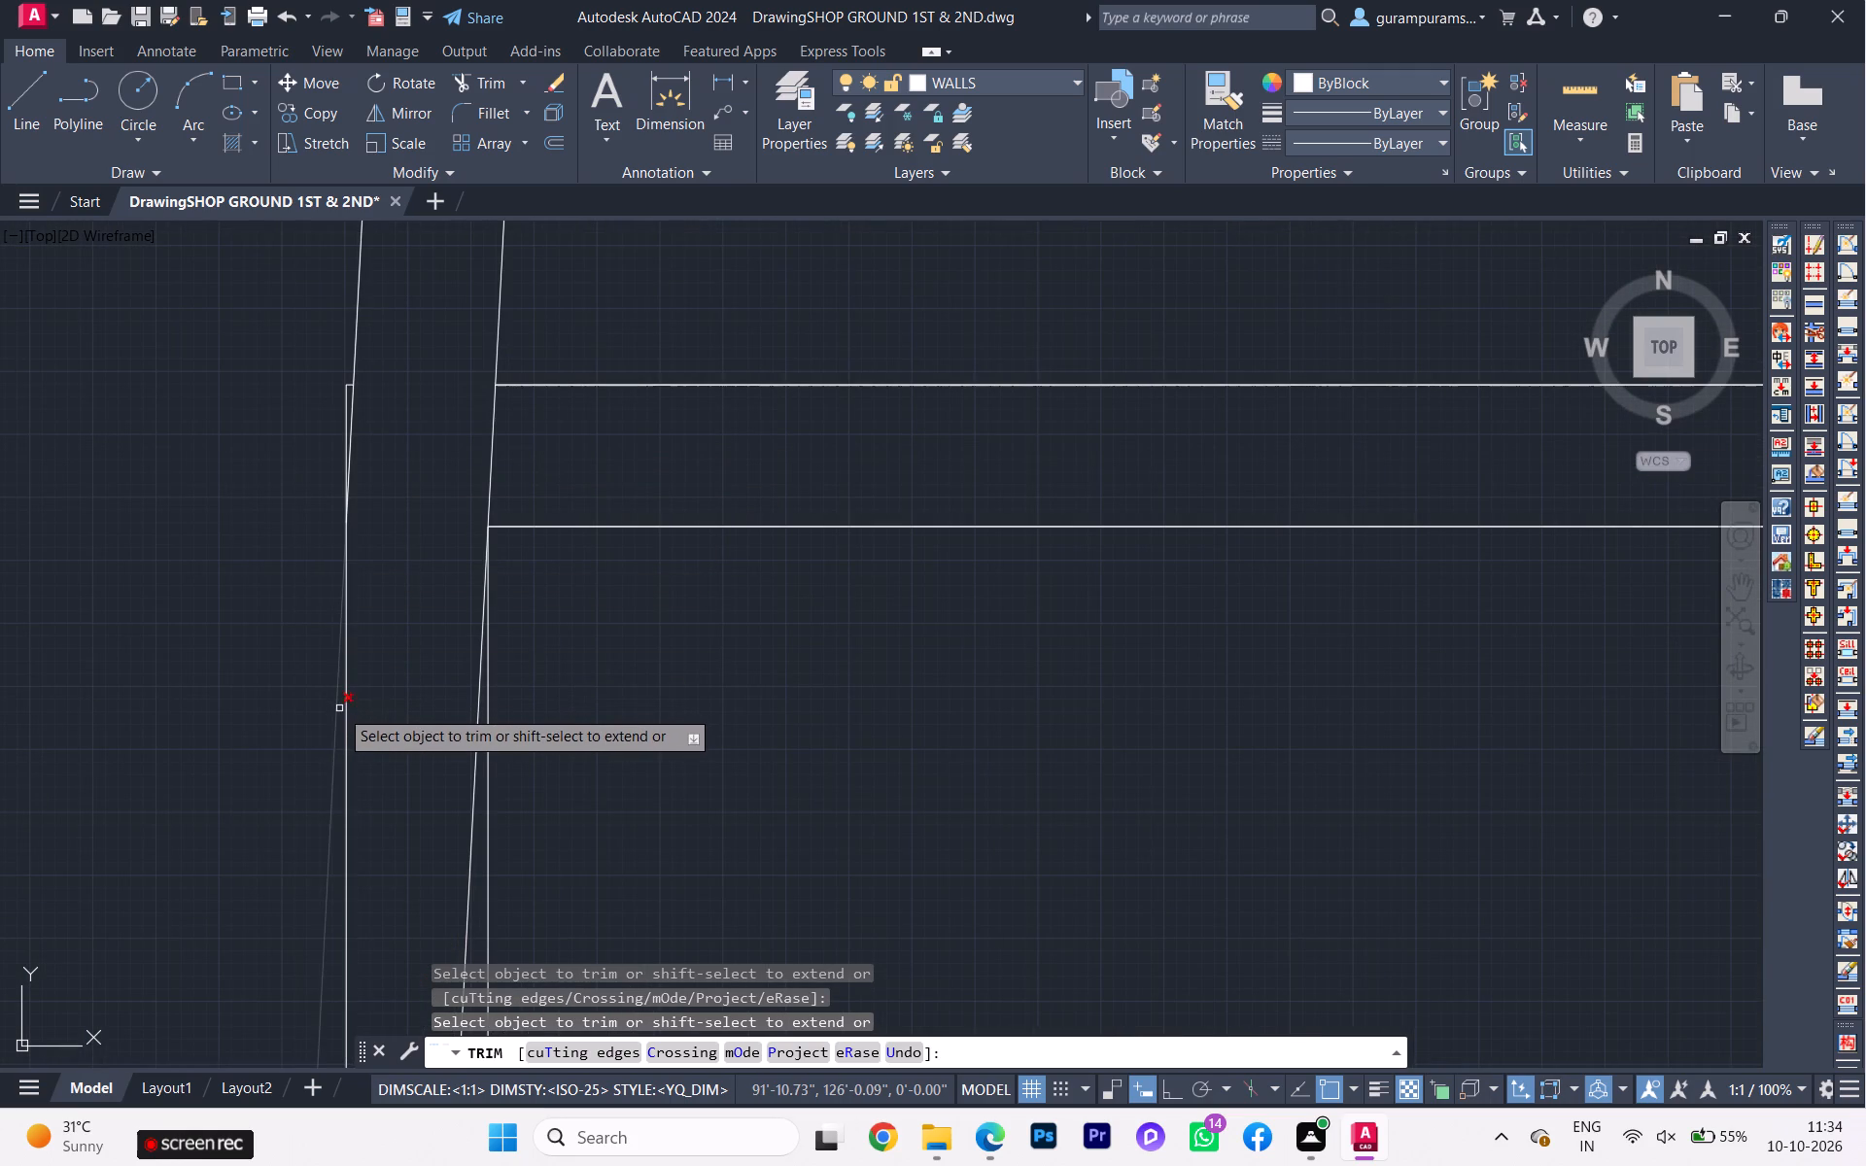
left_click(350, 701)
left_click(345, 690)
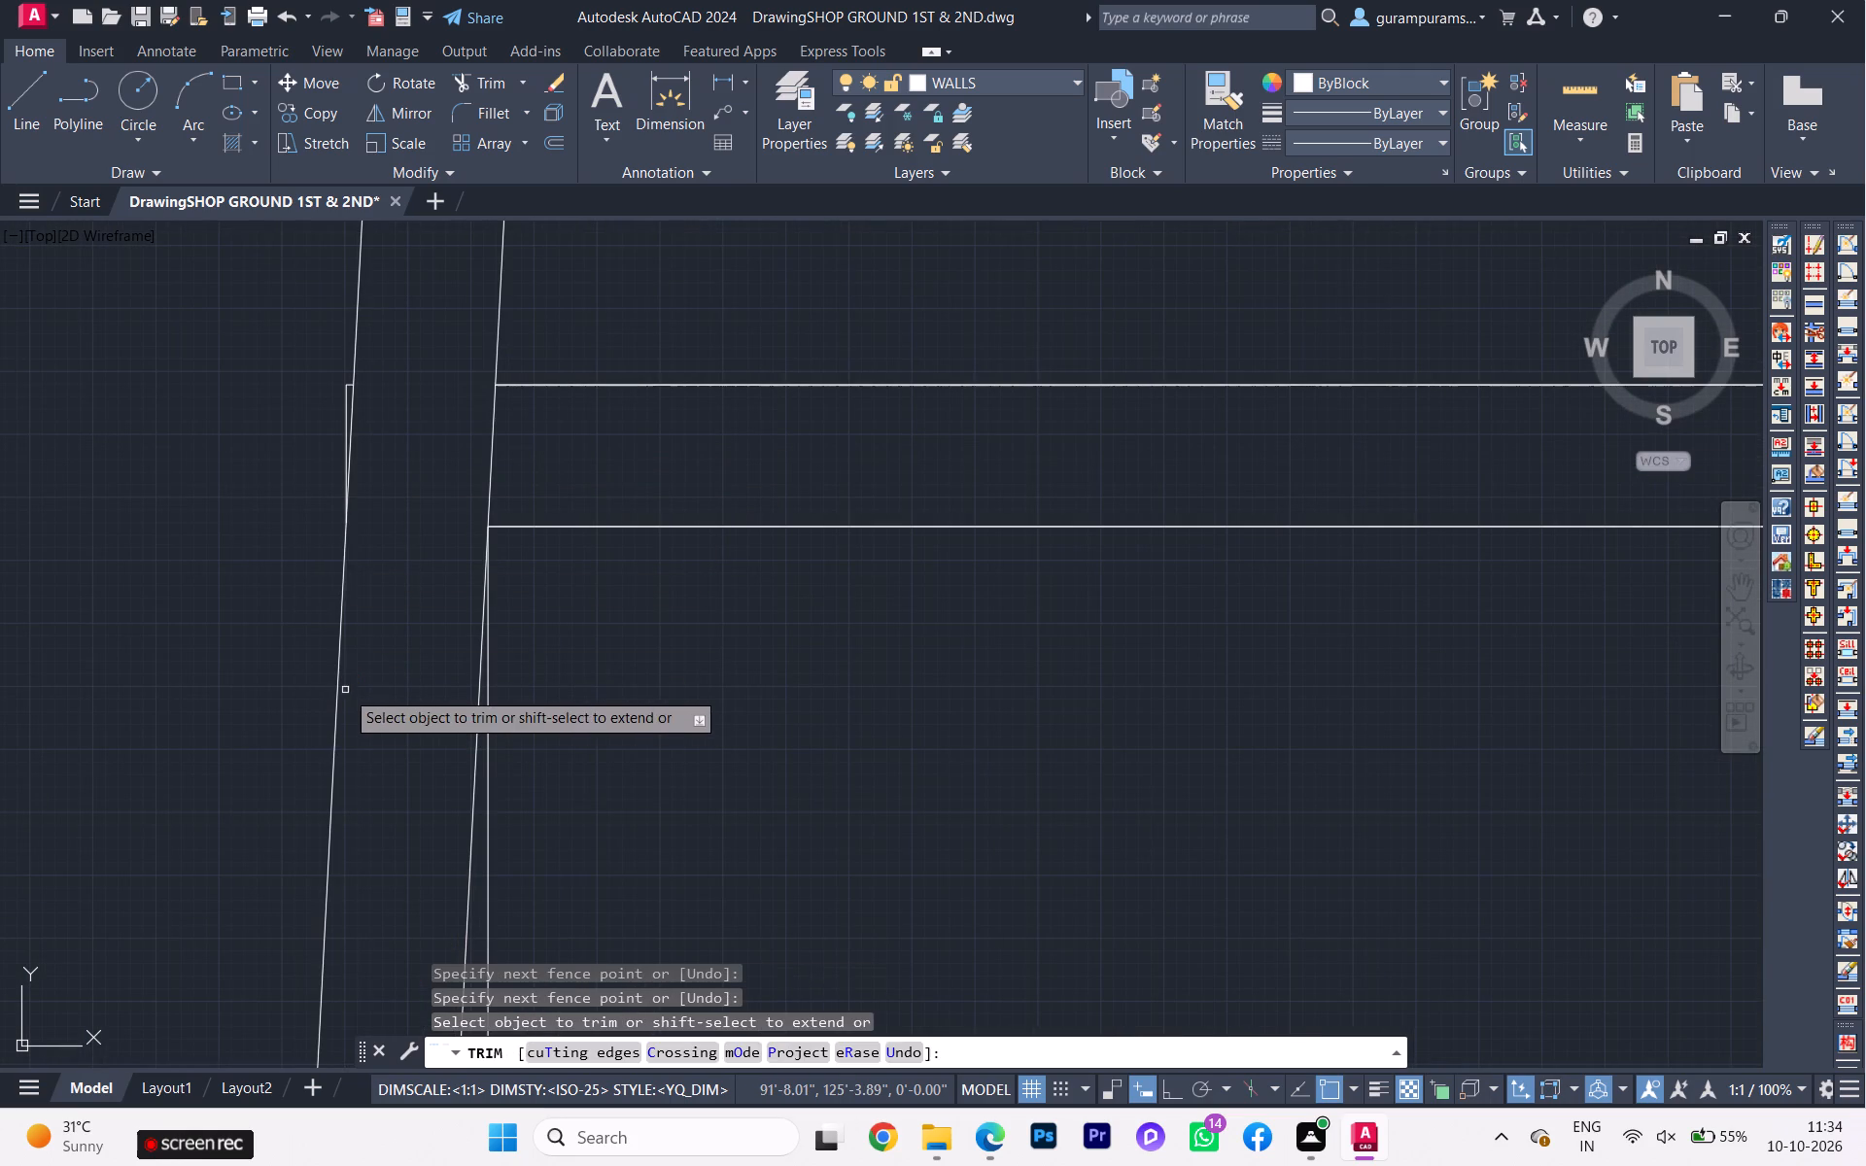
scroll(346, 384, "up", 2)
left_click(346, 385)
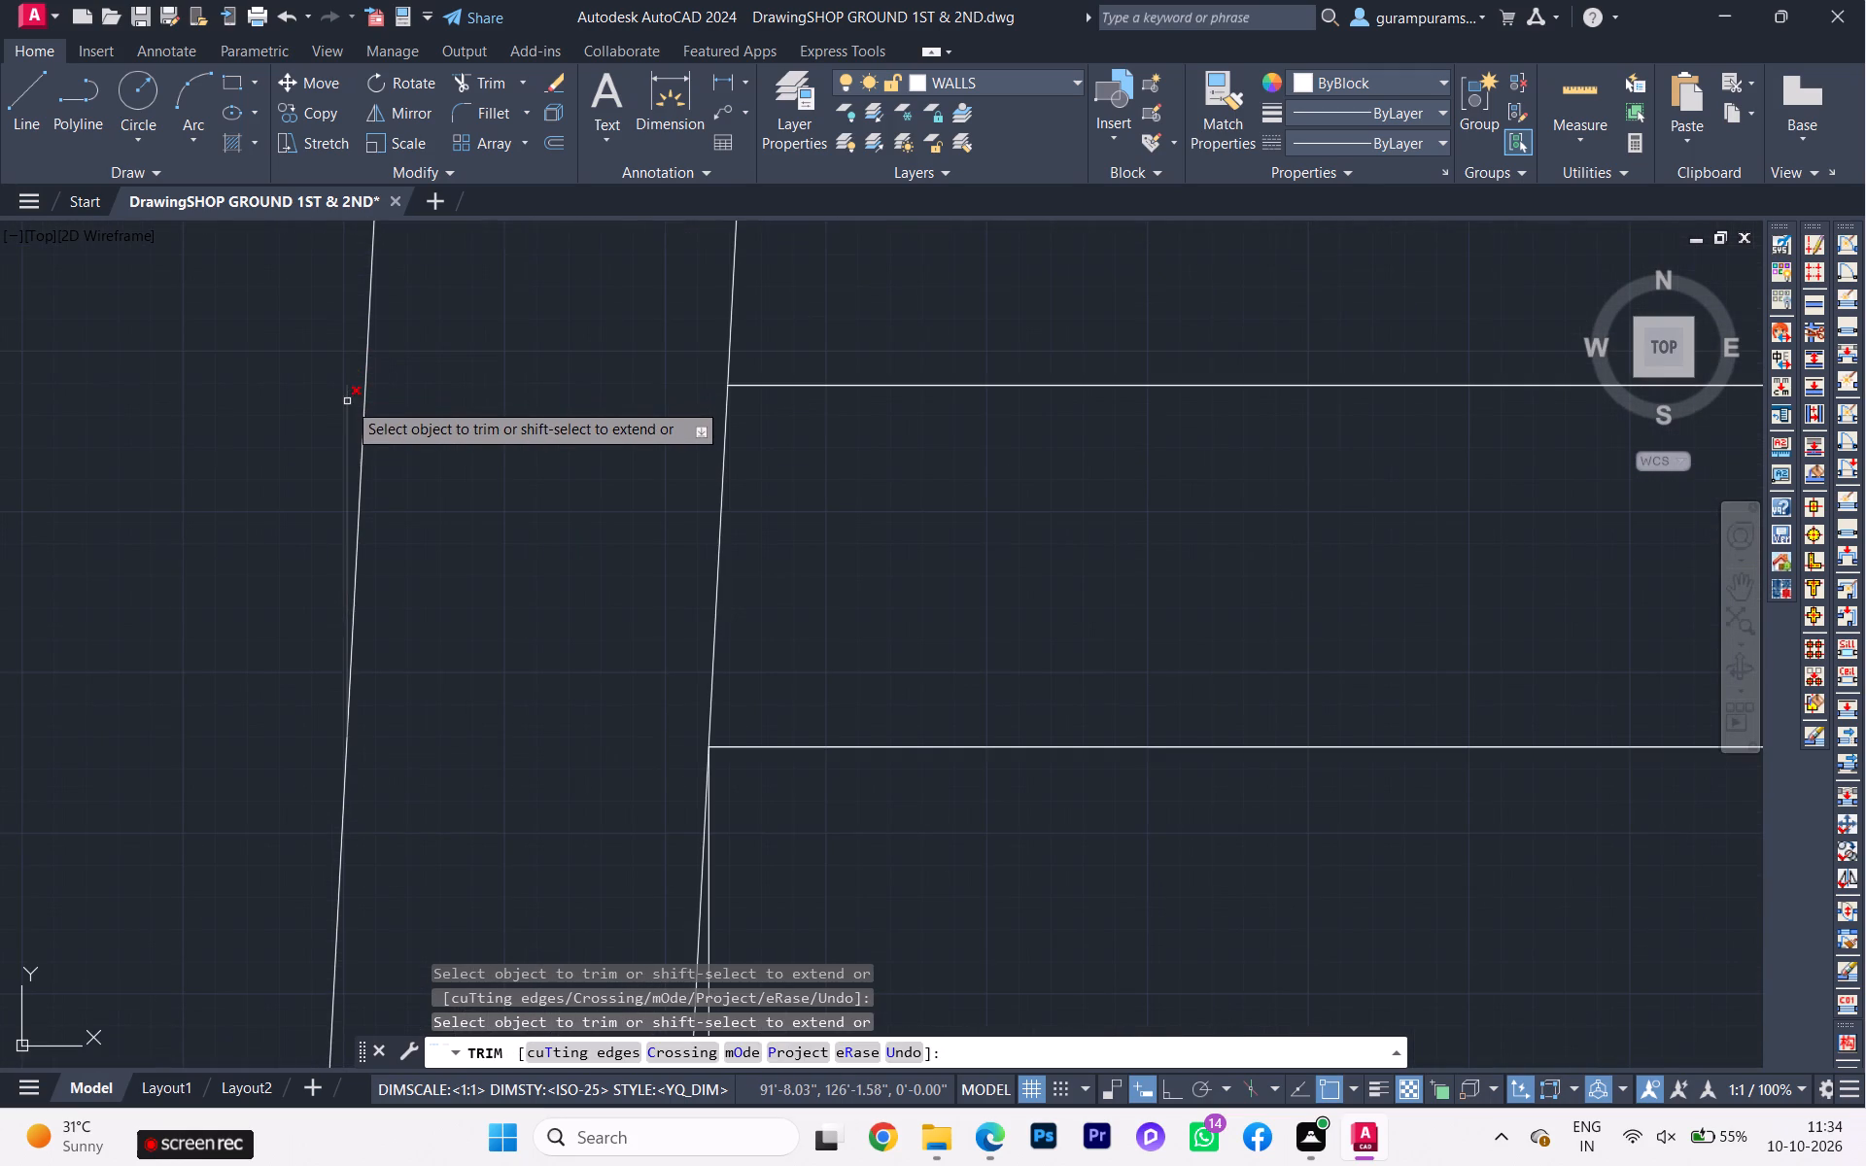
left_click(347, 401)
Trim the inner bath rectangle's west line, its leftover stubs and the outer south line's overhang at the slanted west wall.
scroll(324, 420, "down", 4)
scroll(378, 611, "down", 2)
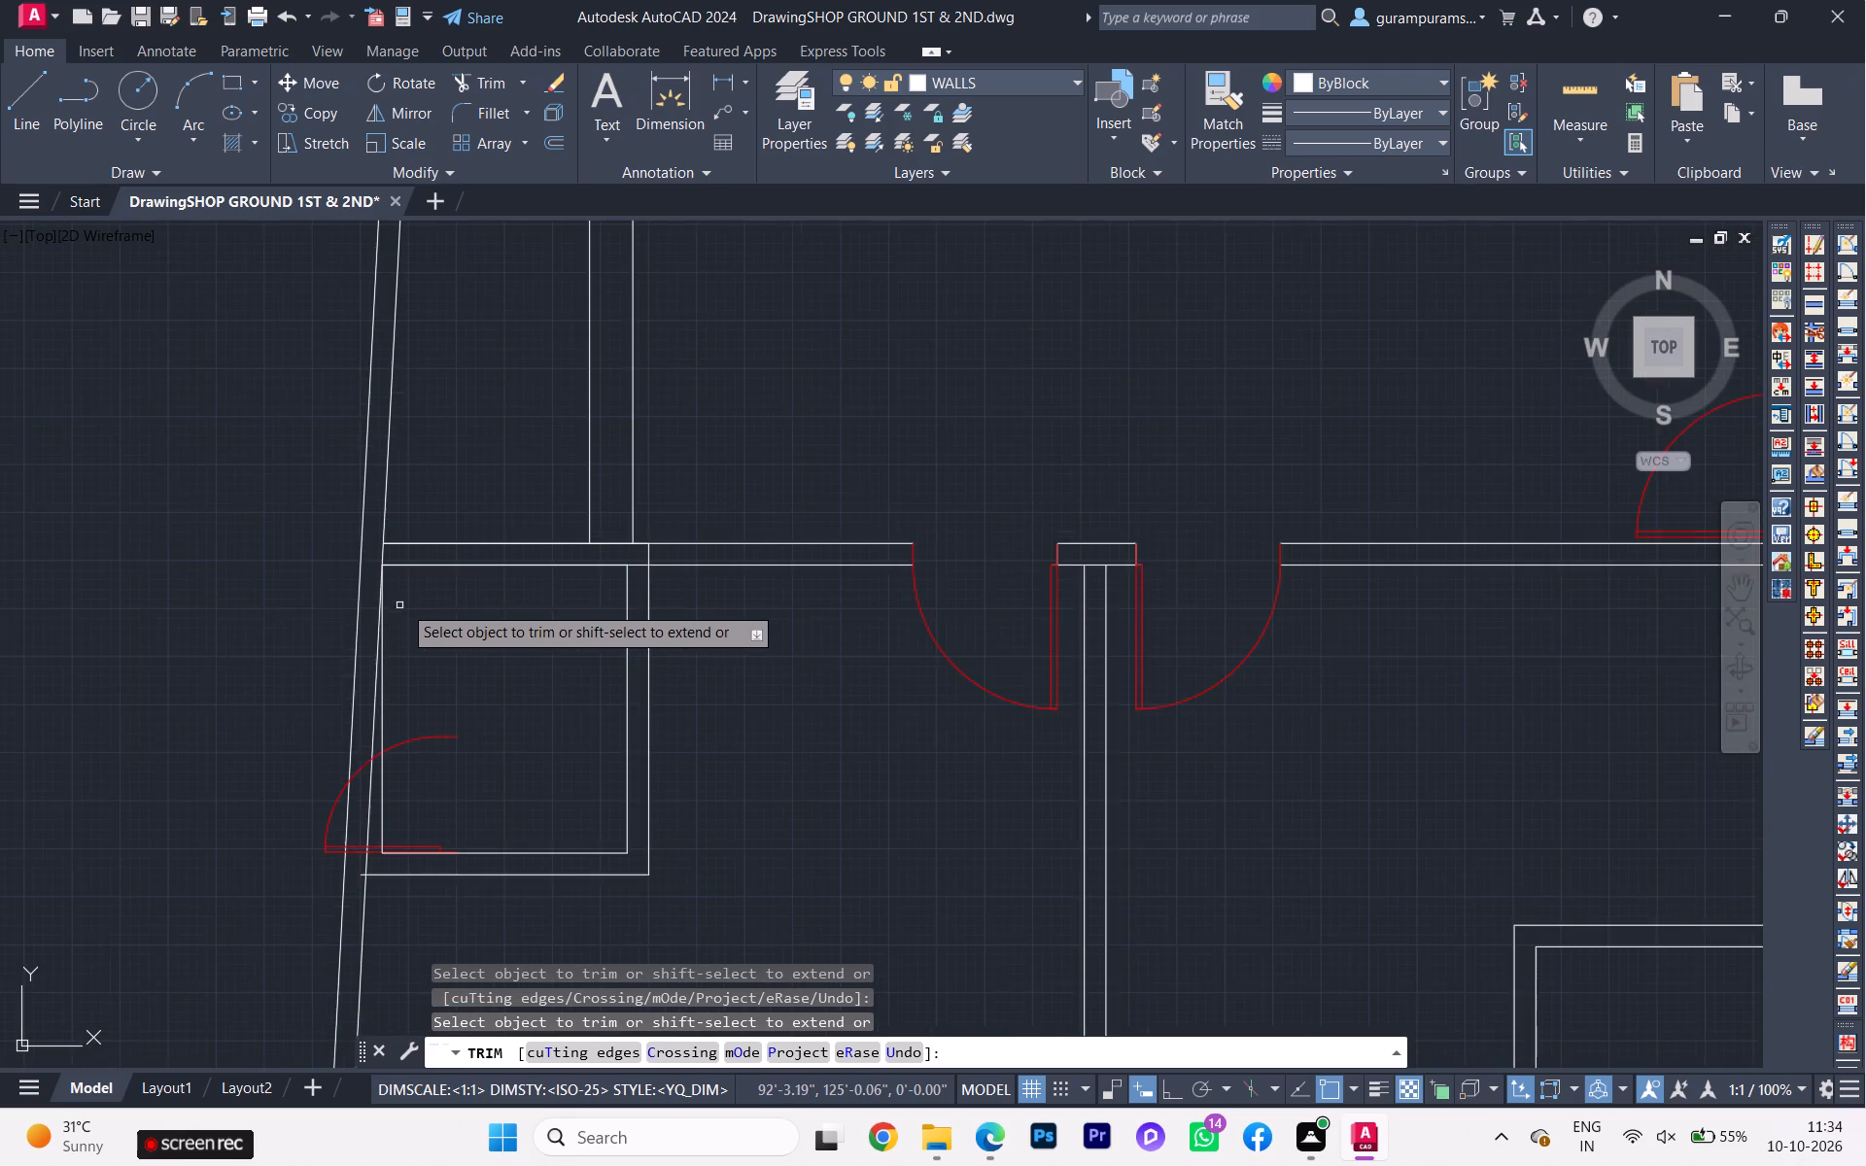
scroll(402, 604, "down", 1)
middle_click_drag(407, 601, 413, 550)
scroll(406, 663, "up", 2)
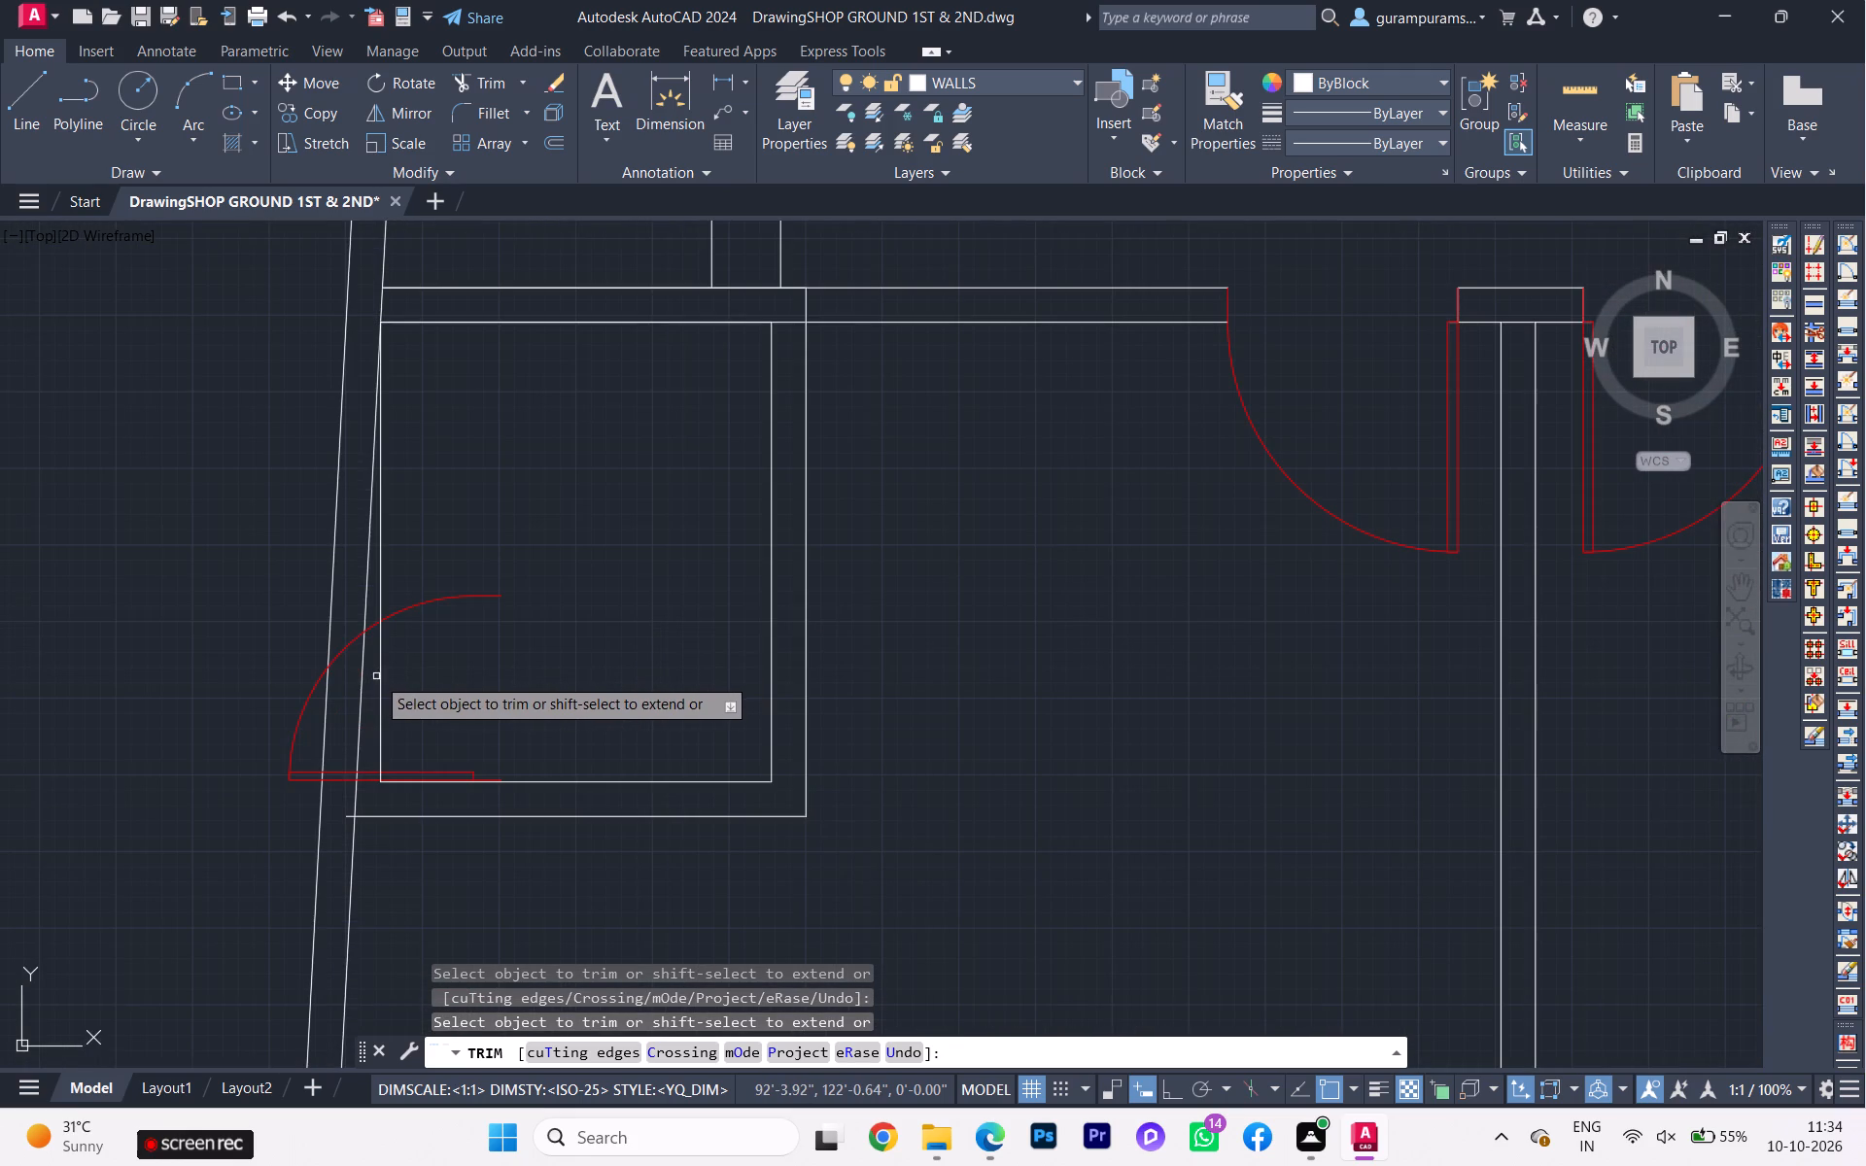
left_click(382, 672)
left_click(384, 600)
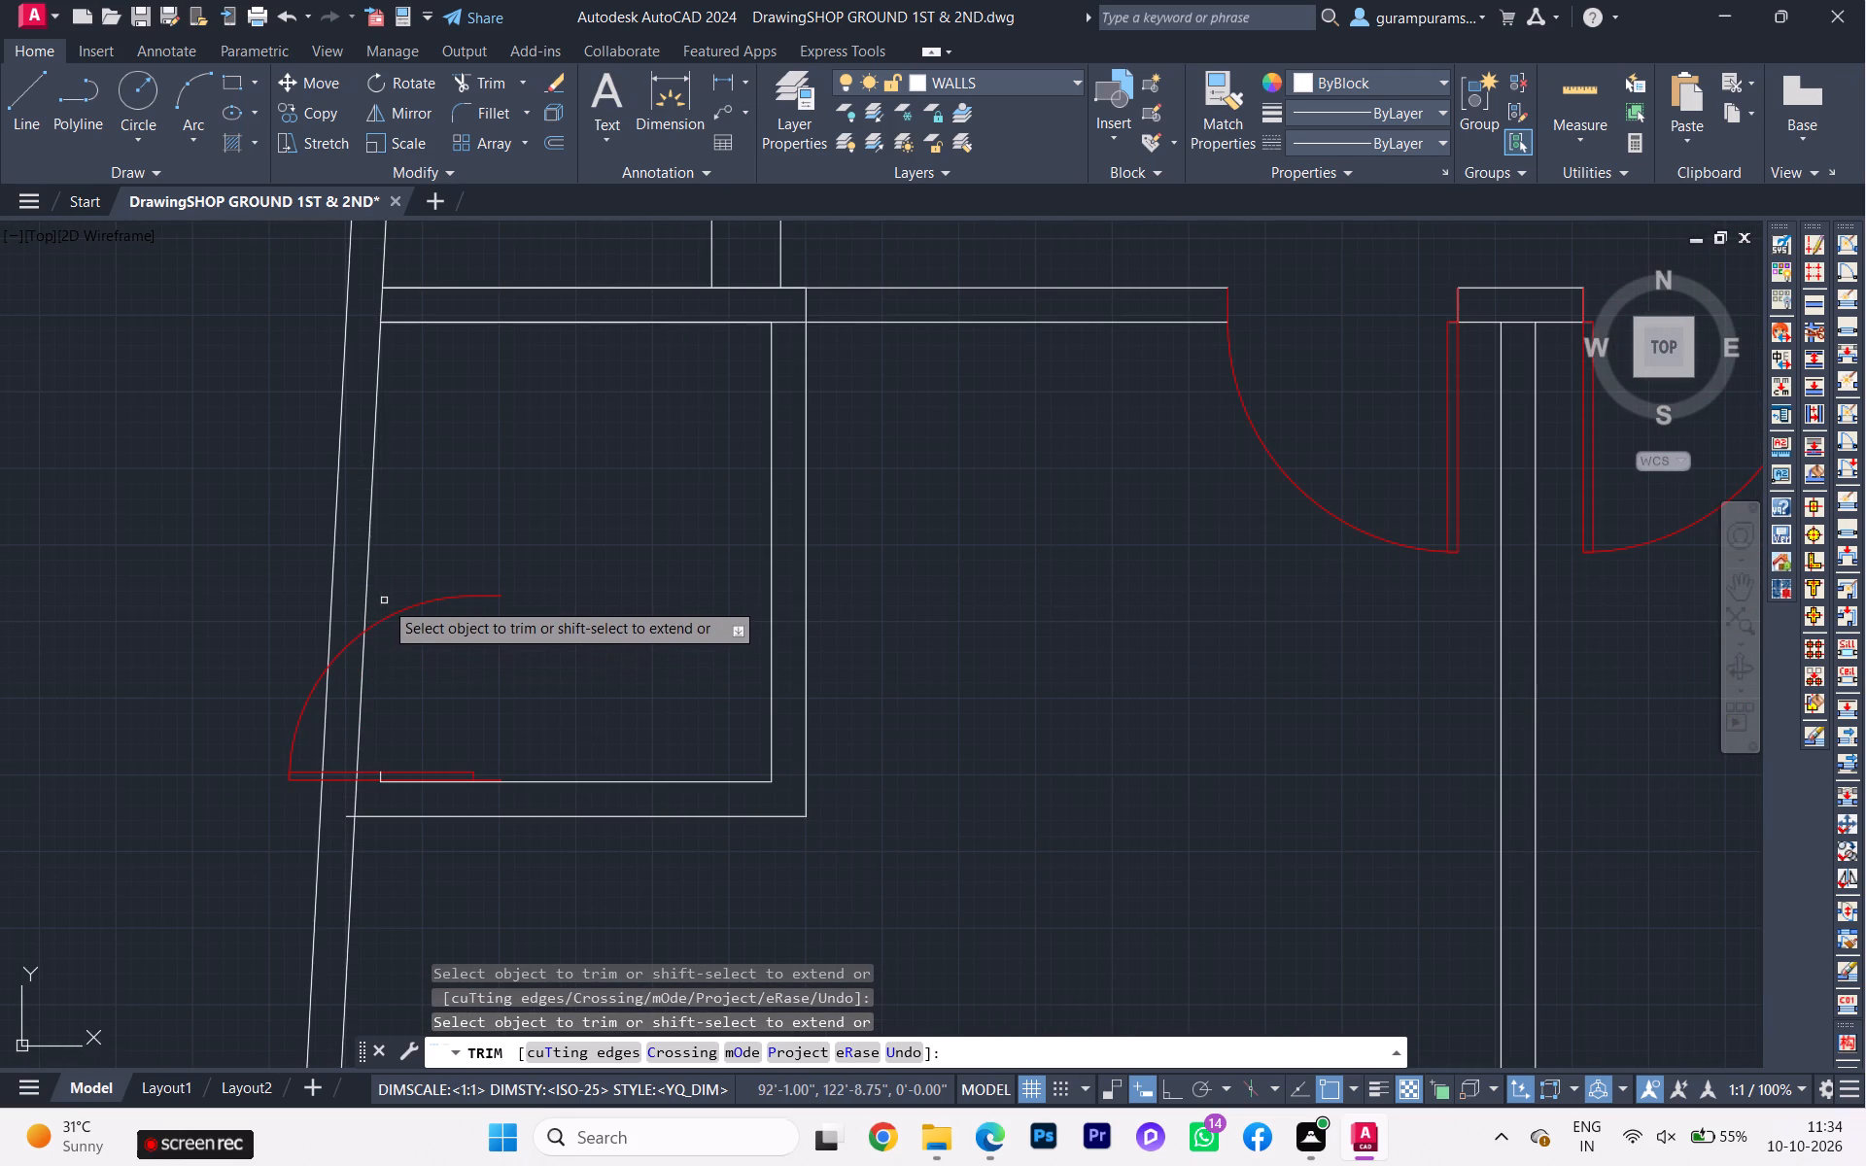
scroll(480, 639, "down", 1)
scroll(411, 773, "up", 2)
scroll(411, 773, "down", 1)
scroll(411, 773, "up", 2)
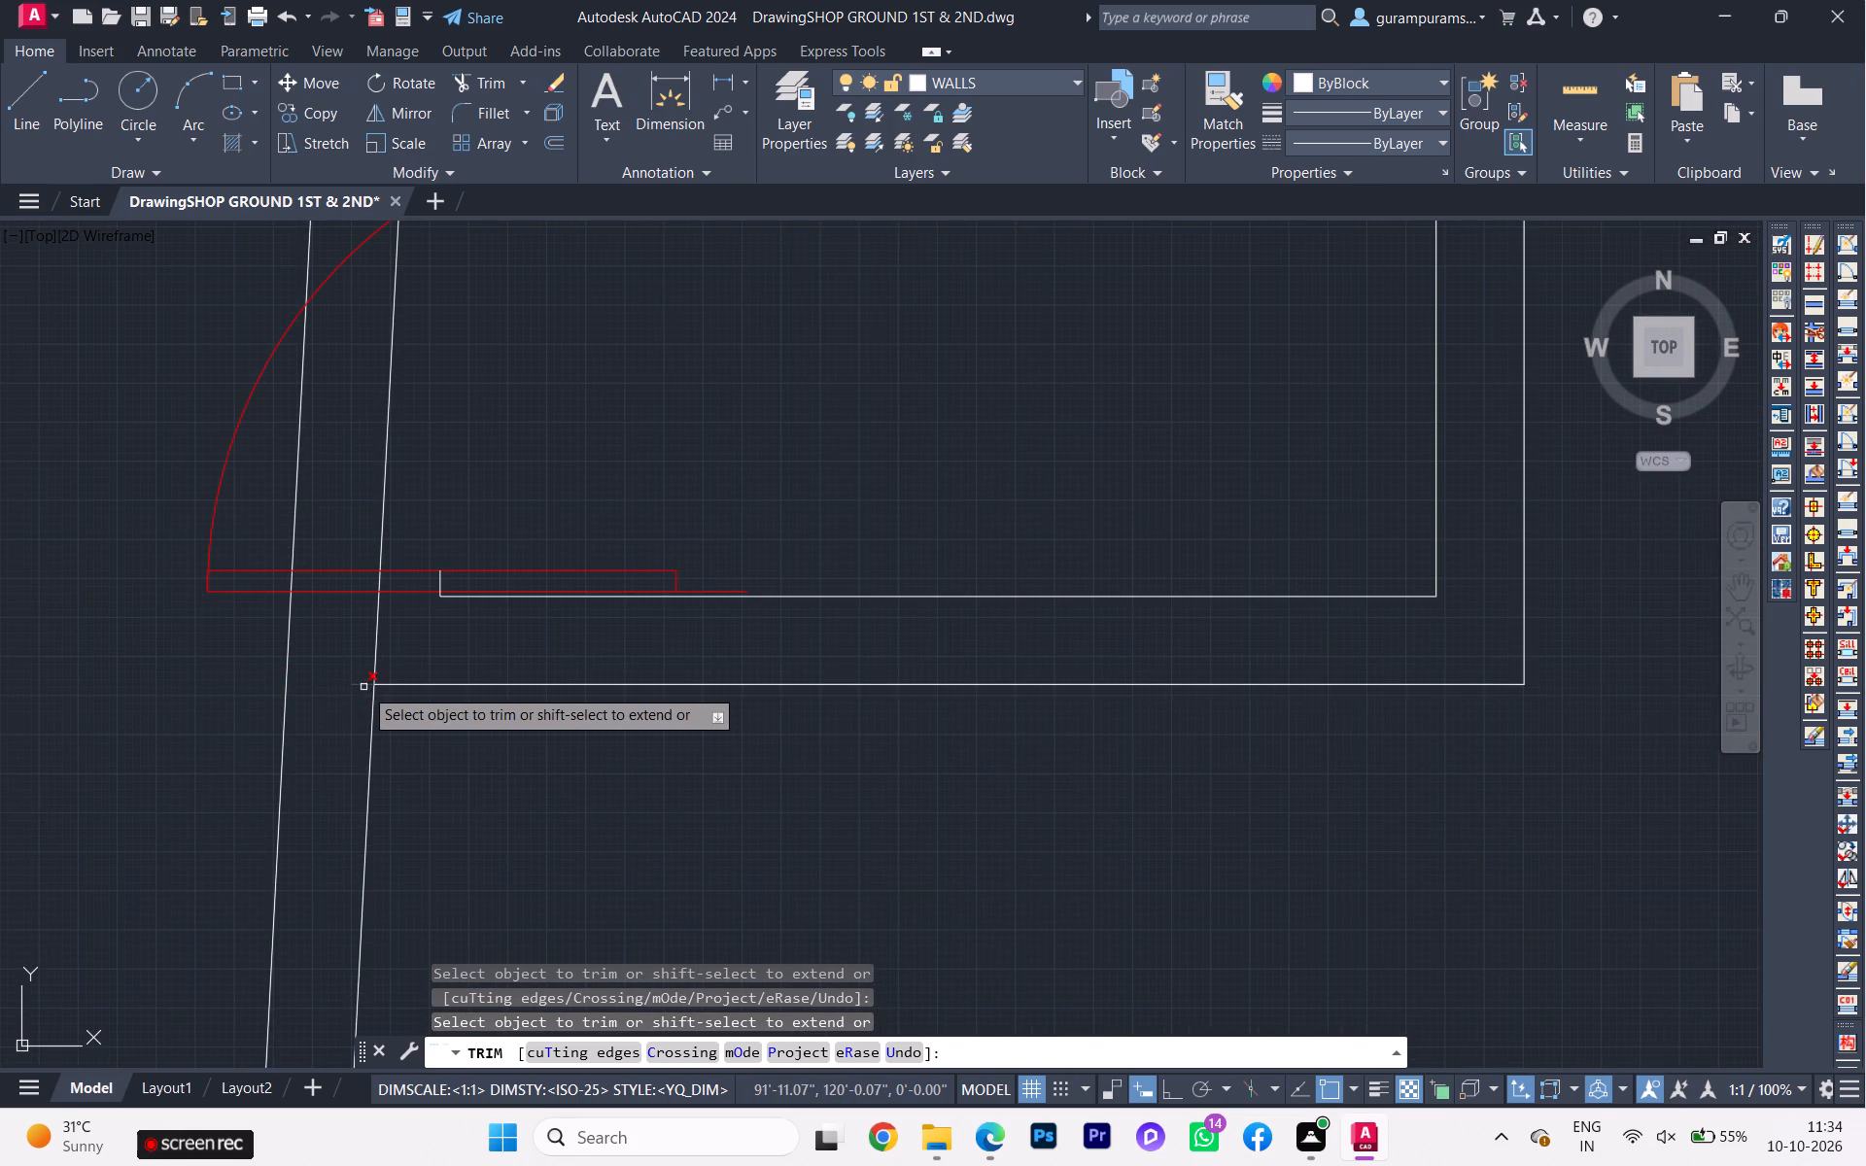
left_click(362, 685)
scroll(446, 594, "up", 2)
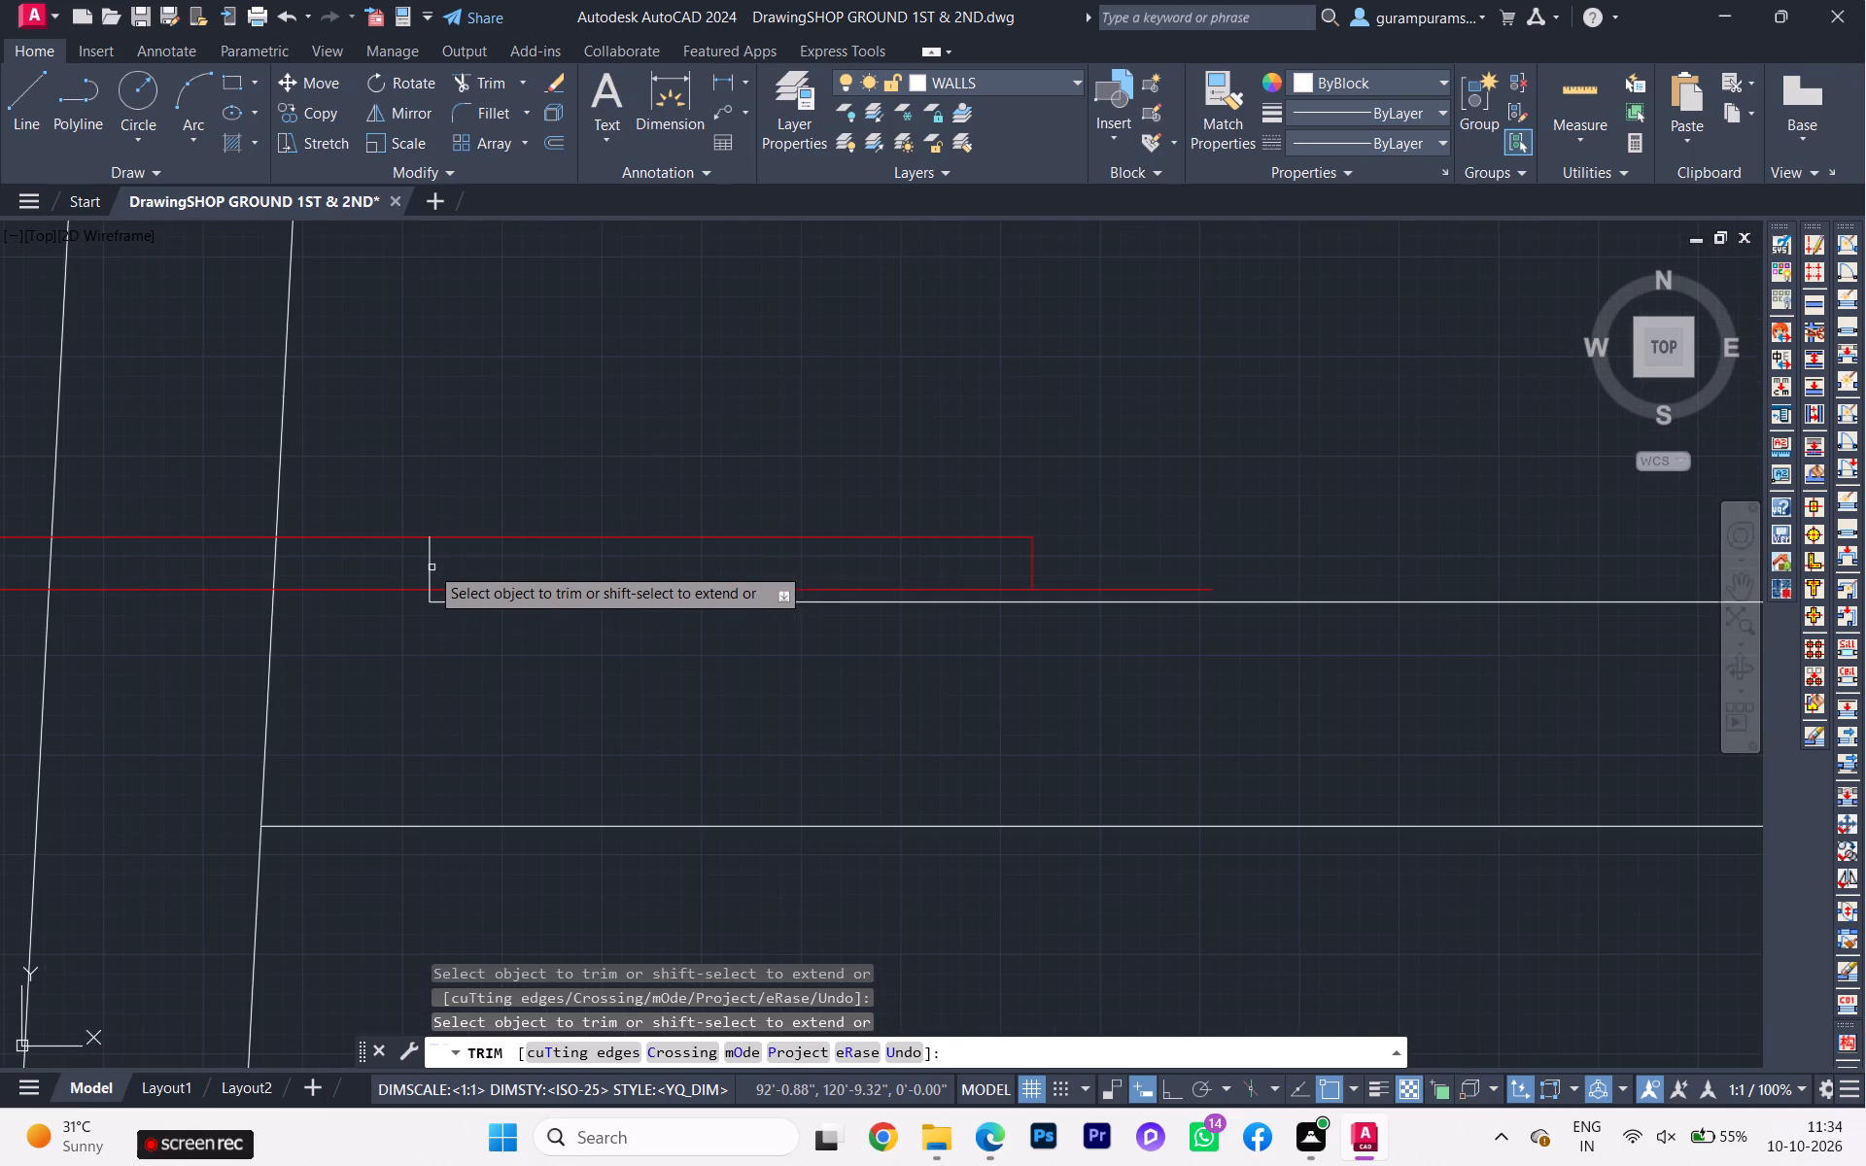
left_click(428, 565)
scroll(435, 601, "up", 3)
left_click(411, 580)
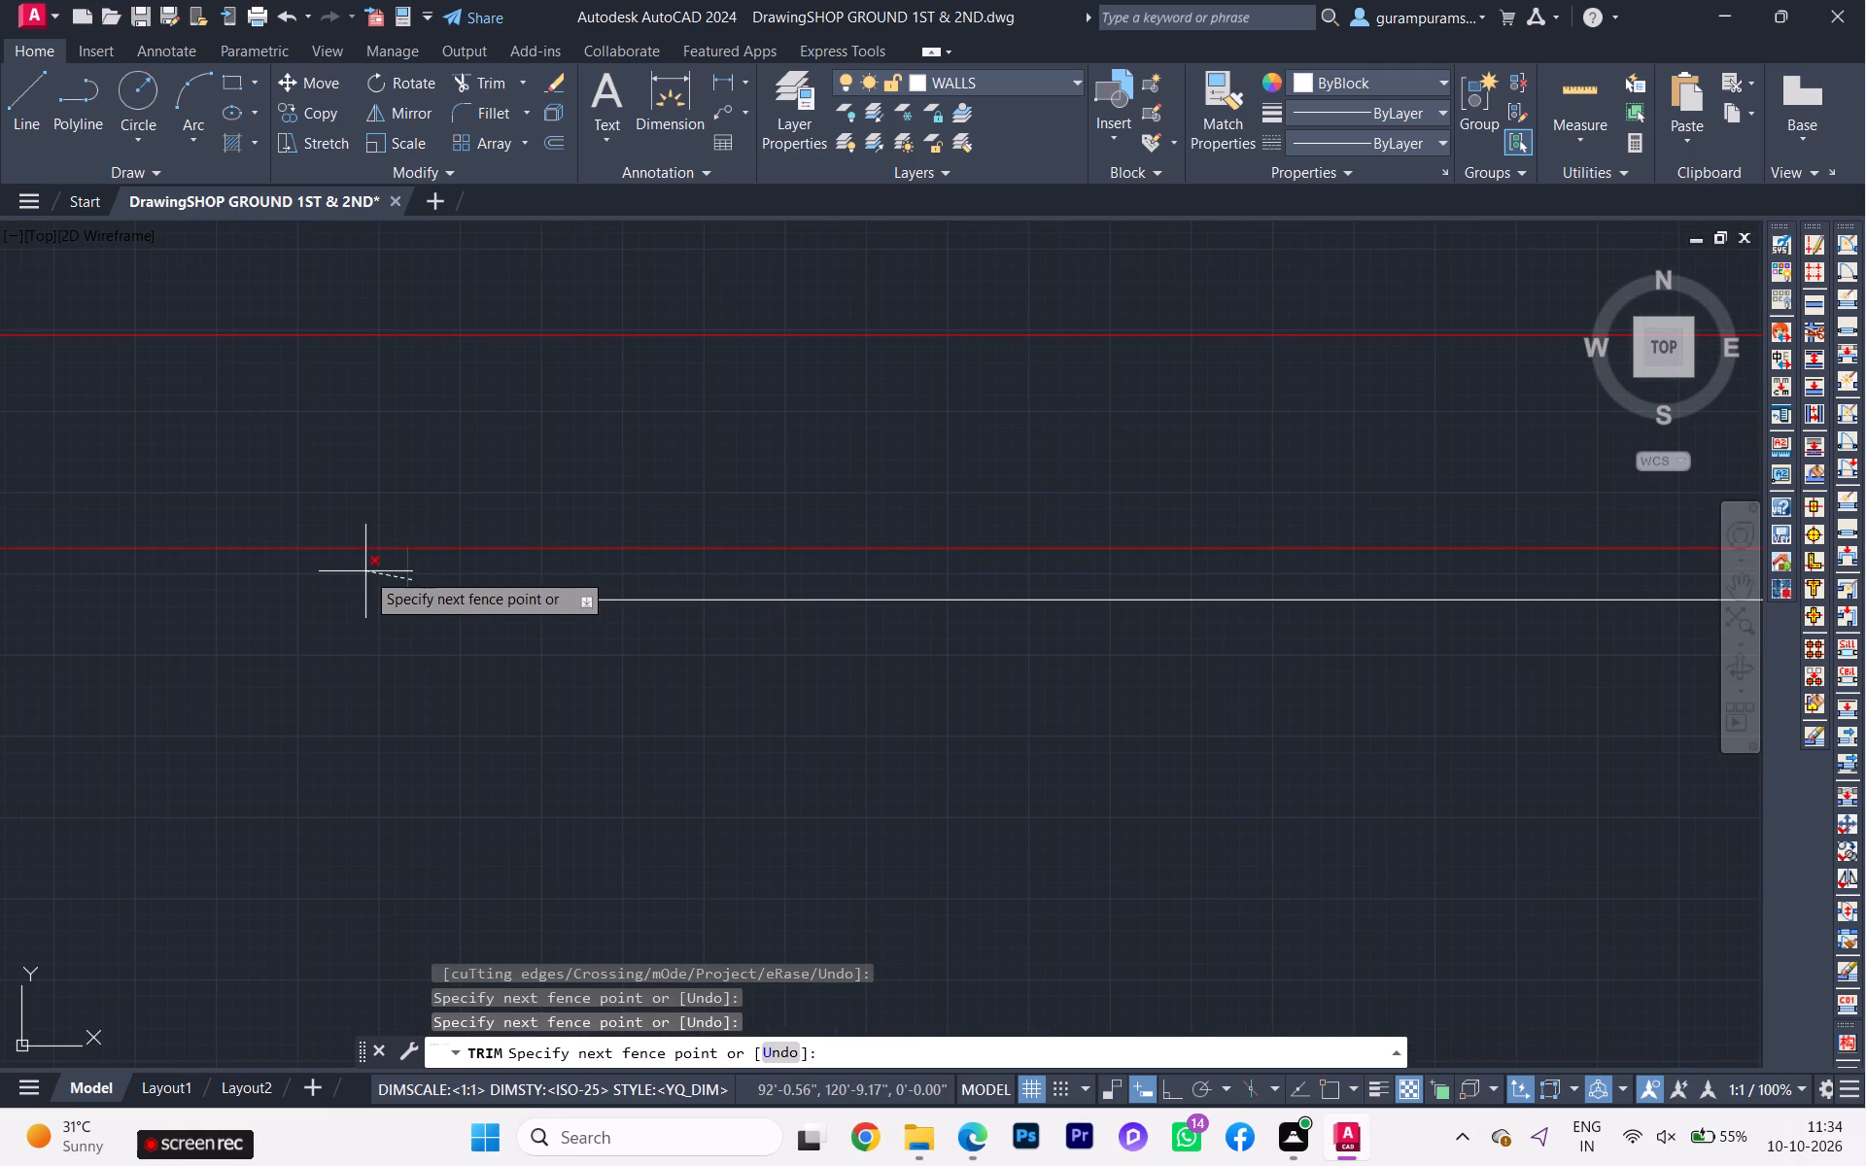
left_click(365, 571)
scroll(367, 585, "down", 6)
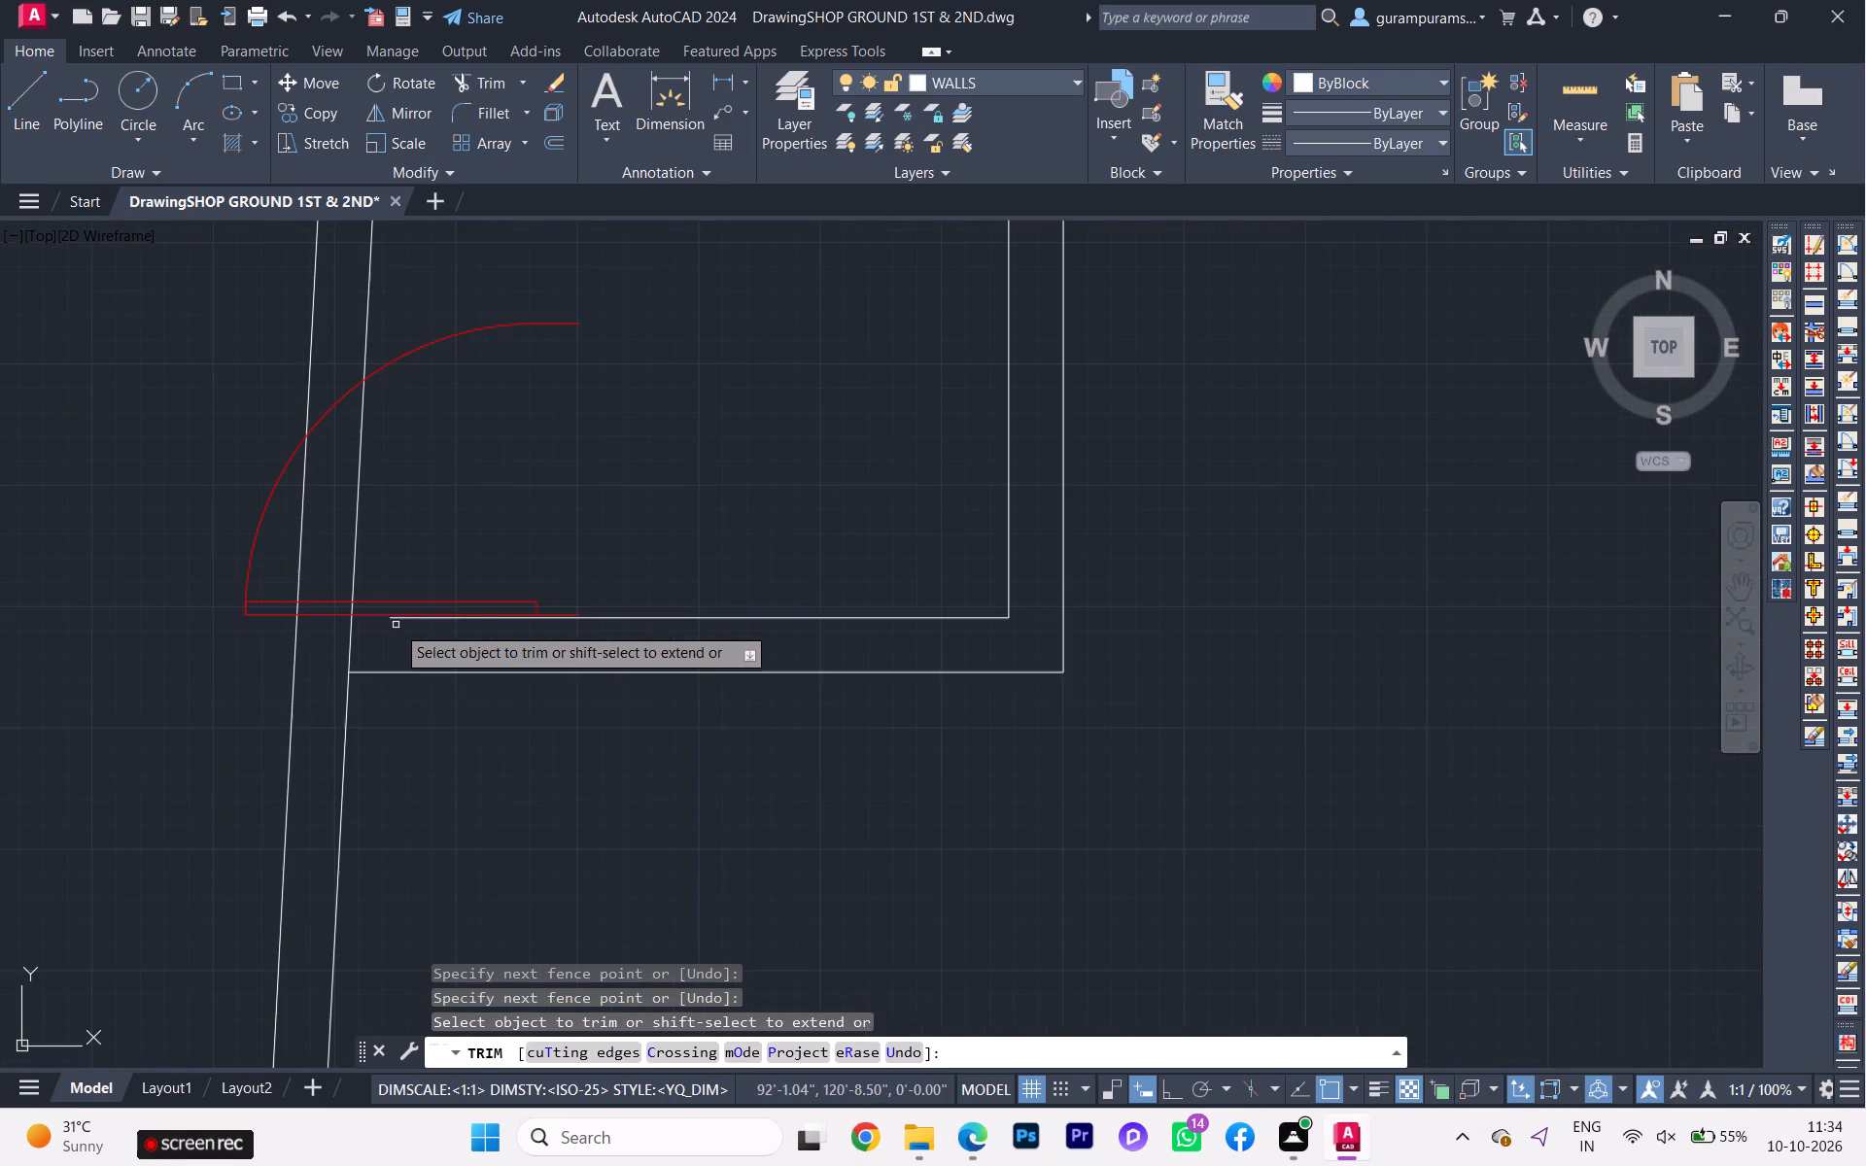
key("Escape")
Extend the inner south line of the north-west bath to the slanted west wall.
key("e")
key("c")
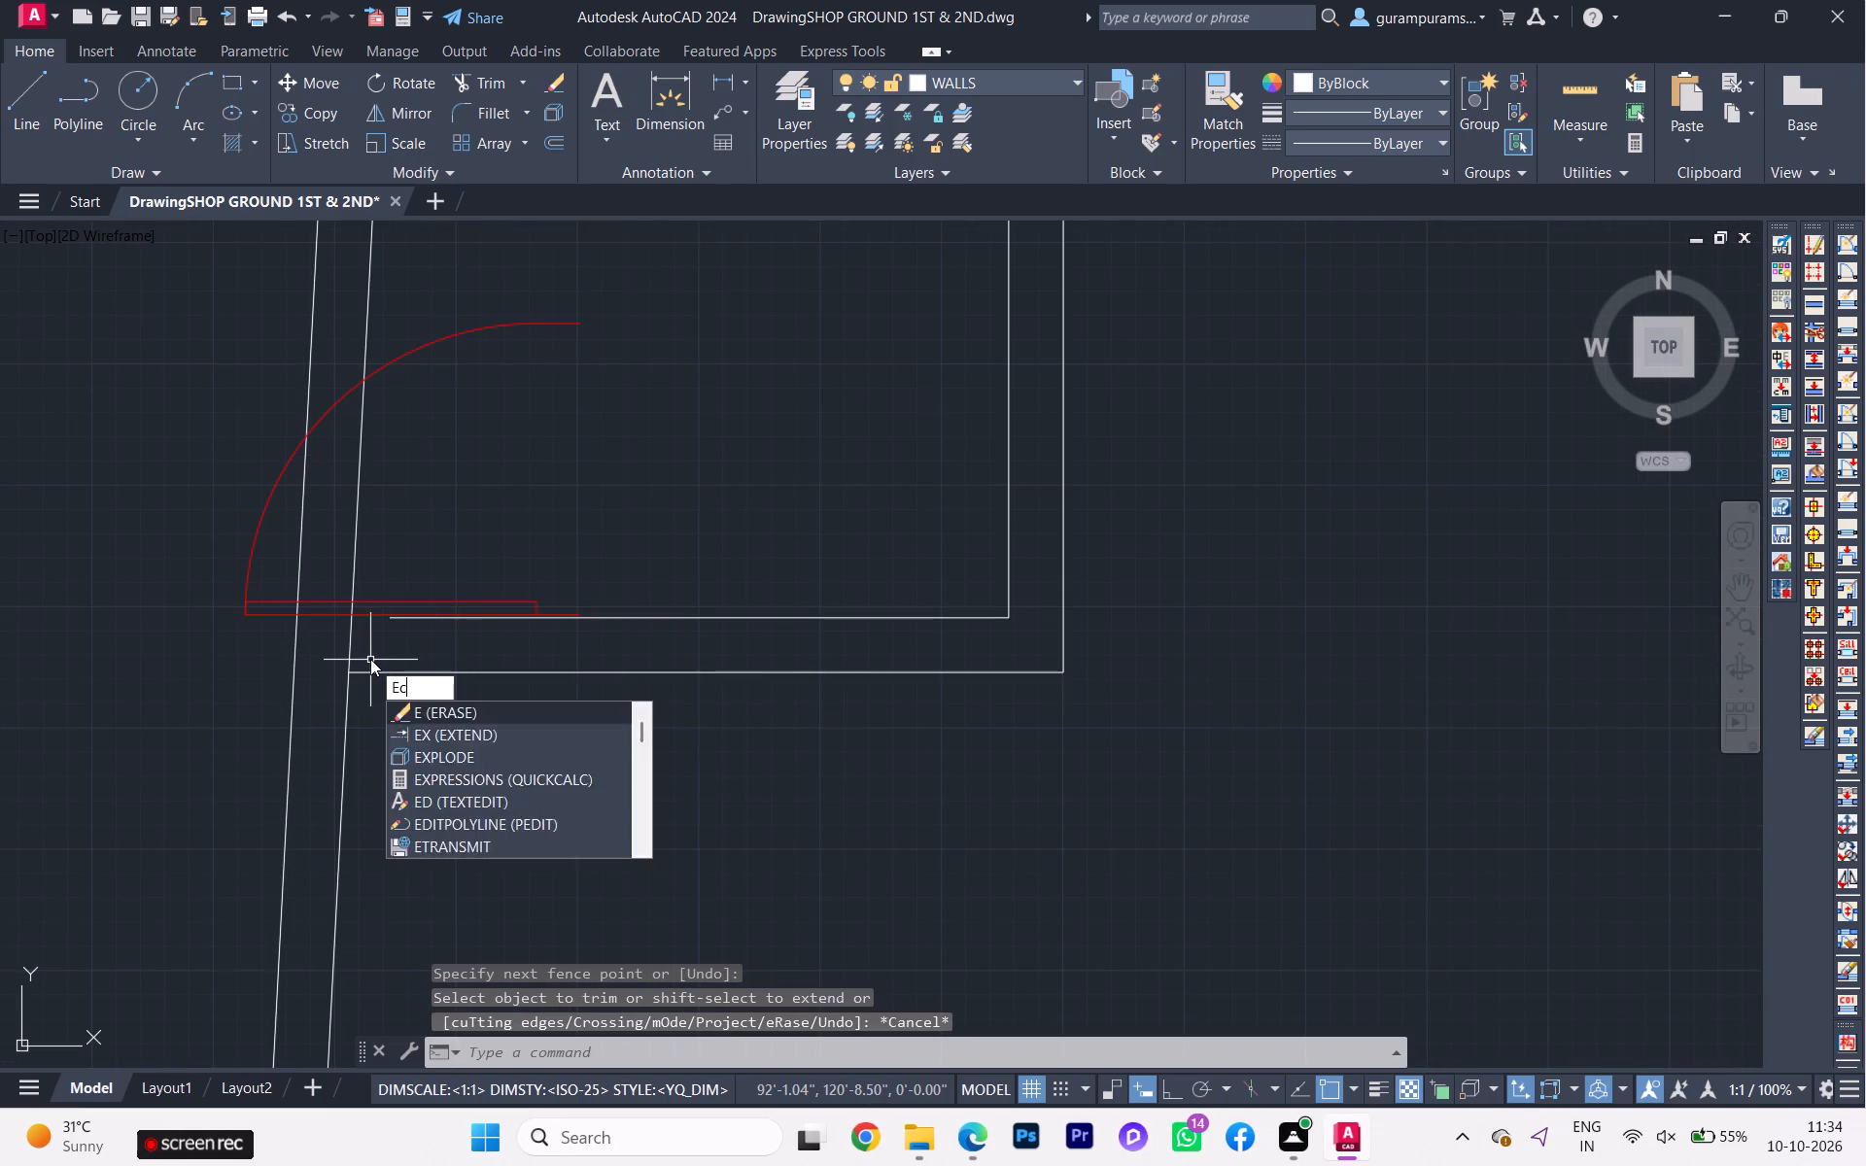
key("BackSpace")
key("BackSpace")
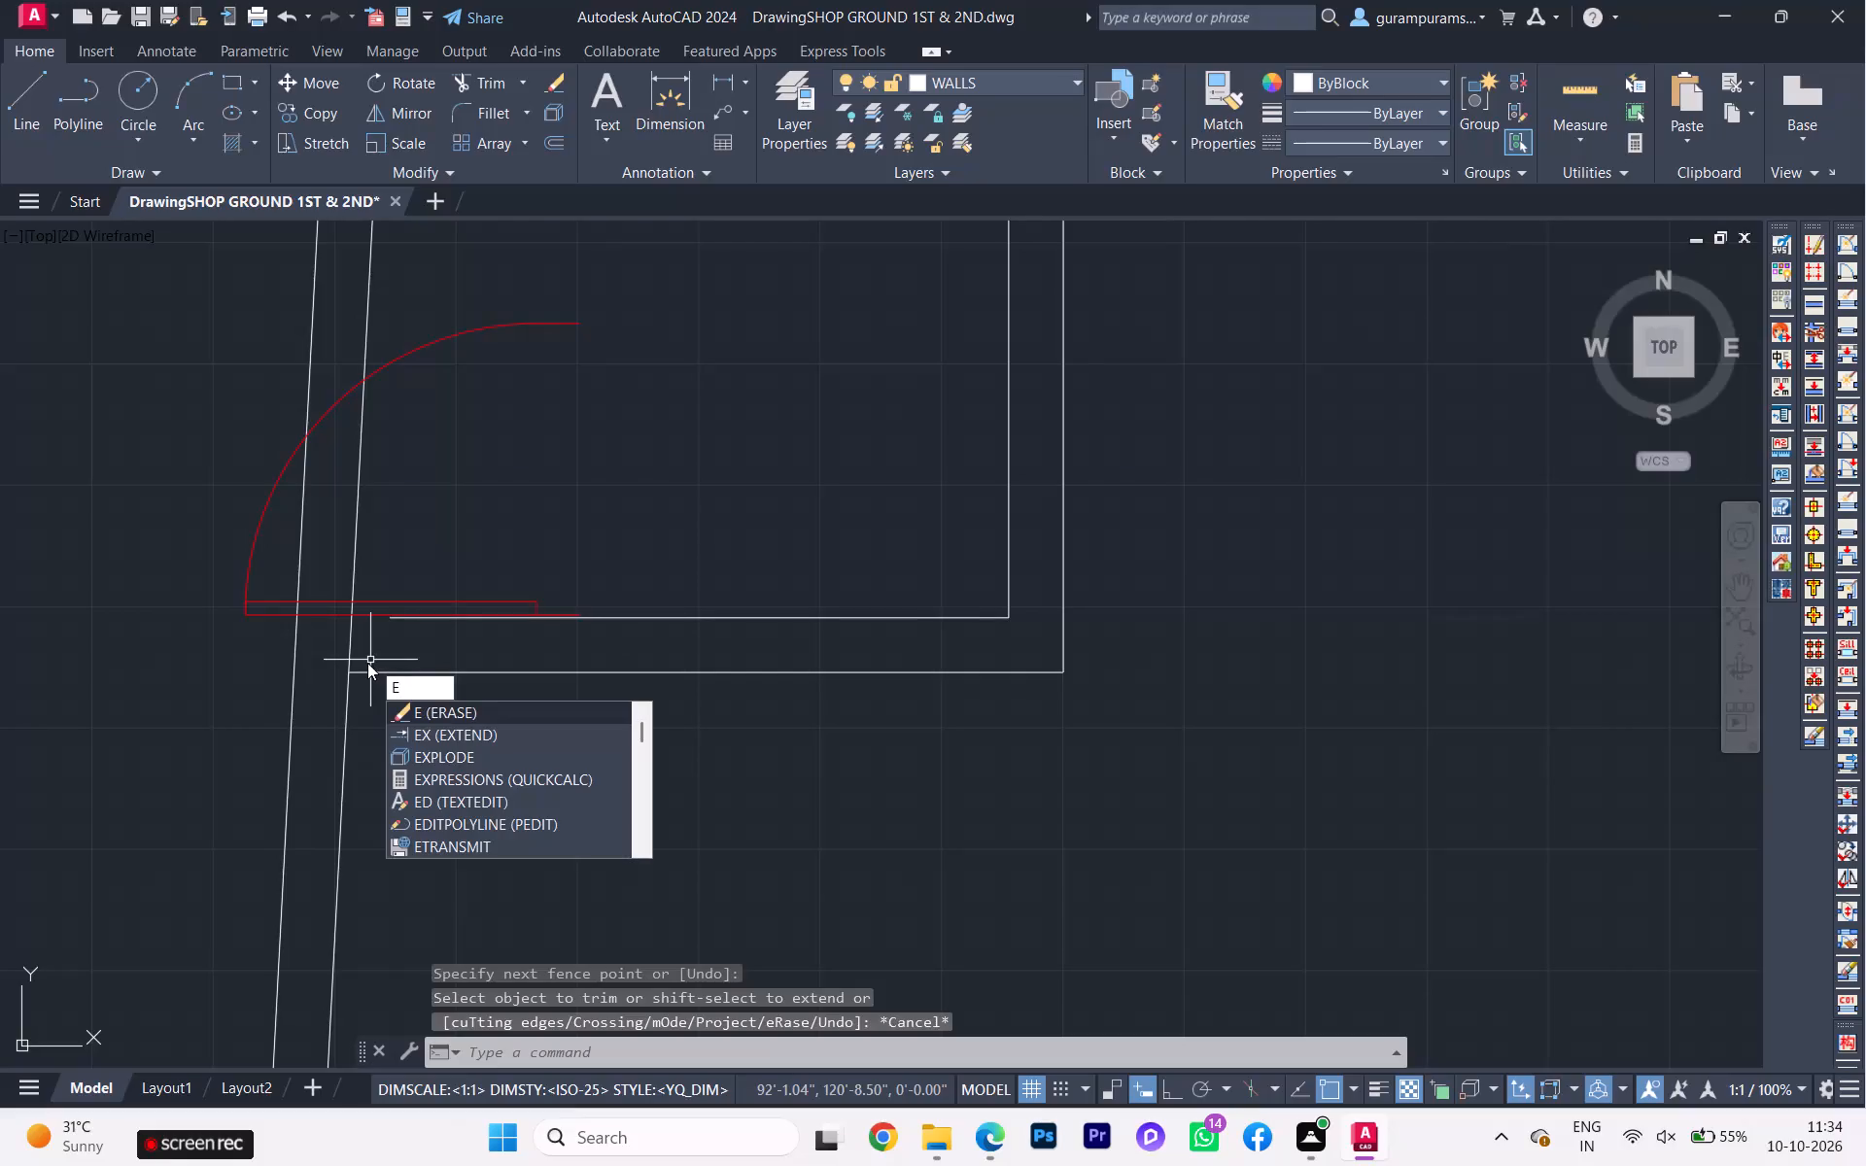
key("x")
left_click(451, 715)
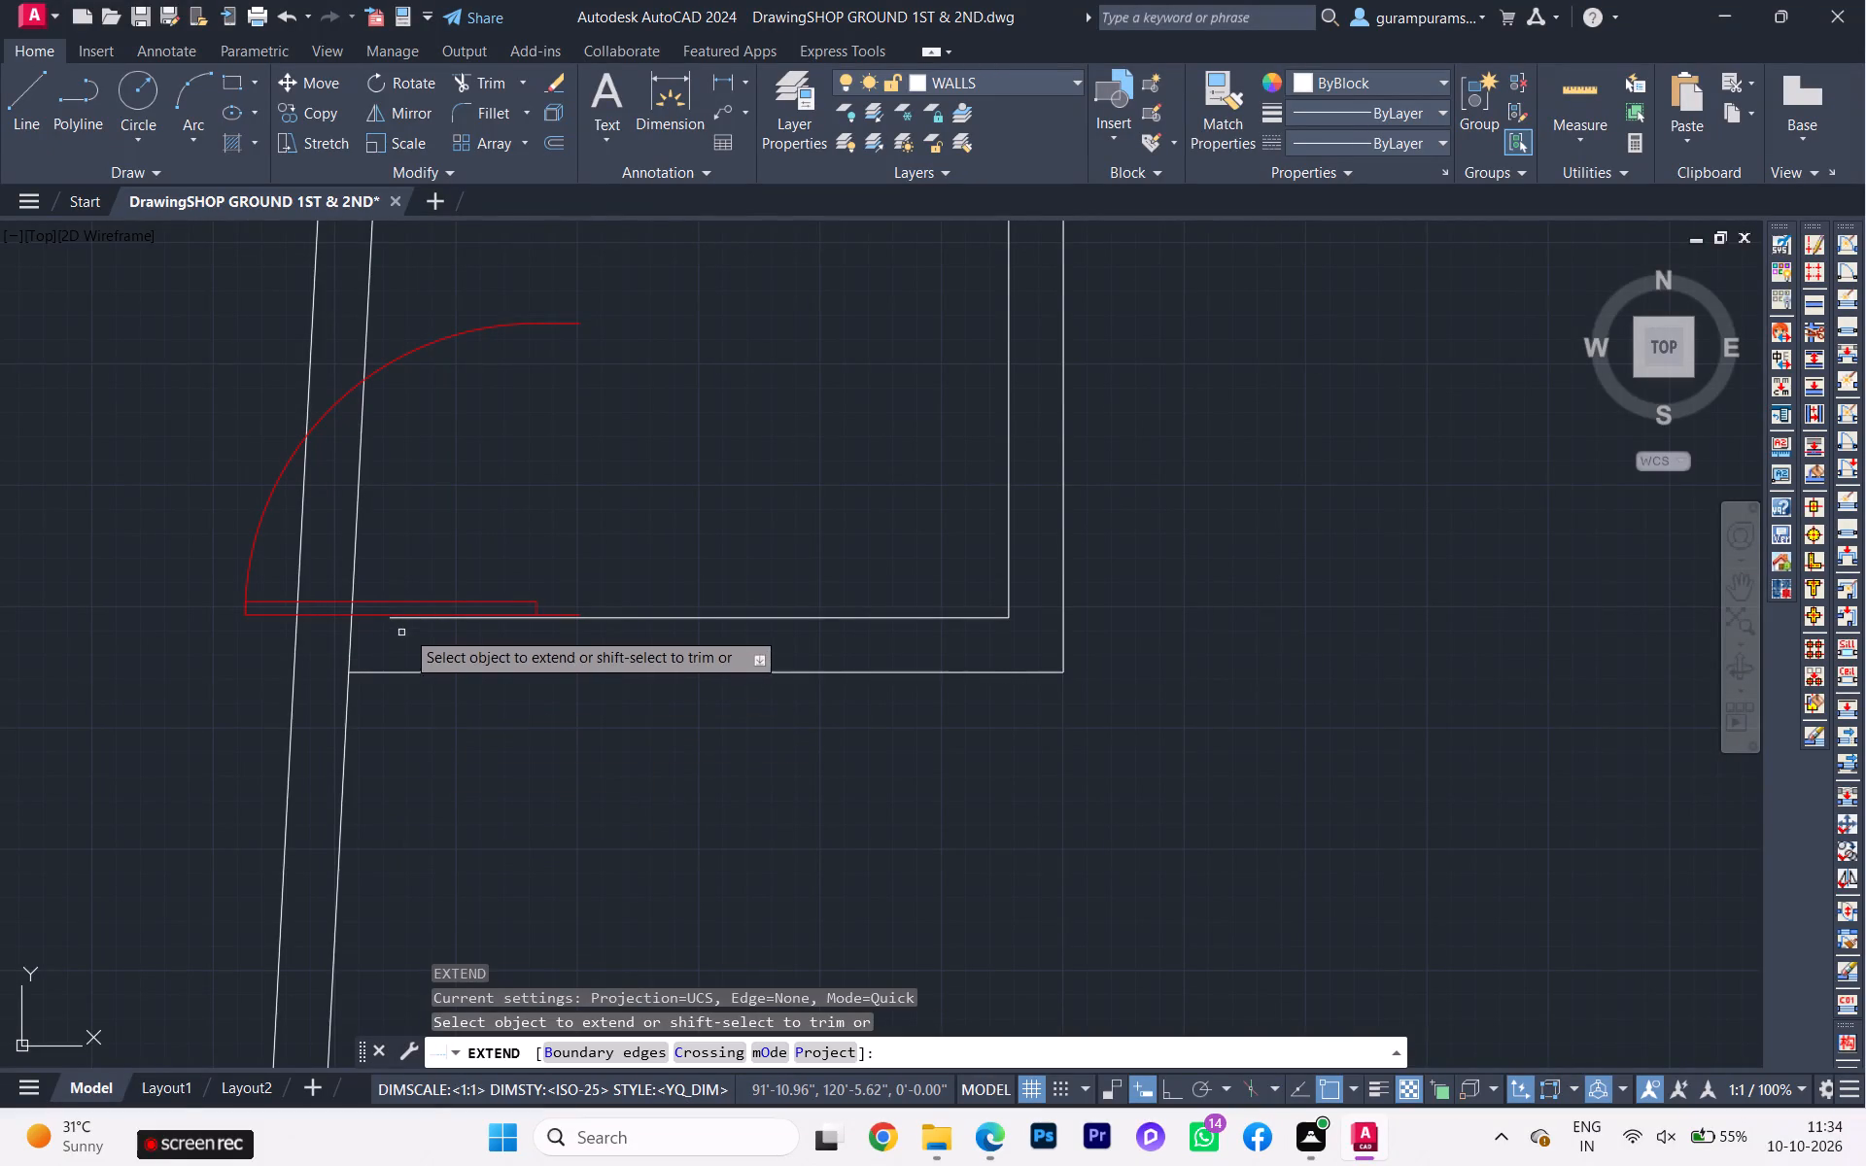
left_click(413, 619)
key("Escape")
Move the stray red door from the slanted west wall onto the outer line of the north-west bath's east wall.
scroll(383, 654, "down", 4)
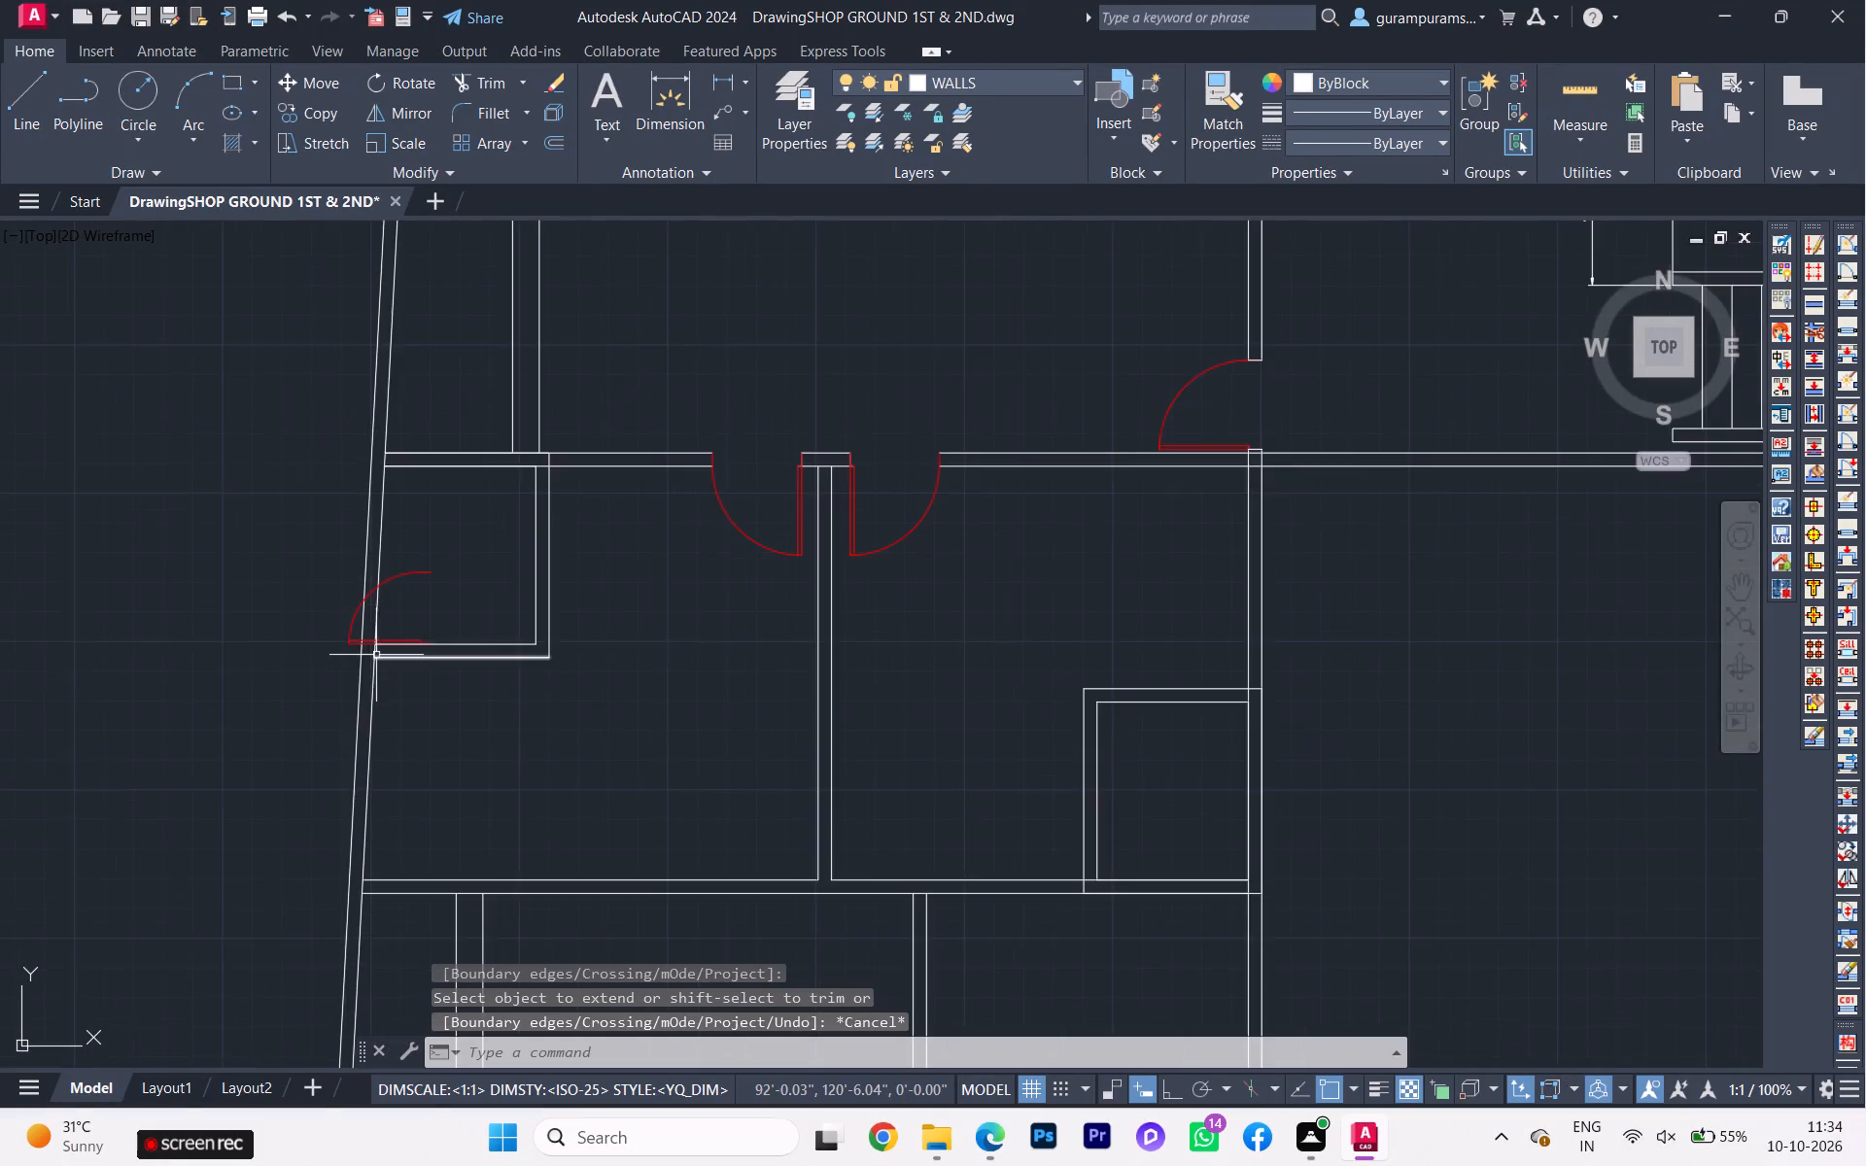
scroll(303, 652, "down", 2)
scroll(335, 634, "up", 3)
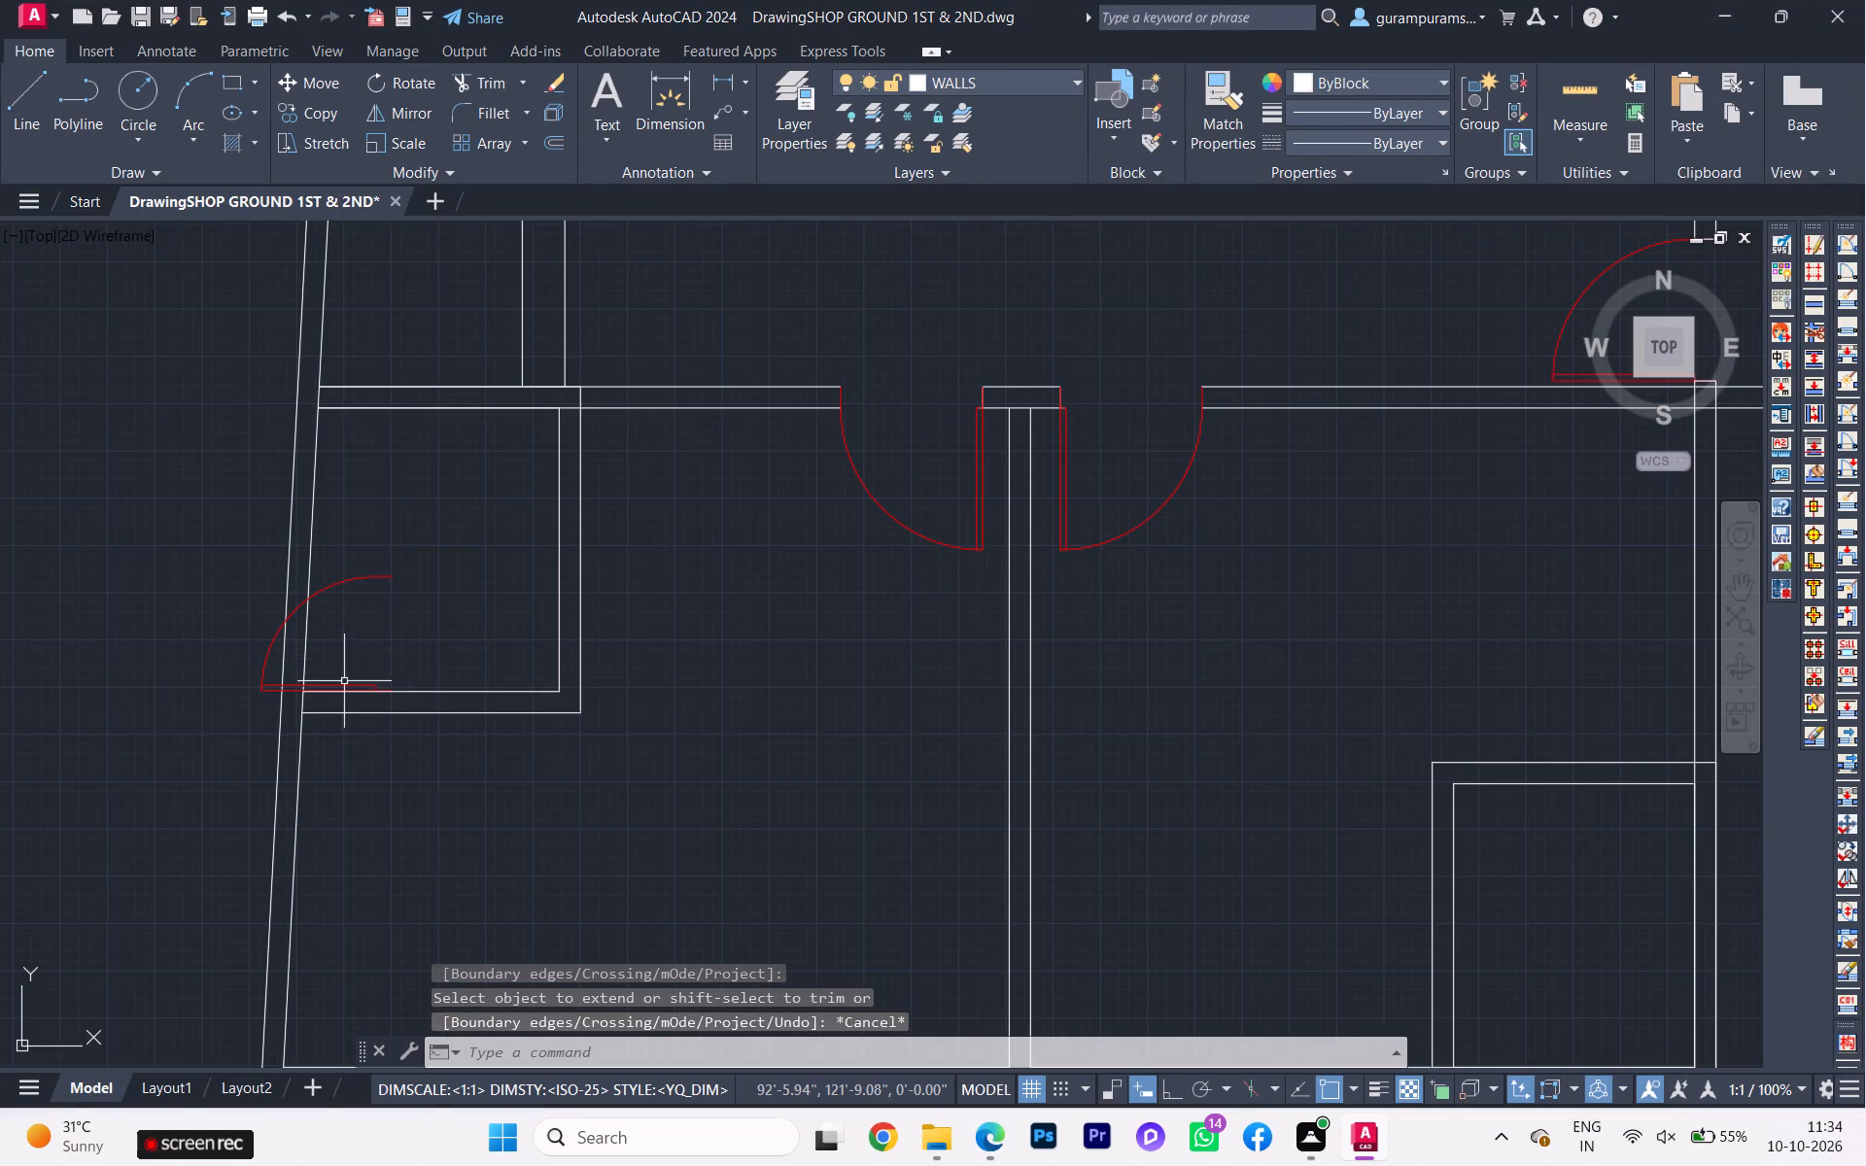
left_click(343, 685)
key("m")
key("Return")
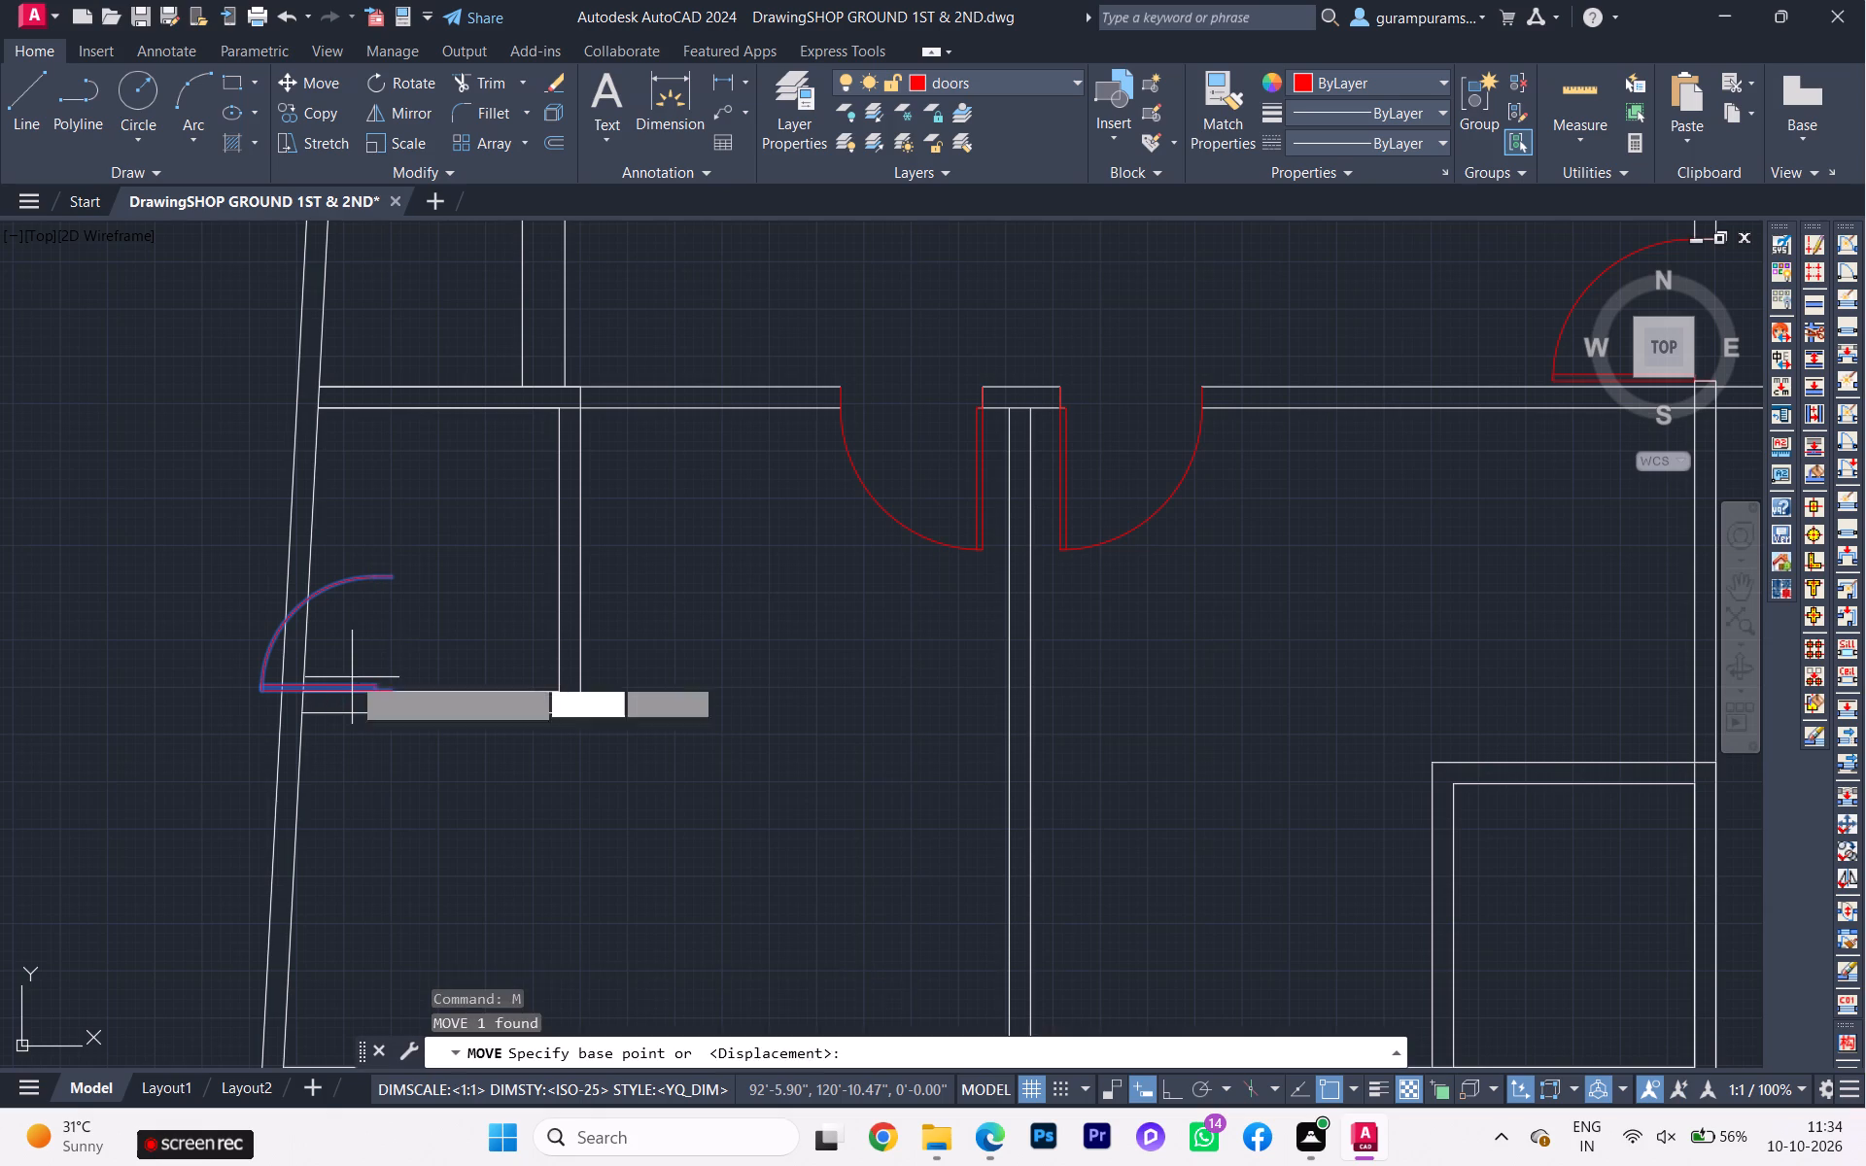
scroll(355, 670, "up", 4)
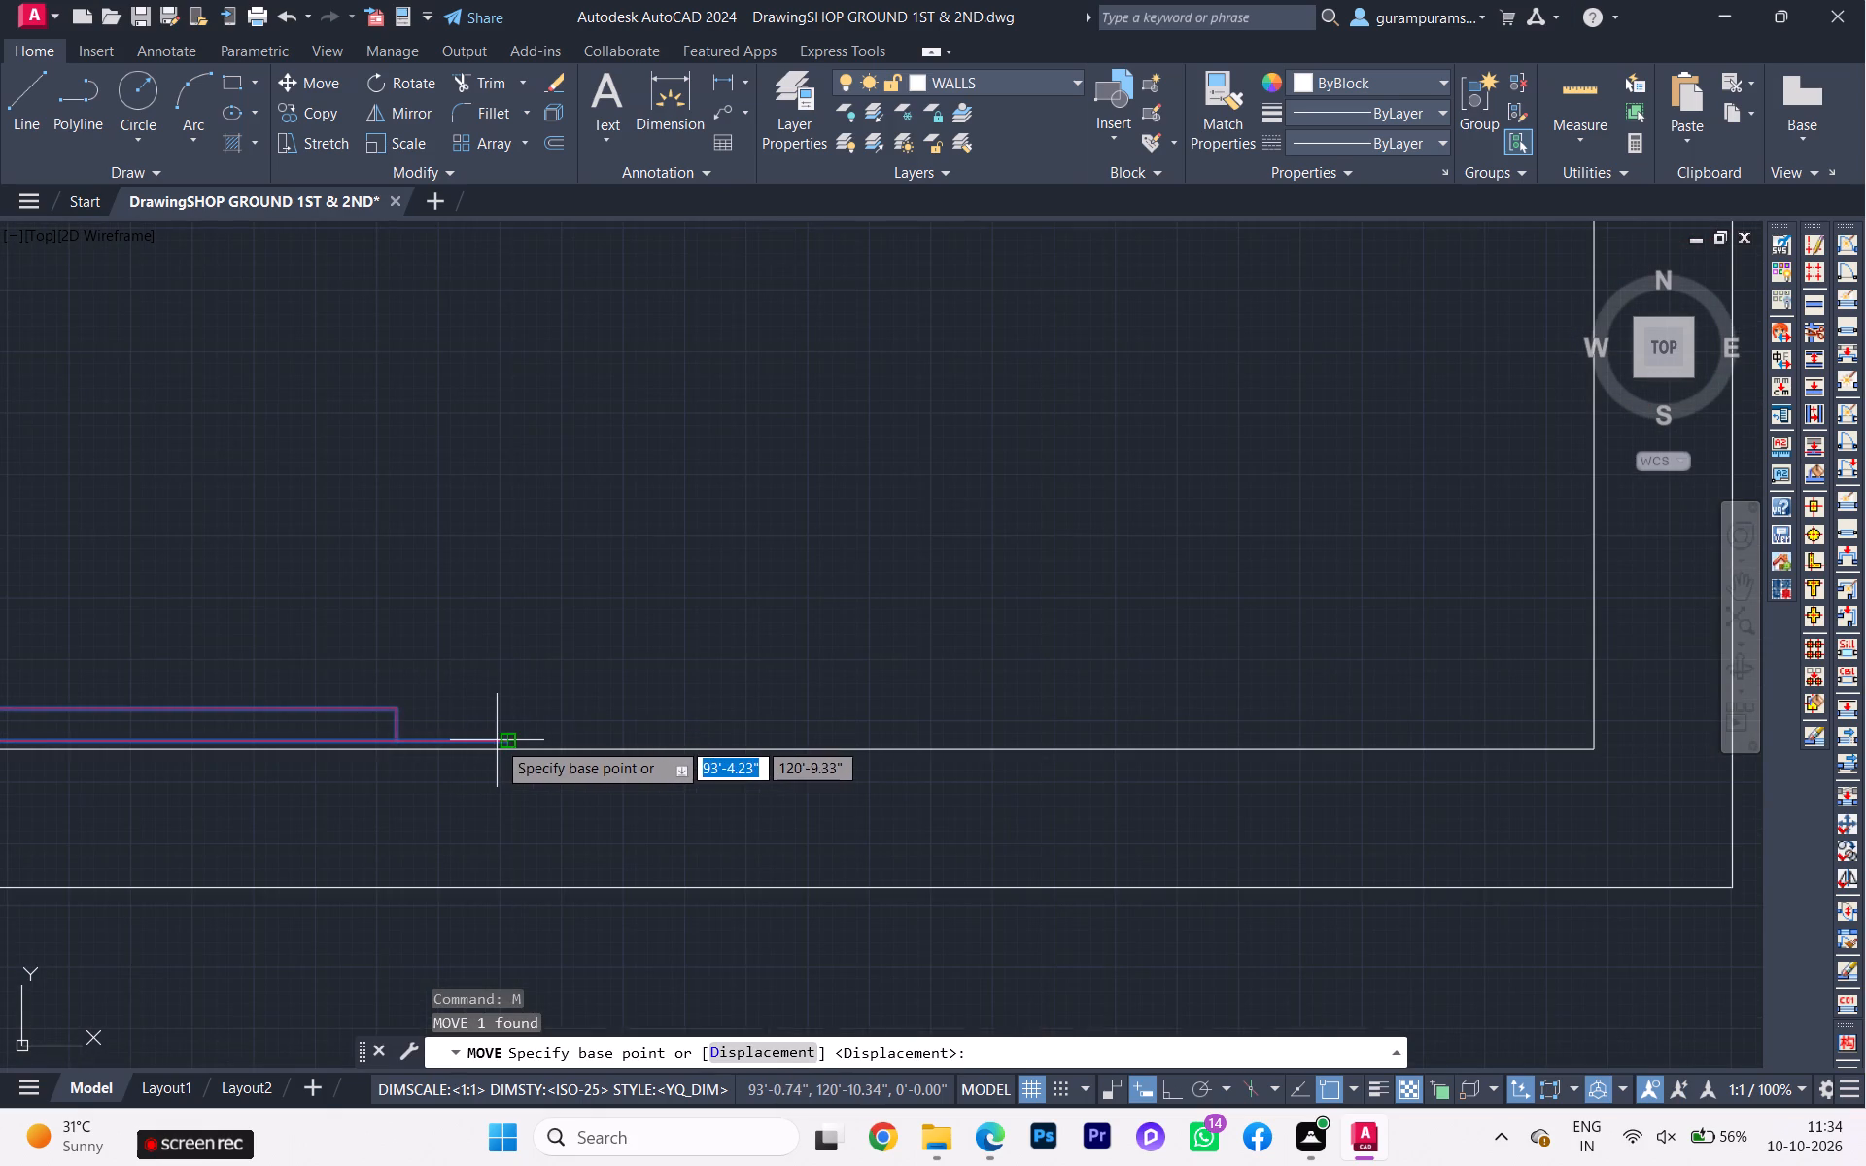
left_click(497, 740)
scroll(494, 740, "down", 6)
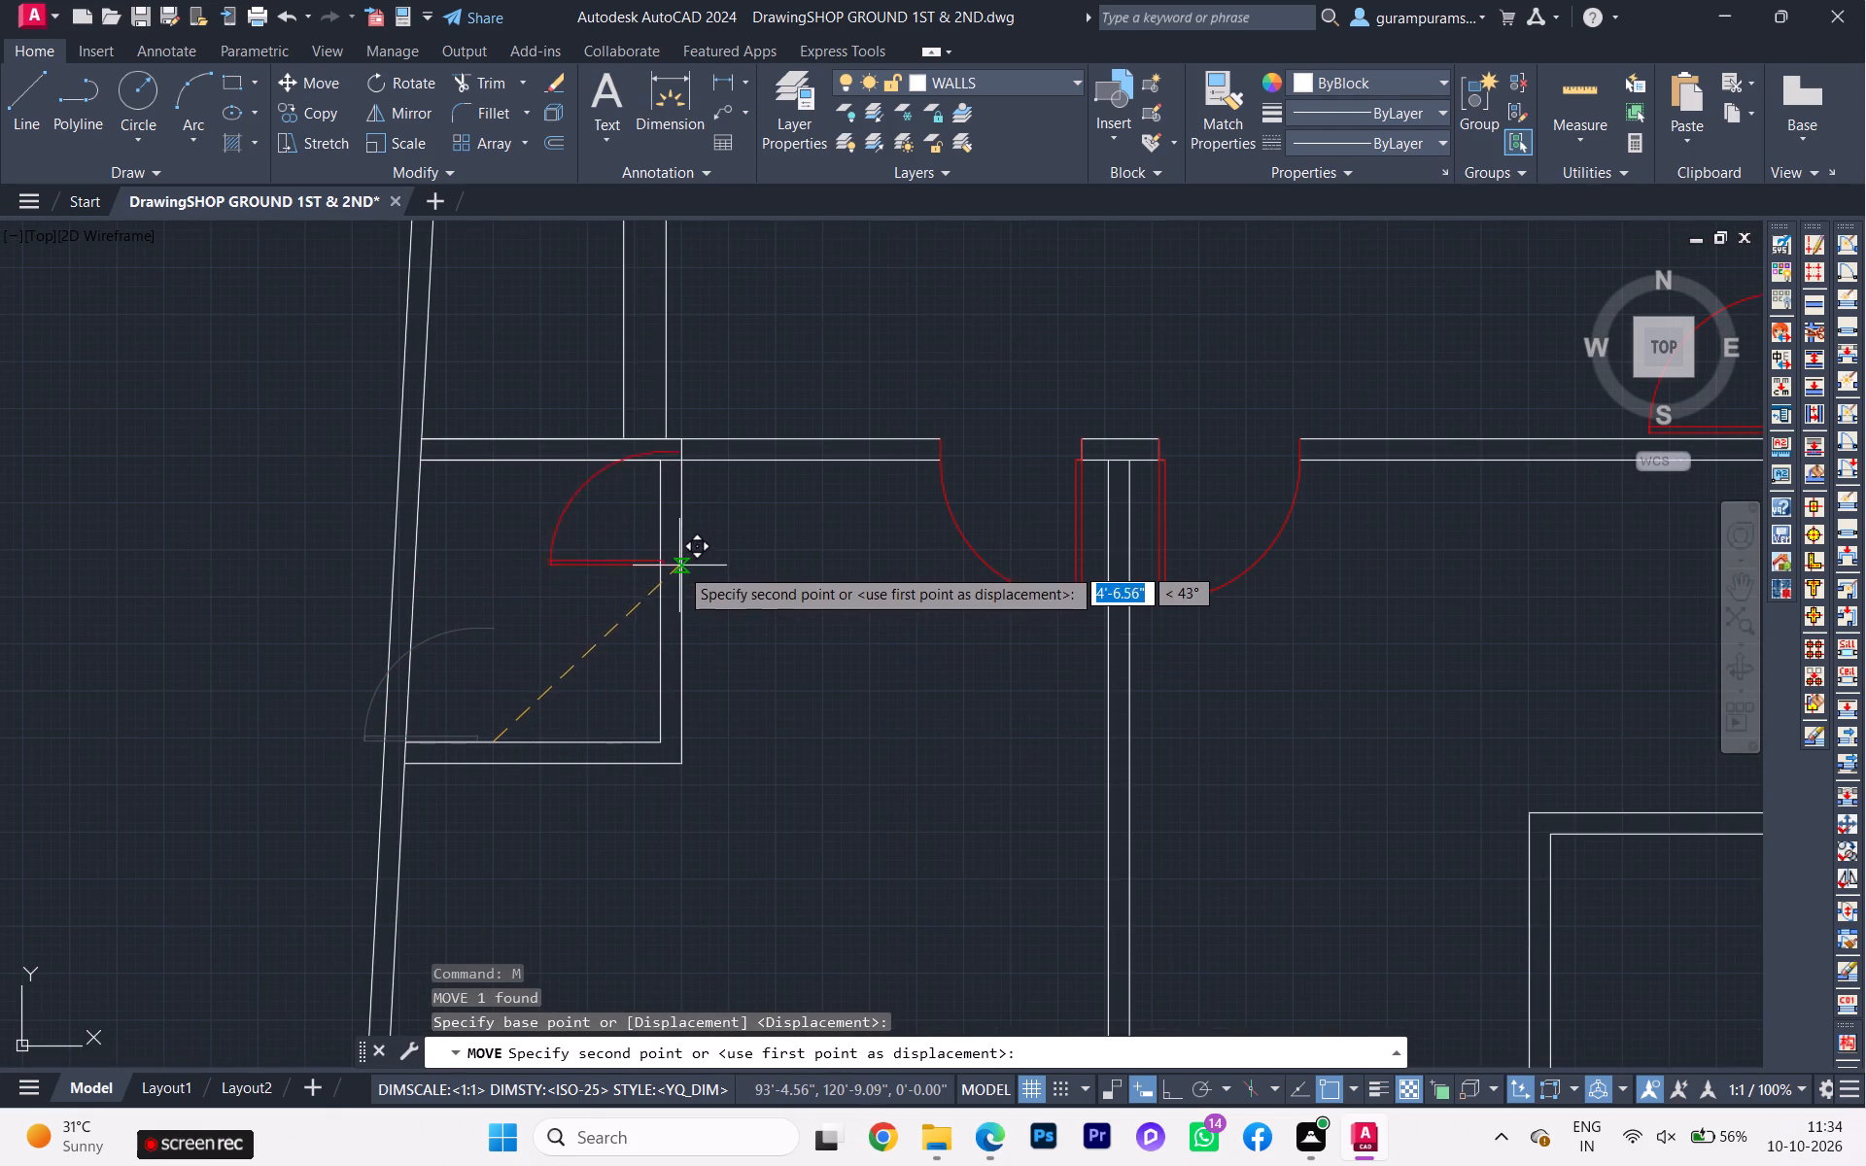
scroll(681, 580, "up", 2)
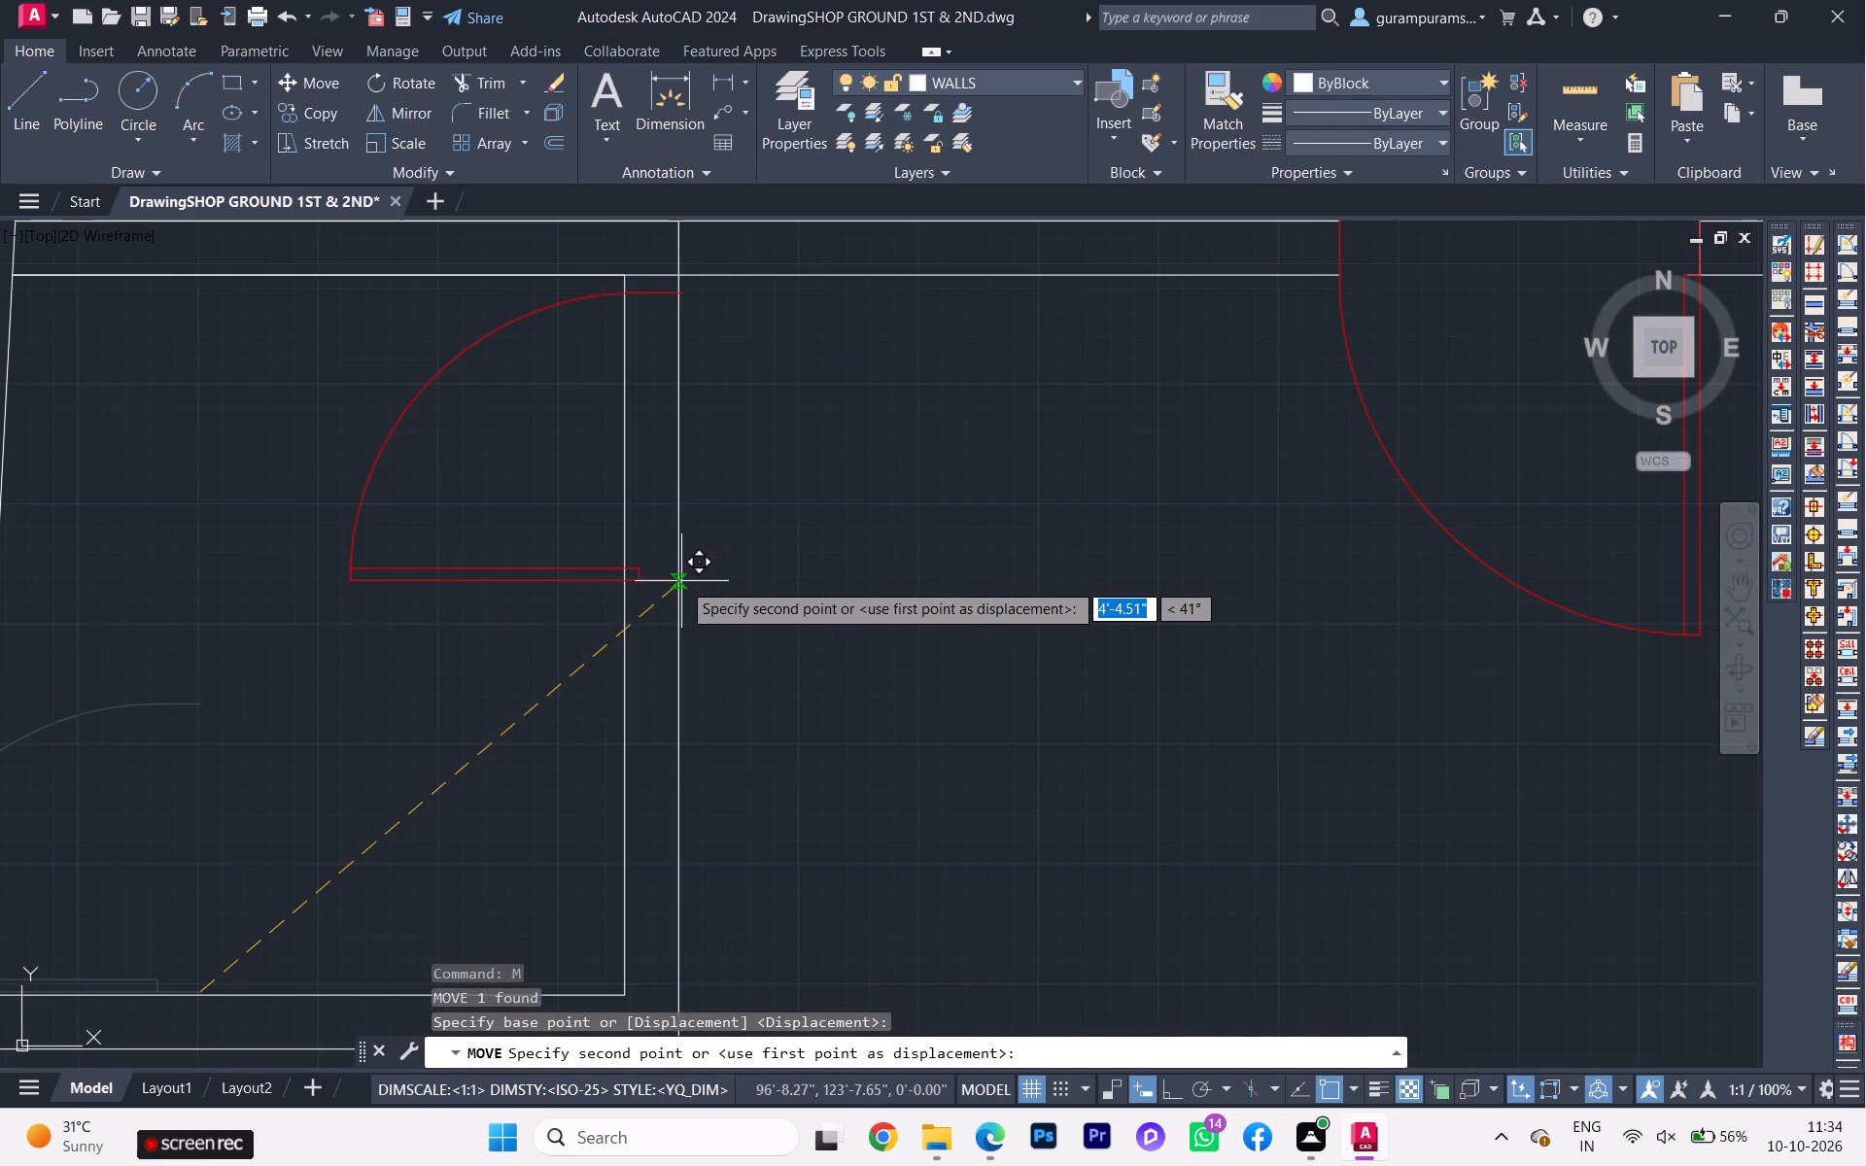
left_click(676, 587)
key("Escape")
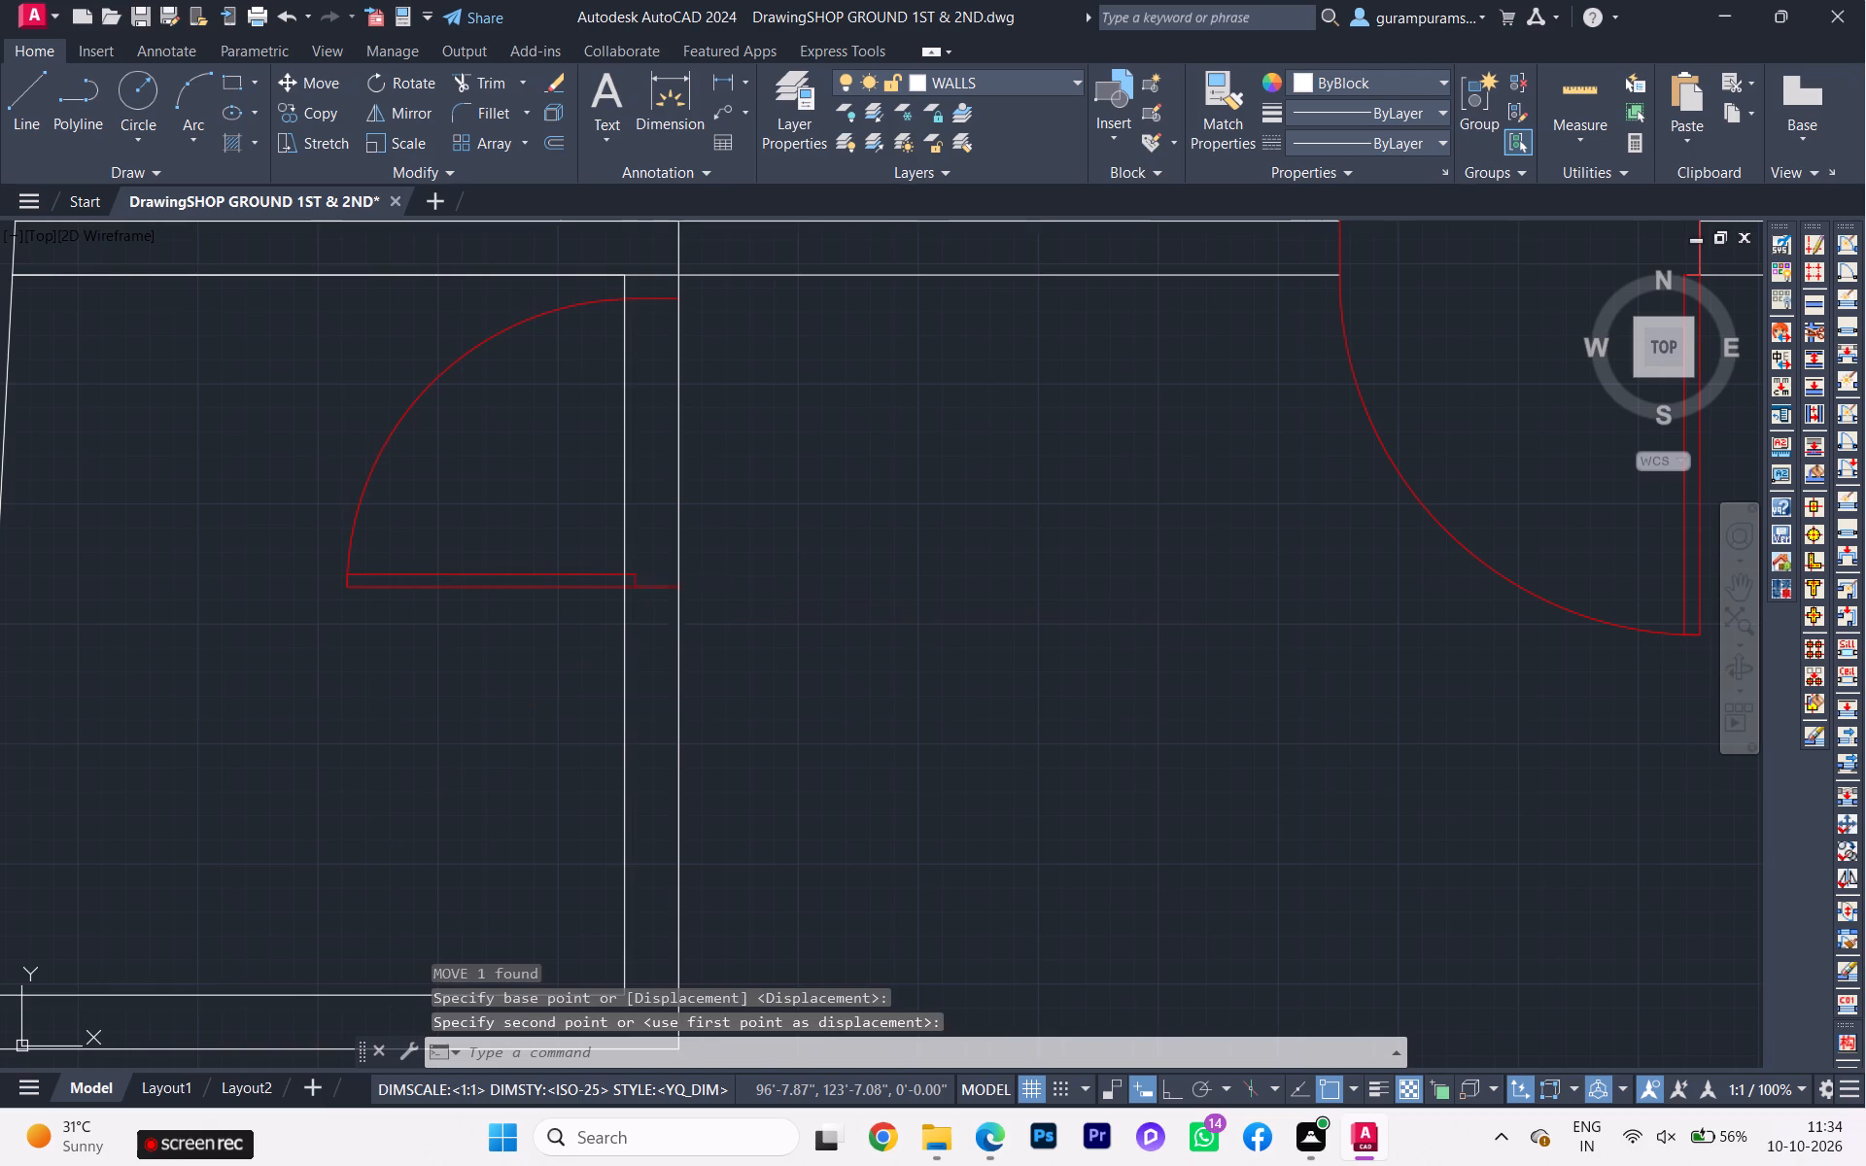
Draw two jamb lines across the north-west bath's east wall, one at each end of the door.
key("l")
key("Return")
scroll(632, 630, "up", 3)
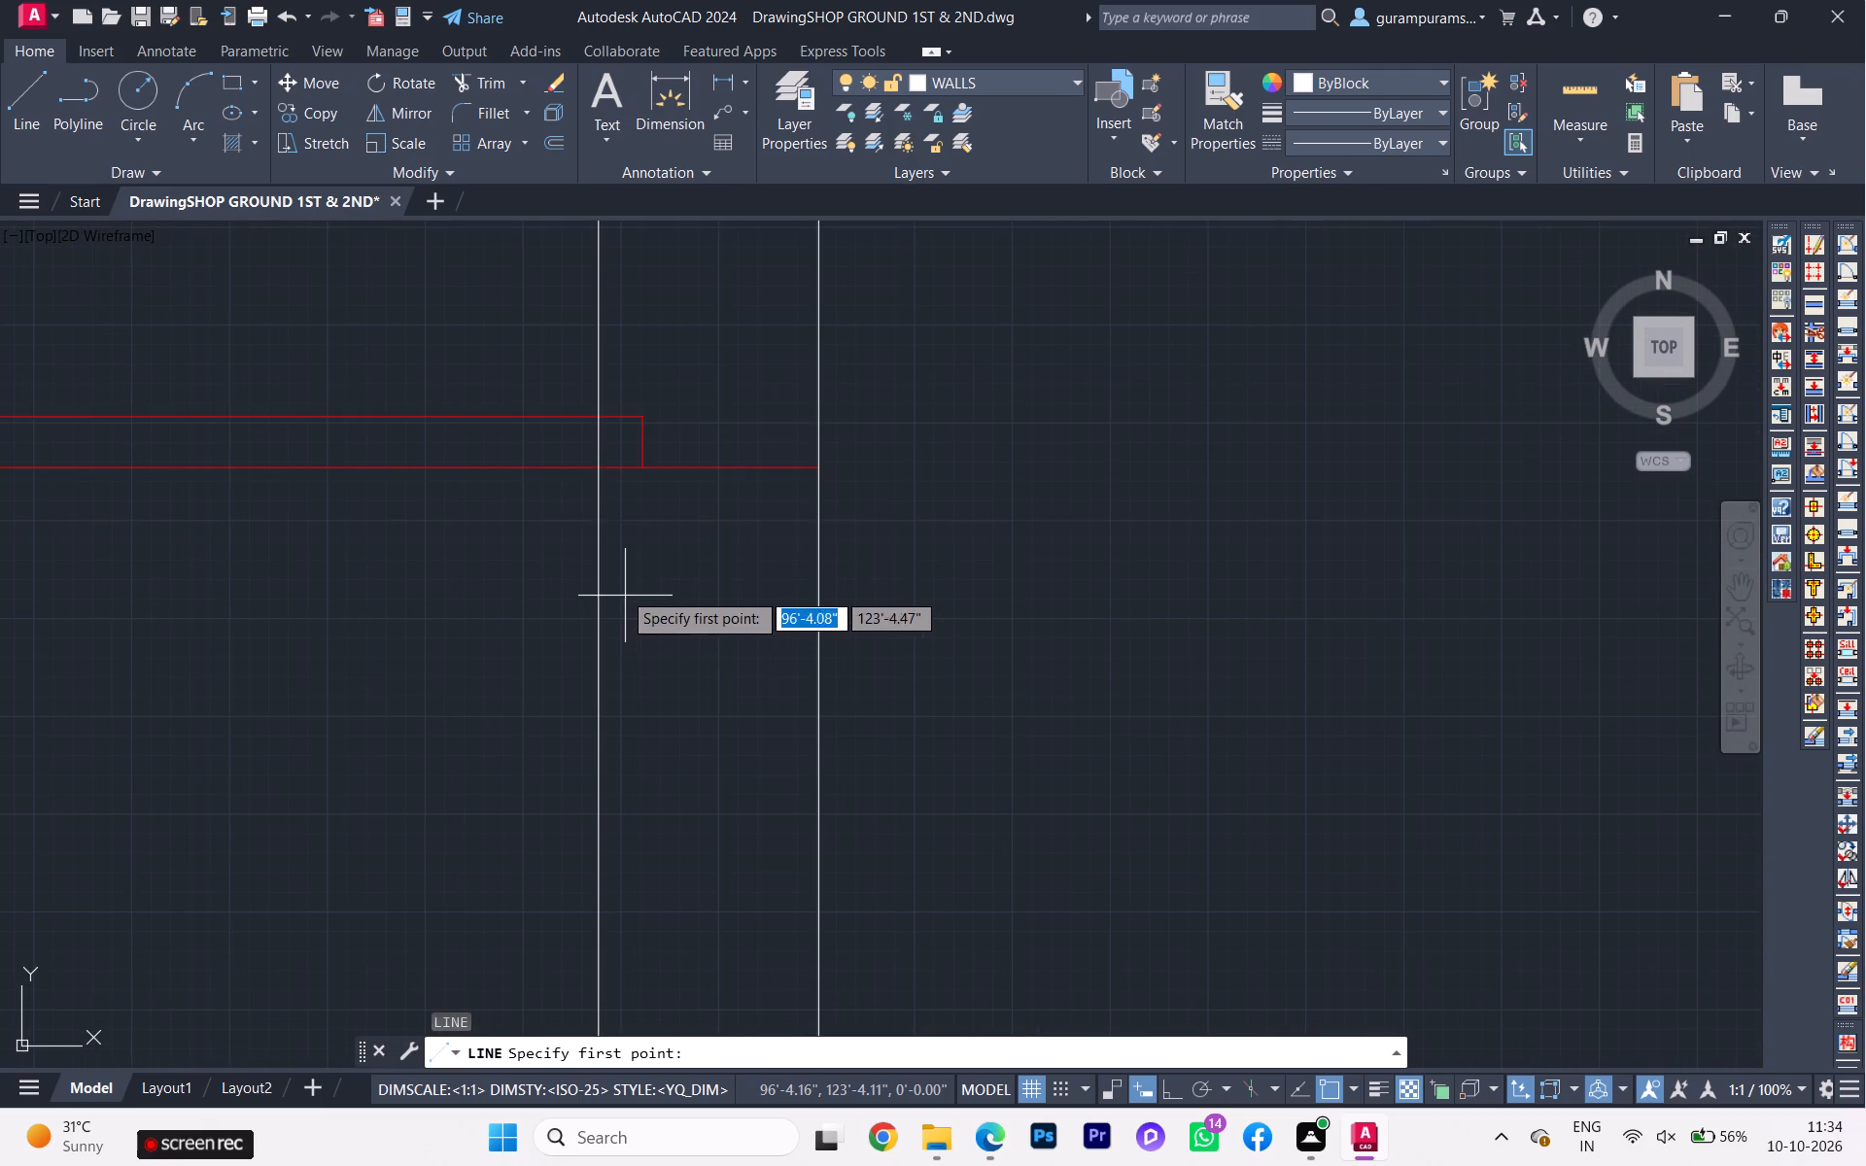
left_click(598, 469)
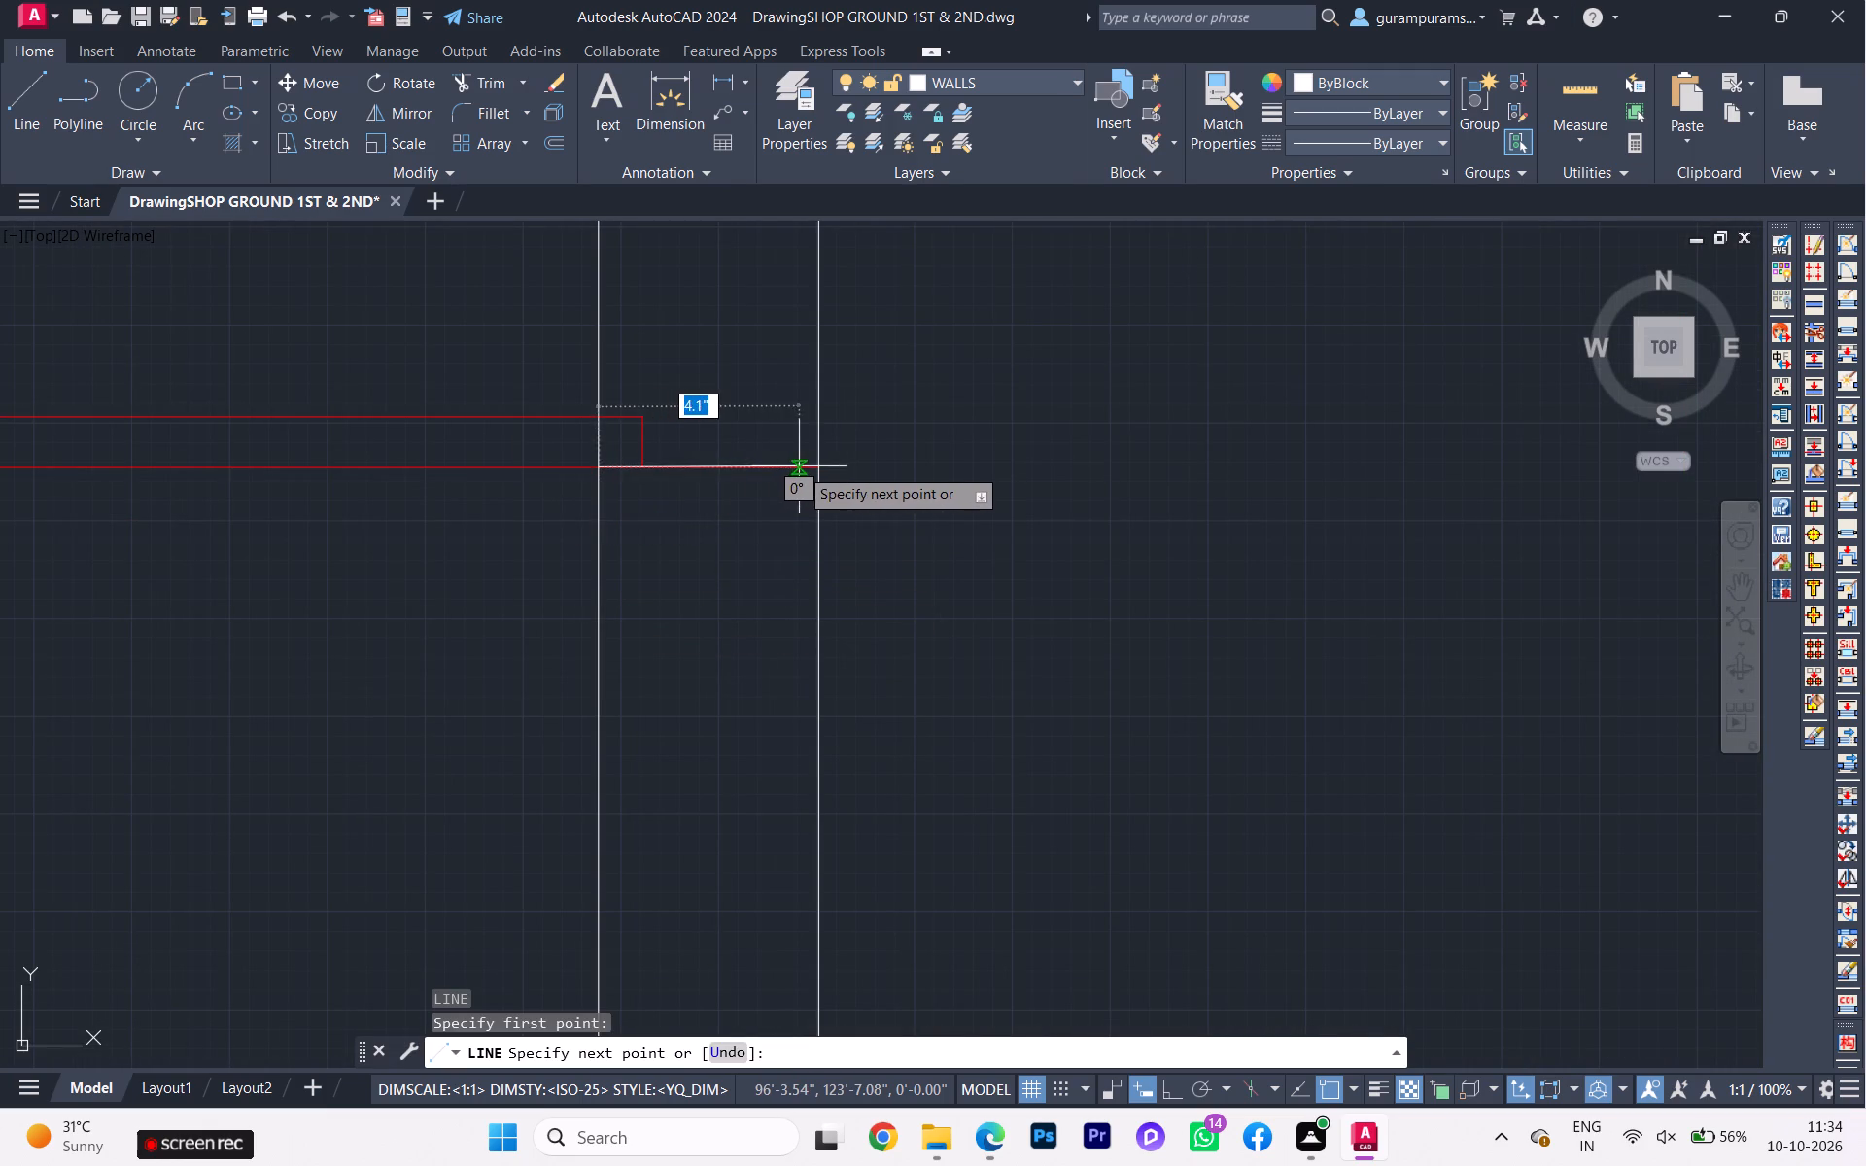
left_click(815, 466)
key("space")
scroll(810, 482, "down", 2)
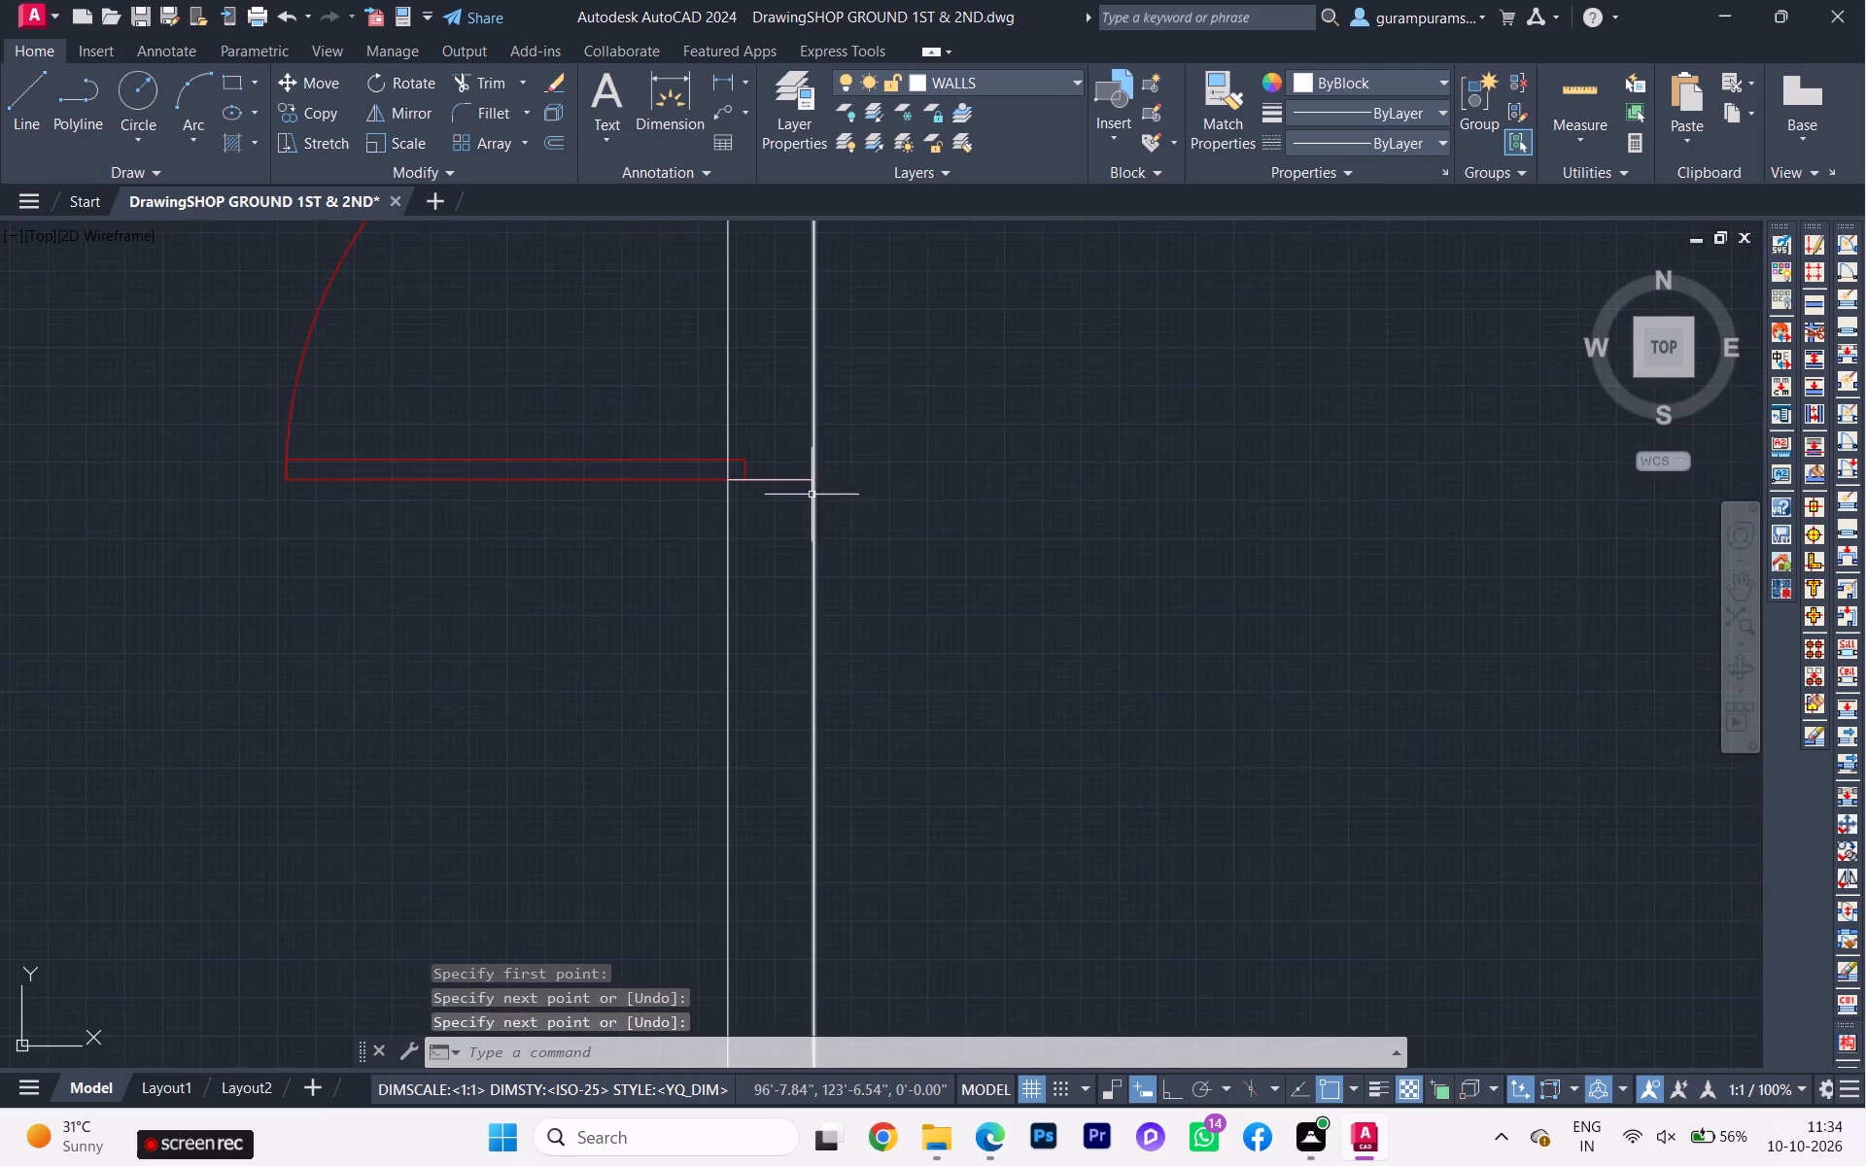
middle_click_drag(812, 506, 744, 791)
scroll(812, 529, "down", 1)
key("l")
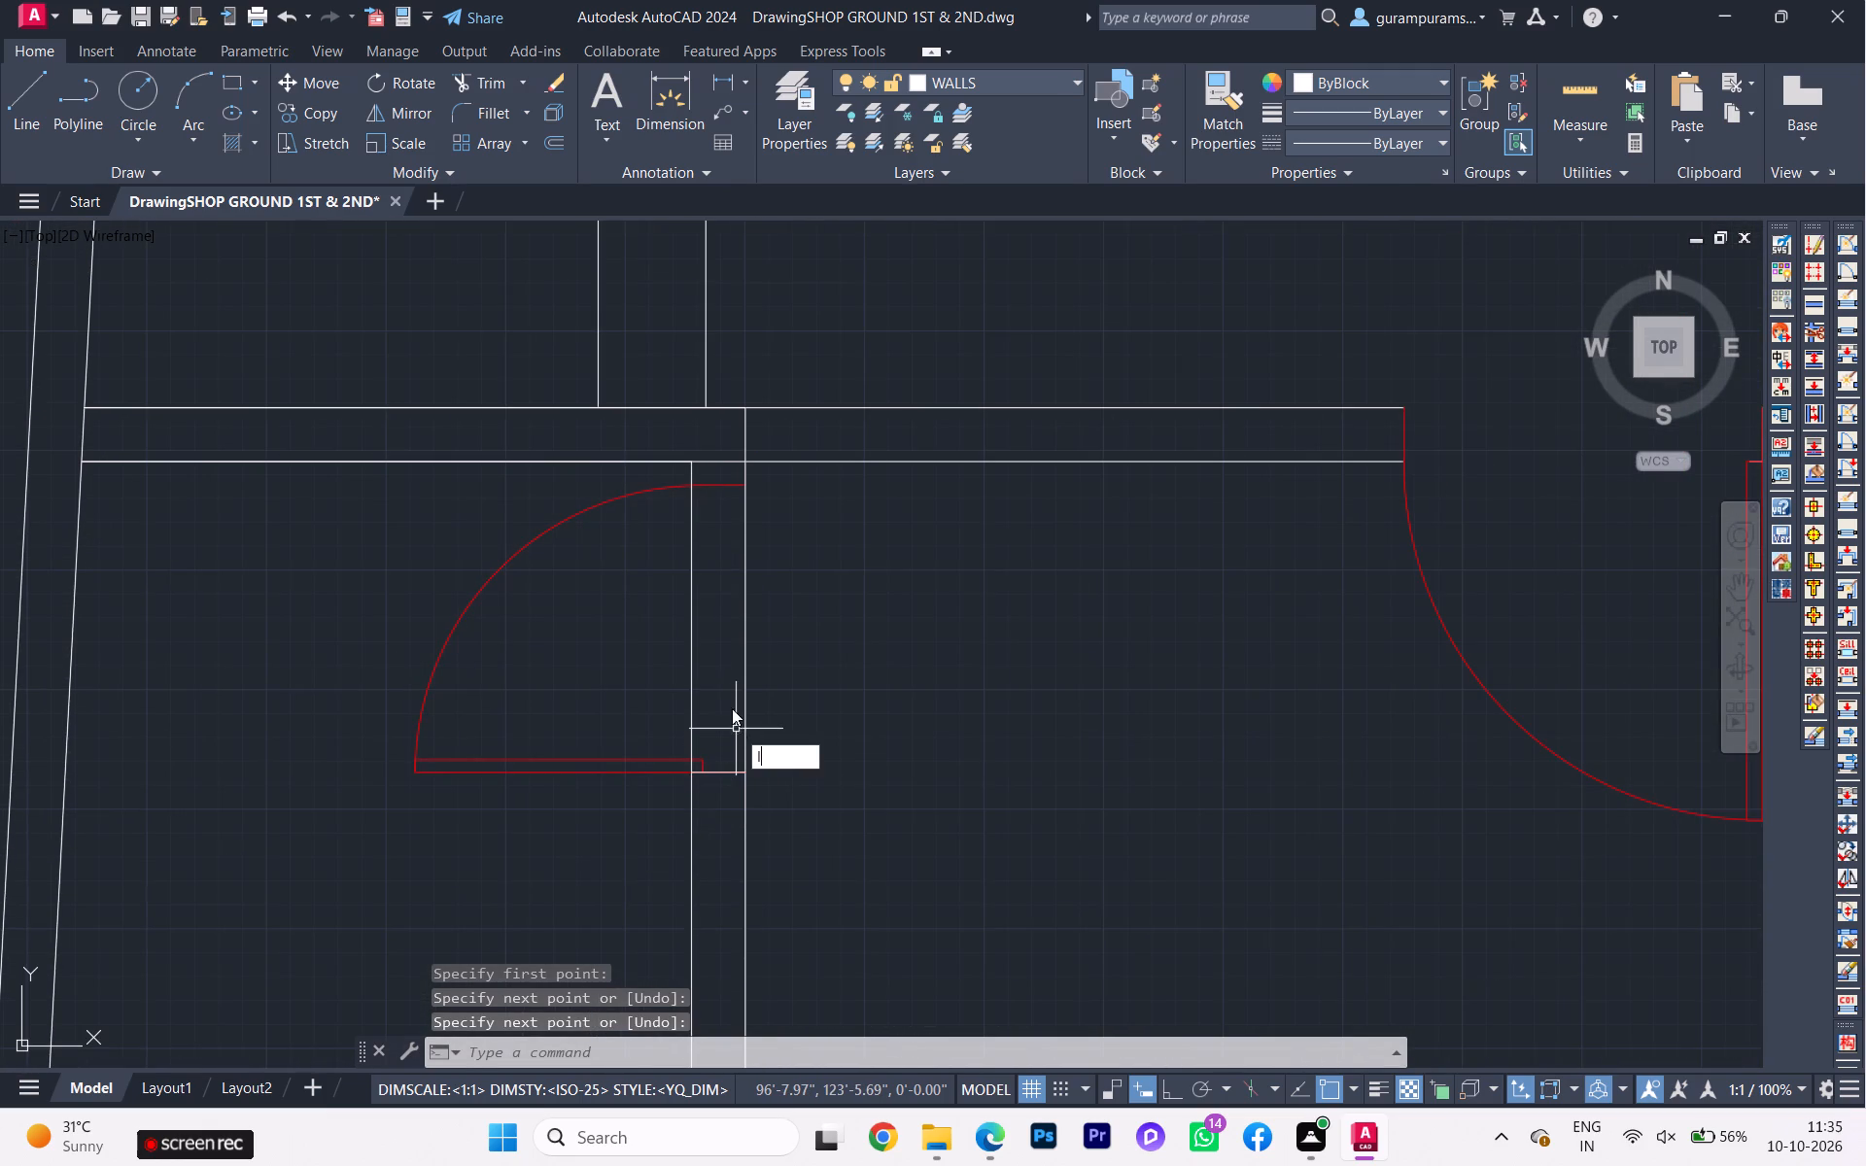
key("Return")
scroll(728, 467, "up", 4)
left_click(824, 561)
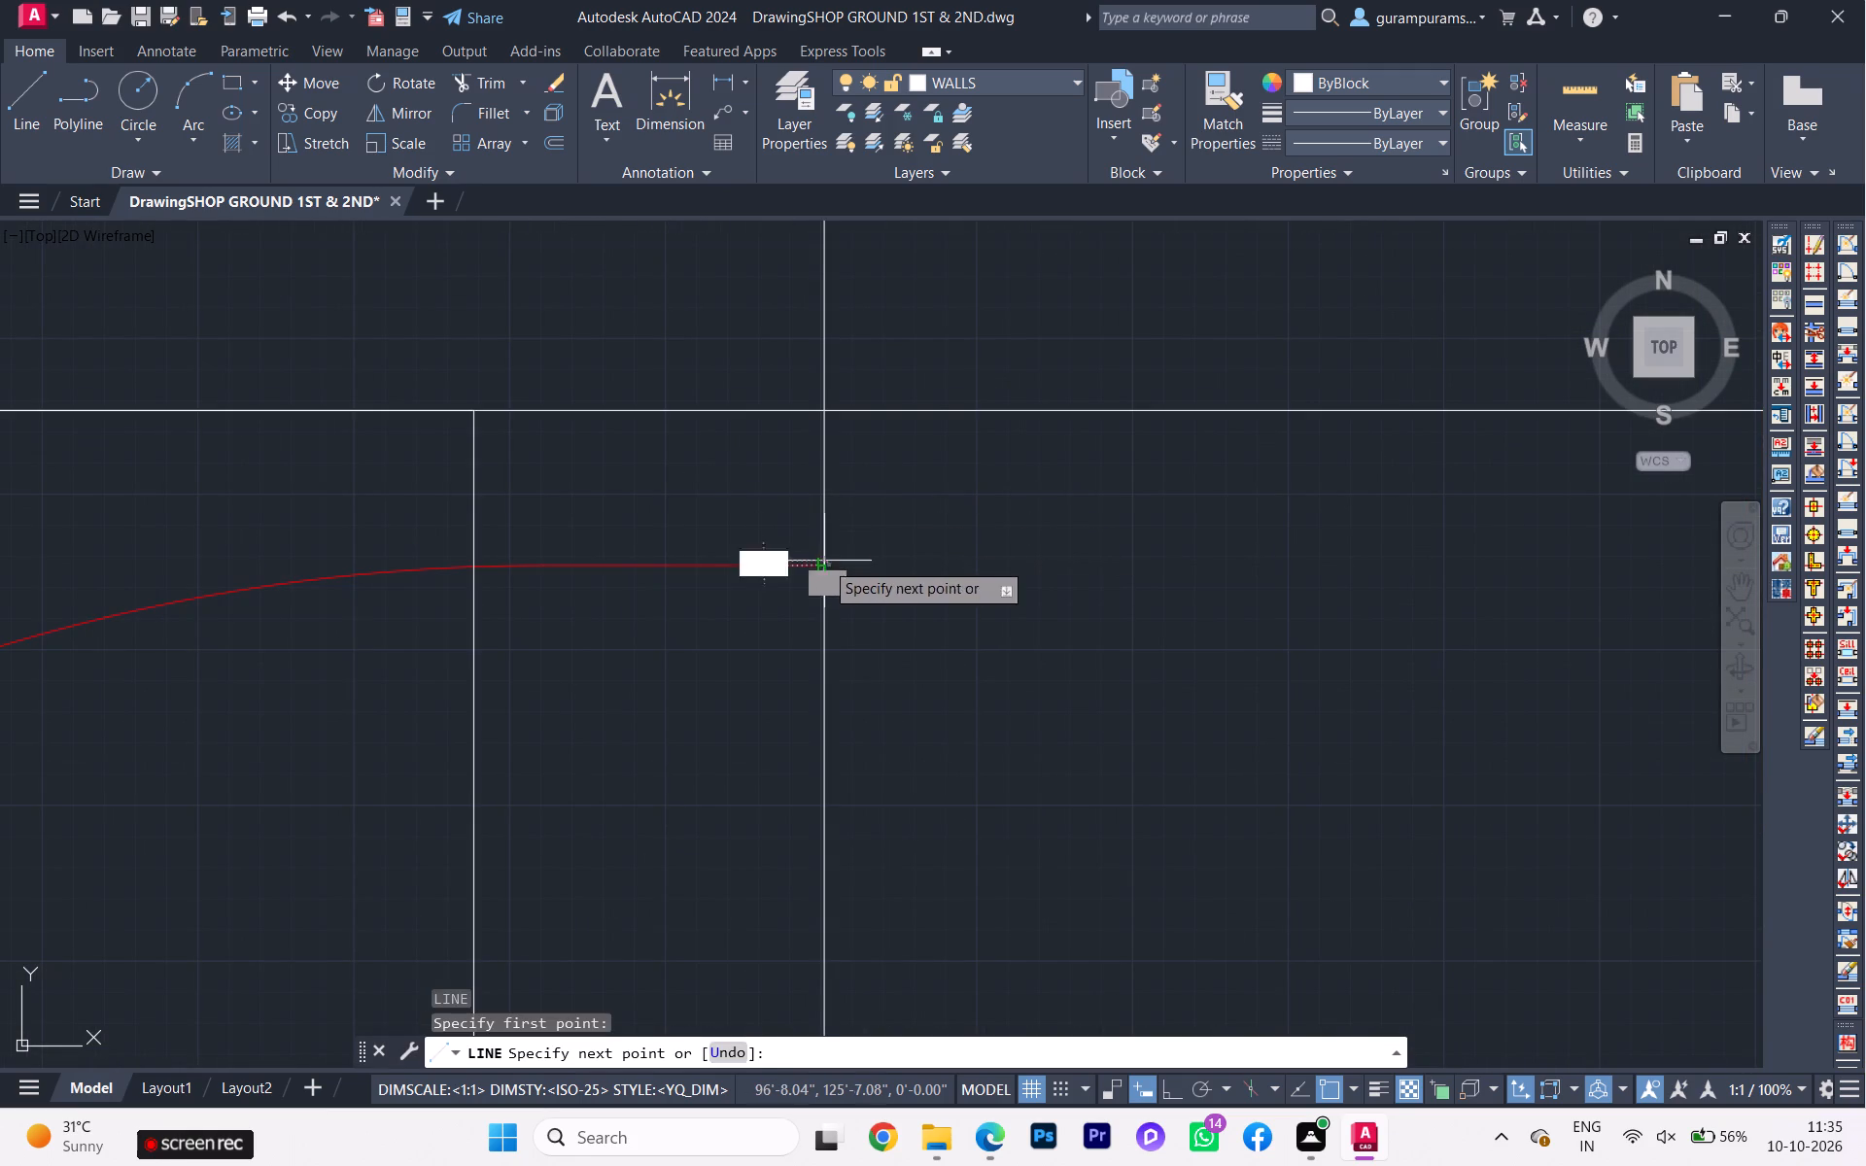
left_click(466, 564)
key("Escape")
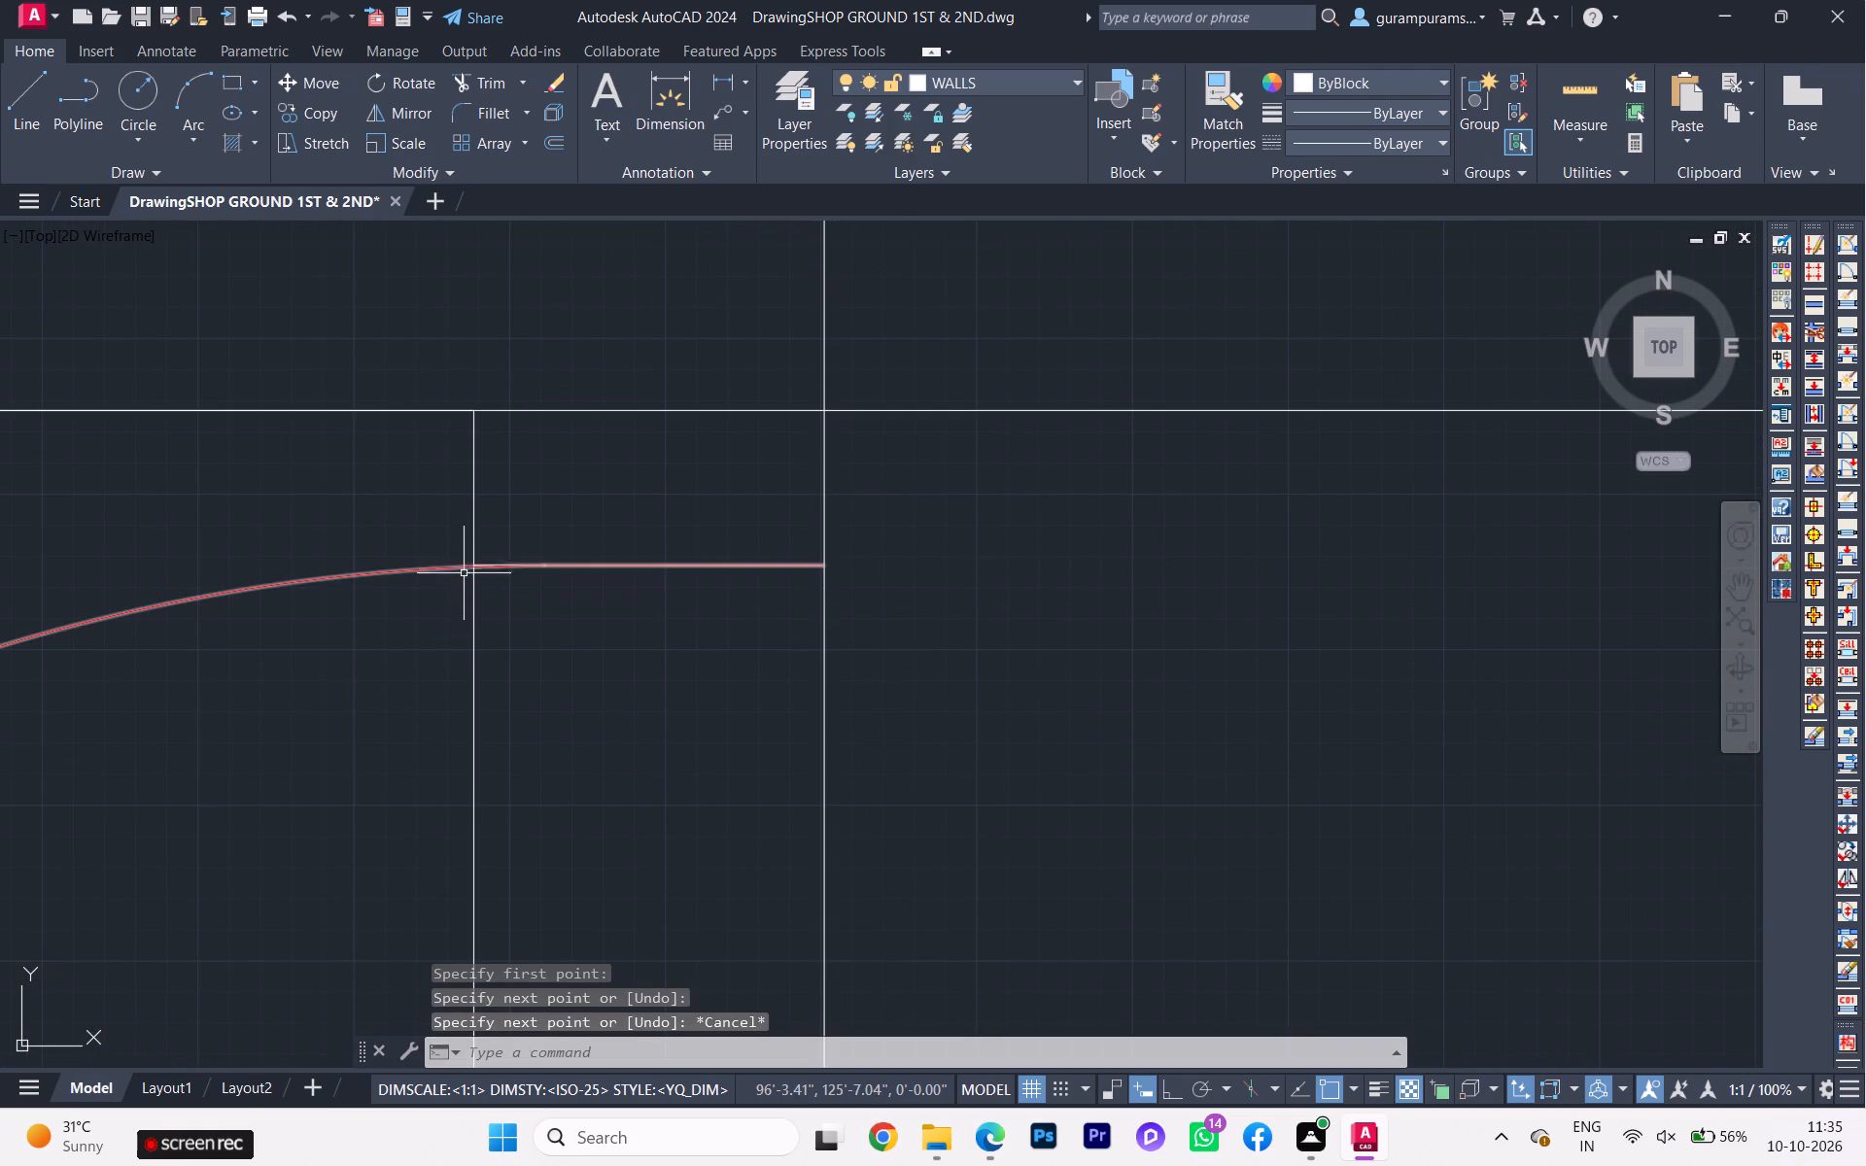
Trim both east wall lines of the north-west bath between the jambs to open the doorway.
scroll(473, 600, "down", 4)
middle_click_drag(491, 621, 467, 557)
key("t")
key("r")
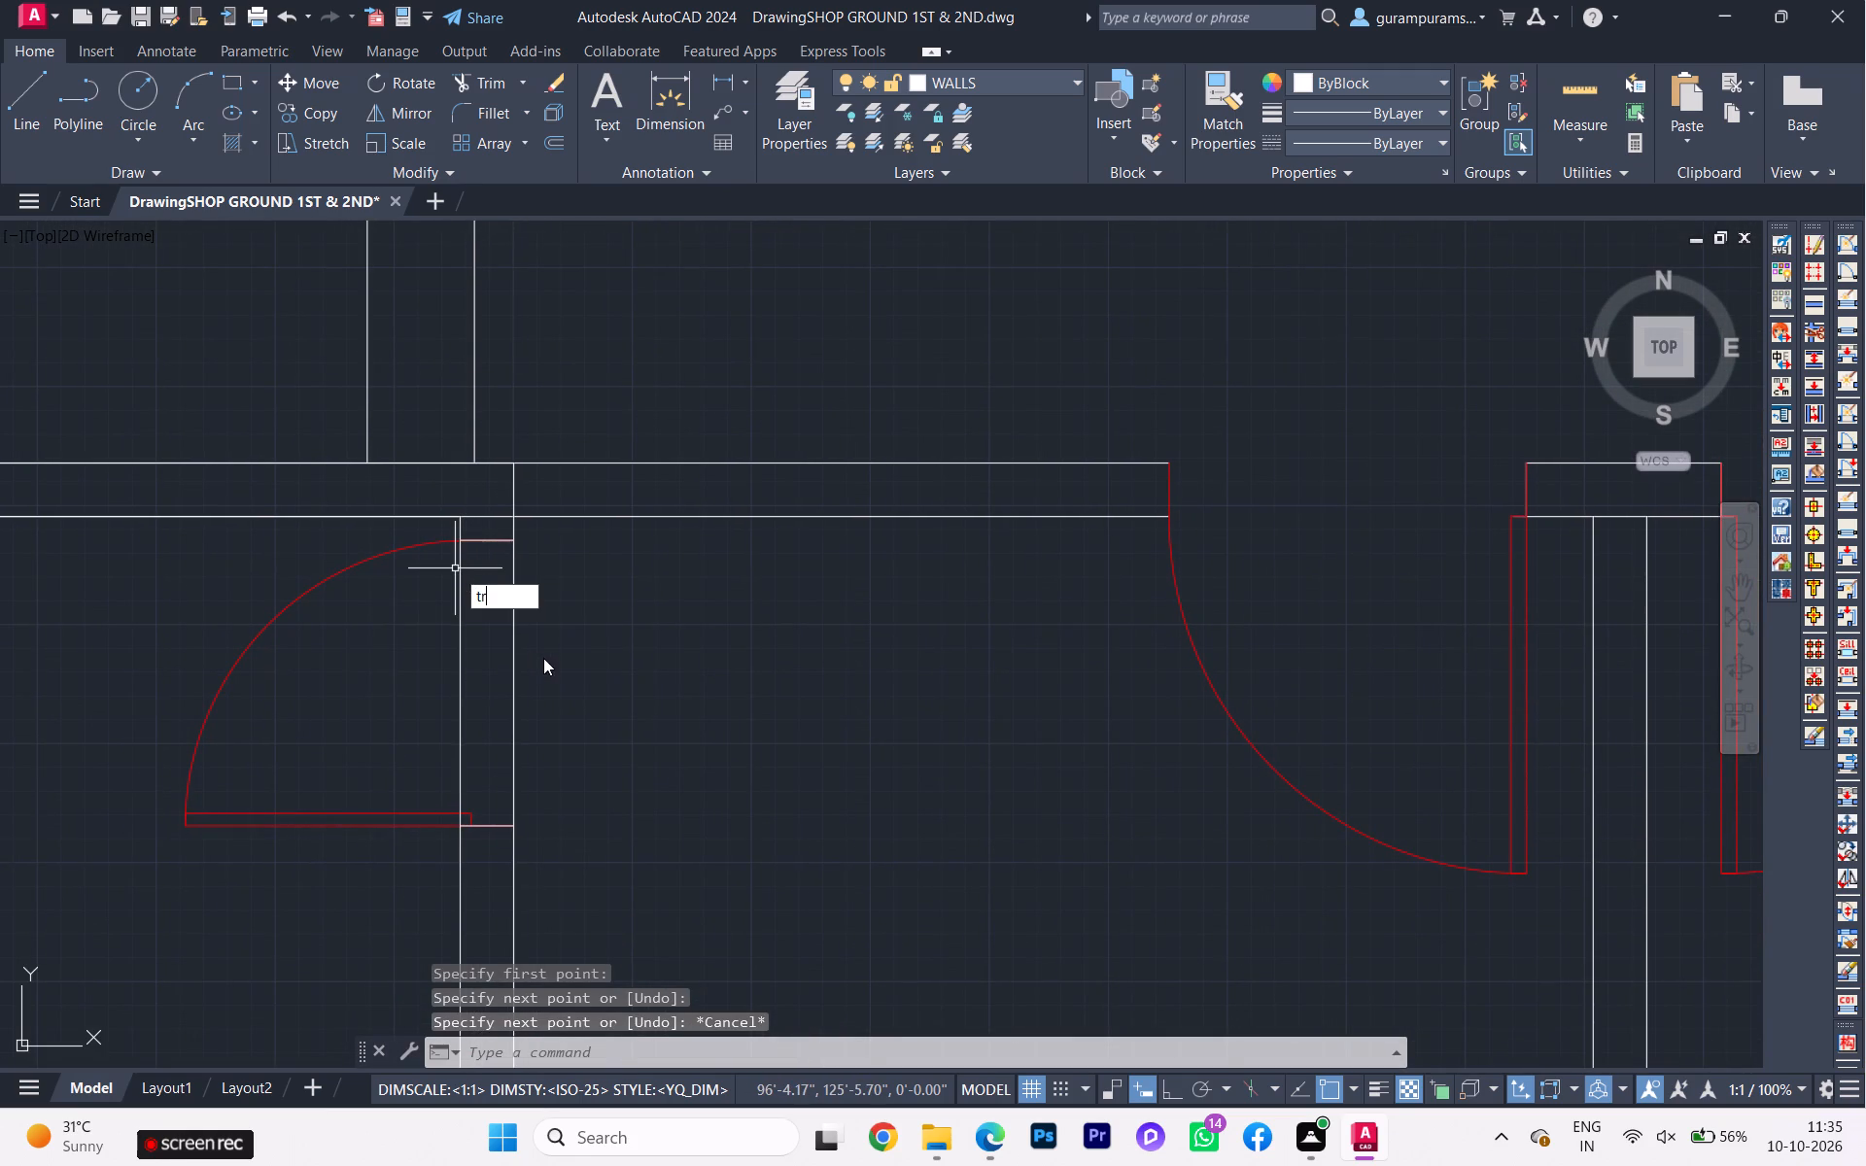
left_click(564, 626)
left_click(459, 645)
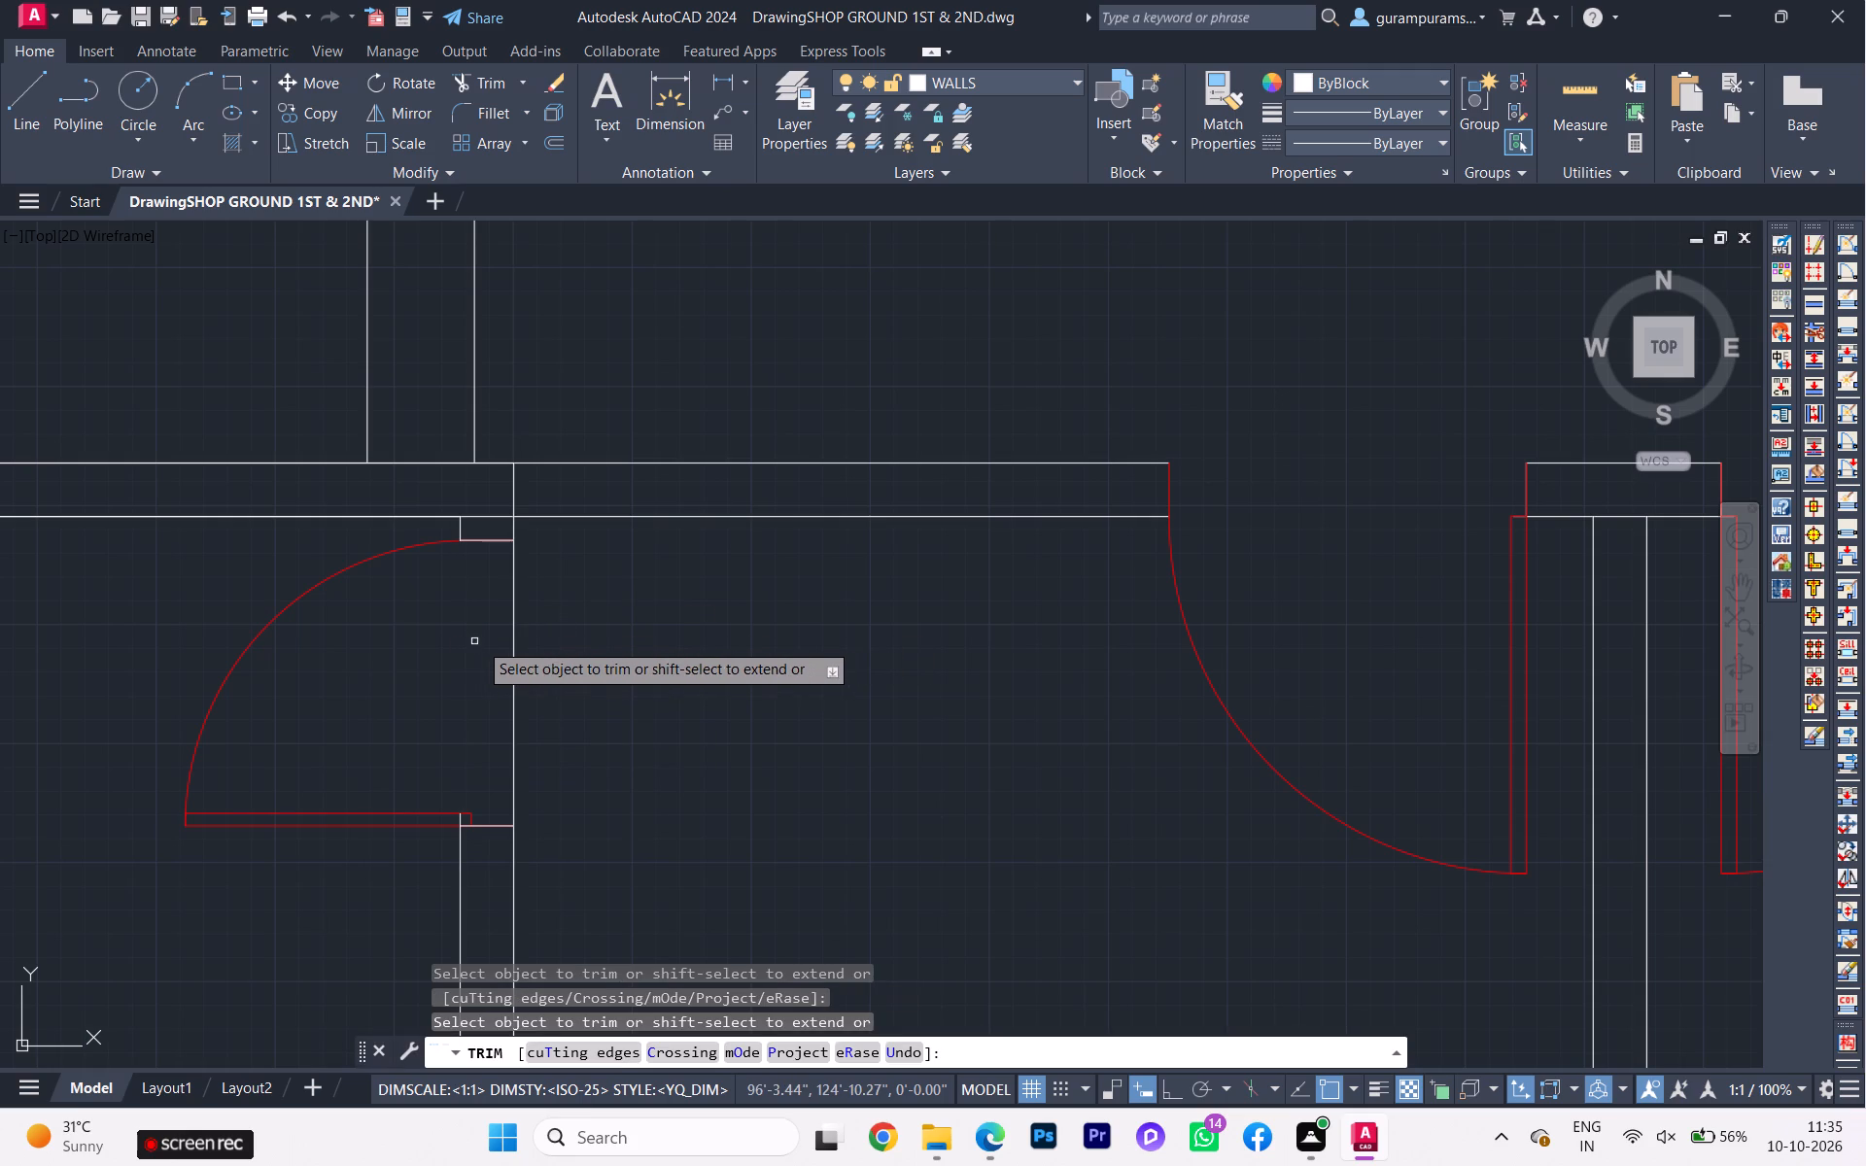
left_click(512, 636)
scroll(518, 636, "down", 1)
scroll(528, 636, "up", 1)
scroll(531, 637, "down", 5)
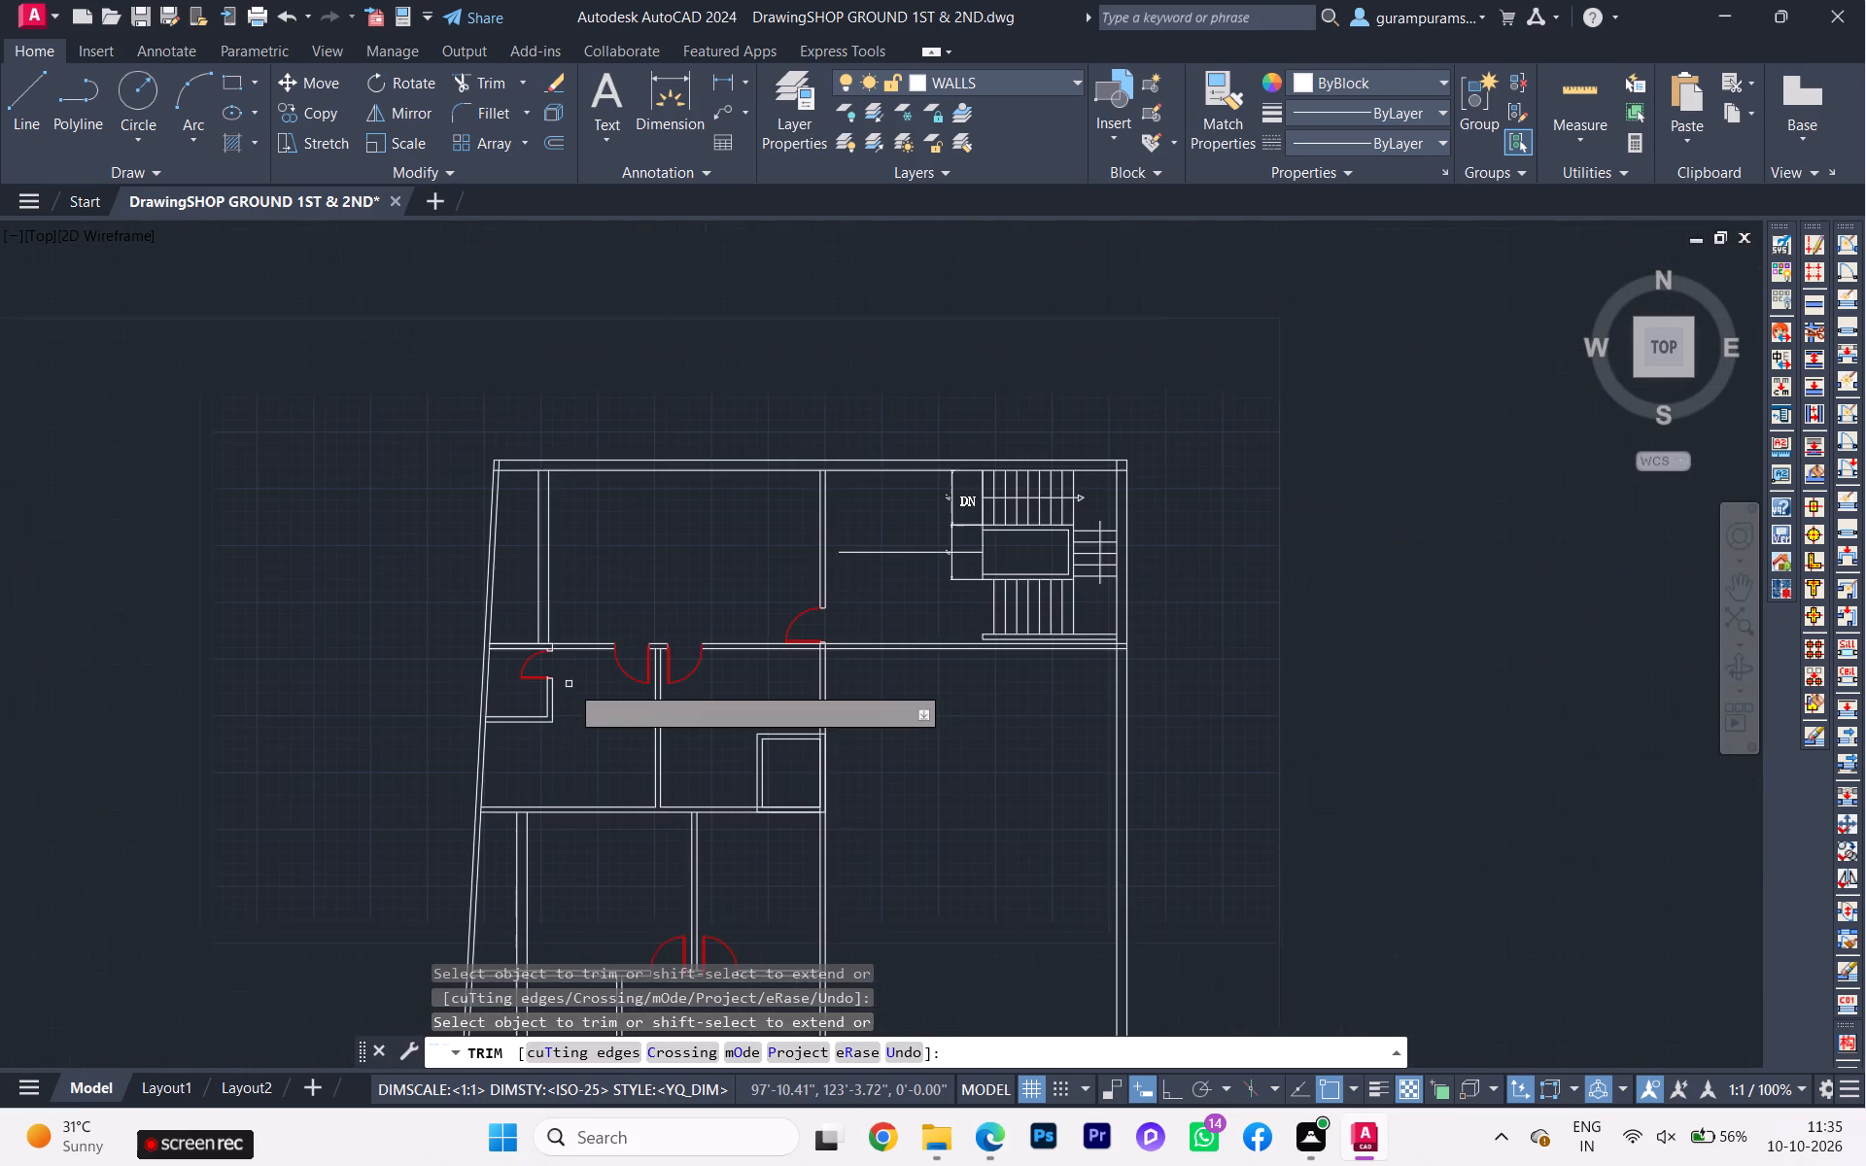
middle_click_drag(562, 658, 537, 579)
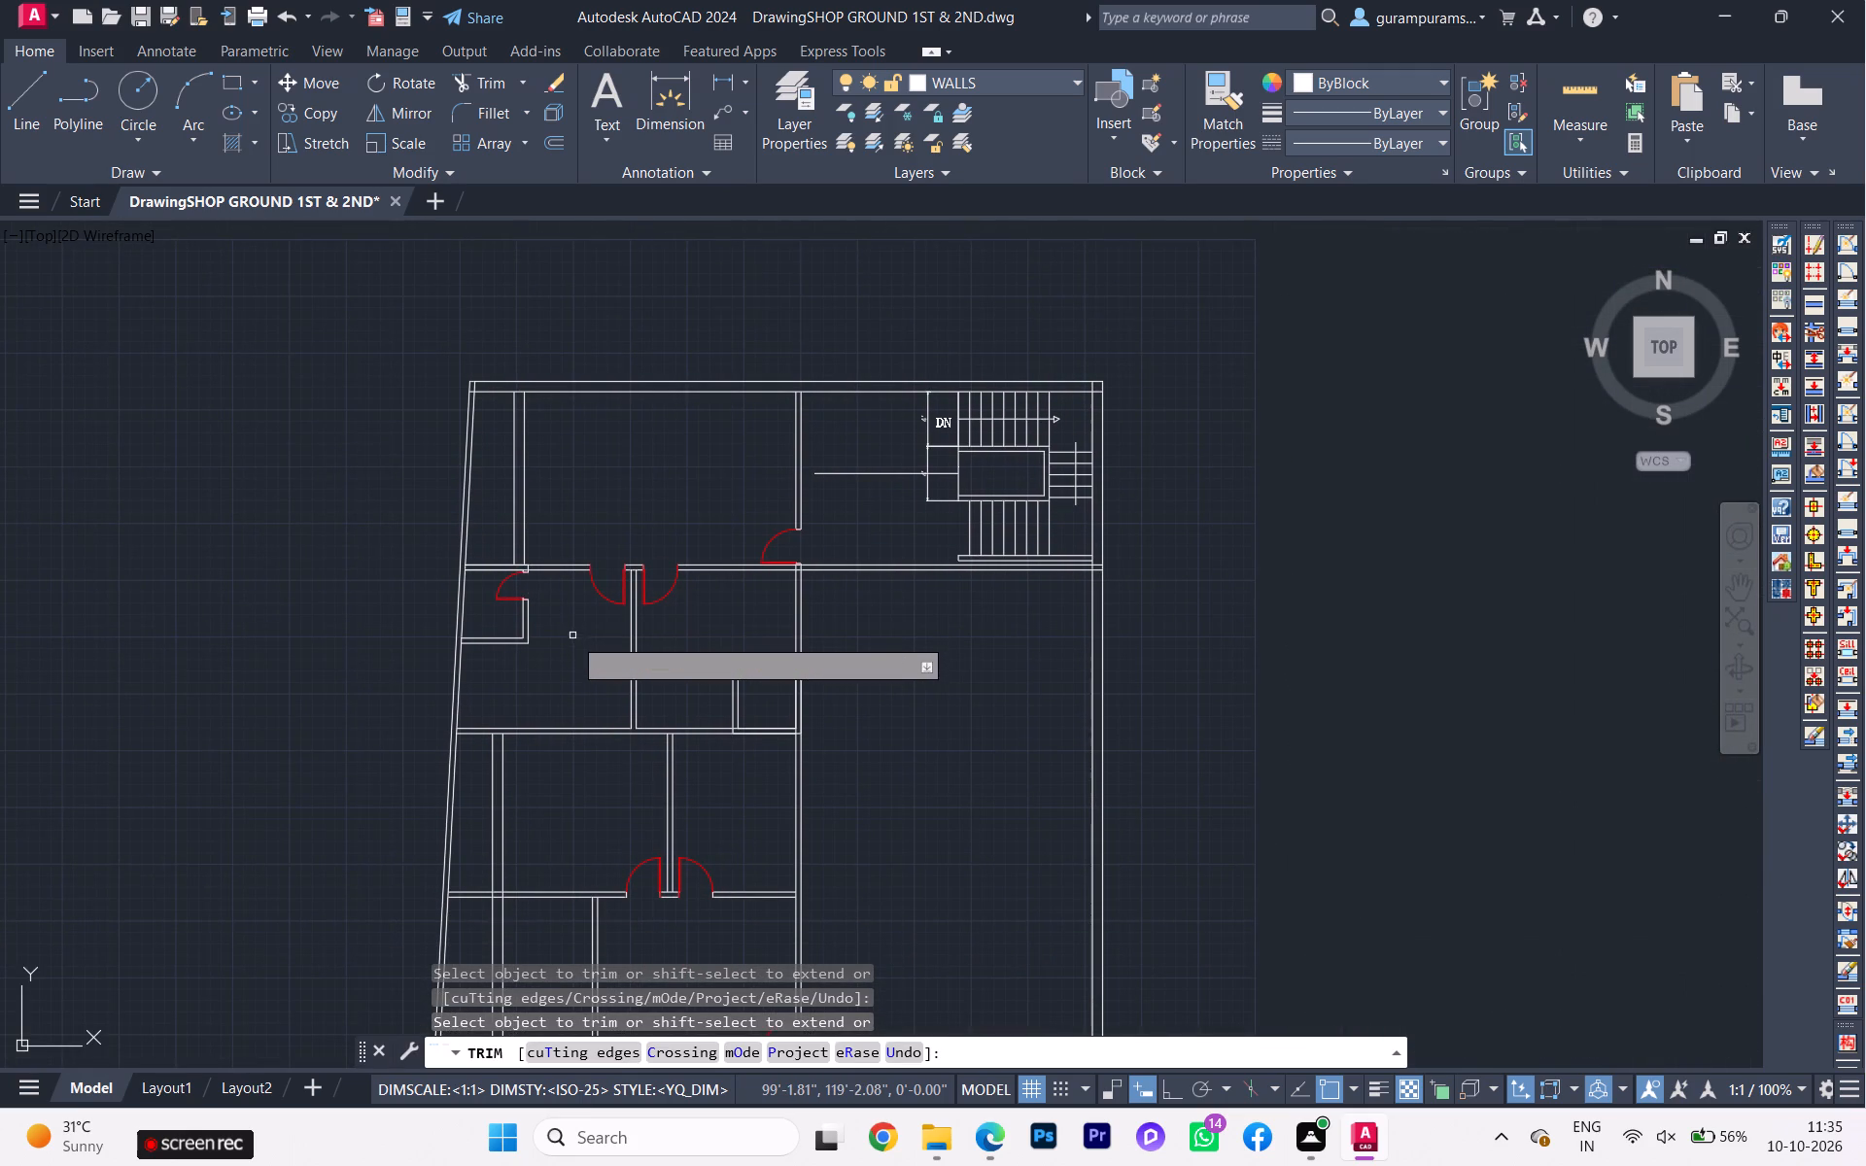
key("space")
Copy the north-west bath's door to just west of the bath in the adjacent eastern room.
scroll(517, 644, "down", 1)
scroll(517, 644, "up", 3)
left_click(495, 525)
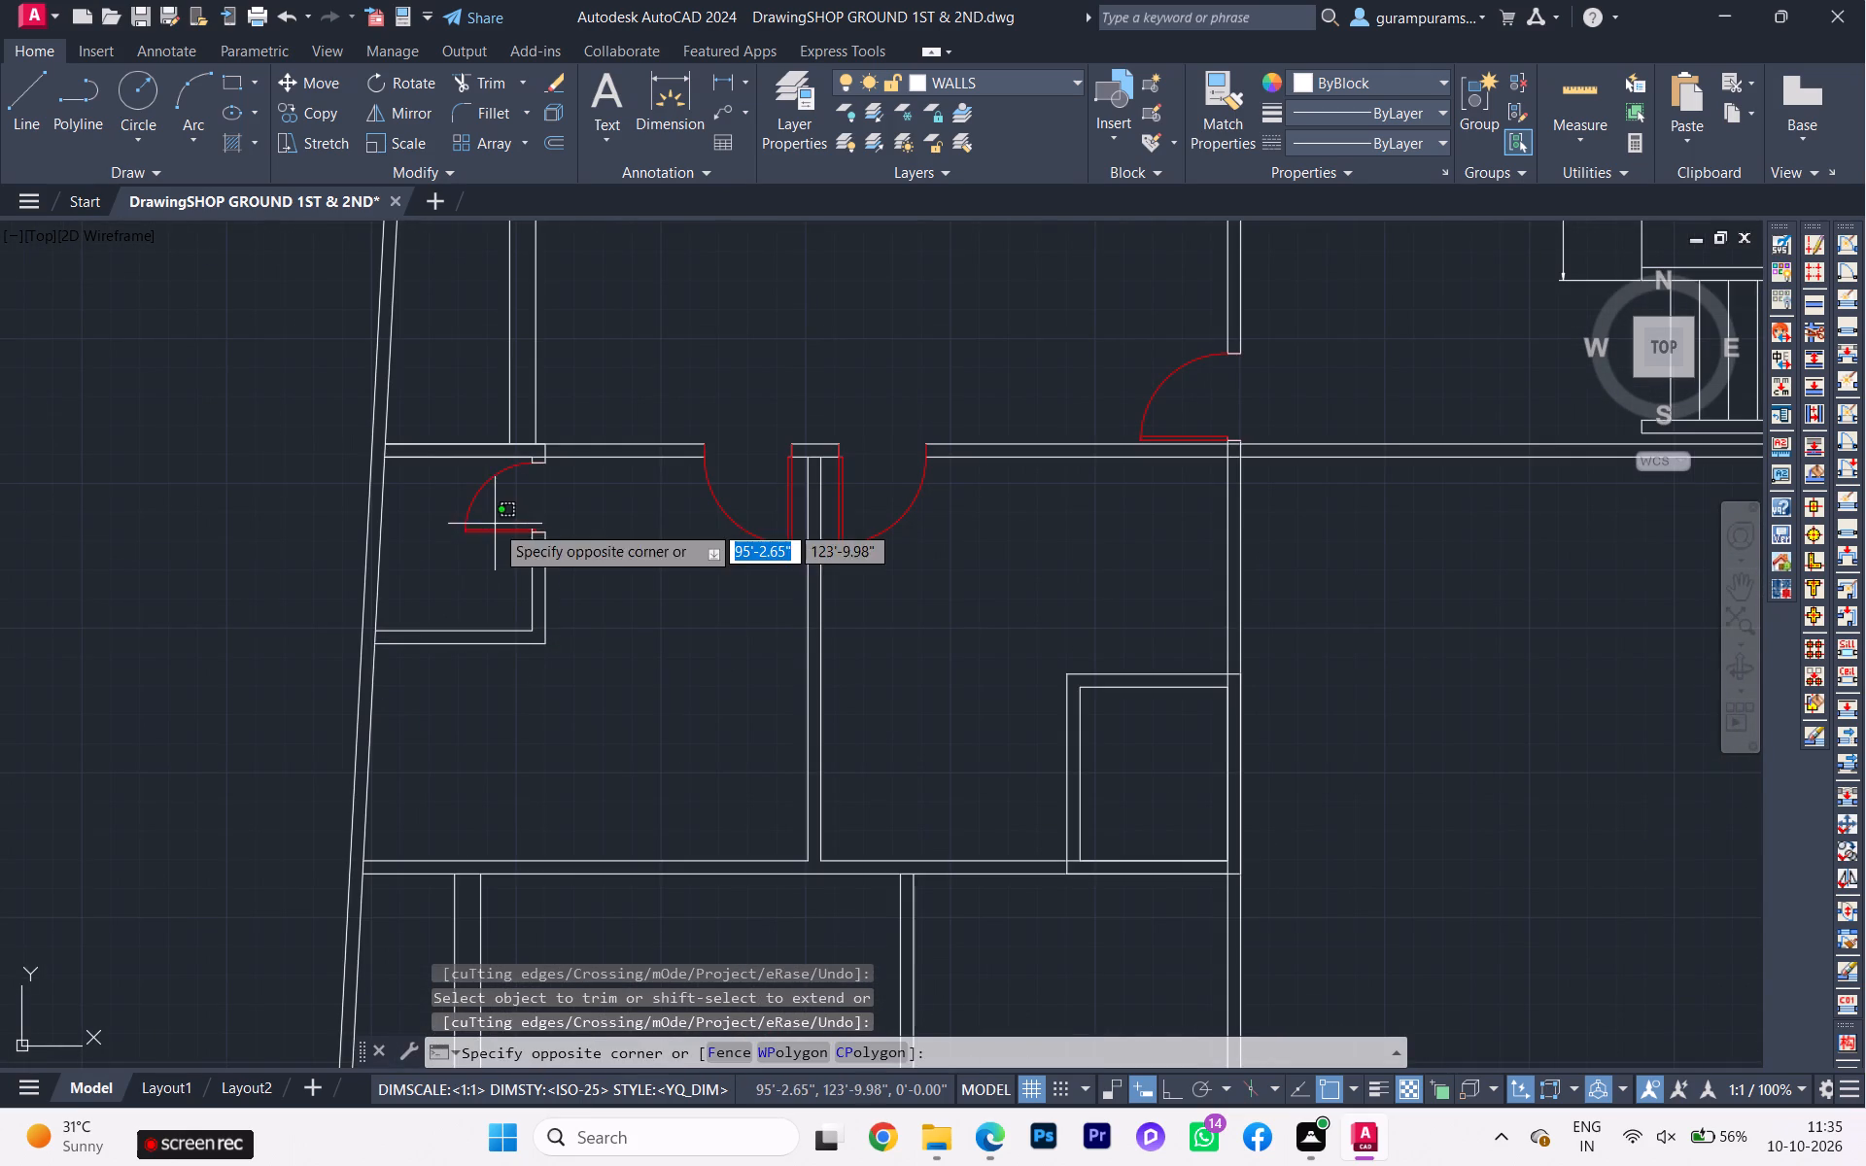
left_click(476, 543)
type("co")
key("Return")
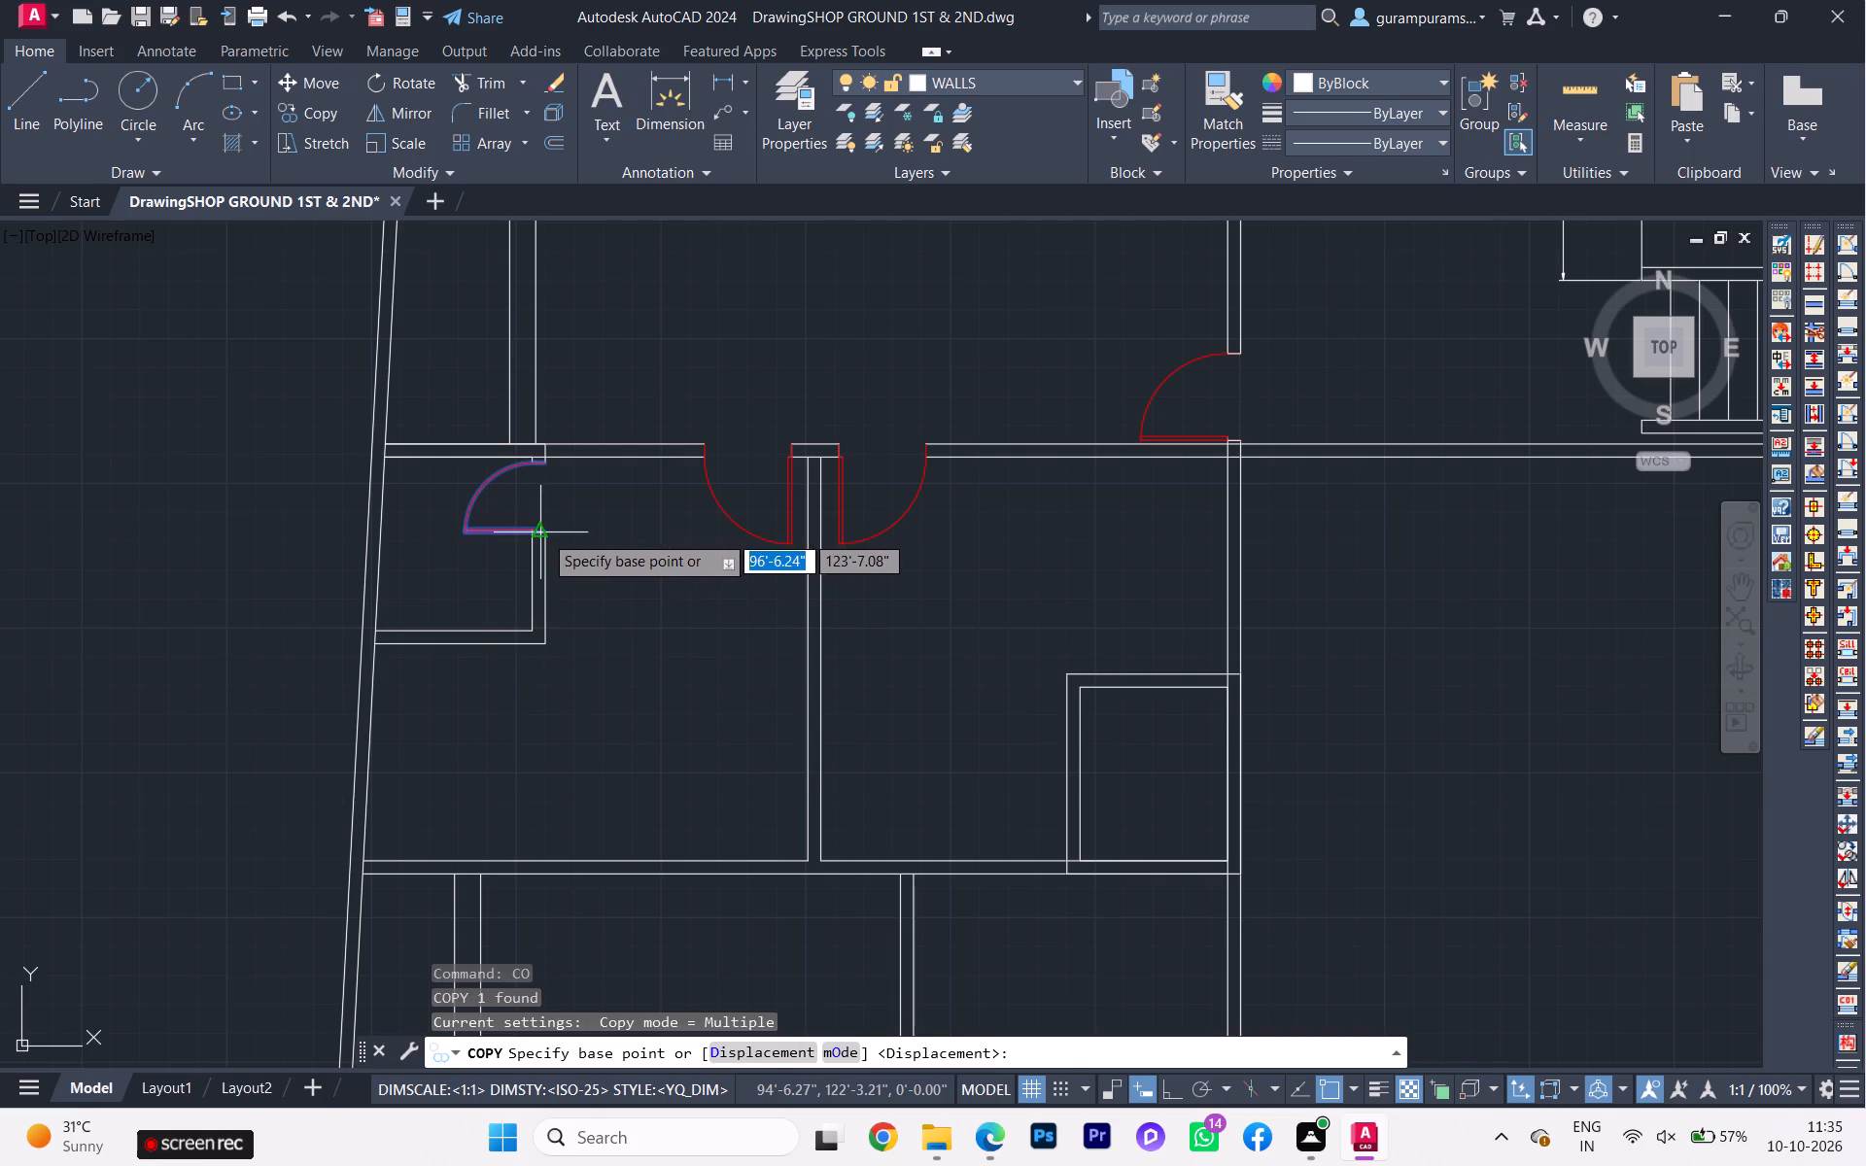
left_click(543, 533)
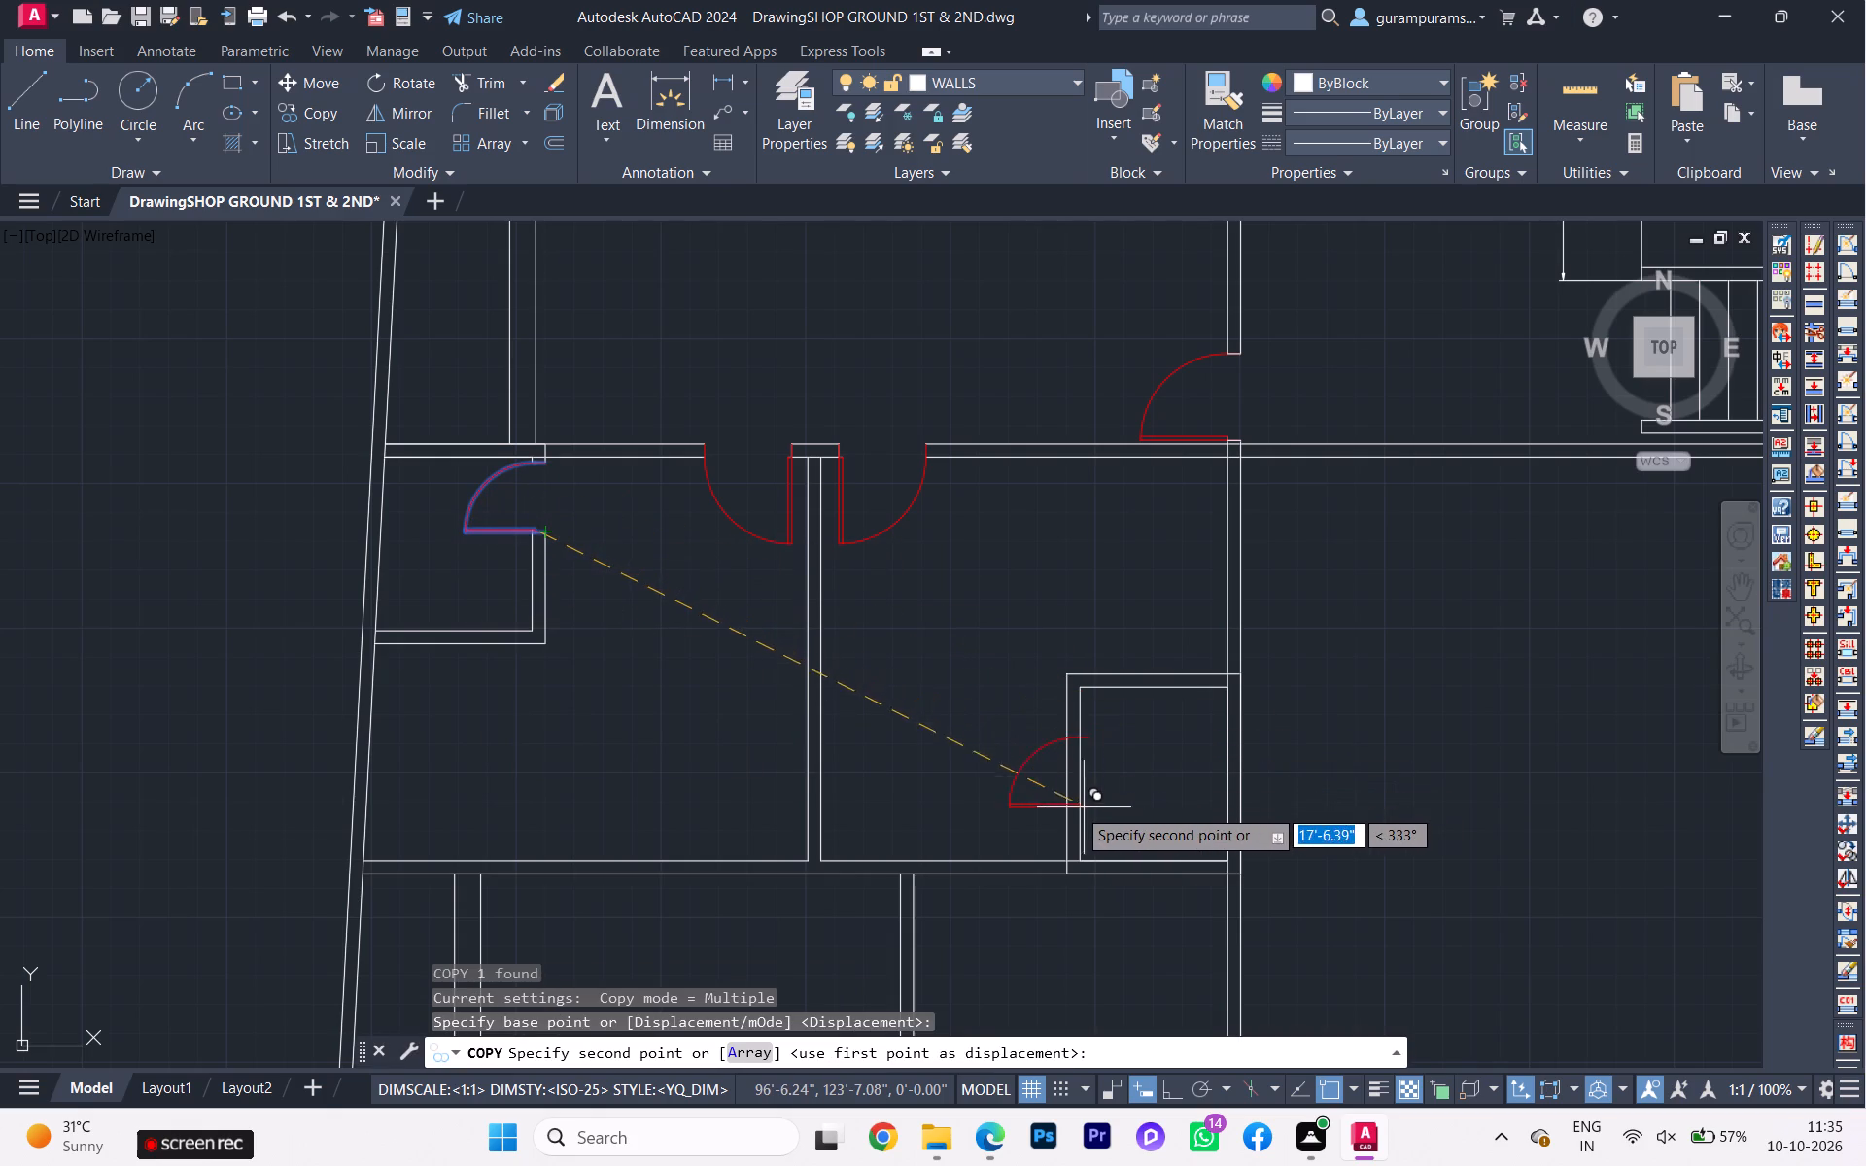
left_click(1029, 808)
key("Escape")
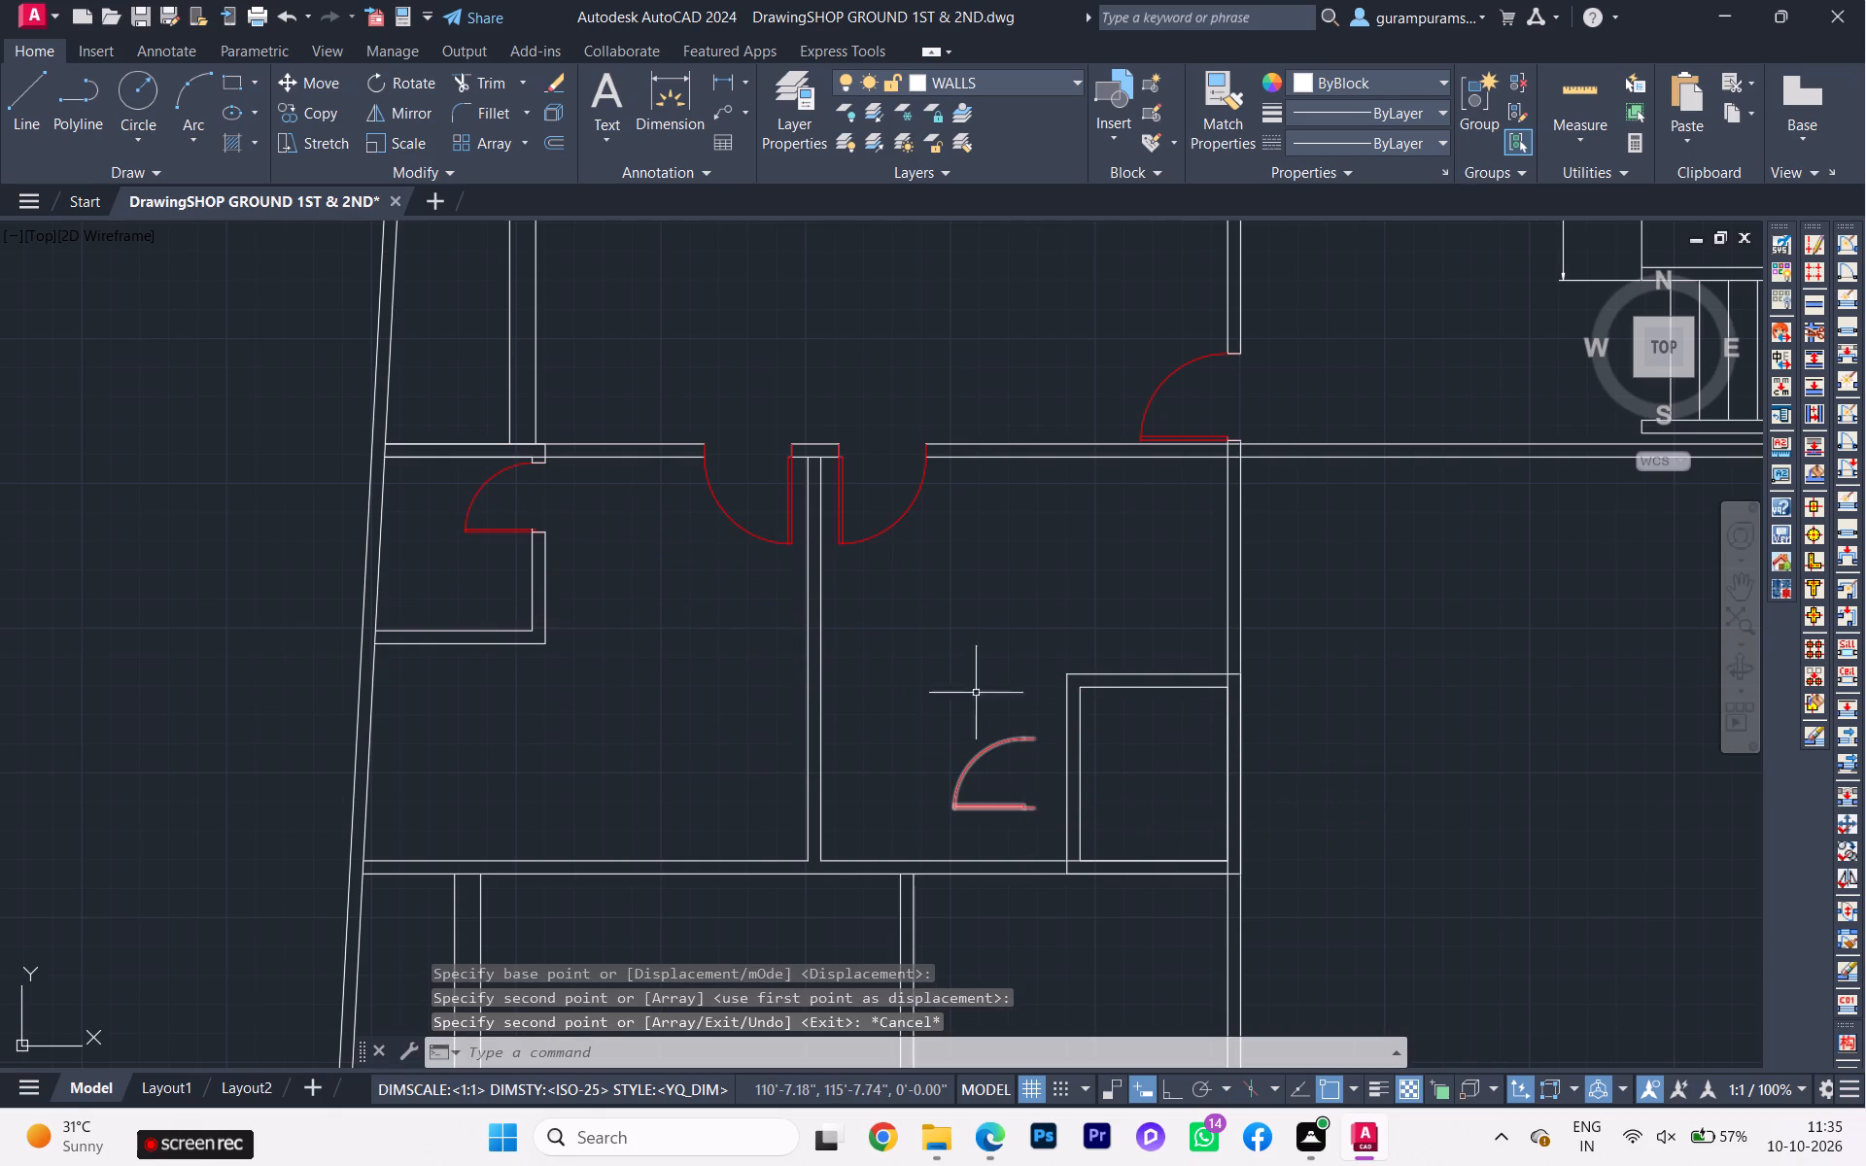
Rotate the copied door half a turn beside the eastern bath, checking its orientation against the reference image.
left_click(421, 84)
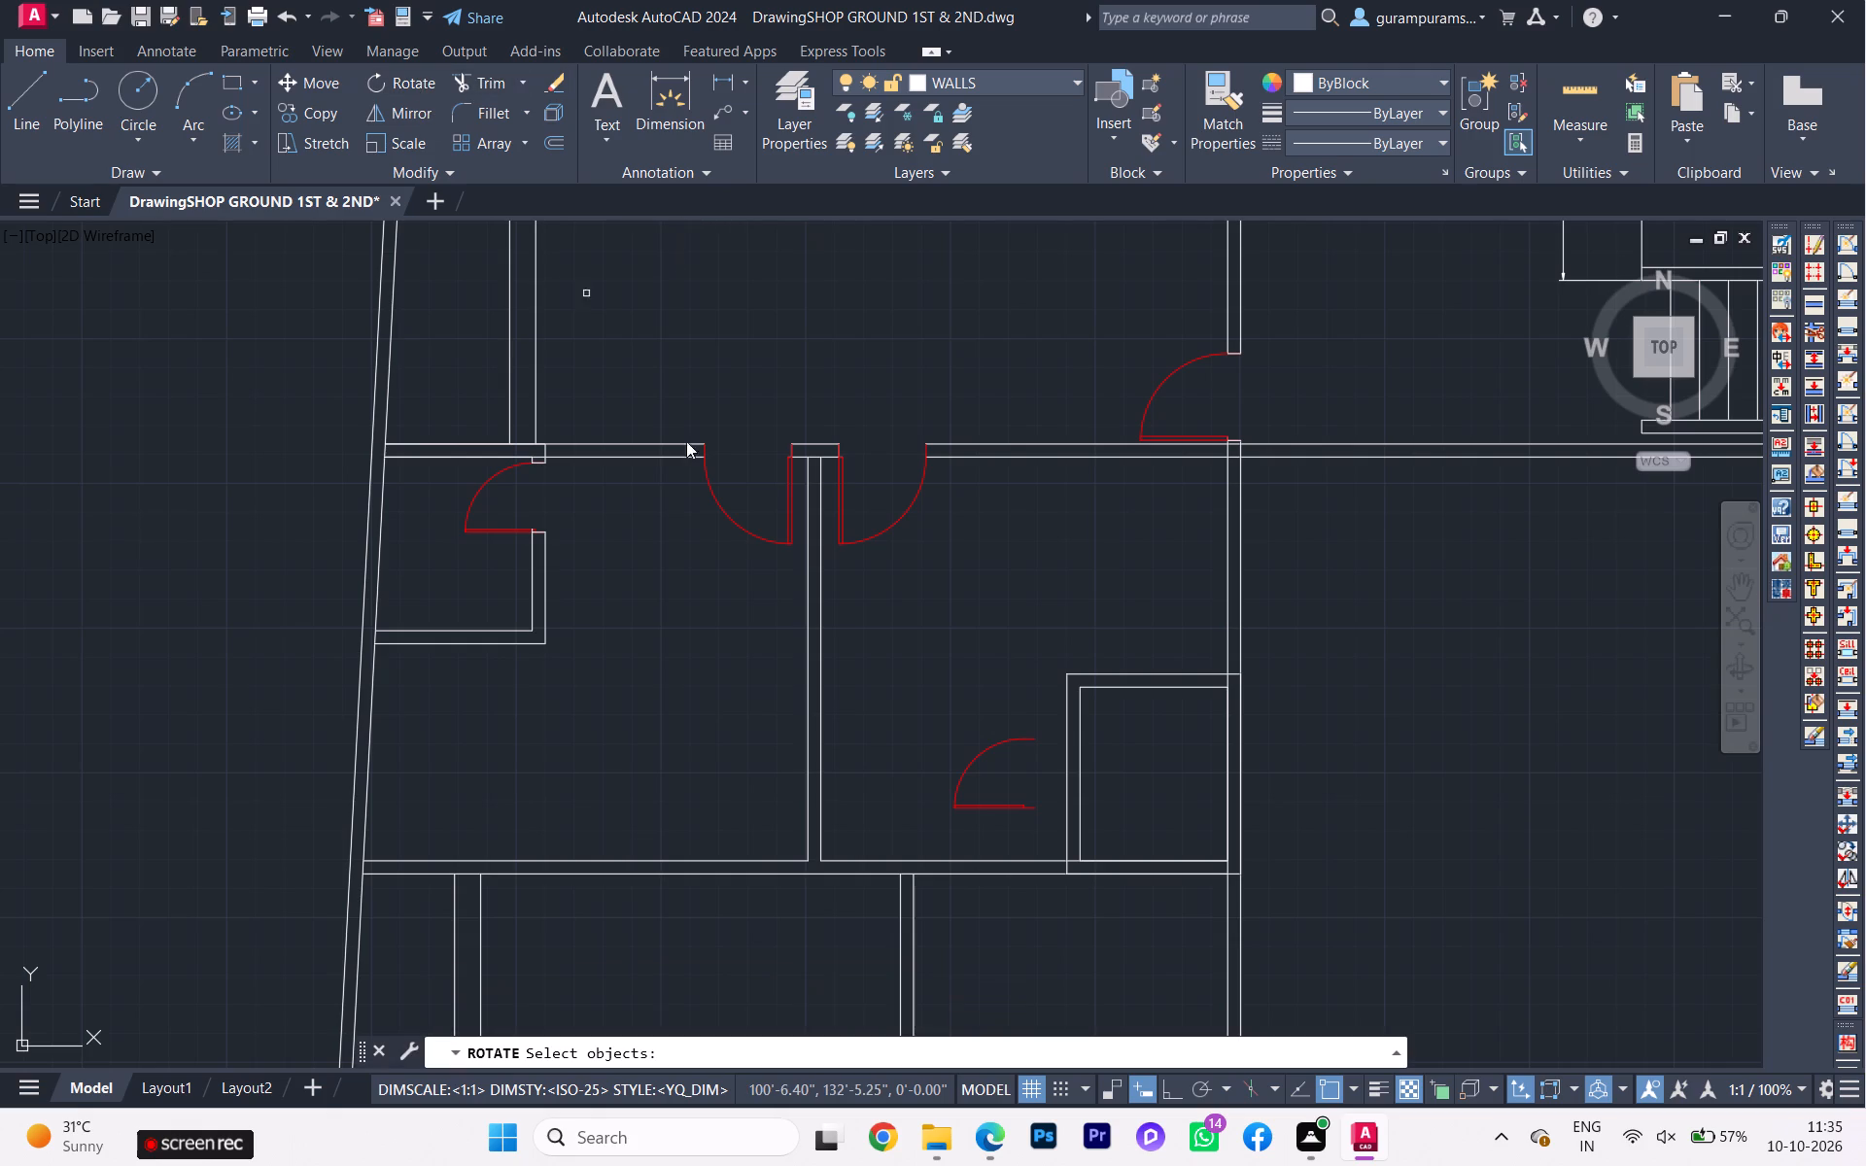
left_click(1005, 811)
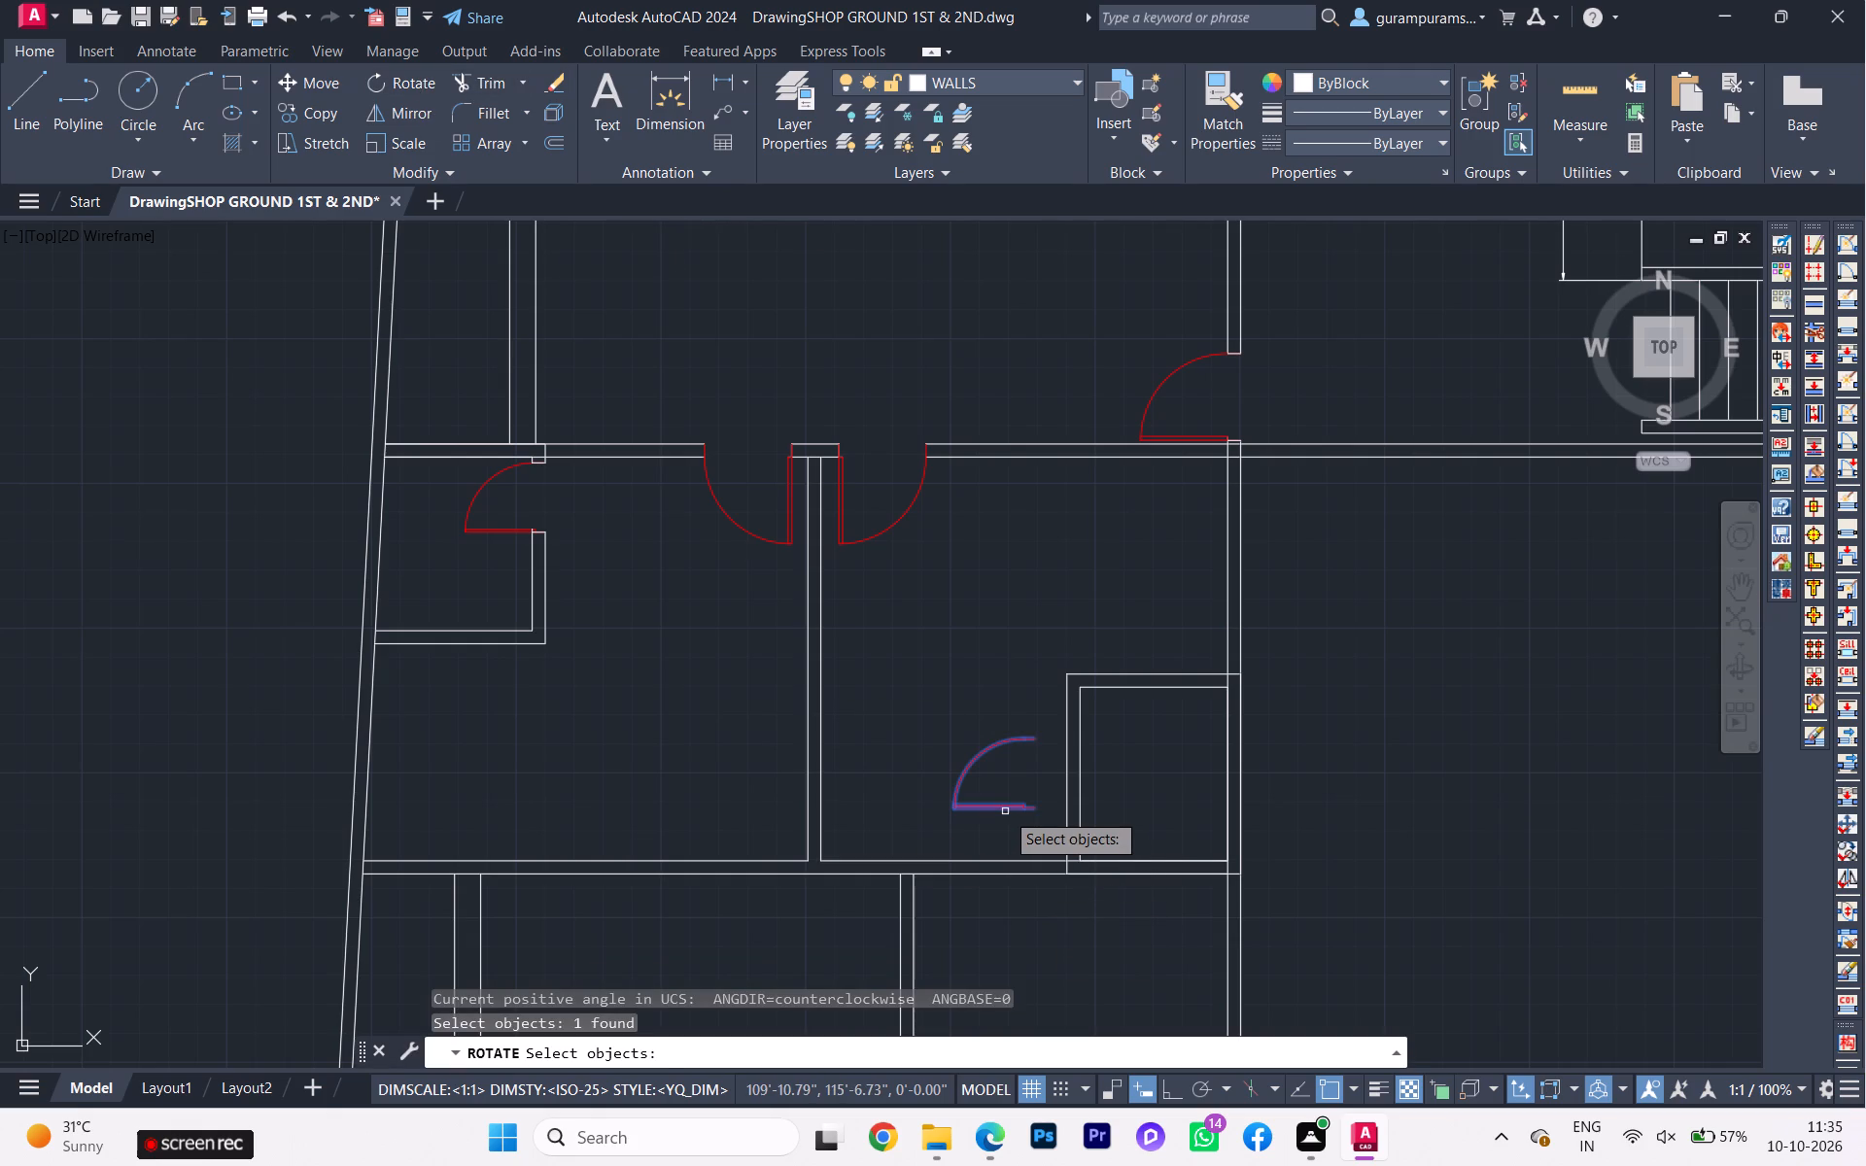
key("Return")
left_click(1038, 794)
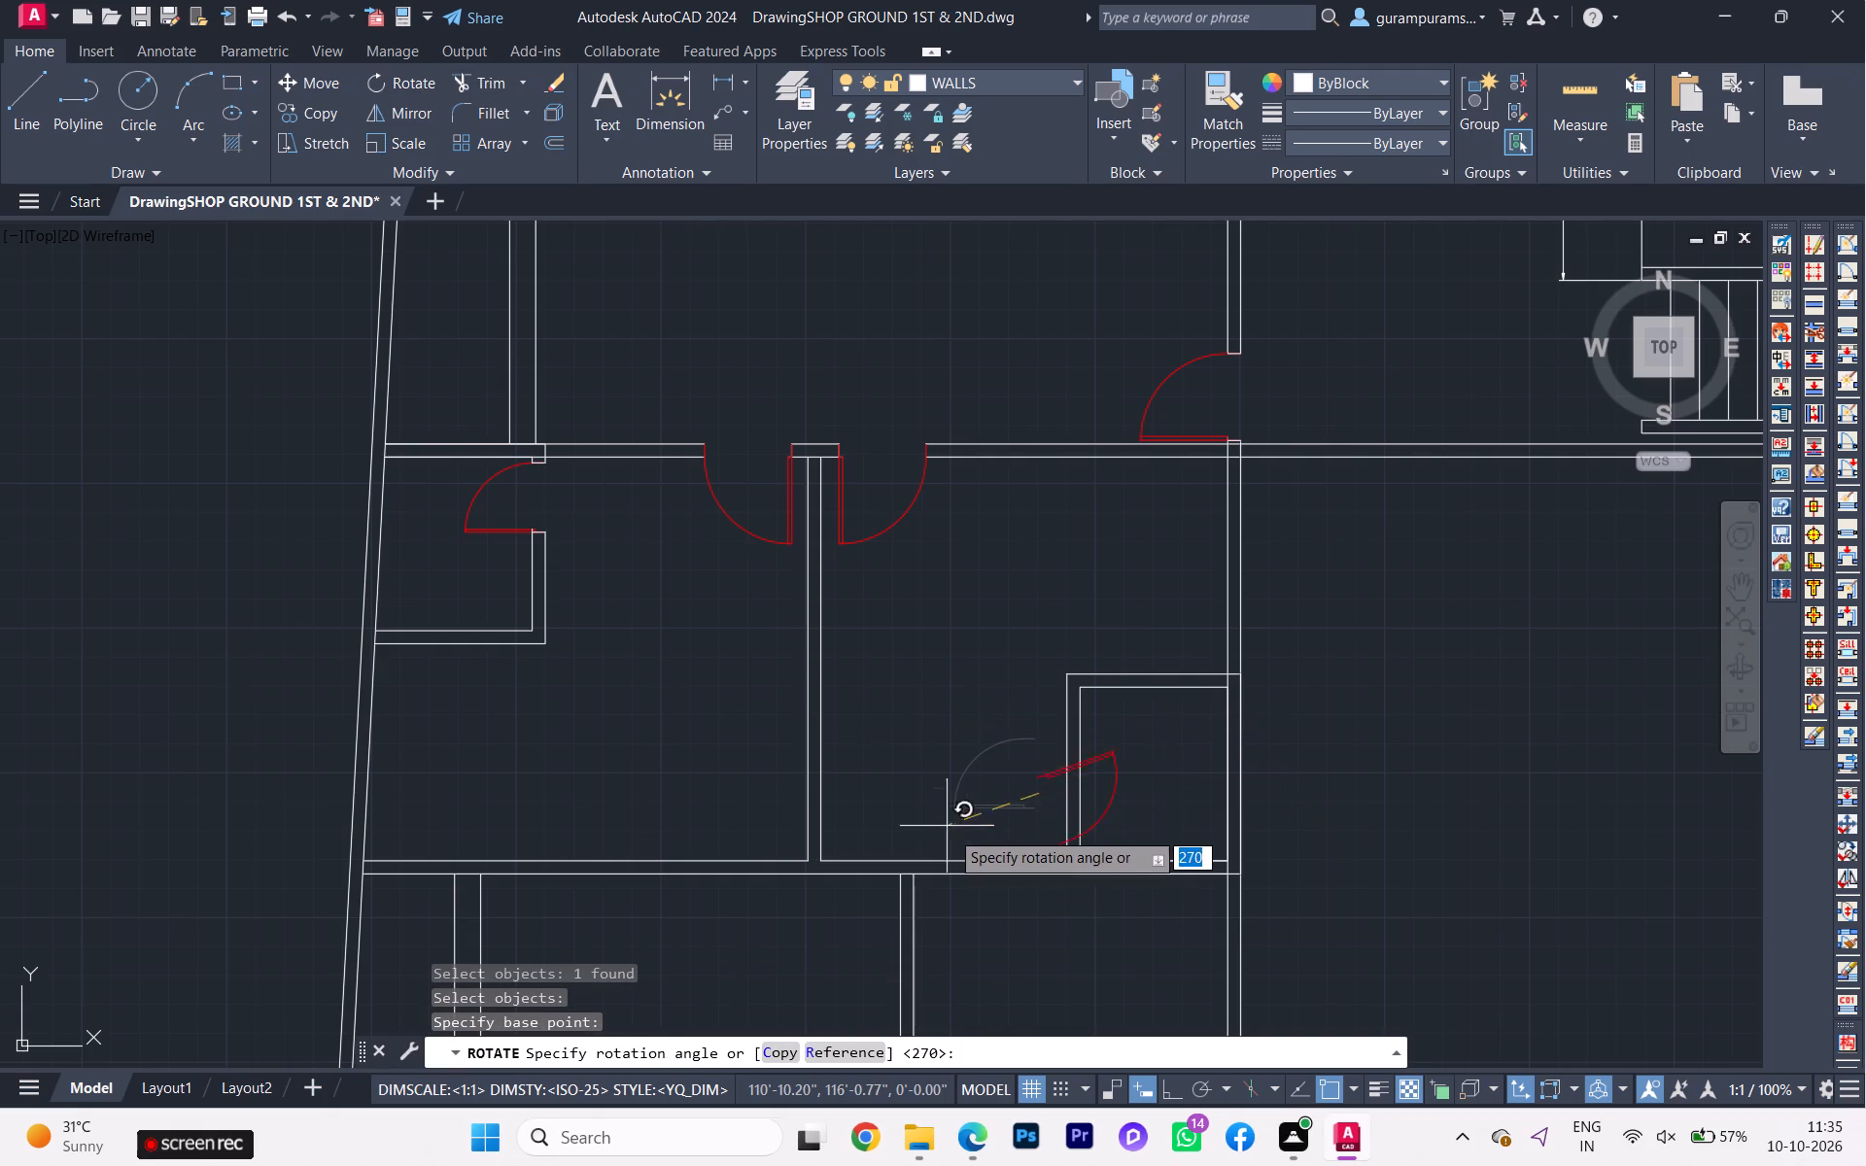
scroll(930, 805, "down", 4)
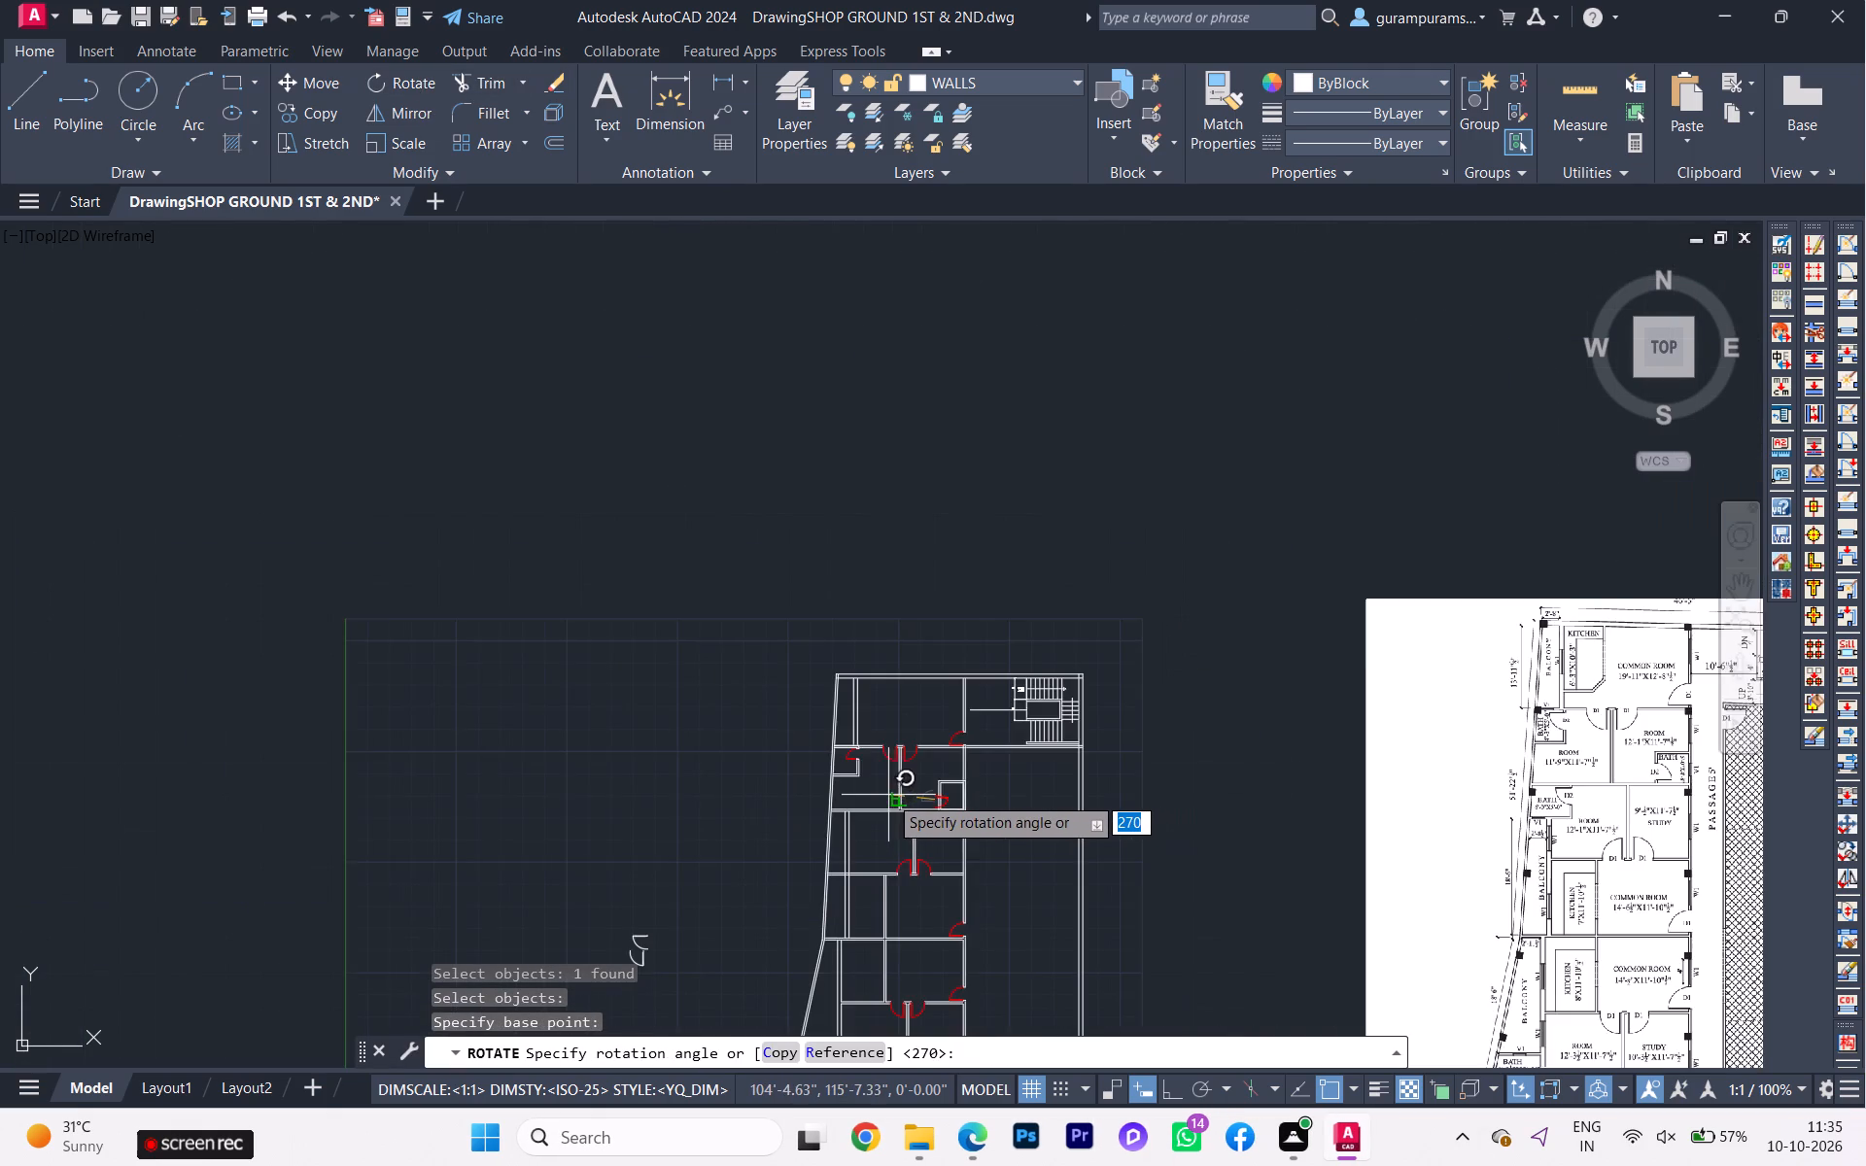
scroll(886, 794, "down", 1)
scroll(908, 795, "up", 3)
scroll(857, 802, "down", 1)
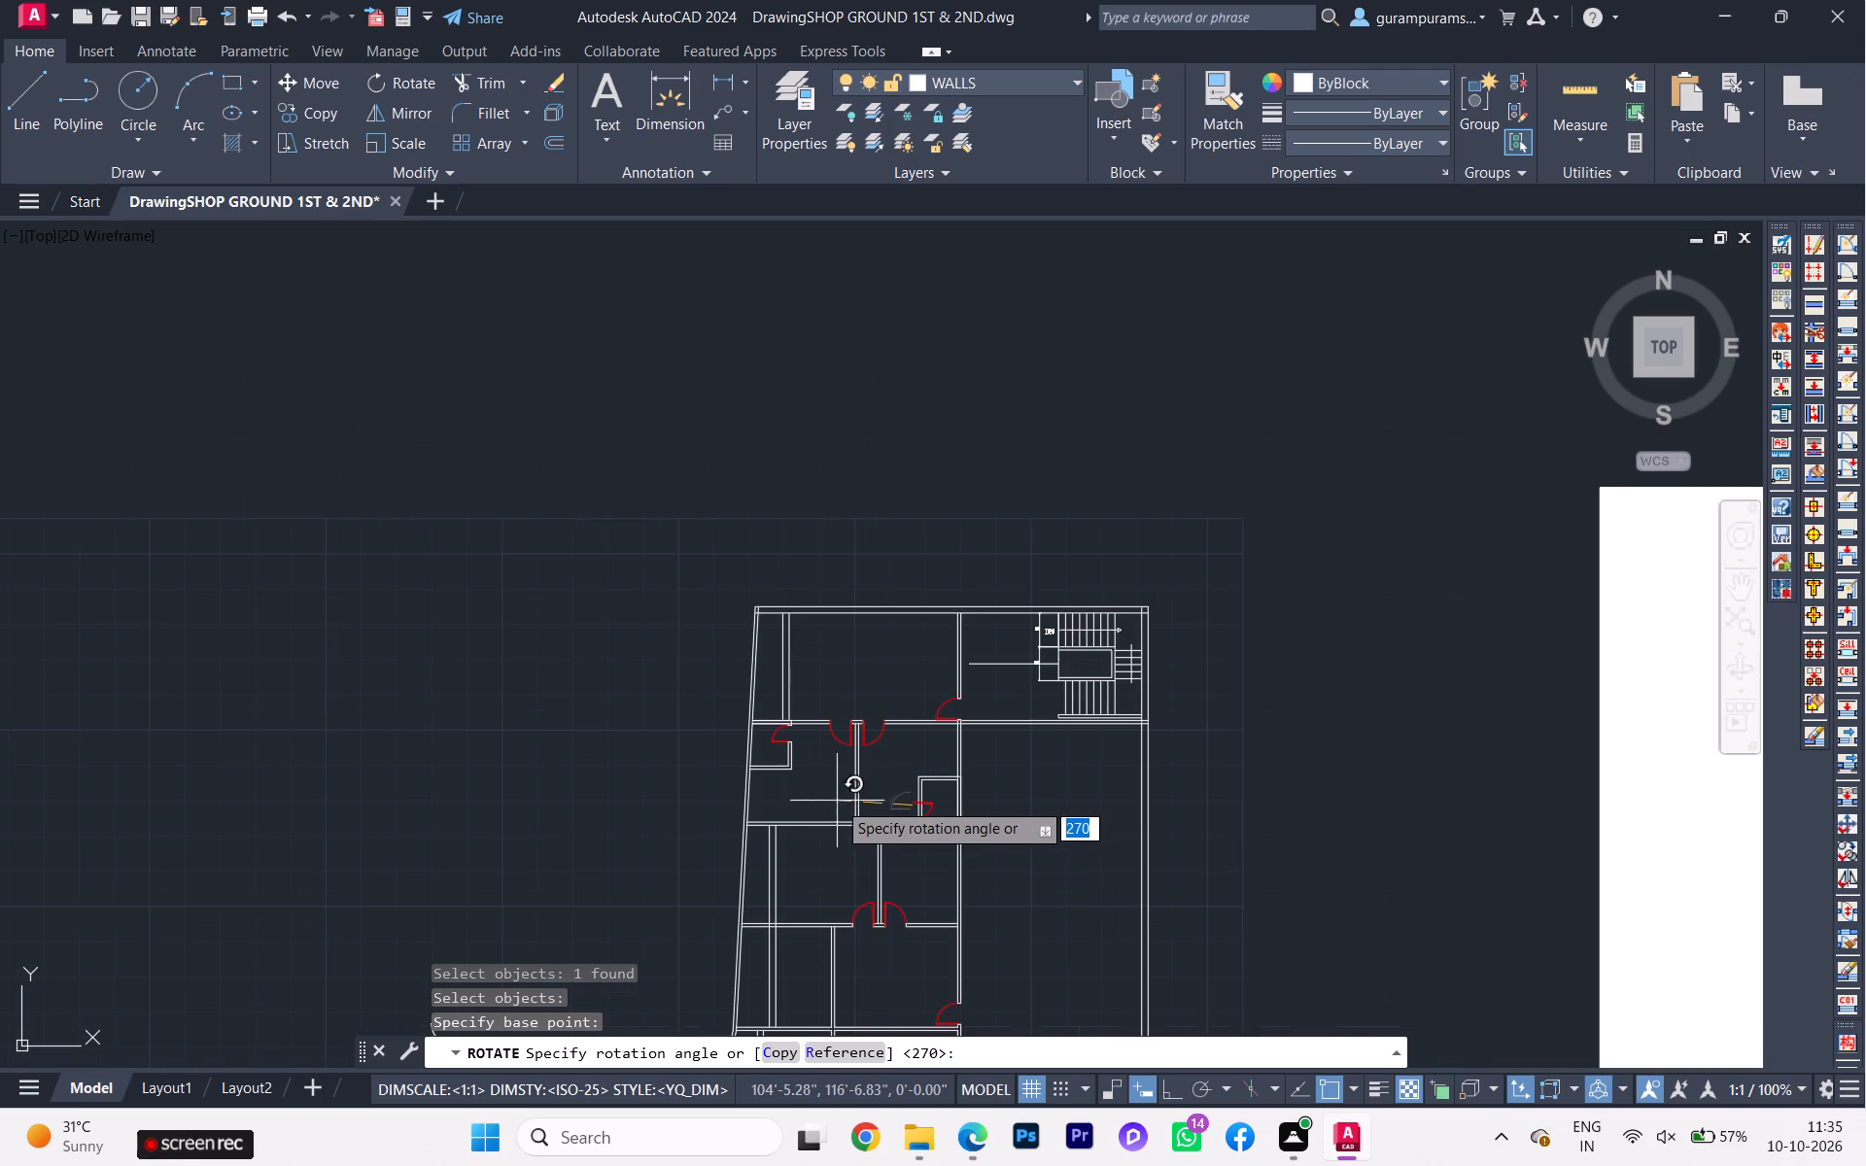
scroll(864, 806, "up", 1)
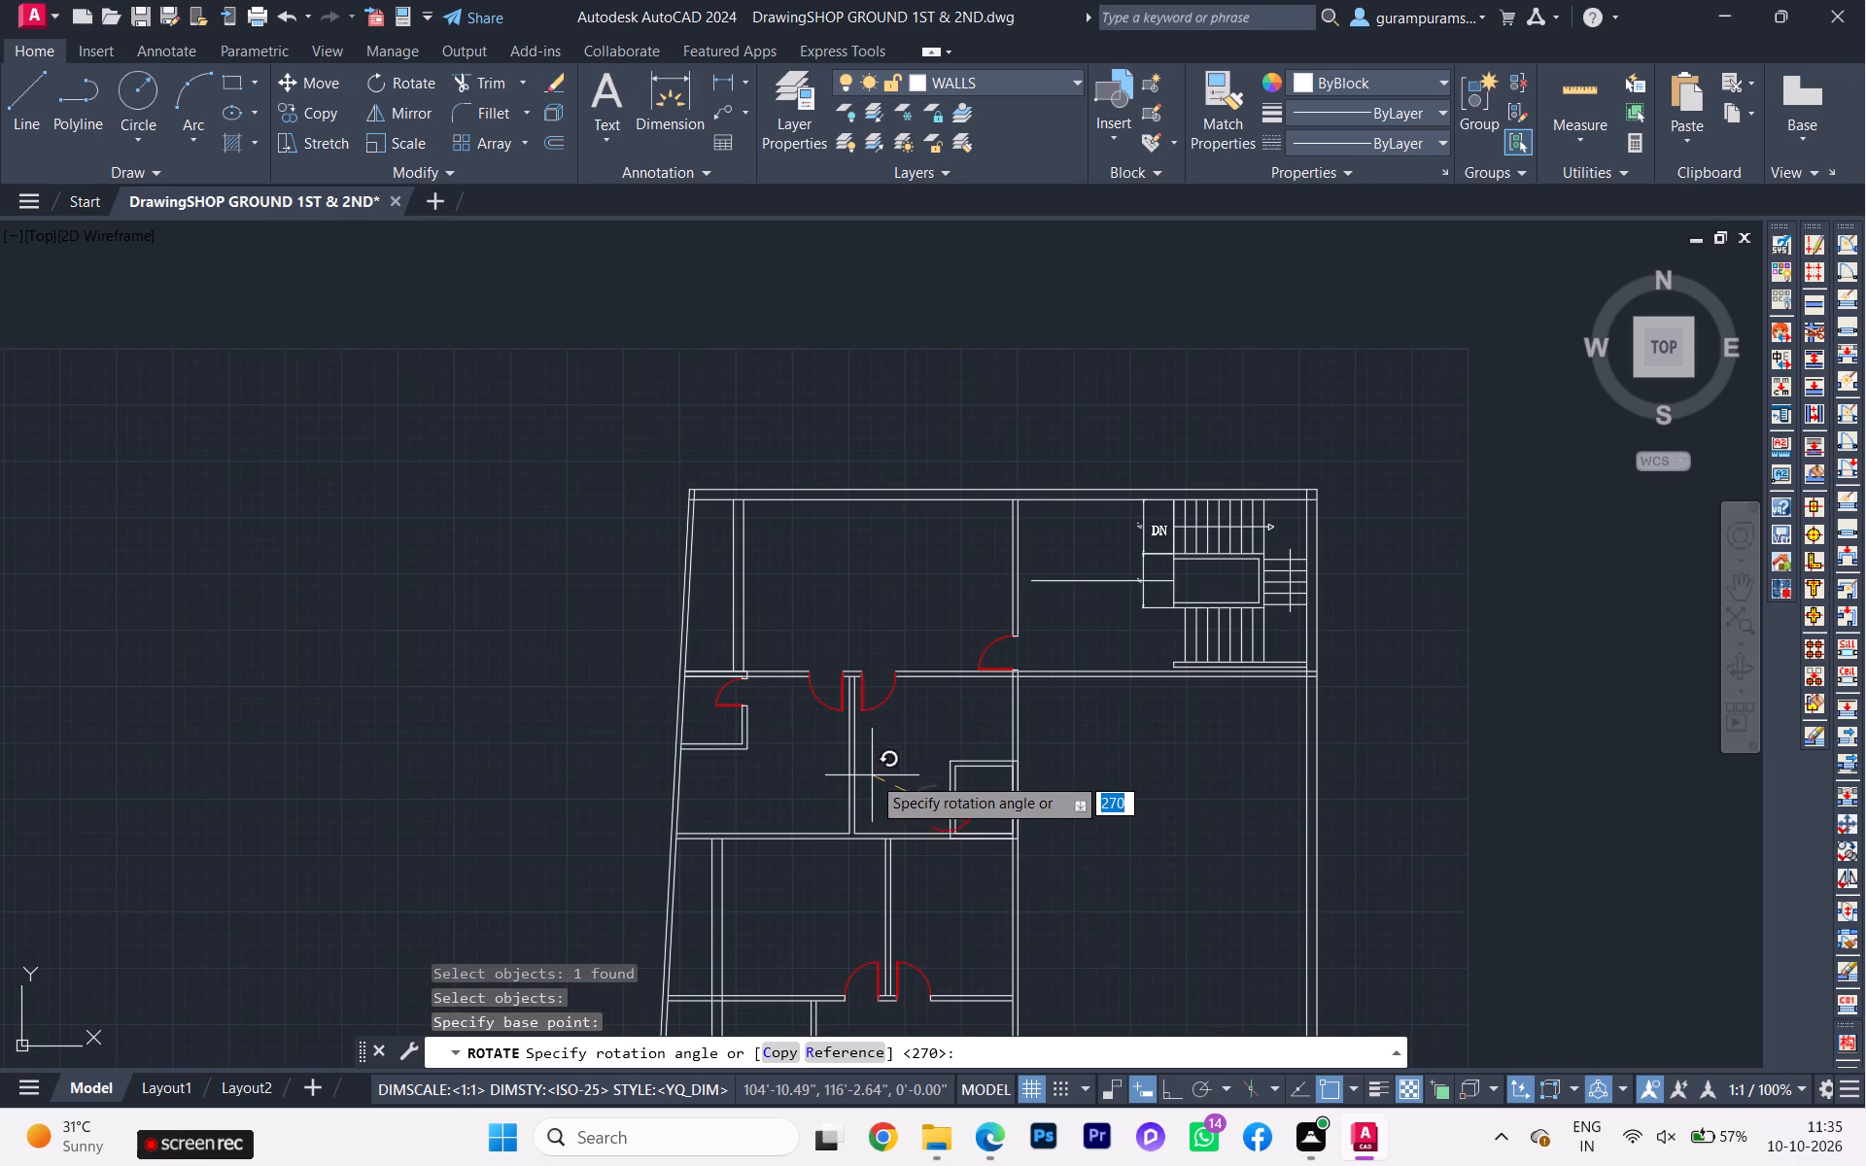
scroll(871, 782, "down", 2)
middle_click_drag(864, 798, 691, 795)
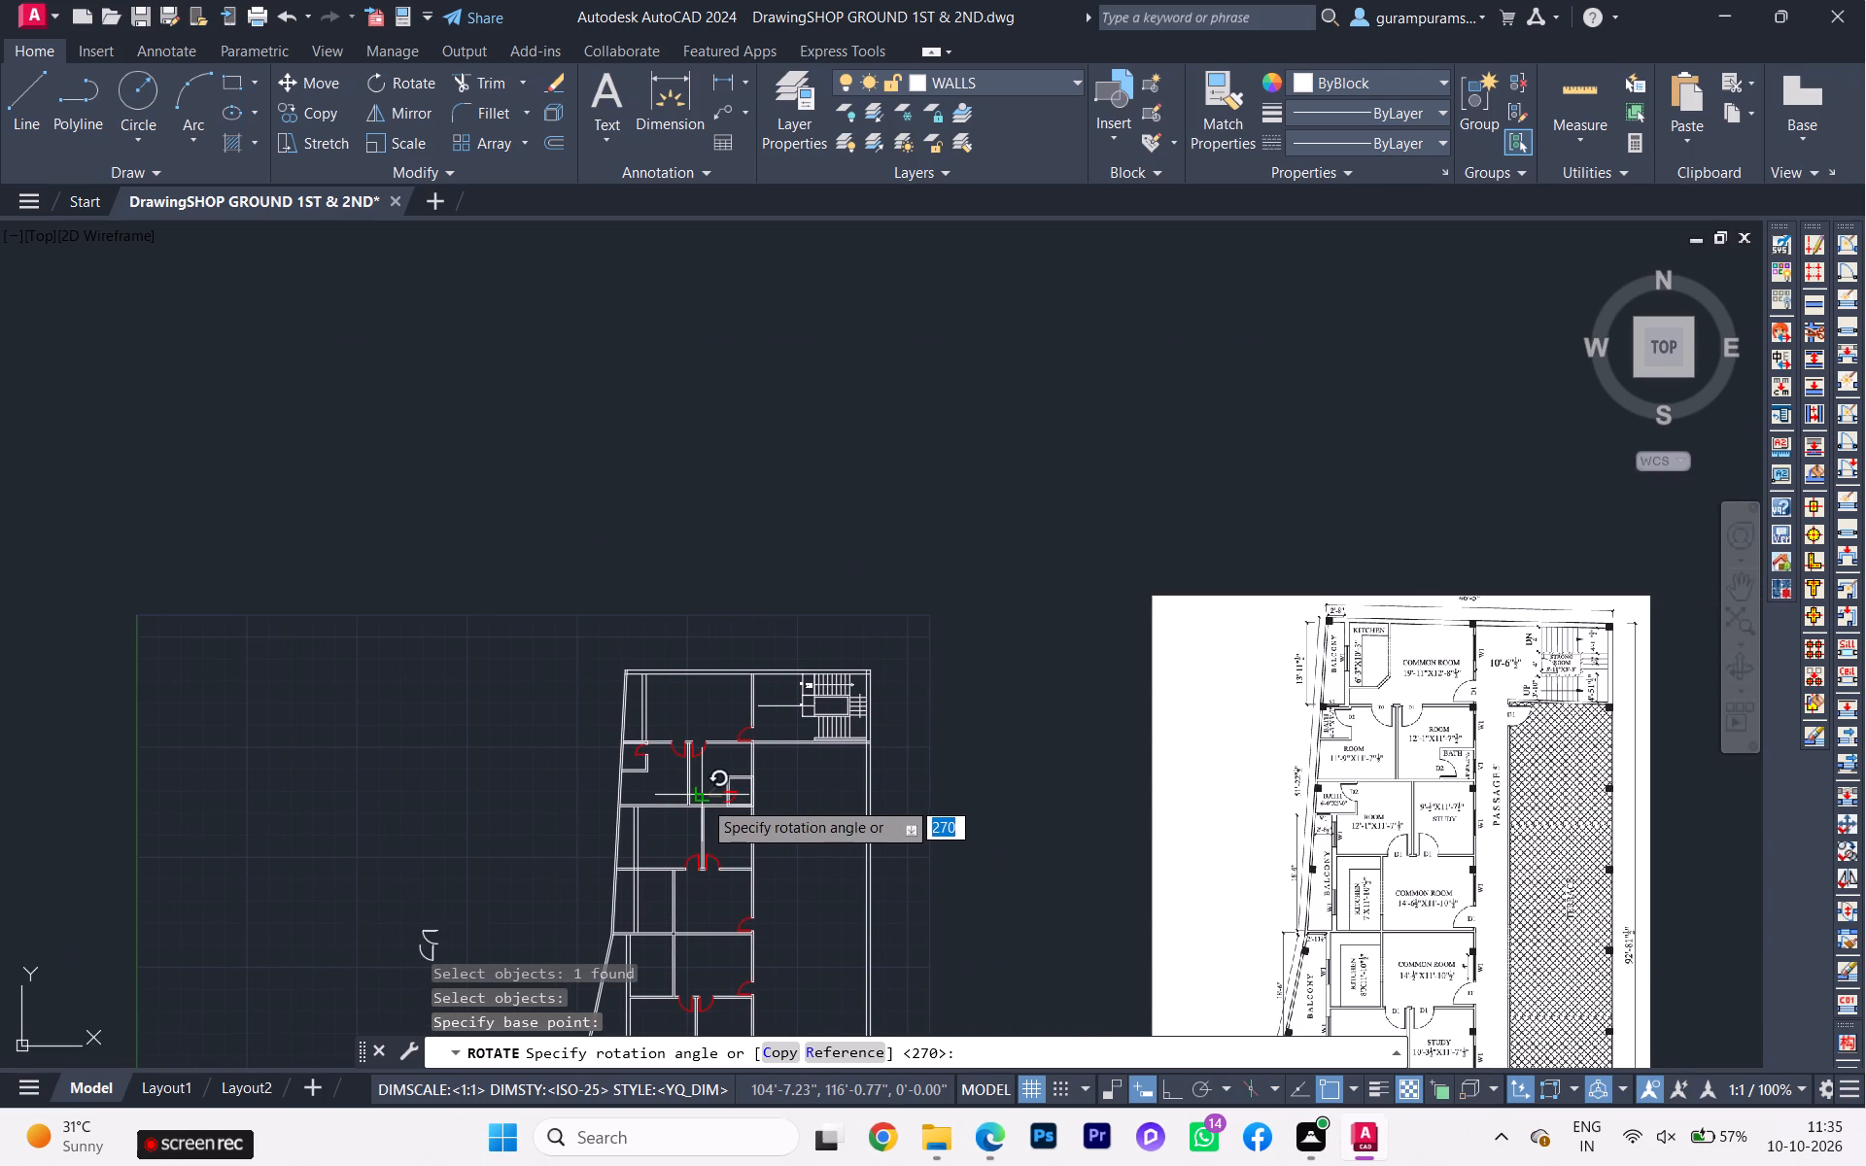
scroll(712, 806, "up", 2)
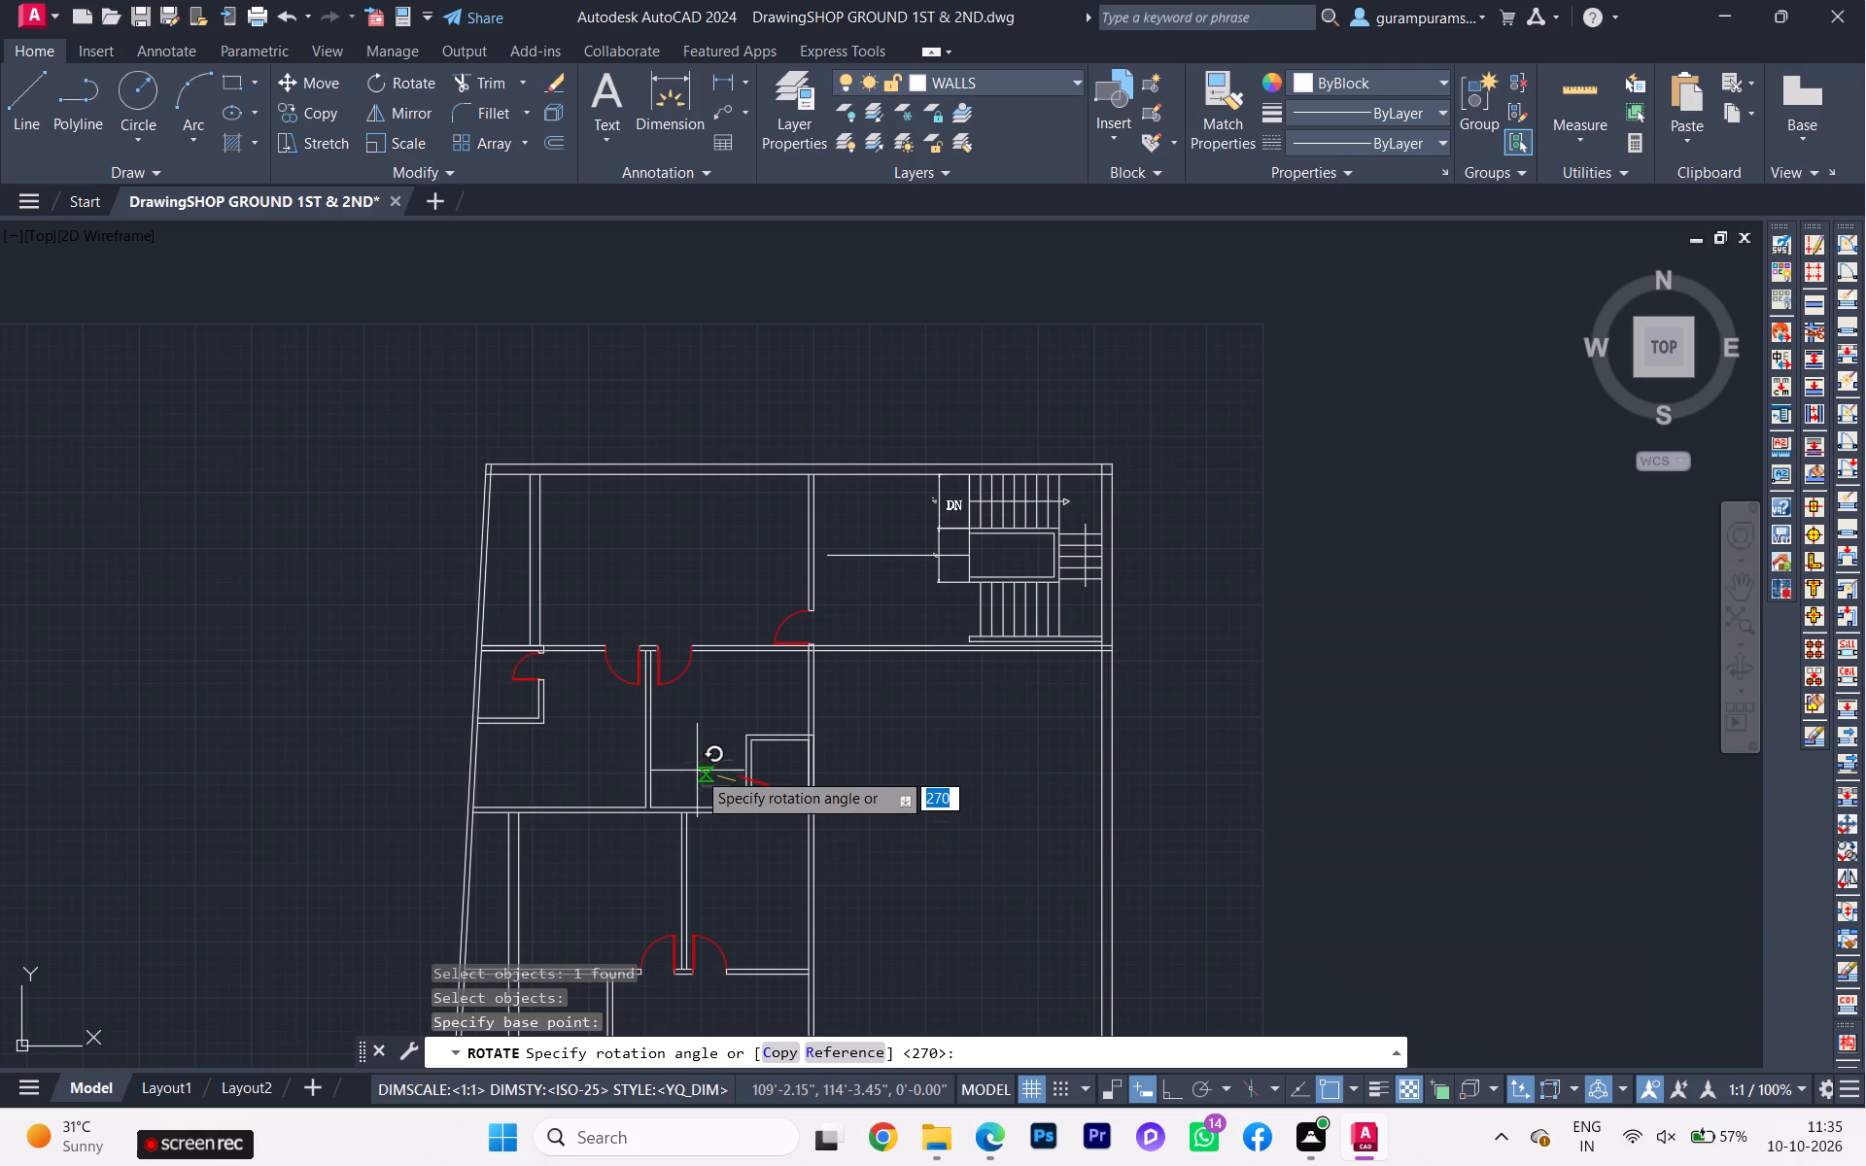
left_click(696, 782)
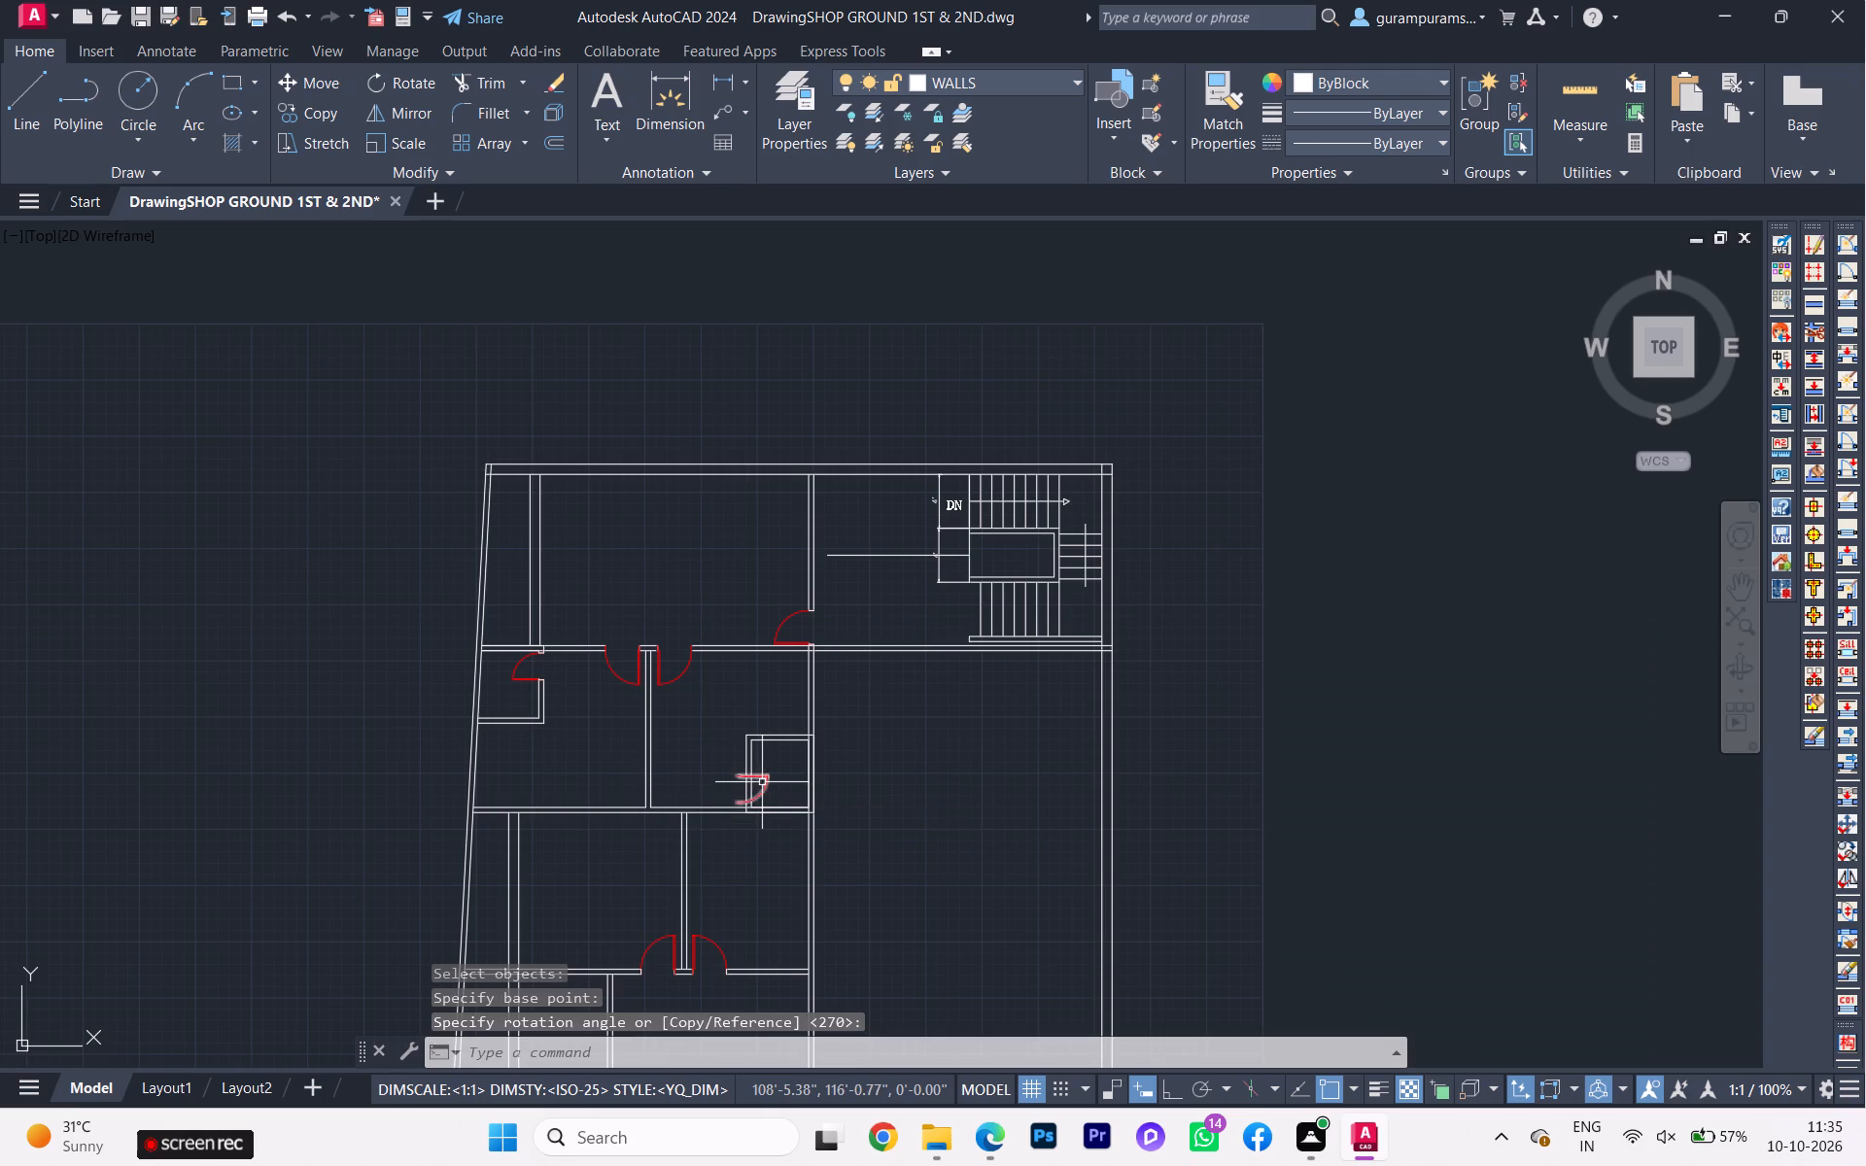
Mirror the eastern bath's door about a horizontal line south of it, erasing the source door.
left_click(762, 782)
left_click(425, 119)
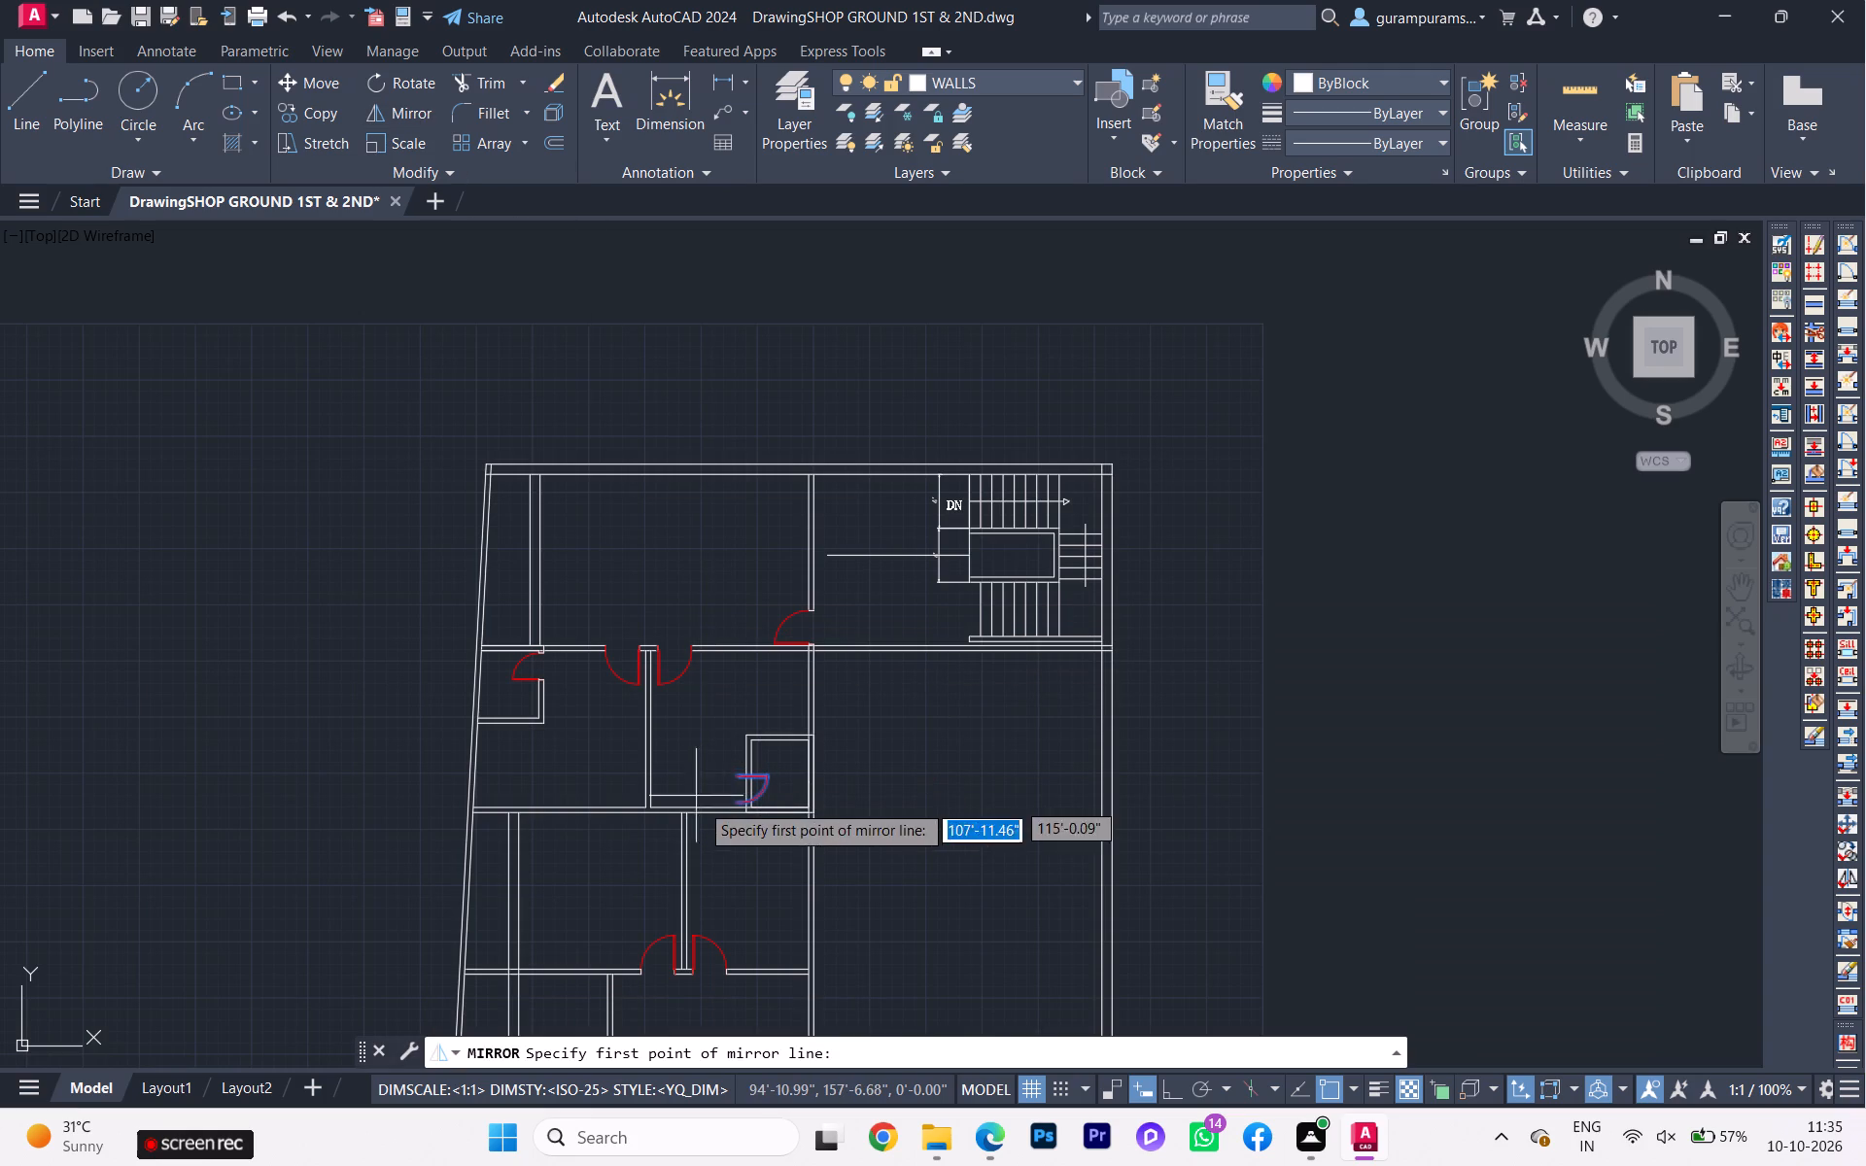
left_click(731, 838)
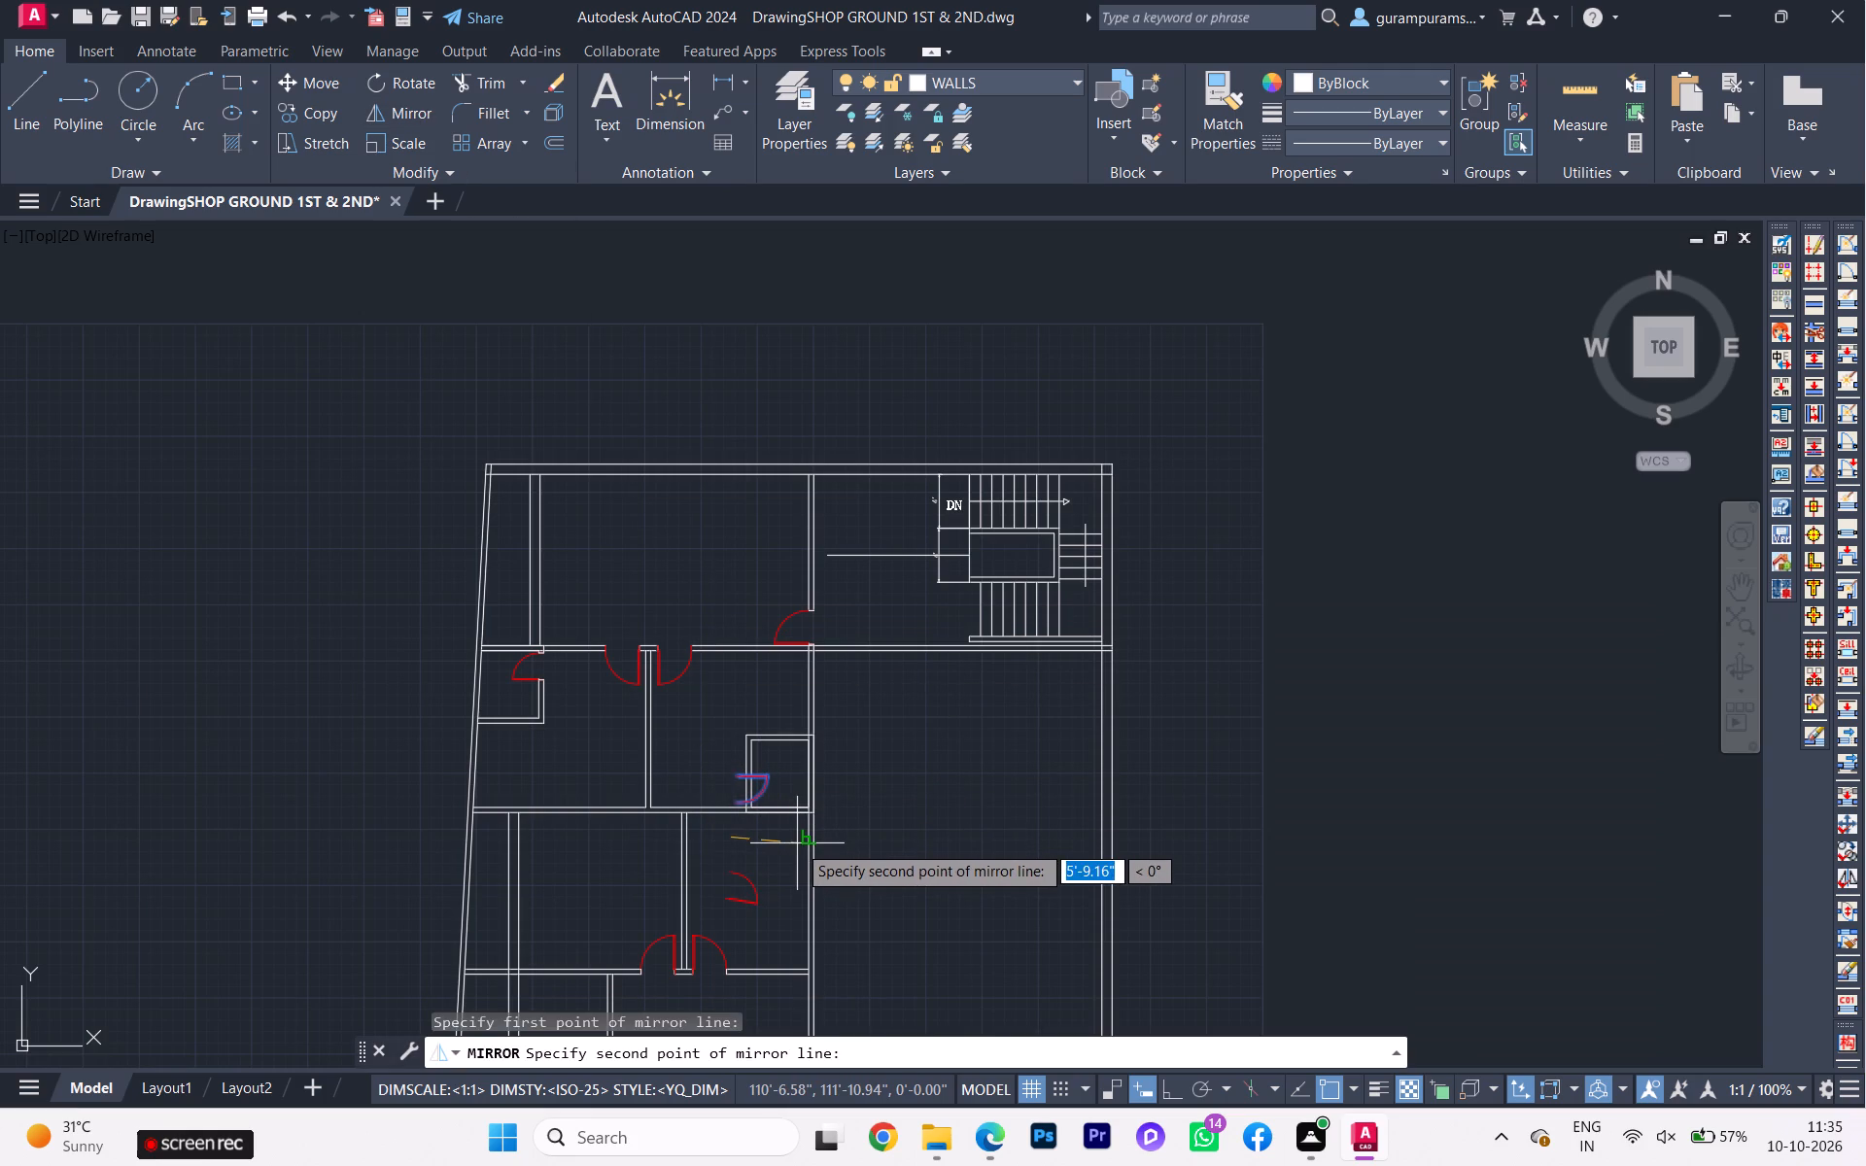
key("F8")
left_click(798, 843)
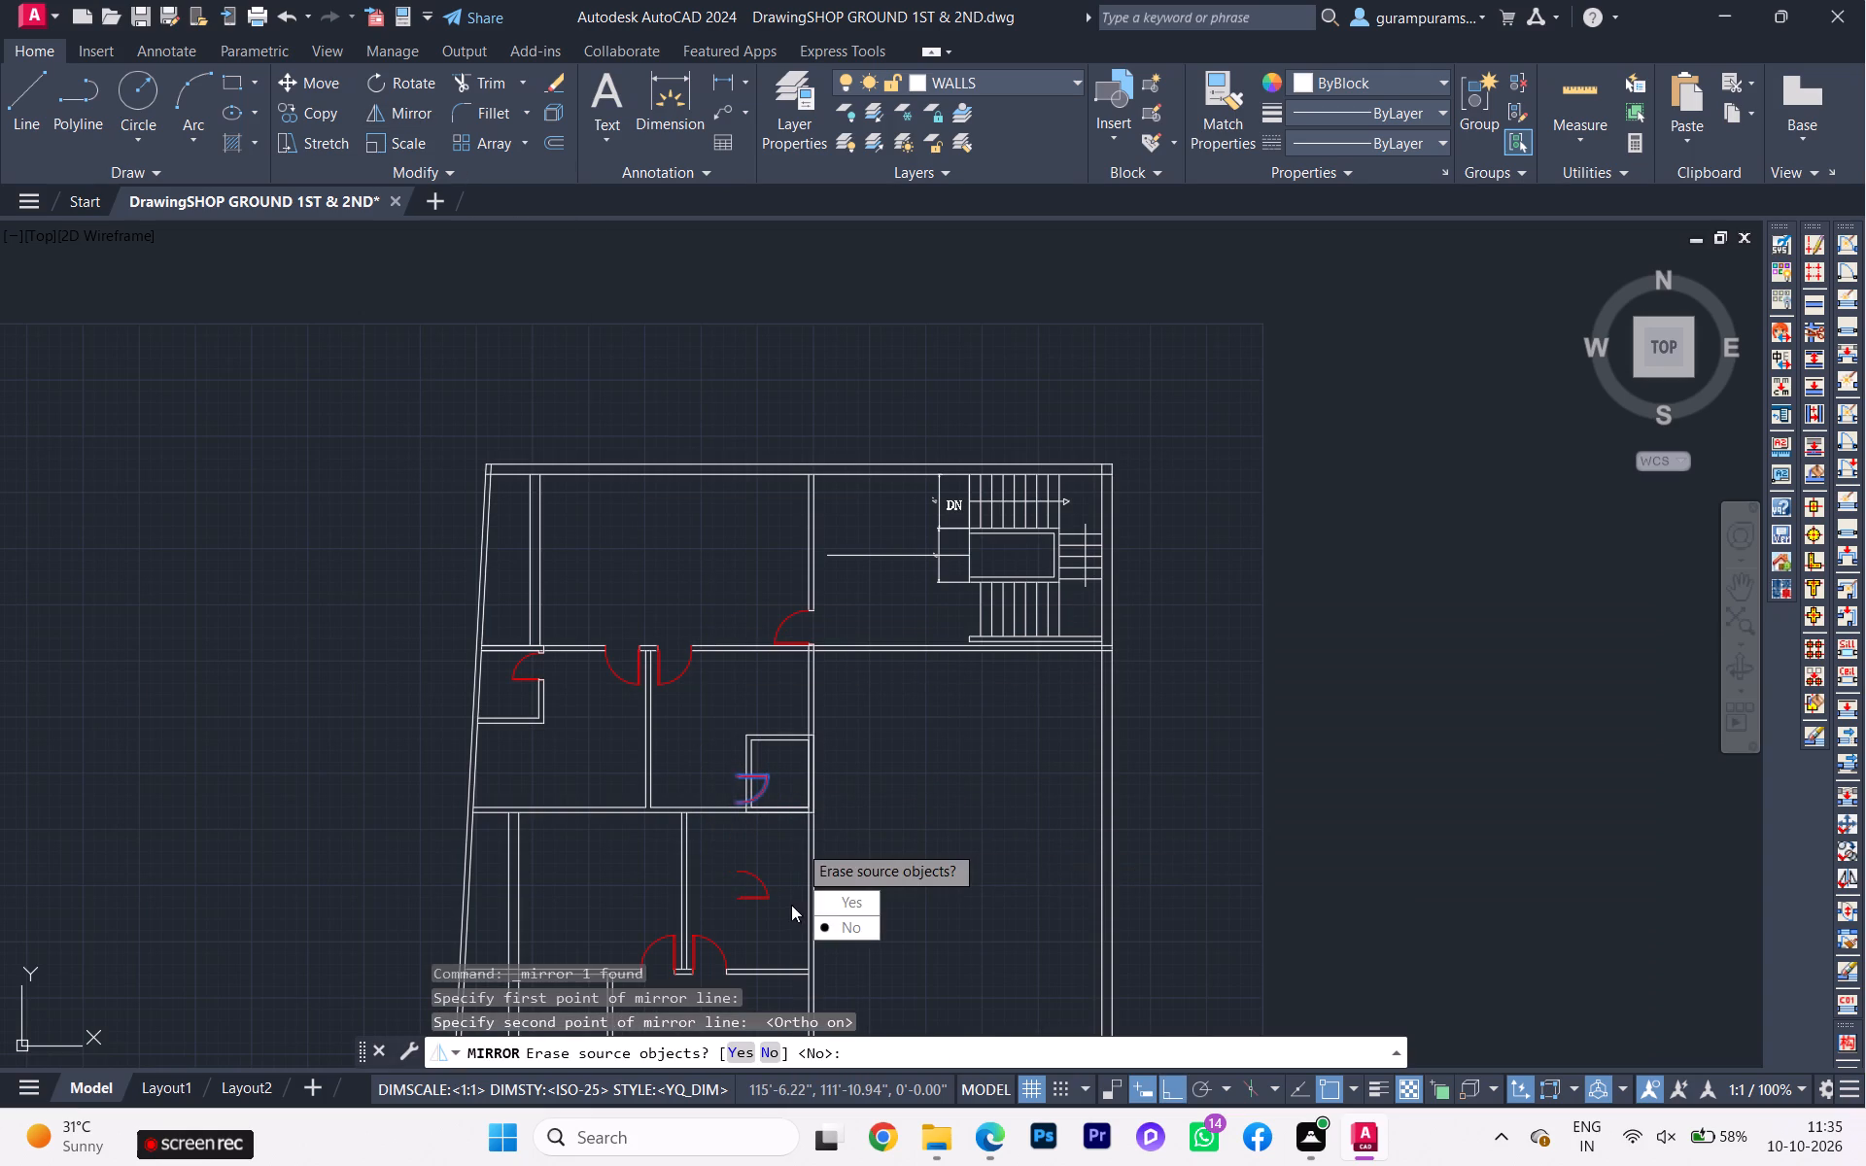
left_click(851, 889)
left_click_drag(887, 939, 851, 889)
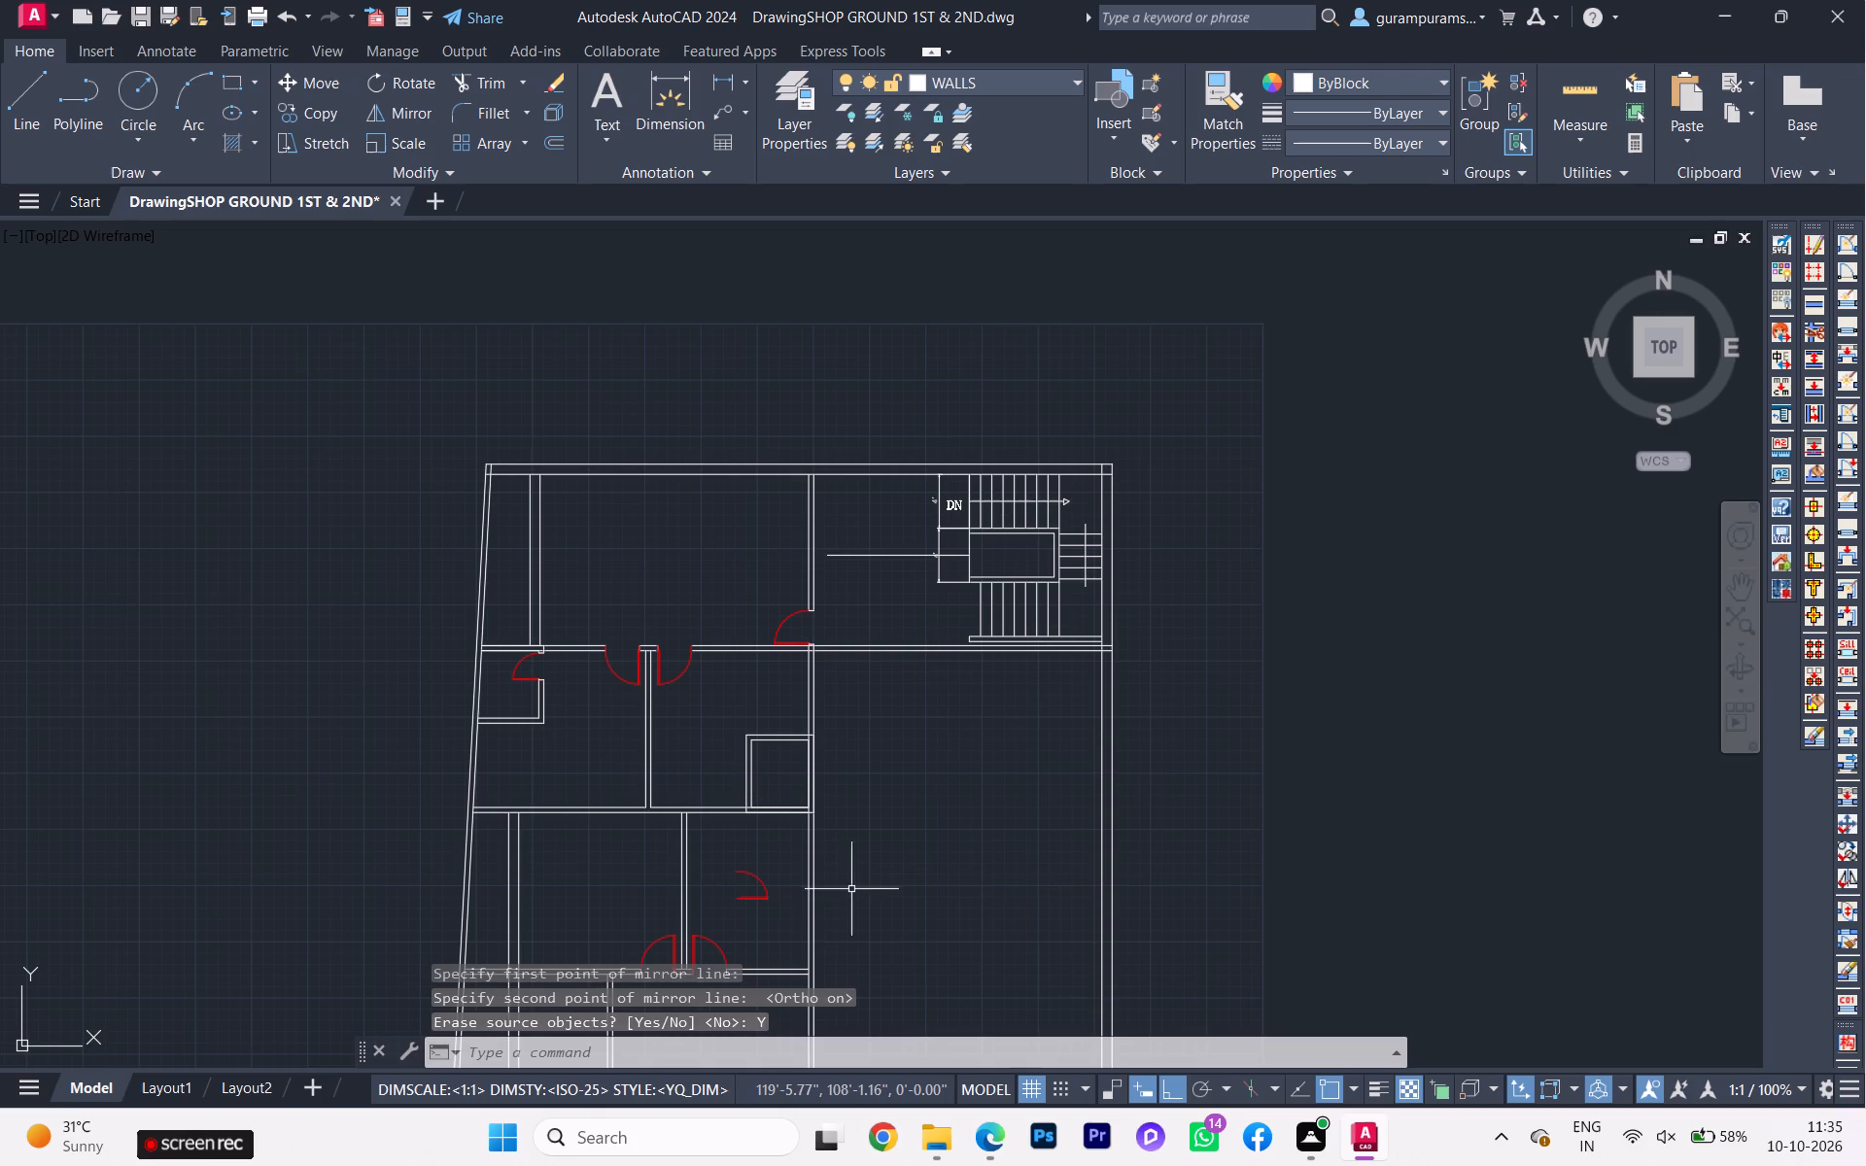
Move the mirrored door by its hinge-side end onto the outer west wall line of the eastern bath, near the bath's south end.
left_click(742, 901)
scroll(736, 905, "up", 5)
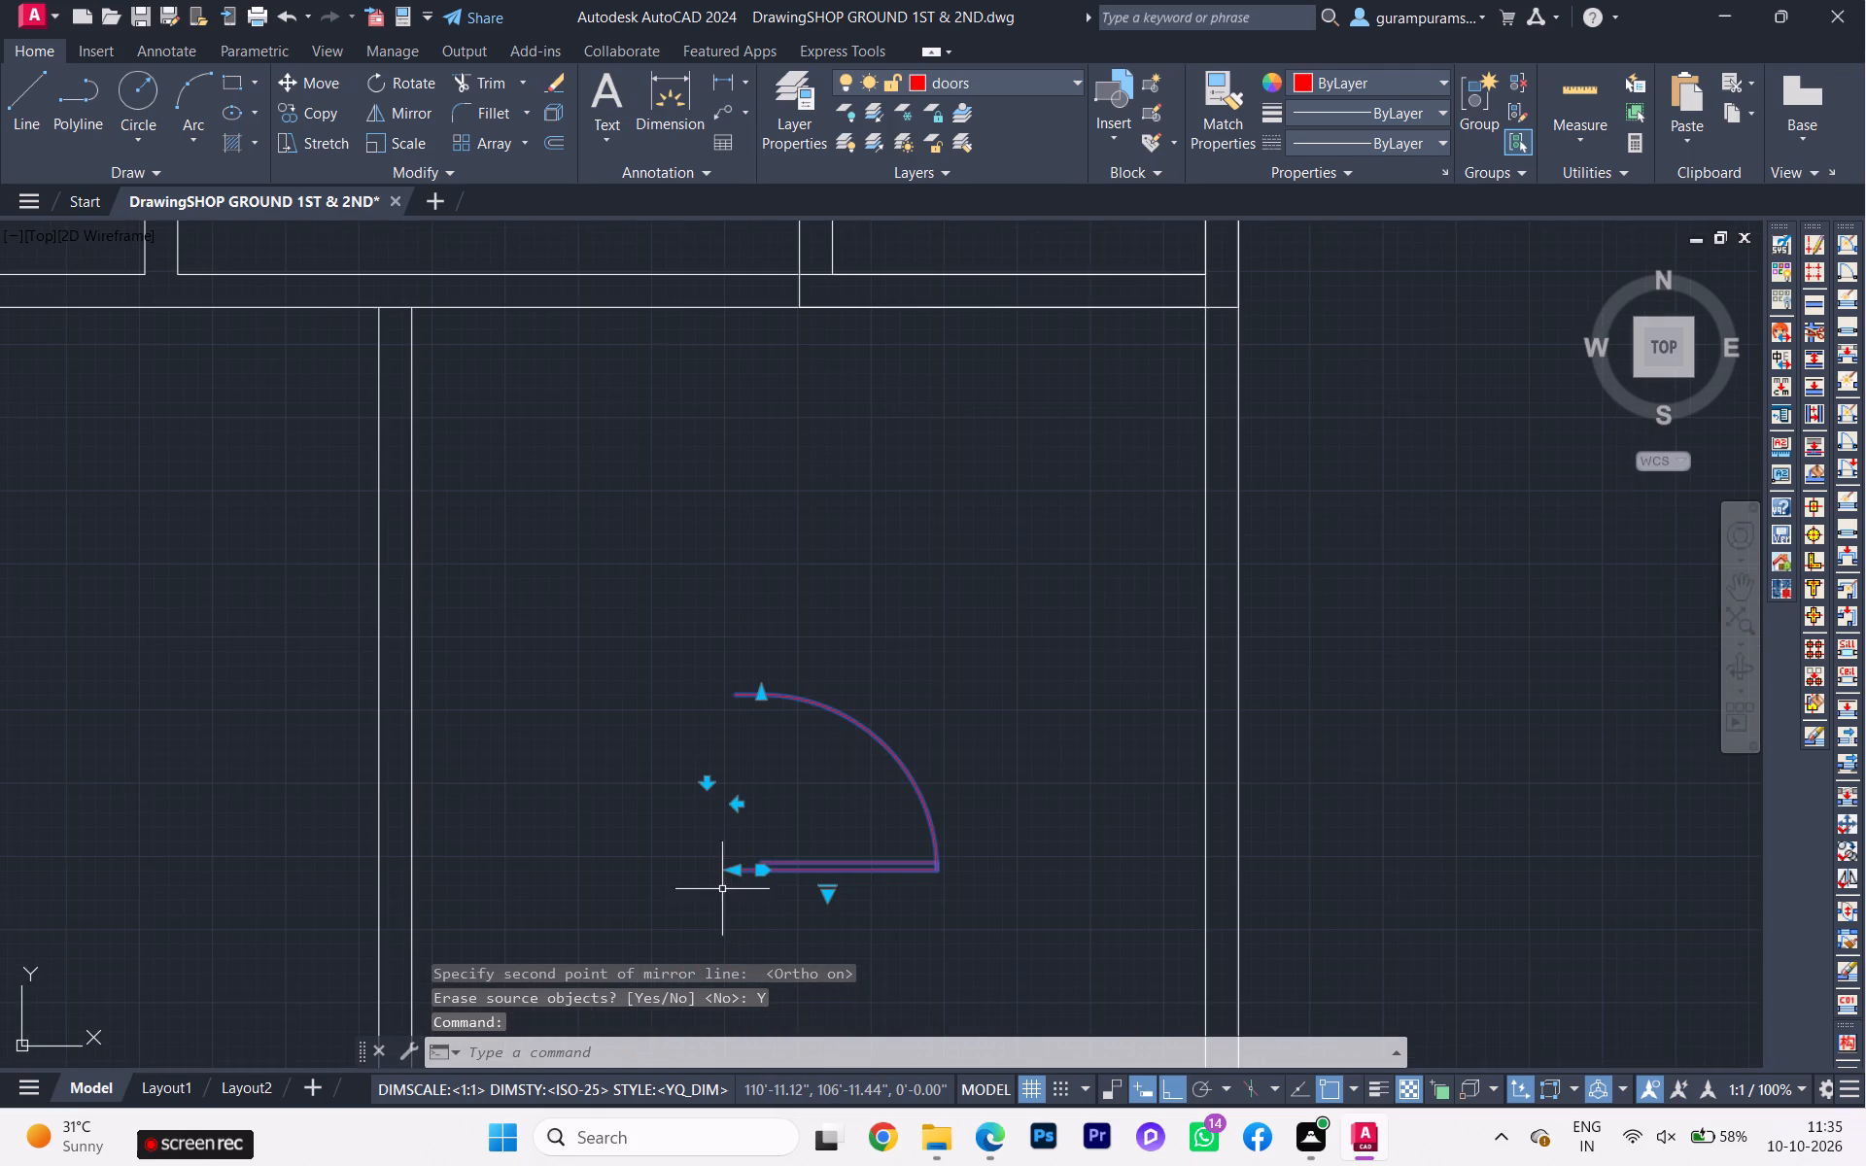
key("m")
key("Return")
scroll(743, 884, "up", 2)
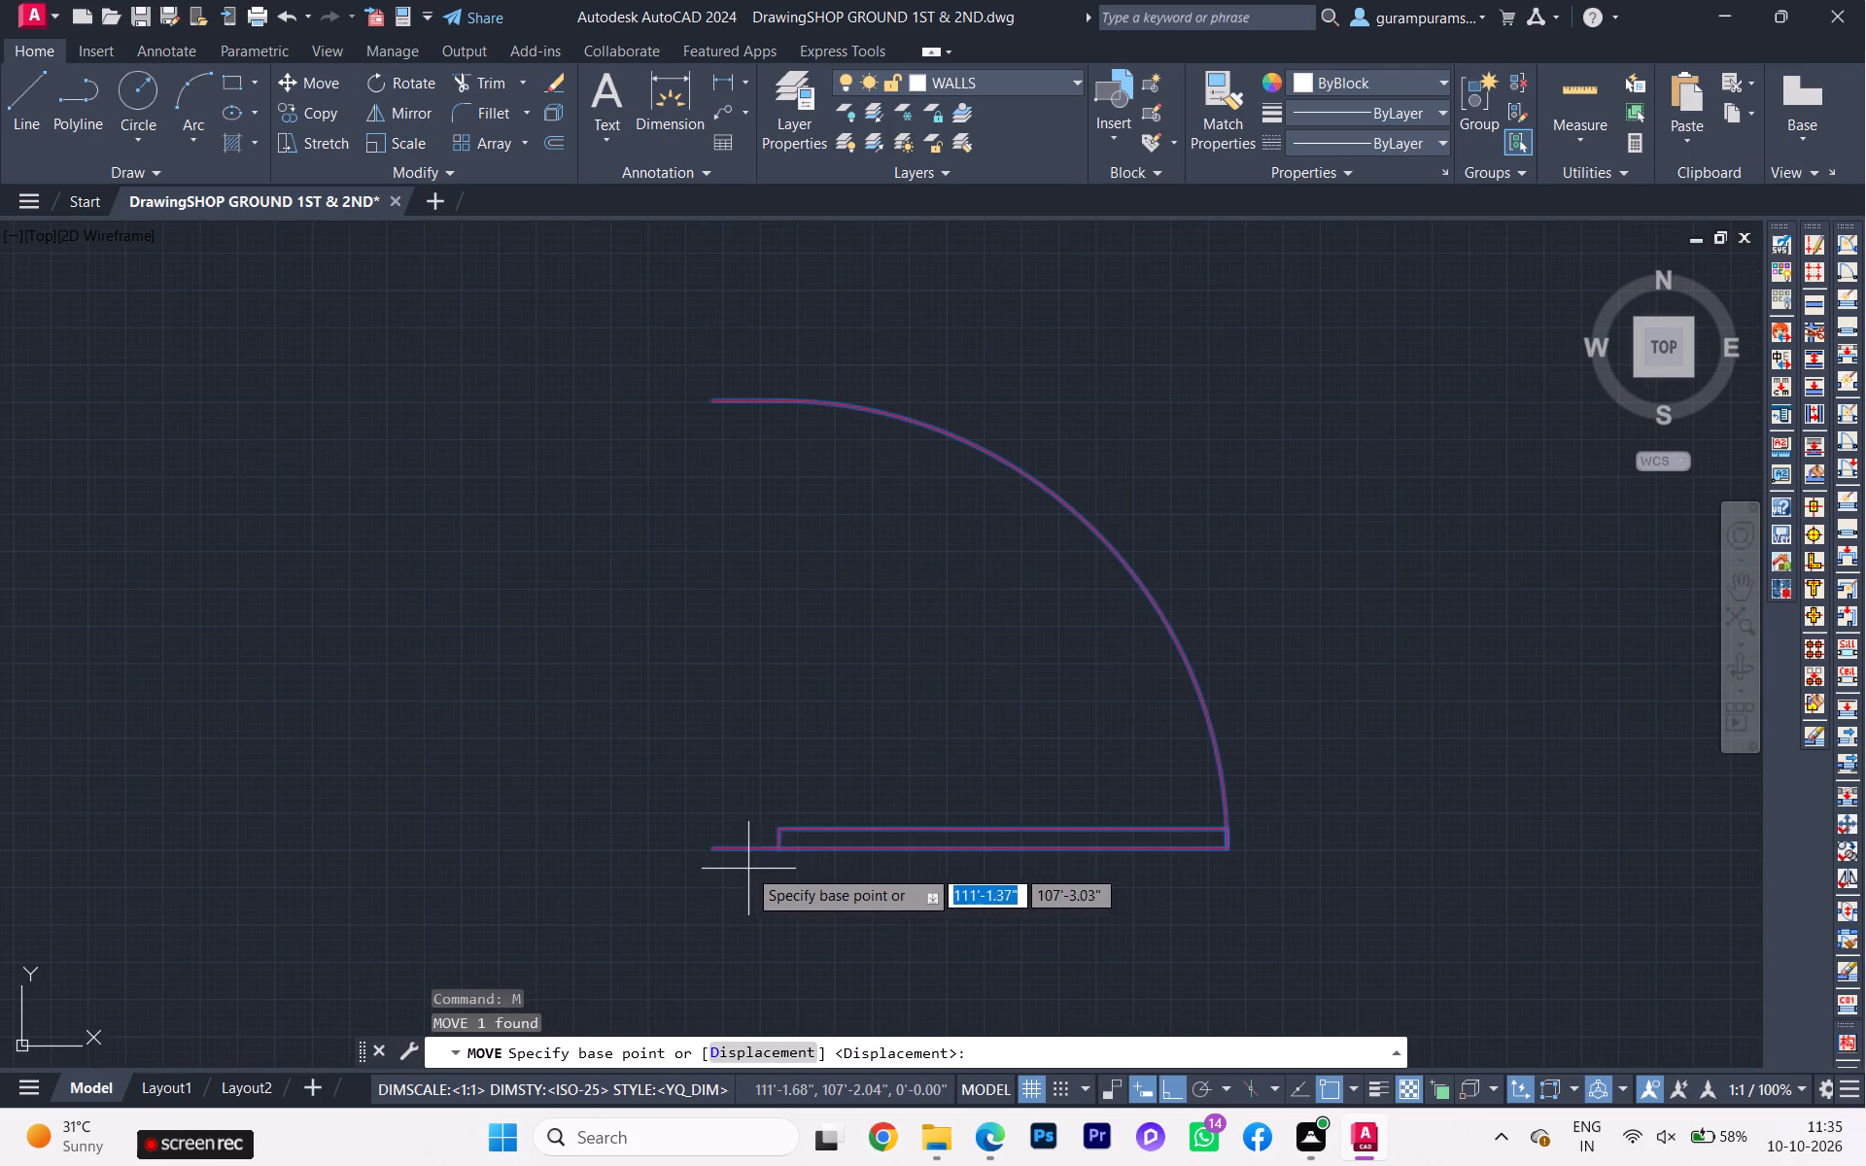
left_click(709, 847)
scroll(714, 843, "down", 5)
scroll(725, 617, "up", 2)
scroll(727, 610, "down", 1)
scroll(727, 610, "up", 2)
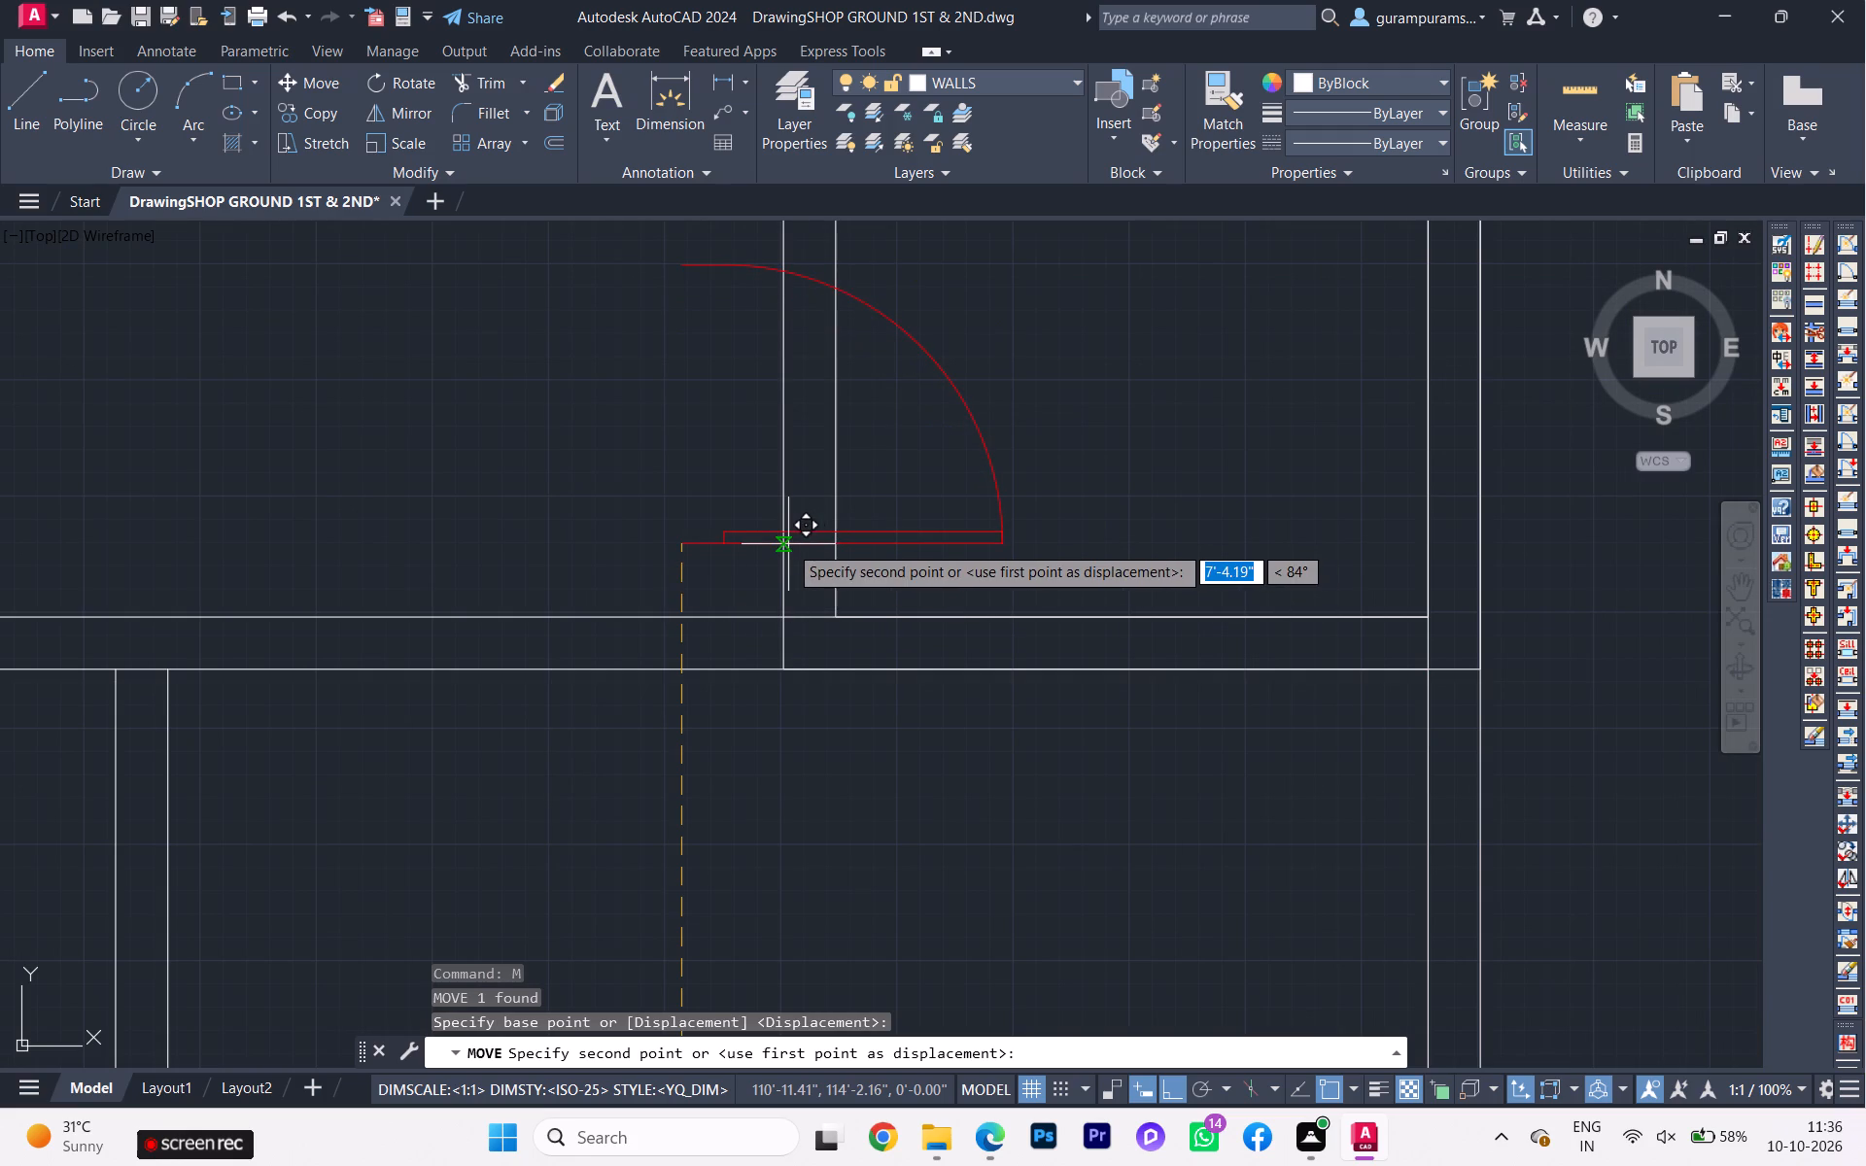
key("F8")
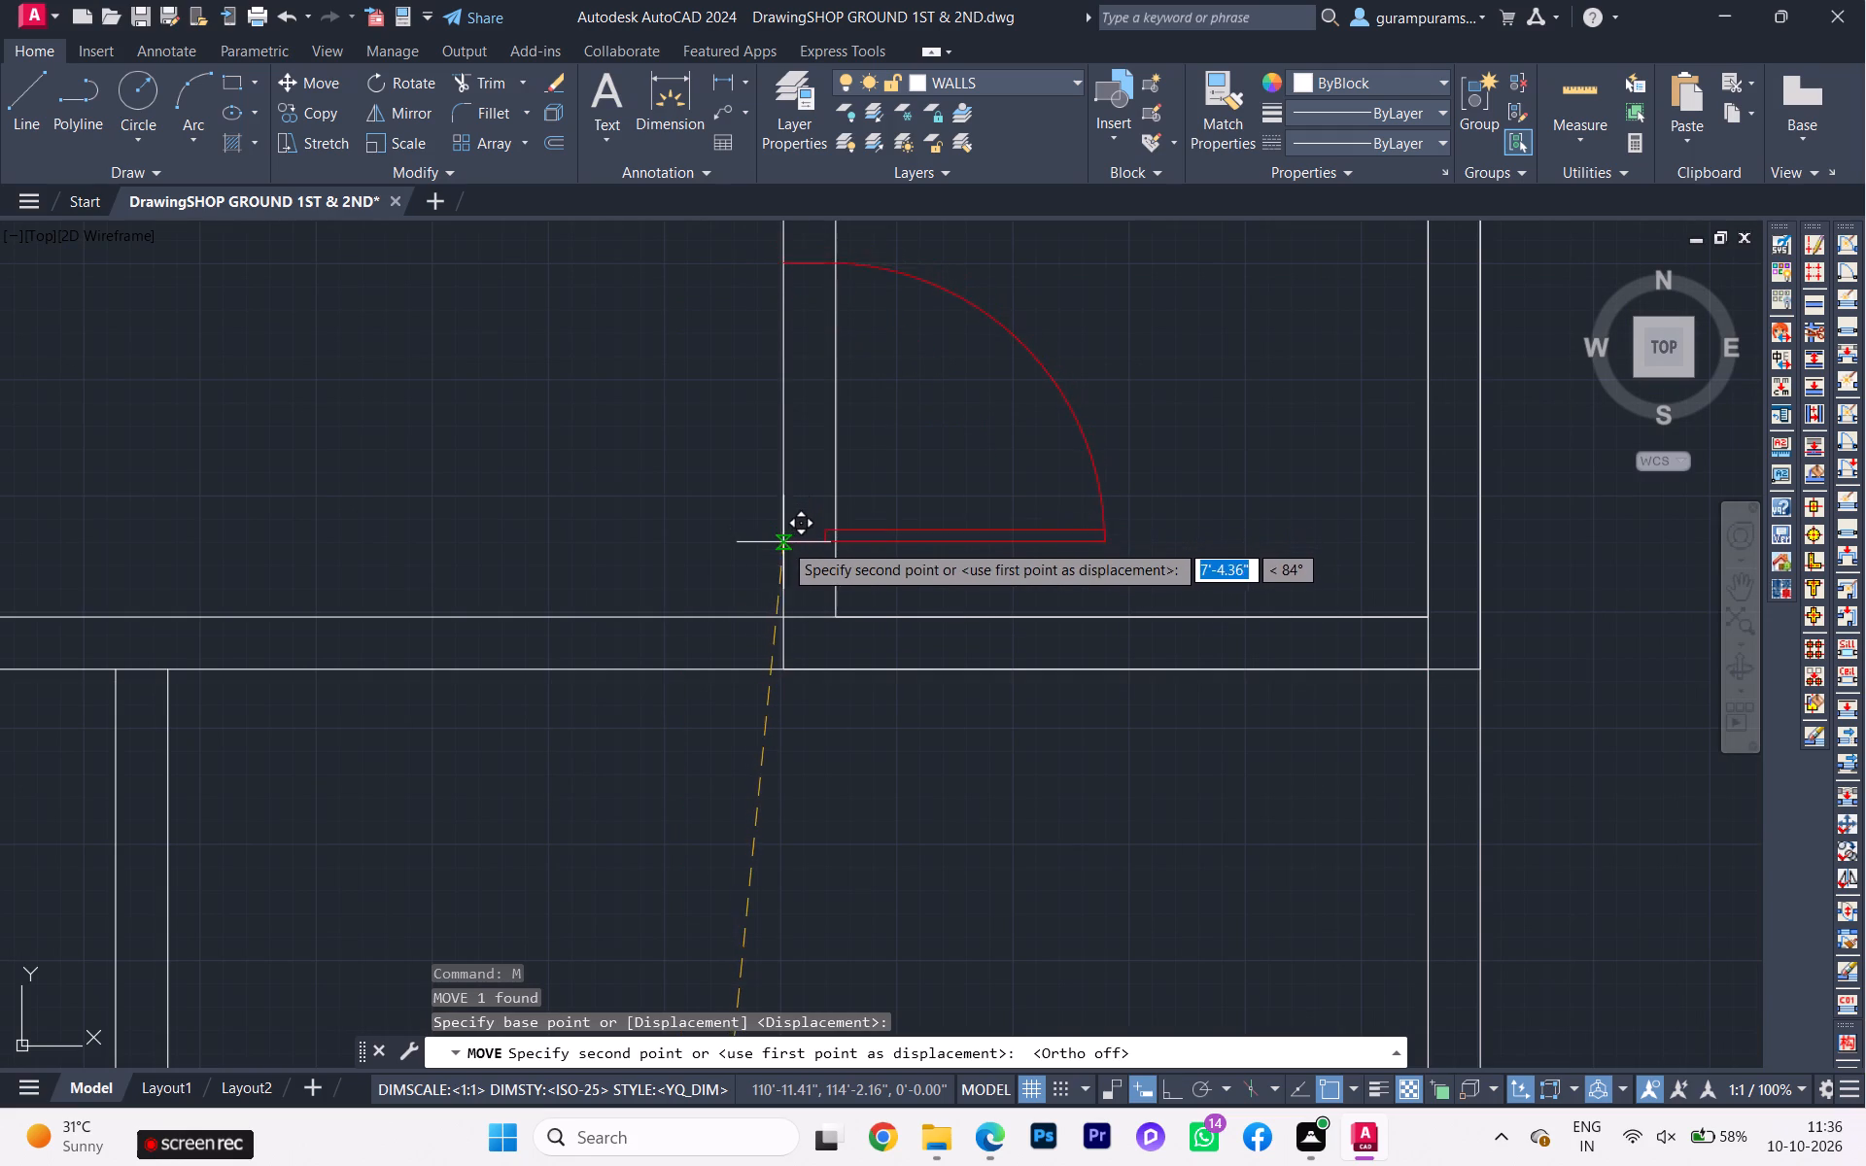
left_click(784, 579)
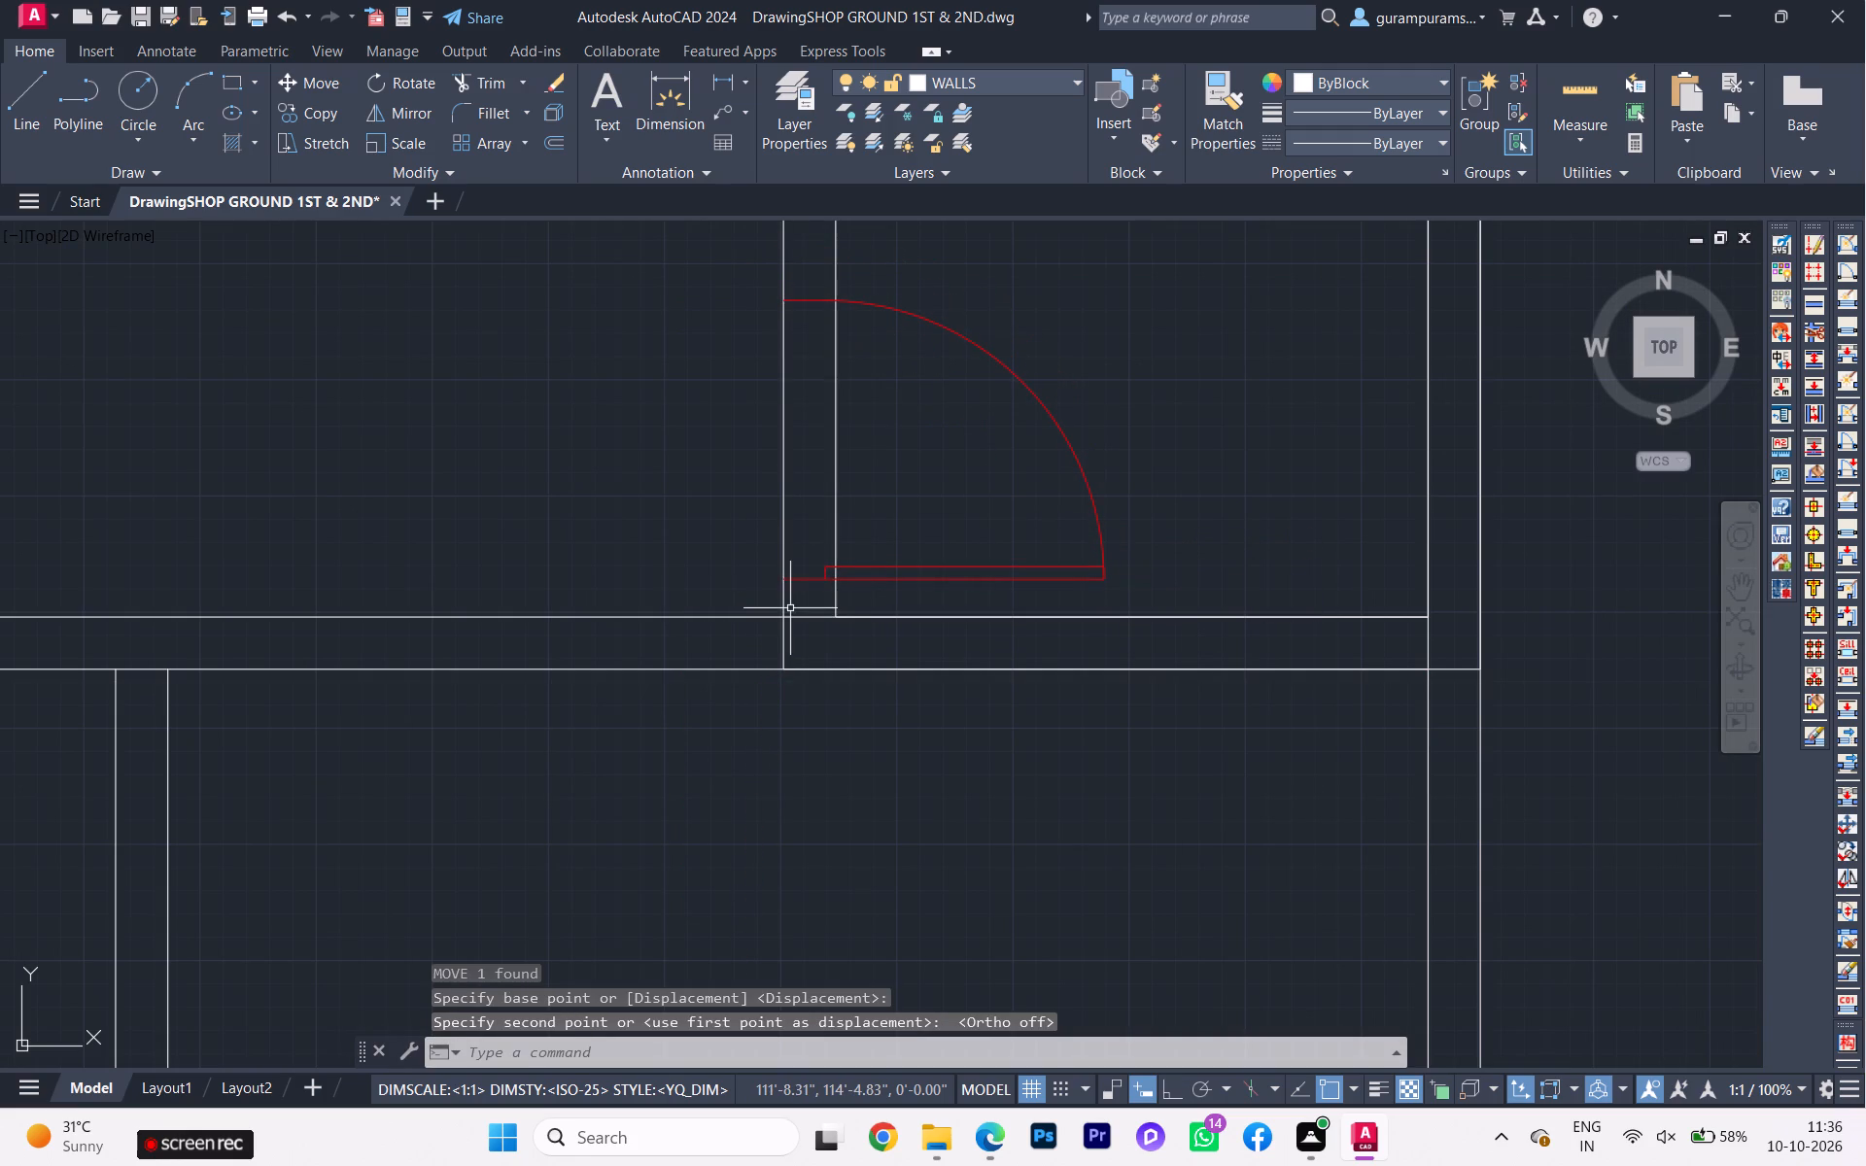
Draw two jamb lines across the eastern bath's west wall, one at each end of the door.
key("l")
key("Return")
scroll(806, 606, "up", 2)
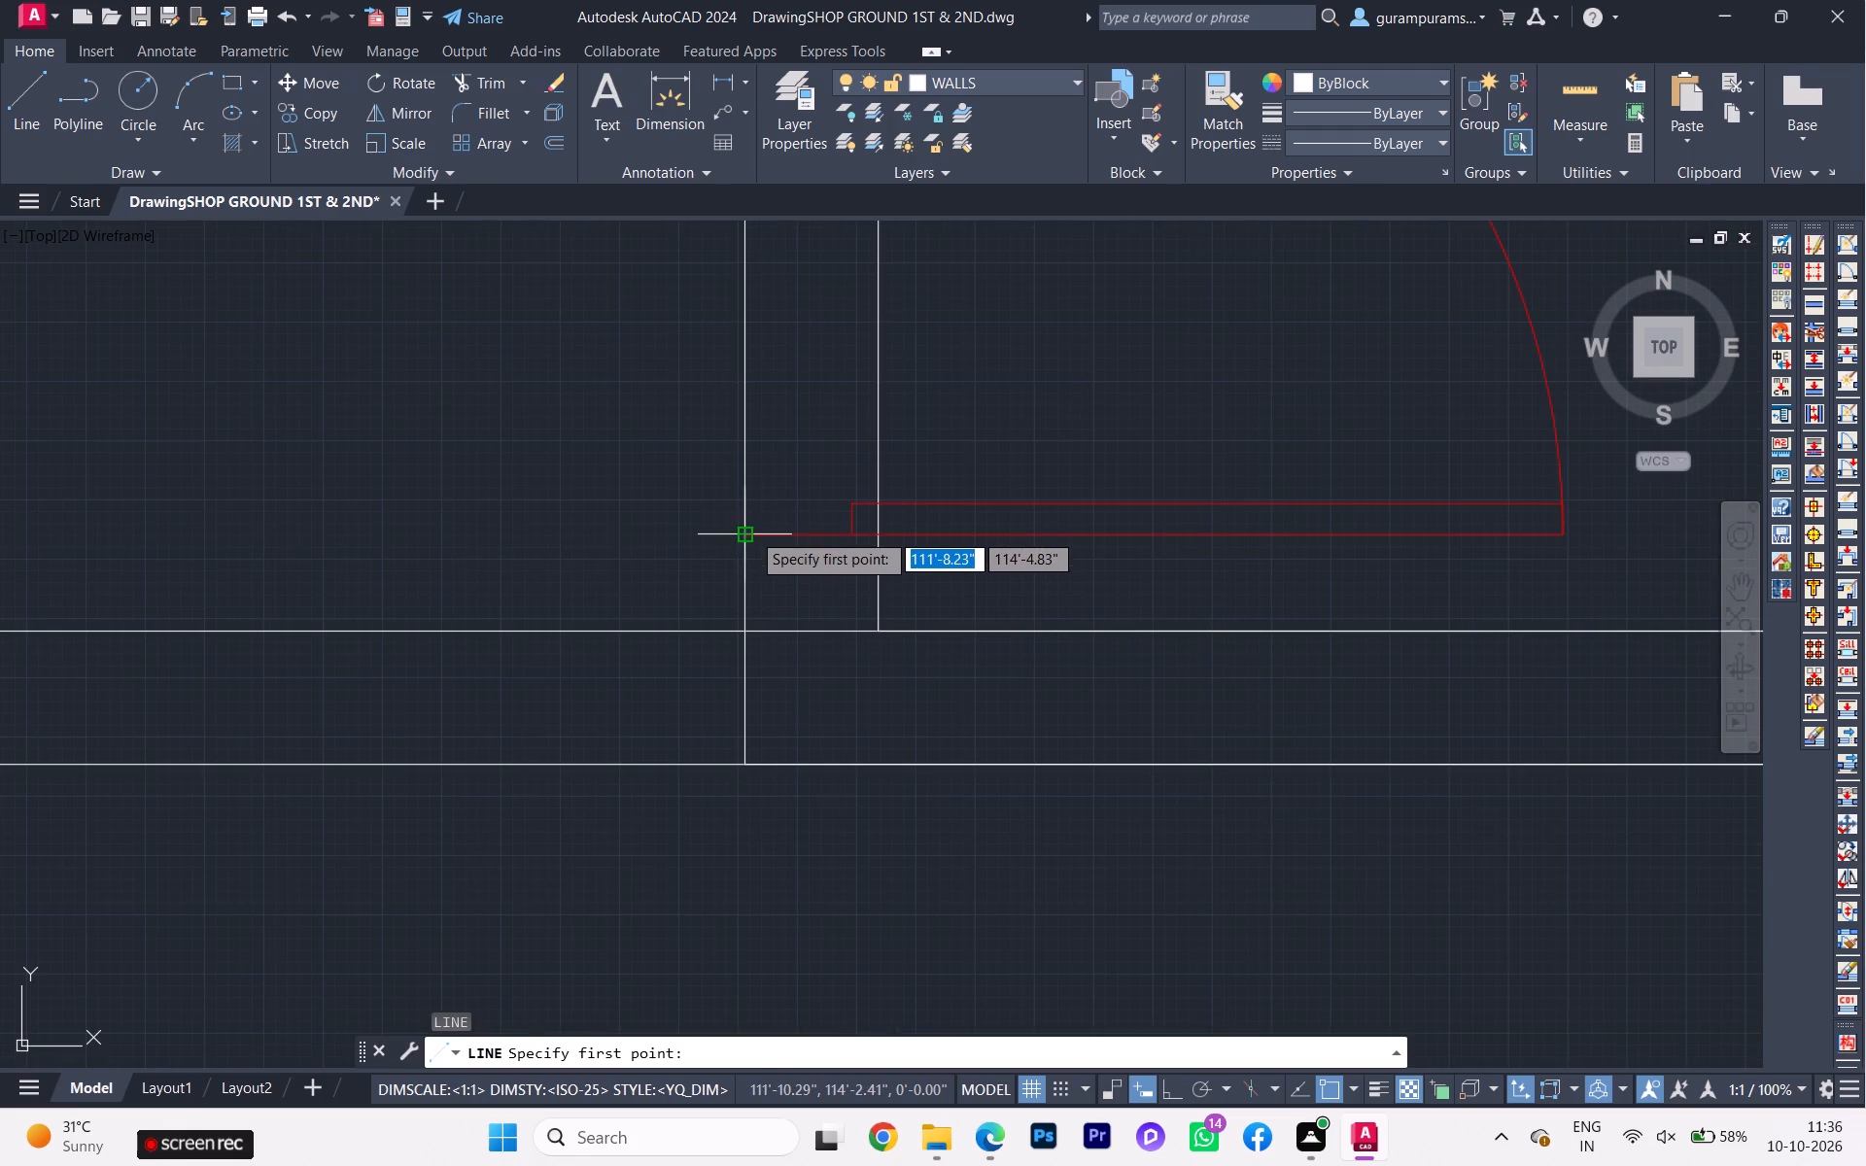
left_click(749, 533)
left_click(883, 540)
key("space")
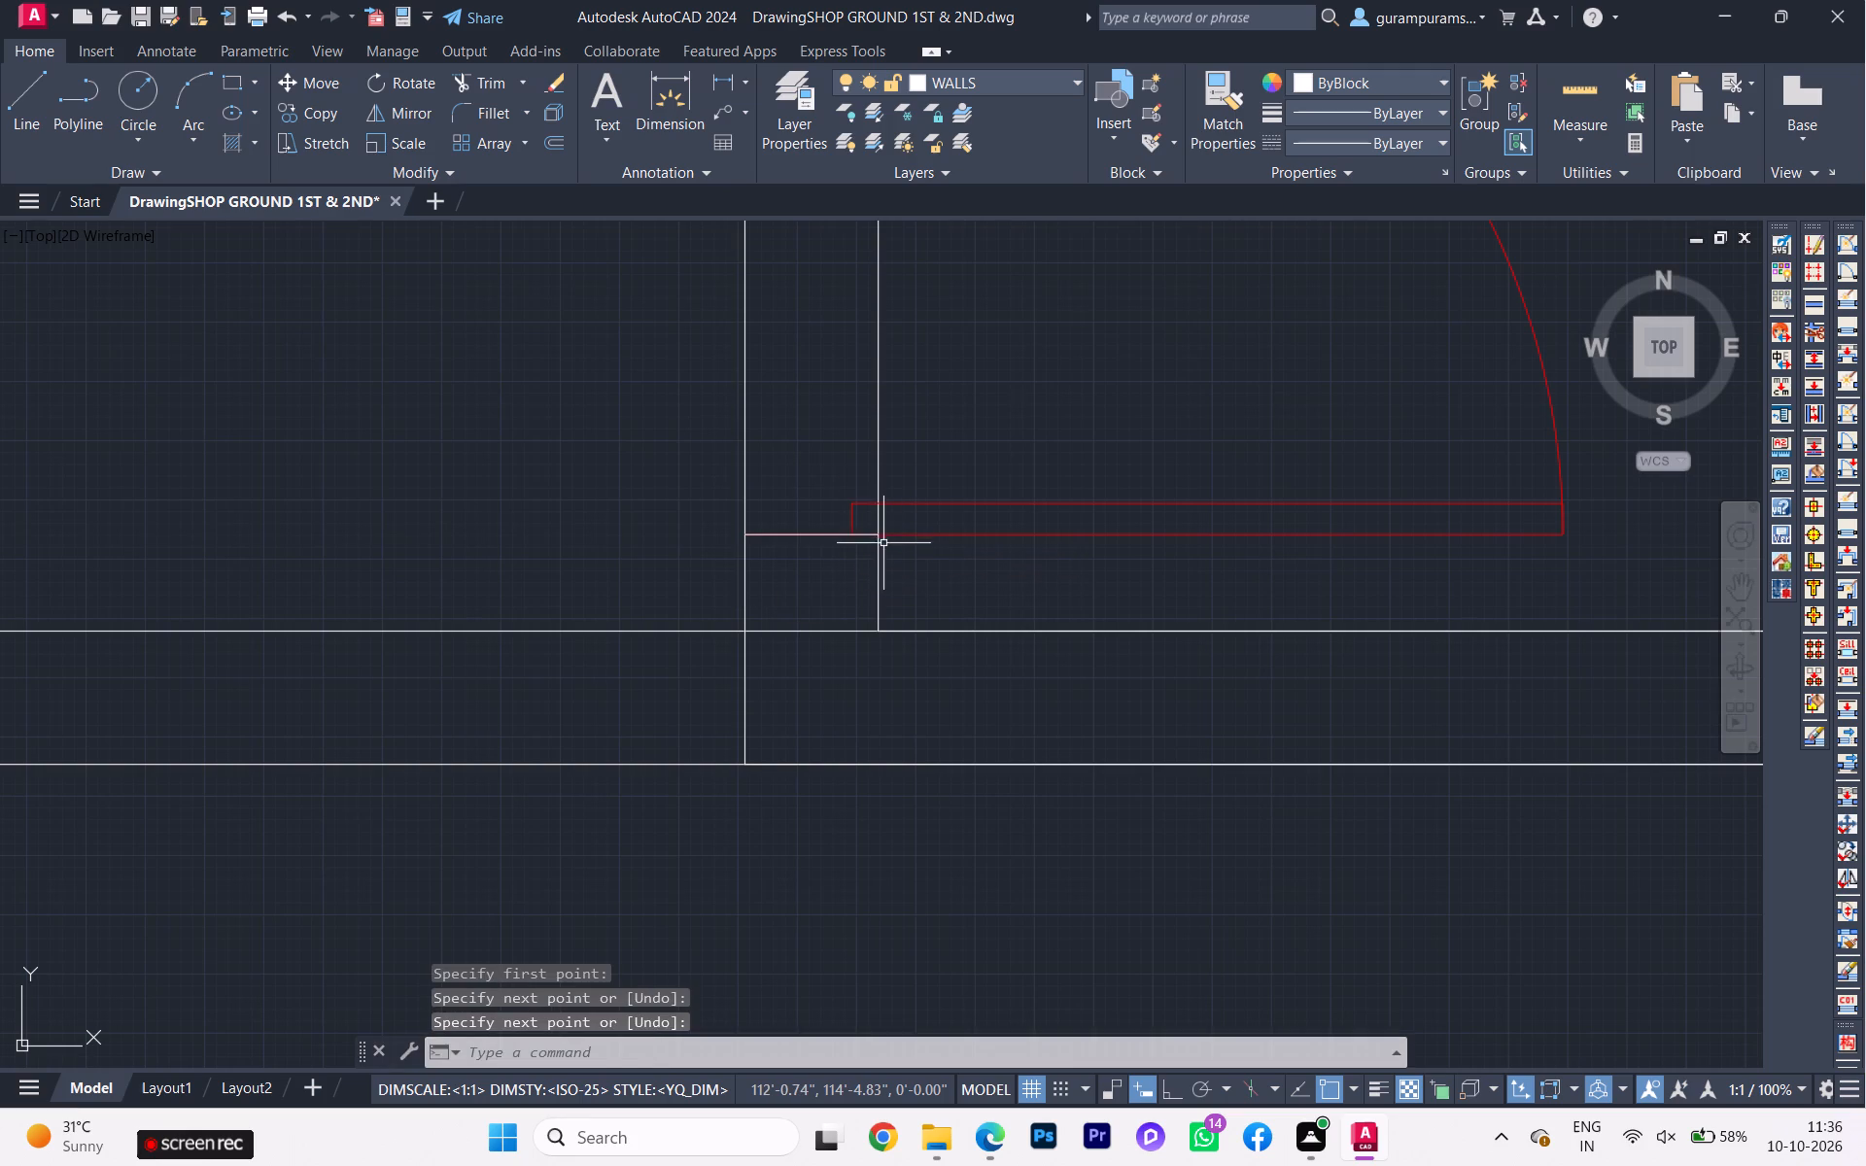
key("space")
scroll(882, 605, "down", 2)
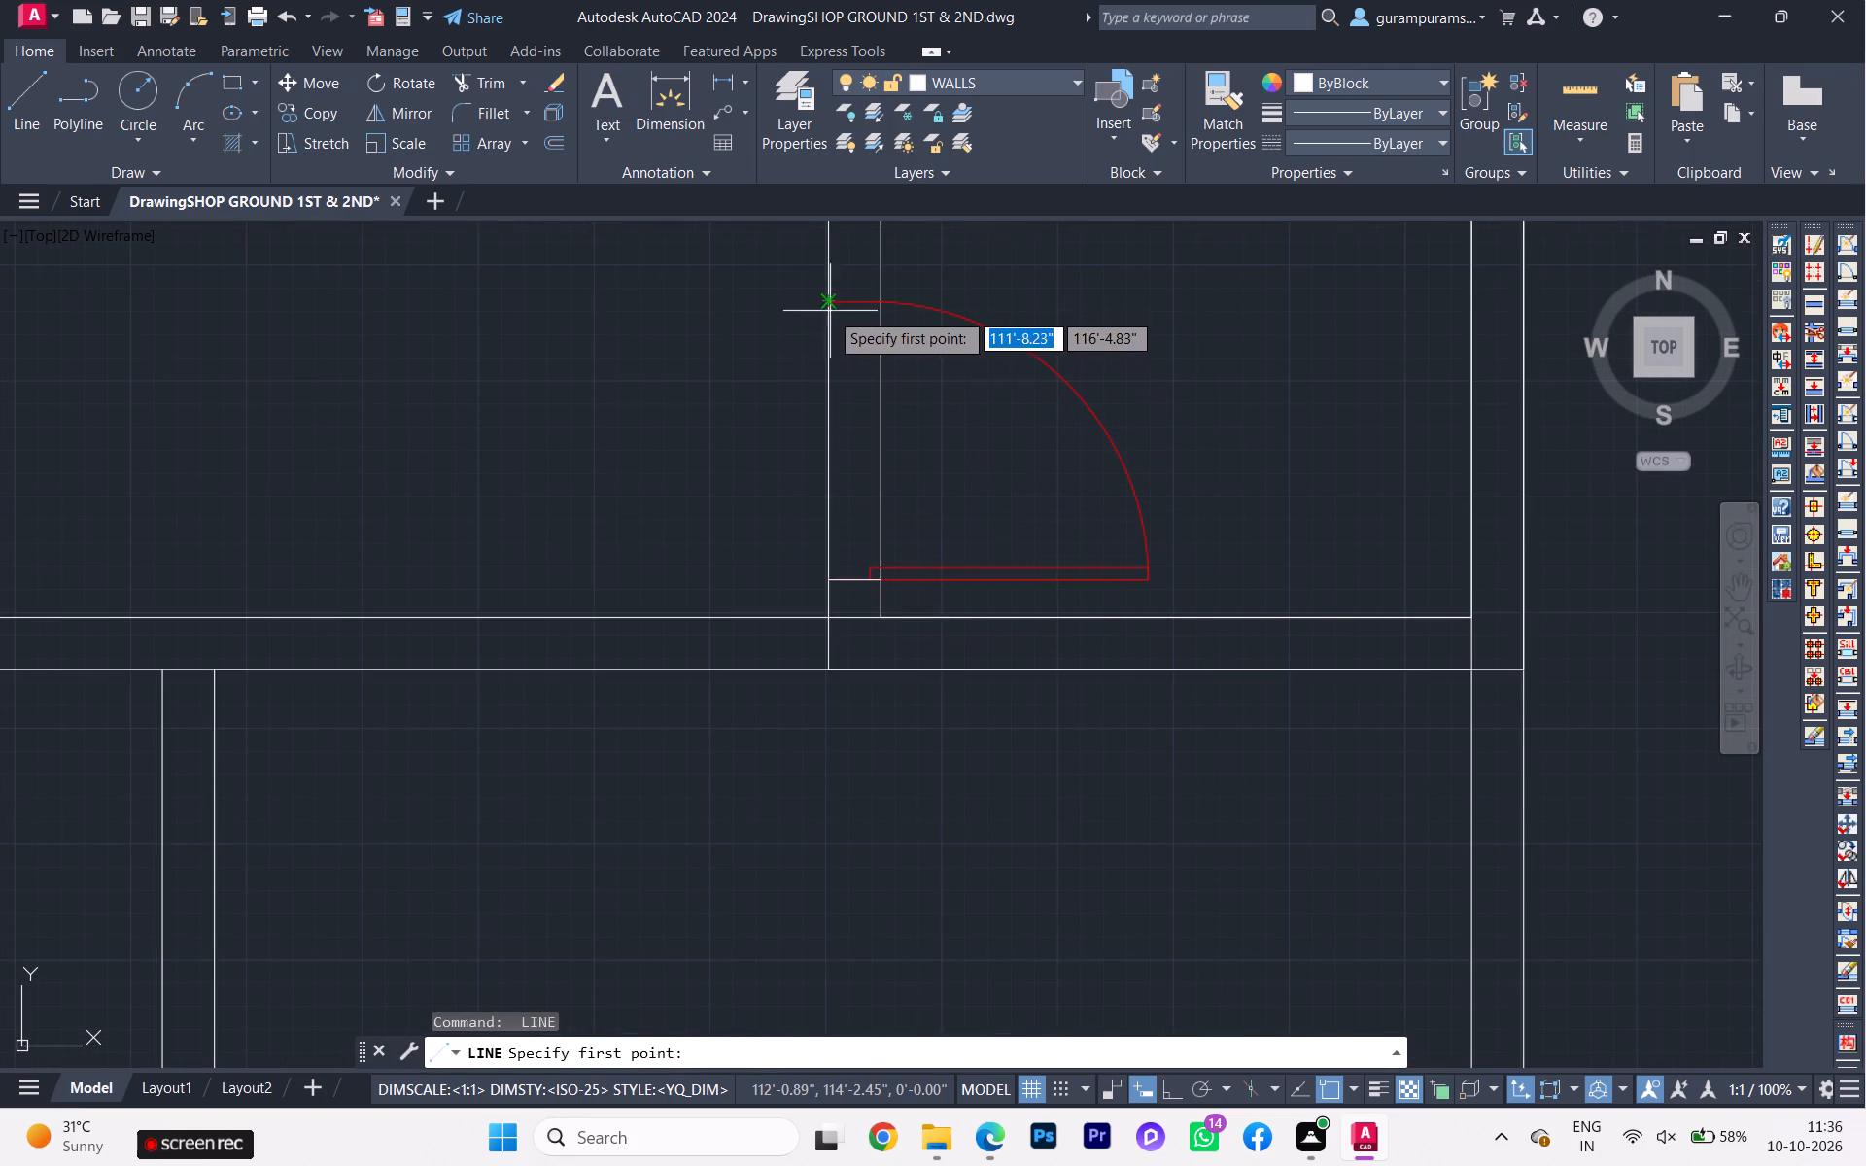
left_click(829, 310)
left_click(886, 304)
key("space")
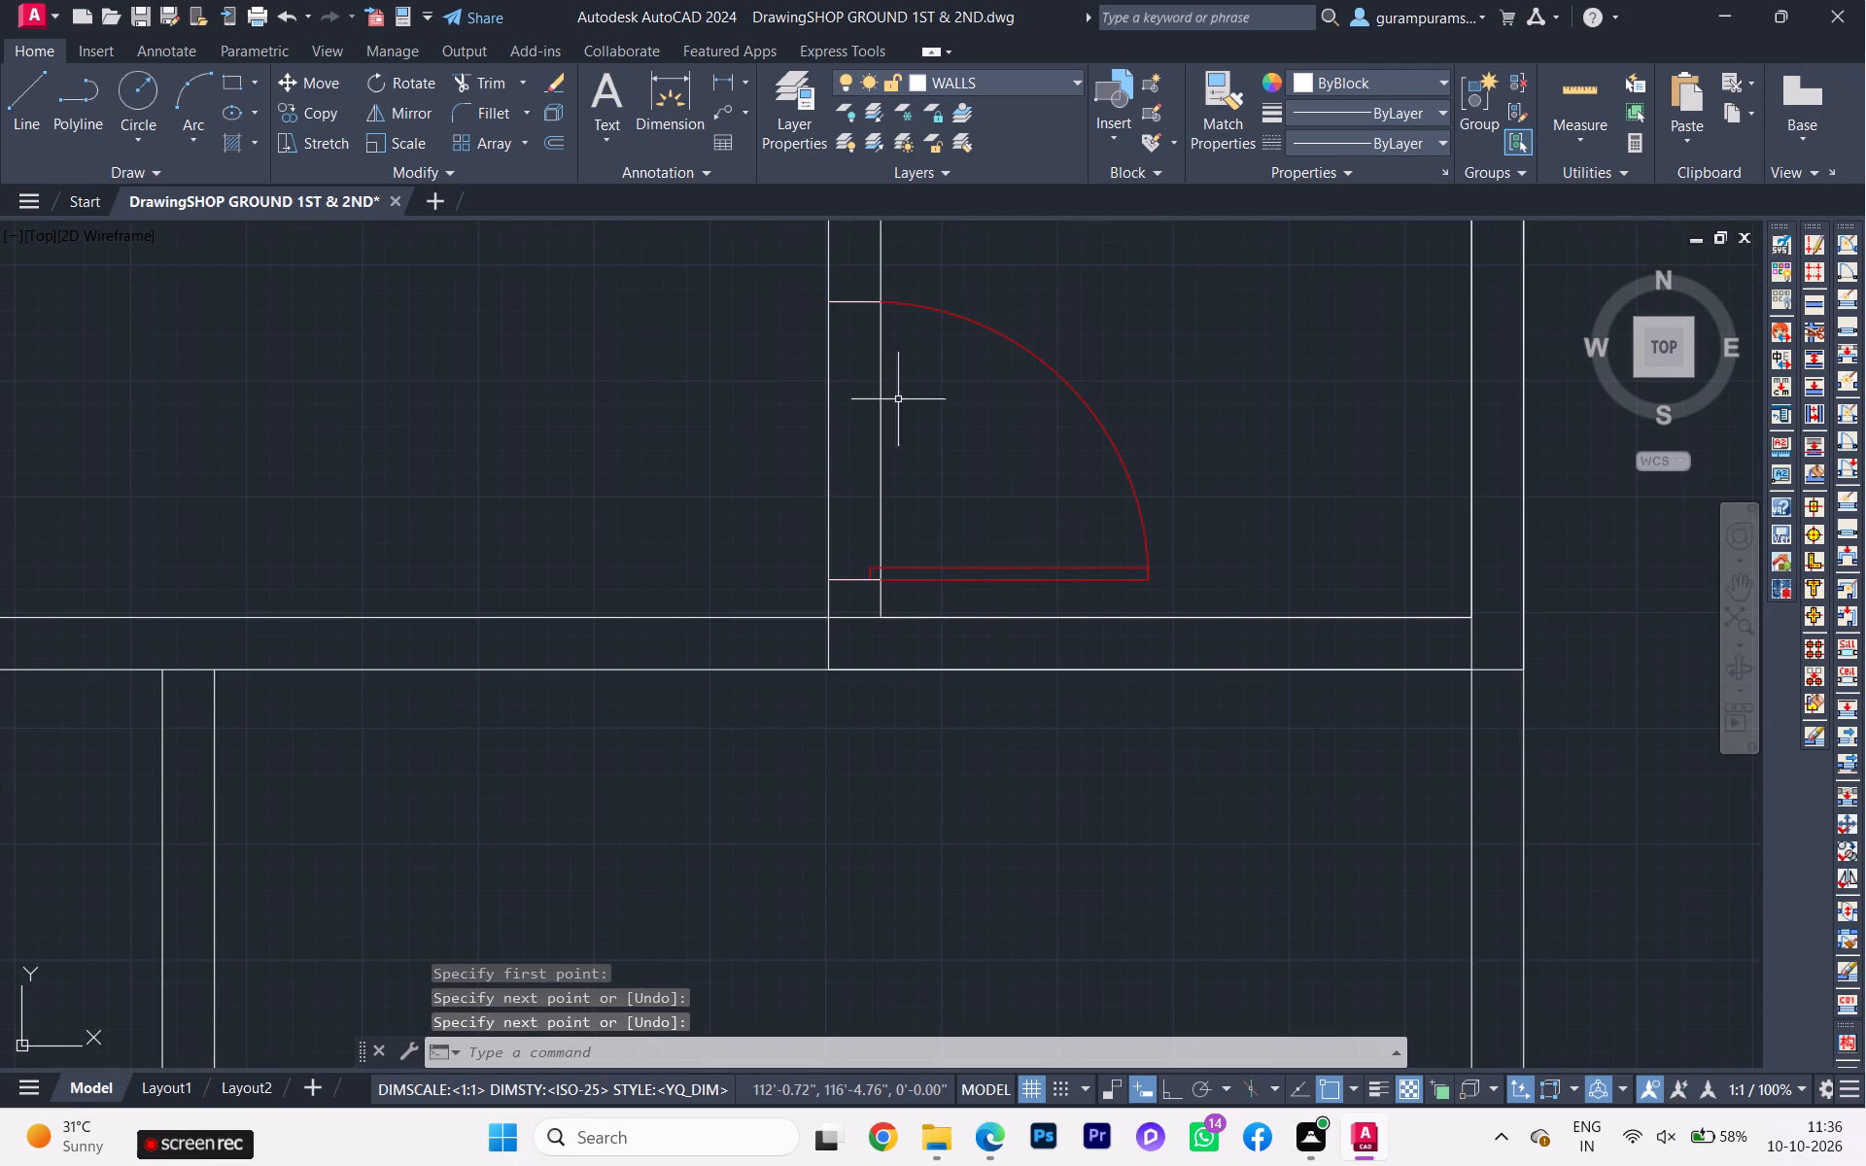
Trim both west wall lines of the eastern bath between the jambs to open the doorway.
key("t")
key("r")
left_click(975, 588)
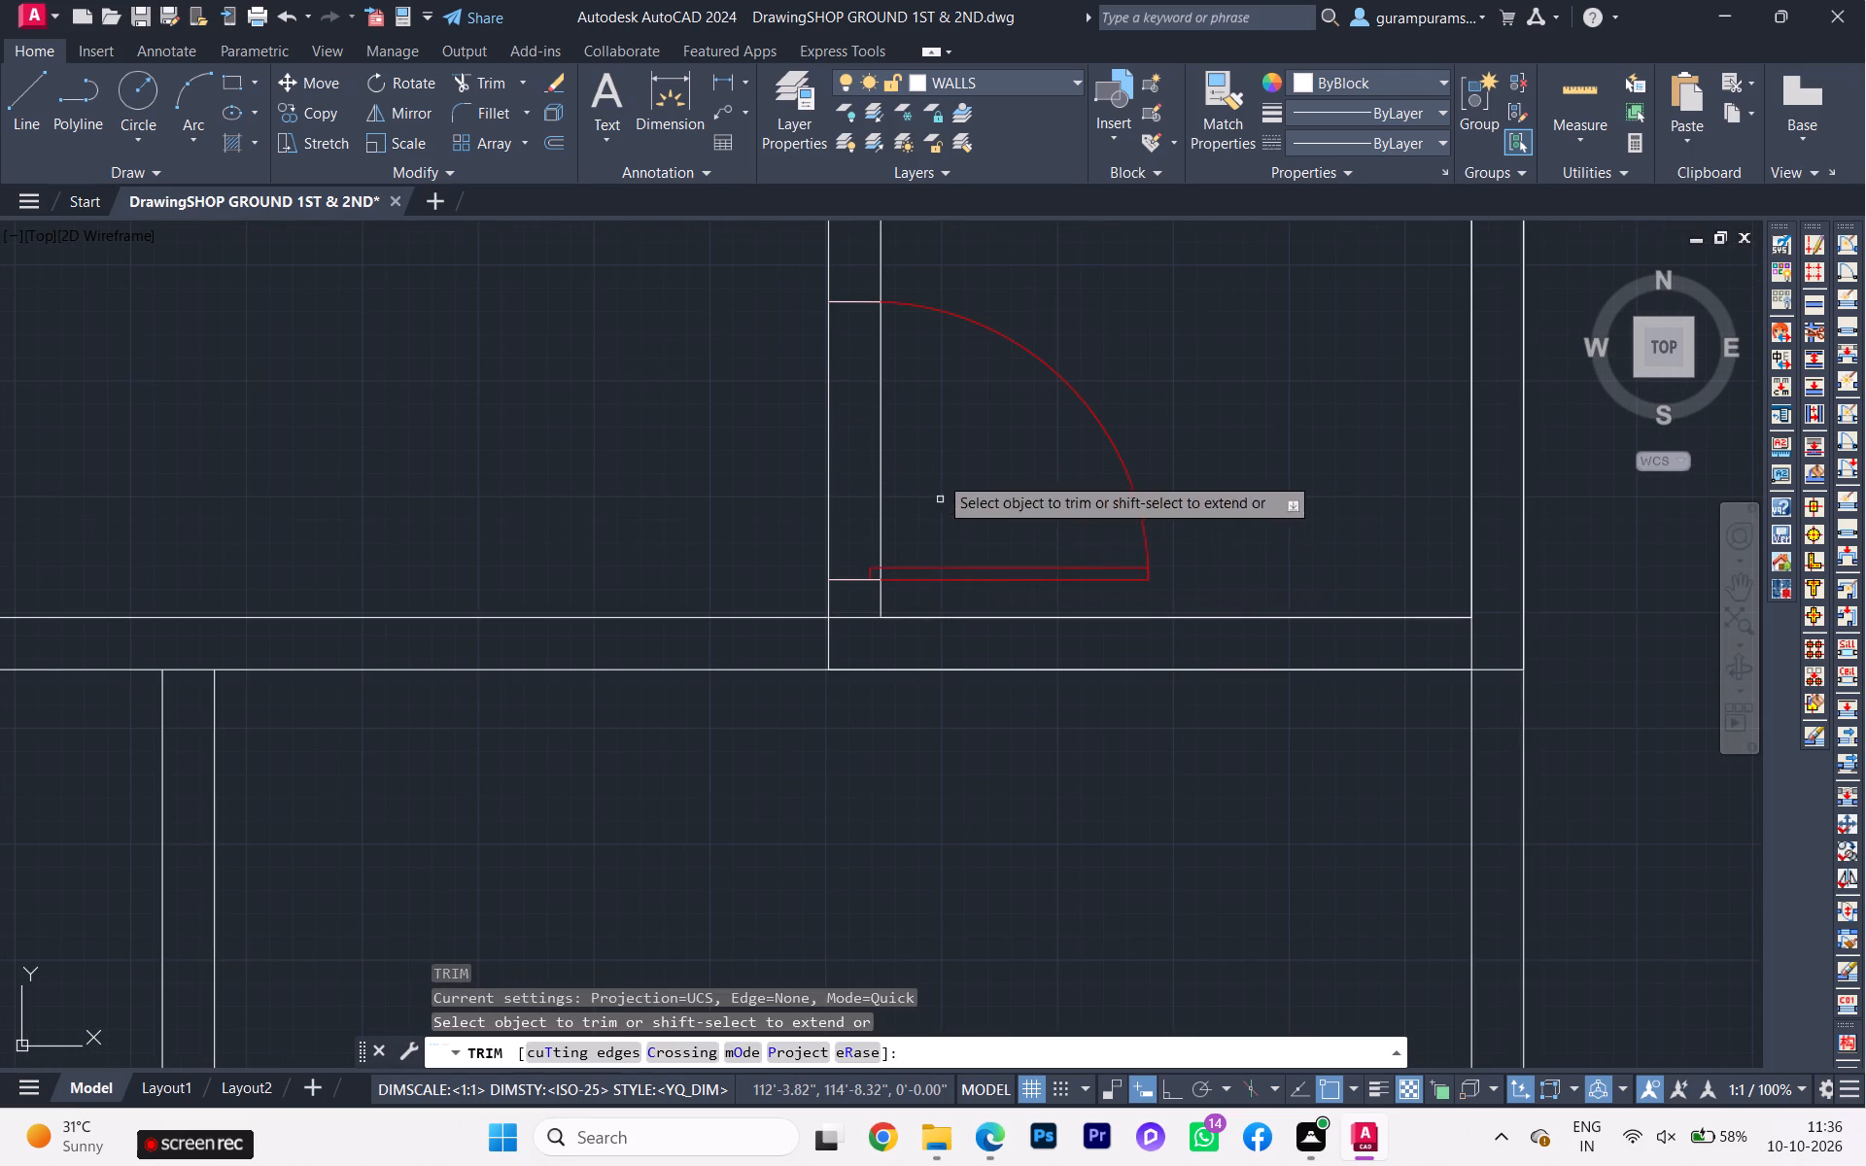
left_click(933, 458)
left_click(769, 466)
scroll(762, 480, "down", 5)
scroll(793, 702, "down", 2)
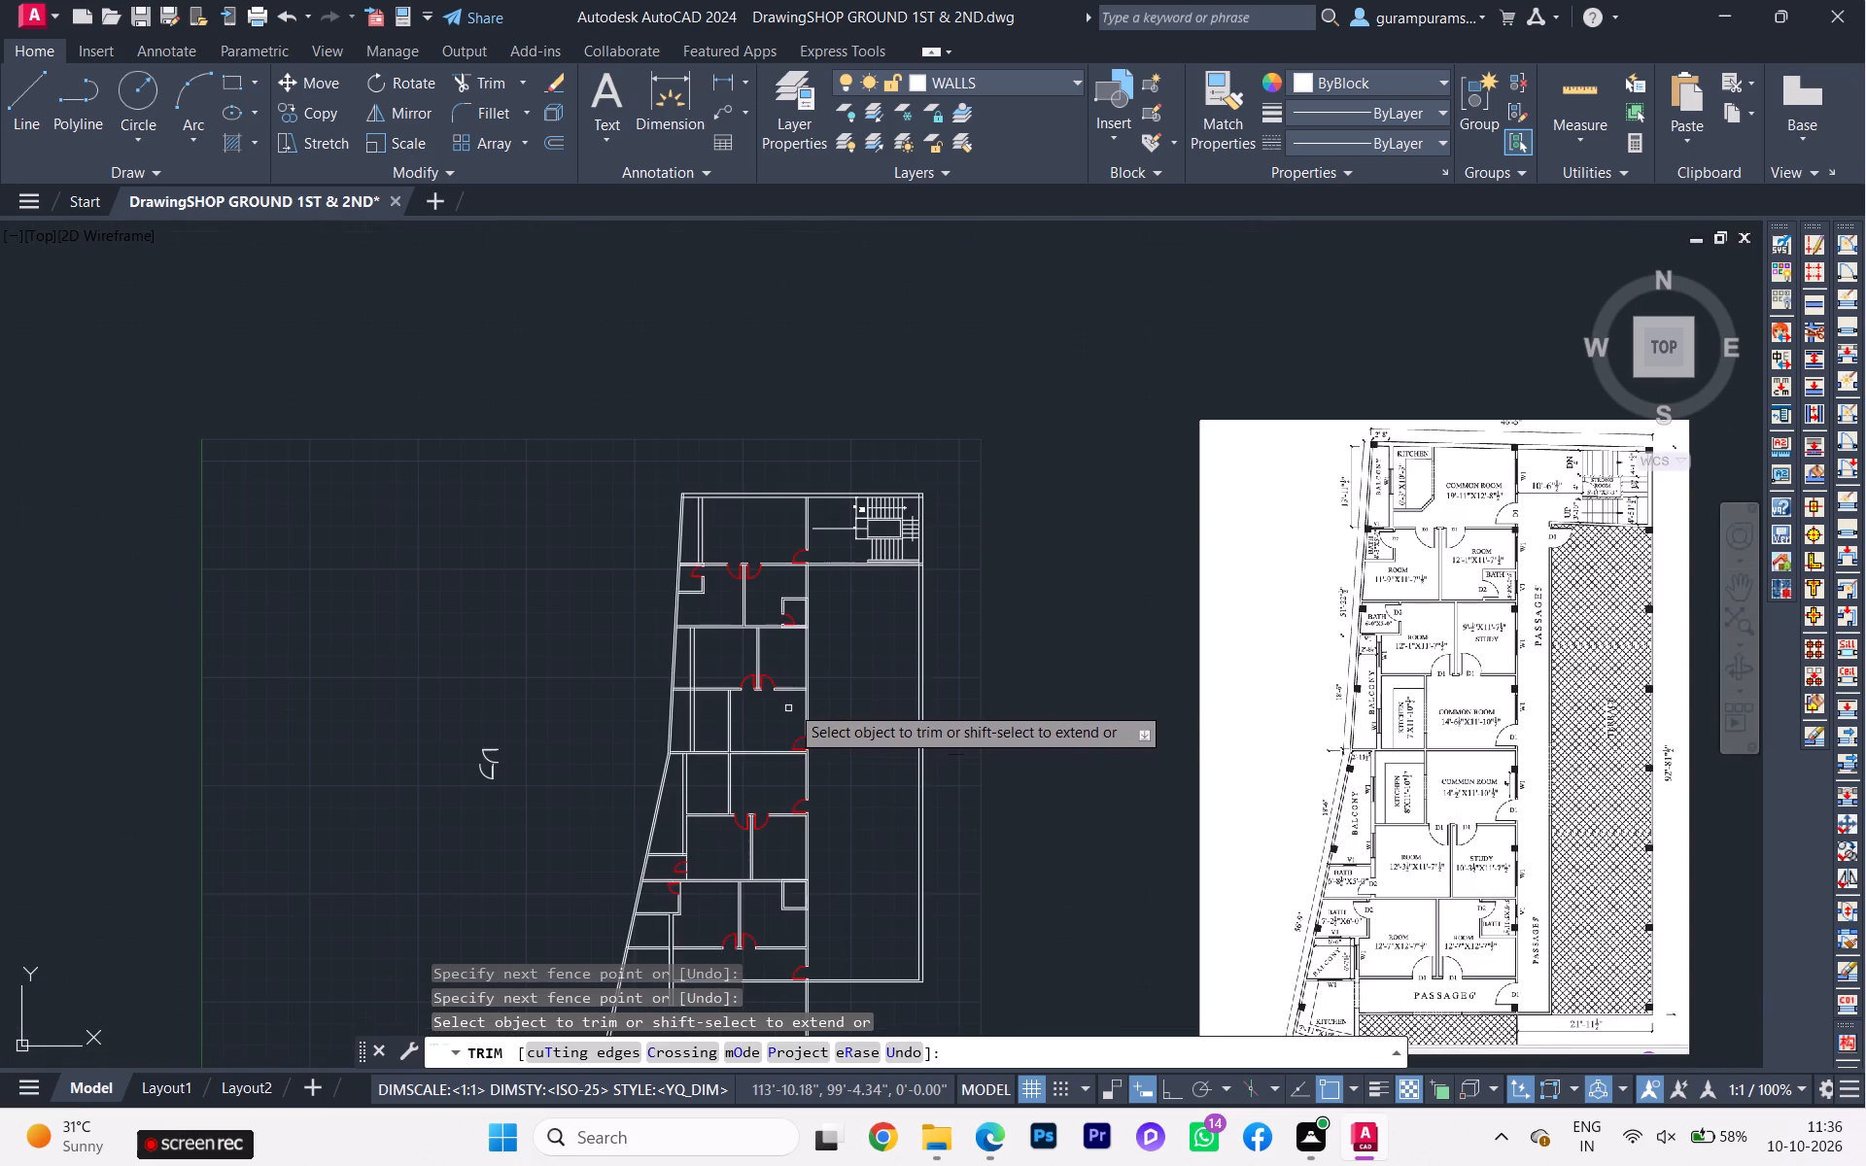
scroll(816, 623, "up", 1)
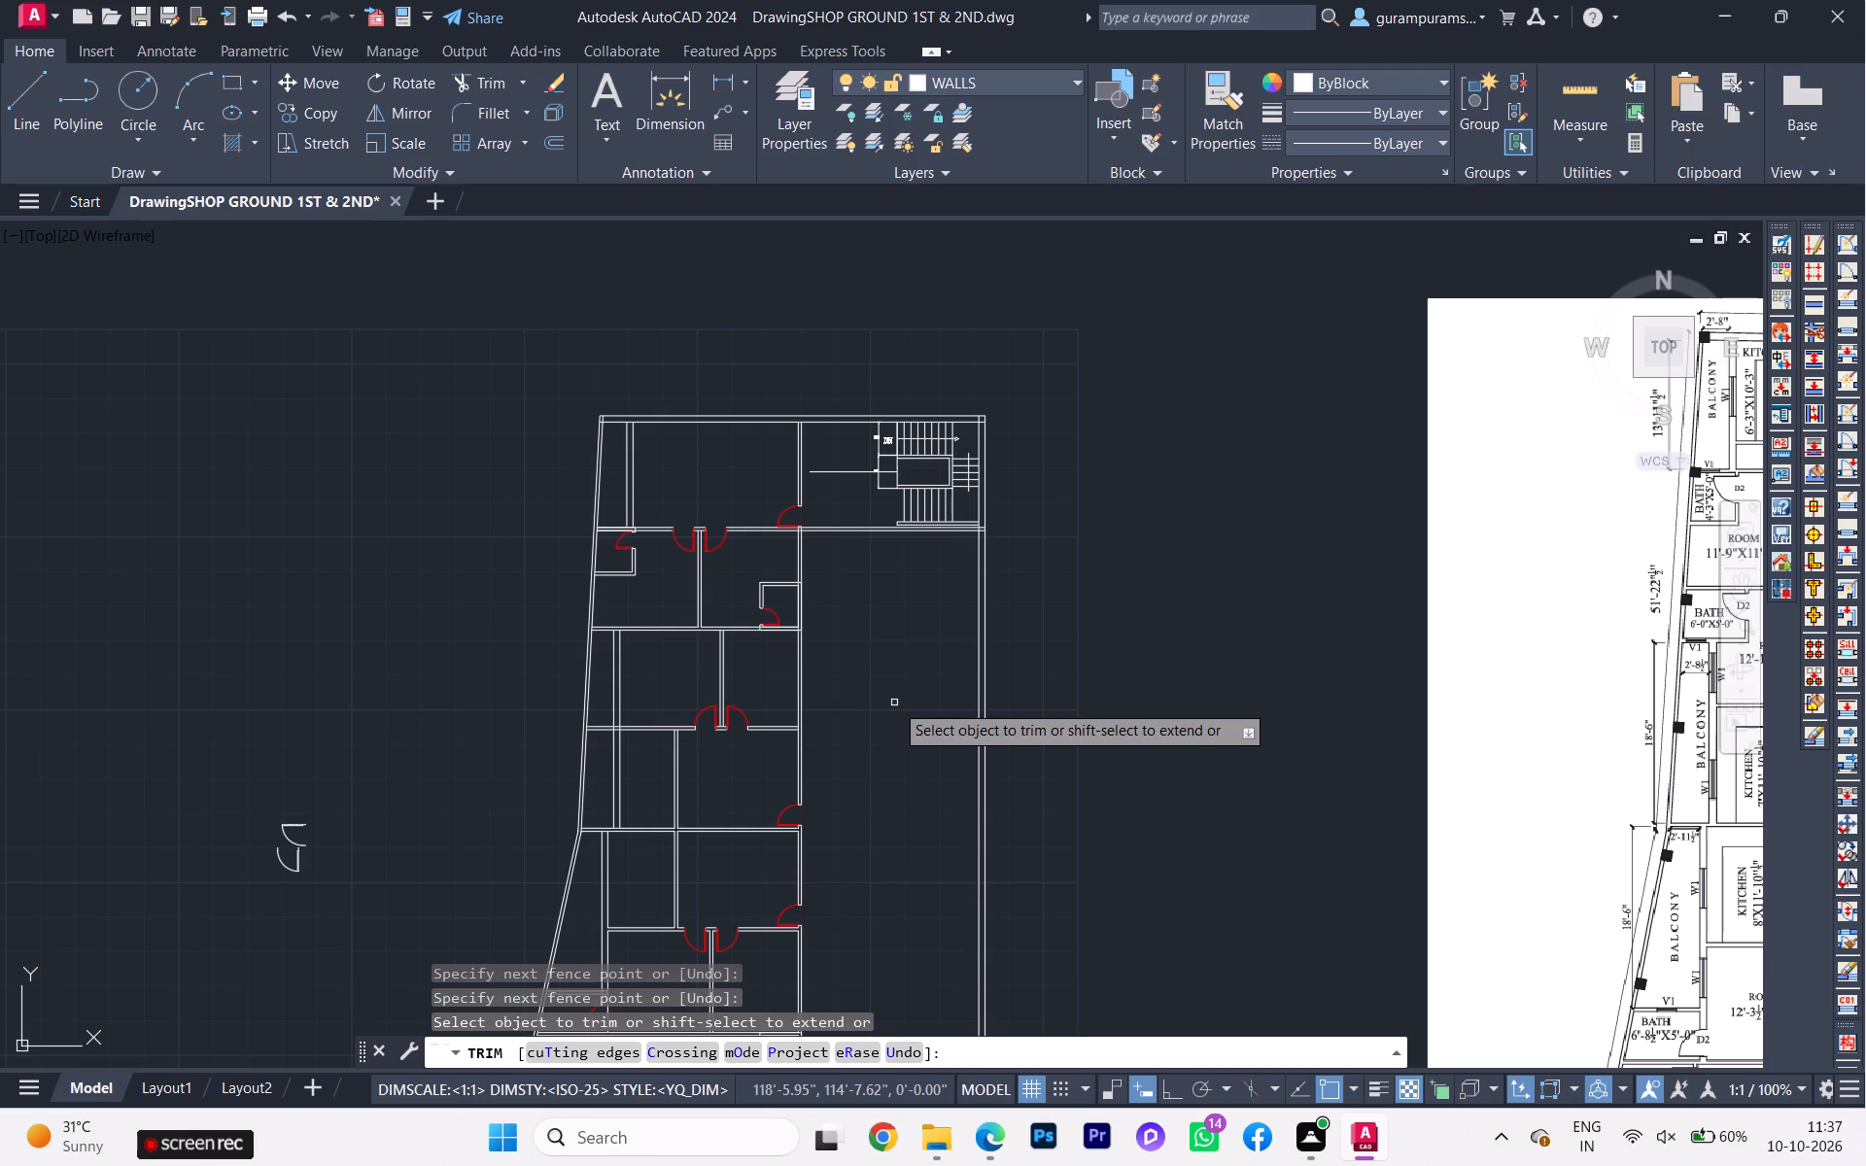
right_click(894, 703)
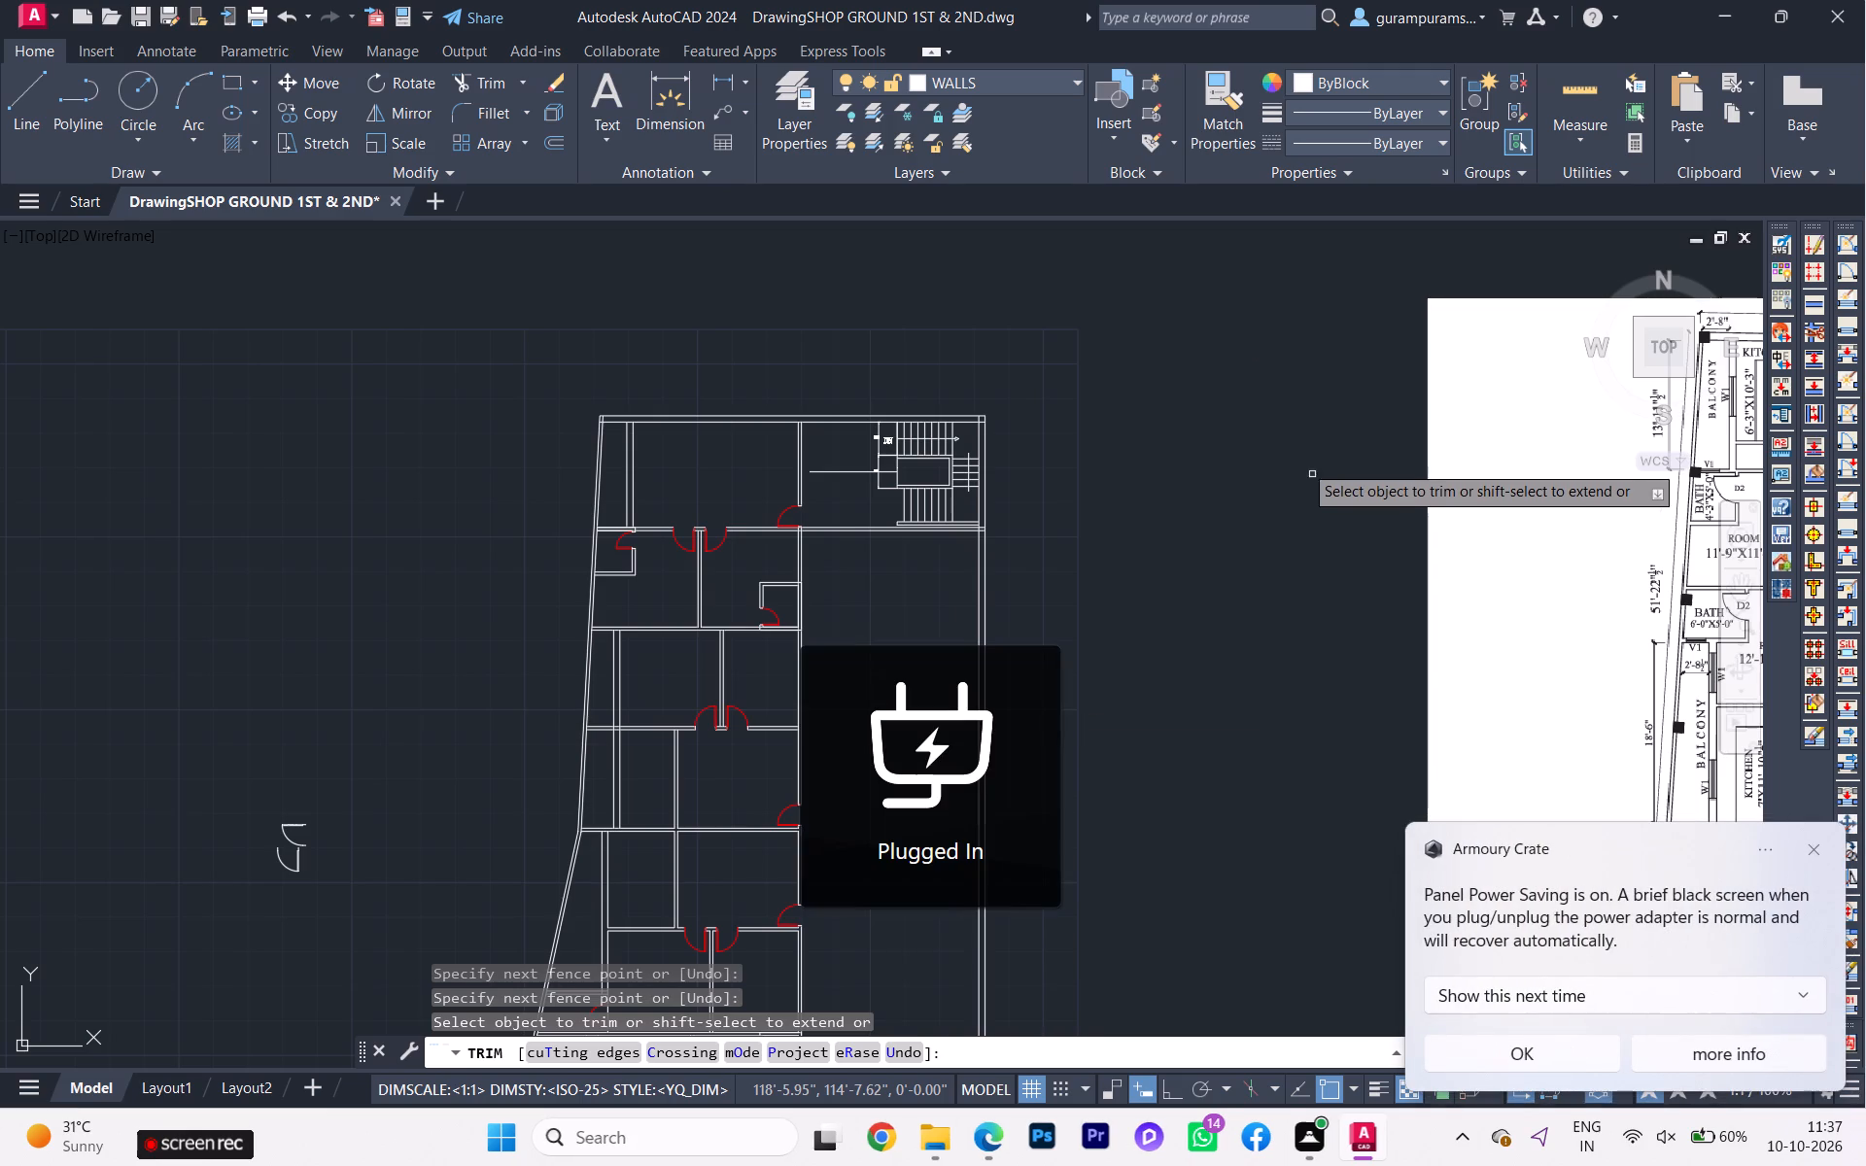
left_click(1173, 427)
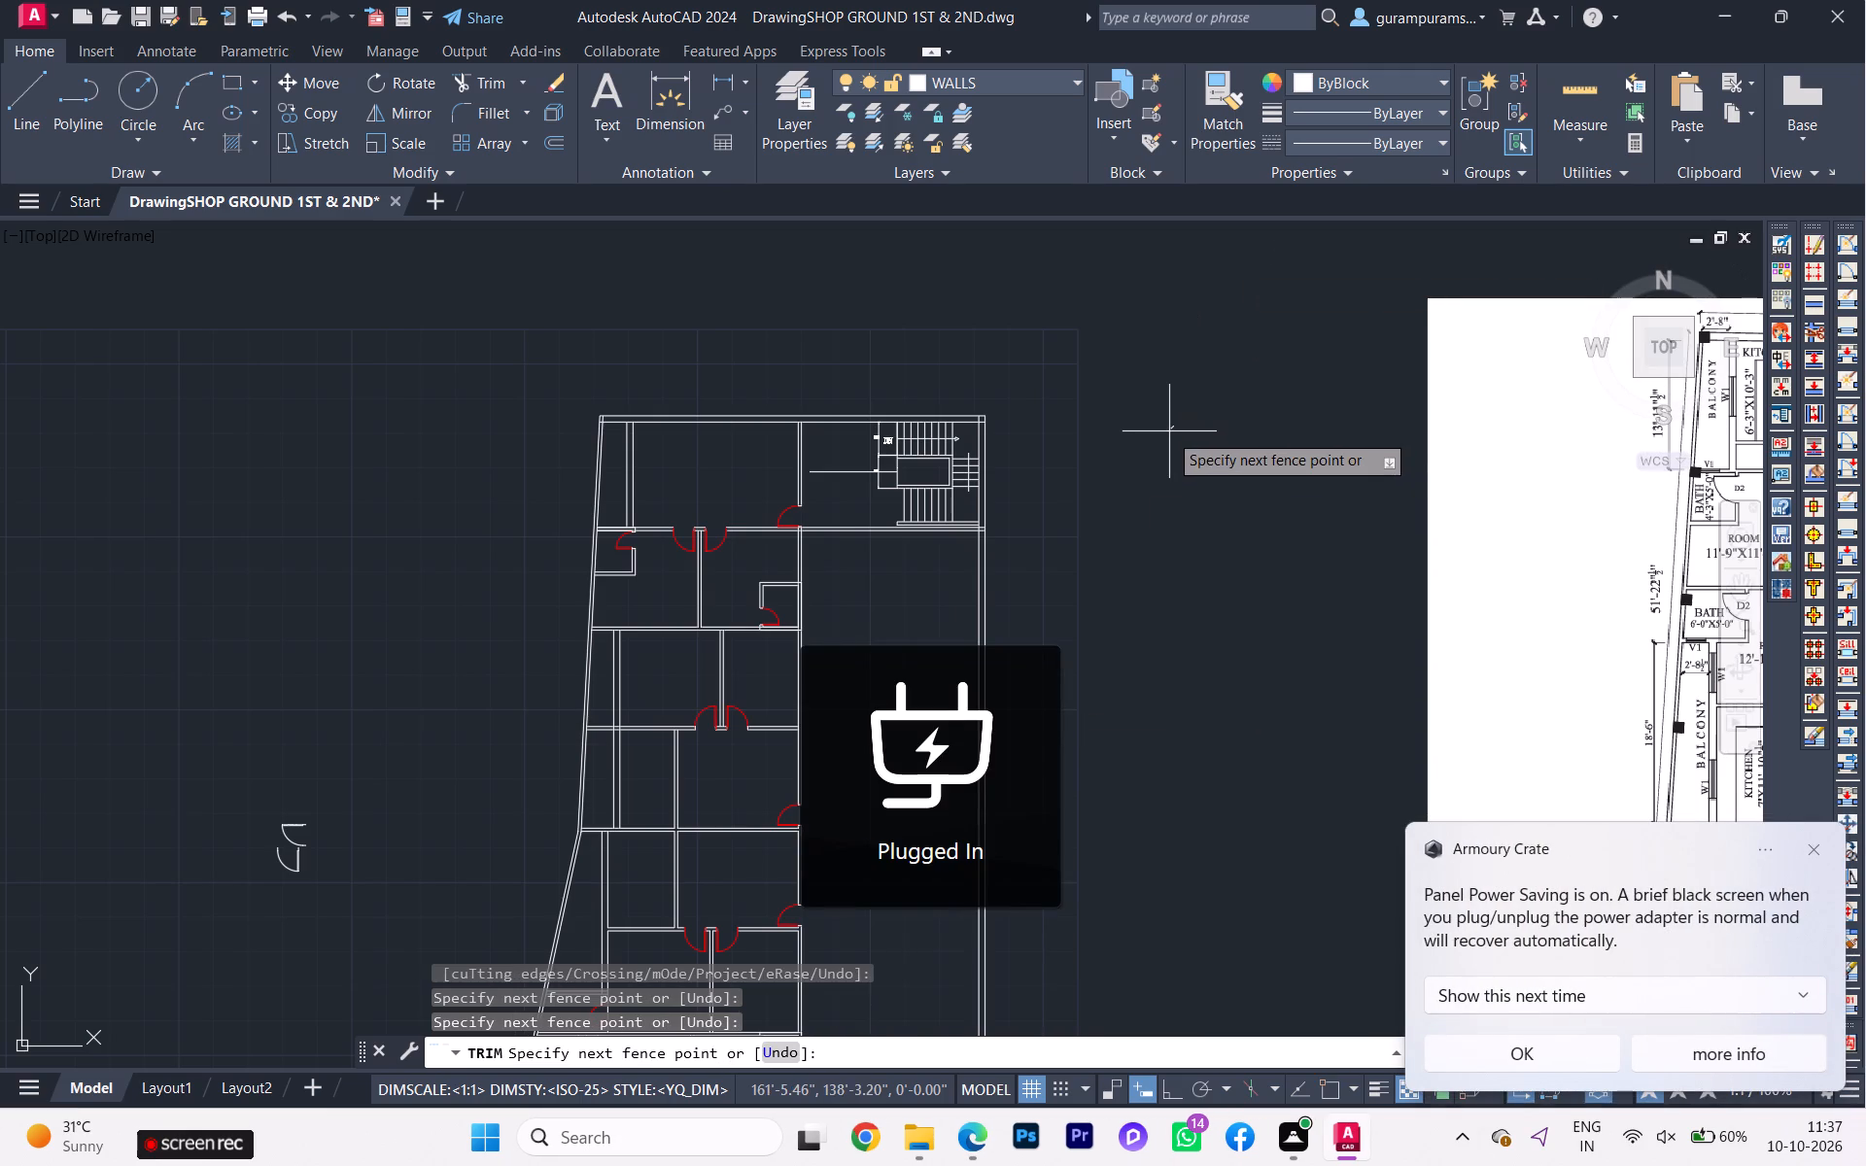
key("Escape")
Save the drawing.
left_click(1078, 563)
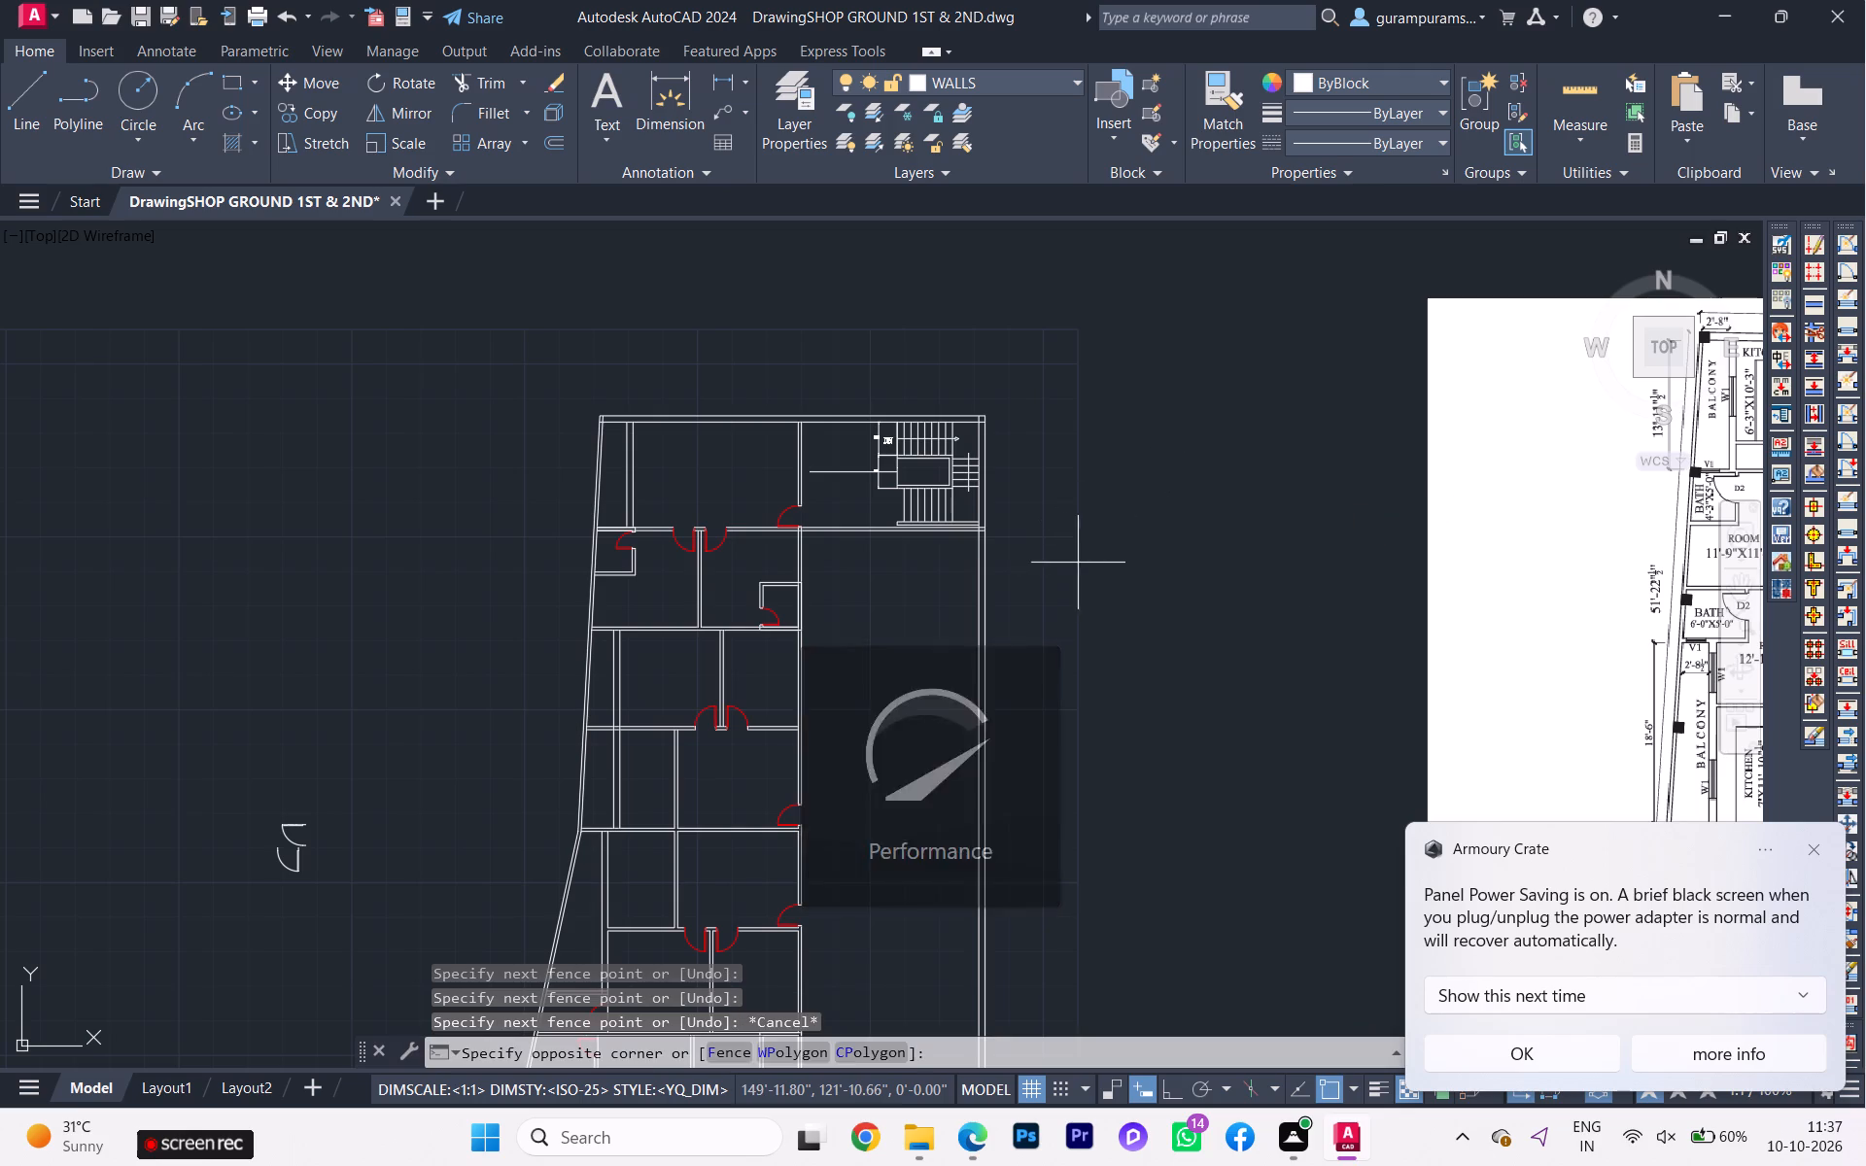
key("ctrl+s")
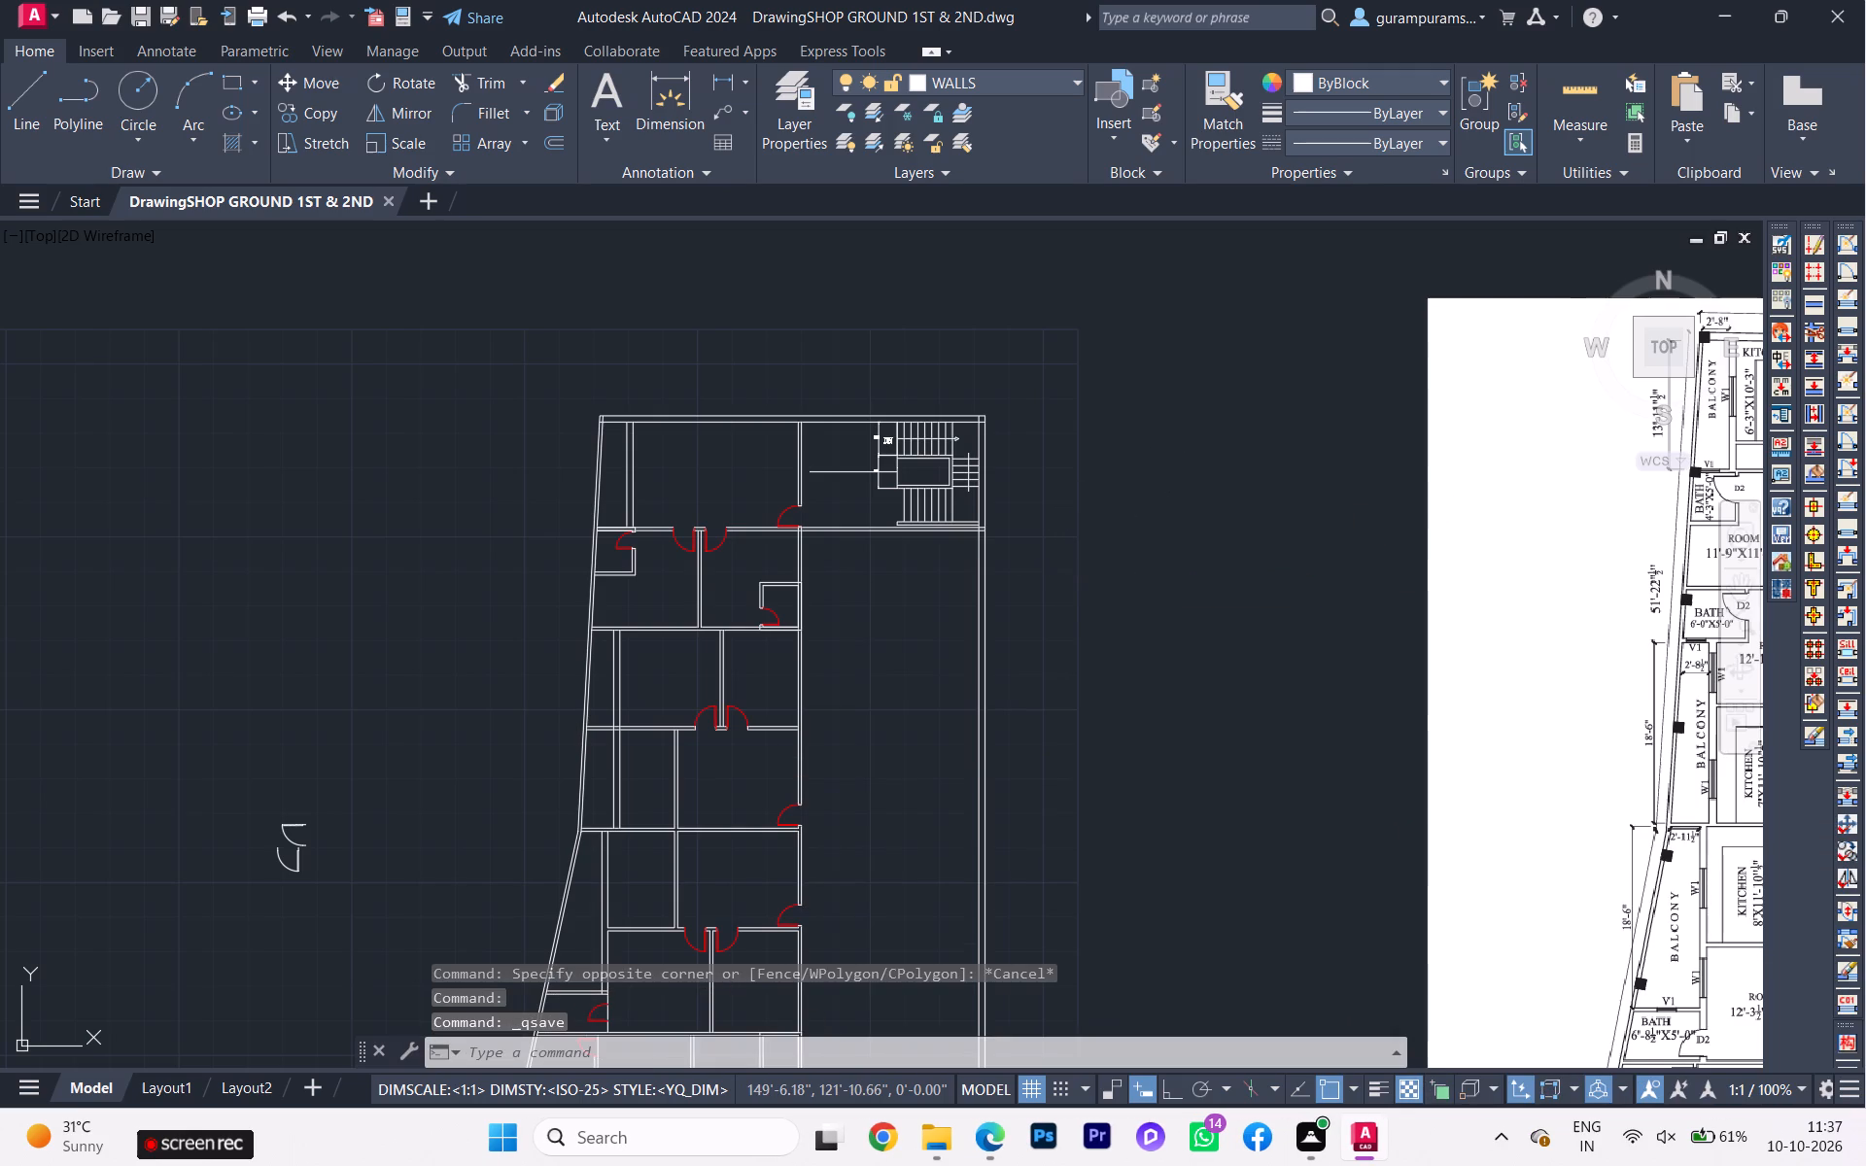
key("ctrl+s")
Compare the drawn floor plan with the reference image, examining the doors and baths of the southern rooms.
scroll(1013, 583, "up", 2)
scroll(754, 539, "down", 1)
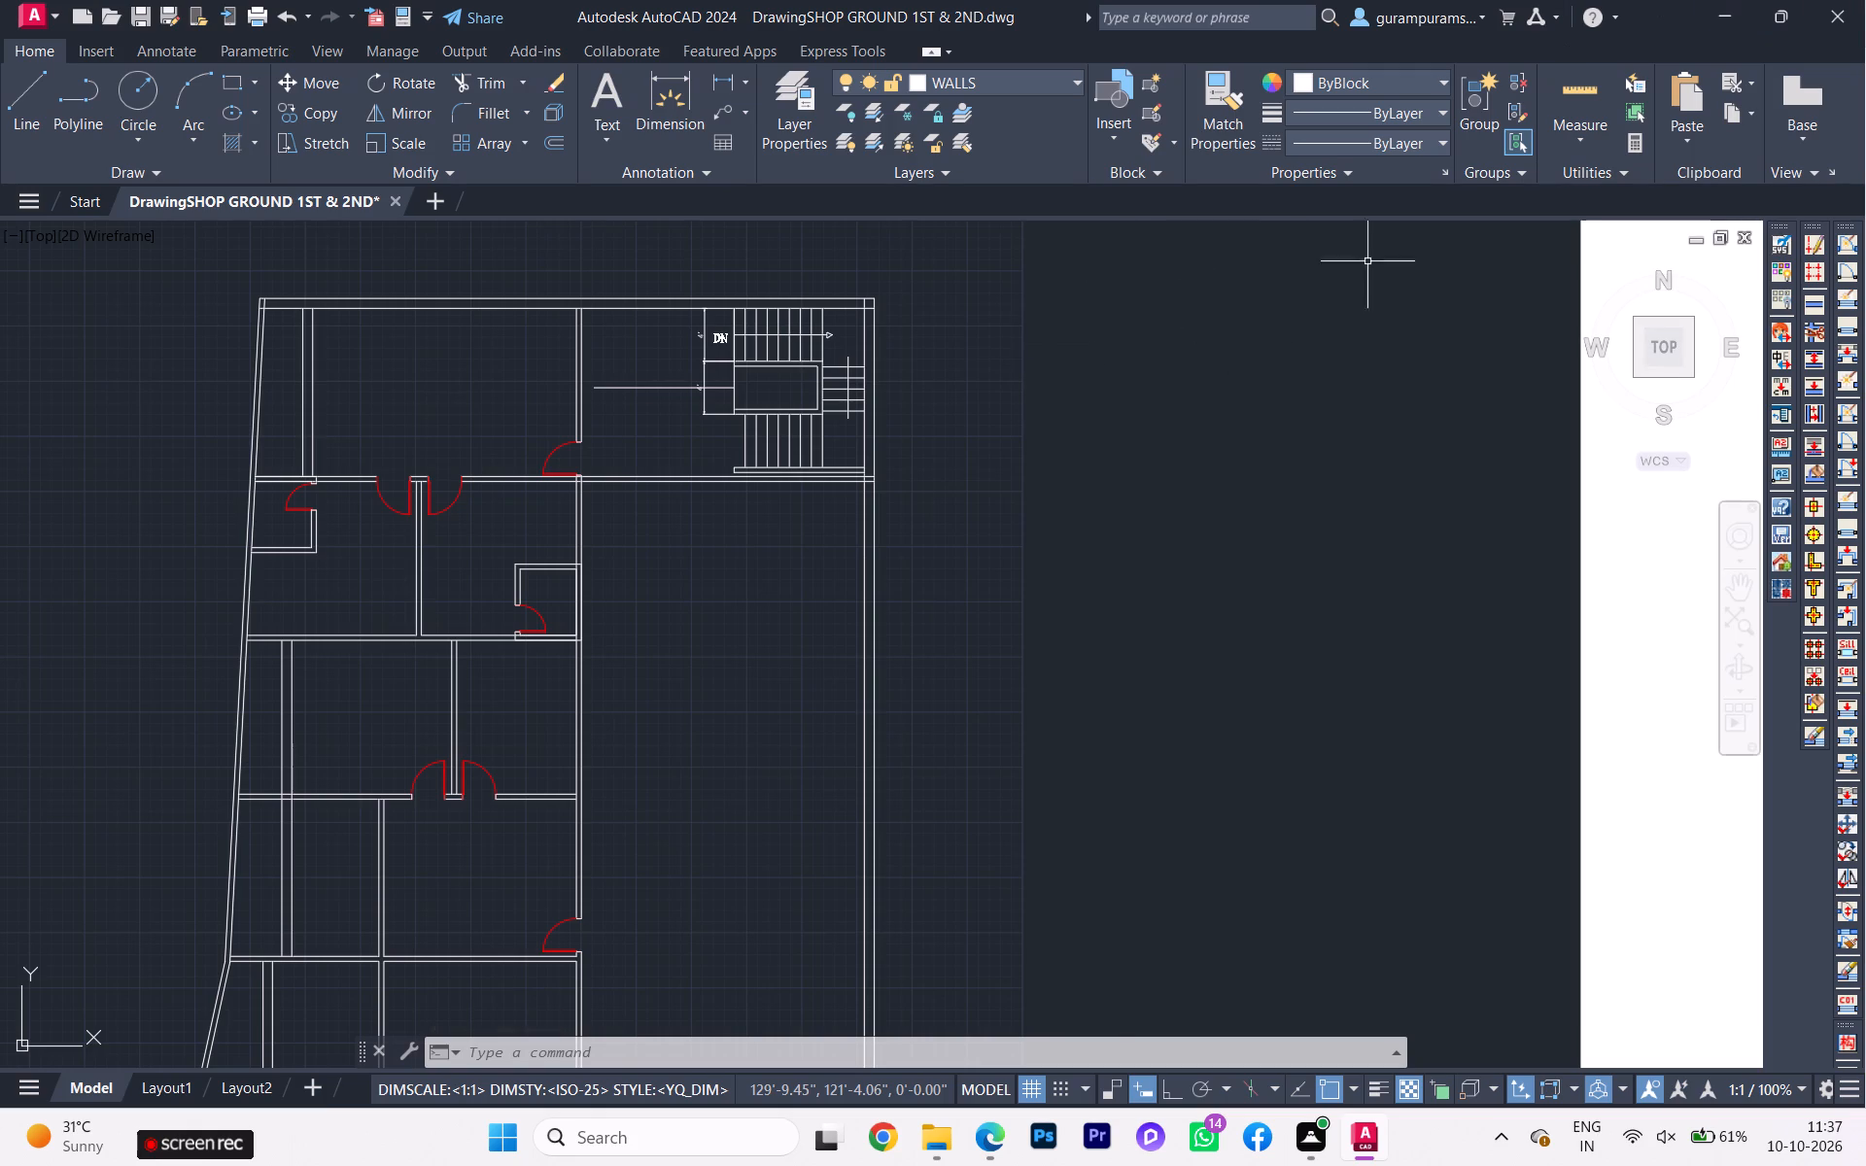
scroll(636, 910, "down", 1)
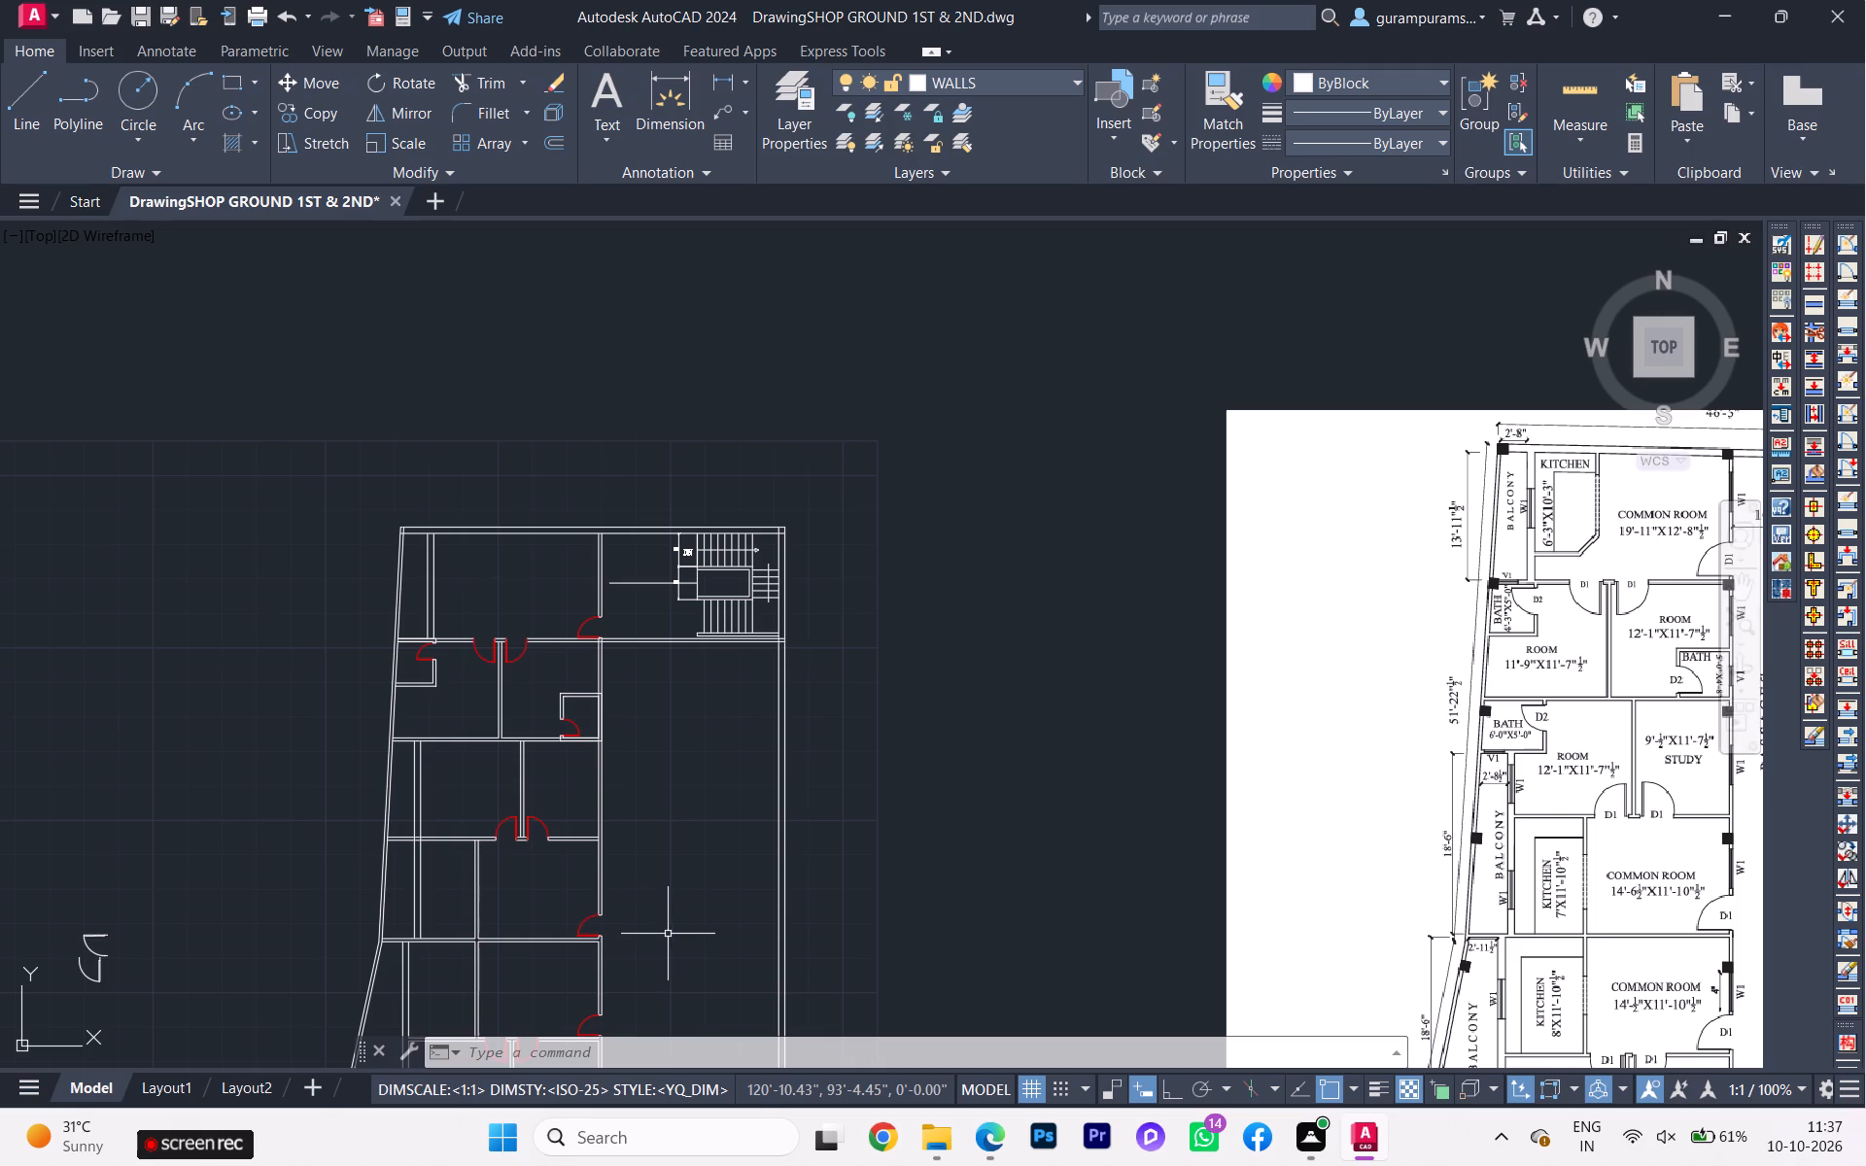
scroll(674, 940, "down", 1)
middle_click_drag(674, 940, 633, 782)
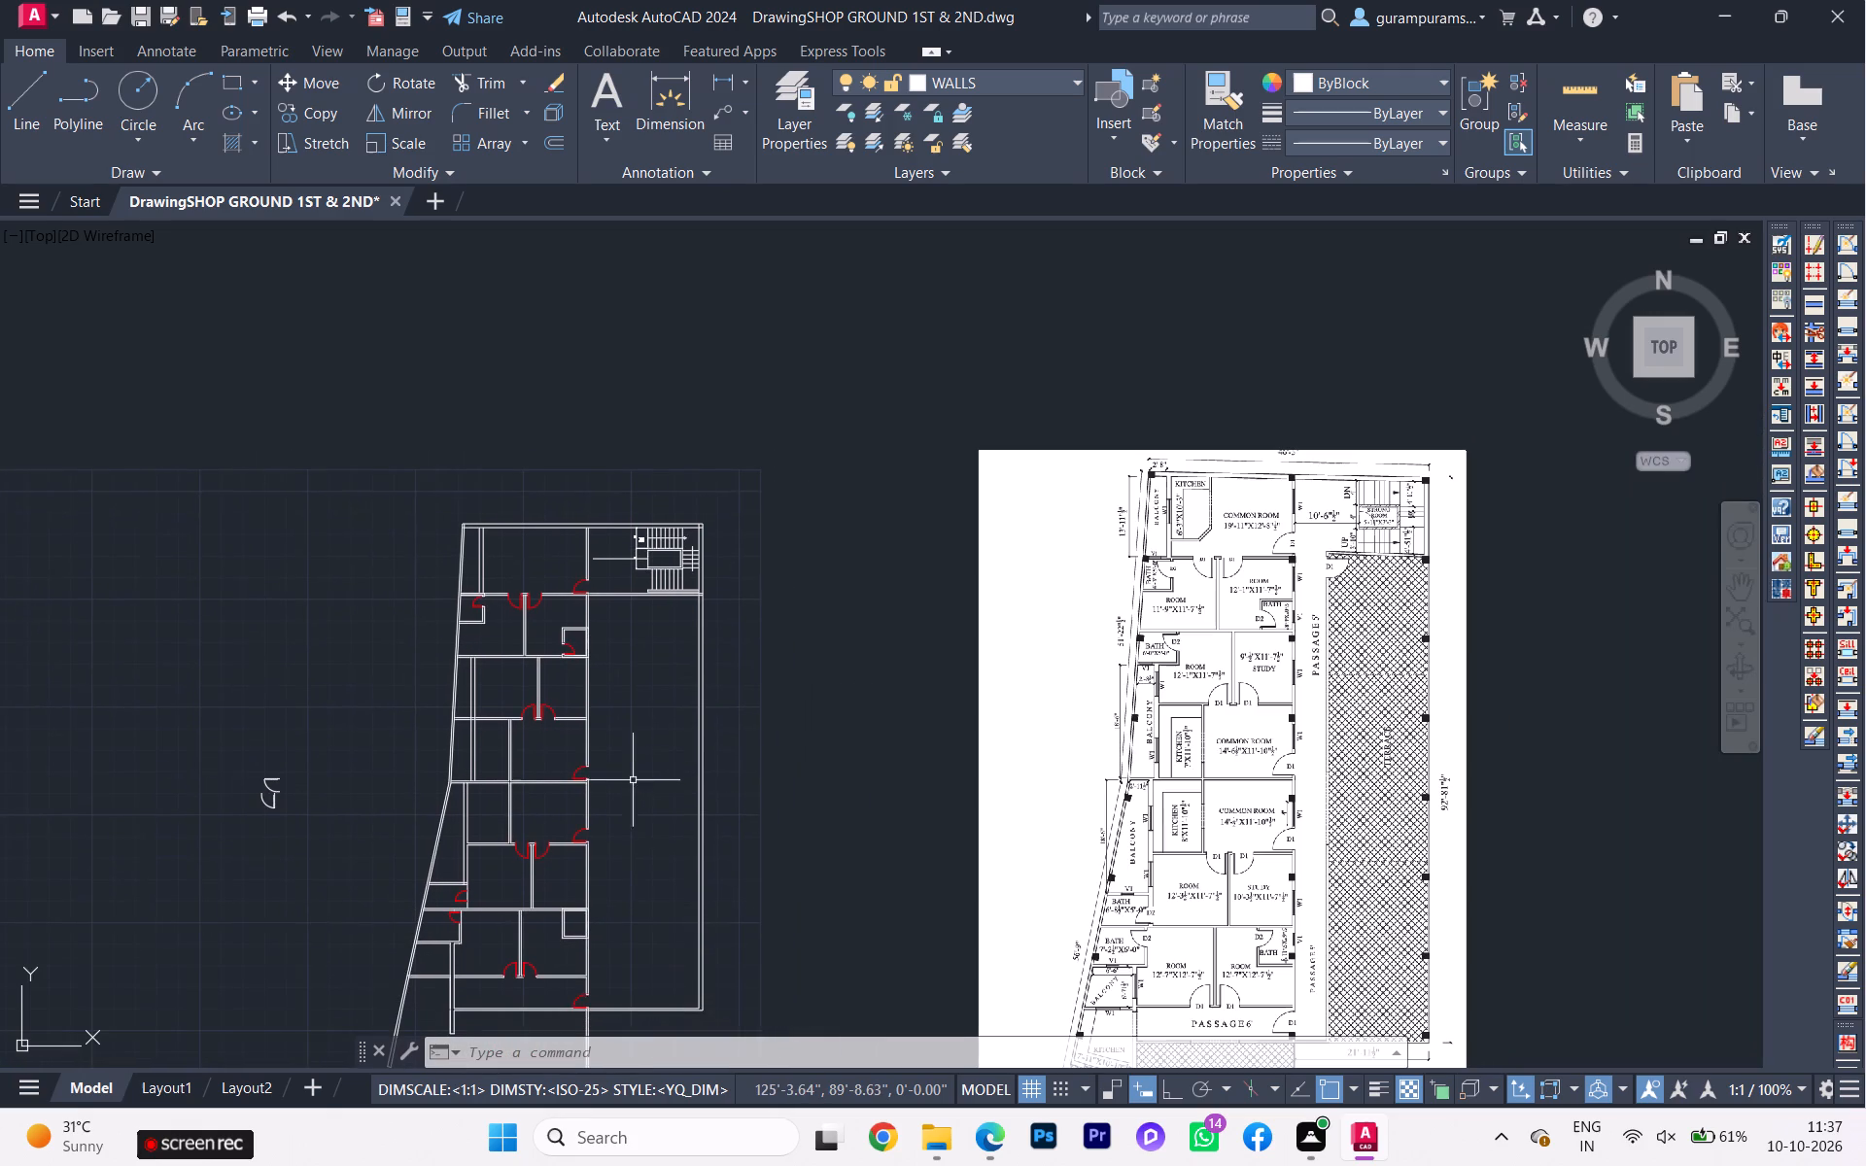
scroll(1224, 625, "up", 1)
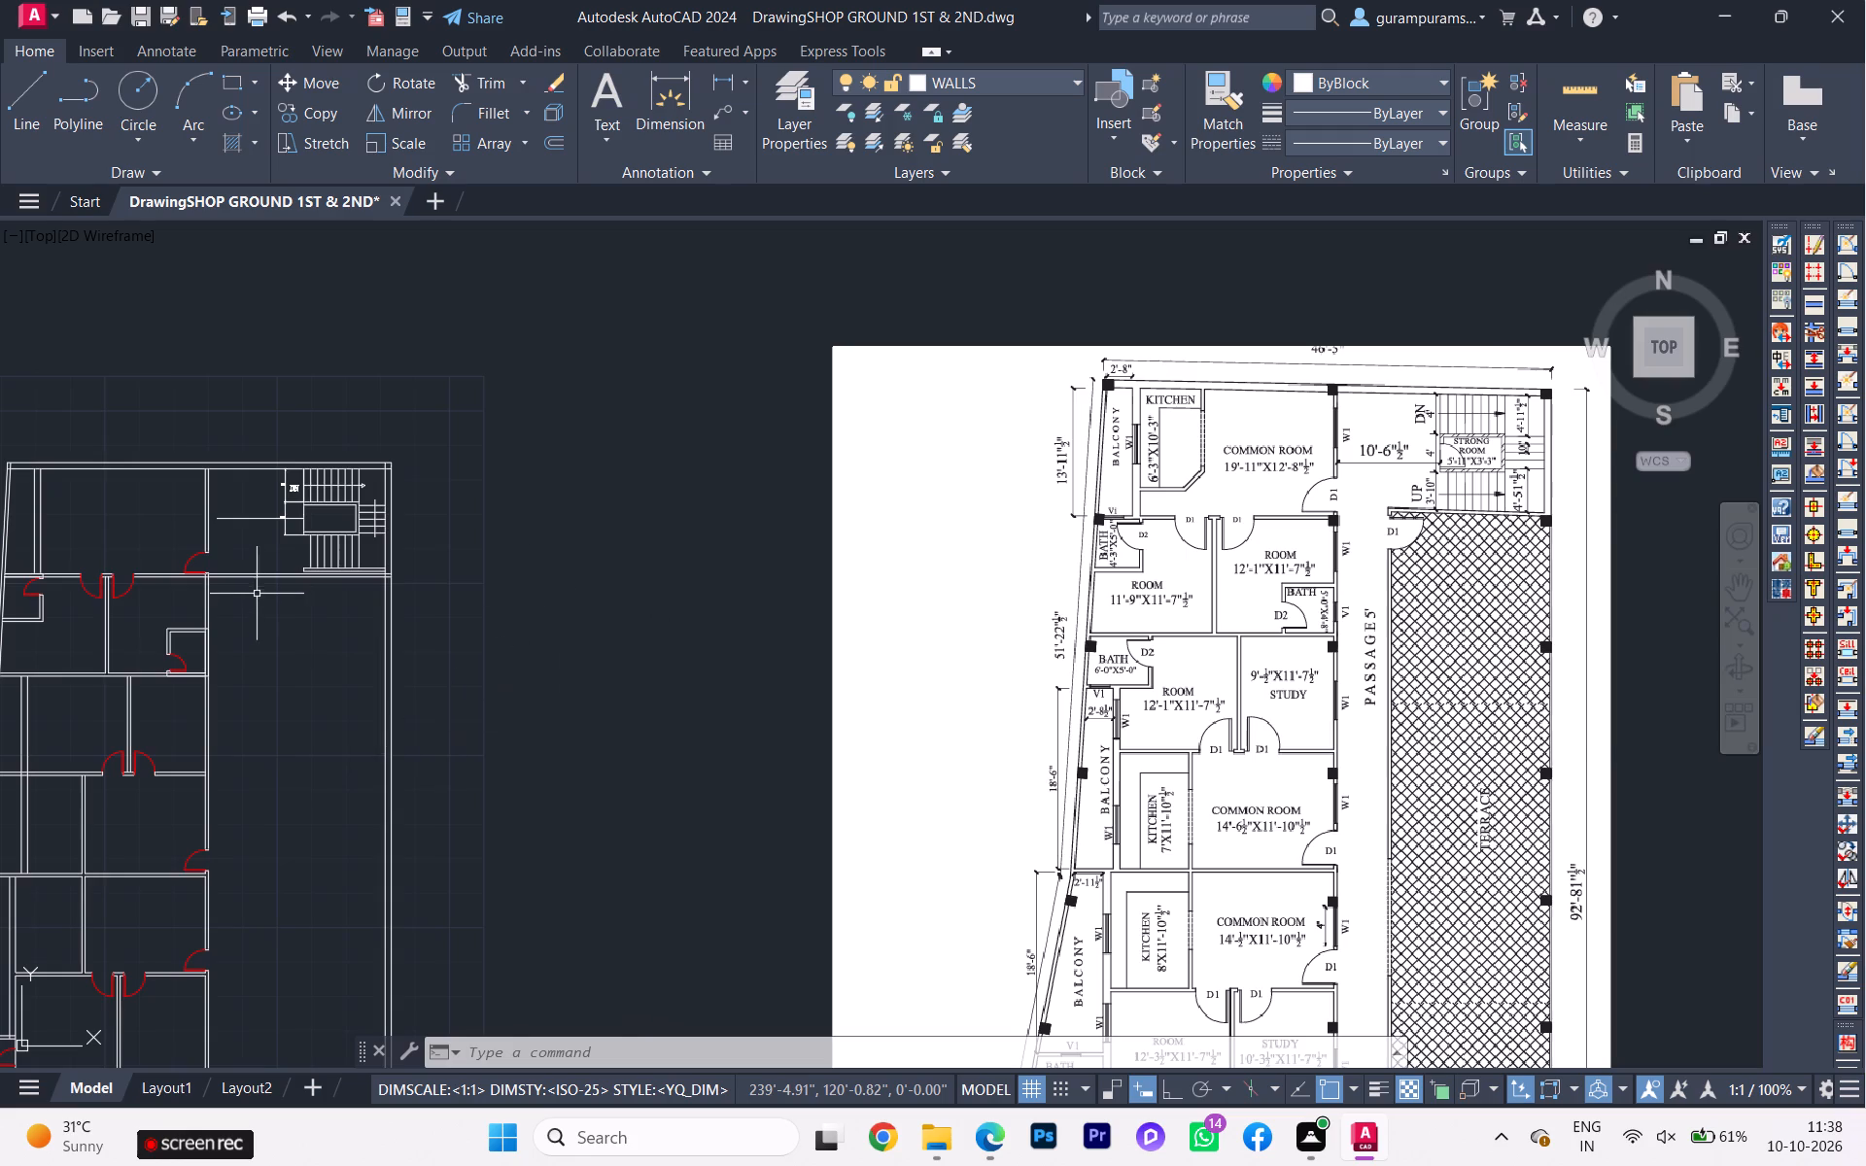
scroll(253, 605, "up", 1)
scroll(835, 591, "down", 1)
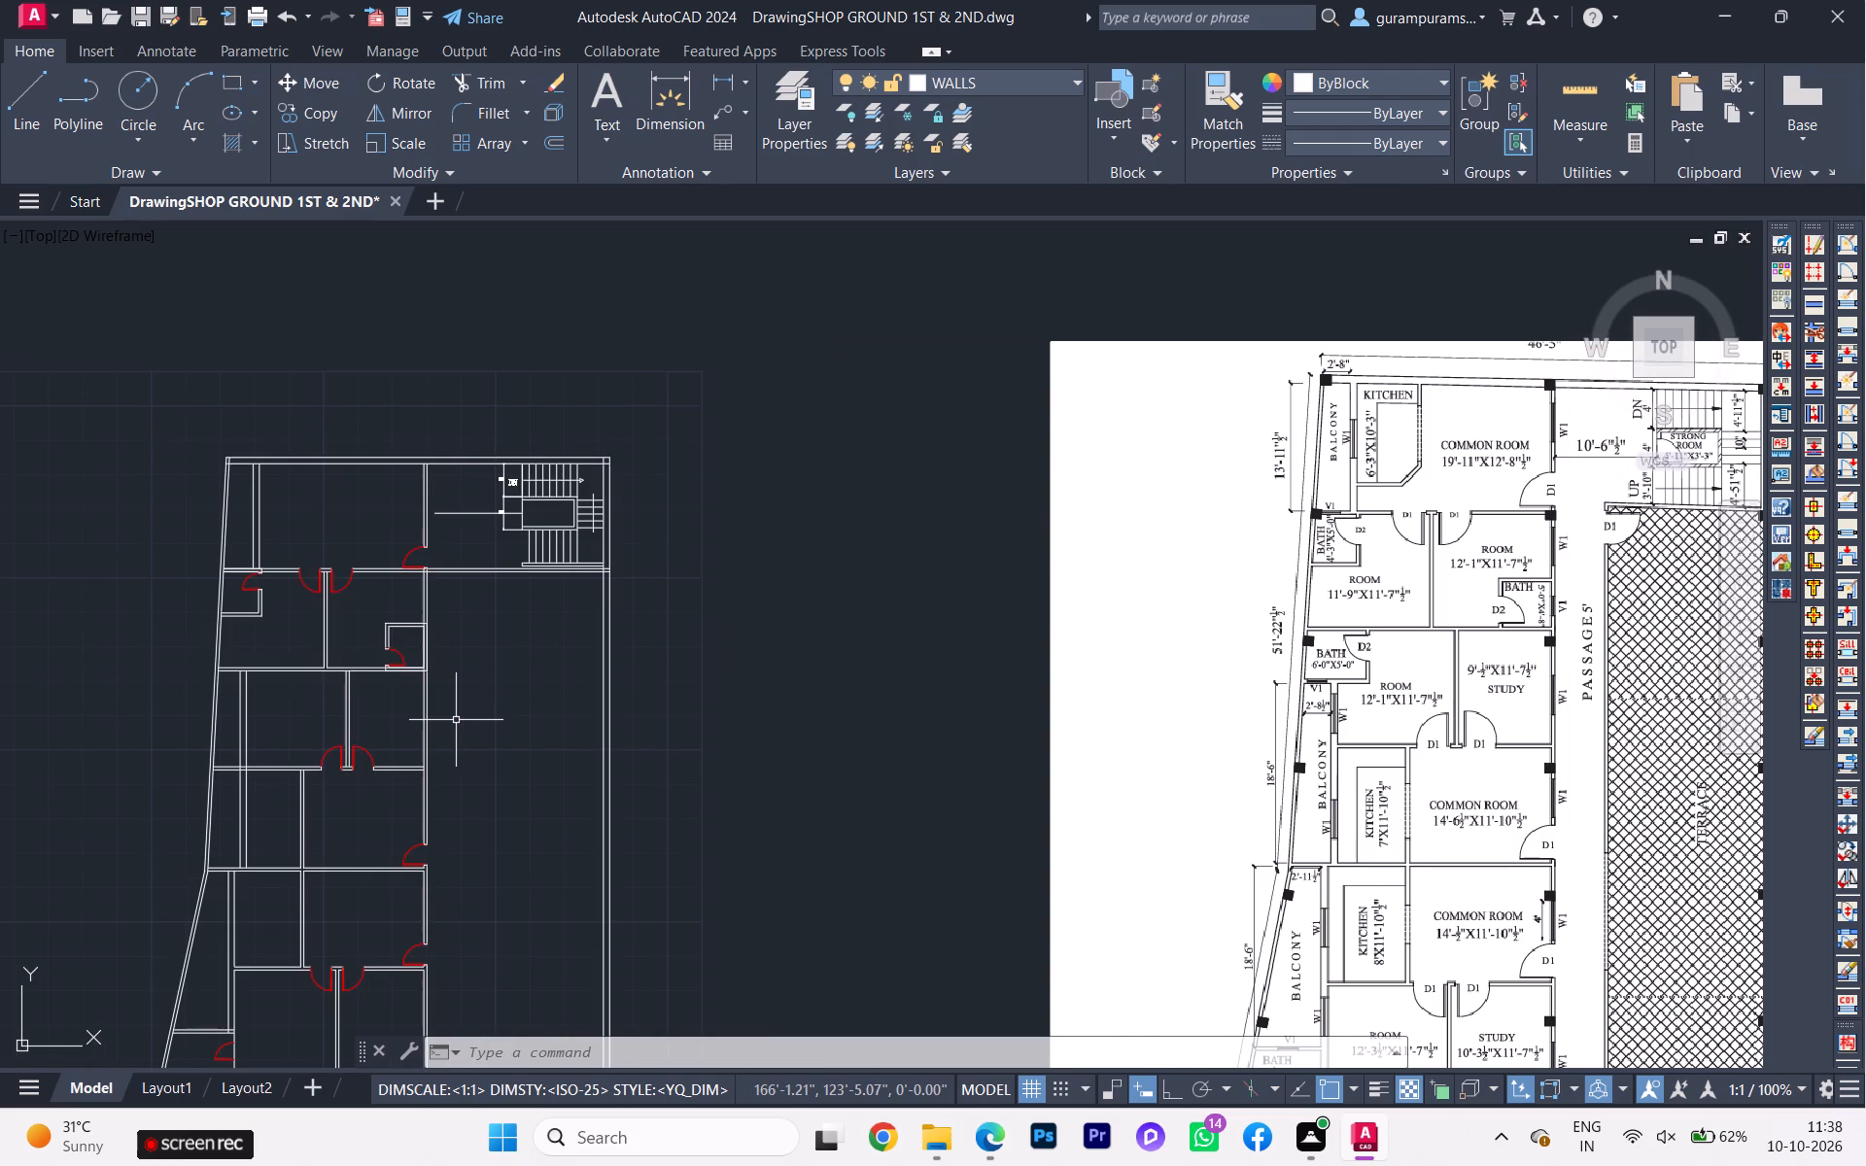
middle_click_drag(599, 769, 519, 528)
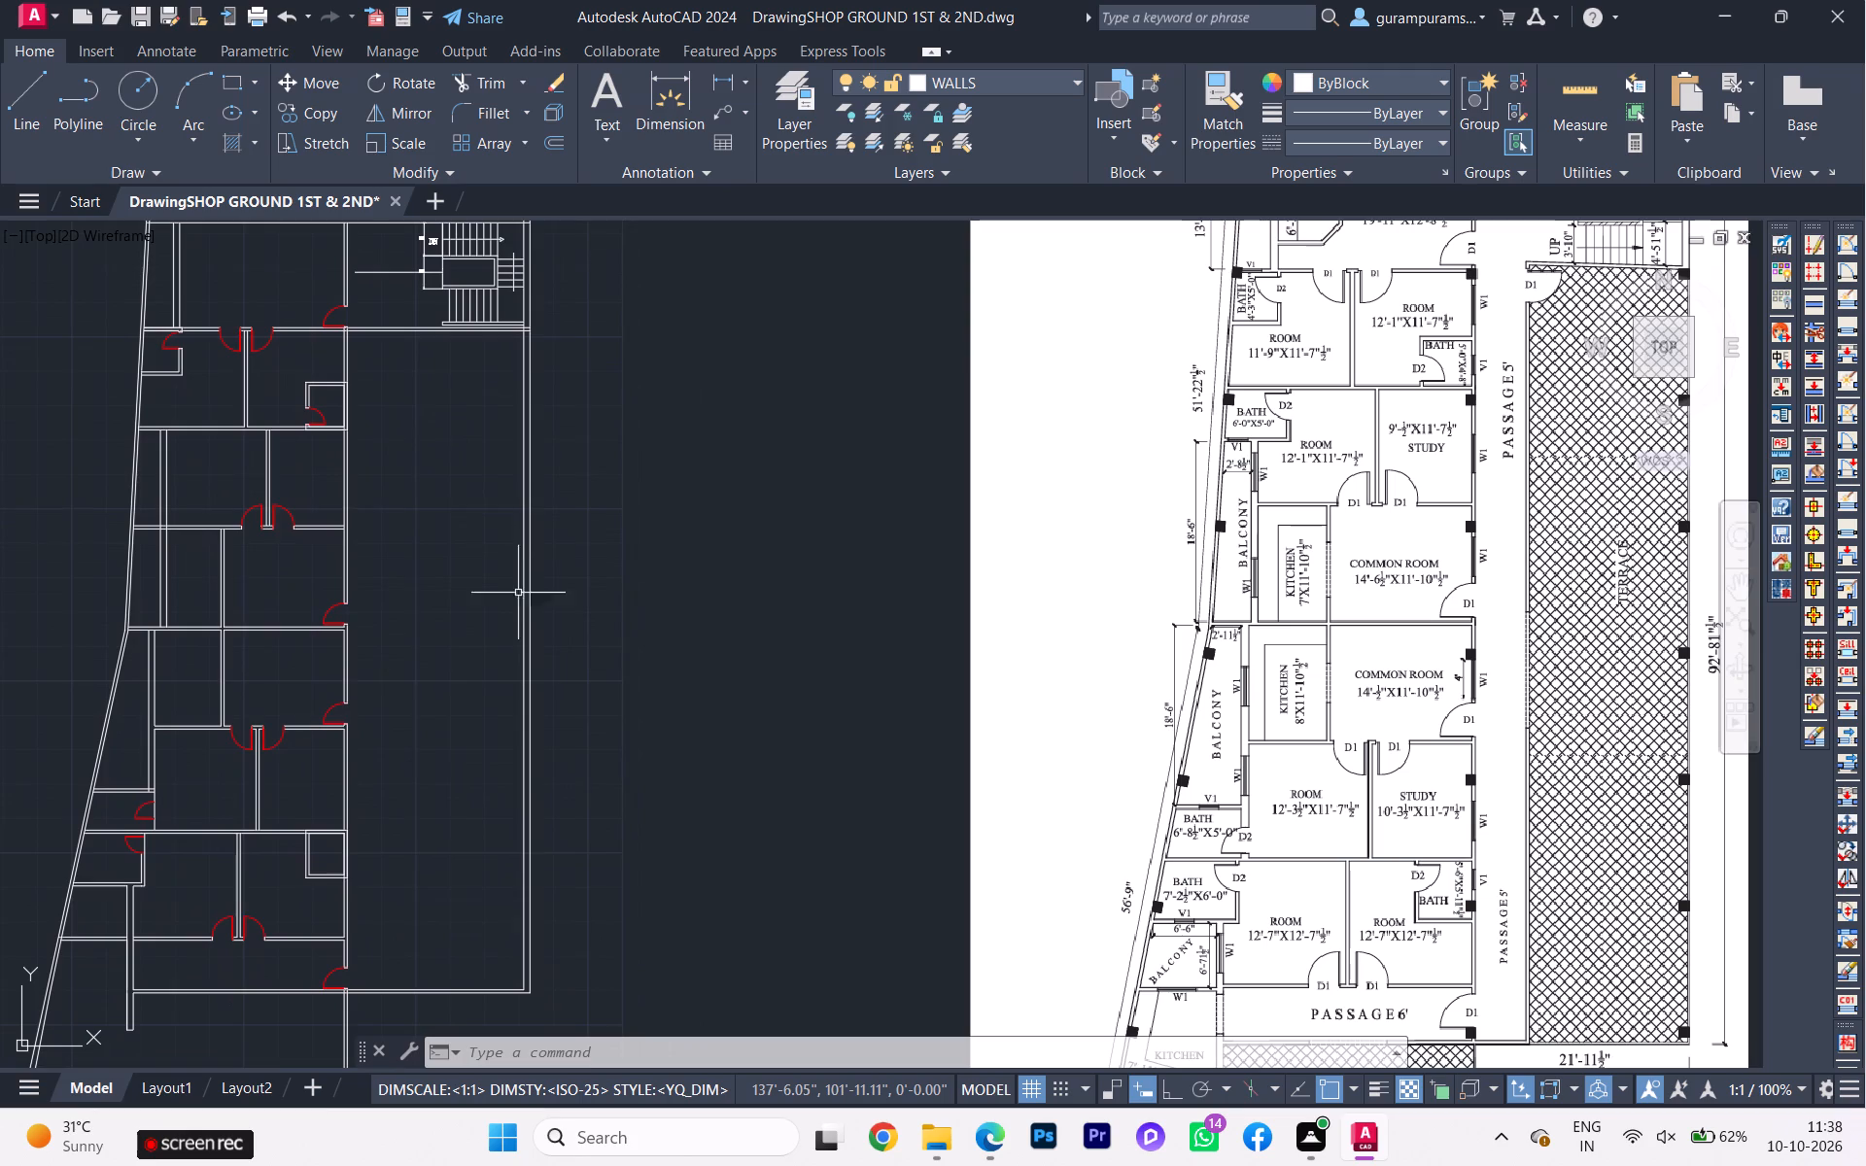
scroll(1437, 892, "up", 1)
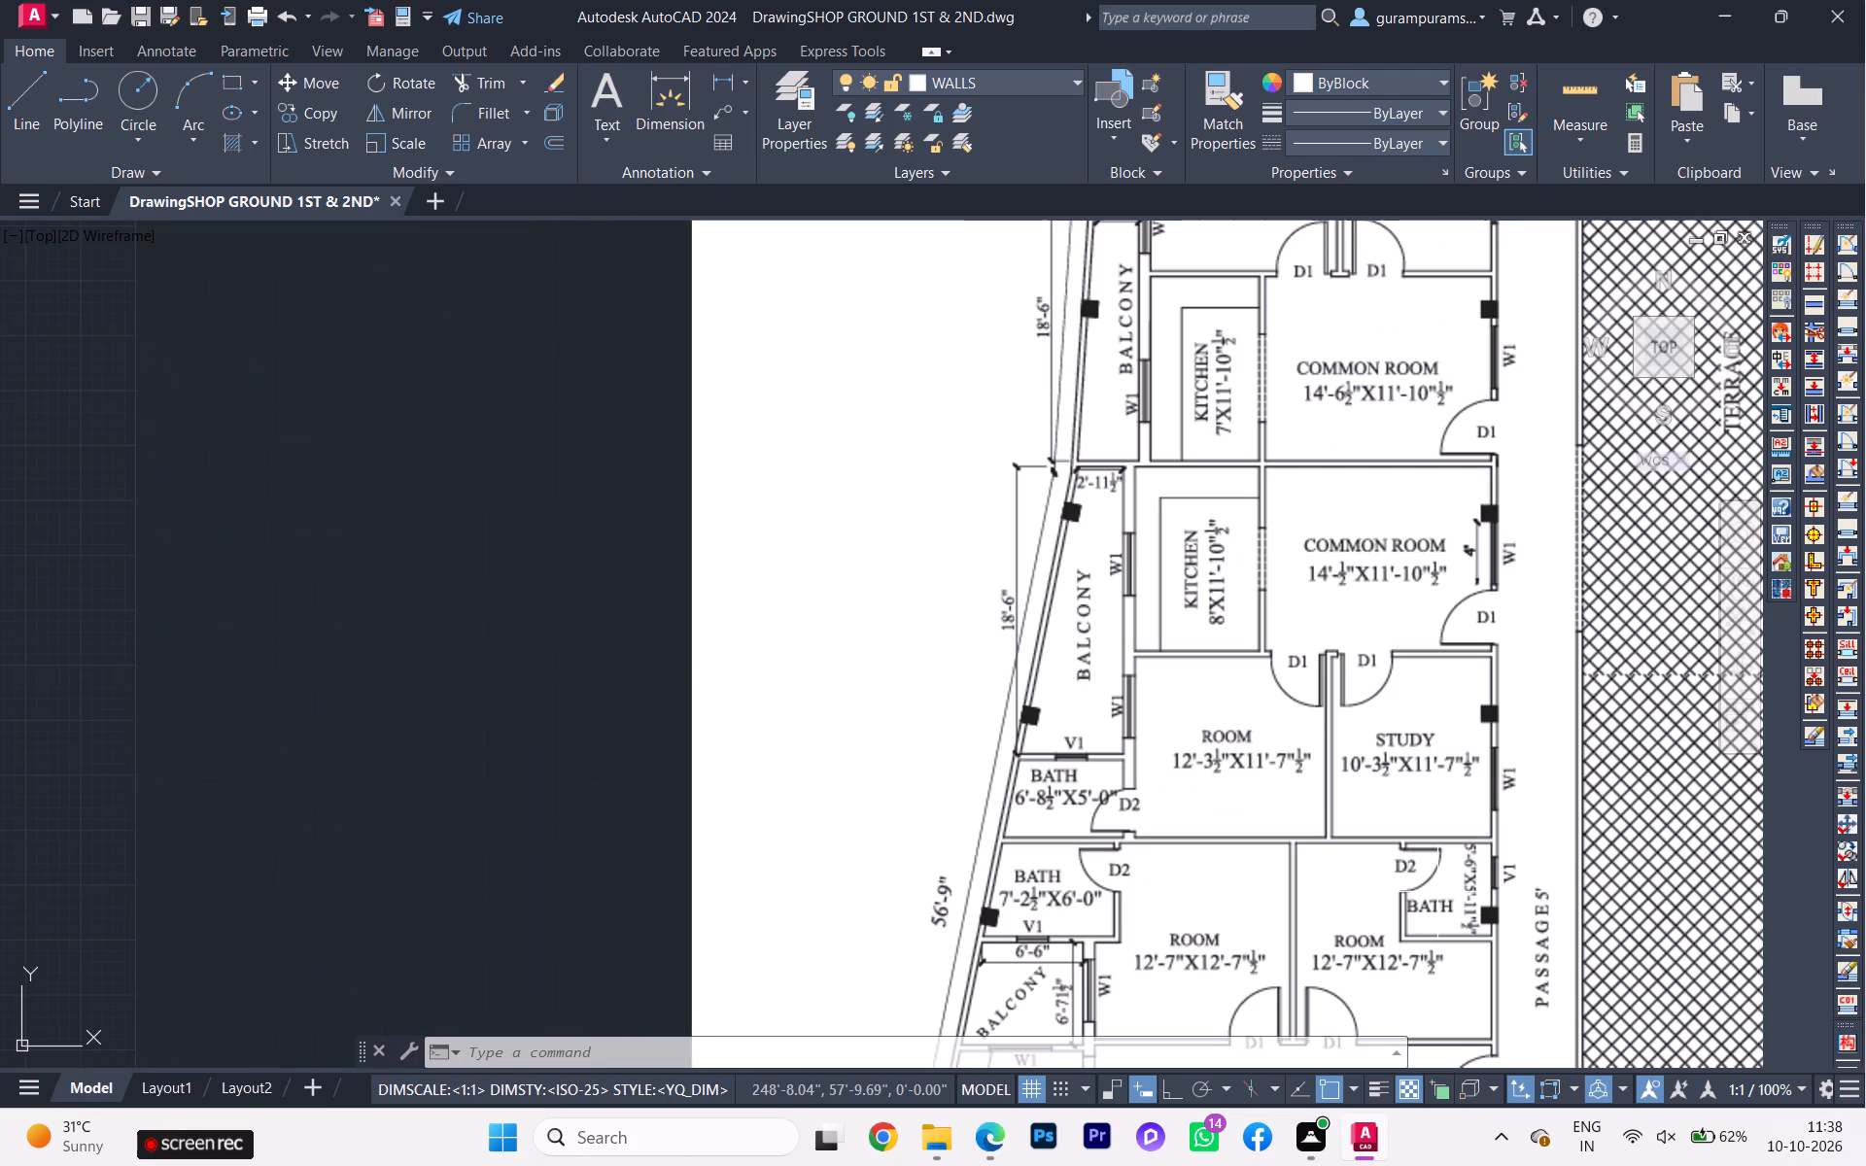
scroll(1439, 917, "up", 1)
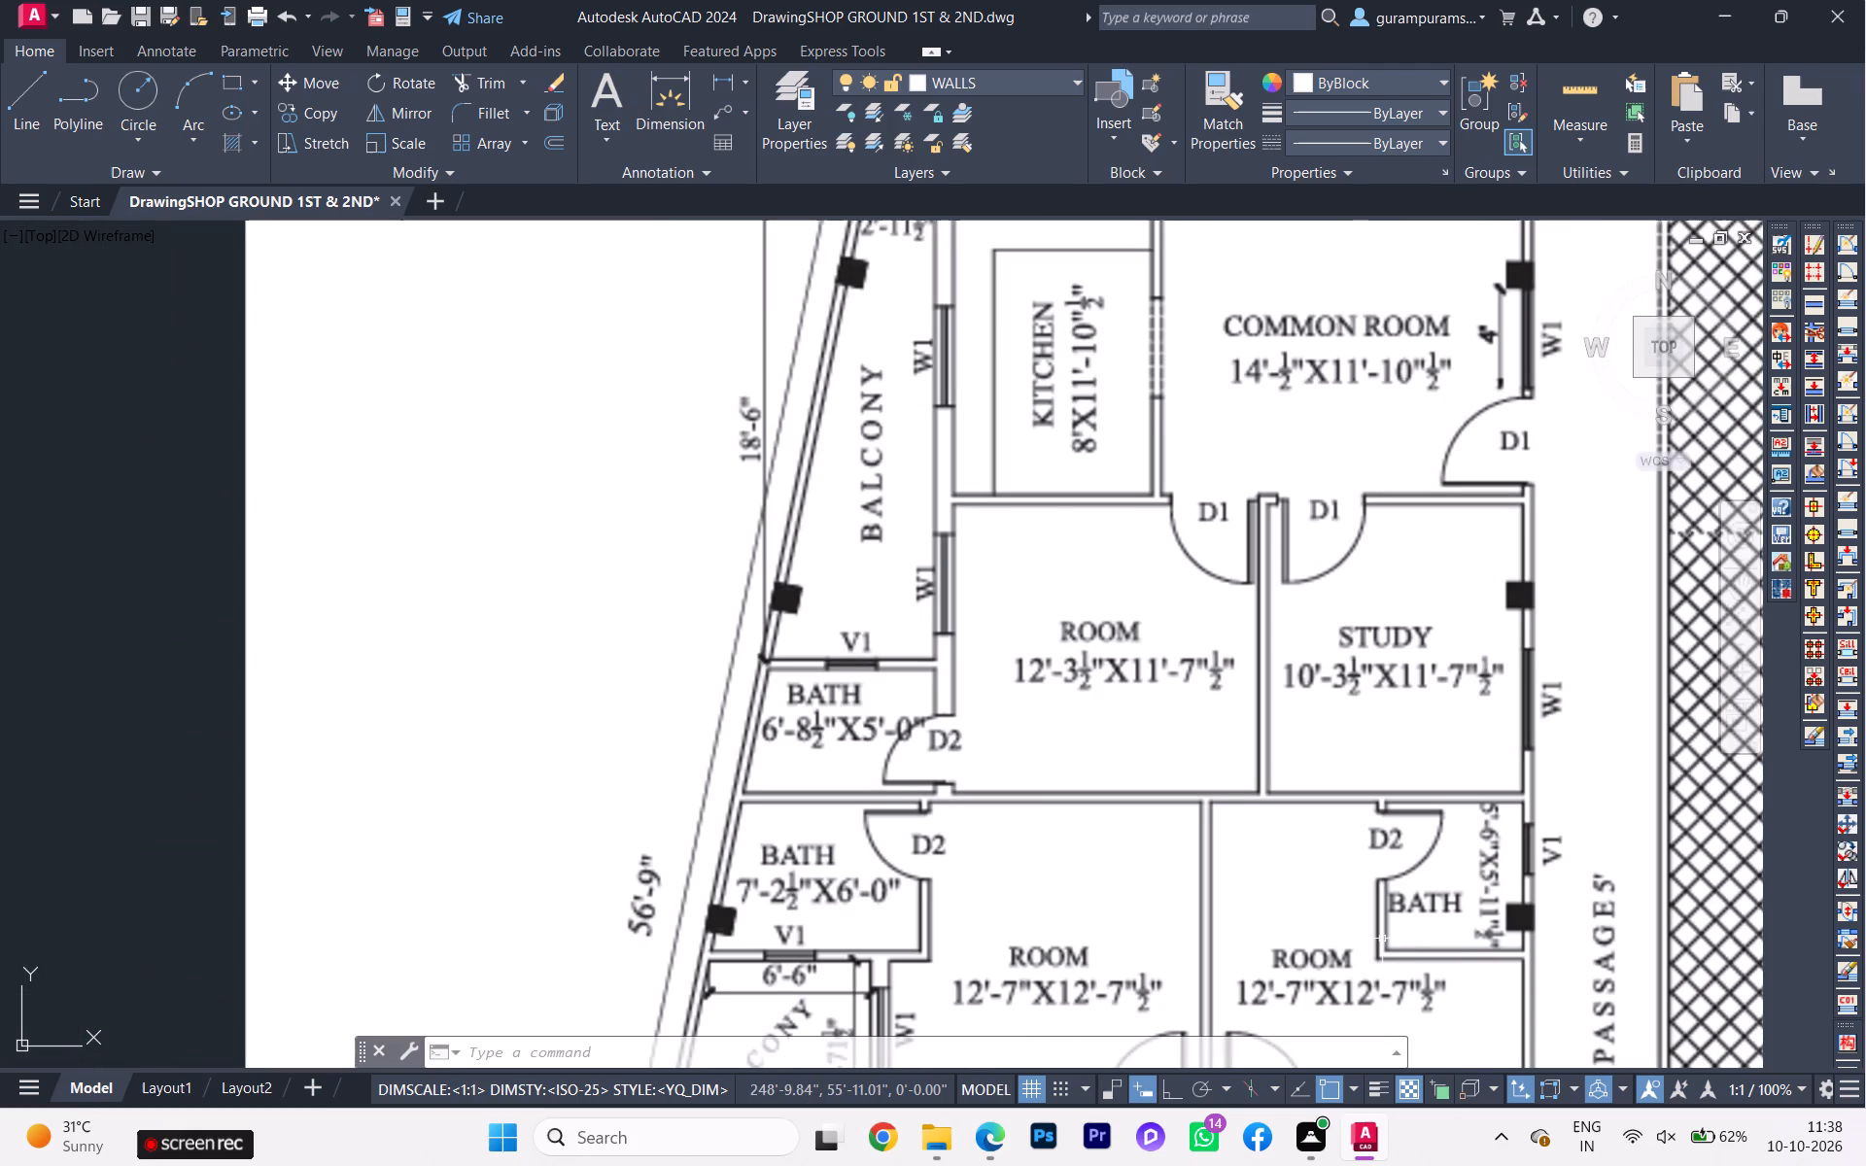
scroll(1378, 940, "down", 2)
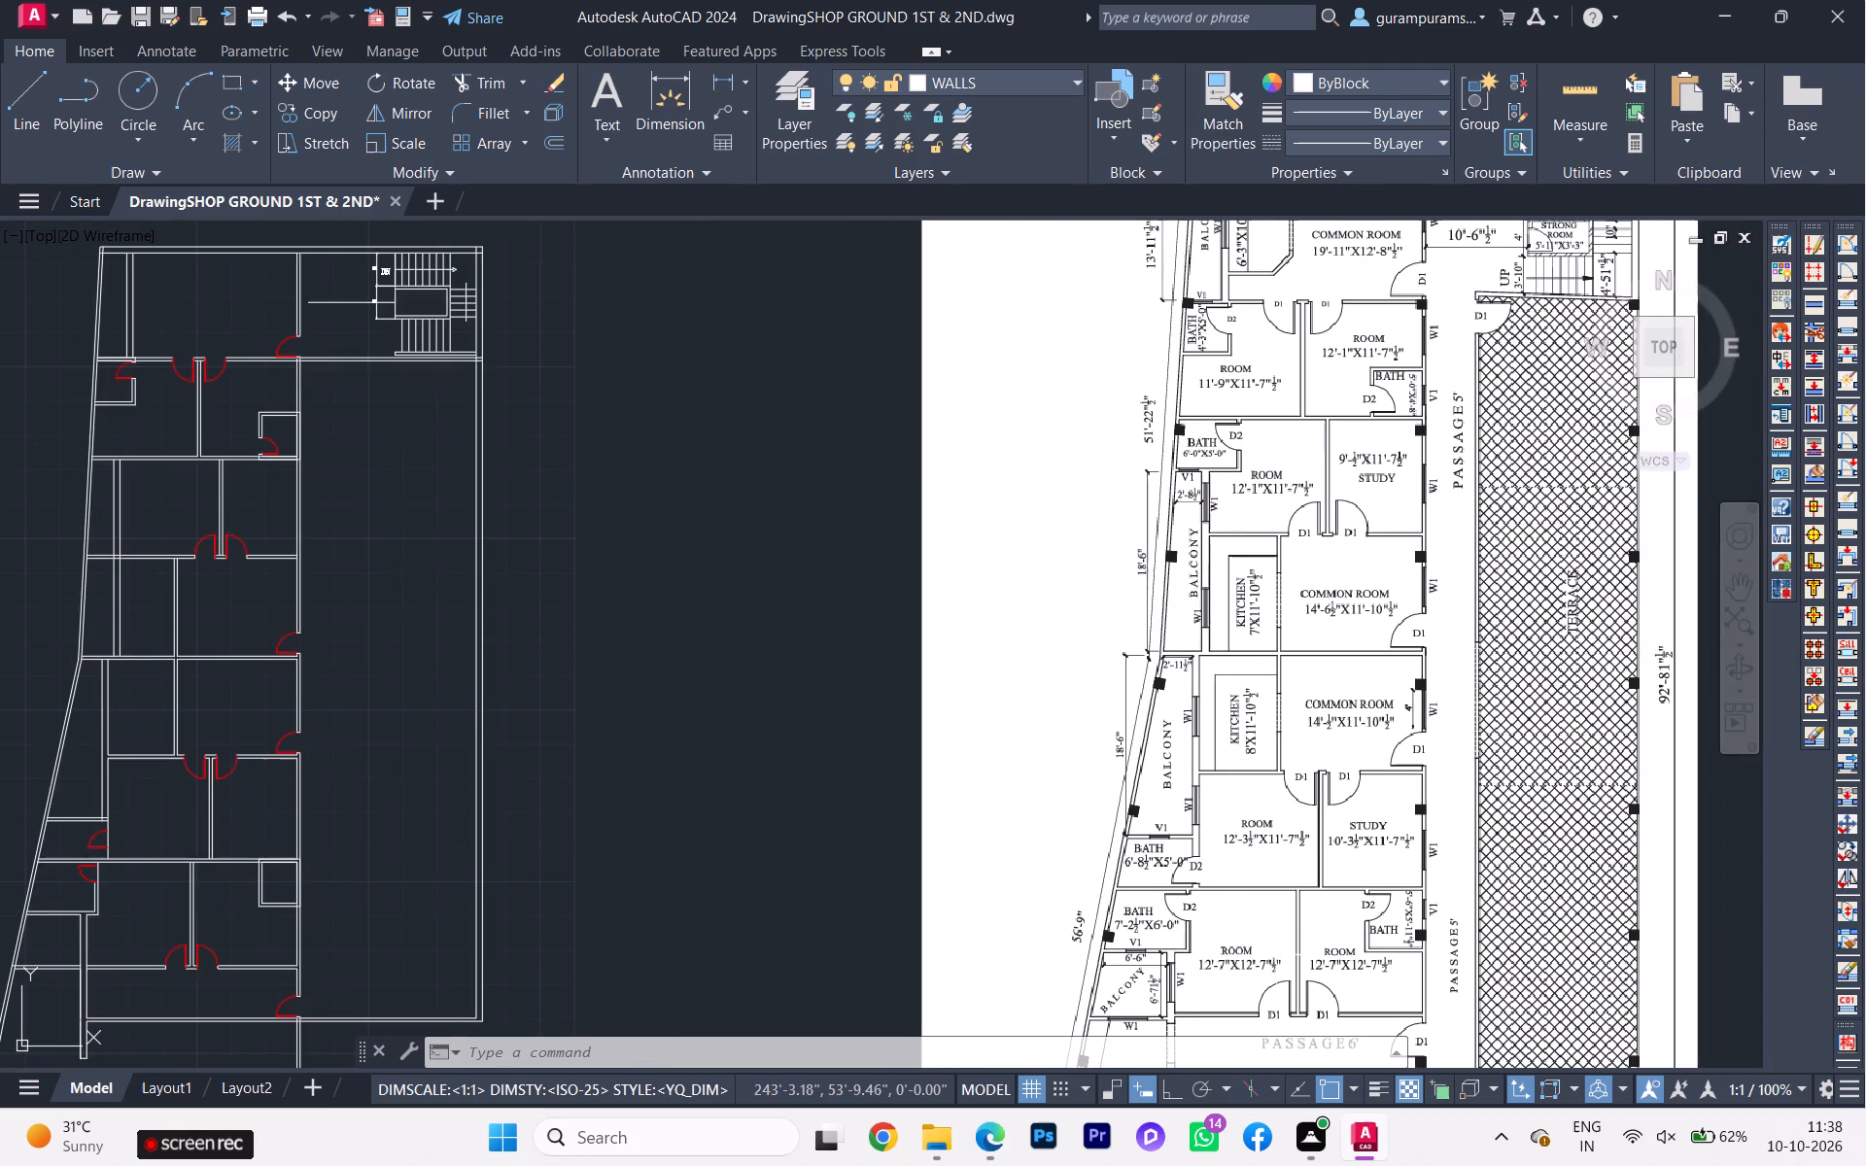
Delete both rectangles of the bath in the north-east corner of the south-east room.
scroll(1275, 955, "down", 1)
middle_click_drag(1025, 904, 979, 738)
scroll(620, 736, "up", 2)
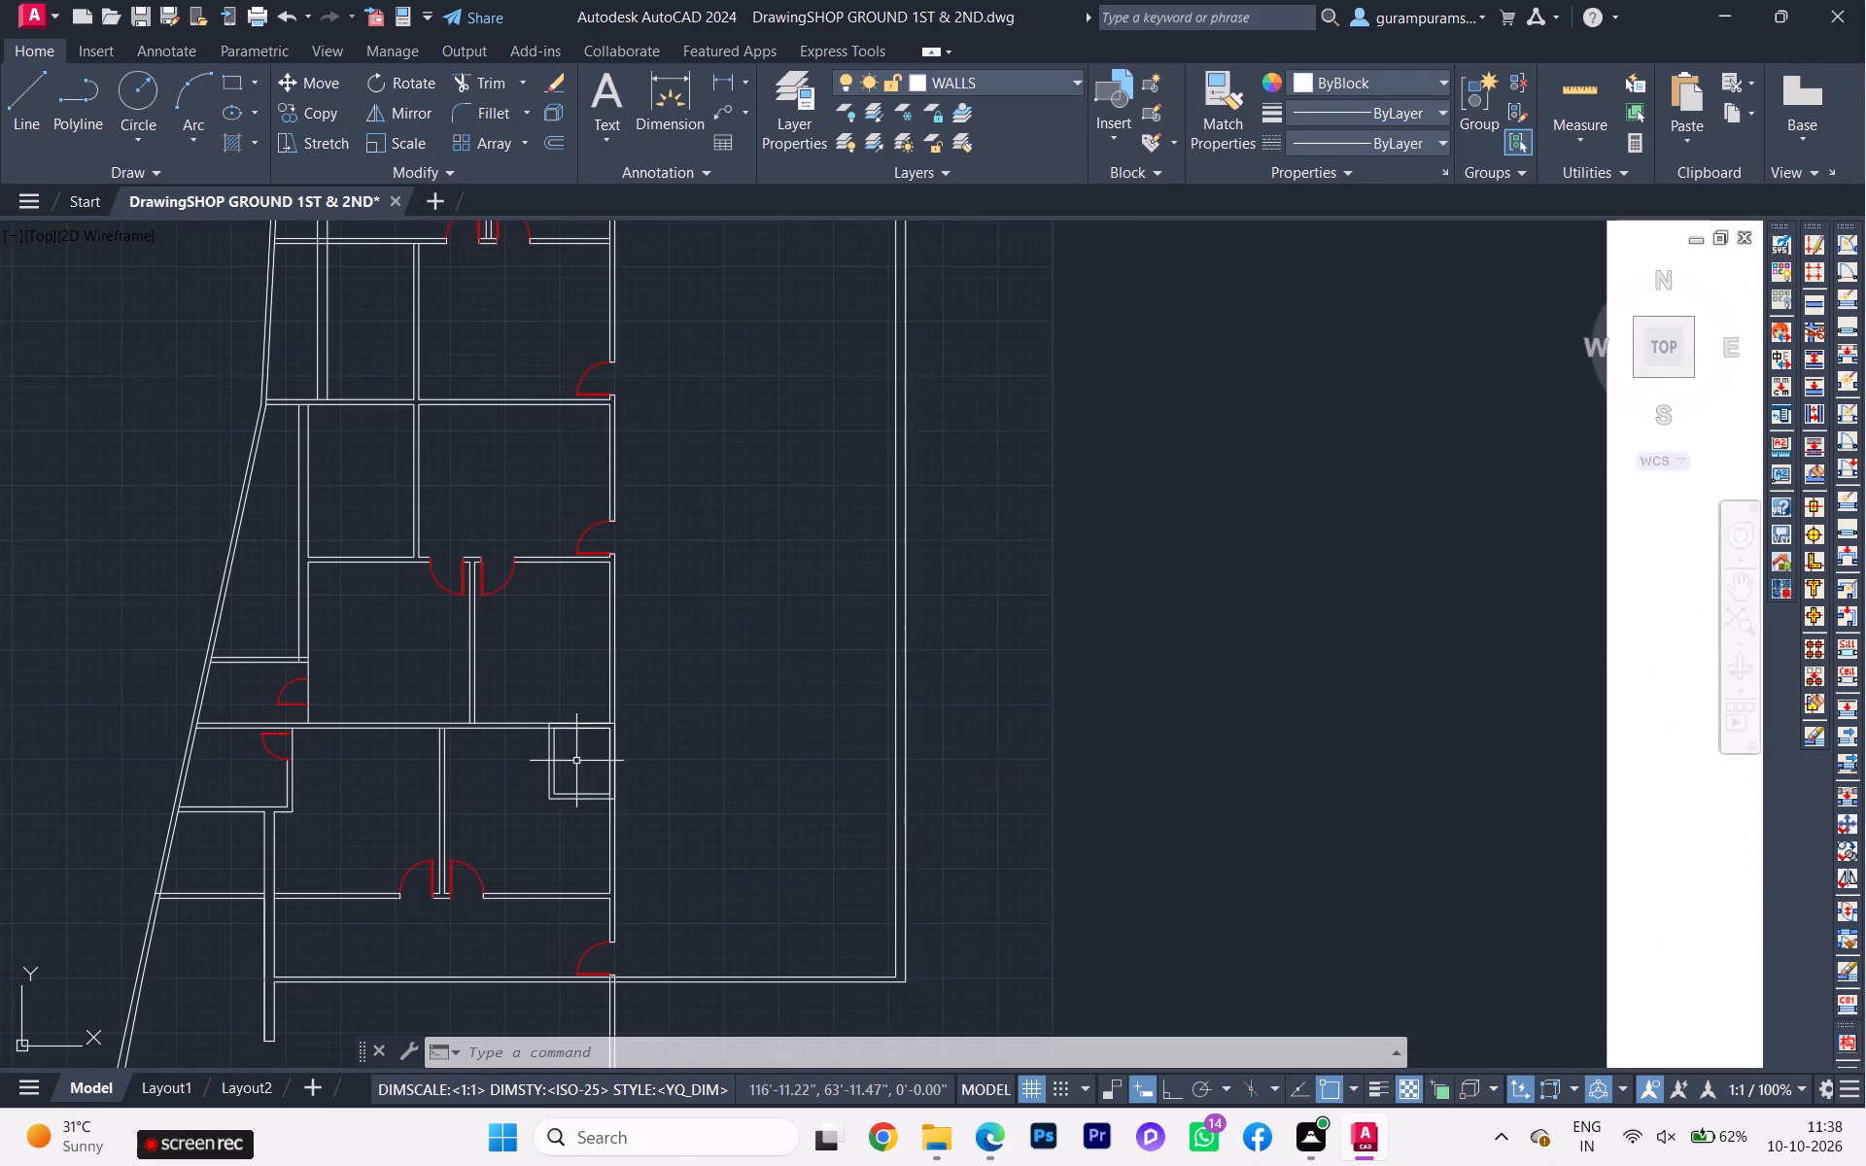
left_click(569, 767)
left_click(503, 791)
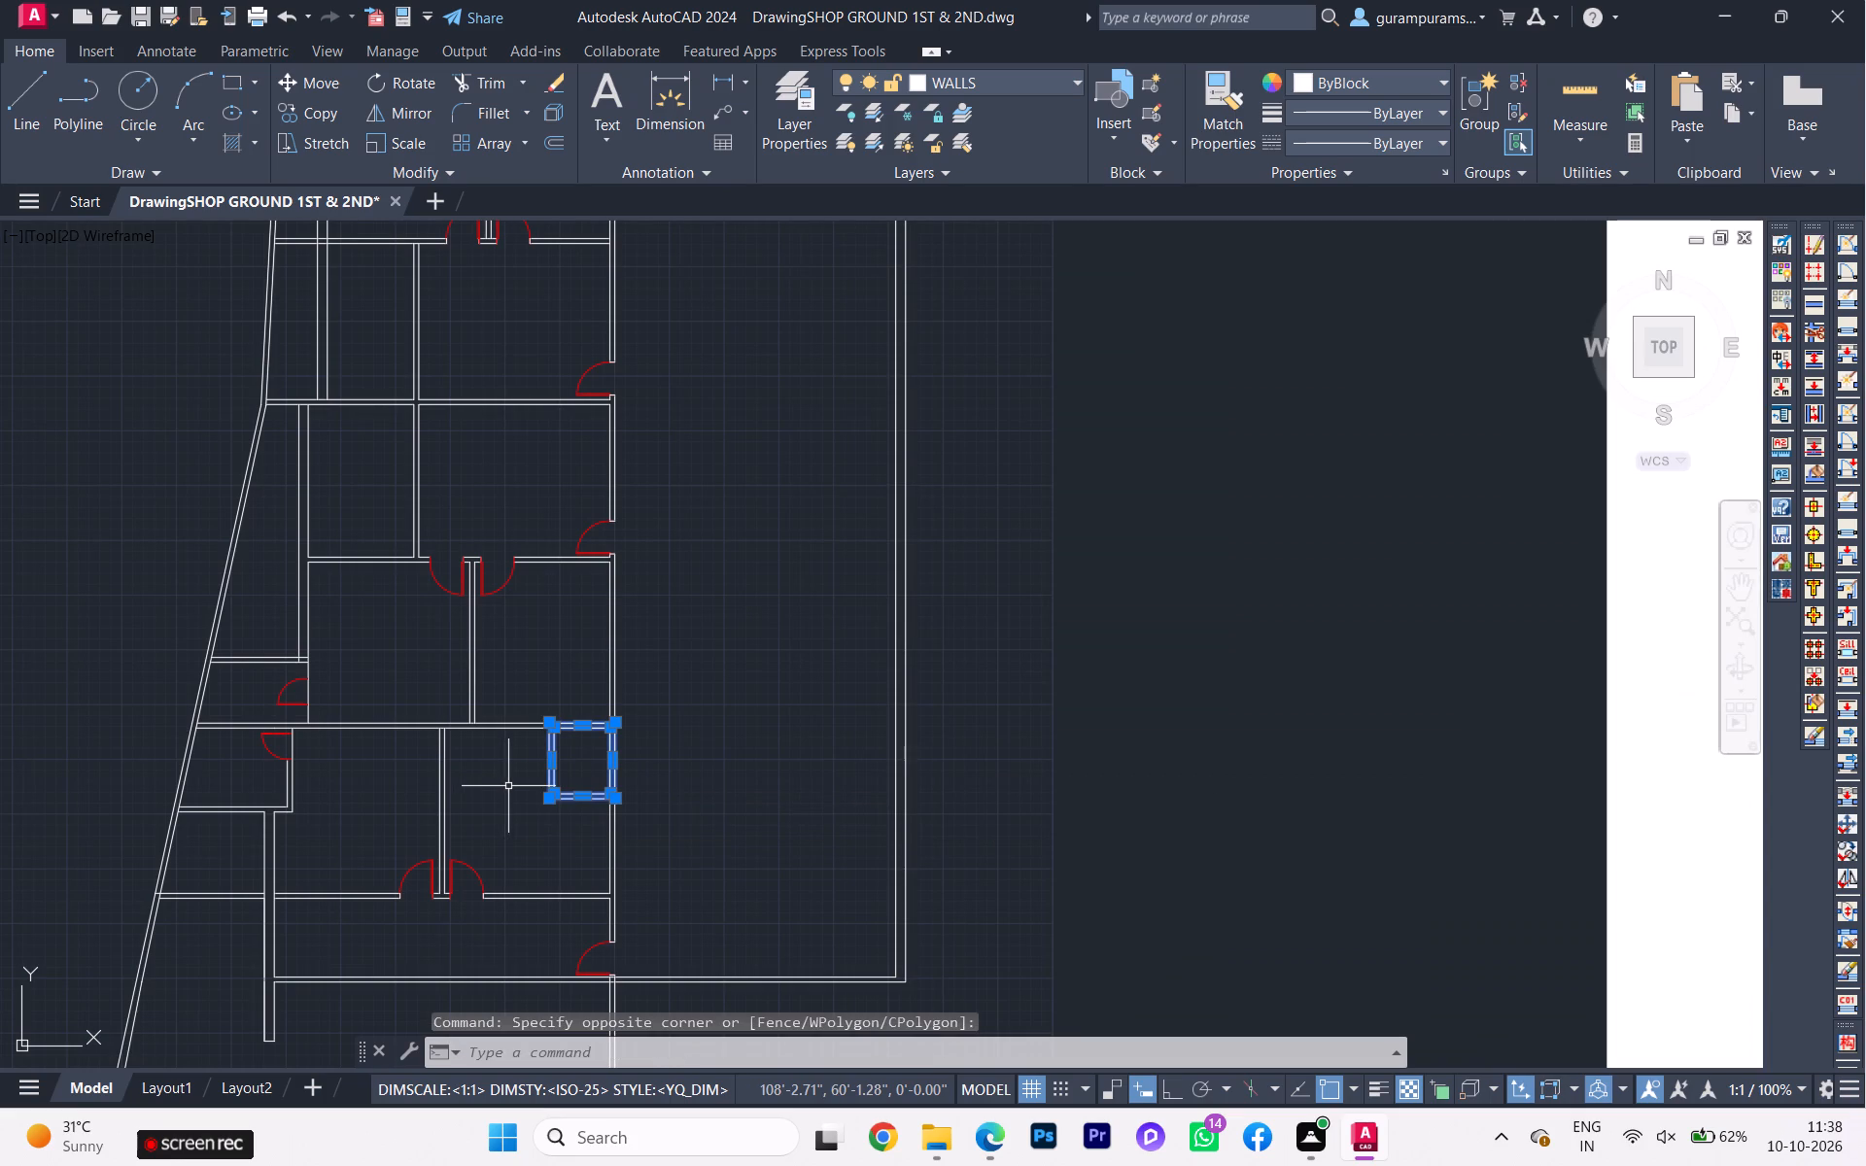
key("Delete")
Draw the south-east room's bath as a 5'6" by 5'11.5" rectangle from the room's north-east inner corner, taking its size from the reference plan.
key("r")
key("e")
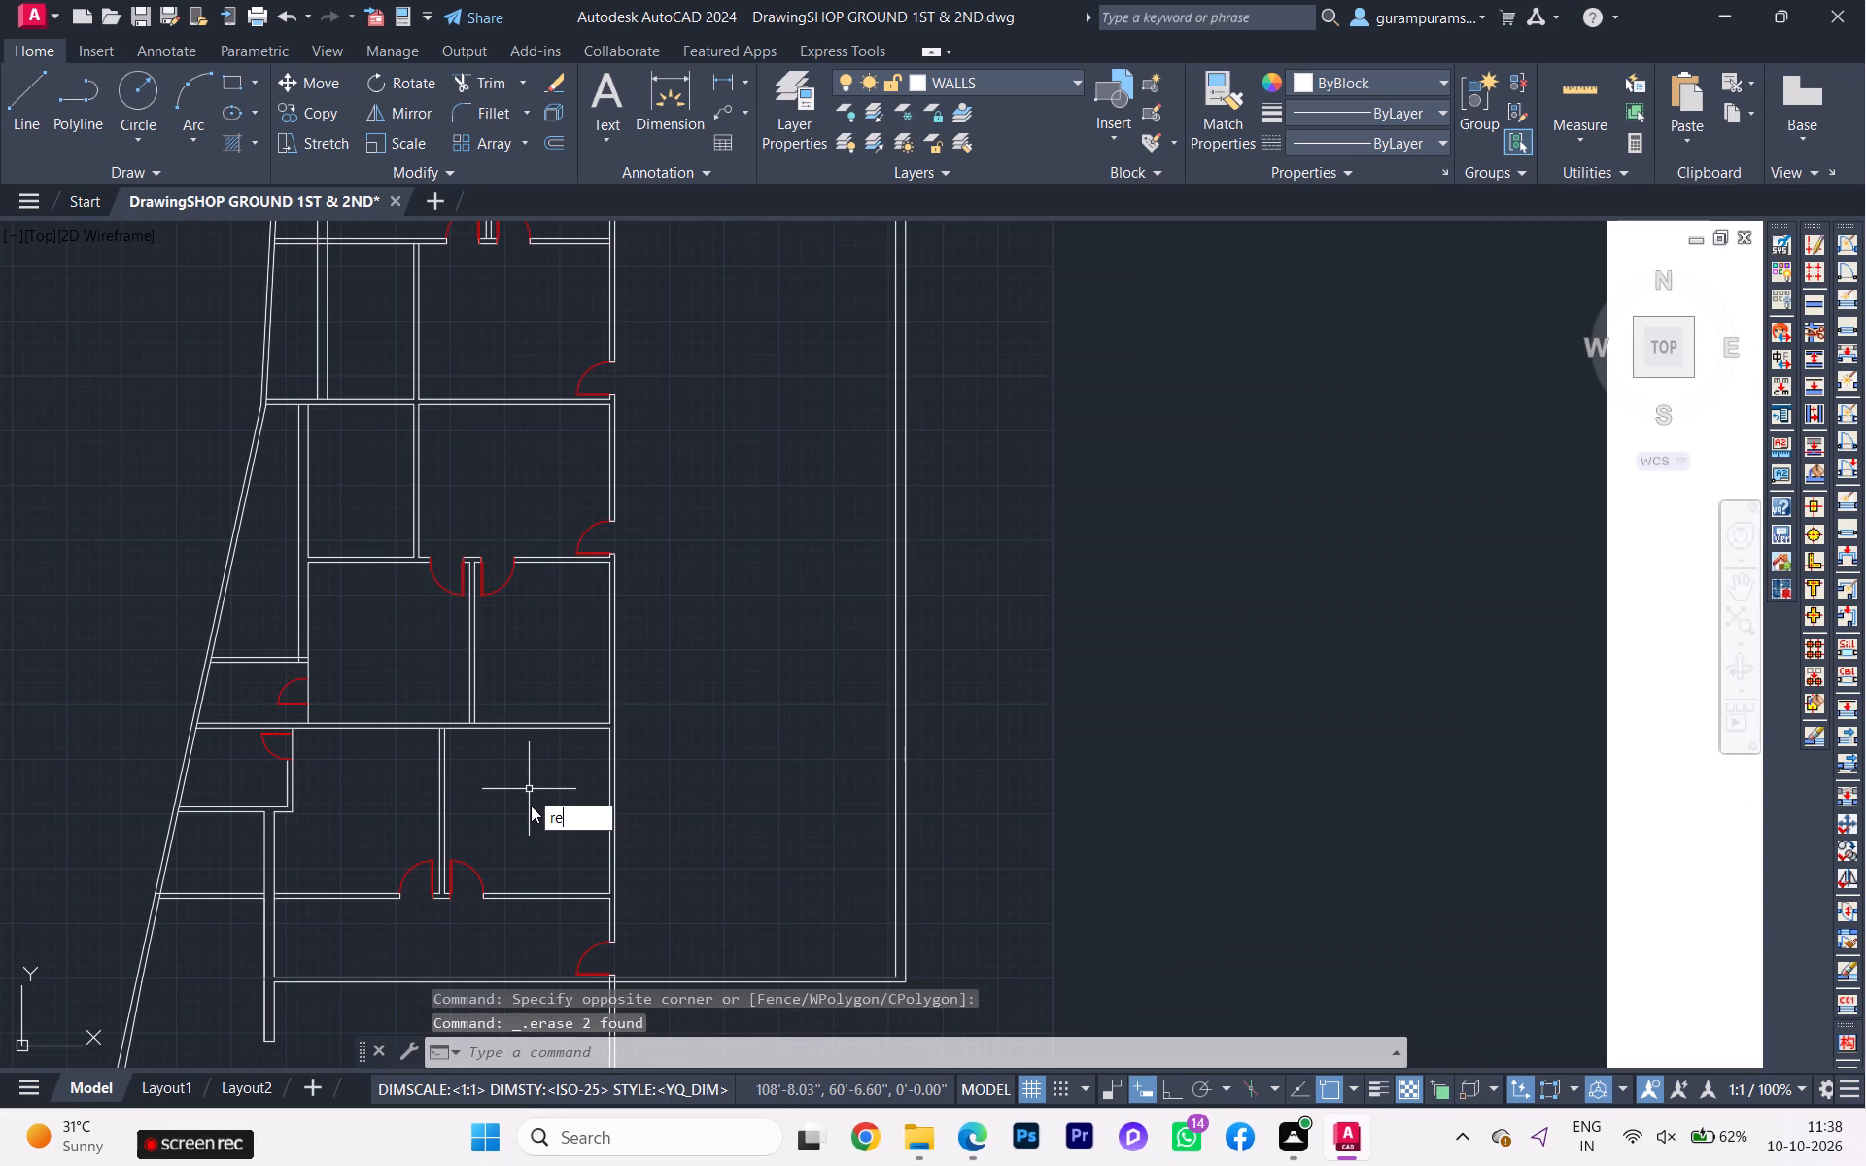
key("c")
key("Return")
scroll(548, 777, "up", 2)
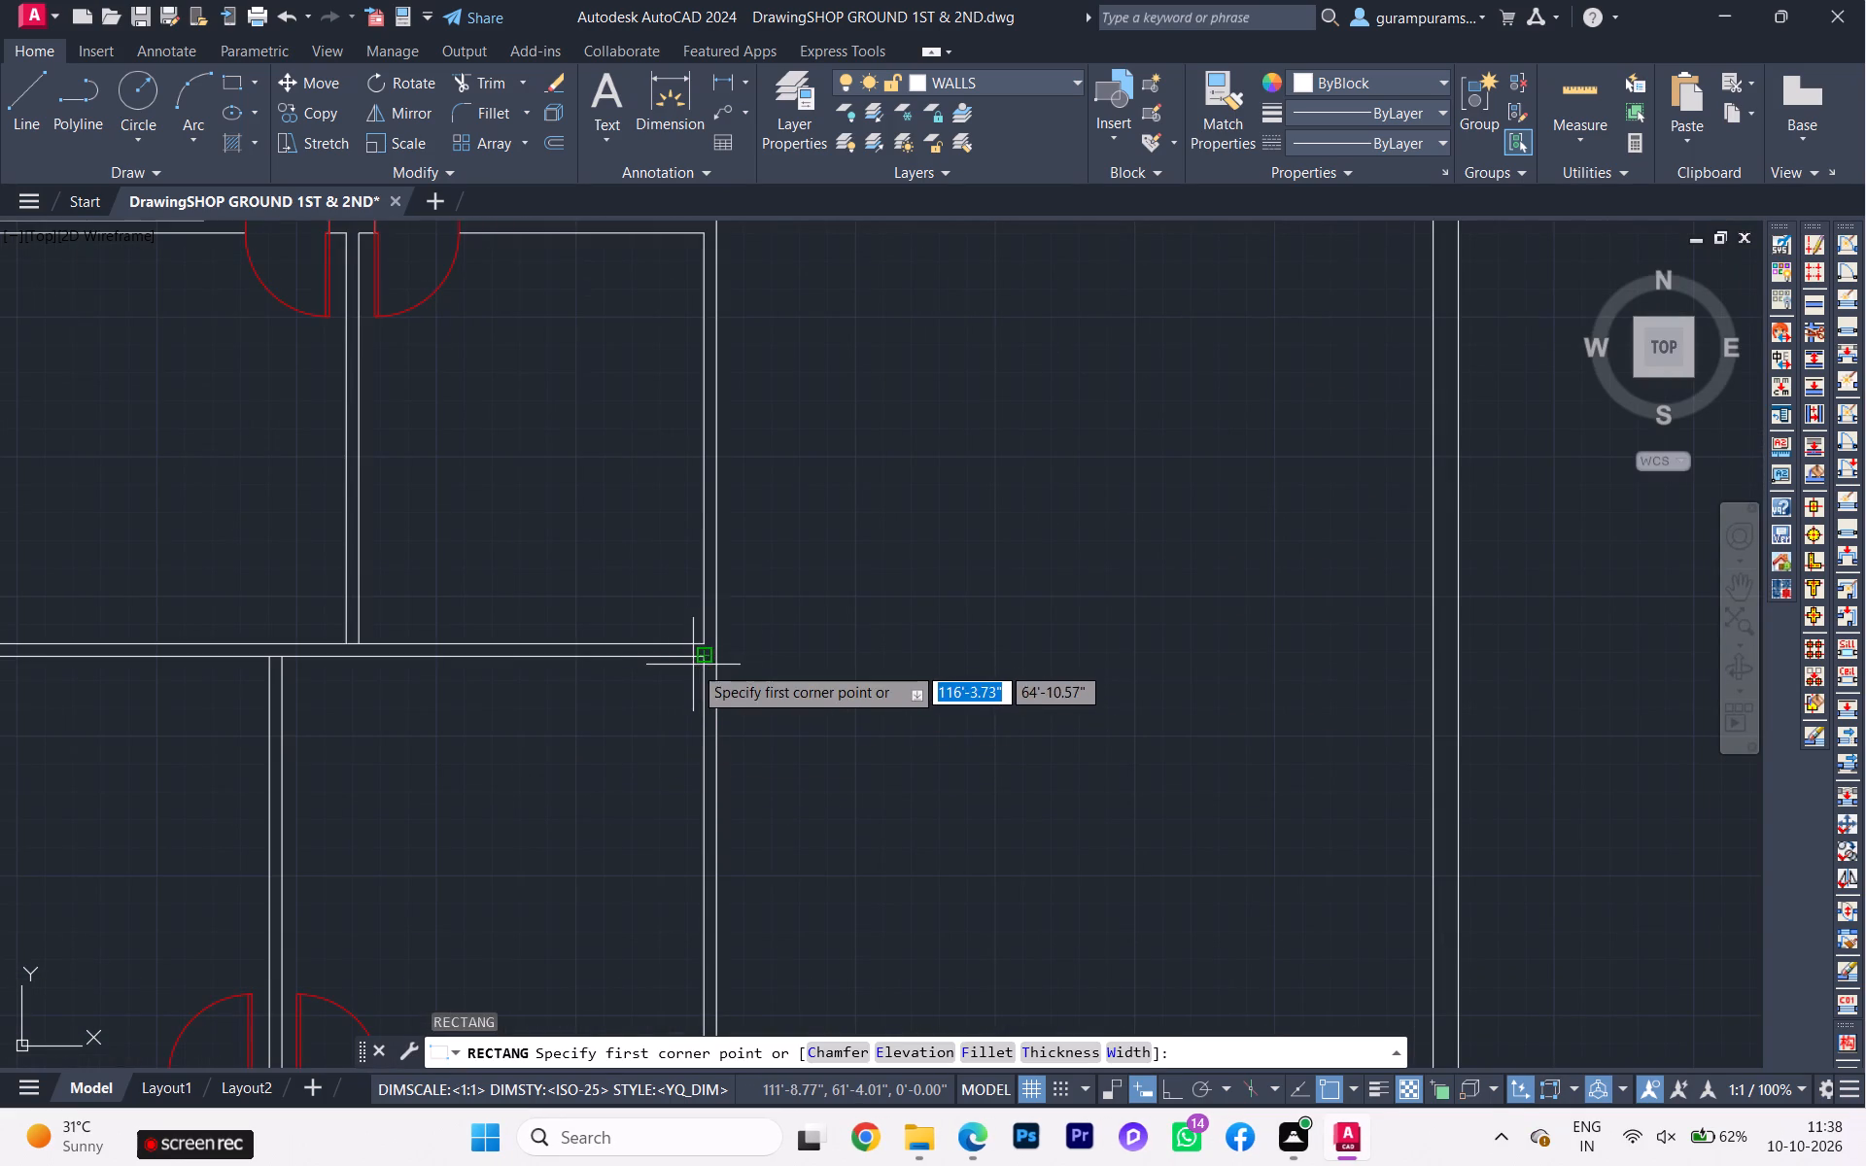
left_click(698, 663)
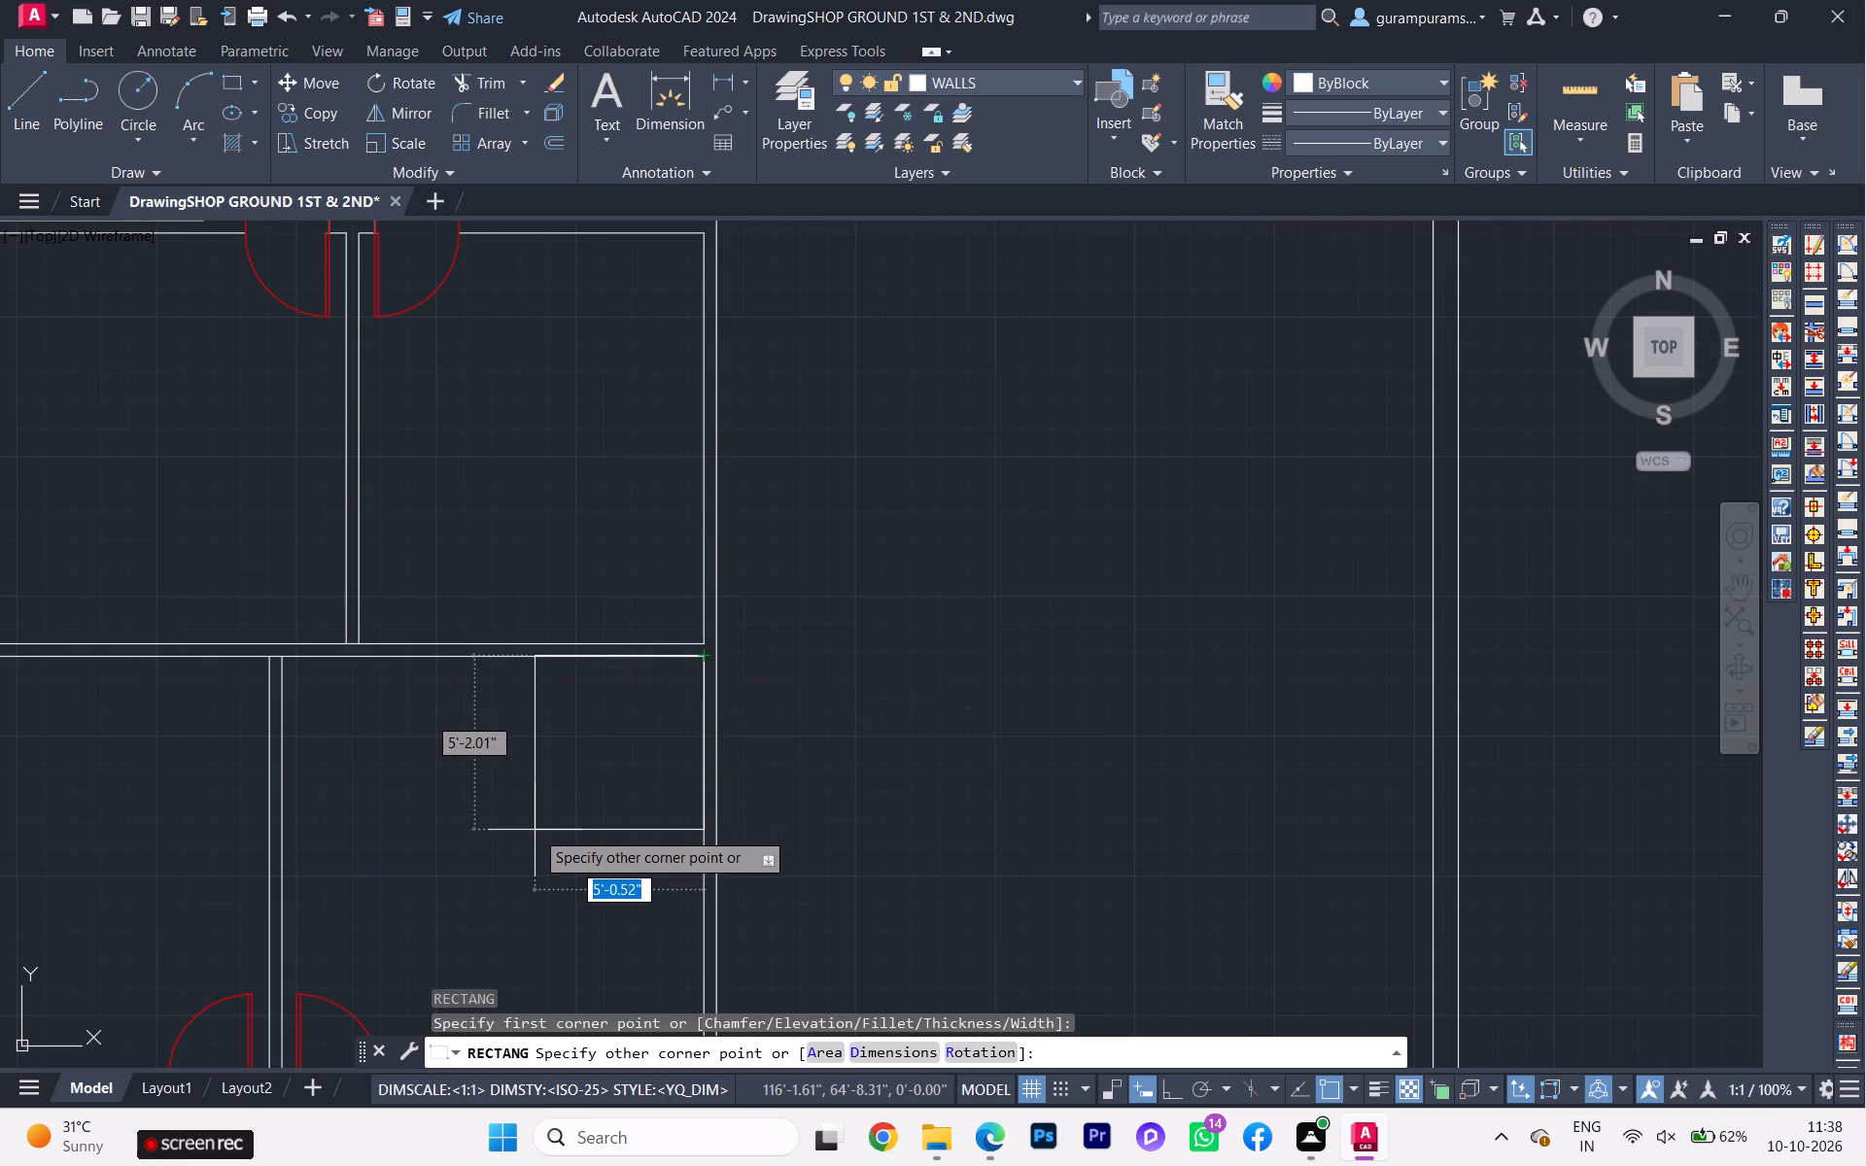
key("alt+Tab")
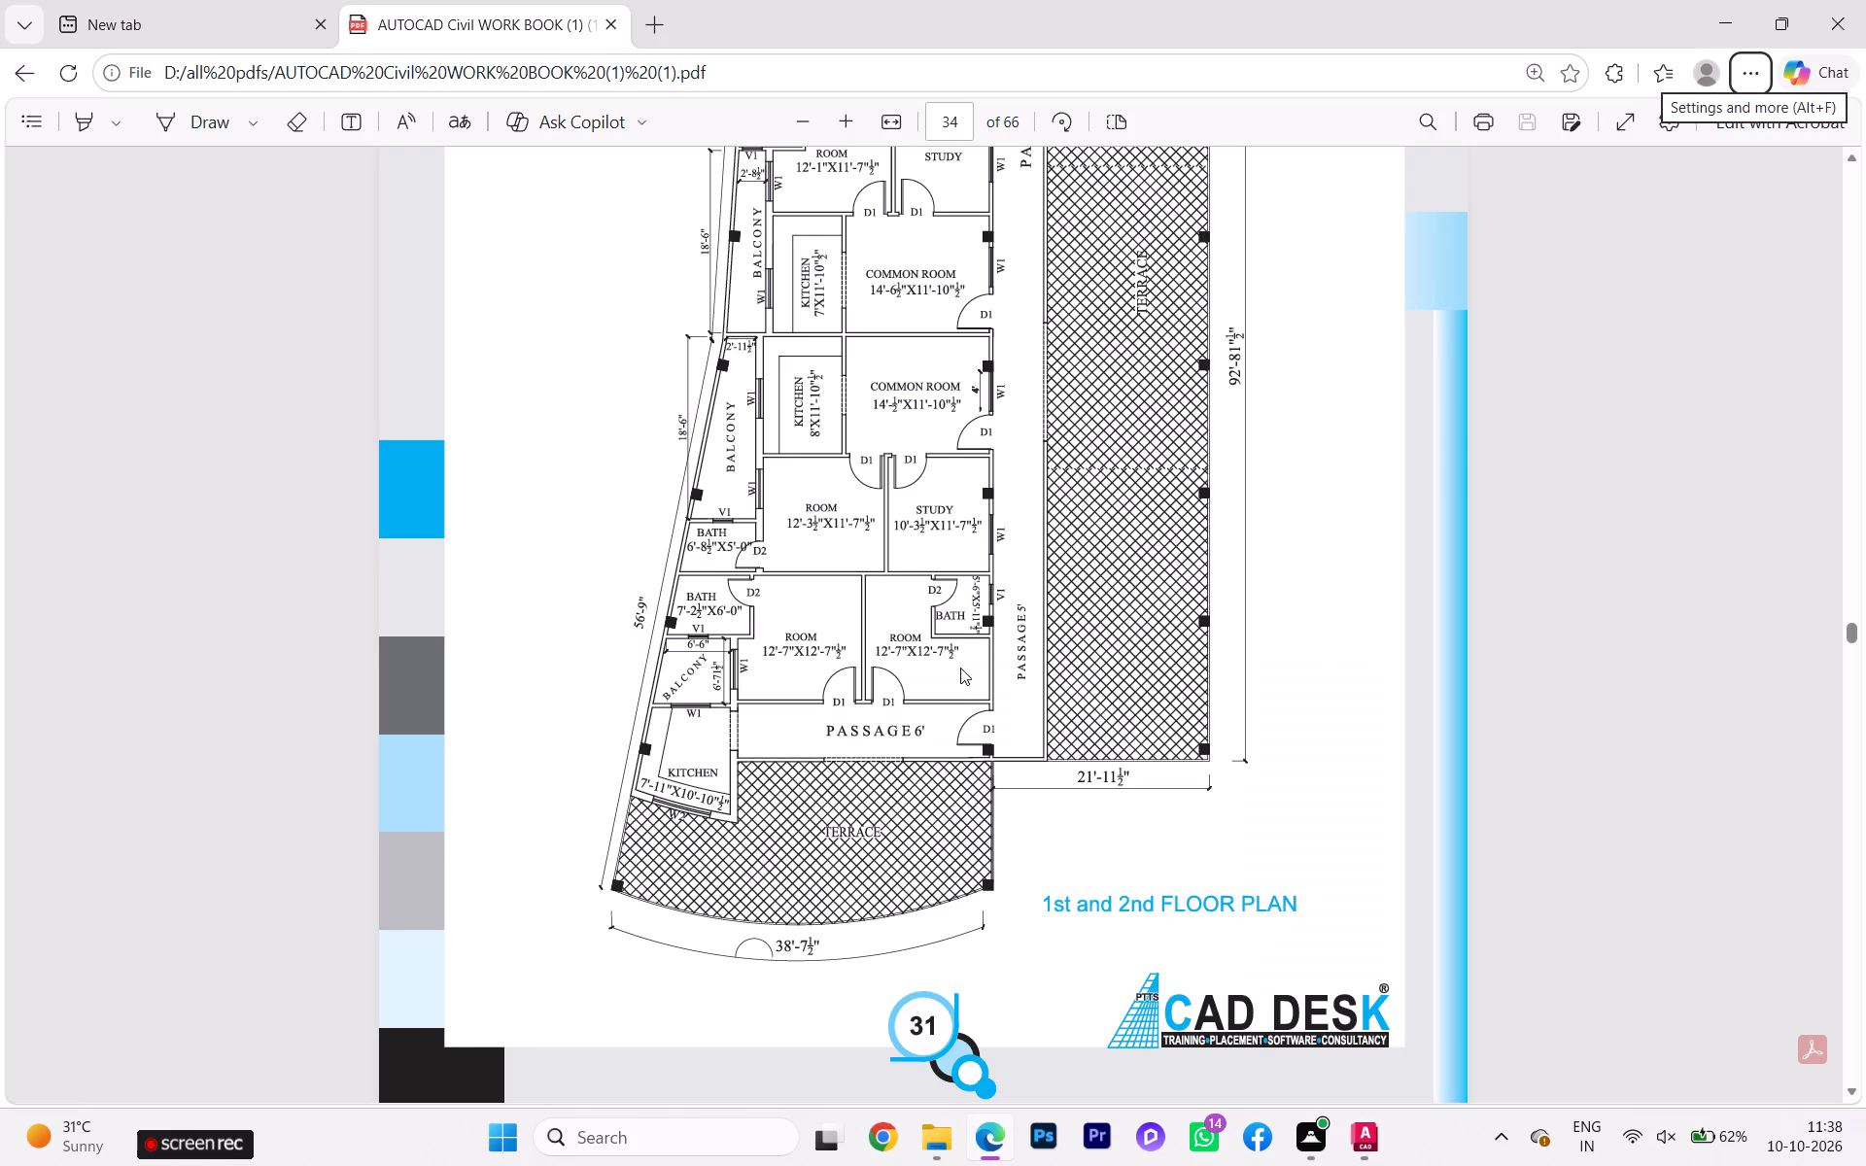
scroll(990, 650, "up", 6)
scroll(985, 723, "down", 2)
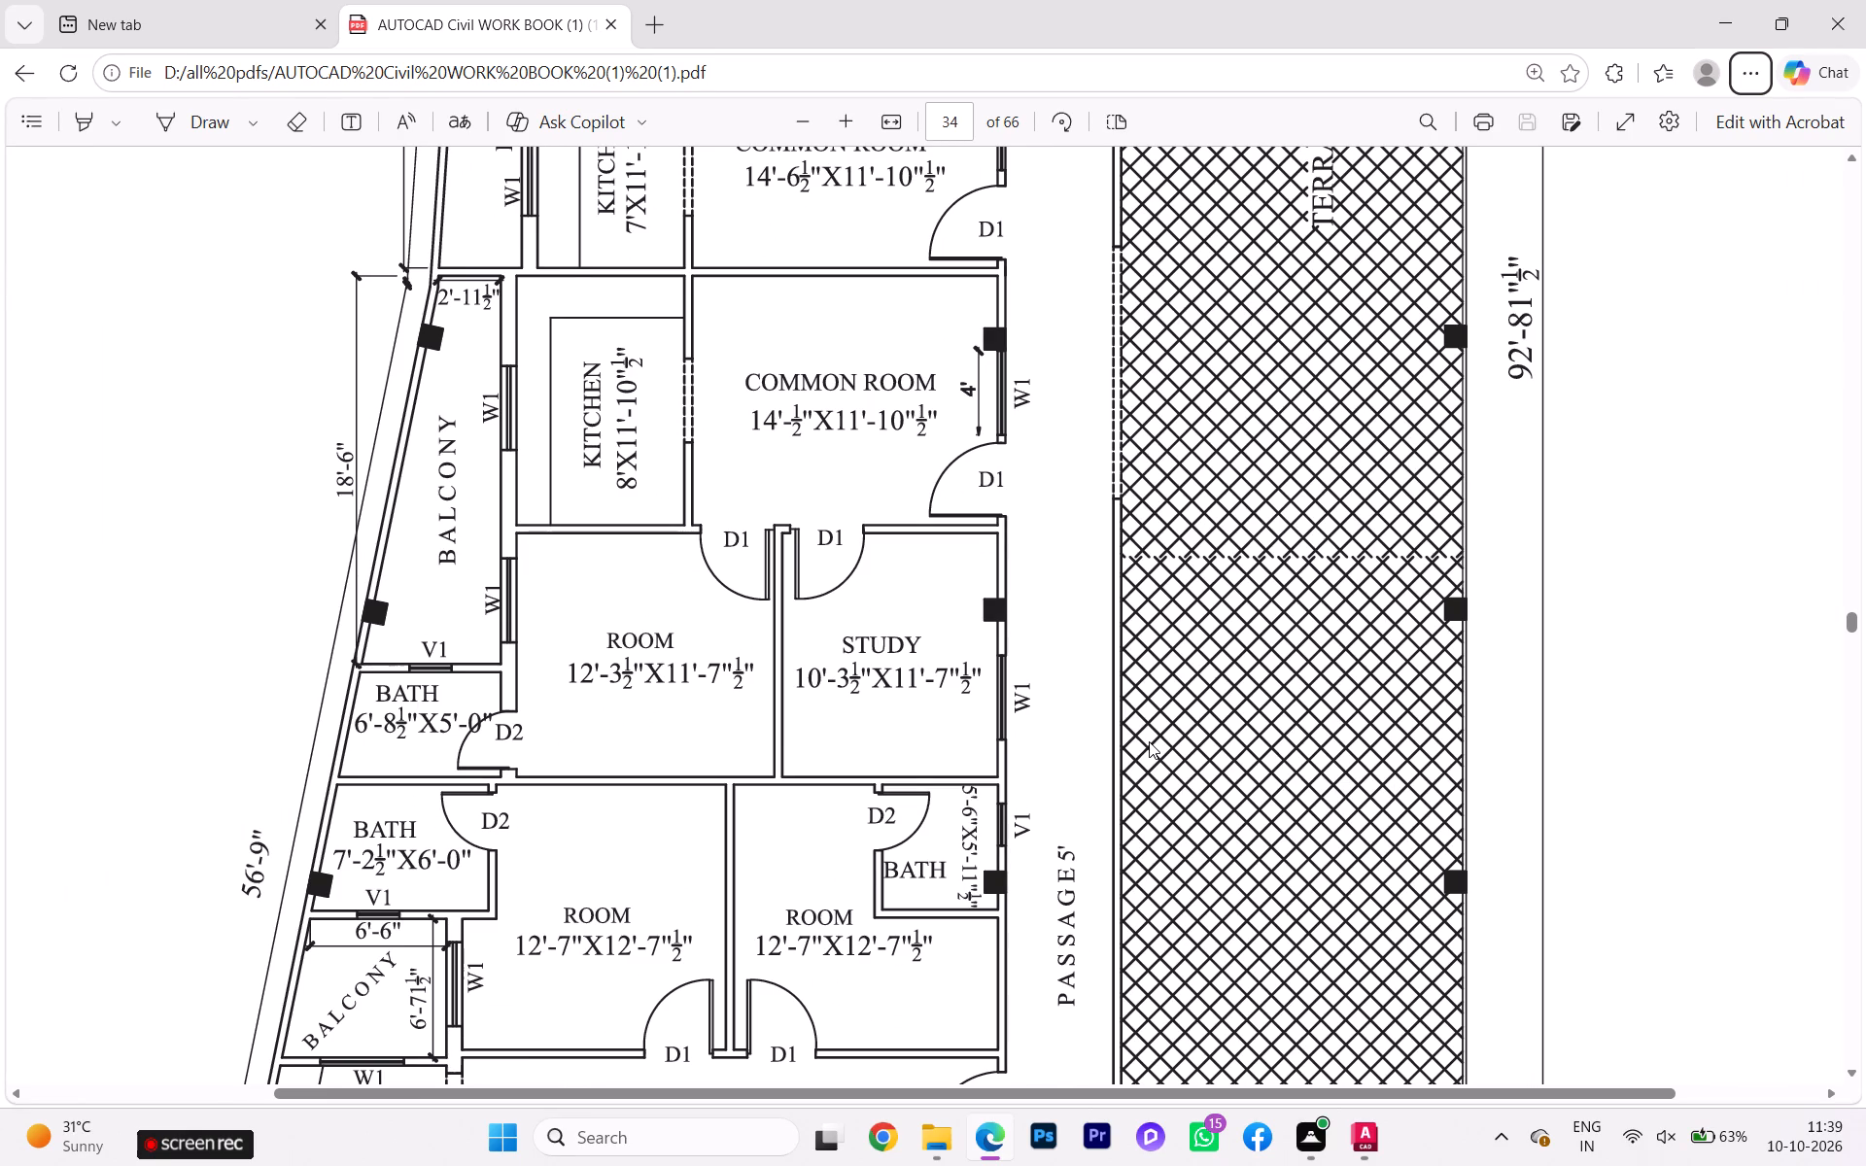
key("alt+Tab")
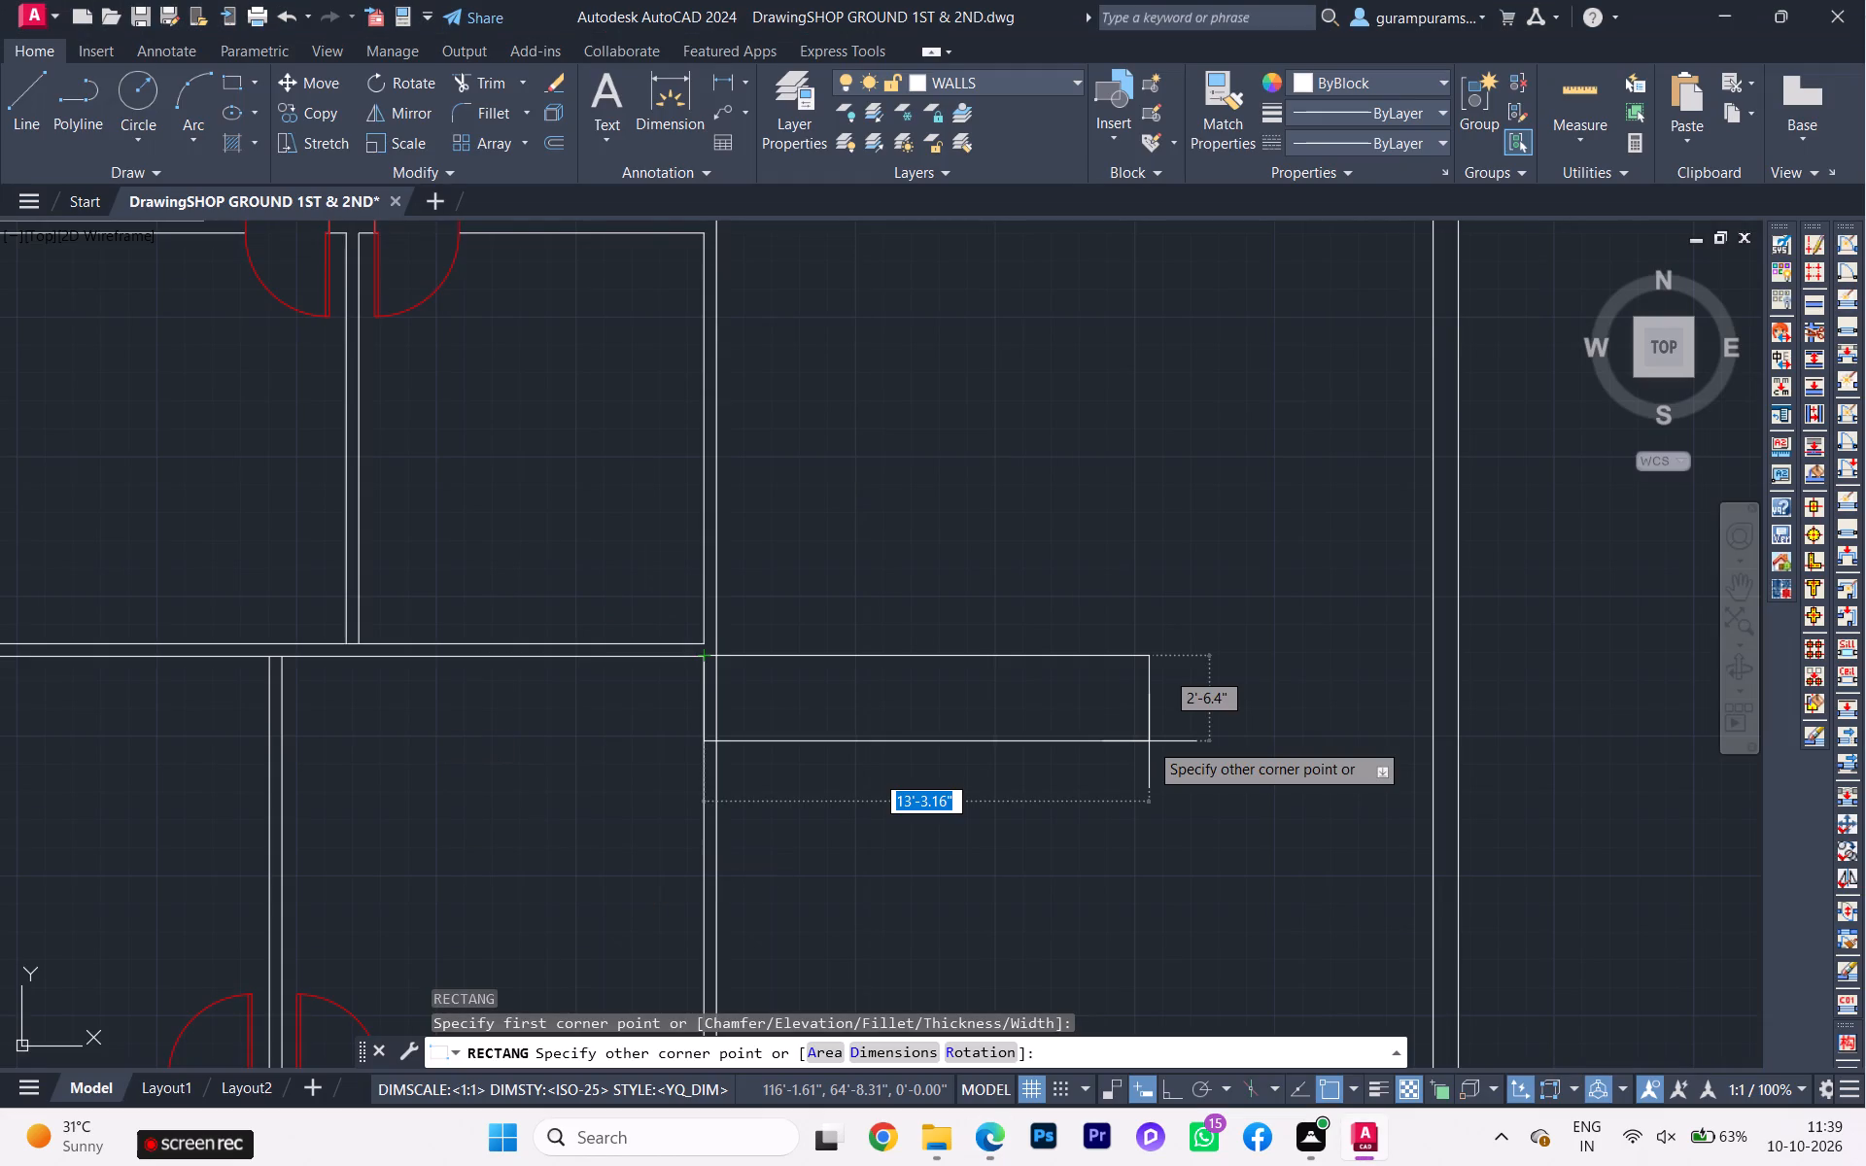
type("5'")
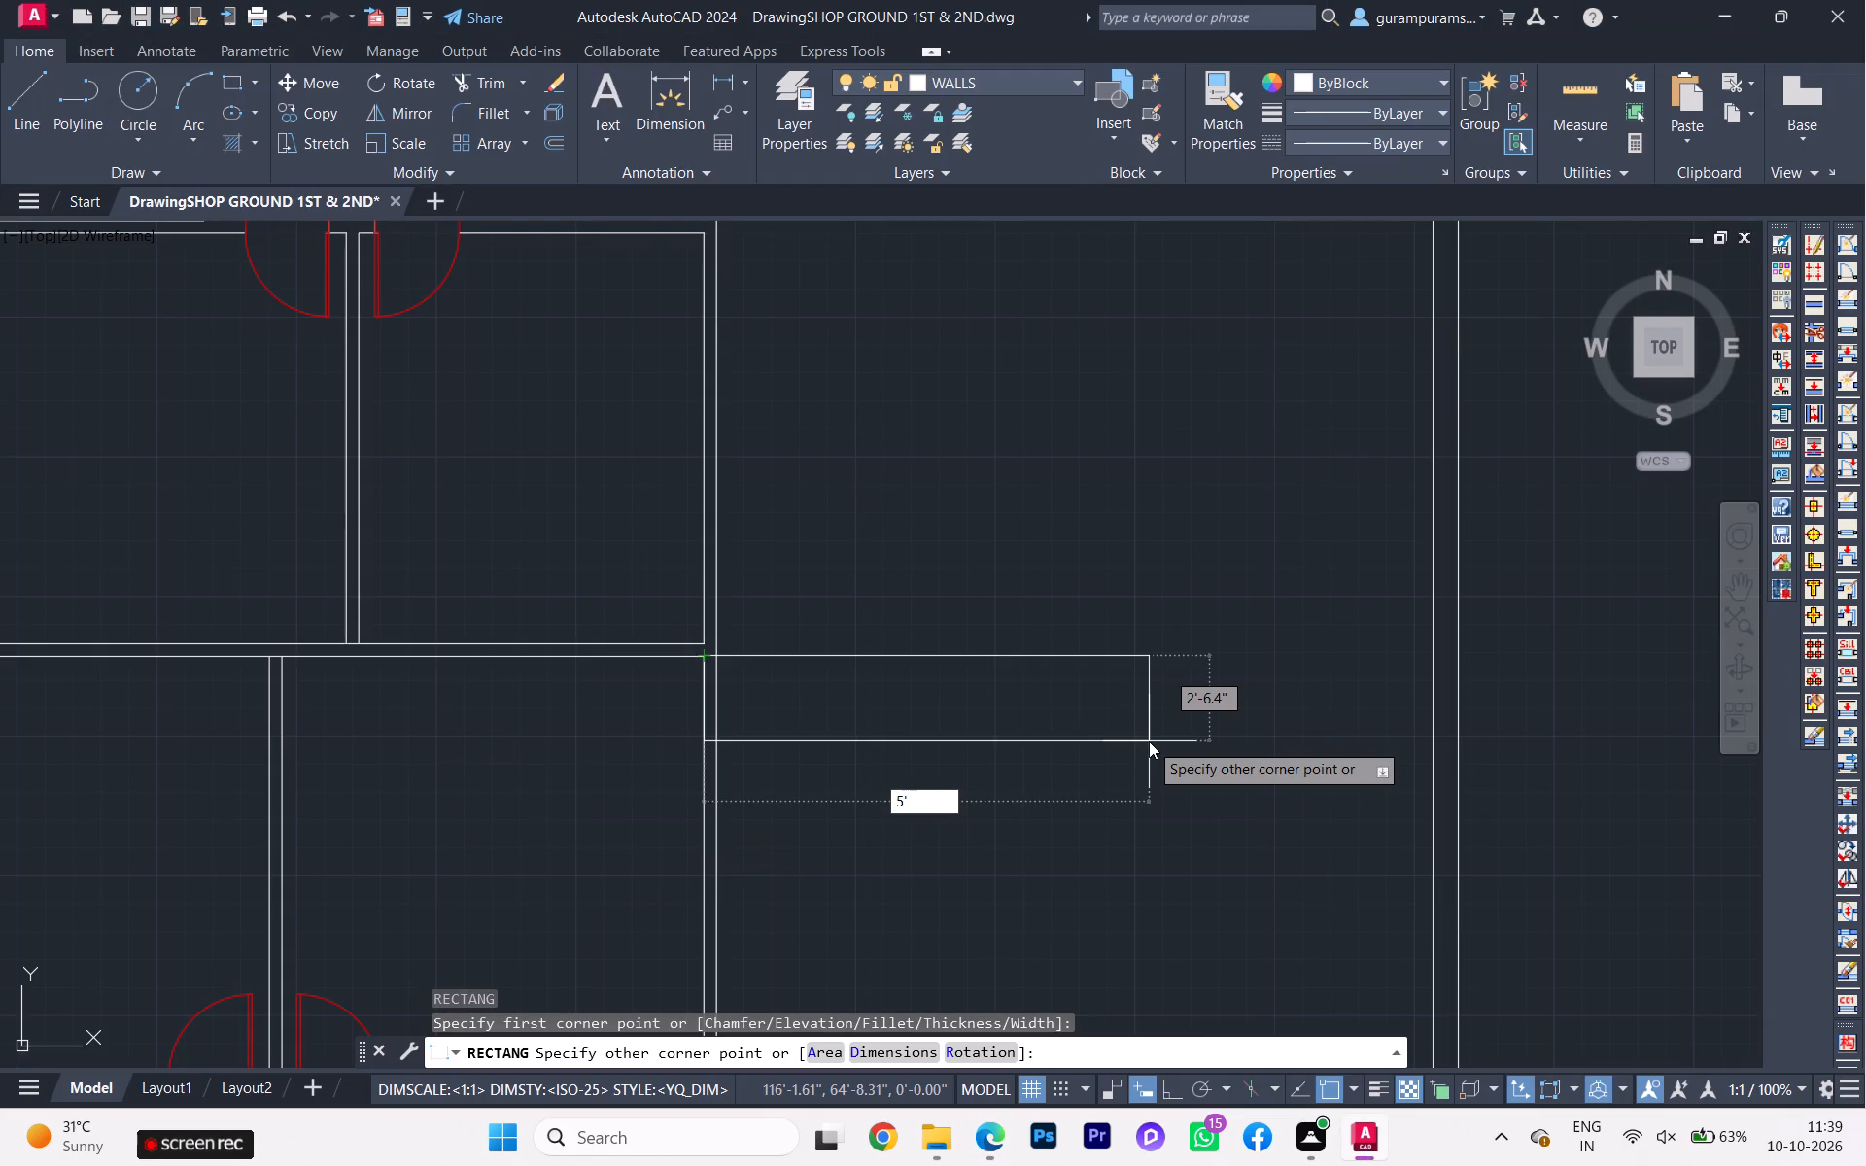
key("alt+Tab")
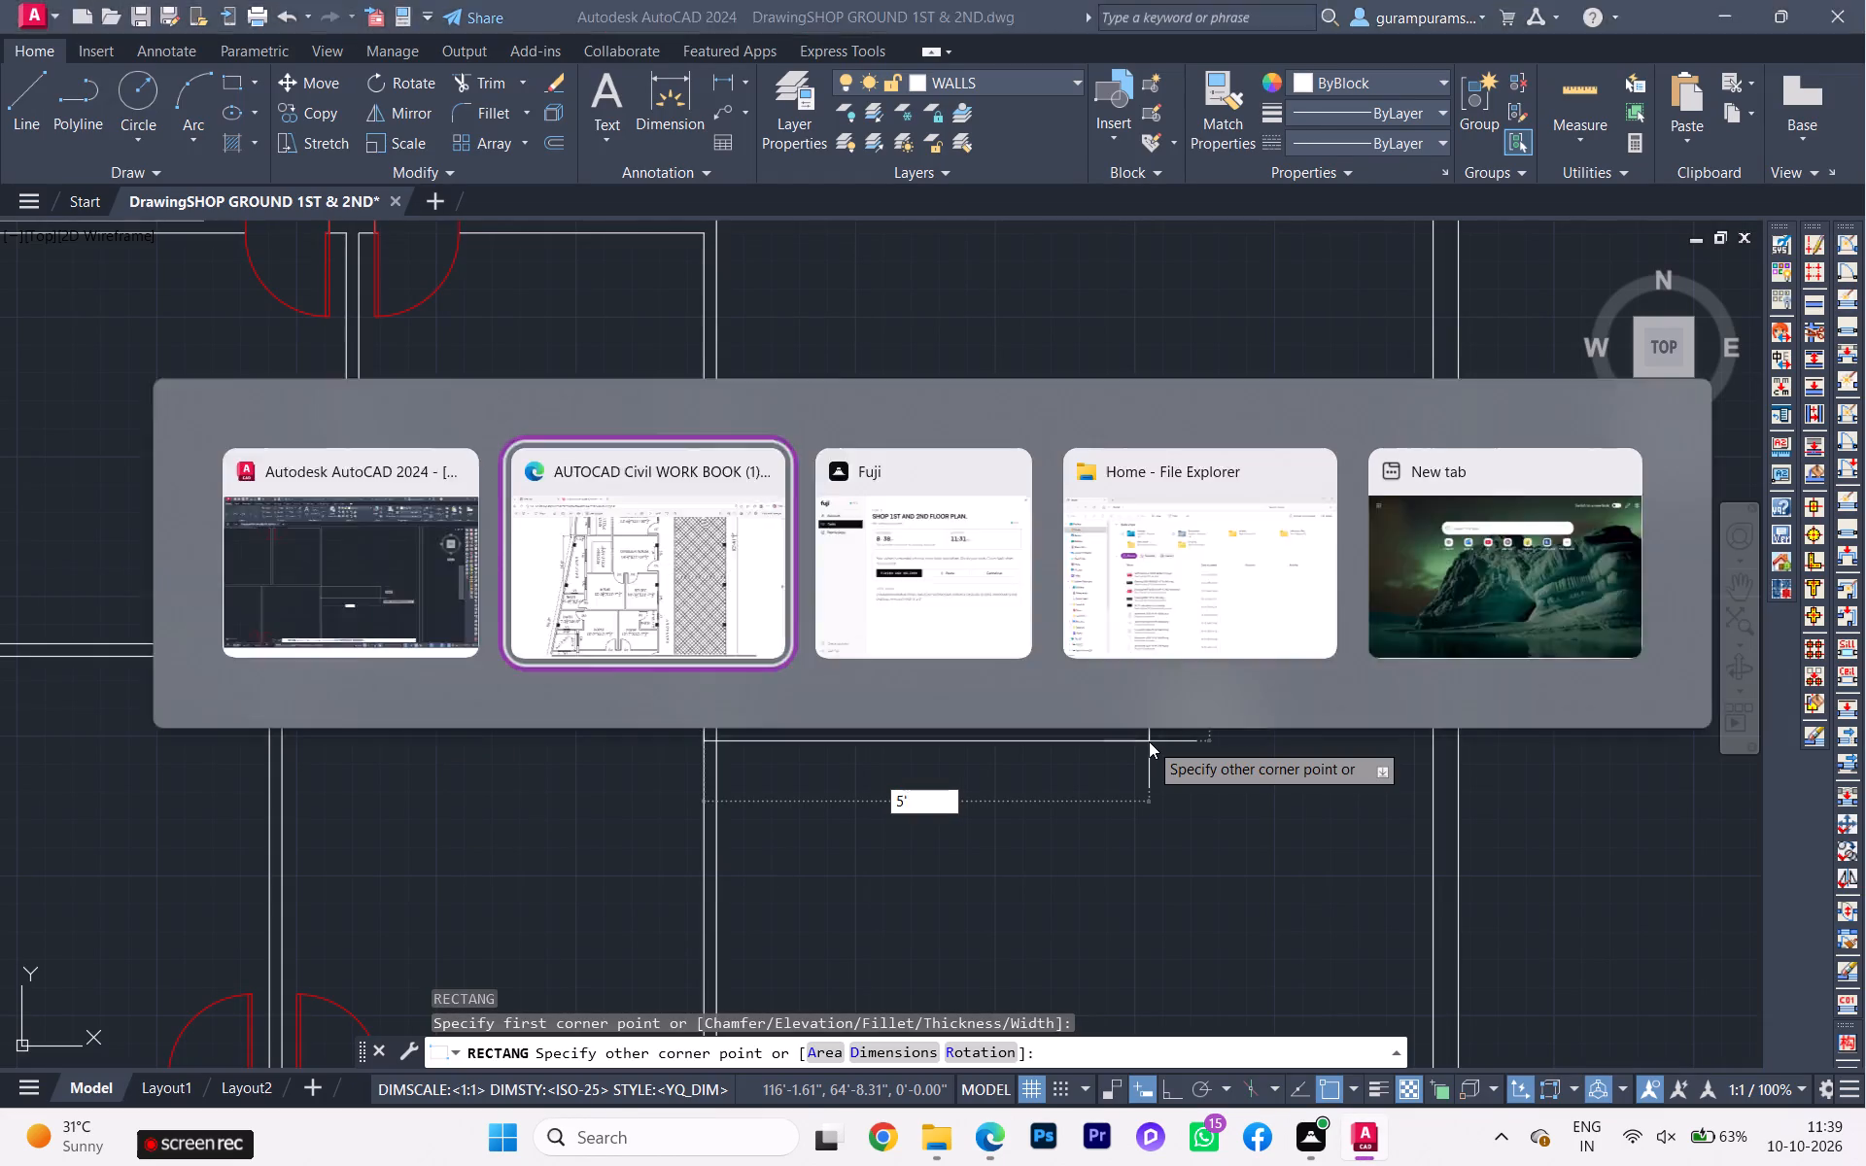
key("alt+Tab")
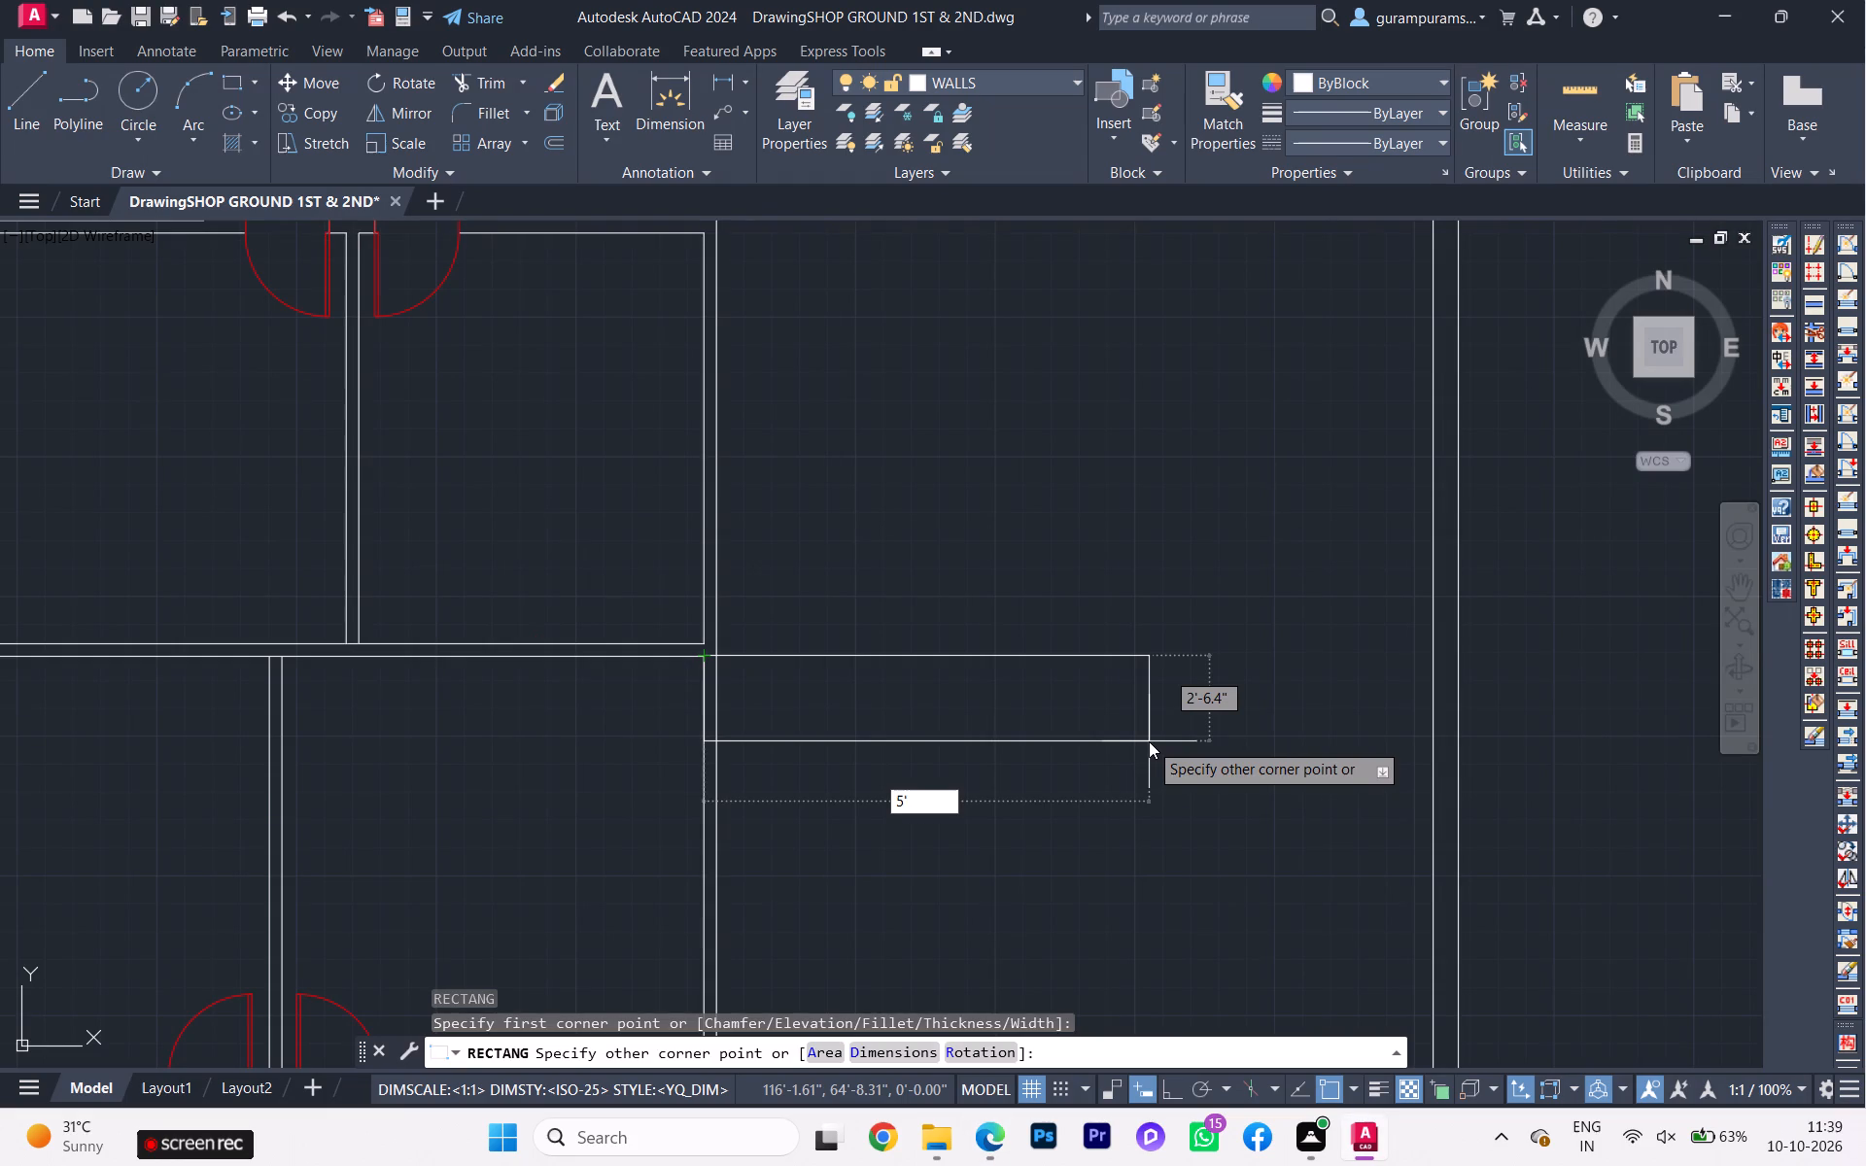
key("6")
key("Tab")
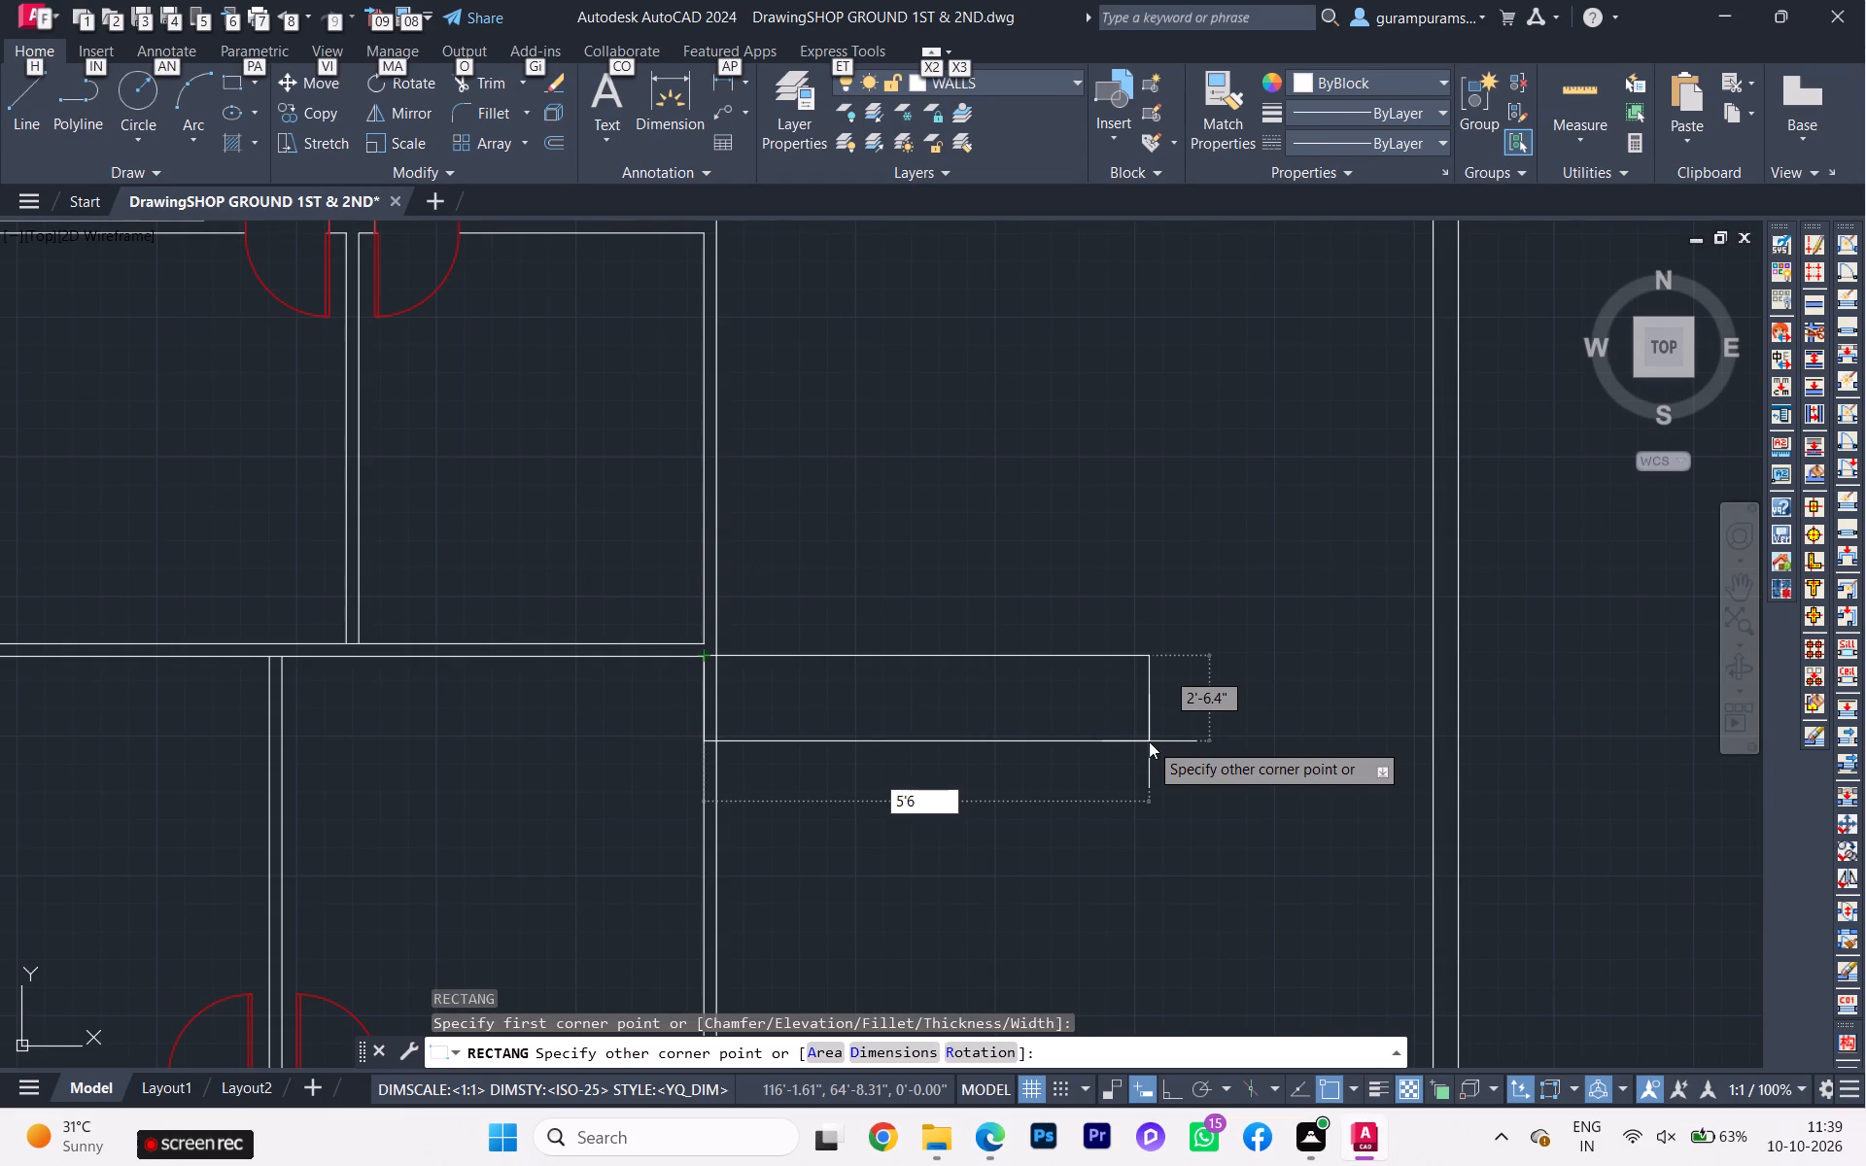
key("Tab")
key("Escape")
scroll(1388, 805, "down", 1)
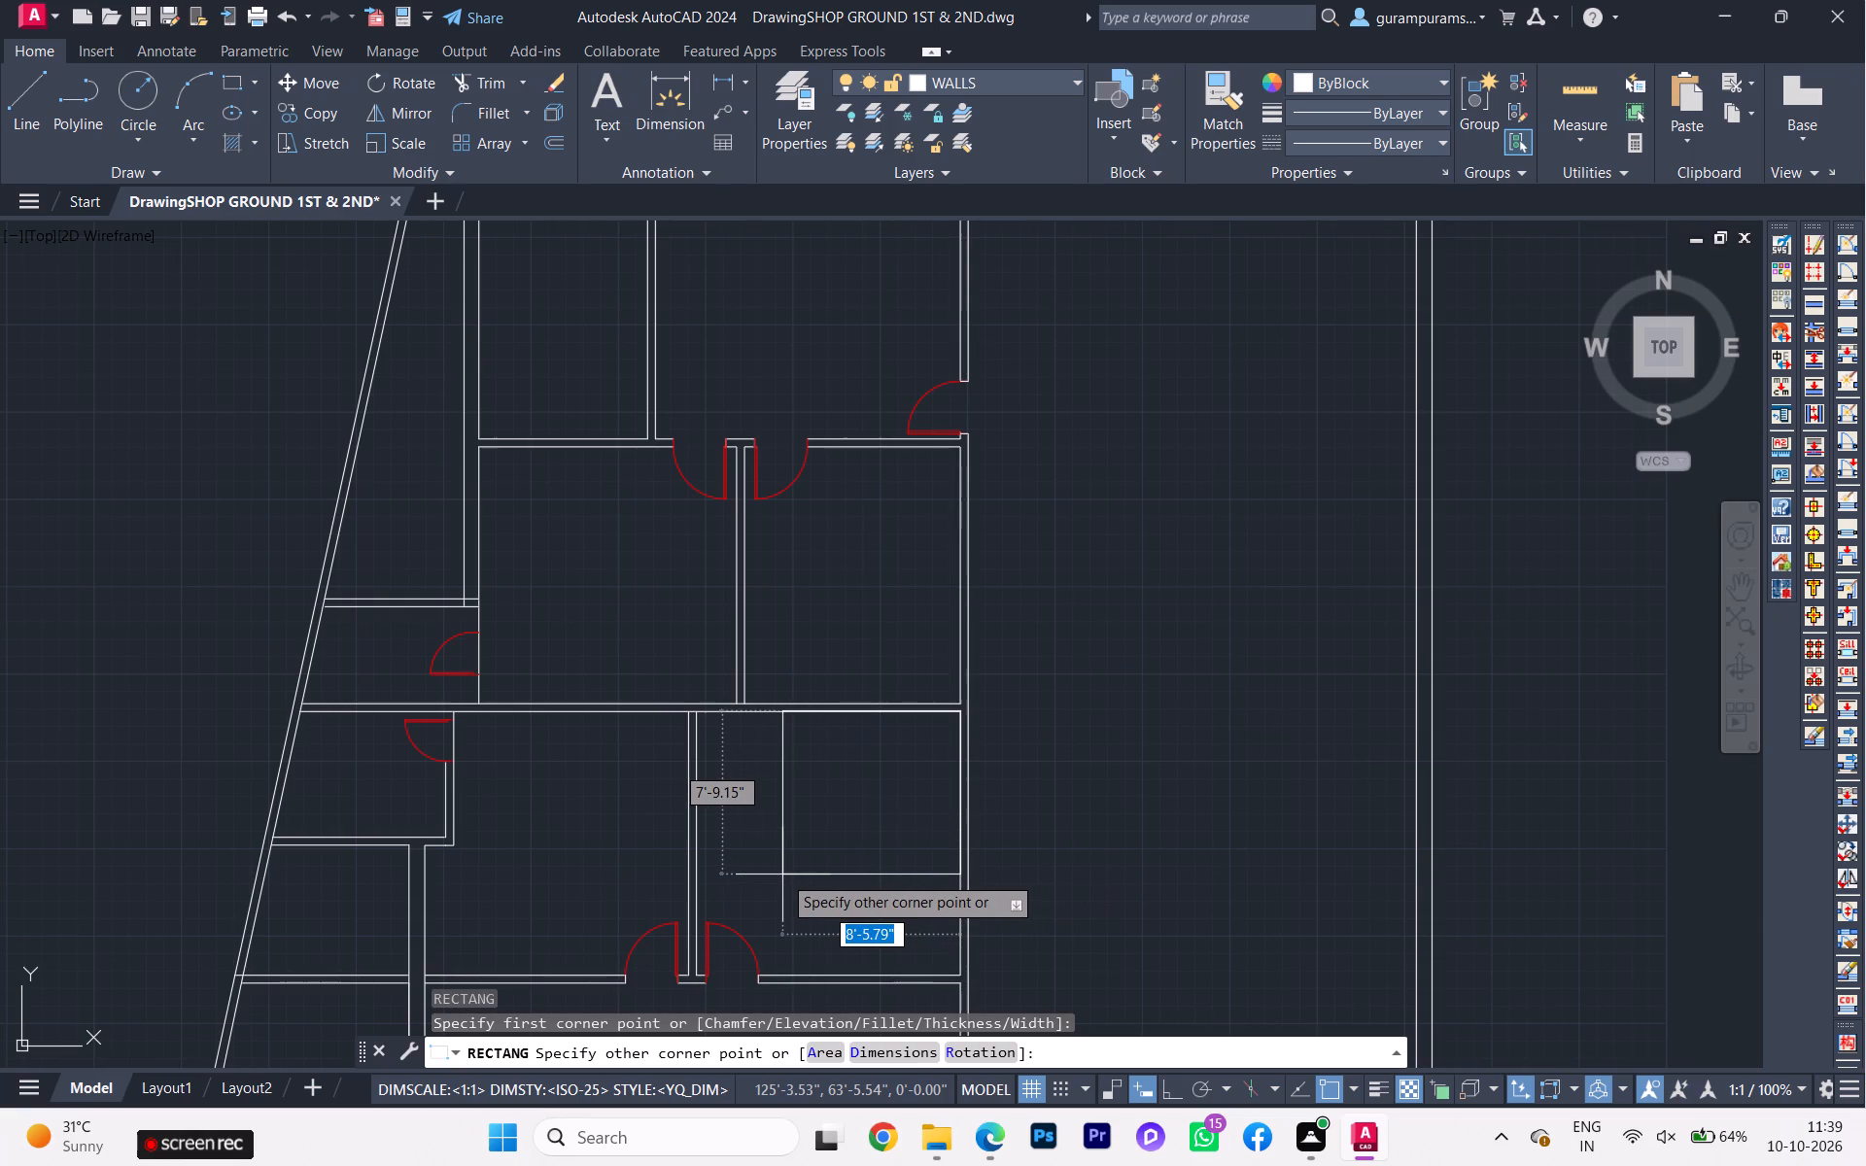
key("s")
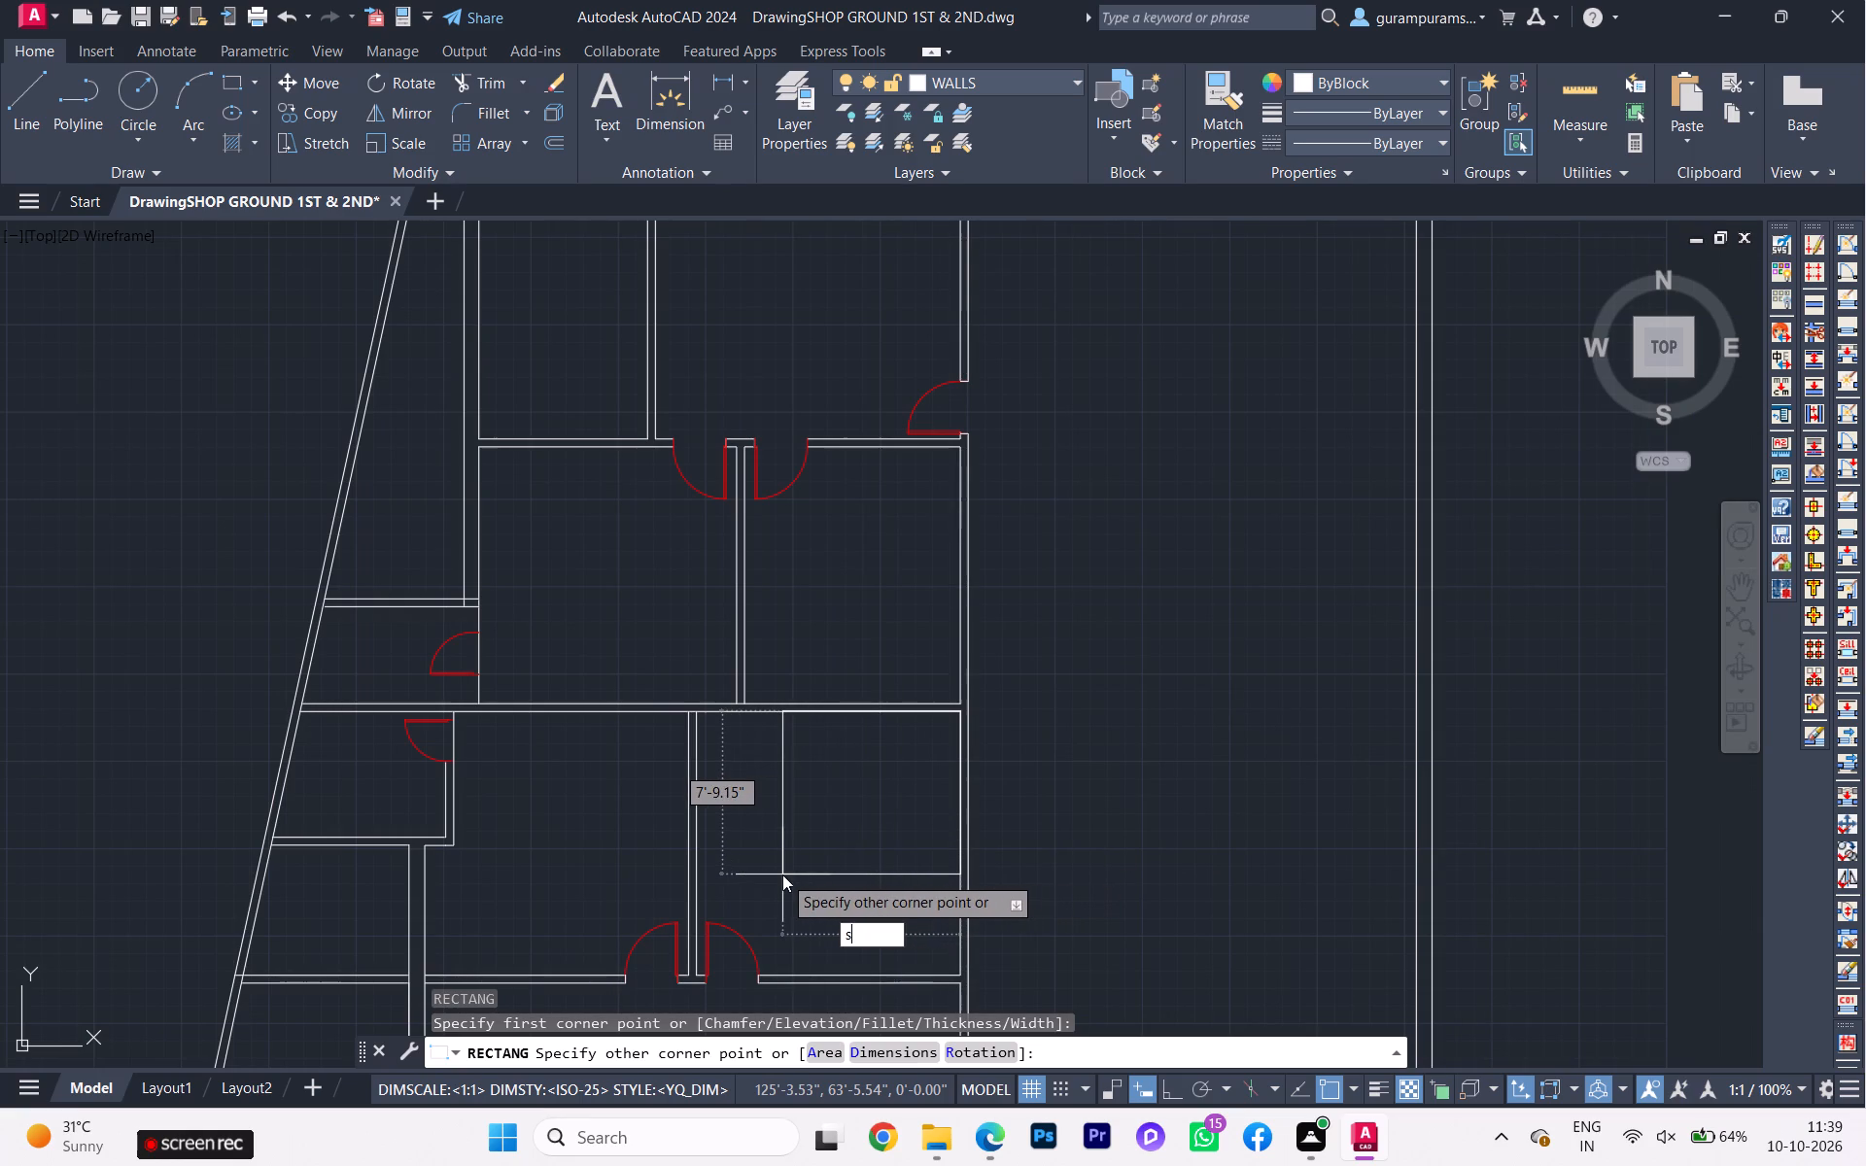
key("BackSpace")
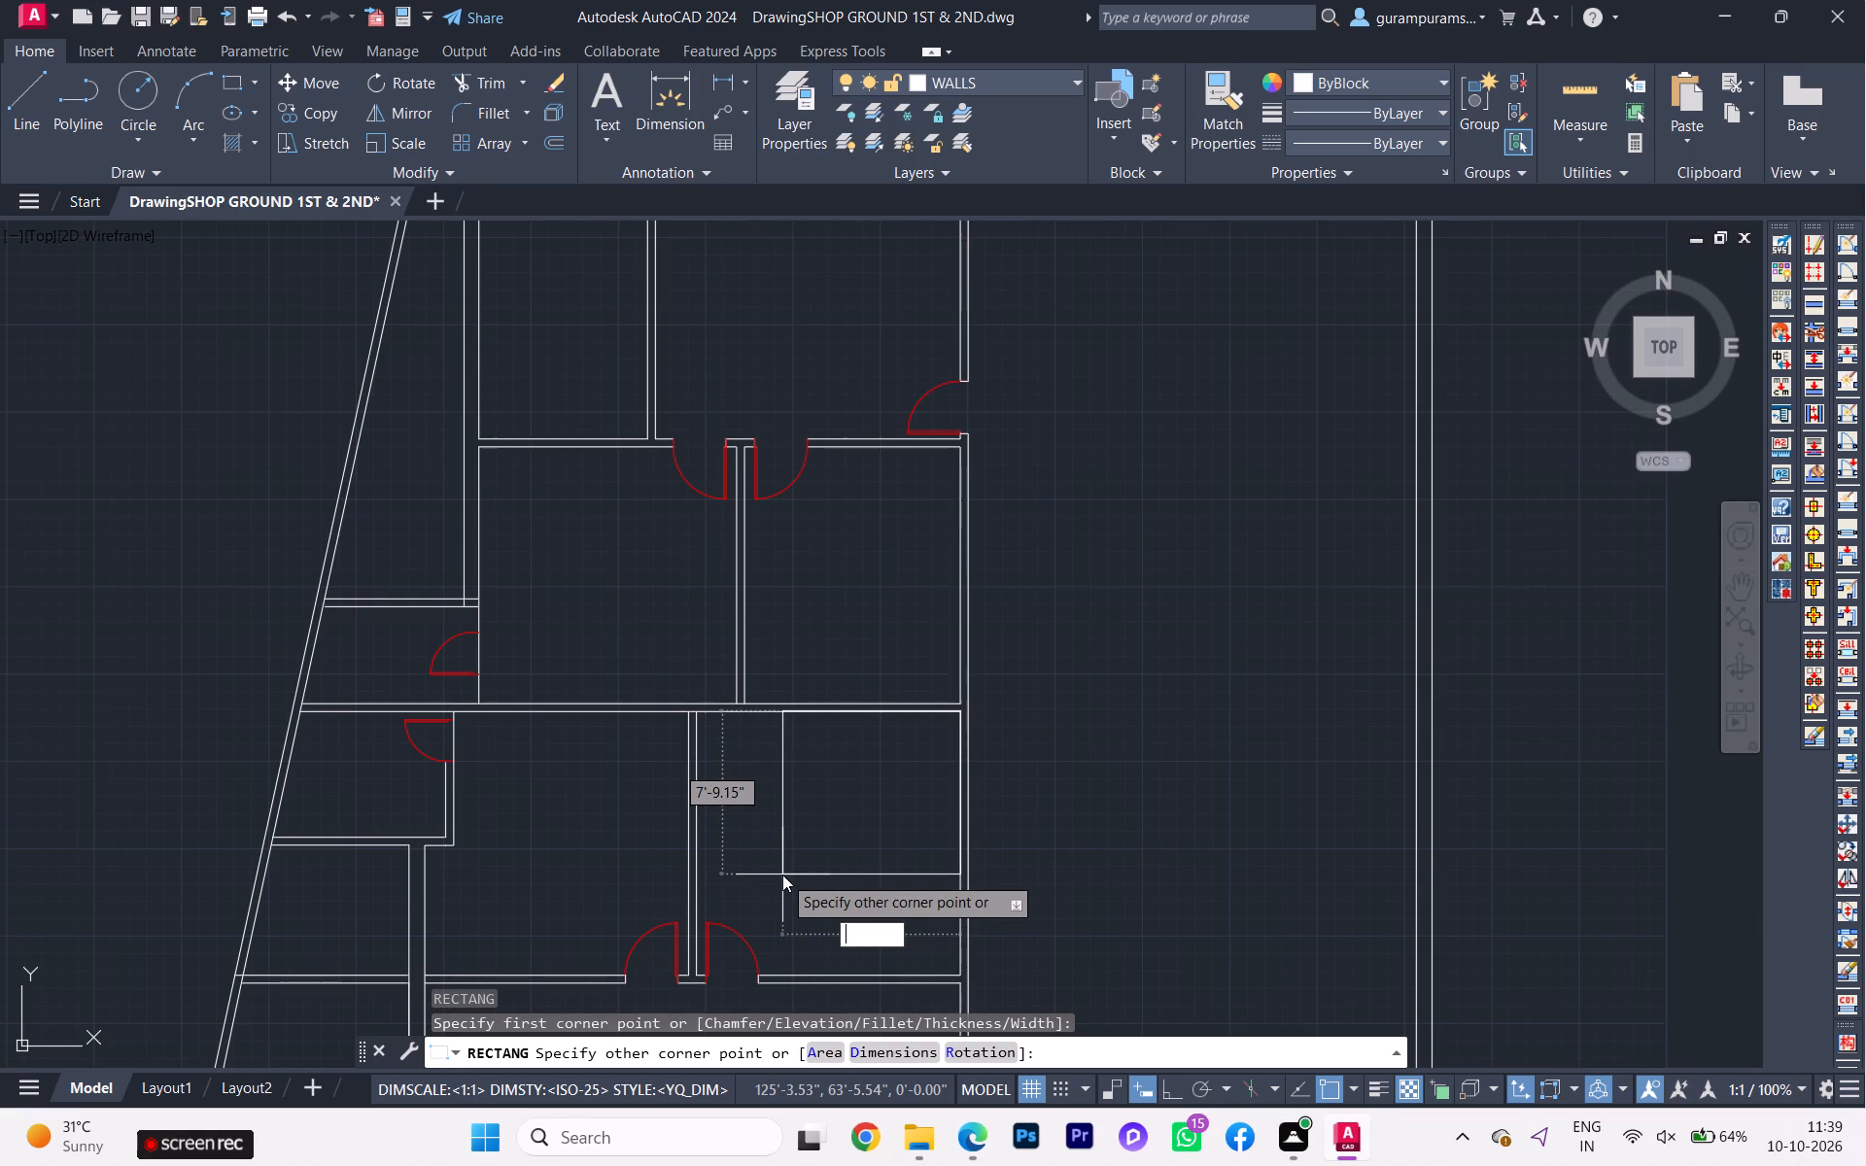
type("5'6")
key("Tab")
type("5'11.")
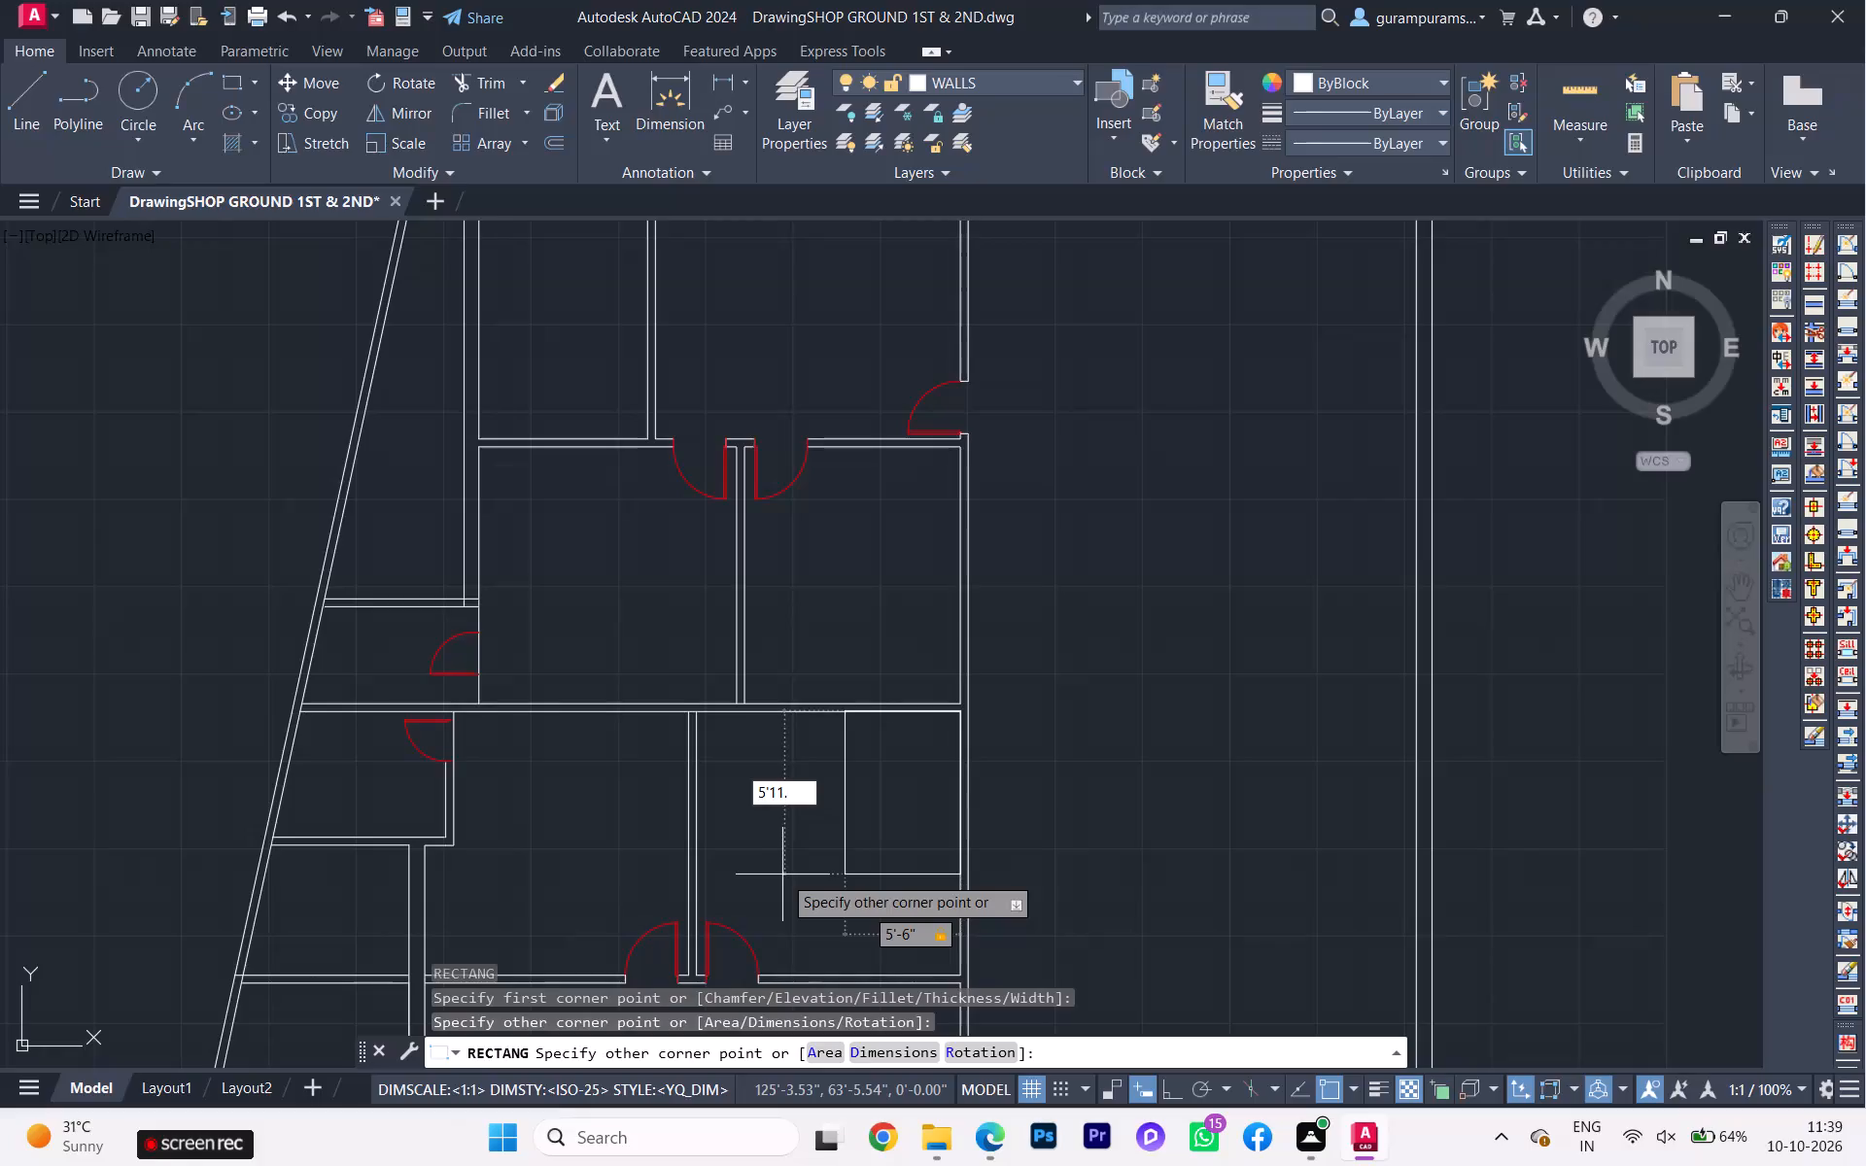
key("5")
key("Return")
Offset the new bath rectangle outward by 4.5" to form the bath walls.
scroll(950, 812, "up", 2)
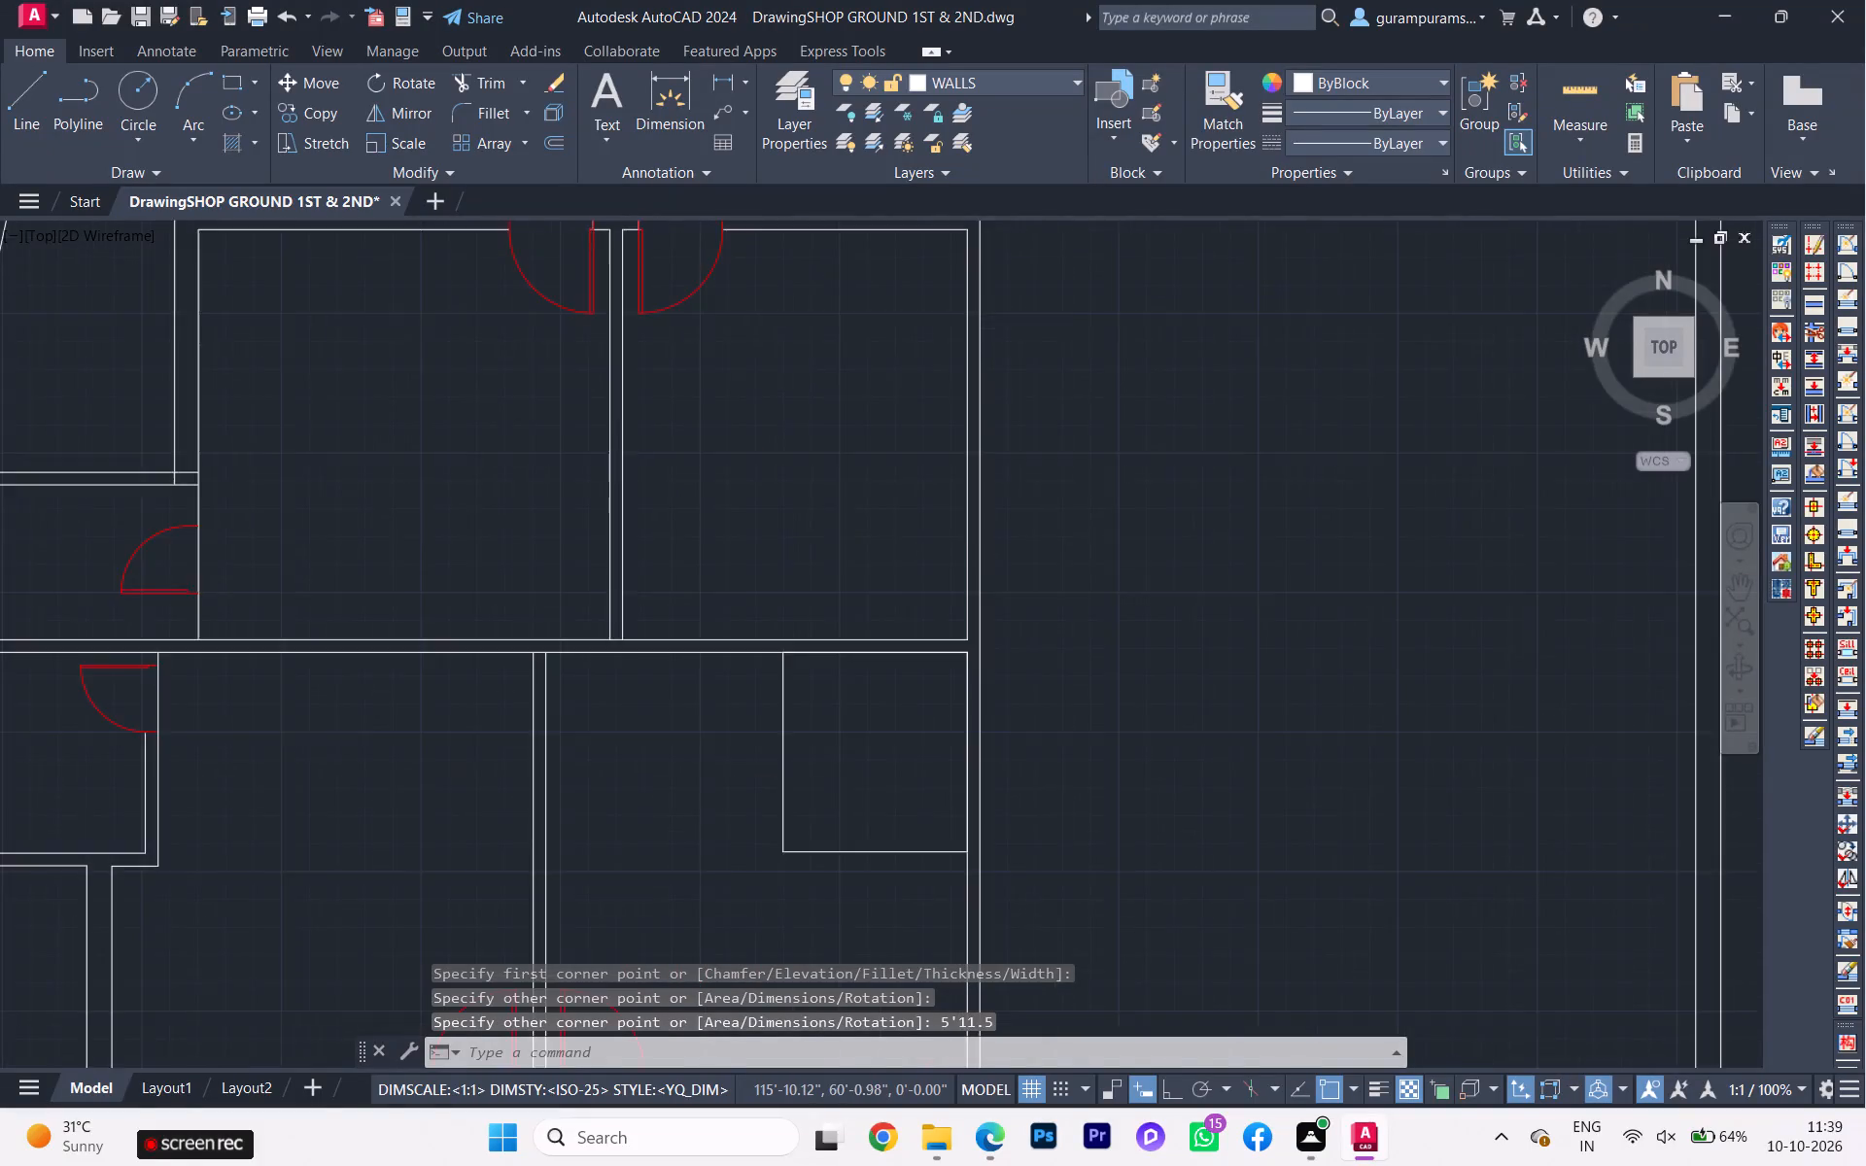
left_click(888, 893)
left_click(840, 822)
key("o")
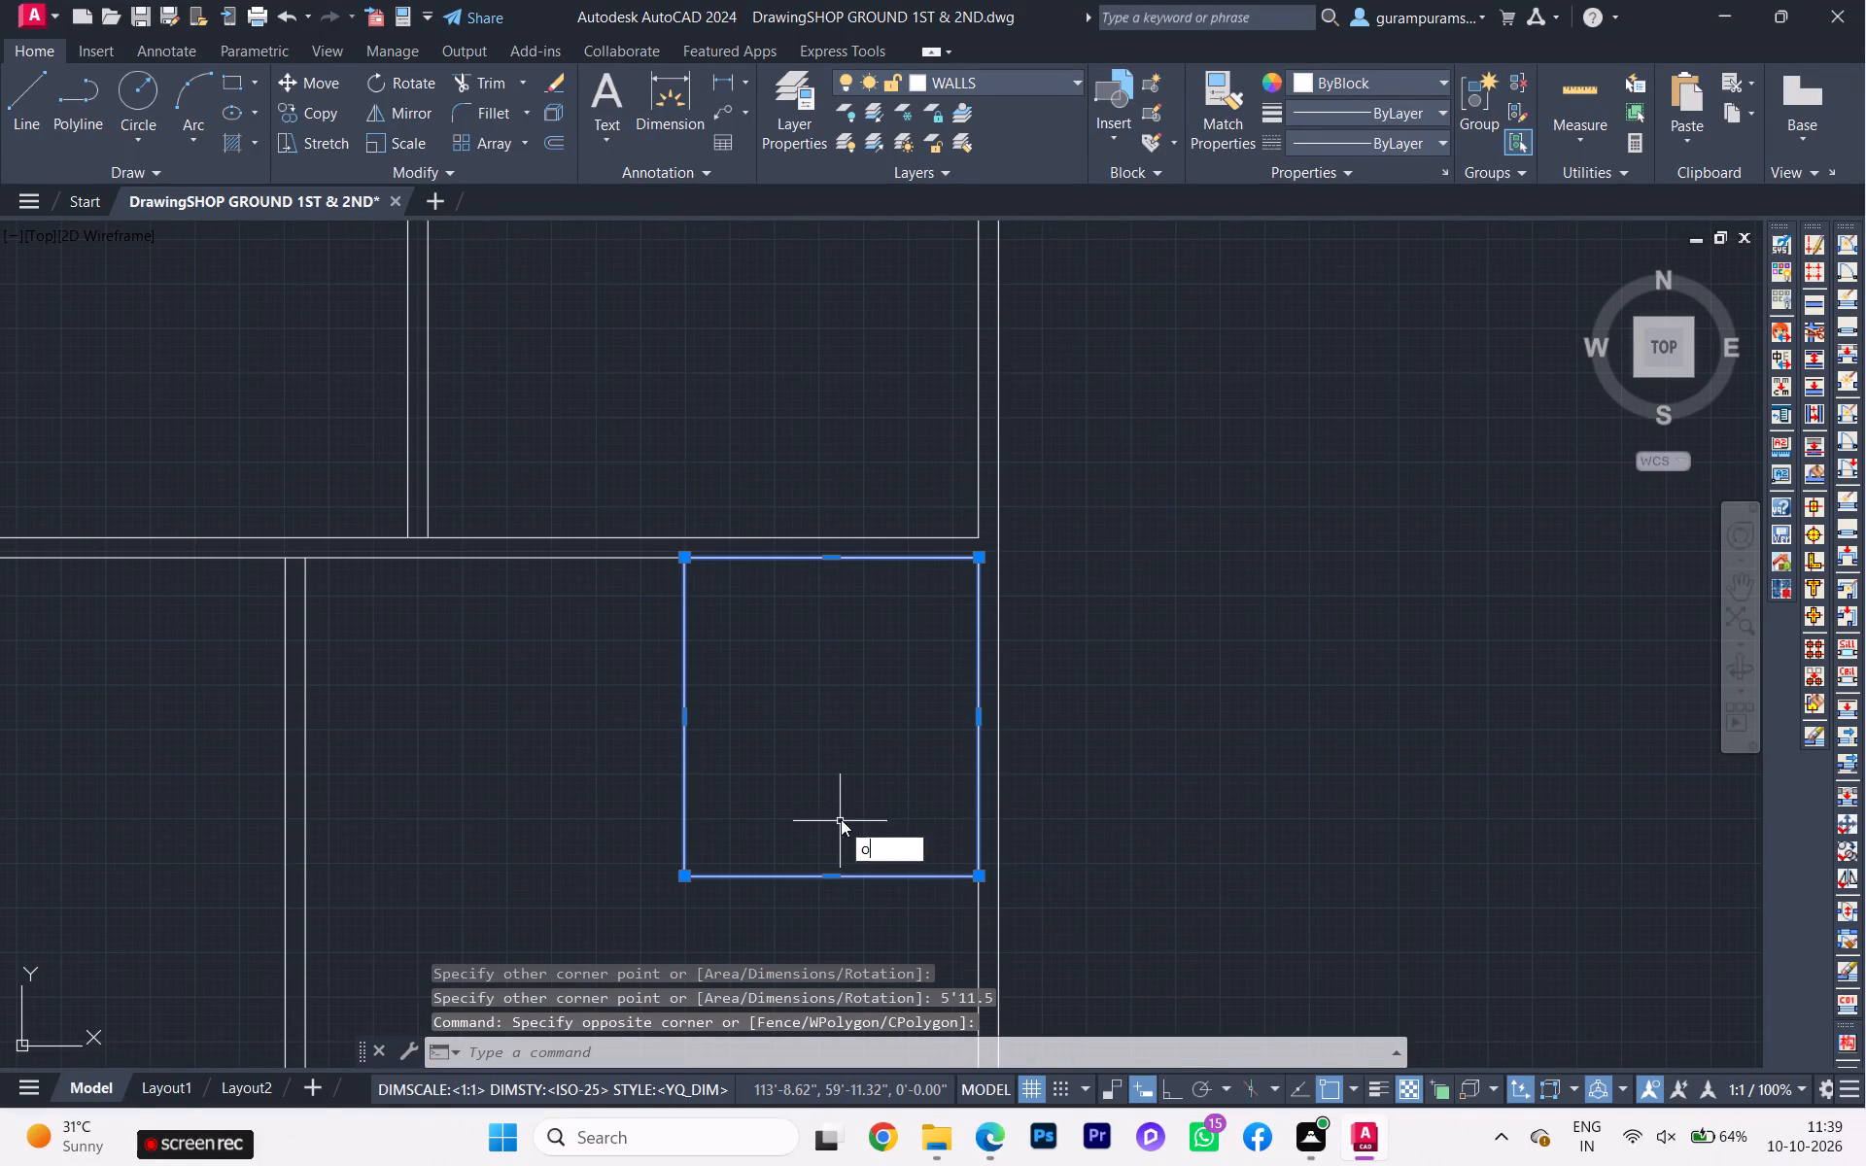
key("Return")
left_click(844, 872)
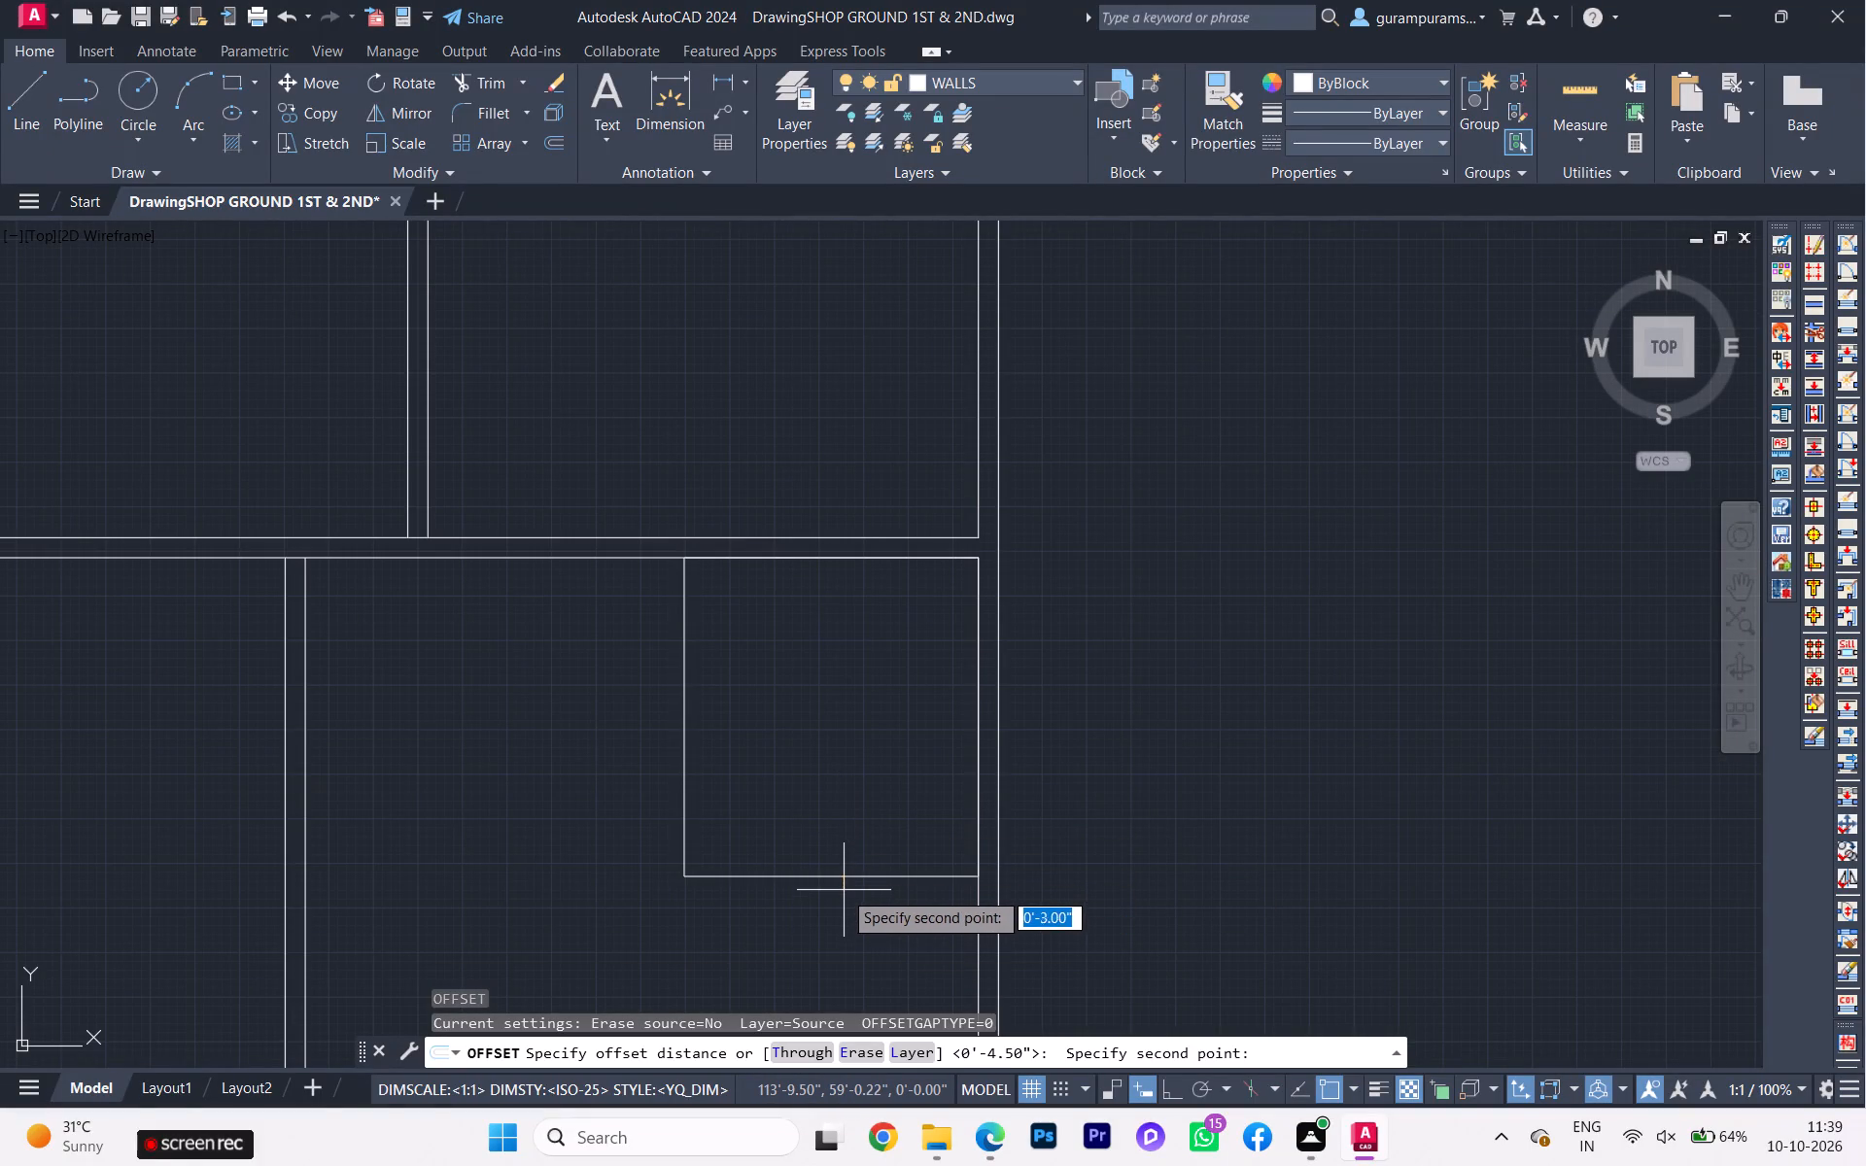
key("space")
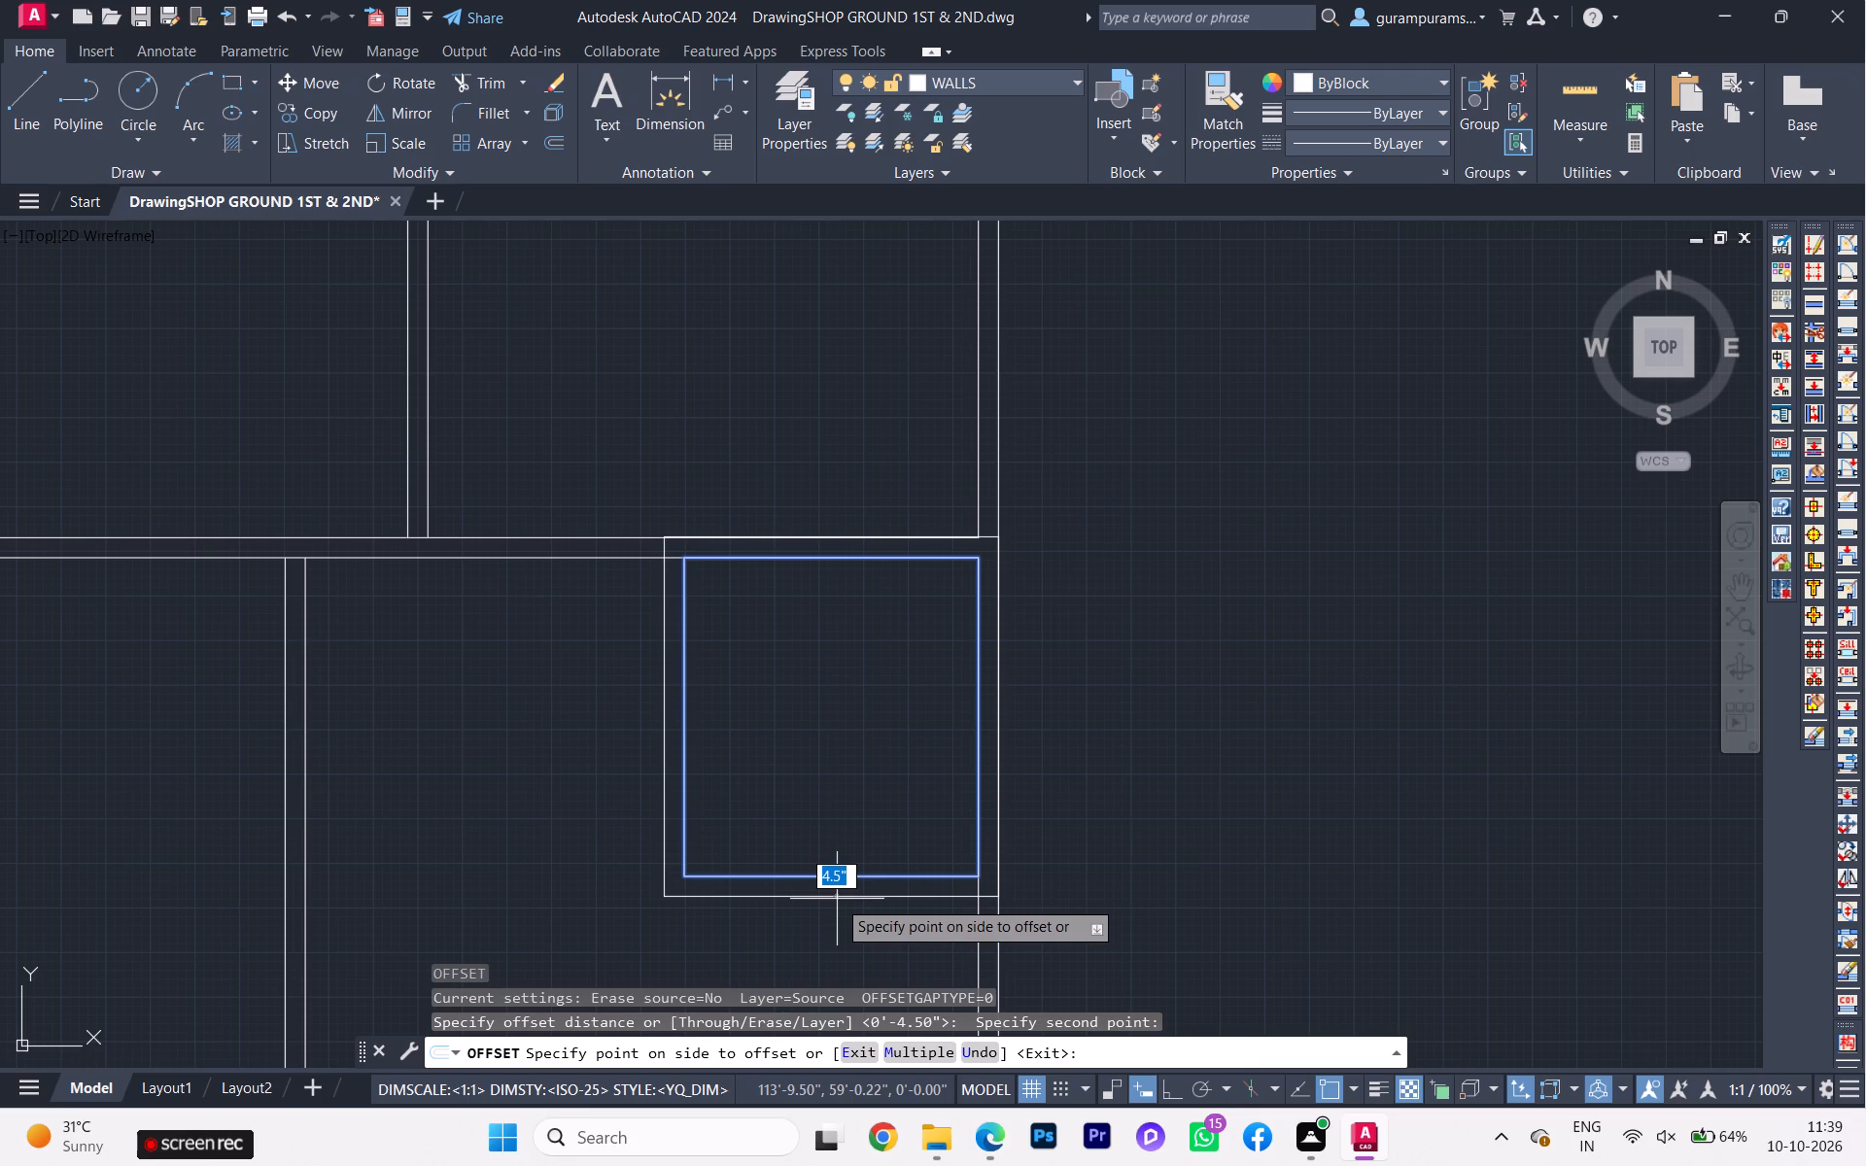
key("4")
type(".5")
key("Return")
key("Escape")
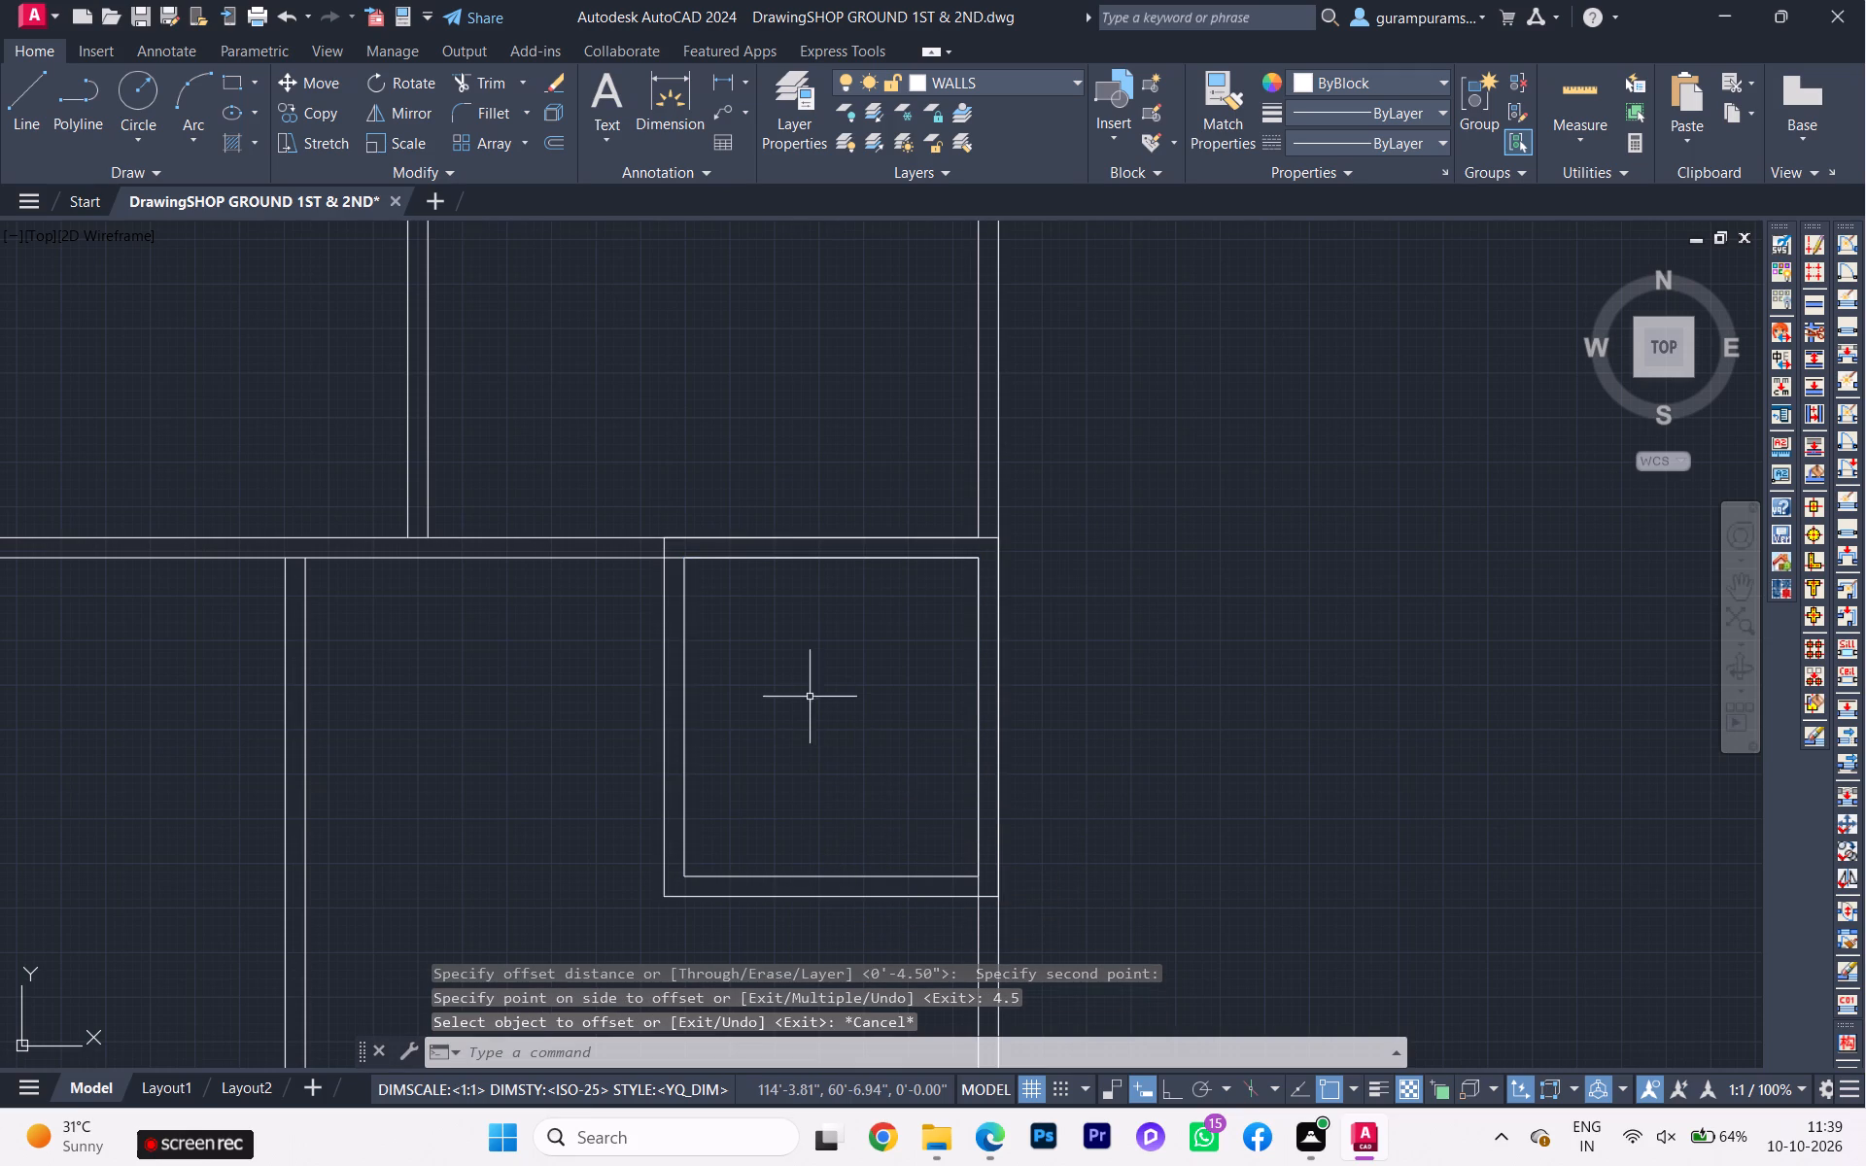
Move both bath rectangles so the outer one's north-east corner meets the inner corner of the south-east room's walls.
scroll(809, 697, "down", 2)
left_click(797, 704)
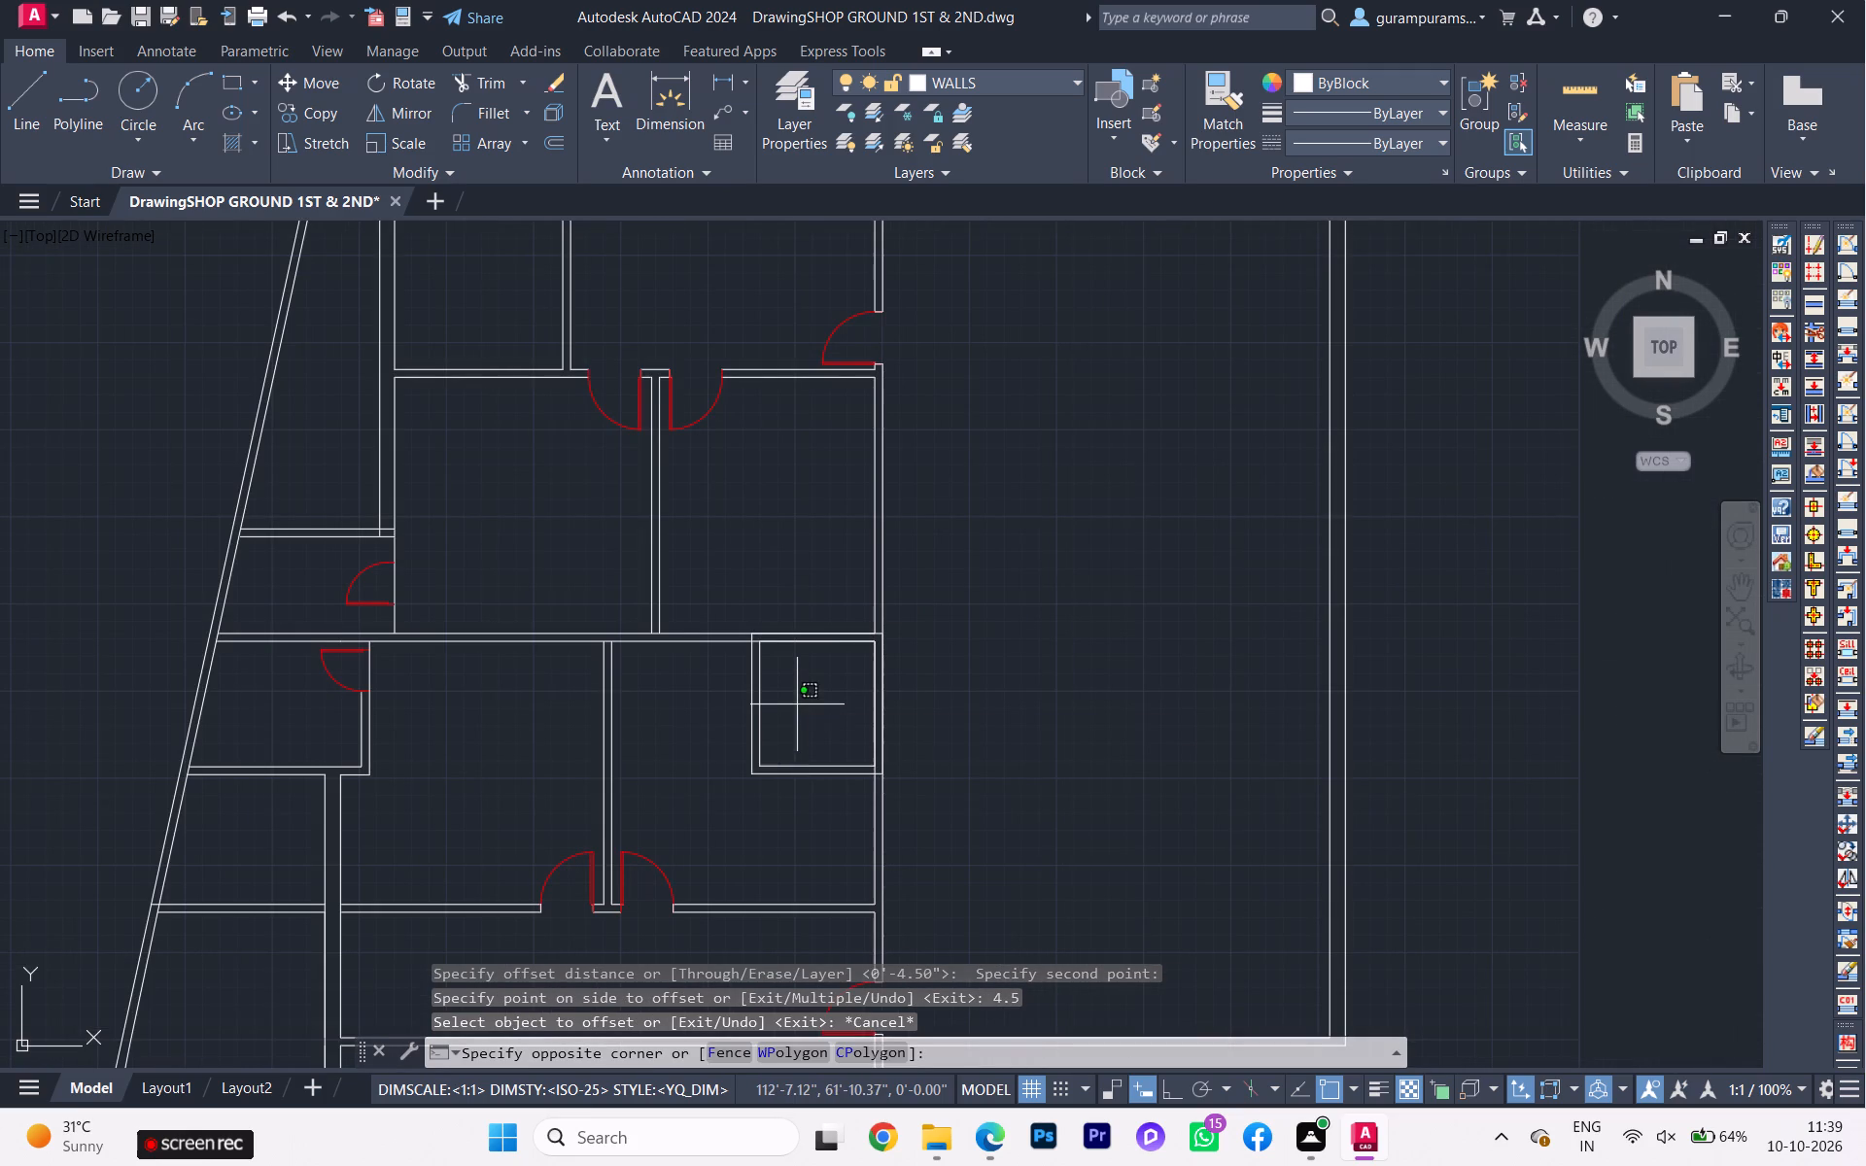
left_click(718, 720)
key("m")
key("Return")
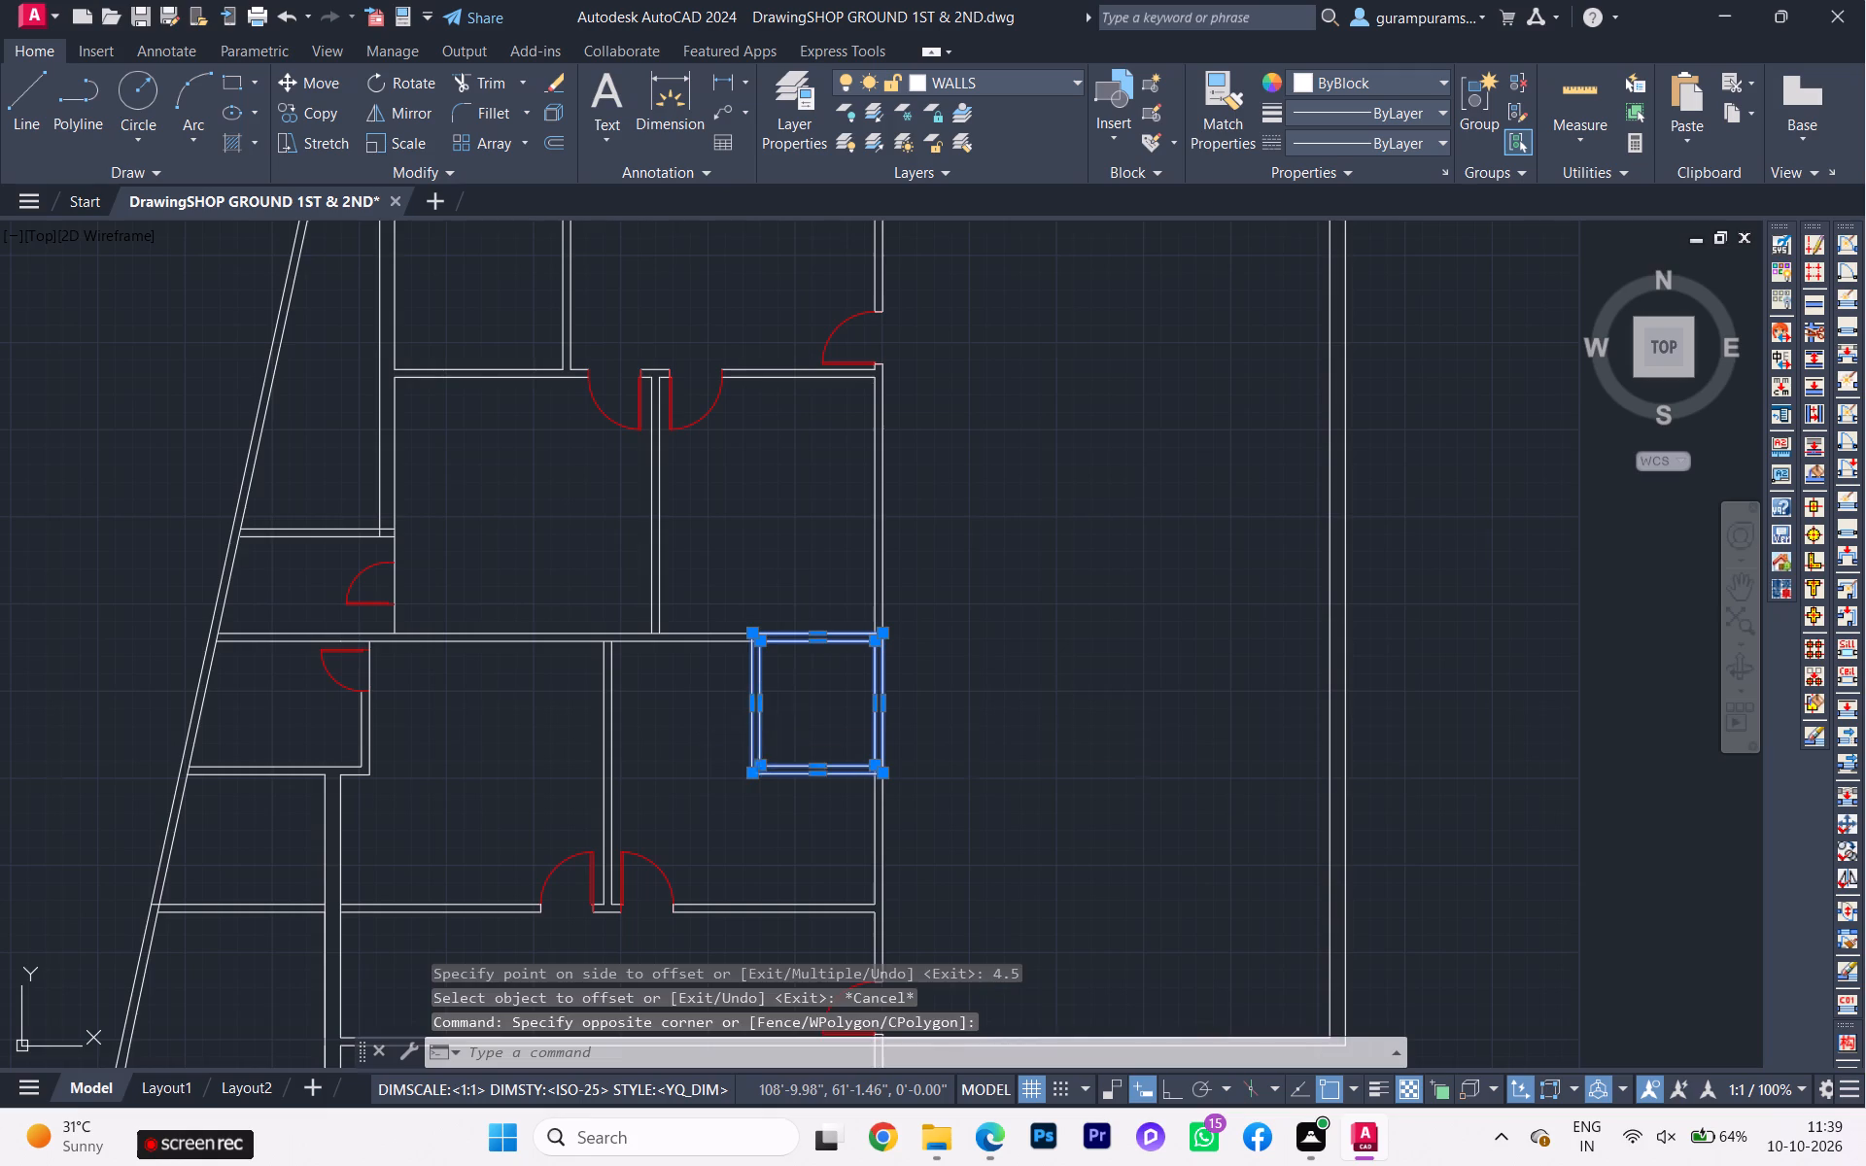
scroll(831, 659, "up", 3)
left_click(1004, 564)
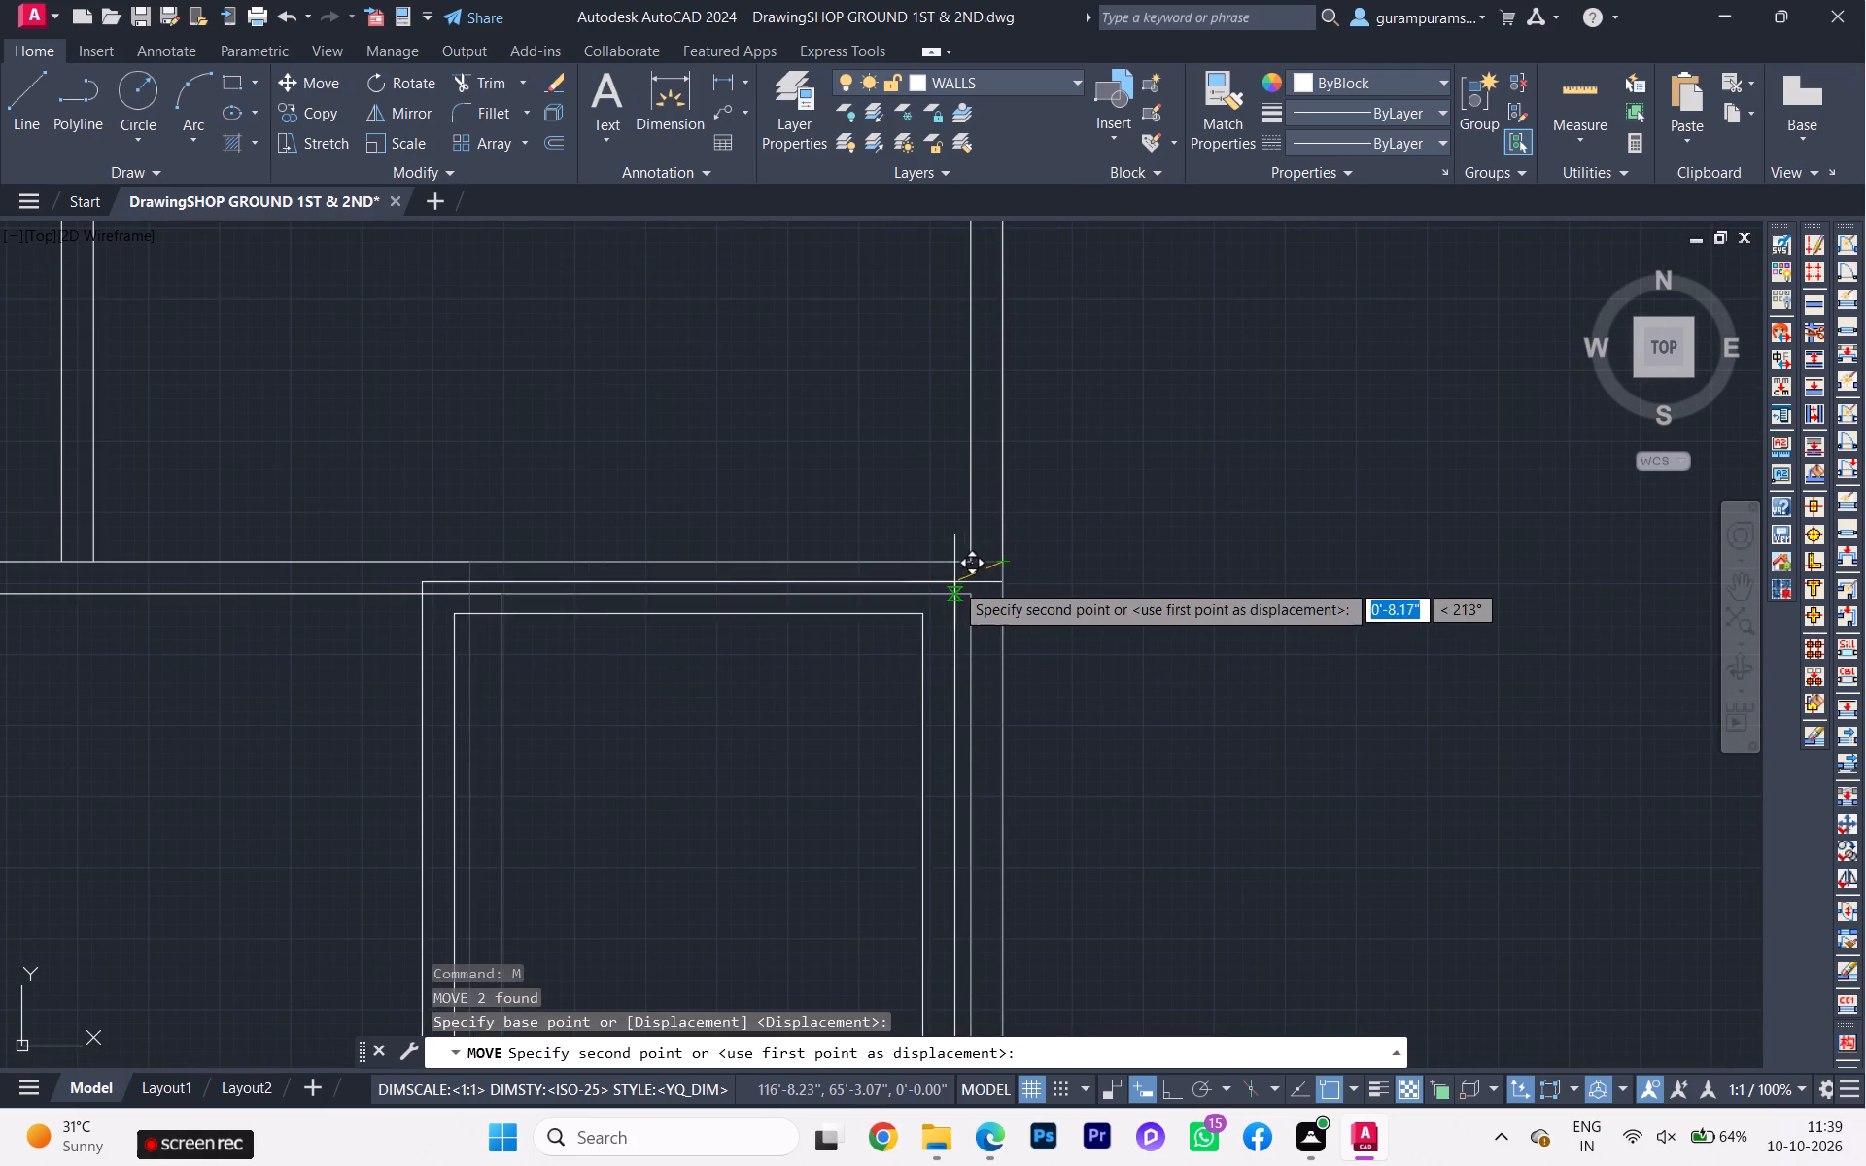
left_click(968, 597)
scroll(965, 603, "down", 3)
scroll(966, 613, "up", 1)
scroll(966, 615, "down", 2)
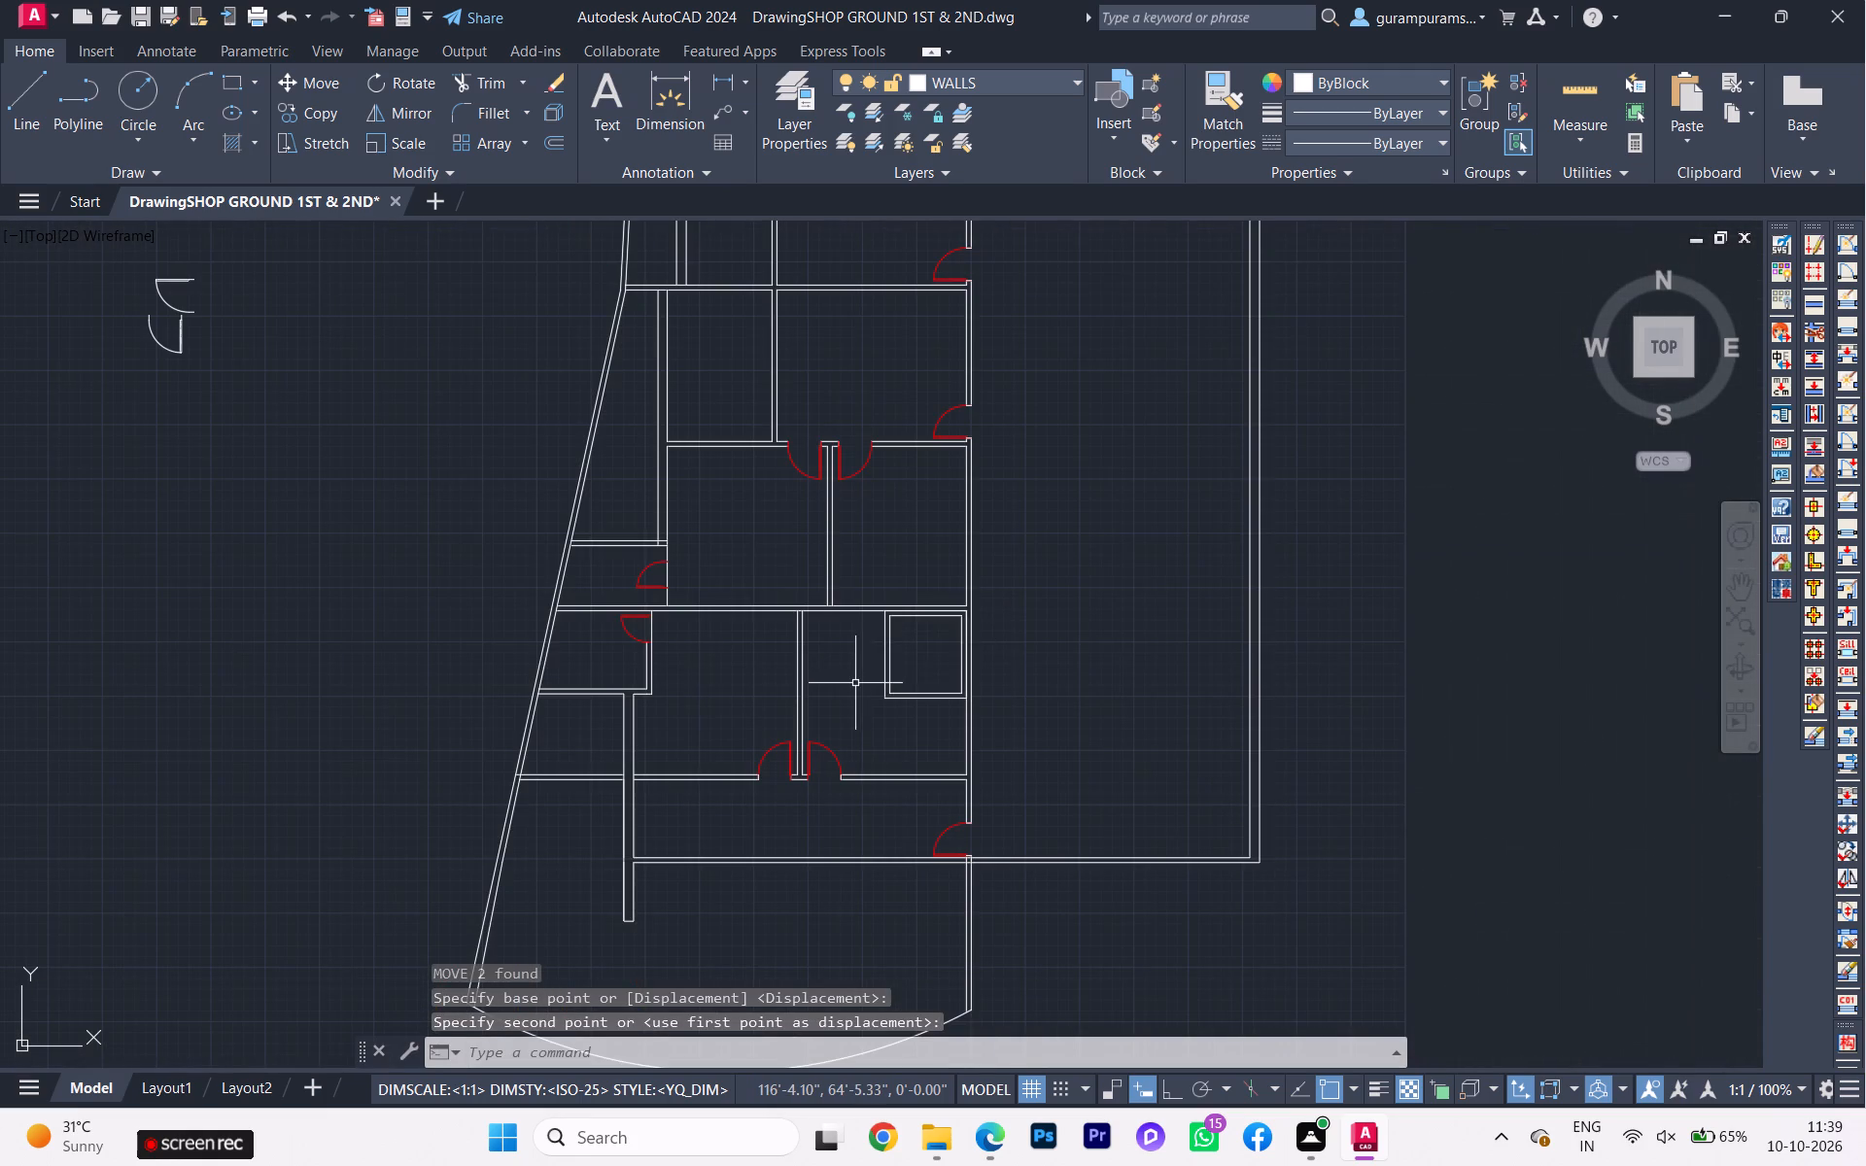
Group the walls and door of the eastern bath in the room south-west of the staircase.
scroll(940, 603, "down", 1)
middle_click_drag(940, 603, 934, 708)
scroll(950, 357, "up", 1)
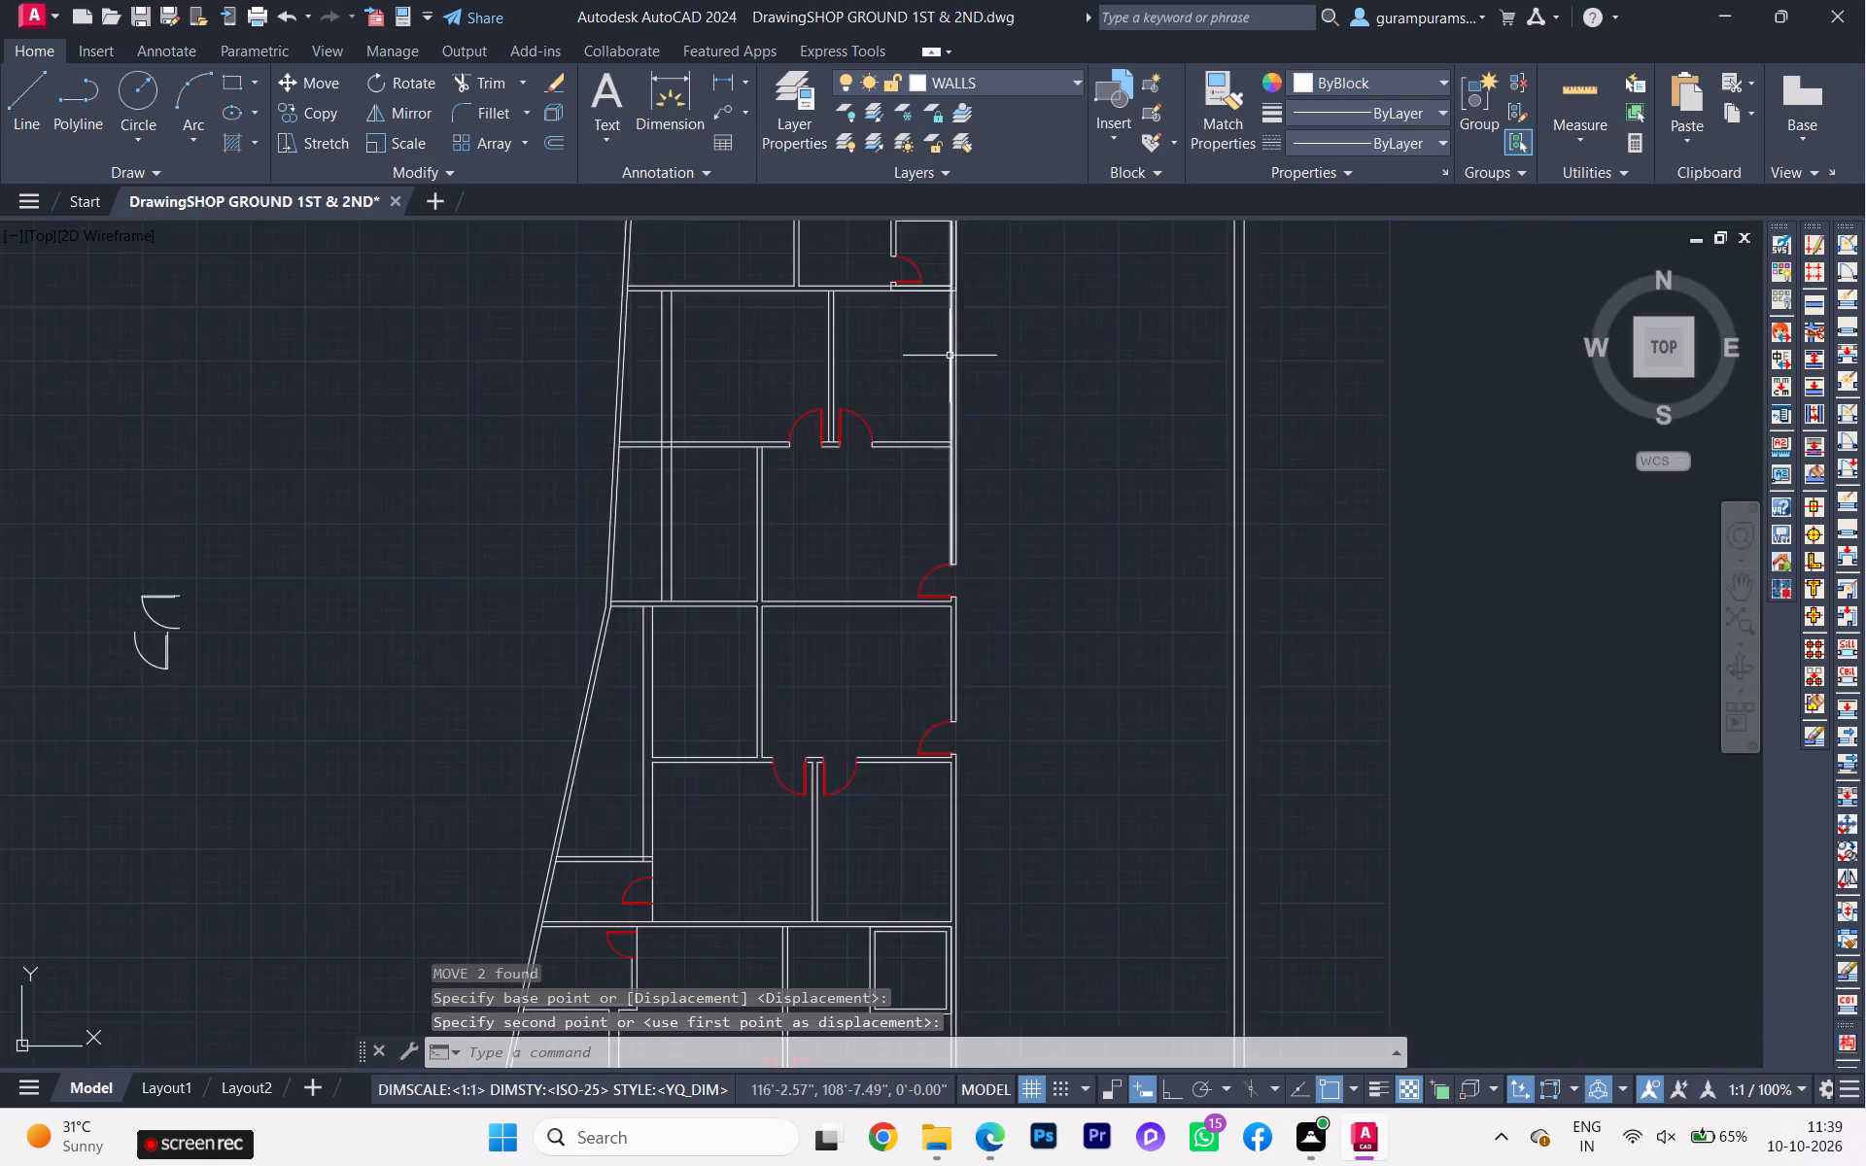
scroll(950, 356, "up", 1)
scroll(944, 354, "down", 1)
middle_click_drag(941, 359, 878, 608)
scroll(879, 480, "up", 3)
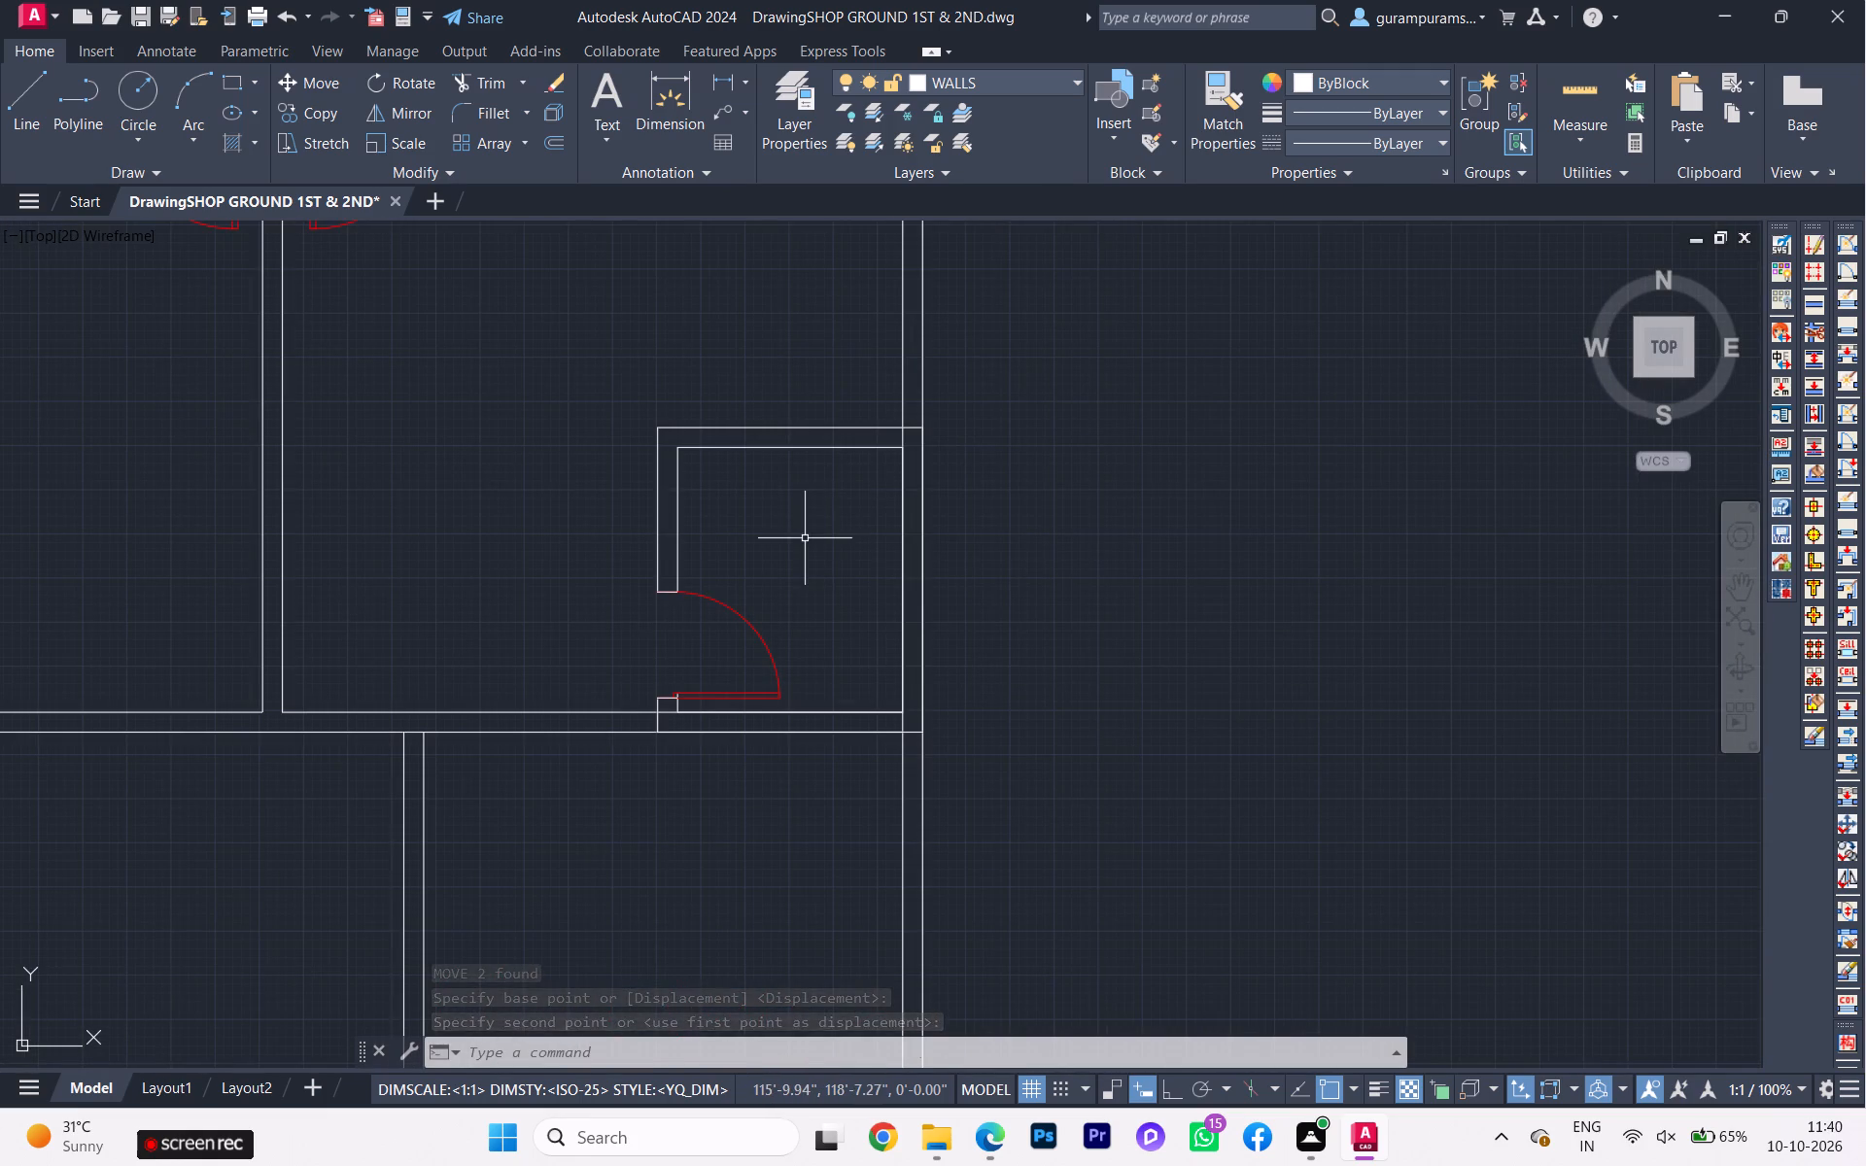
left_click(805, 538)
left_click(660, 455)
left_click(845, 646)
left_click(604, 451)
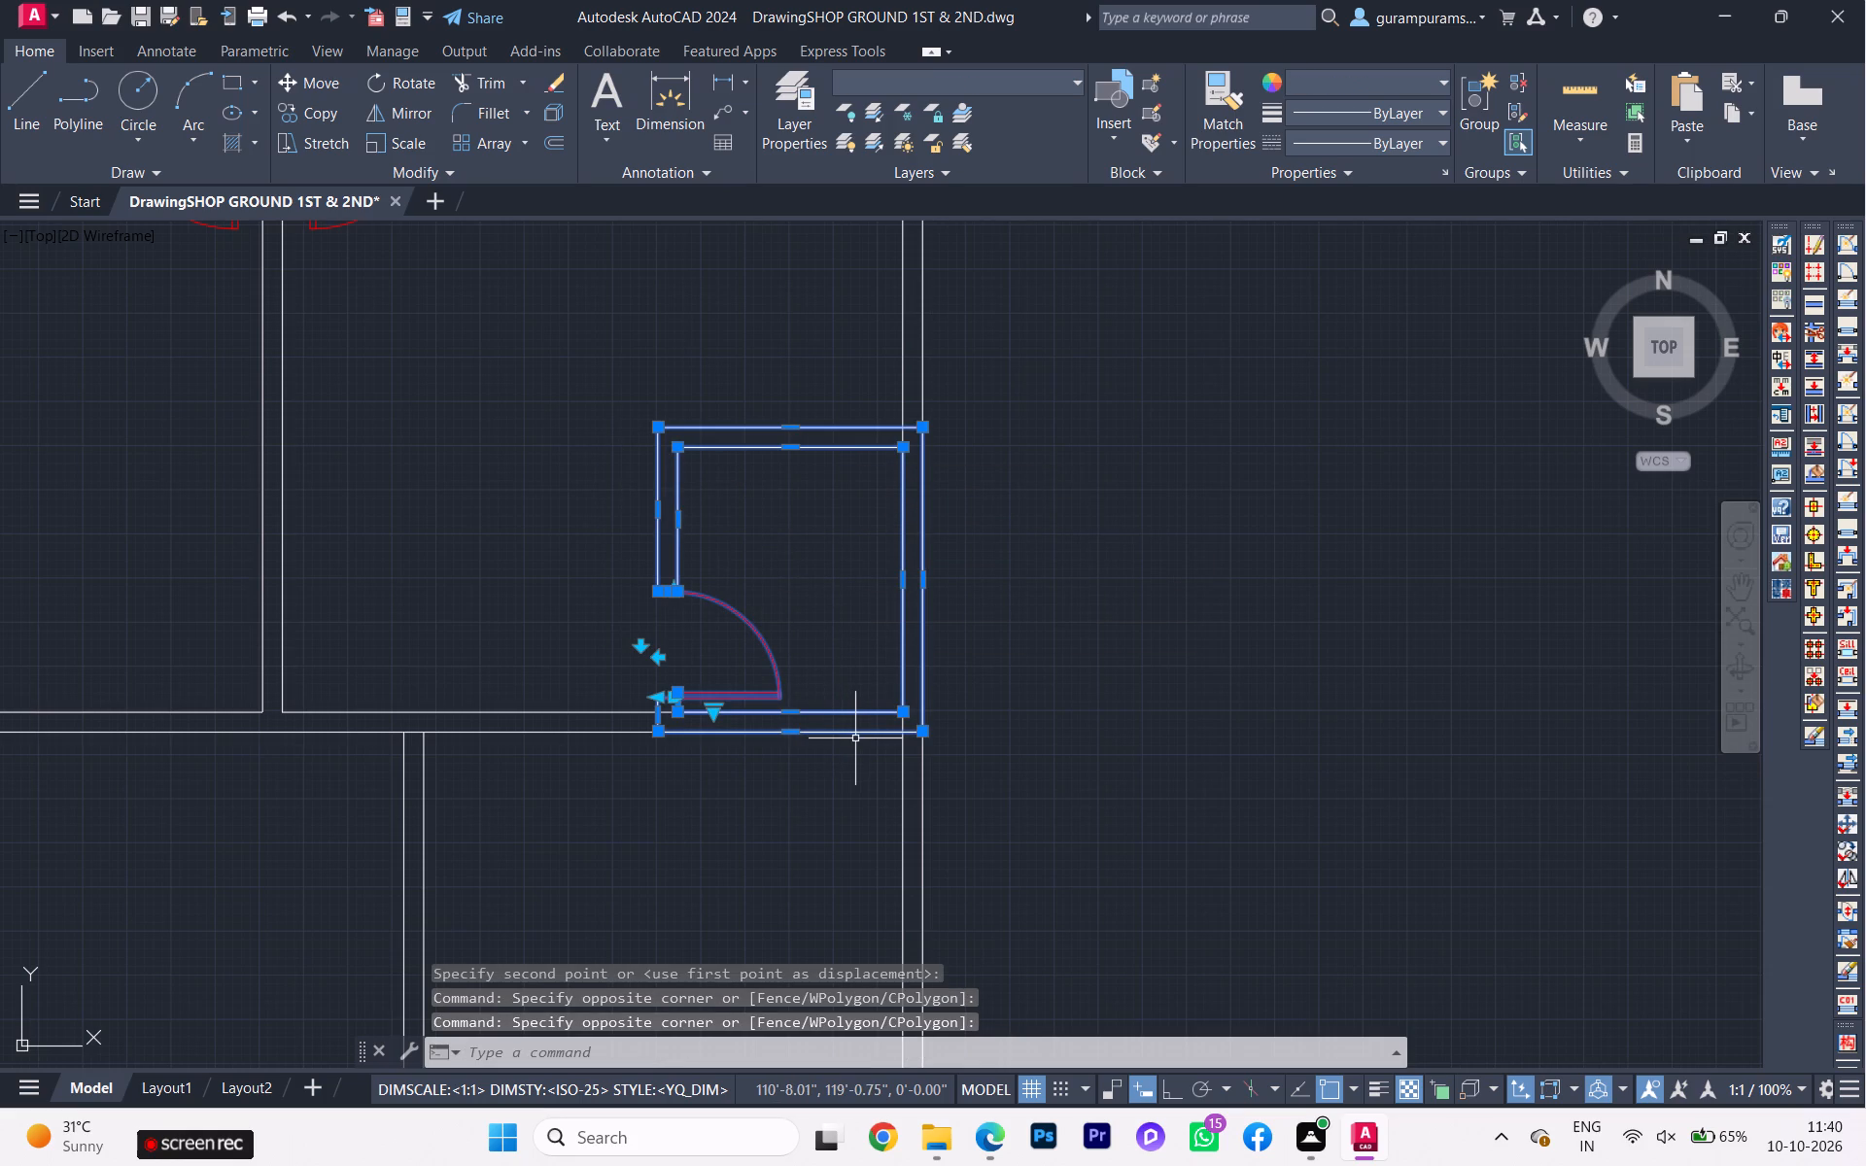
key("g")
left_click(920, 787)
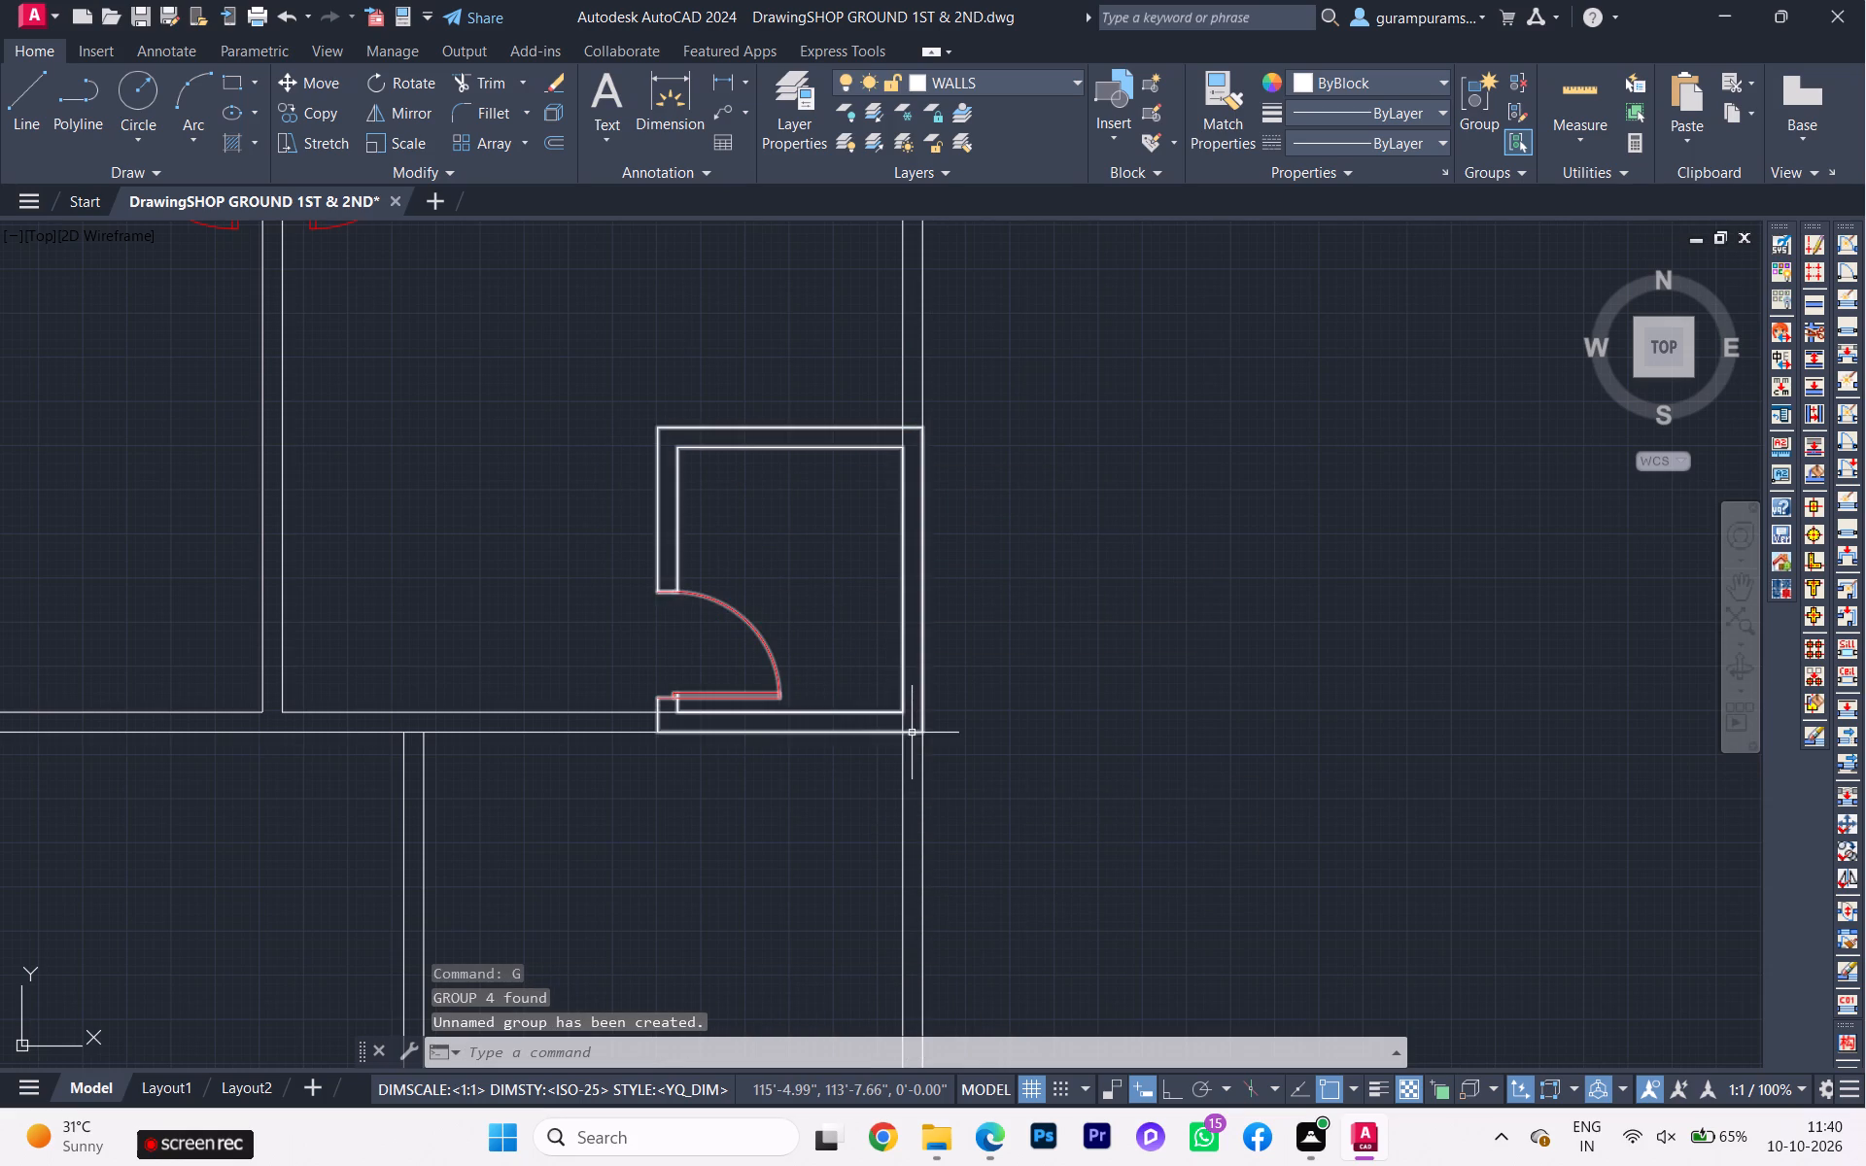
Move the grouped eastern bath so its outer south-east corner meets the inner corner of the room's walls.
left_click(920, 734)
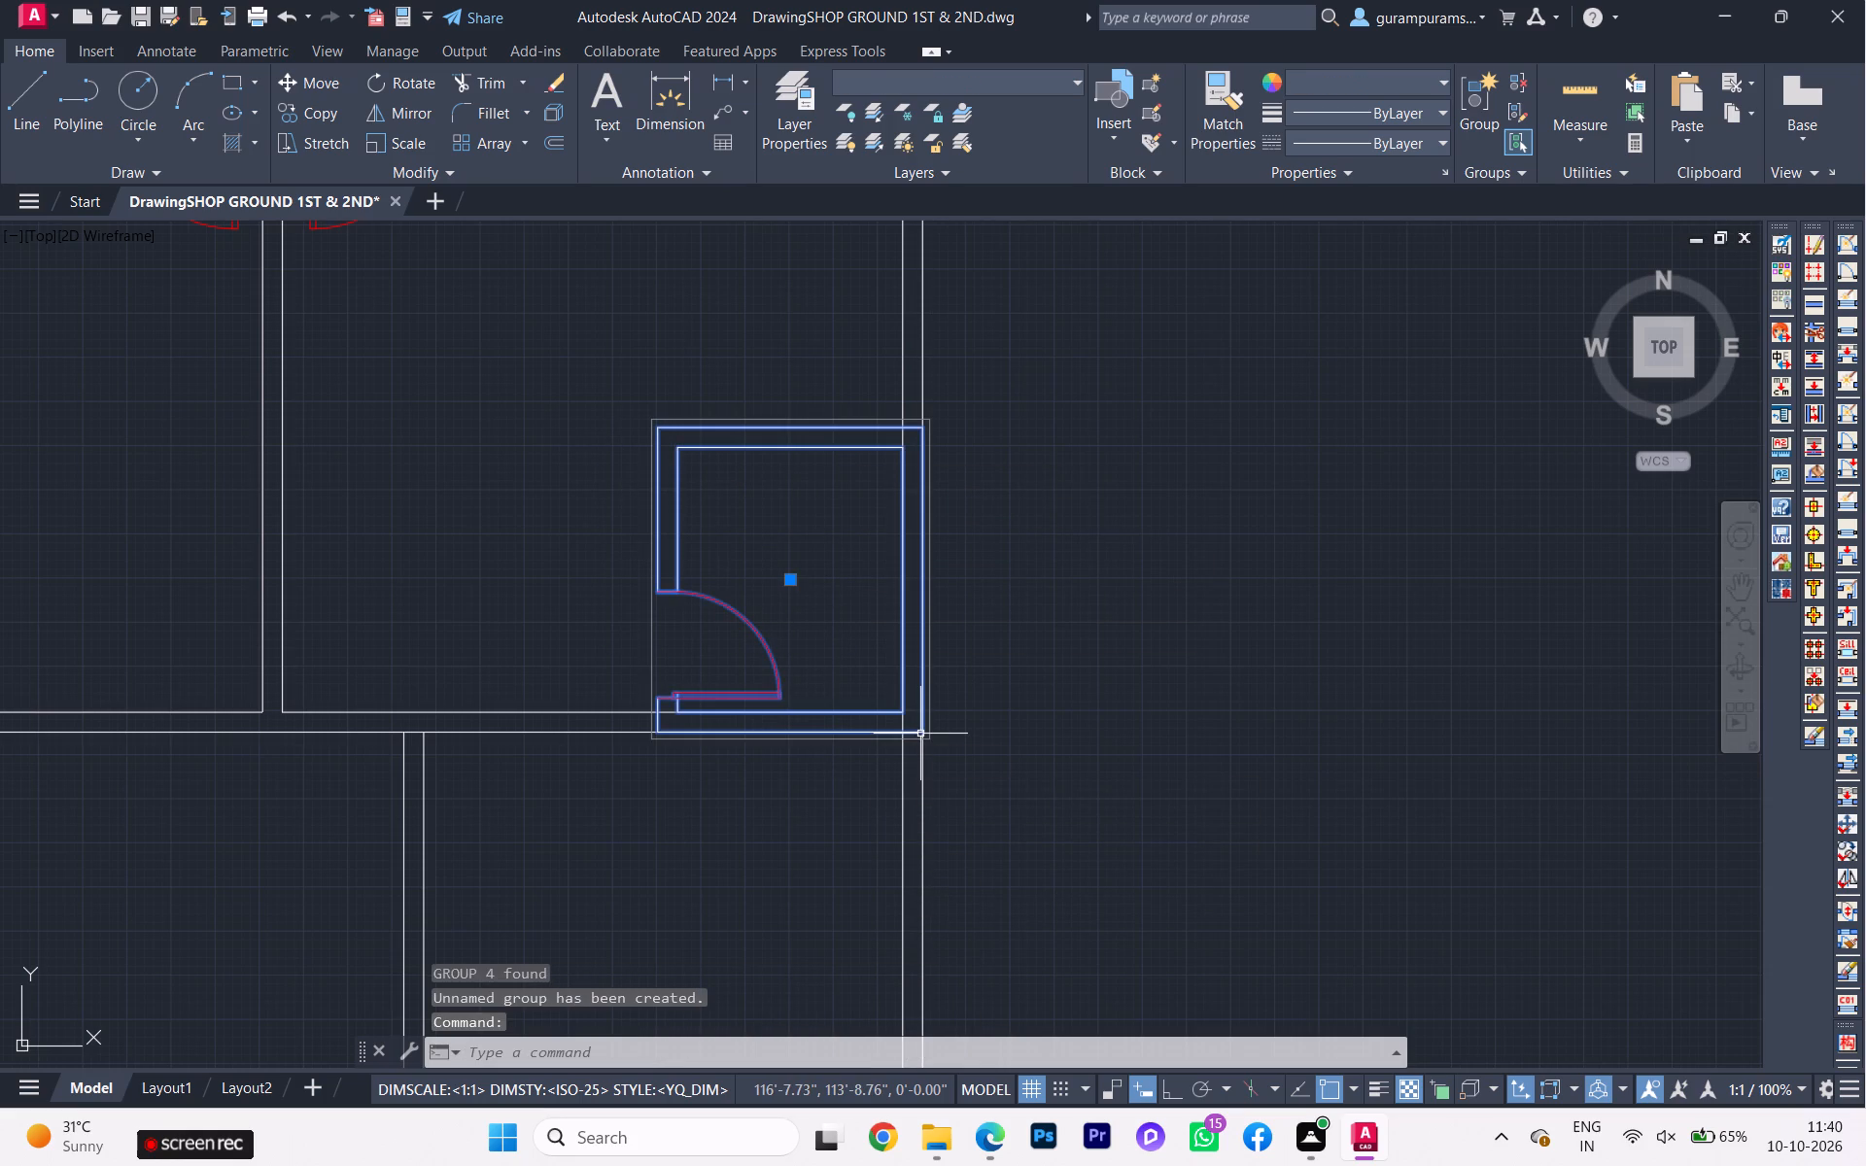
key("m")
key("Return")
scroll(926, 728, "up", 1)
scroll(928, 727, "down", 1)
scroll(928, 727, "up", 1)
left_click(926, 736)
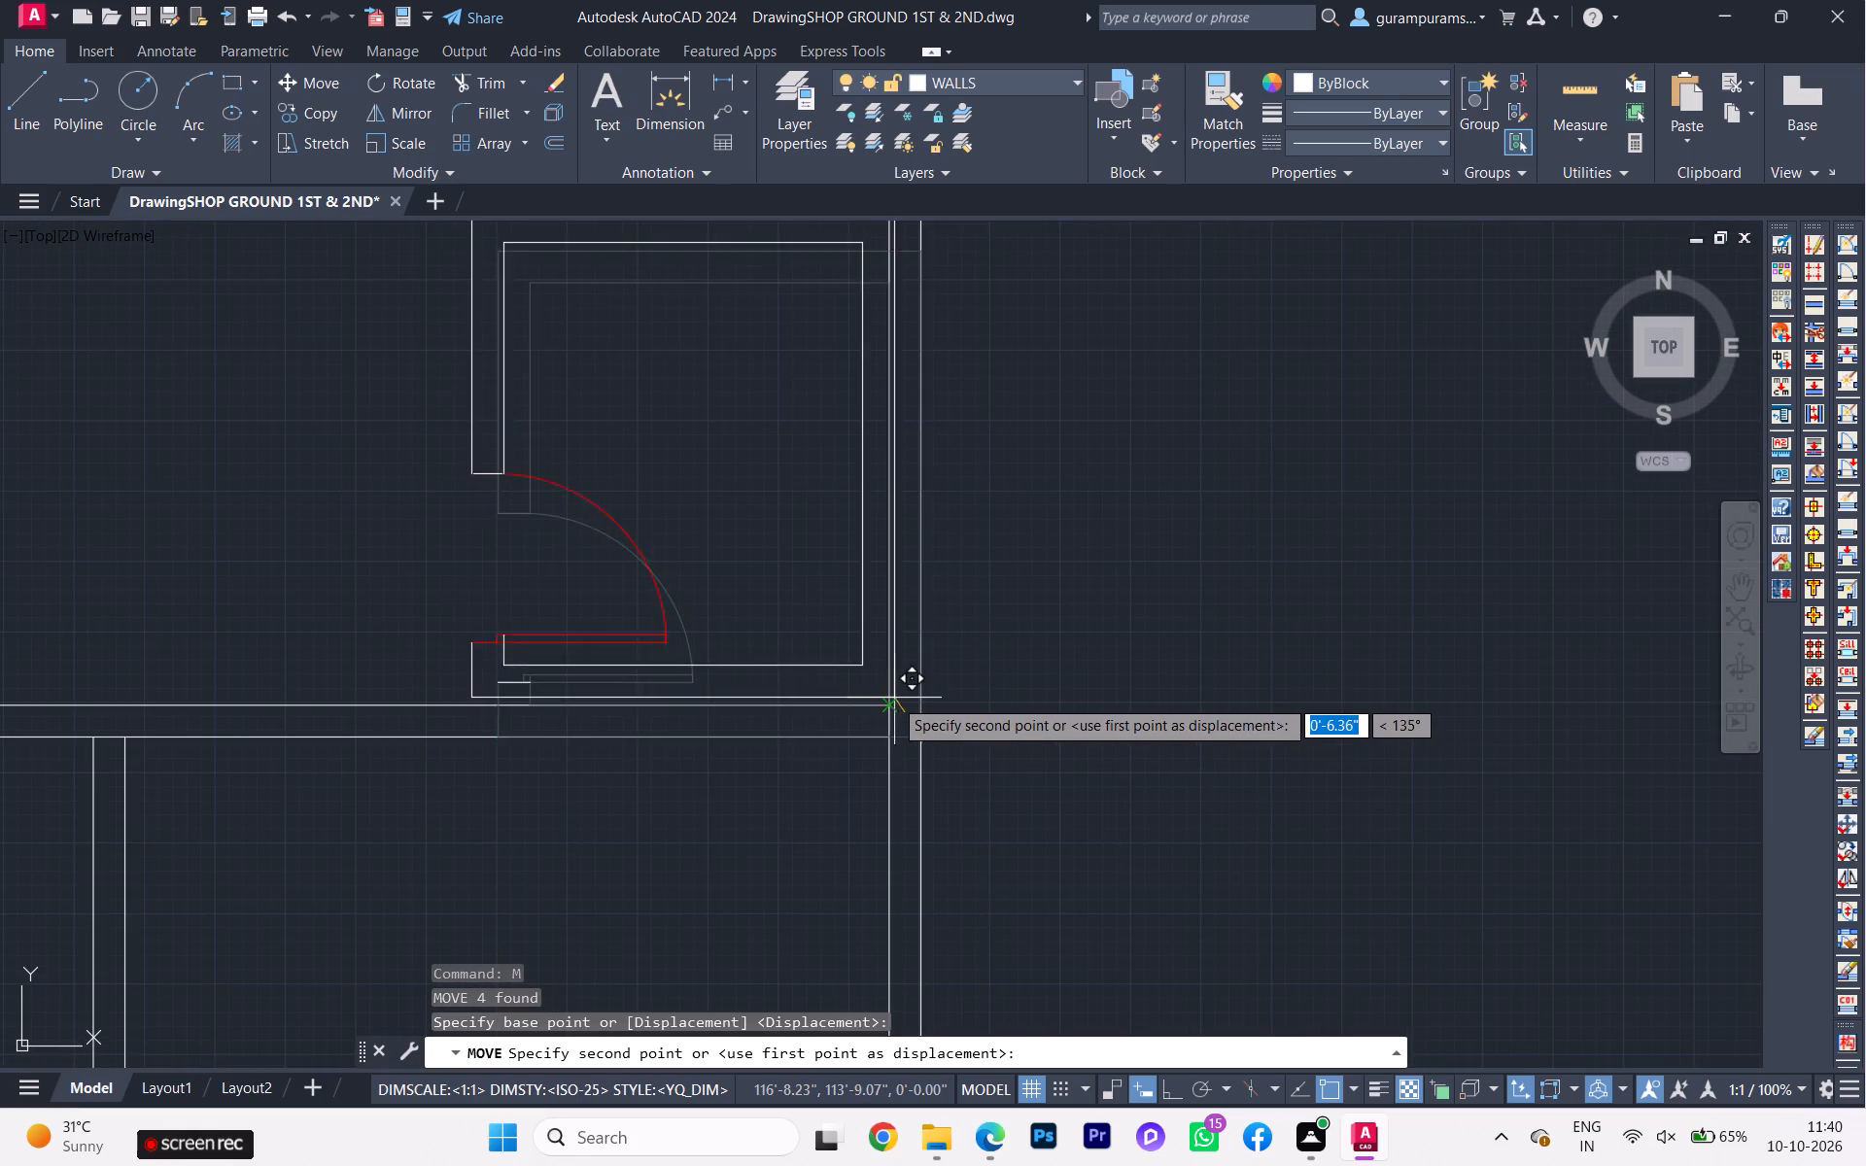
left_click(881, 702)
scroll(979, 734, "down", 3)
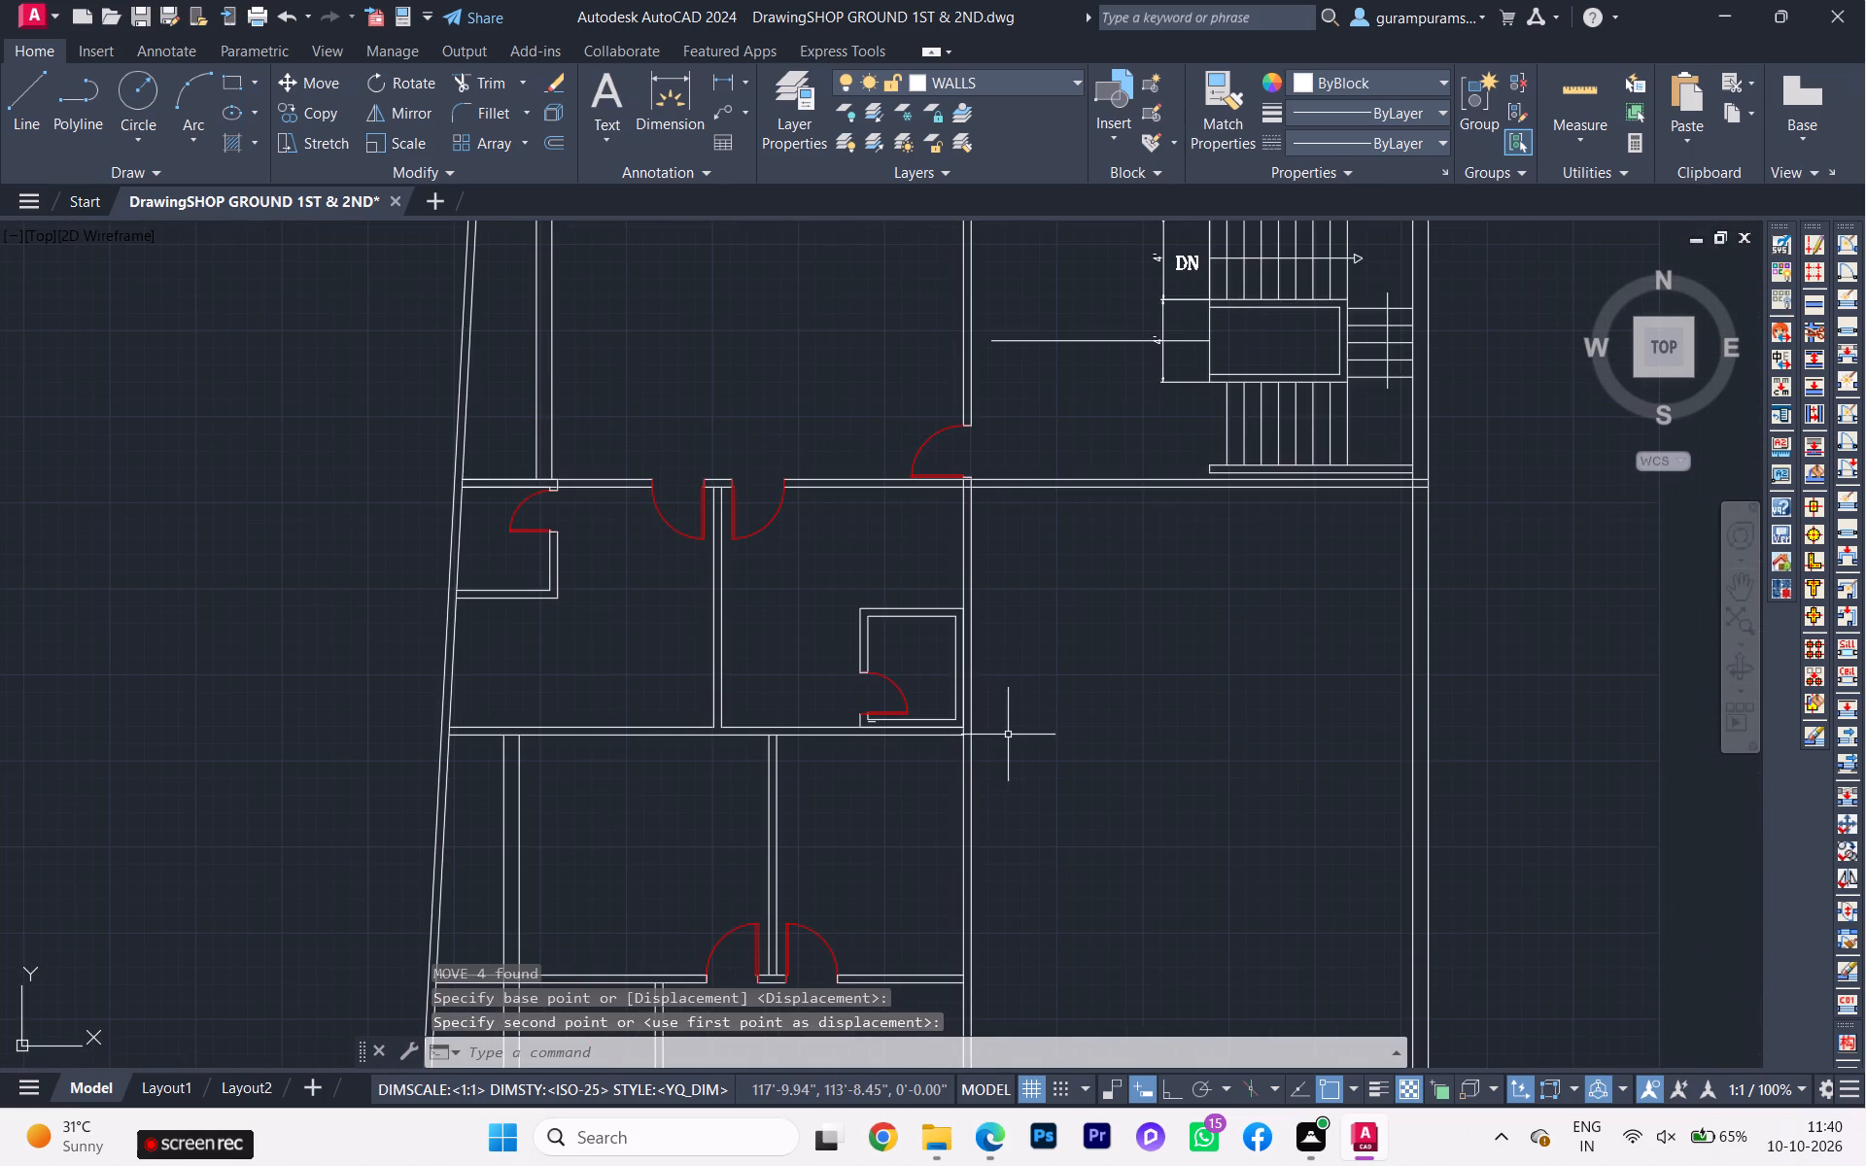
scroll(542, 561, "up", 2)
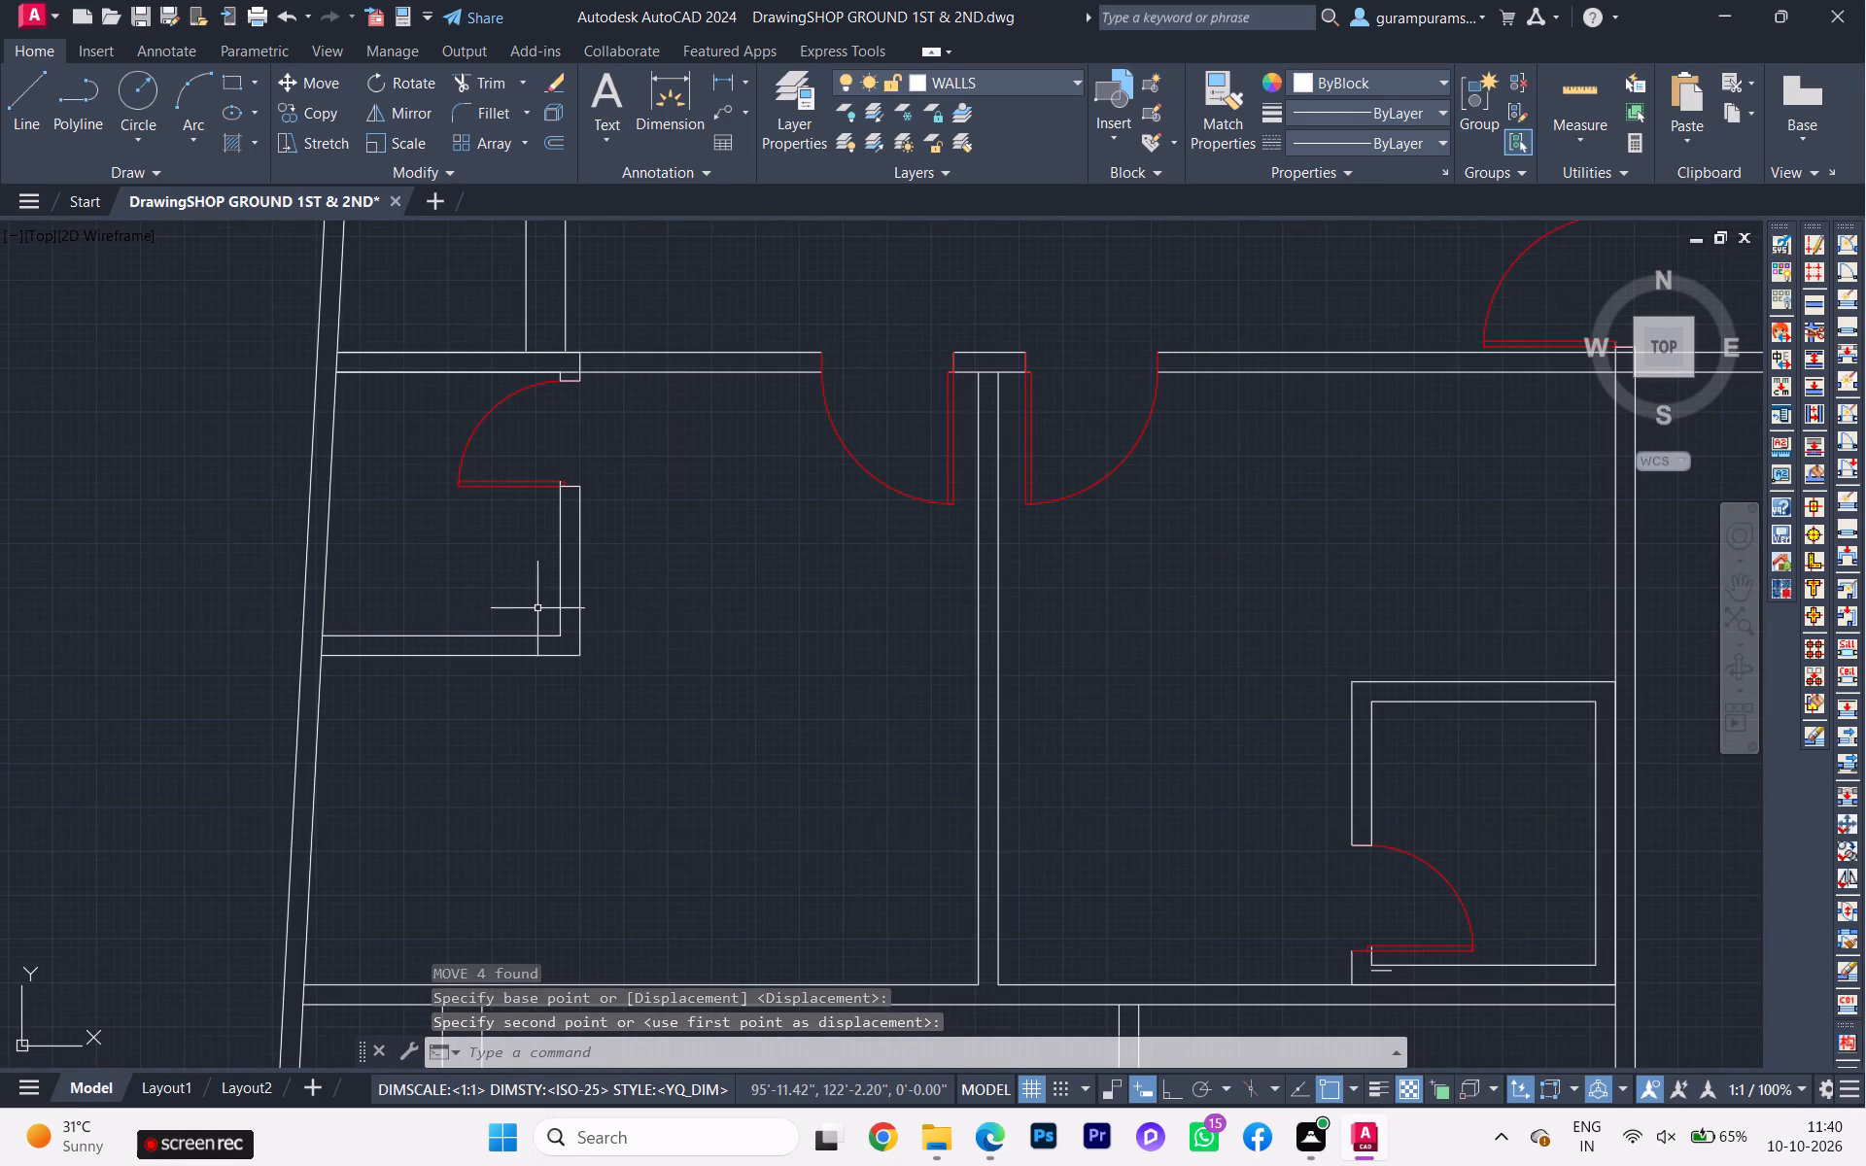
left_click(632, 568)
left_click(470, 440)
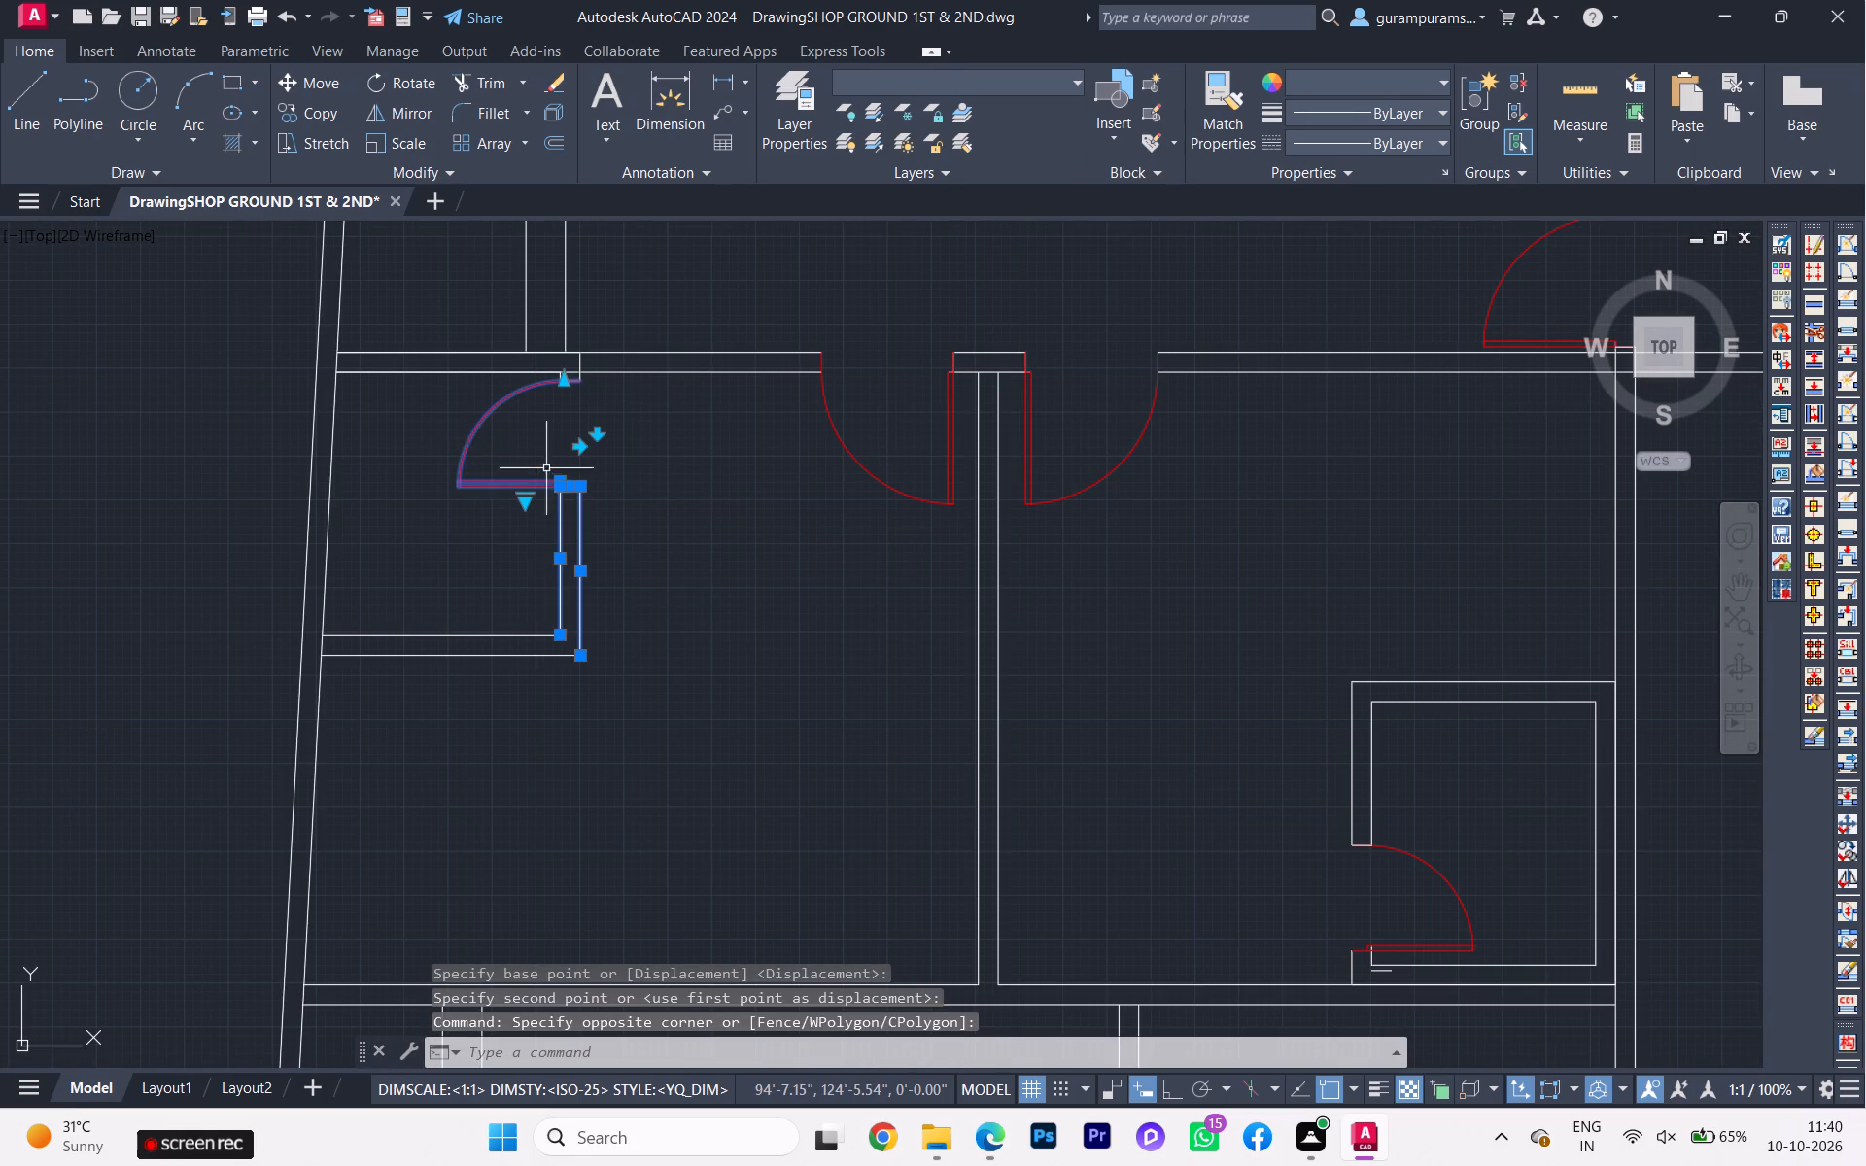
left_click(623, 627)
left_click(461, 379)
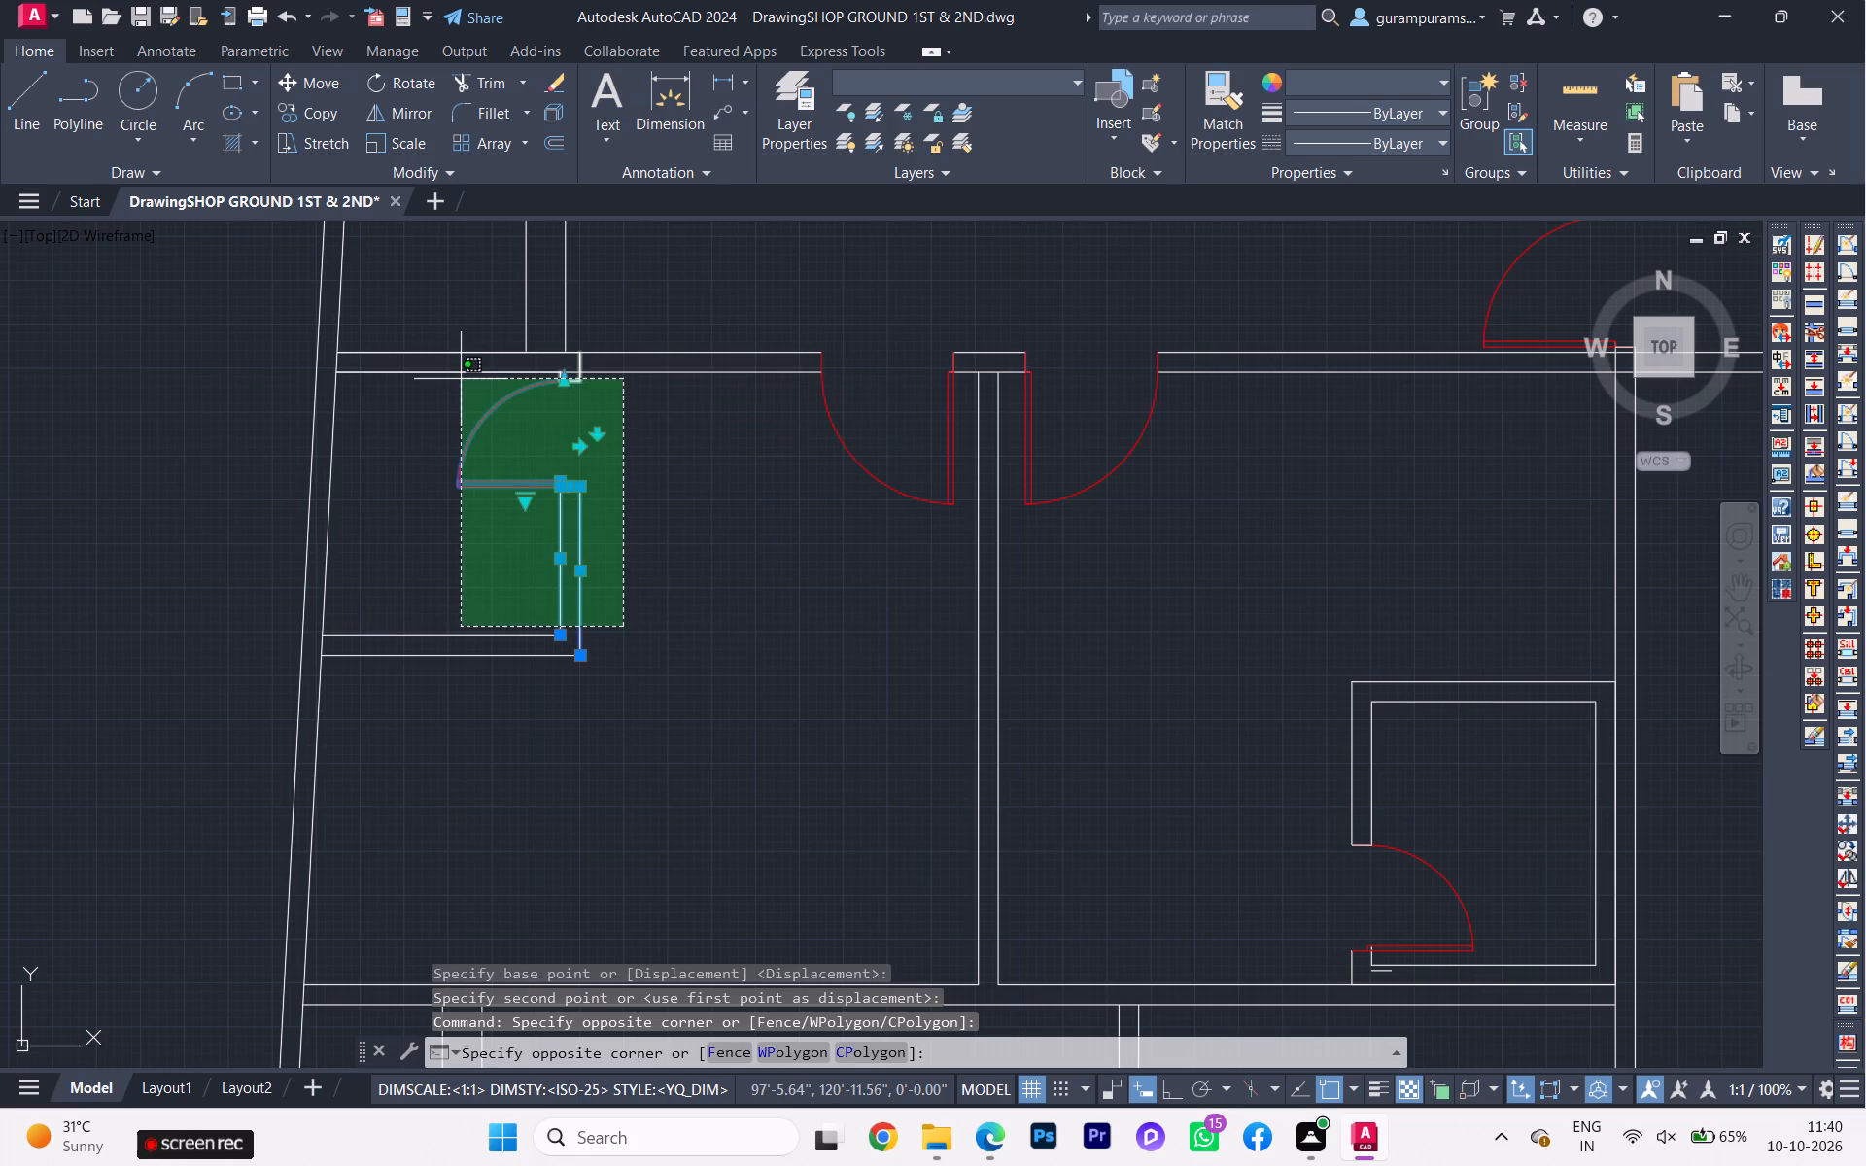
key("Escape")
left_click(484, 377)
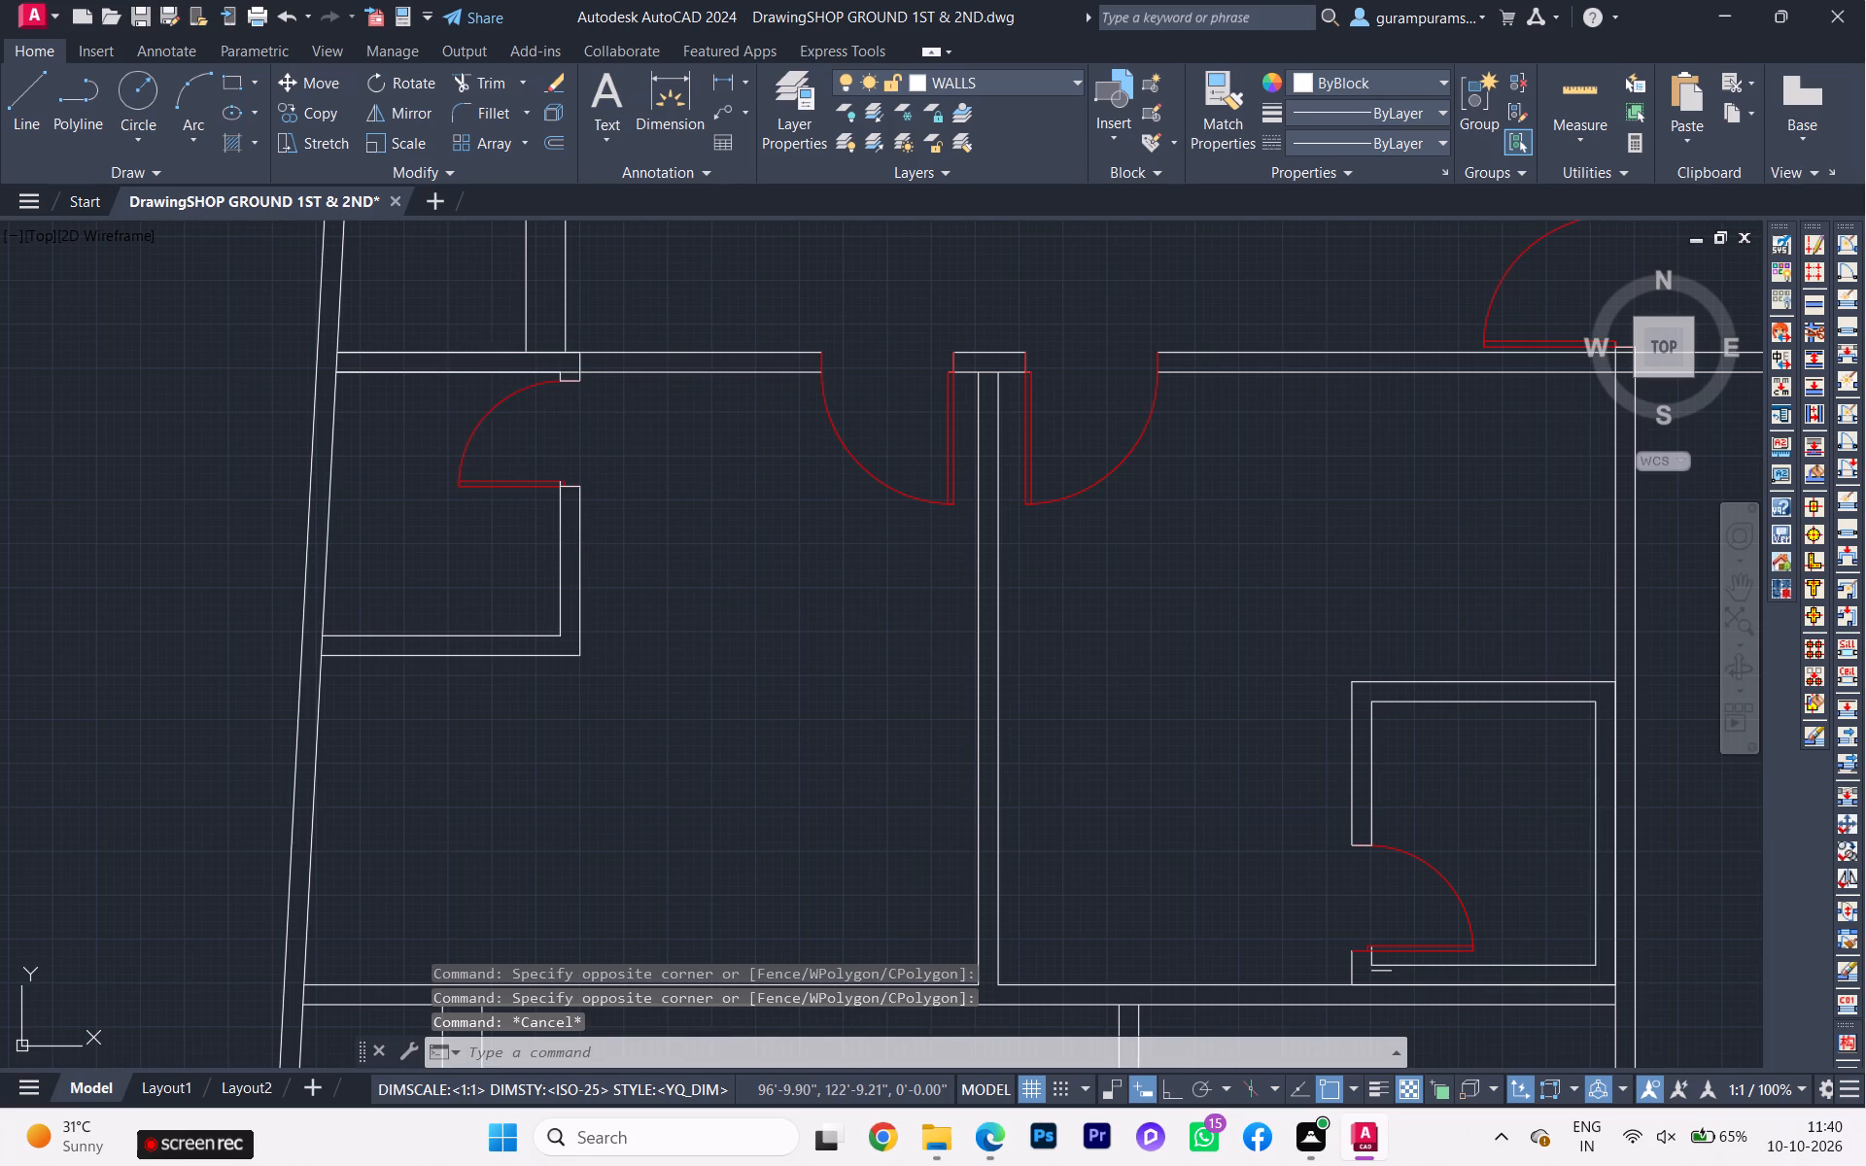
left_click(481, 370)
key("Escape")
Move the western bath's walls and door south so its outer north-west corner meets the inner corner of the room's walls.
left_click(485, 353)
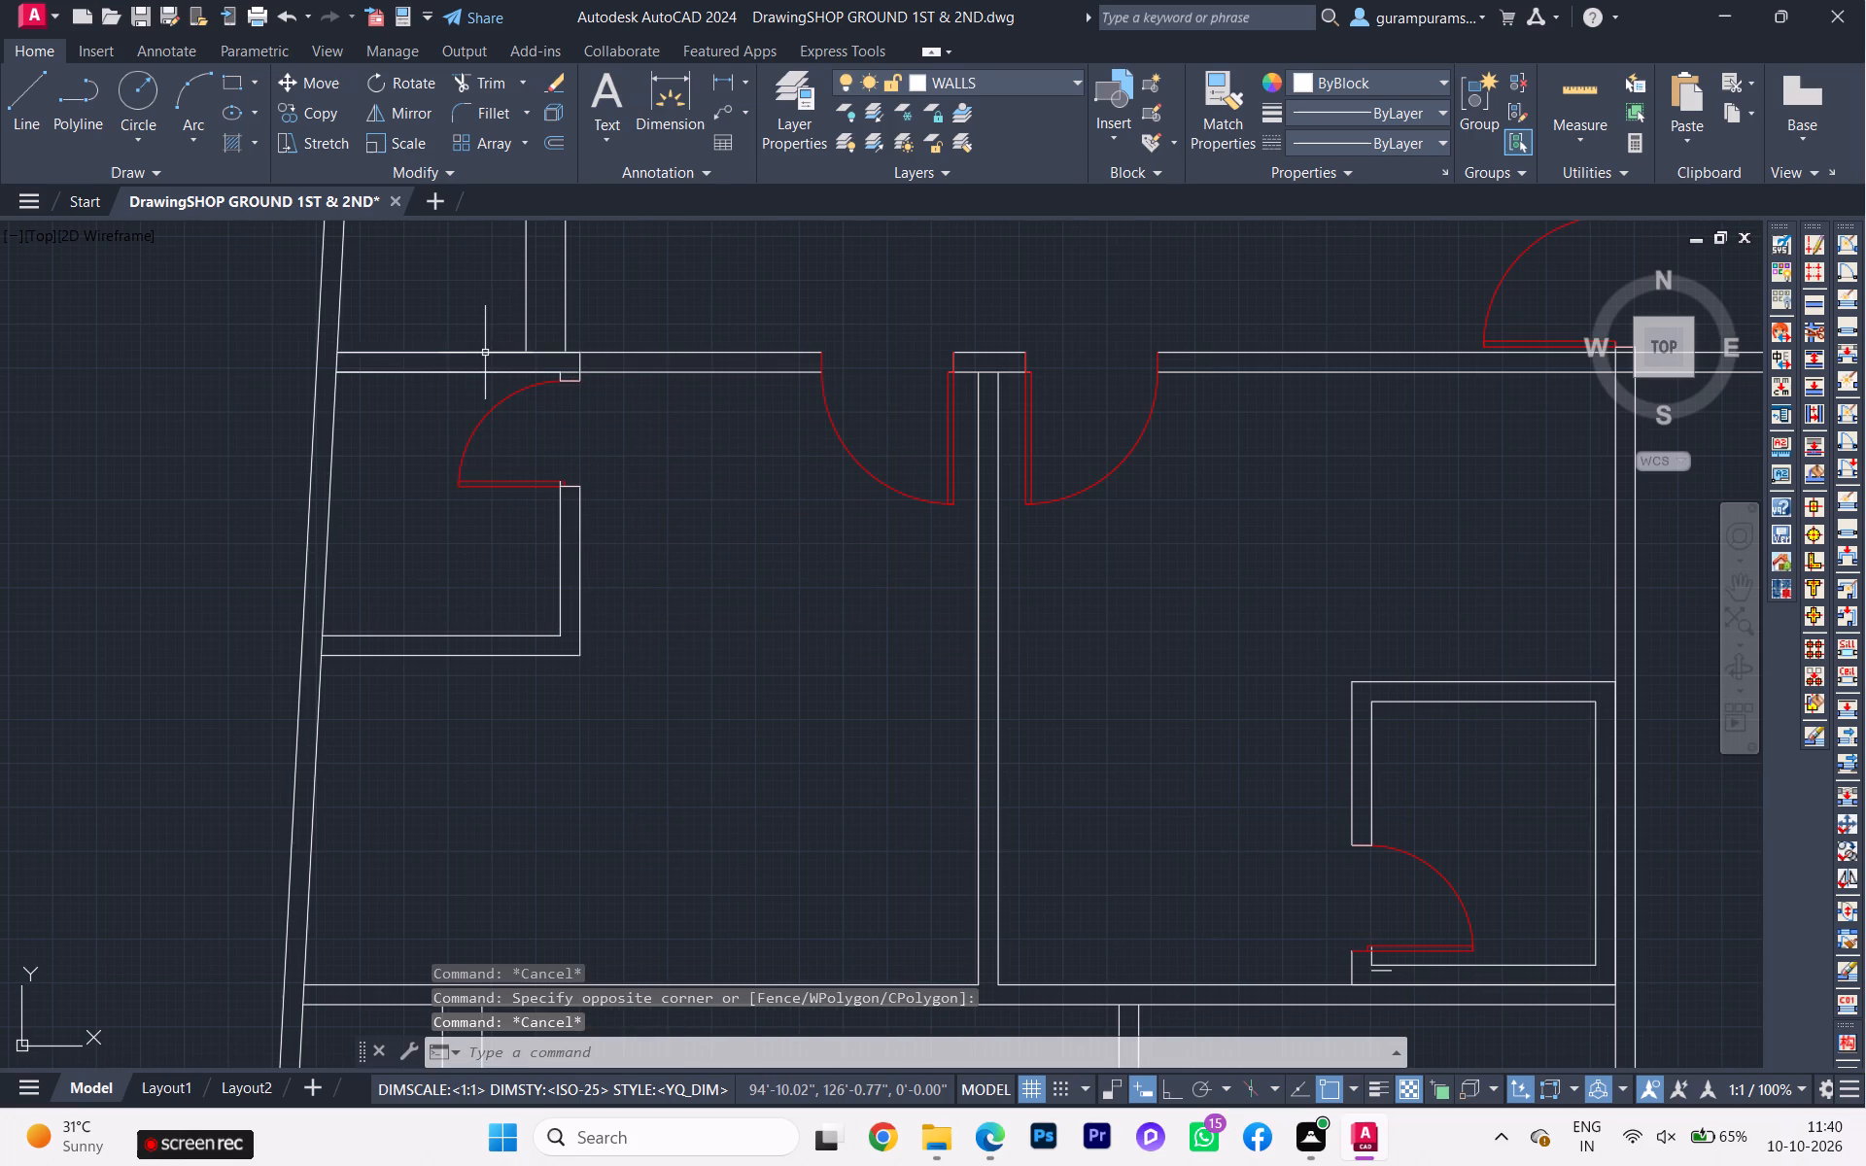
left_click(489, 370)
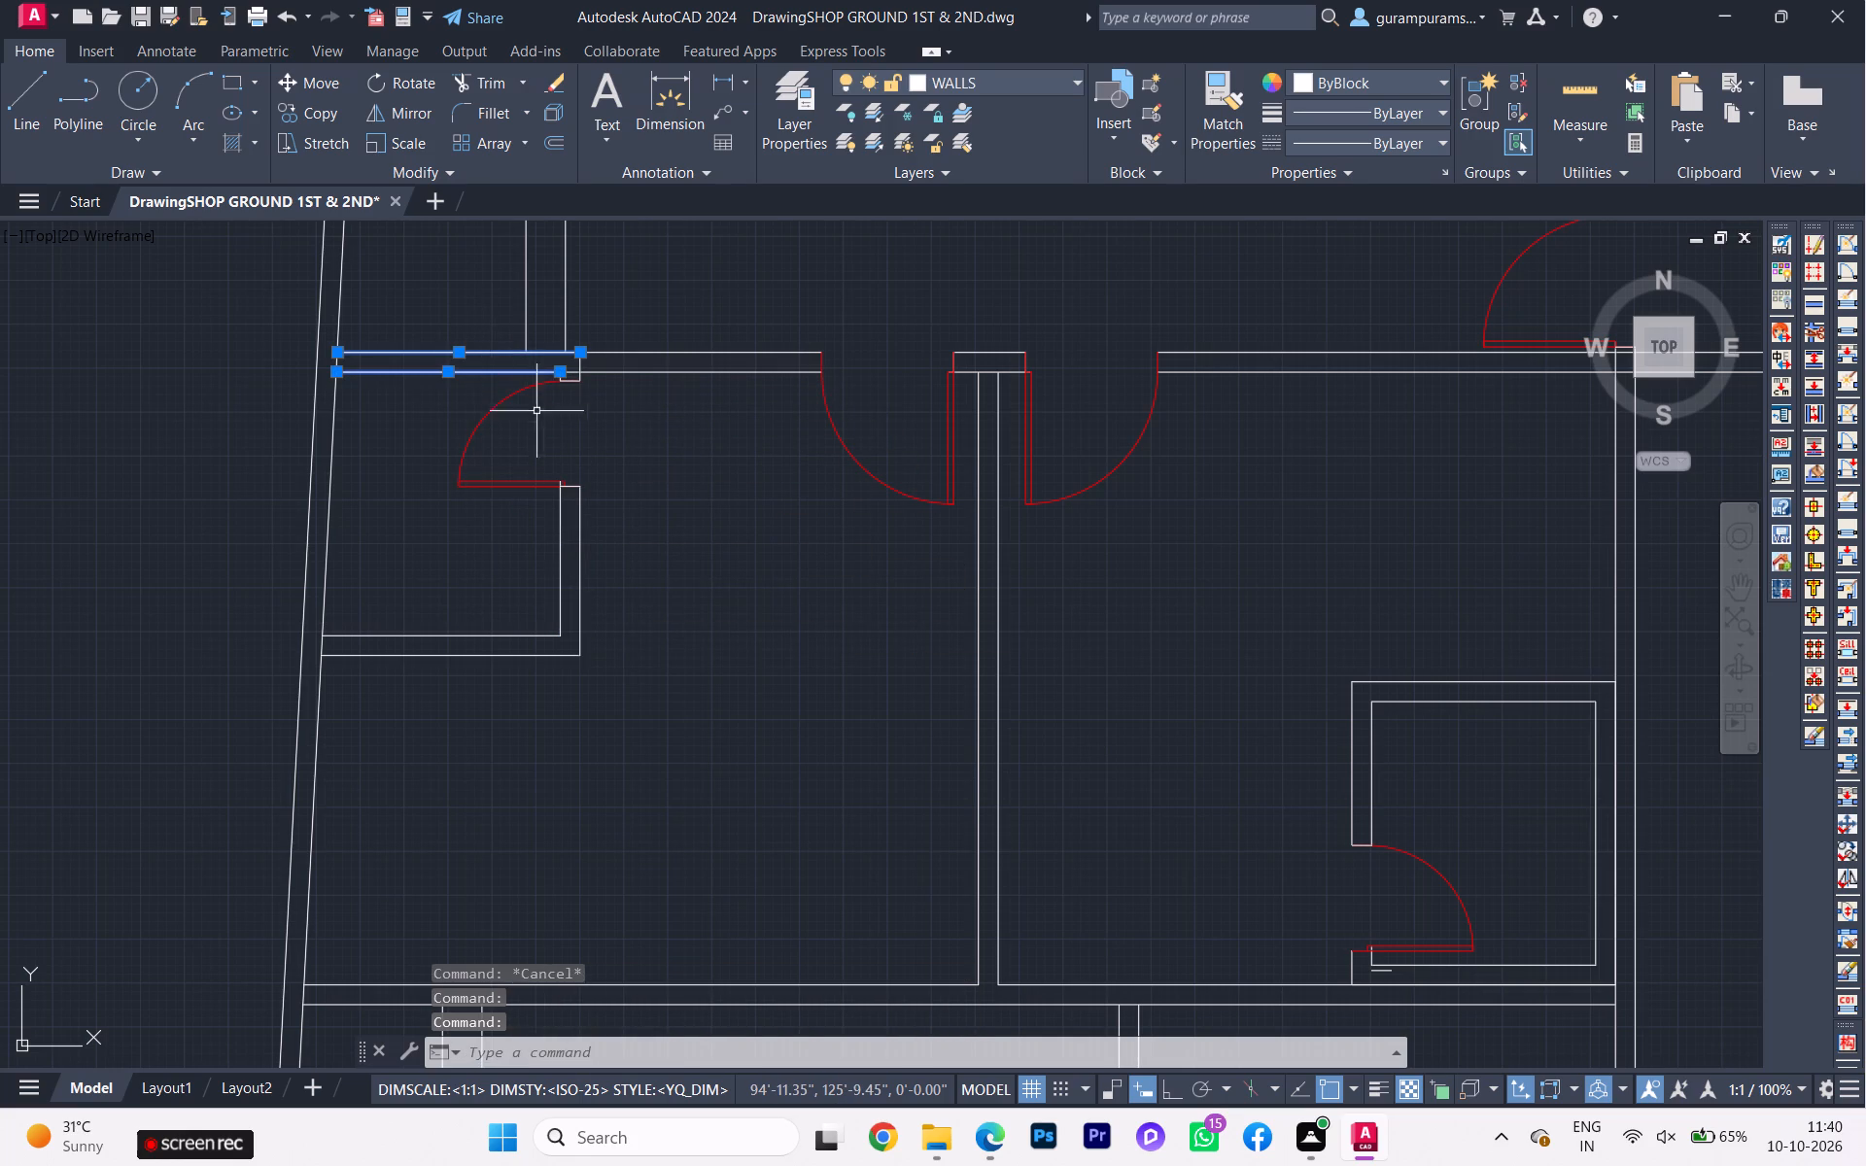
left_click(642, 595)
left_click(460, 425)
scroll(570, 394, "up", 3)
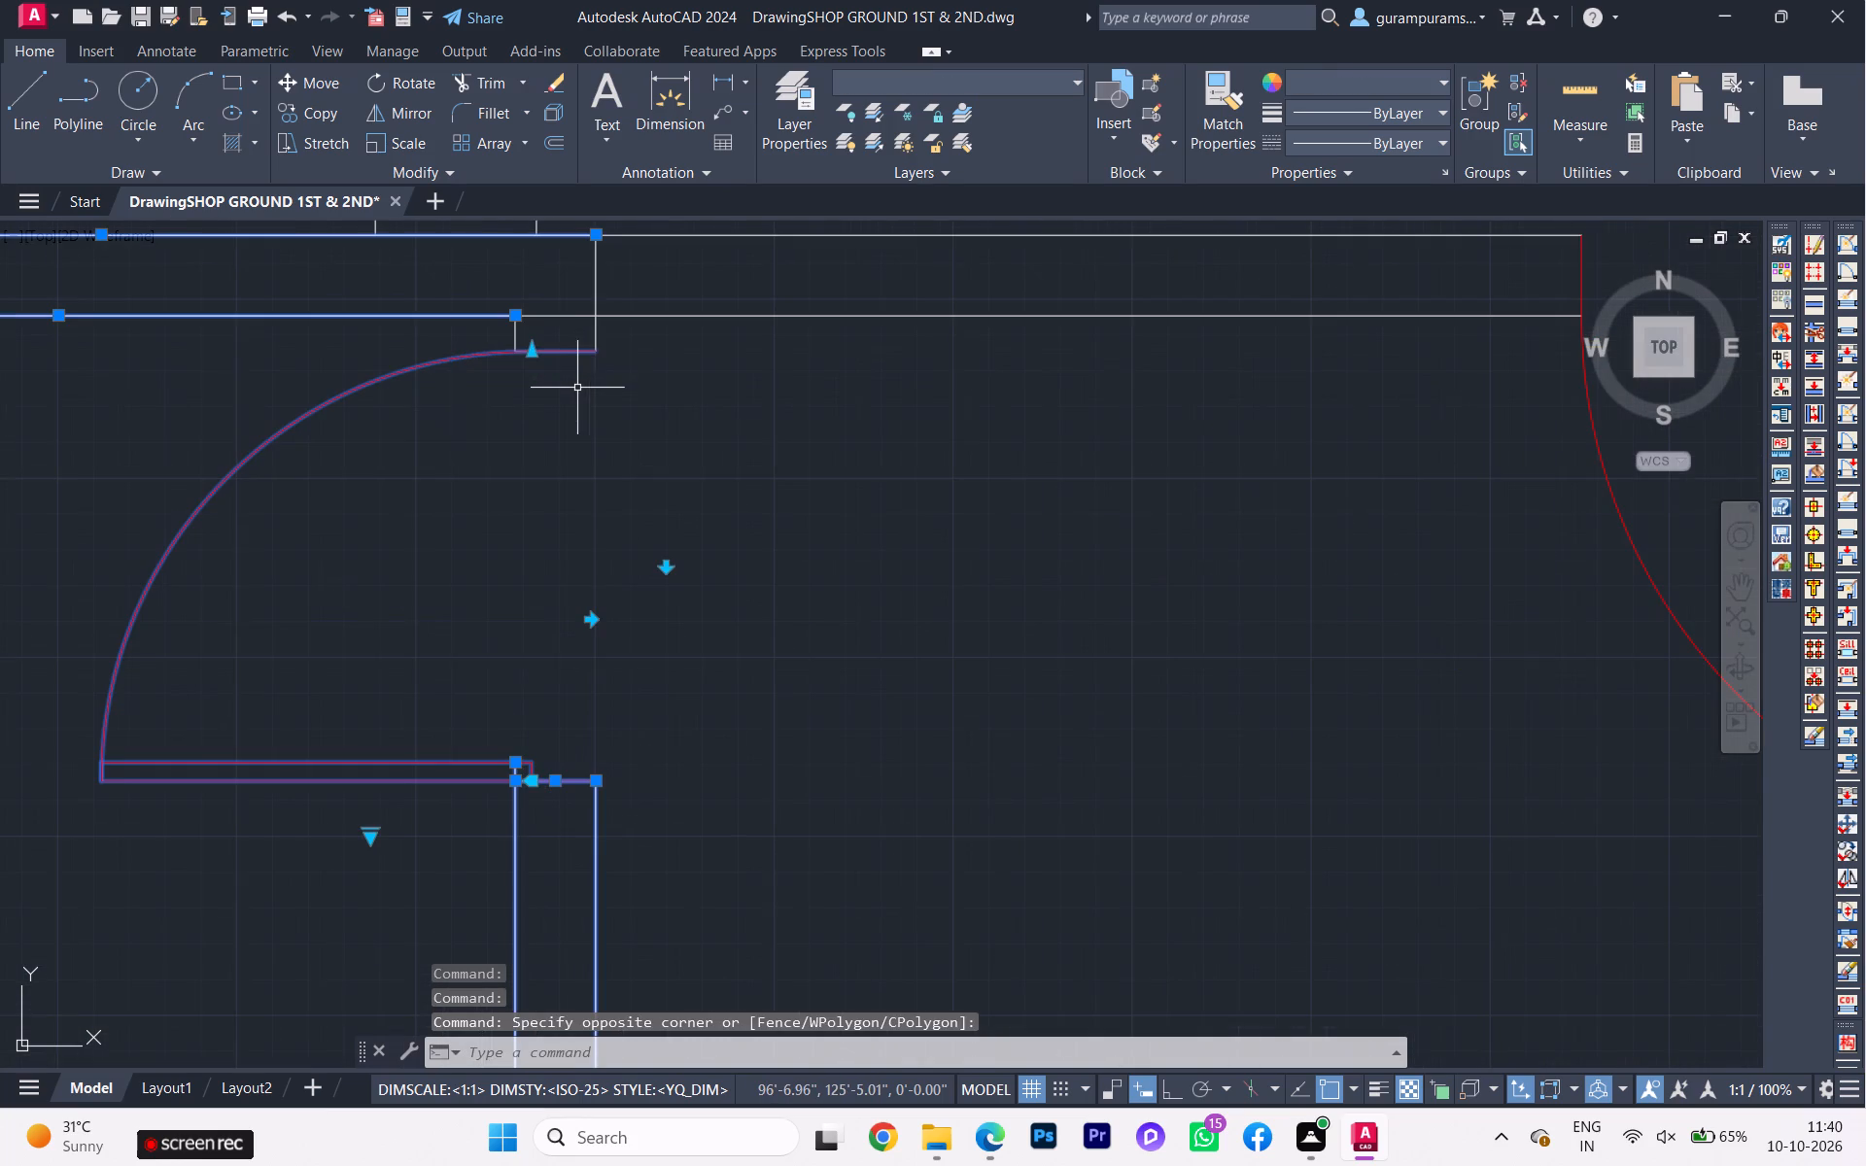
left_click(600, 347)
left_click(595, 343)
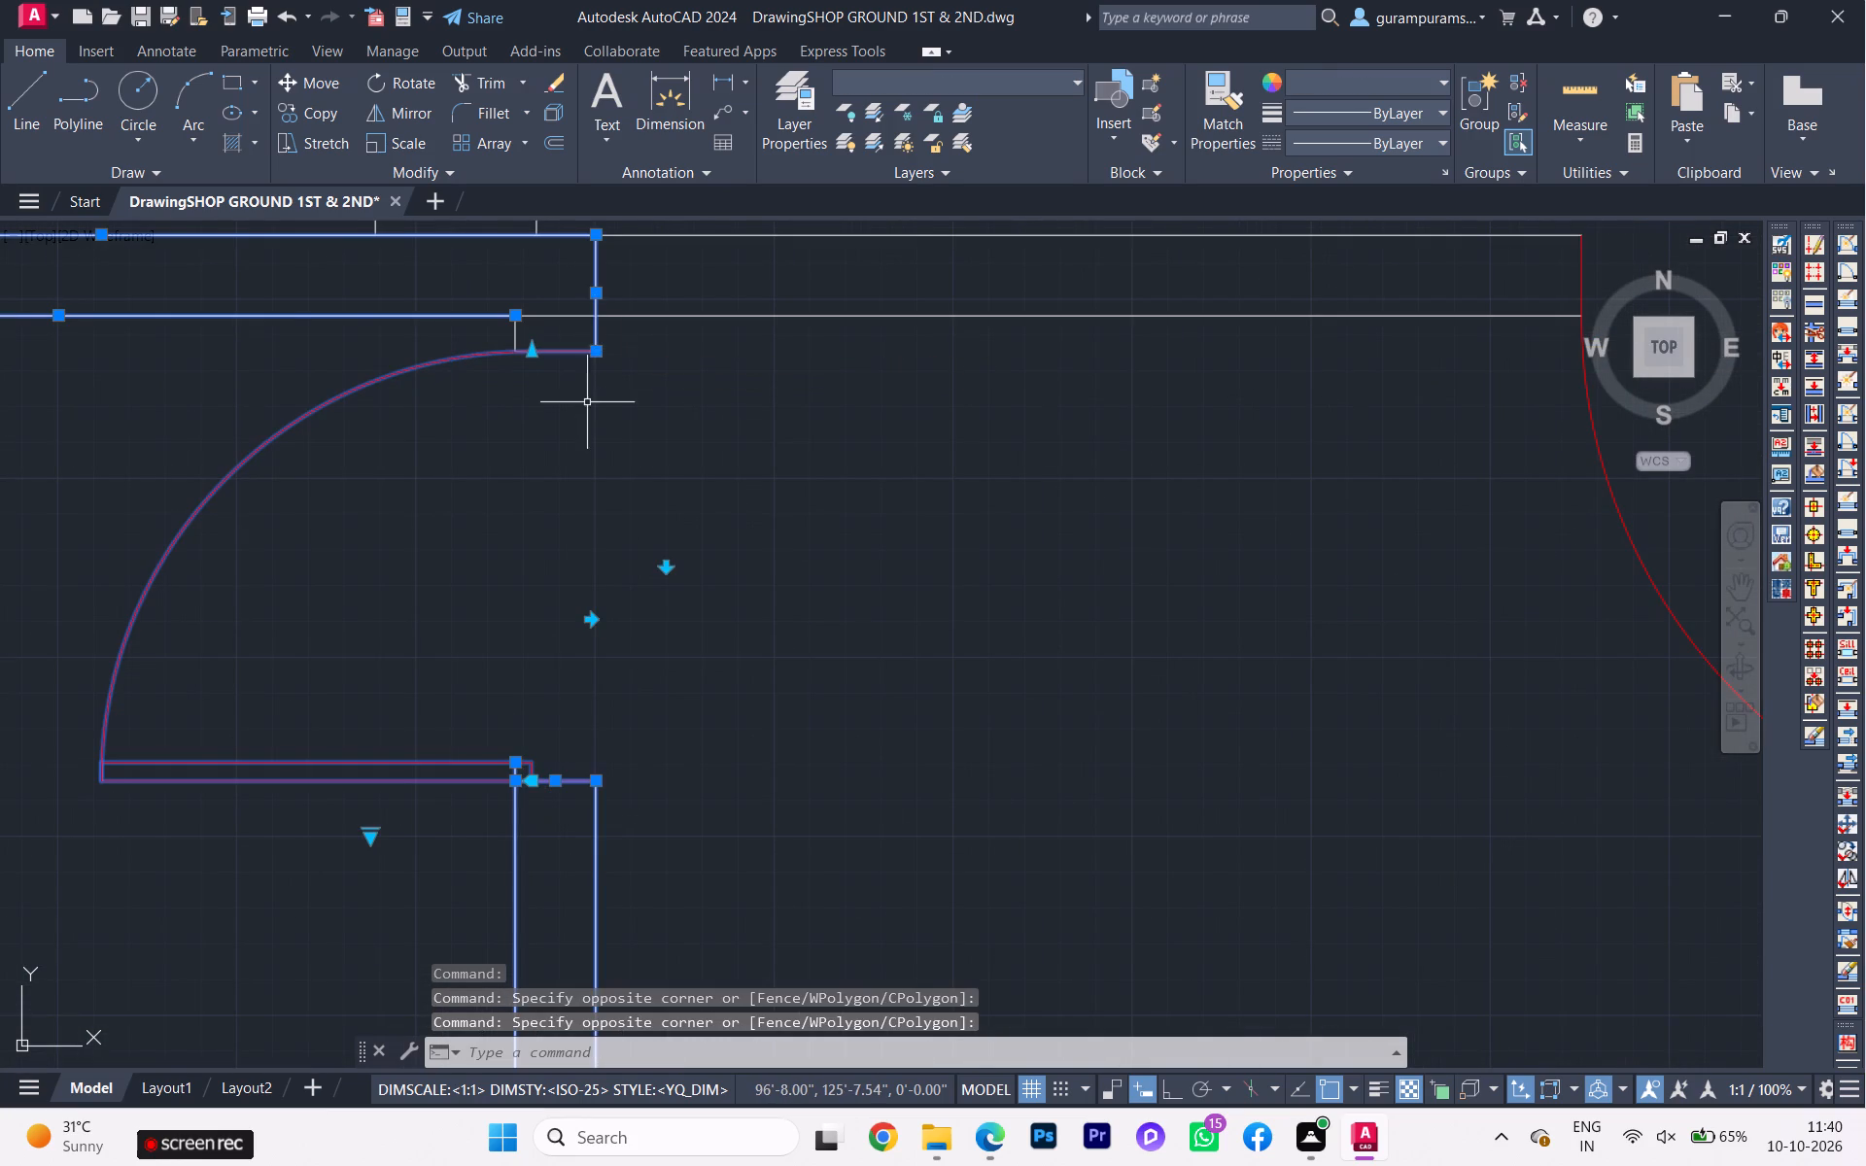
scroll(598, 439, "down", 2)
scroll(617, 583, "down", 1)
left_click(636, 842)
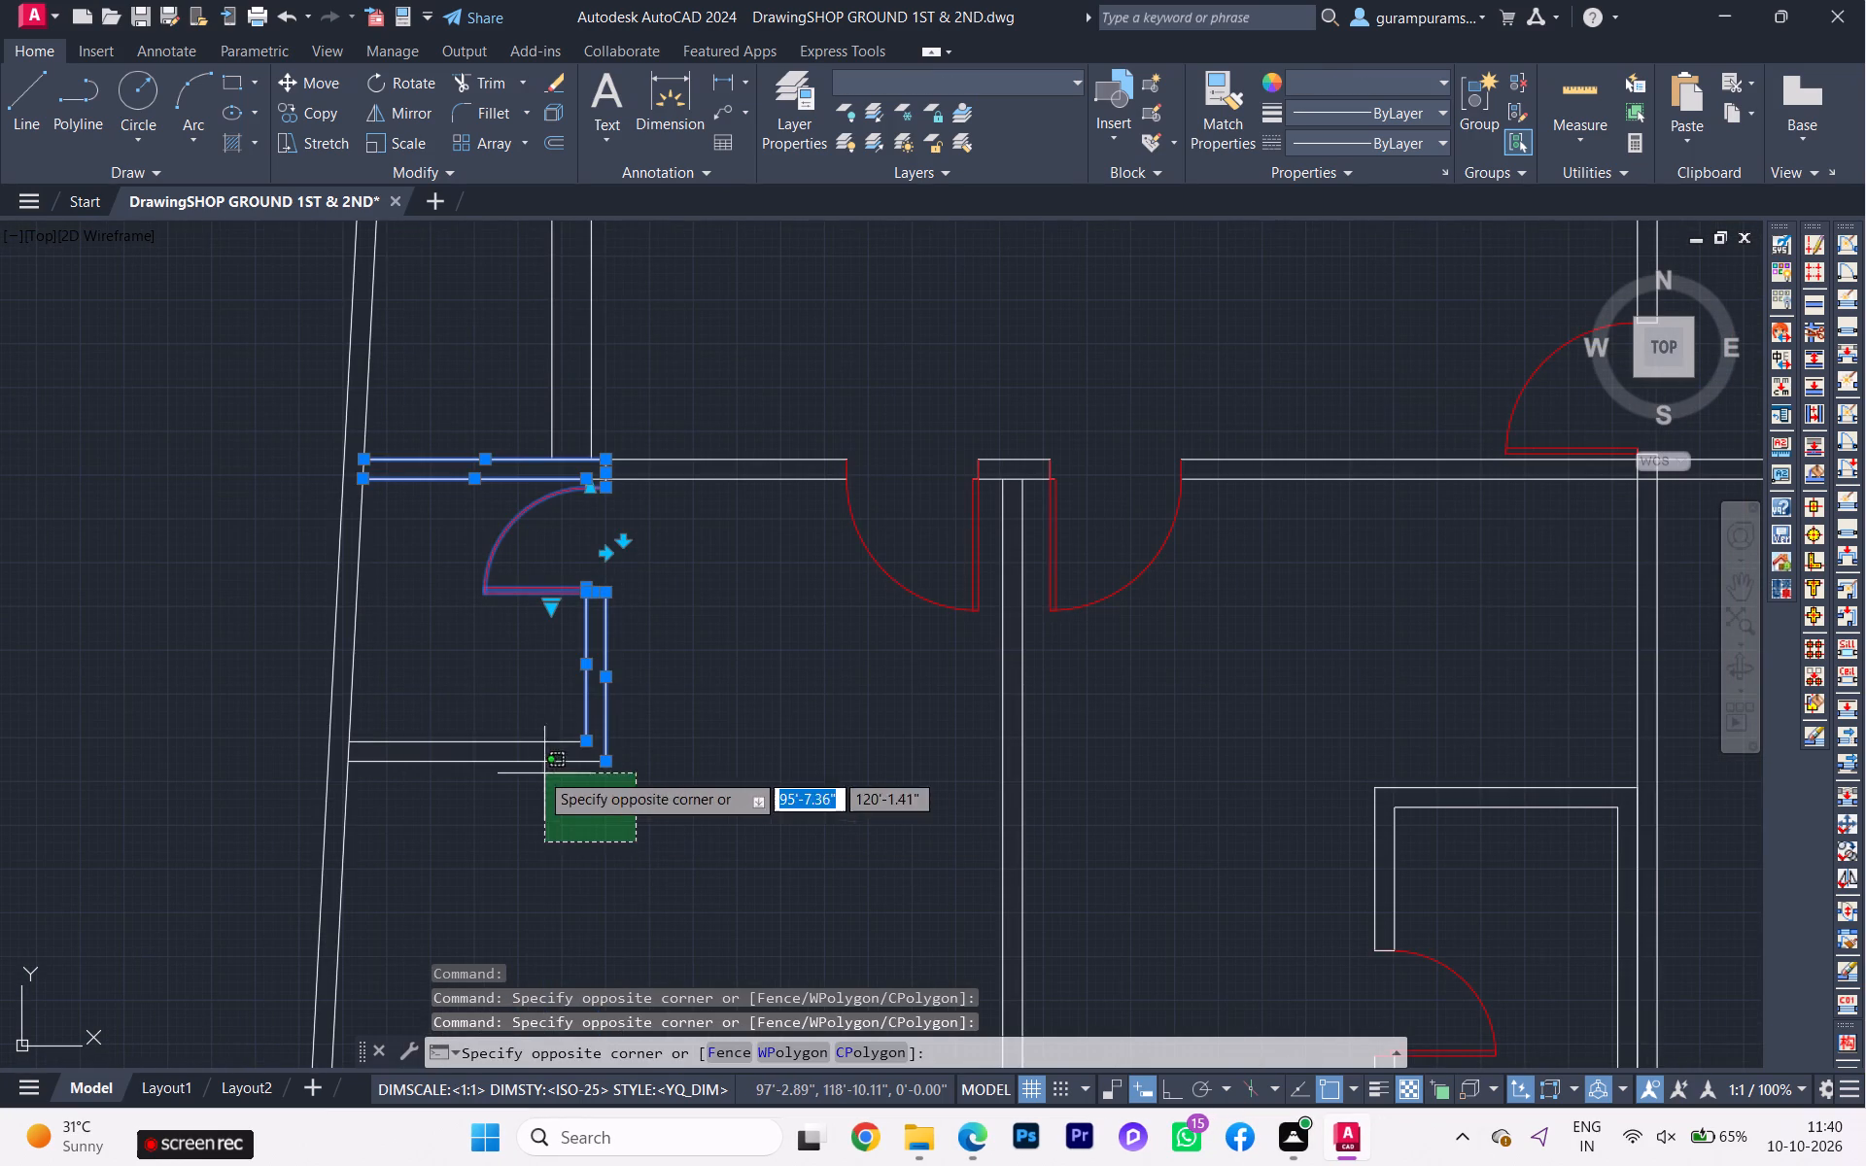
left_click(471, 732)
key("m")
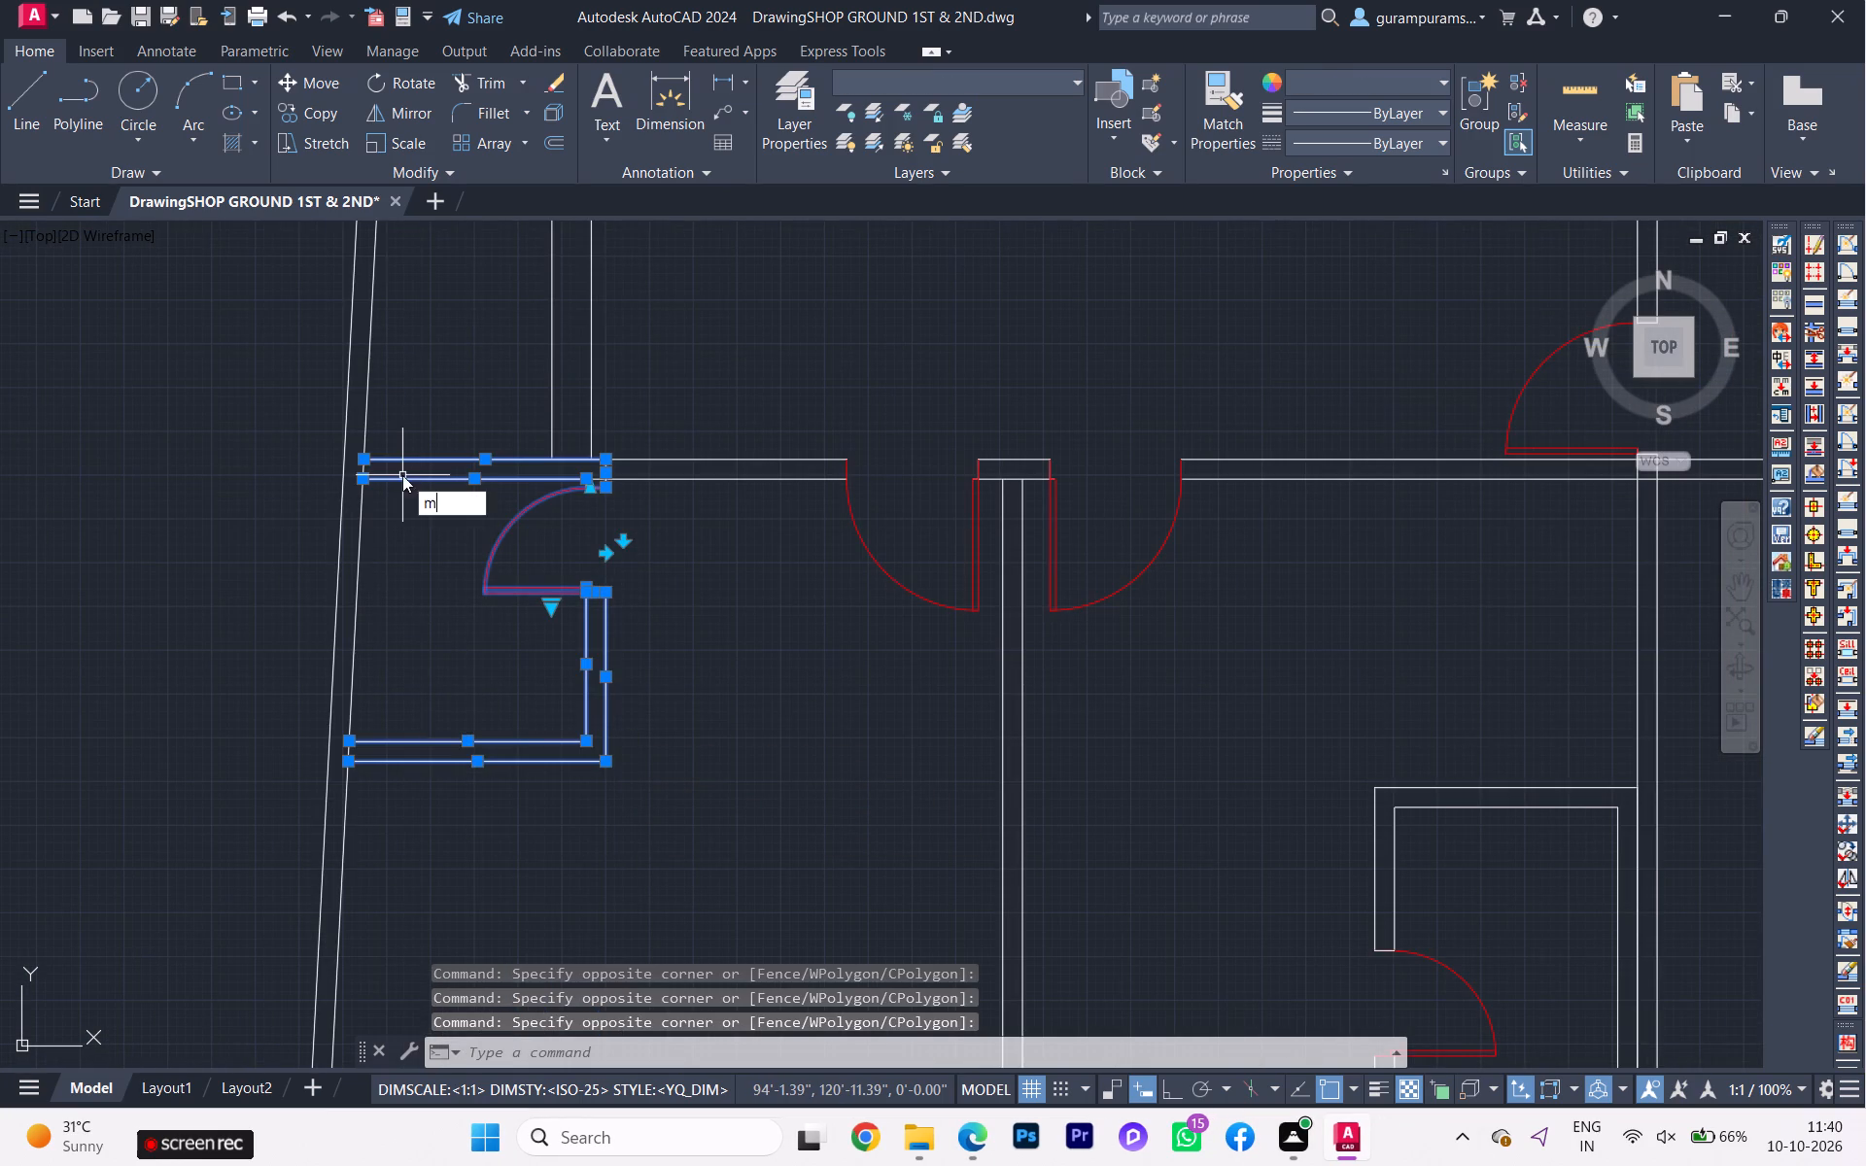
key("Return")
scroll(392, 471, "up", 1)
left_click(348, 446)
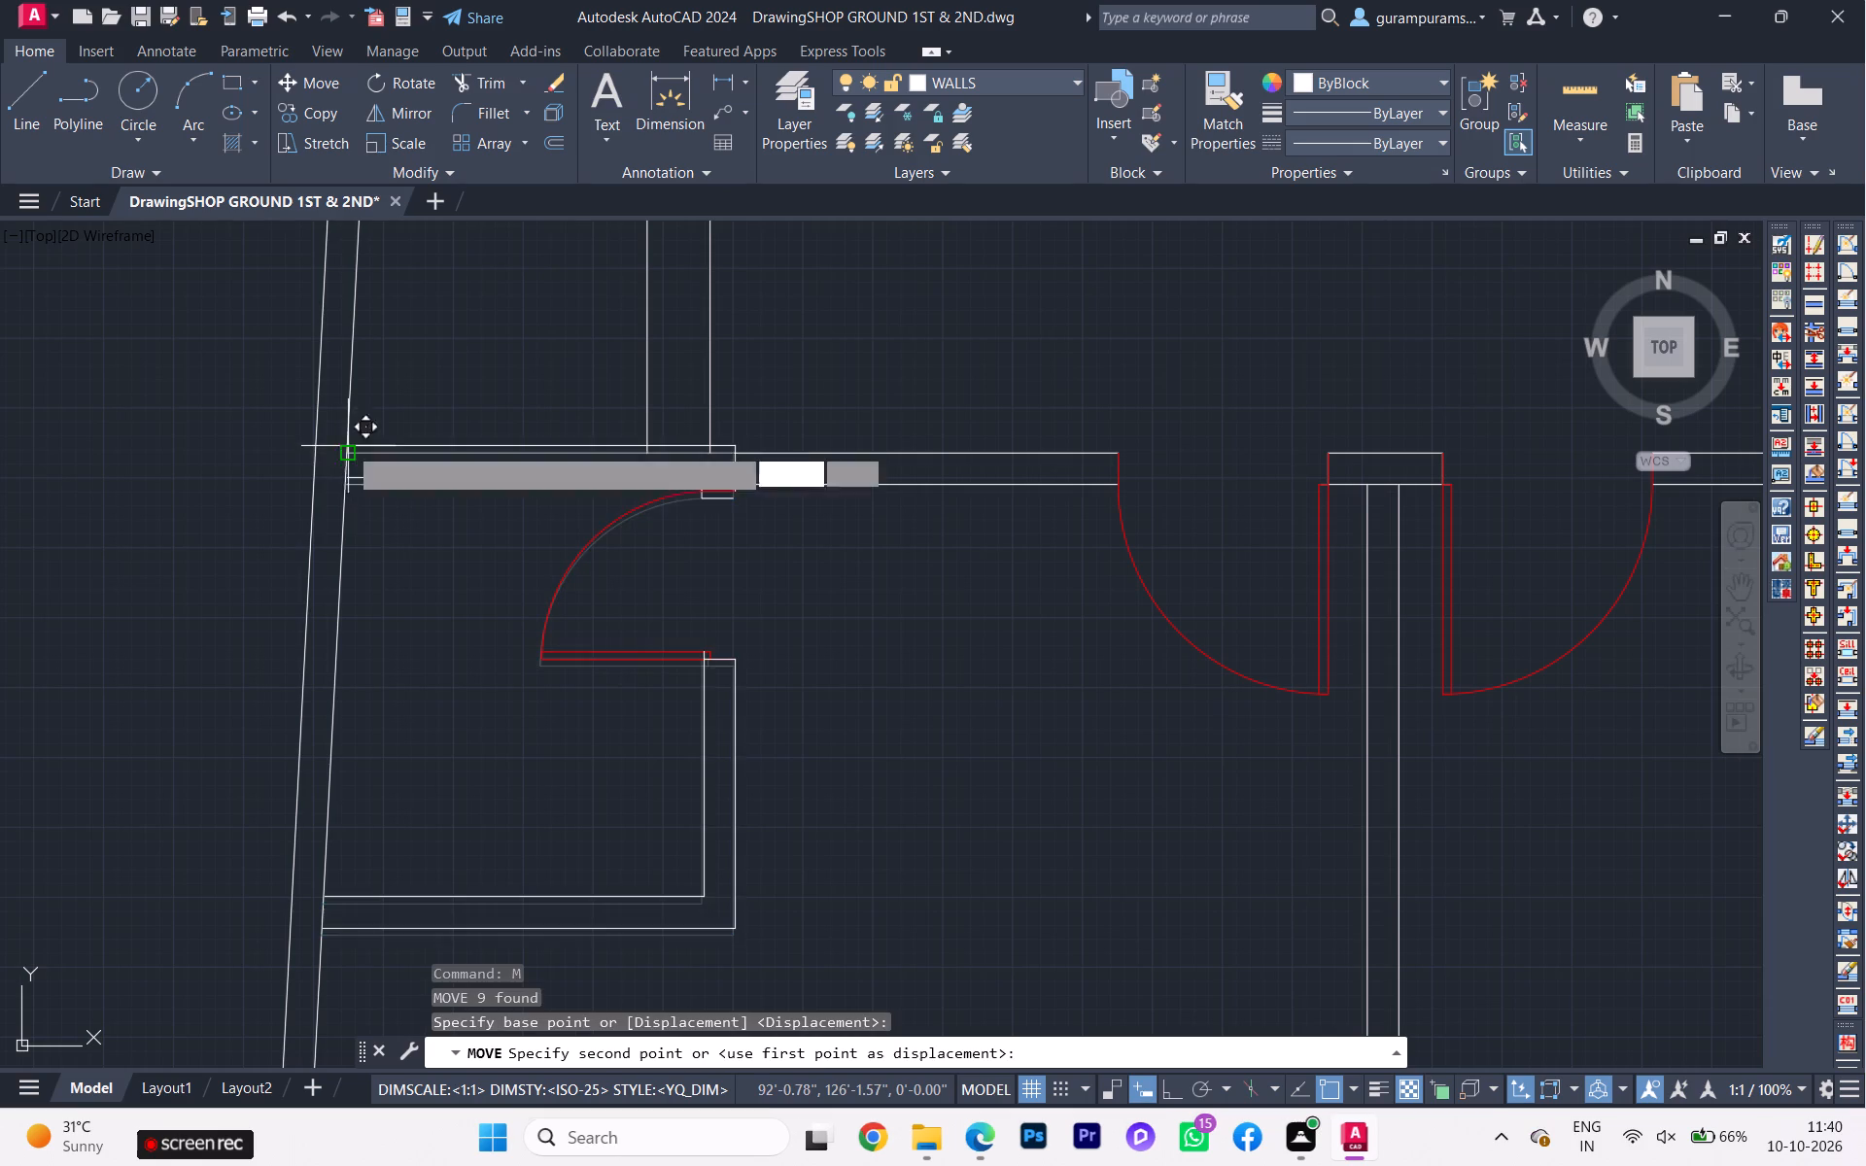
left_click(346, 486)
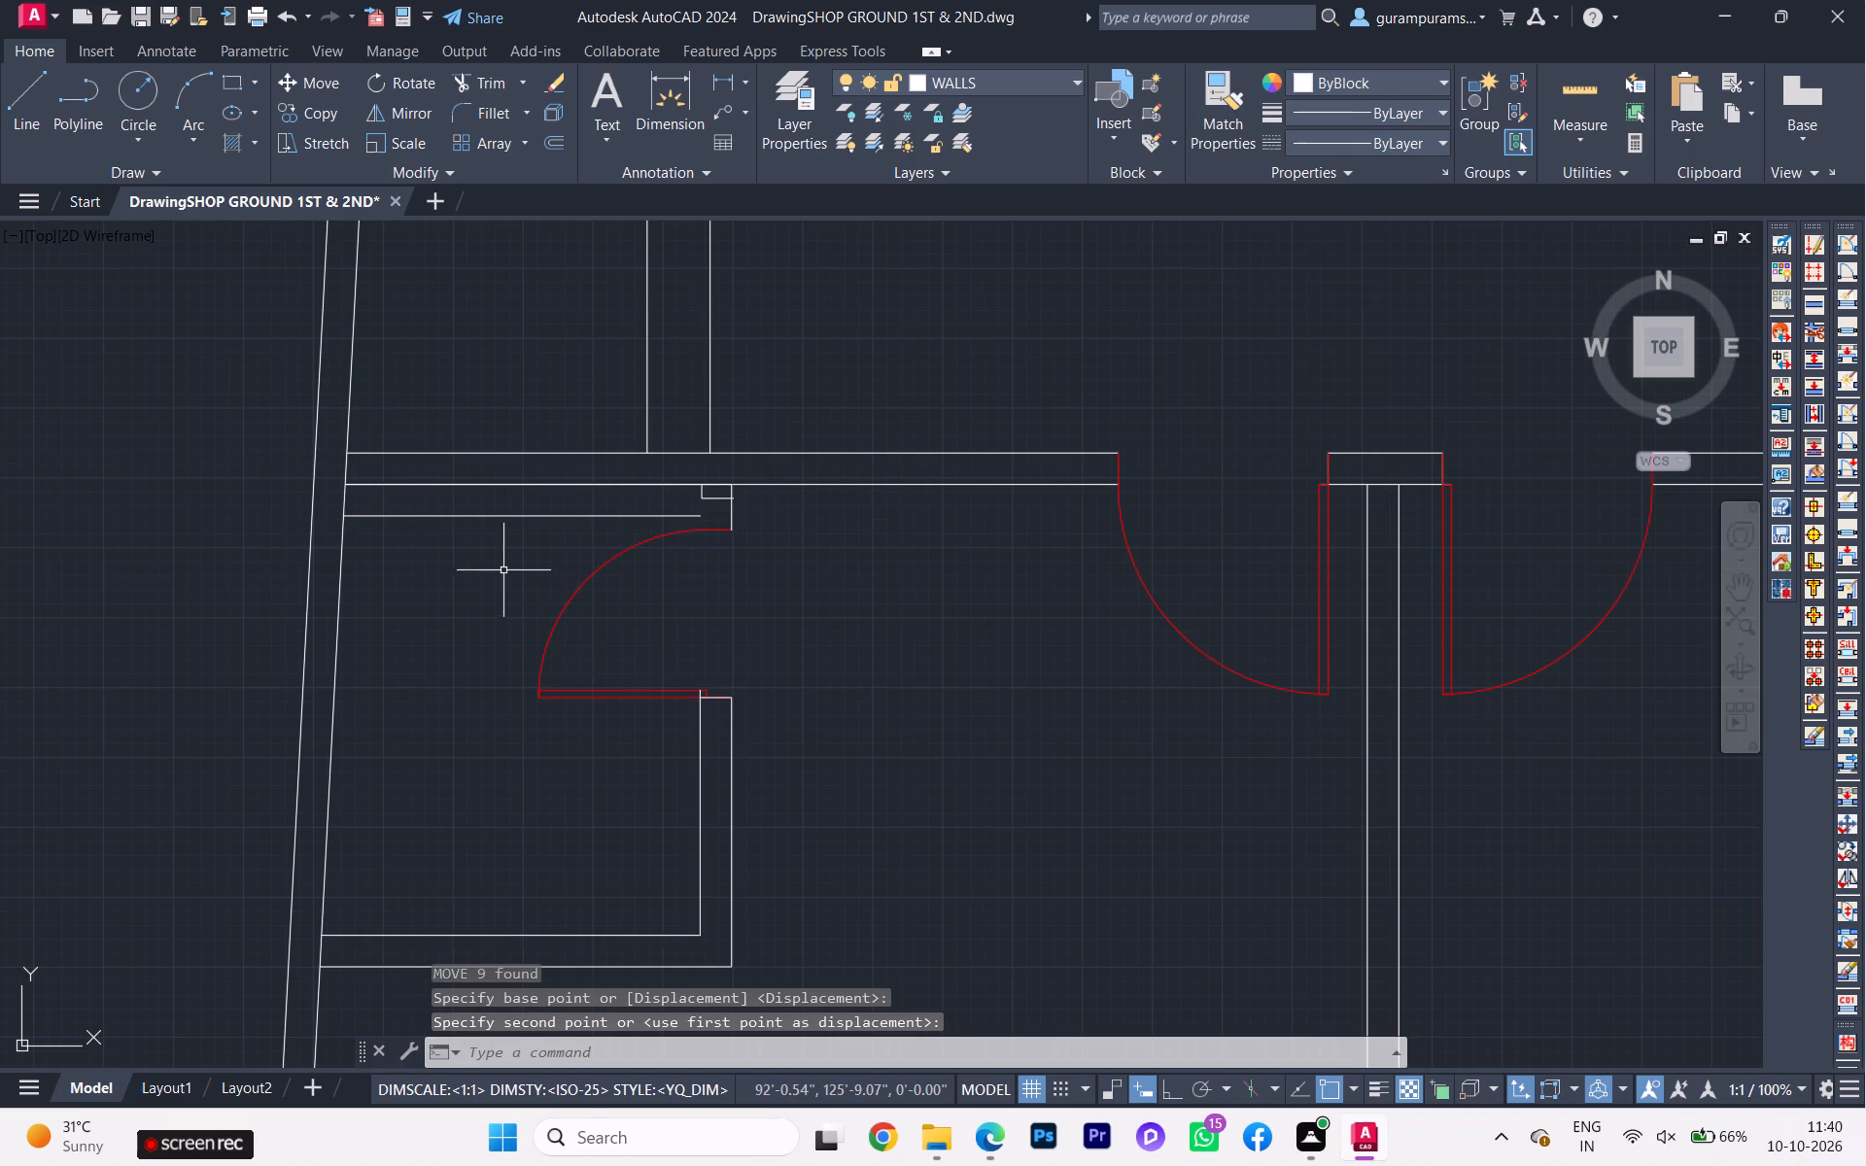
key("Escape")
Extend the western bath's inner north wall line to its outer east wall line, and the short jamb line down to that wall line.
scroll(690, 552, "up", 1)
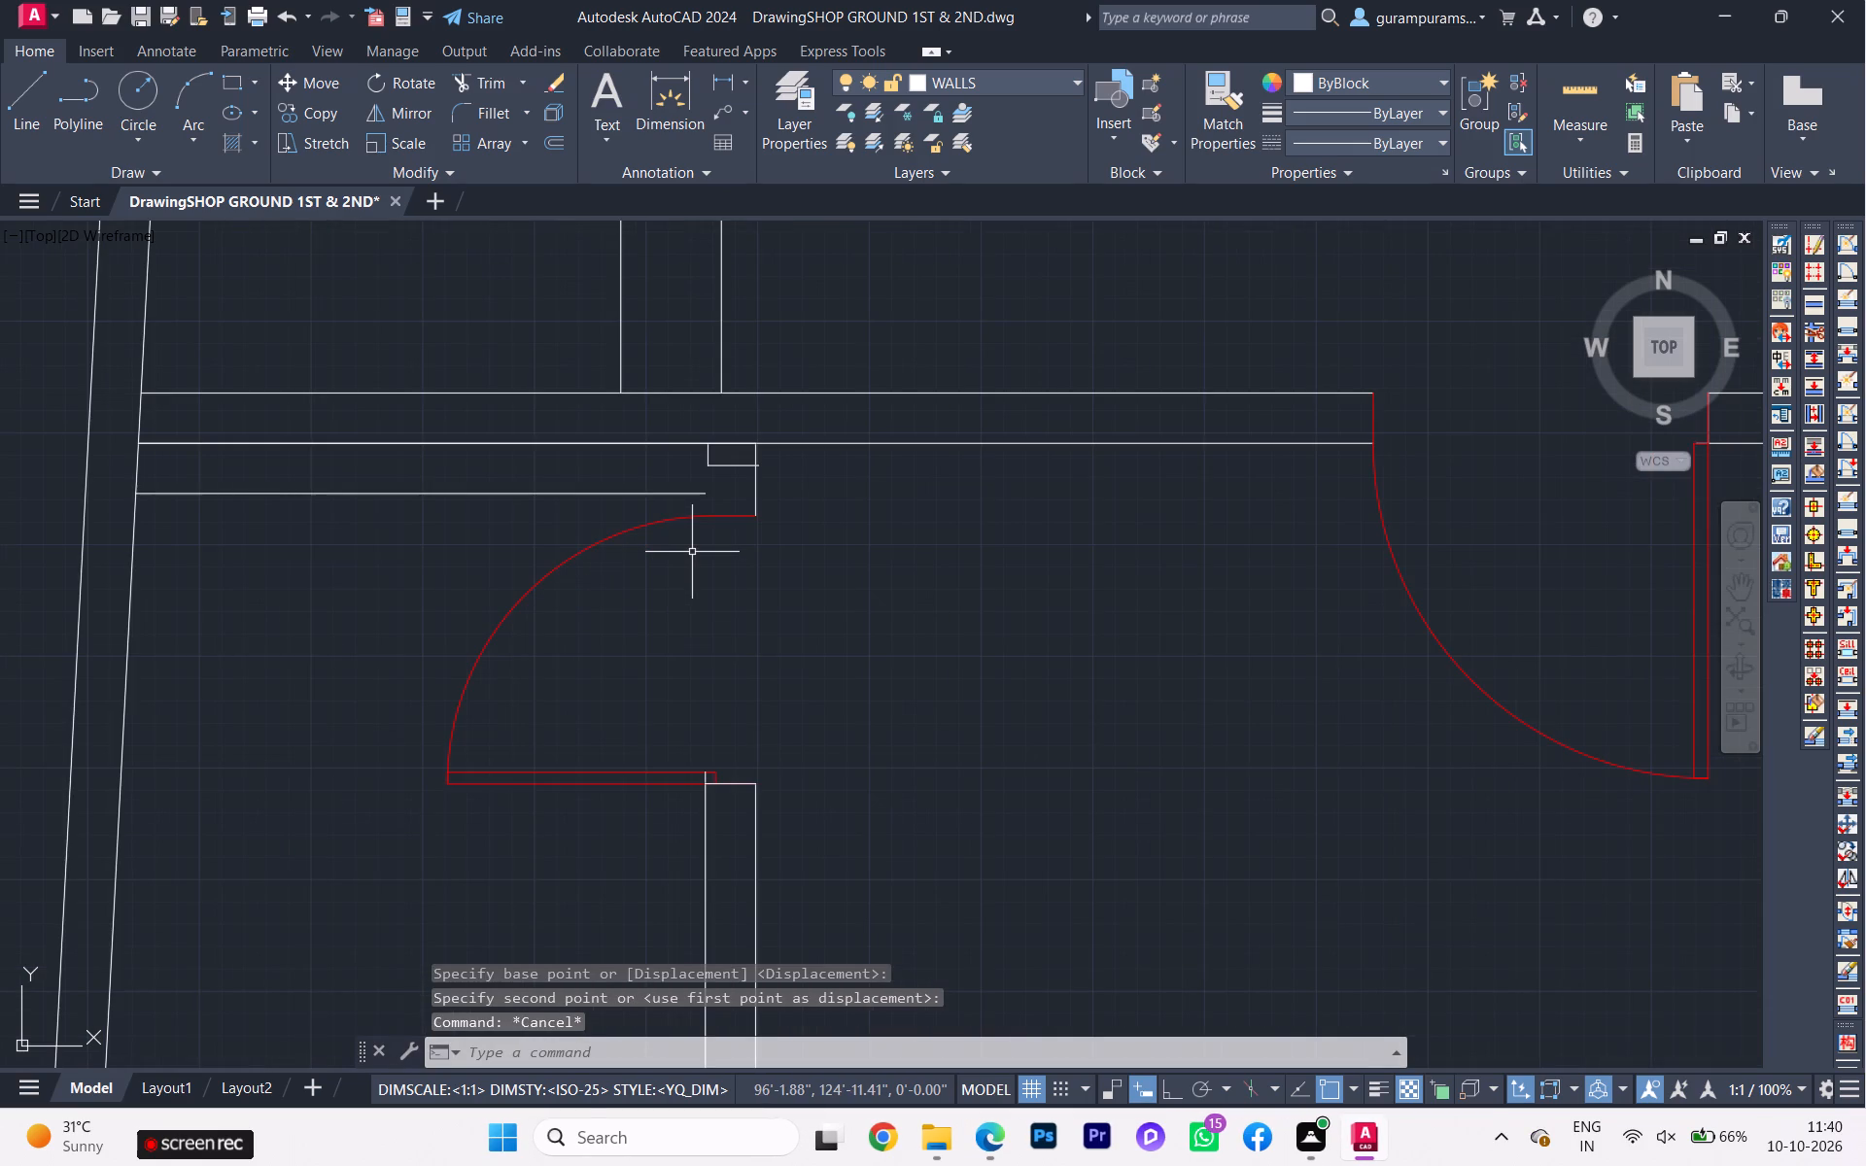
type("ex")
left_click(780, 595)
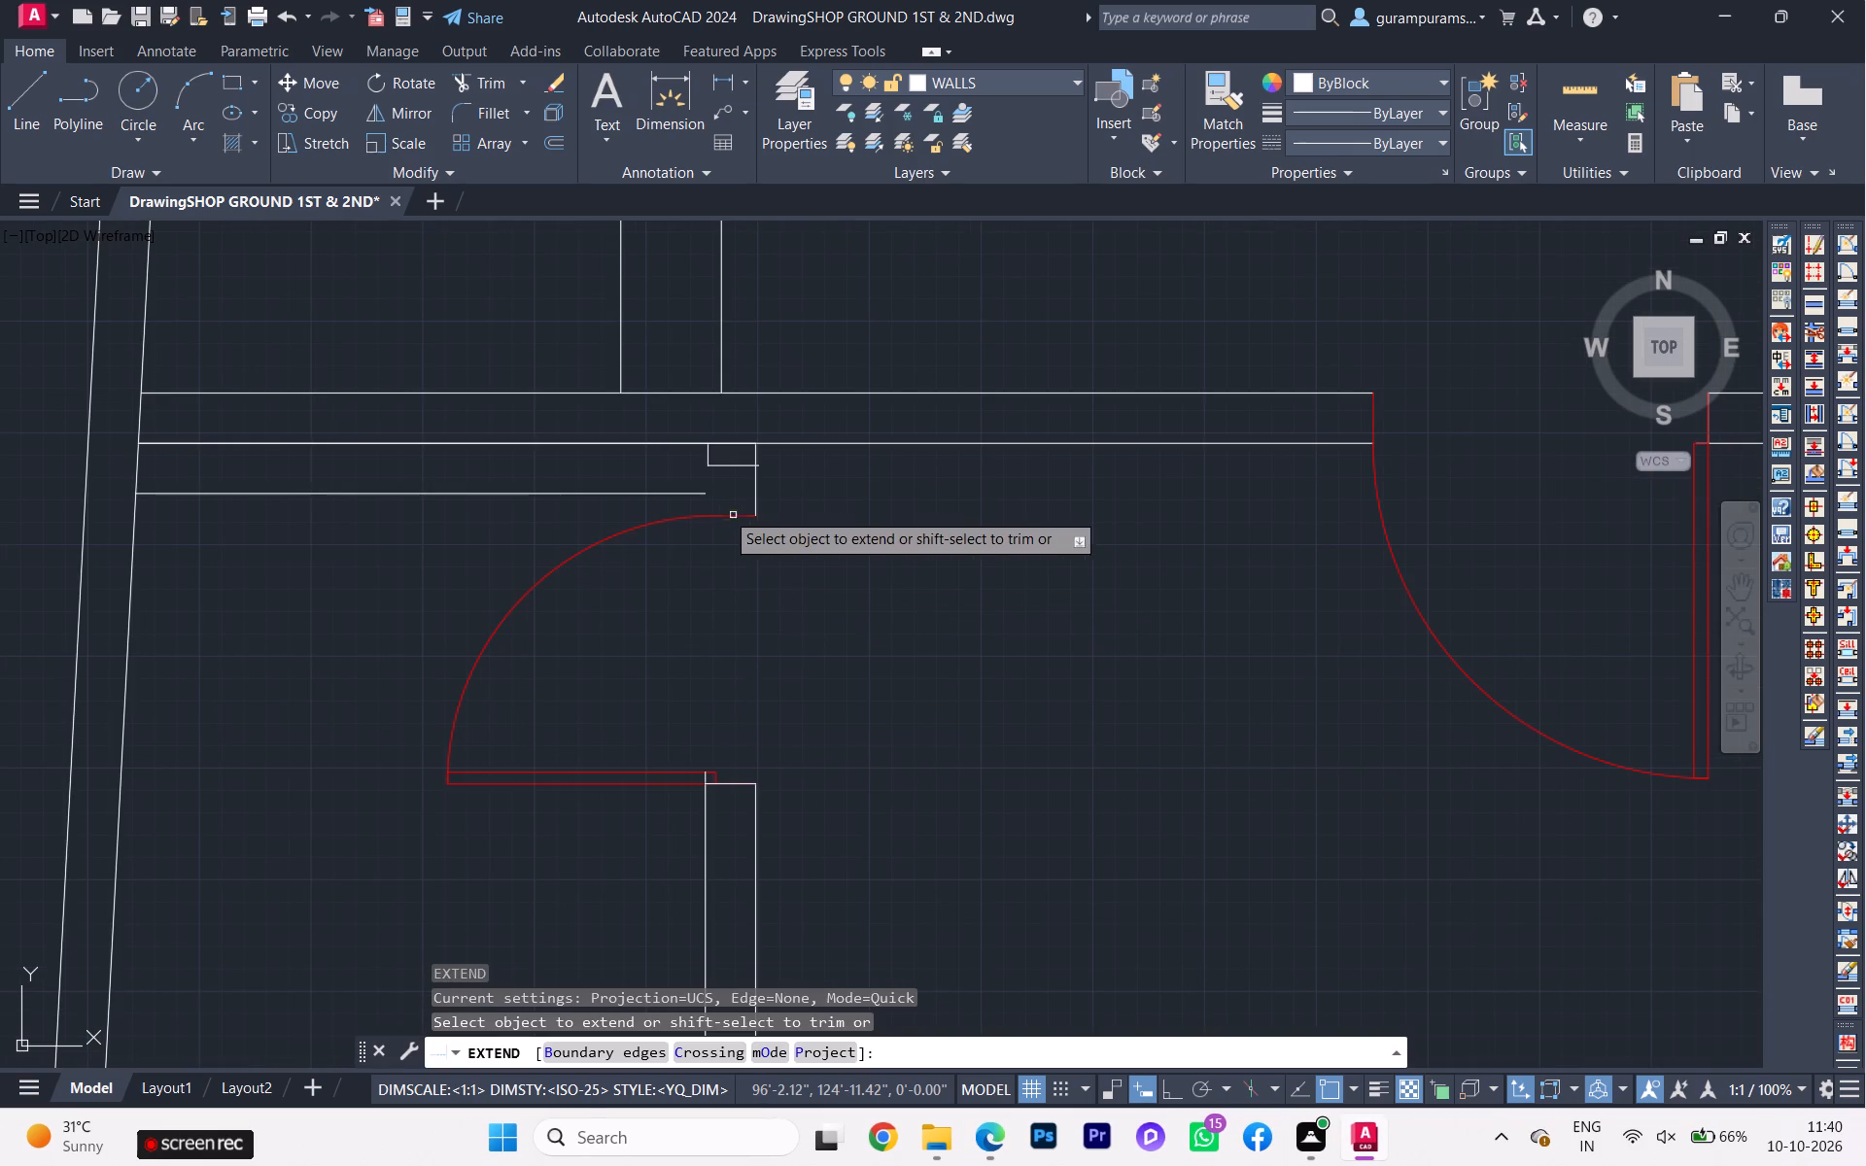
left_click(691, 495)
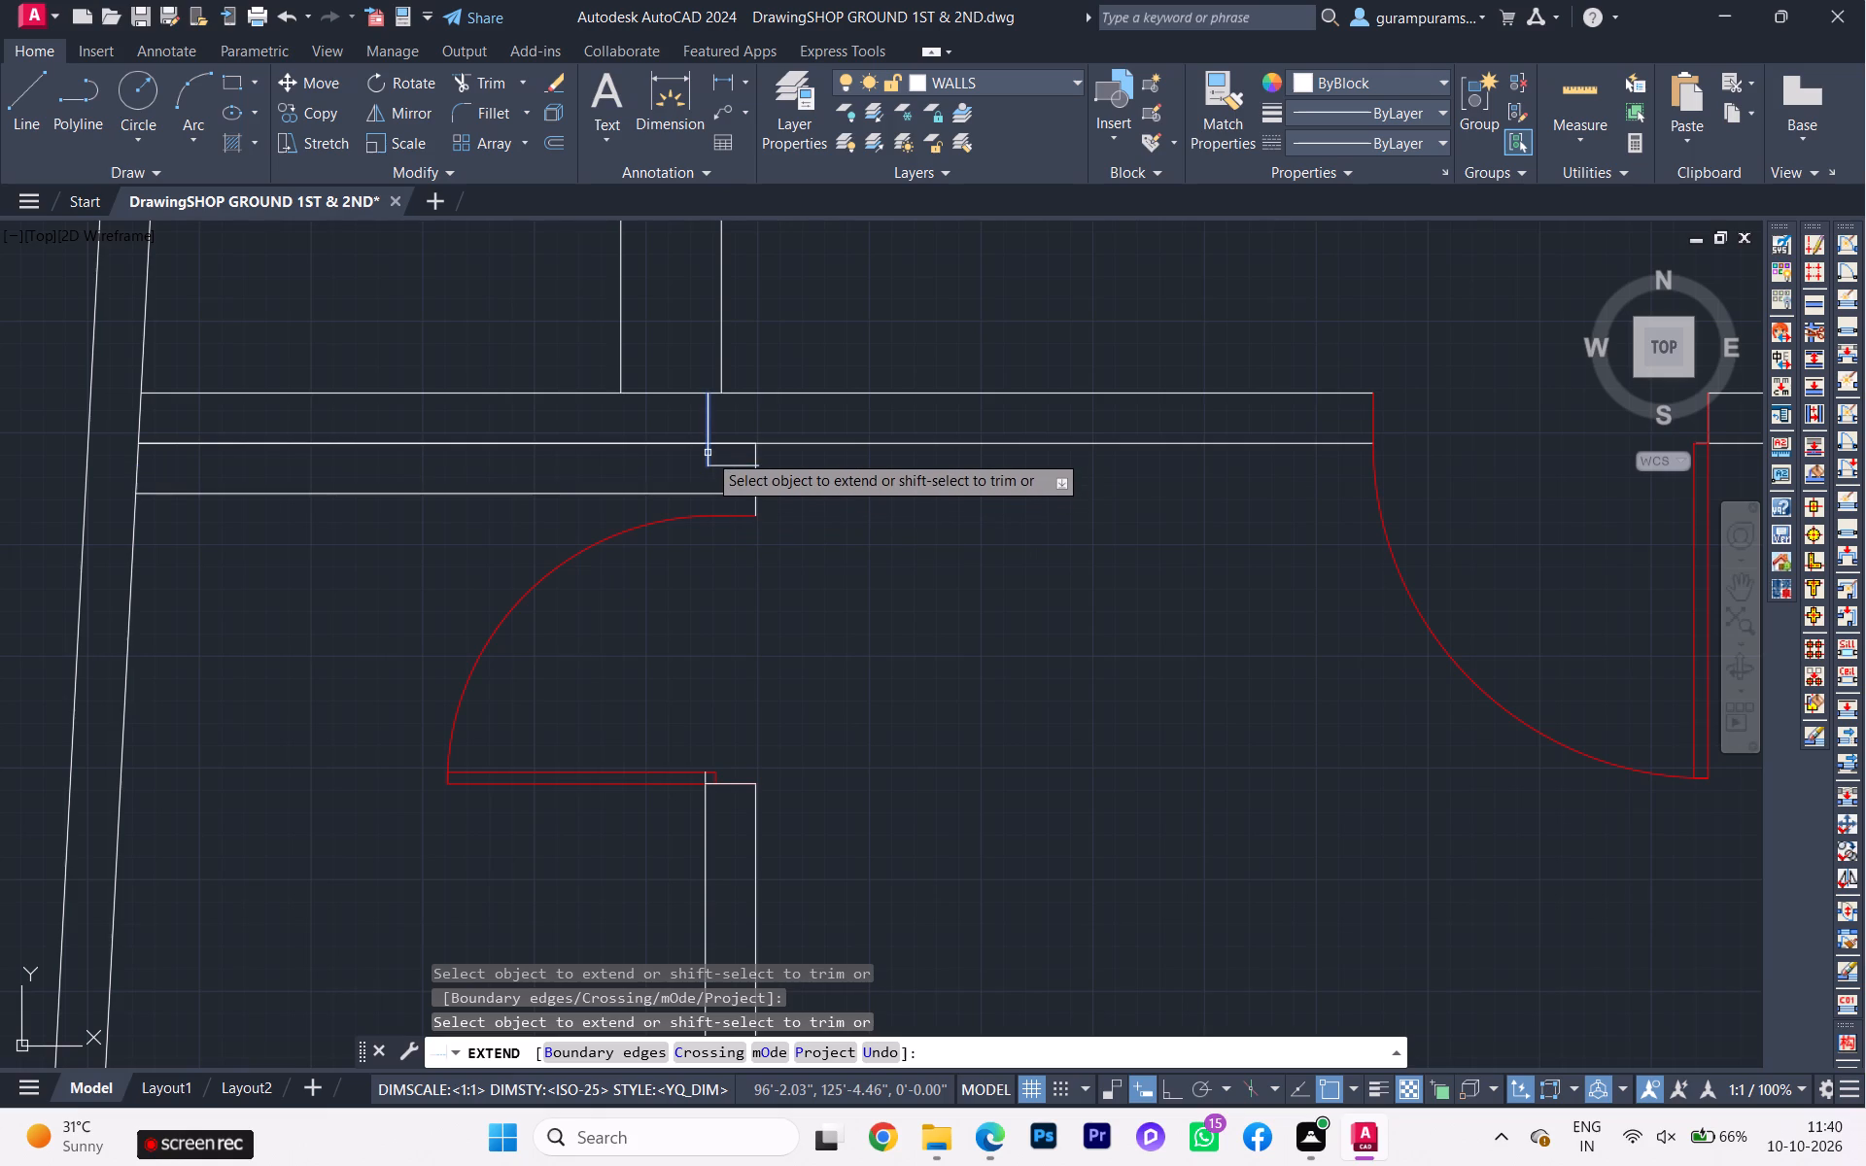
left_click(705, 459)
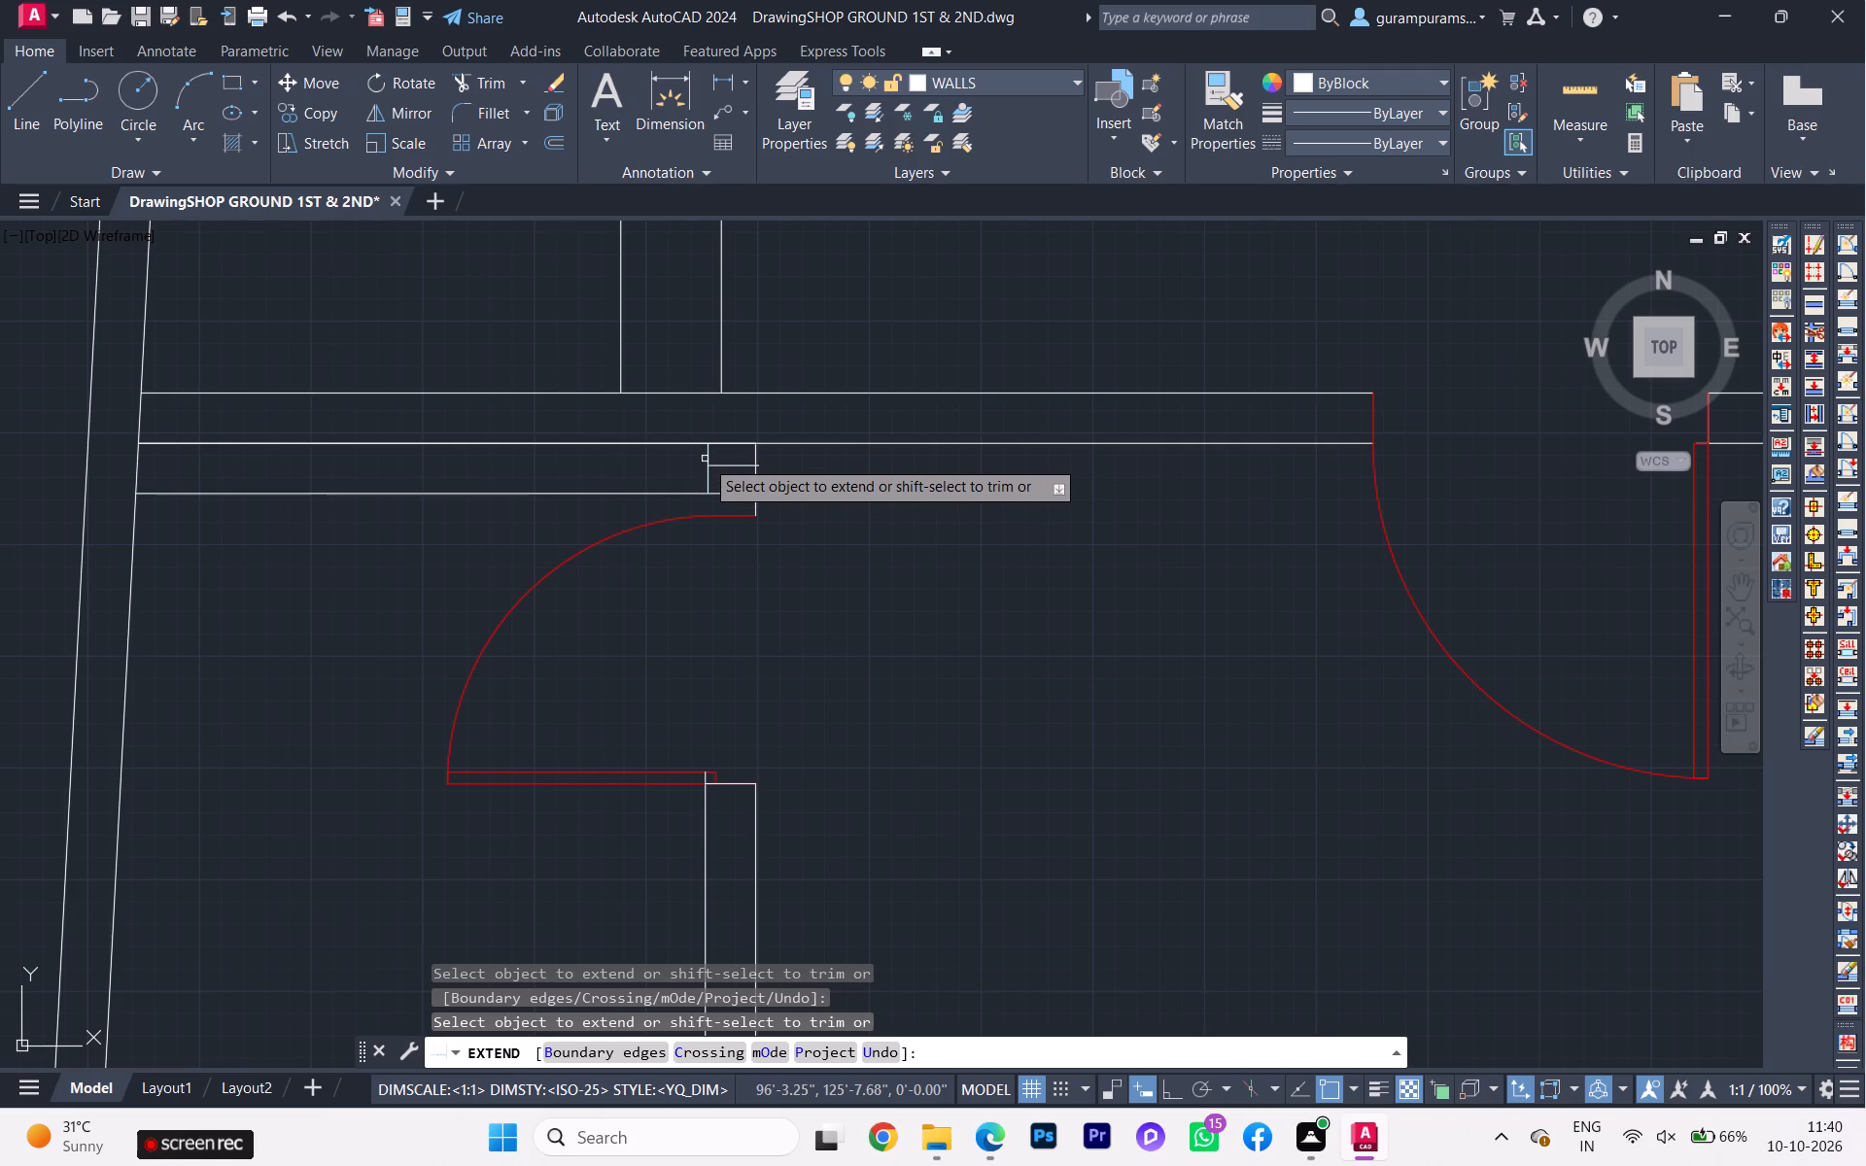
key("Escape")
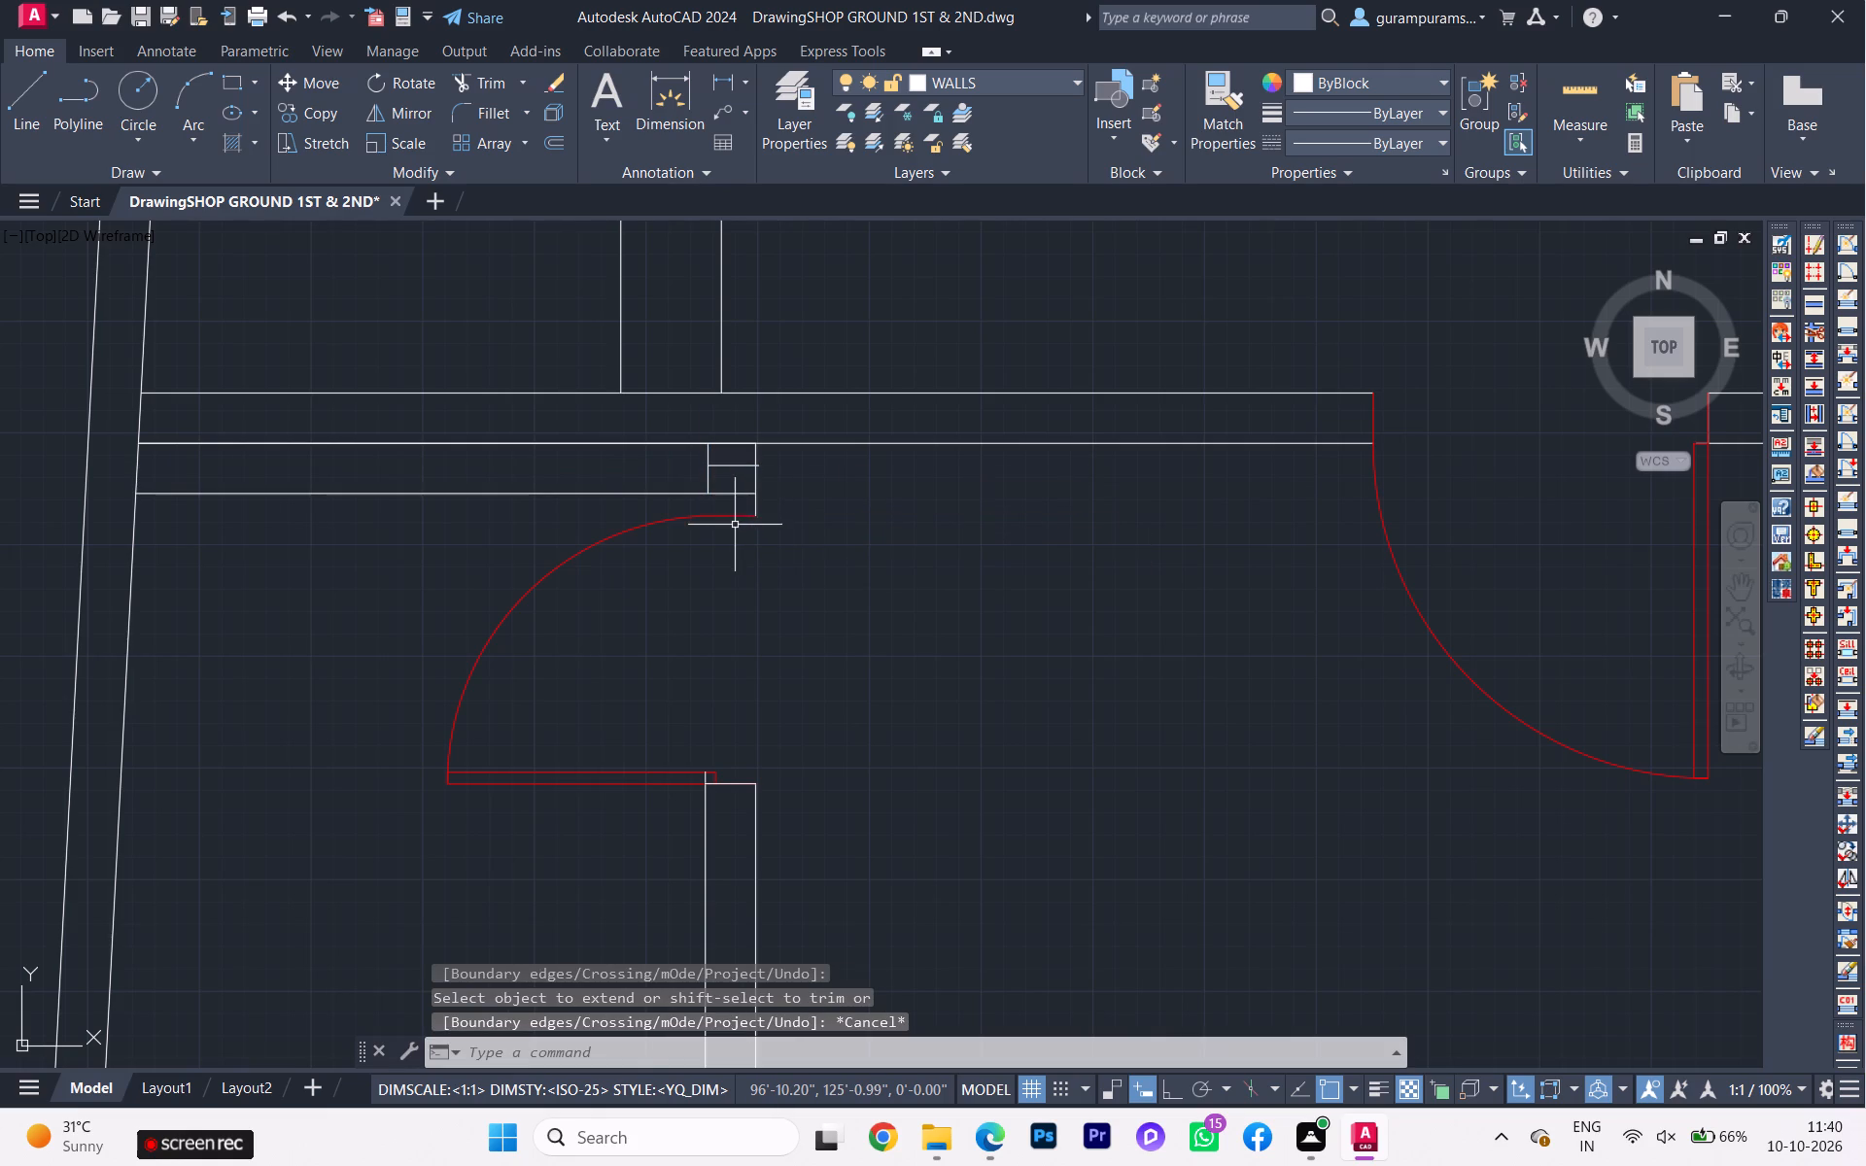
key("Escape")
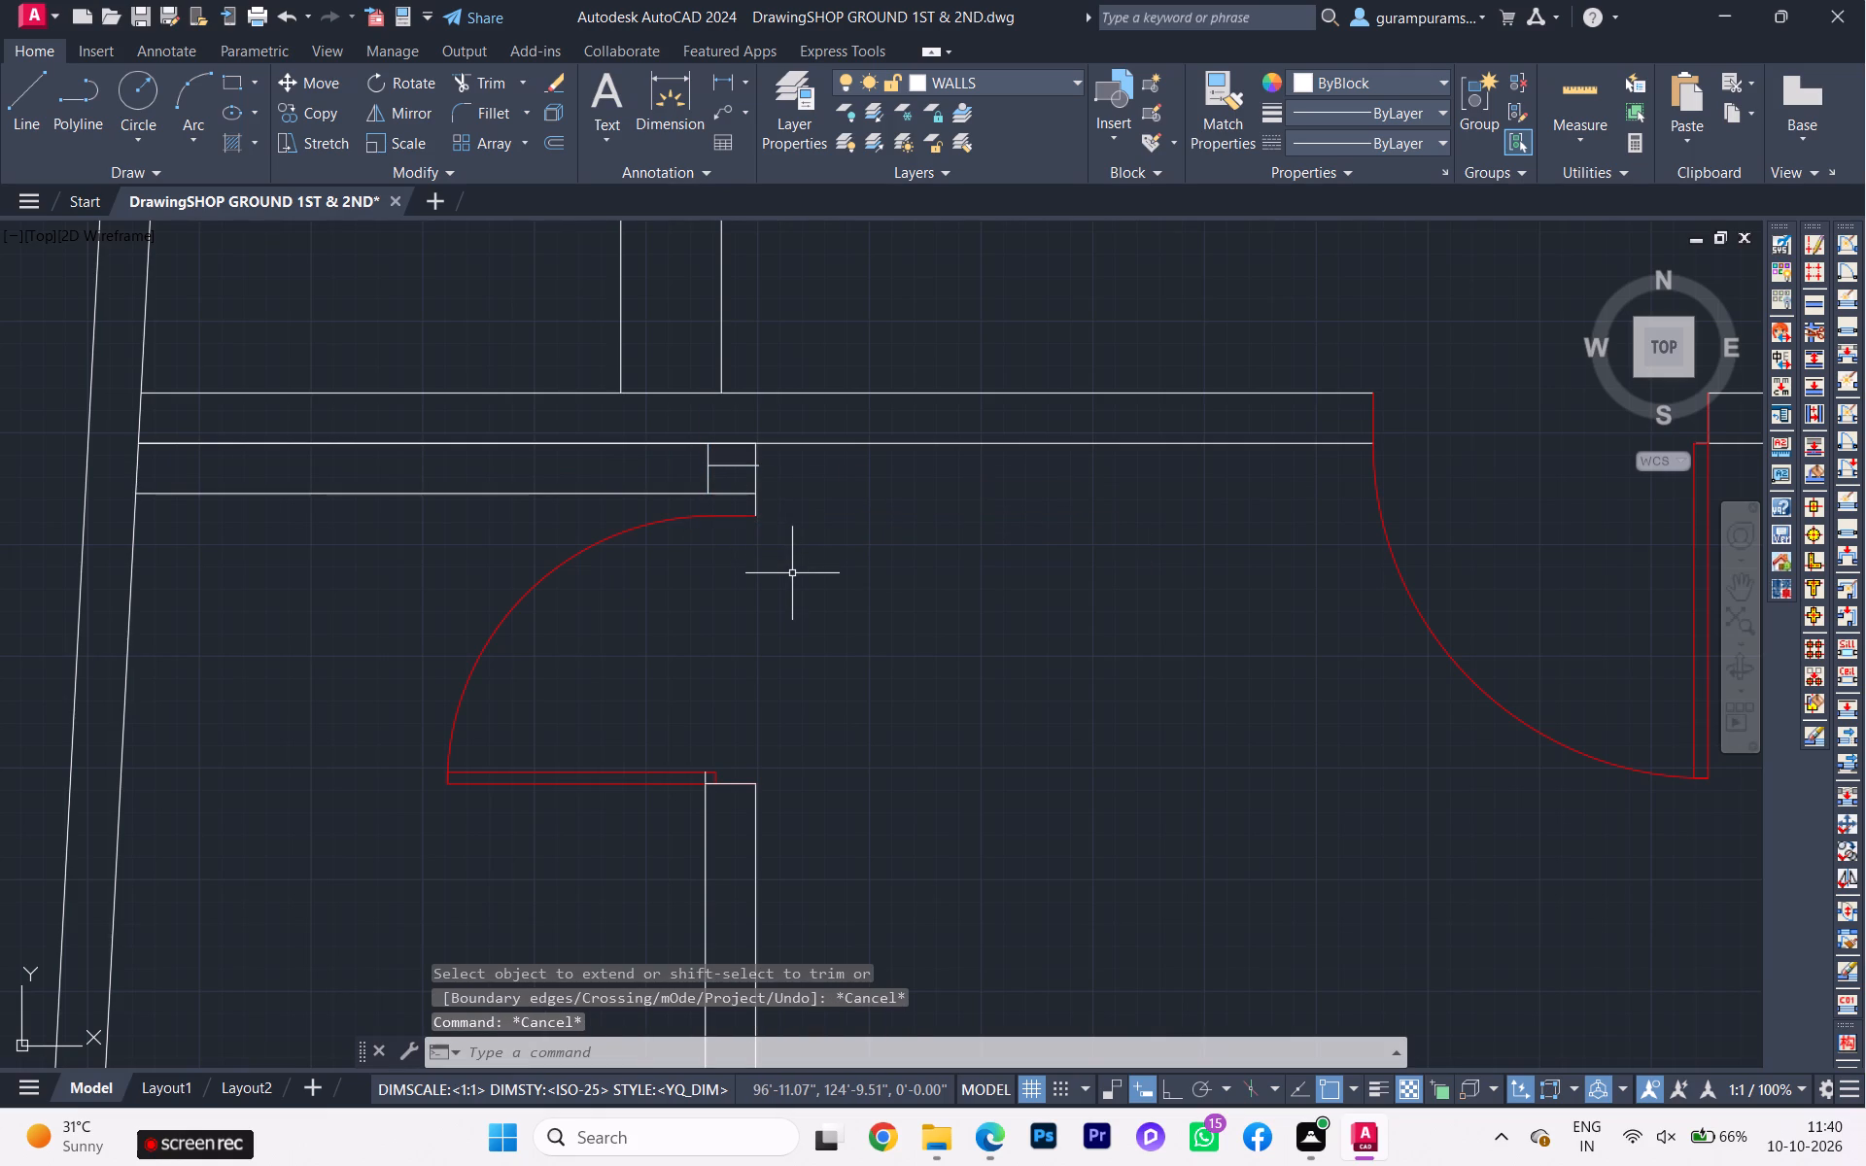
Trim away the leftover short horizontal line and its stub at the western bath's north-east corner.
type("tr")
left_click(865, 620)
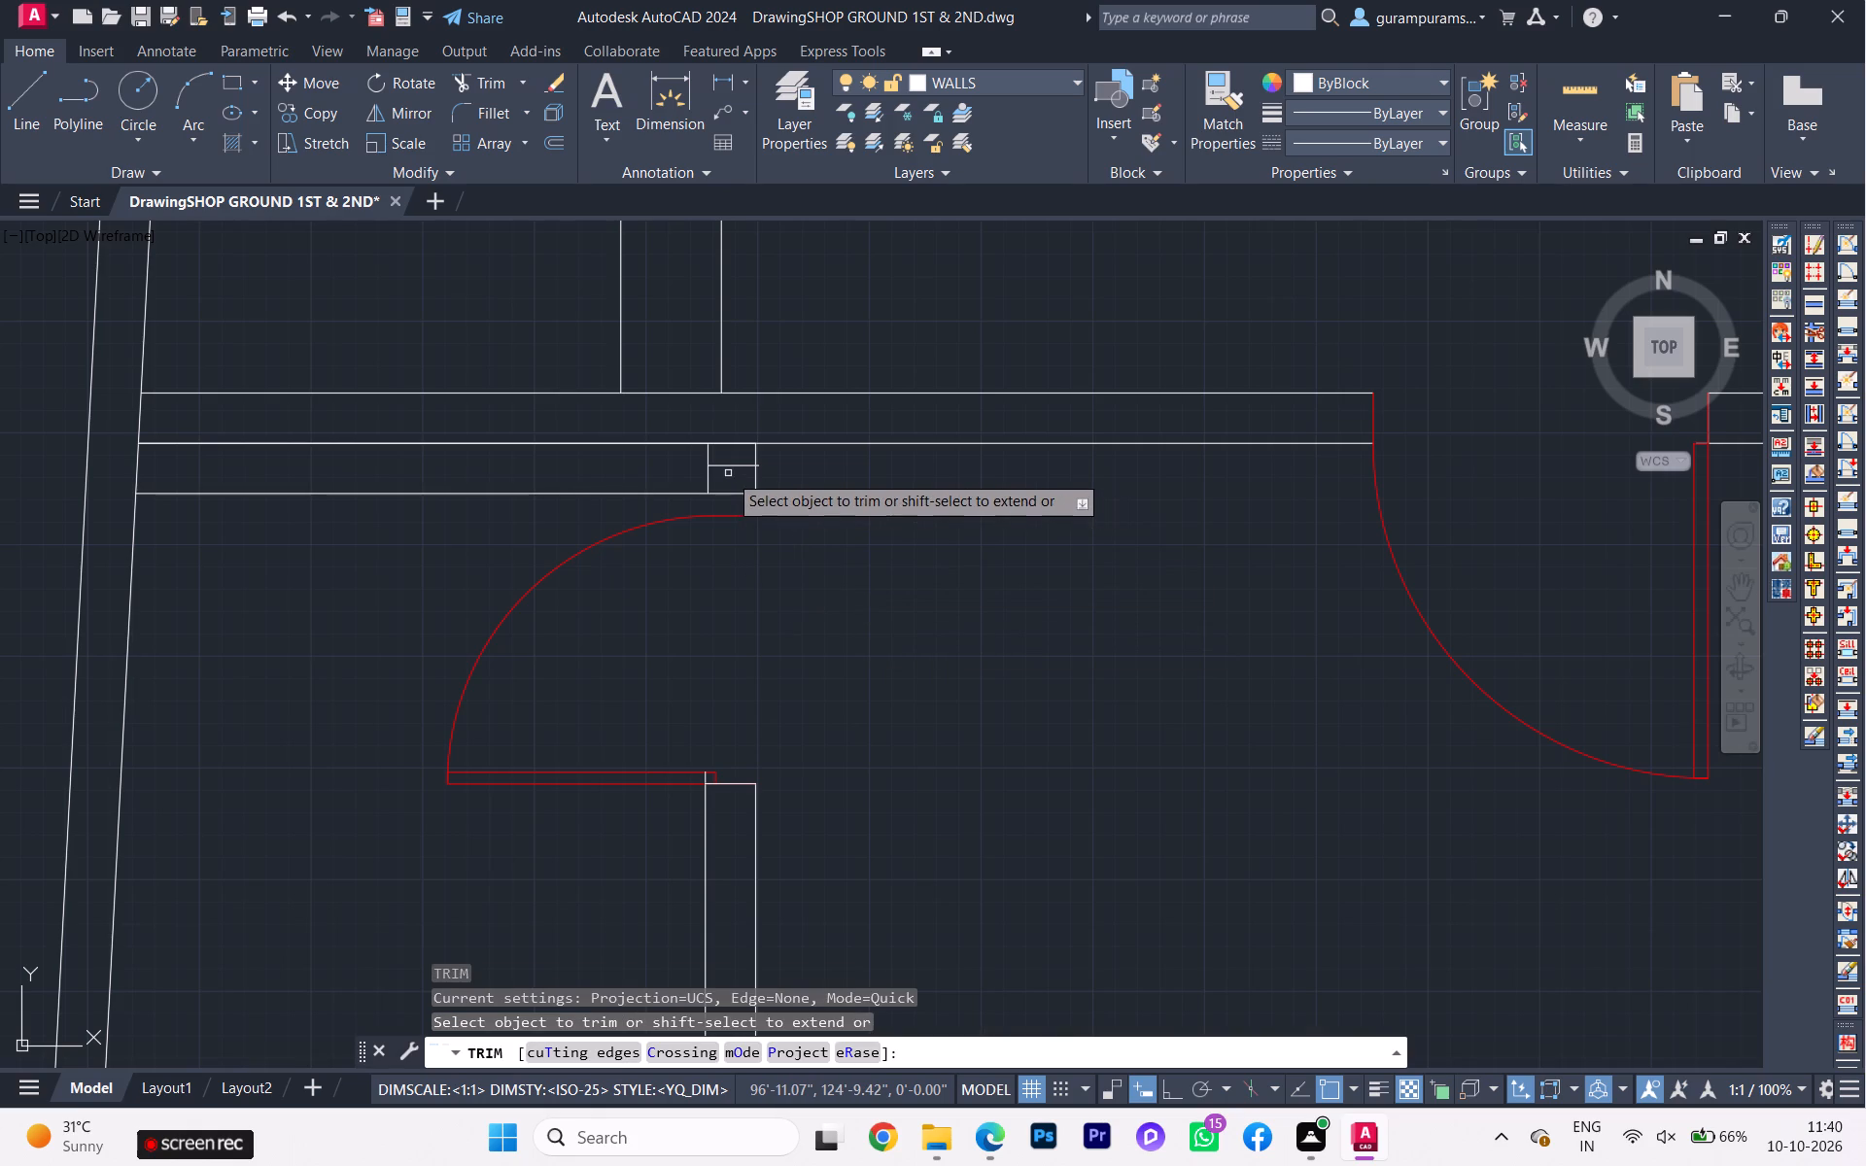
left_click(728, 464)
scroll(756, 465, "up", 4)
left_click(750, 467)
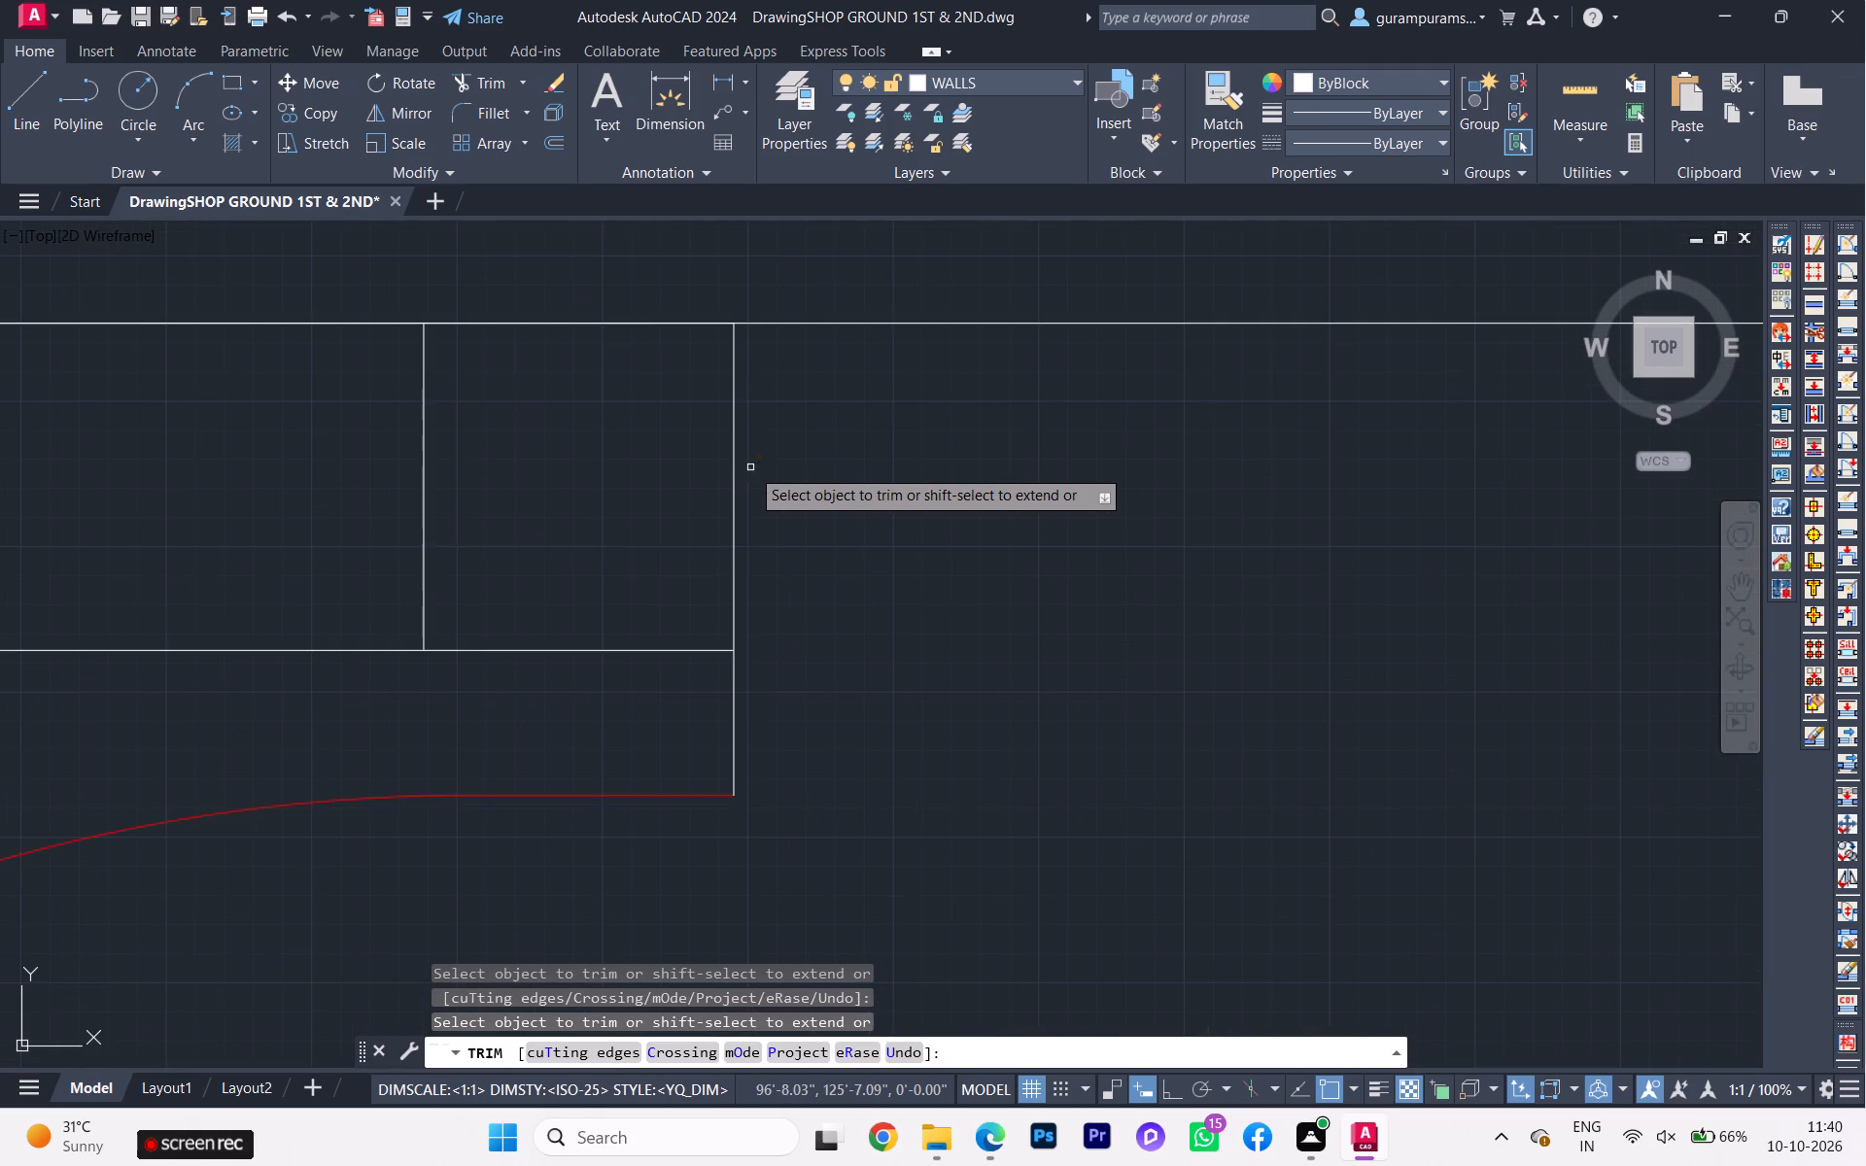
scroll(843, 490, "down", 3)
key("Escape")
Move the stray short line at the eastern bath's south-west corner up to cap the wall end south of its door.
scroll(866, 593, "down", 2)
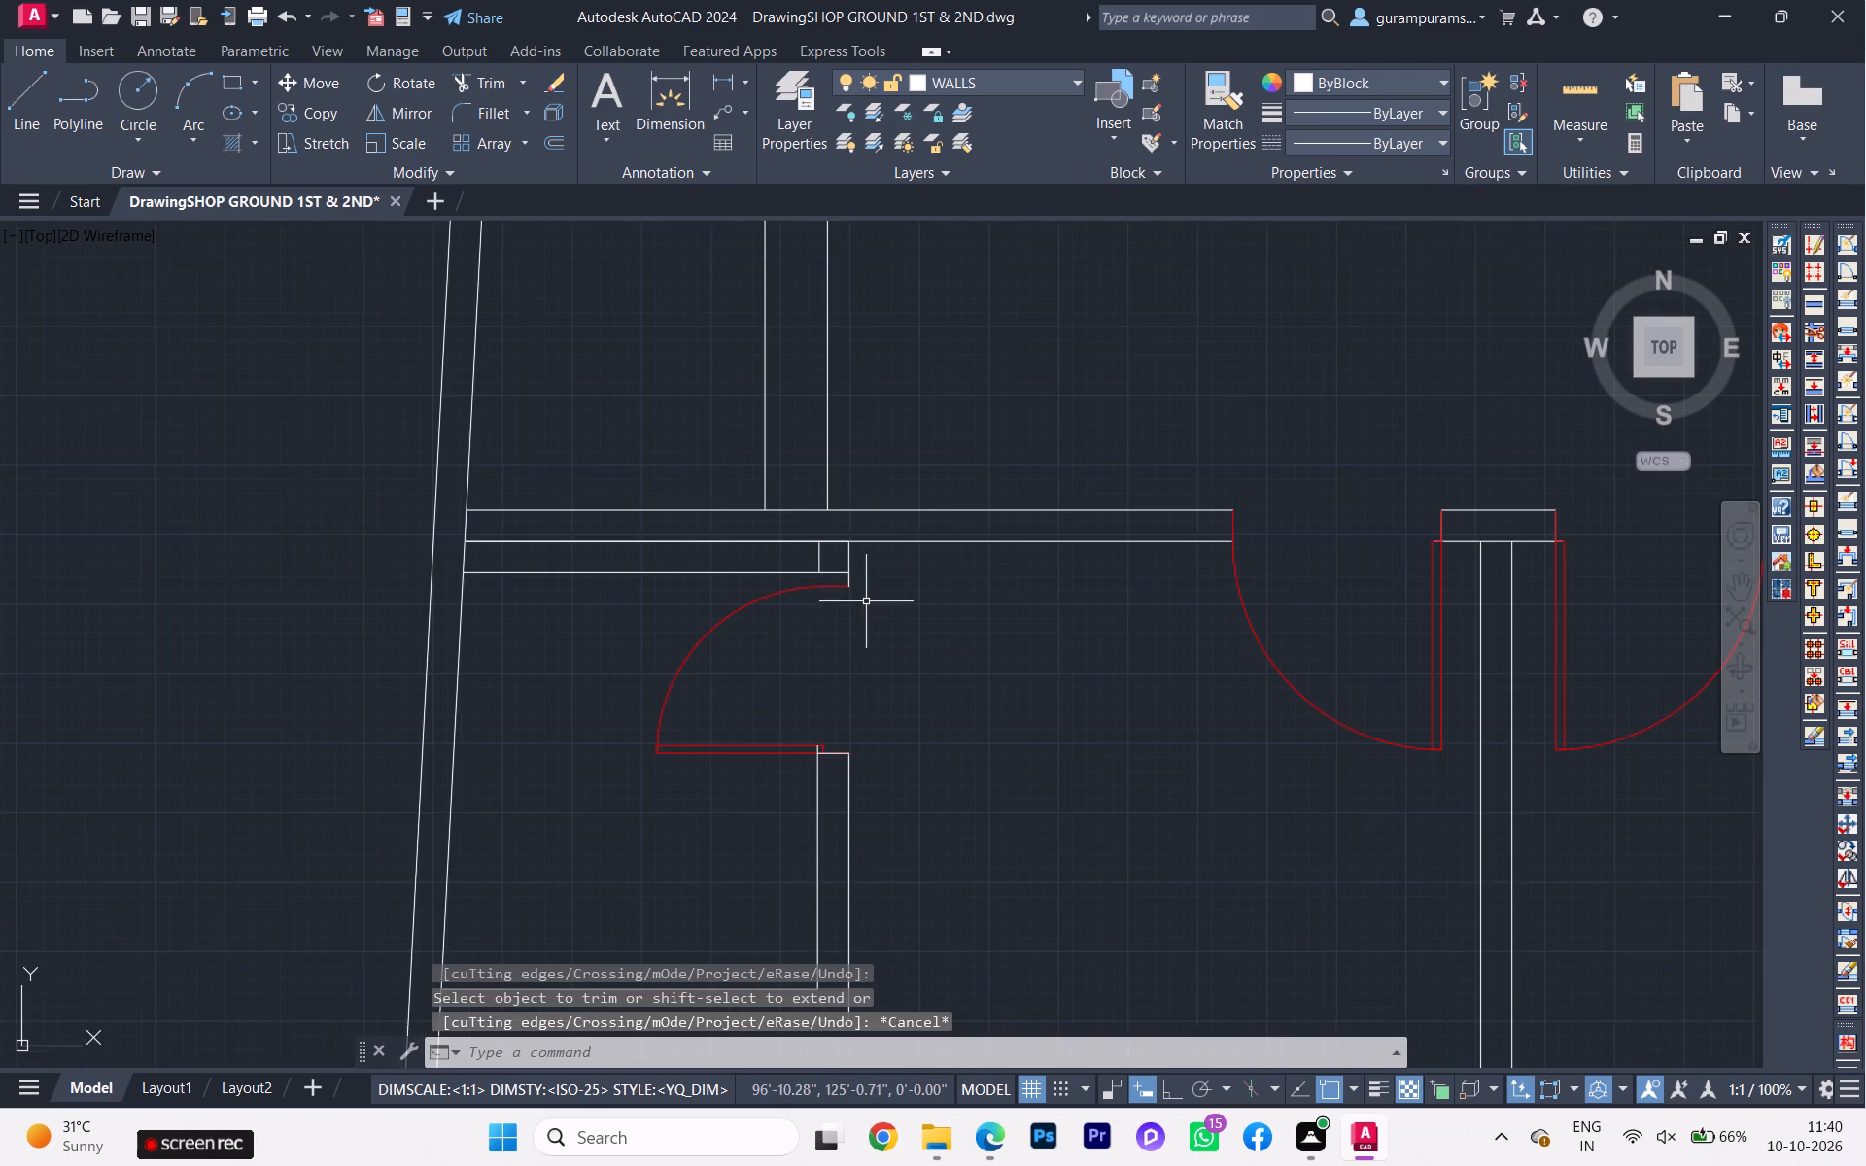
scroll(874, 633, "down", 1)
middle_click_drag(903, 682, 816, 567)
scroll(774, 585, "up", 2)
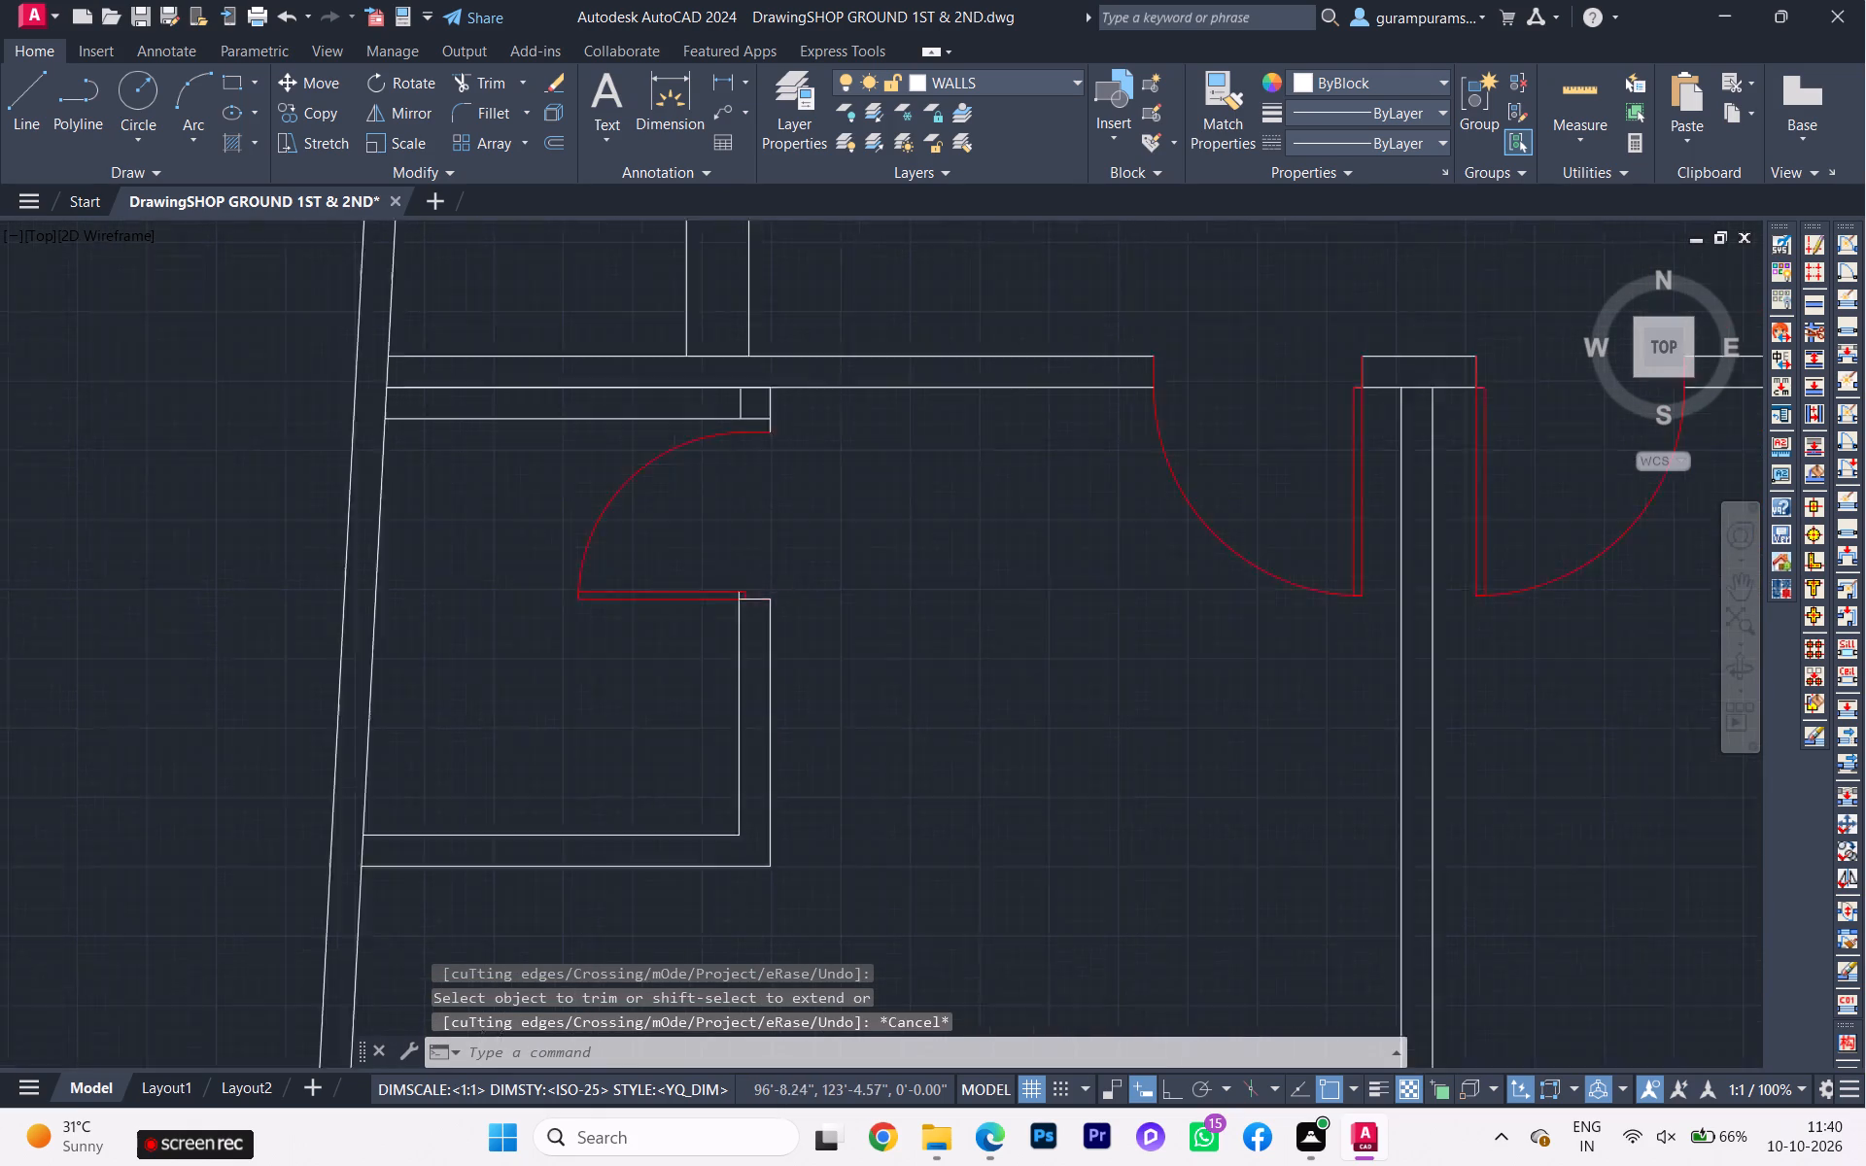
scroll(774, 585, "up", 2)
scroll(740, 612, "down", 2)
scroll(567, 597, "down", 2)
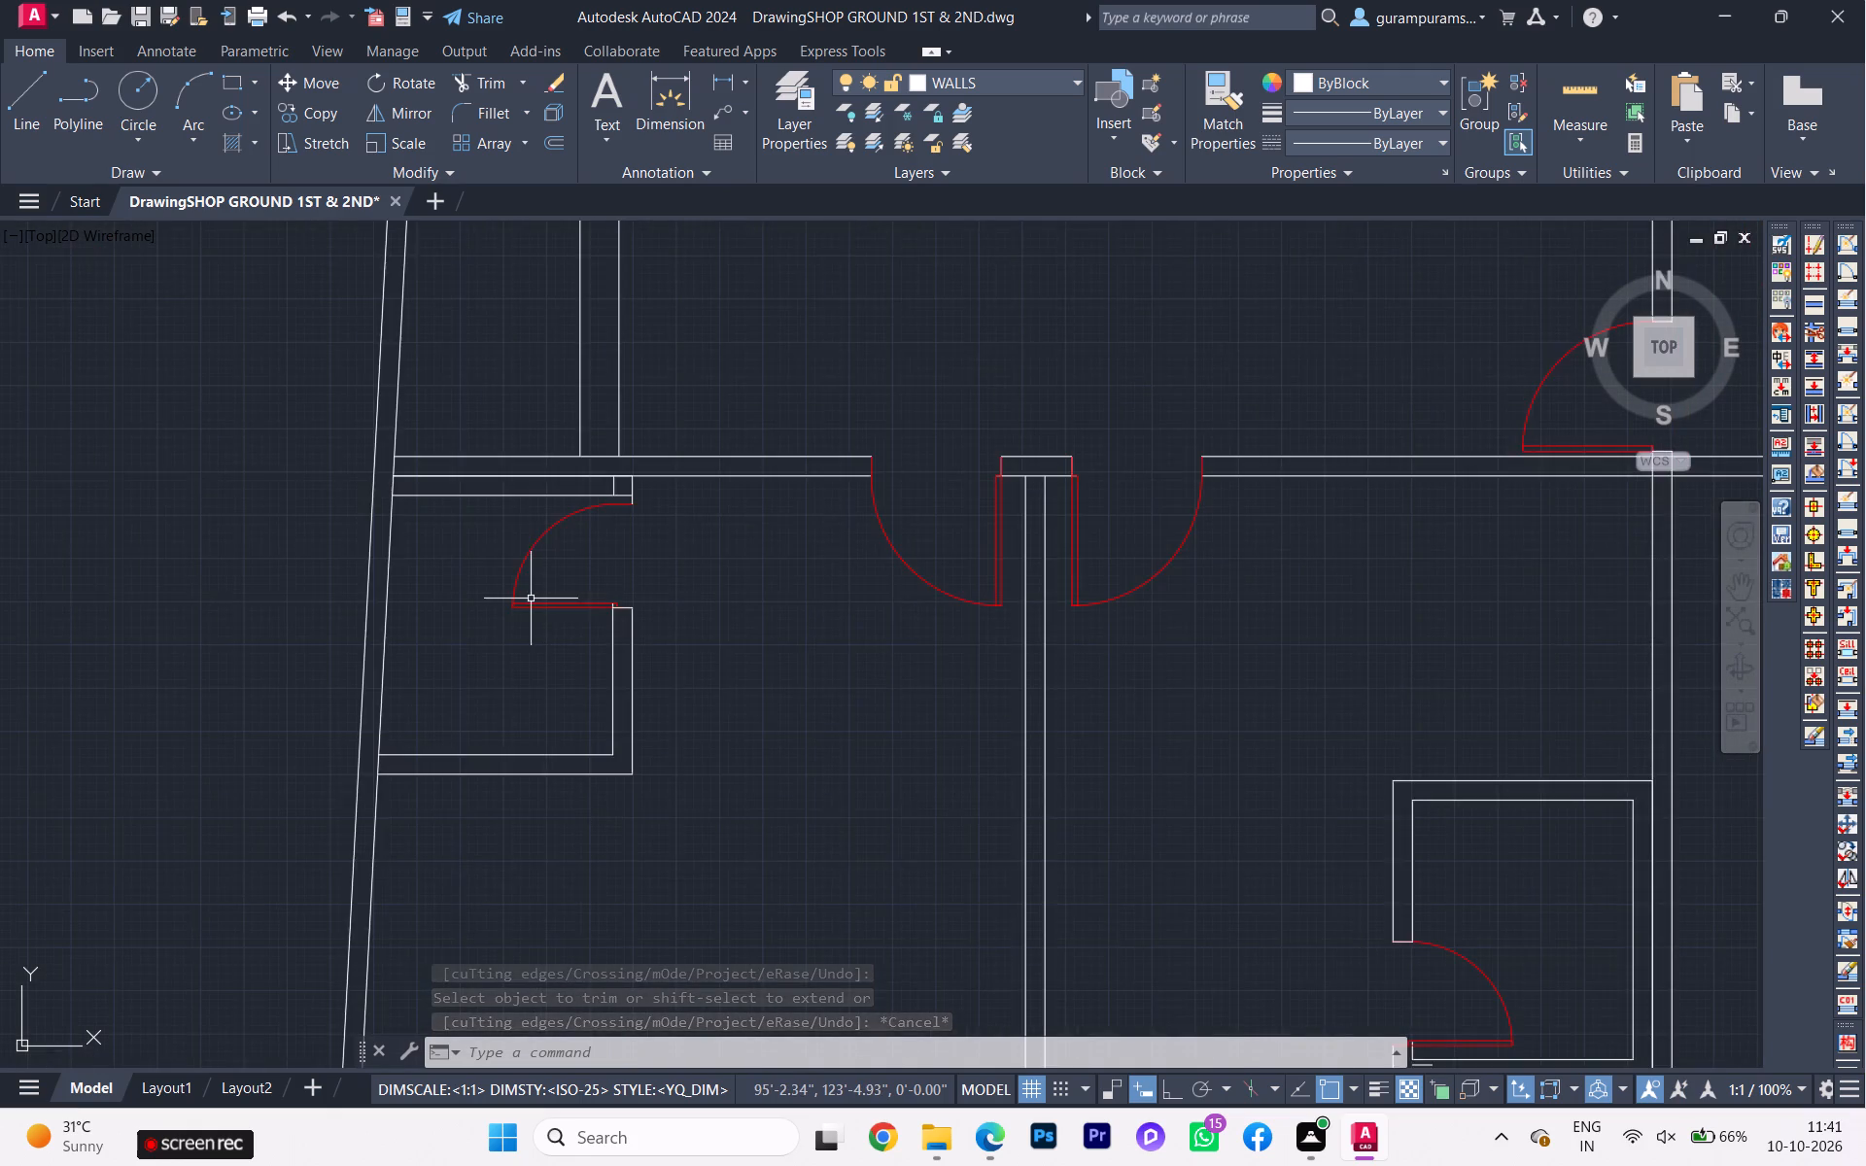
scroll(531, 599, "down", 1)
scroll(839, 722, "down", 2)
scroll(934, 778, "up", 5)
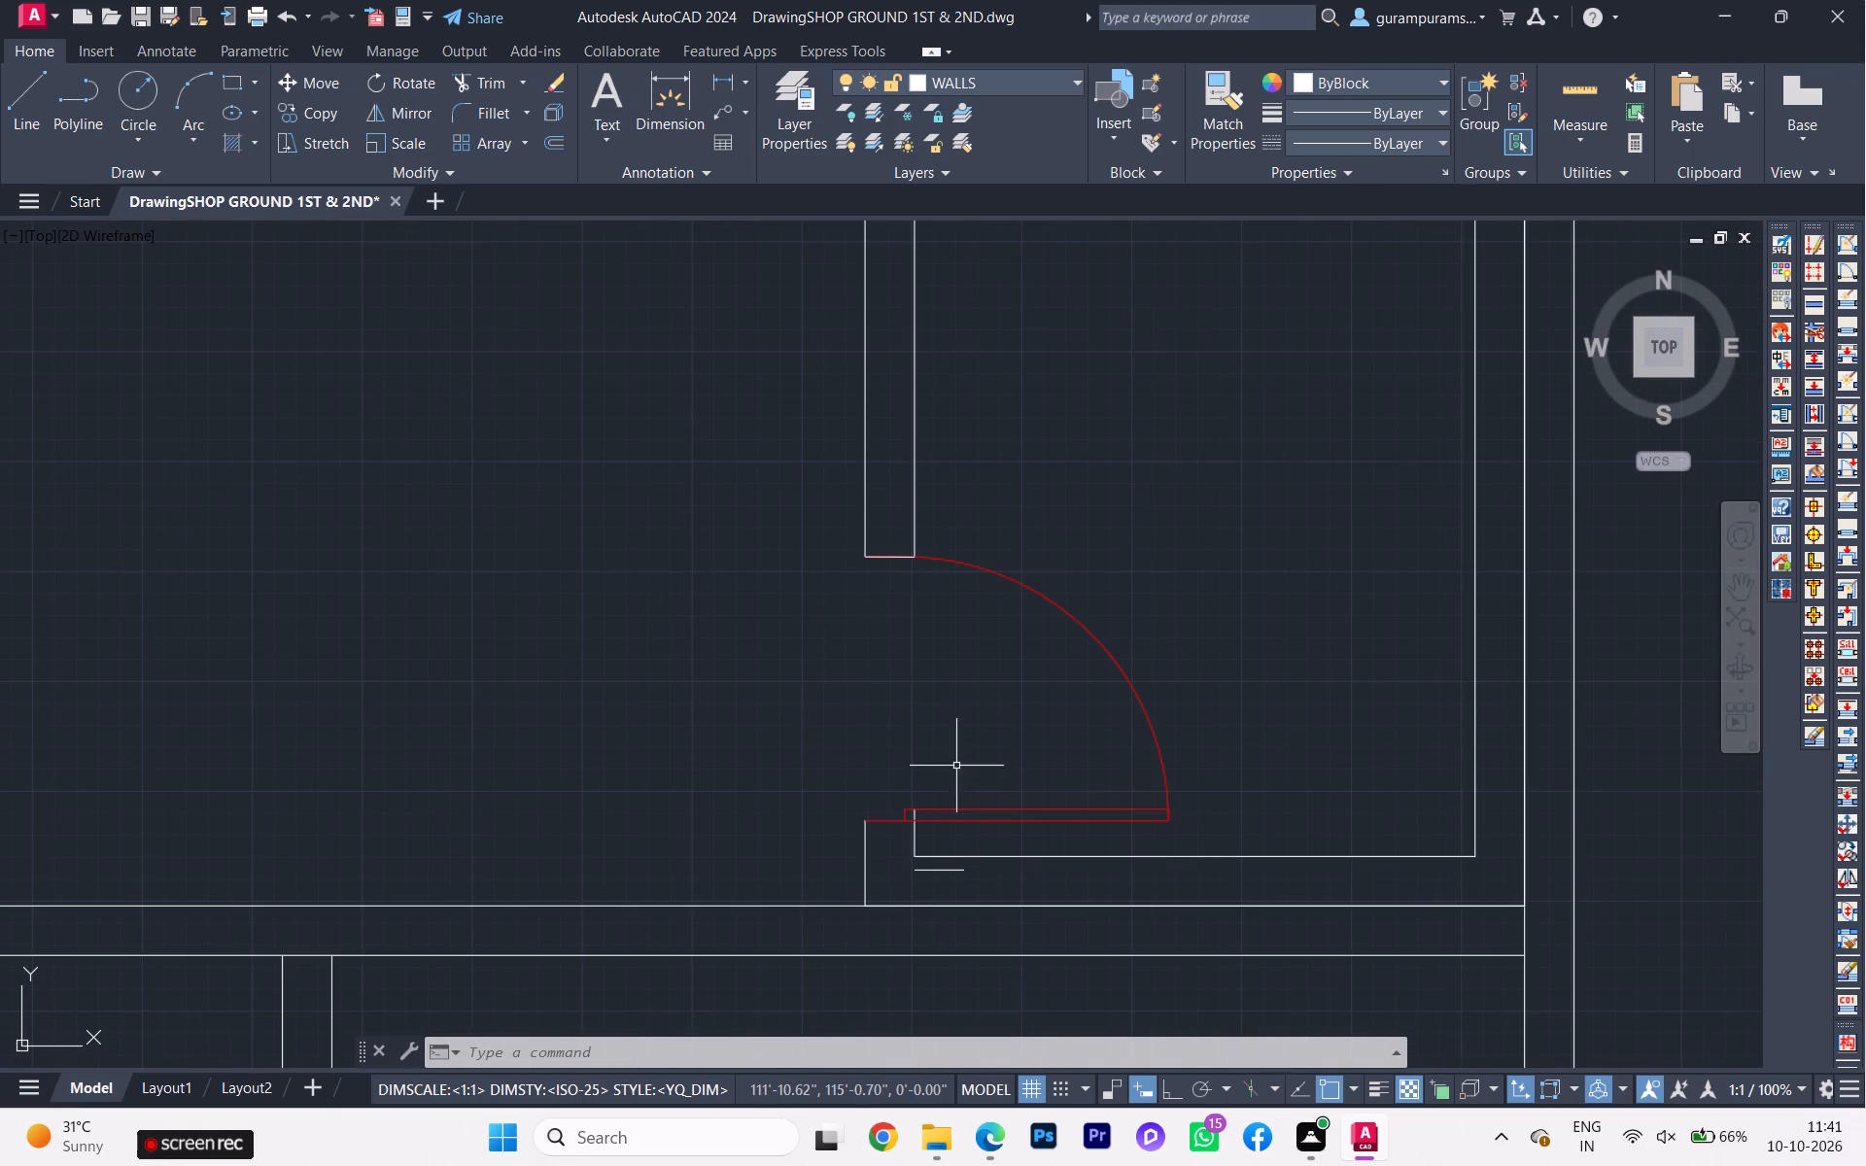
scroll(970, 871, "up", 2)
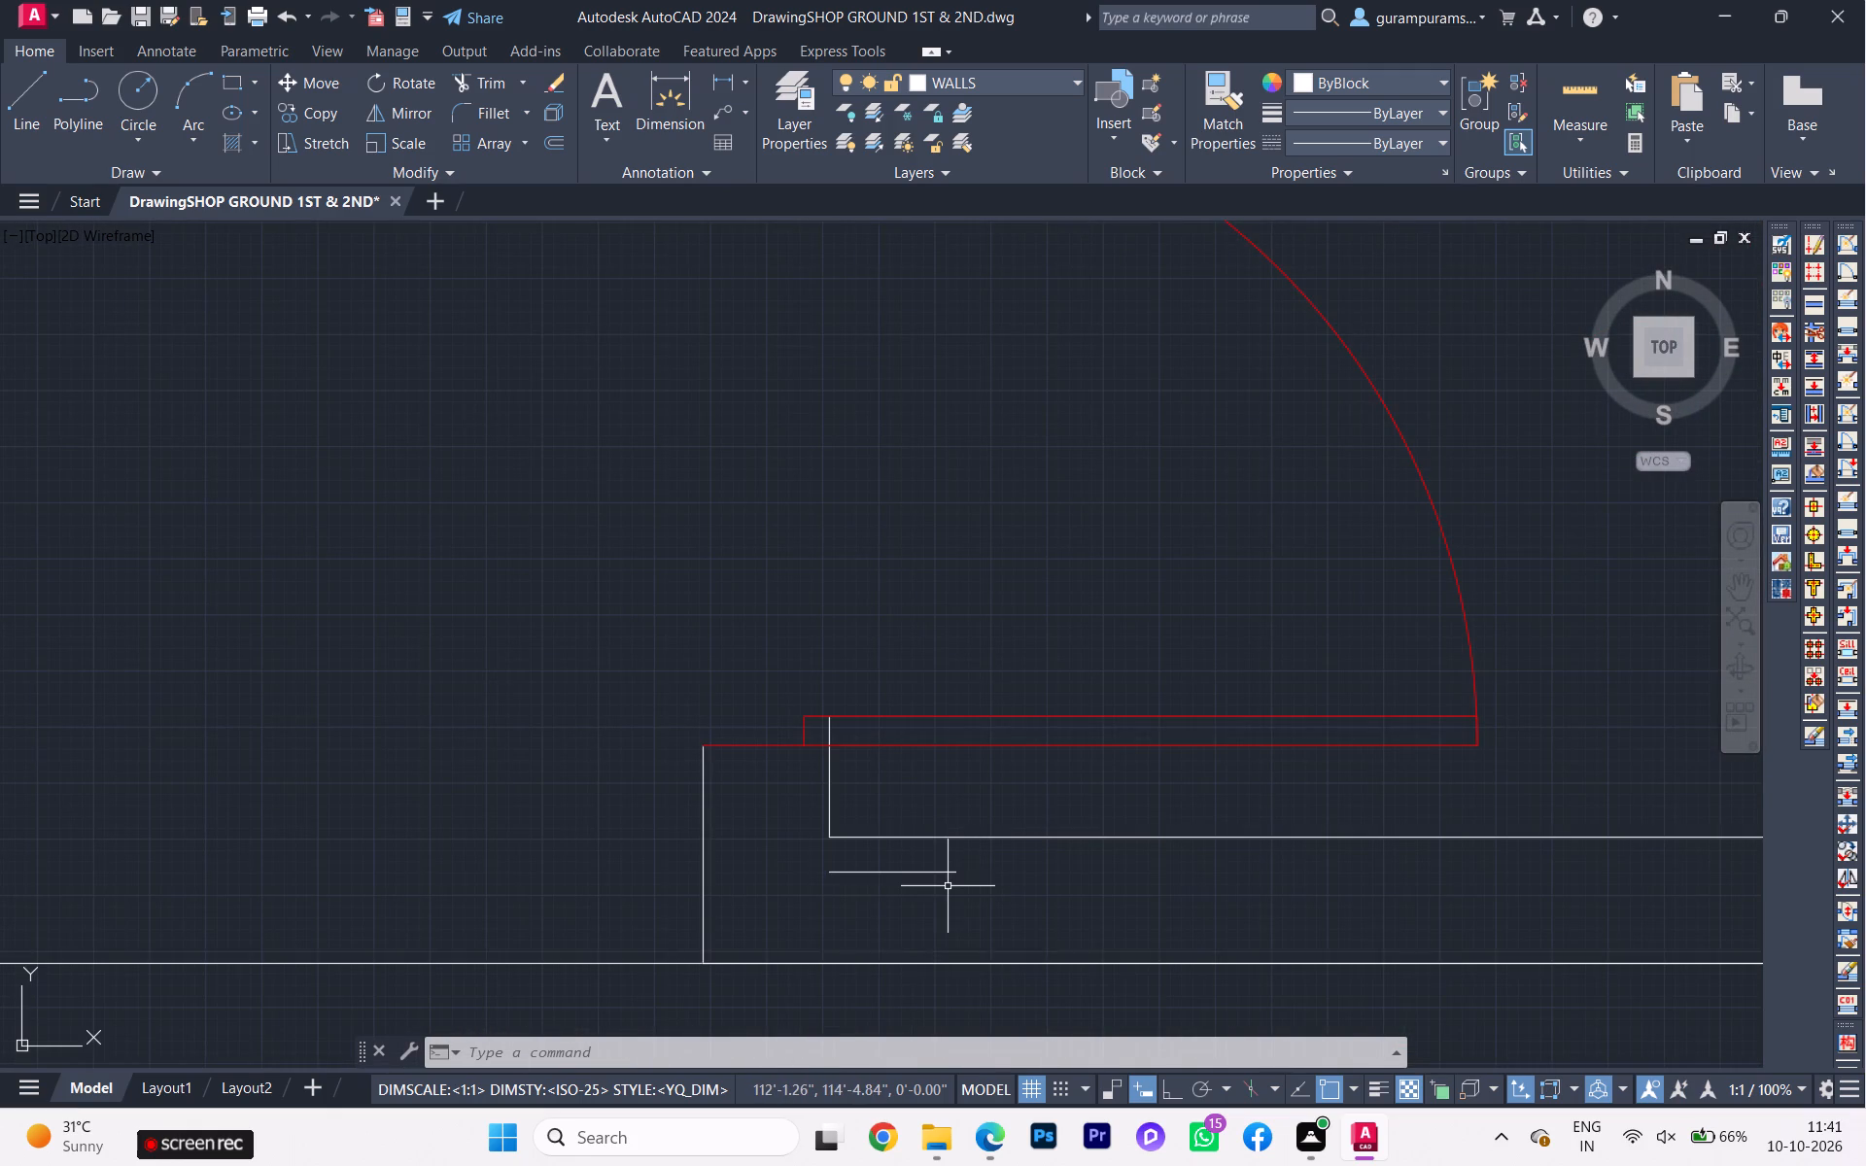
key("t")
key("r")
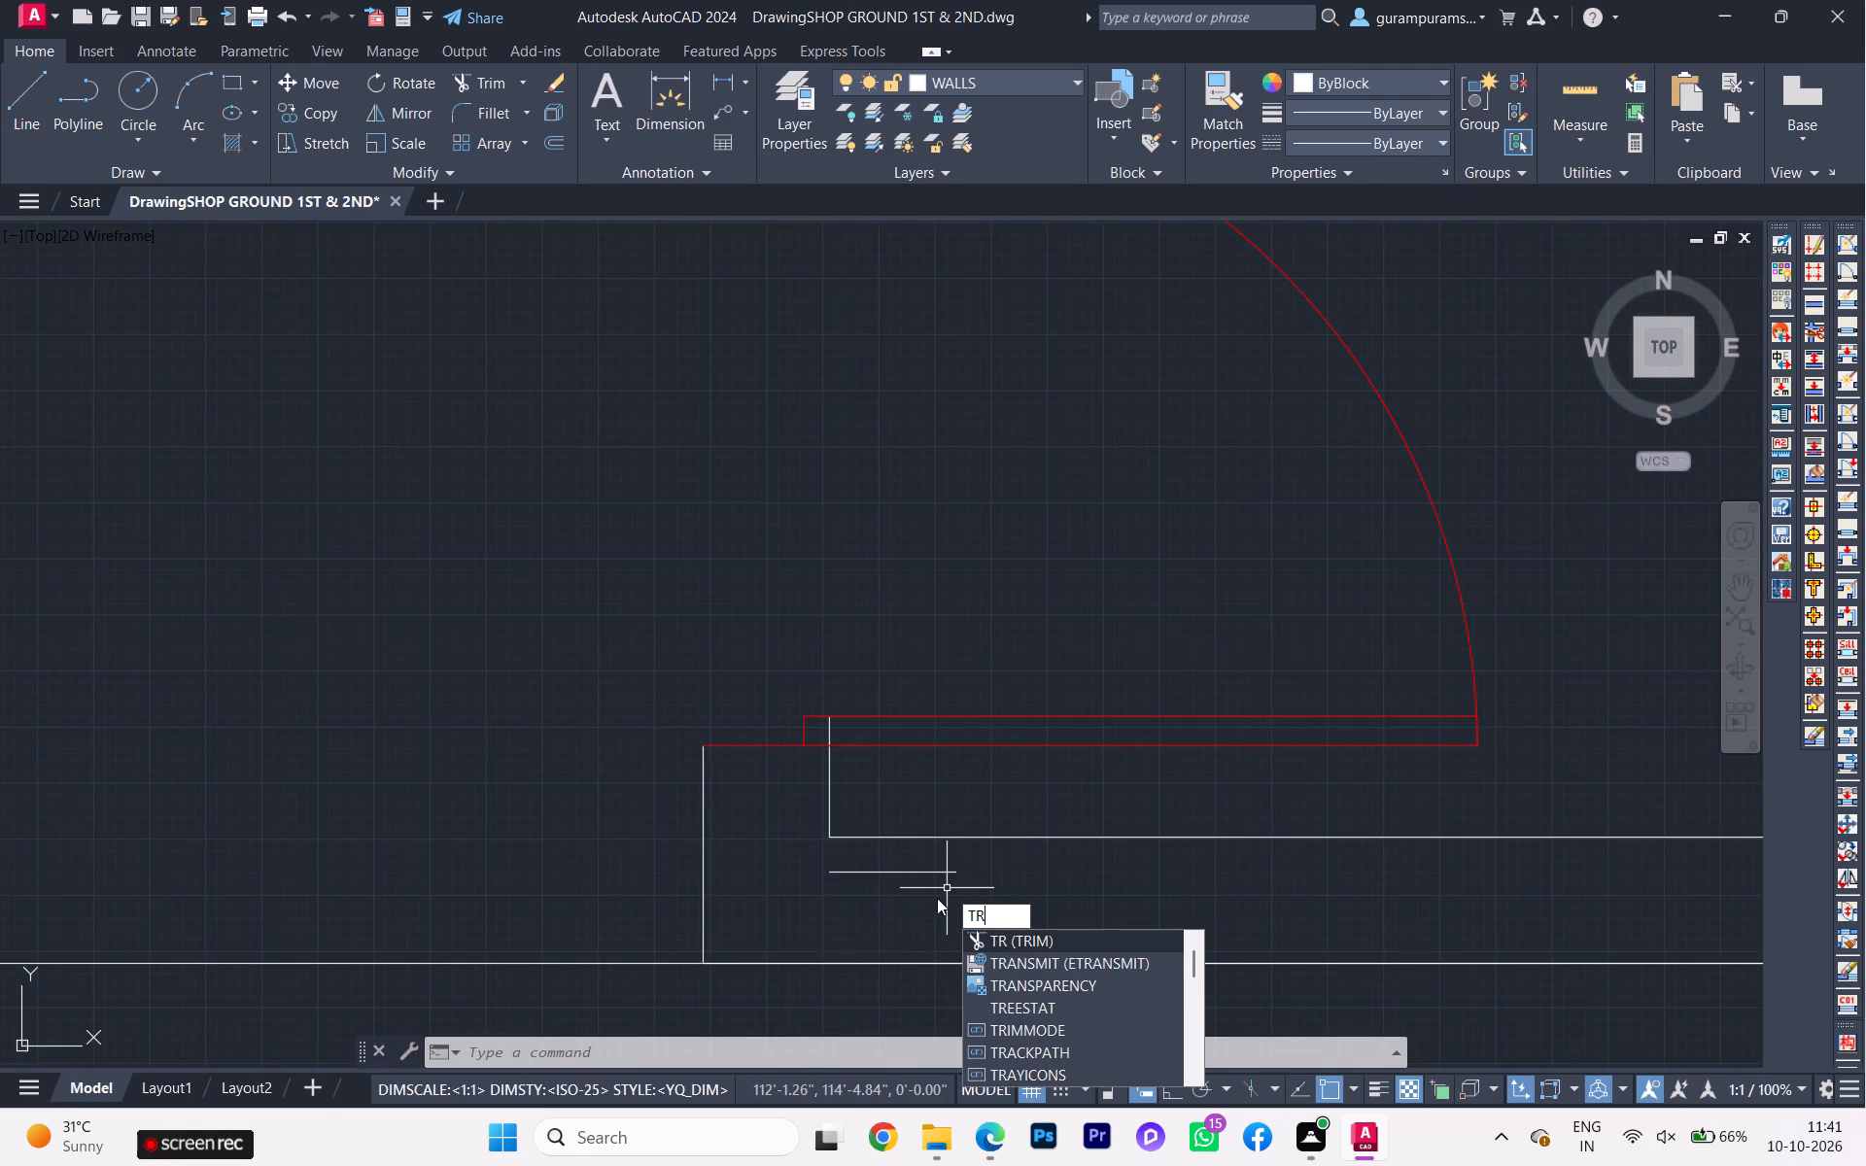
key("Escape")
left_click(890, 871)
key("m")
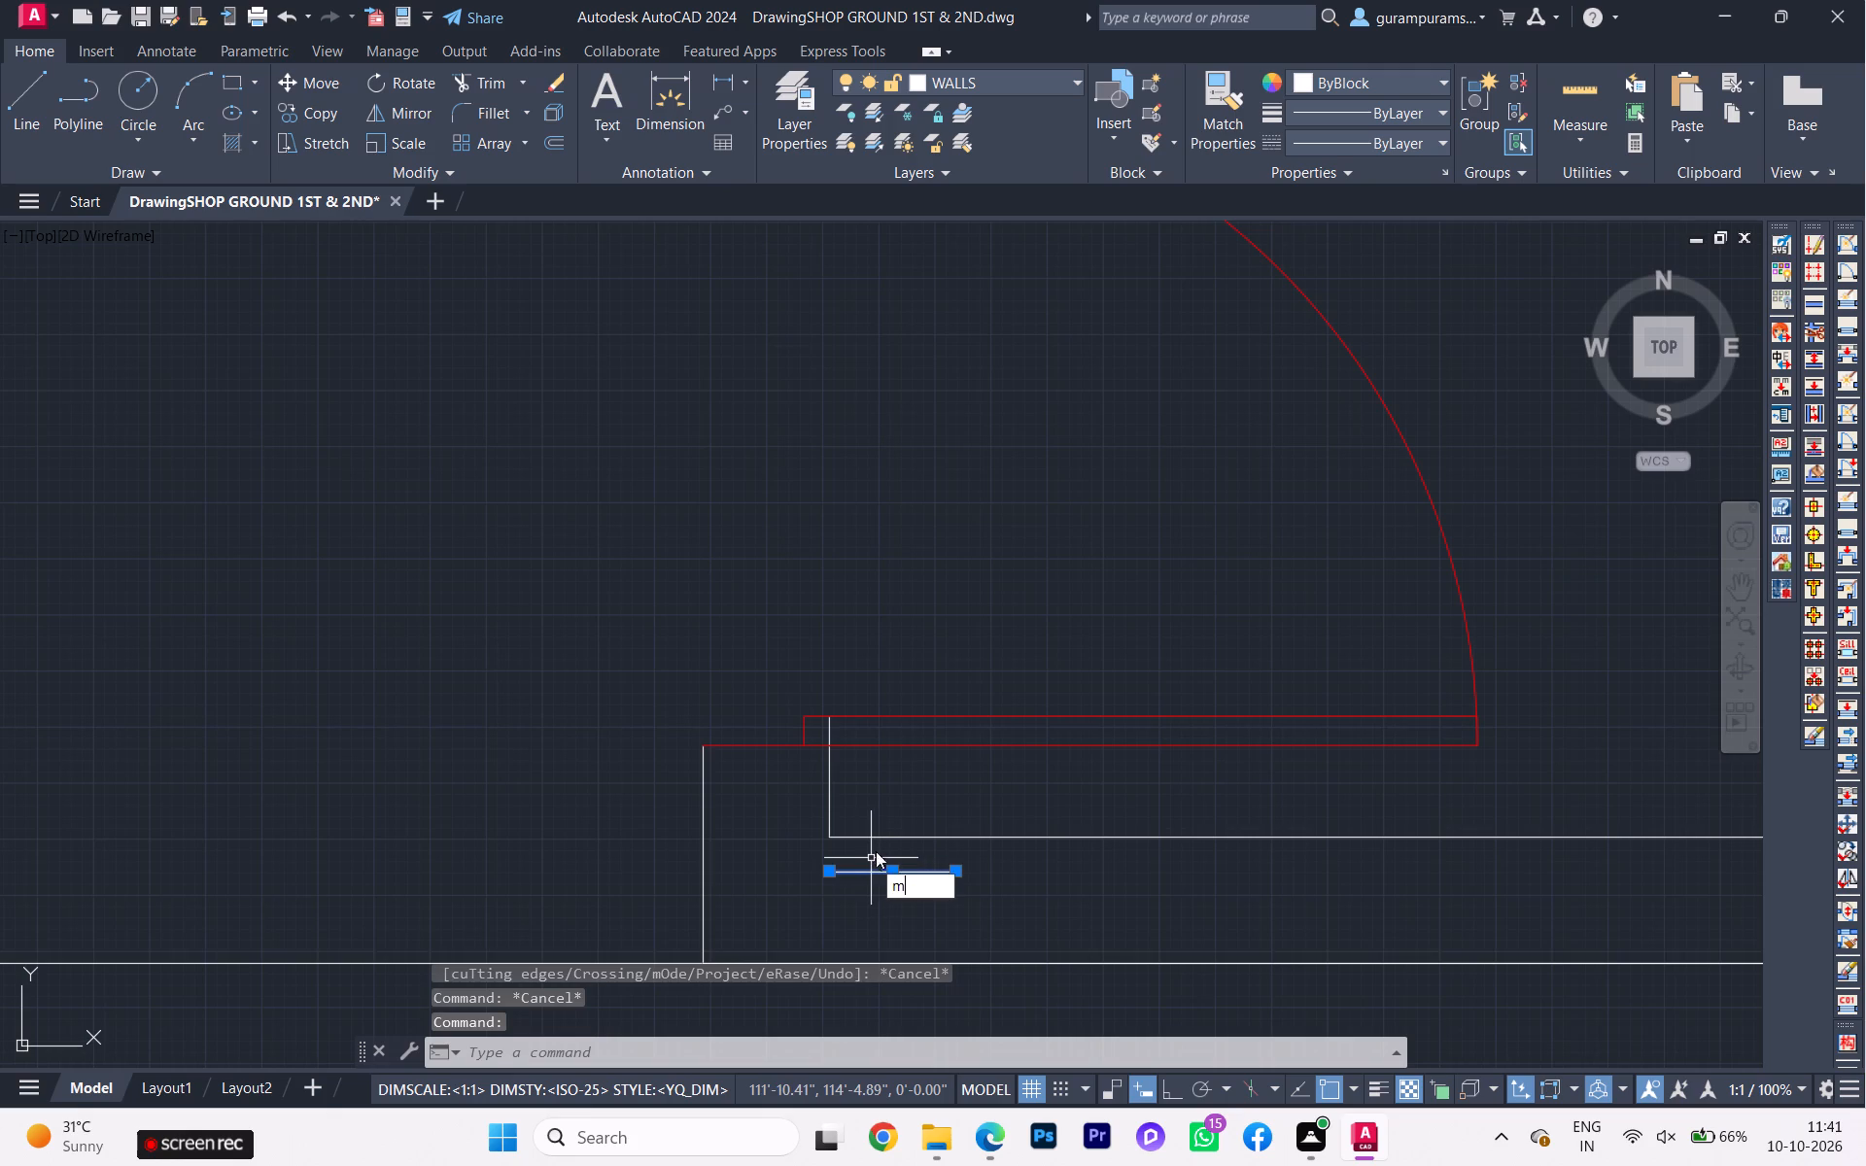
key("Return")
left_click(834, 869)
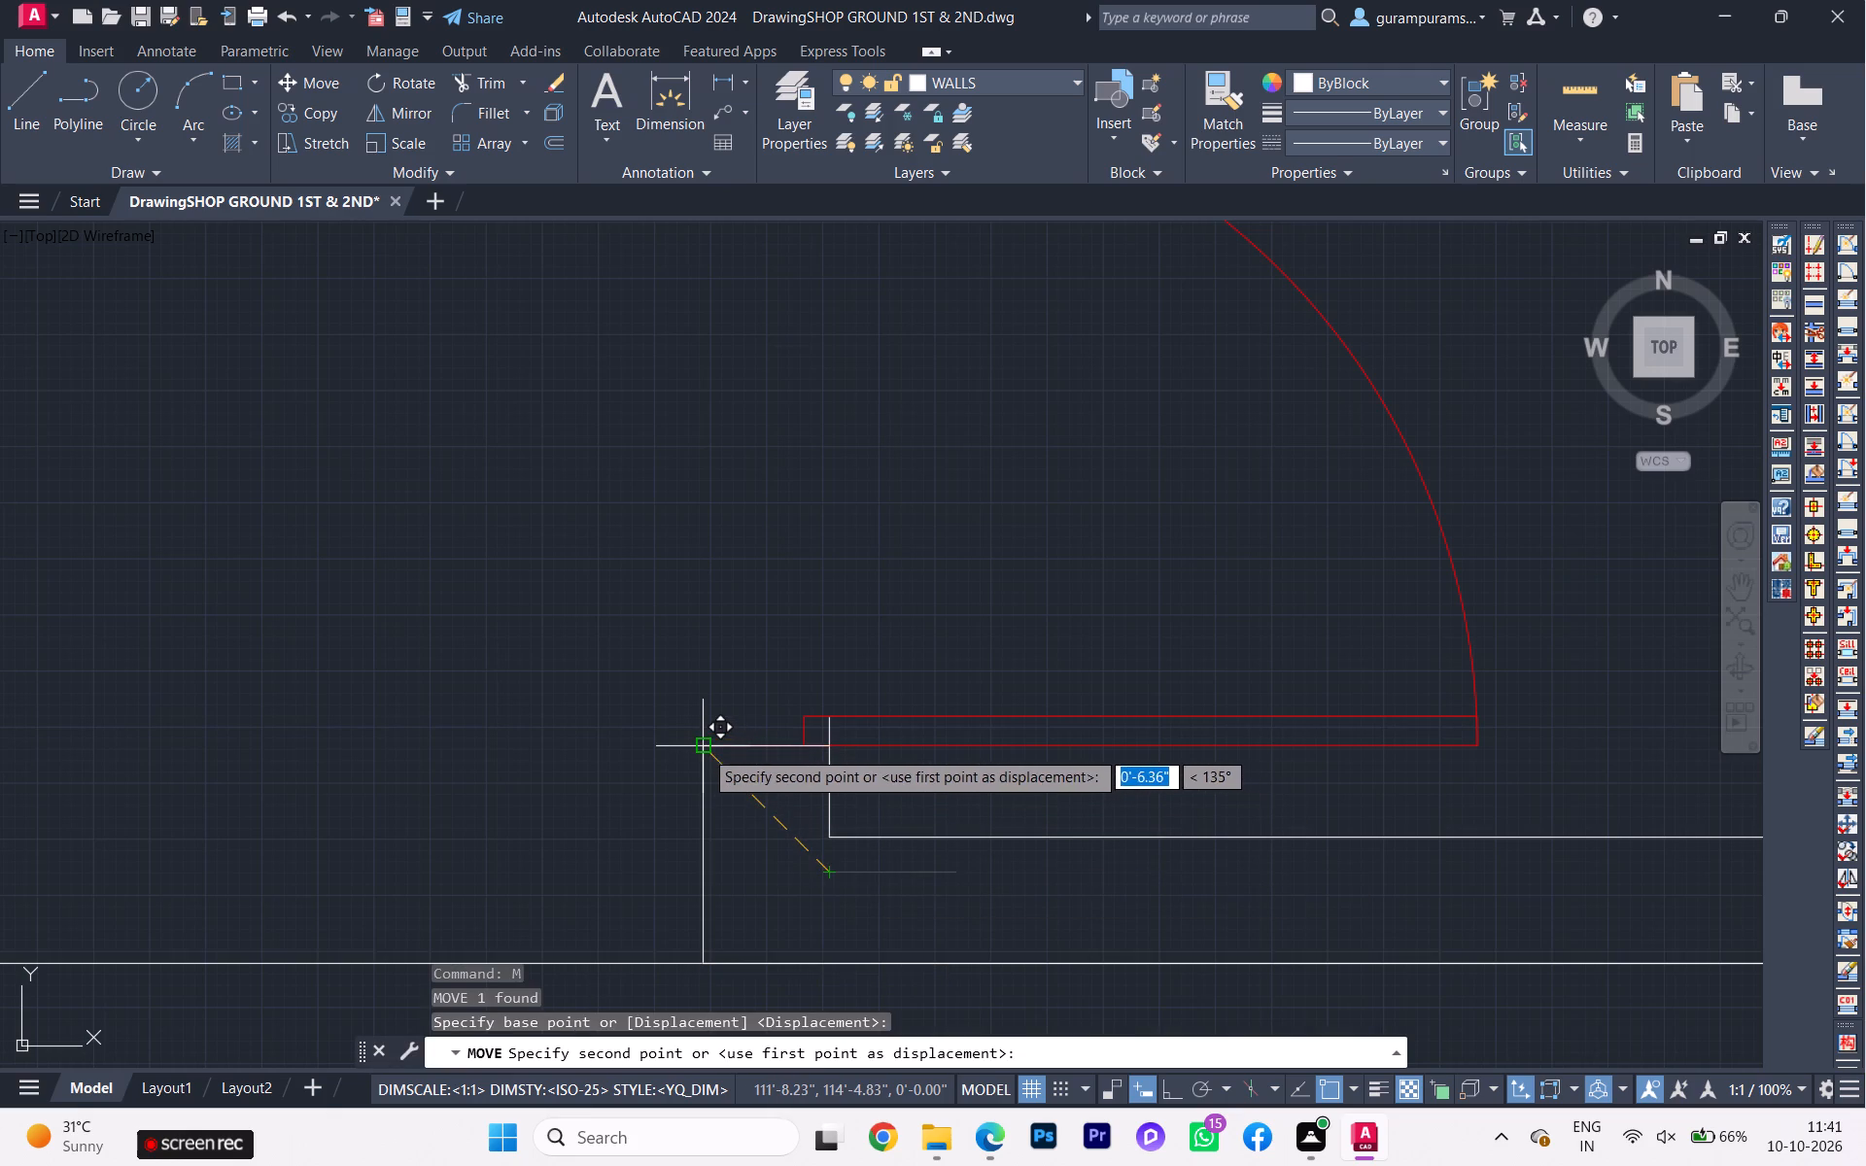
left_click(702, 749)
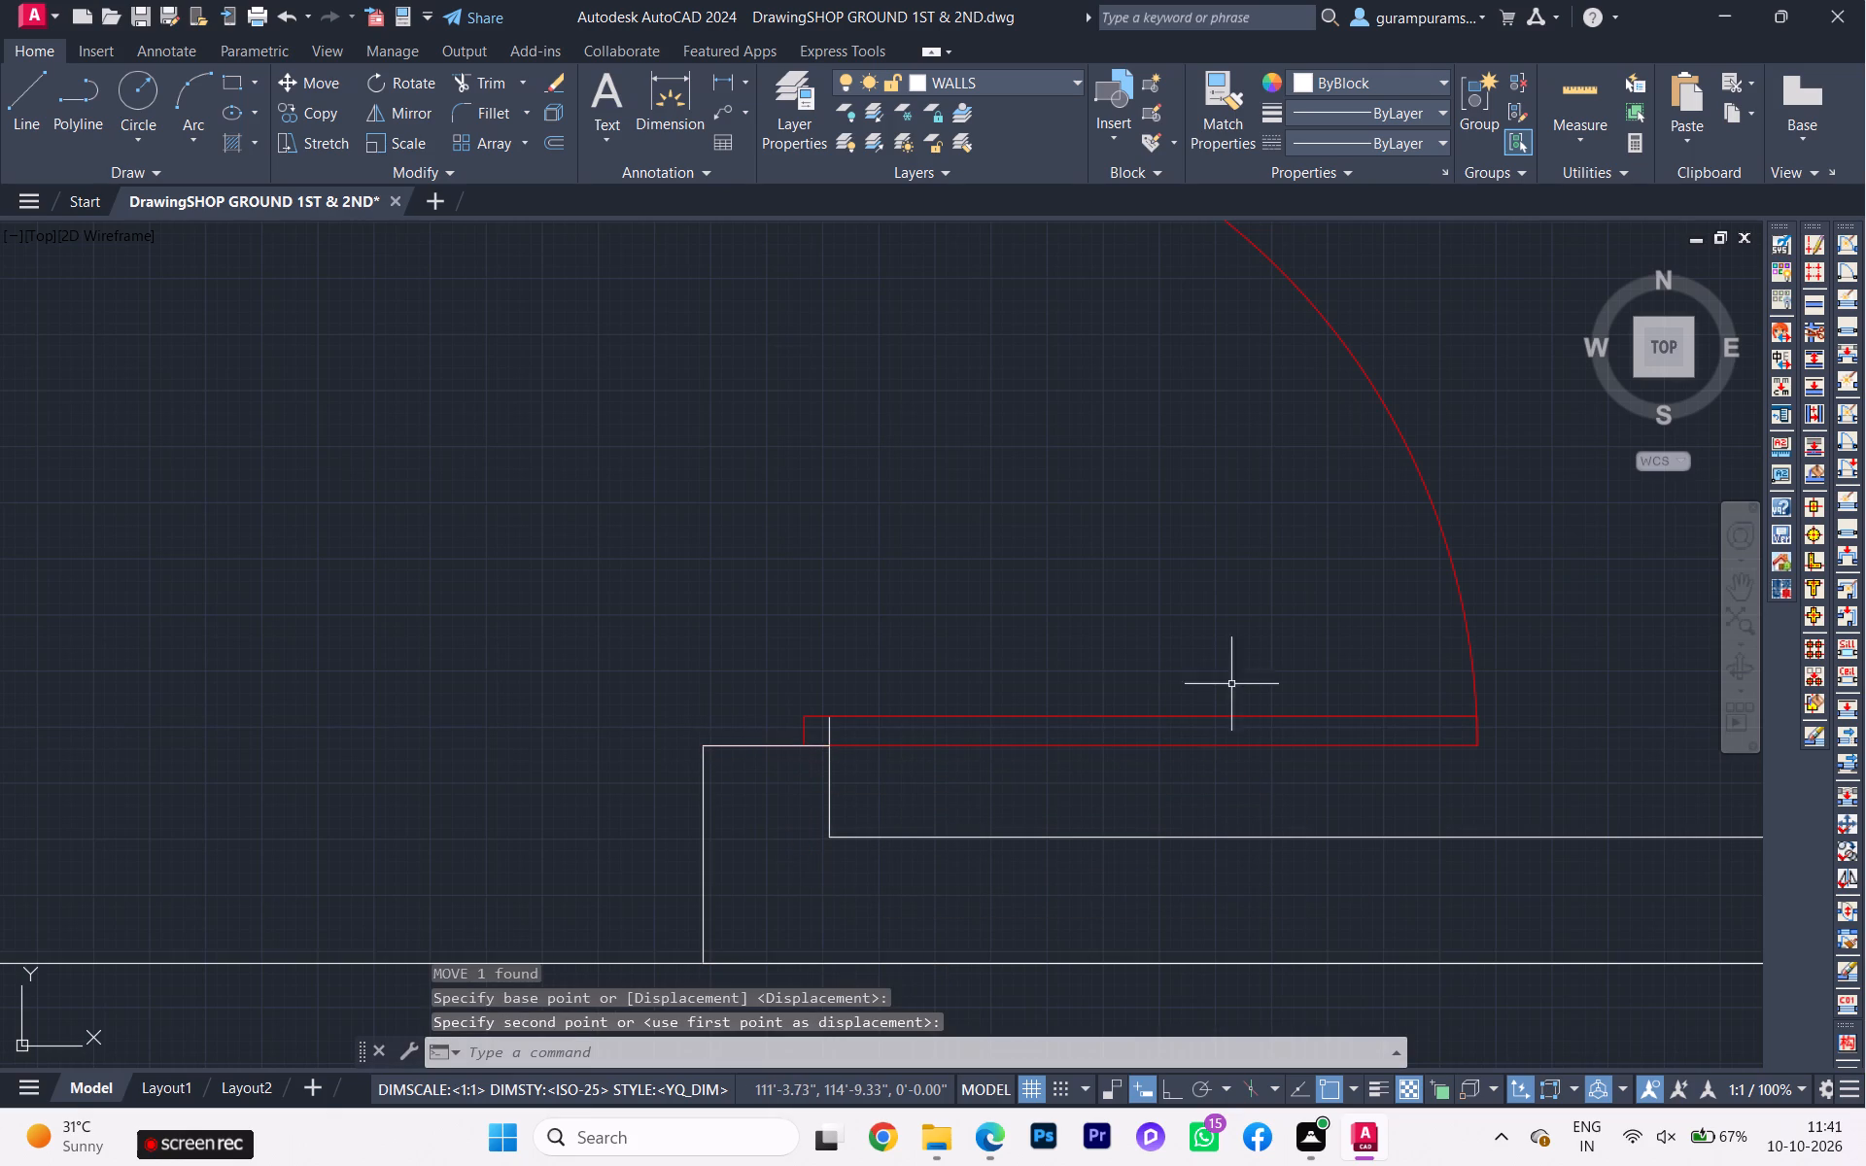
key("Escape")
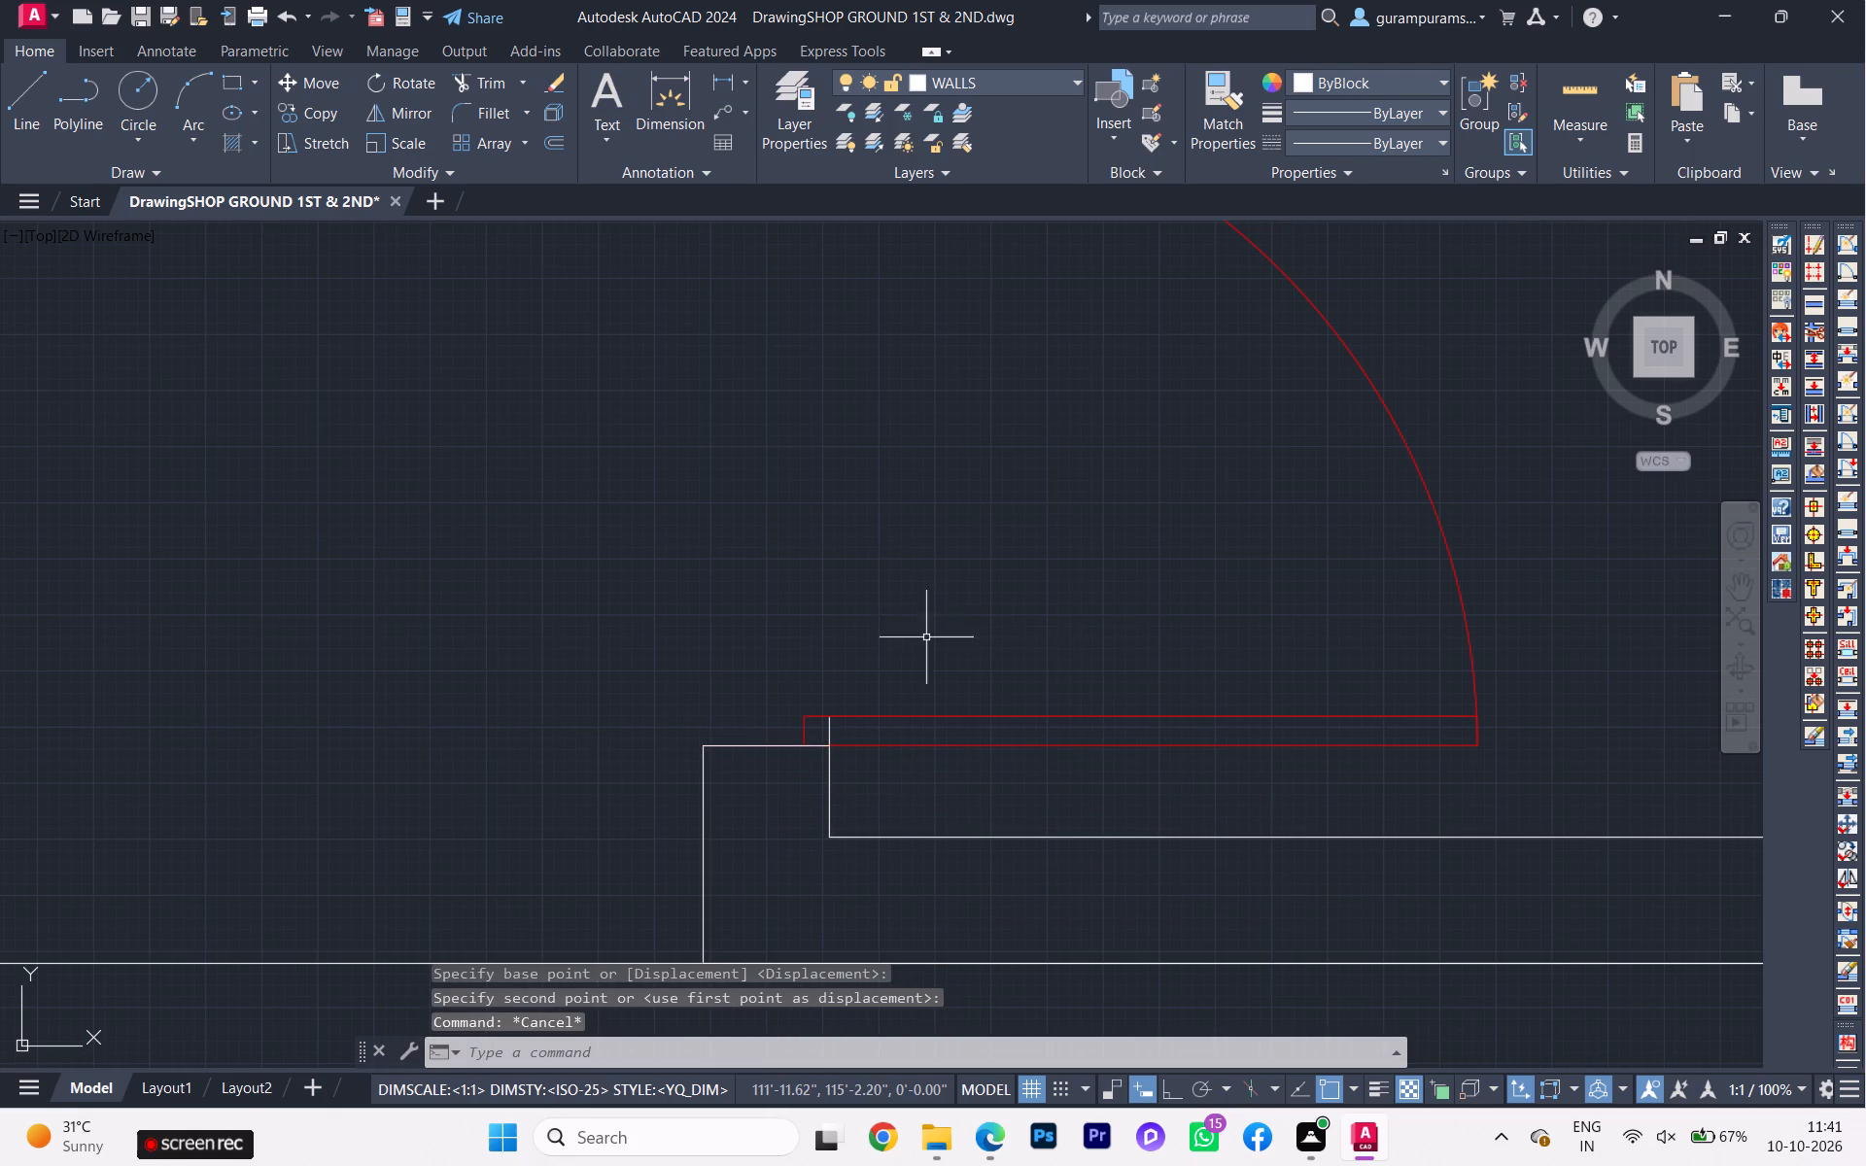
Compare the drawn floor plan with the reference image, examining the bath and door layout of the southern rooms.
scroll(870, 629, "down", 7)
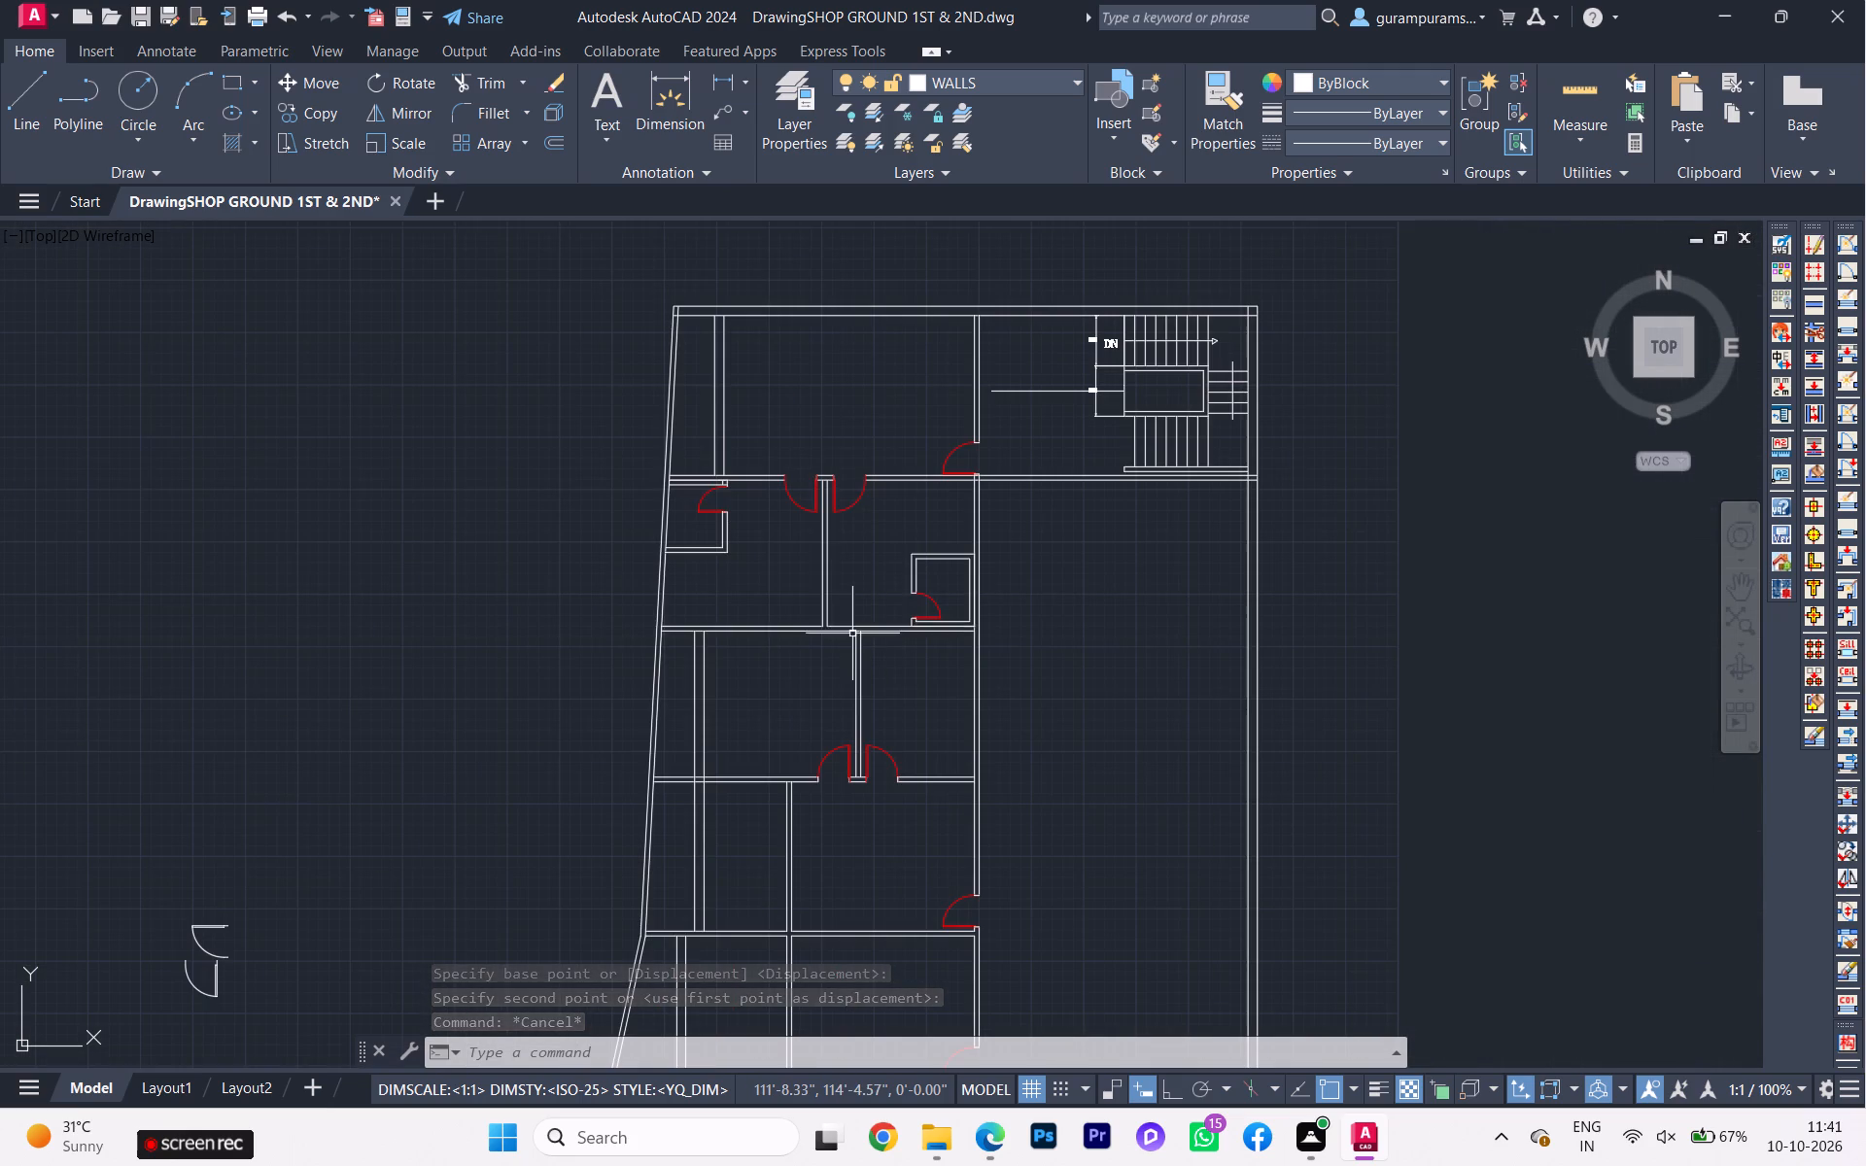
scroll(661, 607, "down", 1)
scroll(881, 576, "down", 1)
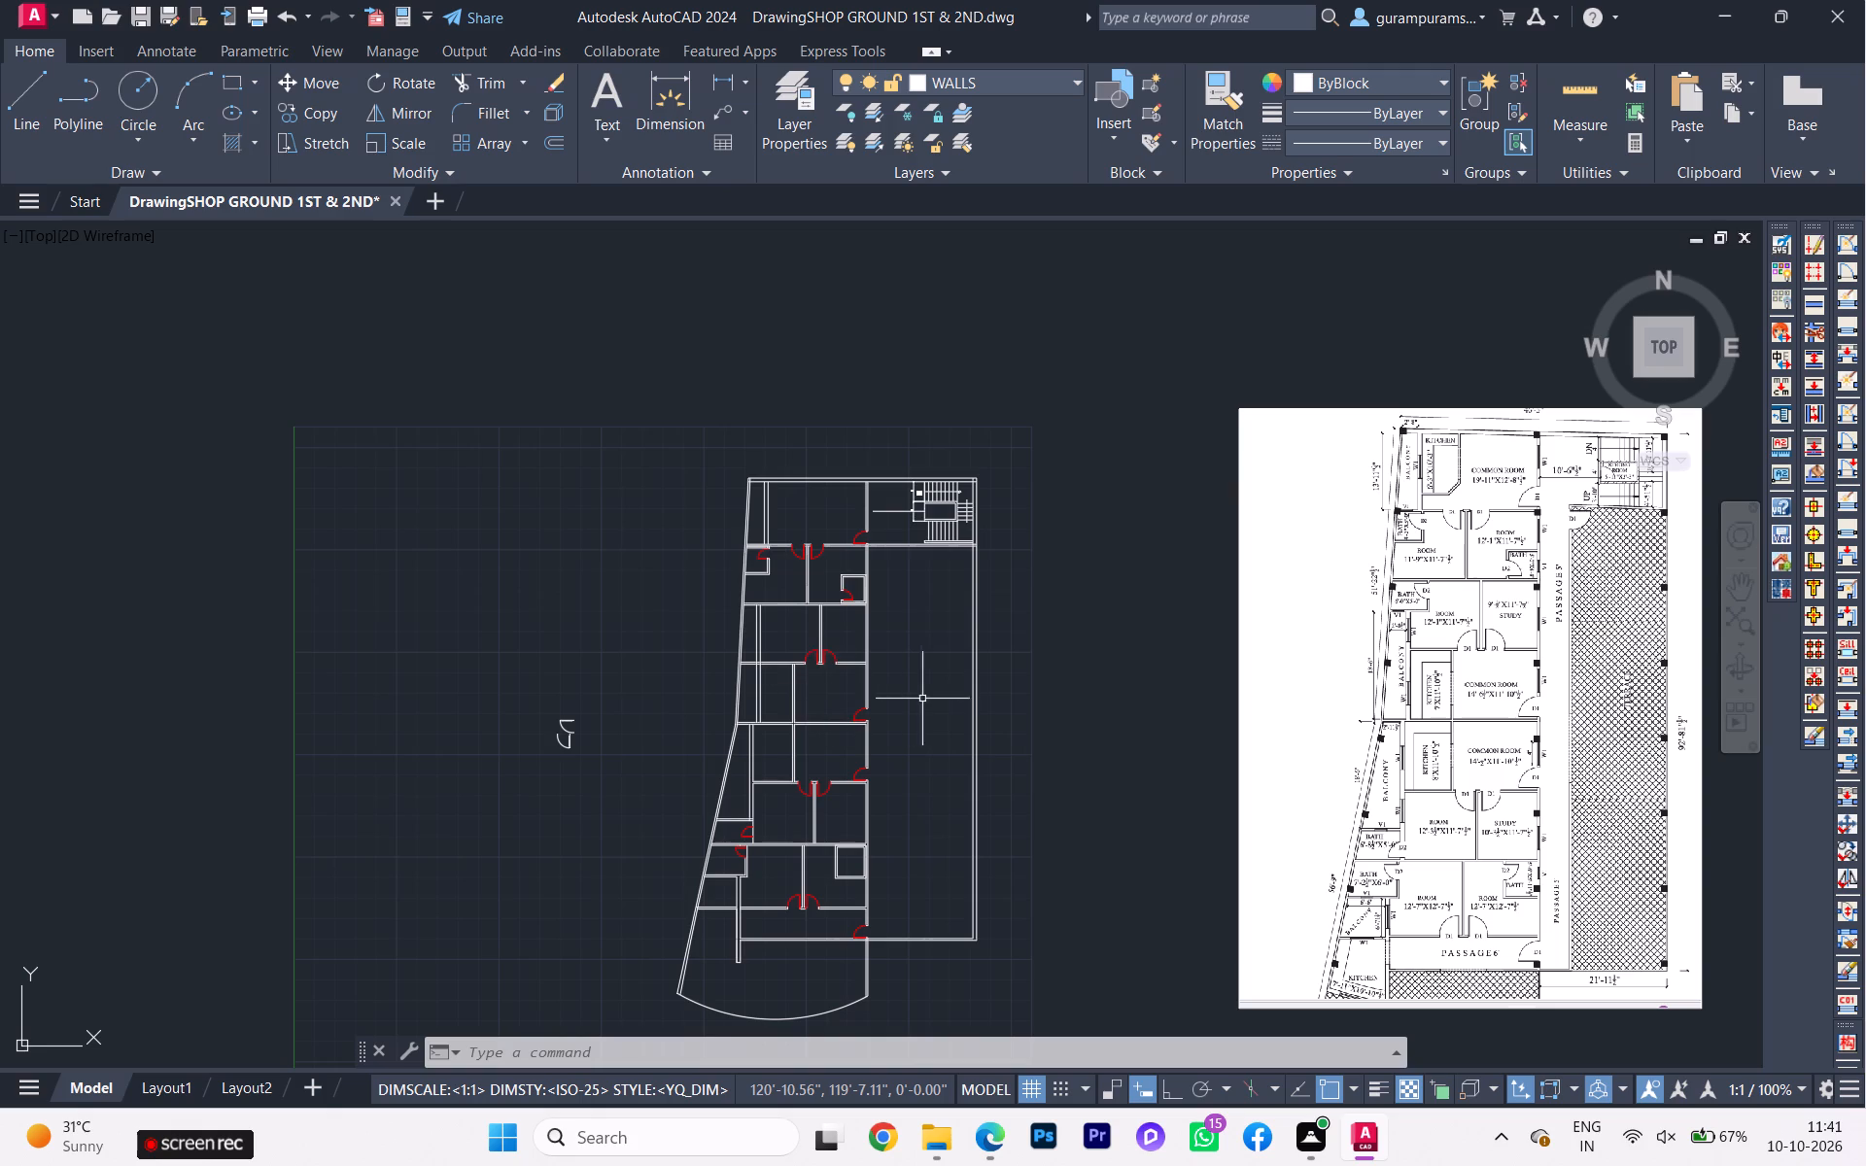
scroll(681, 713, "up", 2)
middle_click_drag(1109, 674, 612, 556)
scroll(1109, 674, "down", 1)
scroll(680, 606, "down", 1)
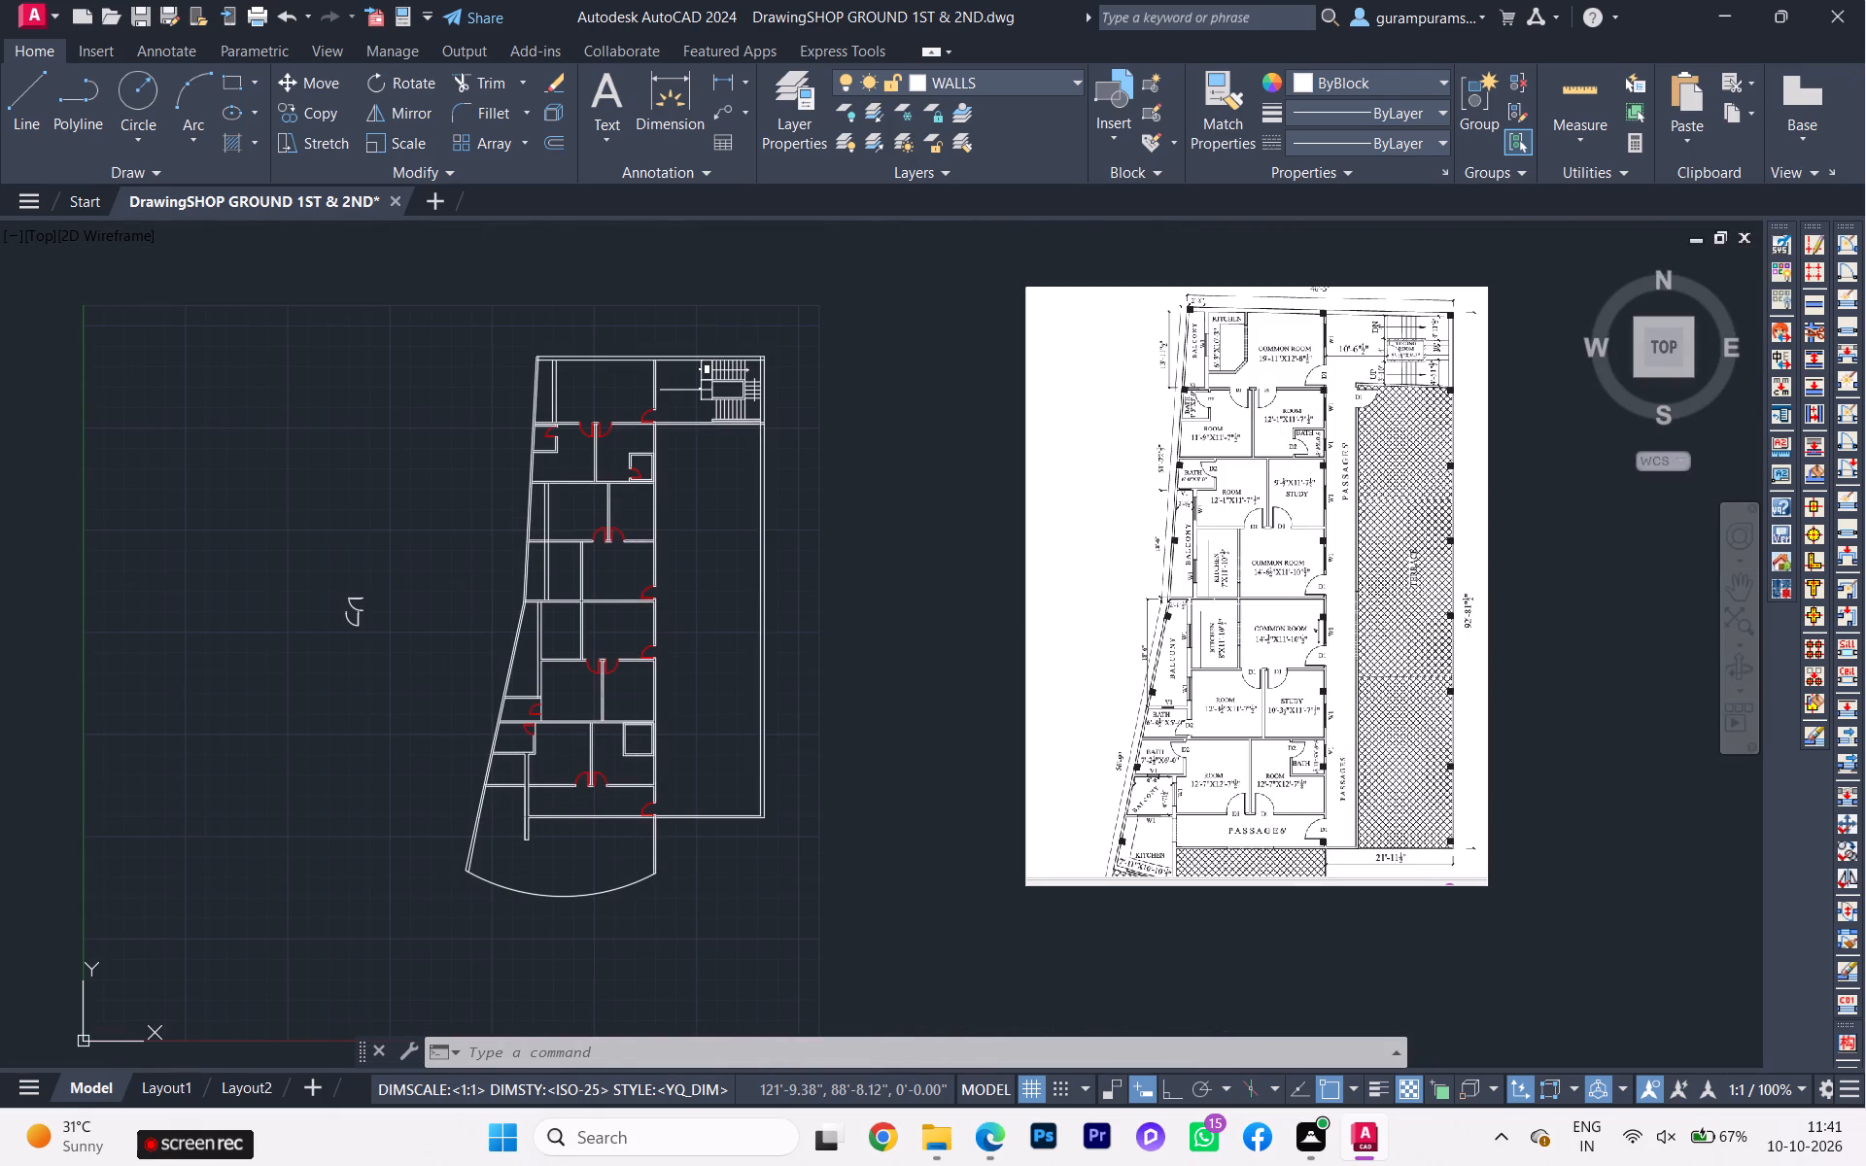
scroll(1287, 636, "up", 1)
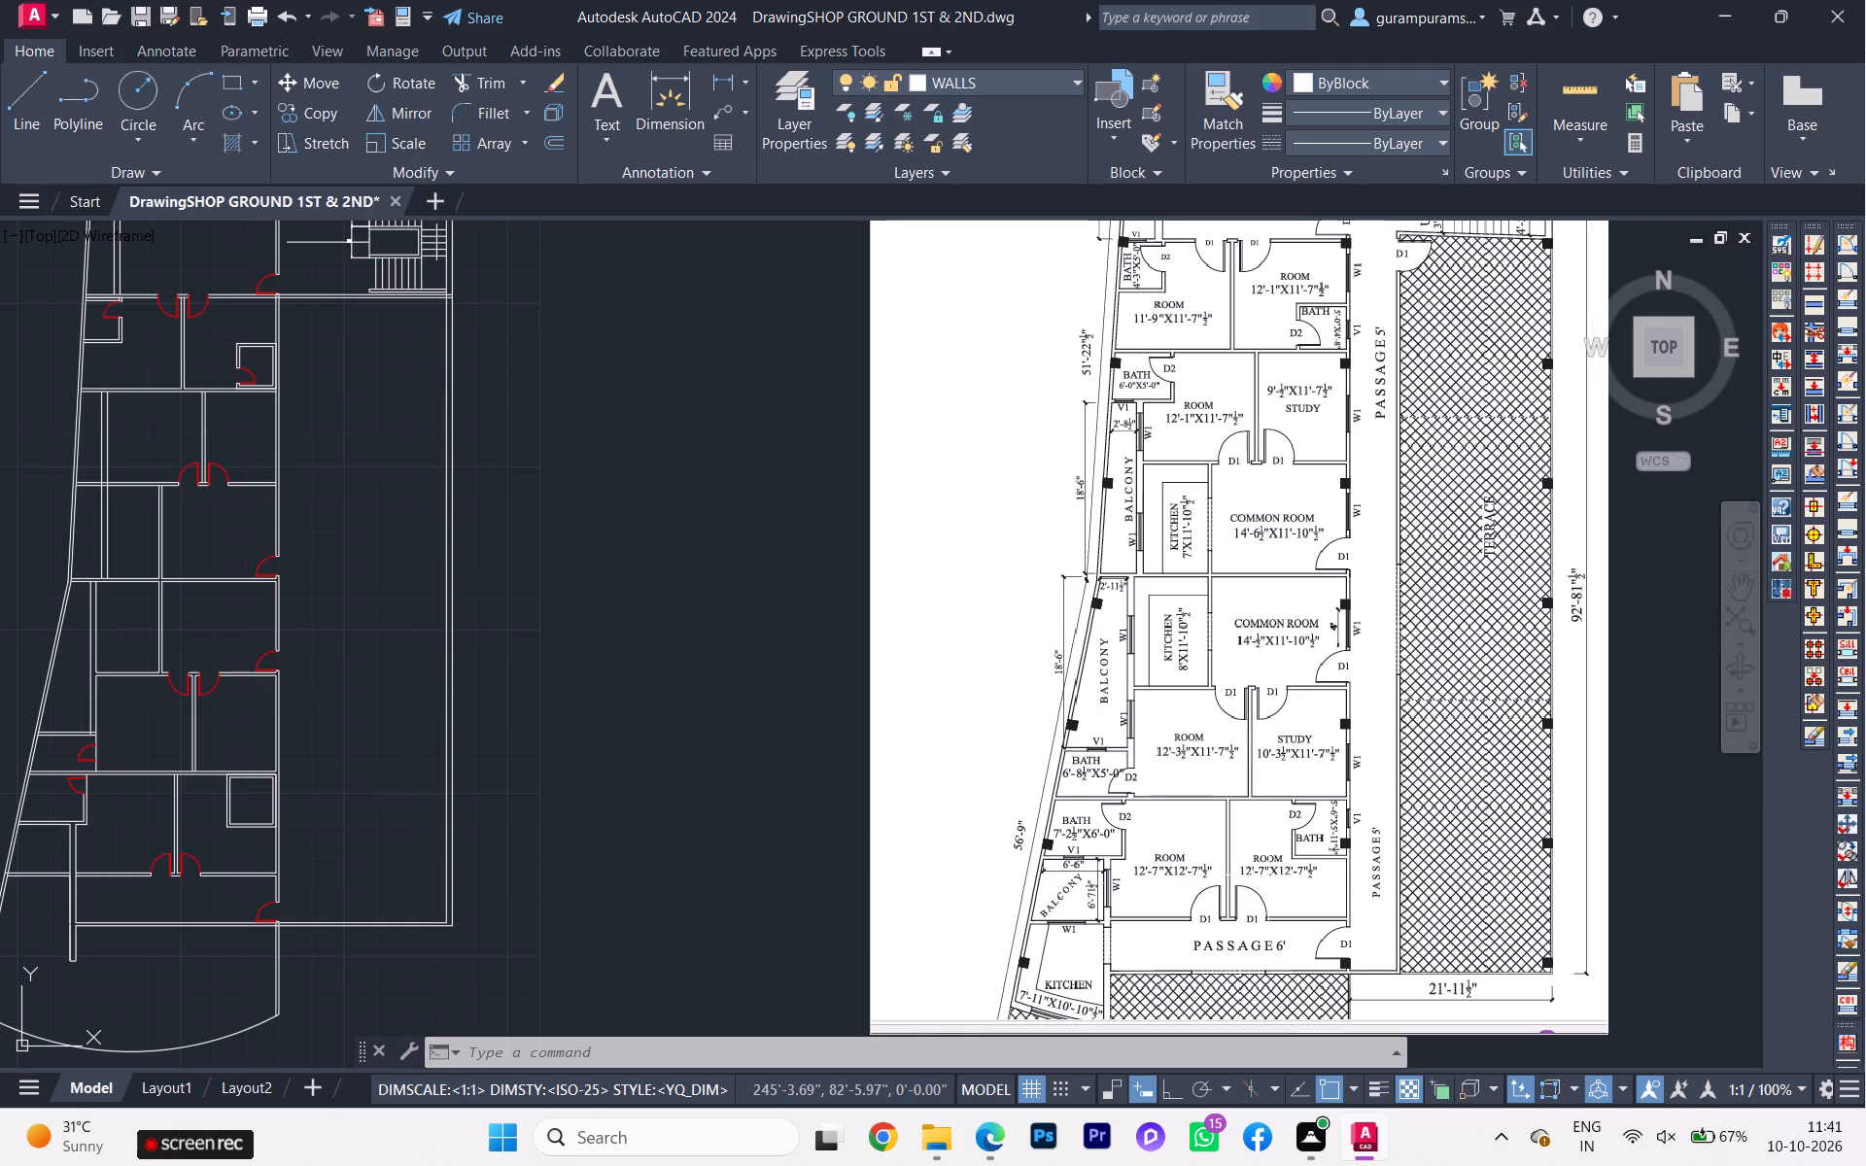
scroll(77, 793, "up", 2)
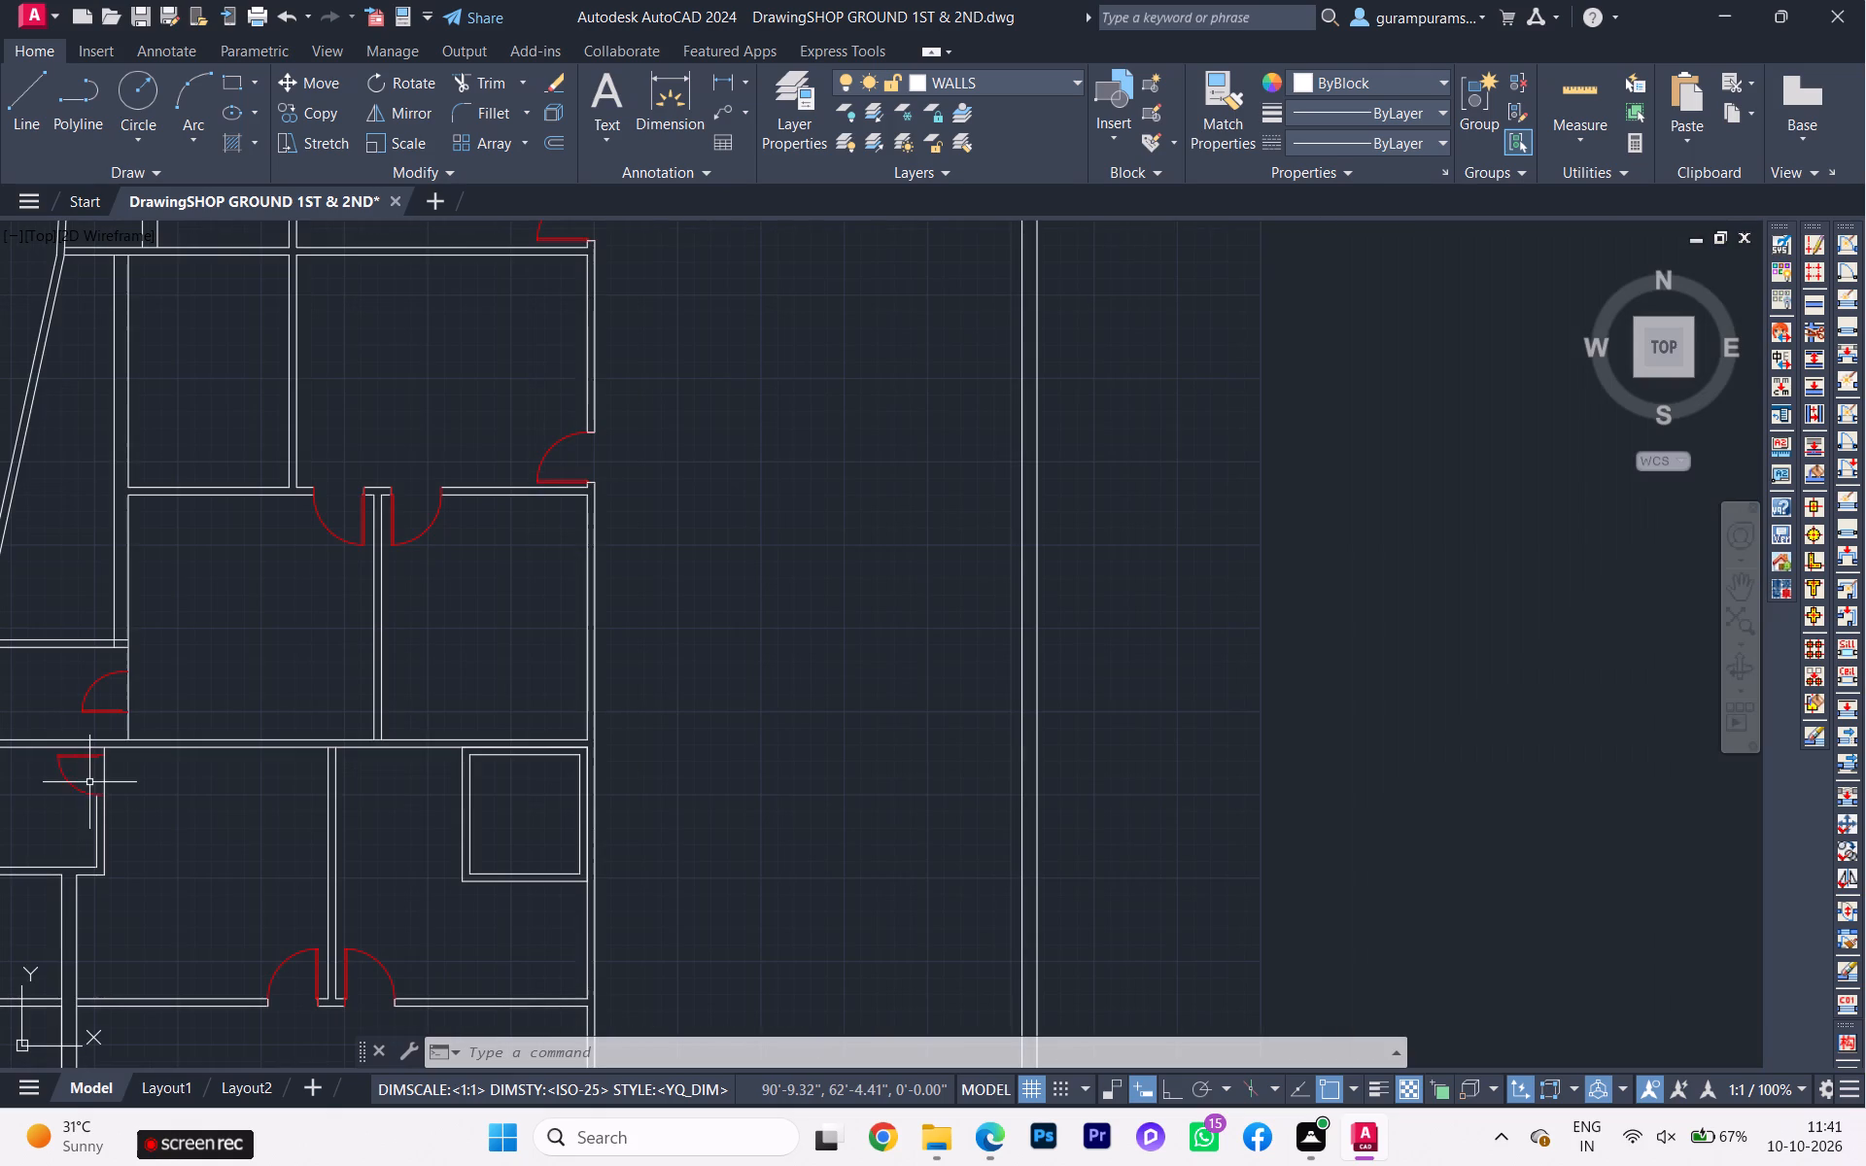
Mirror the western bath's door about a vertical line through the adjoining room, keeping the original.
left_click(63, 775)
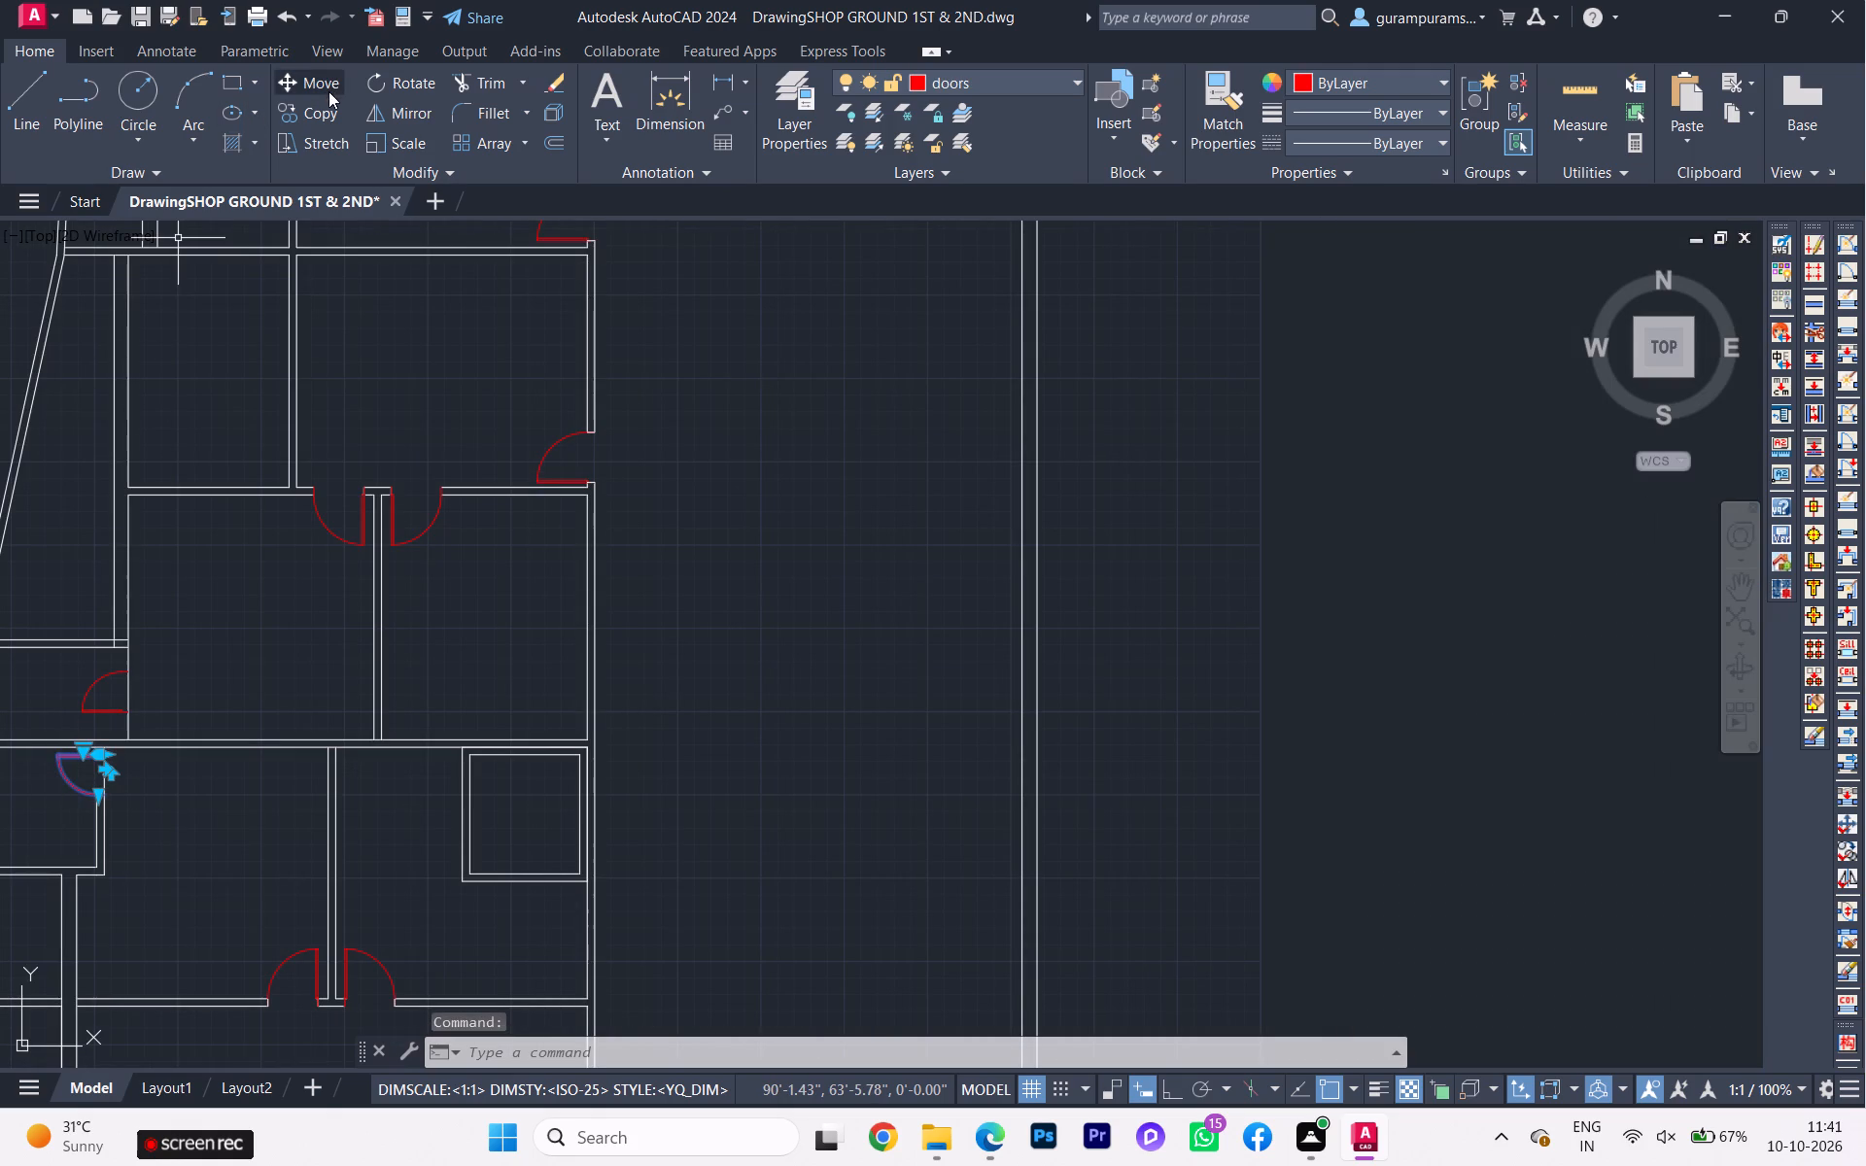
left_click(430, 117)
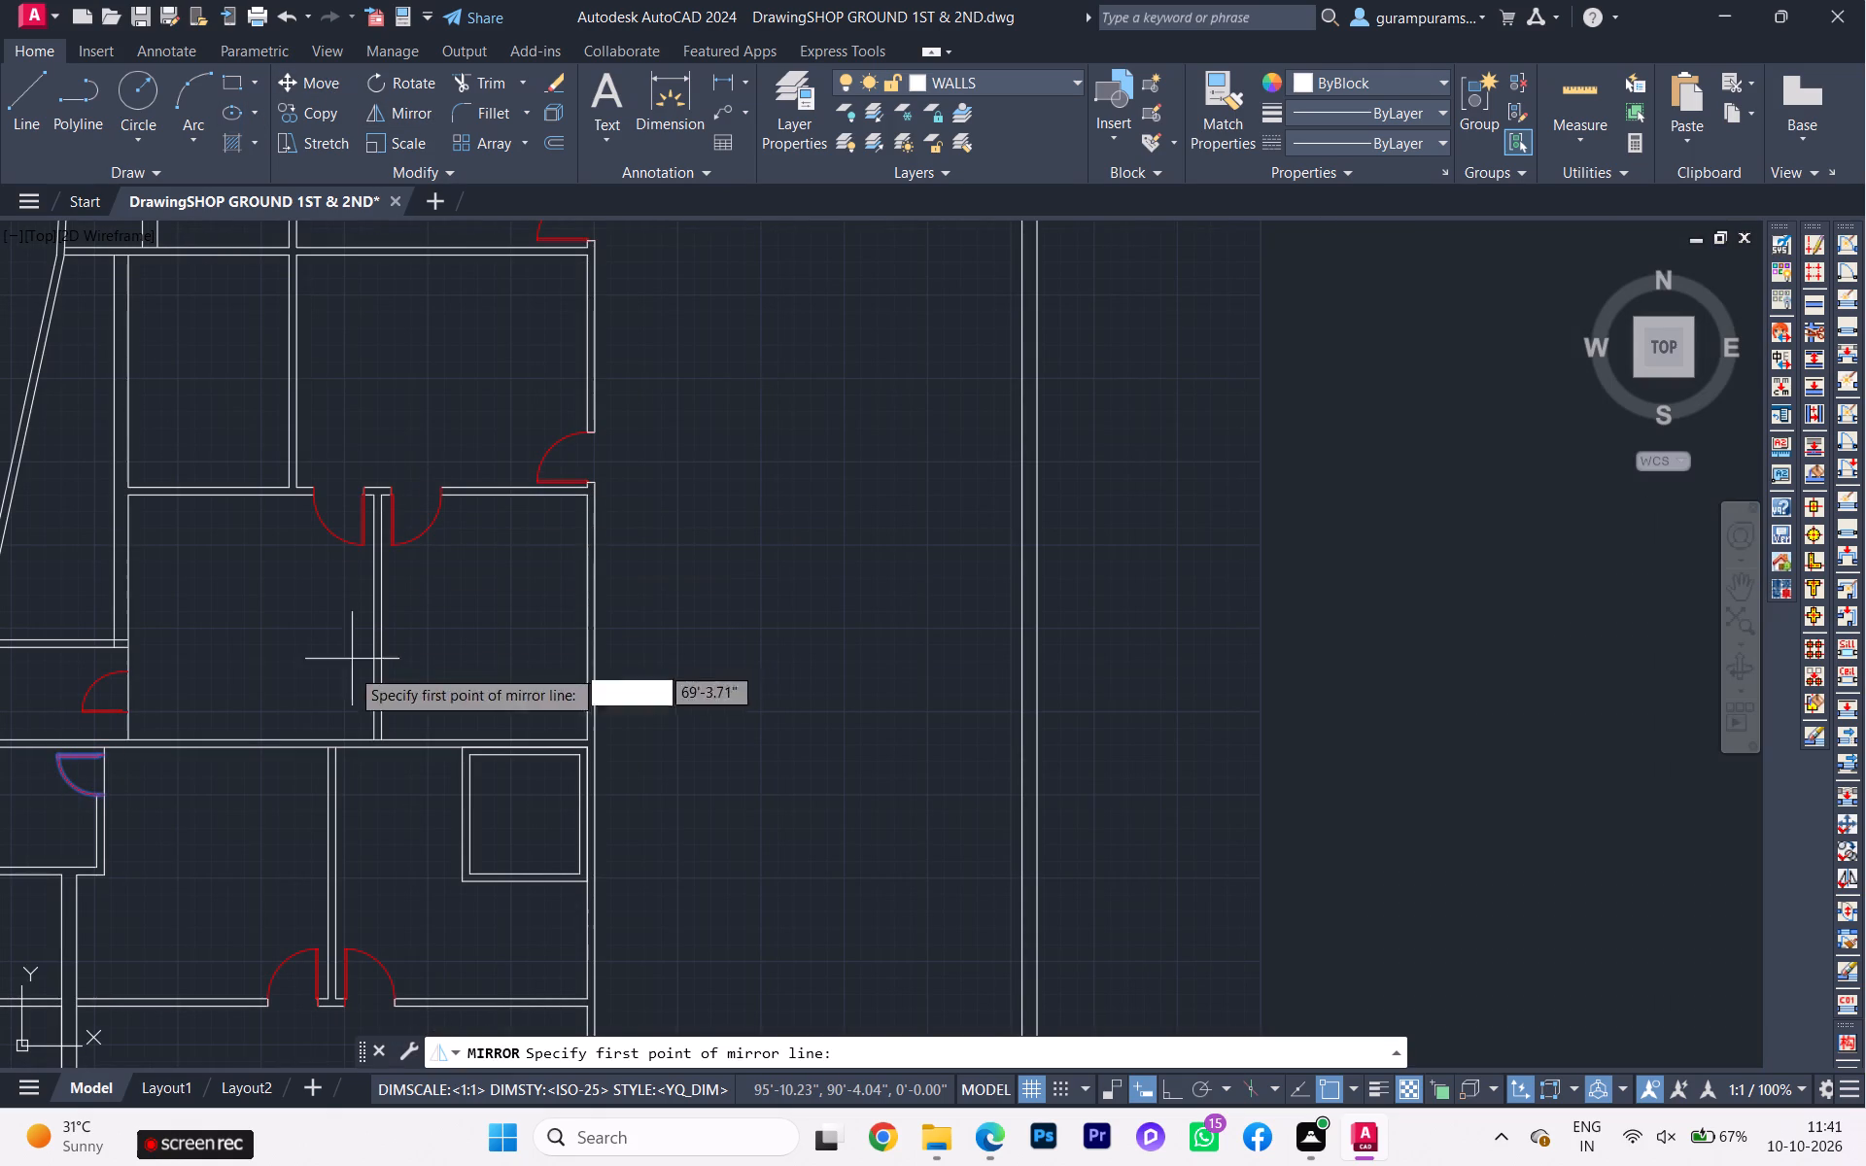
left_click(269, 761)
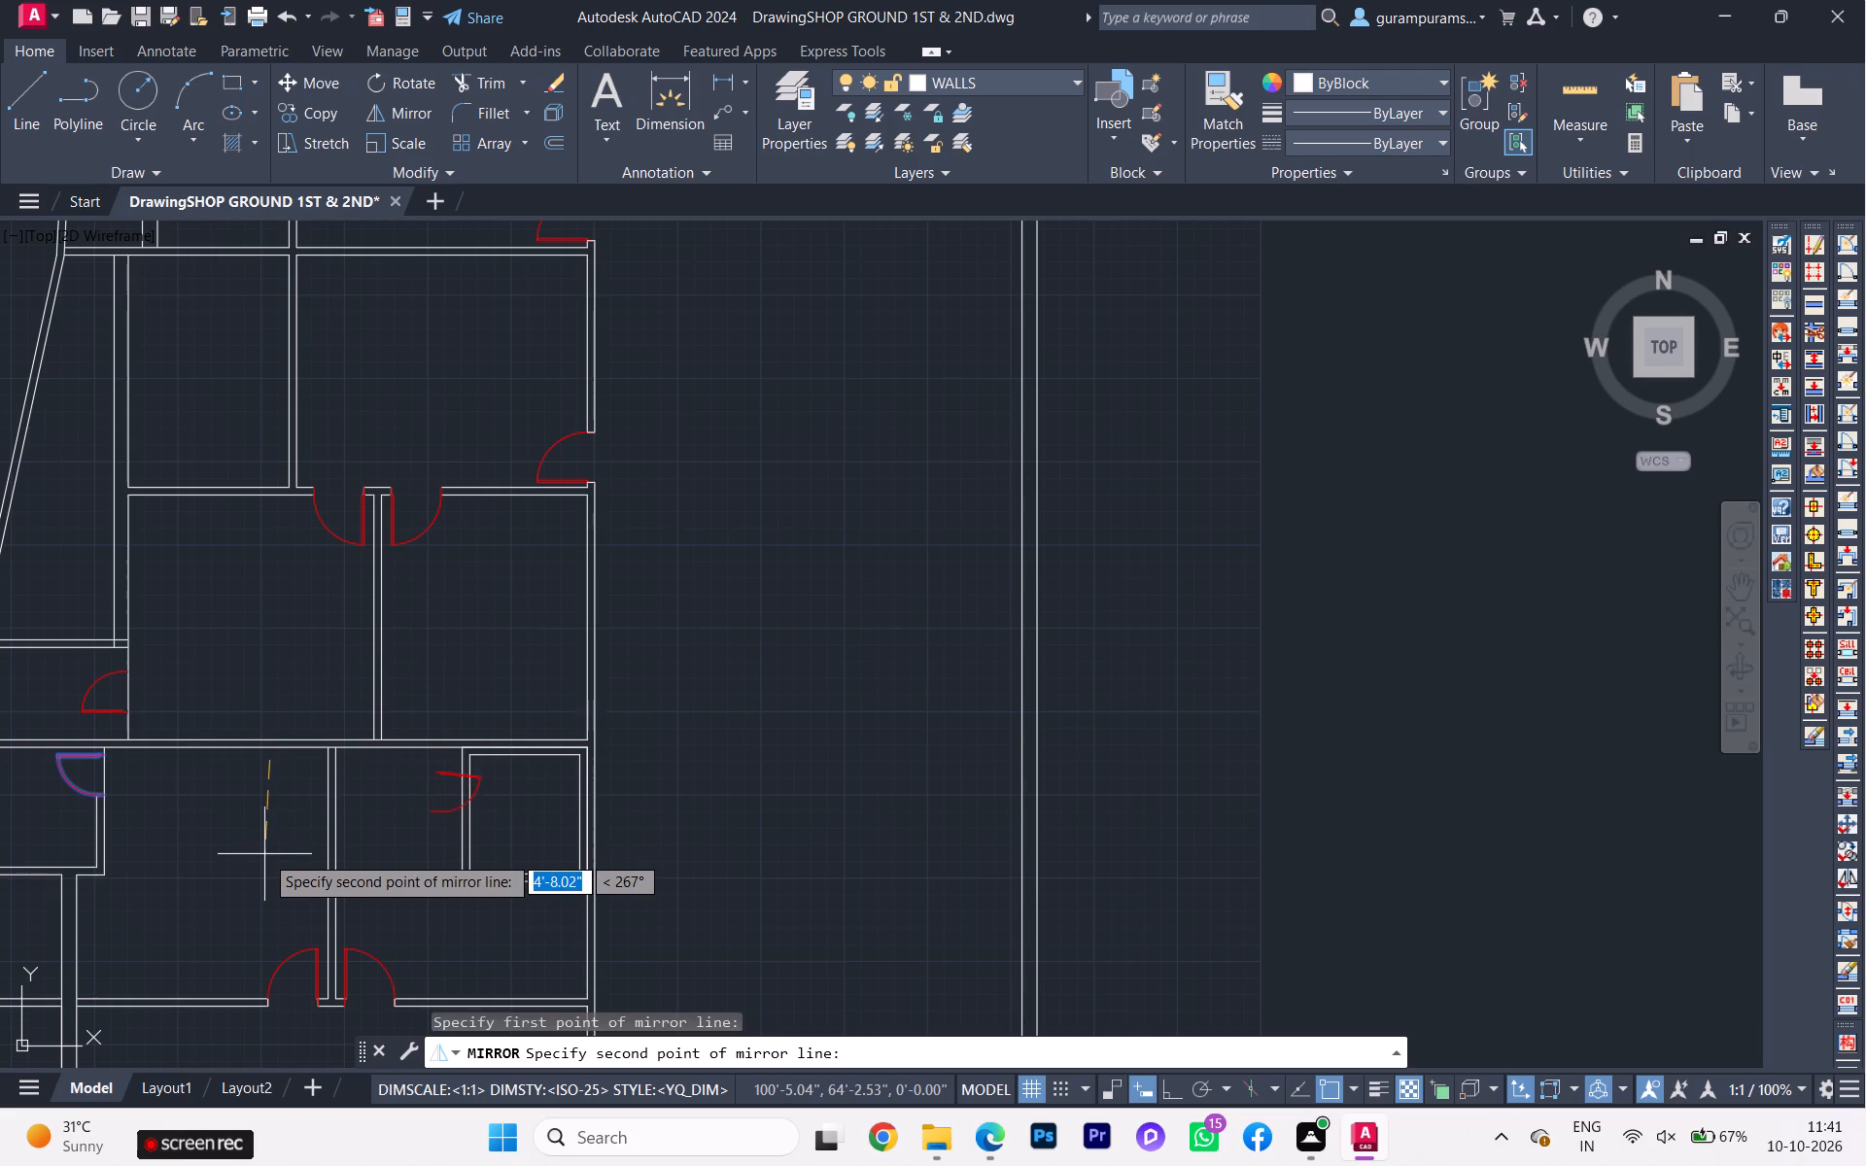
key("F8")
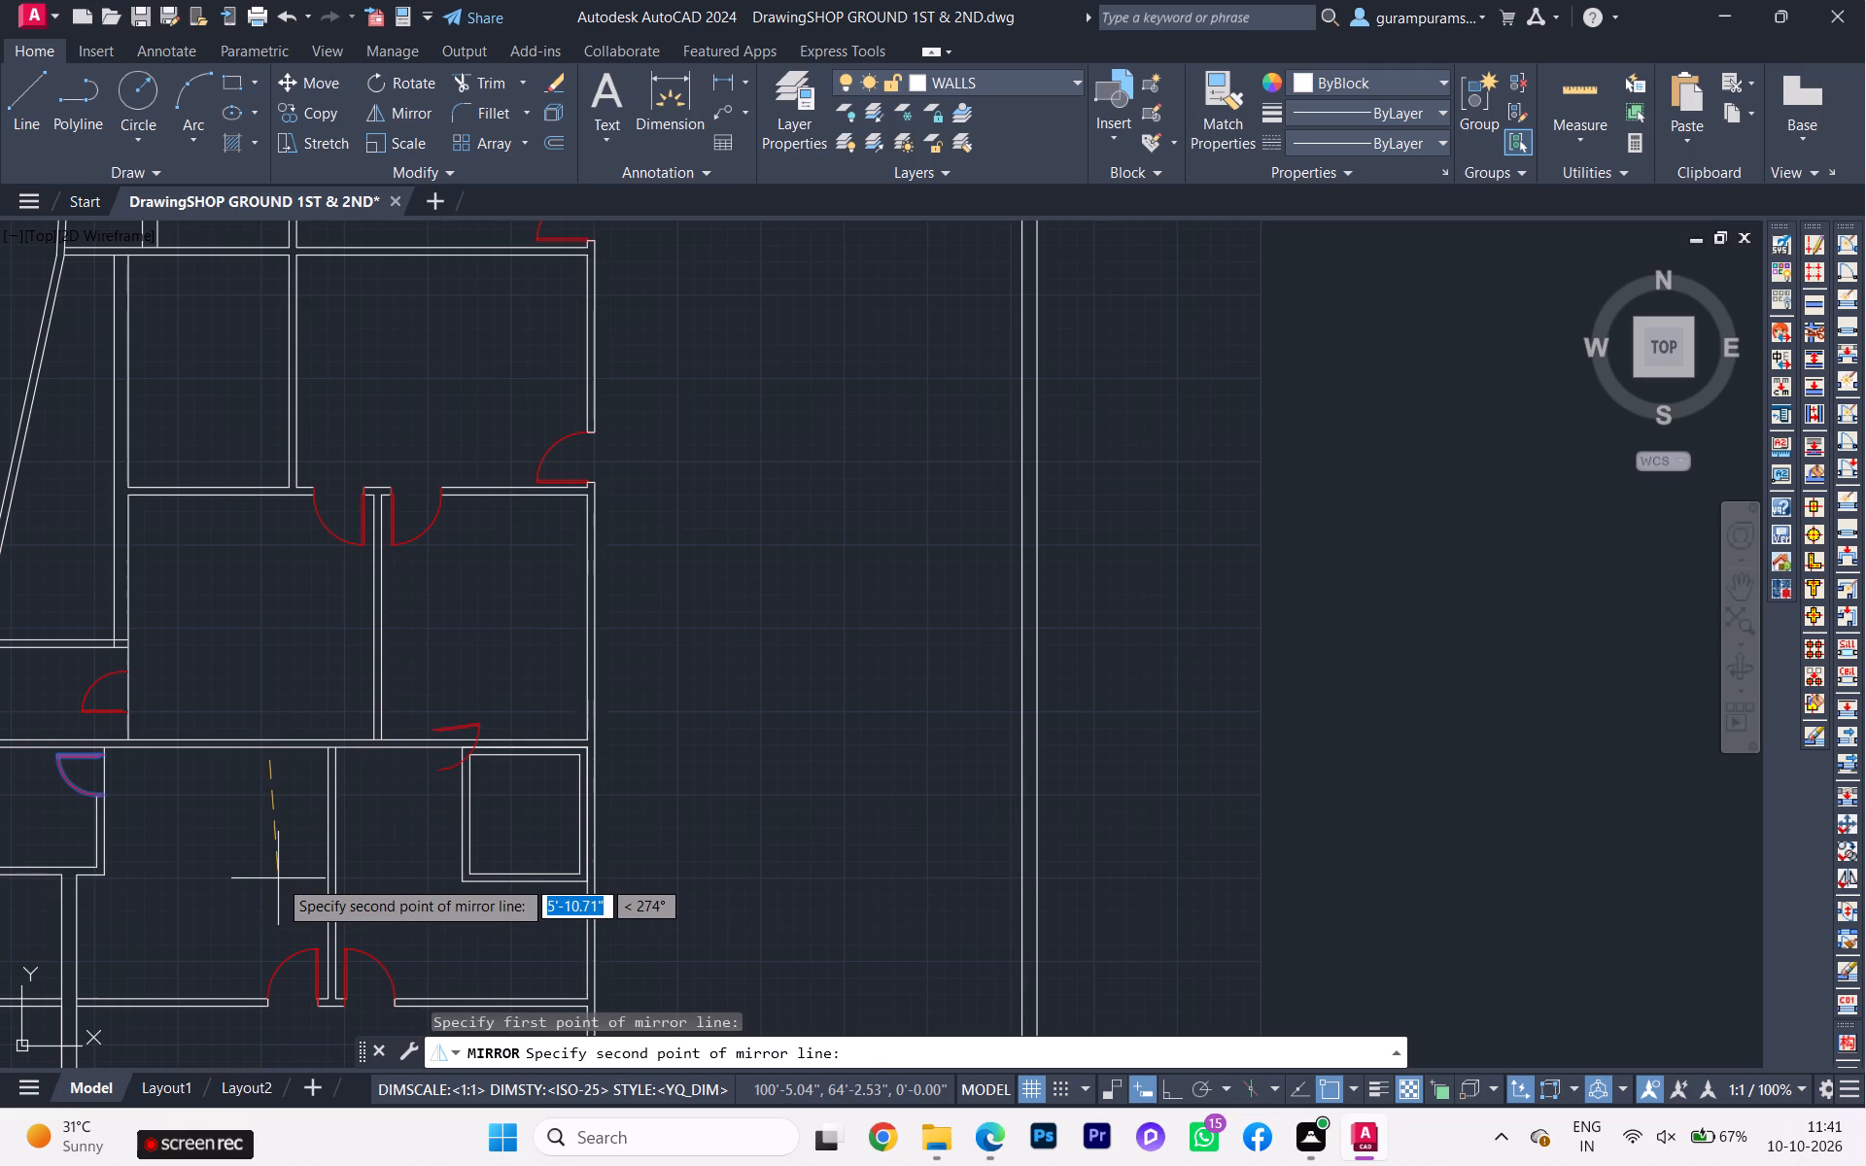
left_click(268, 893)
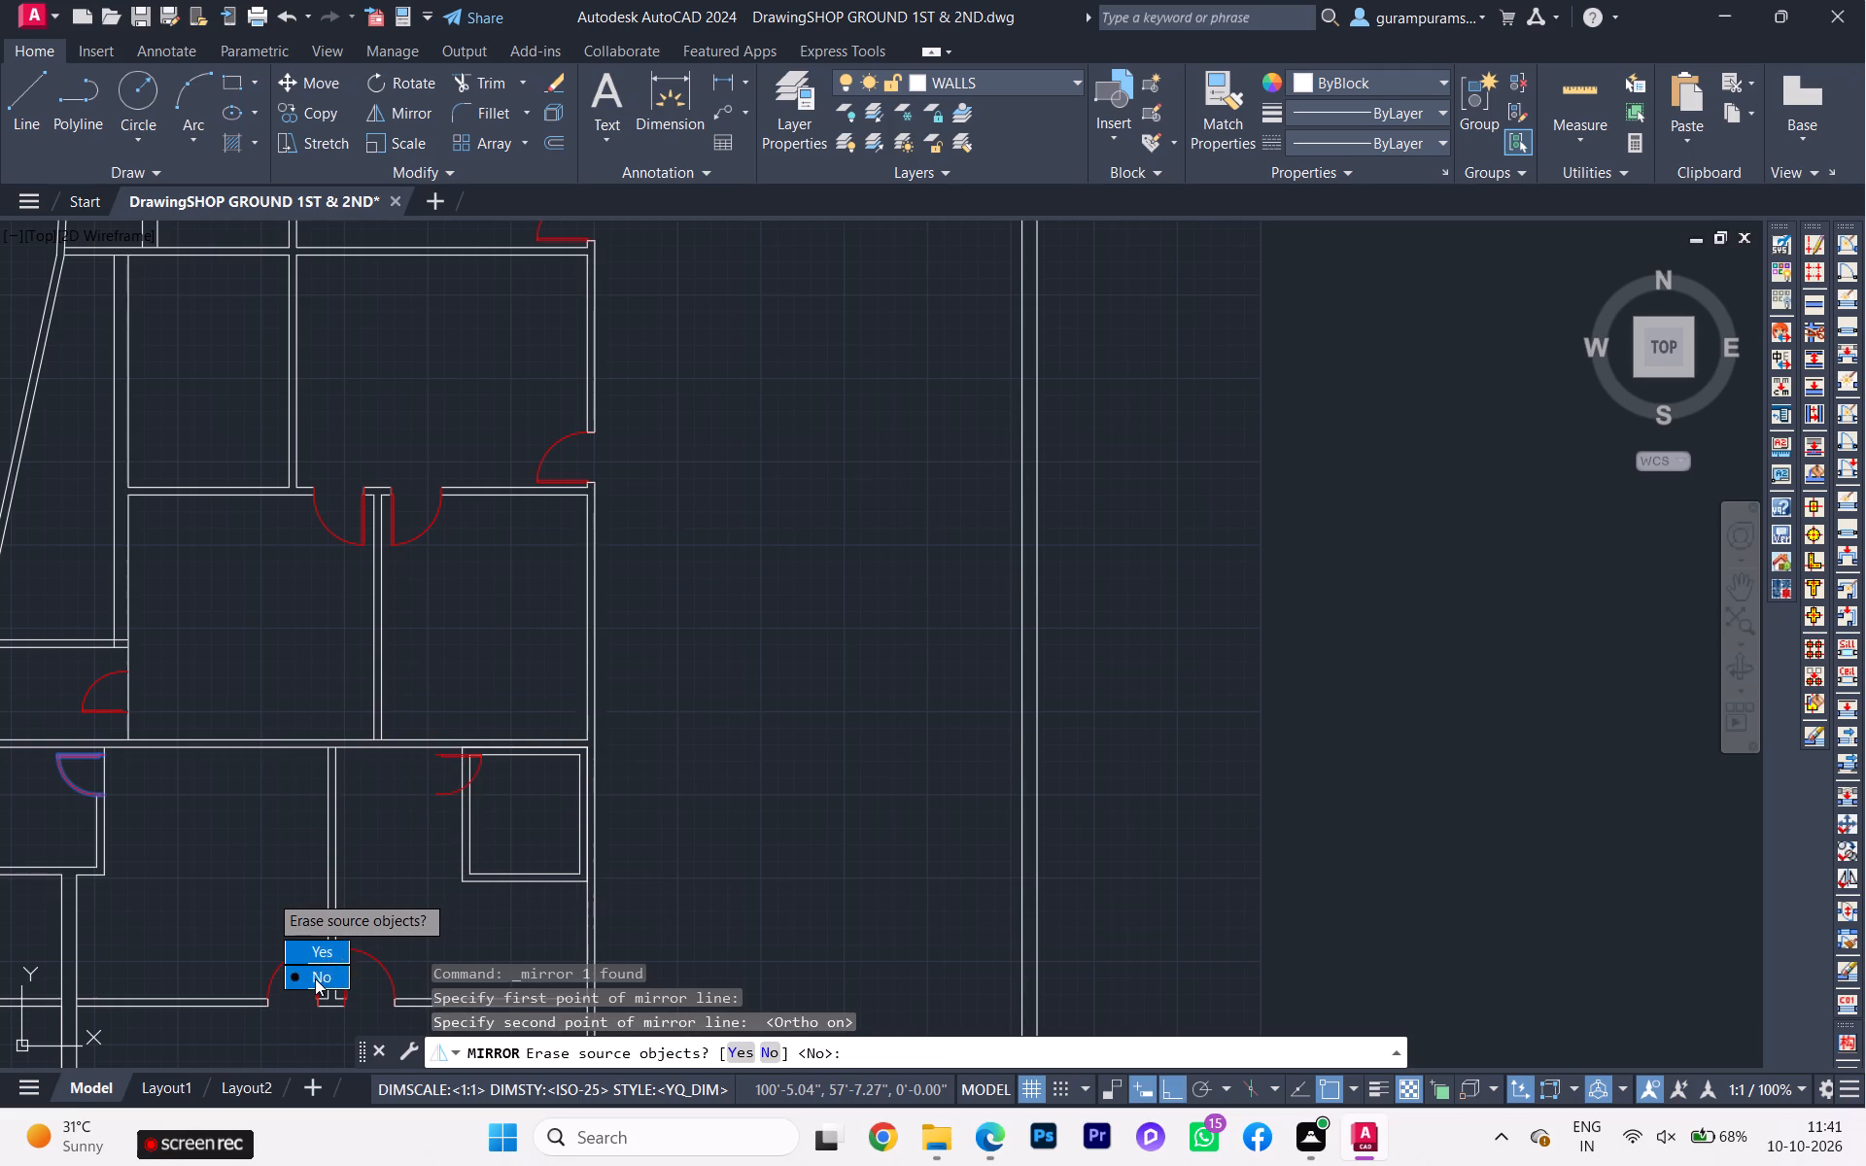
left_click_drag(315, 978, 268, 893)
Move the mirrored door onto the eastern bath's outer west wall line, just below the bath's north-west corner.
scroll(429, 808, "up", 1)
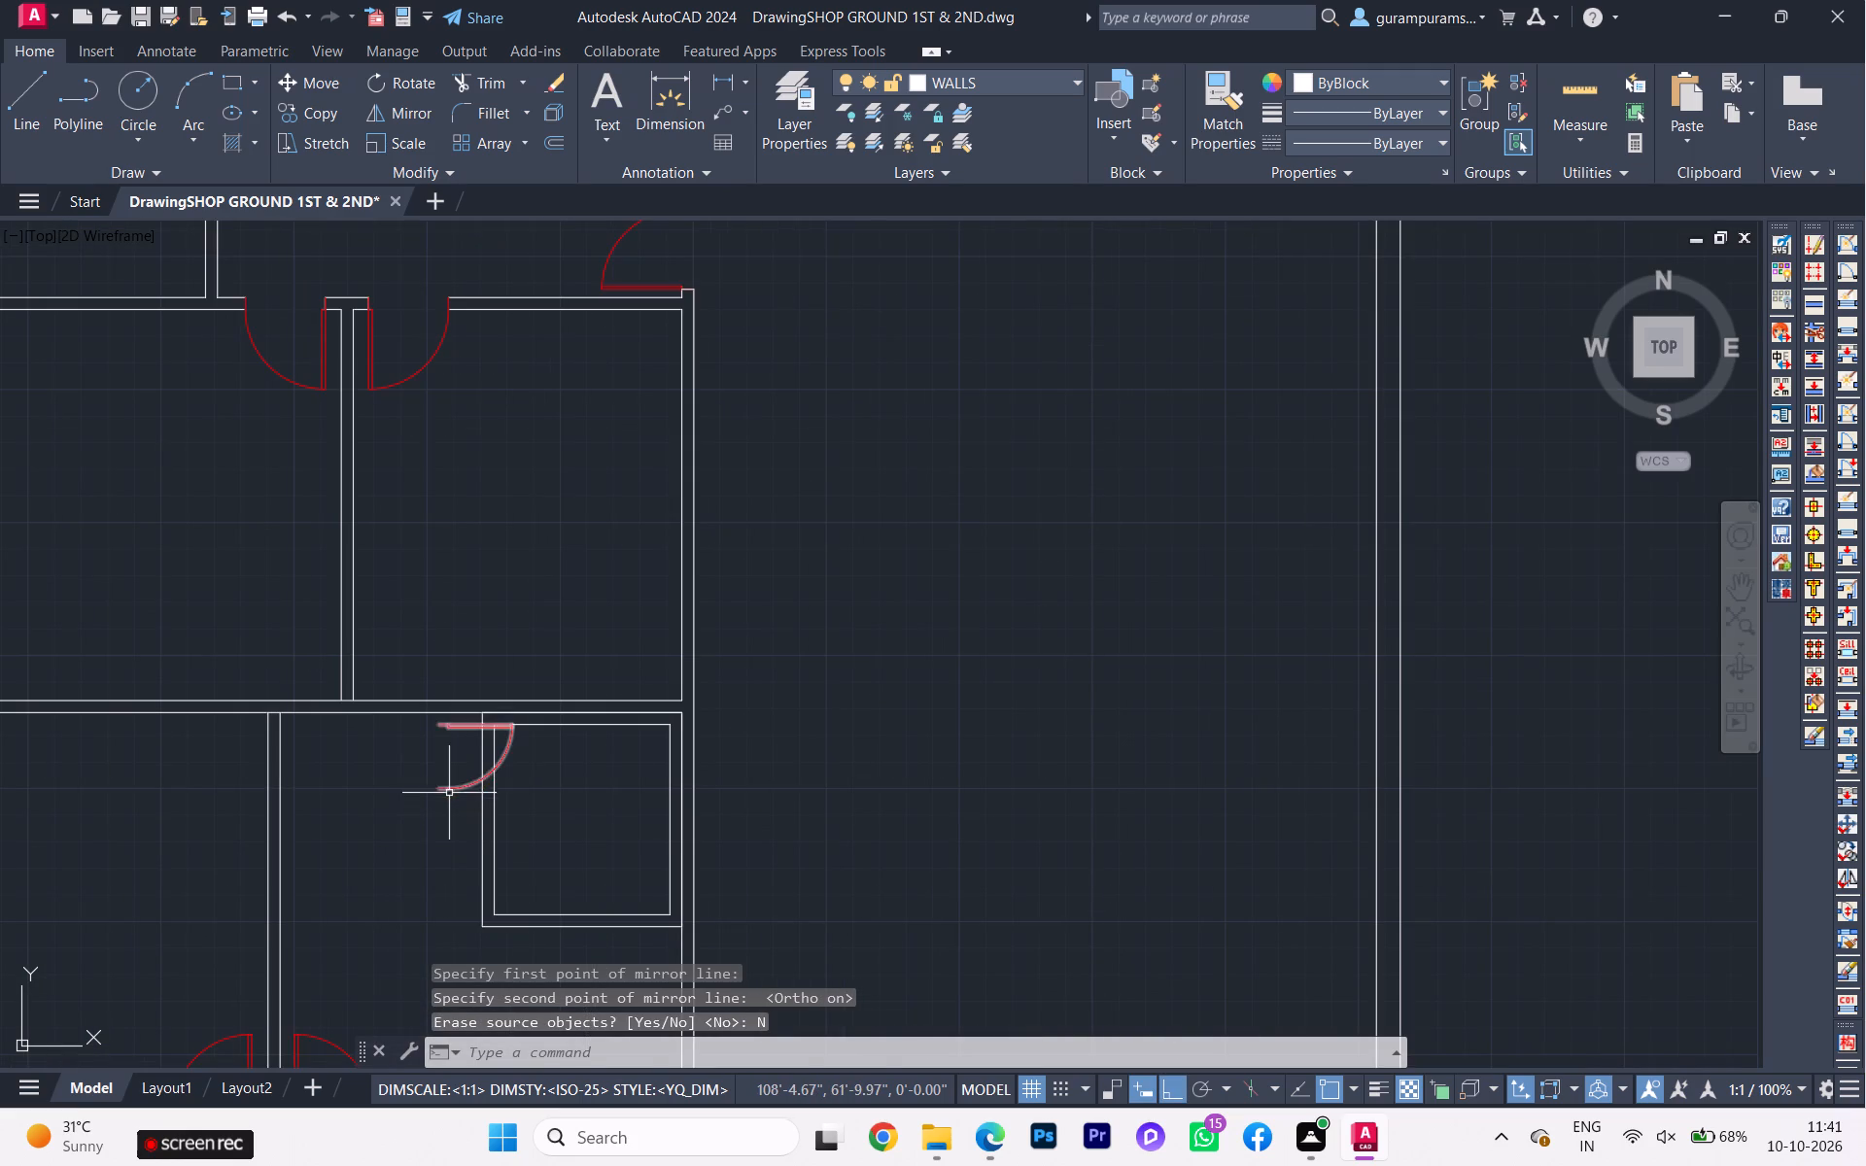
left_click(449, 793)
left_click(410, 784)
scroll(312, 772, "down", 2)
scroll(91, 693, "down", 1)
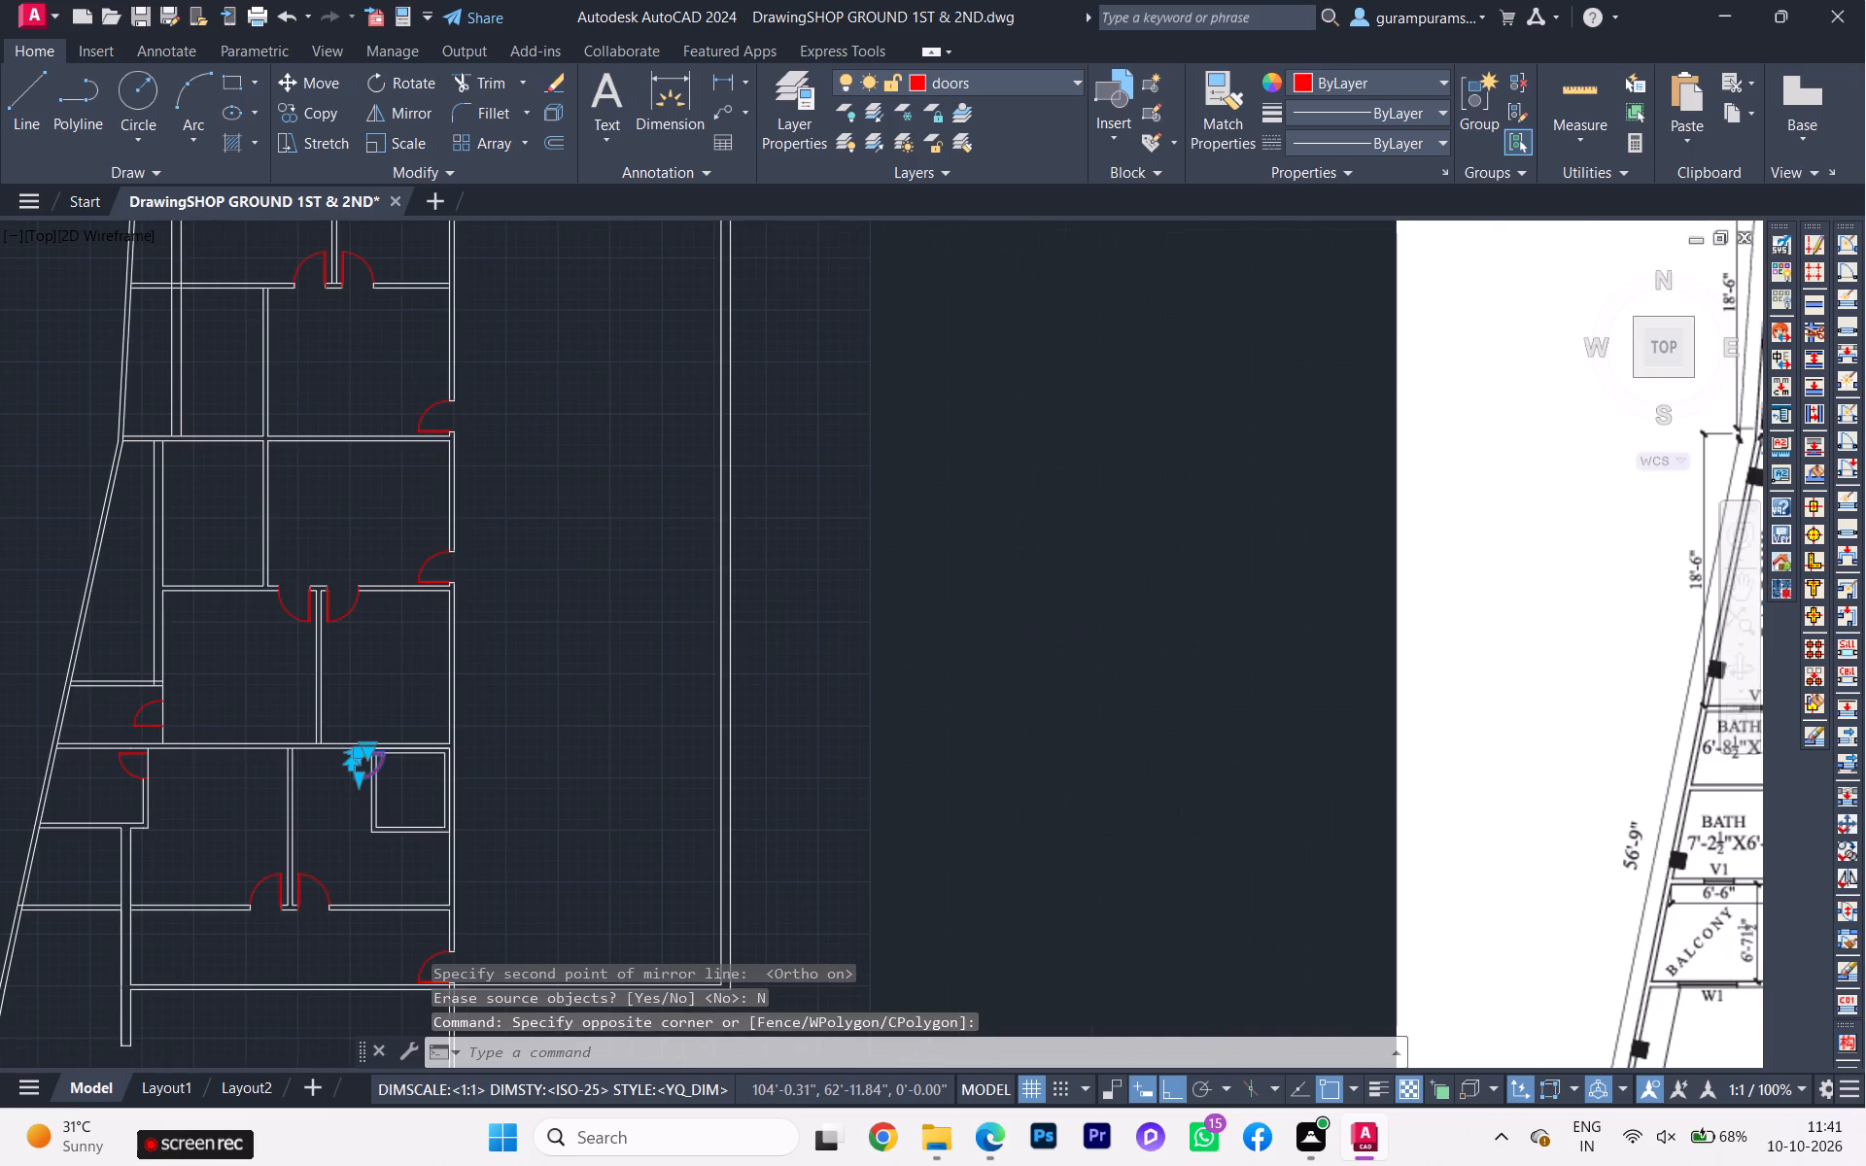
scroll(266, 736, "up", 5)
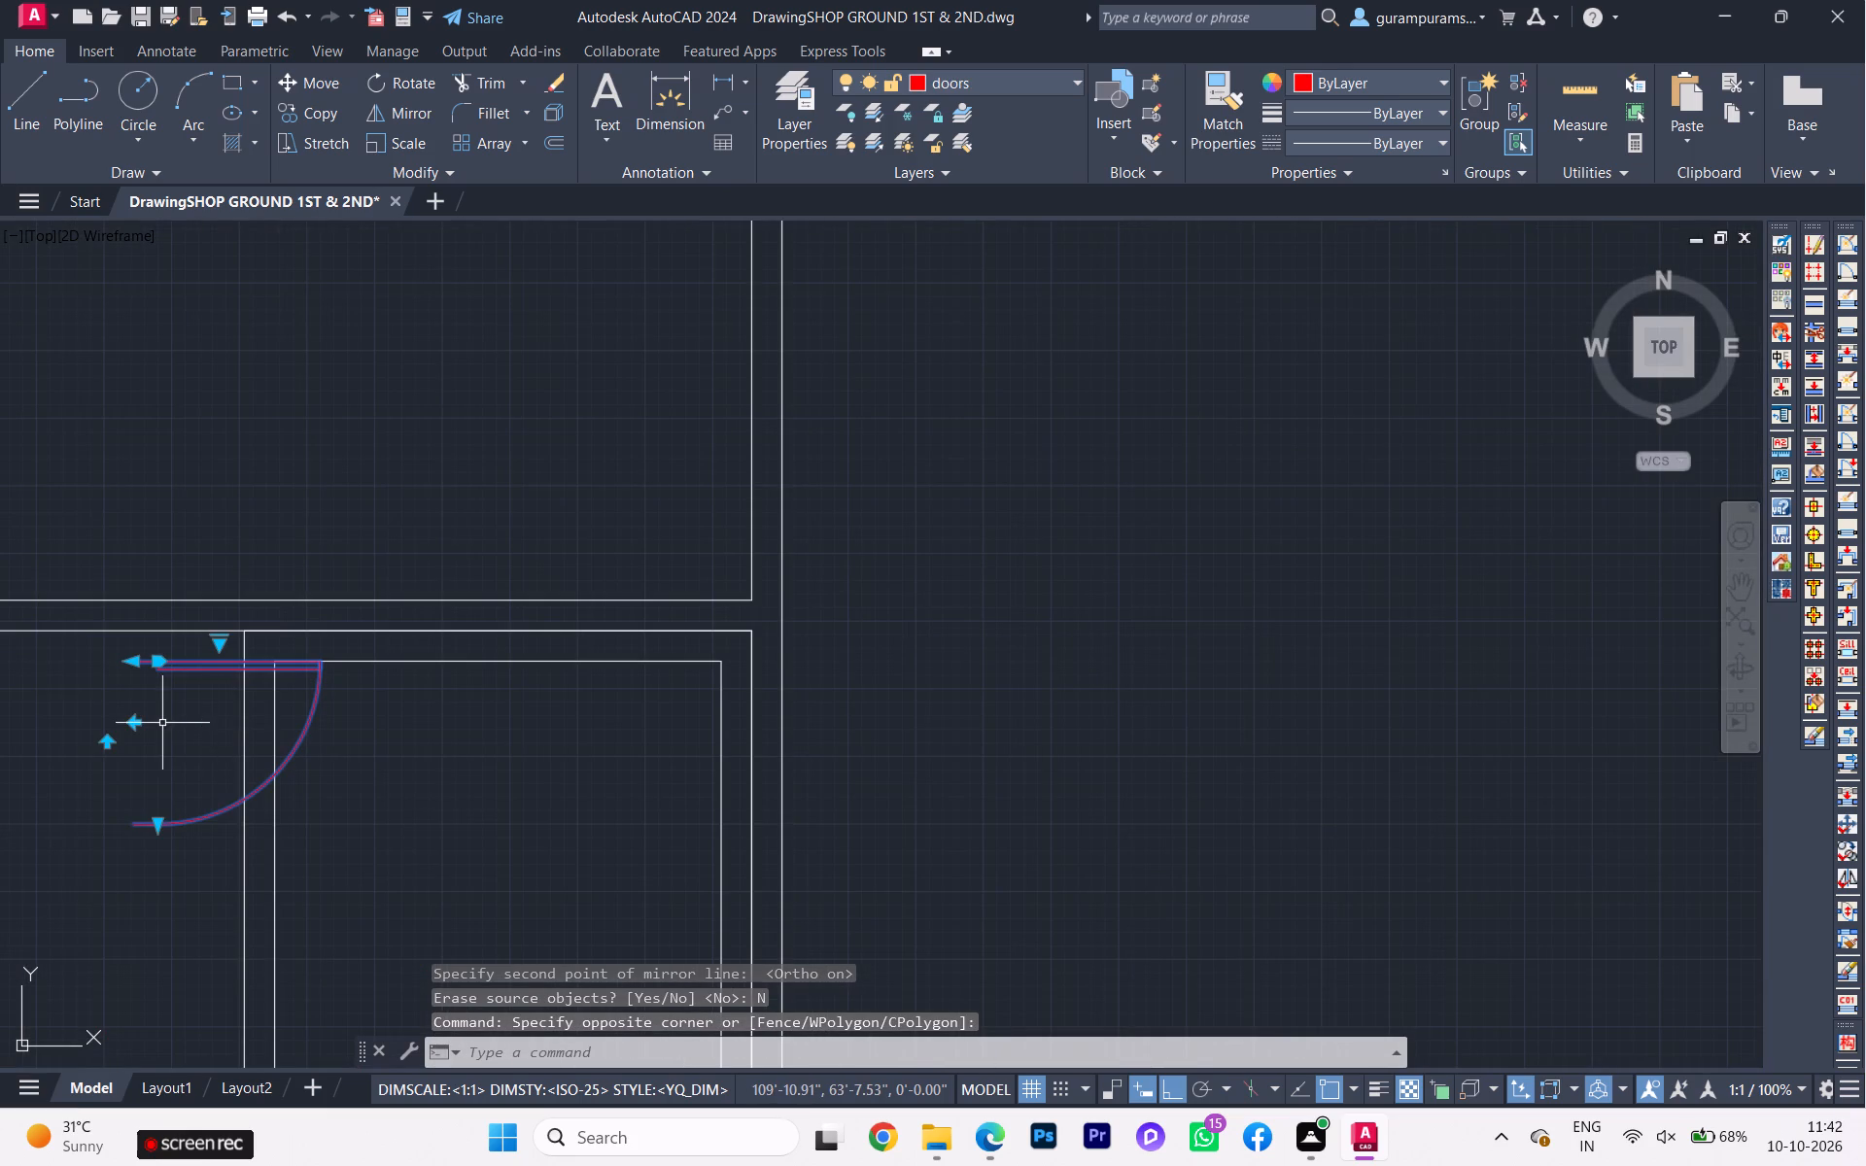
key("m")
key("Return")
scroll(163, 683, "up", 2)
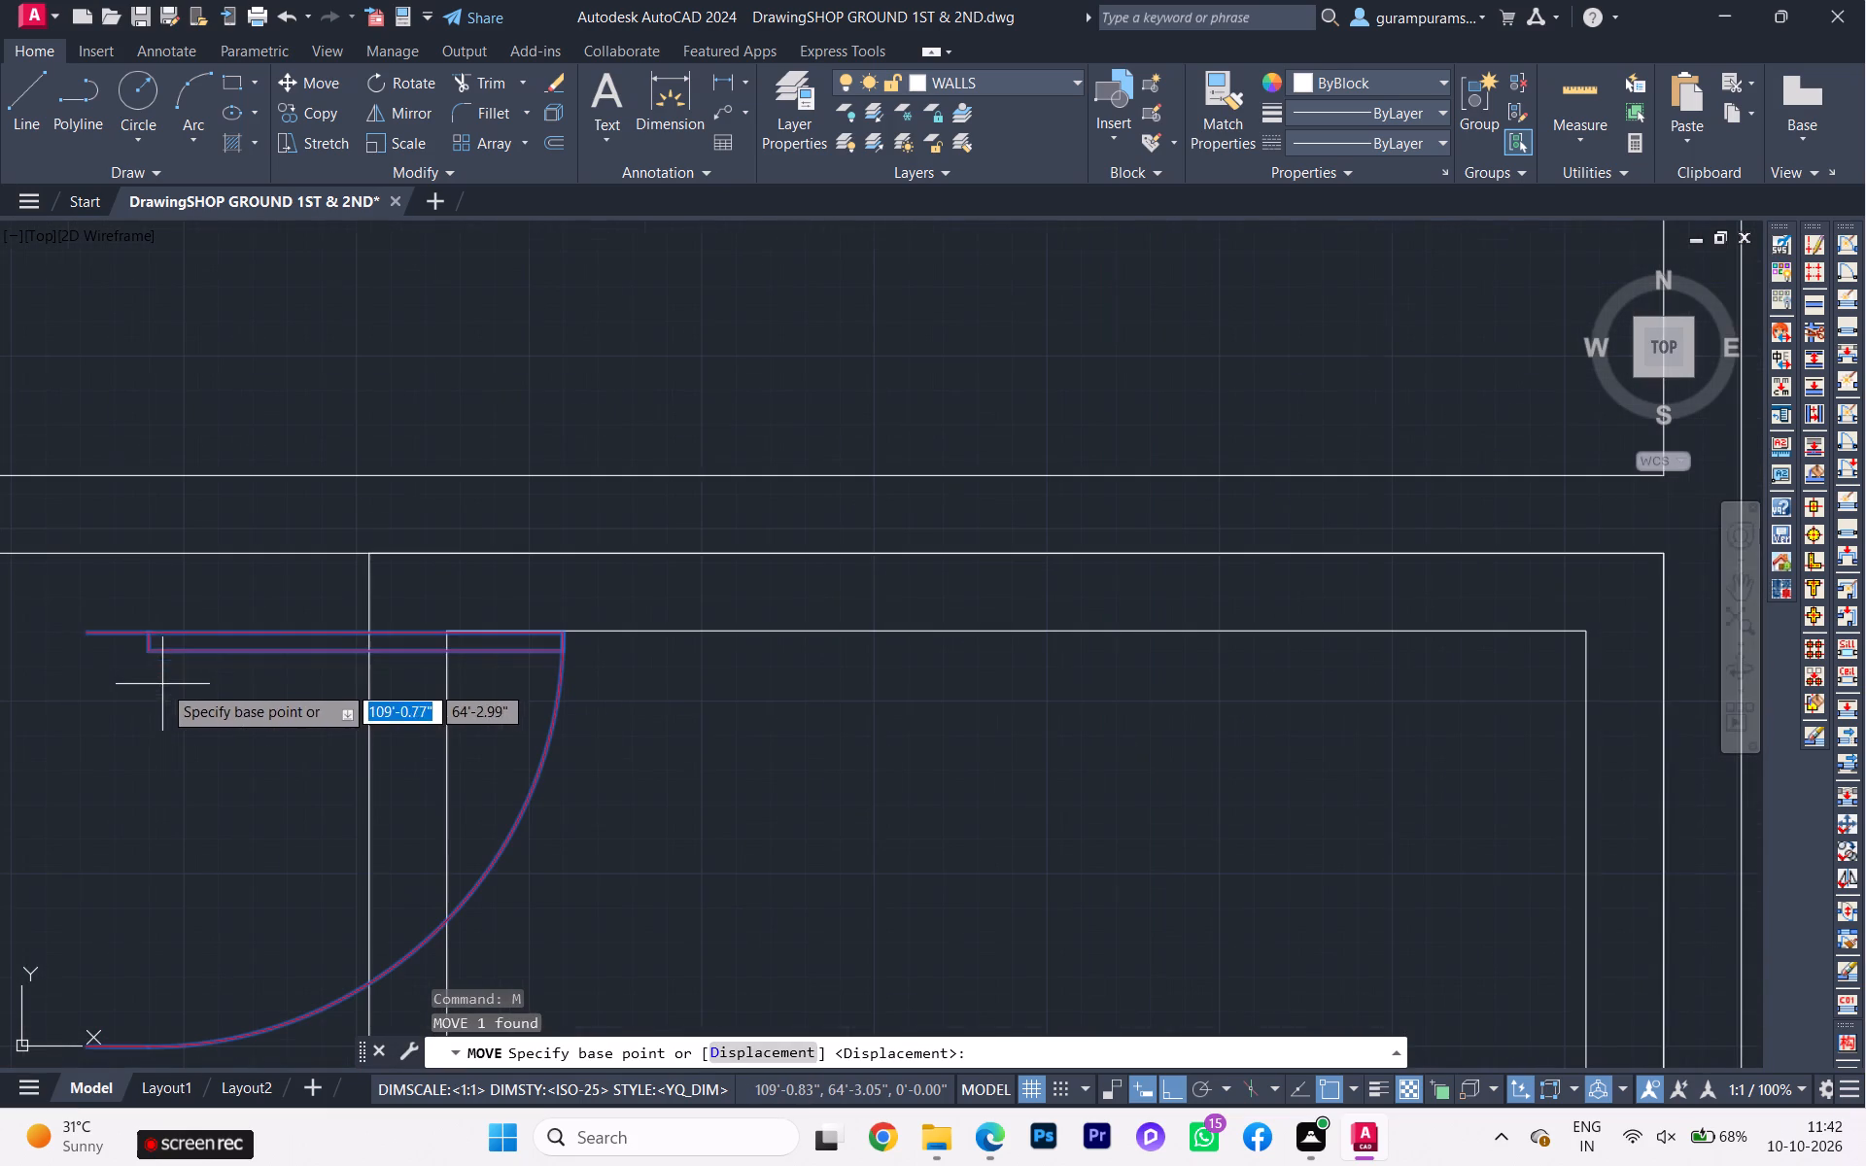
left_click(84, 638)
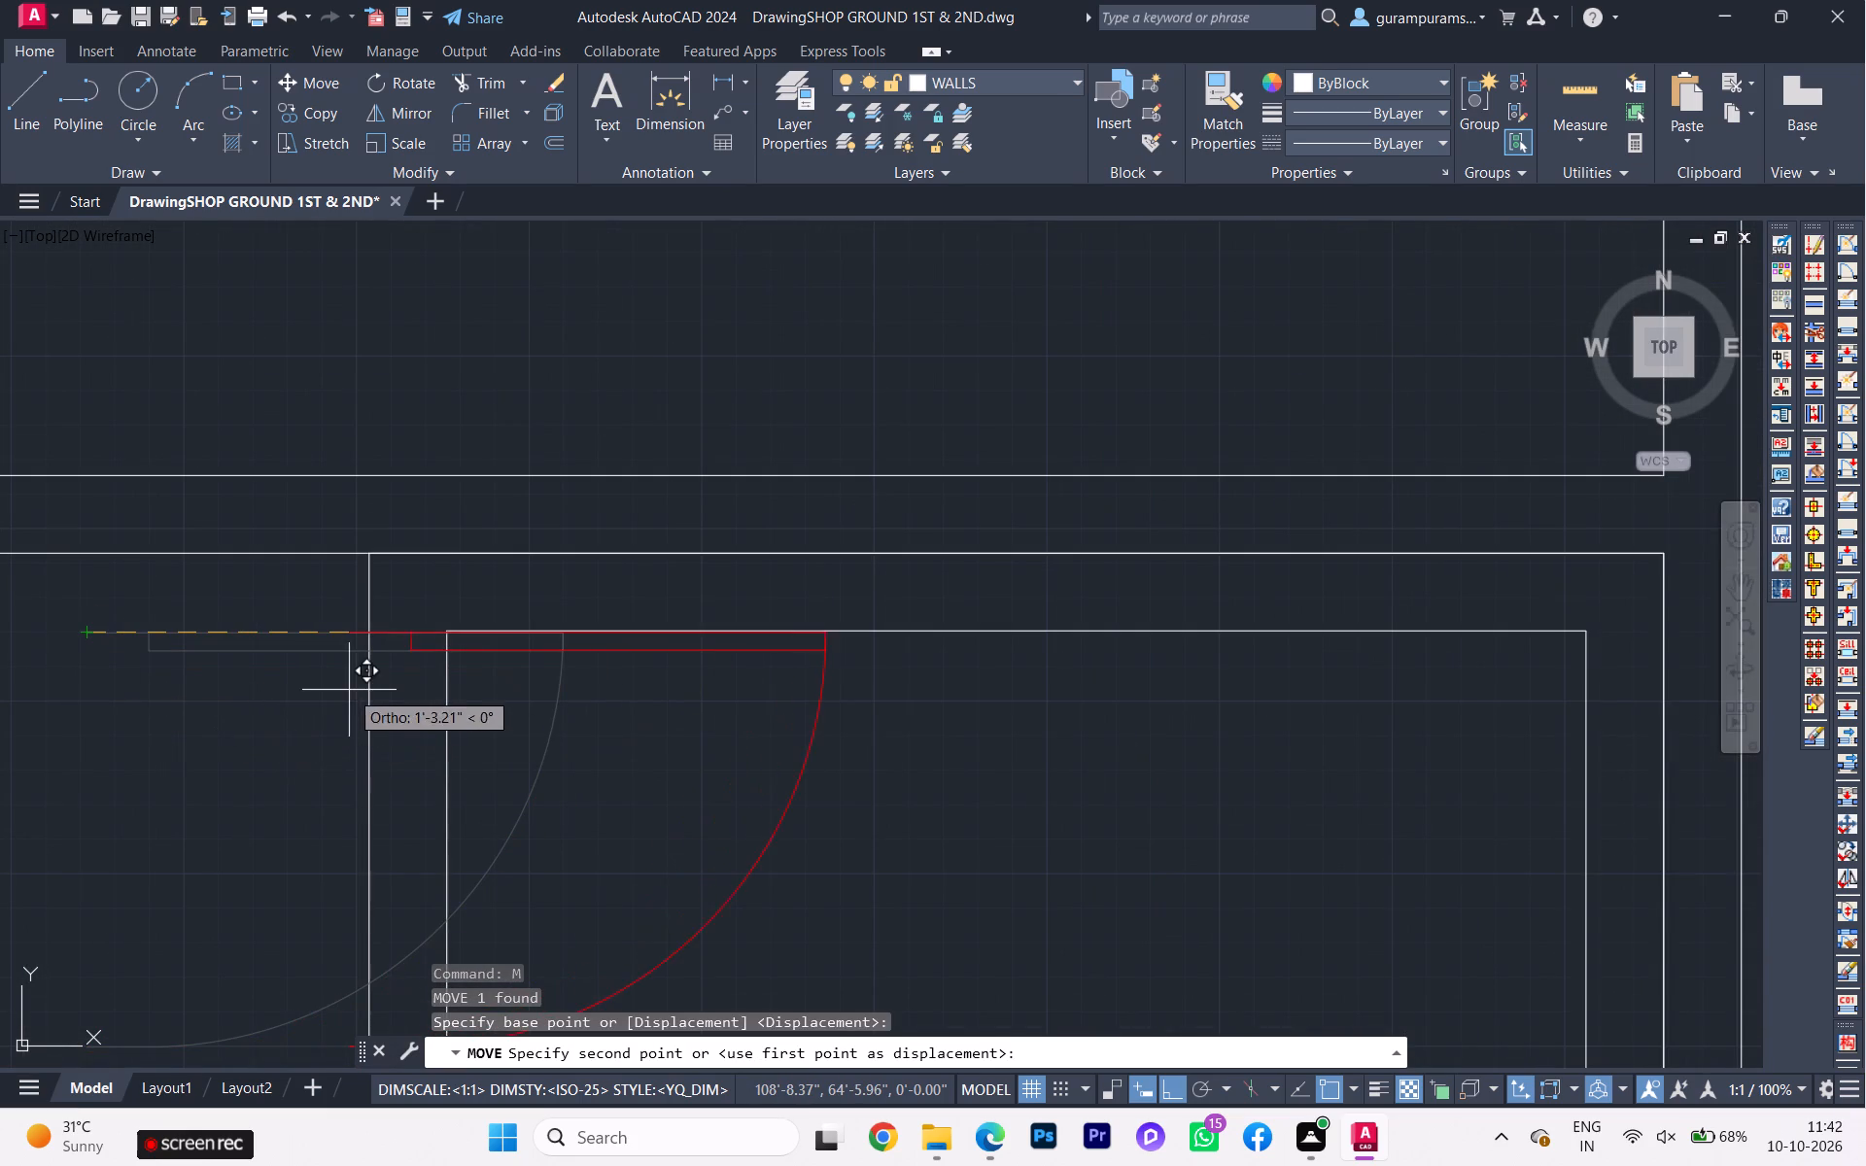
key("F8")
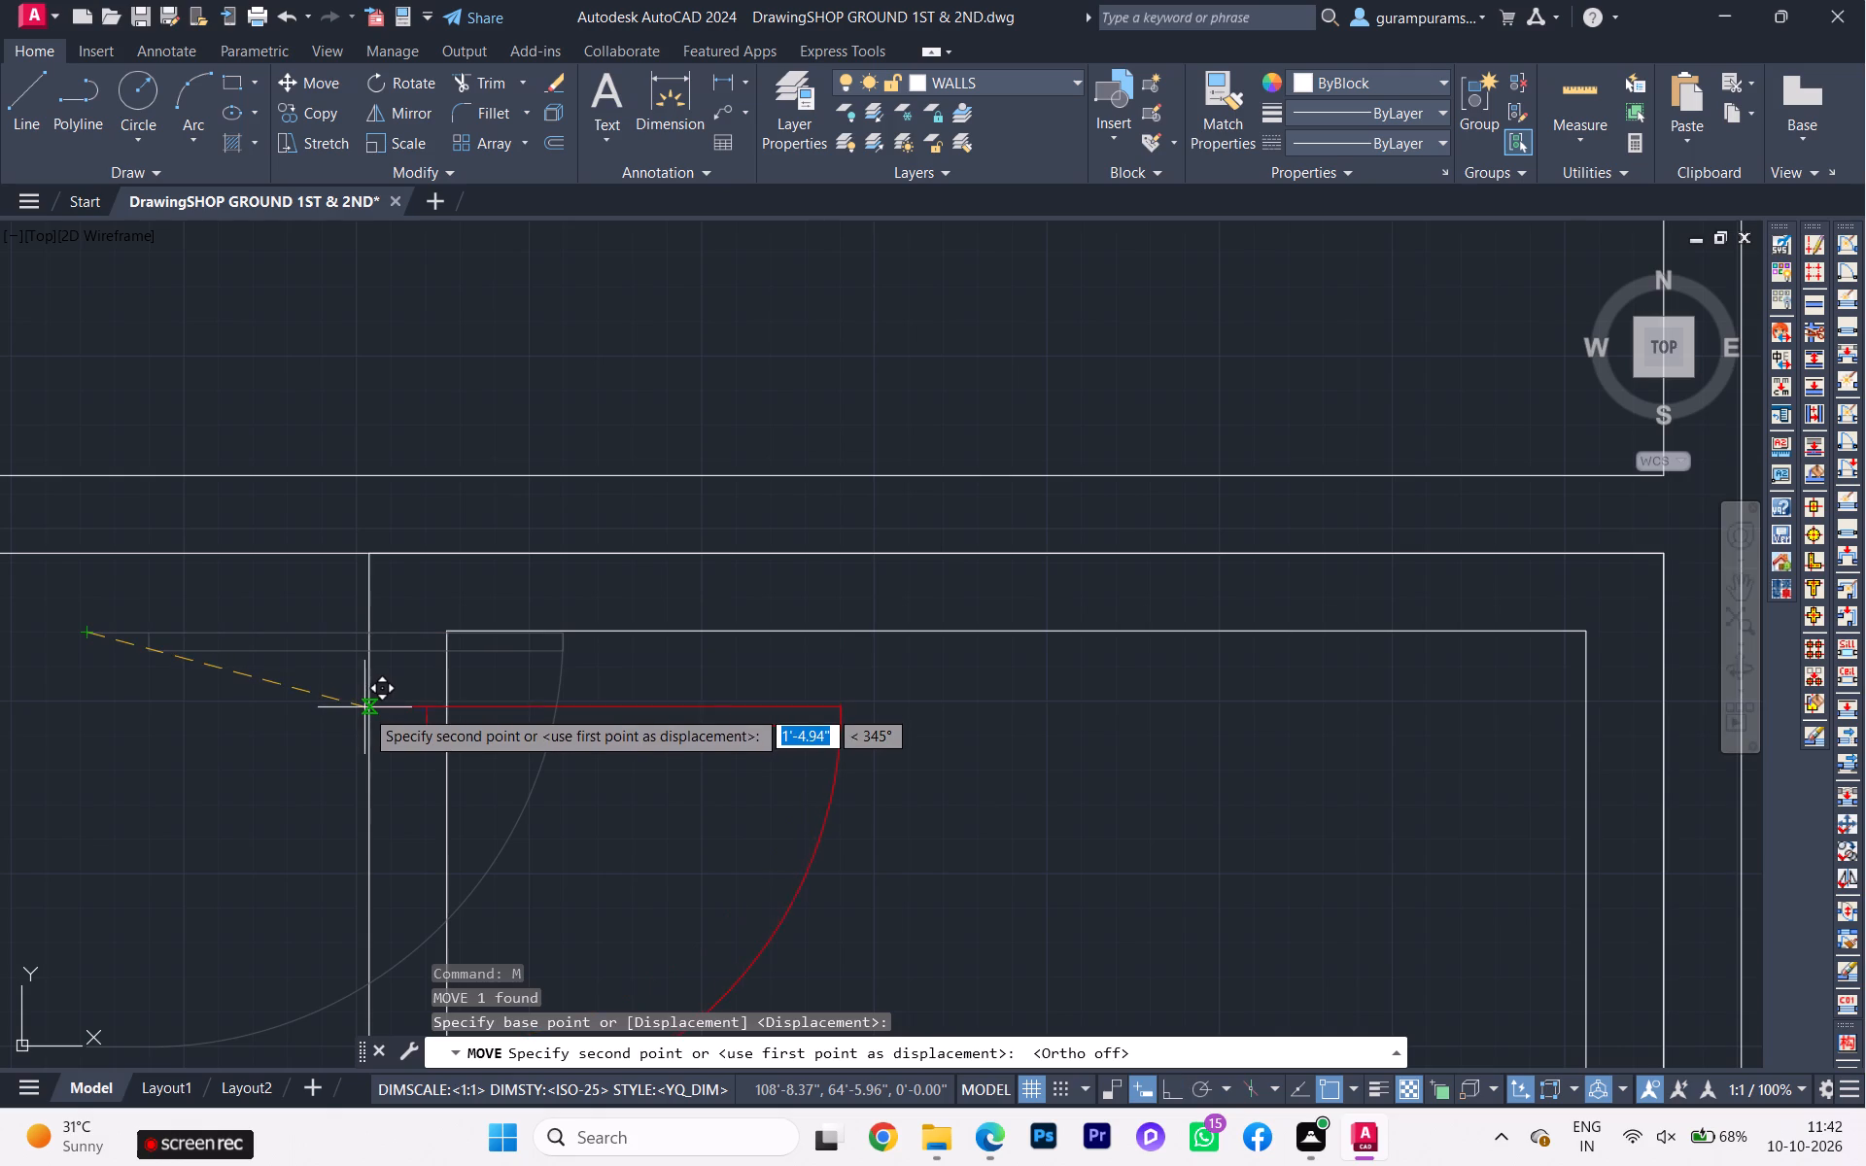
left_click(368, 706)
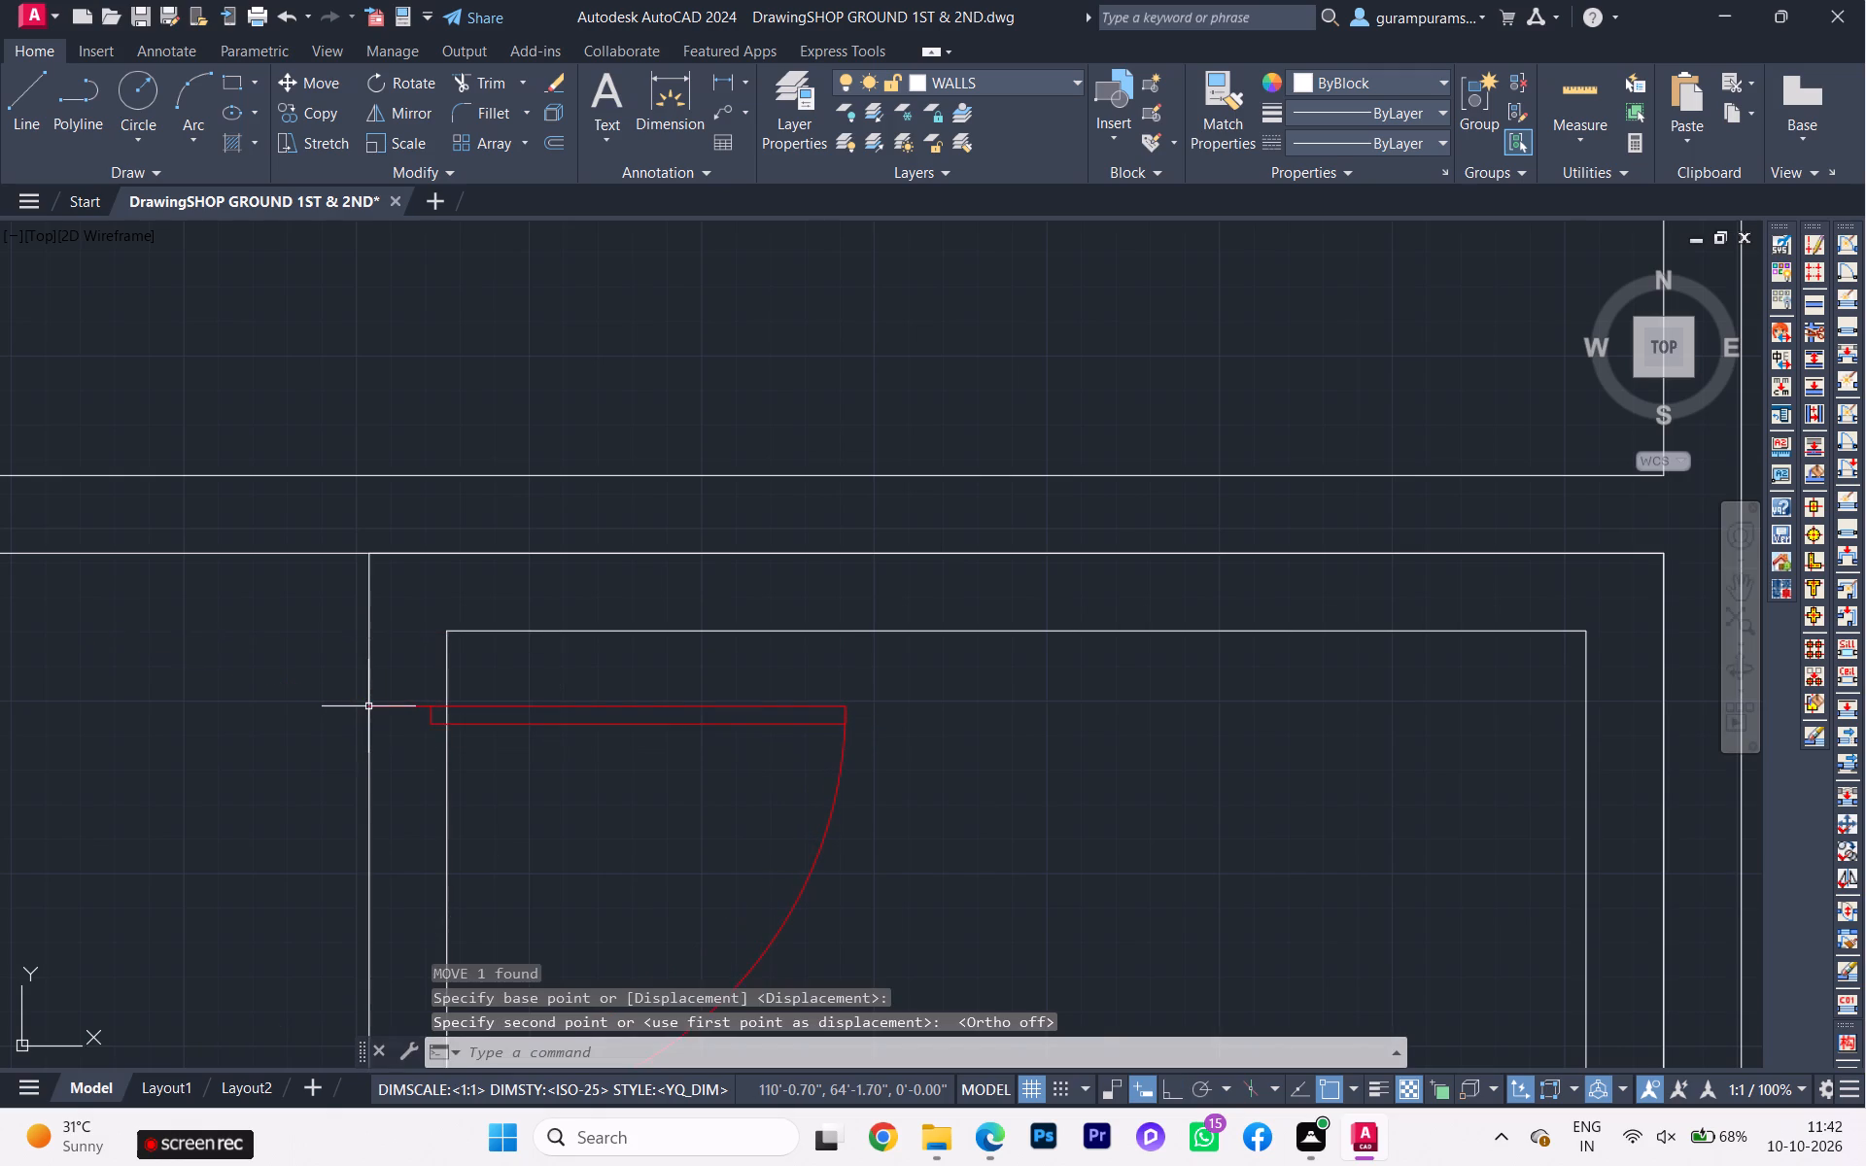
Draw a short jamb line across the eastern bath's west wall at the north end of its door.
scroll(294, 629, "down", 5)
scroll(184, 643, "up", 2)
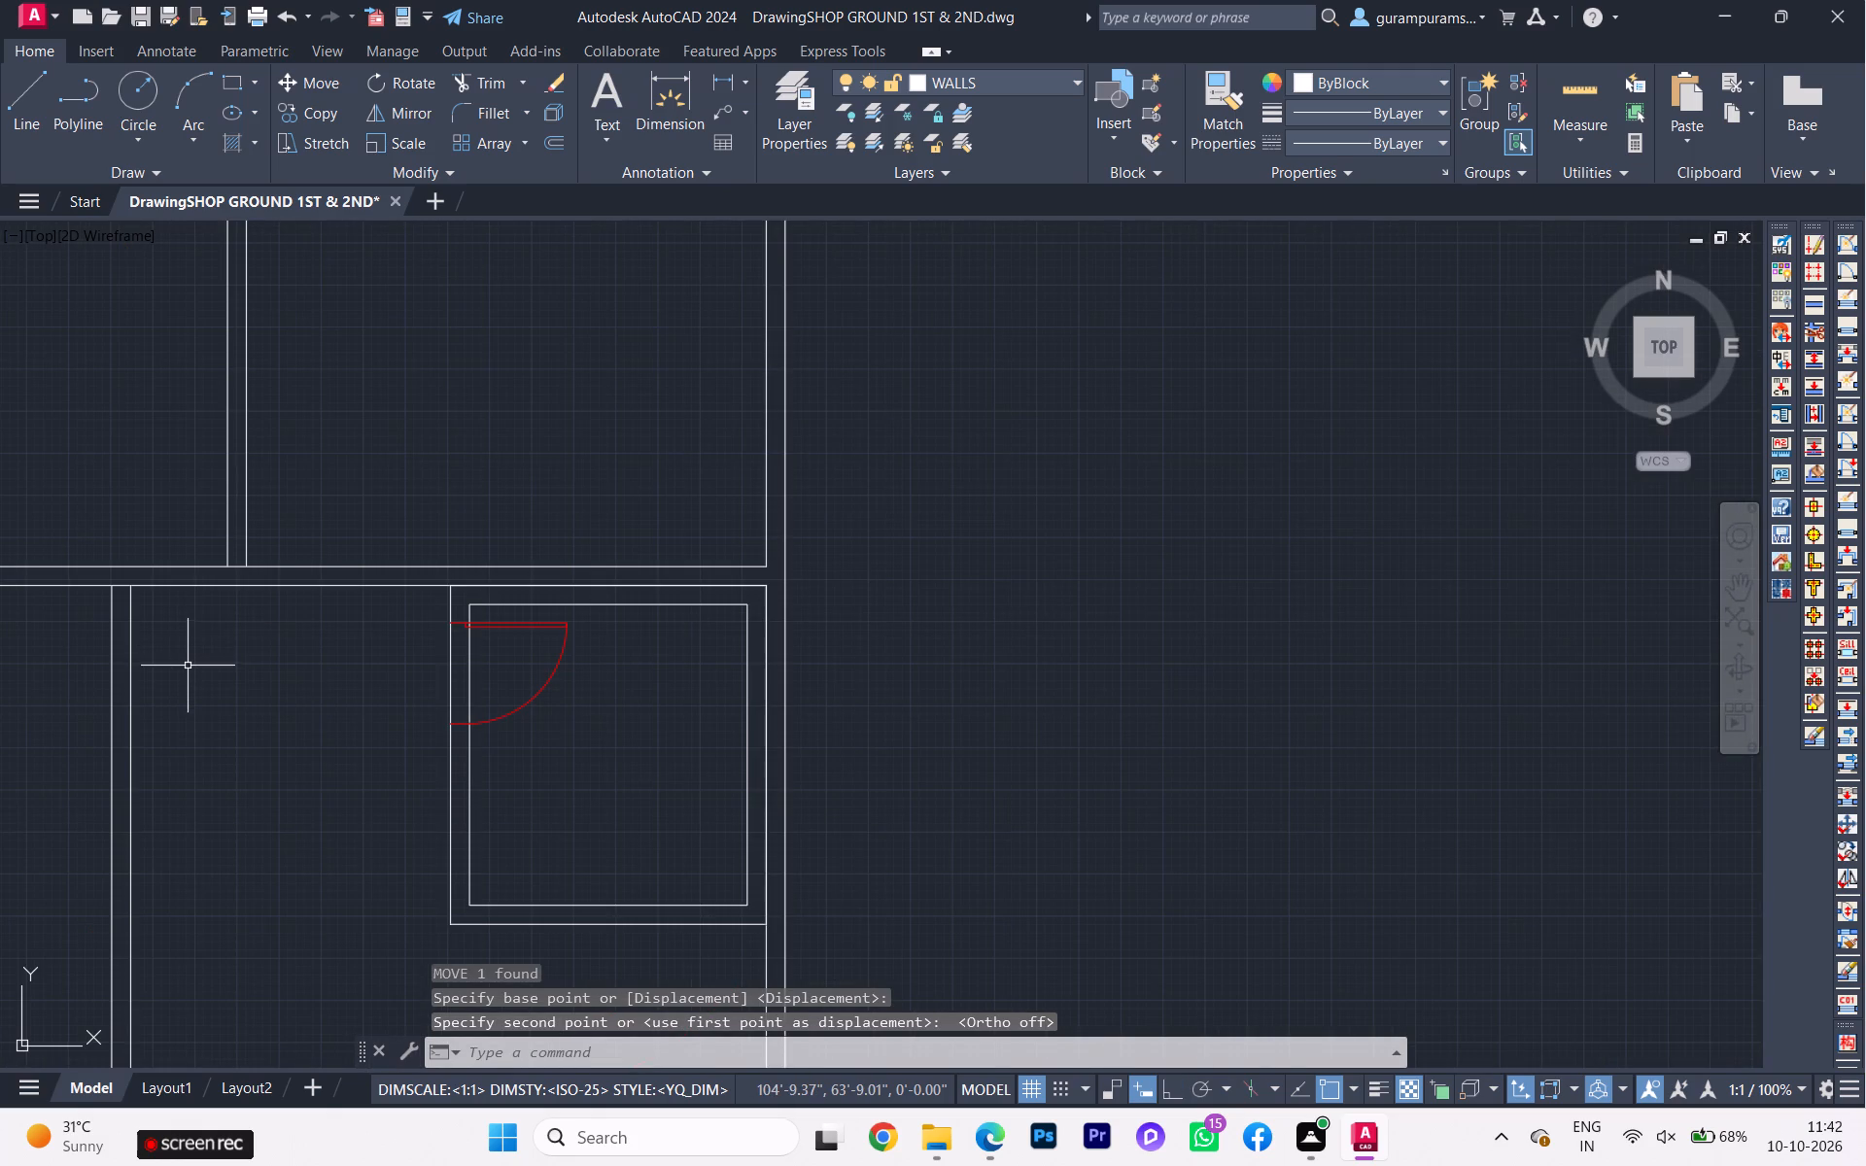
key("l")
key("Return")
scroll(338, 643, "up", 3)
scroll(736, 592, "up", 2)
scroll(736, 590, "down", 1)
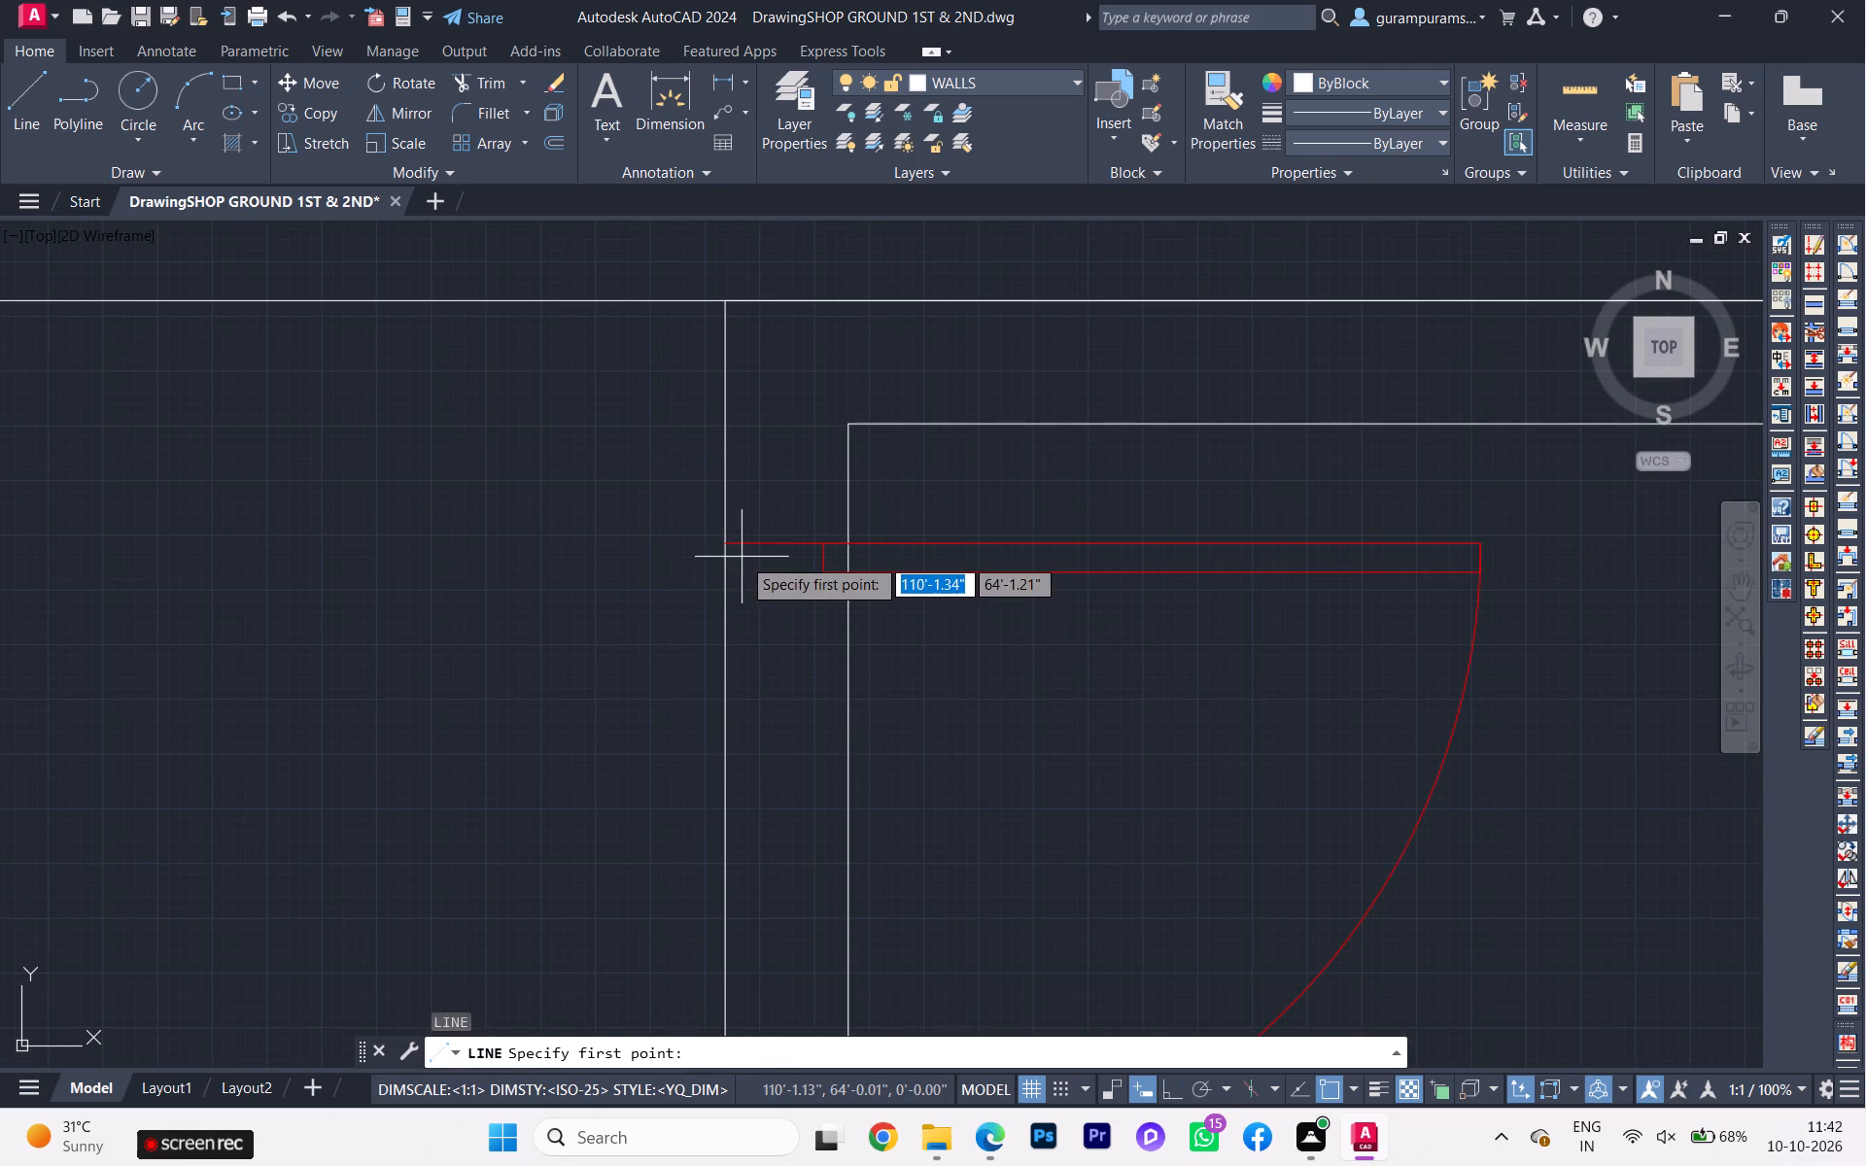
left_click(726, 544)
left_click(859, 545)
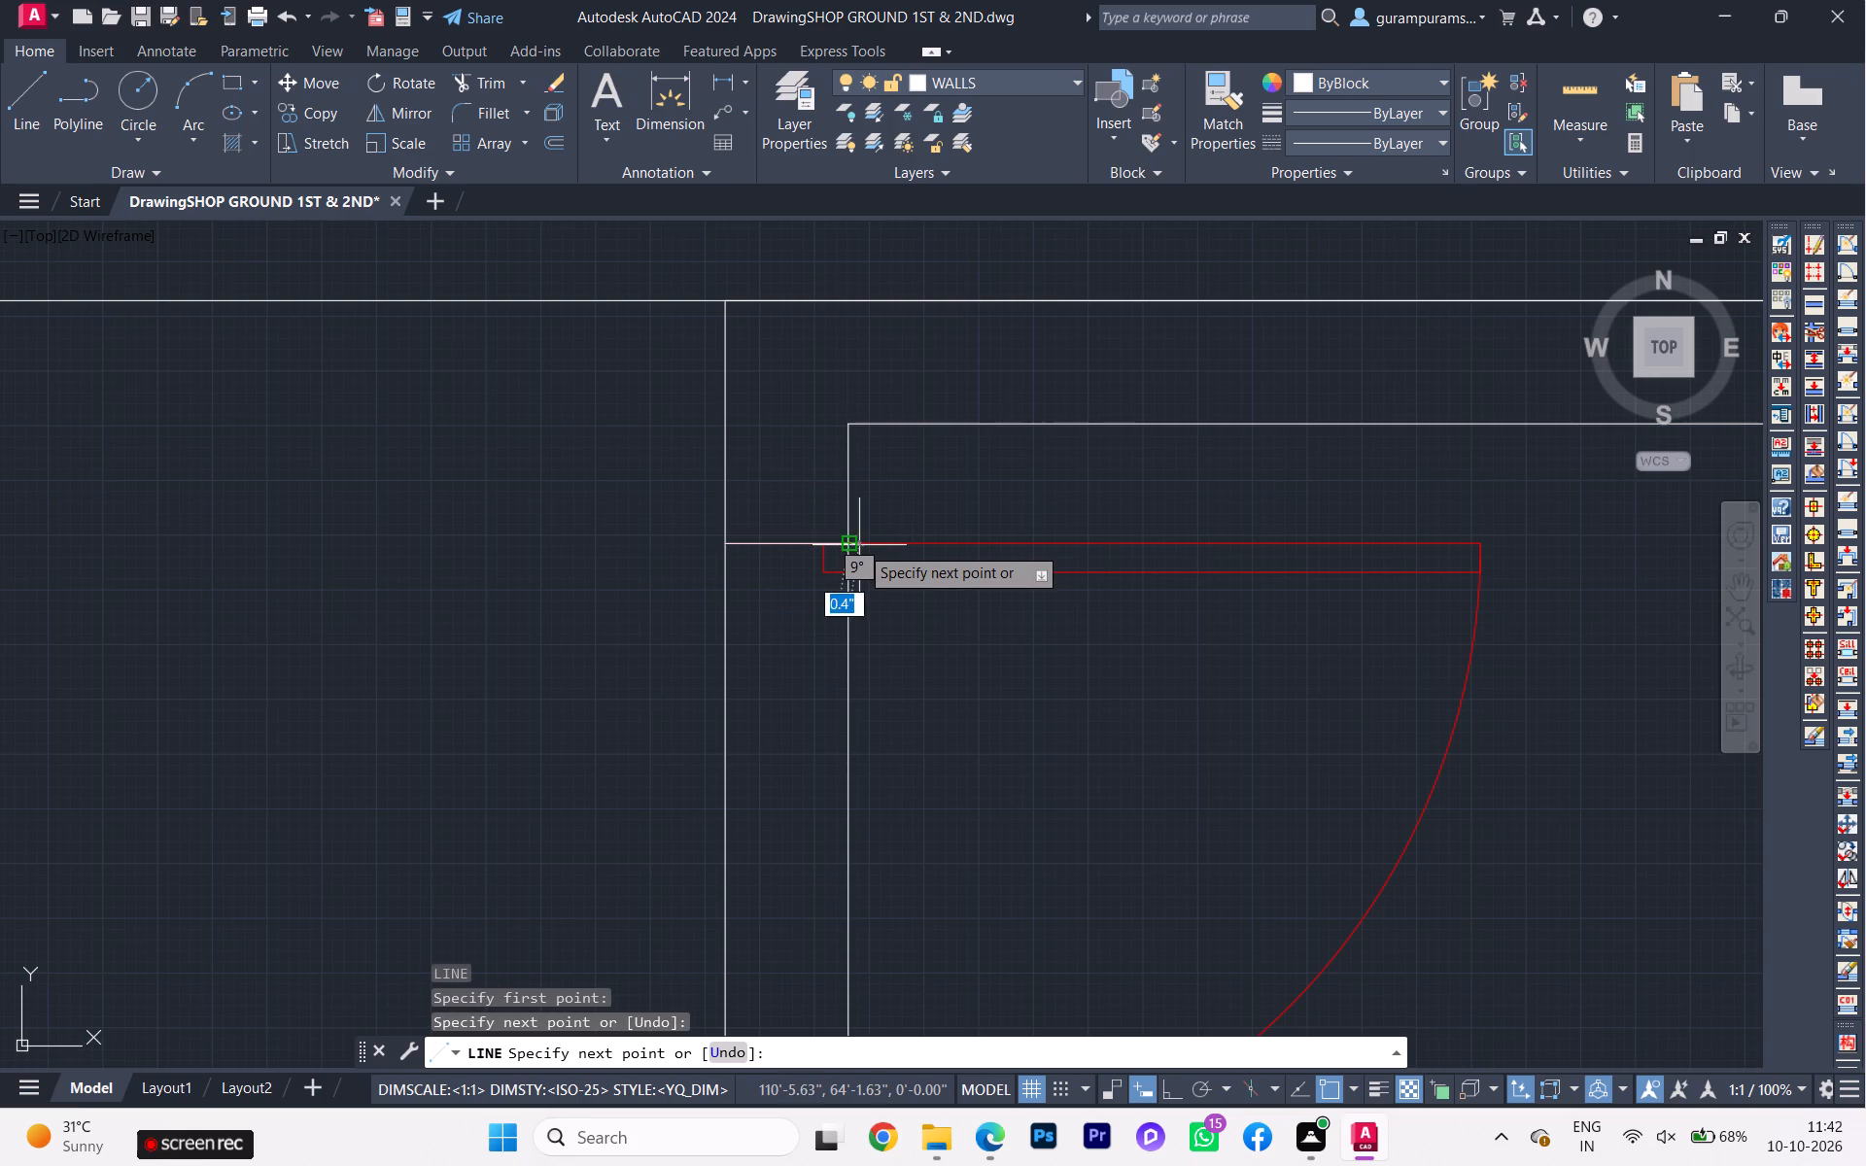
key("Return")
Draw a 4.5" jamb line across the eastern bath's west wall at the south end of its door.
key("space")
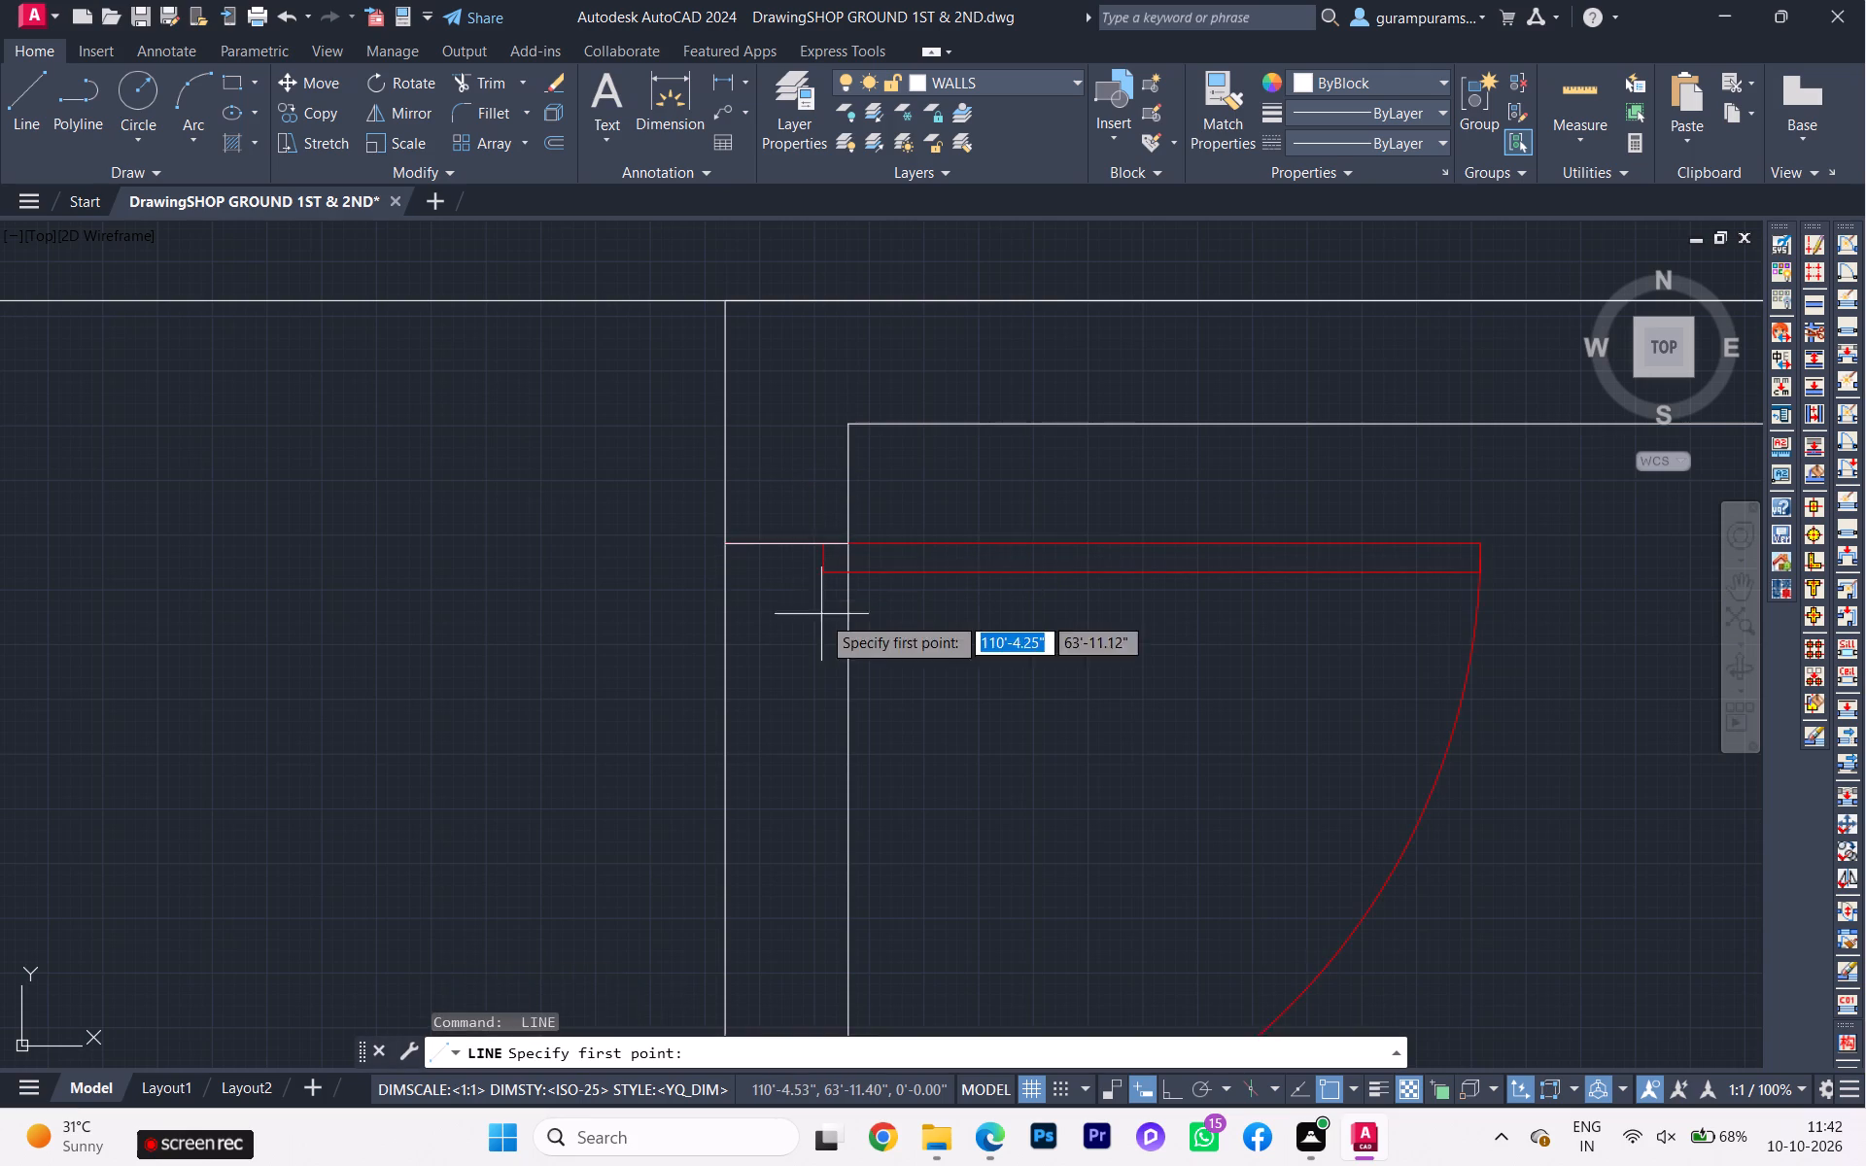
scroll(773, 655, "down", 3)
middle_click_drag(766, 654, 750, 481)
scroll(780, 670, "up", 3)
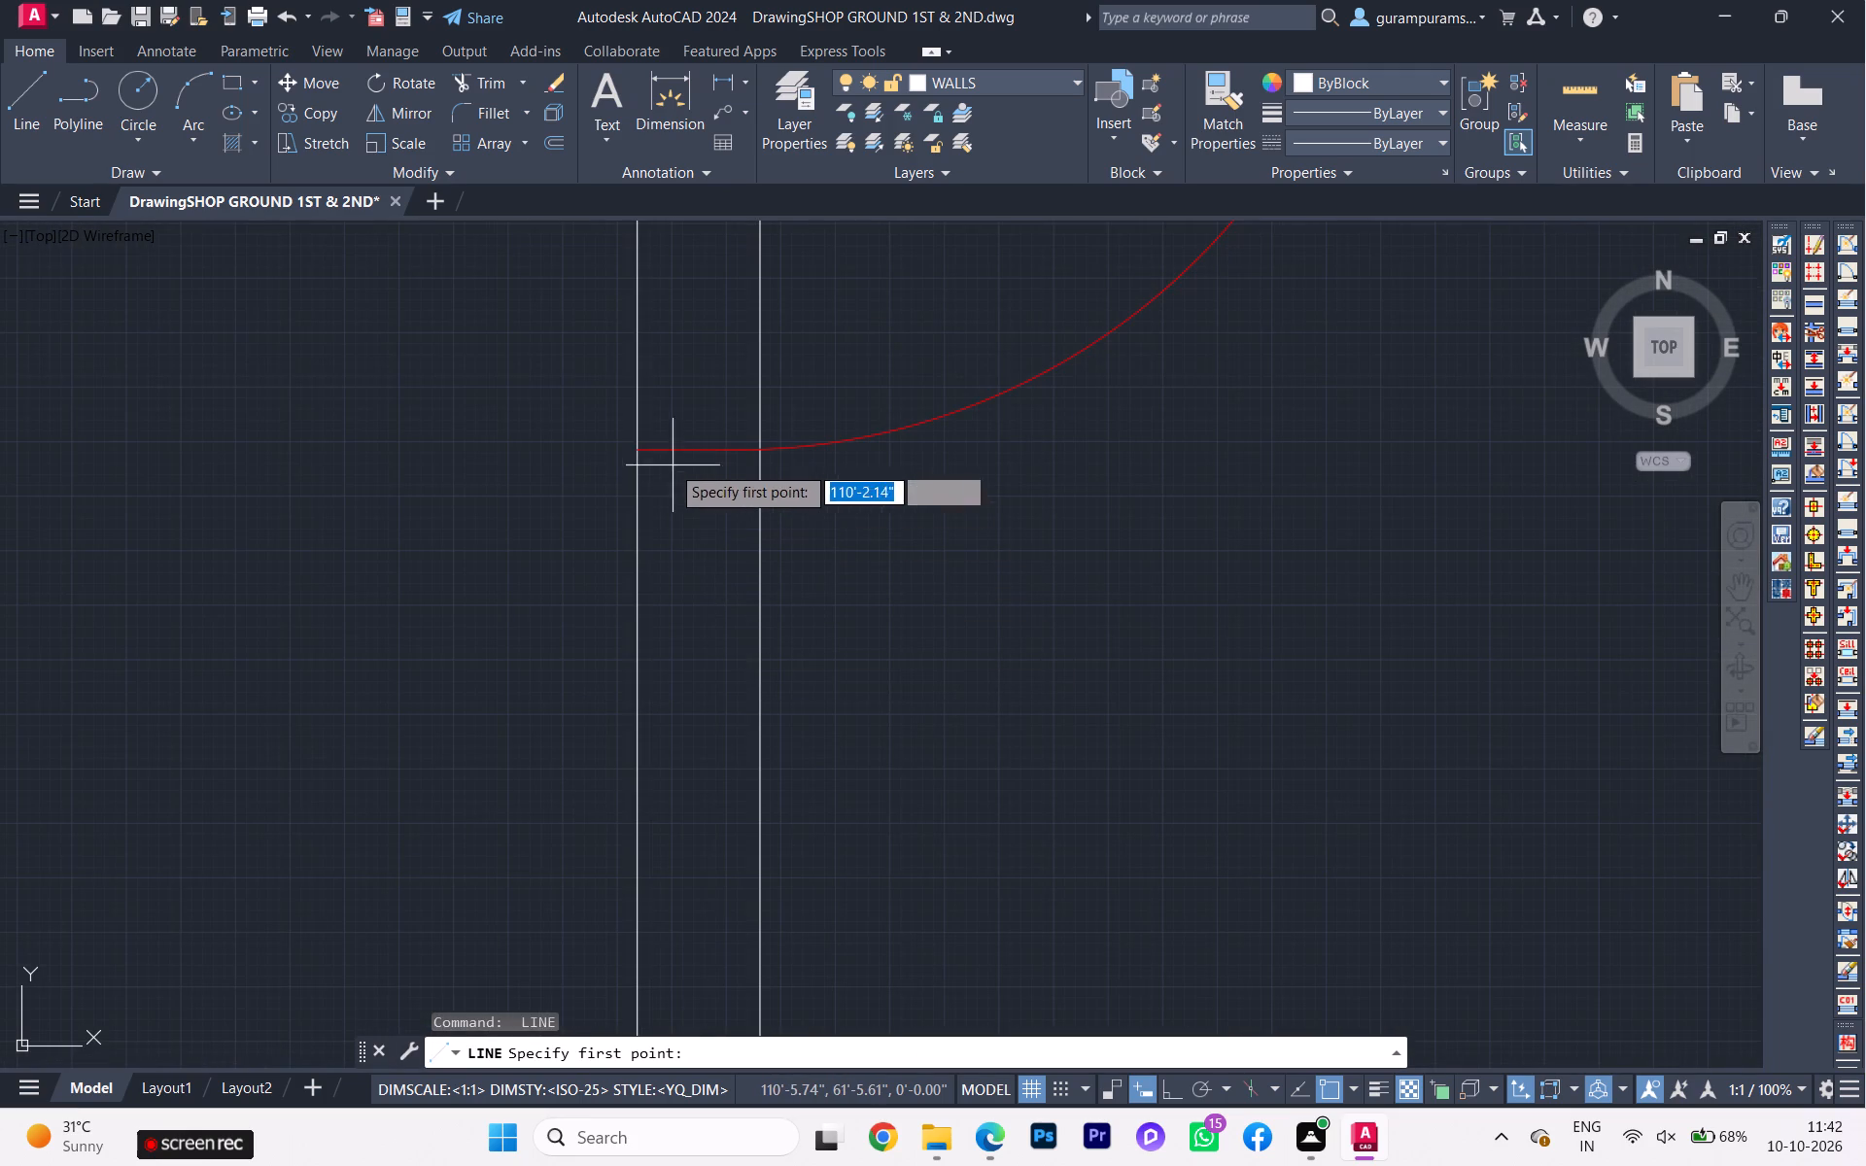
left_click(640, 448)
scroll(772, 449, "up", 2)
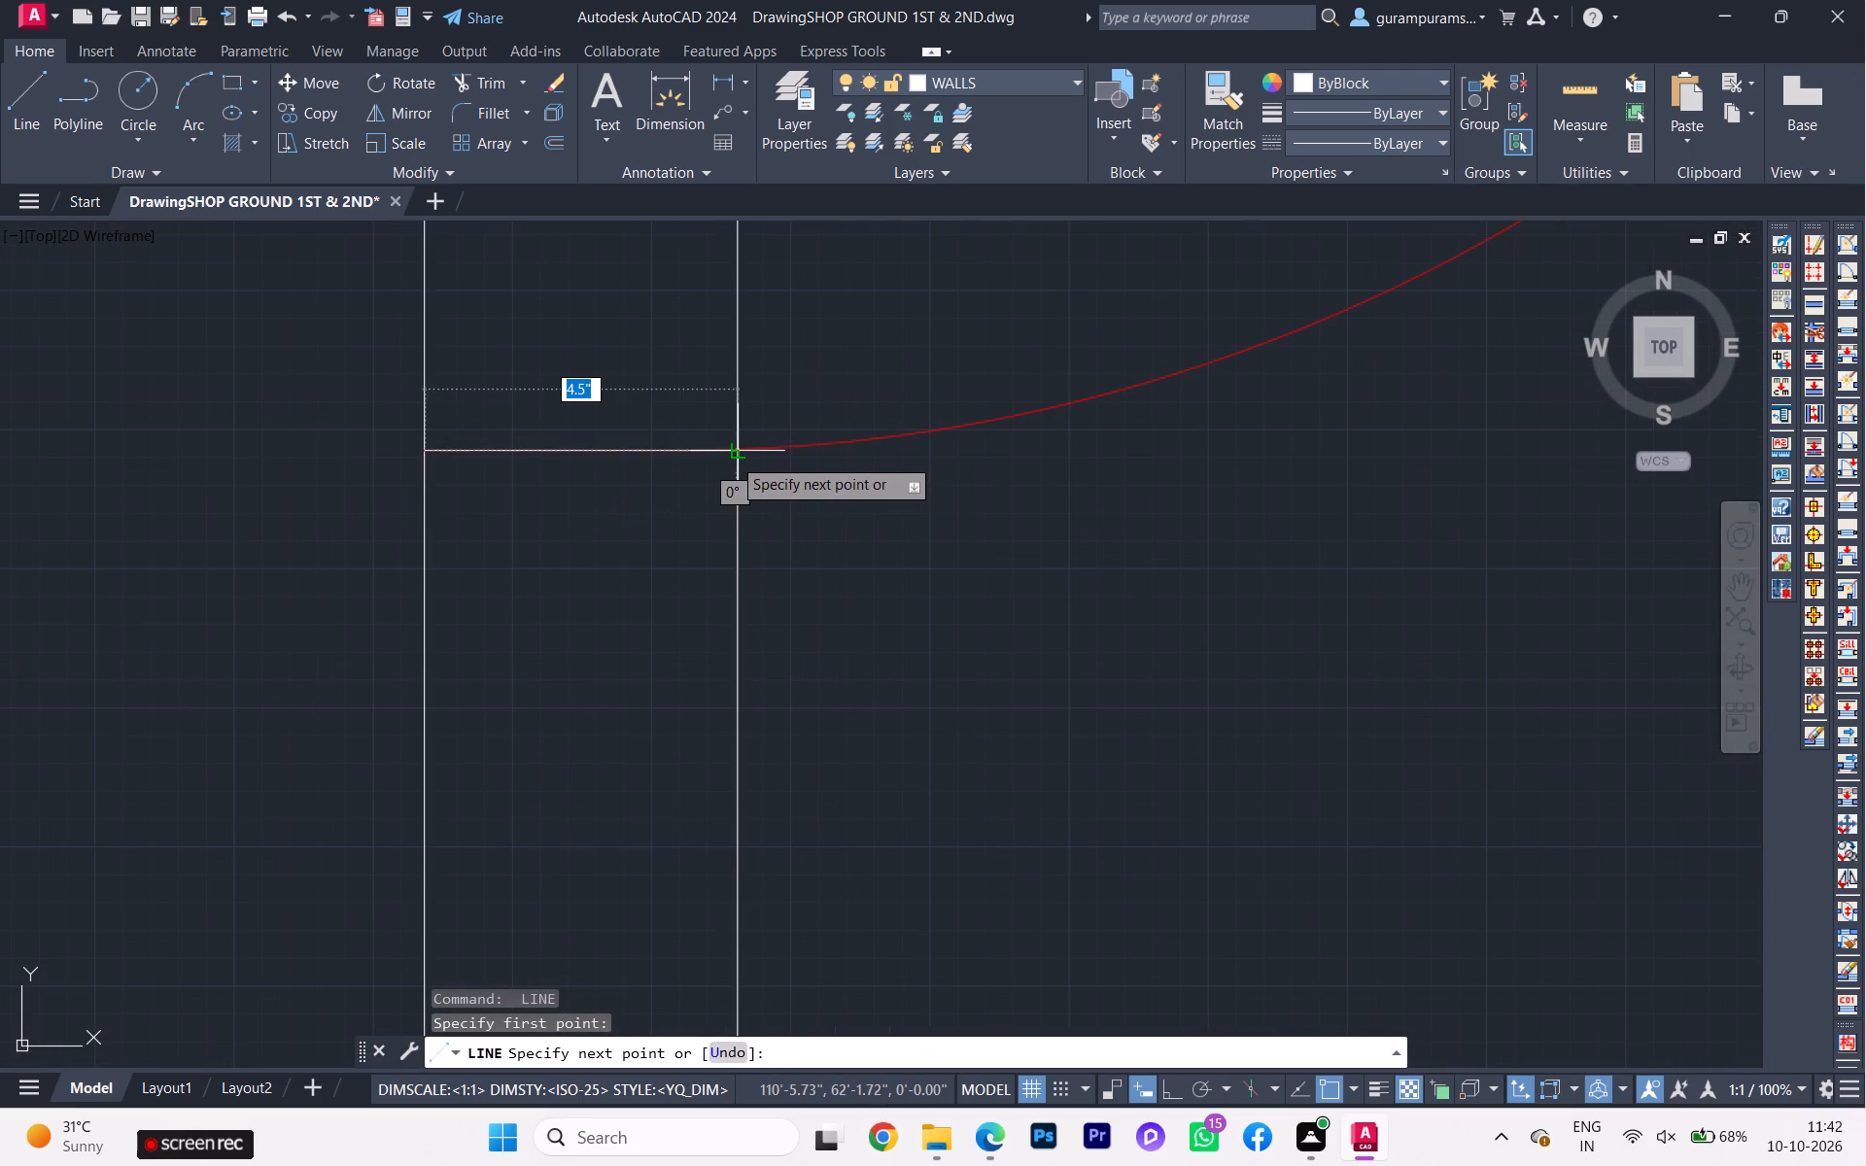
left_click(737, 450)
key("Return")
scroll(694, 471, "down", 2)
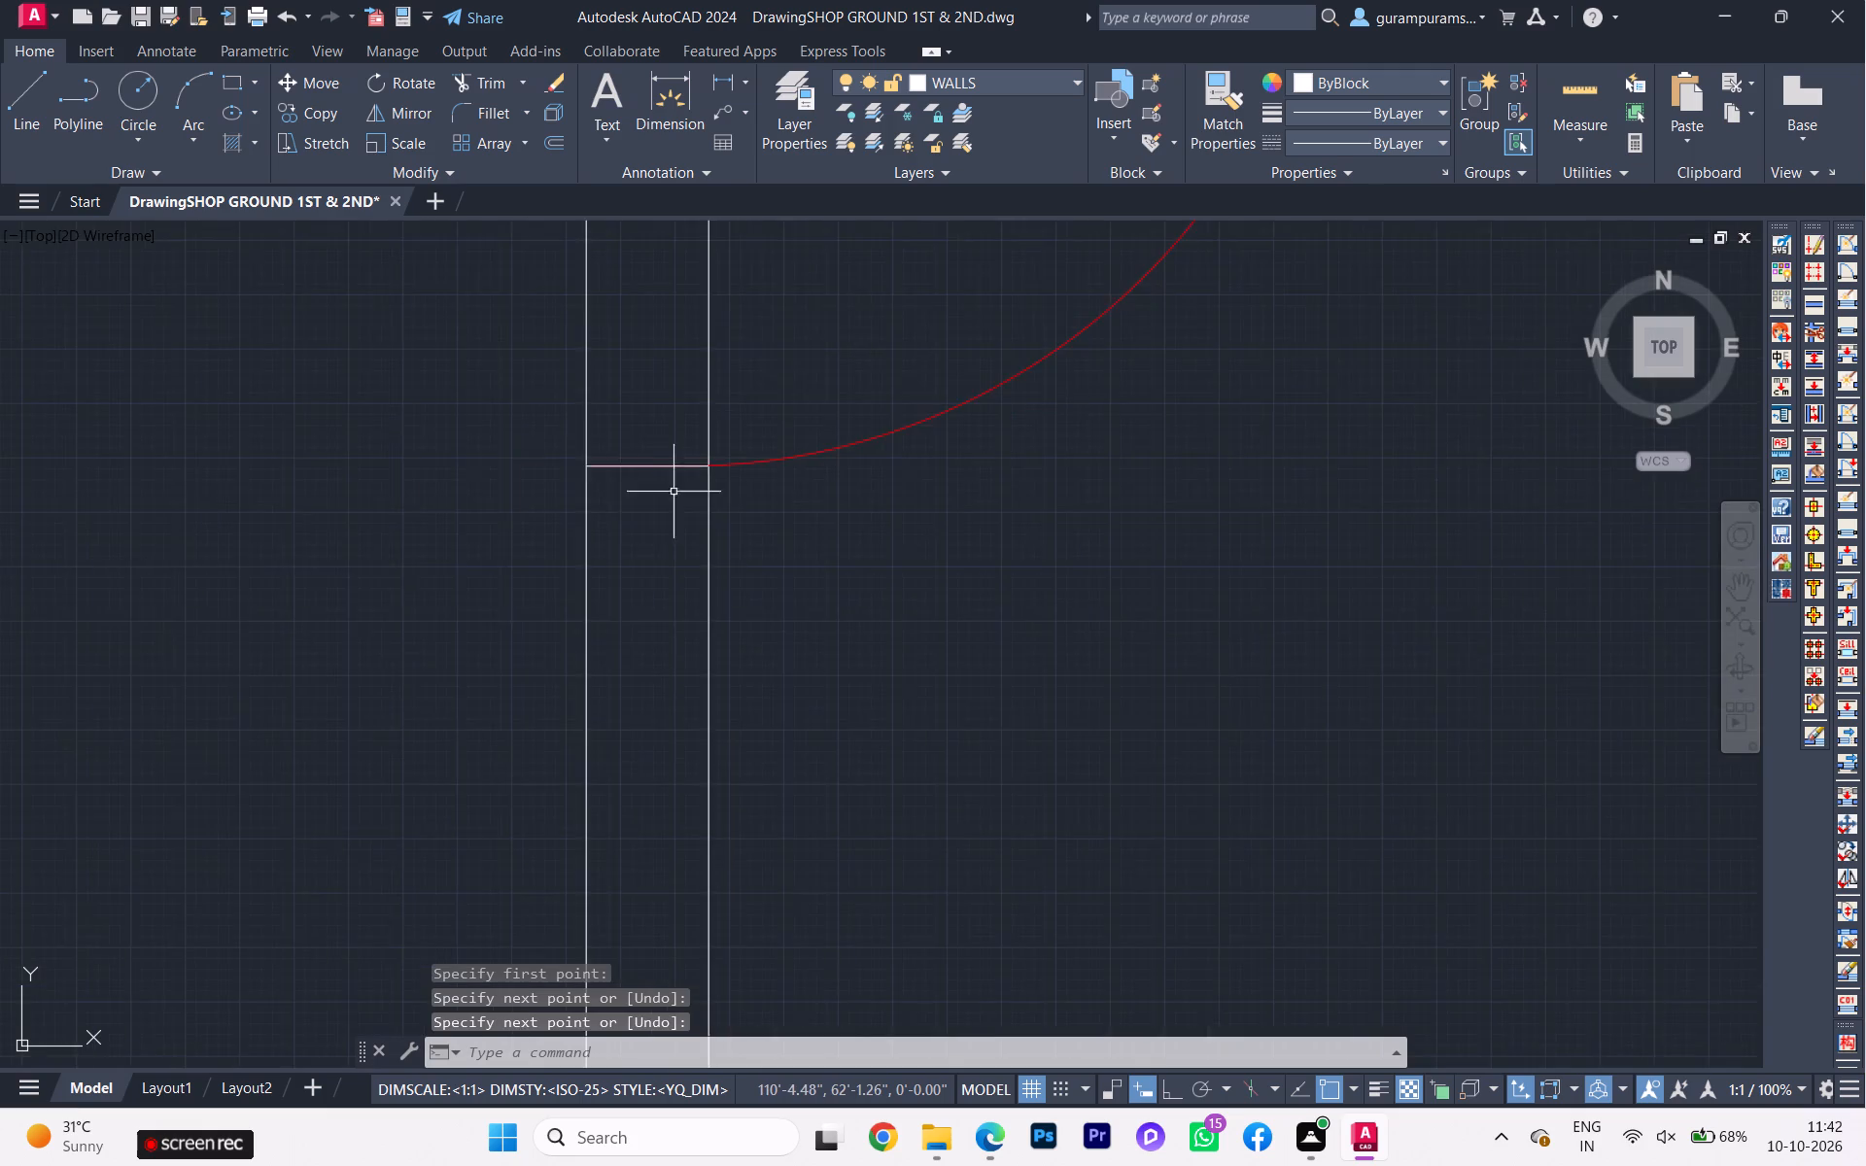
Trim both west wall lines of the eastern bath between the two jamb lines to open the doorway.
scroll(652, 527, "down", 3)
type("tr")
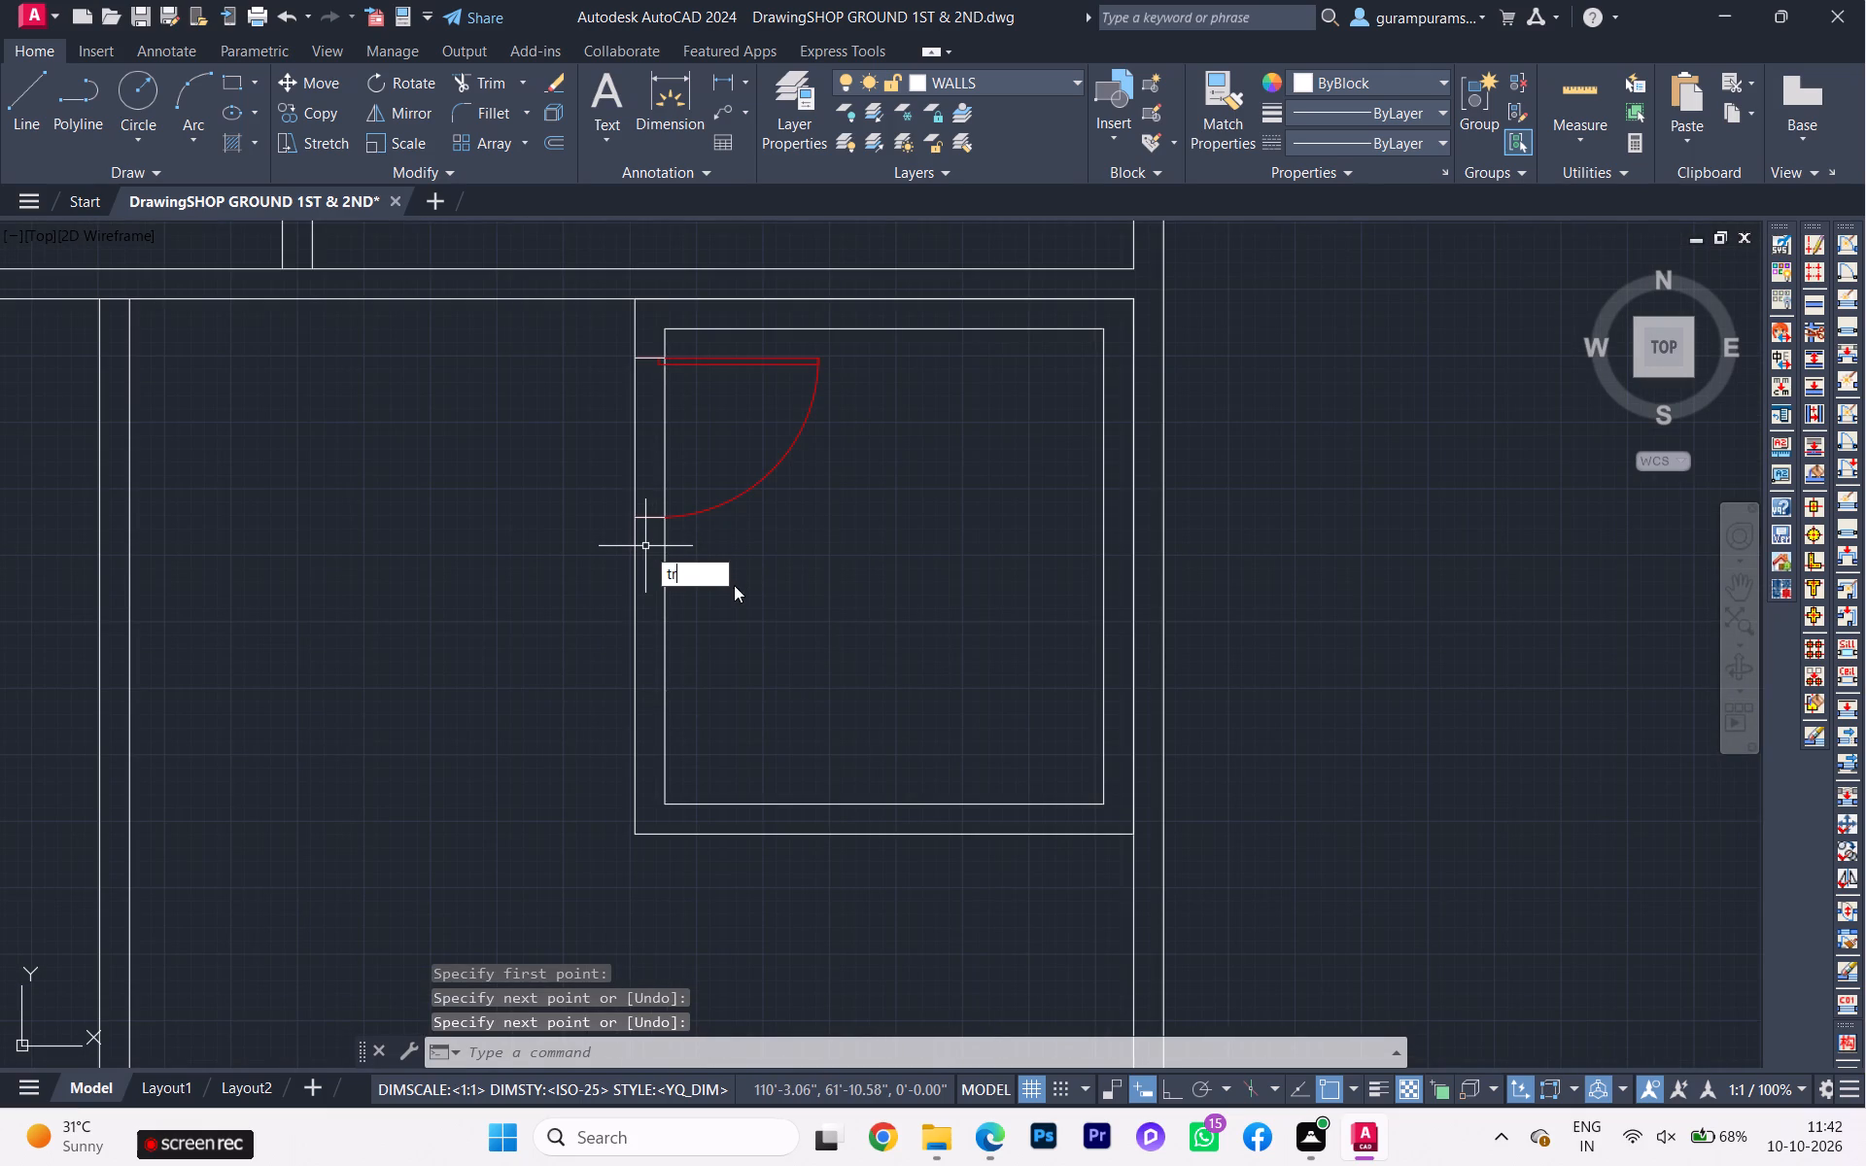
left_click(733, 595)
left_click(666, 423)
left_click(624, 433)
left_click(698, 428)
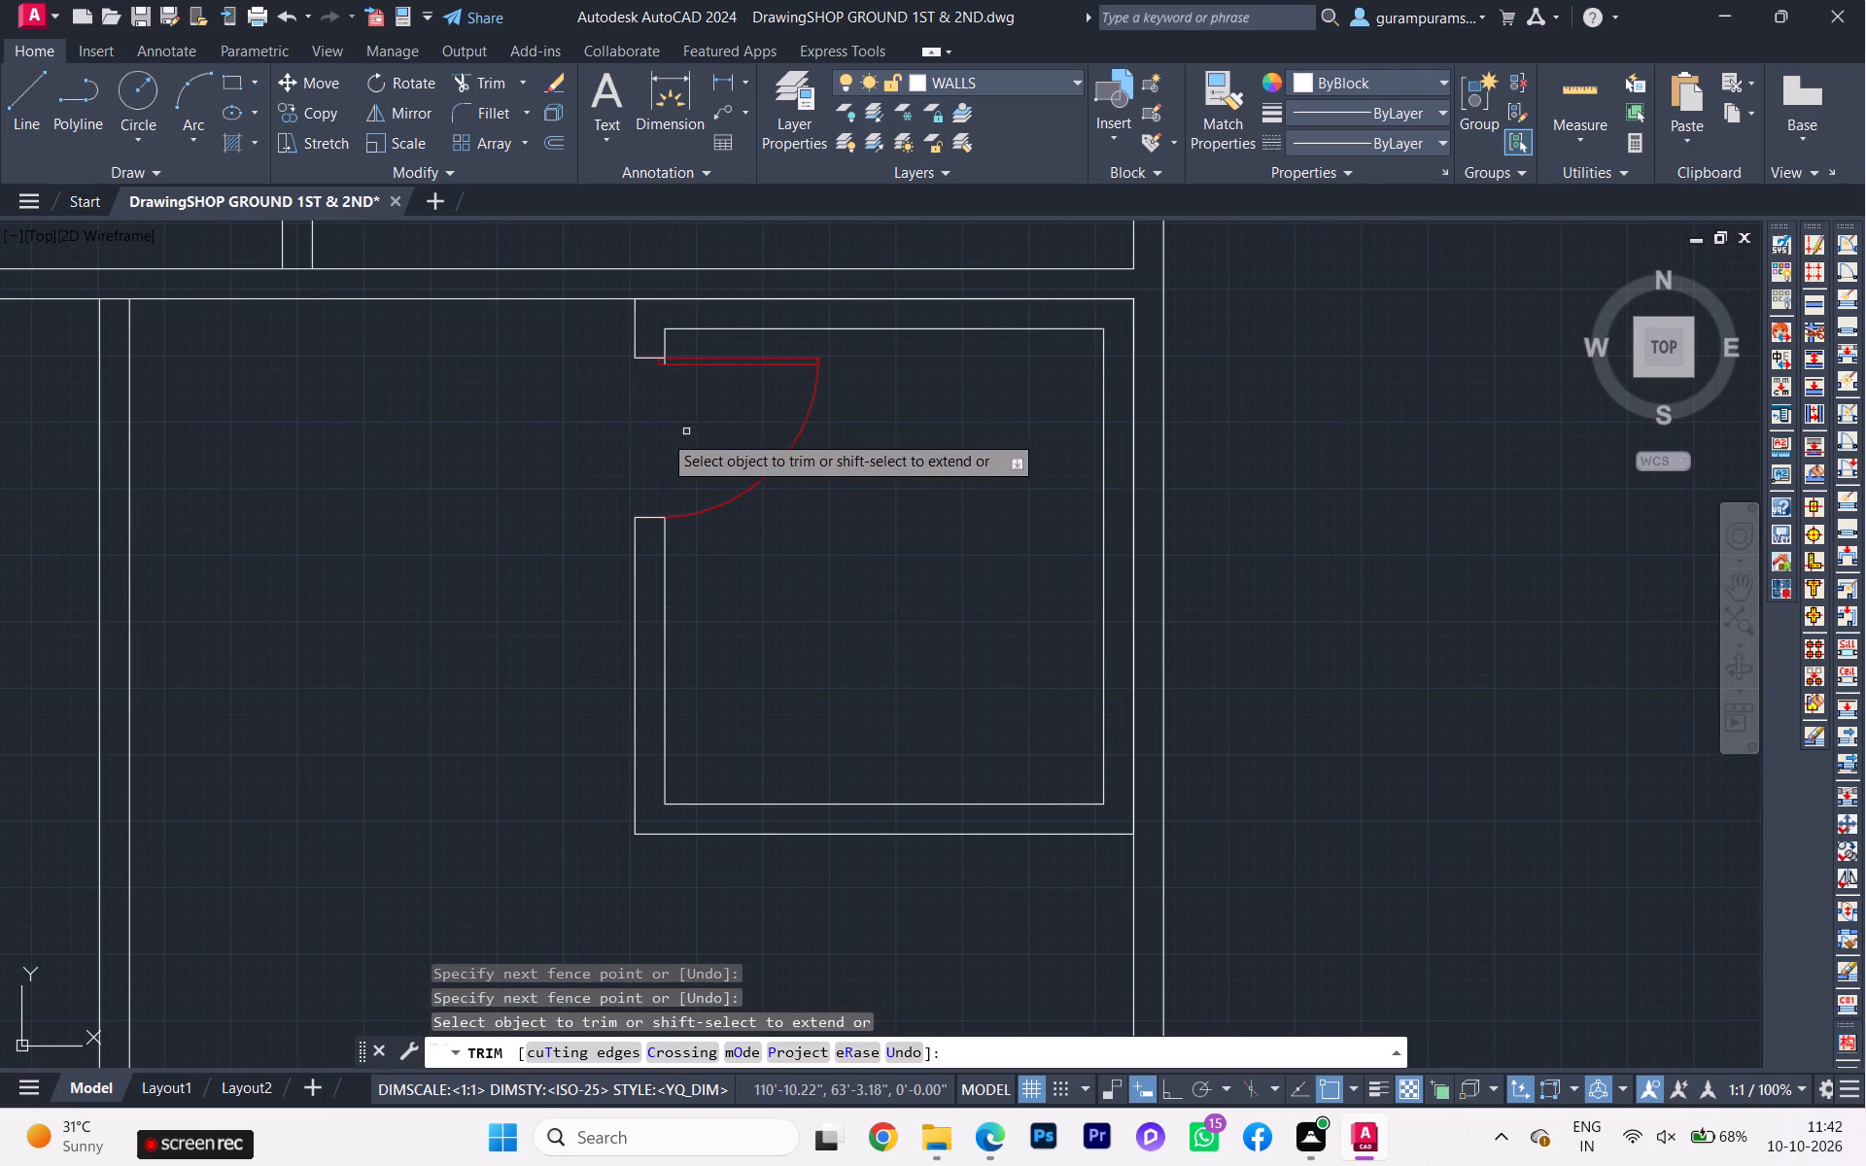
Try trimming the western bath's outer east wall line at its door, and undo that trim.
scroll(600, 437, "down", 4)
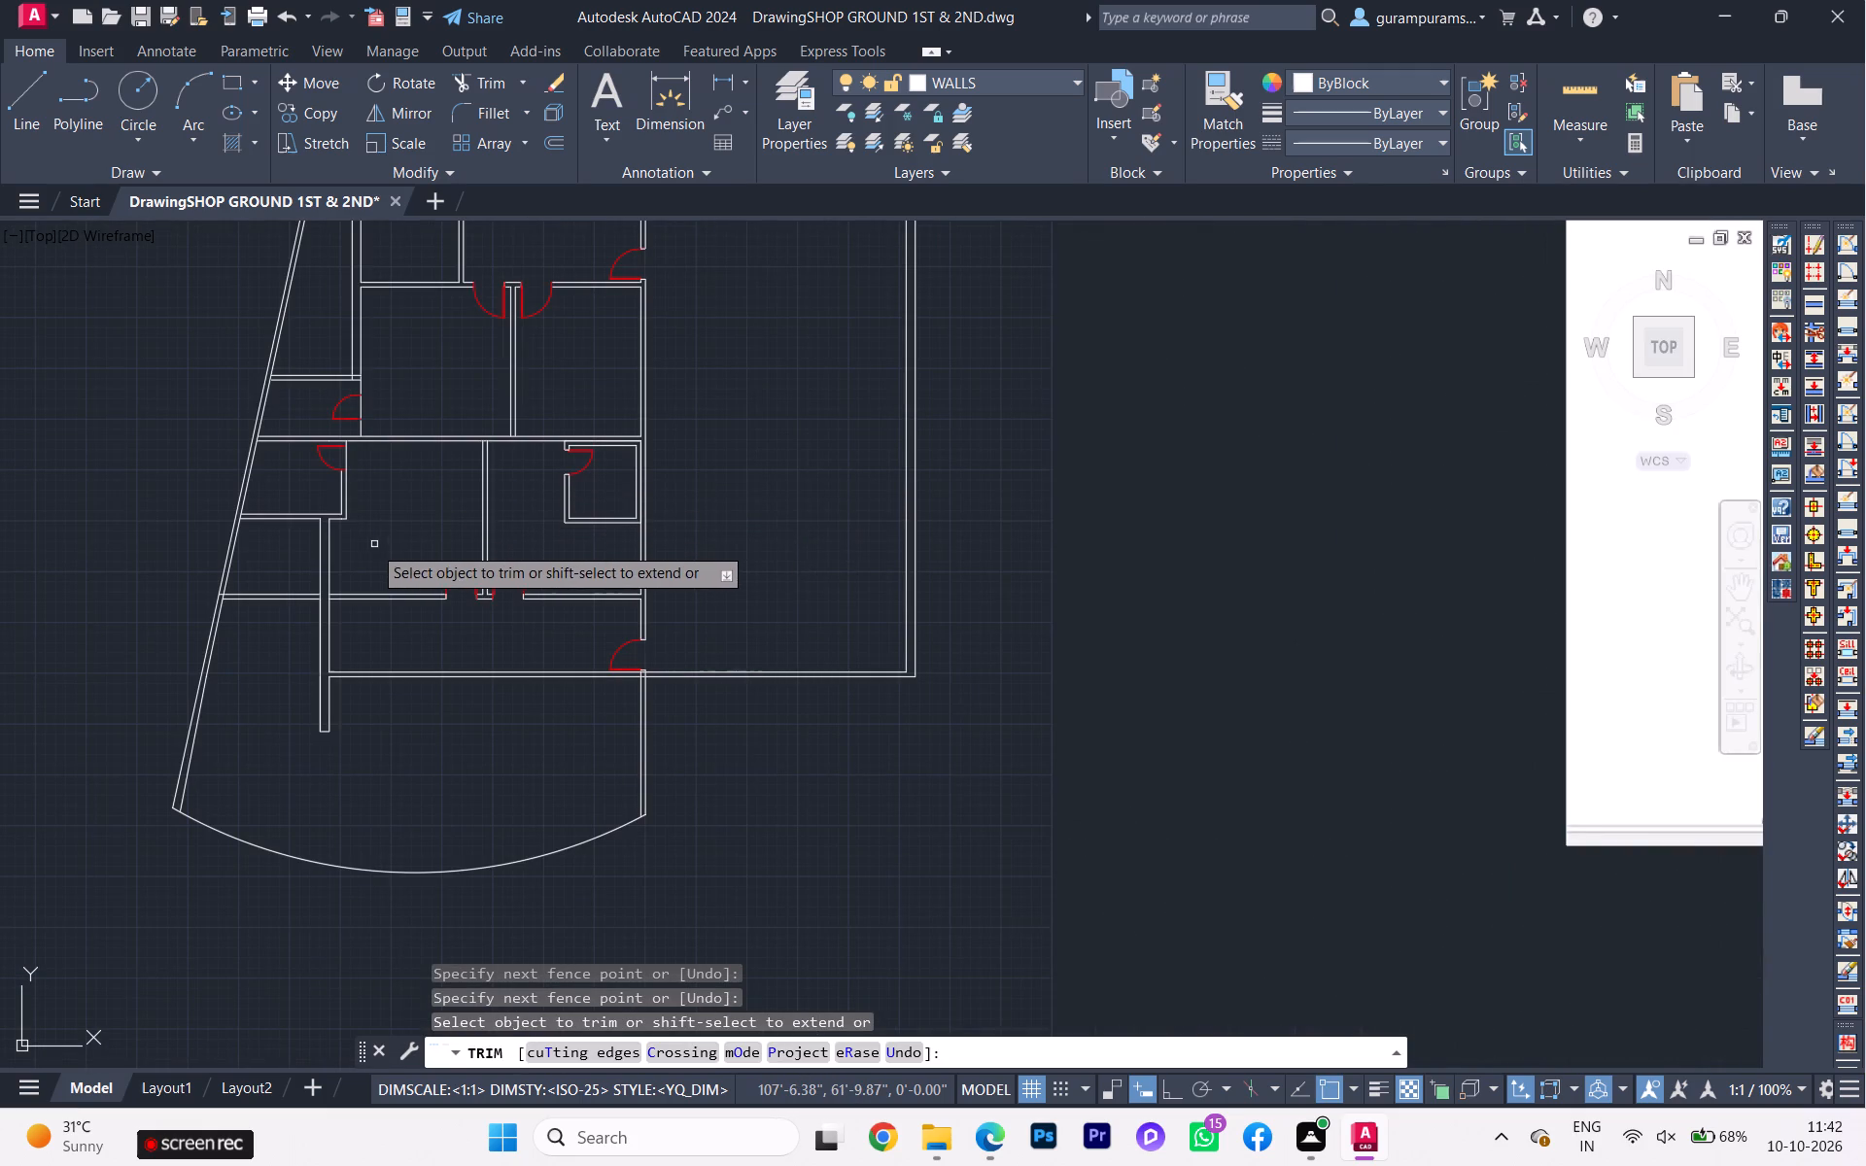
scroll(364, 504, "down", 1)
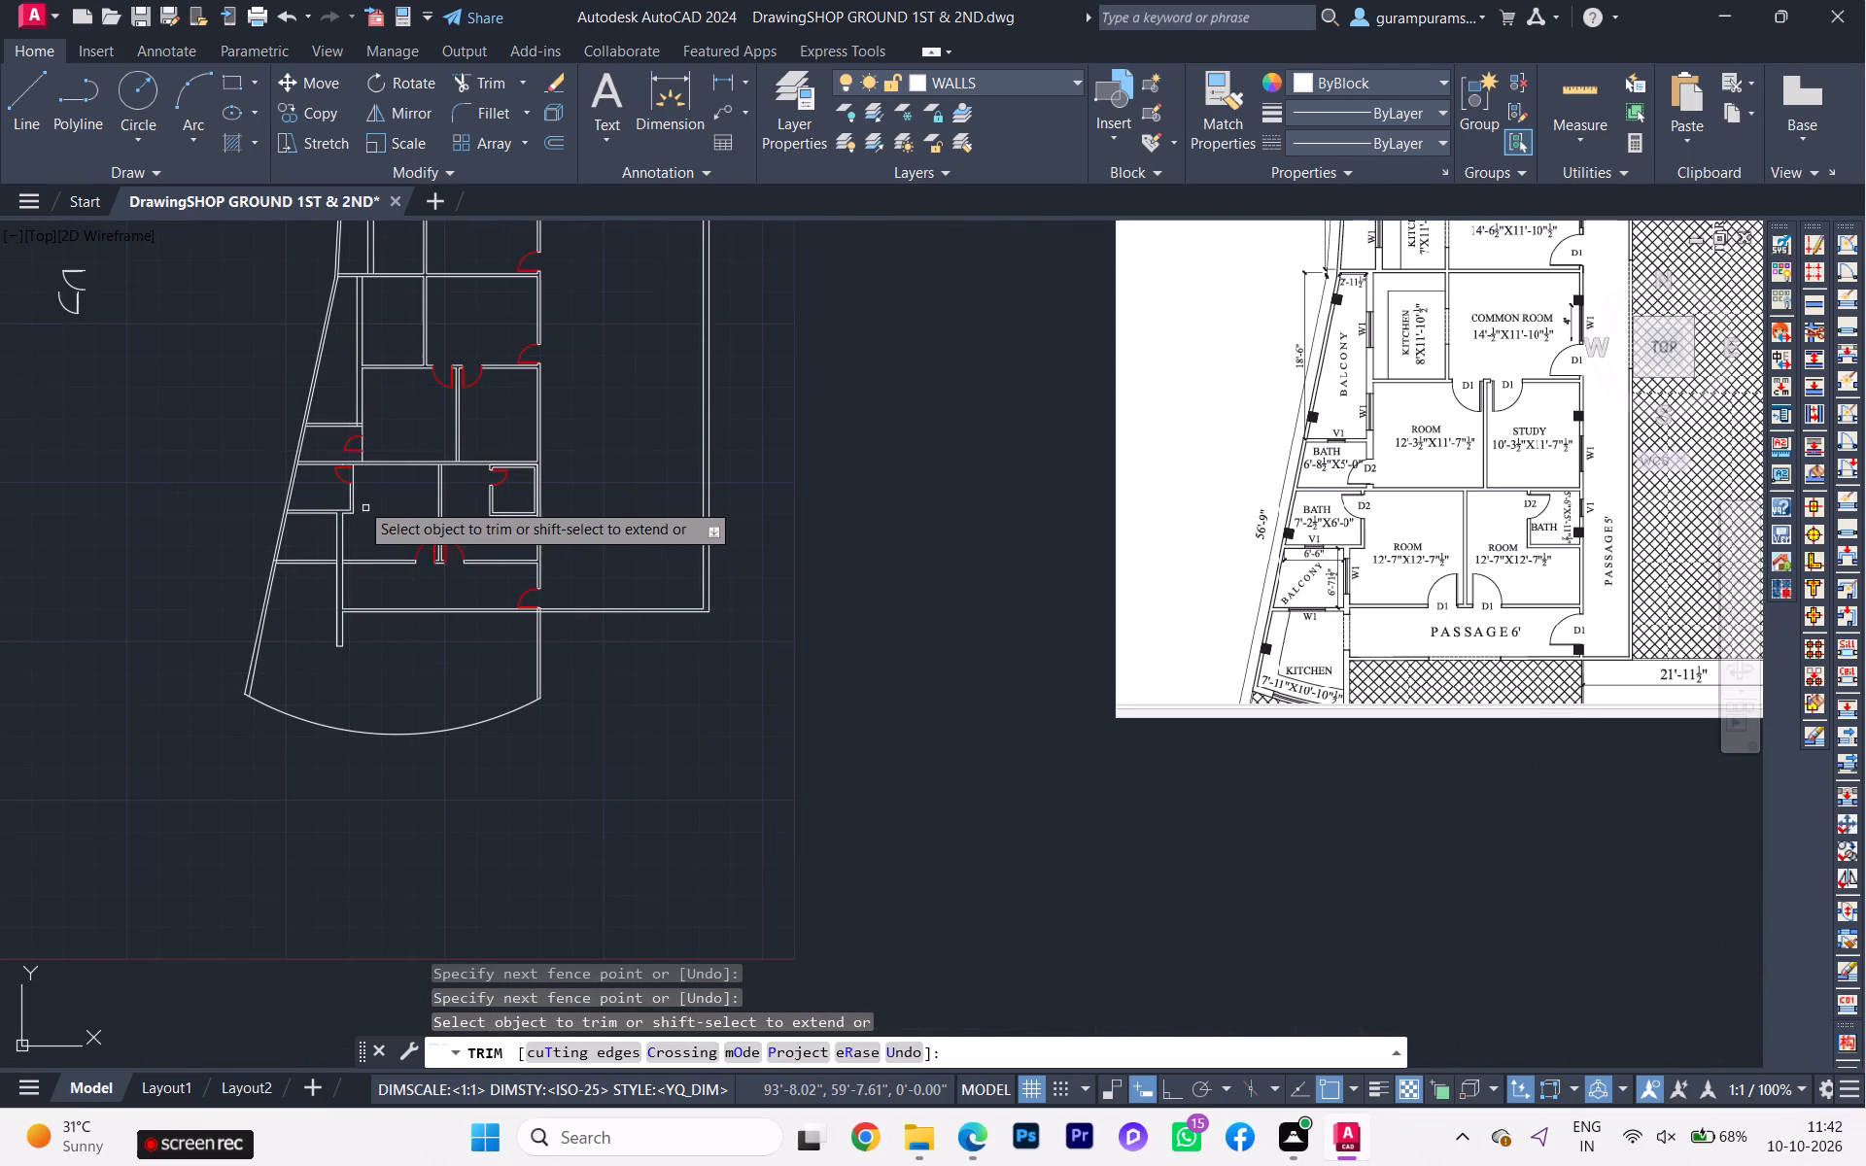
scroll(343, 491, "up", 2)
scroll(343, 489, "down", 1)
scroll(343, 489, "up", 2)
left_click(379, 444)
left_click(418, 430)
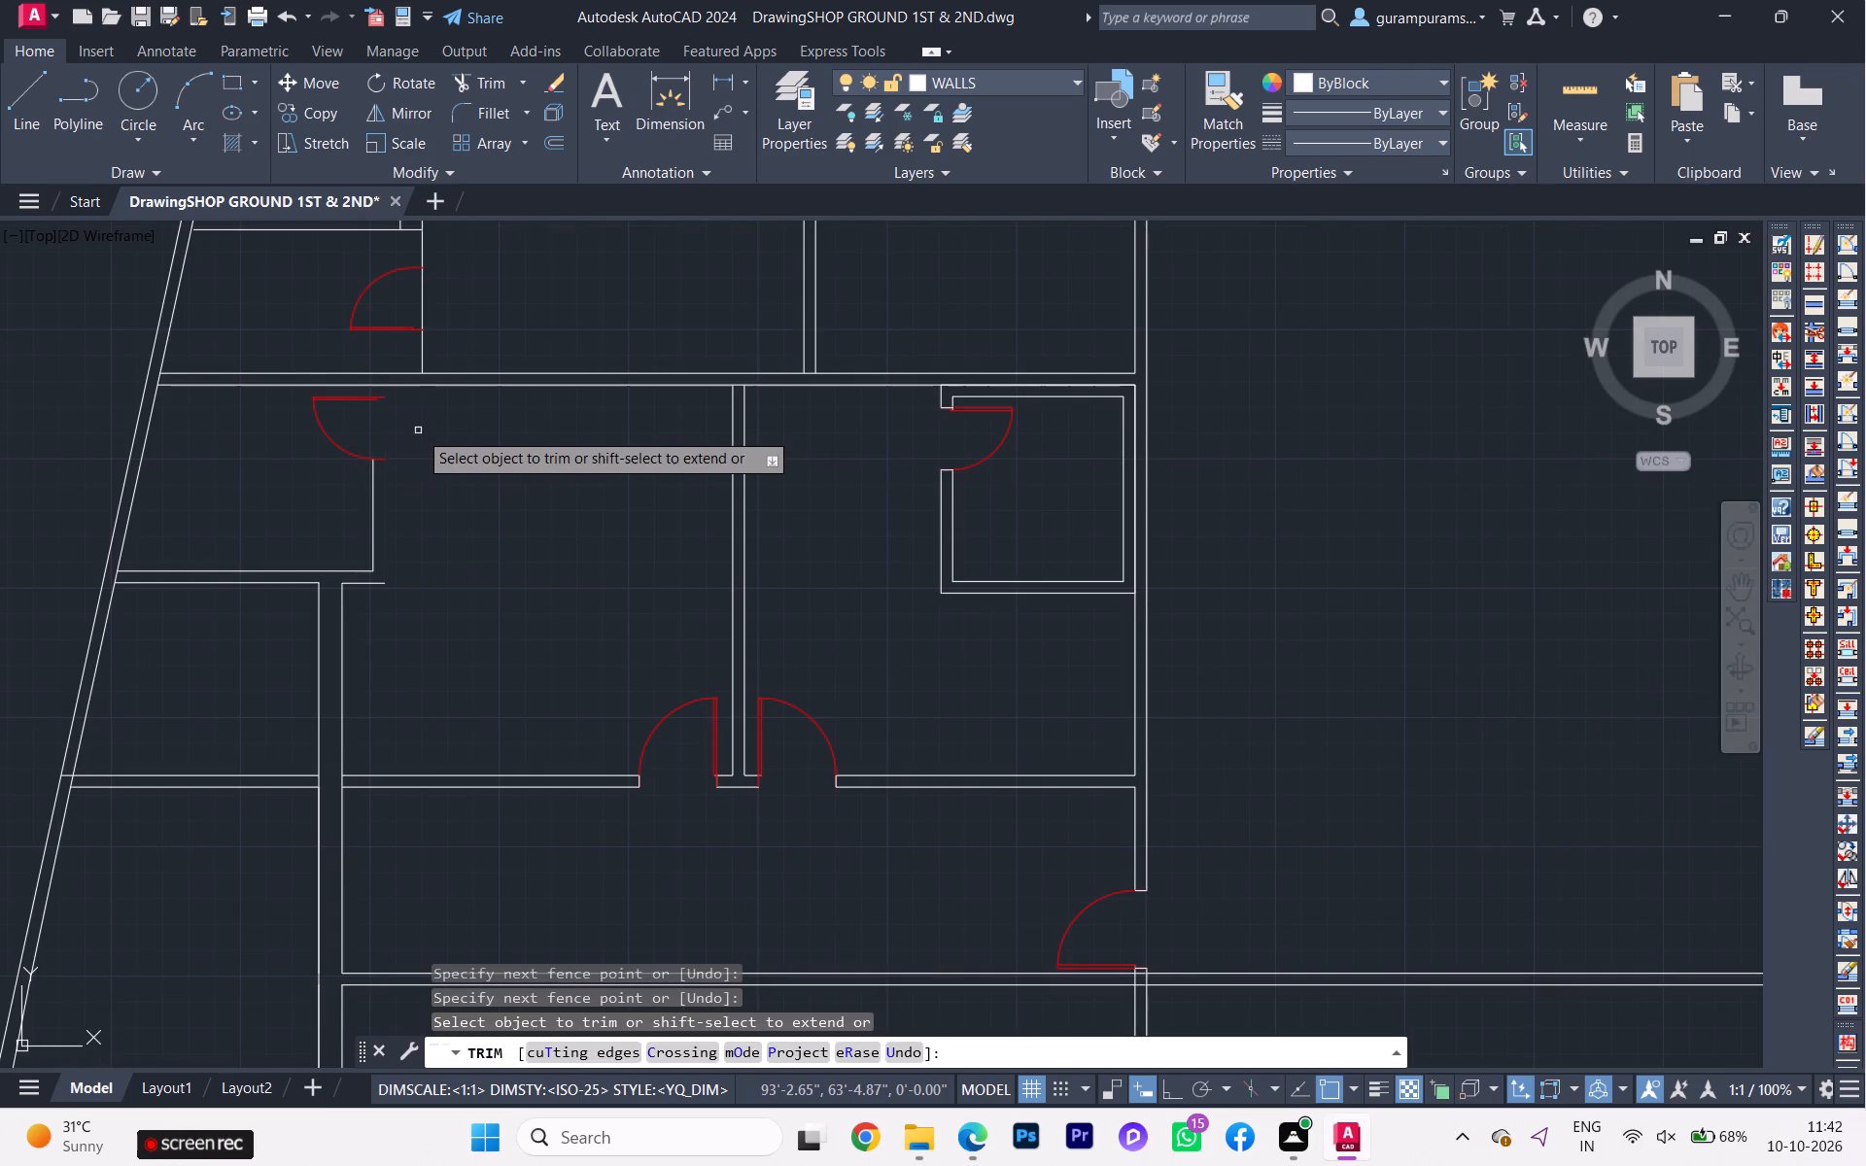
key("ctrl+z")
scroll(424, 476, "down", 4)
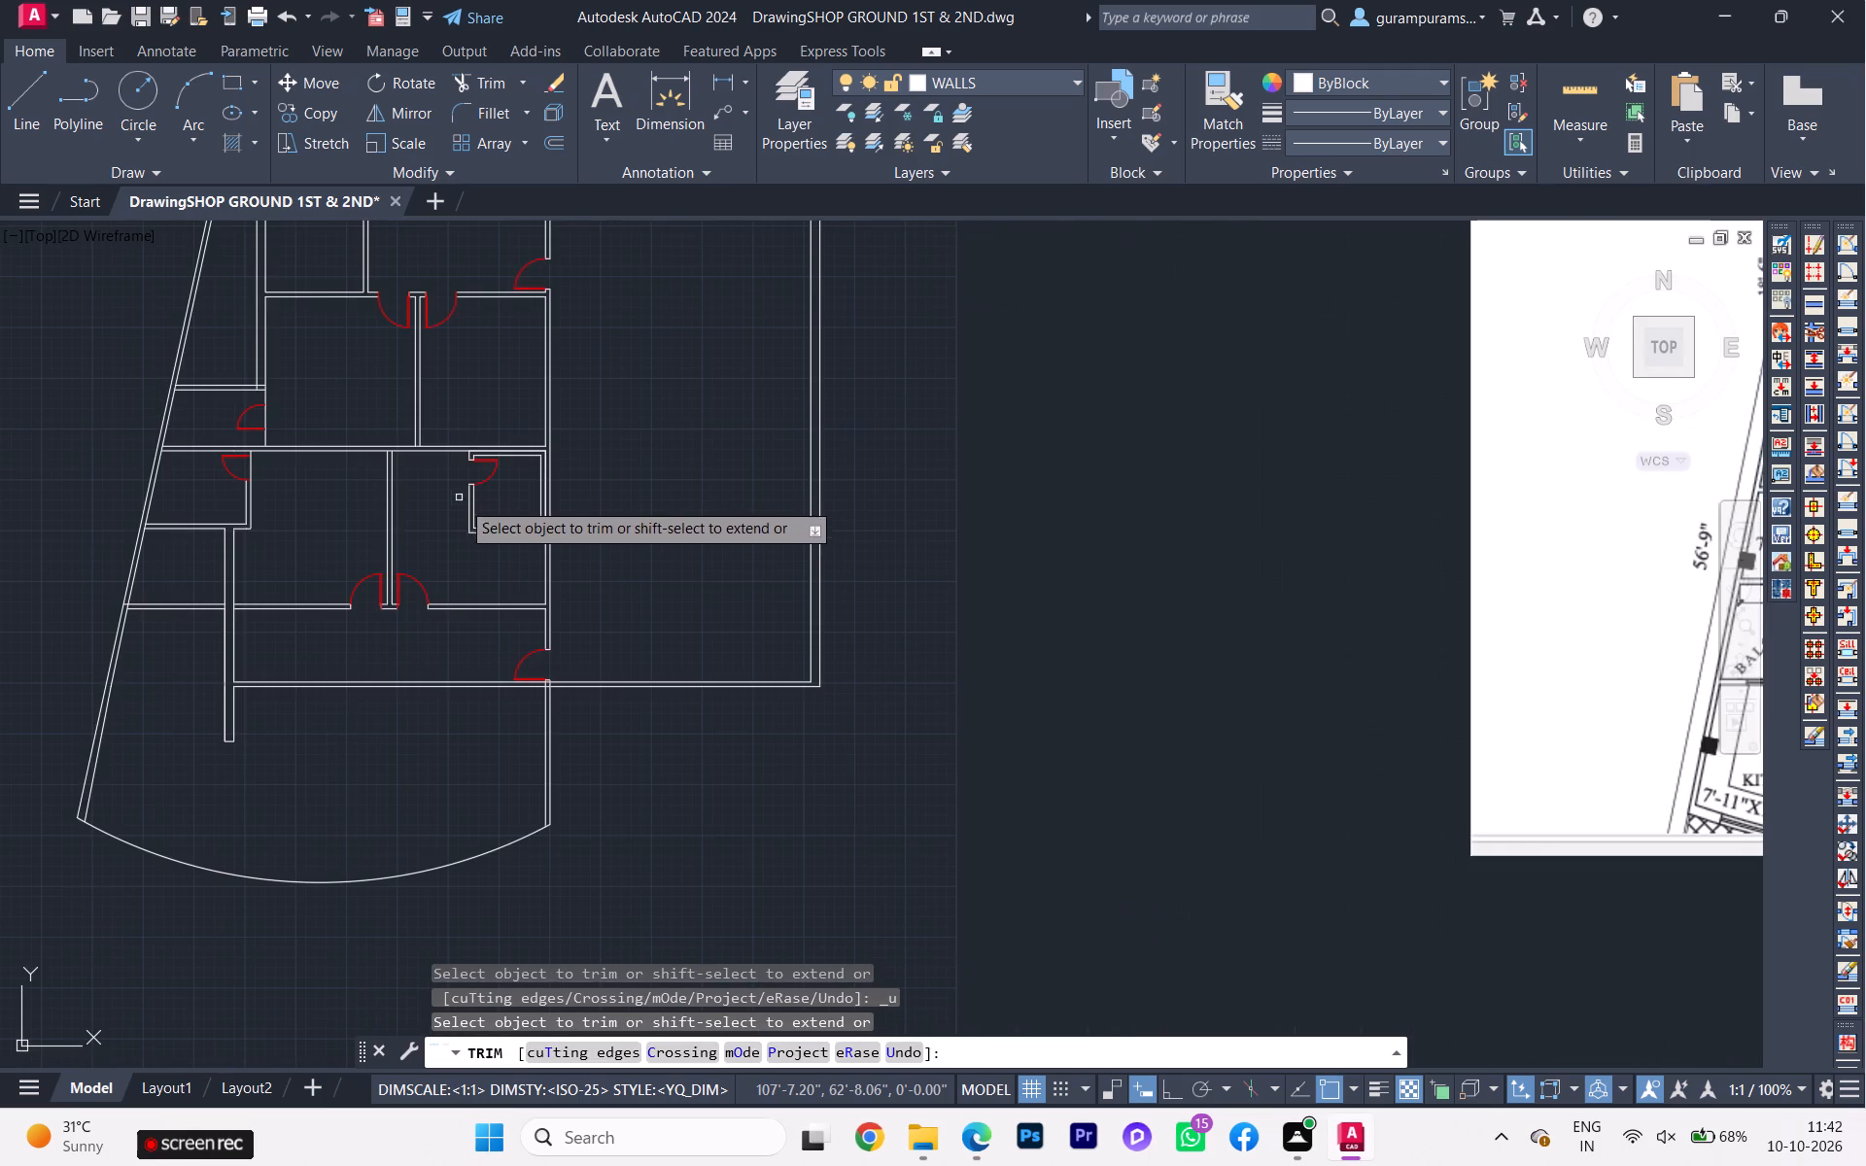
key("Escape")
Draw a short jamb line across the western bath's east wall at the south end of its door.
scroll(271, 483, "up", 4)
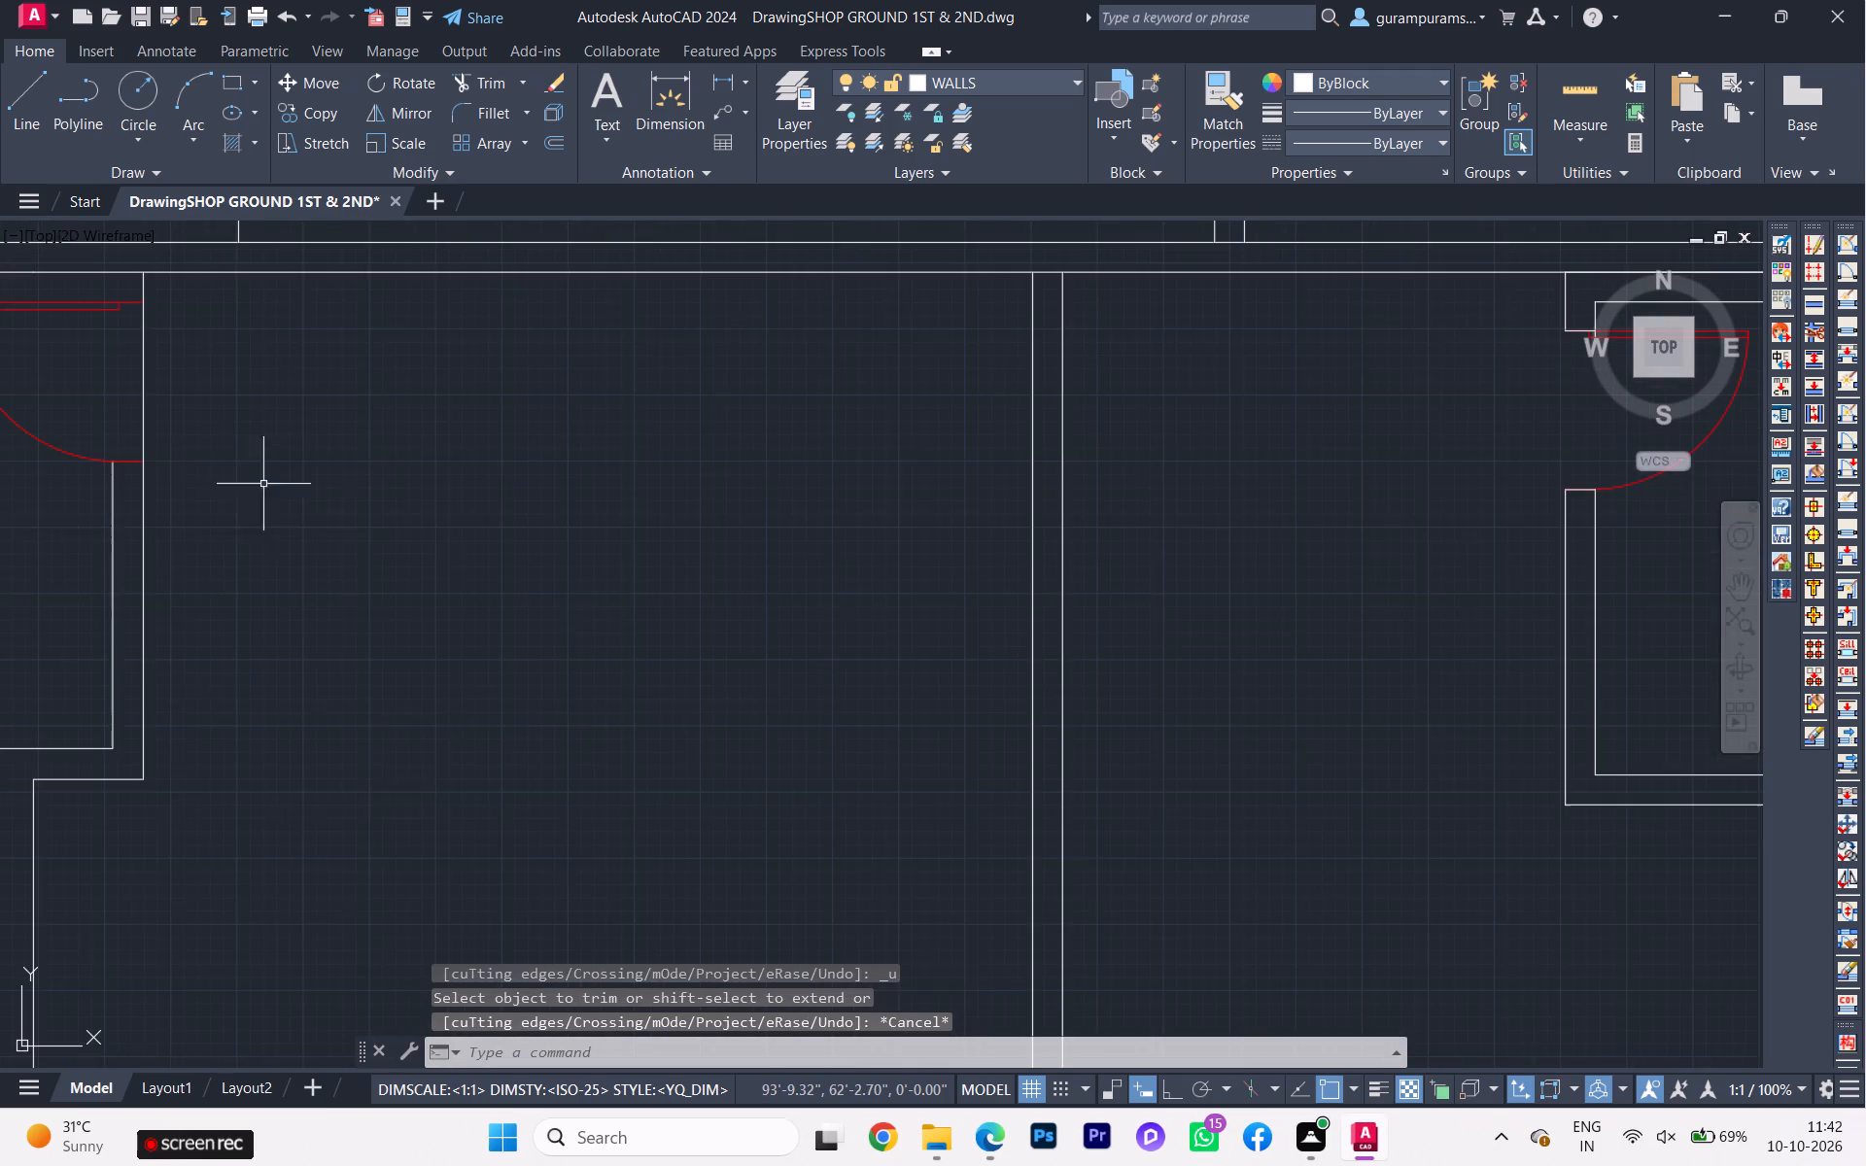
key("l")
key("Return")
scroll(268, 497, "down", 1)
scroll(193, 488, "up", 3)
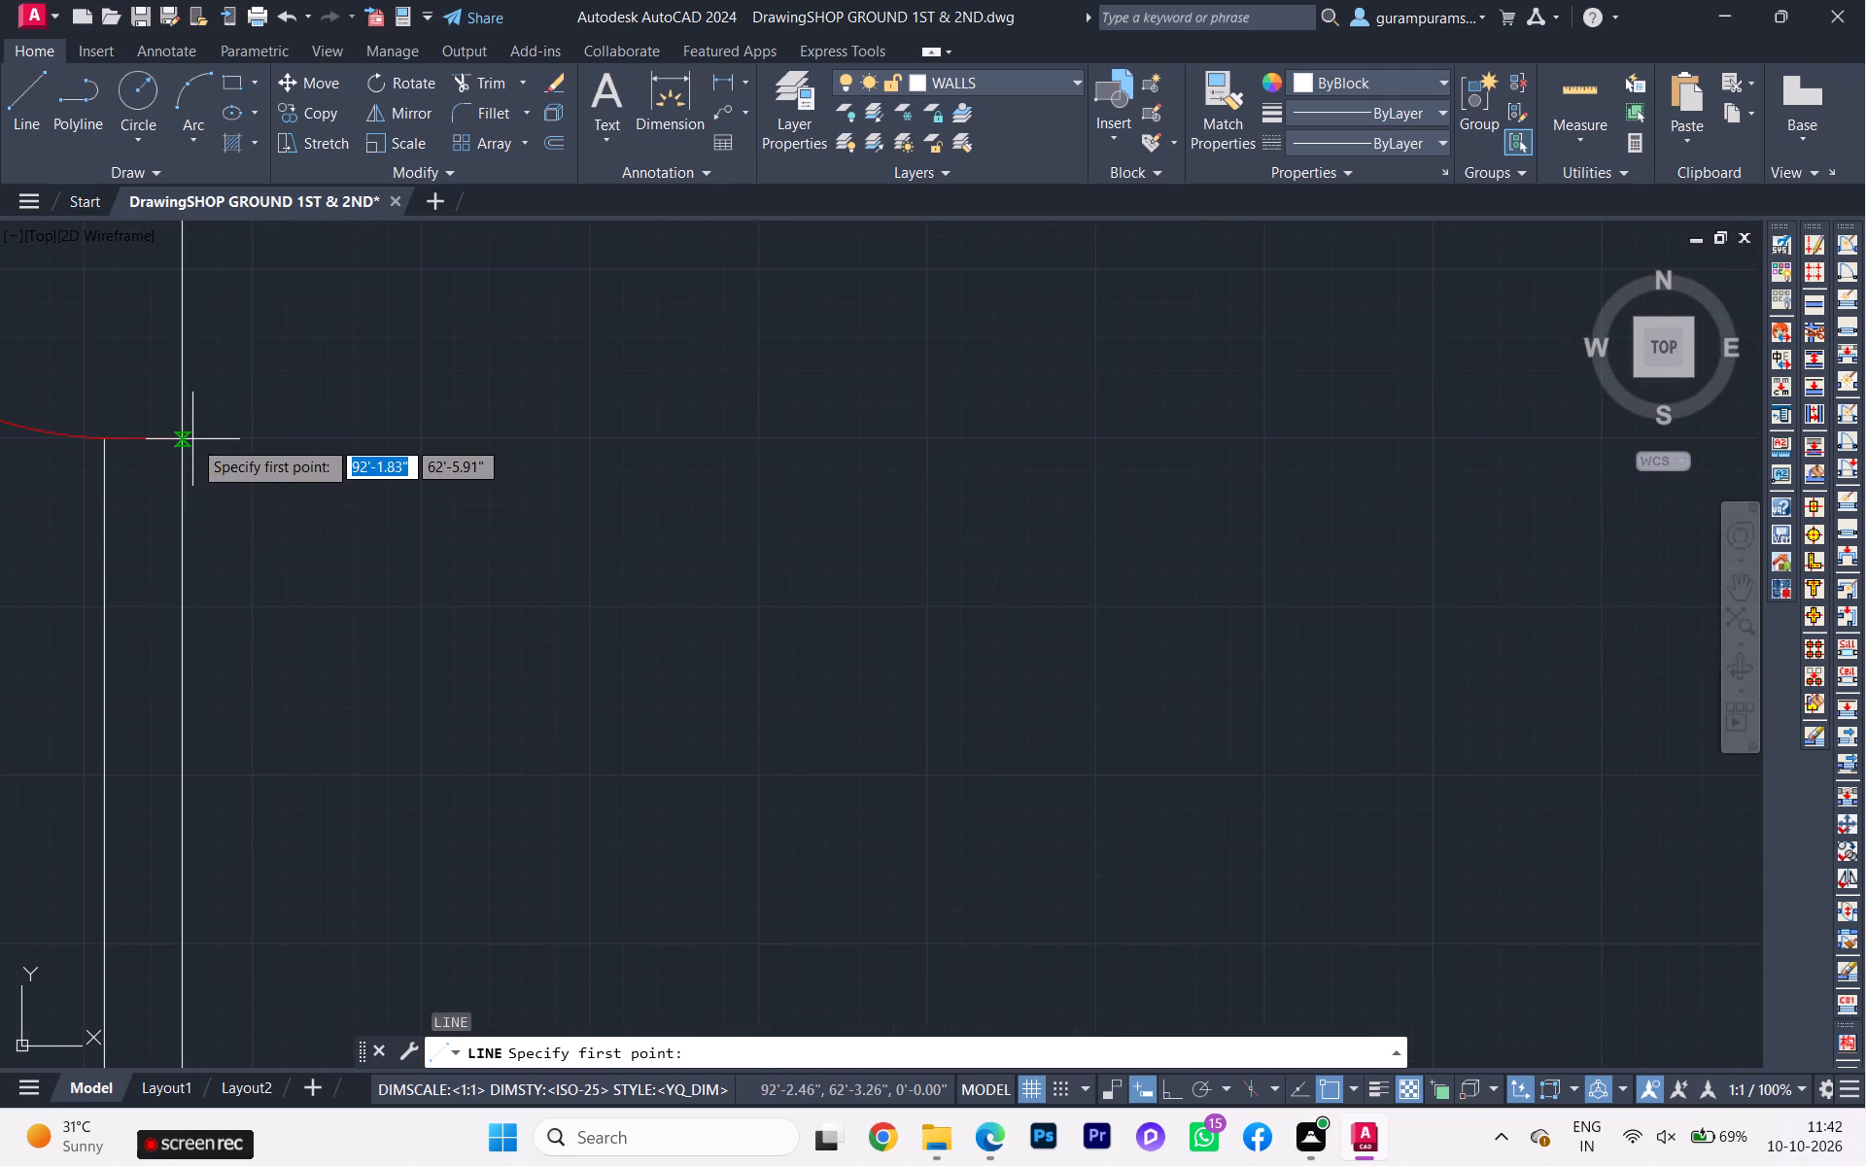
left_click(190, 440)
left_click(103, 444)
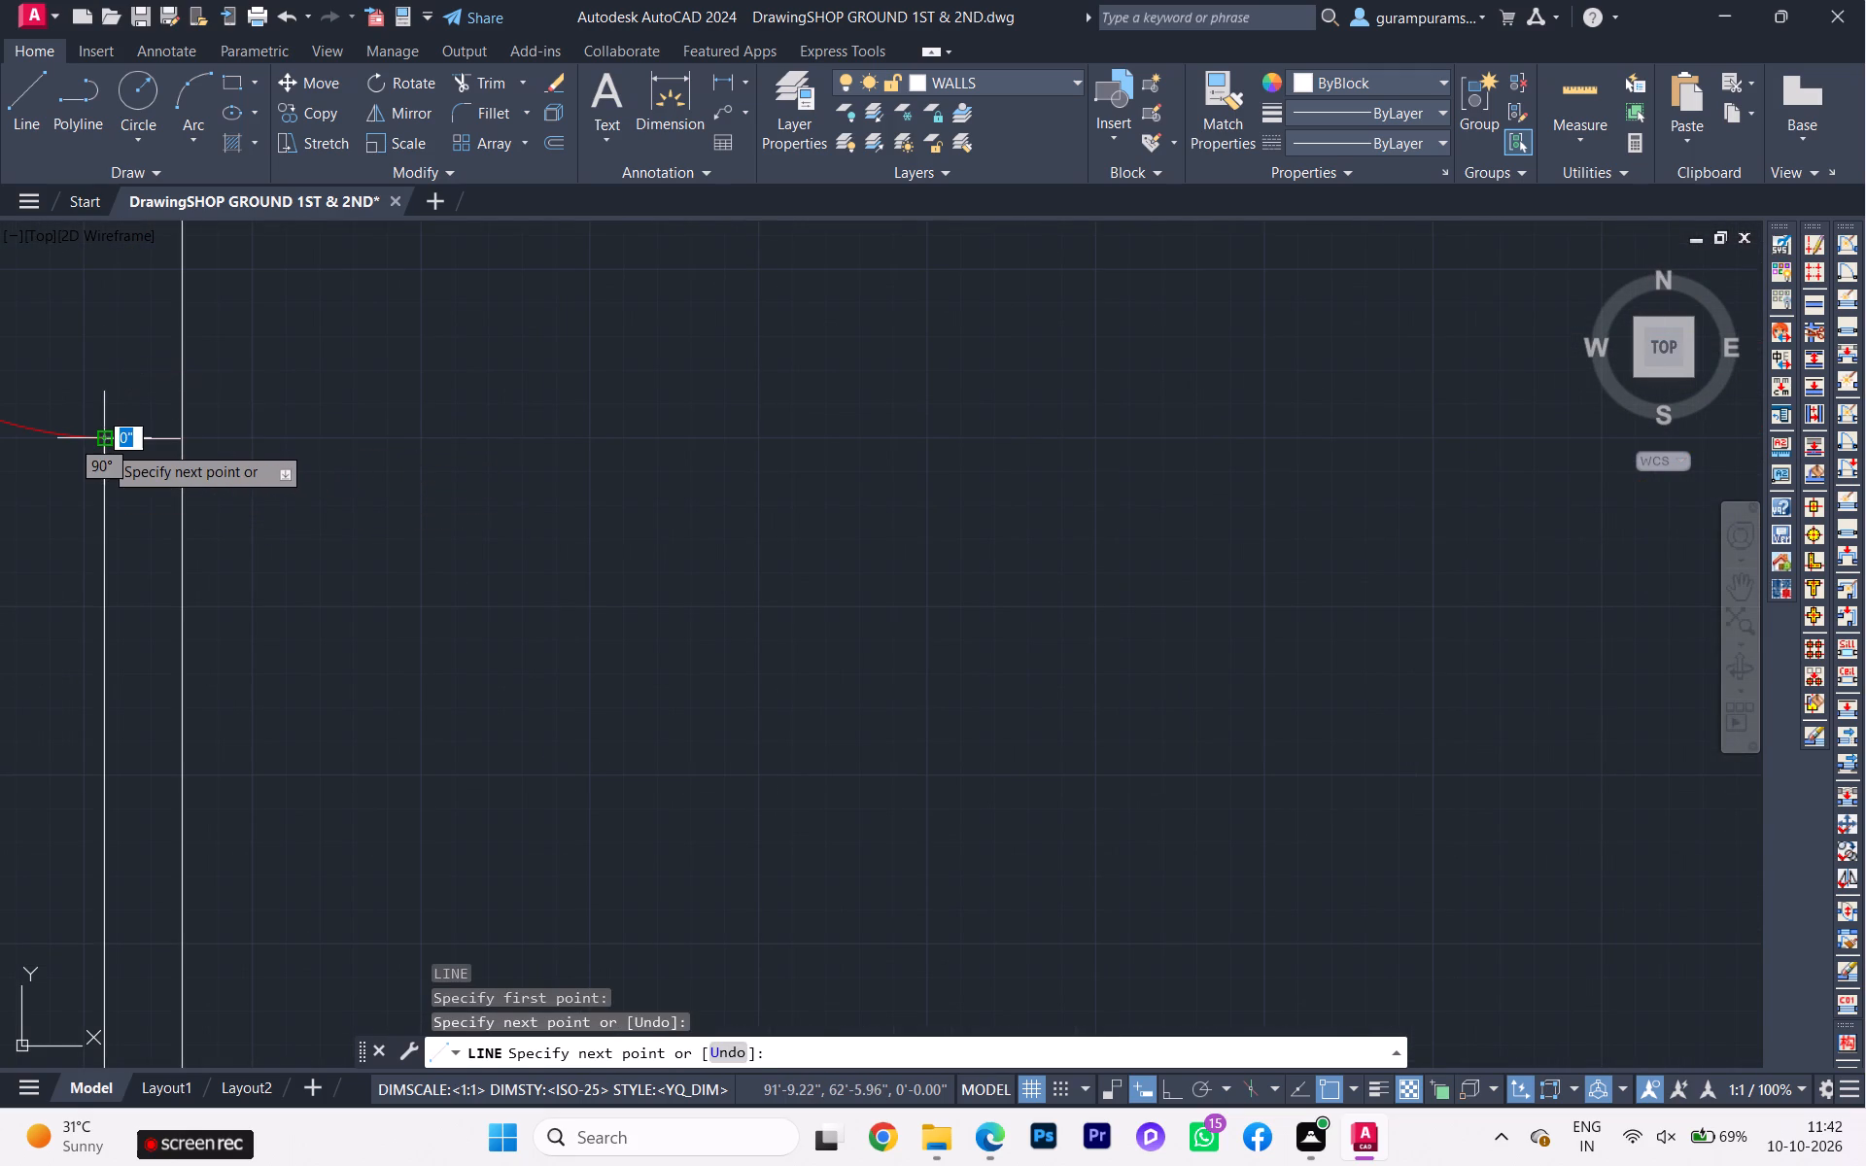
key("Return")
Draw the north door jamb in the western bath's east wall: about 3.6" west from the outer line, turning north to the wall above.
scroll(320, 454, "down", 2)
key("space")
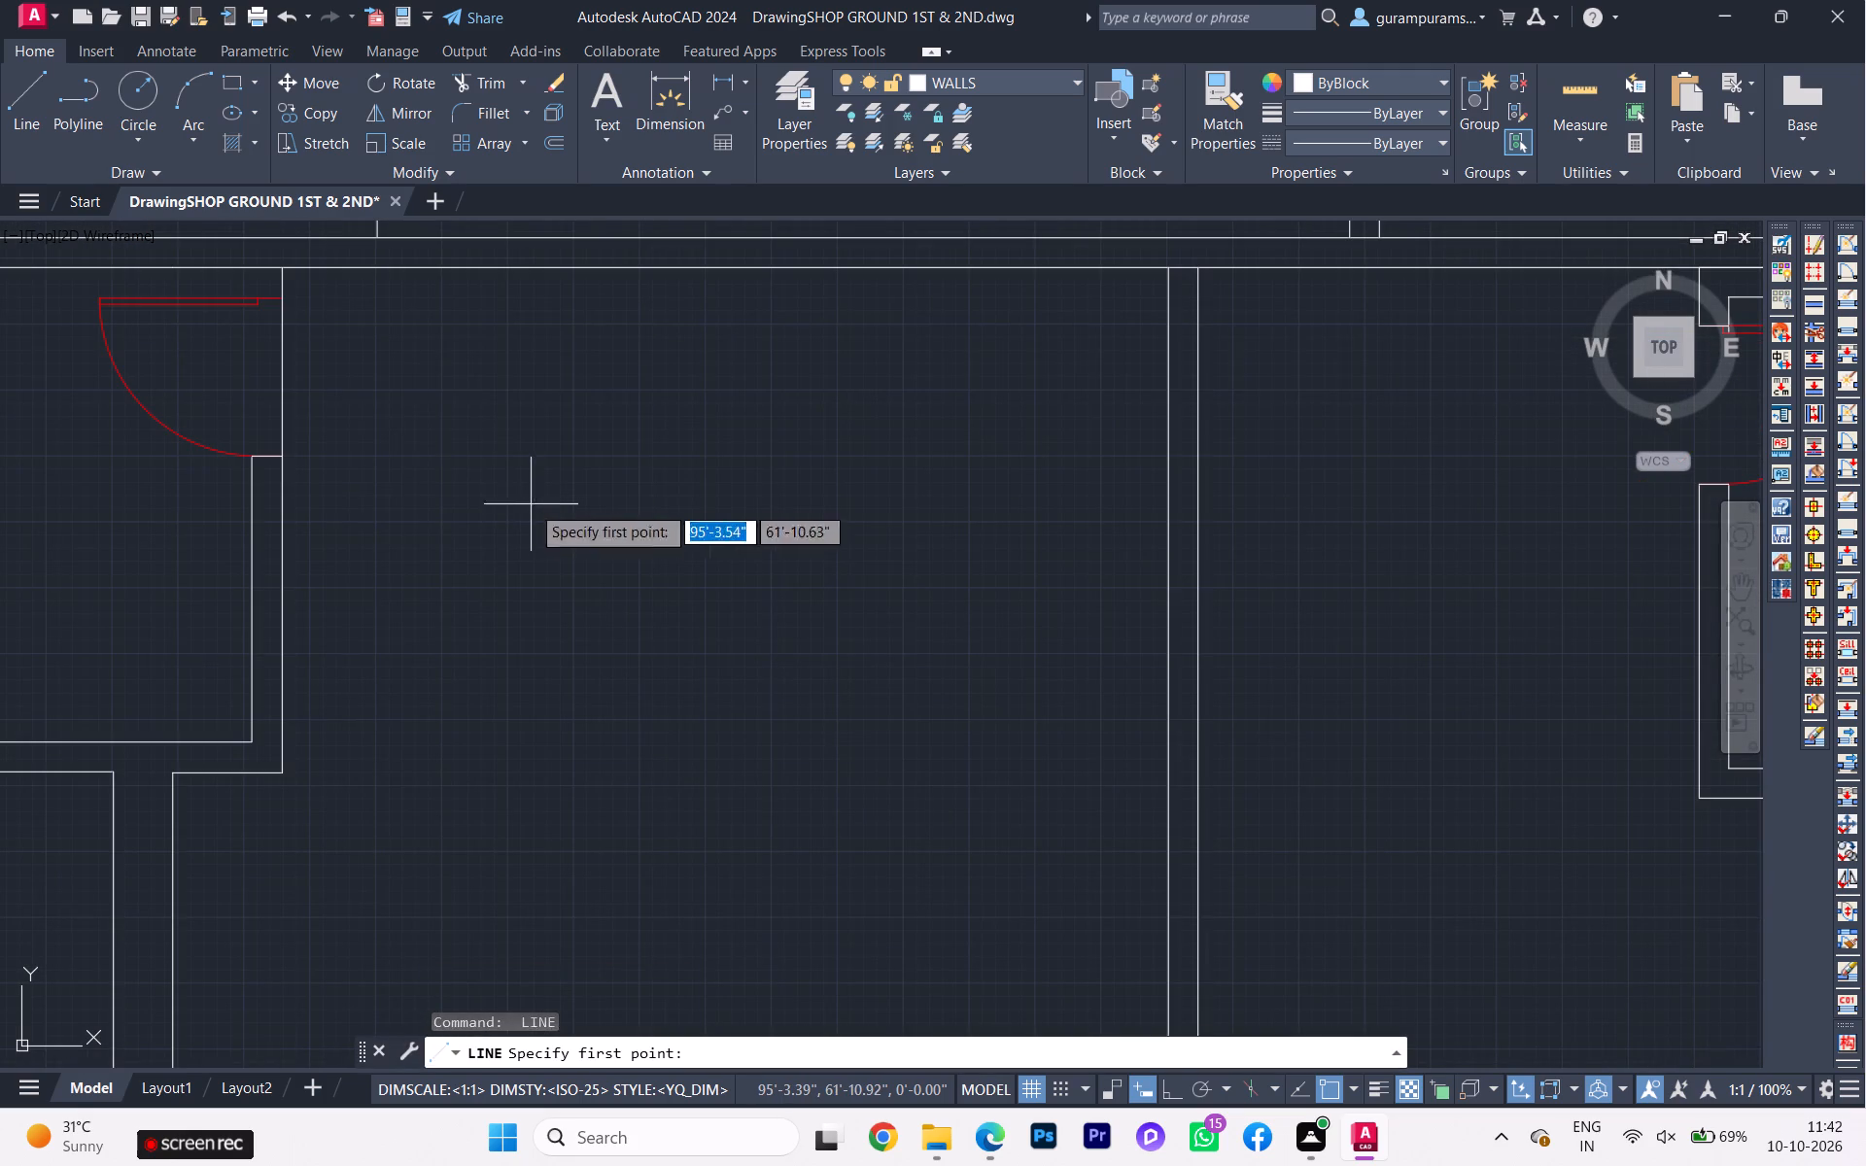
scroll(313, 305, "down", 4)
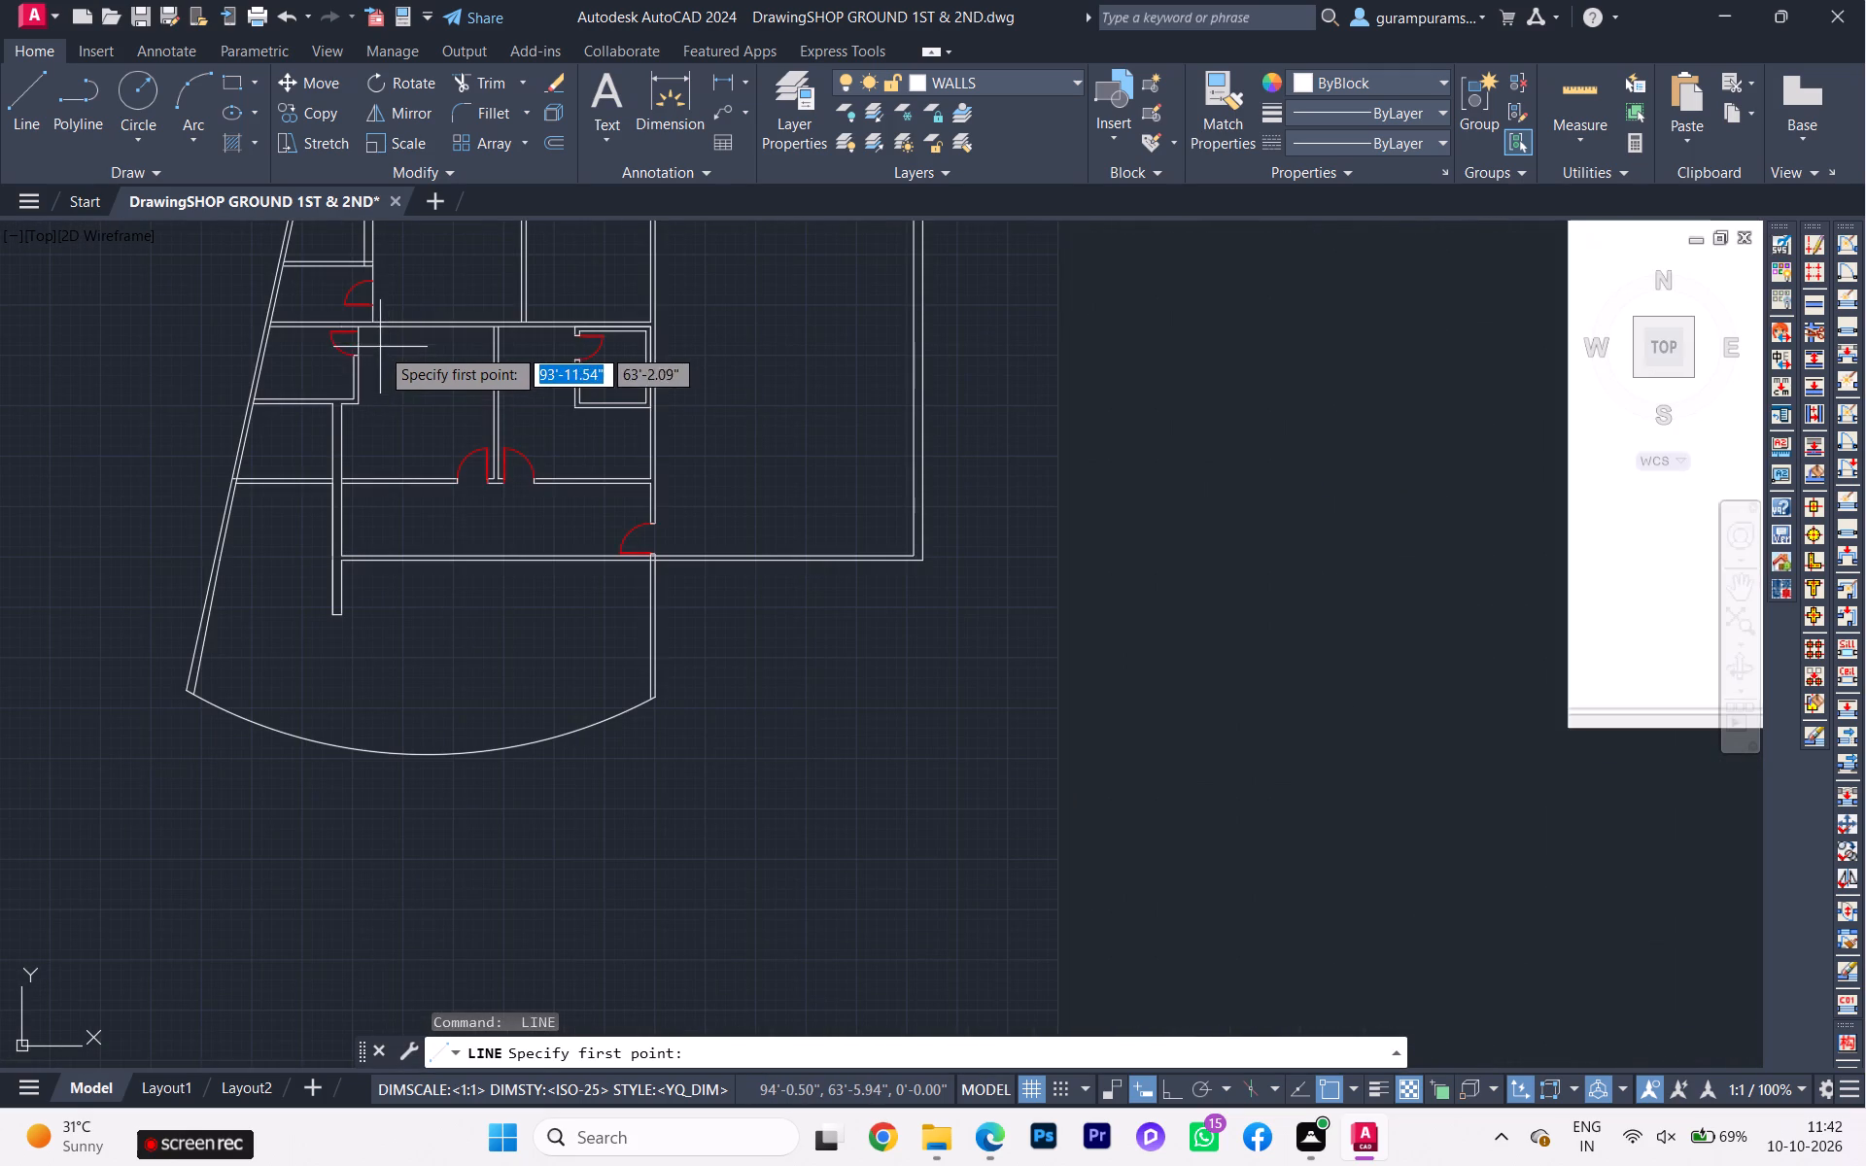
scroll(356, 329, "up", 5)
scroll(466, 366, "up", 1)
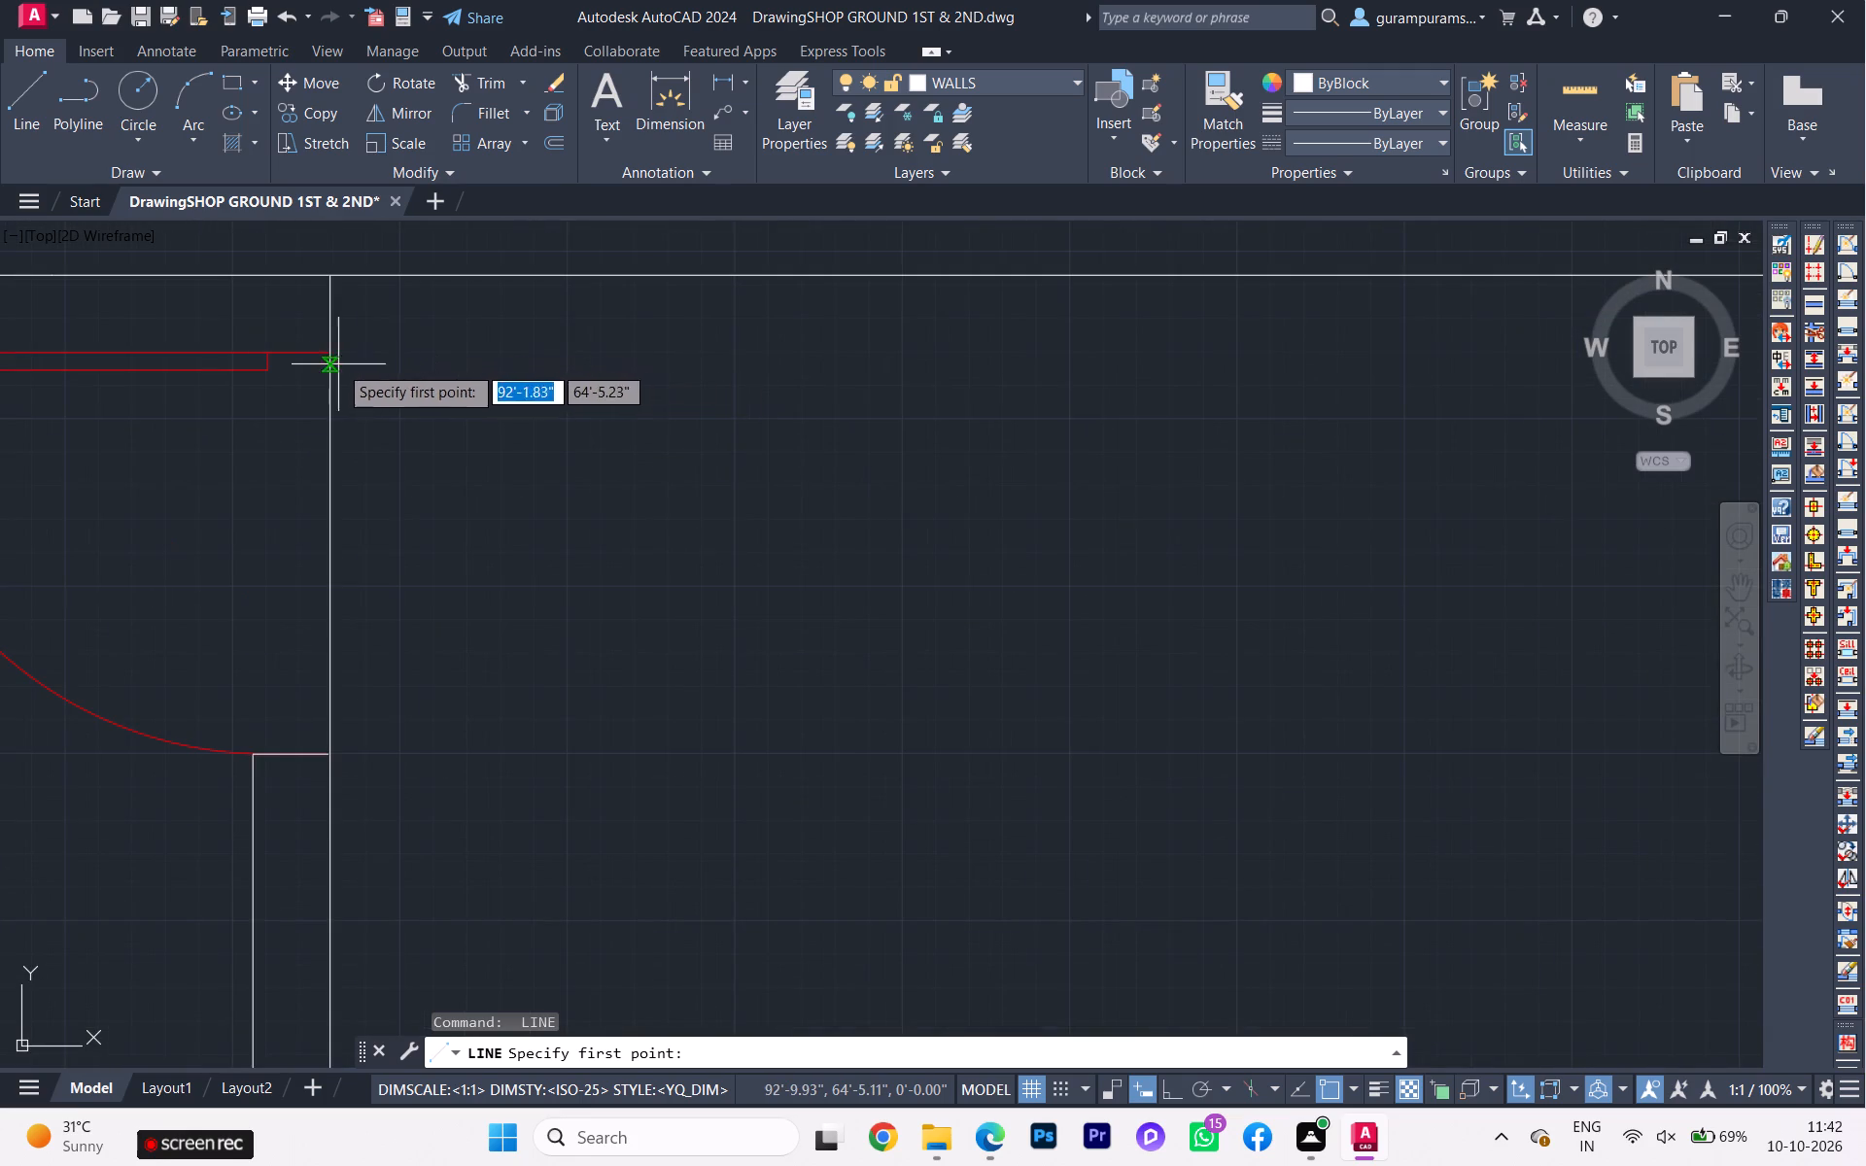
left_click(328, 357)
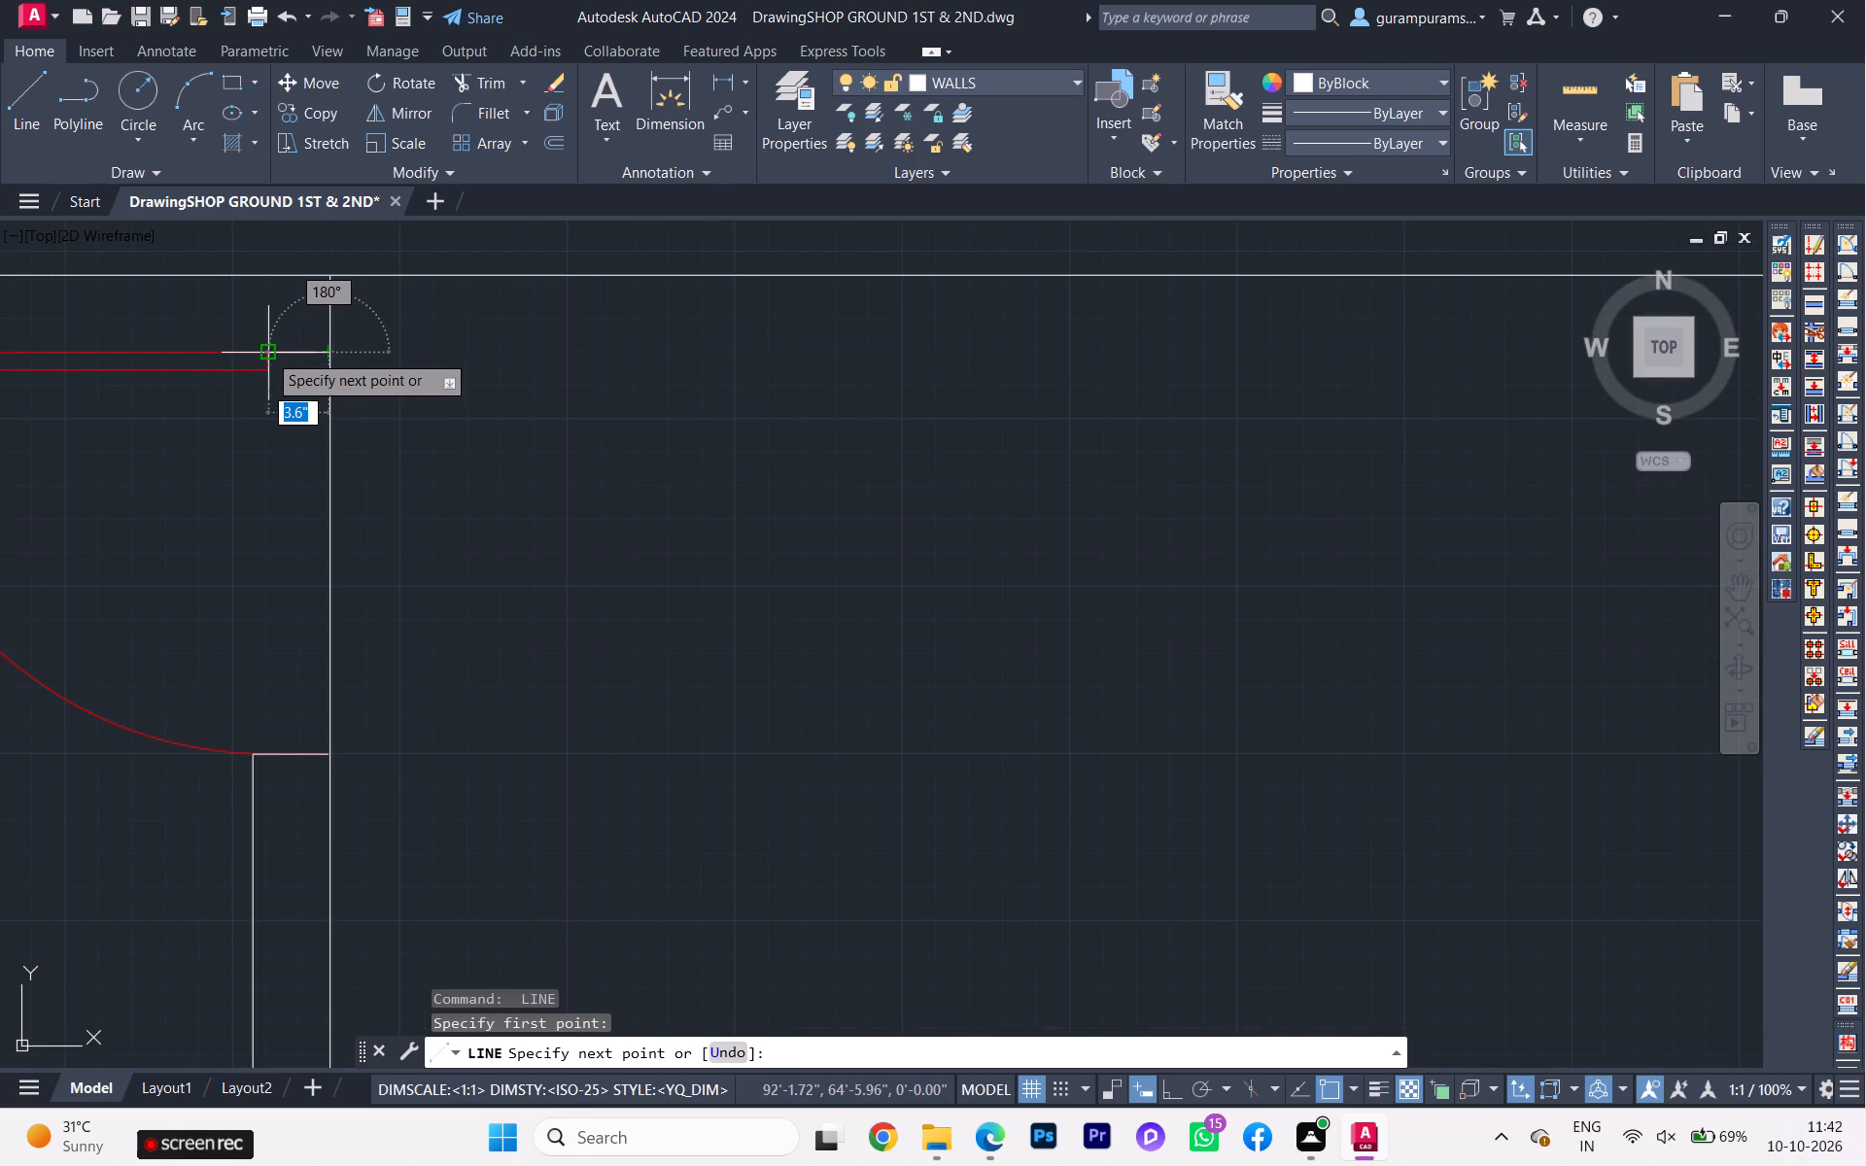
left_click(267, 353)
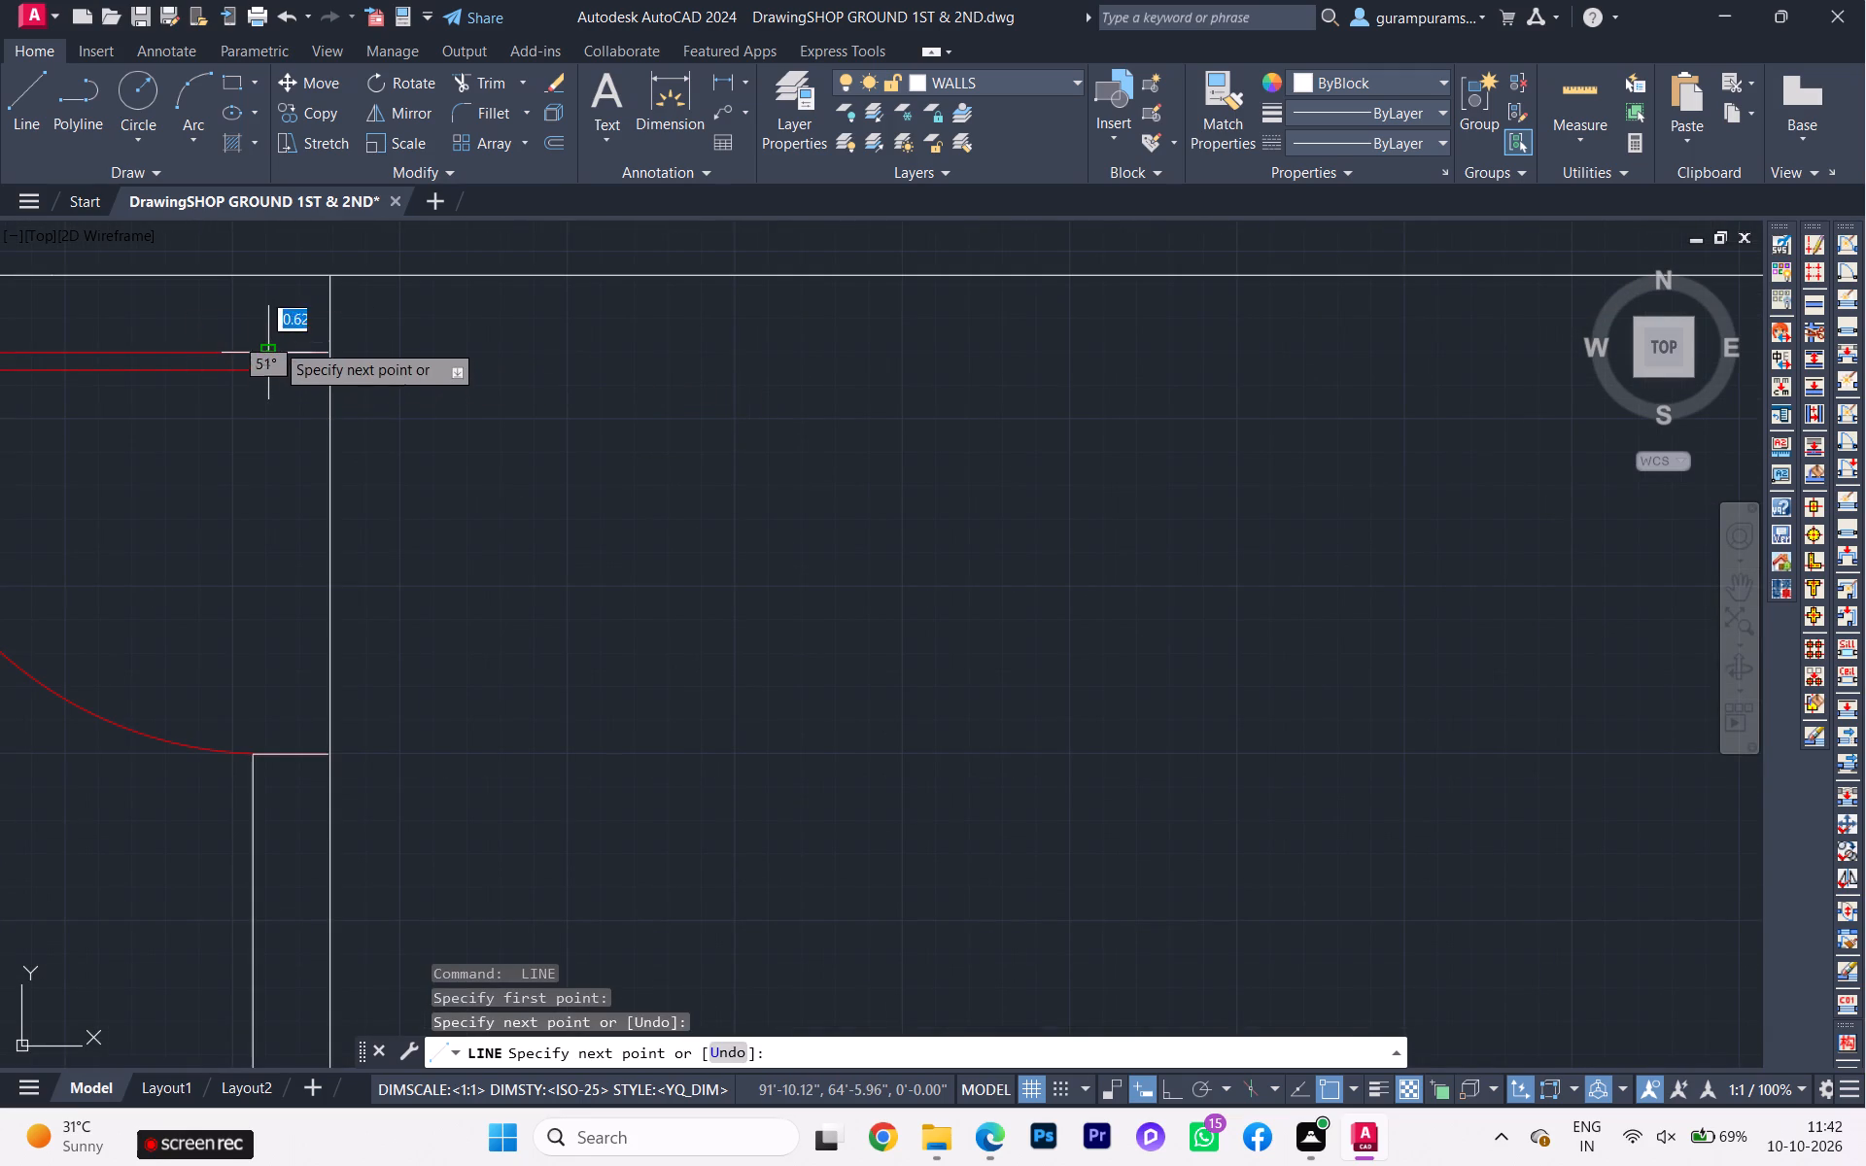
left_click(268, 281)
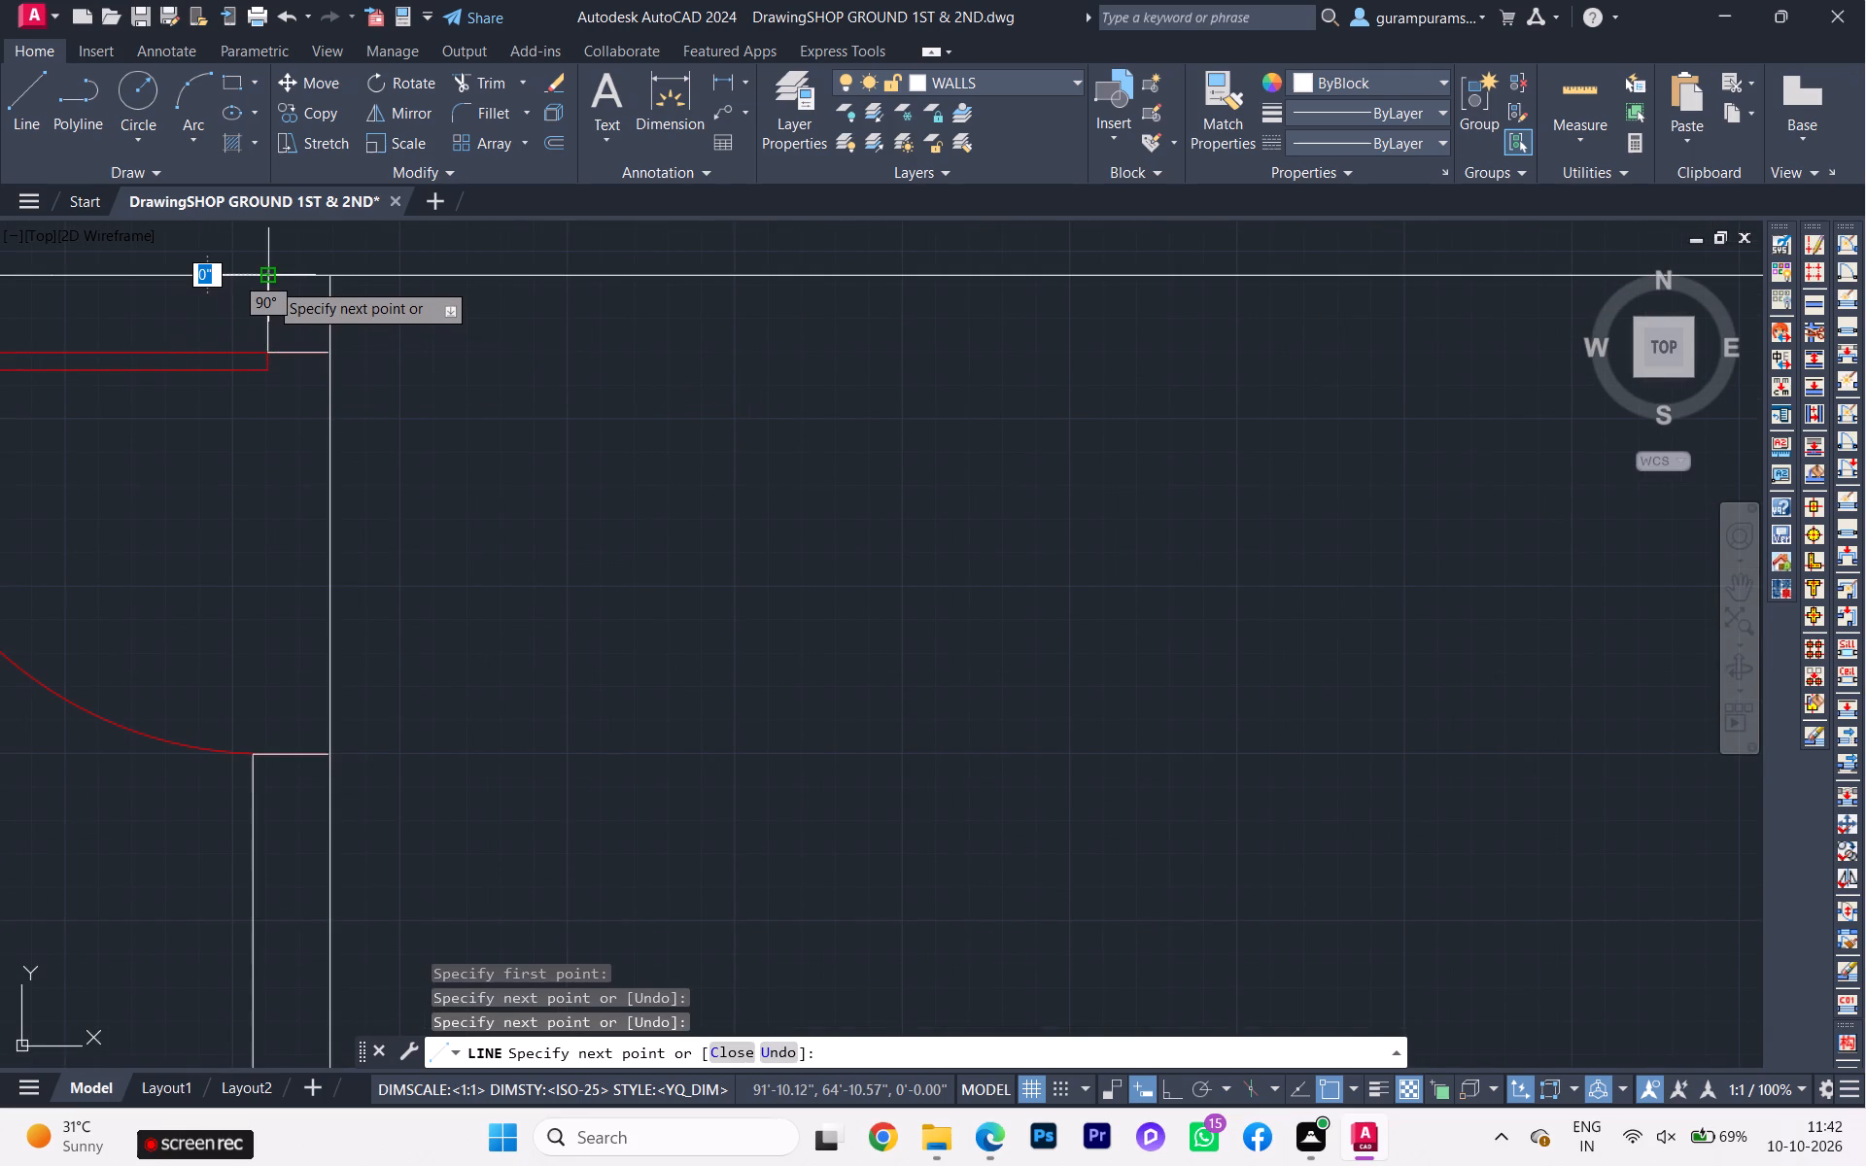
key("Escape")
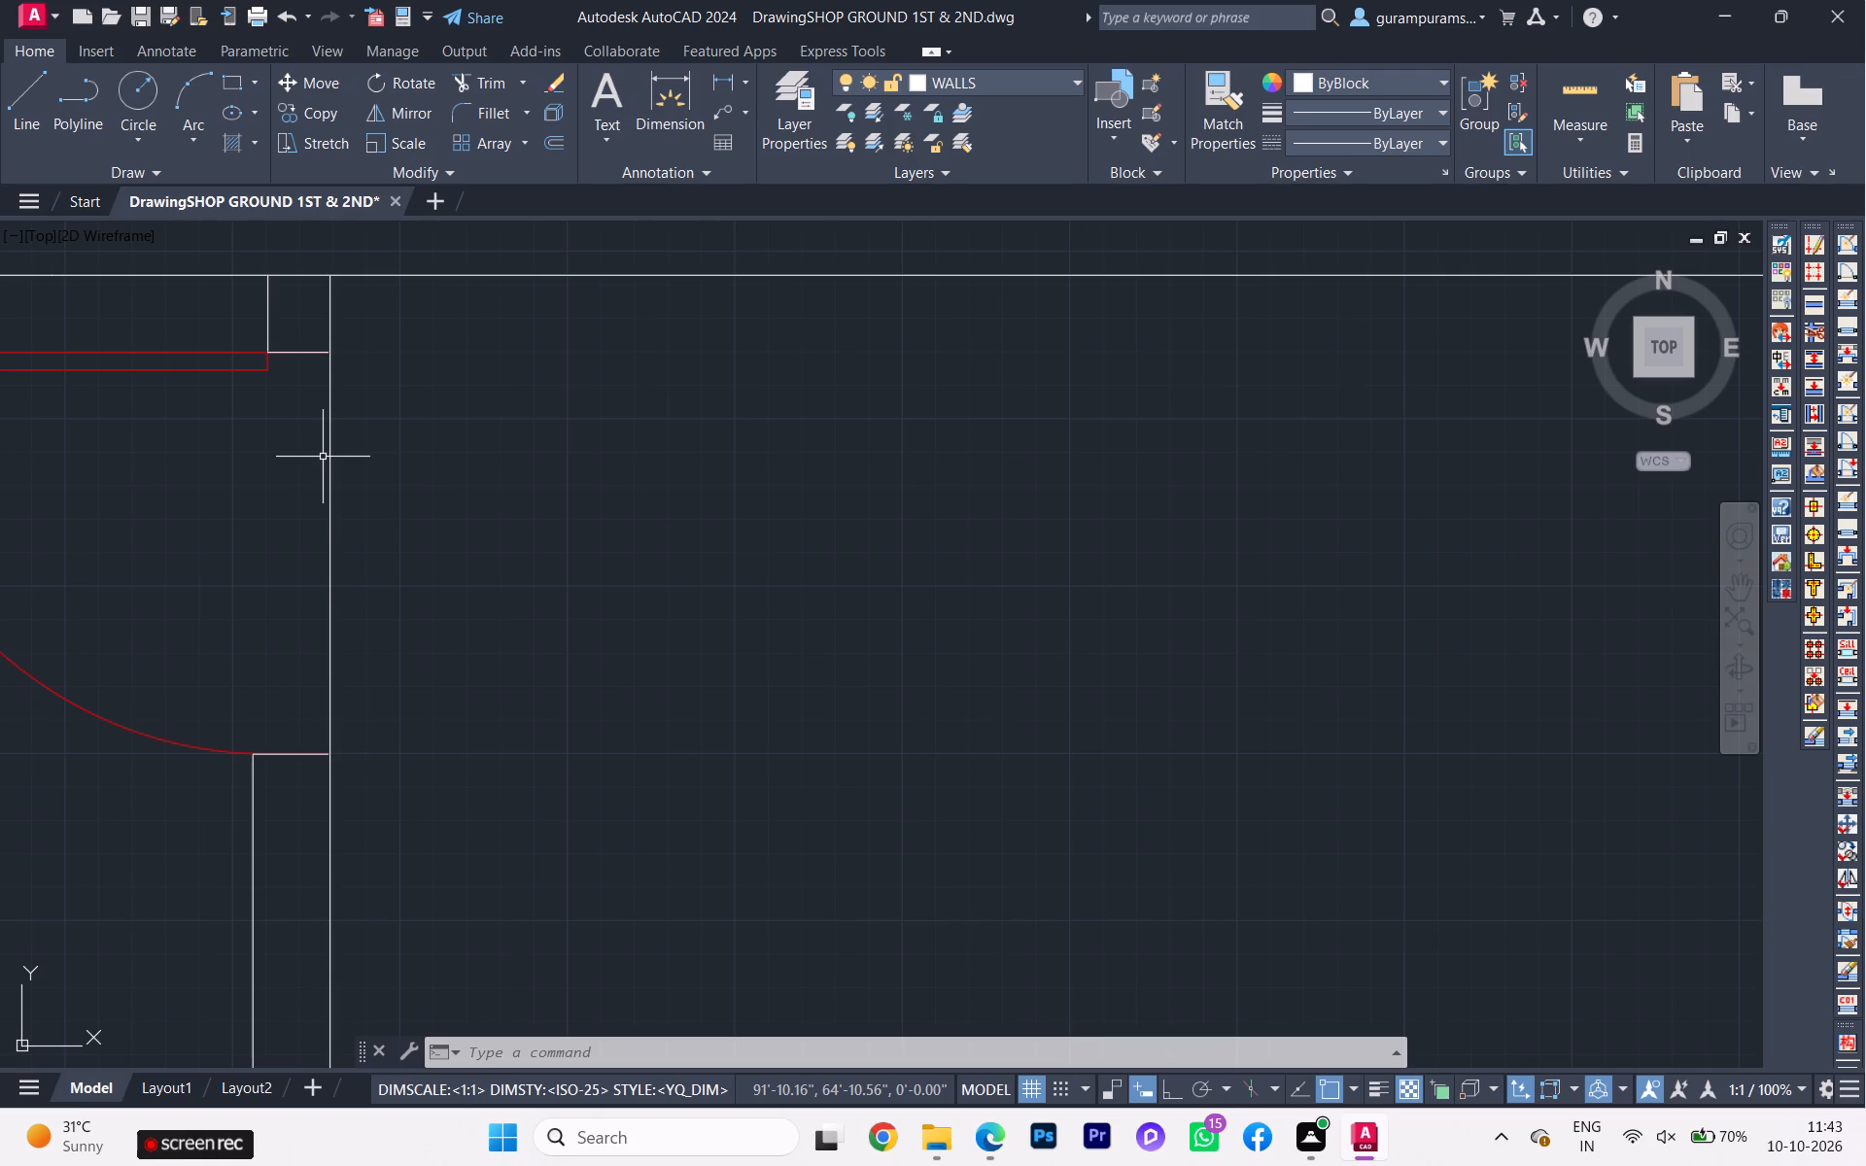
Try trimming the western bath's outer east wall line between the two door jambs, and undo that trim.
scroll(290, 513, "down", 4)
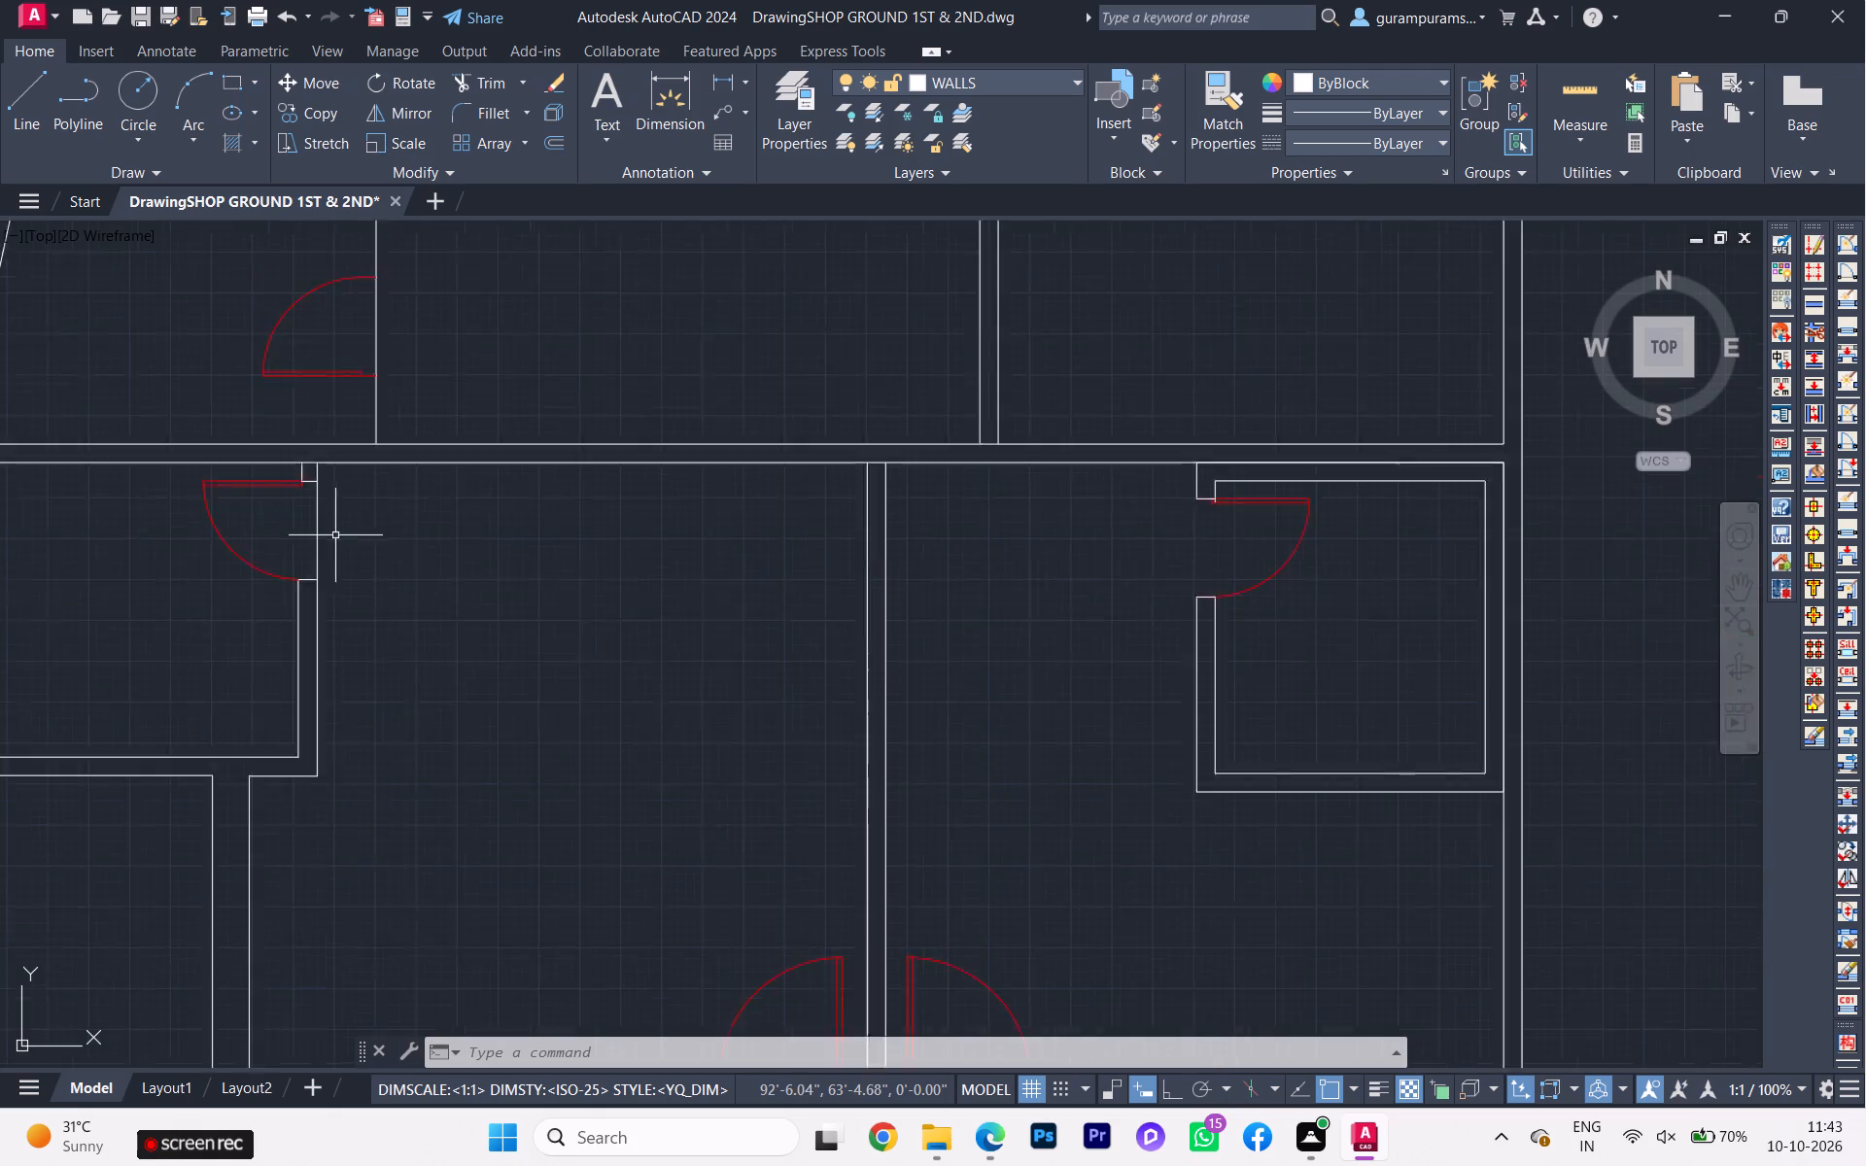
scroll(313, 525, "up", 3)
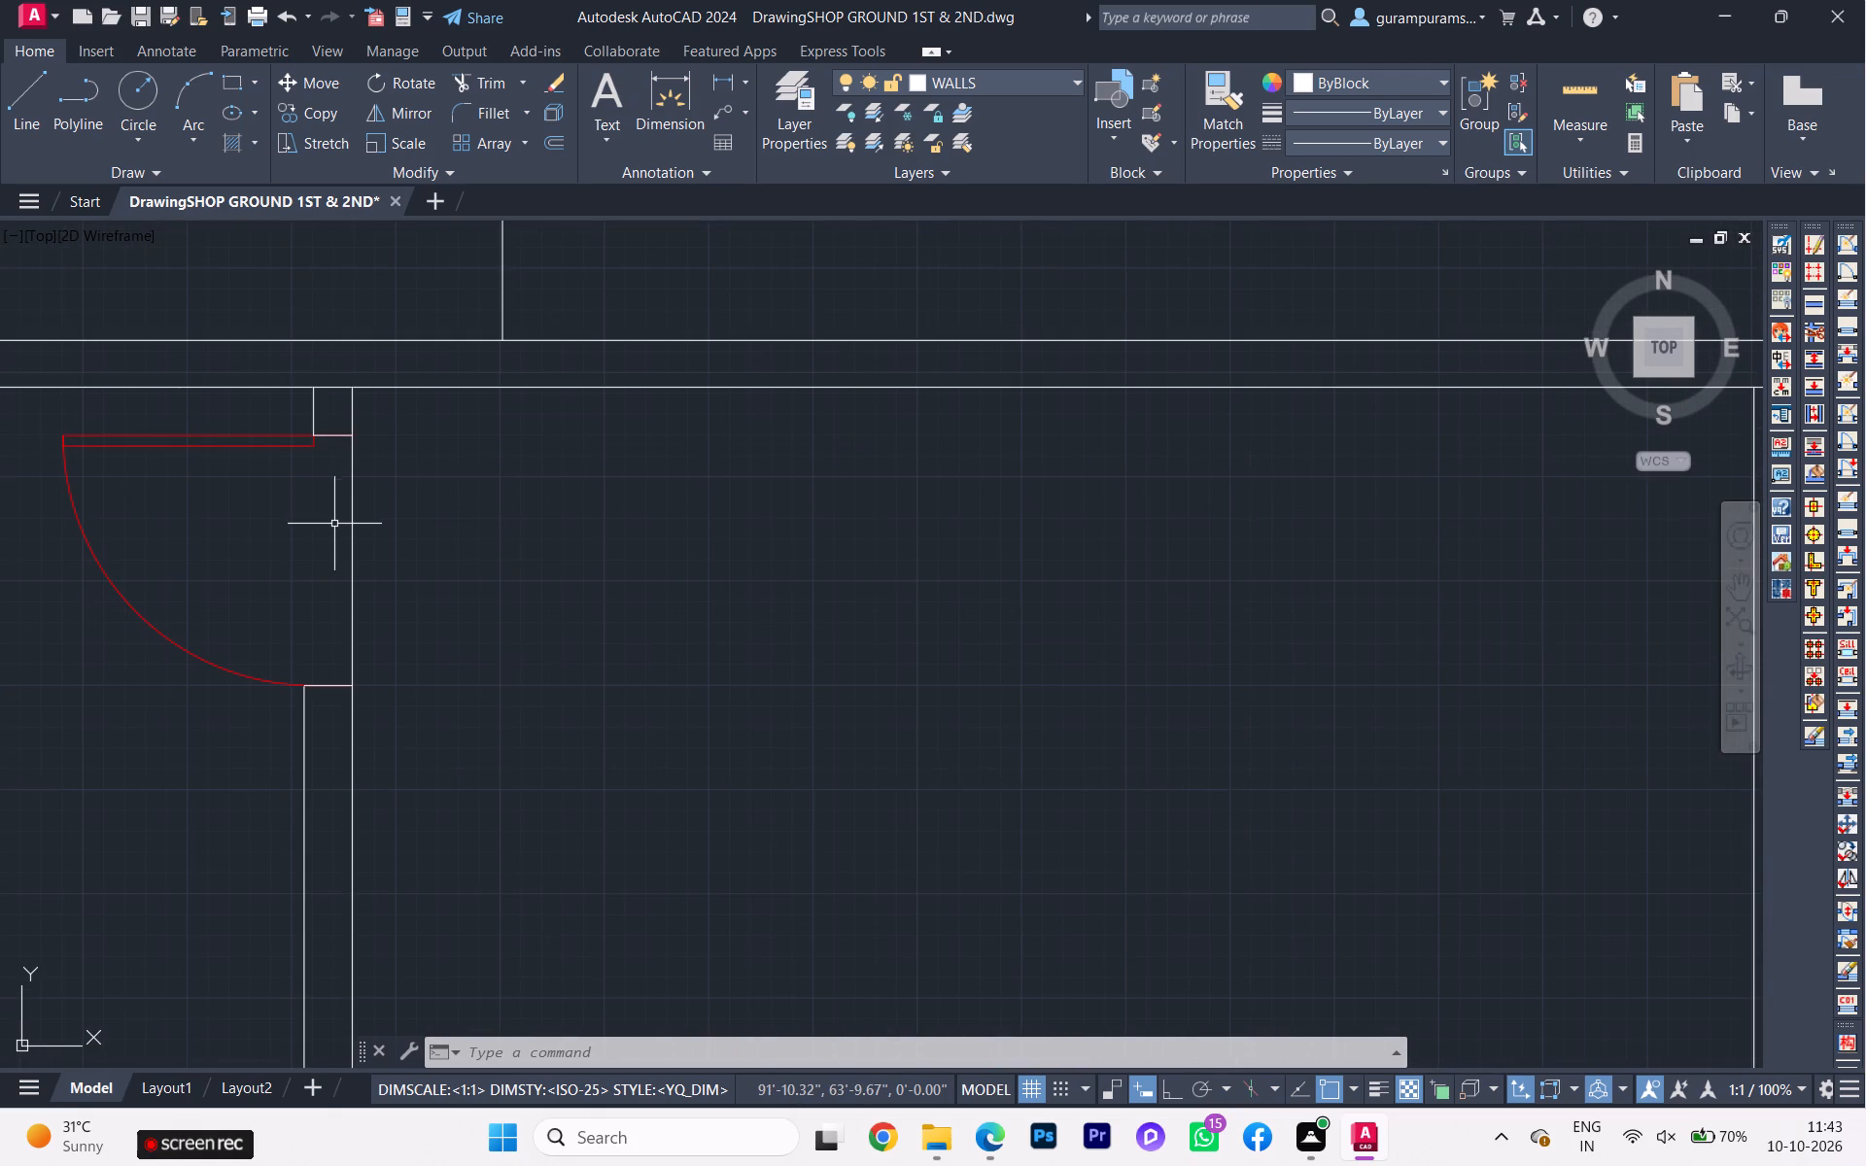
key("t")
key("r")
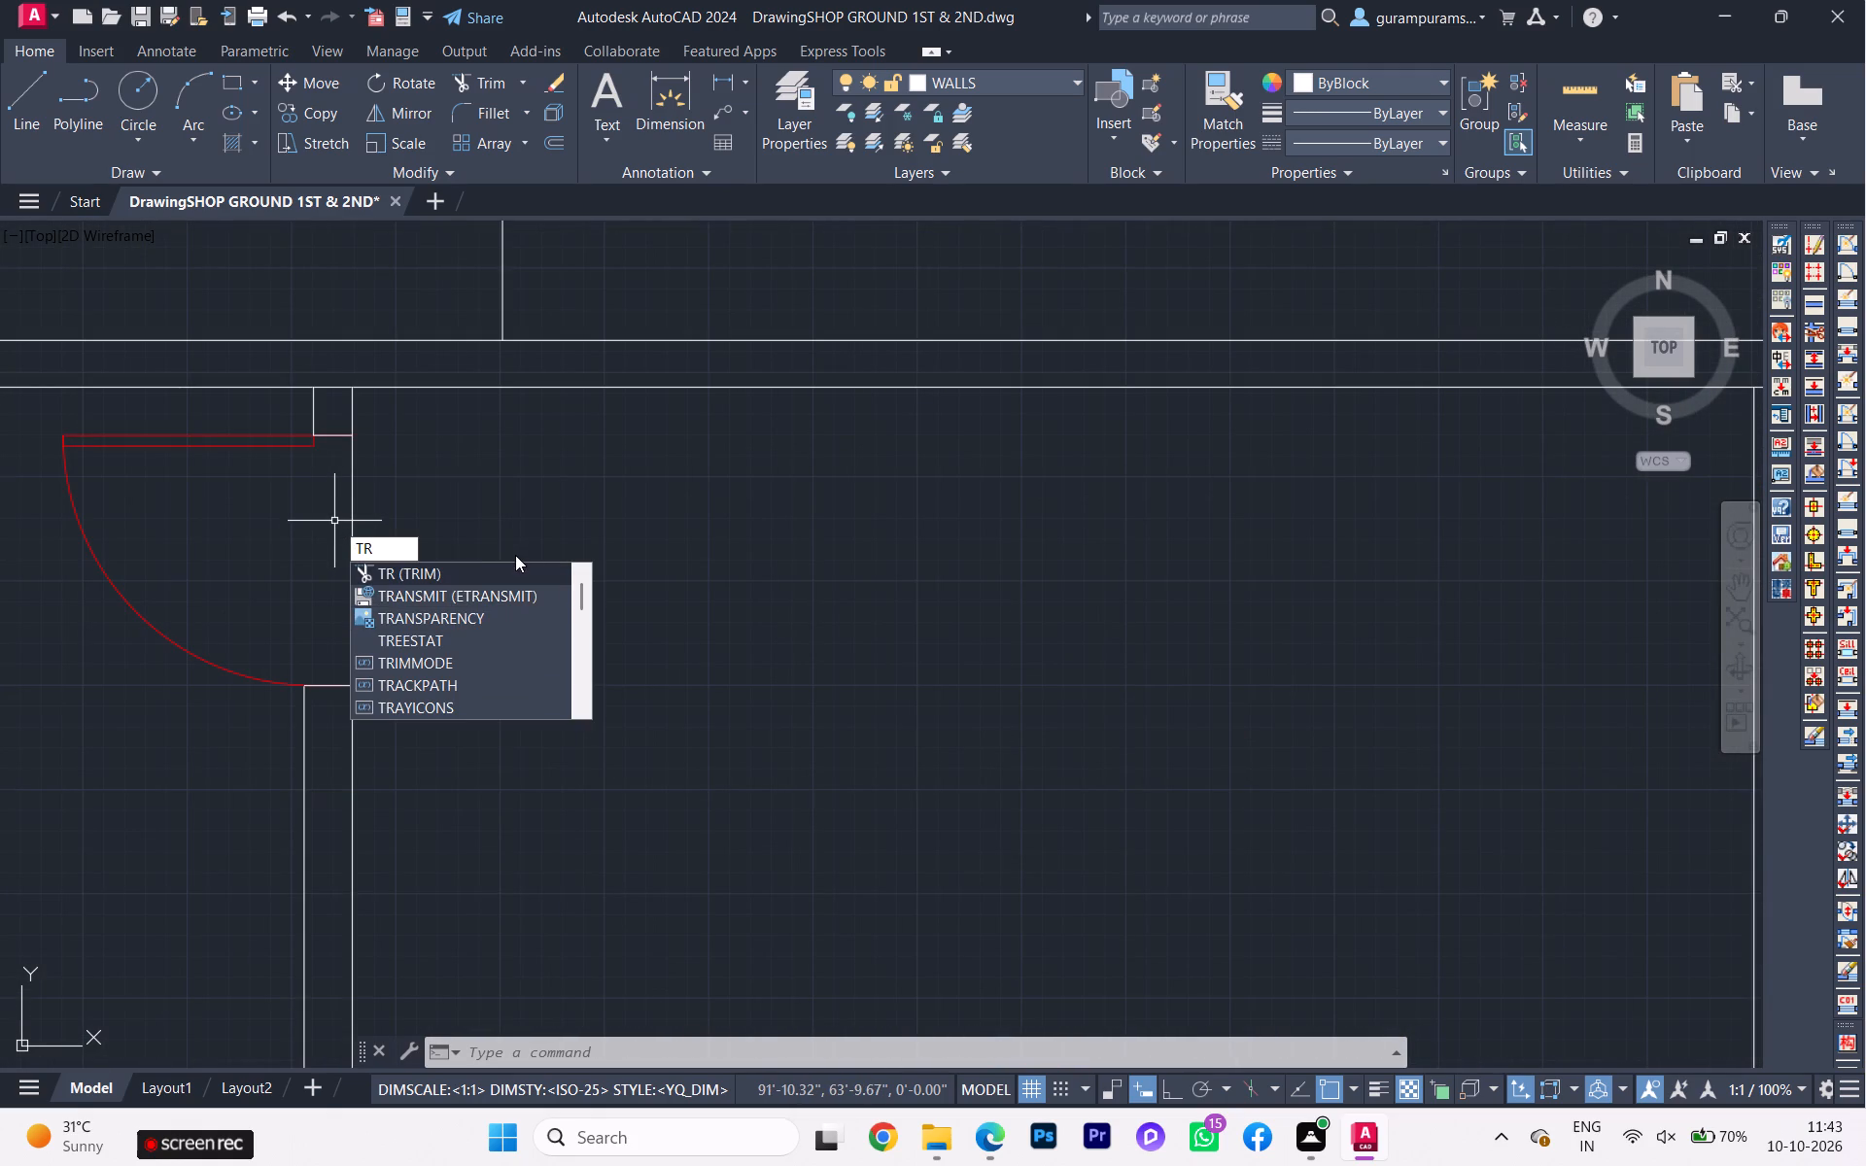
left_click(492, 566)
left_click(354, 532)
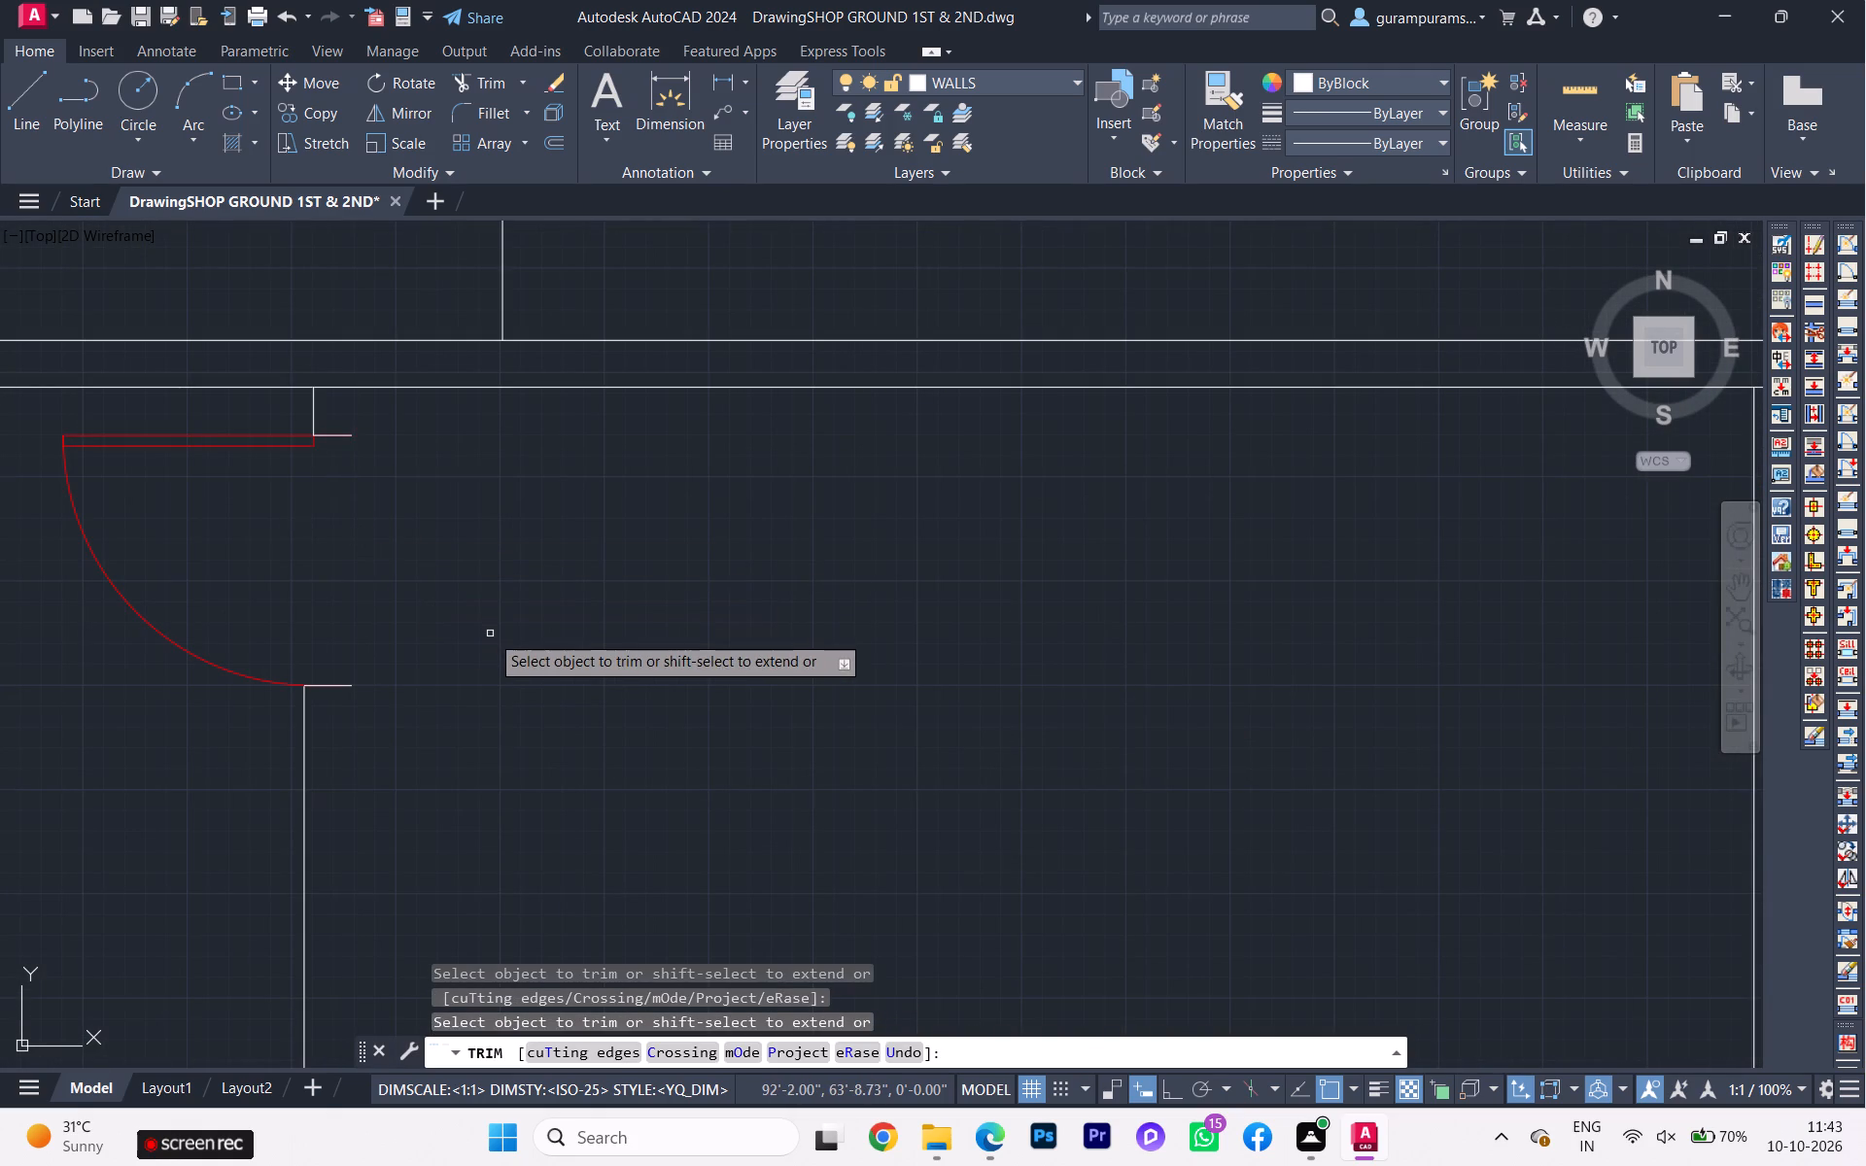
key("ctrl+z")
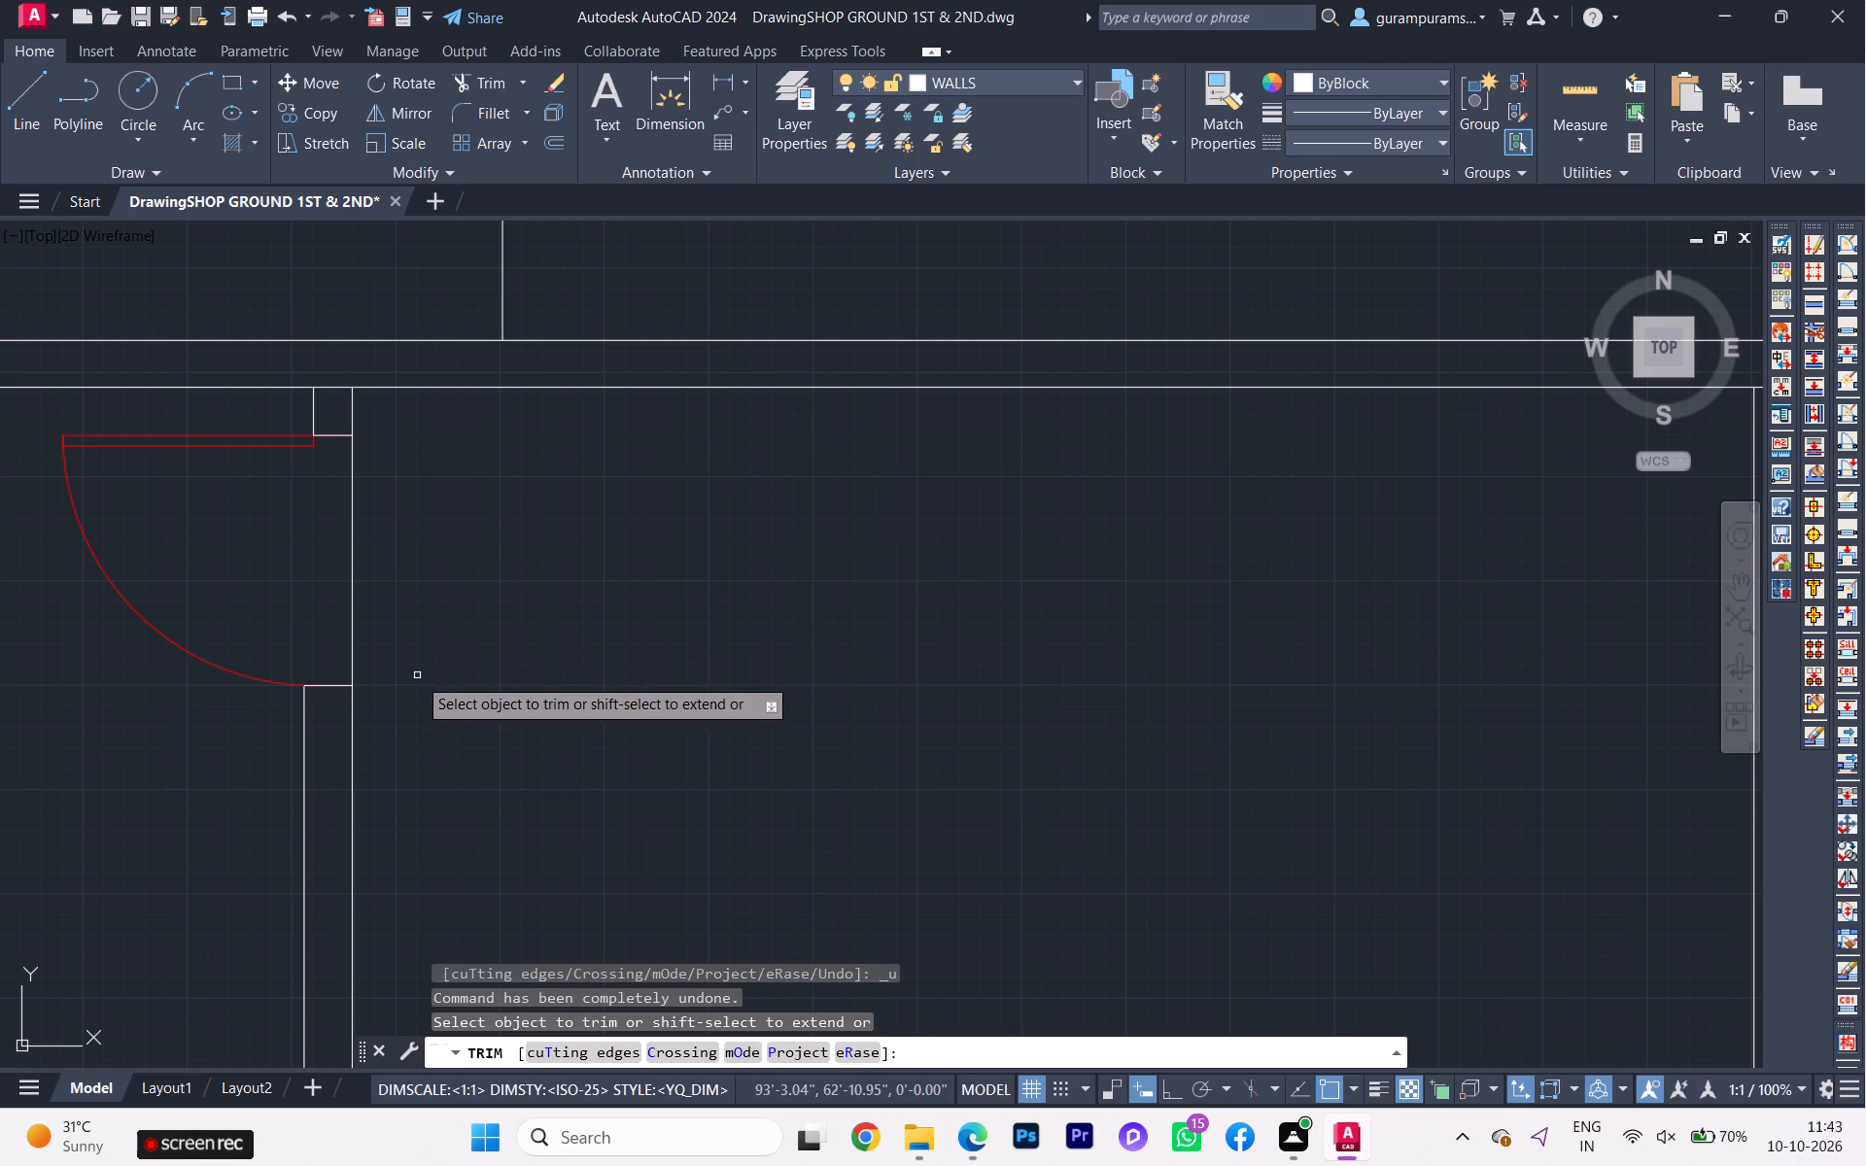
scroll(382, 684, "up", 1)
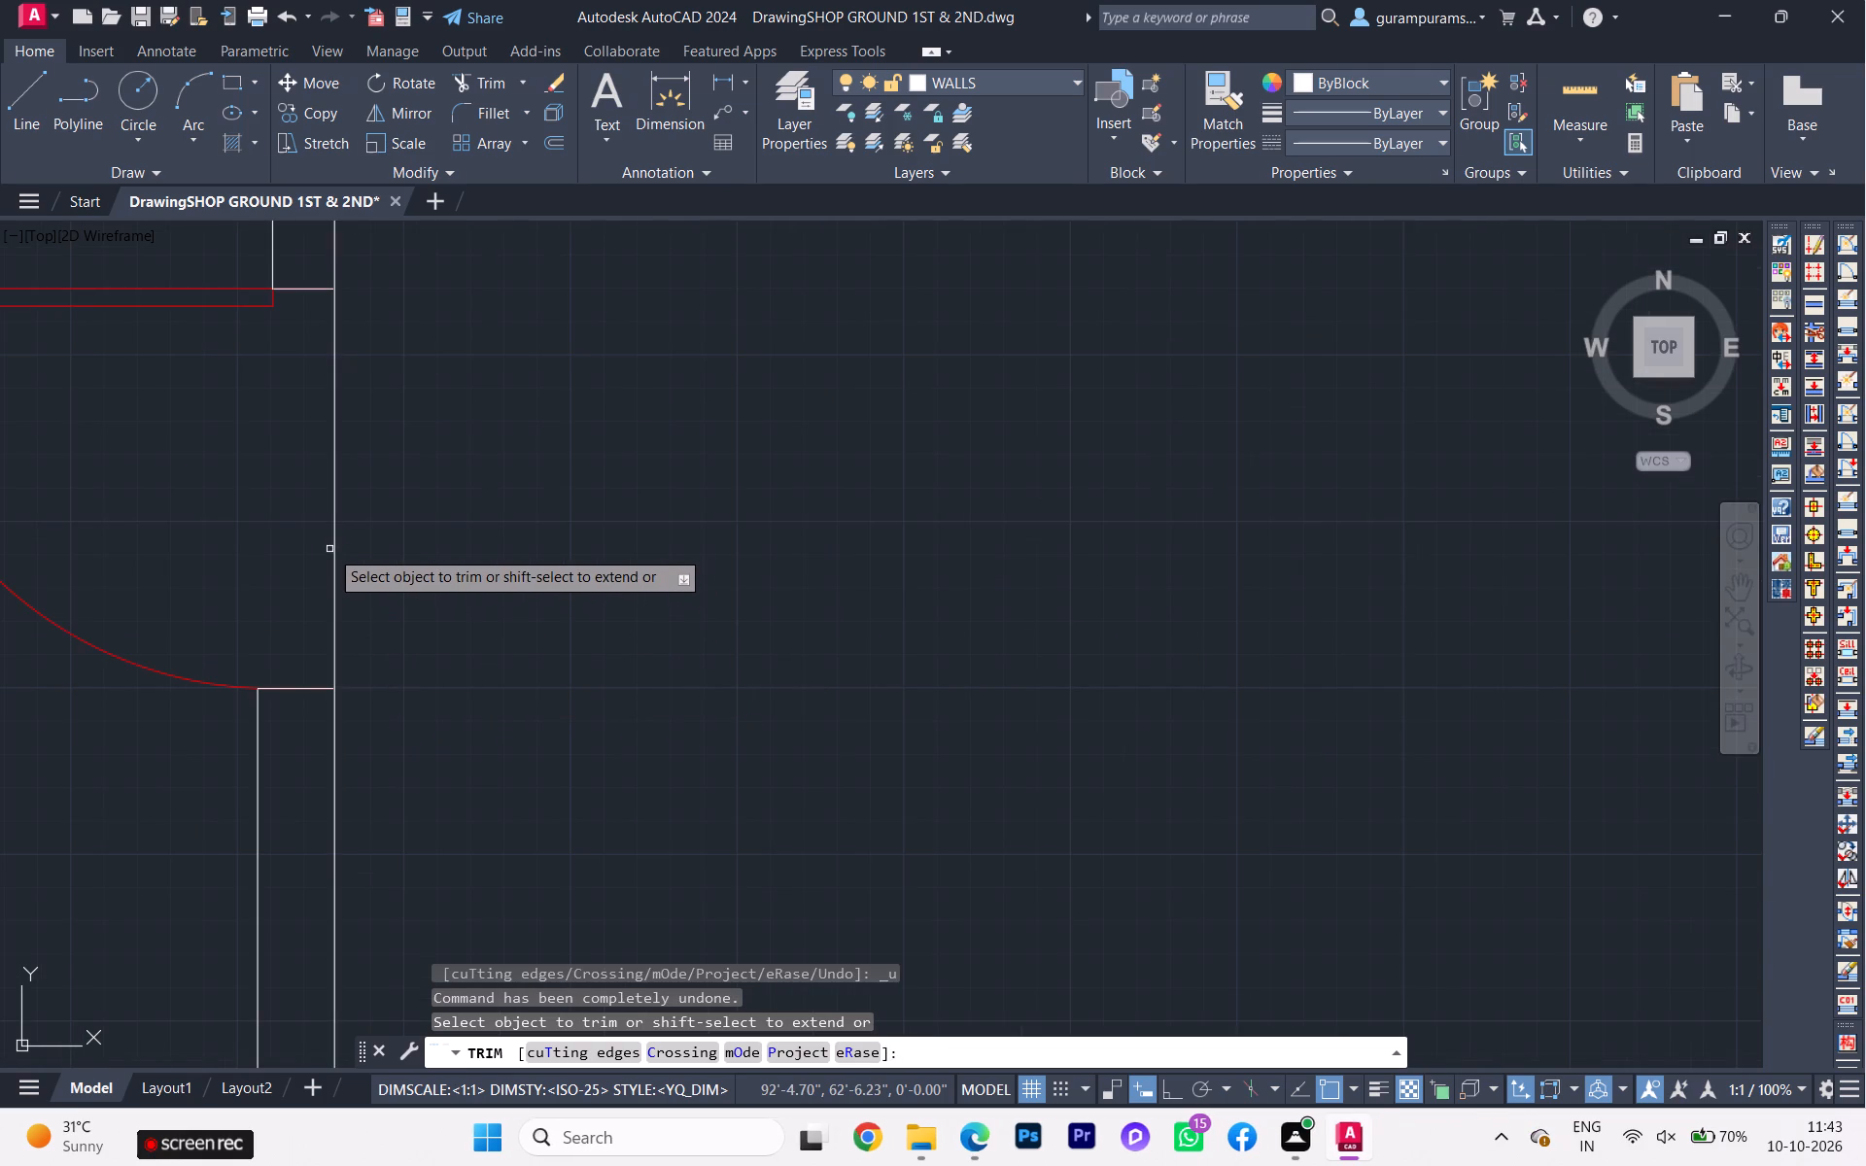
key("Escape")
Stretch the east end of the south jamb line at the western bath's door to meet the outer wall line.
scroll(340, 679, "up", 5)
left_click(293, 705)
left_click(225, 600)
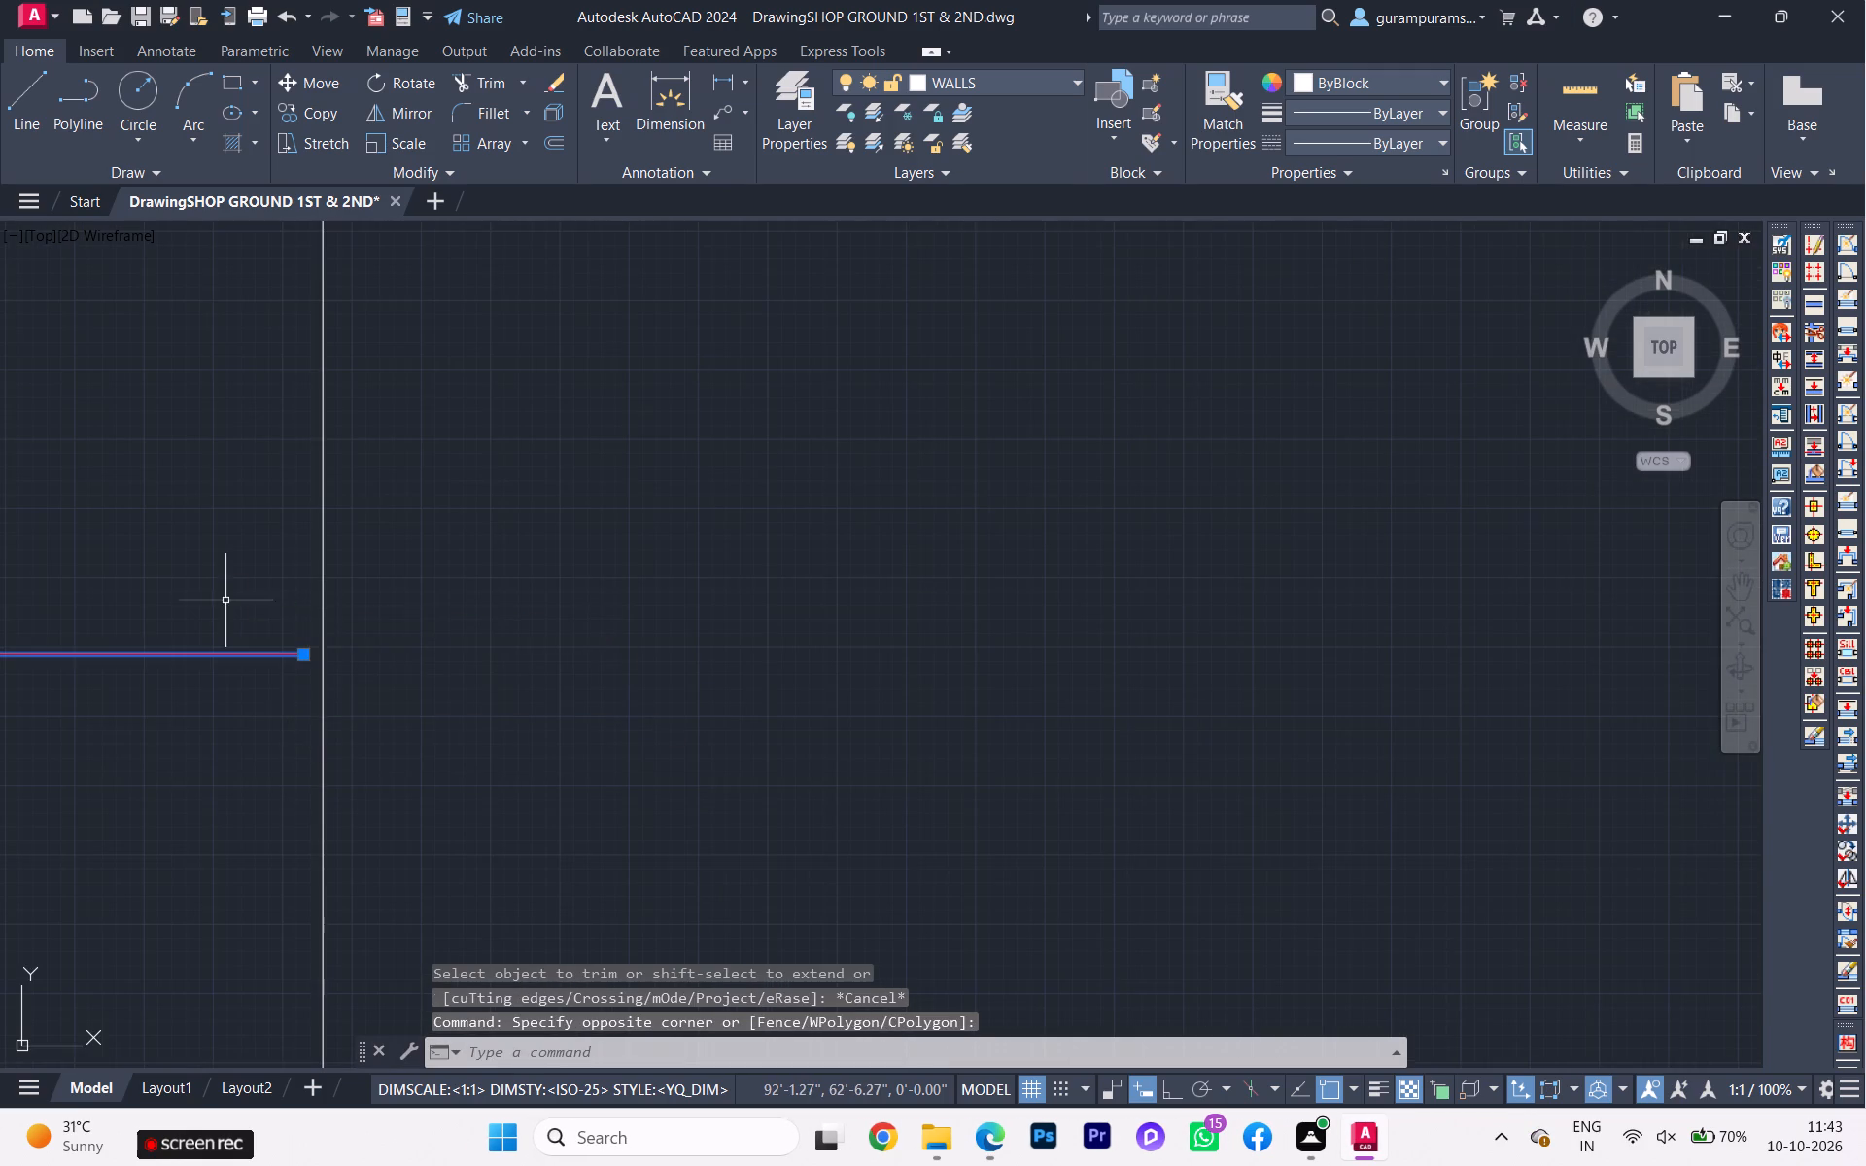
scroll(259, 624, "down", 3)
scroll(269, 643, "up", 1)
scroll(269, 643, "down", 1)
scroll(269, 643, "up", 2)
left_click(281, 627)
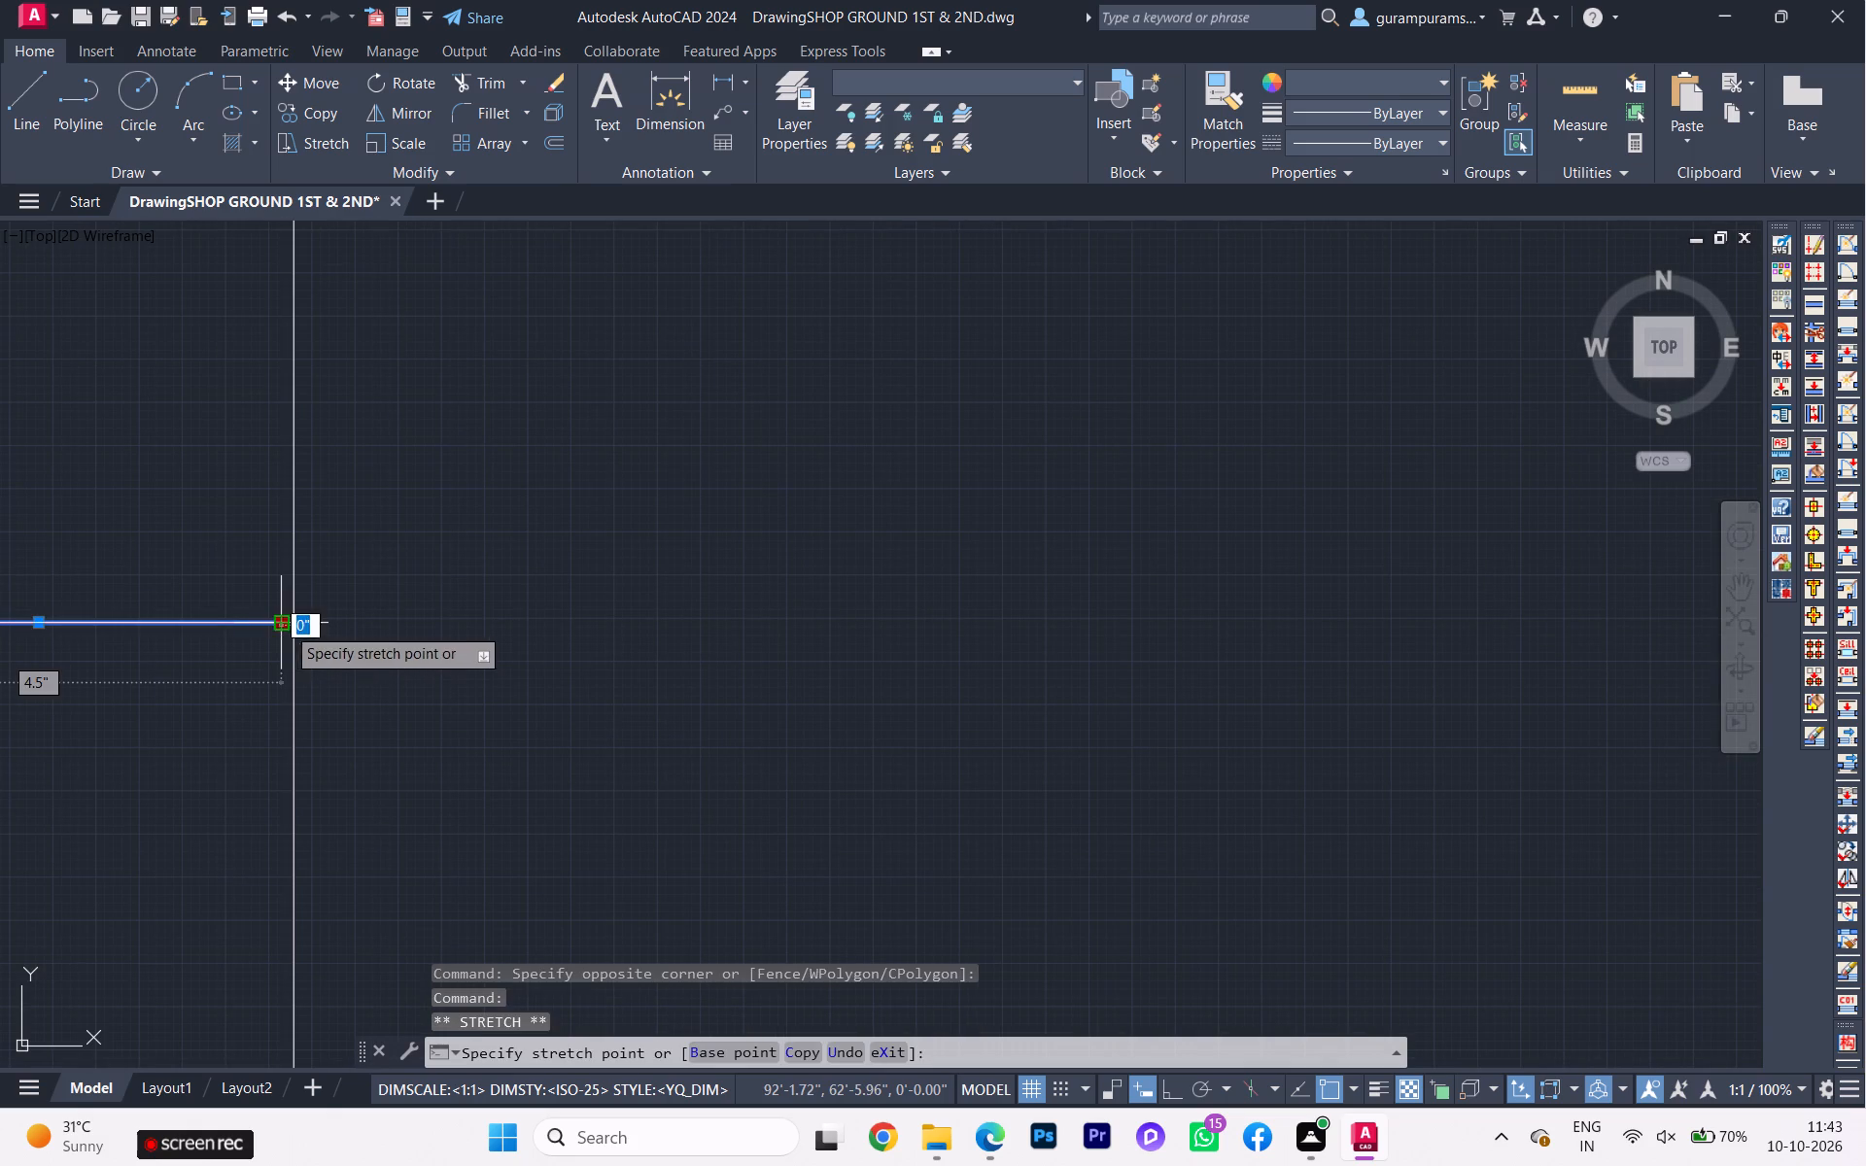
left_click(294, 625)
scroll(339, 696, "down", 4)
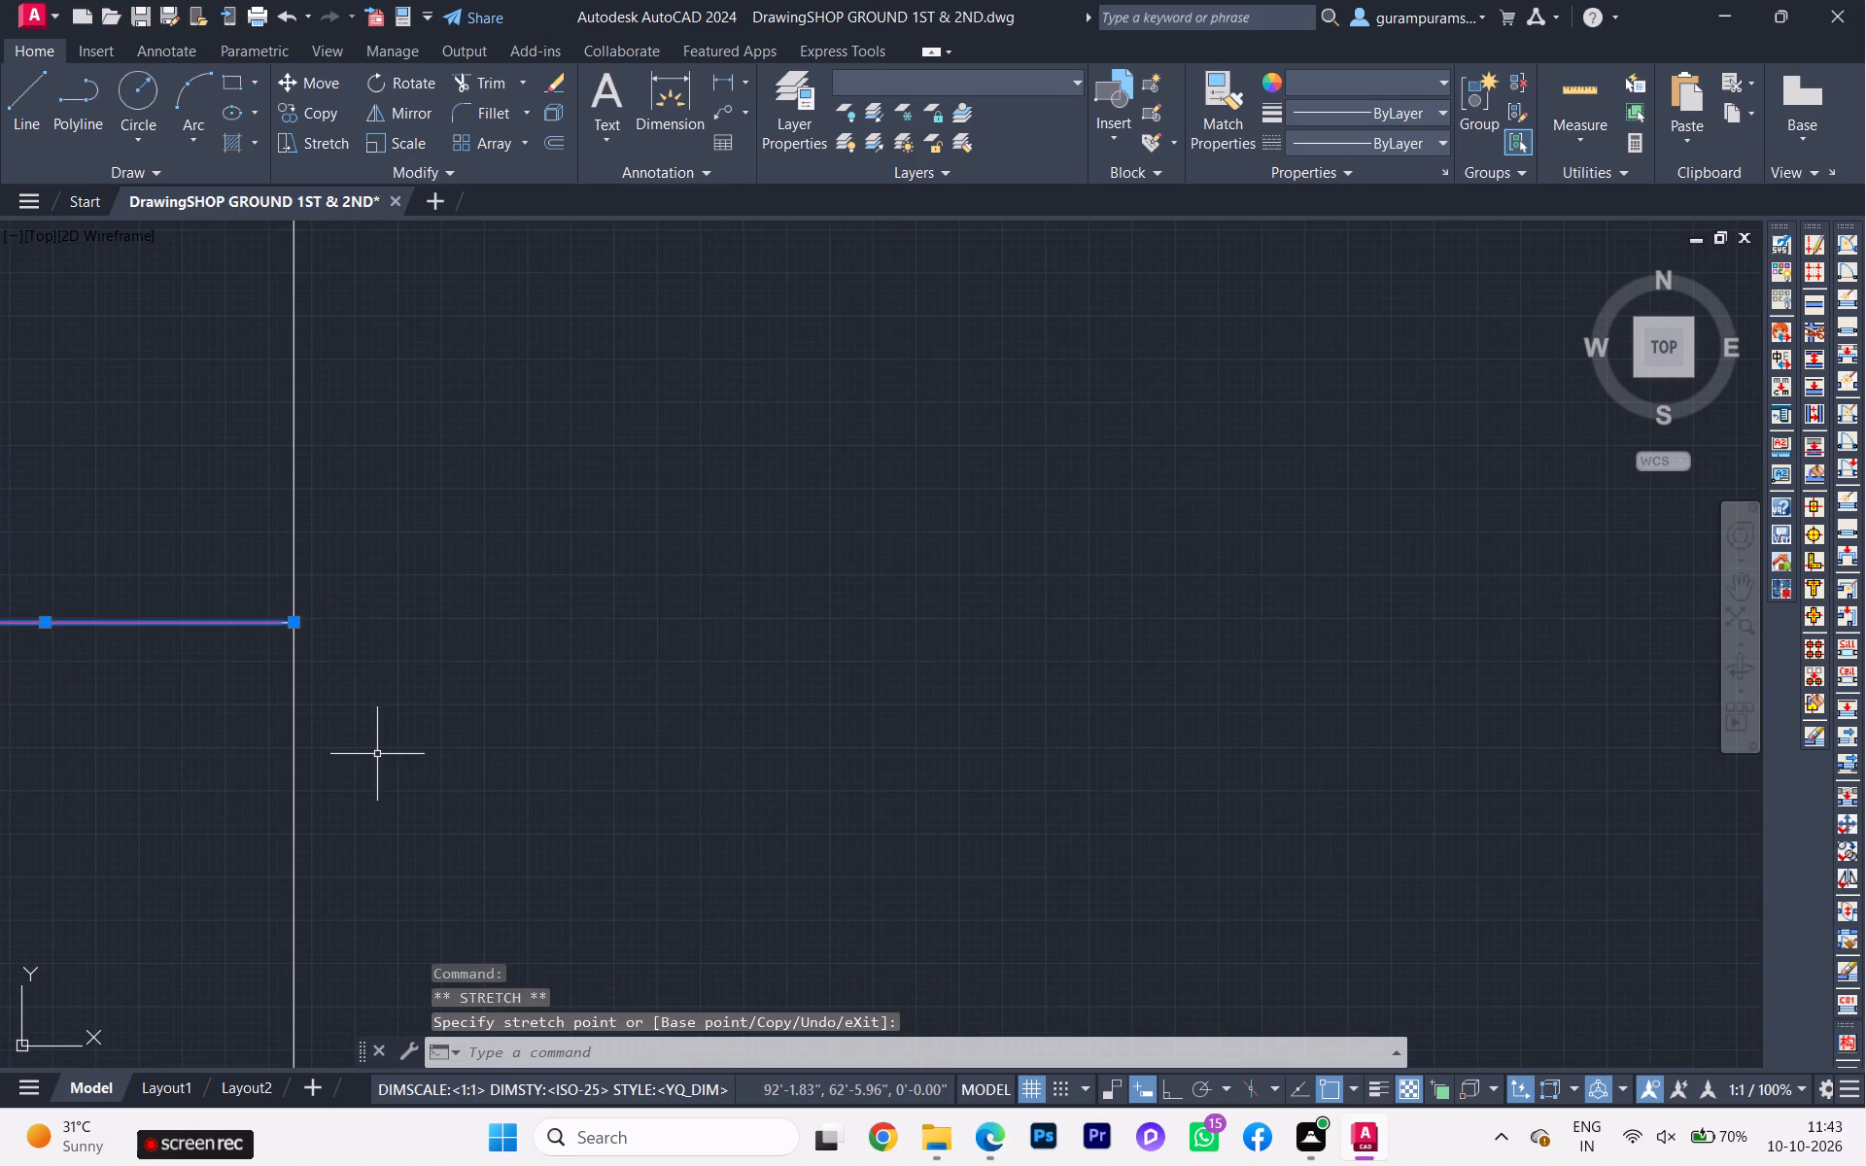
key("Escape")
Stretch the east end of the north jamb line at the western bath's door to meet the outer wall line.
scroll(391, 744, "down", 2)
scroll(392, 744, "up", 1)
scroll(392, 745, "down", 1)
scroll(364, 621, "down", 2)
scroll(394, 292, "up", 2)
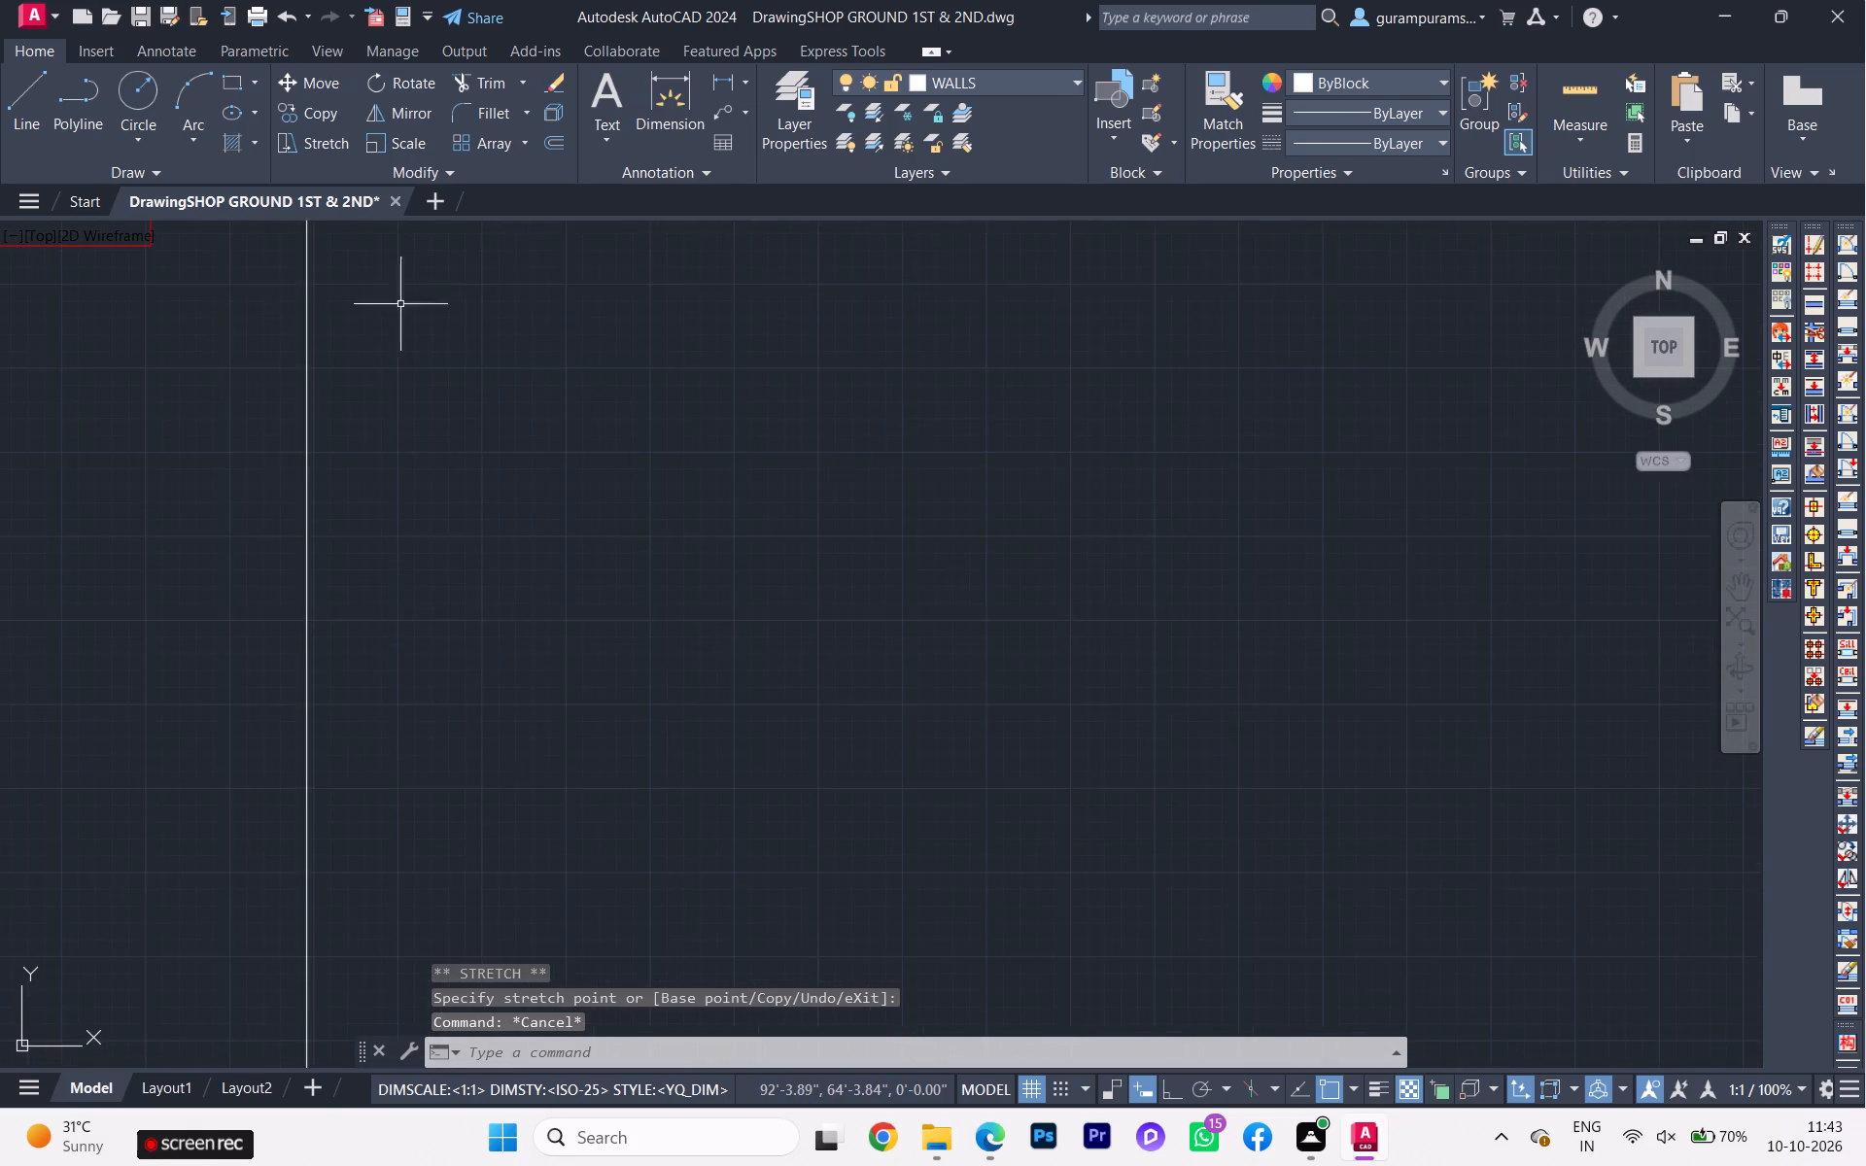
scroll(411, 343, "down", 2)
middle_click_drag(422, 378, 476, 649)
scroll(456, 621, "up", 4)
scroll(292, 433, "down", 2)
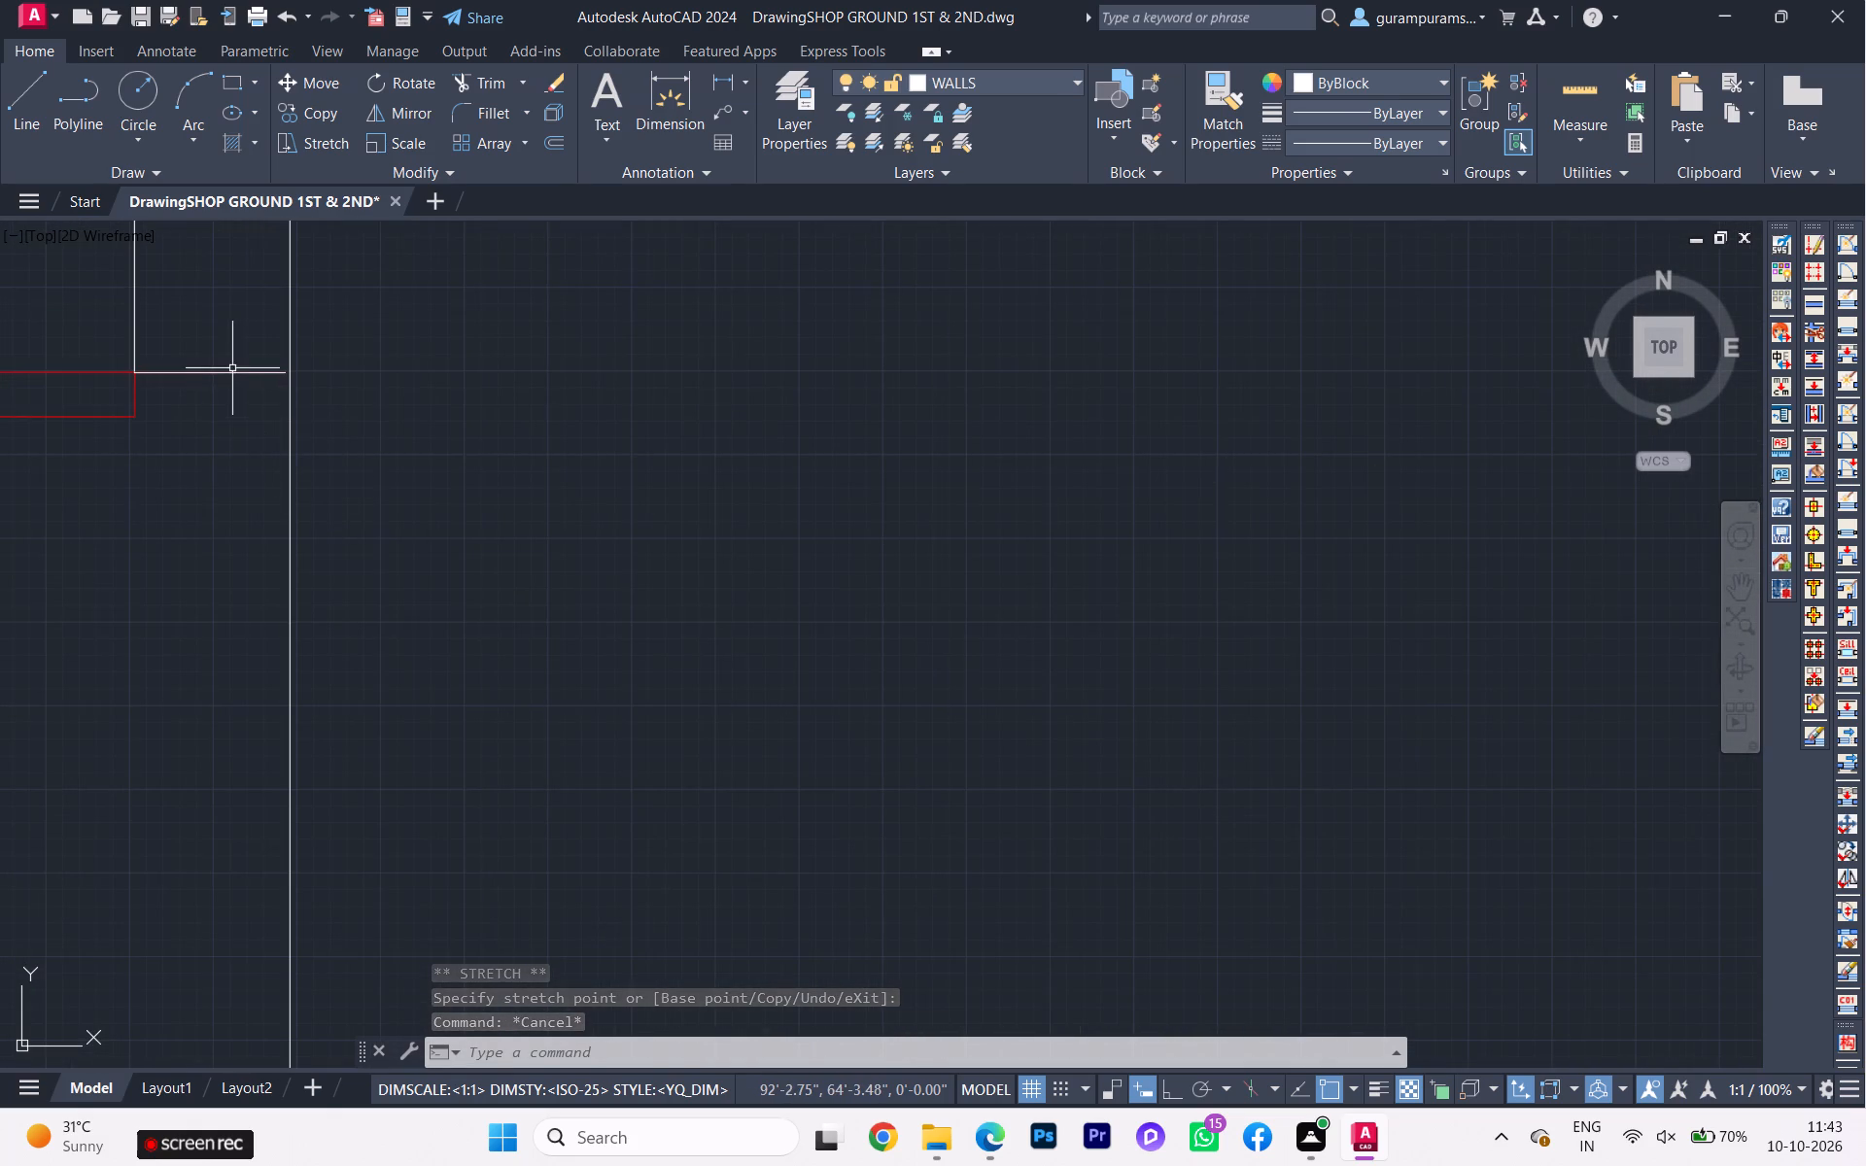
left_click(232, 368)
left_click(225, 377)
scroll(274, 360, "up", 2)
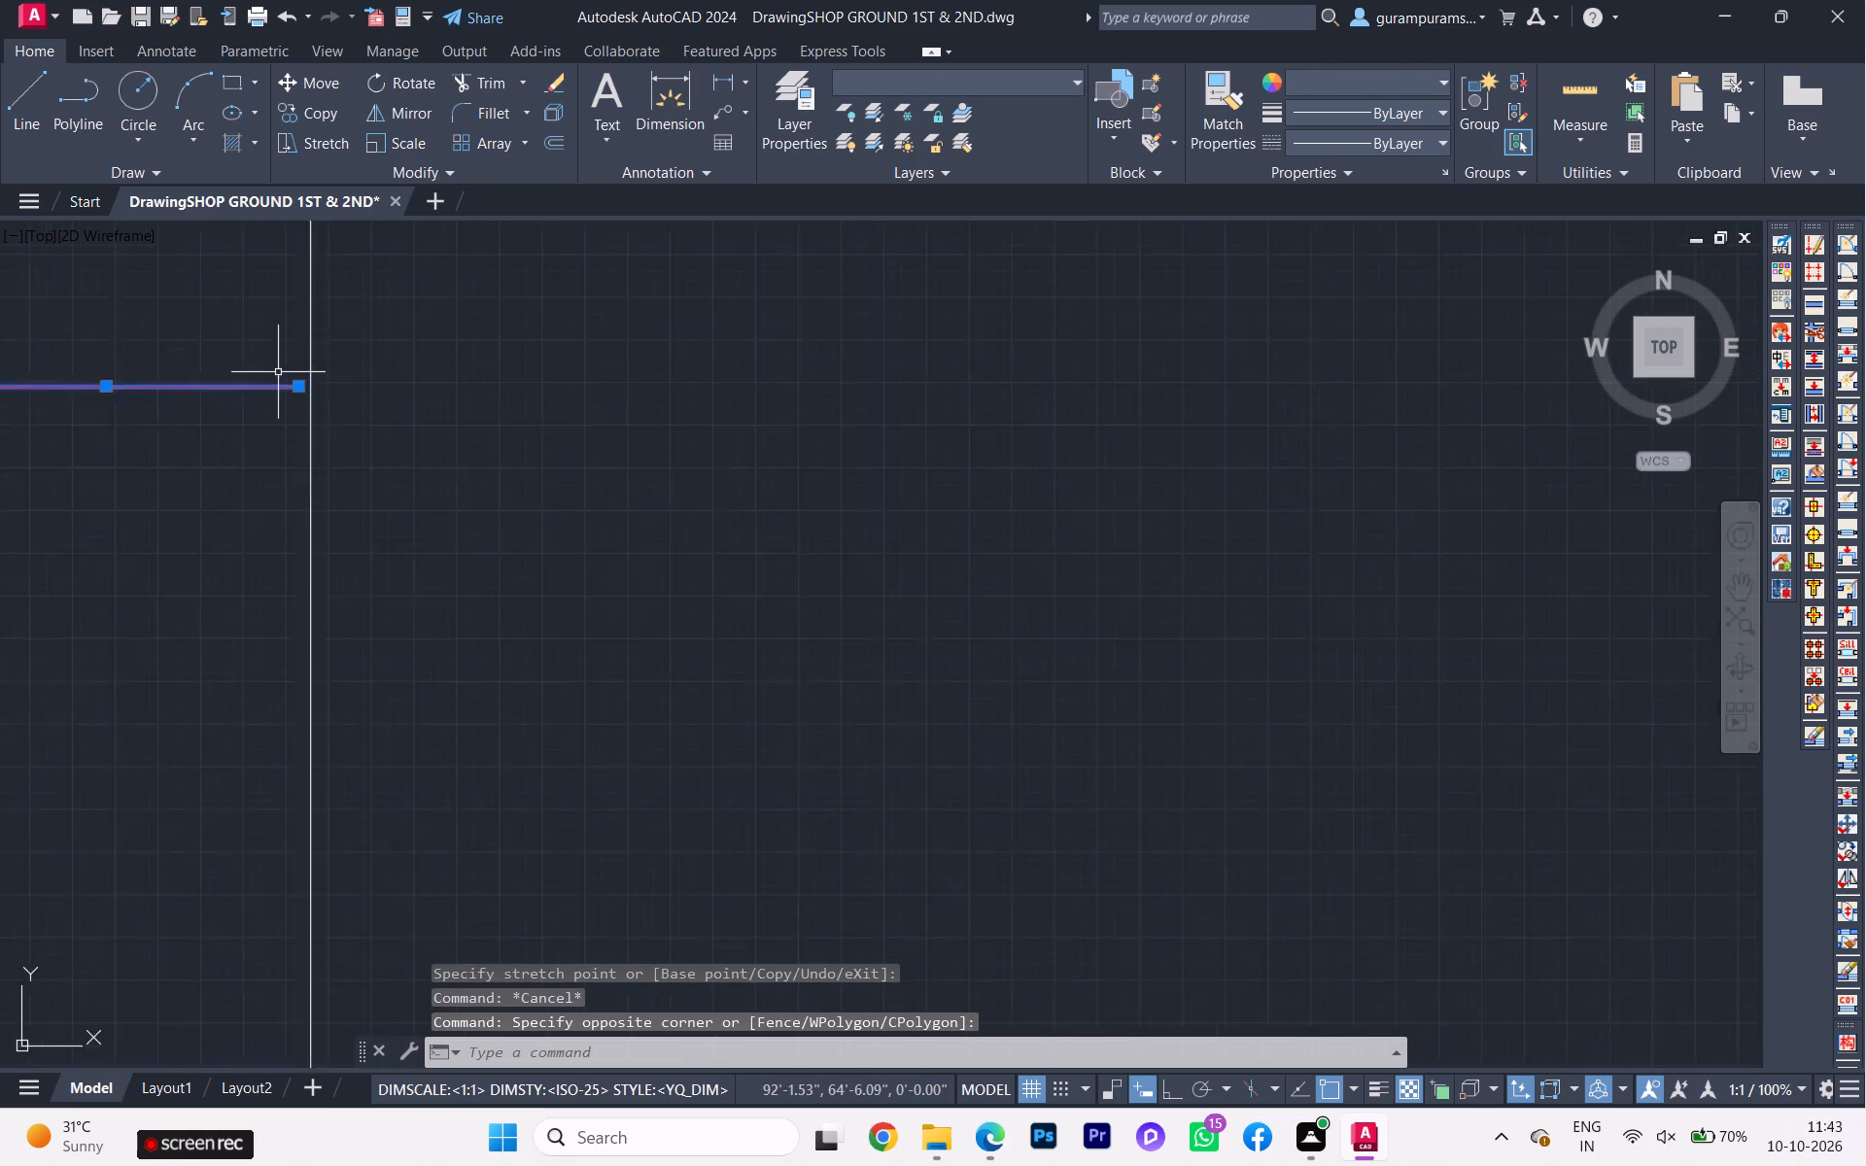
scroll(279, 374, "up", 2)
left_click(302, 385)
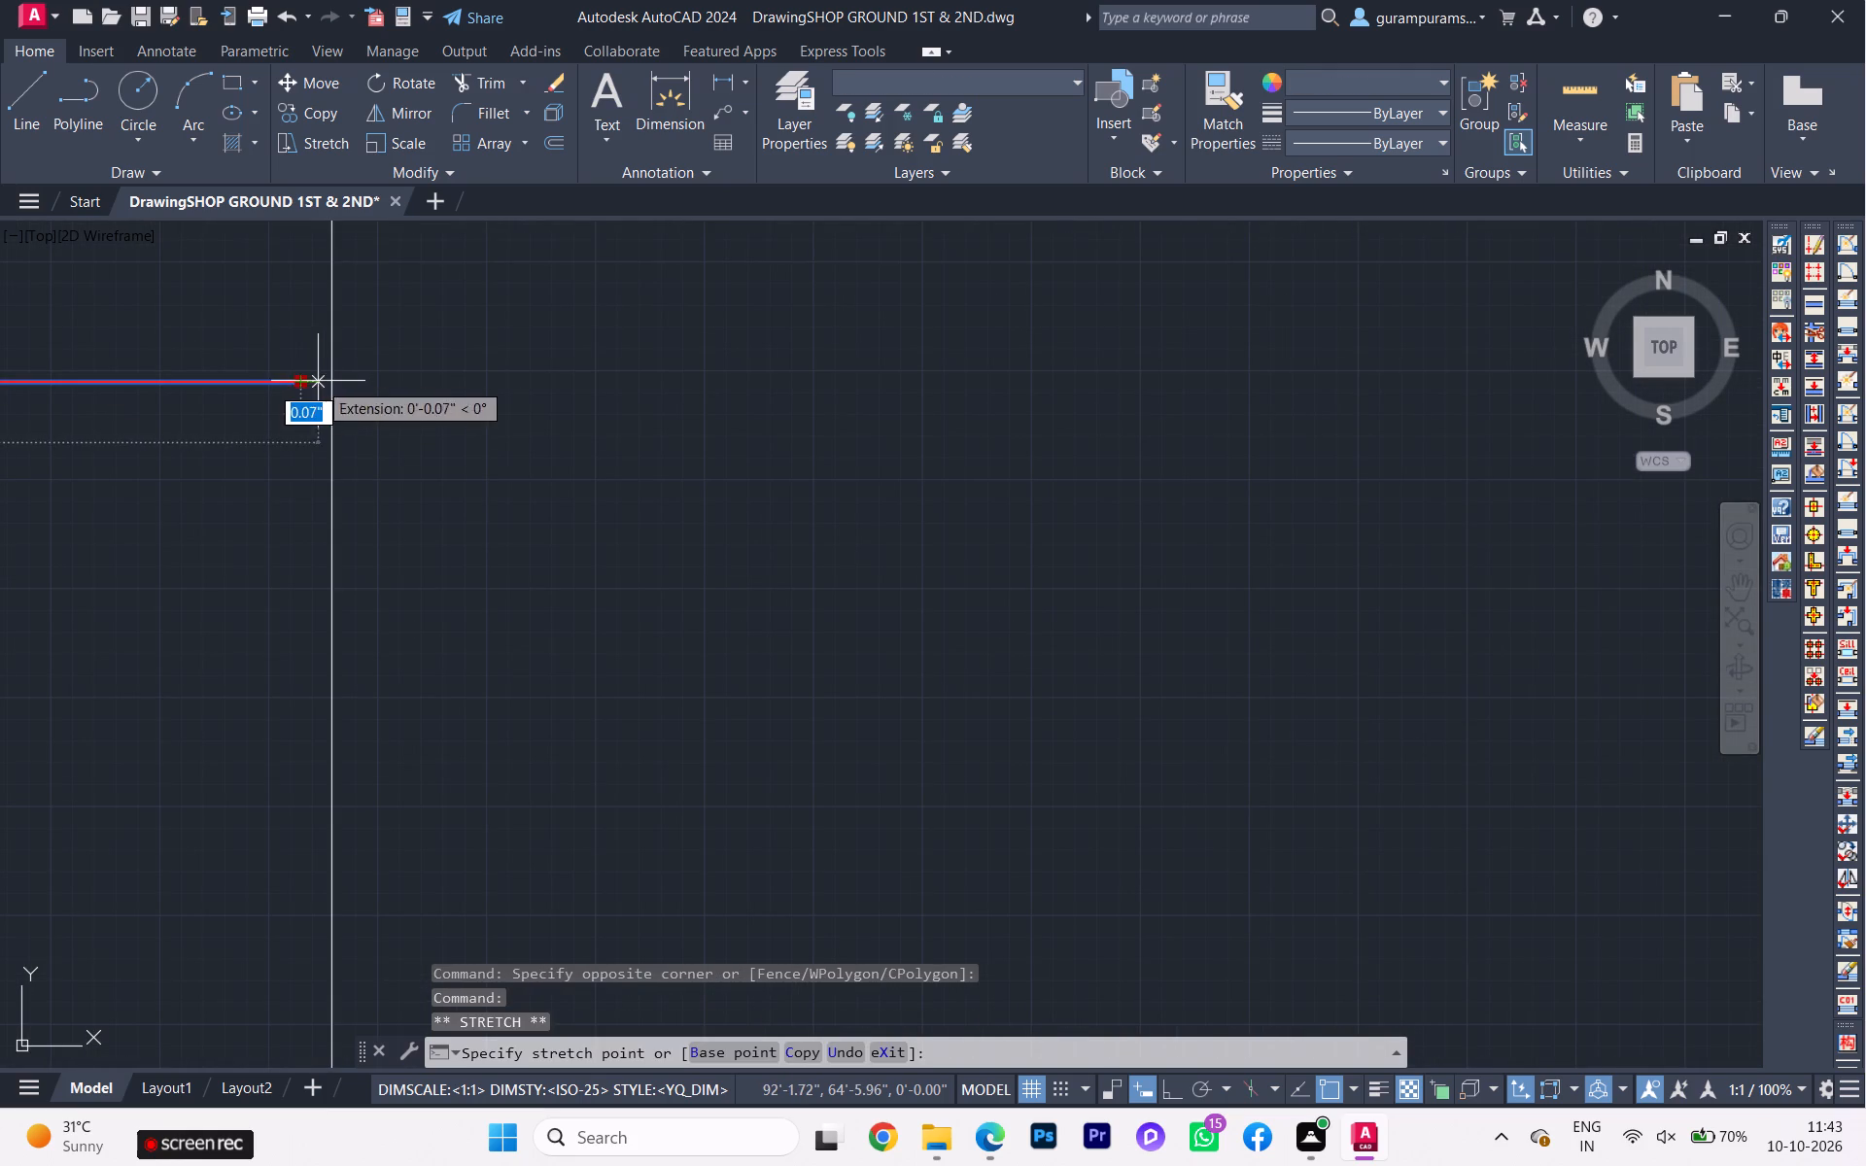
left_click(325, 377)
key("Escape")
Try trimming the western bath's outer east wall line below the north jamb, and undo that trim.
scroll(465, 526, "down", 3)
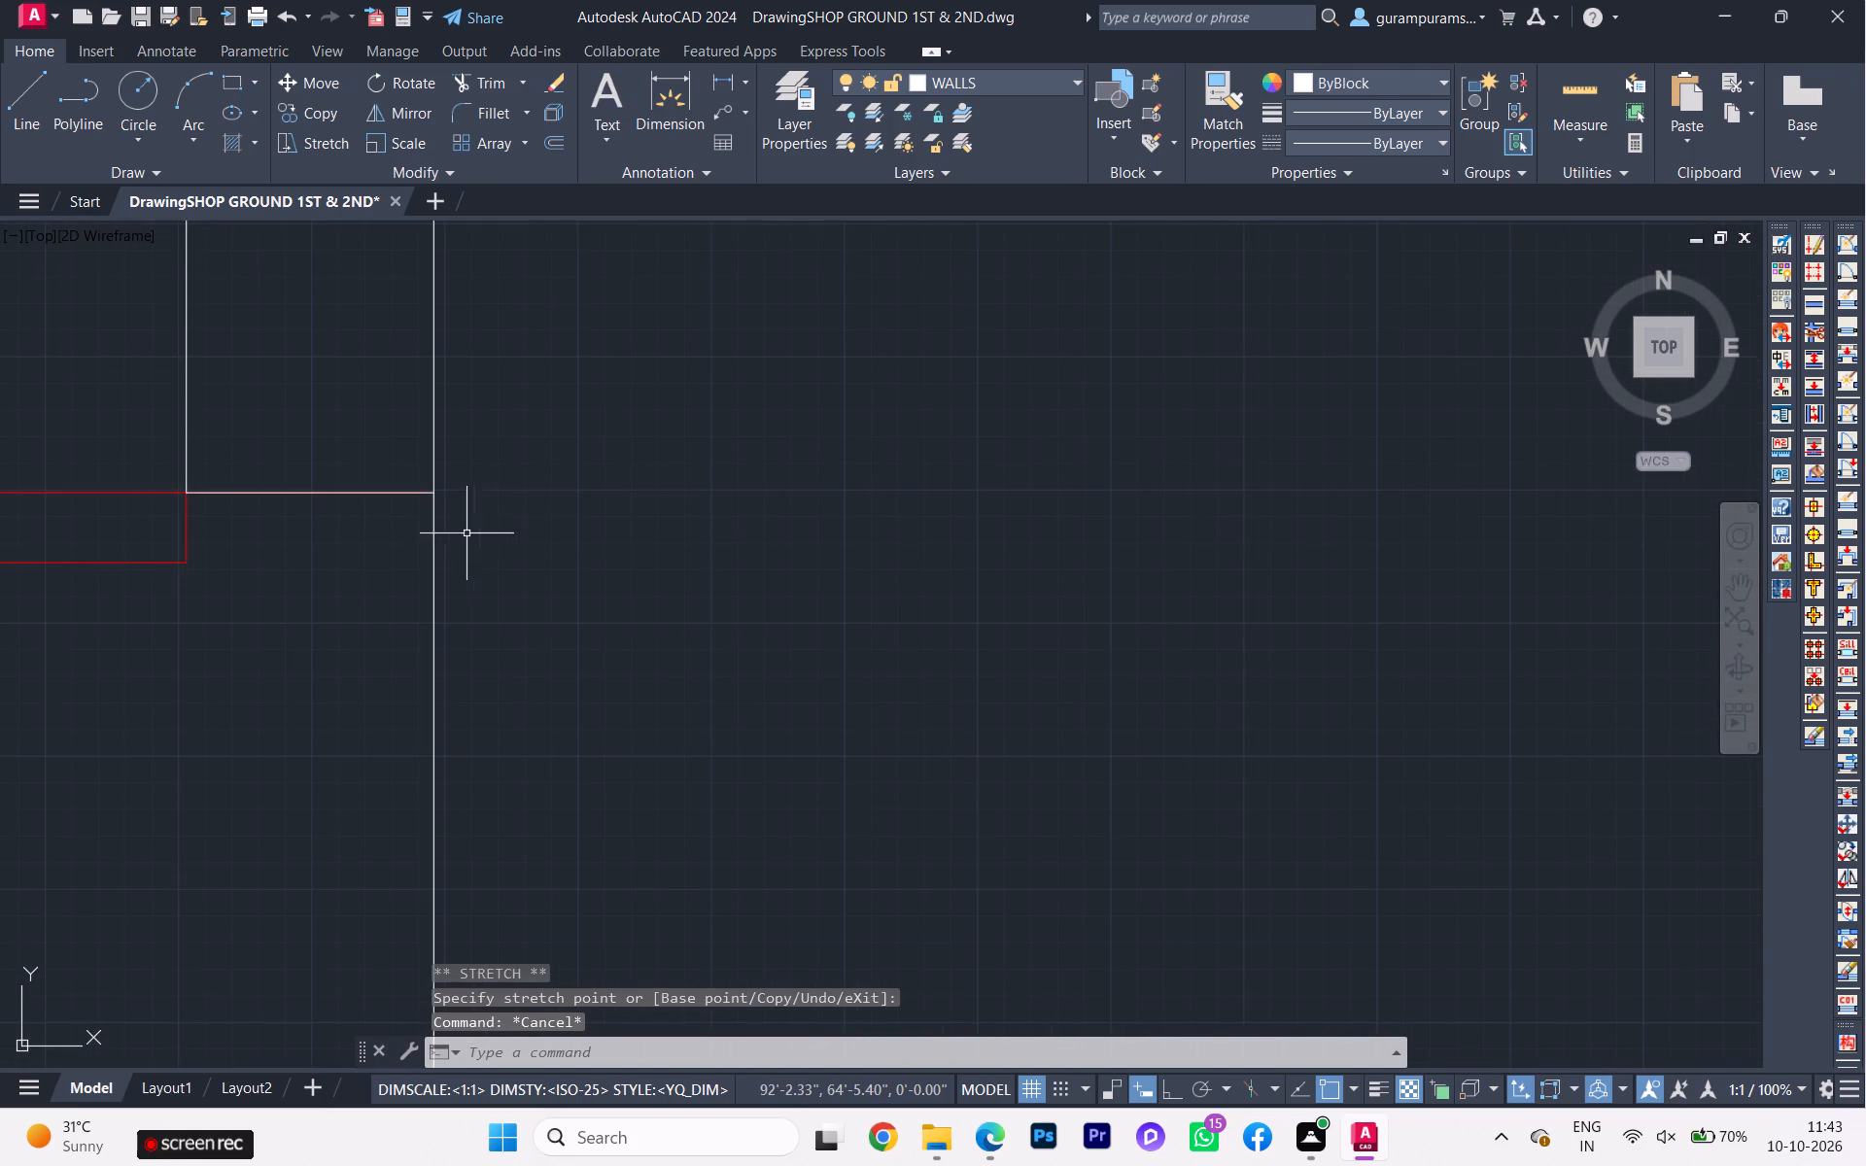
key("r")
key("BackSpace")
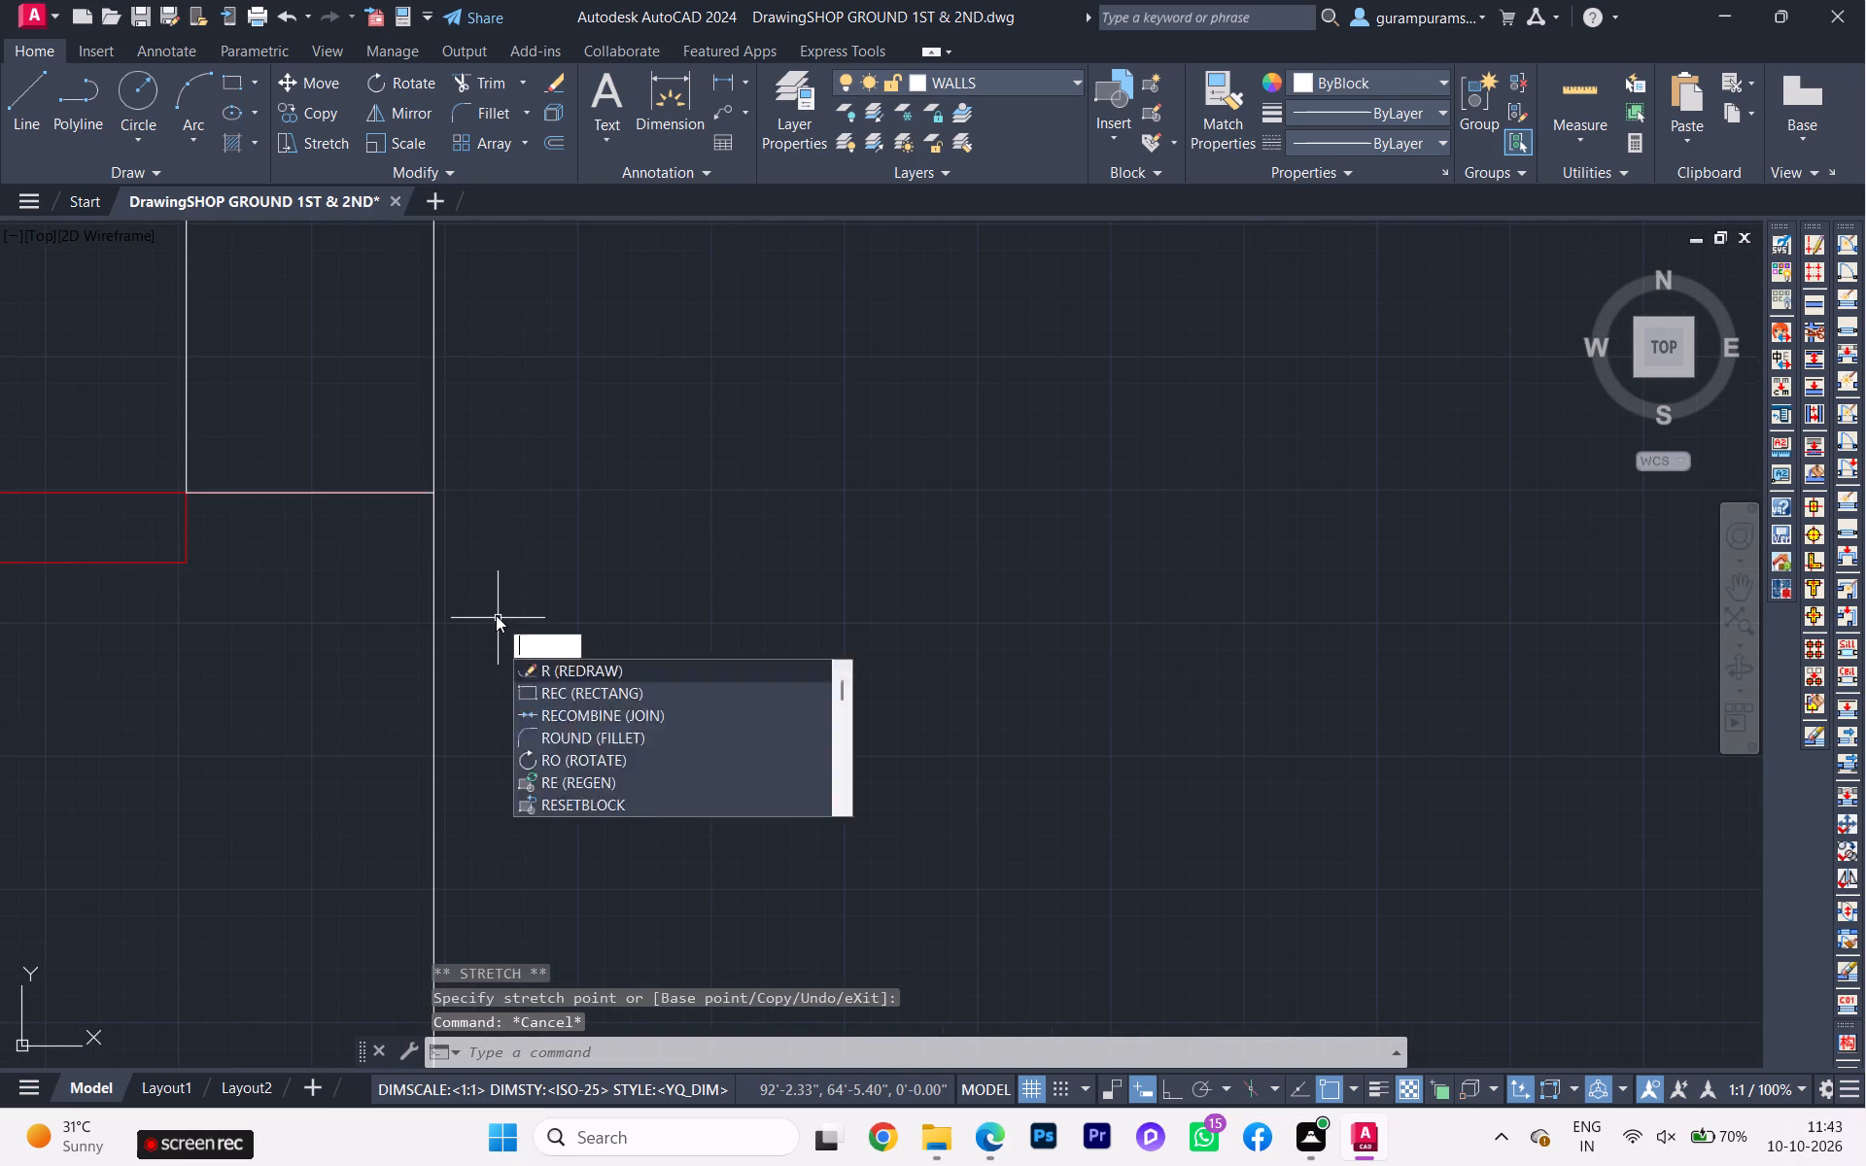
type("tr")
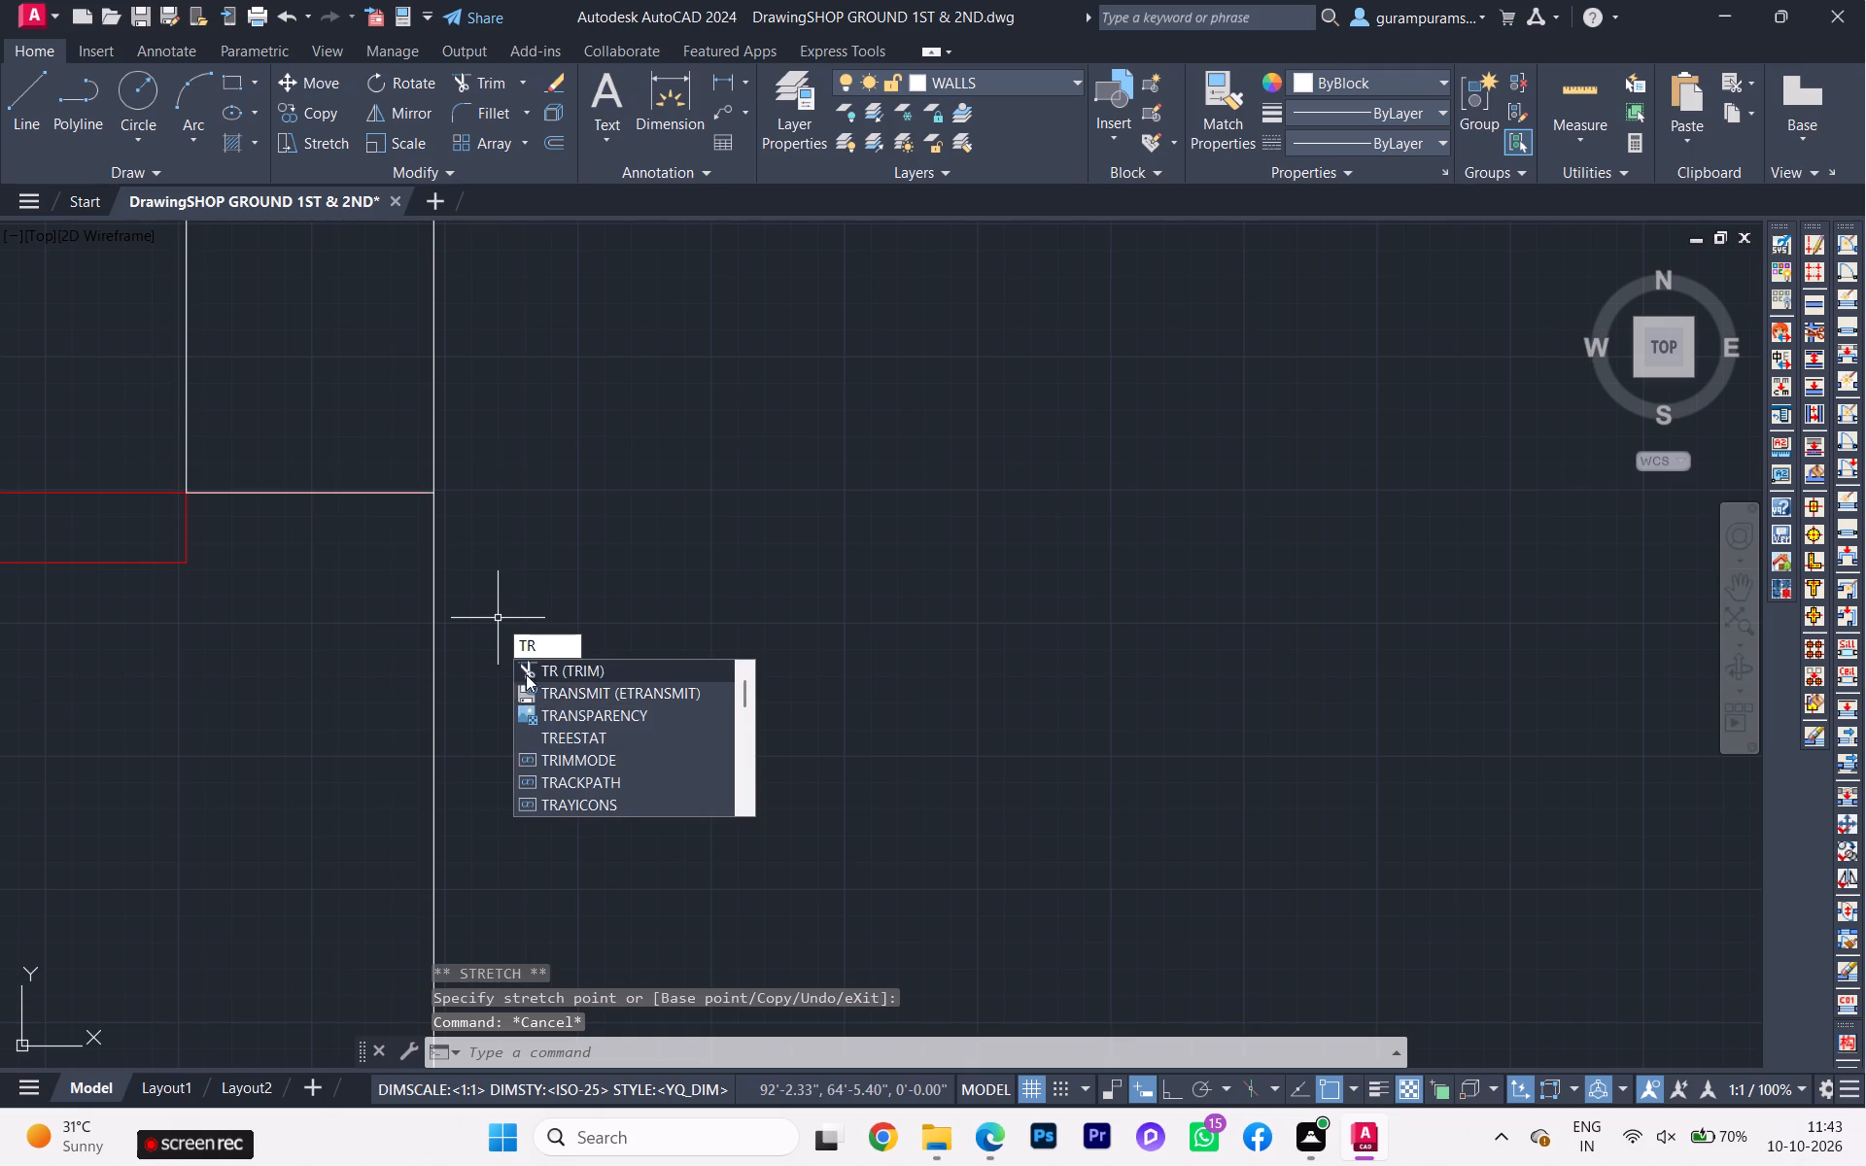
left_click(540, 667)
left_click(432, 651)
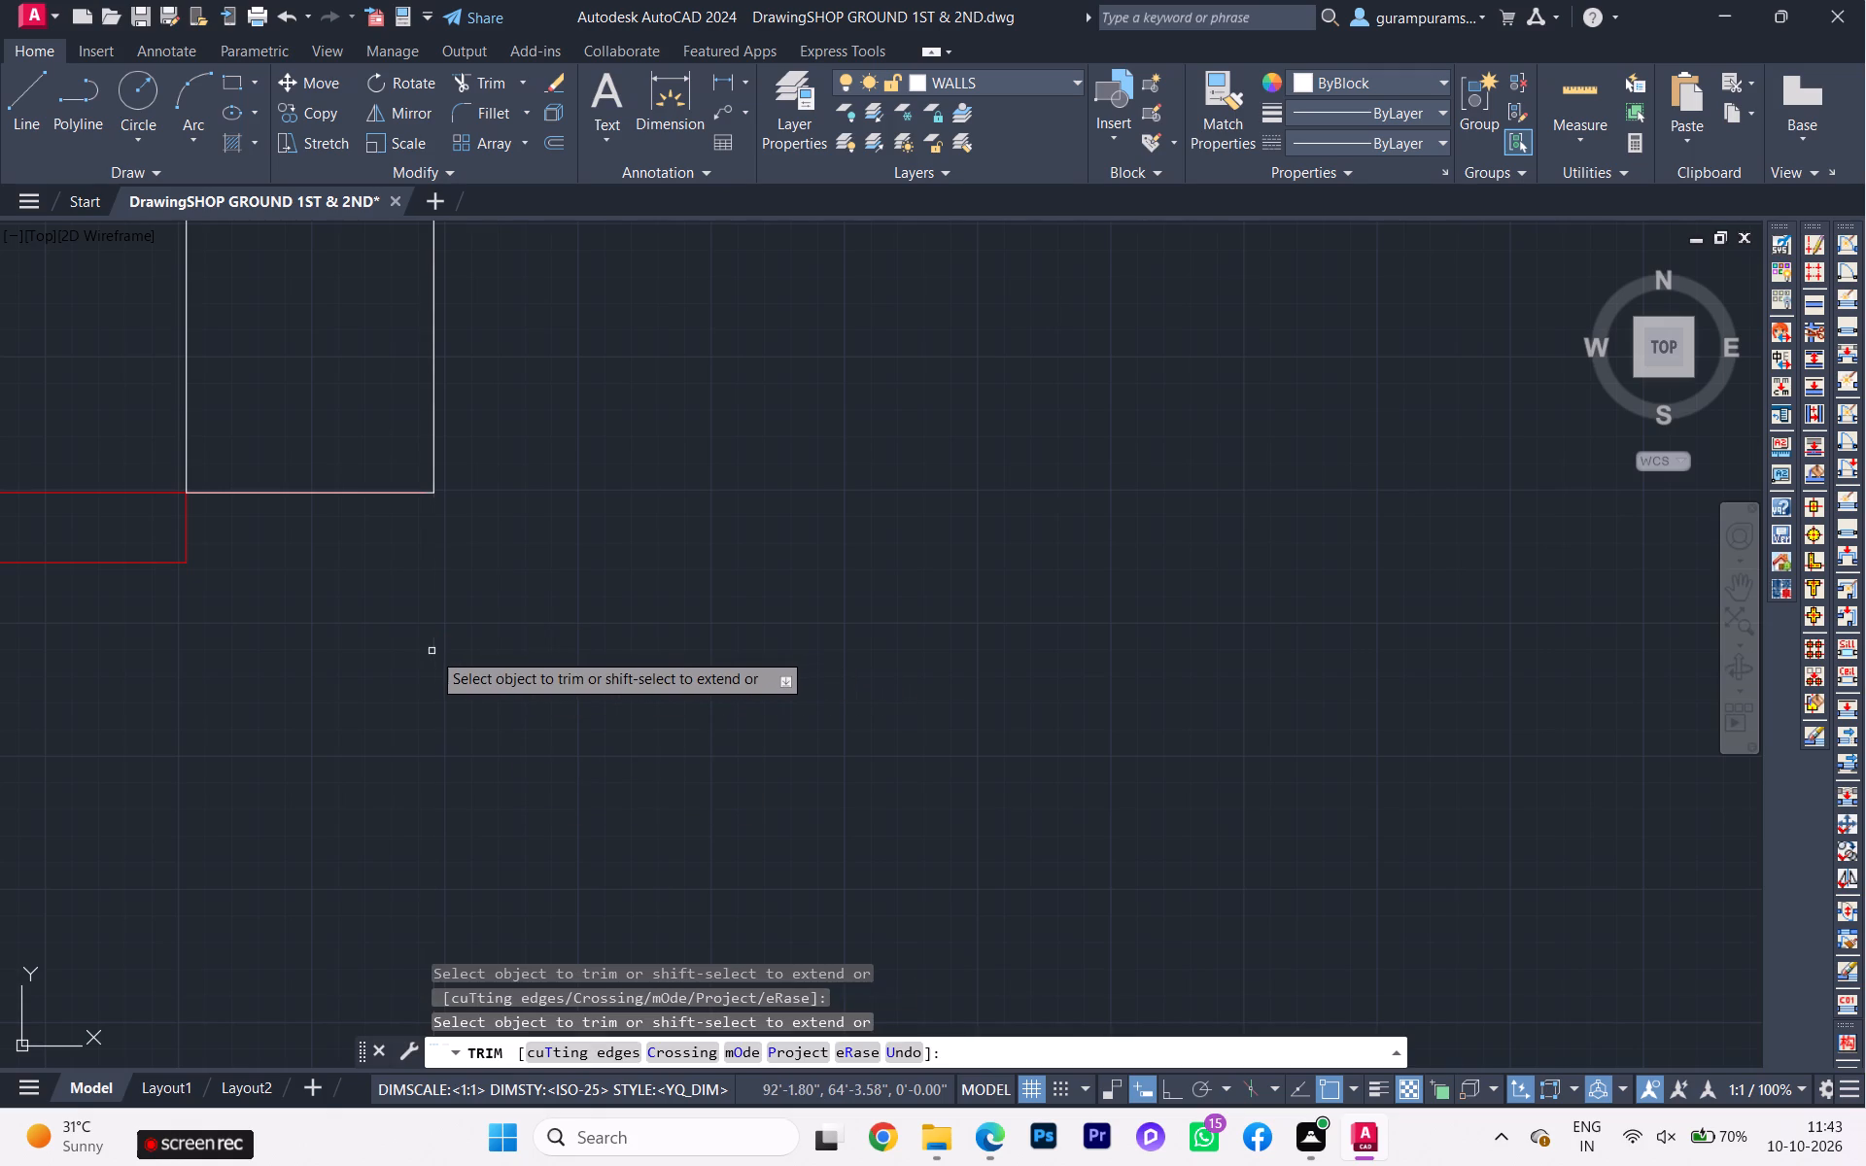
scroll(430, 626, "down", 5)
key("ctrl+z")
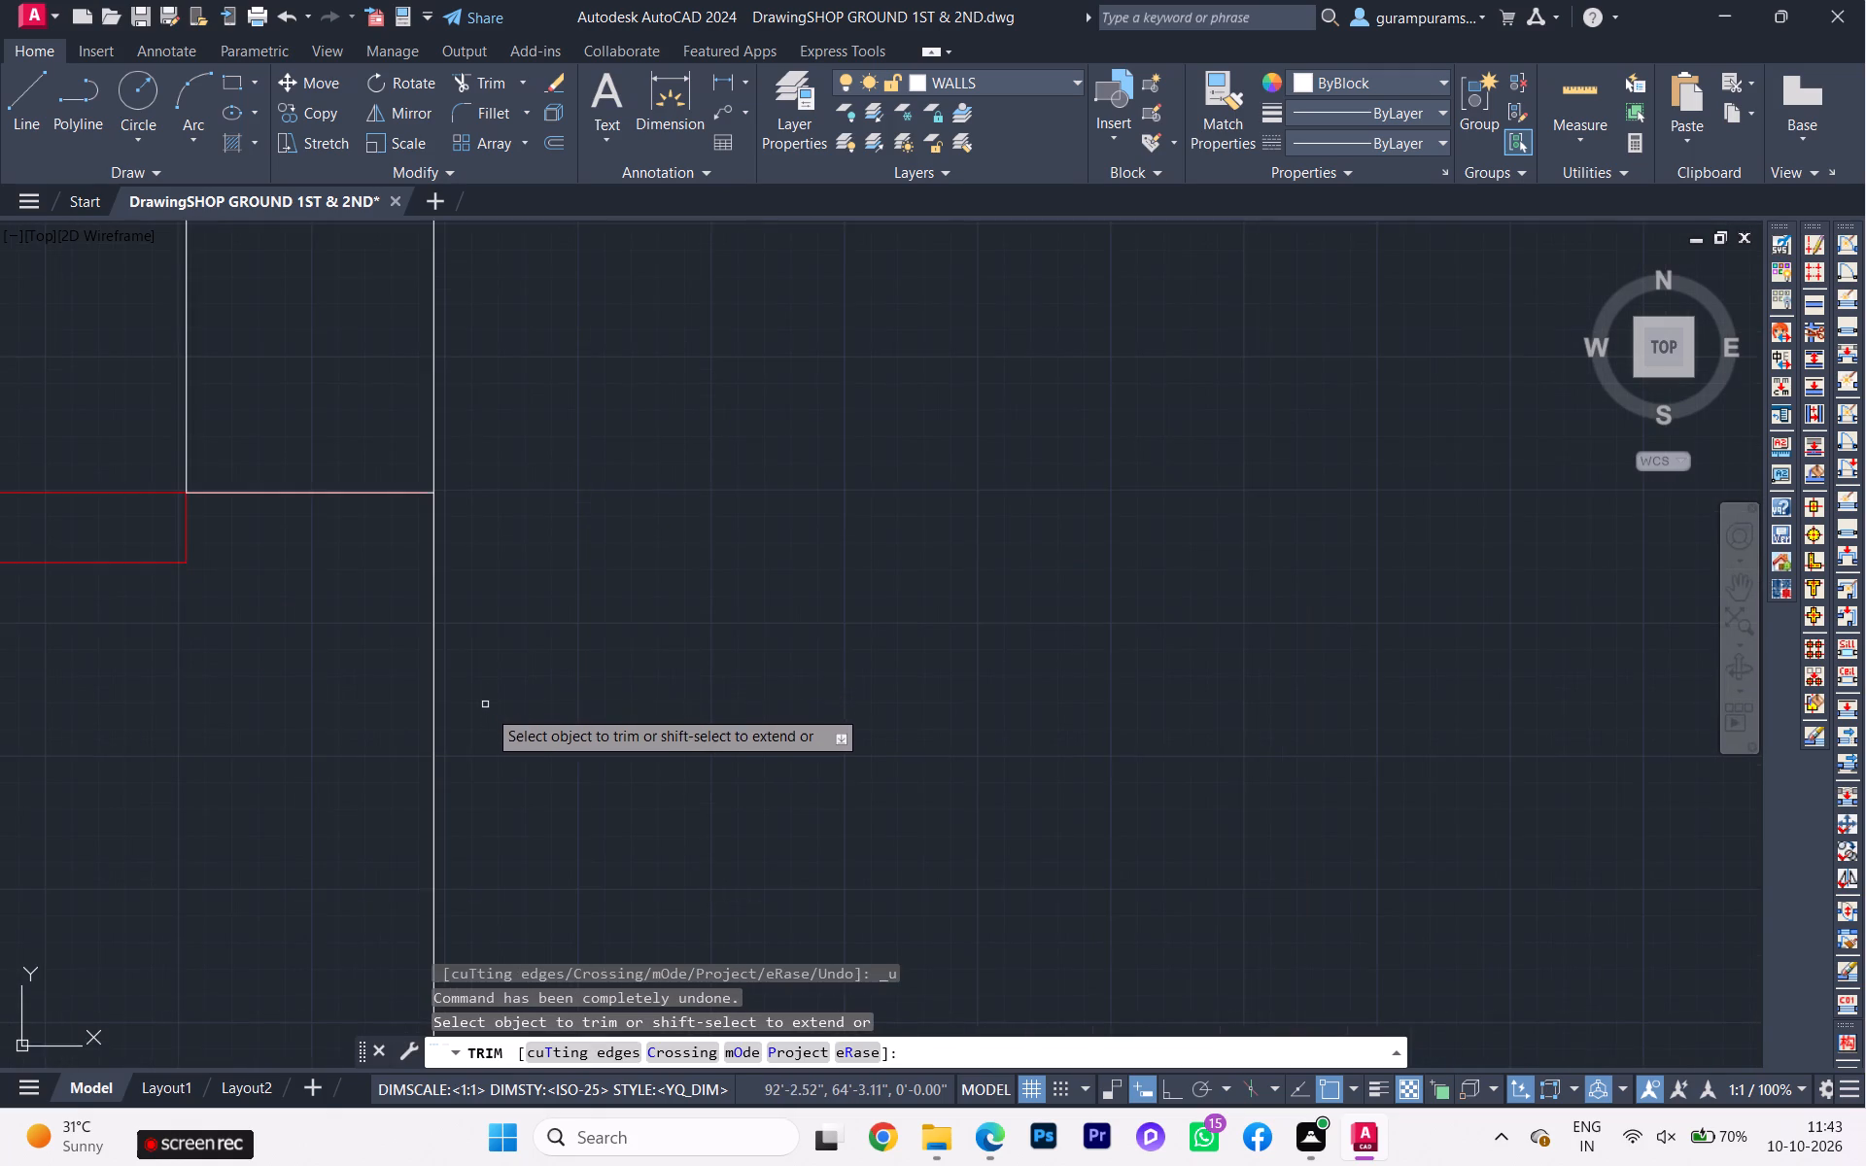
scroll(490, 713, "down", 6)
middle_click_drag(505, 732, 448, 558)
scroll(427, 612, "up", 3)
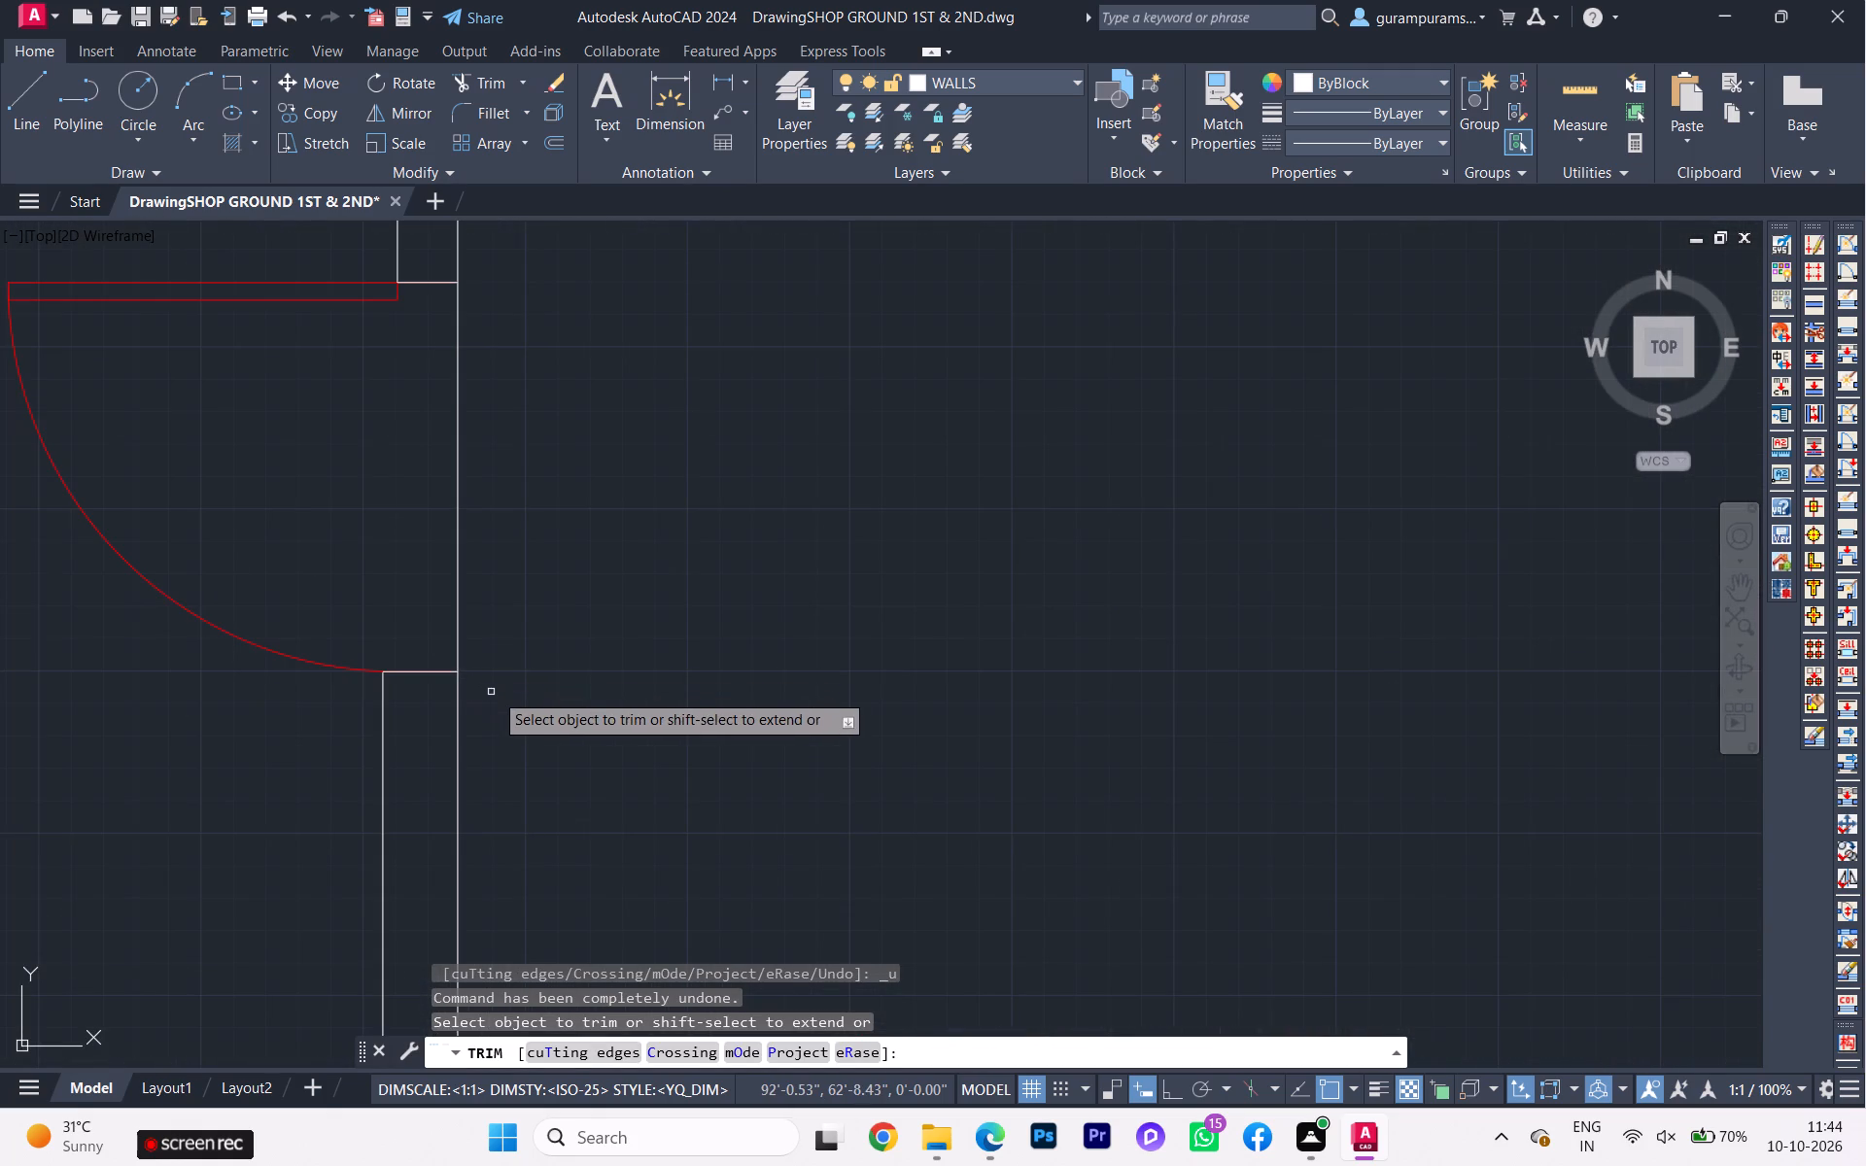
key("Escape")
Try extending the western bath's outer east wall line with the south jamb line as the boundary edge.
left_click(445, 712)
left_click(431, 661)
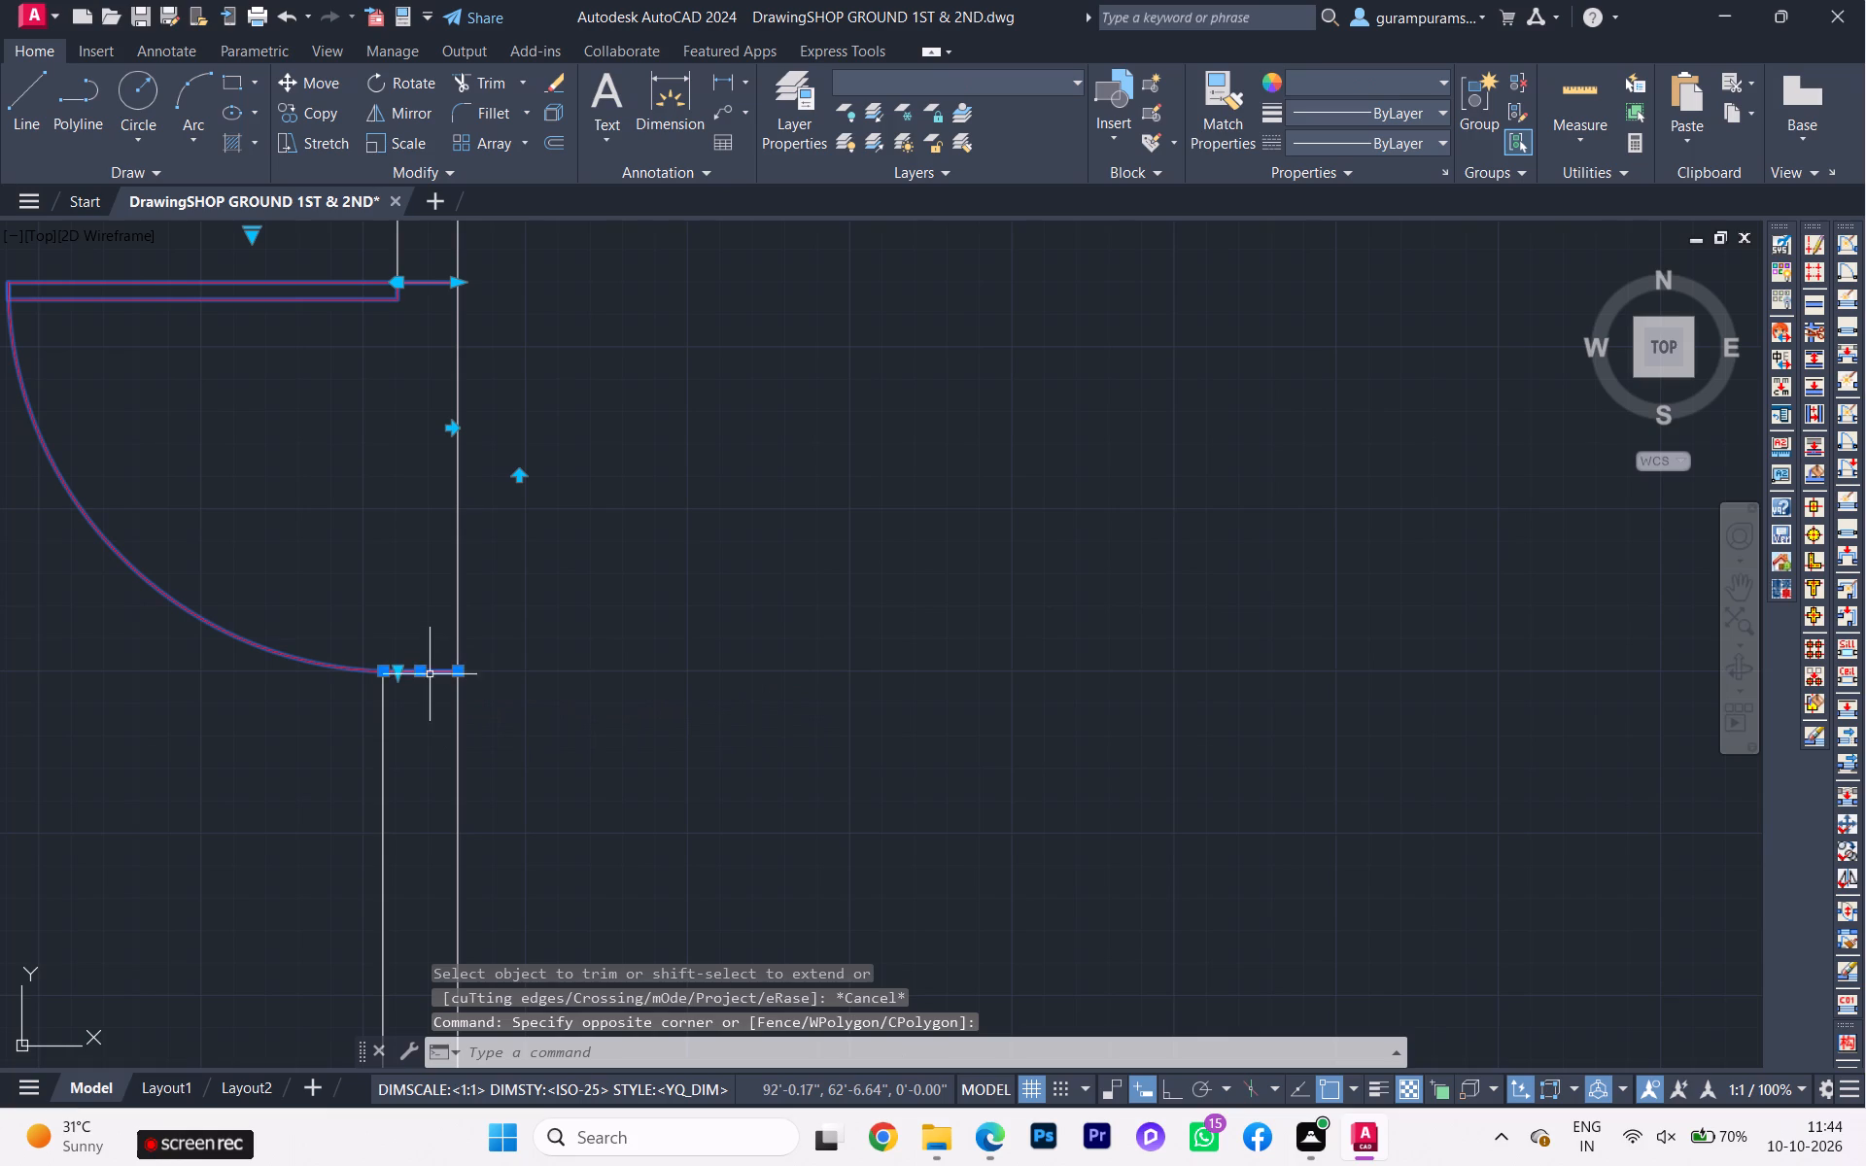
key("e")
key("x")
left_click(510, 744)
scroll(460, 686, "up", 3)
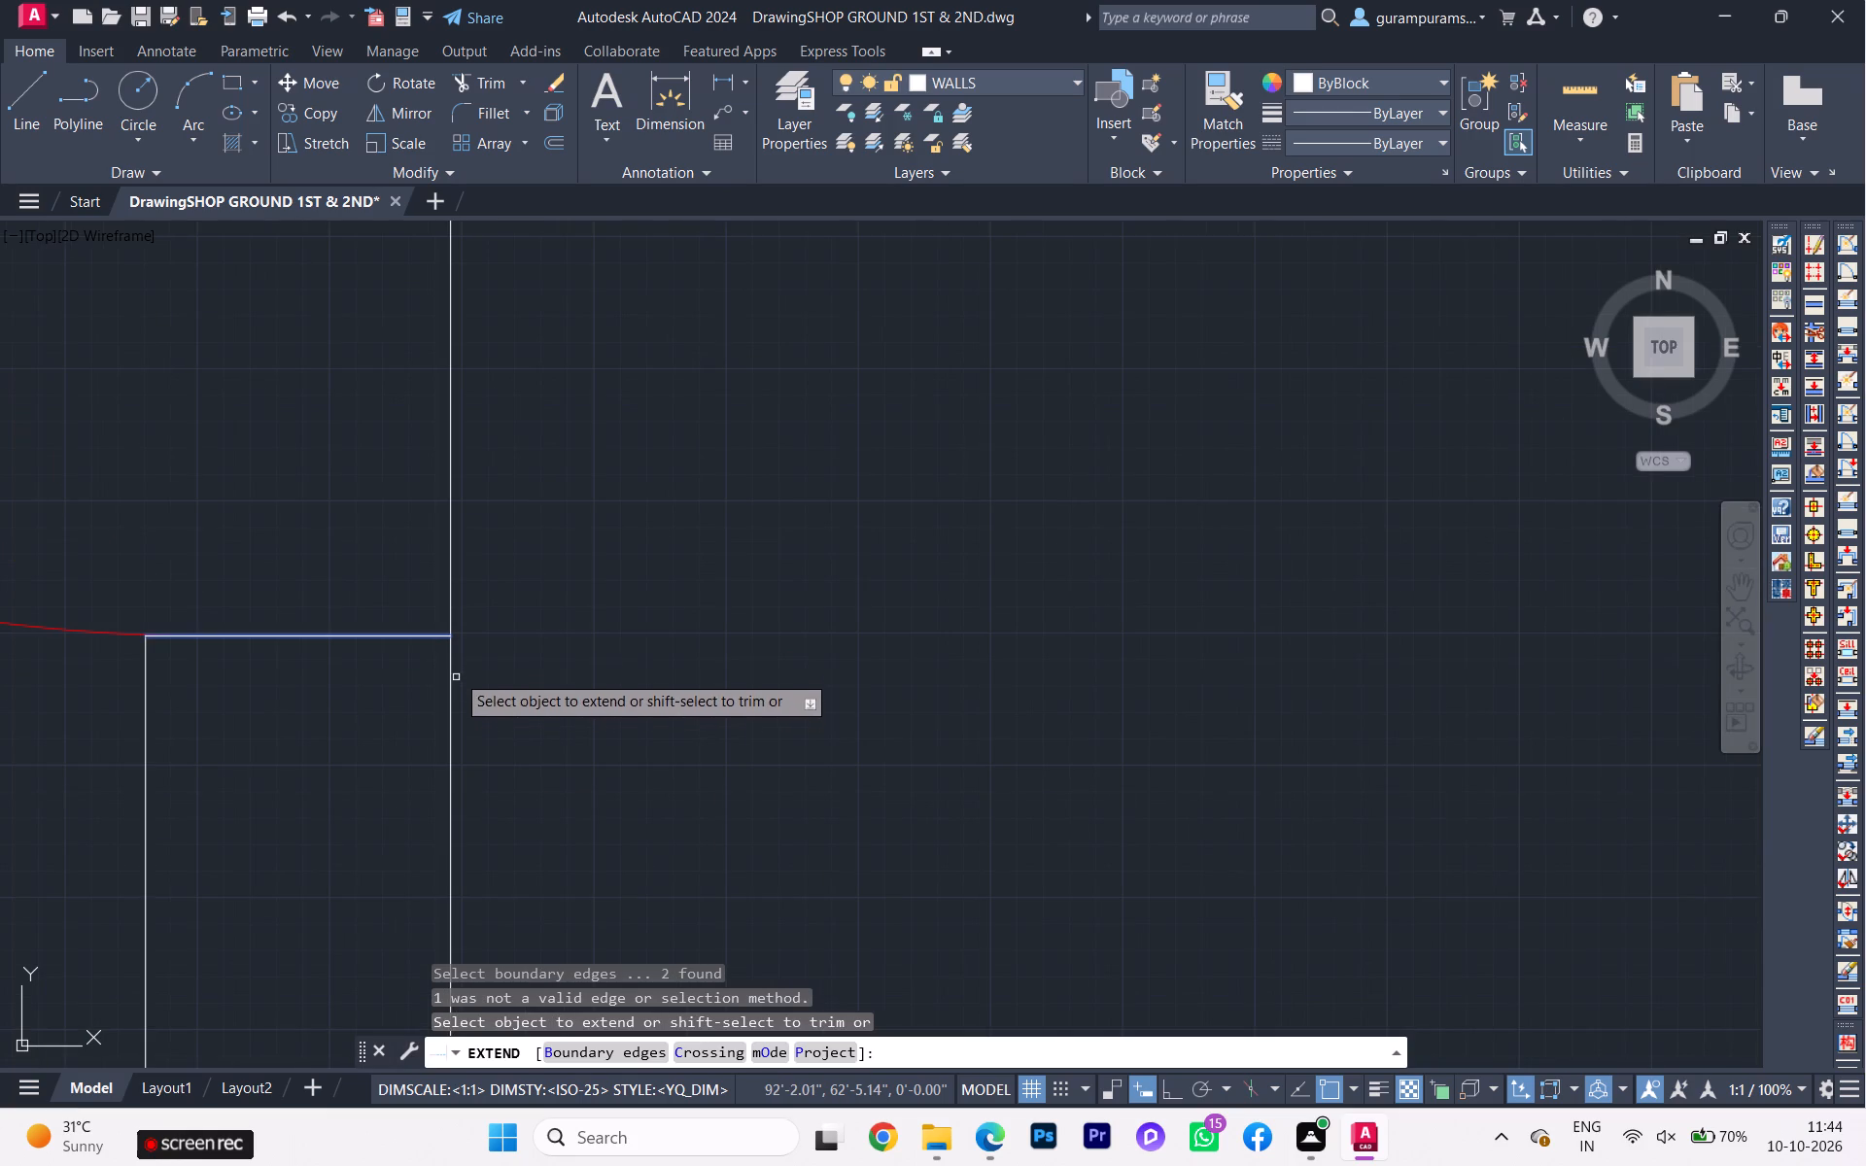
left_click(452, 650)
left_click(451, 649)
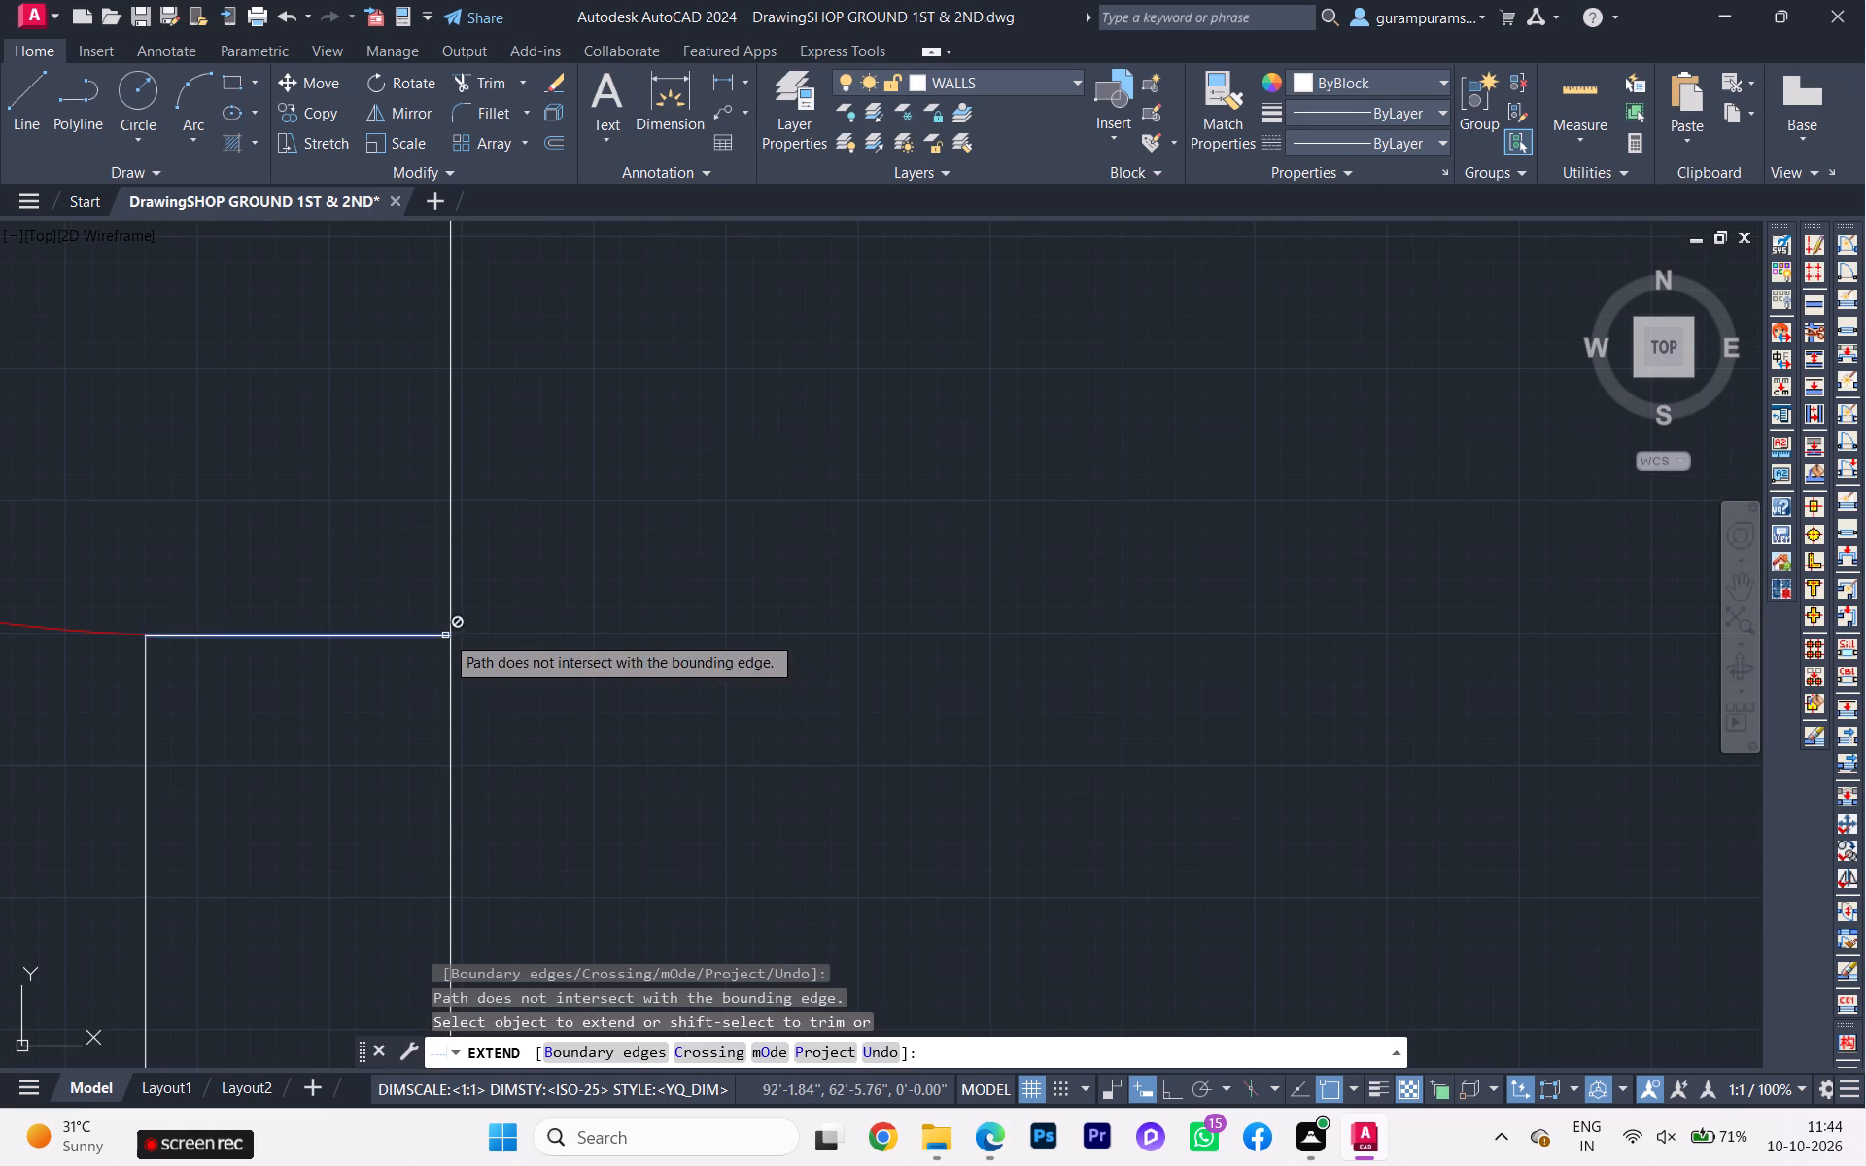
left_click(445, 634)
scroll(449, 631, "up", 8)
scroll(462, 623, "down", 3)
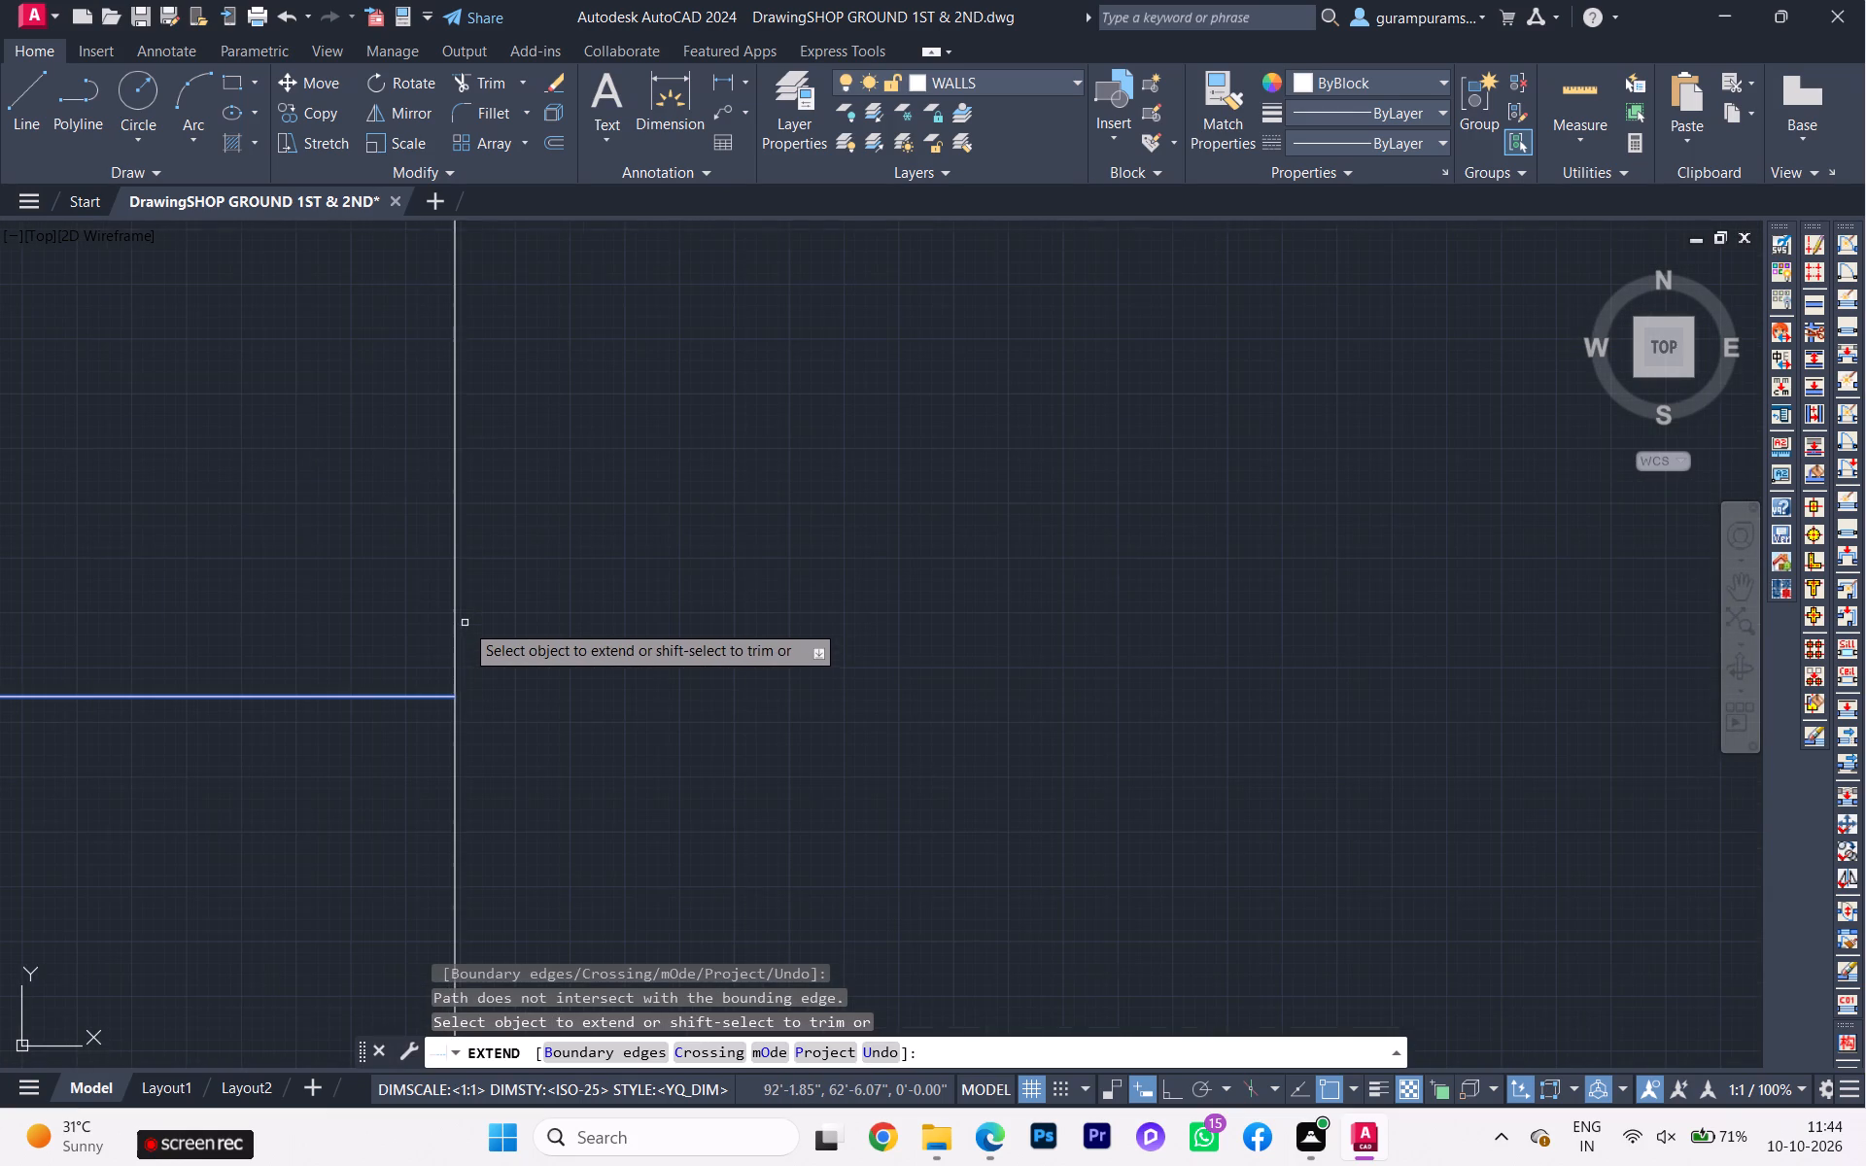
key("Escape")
Trim the western bath's outer east wall line between the two jamb lines to open the doorway.
scroll(483, 643, "down", 9)
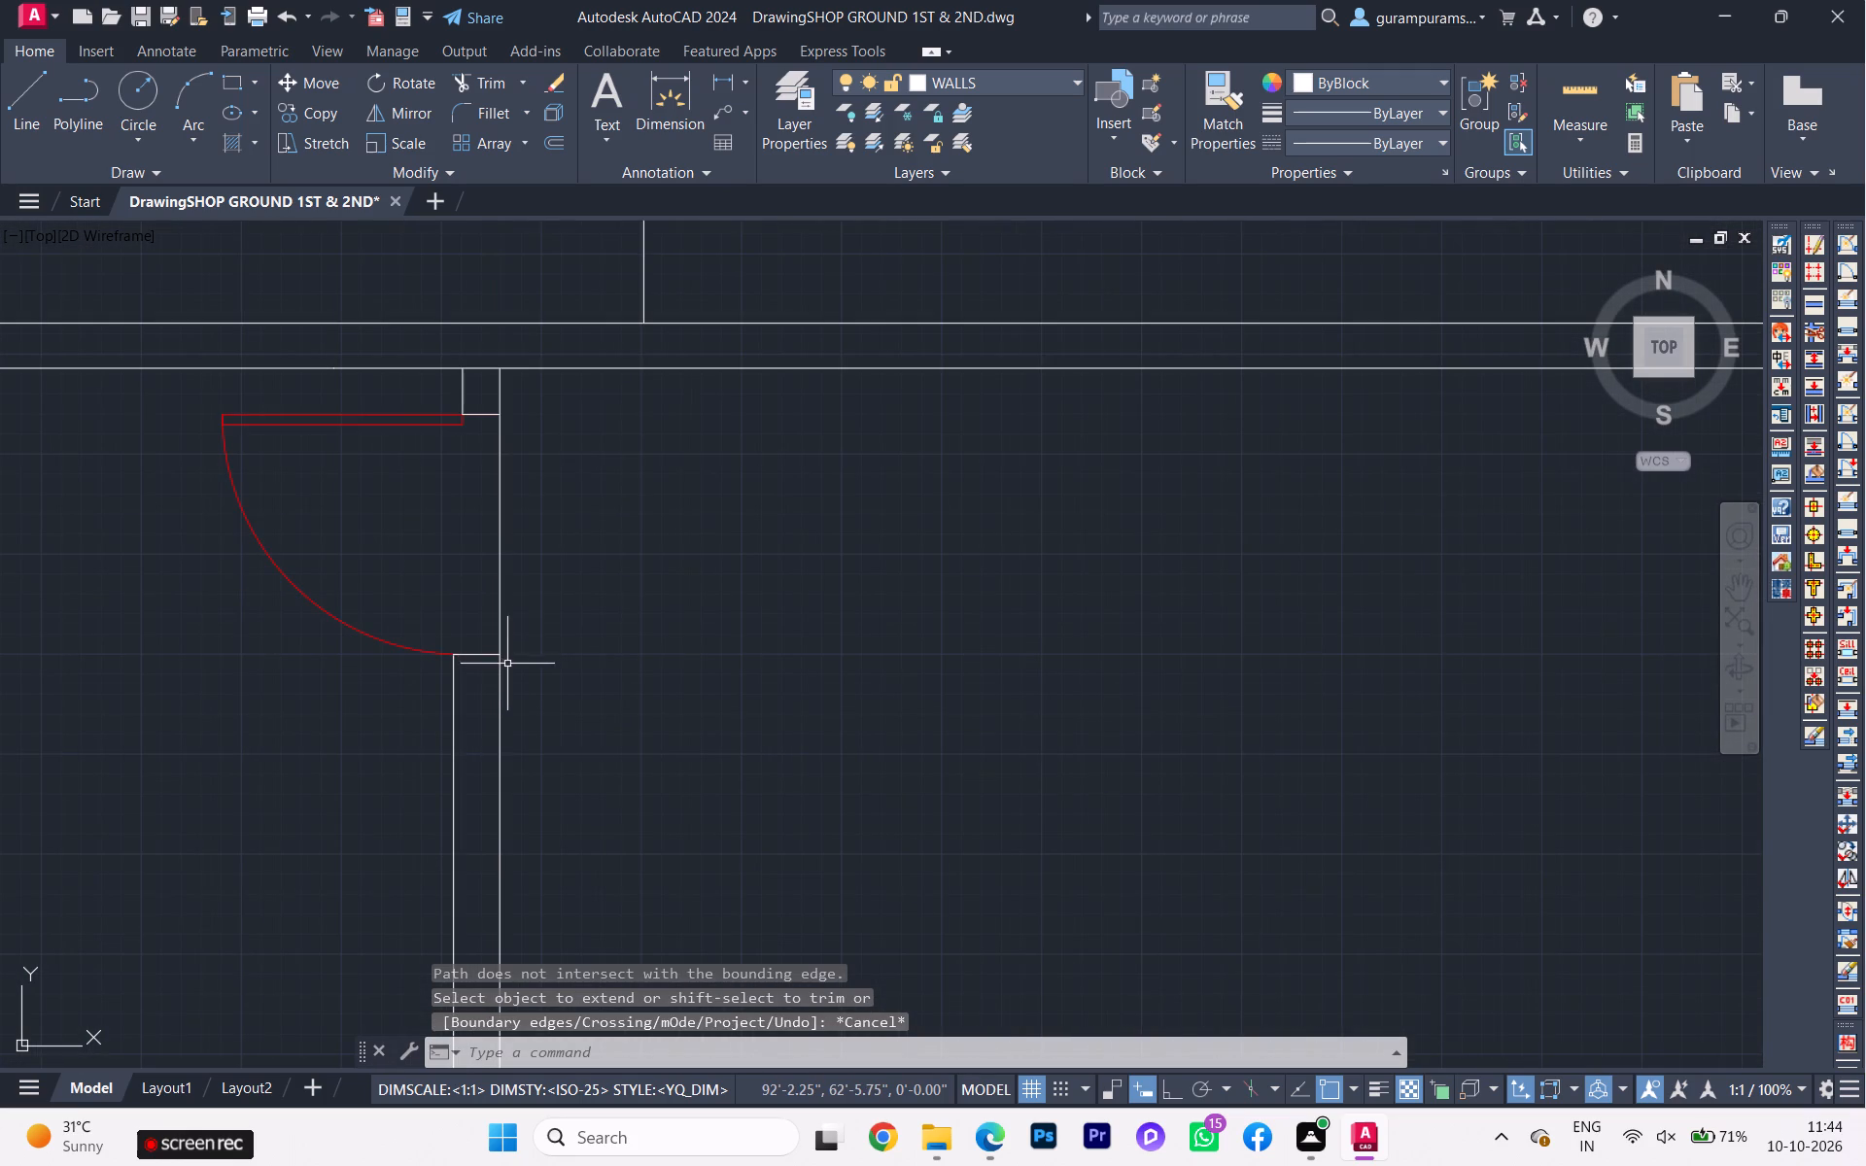
key("t")
key("r")
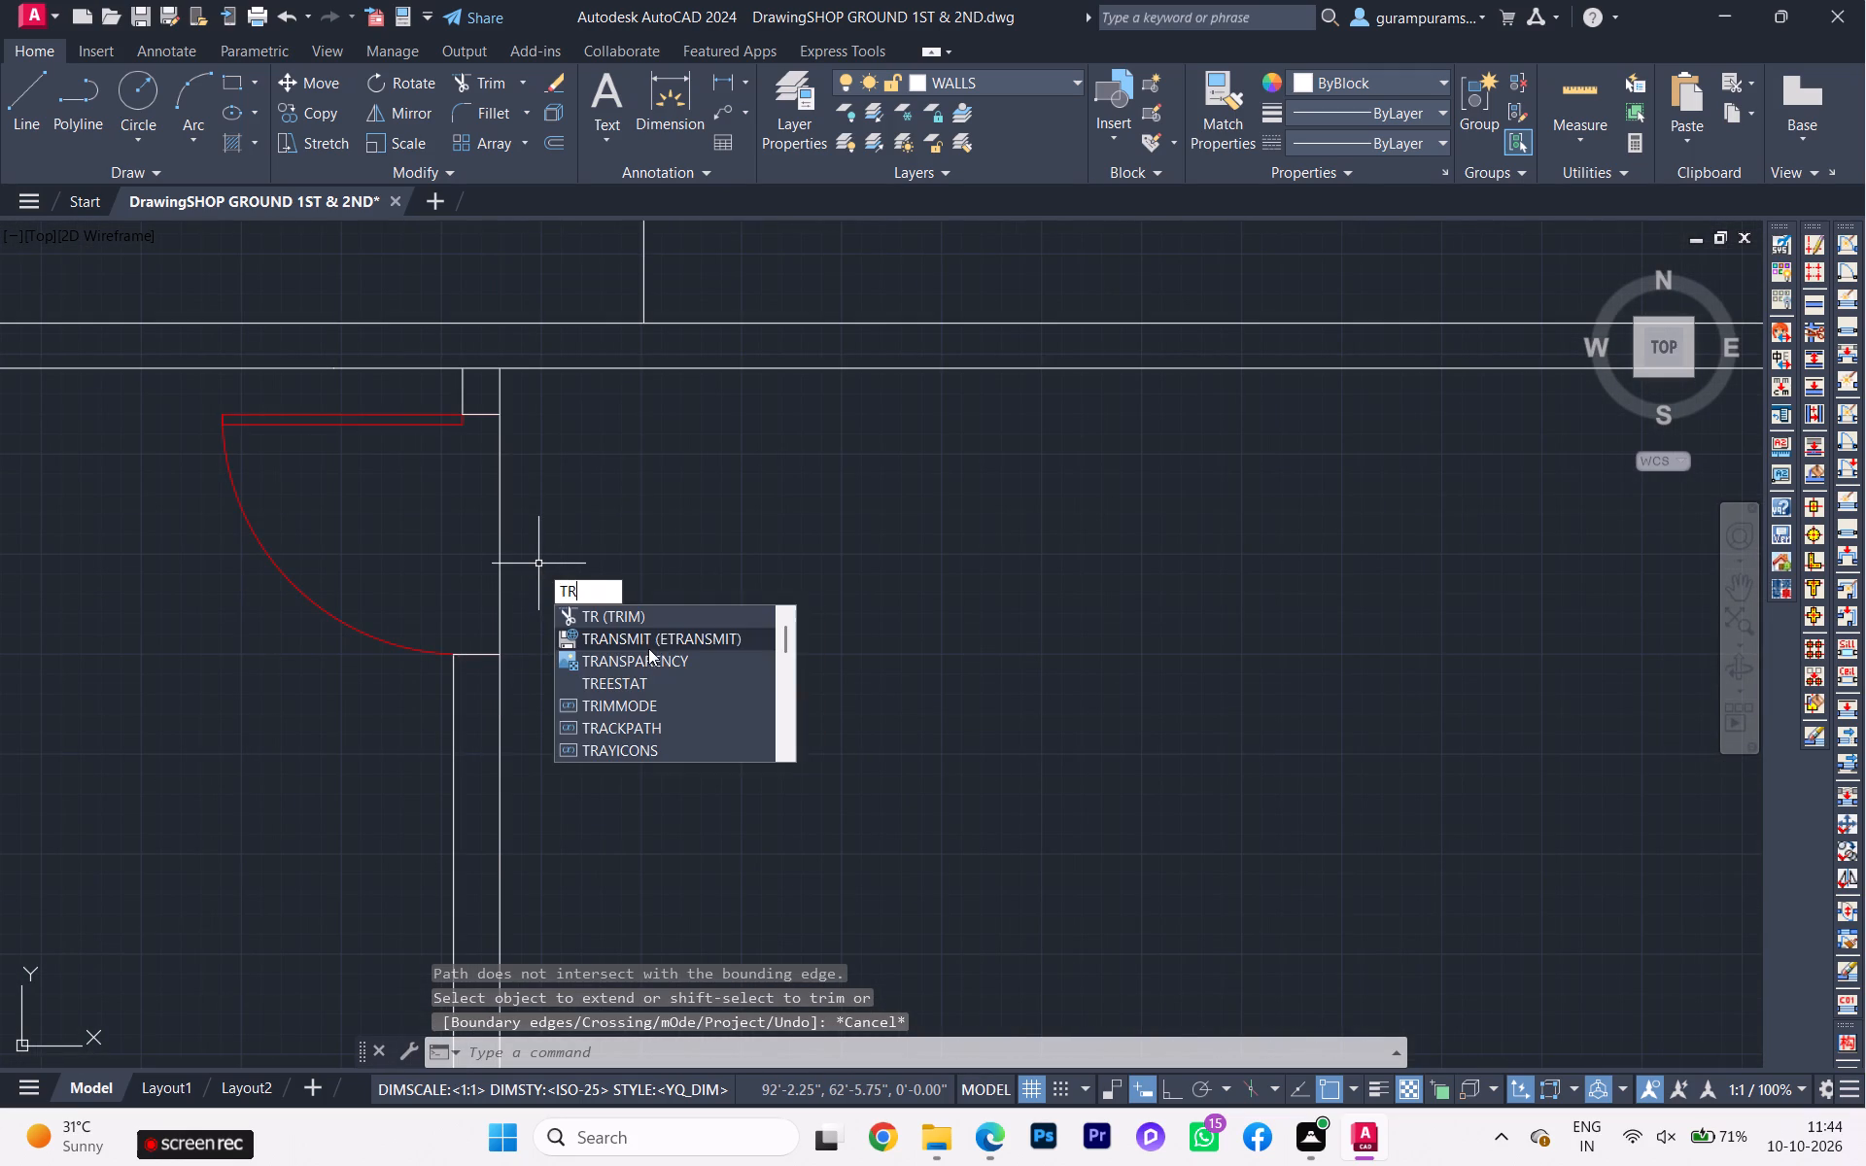
left_click(656, 618)
left_click(501, 578)
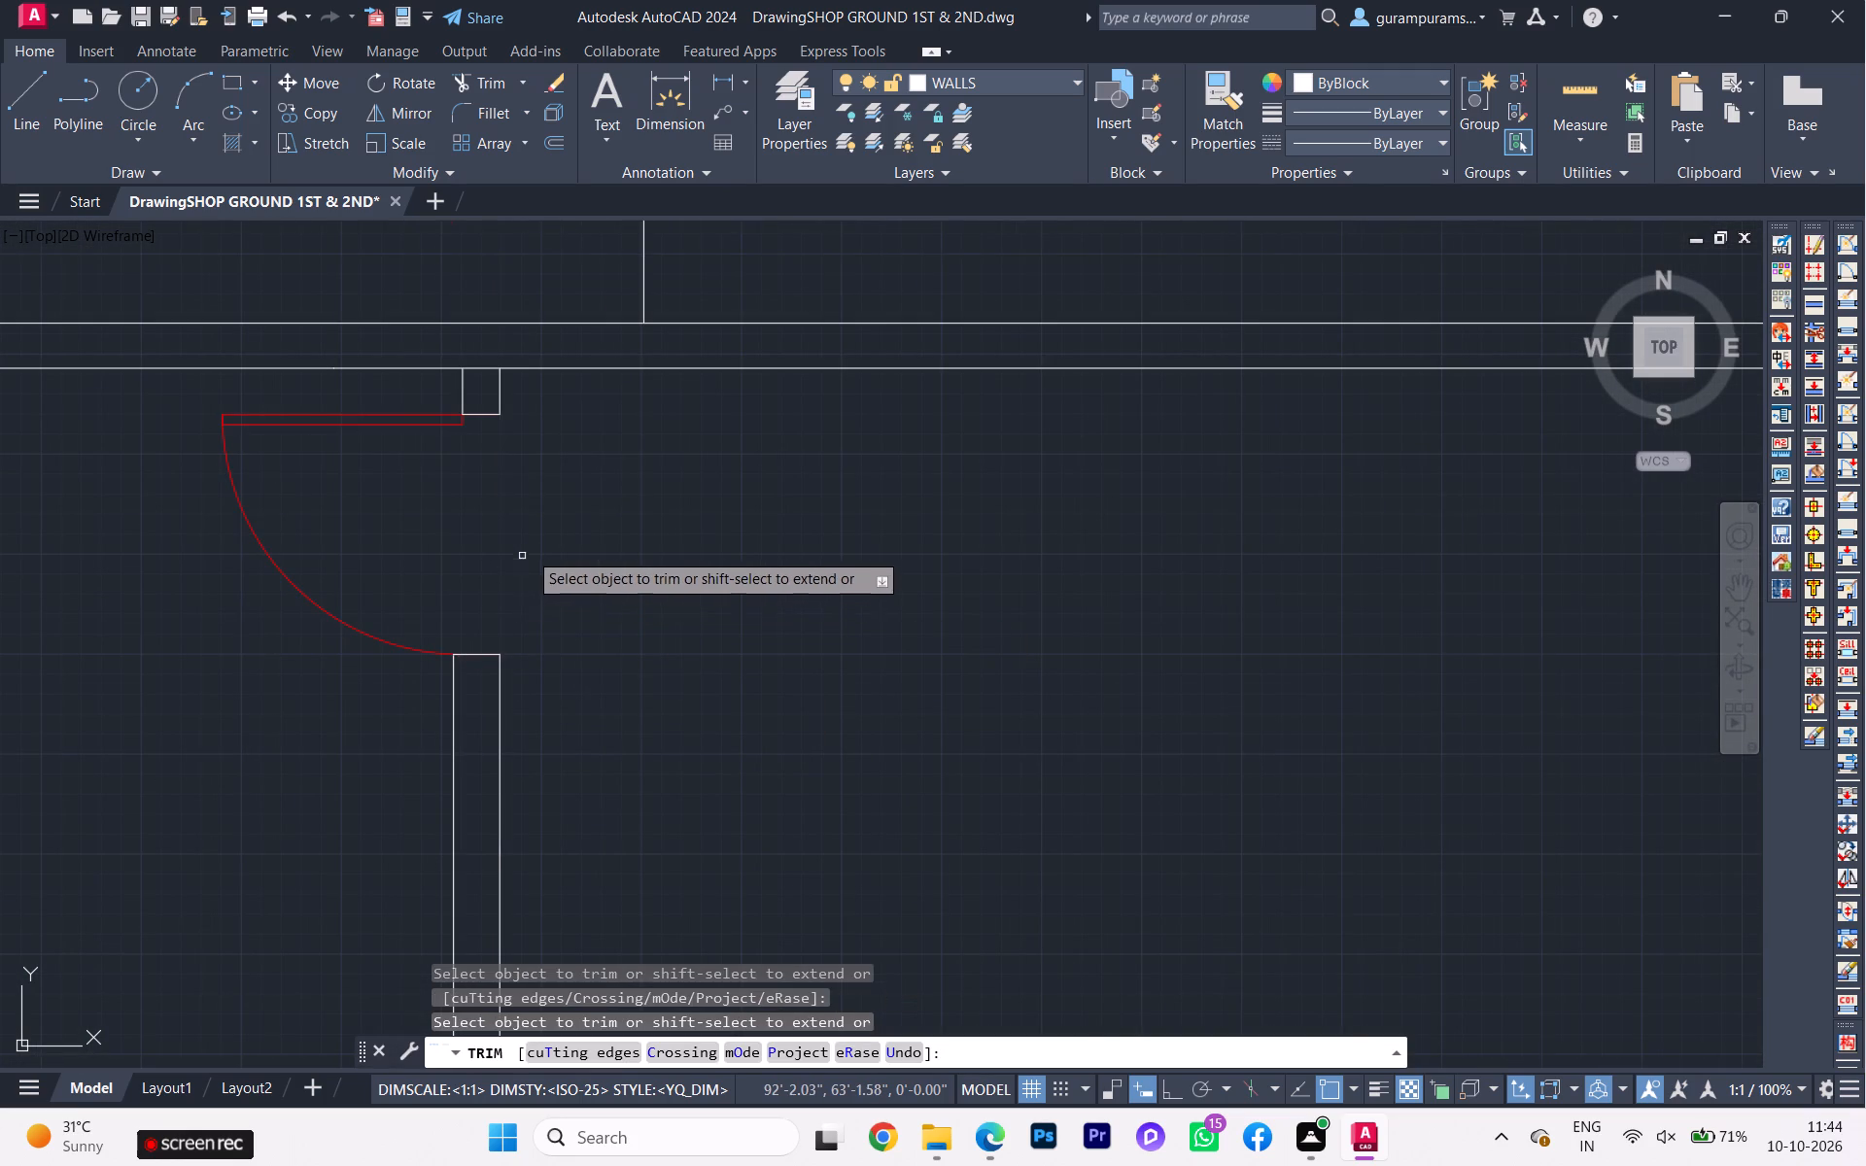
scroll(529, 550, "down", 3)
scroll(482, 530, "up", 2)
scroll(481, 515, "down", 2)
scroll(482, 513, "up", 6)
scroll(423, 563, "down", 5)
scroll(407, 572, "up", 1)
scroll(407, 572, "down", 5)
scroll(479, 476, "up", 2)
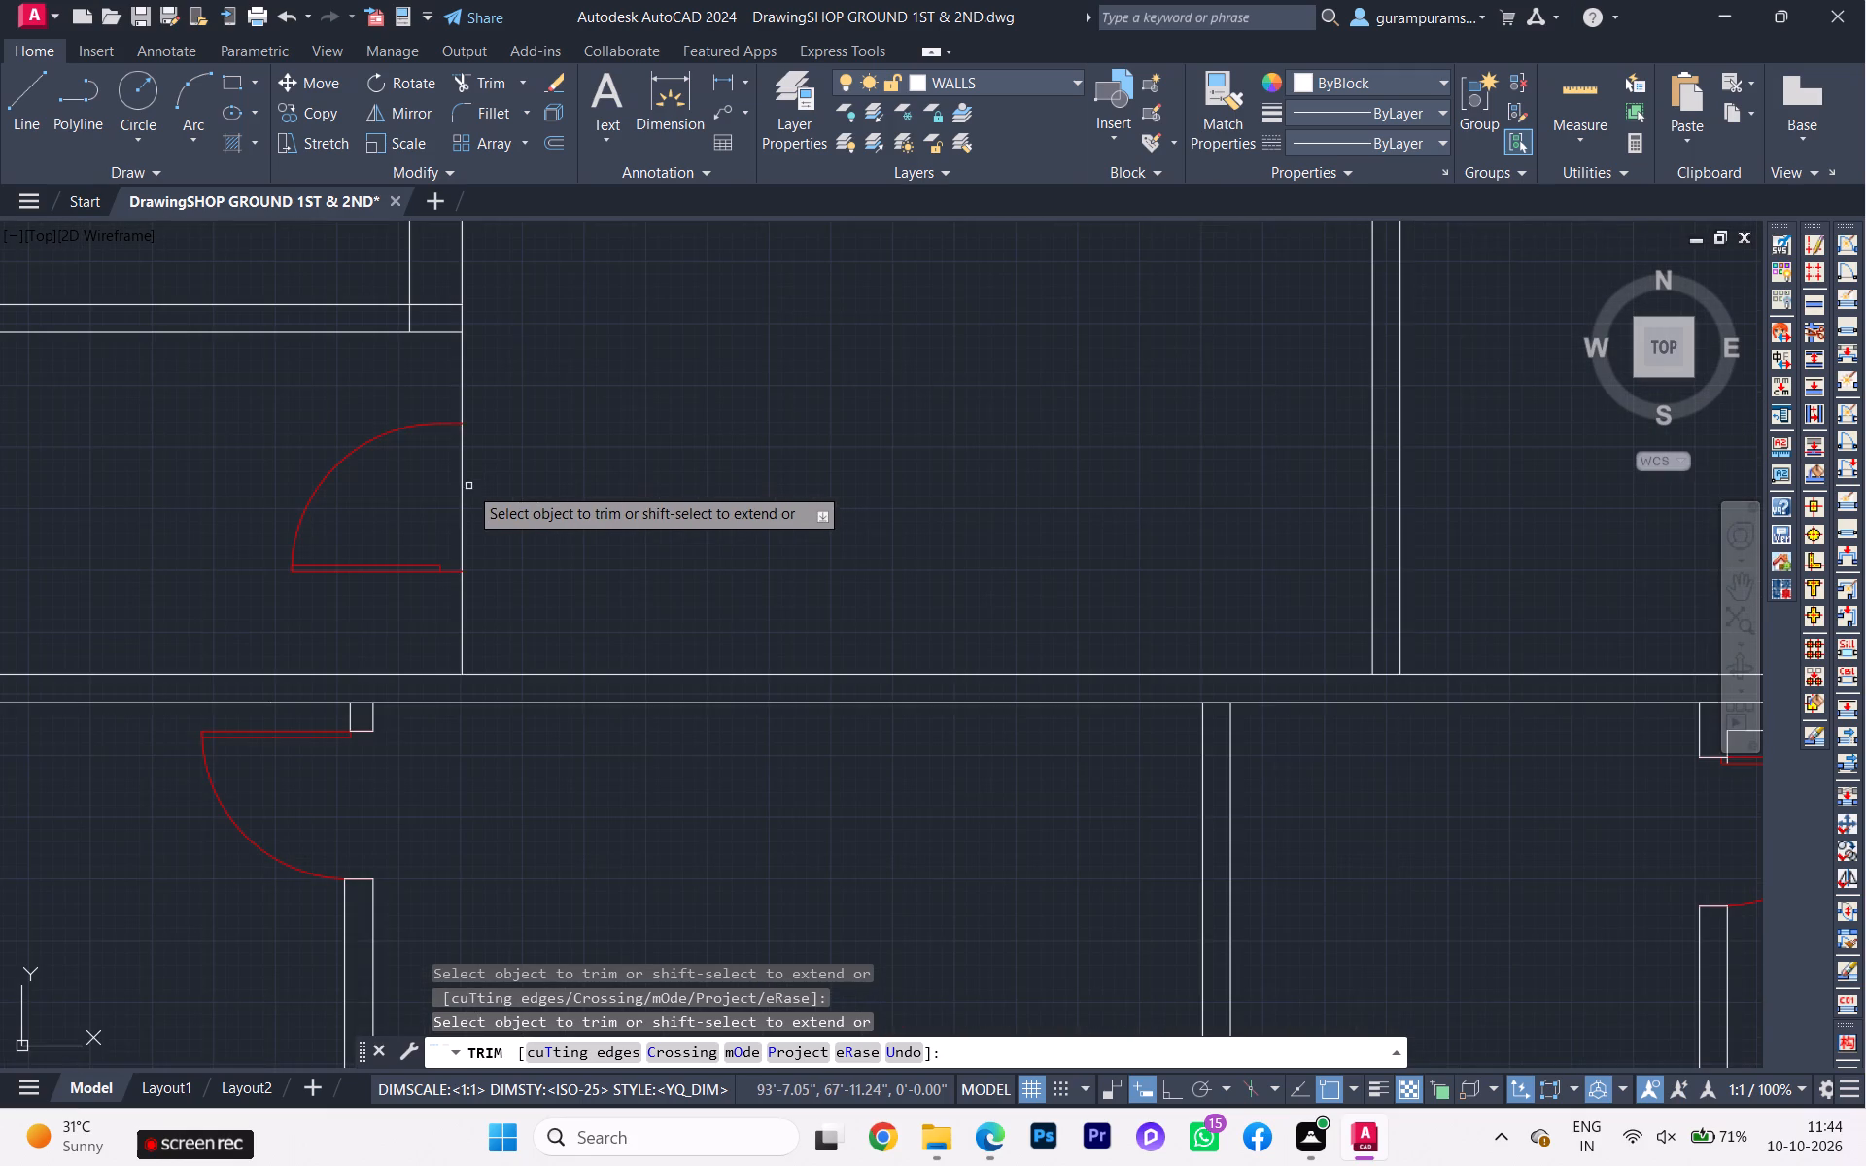
Trim the upper western bath's east wall line across the door swing to open the doorway.
left_click(462, 495)
key("Escape")
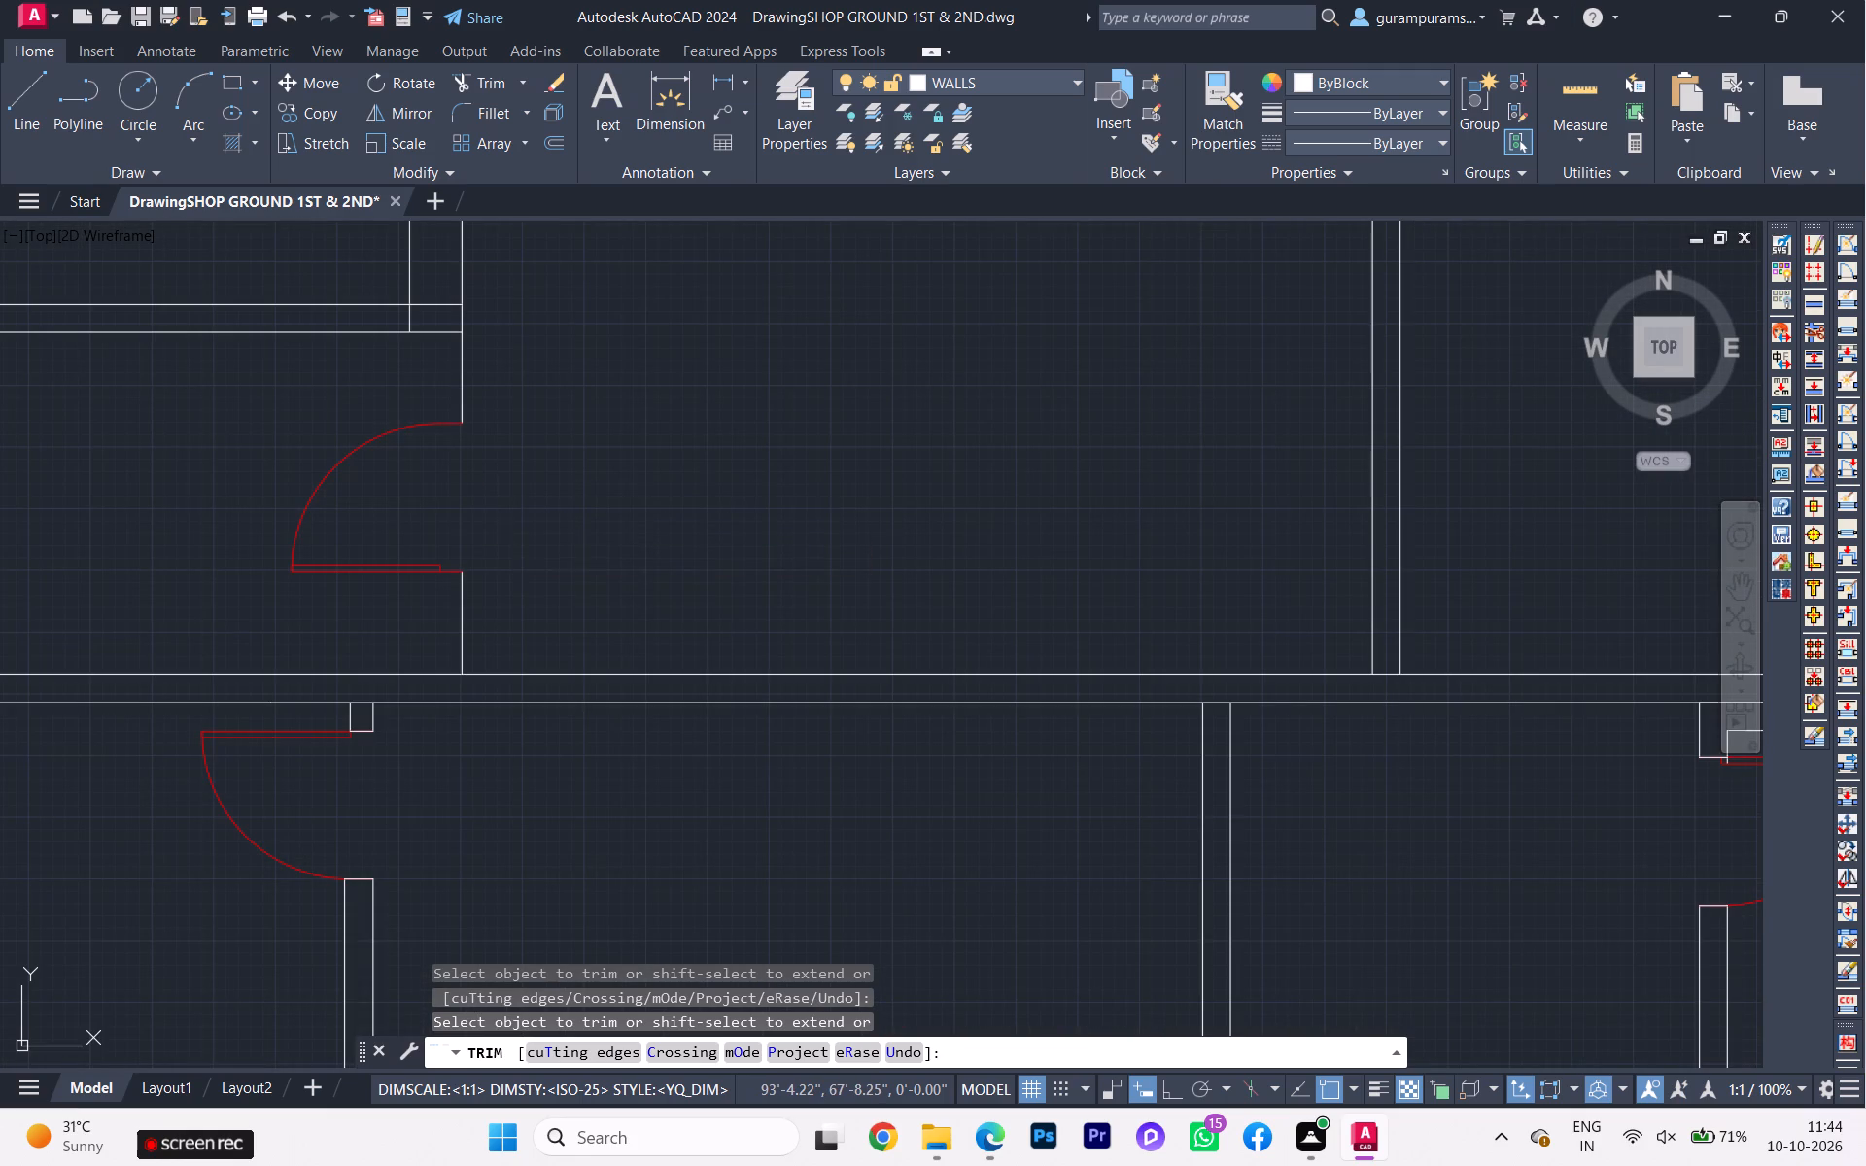
Draw the wall stub south of that bath door: a jamb line about 3.6" west, continued down to the horizontal wall.
scroll(504, 532, "down", 3)
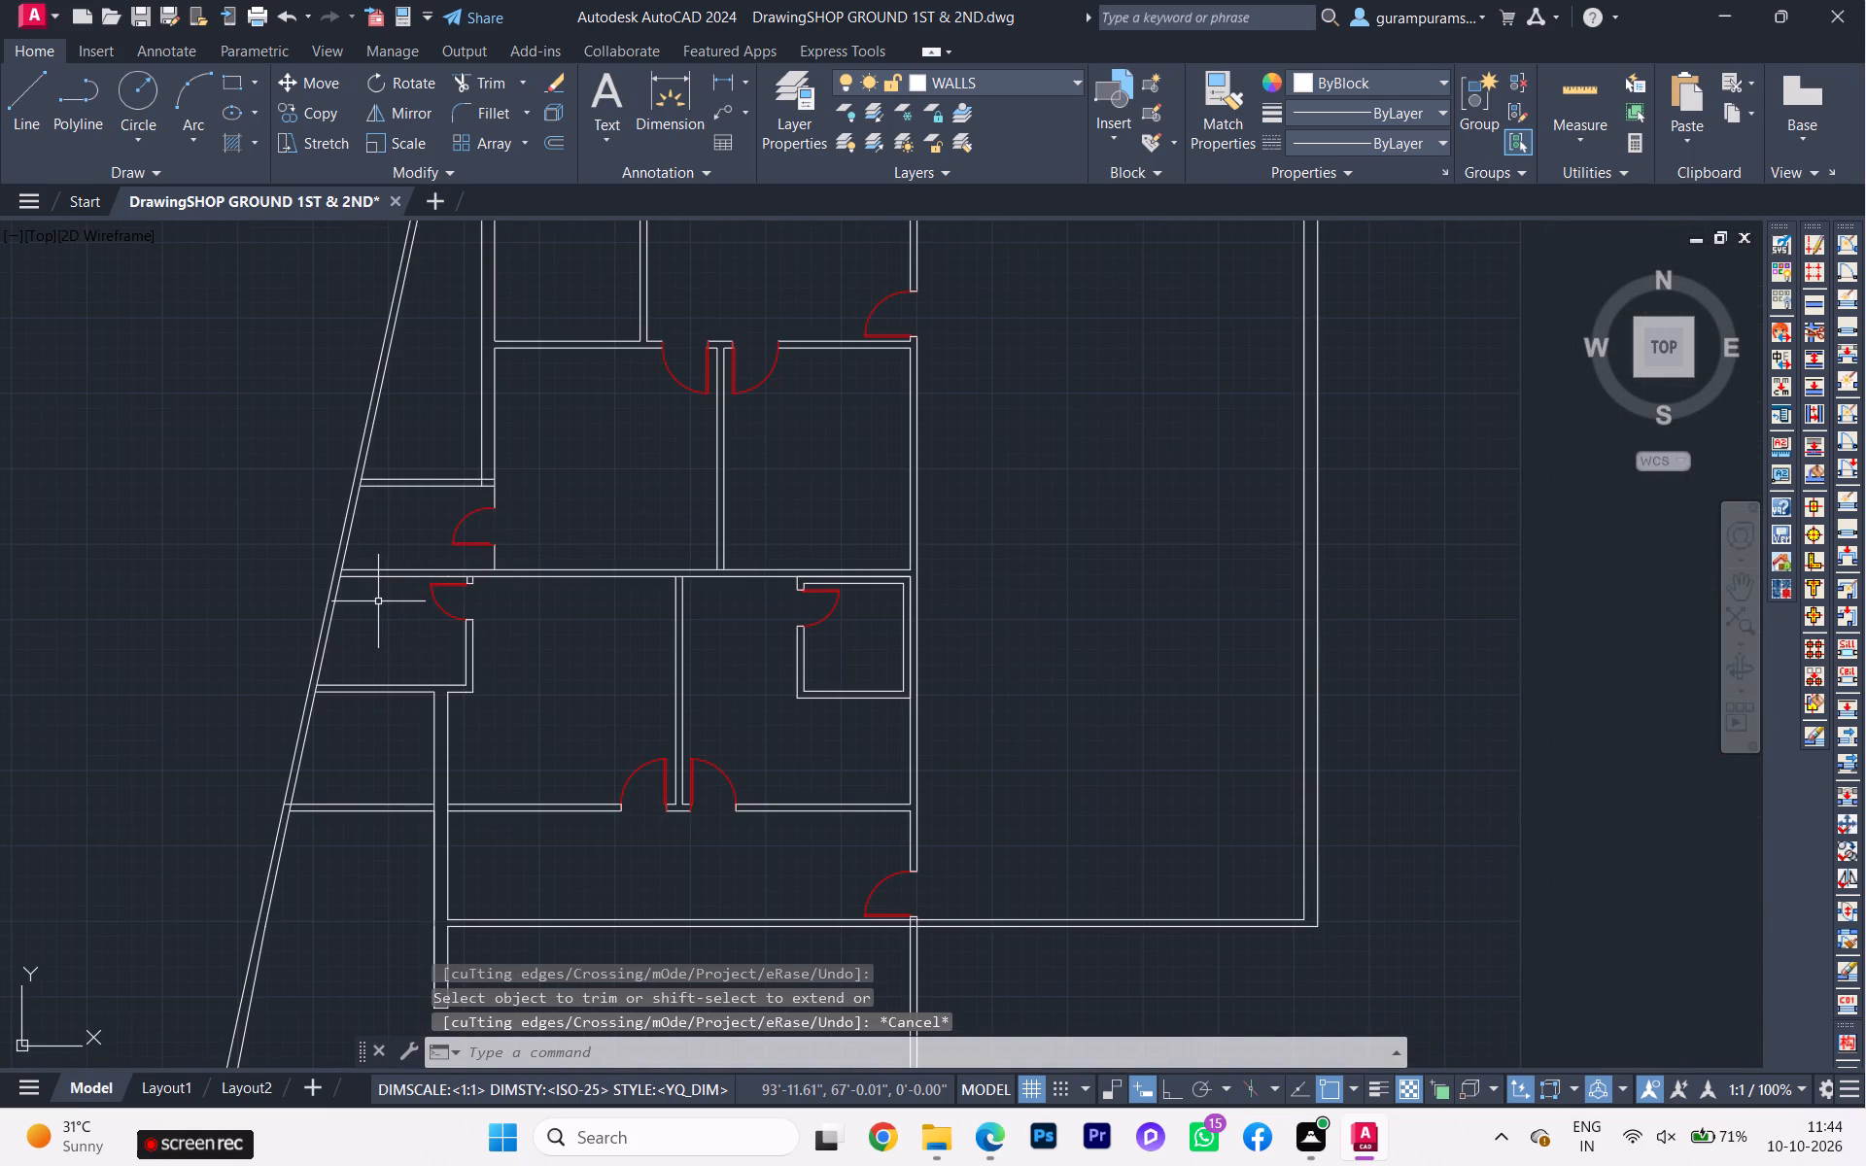
scroll(471, 554, "up", 1)
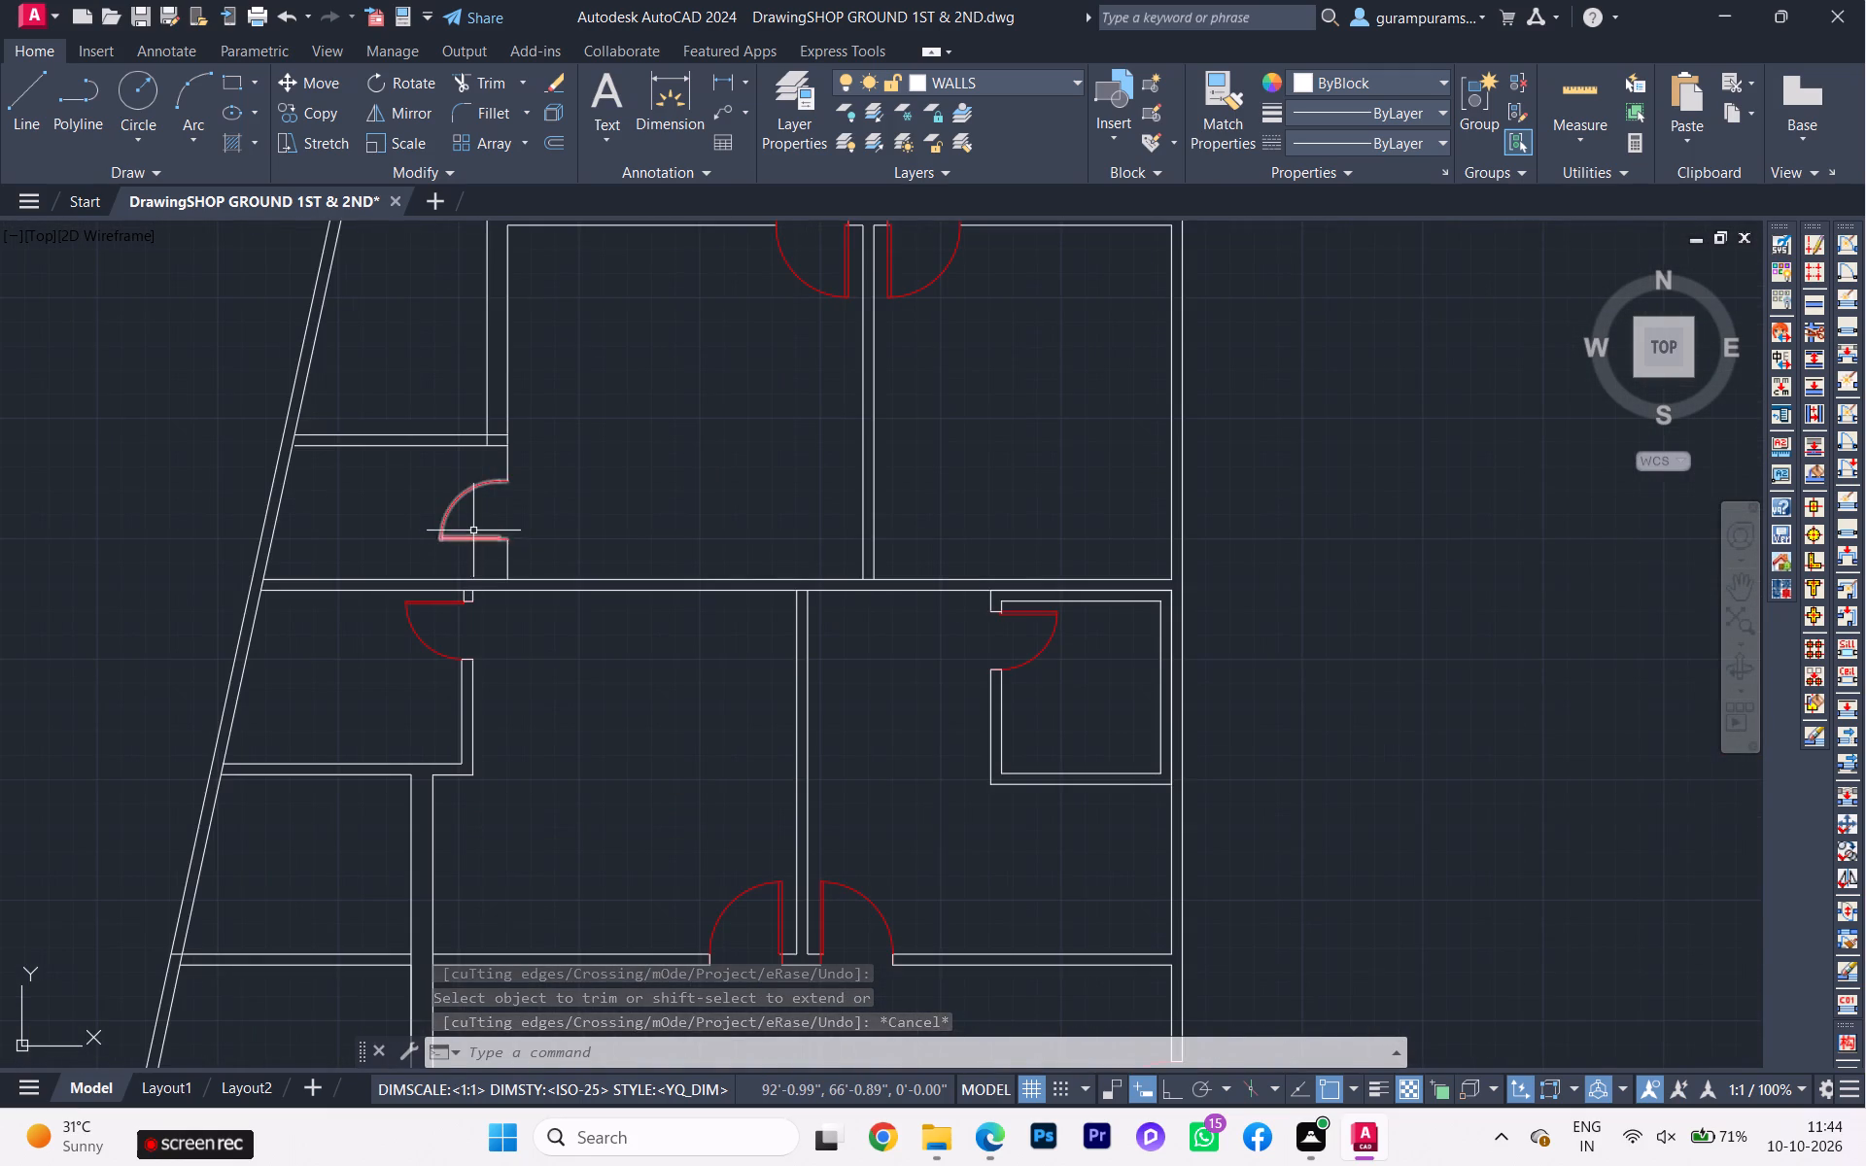
key("l")
key("Return")
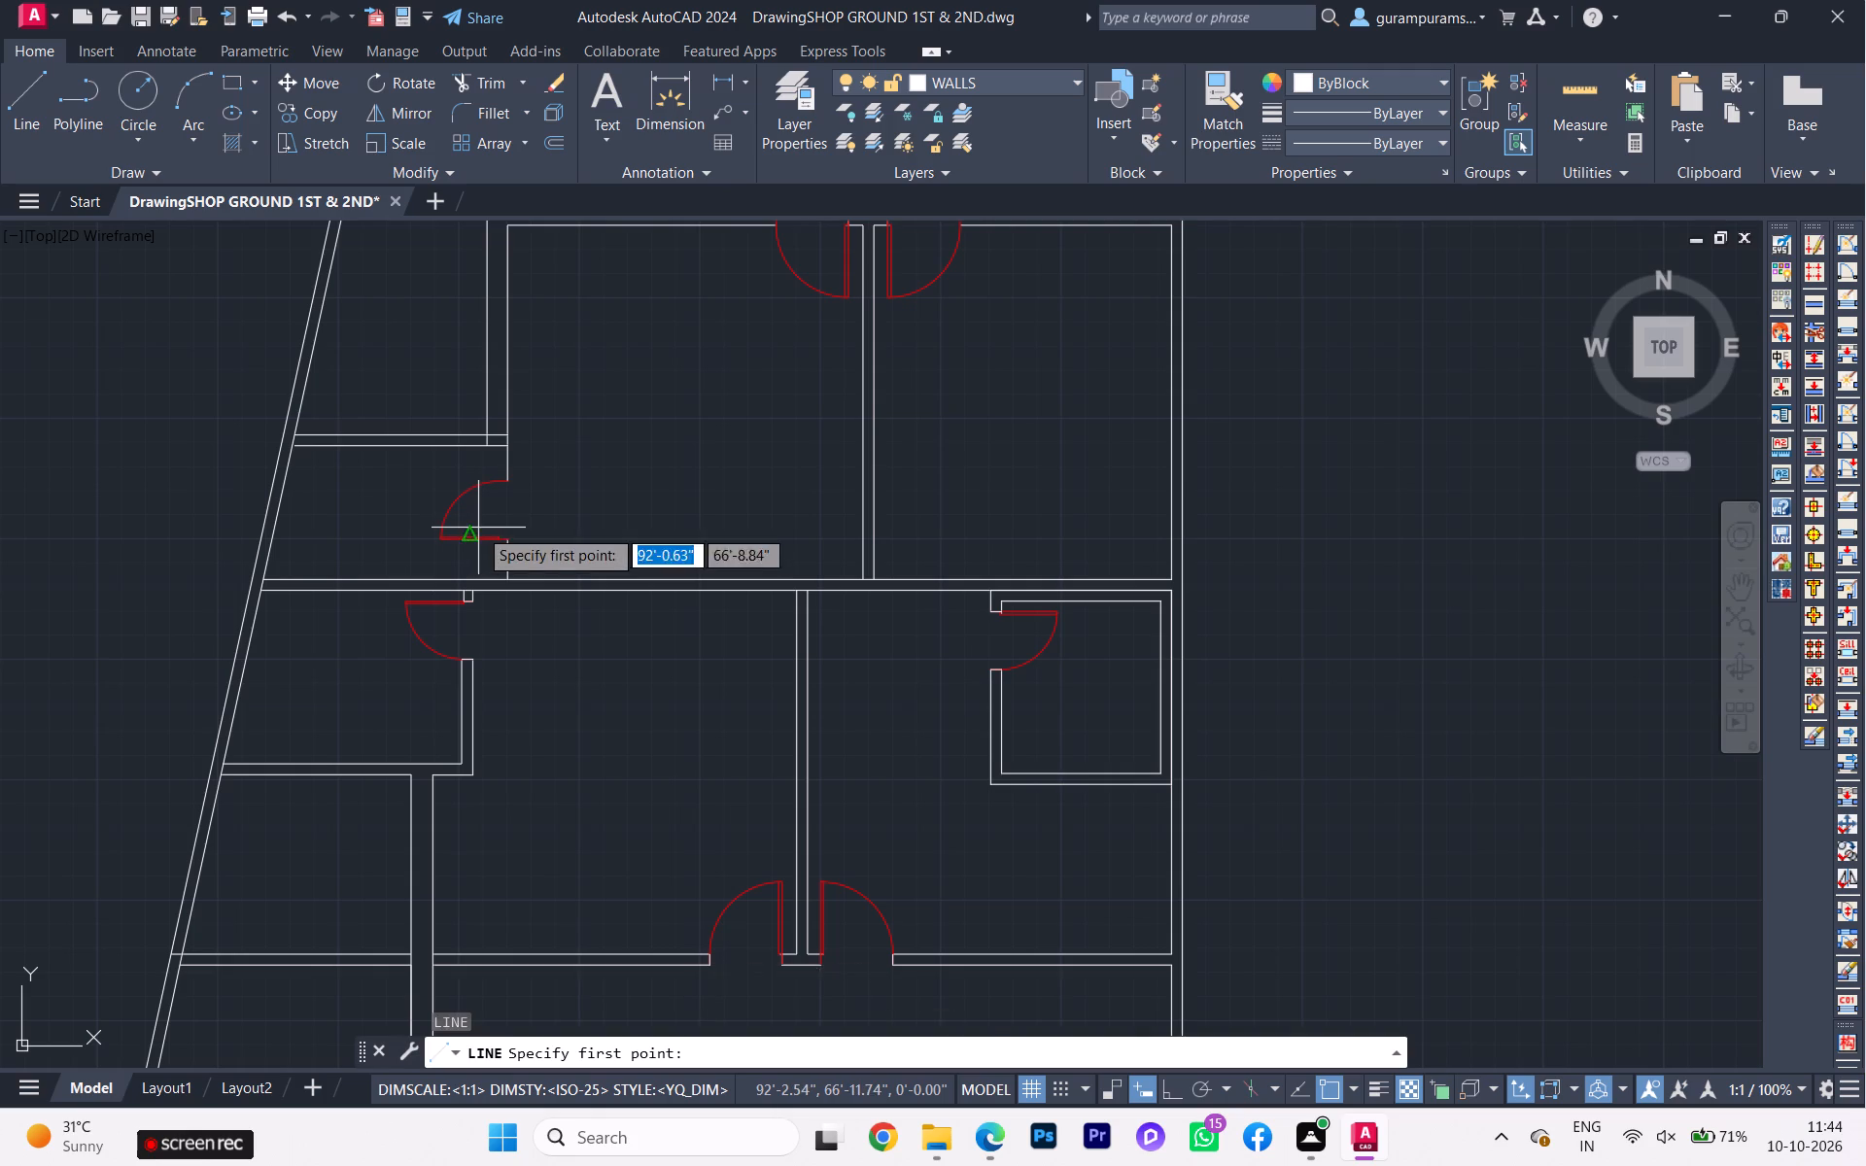
scroll(494, 534, "up", 3)
left_click(544, 554)
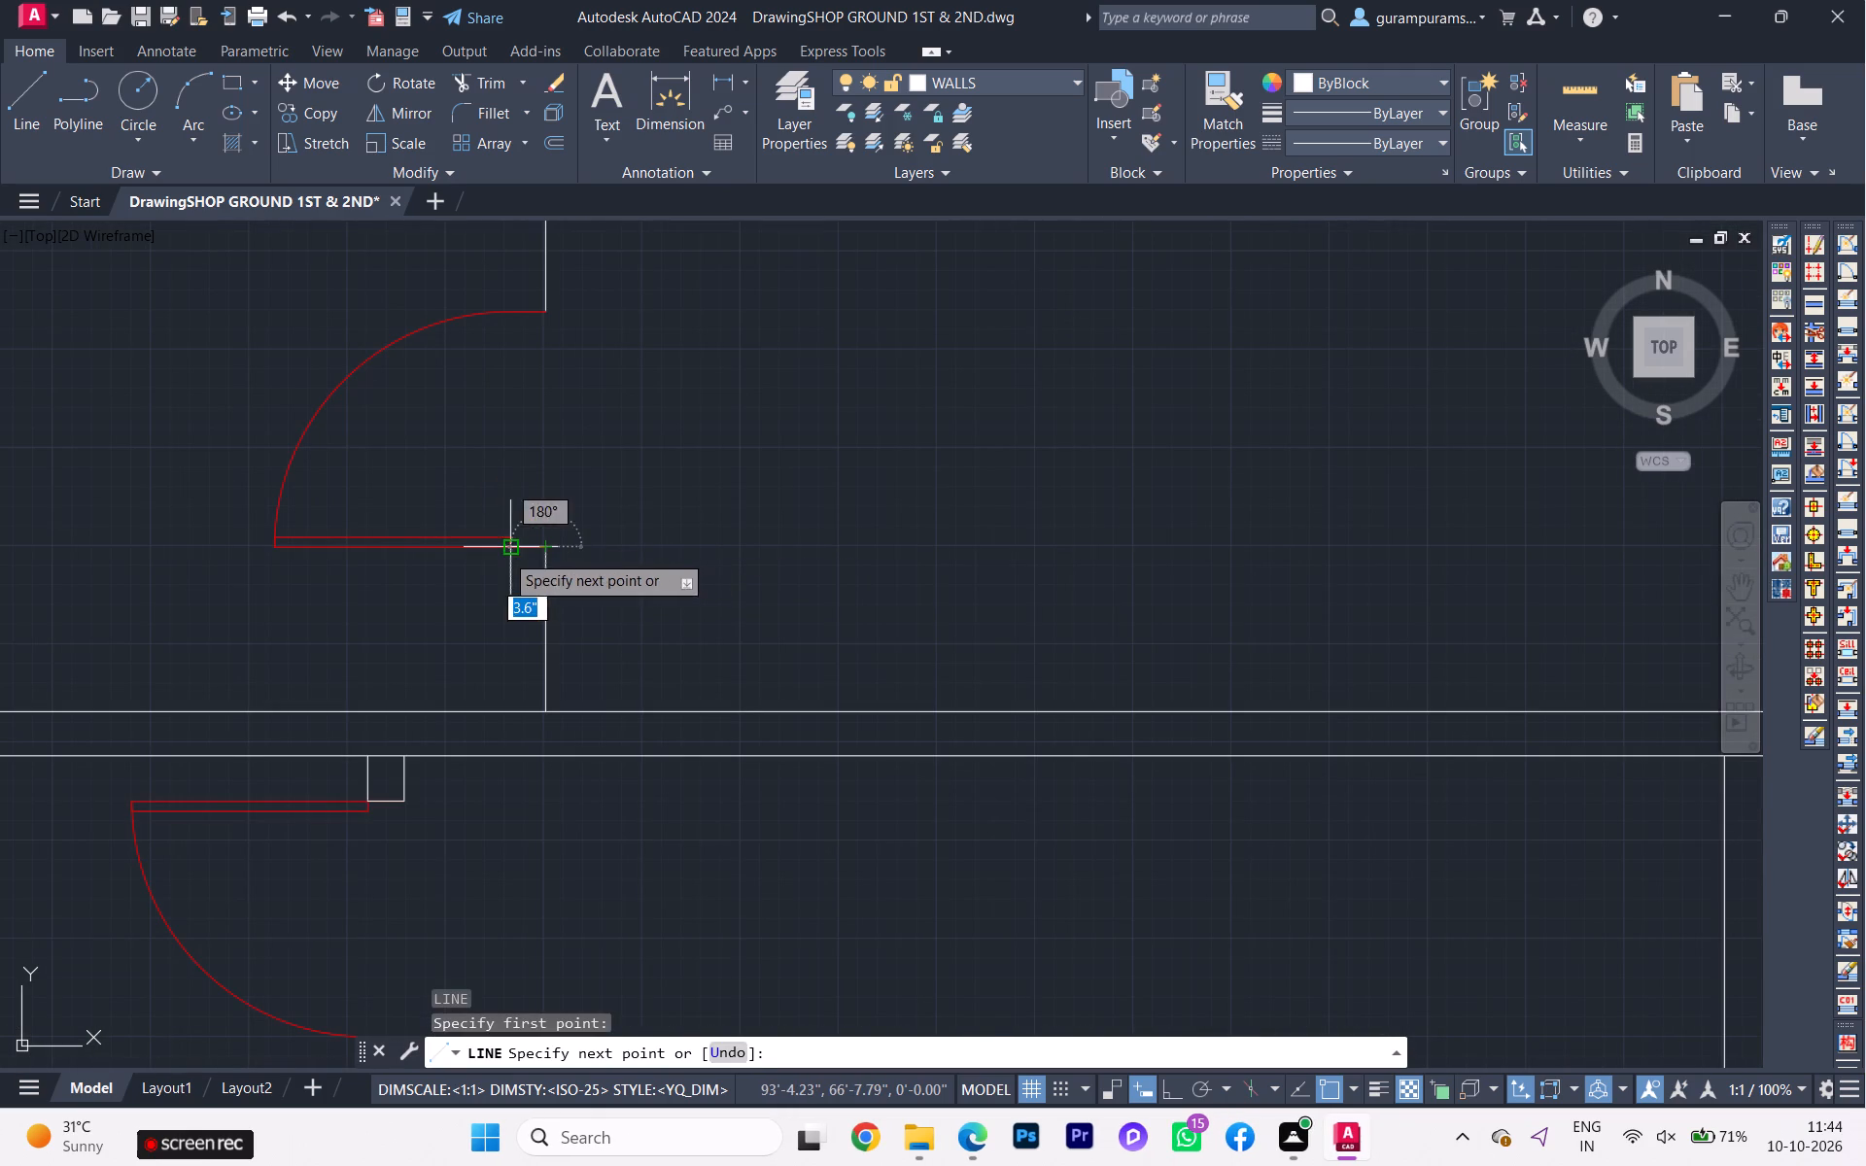
left_click(504, 553)
left_click(511, 713)
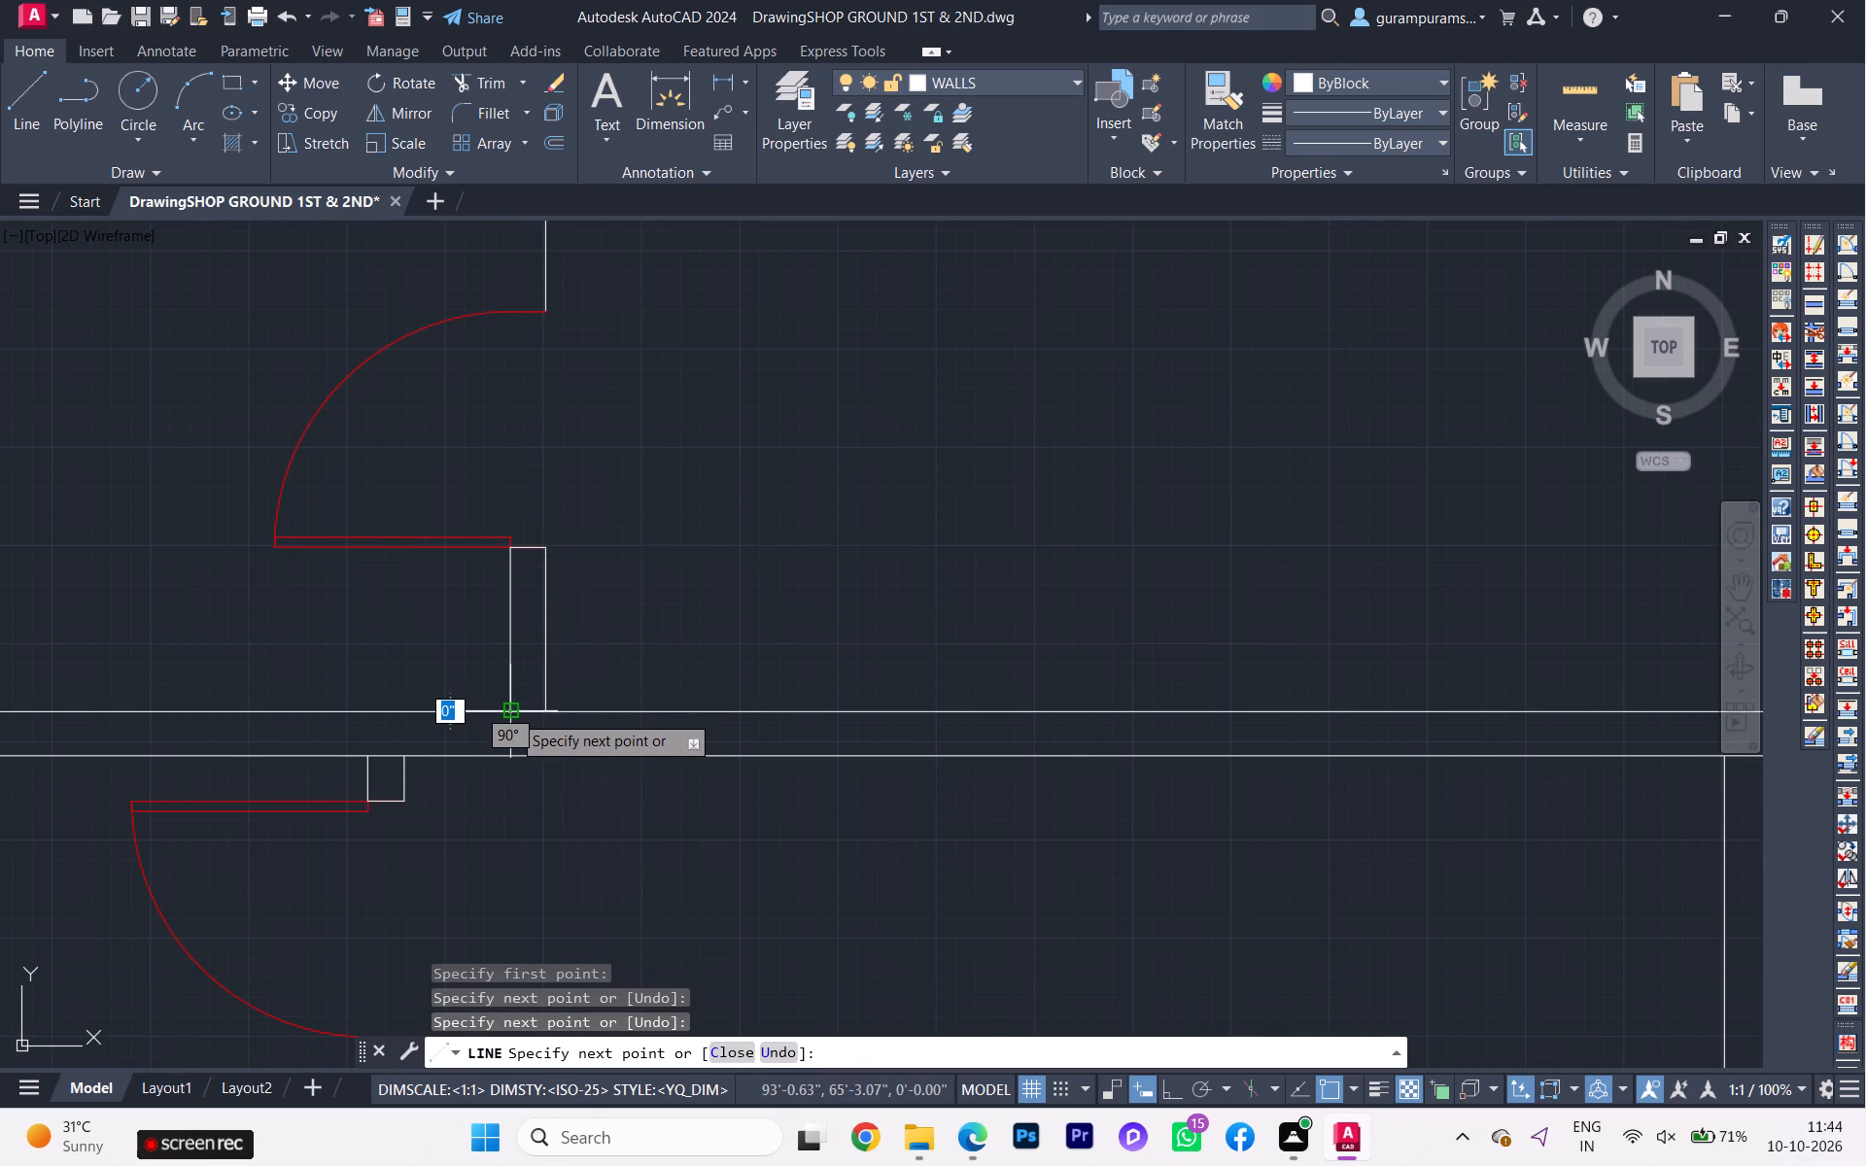
key("Escape")
scroll(511, 713, "down", 3)
scroll(316, 727, "down", 1)
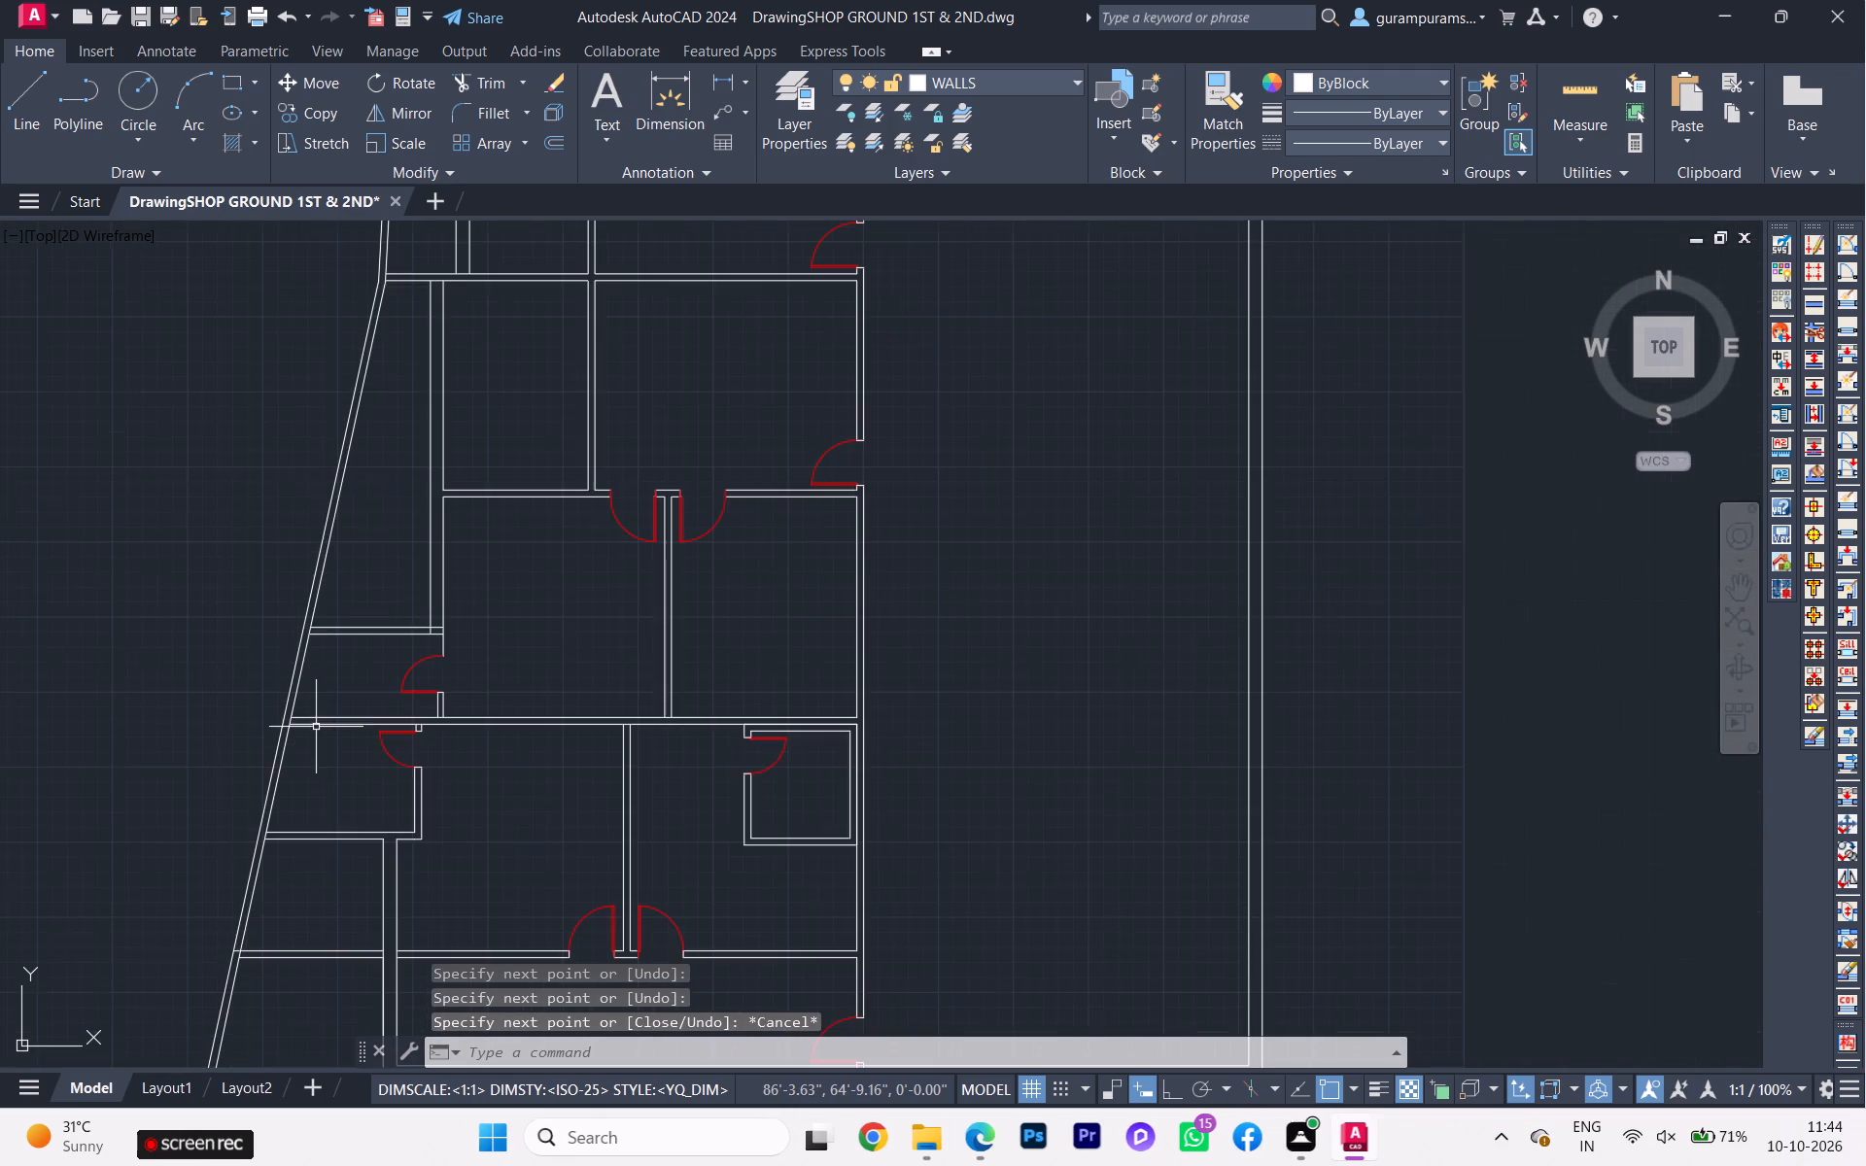
Draw a jamb line closing the double-line wall end west of the paired room and study doors.
scroll(459, 634, "up", 3)
scroll(459, 633, "down", 5)
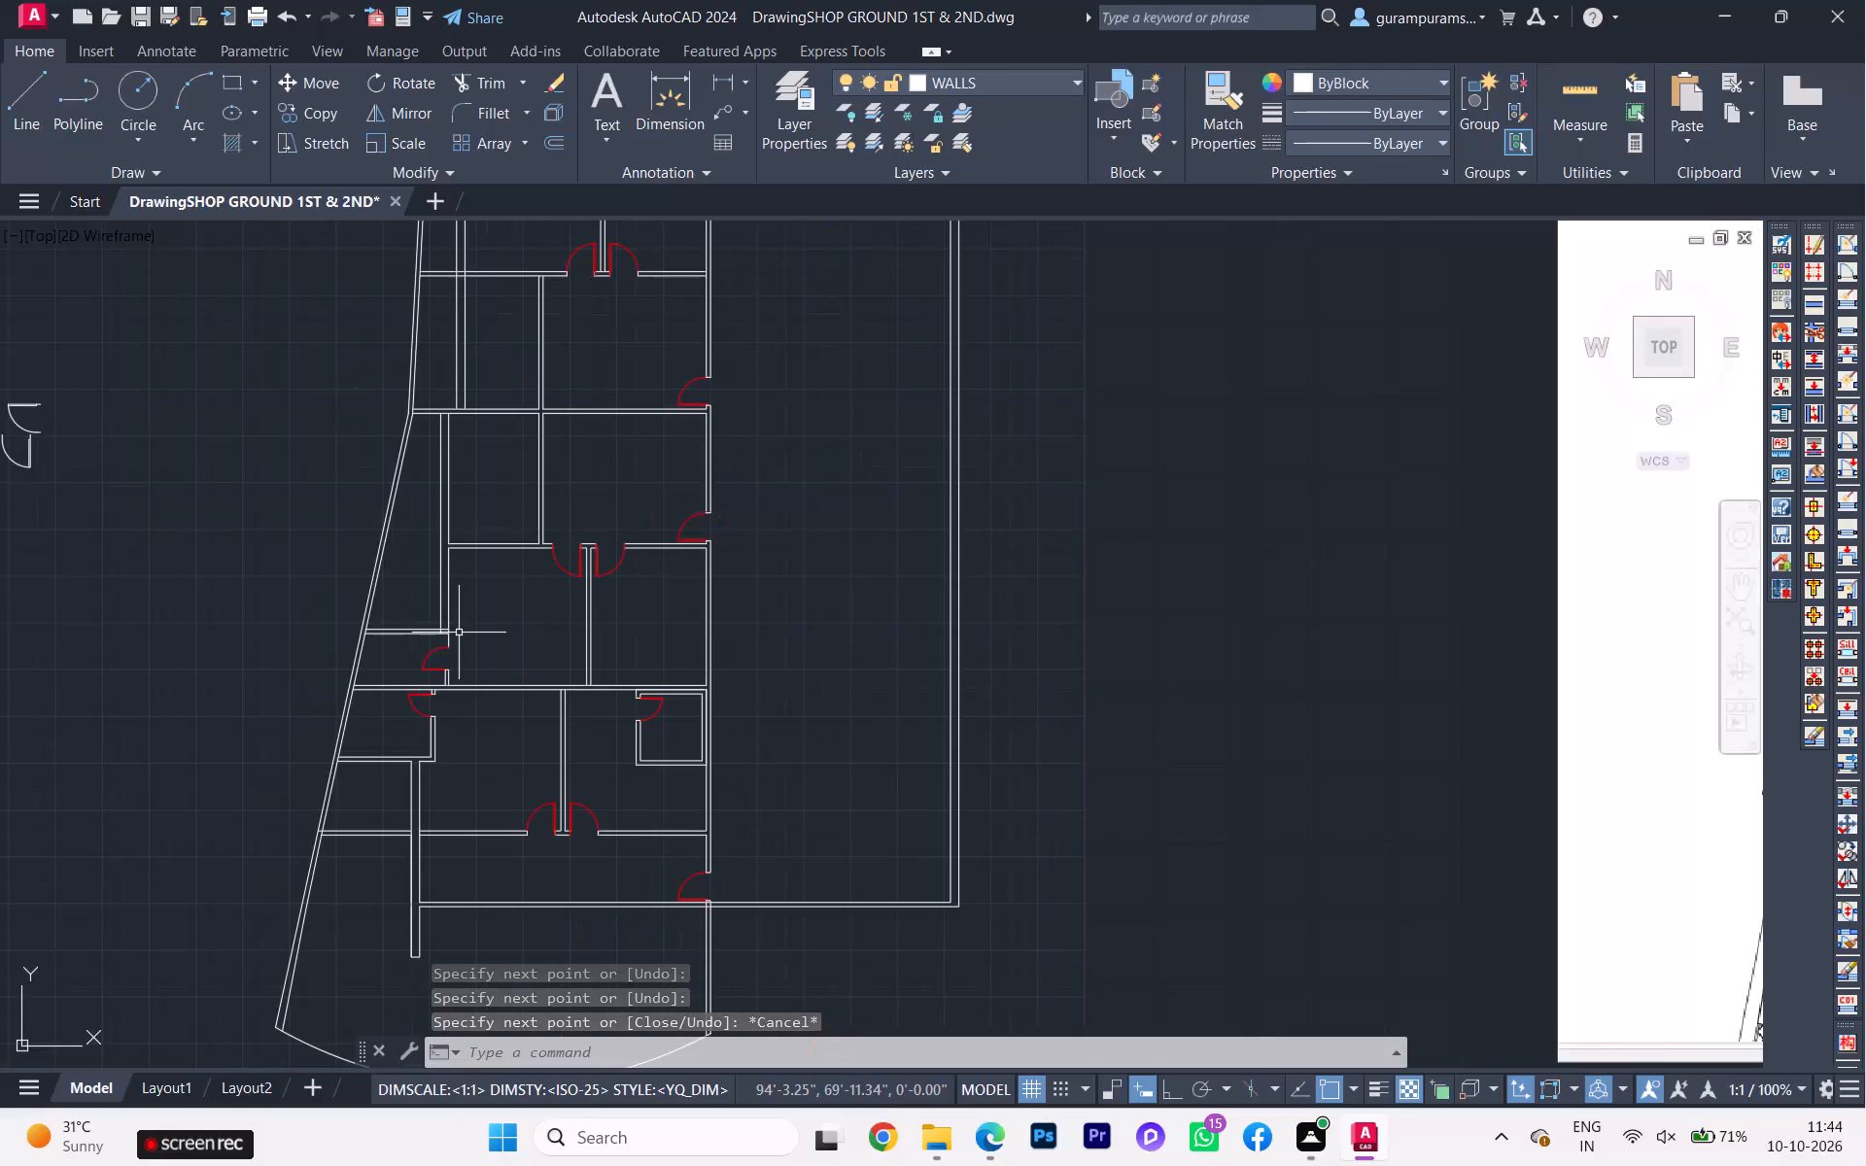
scroll(461, 599, "up", 4)
scroll(475, 600, "down", 1)
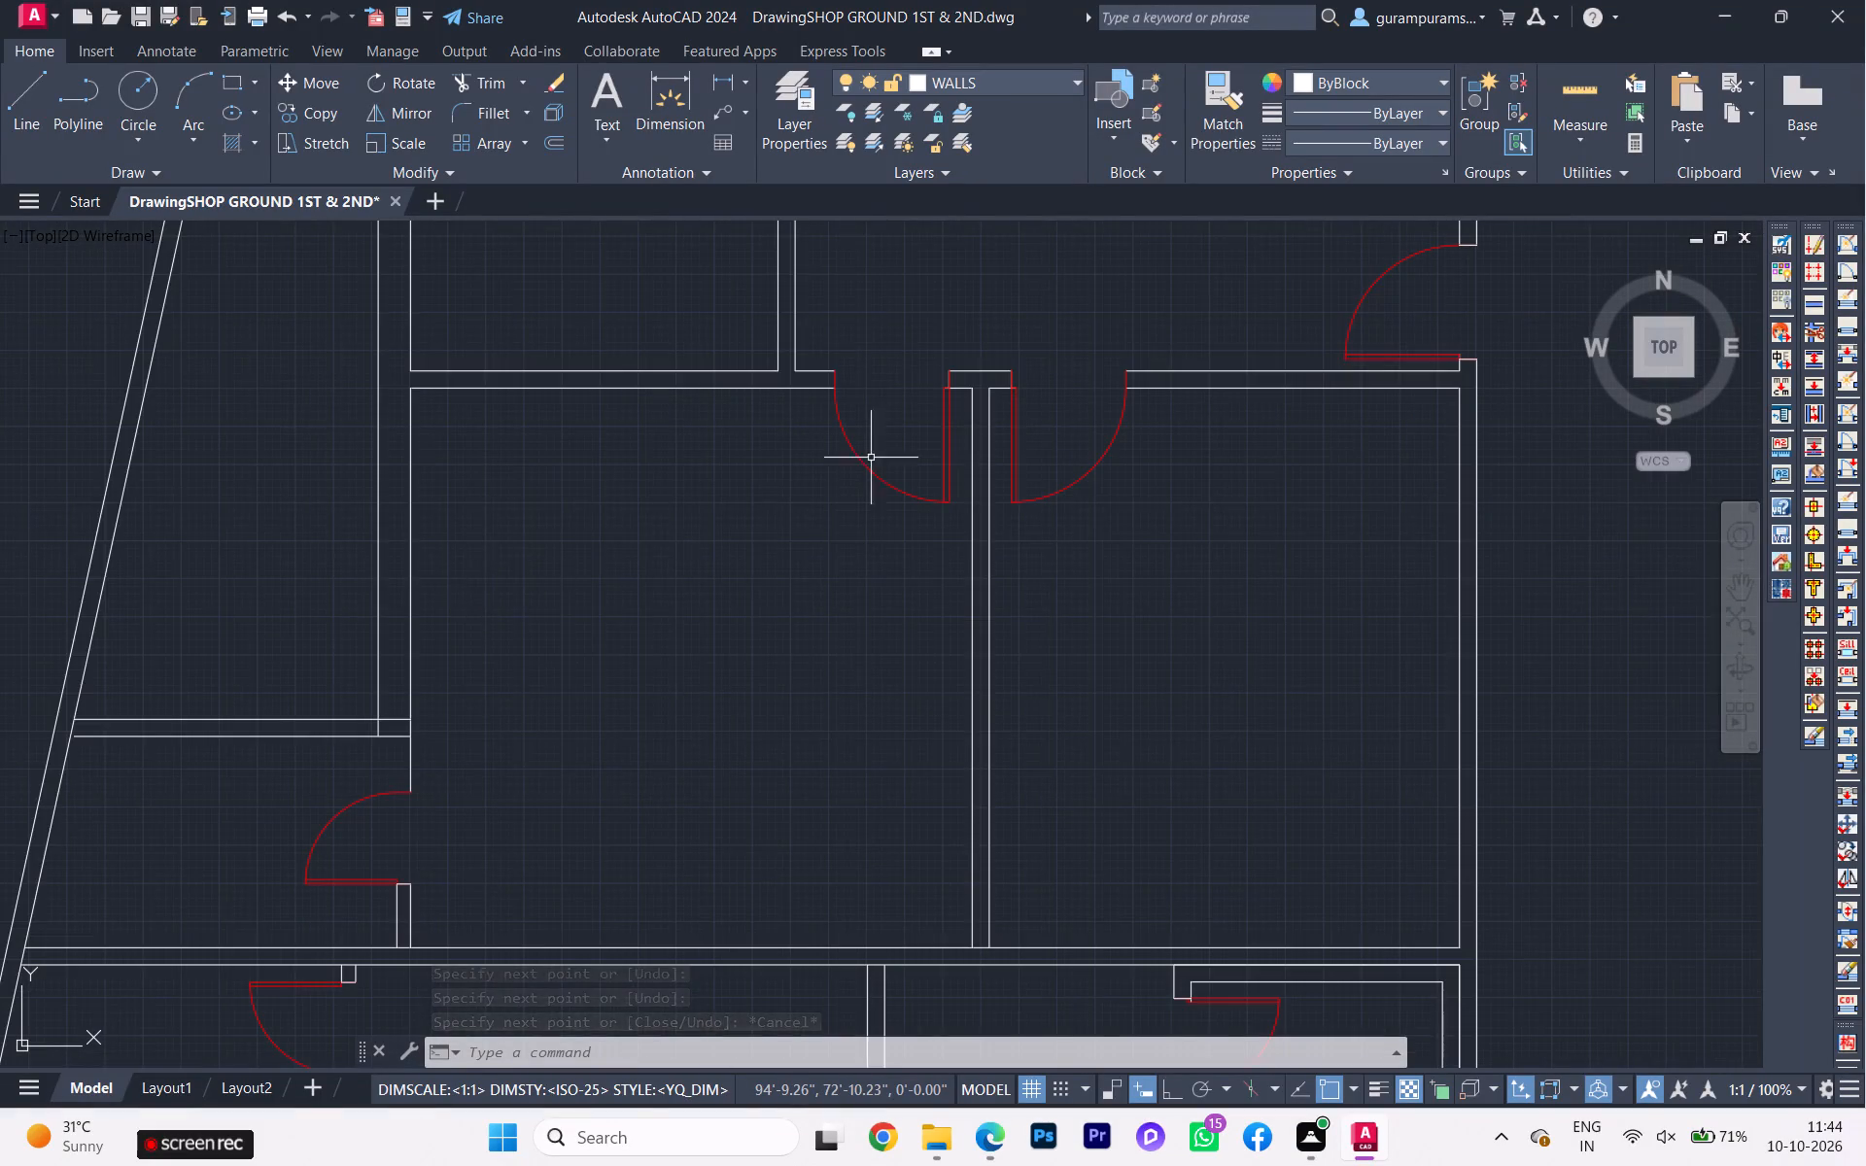
scroll(977, 318, "up", 2)
key("l")
key("Return")
scroll(734, 456, "up", 1)
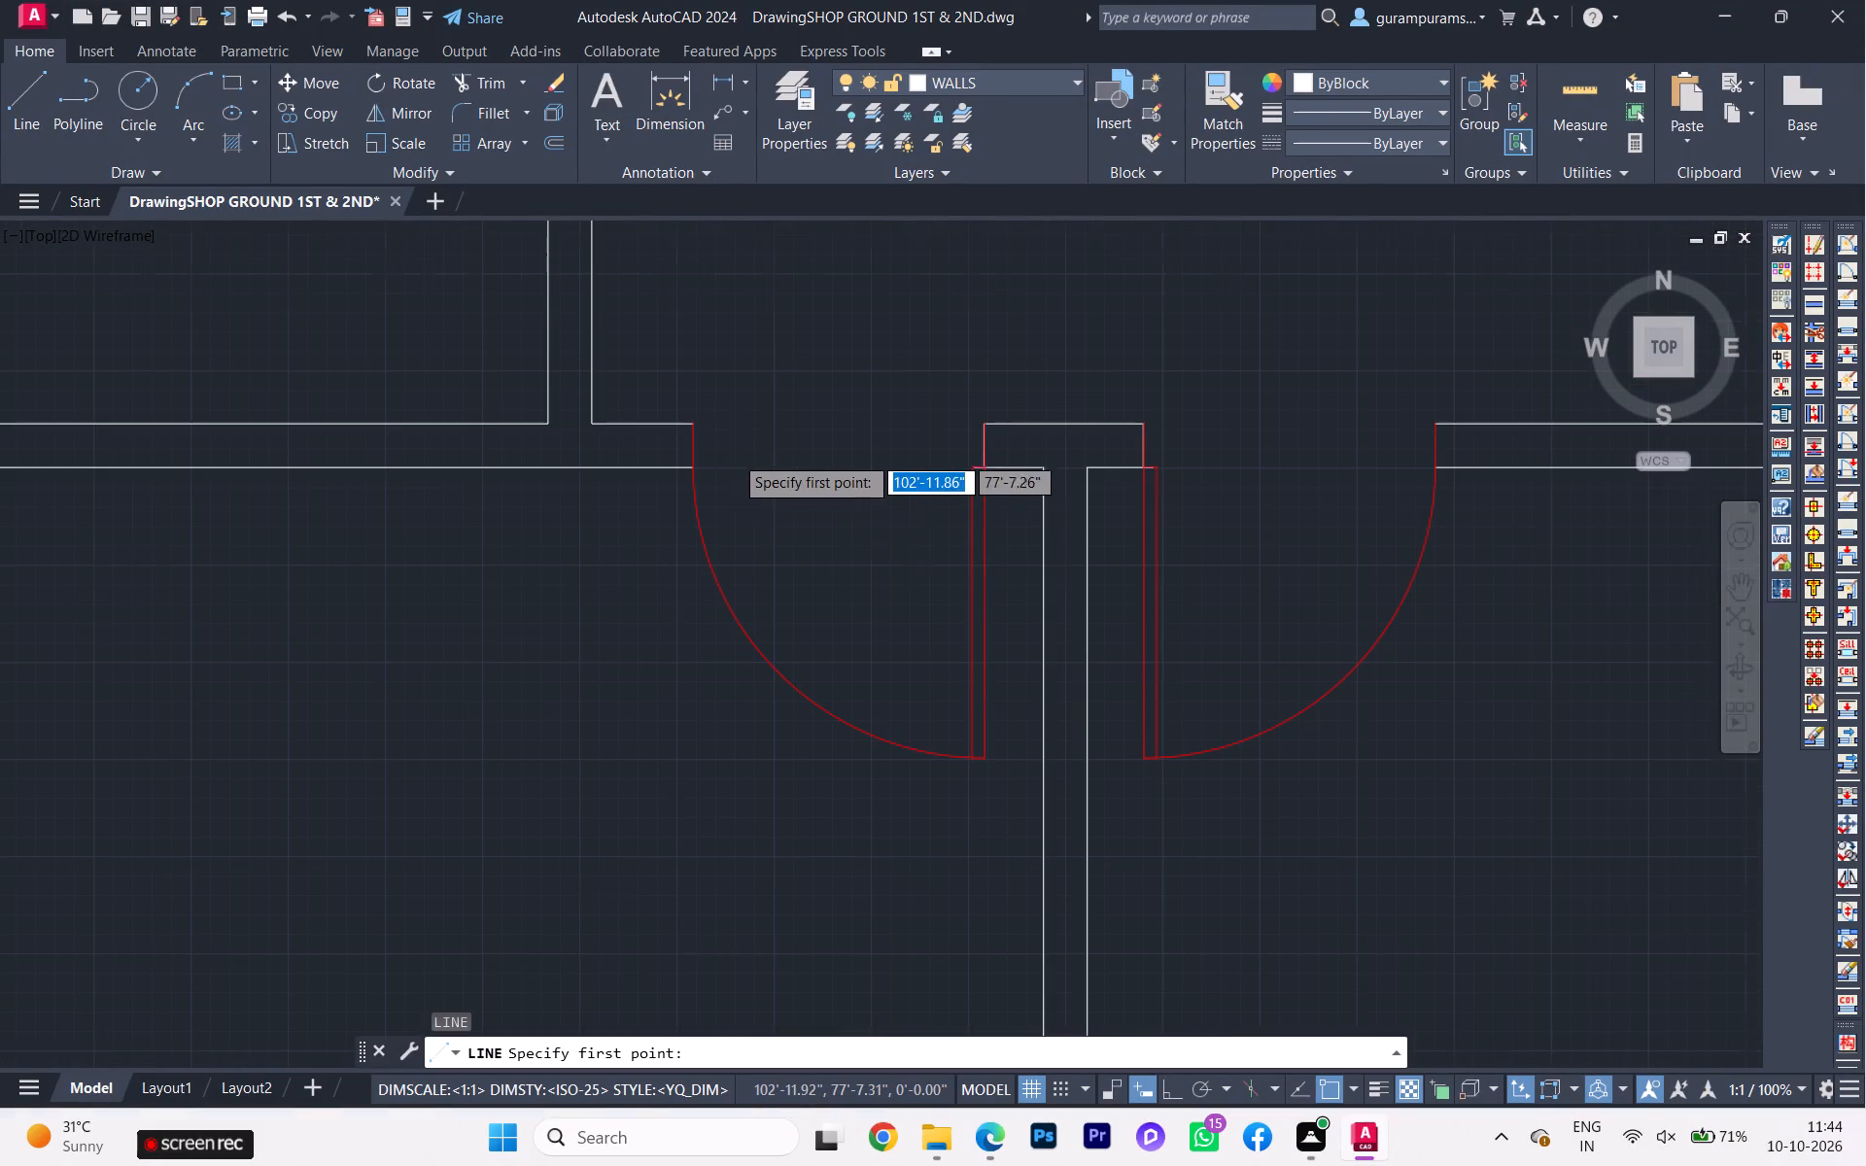
scroll(734, 454, "up", 1)
left_click(623, 380)
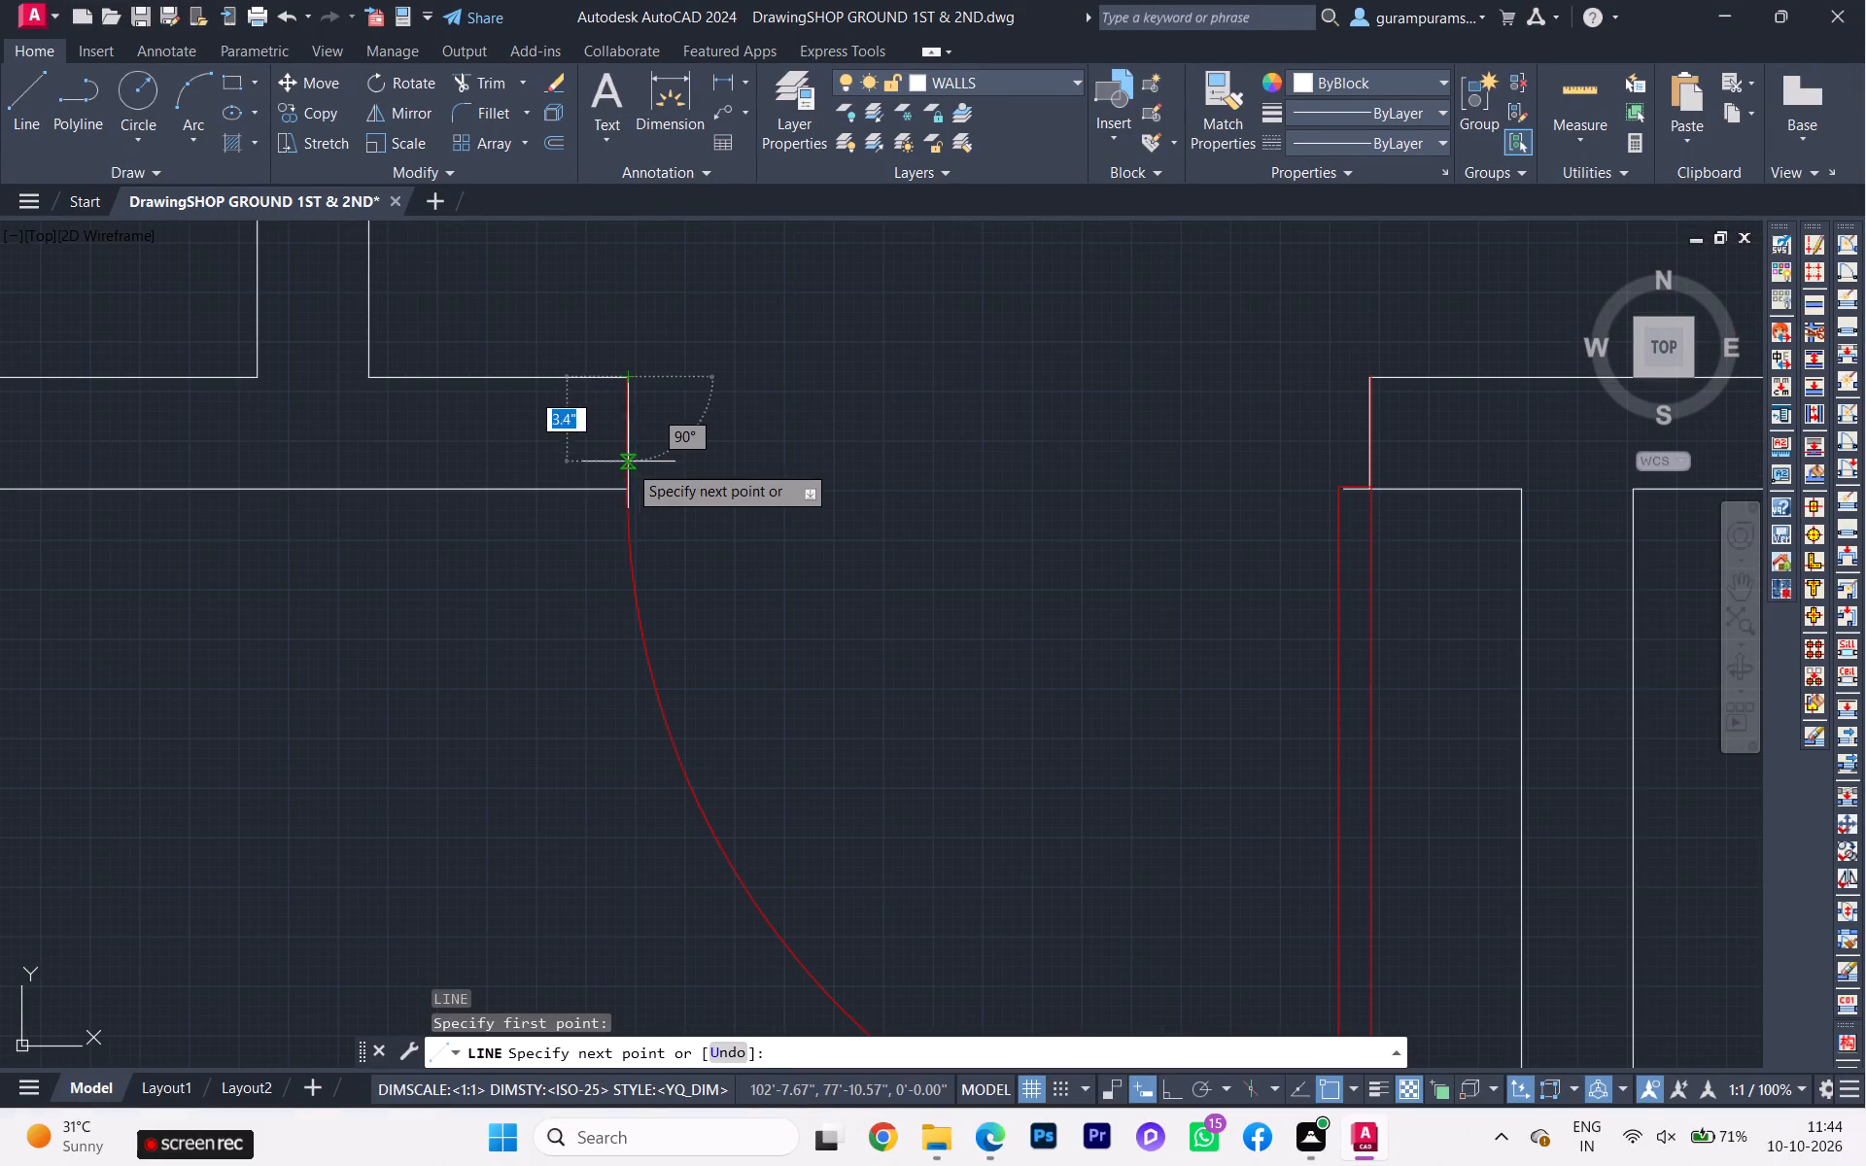
left_click(620, 495)
key("space")
scroll(590, 507, "down", 2)
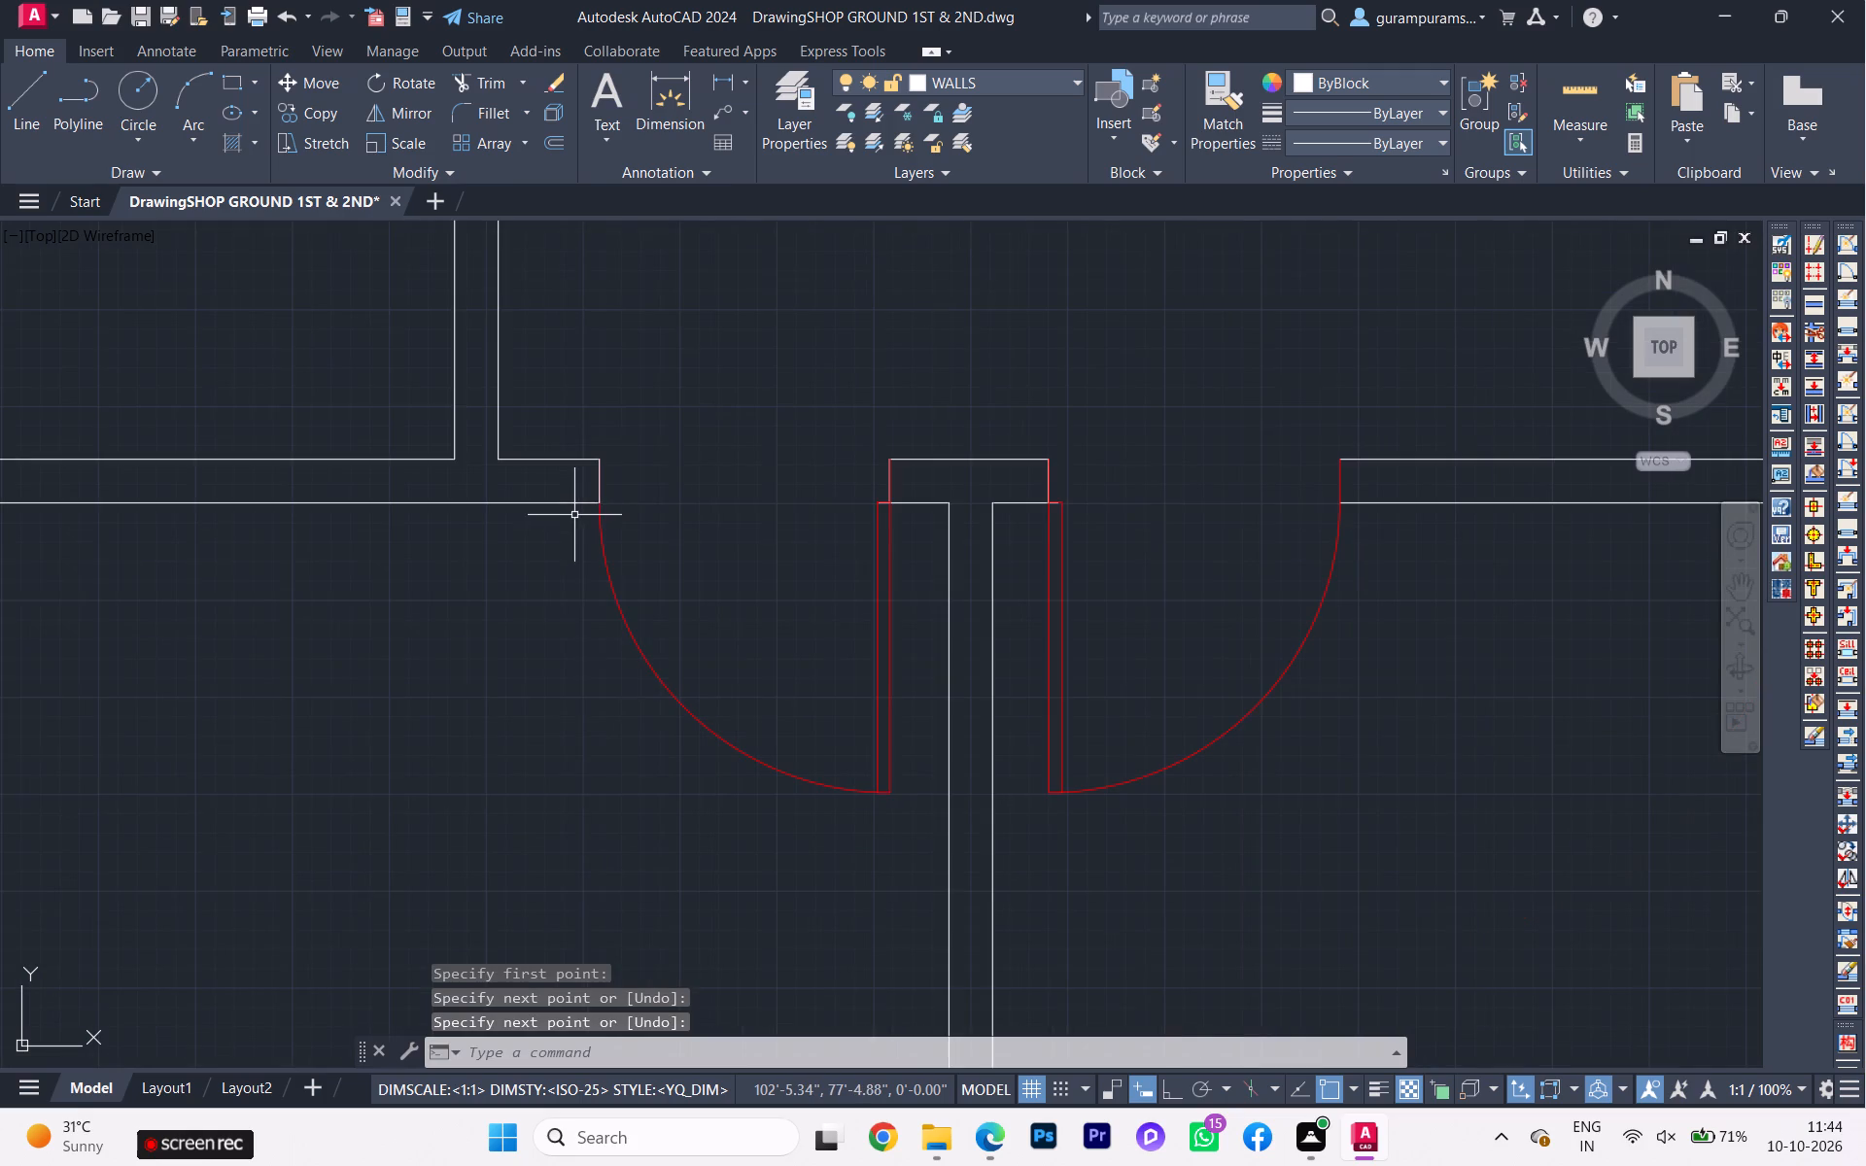
Draw a jamb line about 4.4" long closing the wall end east of the same paired doors.
key("space")
scroll(1201, 471, "down", 1)
scroll(1305, 468, "up", 1)
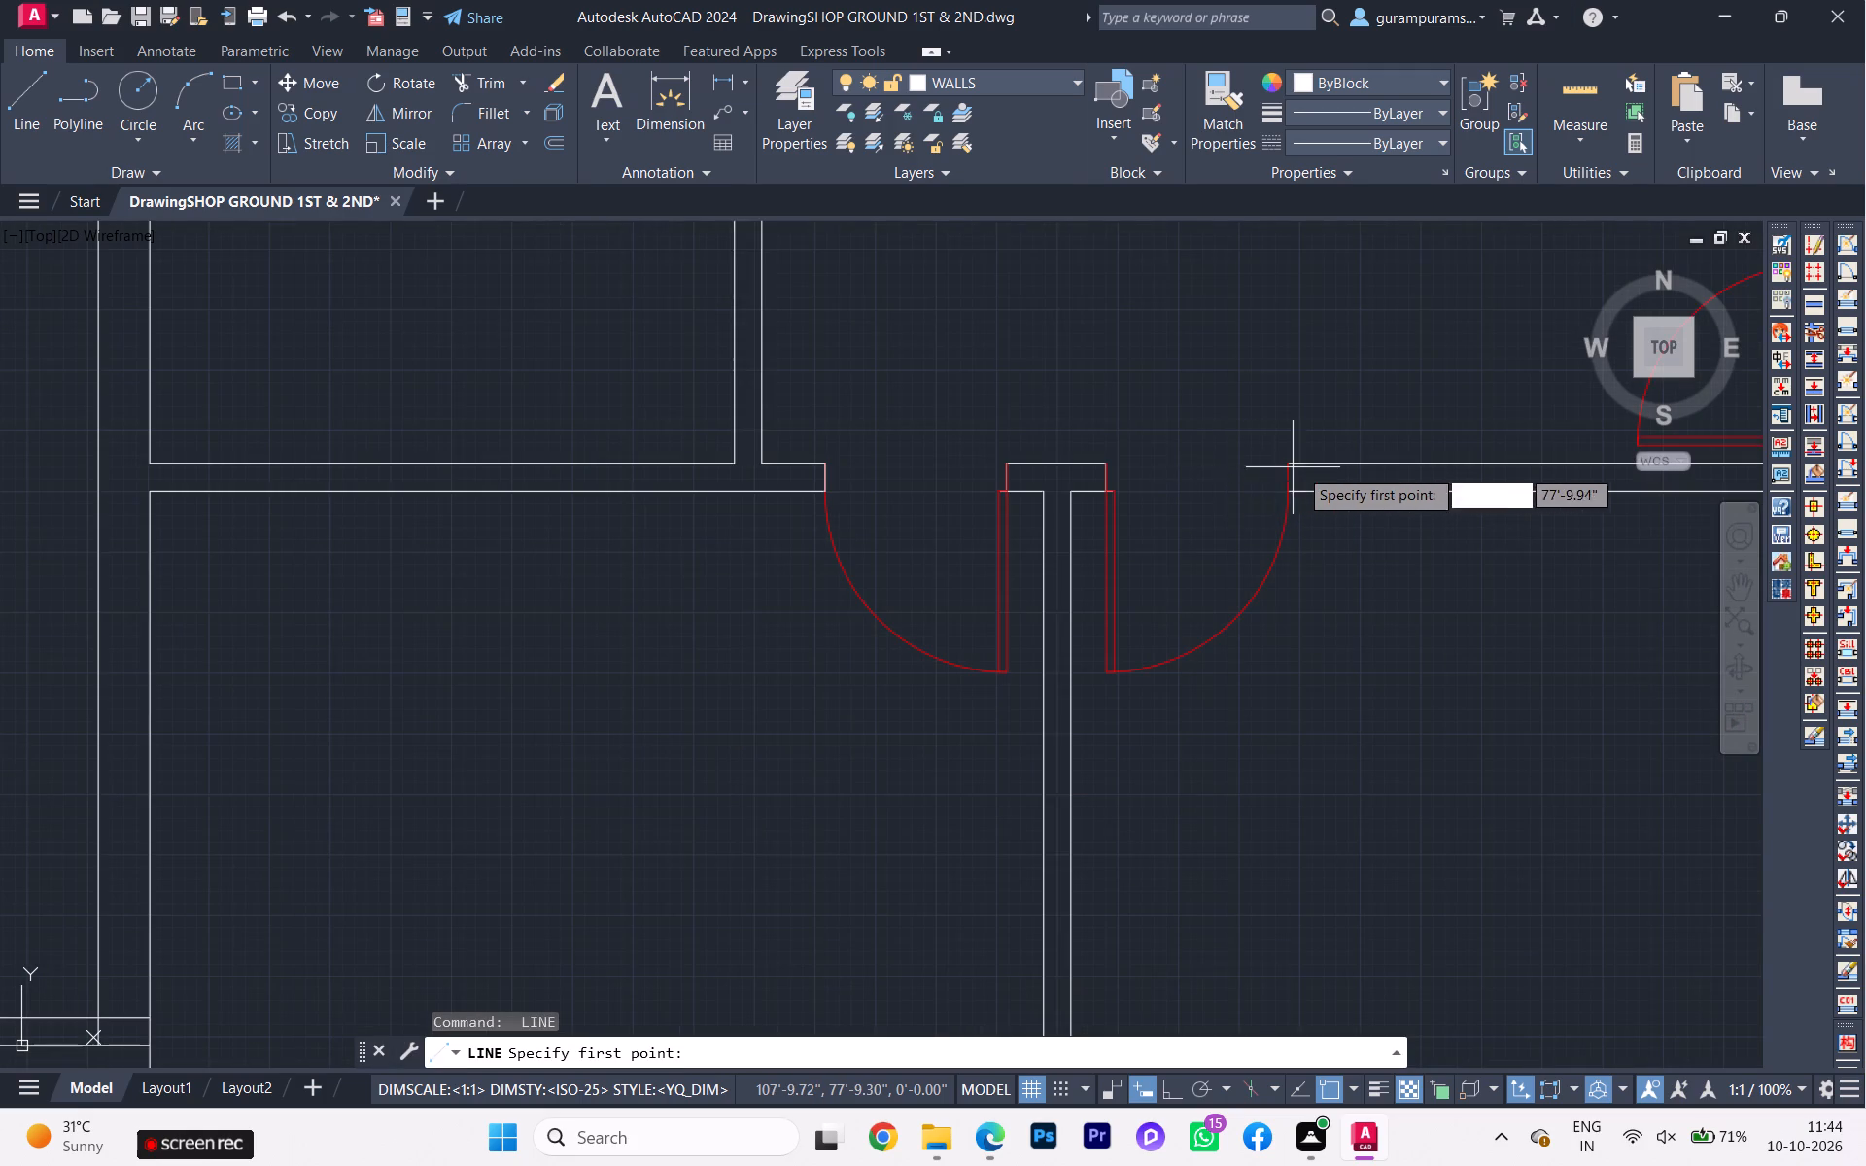
scroll(1308, 468, "up", 2)
left_click(1222, 456)
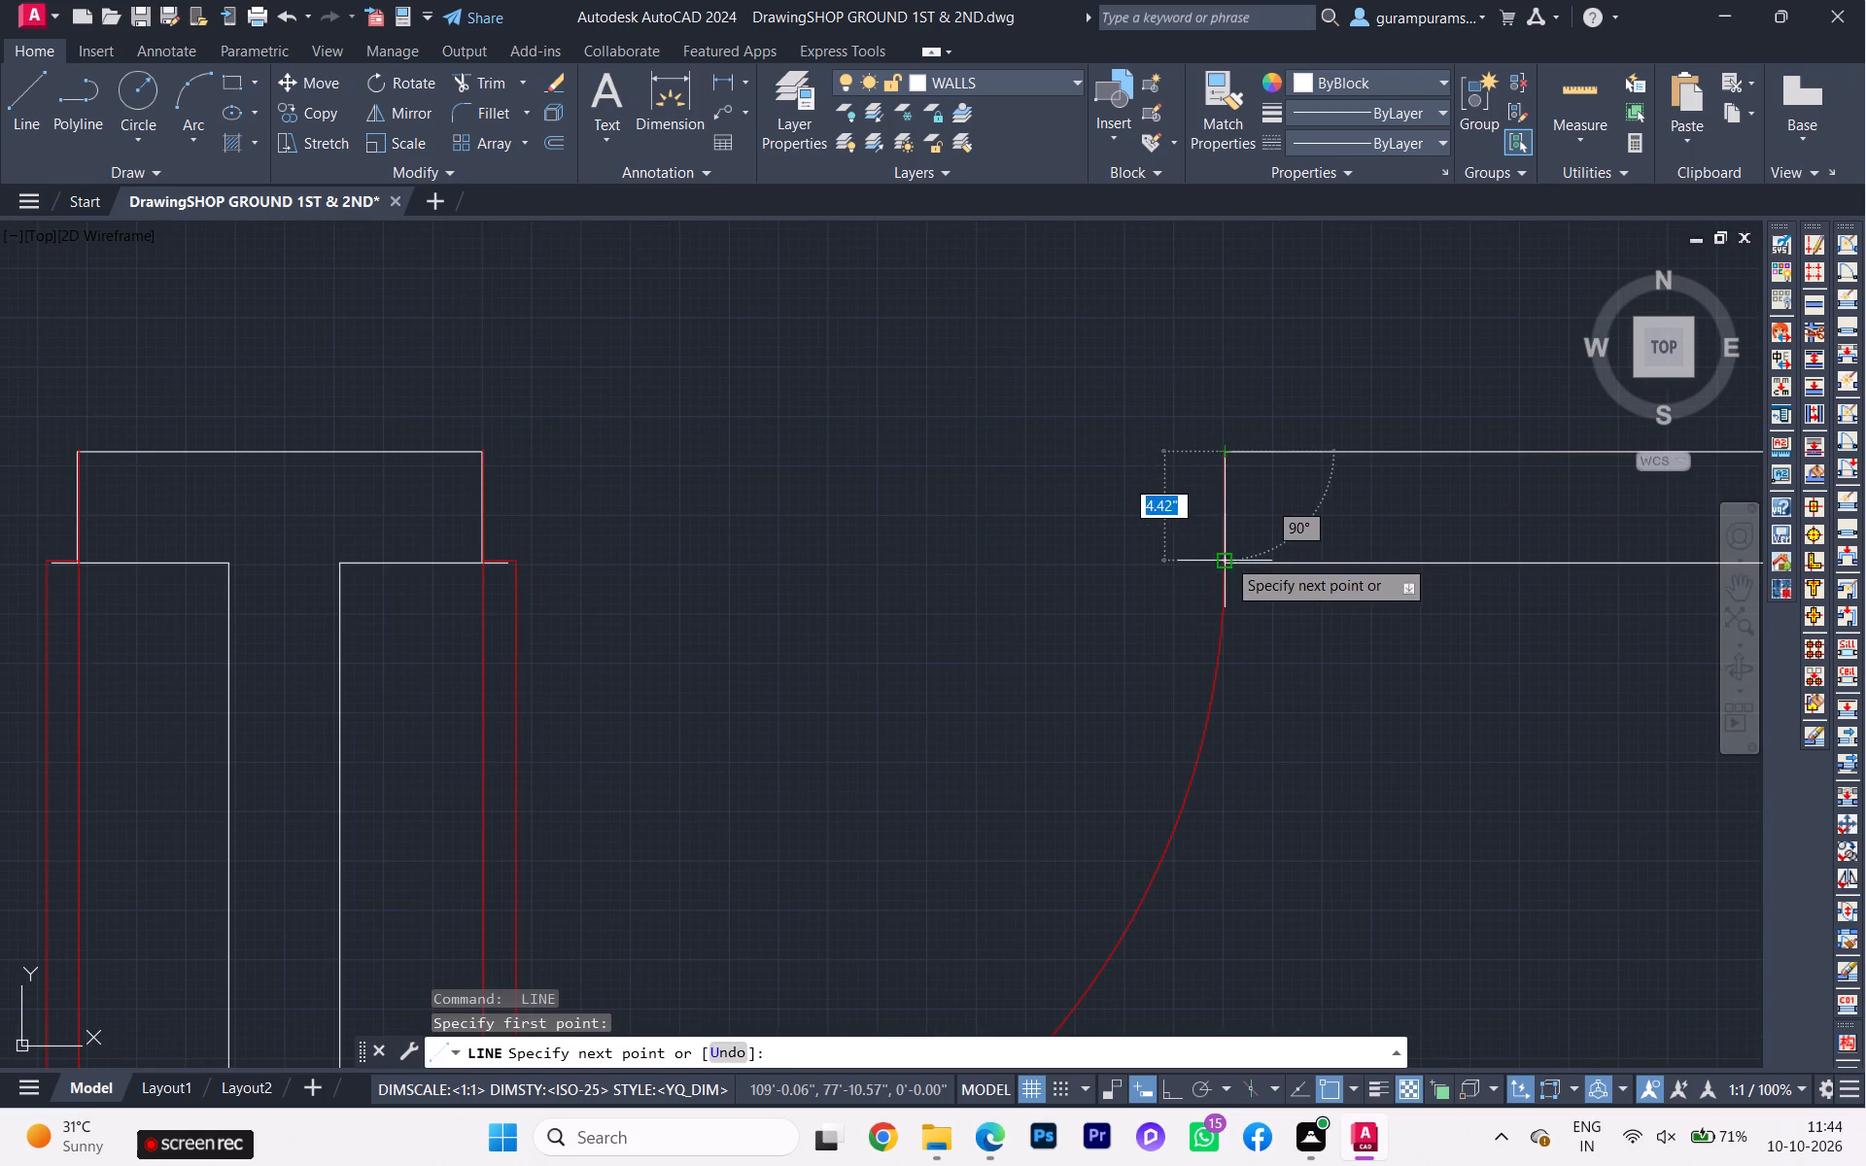
left_click(1226, 559)
key("space")
Compare the drawn plan with the reference image, examining the bath layout and sizes beside the 12'-1" room.
scroll(814, 524, "down", 2)
scroll(807, 523, "up", 1)
scroll(799, 527, "down", 4)
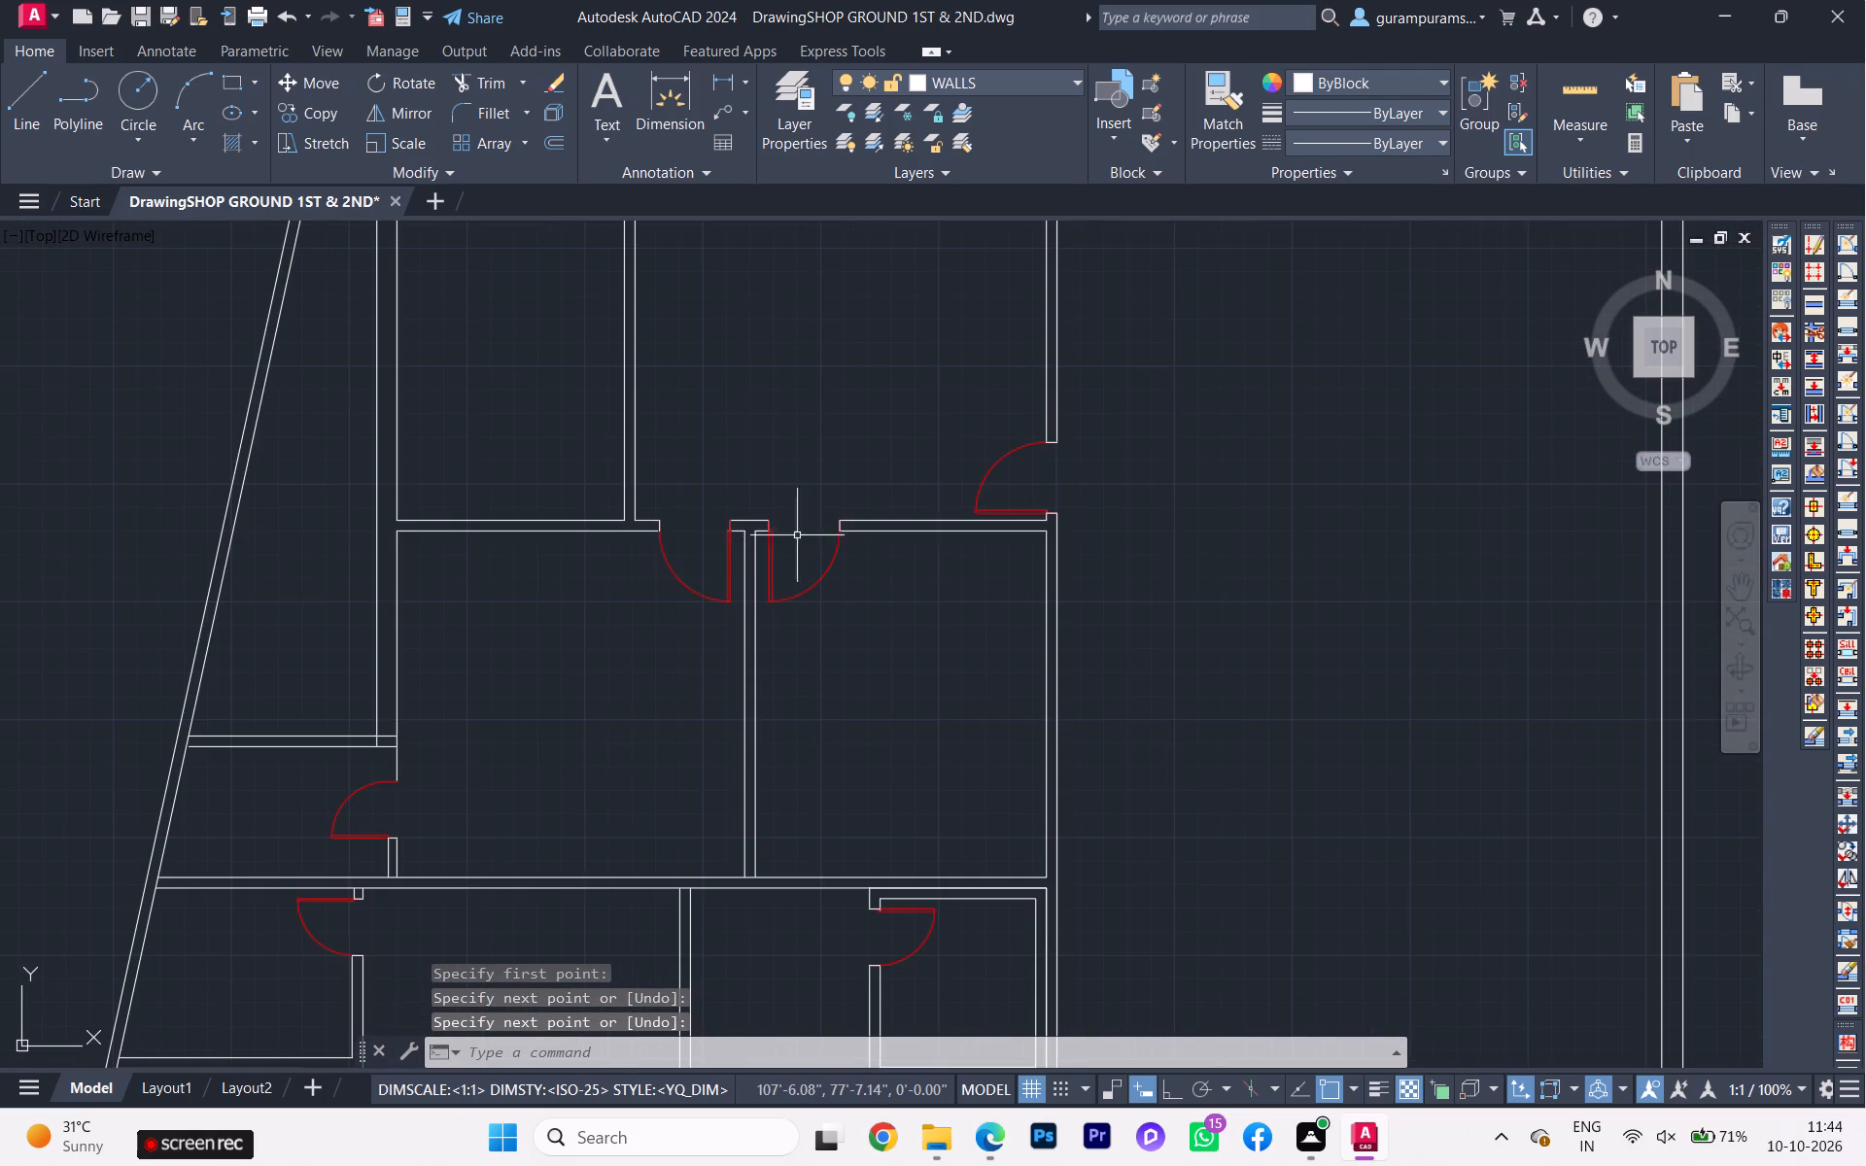
scroll(1056, 459, "up", 3)
scroll(982, 431, "down", 4)
scroll(817, 523, "down", 3)
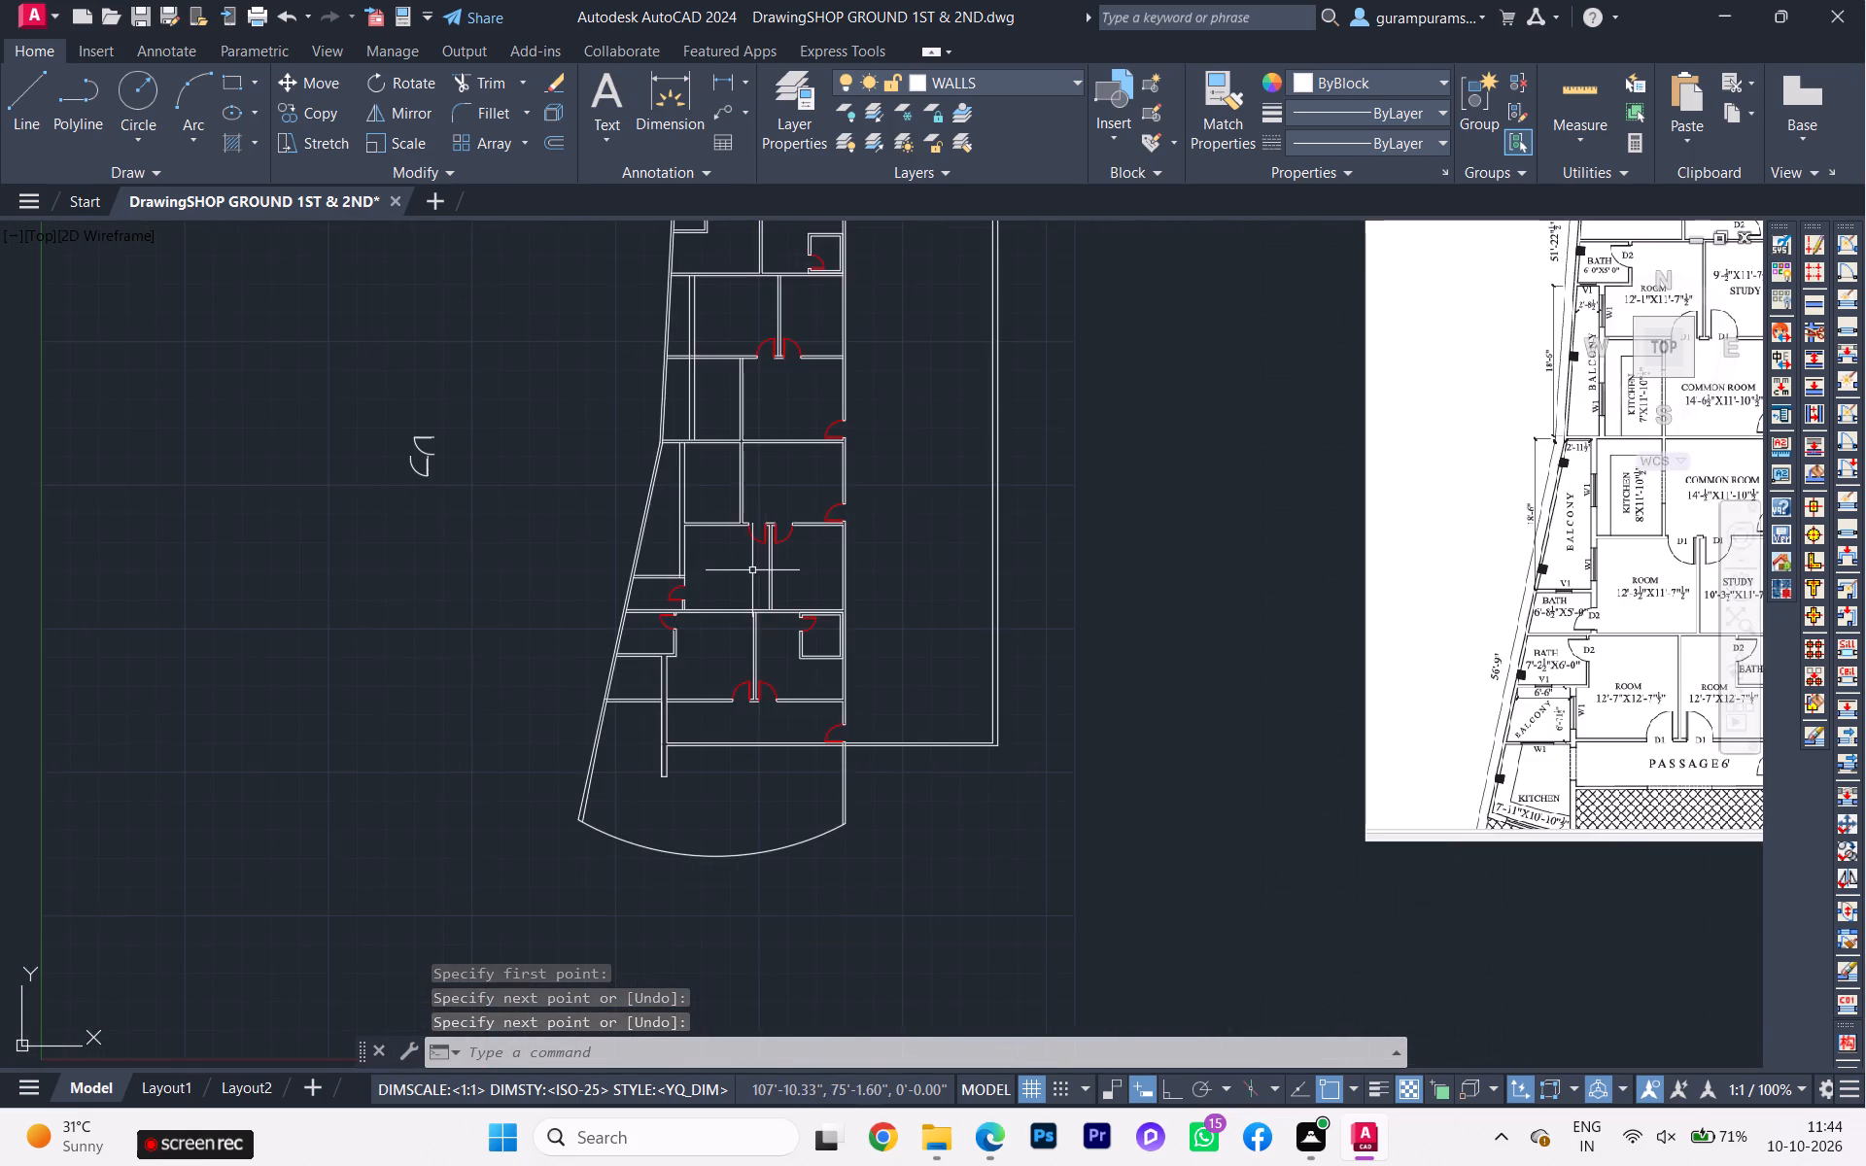
scroll(826, 486, "up", 2)
scroll(911, 444, "down", 1)
middle_click_drag(911, 444, 492, 634)
scroll(499, 629, "down", 2)
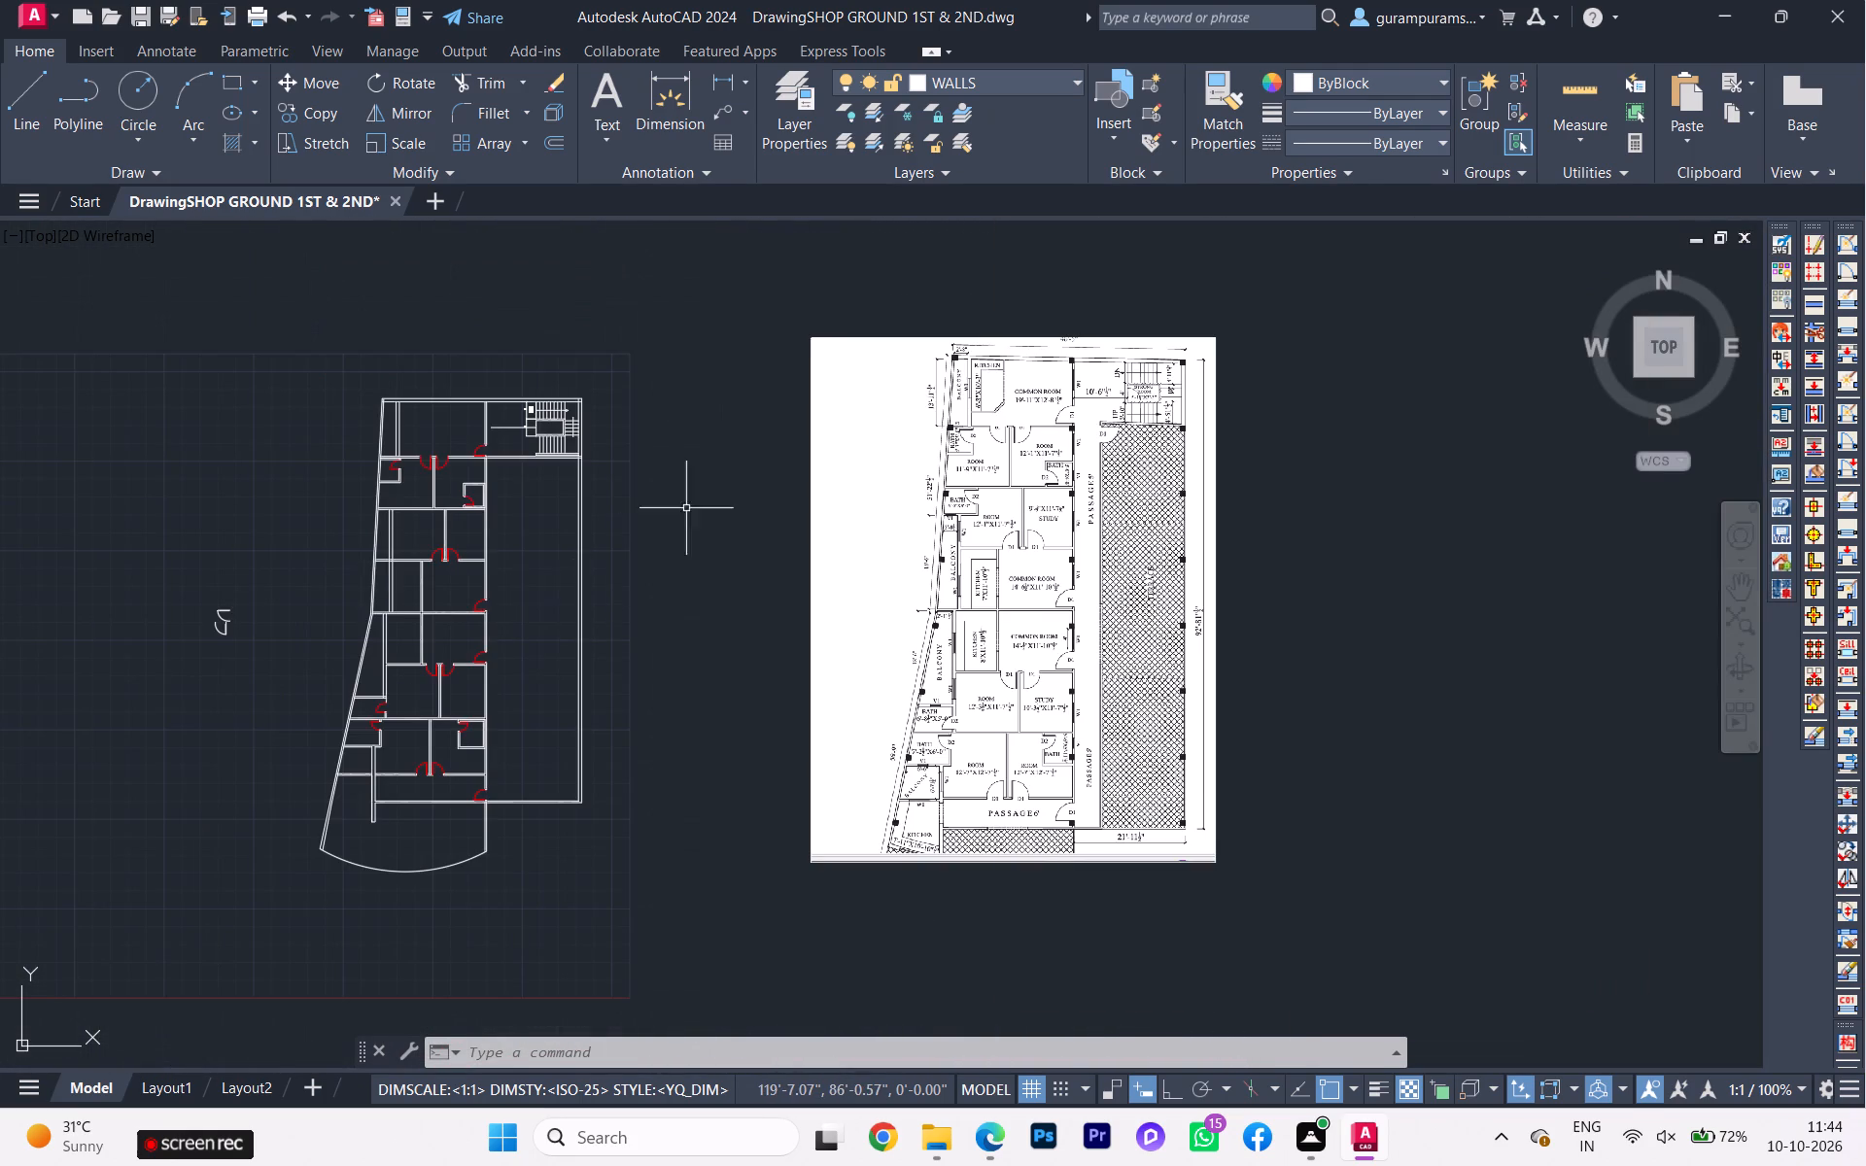
scroll(833, 332, "up", 1)
scroll(937, 624, "up", 1)
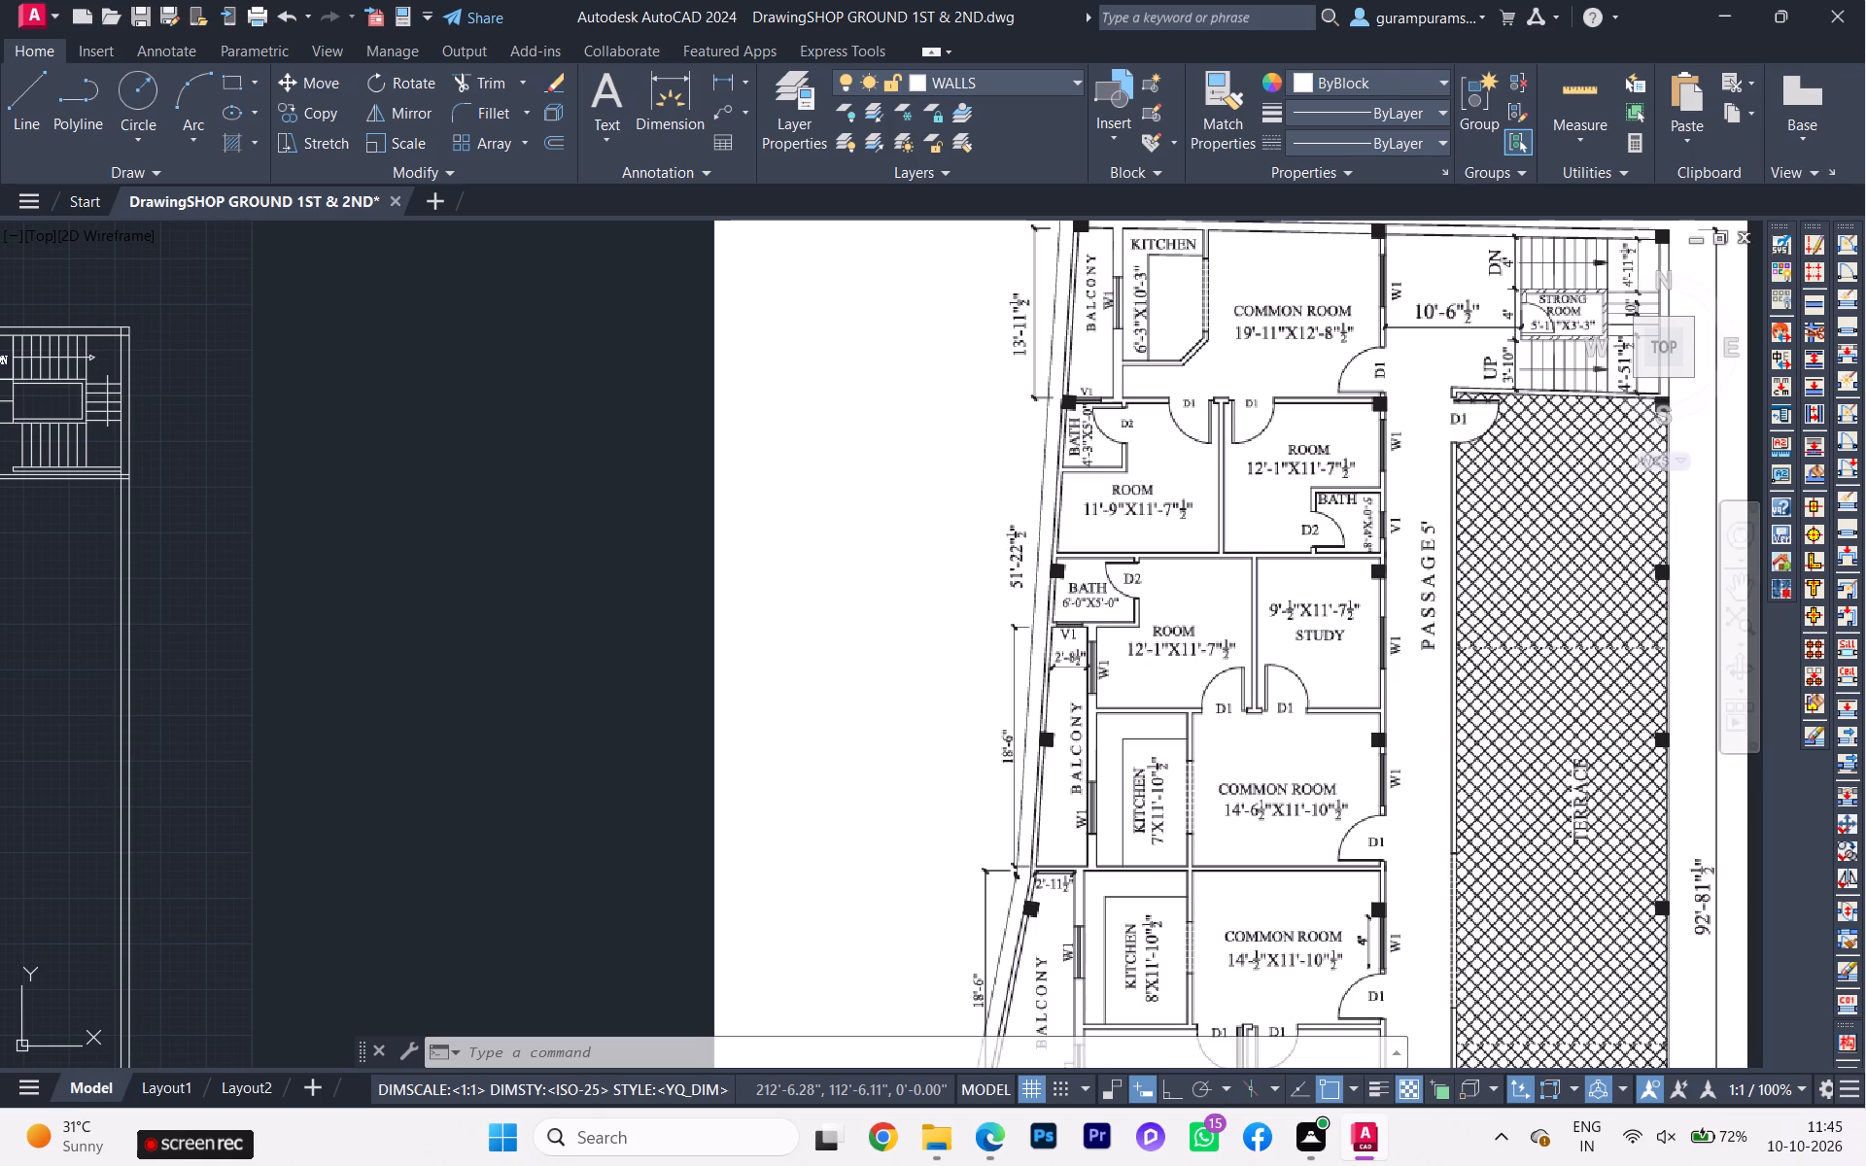
scroll(950, 660, "down", 1)
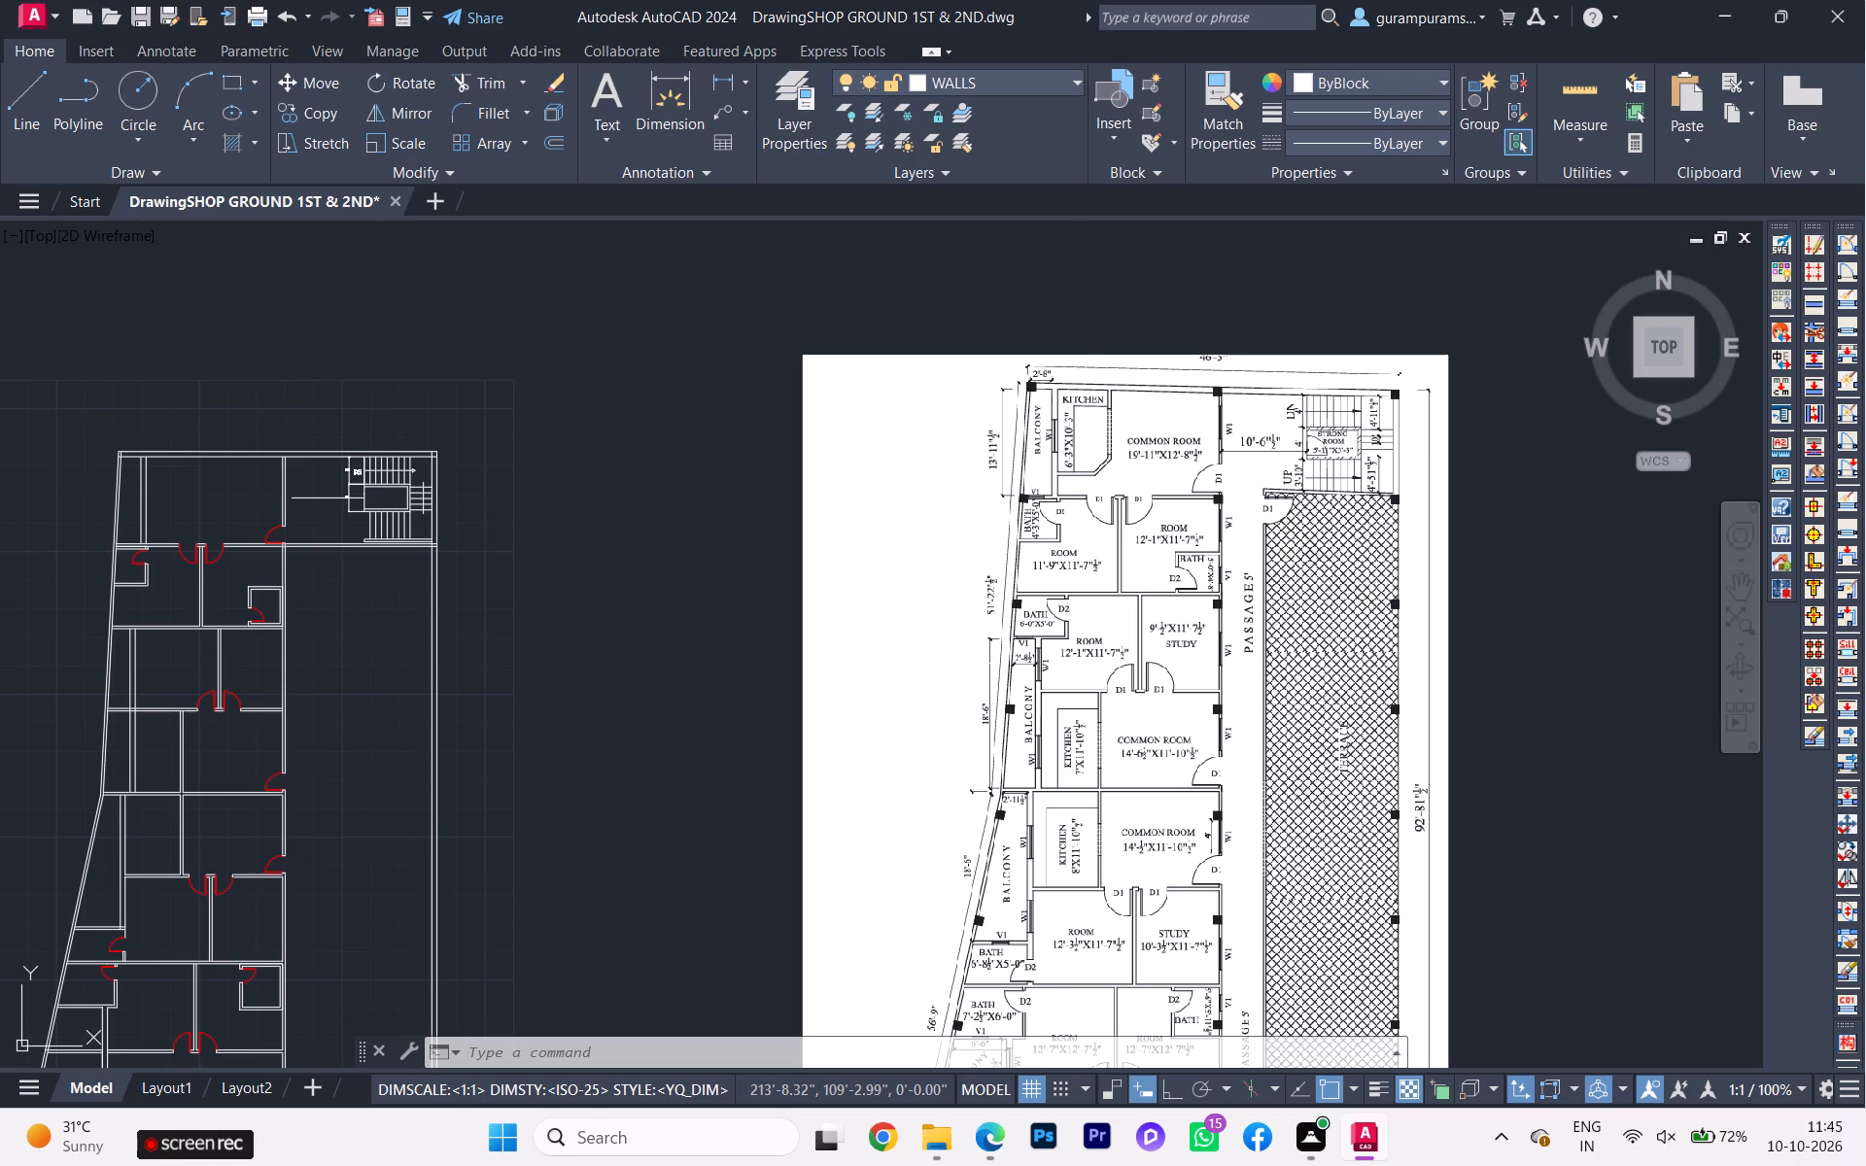
scroll(950, 659, "up", 2)
scroll(966, 646, "down", 1)
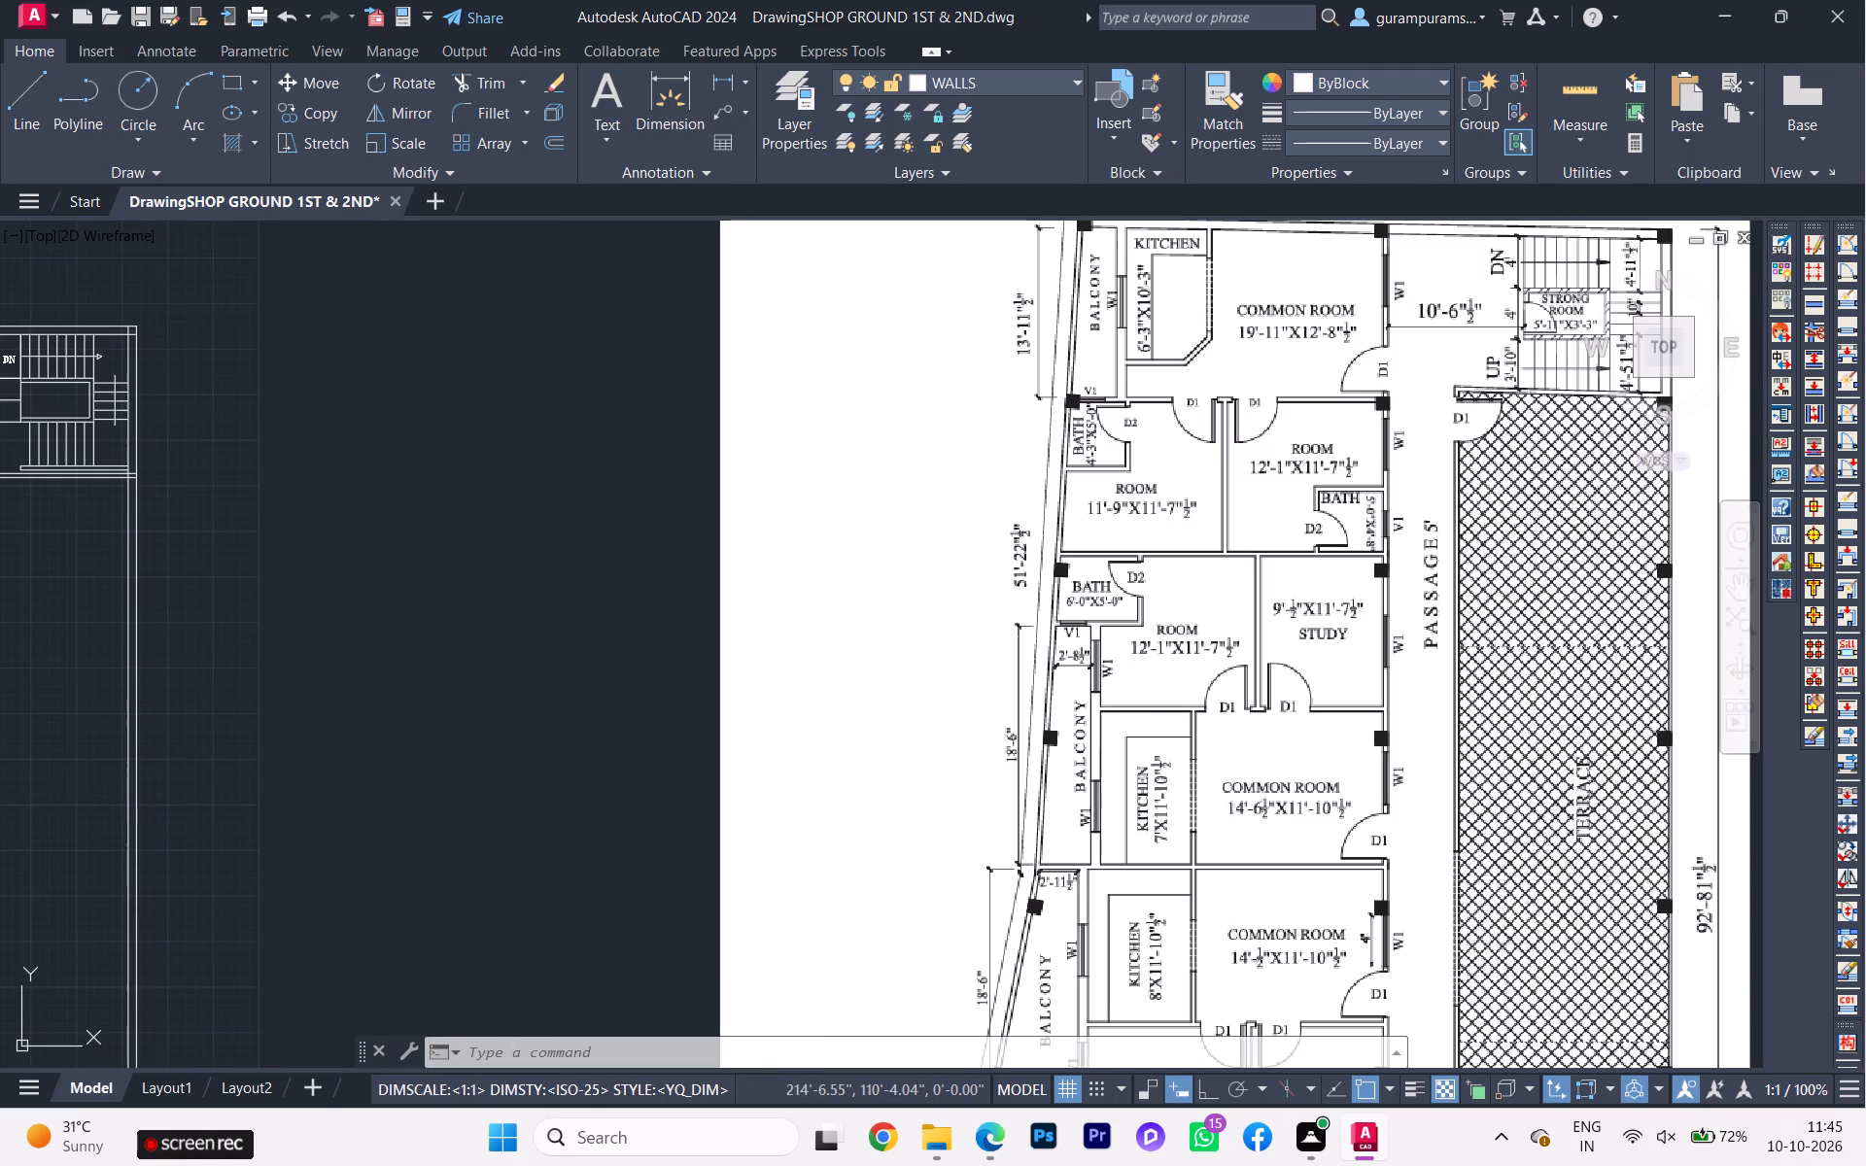
scroll(978, 641, "down", 1)
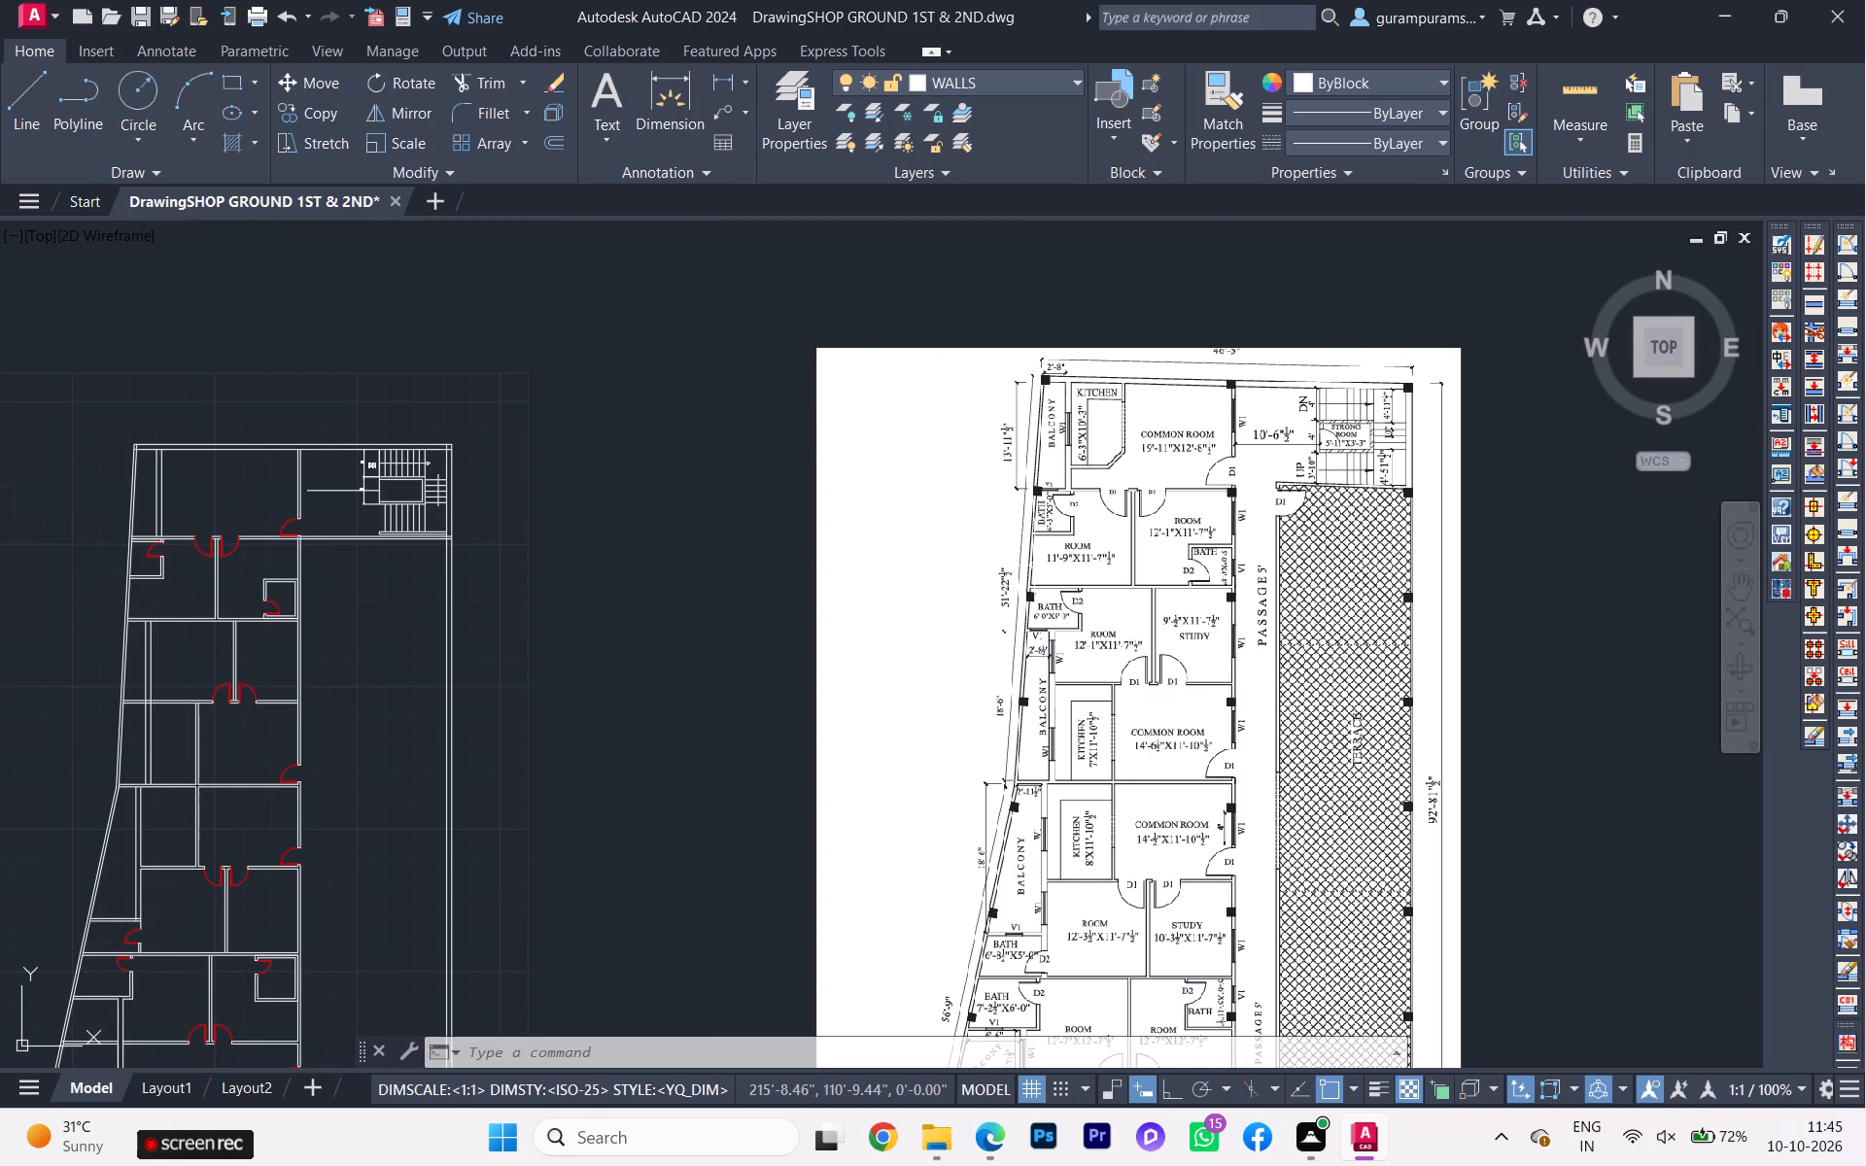
scroll(1027, 626, "up", 2)
scroll(1100, 631, "down", 1)
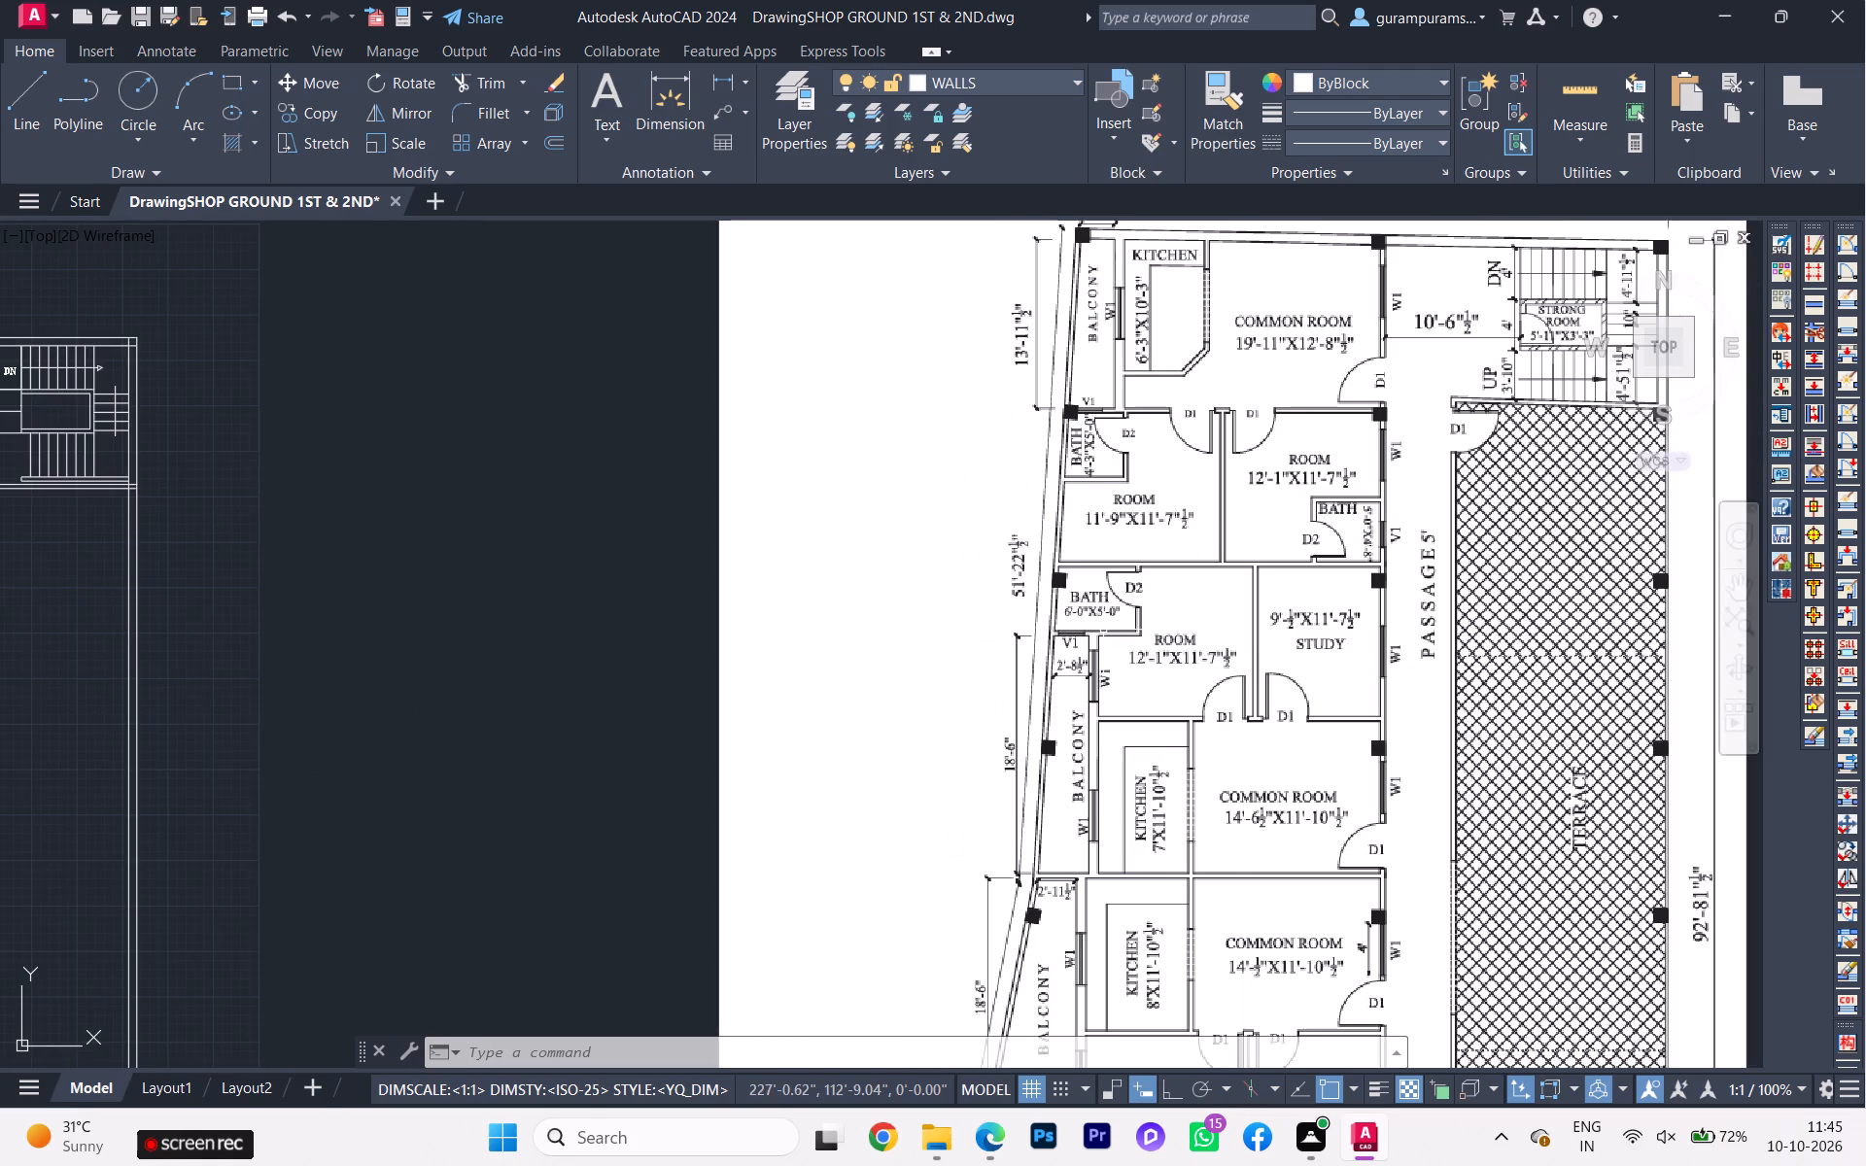
scroll(1115, 625, "down", 1)
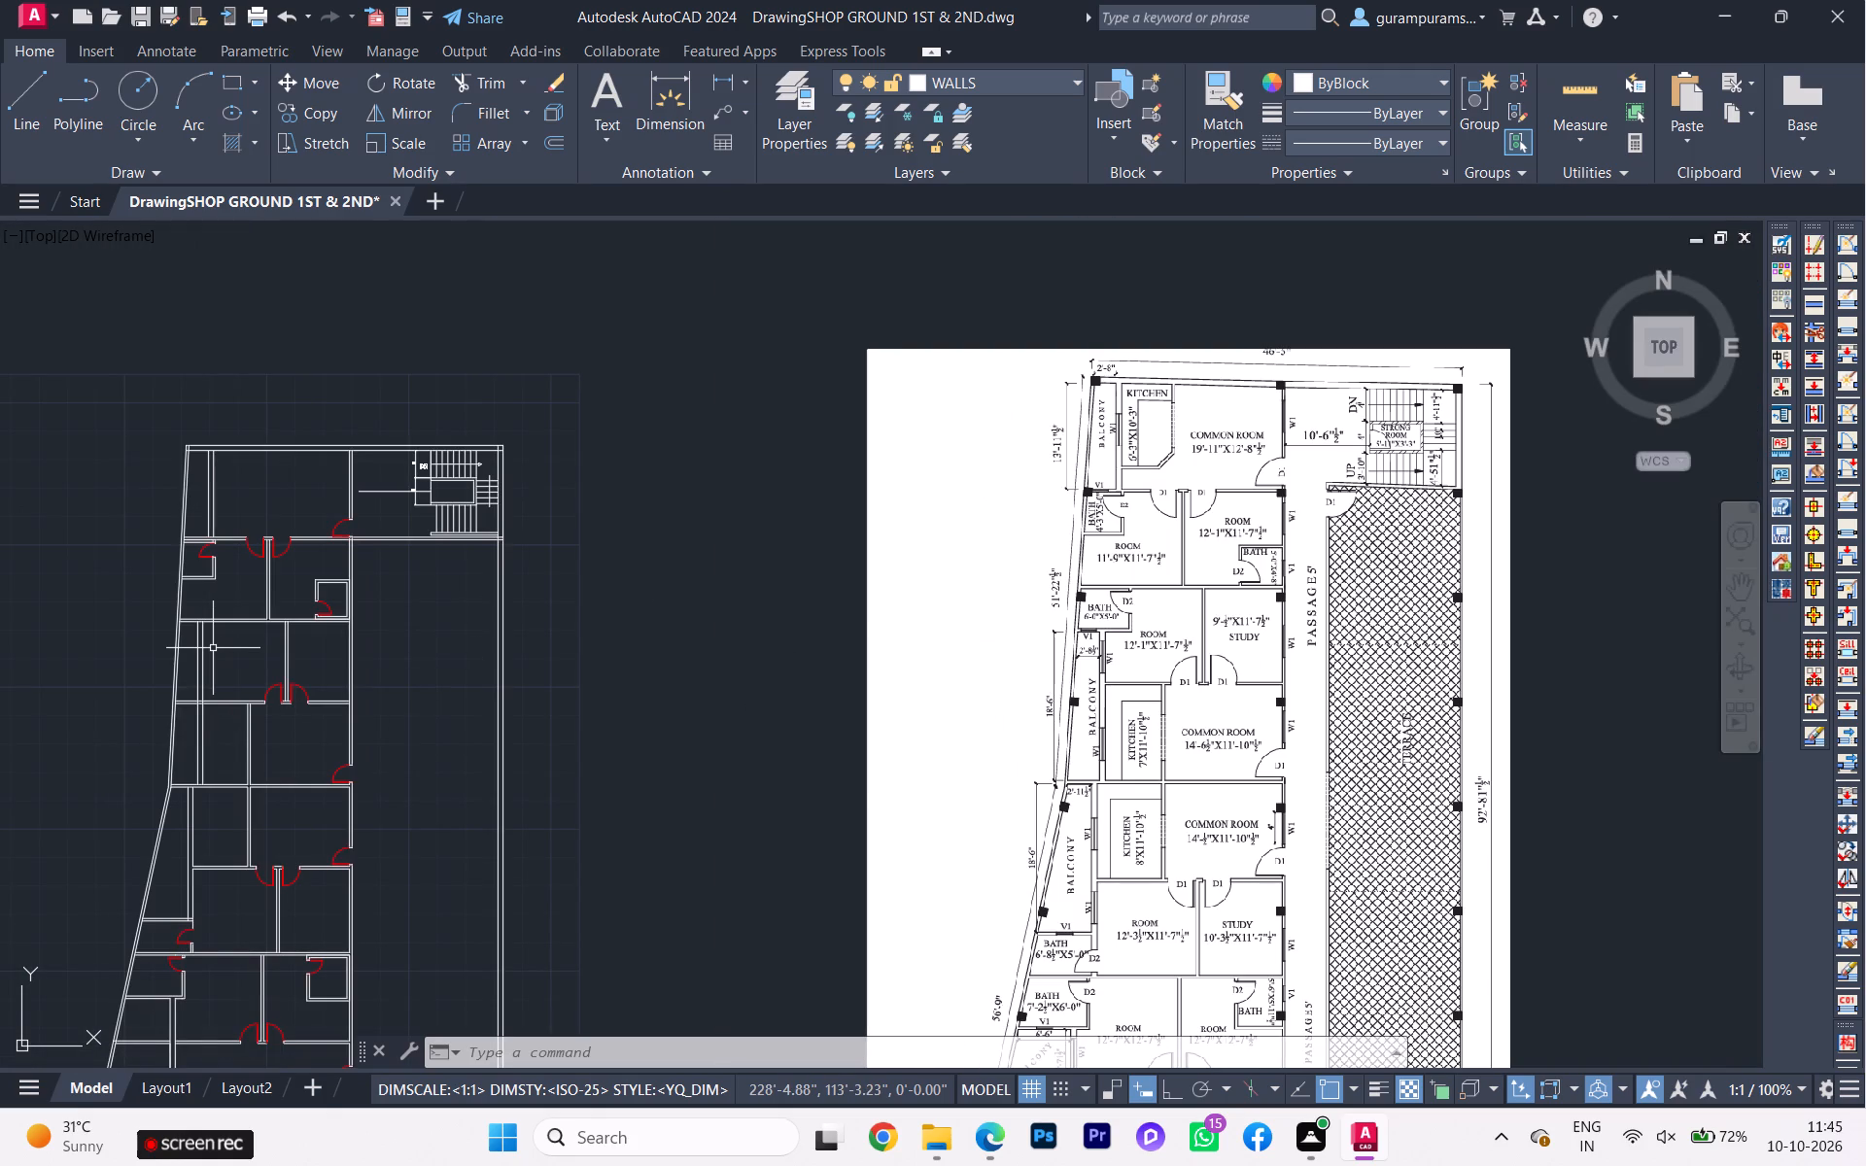
Draw a 6' by 5' rectangle for the missing bath in the northwest corner of the 12'-1" room, against the slanted wall.
scroll(213, 652, "up", 2)
key("r")
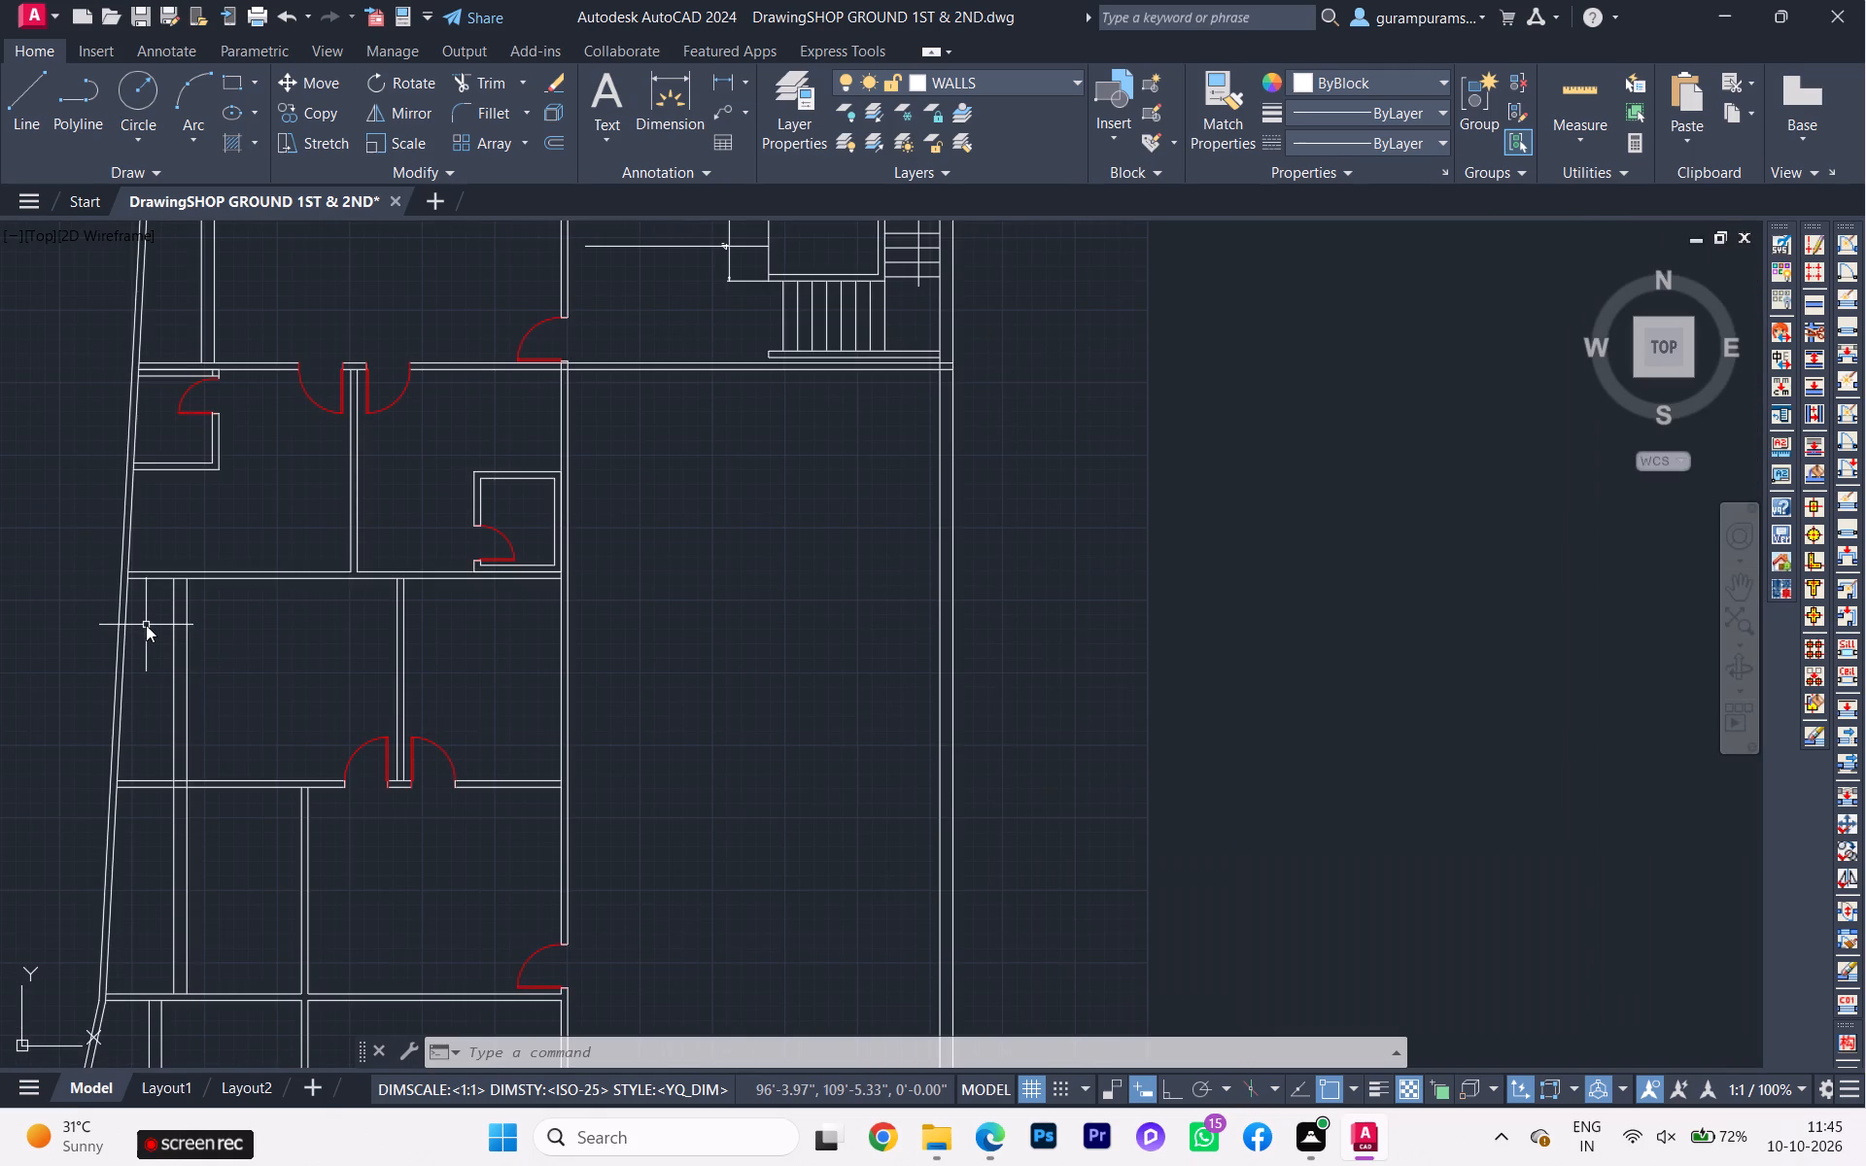
left_click(214, 696)
scroll(160, 608, "up", 1)
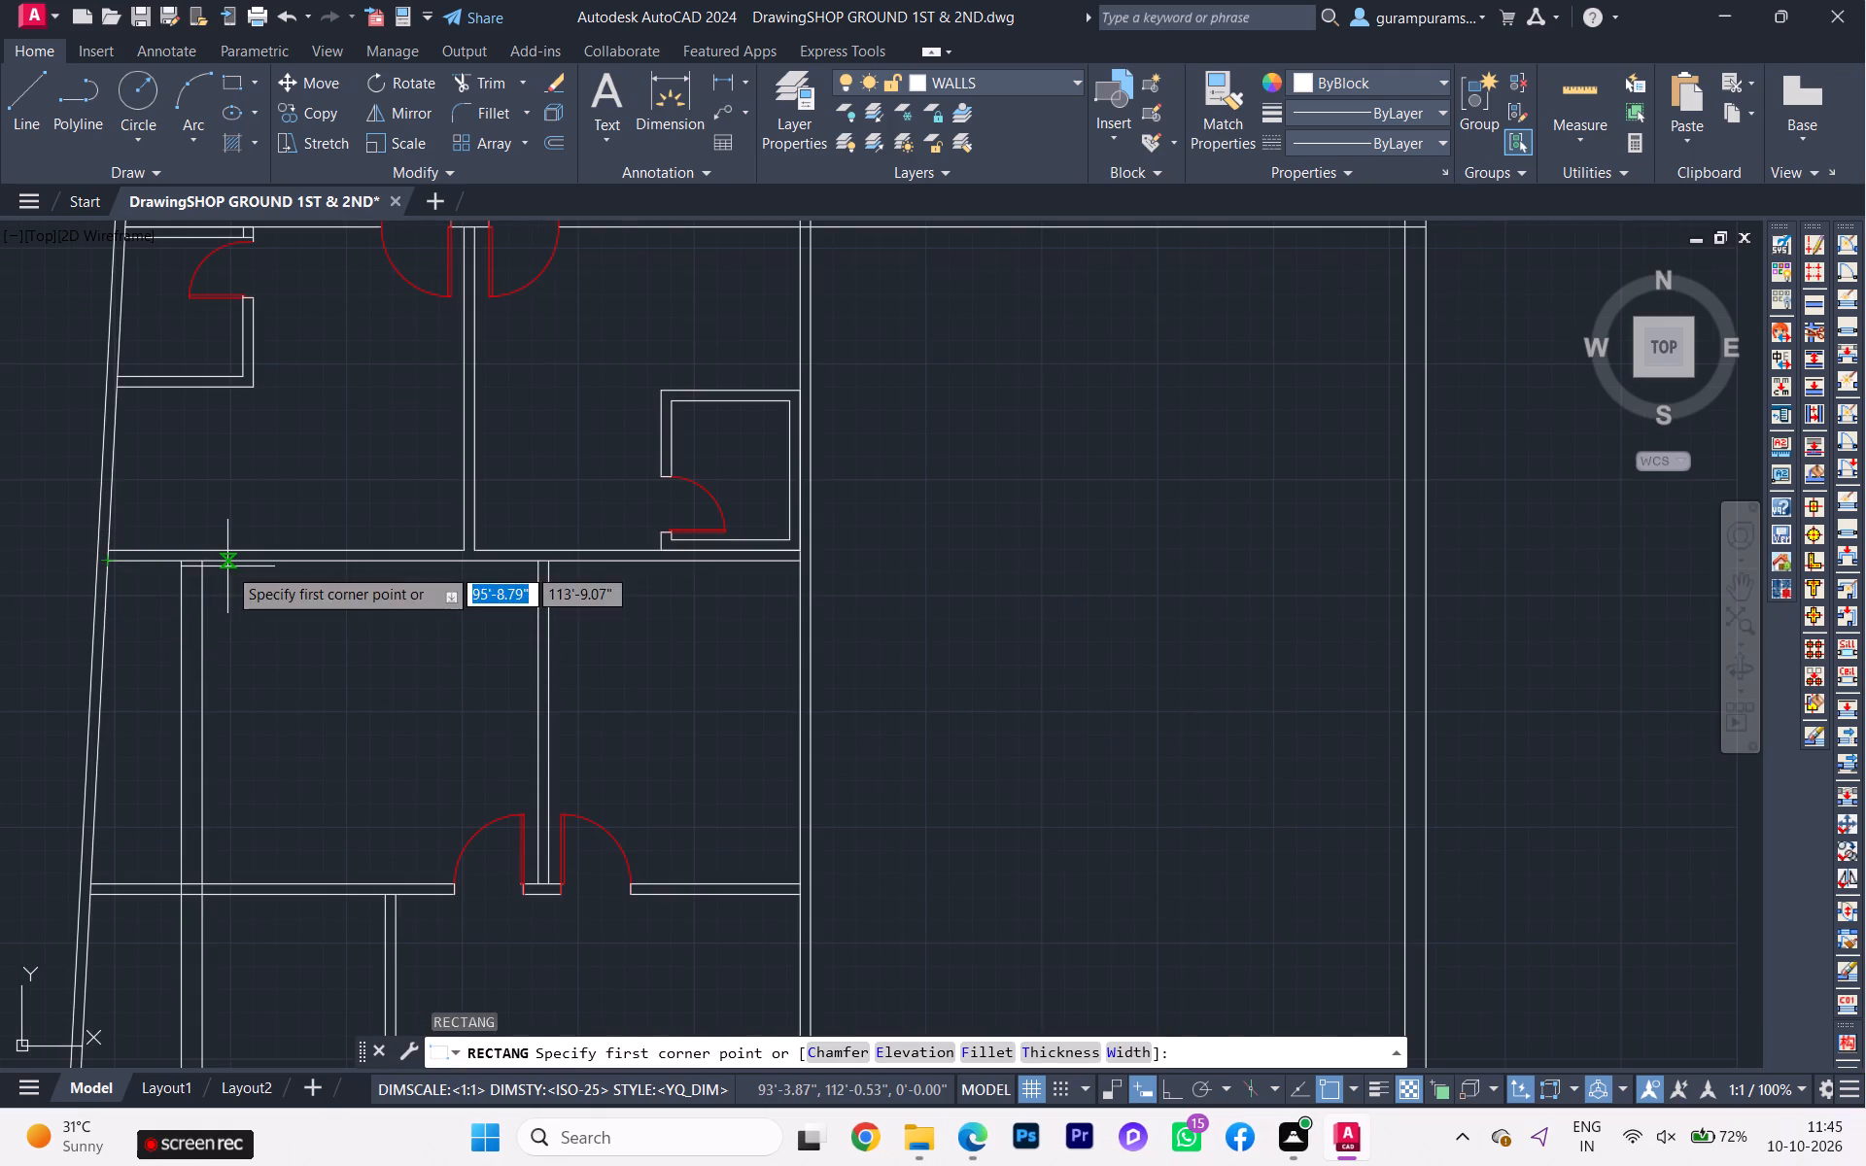
left_click(94, 560)
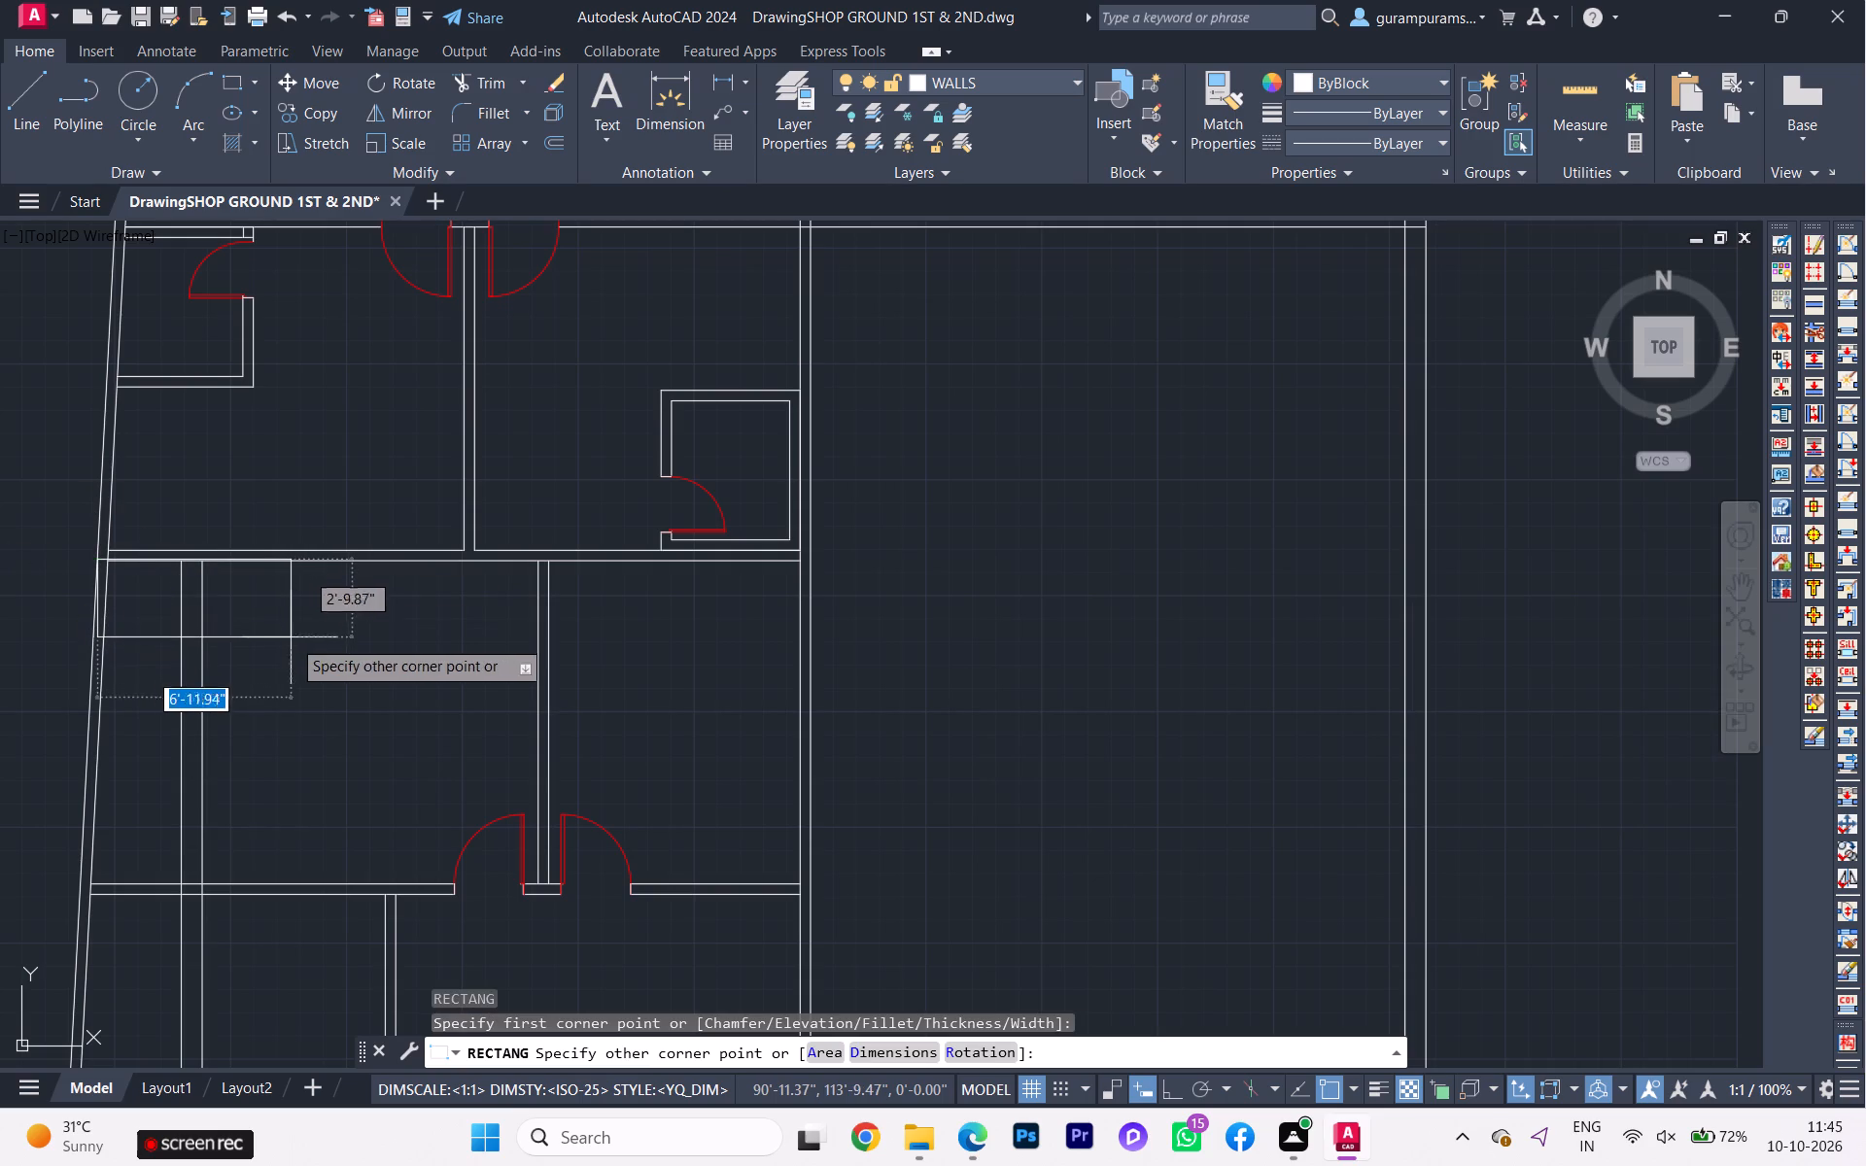
type("6'")
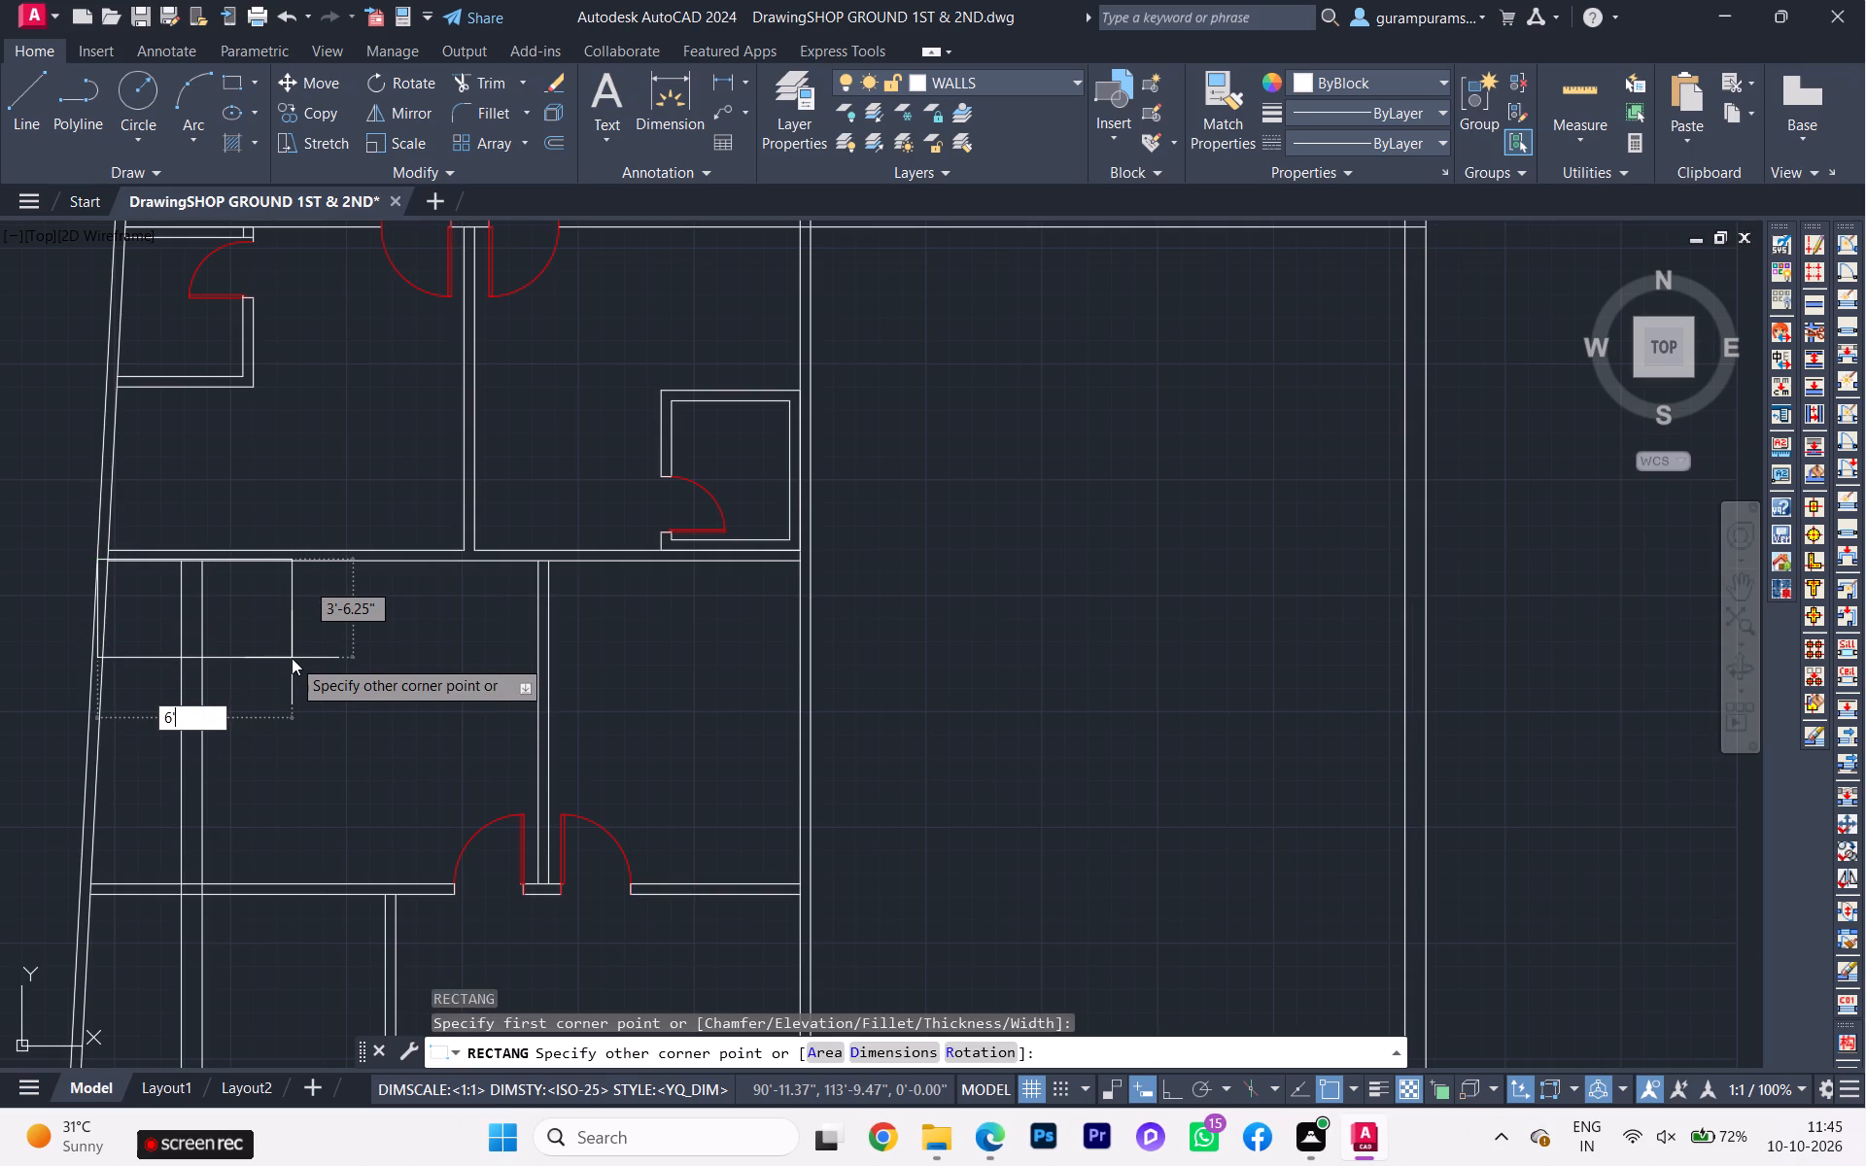
key("Tab")
type("5'")
key("Return")
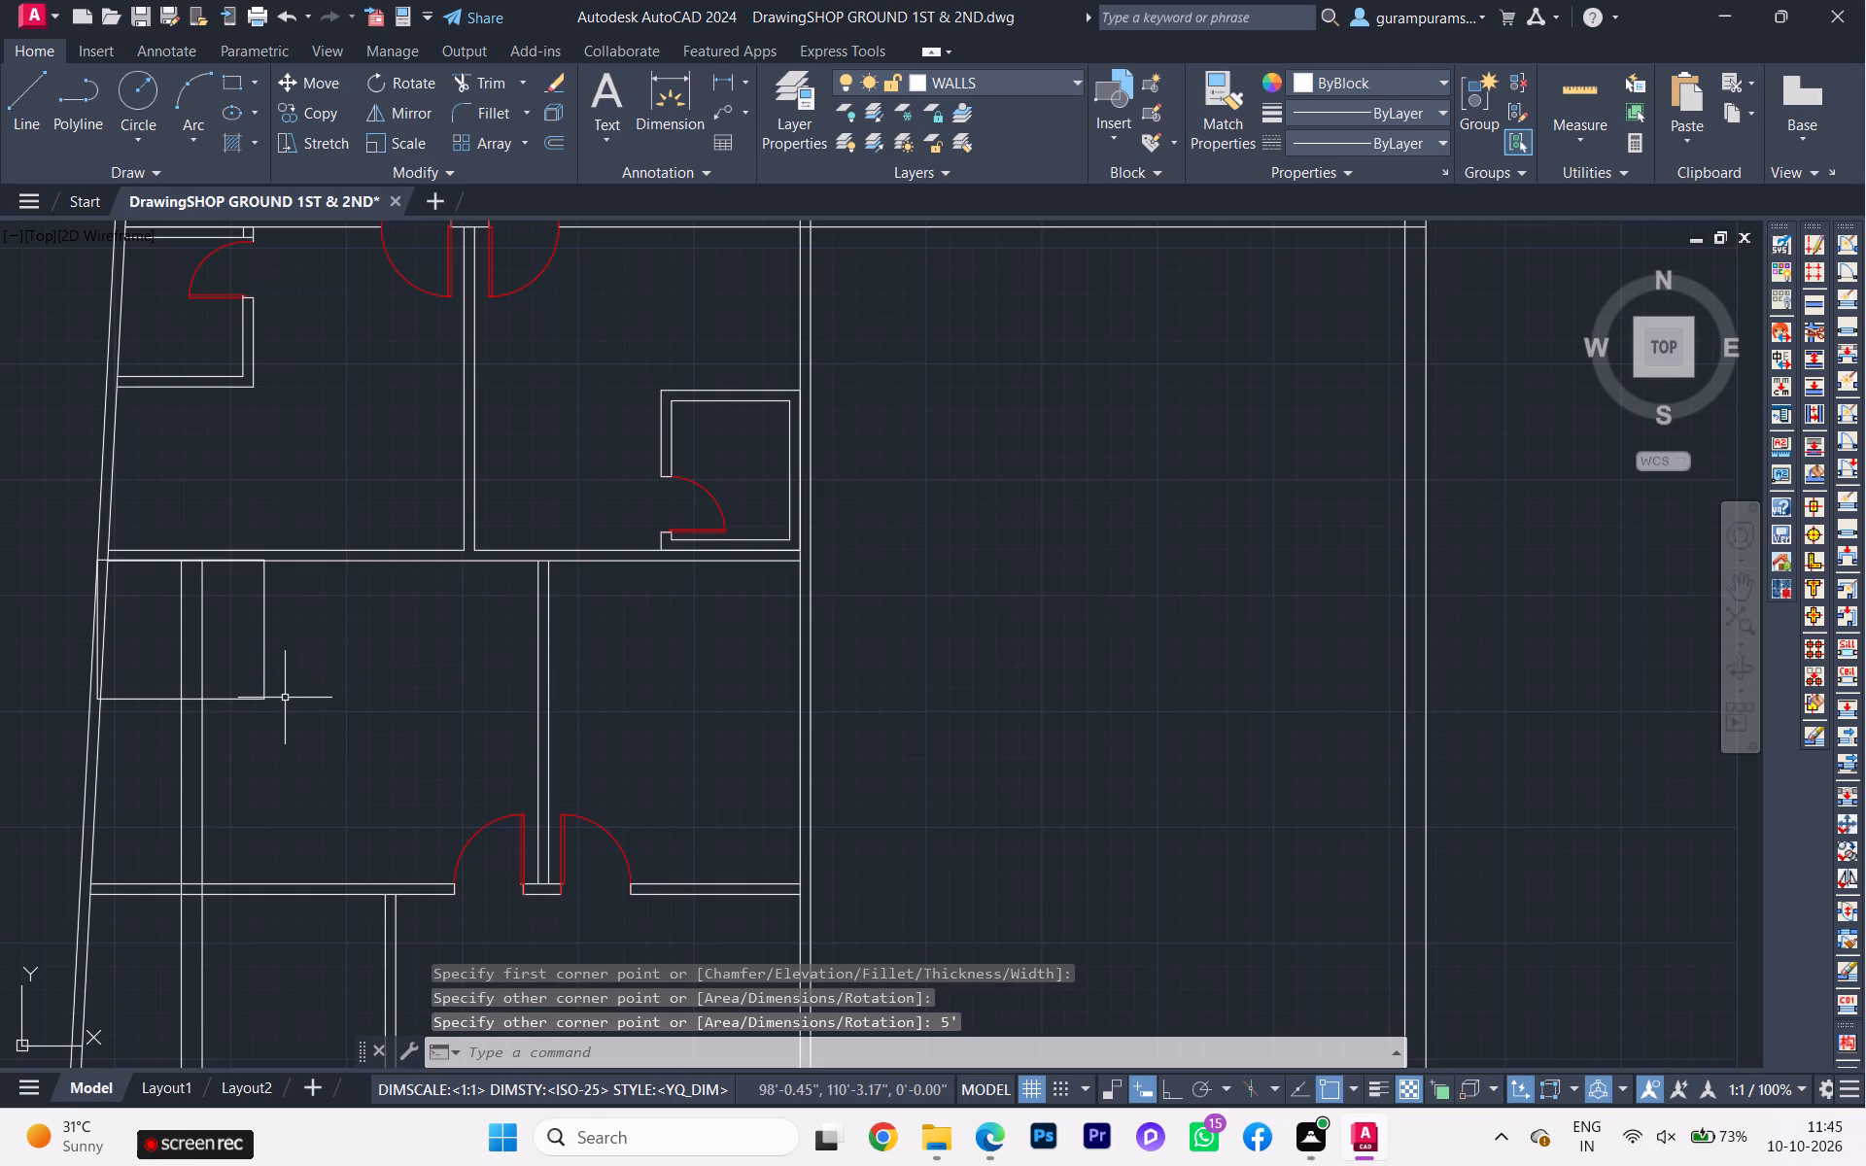
Check the new bath rectangle's width and height with temporary linear dimensions.
left_click(278, 719)
left_click(252, 652)
scroll(247, 709, "up", 2)
scroll(252, 707, "down", 2)
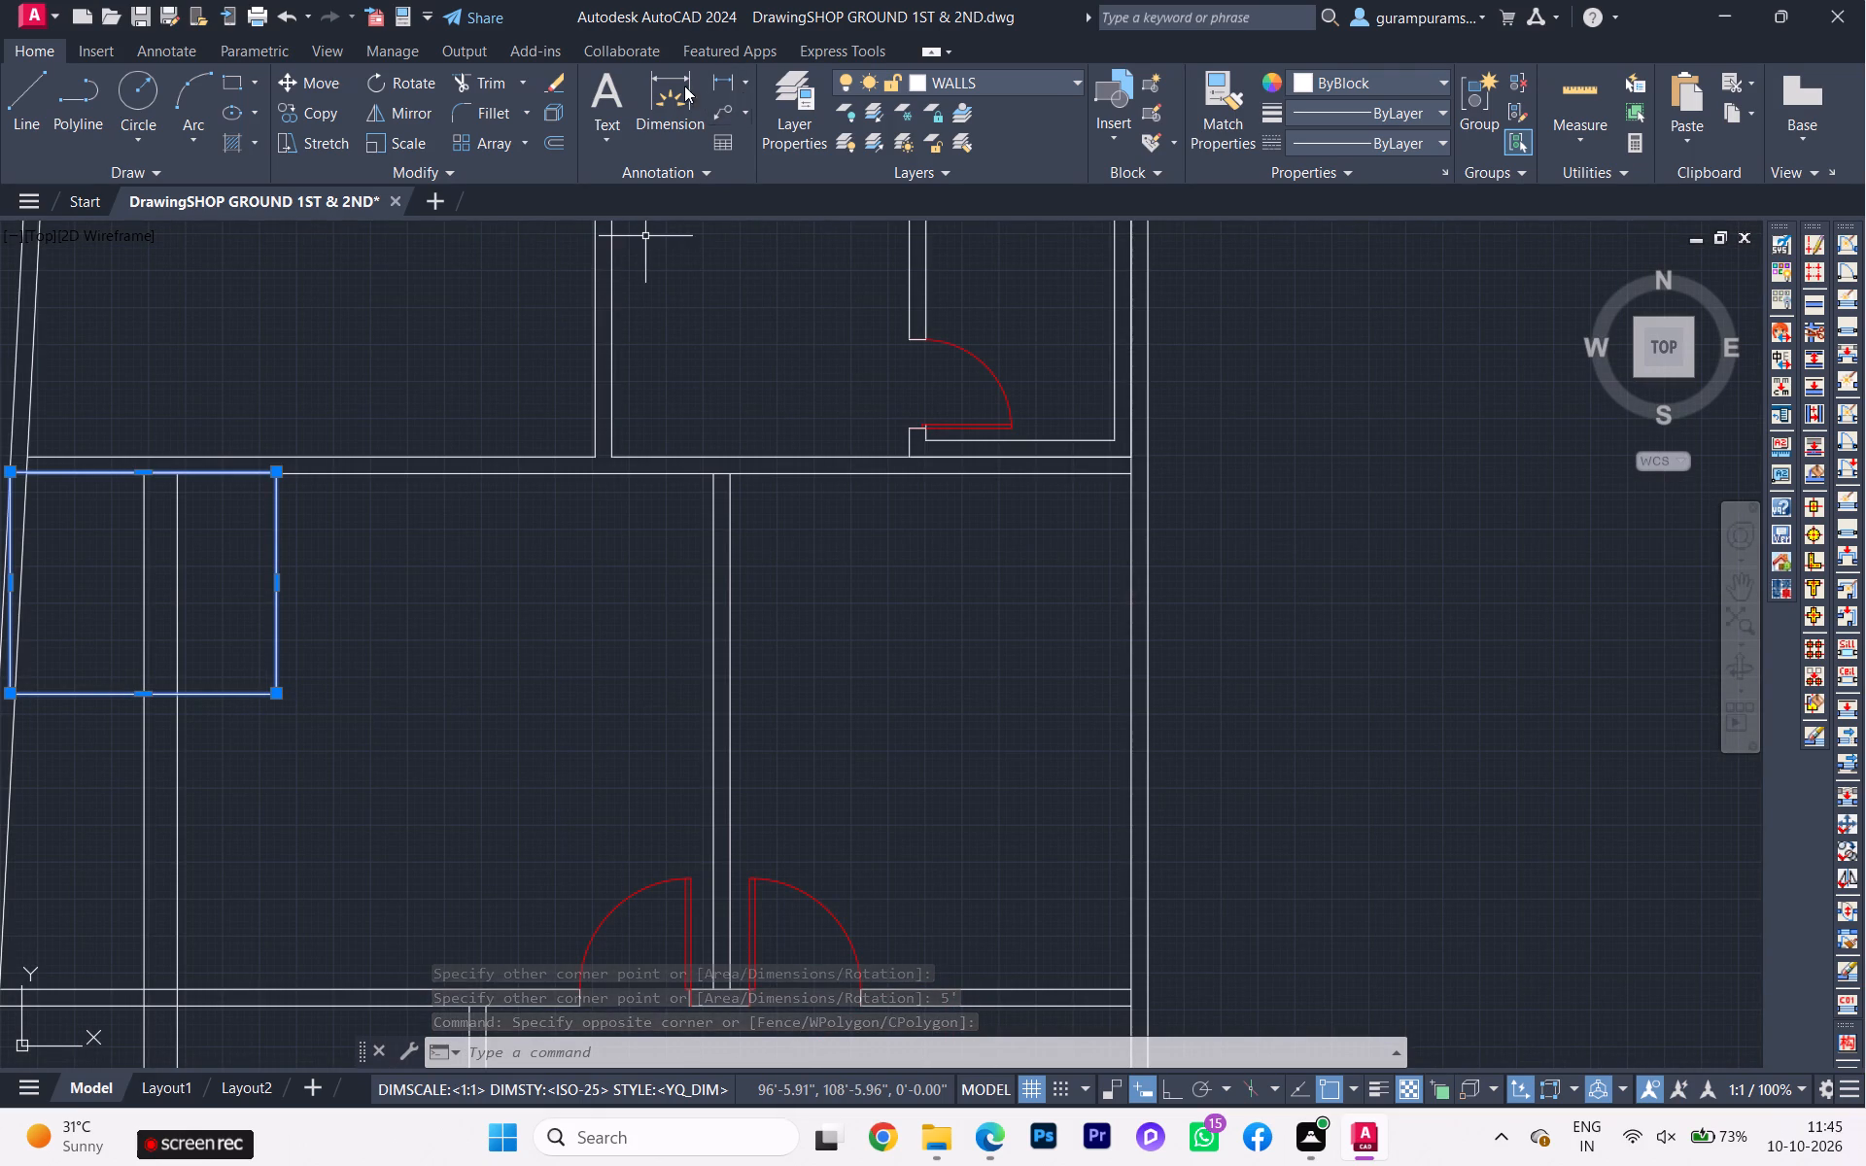
left_click(729, 80)
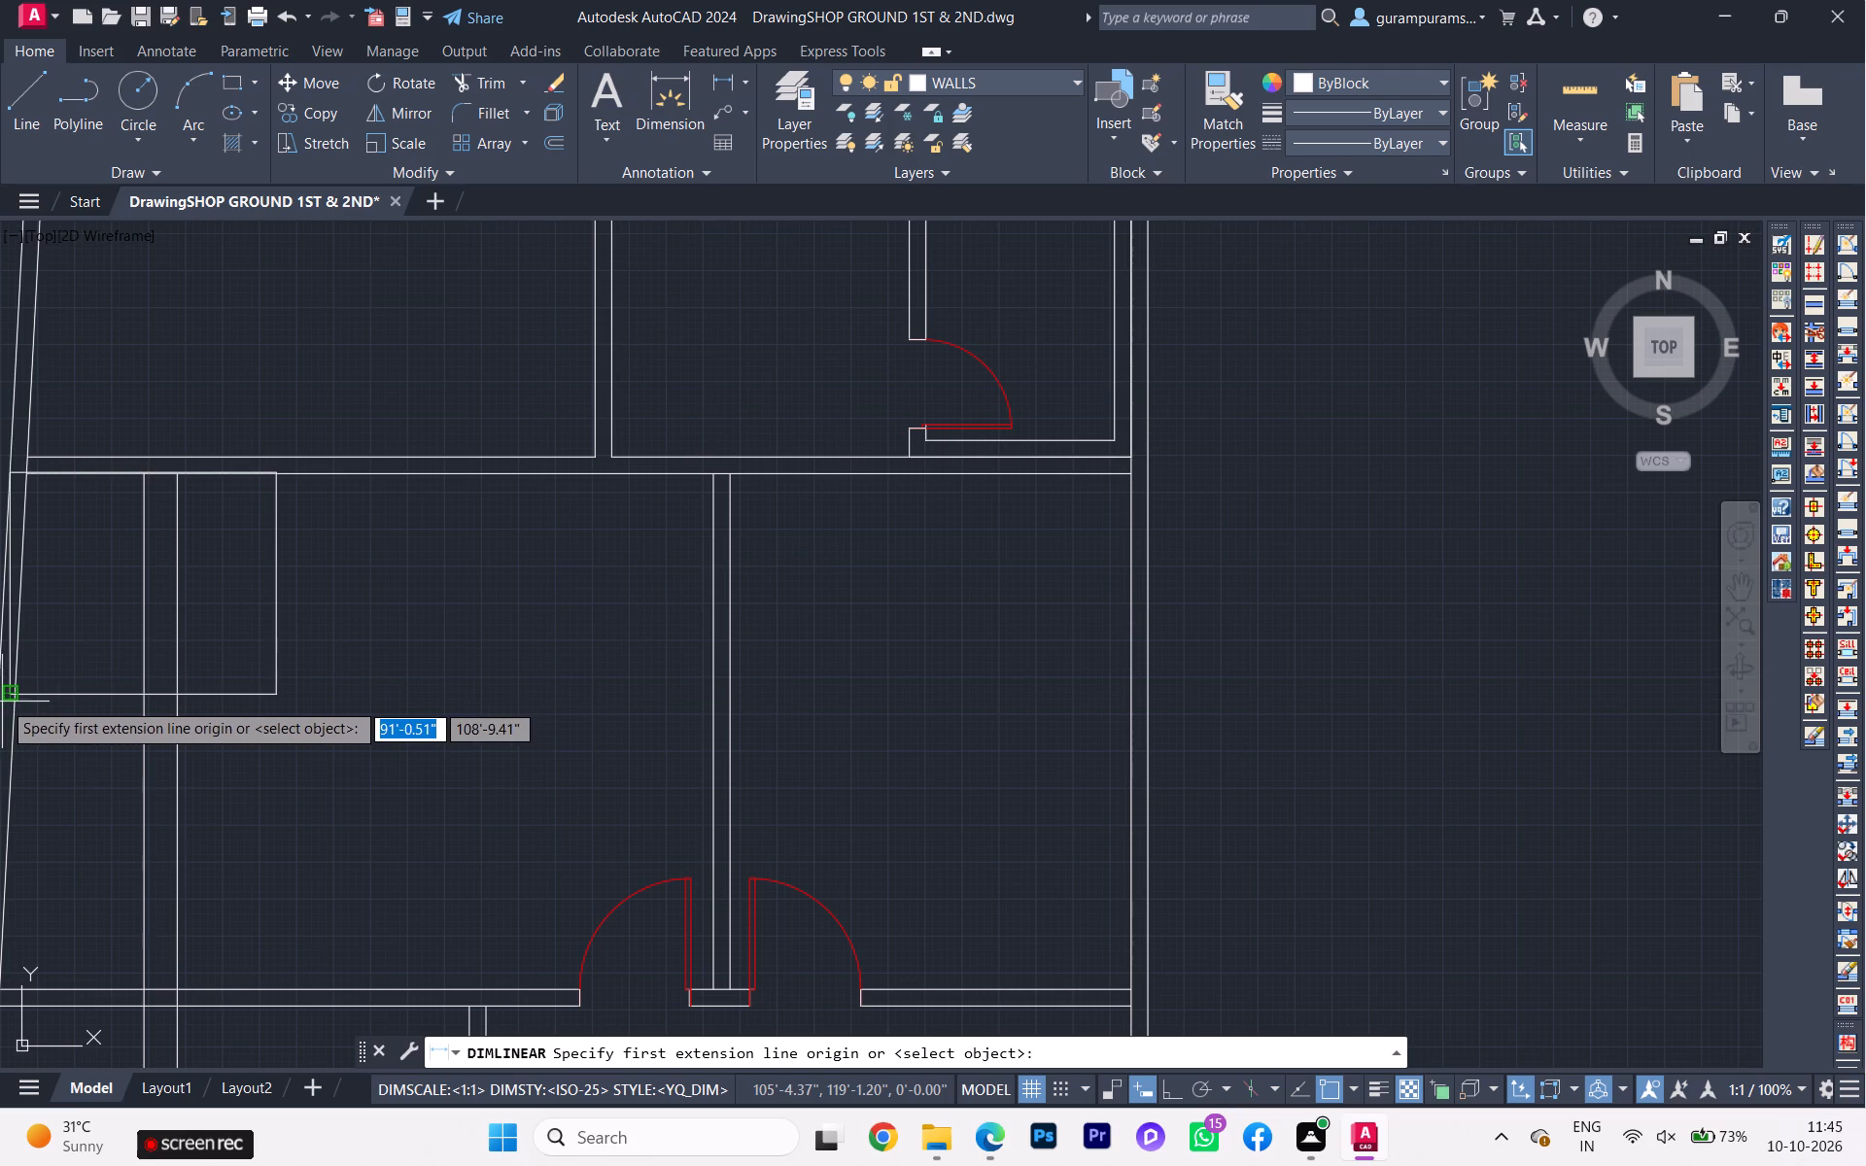
left_click(6, 699)
left_click(265, 694)
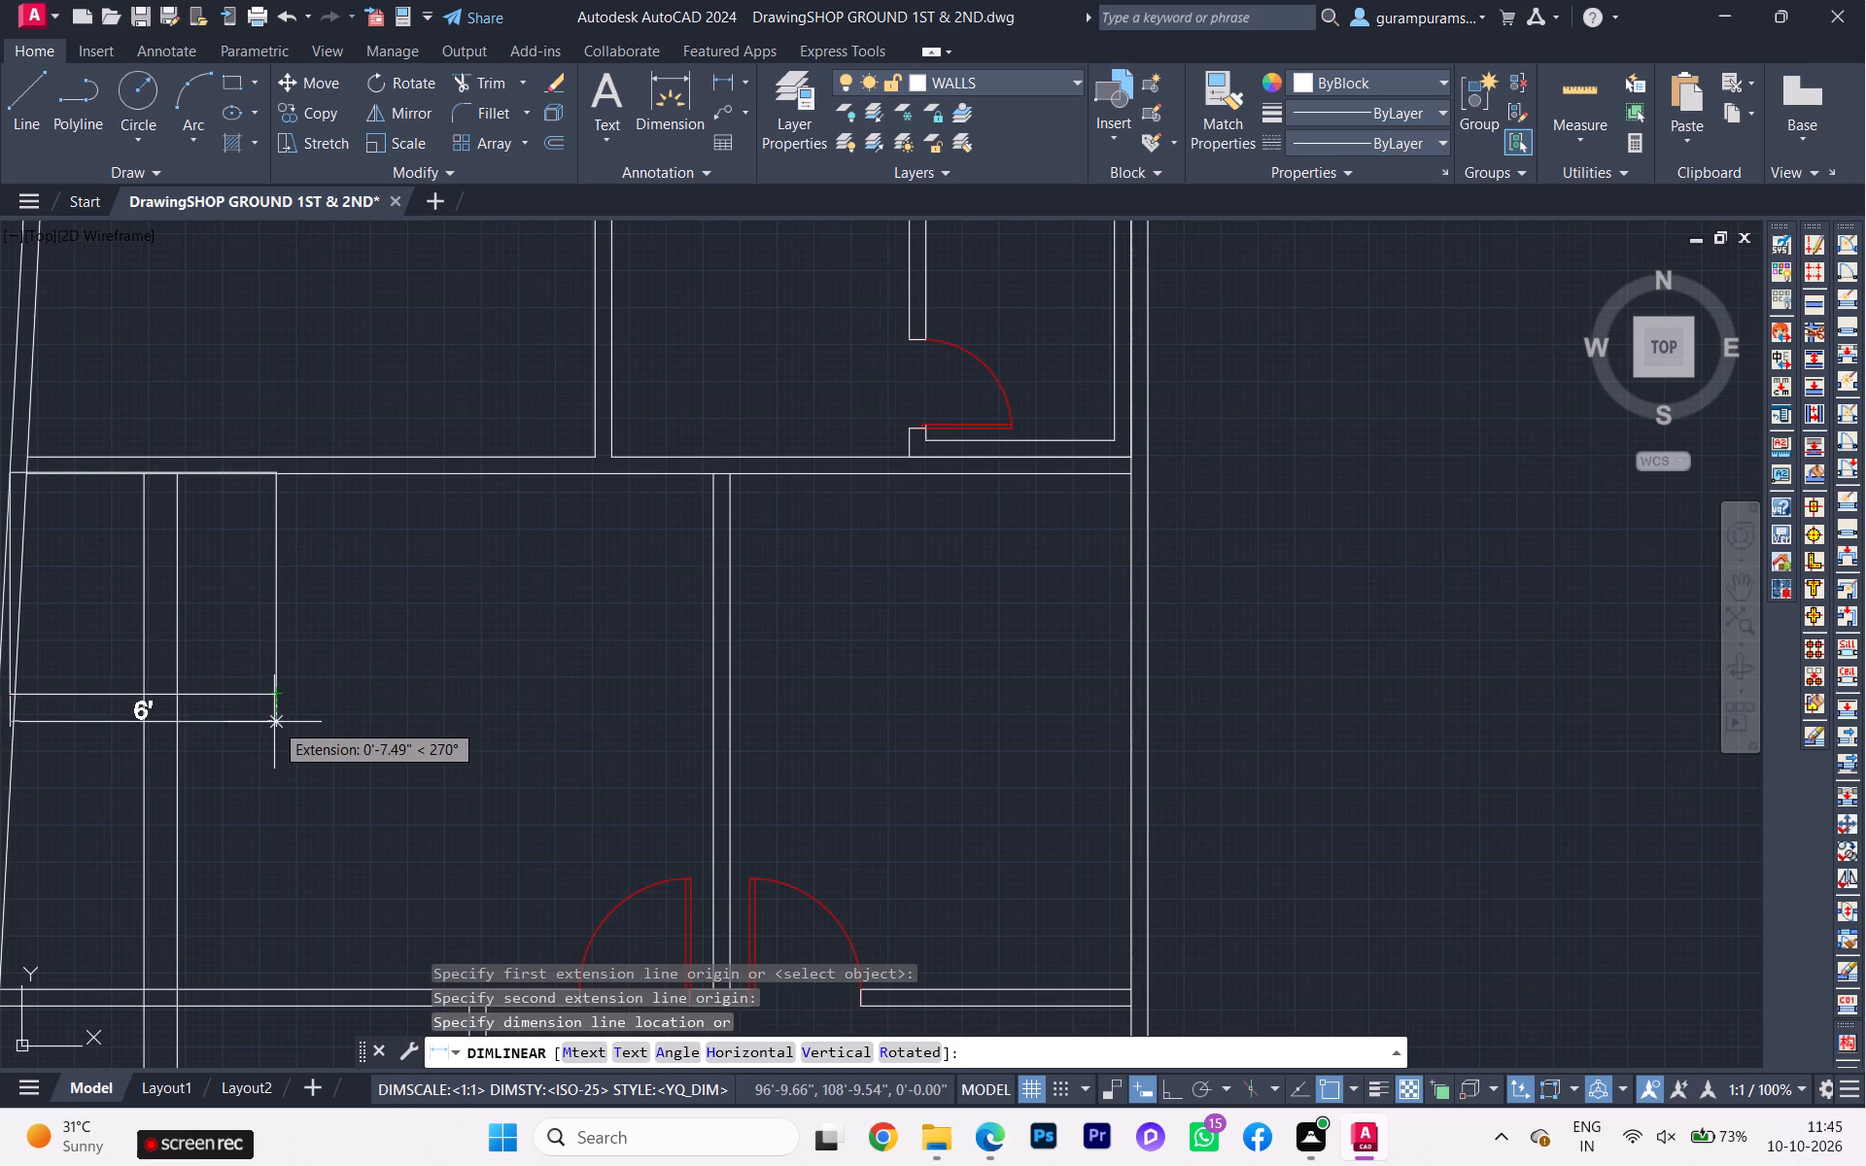
key("Escape")
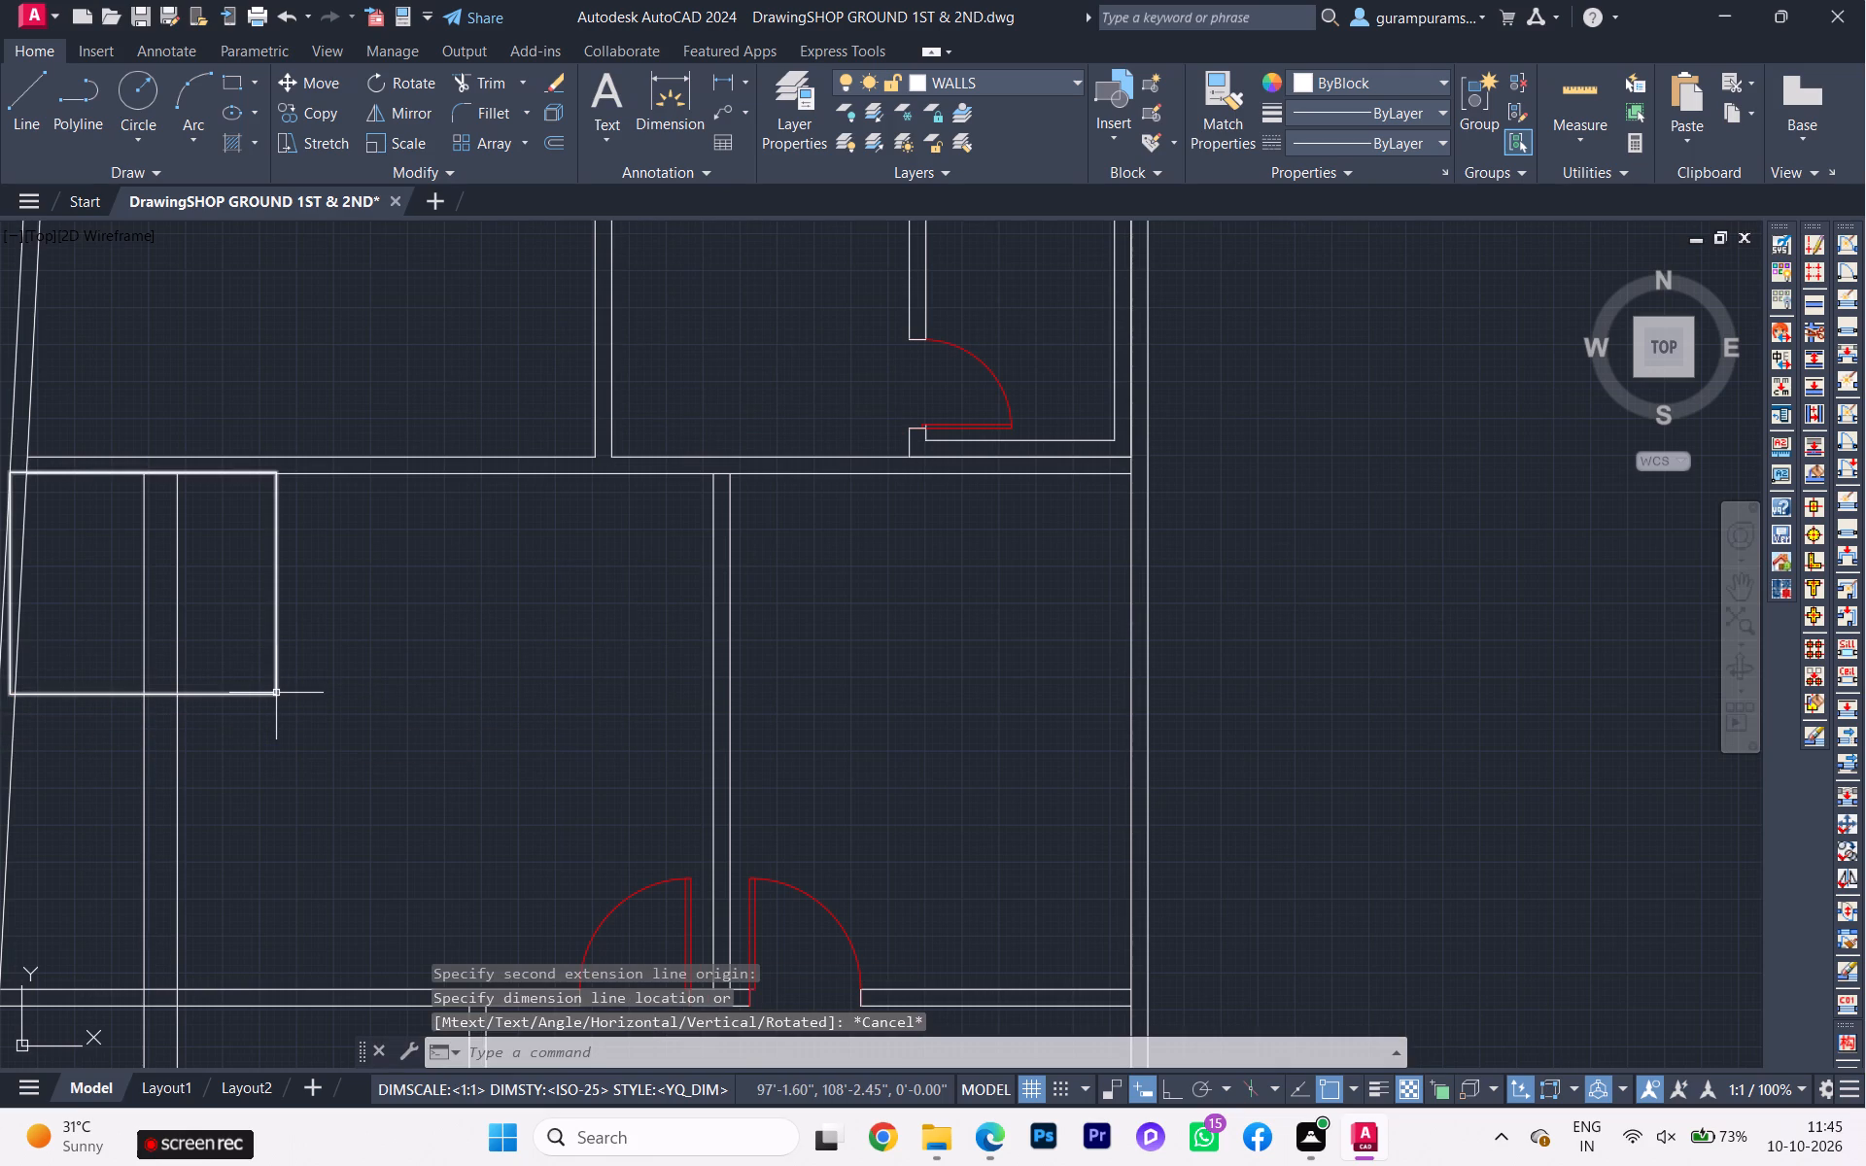
key("space")
left_click(277, 701)
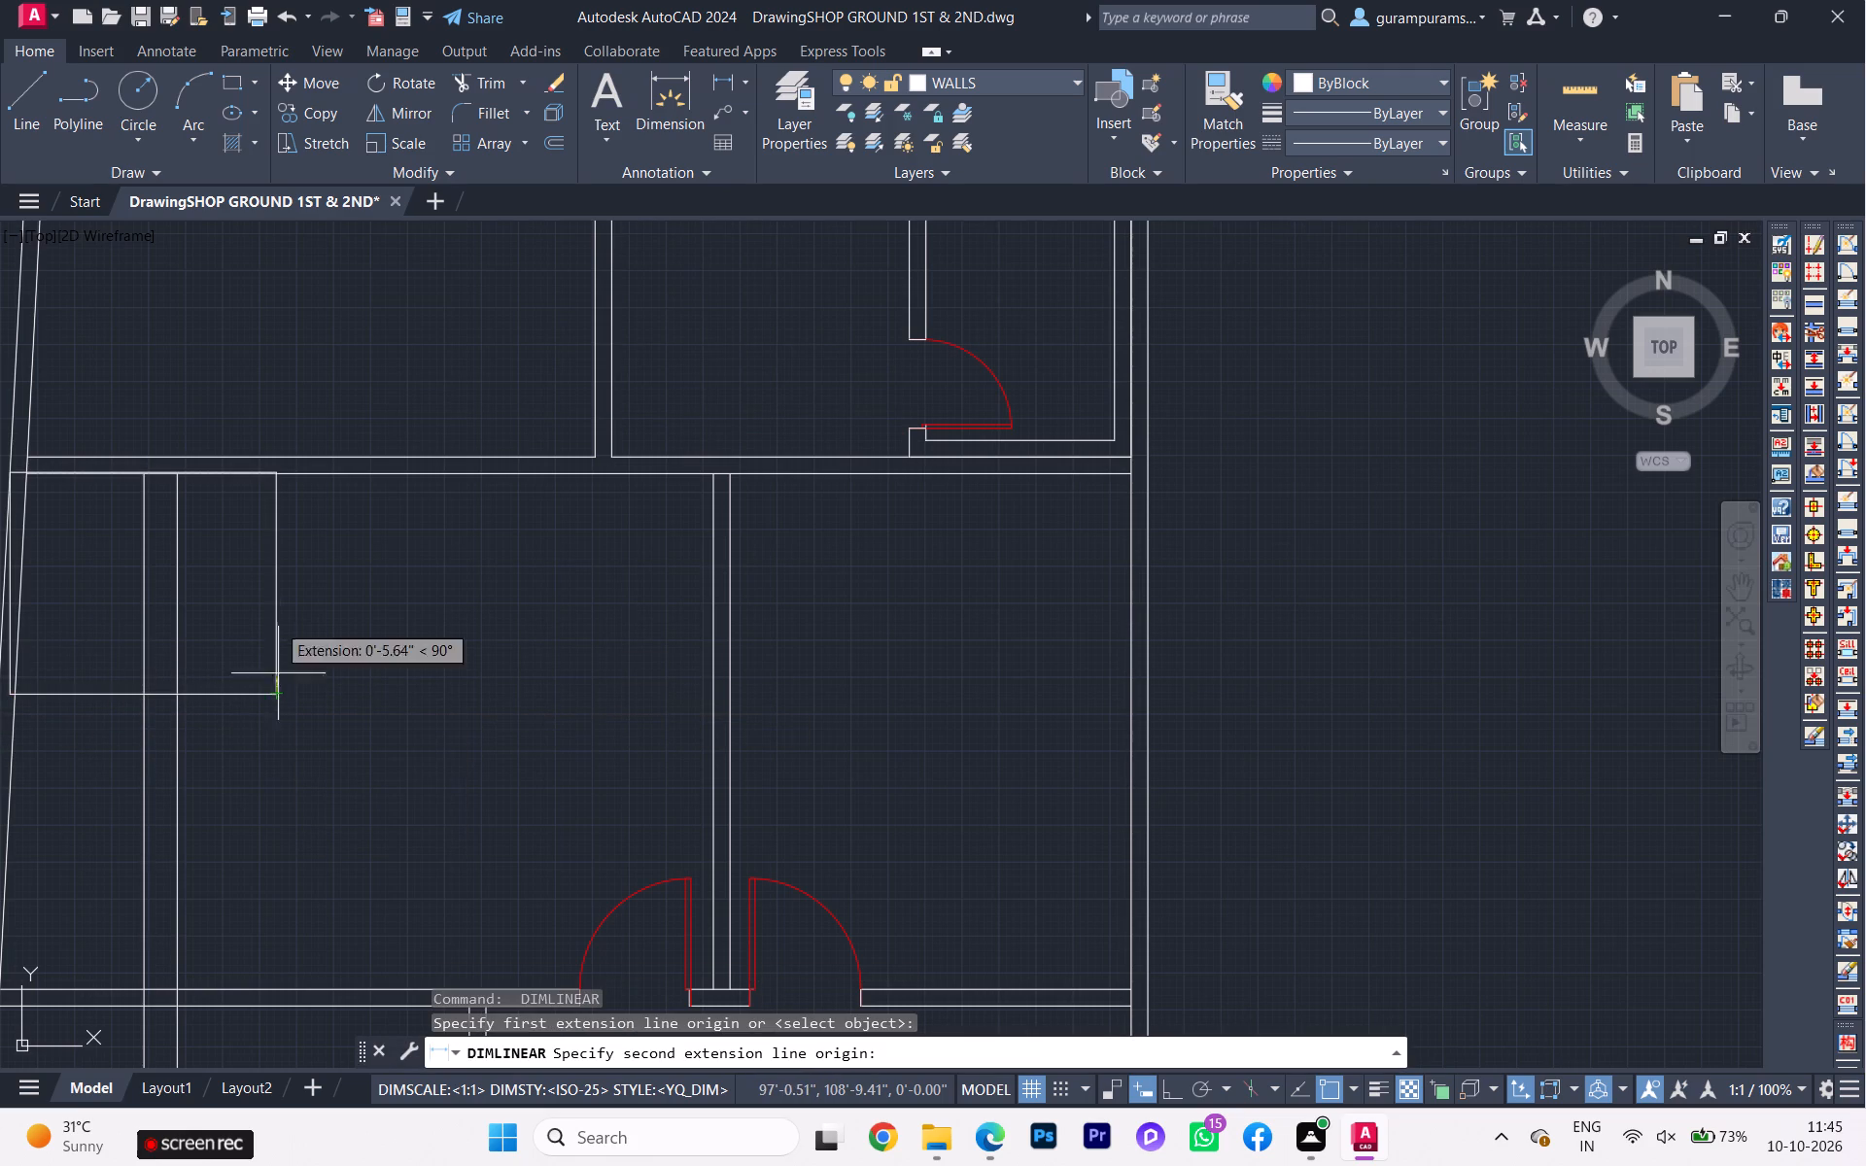
left_click(265, 478)
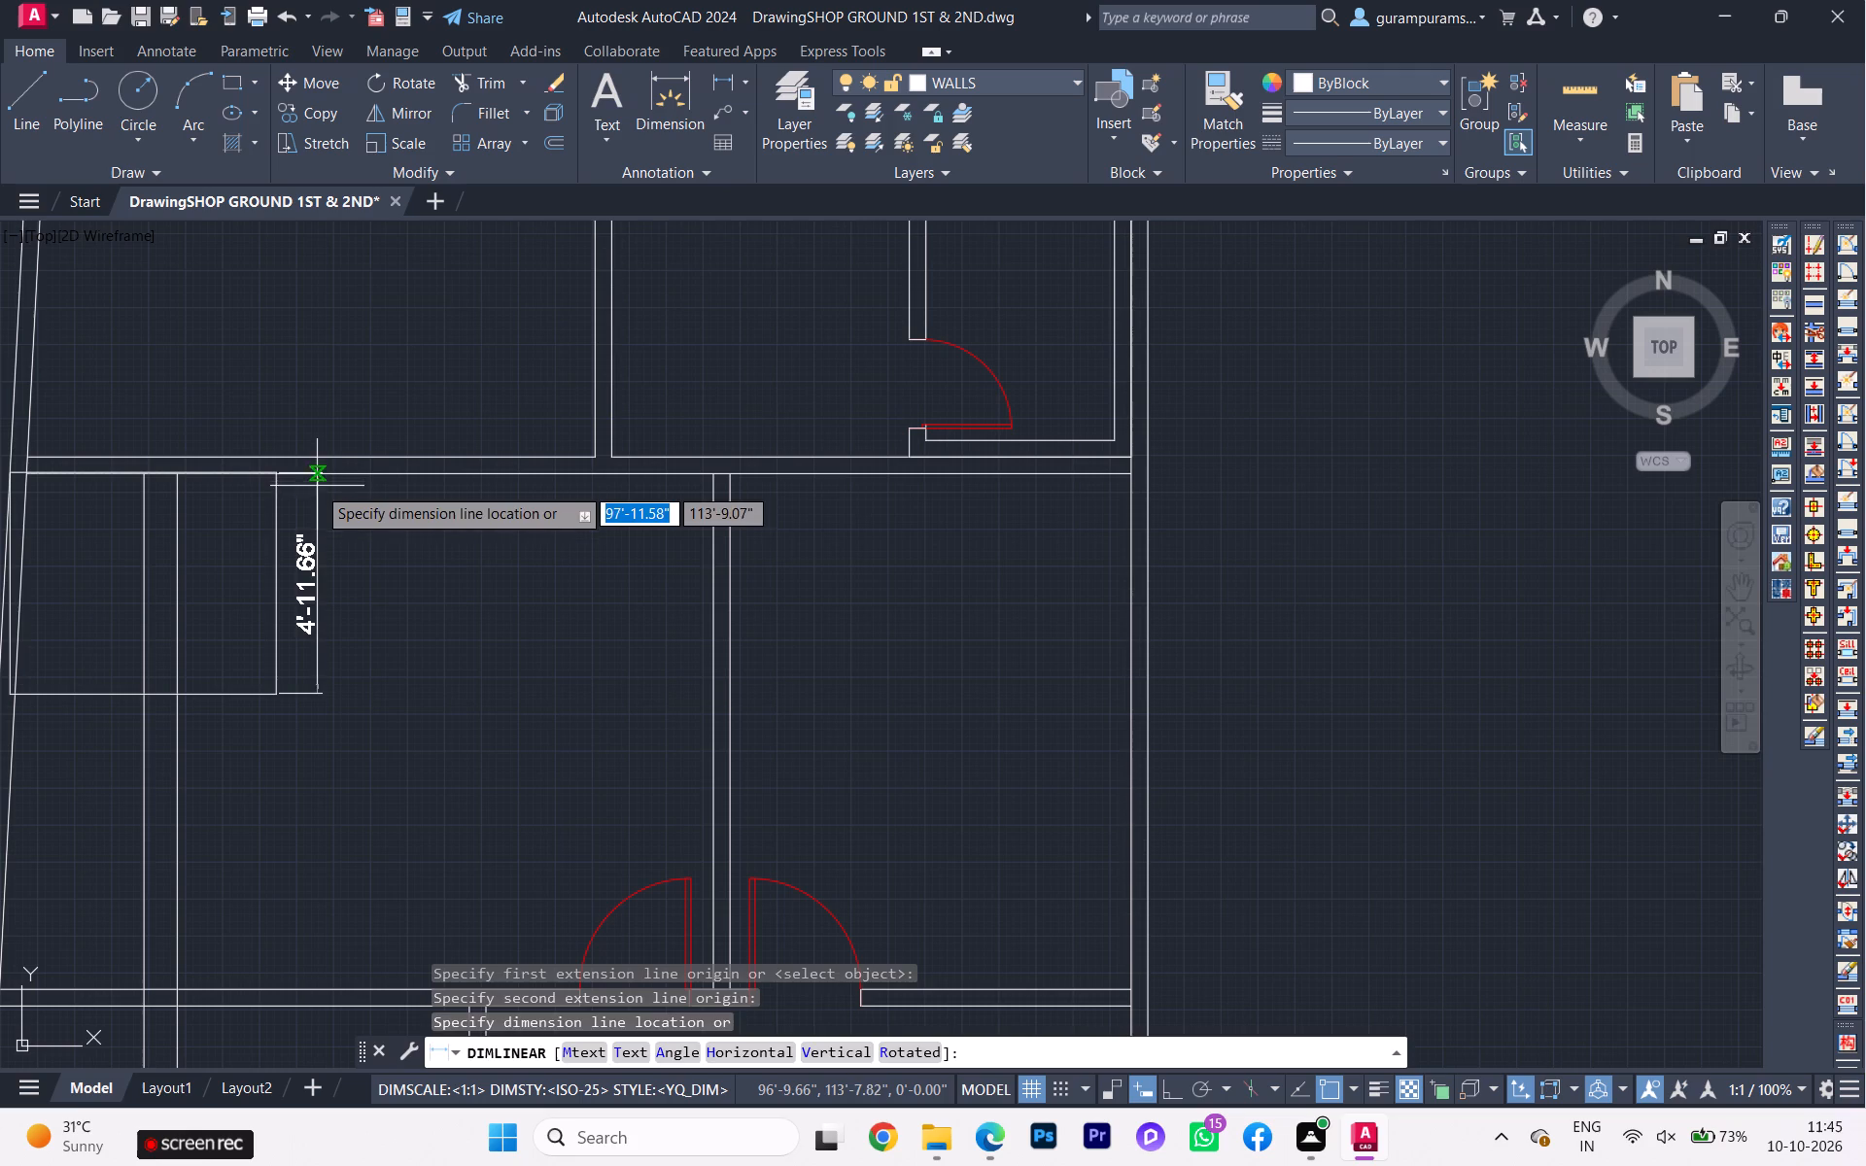
key("Escape")
Offset the new bath rectangle 4.5" inward to give the bath its wall thickness.
left_click(375, 661)
left_click(230, 601)
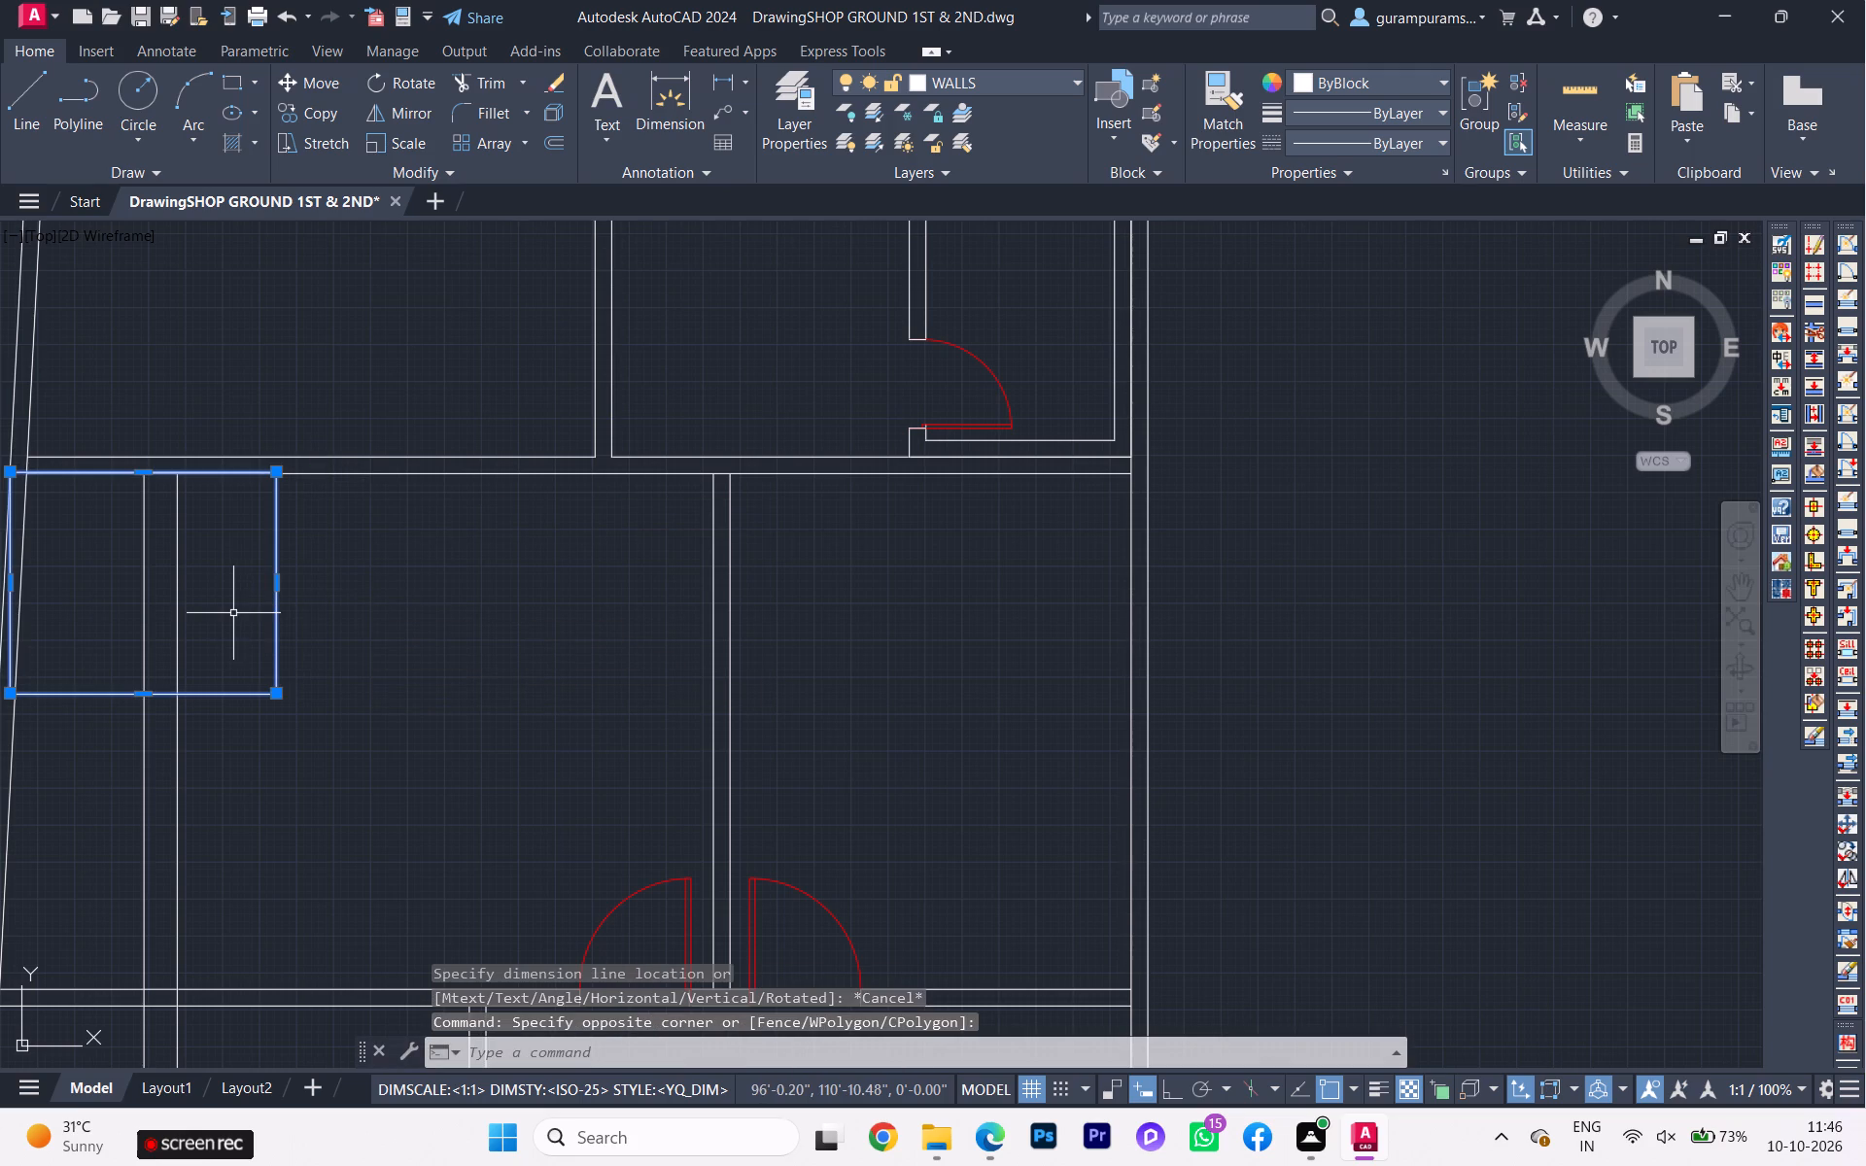
key("o")
key("Return")
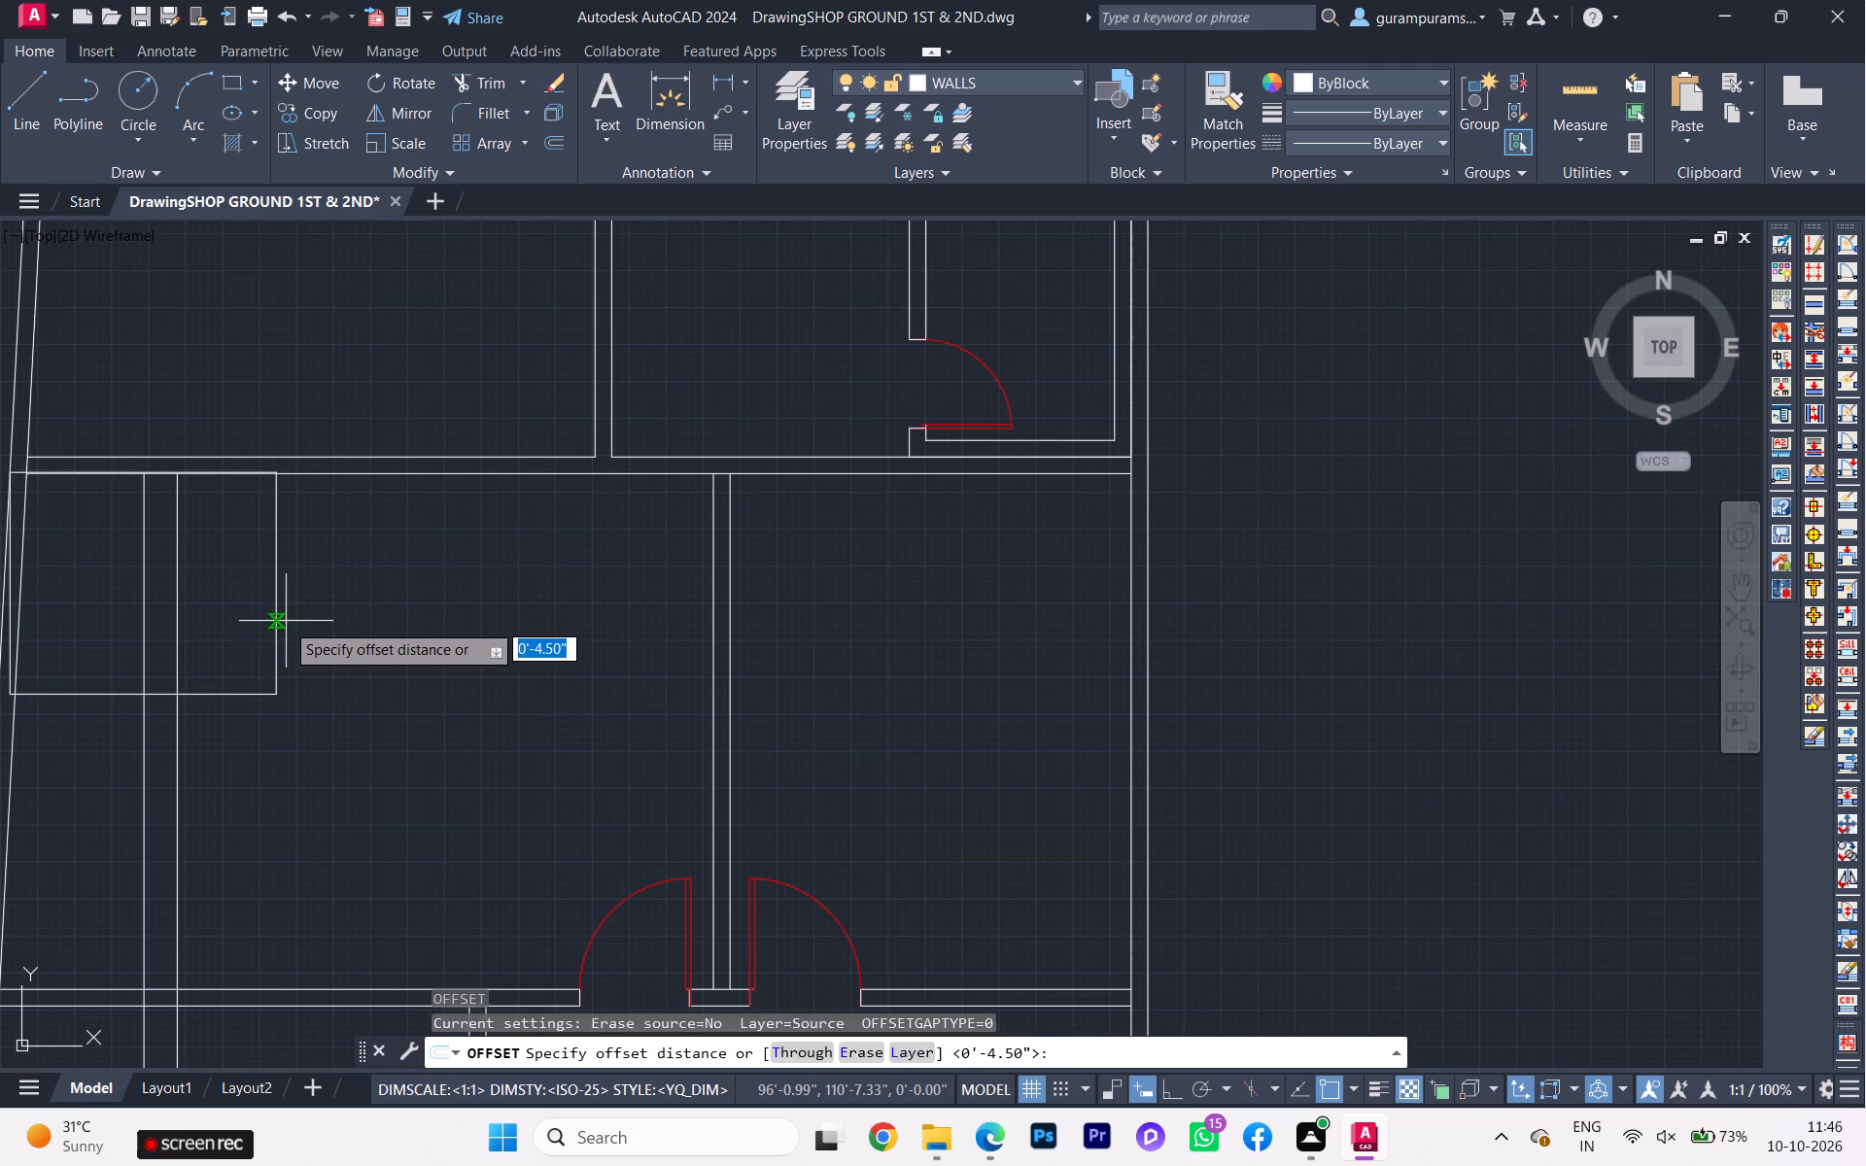
key("space")
left_click(287, 627)
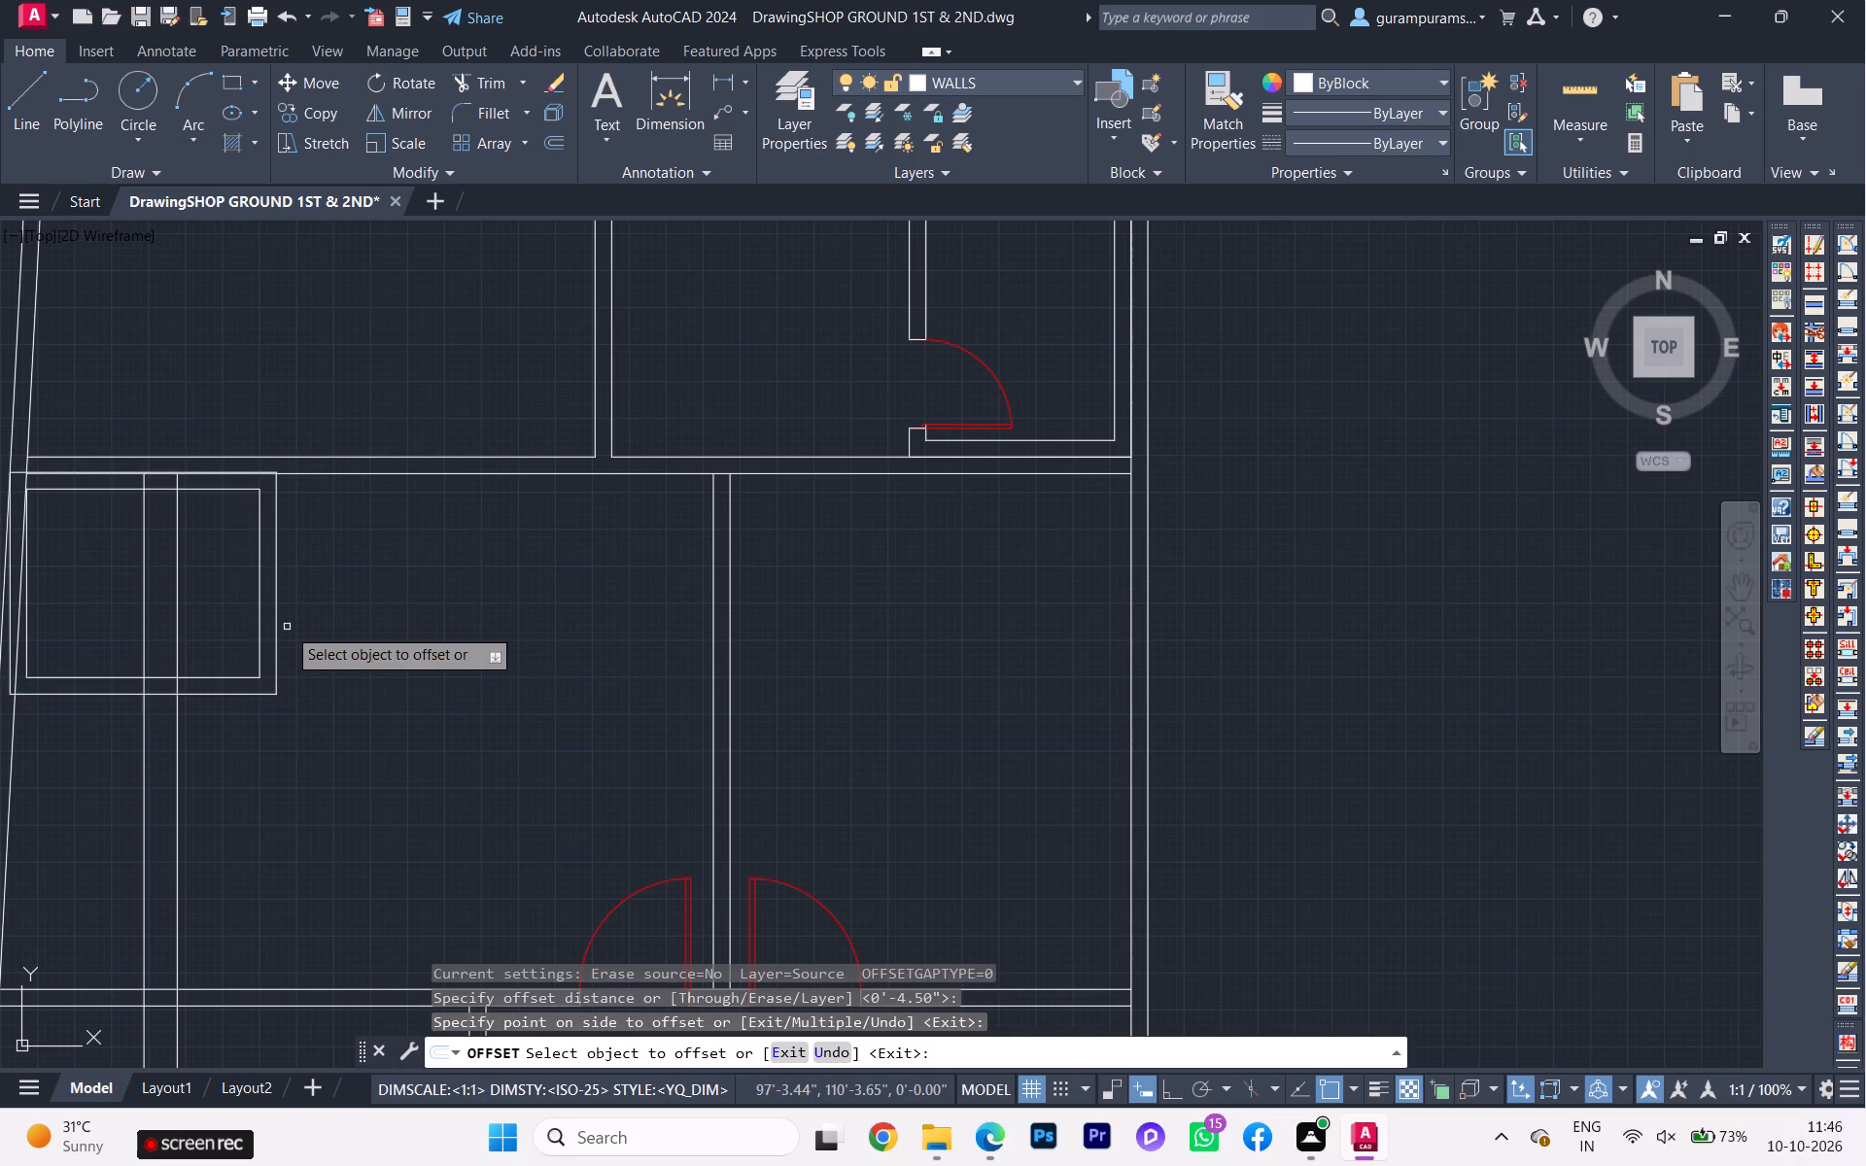
scroll(299, 632, "down", 1)
scroll(106, 549, "up", 3)
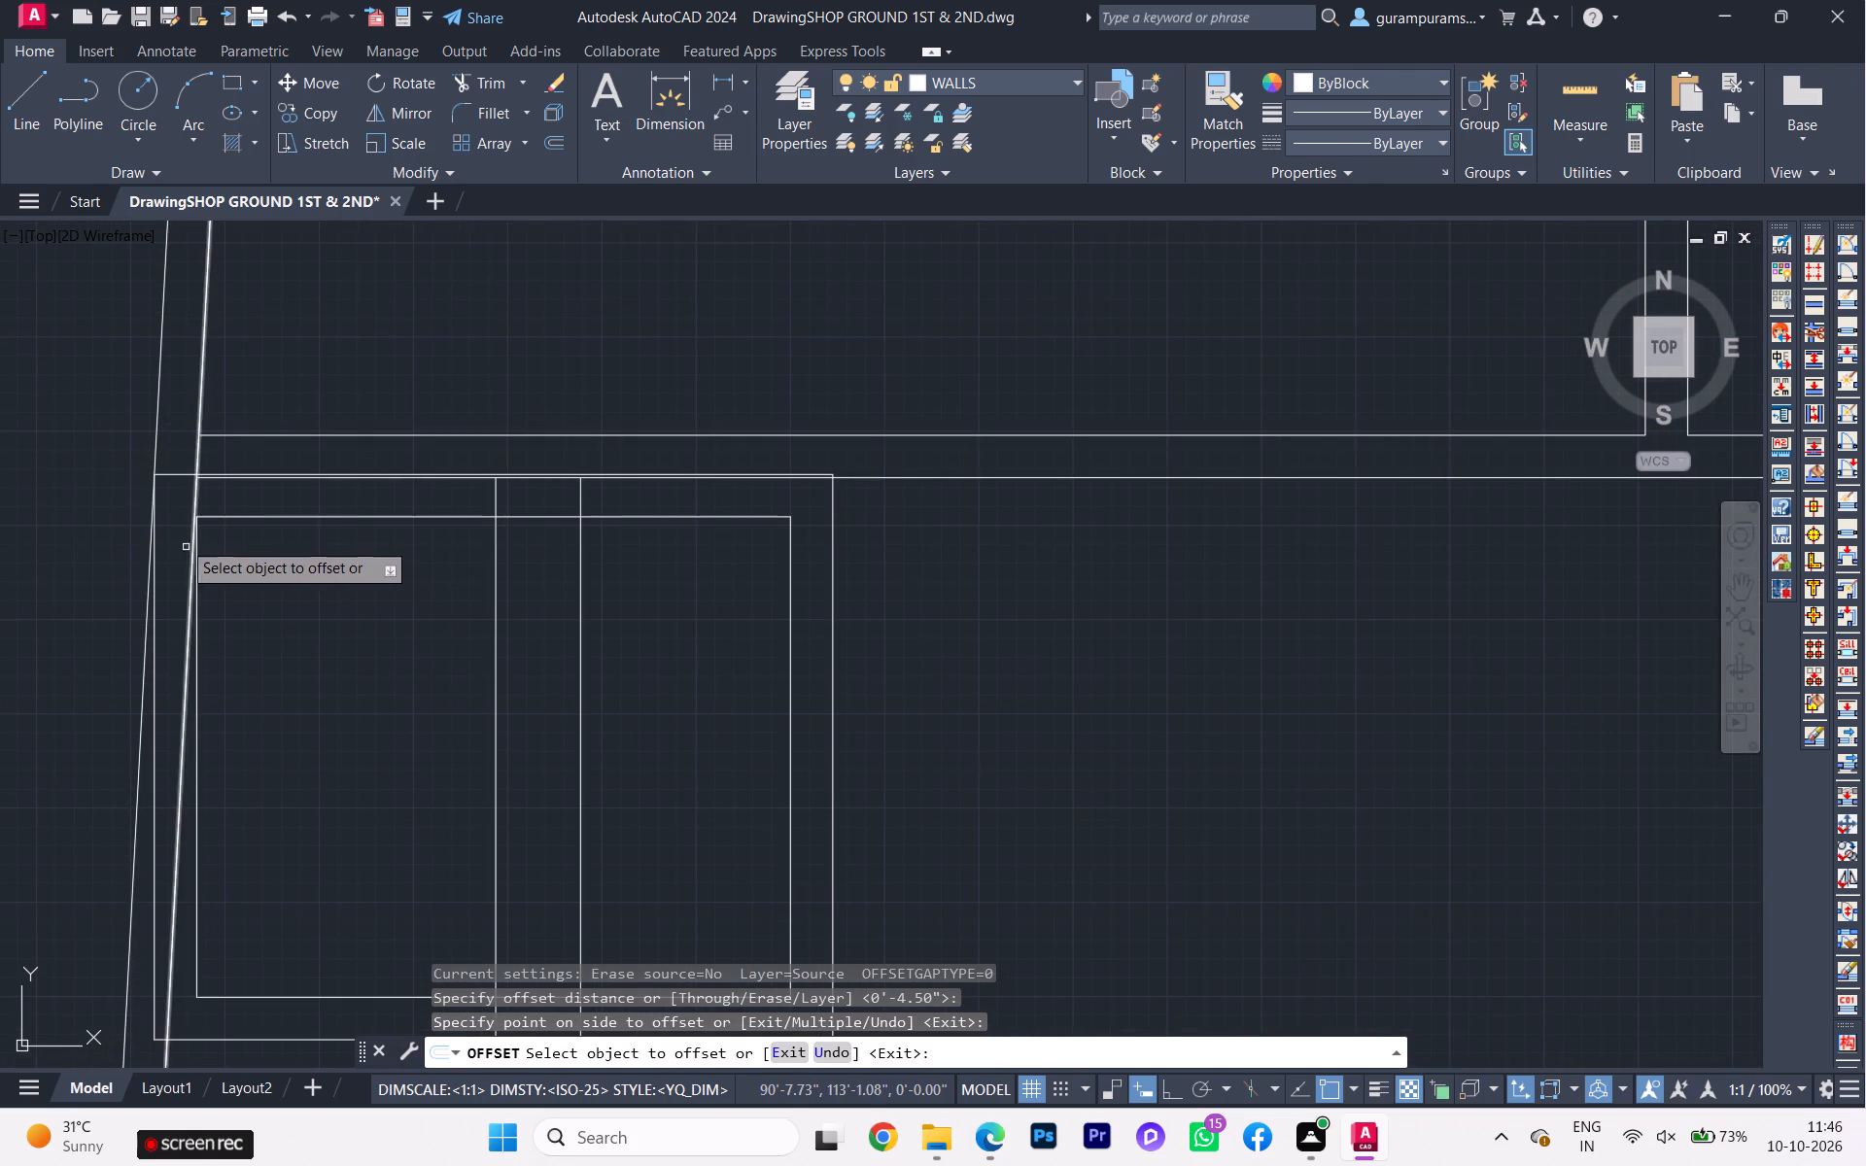
key("Escape")
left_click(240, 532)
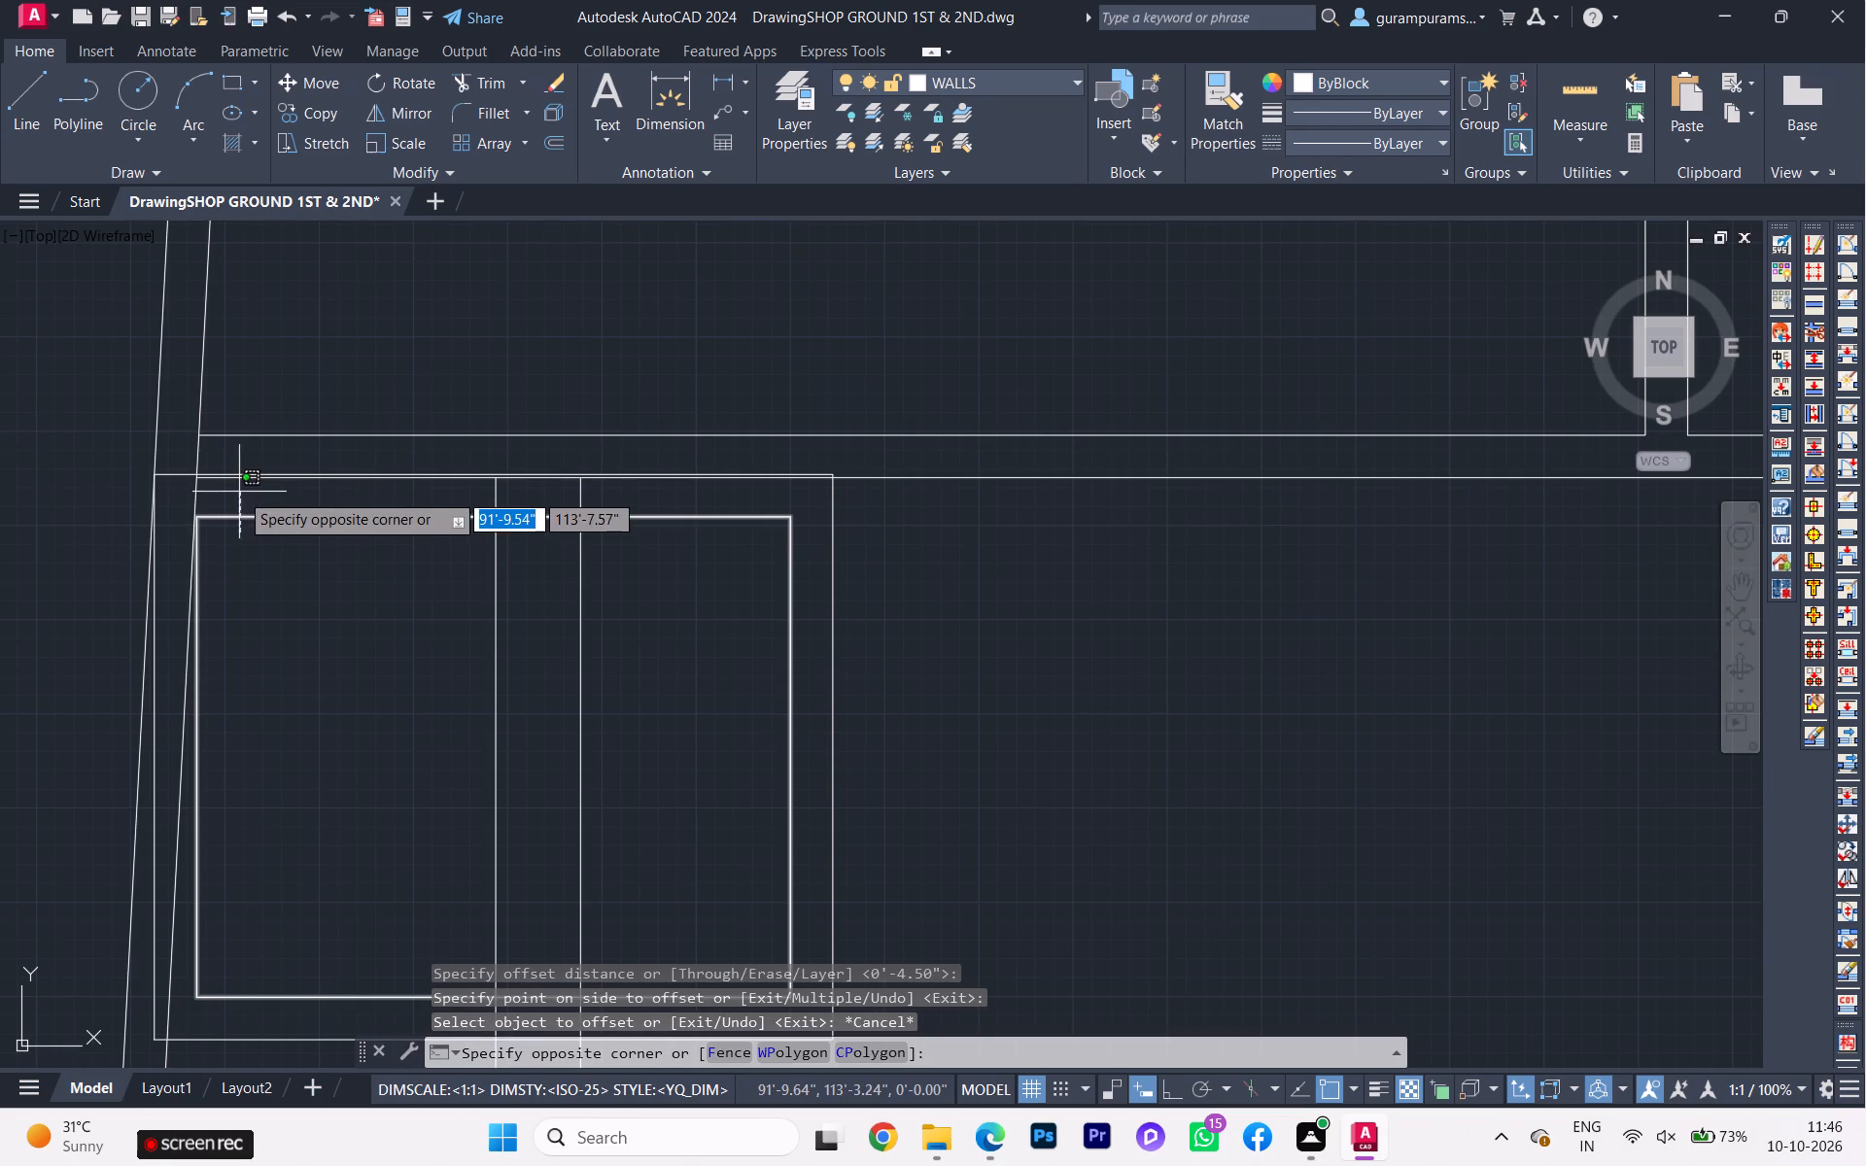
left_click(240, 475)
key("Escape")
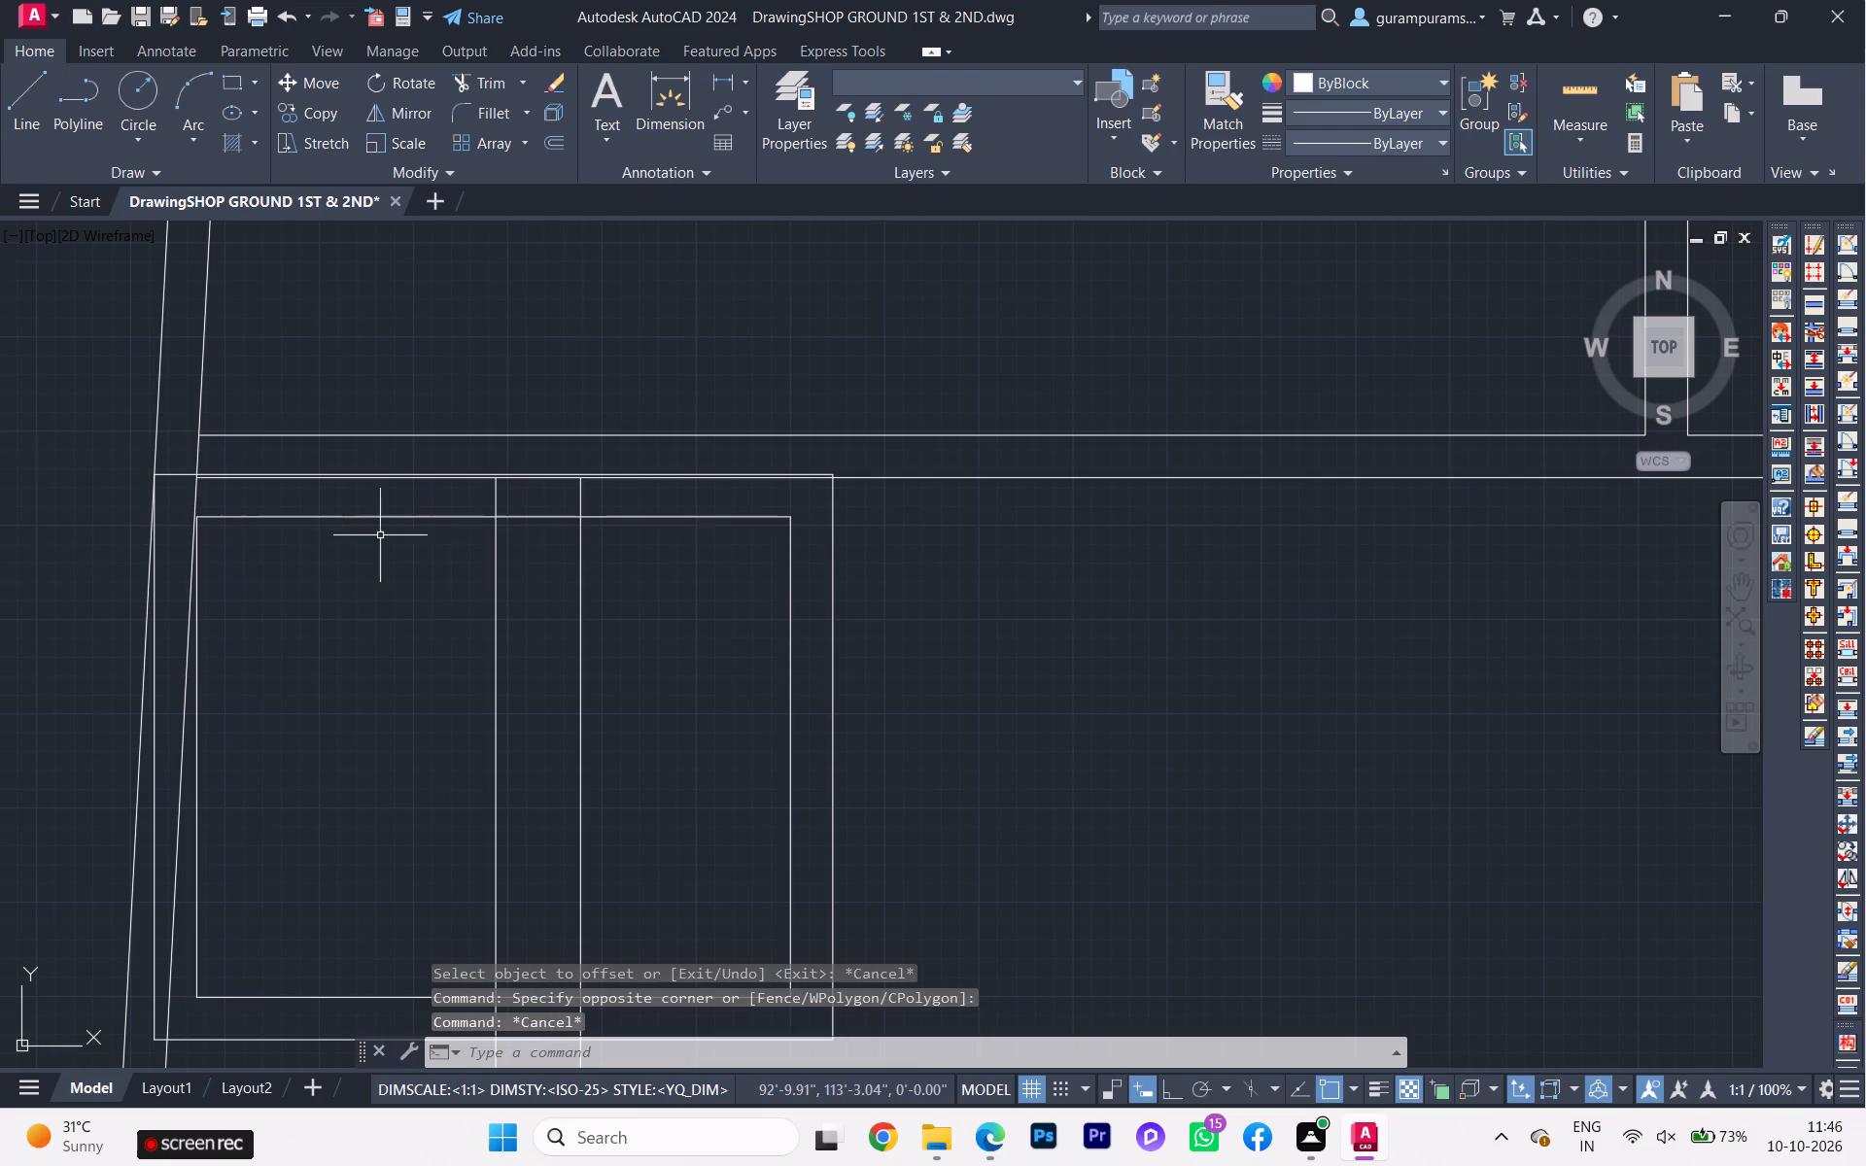
Explode the outer and inner bath rectangles into separate lines.
left_click(971, 600)
left_click(758, 644)
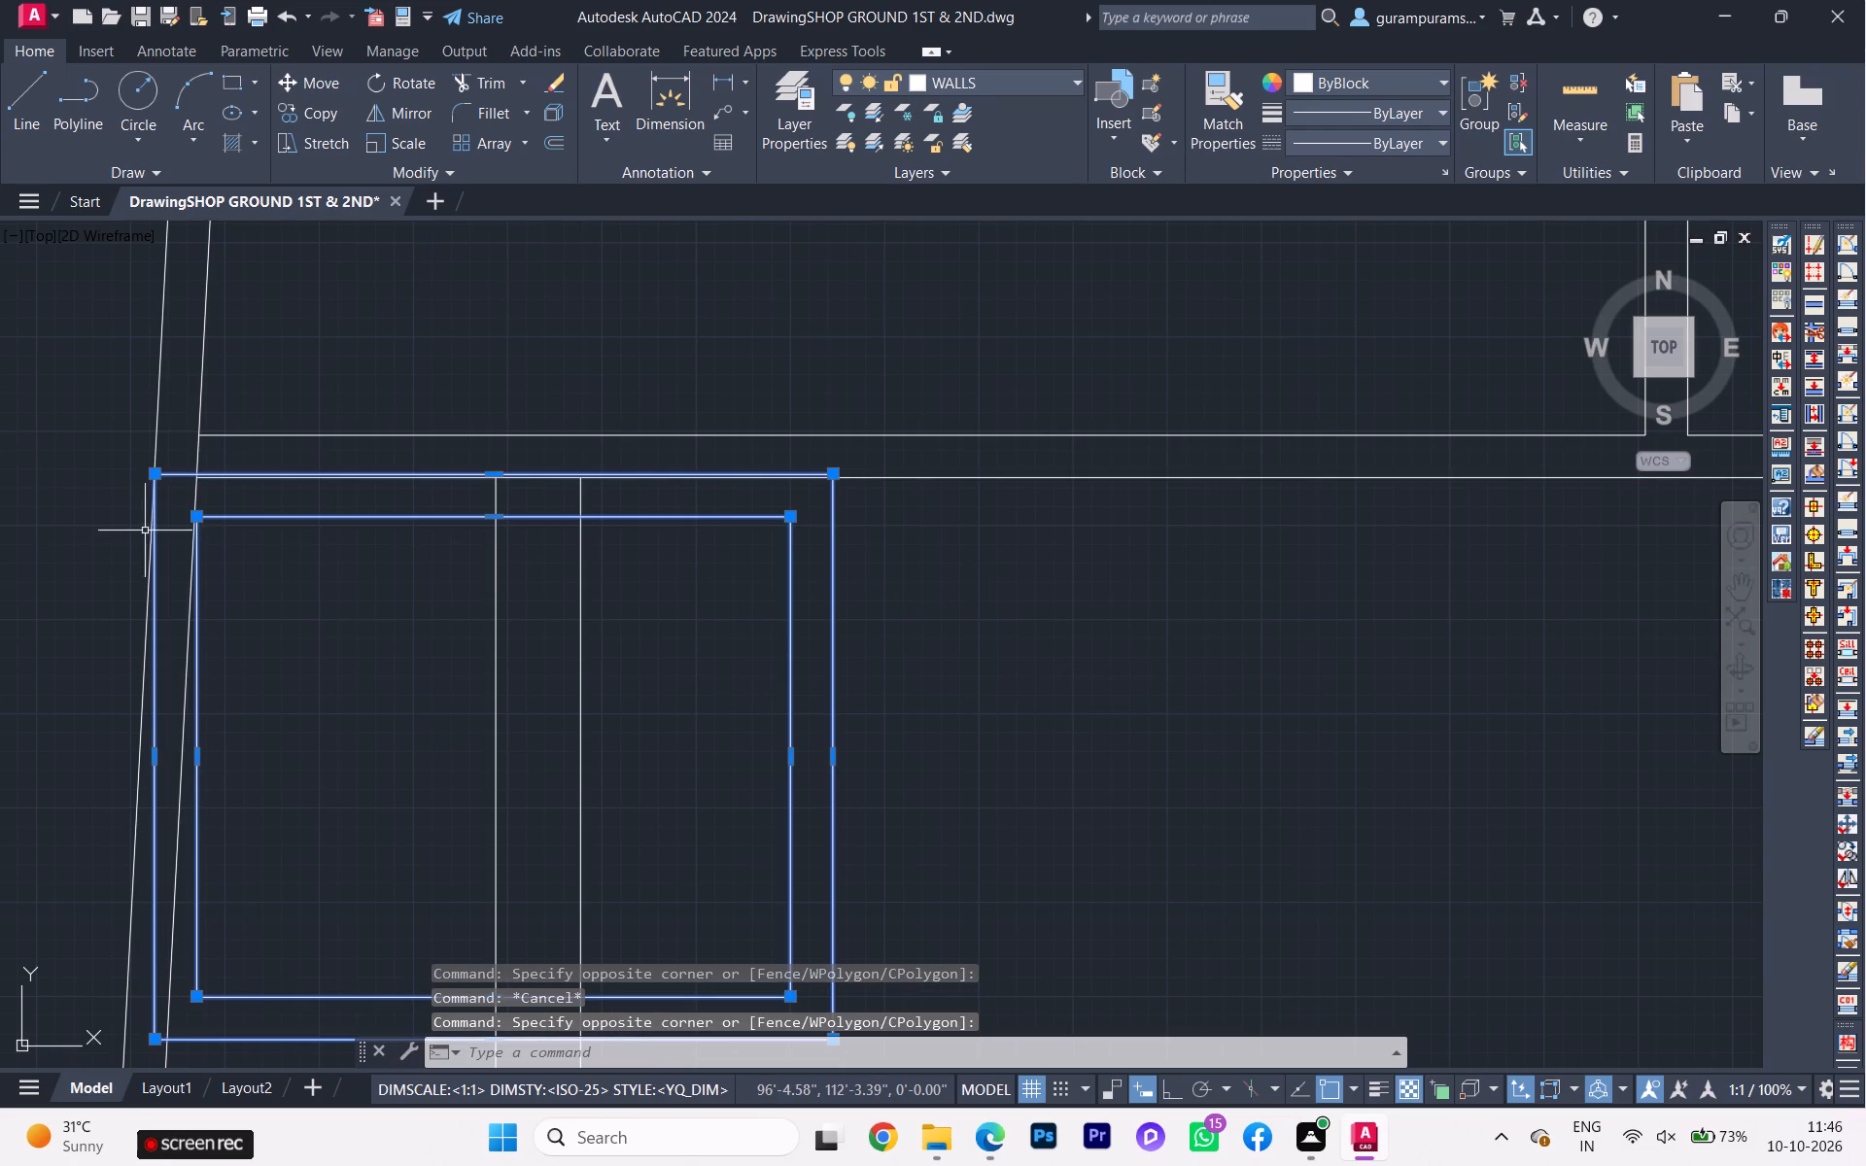
scroll(145, 531, "up", 1)
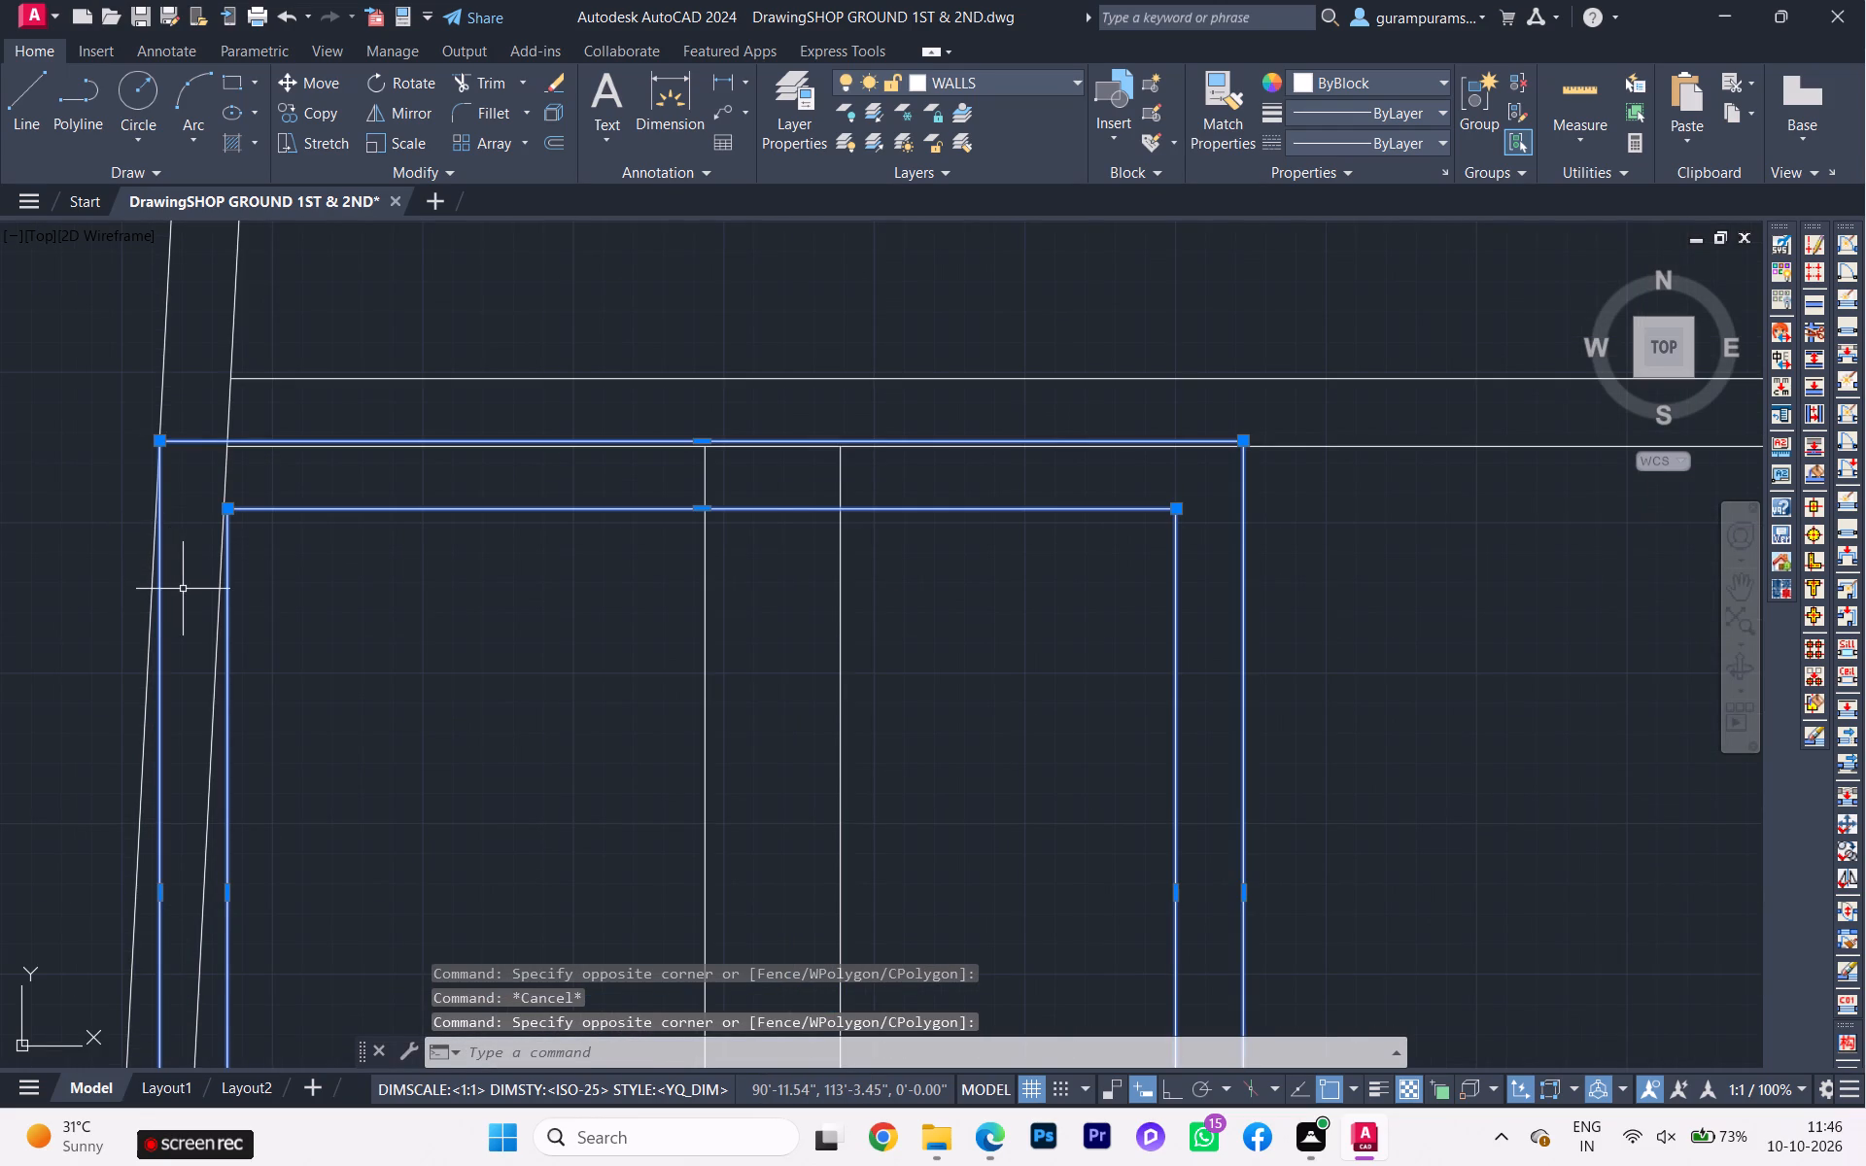
key("e")
key("x")
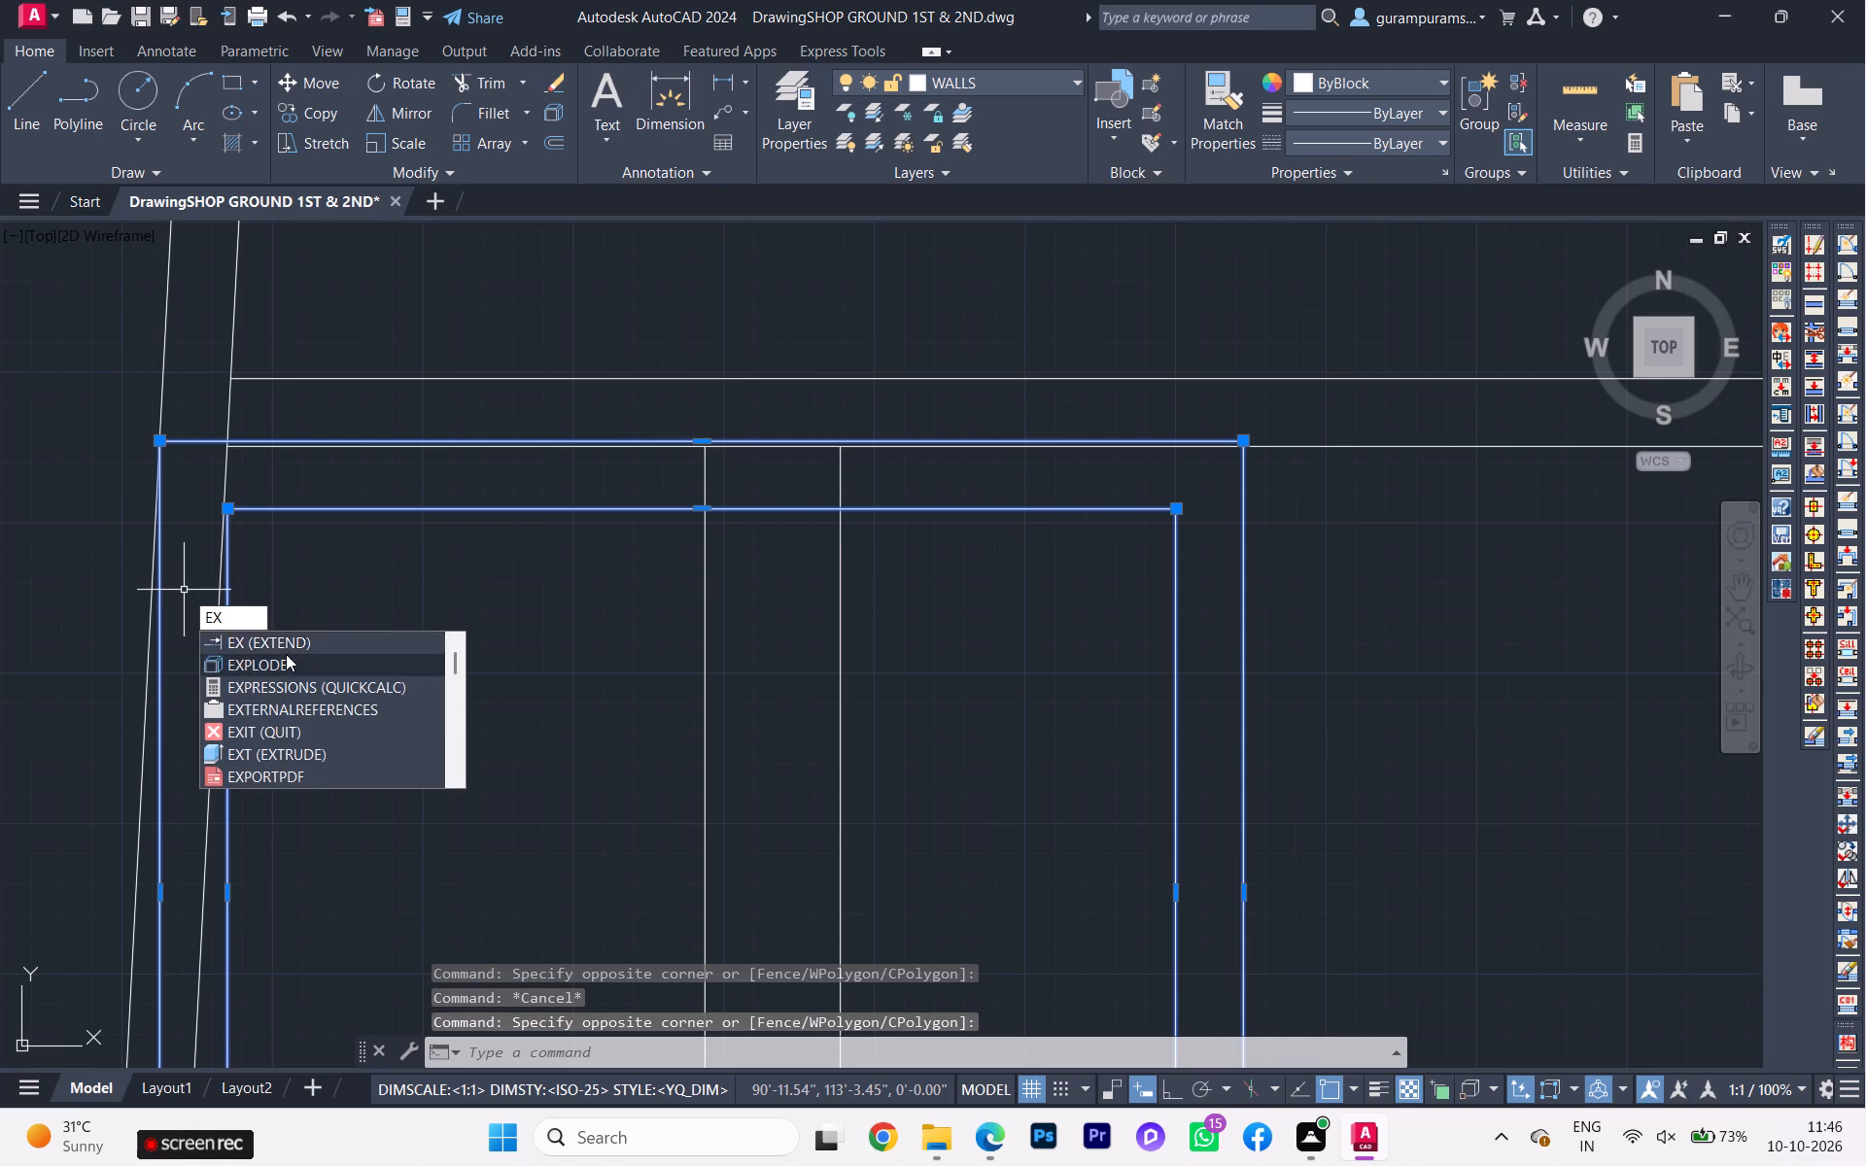
left_click(286, 654)
key("Escape")
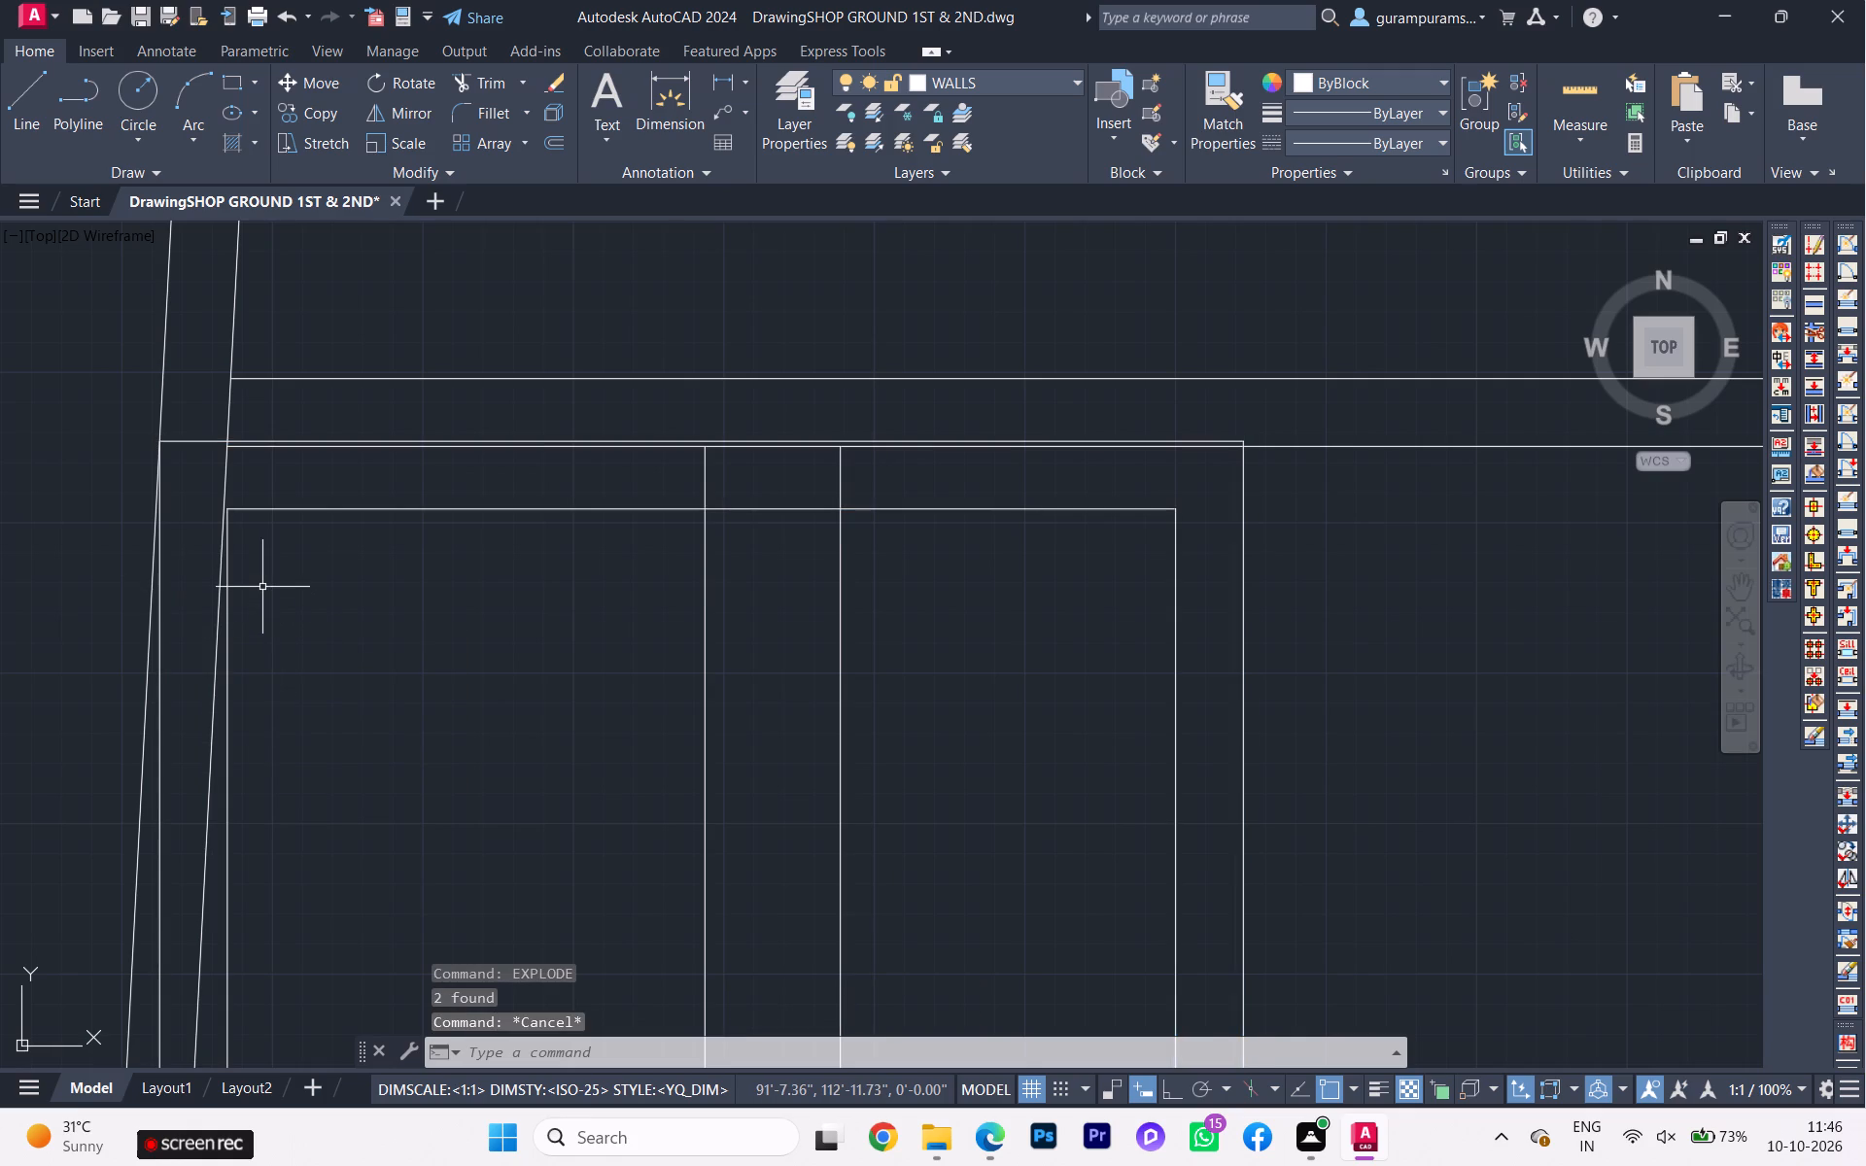
Trim away the bath's outer north line and the outer east line's stub where they overlap the room's north wall.
key("t")
key("r")
left_click(322, 641)
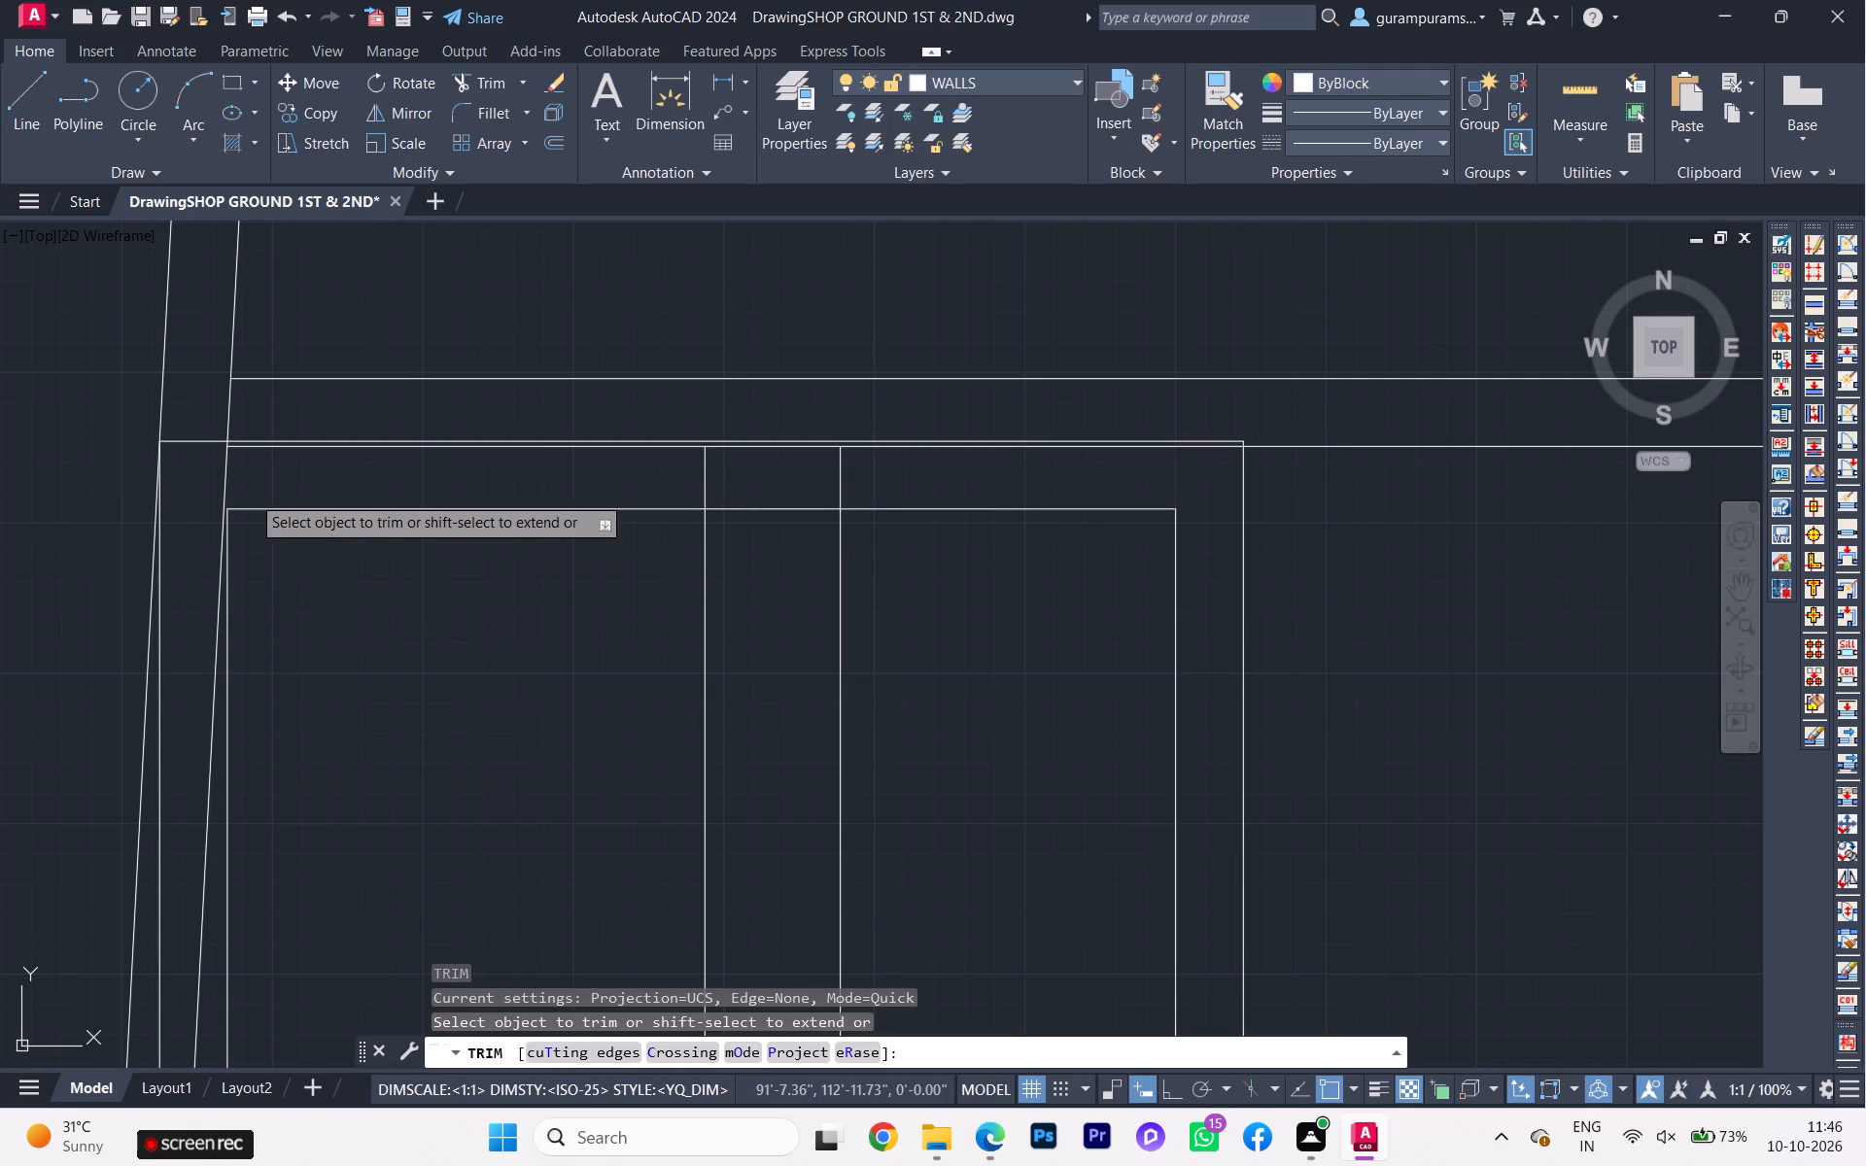
left_click(194, 440)
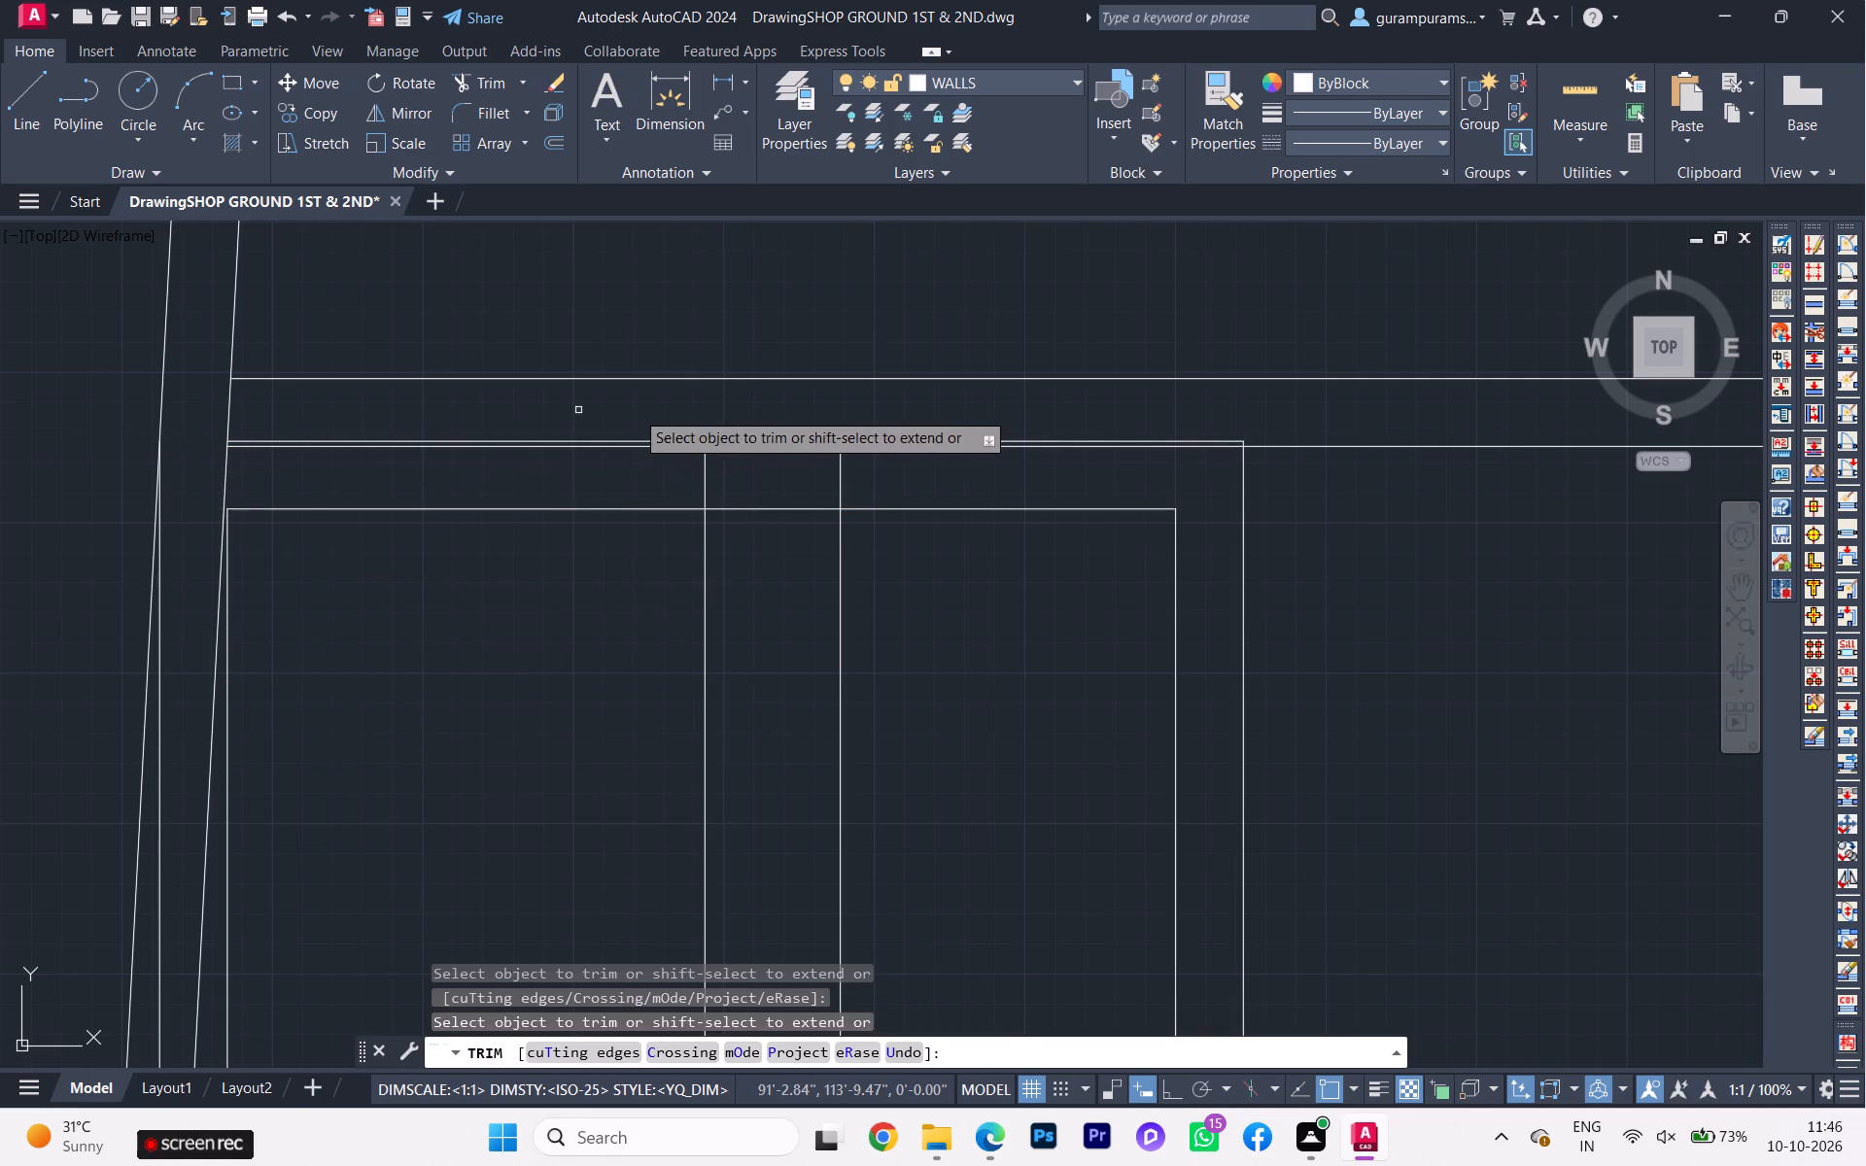
scroll(755, 417, "up", 2)
left_click(723, 482)
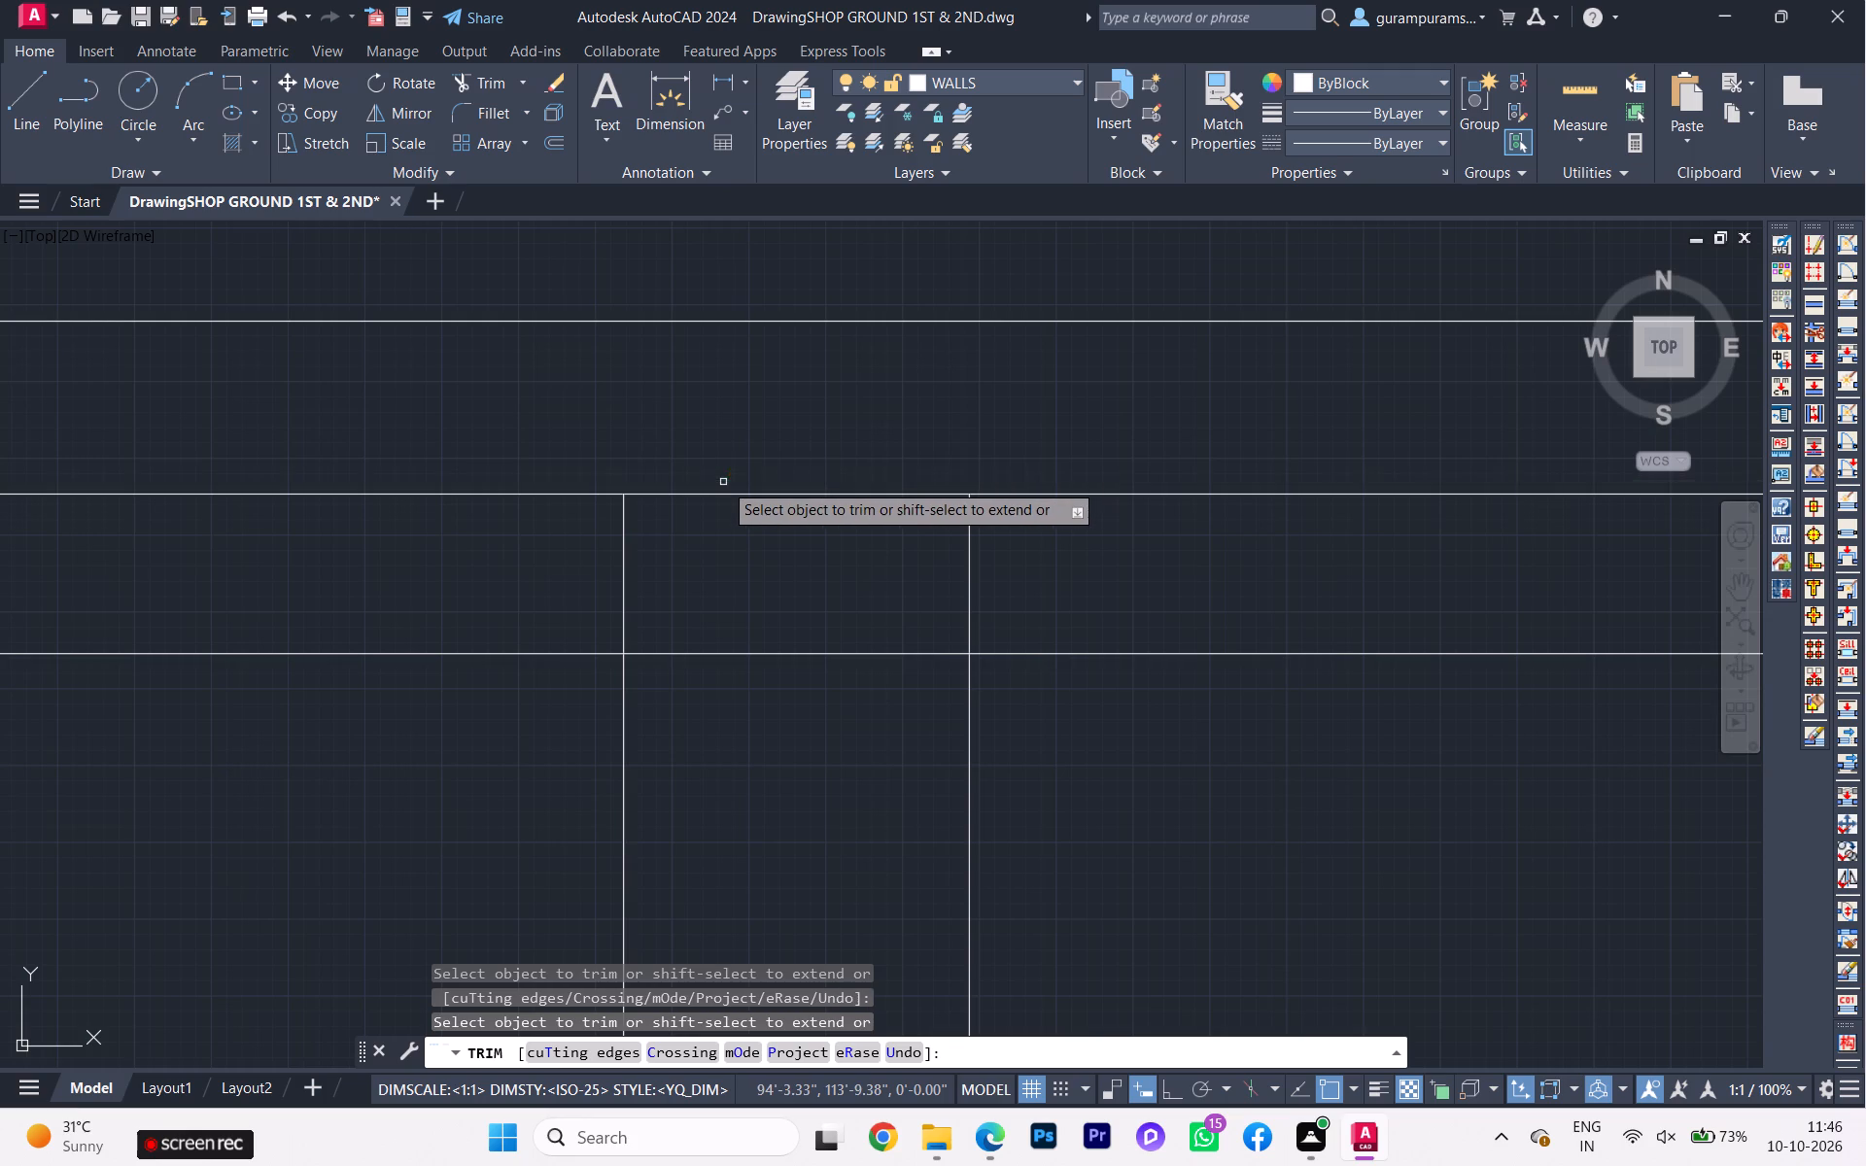
scroll(597, 417, "up", 1)
scroll(578, 419, "down", 4)
scroll(515, 441, "up", 2)
scroll(515, 441, "down", 1)
scroll(1056, 451, "up", 1)
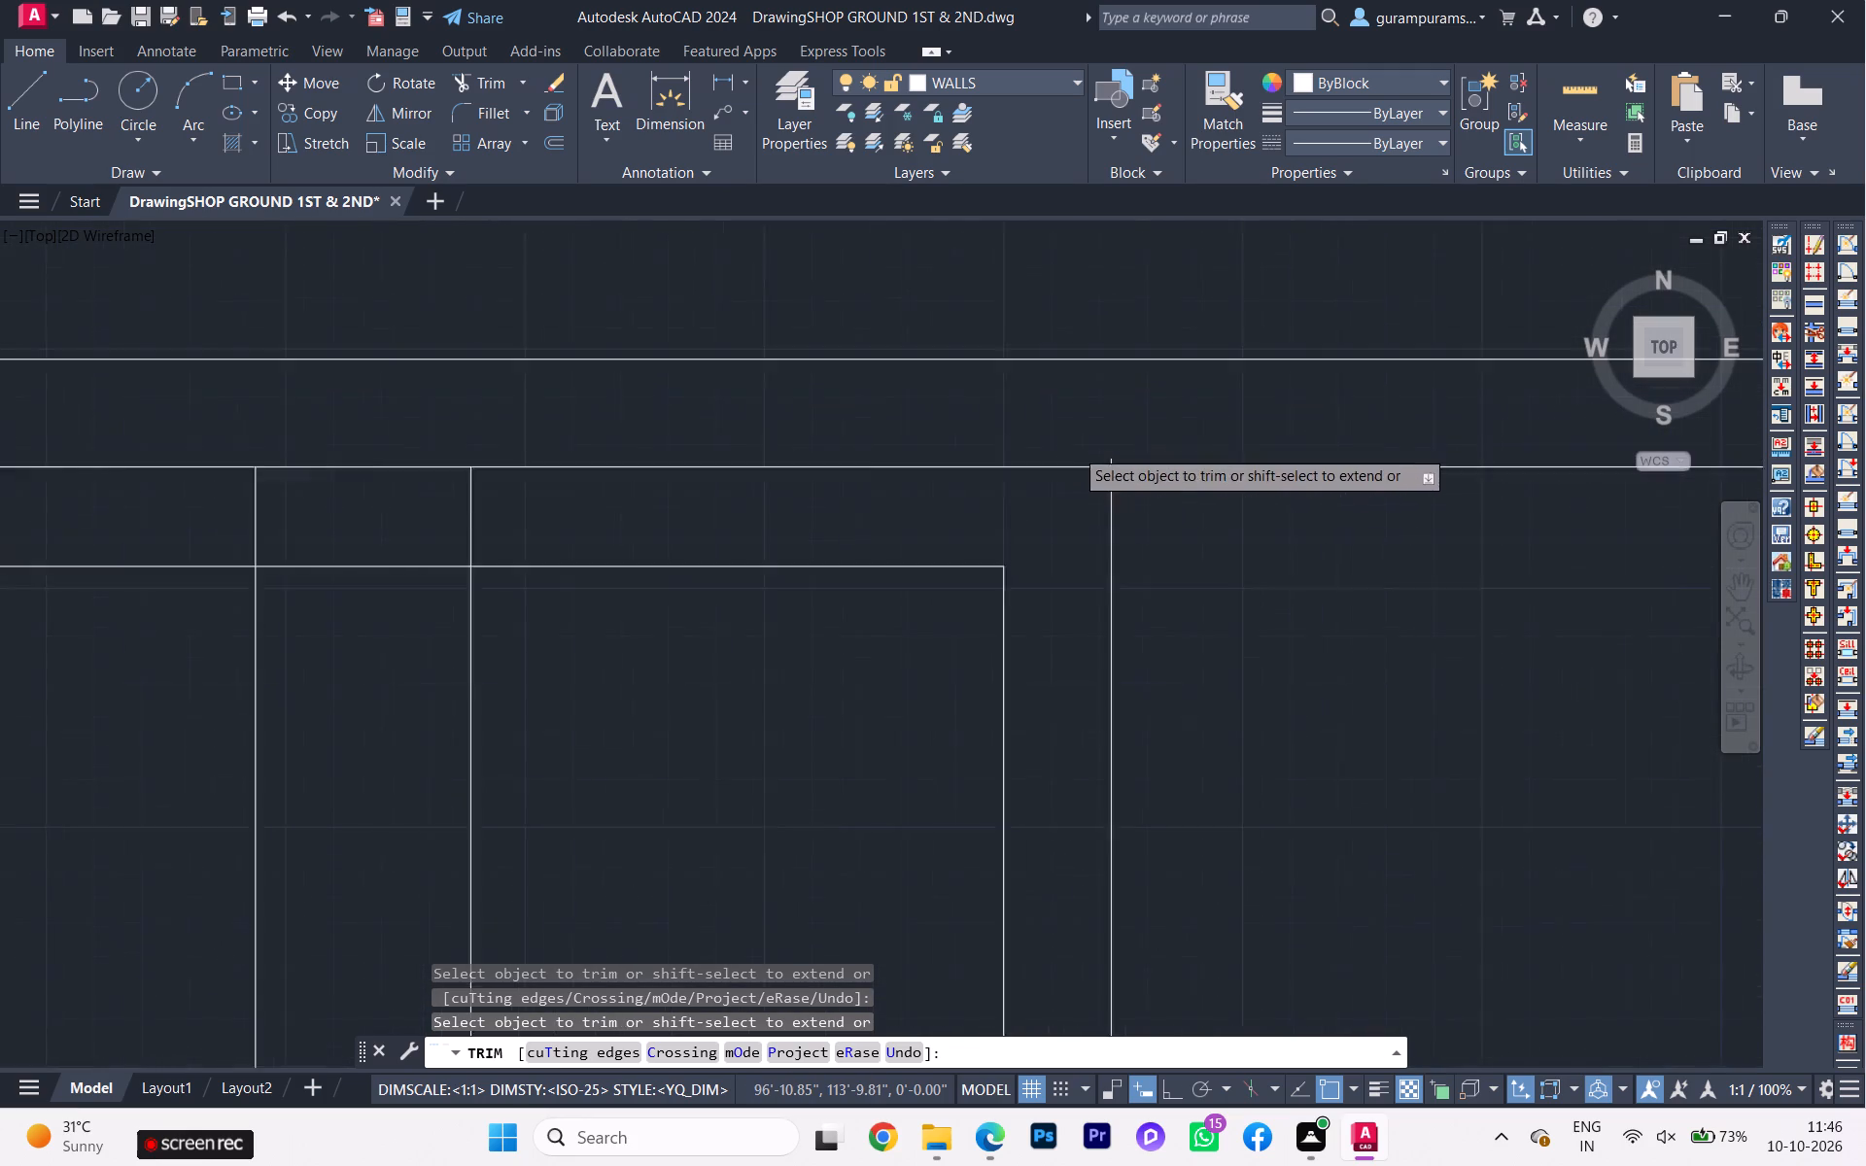
scroll(1074, 448, "up", 2)
left_click(1148, 483)
left_click(1165, 480)
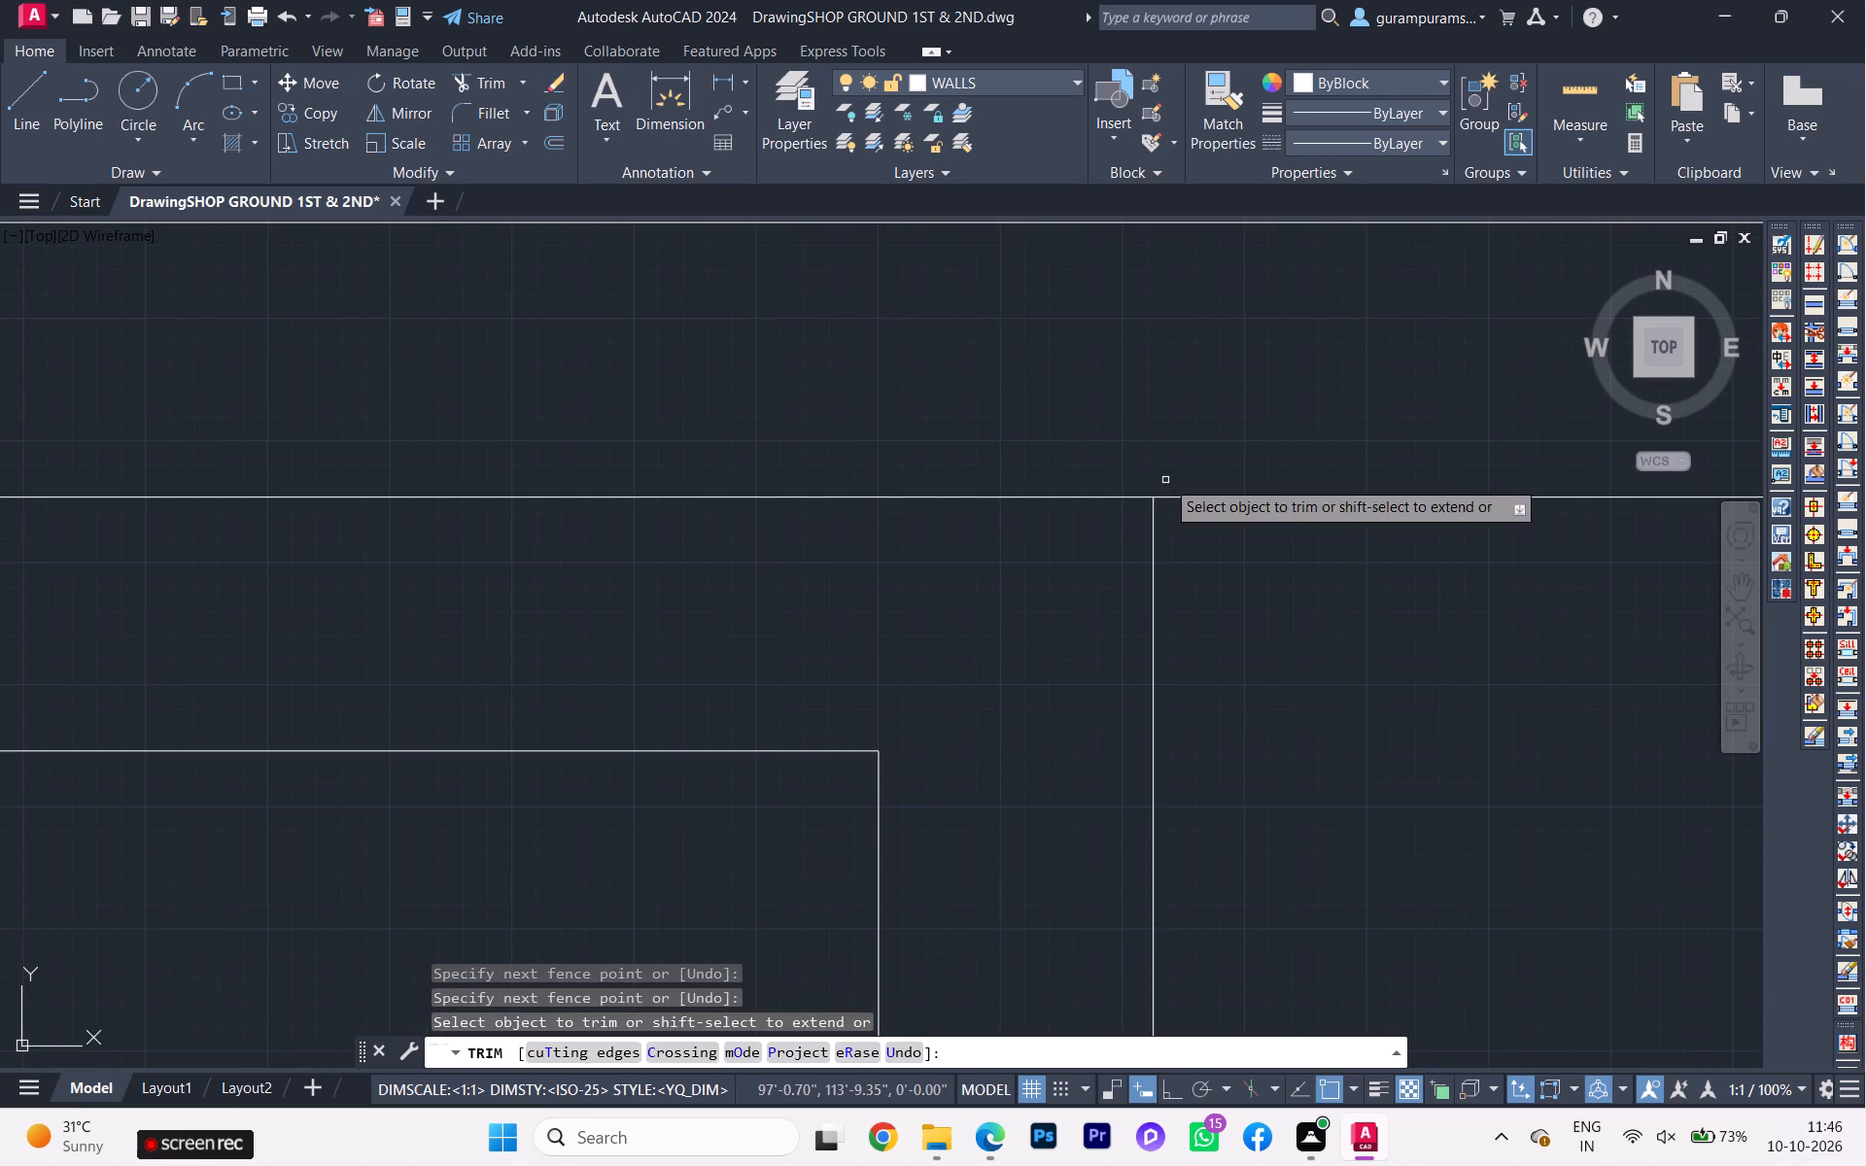
Trim away both west lines of the bath and the outer south line's end that runs into the slanted wall.
scroll(1030, 394, "down", 1)
scroll(1016, 402, "up", 1)
scroll(1015, 403, "down", 5)
scroll(605, 607, "up", 1)
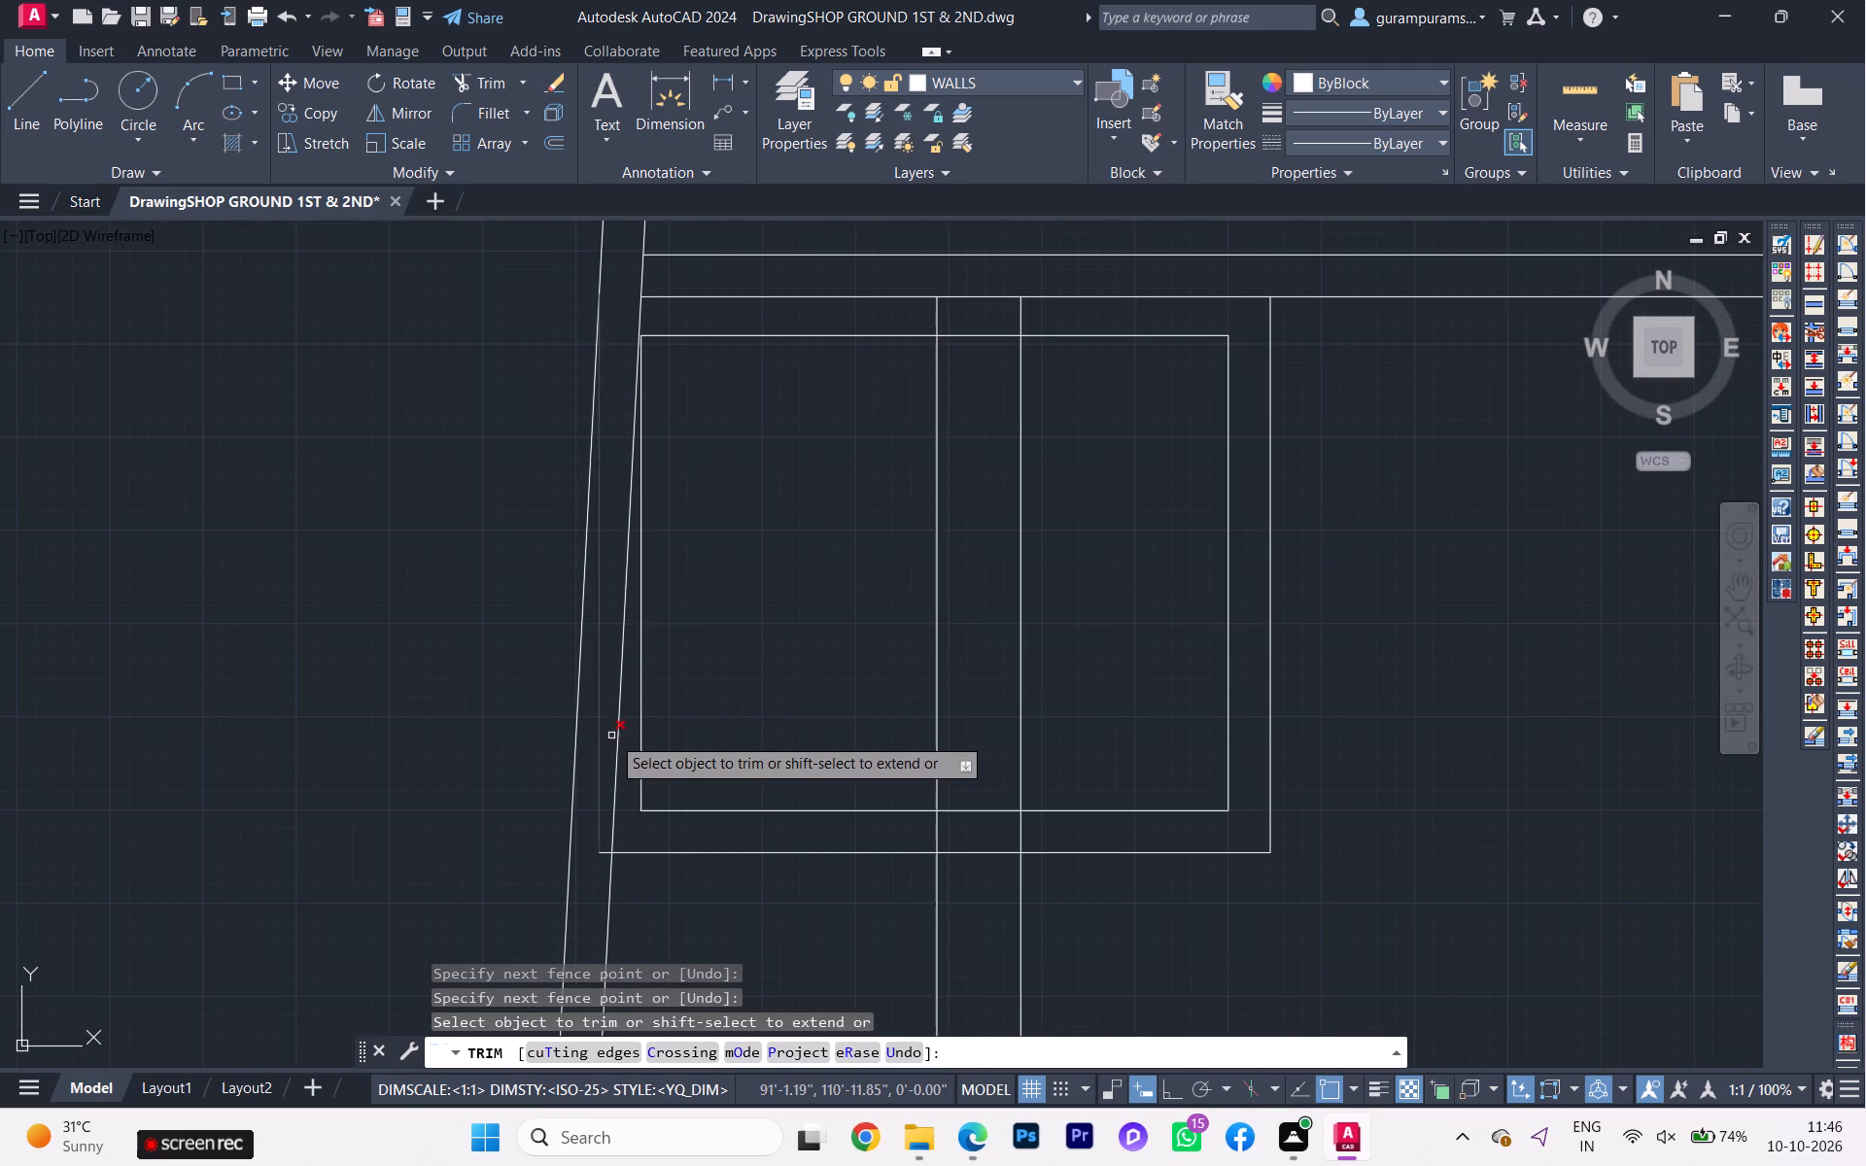
left_click(601, 744)
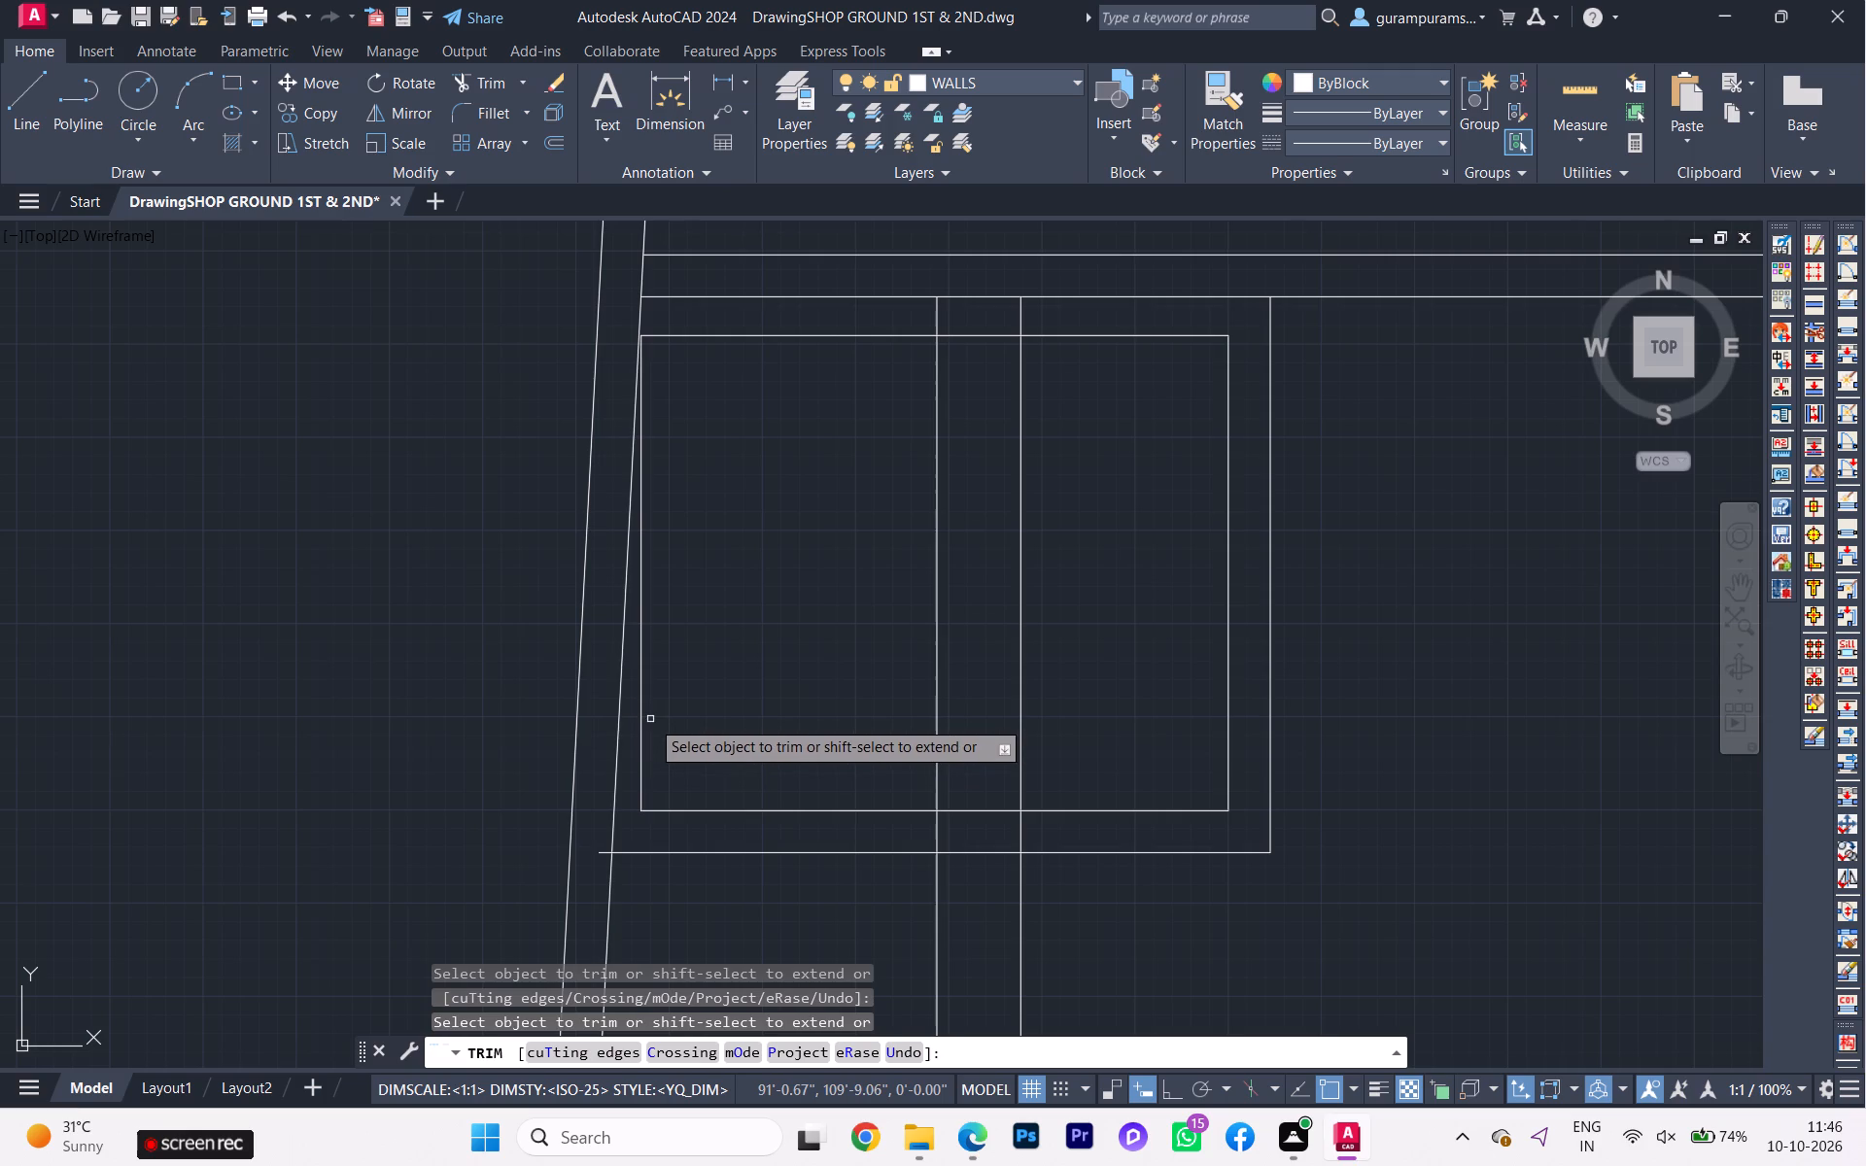
left_click(597, 851)
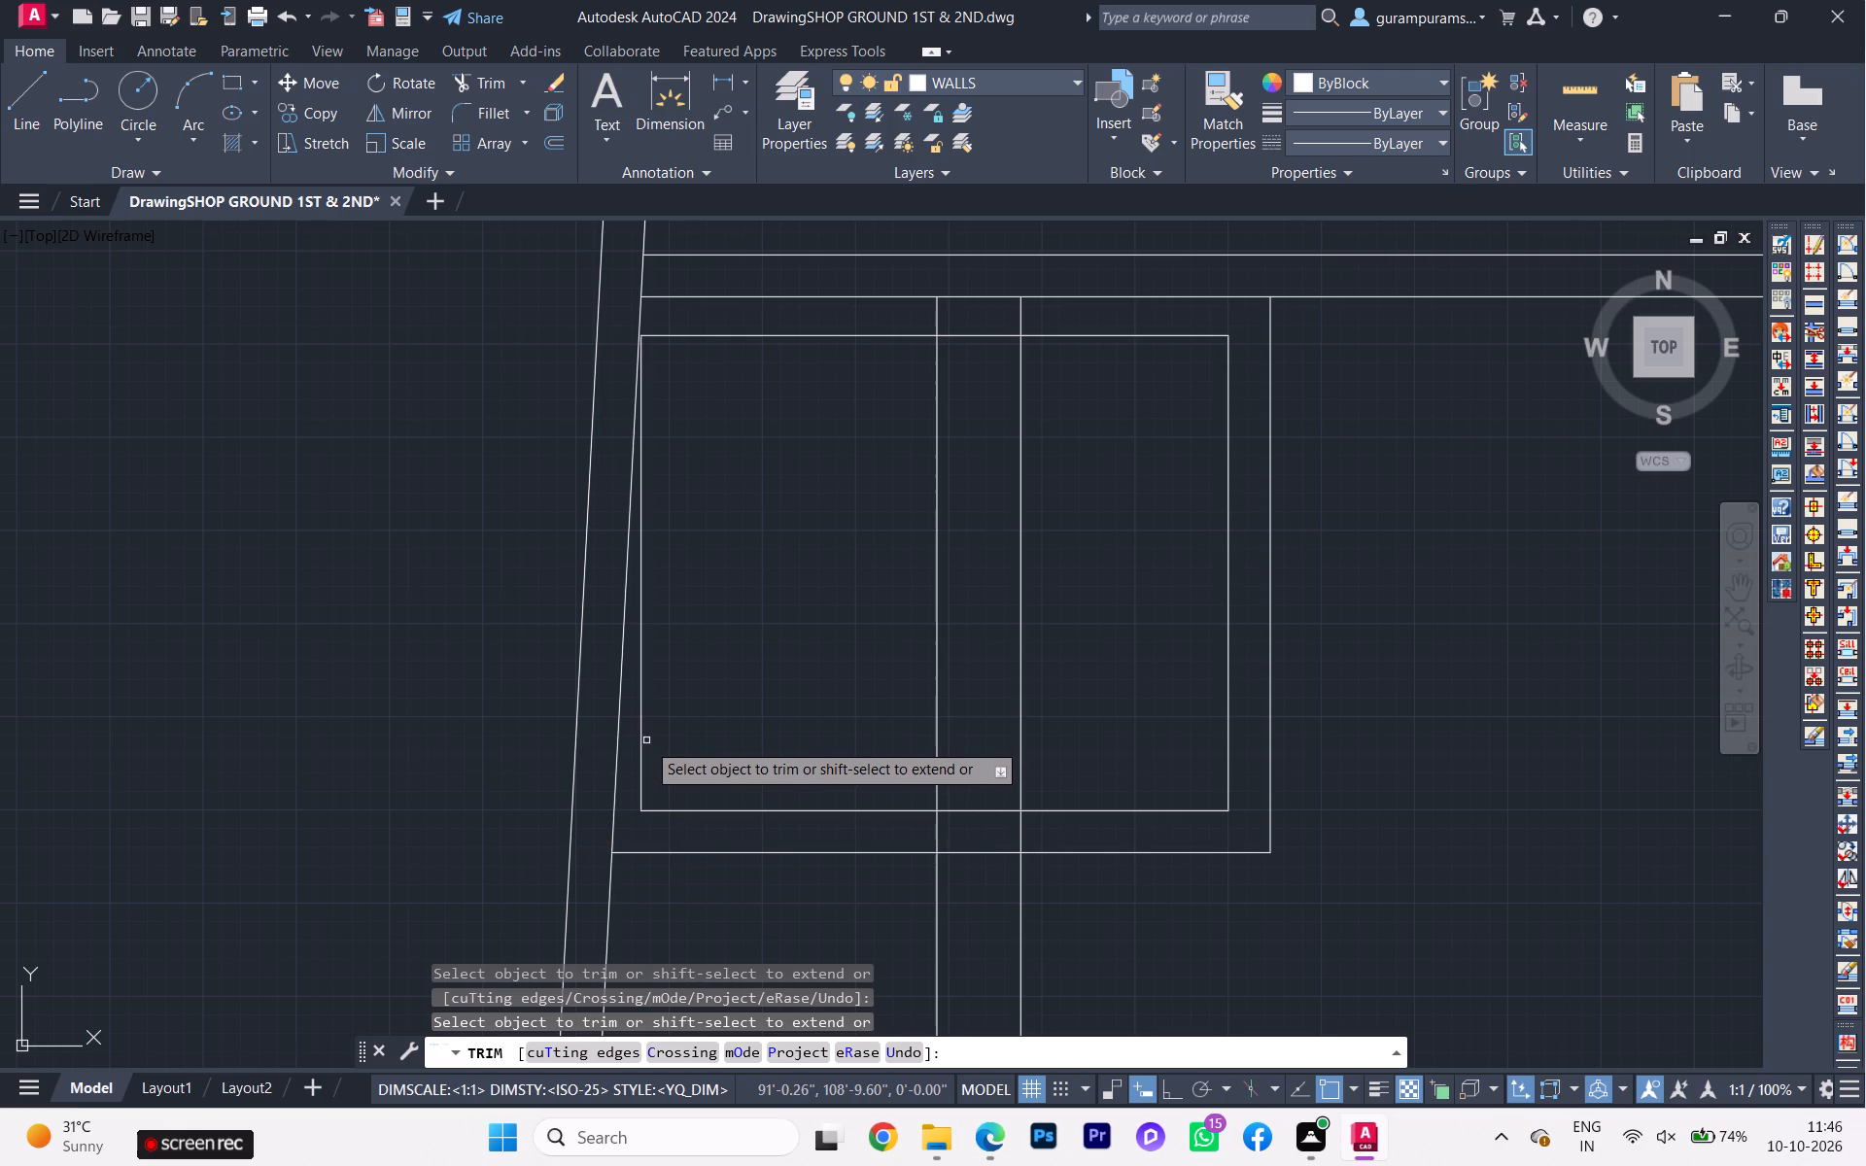
left_click(639, 749)
key("Escape")
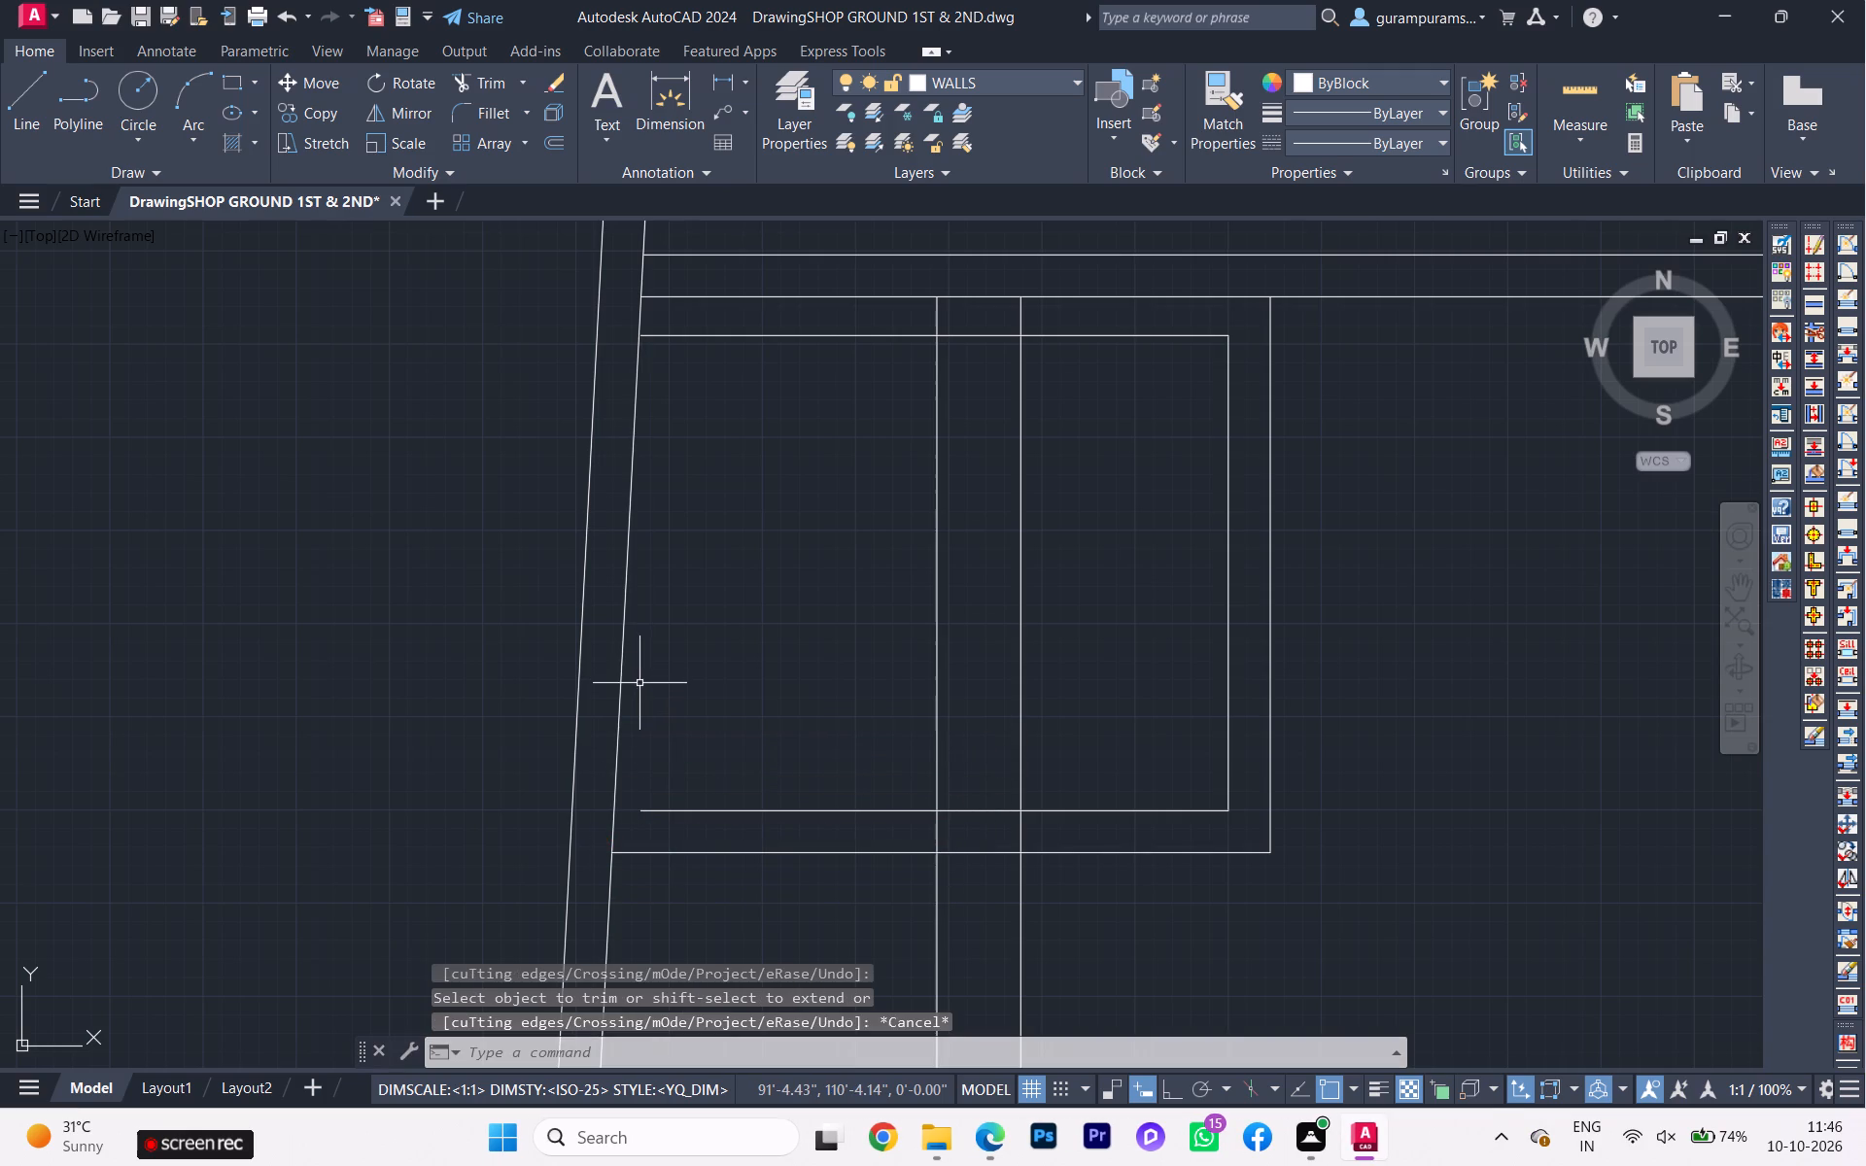
Extend the bath's inner south line to the slanted wall's inner face.
key("e")
key("x")
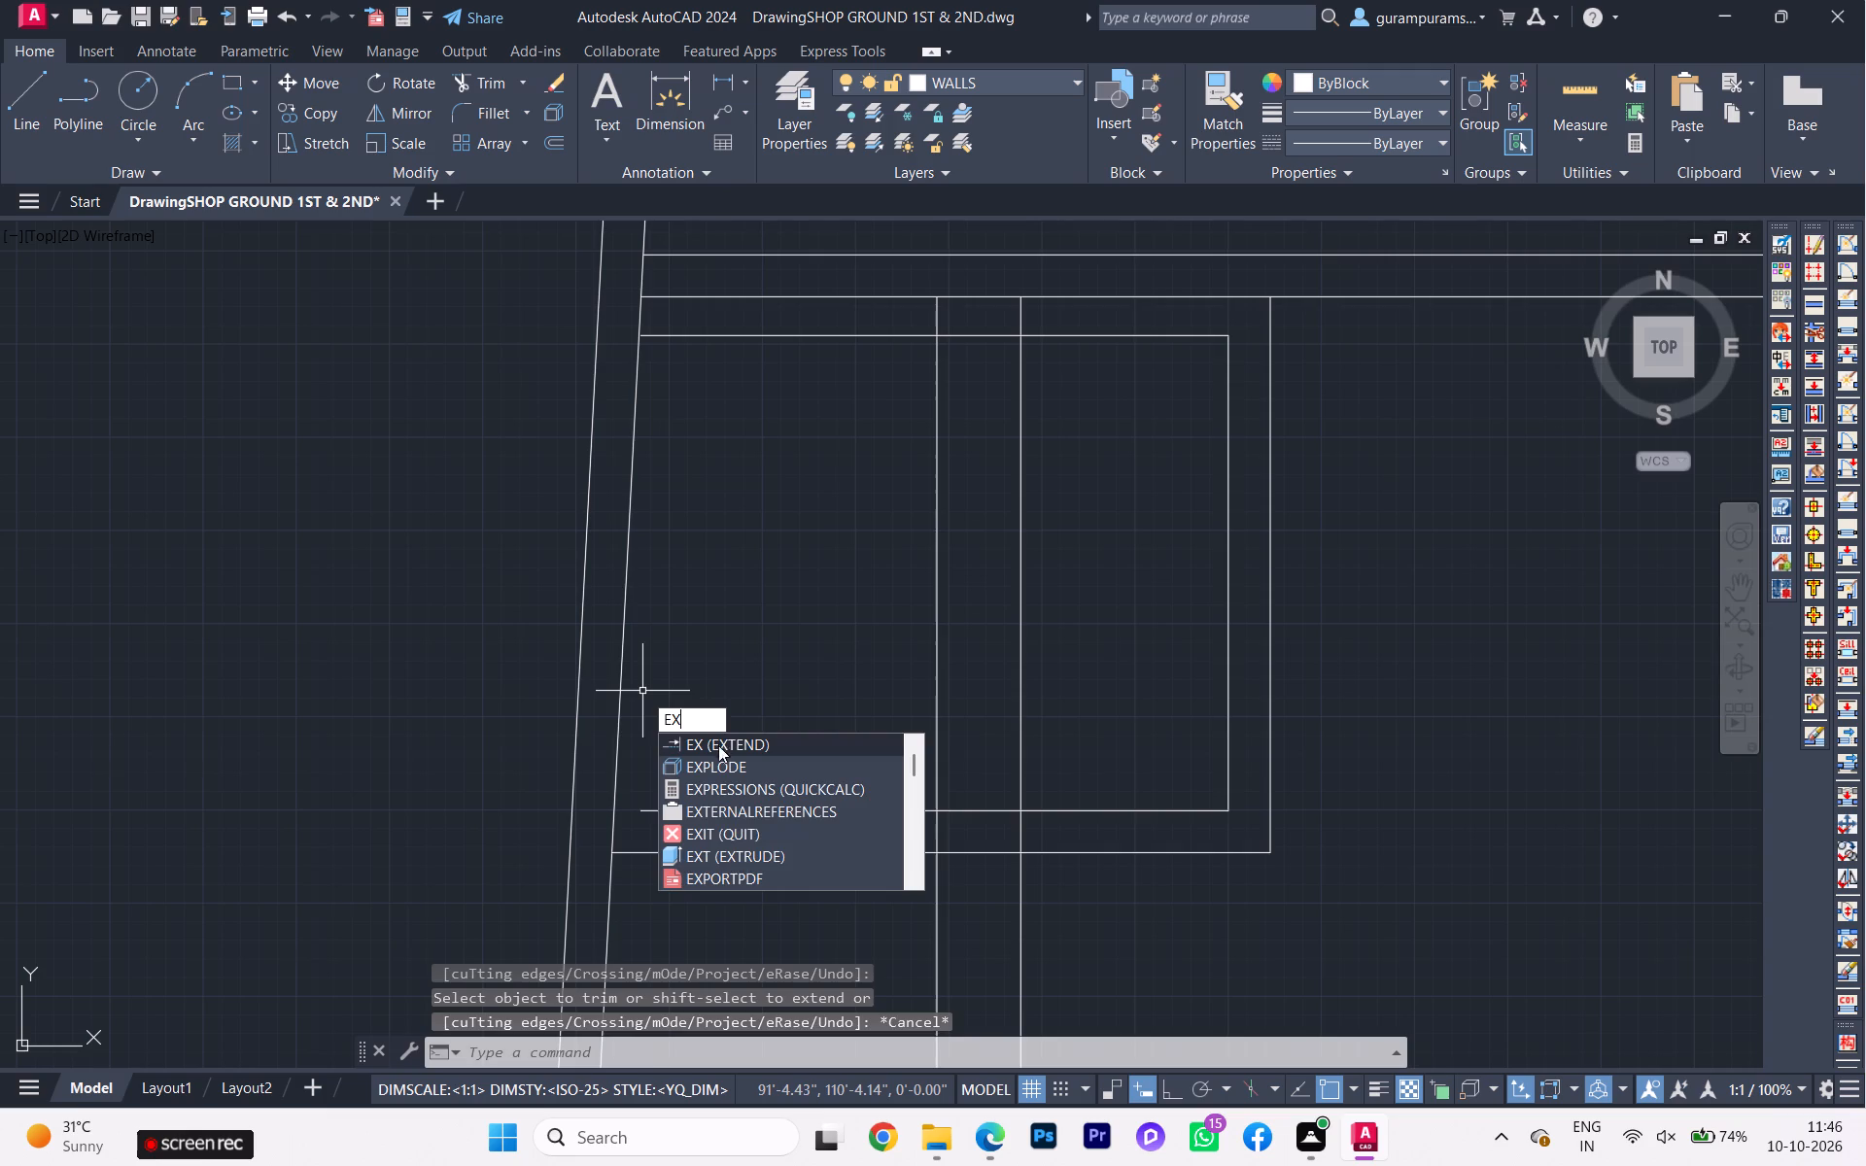
left_click(718, 745)
left_click(645, 808)
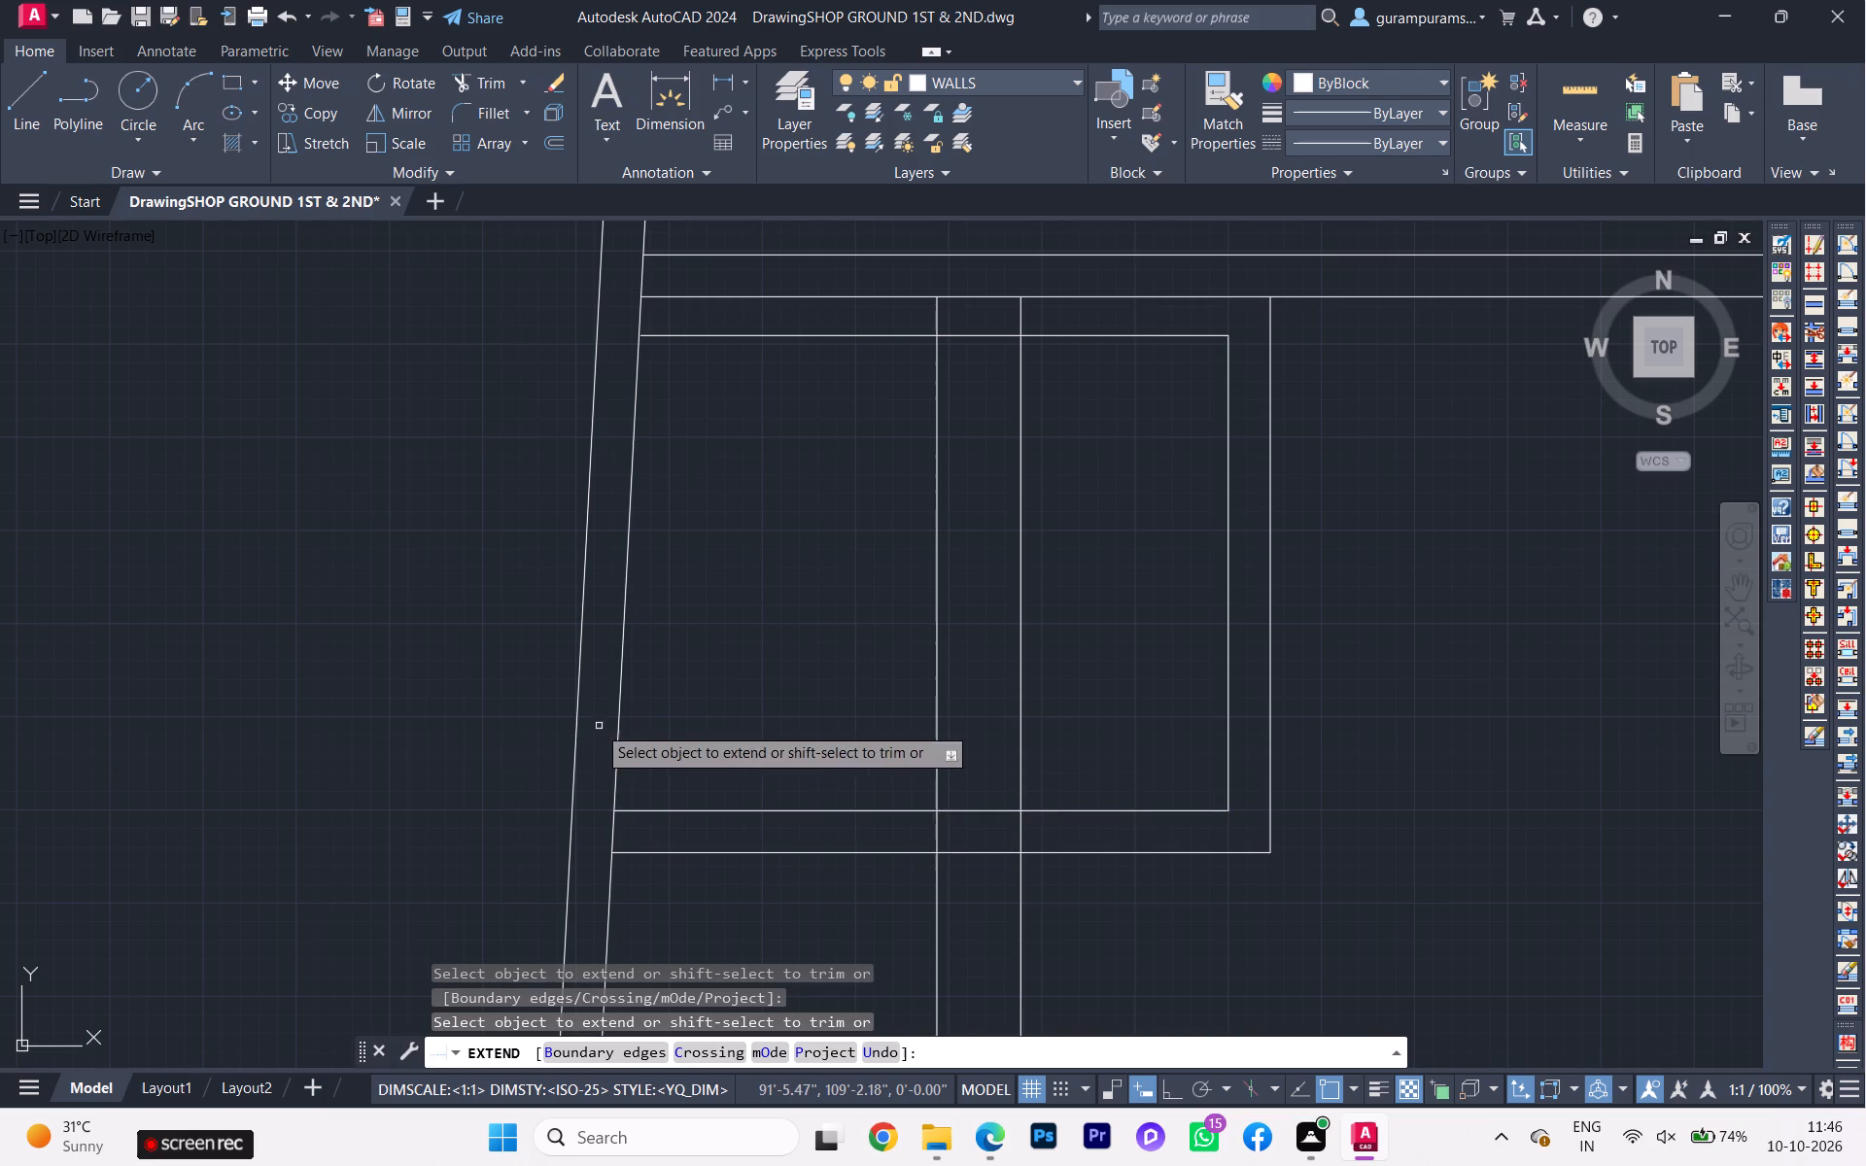
key("Escape")
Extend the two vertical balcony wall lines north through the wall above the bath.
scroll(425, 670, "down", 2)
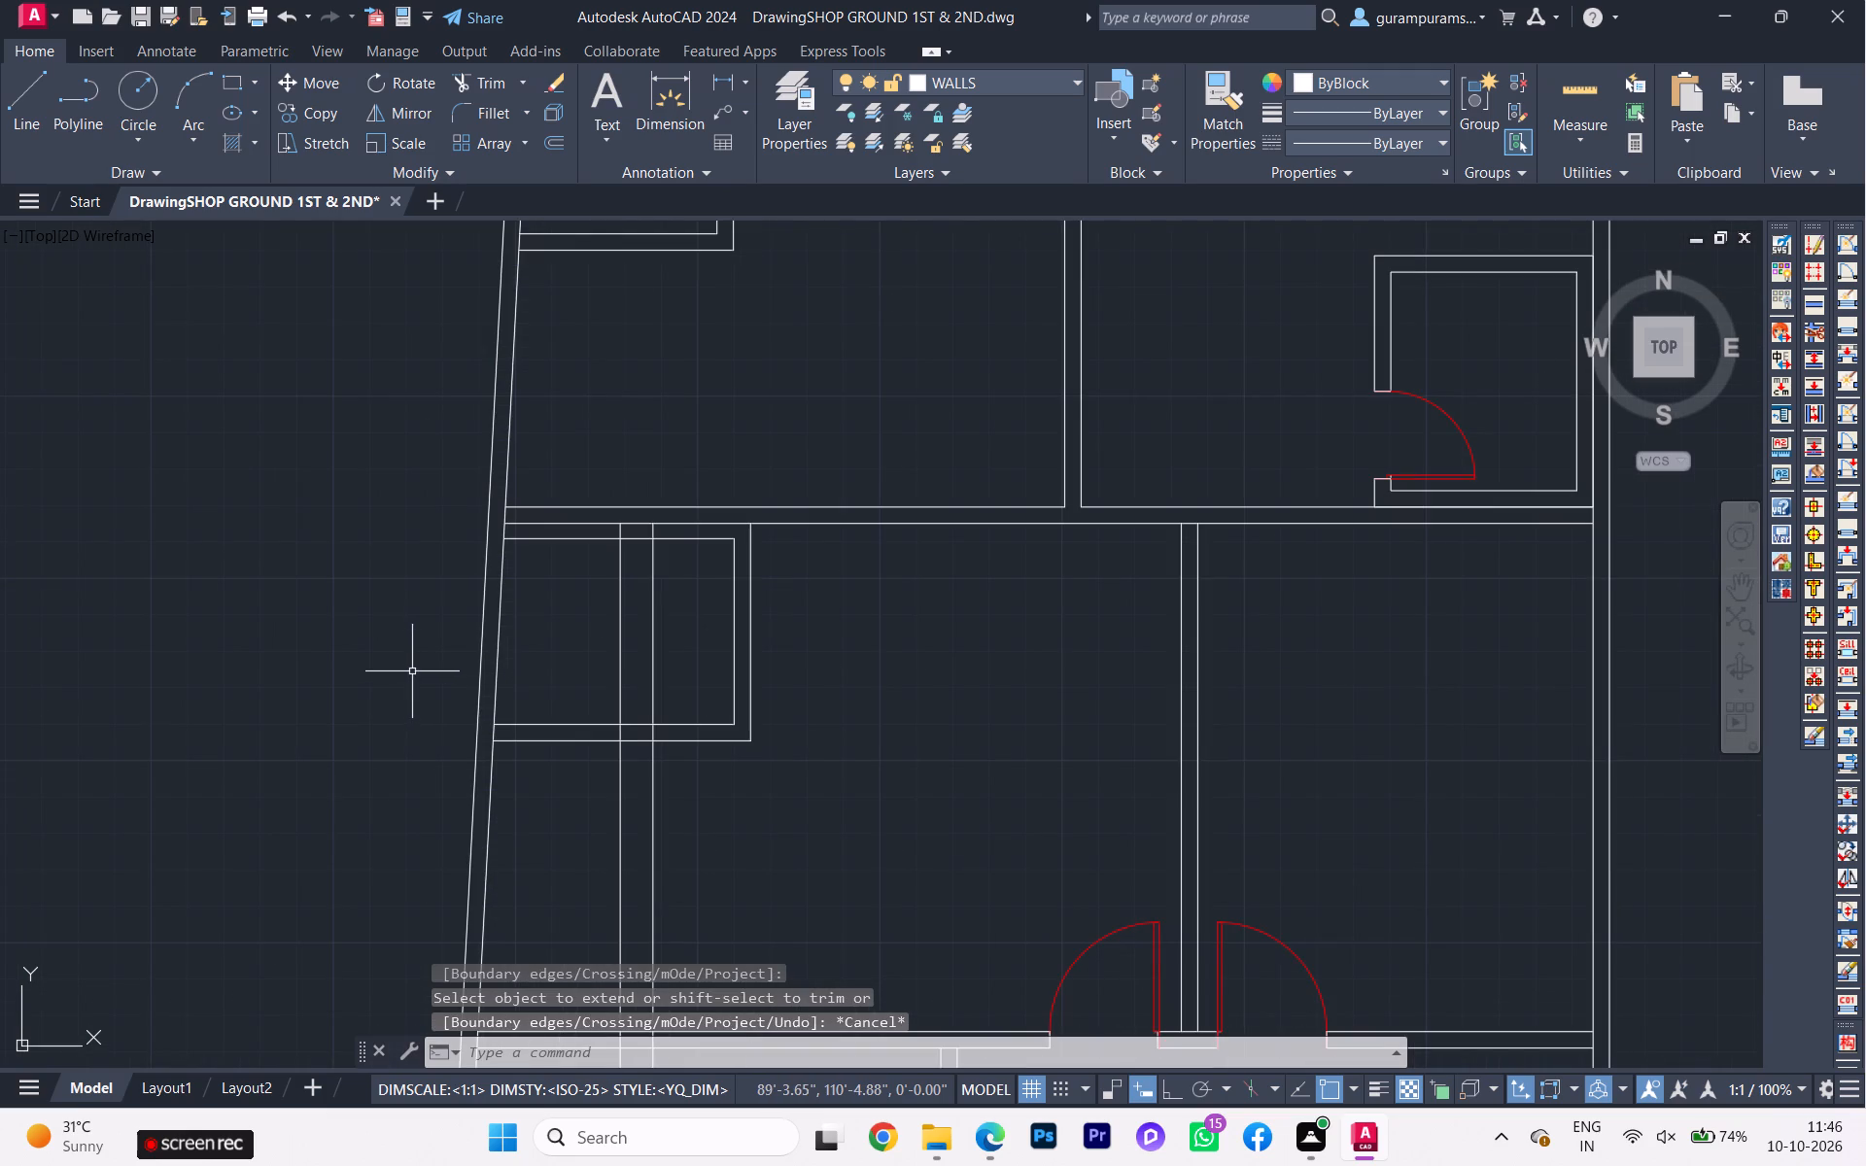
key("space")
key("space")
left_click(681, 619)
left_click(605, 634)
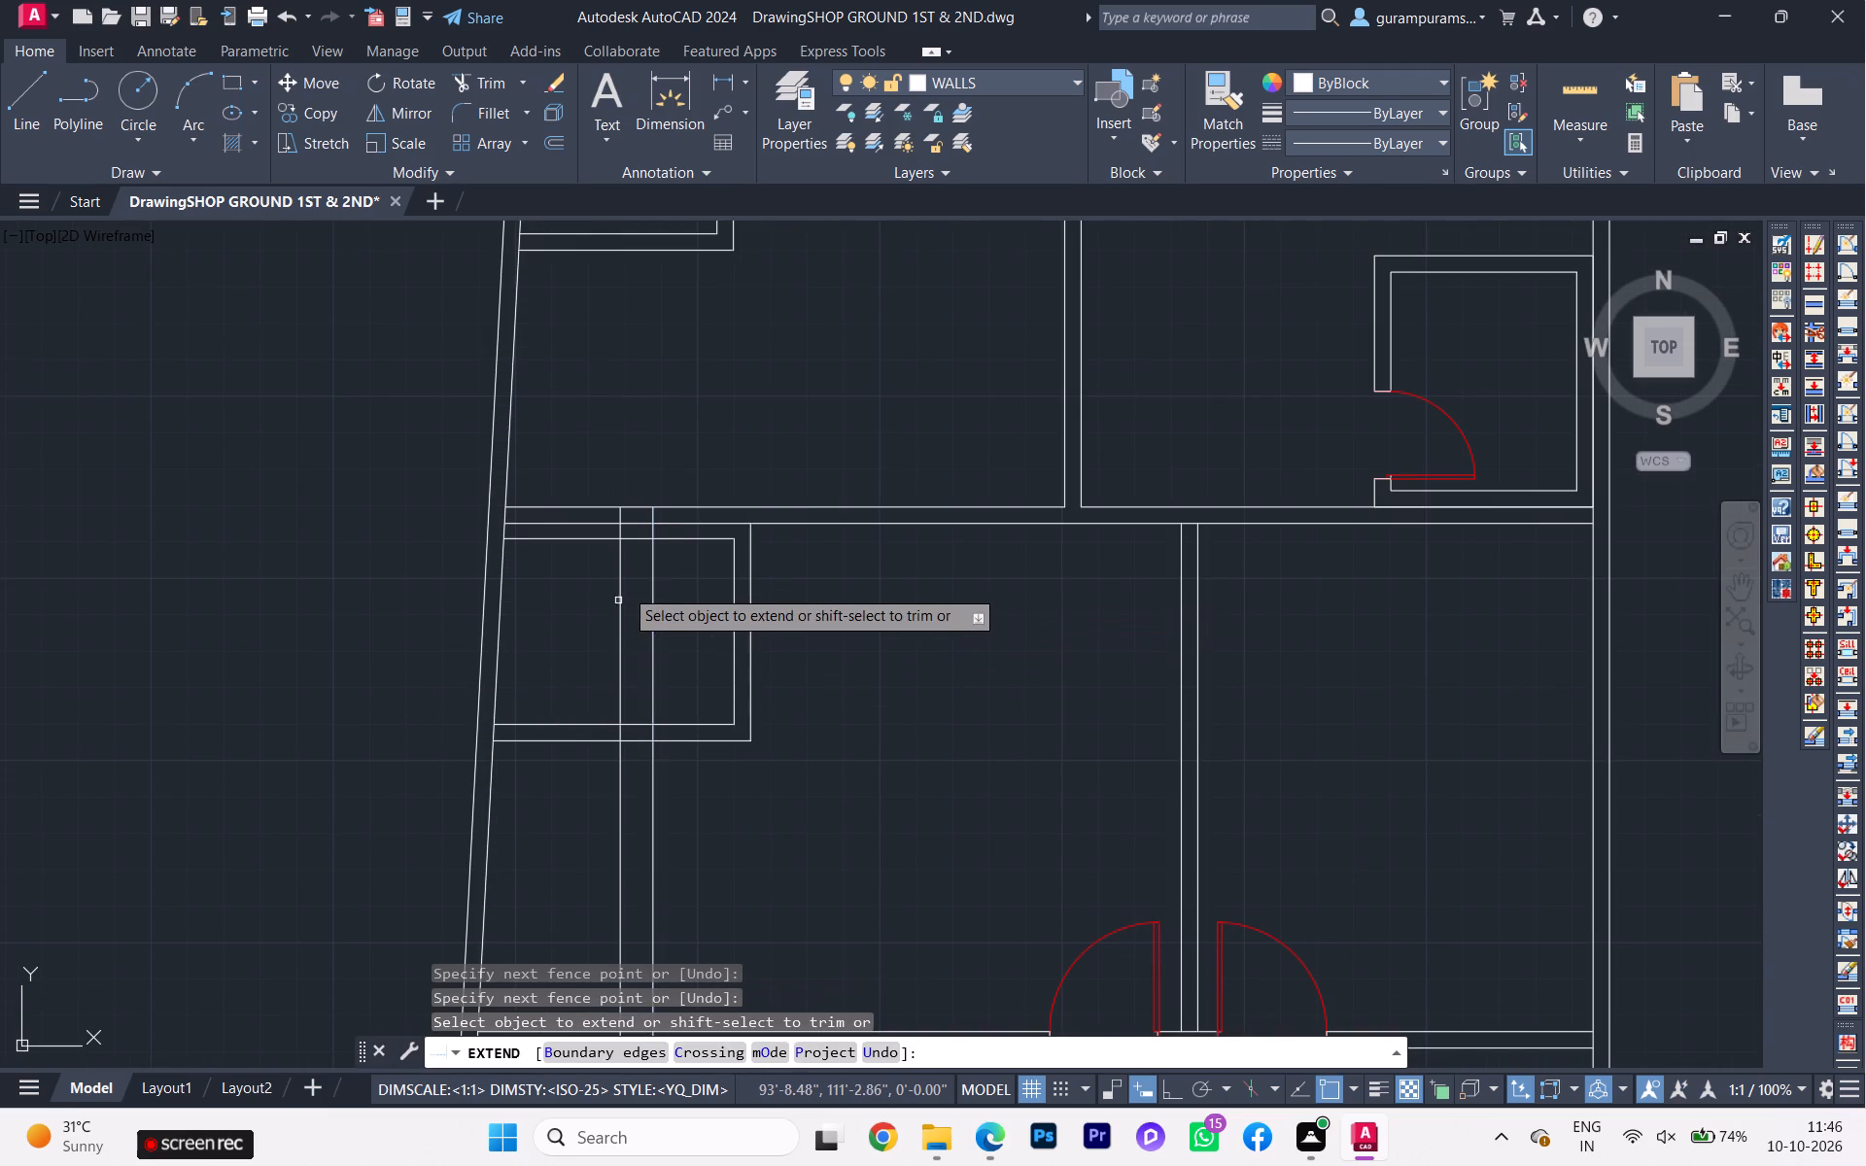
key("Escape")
Trim the two vertical balcony wall lines out of the bath's interior and the wall above it.
scroll(609, 618, "down", 3)
key("t")
key("r")
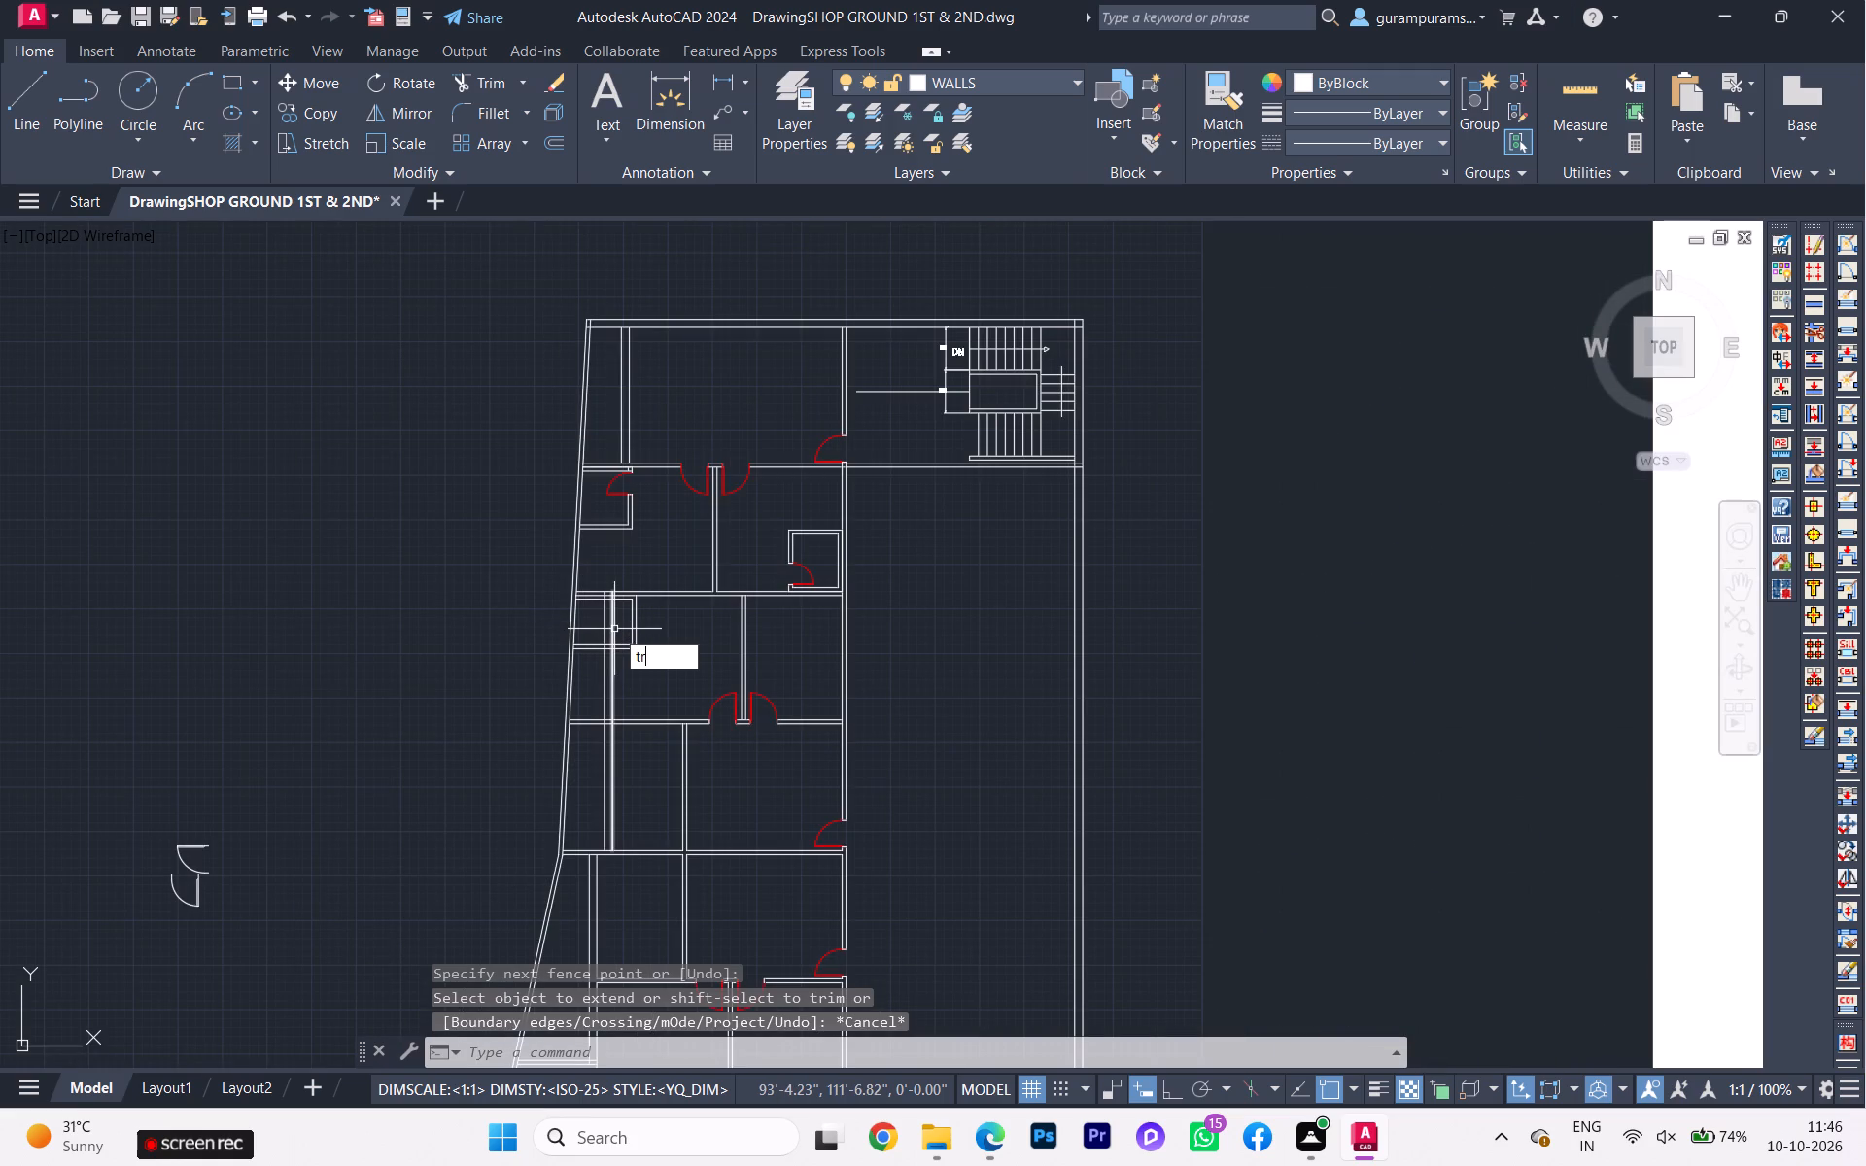
left_click(666, 679)
scroll(634, 640, "up", 1)
left_click(600, 619)
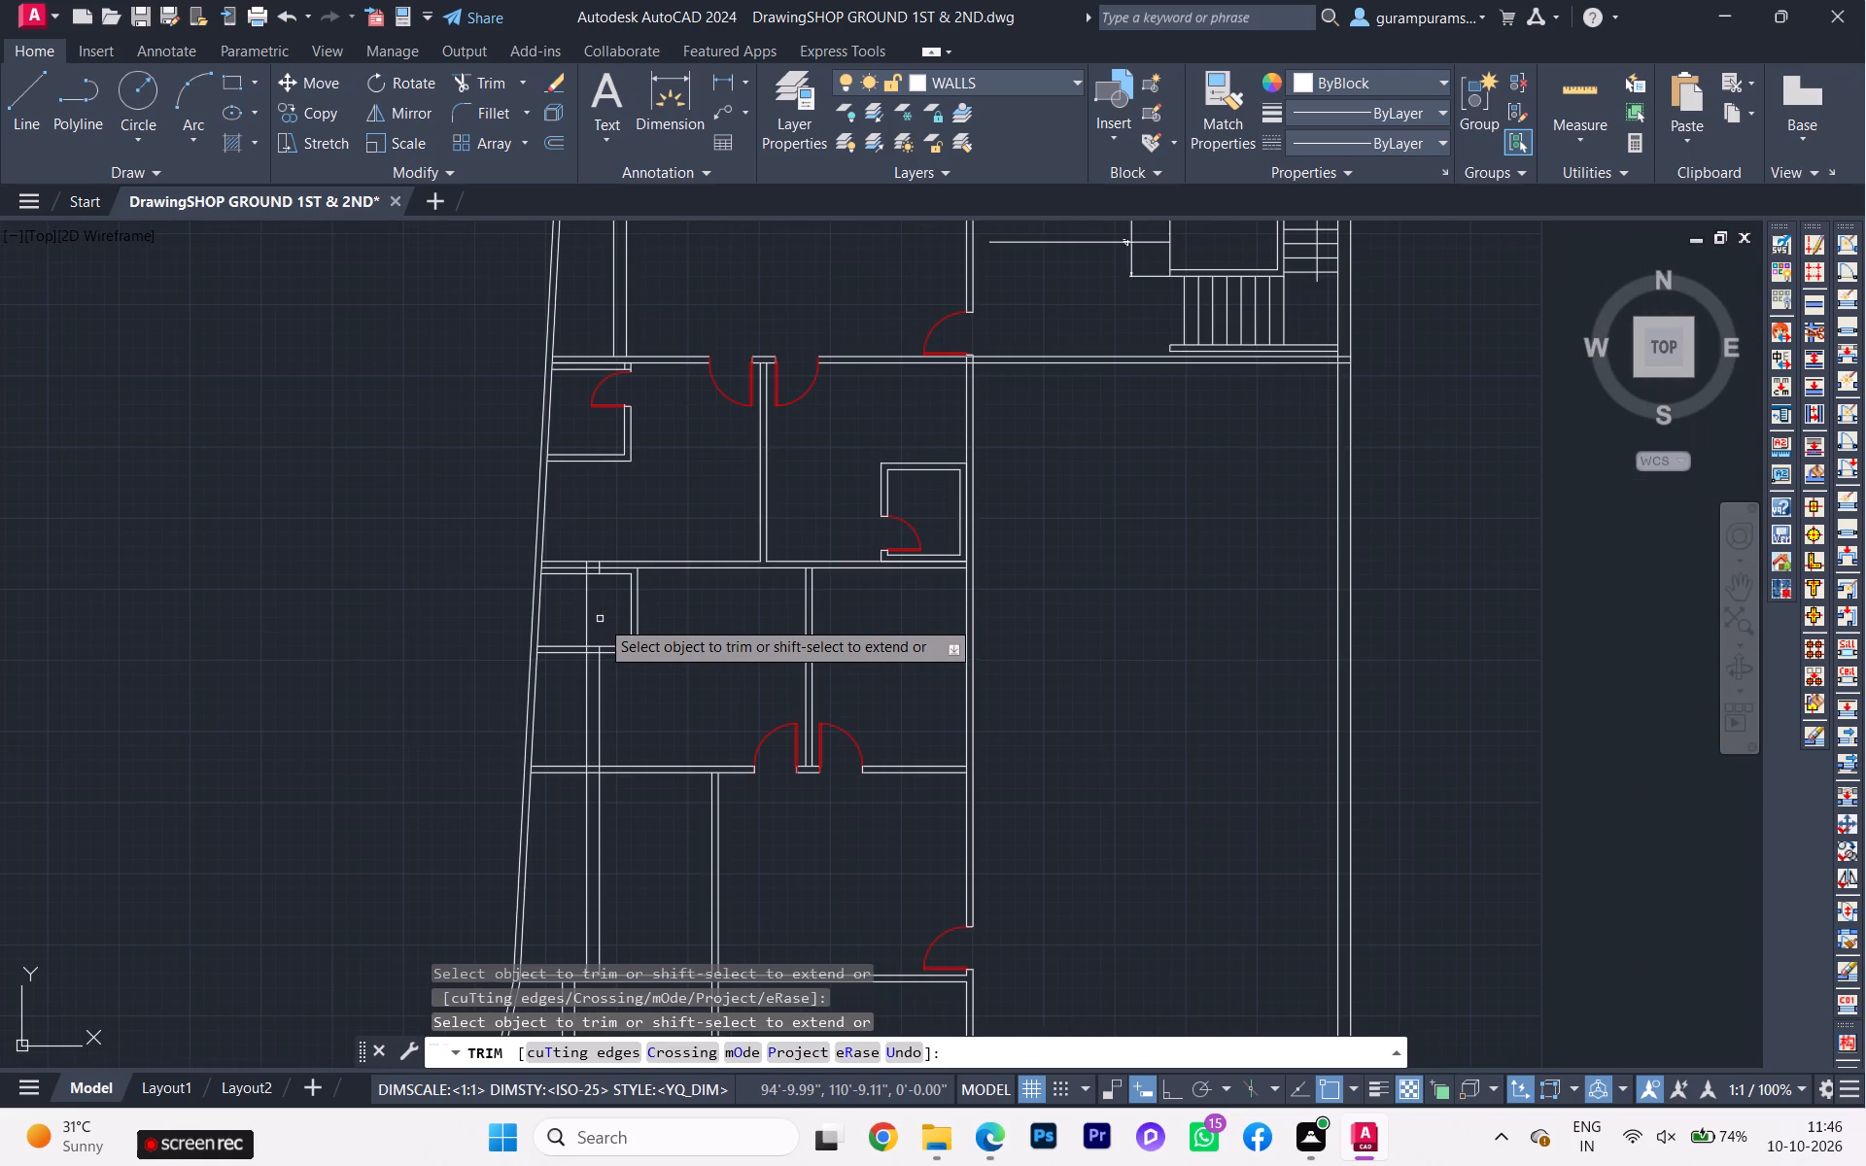
left_click(587, 617)
scroll(596, 522, "up", 3)
scroll(572, 612, "up", 2)
scroll(572, 613, "down", 1)
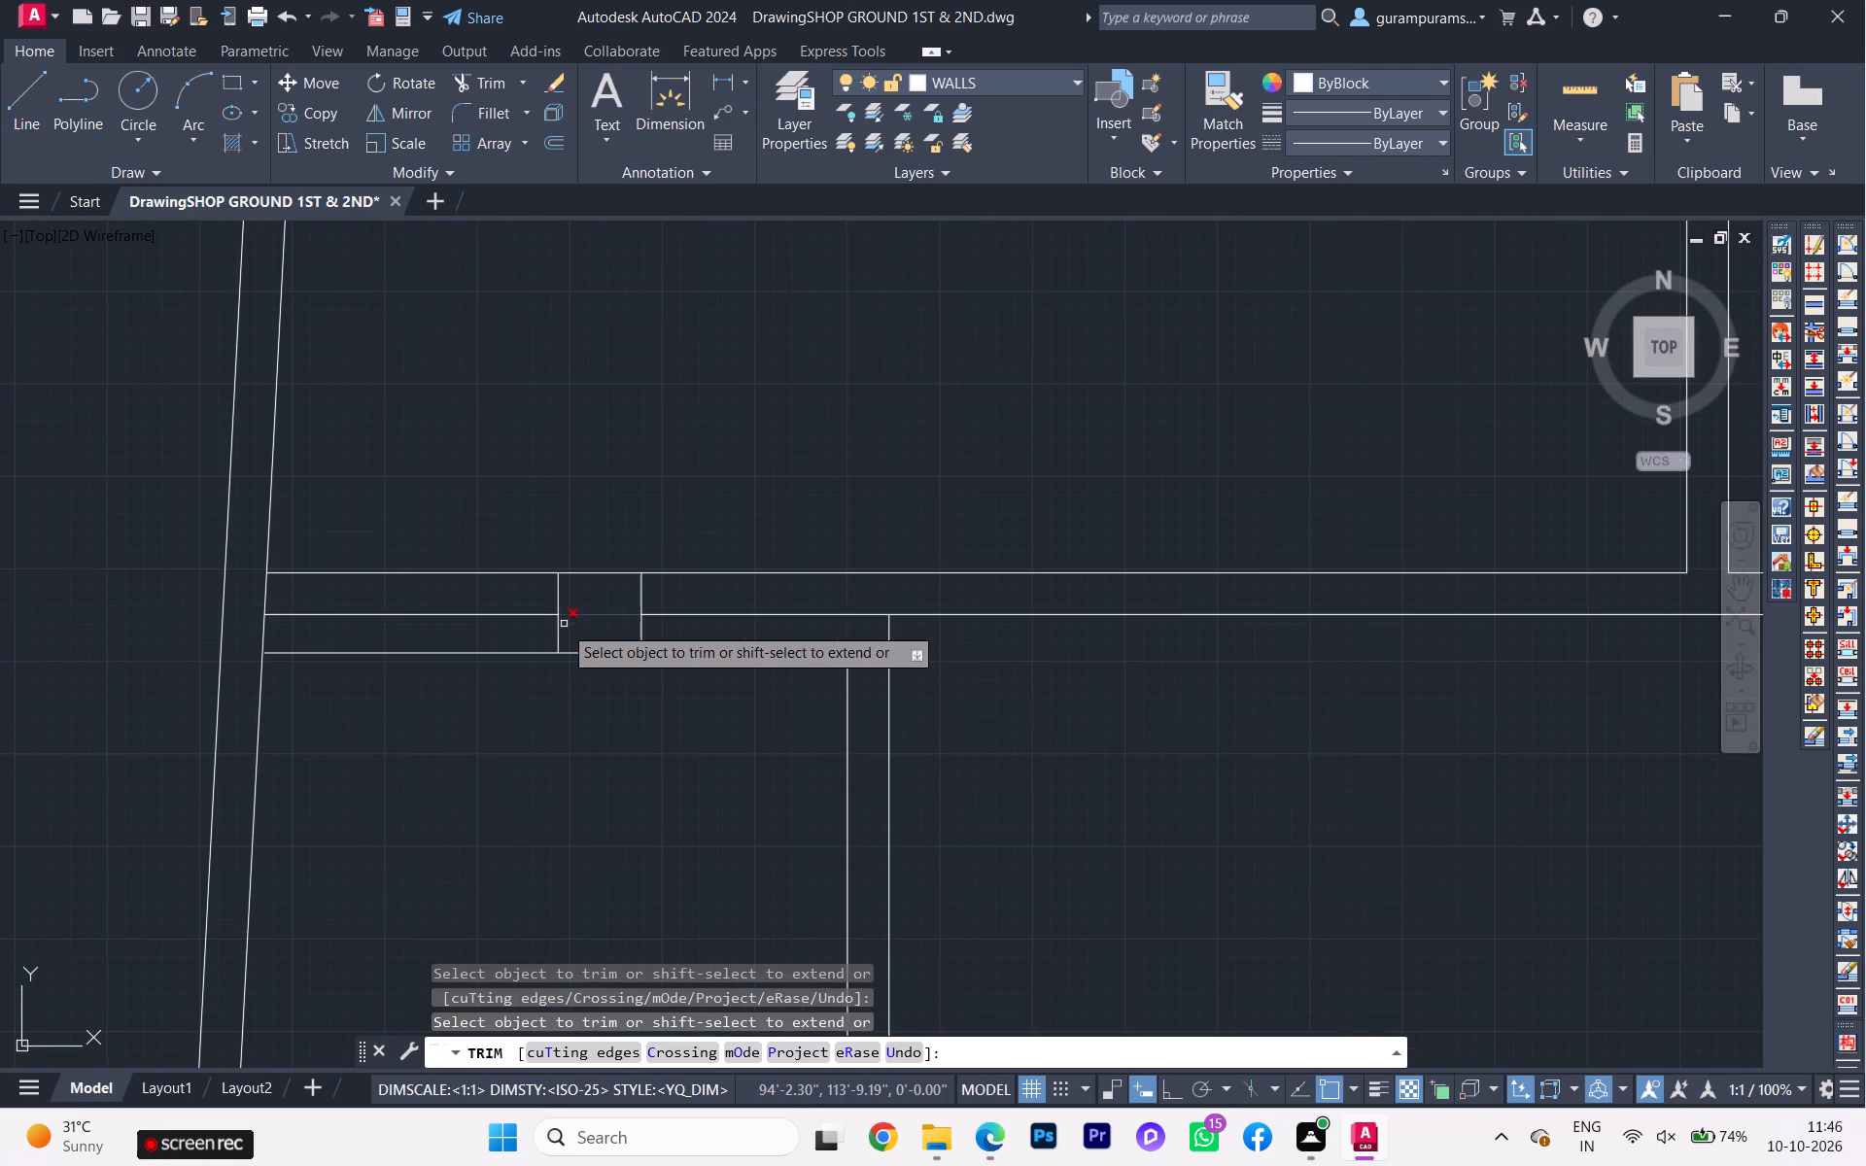
left_click(561, 626)
left_click(642, 637)
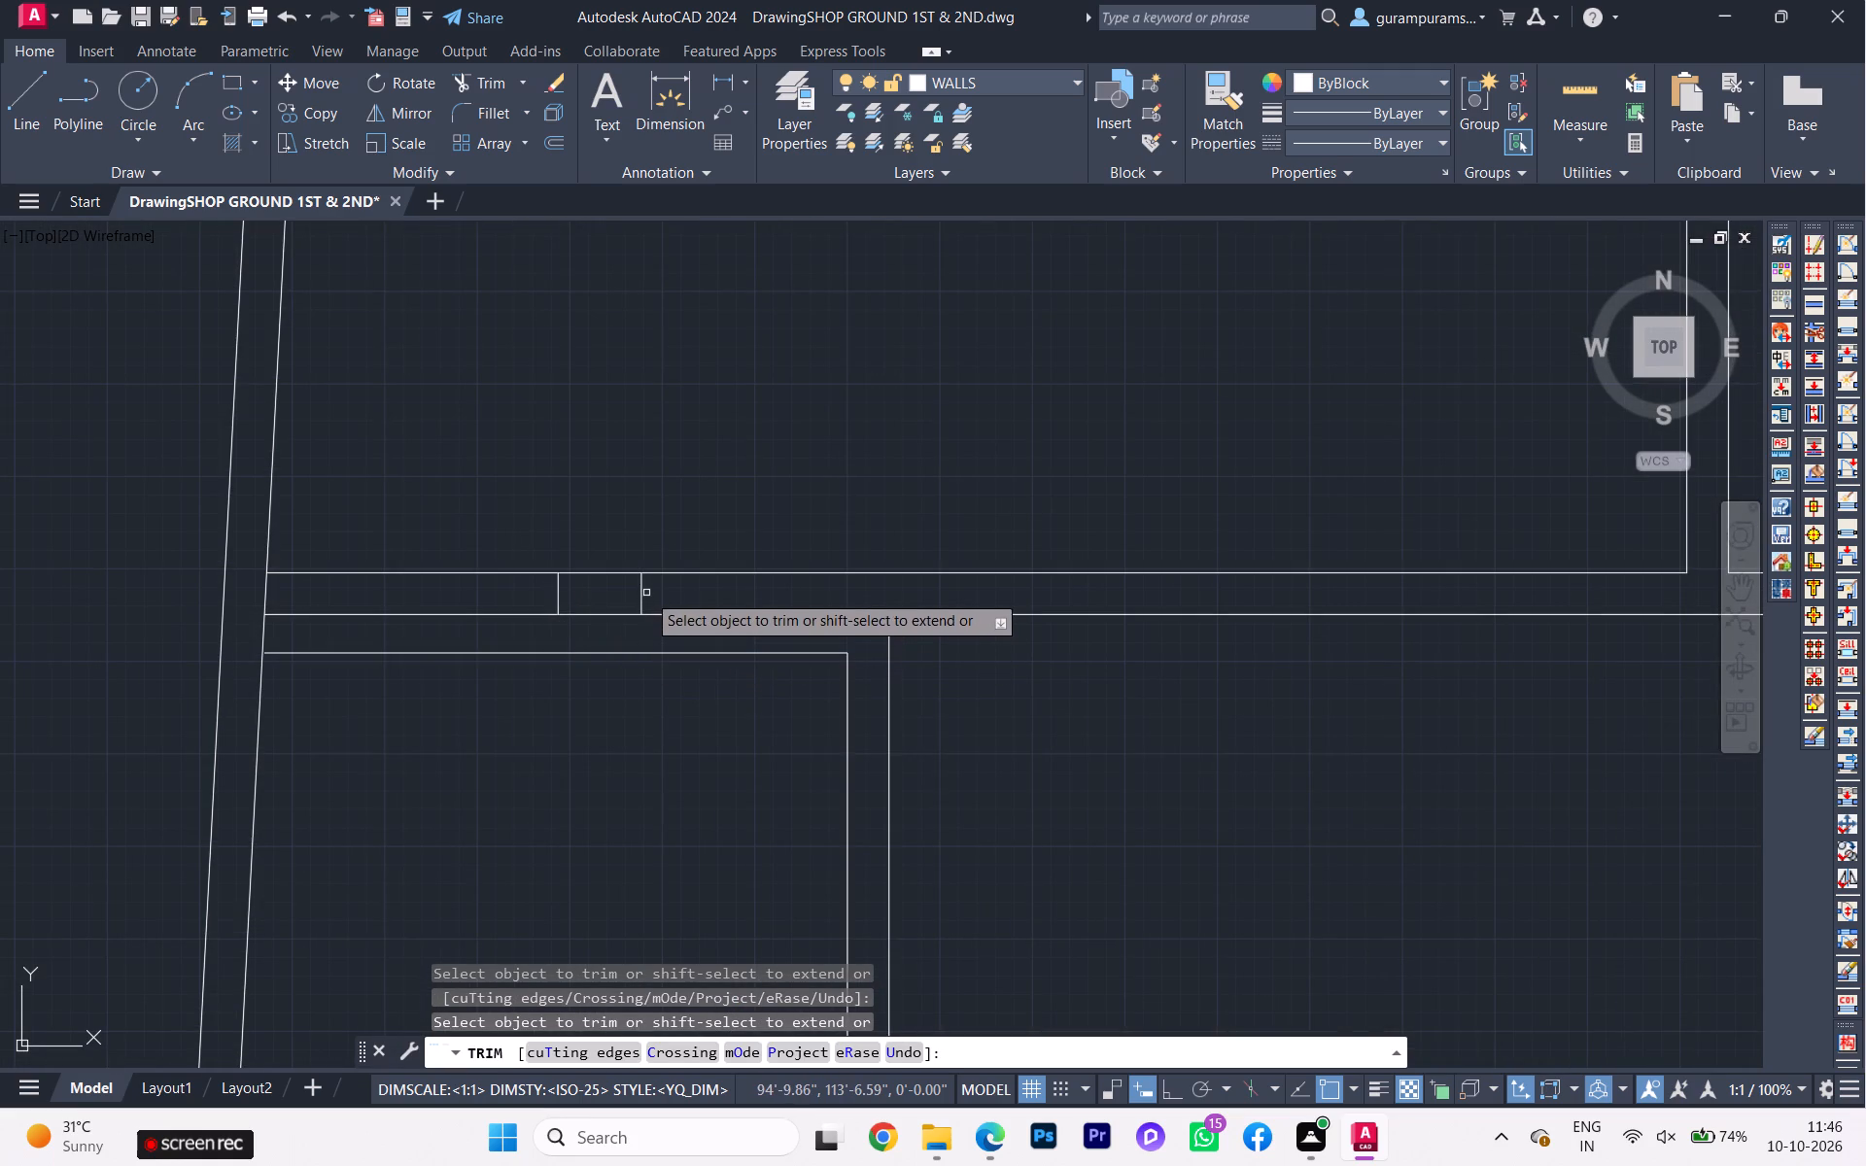
left_click(646, 593)
left_click(555, 589)
scroll(547, 628, "down", 3)
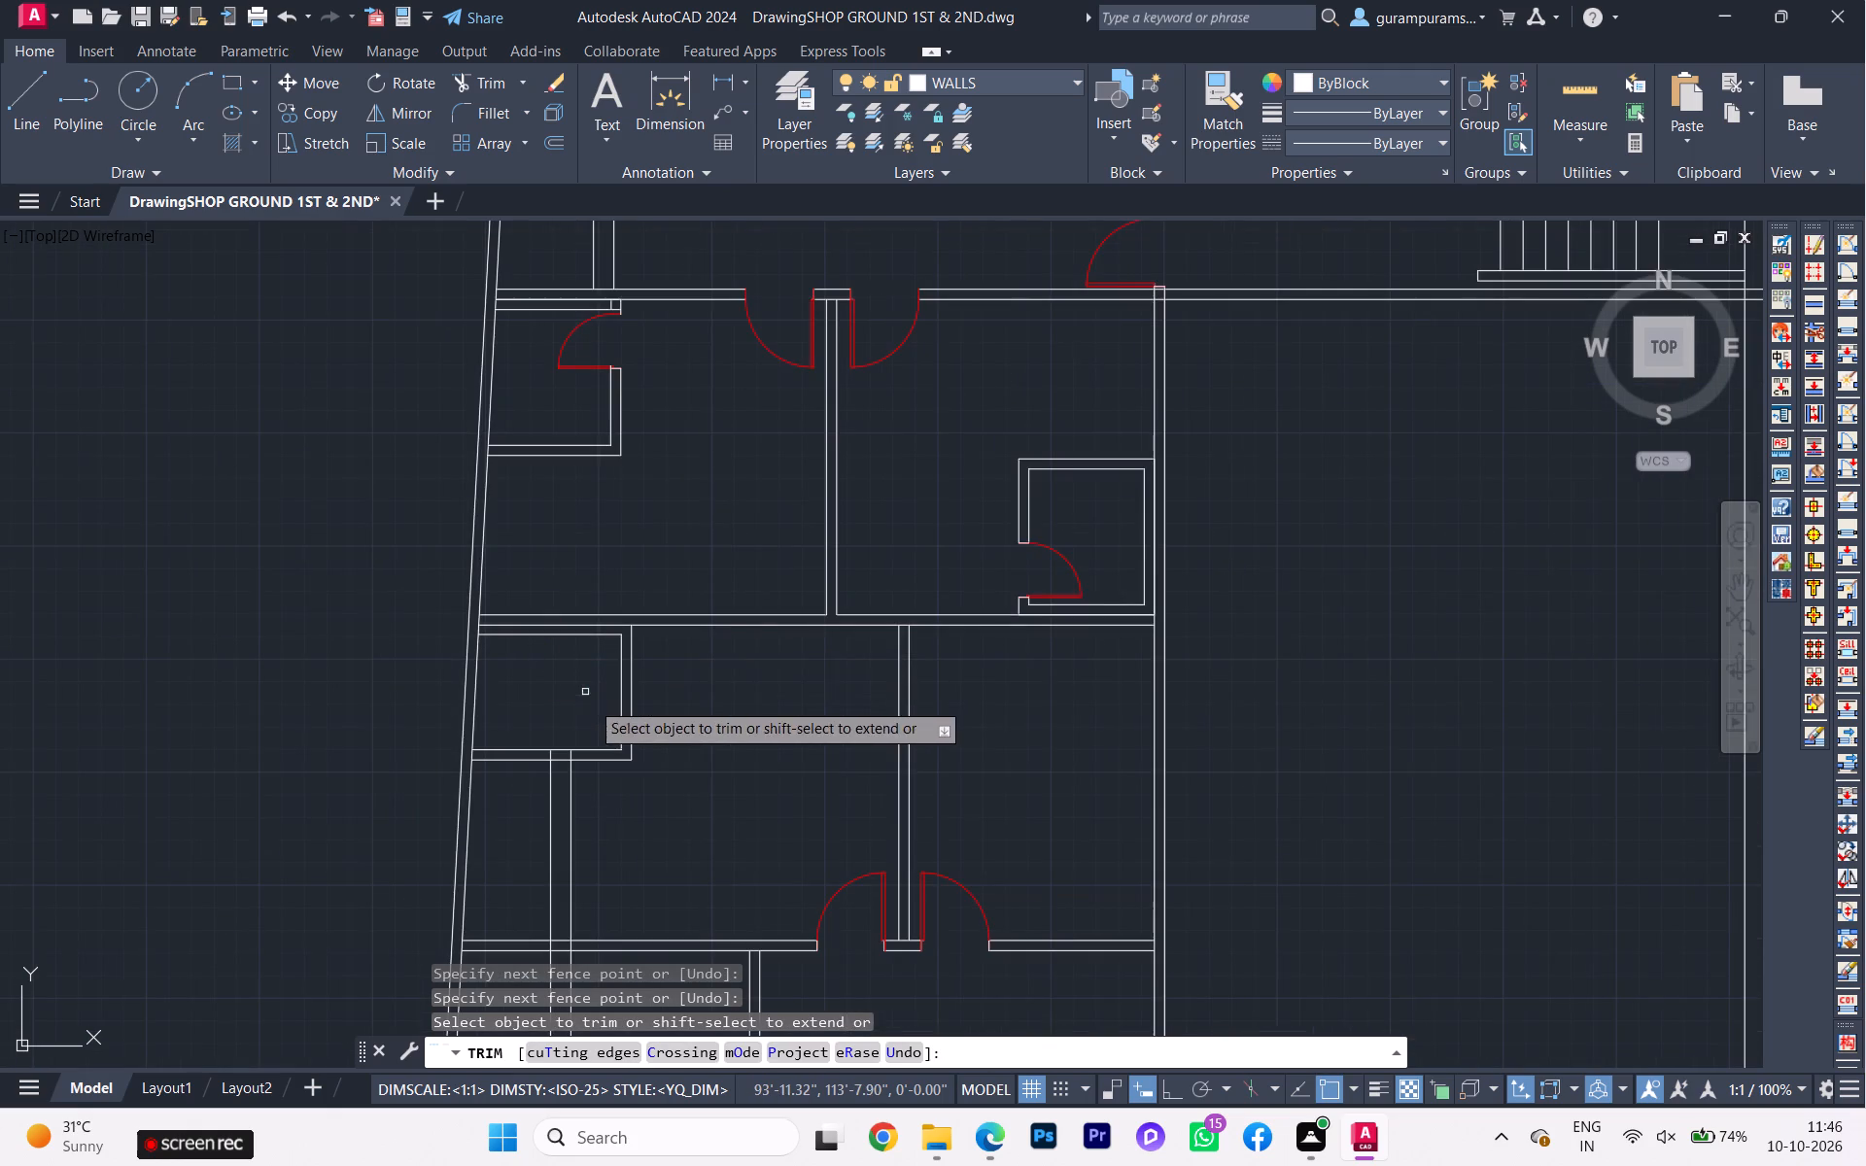
Trim the balcony wall lines inside the bath's south wall and open the outer south line between them.
scroll(566, 803, "up", 3)
left_click(496, 616)
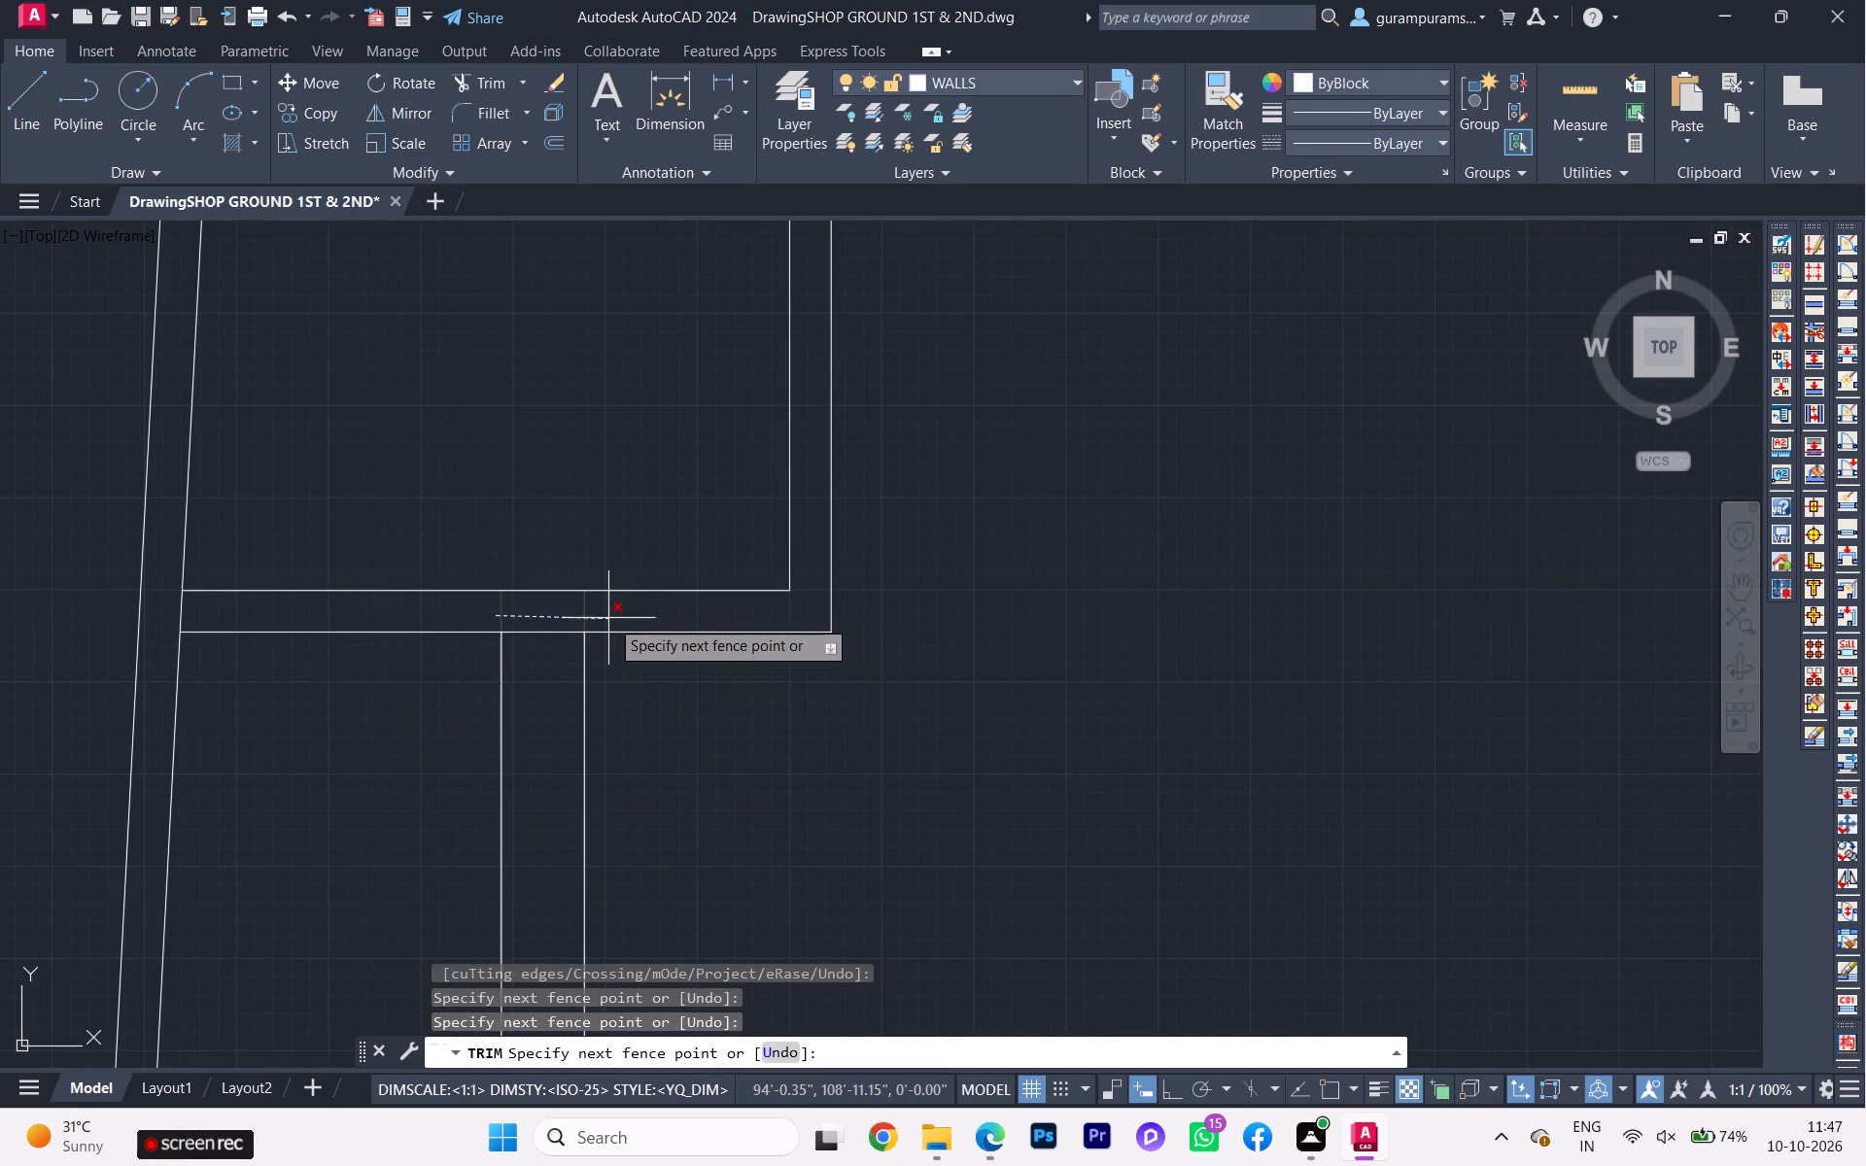
left_click(609, 617)
left_click(559, 634)
Compare the drawn plan with the reference image, examining the 6'-0" by 5'-0" bath, its D2 door and the adjoining balcony walls.
scroll(443, 626, "down", 2)
scroll(354, 651, "down", 1)
scroll(242, 532, "down", 2)
scroll(32, 506, "down", 2)
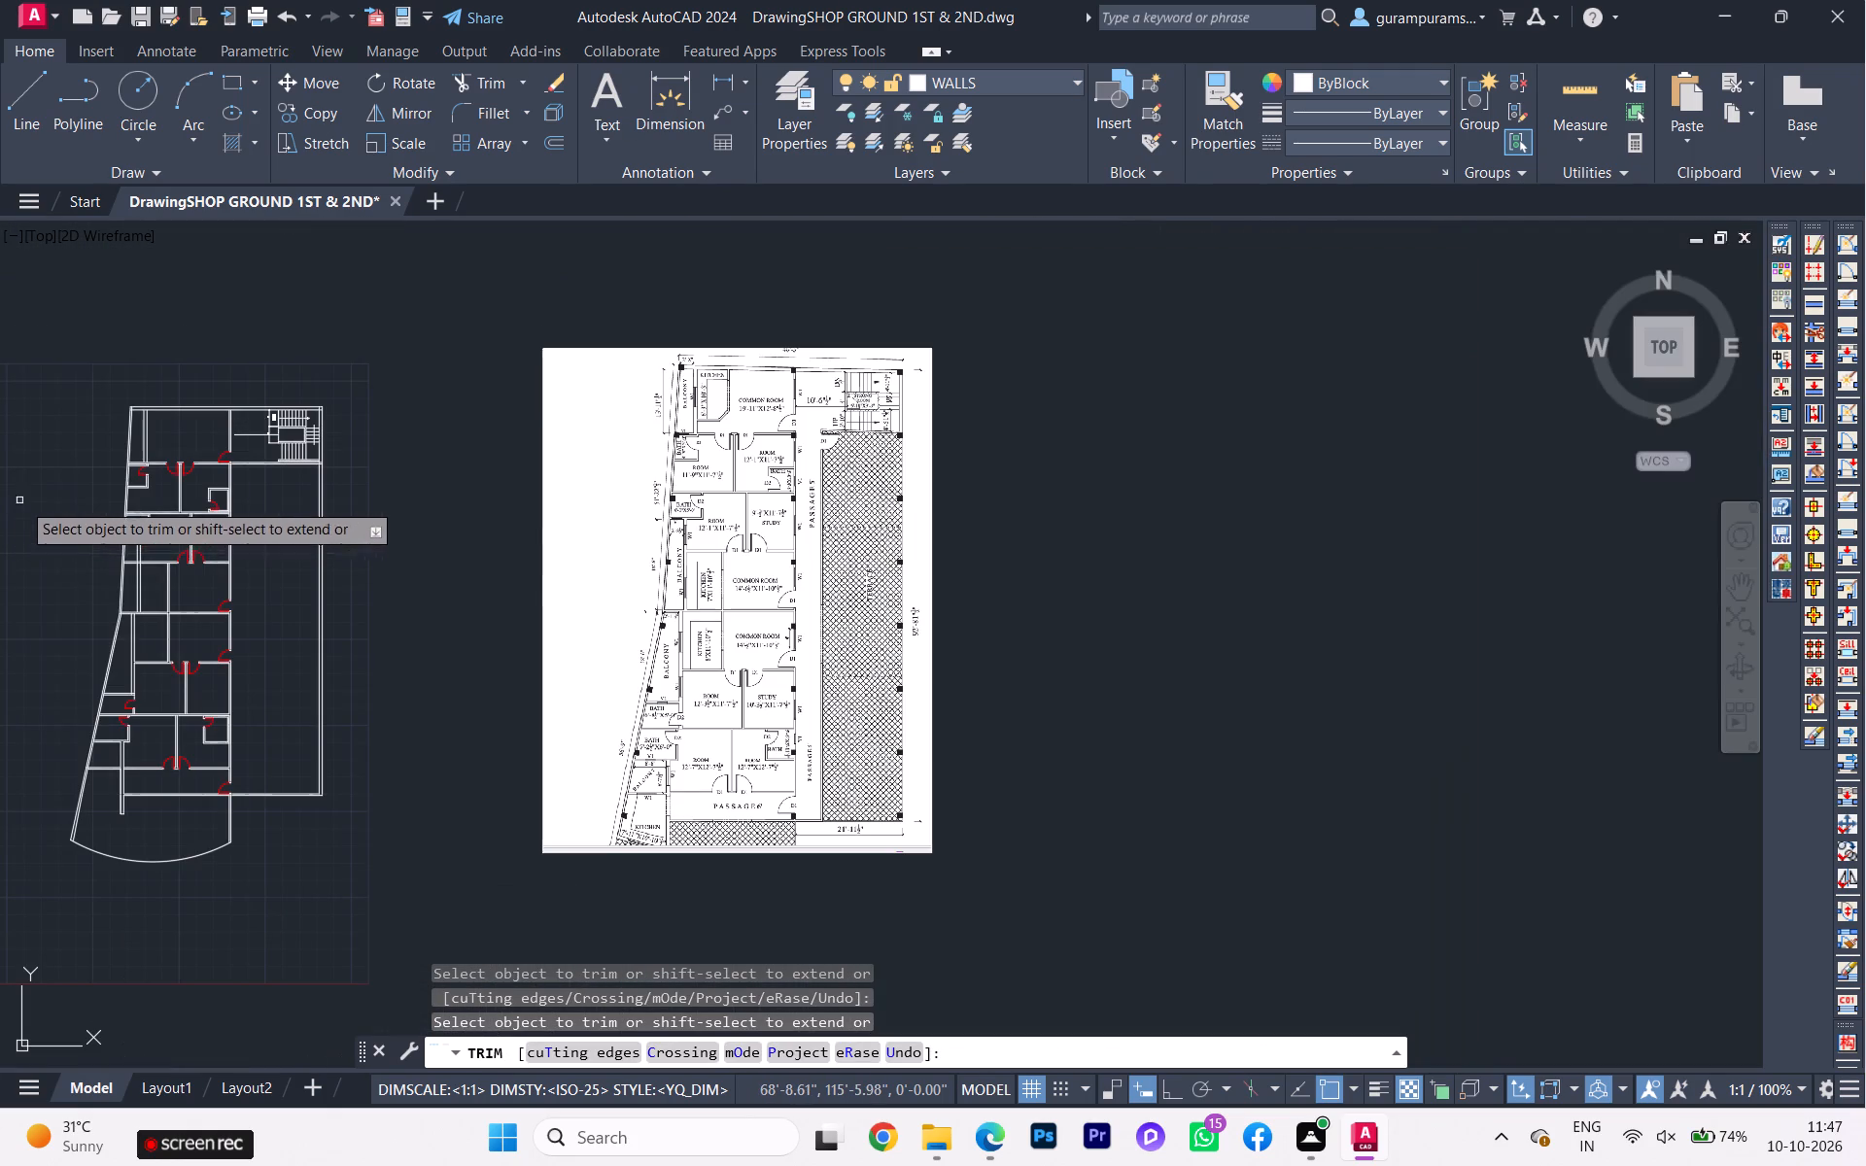
scroll(674, 527, "up", 4)
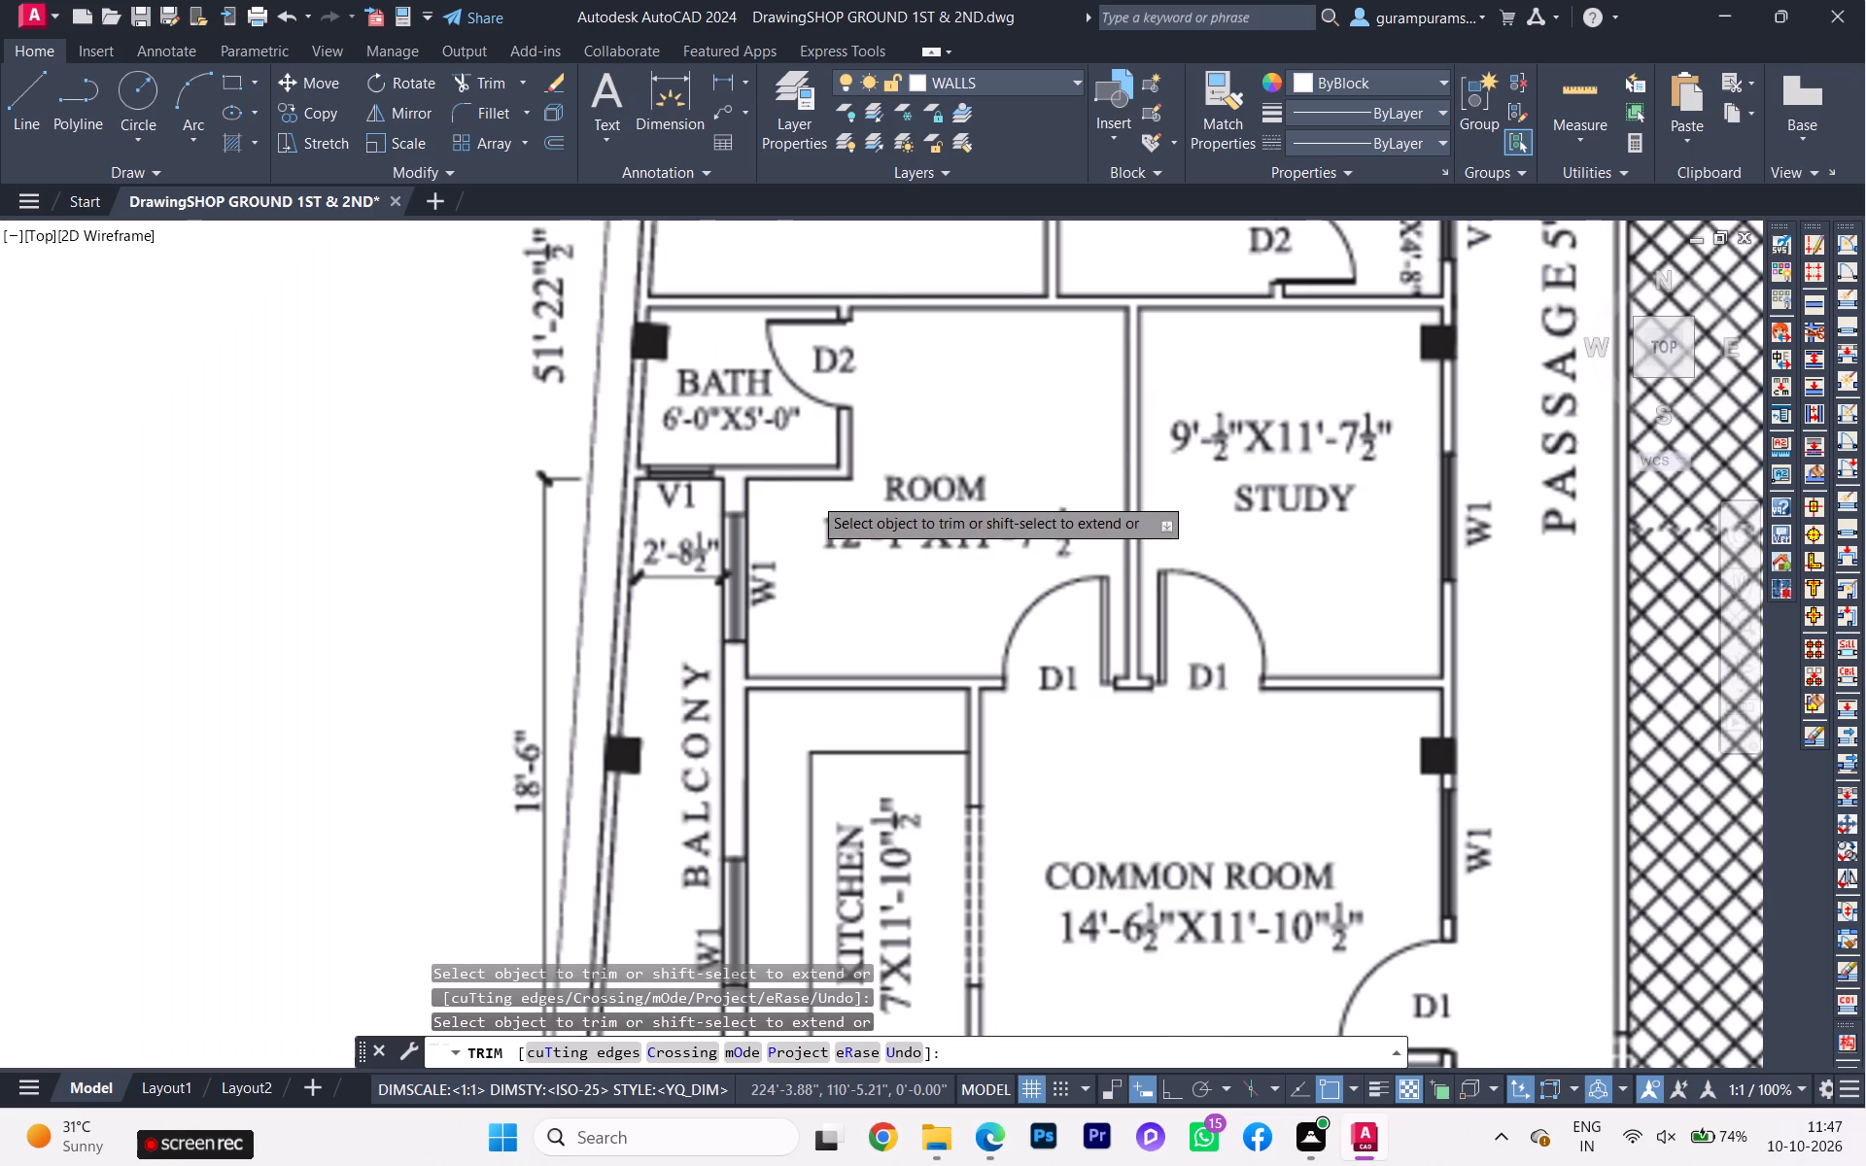
scroll(828, 496, "down", 3)
scroll(420, 620, "down", 1)
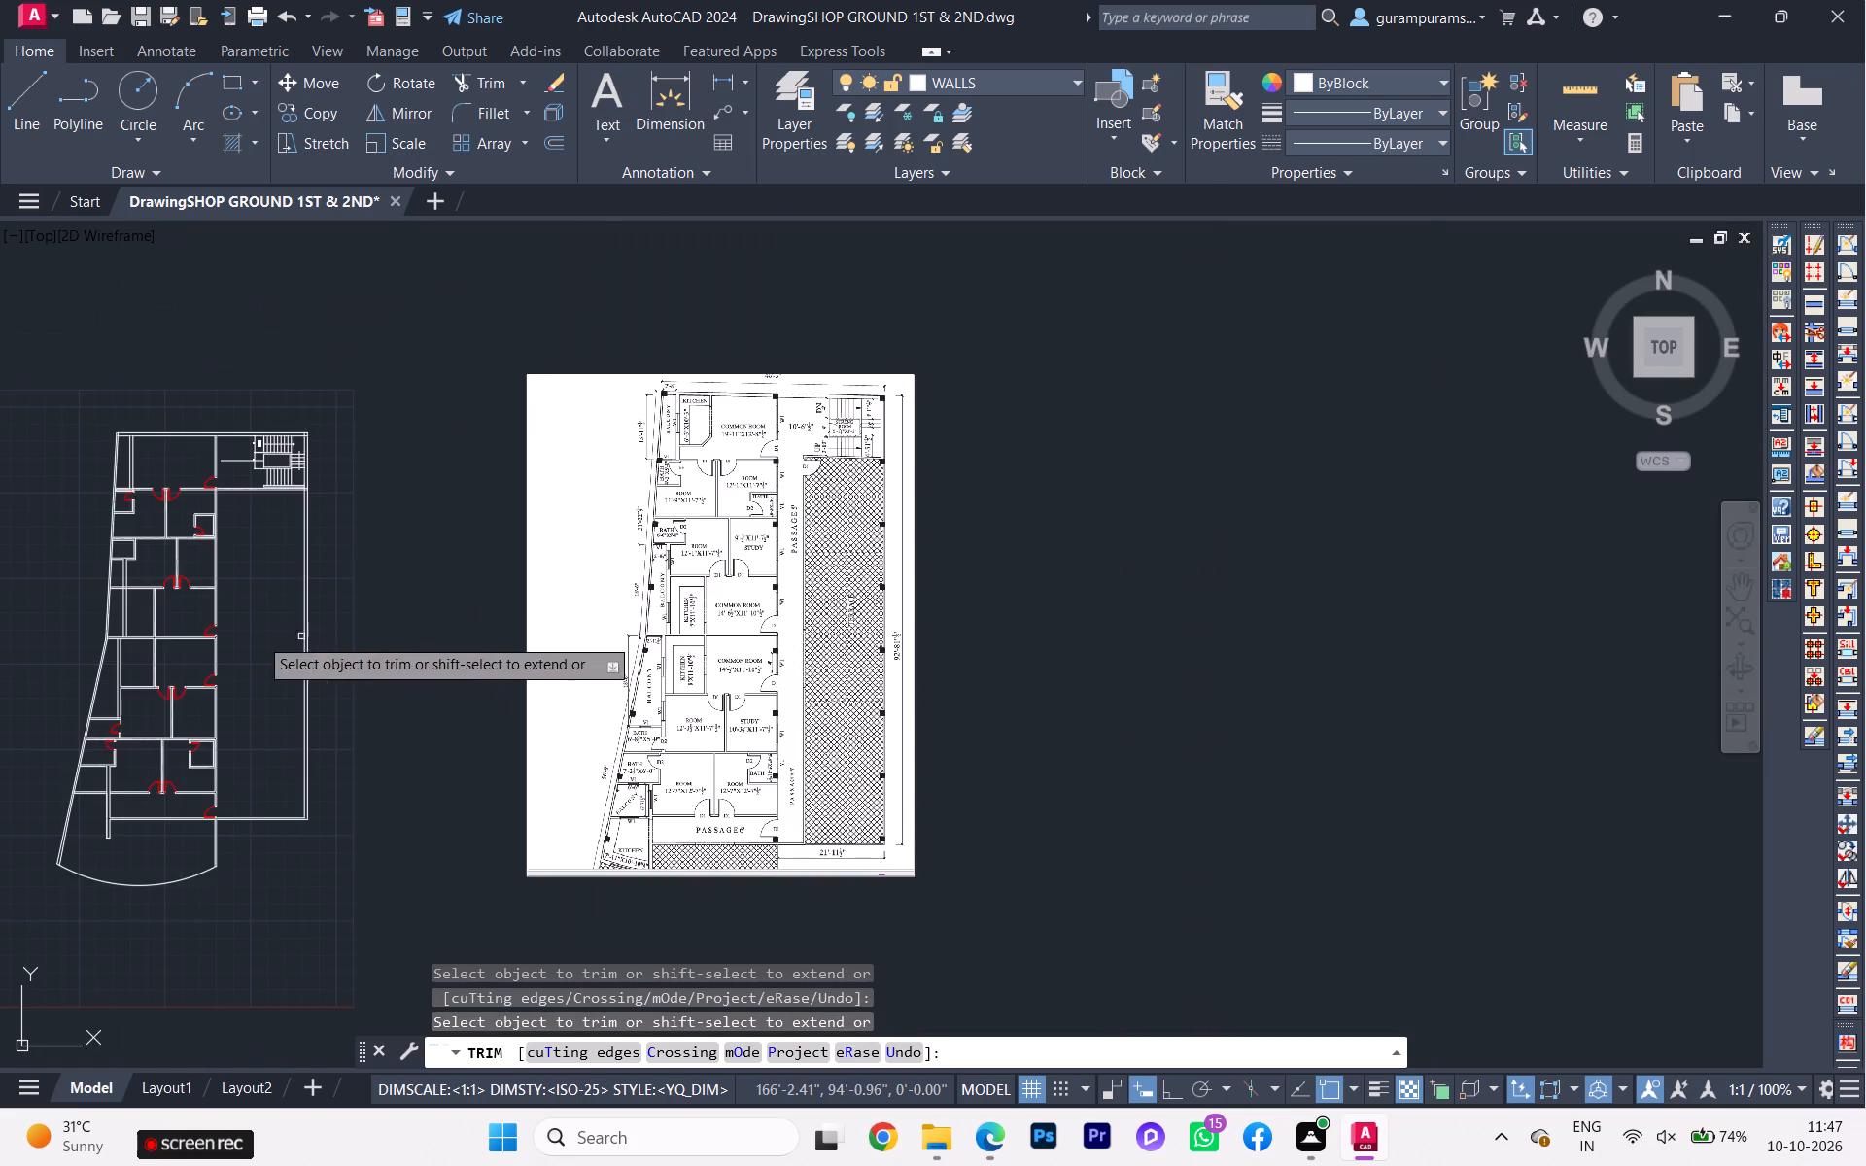
scroll(210, 630, "up", 2)
scroll(422, 575, "down", 2)
scroll(250, 533, "up", 1)
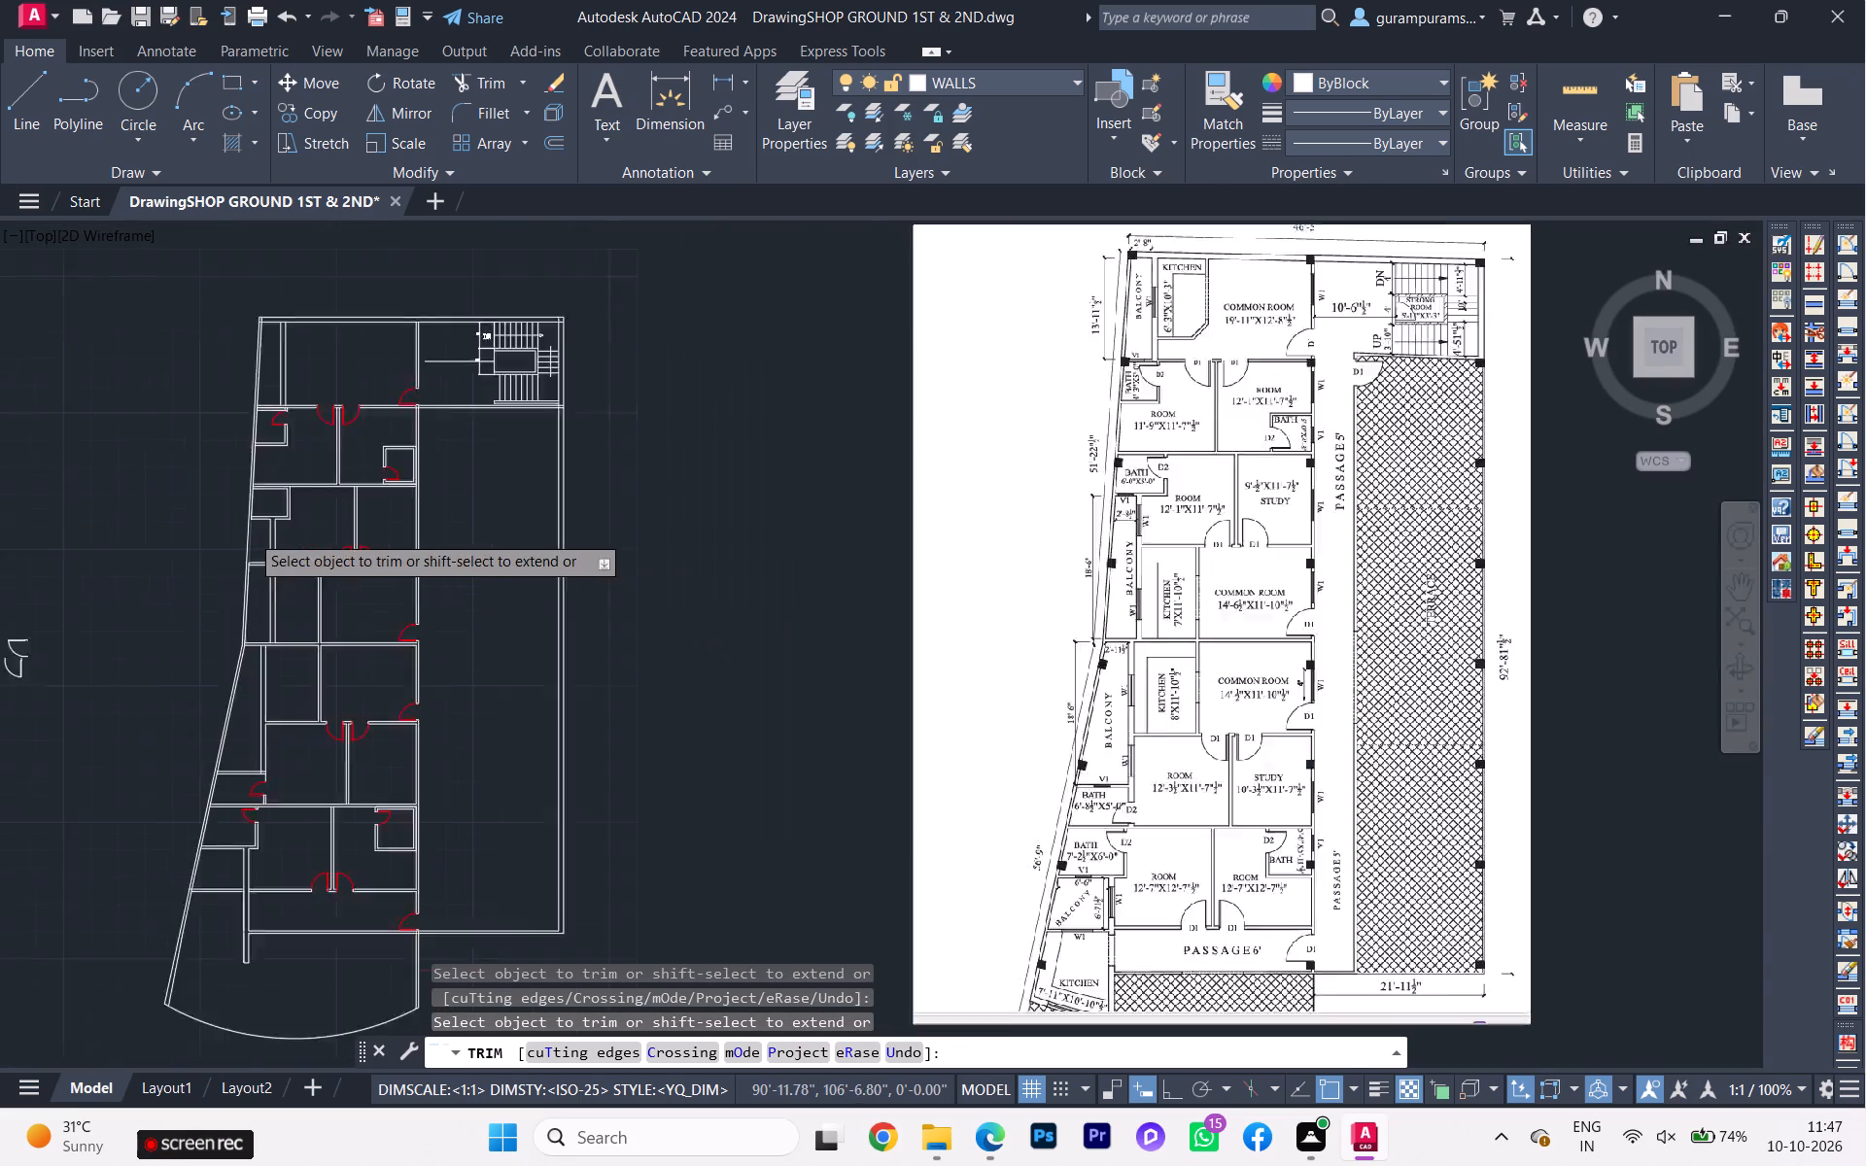
scroll(250, 533, "up", 1)
scroll(360, 526, "up", 2)
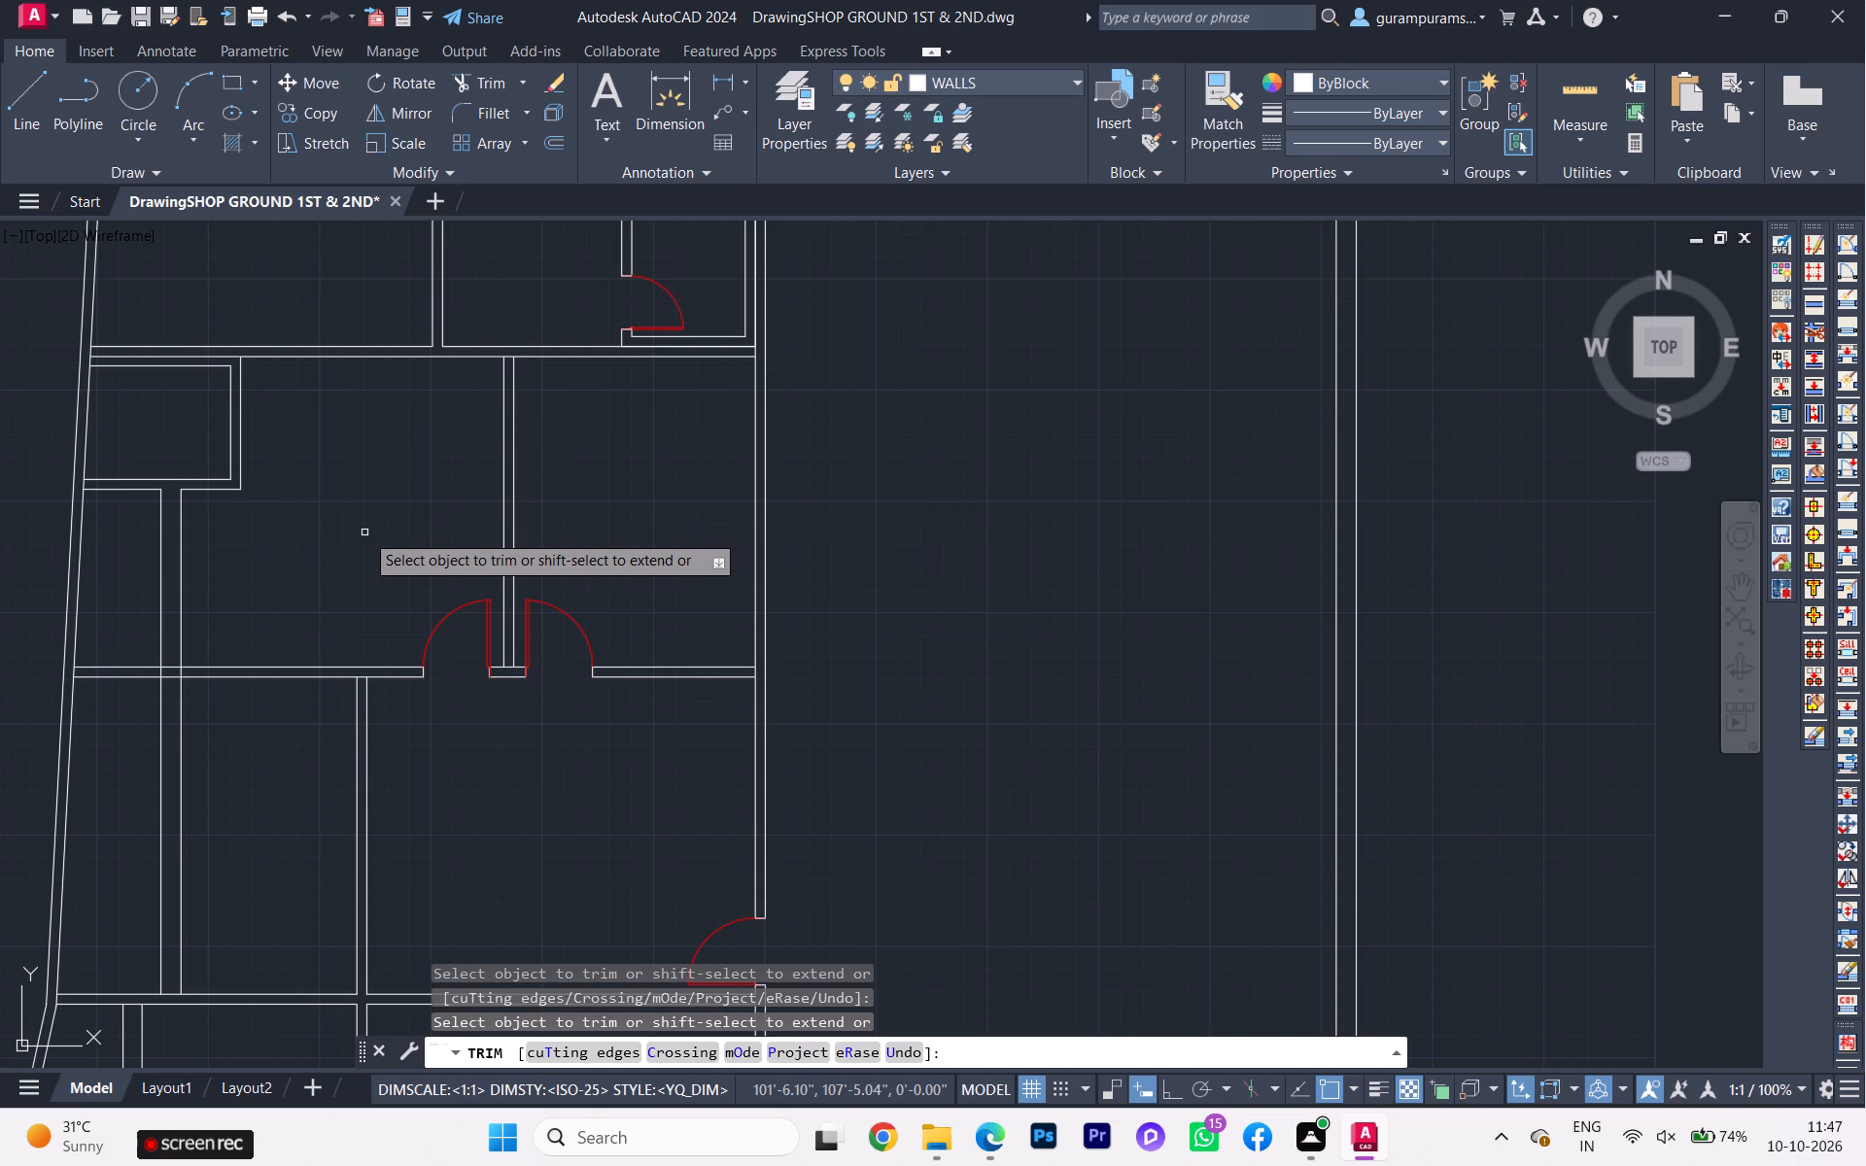
scroll(364, 532, "down", 1)
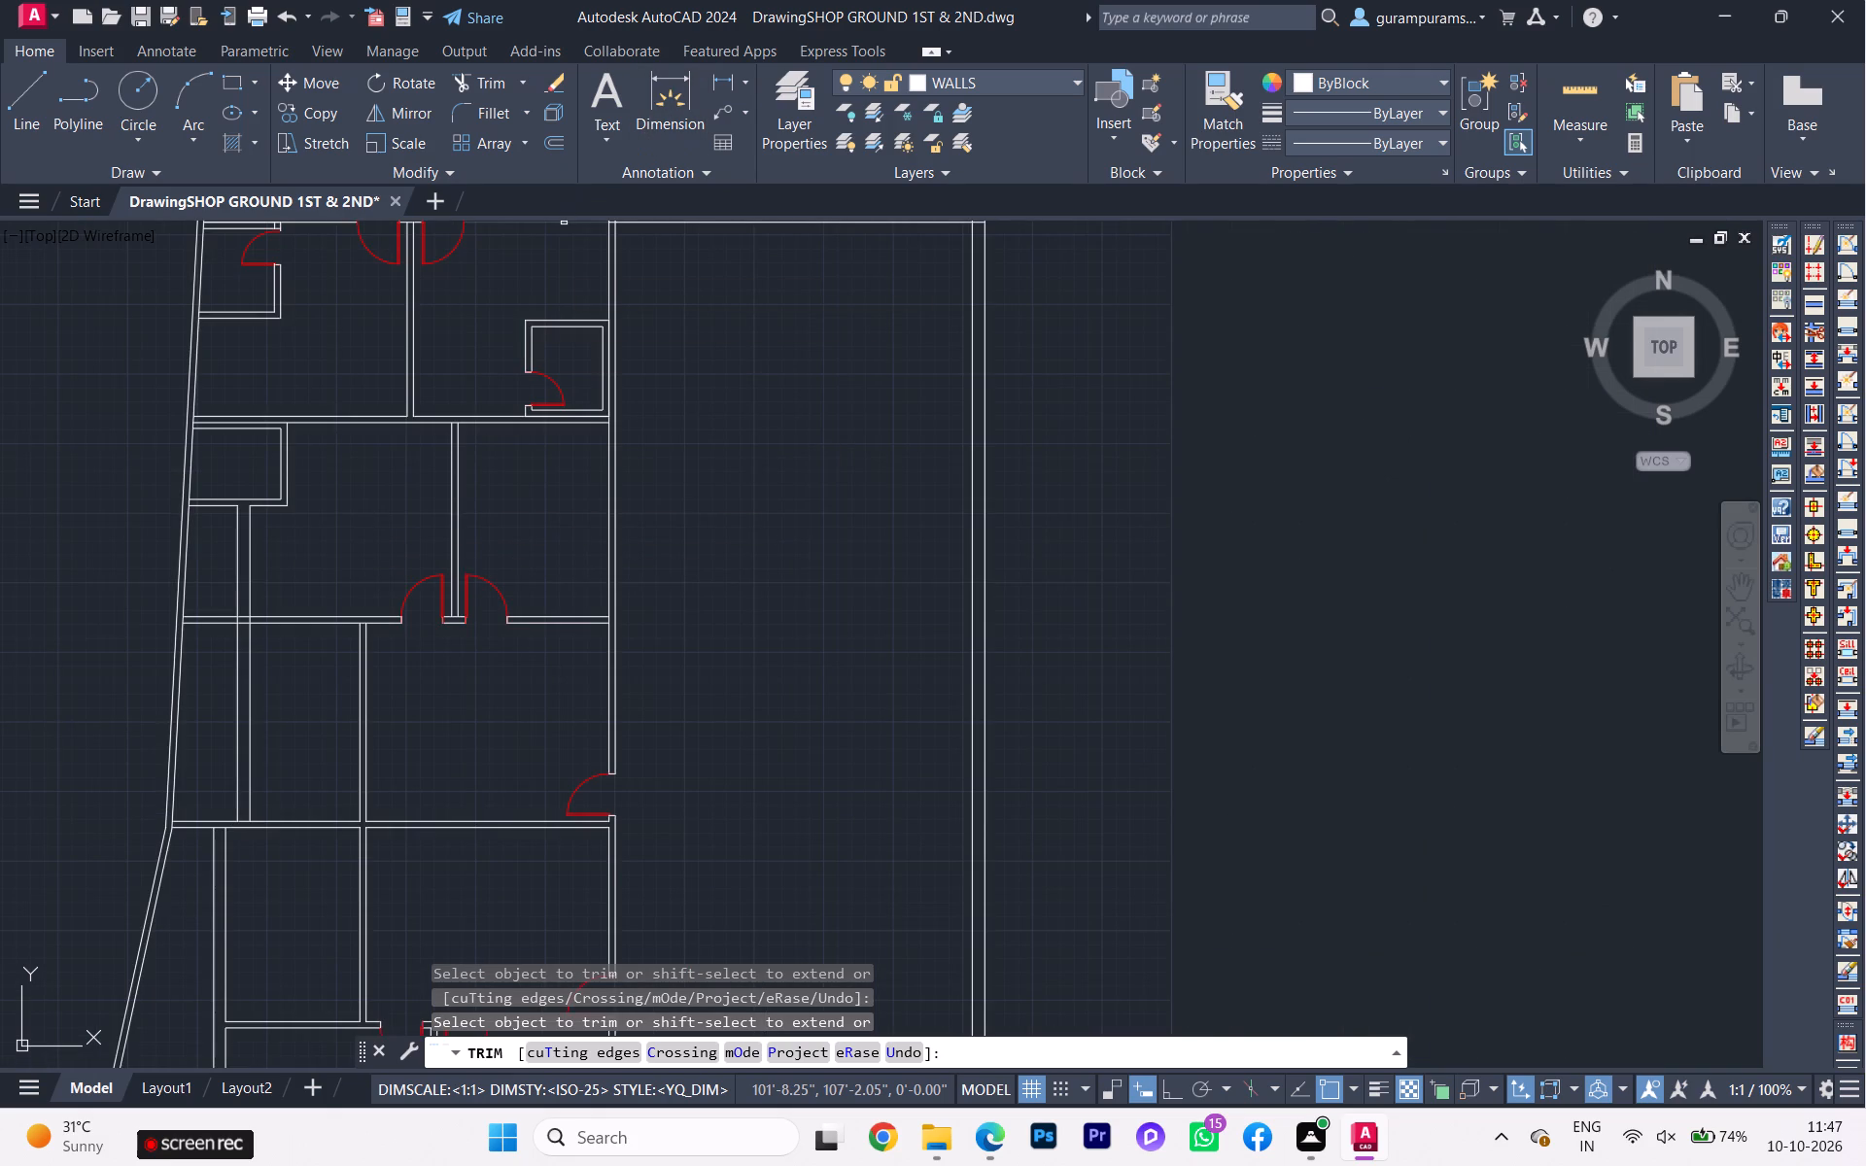
Measure the interior of the 6'-0" by 5'-0" bath with the quick measure tool.
left_click(1585, 80)
scroll(259, 486, "up", 3)
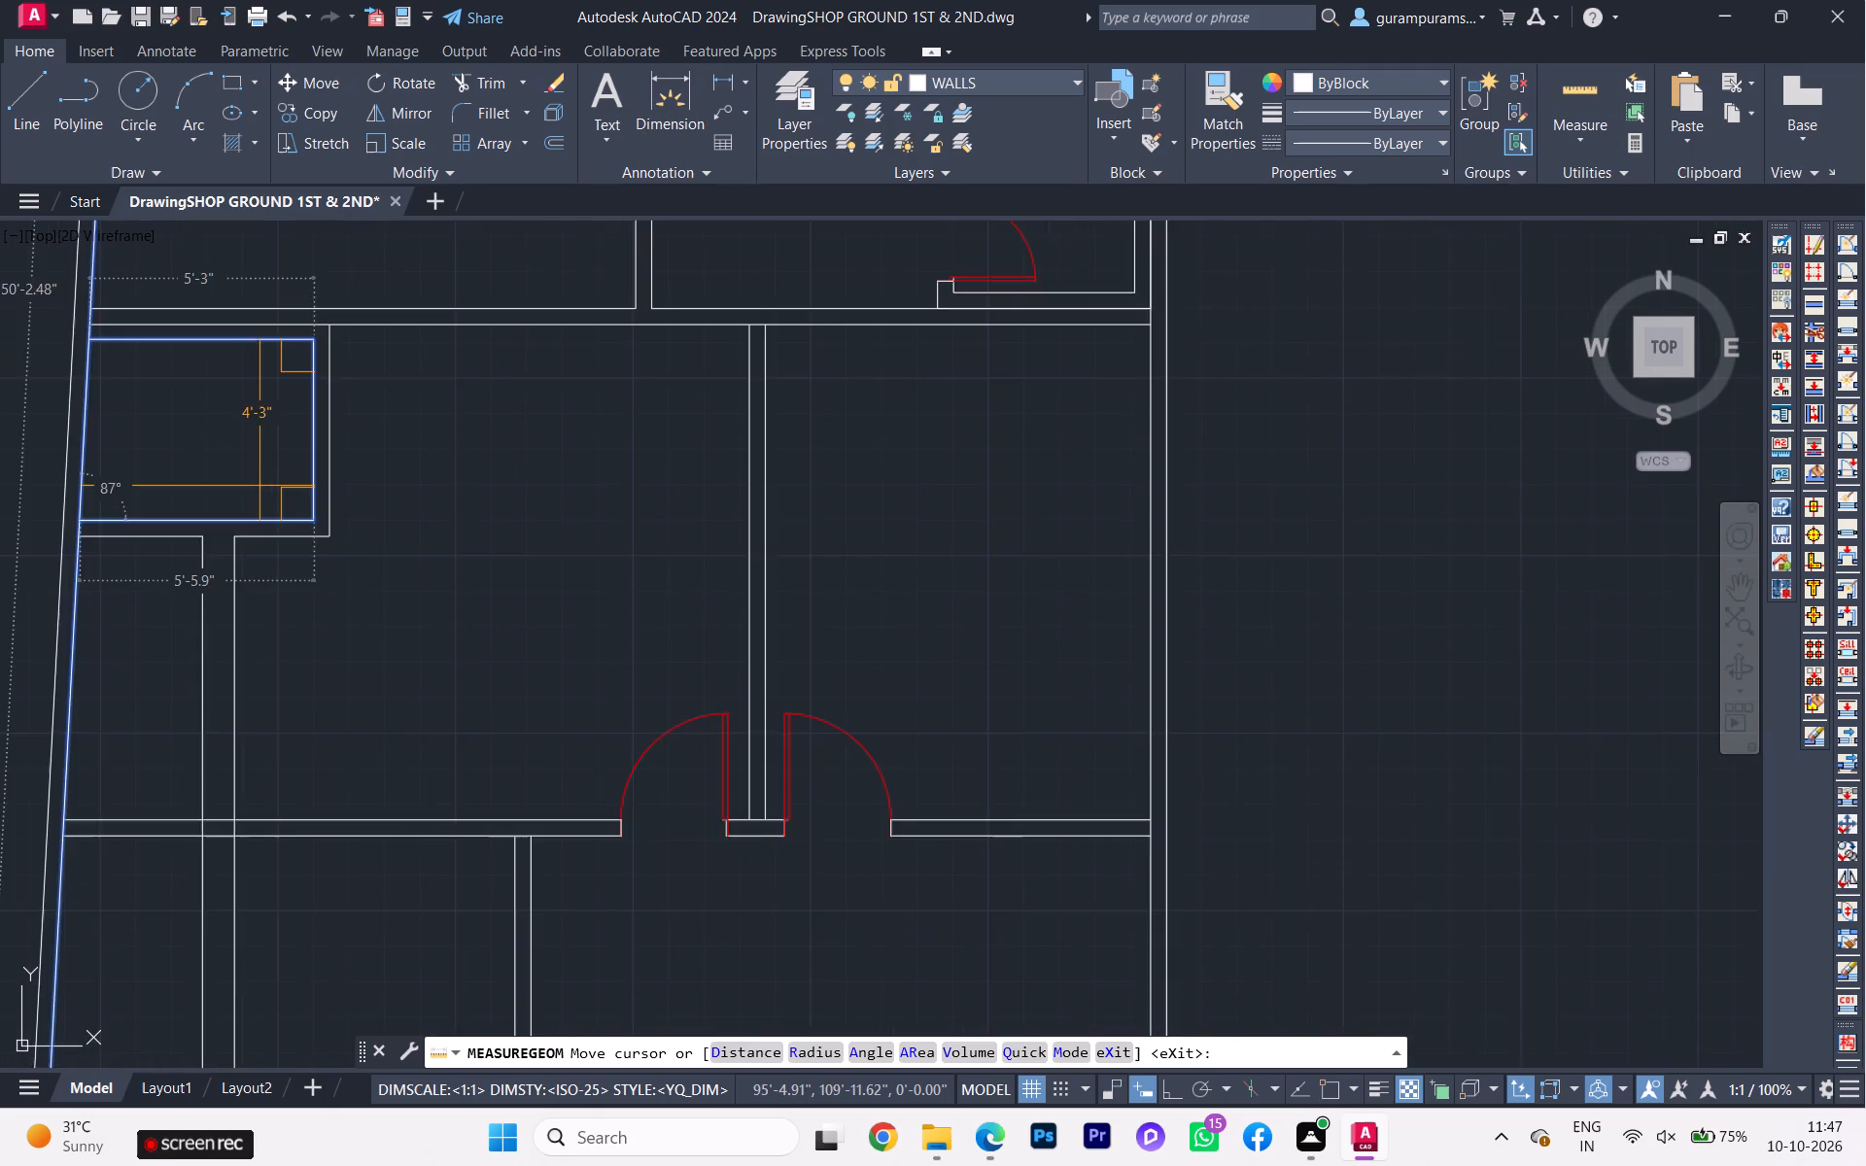
scroll(275, 478, "down", 1)
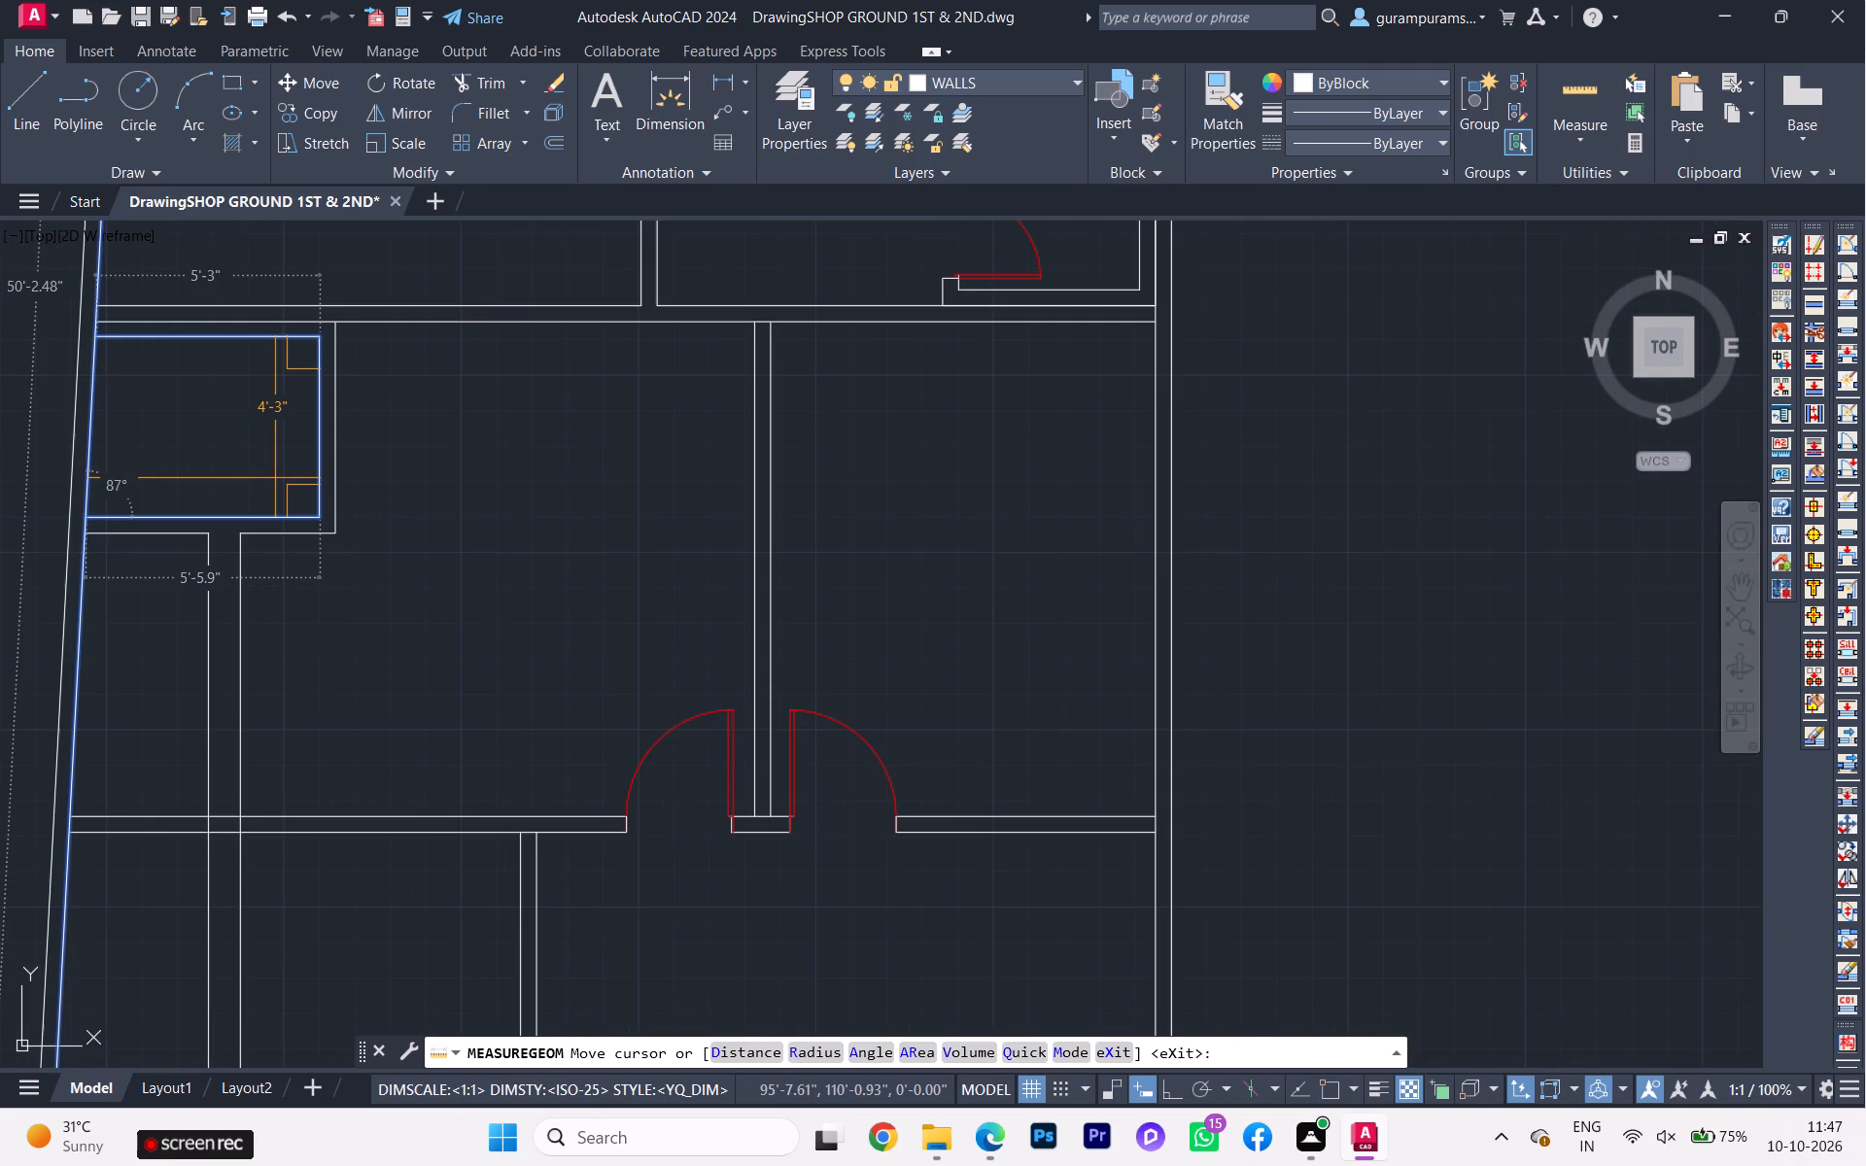
scroll(250, 493, "up", 1)
scroll(250, 493, "down", 1)
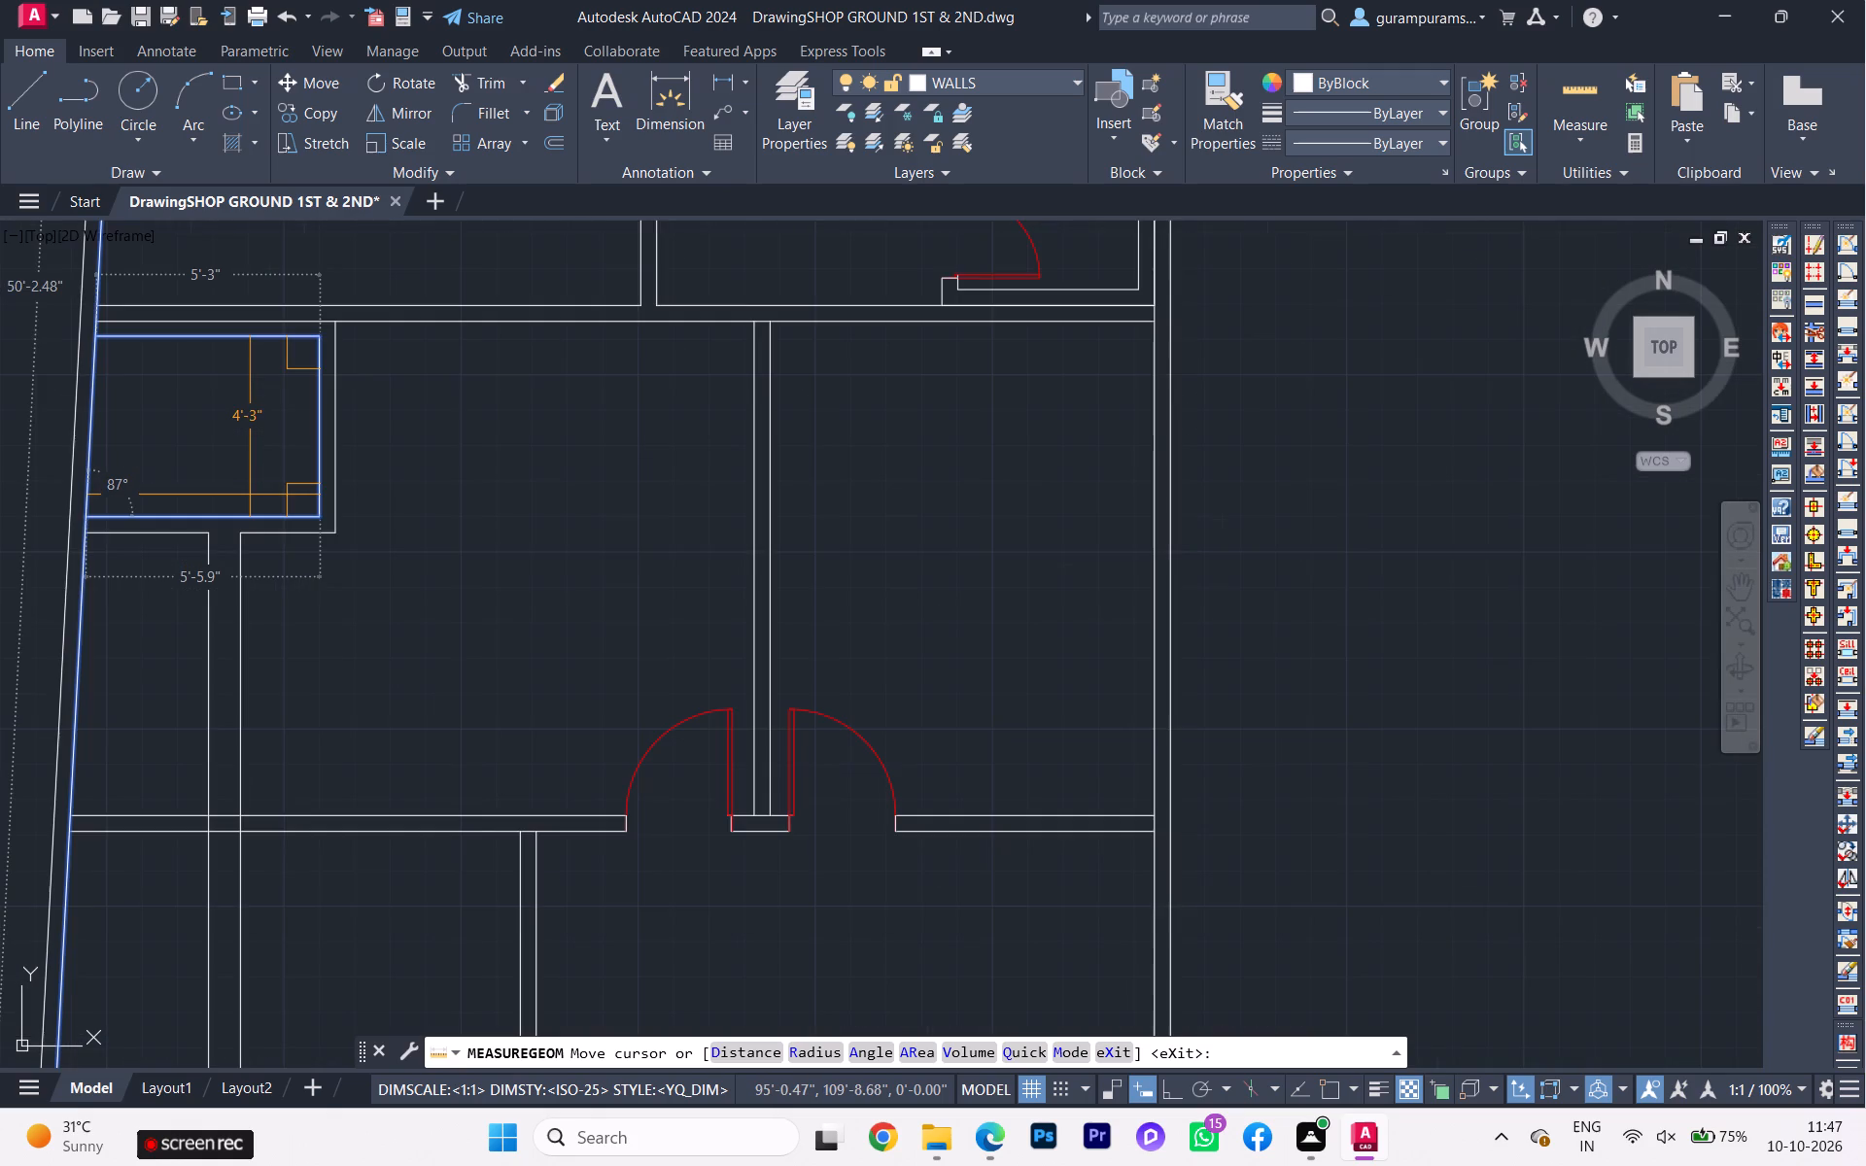
key("Escape")
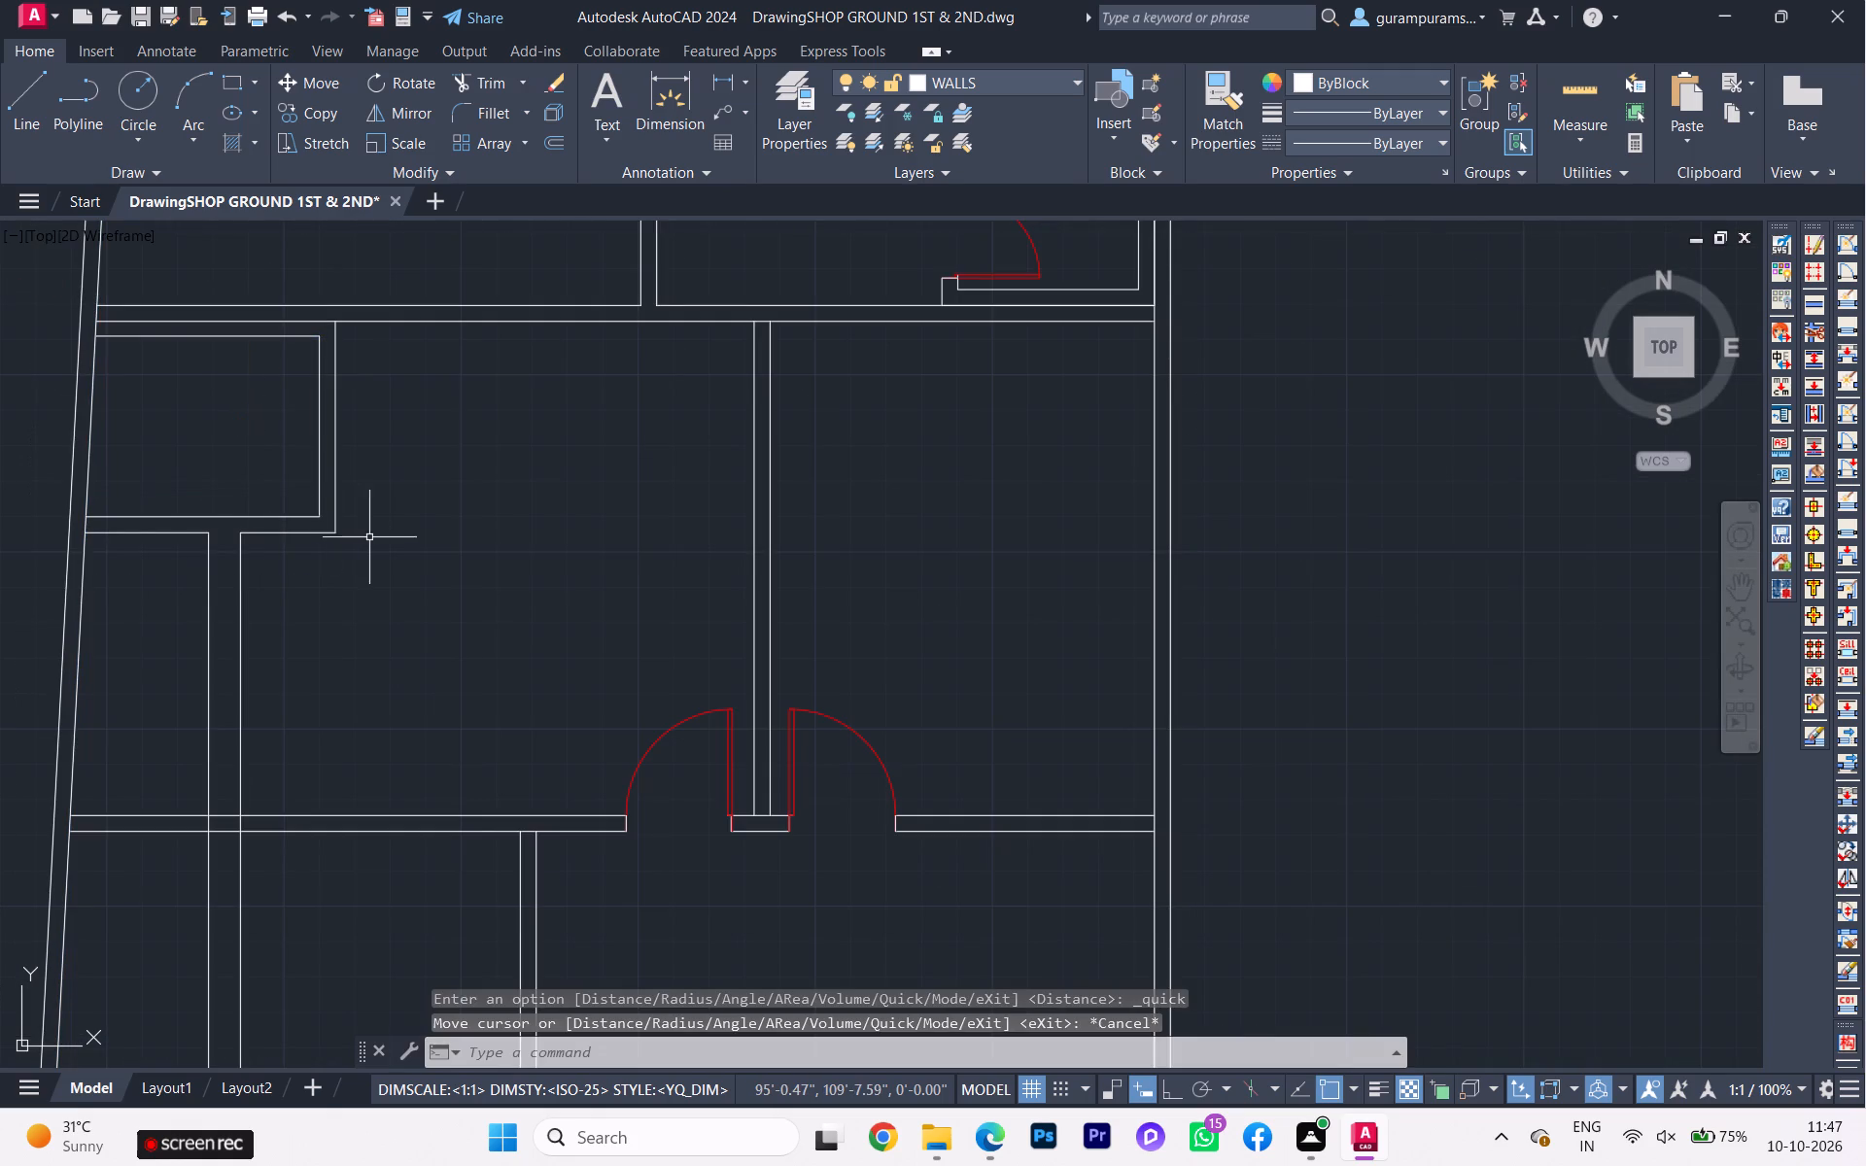
Measure the room beside the 6'-0" by 5'-0" bath and compare it with the room size in the reference image.
scroll(368, 546, "down", 1)
scroll(291, 554, "down", 2)
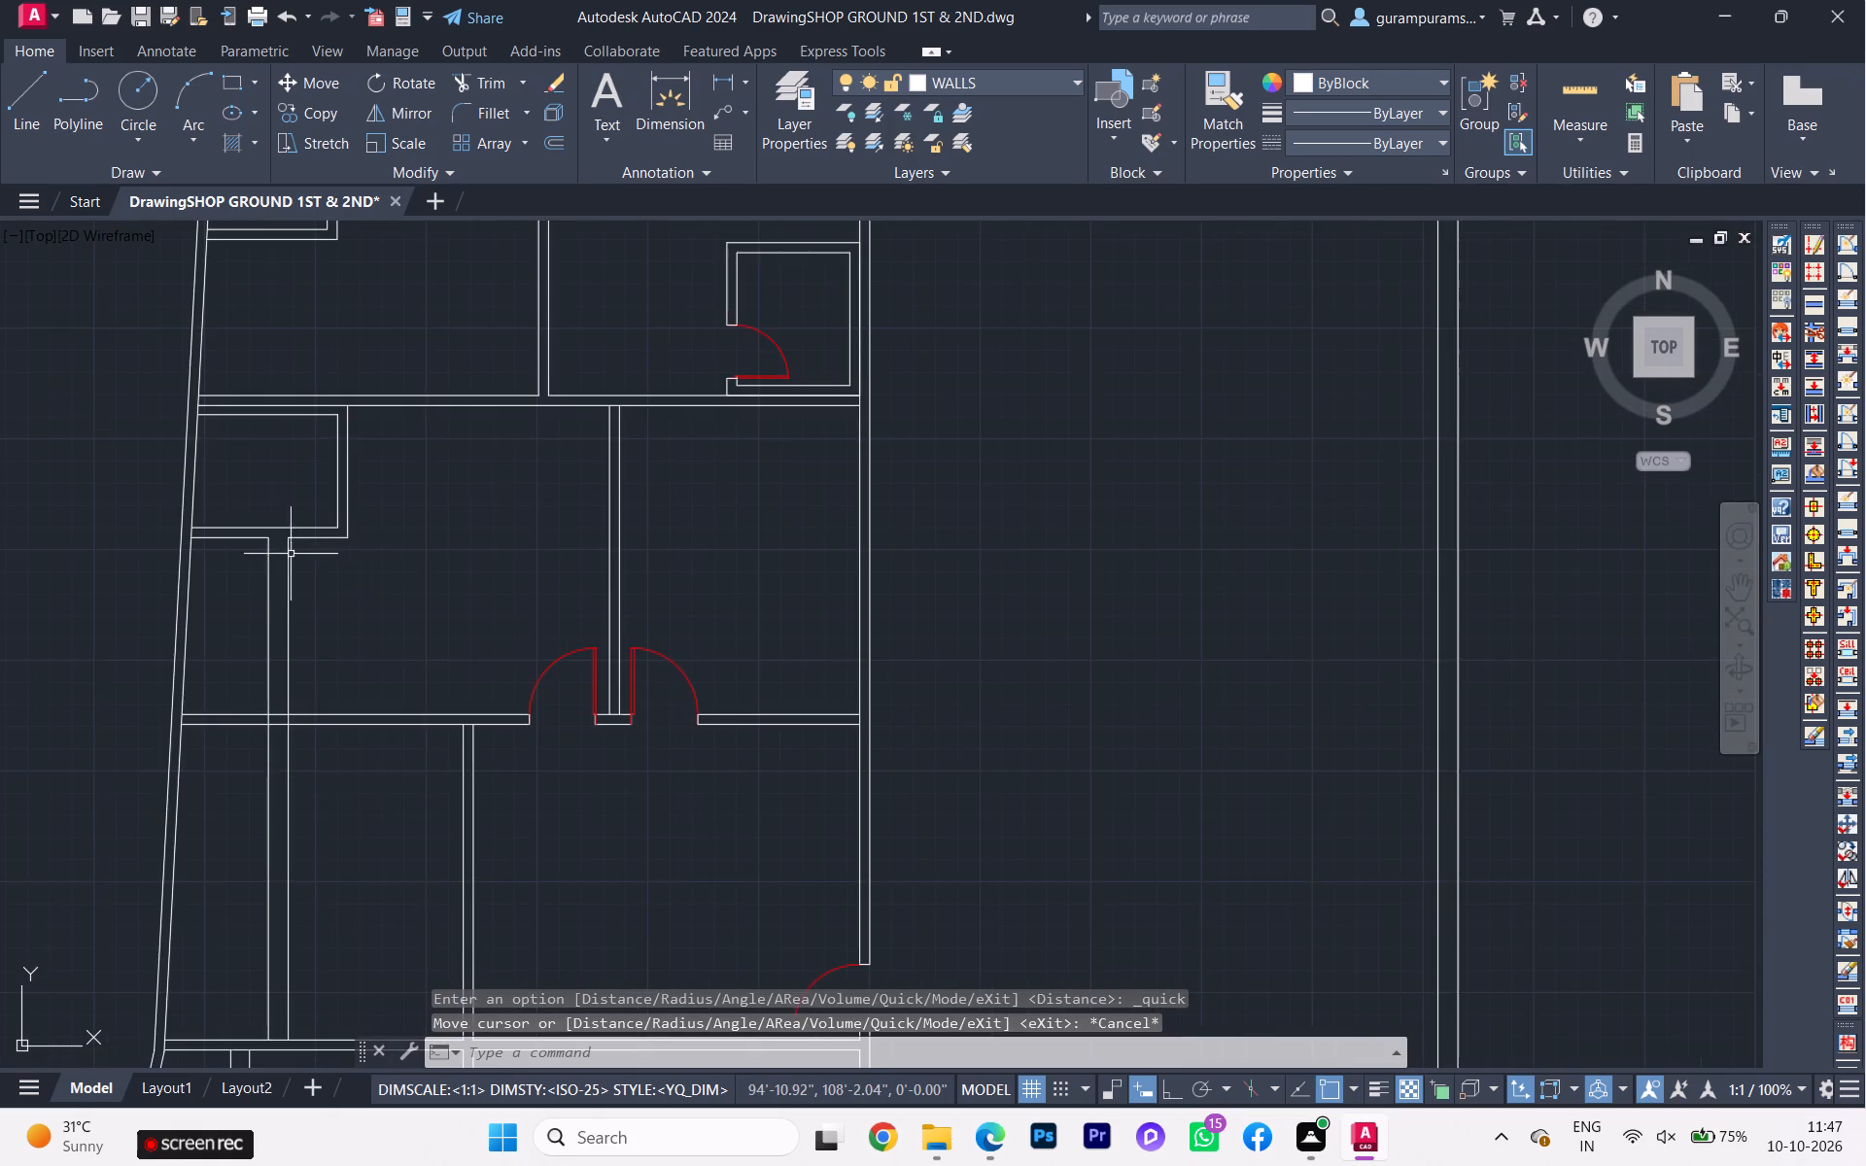
scroll(290, 554, "down", 1)
scroll(291, 564, "up", 1)
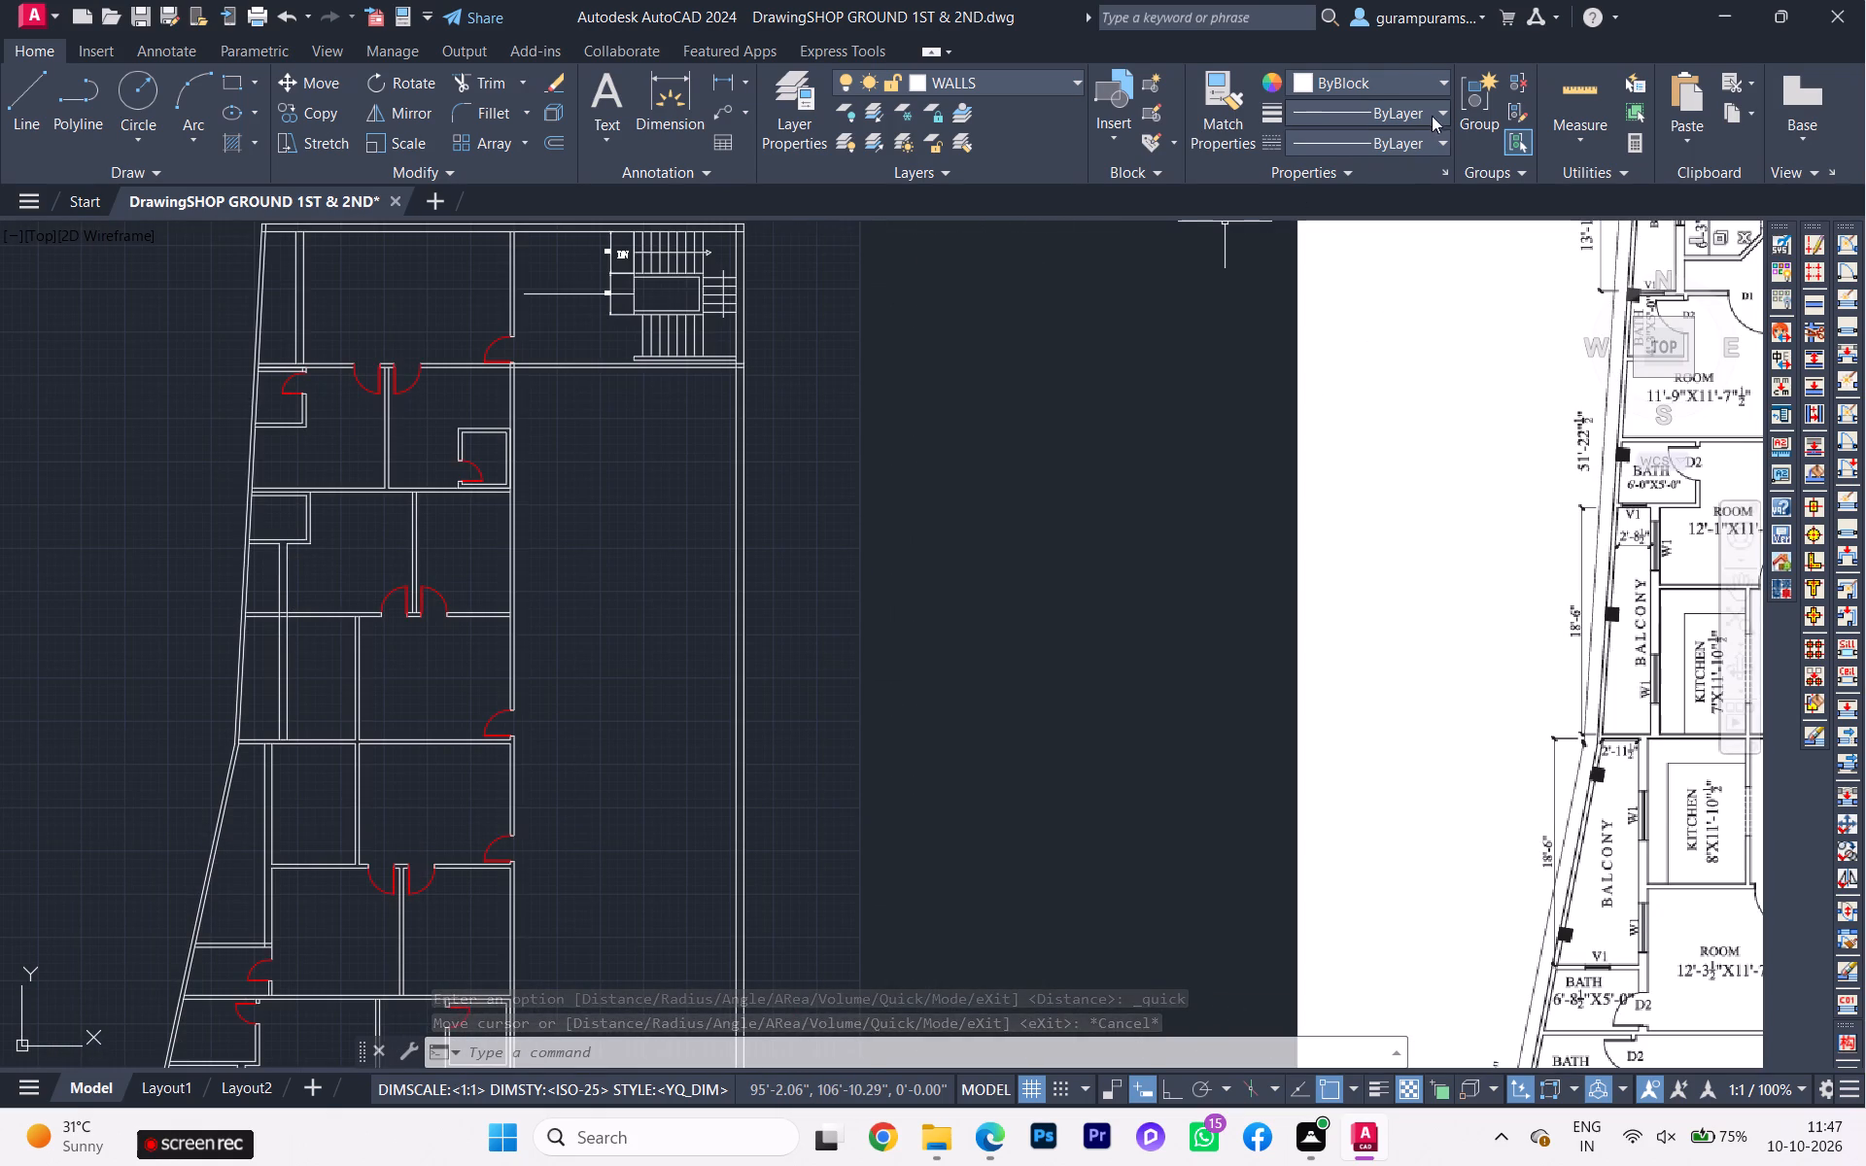
left_click(1597, 97)
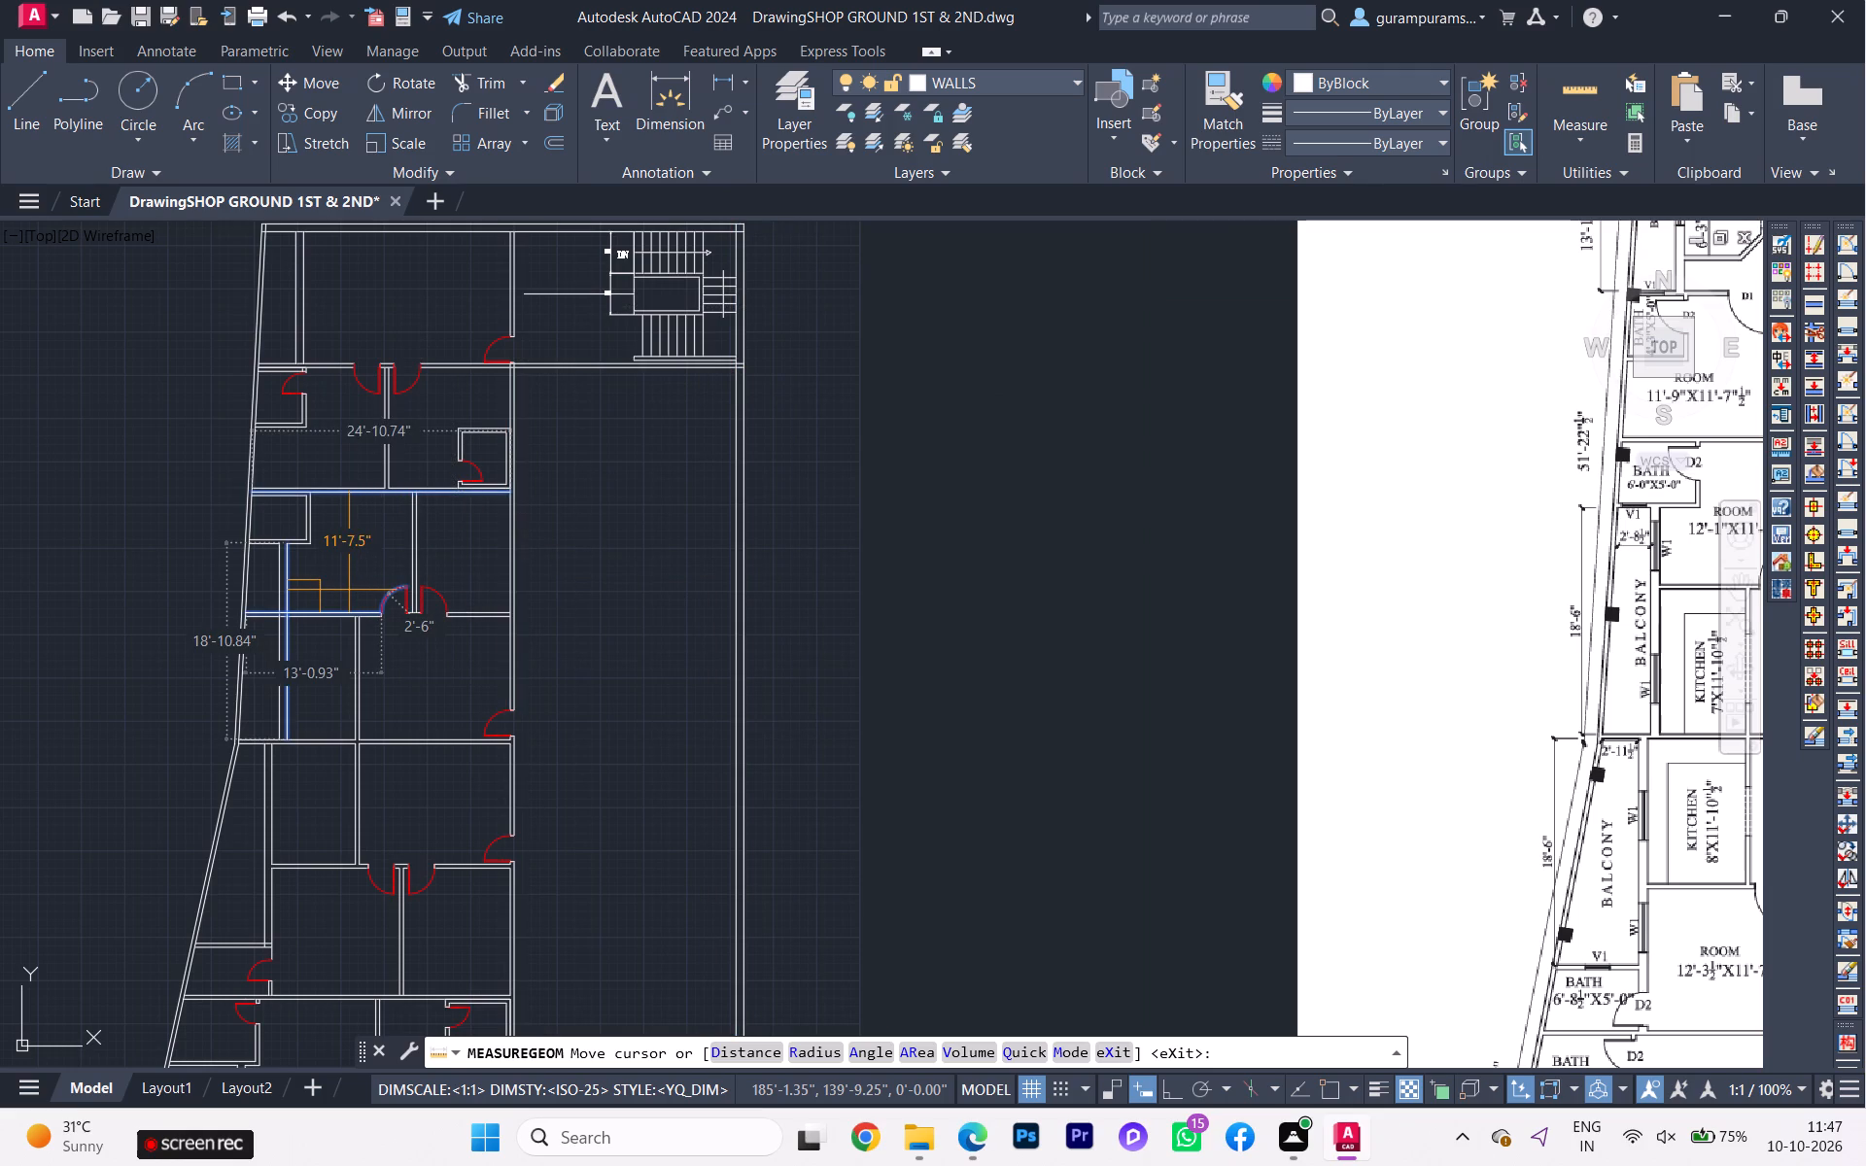
scroll(349, 590, "down", 1)
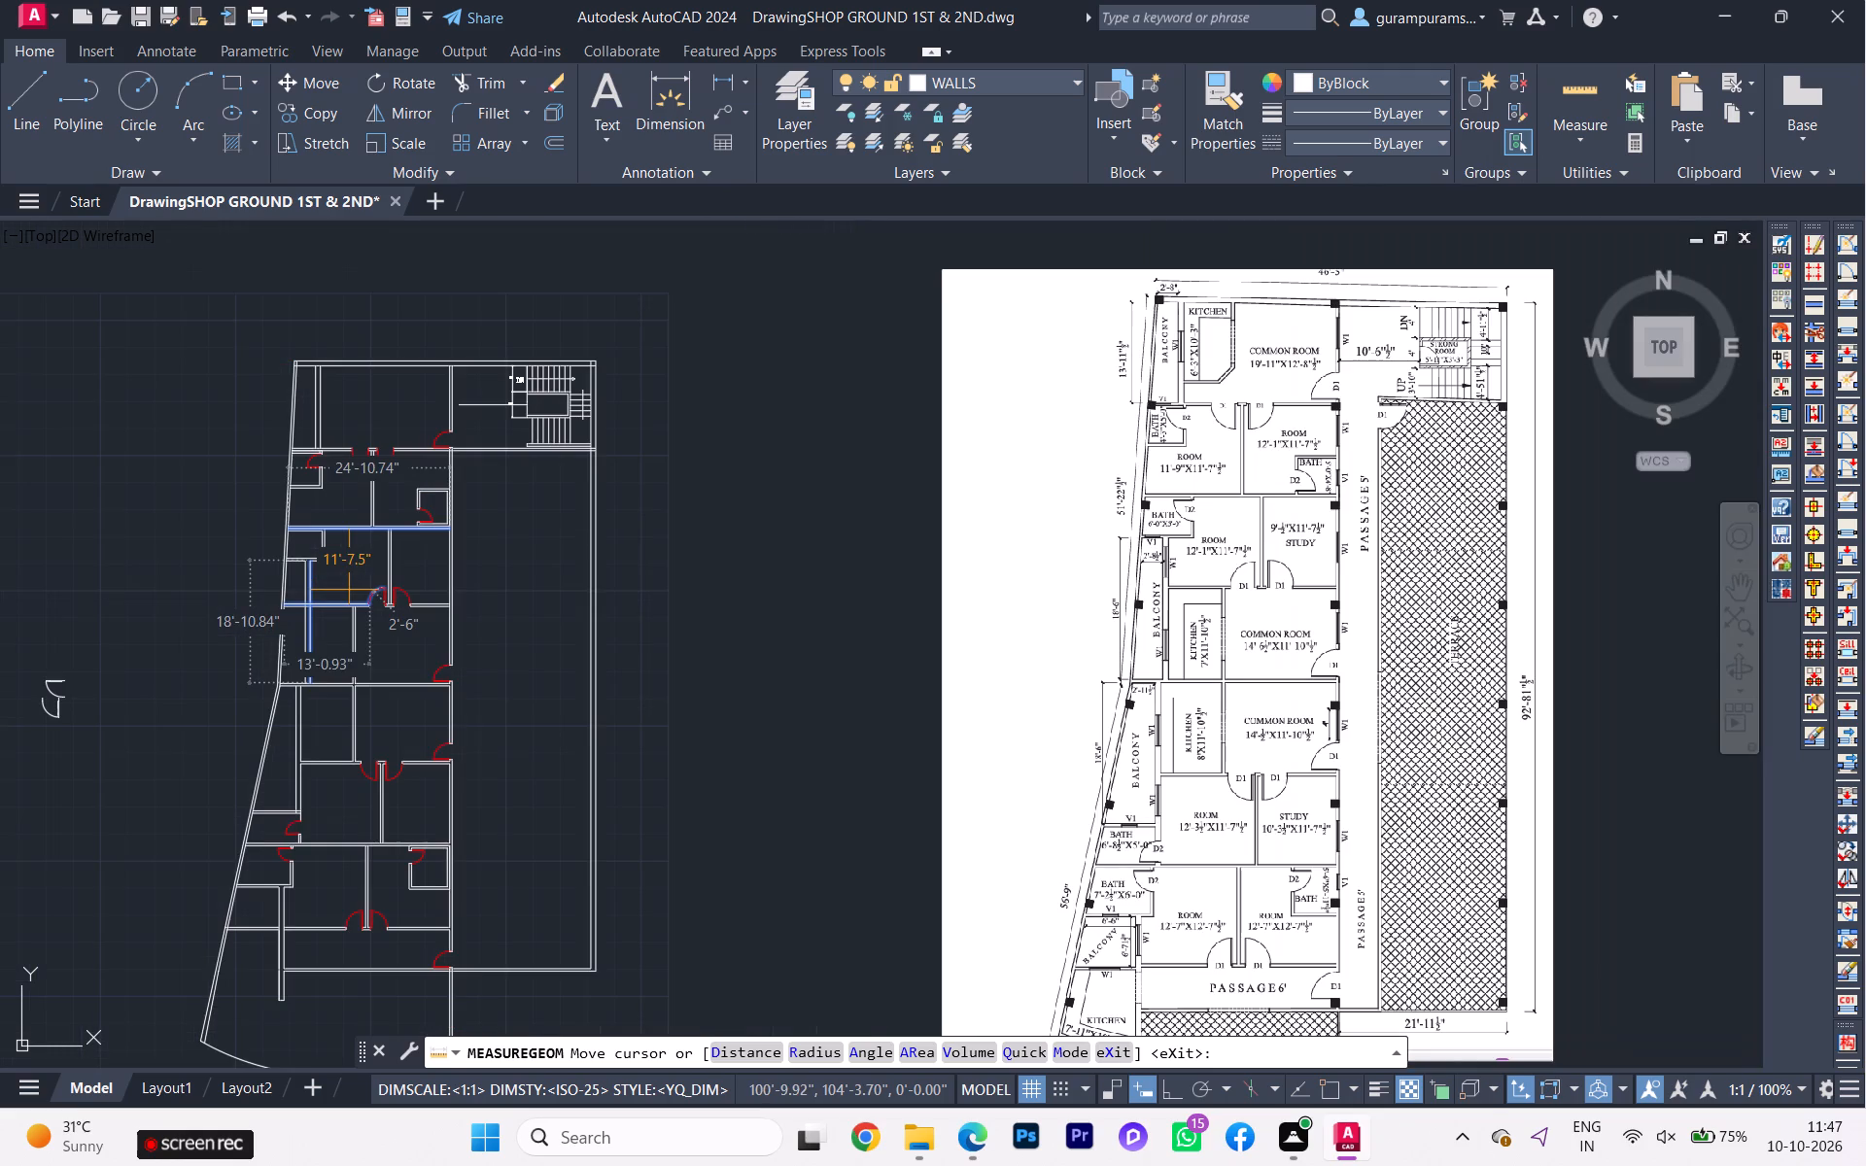
scroll(352, 590, "up", 3)
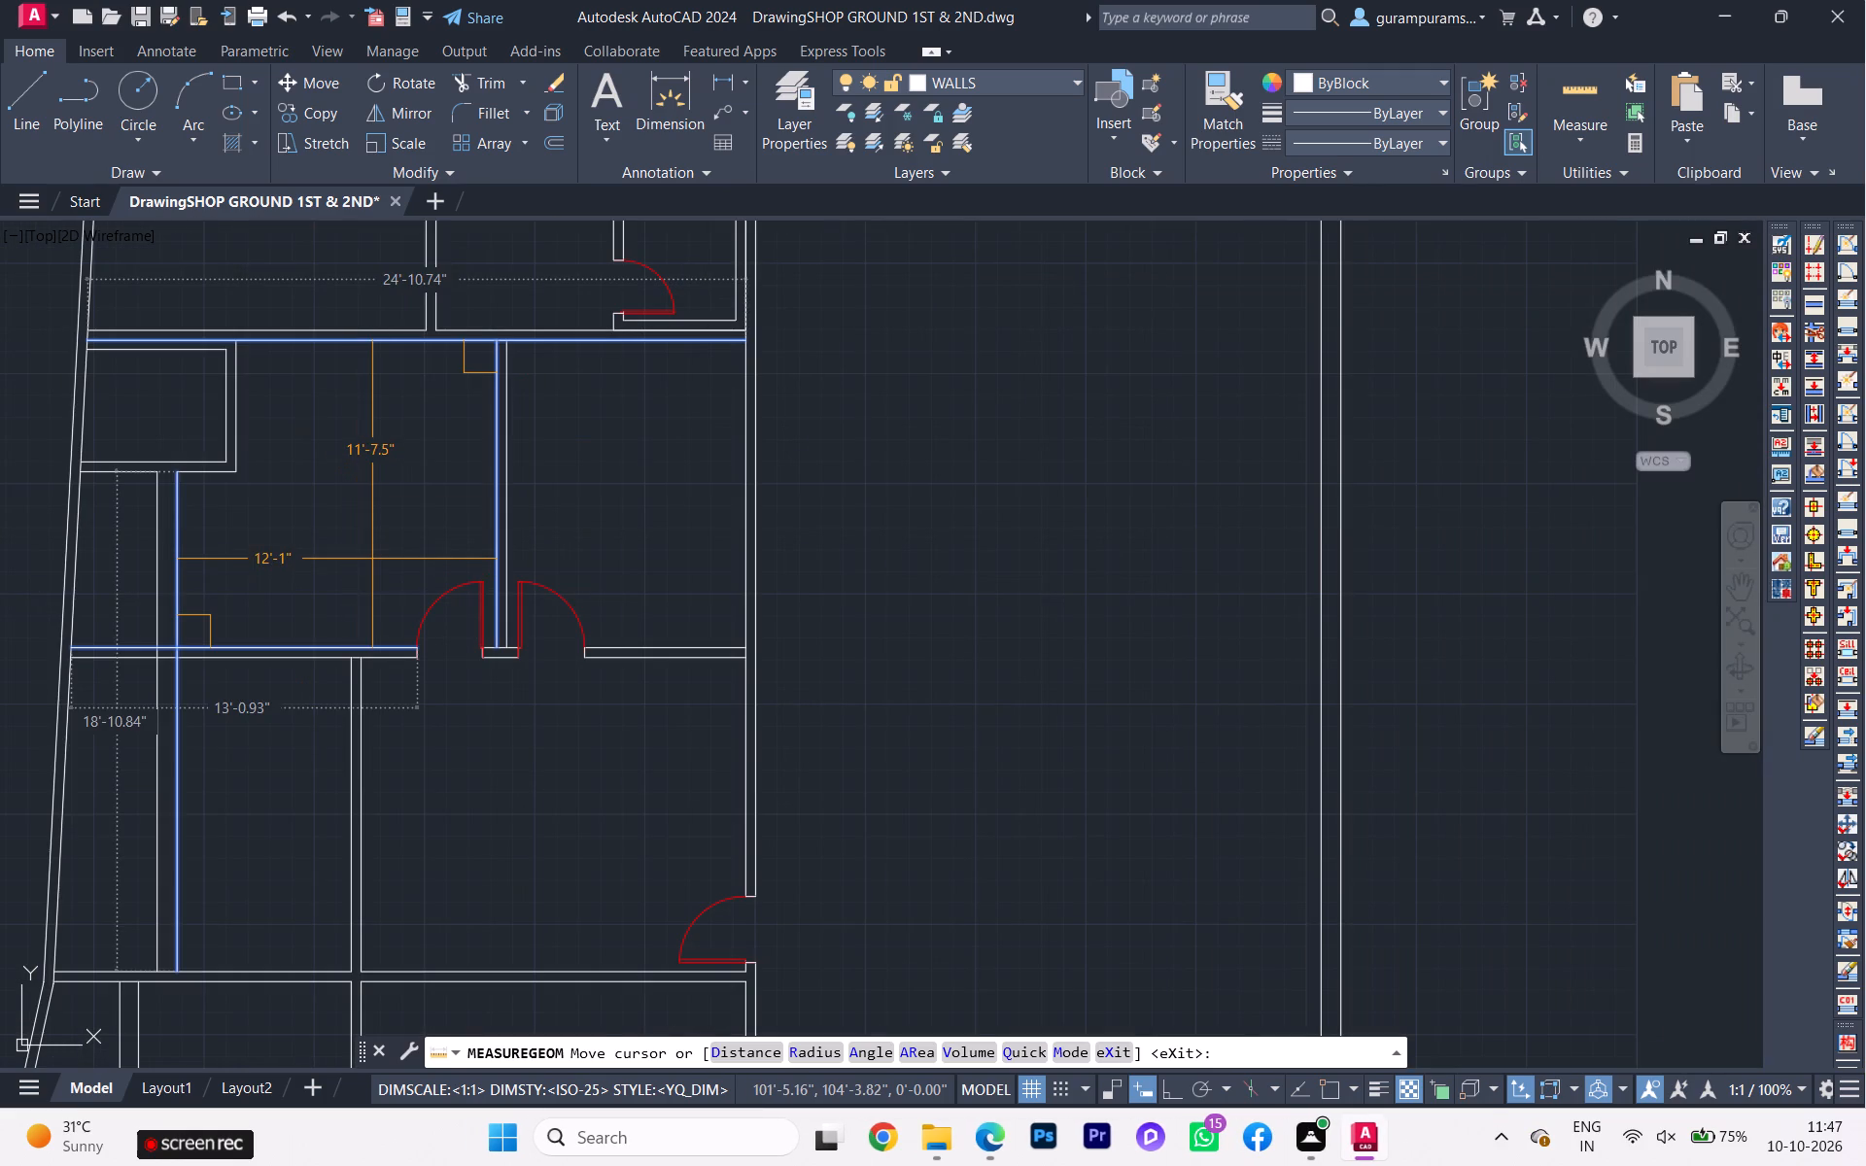
scroll(372, 558, "down", 2)
scroll(276, 567, "down", 1)
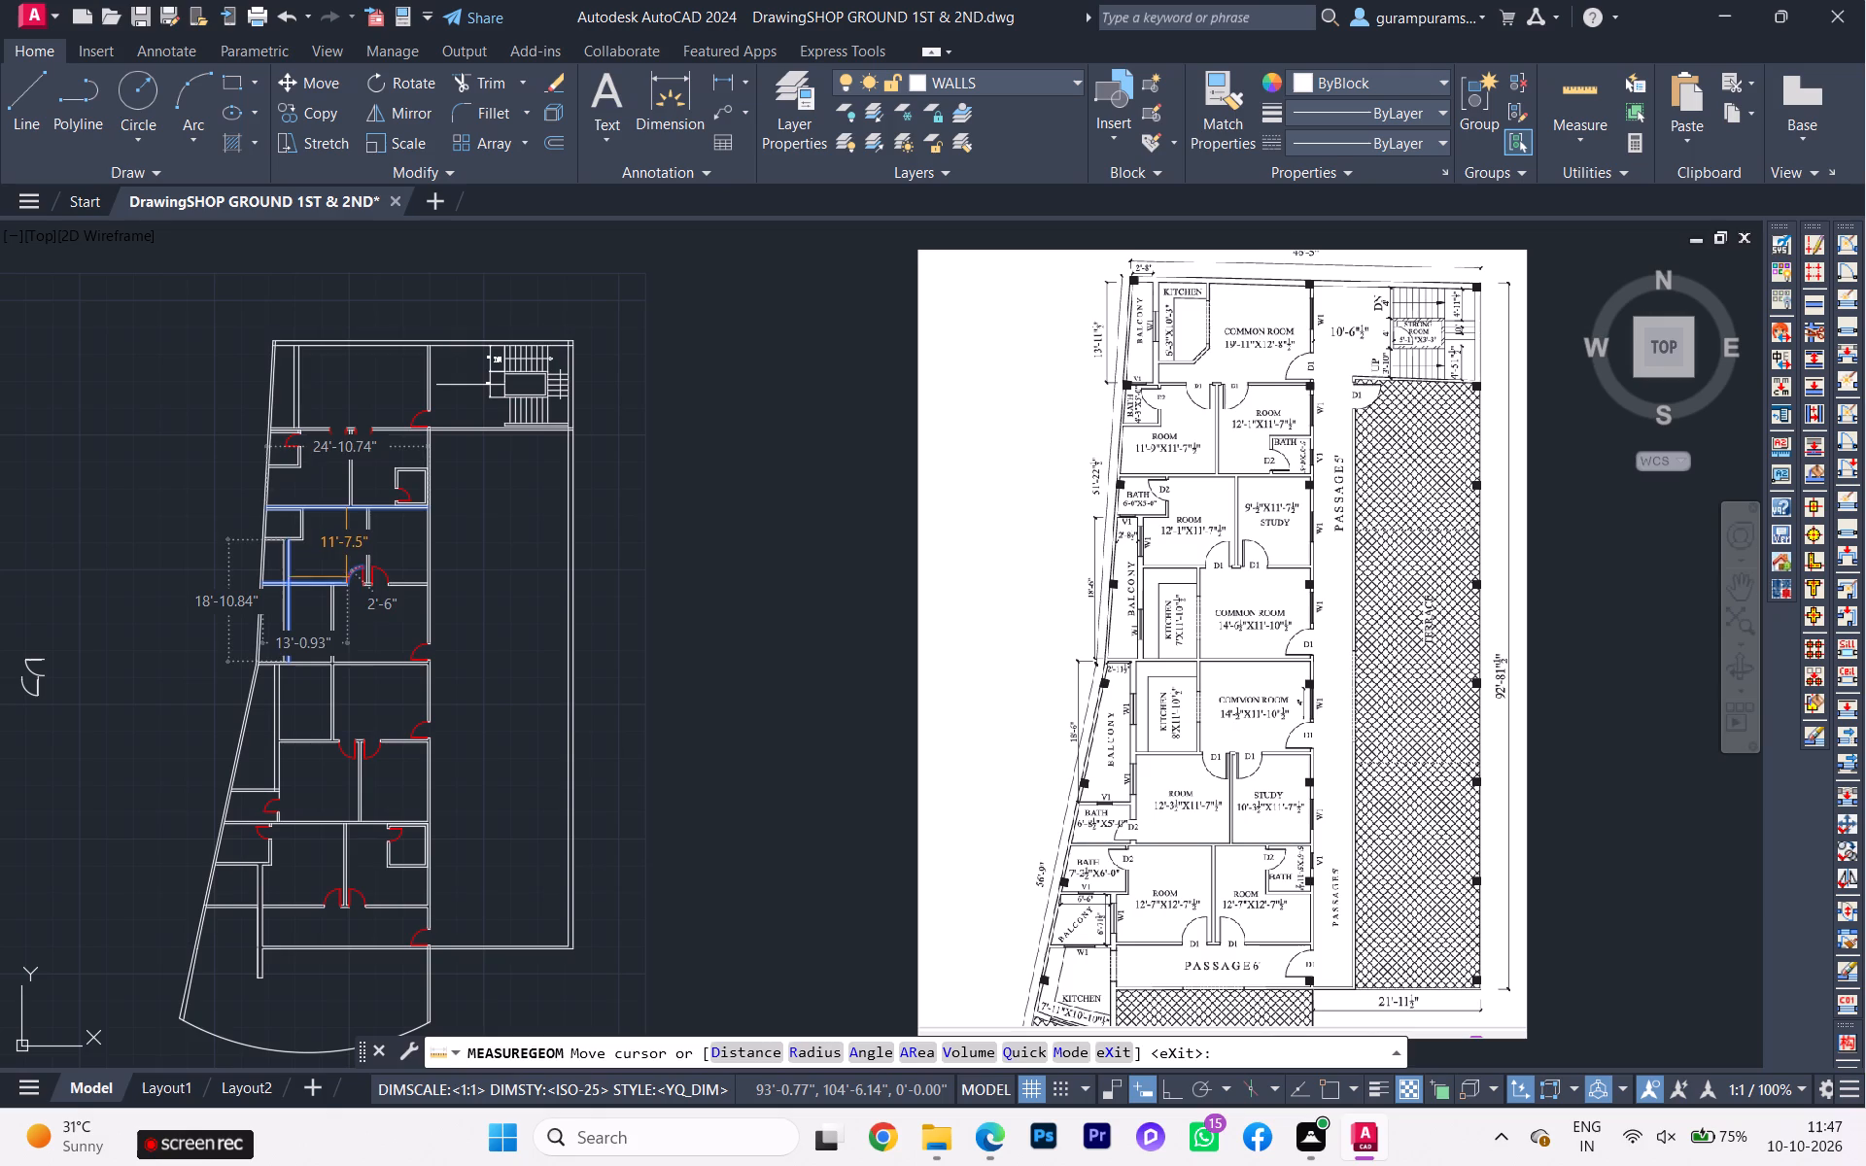
key("Escape")
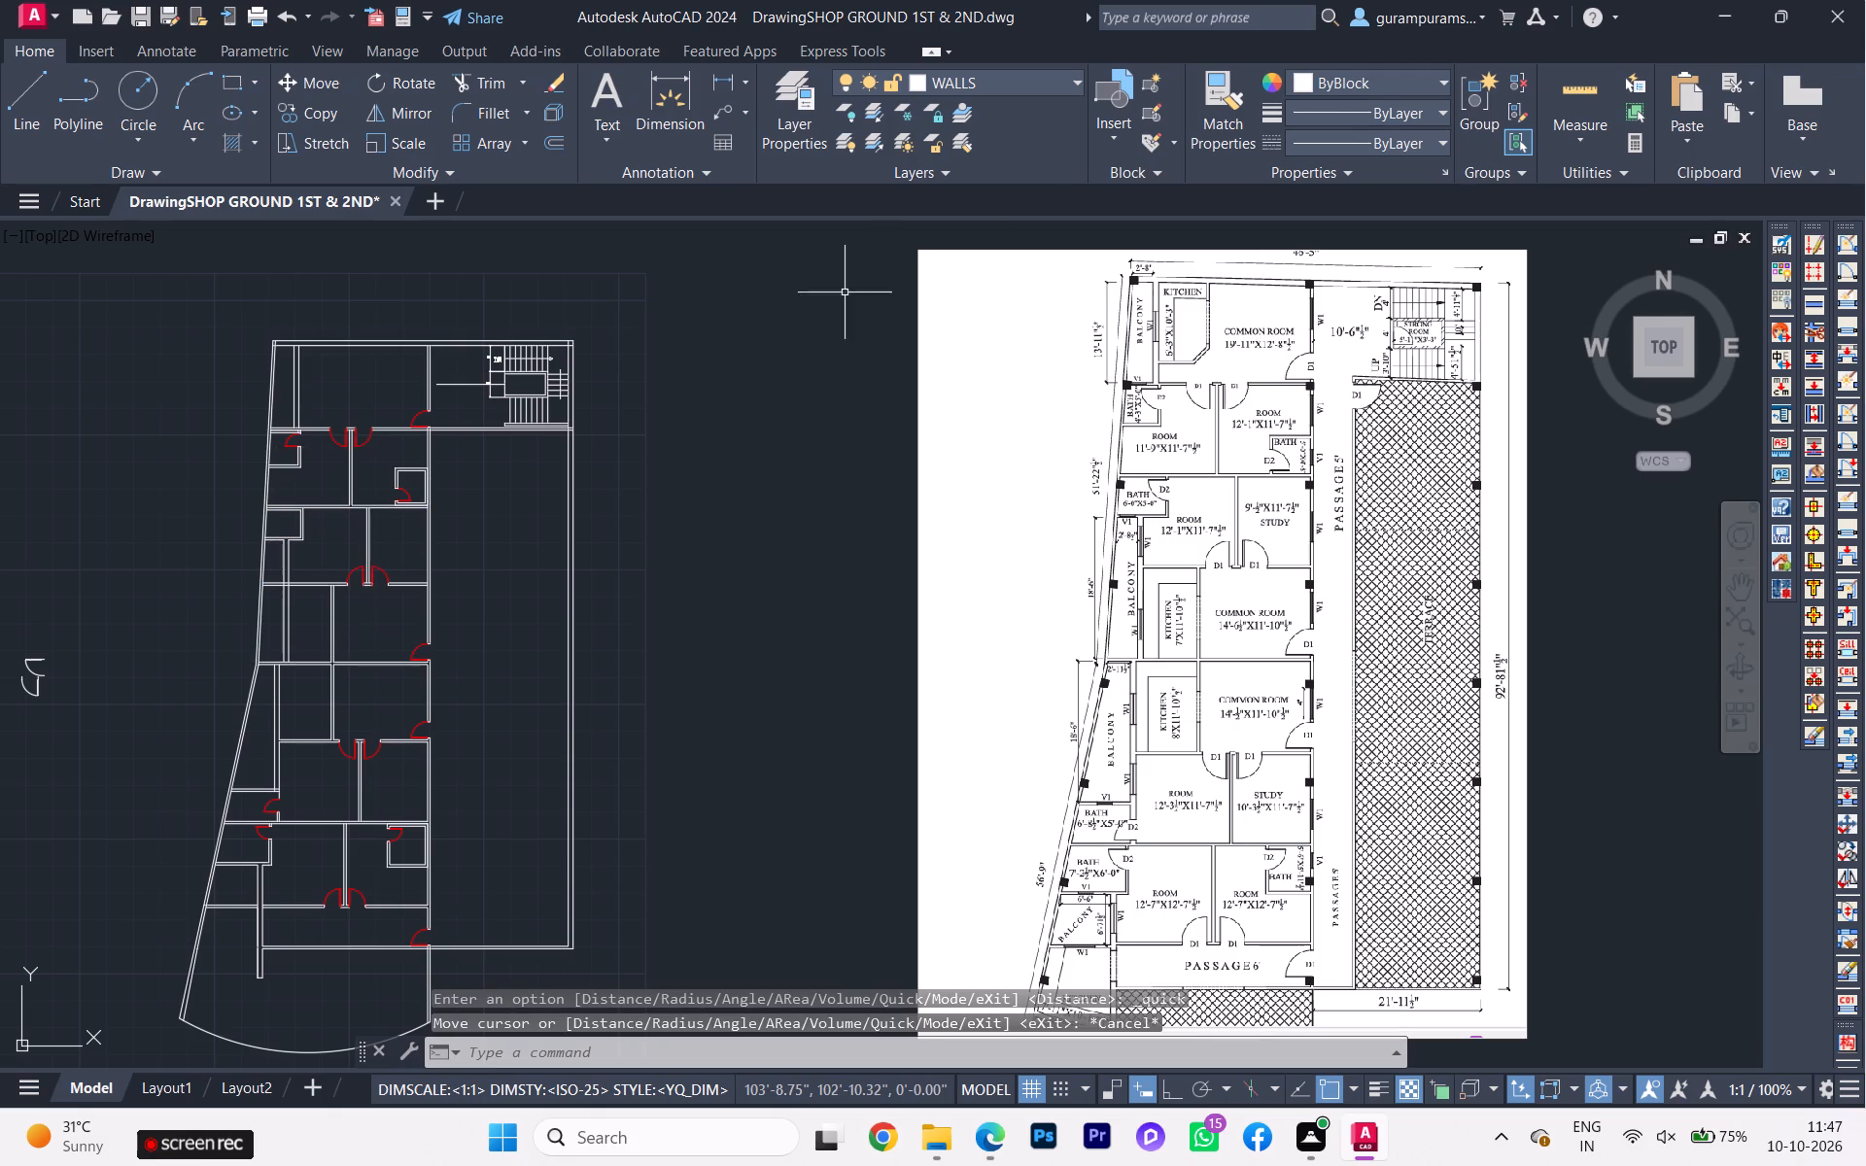
Compare the west-side baths and their D2 doors in the drawn plan with the reference image.
scroll(494, 311, "up", 1)
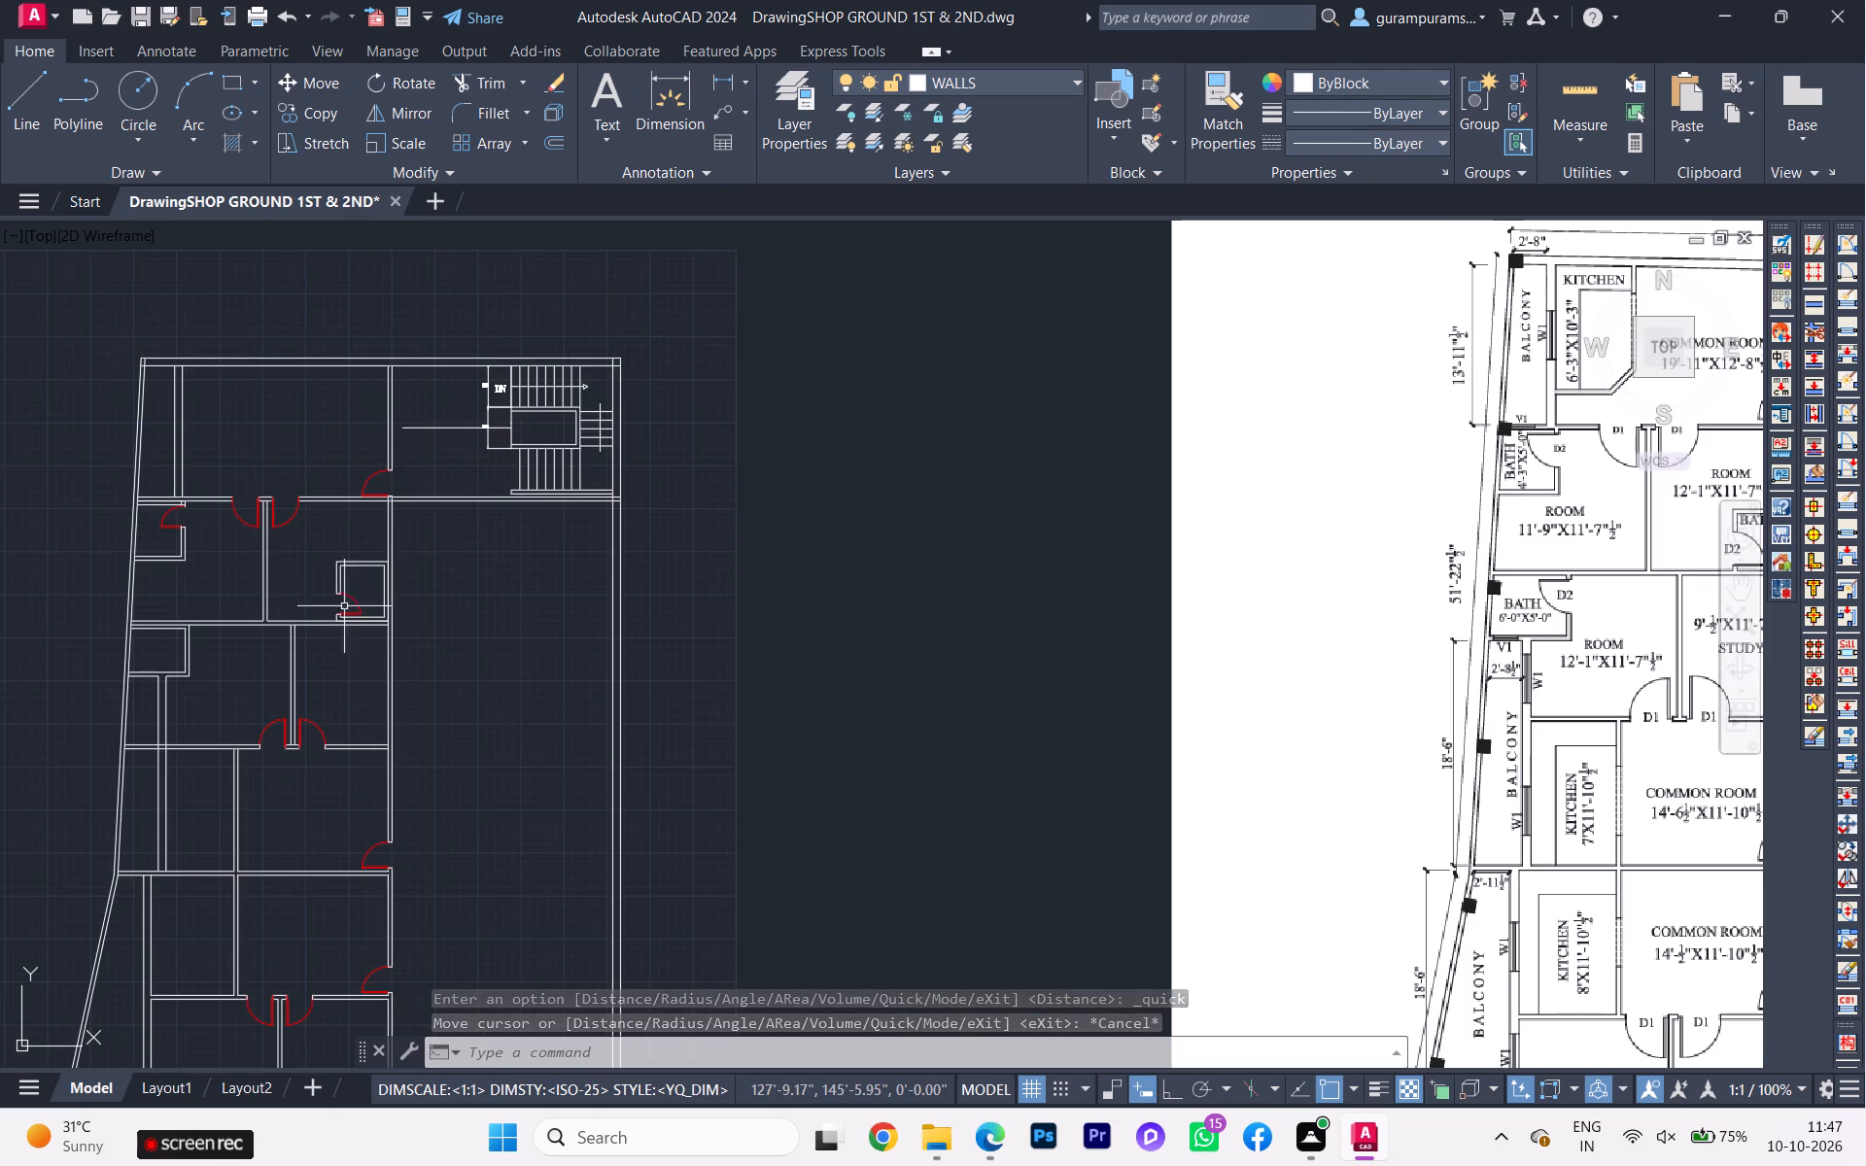
scroll(241, 587, "up", 2)
scroll(192, 626, "down", 3)
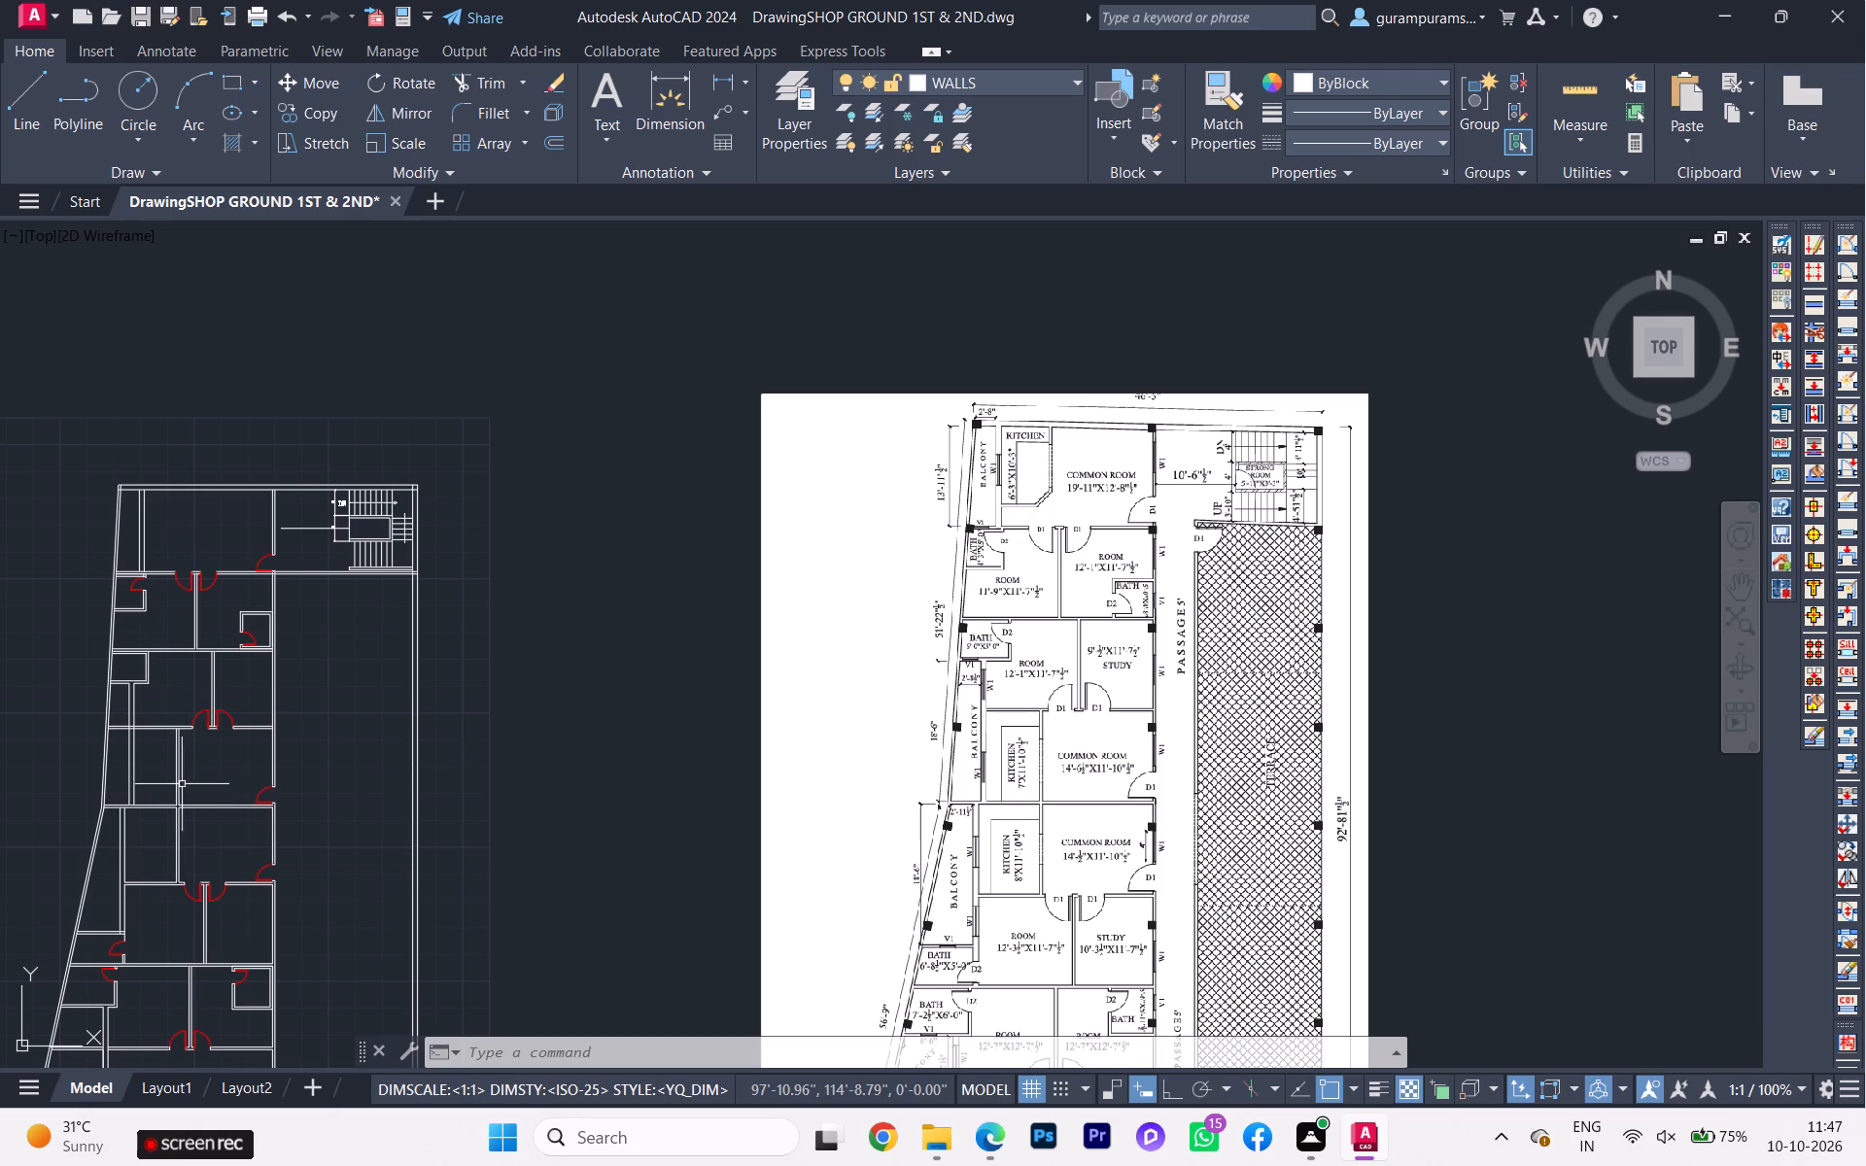
scroll(115, 815, "up", 1)
scroll(123, 809, "down", 1)
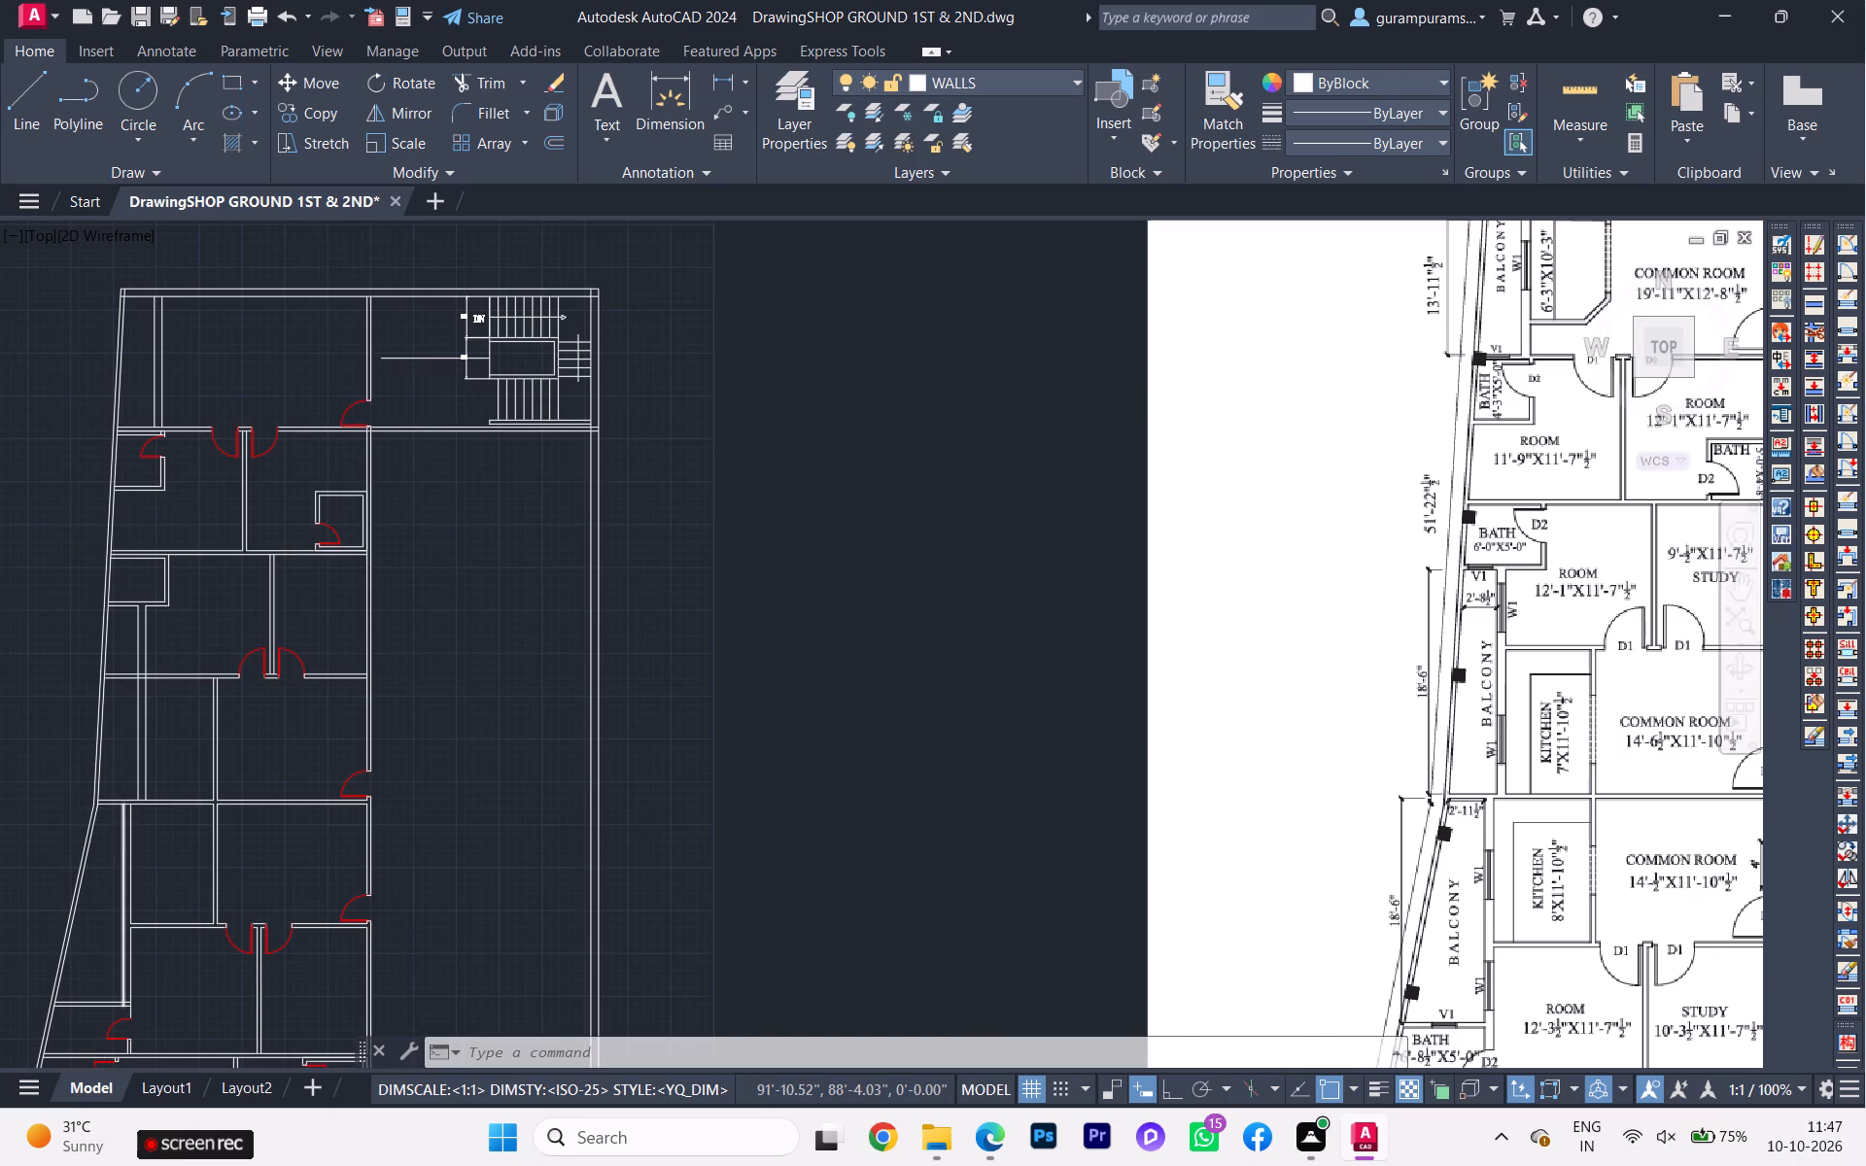
scroll(151, 573, "up", 2)
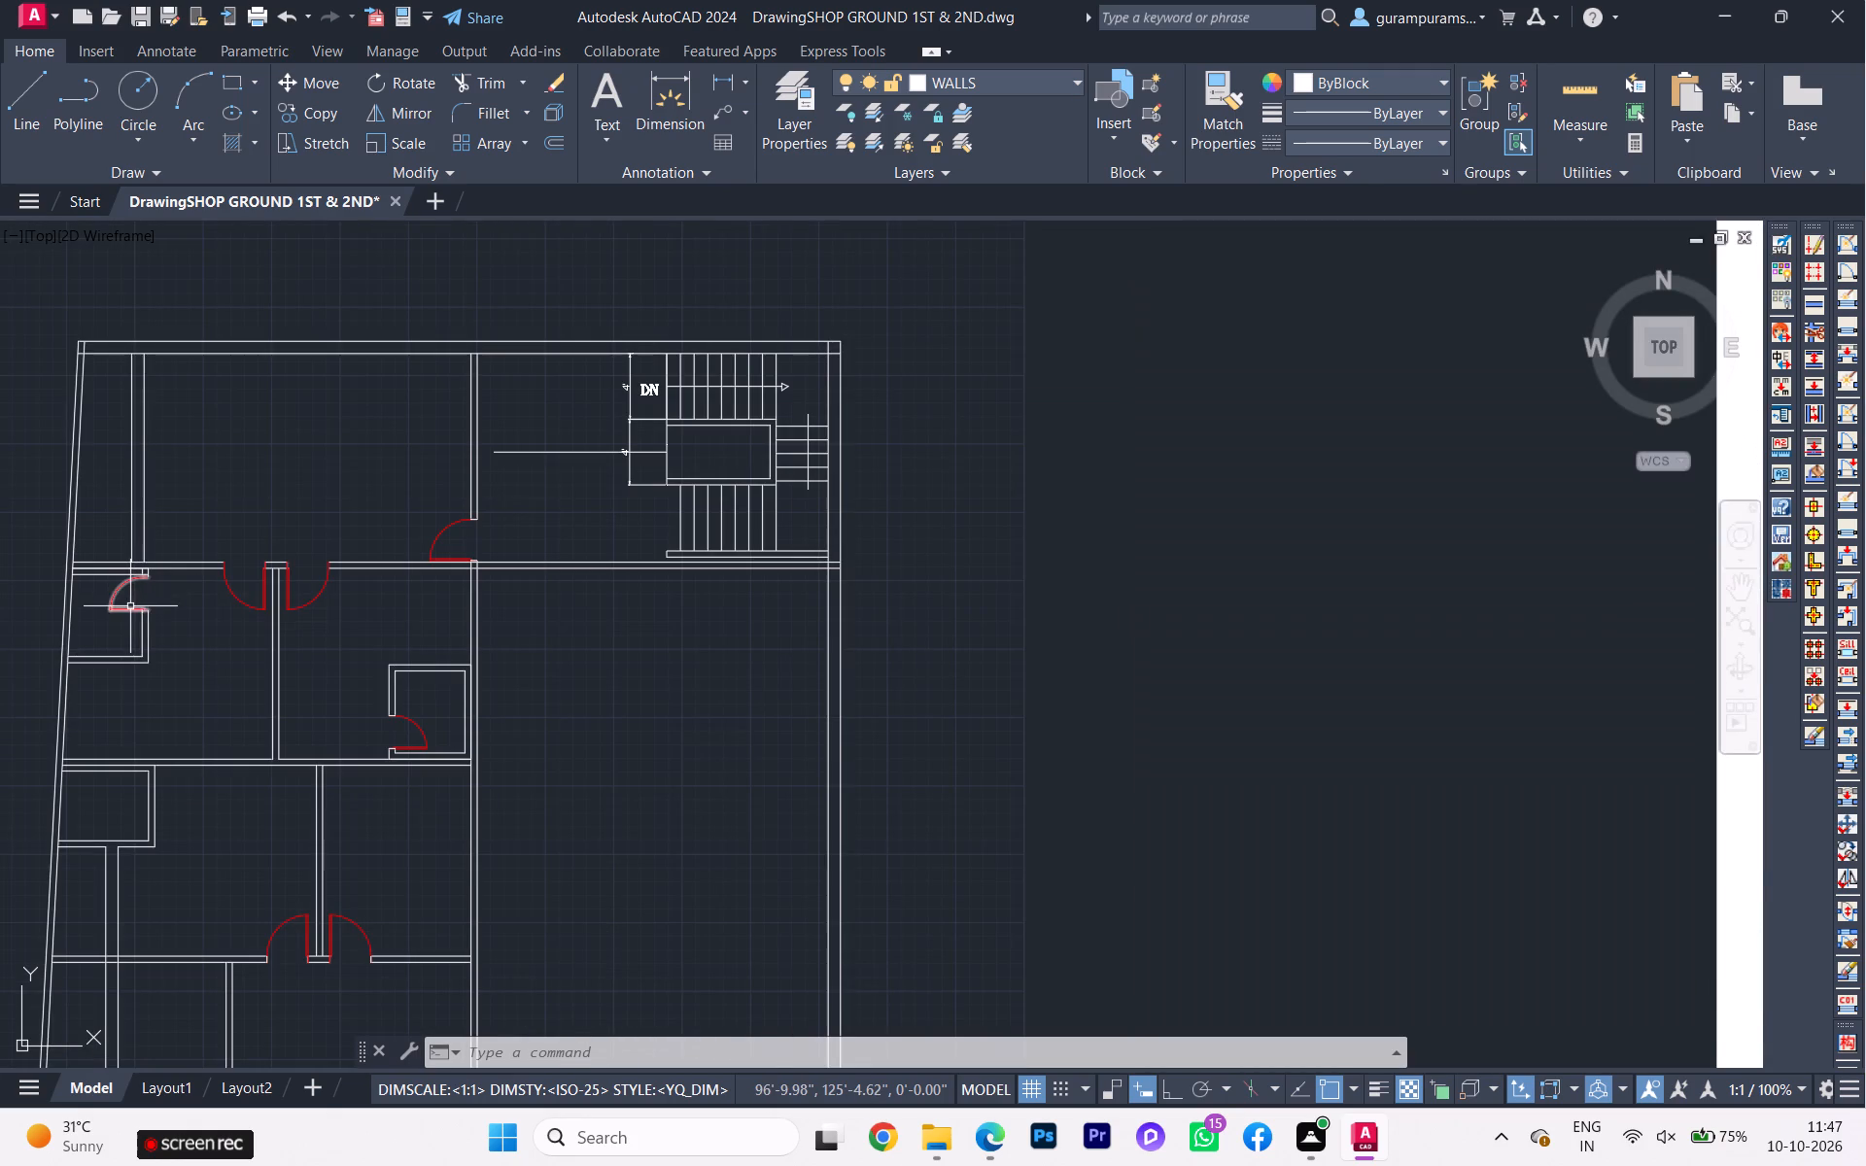
scroll(130, 609, "down", 1)
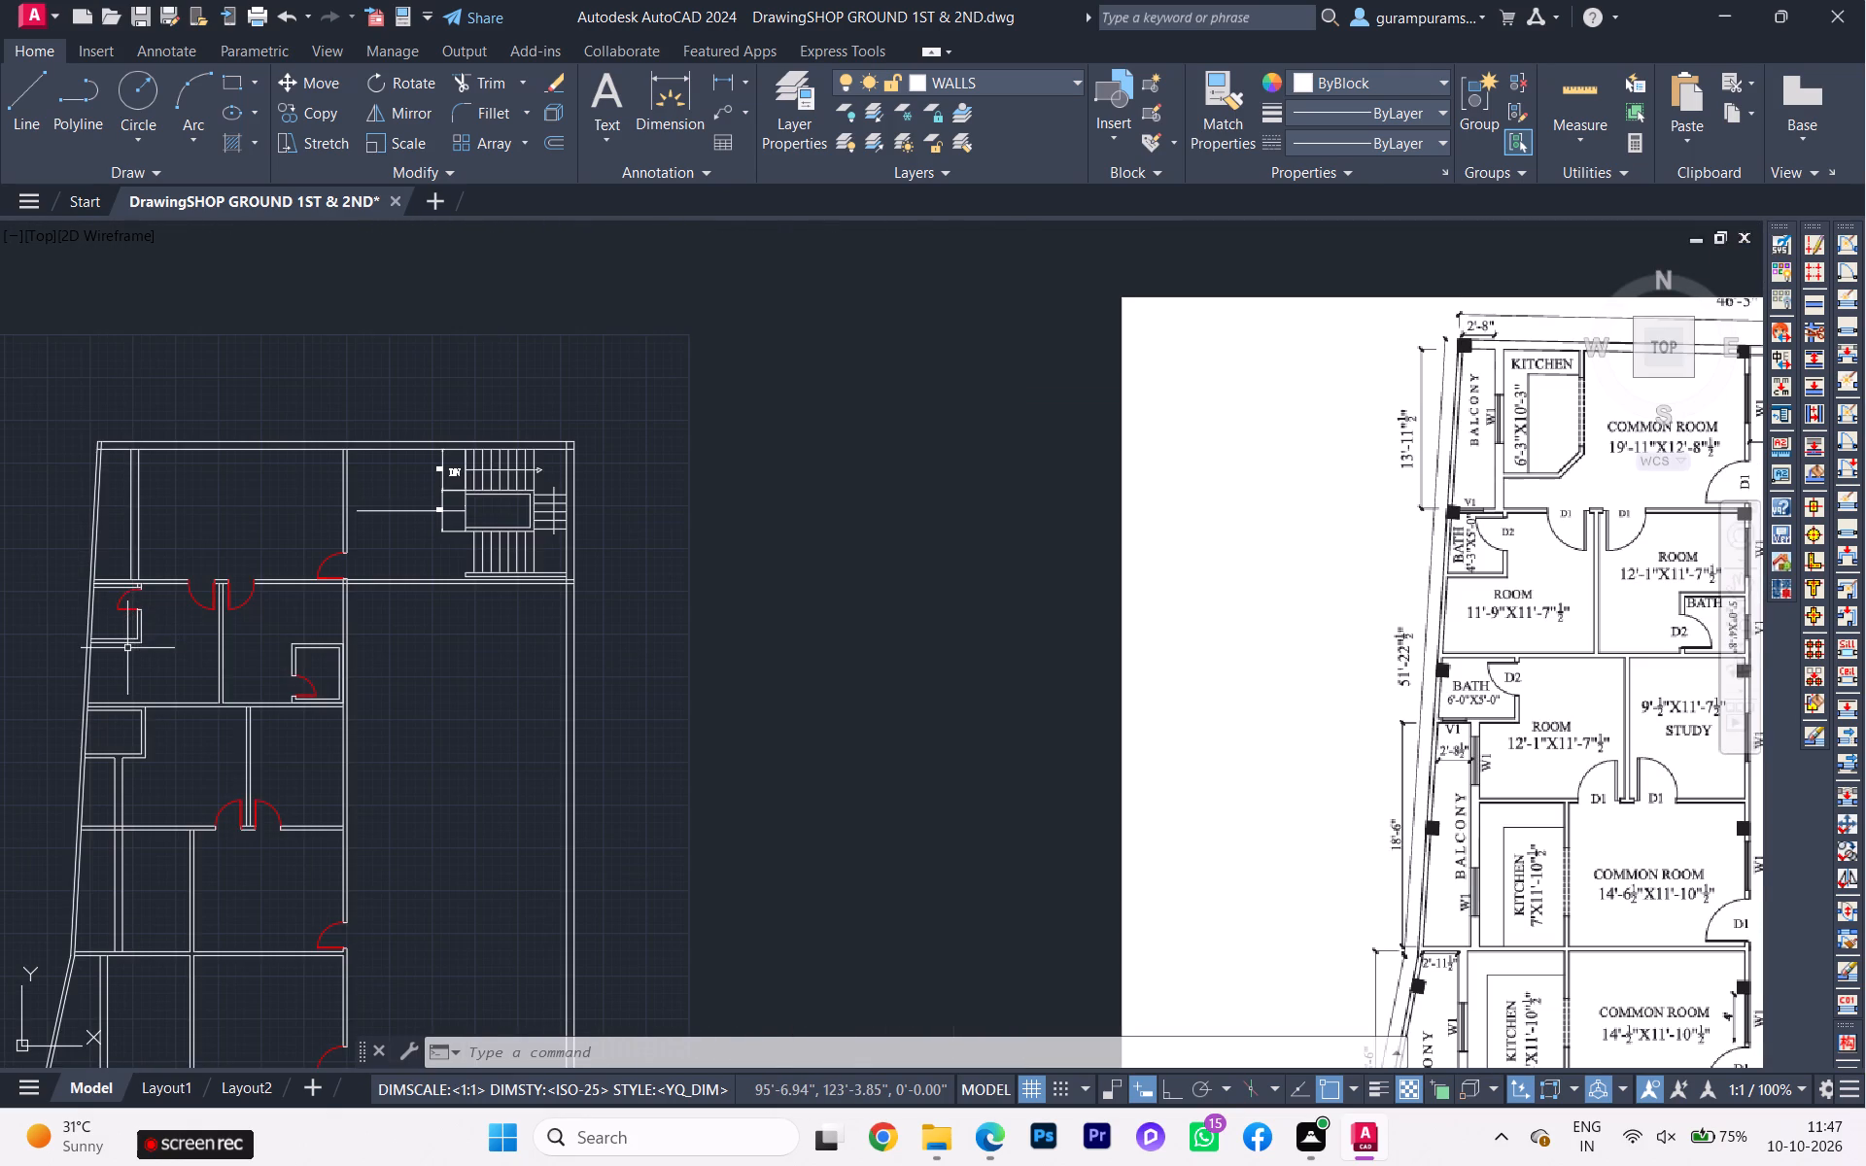
scroll(130, 640, "up", 1)
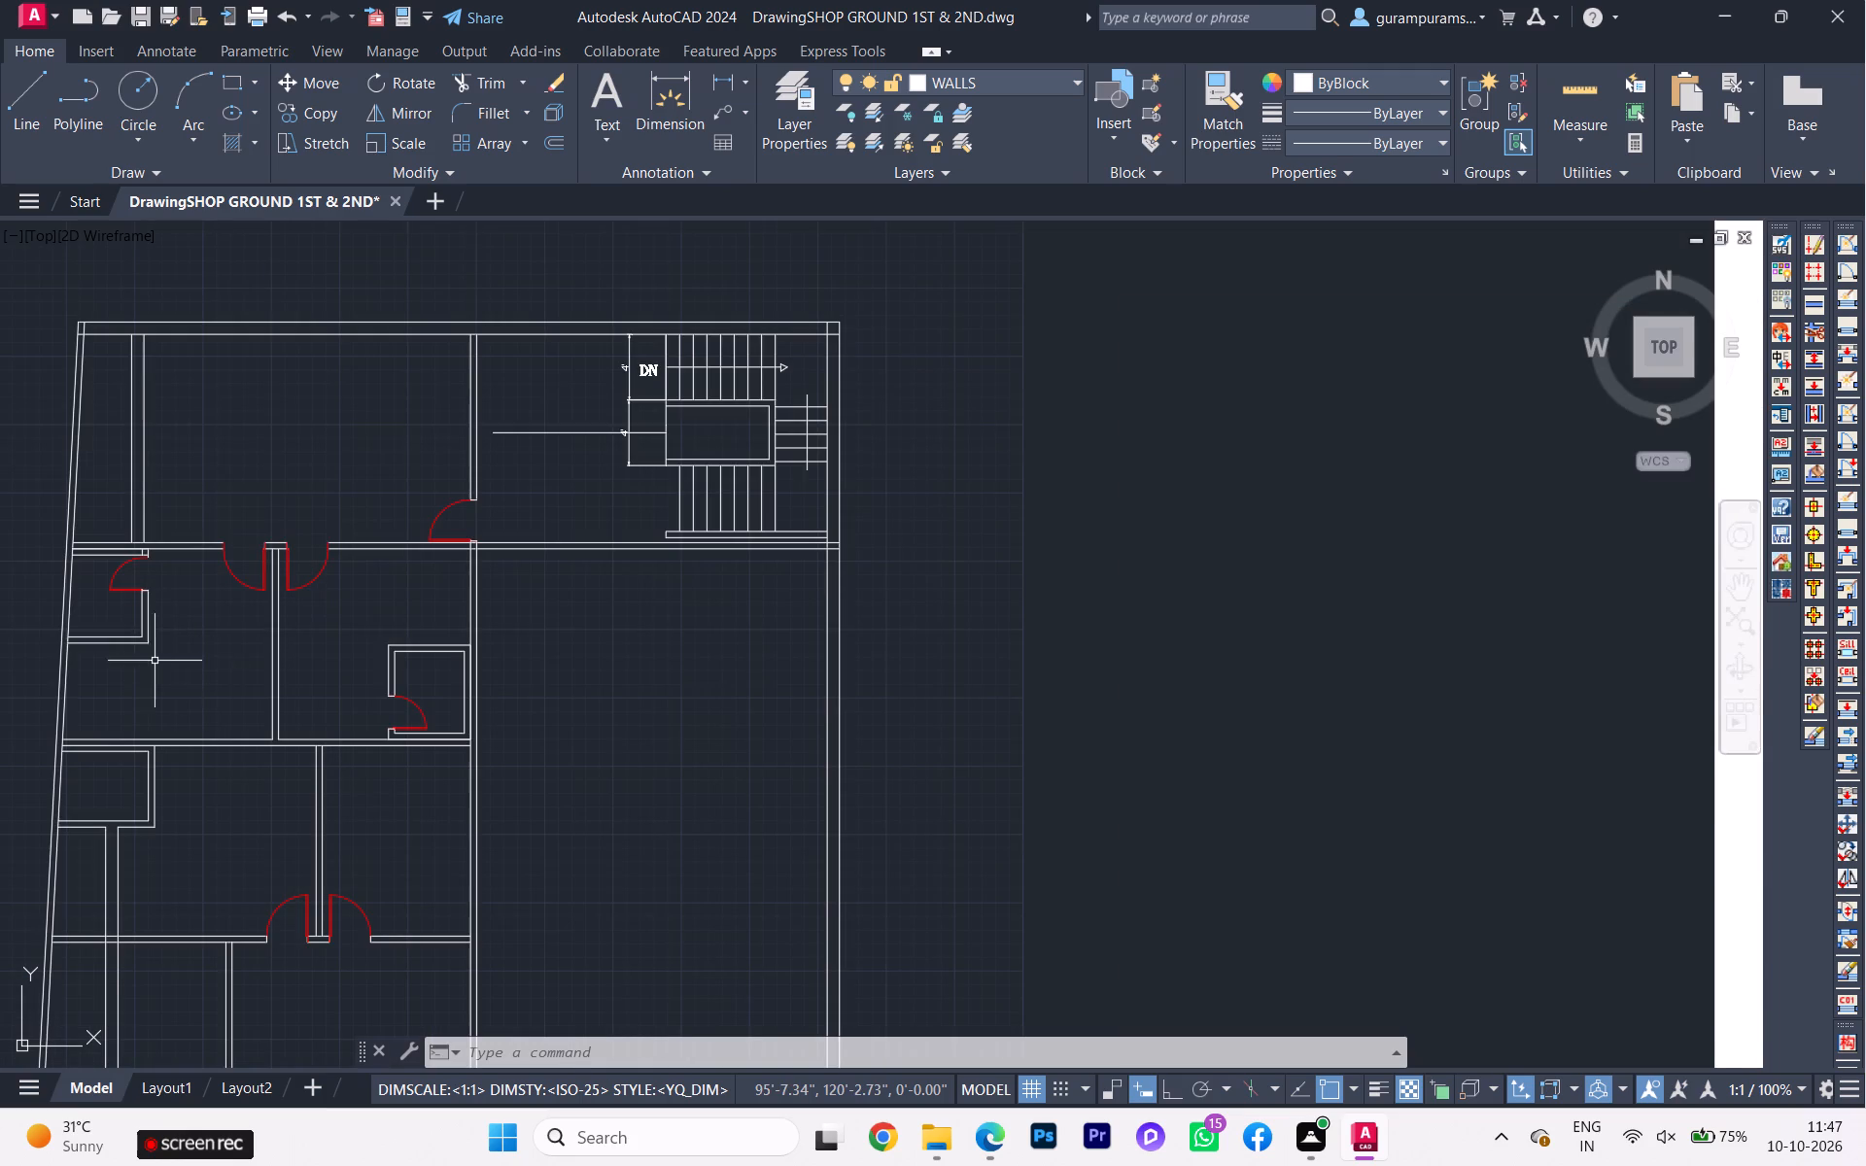
scroll(151, 661, "down", 1)
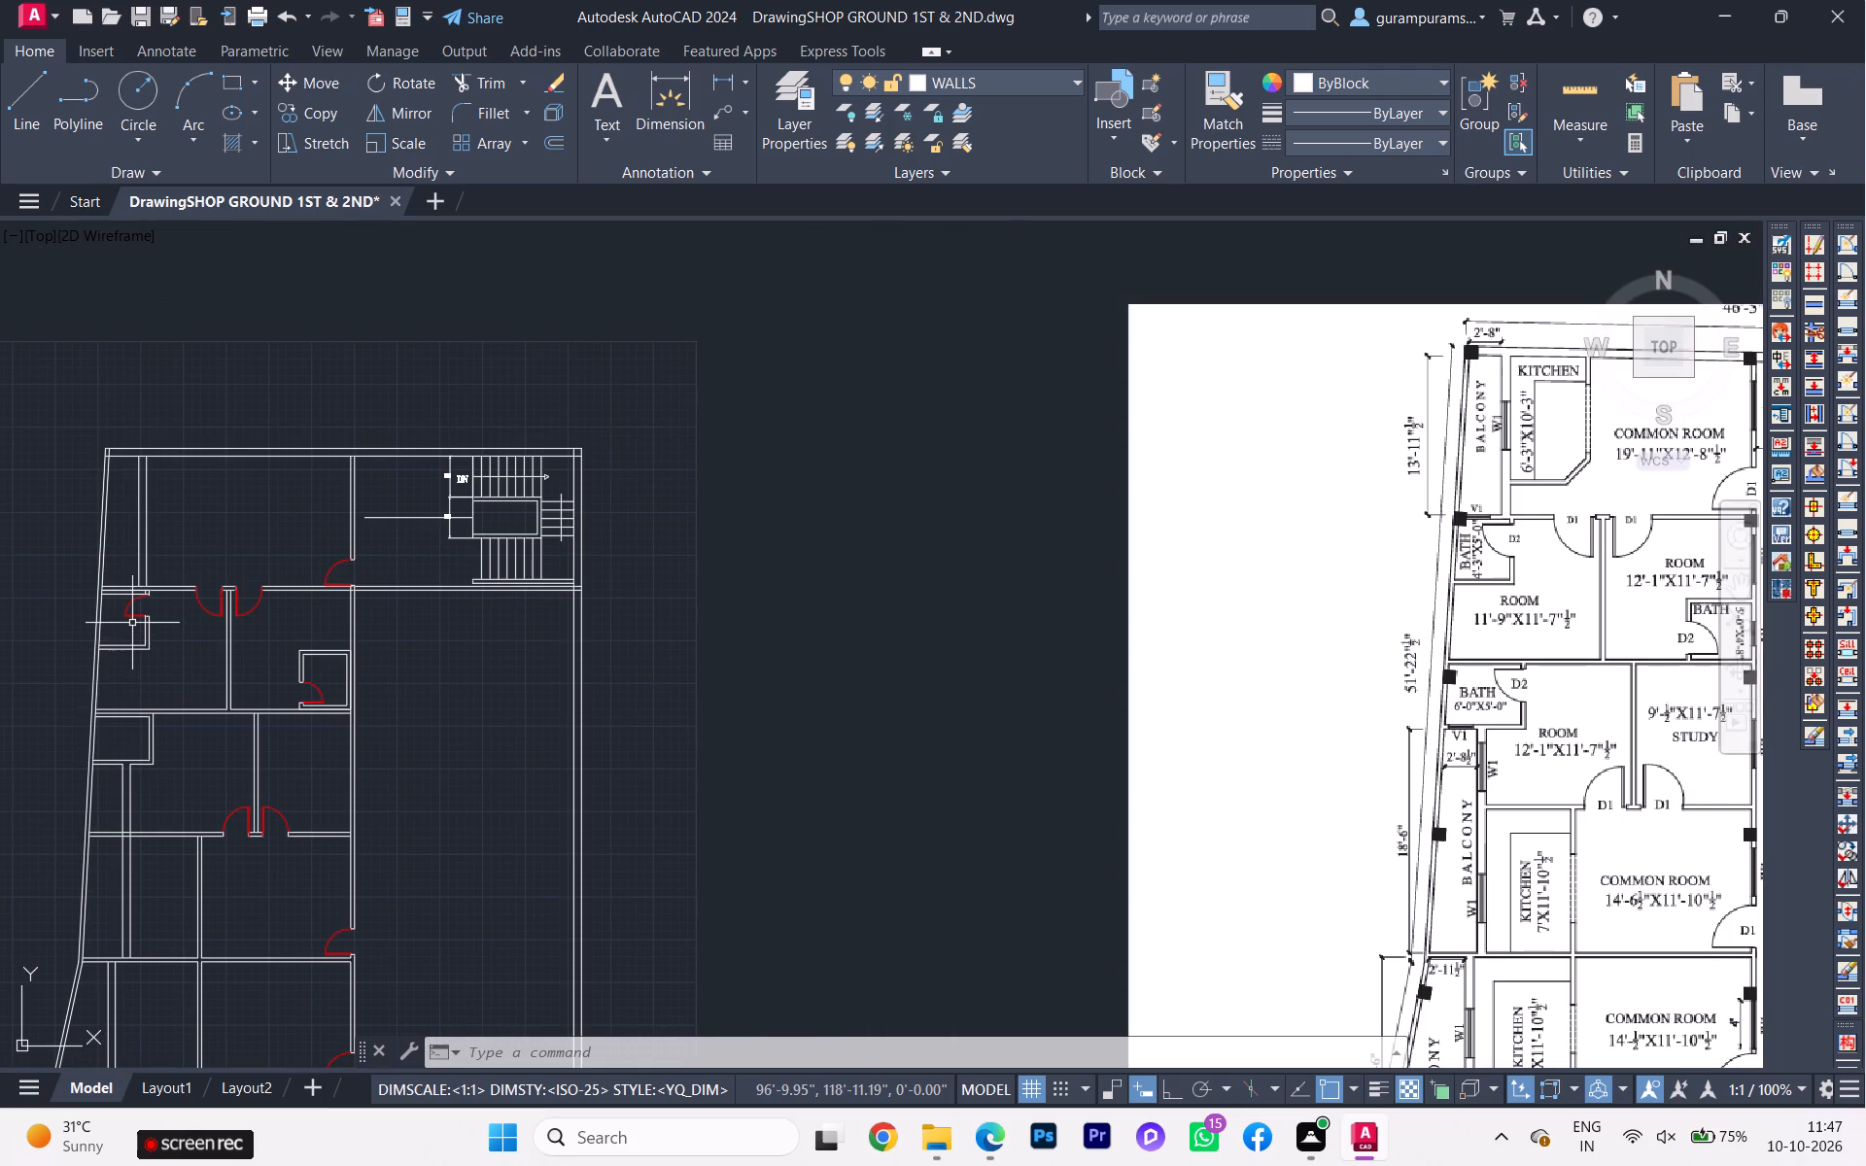
Copy the door of the 4'-3" by 5'-0" bath onto the east wall of the 6'-0" by 5'-0" bath below.
left_click(132, 618)
scroll(161, 705, "up", 1)
key("c")
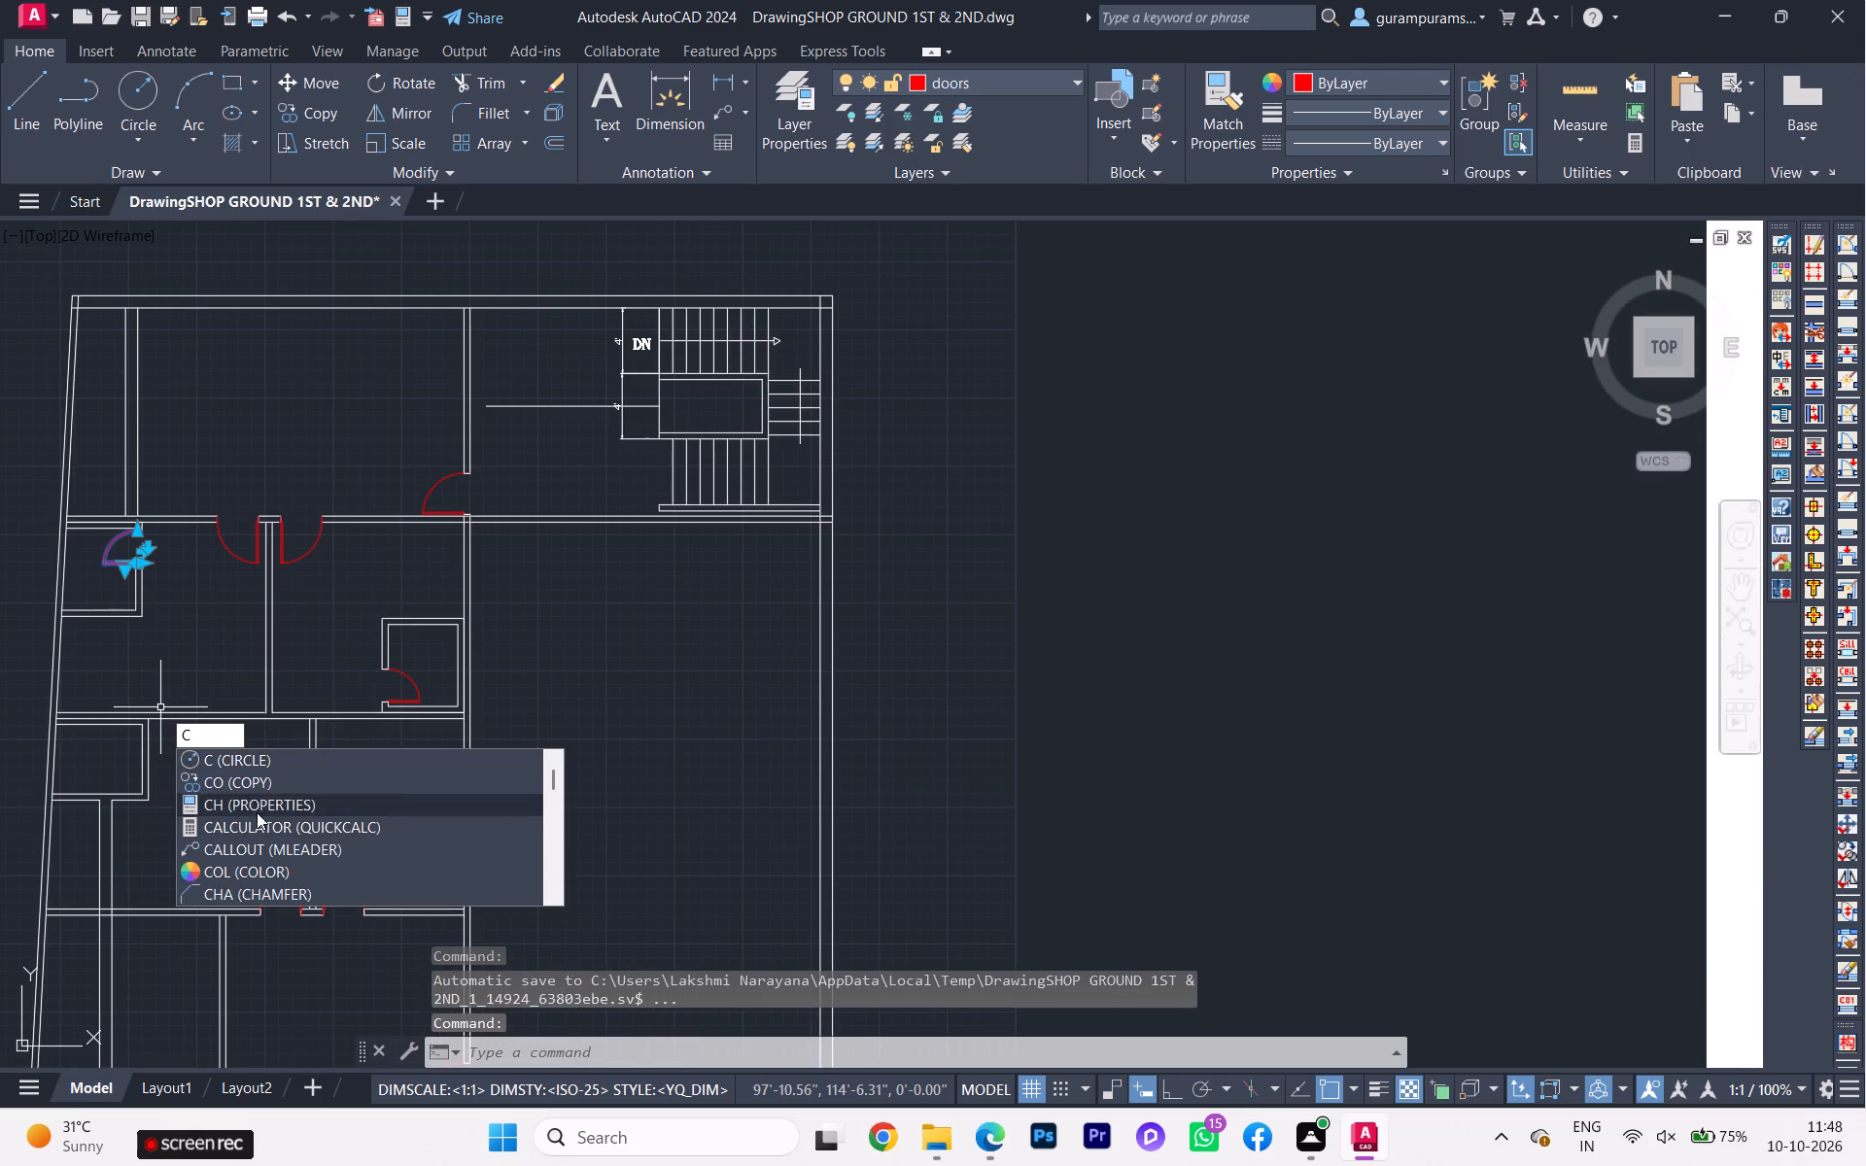
left_click(257, 783)
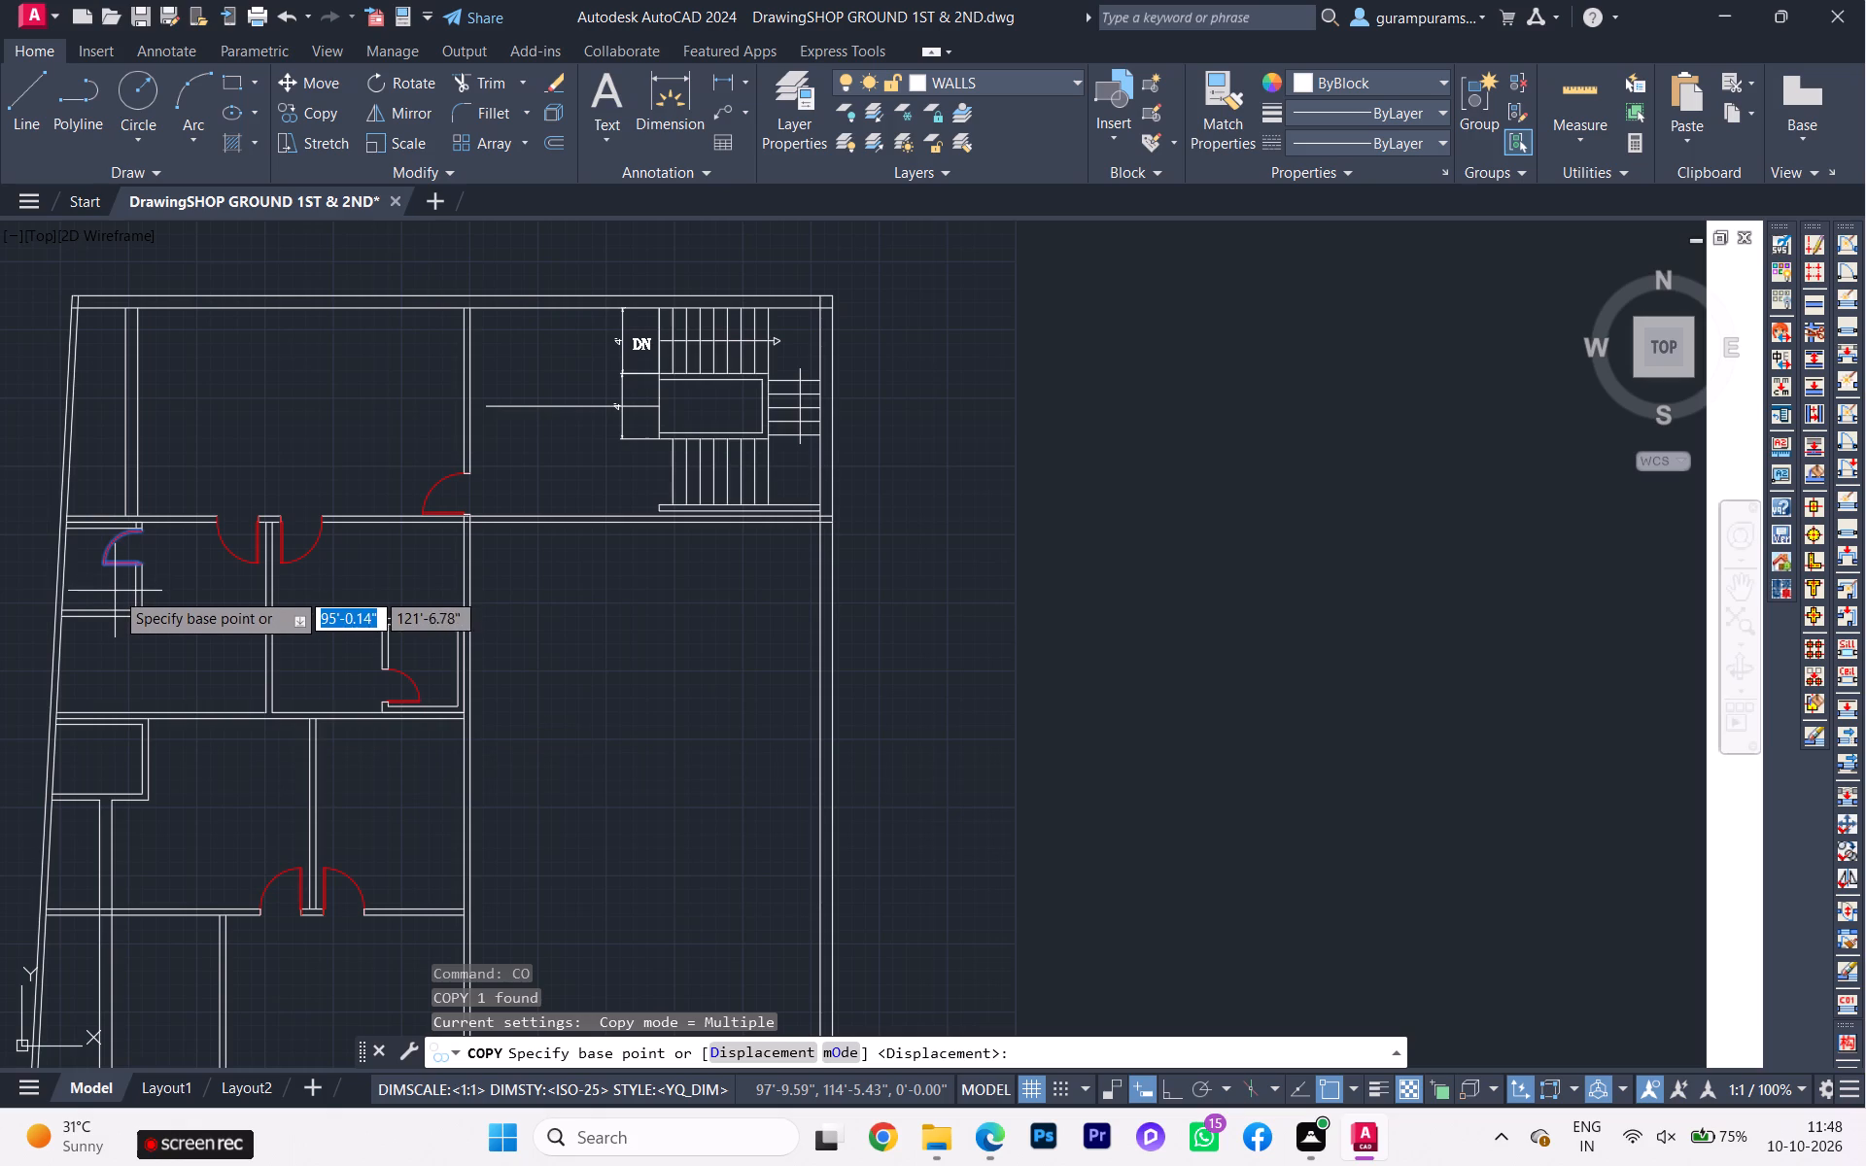
key("m")
key("Return")
scroll(118, 585, "up", 3)
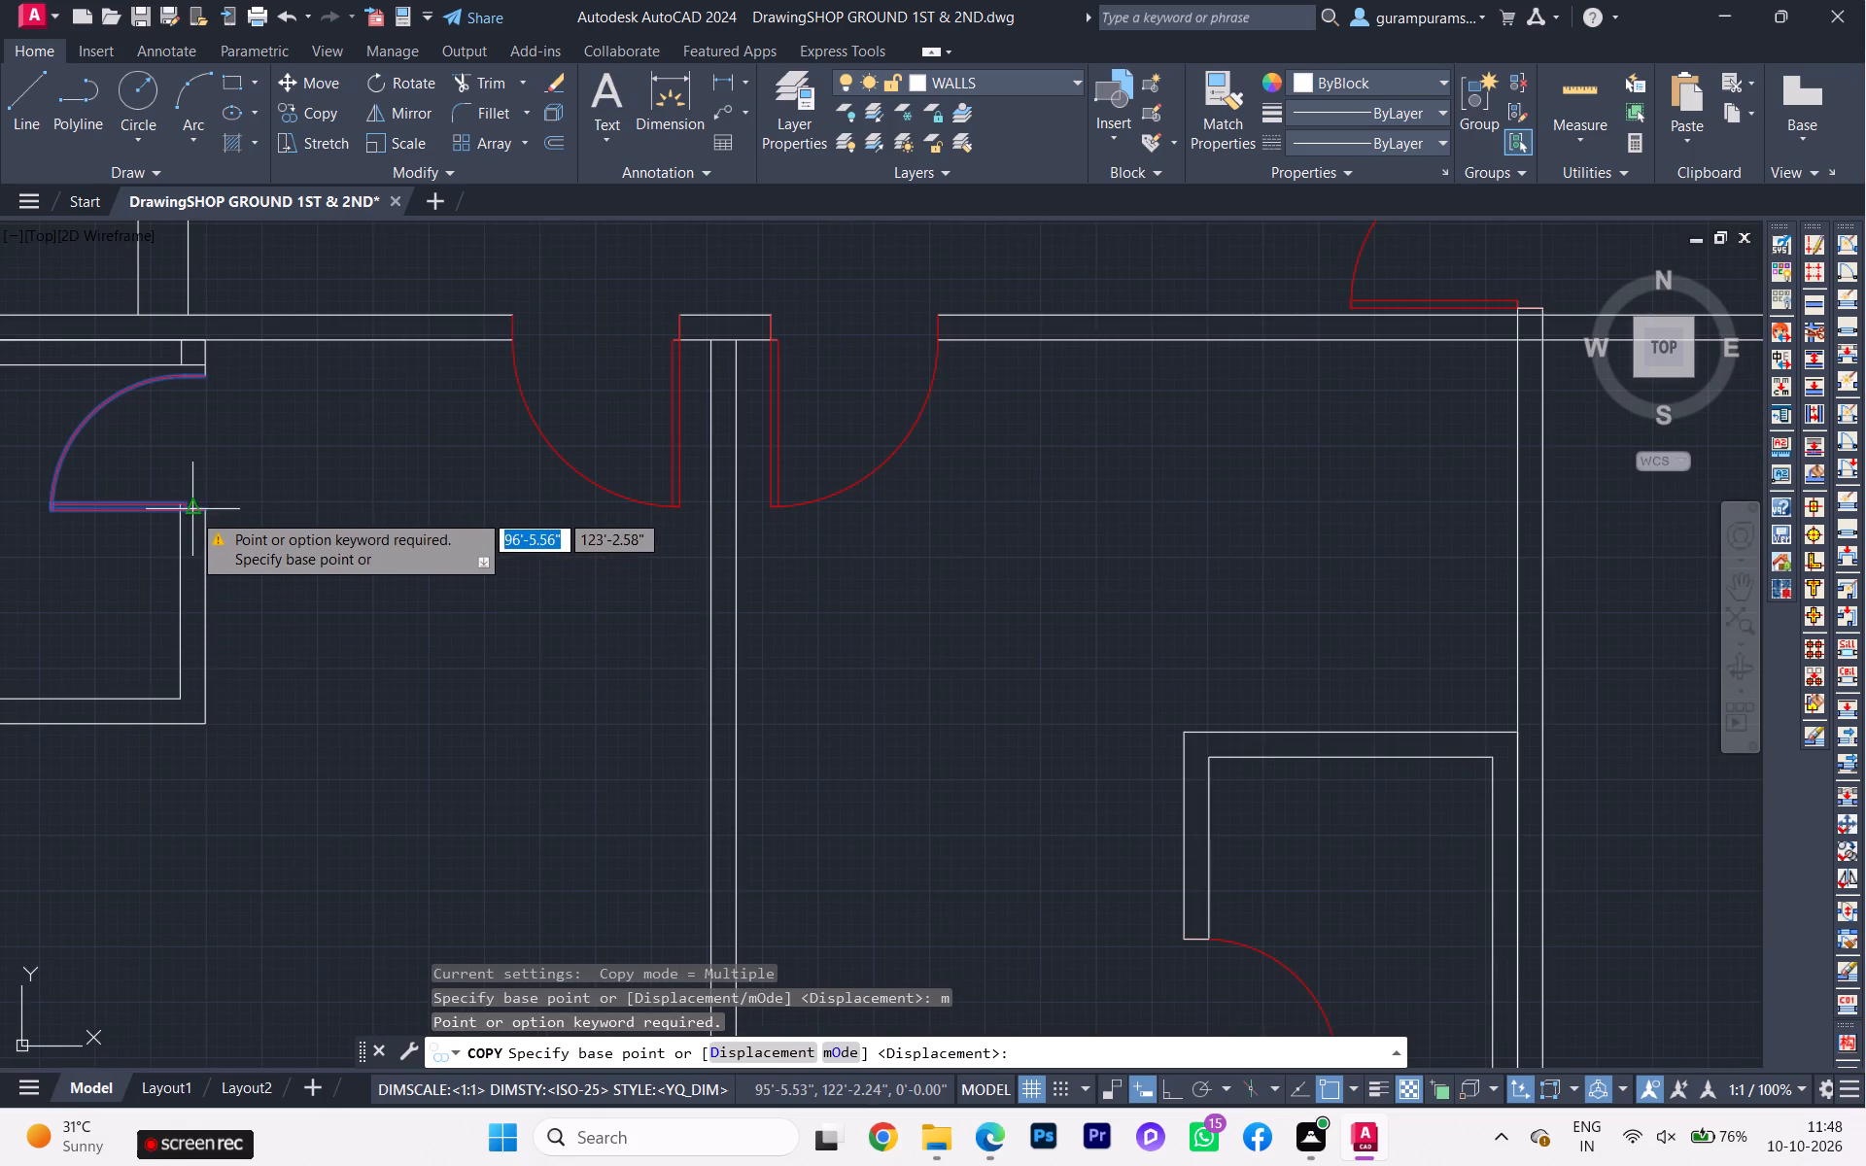
left_click(209, 510)
scroll(213, 685, "down", 3)
middle_click_drag(228, 772, 237, 737)
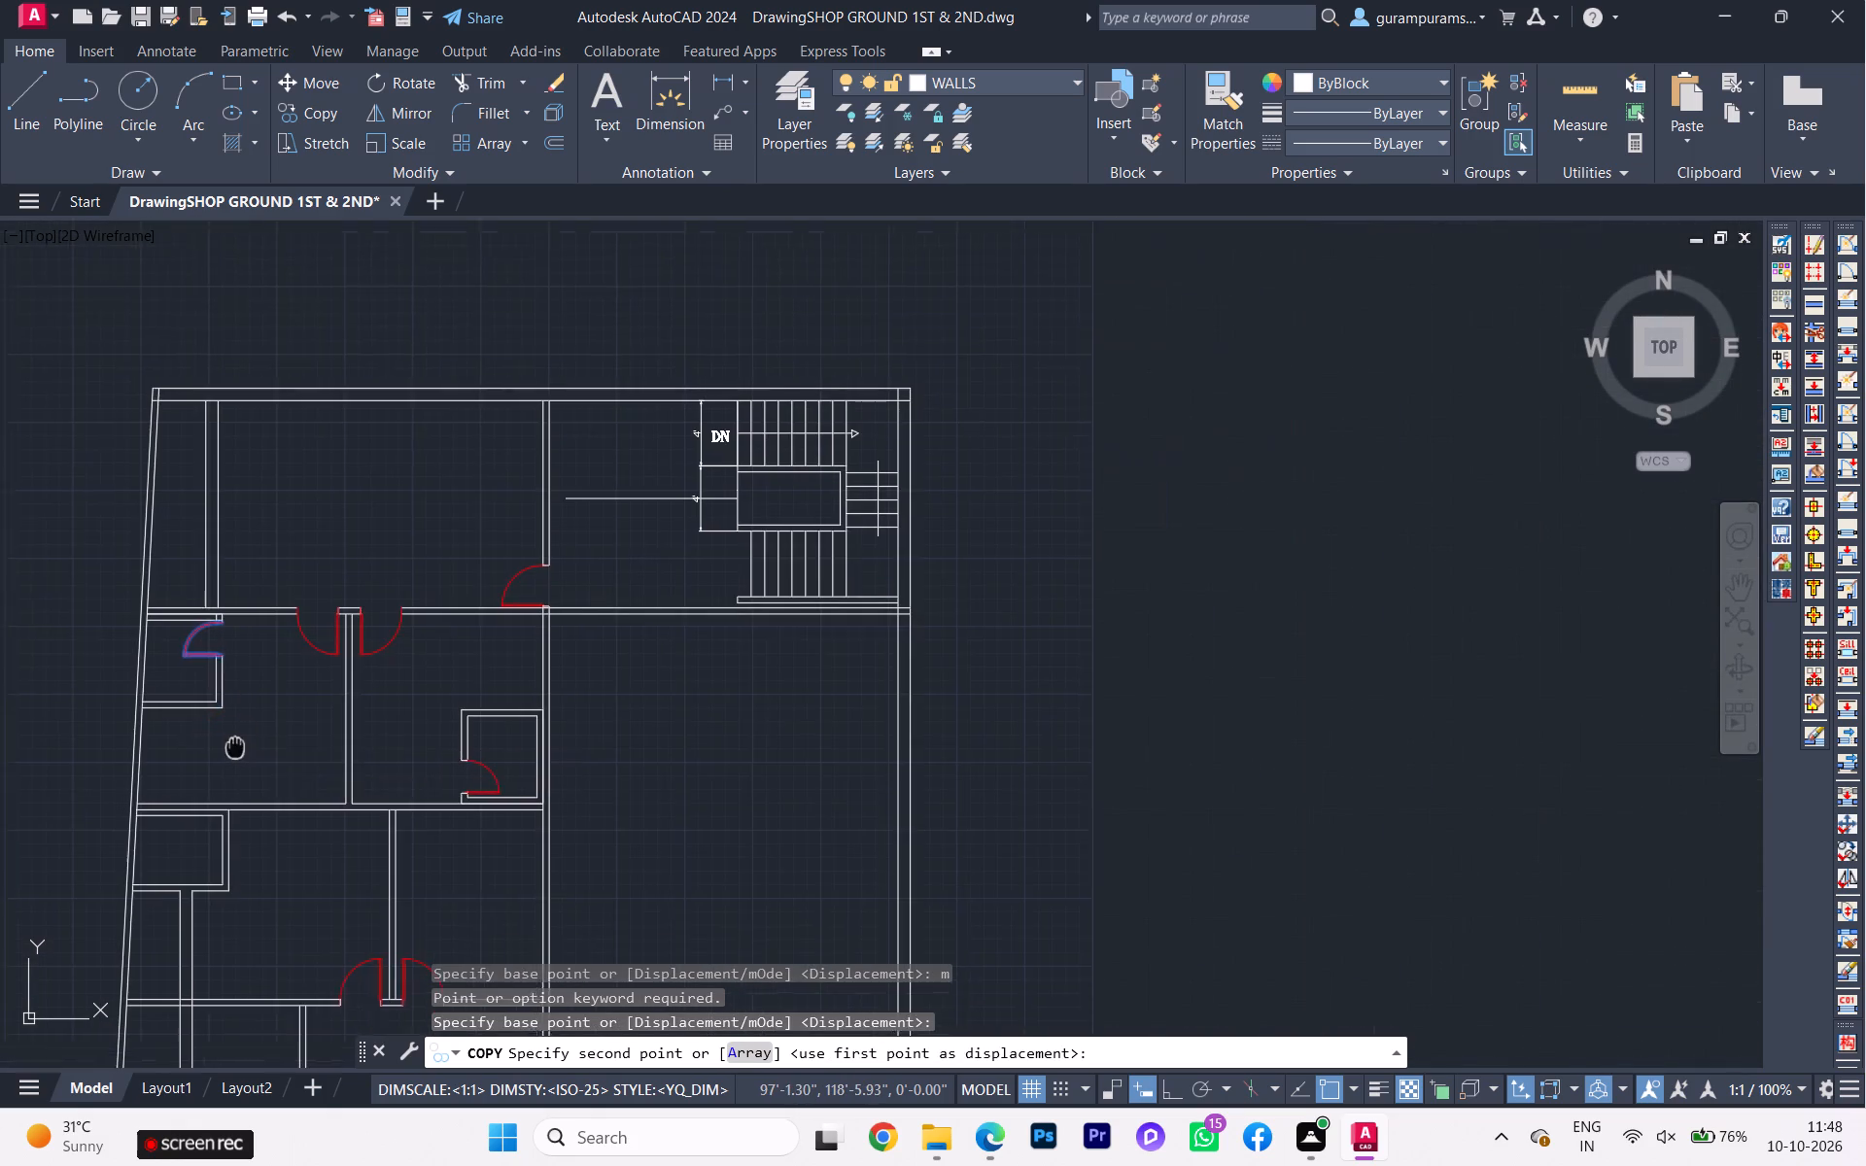
middle_click_drag(237, 737, 244, 478)
scroll(237, 616, "up", 3)
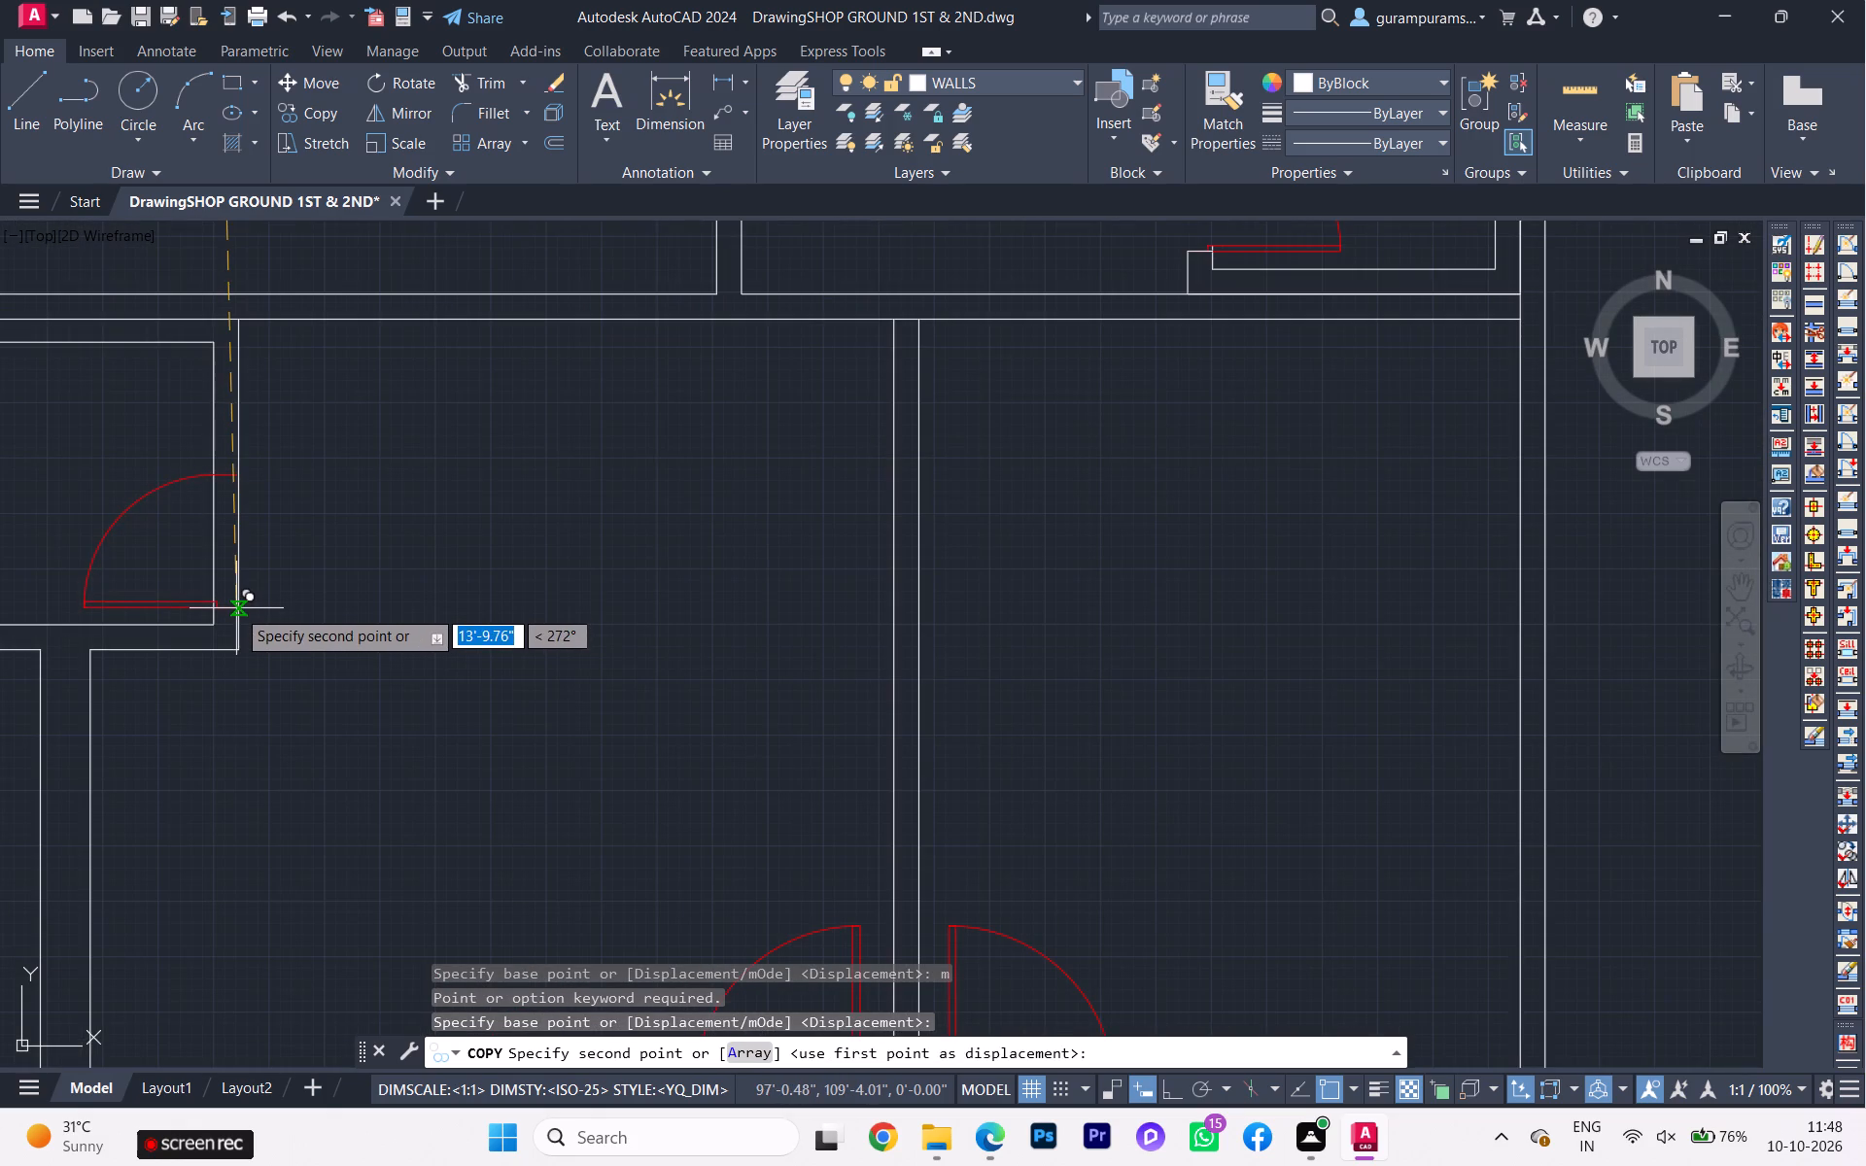
left_click(236, 608)
key("Escape")
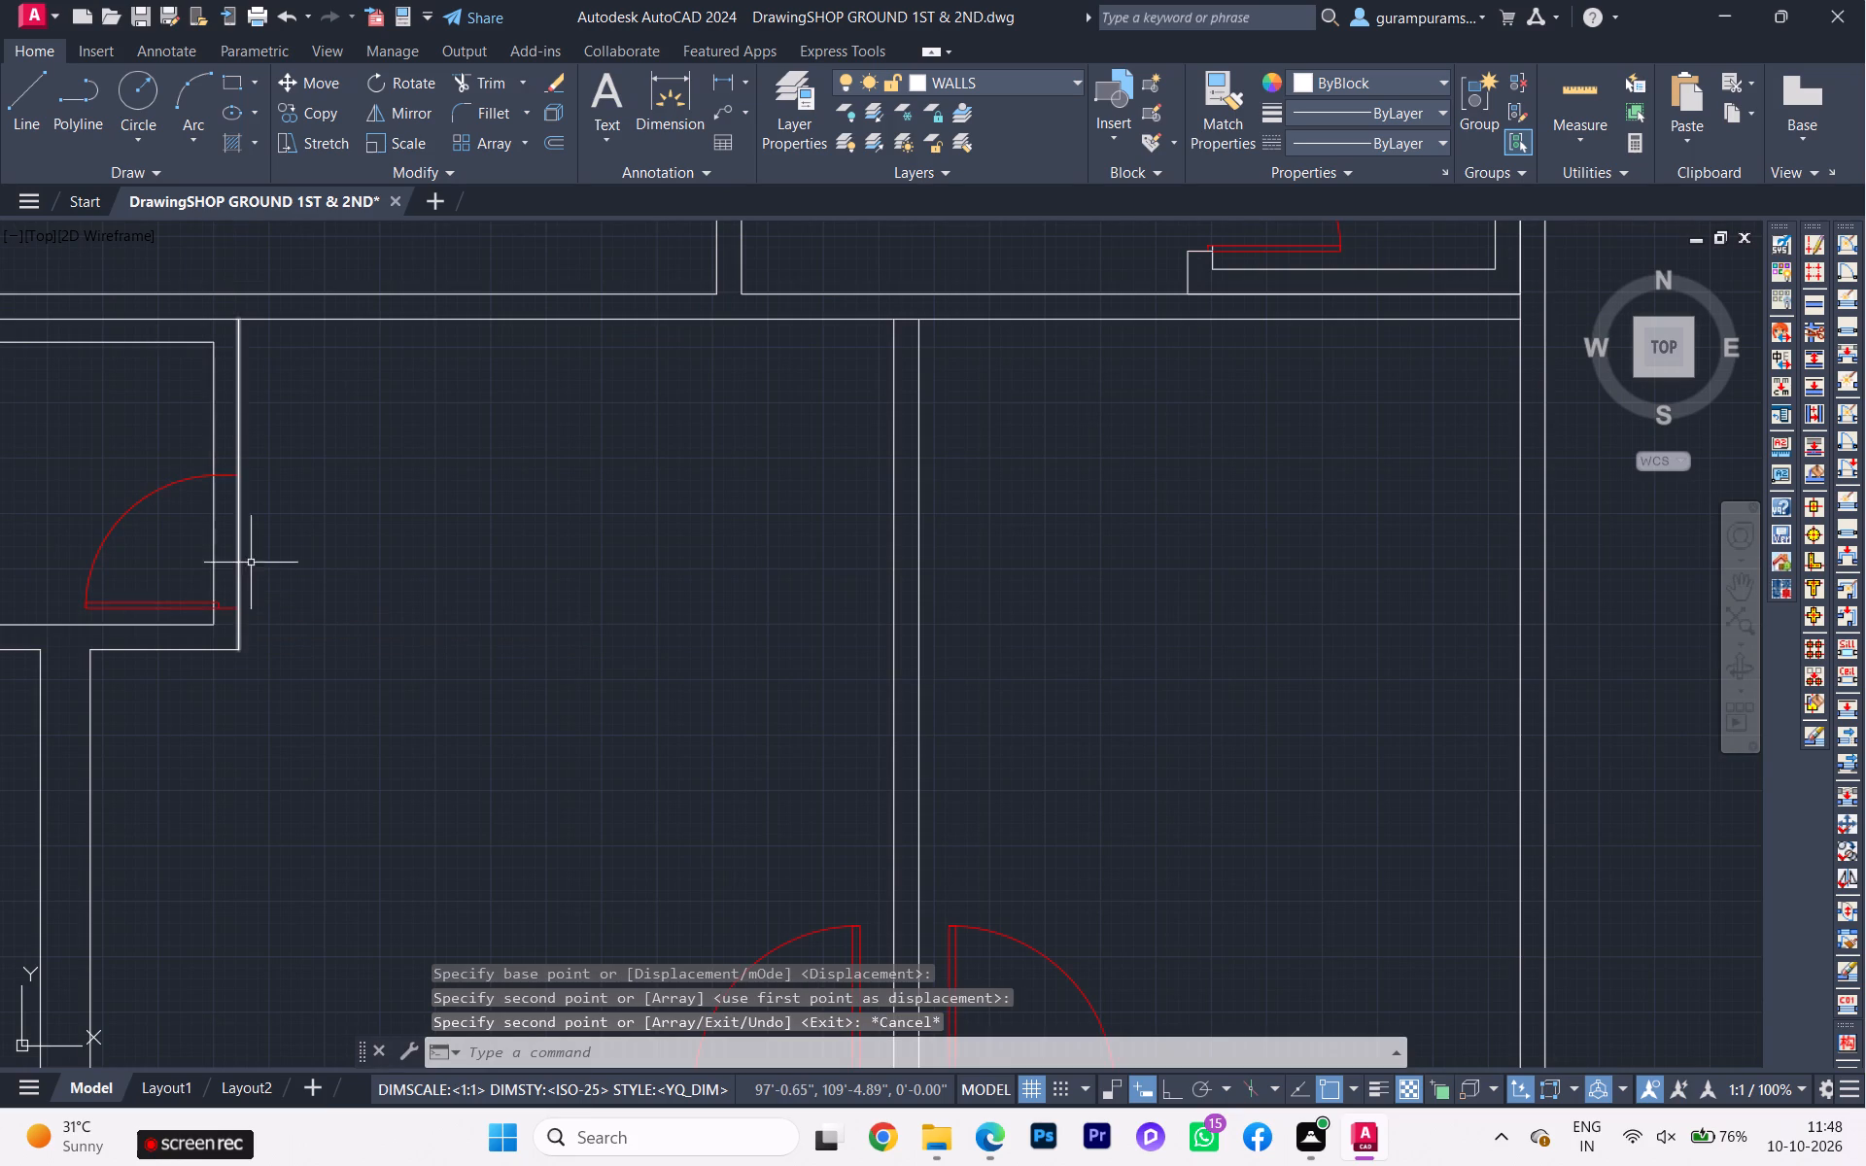
Mirror the copied bath door about a horizontal line, erasing the source door.
left_click(177, 486)
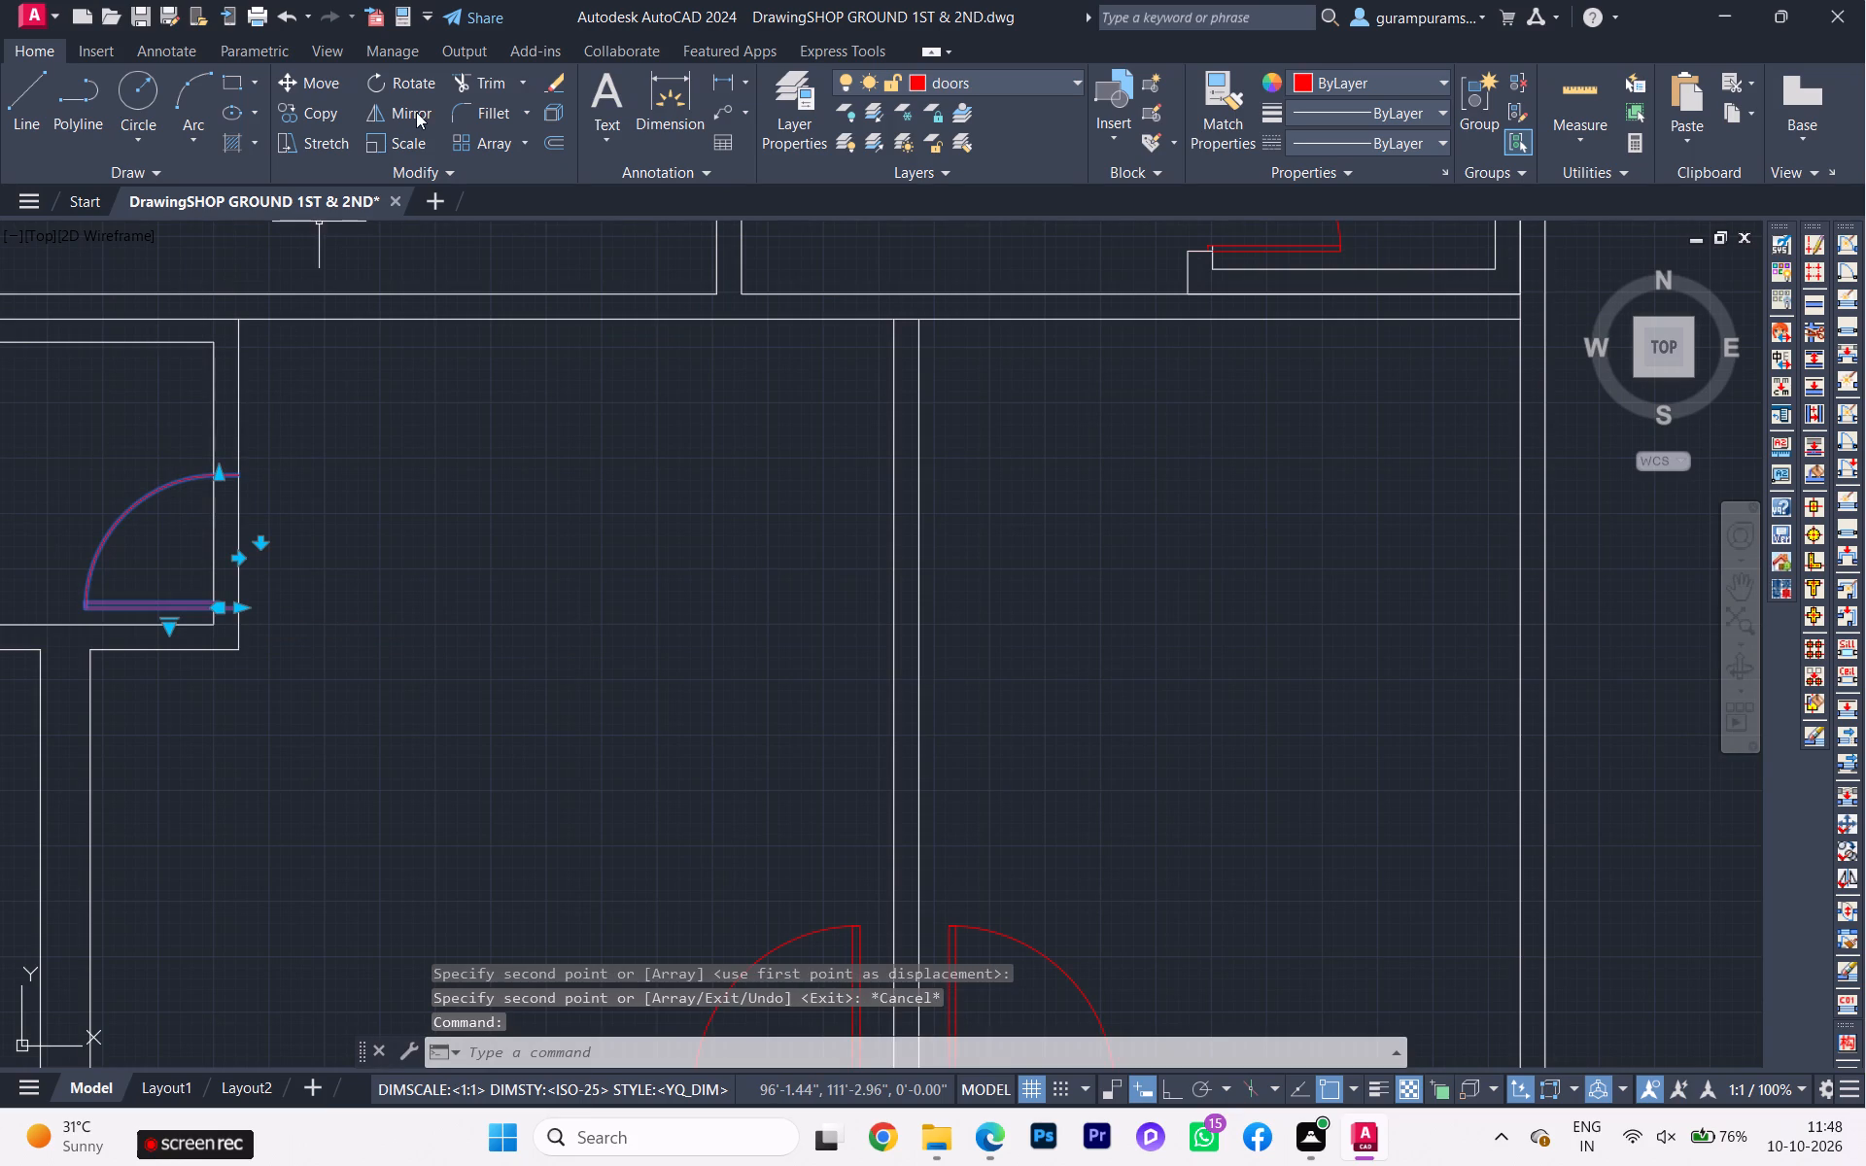
left_click(416, 112)
left_click(296, 428)
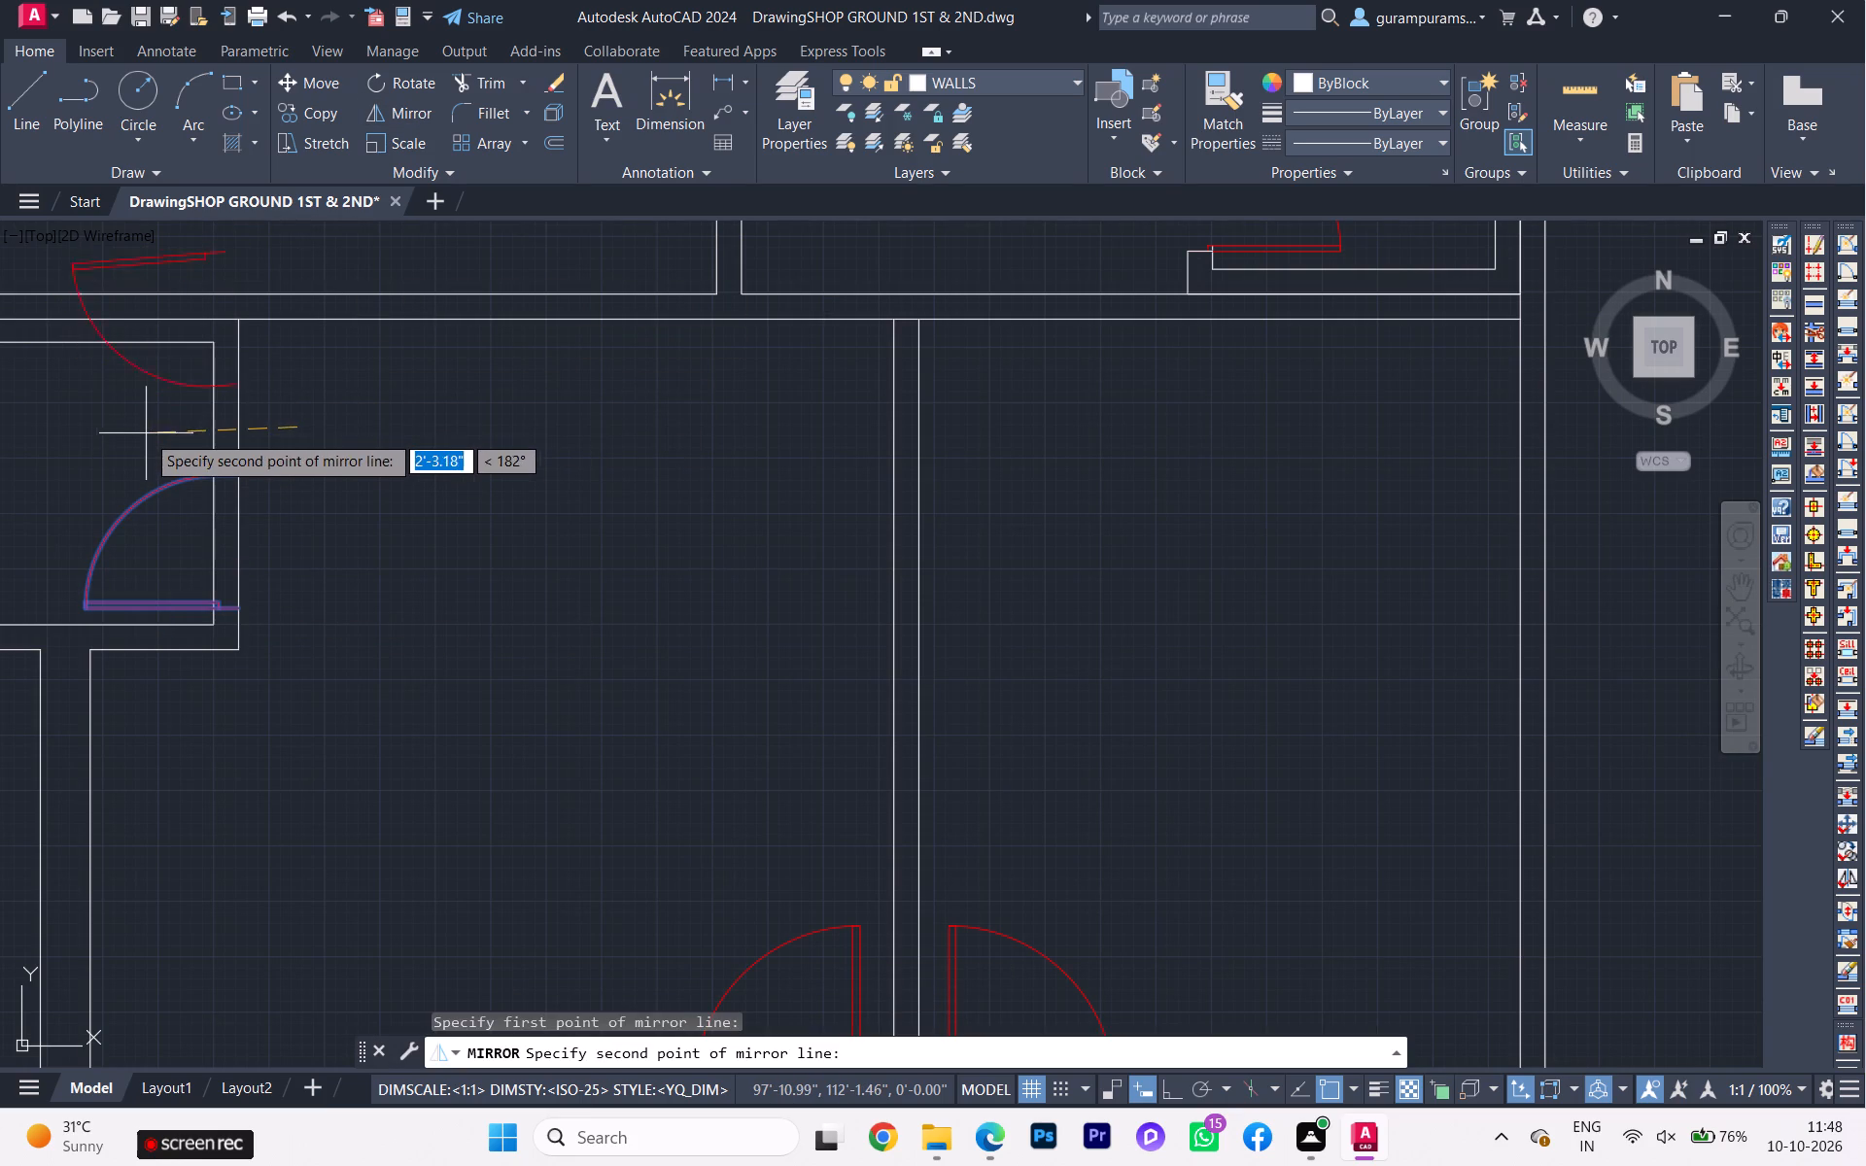
key("F8")
left_click(132, 432)
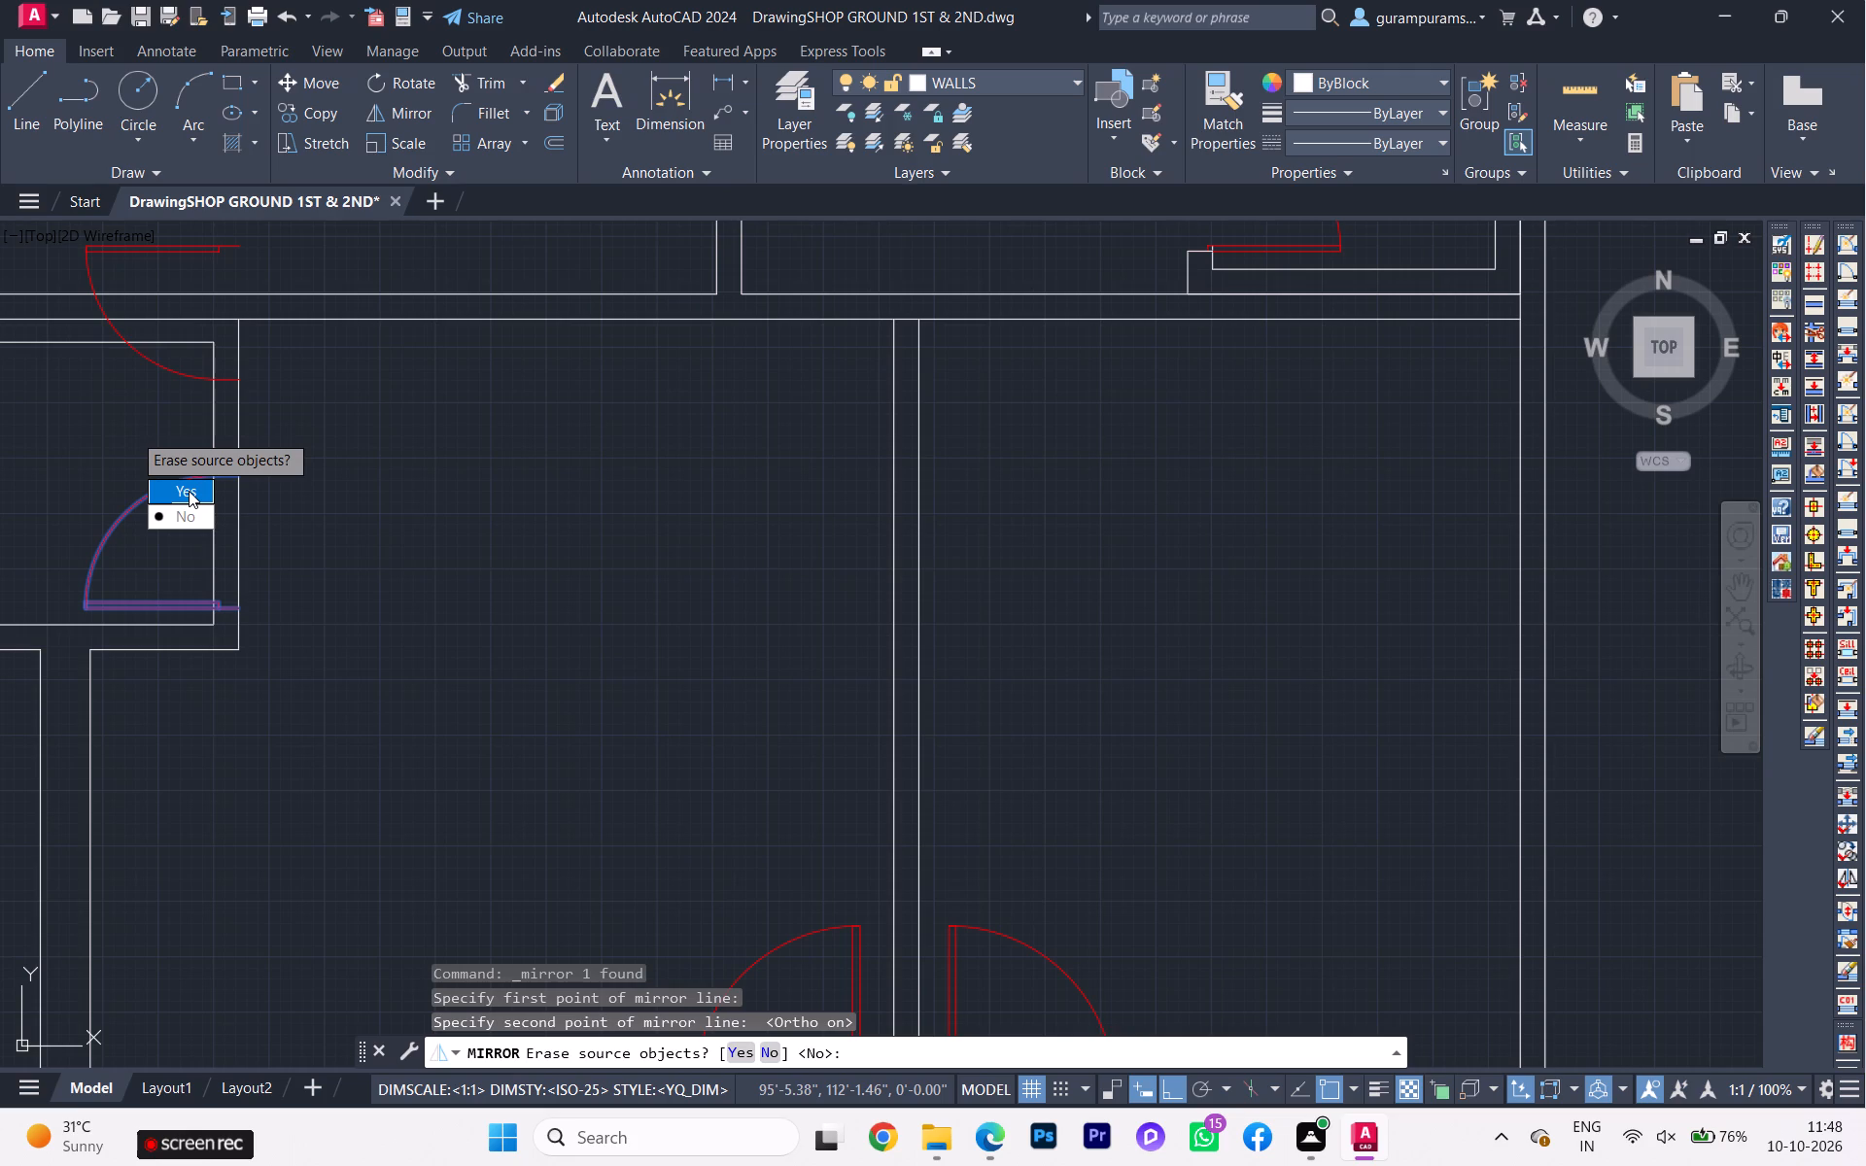
left_click_drag(187, 491, 132, 432)
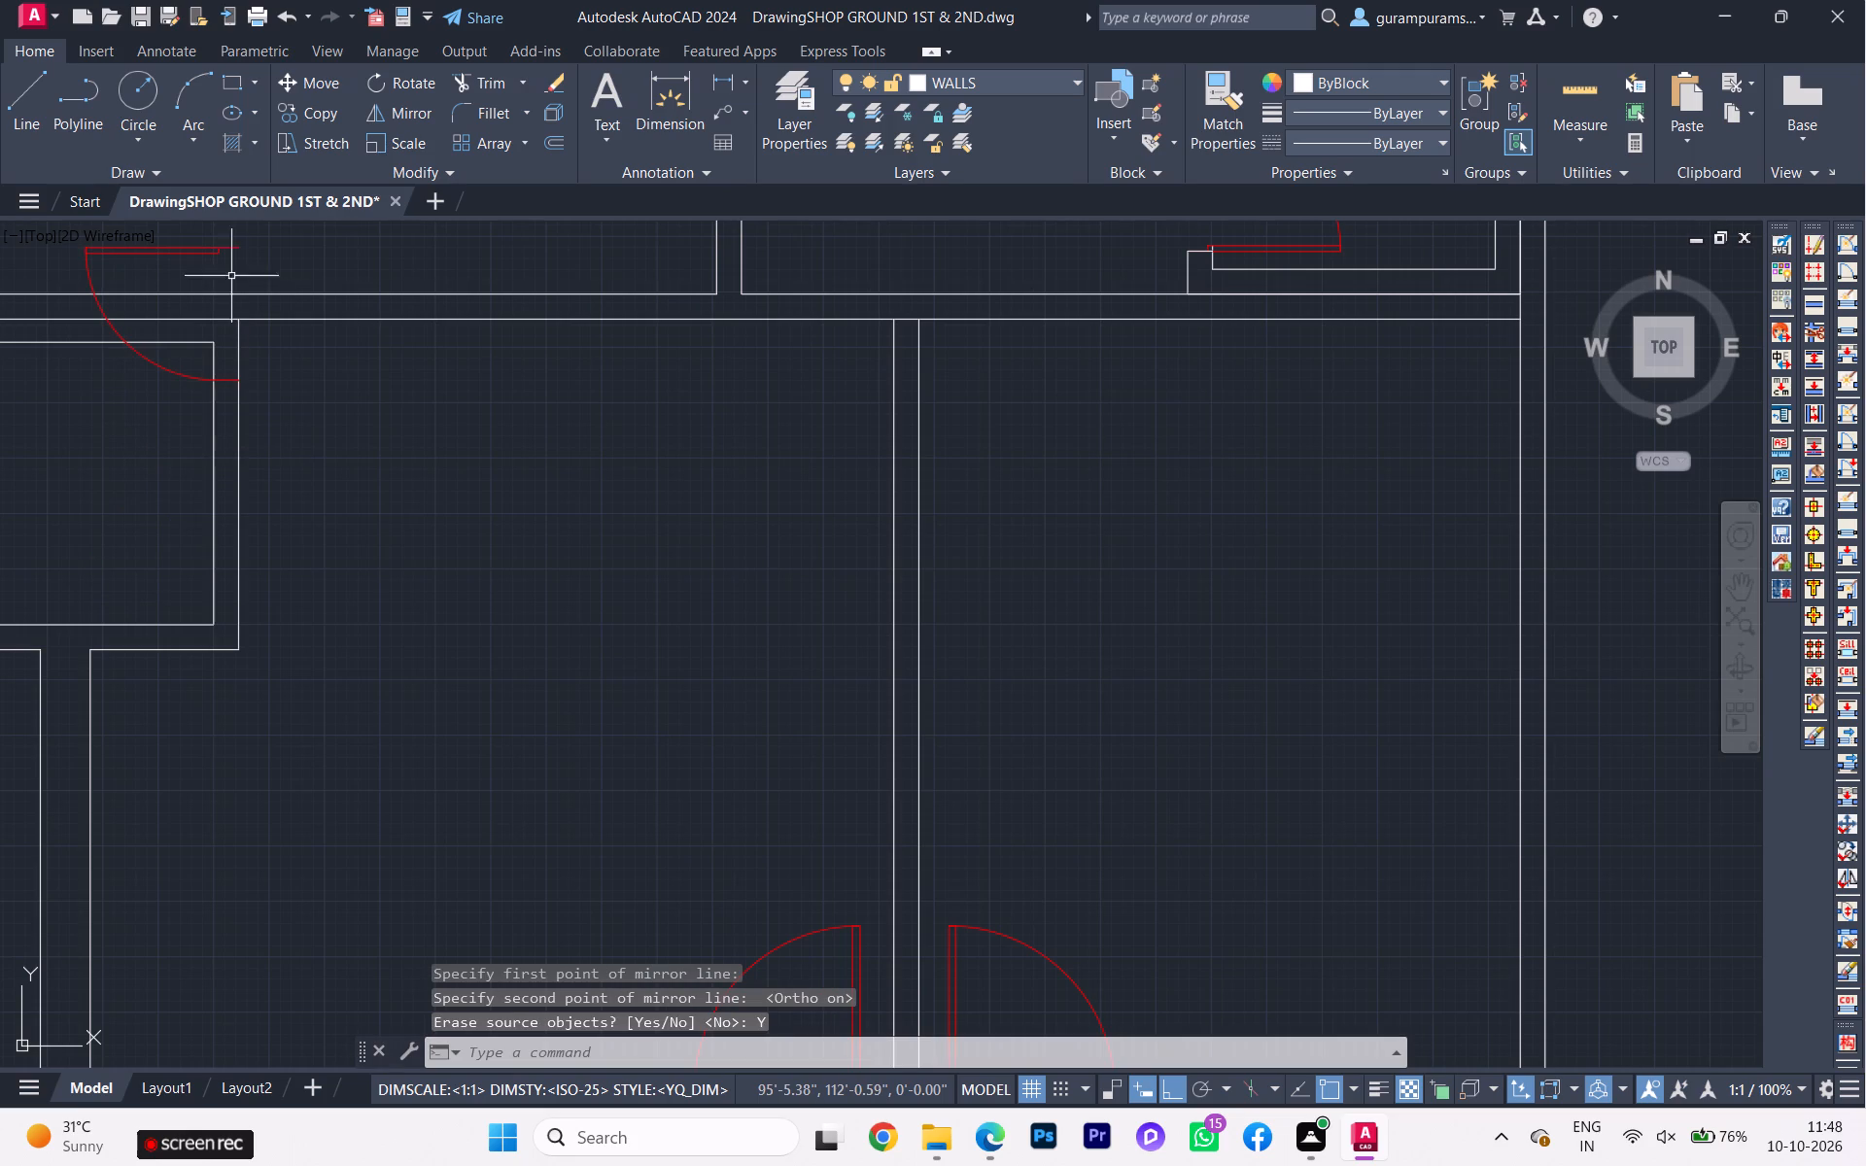
Move the mirrored door about 1'-9" south along the bath's east wall, placing its hinge side near the north wall.
left_click(217, 250)
key("m")
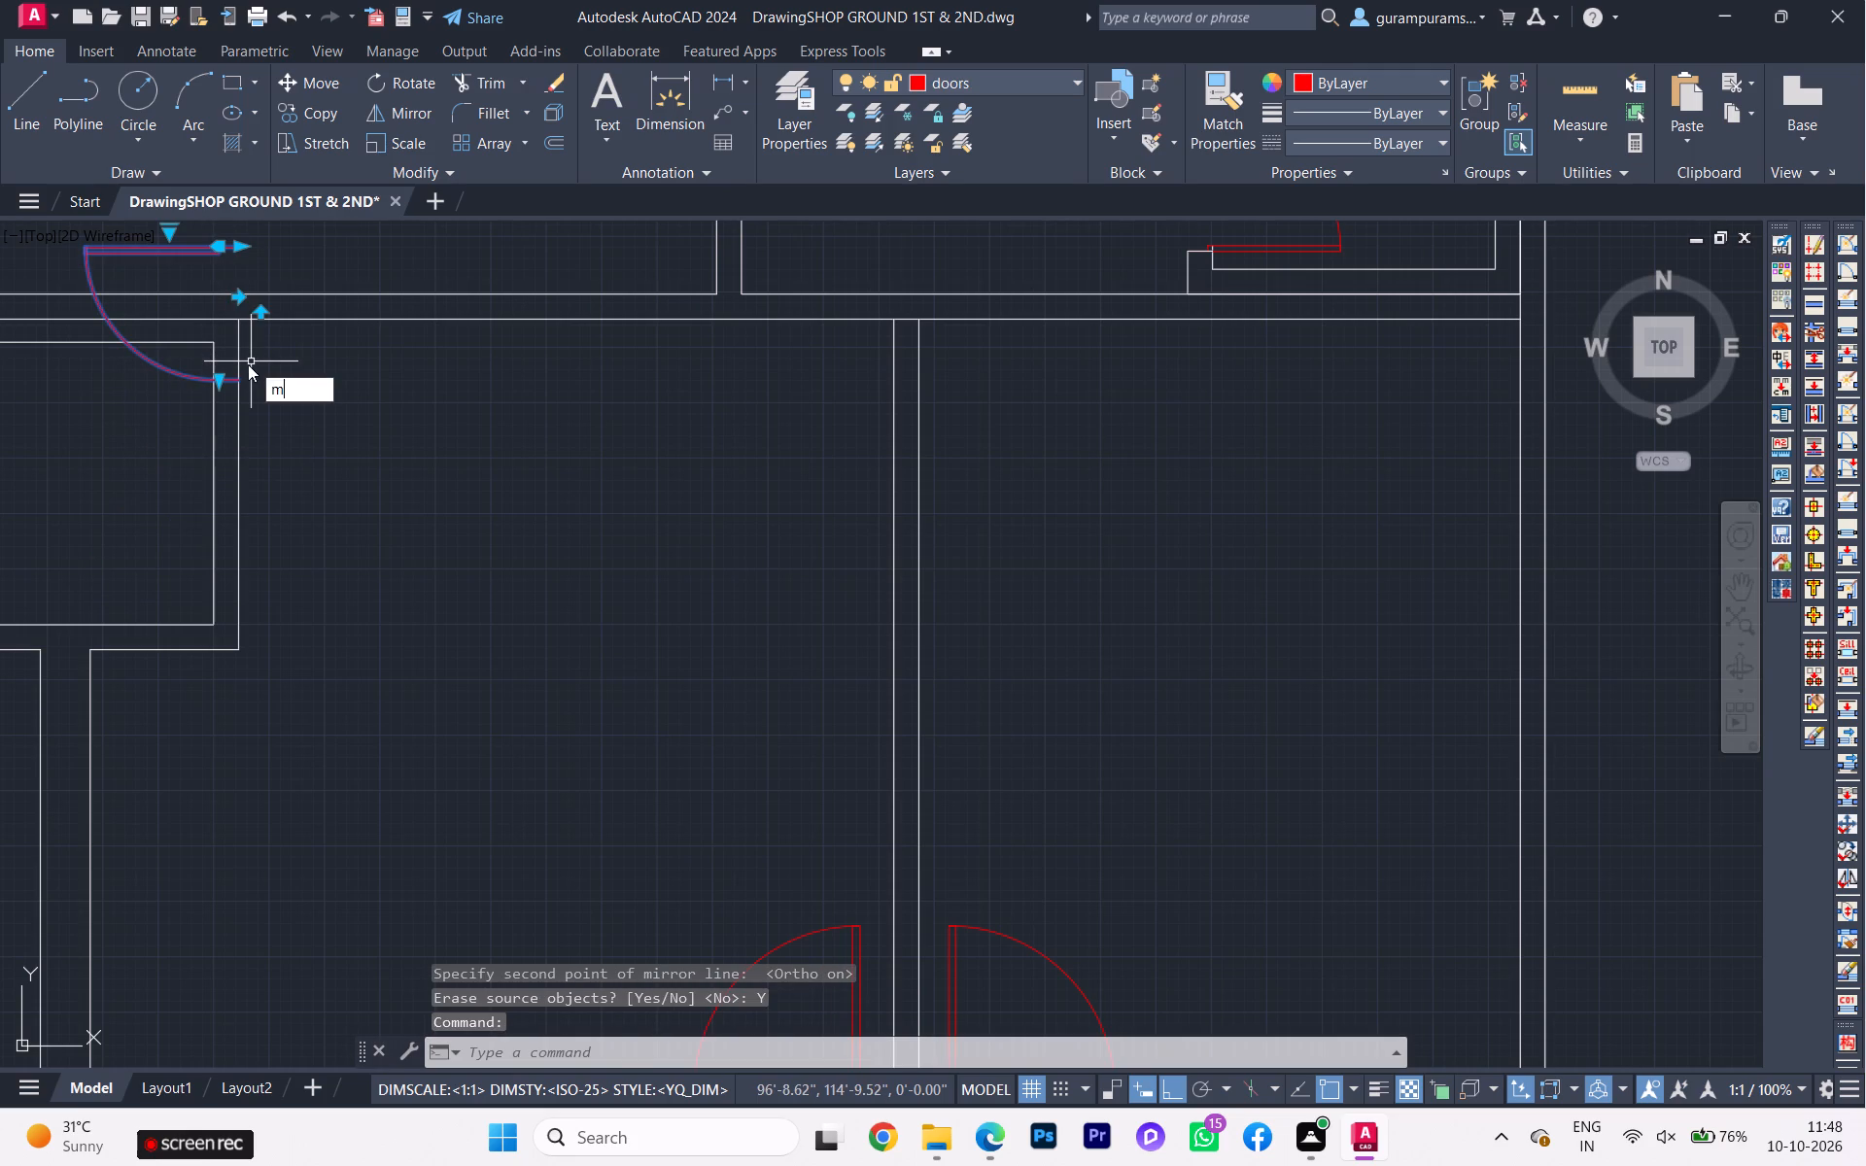
key("Return")
scroll(253, 272, "up", 1)
left_click(227, 226)
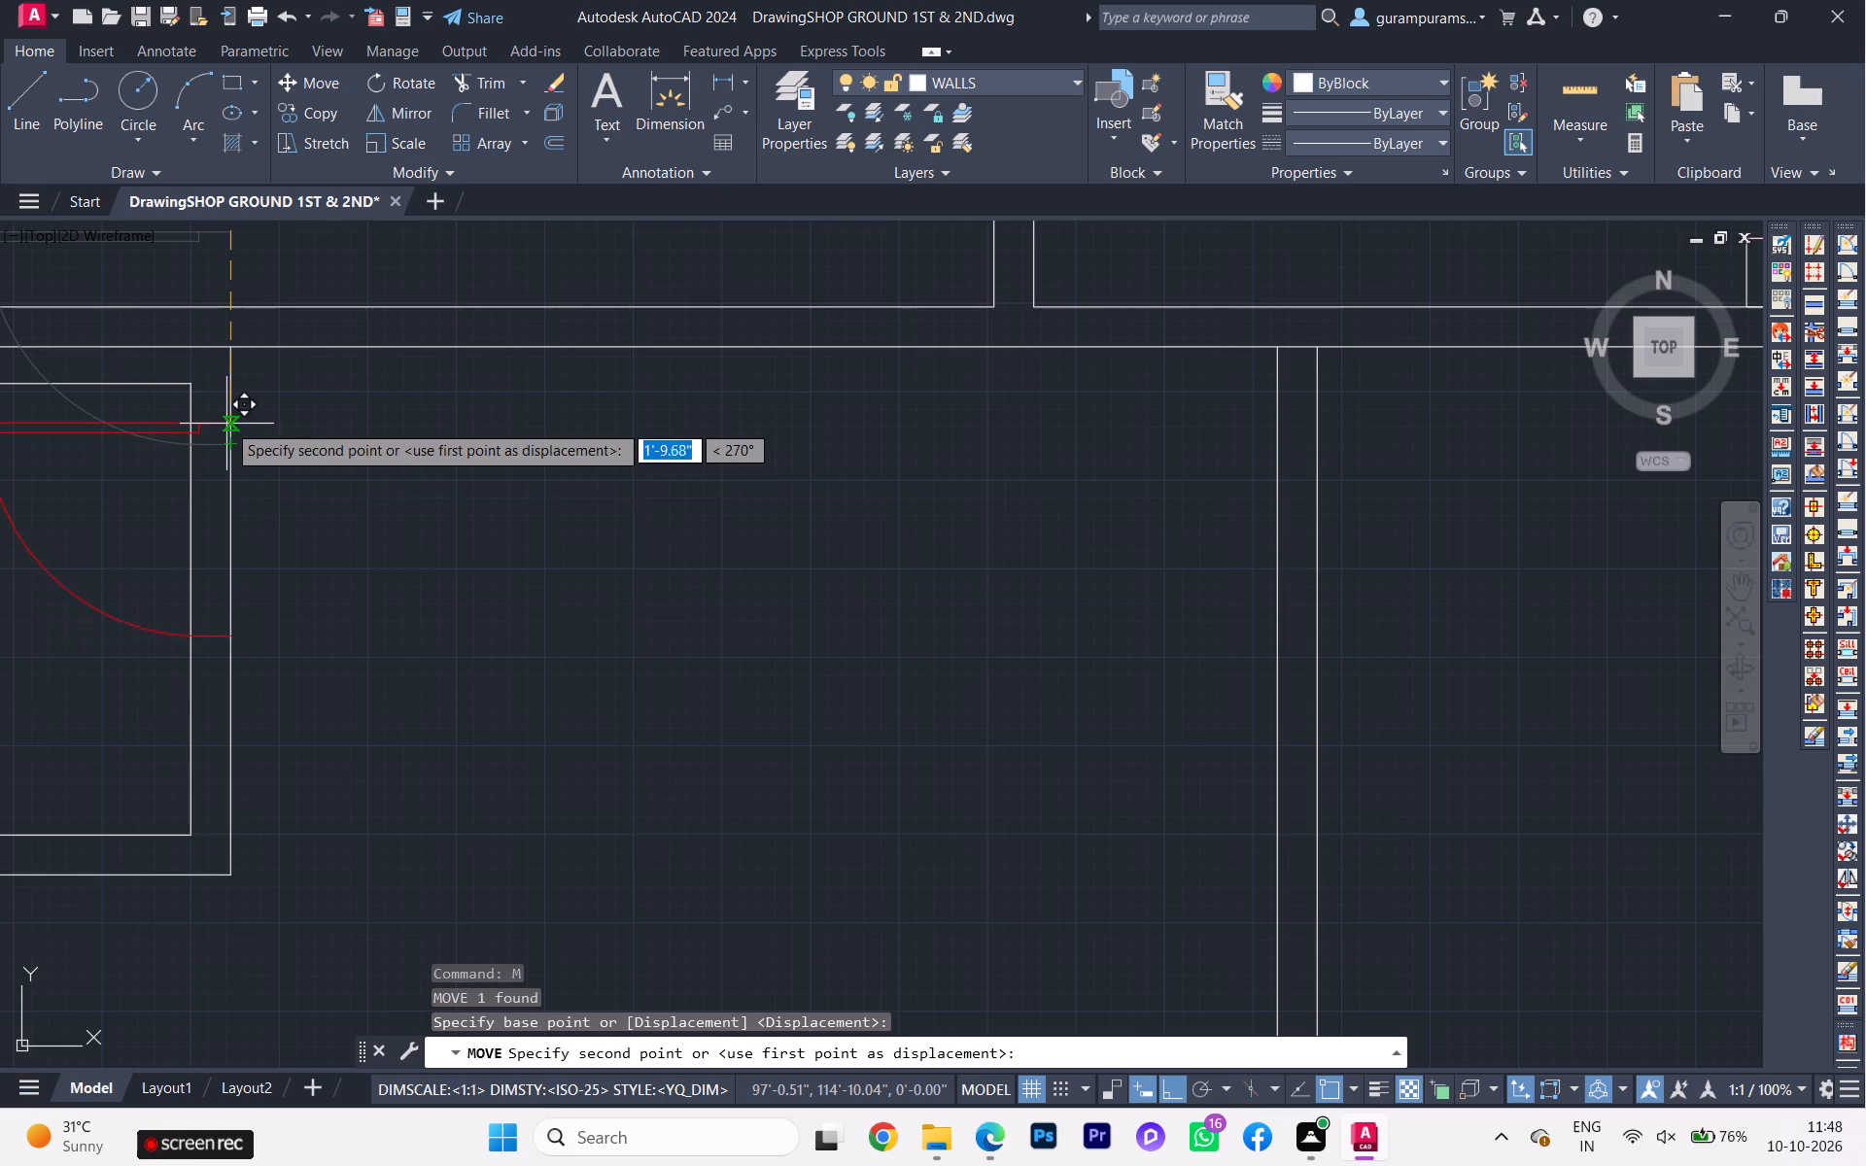
left_click(230, 419)
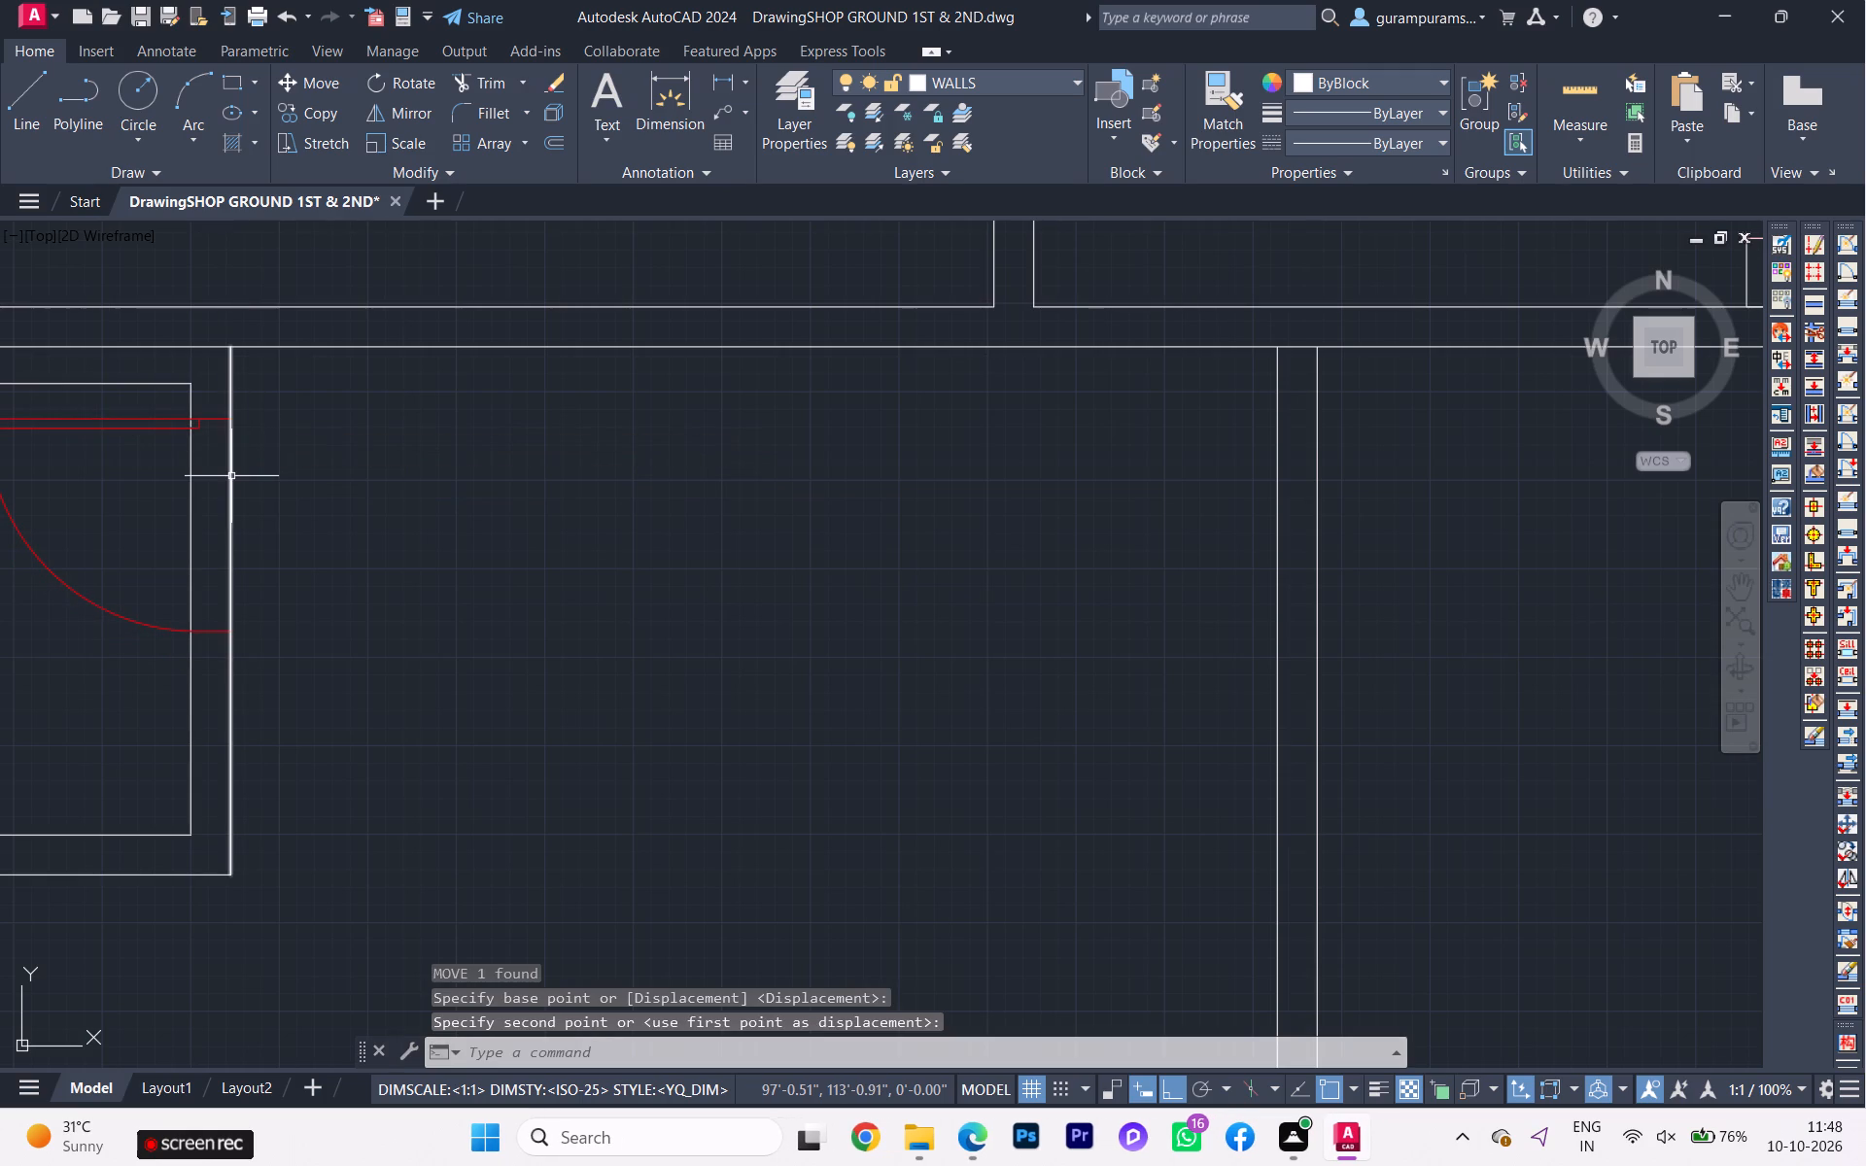
Draw two 4.5" jamb lines across the bath's east wall, one at each end of the door opening.
key("l")
key("Return")
scroll(232, 486, "up", 1)
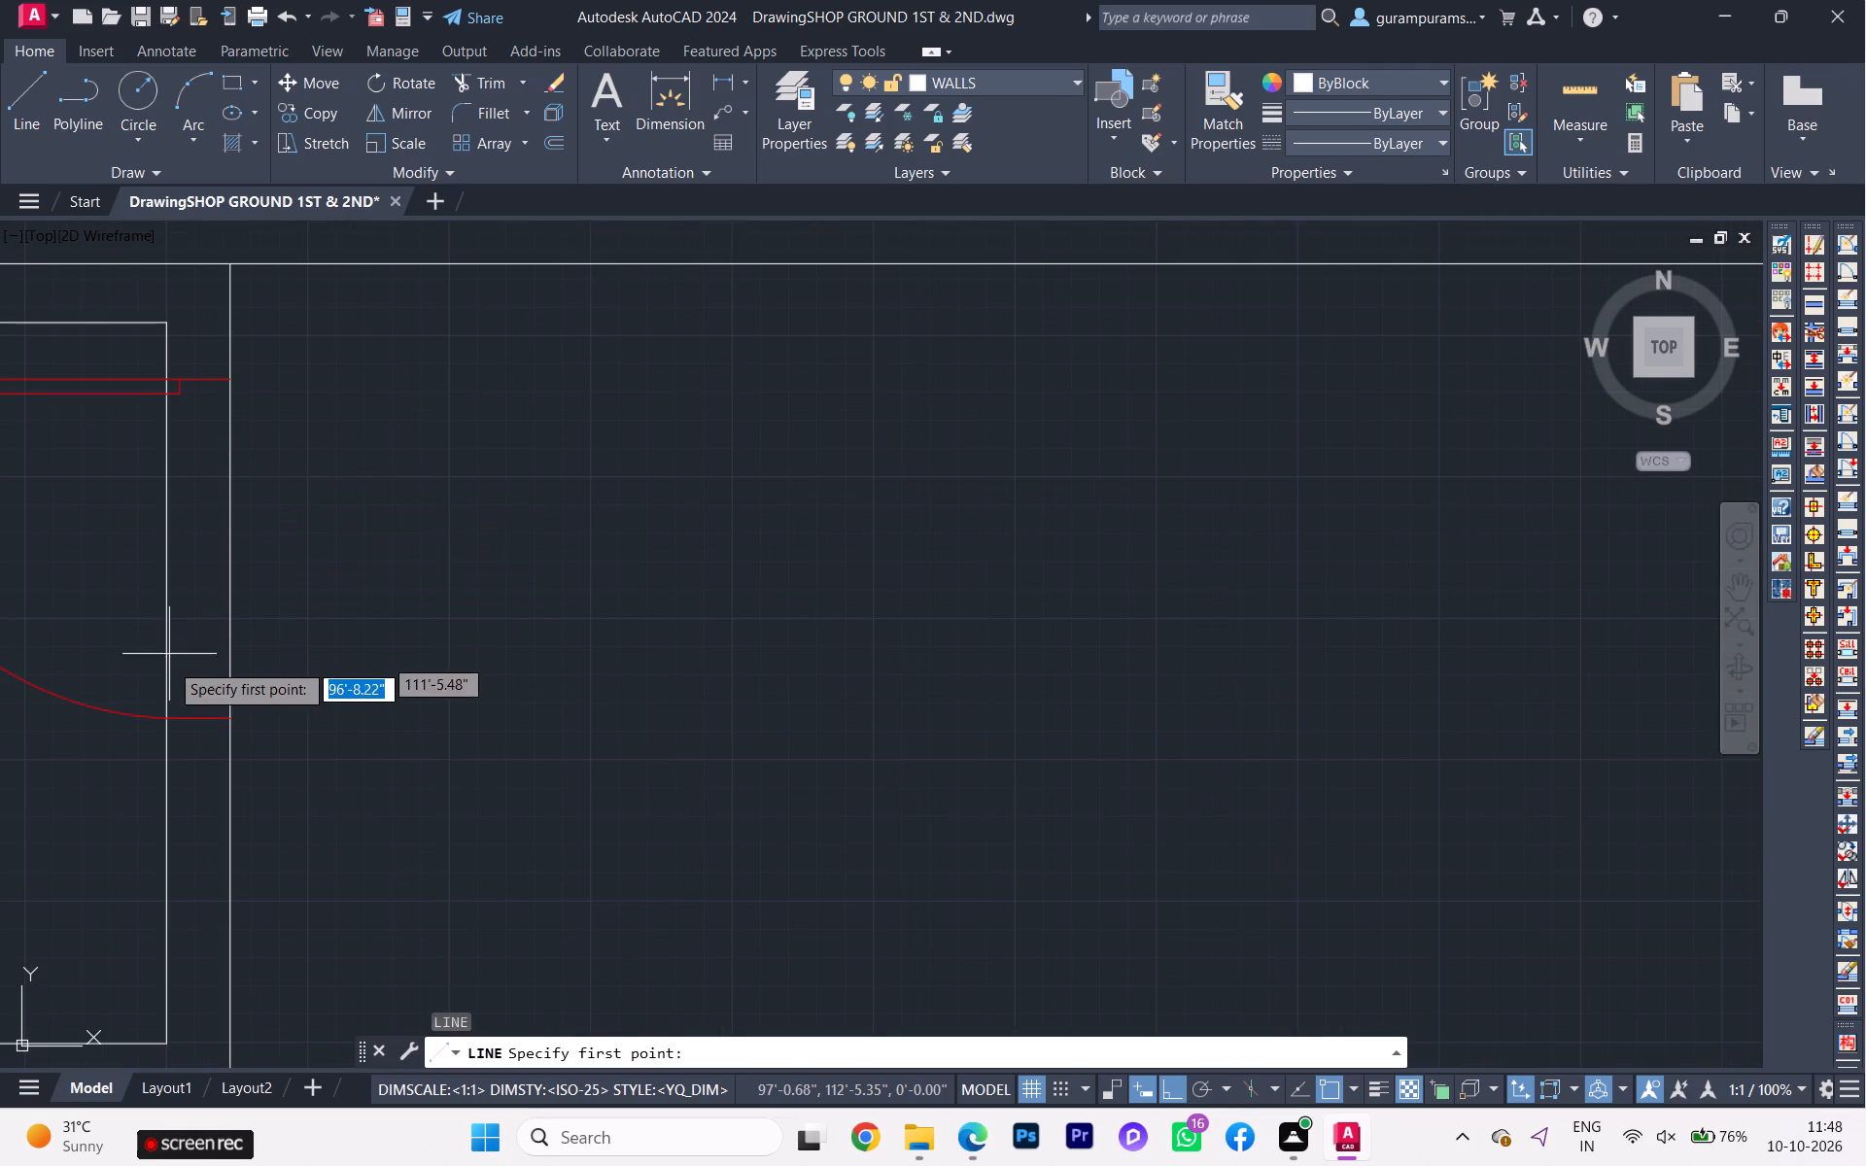
left_click(164, 719)
left_click(232, 718)
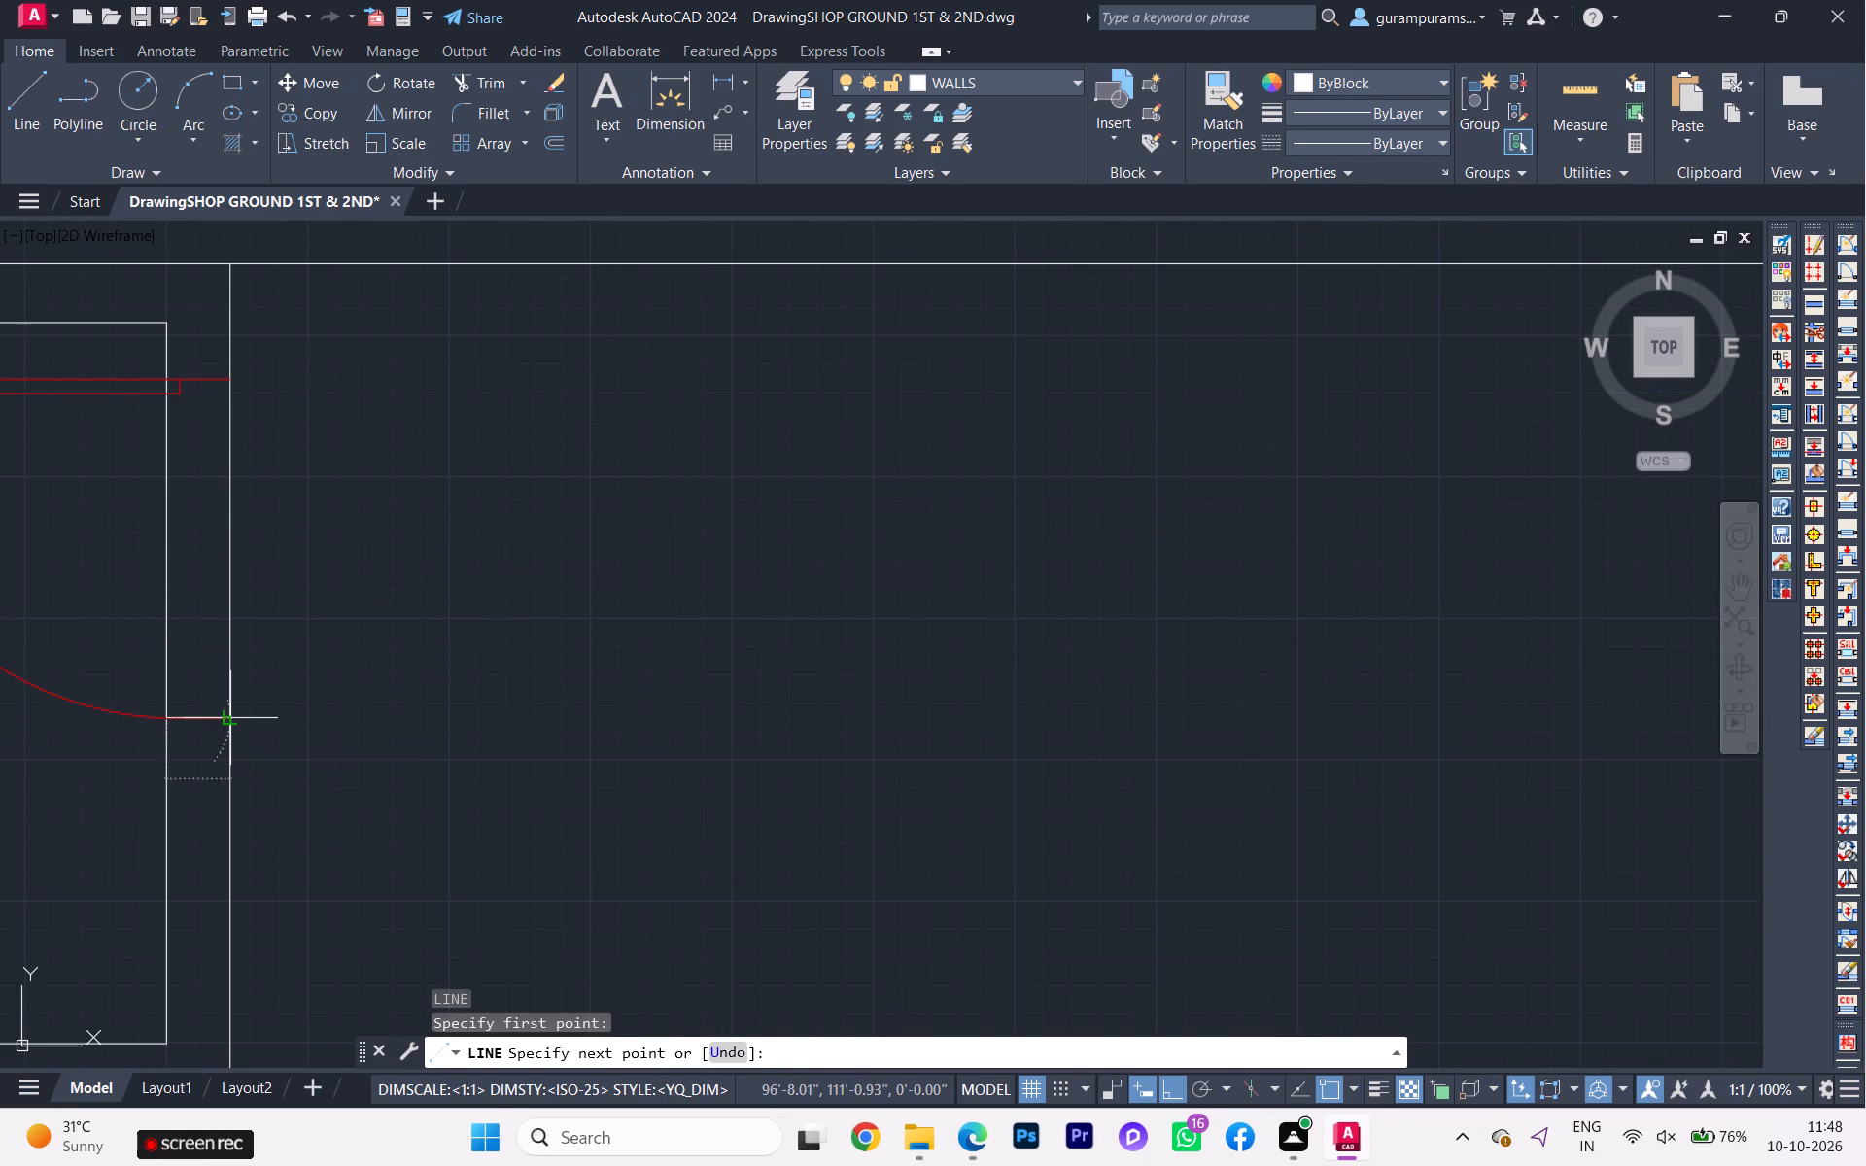
key("Escape")
key("space")
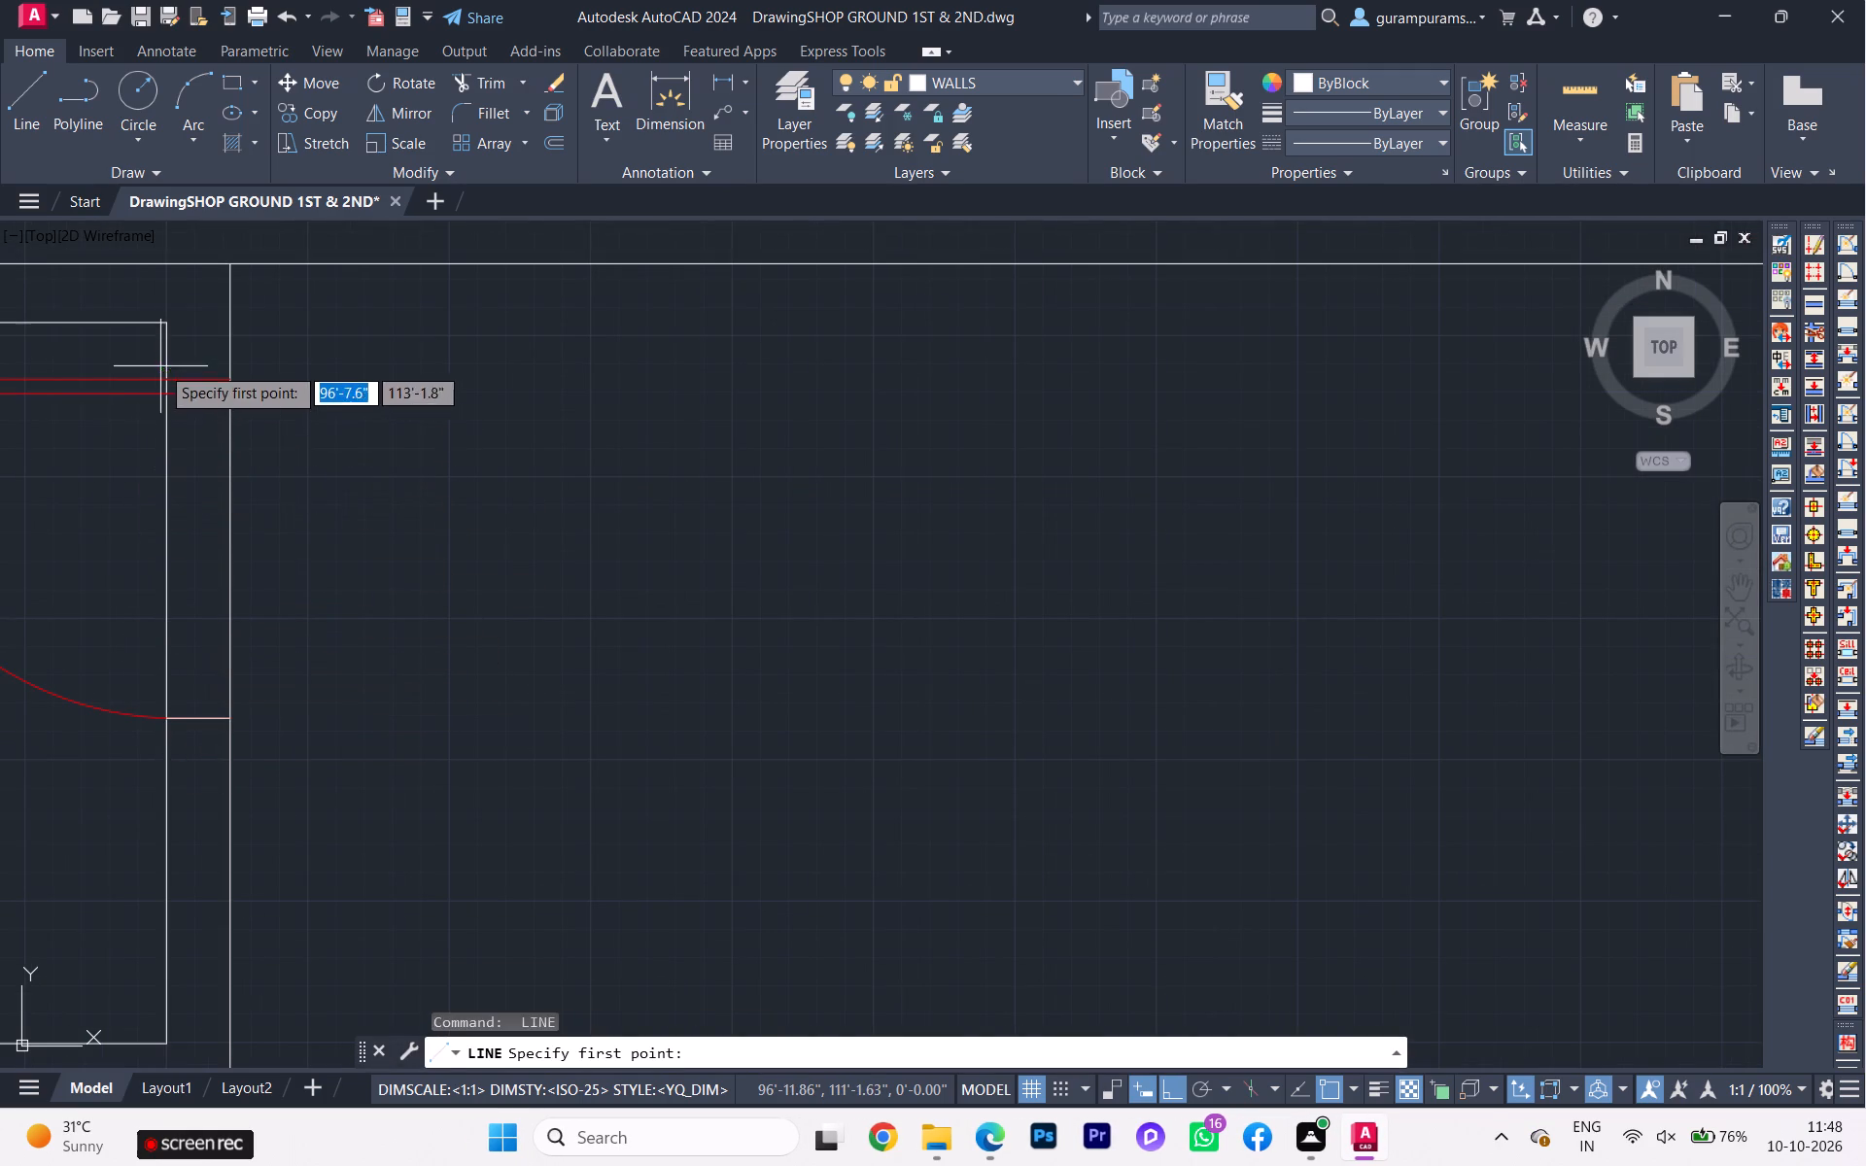
scroll(160, 365, "up", 2)
left_click(174, 397)
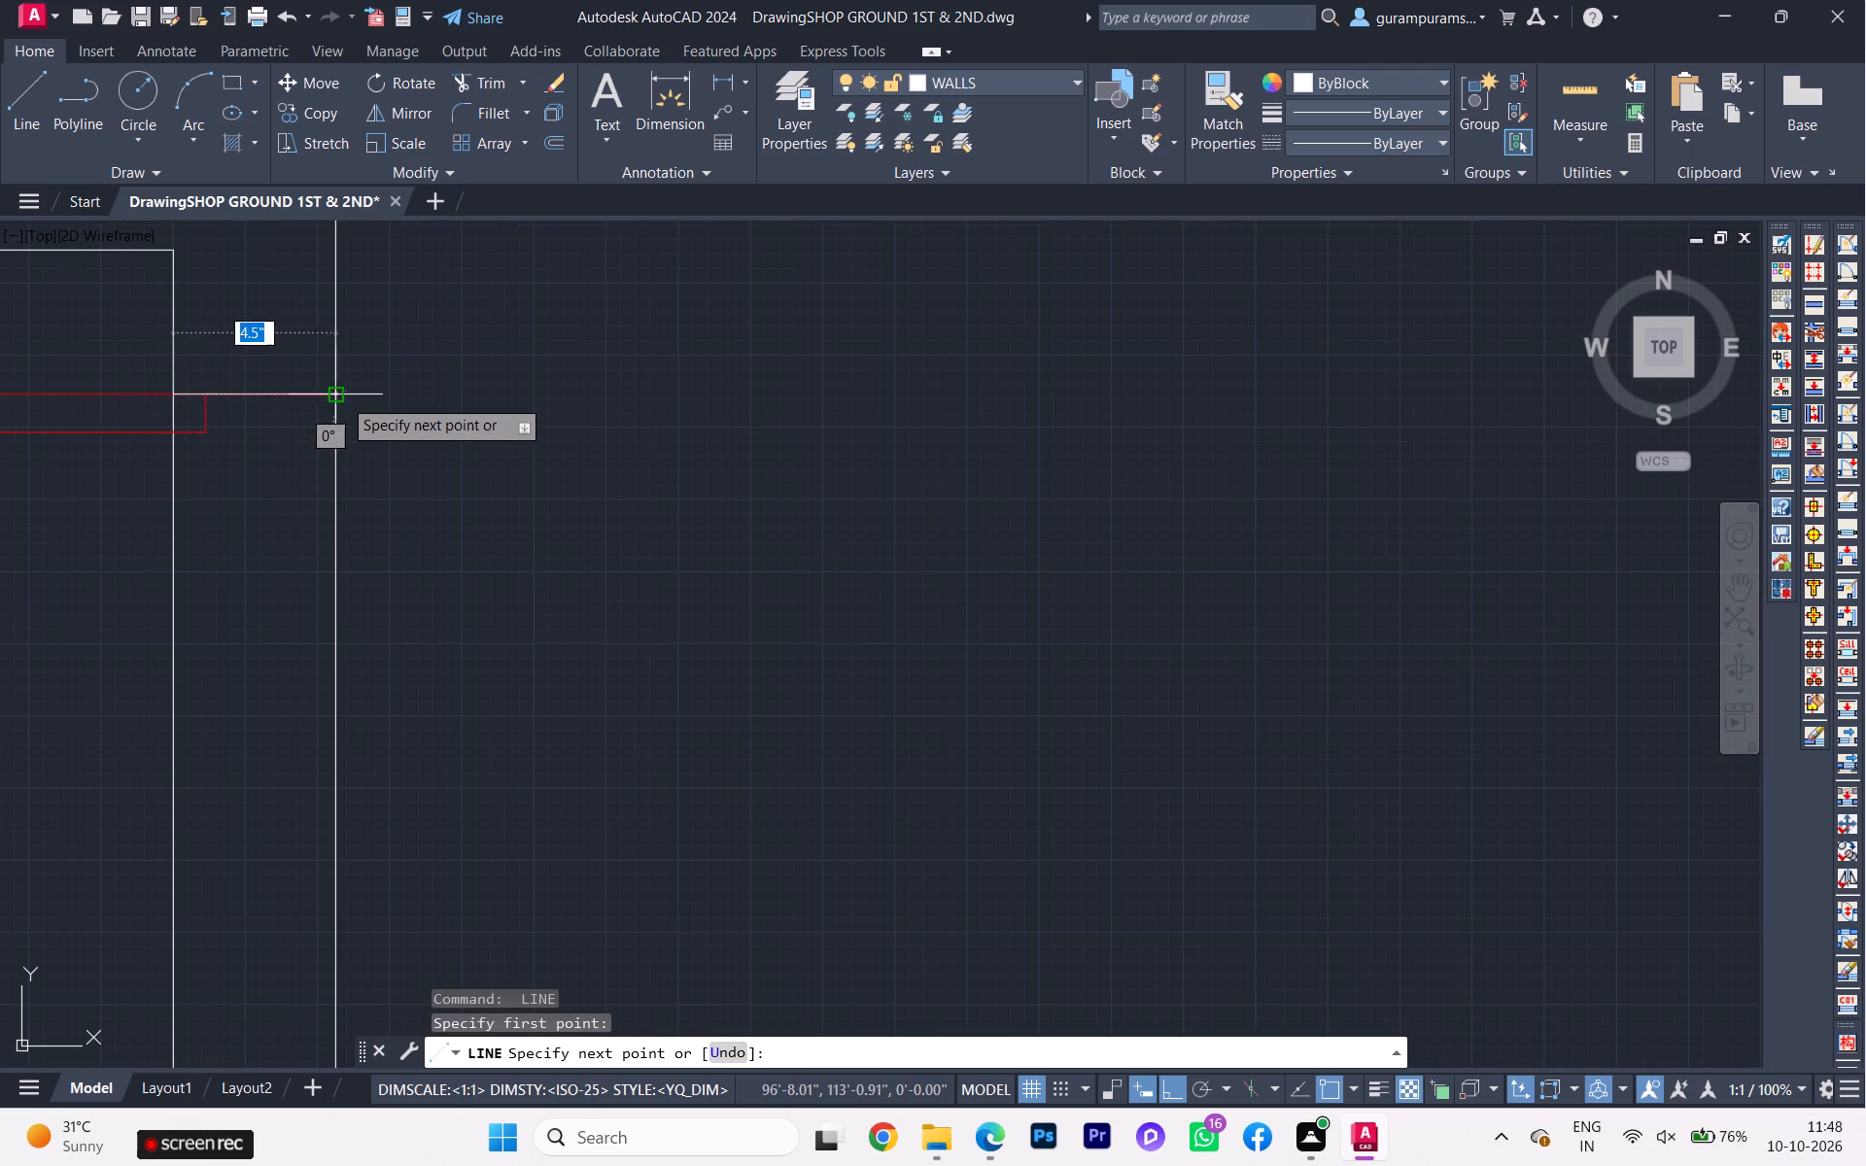
left_click(343, 397)
key("Escape")
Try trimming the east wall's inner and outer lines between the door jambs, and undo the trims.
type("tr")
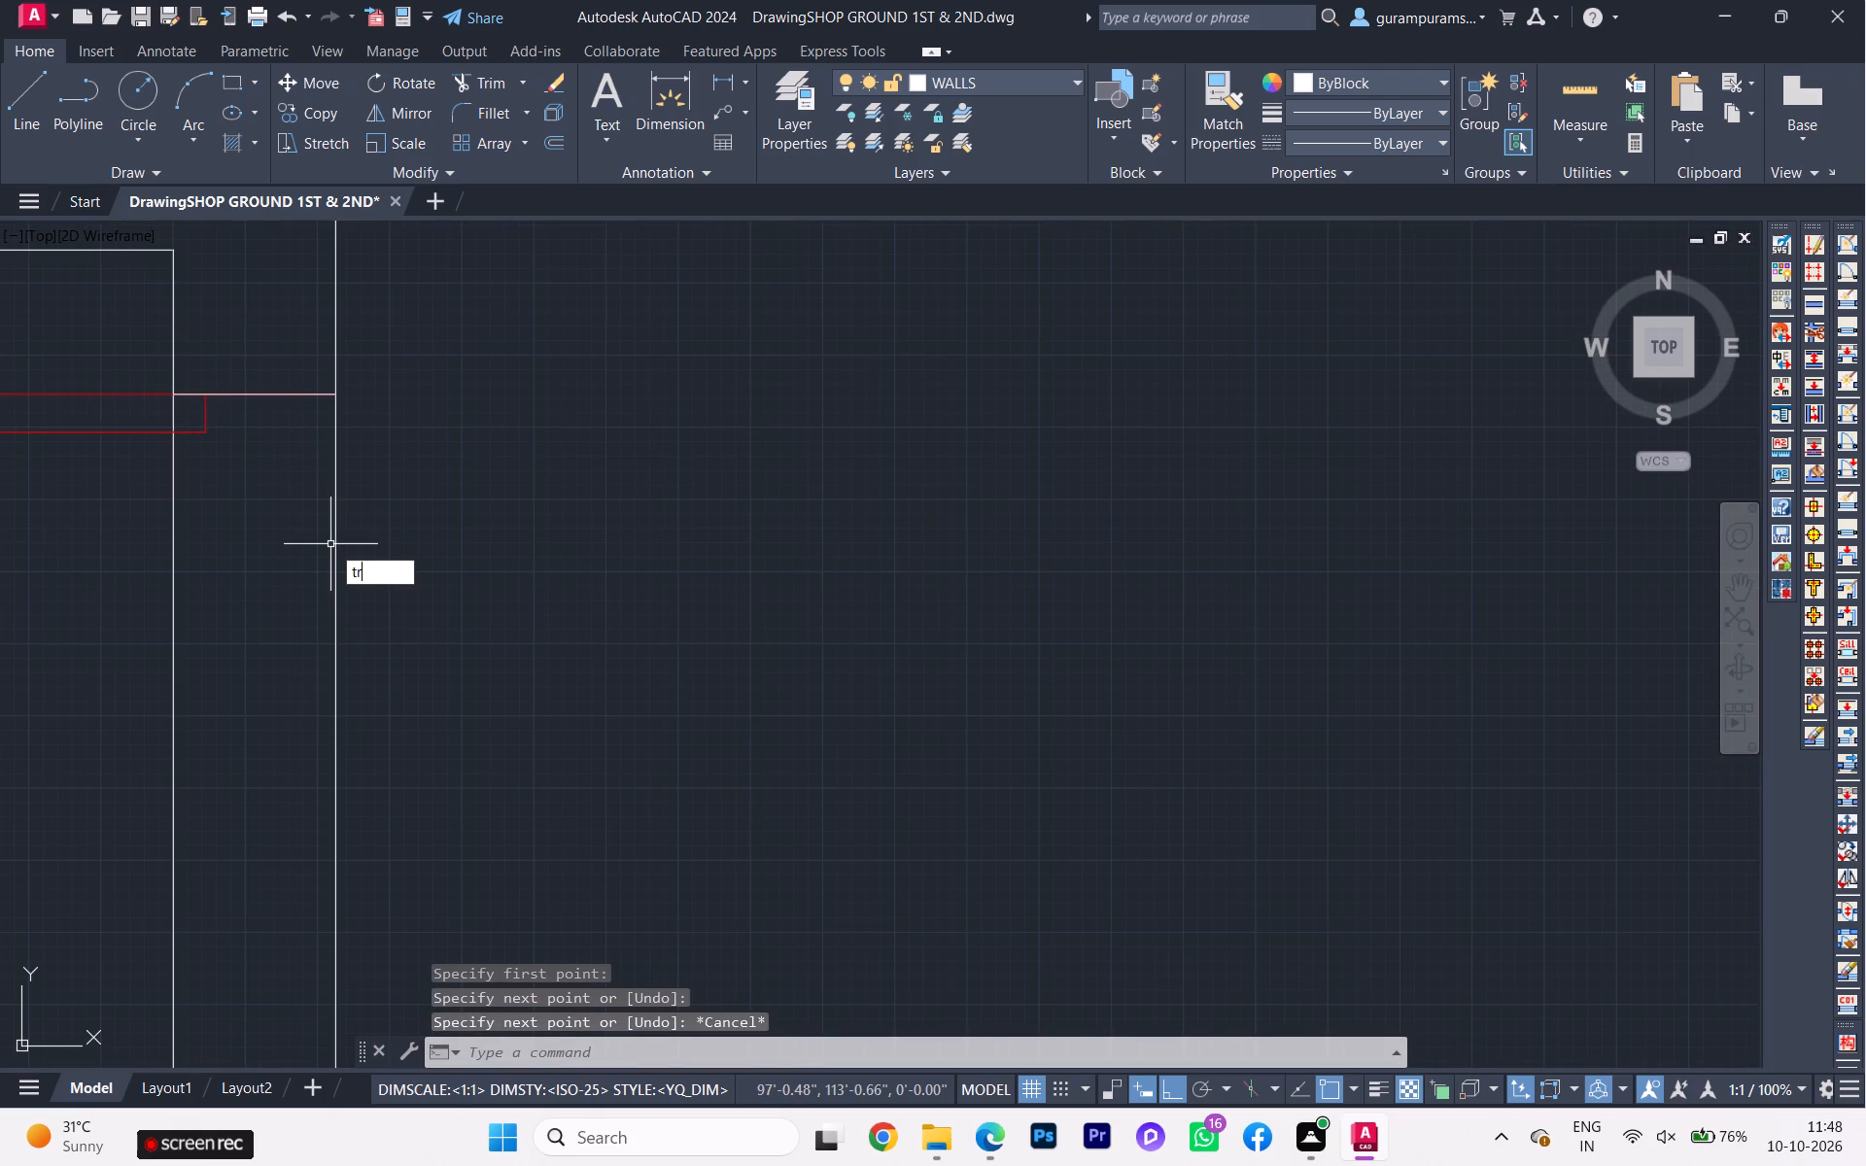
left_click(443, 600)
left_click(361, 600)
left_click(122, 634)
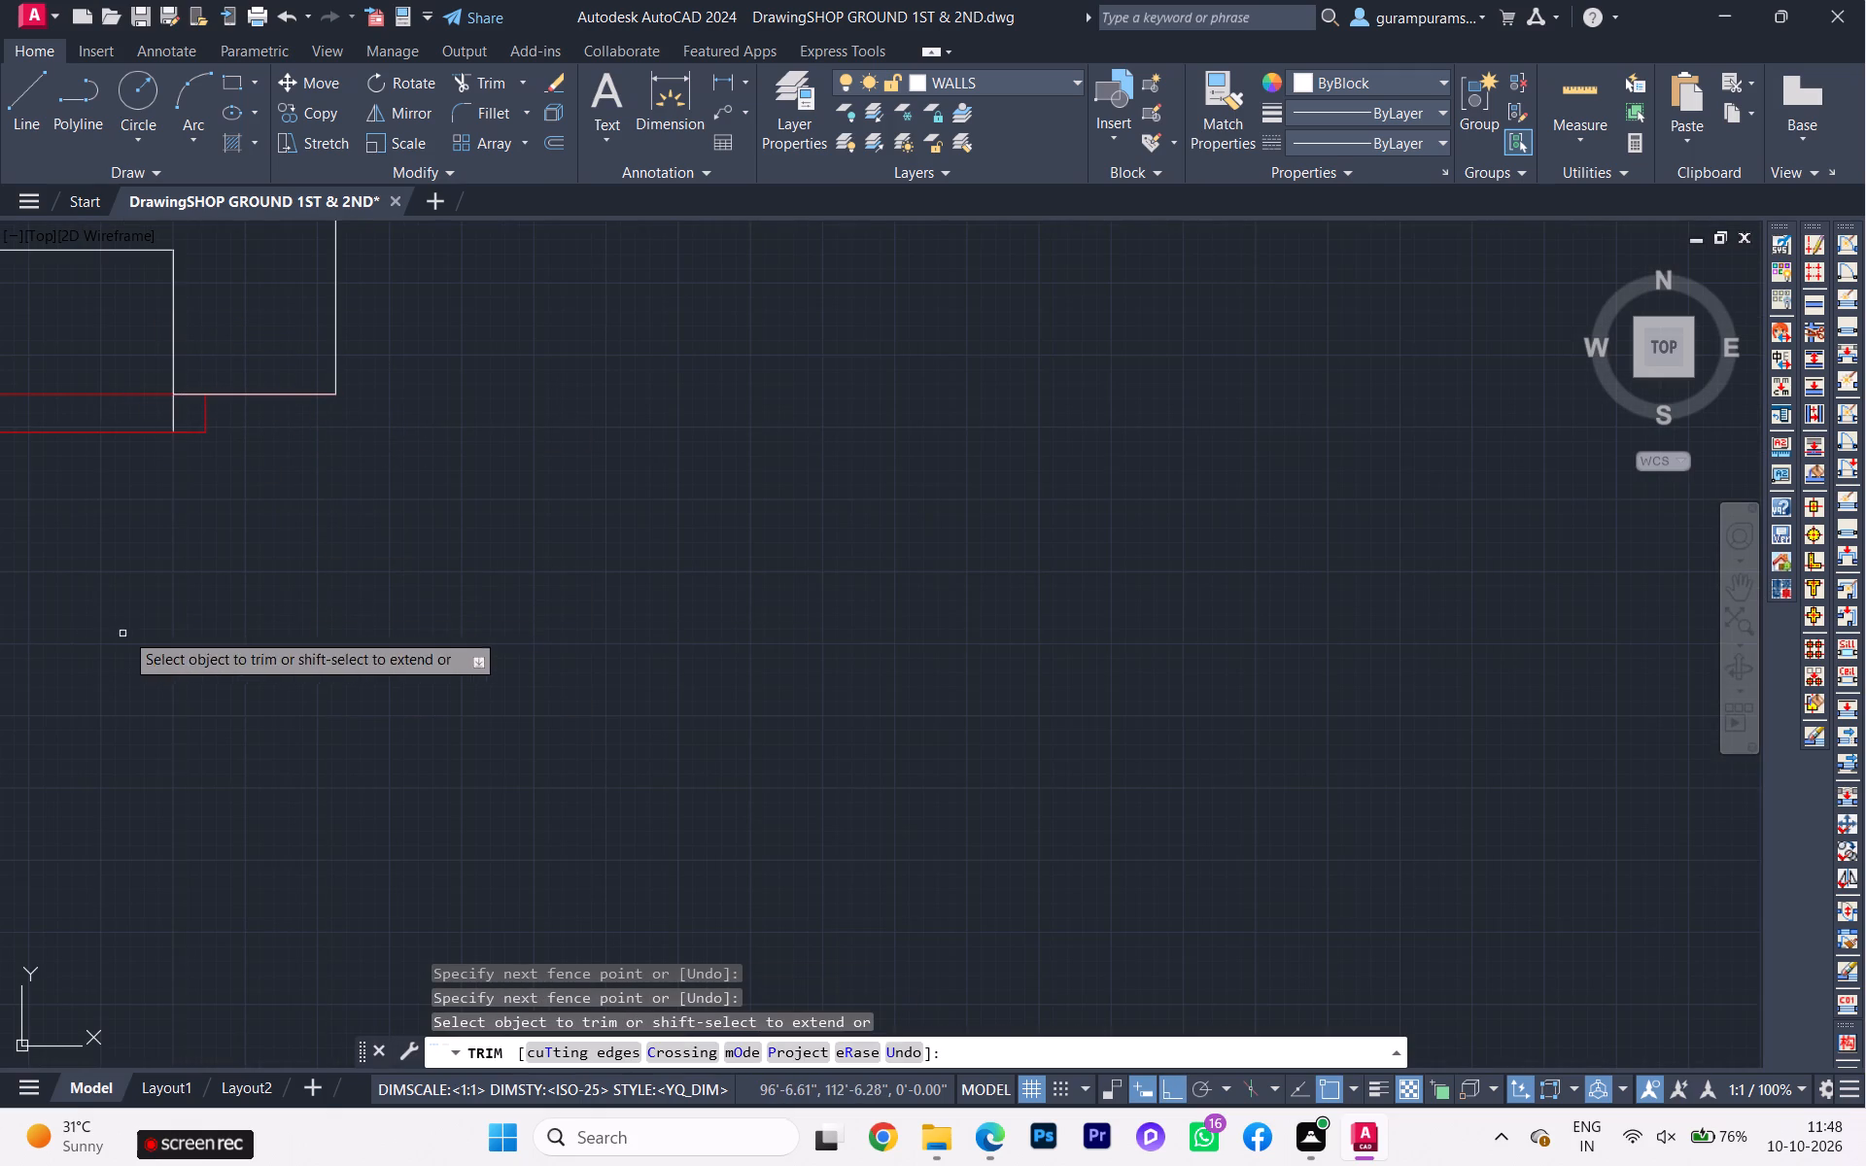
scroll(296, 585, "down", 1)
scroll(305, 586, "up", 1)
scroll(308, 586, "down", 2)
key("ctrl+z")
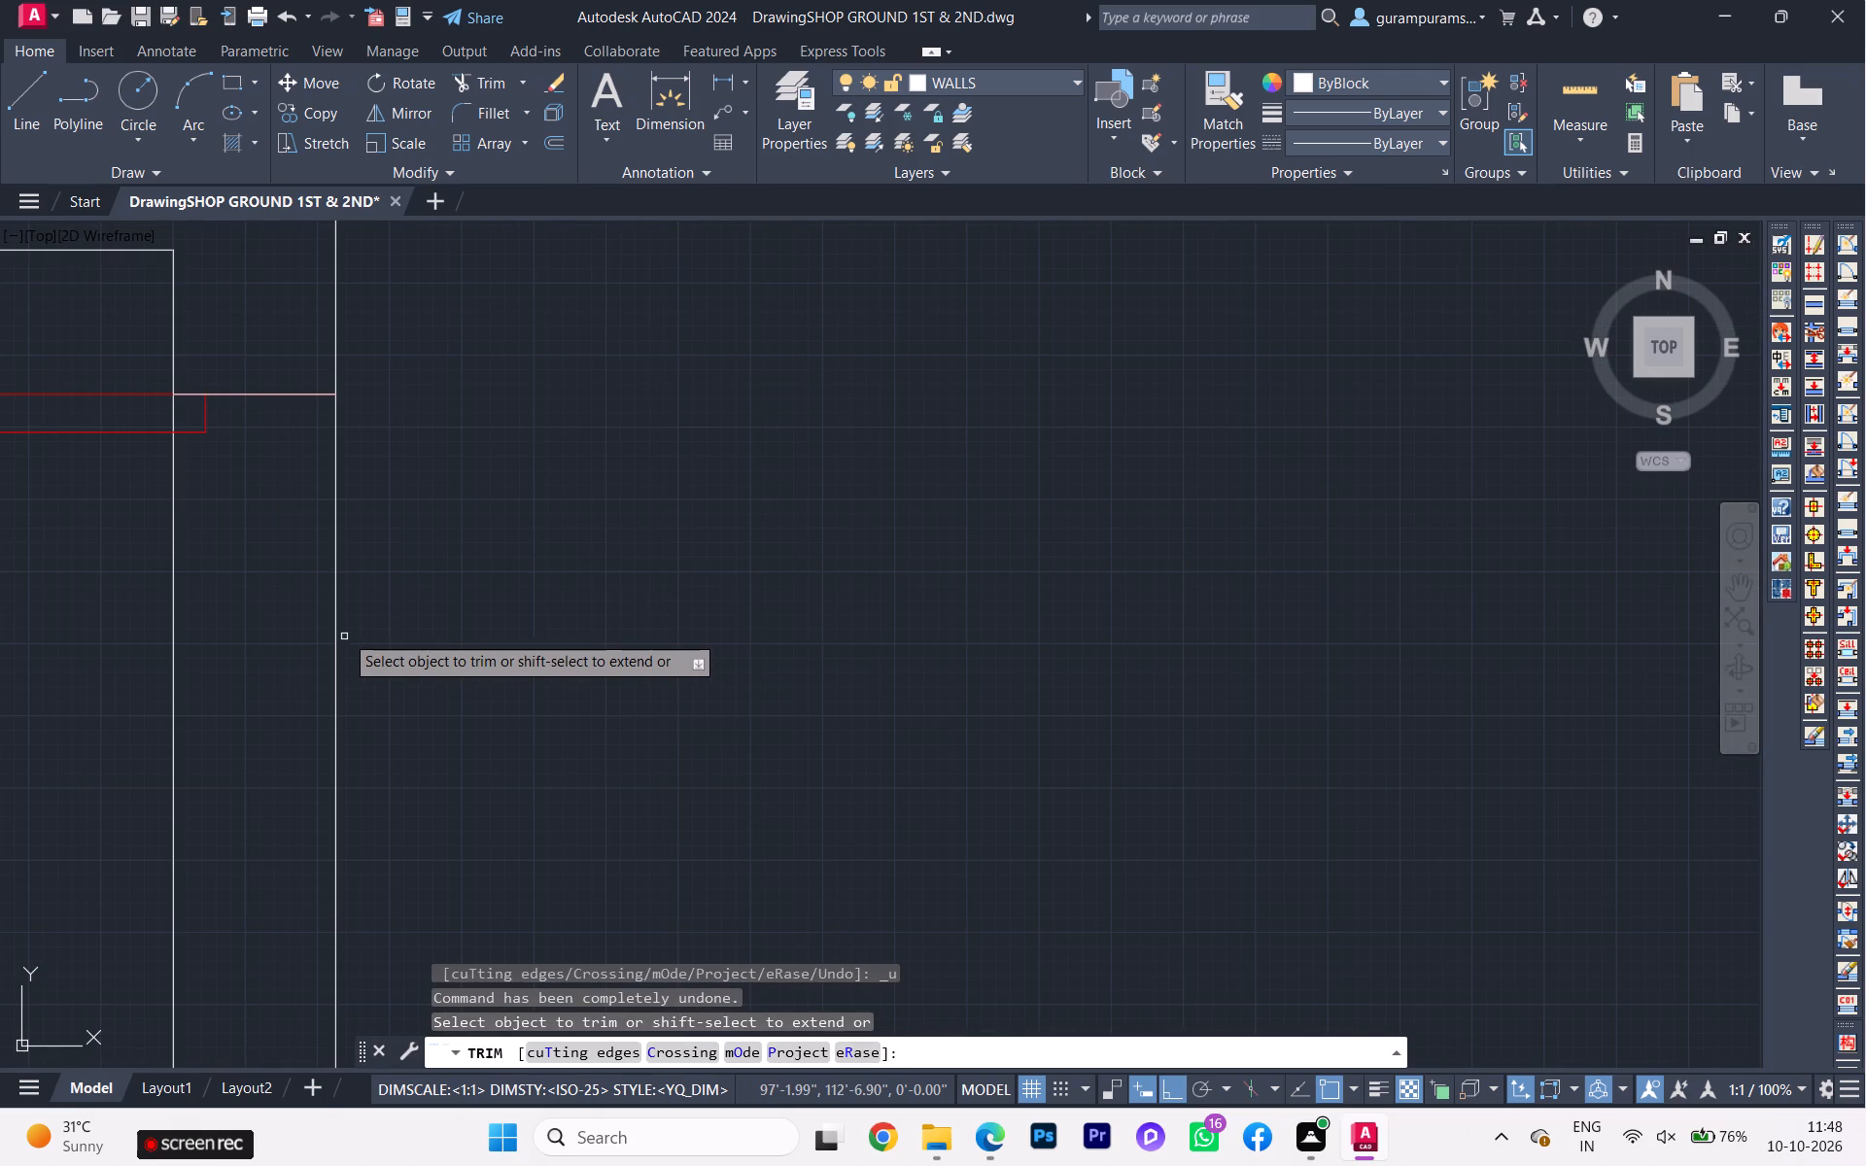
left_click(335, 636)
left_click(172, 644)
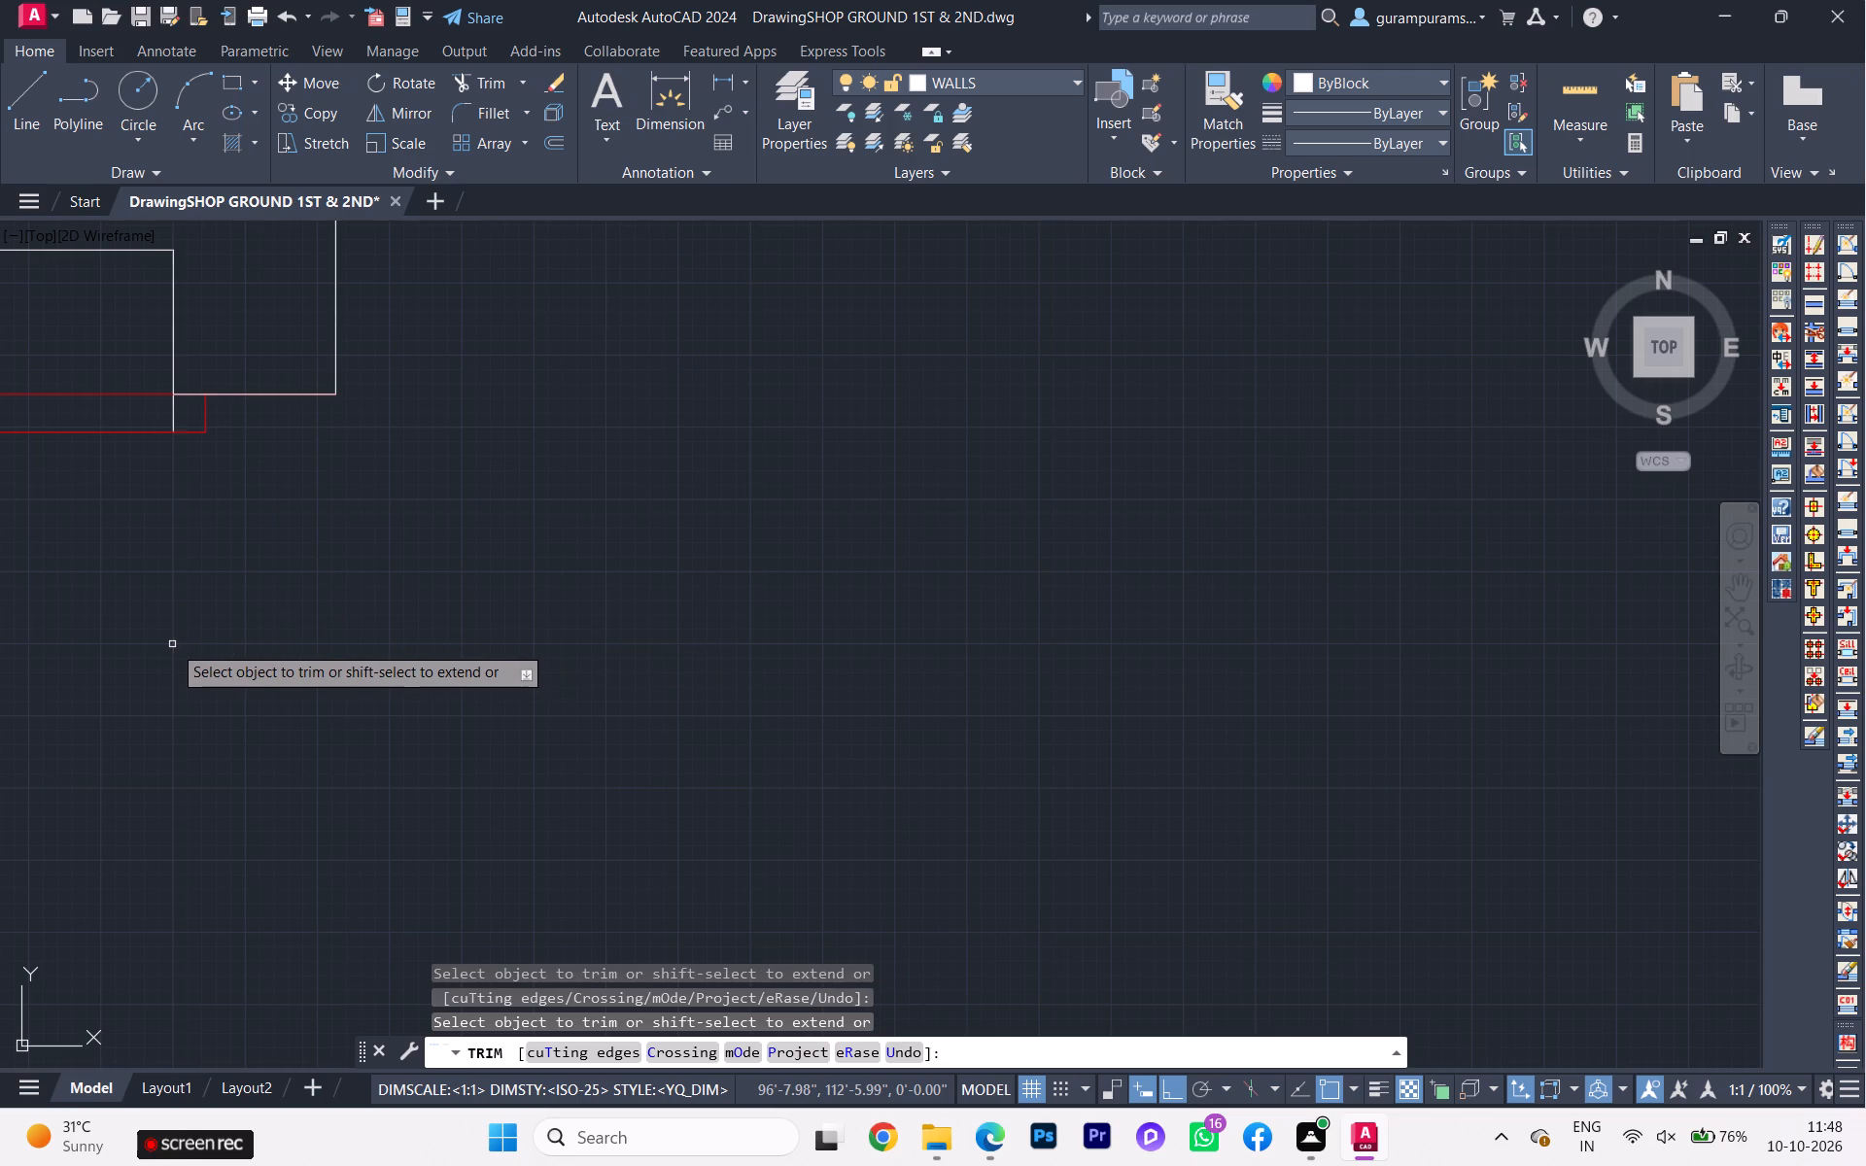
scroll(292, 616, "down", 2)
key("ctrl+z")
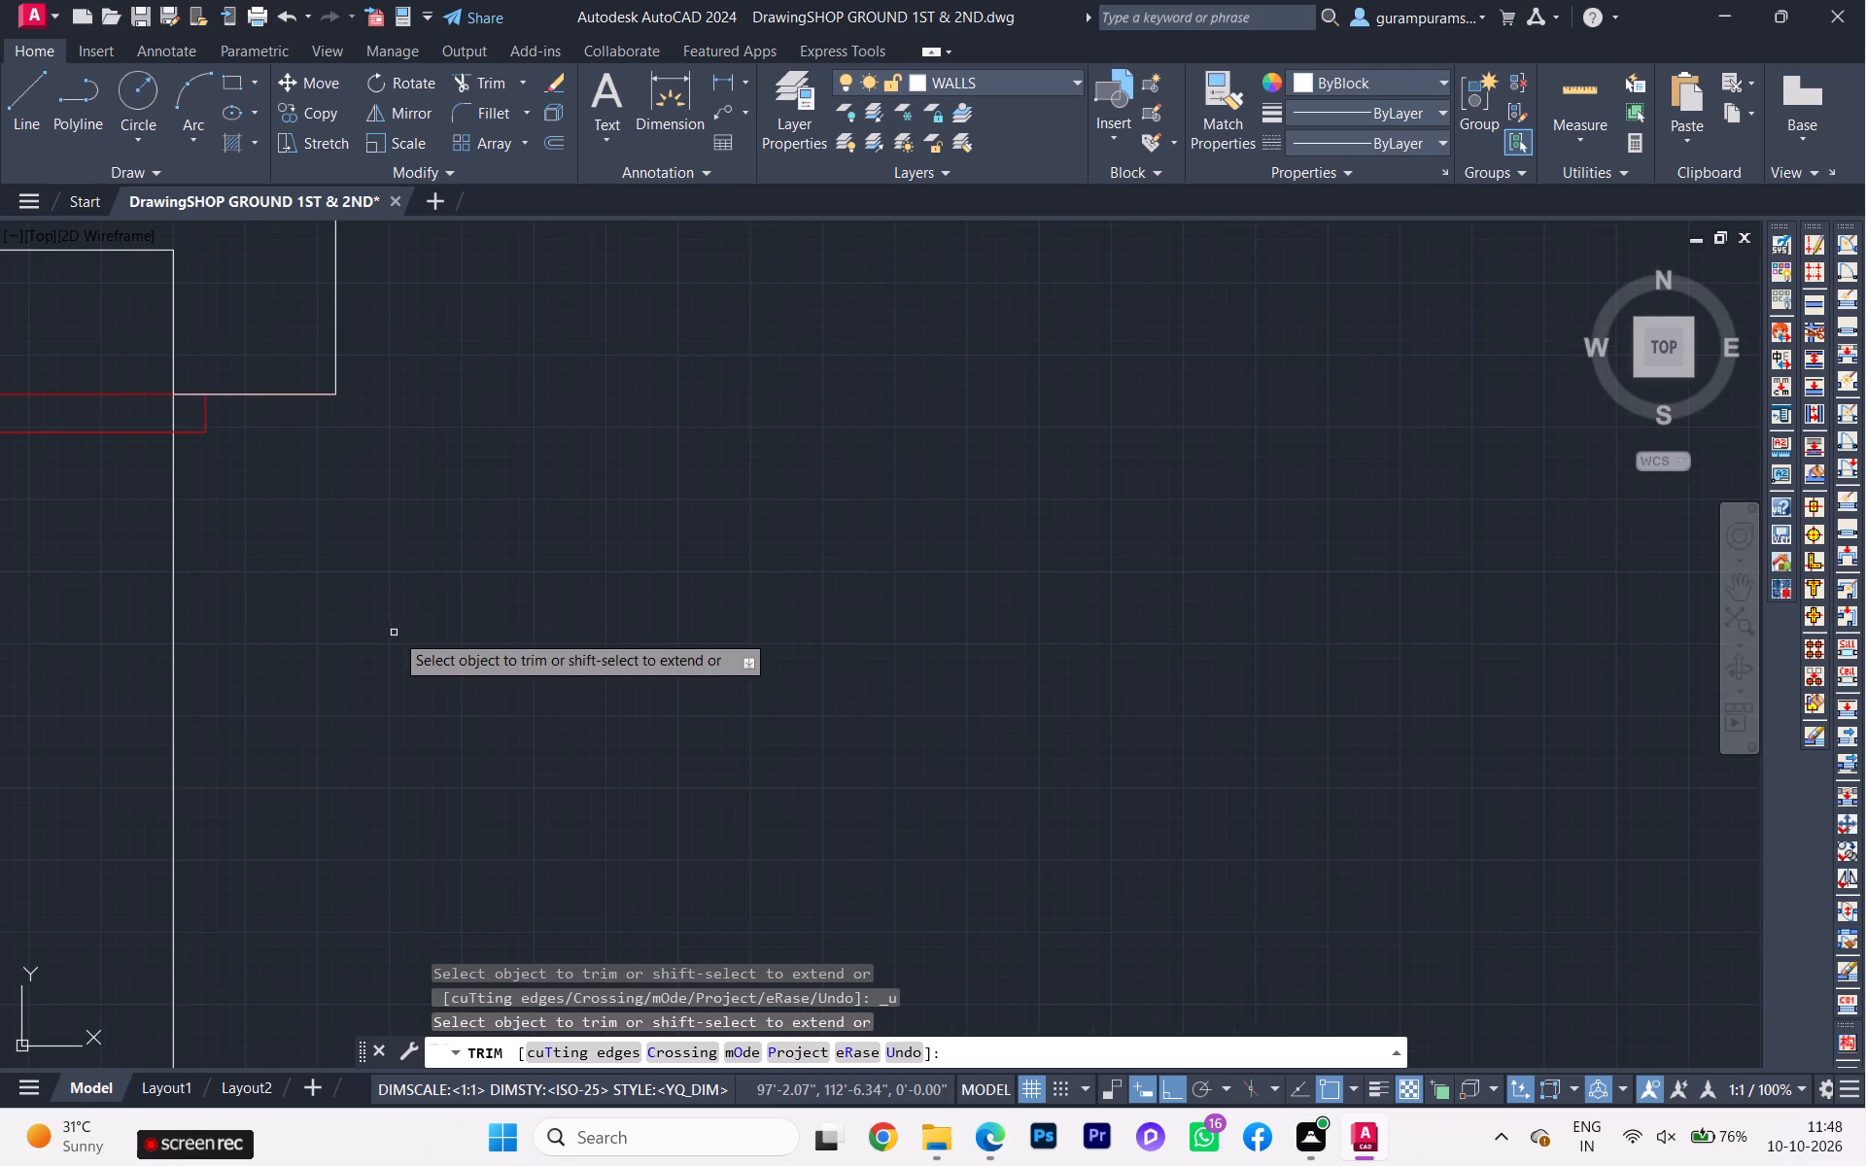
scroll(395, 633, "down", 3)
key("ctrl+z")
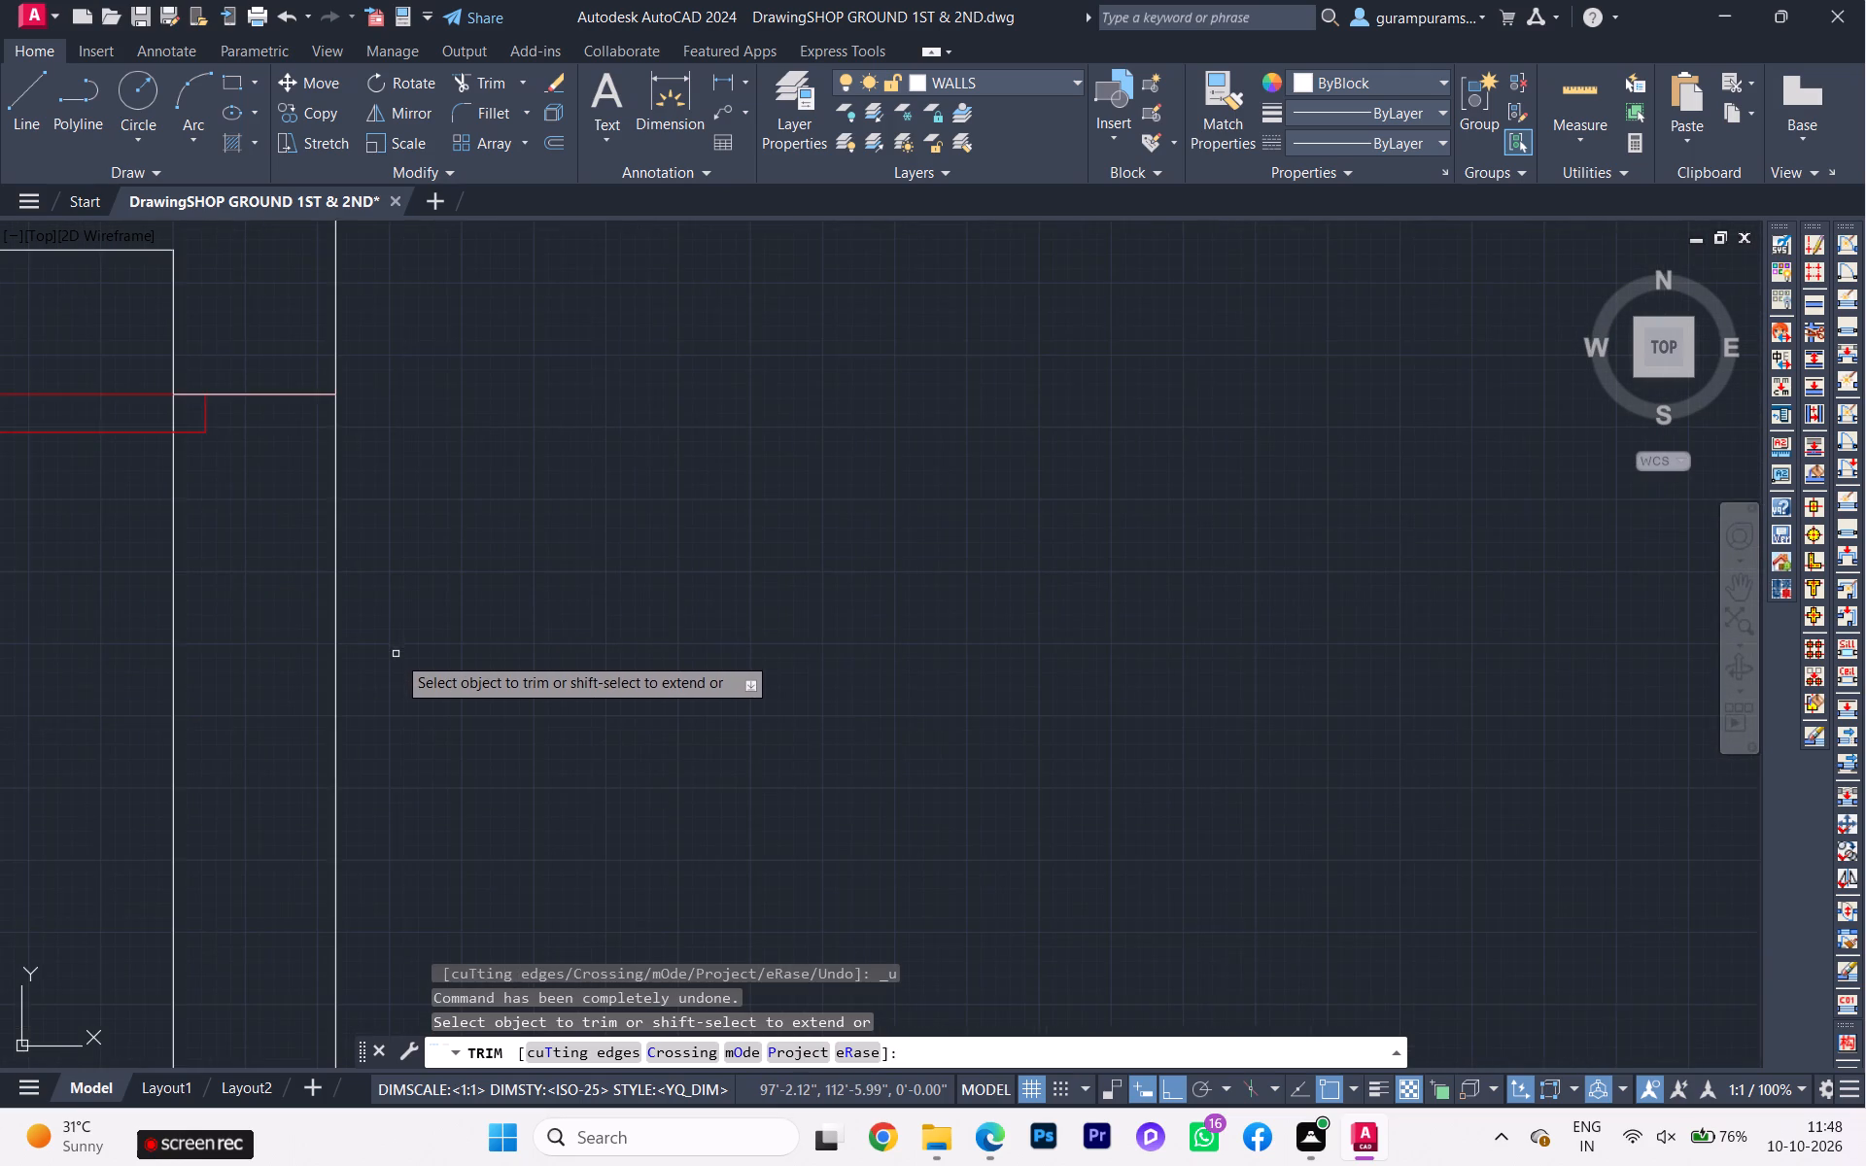
Examine how the south jamb line meets the door swing and both lines of the east wall.
scroll(397, 658, "down", 1)
scroll(397, 658, "up", 1)
scroll(400, 666, "down", 4)
middle_click_drag(401, 678, 376, 573)
scroll(390, 667, "down", 2)
scroll(390, 667, "up", 3)
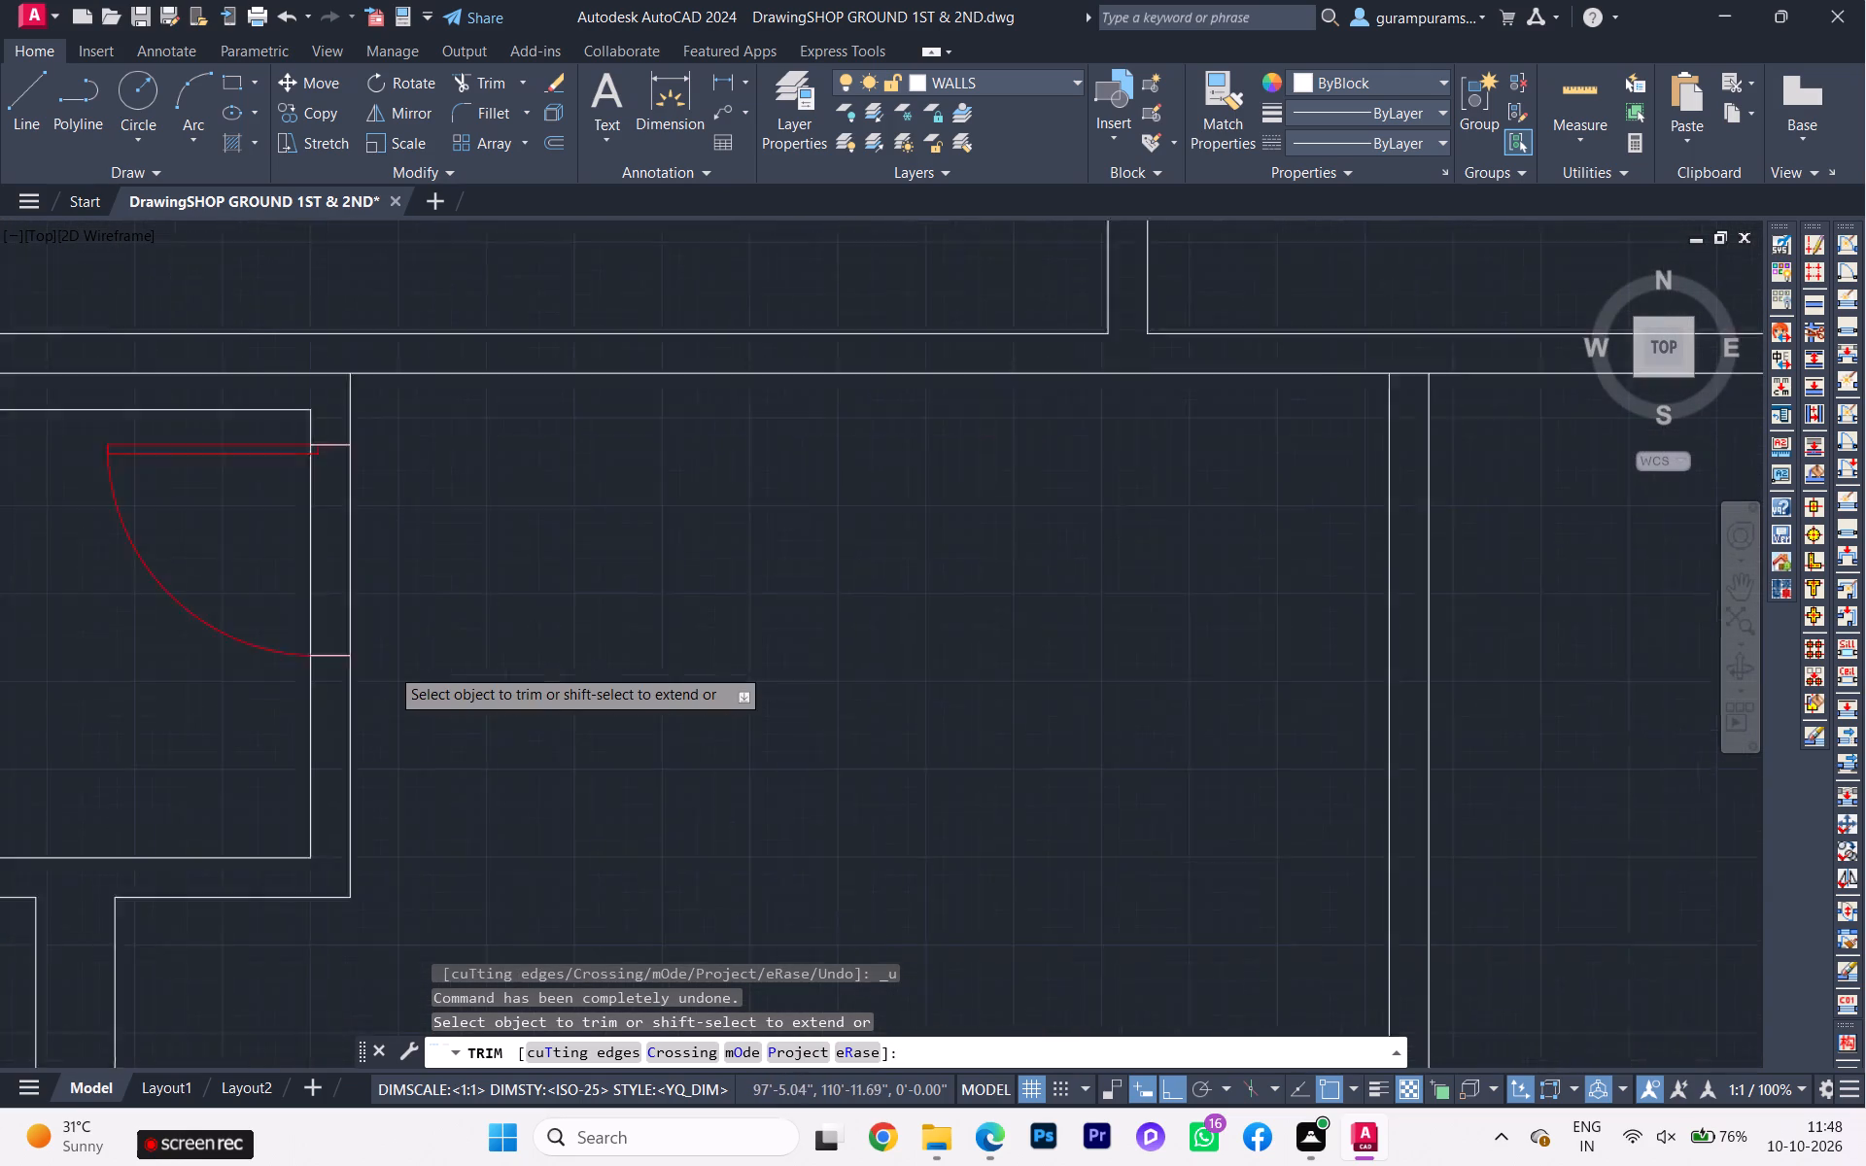
scroll(390, 667, "up", 4)
scroll(311, 649, "up", 4)
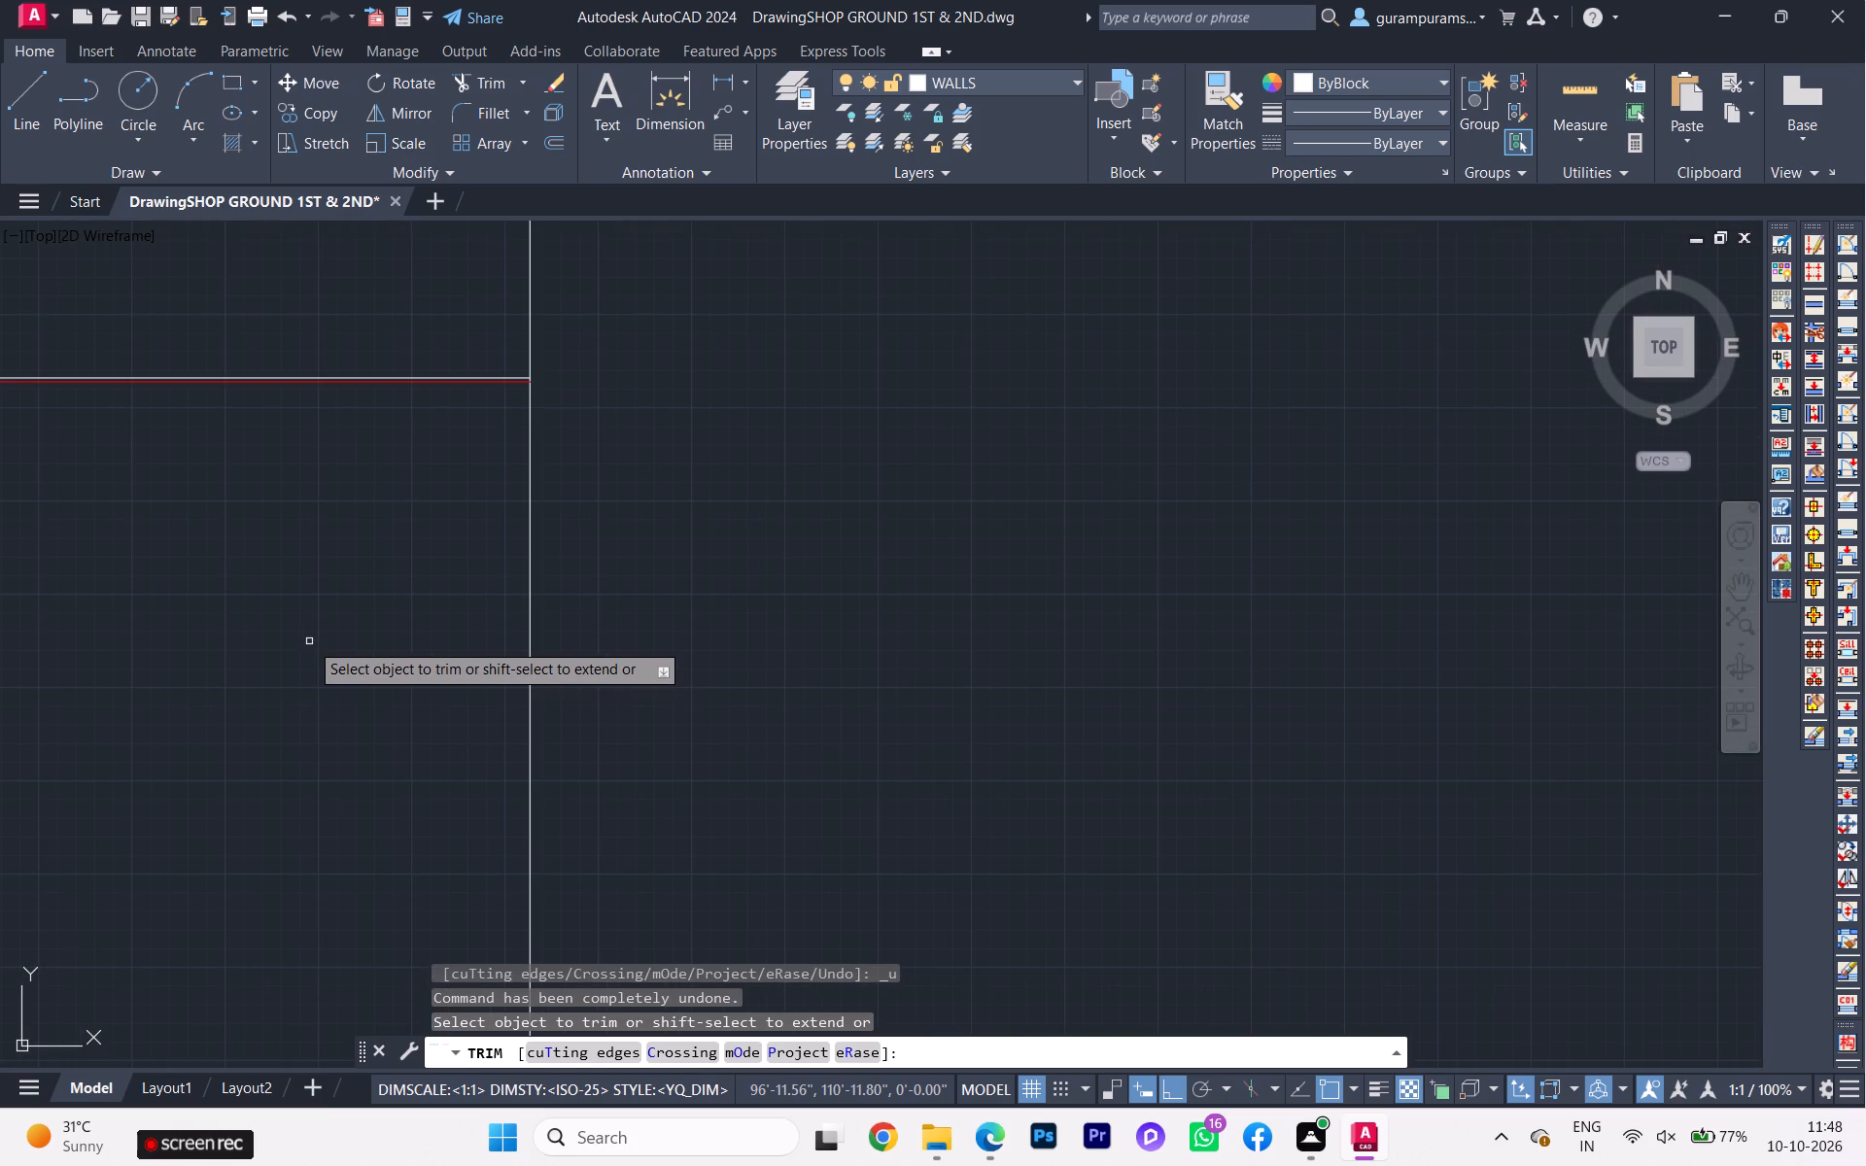
scroll(478, 441, "up", 3)
scroll(478, 441, "down", 3)
middle_click_drag(481, 449, 690, 536)
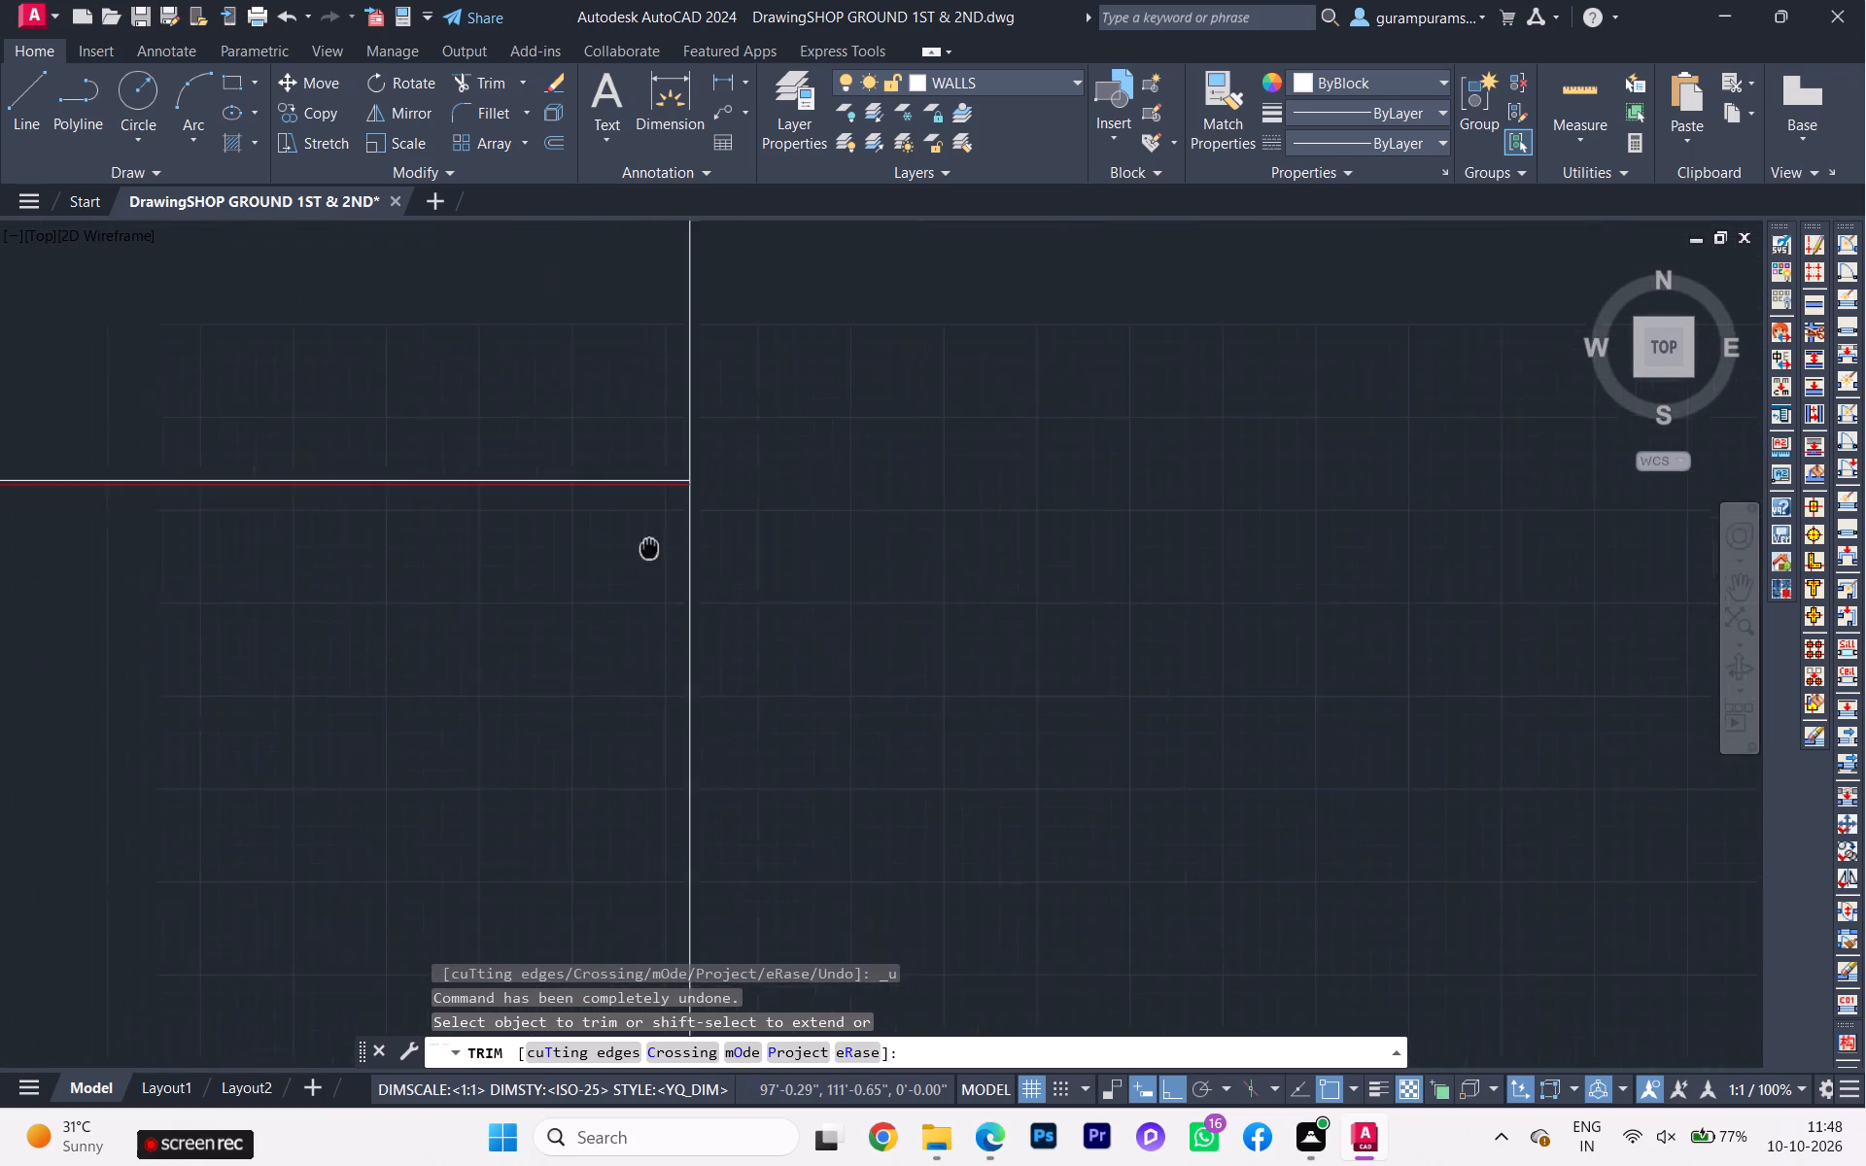
middle_click_drag(690, 536, 1213, 497)
key("Escape")
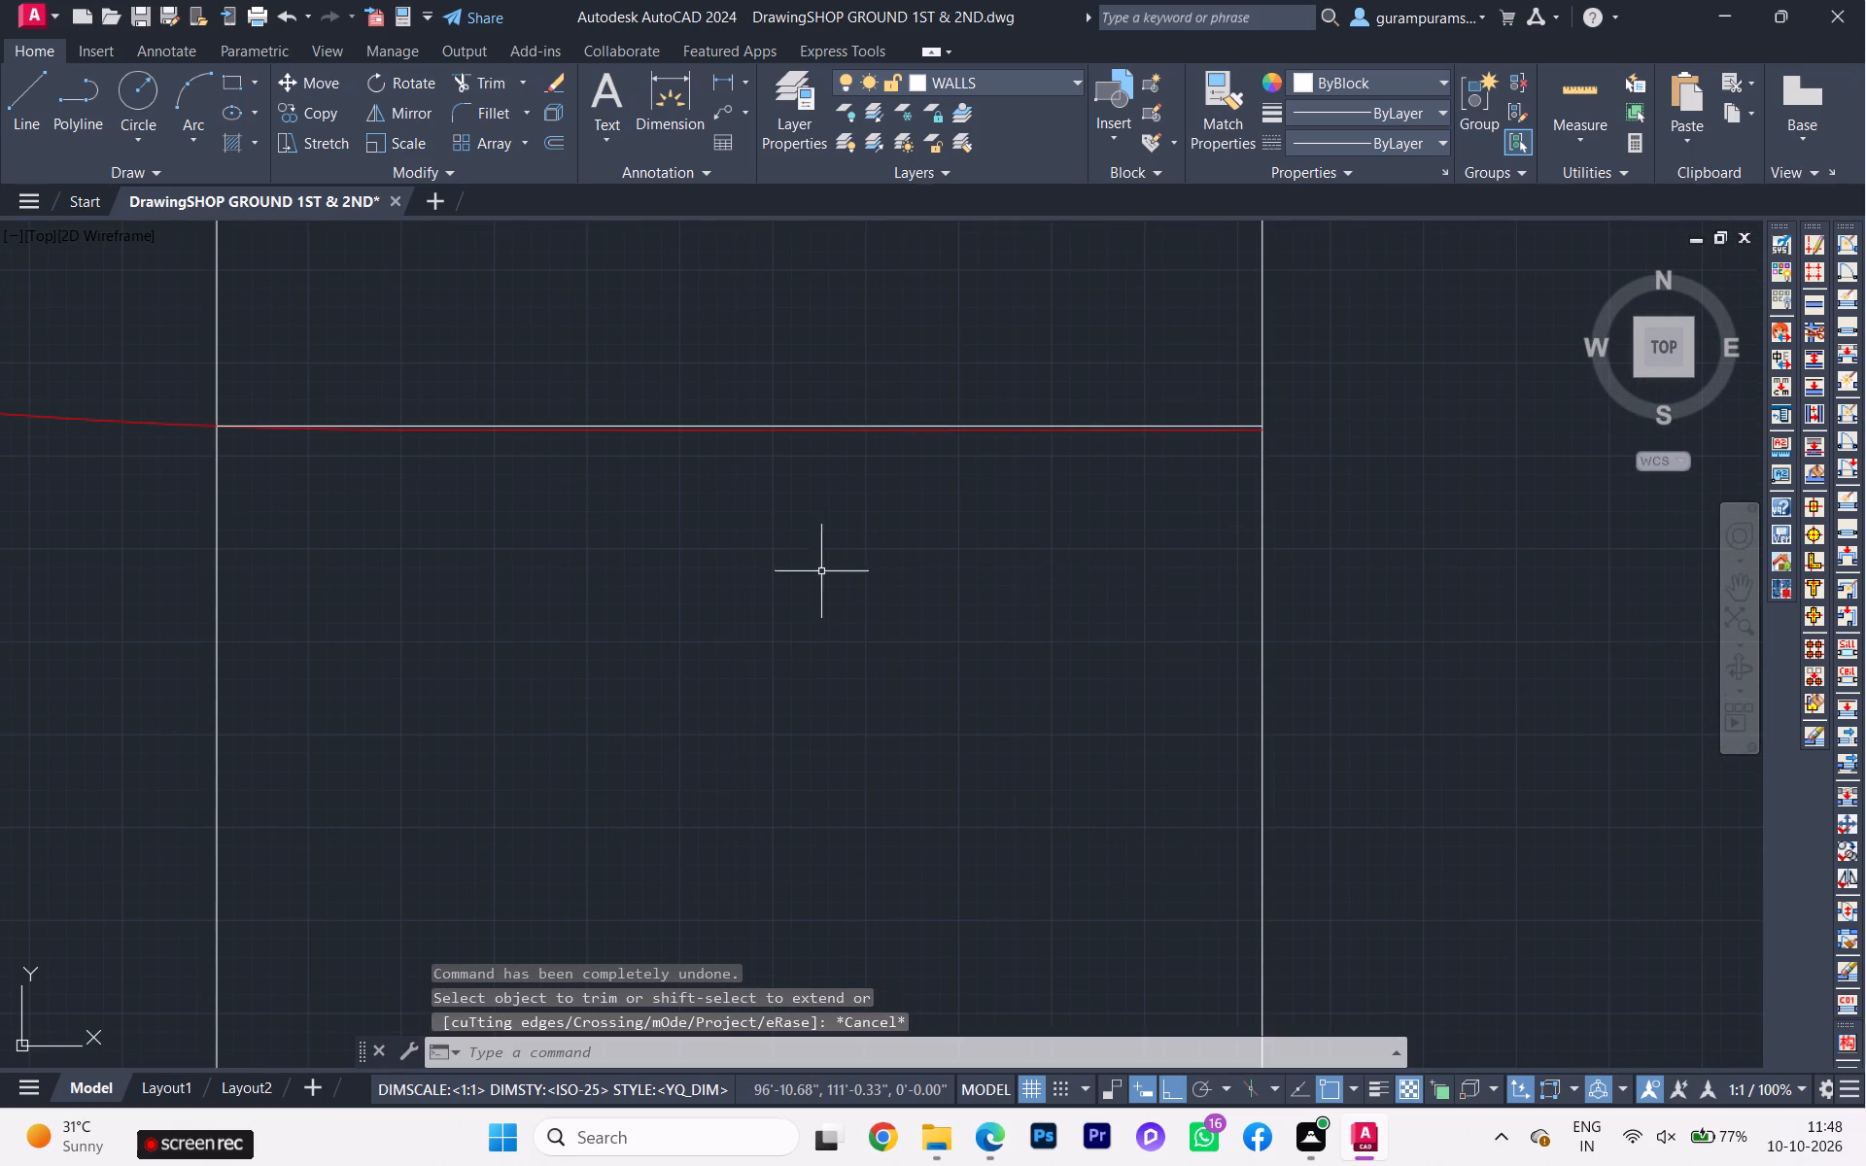
Stretch the south jamb line's two ends onto the inner and outer lines of the bath's east wall.
scroll(760, 590, "down", 3)
left_click(724, 619)
left_click(710, 547)
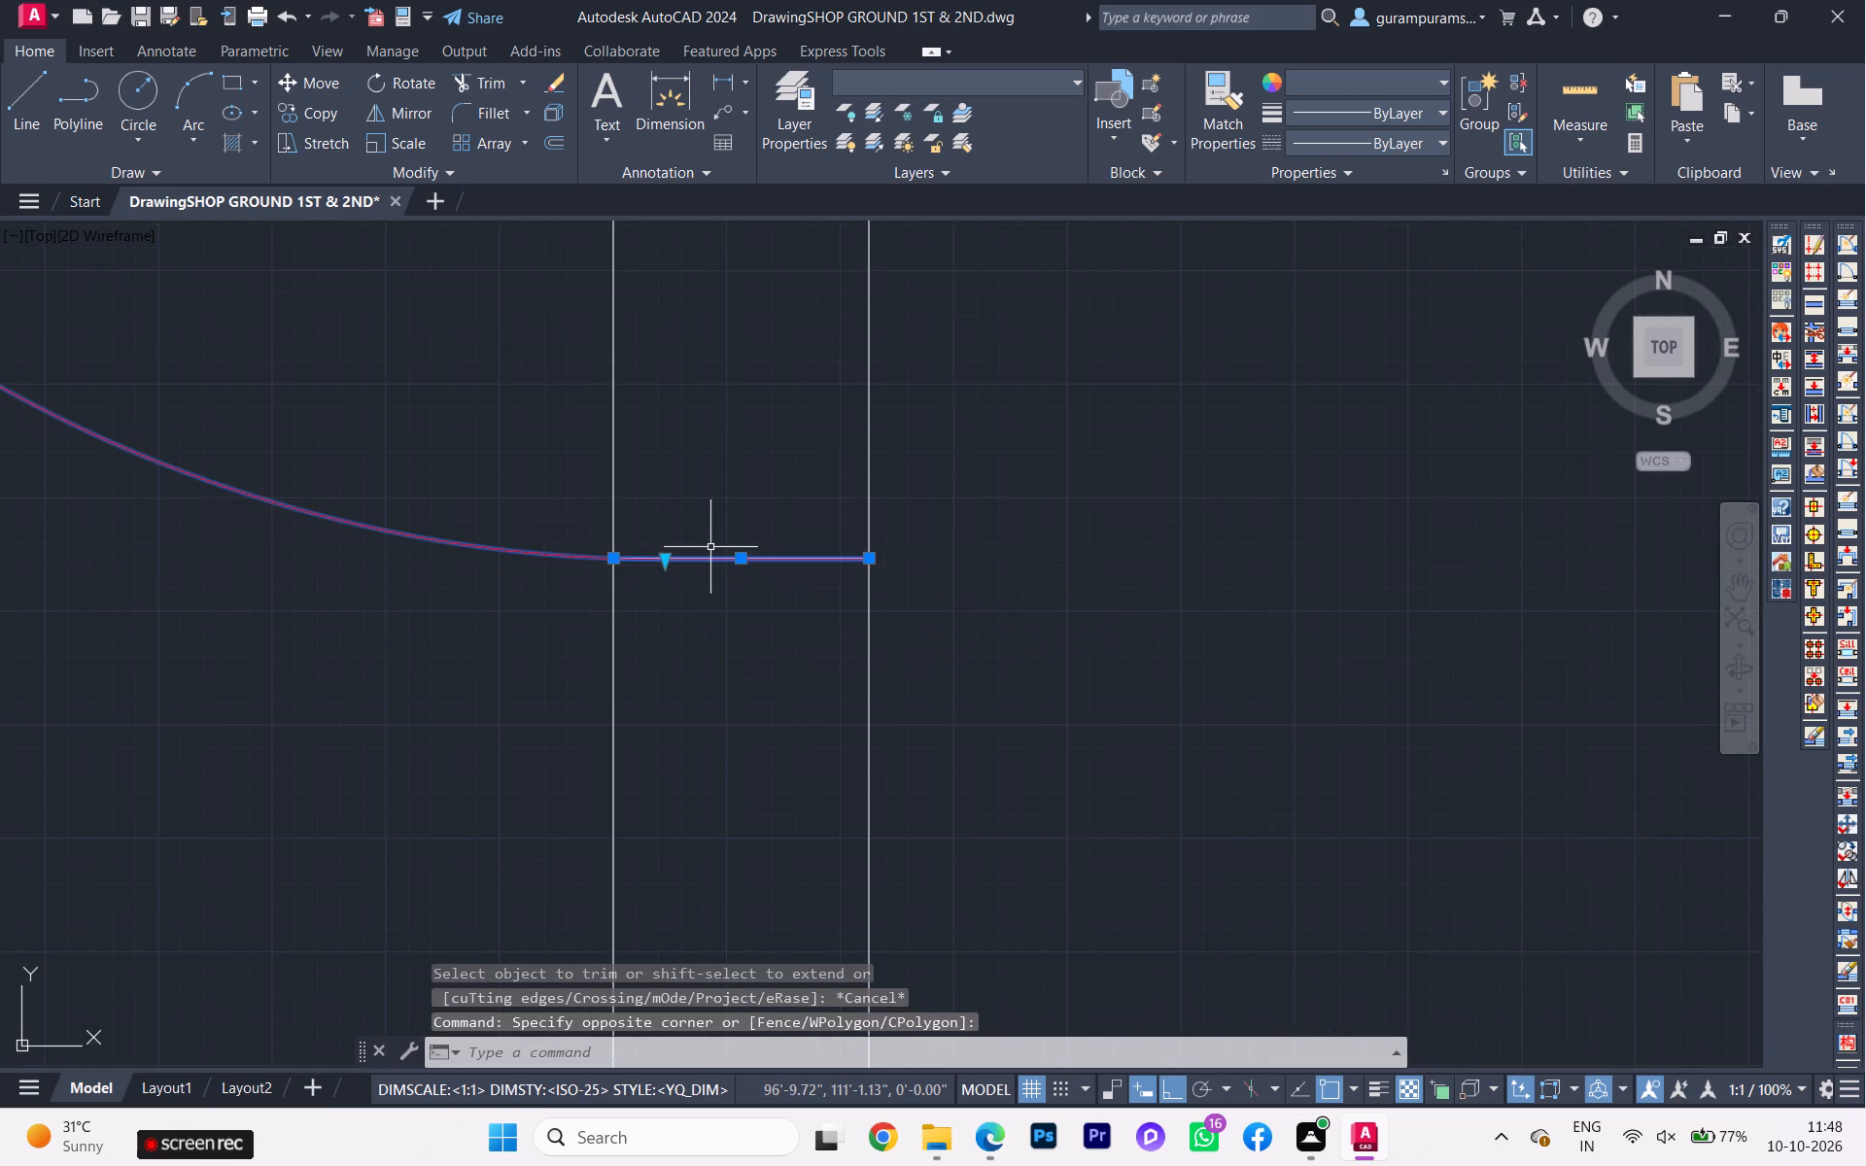
scroll(692, 578, "up", 3)
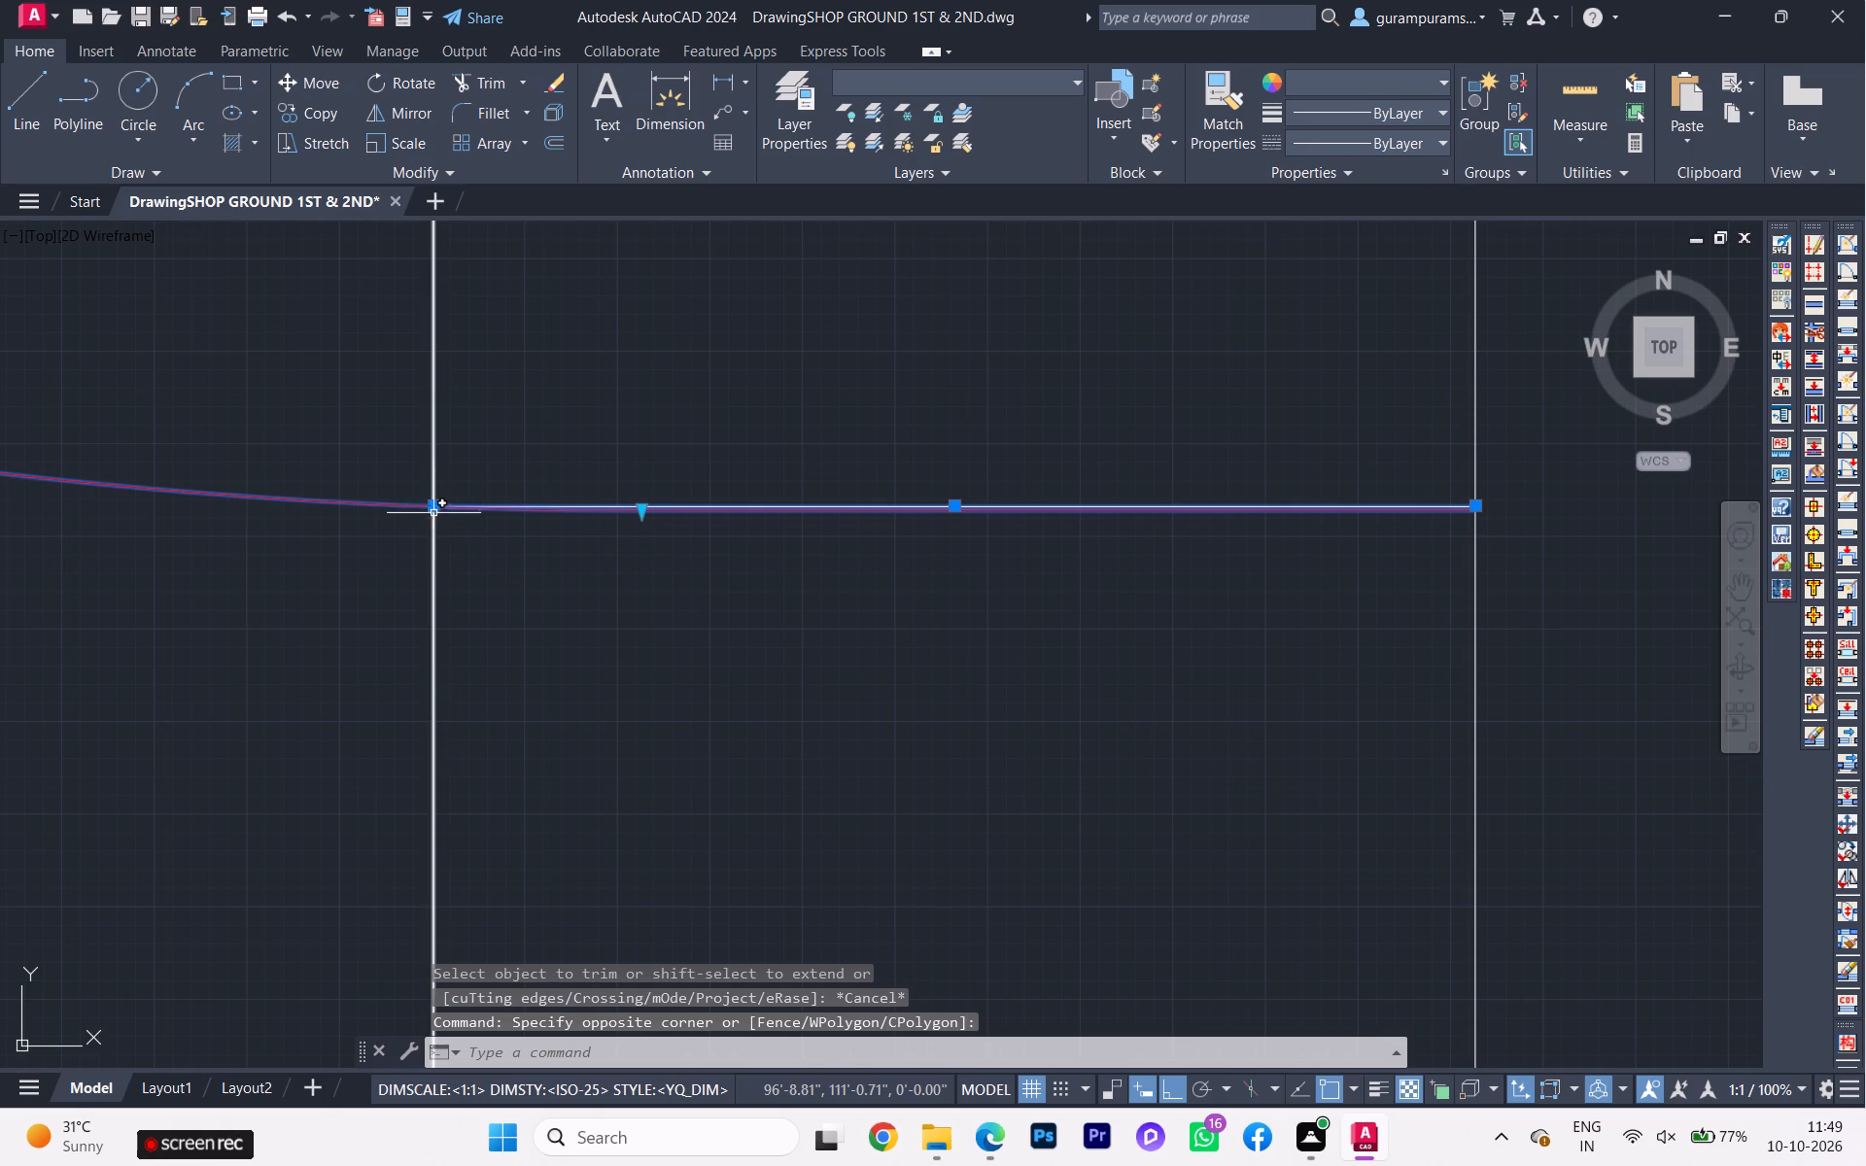
left_click(432, 509)
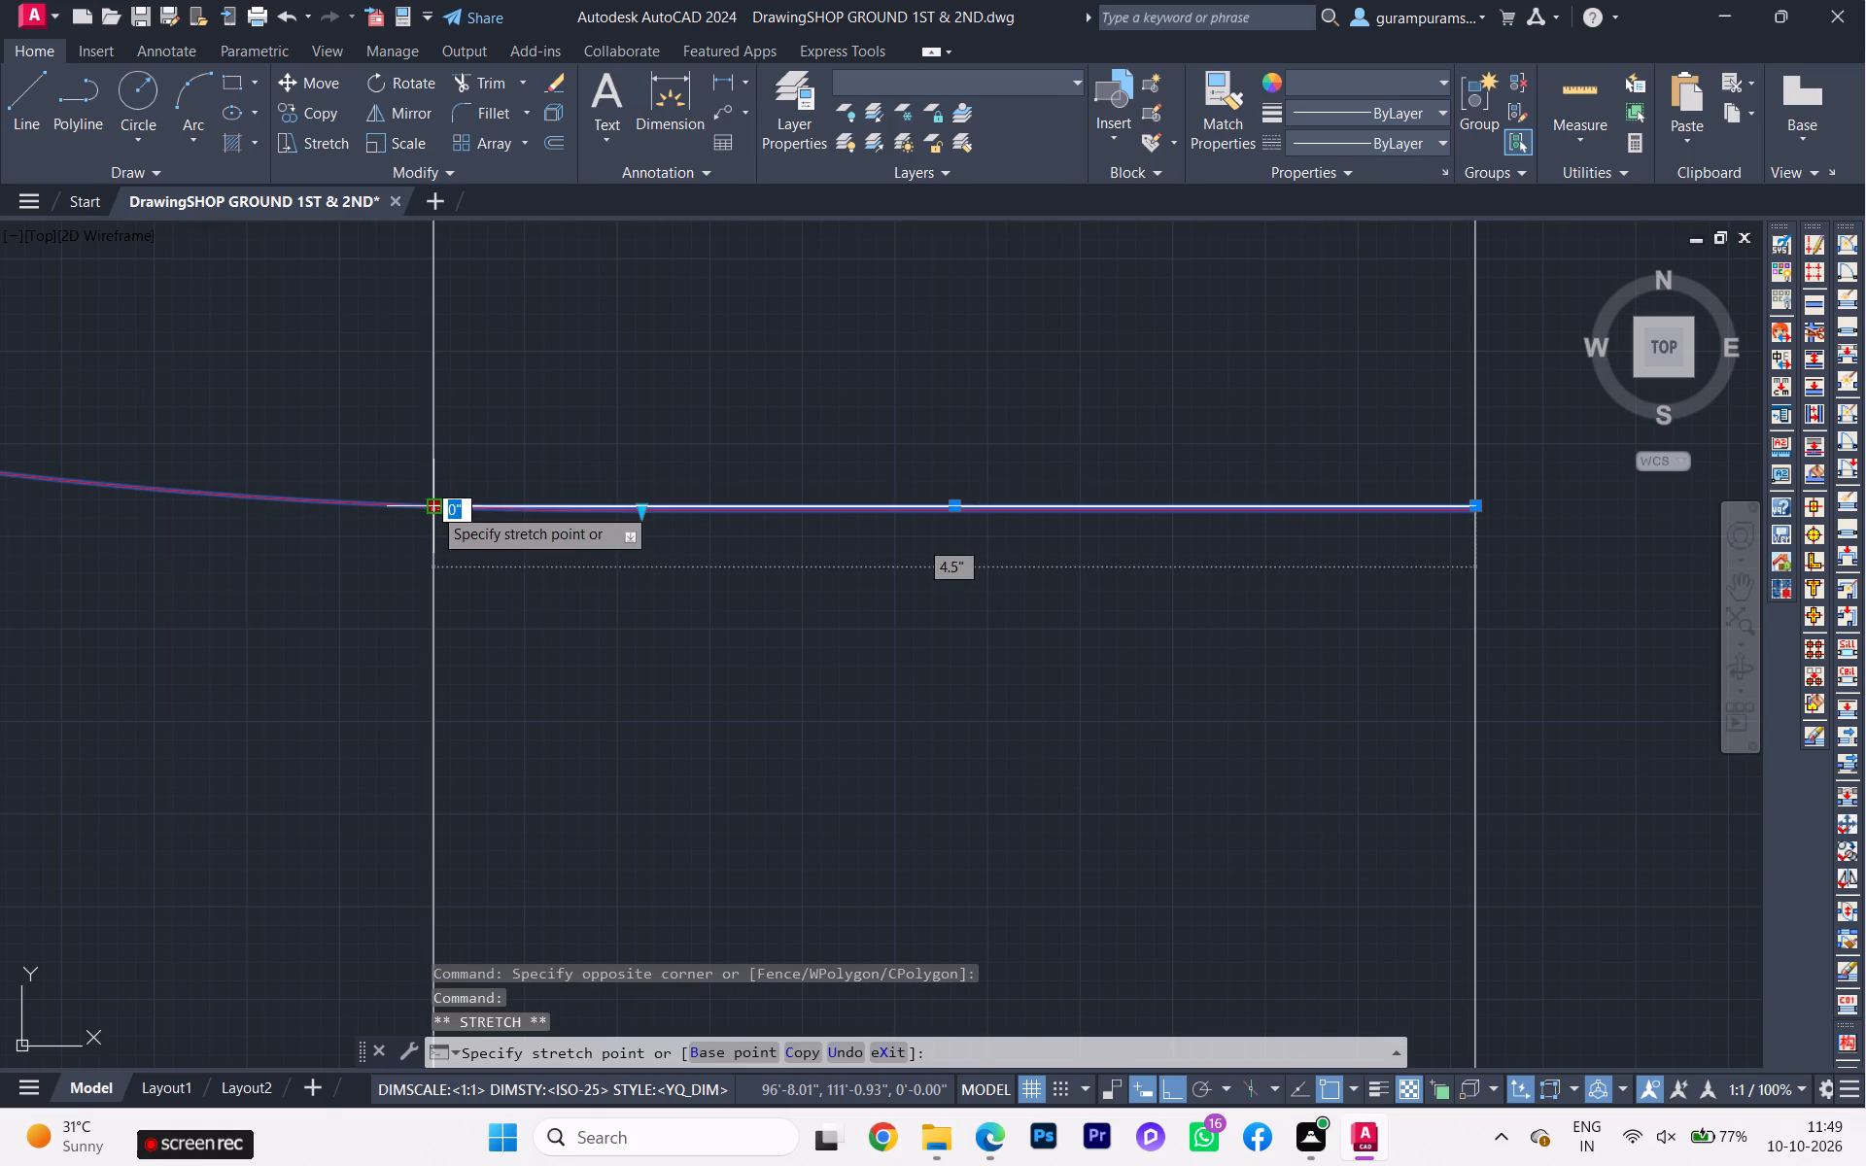
left_click(423, 506)
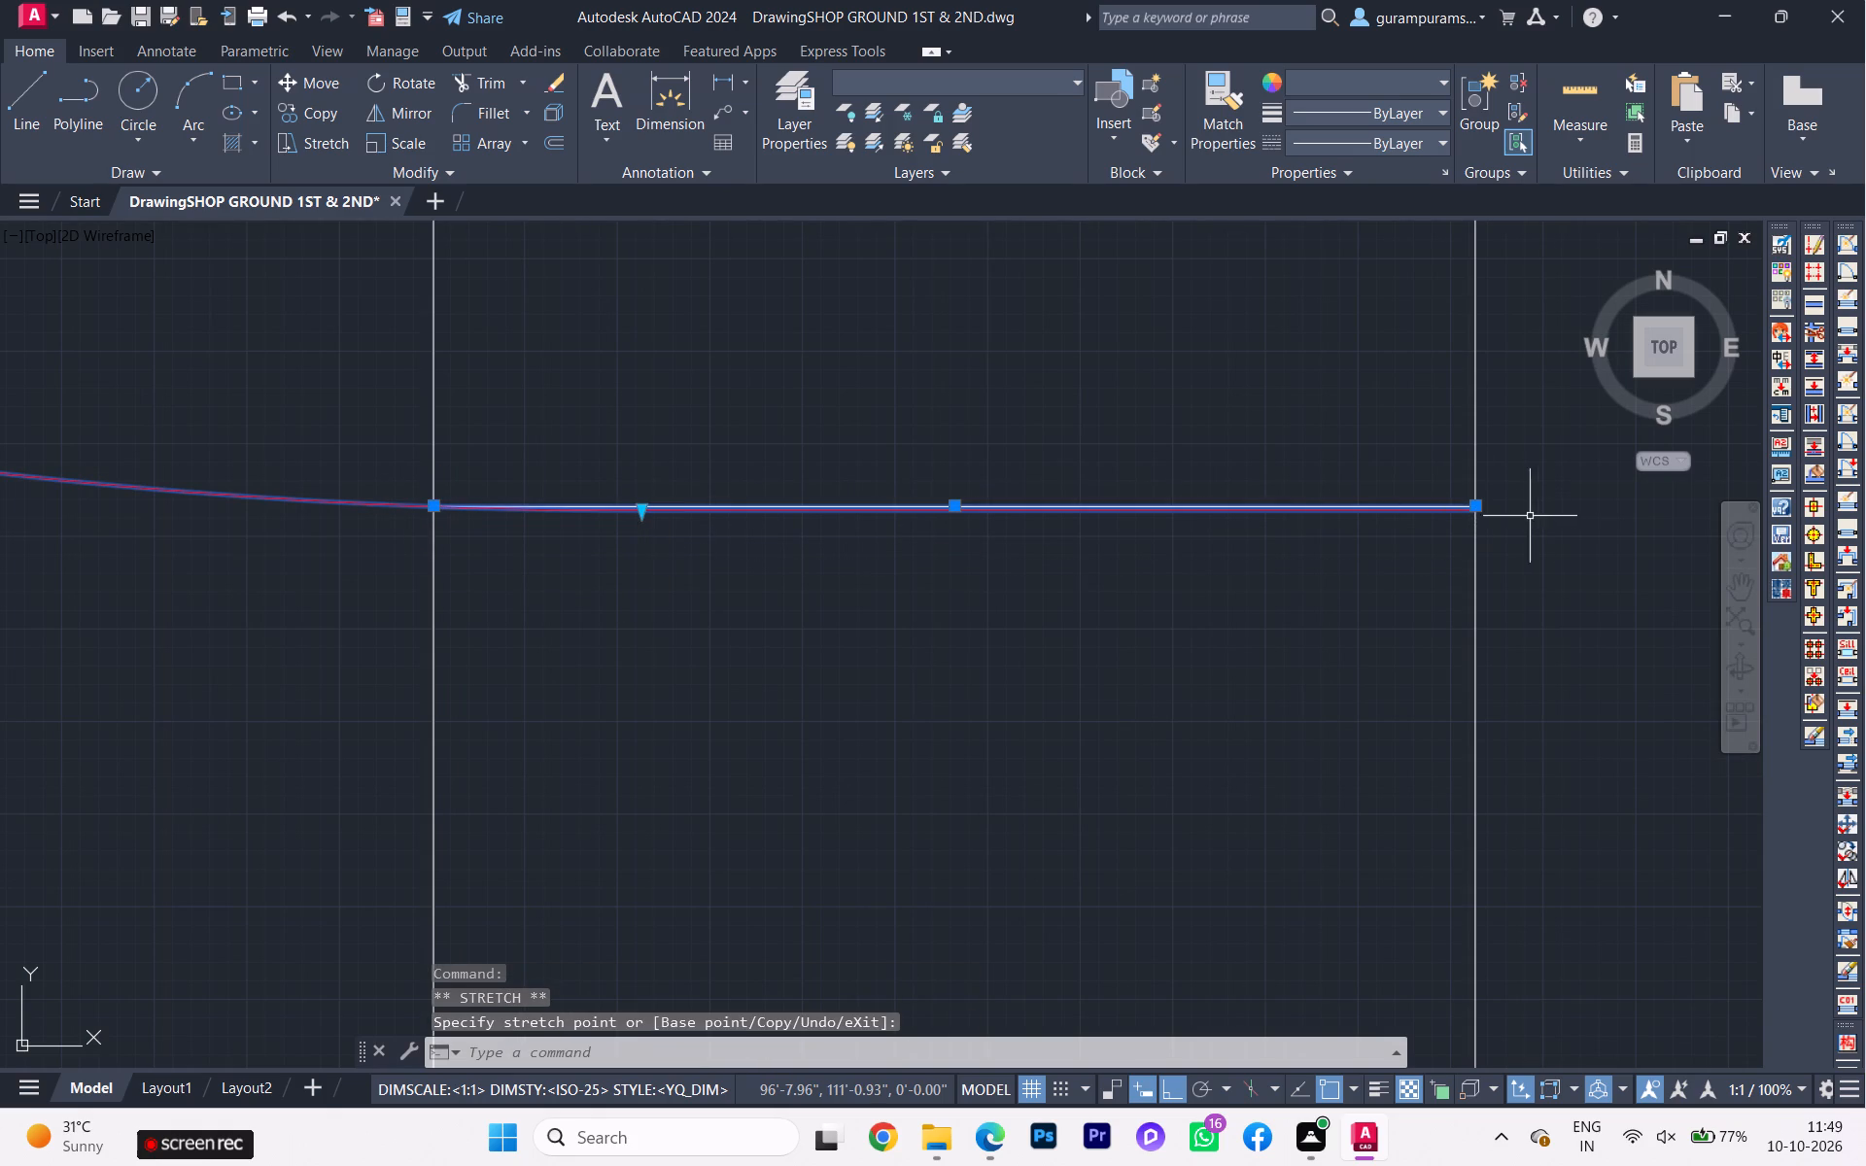
left_click(1472, 508)
left_click(1486, 501)
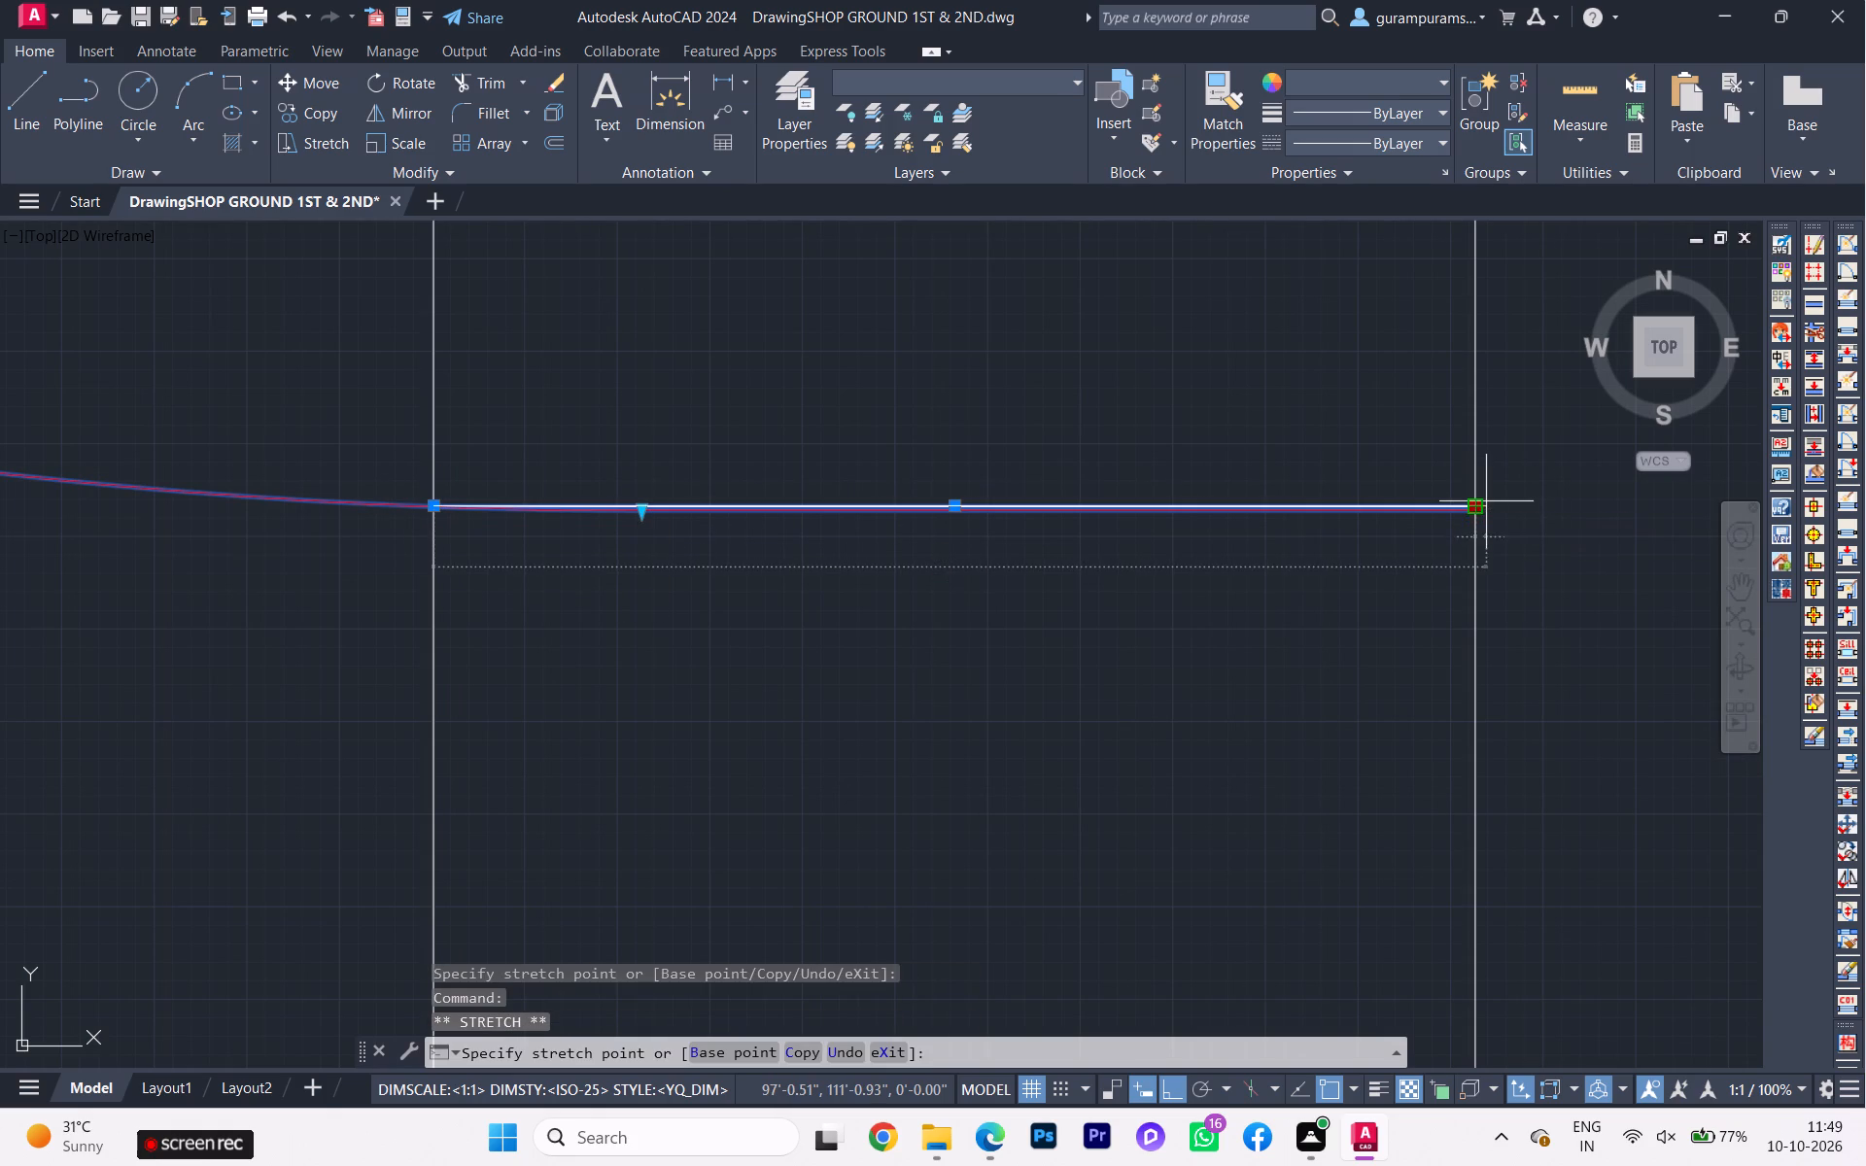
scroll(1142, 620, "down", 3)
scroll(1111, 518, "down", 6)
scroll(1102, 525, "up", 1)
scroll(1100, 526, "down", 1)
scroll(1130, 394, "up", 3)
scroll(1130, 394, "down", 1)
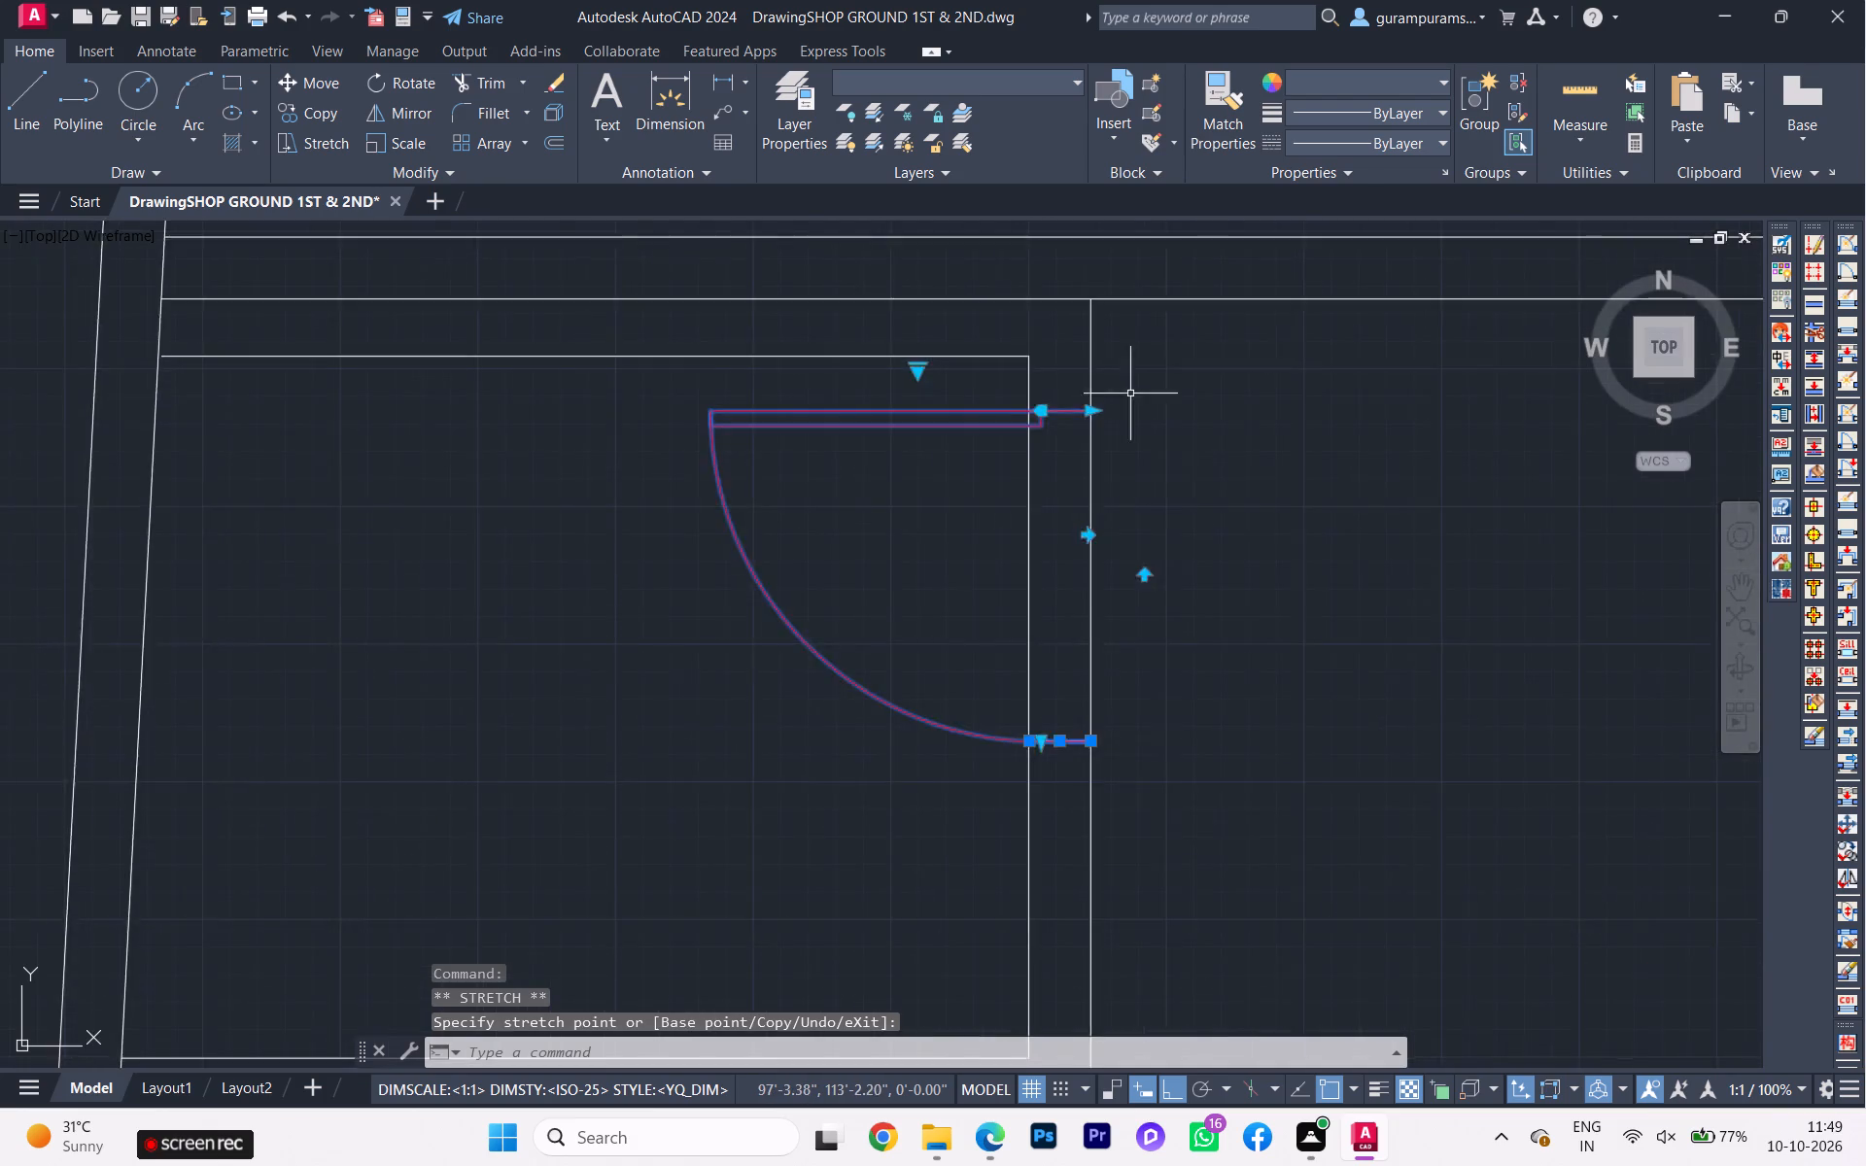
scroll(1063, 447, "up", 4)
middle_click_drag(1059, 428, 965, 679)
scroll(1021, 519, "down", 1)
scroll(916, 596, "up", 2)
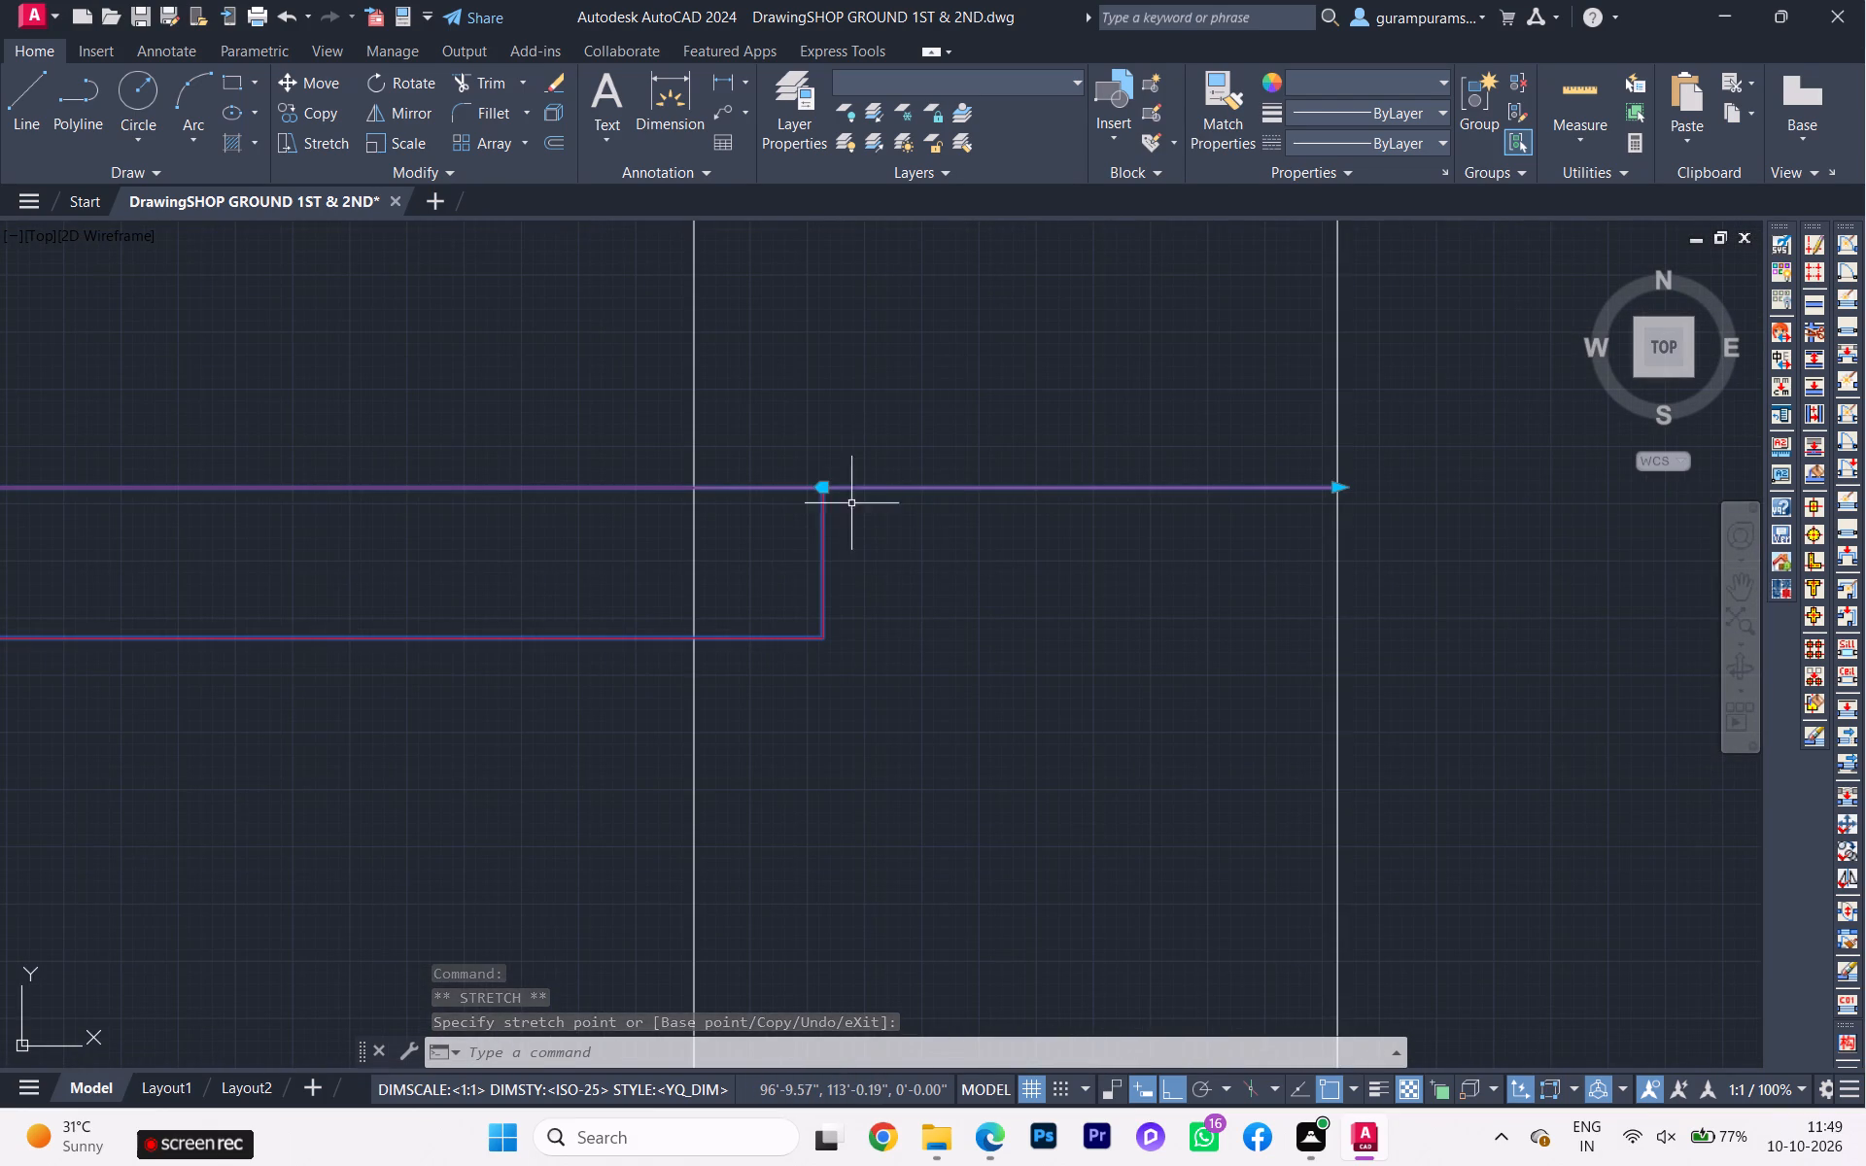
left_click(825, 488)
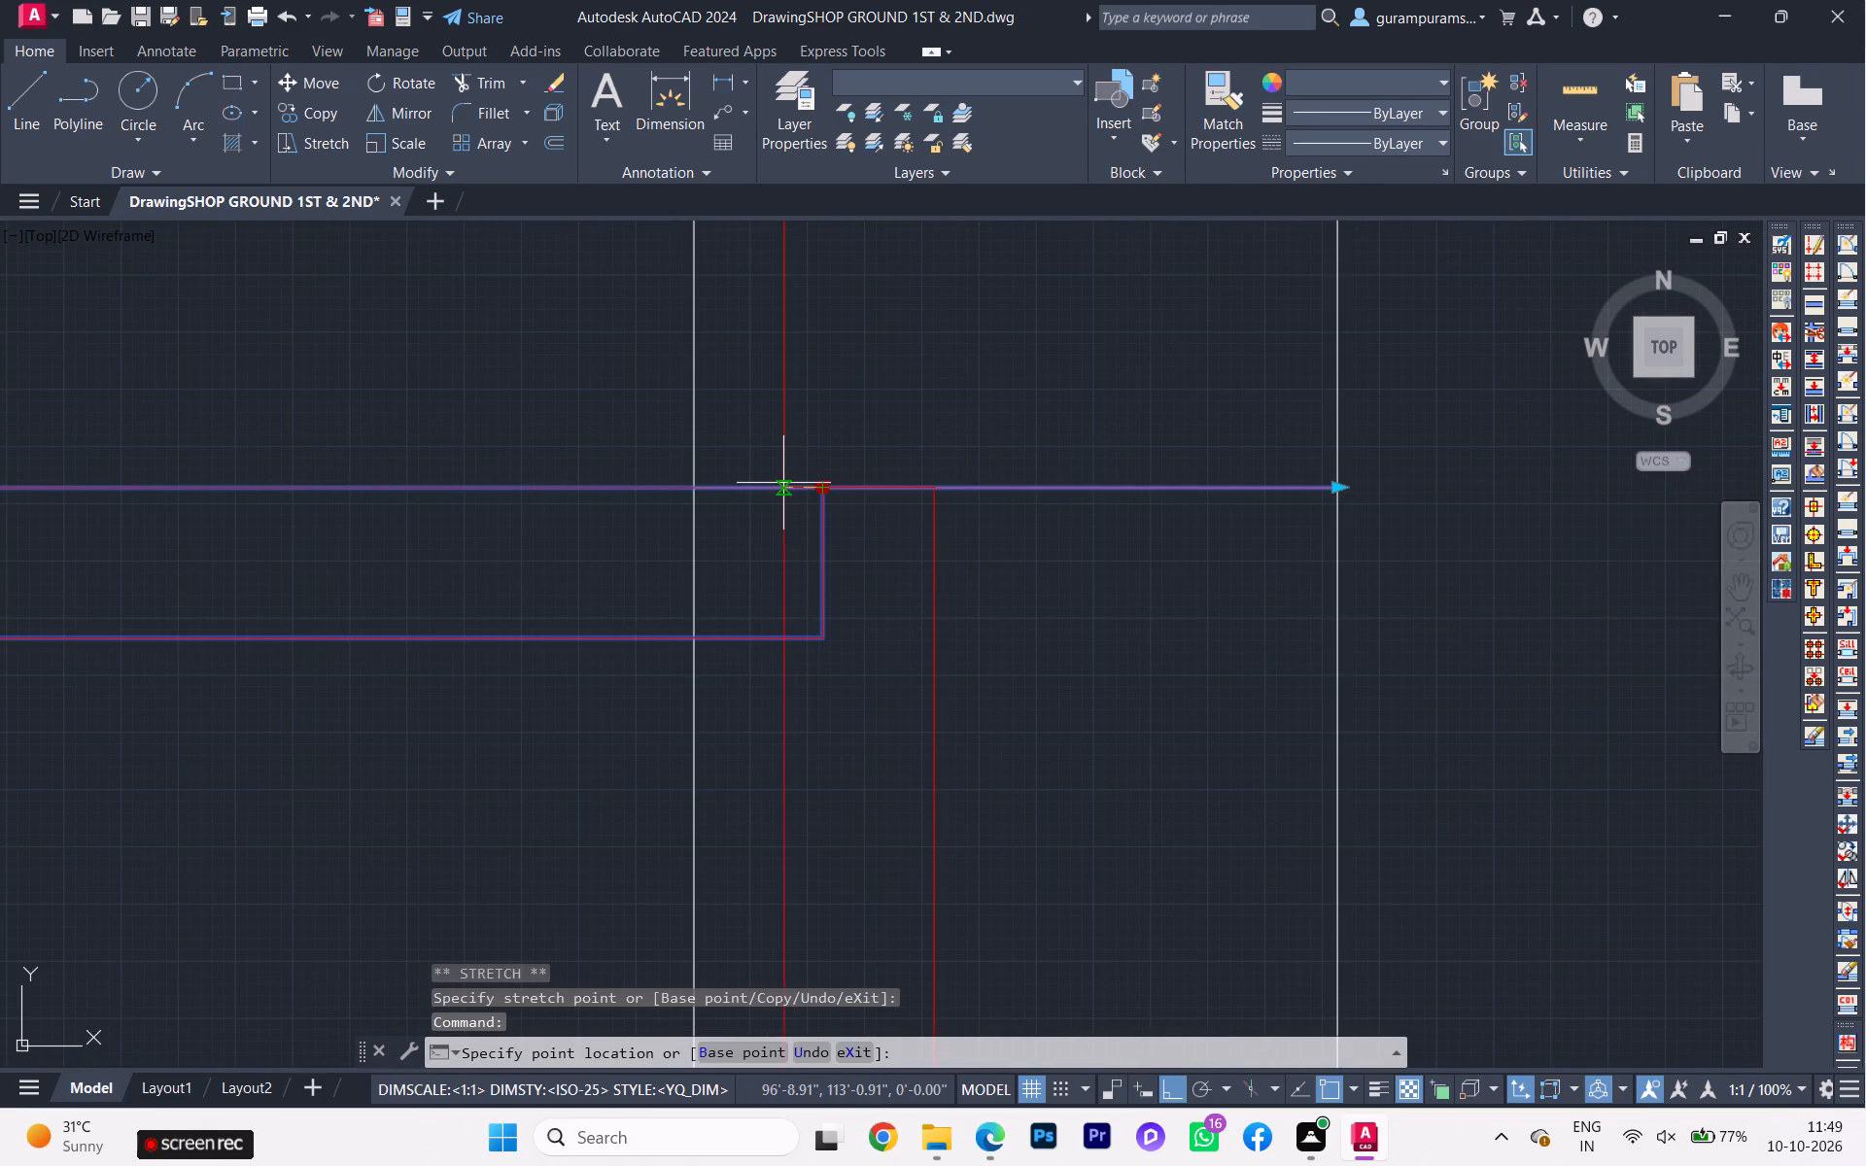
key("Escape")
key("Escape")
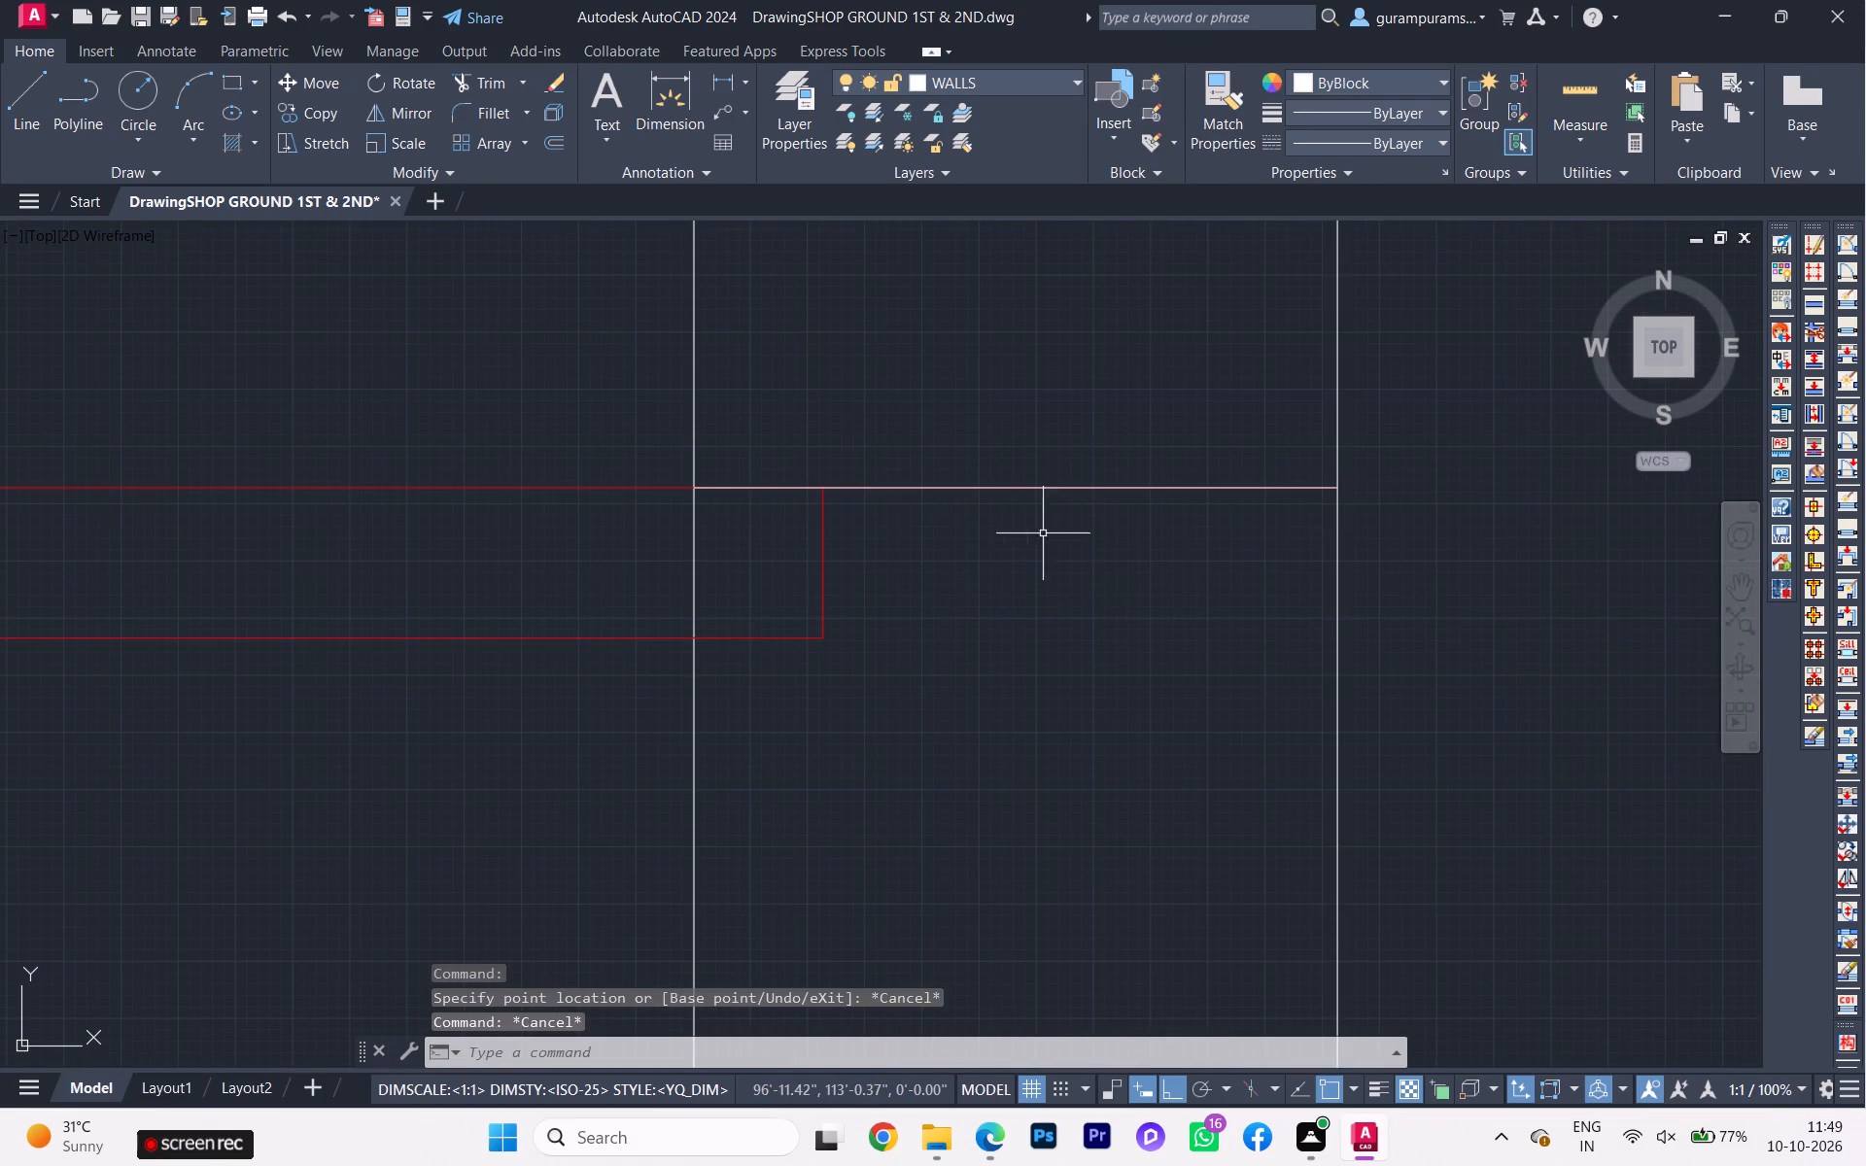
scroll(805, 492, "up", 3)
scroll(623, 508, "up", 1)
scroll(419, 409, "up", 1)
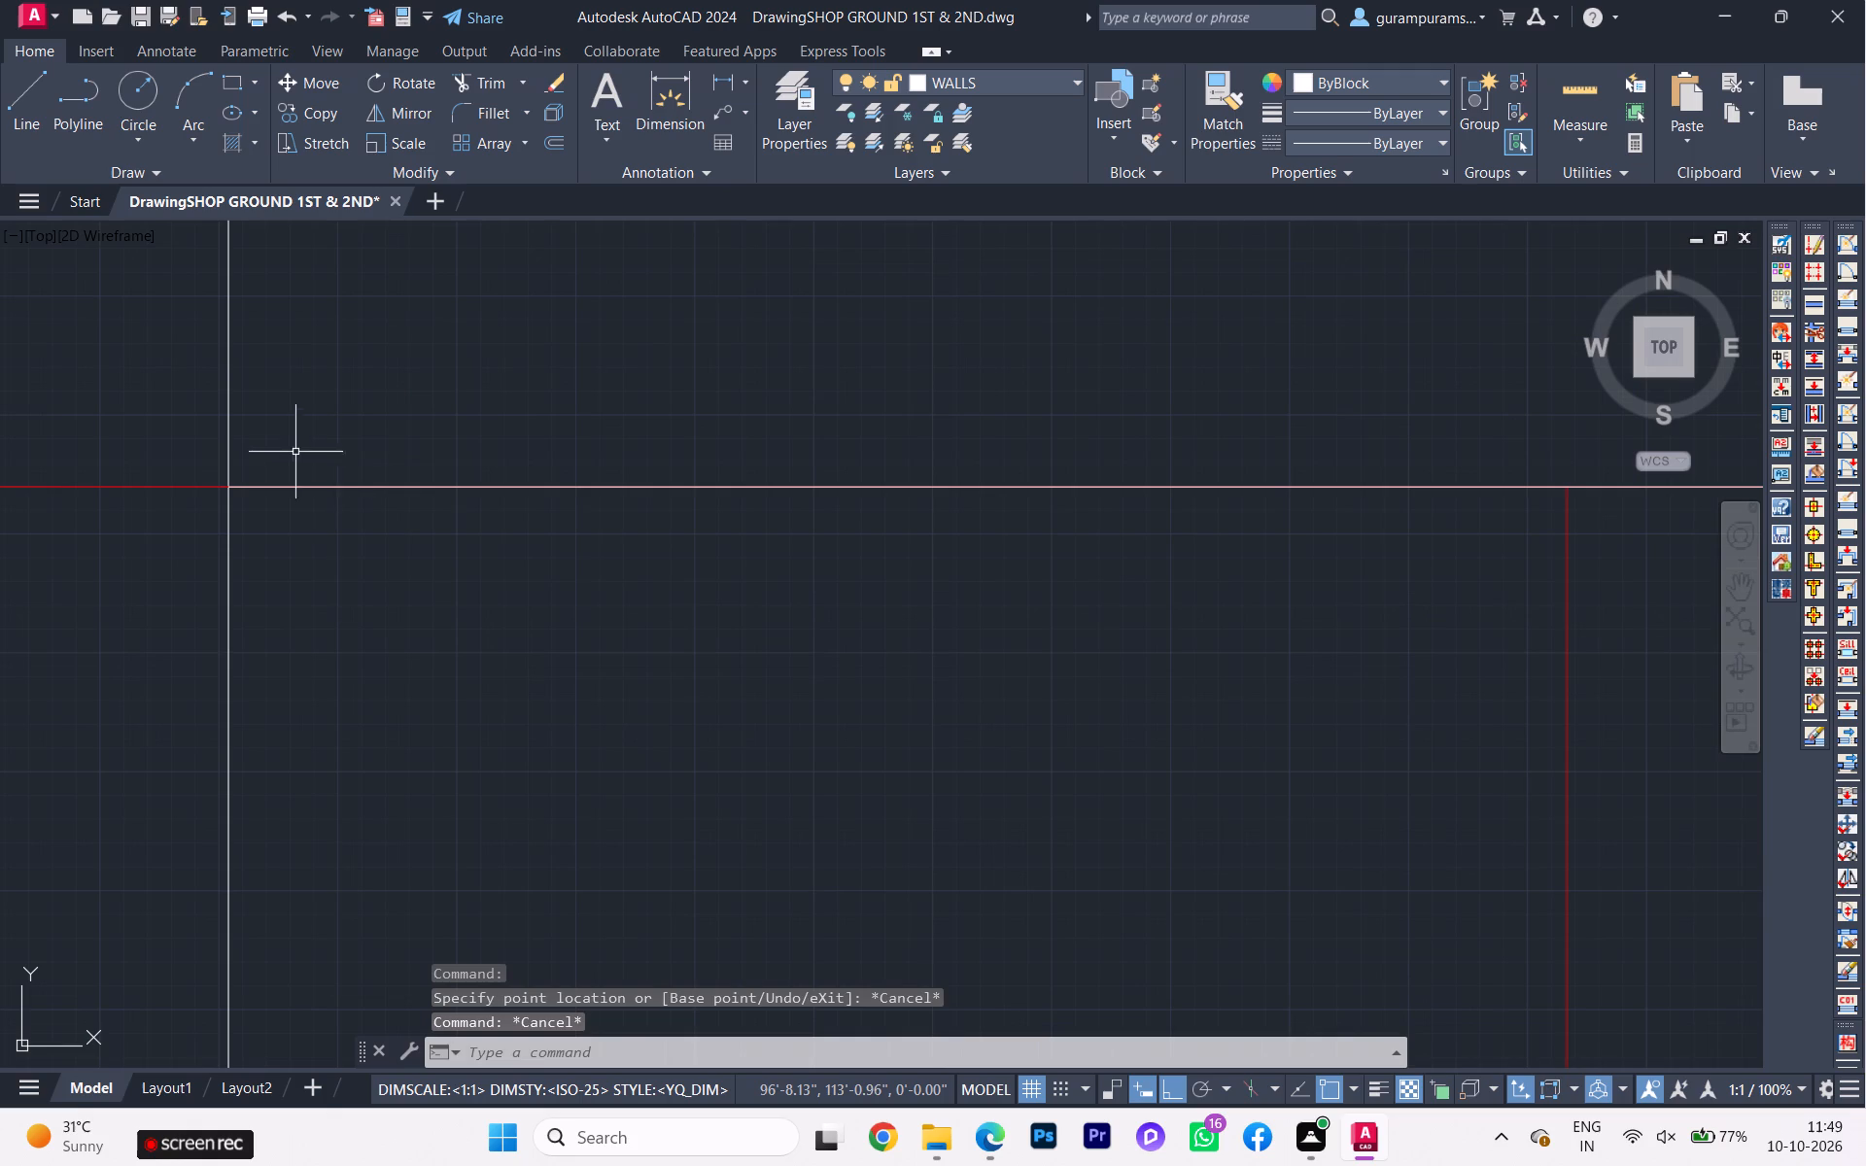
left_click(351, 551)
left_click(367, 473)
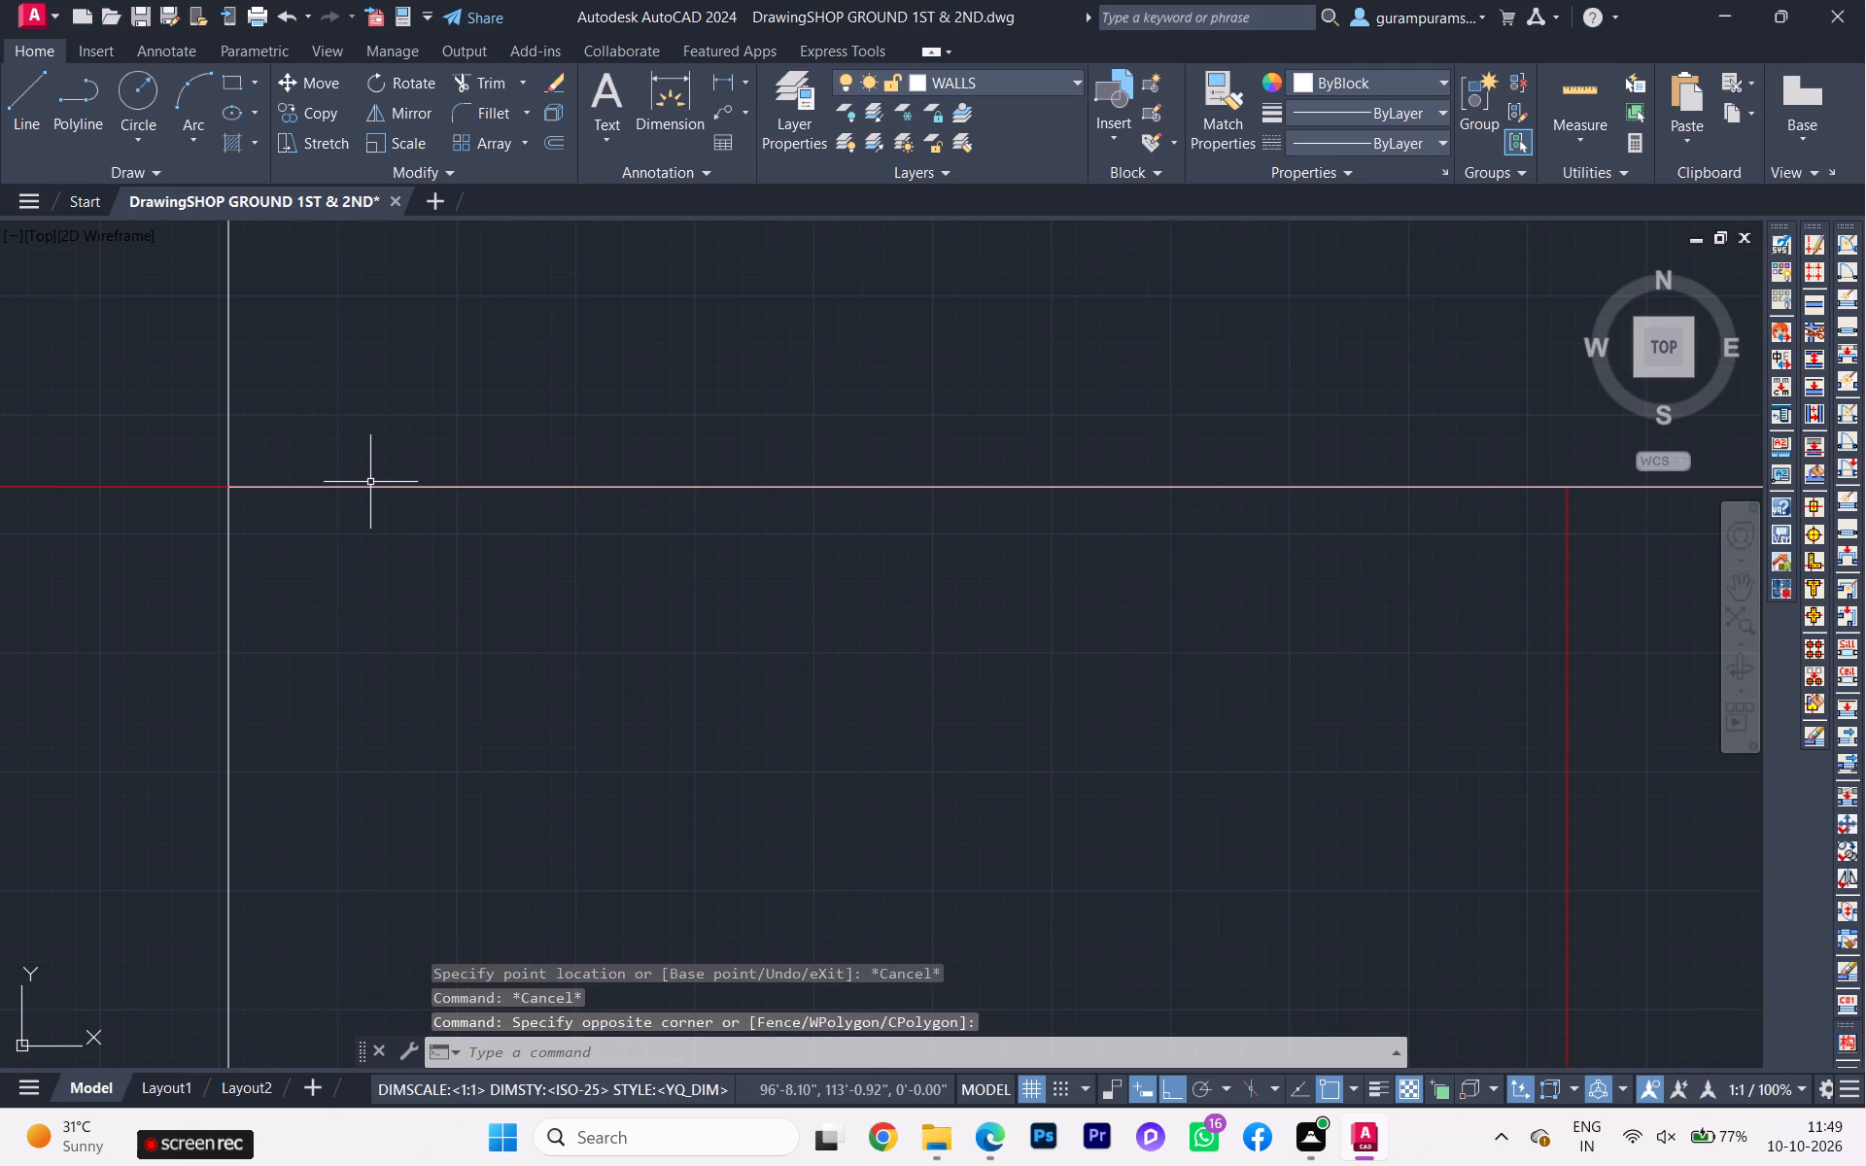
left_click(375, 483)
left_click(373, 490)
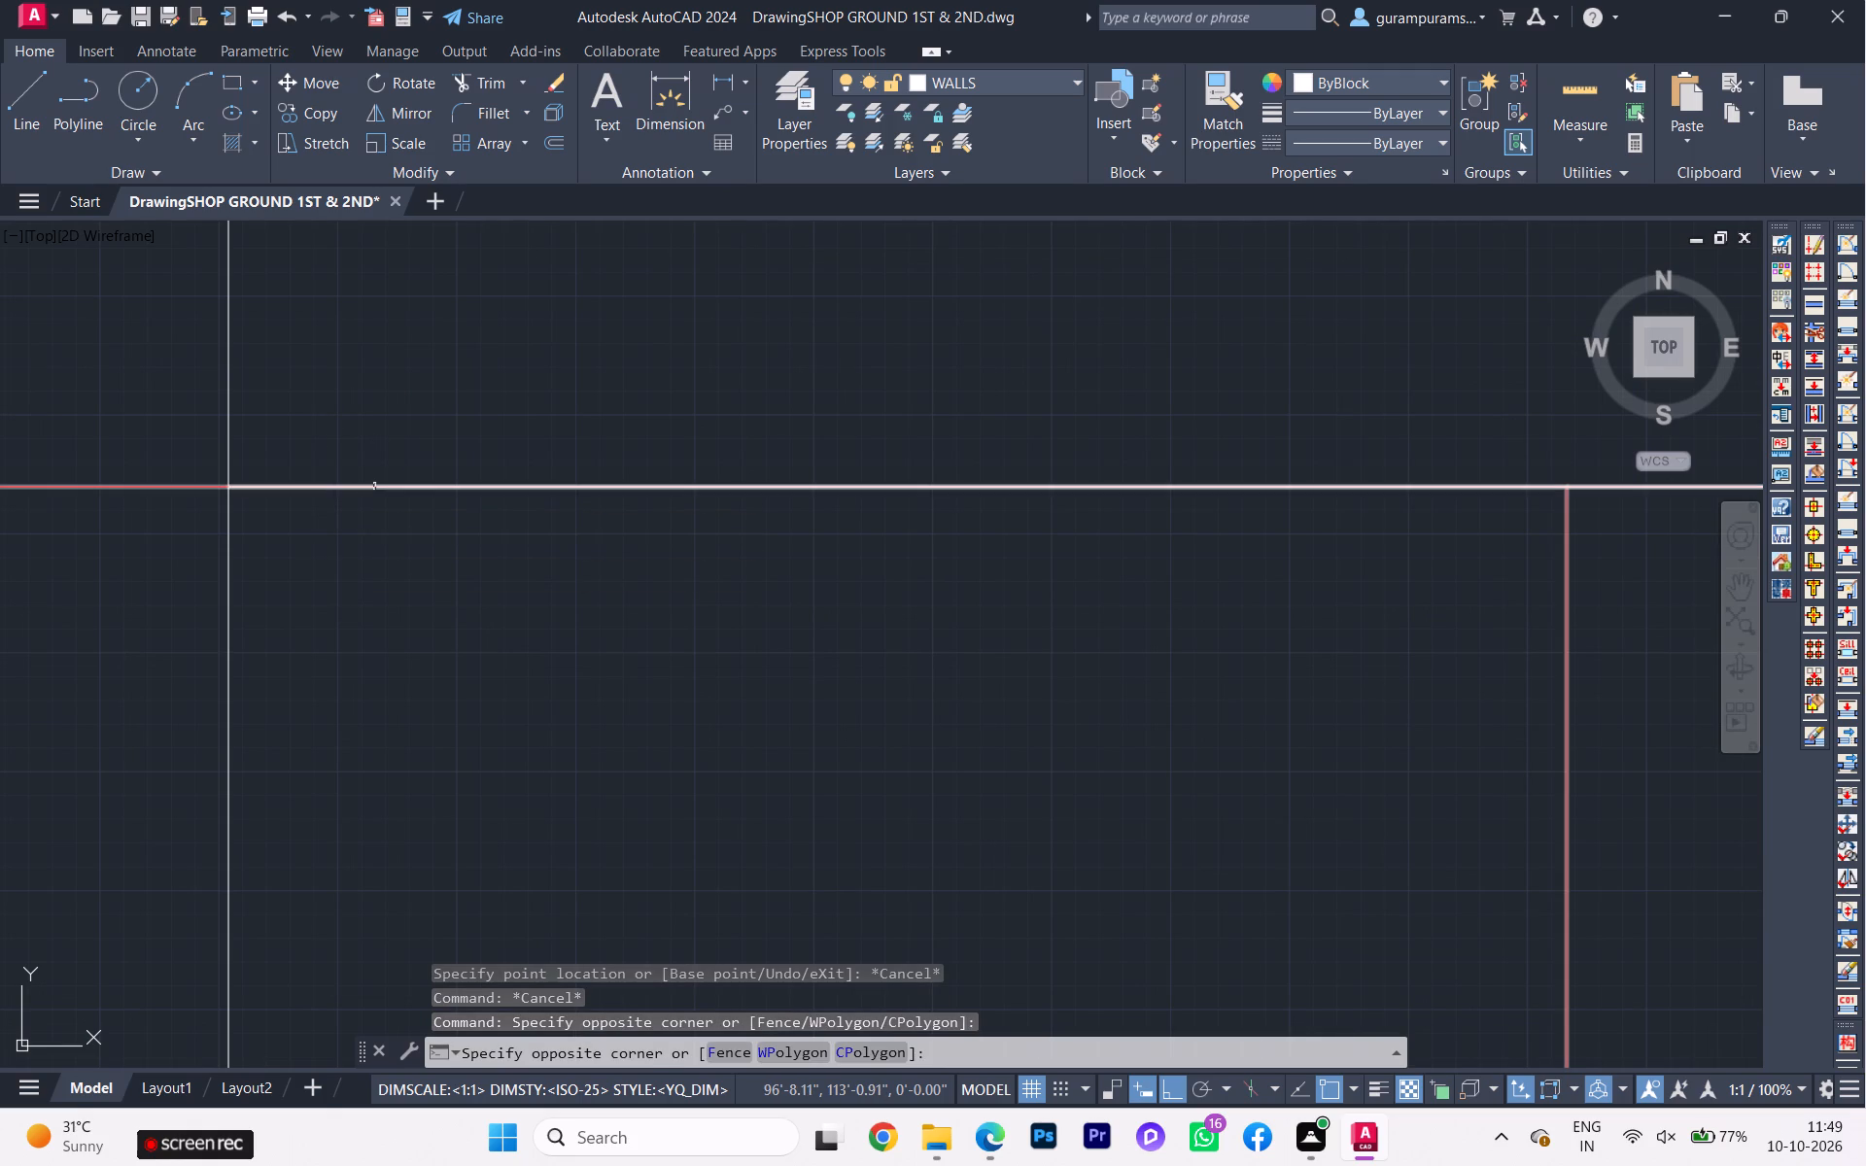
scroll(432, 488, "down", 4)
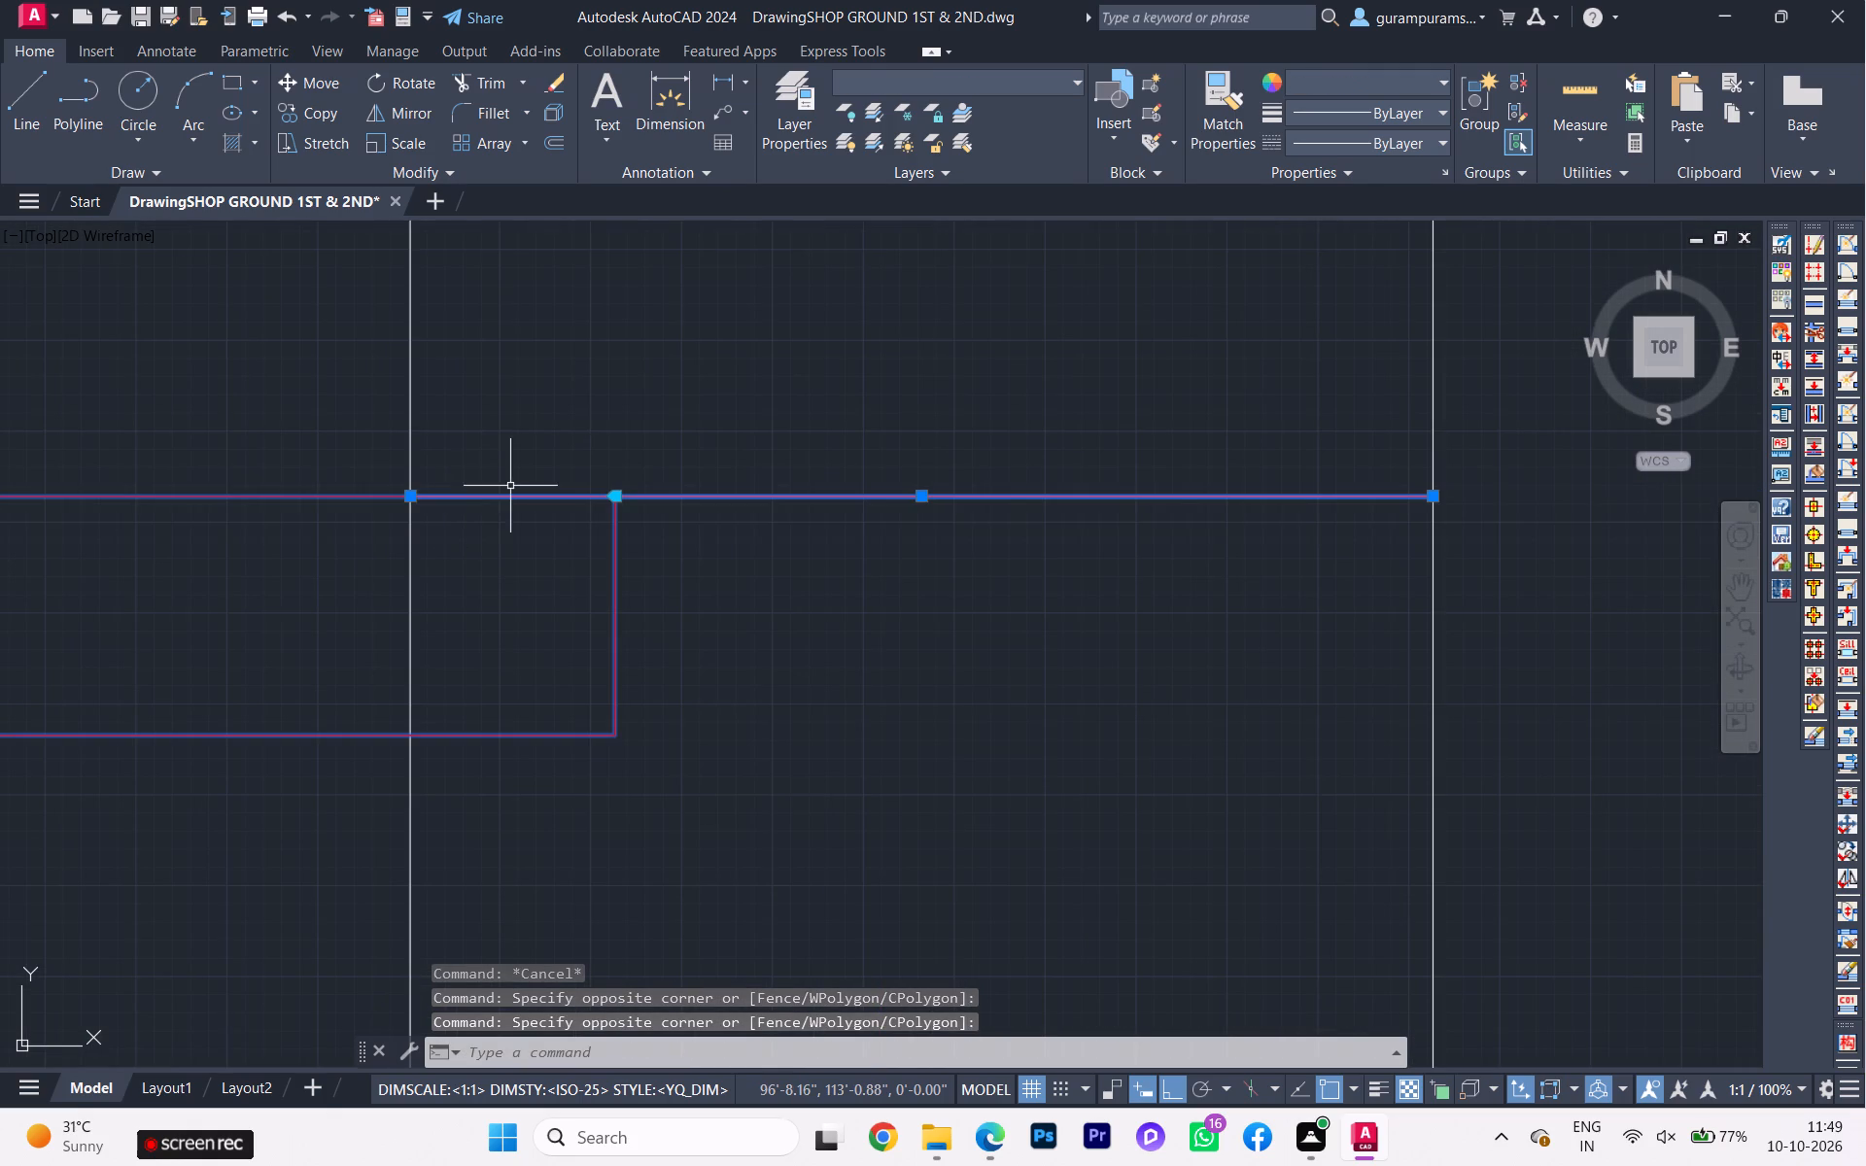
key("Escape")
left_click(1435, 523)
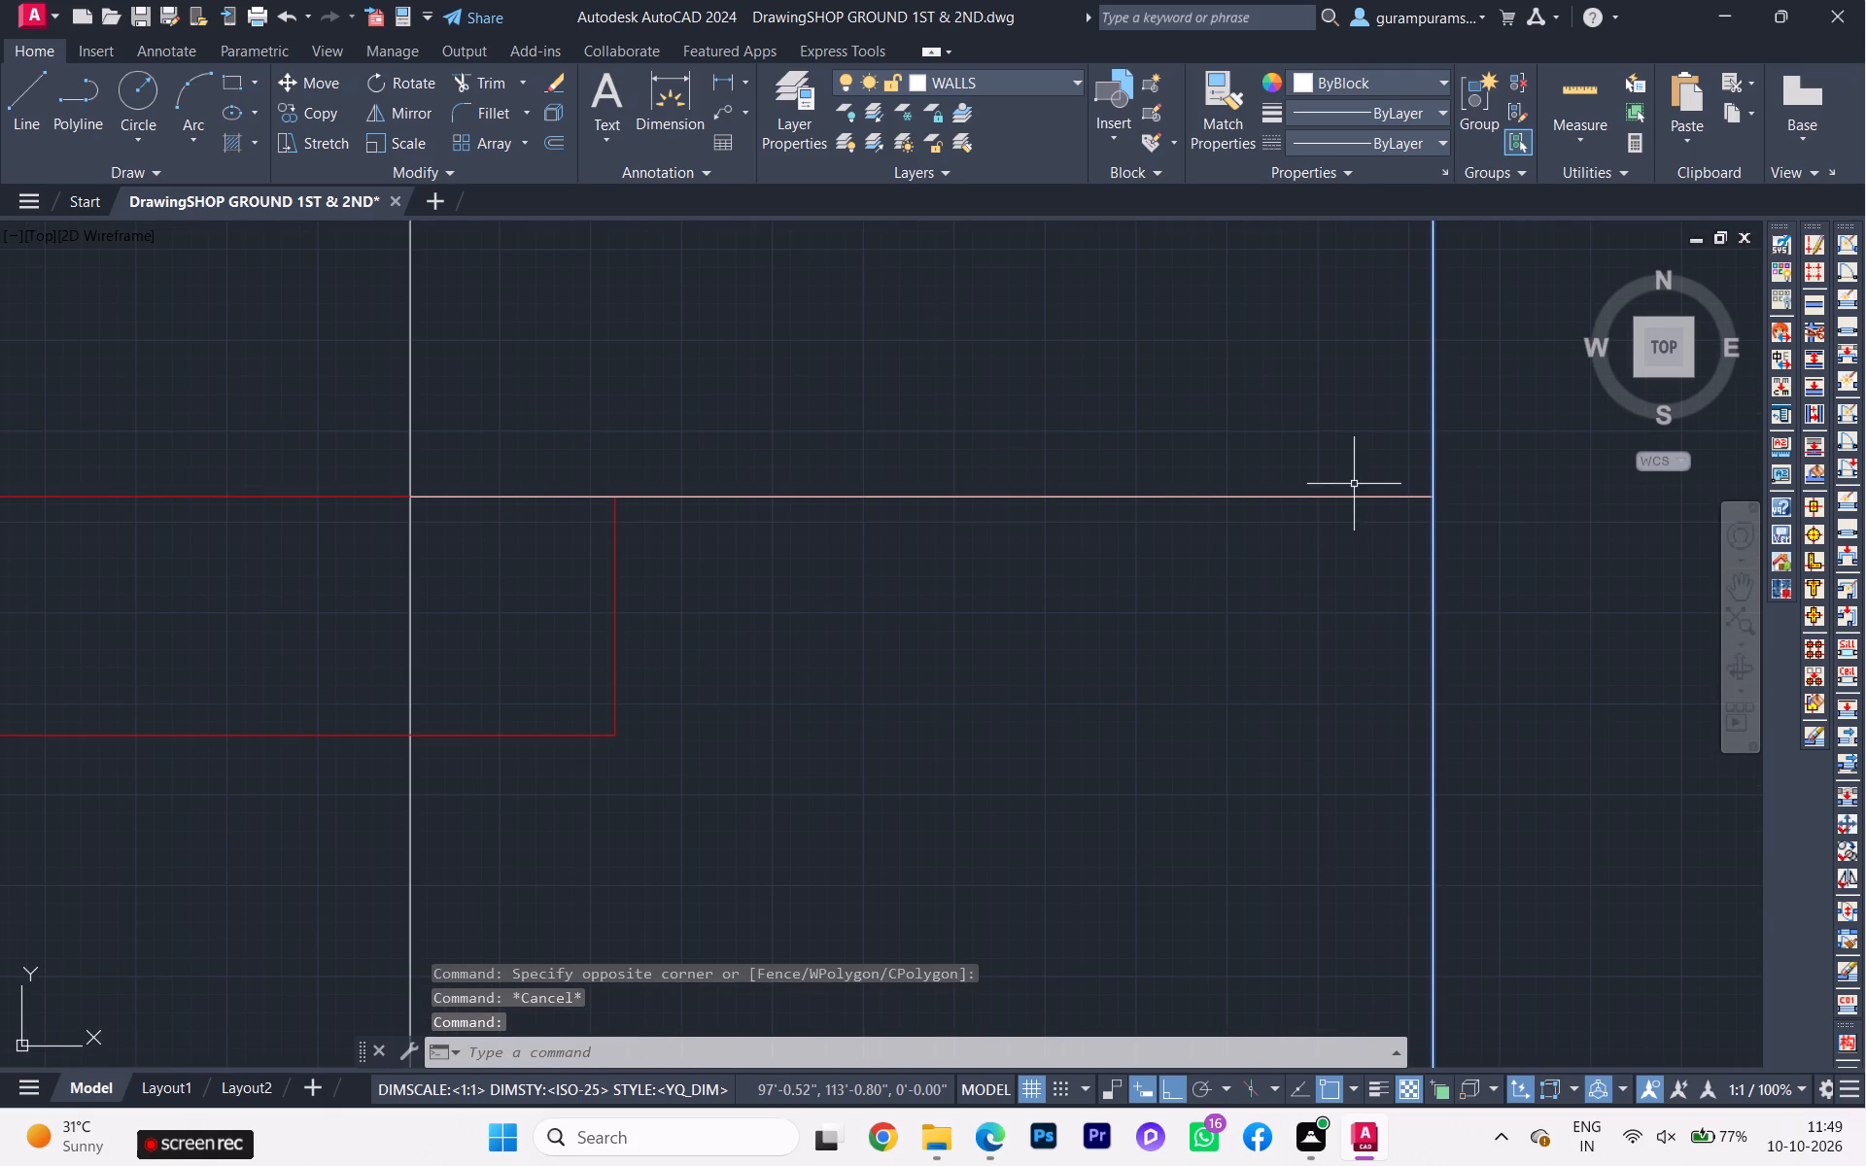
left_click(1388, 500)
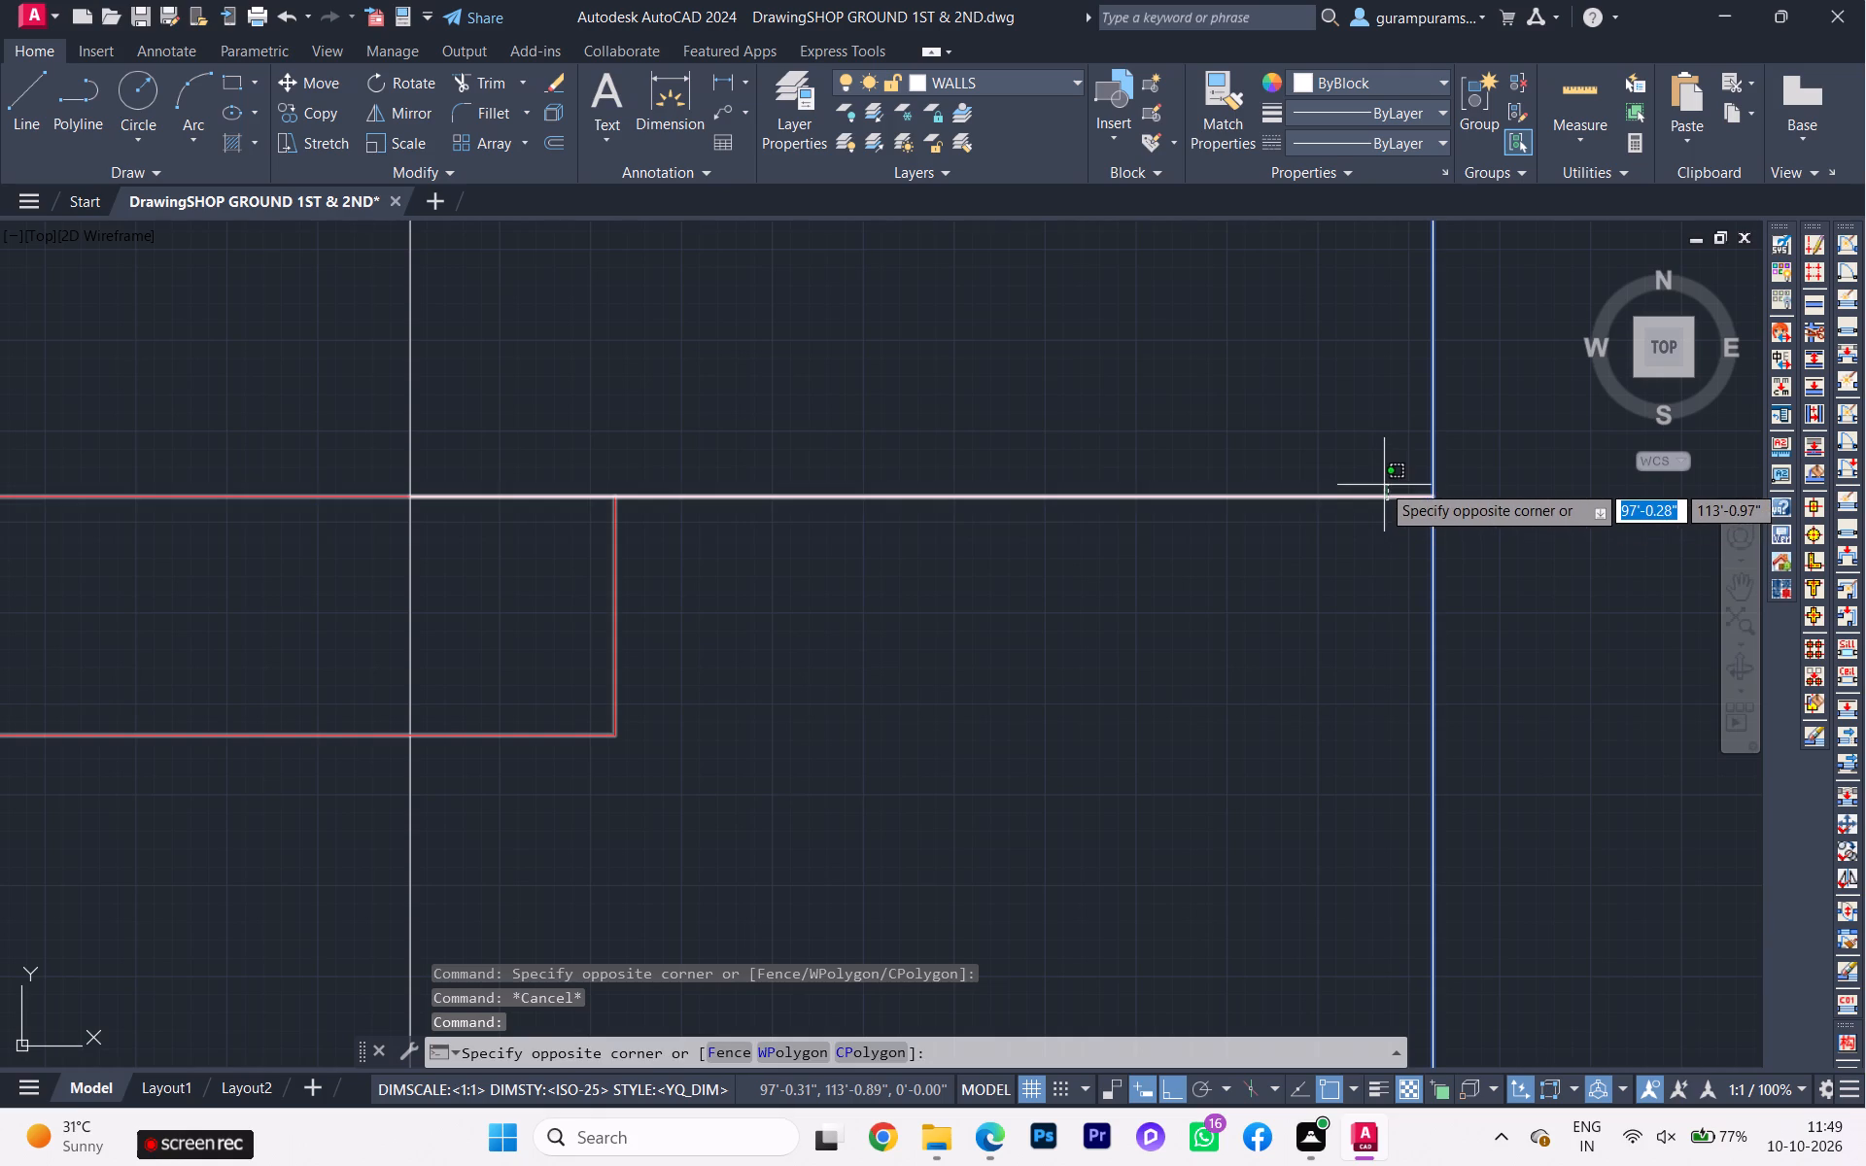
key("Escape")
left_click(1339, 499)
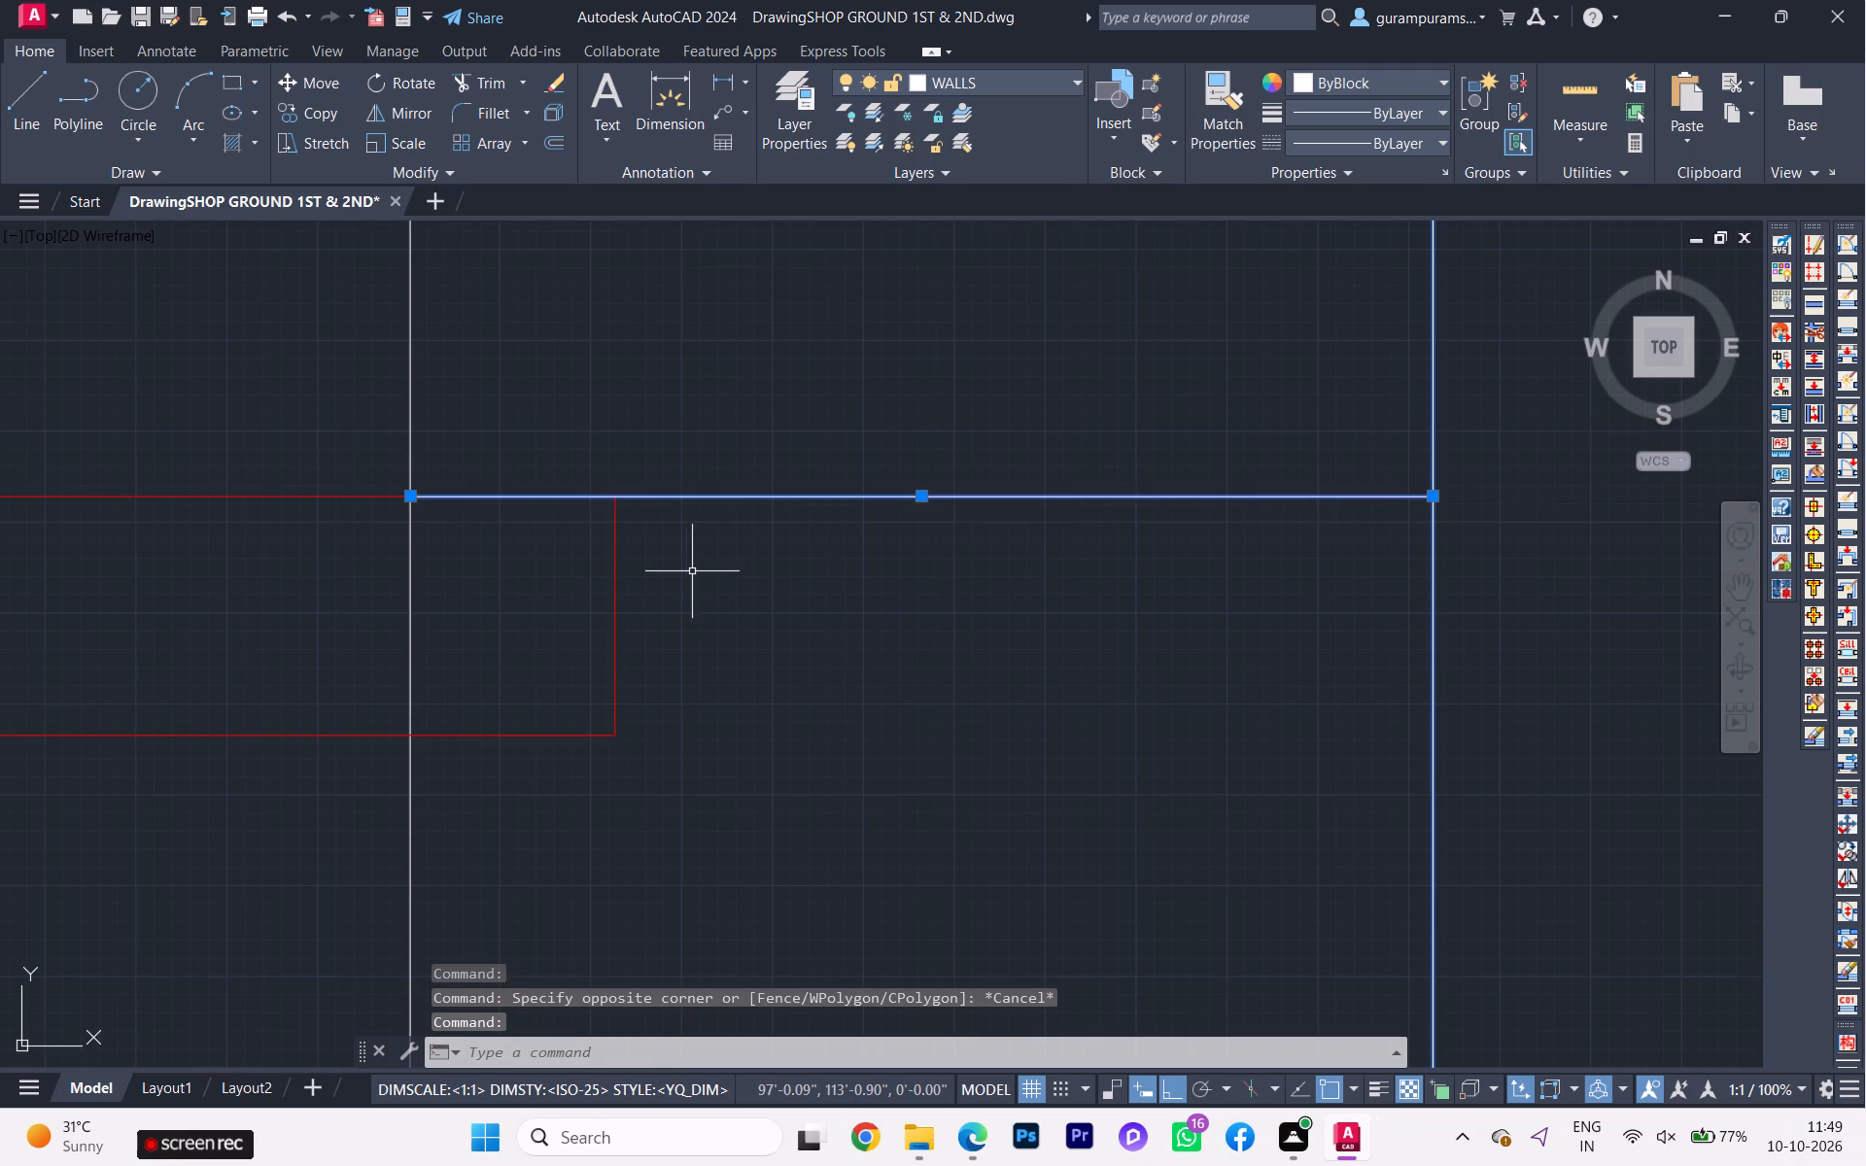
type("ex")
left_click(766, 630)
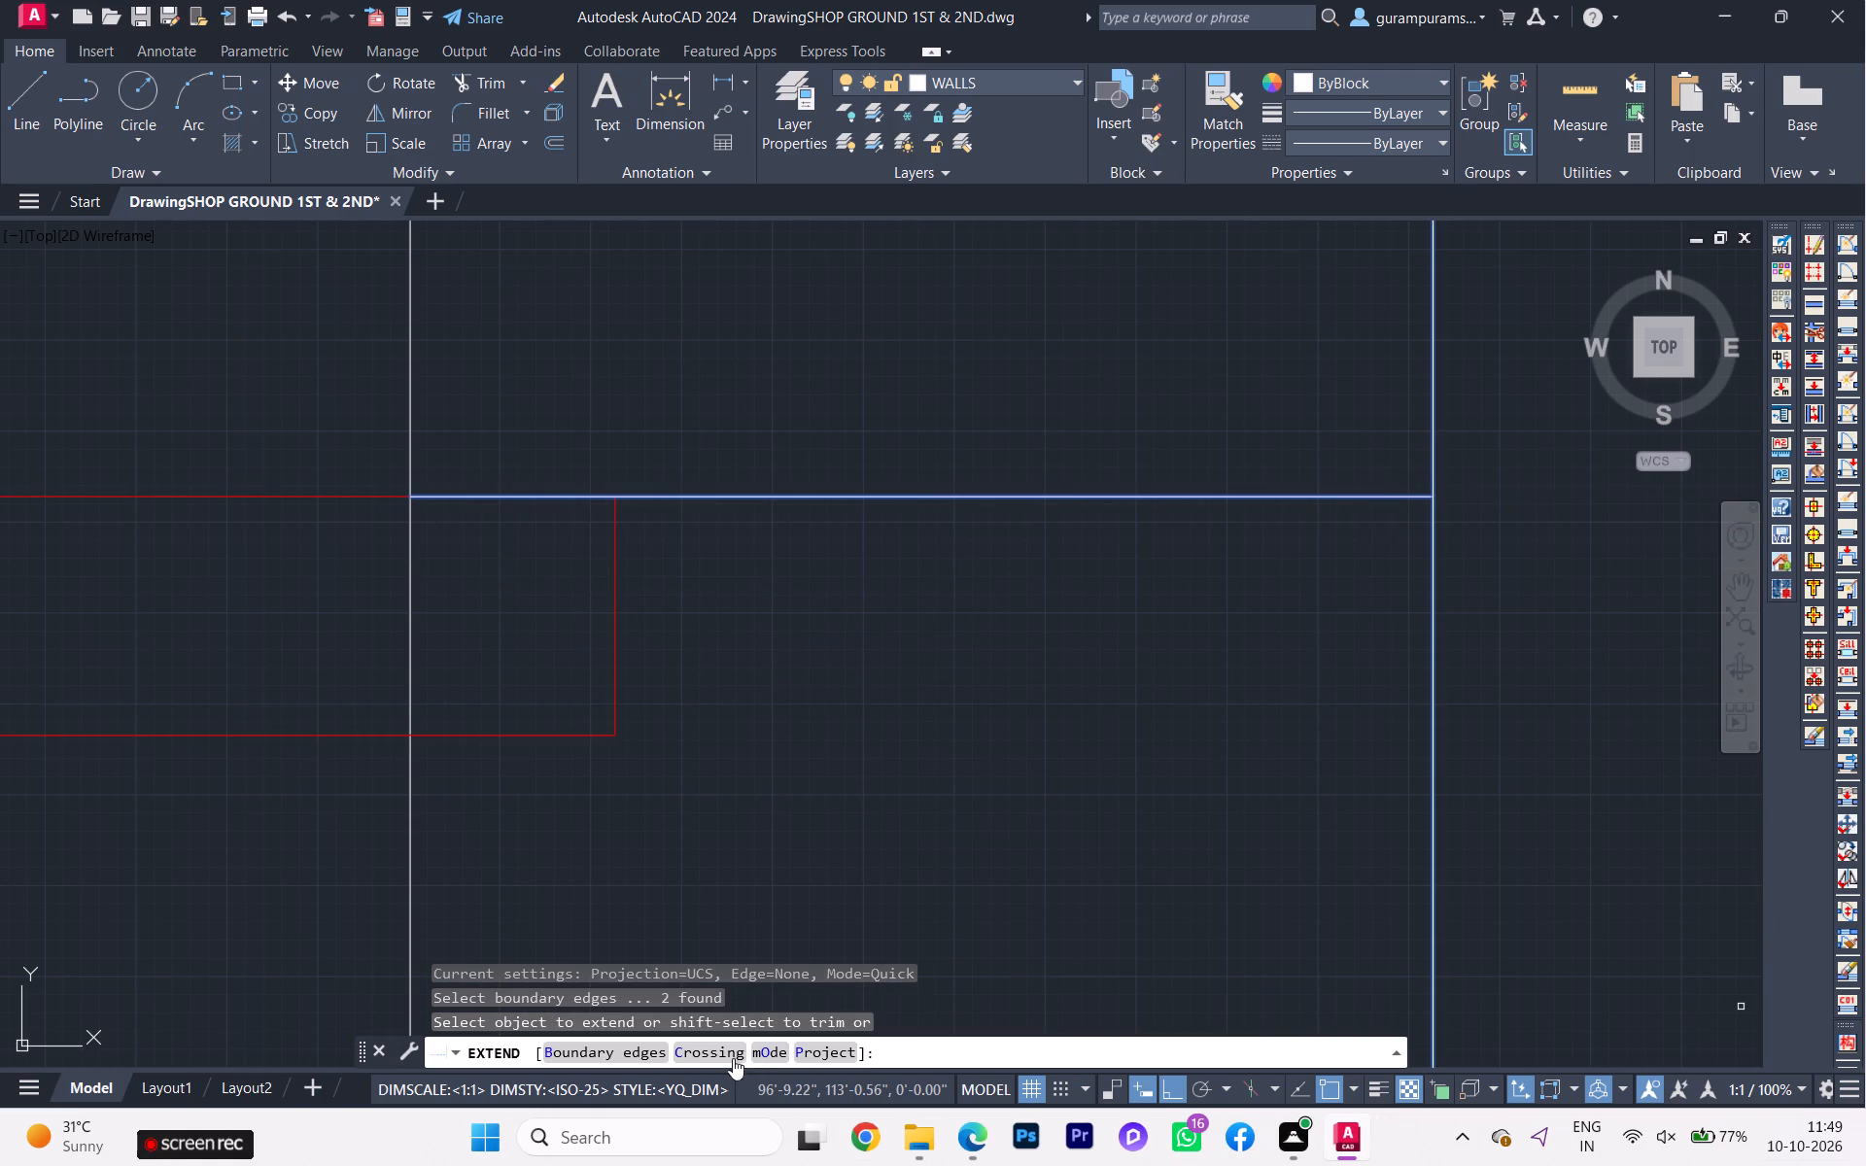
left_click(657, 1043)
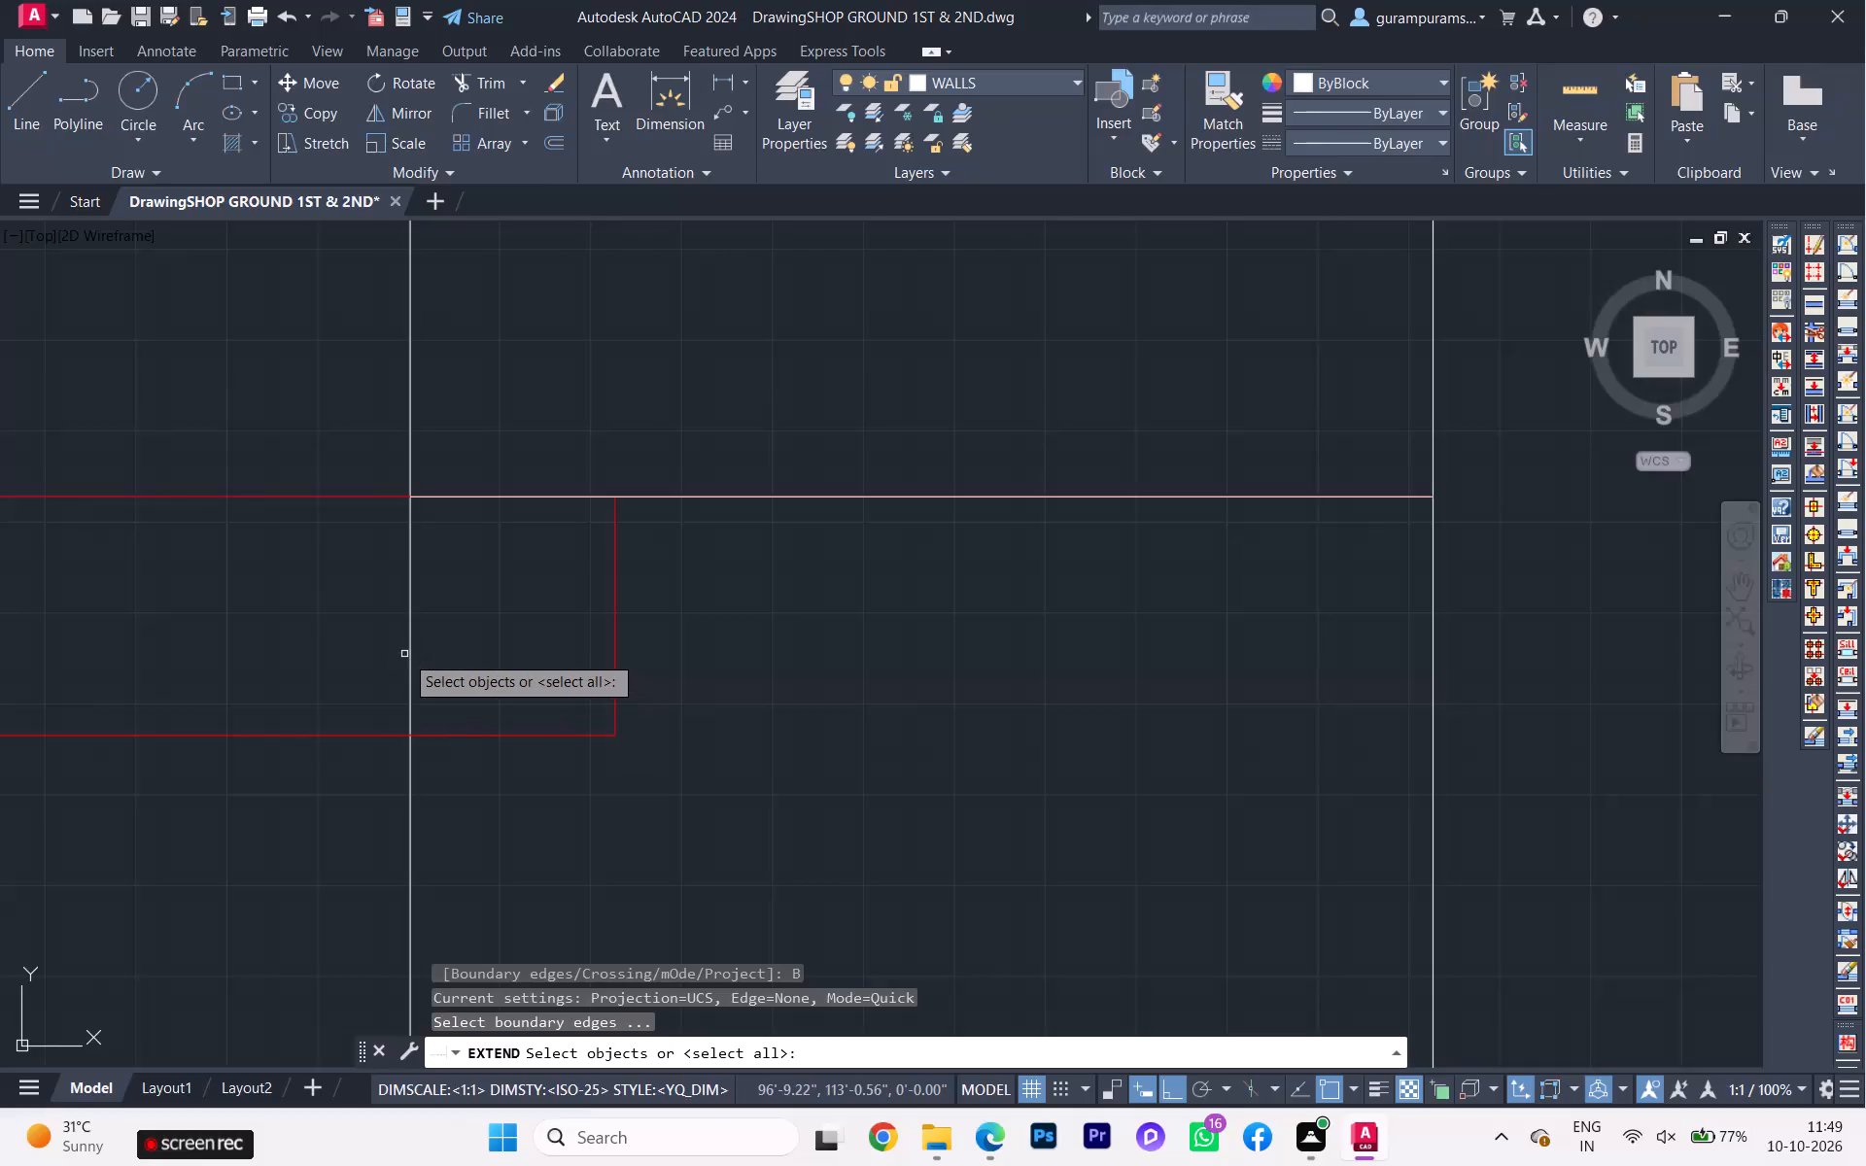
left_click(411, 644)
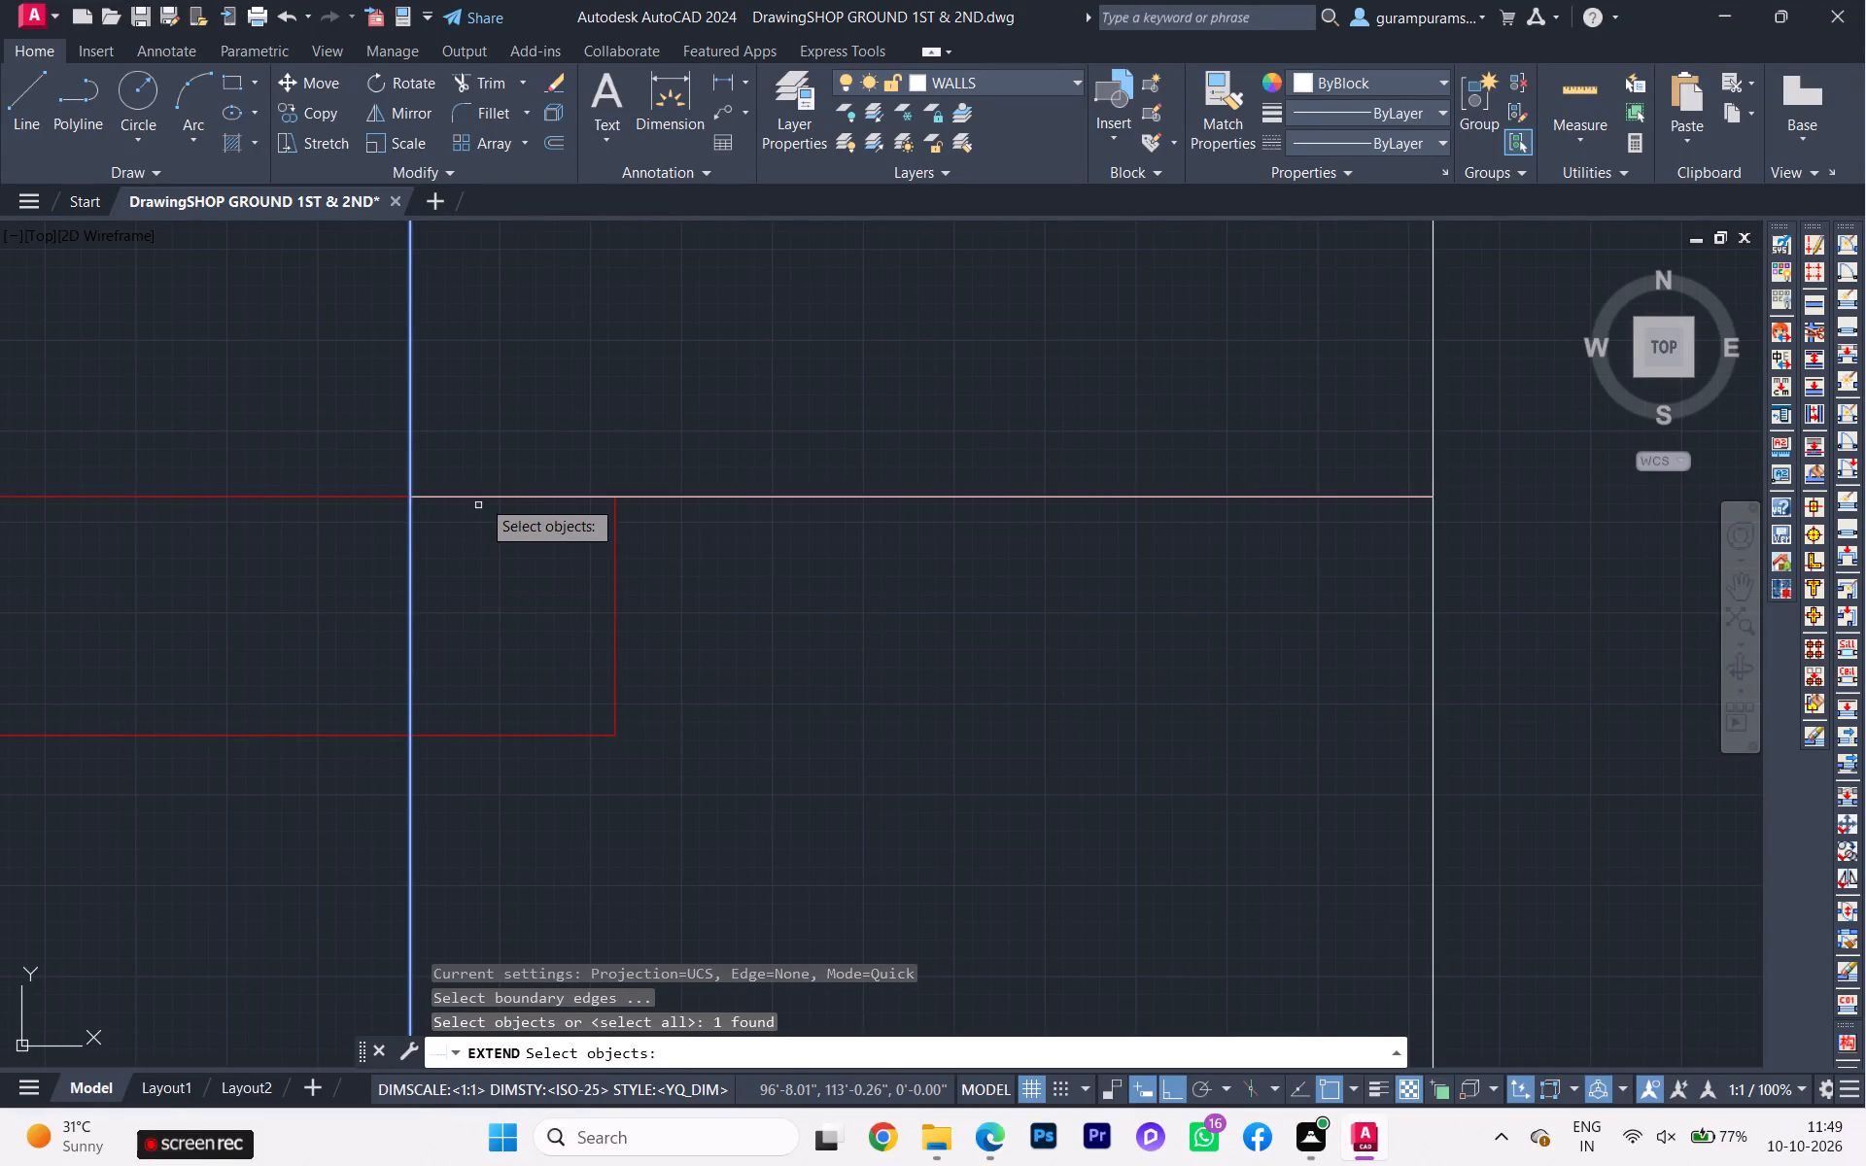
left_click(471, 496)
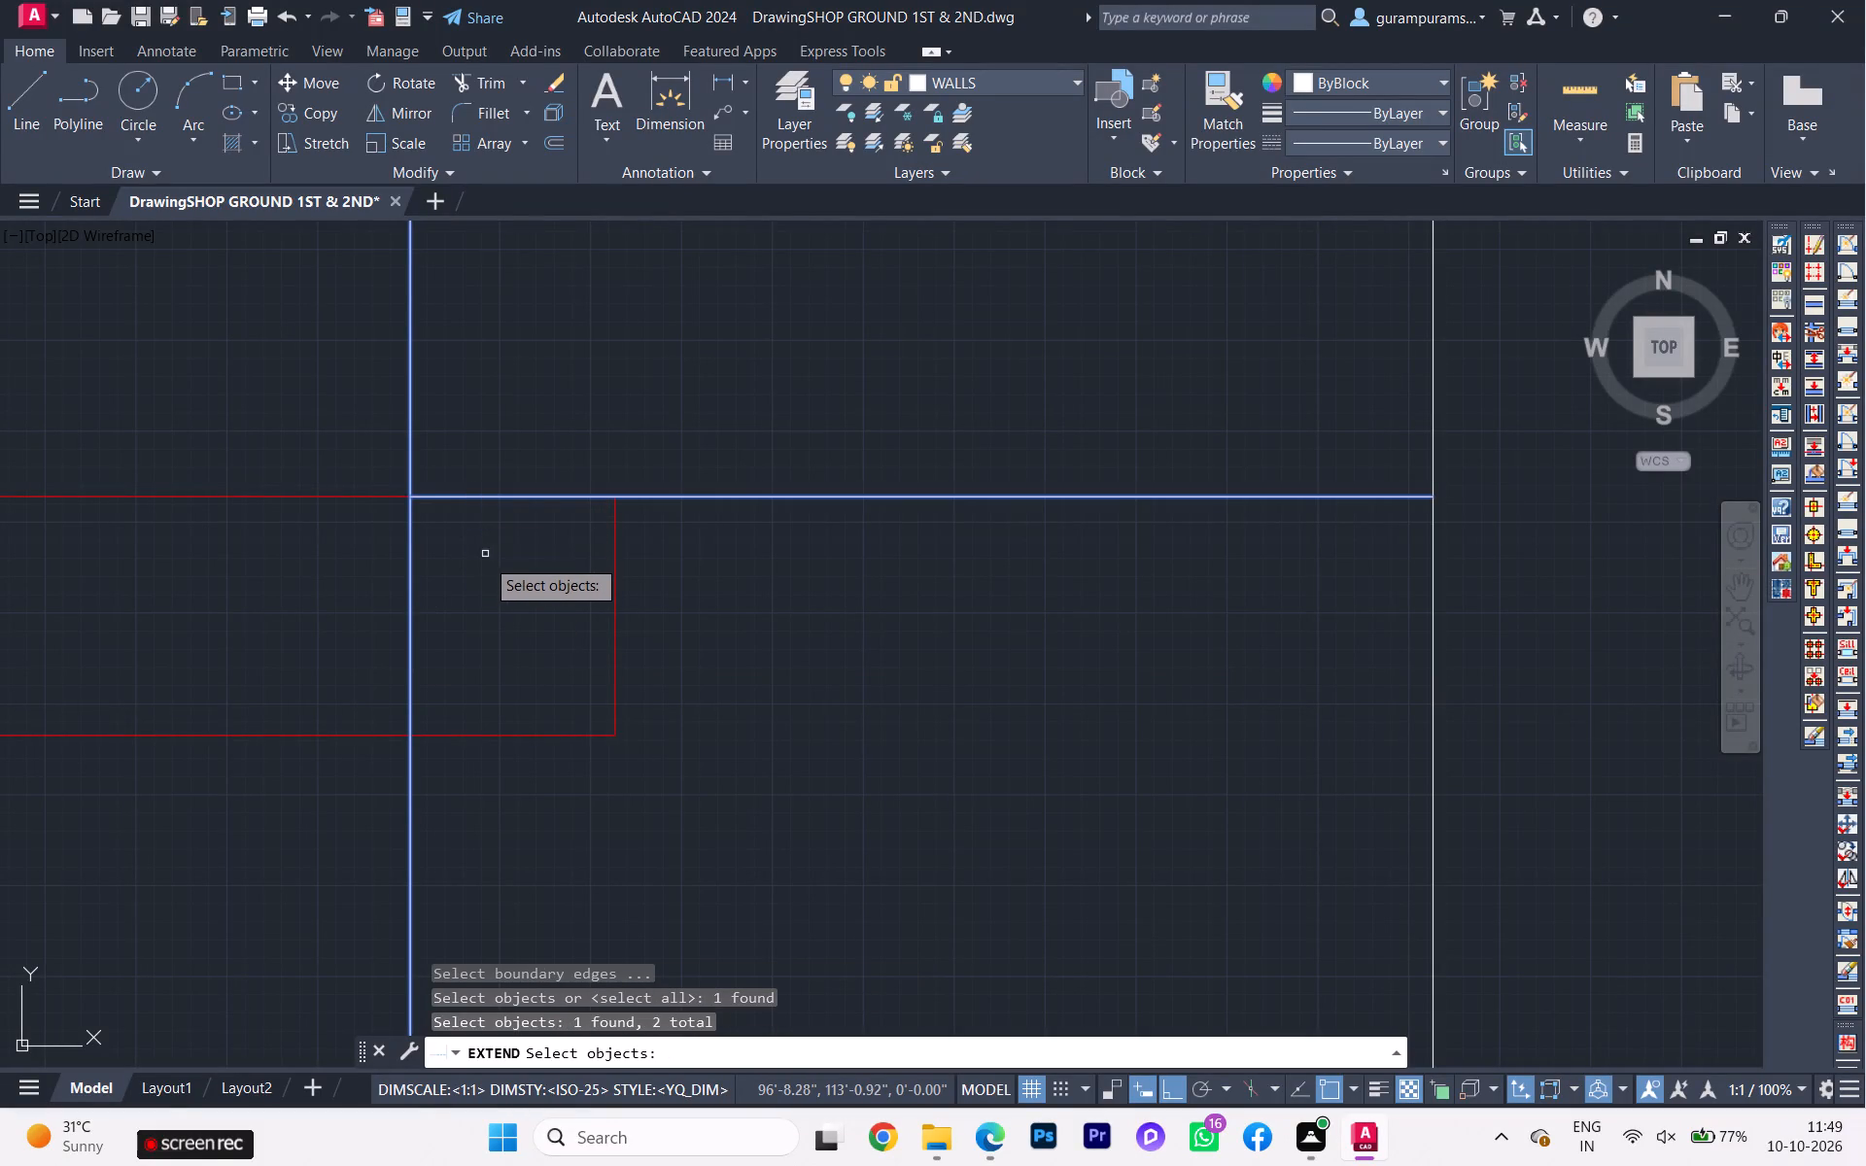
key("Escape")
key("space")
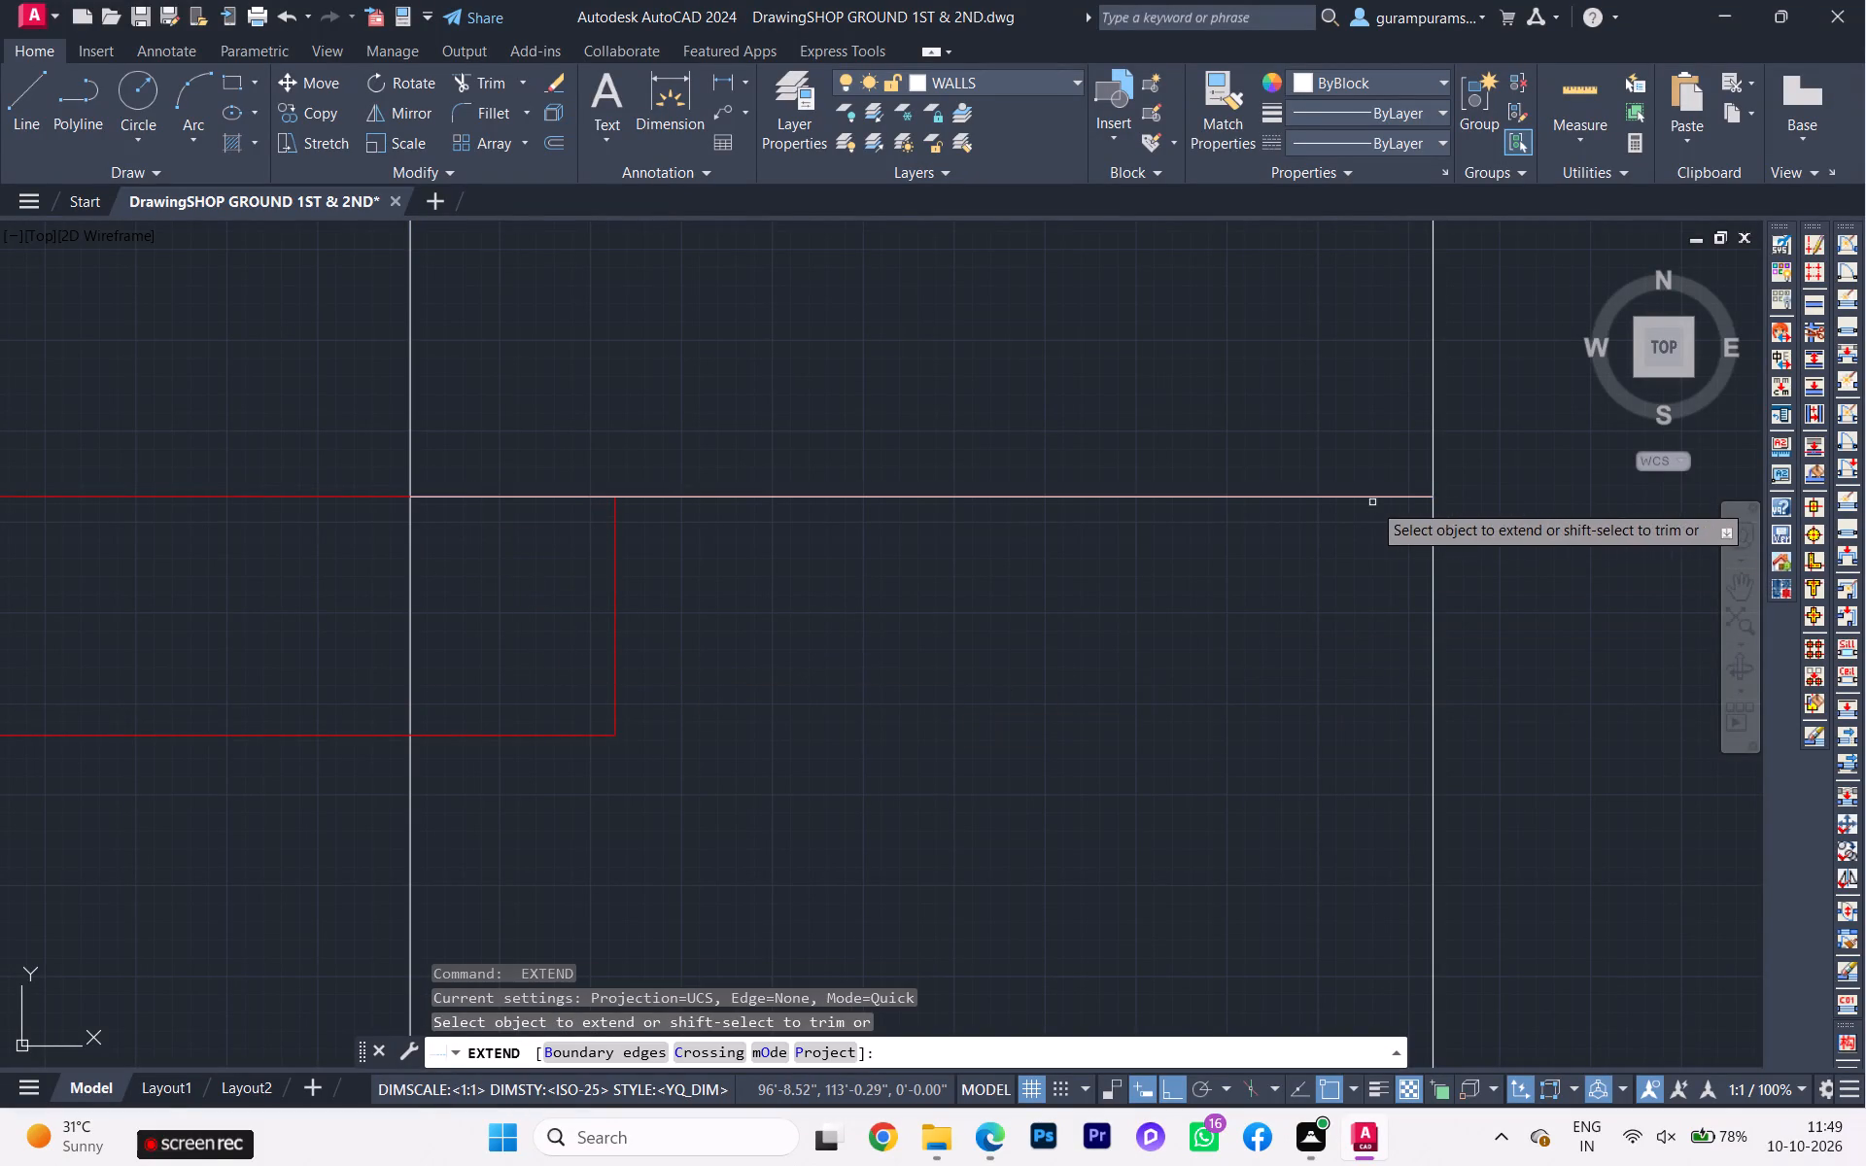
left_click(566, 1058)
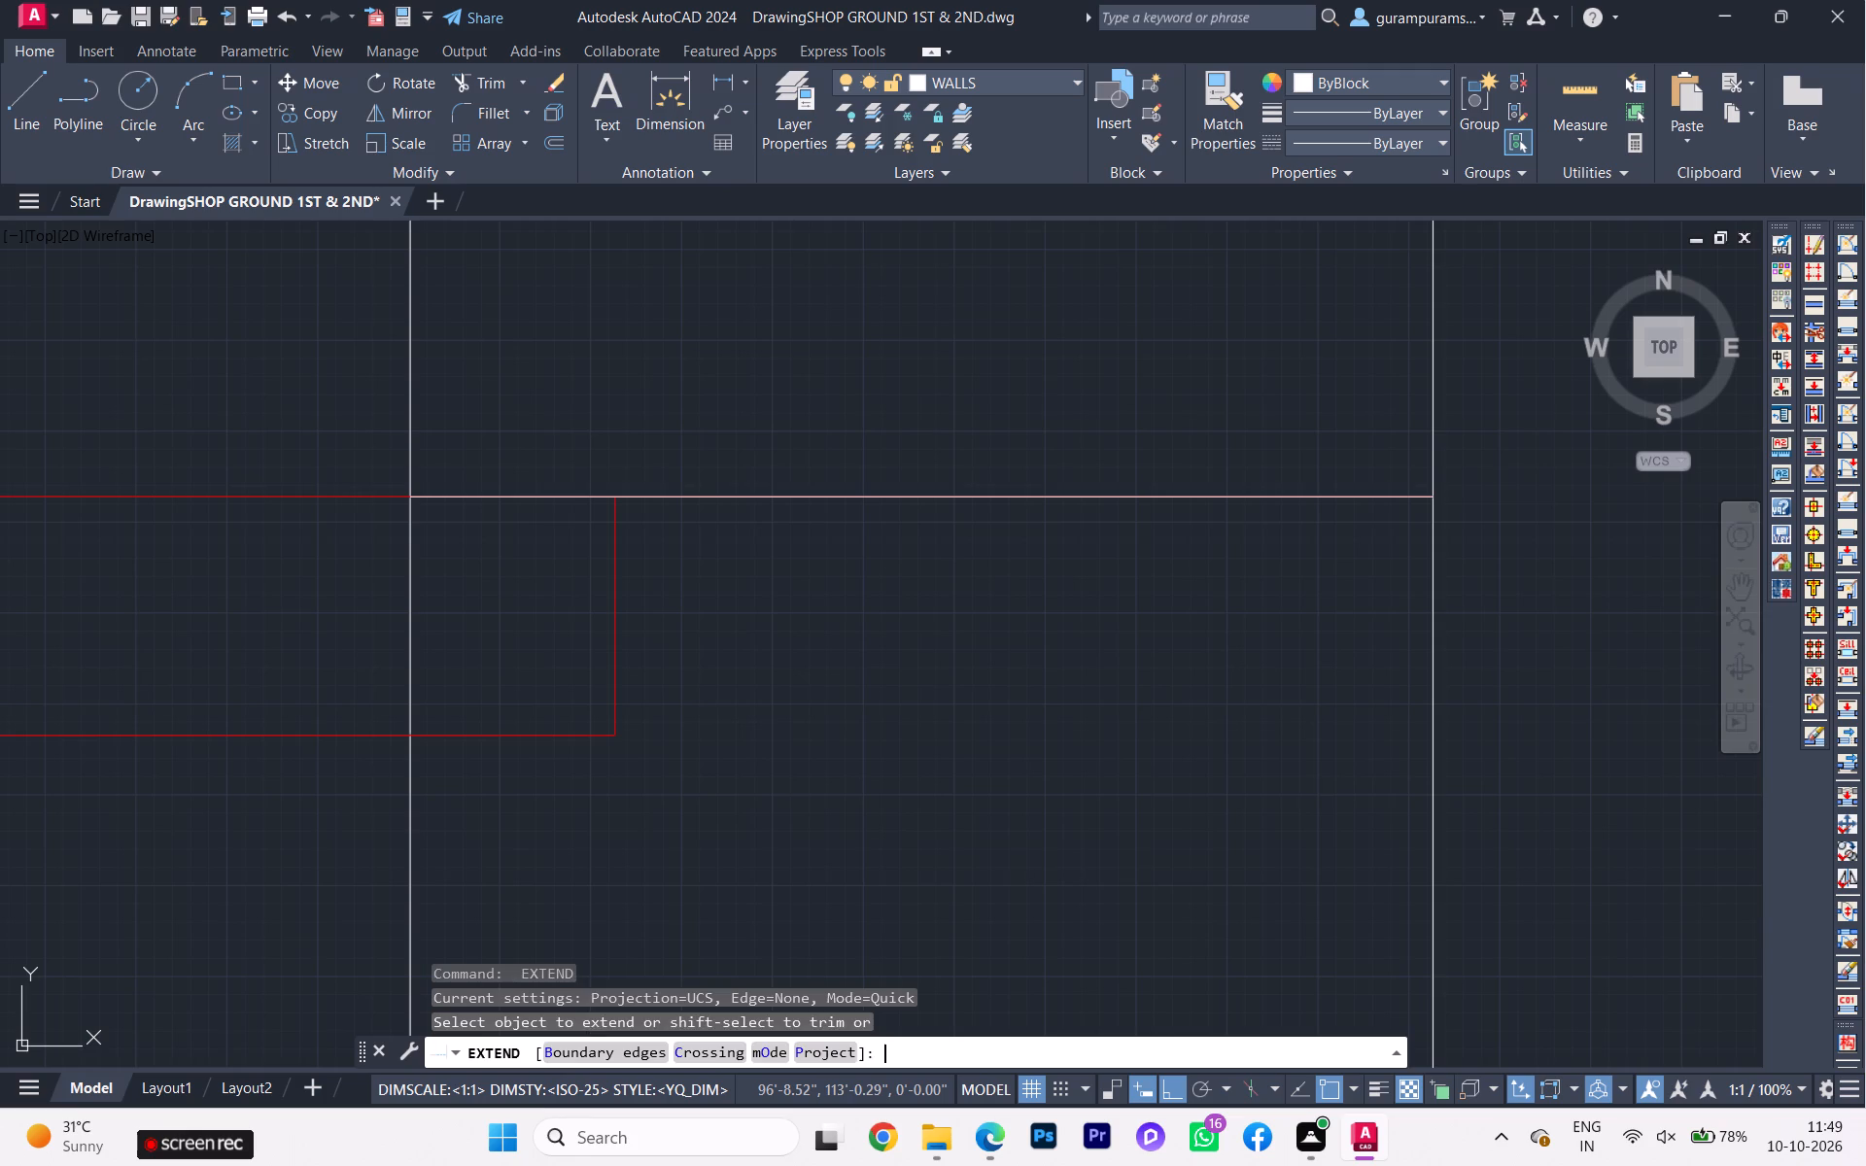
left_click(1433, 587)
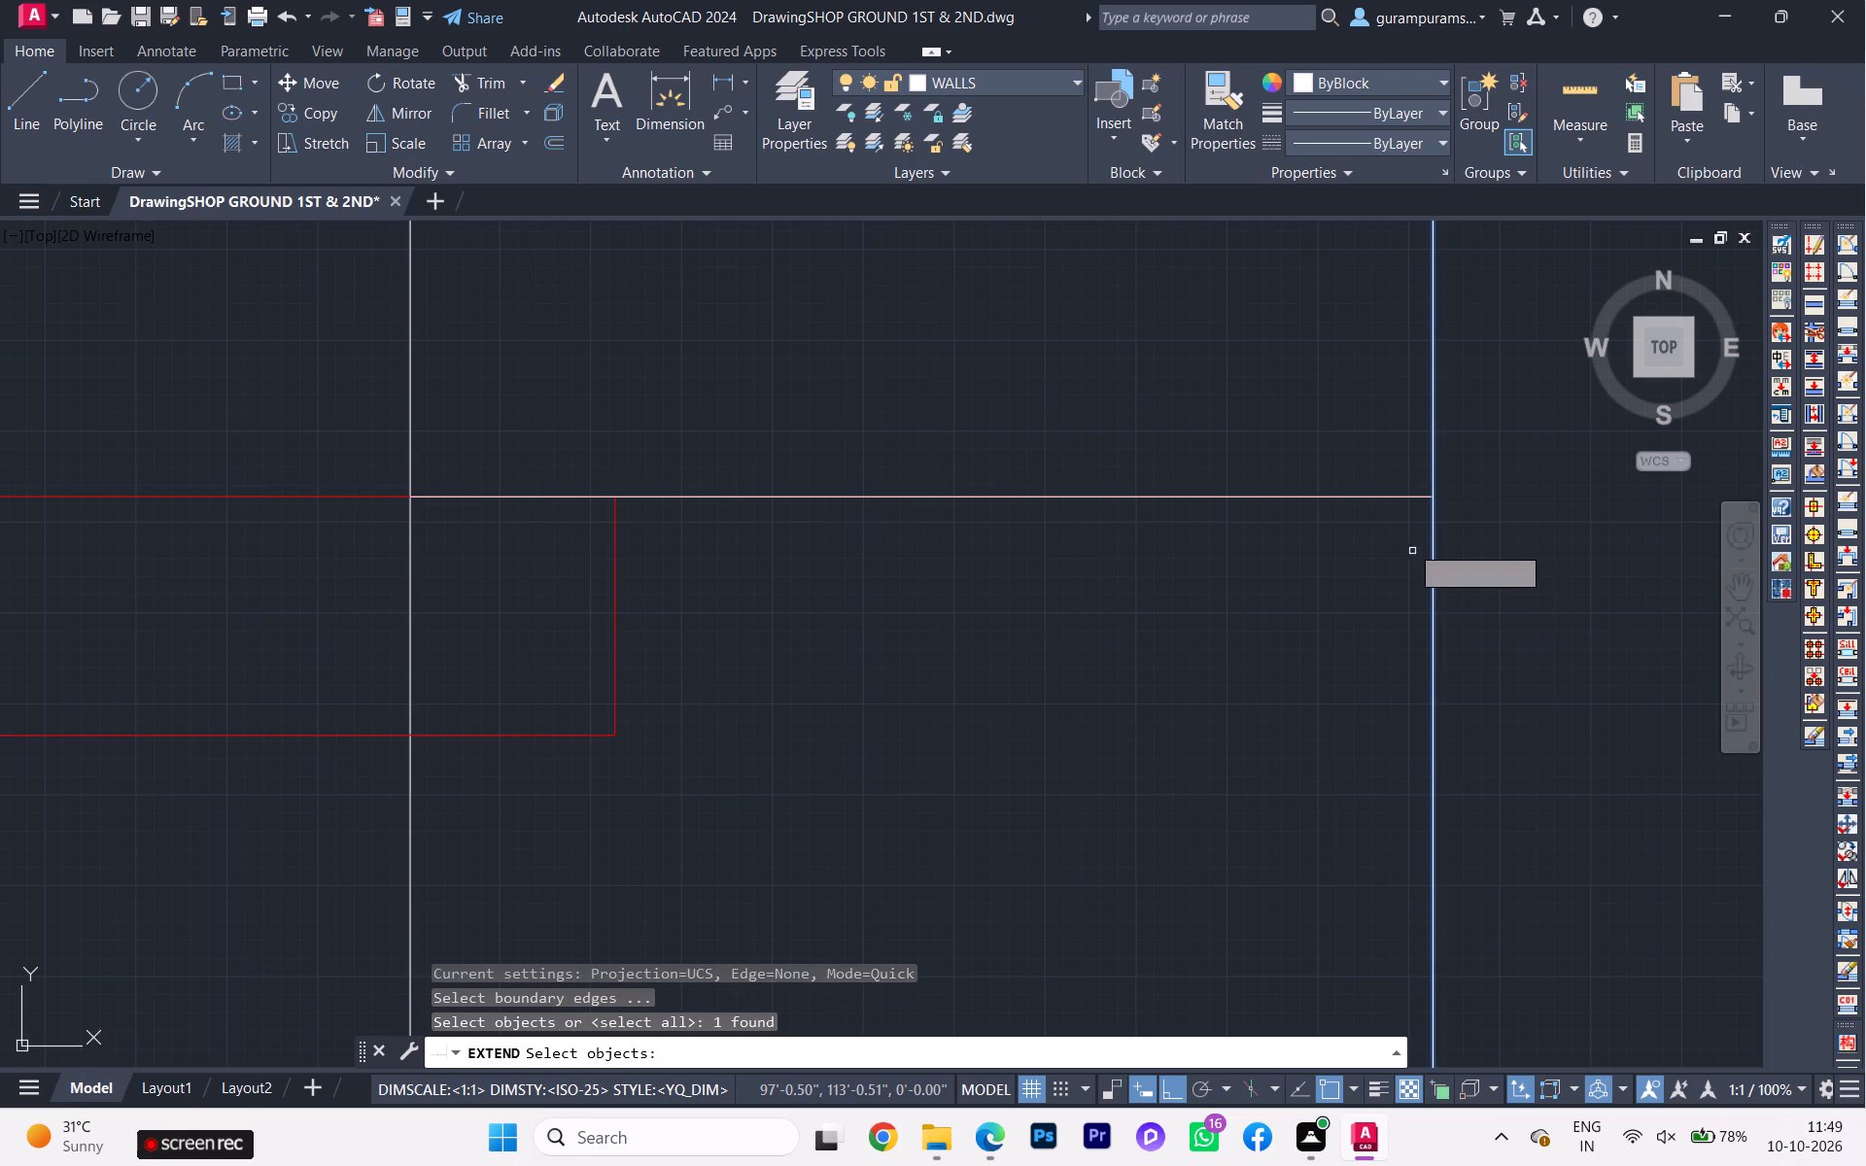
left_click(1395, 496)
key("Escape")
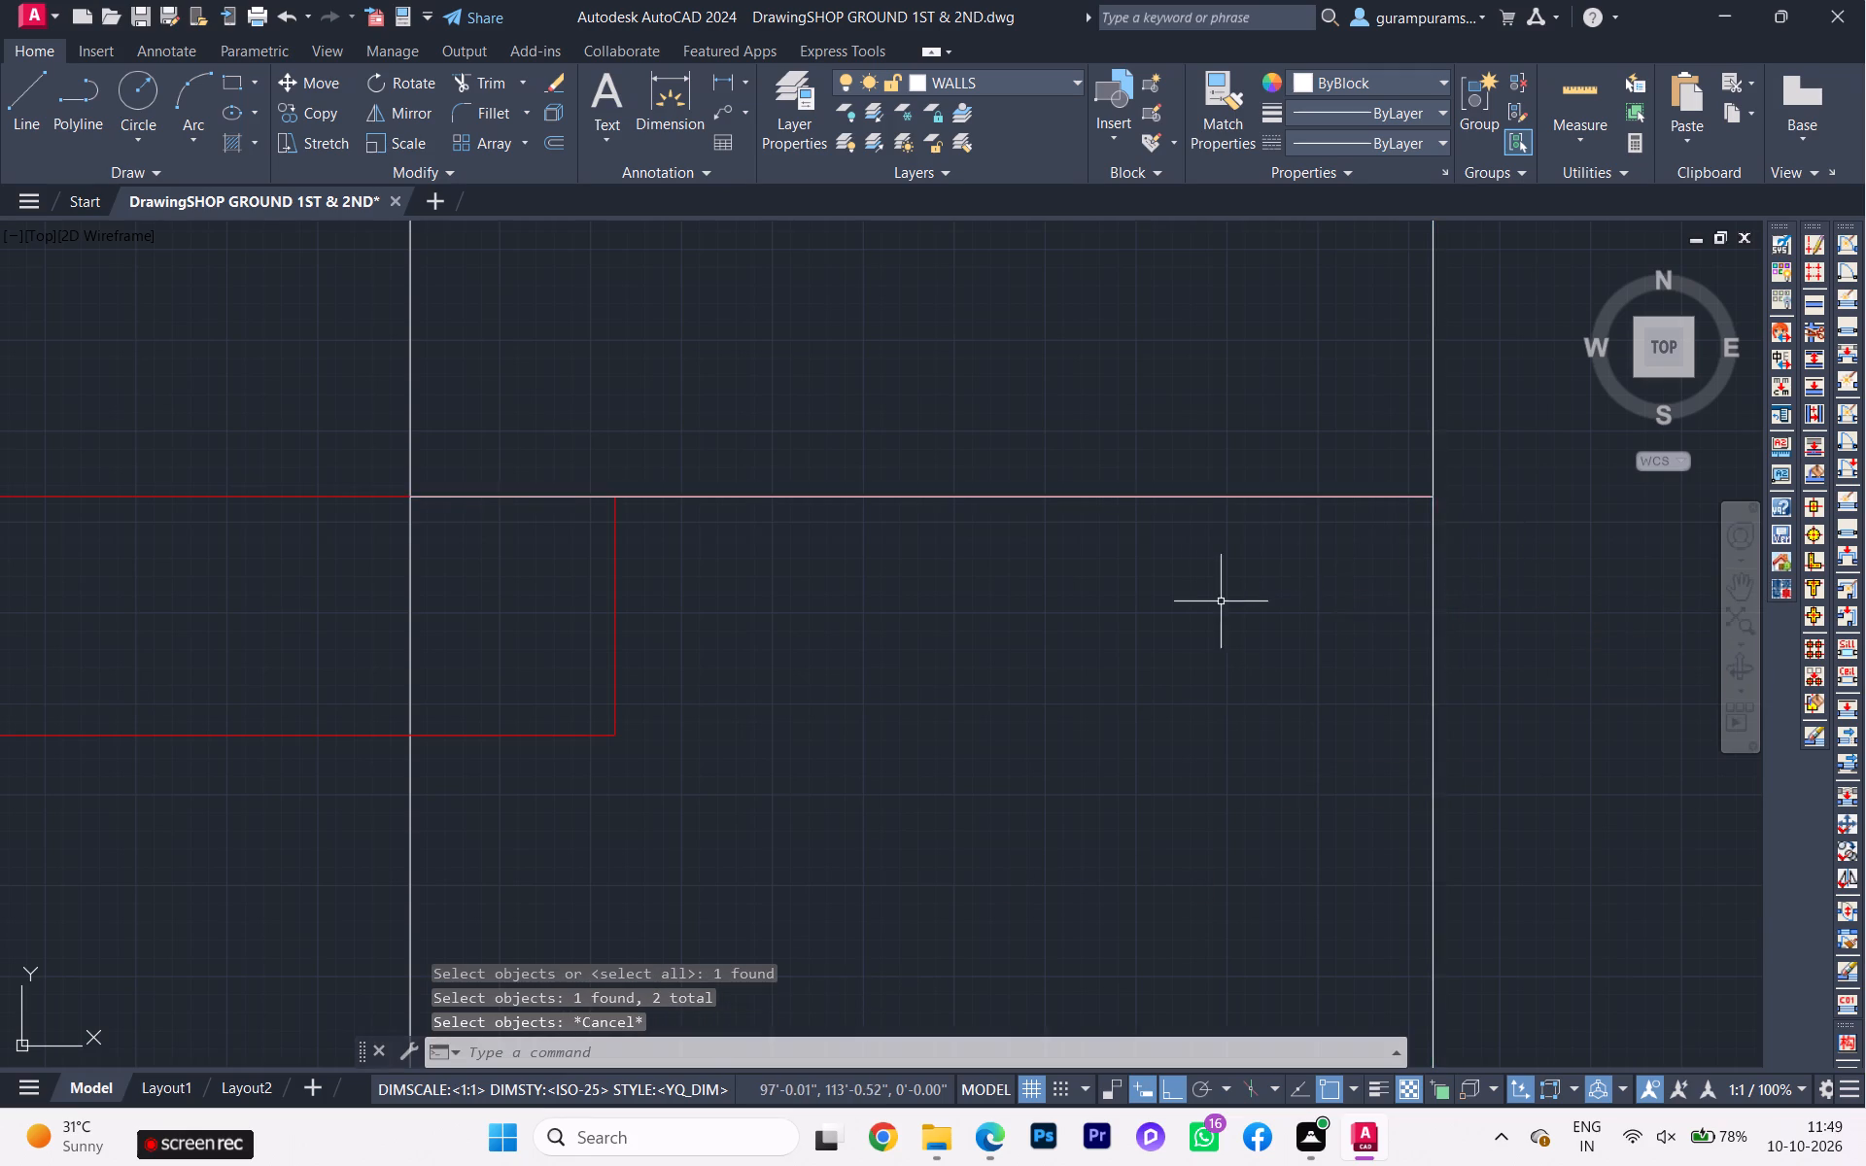
Trim the inner and outer lines of the bath's east wall between the two jambs to open the doorway.
scroll(1190, 600, "down", 3)
middle_click_drag(1159, 683, 998, 296)
scroll(1159, 683, "down", 1)
key("t")
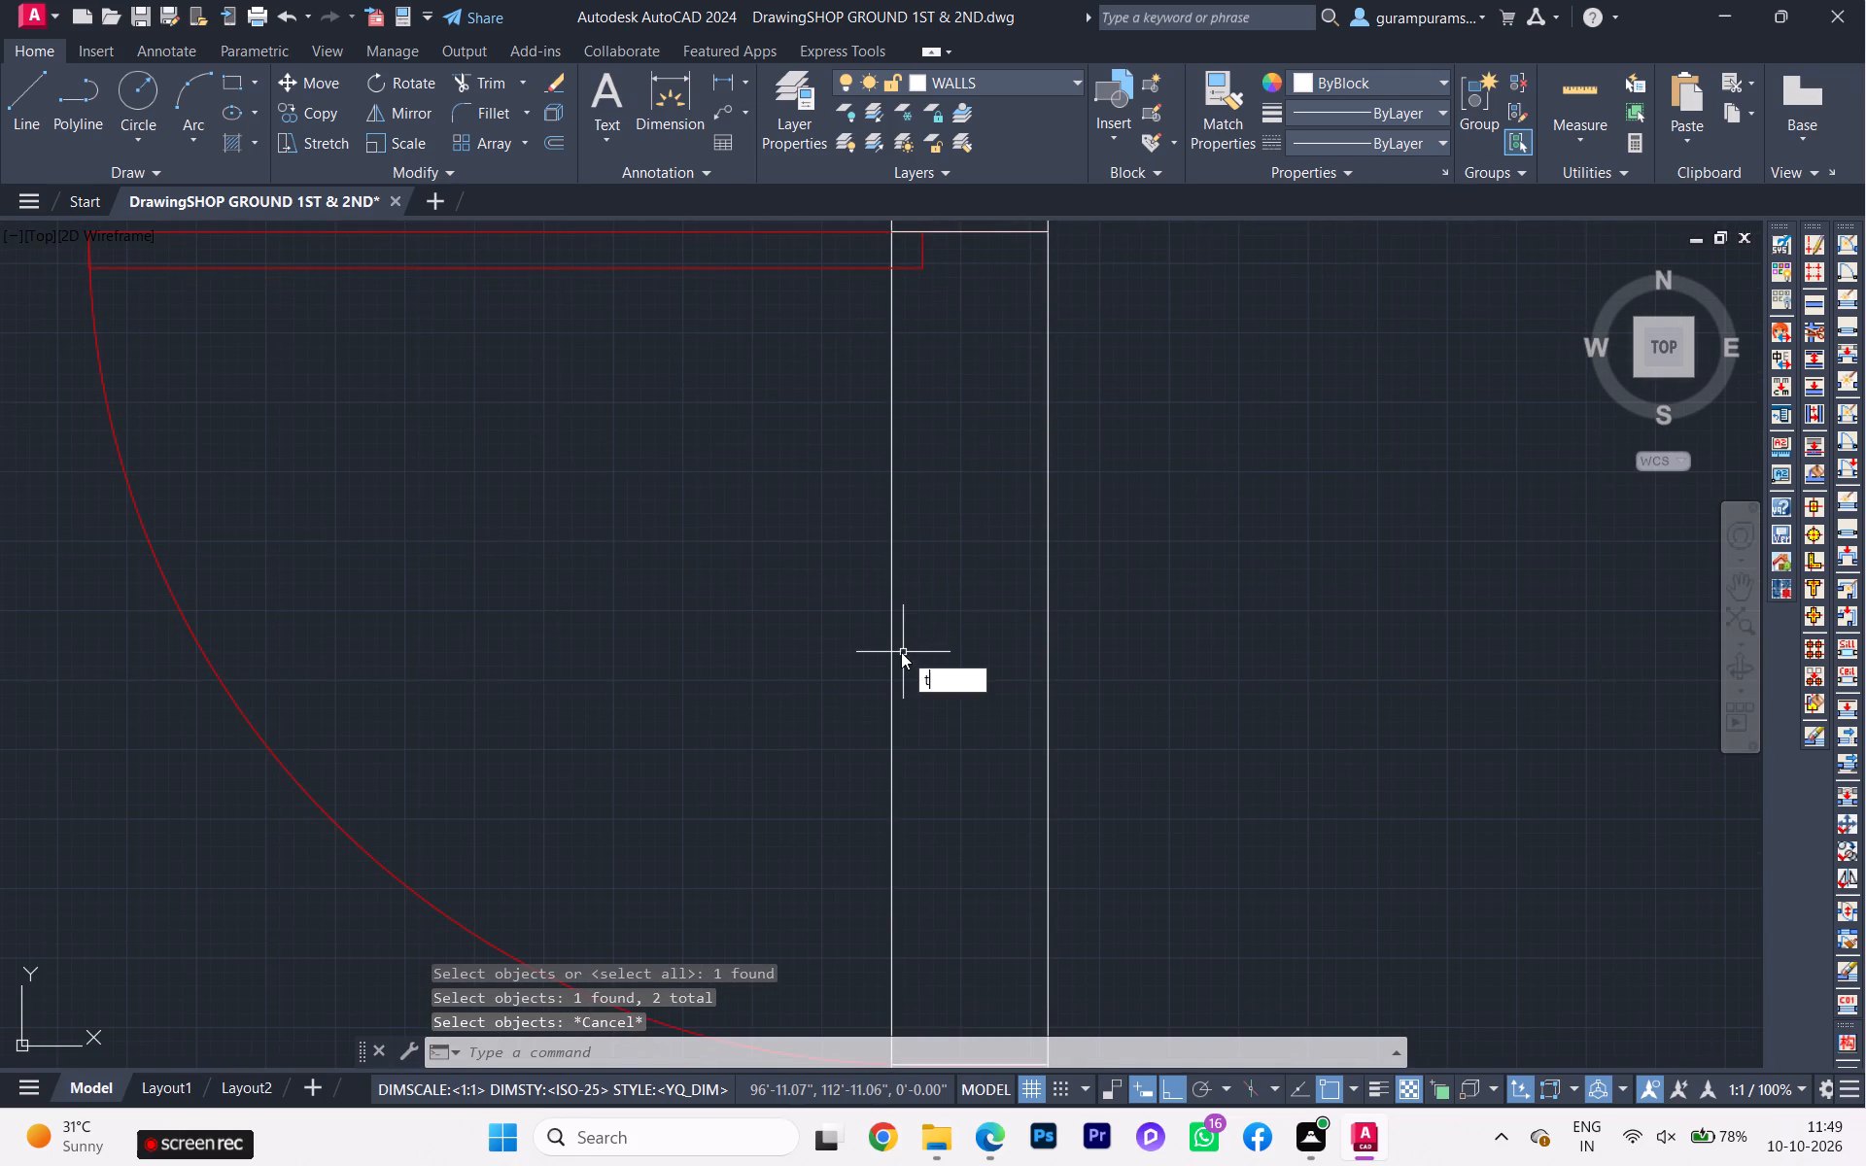
key("r")
left_click(1031, 698)
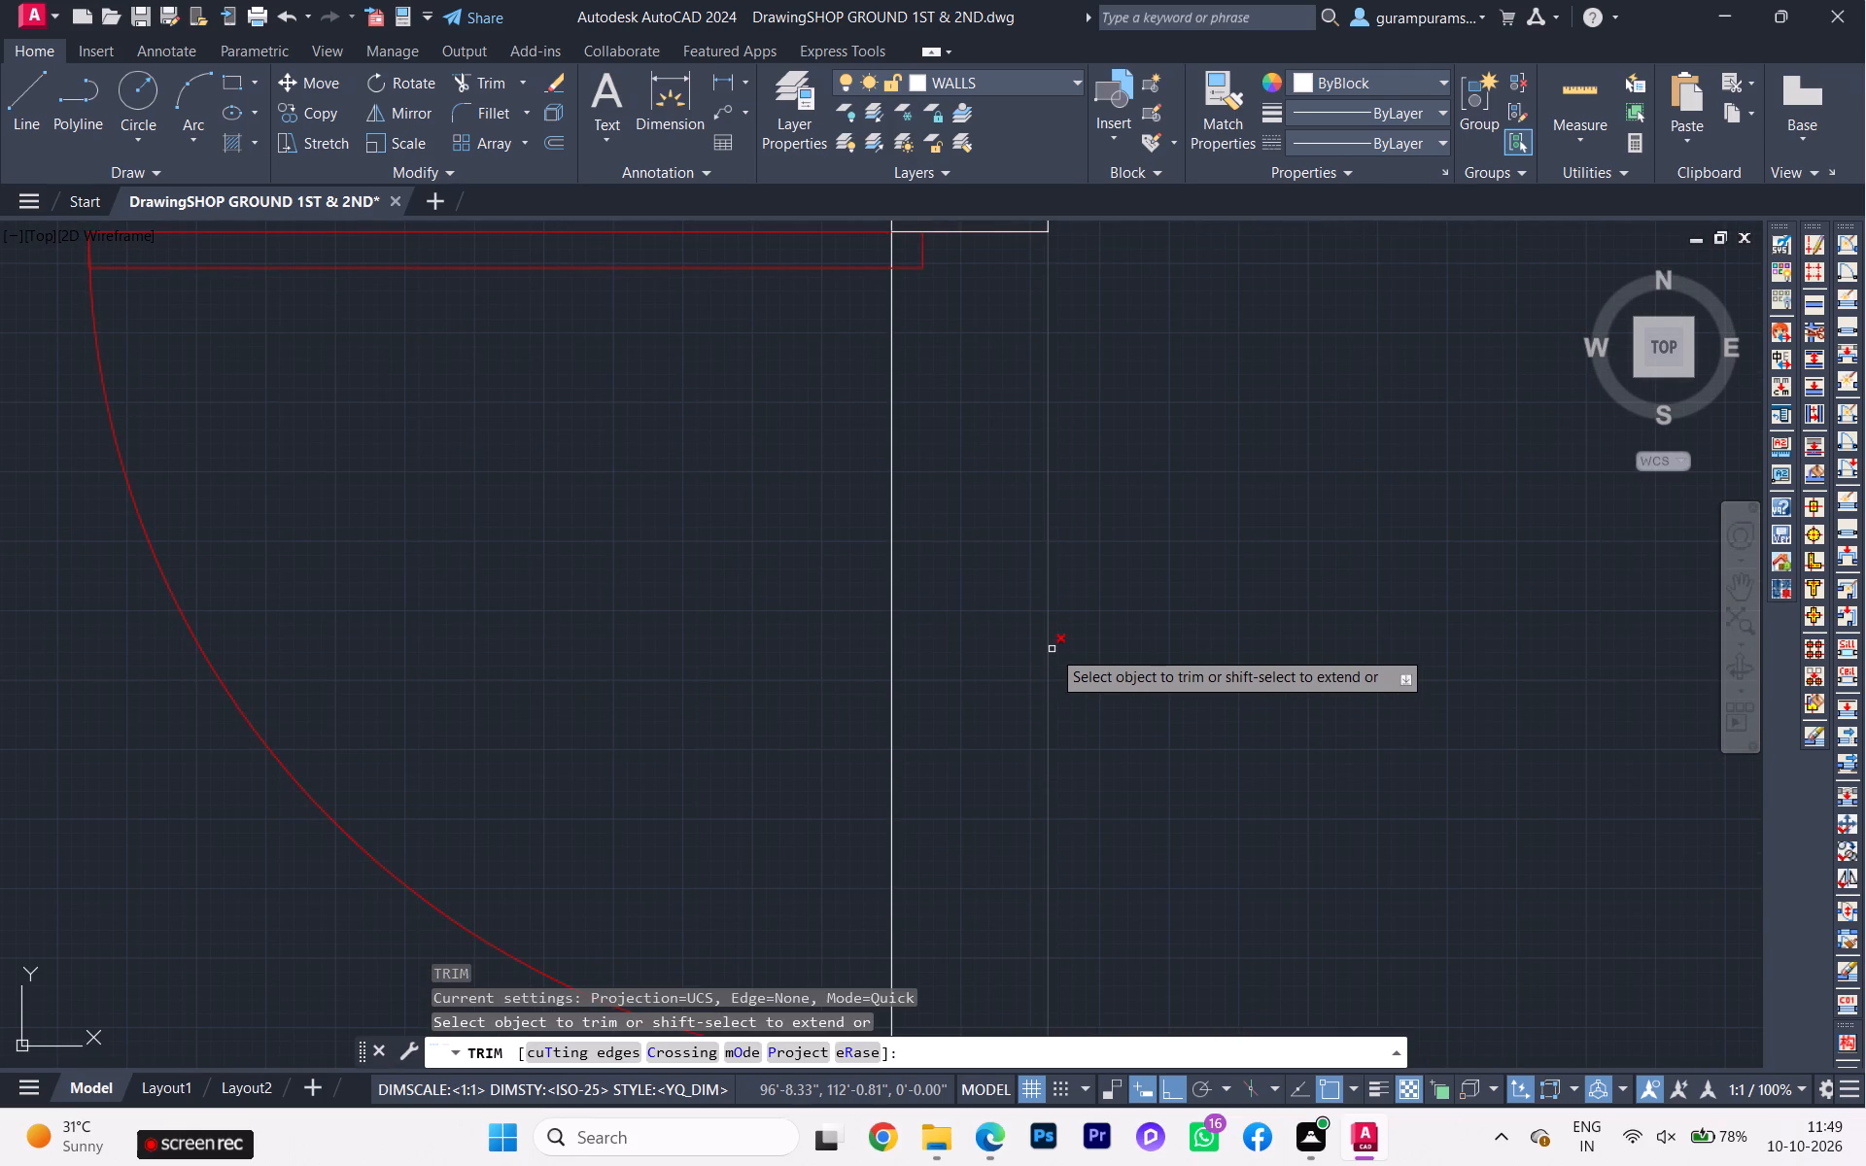
scroll(1020, 634, "down", 2)
left_click(1026, 618)
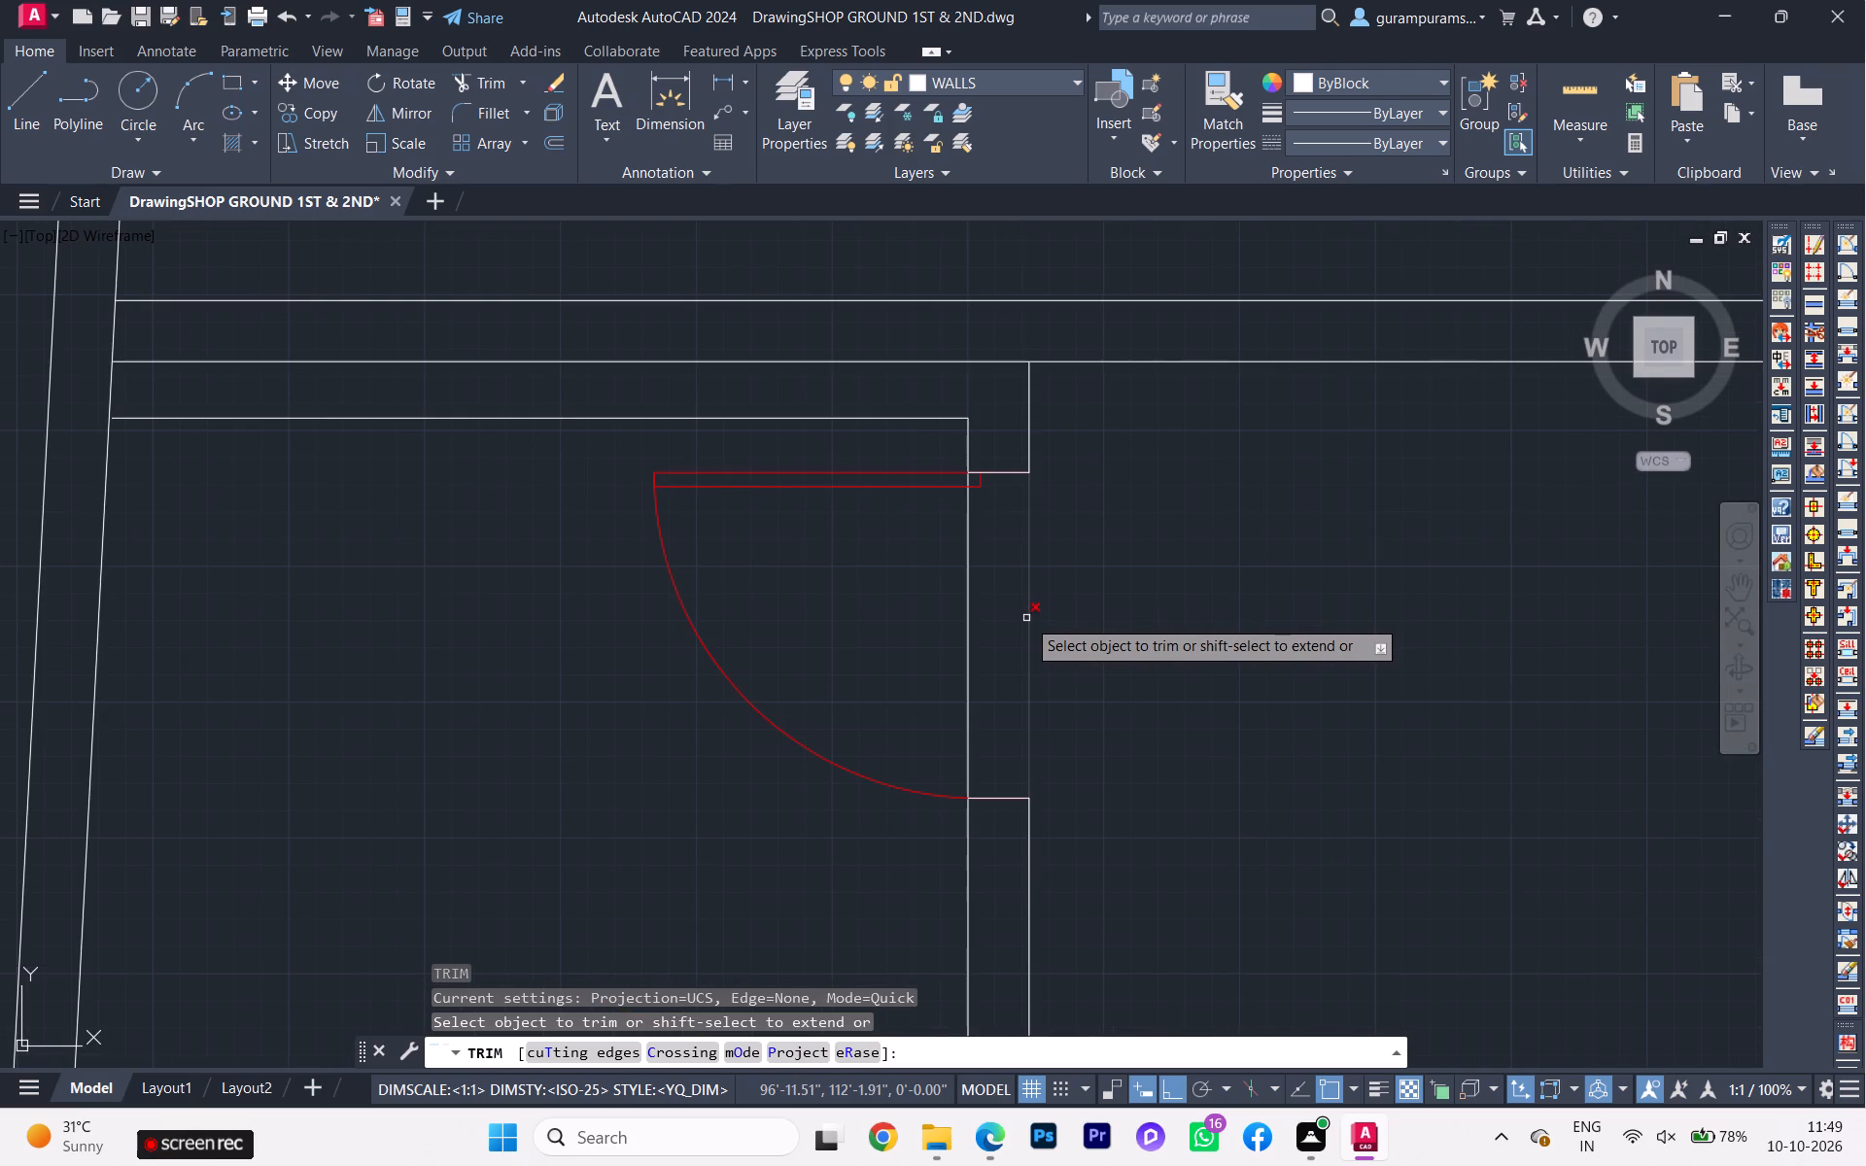
left_click(968, 621)
scroll(967, 630, "down", 4)
scroll(967, 635, "up", 1)
scroll(967, 636, "down", 1)
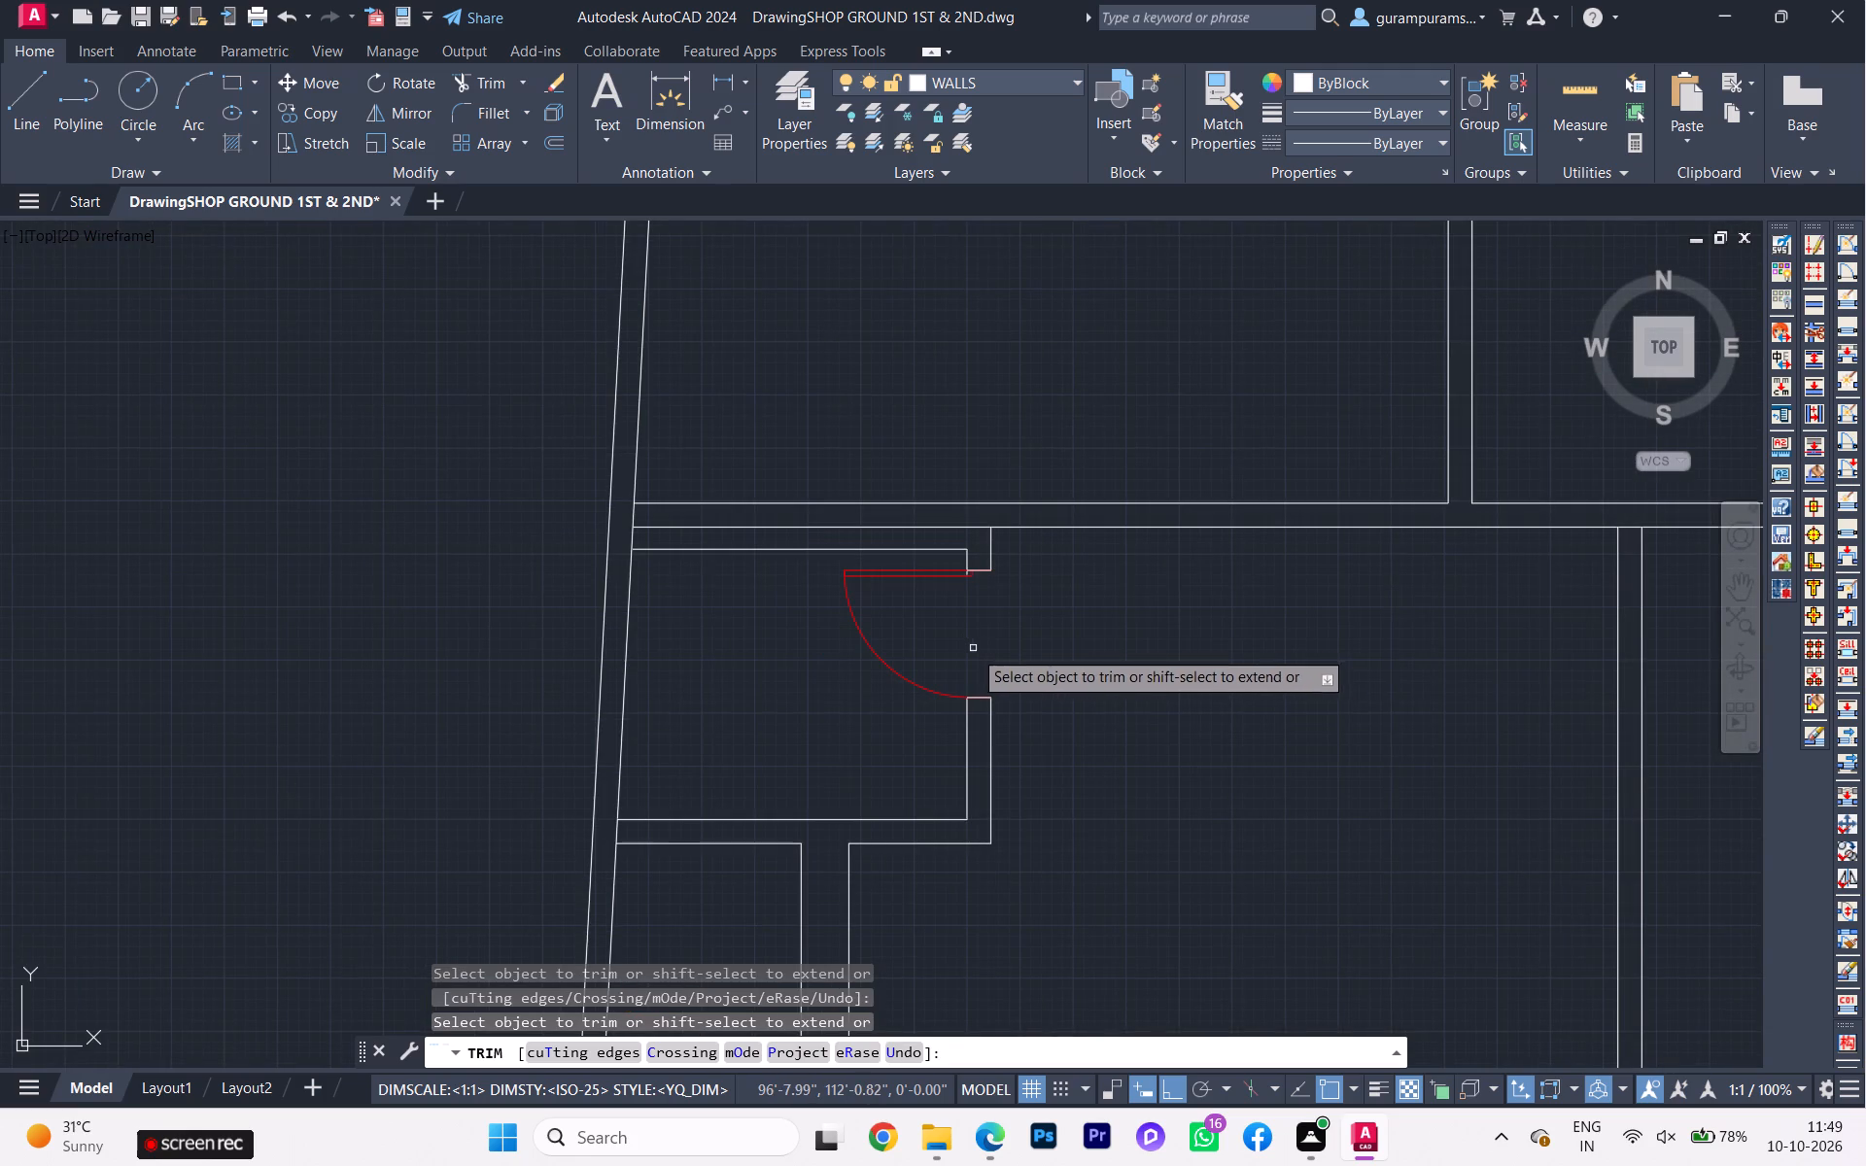
key("Escape")
Compare the drawn floor plan with the reference image, checking the walls and openings along the sloping west side and the passage wall.
scroll(997, 661, "down", 2)
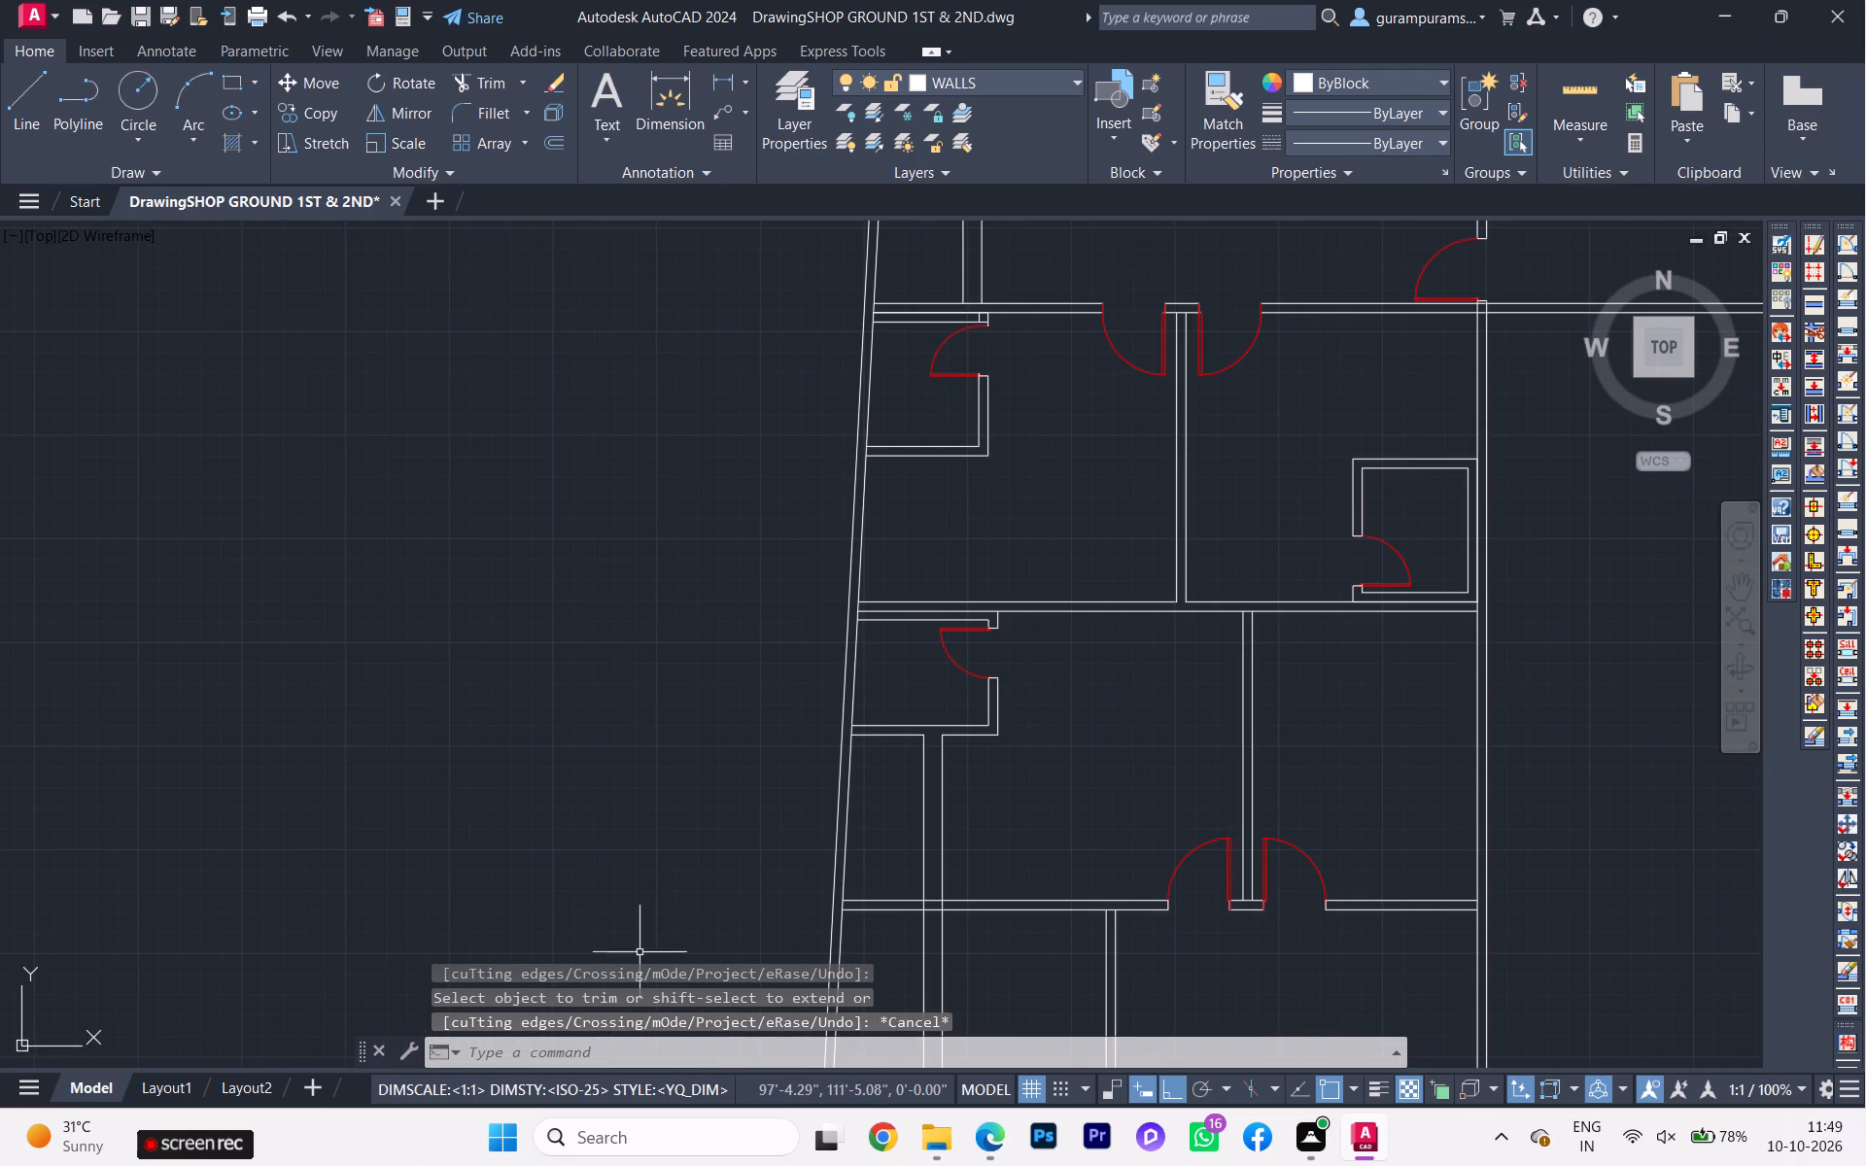
scroll(621, 941, "down", 2)
middle_click_drag(919, 900, 714, 433)
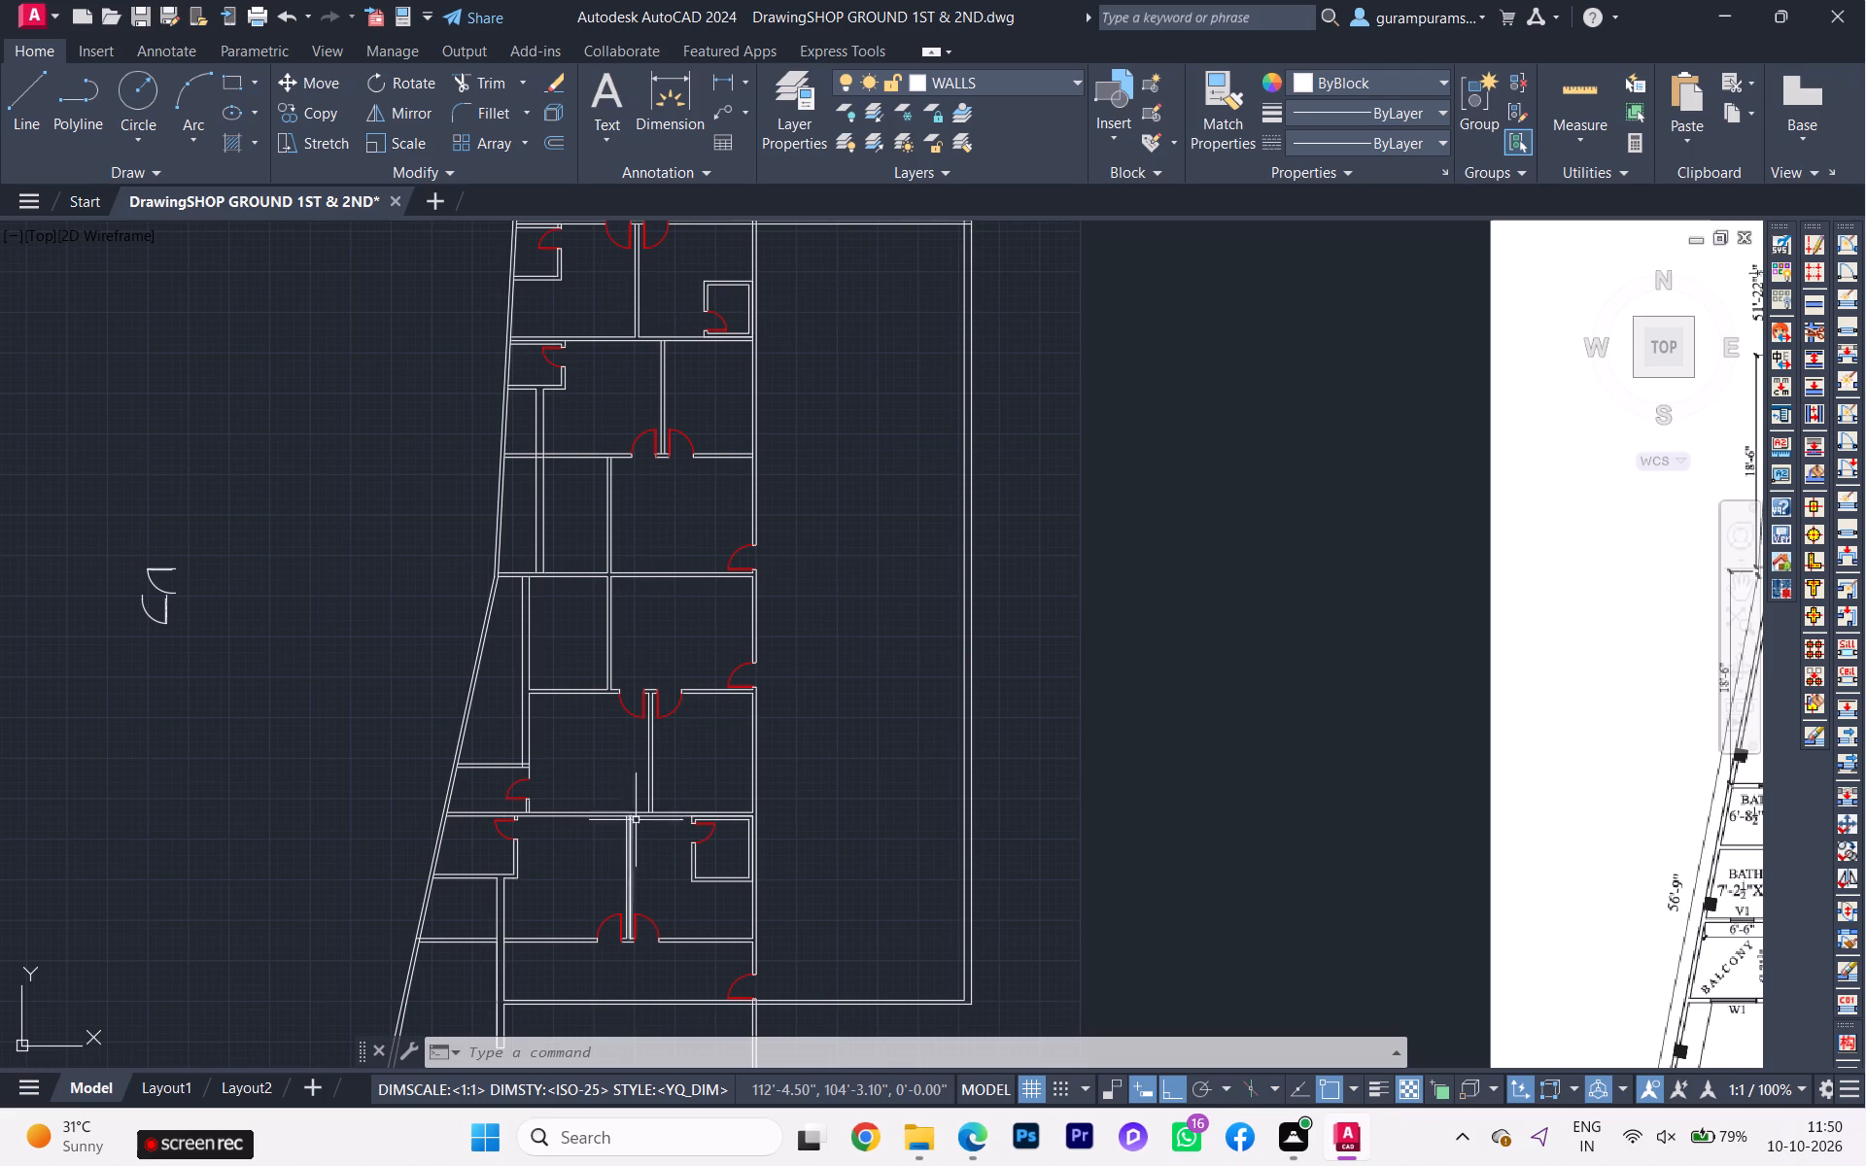
scroll(497, 837, "down", 1)
scroll(552, 870, "up", 1)
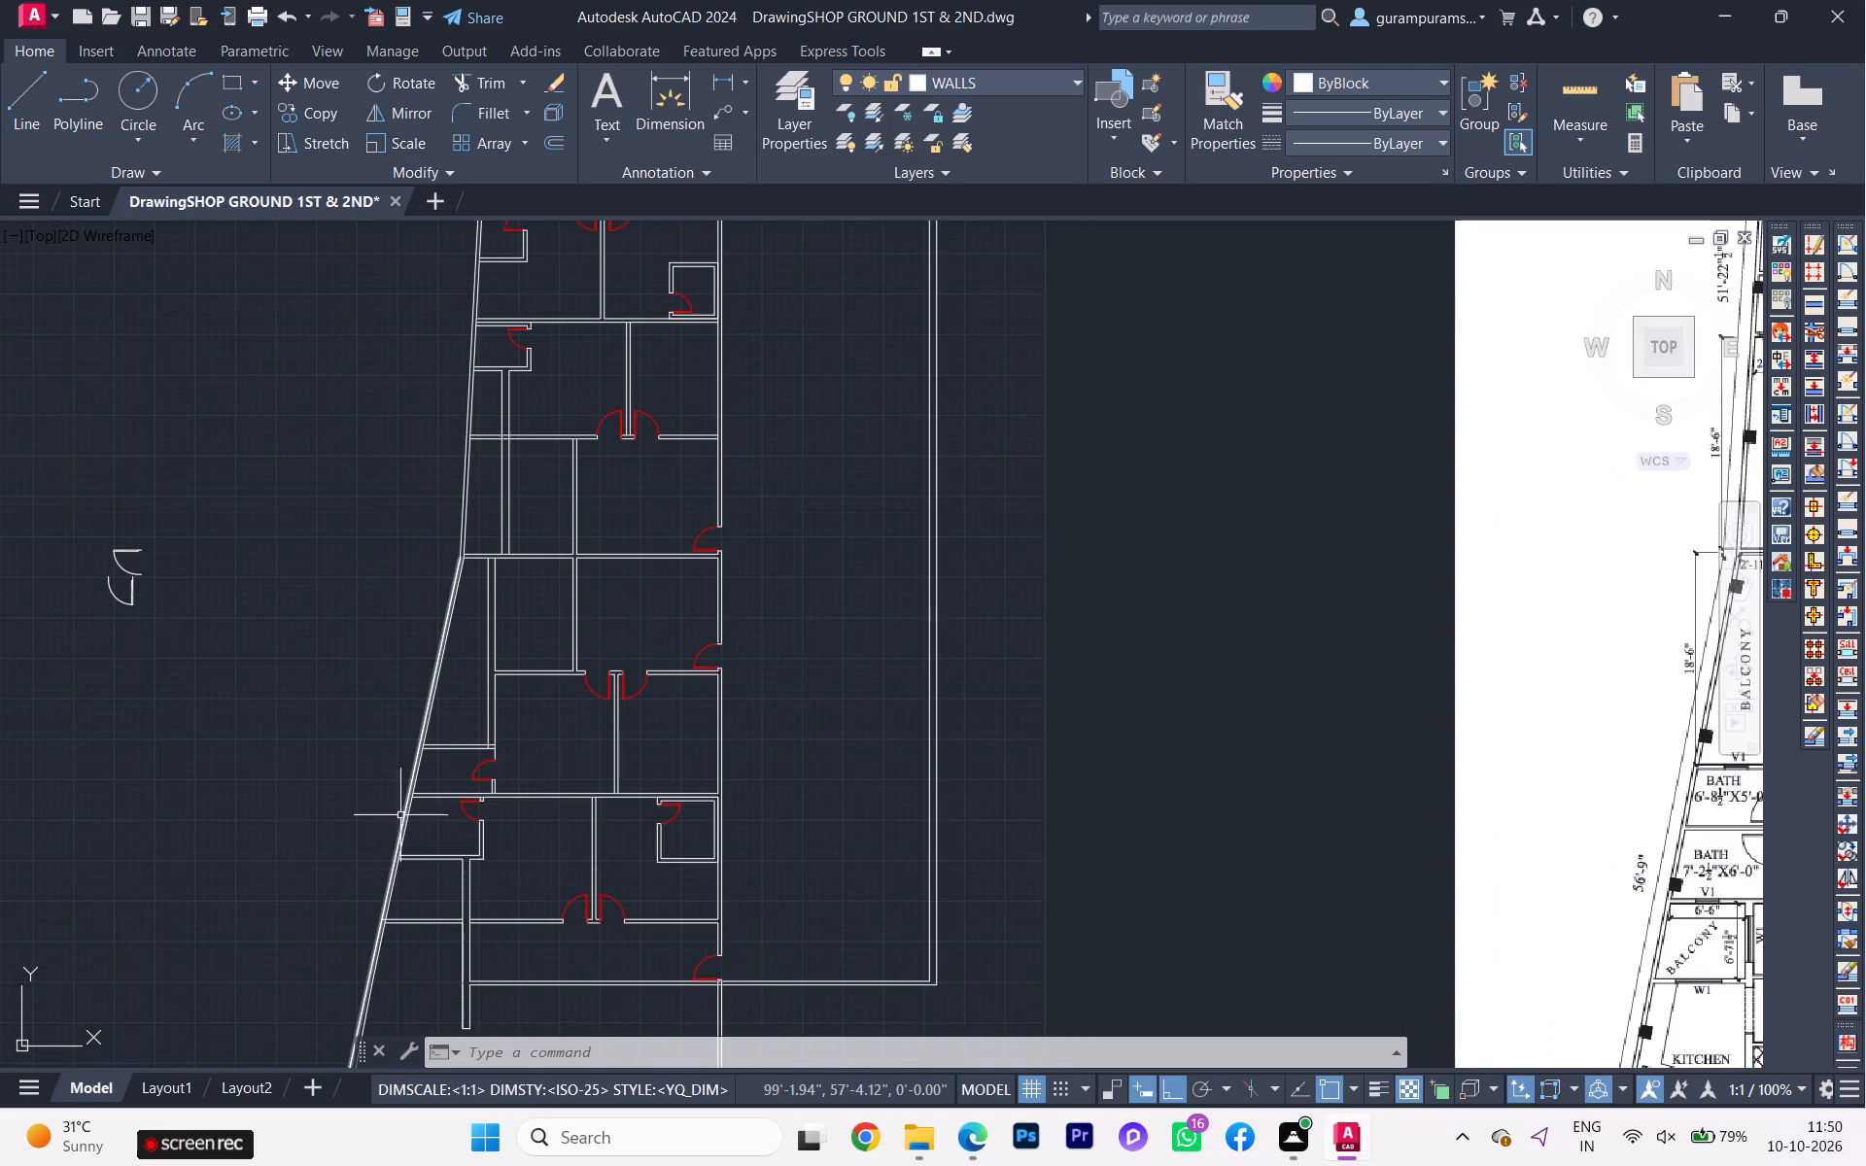
scroll(368, 832, "down", 1)
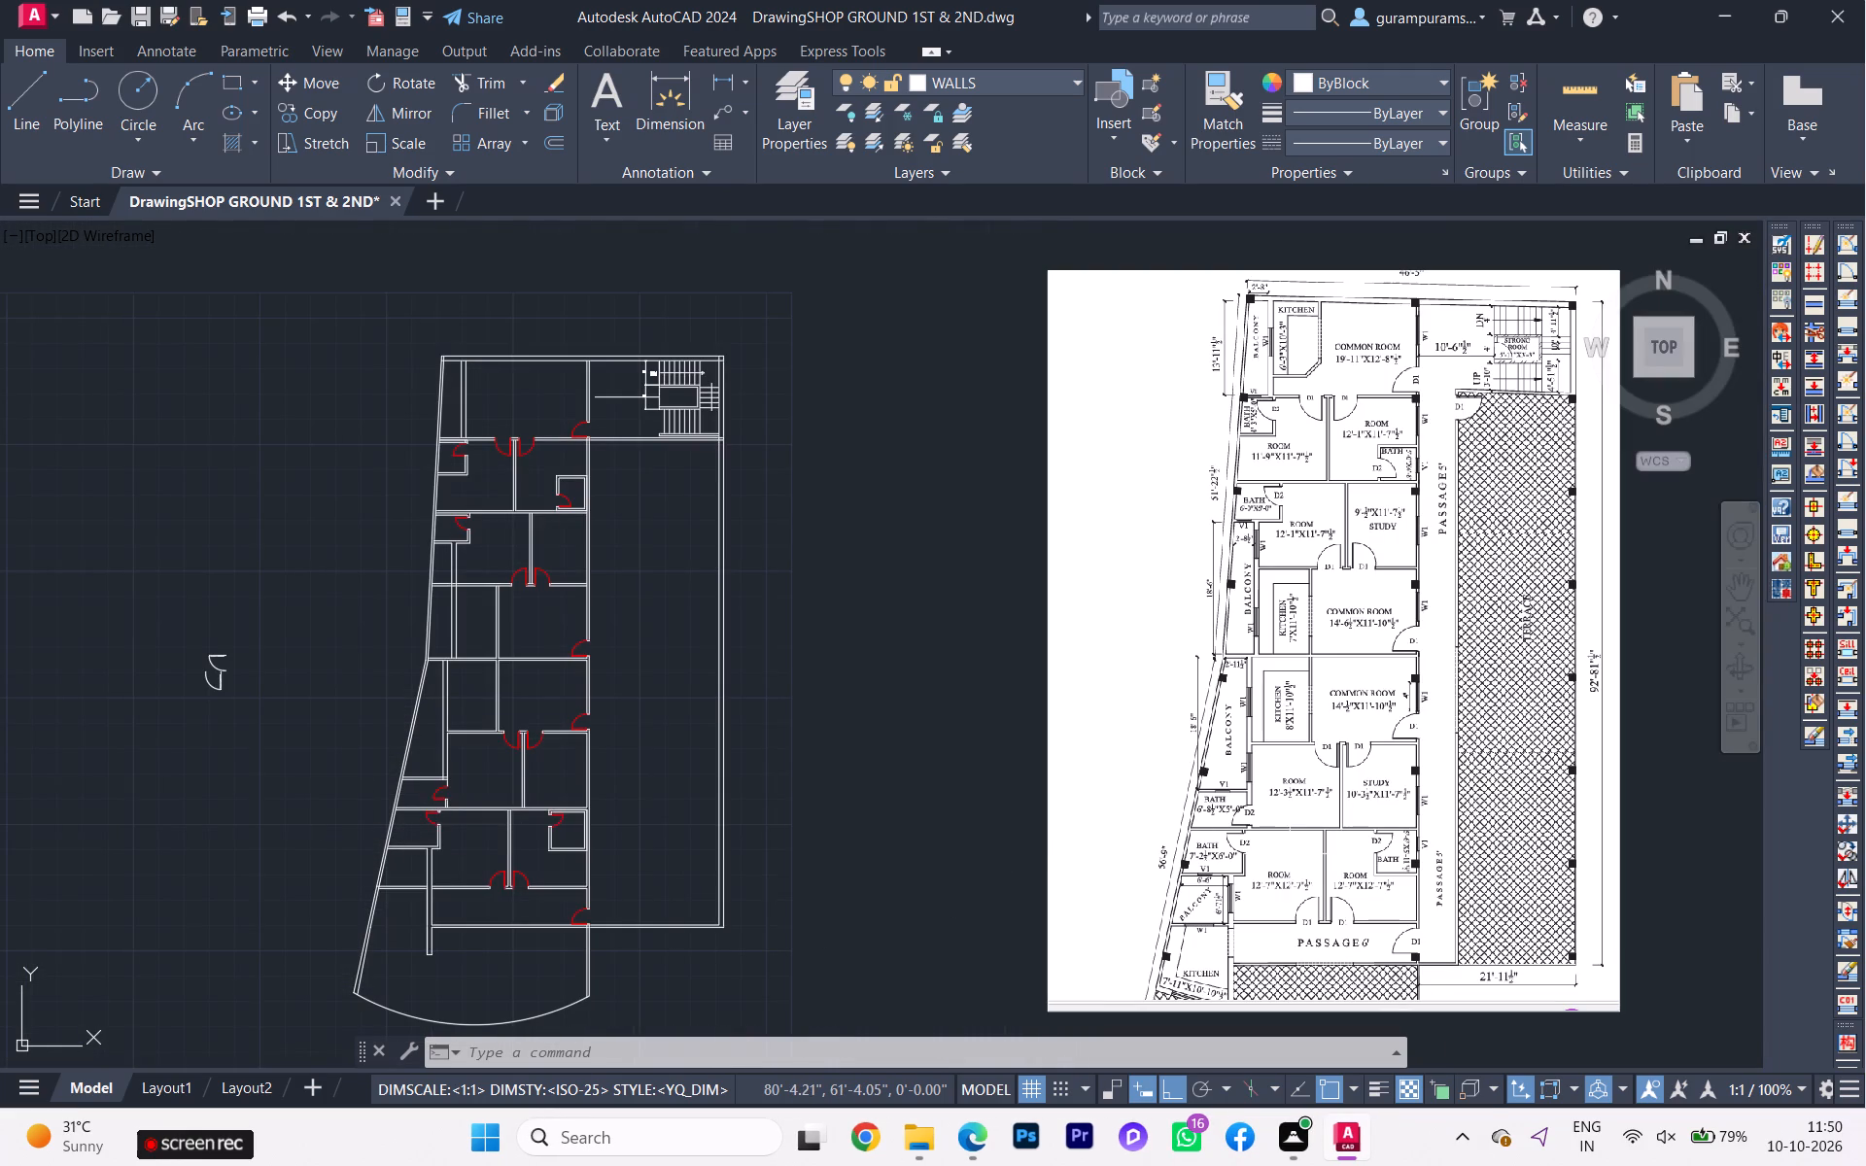
scroll(1260, 828, "up", 1)
scroll(1257, 830, "down", 1)
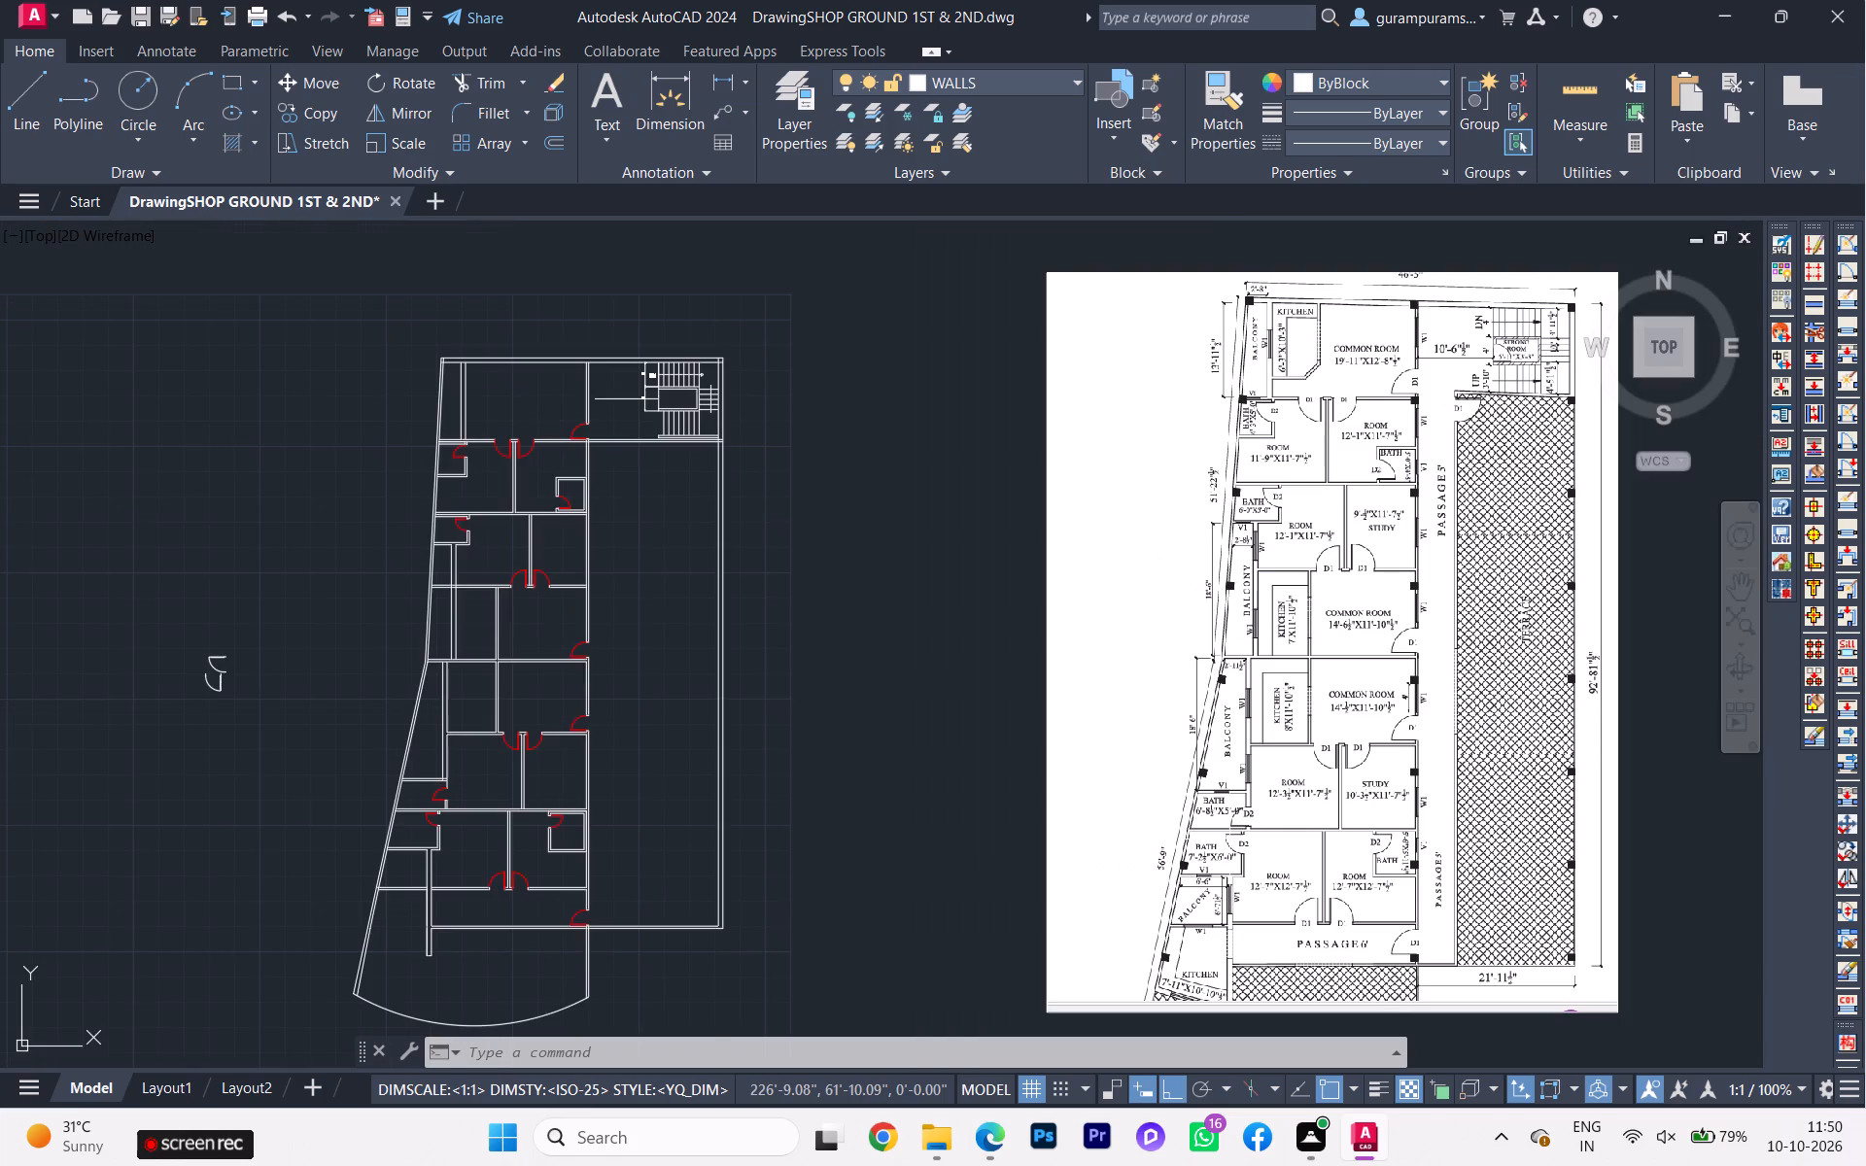
scroll(361, 880, "up", 1)
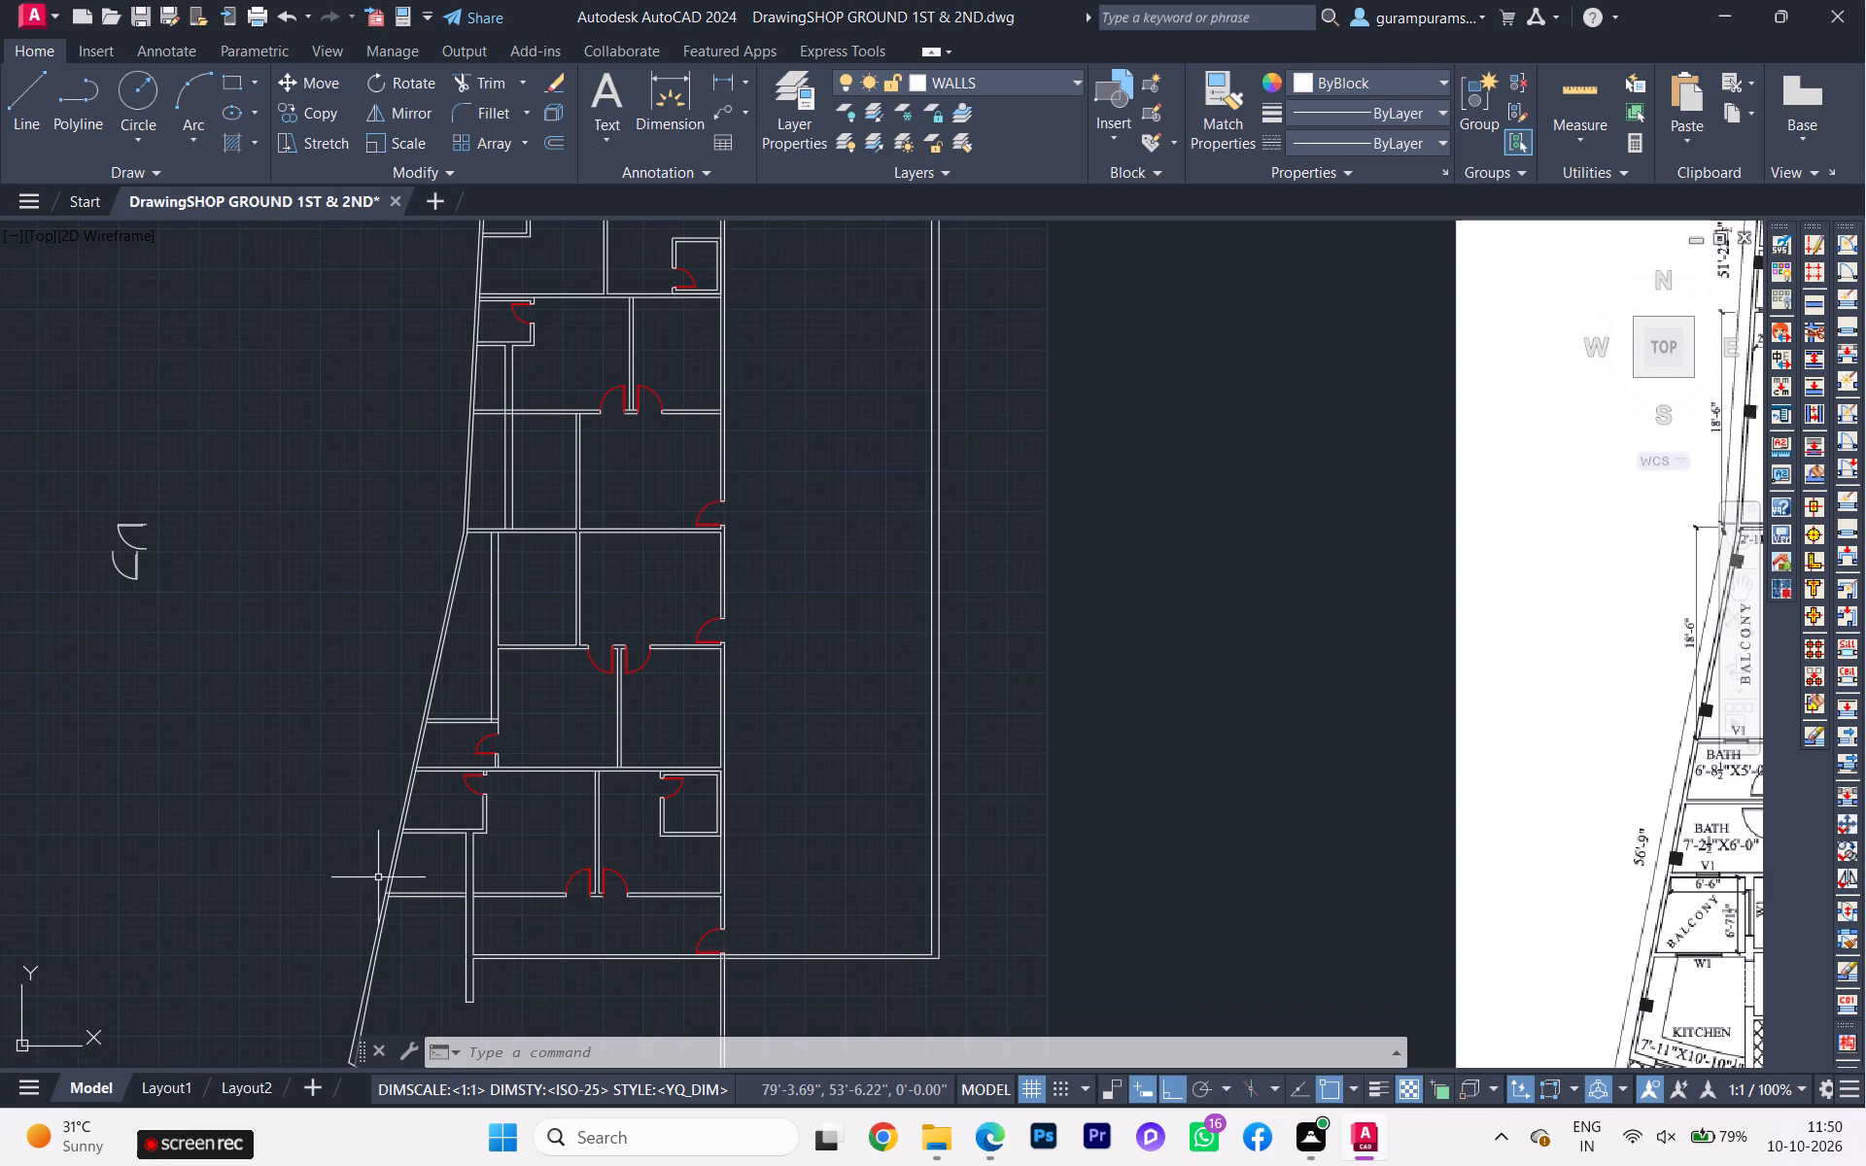
scroll(380, 873, "up", 1)
scroll(376, 877, "down", 1)
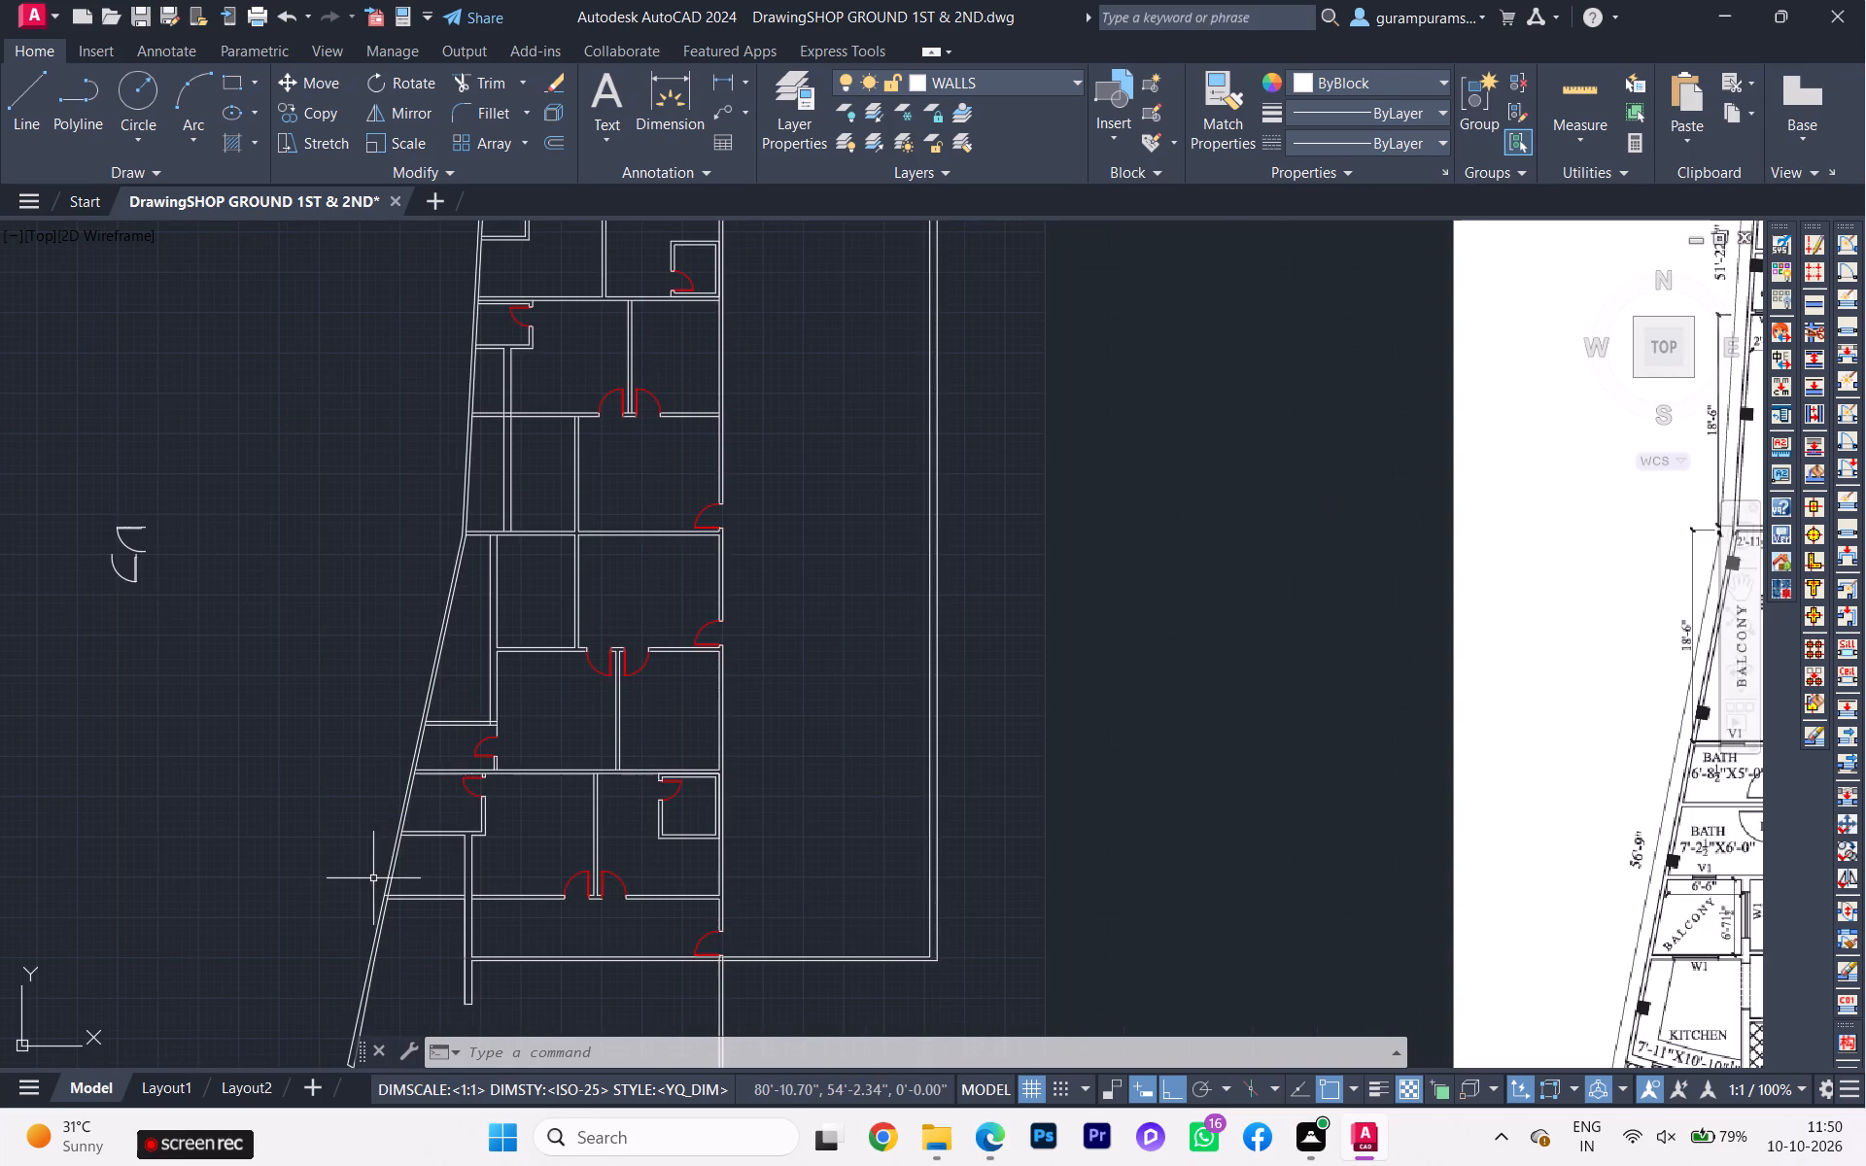
scroll(358, 875, "down", 1)
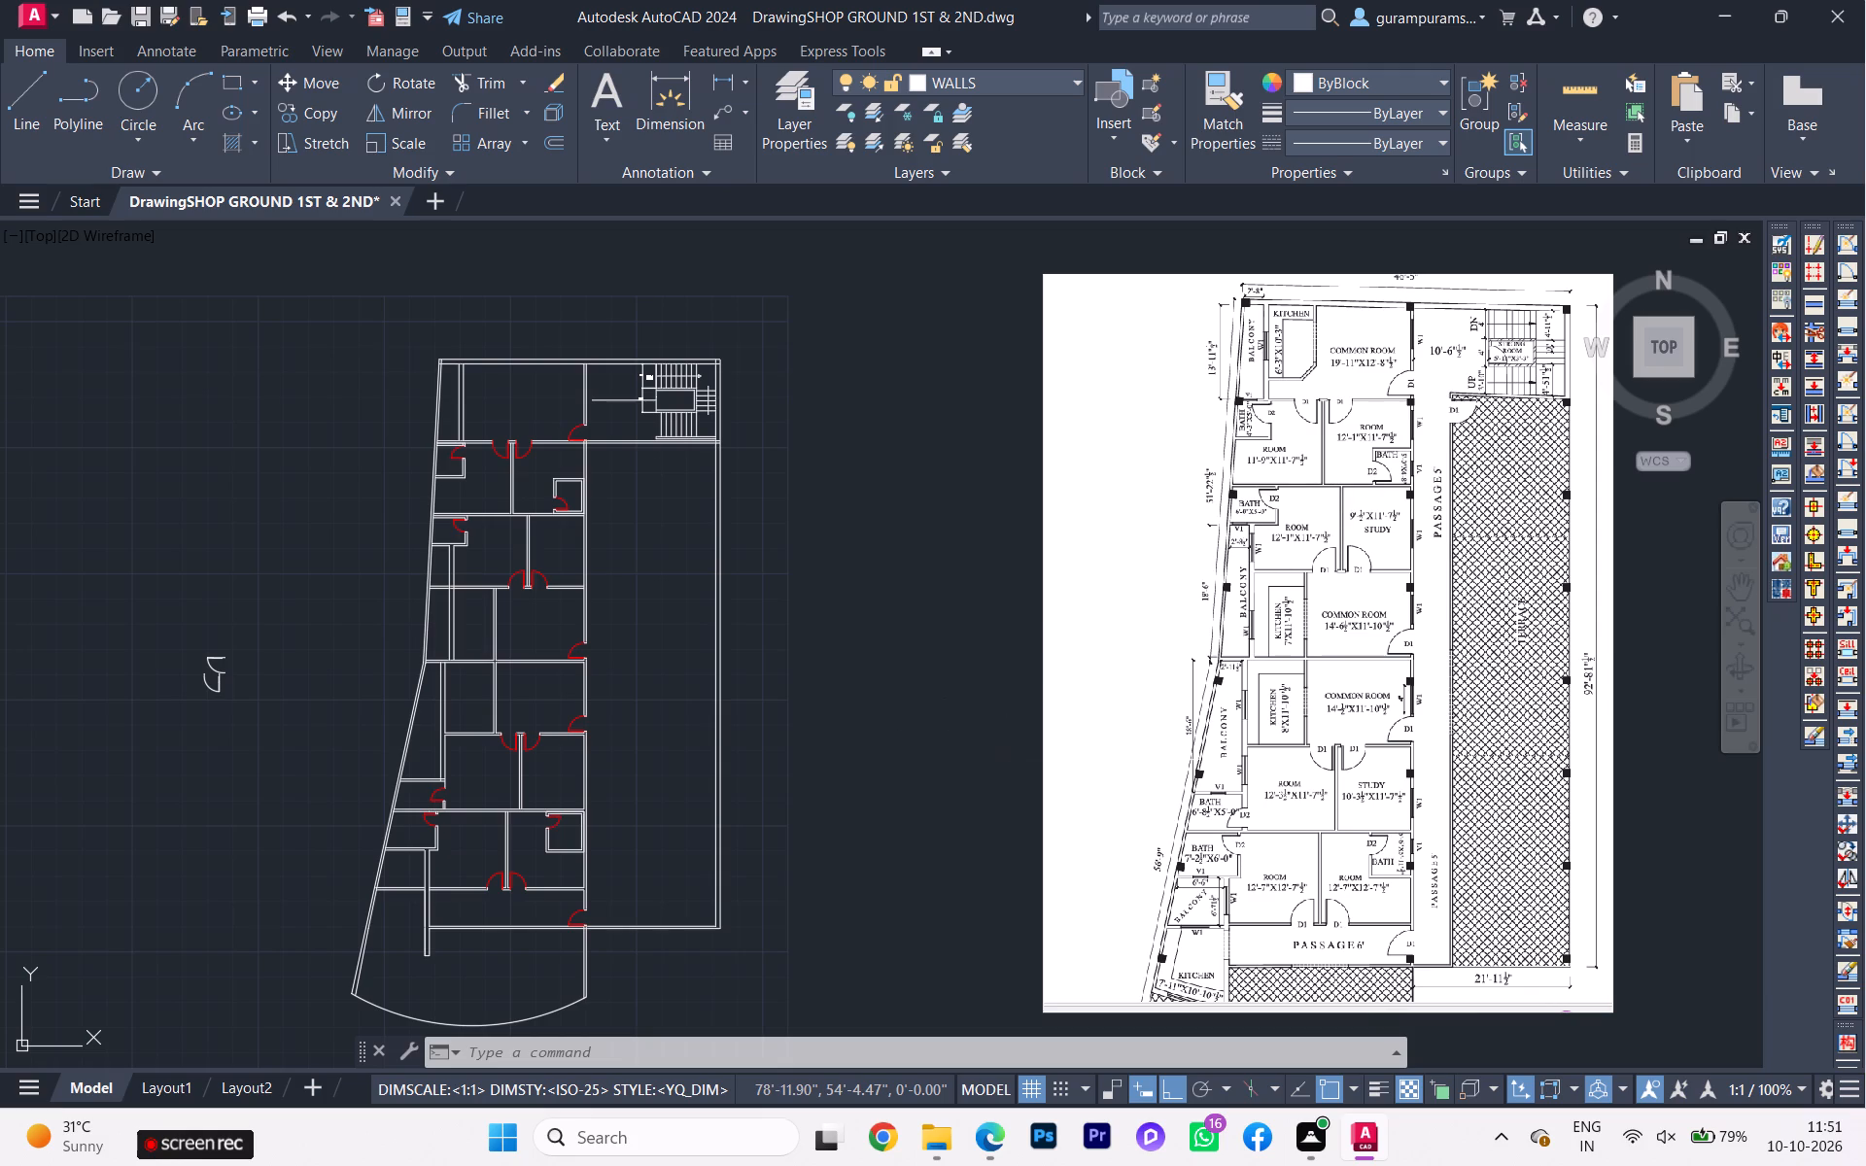
scroll(1400, 760, "up", 1)
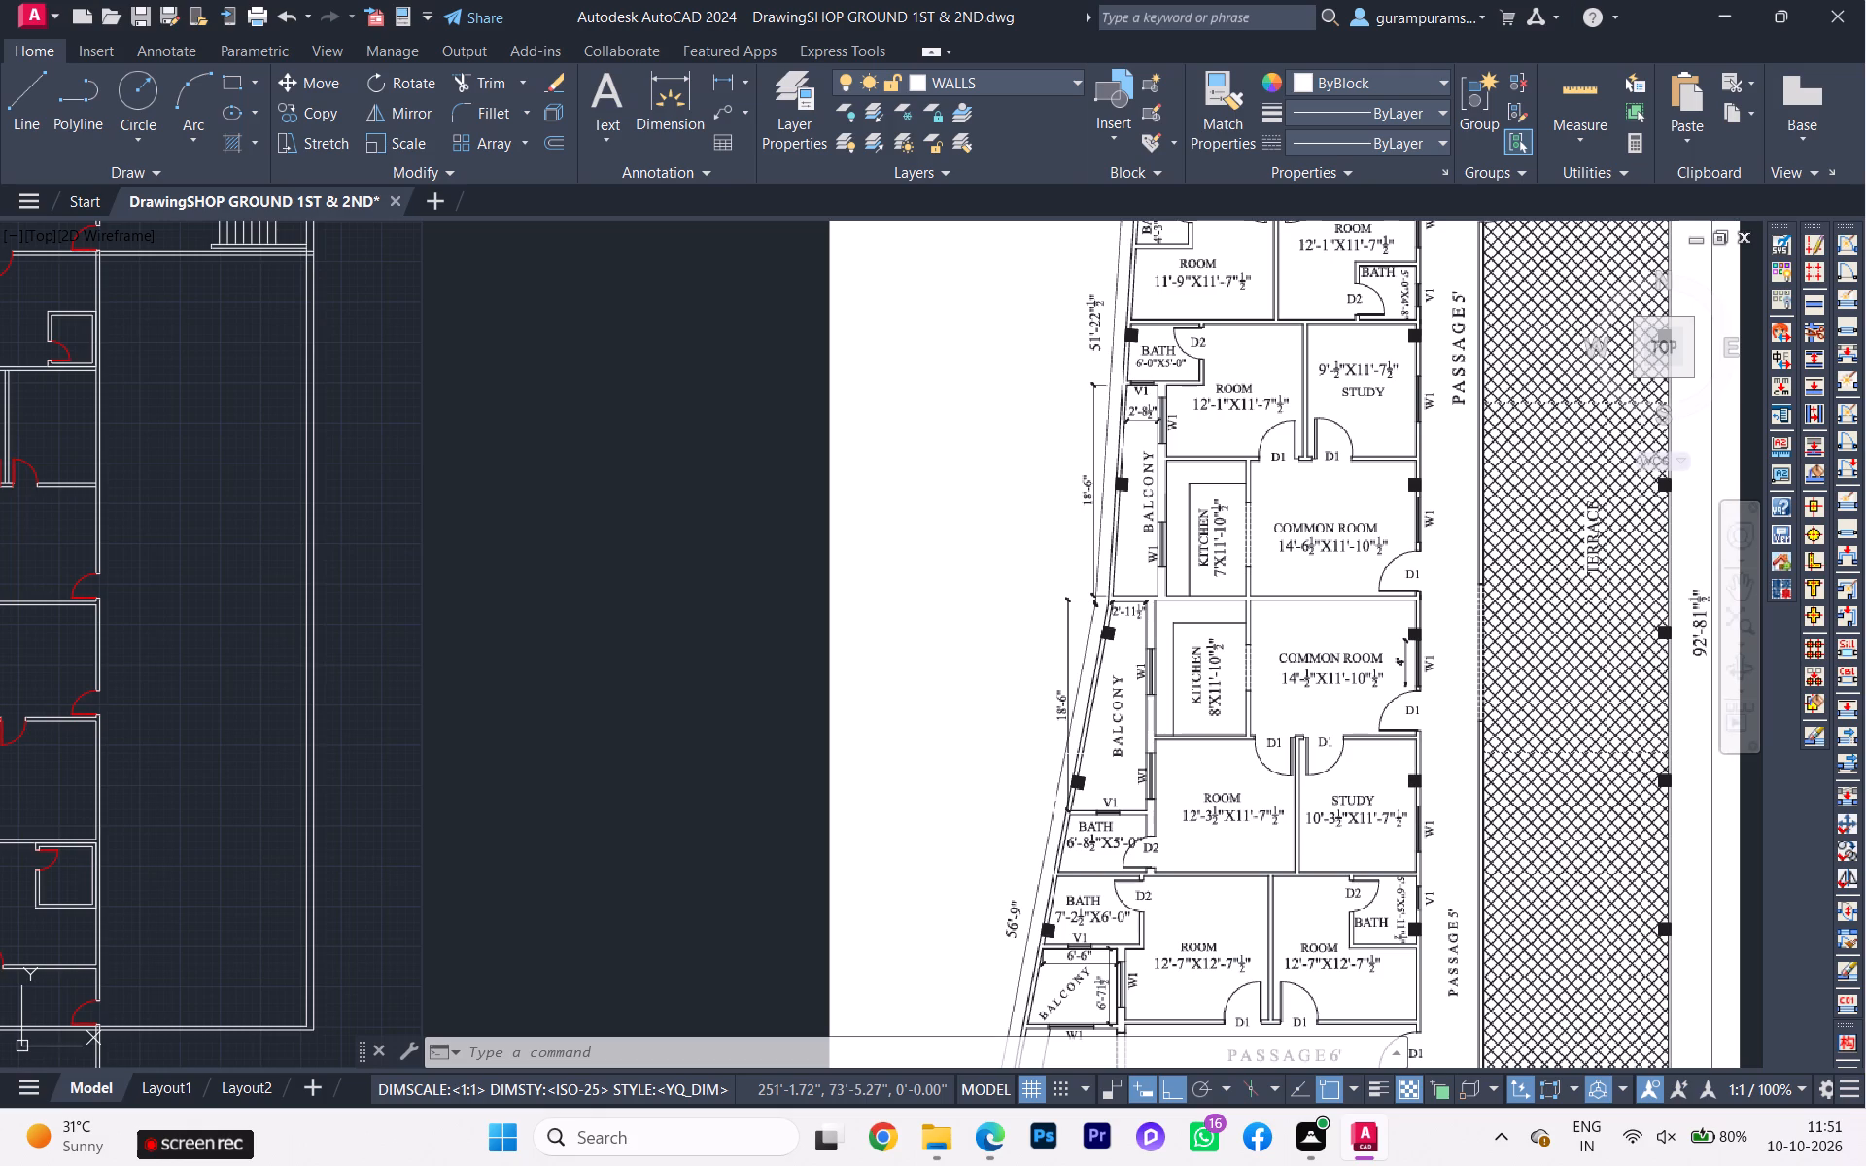
scroll(233, 581, "down", 1)
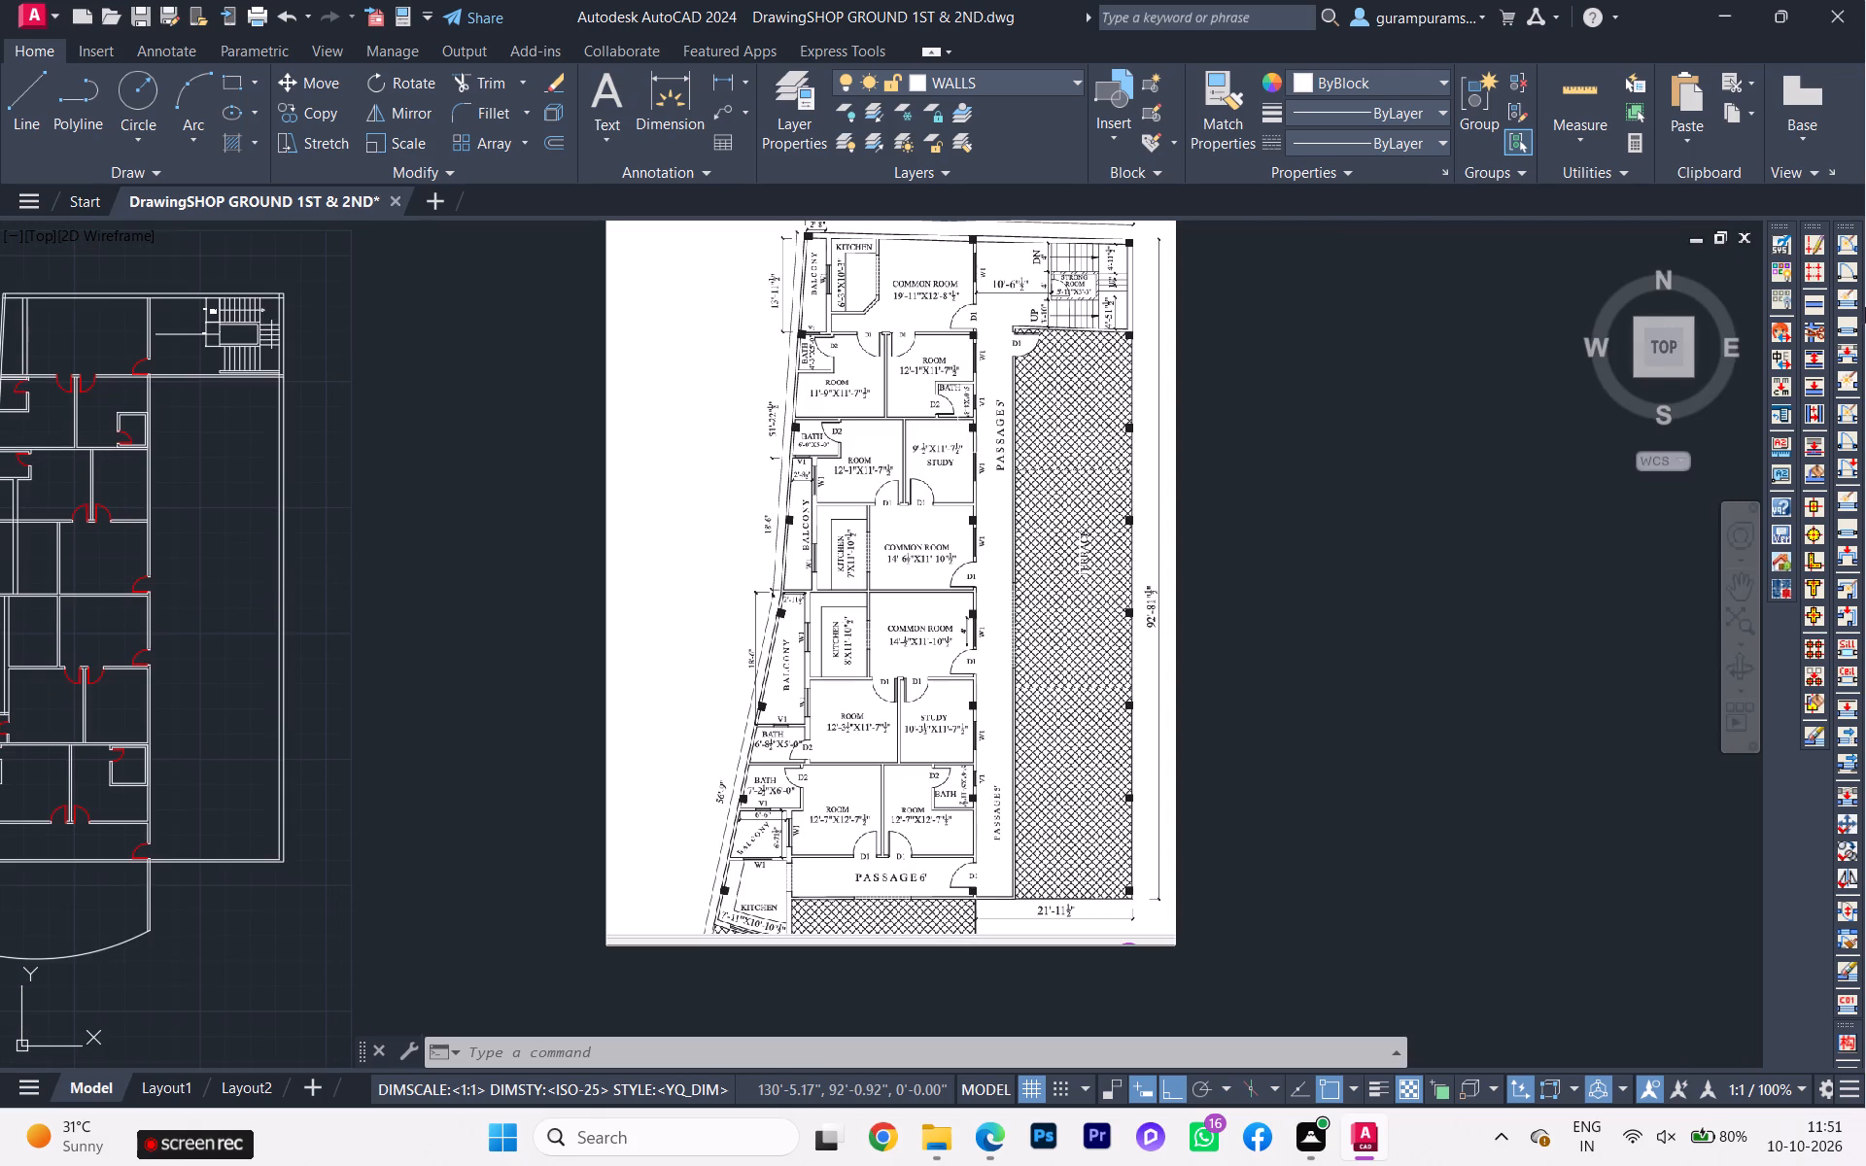
scroll(169, 500, "up", 1)
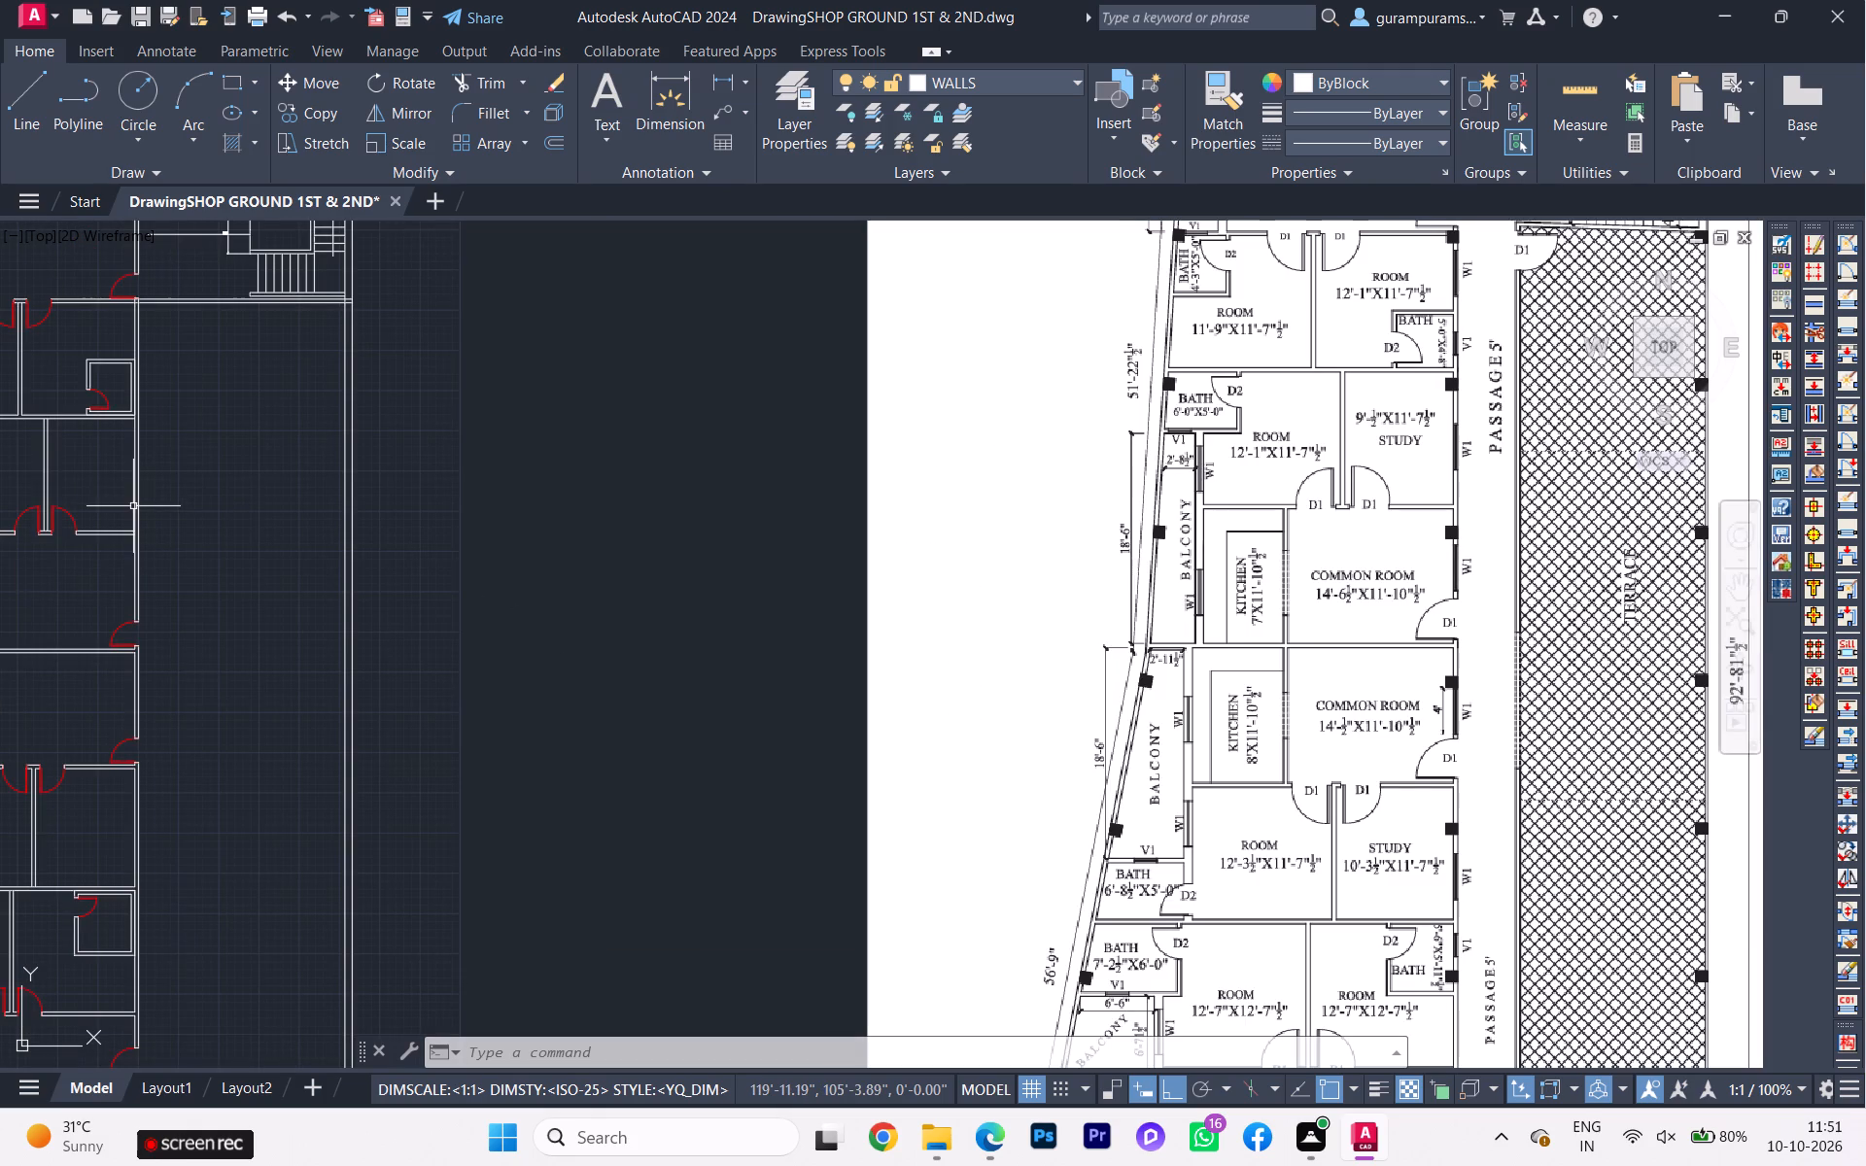
left_click(137, 509)
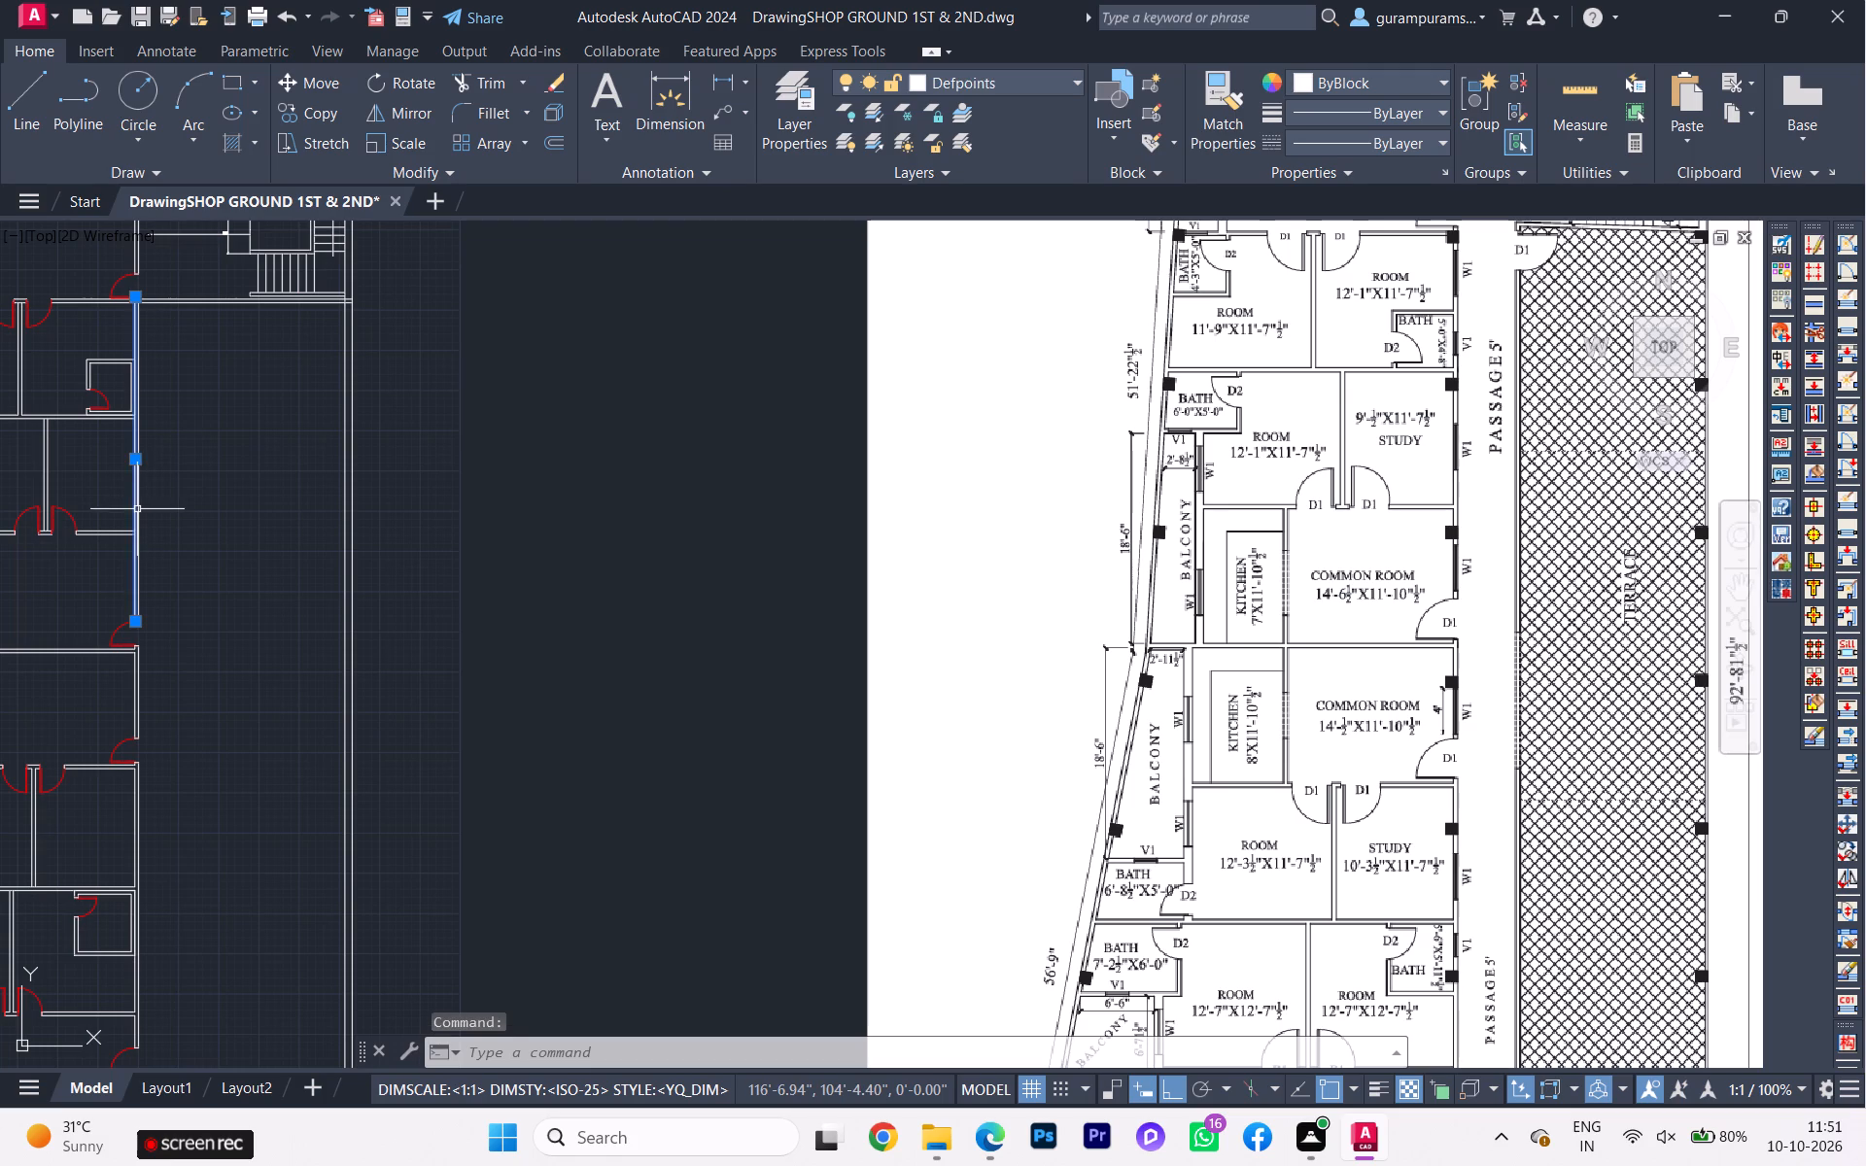
key("Escape")
scroll(144, 529, "up", 2)
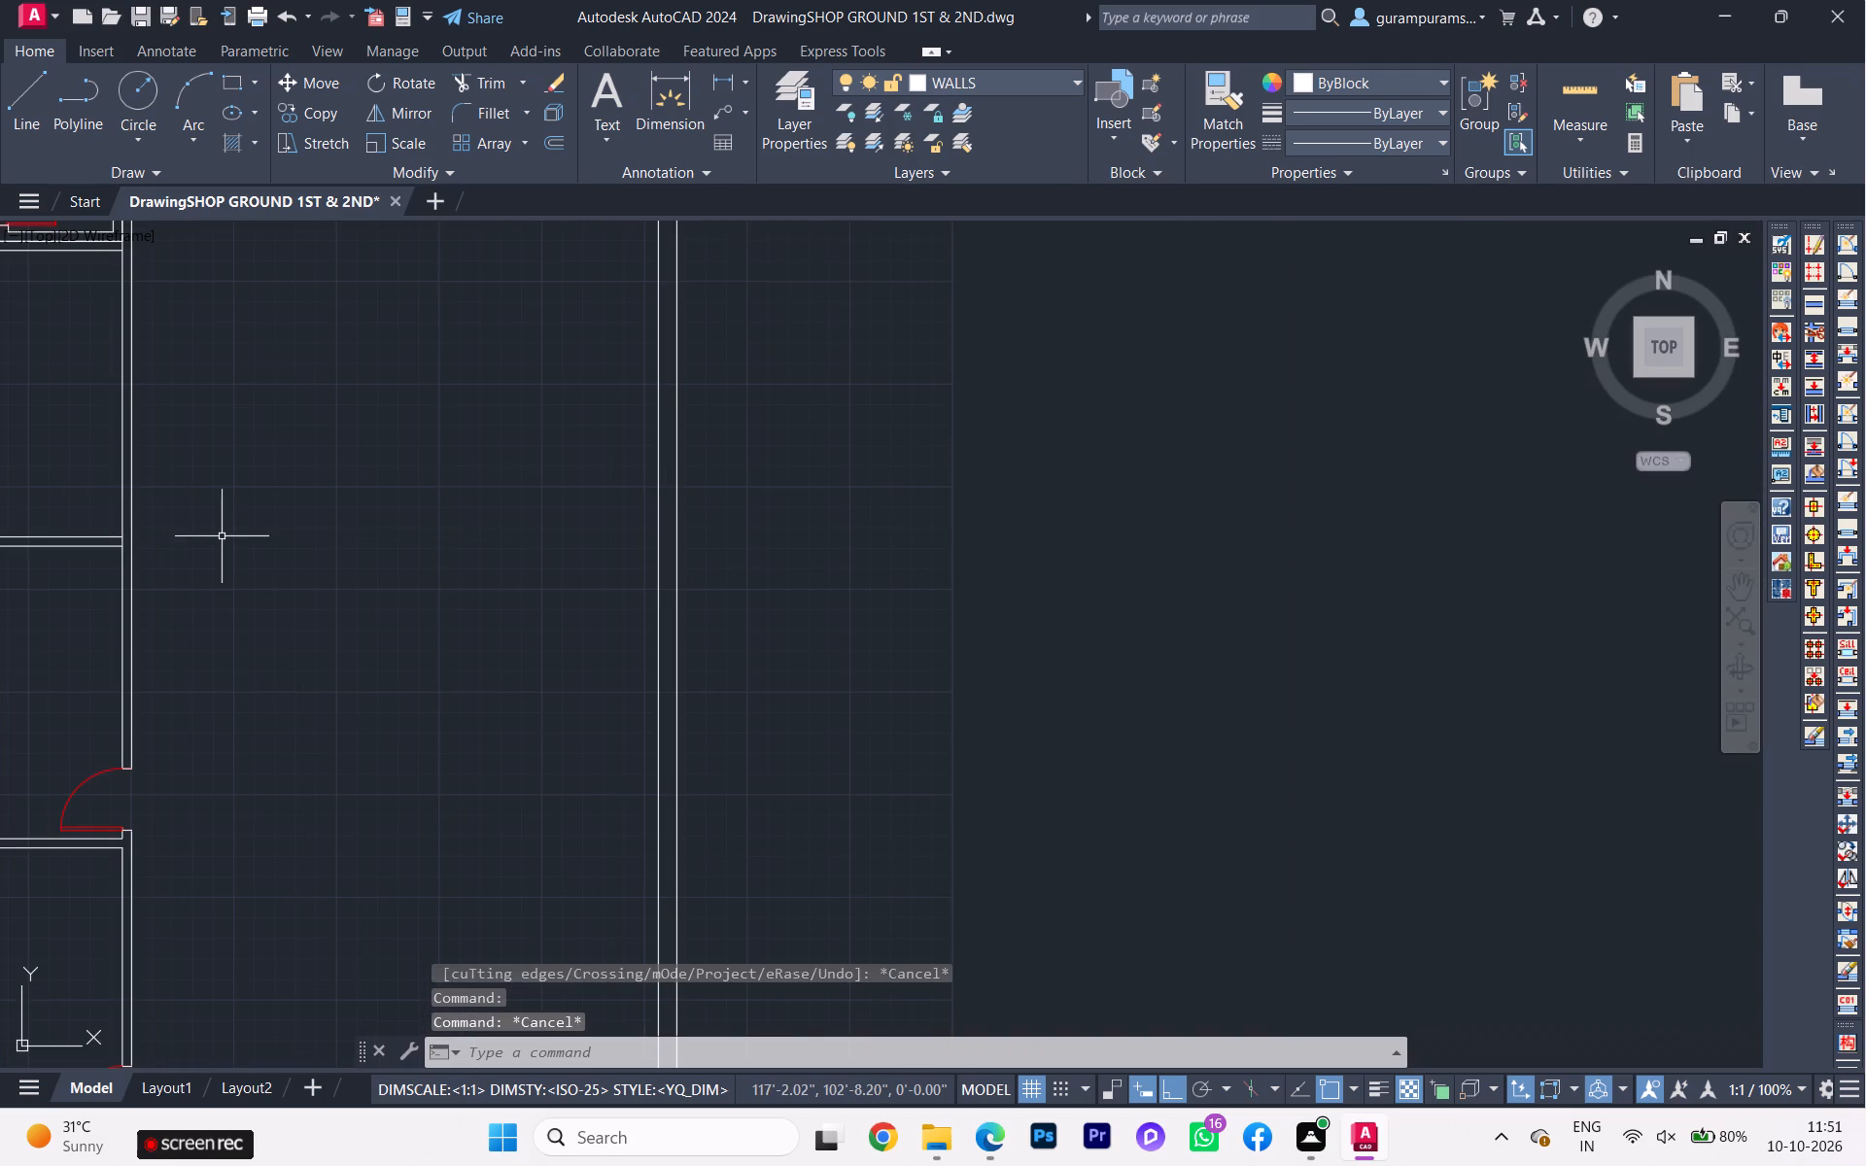
scroll(203, 582, "down", 3)
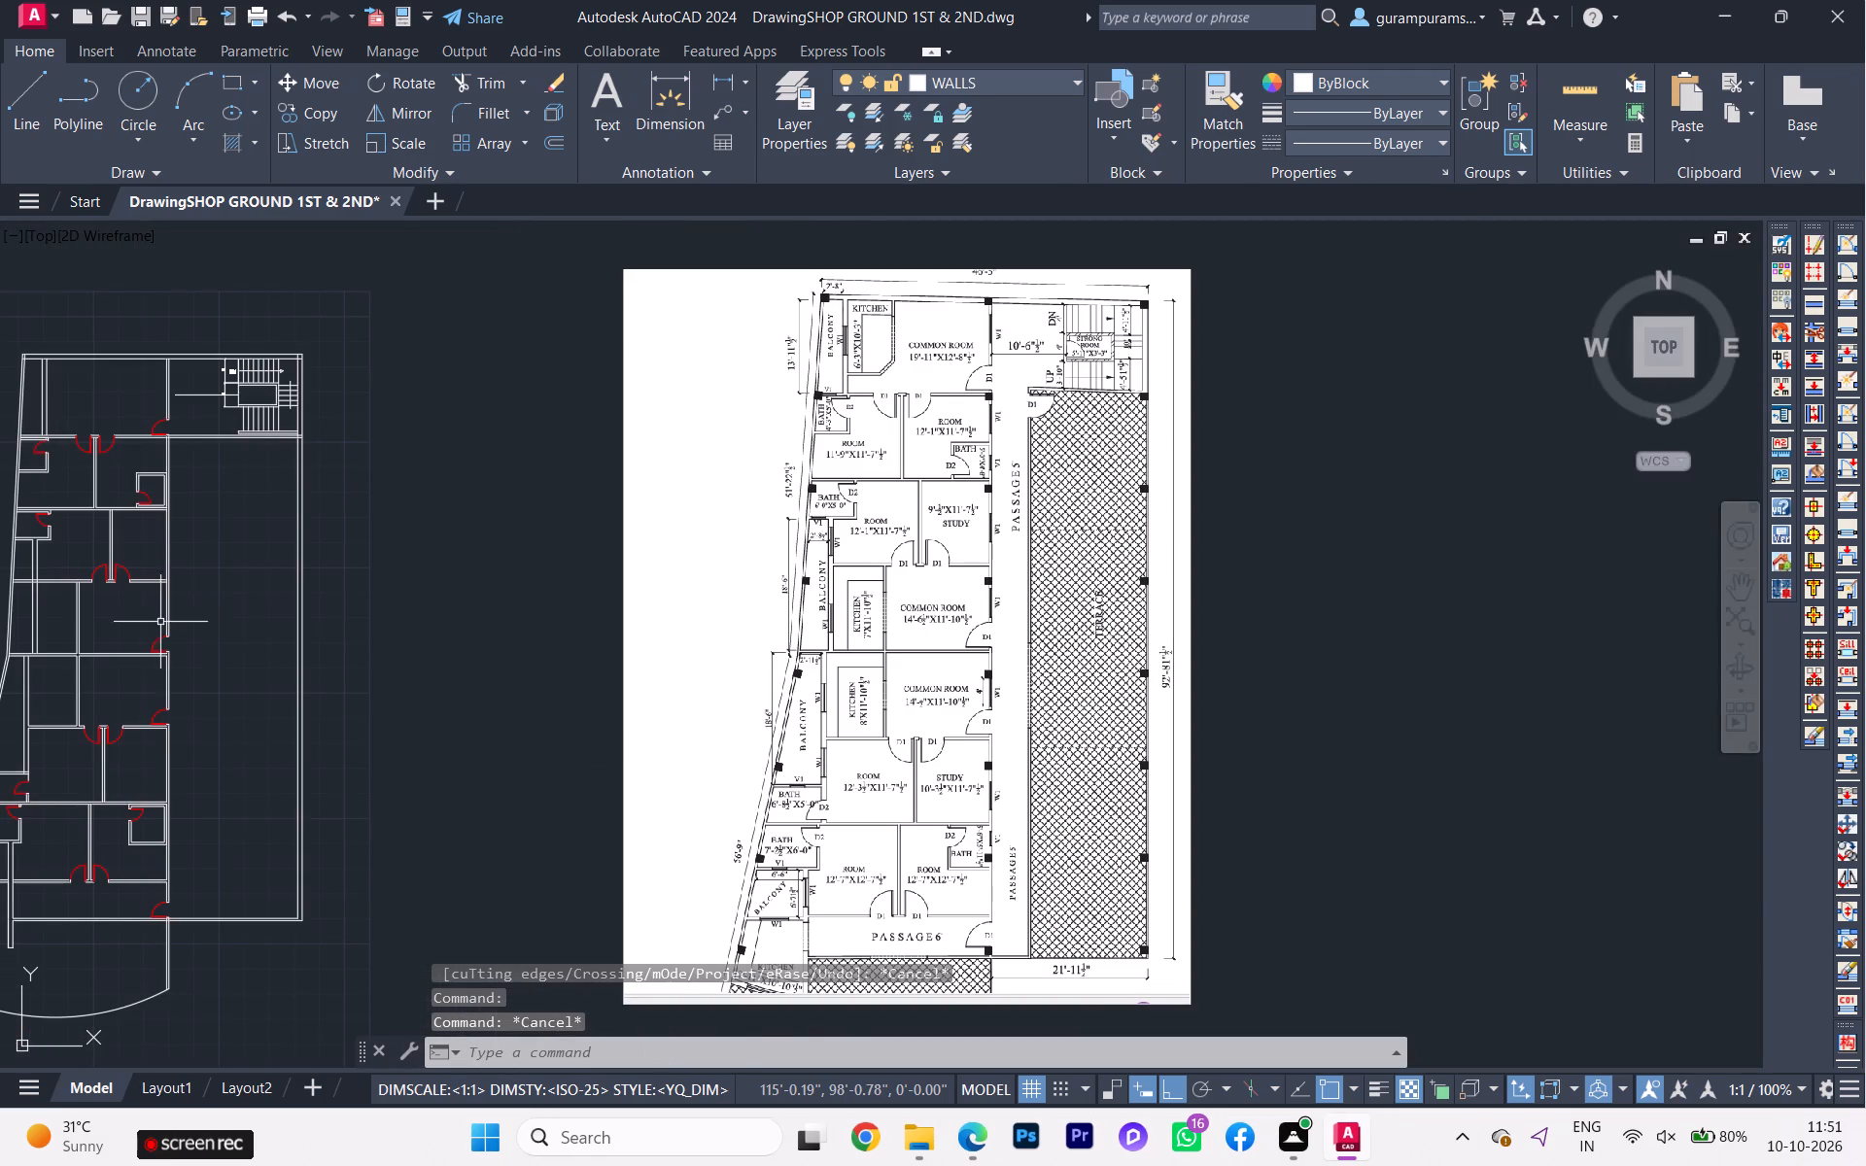
Calculate 21-5 for the terrace width less the passage width, using the reference plan's dimensions.
scroll(1001, 961, "up", 1)
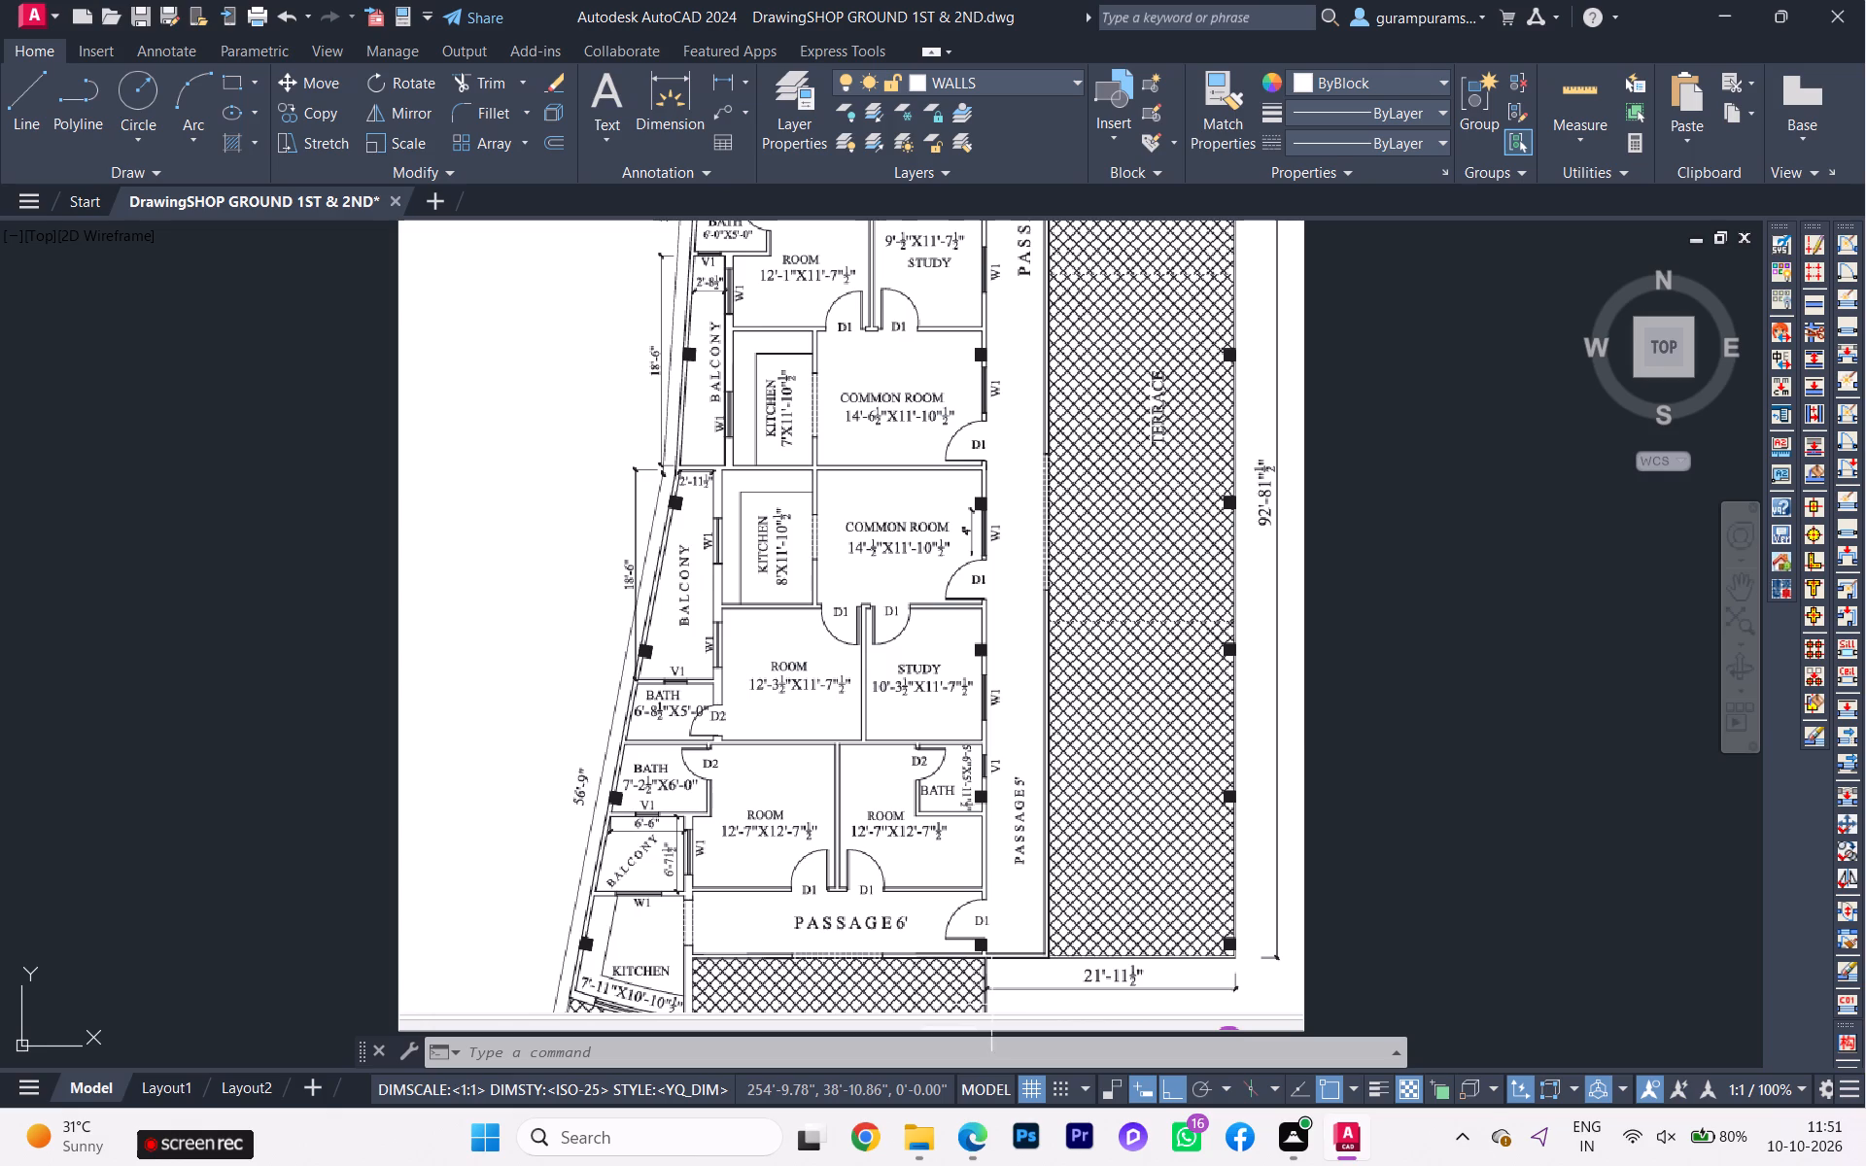
key("c")
key("a")
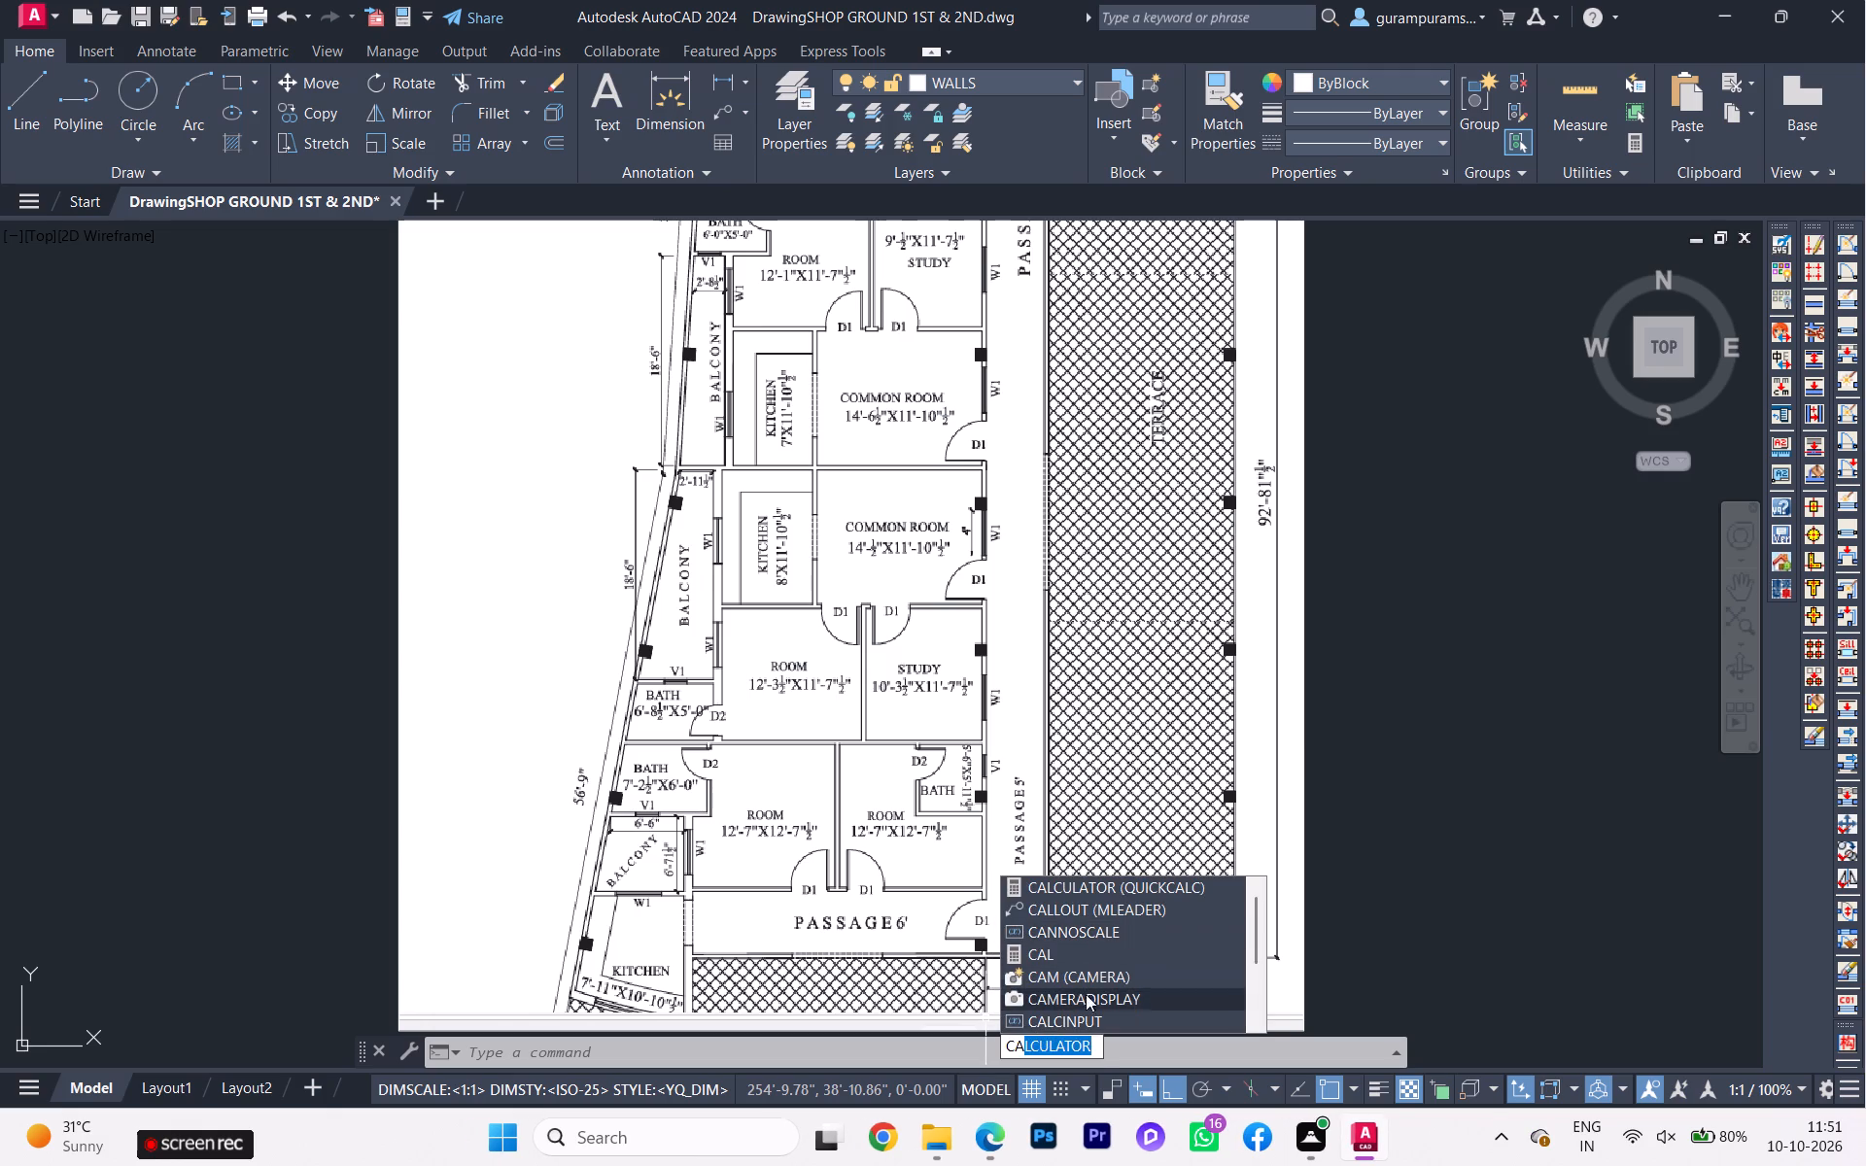
left_click(1108, 892)
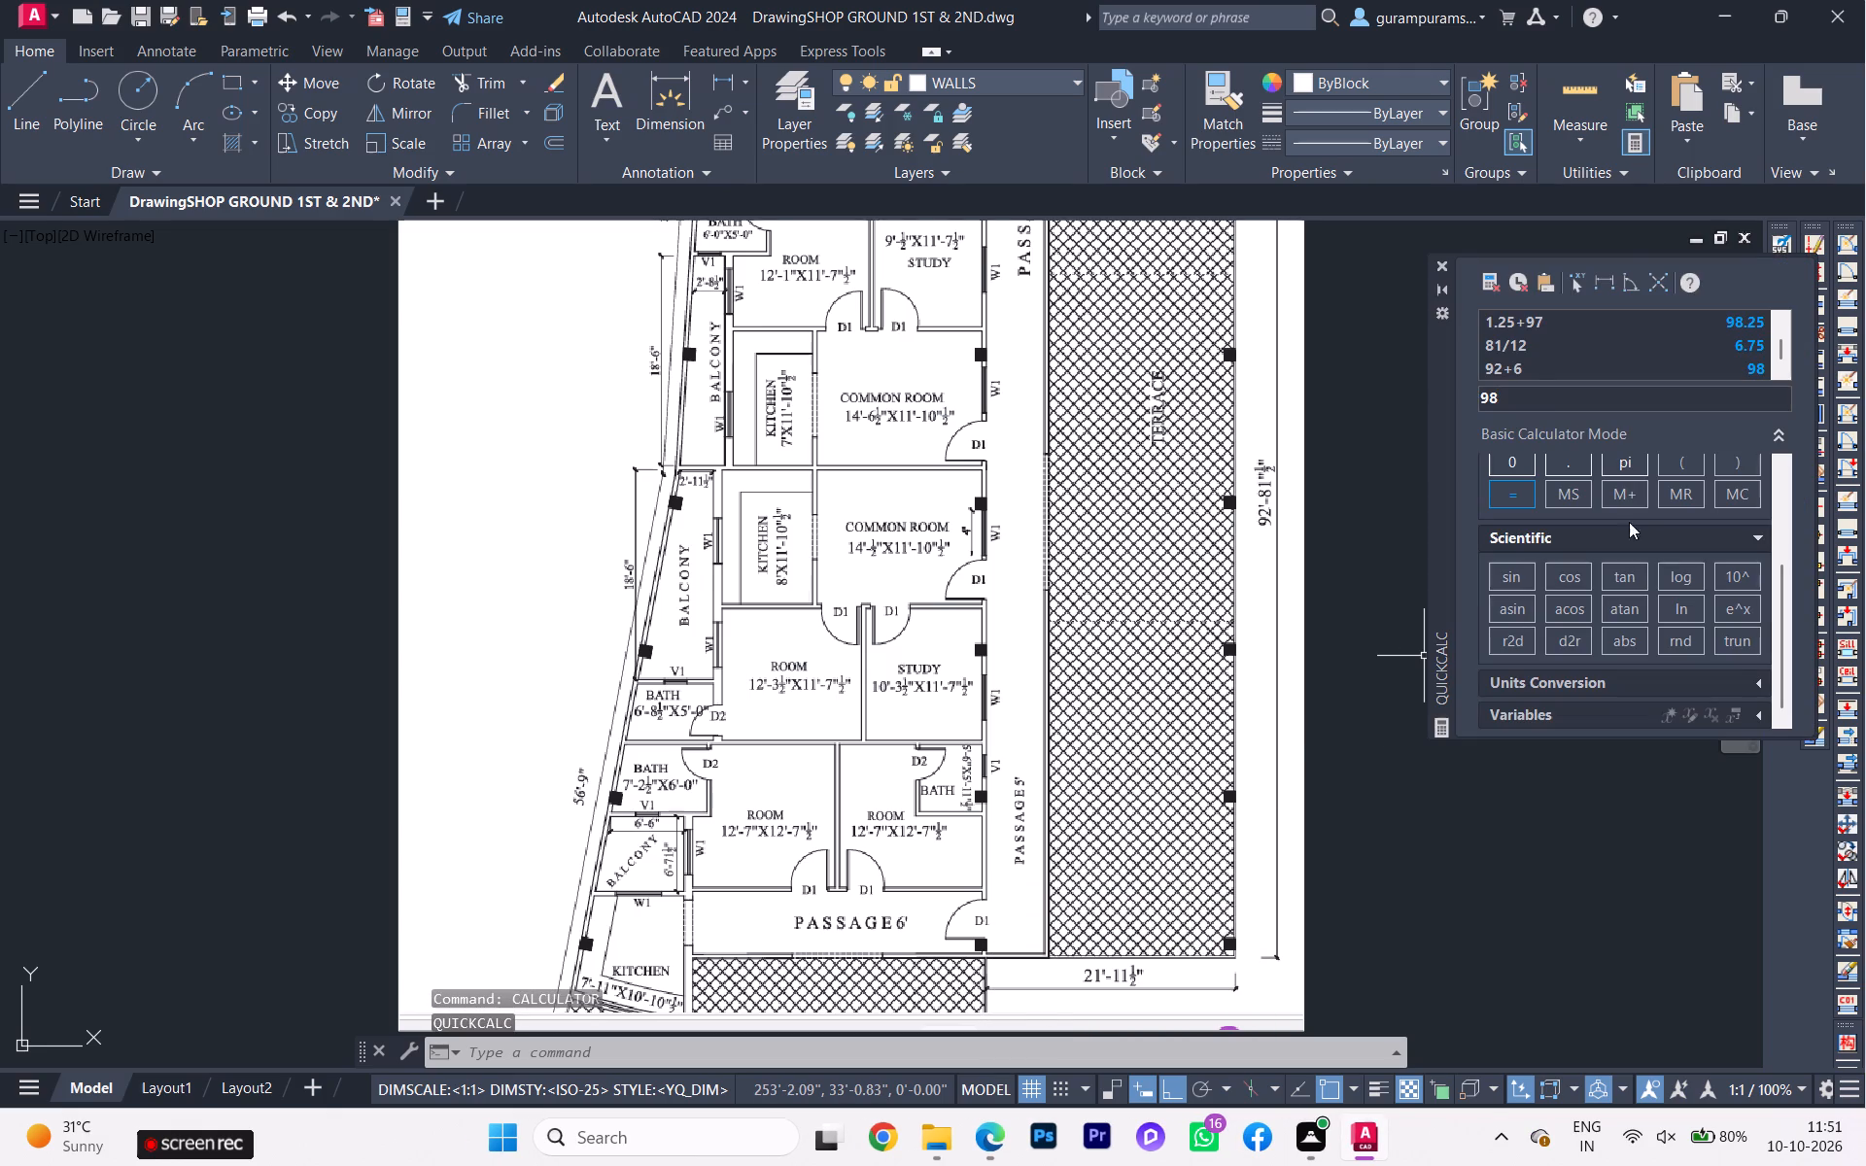
scroll(1549, 410, "up", 16)
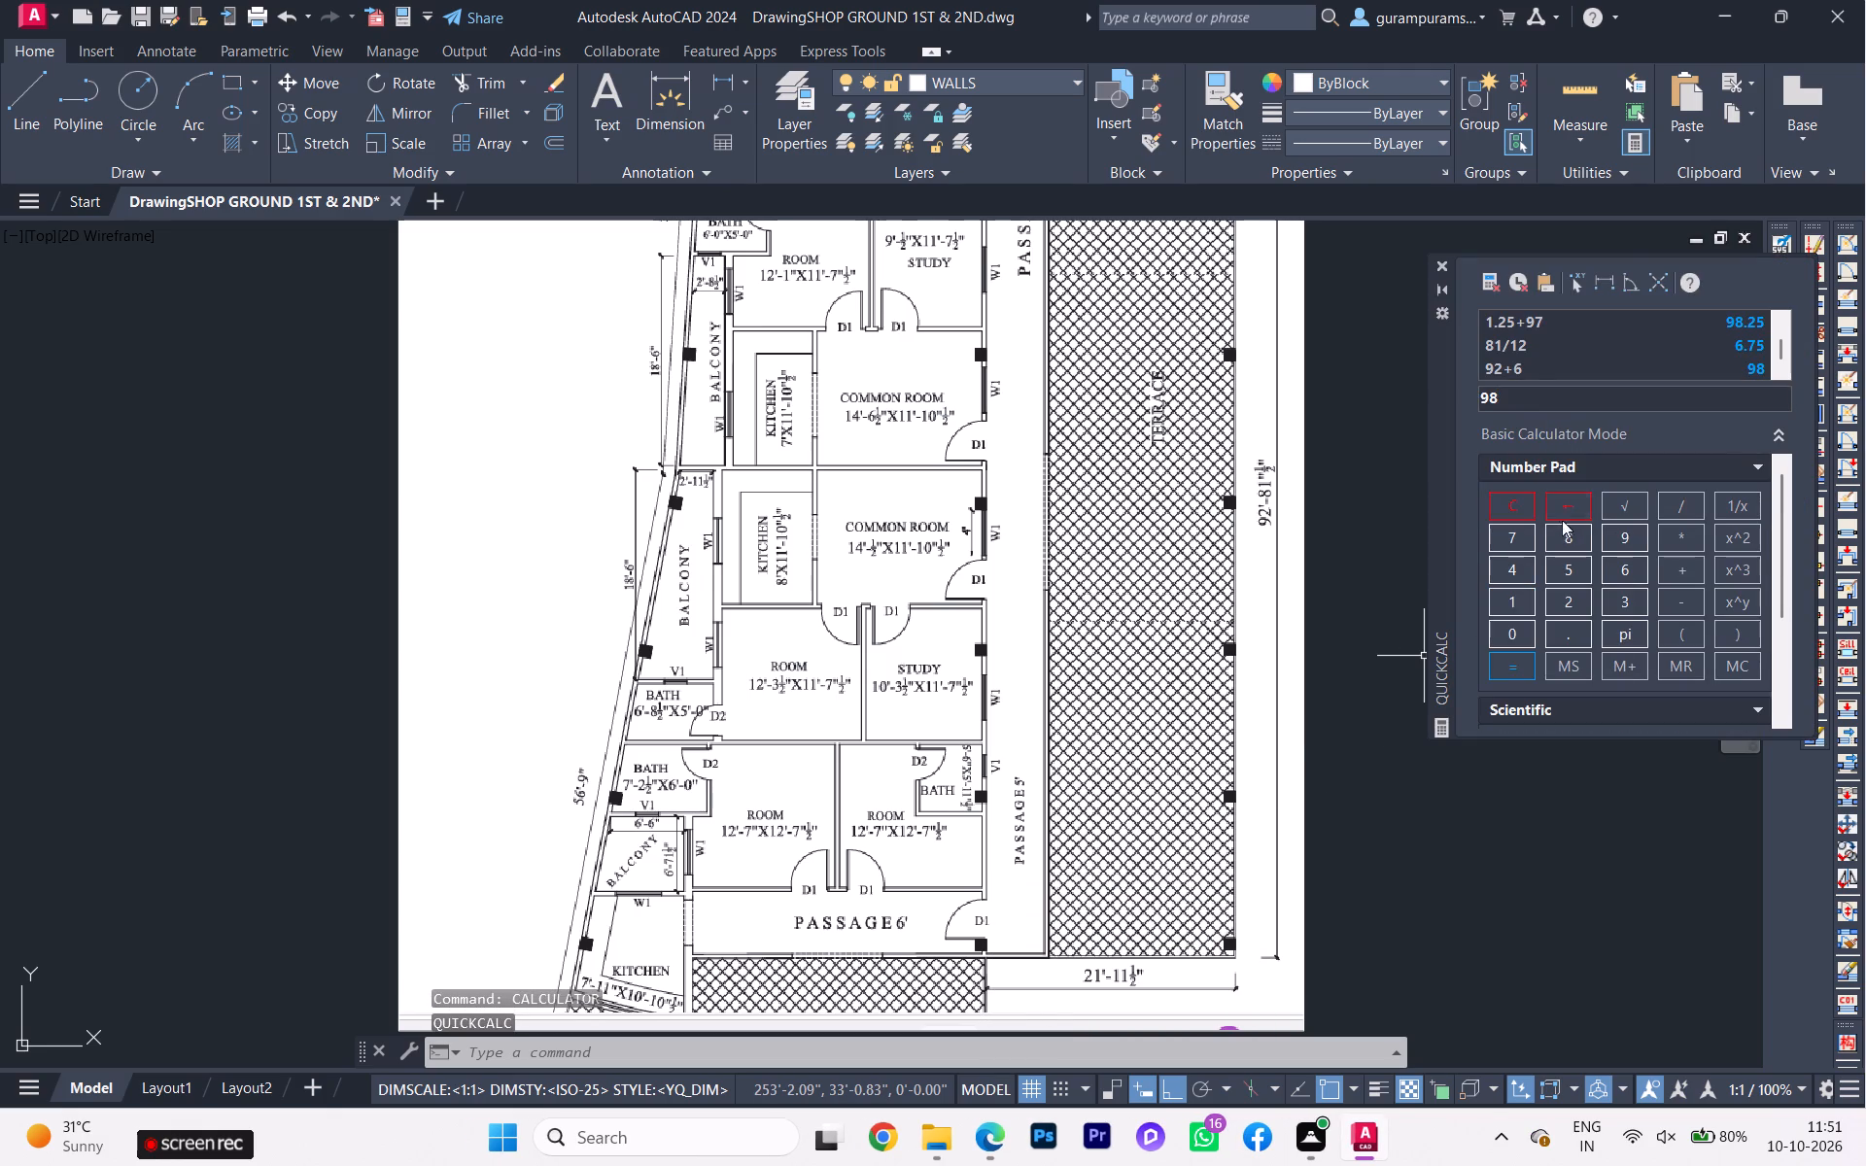
left_click(1516, 501)
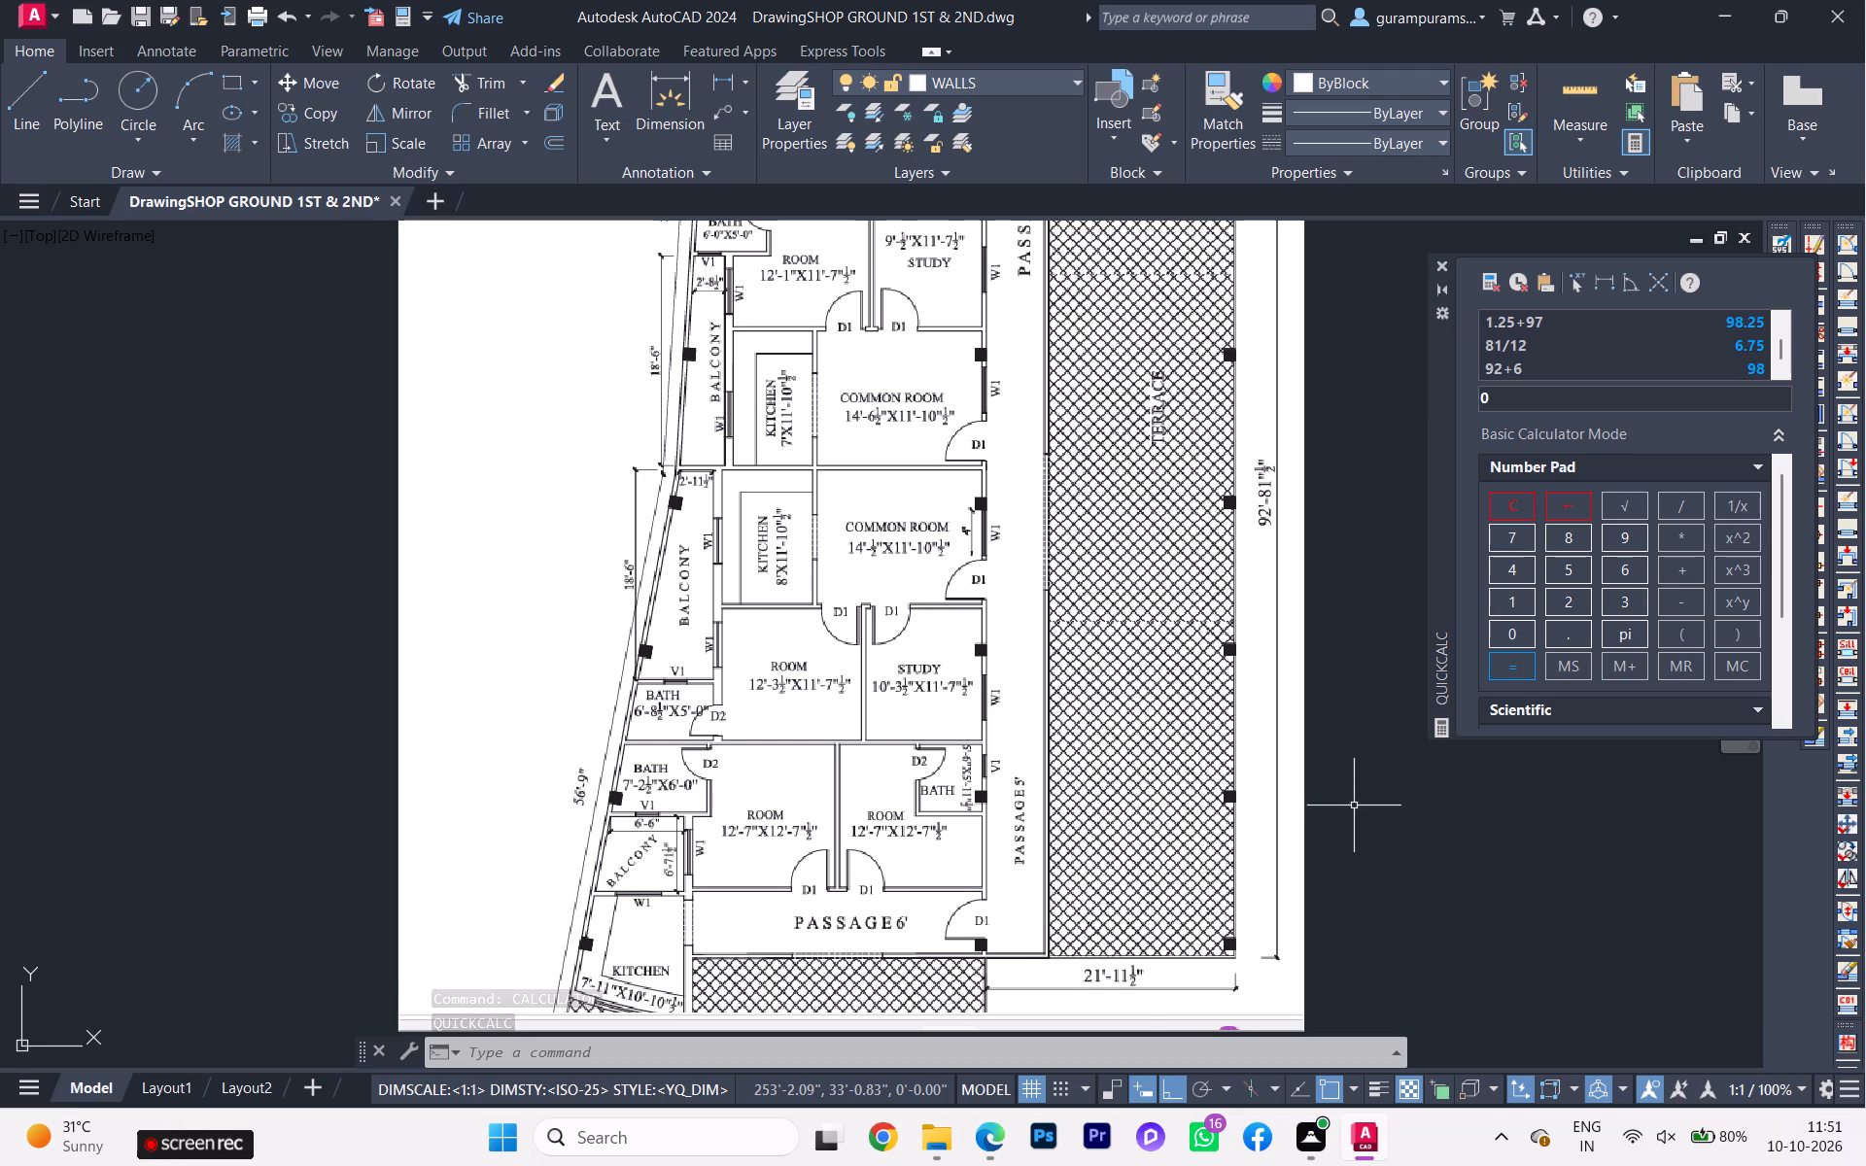
left_click(1568, 596)
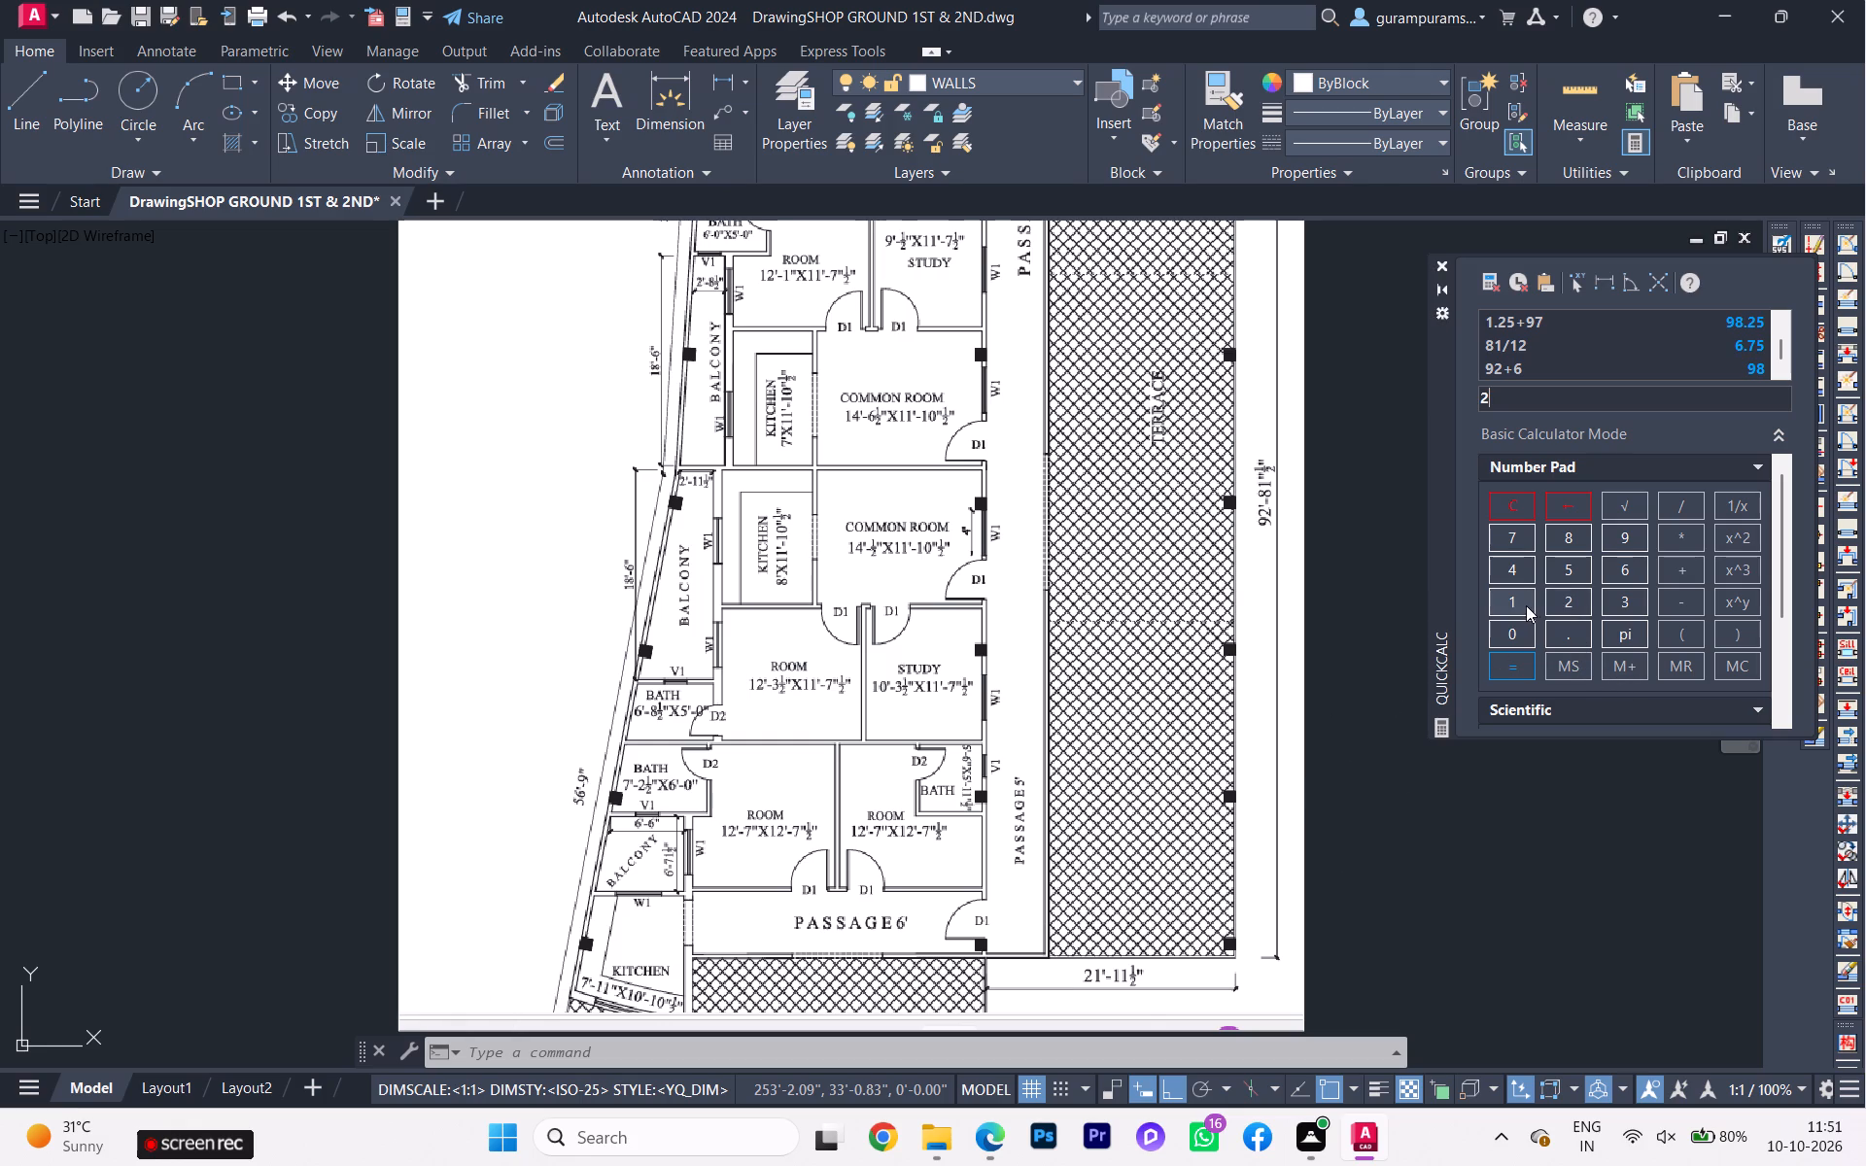
left_click(1526, 606)
left_click(1691, 599)
left_click(1574, 565)
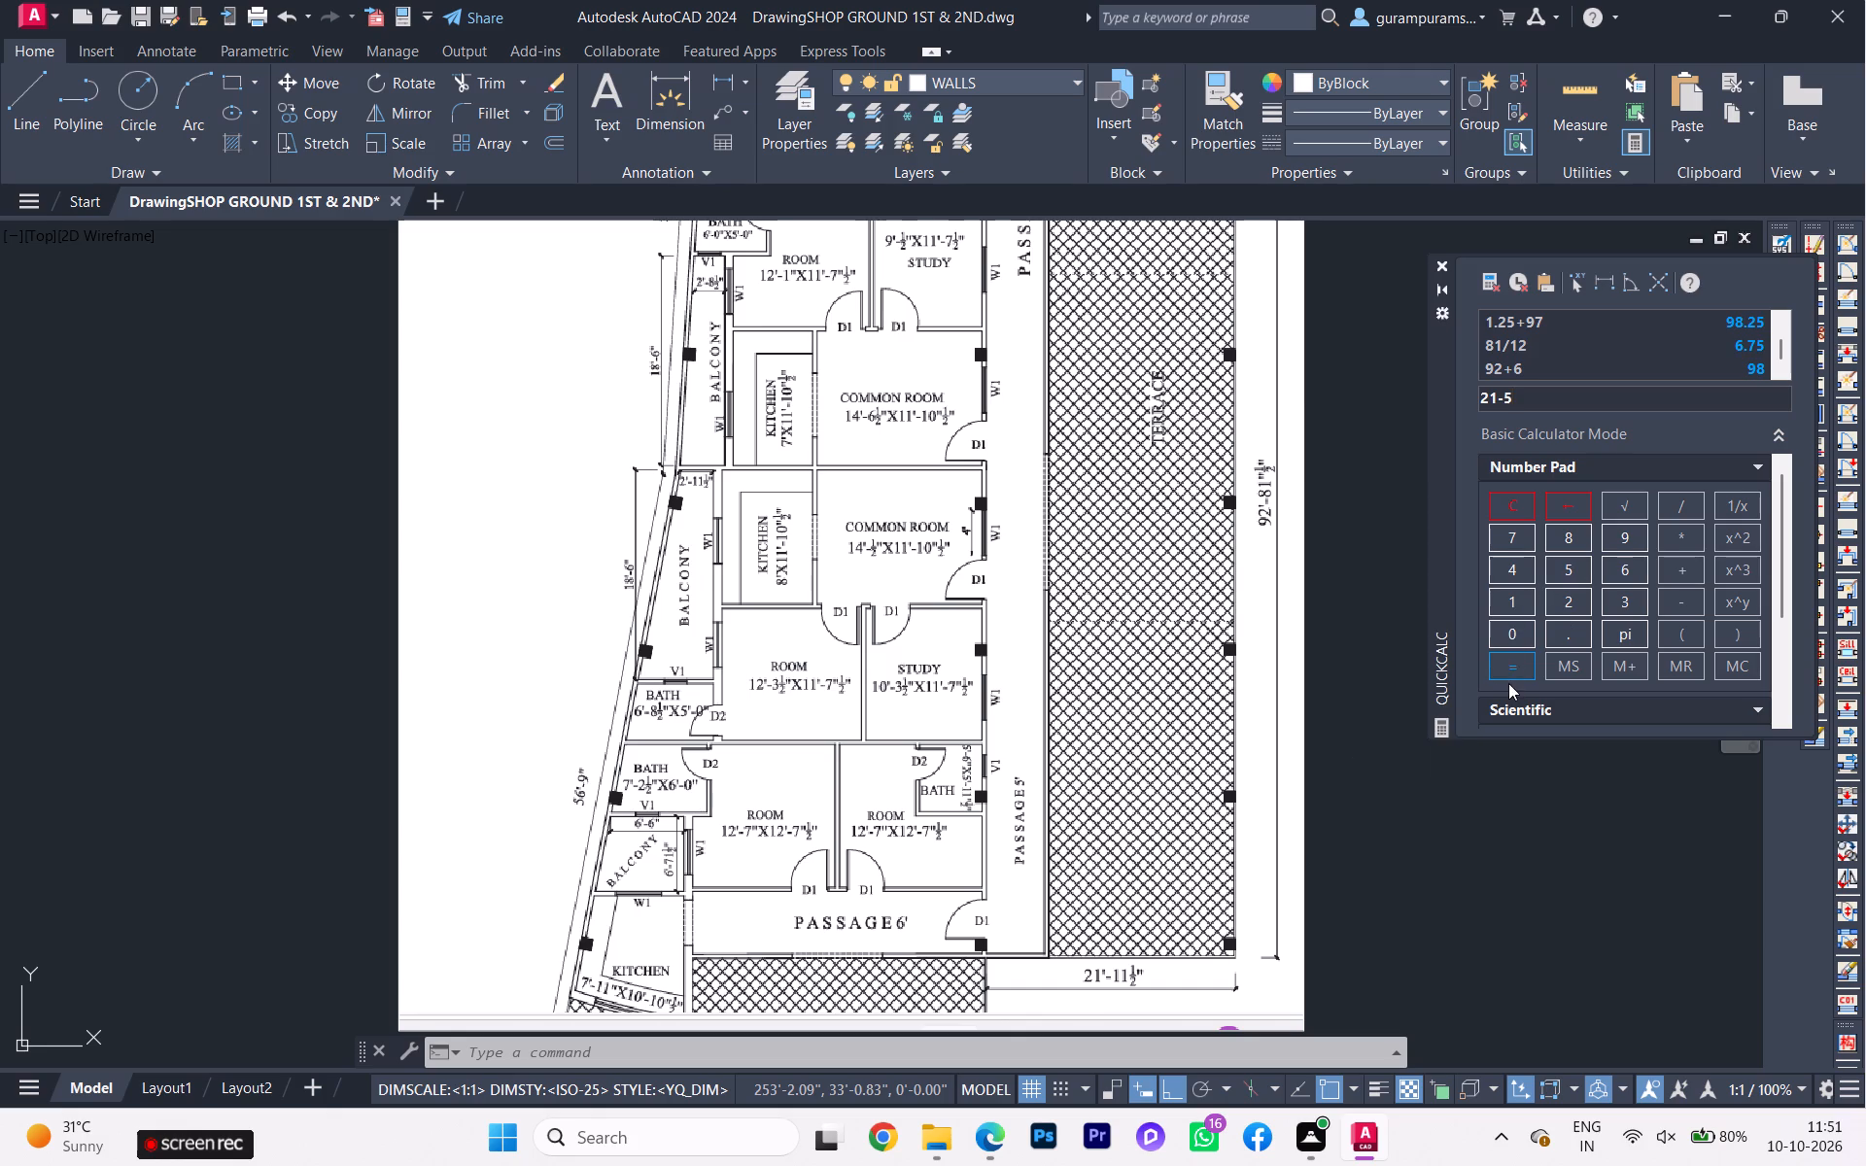
left_click(1508, 669)
Compare the drawn east wall and open area beside the passage with the terrace shown in the reference image.
scroll(1536, 679, "down", 2)
scroll(564, 801, "down", 1)
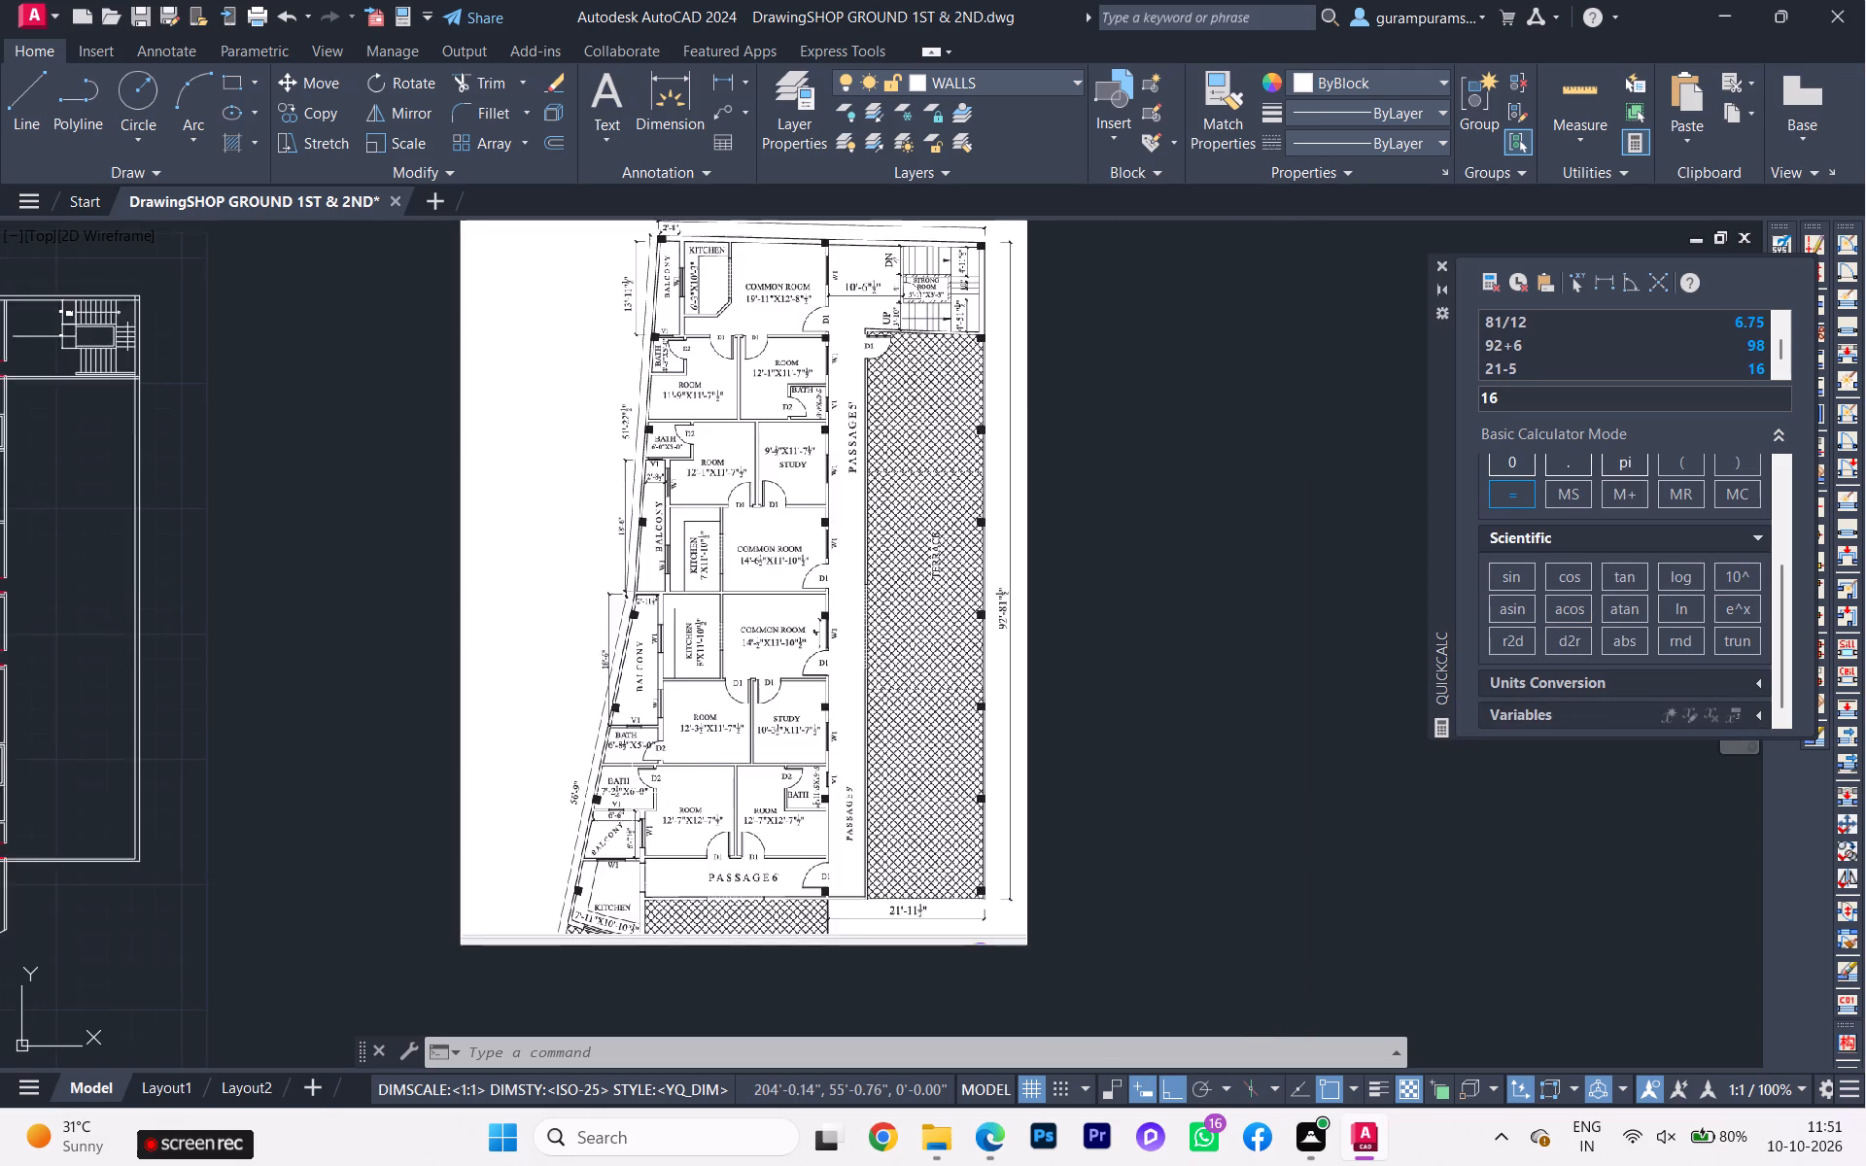
scroll(632, 792, "down", 1)
scroll(342, 751, "up", 3)
scroll(337, 753, "down", 1)
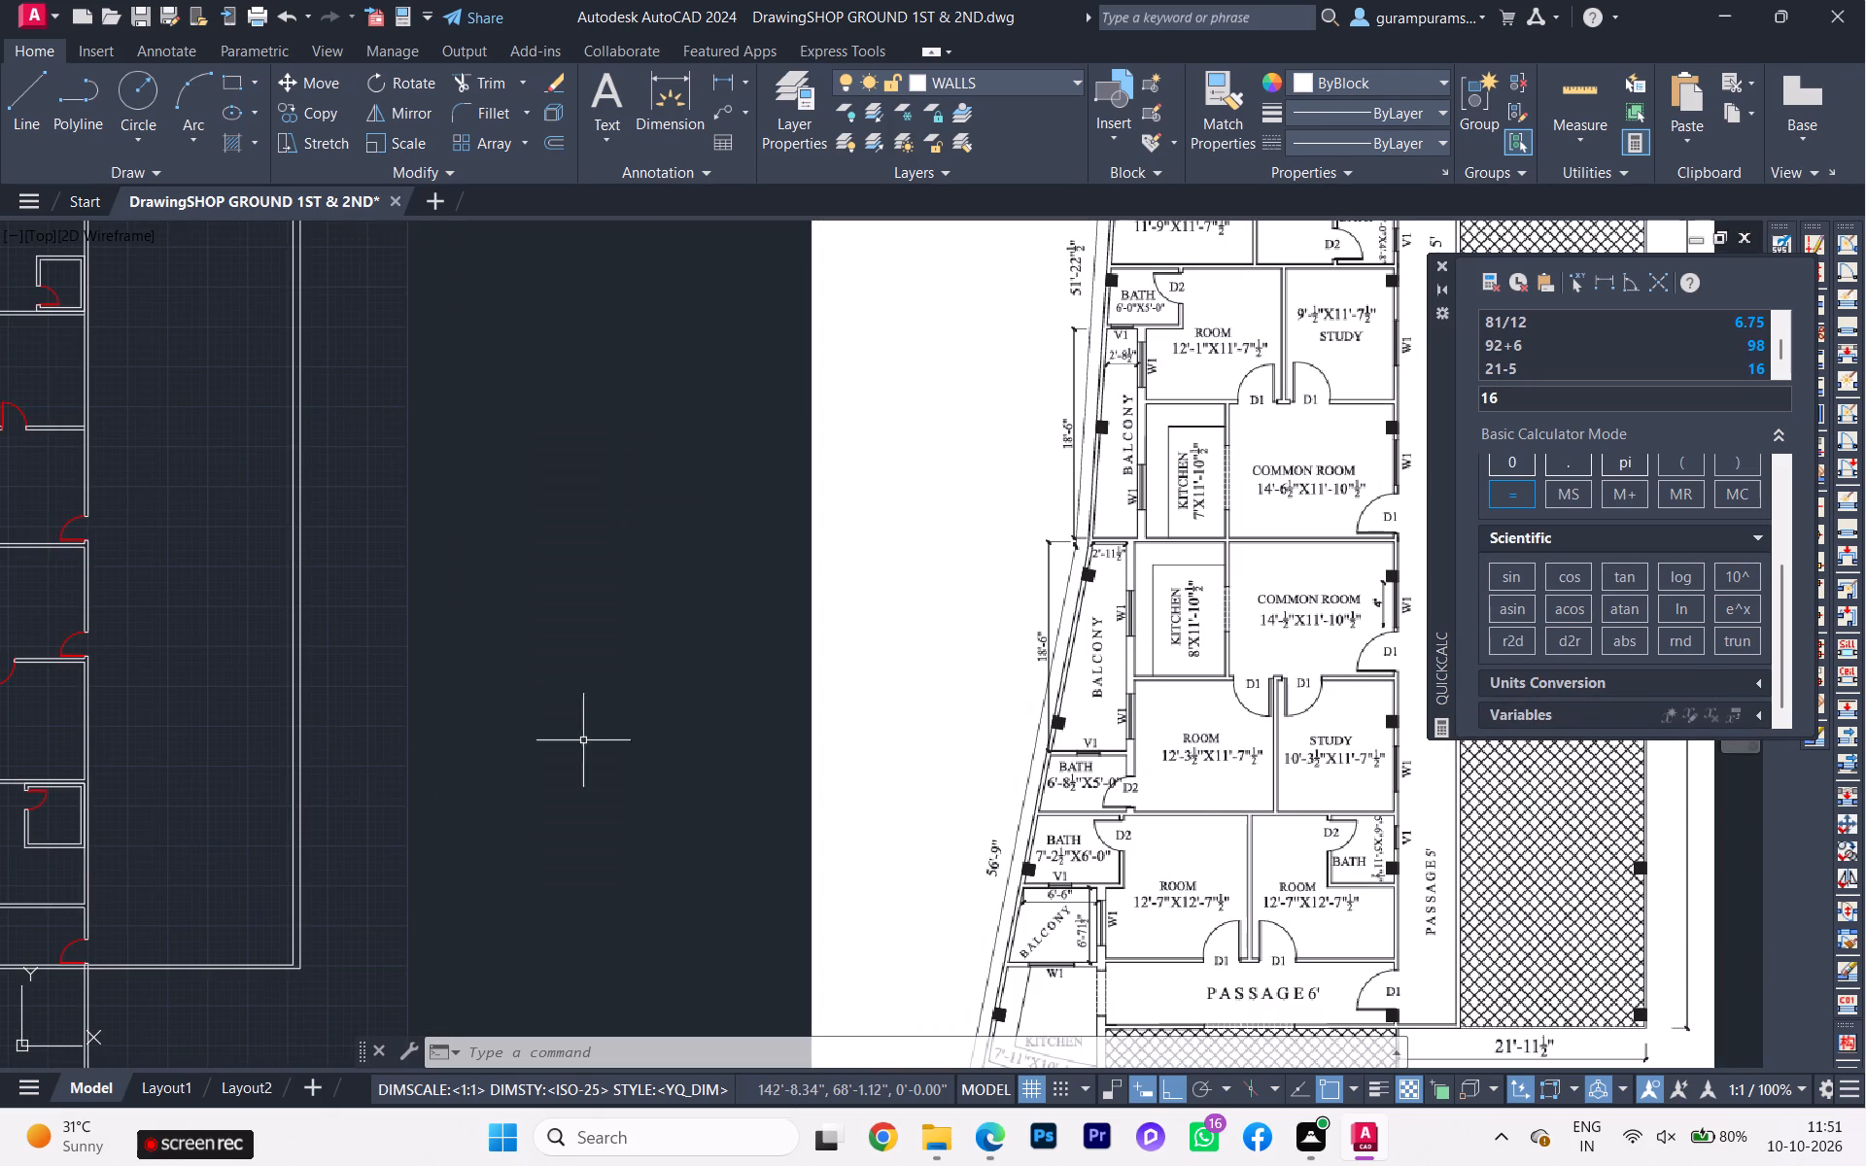
scroll(332, 764, "down", 1)
scroll(759, 798, "up", 2)
scroll(893, 844, "down", 2)
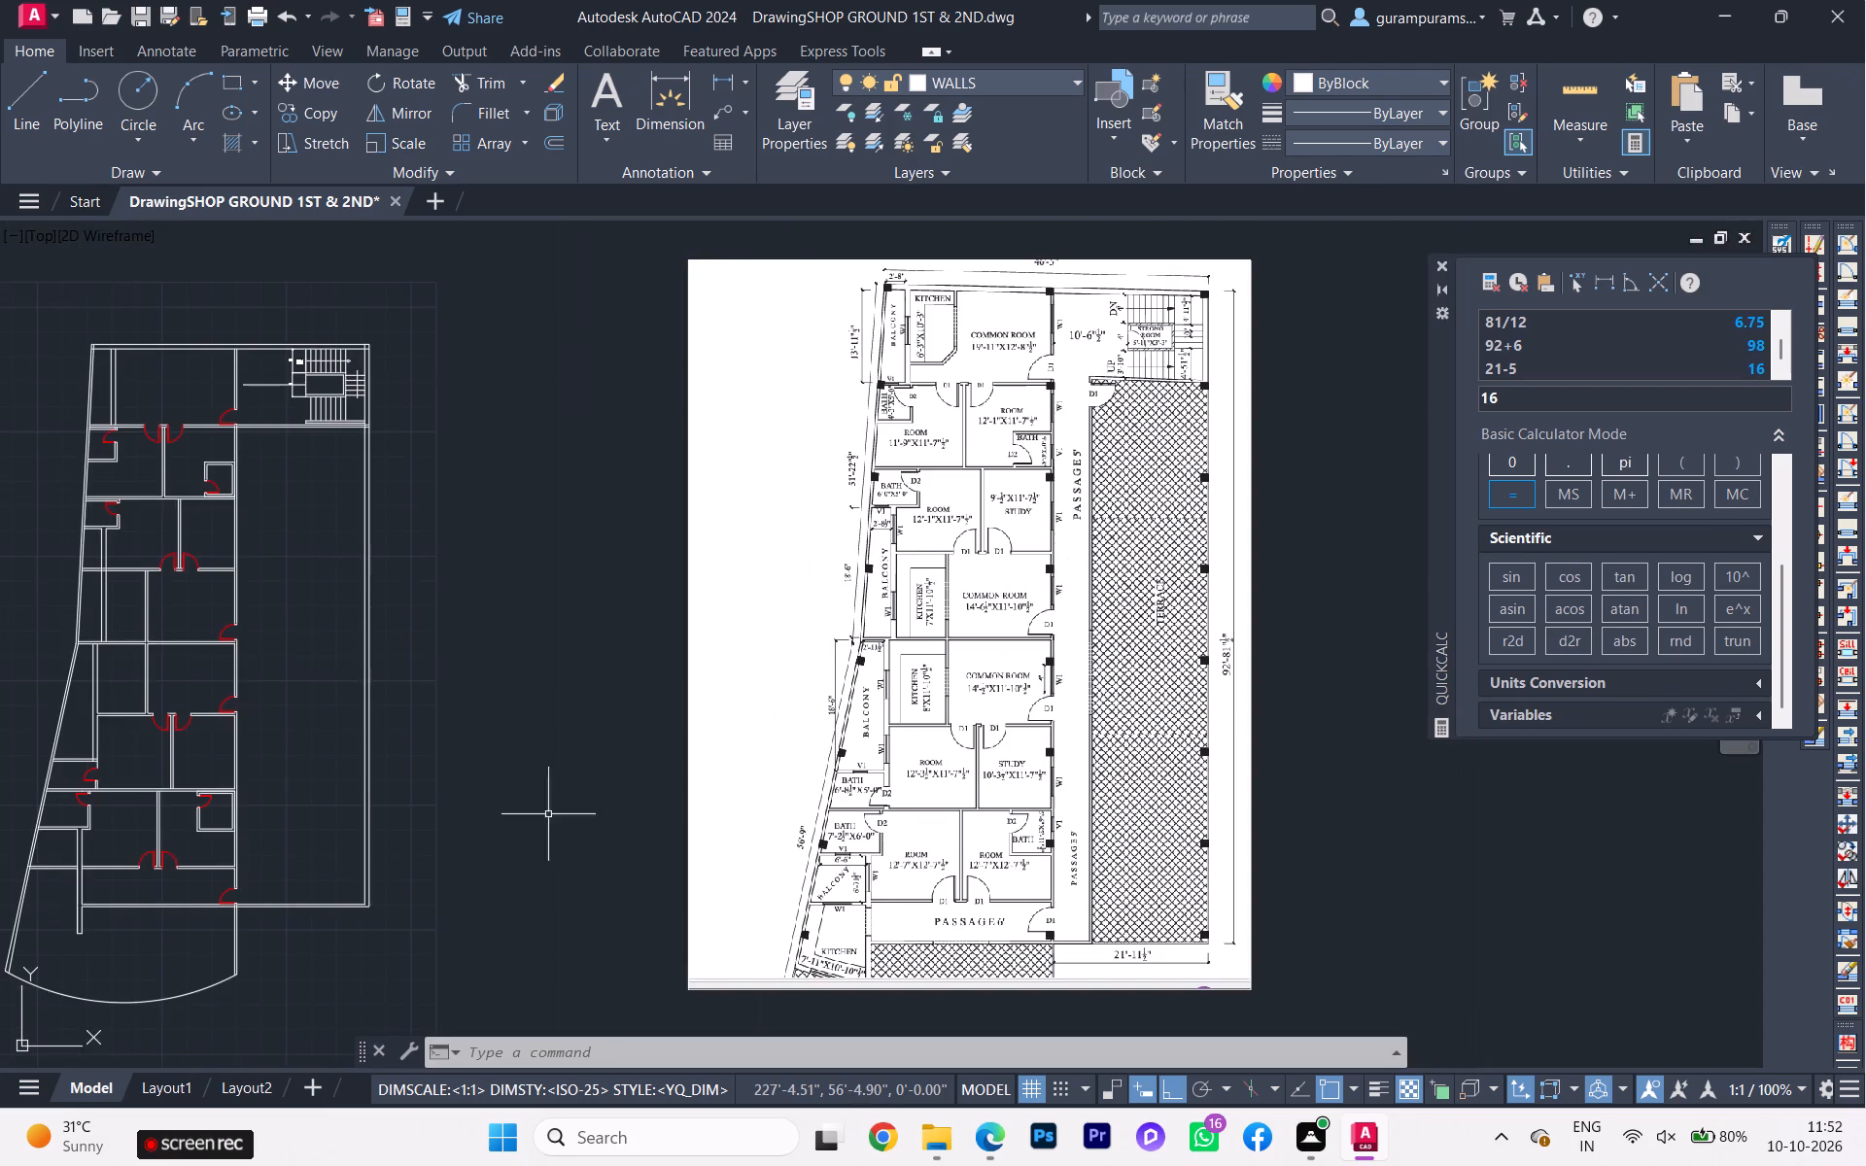
scroll(365, 781, "up", 2)
left_click(364, 778)
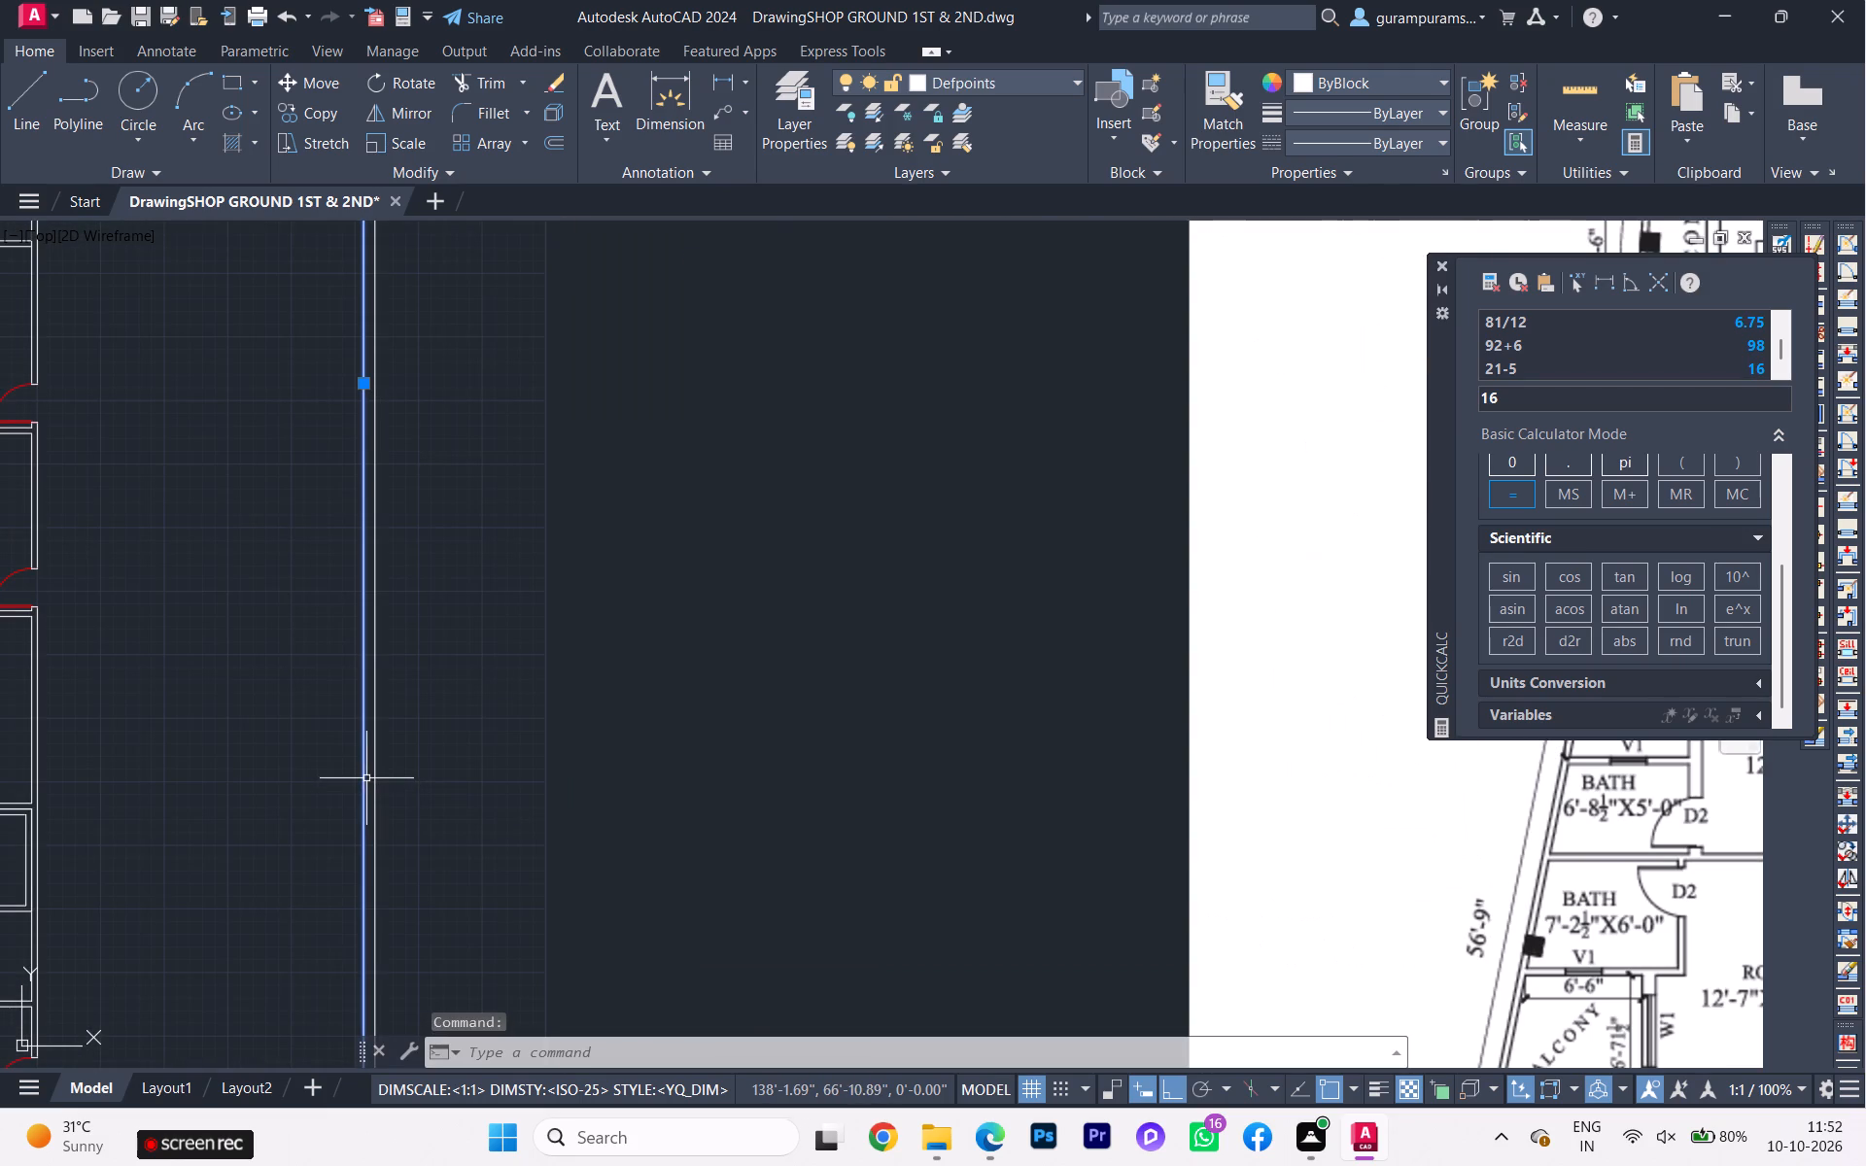
scroll(364, 803, "down", 4)
scroll(549, 750, "up", 2)
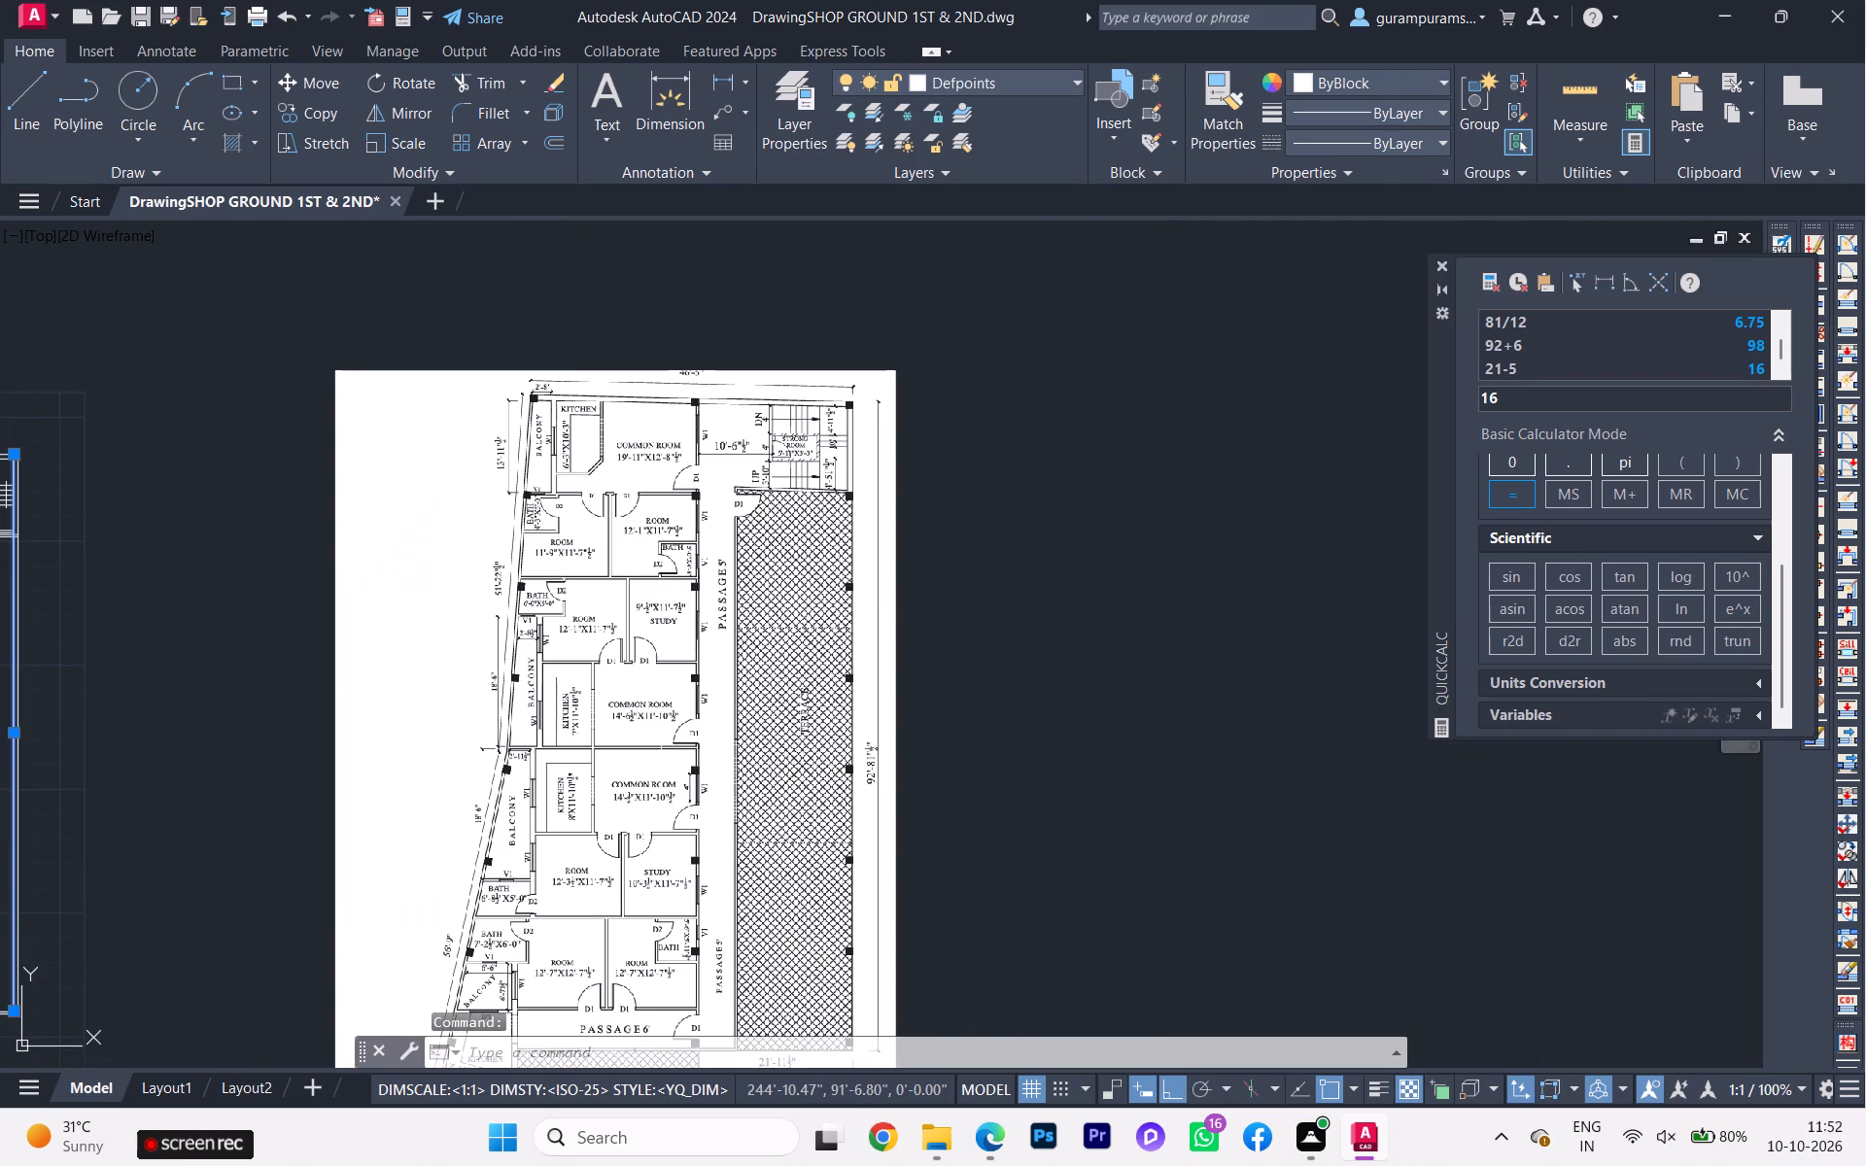
scroll(707, 703, "up", 1)
scroll(840, 670, "up", 2)
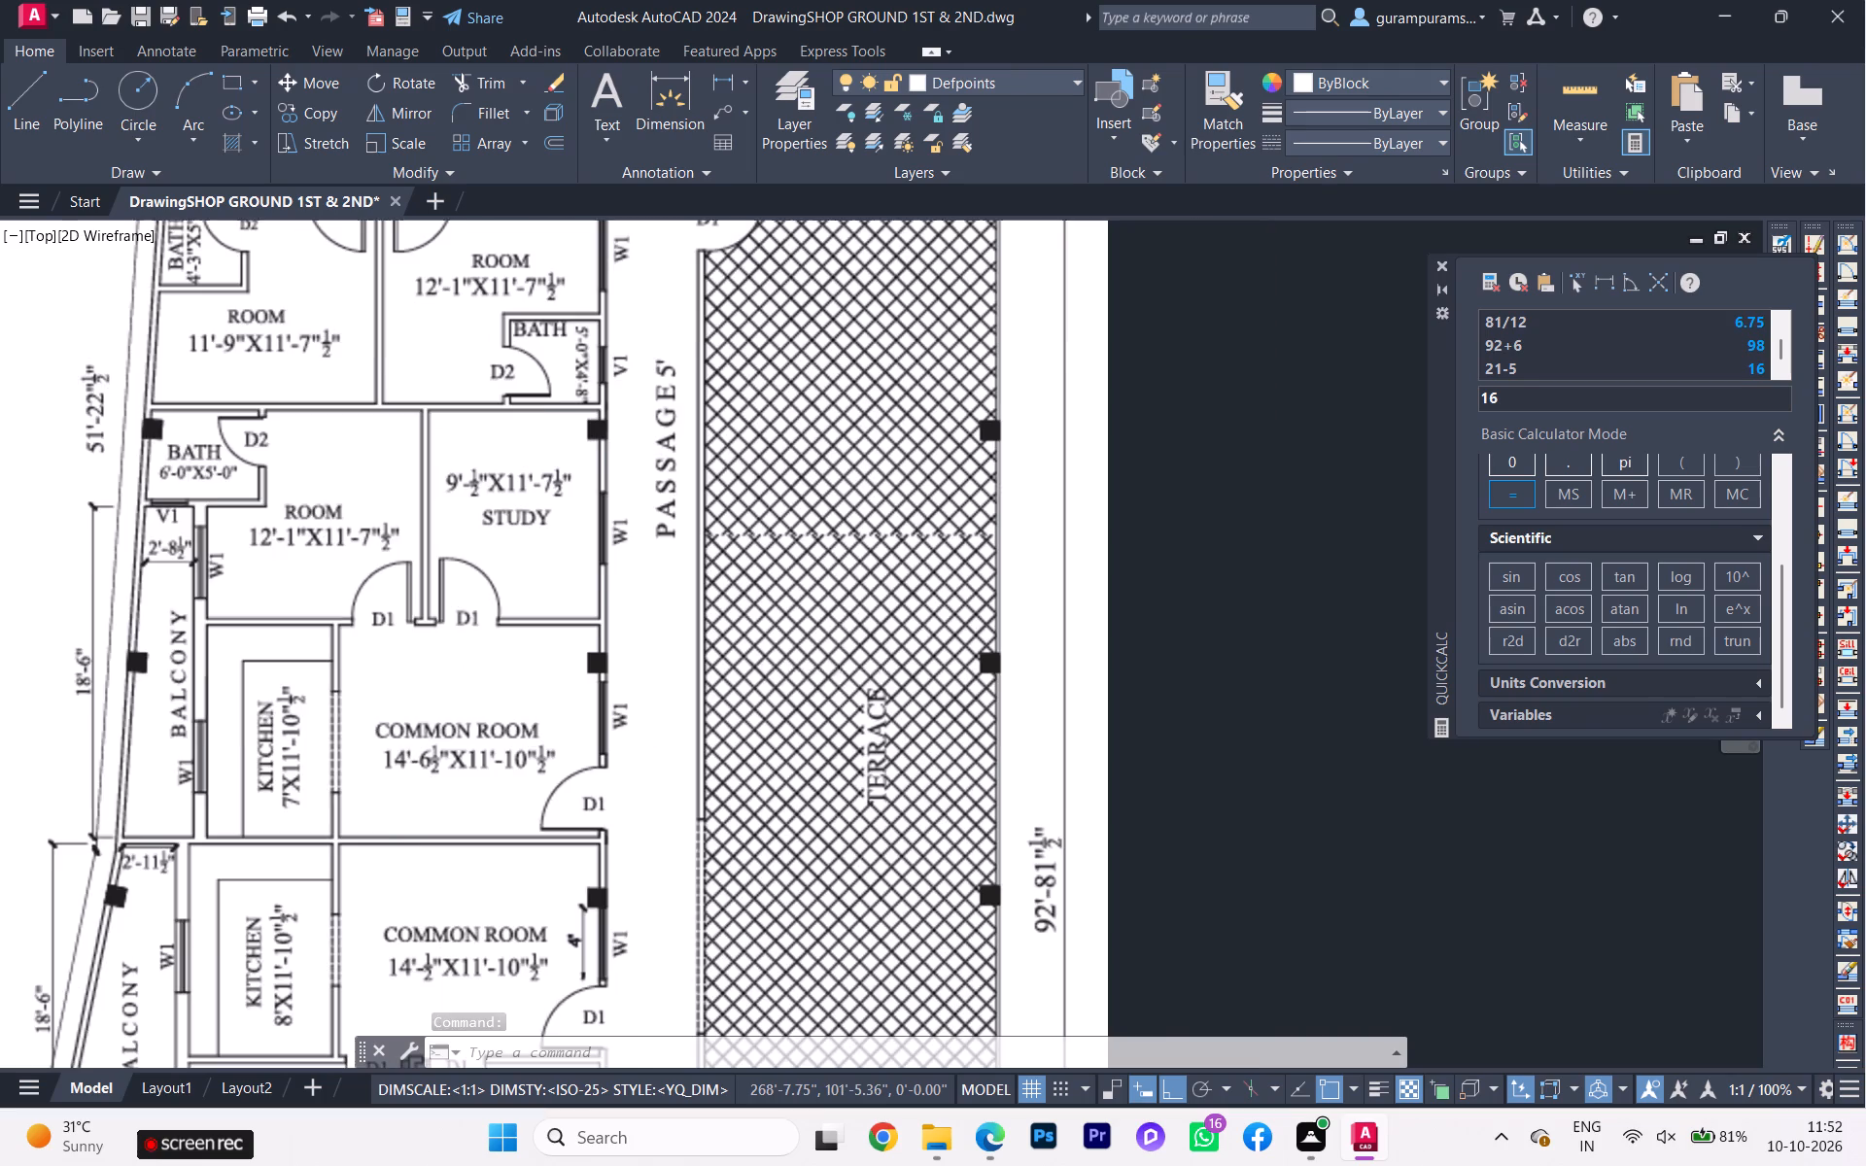
scroll(839, 682, "down", 2)
scroll(863, 580, "up", 1)
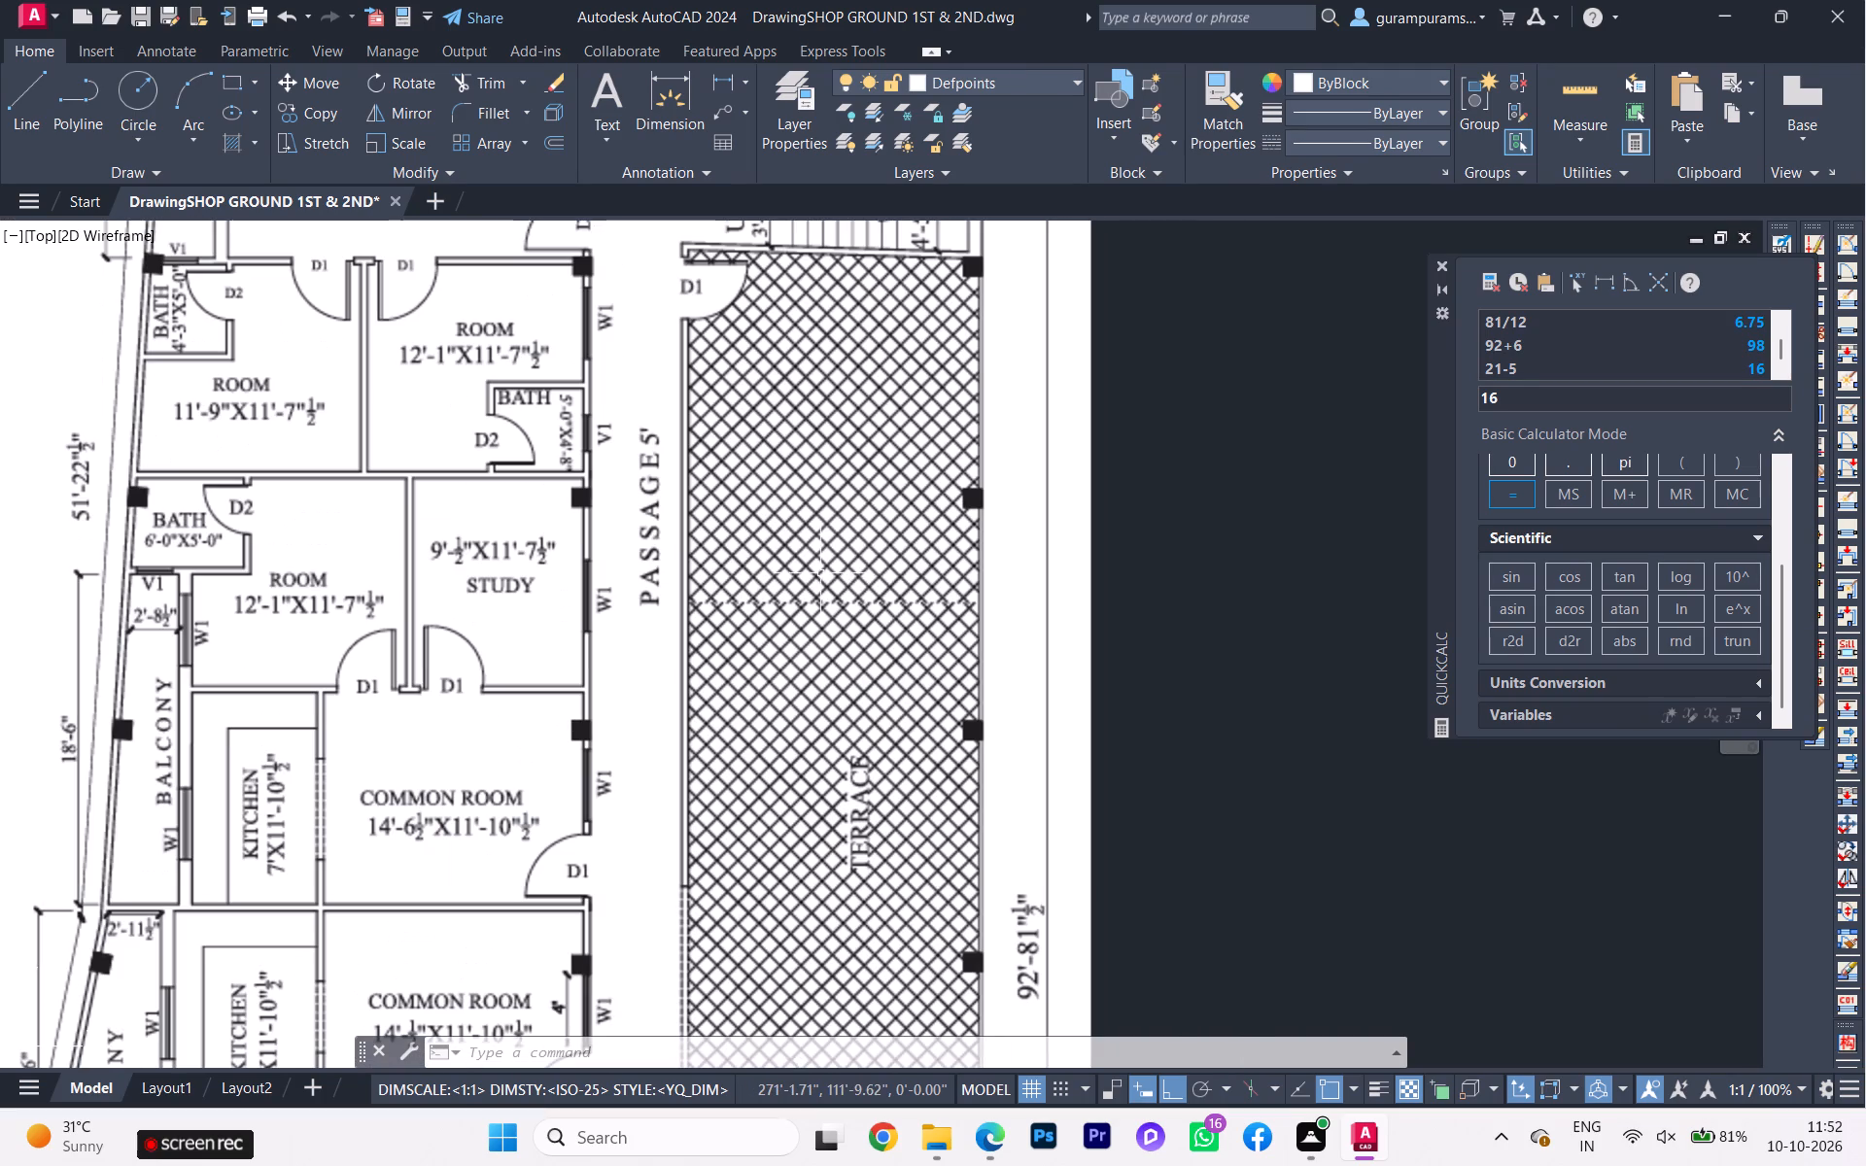
scroll(819, 600, "down", 2)
middle_click_drag(818, 608, 1000, 657)
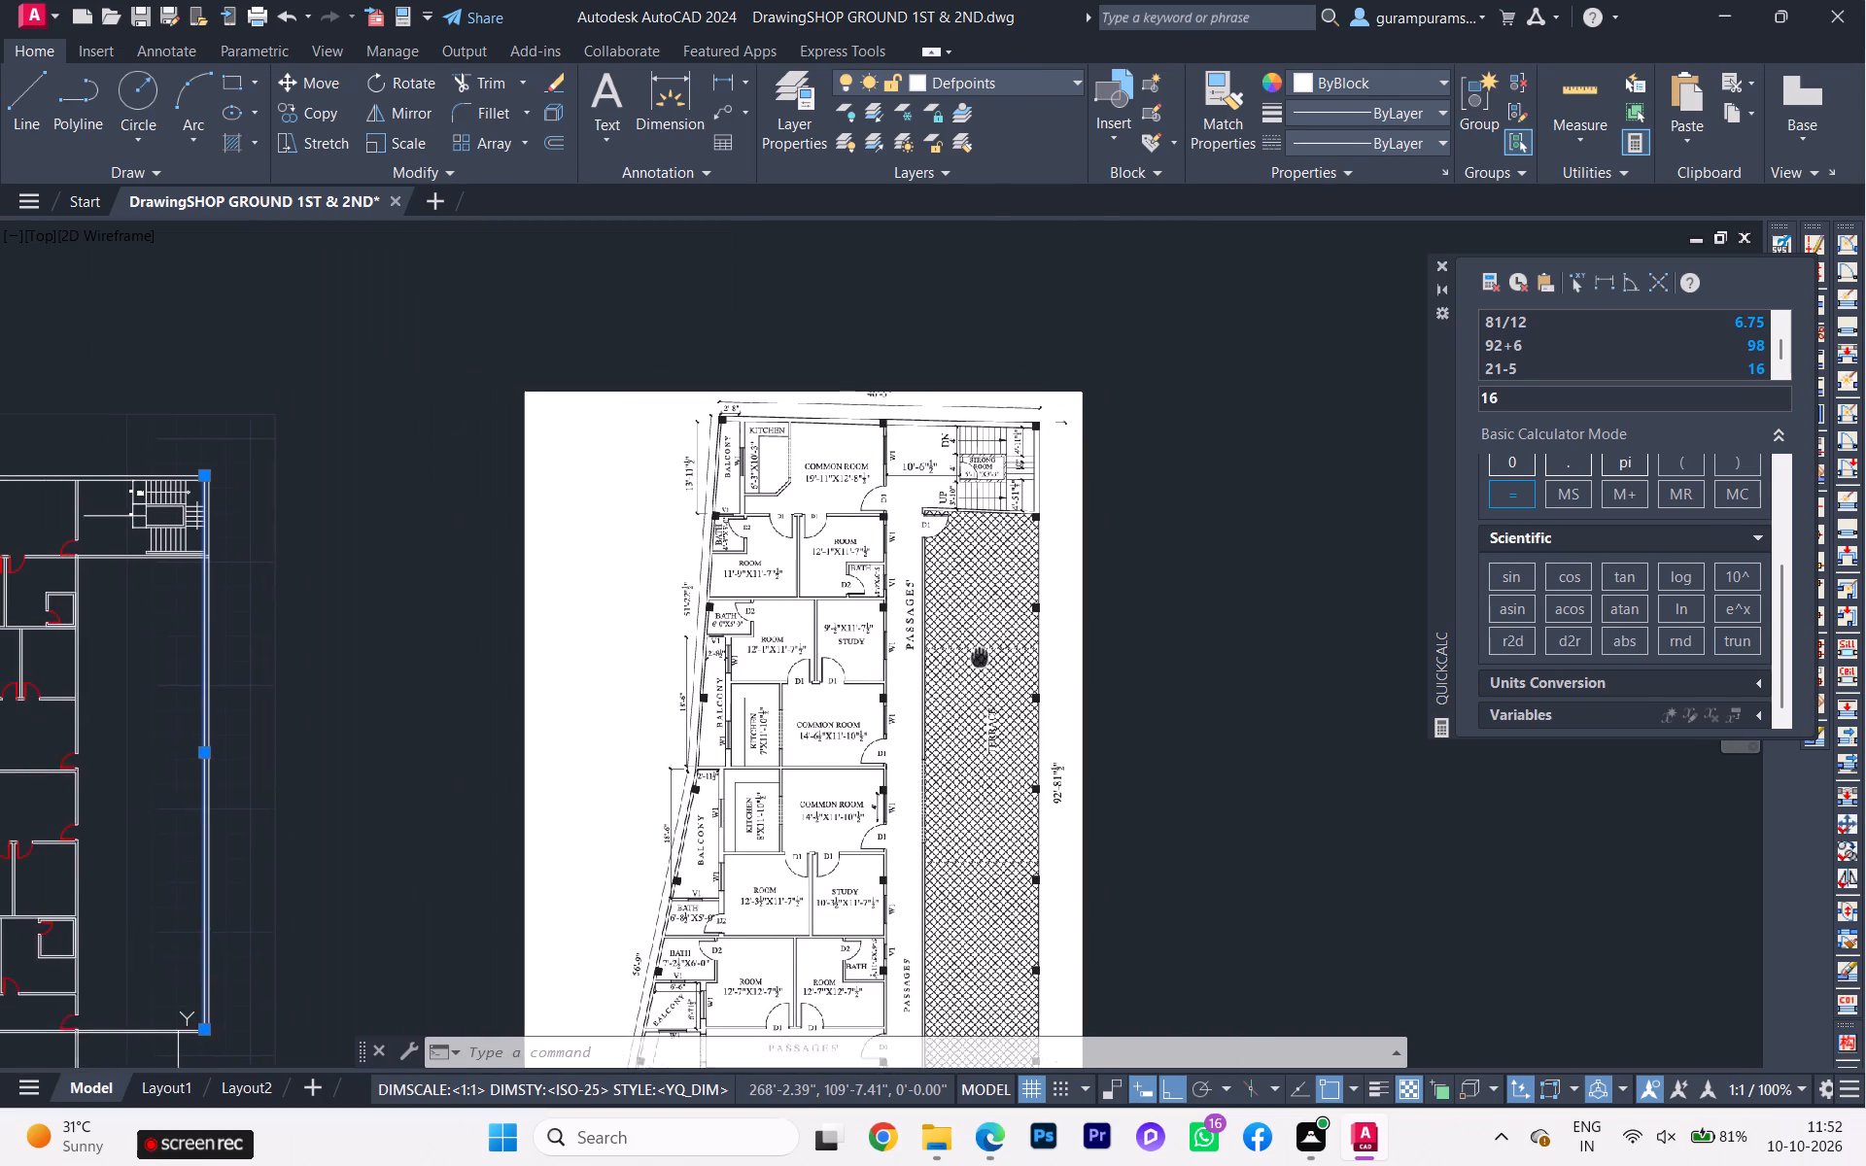
scroll(258, 541, "up", 3)
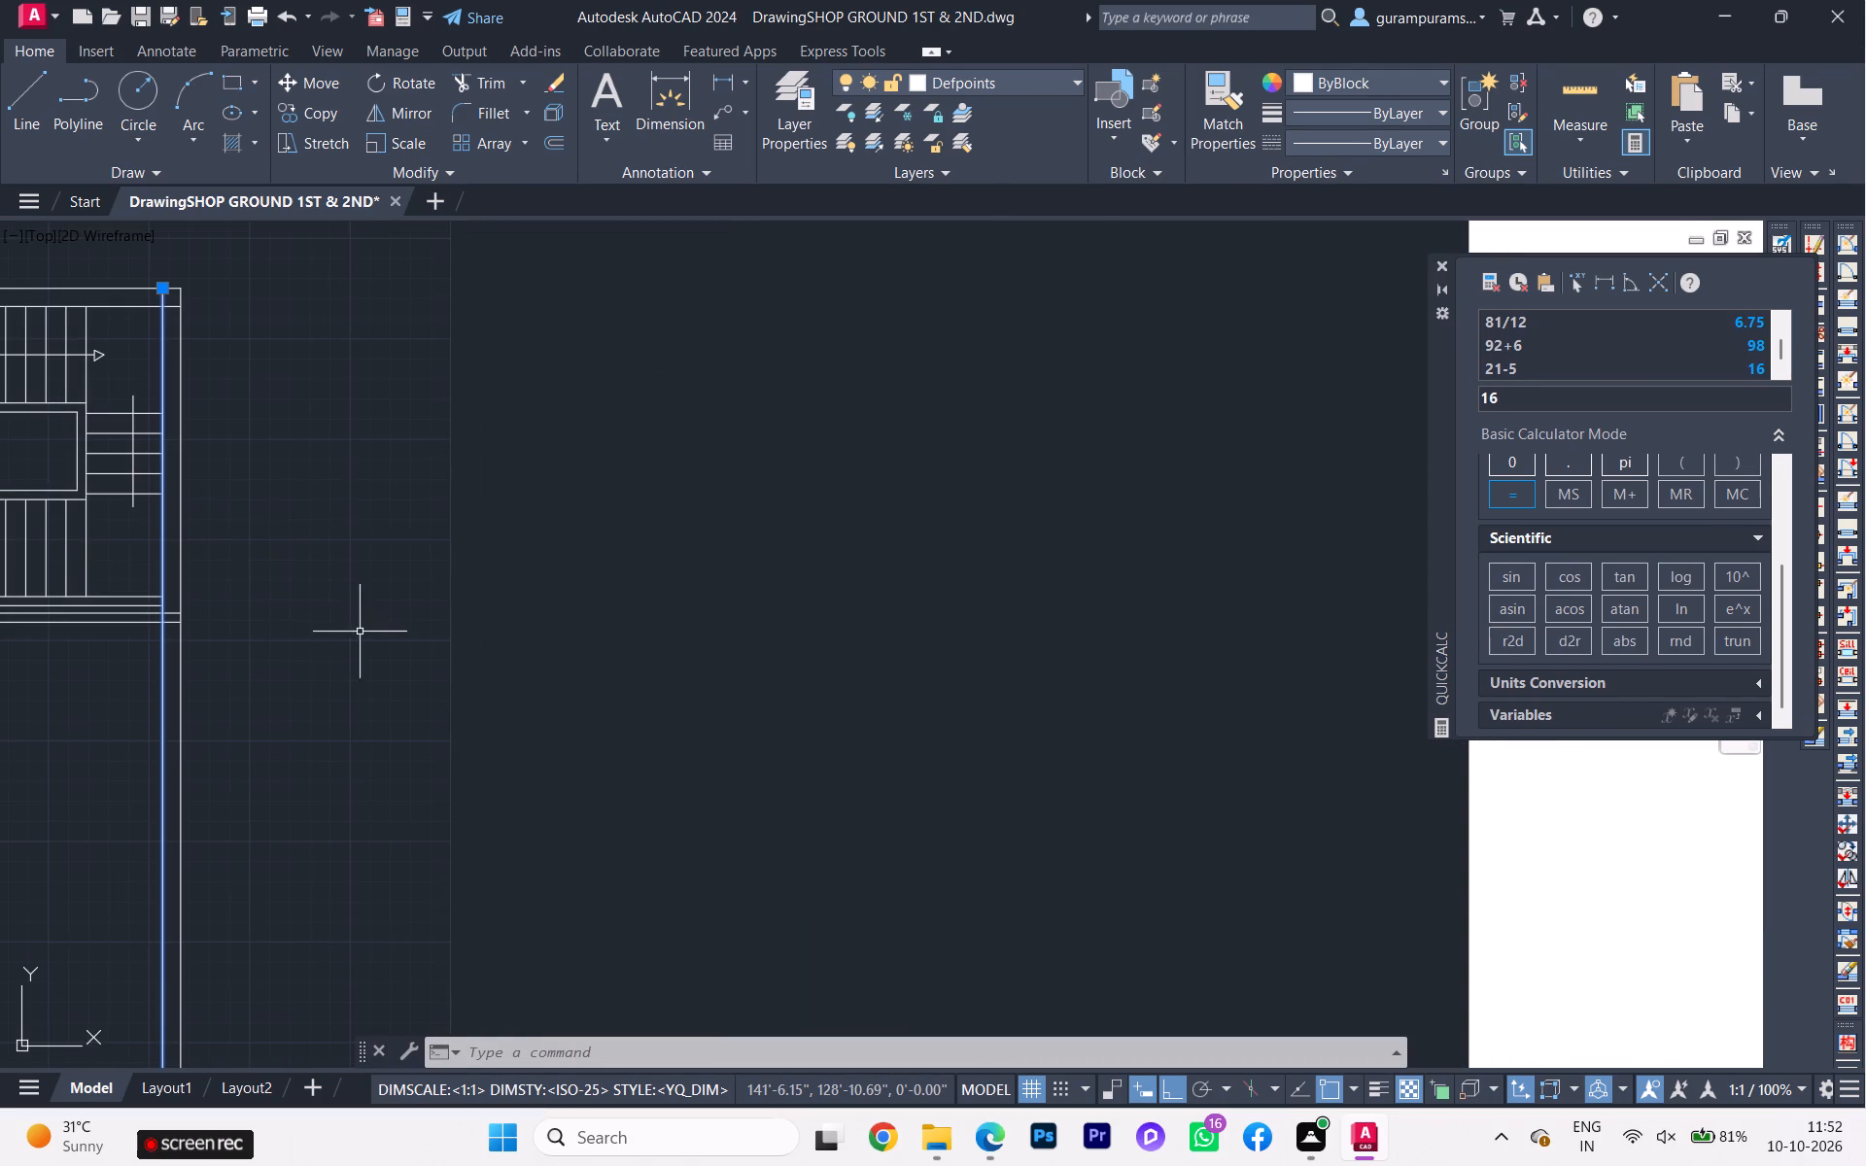
key("Escape")
Trim away the inner line of the building's east wall south of the staircase.
scroll(226, 703, "up", 1)
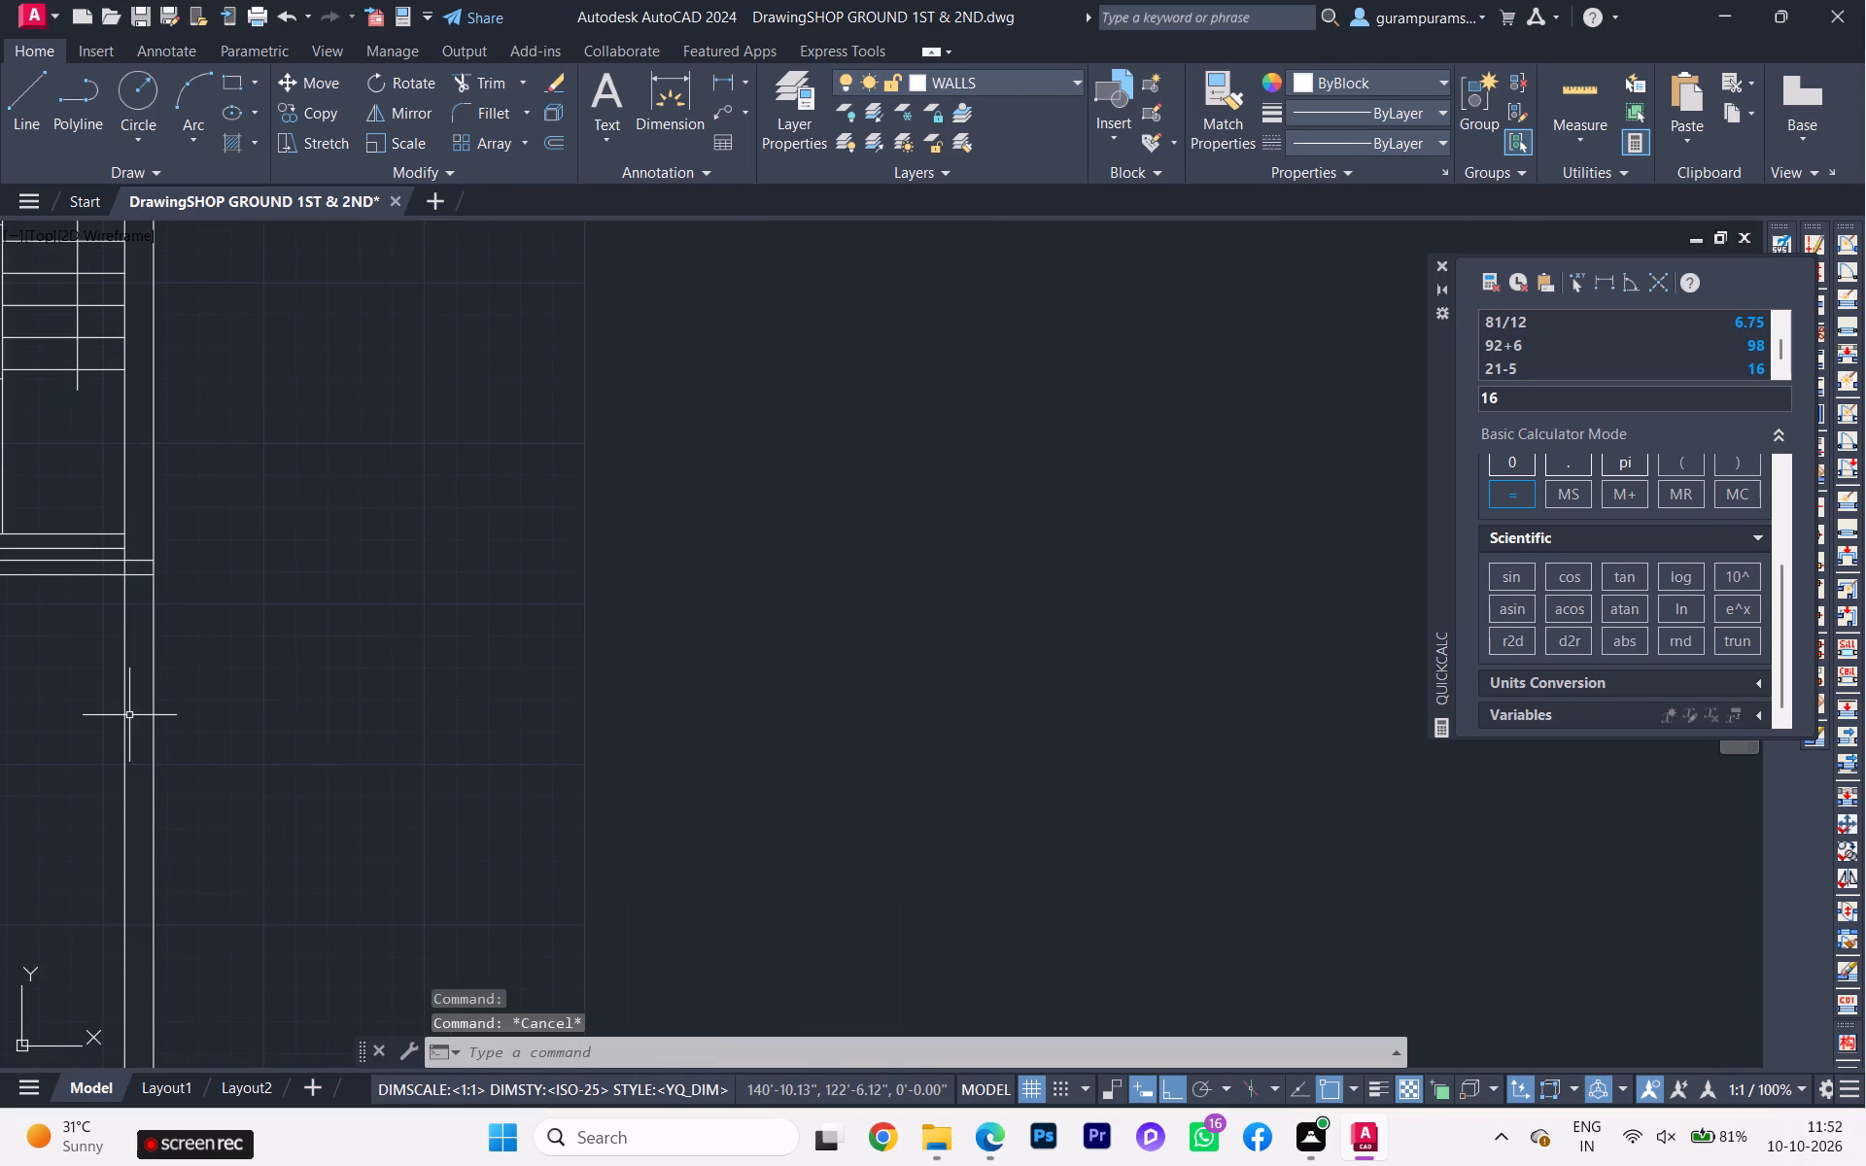
left_click(128, 715)
key("t")
key("r")
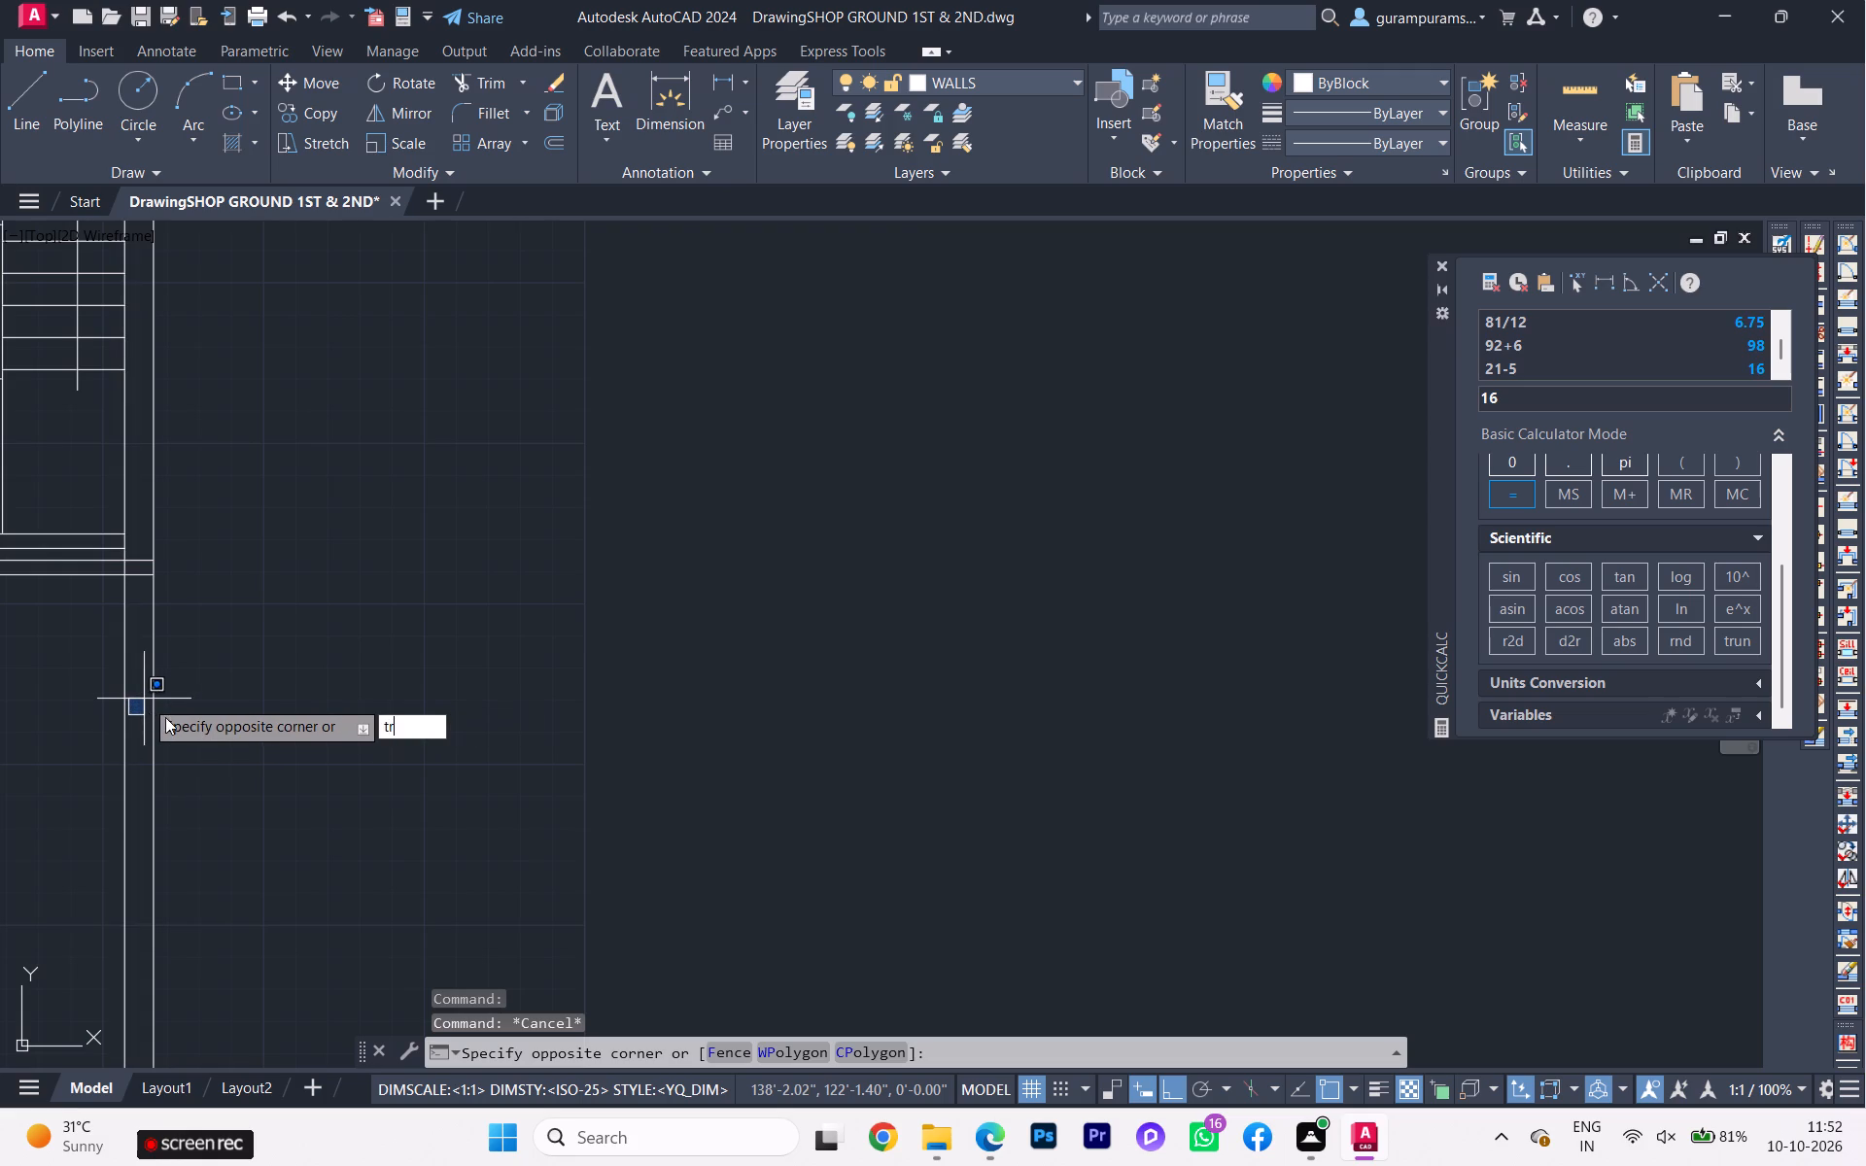
key("Return")
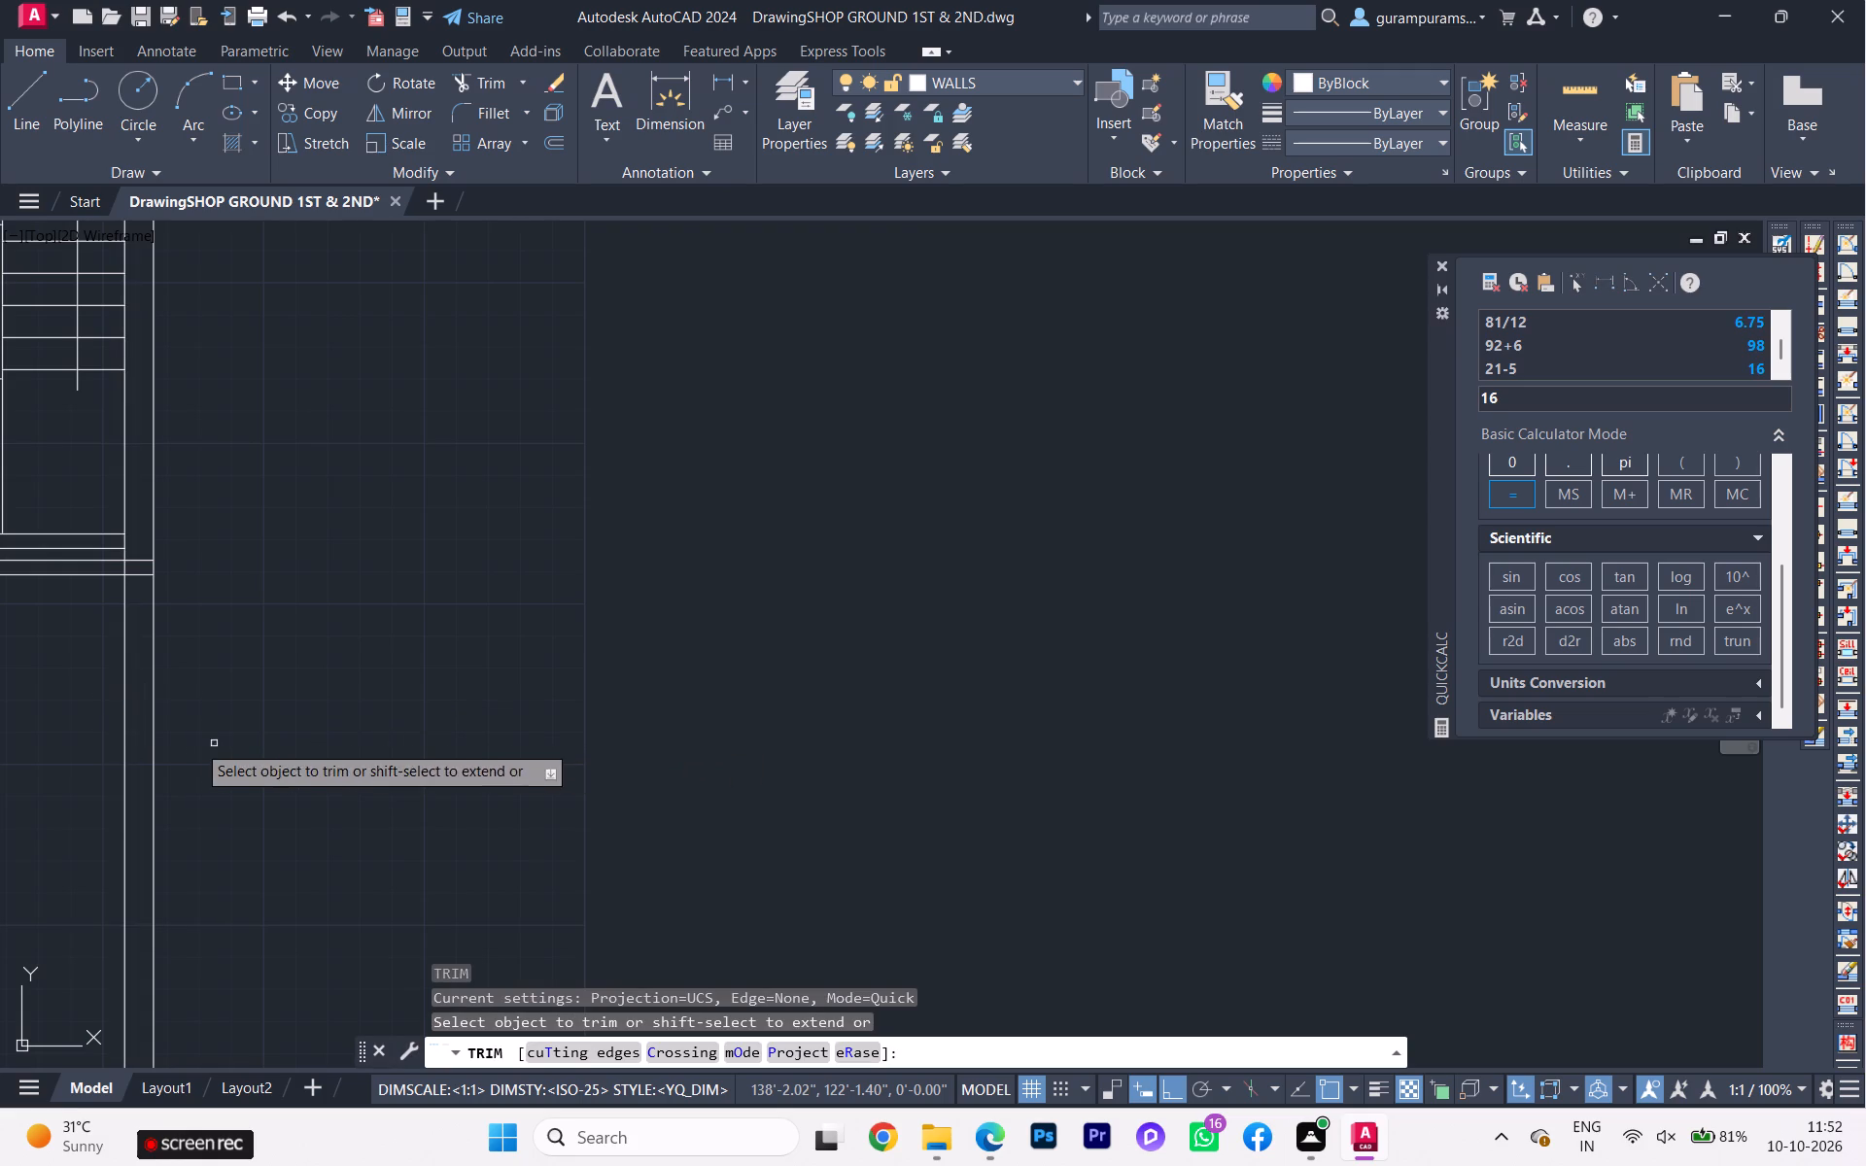
left_click(122, 719)
scroll(334, 662, "down", 2)
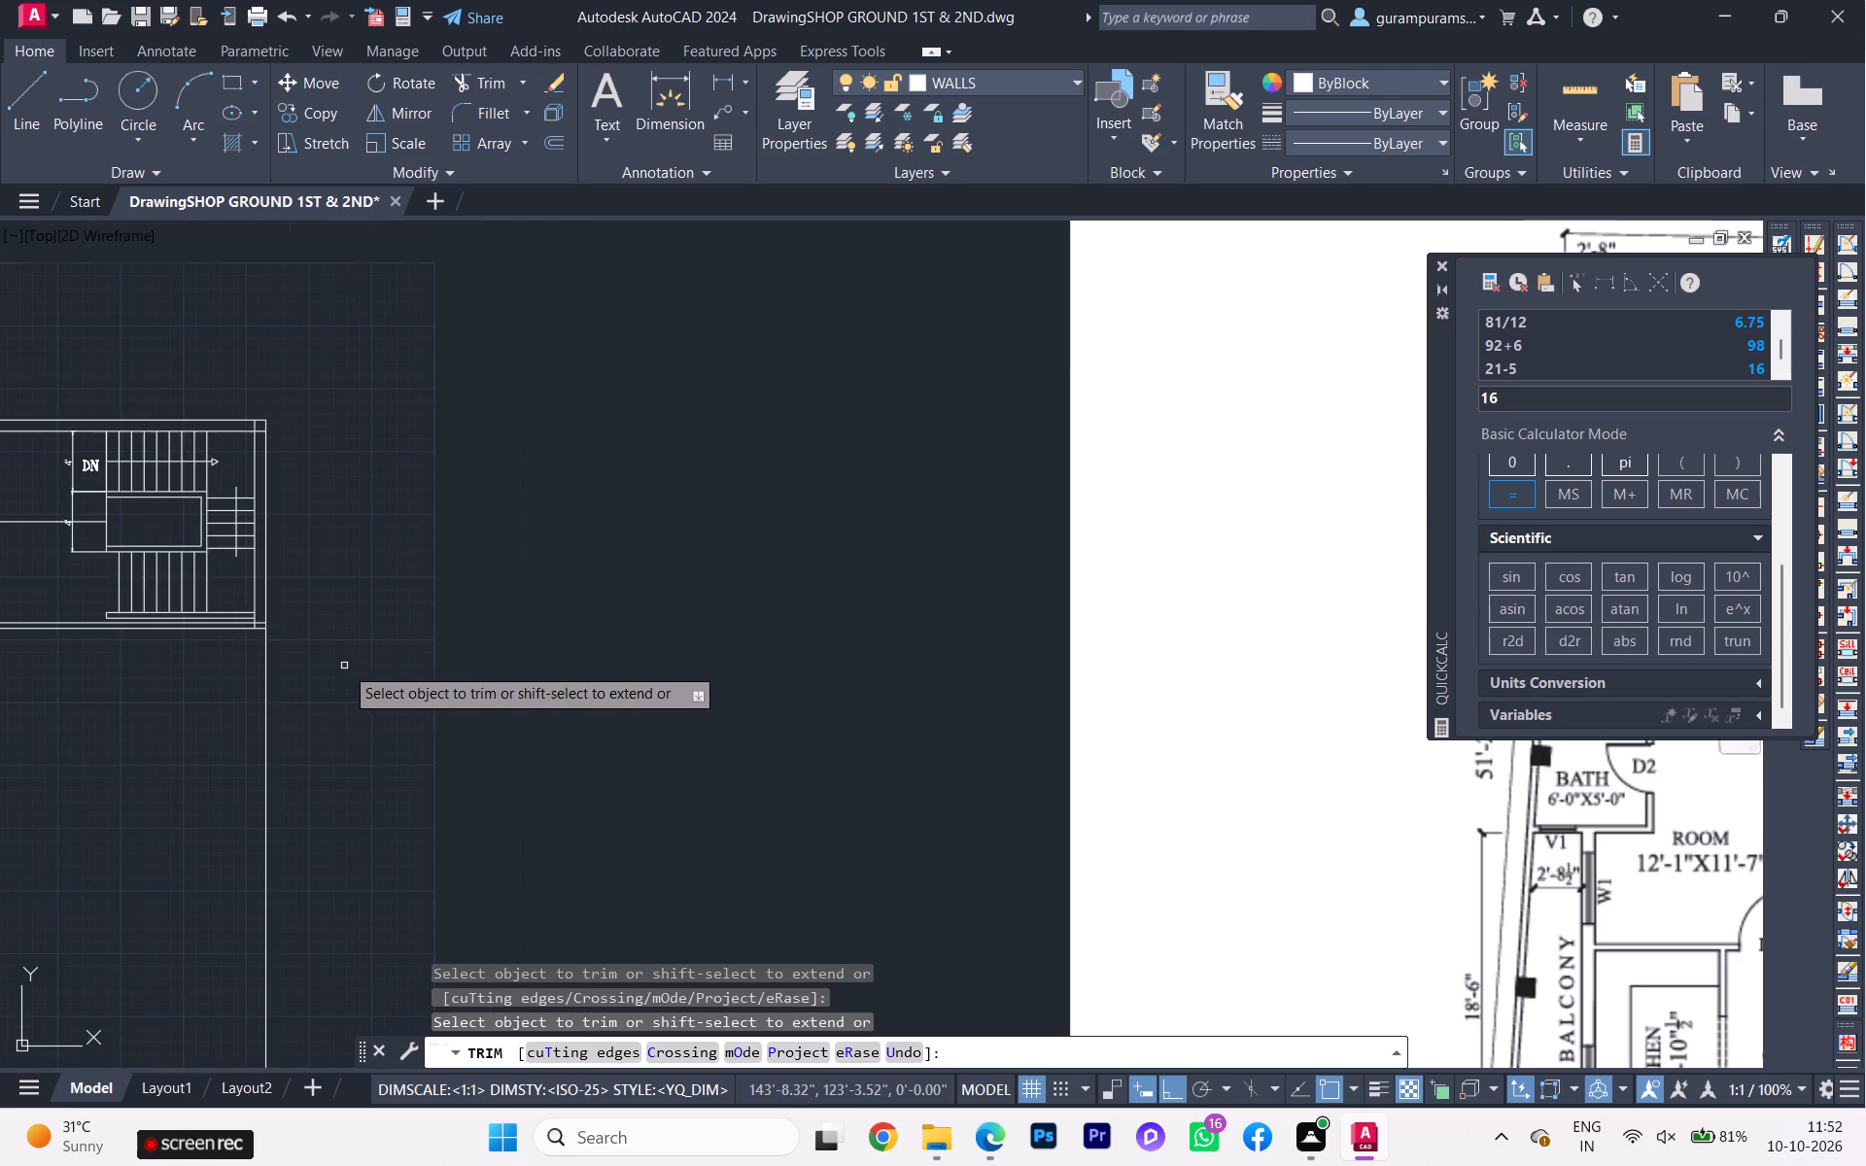
scroll(351, 667, "down", 1)
middle_click_drag(360, 673, 447, 194)
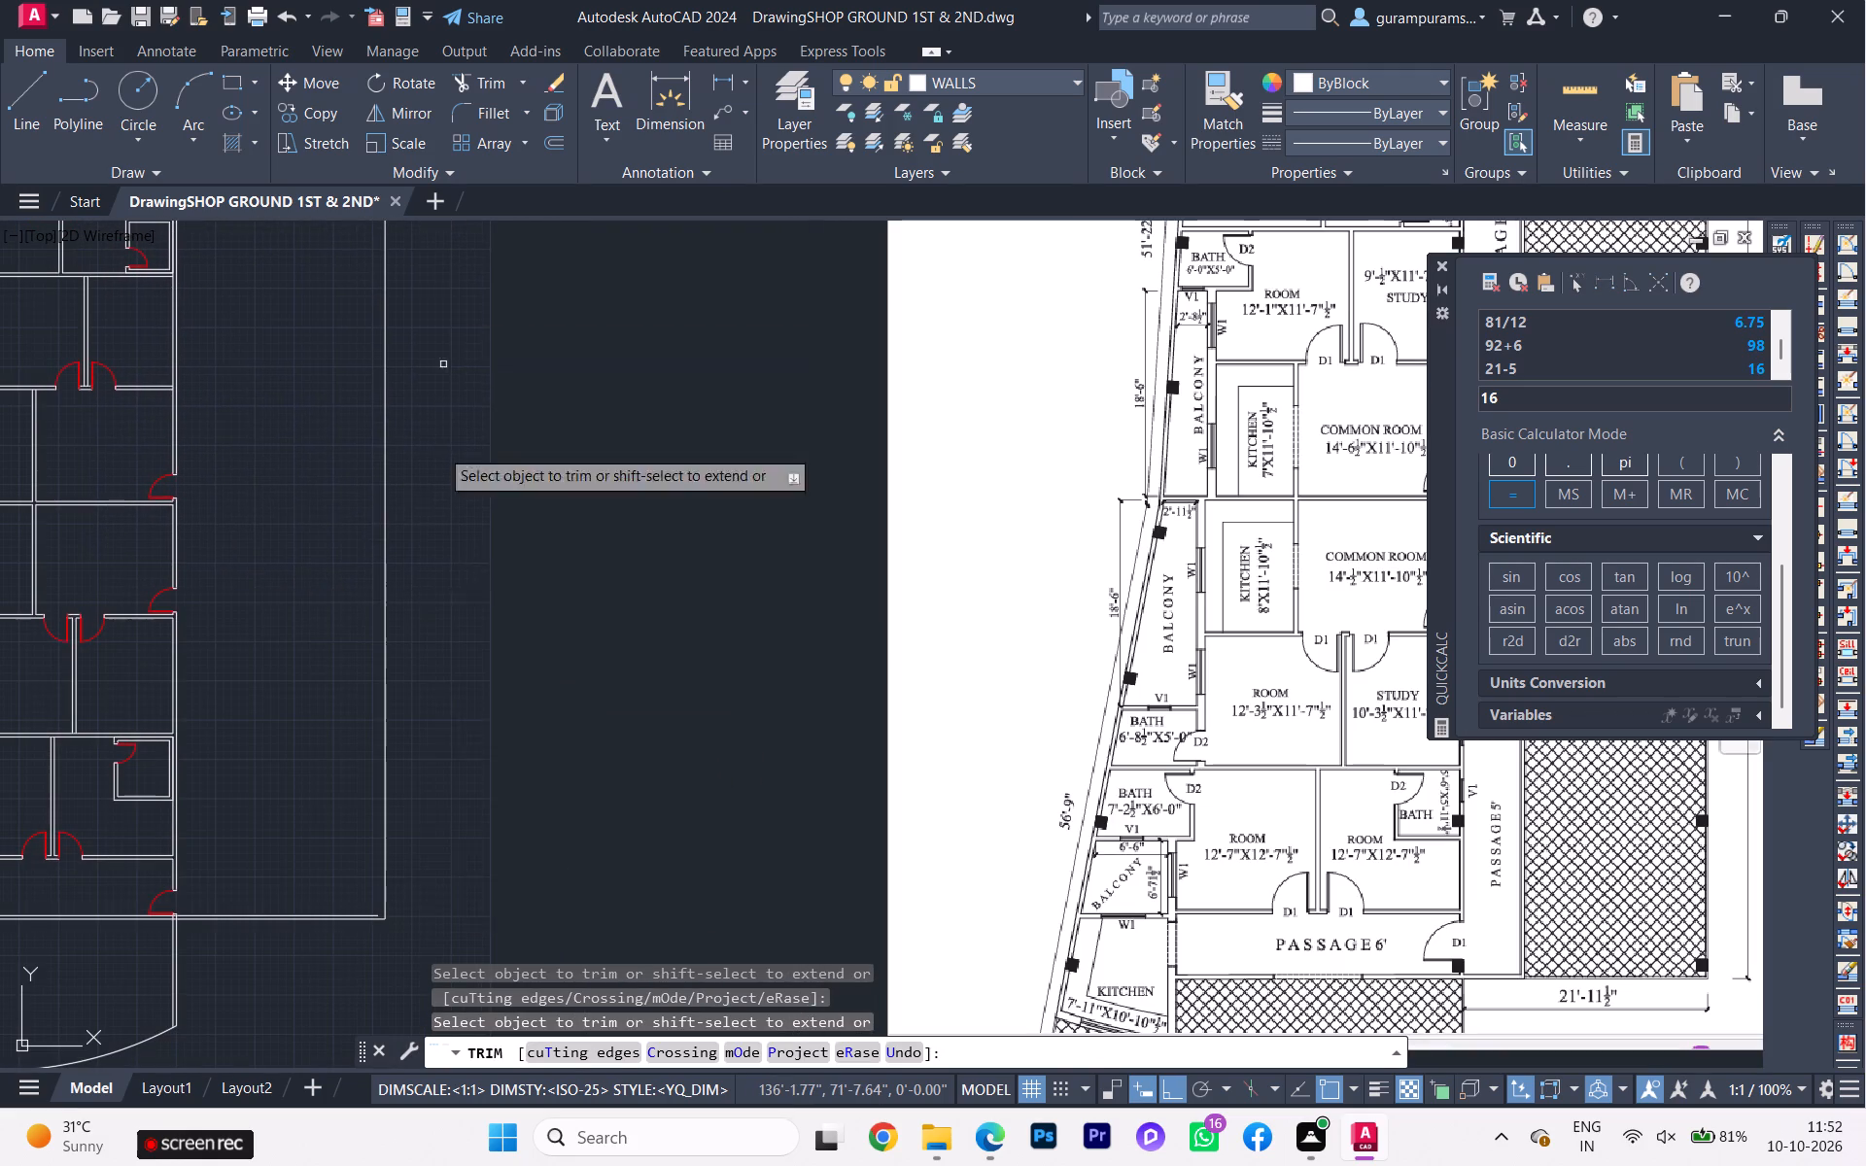
key("Escape")
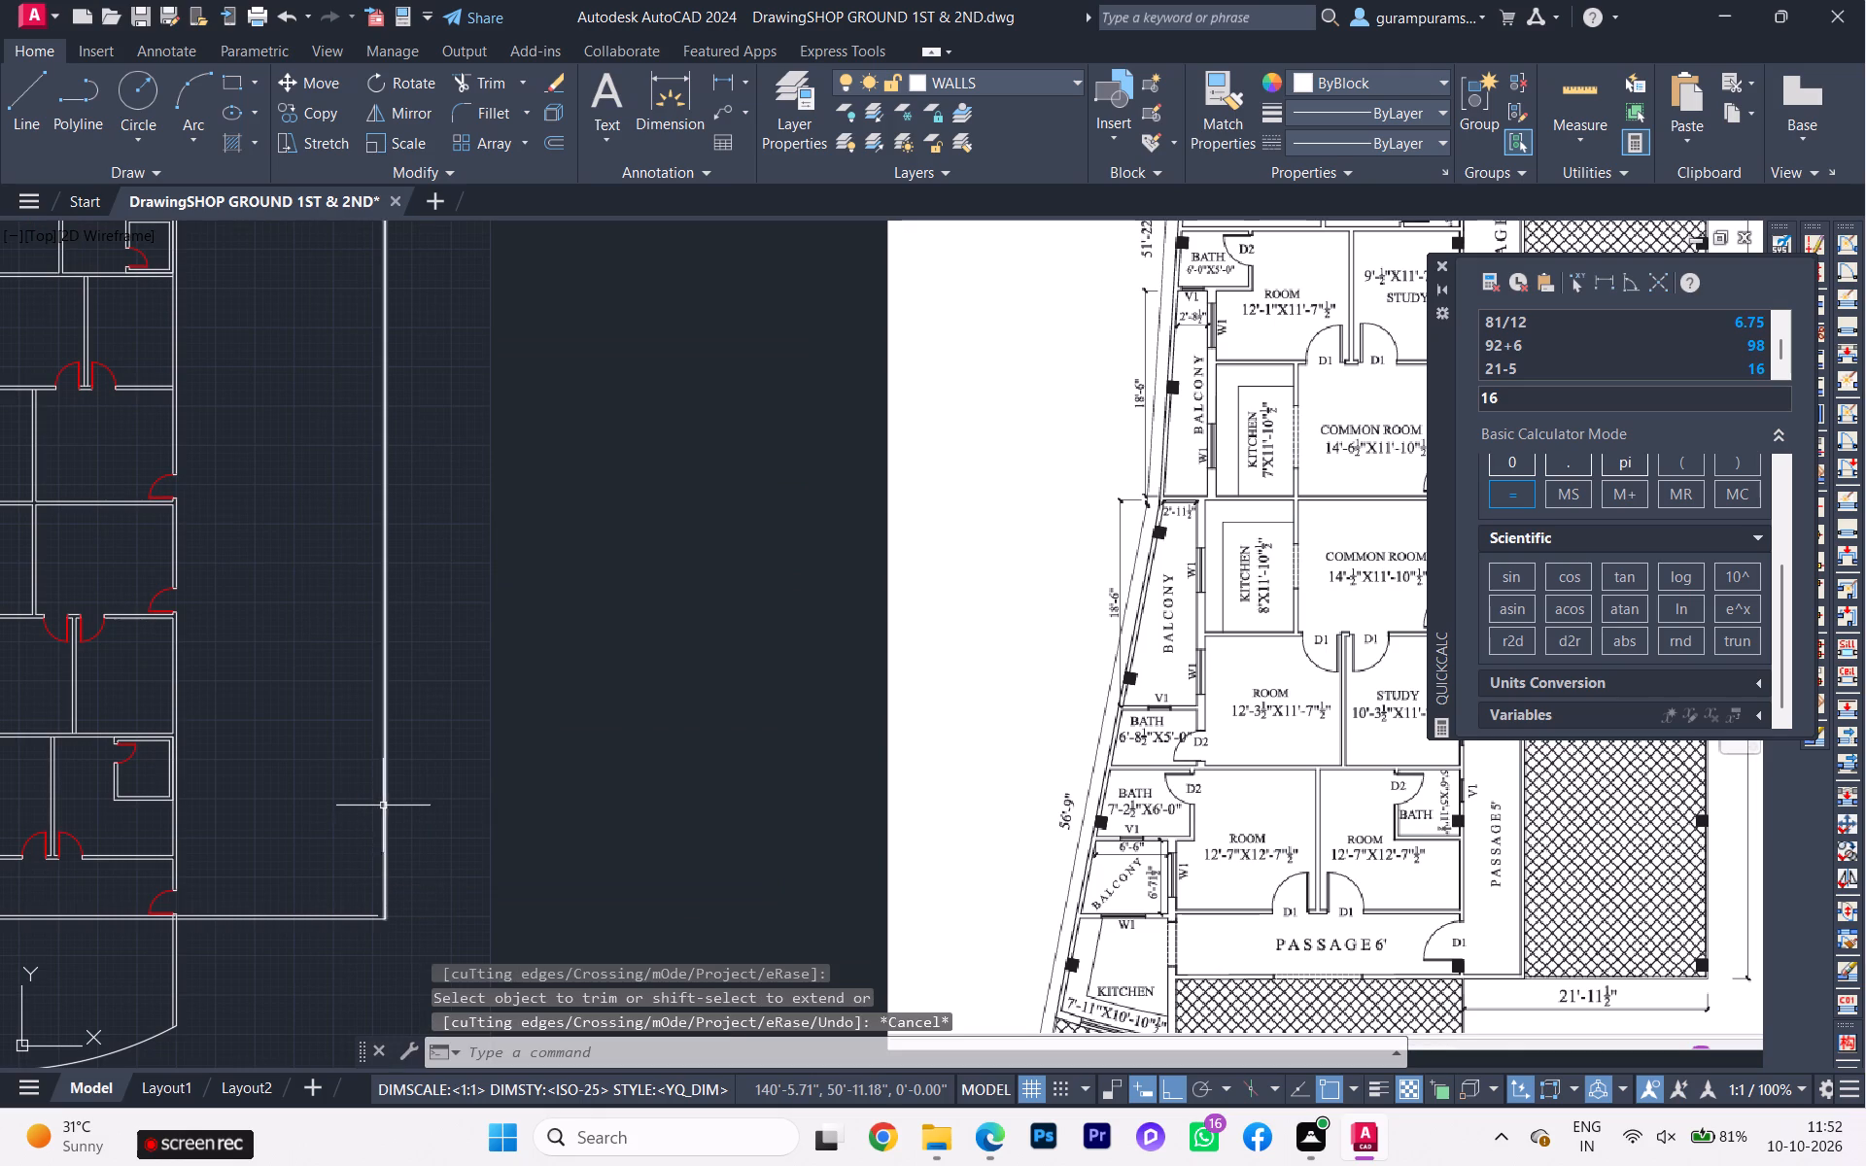
Offset the outer line of the building's east wall 4.5" inward.
left_click(385, 802)
scroll(403, 806, "down", 3)
scroll(401, 615, "up", 3)
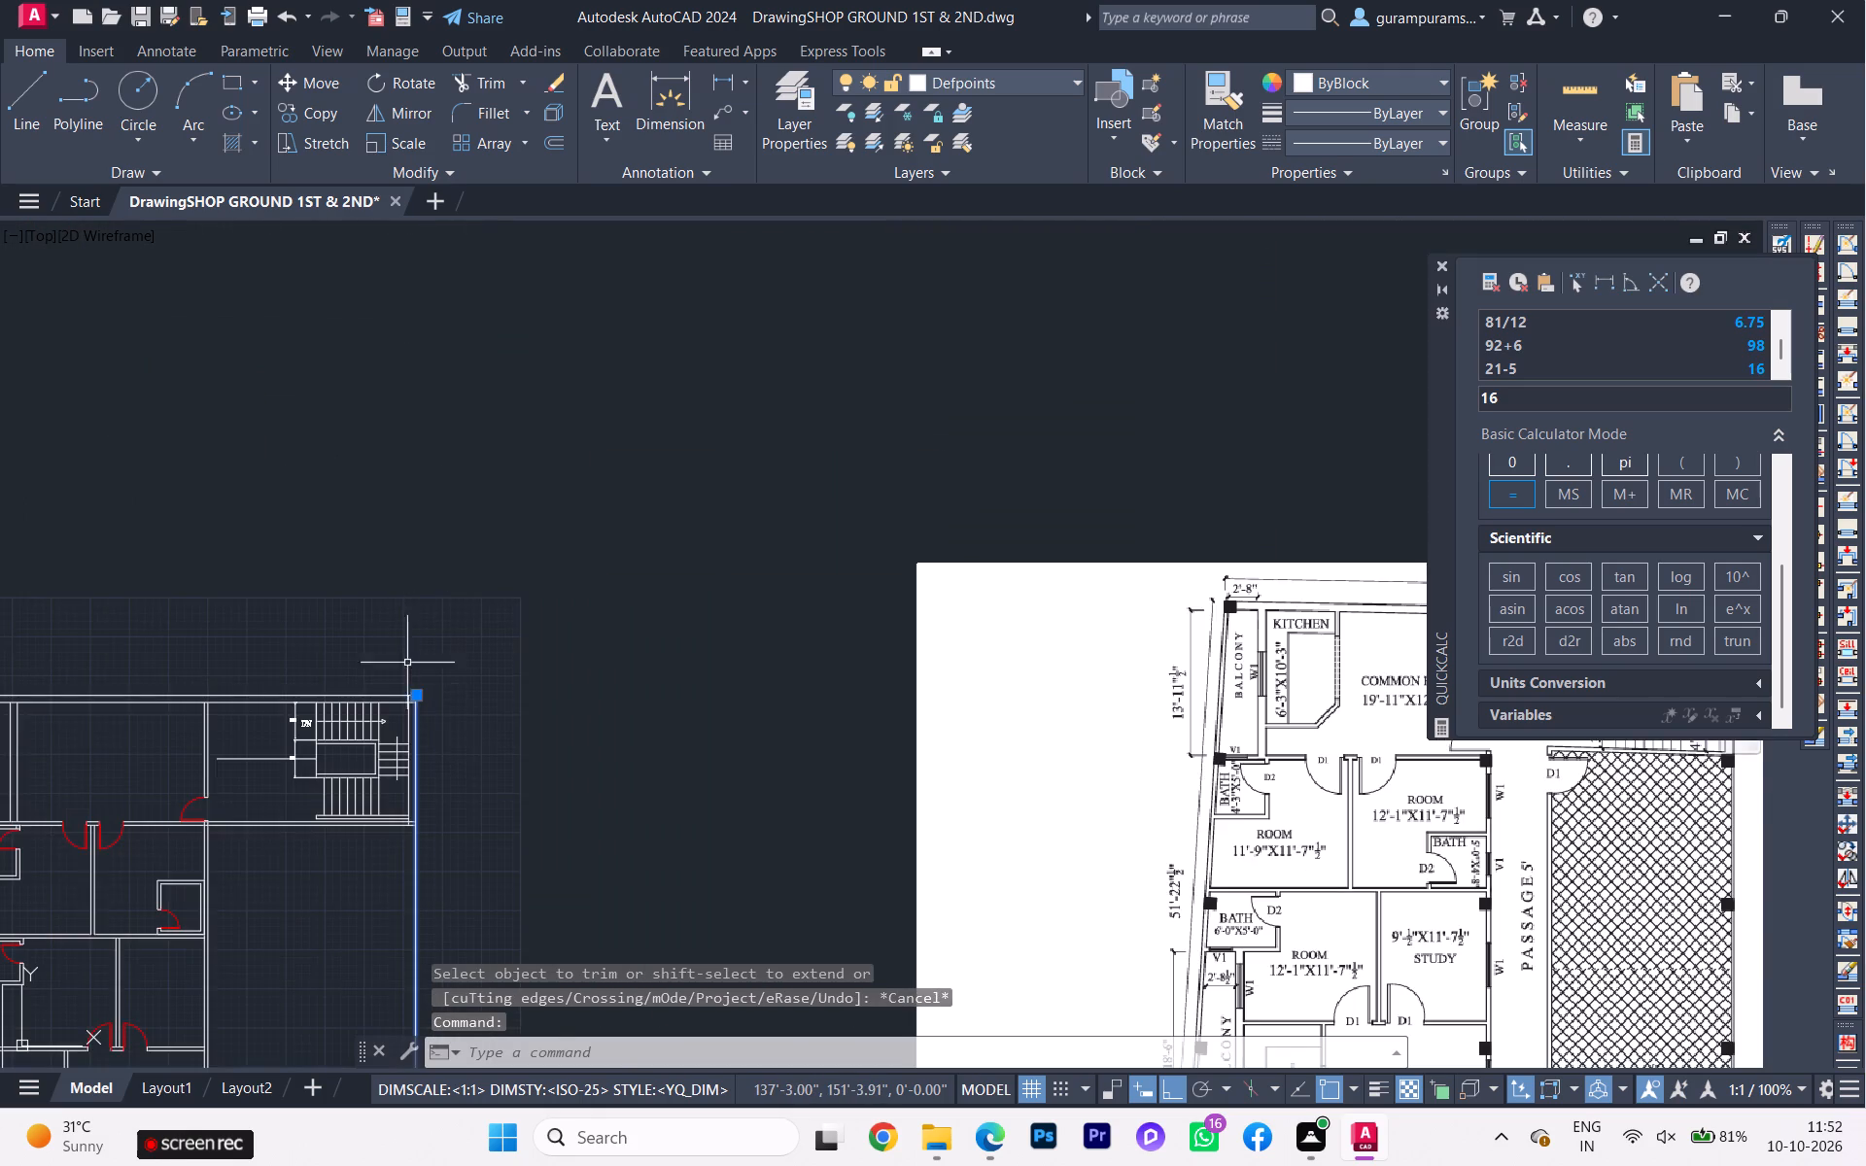
scroll(457, 765, "up", 2)
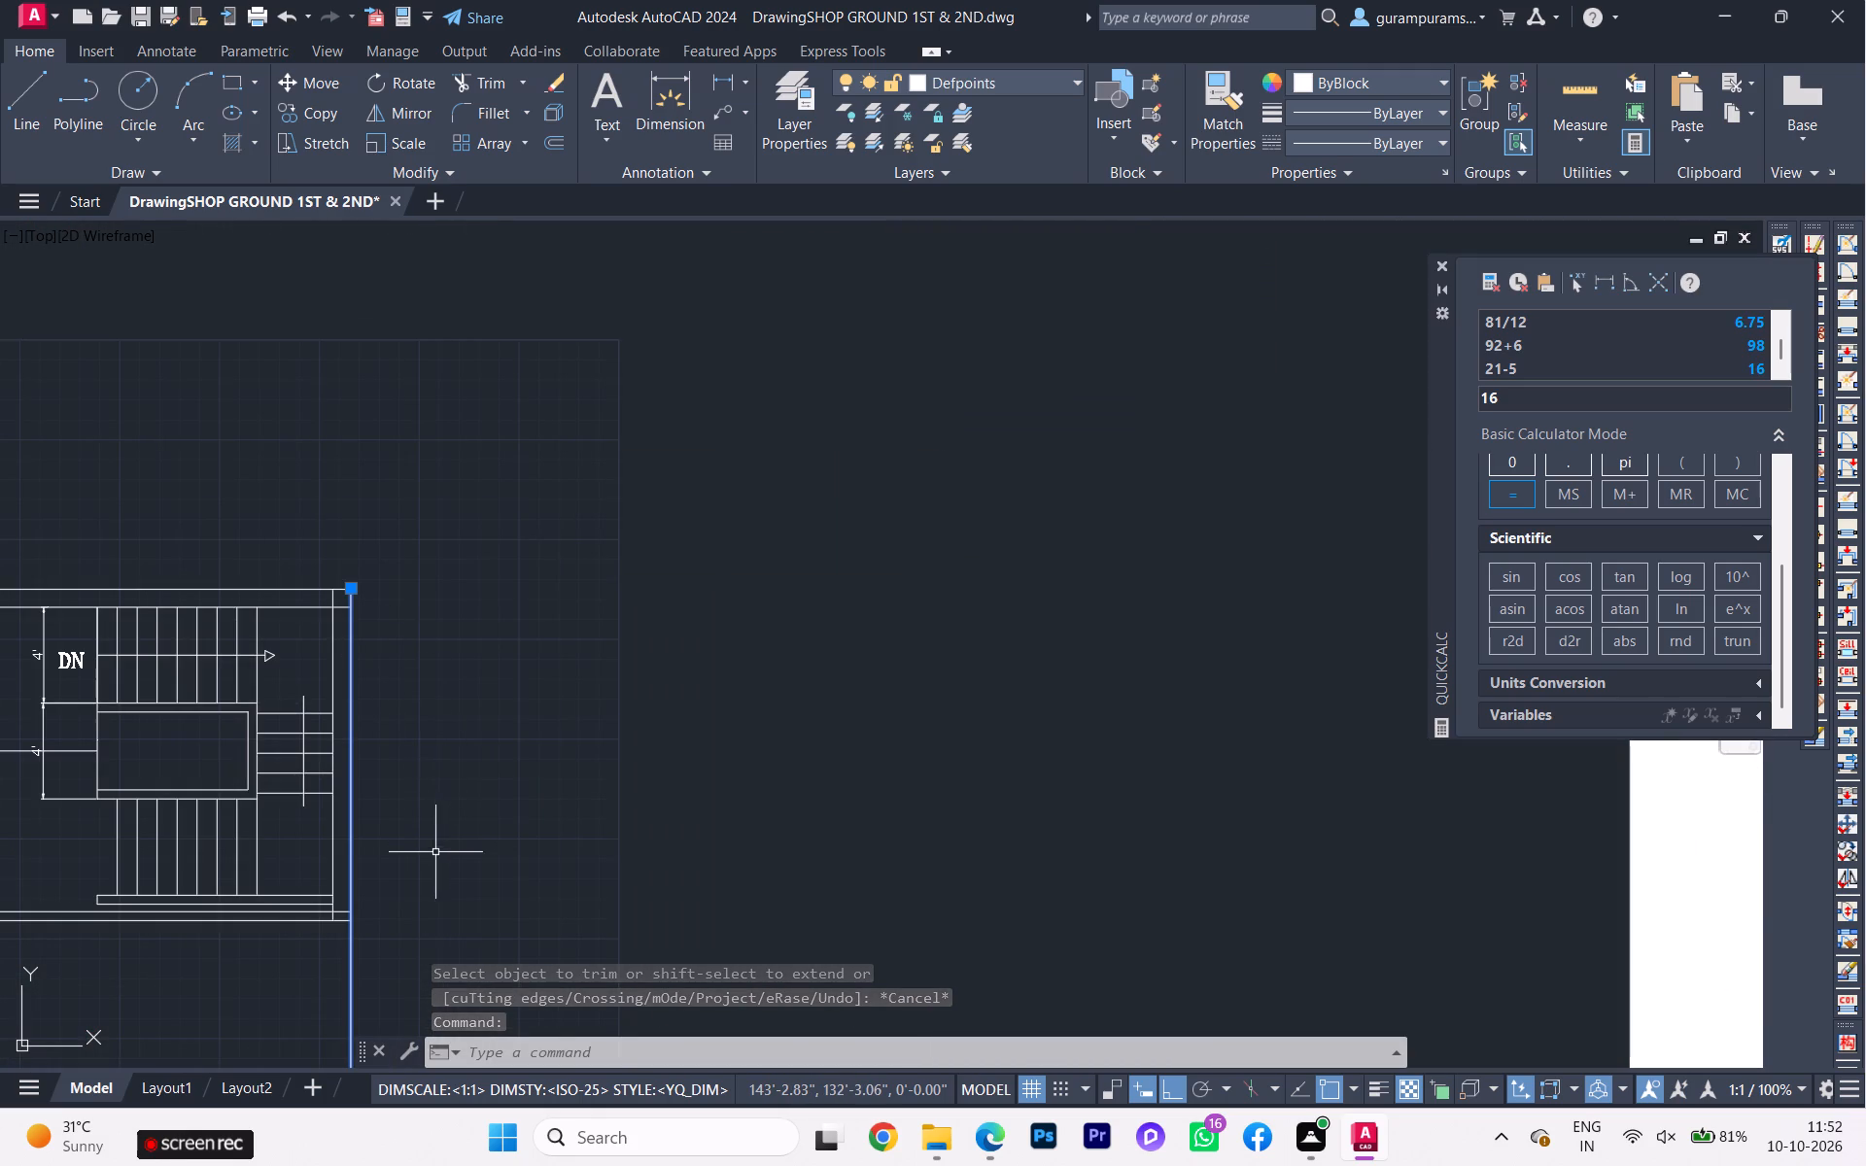
key("Escape")
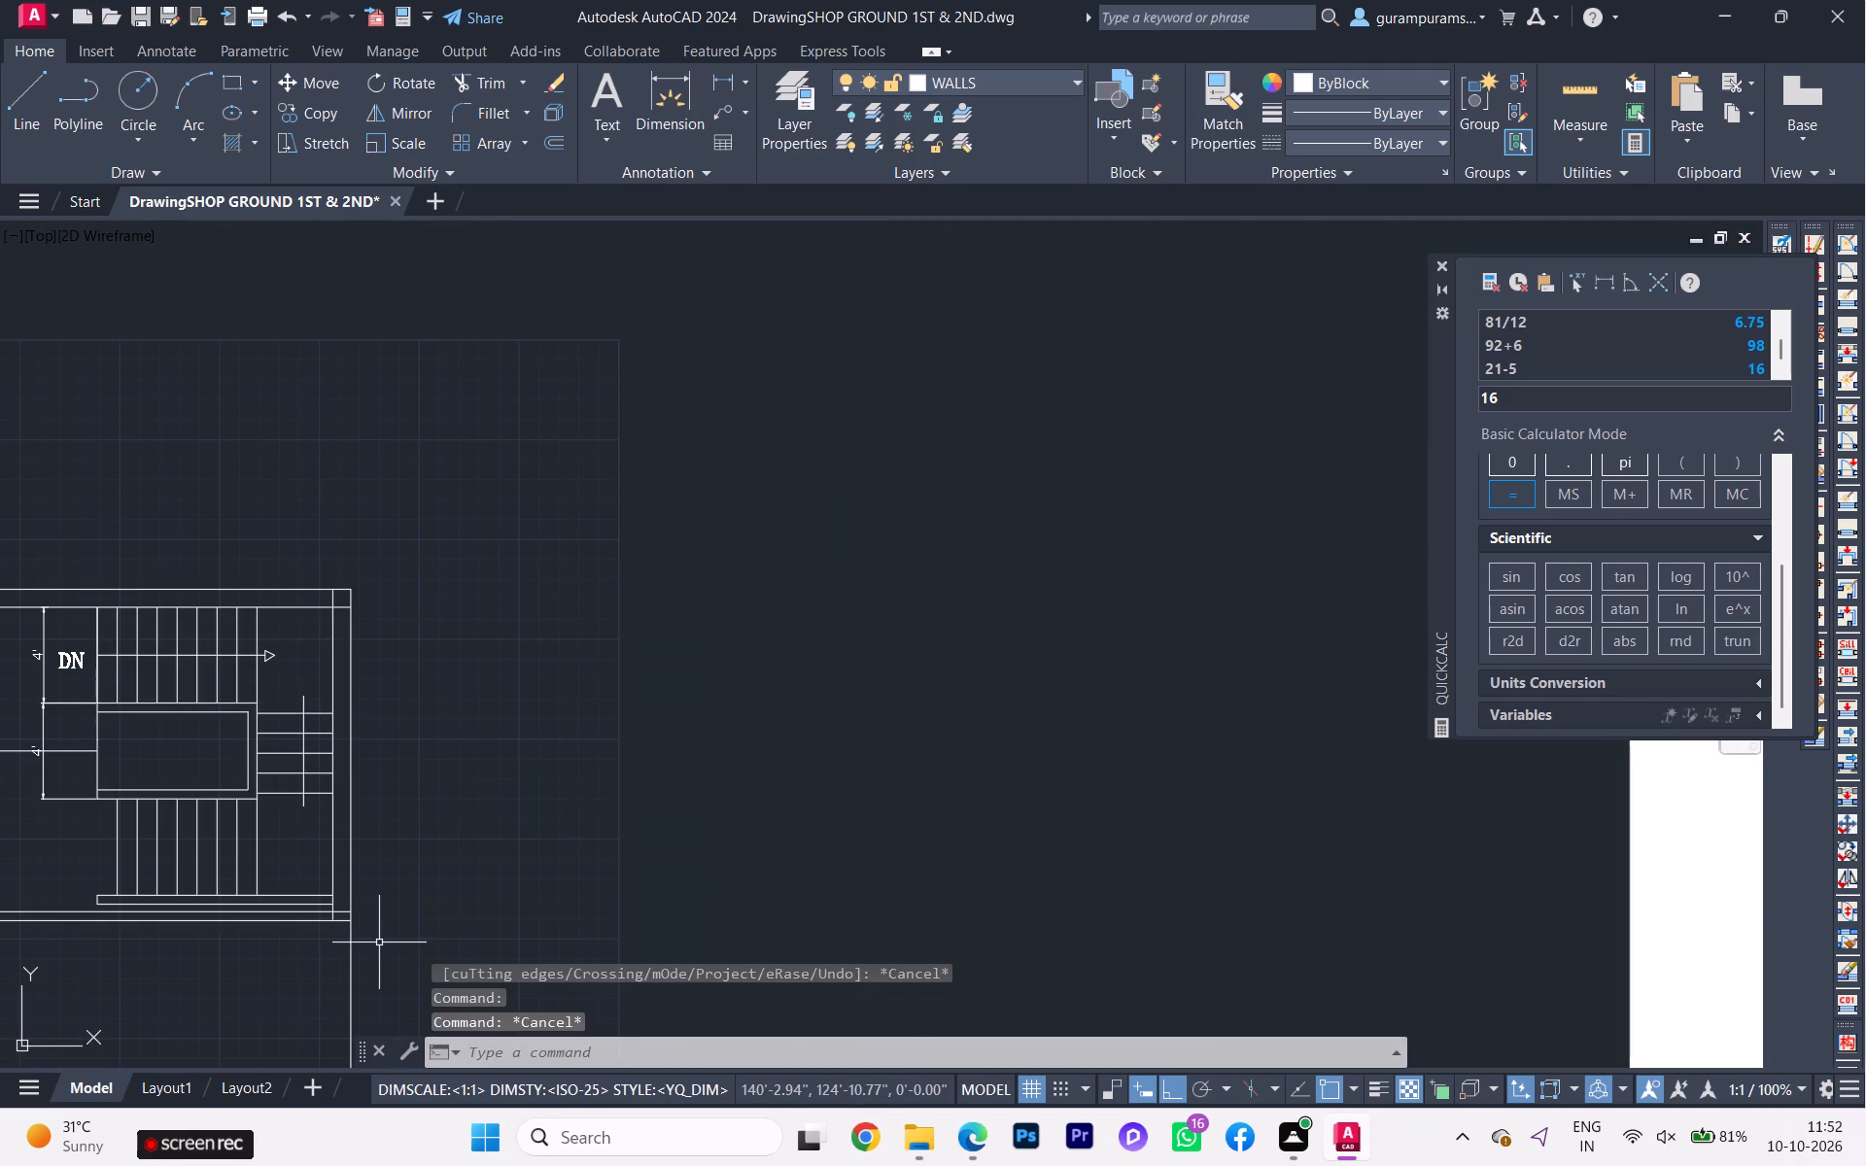
middle_click_drag(379, 943, 280, 672)
left_click_drag(244, 726, 240, 725)
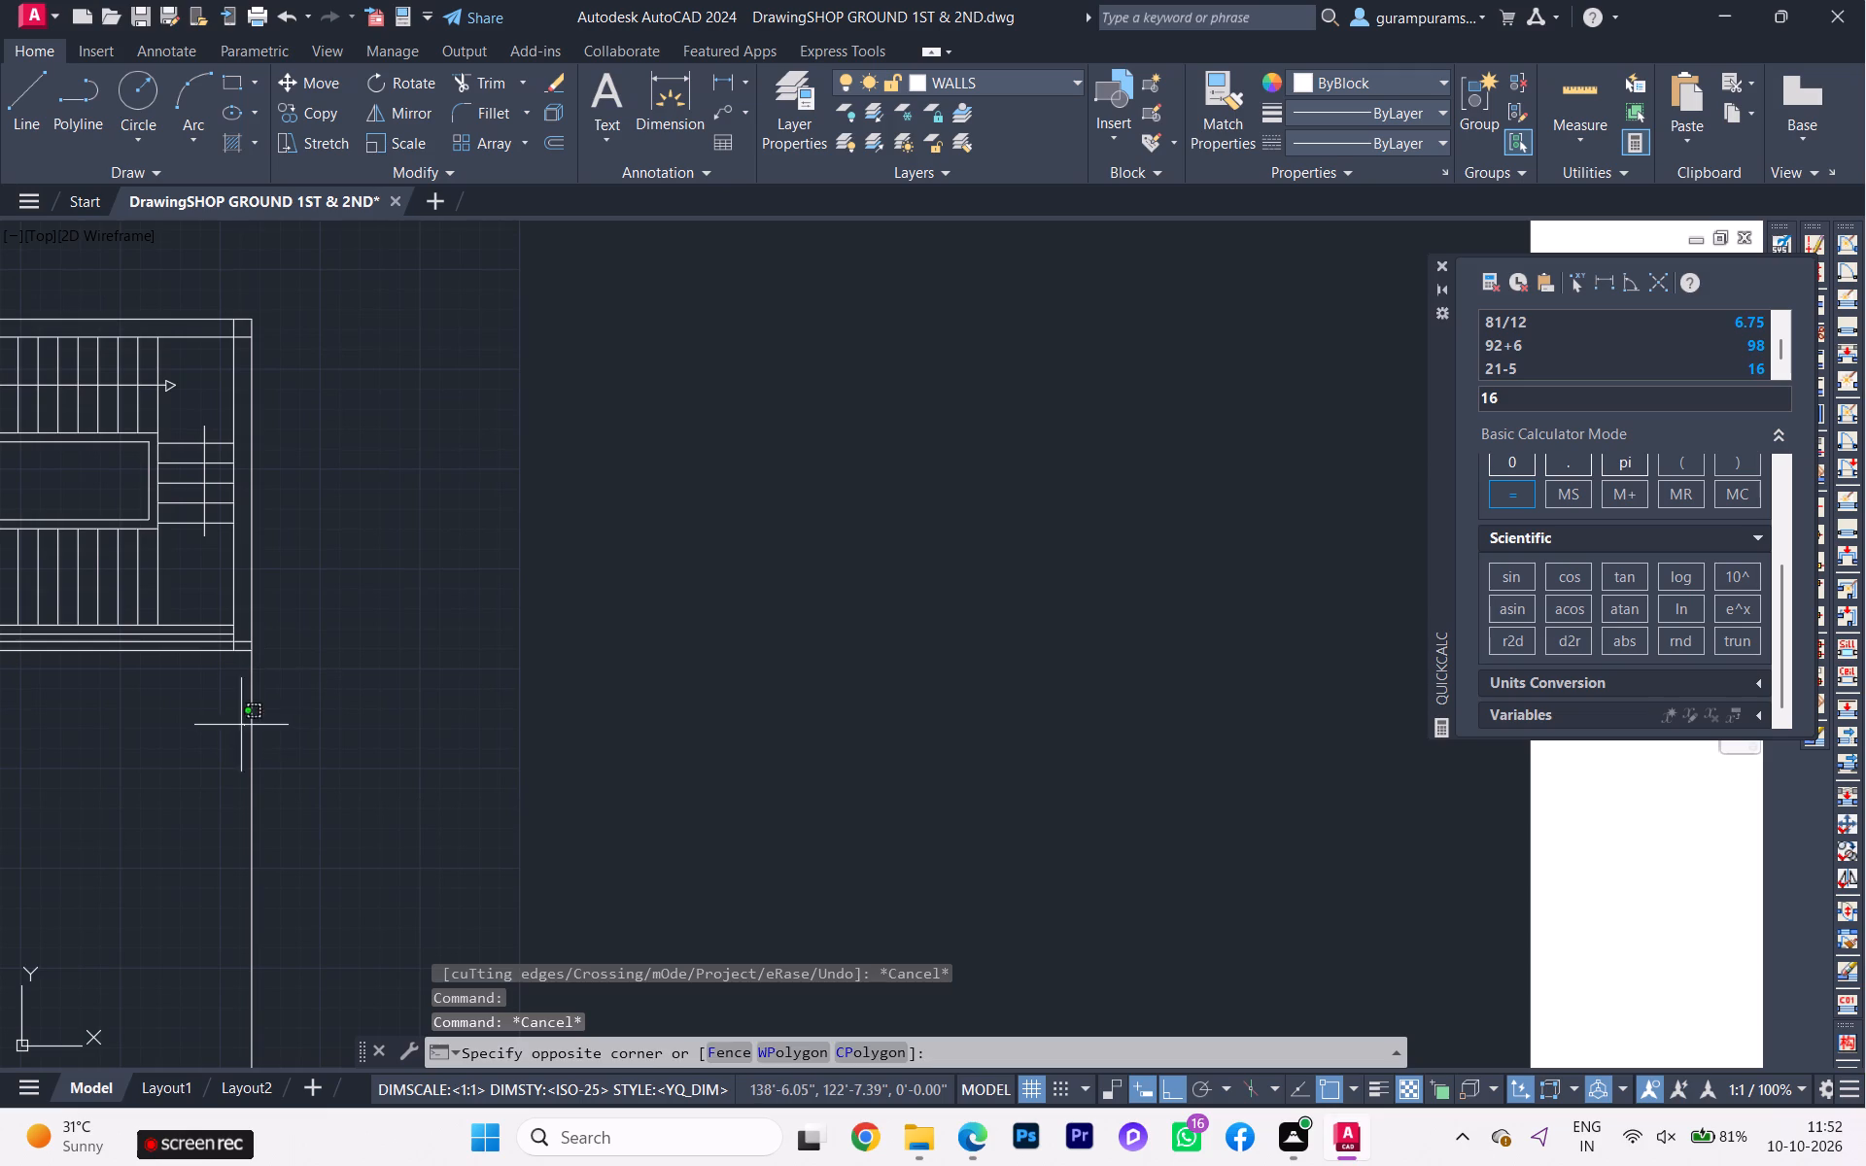
left_click_drag(240, 725, 233, 713)
left_click(283, 750)
left_click_drag(301, 772, 293, 765)
left_click(201, 784)
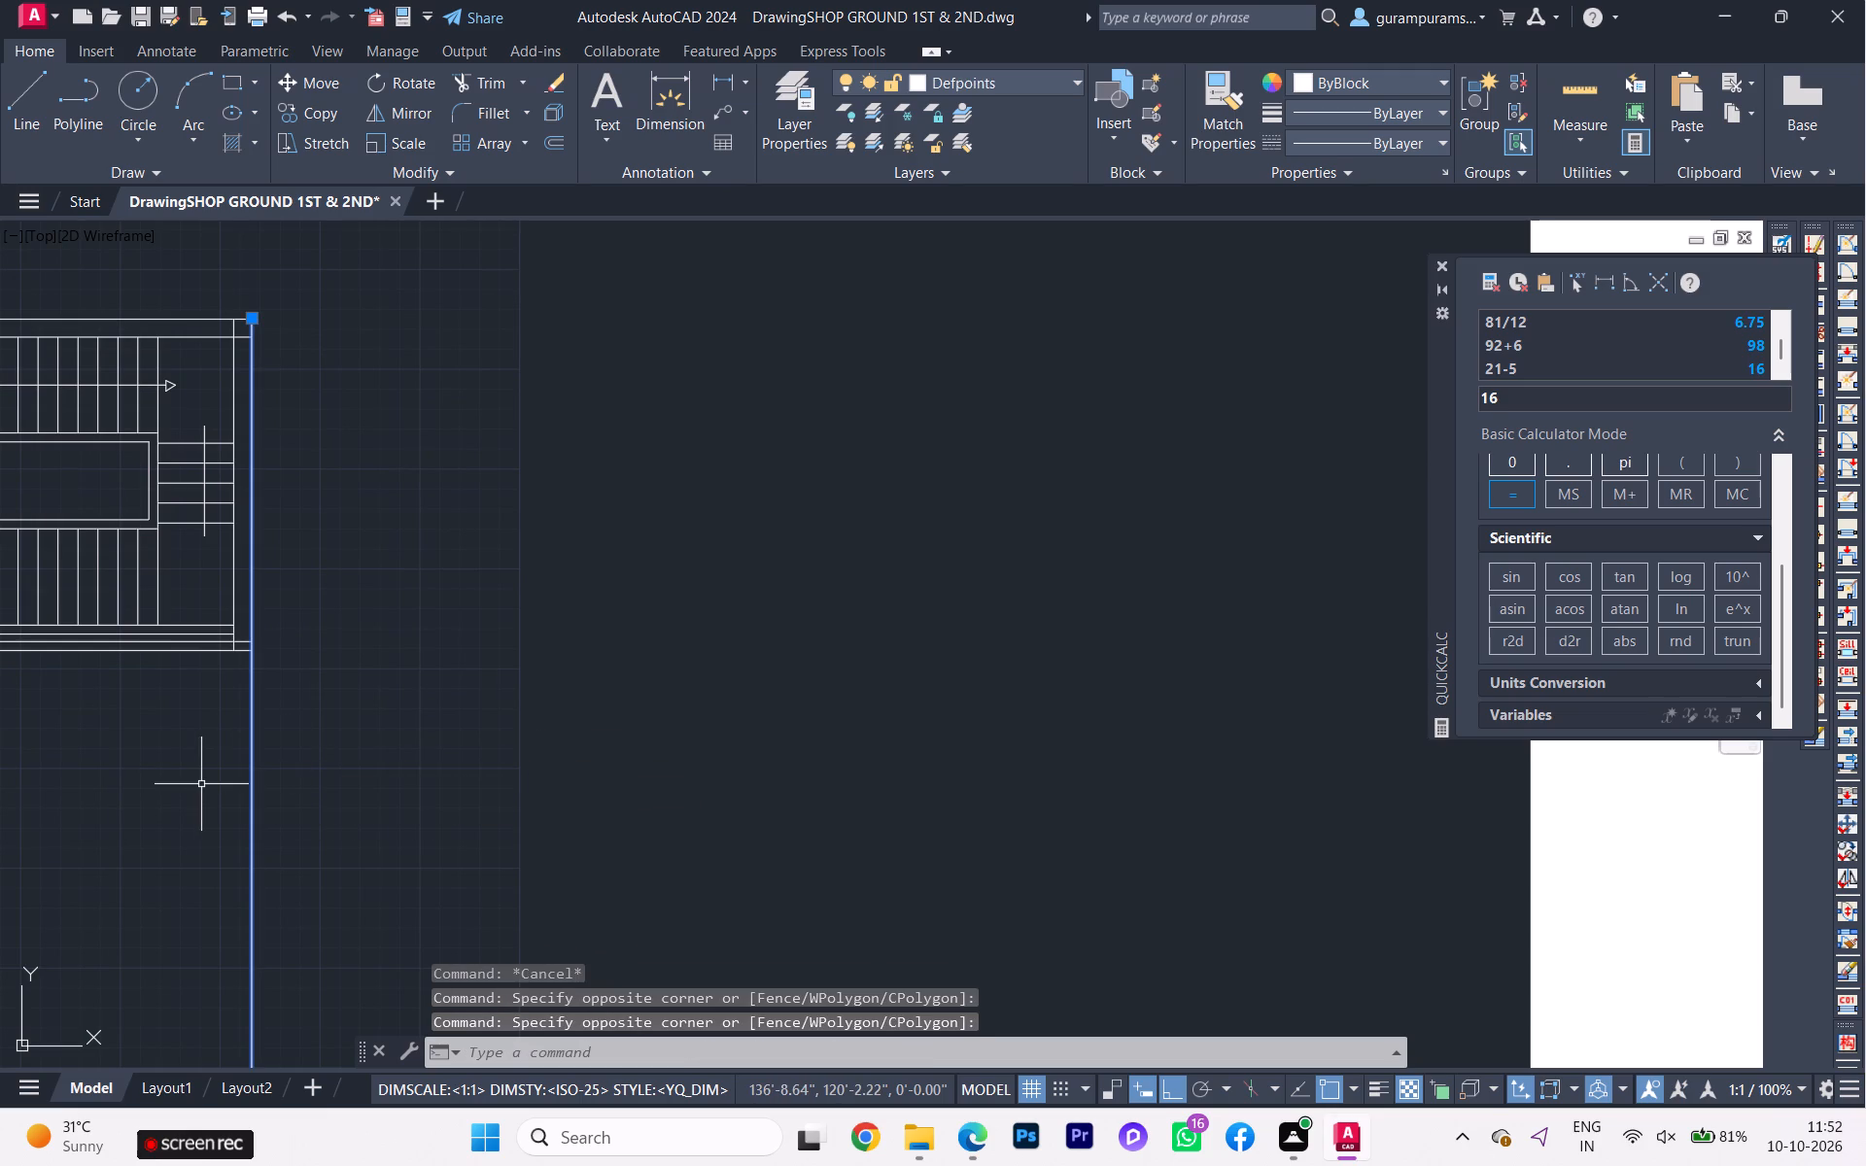
key("o")
key("Return")
key("space")
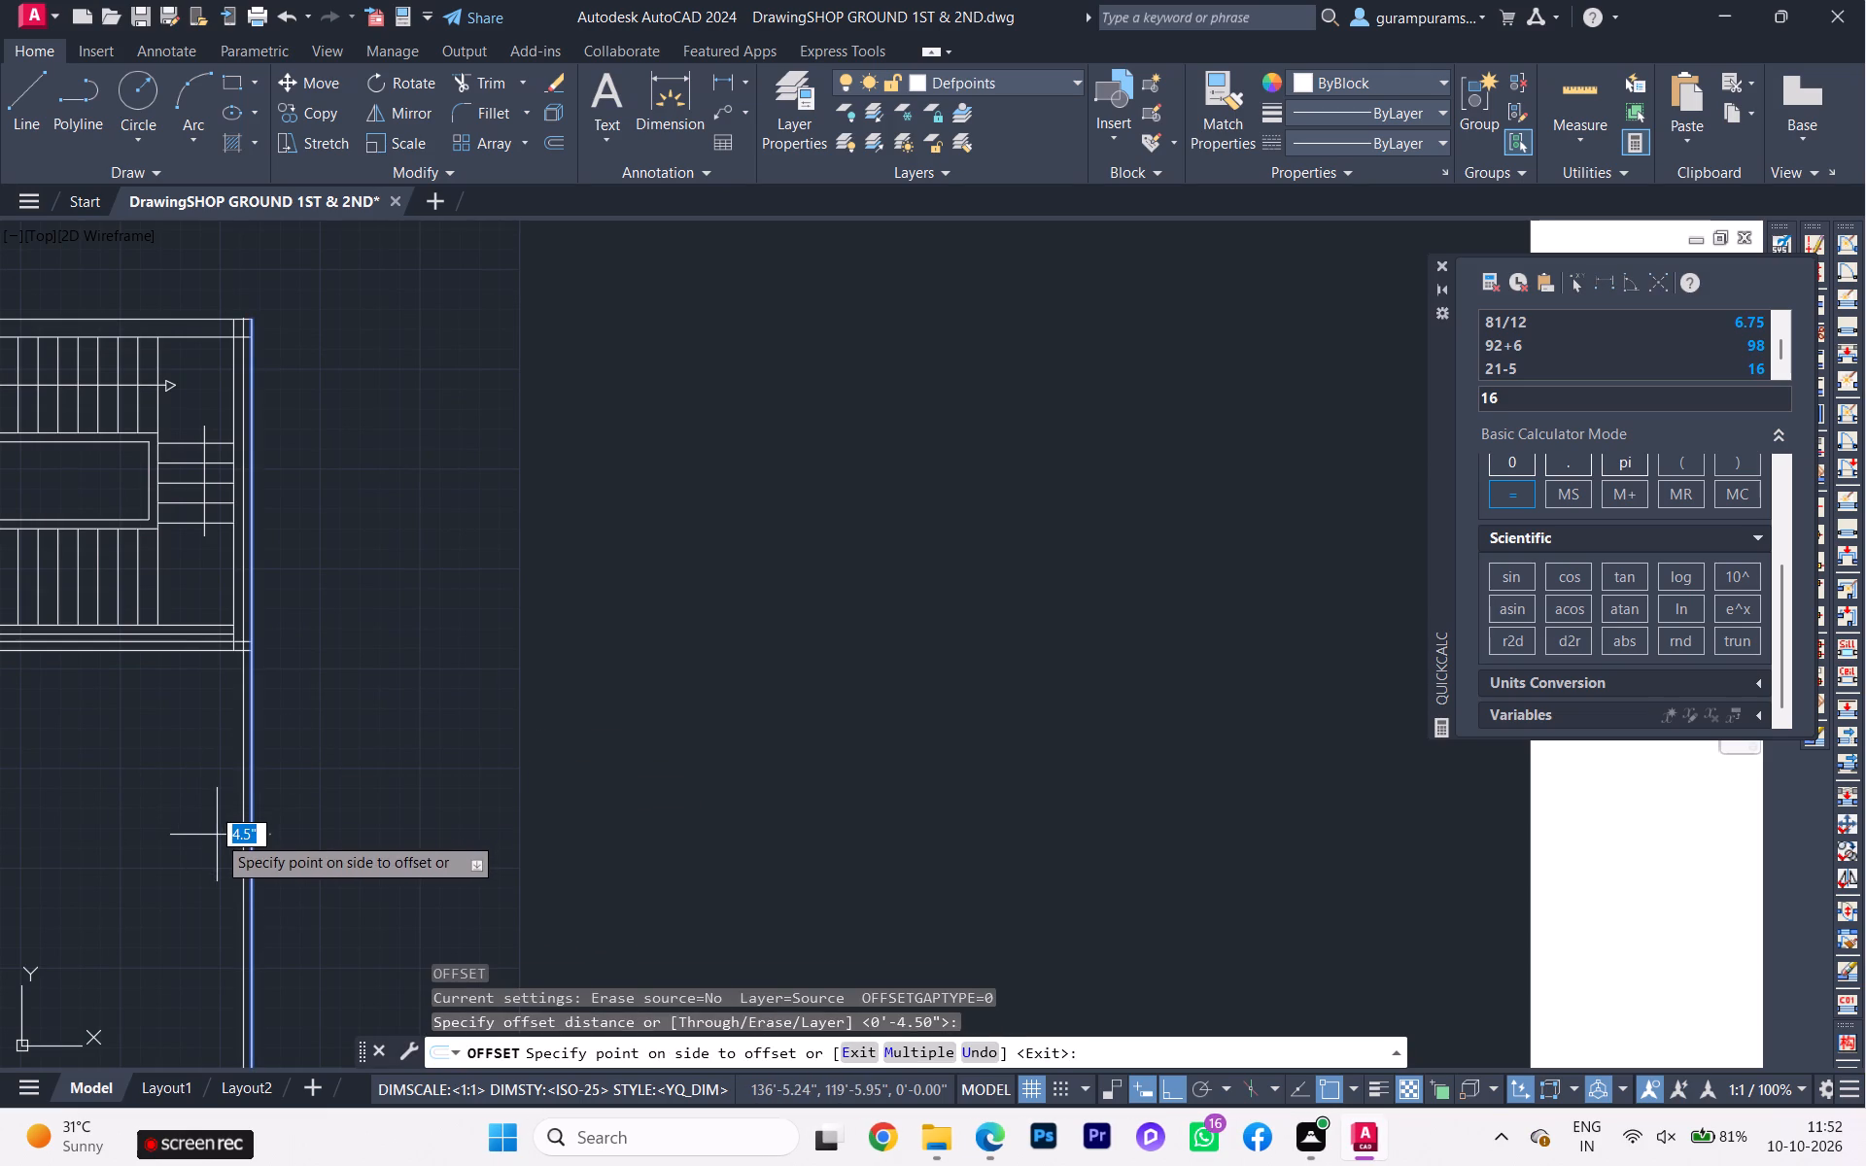
left_click(217, 834)
Offset the new inner line of the east wall 16'11.50" west toward the passage.
left_click(240, 820)
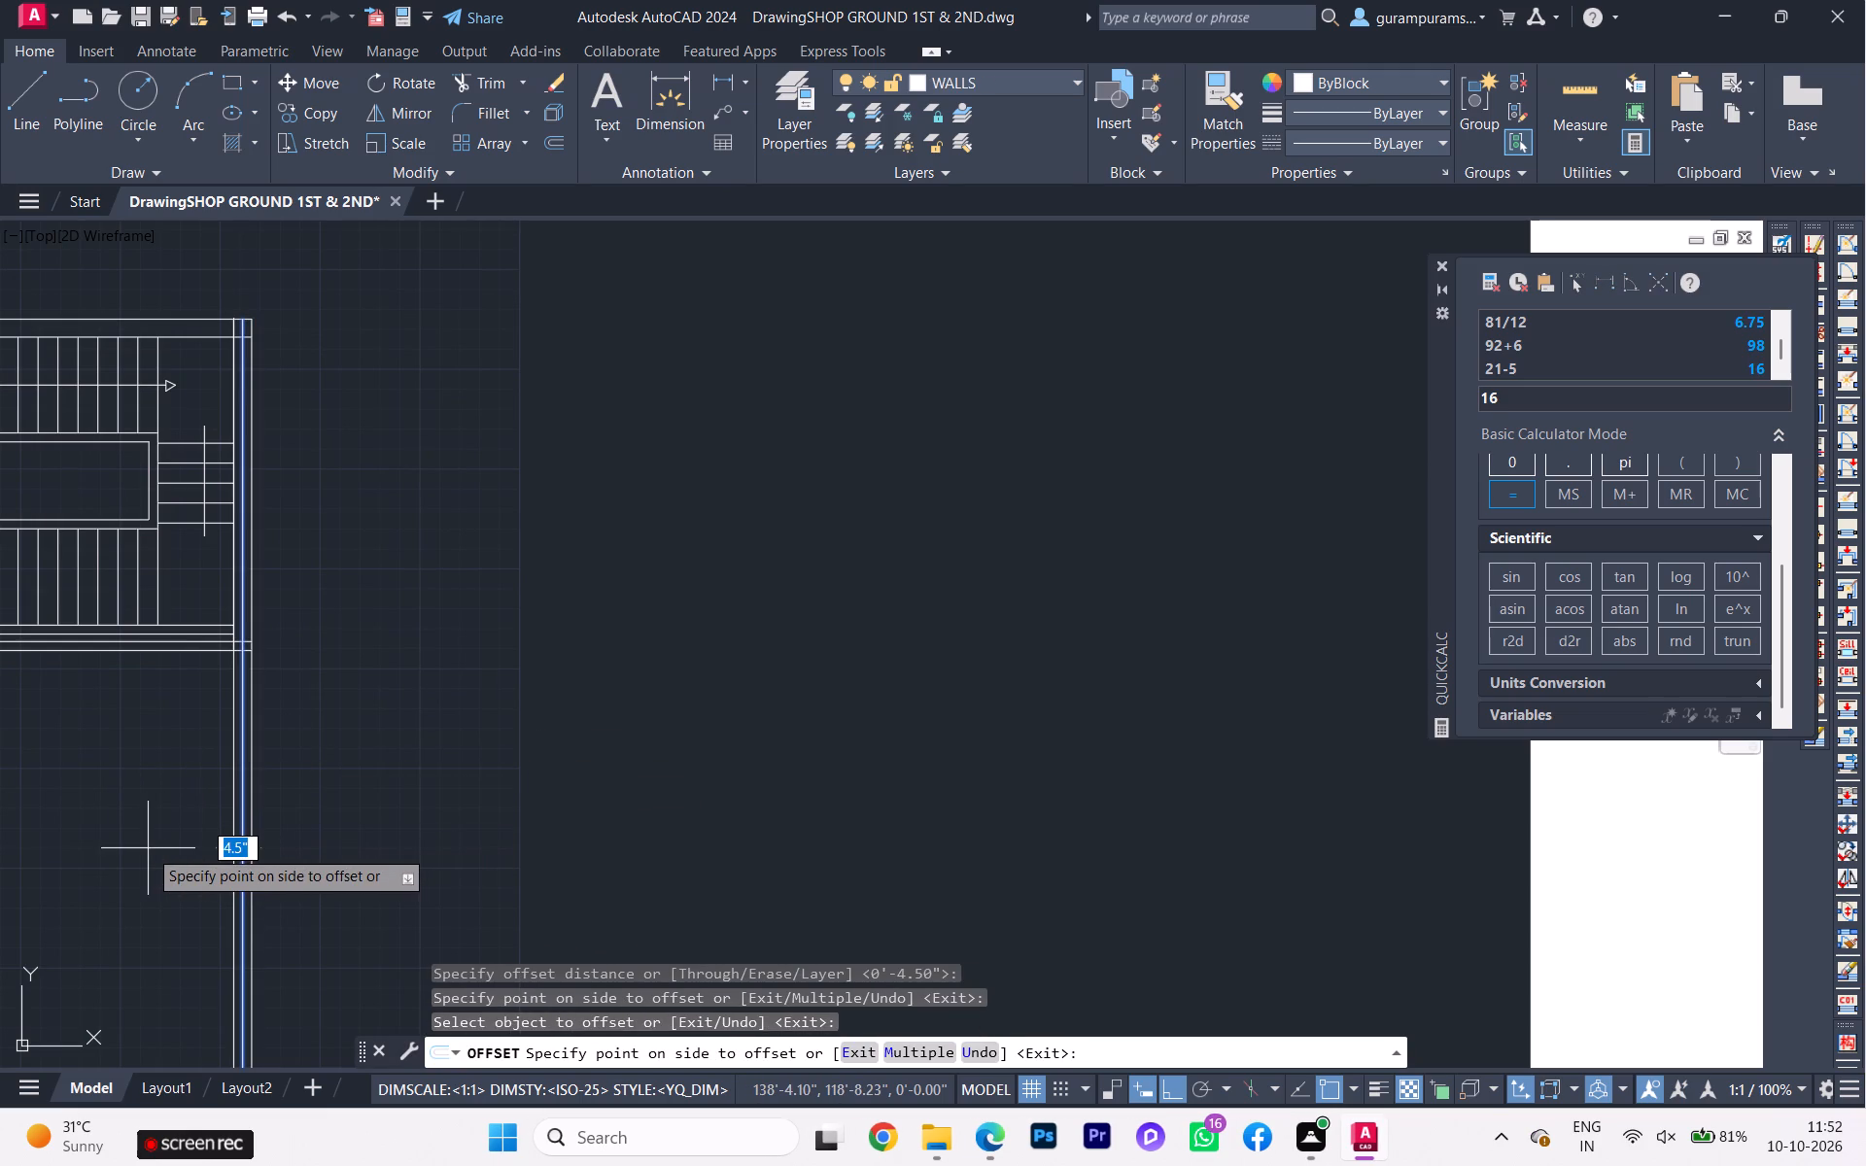
type("16'11.50")
key("Return")
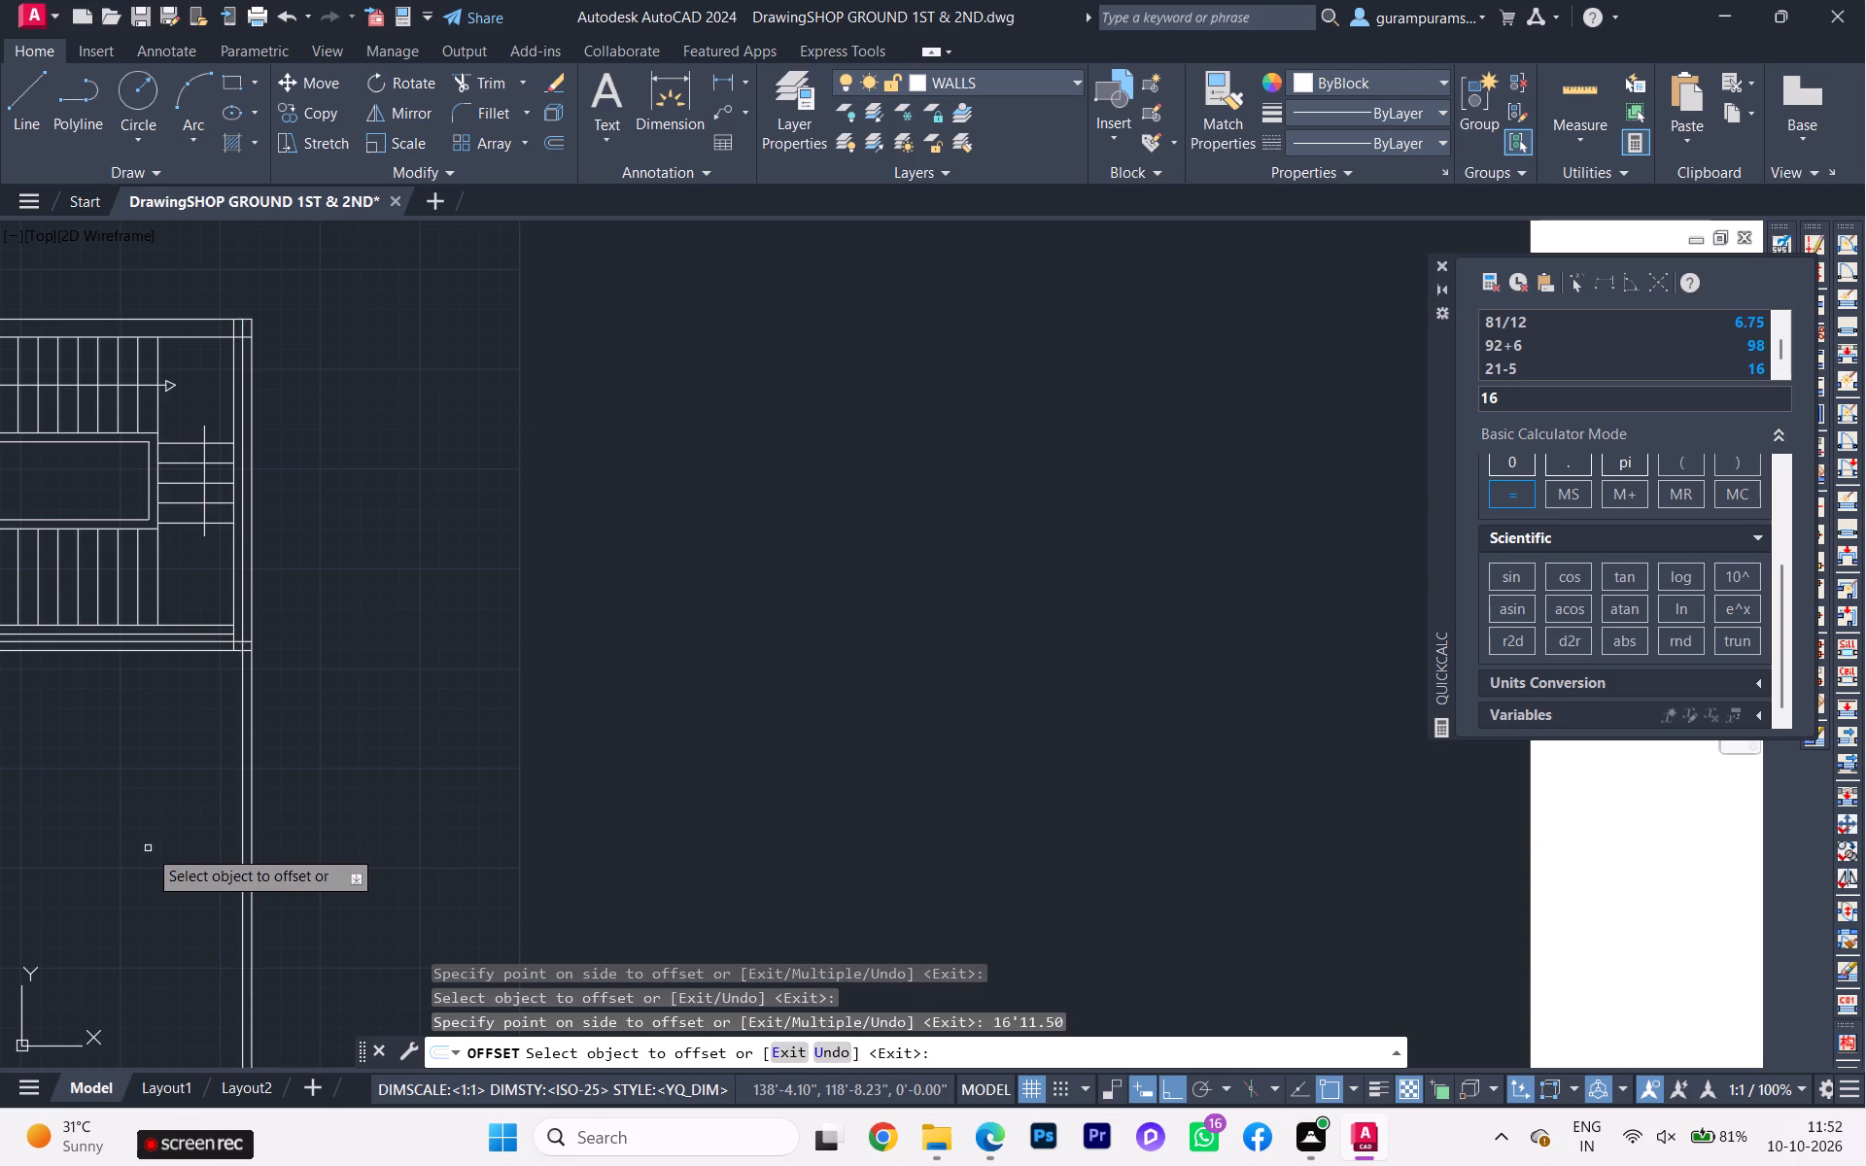
Compare the new line beside the passage wall with the passage and terrace boundary in the reference image.
scroll(319, 783, "down", 2)
scroll(110, 873, "up", 1)
scroll(110, 873, "down", 2)
scroll(110, 873, "up", 3)
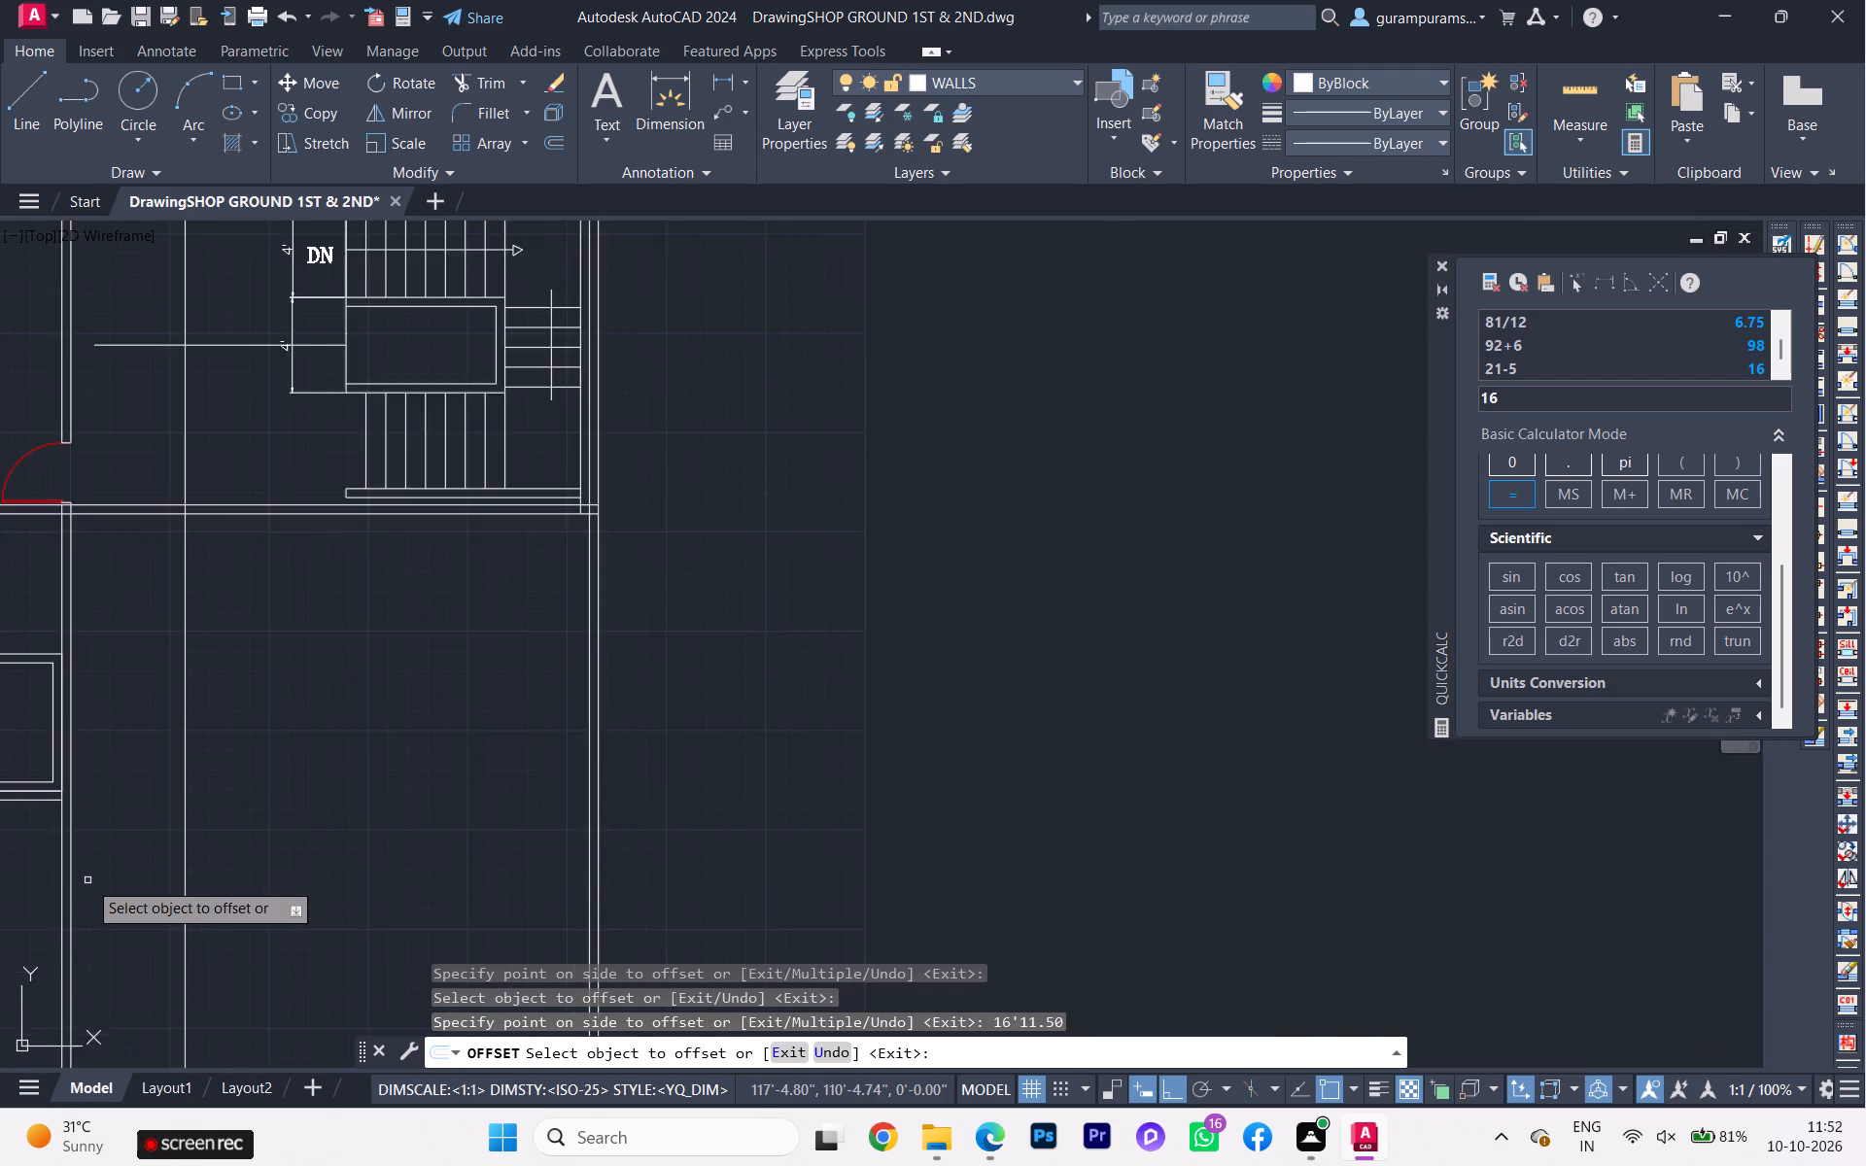
scroll(87, 880, "up", 1)
scroll(0, 906, "down", 4)
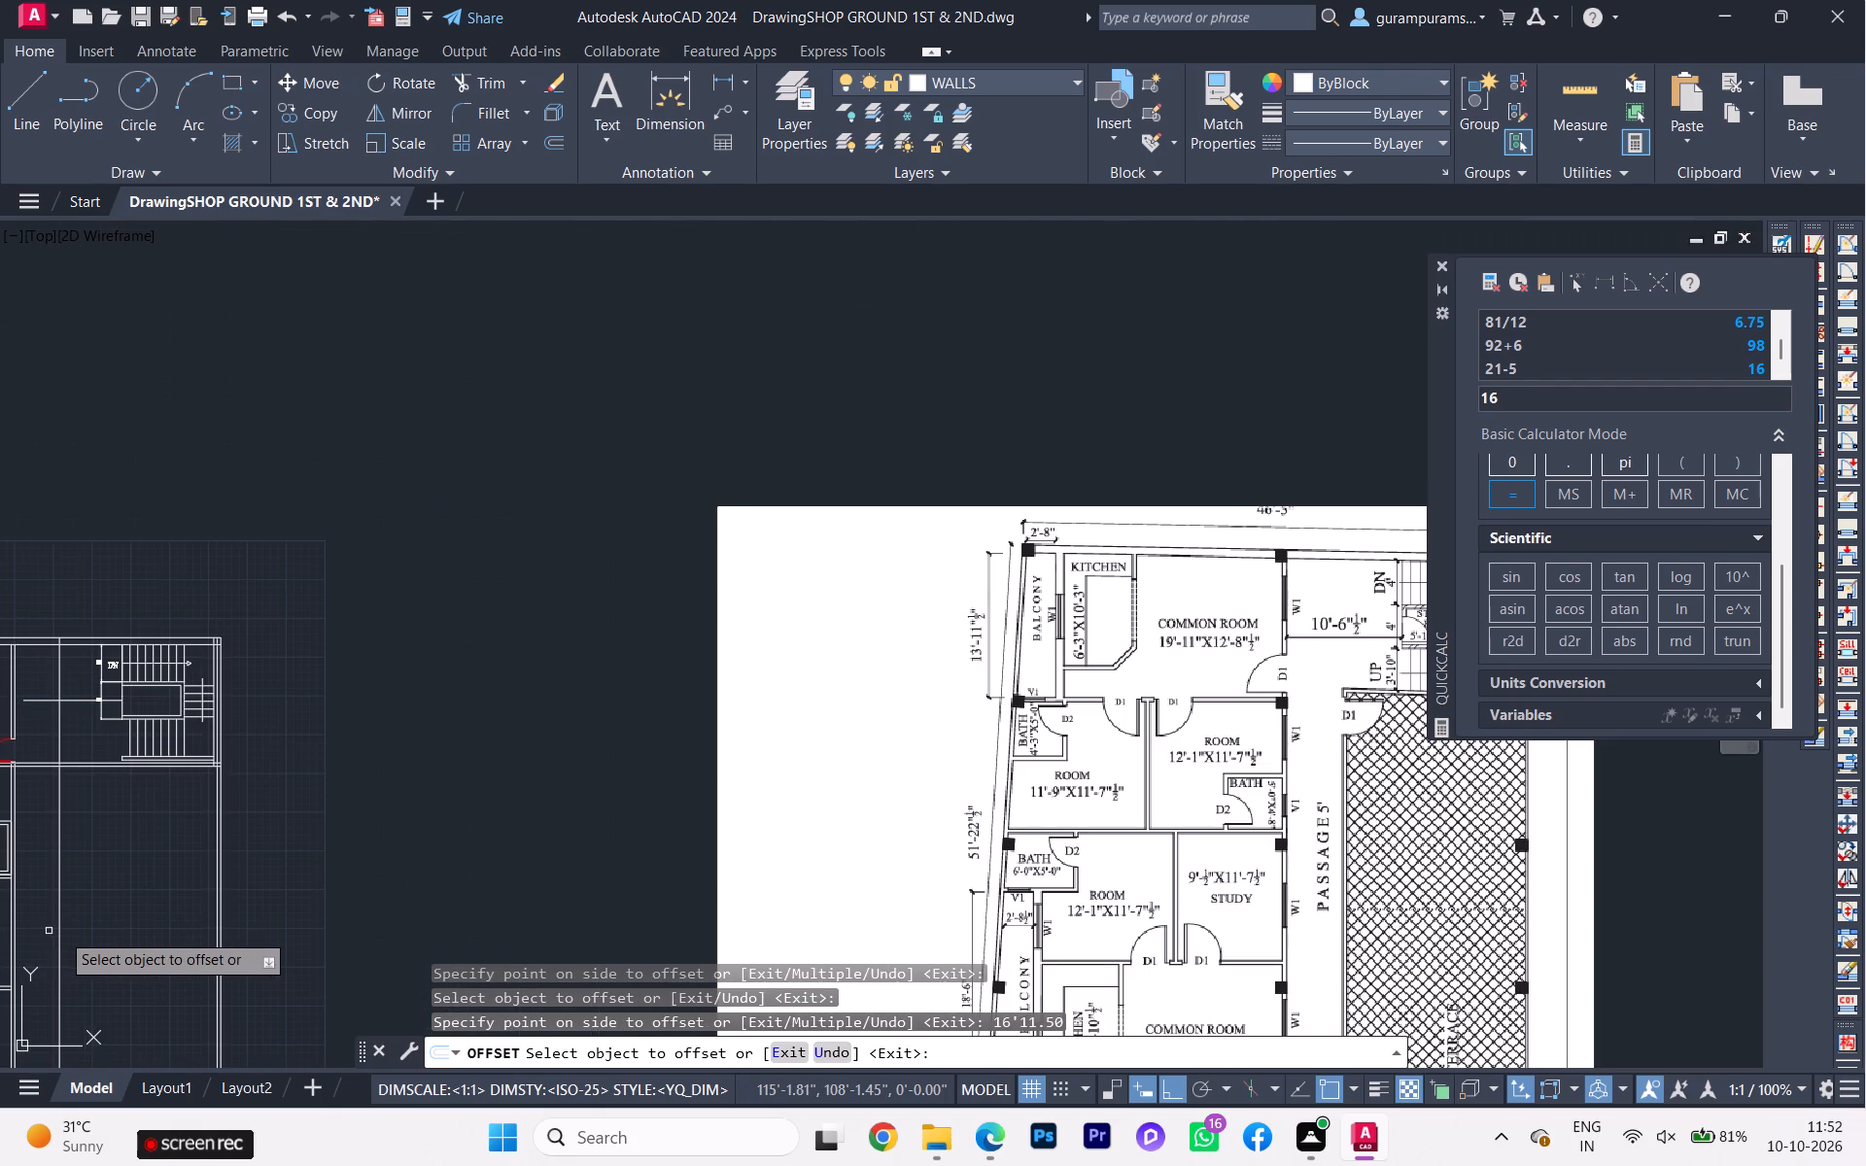
scroll(105, 937, "up", 1)
scroll(198, 933, "down", 1)
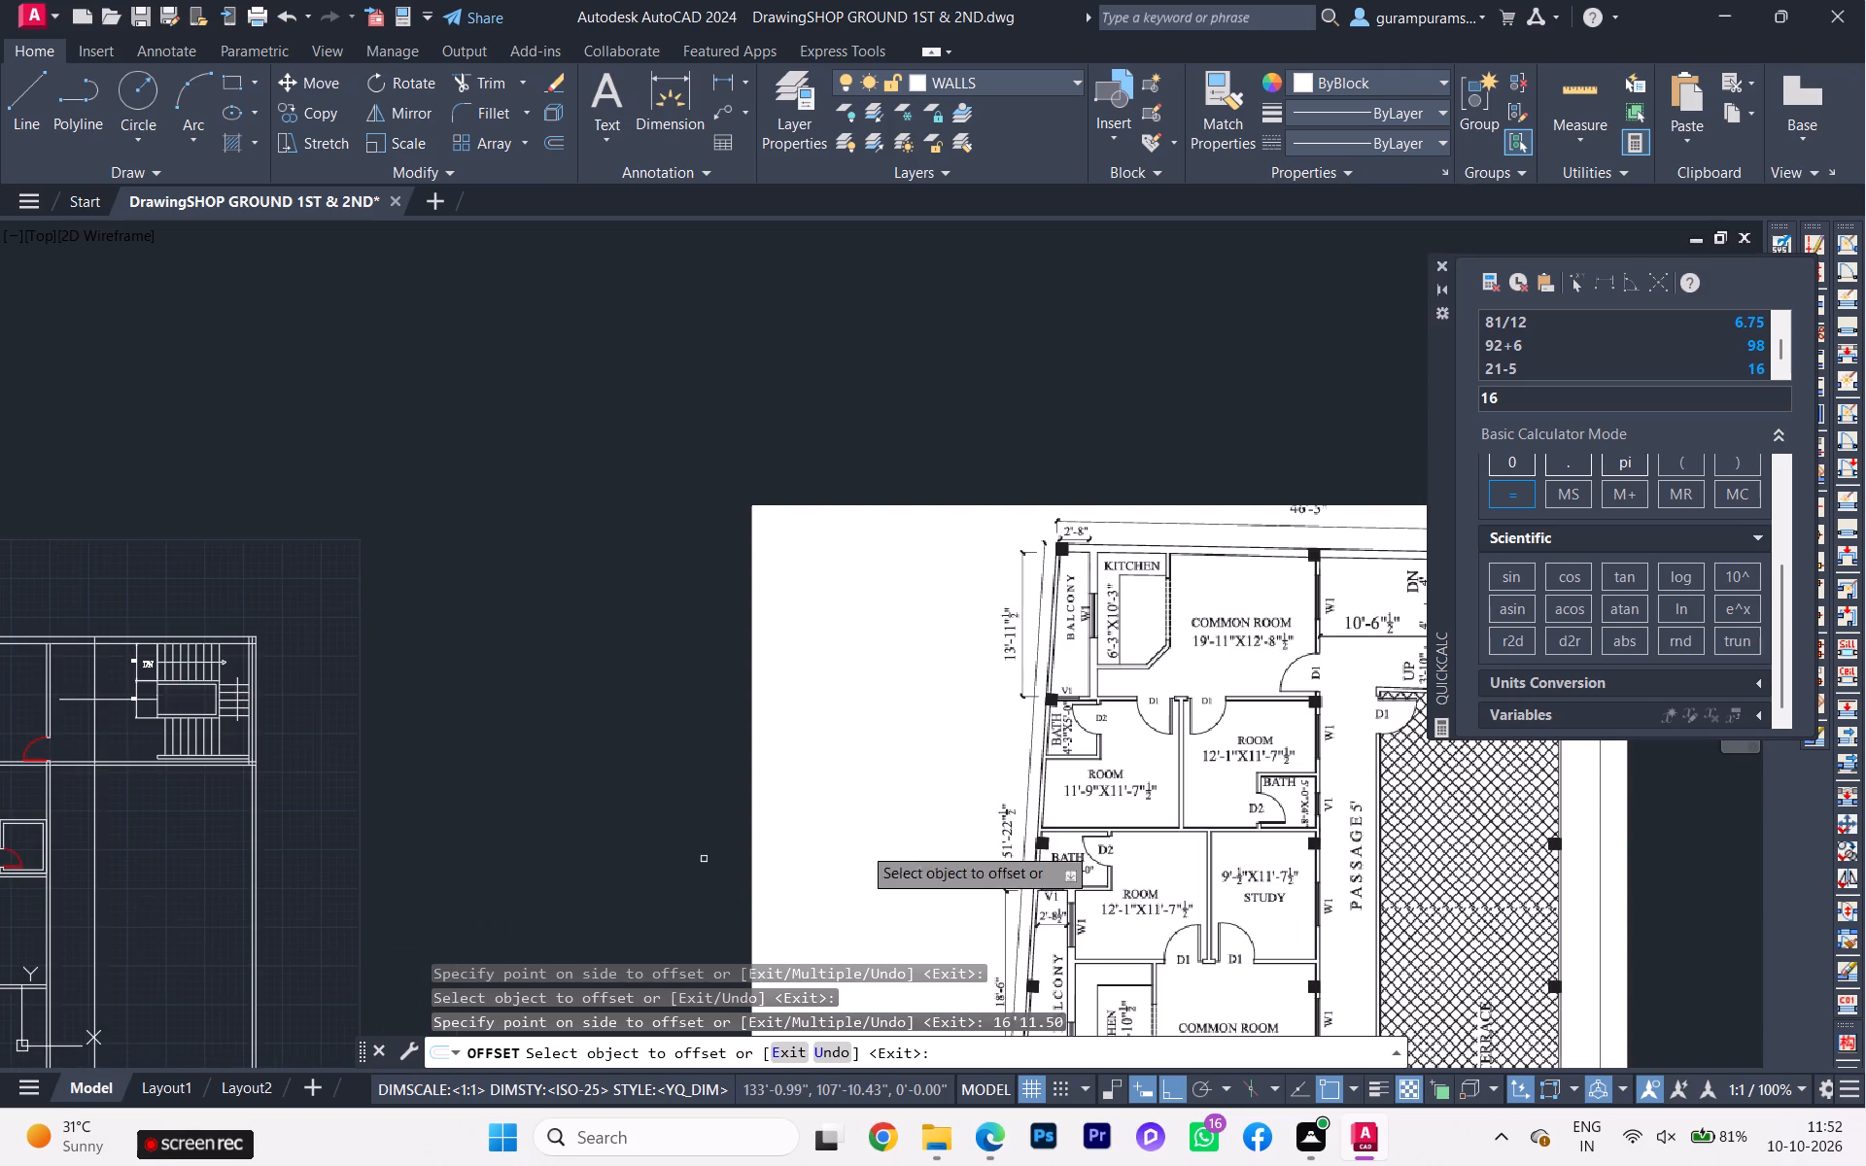
Offset the new line beside the passage wall 4.5" west to form the passage and terrace boundary wall.
scroll(1385, 850, "up", 3)
scroll(1374, 857, "down", 3)
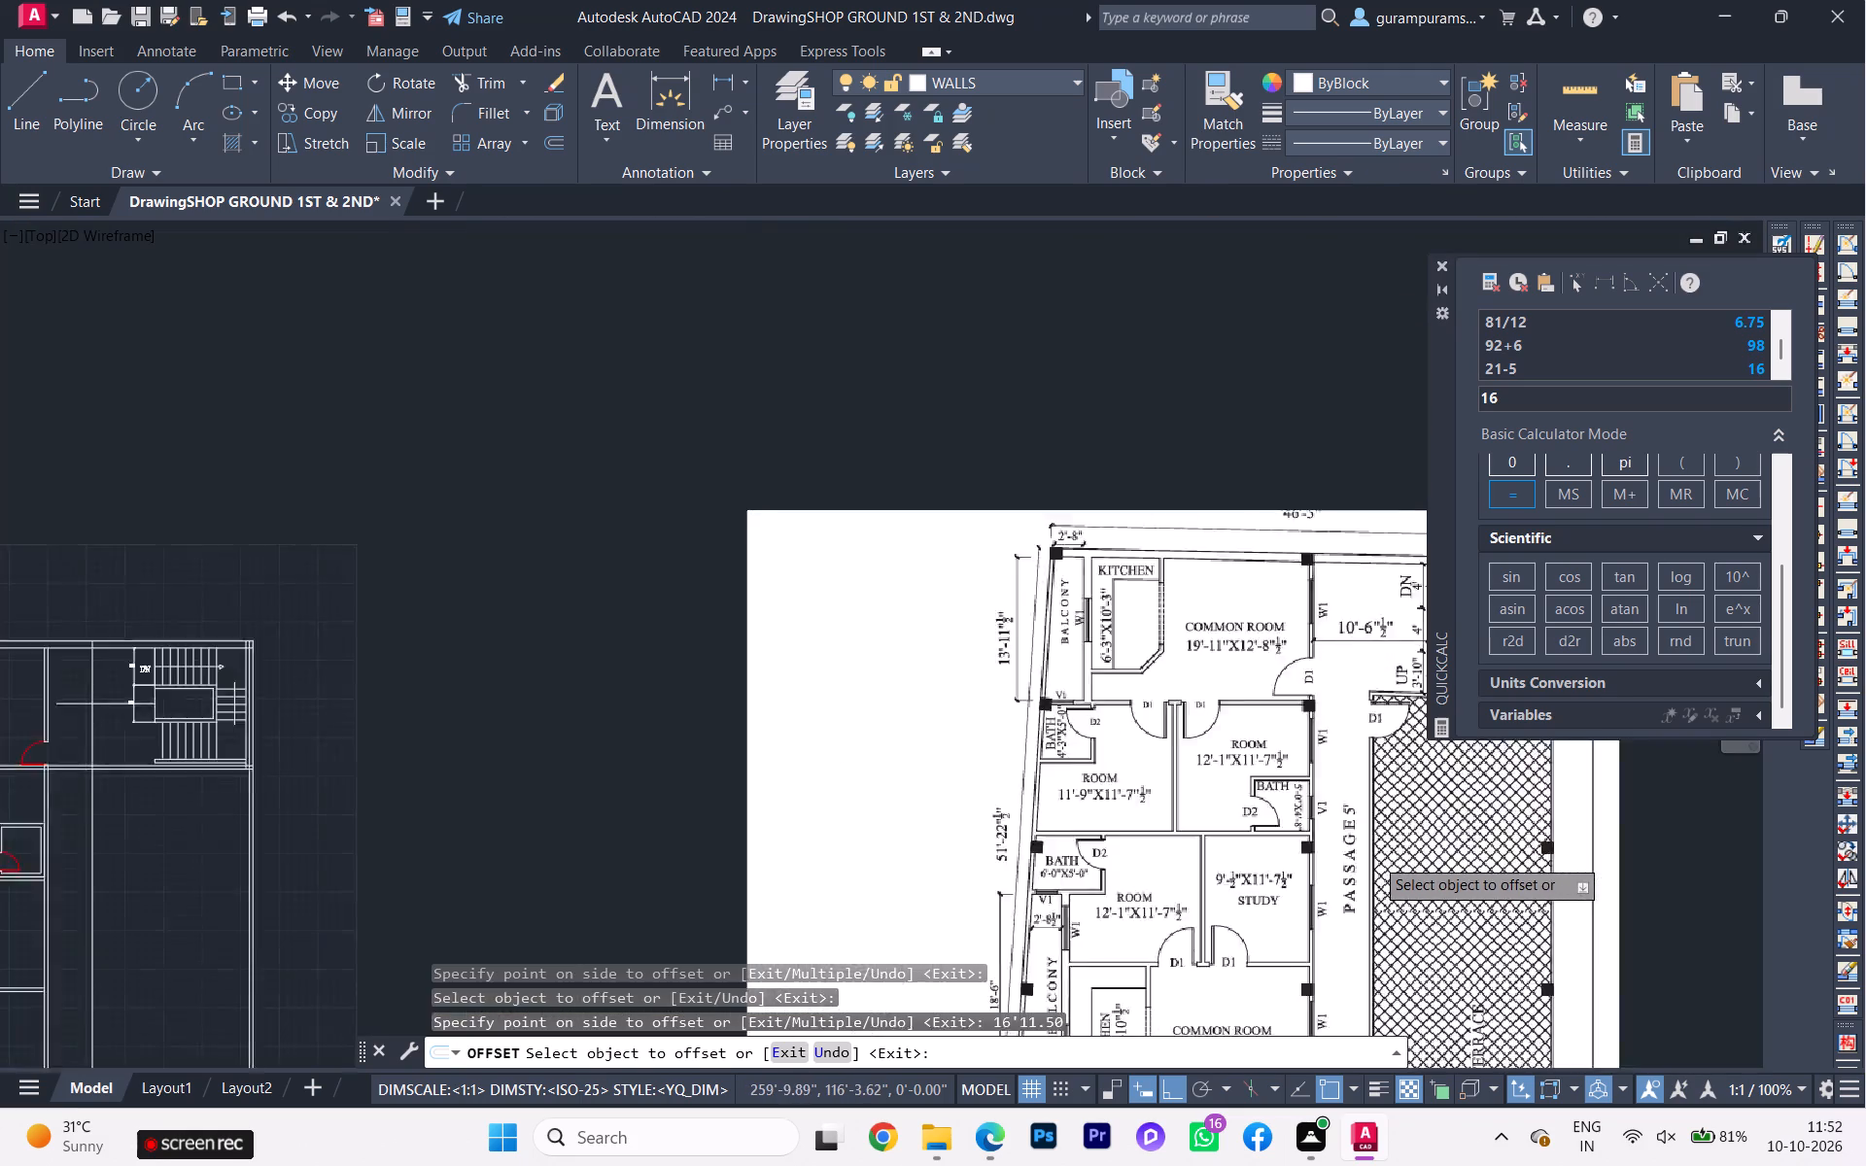
scroll(1374, 857, "down", 1)
middle_click_drag(897, 918, 911, 806)
scroll(562, 882, "up", 3)
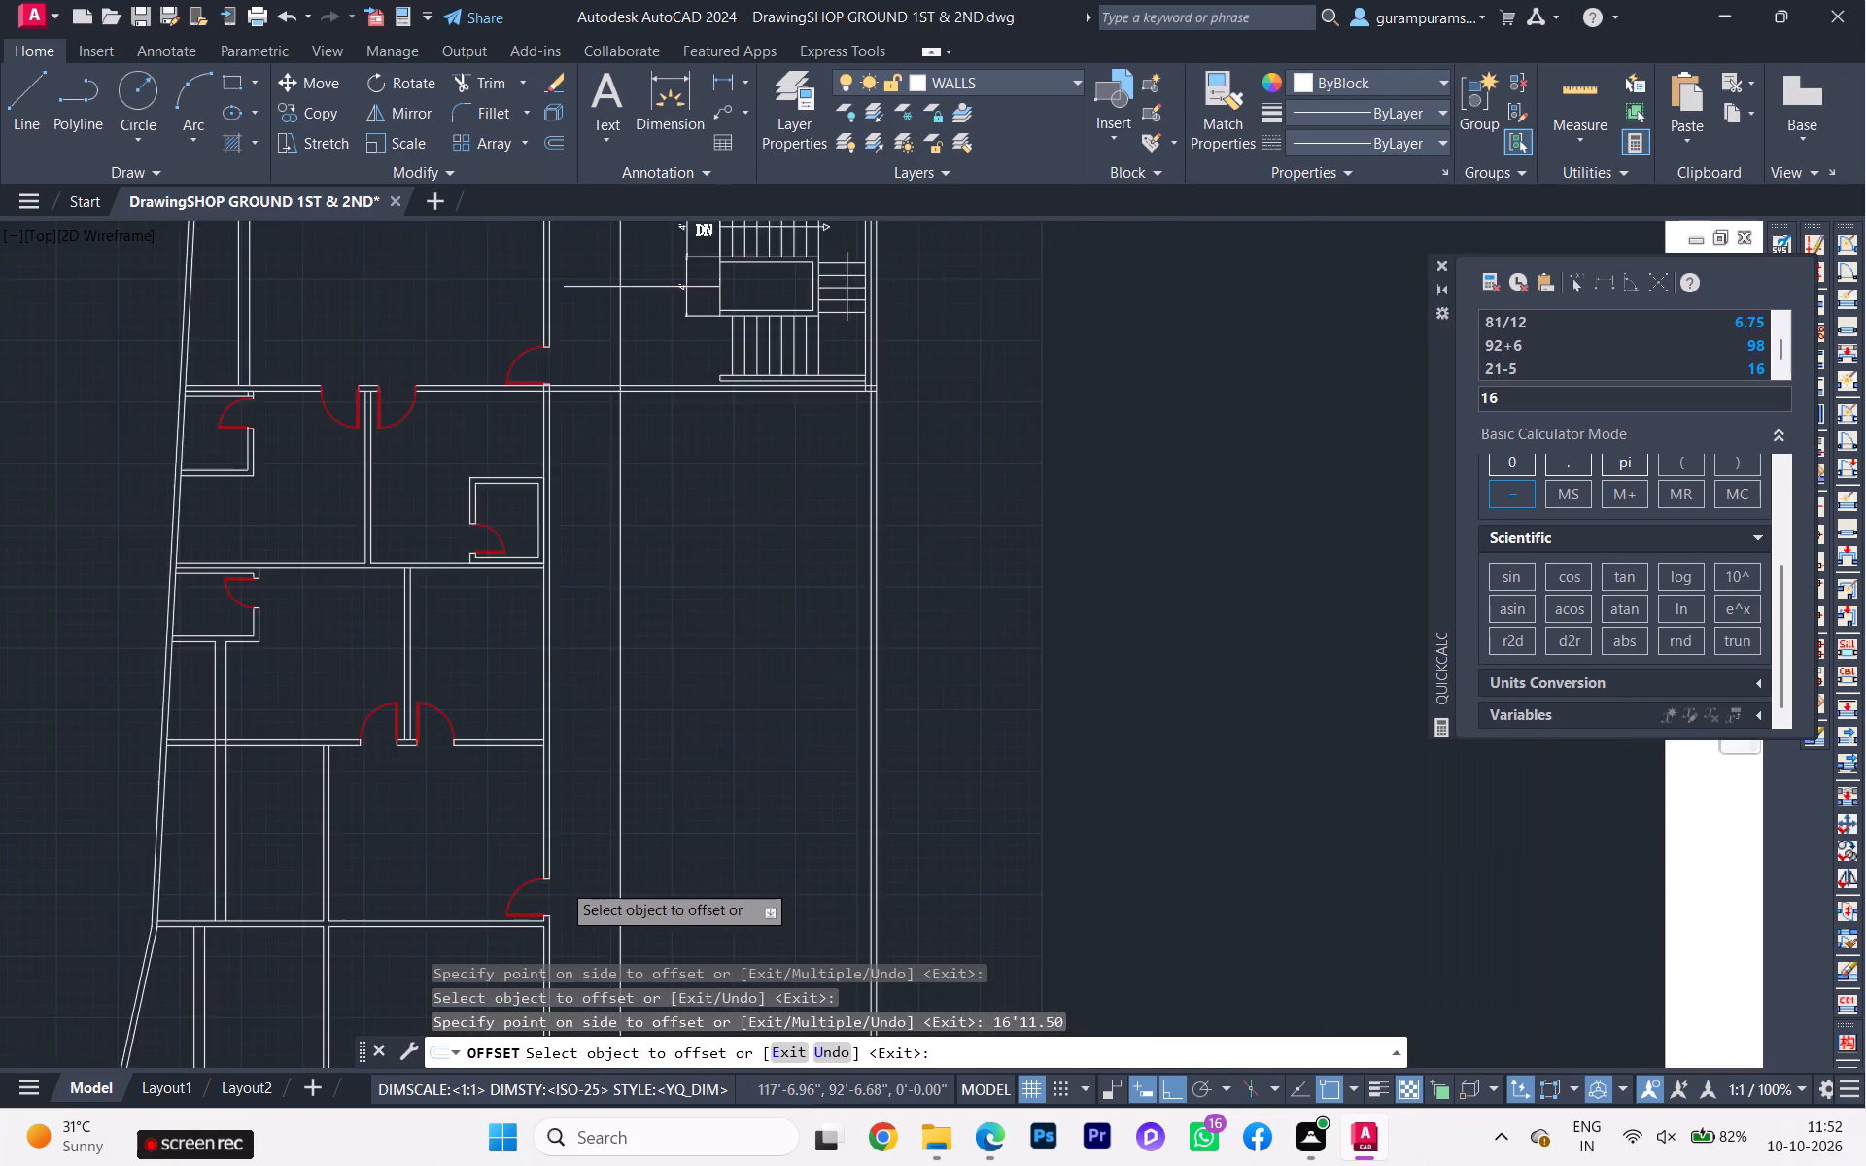
left_click(651, 845)
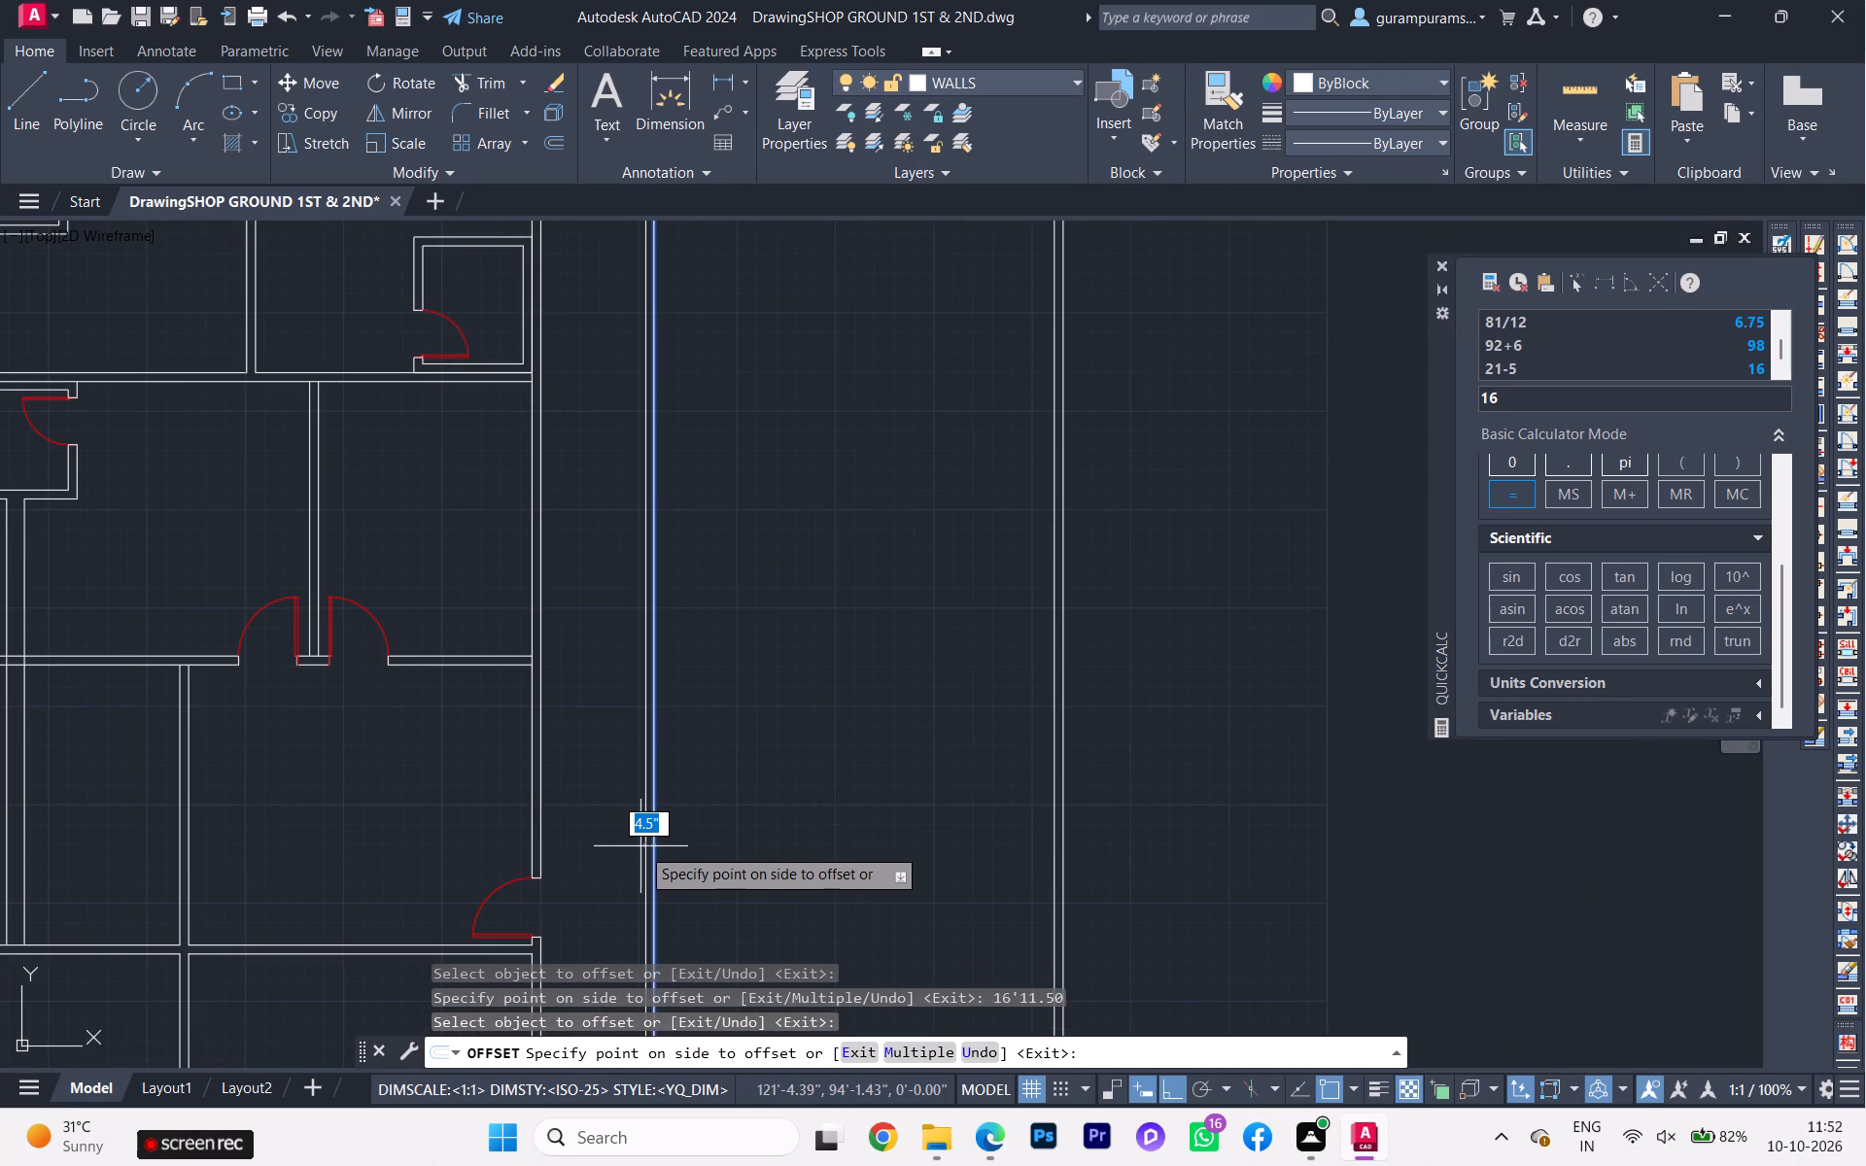
left_click(640, 846)
scroll(594, 859, "down", 3)
scroll(608, 620, "up", 2)
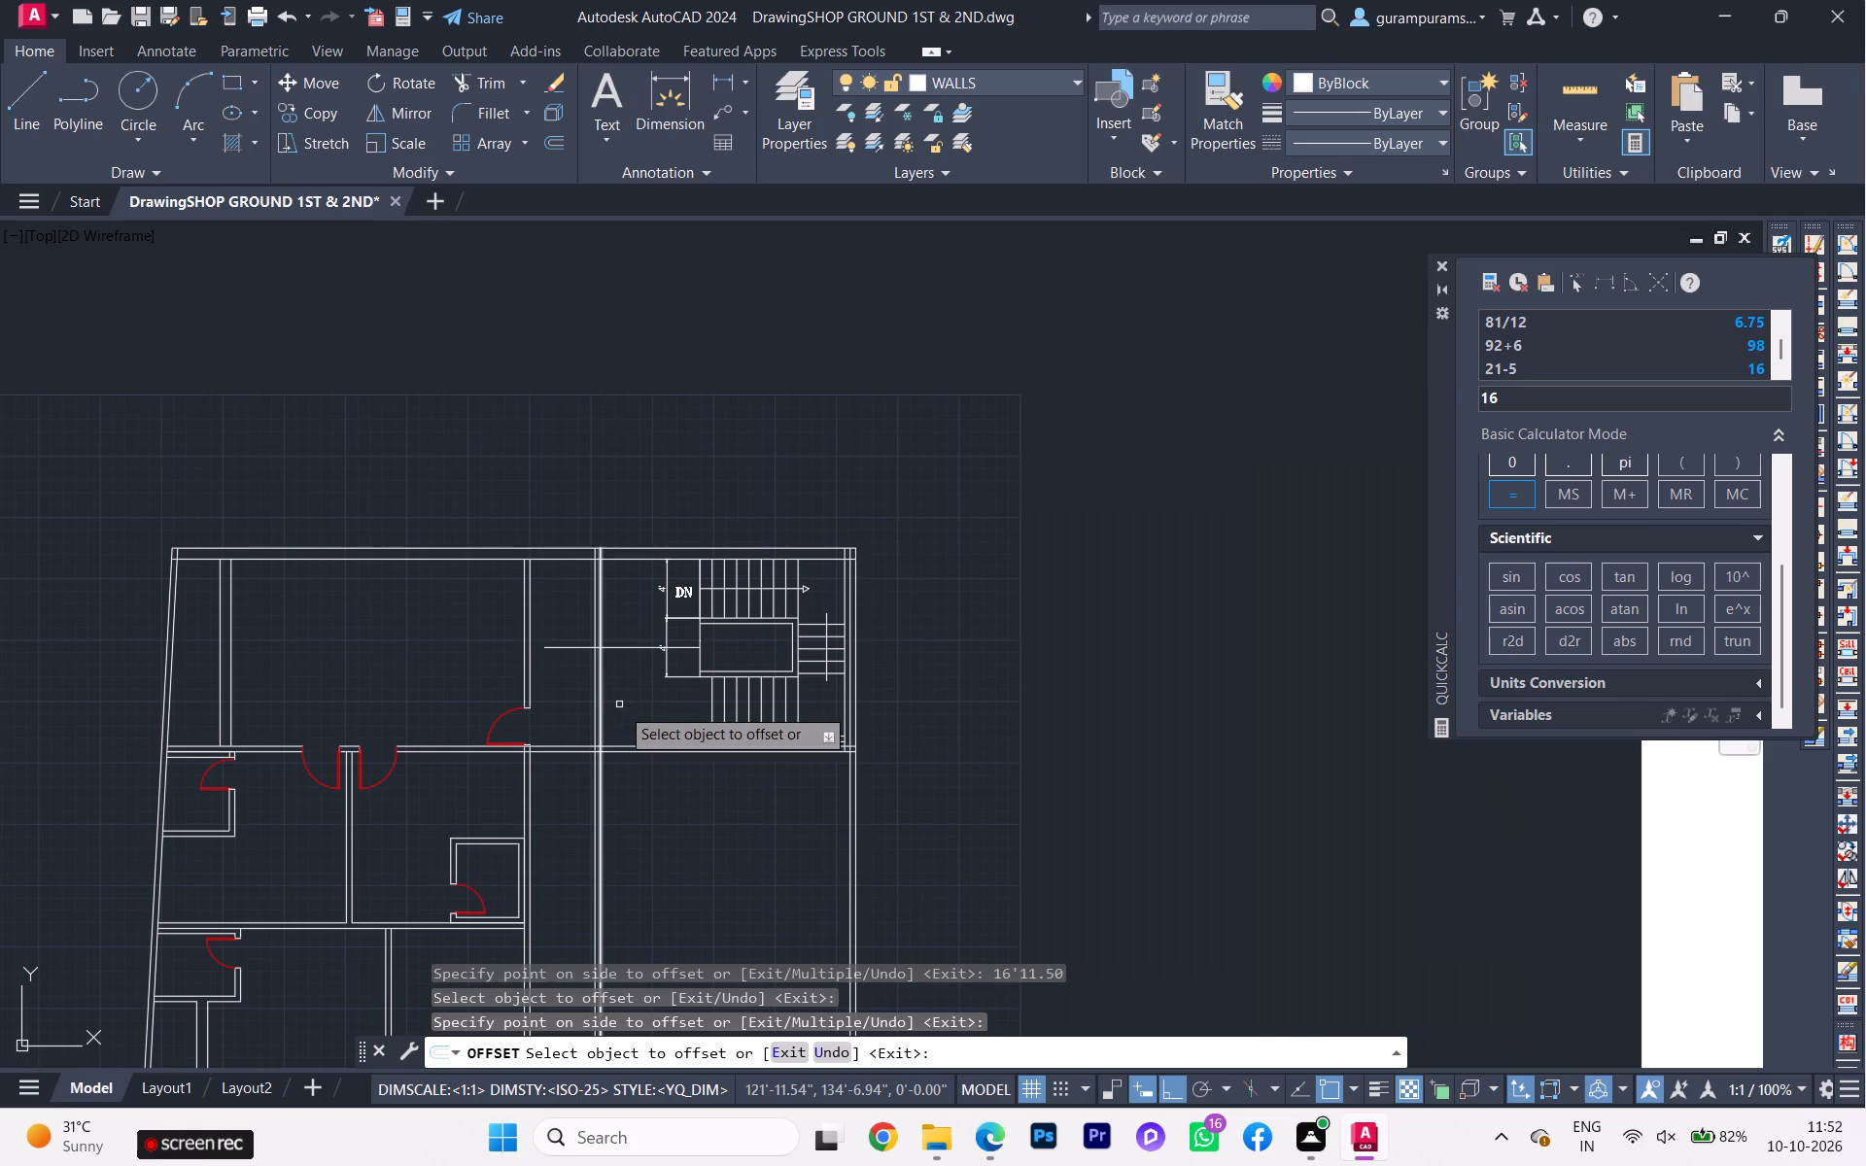
key("Escape")
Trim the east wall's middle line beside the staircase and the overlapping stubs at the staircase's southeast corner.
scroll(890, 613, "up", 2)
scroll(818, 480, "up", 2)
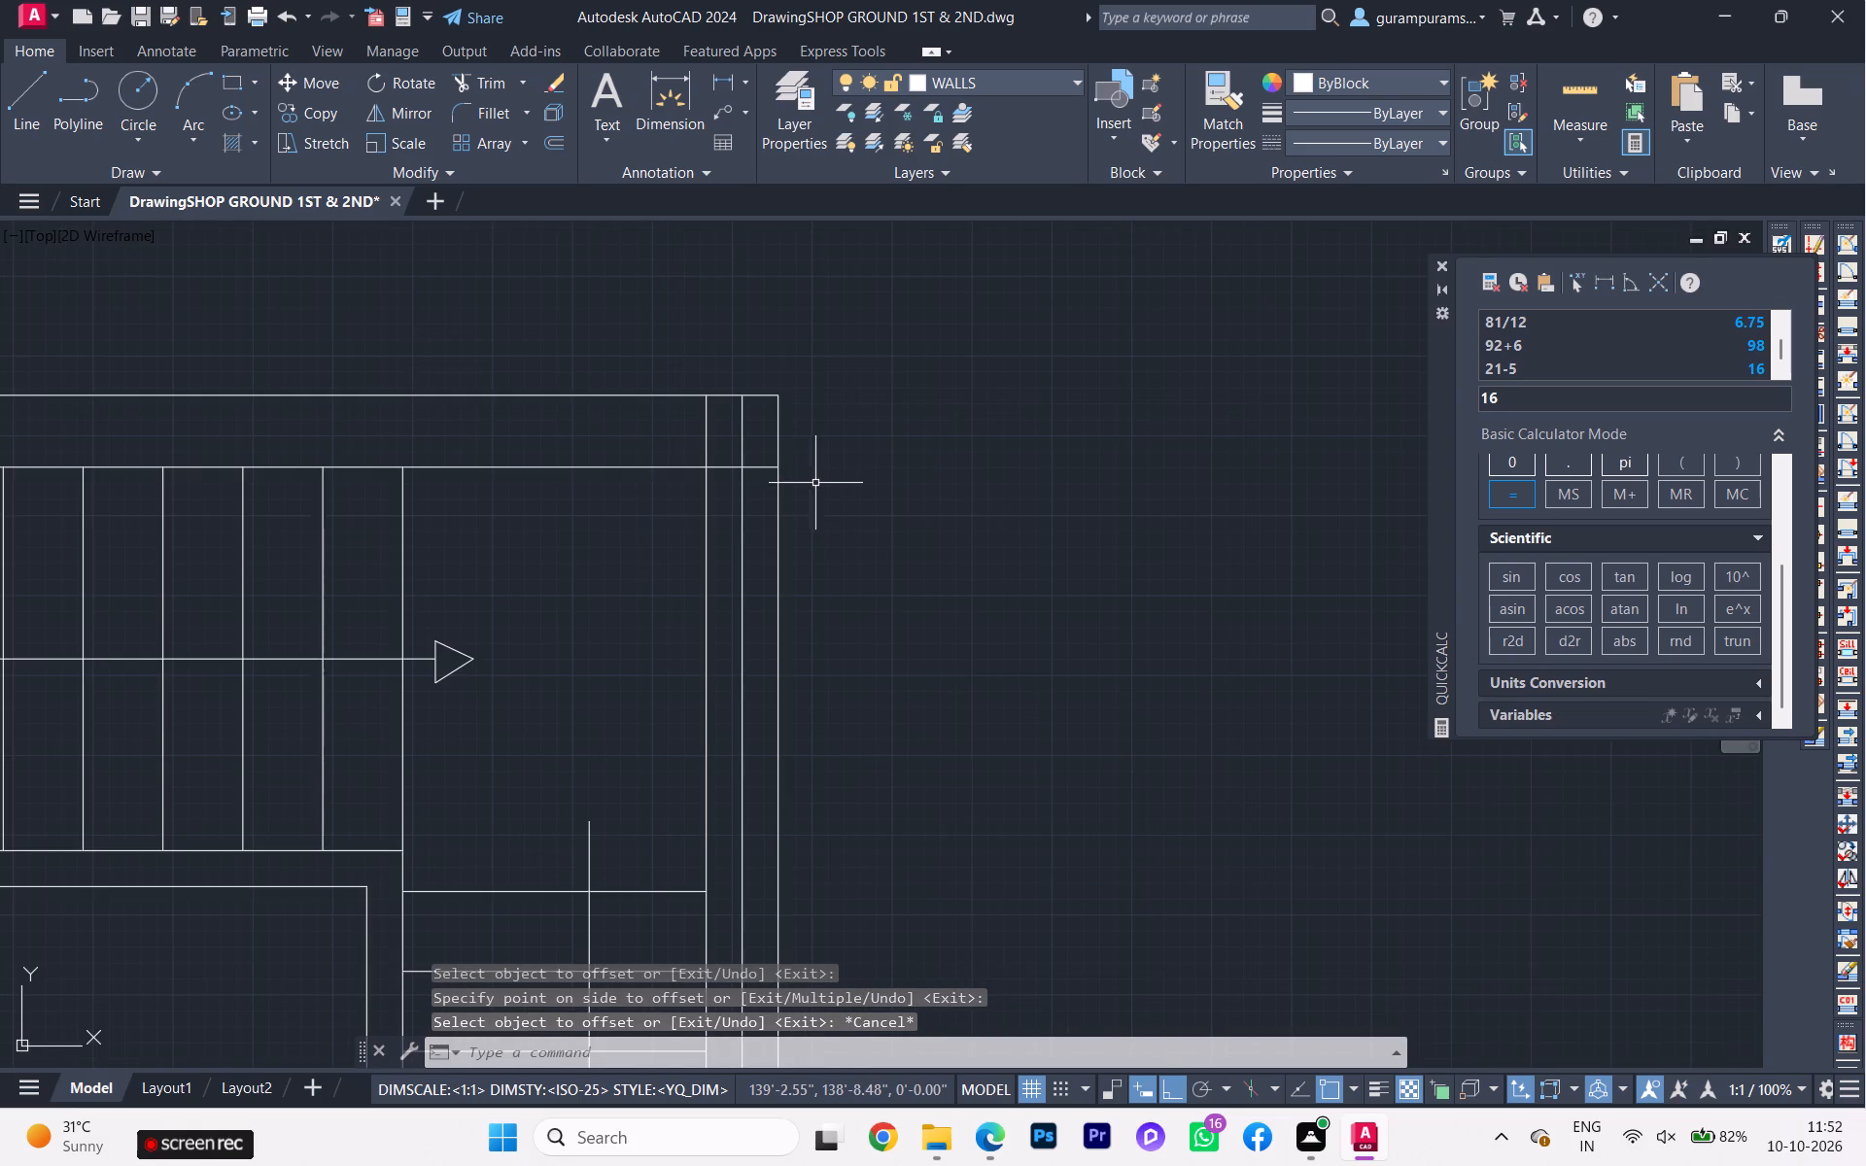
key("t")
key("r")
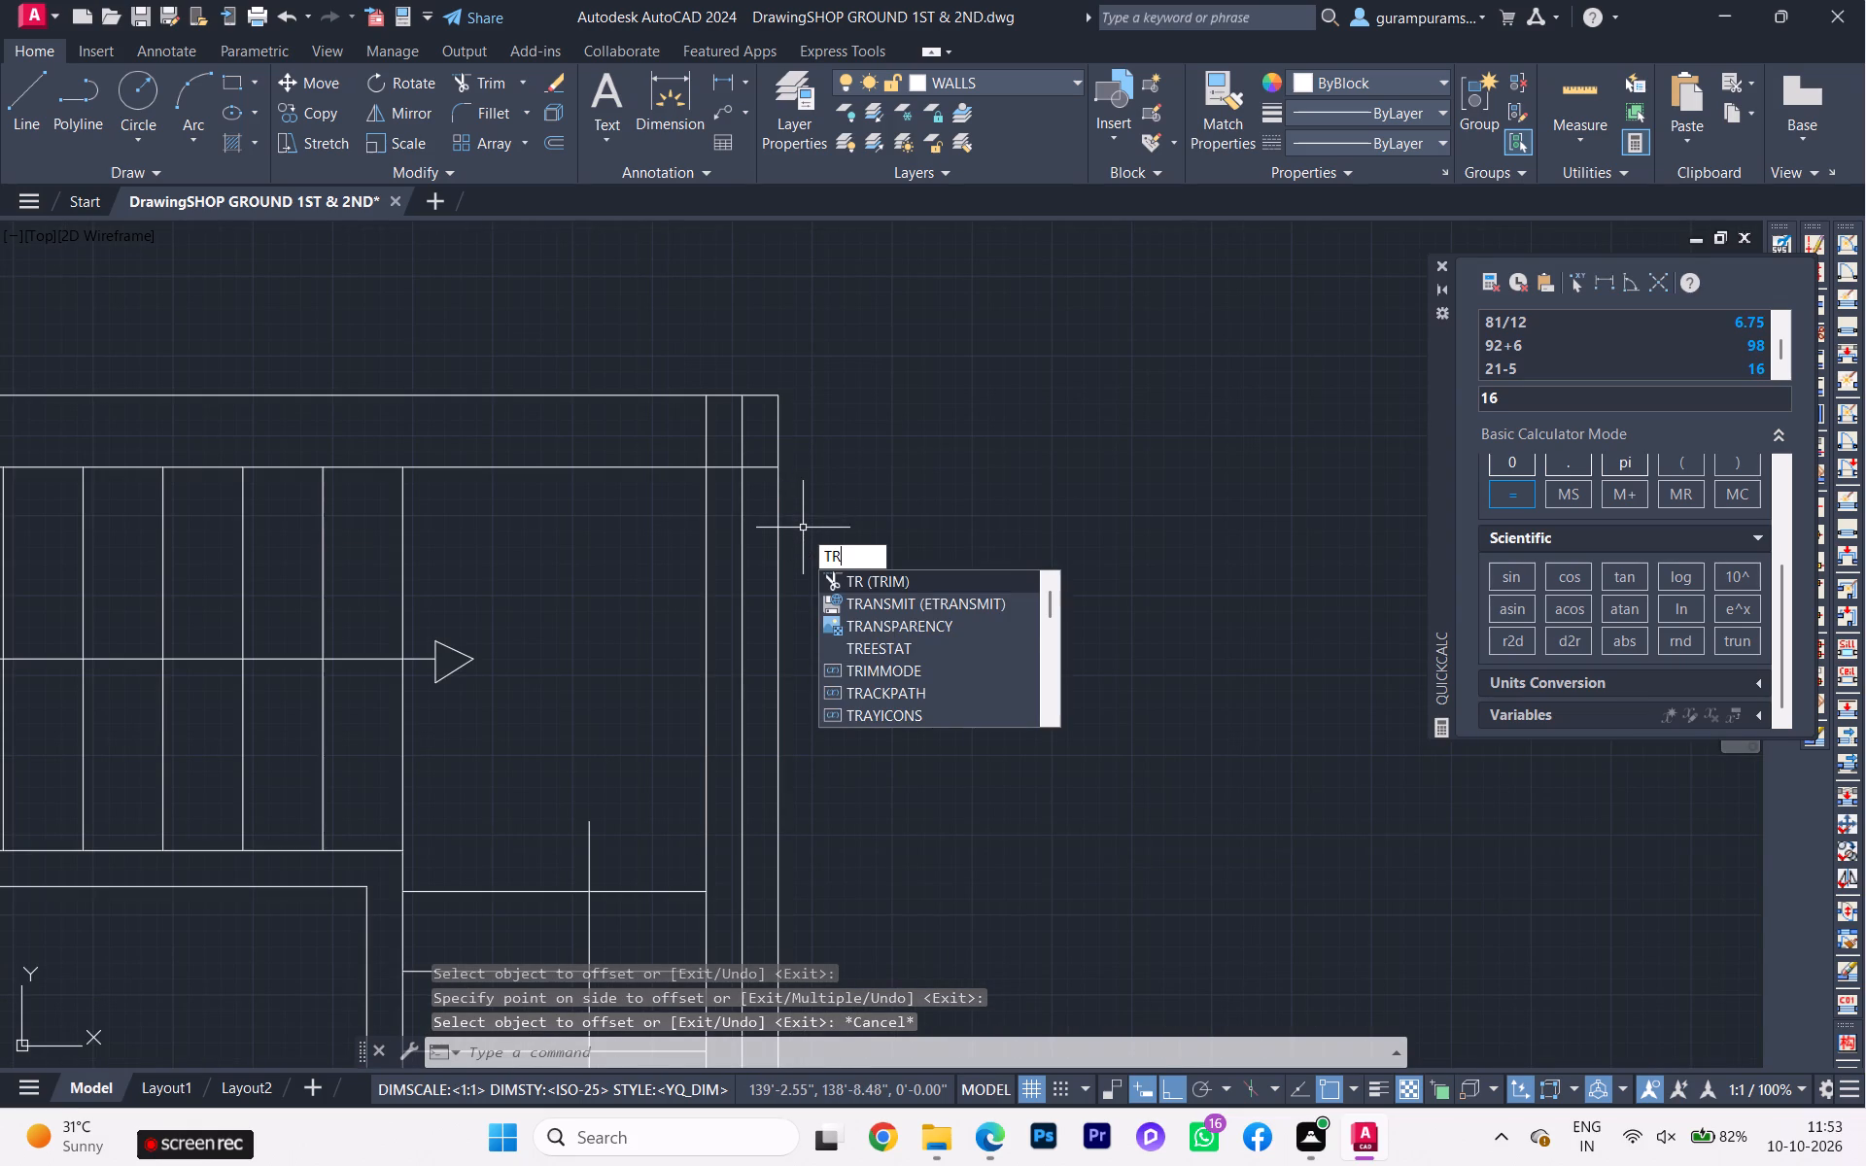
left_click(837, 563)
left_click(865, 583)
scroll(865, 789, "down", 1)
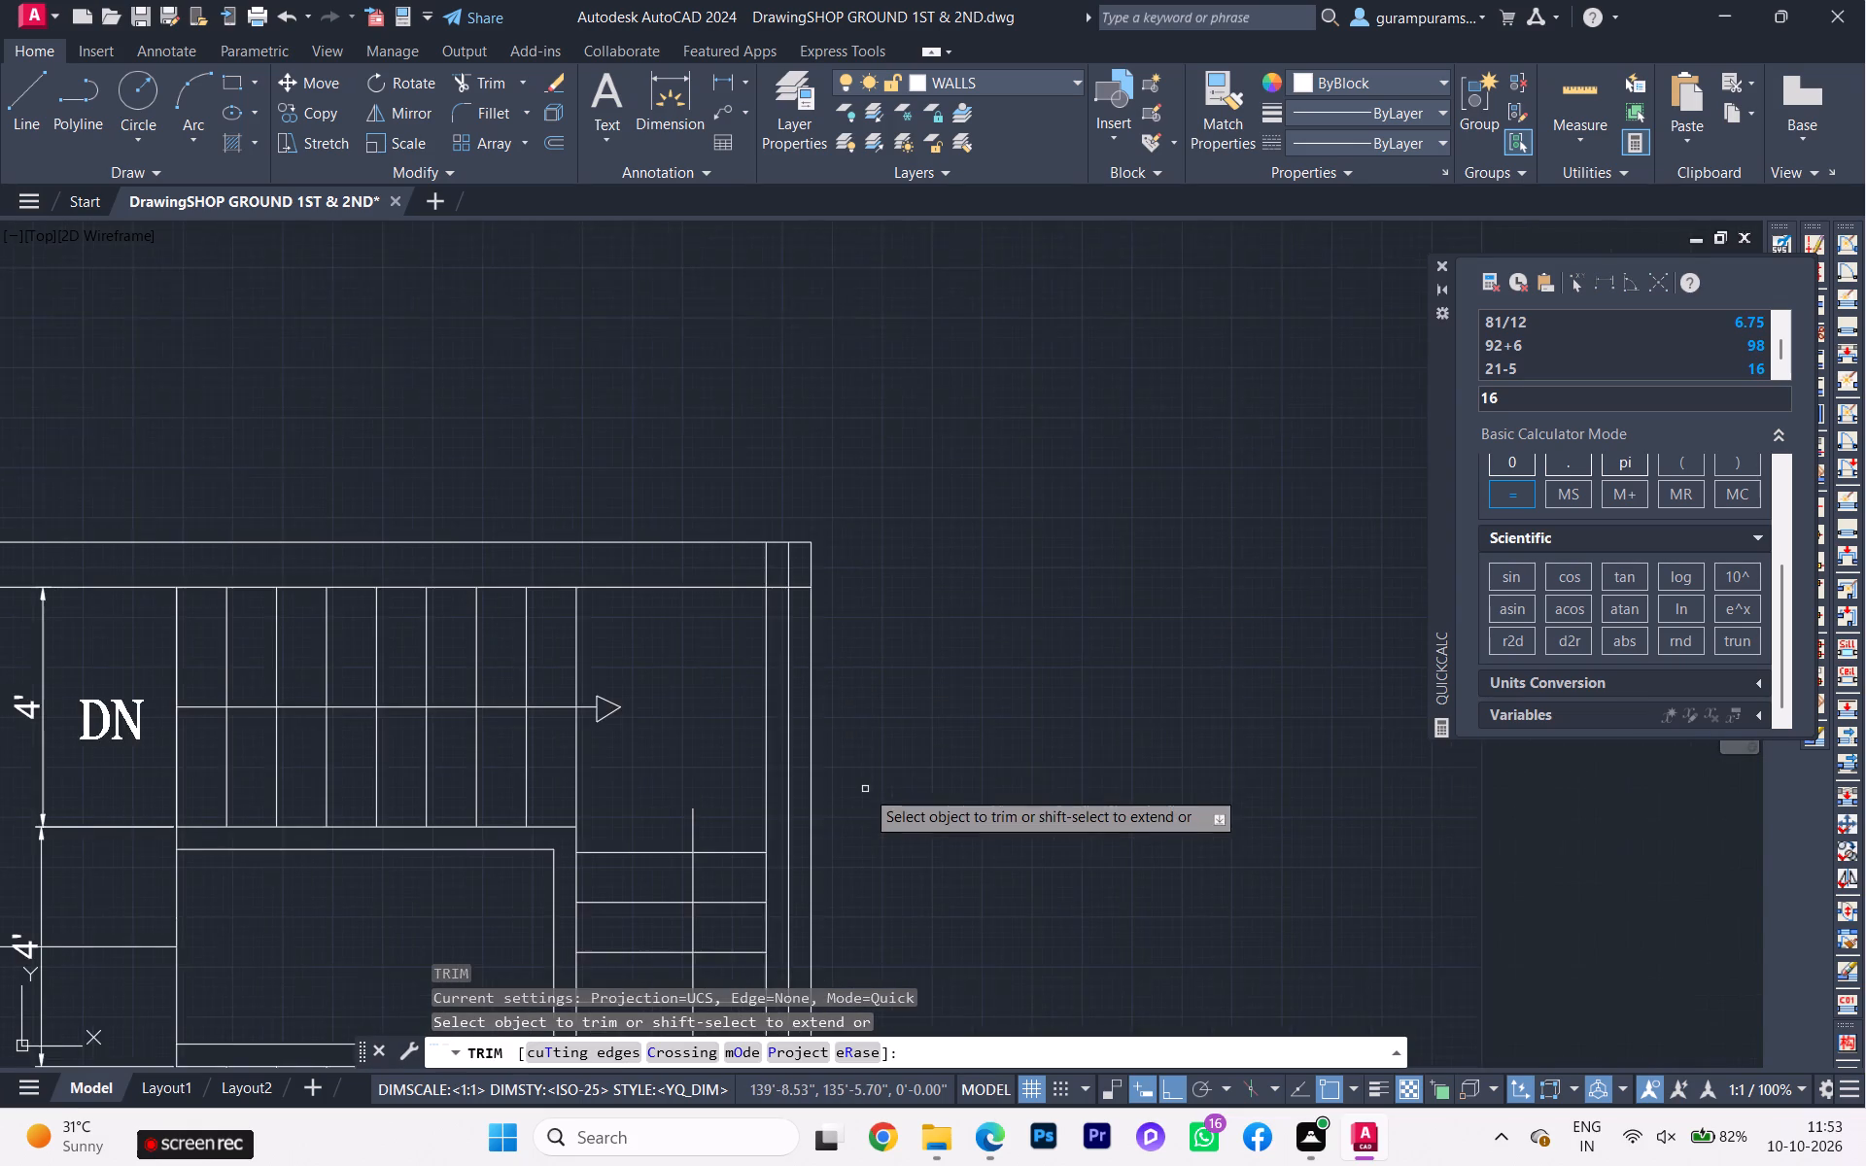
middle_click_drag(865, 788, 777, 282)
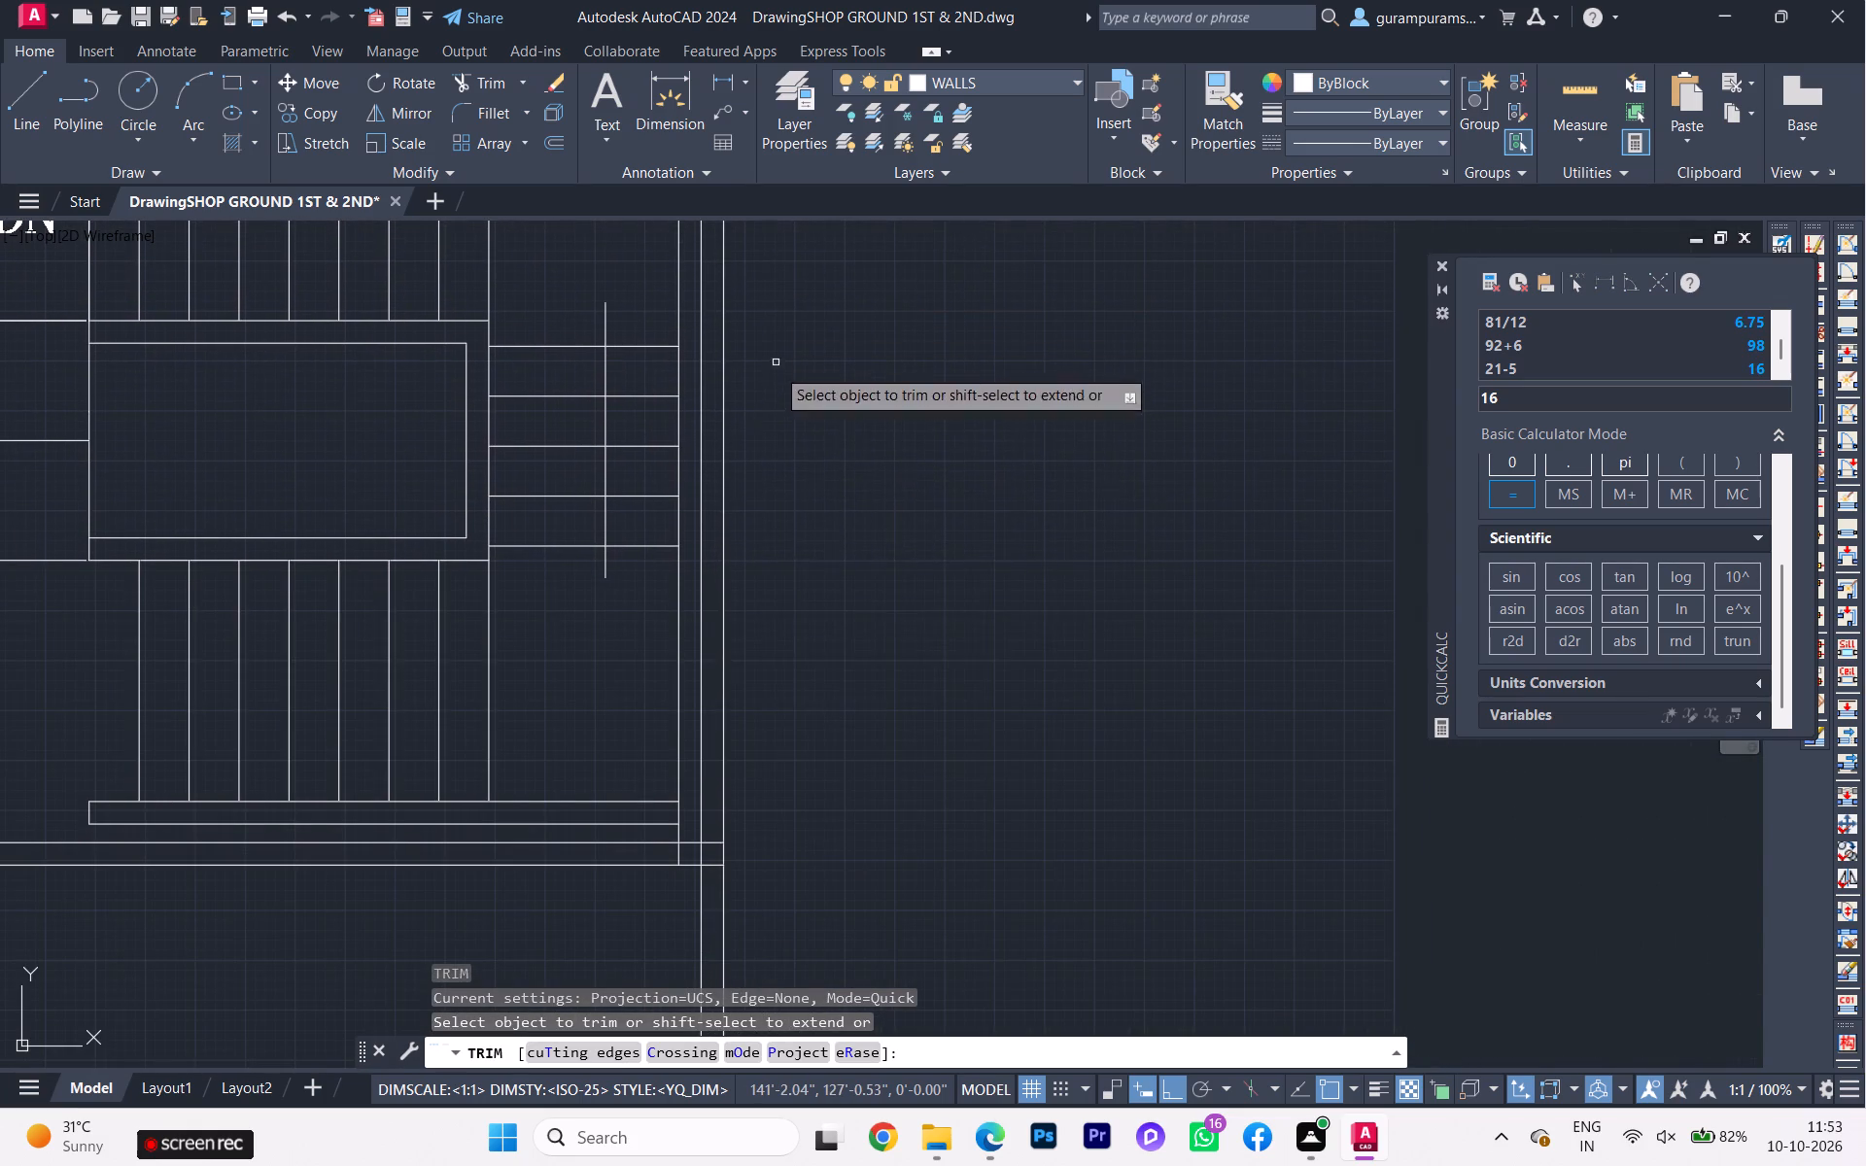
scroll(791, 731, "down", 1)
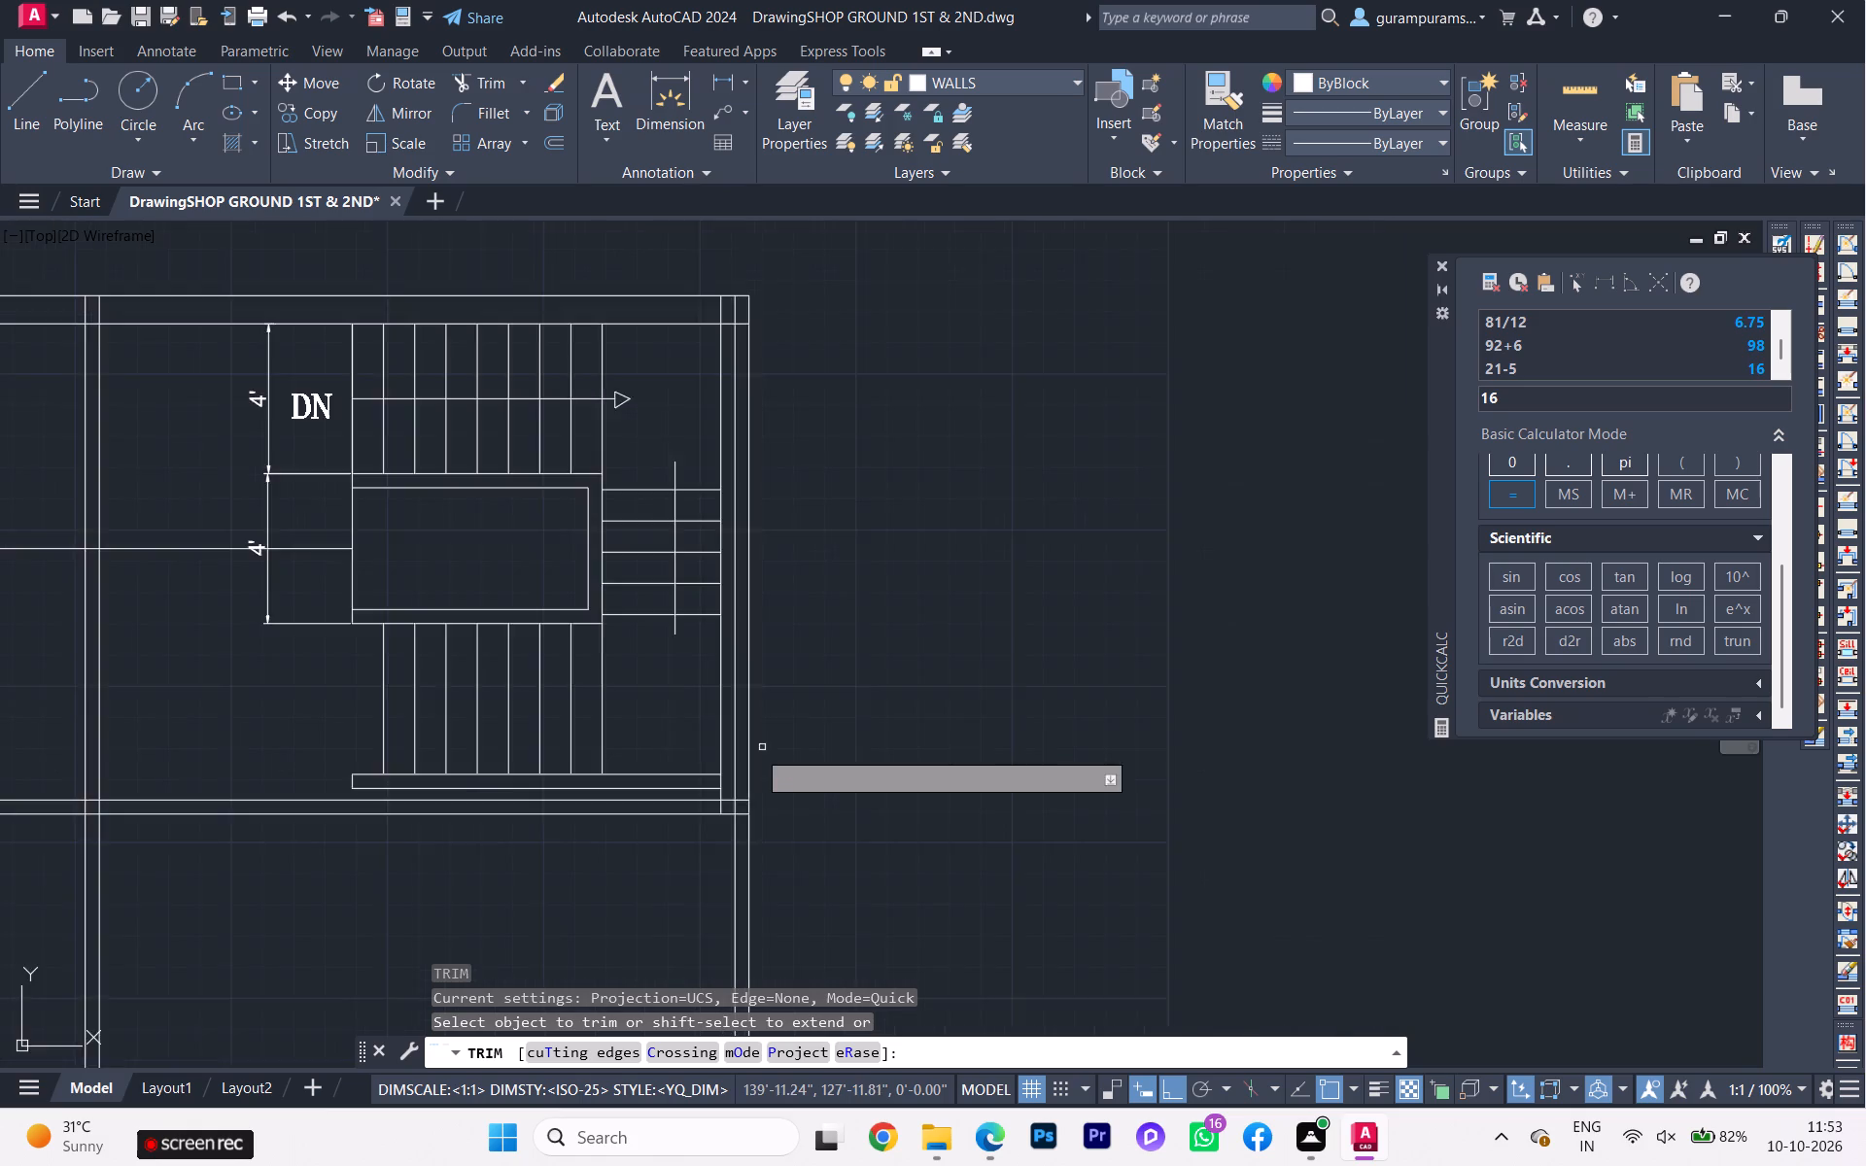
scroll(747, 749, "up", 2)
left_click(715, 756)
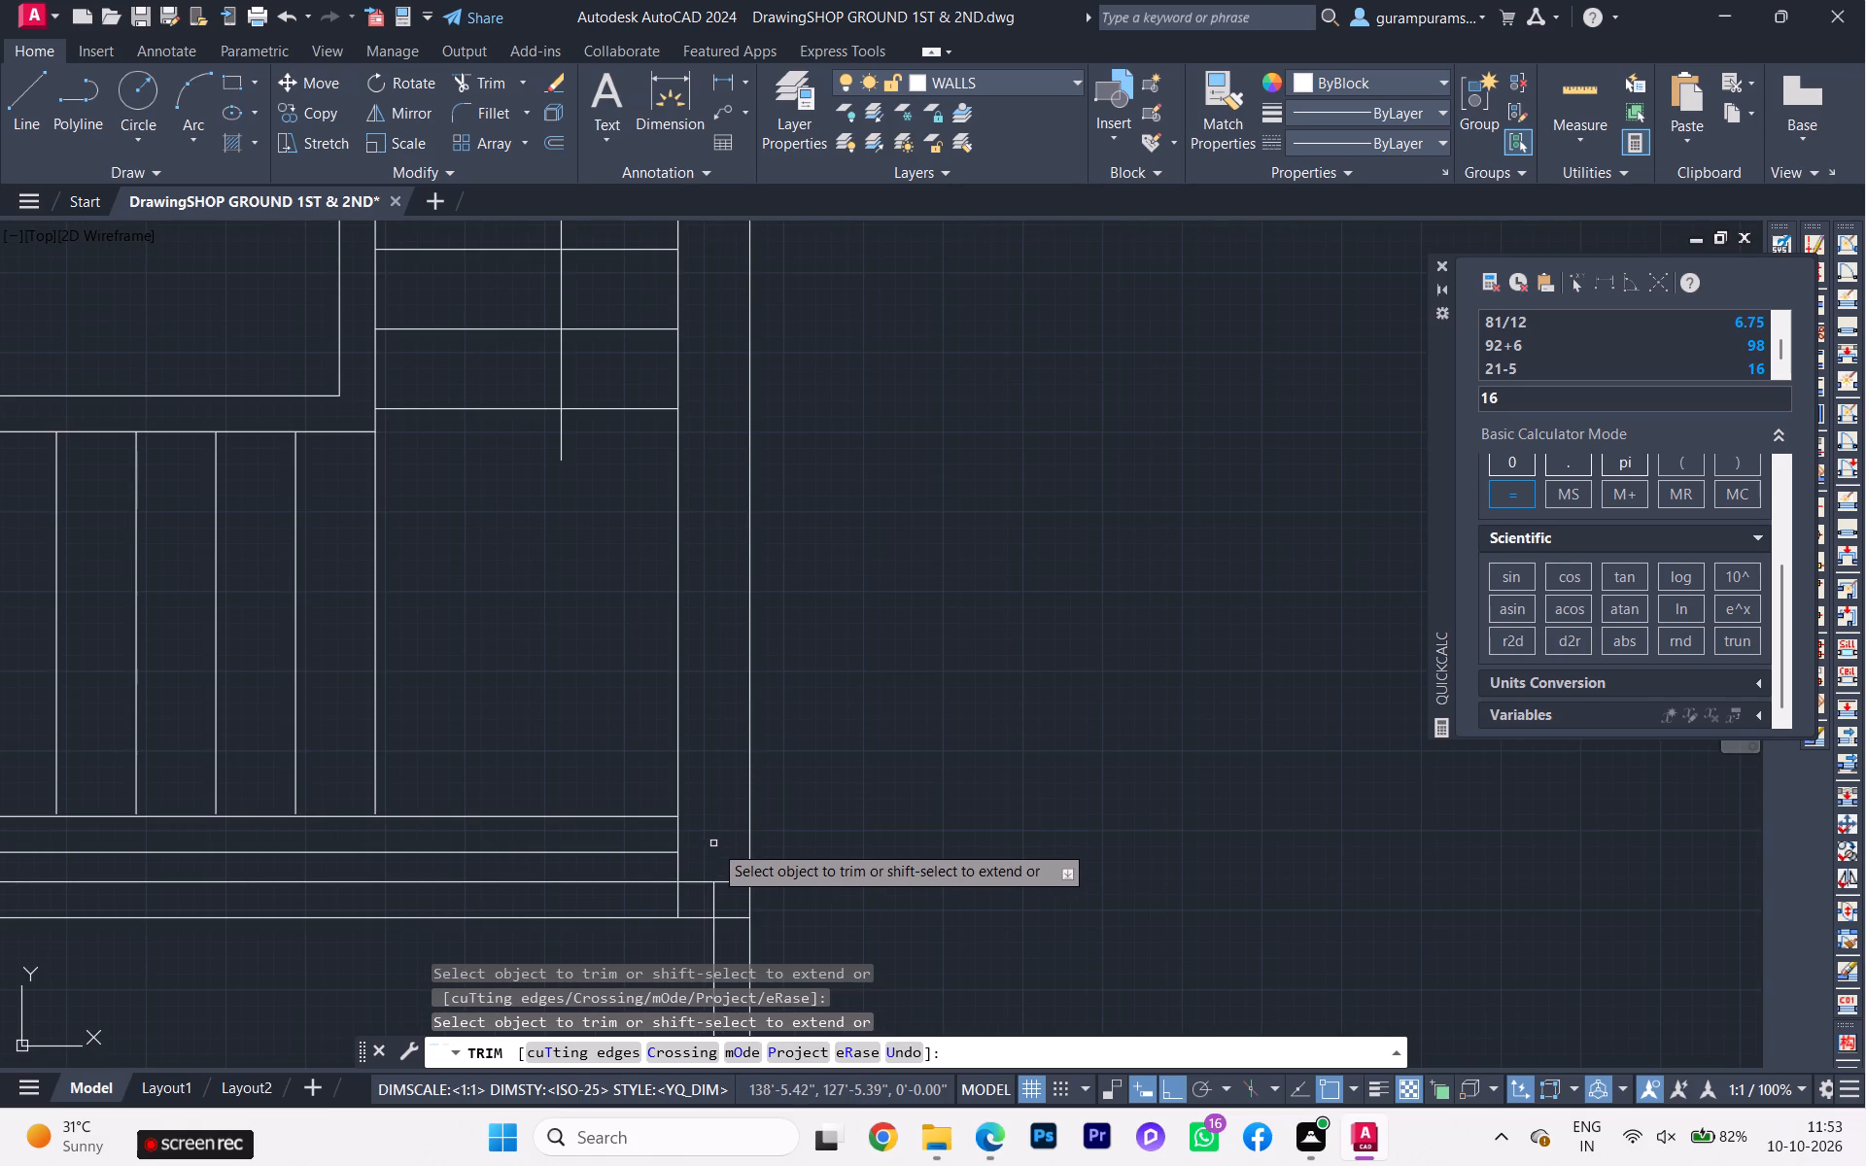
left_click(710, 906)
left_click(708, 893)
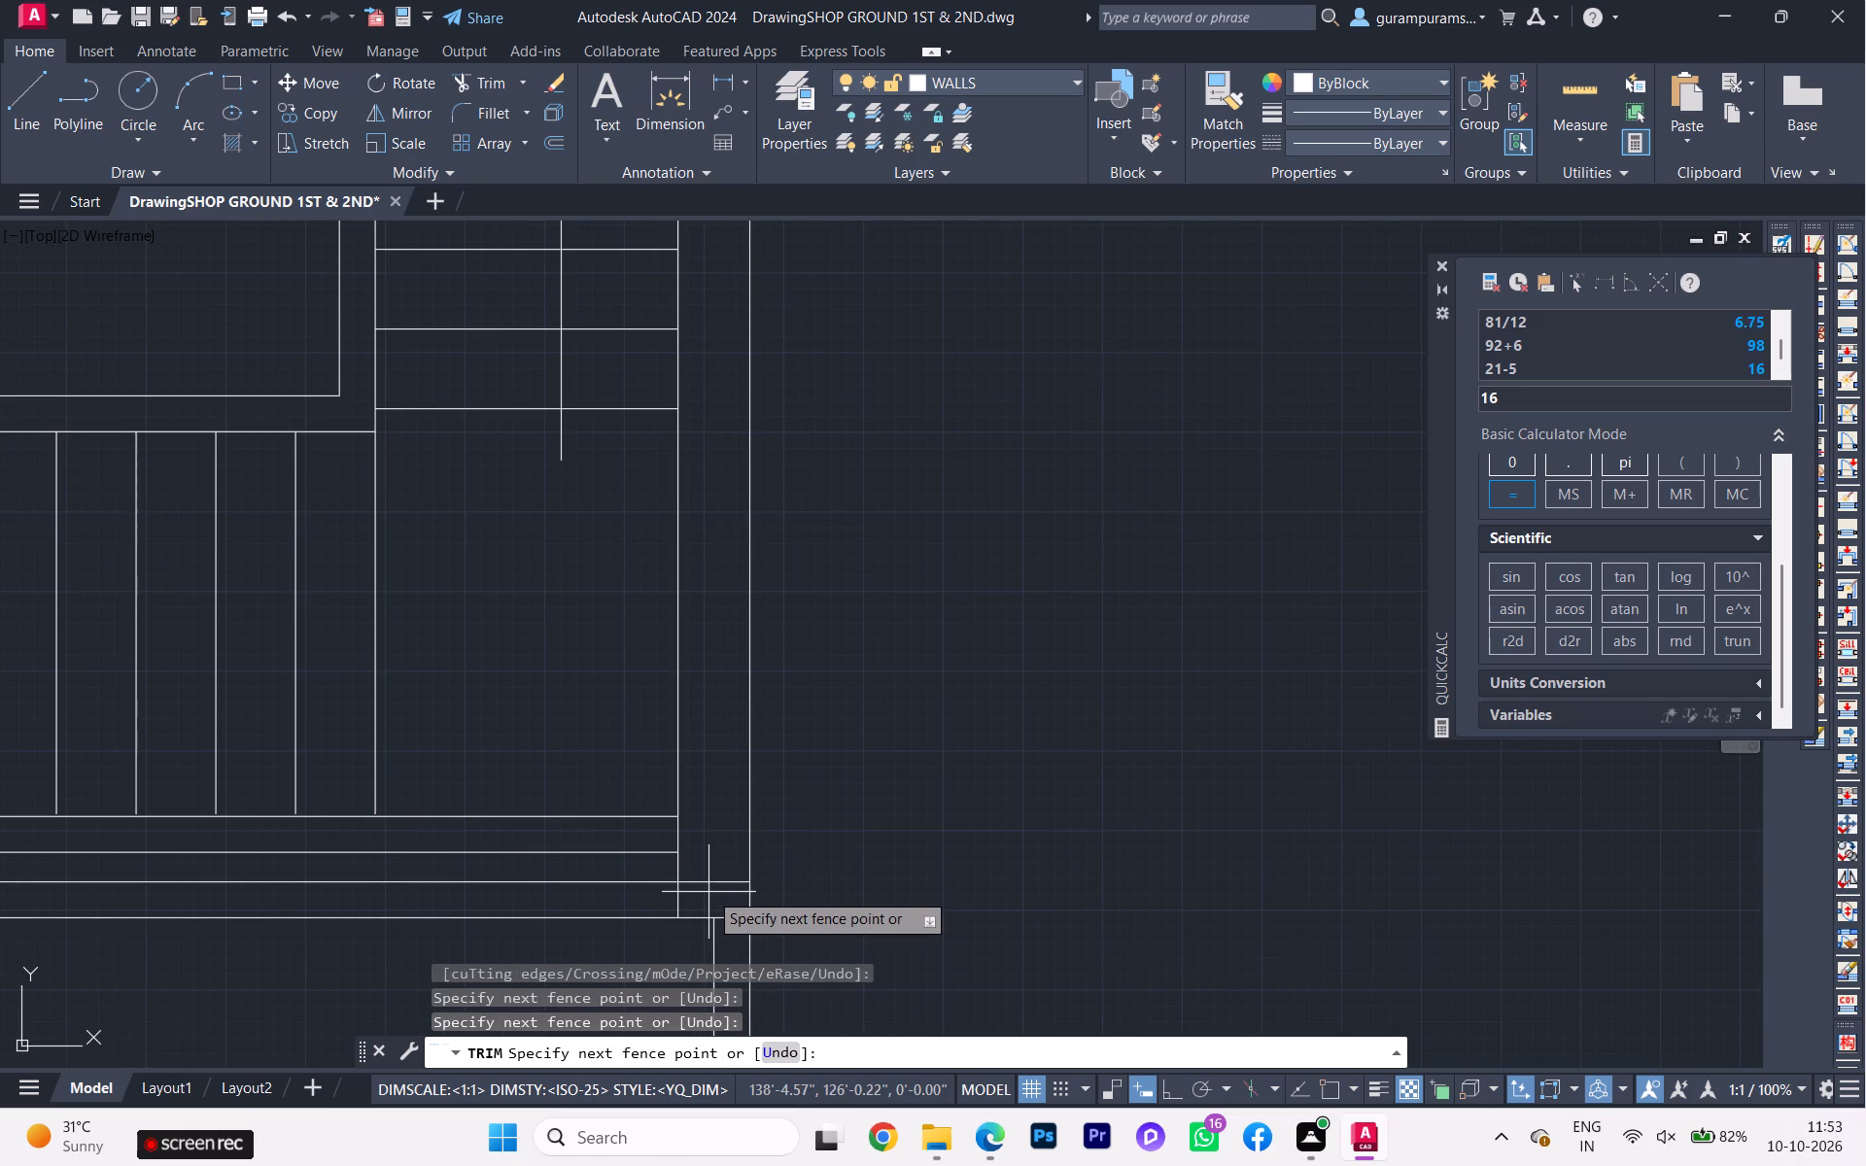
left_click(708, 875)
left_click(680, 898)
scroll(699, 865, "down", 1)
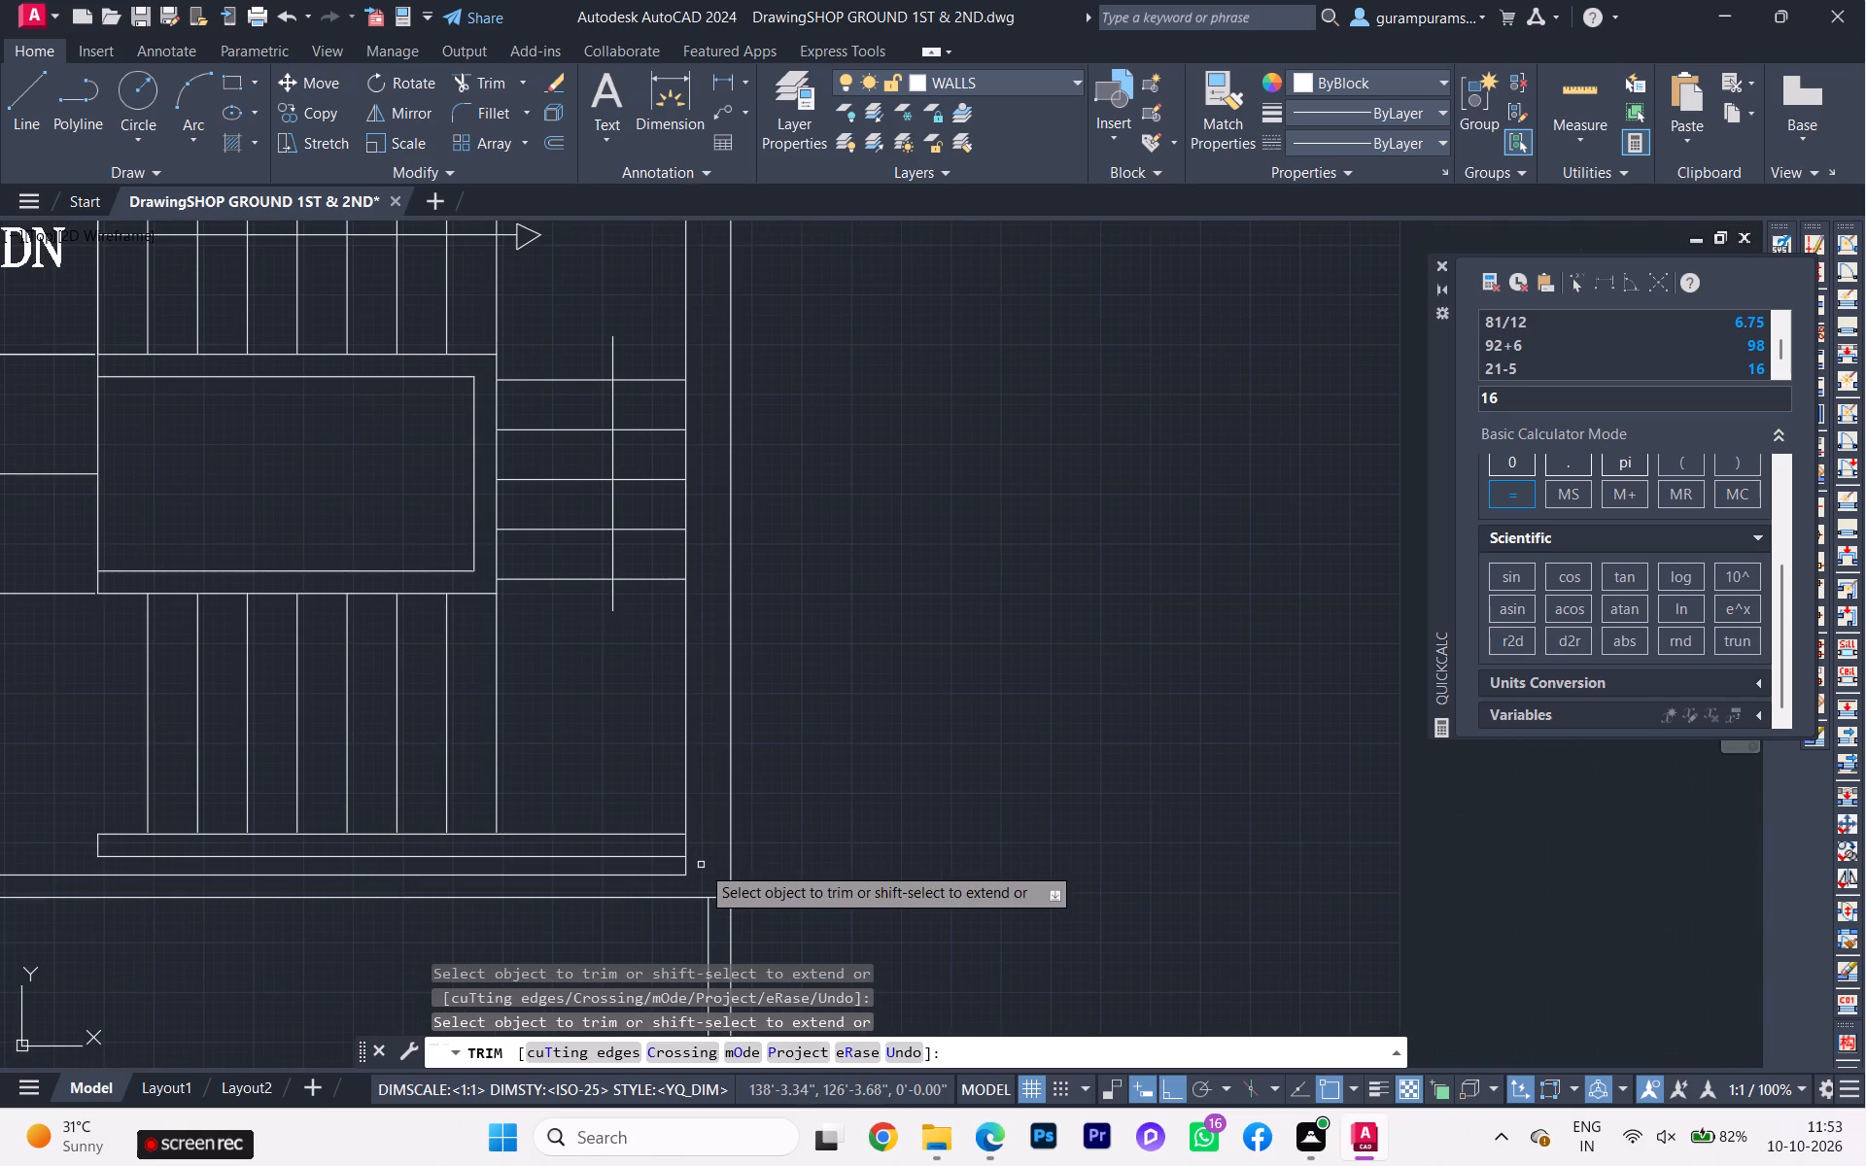
Examine the wall south of the staircase and its passage junction, glancing at the reference image.
scroll(705, 862, "down", 1)
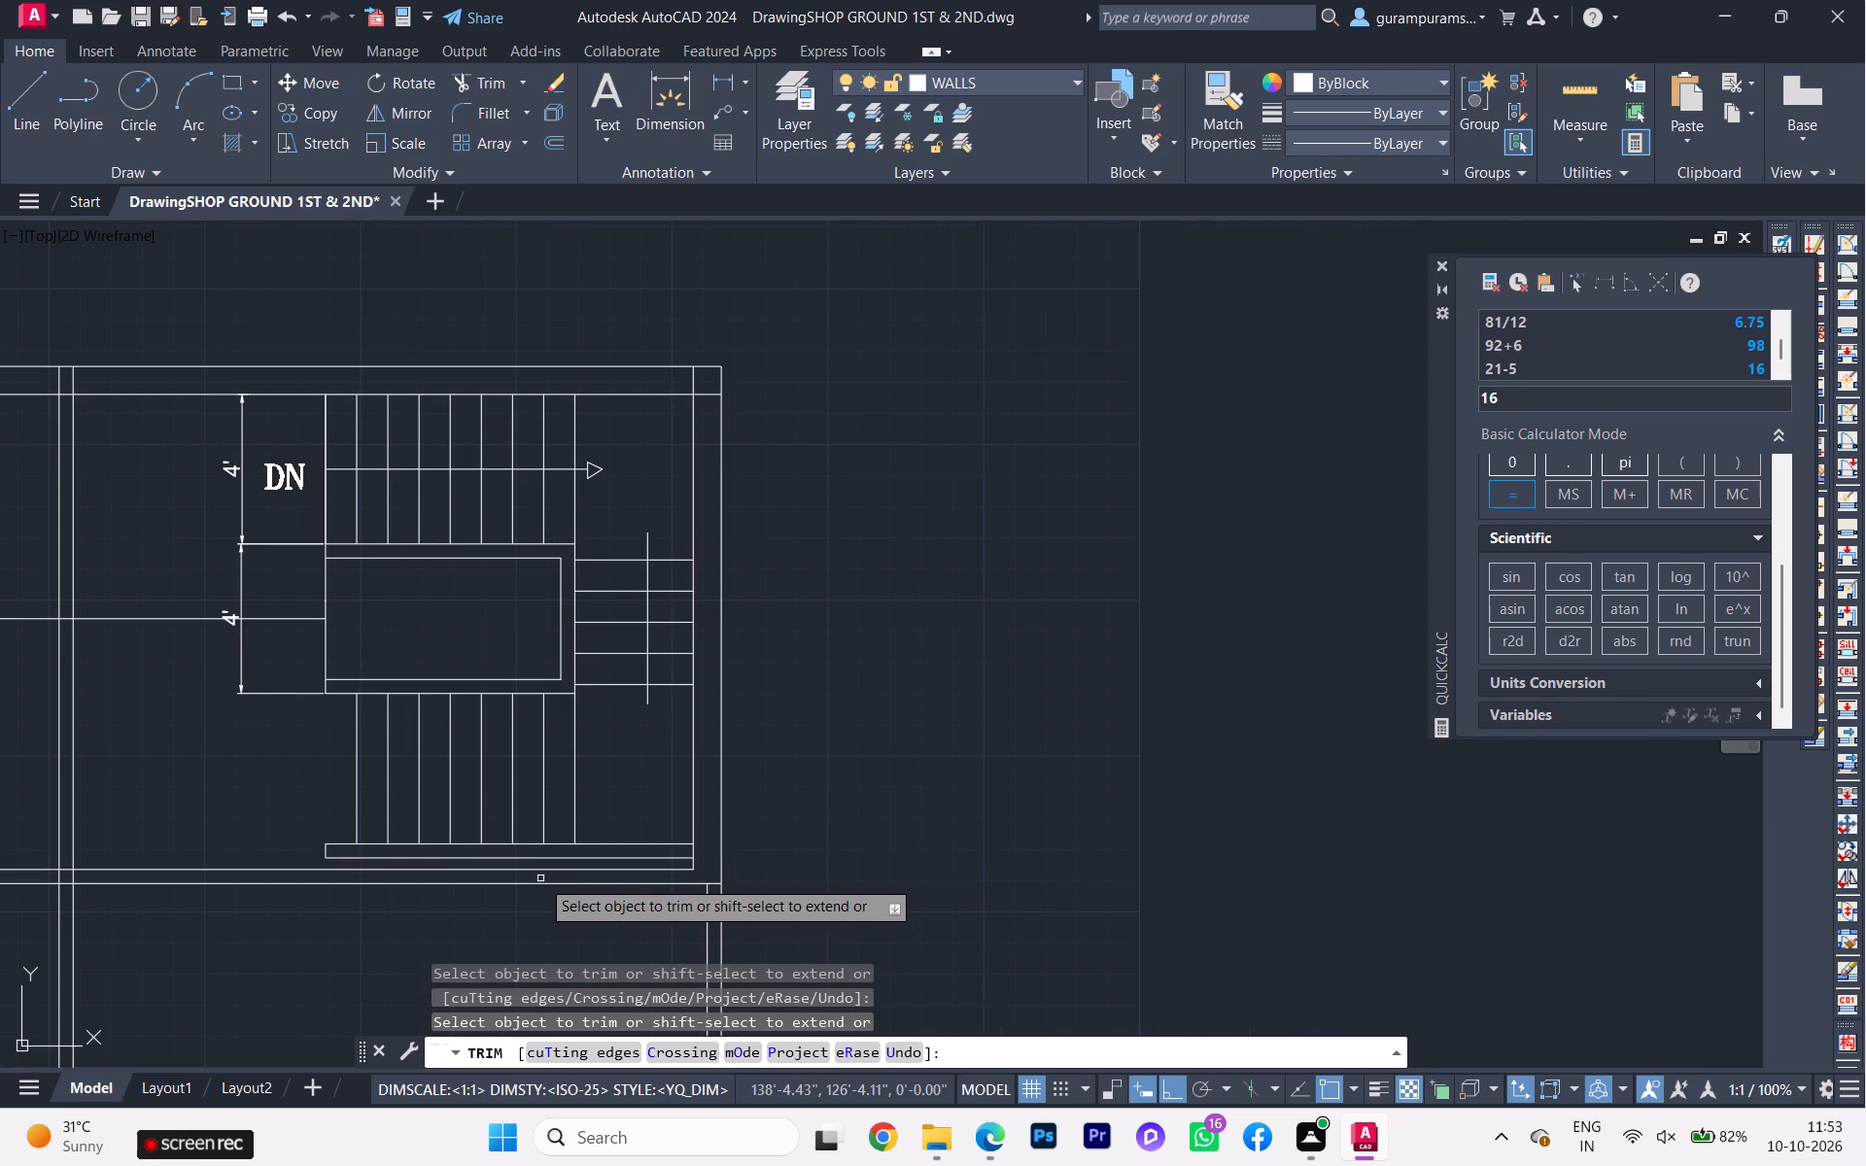
scroll(540, 879, "up", 1)
scroll(557, 892, "down", 1)
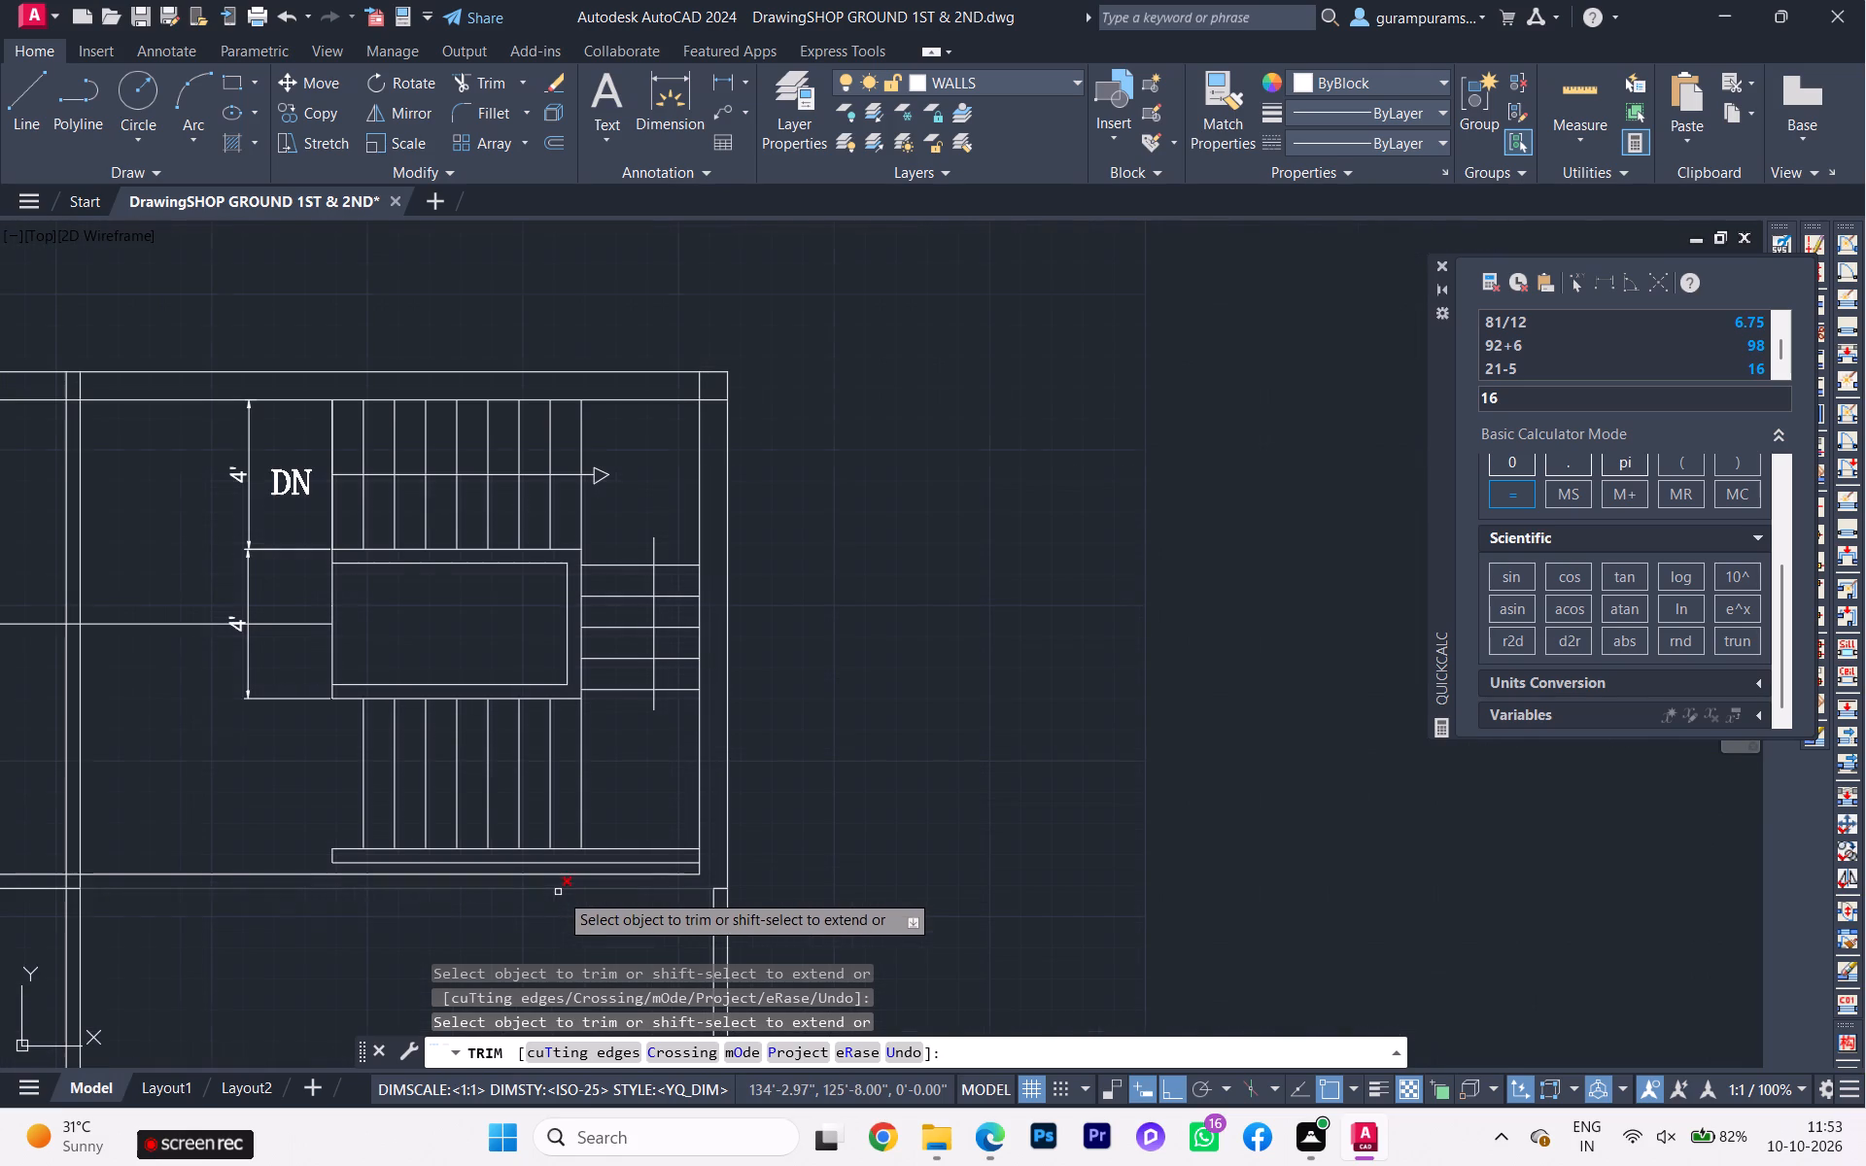
scroll(586, 911, "down", 1)
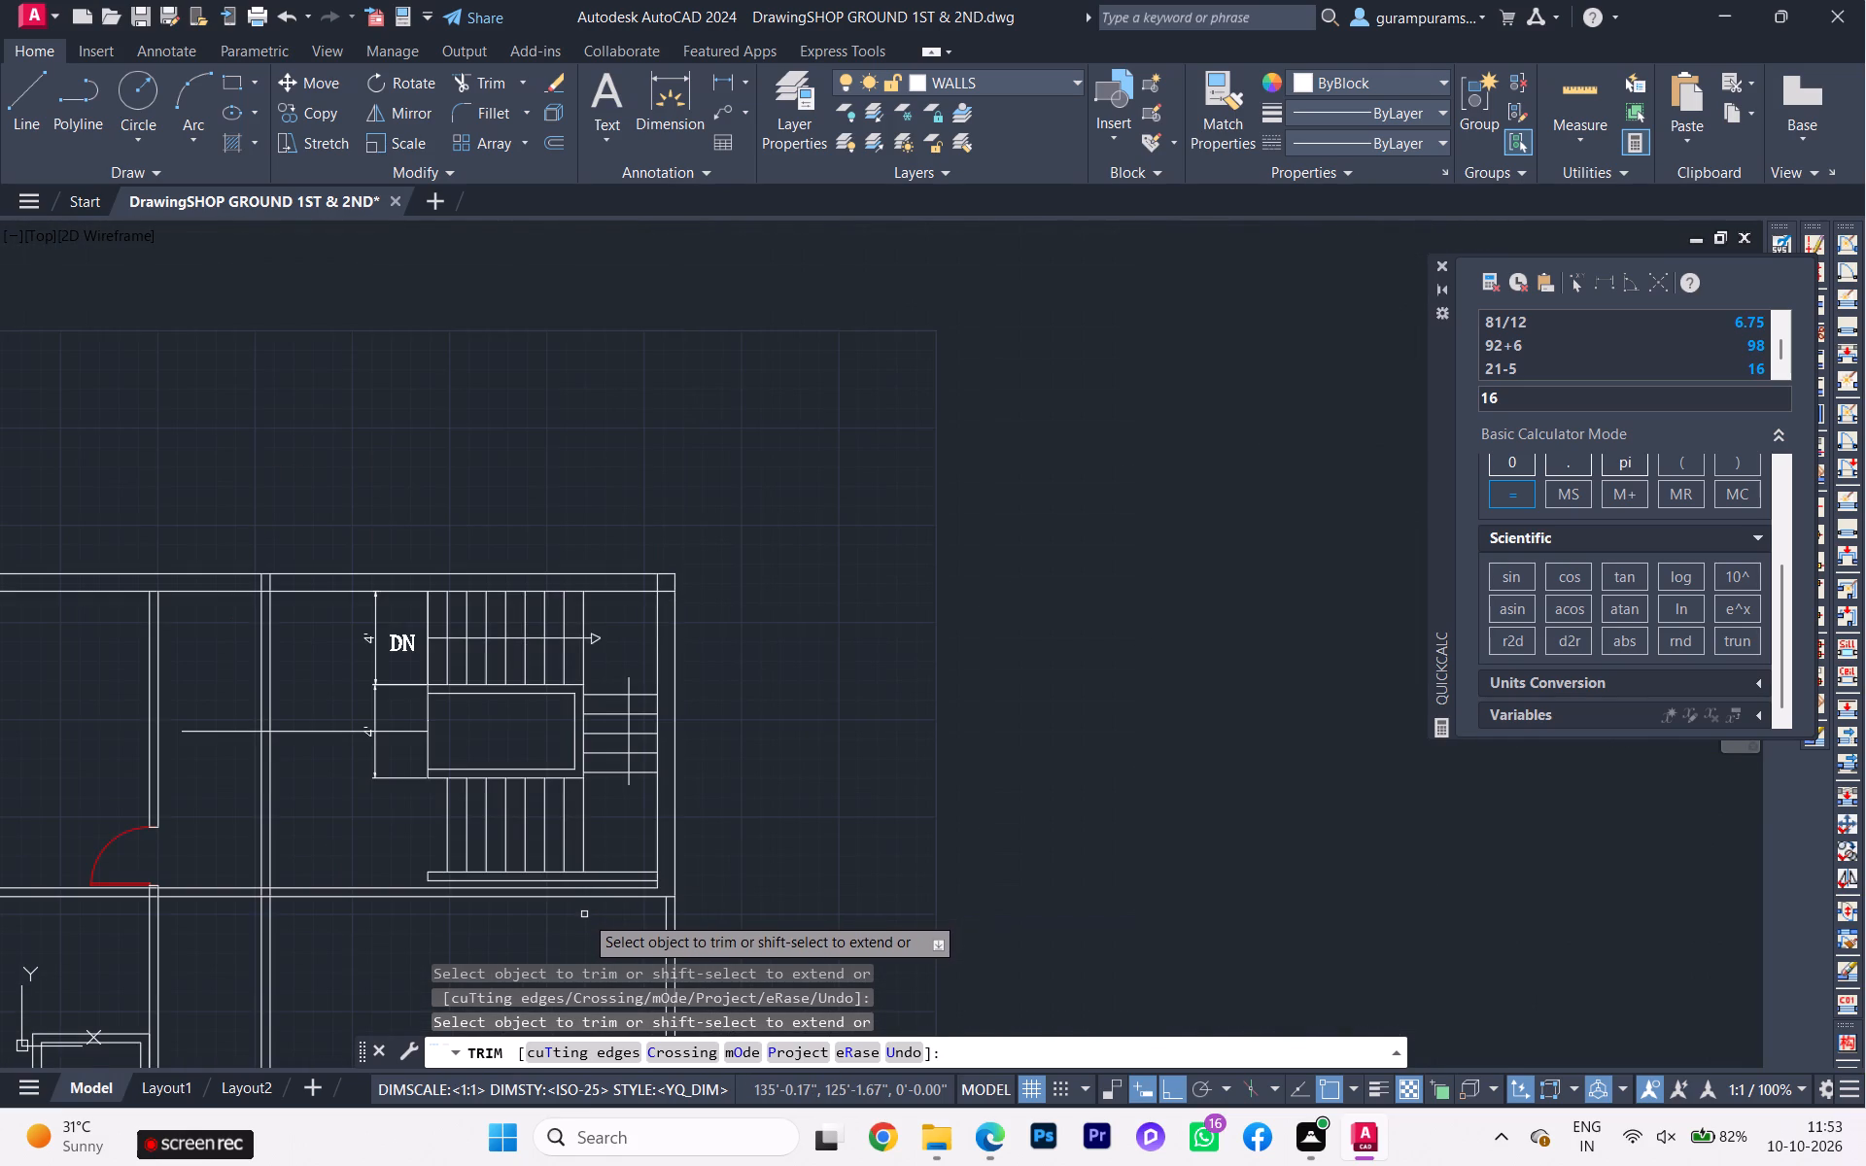
scroll(584, 914, "up", 1)
scroll(582, 921, "down", 2)
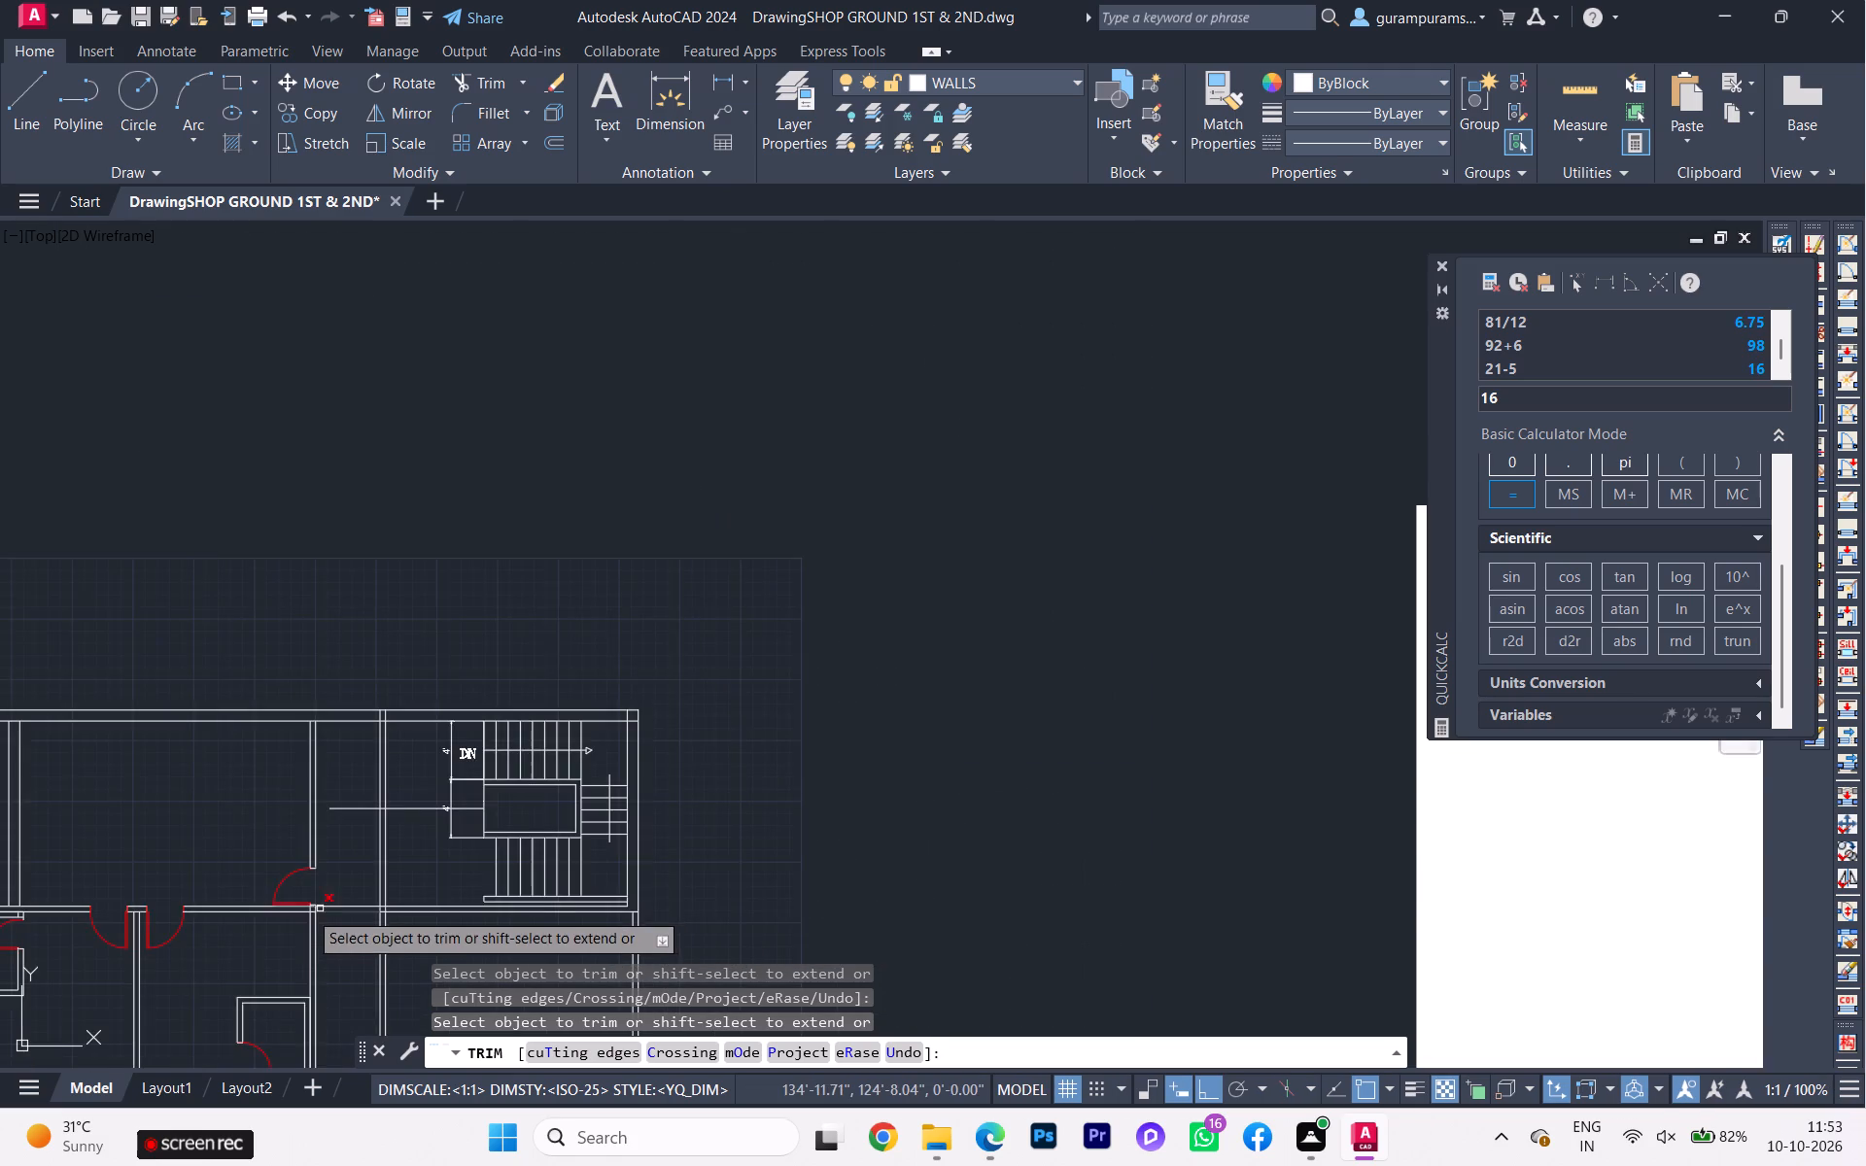
scroll(258, 919, "down", 1)
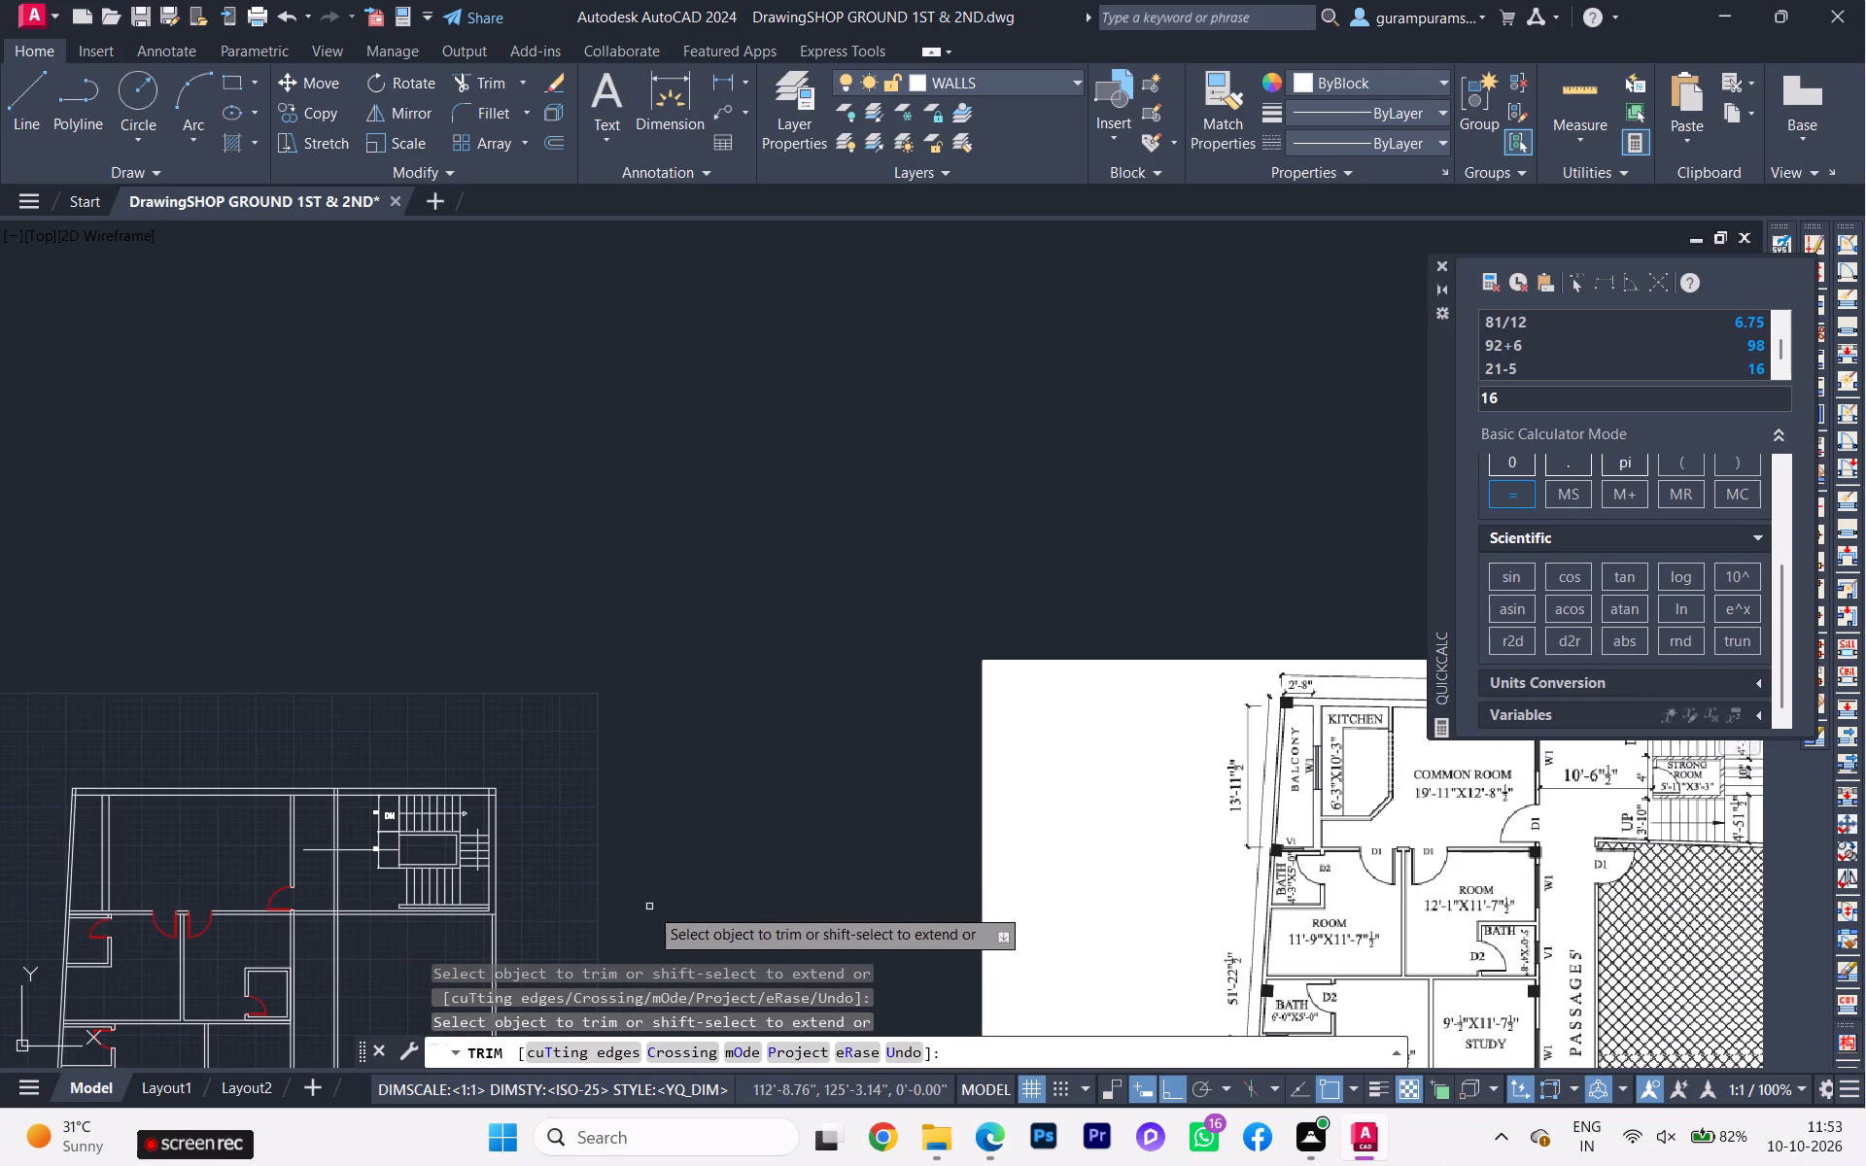
middle_click_drag(647, 903, 667, 831)
scroll(401, 840, "up", 3)
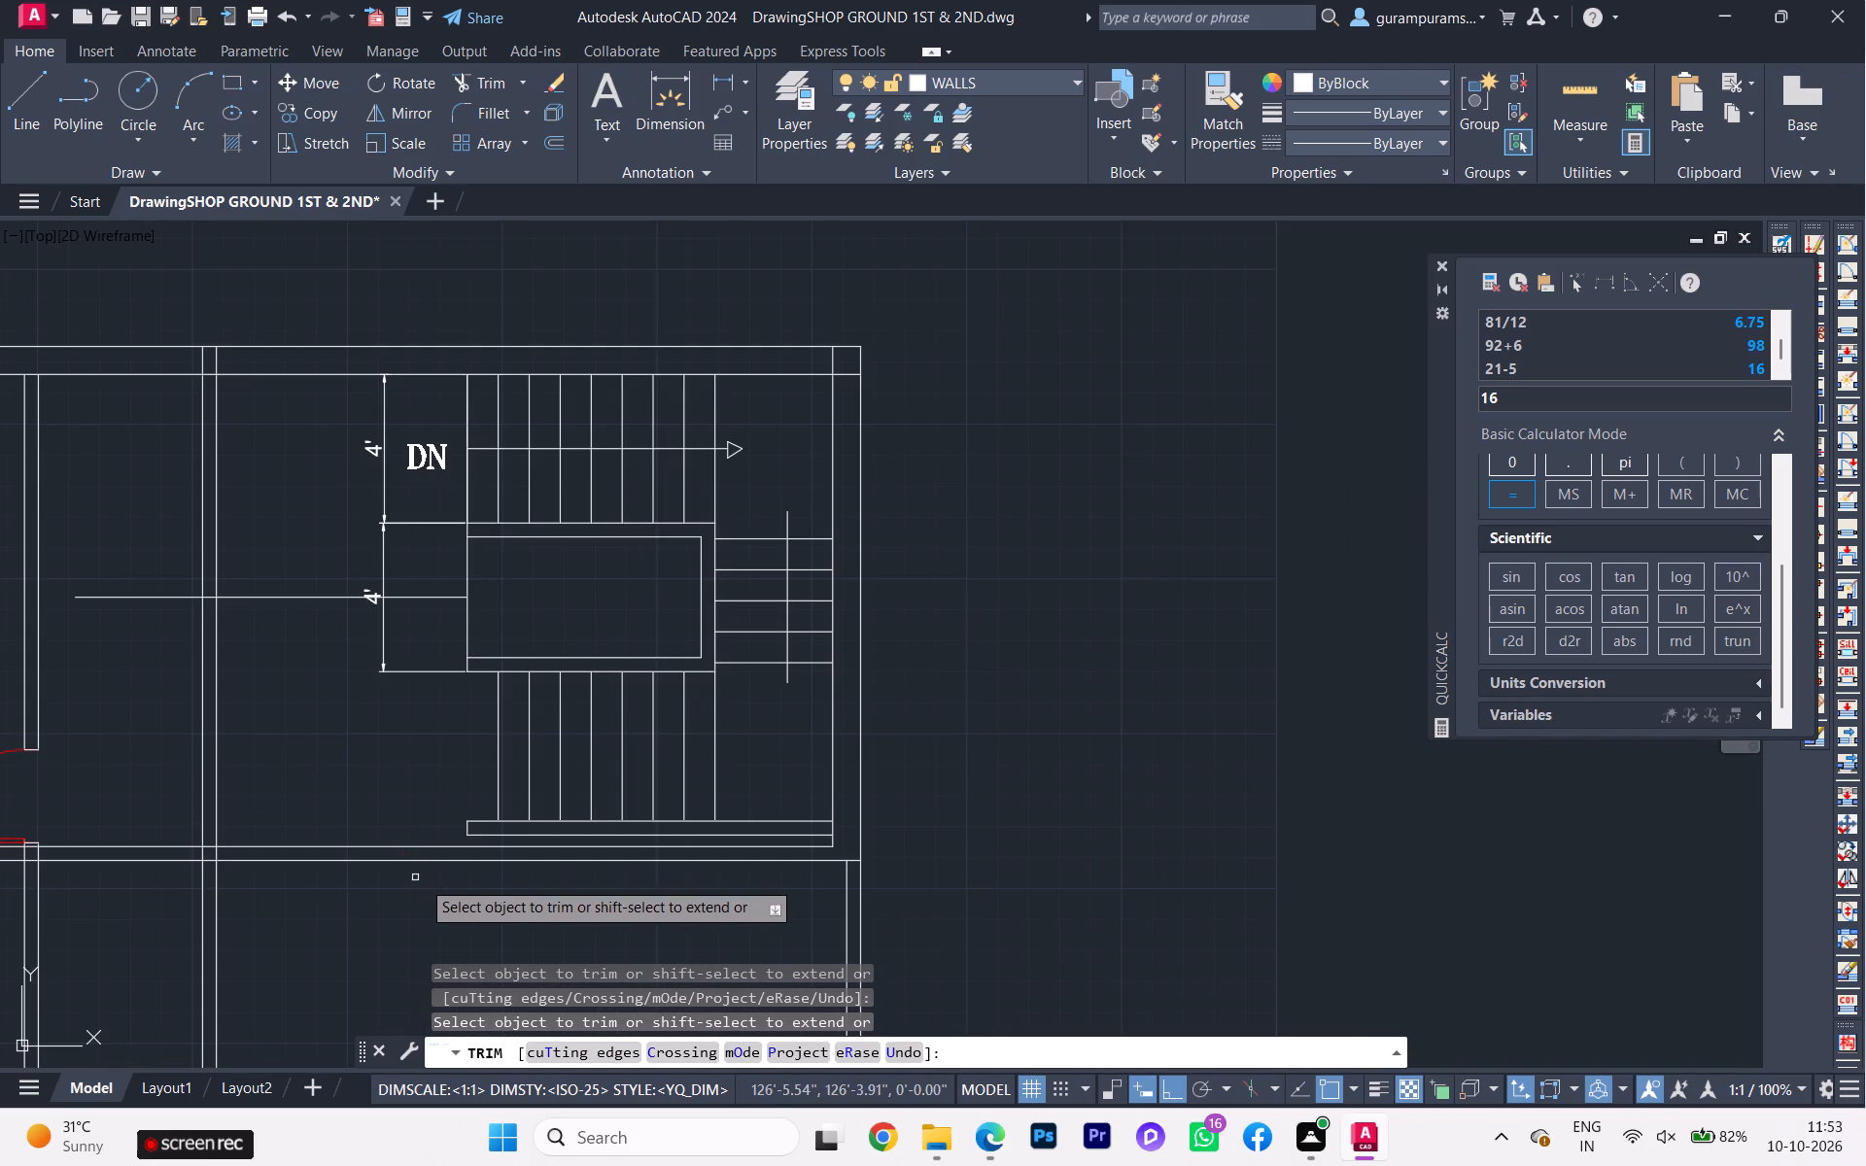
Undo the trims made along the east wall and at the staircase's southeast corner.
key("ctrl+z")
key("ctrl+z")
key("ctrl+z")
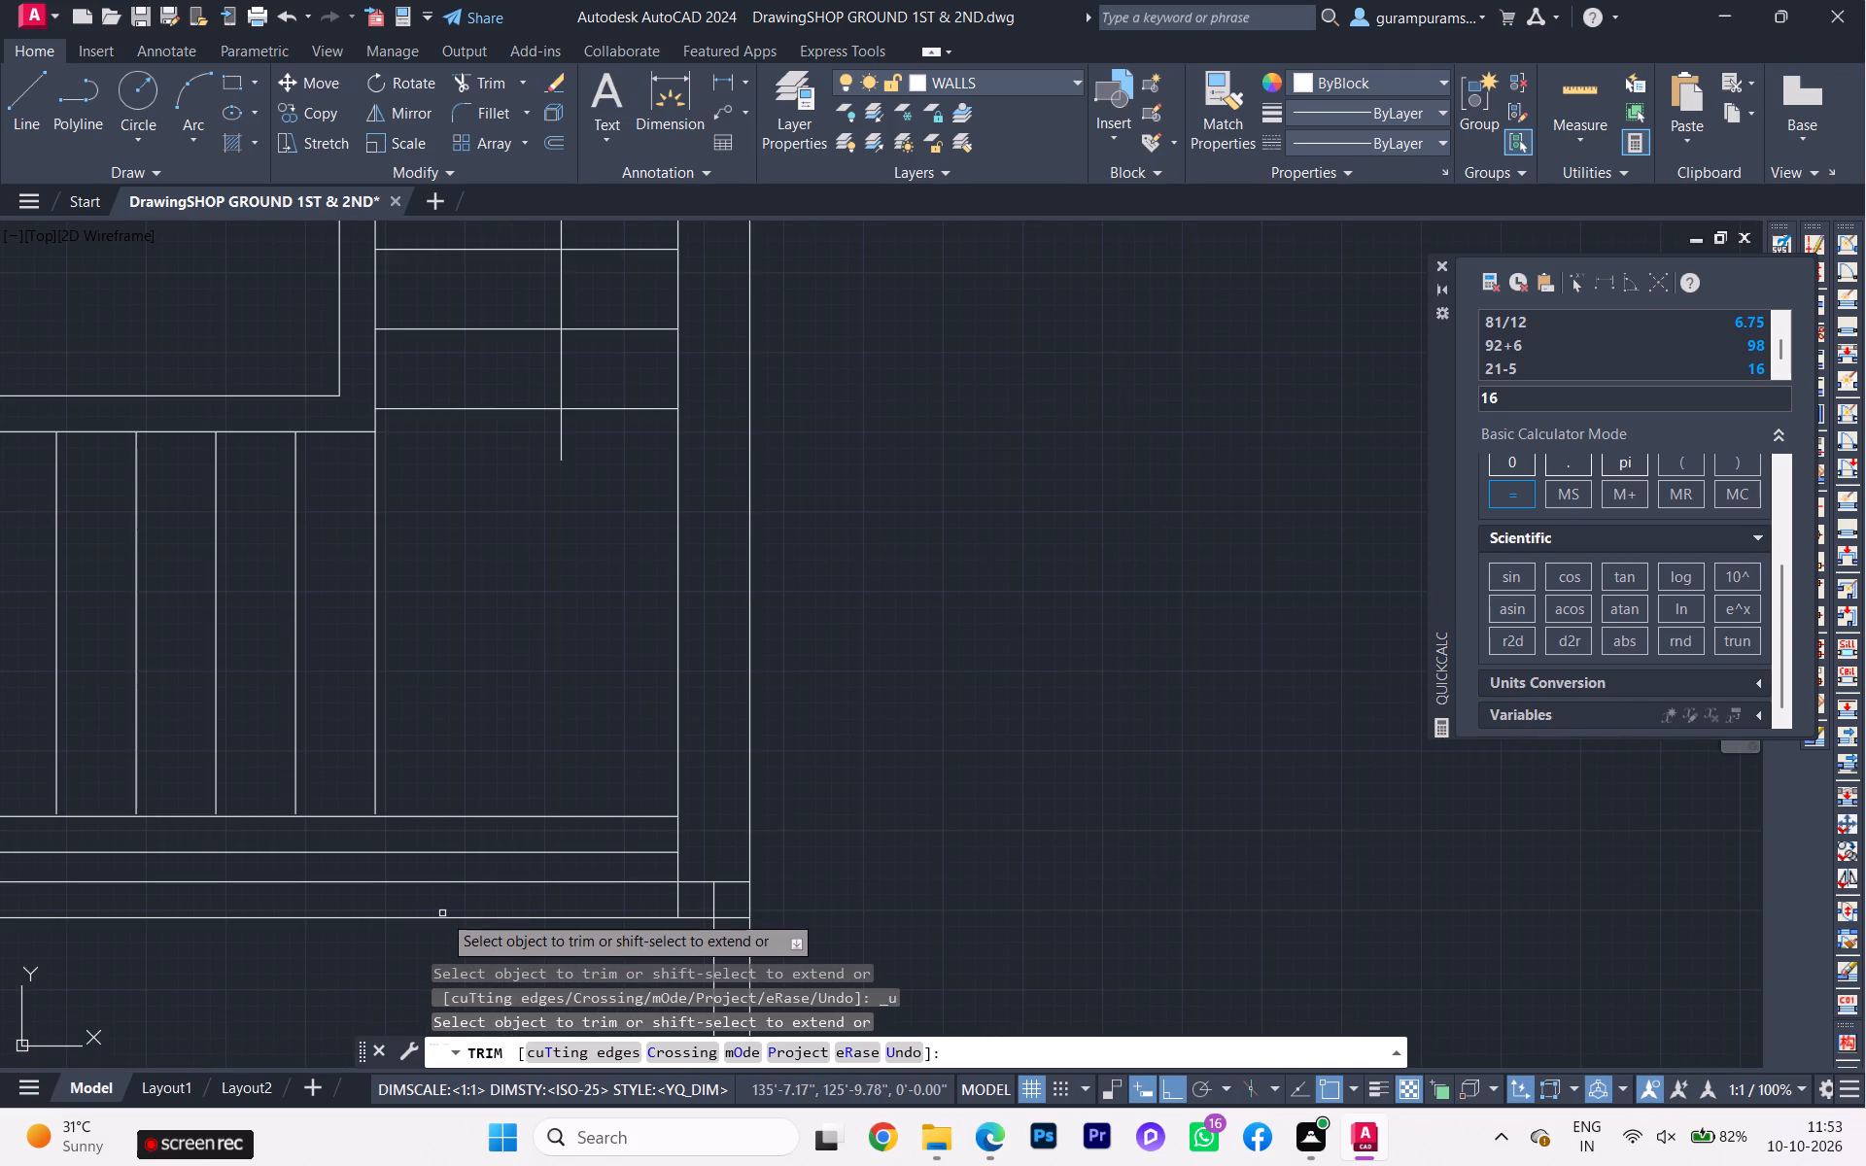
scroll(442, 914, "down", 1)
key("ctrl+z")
Trim away both cross-wall lines south of the staircase between the new boundary wall and the east wall.
scroll(442, 937, "down", 3)
middle_click_drag(444, 935, 487, 616)
scroll(416, 801, "up", 2)
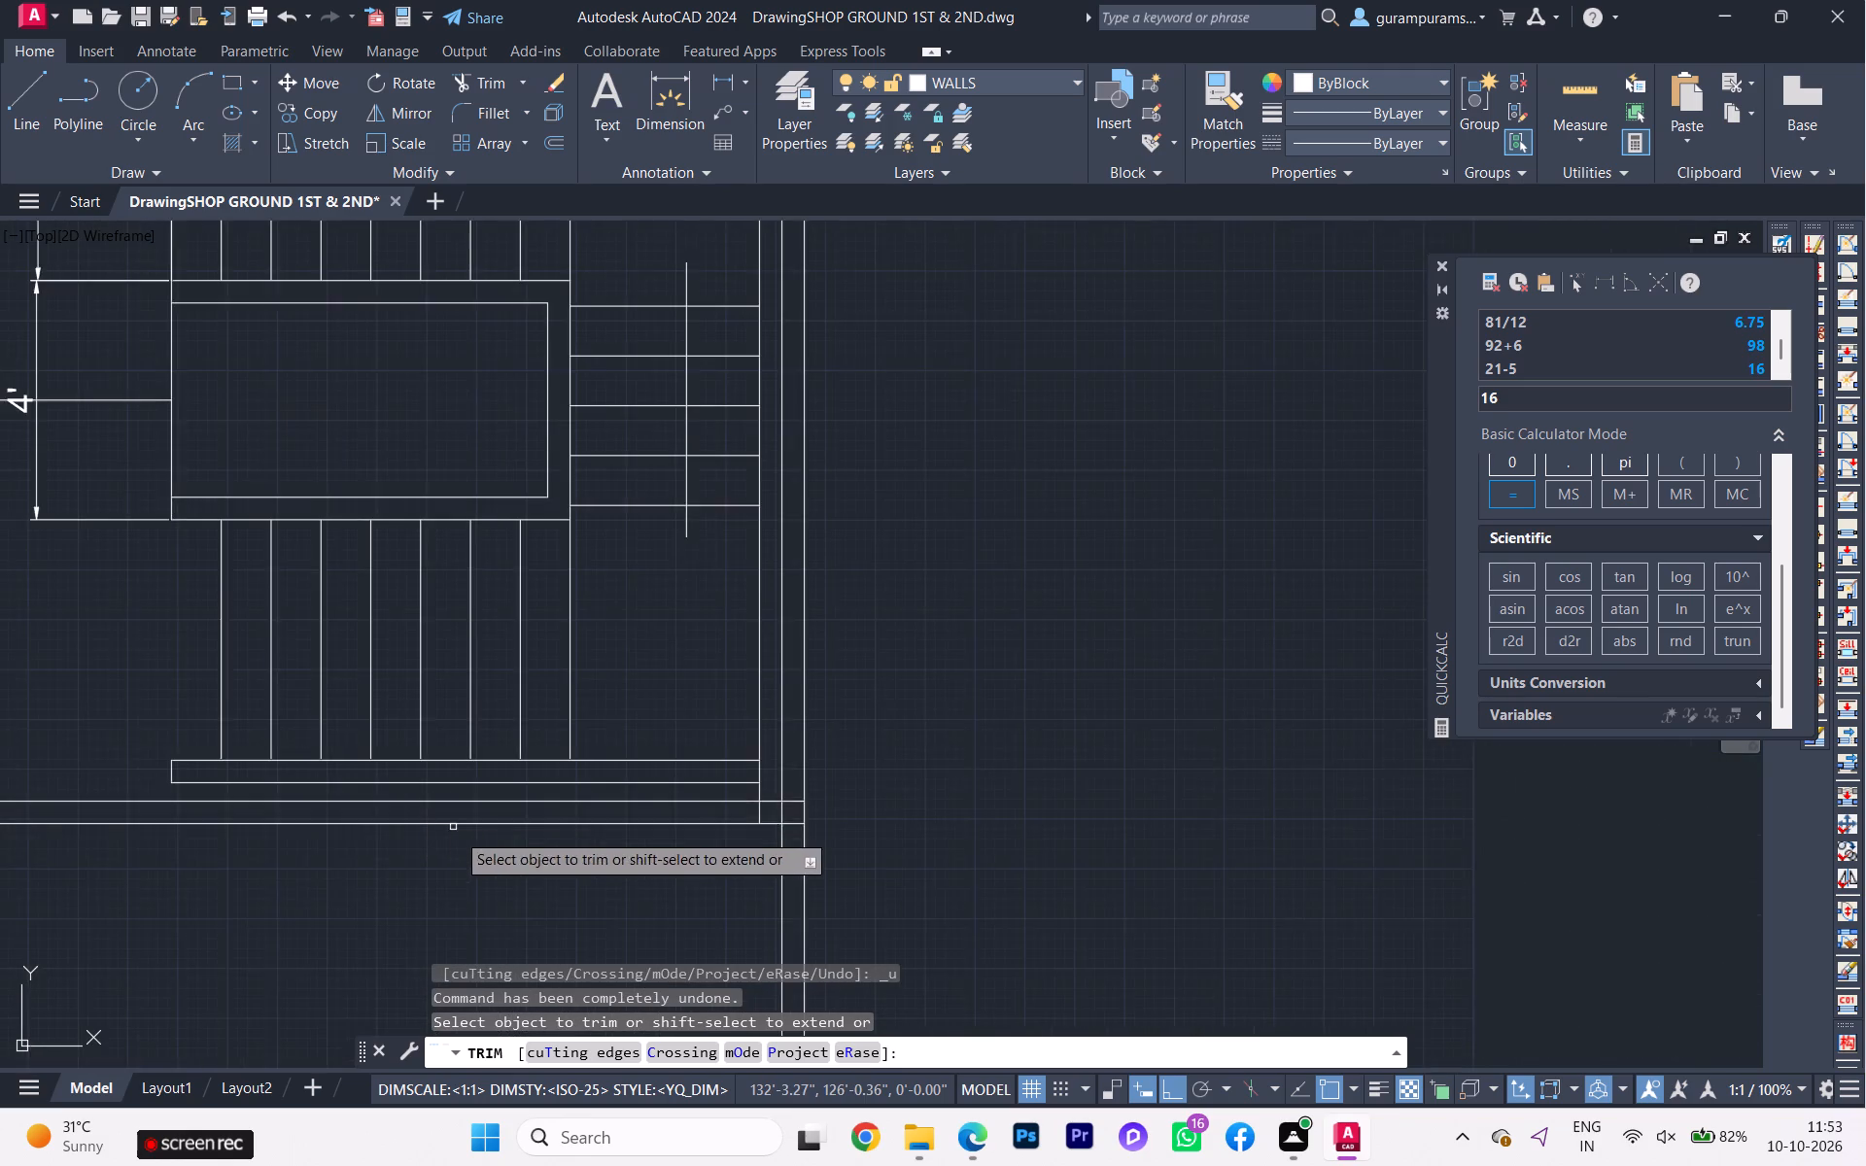
scroll(458, 838, "down", 1)
middle_click_drag(466, 842, 626, 805)
left_click(243, 787)
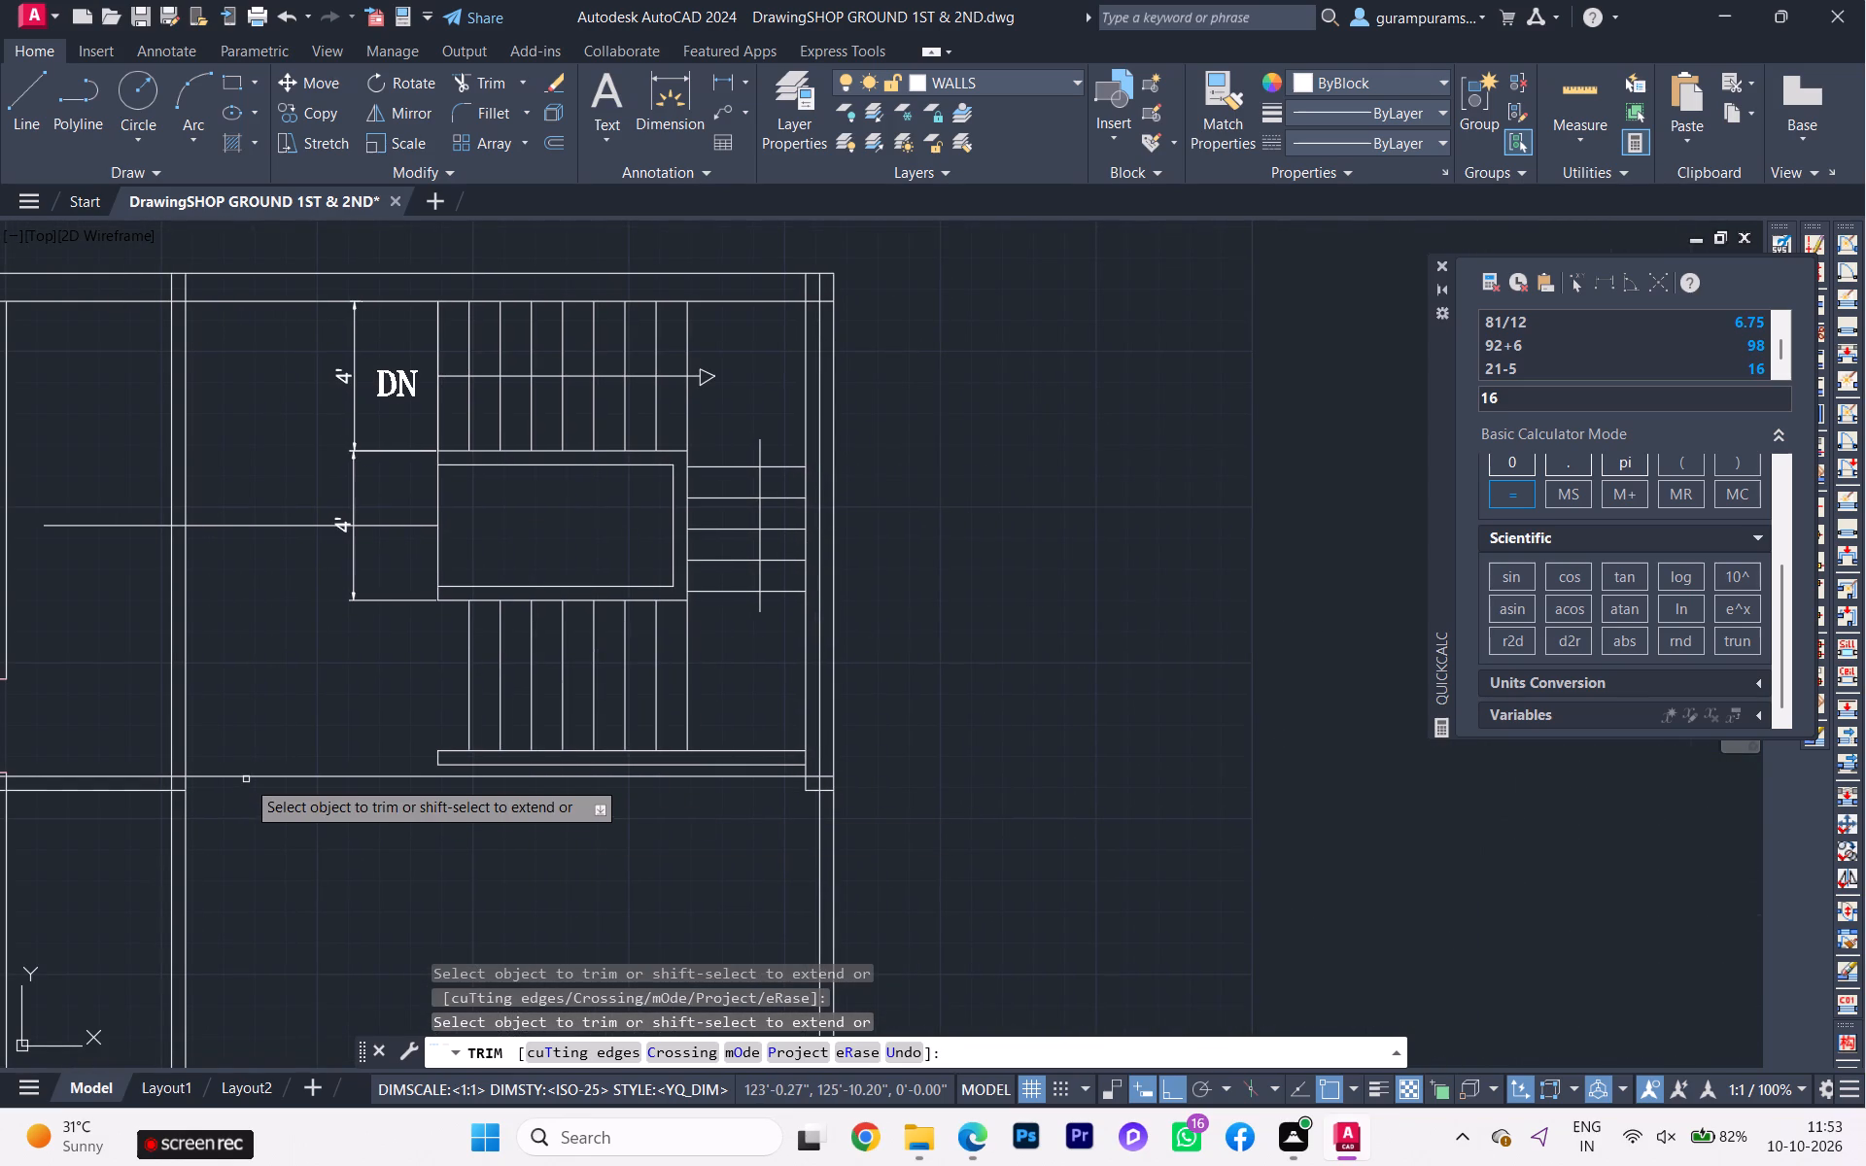
left_click(247, 777)
scroll(730, 768, "up", 2)
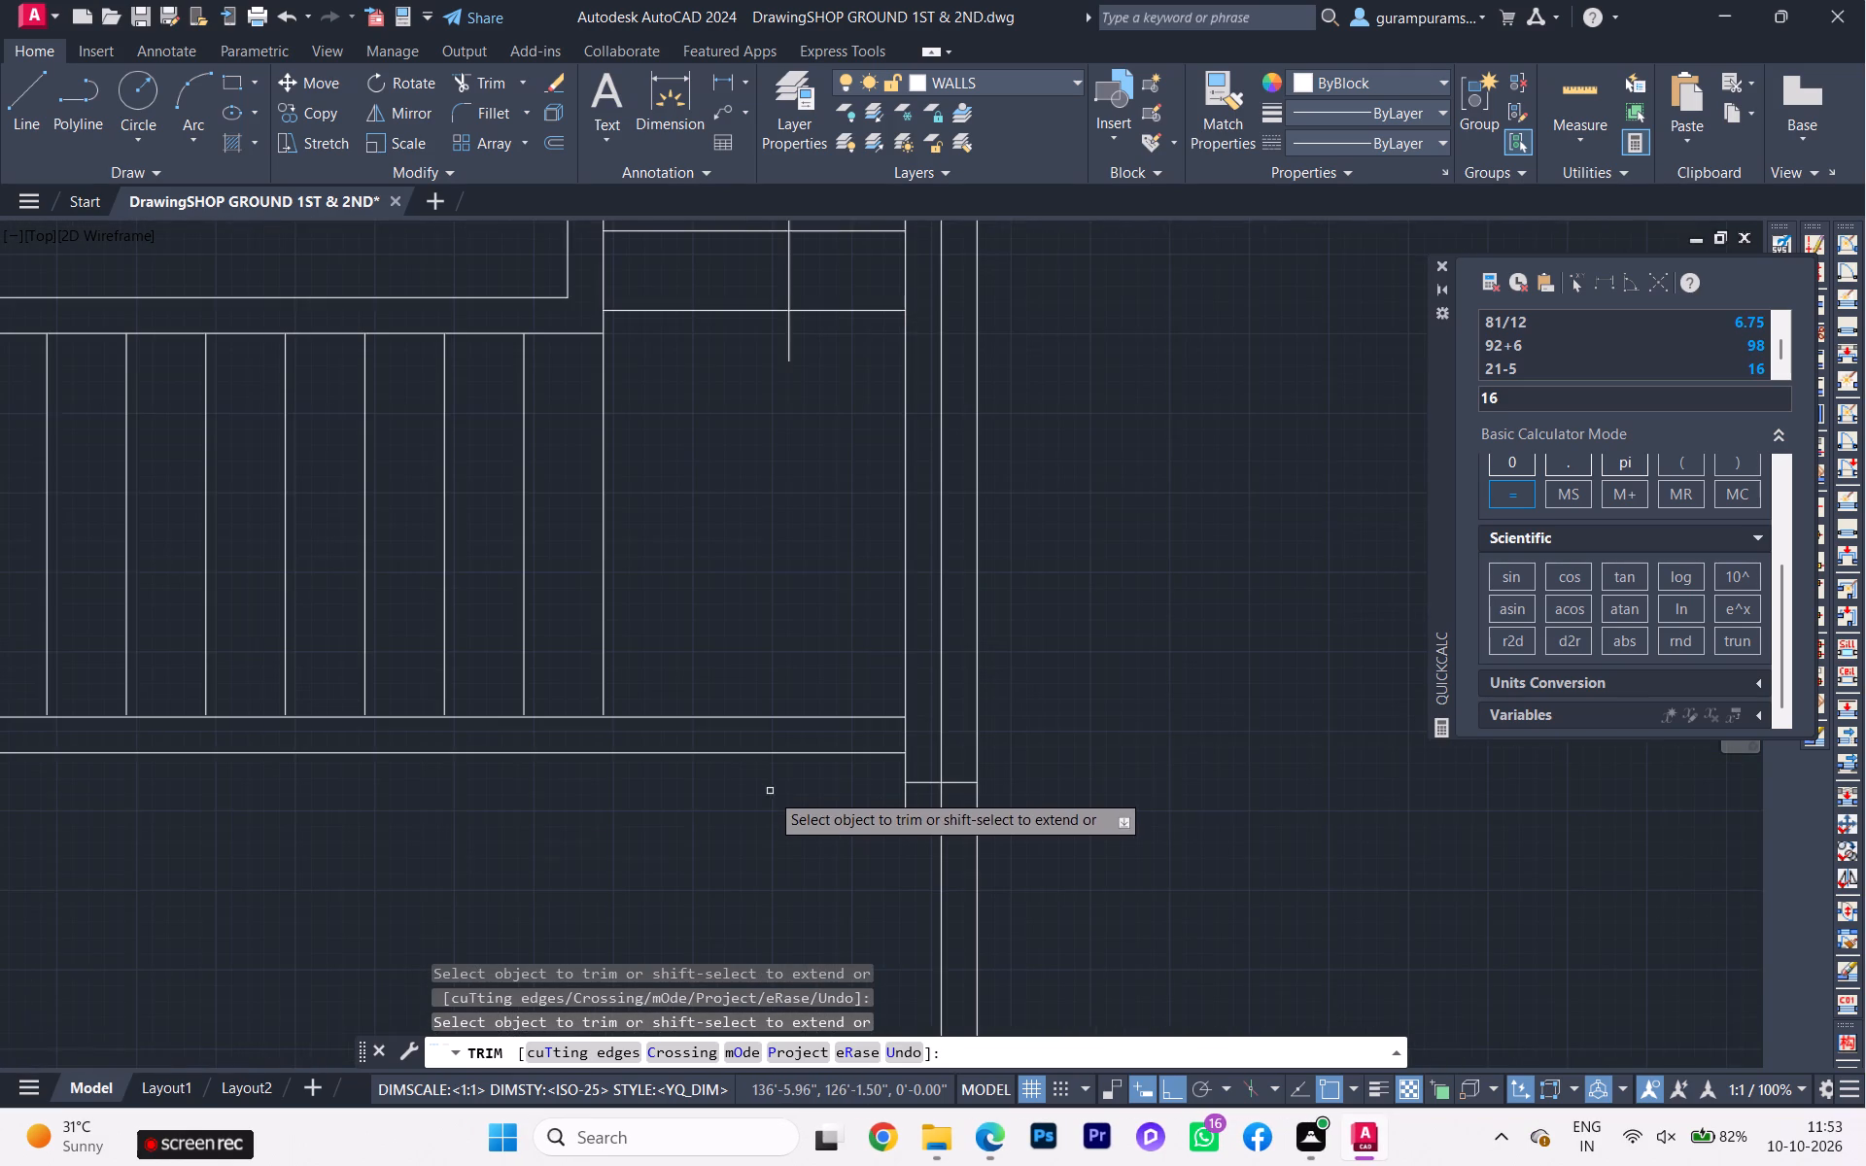
Trim away the short west end line of the narrow strip below the staircase's lower flight.
scroll(810, 796, "down", 2)
scroll(506, 797, "up", 3)
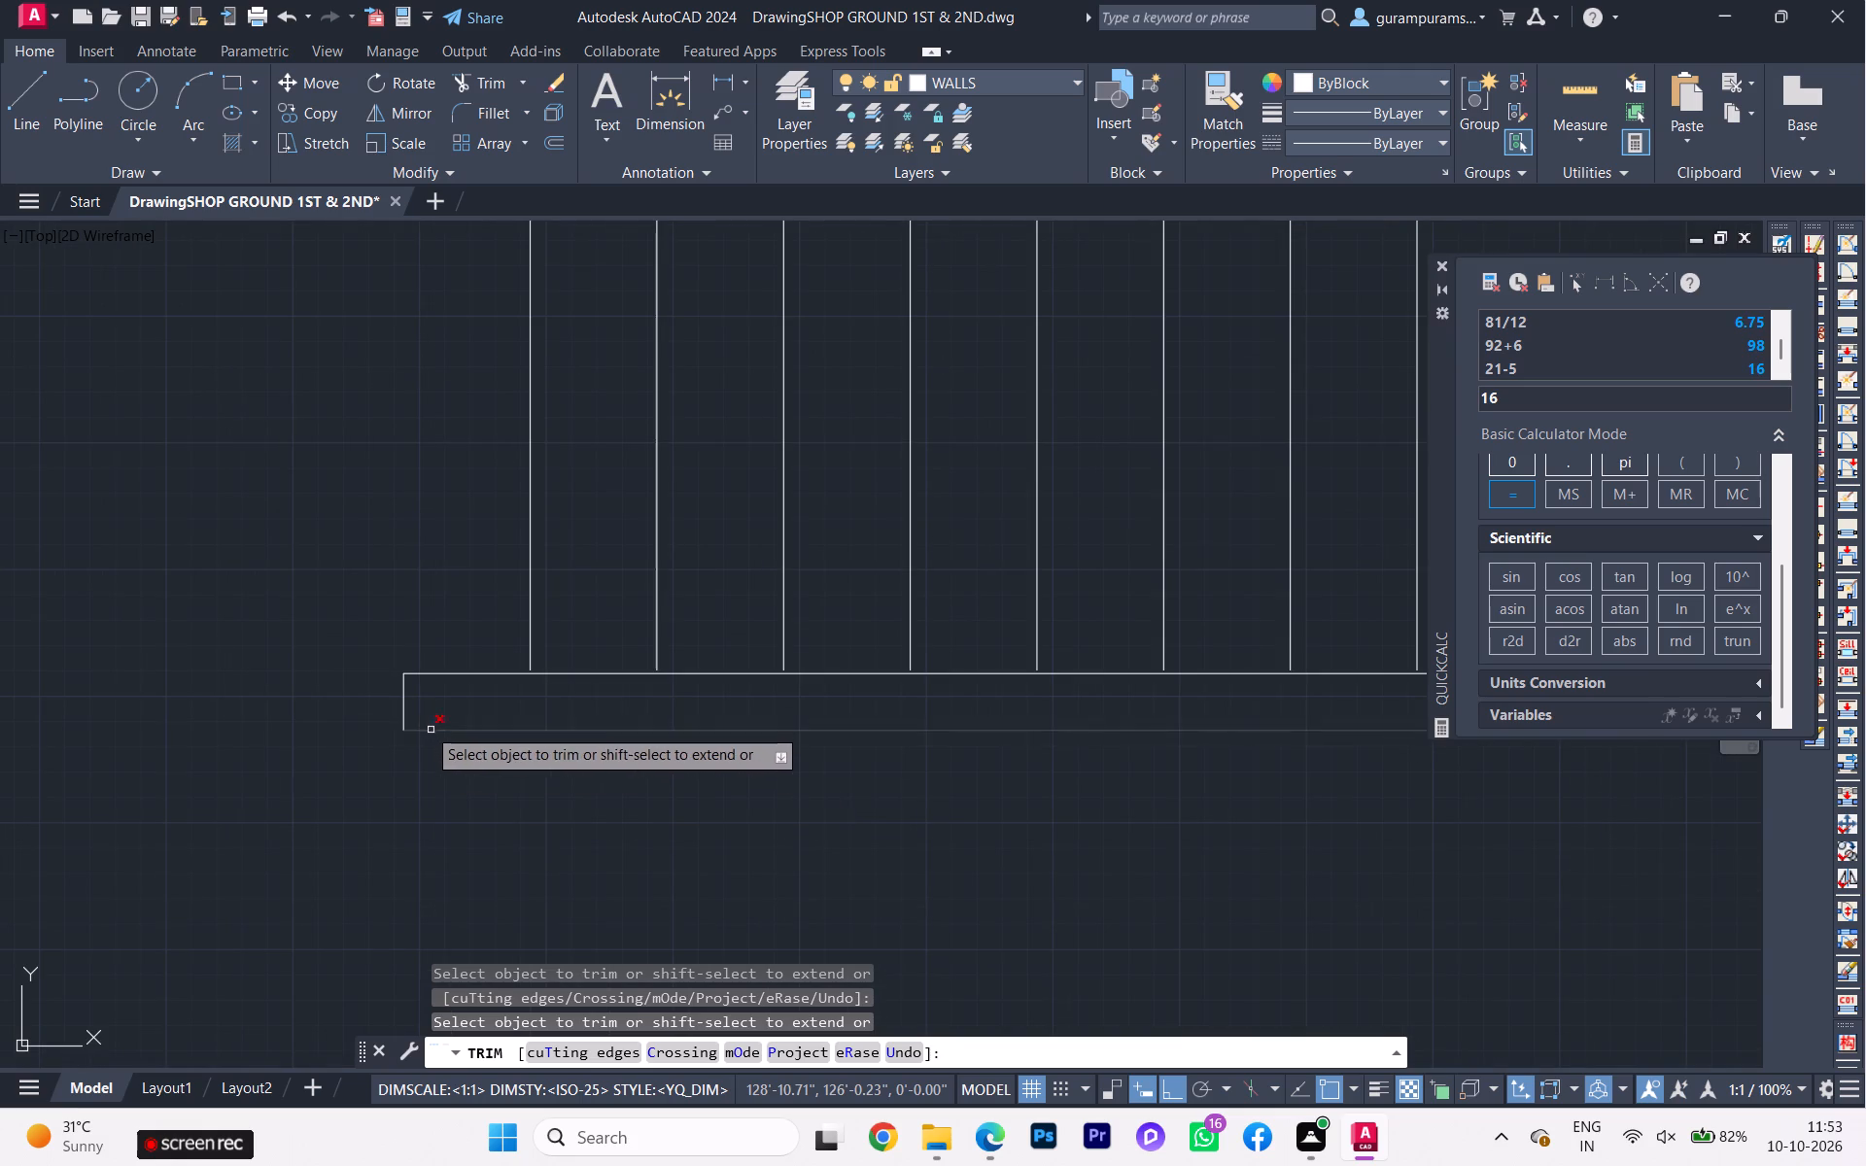
left_click(402, 715)
scroll(327, 748, "down", 3)
scroll(376, 812, "down", 1)
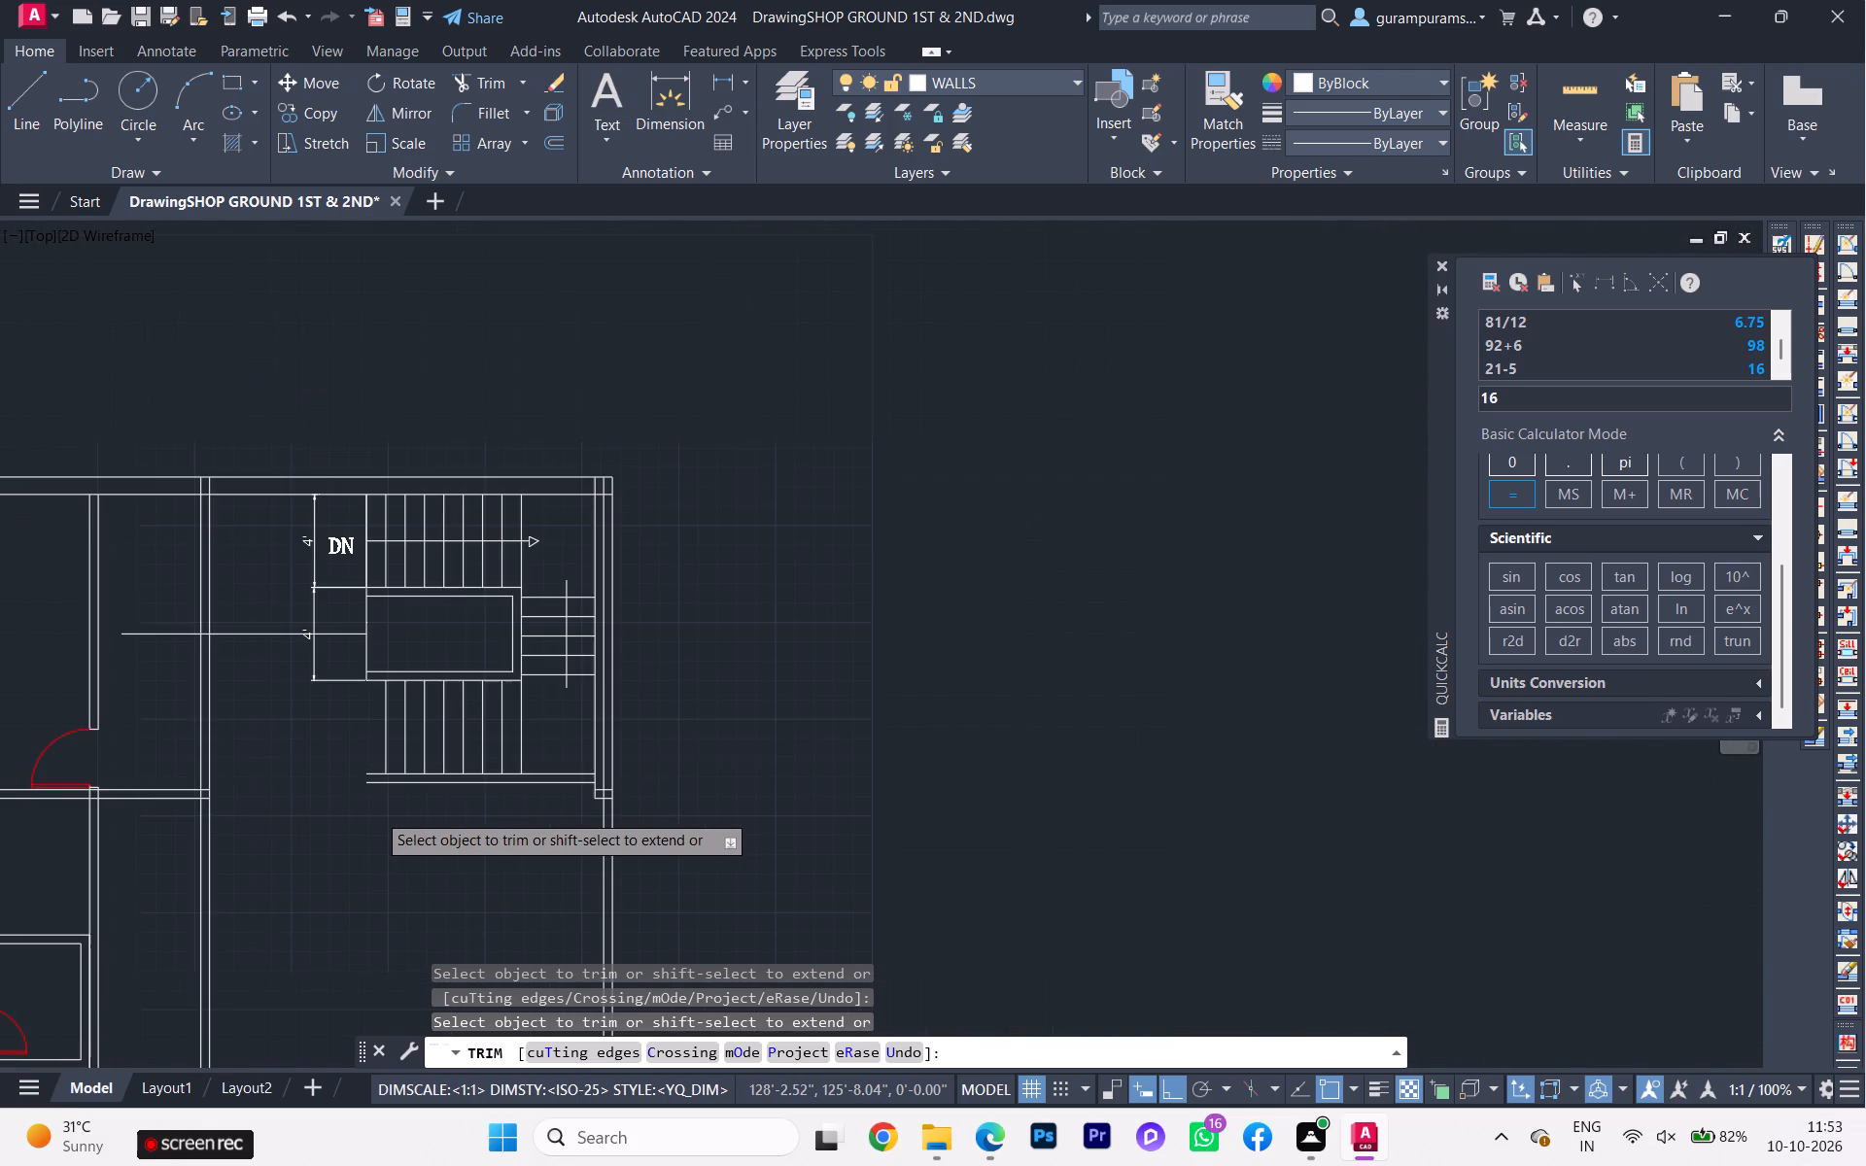
Trim the cross-wall stubs and the short boundary segment where the cross wall meets the new boundary wall.
scroll(190, 750, "up", 3)
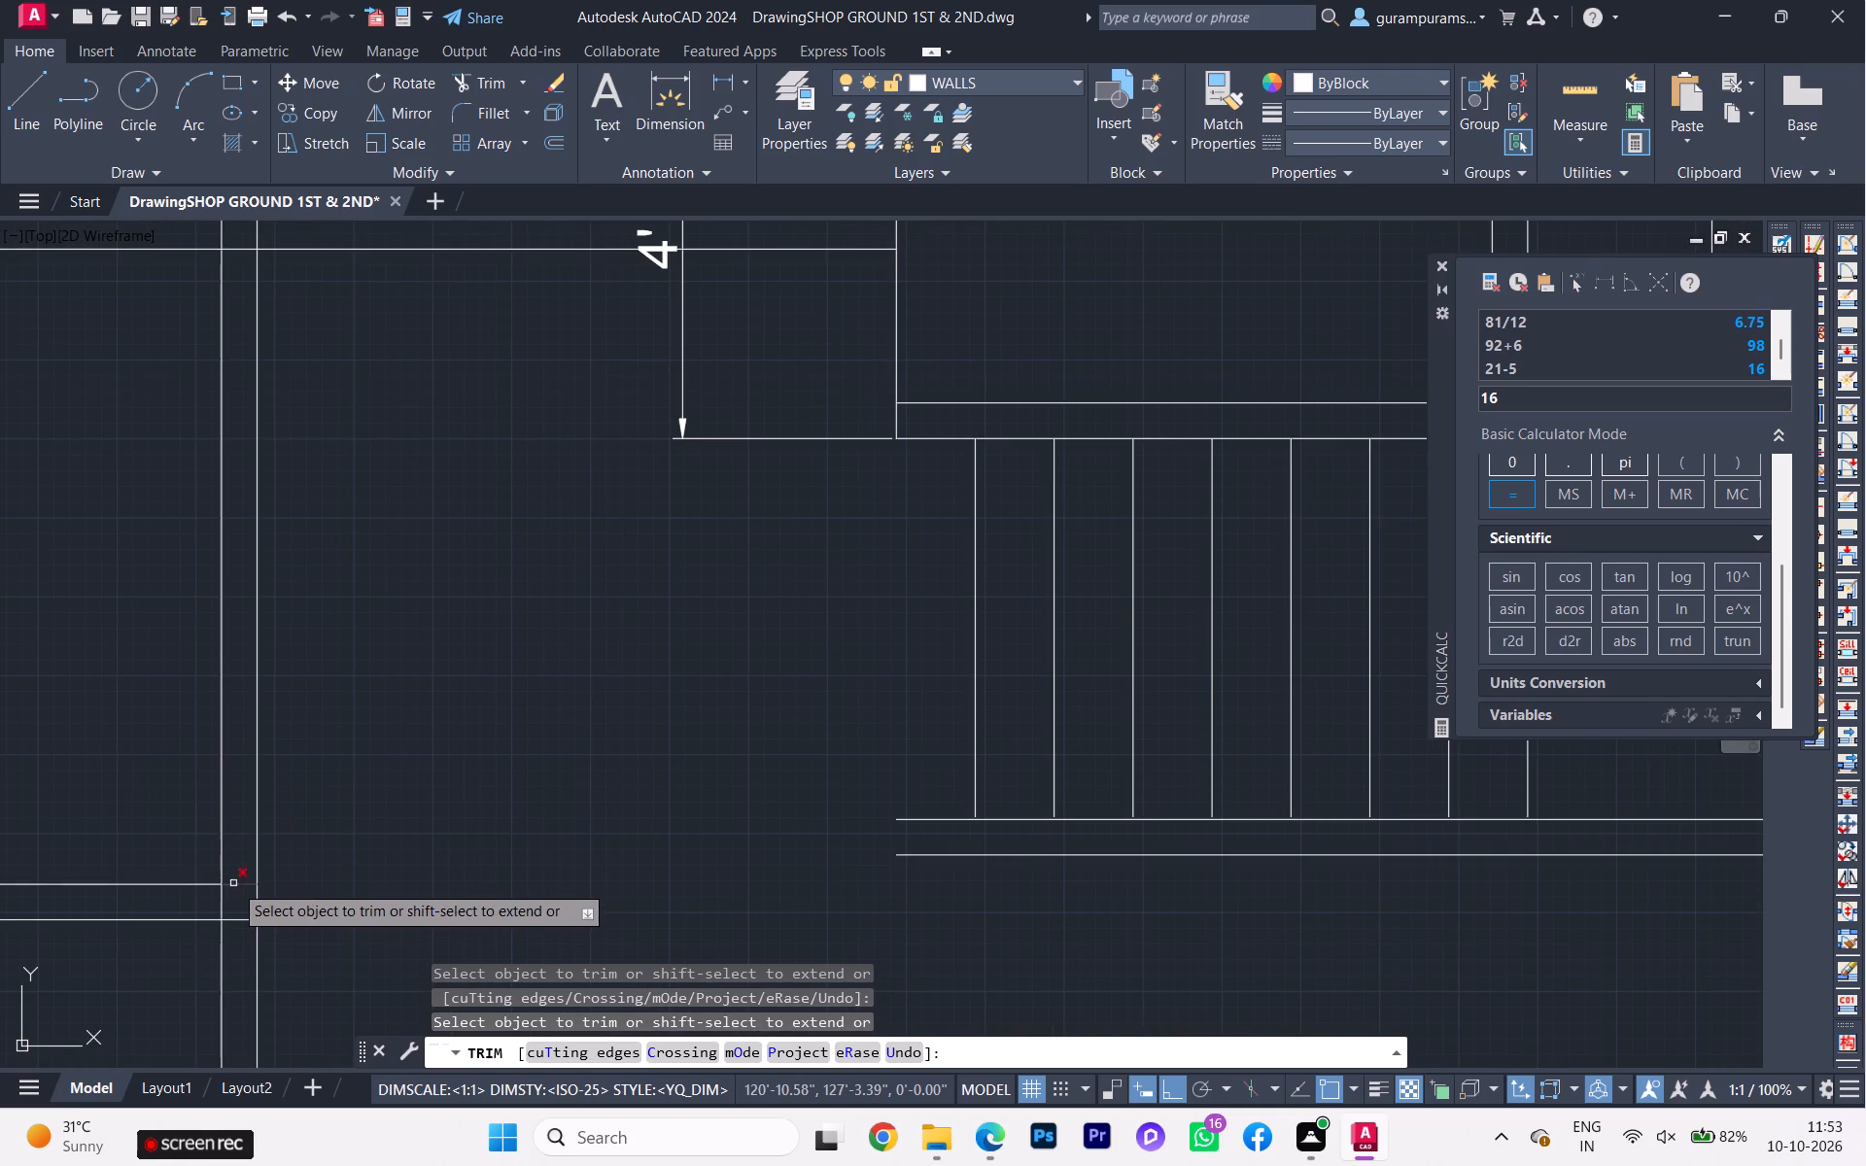
left_click(233, 882)
left_click(221, 899)
left_click(234, 917)
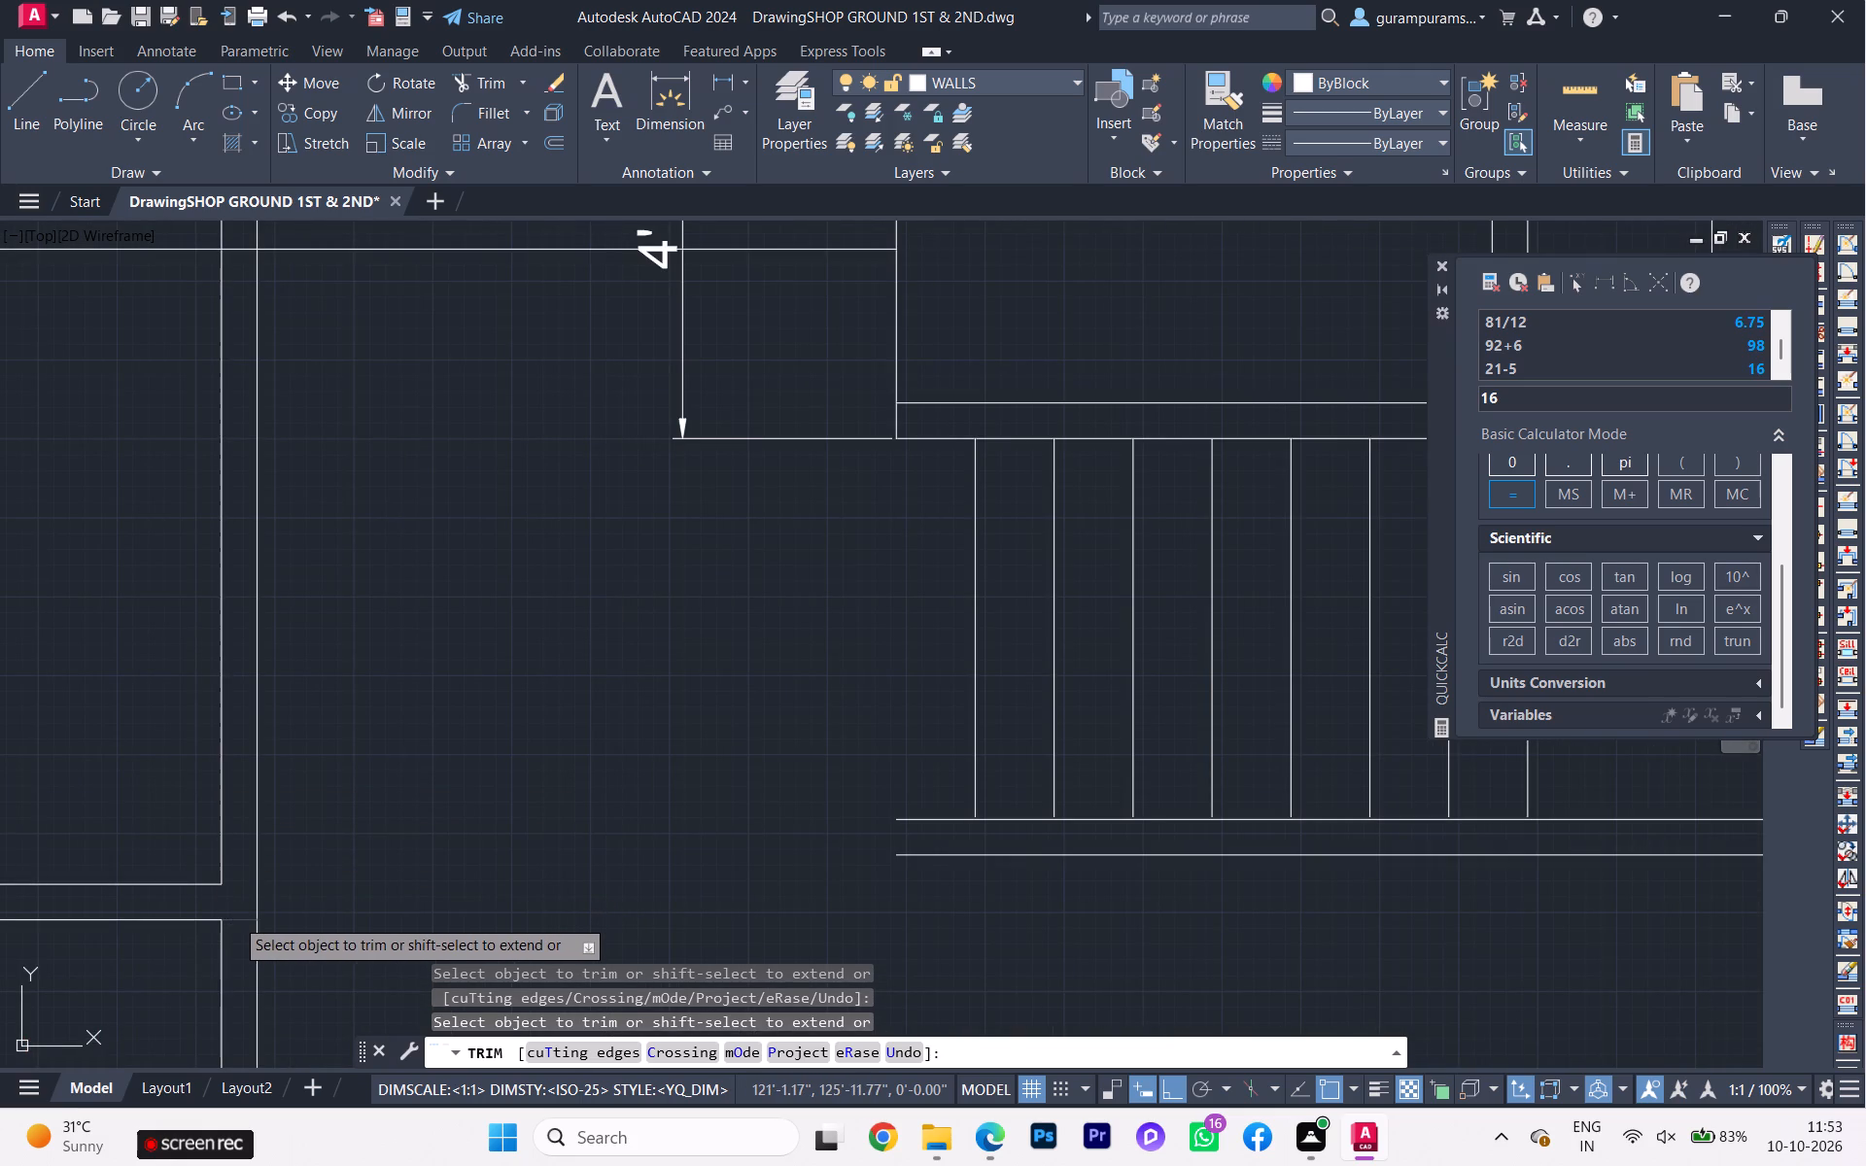
scroll(249, 902, "down", 1)
scroll(337, 877, "down", 1)
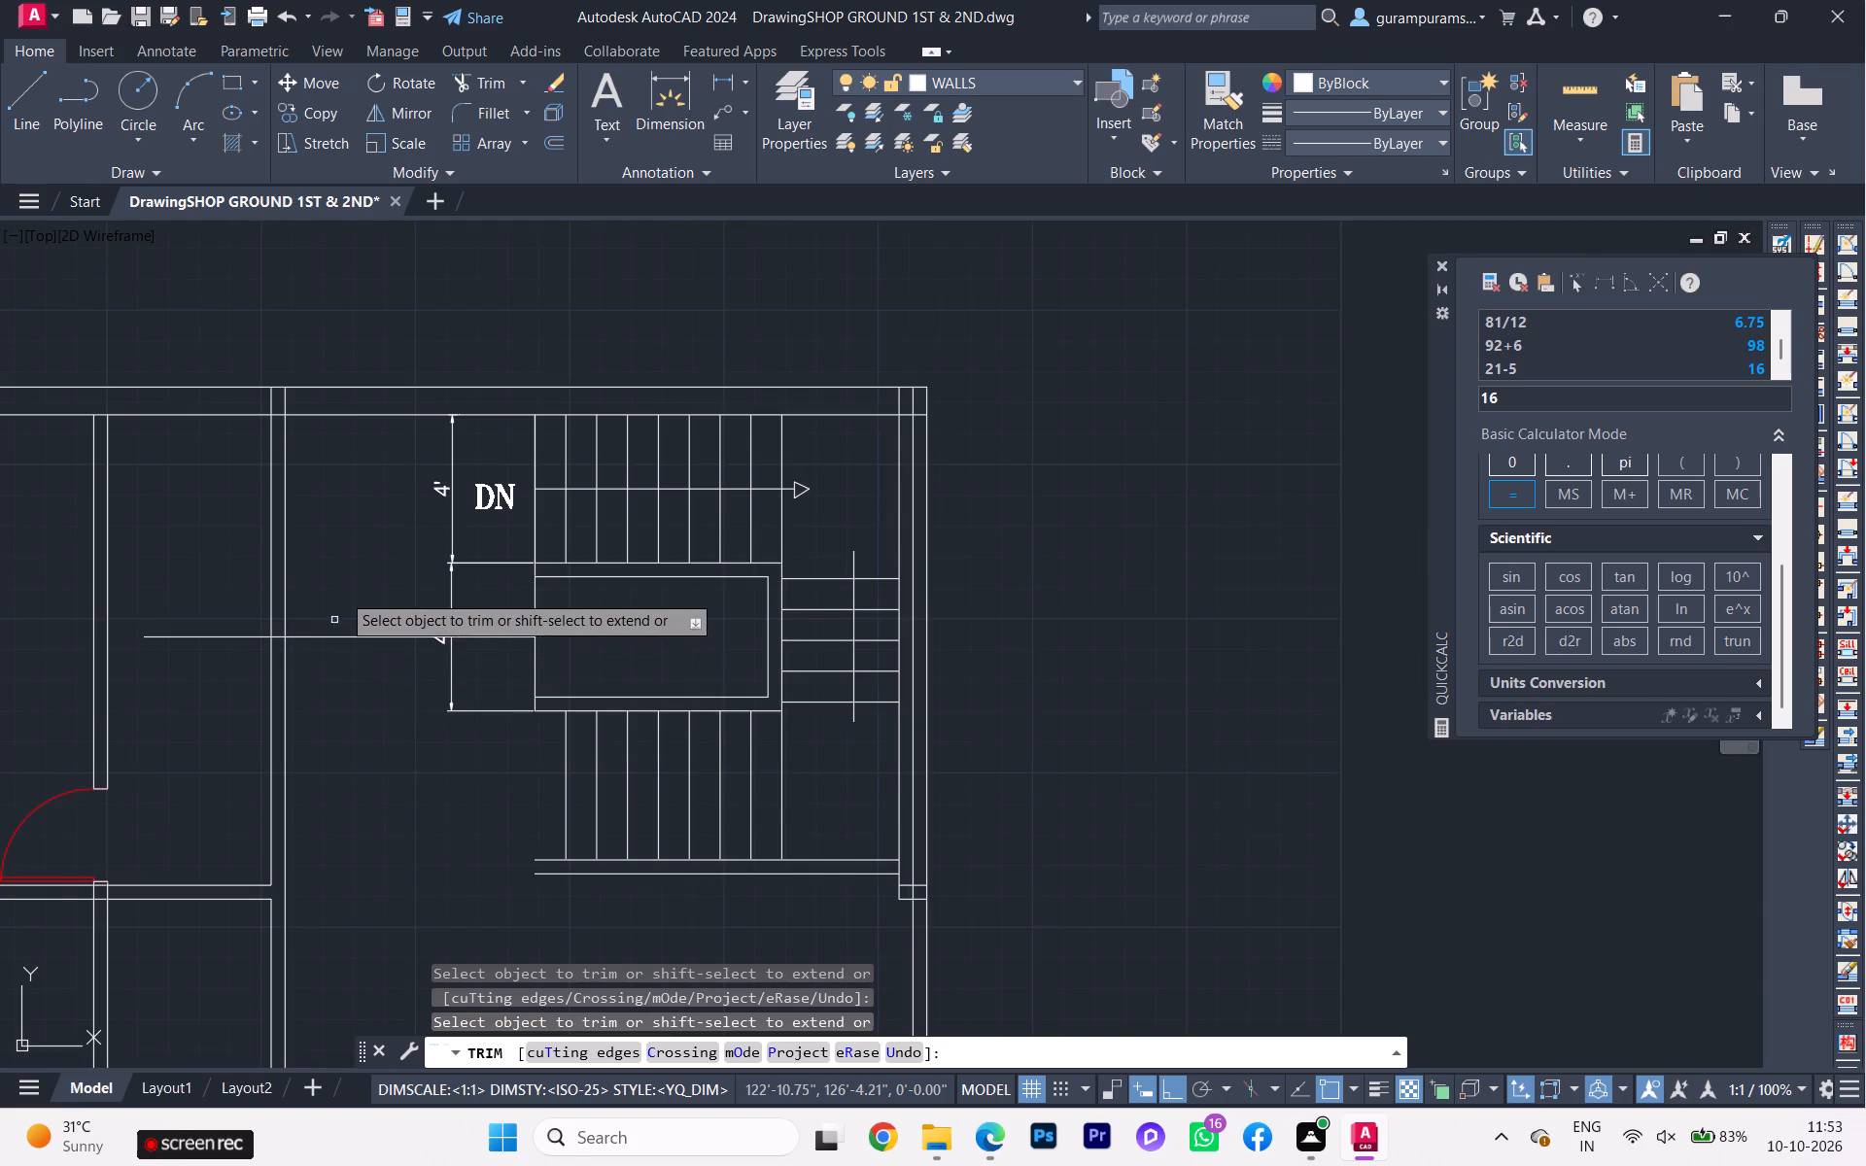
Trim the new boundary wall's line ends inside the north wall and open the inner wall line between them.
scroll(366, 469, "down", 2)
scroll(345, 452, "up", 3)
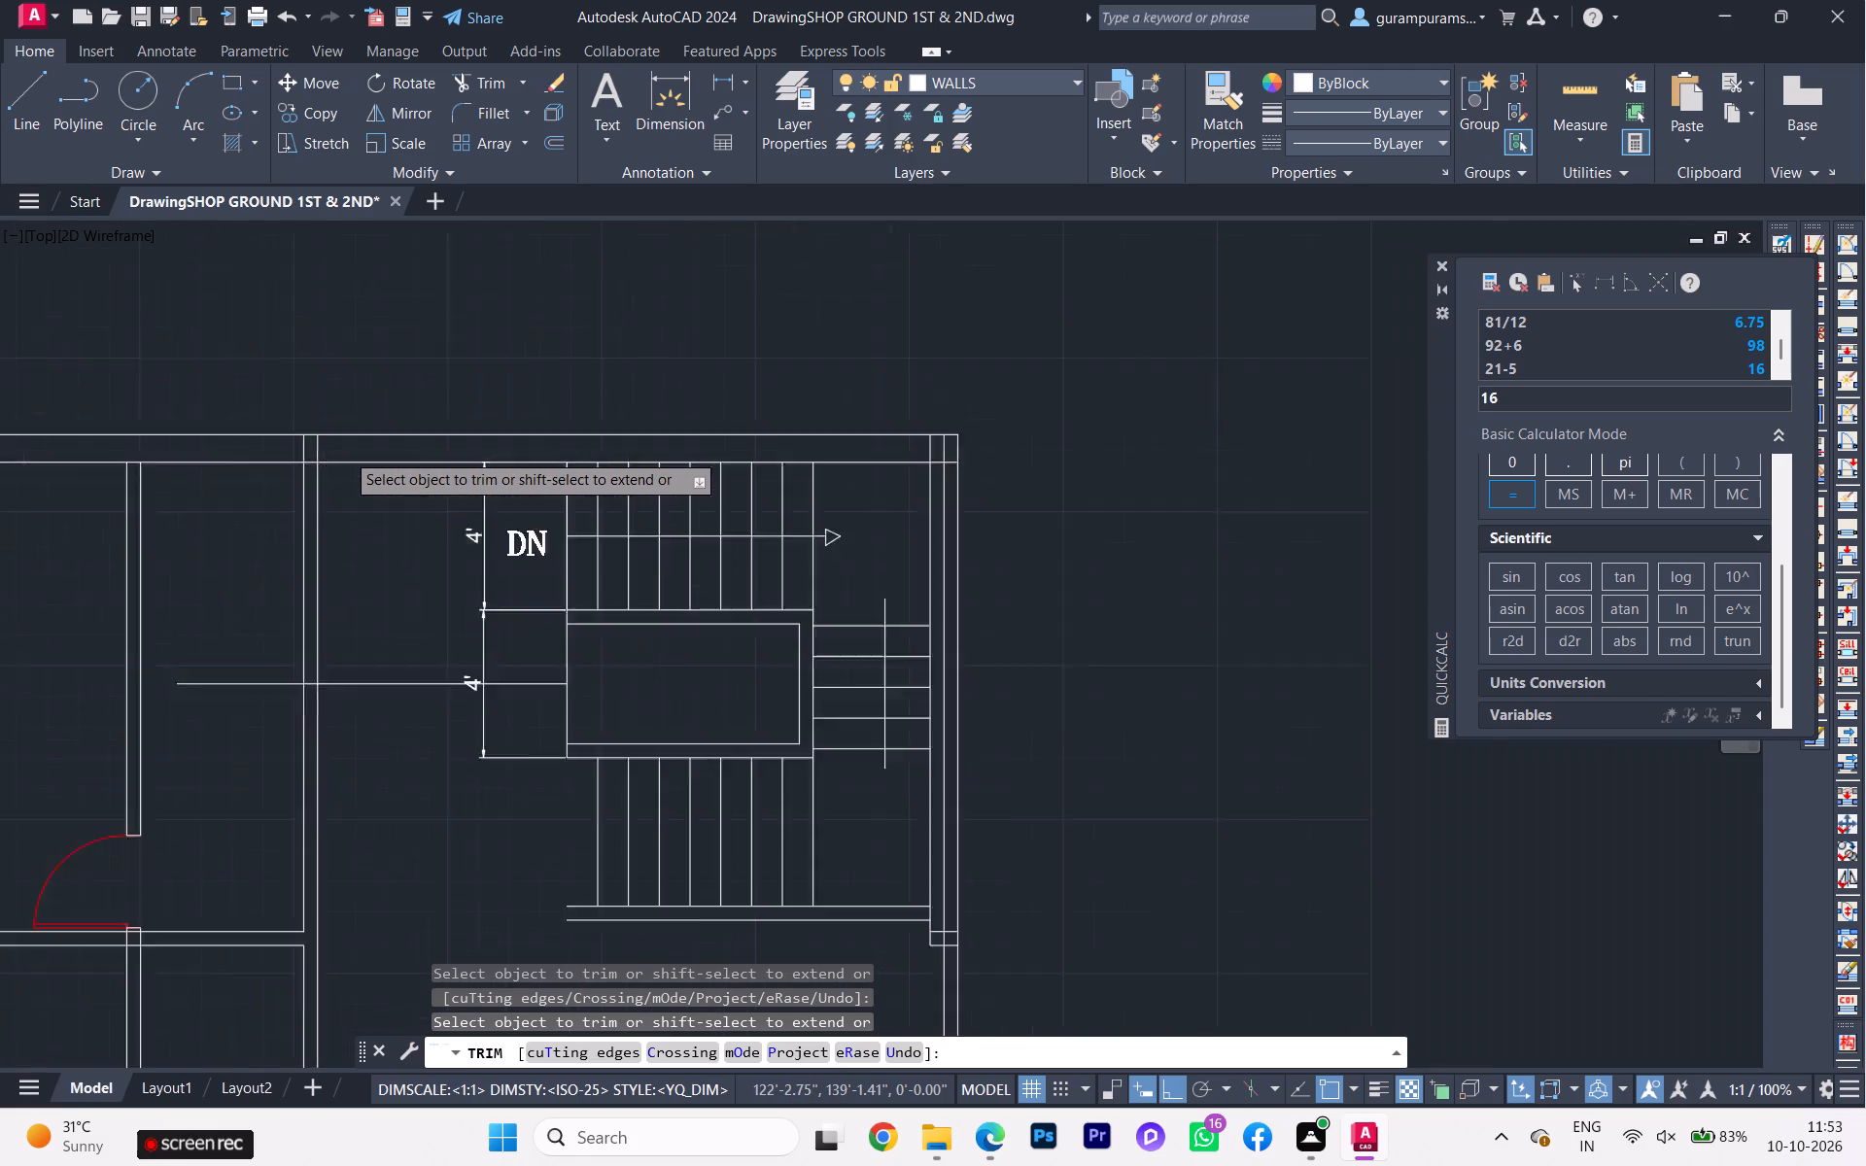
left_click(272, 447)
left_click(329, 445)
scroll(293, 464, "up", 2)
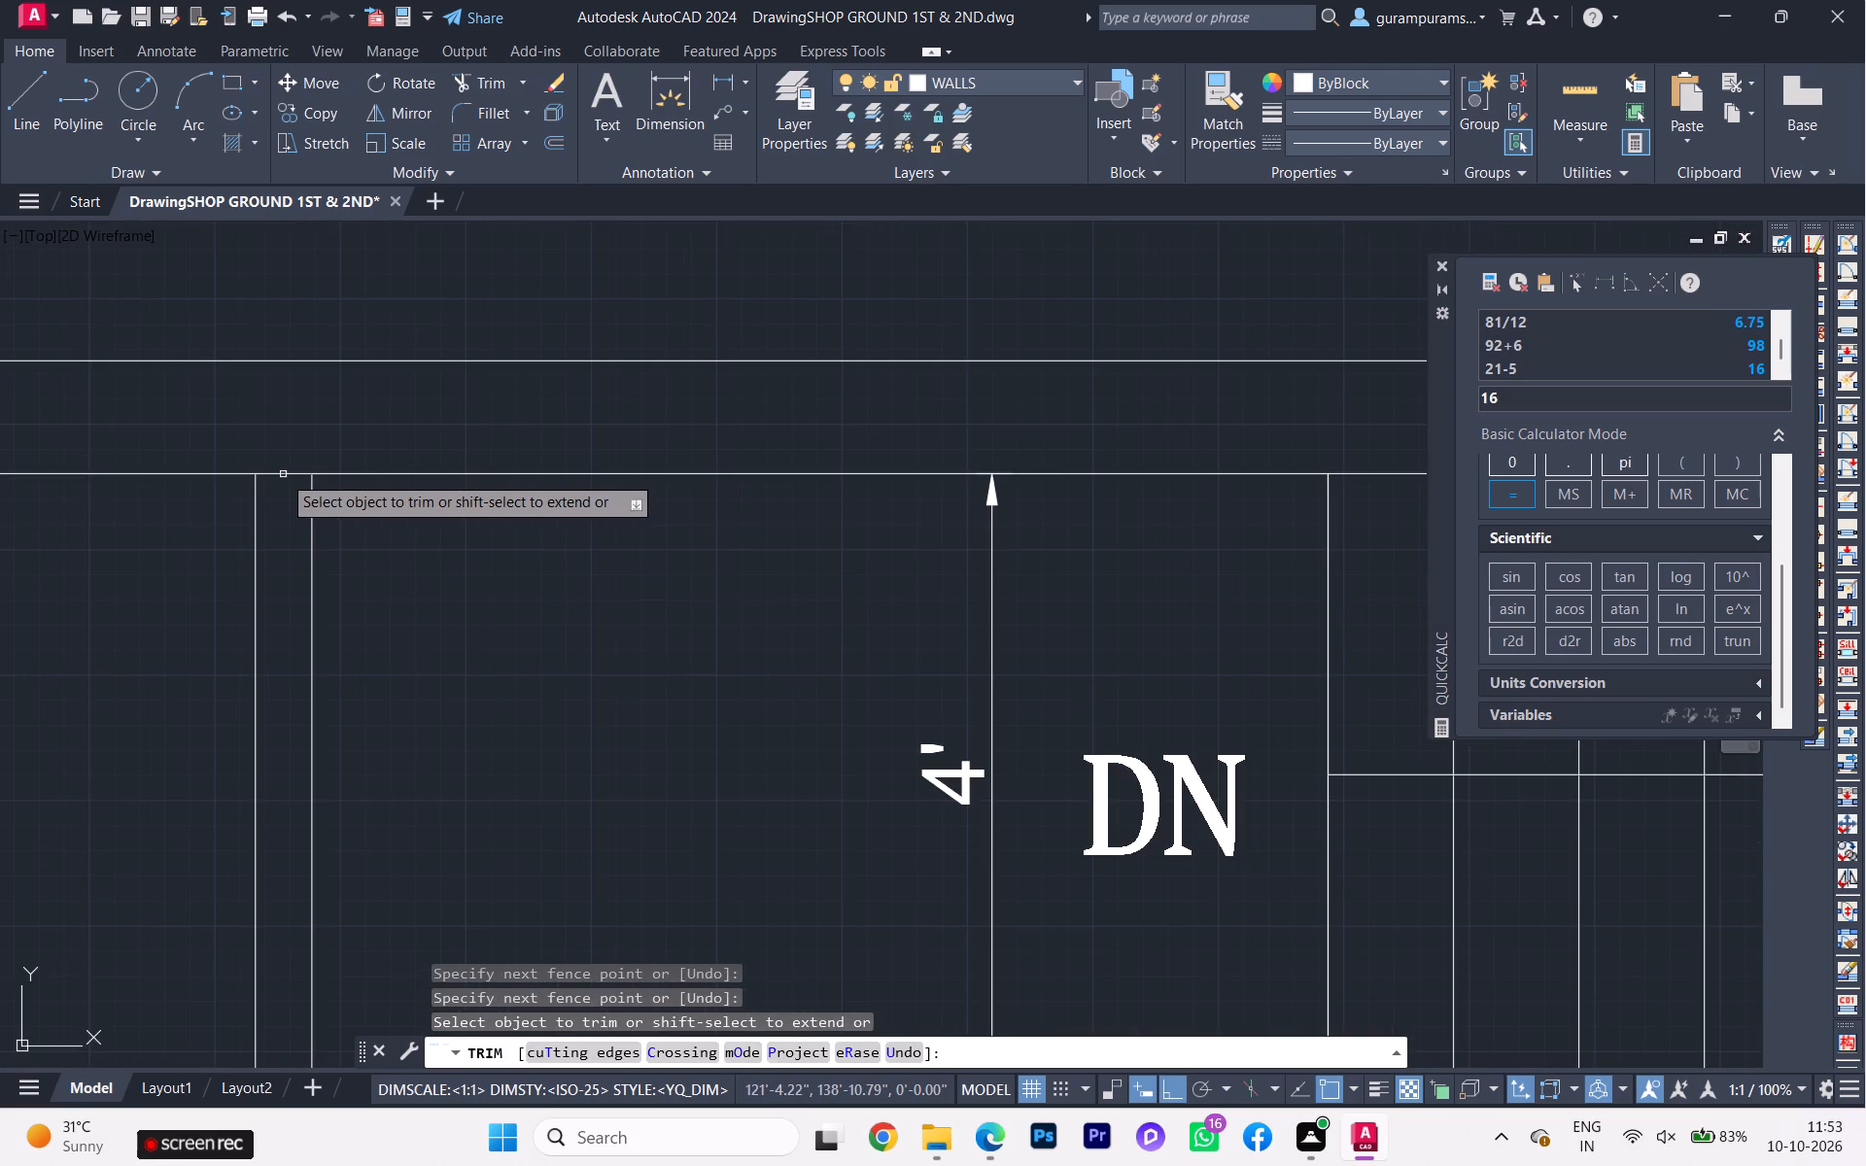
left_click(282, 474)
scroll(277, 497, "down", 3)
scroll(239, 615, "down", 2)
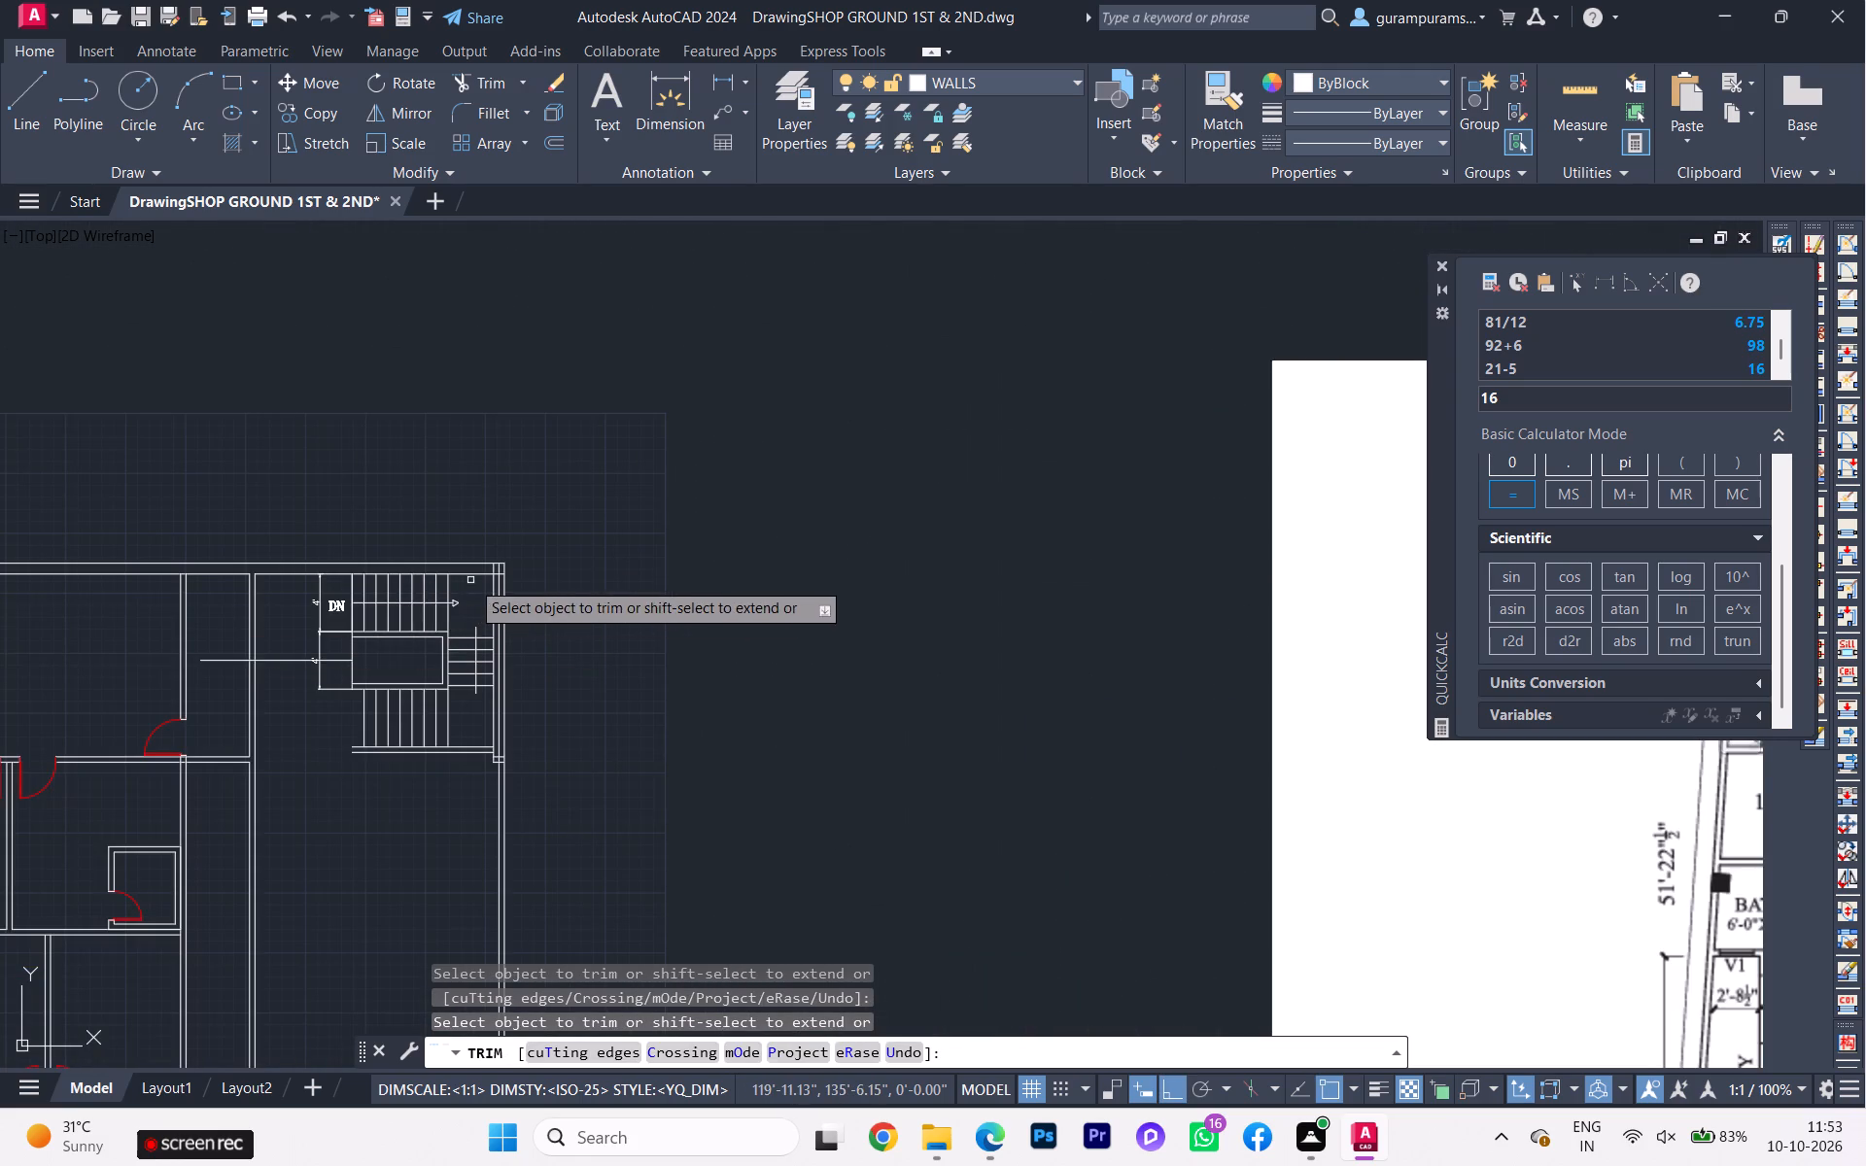
Compare the new boundary wall beside the passage and staircase with the reference image.
scroll(245, 624, "down", 3)
scroll(641, 593, "up", 4)
scroll(716, 591, "down", 1)
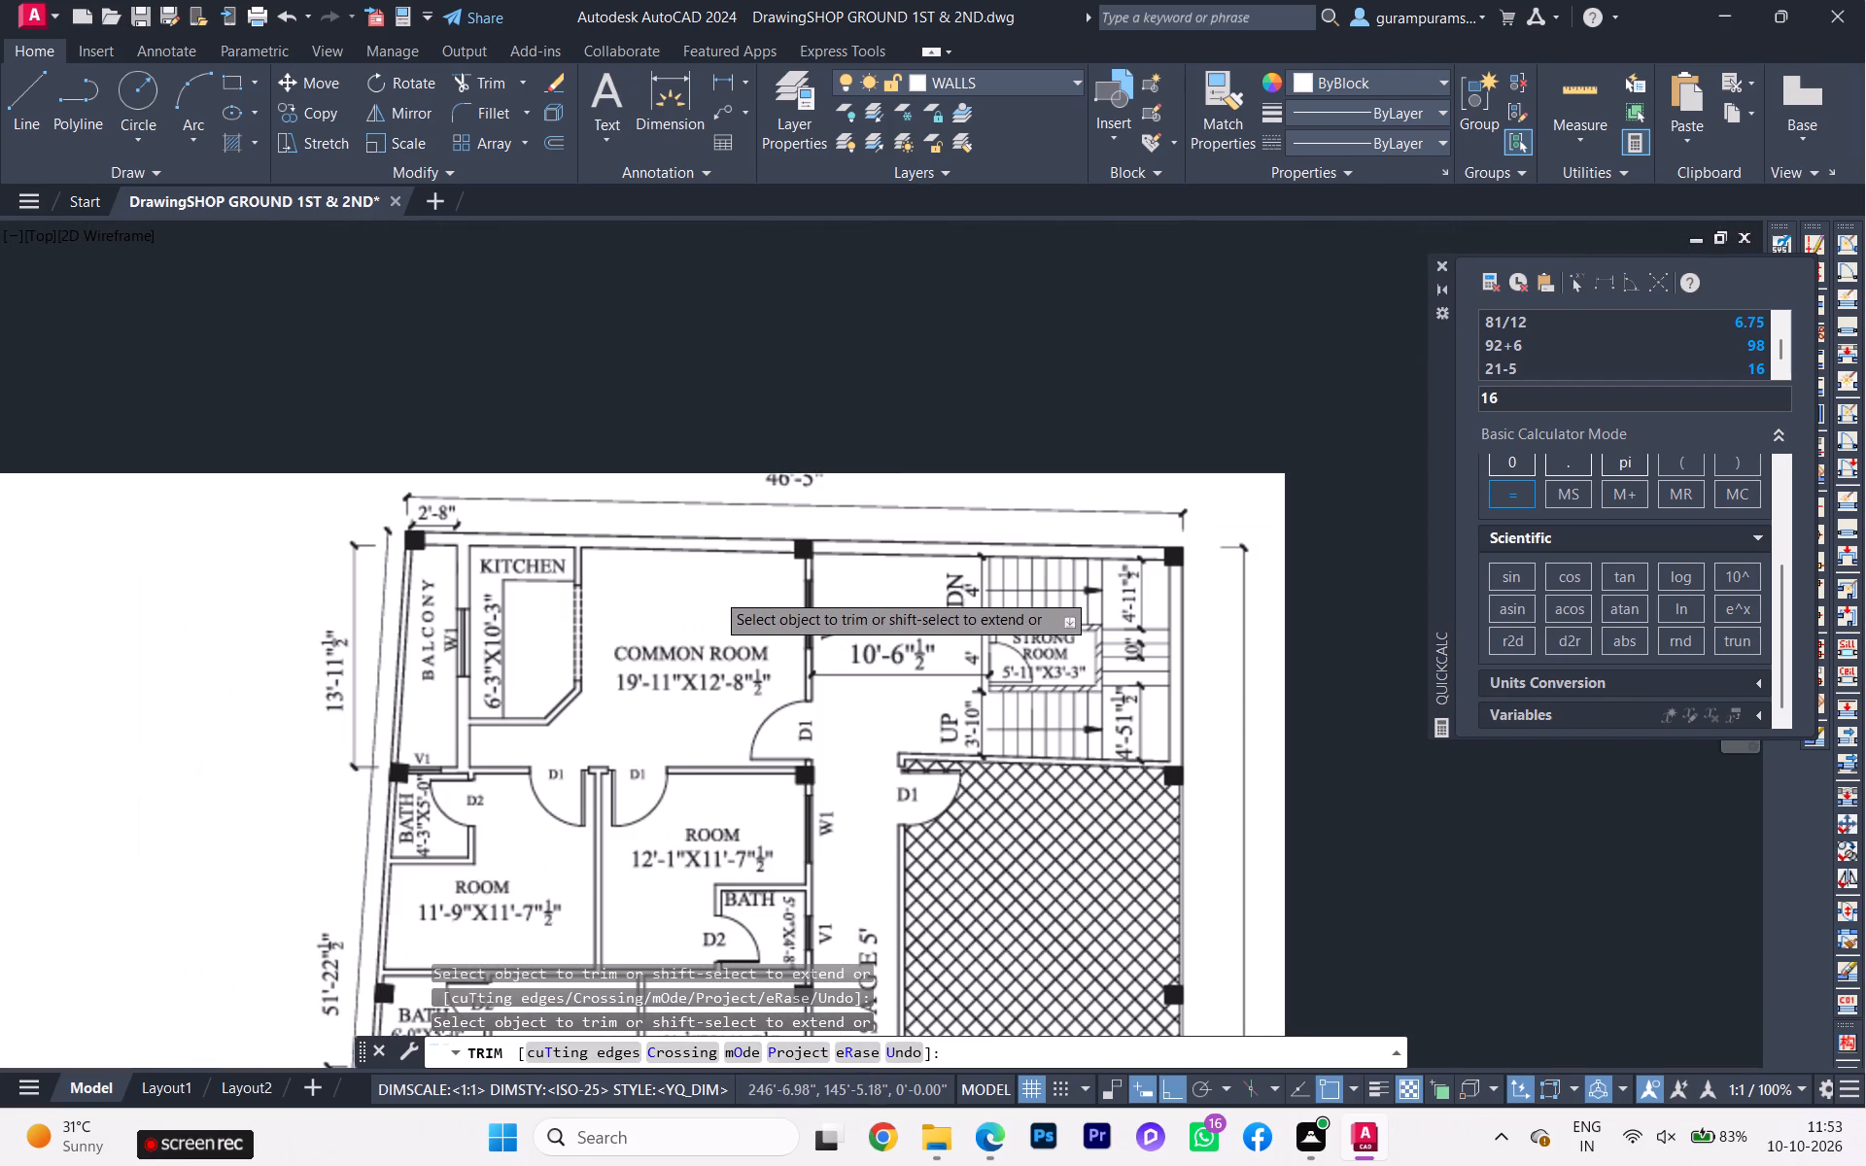
scroll(840, 595, "down", 3)
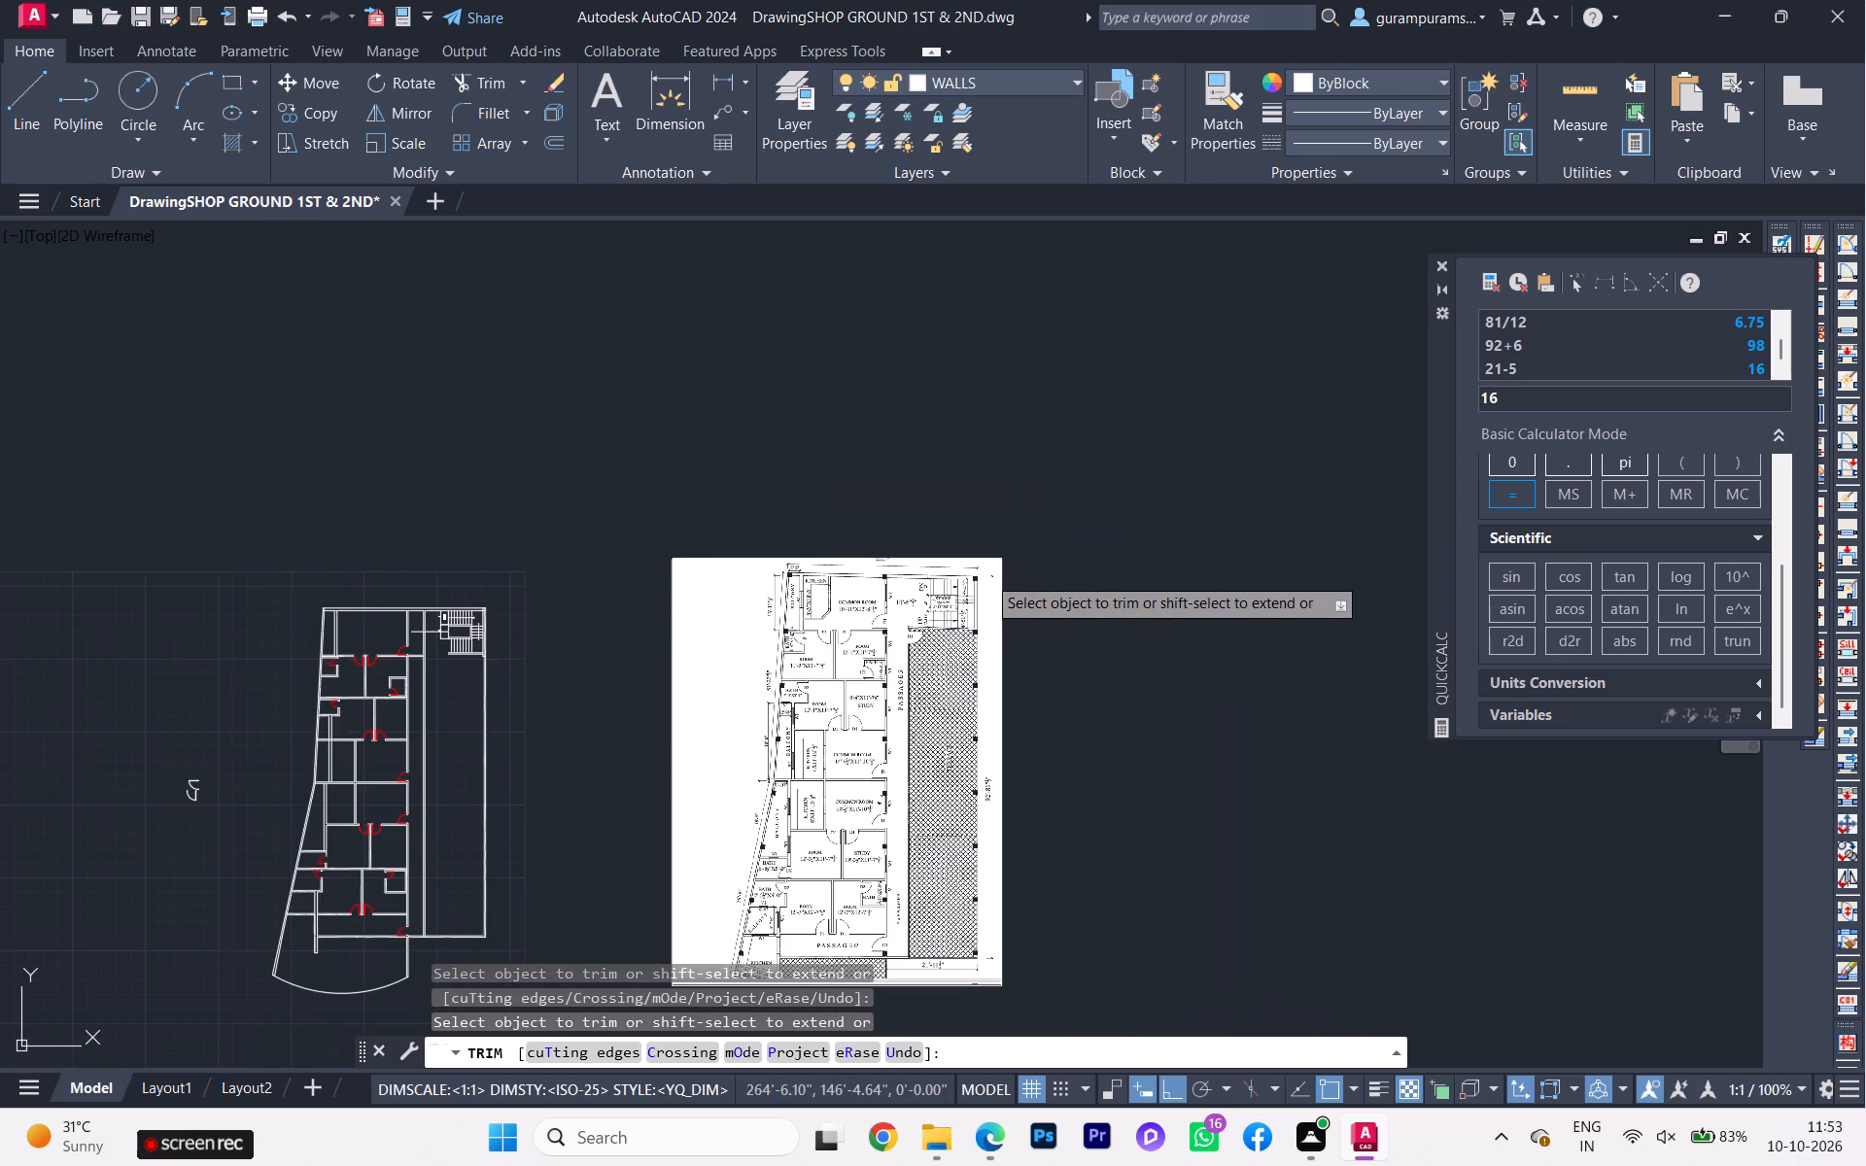
scroll(412, 628, "up", 3)
scroll(414, 620, "down", 2)
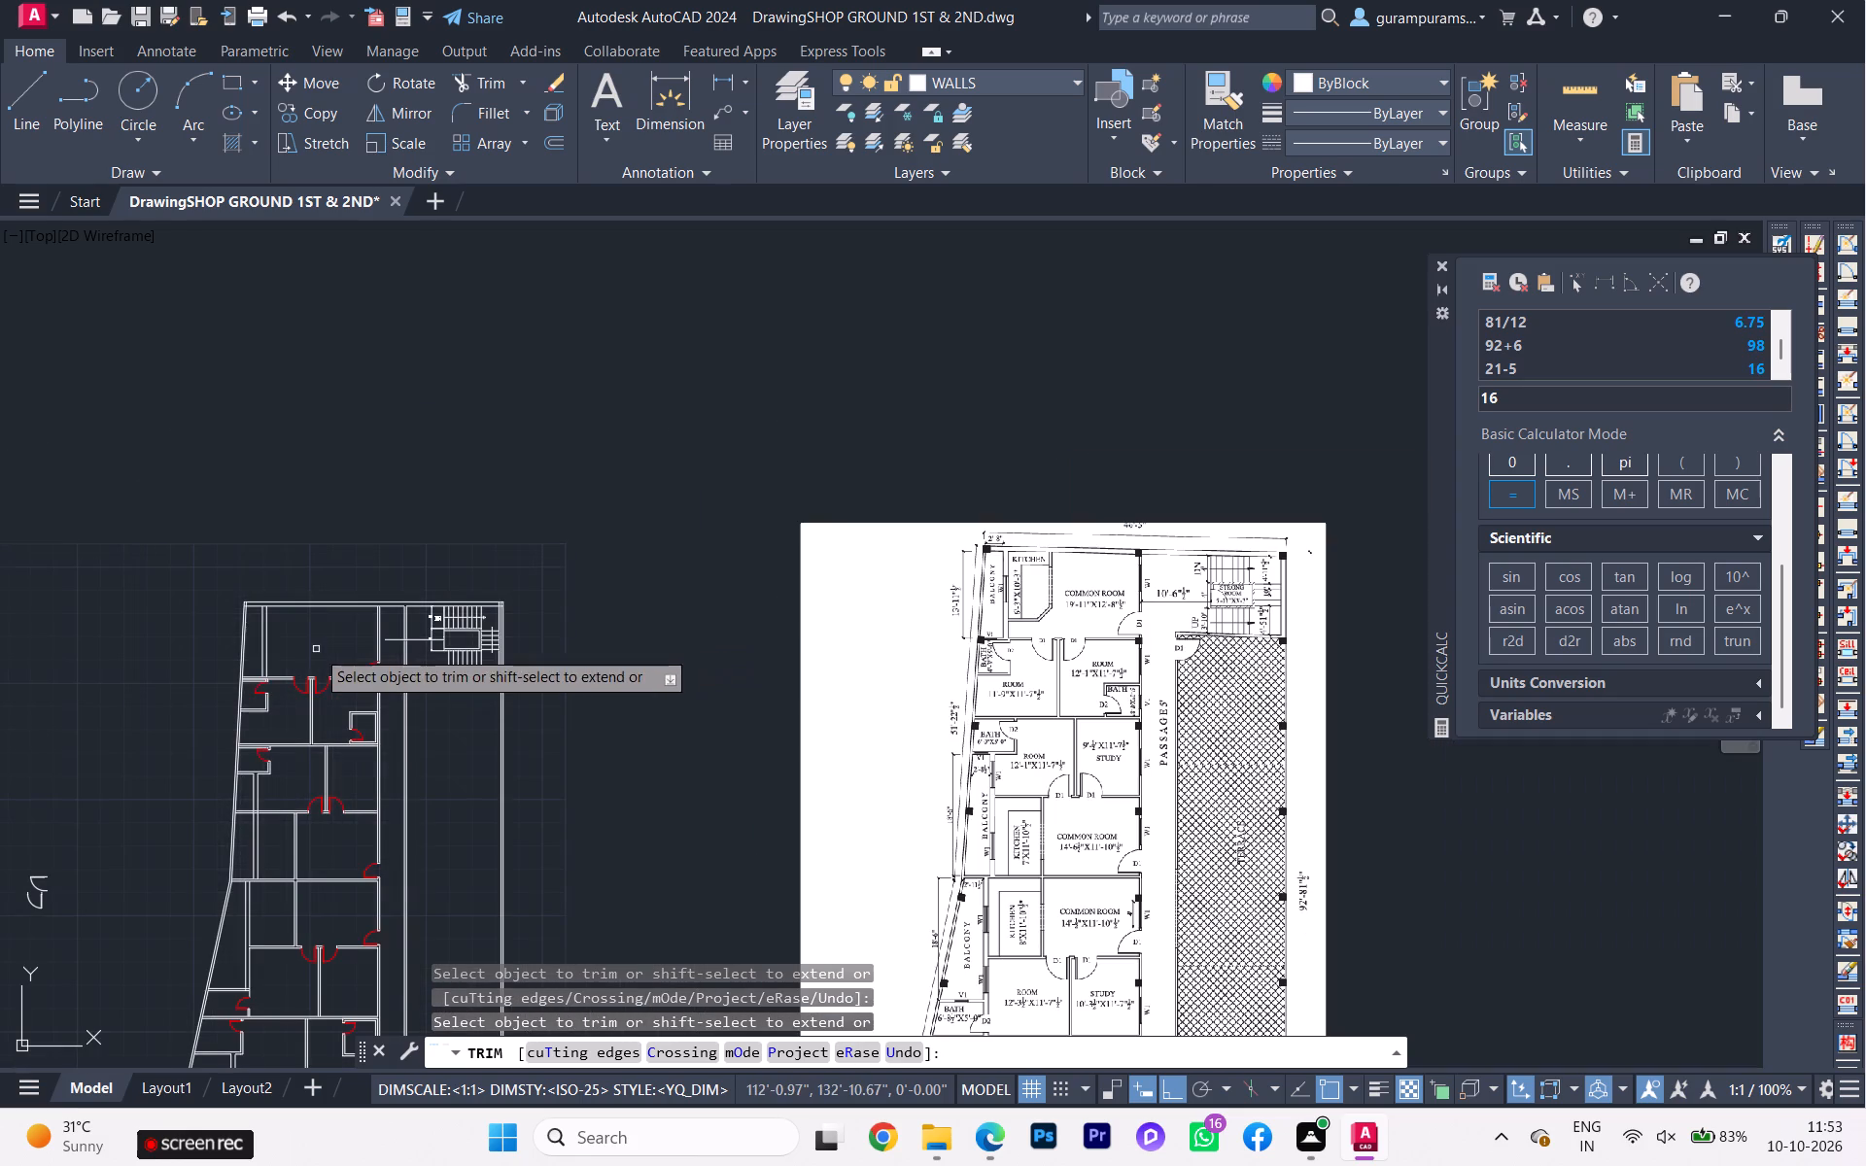
scroll(440, 661, "up", 2)
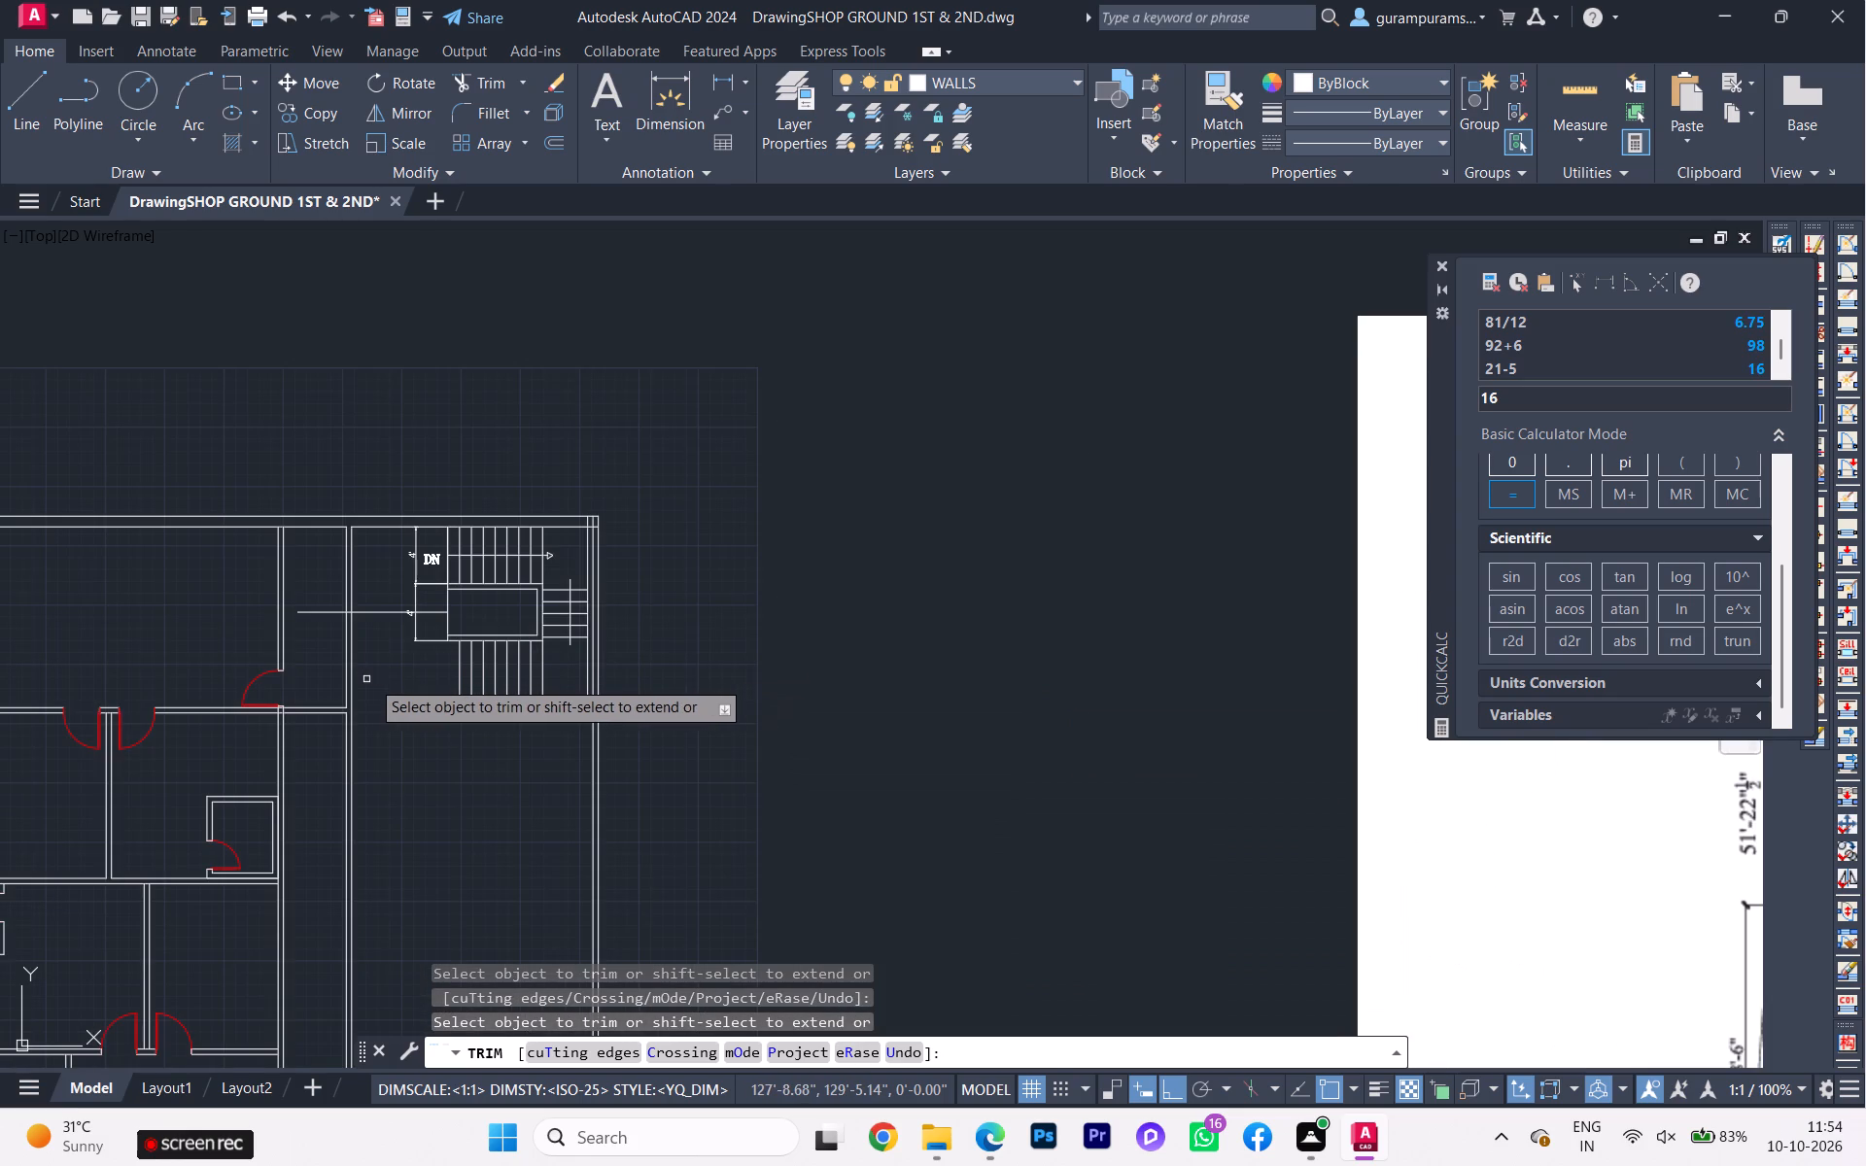
Undo the recent trims on the boundary wall lines around the passage and staircase.
key("ctrl+z")
key("ctrl+z")
key("ctrl+z")
key("ctrl+z")
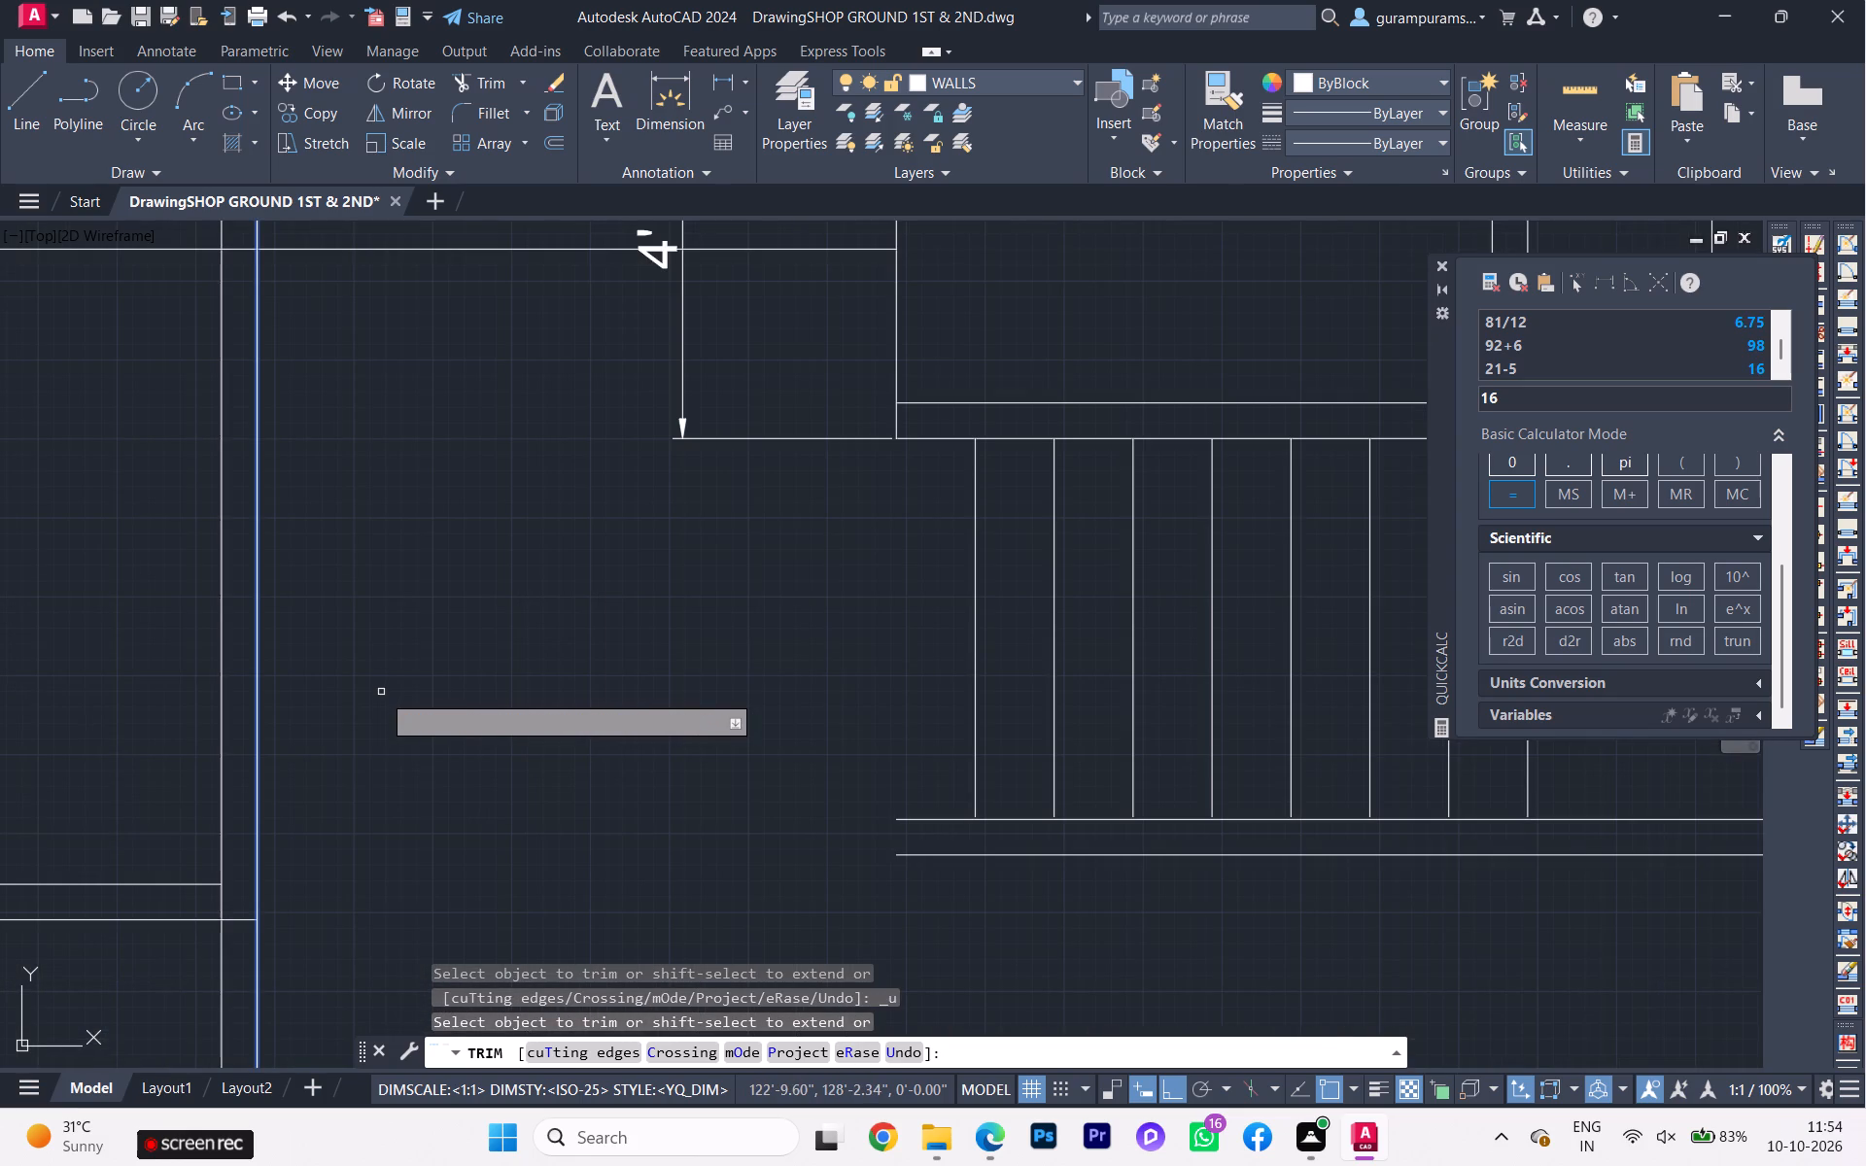
scroll(381, 695, "down", 3)
left_click(358, 685)
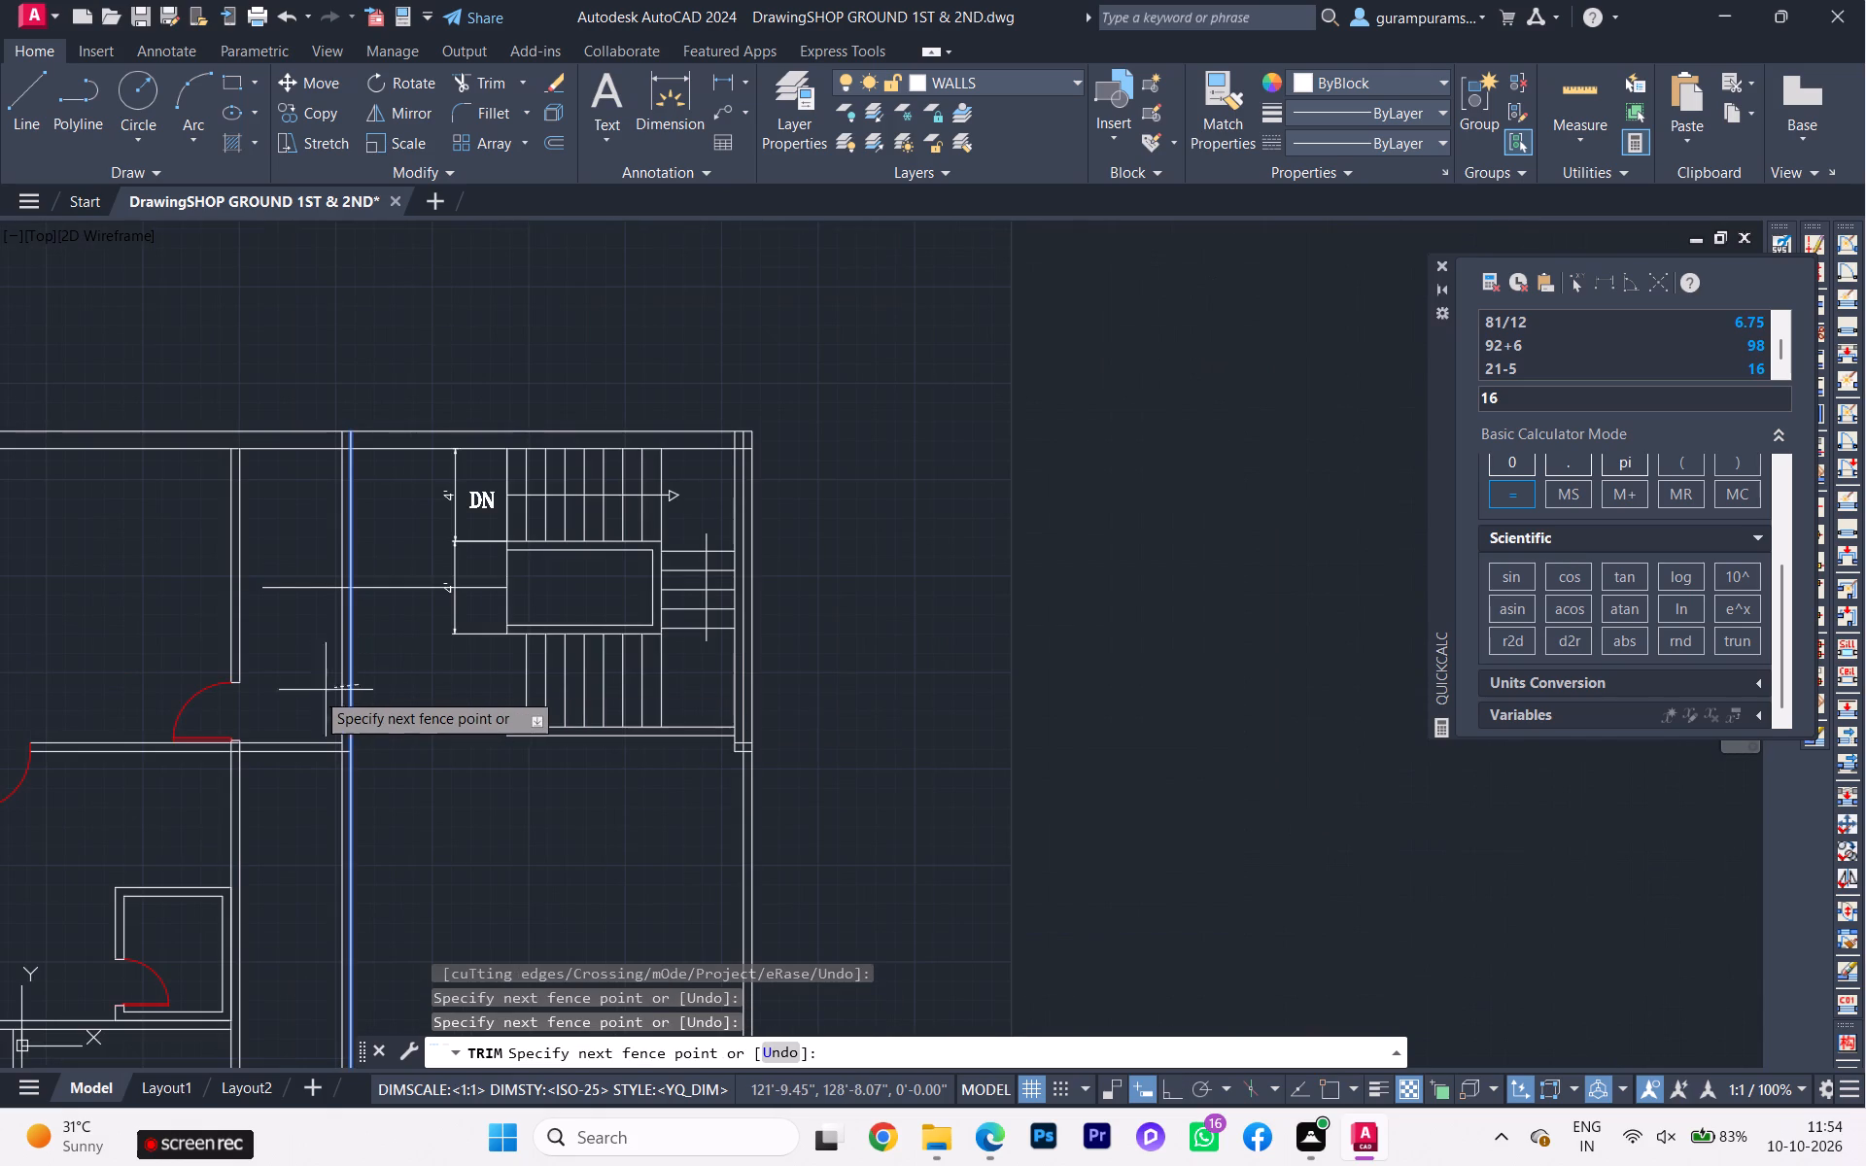
key("Escape")
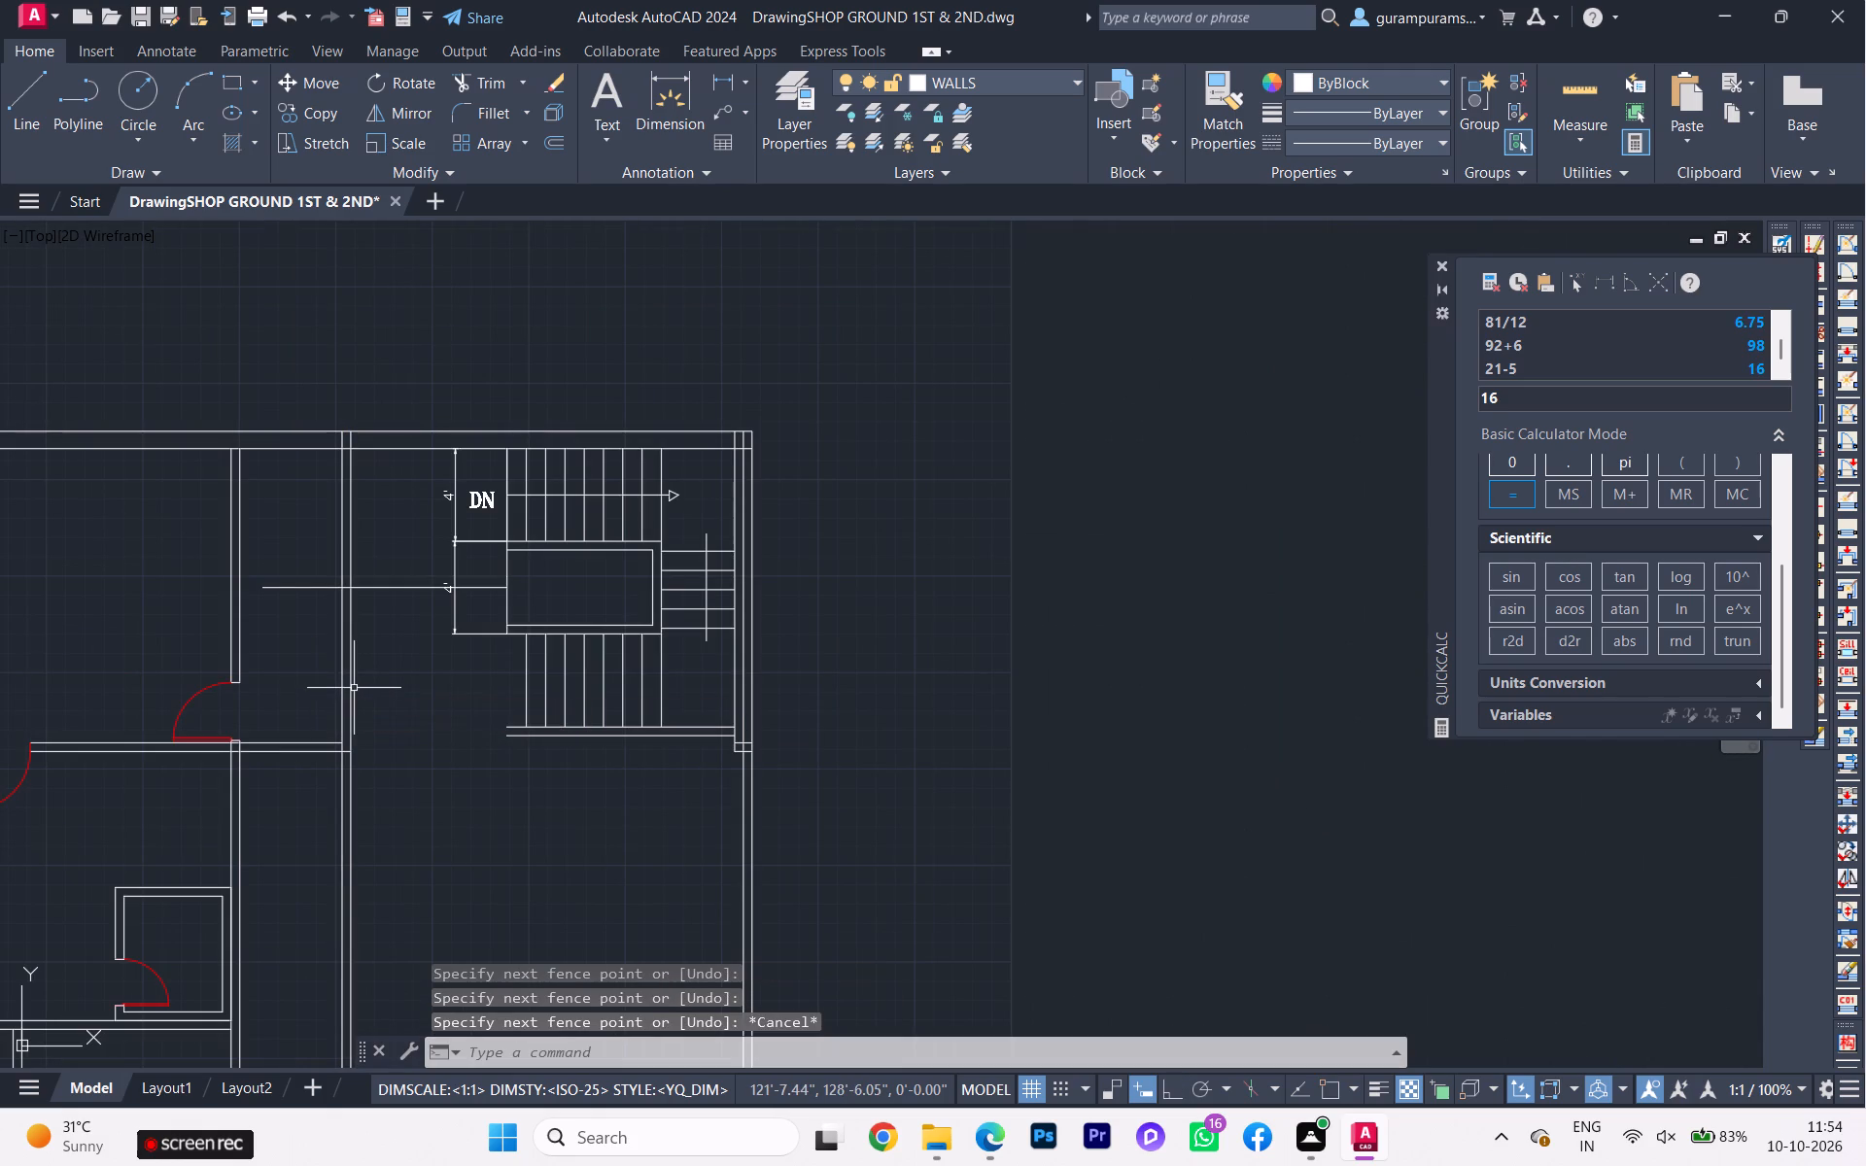
scroll(372, 708, "down", 2)
key("ctrl+z")
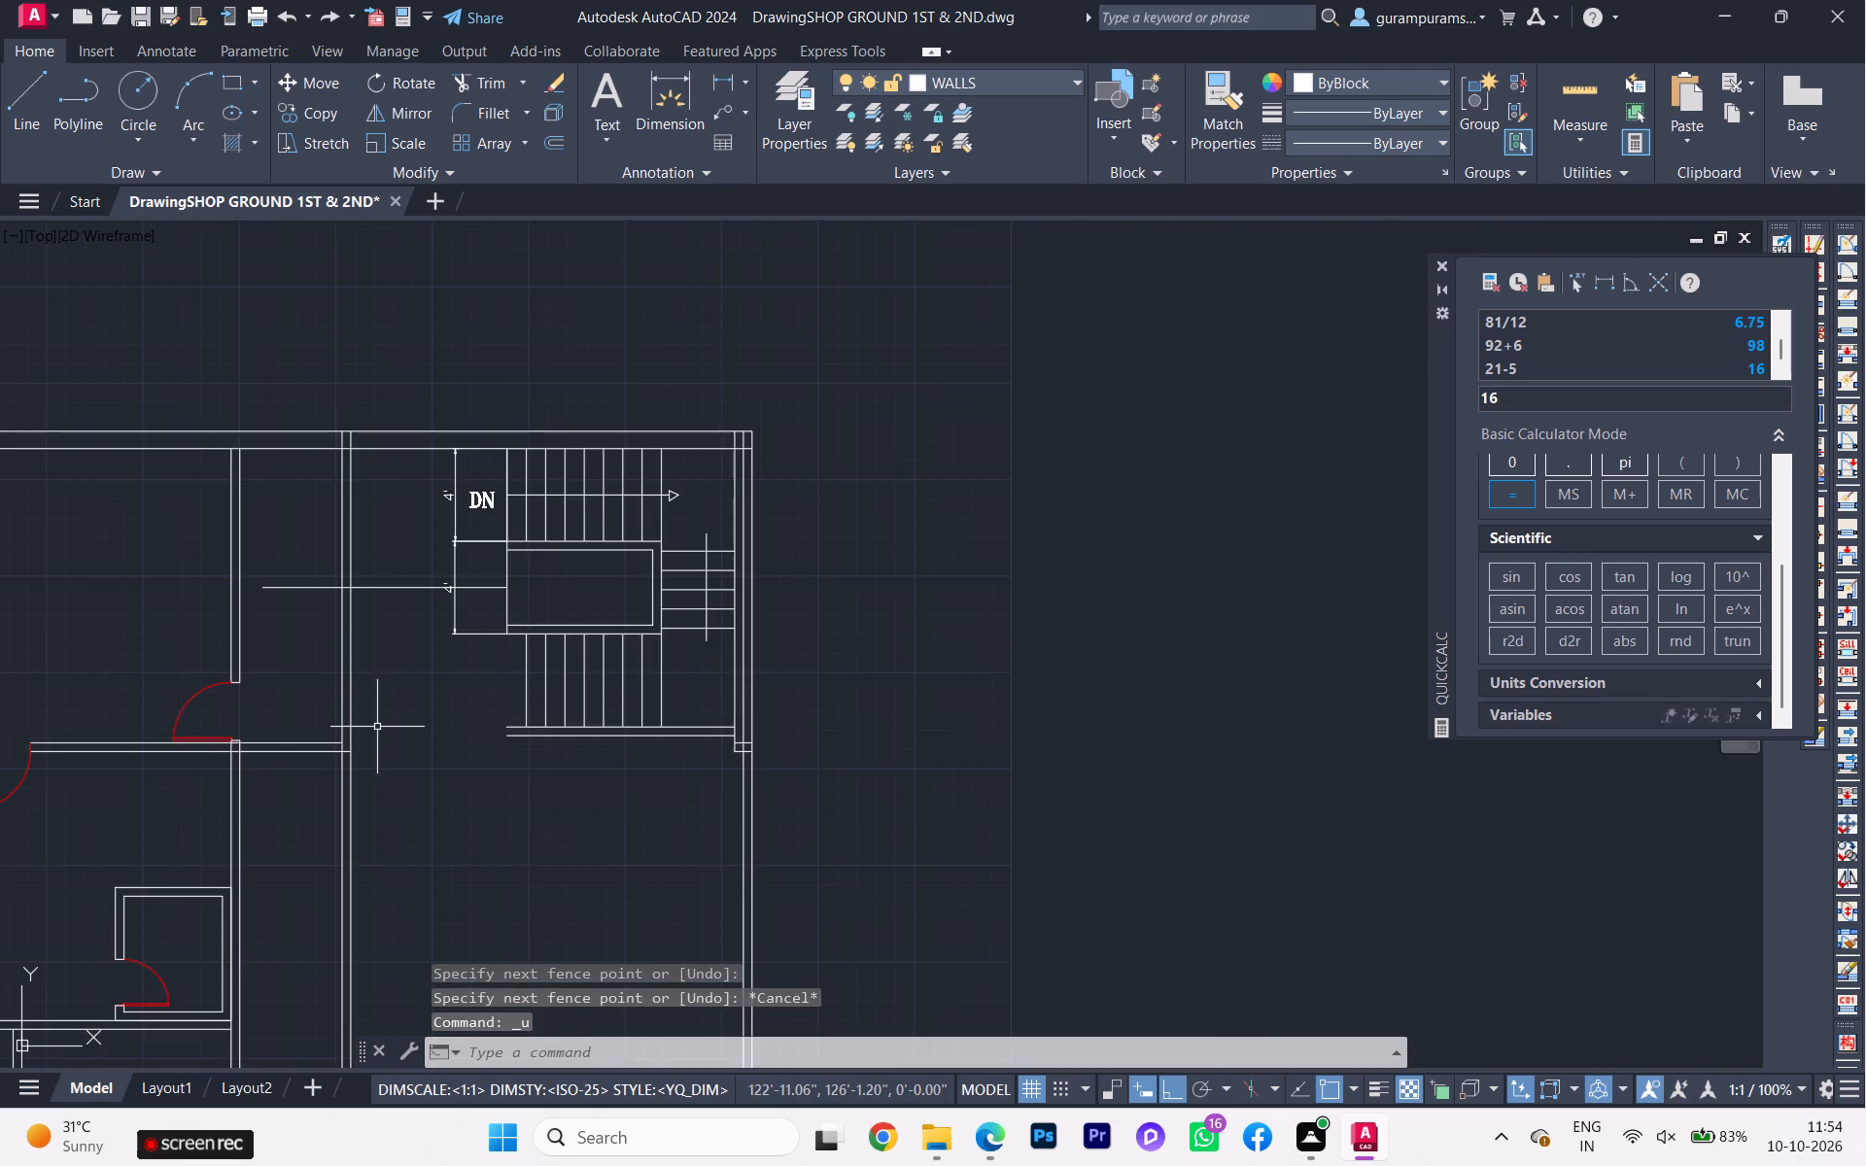
key("ctrl+z")
Trim the overlapping wall lines at the building's northeast corner beside the staircase and remove the middle line in the east wall.
scroll(362, 737, "down", 2)
scroll(362, 737, "up", 1)
scroll(342, 764, "down", 3)
middle_click_drag(345, 797, 351, 772)
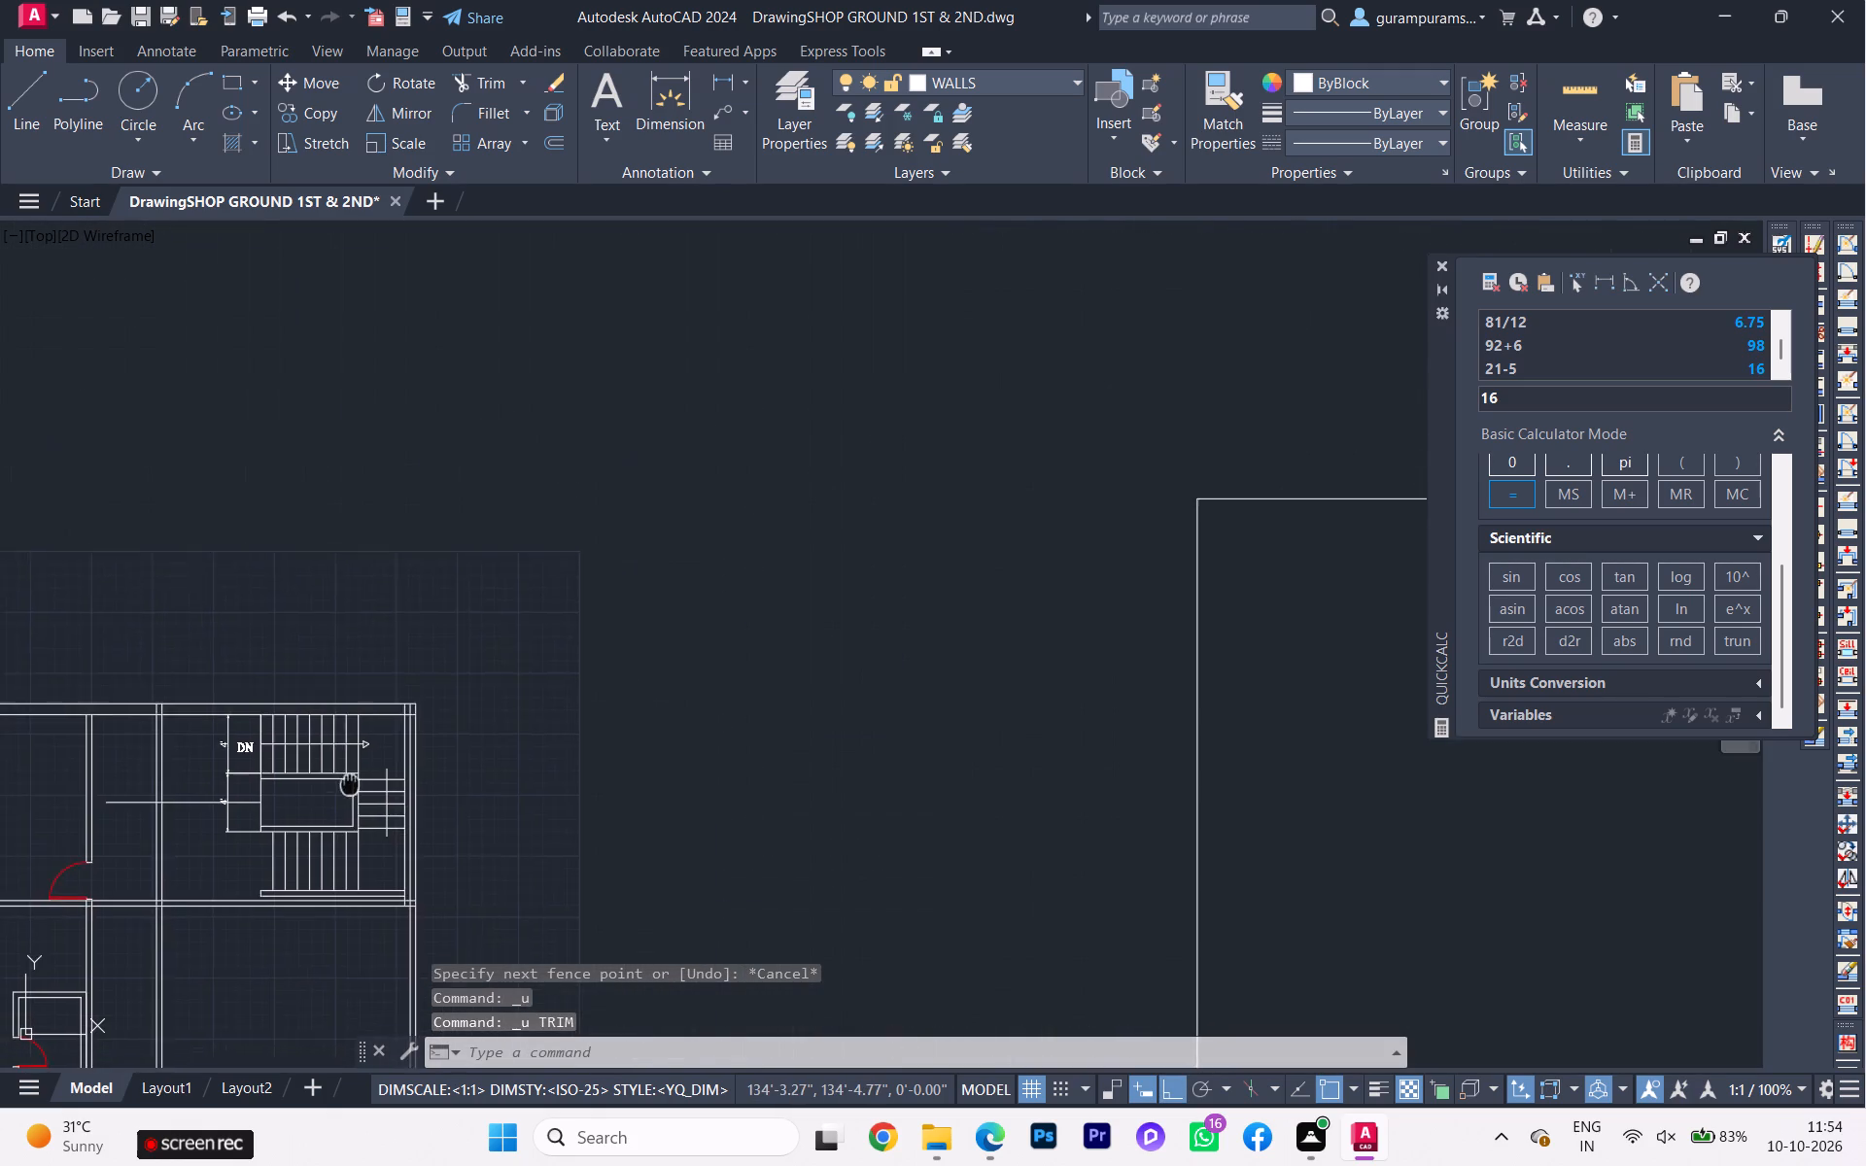
middle_click_drag(351, 772, 370, 690)
scroll(437, 631, "up", 3)
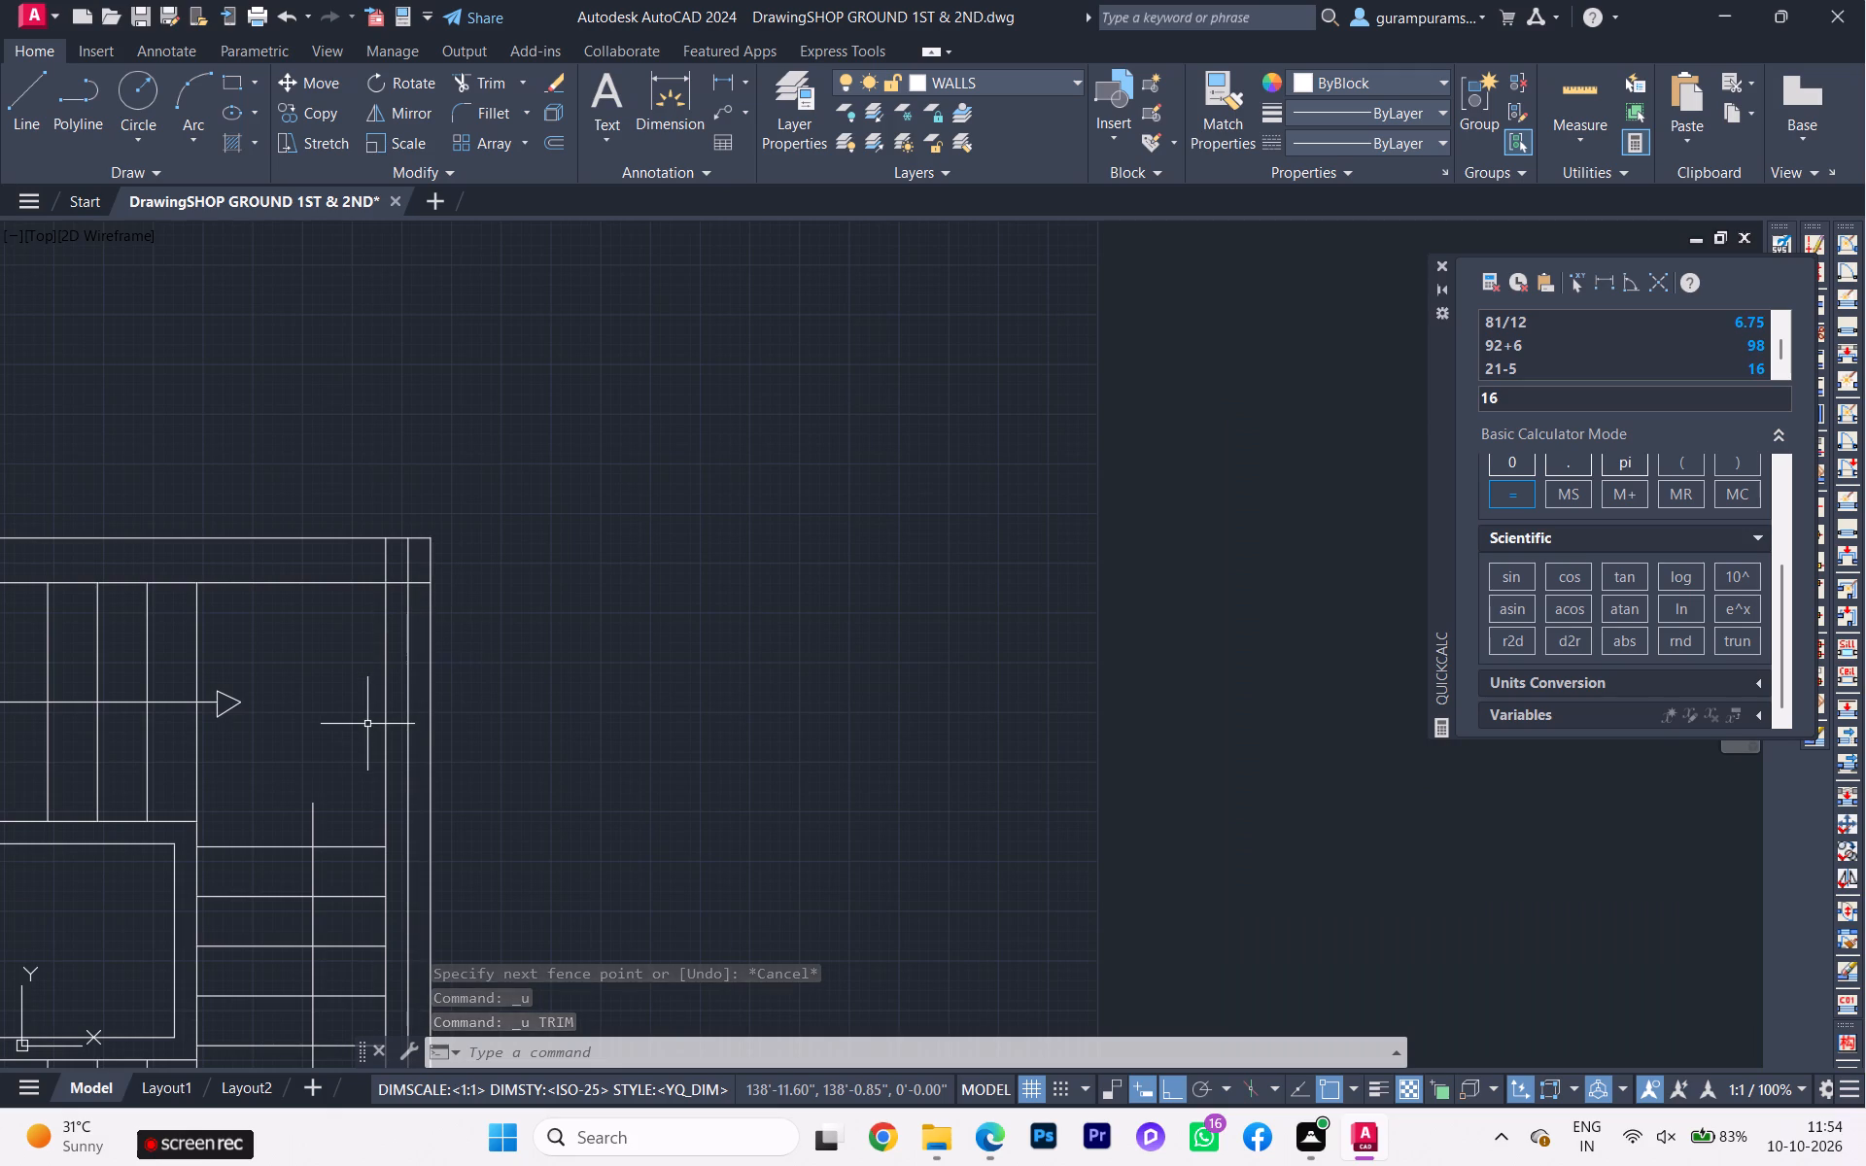
type("tr")
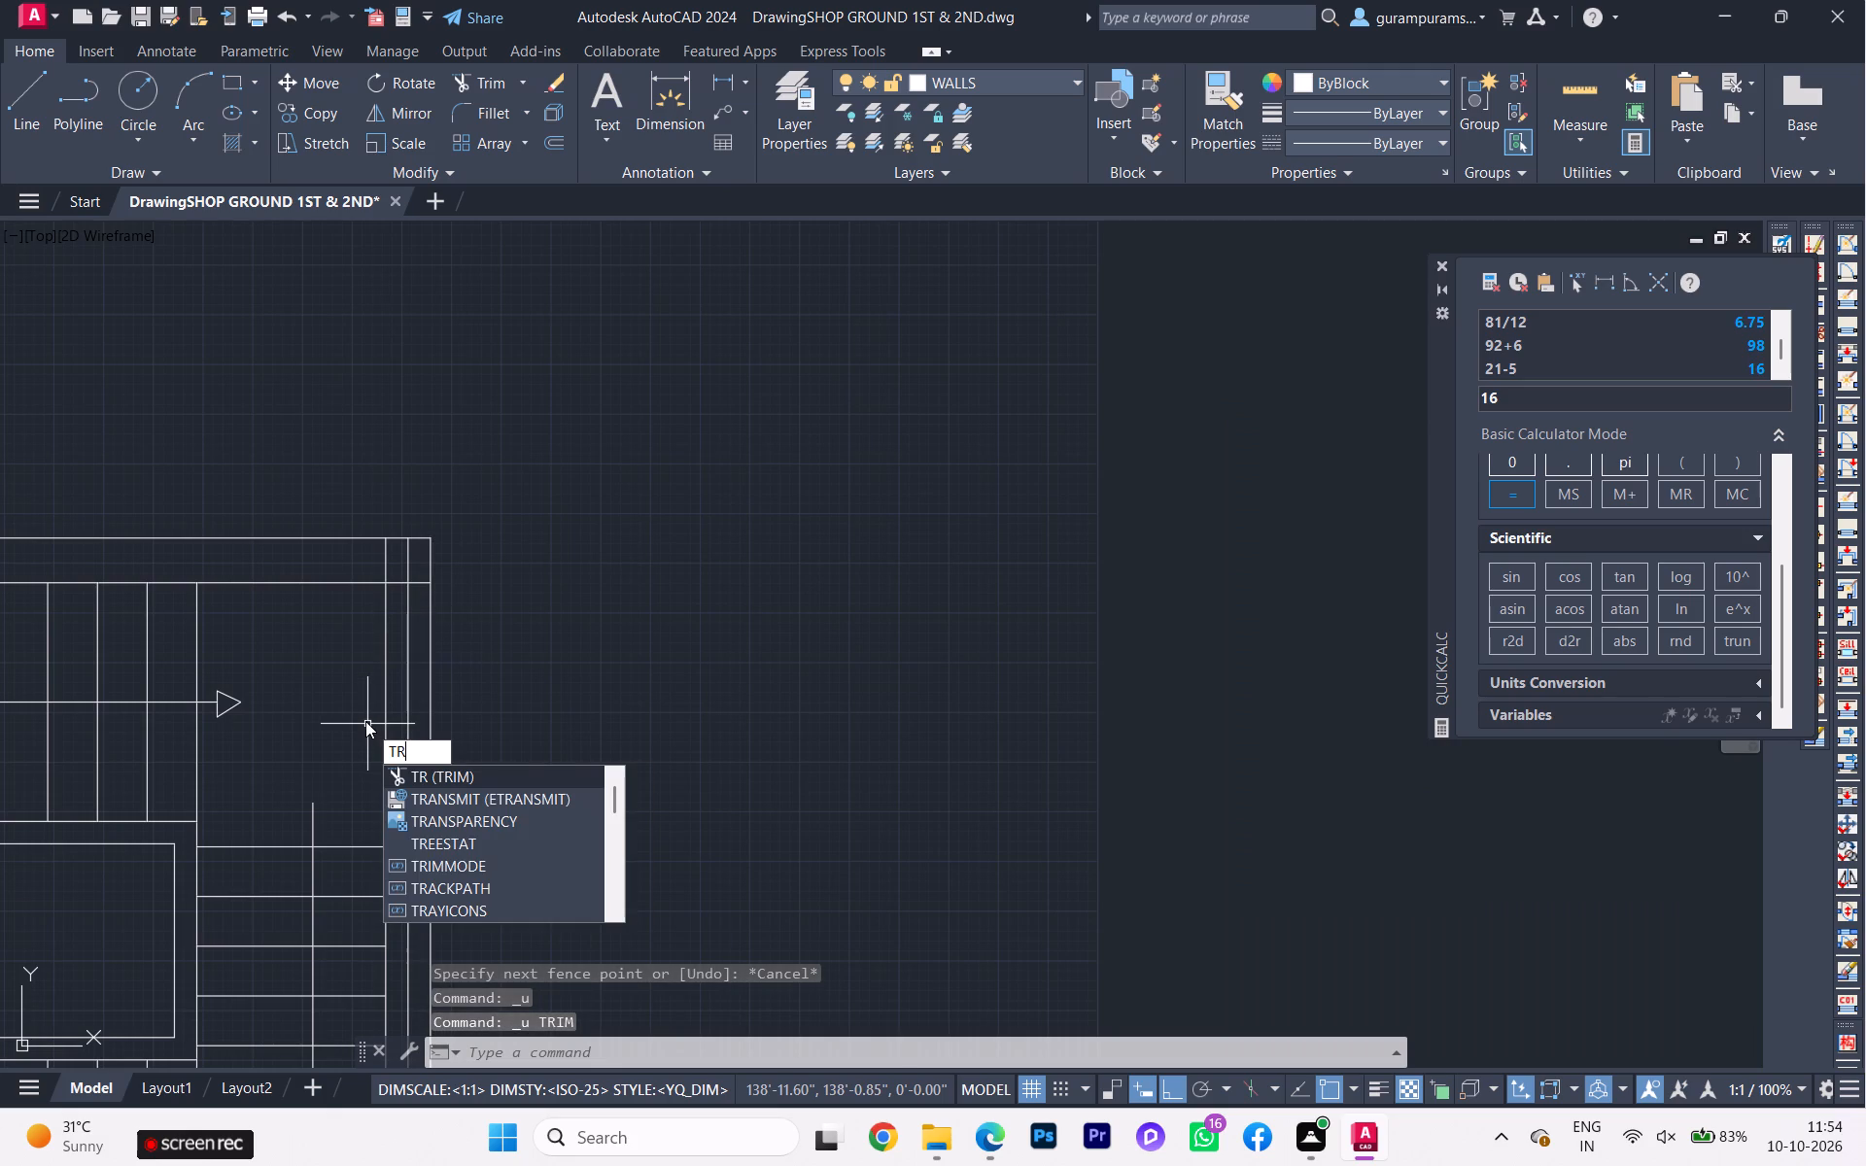
key("space")
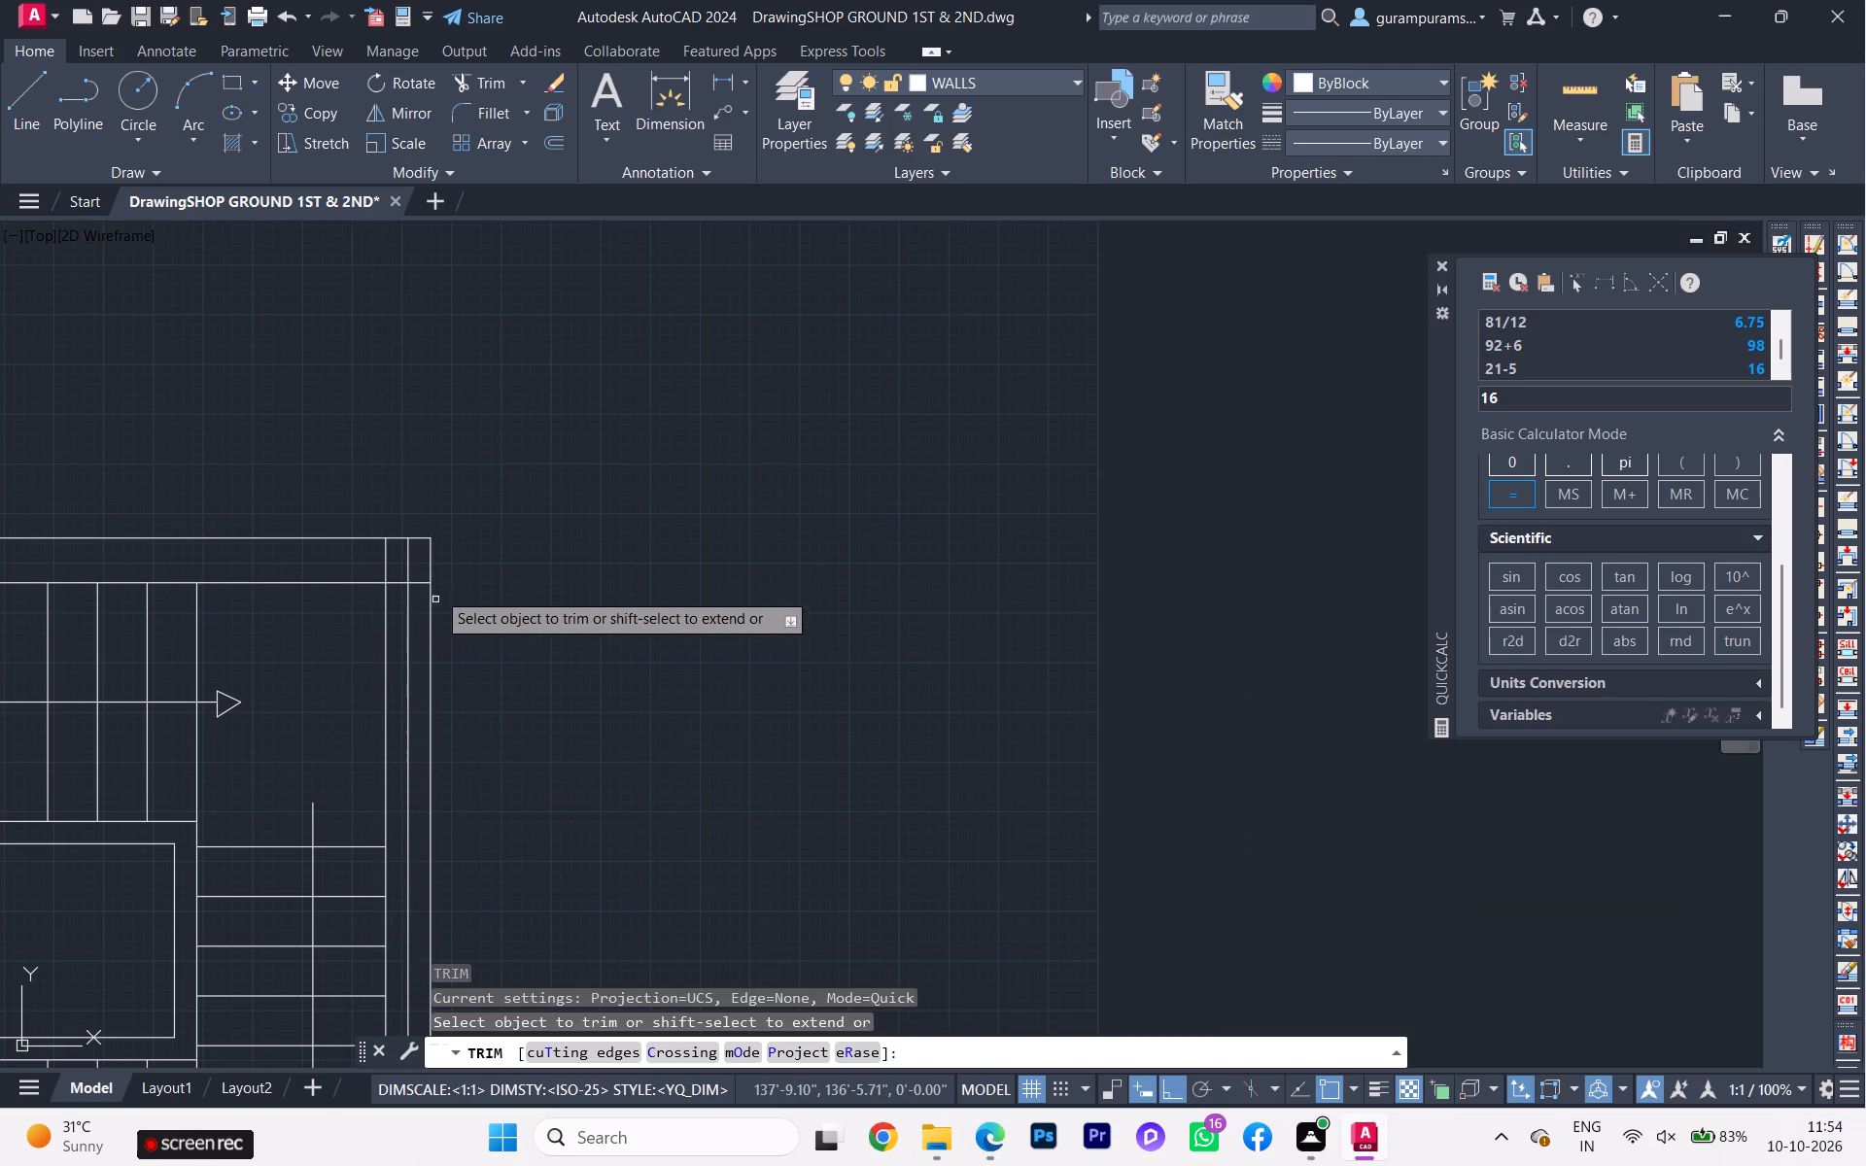
left_click(419, 568)
left_click(374, 567)
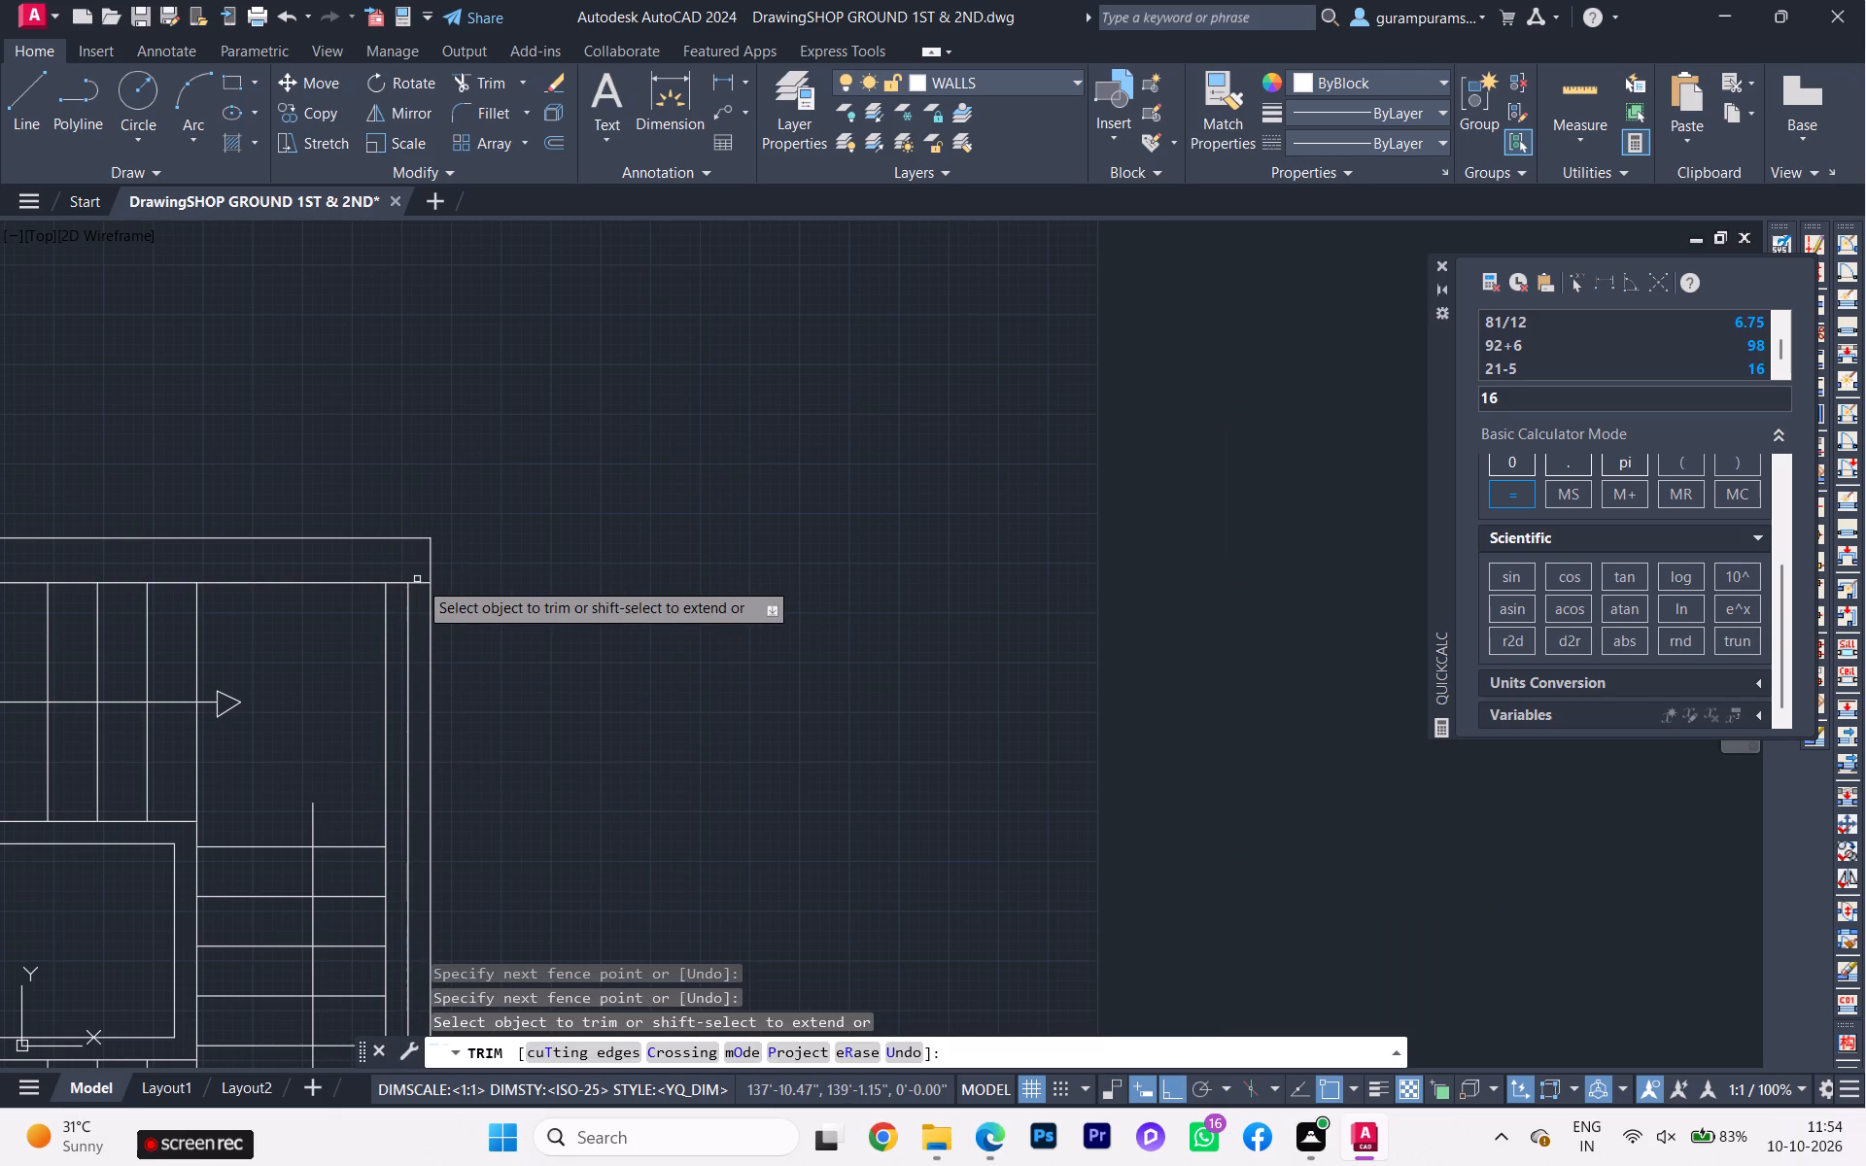
left_click(418, 580)
left_click(400, 584)
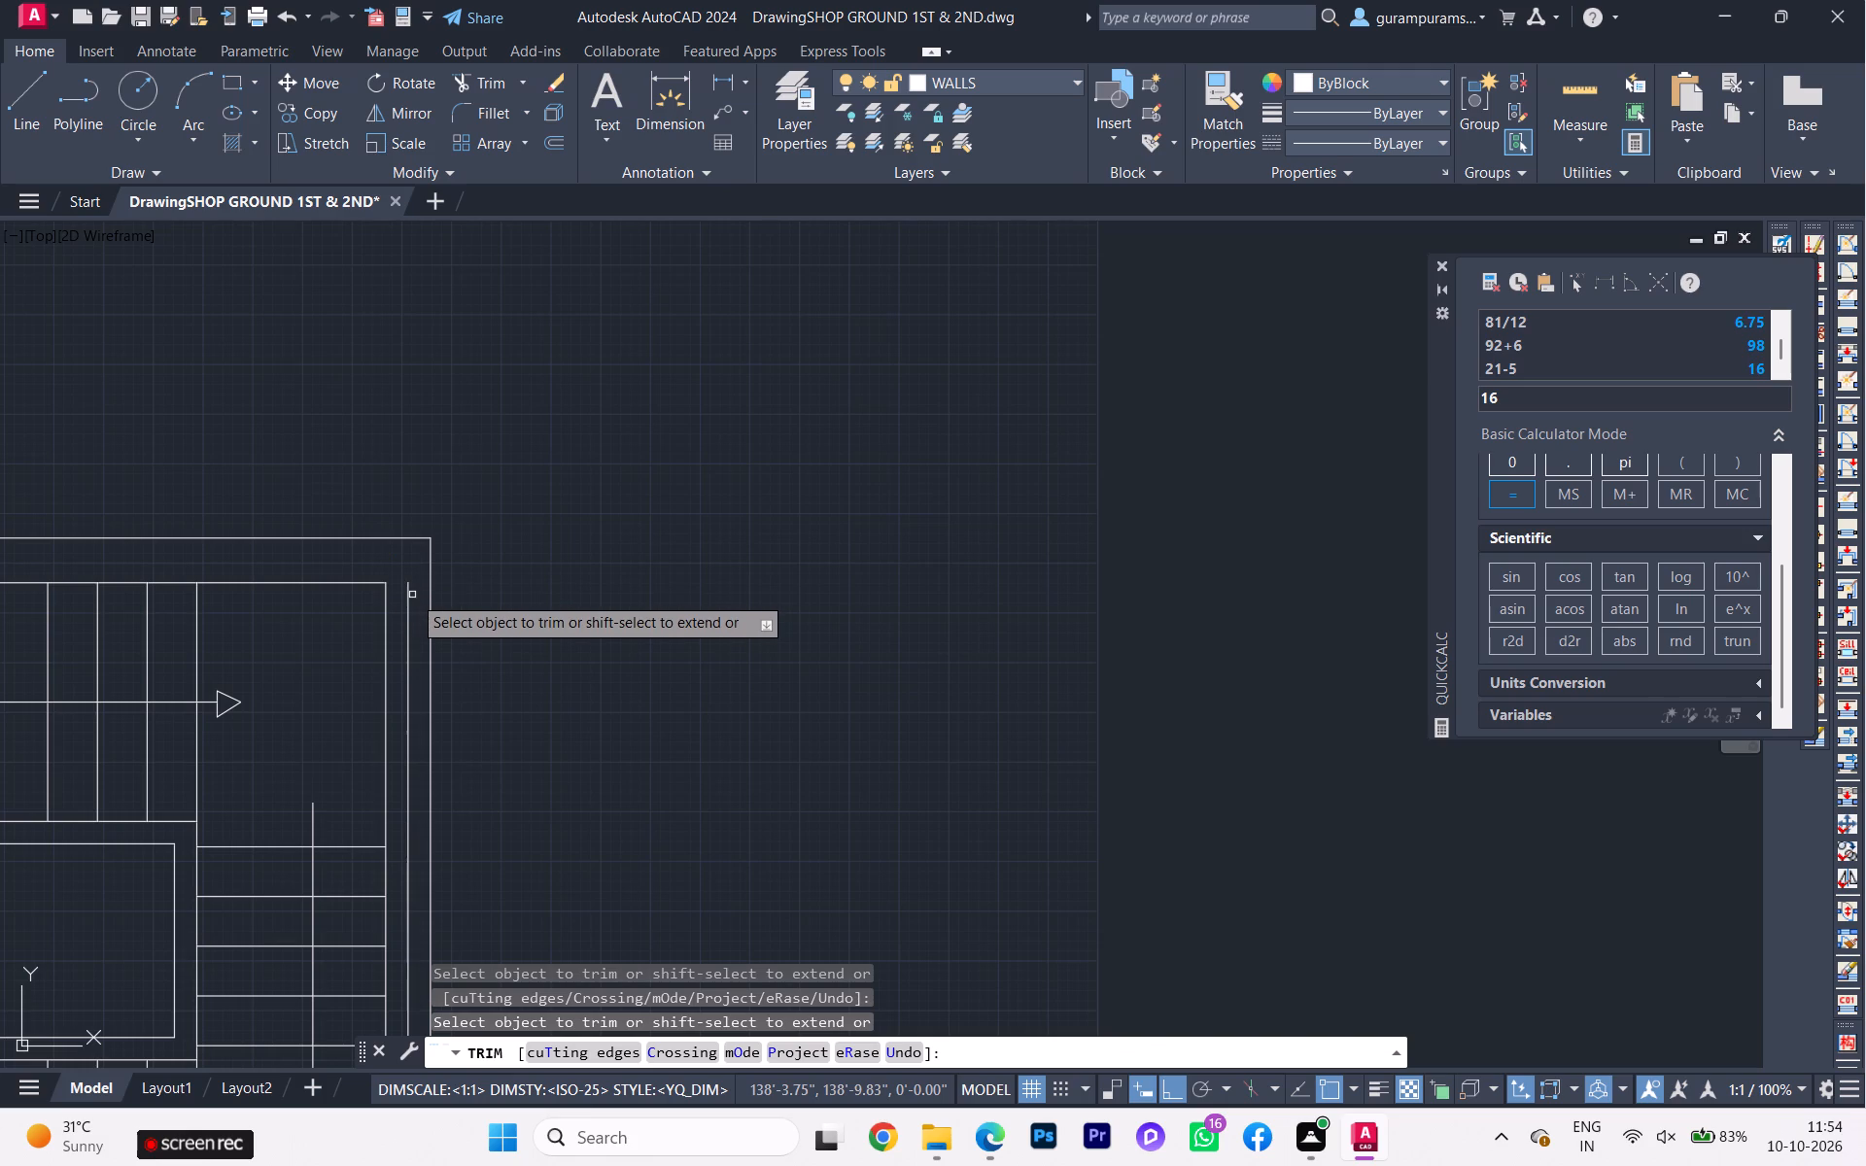
left_click(408, 599)
Trim both cross-wall lines below the staircase between the passage wall and the east wall.
scroll(408, 600, "down", 4)
scroll(428, 682, "up", 2)
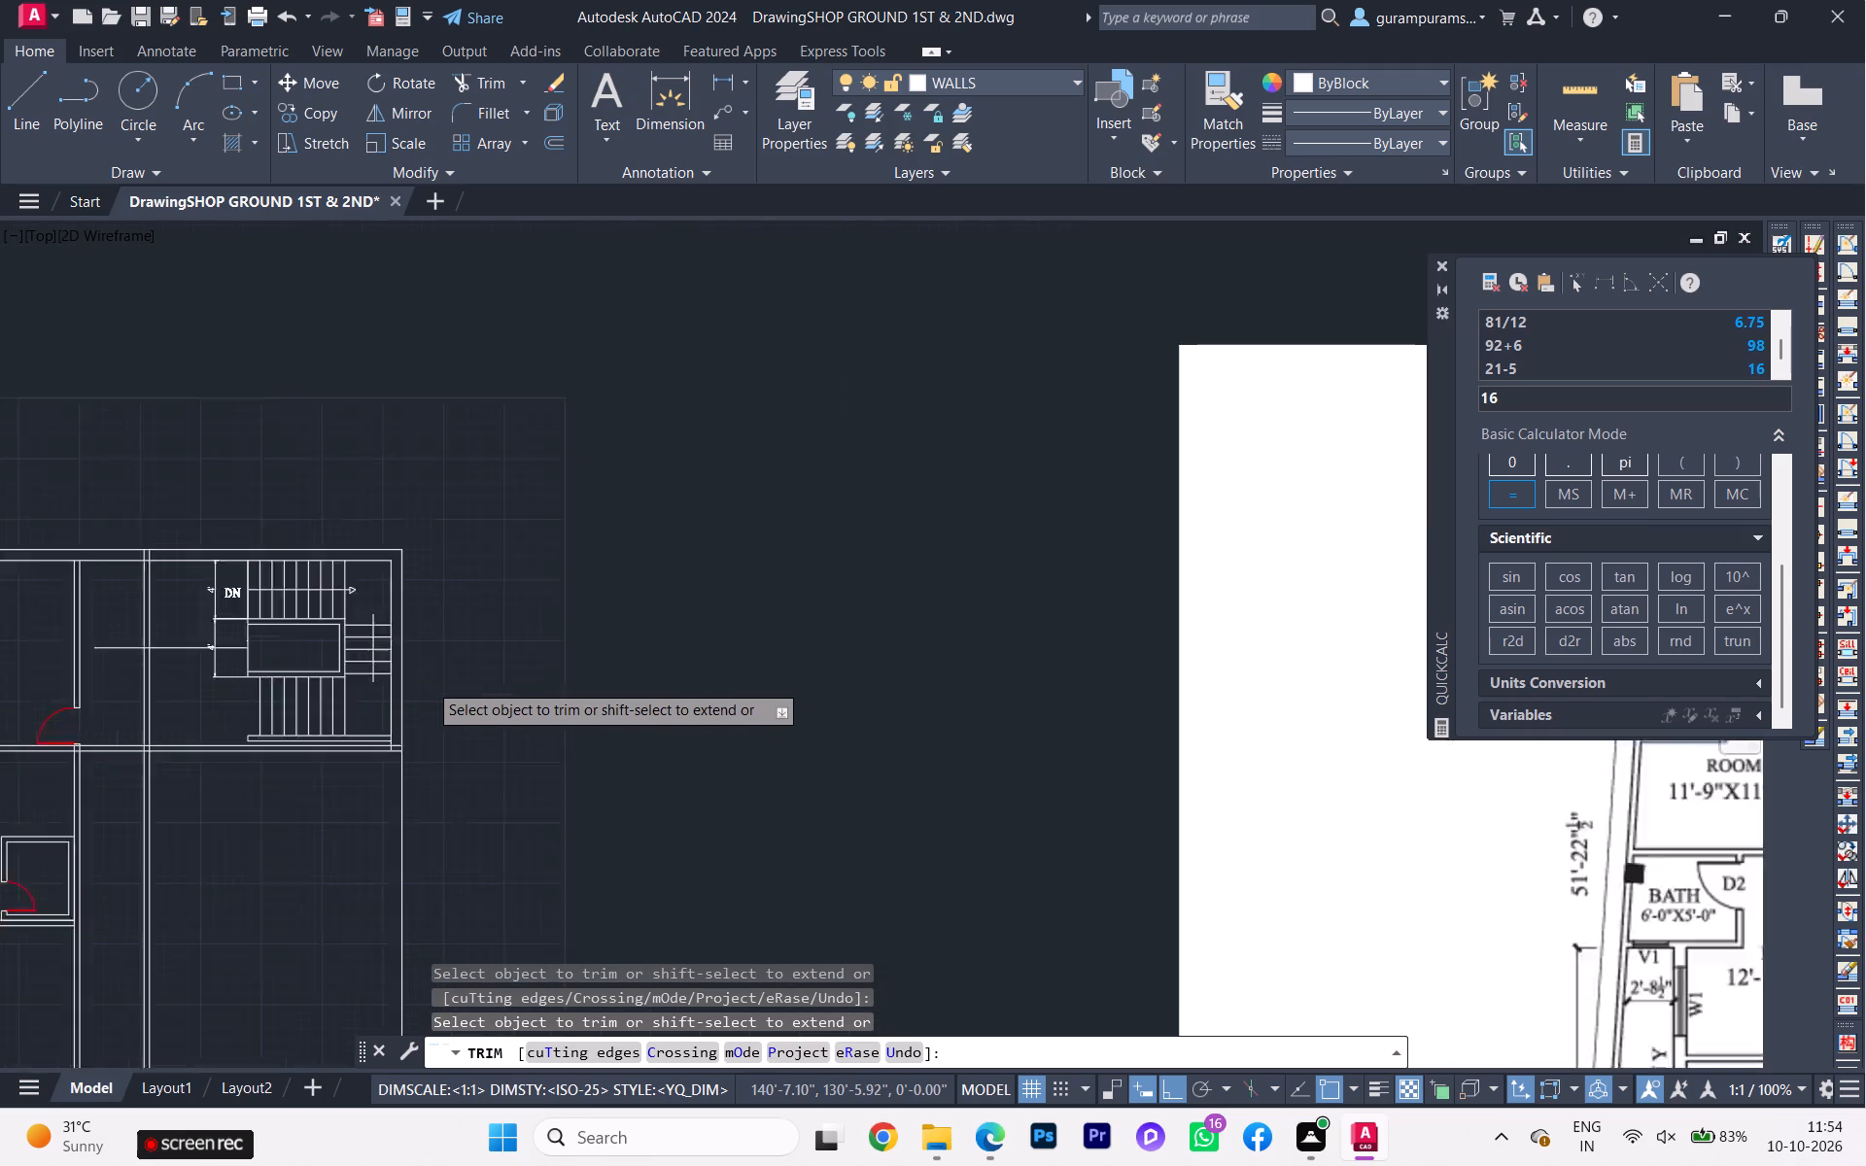
middle_click_drag(452, 681, 671, 615)
scroll(272, 744, "up", 2)
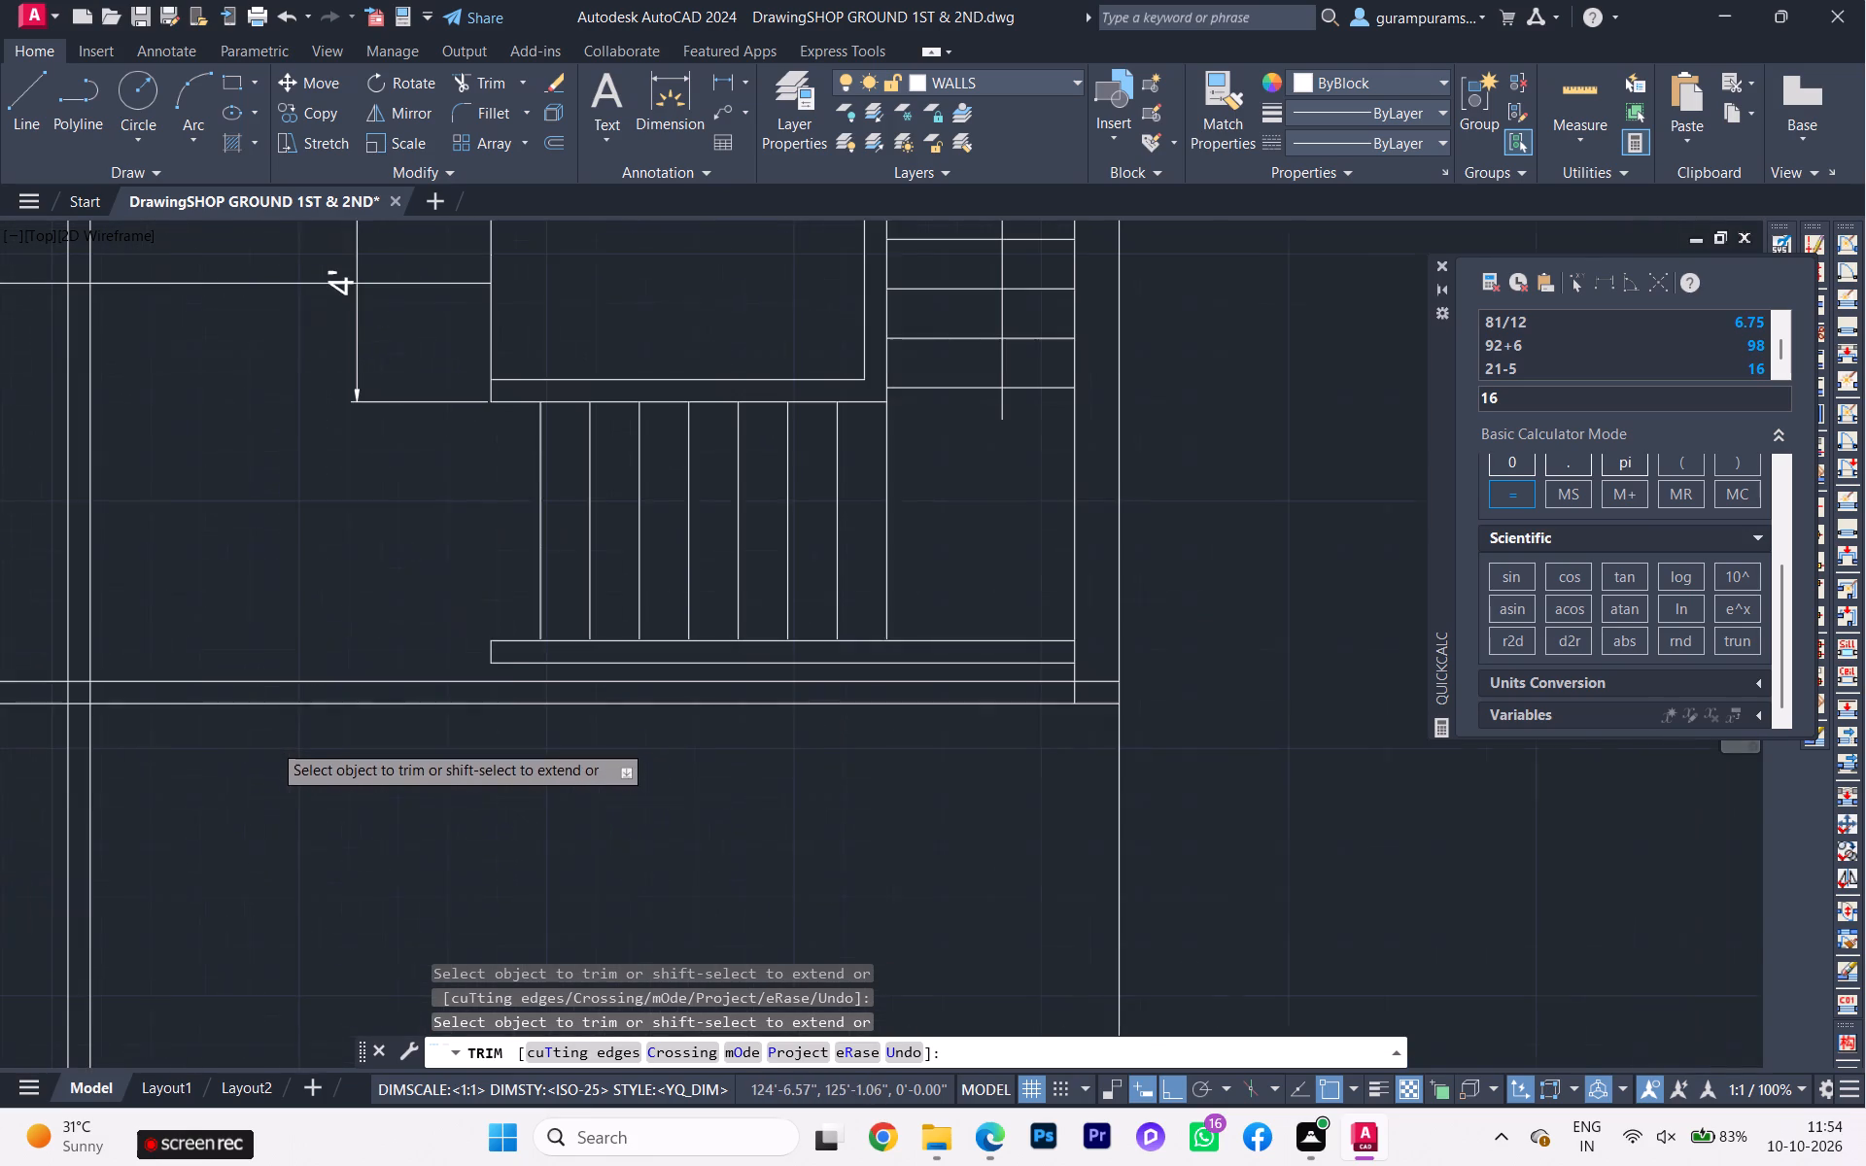
left_click(245, 703)
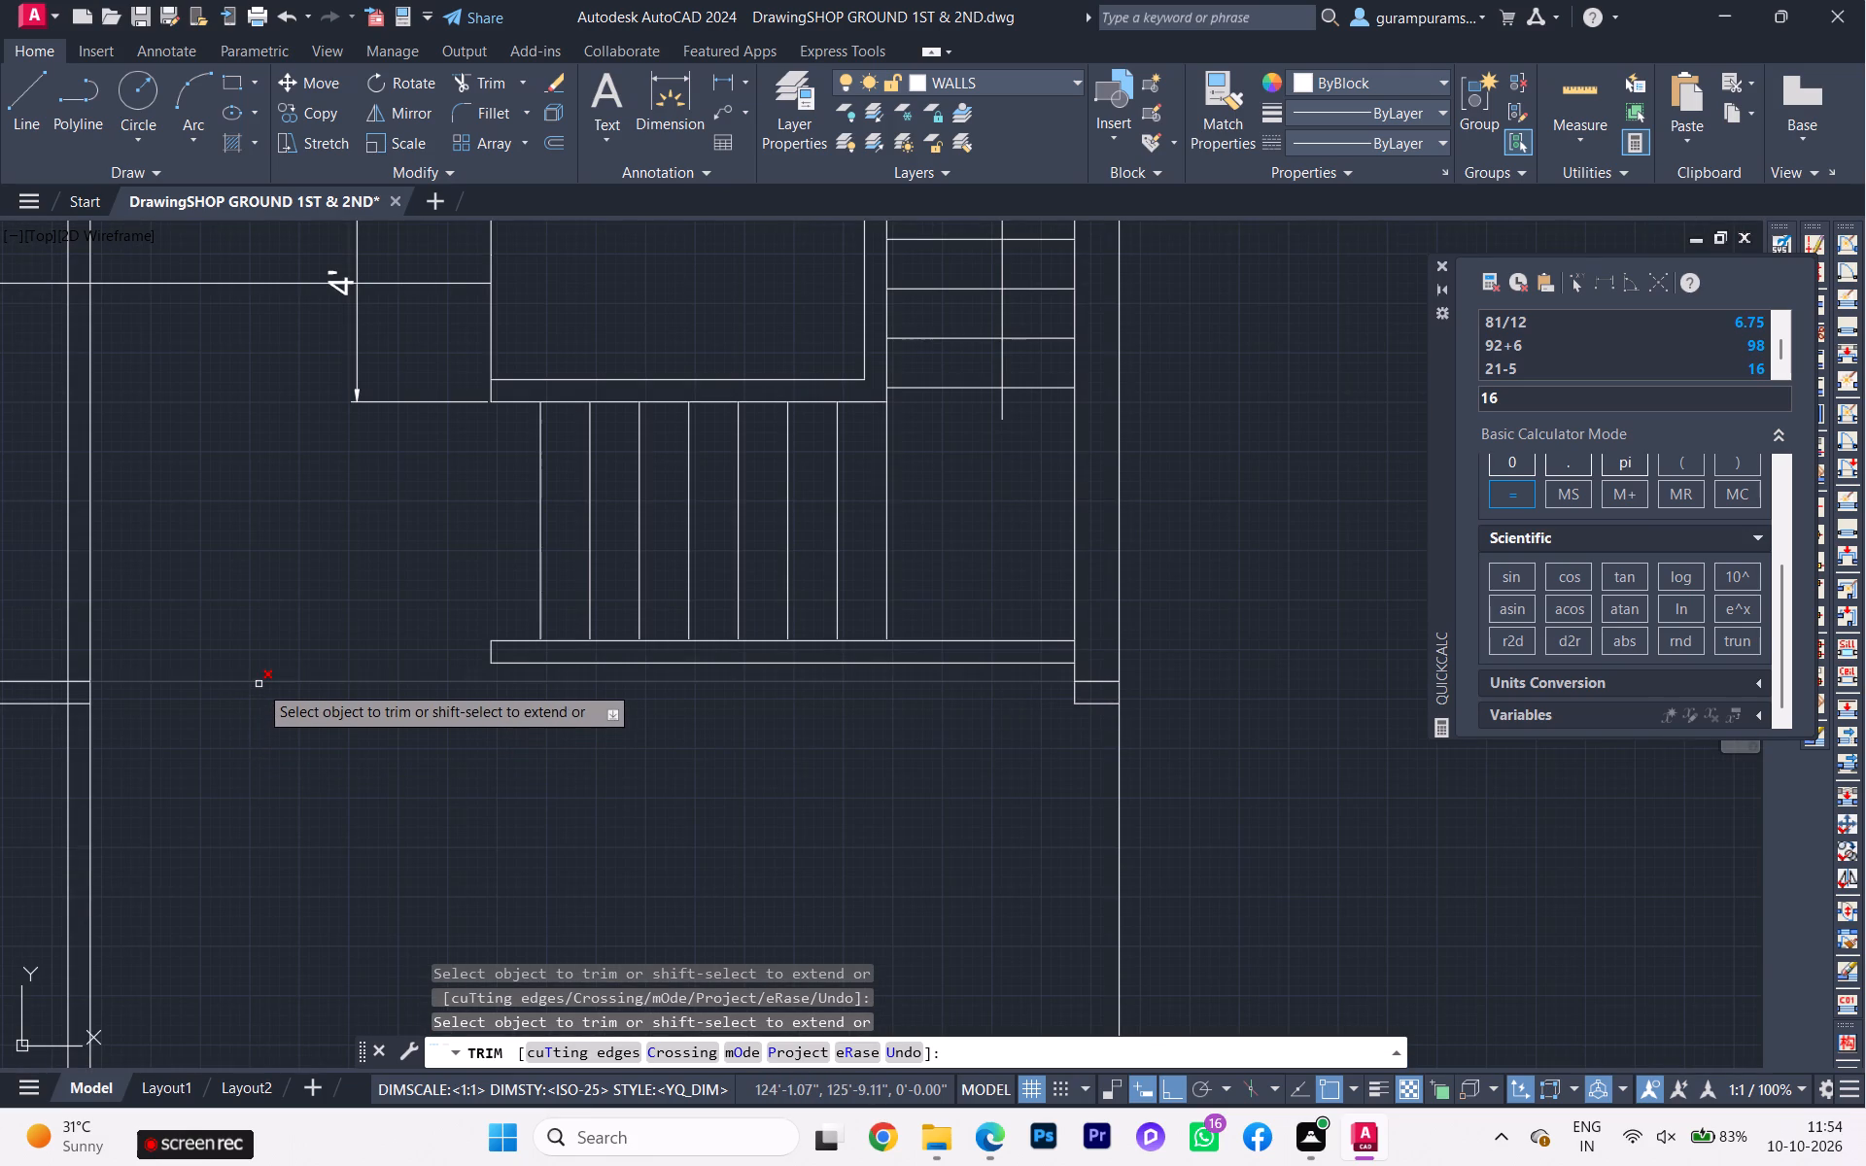
left_click(259, 684)
scroll(105, 713, "up", 1)
left_click(64, 677)
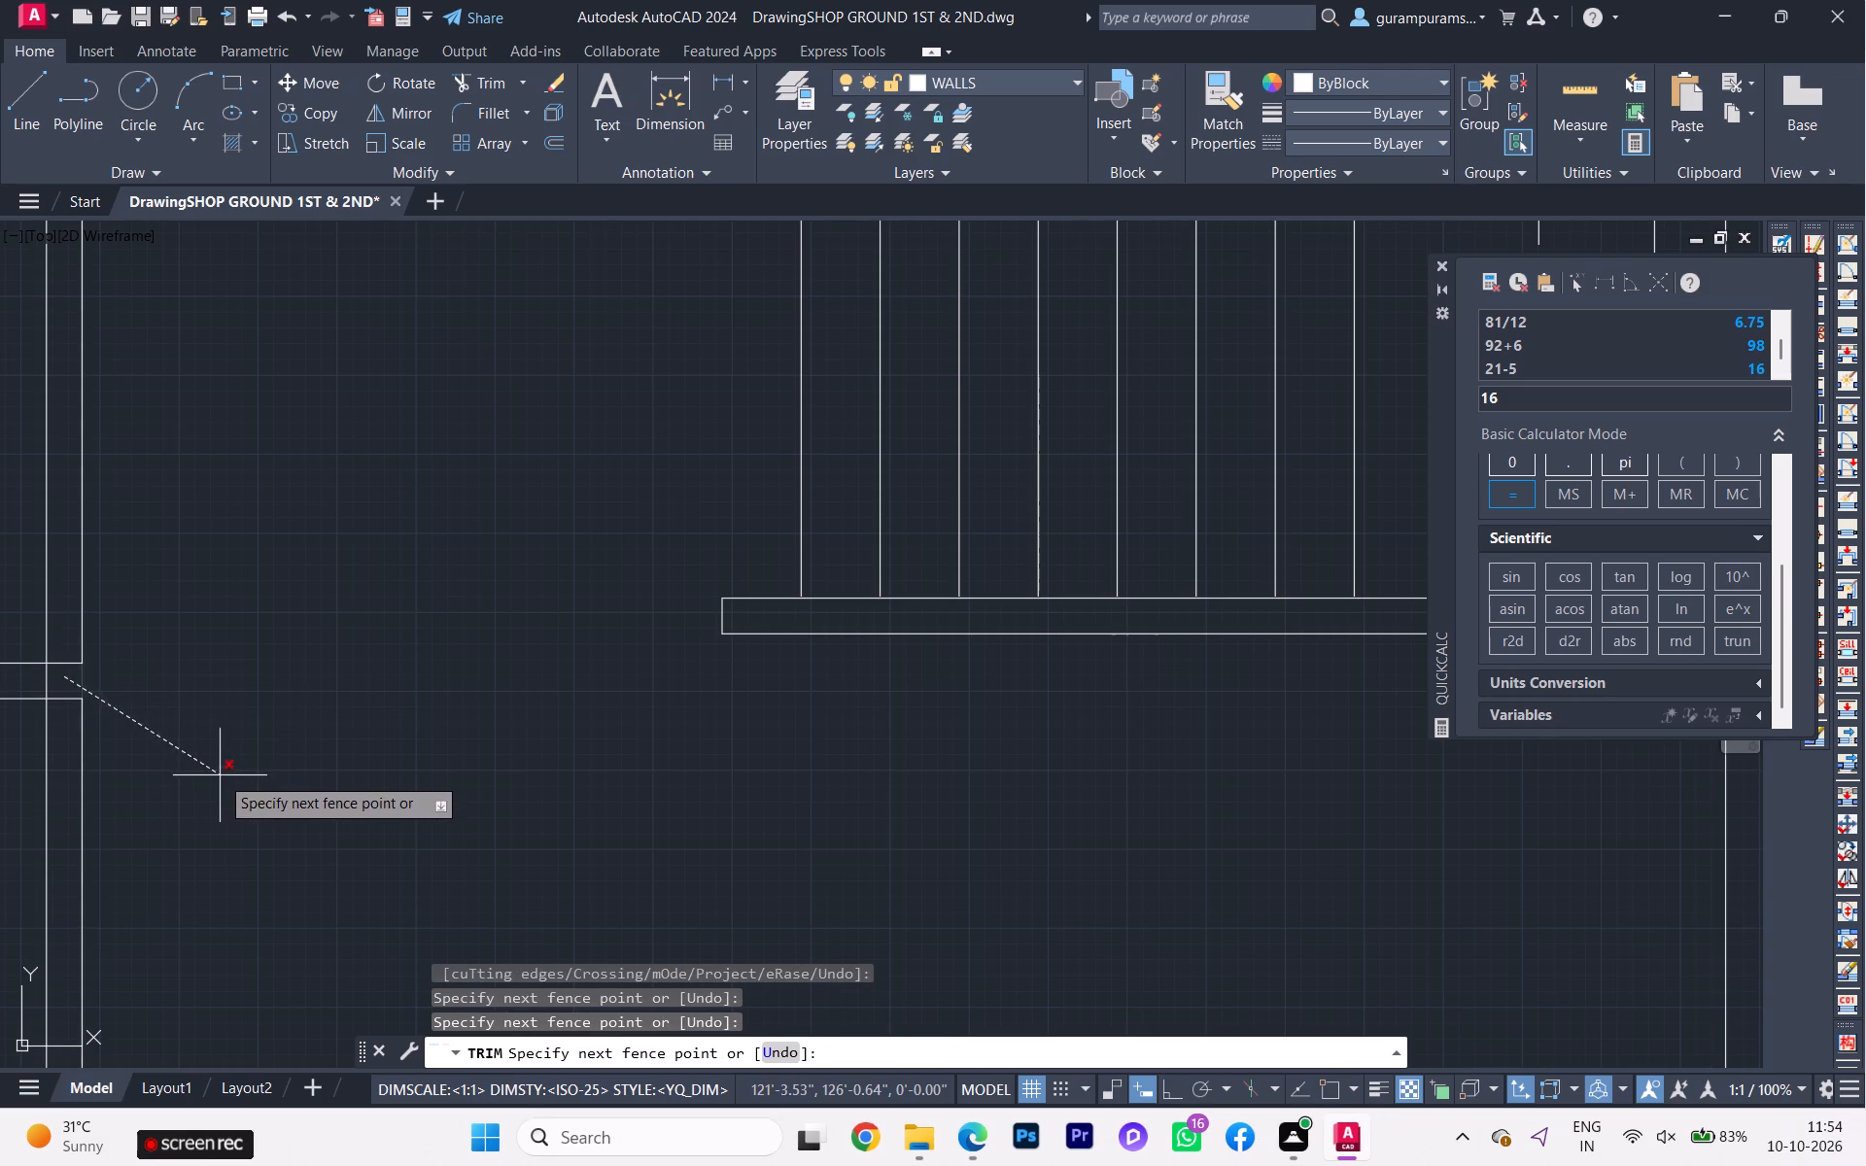
key("Escape")
Delete the short upper cross-wall line left inside the east wall just below the staircase strip.
scroll(289, 724, "down", 2)
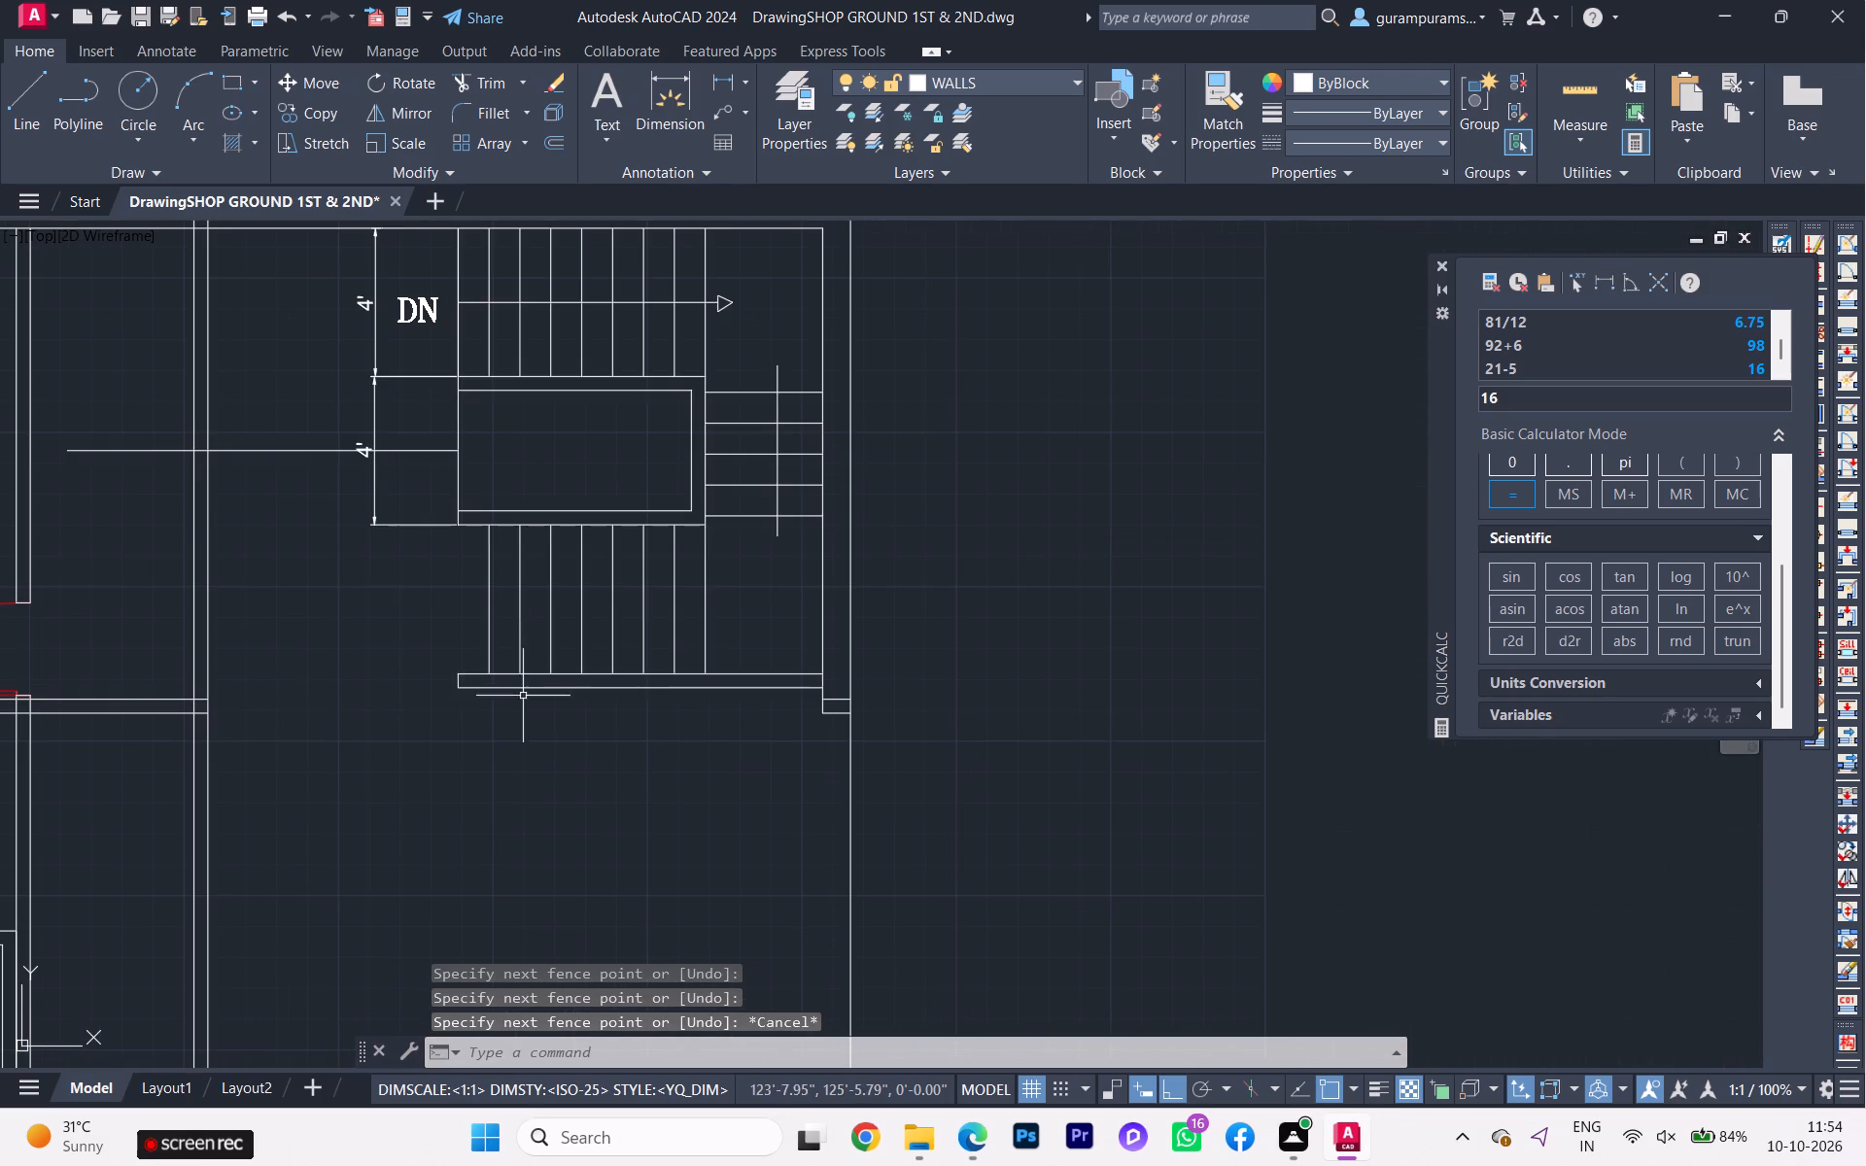
scroll(809, 701, "up", 3)
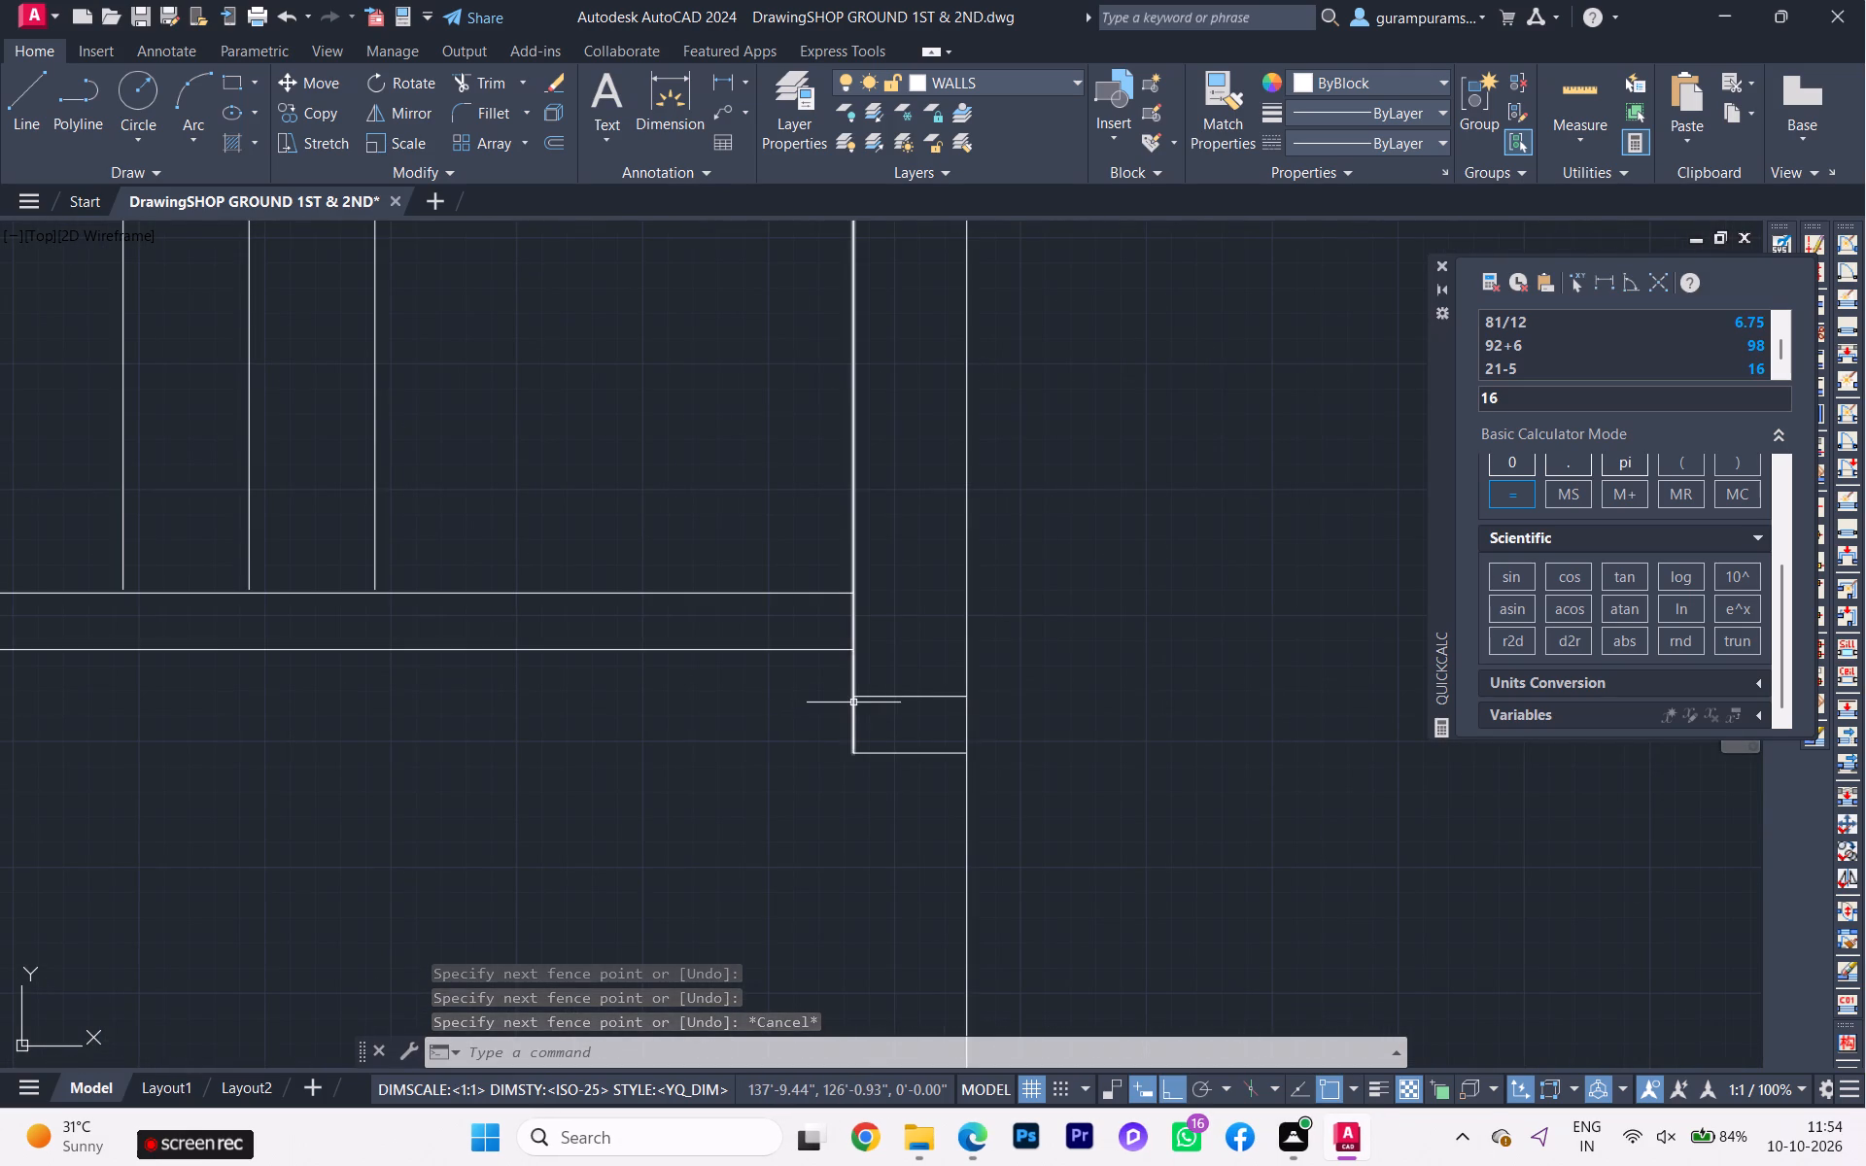
left_click(895, 697)
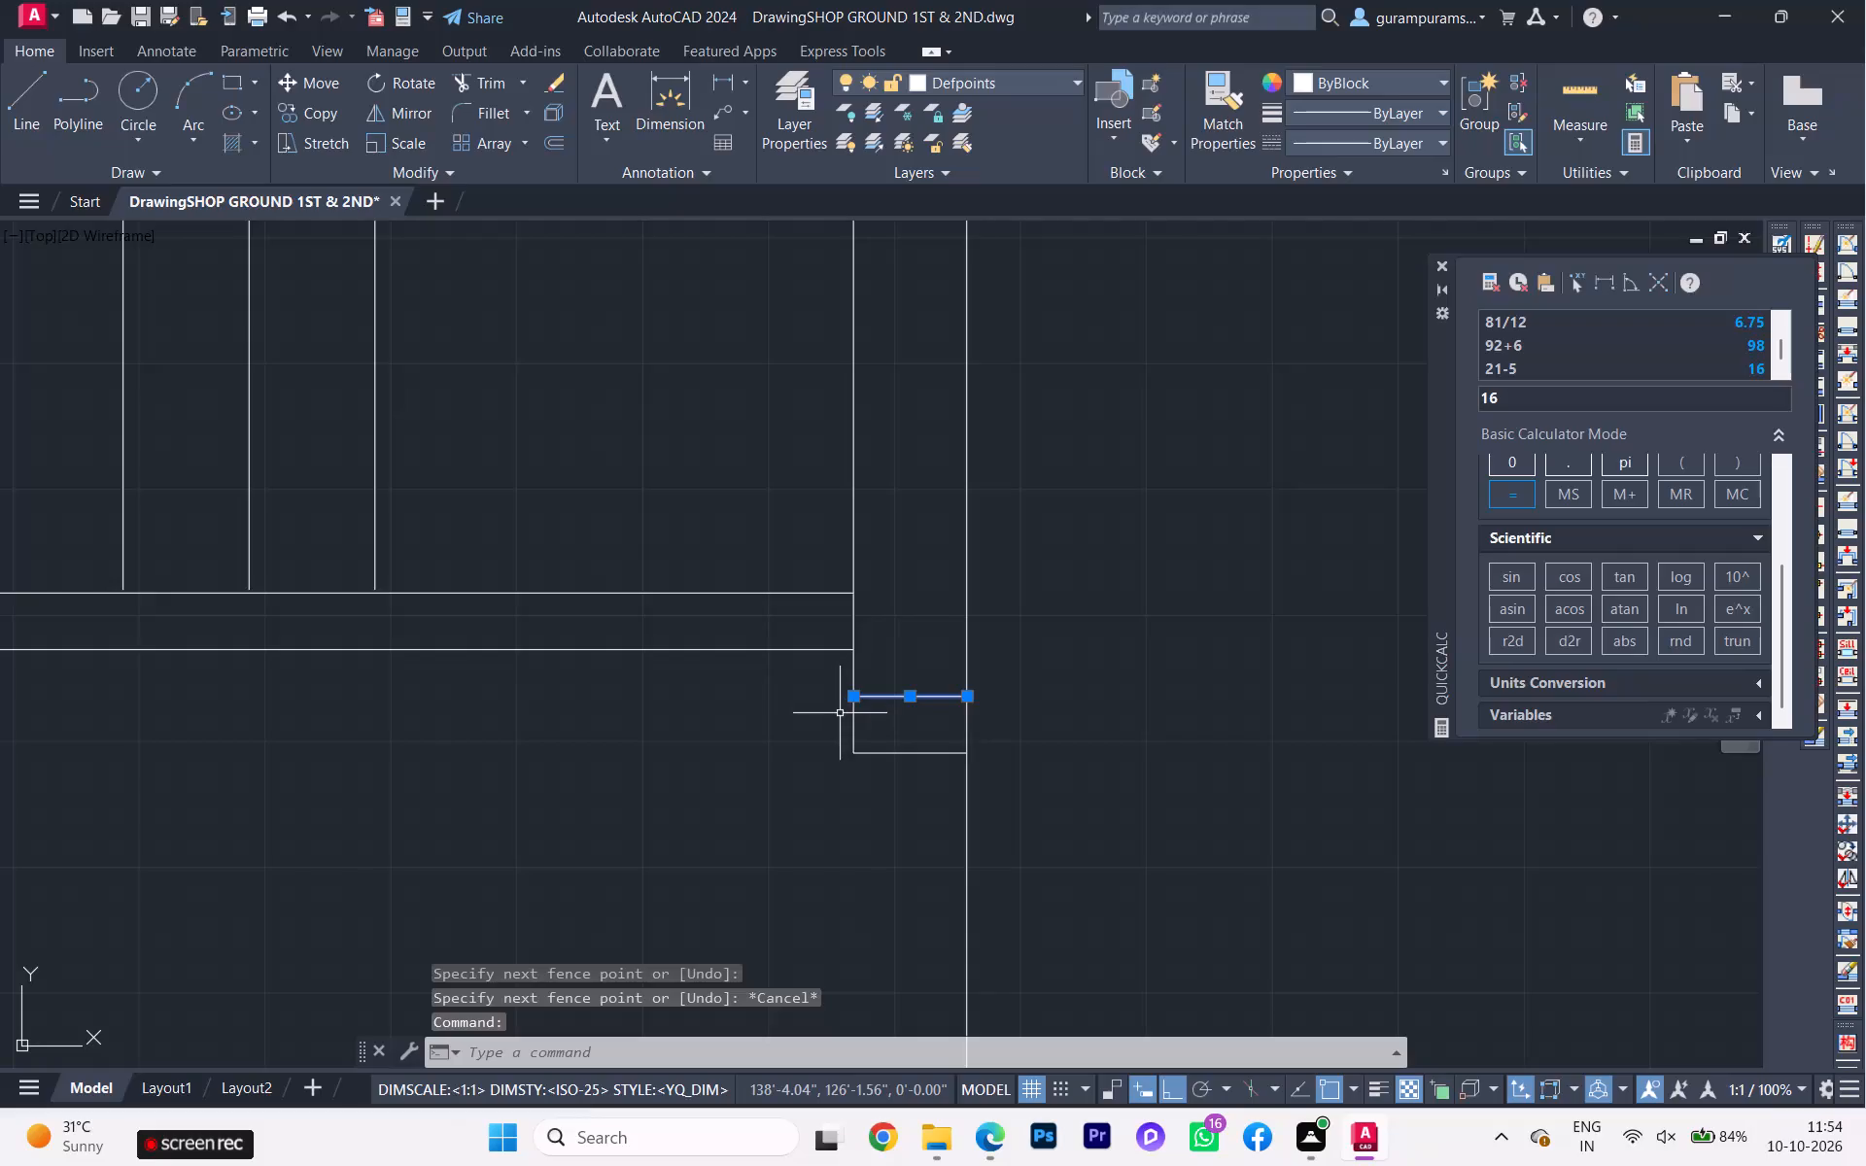
key("Delete")
Delete the two 4' dimensions on the west side of the staircase.
scroll(832, 718, "down", 3)
scroll(764, 773, "down", 1)
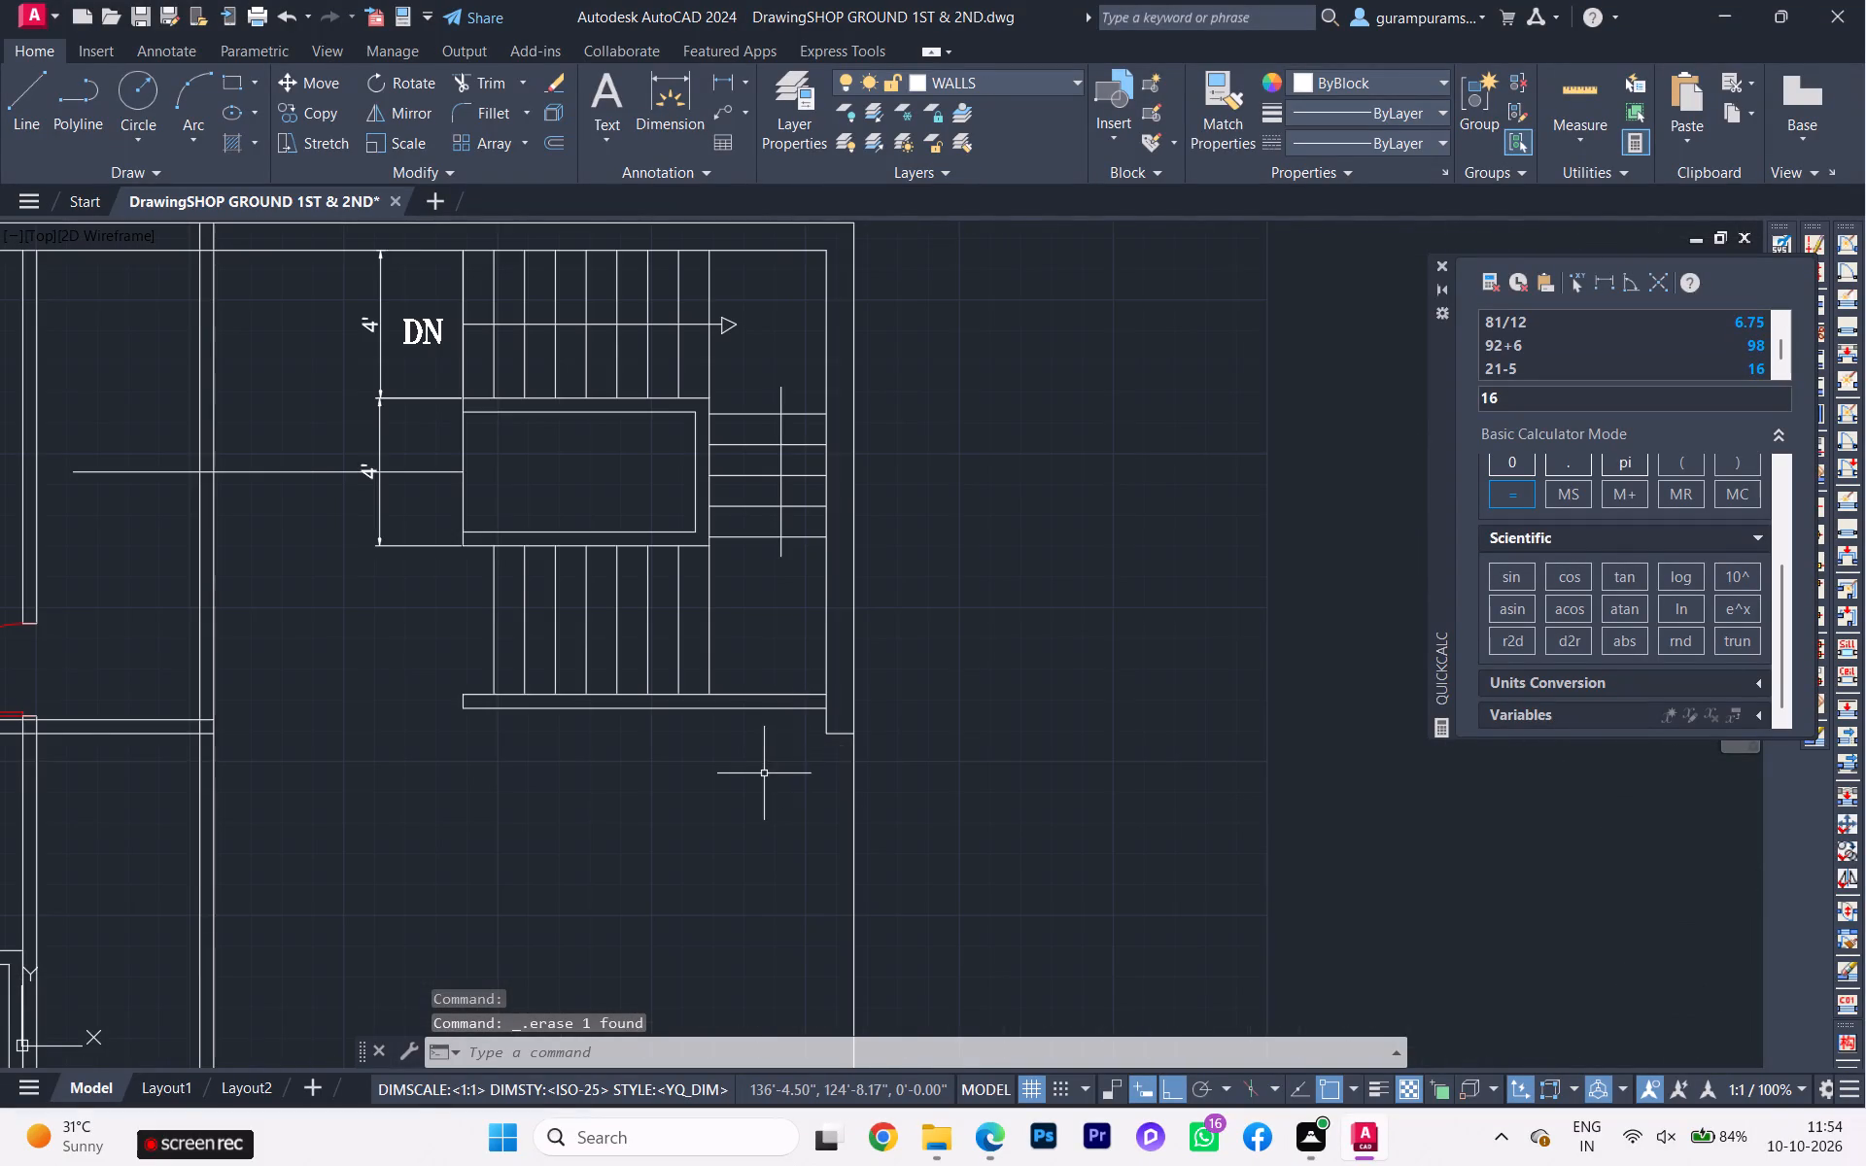
scroll(640, 766, "up", 1)
scroll(564, 737, "up", 1)
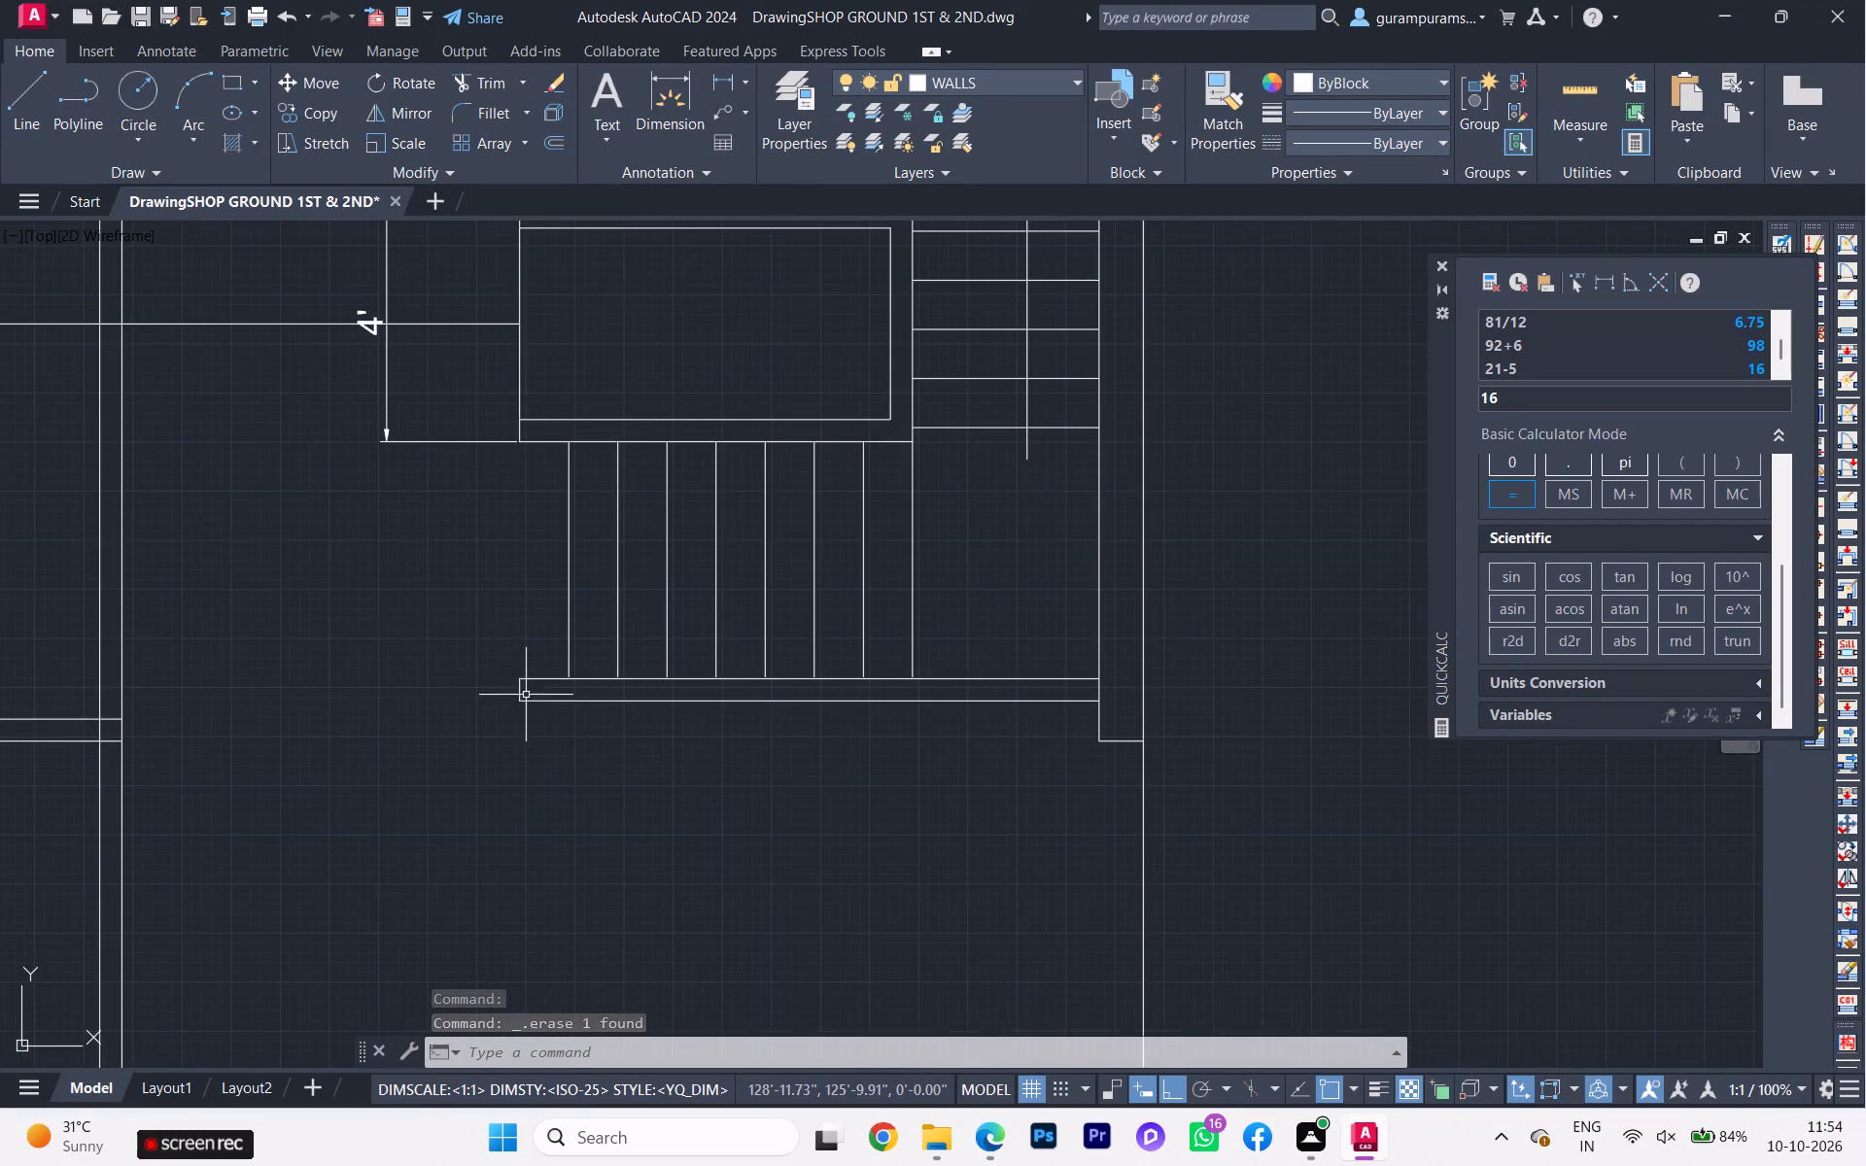
scroll(497, 664, "up", 3)
scroll(588, 744, "down", 2)
scroll(354, 782, "down", 2)
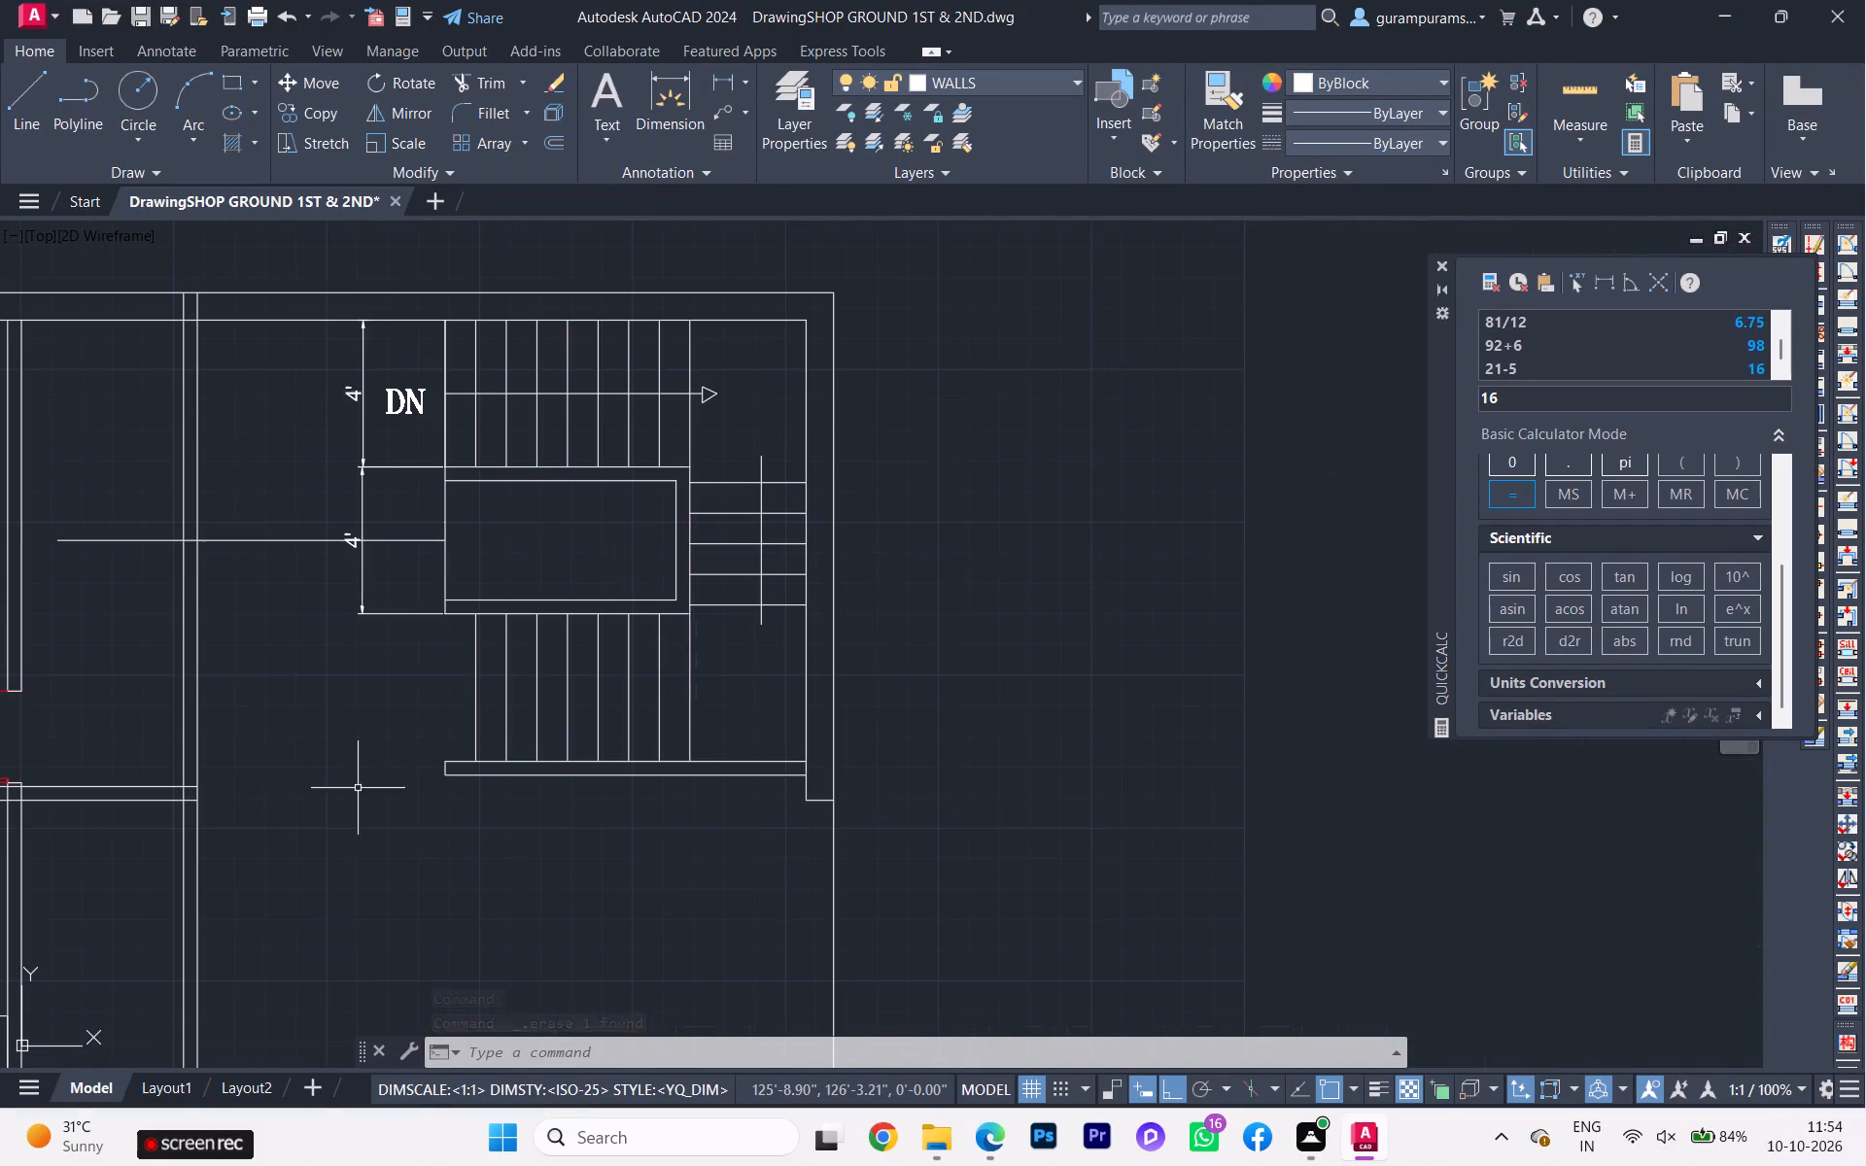
left_click(371, 503)
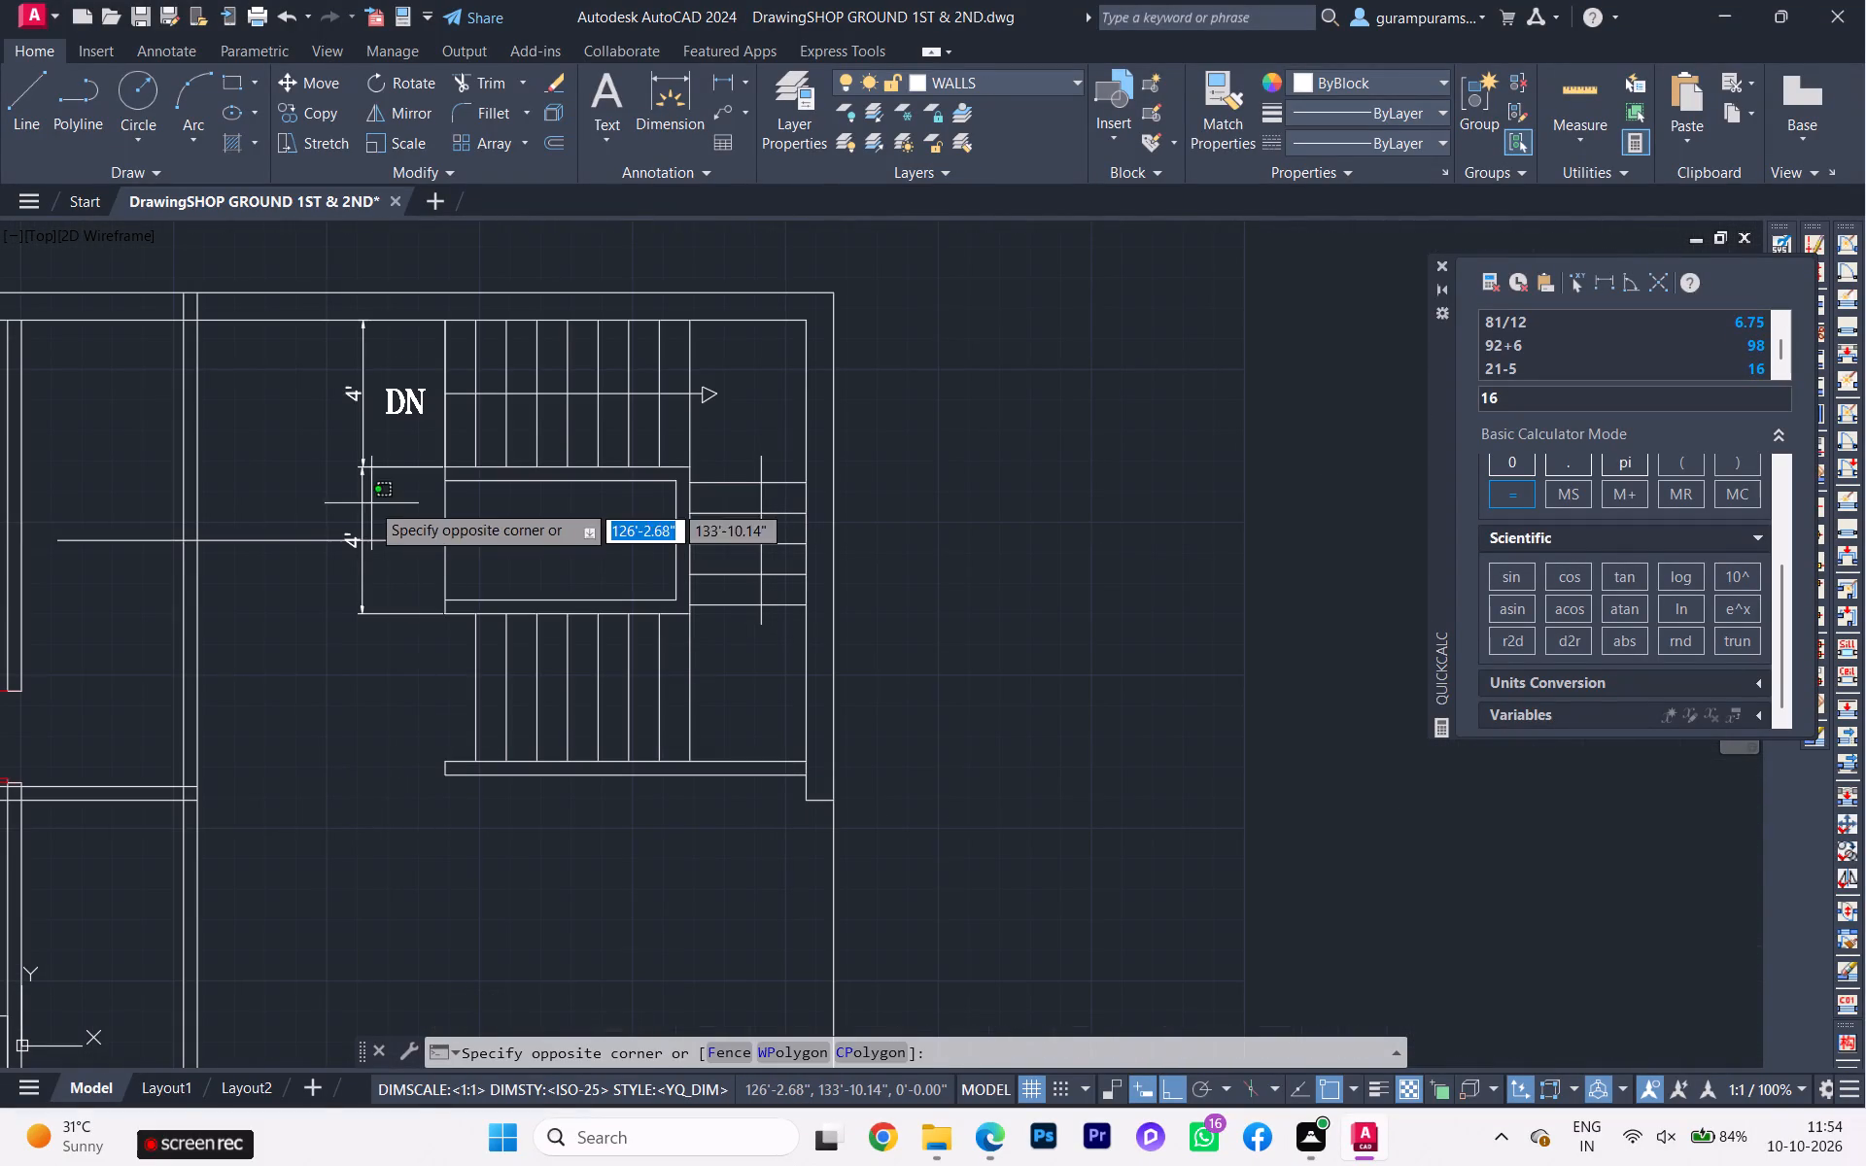
left_click(342, 414)
key("Delete")
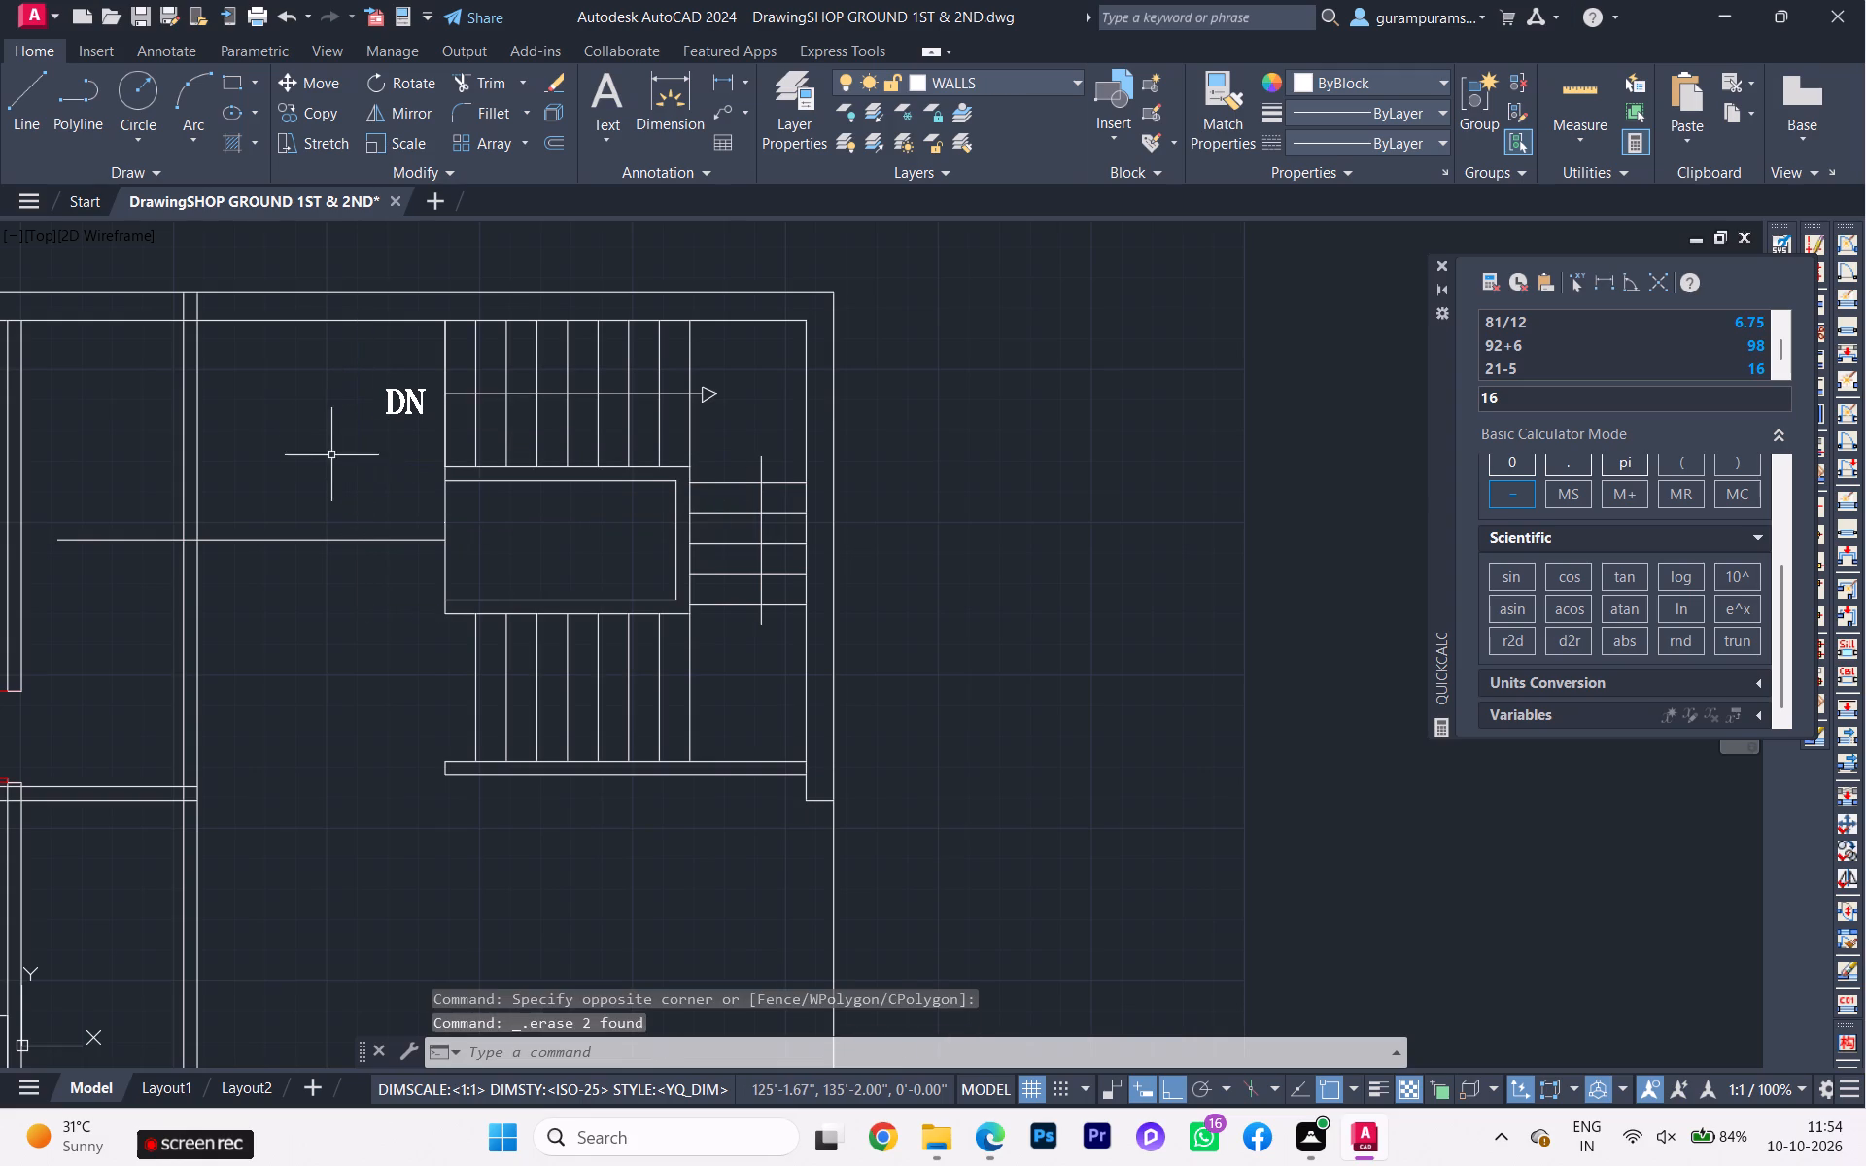
Compare the staircase, its surrounding walls and the passage with the reference image.
scroll(343, 811, "down", 1)
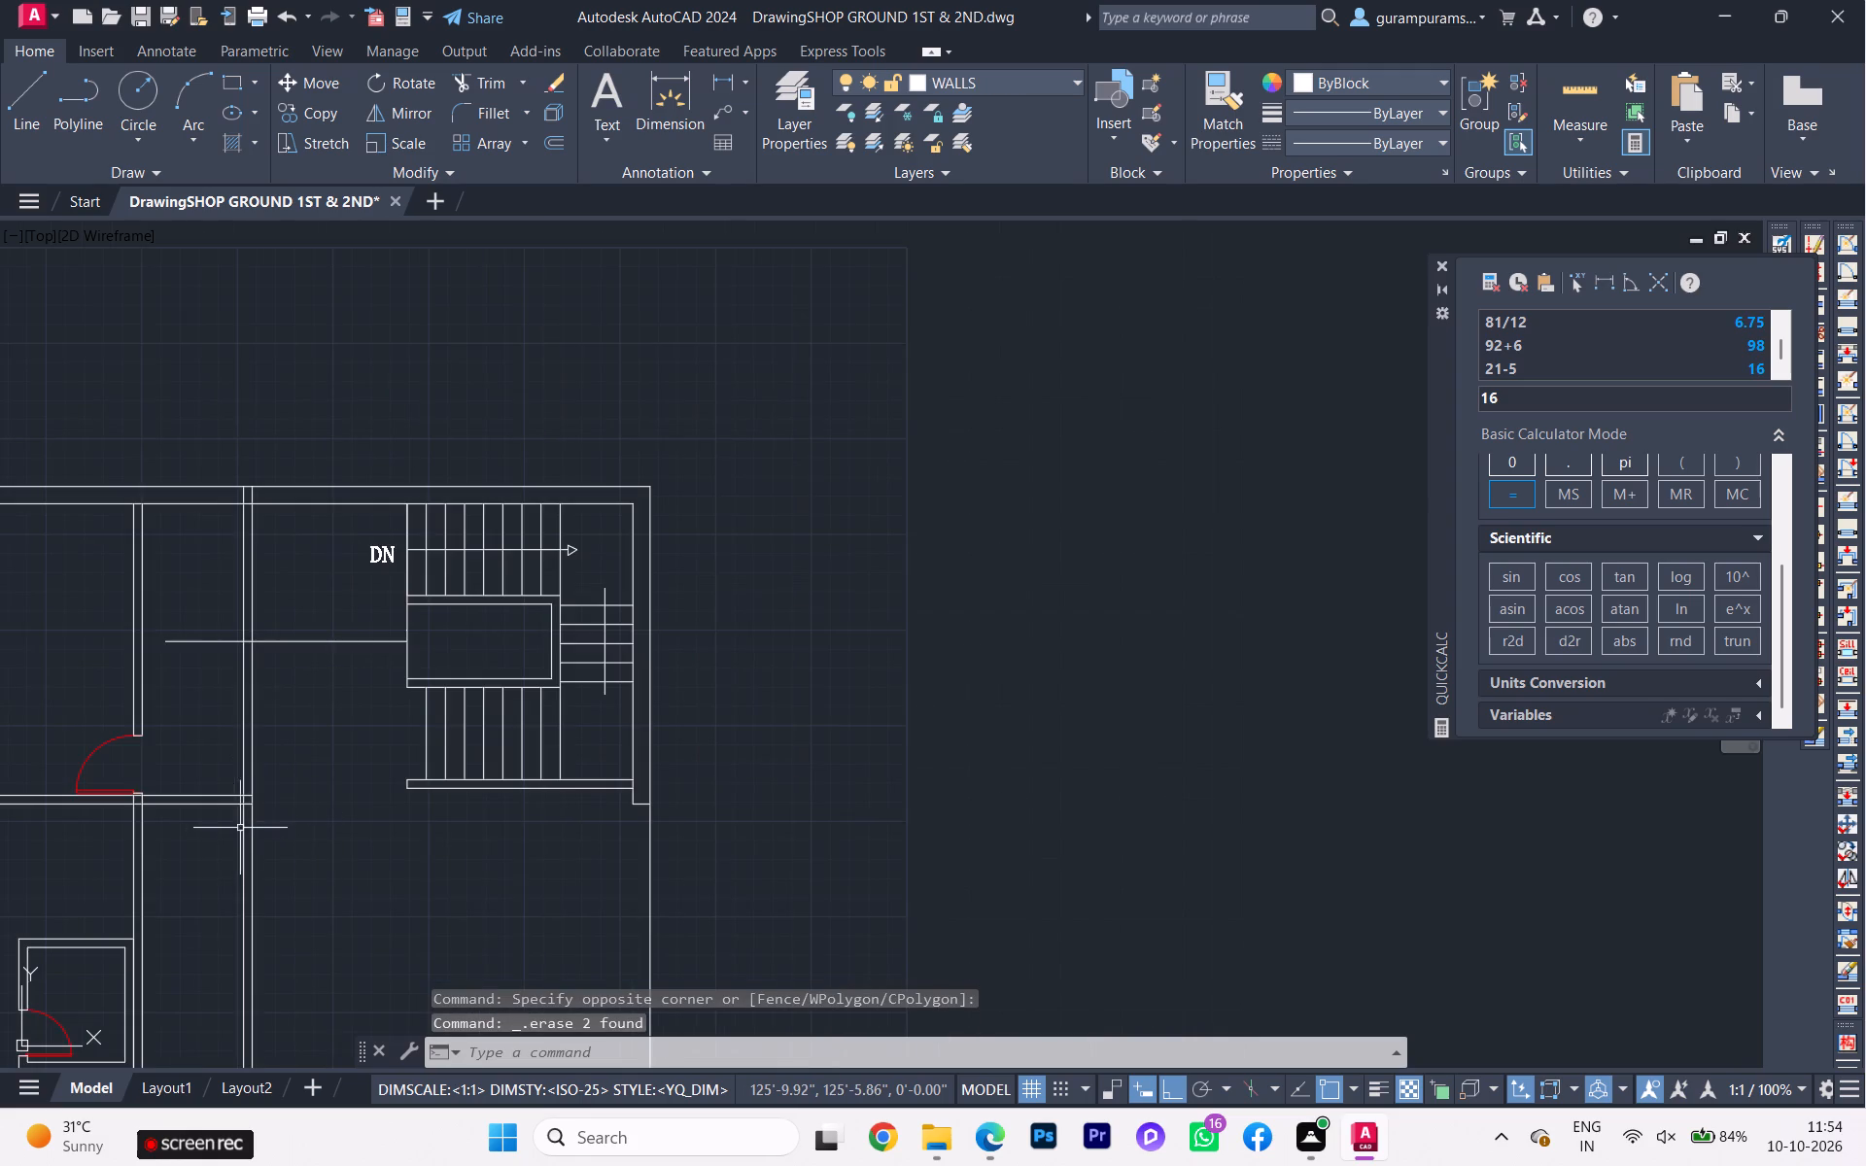
scroll(232, 830, "down", 1)
scroll(434, 766, "up", 2)
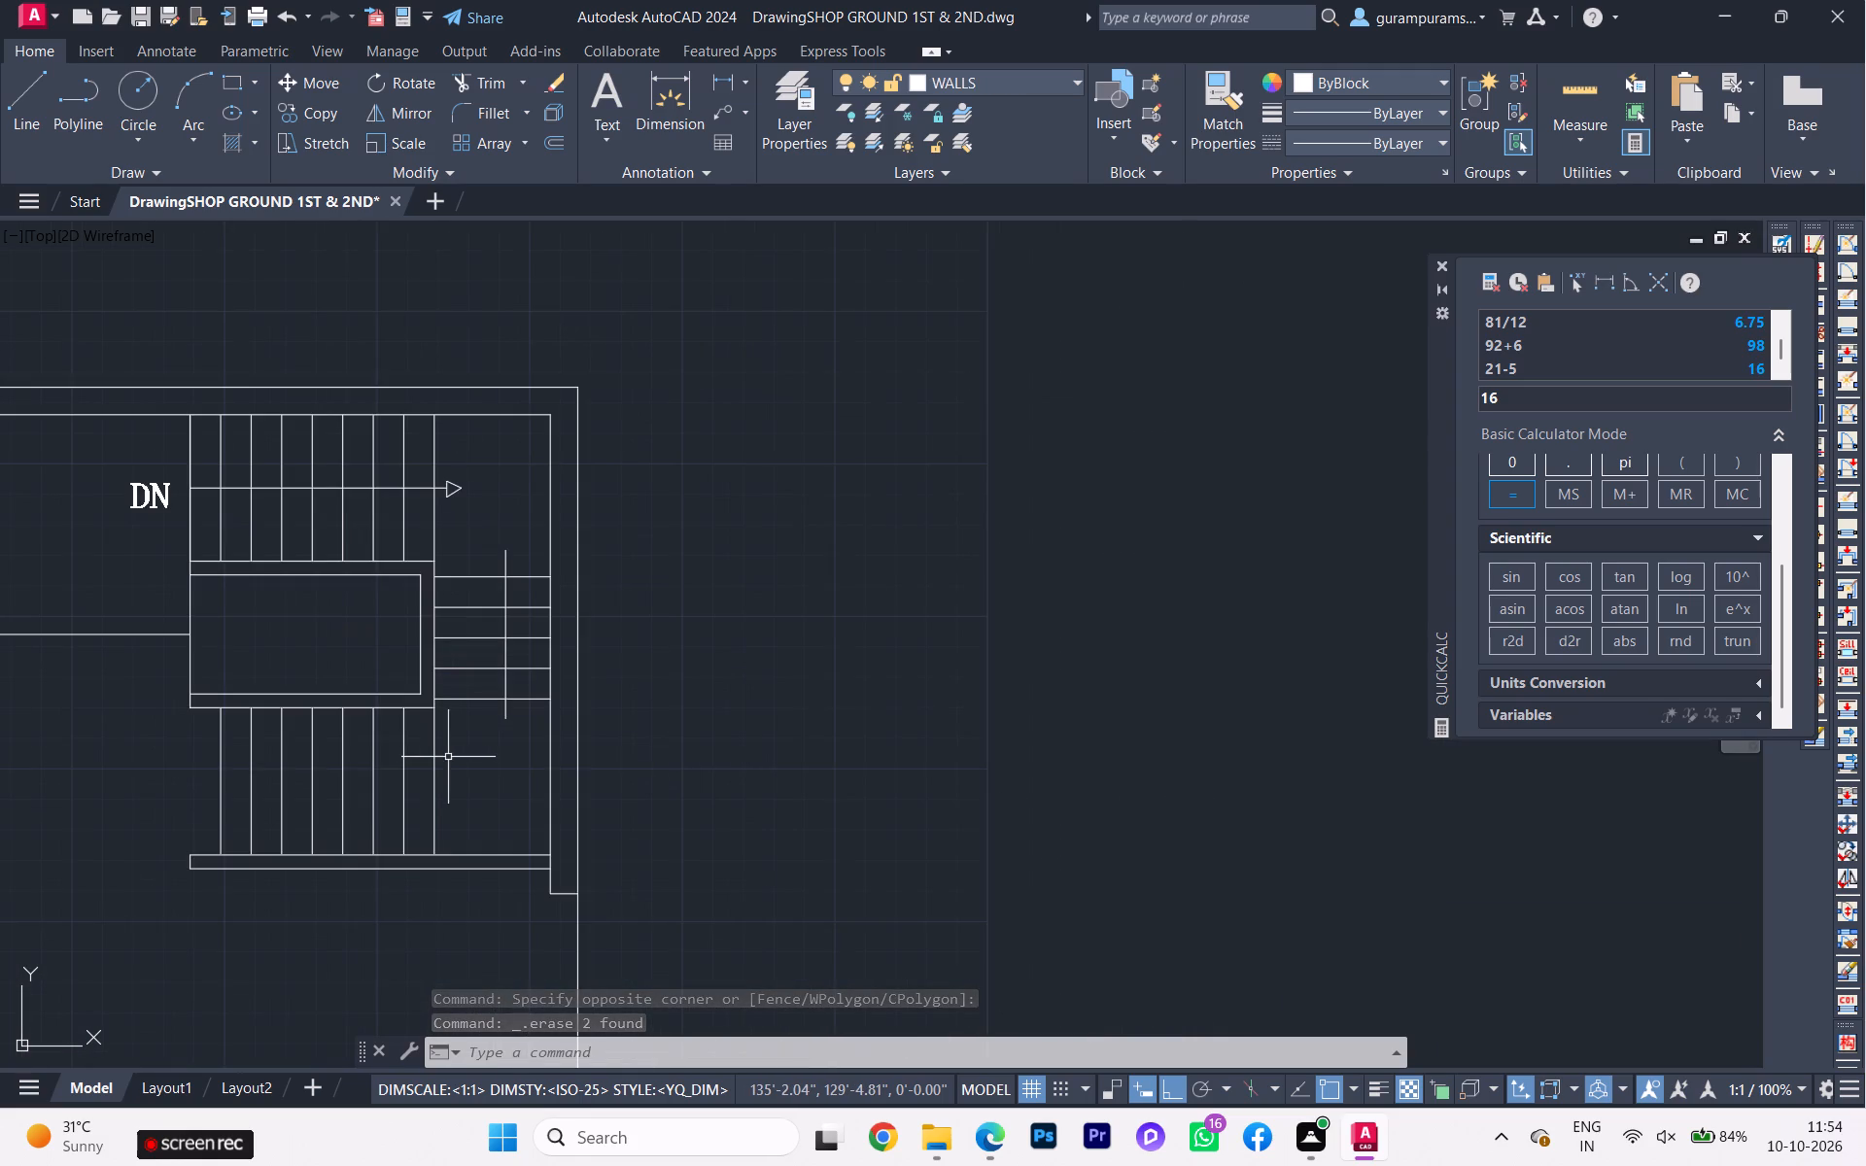
scroll(502, 721, "up", 2)
scroll(502, 721, "down", 1)
scroll(502, 719, "up", 5)
scroll(627, 694, "down", 1)
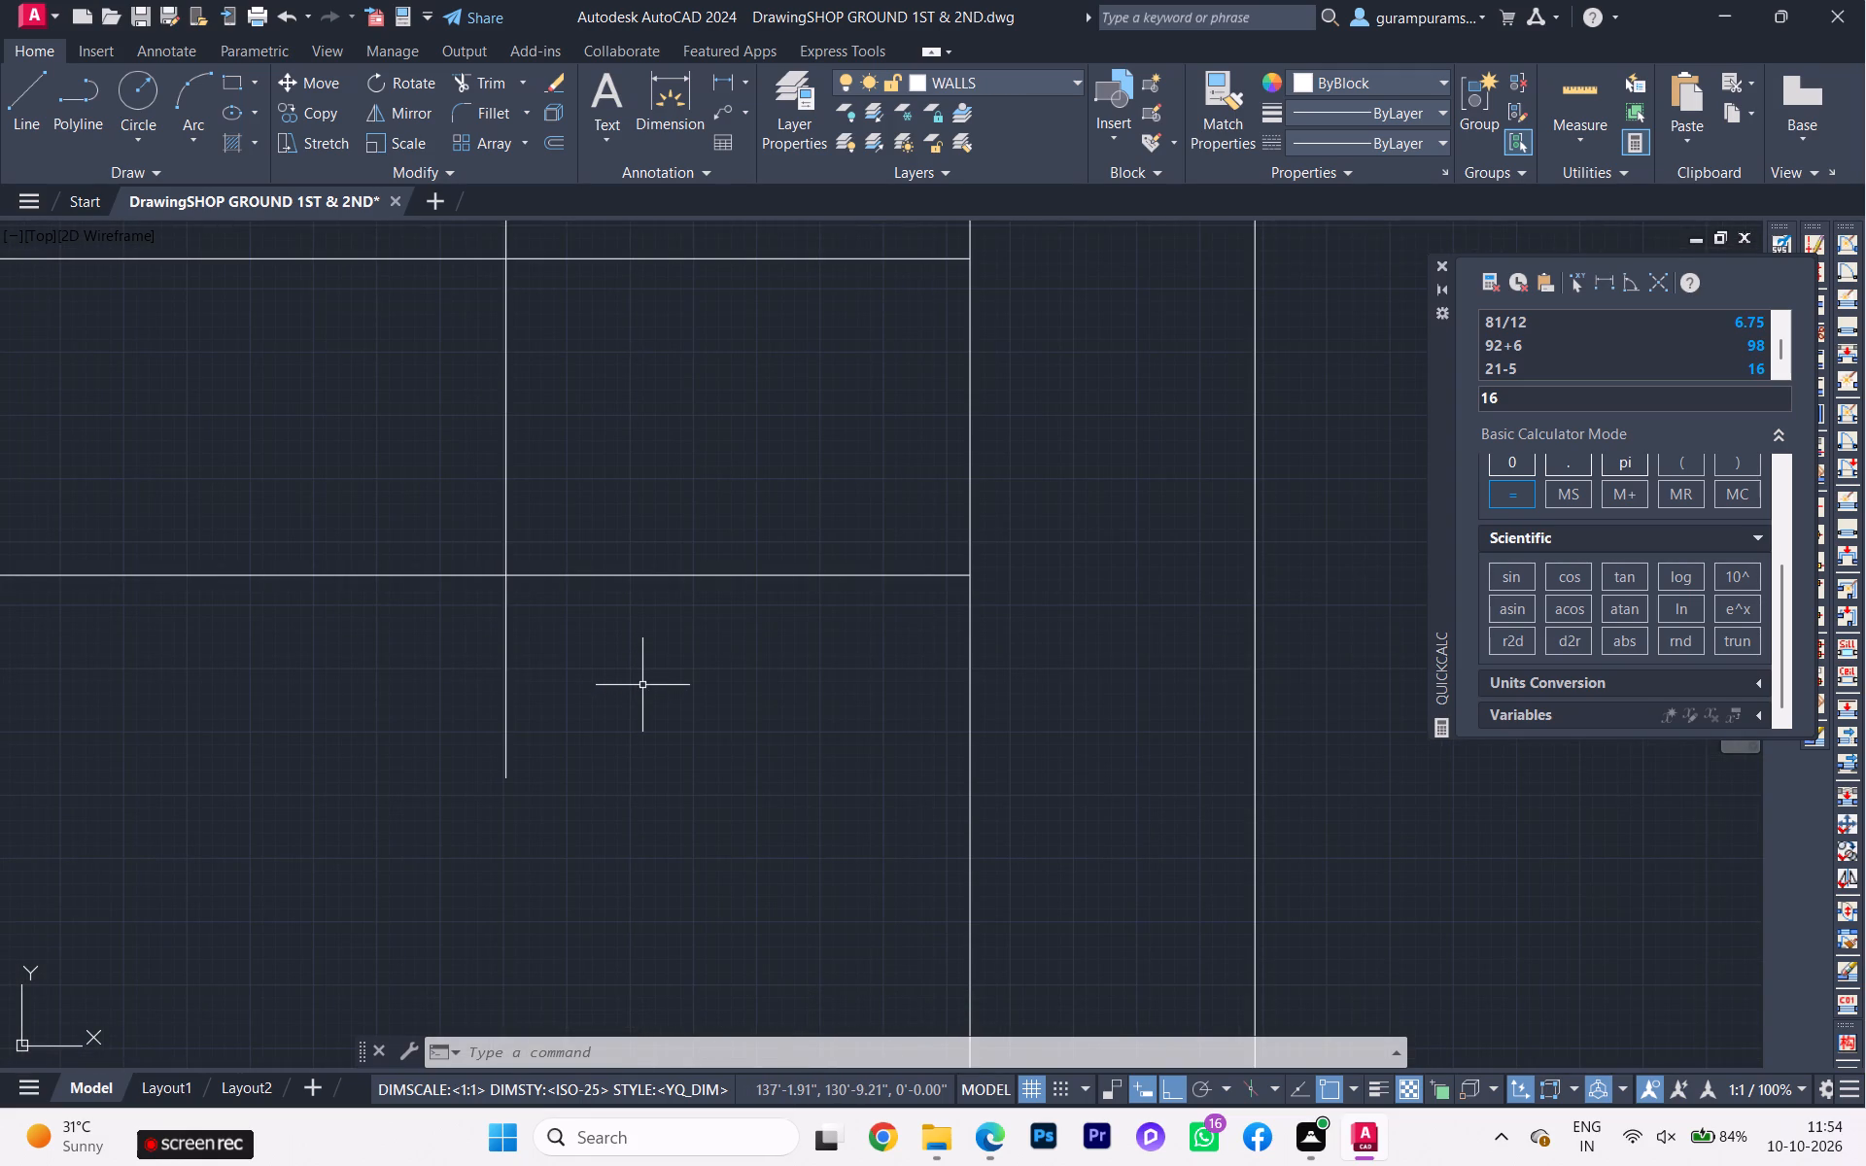
scroll(645, 673, "down", 3)
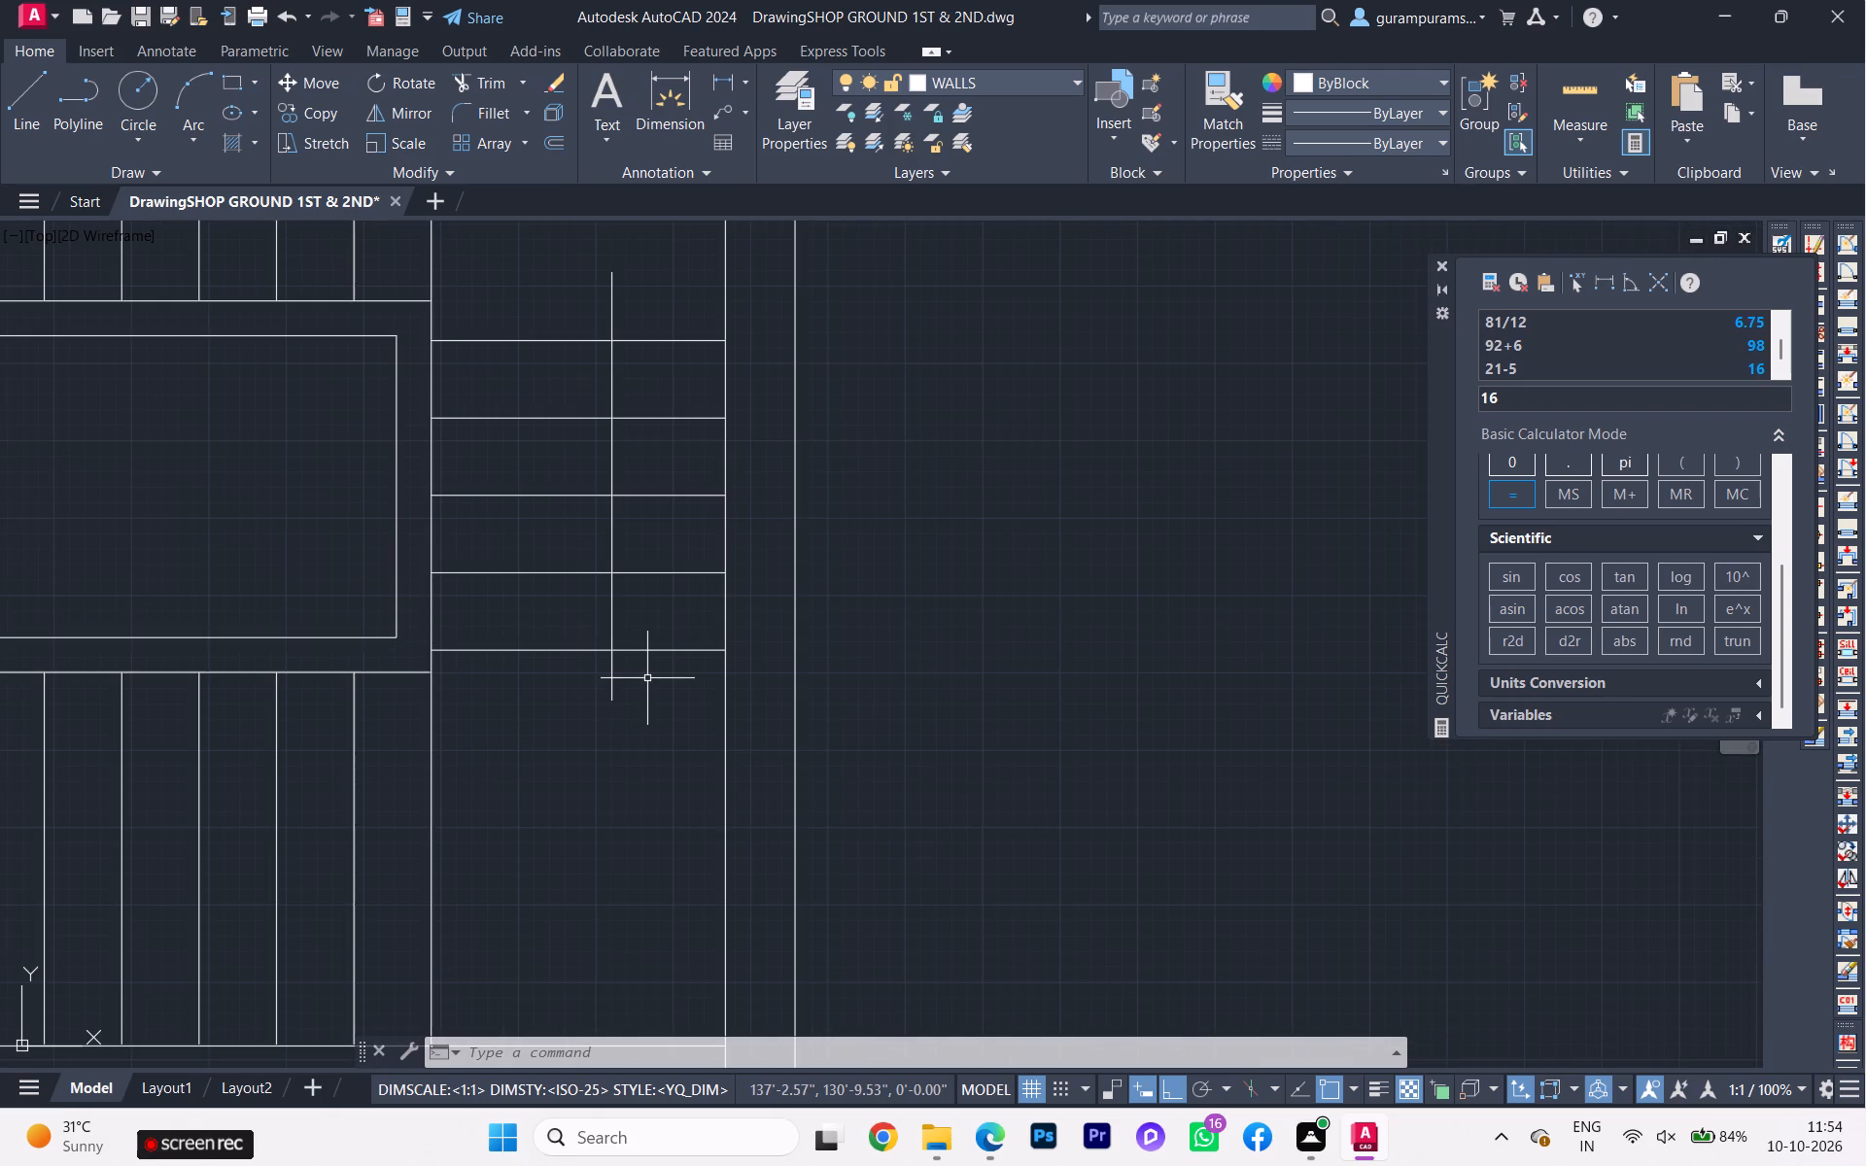
scroll(647, 678, "down", 2)
scroll(501, 760, "down", 1)
scroll(501, 760, "up", 1)
scroll(501, 760, "down", 1)
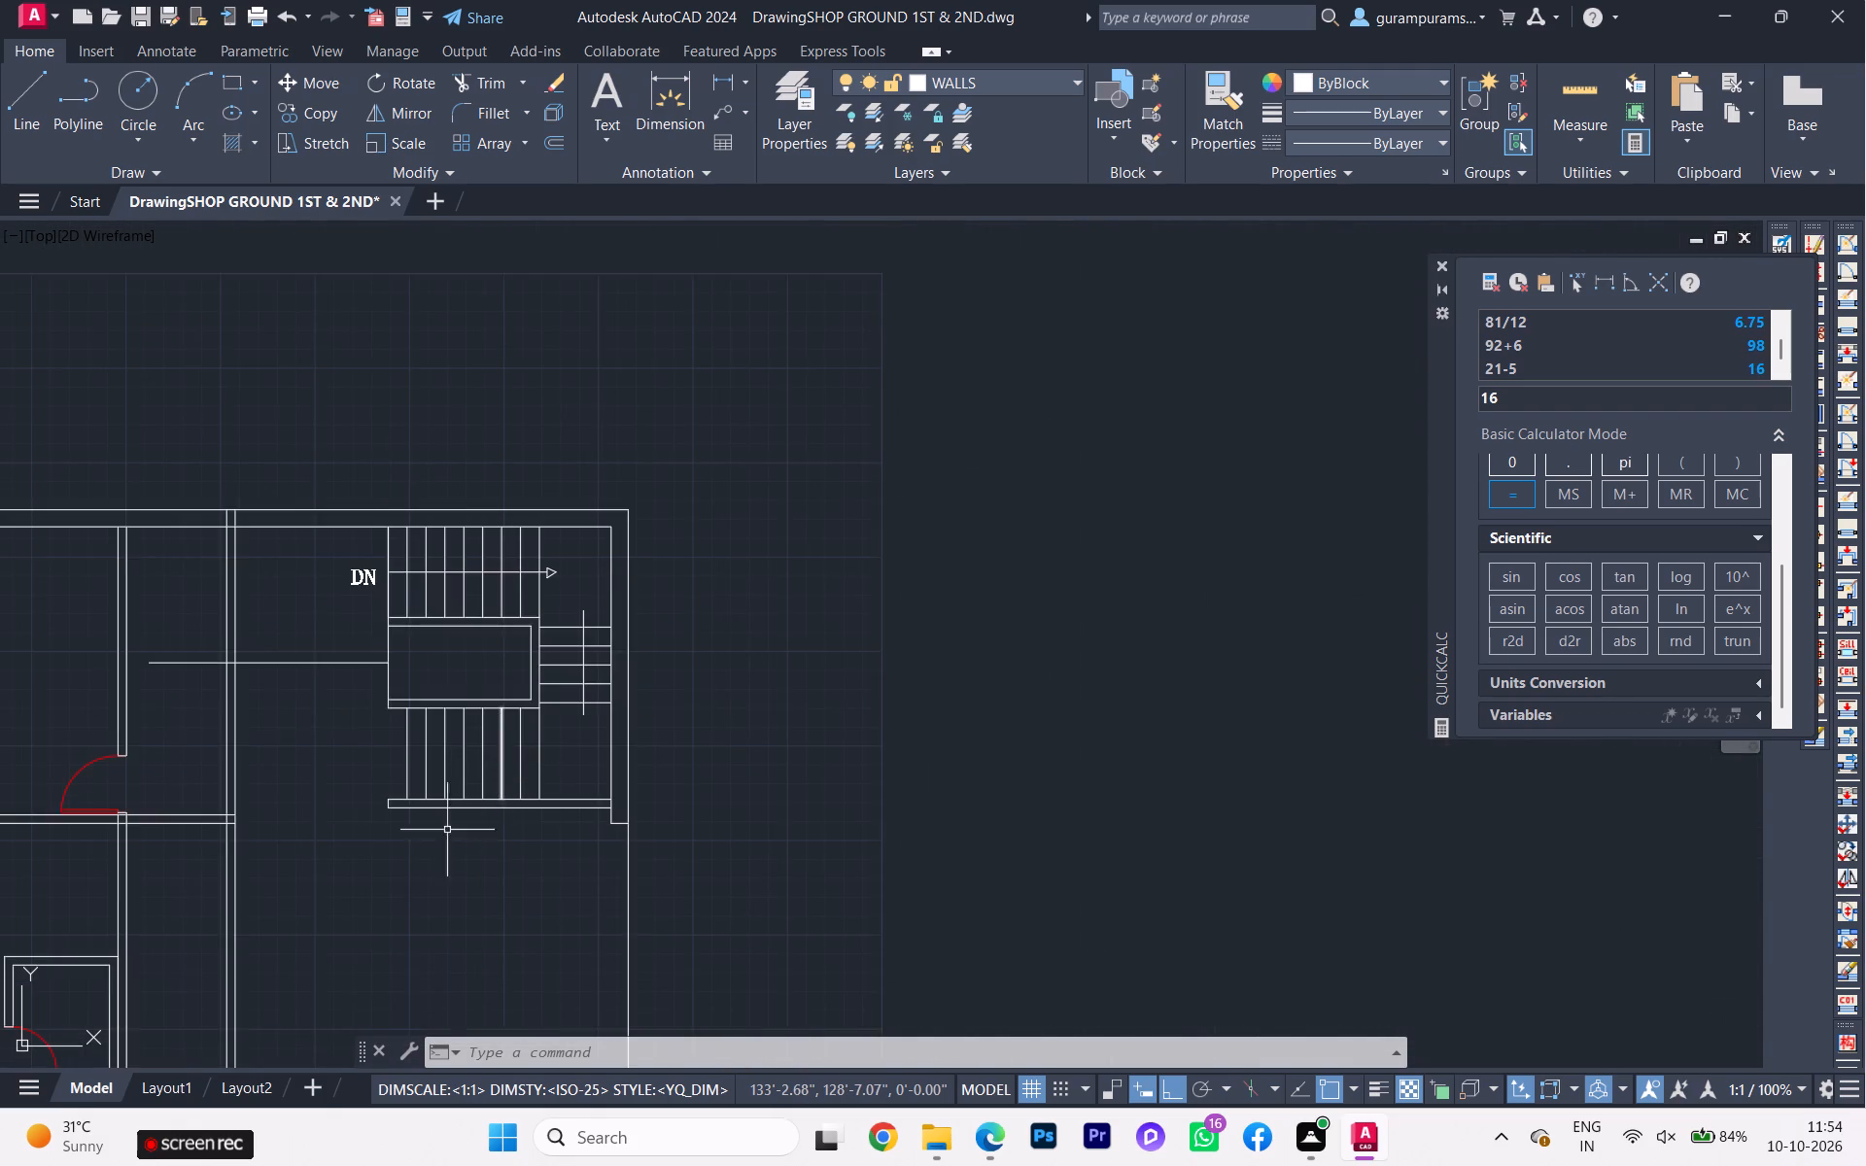
scroll(418, 846, "up", 2)
scroll(373, 759, "up", 1)
scroll(337, 763, "down", 4)
scroll(5, 796, "up", 1)
scroll(36, 807, "down", 2)
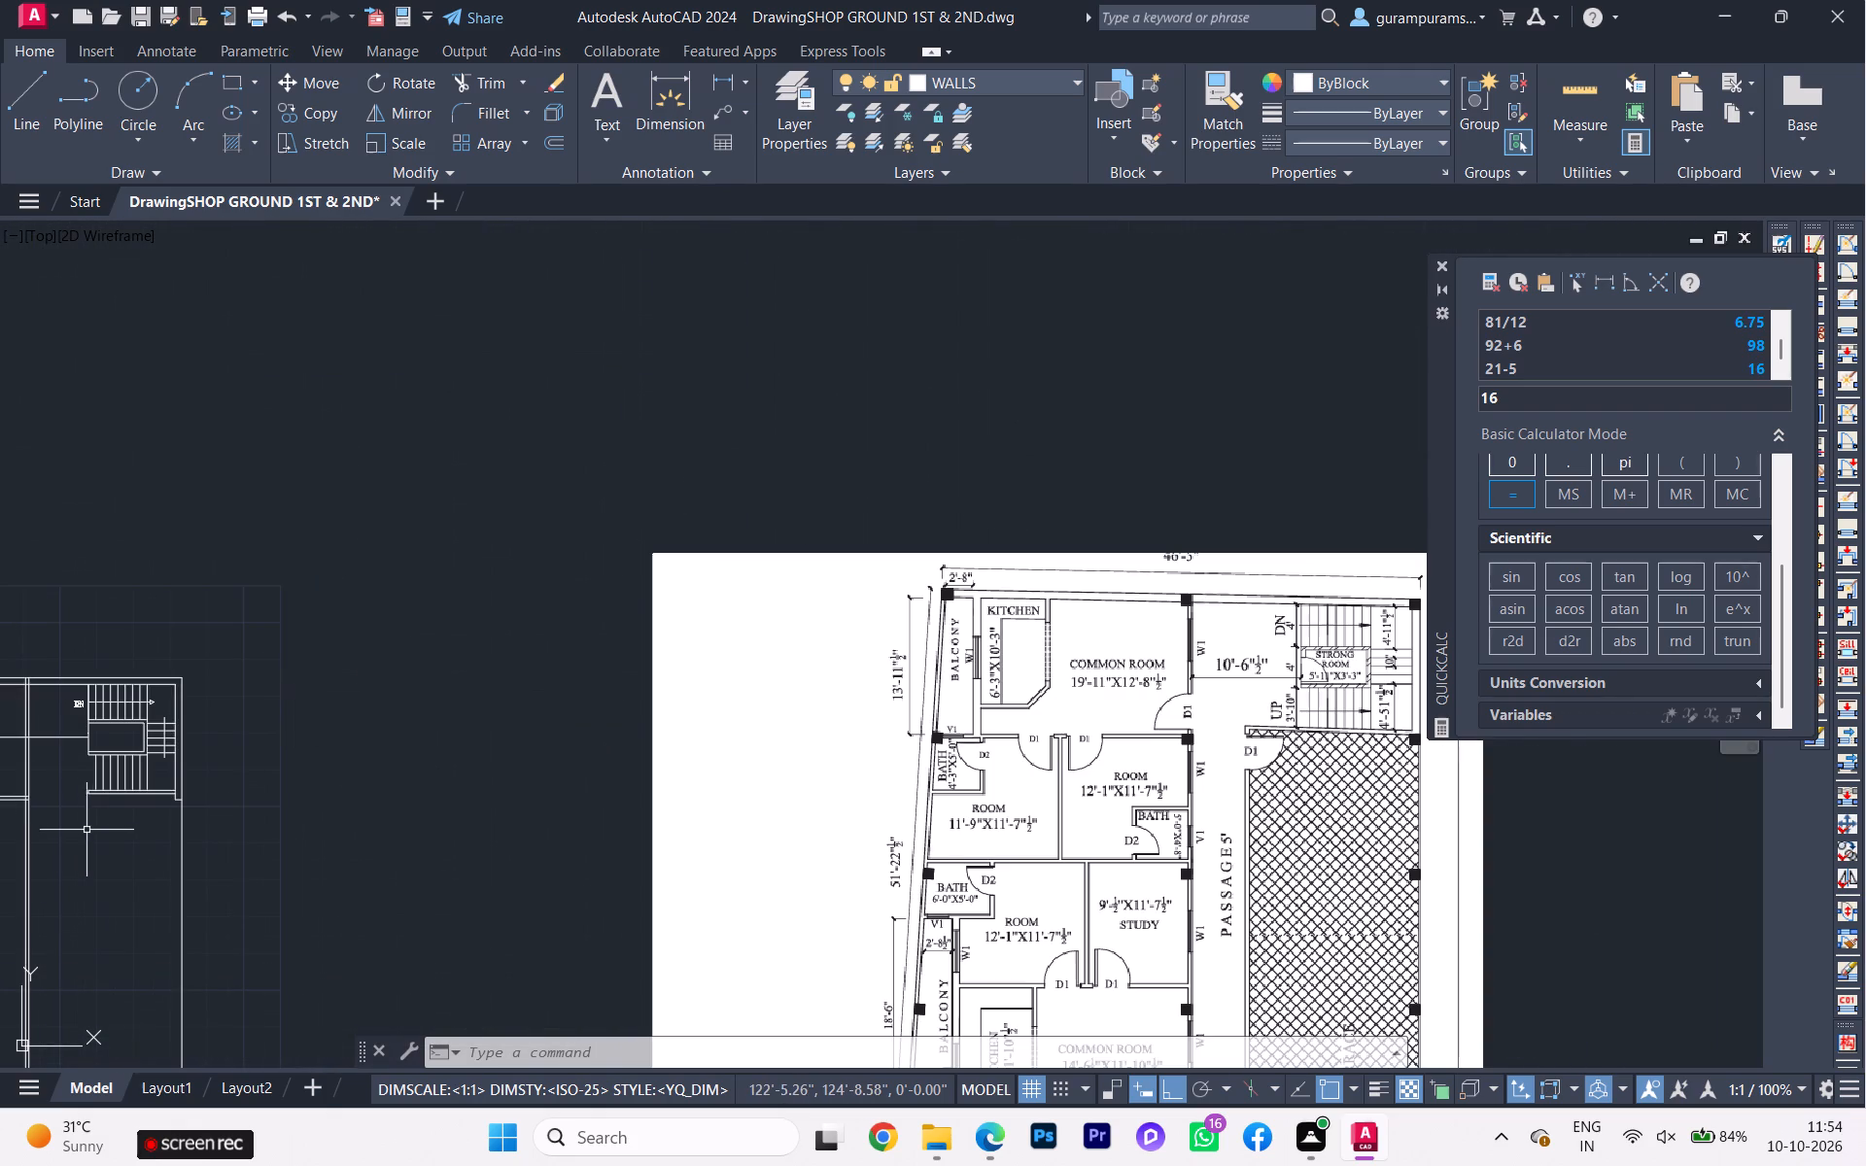
scroll(198, 820, "down", 1)
middle_click_drag(214, 817, 294, 789)
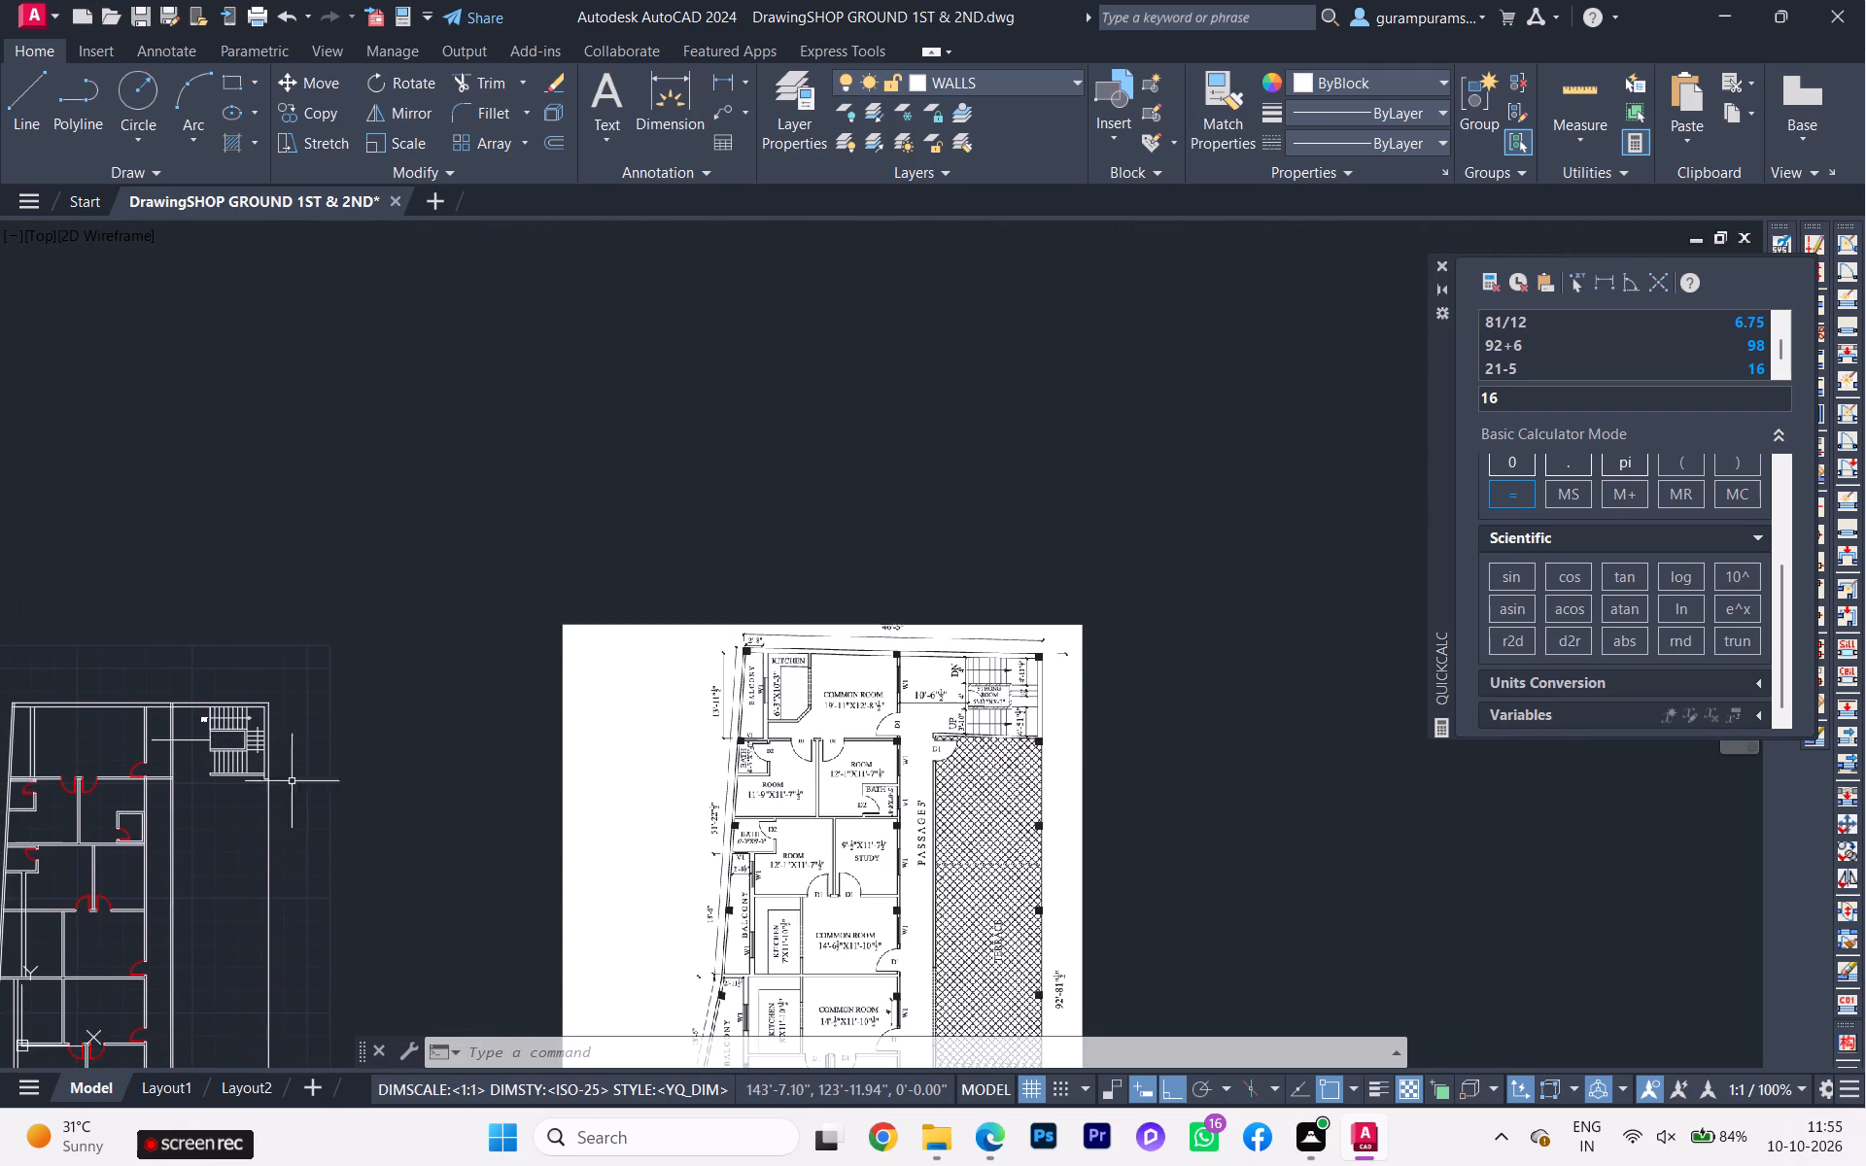
scroll(163, 705, "up", 1)
scroll(220, 768, "down", 2)
scroll(251, 823, "up", 3)
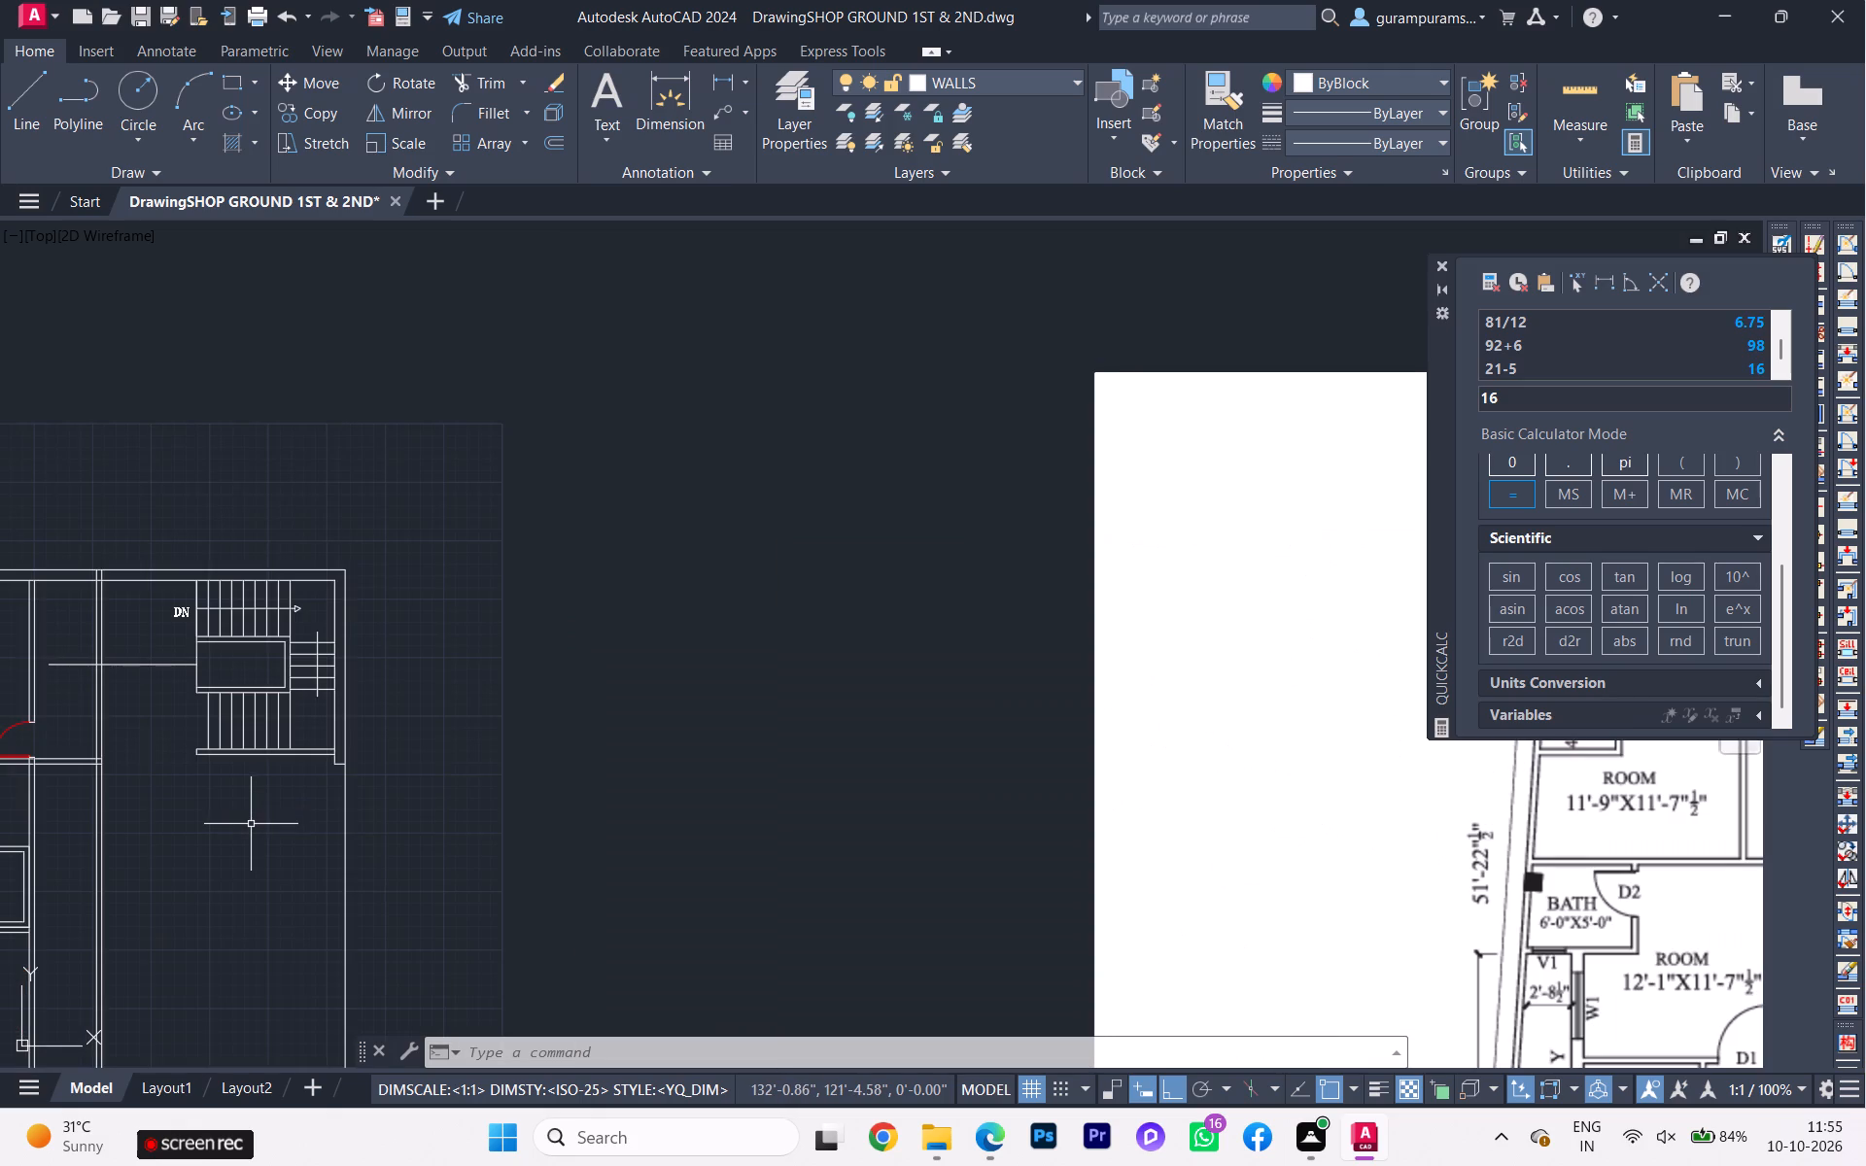
key("ctrl+z")
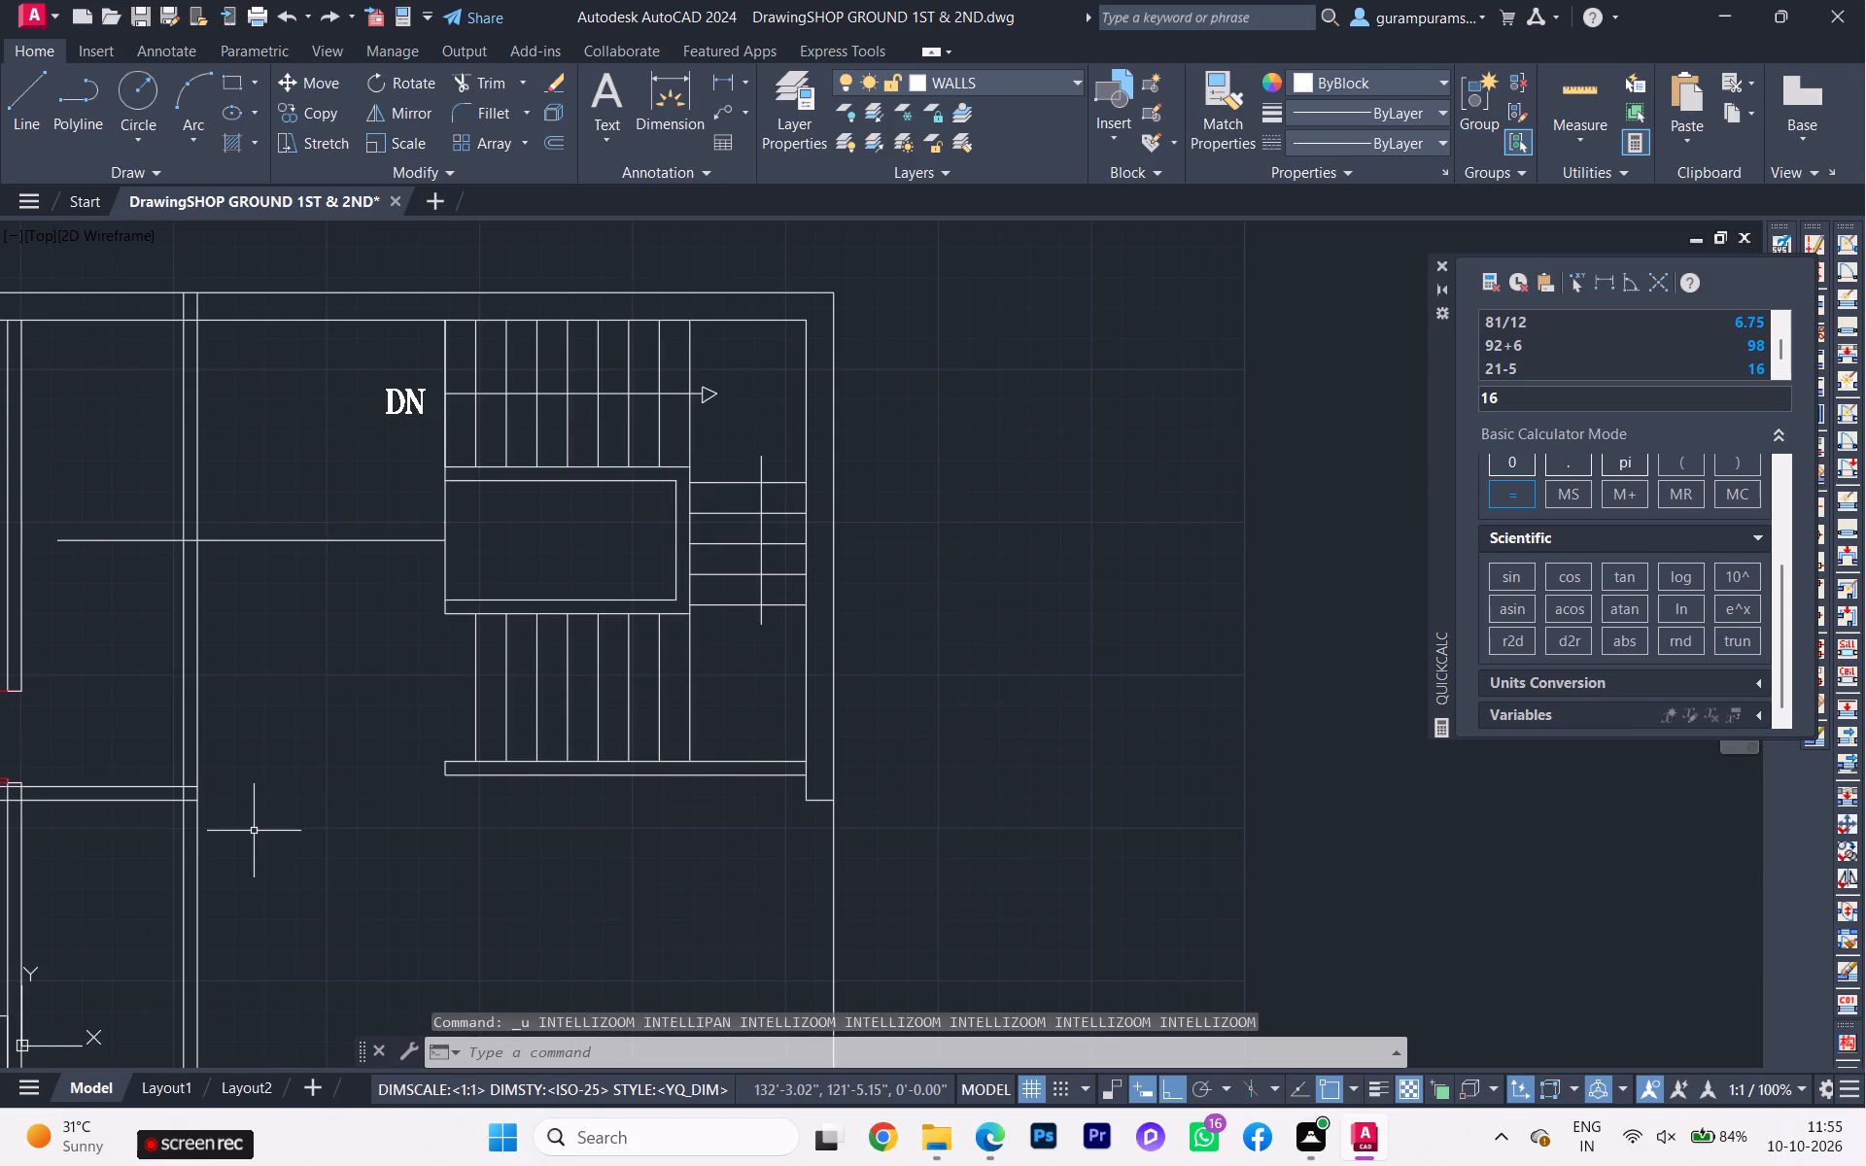
scroll(254, 832, "down", 3)
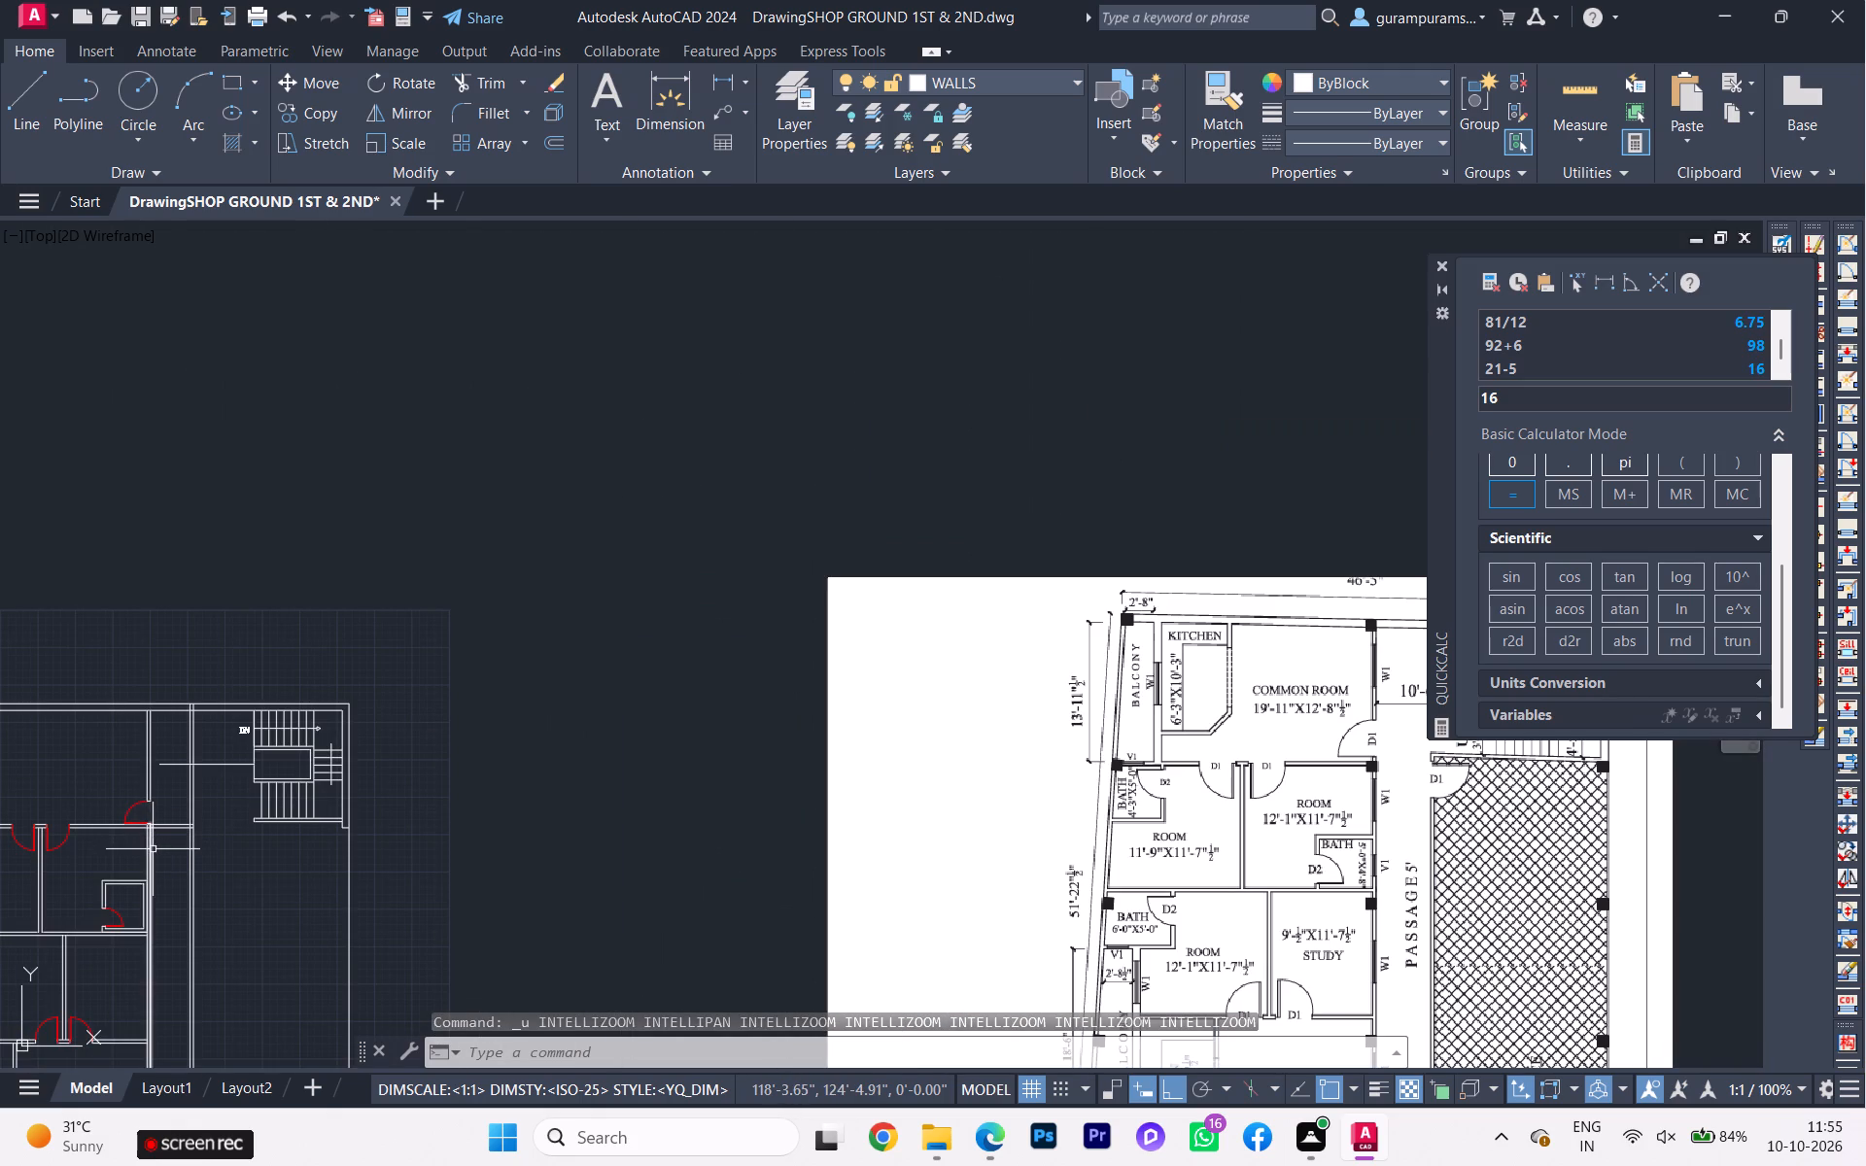
scroll(217, 854, "down", 1)
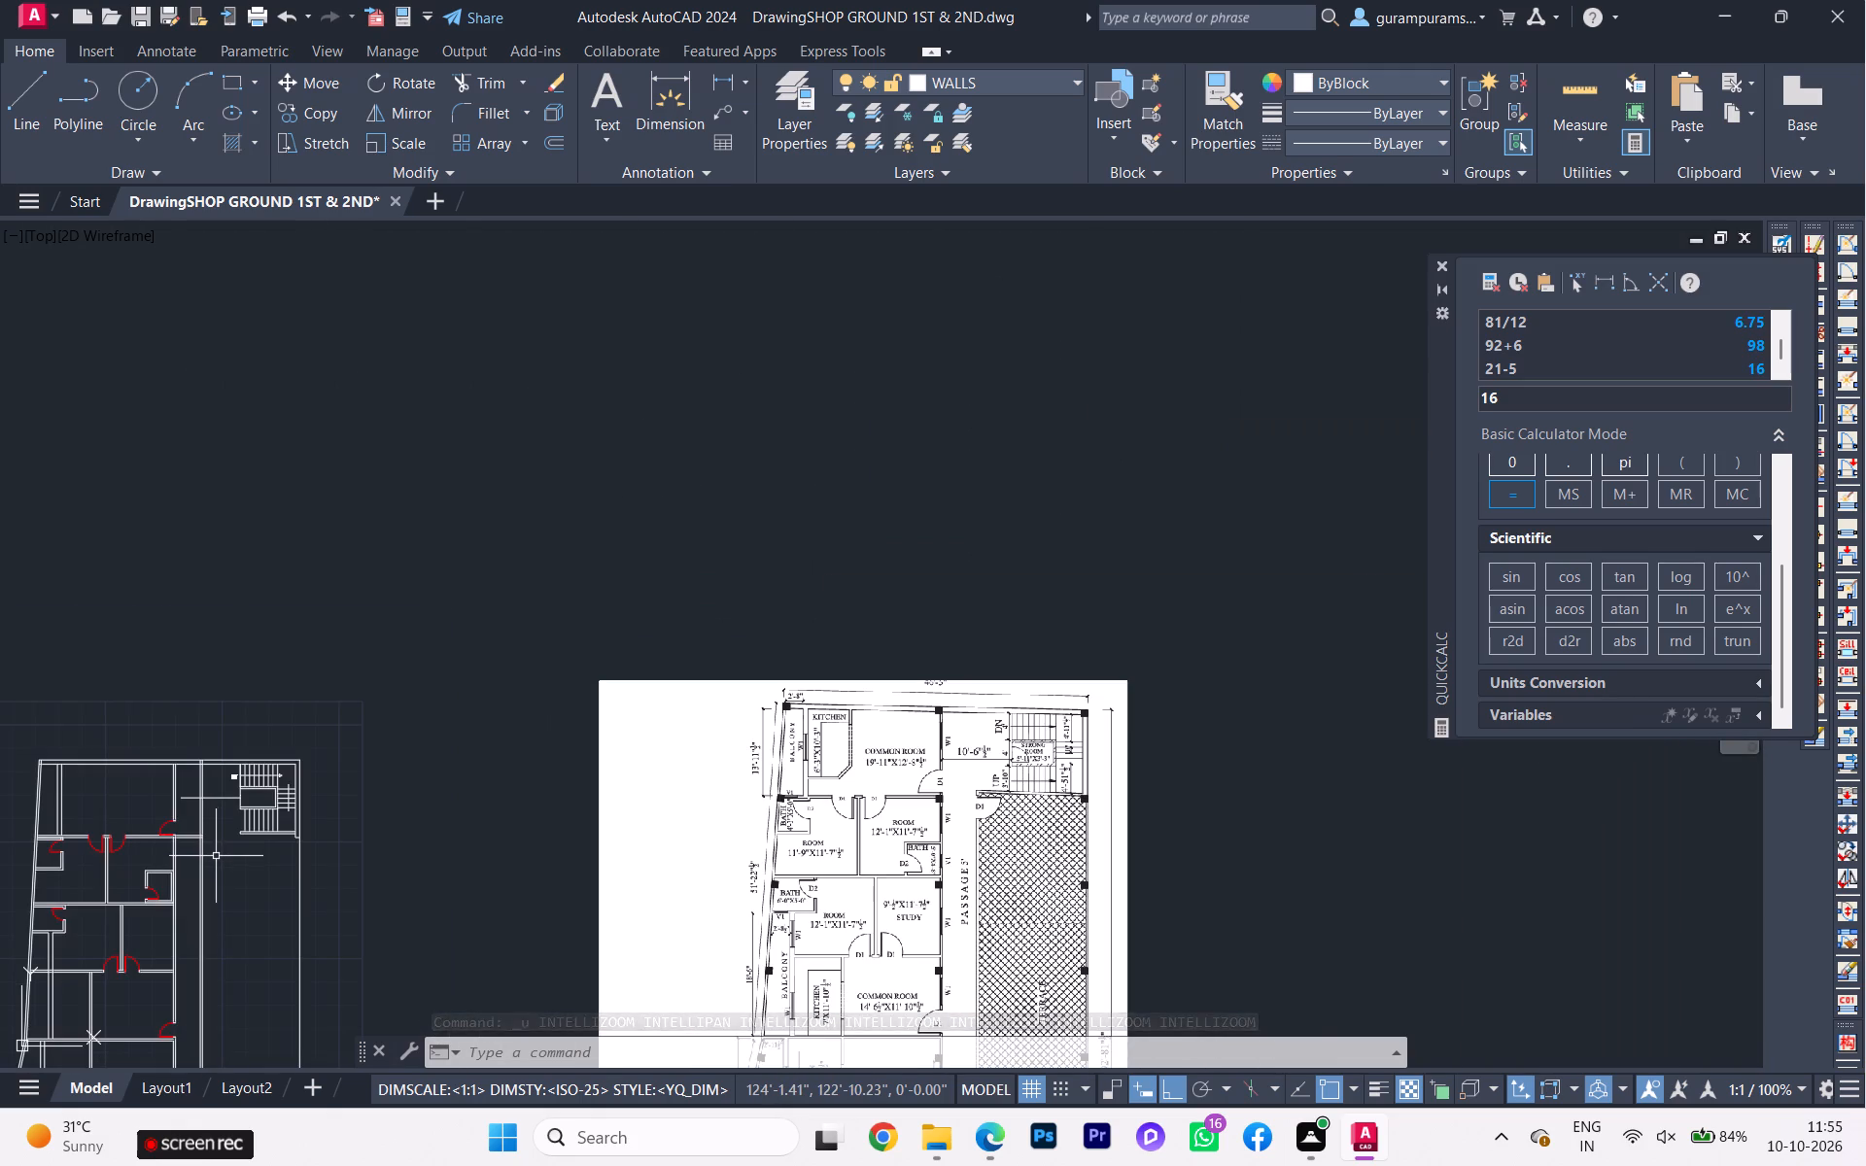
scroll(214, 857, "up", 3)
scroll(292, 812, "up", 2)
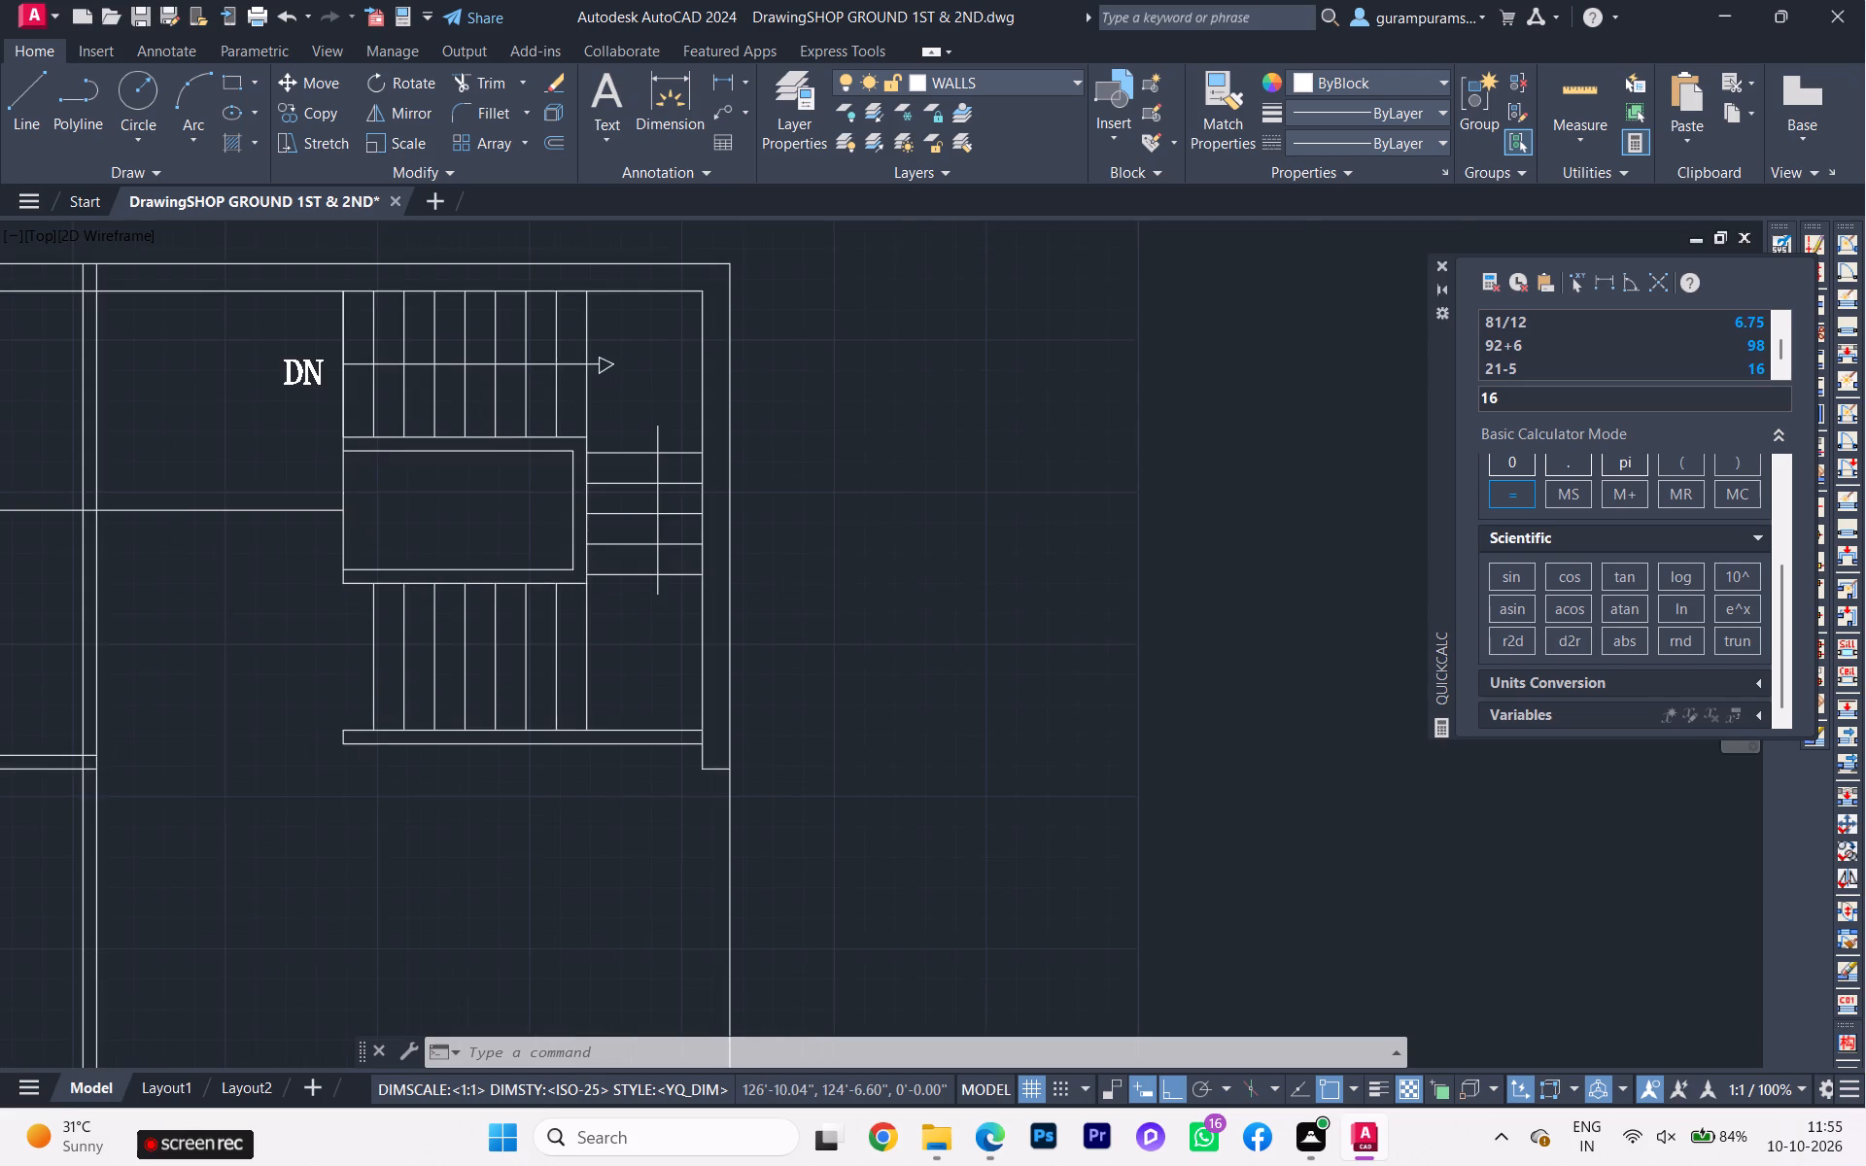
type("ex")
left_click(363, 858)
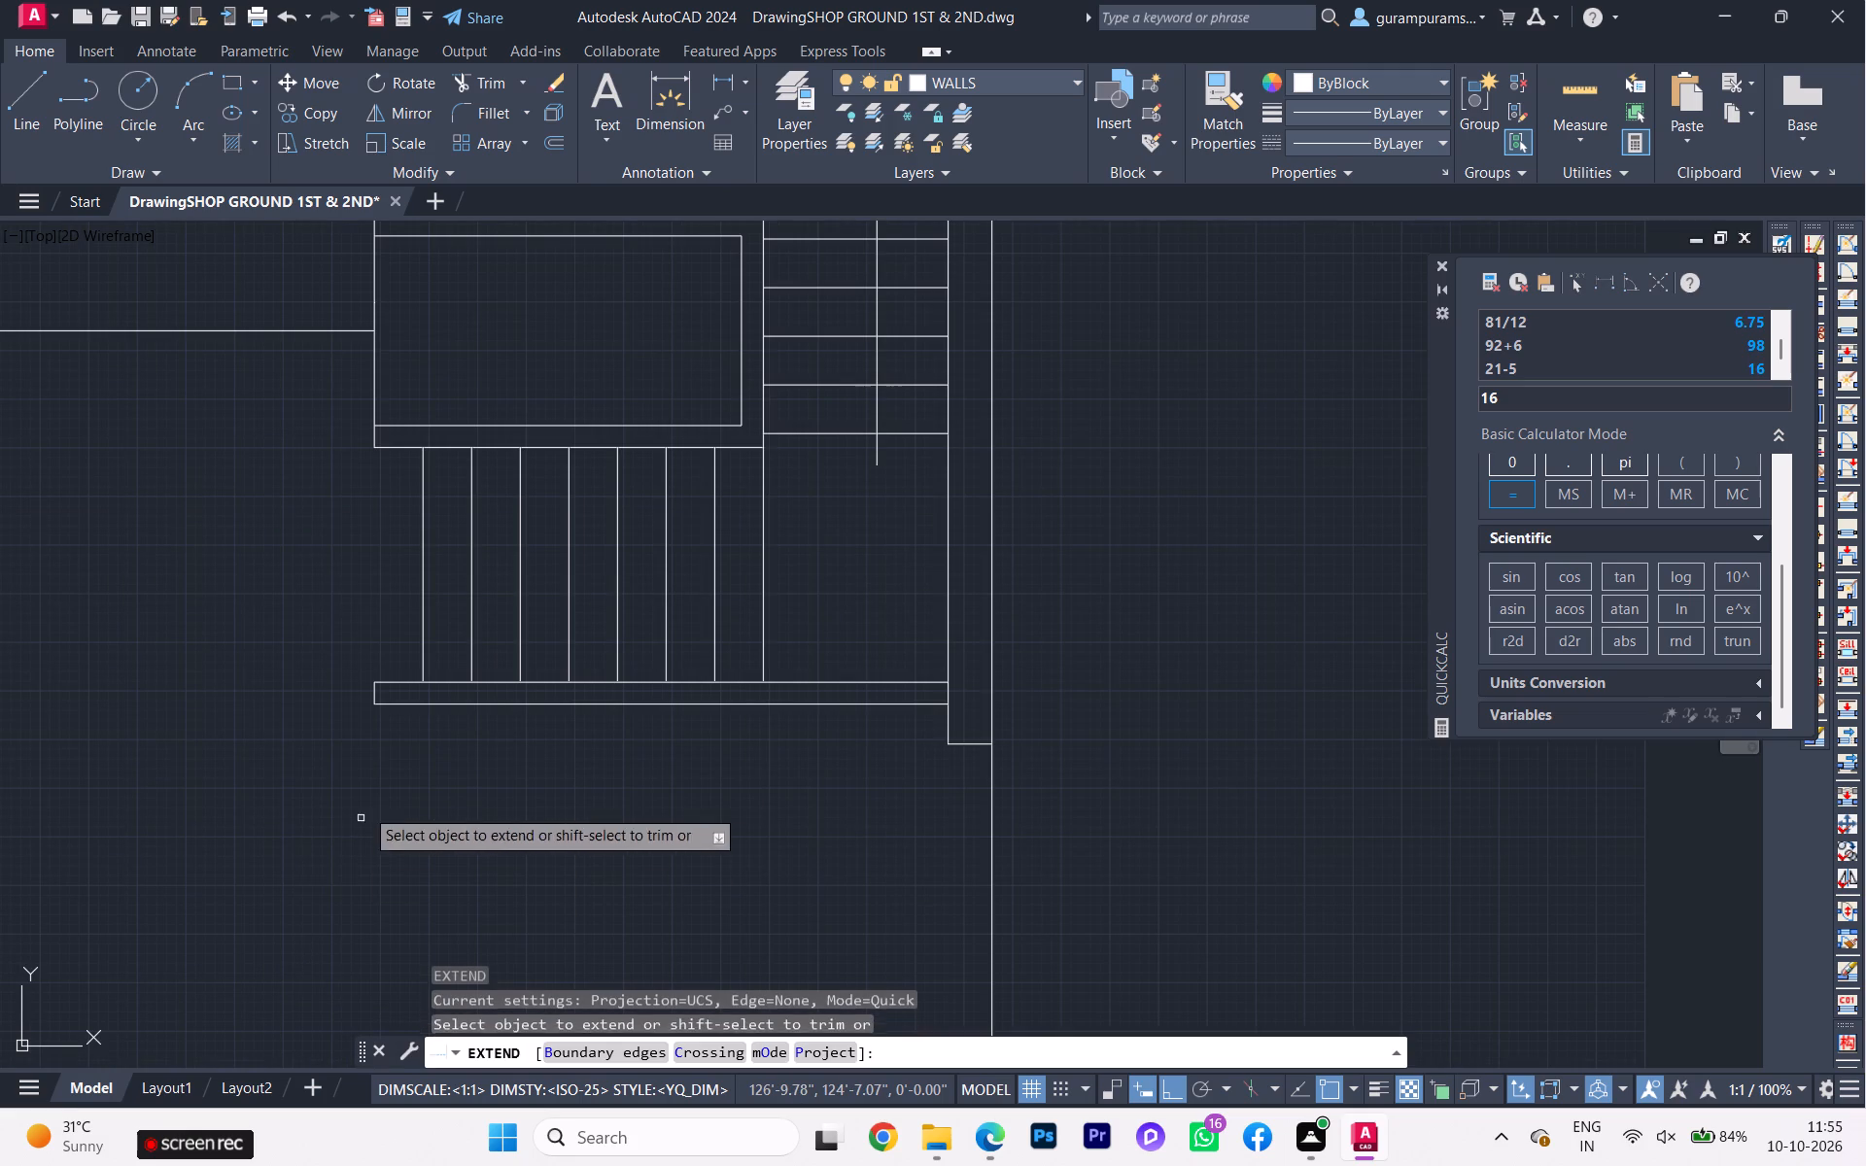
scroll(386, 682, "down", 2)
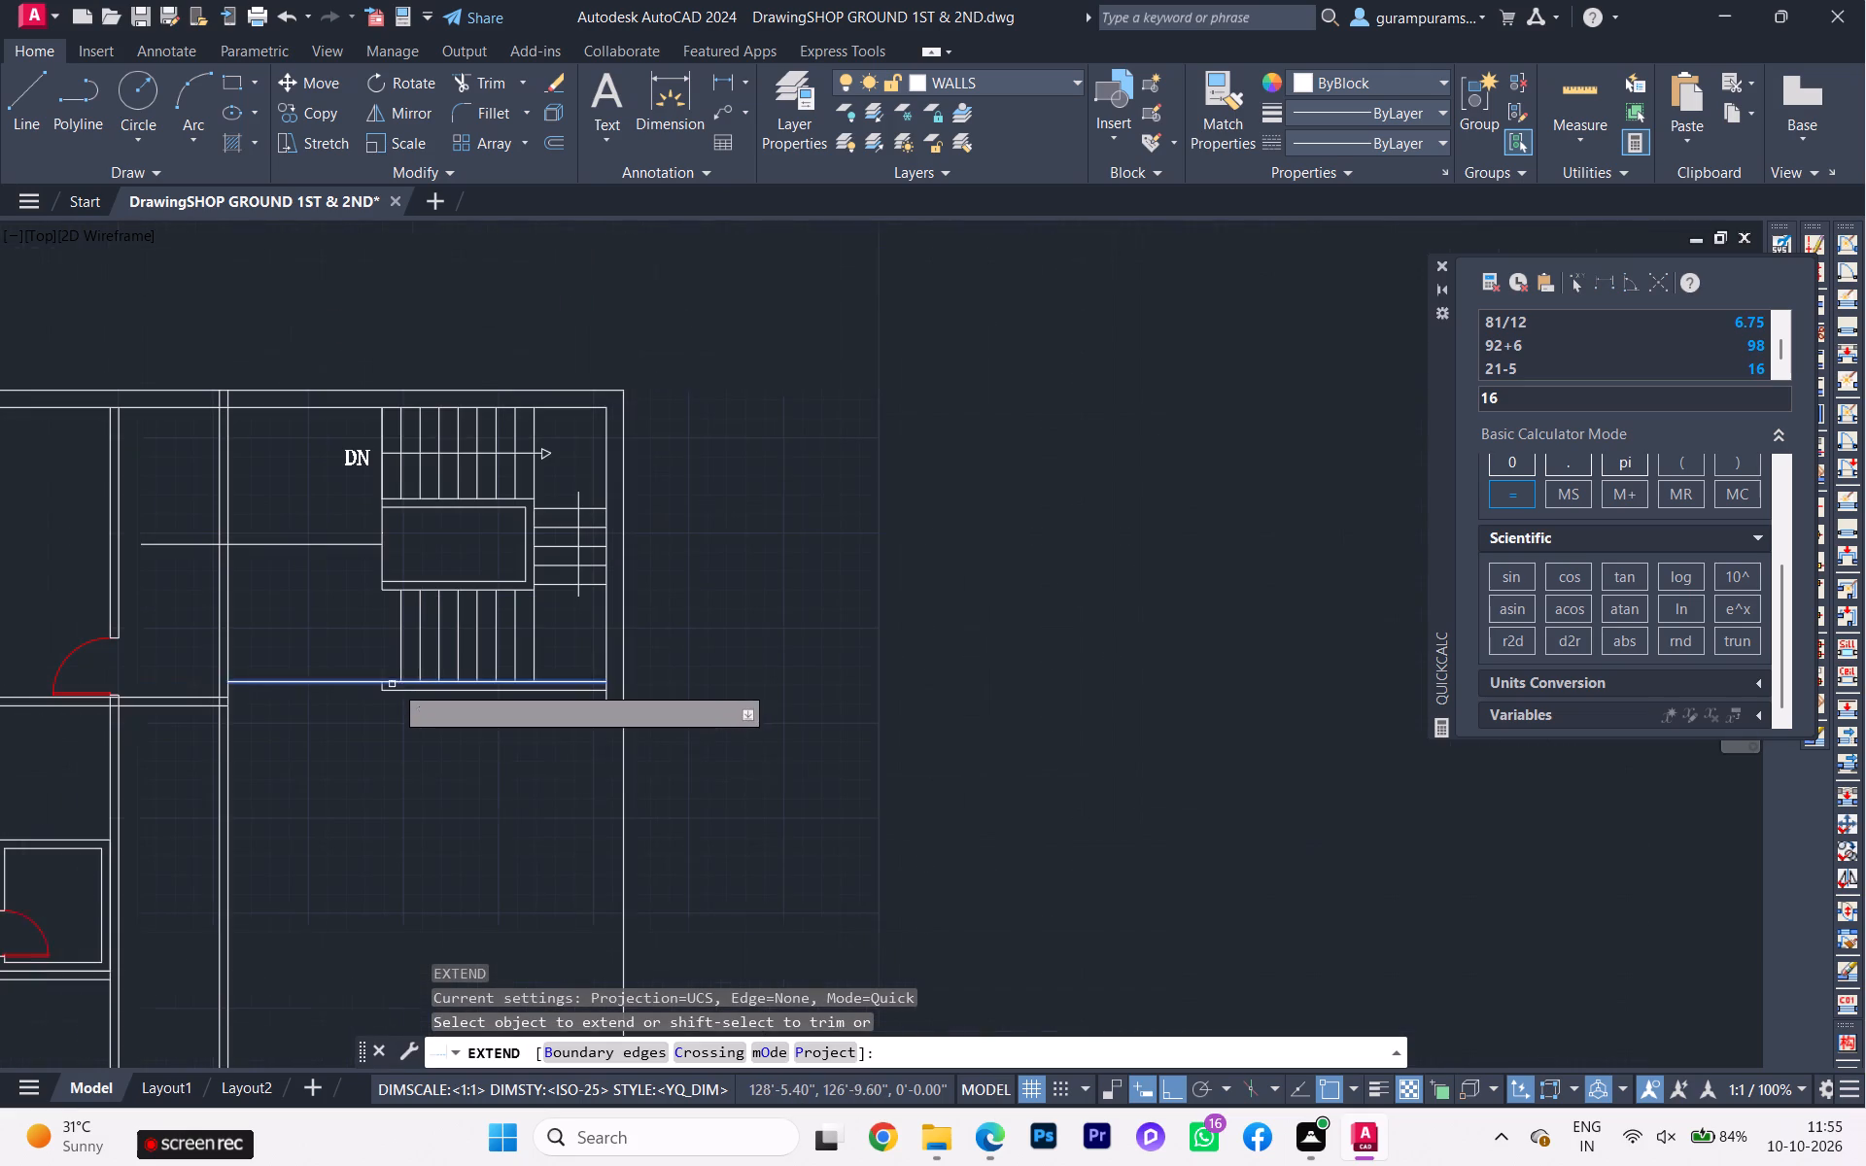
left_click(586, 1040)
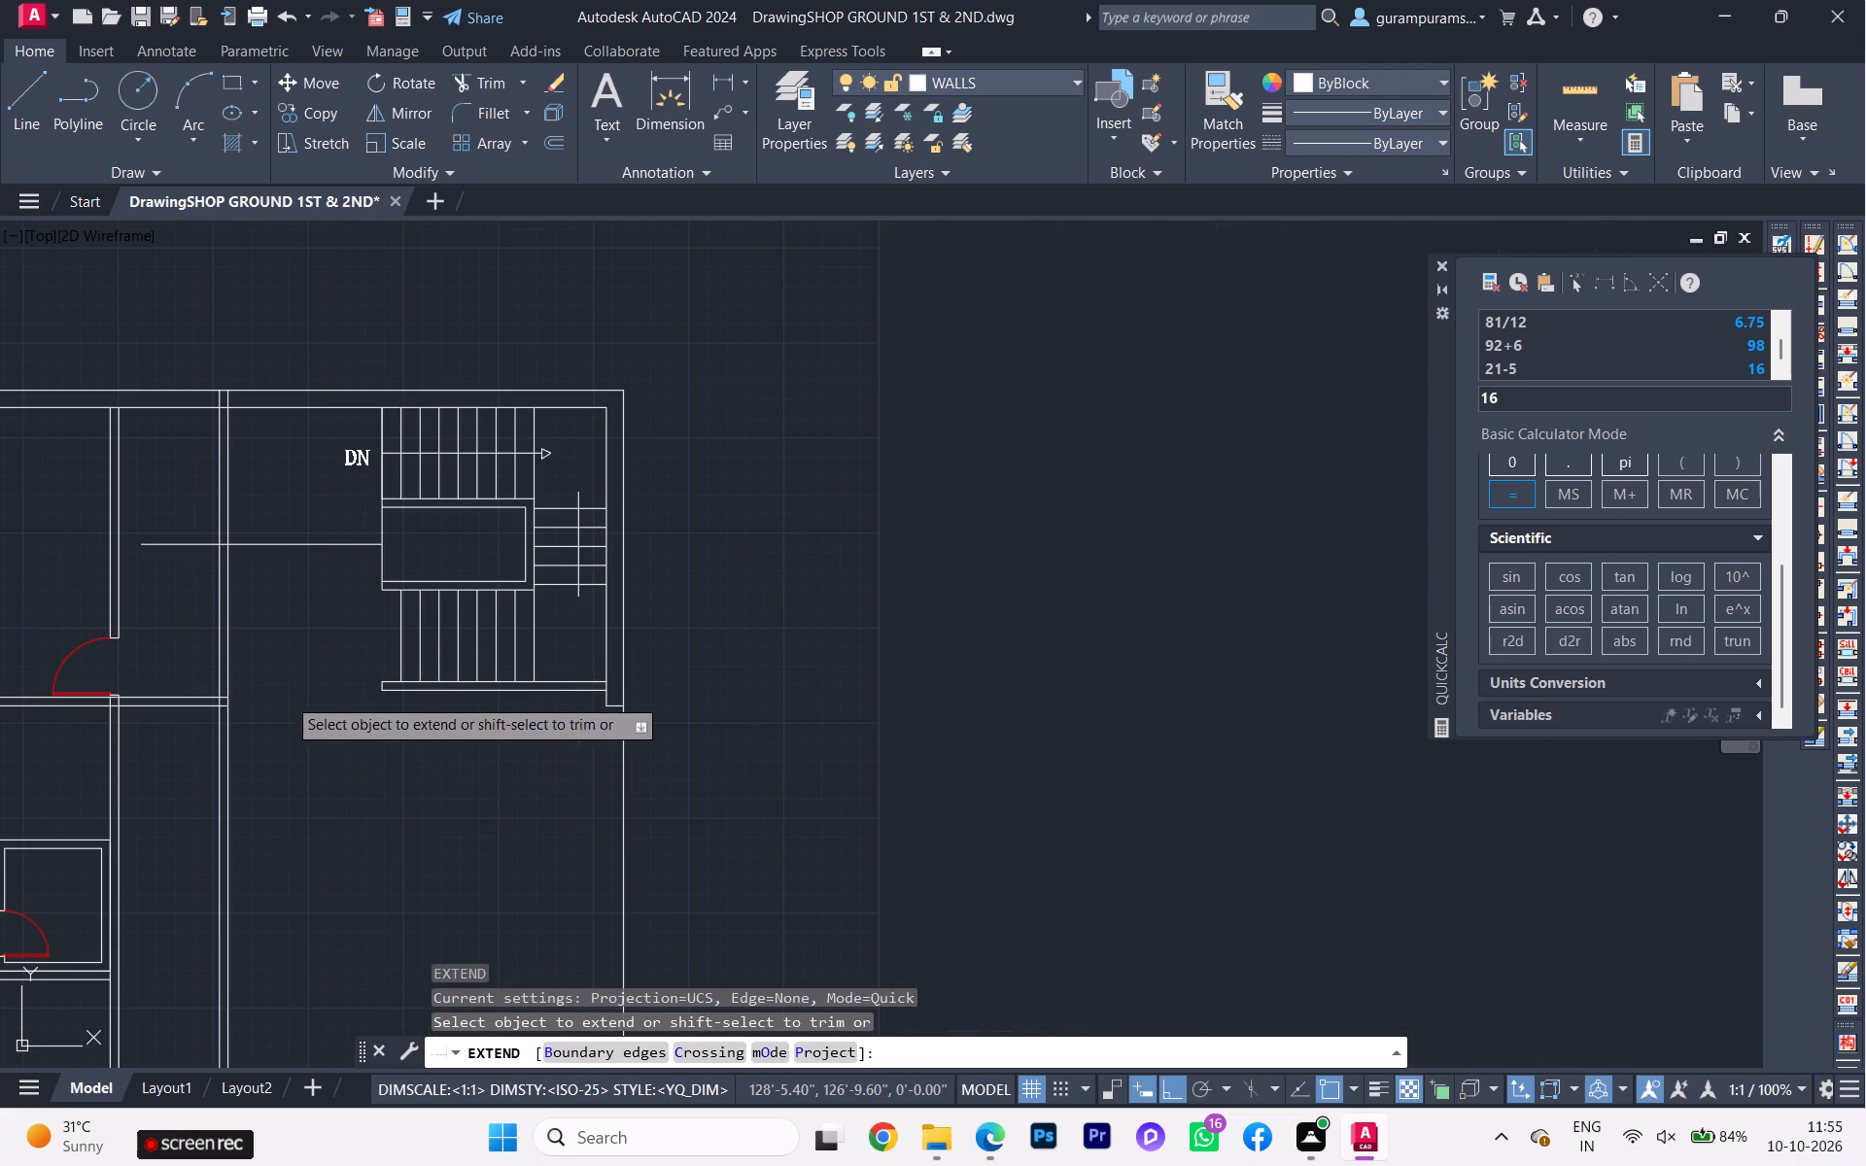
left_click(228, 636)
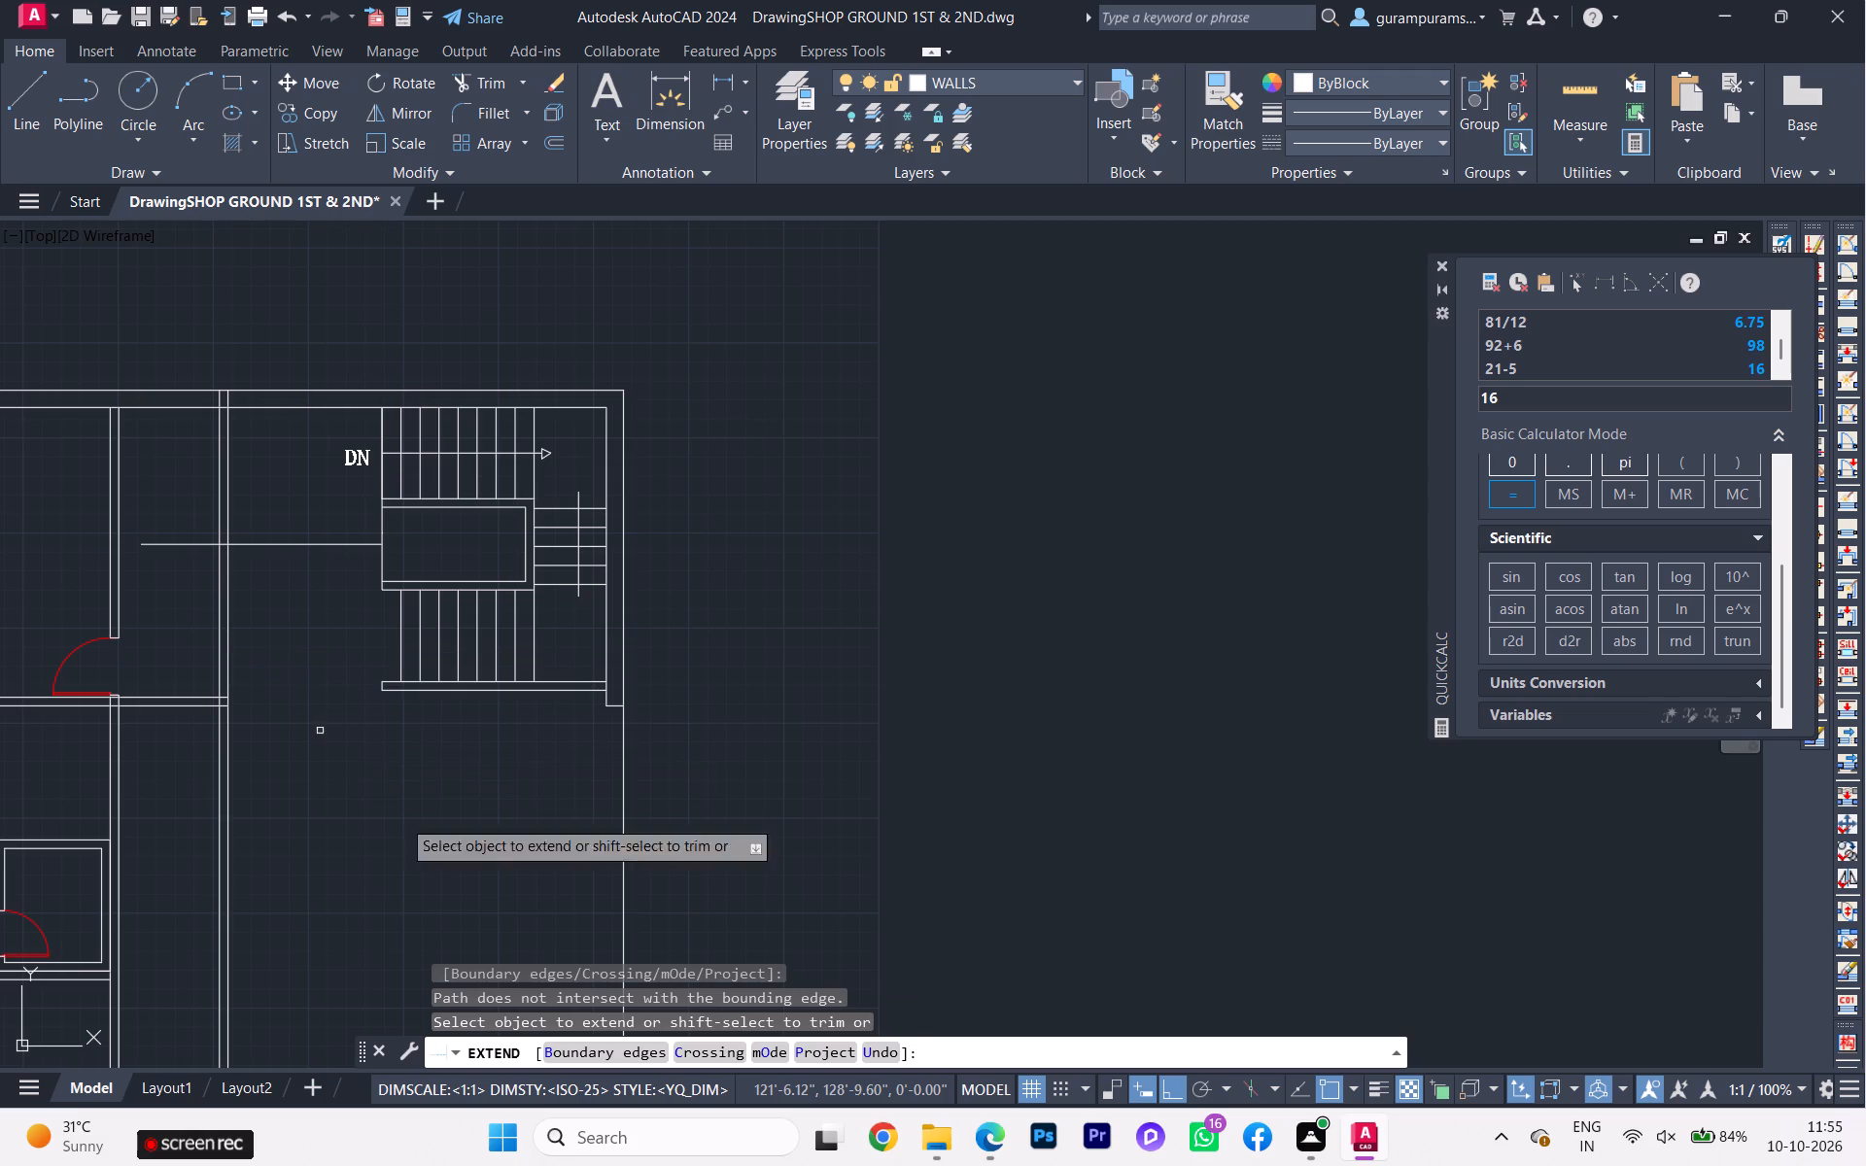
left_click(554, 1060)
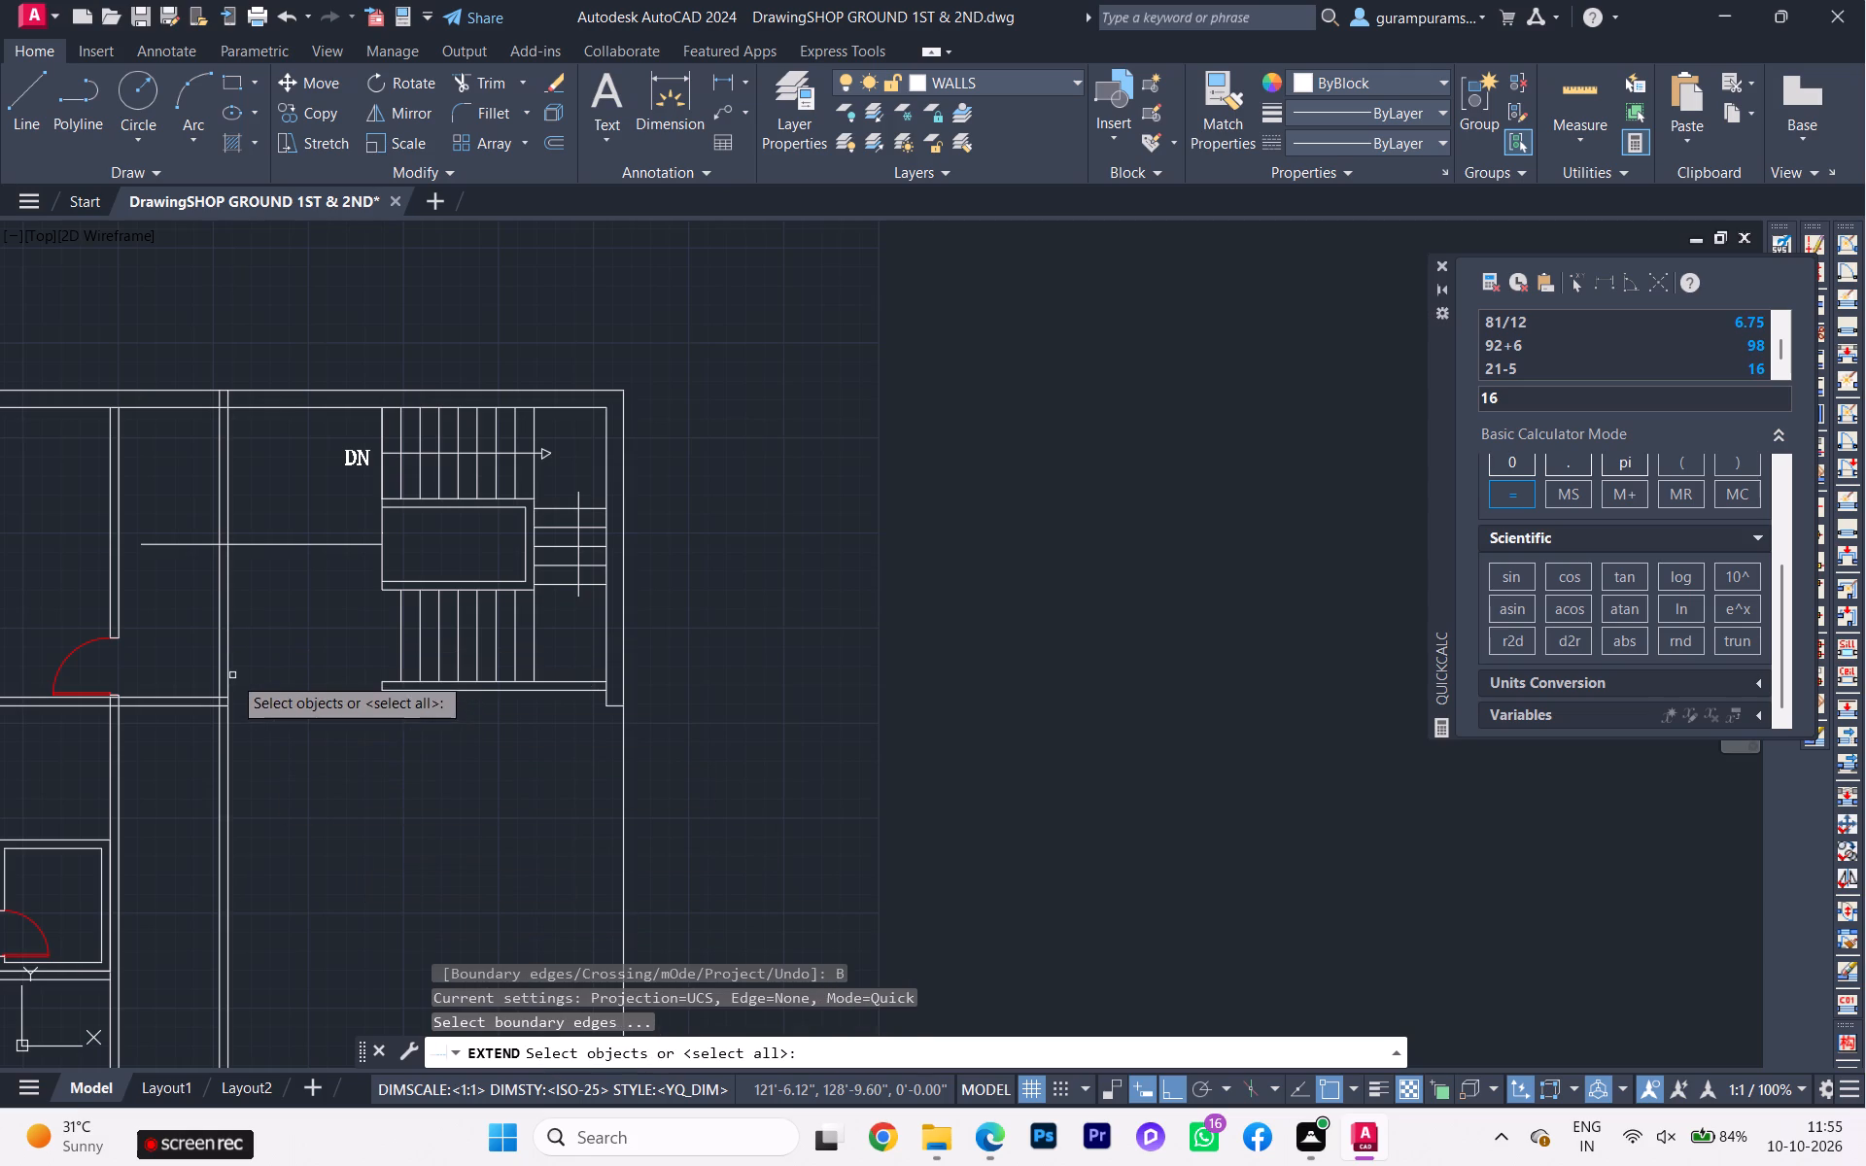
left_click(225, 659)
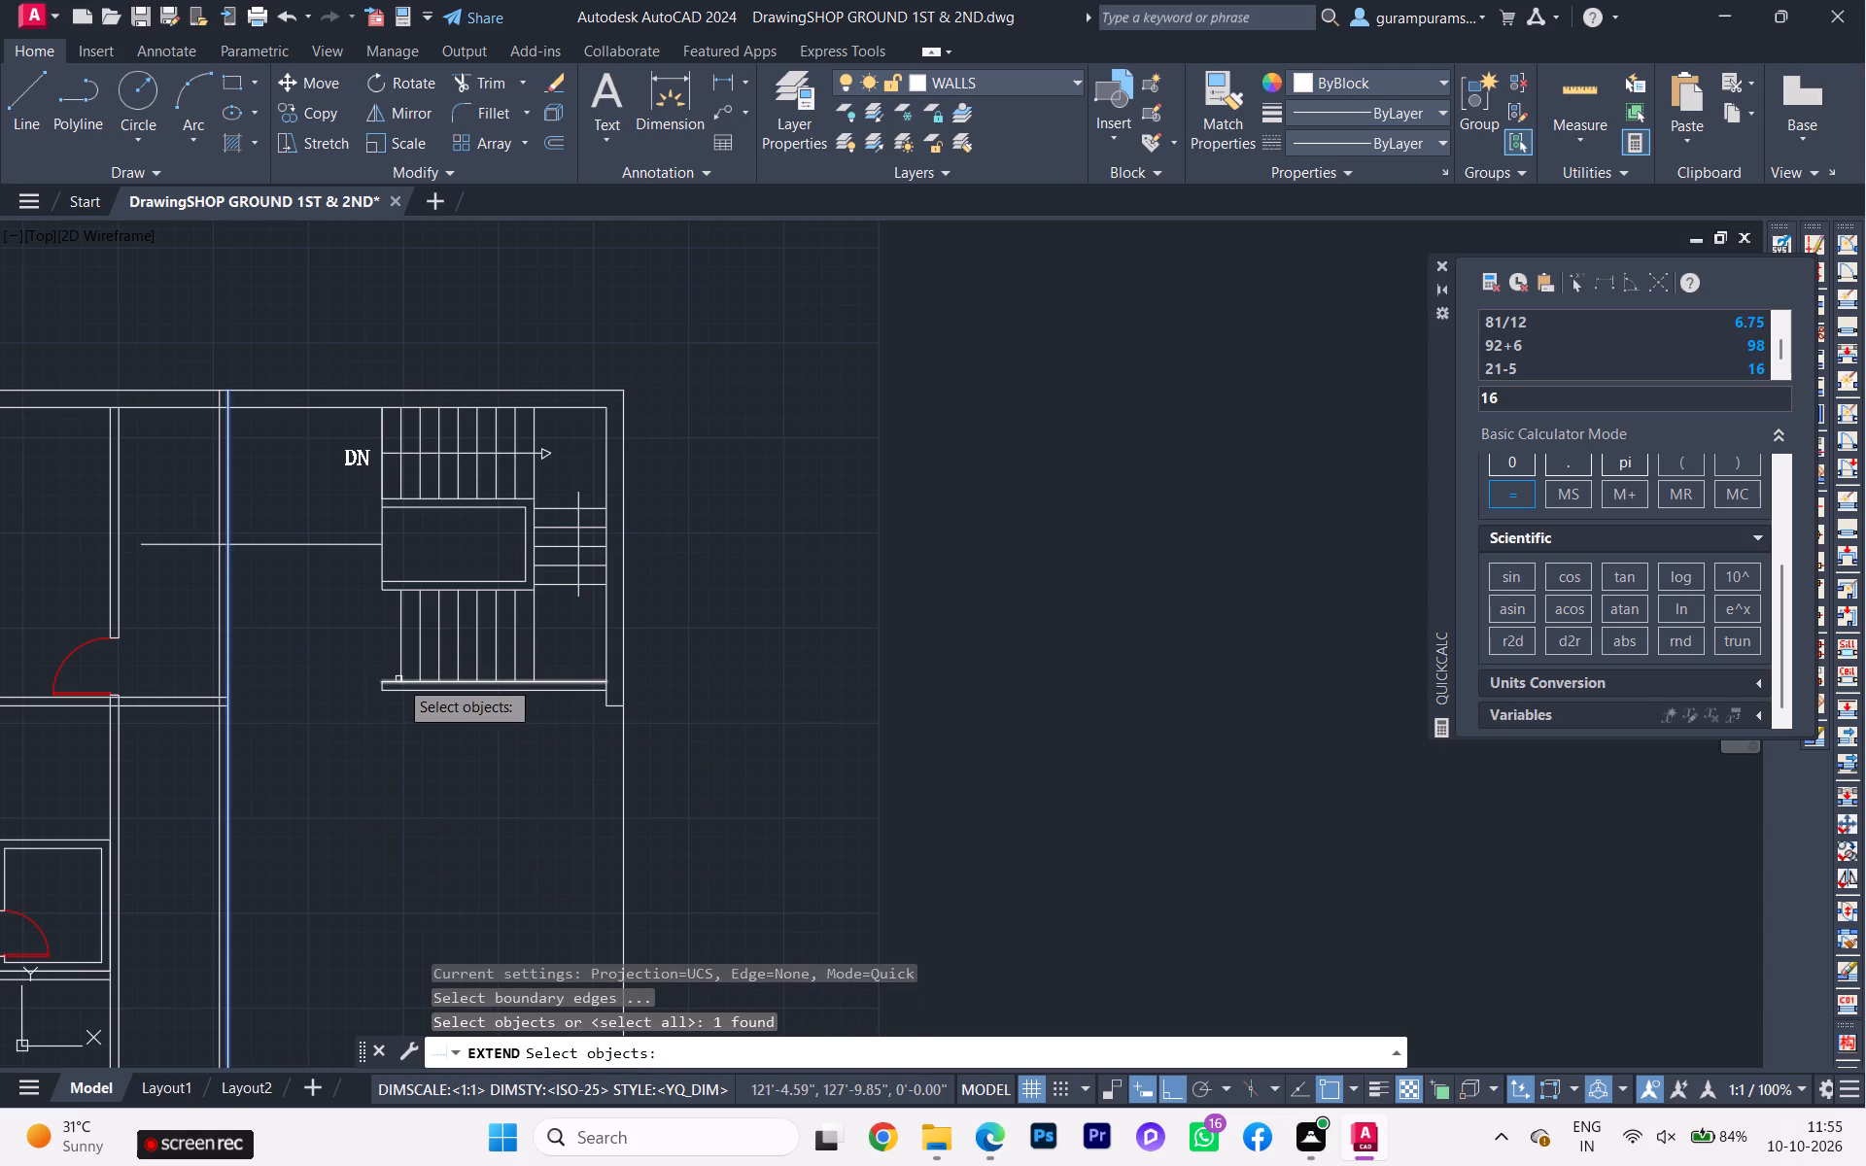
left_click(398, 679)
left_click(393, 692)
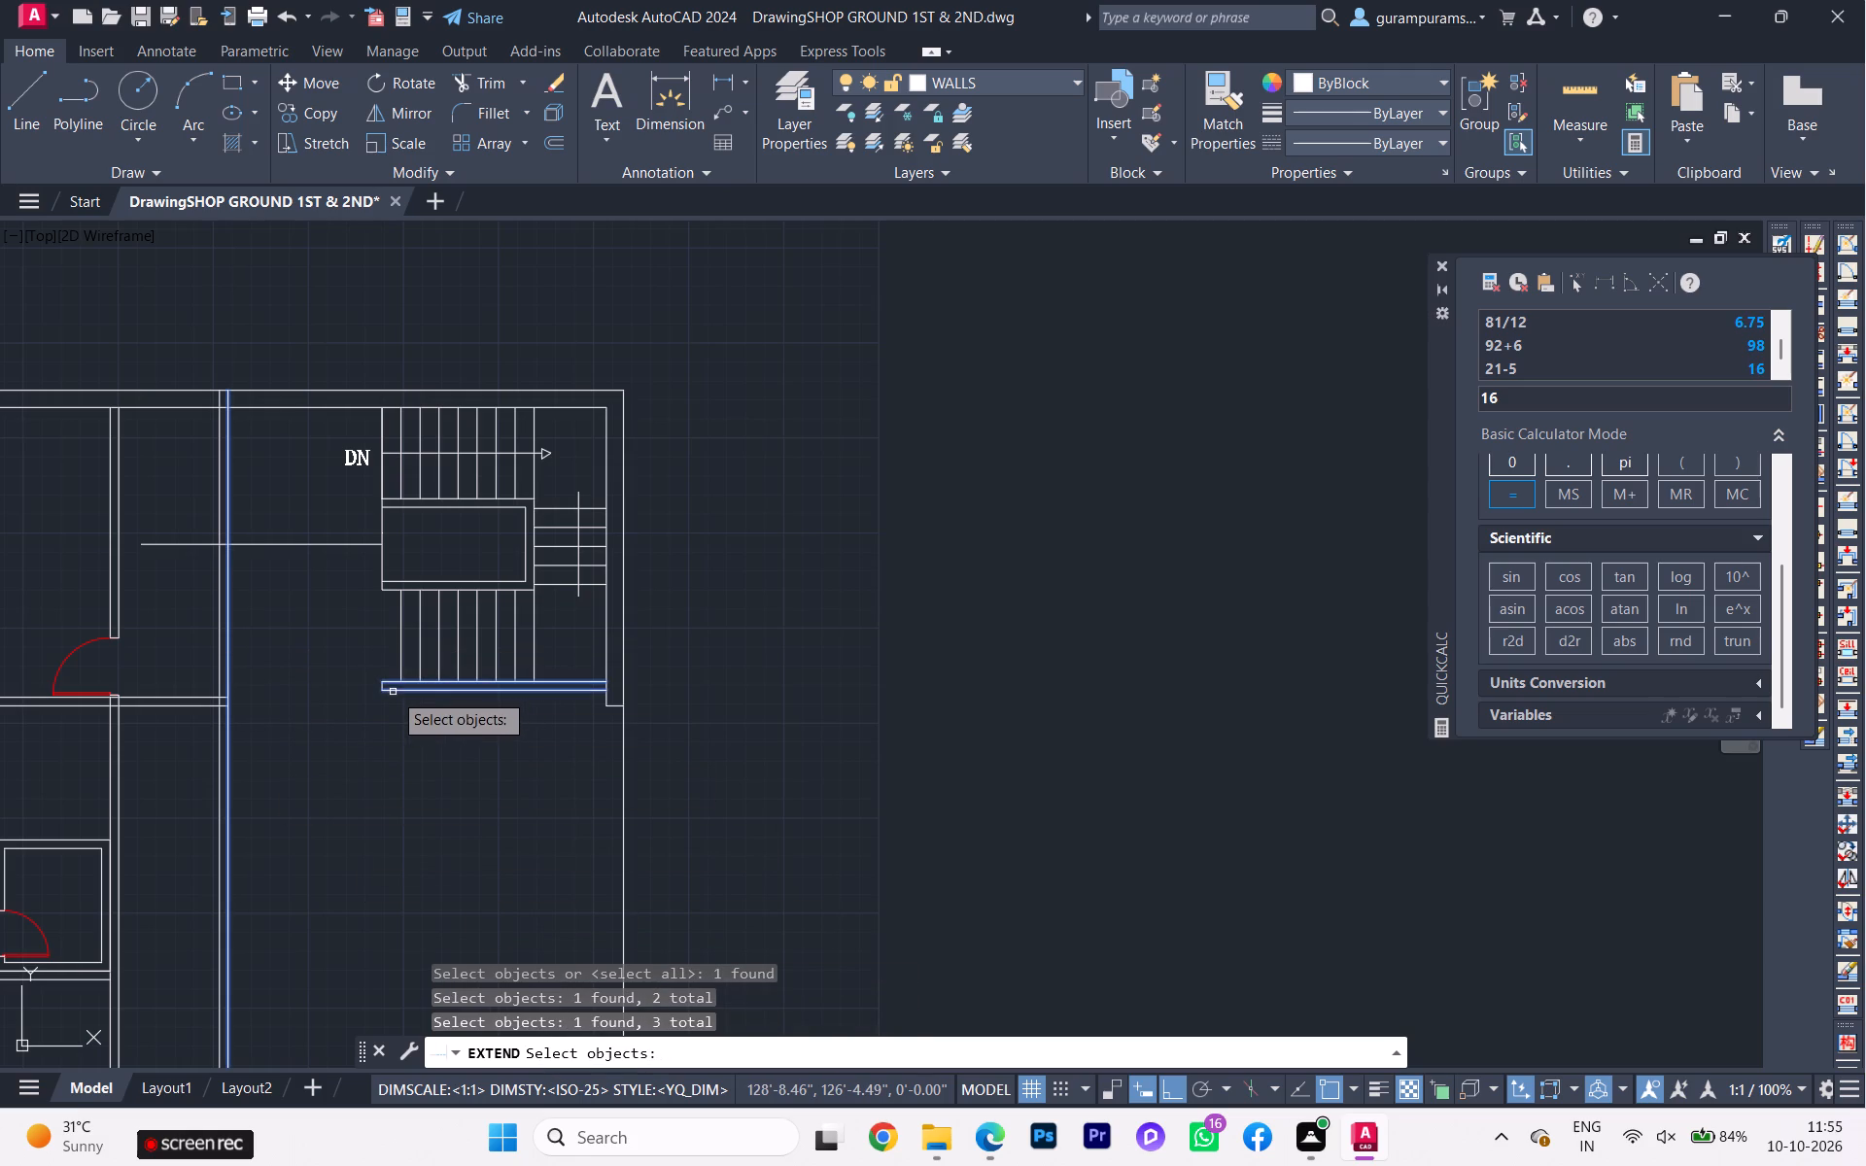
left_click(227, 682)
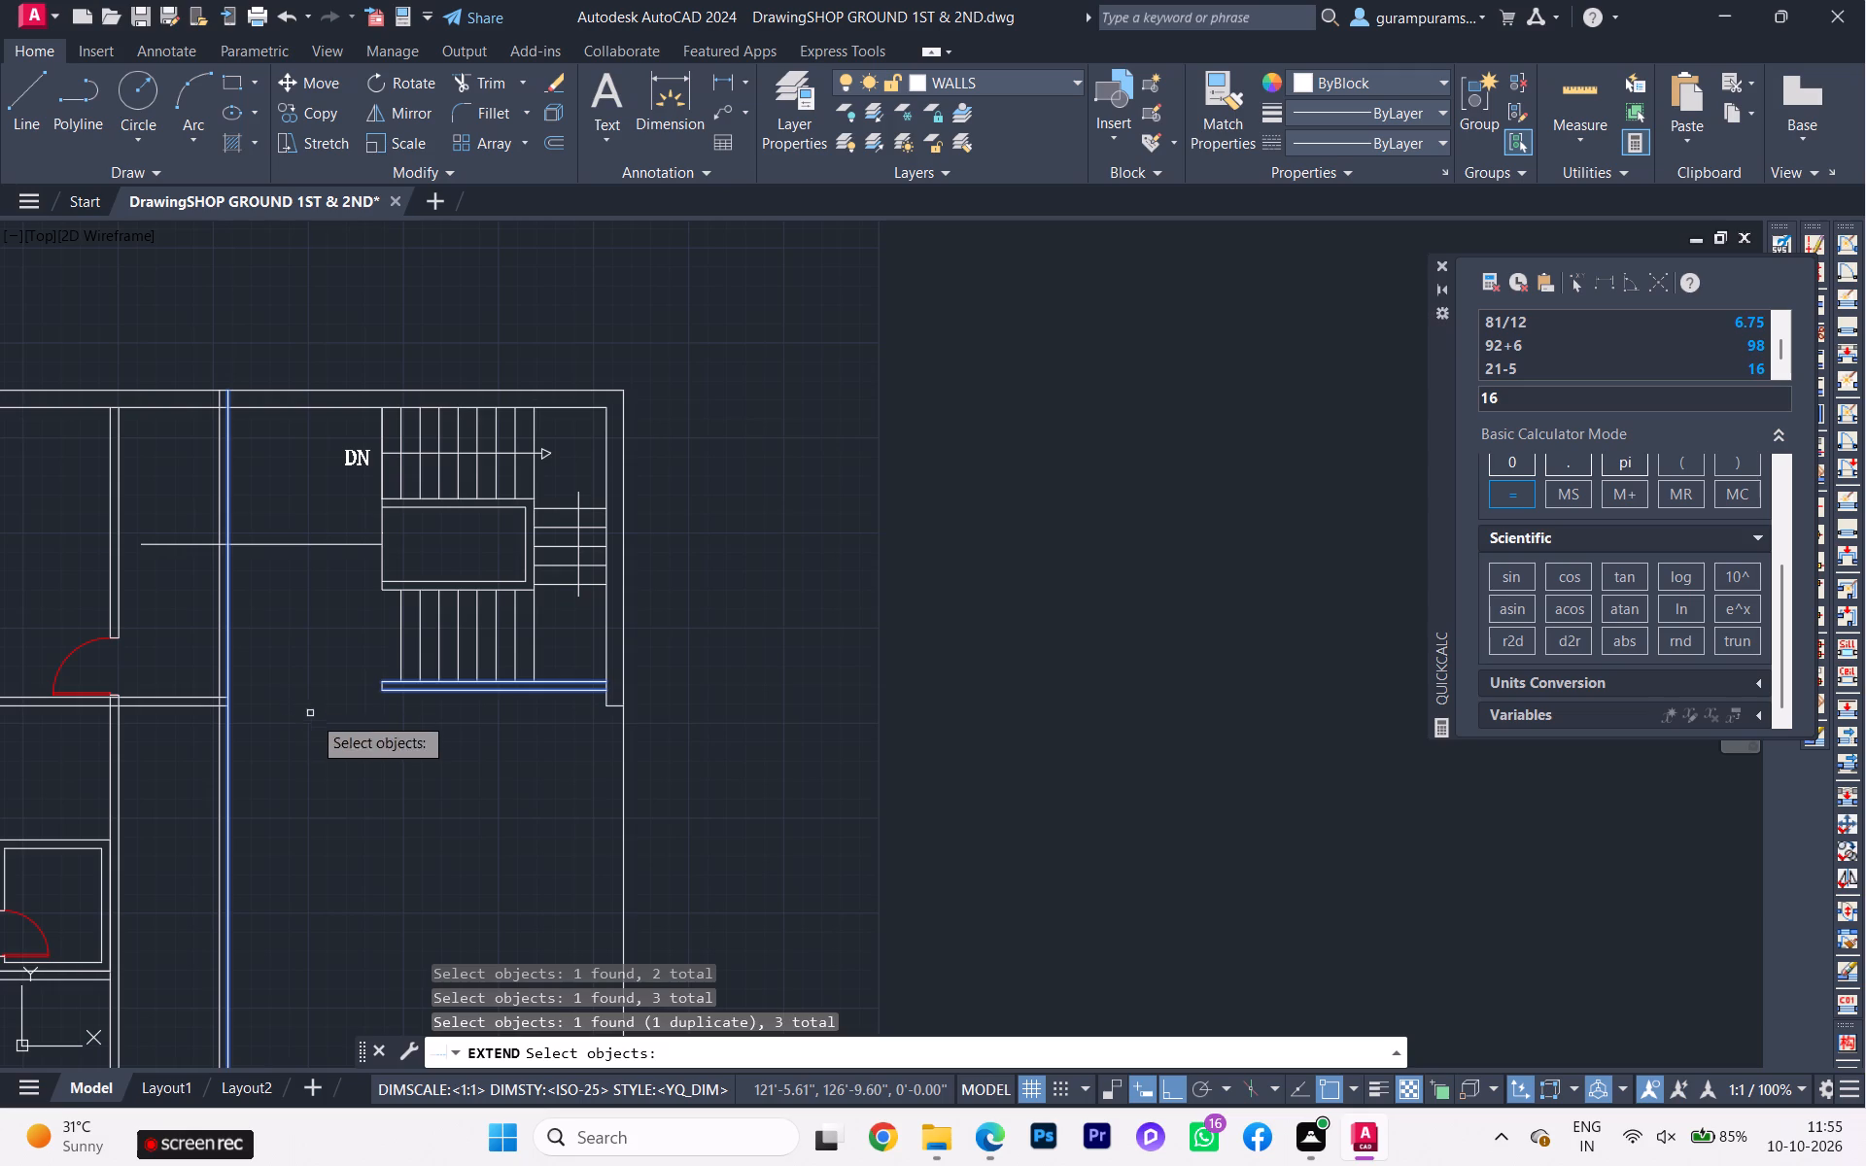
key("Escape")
Extend both wall lines below the staircase west to the outer line of the passage-side terrace wall.
key("space")
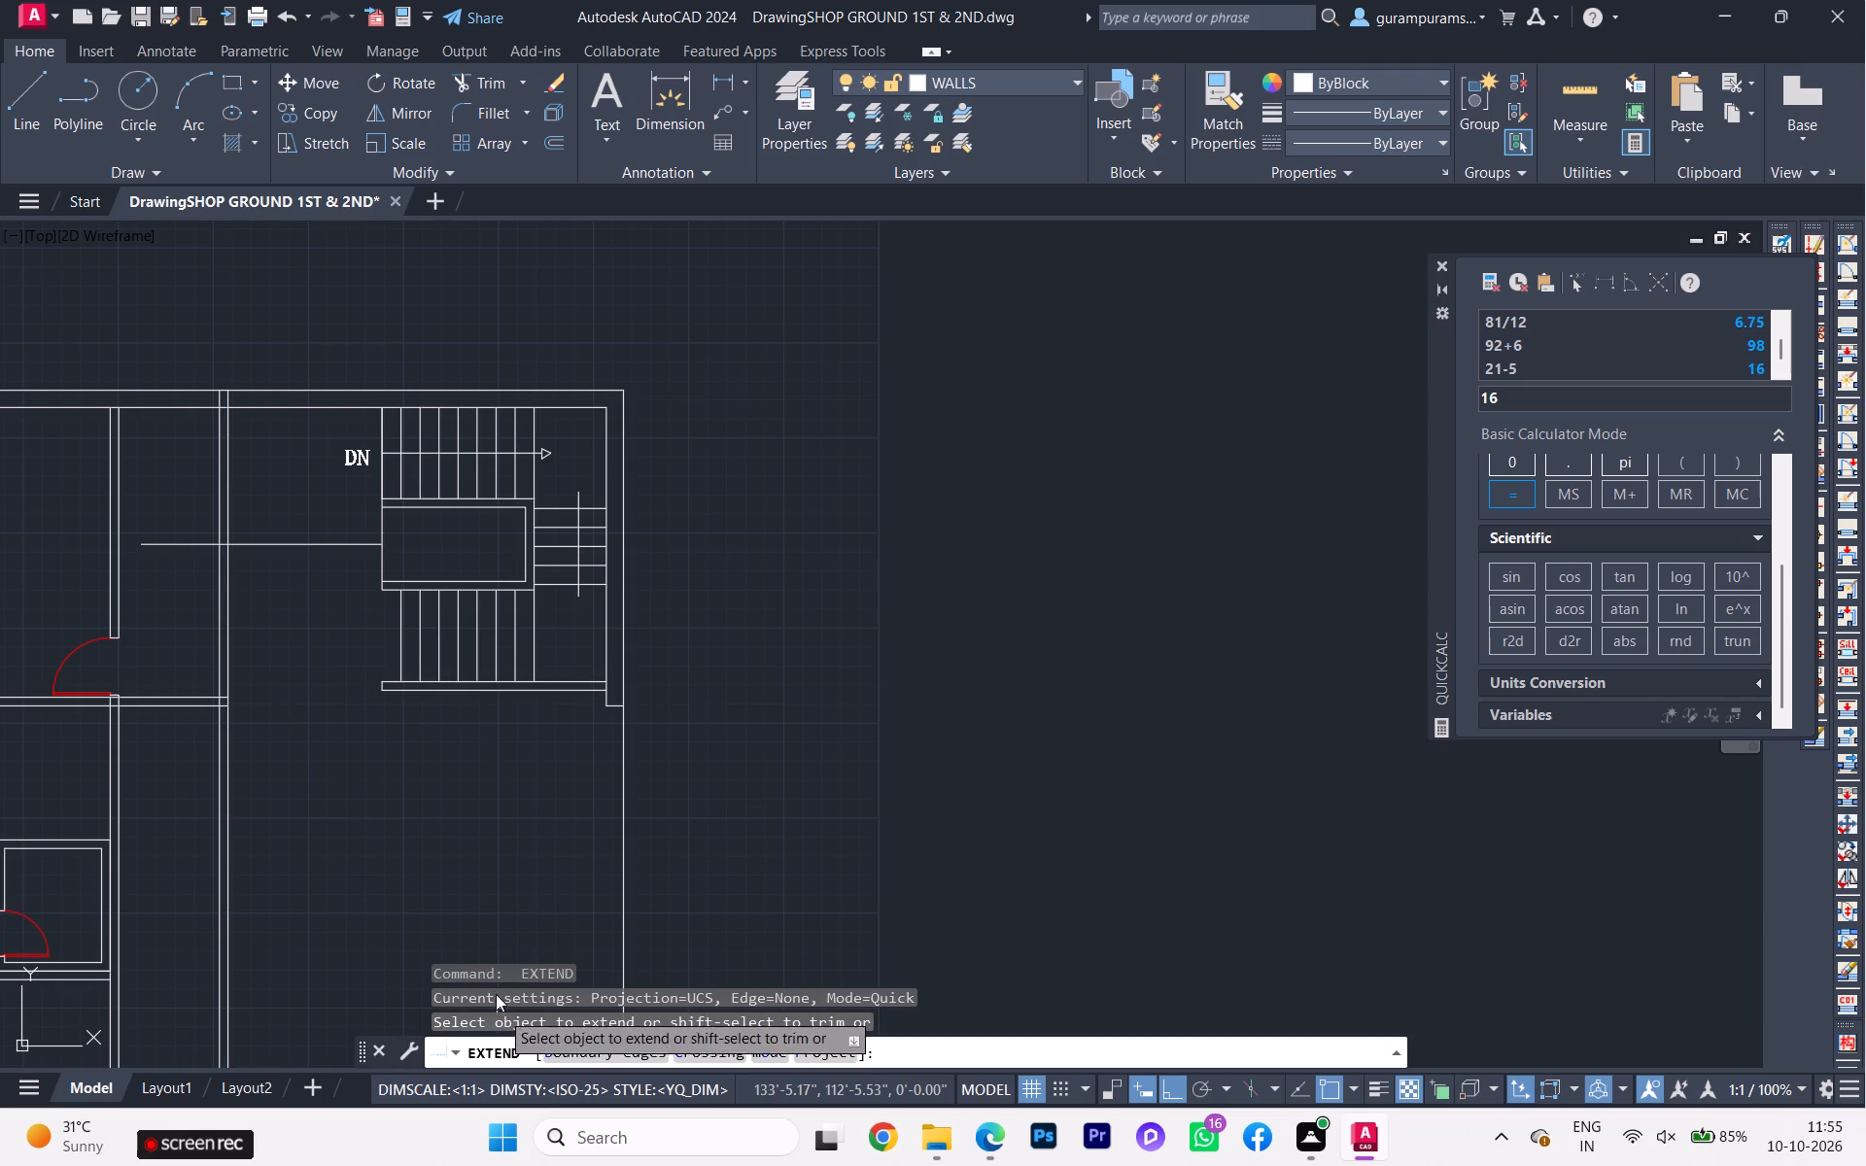
left_click(391, 684)
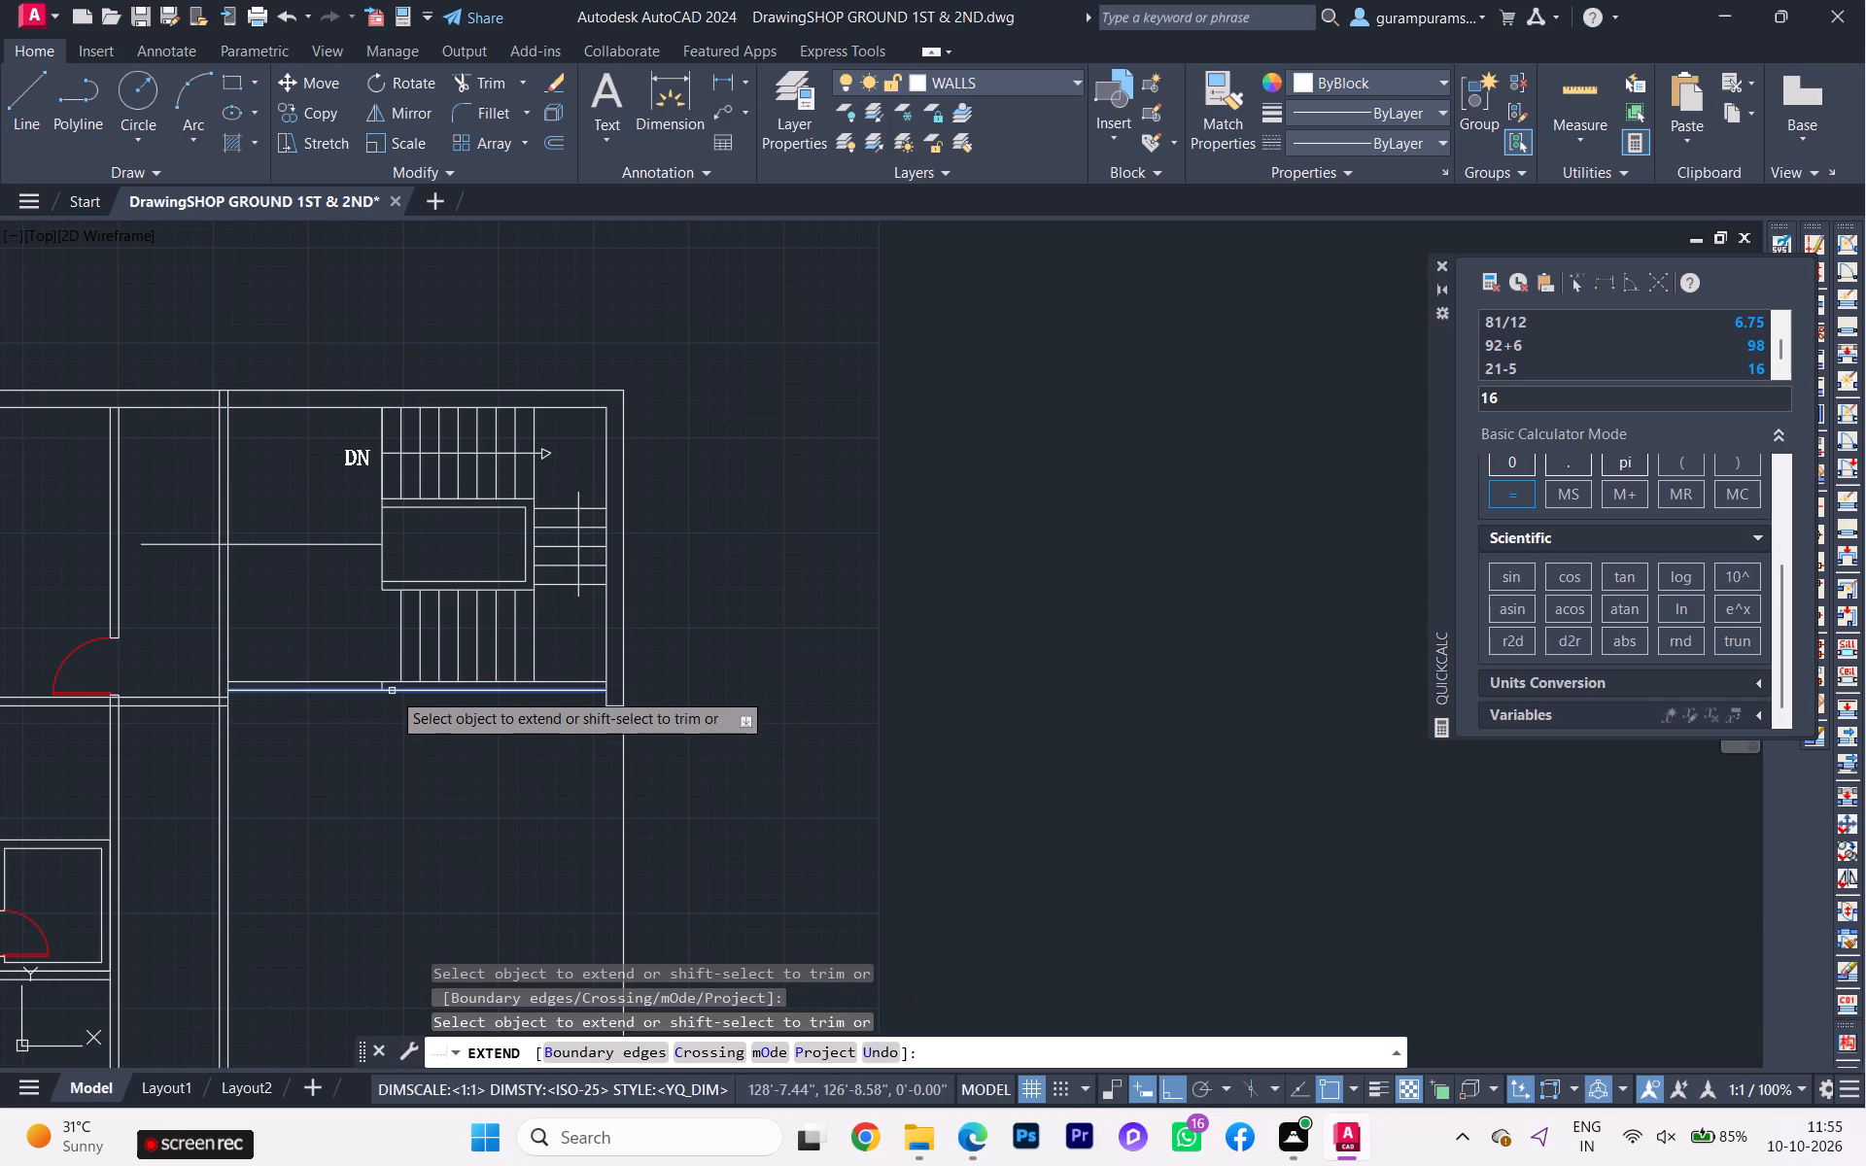
left_click(392, 691)
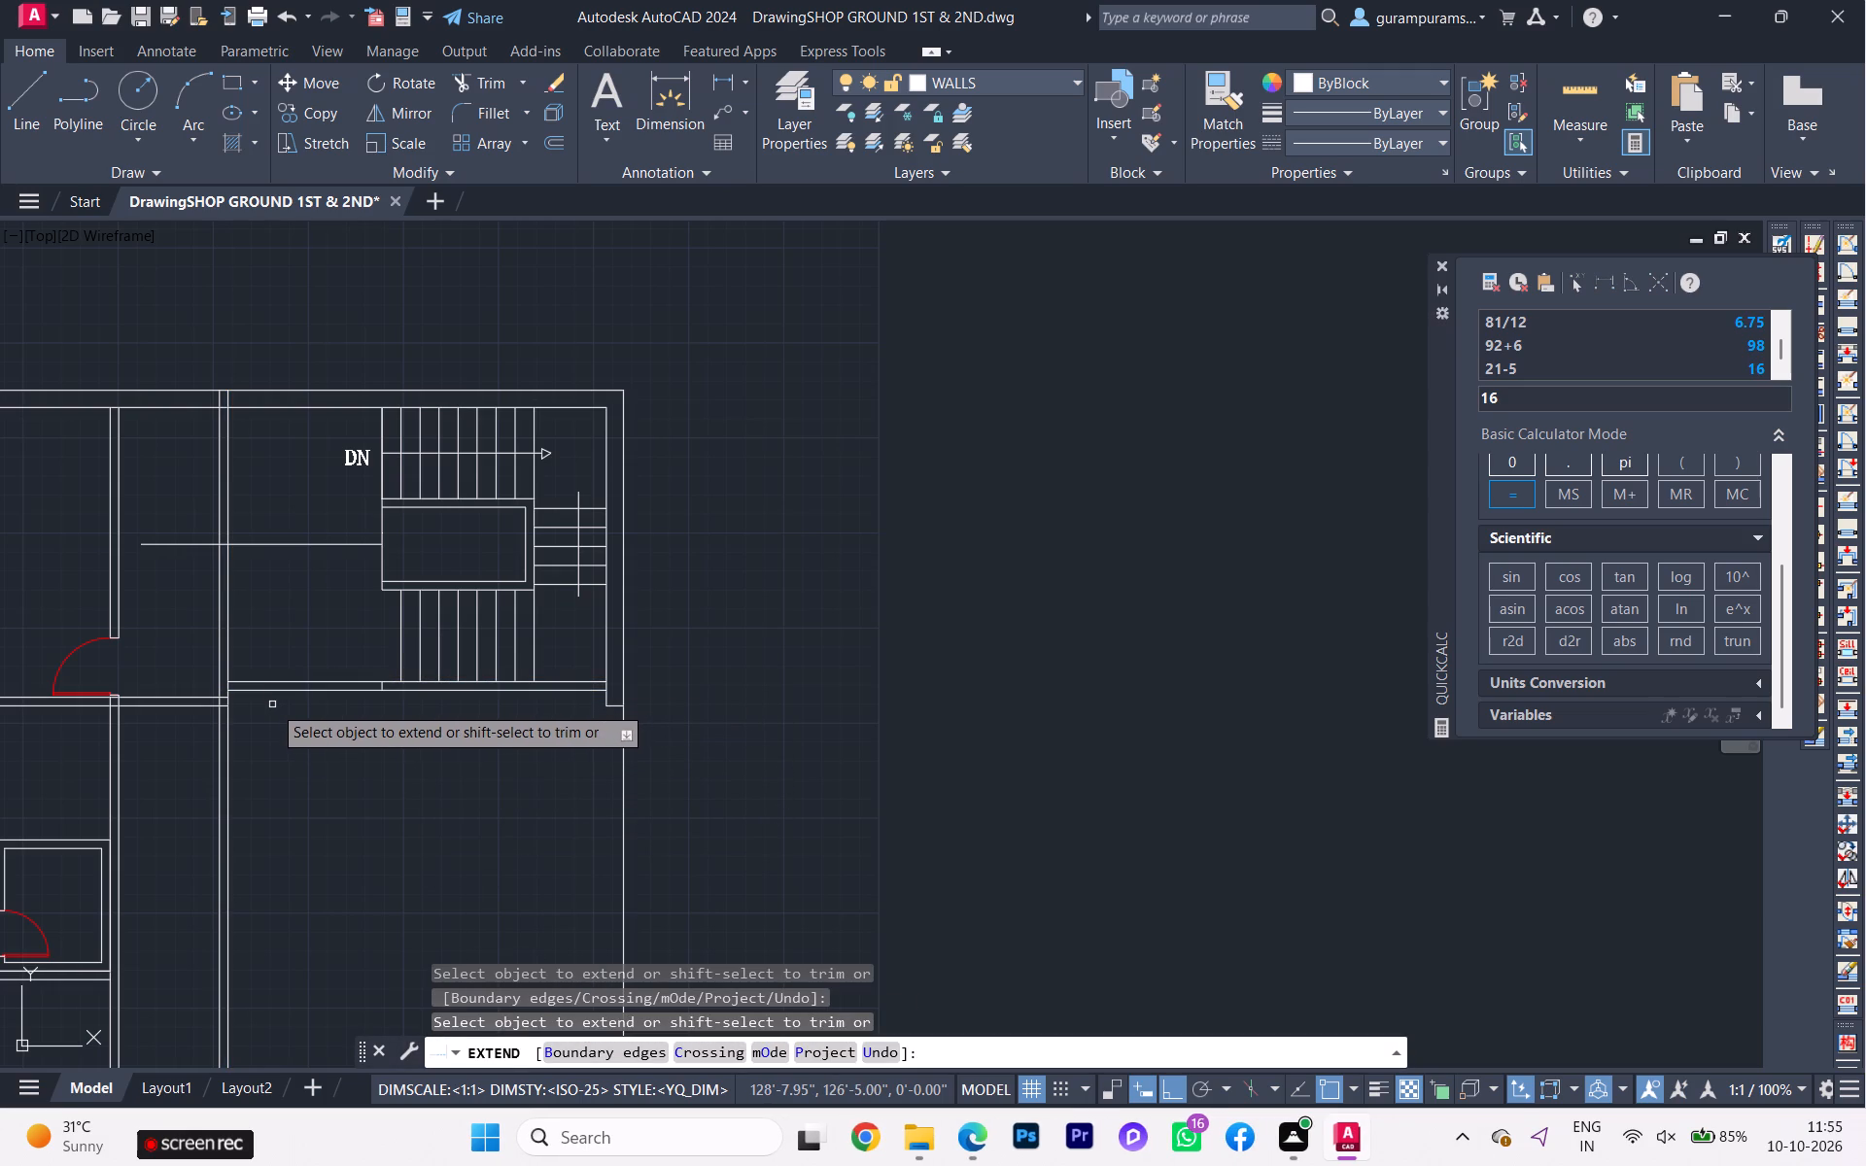
scroll(232, 671, "up", 2)
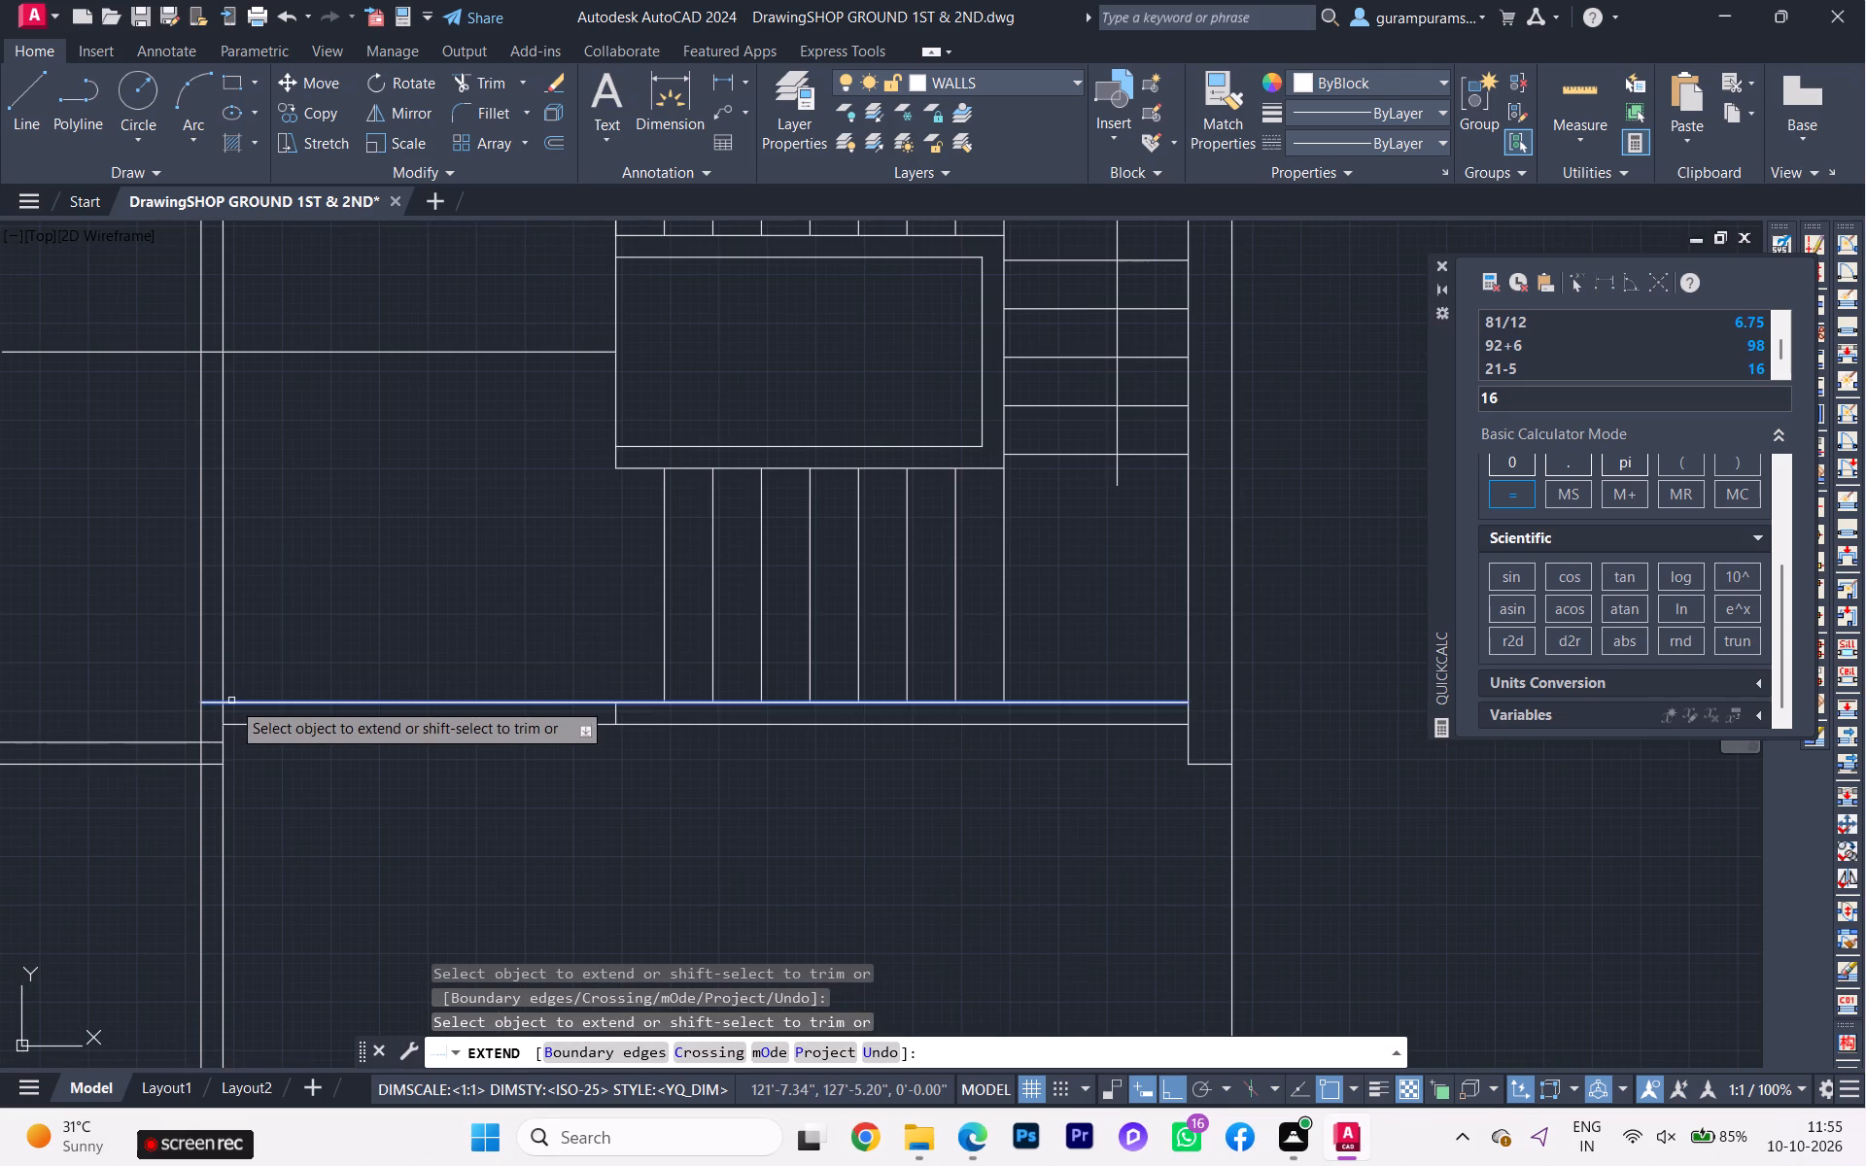
left_click(231, 701)
left_click(239, 722)
key("grave")
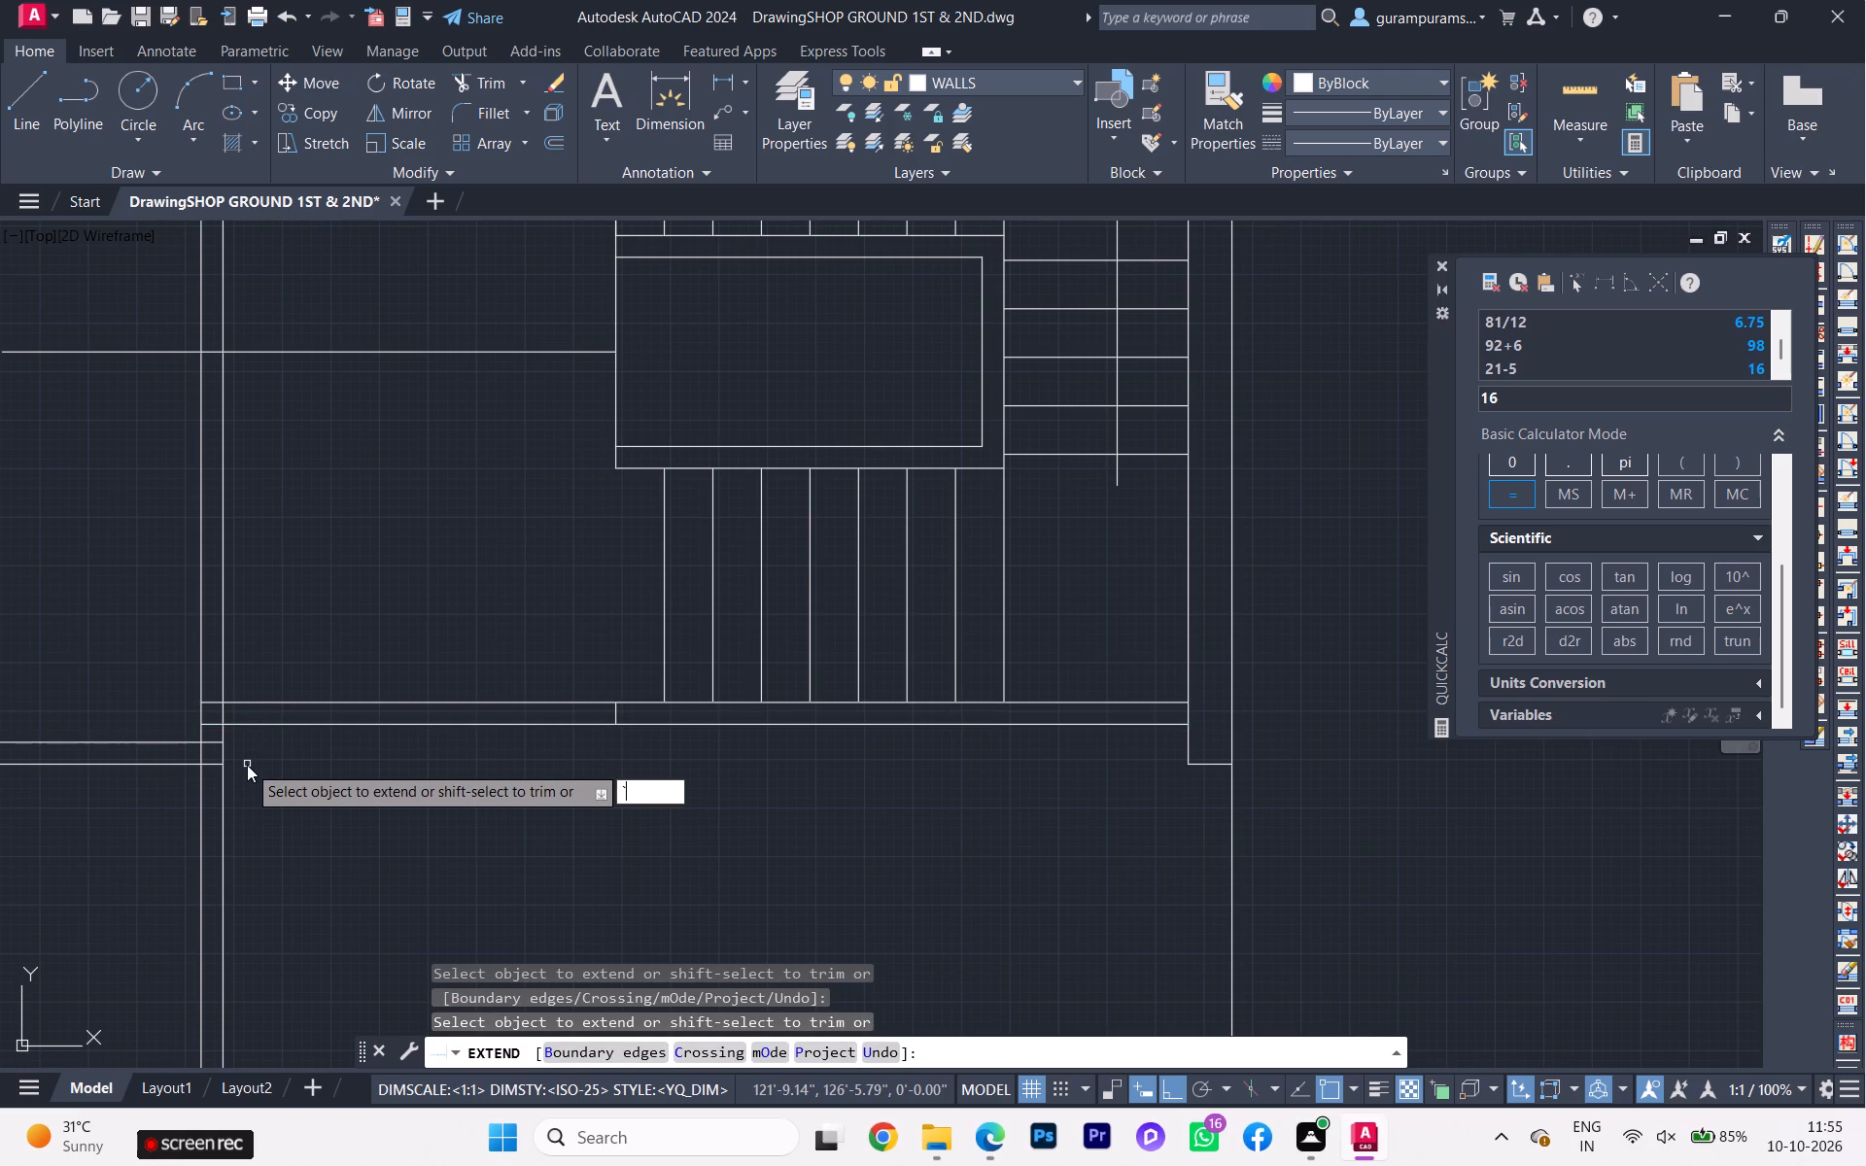
key("Escape")
Trim the old short end line inside the extended wall and both terrace-wall lines running north above it.
key("t")
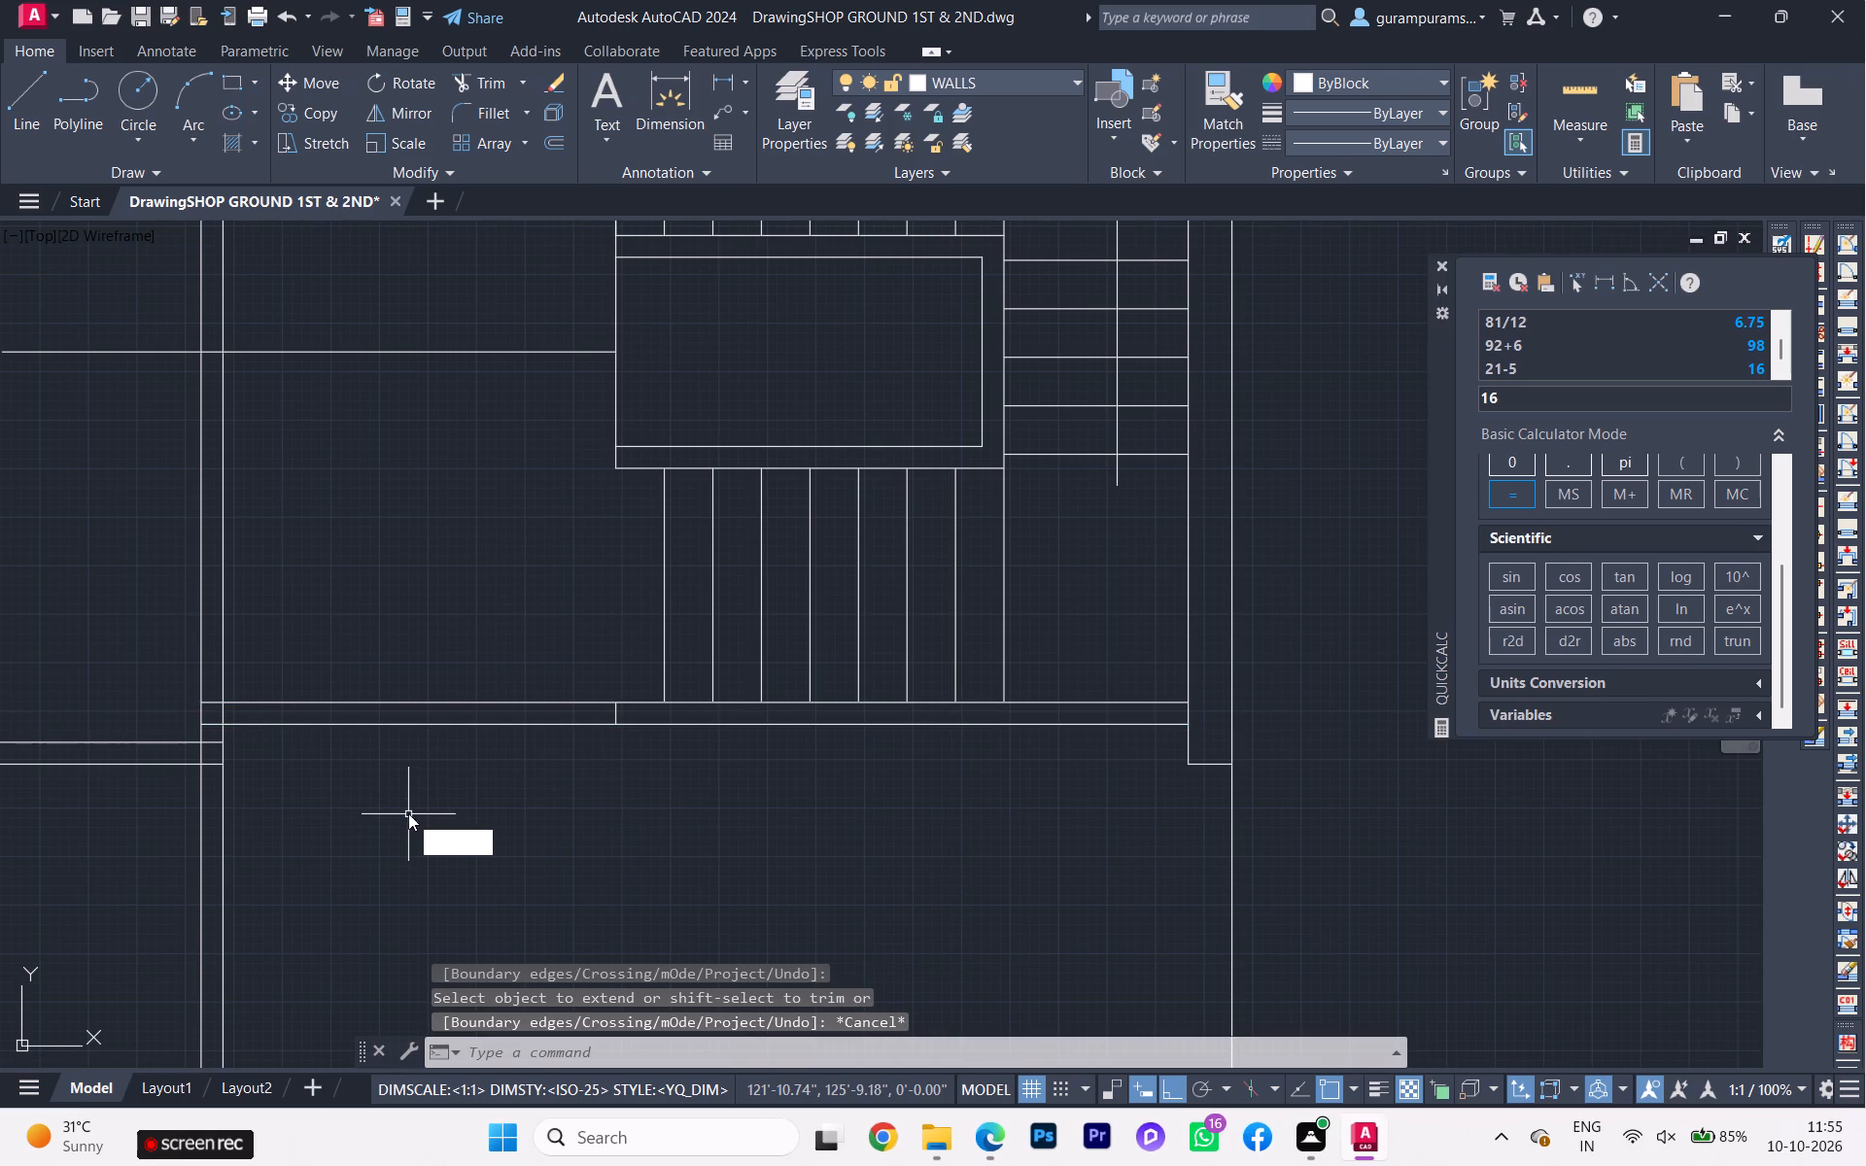
key("r")
left_click(505, 862)
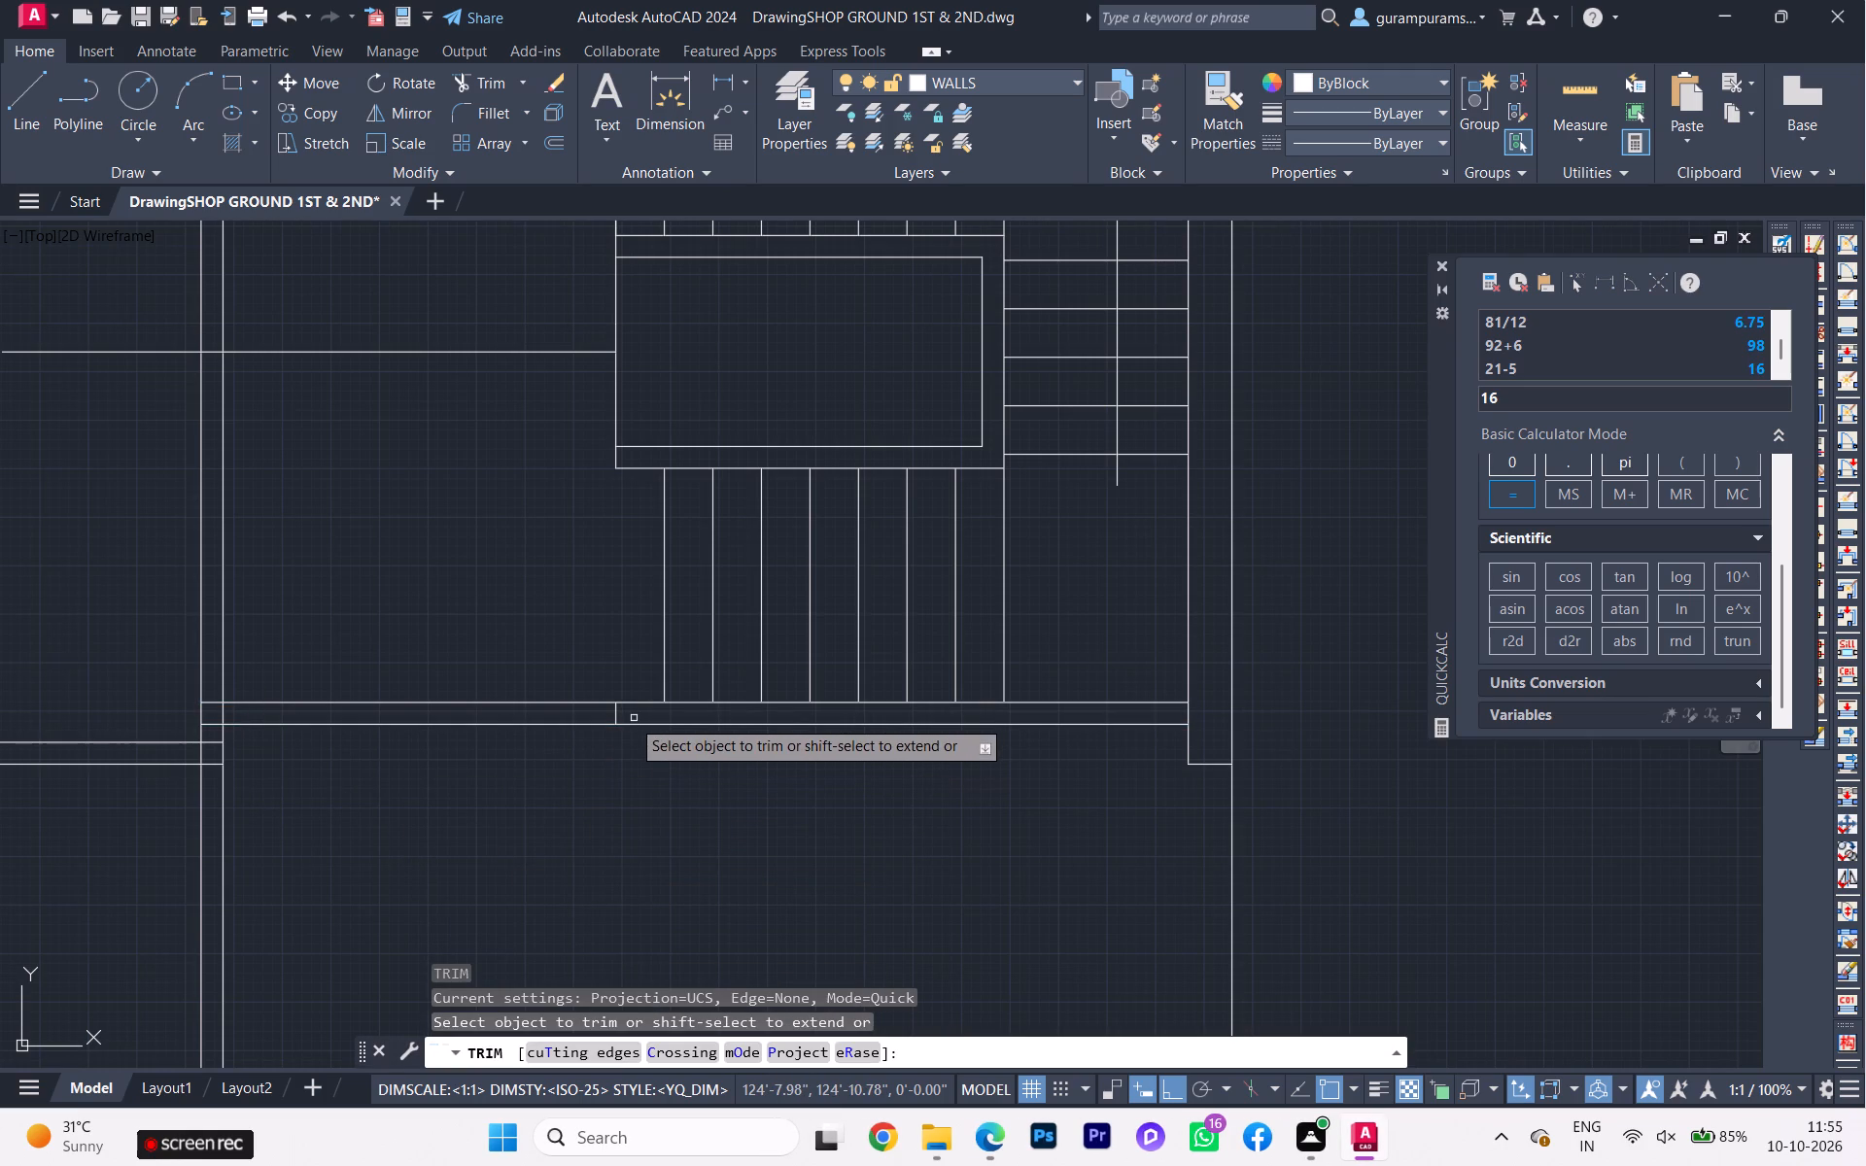
left_click(618, 713)
left_click(302, 504)
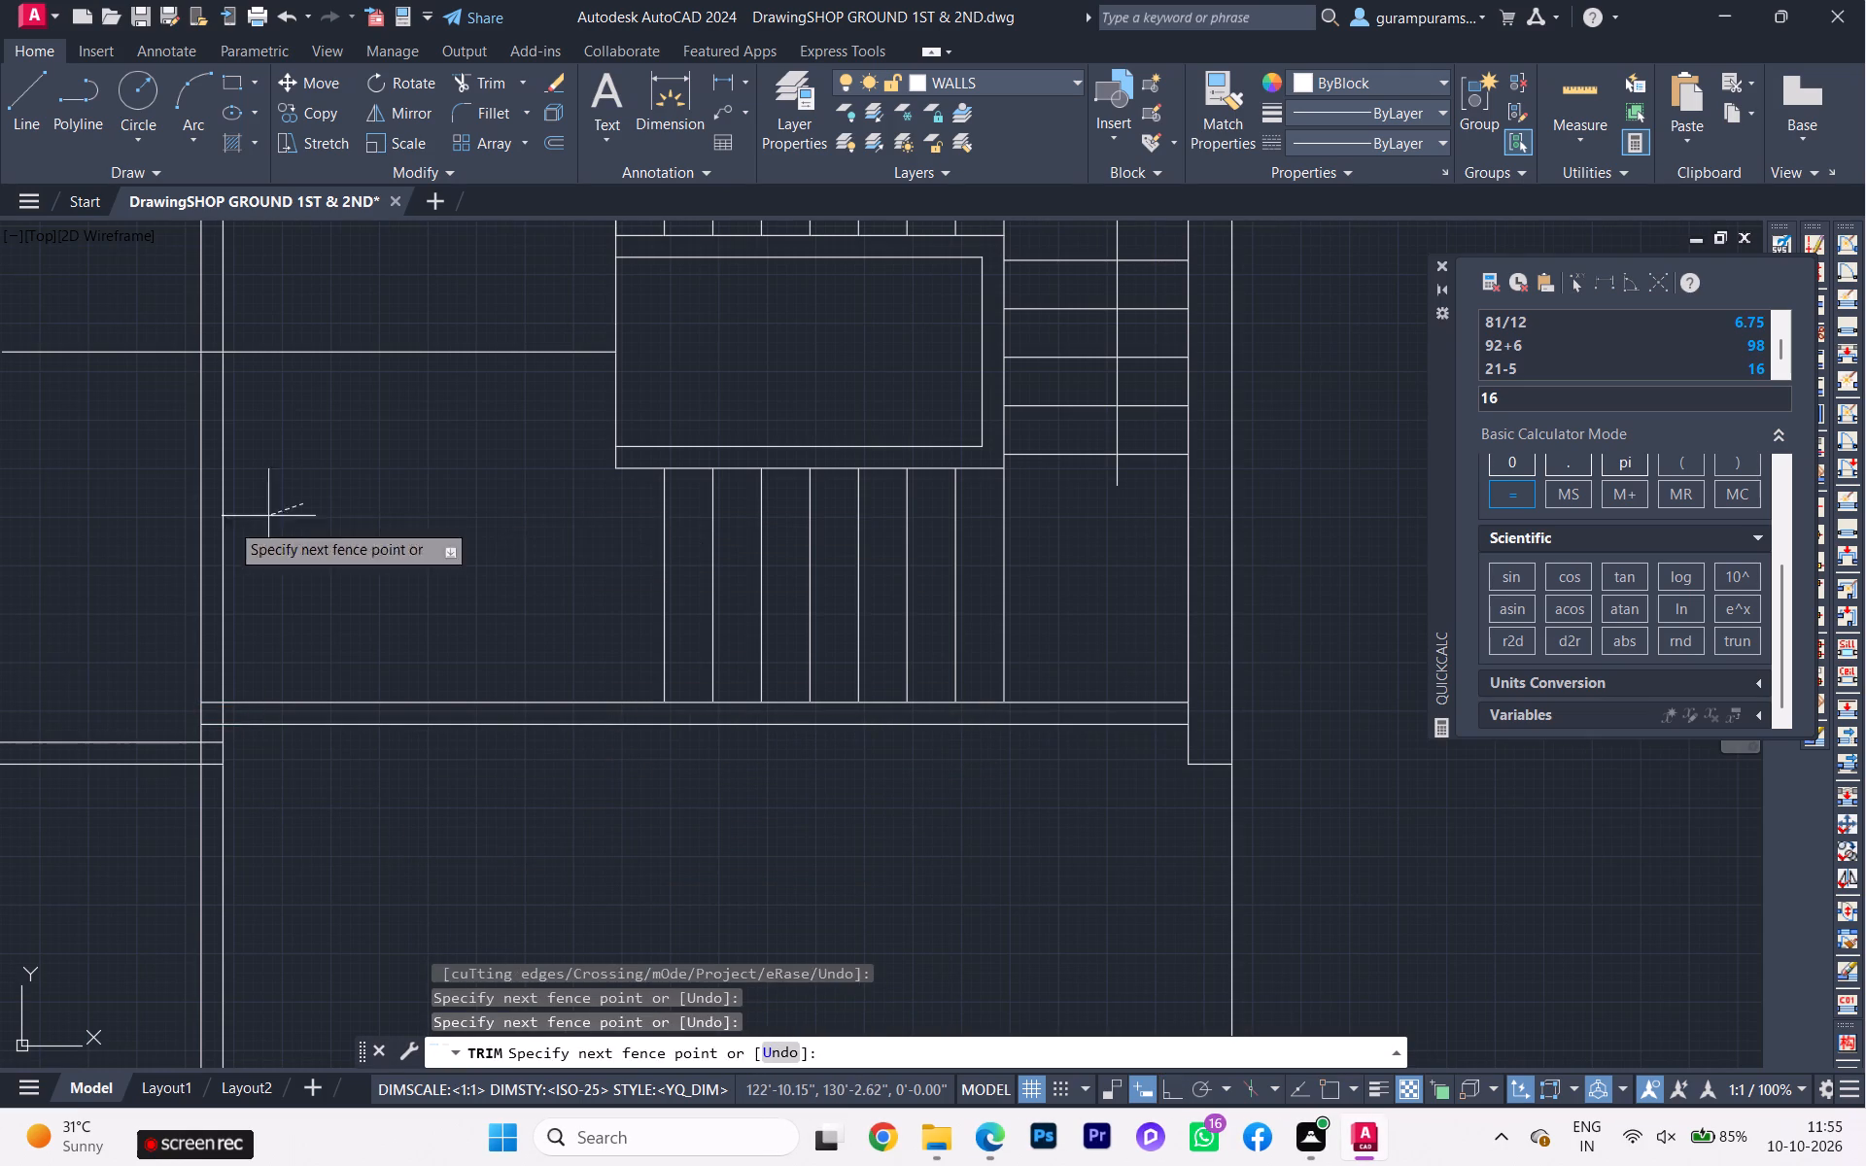
left_click(162, 524)
scroll(273, 524, "down", 3)
left_click(272, 447)
left_click(249, 453)
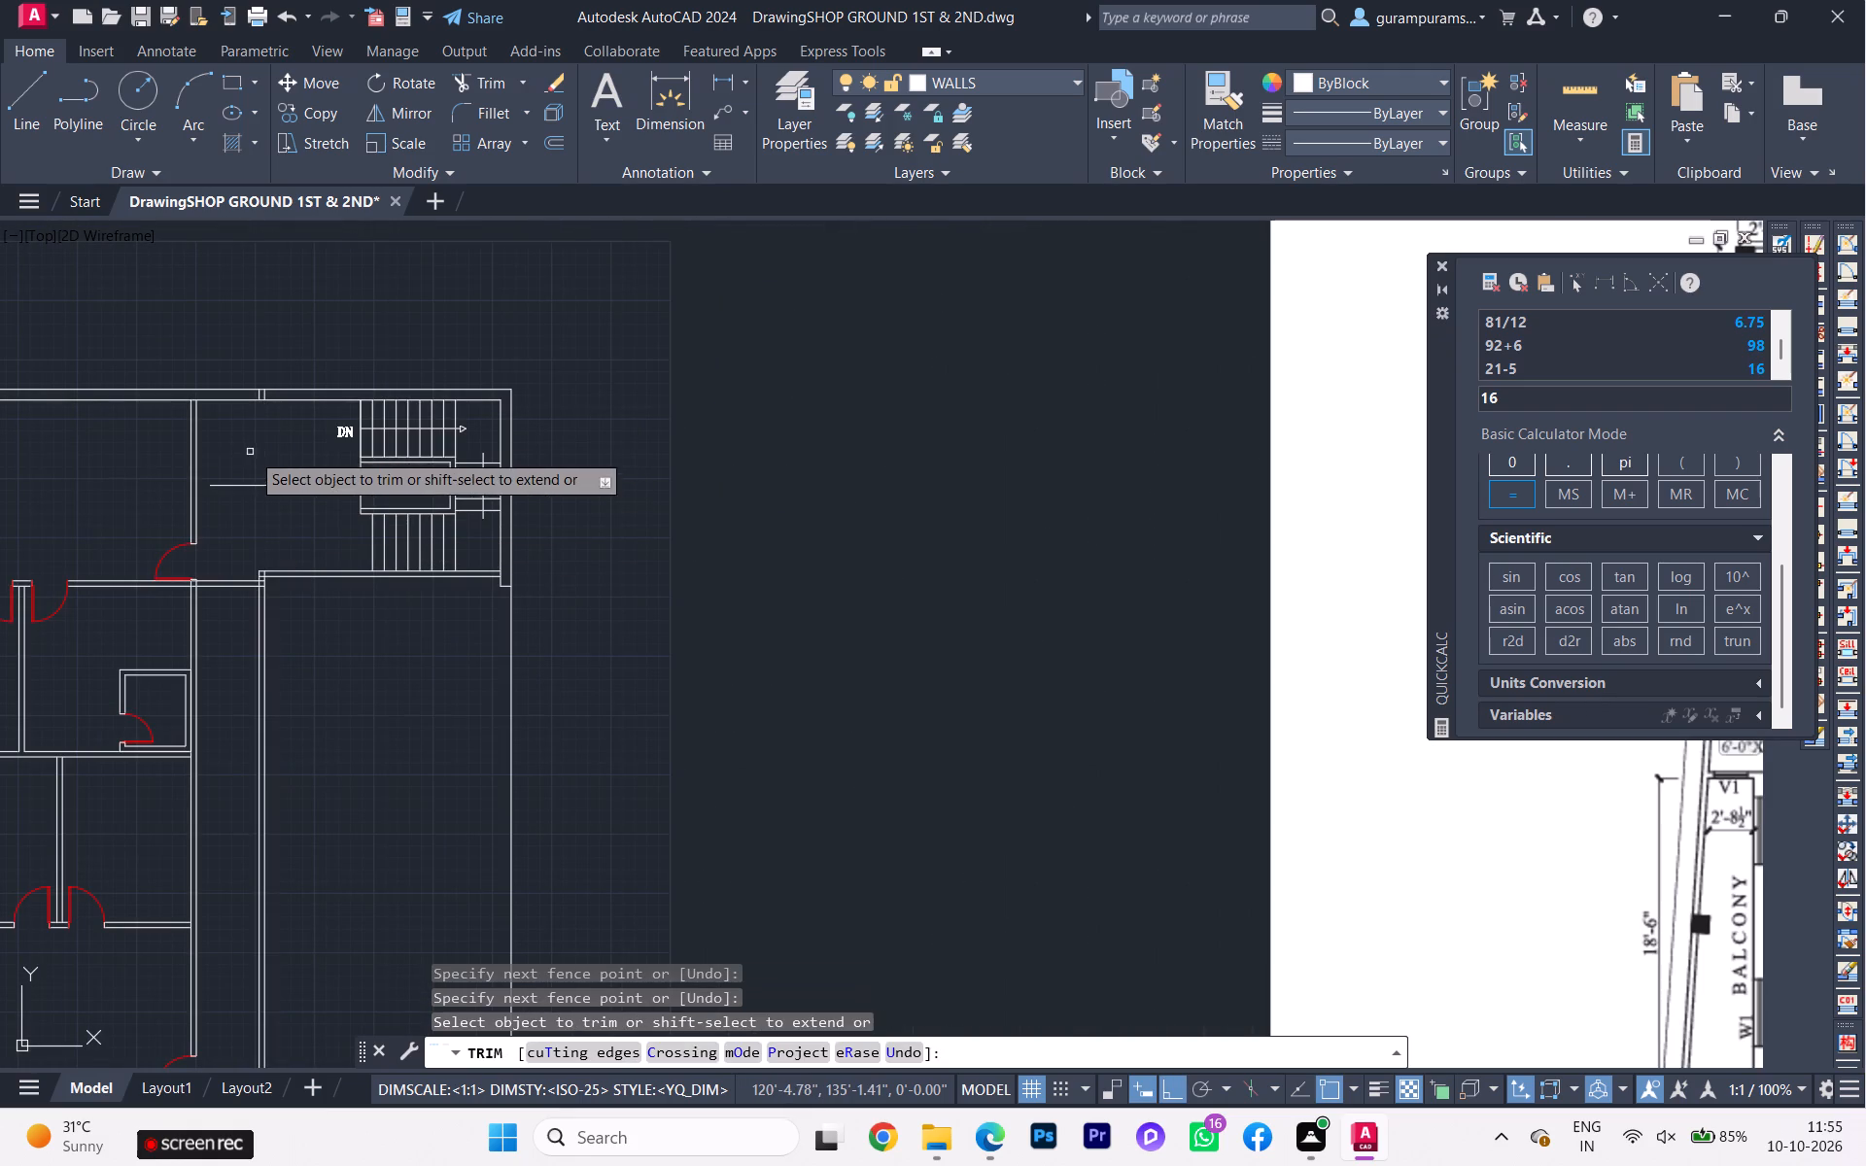
Trim away the horizontal line running west from the staircase and the leftover wall stub inside the north wall.
scroll(293, 490, "up", 2)
scroll(309, 532, "down", 3)
scroll(313, 538, "up", 1)
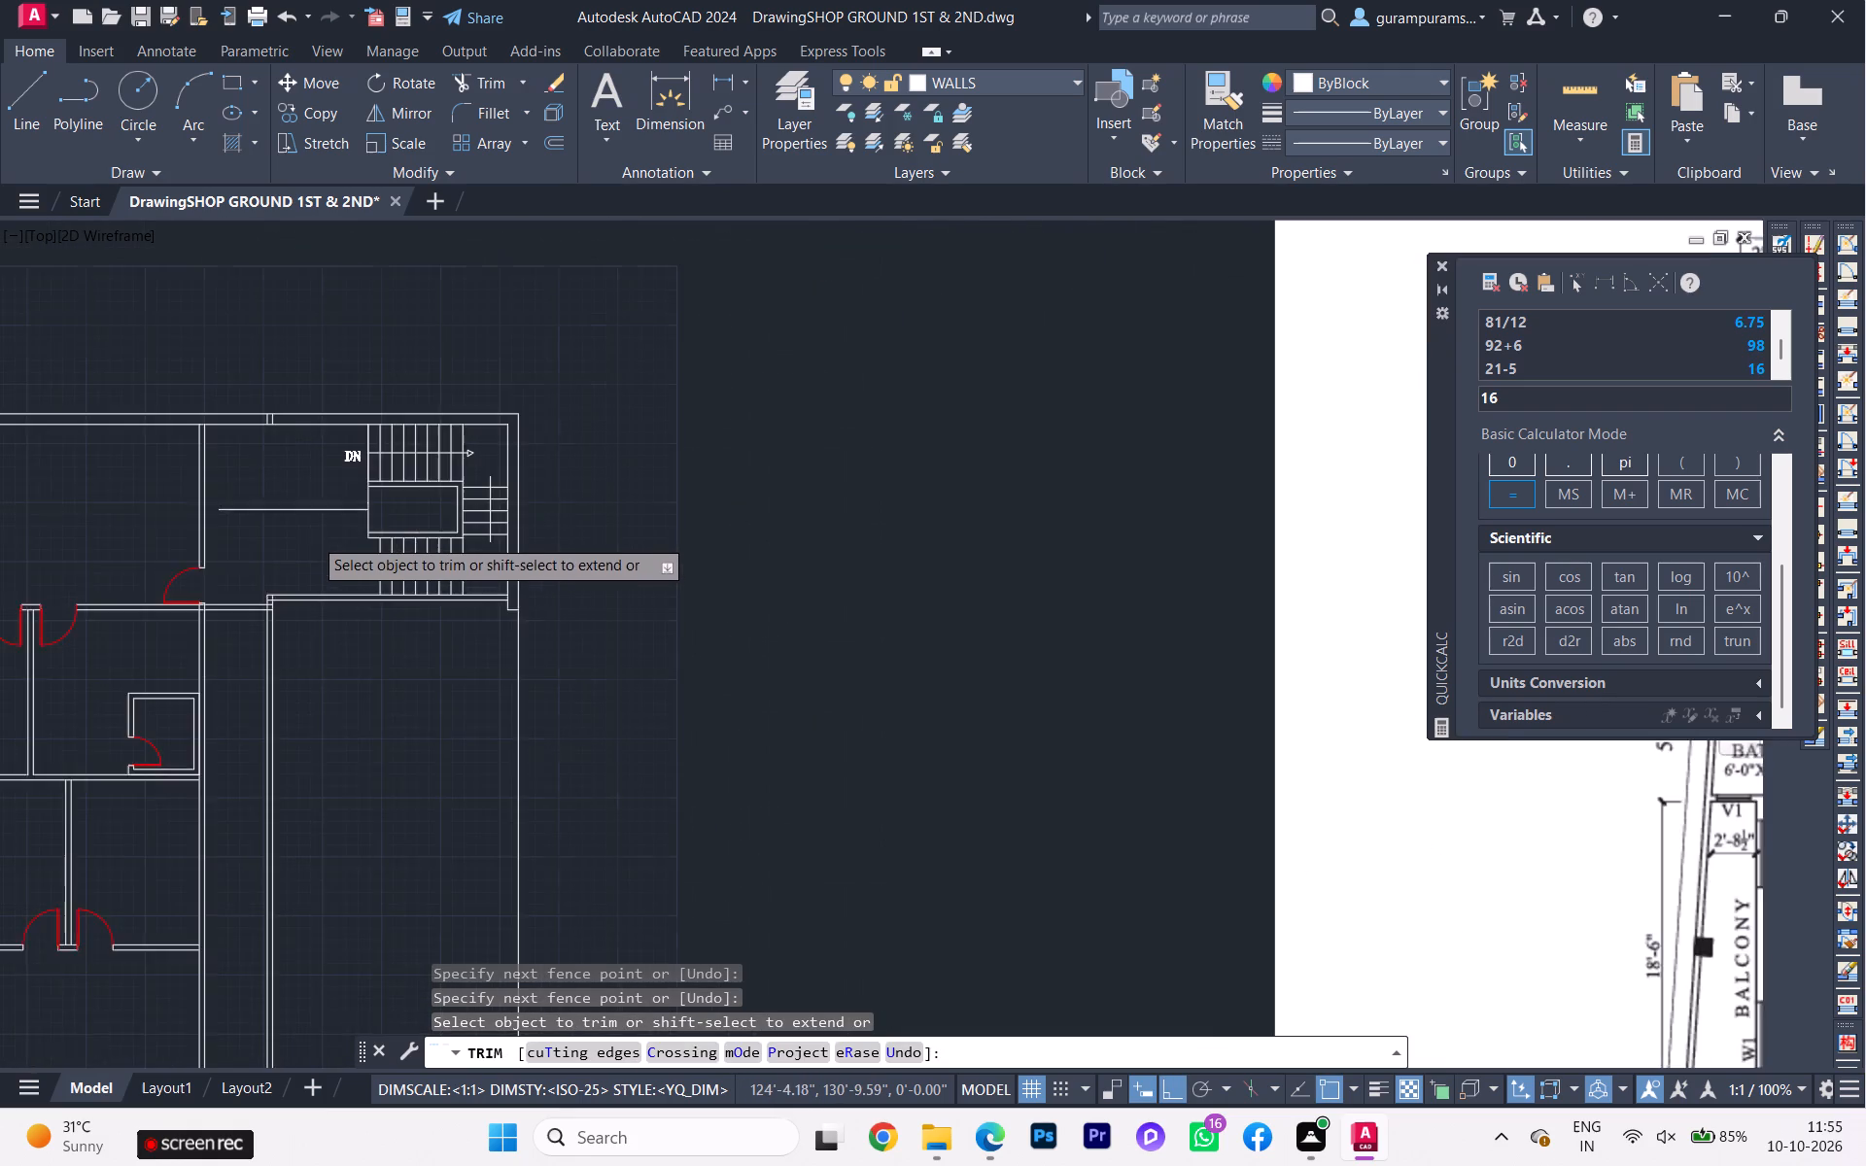
scroll(295, 547, "down", 2)
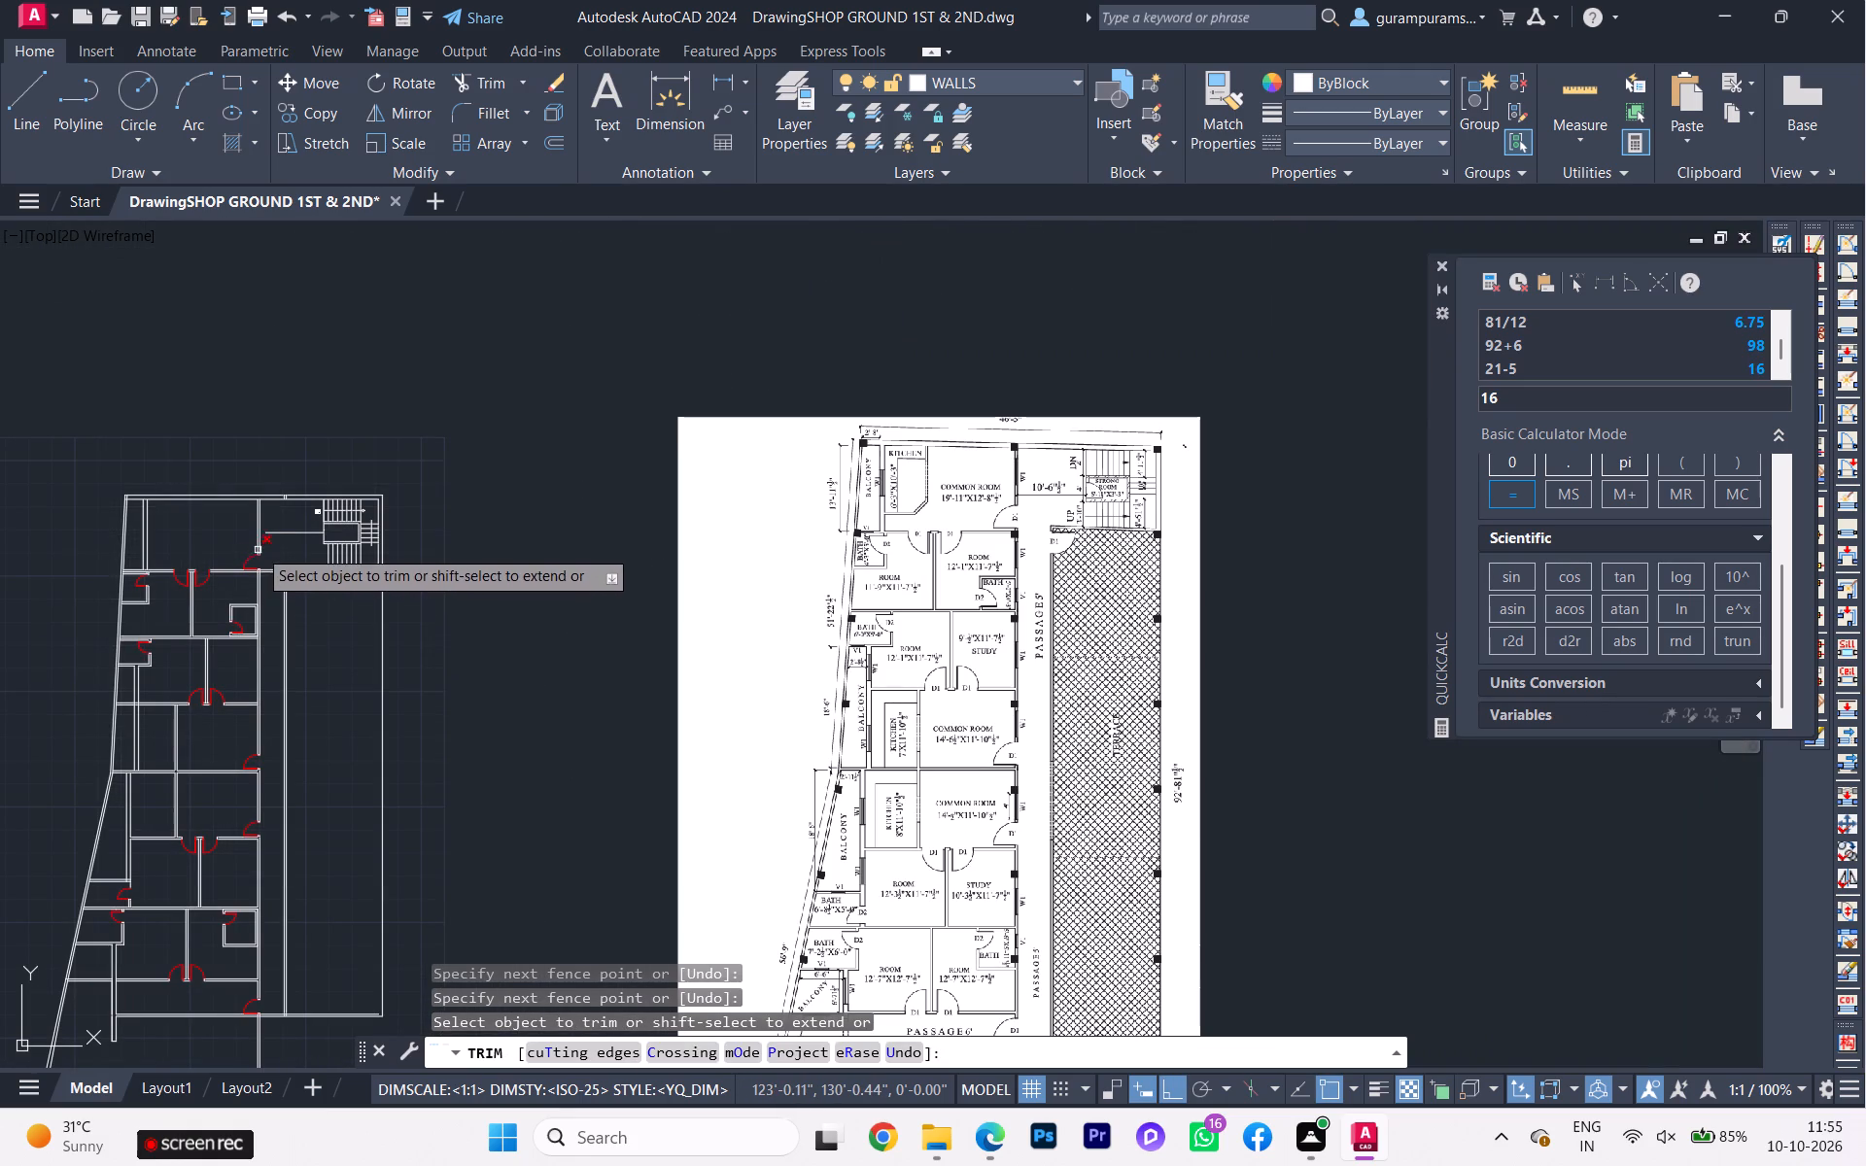
scroll(258, 534, "up", 2)
left_click(316, 532)
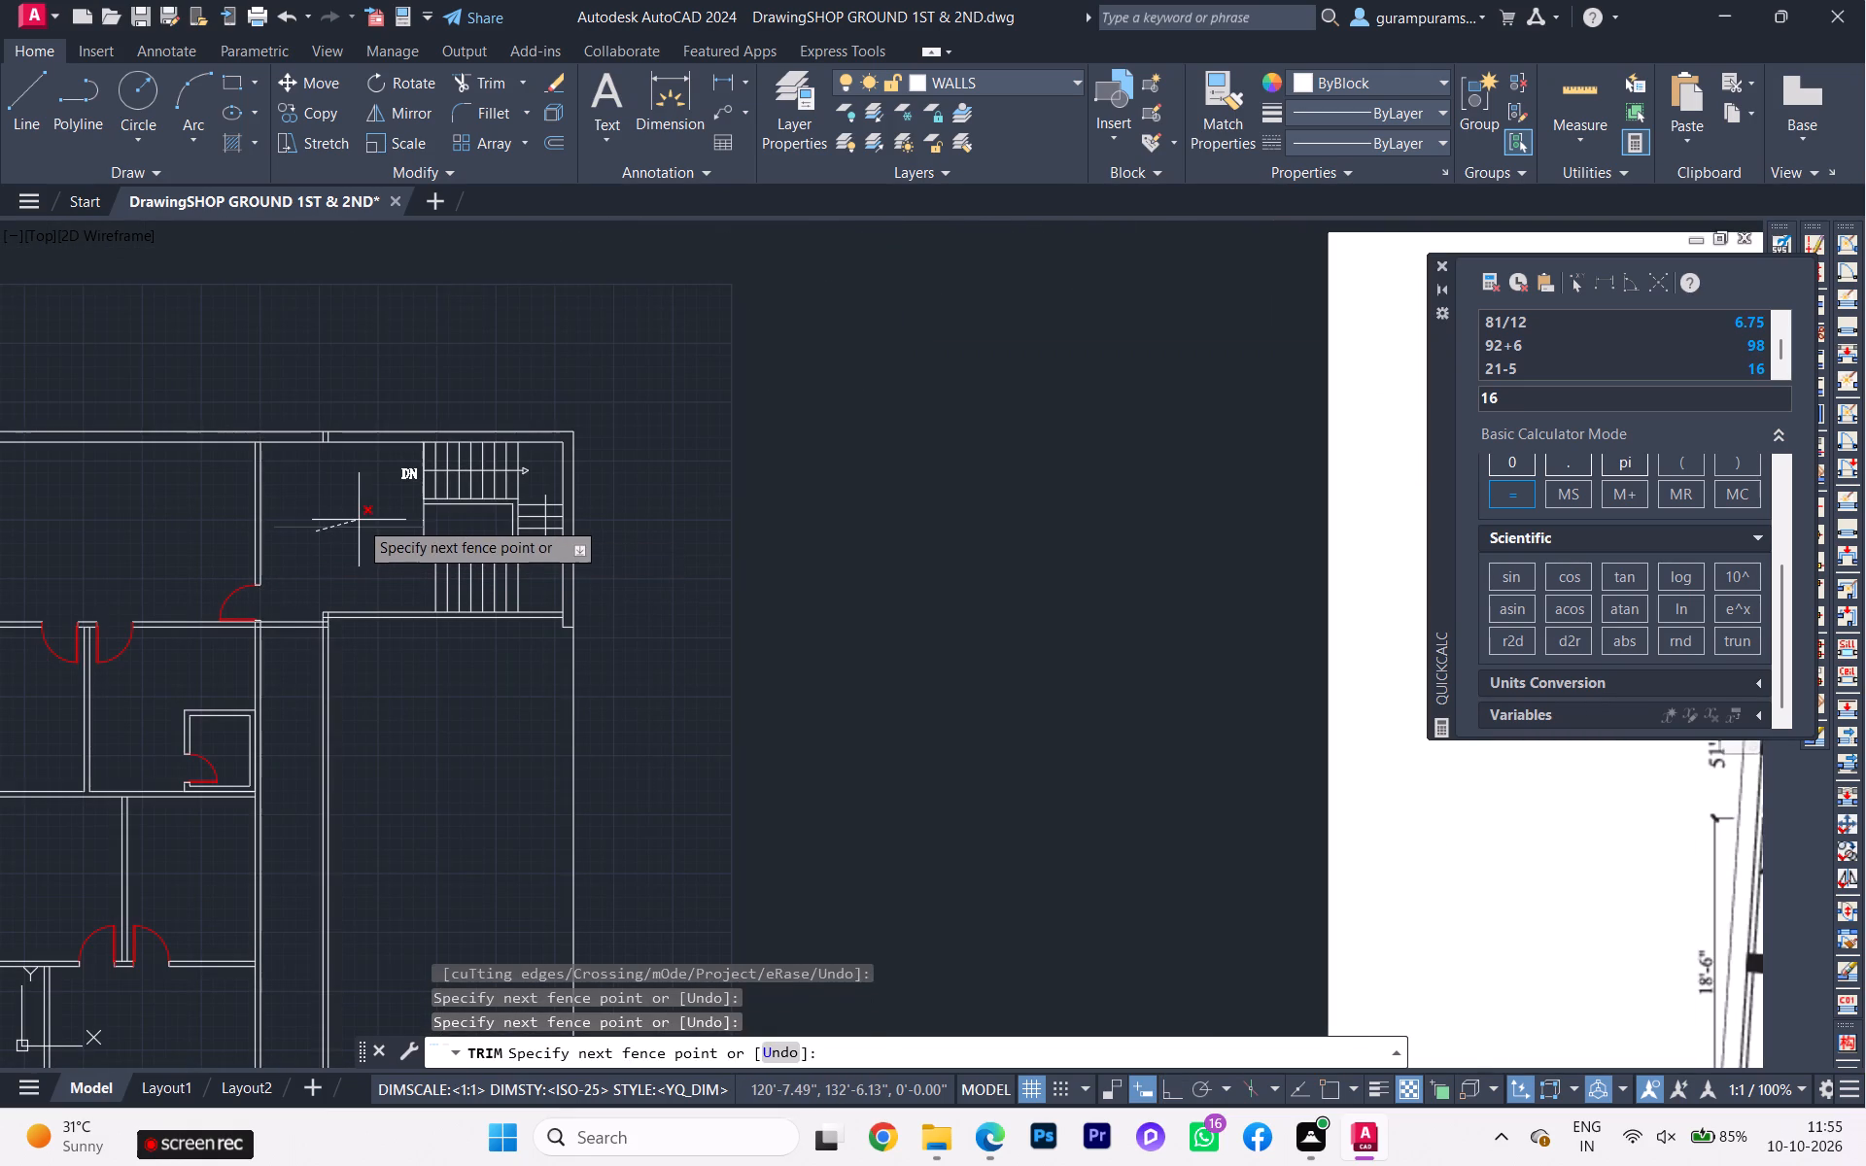
left_click(359, 519)
scroll(328, 421, "up", 3)
left_click(339, 496)
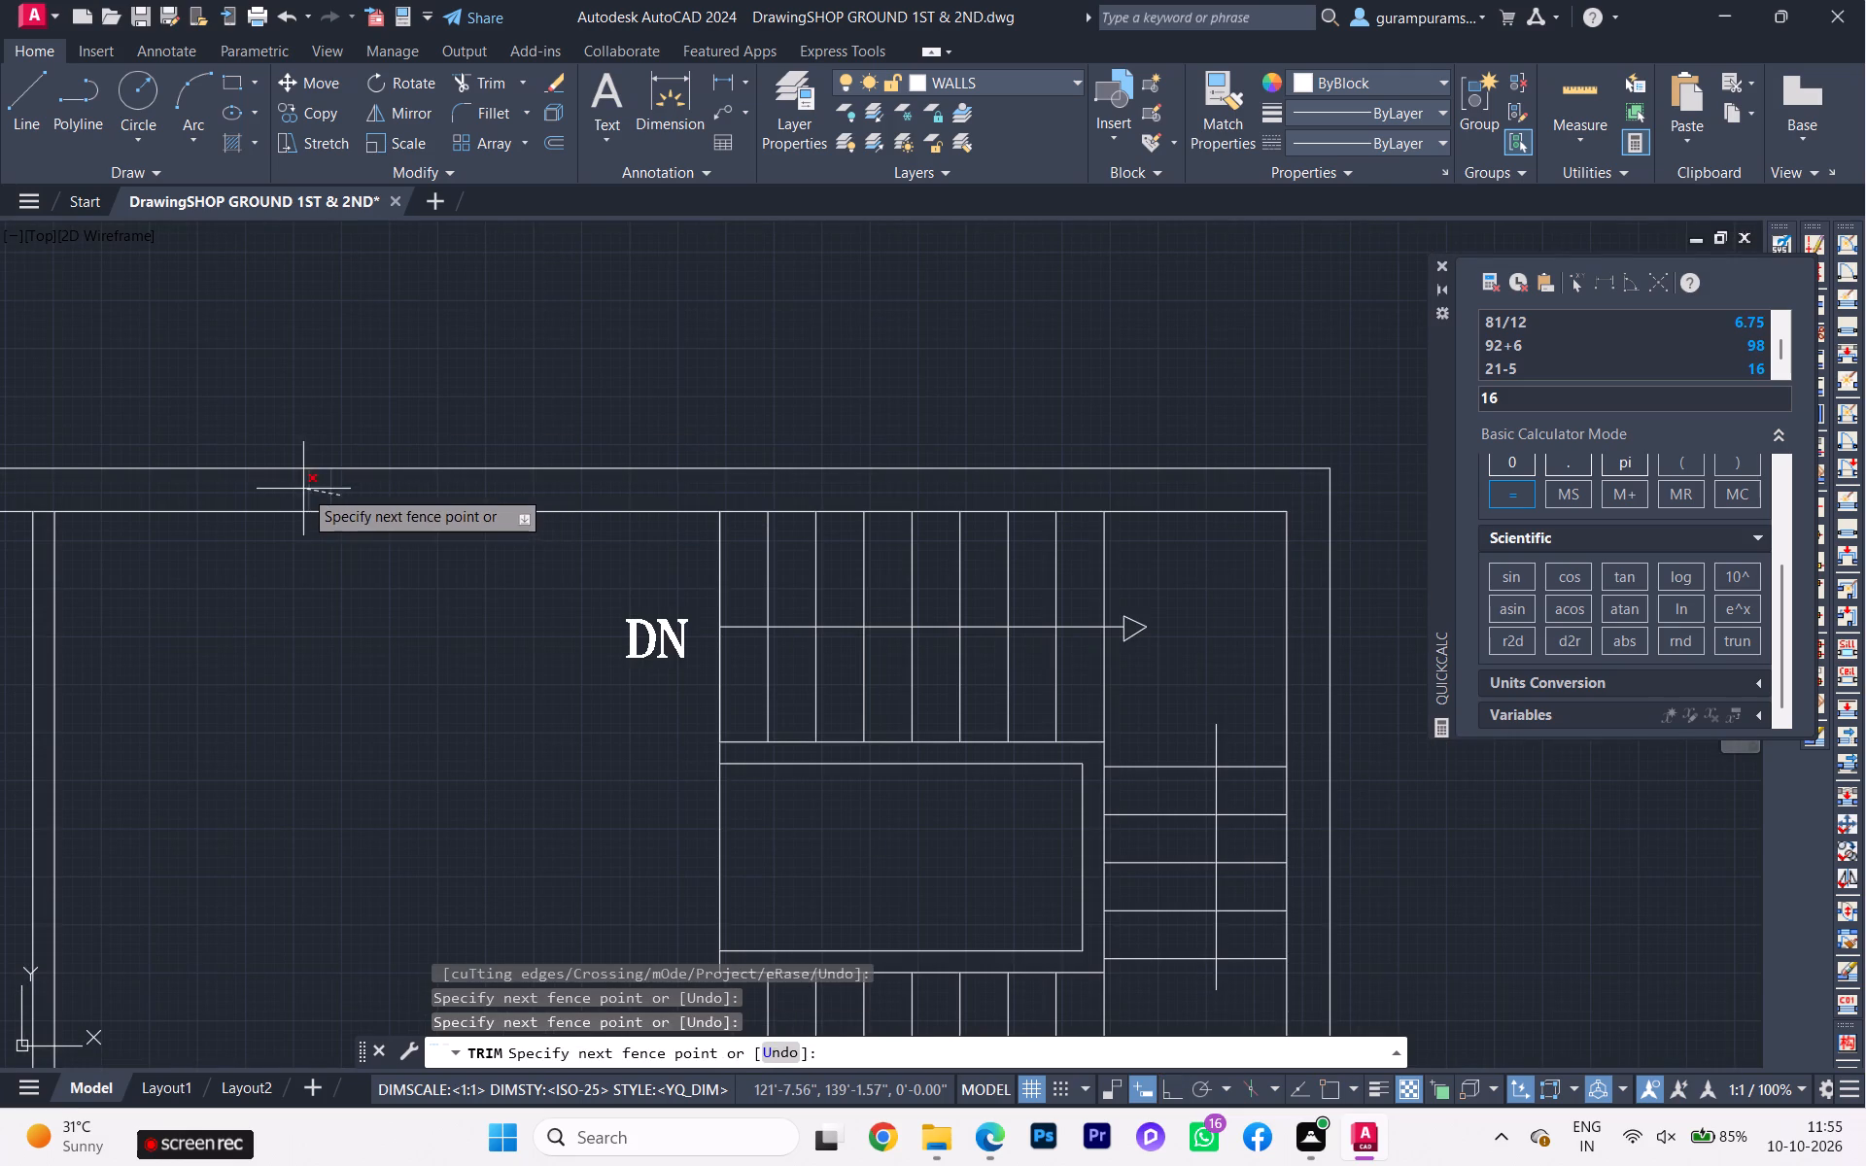
left_click(302, 489)
Trim both room cross-wall lines where they cross the passage between the room wall and the terrace wall.
scroll(331, 550, "down", 2)
scroll(332, 550, "up", 1)
scroll(339, 633, "down", 4)
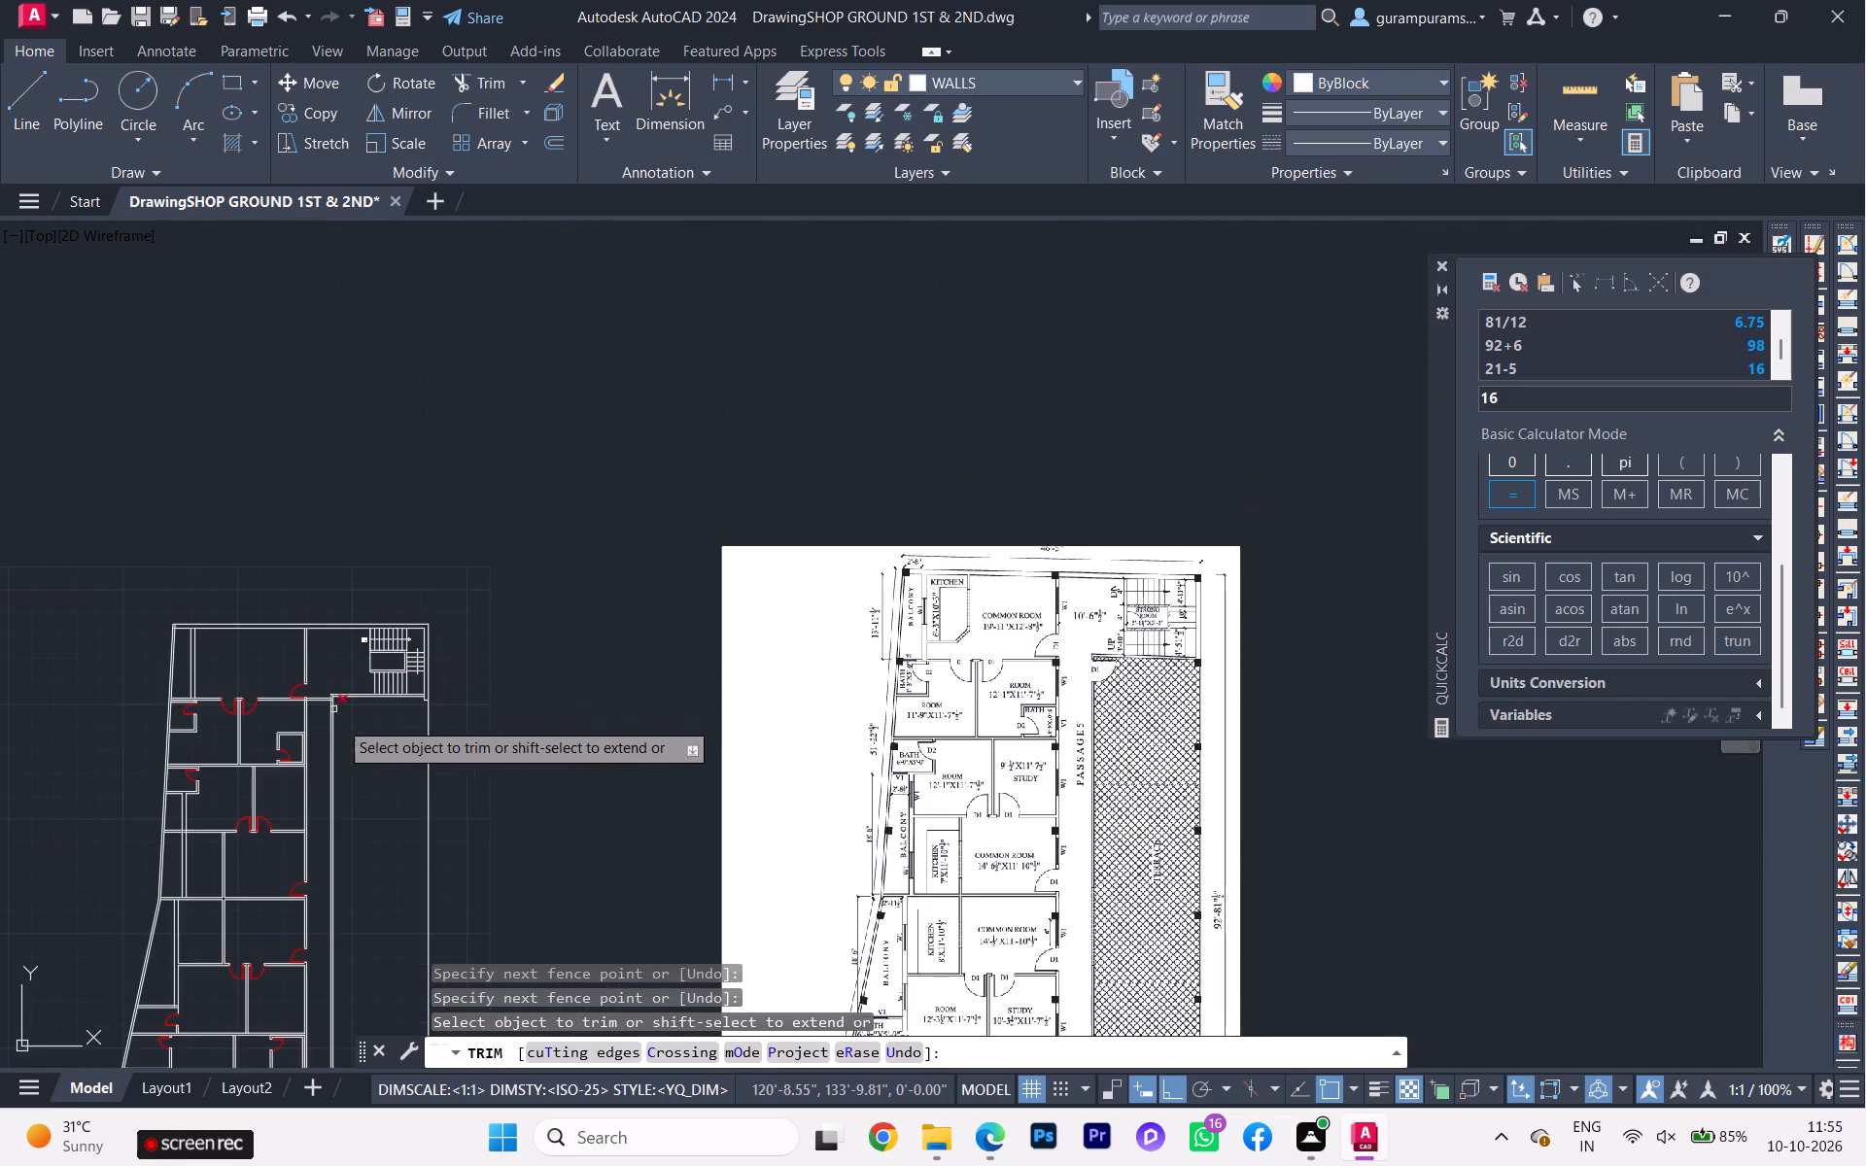
scroll(334, 752, "up", 2)
scroll(333, 761, "down", 2)
scroll(333, 766, "up", 3)
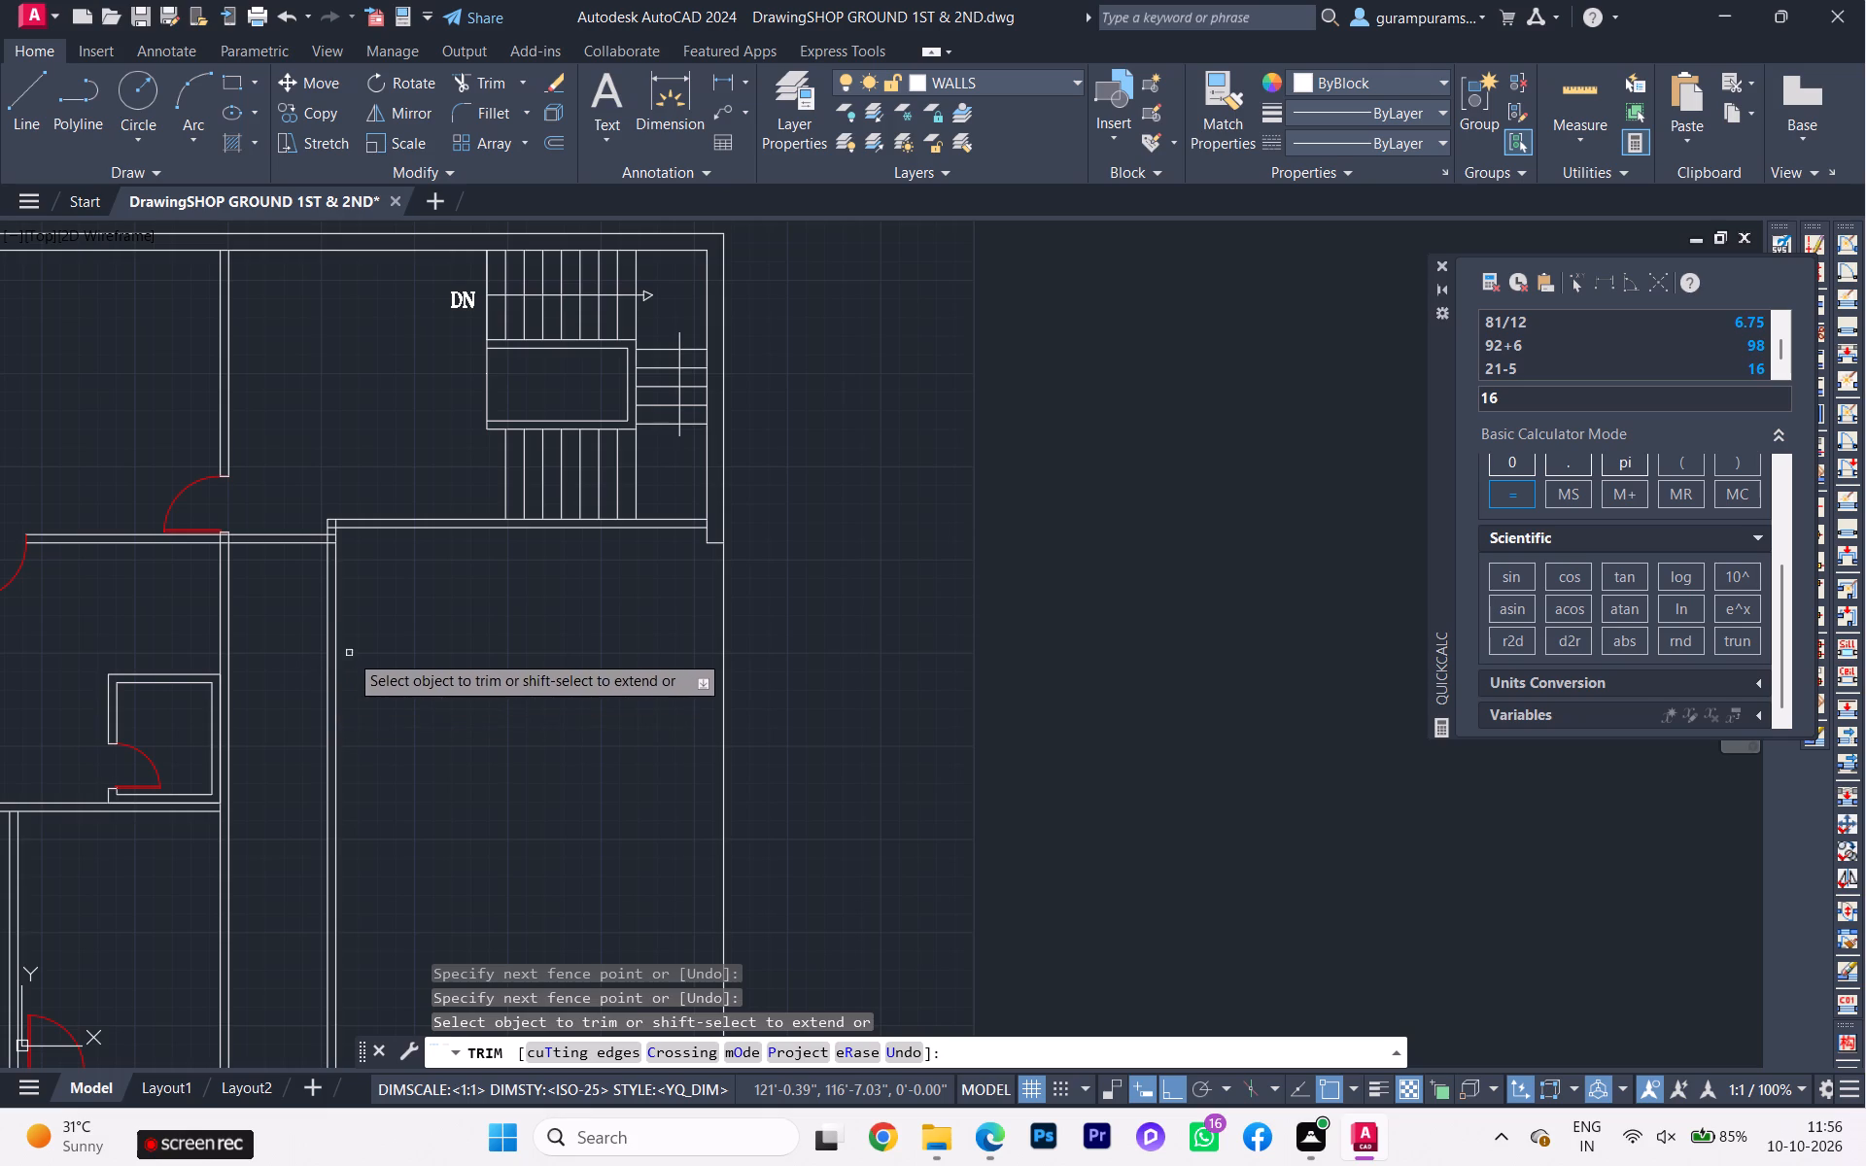
scroll(302, 498, "up", 2)
left_click(242, 529)
left_click(261, 664)
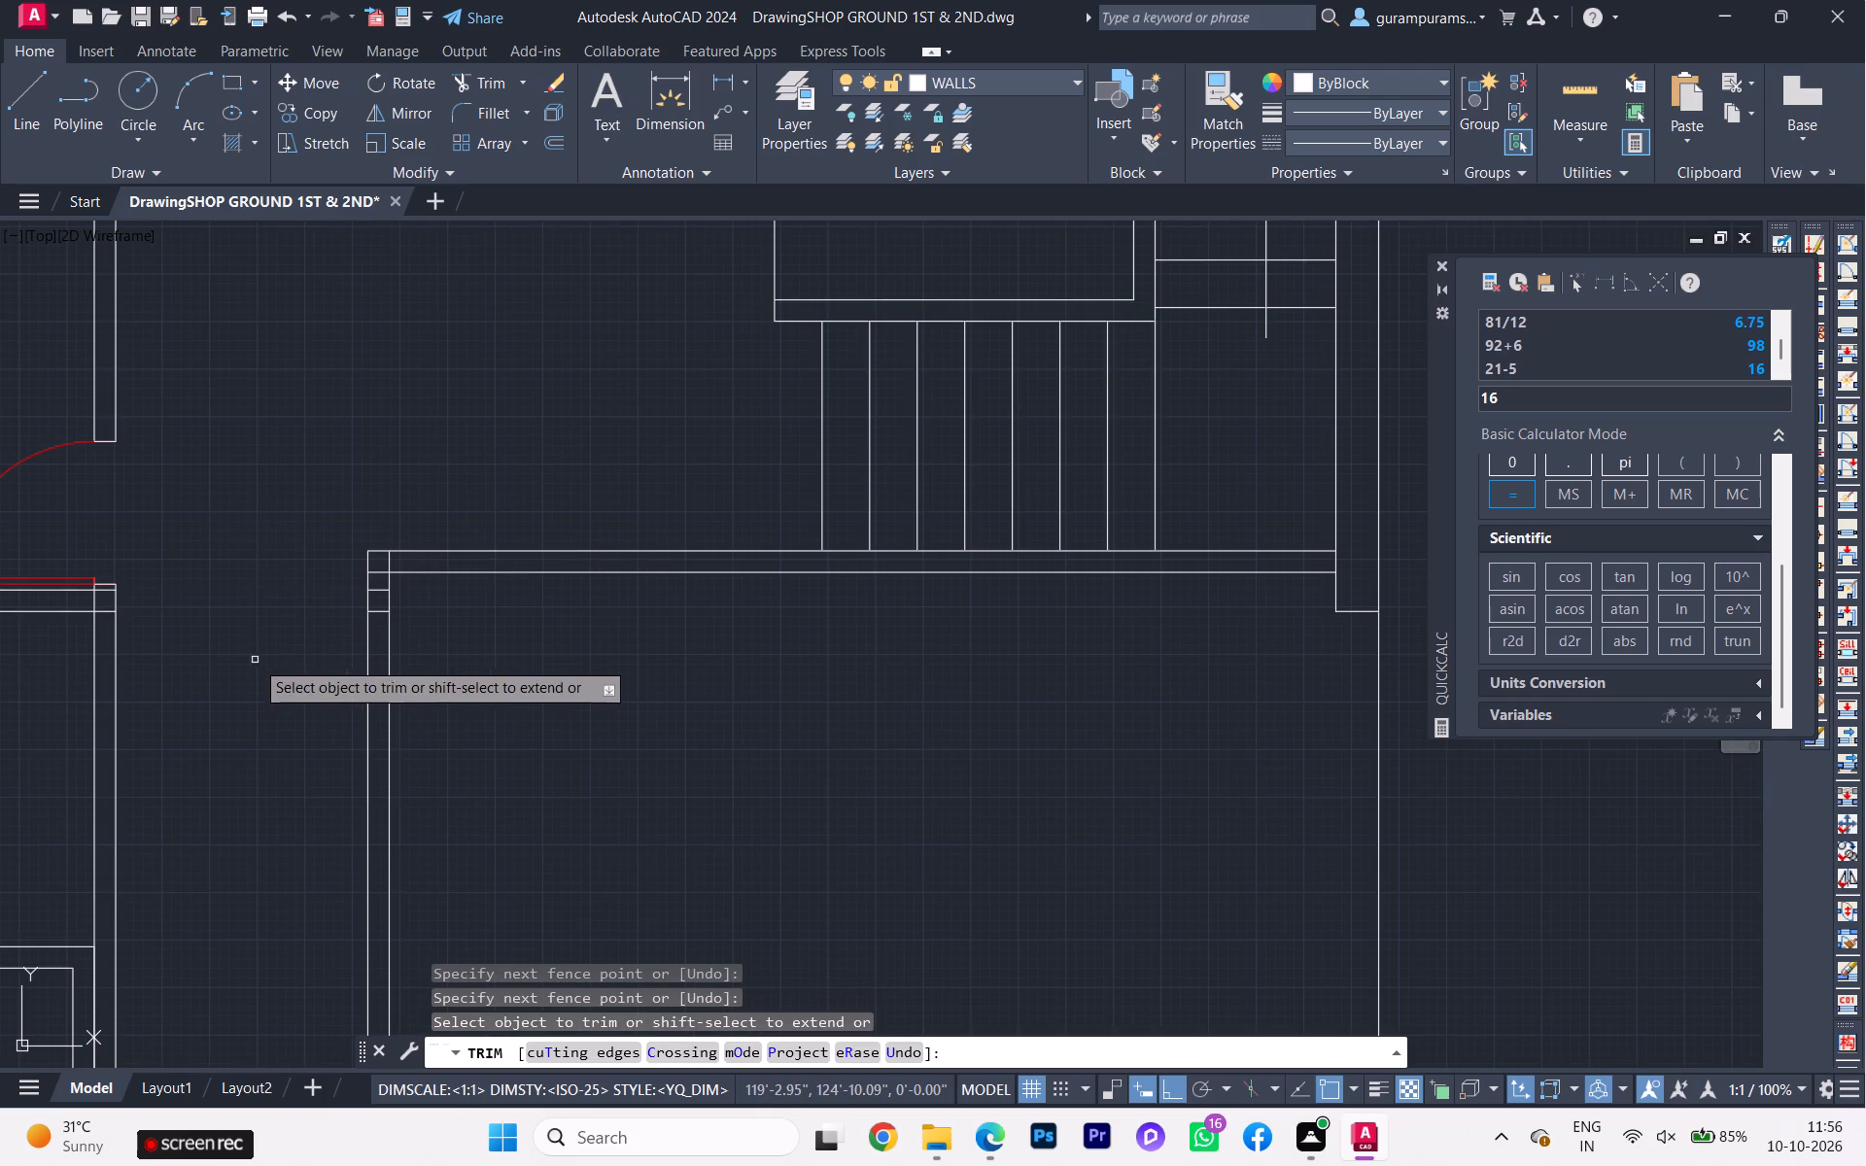
Trim the overlapping line pieces where the room cross wall meets the passage's west wall, opening the junction.
scroll(259, 660, "down", 3)
scroll(228, 652, "up", 7)
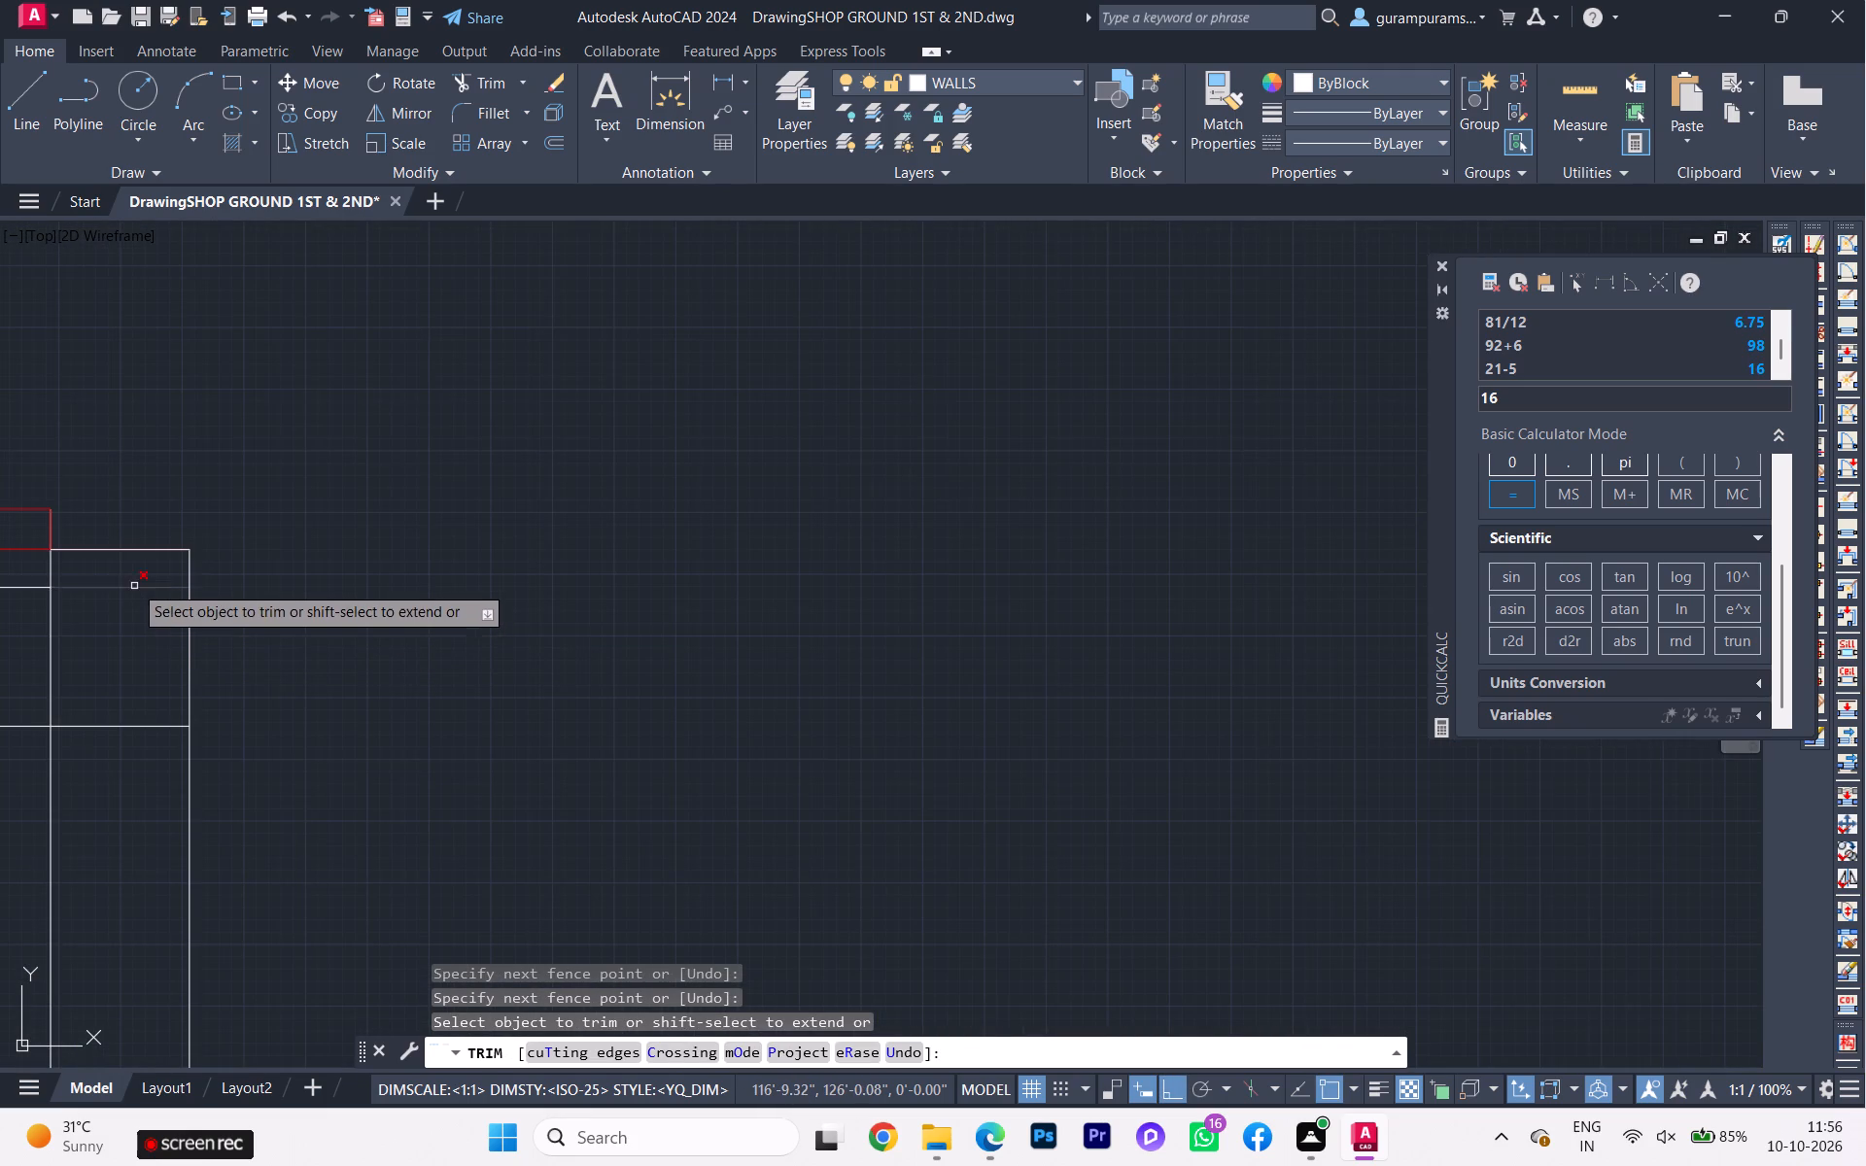
left_click(133, 582)
left_click(96, 748)
scroll(125, 744, "down", 1)
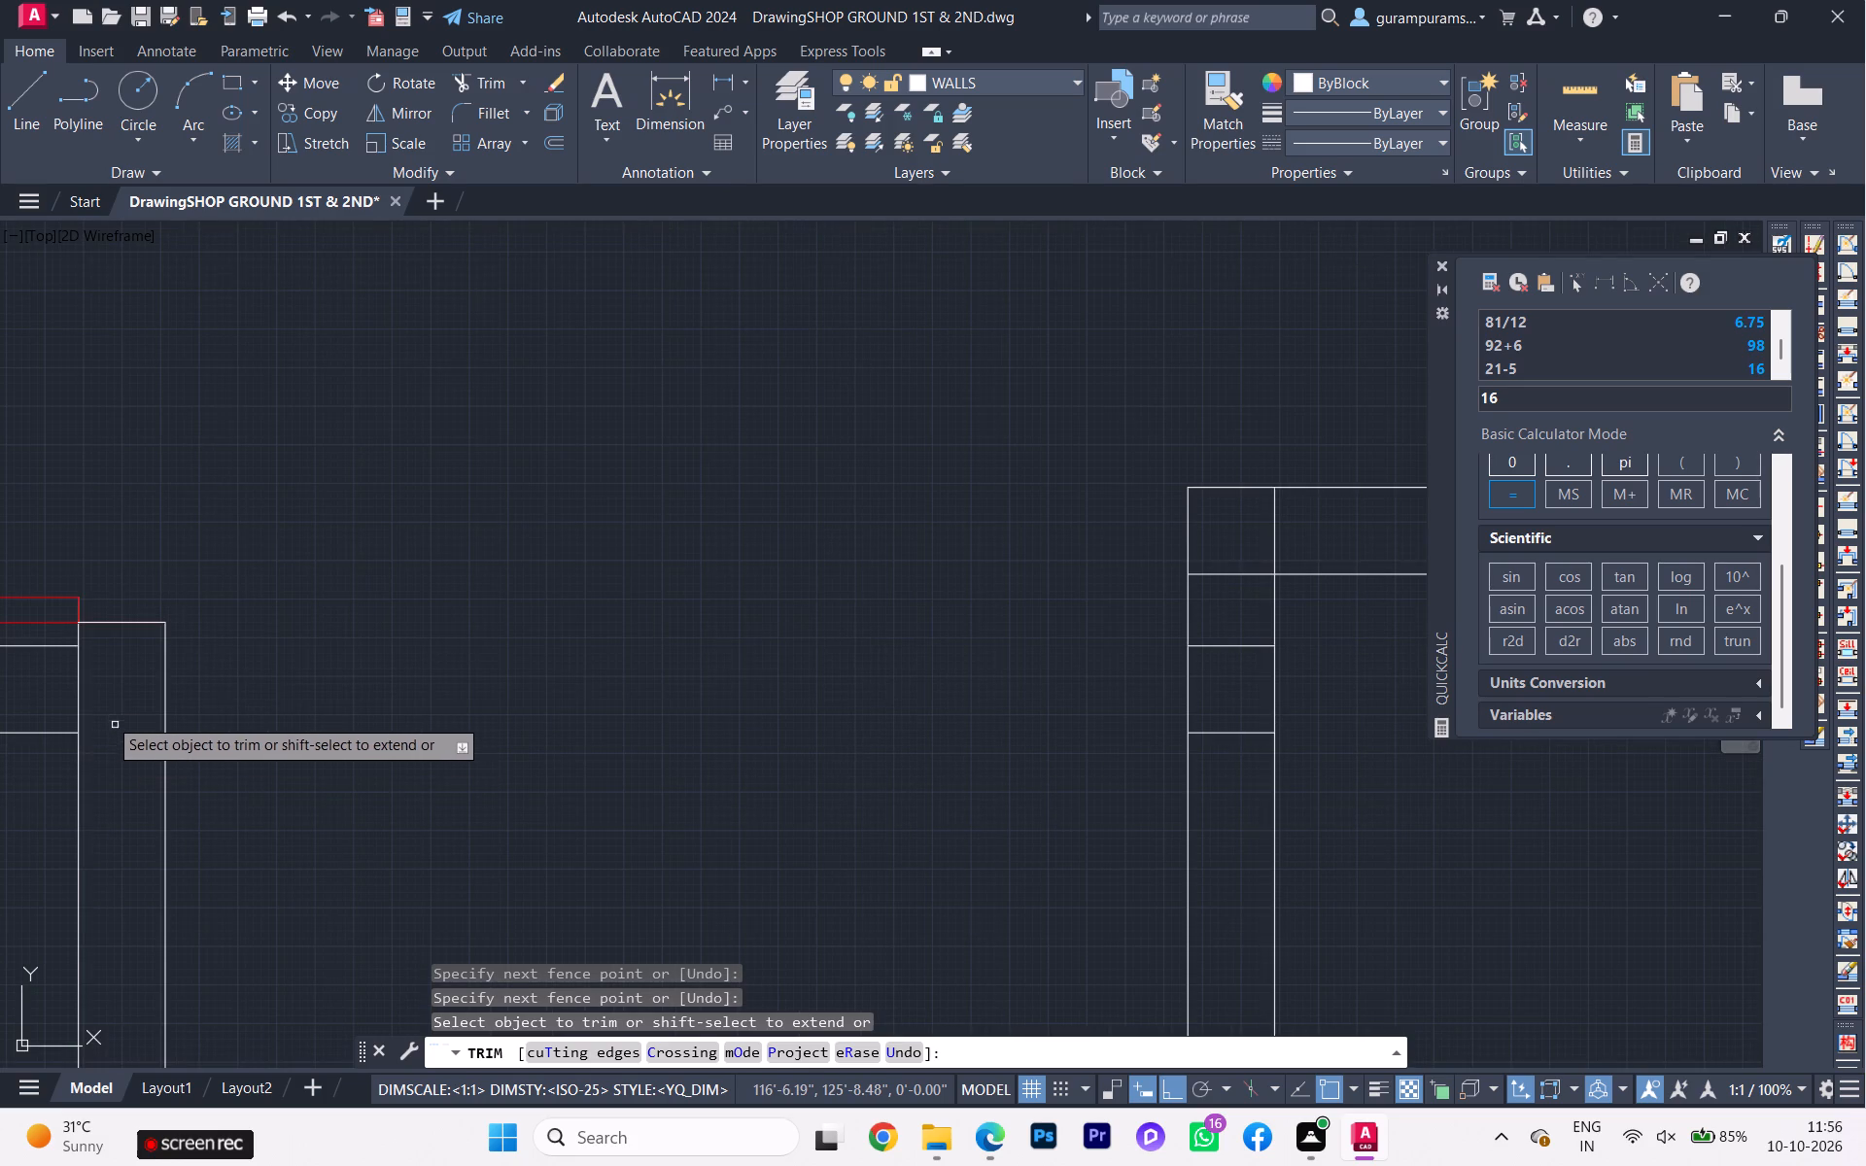
left_click(67, 691)
left_click(113, 683)
Trim the leftover horizontal and vertical line pieces inside the northwest corner of the terrace wall.
scroll(114, 706, "down", 3)
scroll(269, 745, "down", 1)
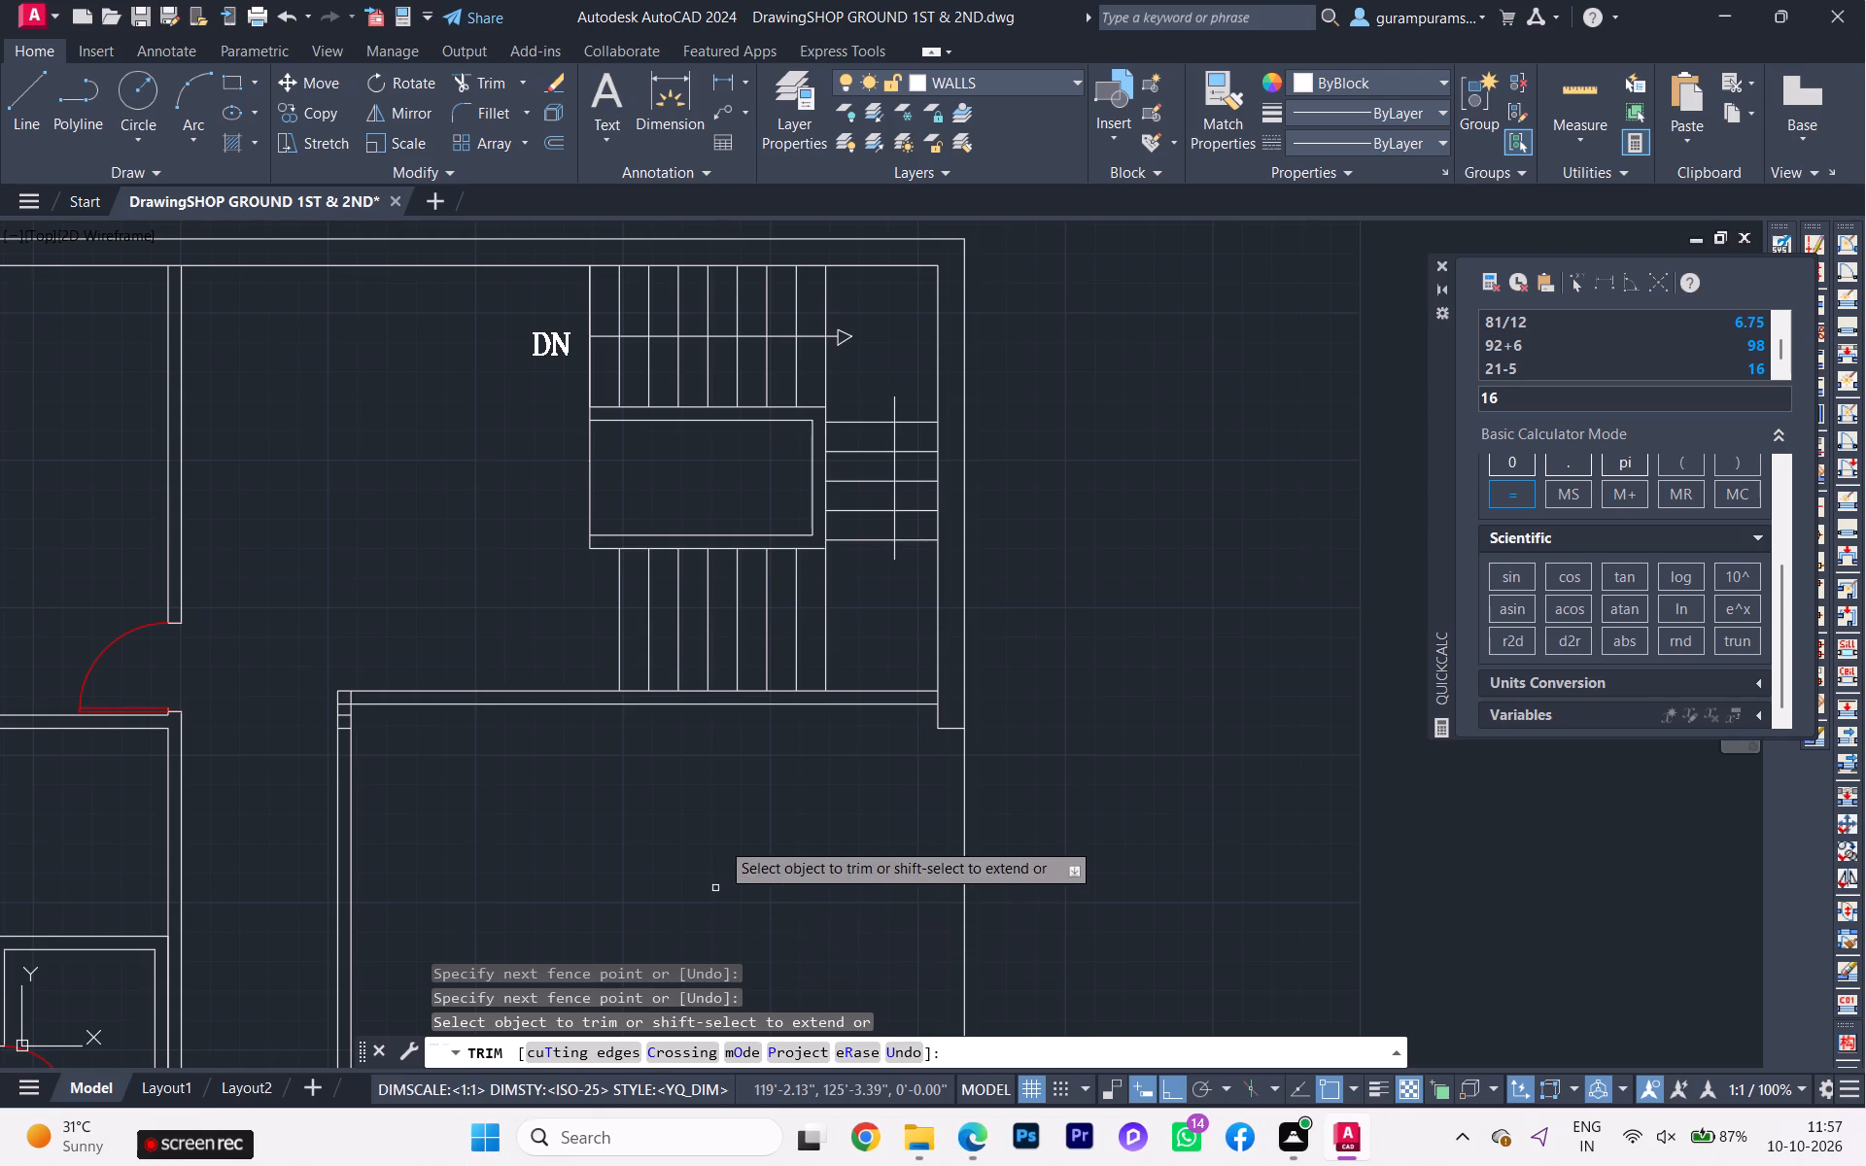
scroll(720, 817, "down", 2)
scroll(739, 769, "up", 2)
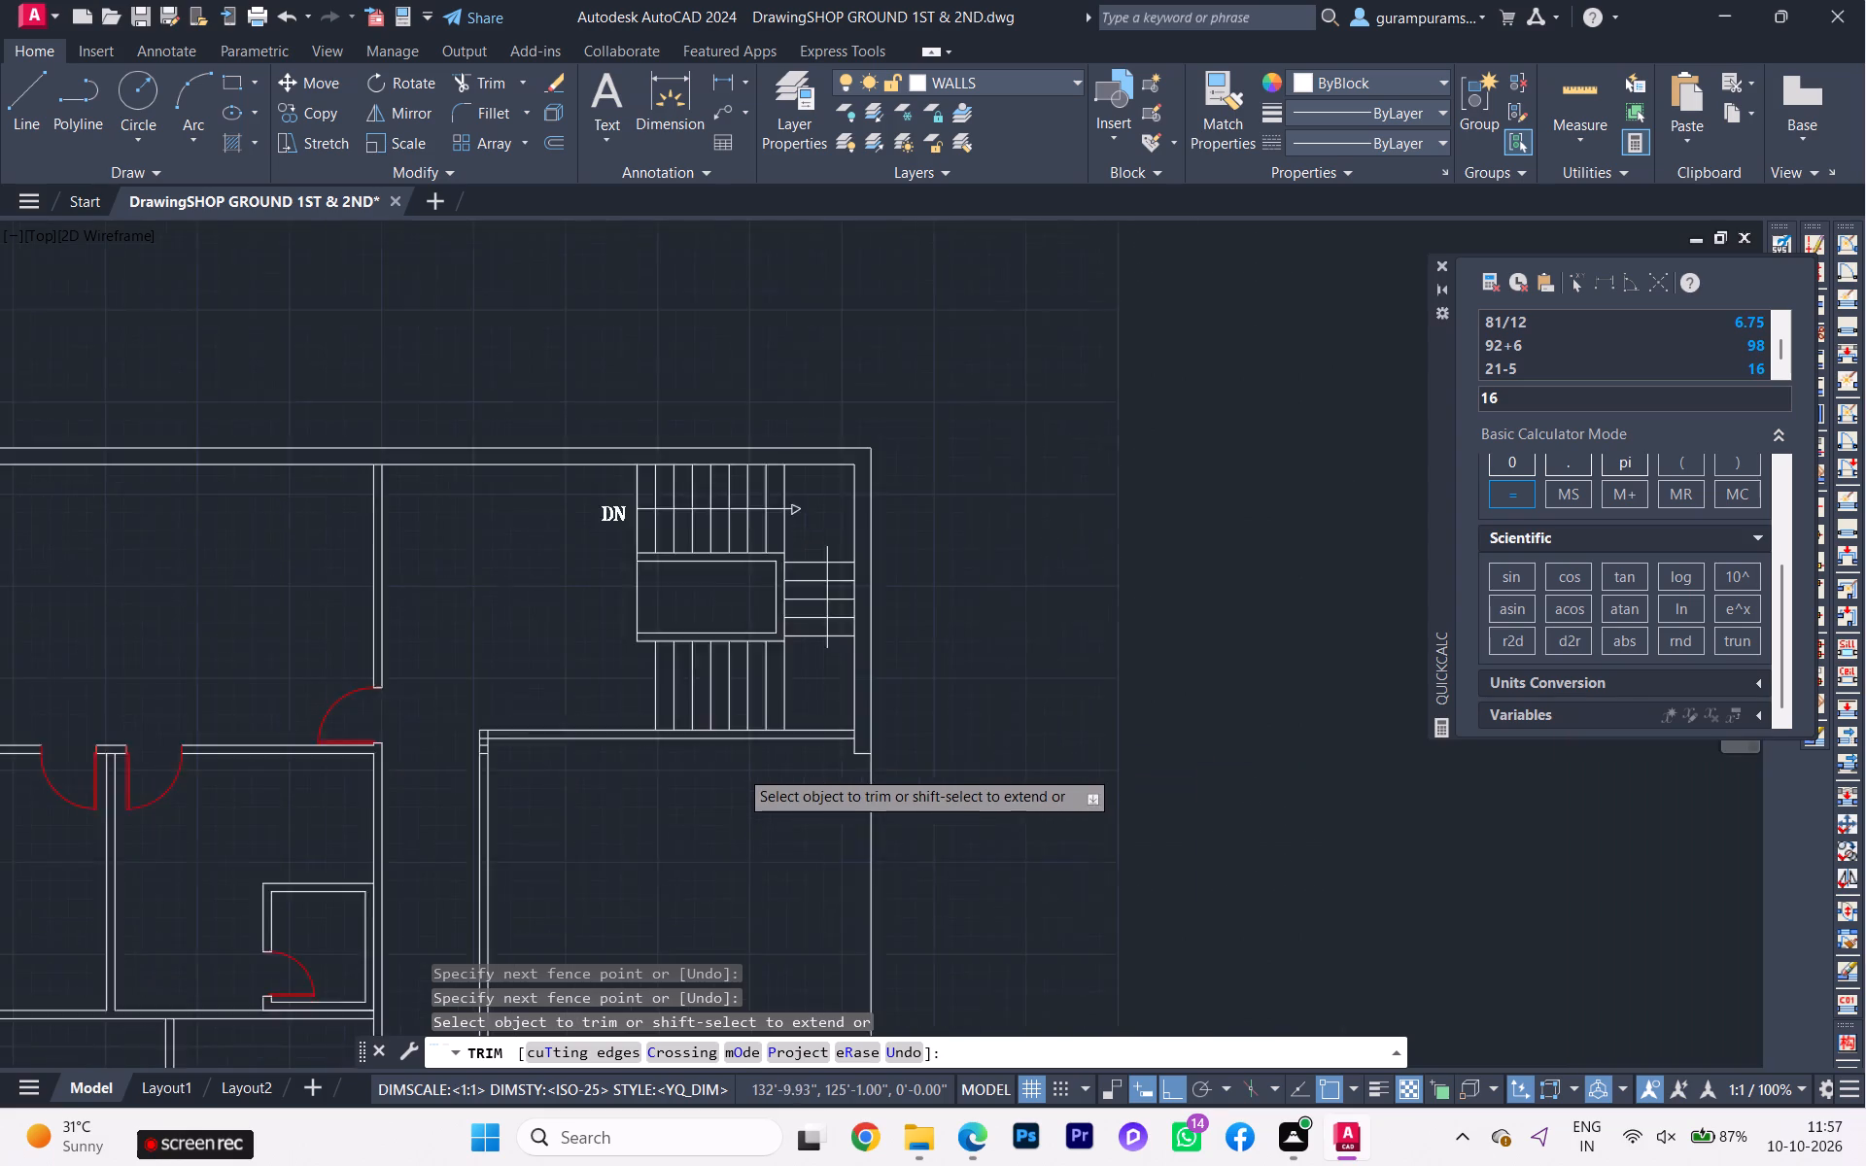
scroll(729, 779, "down", 2)
scroll(628, 806, "up", 3)
scroll(389, 636, "up", 3)
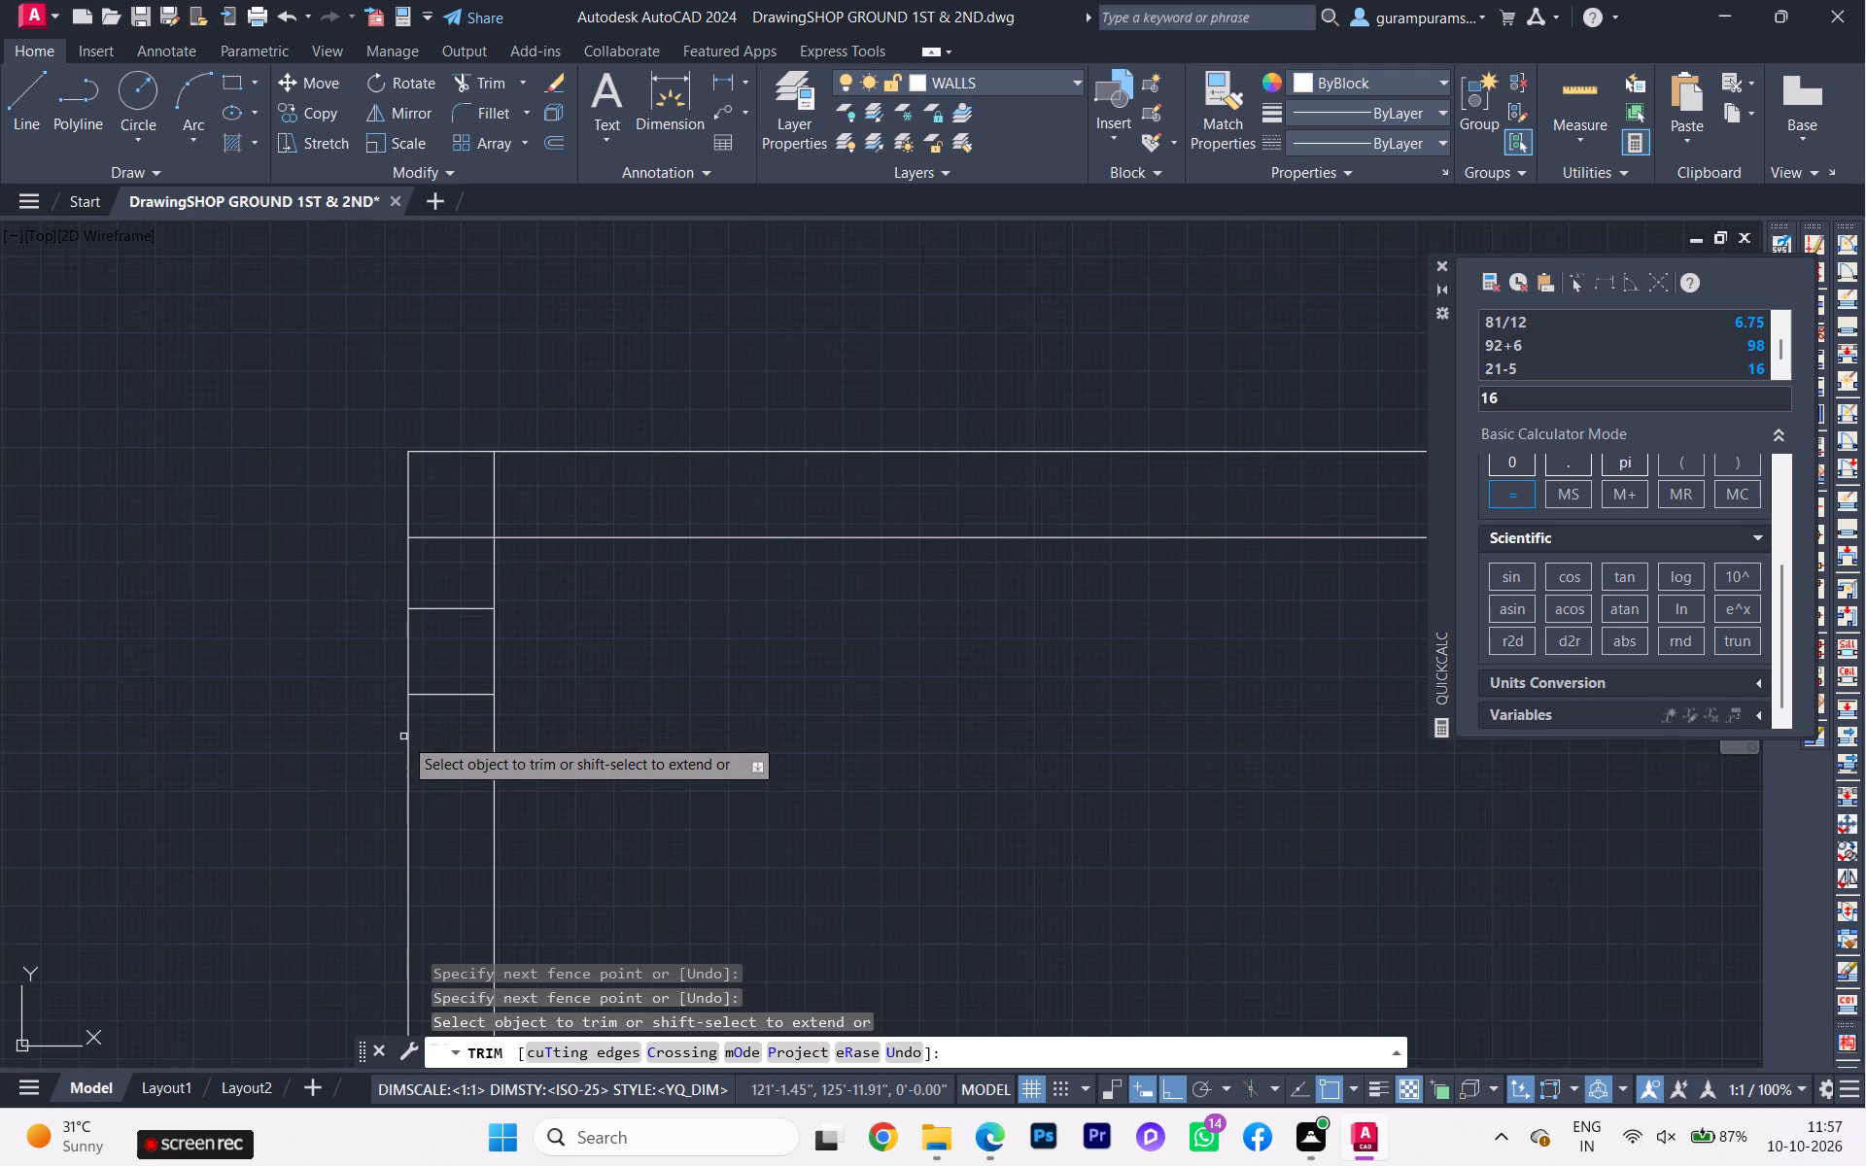
scroll(403, 737, "down", 1)
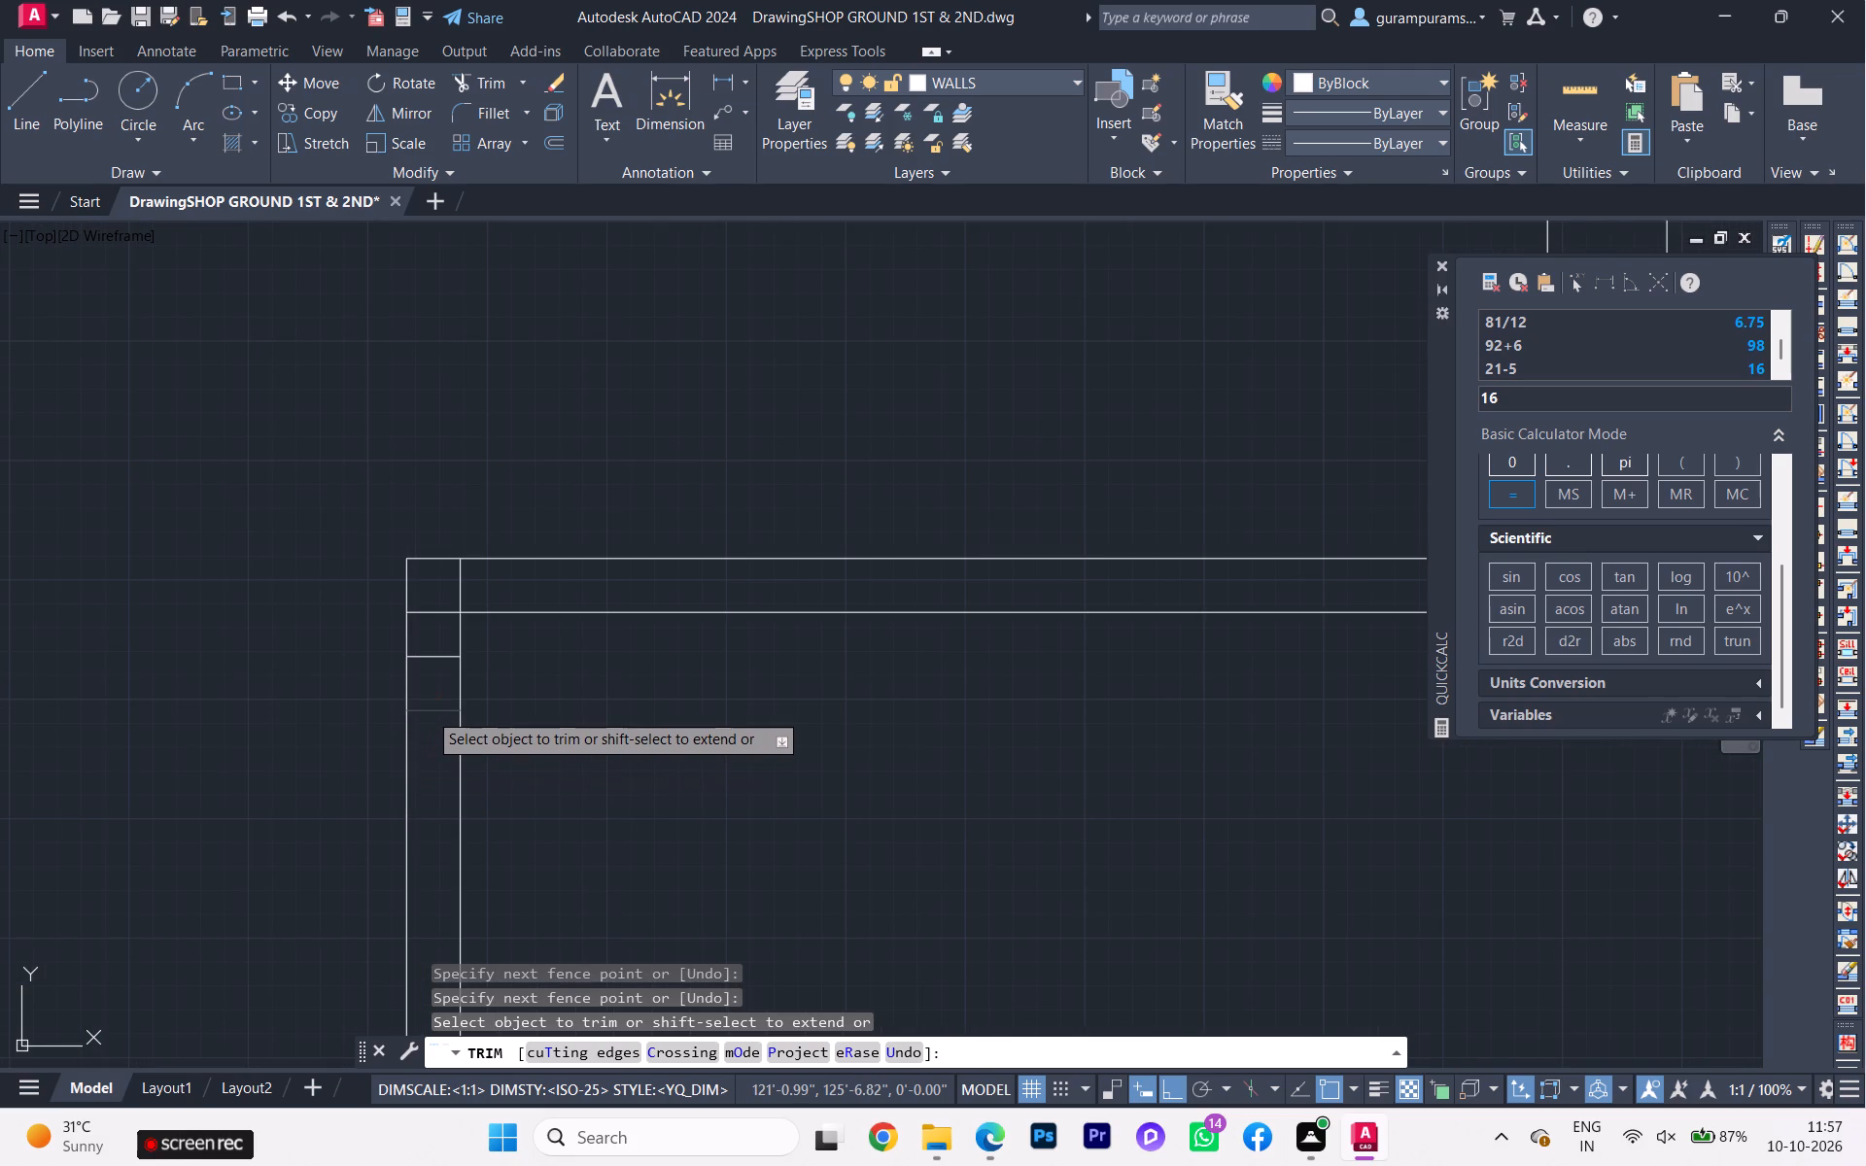
left_click(428, 711)
left_click(443, 613)
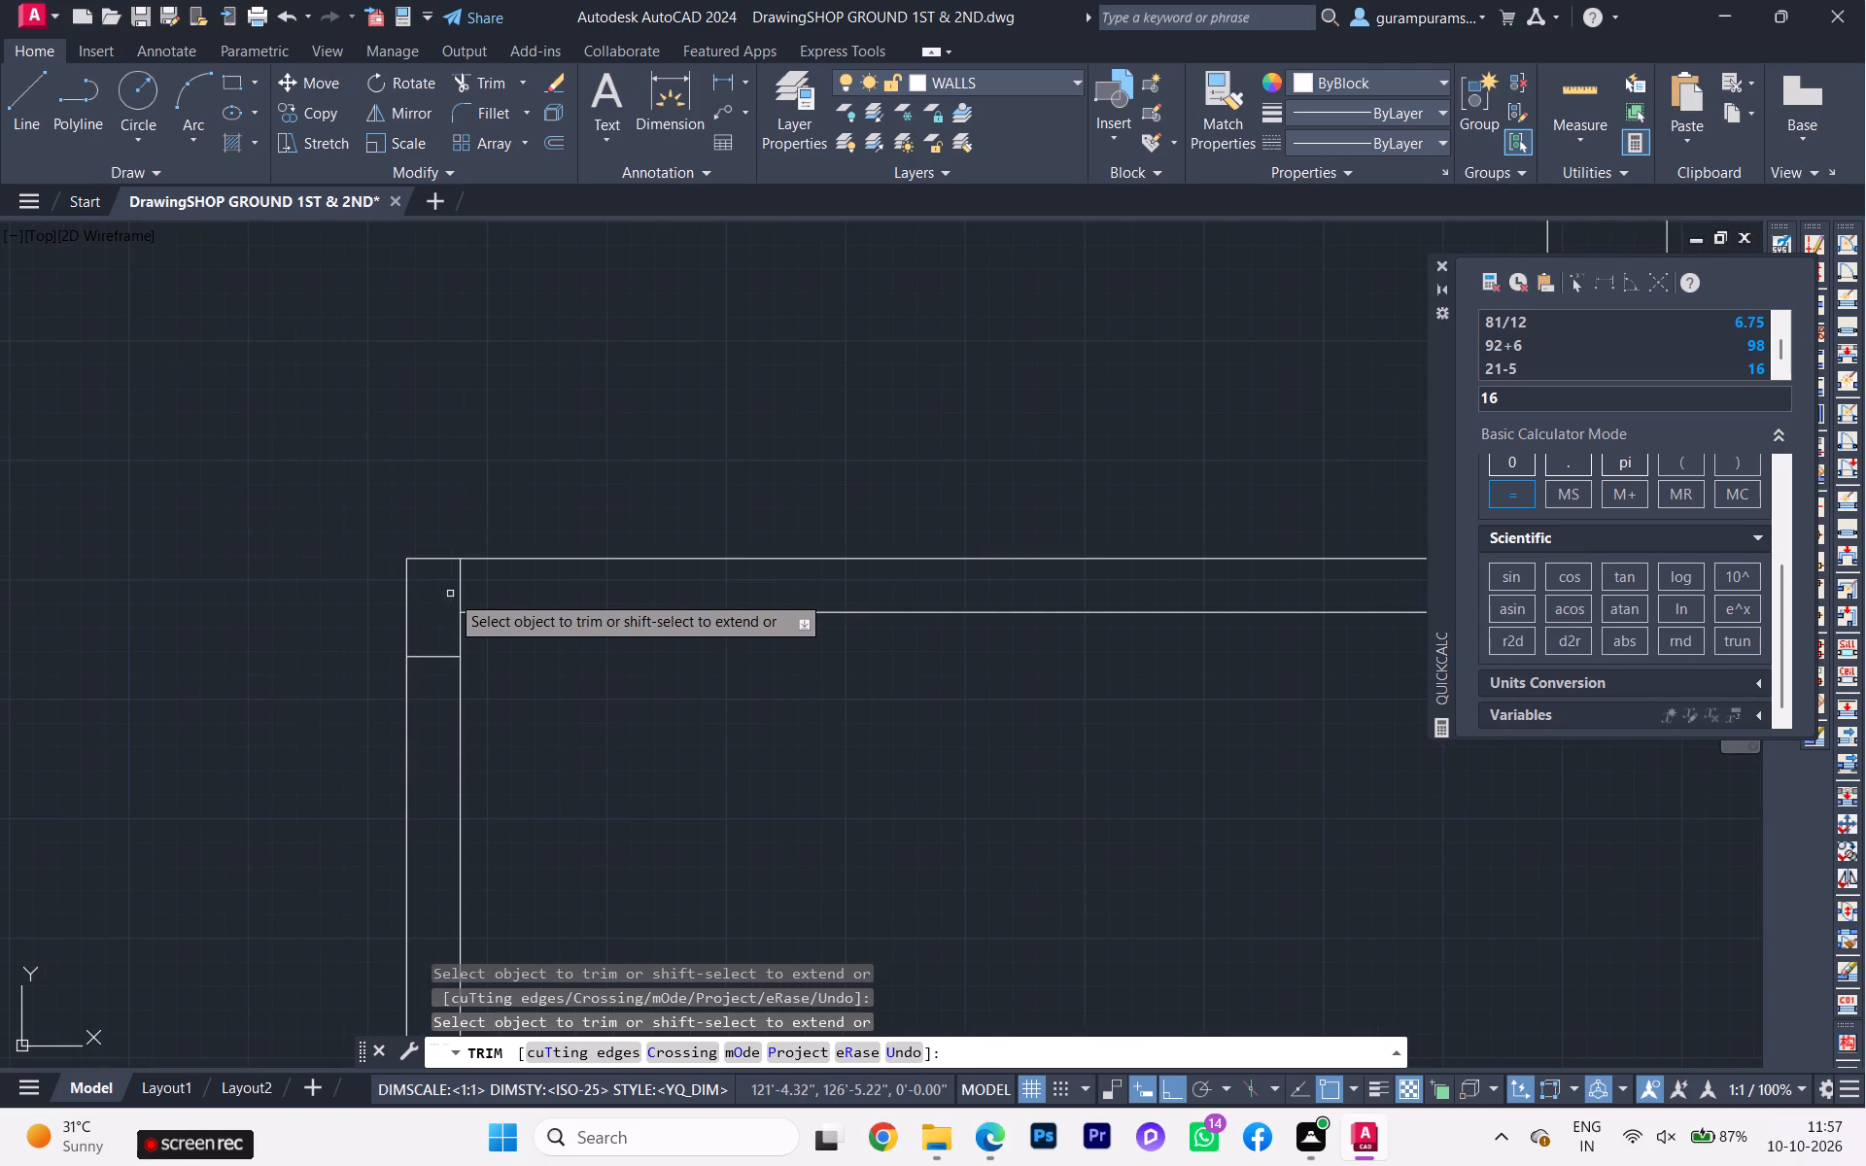
left_click(450, 594)
left_click(470, 584)
Compare the cleaned-up staircase, passage and terrace walls with the reference image.
scroll(434, 615, "down", 1)
scroll(432, 617, "up", 1)
scroll(432, 617, "down", 2)
scroll(419, 793, "down", 3)
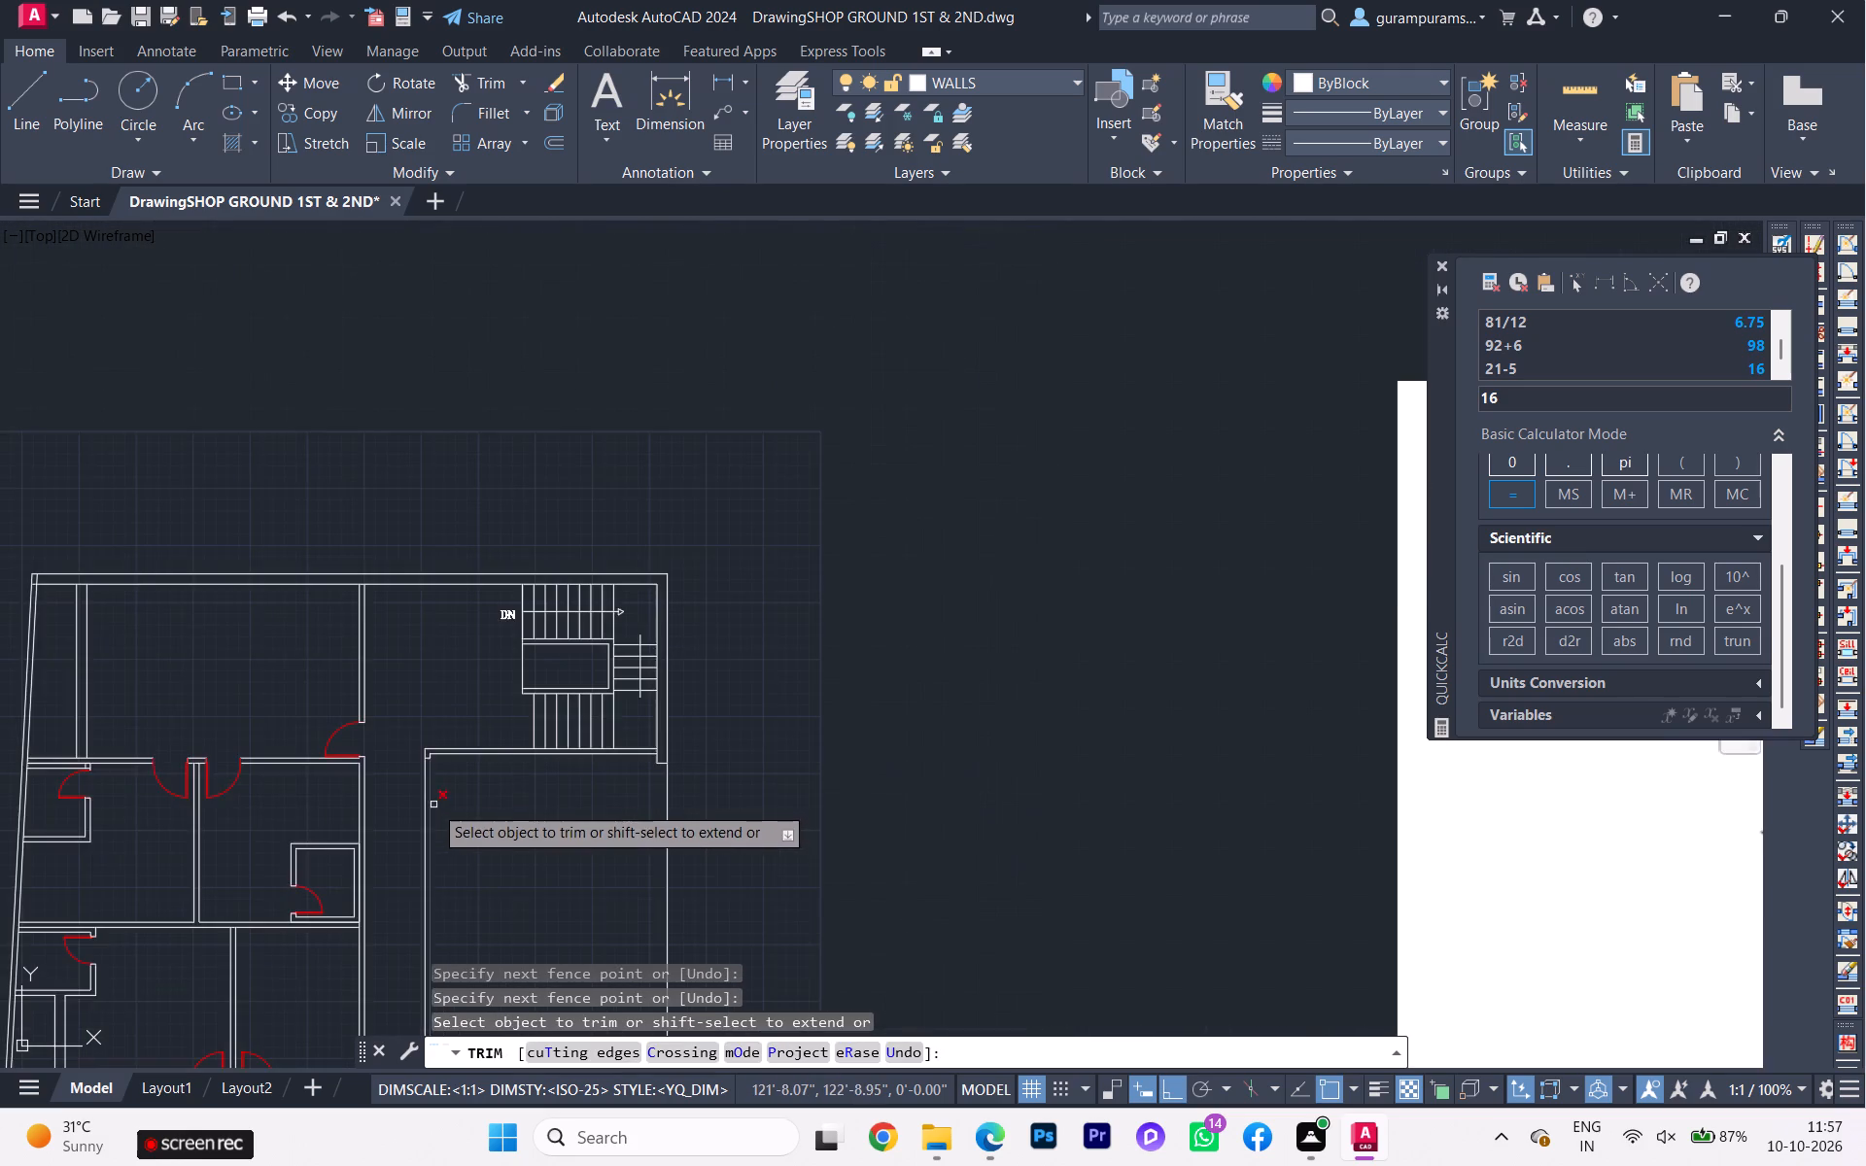
scroll(456, 806, "down", 1)
middle_click_drag(457, 806, 405, 660)
scroll(391, 630, "up", 1)
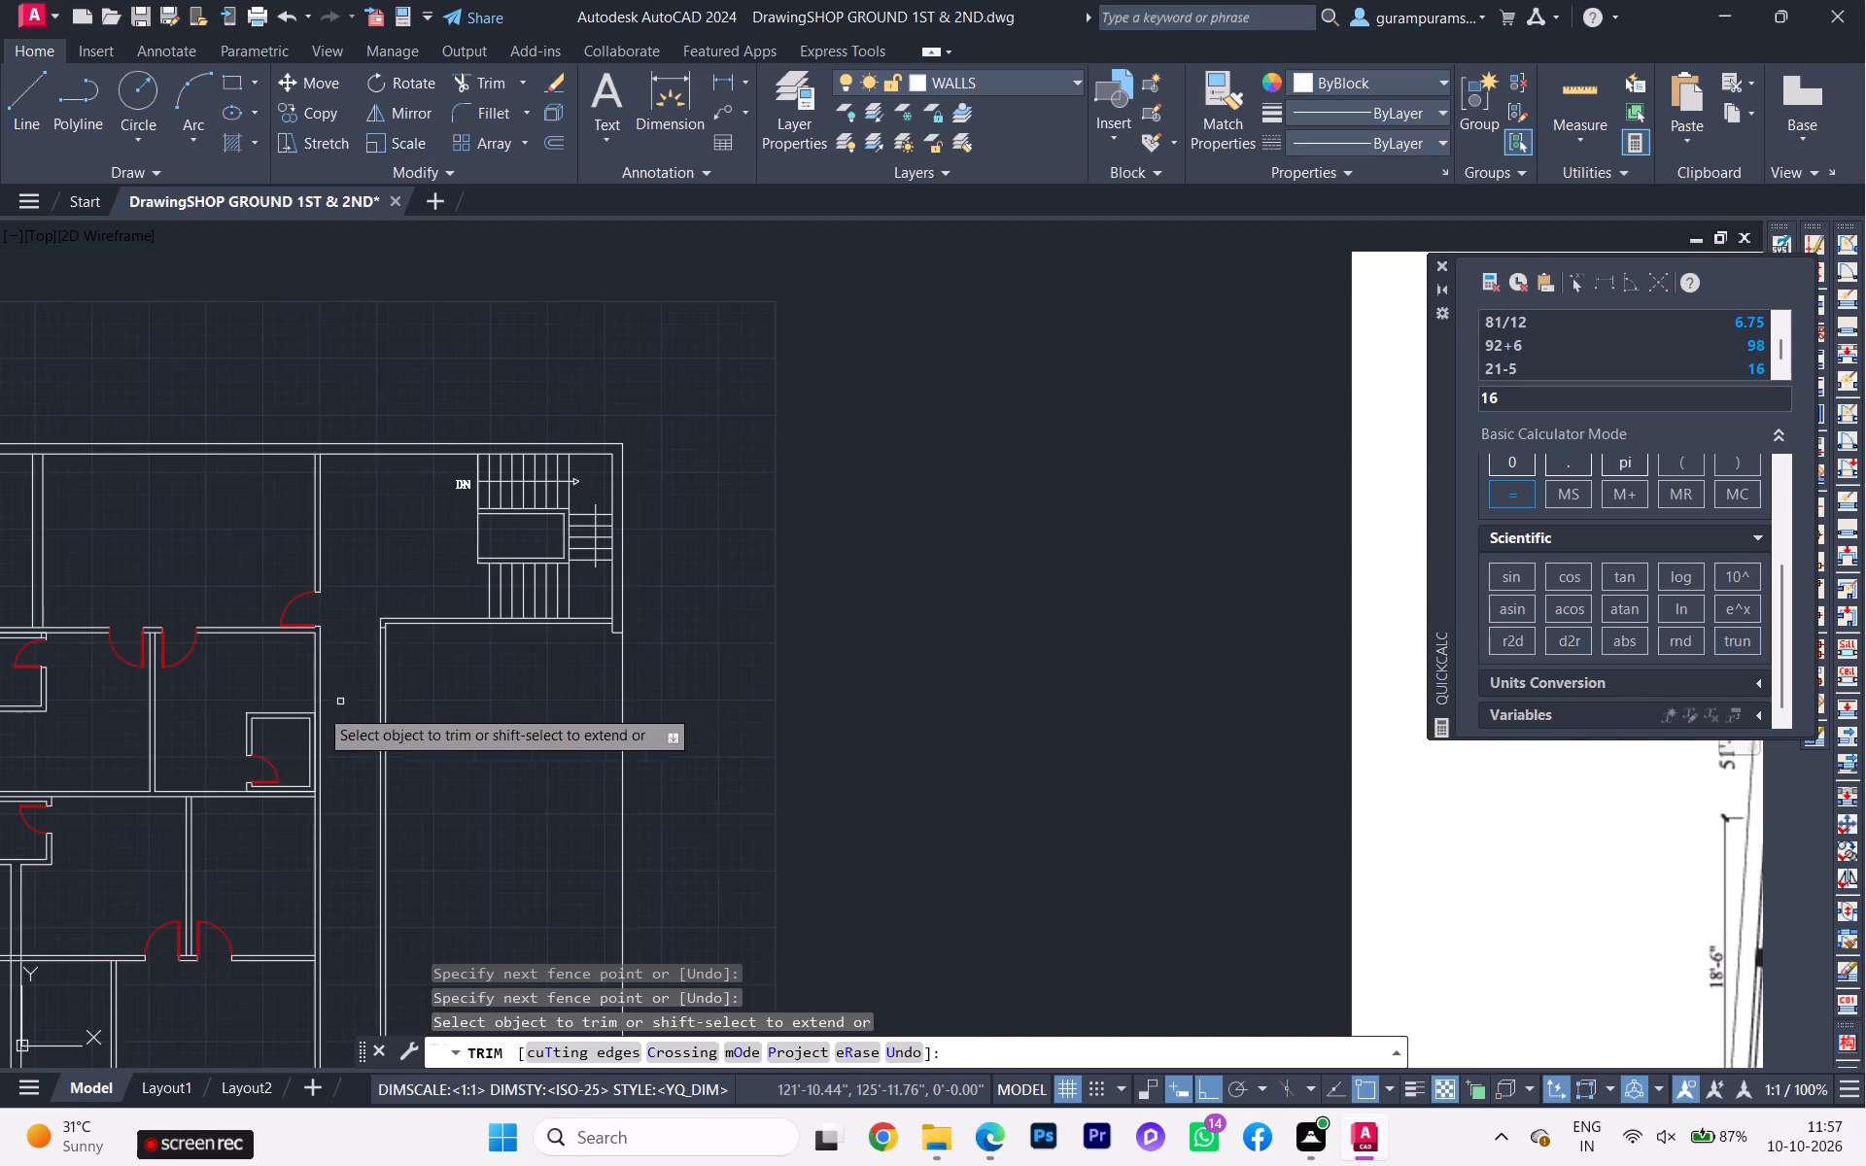
scroll(314, 709, "down", 2)
scroll(1020, 661, "up", 1)
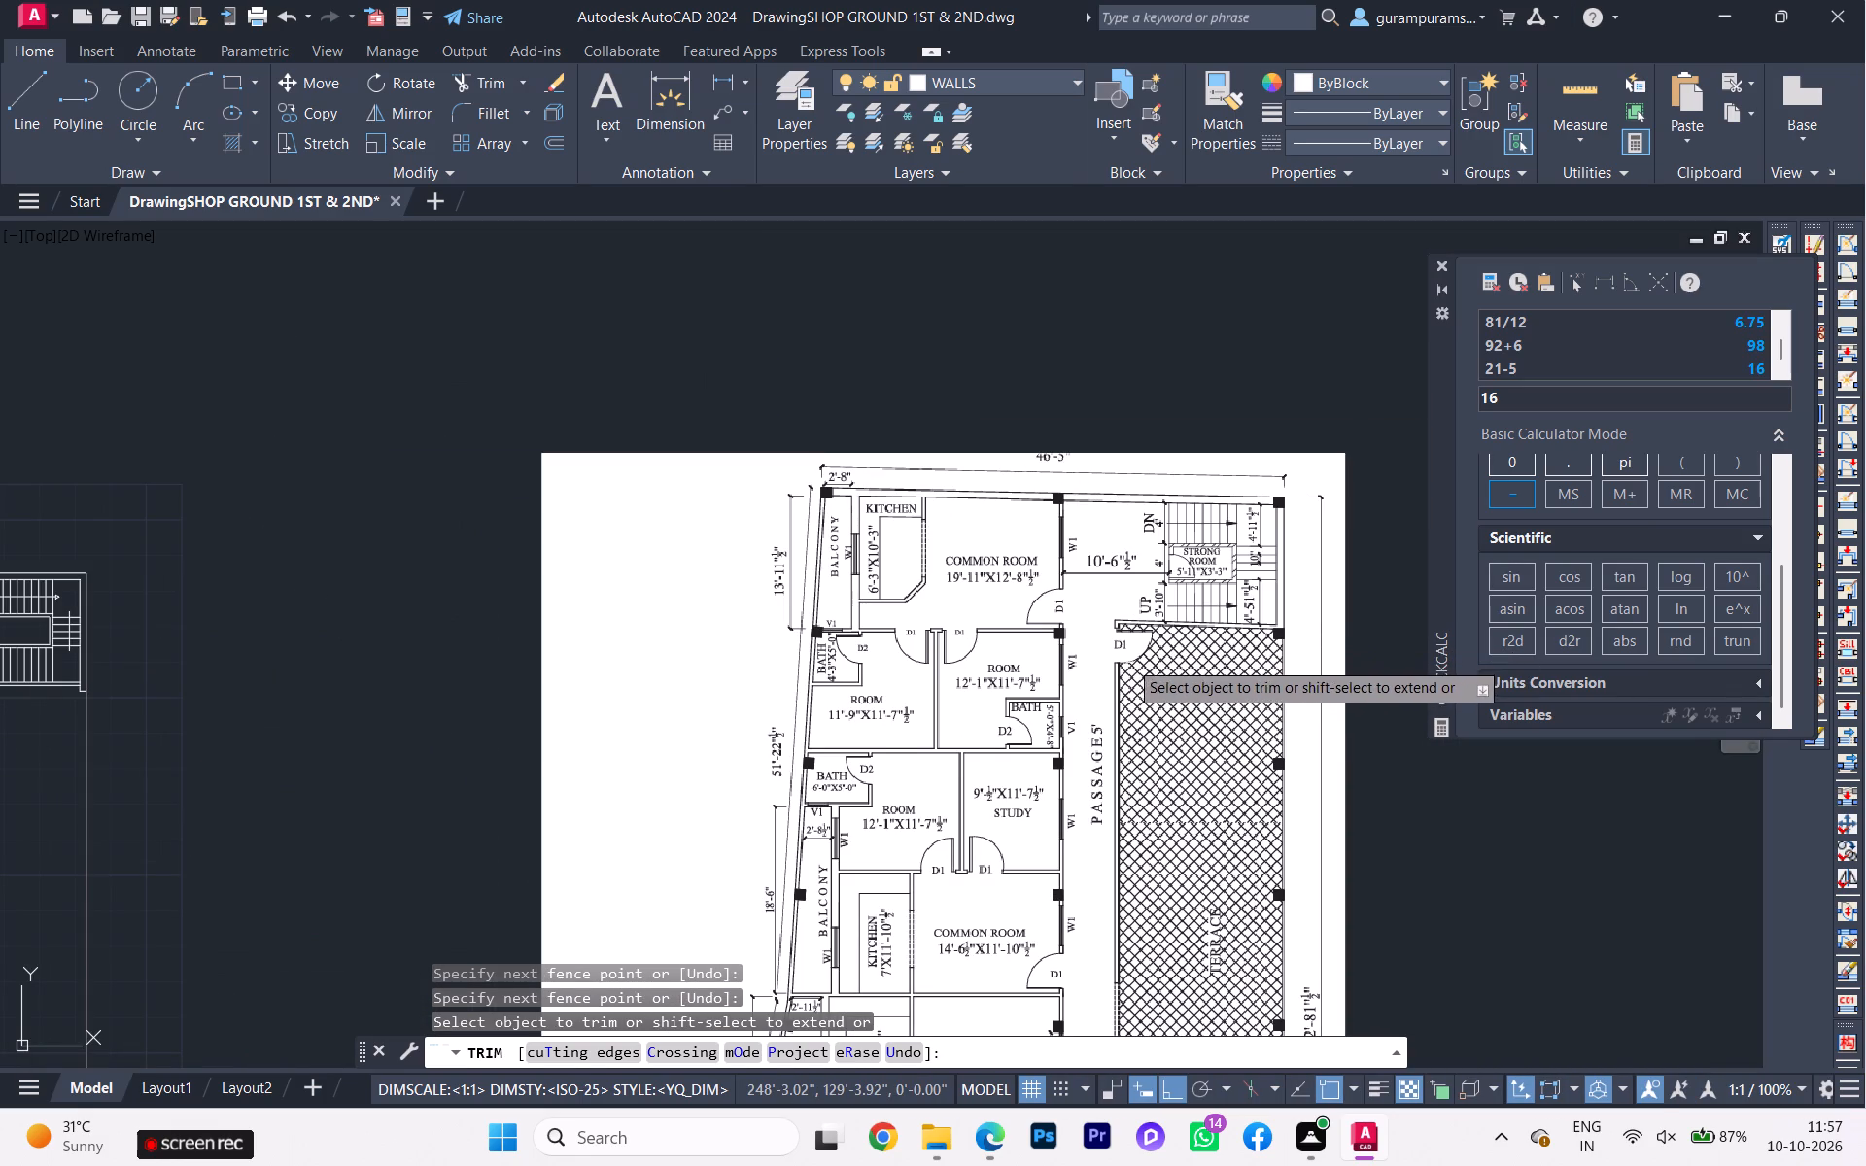
Examine the reference plan around the staircase, passage, rooms and terrace against the drawn walls.
scroll(1078, 530, "up", 2)
scroll(1078, 530, "down", 1)
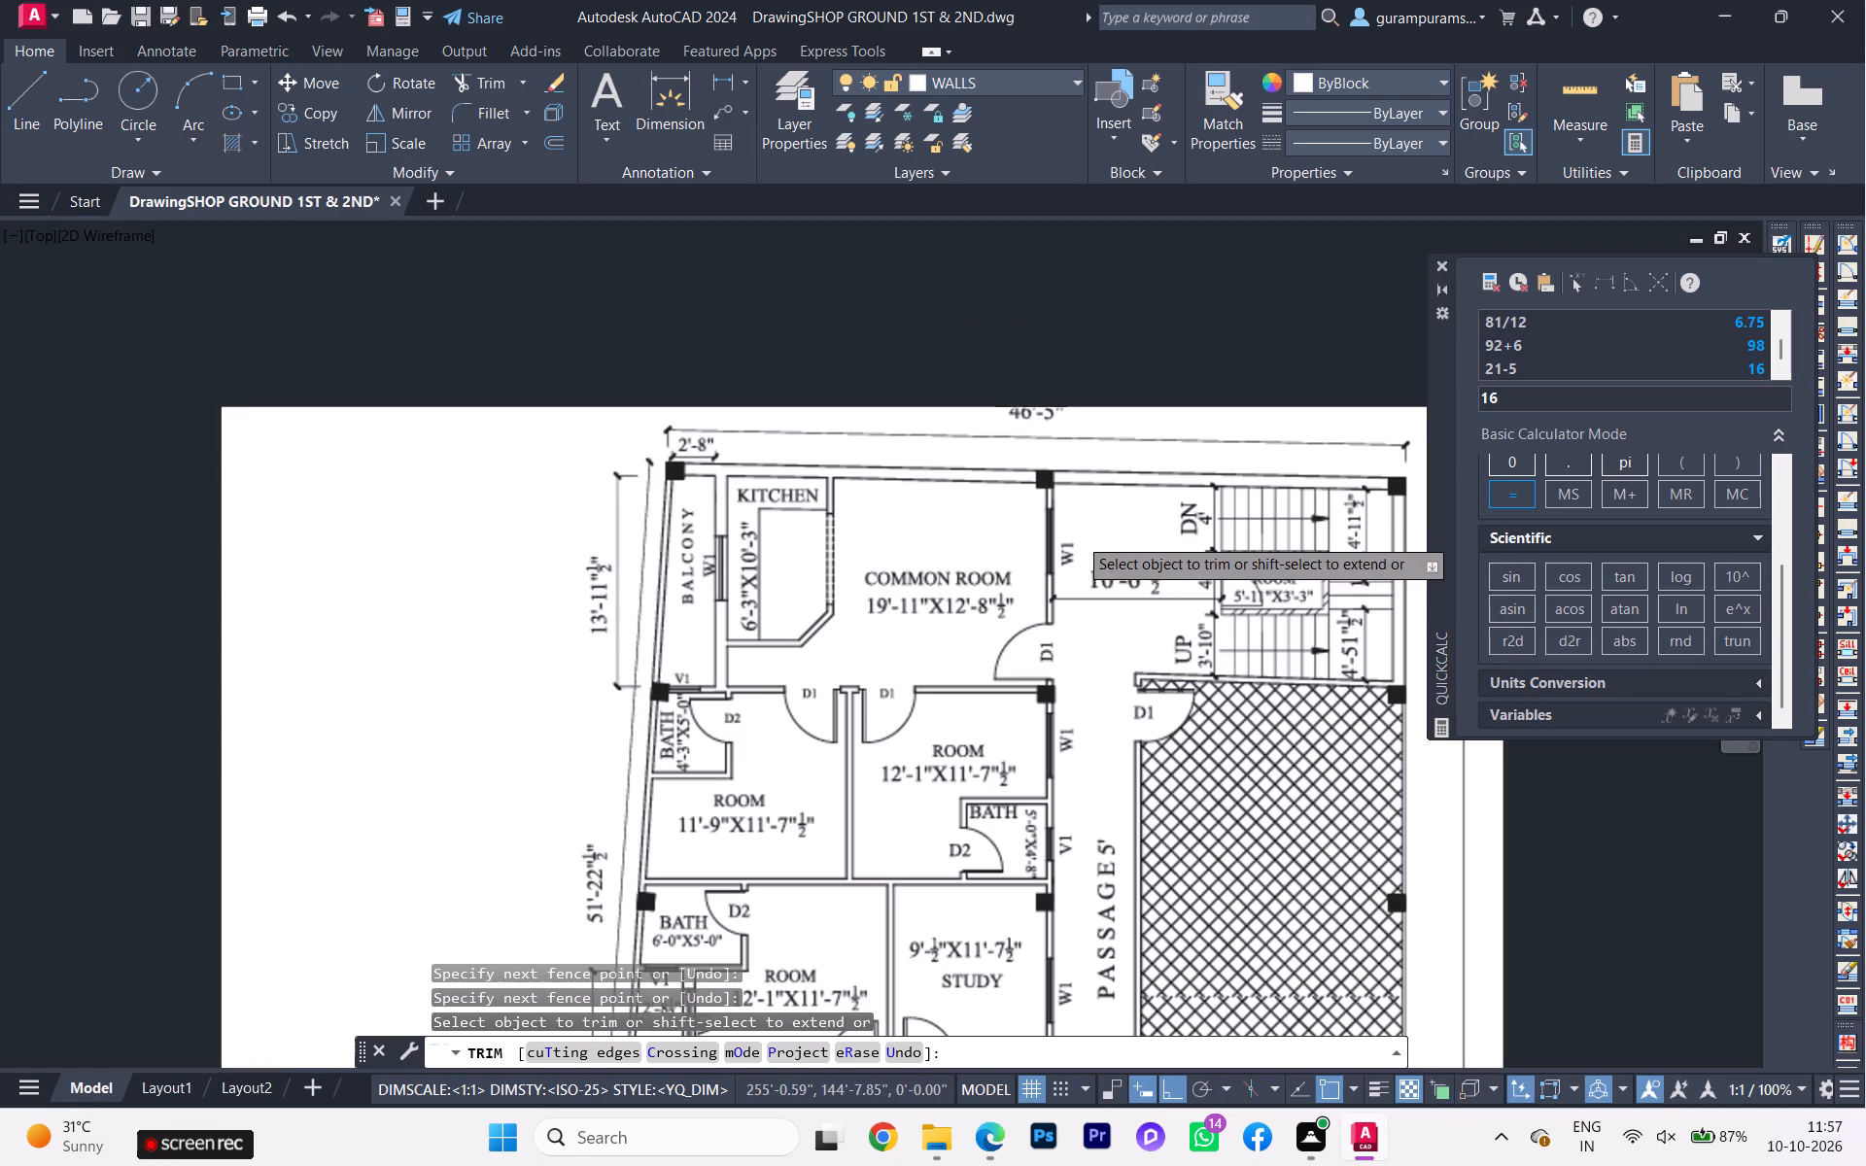
scroll(1079, 546, "down", 1)
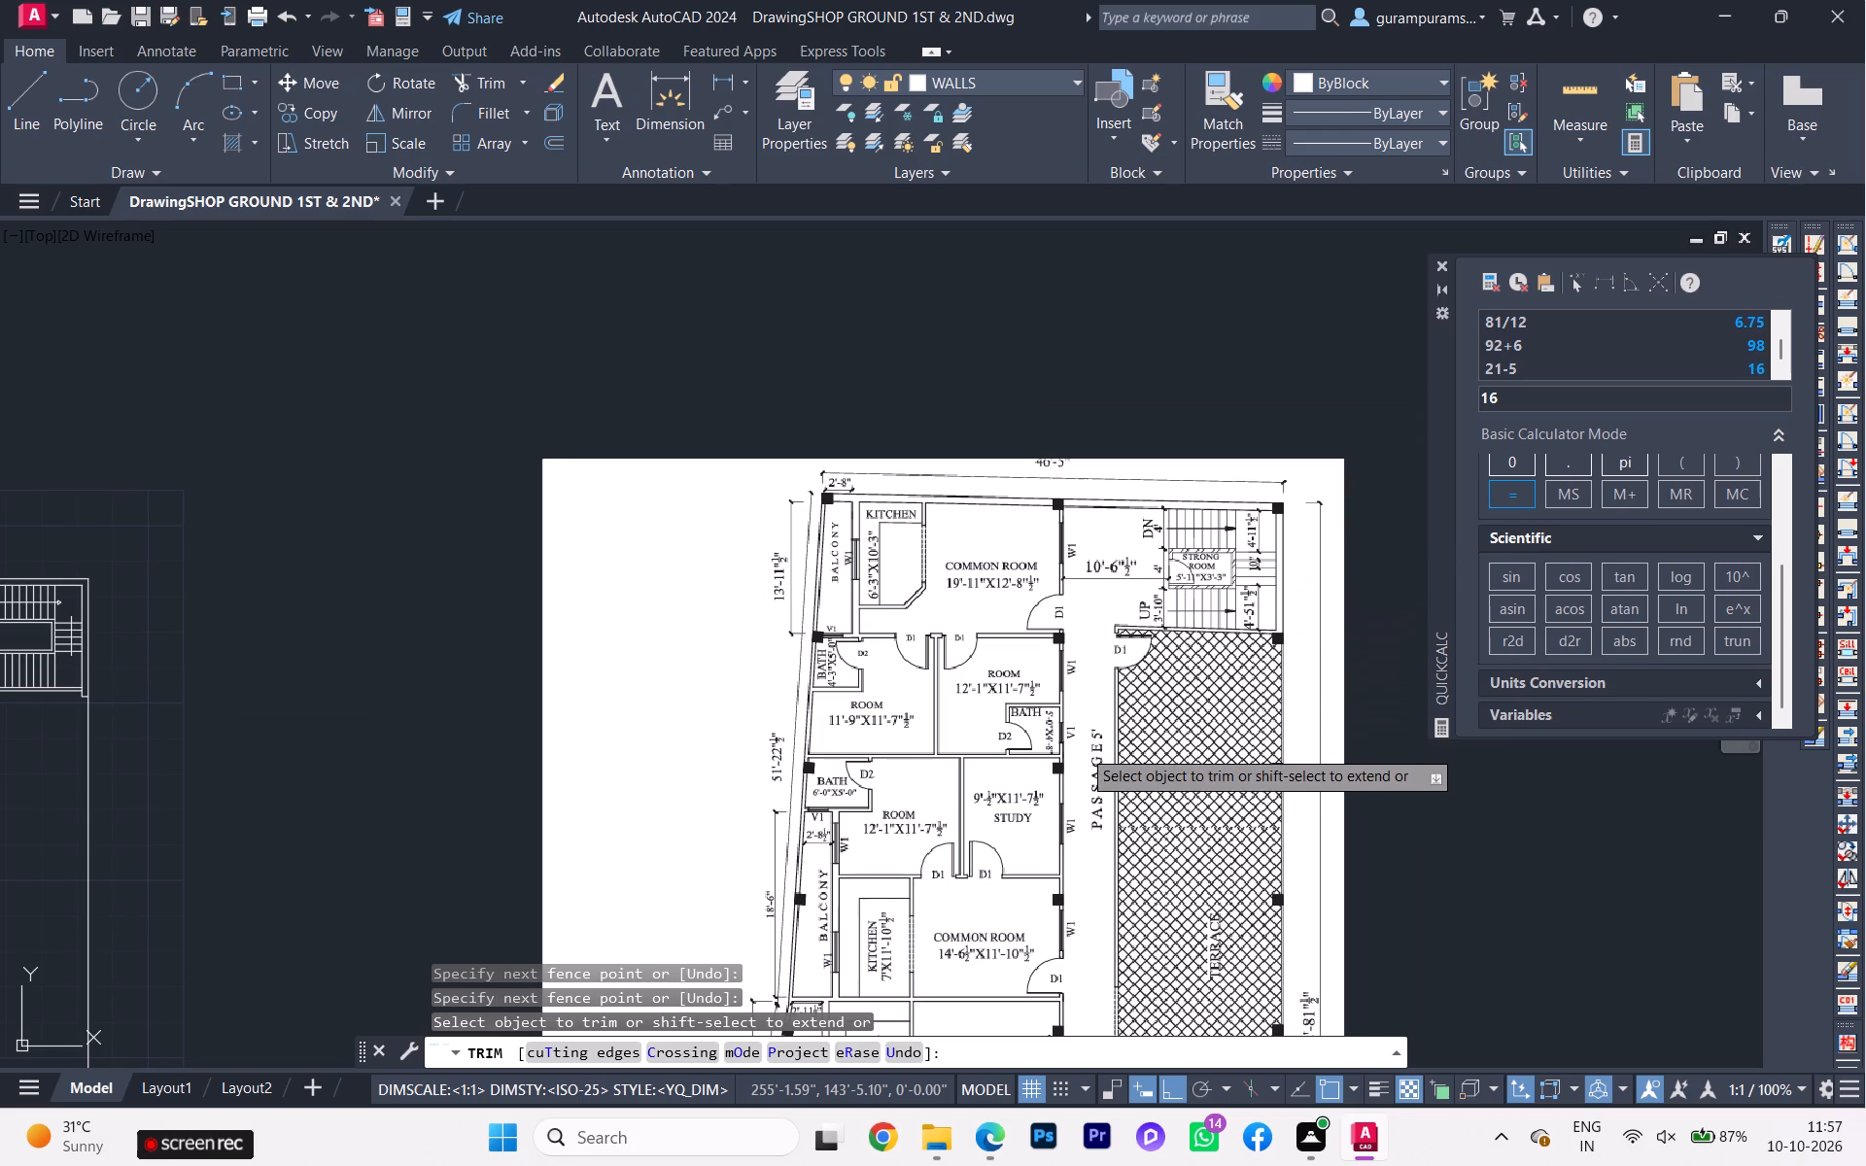
scroll(1071, 769, "up", 2)
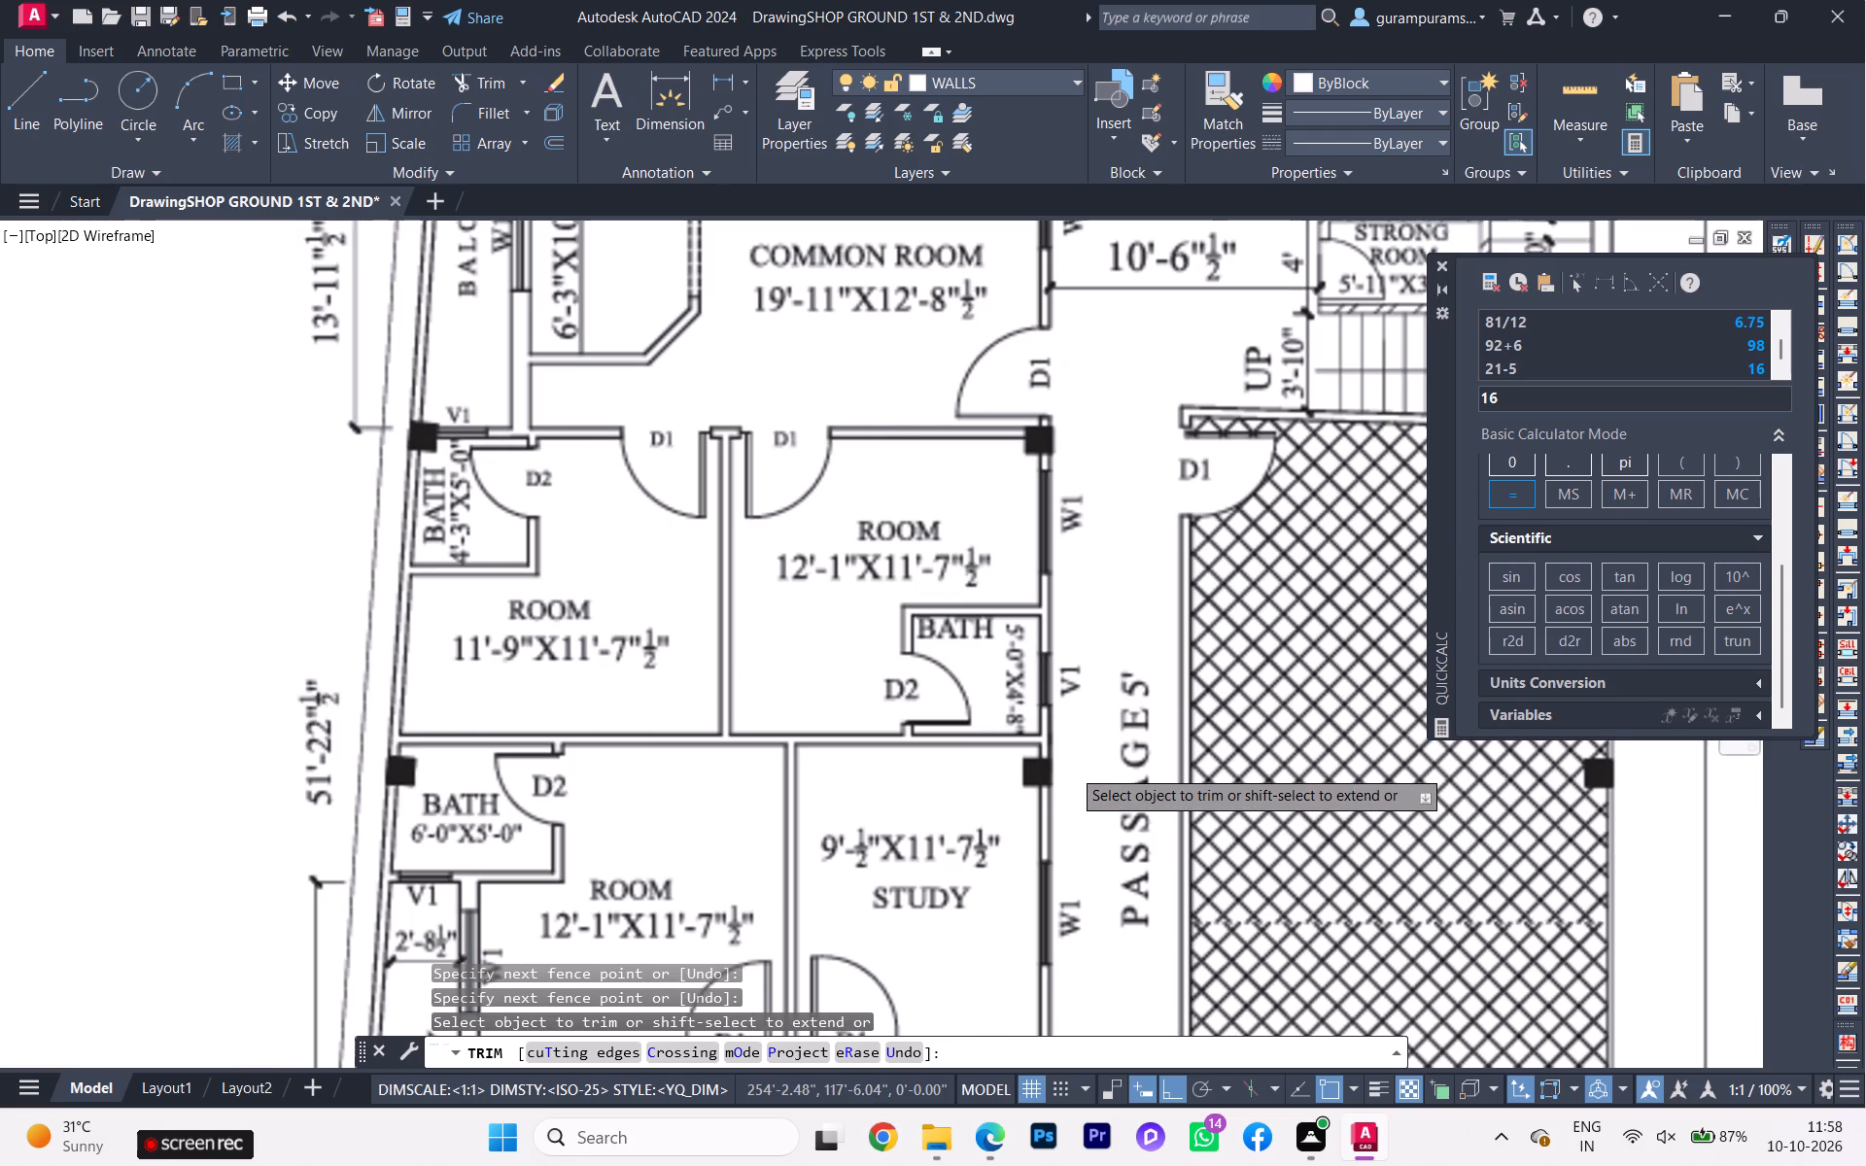
scroll(1069, 768, "down", 1)
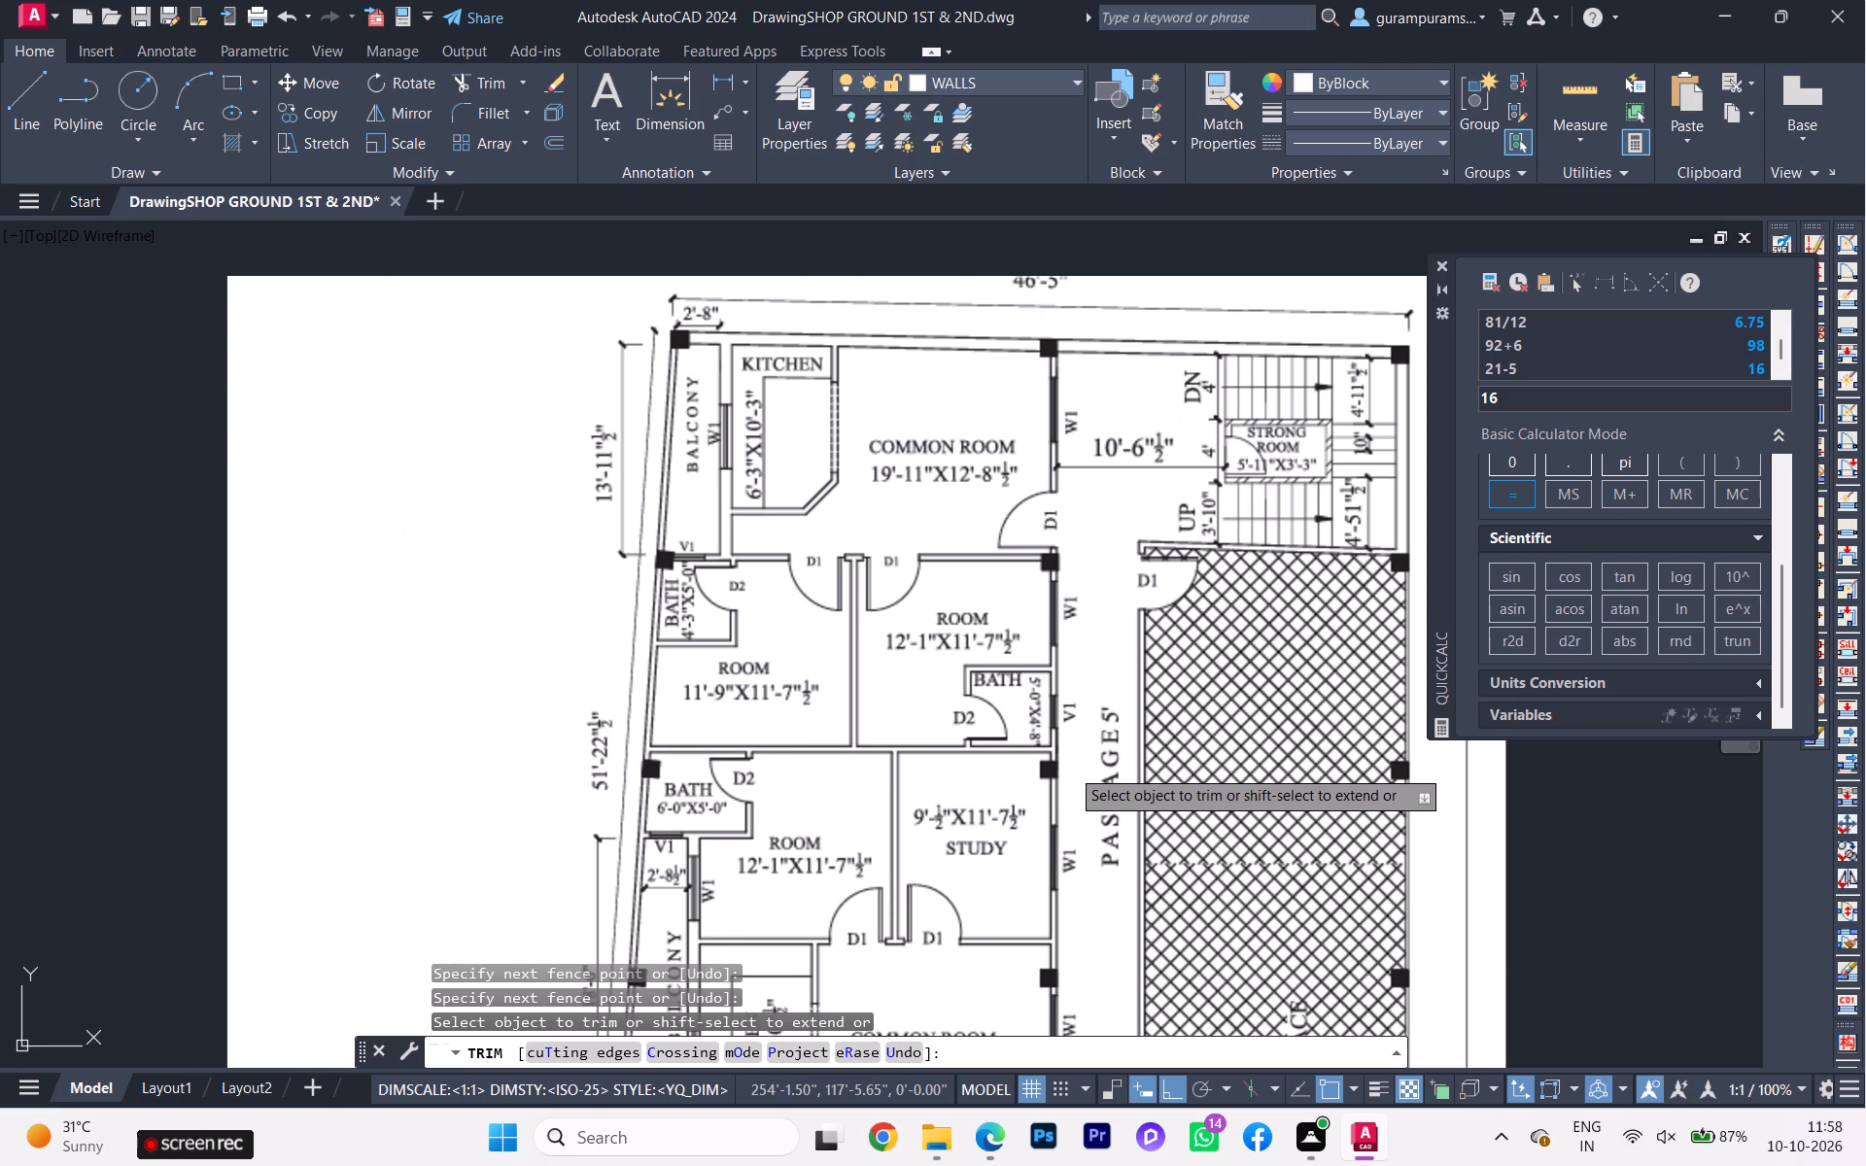
scroll(1070, 768, "down", 1)
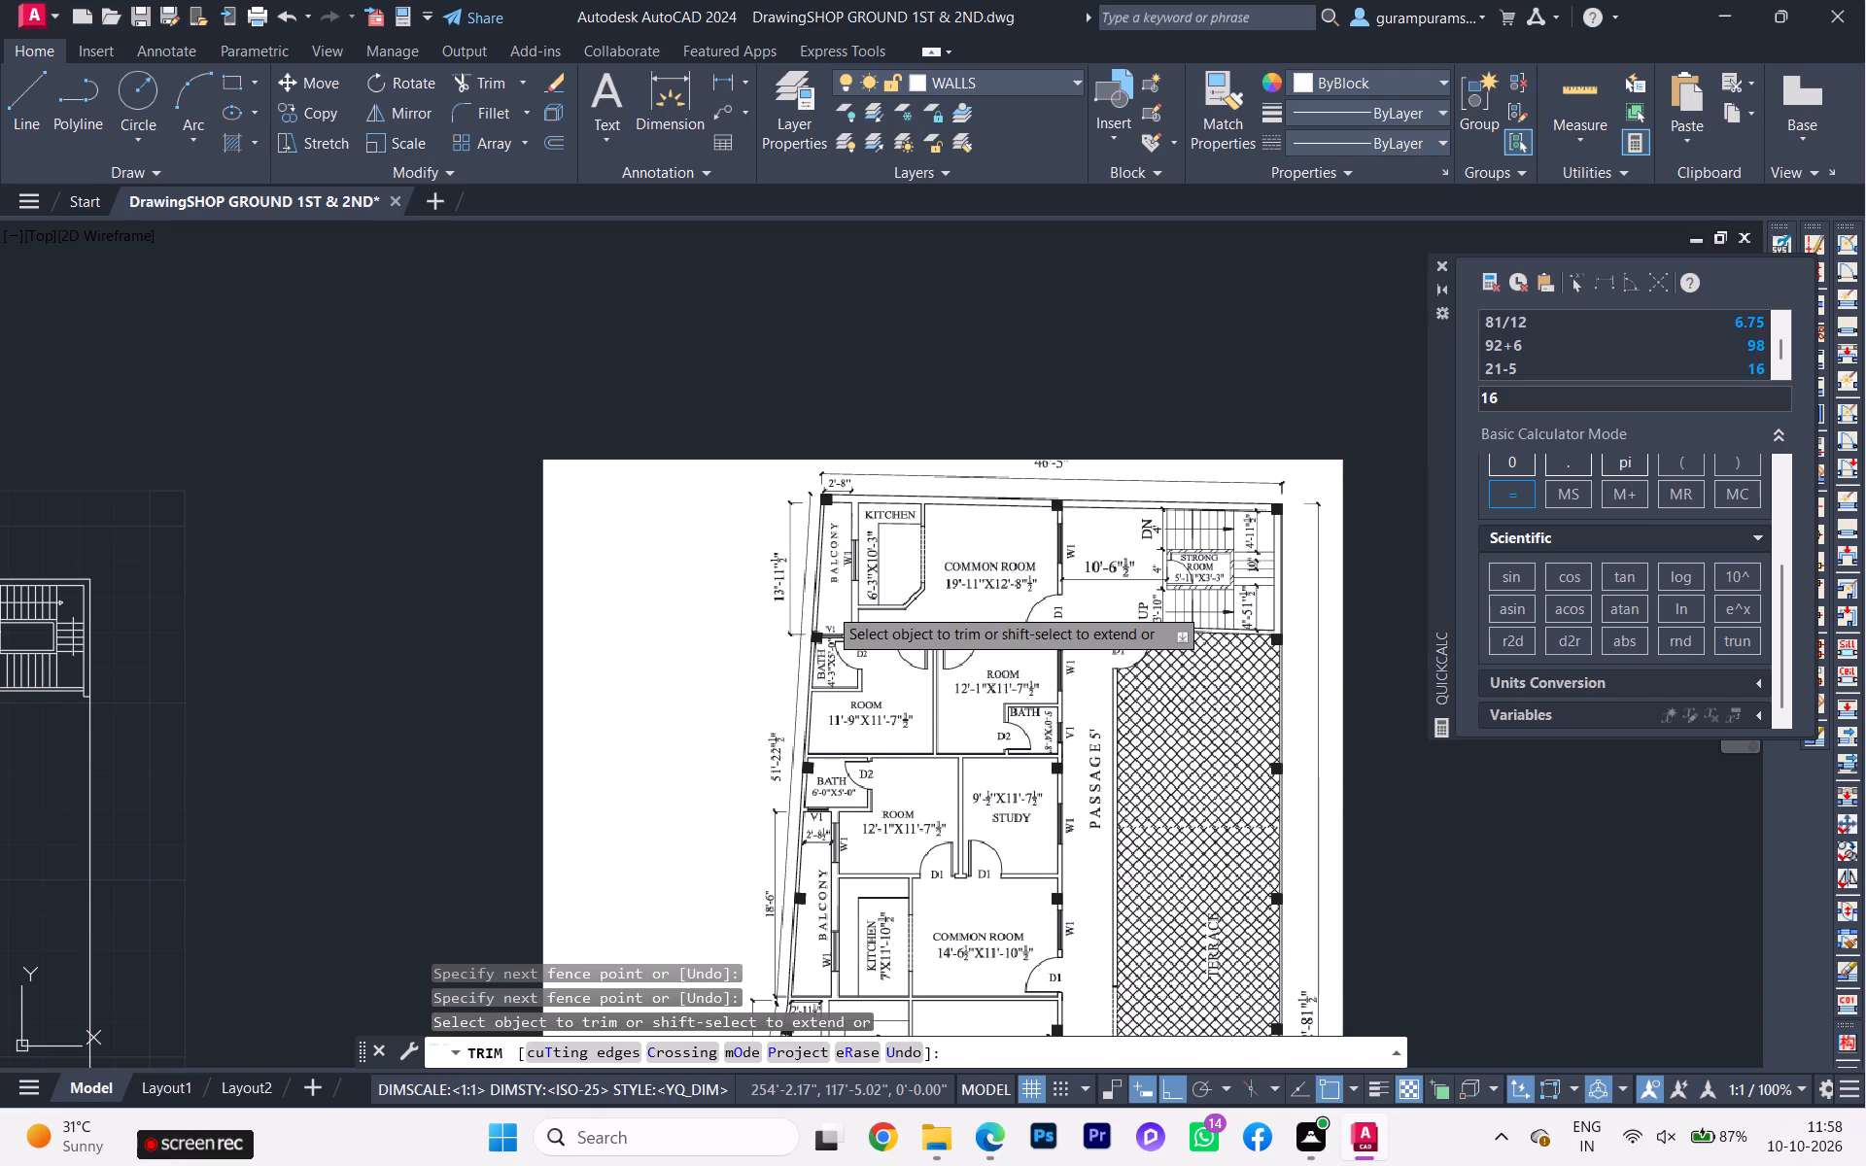
scroll(342, 639, "down", 1)
middle_click_drag(328, 640, 435, 406)
scroll(353, 544, "up", 2)
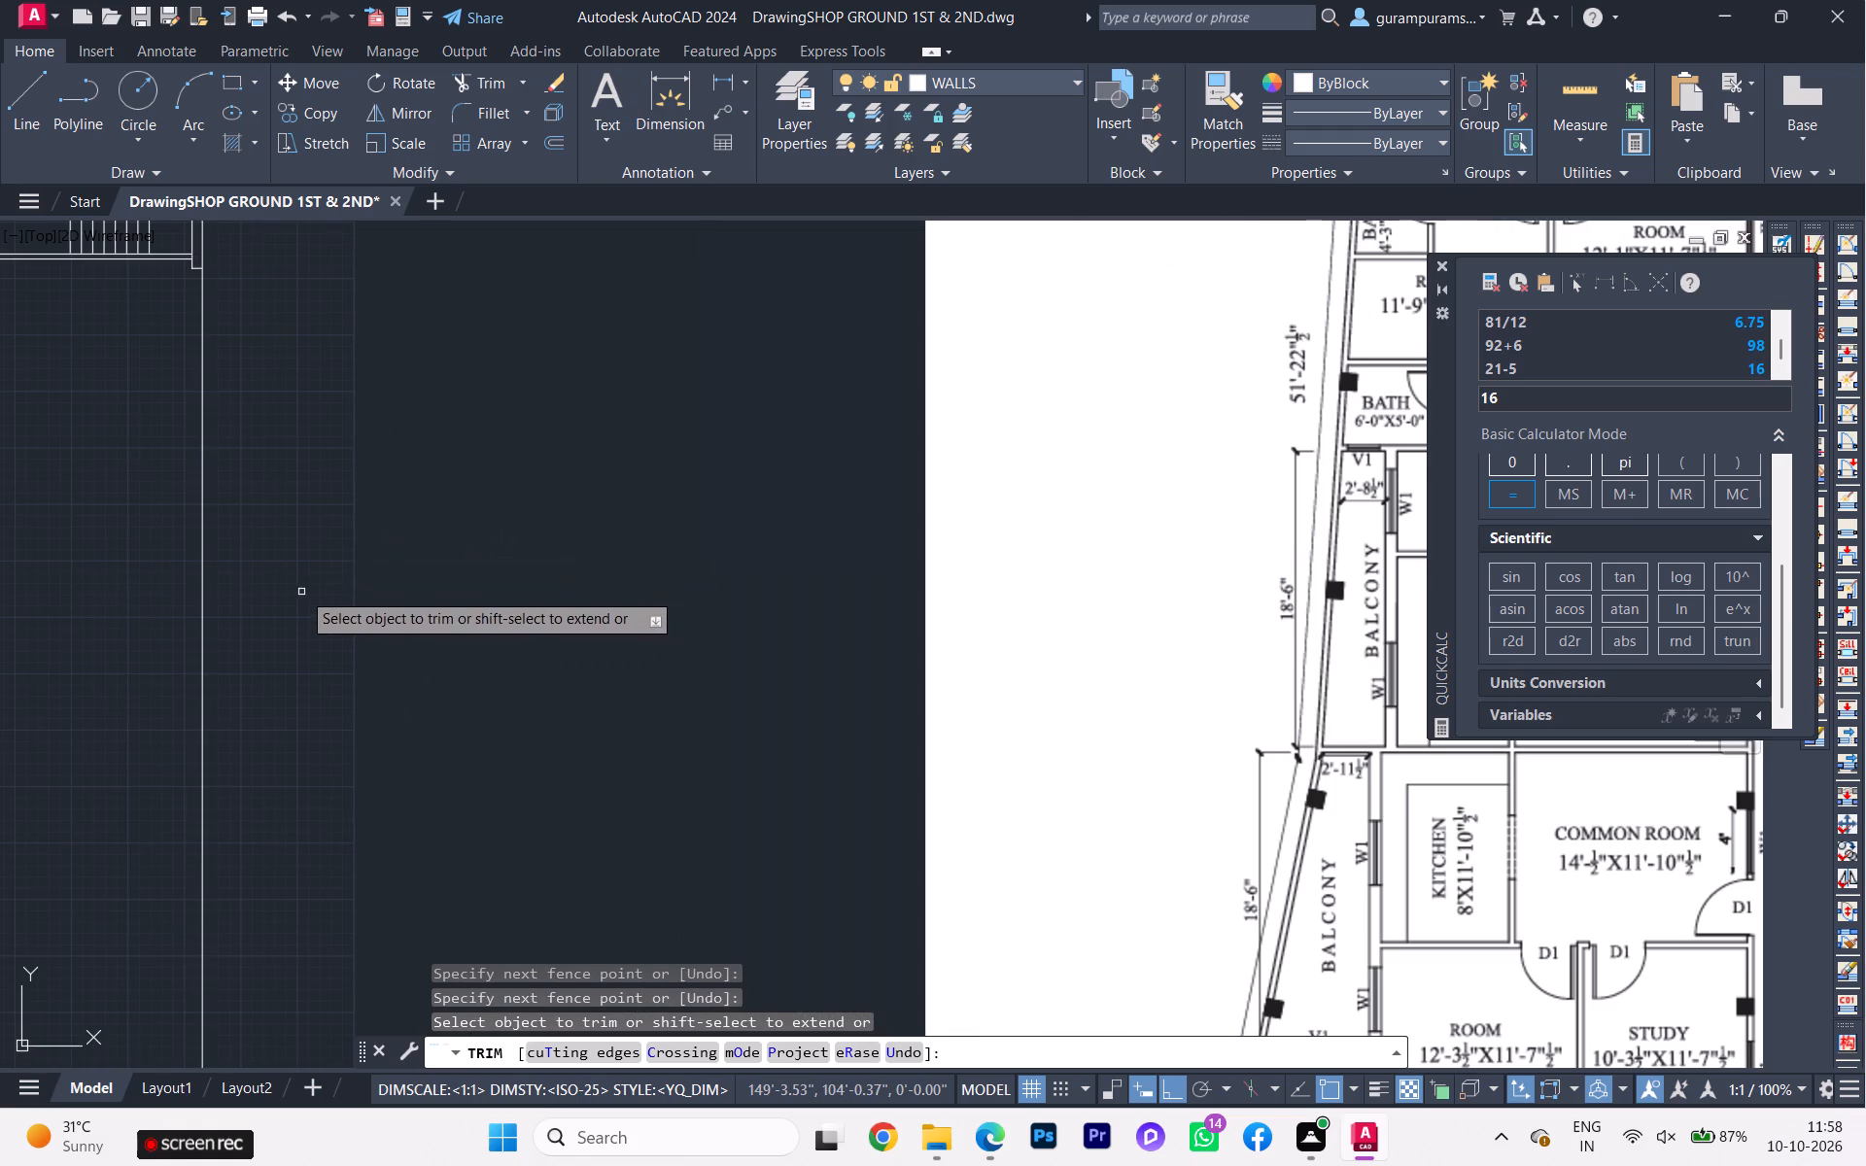
key("Escape")
Offset the terrace's outer east wall line 4.5 inward to form the wall's inner face.
scroll(374, 576, "down", 1)
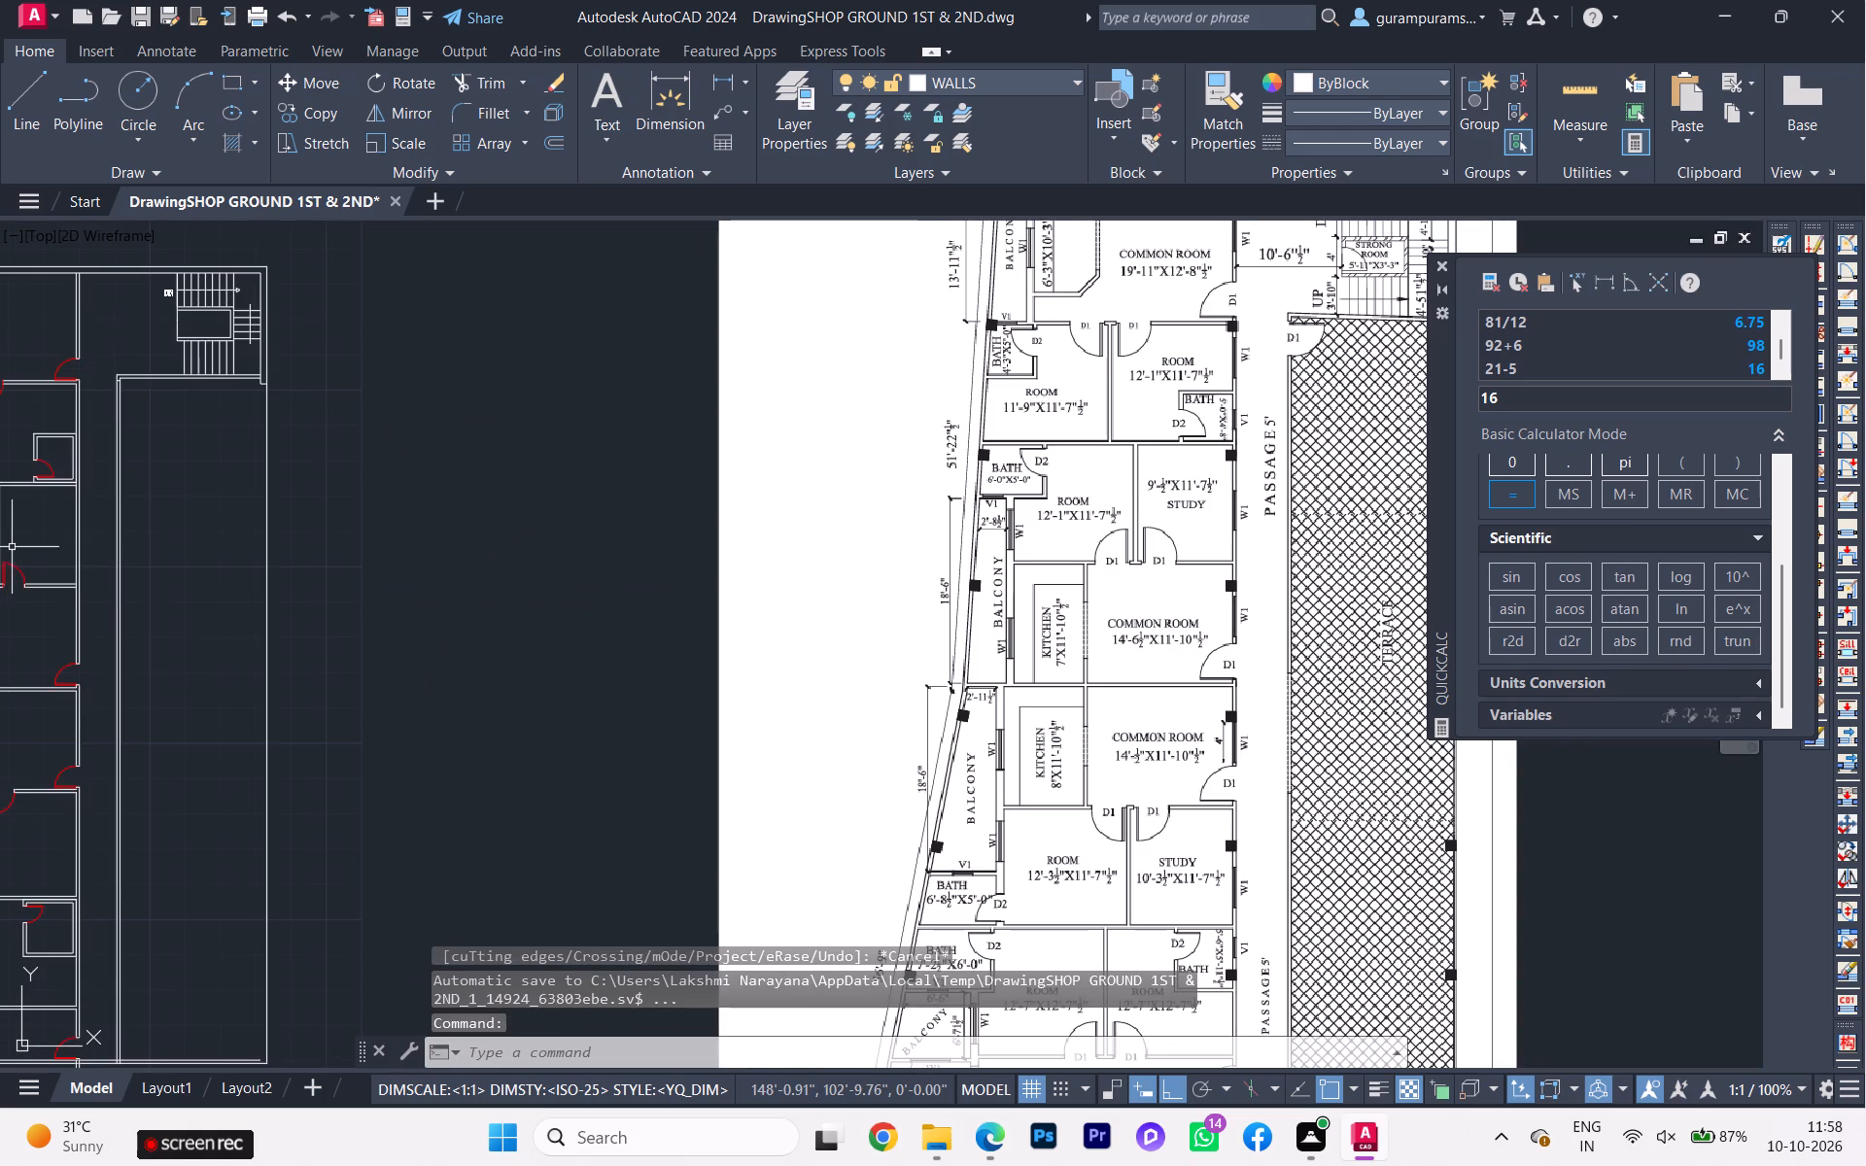
key("o")
key("Return")
key("space")
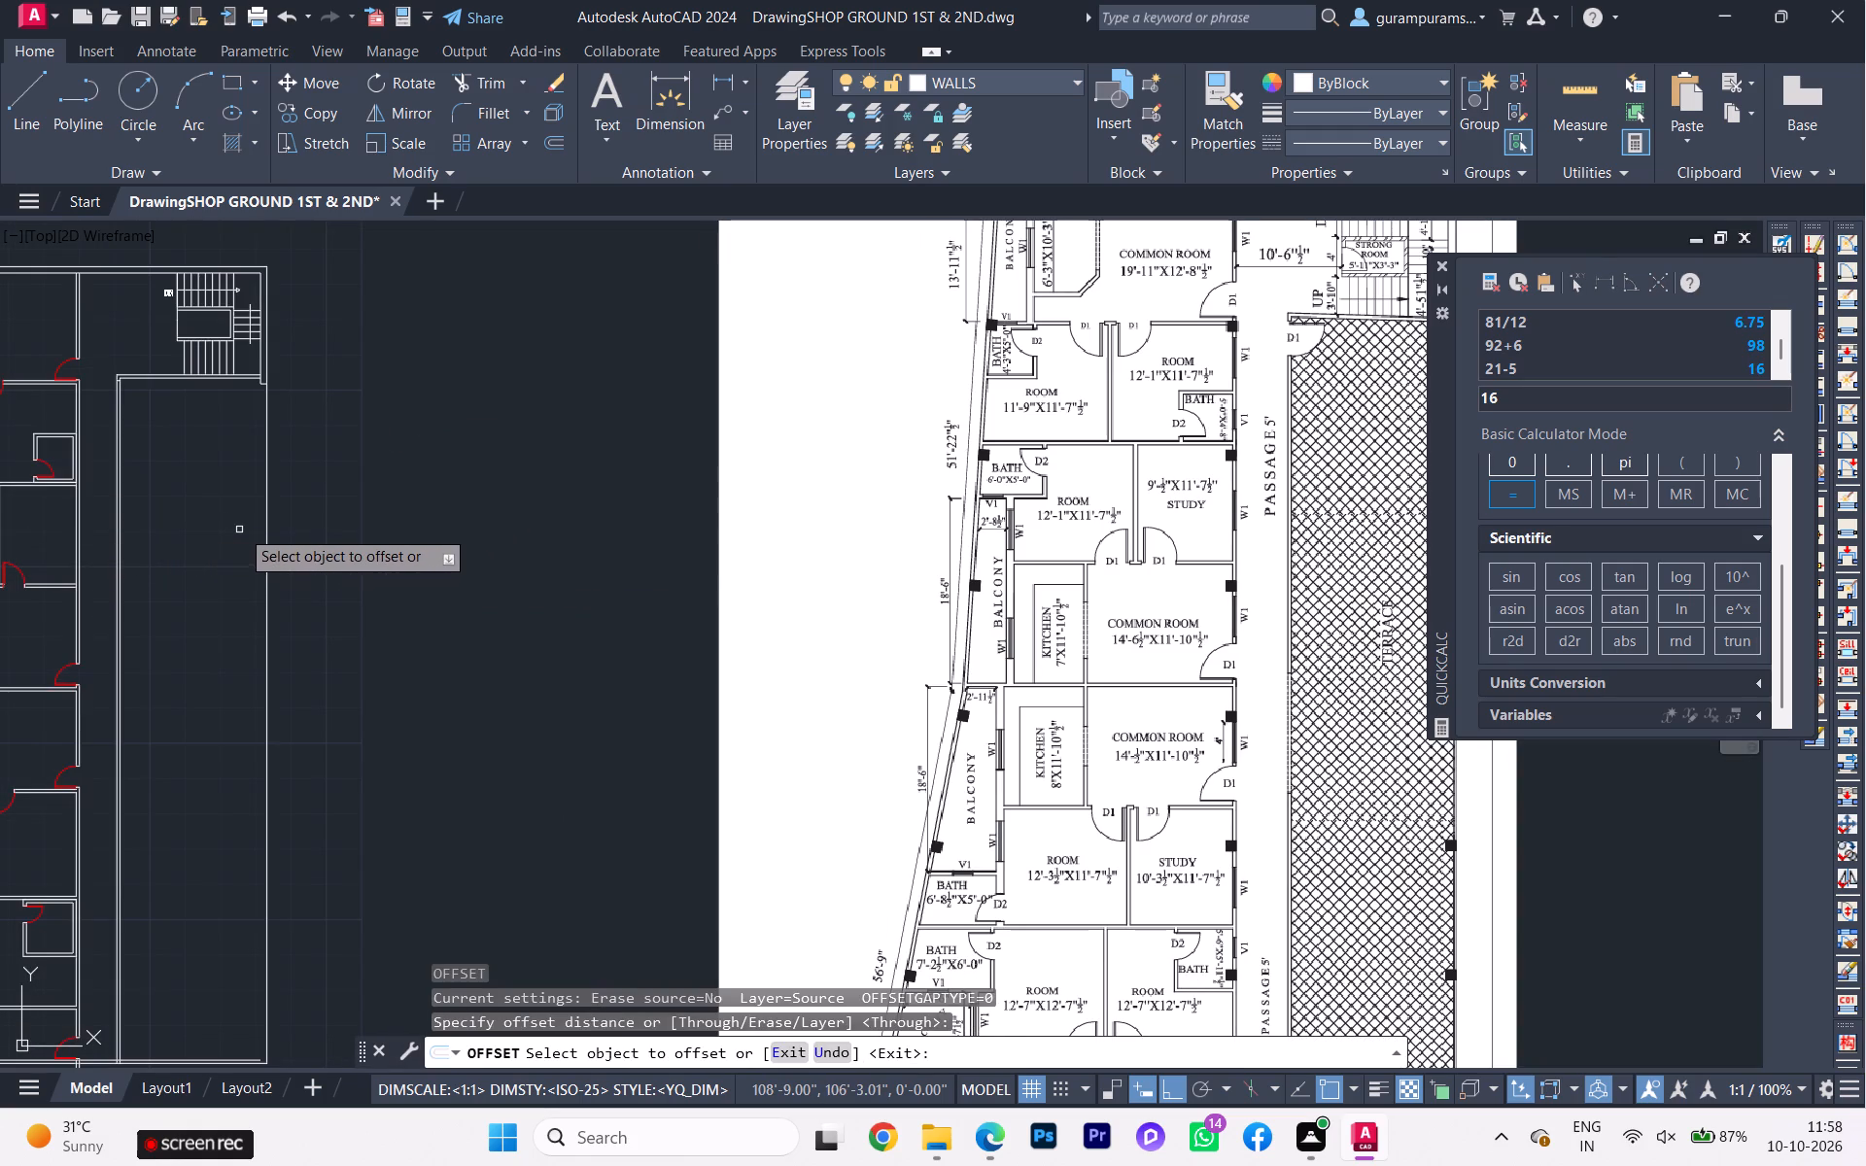
left_click(266, 514)
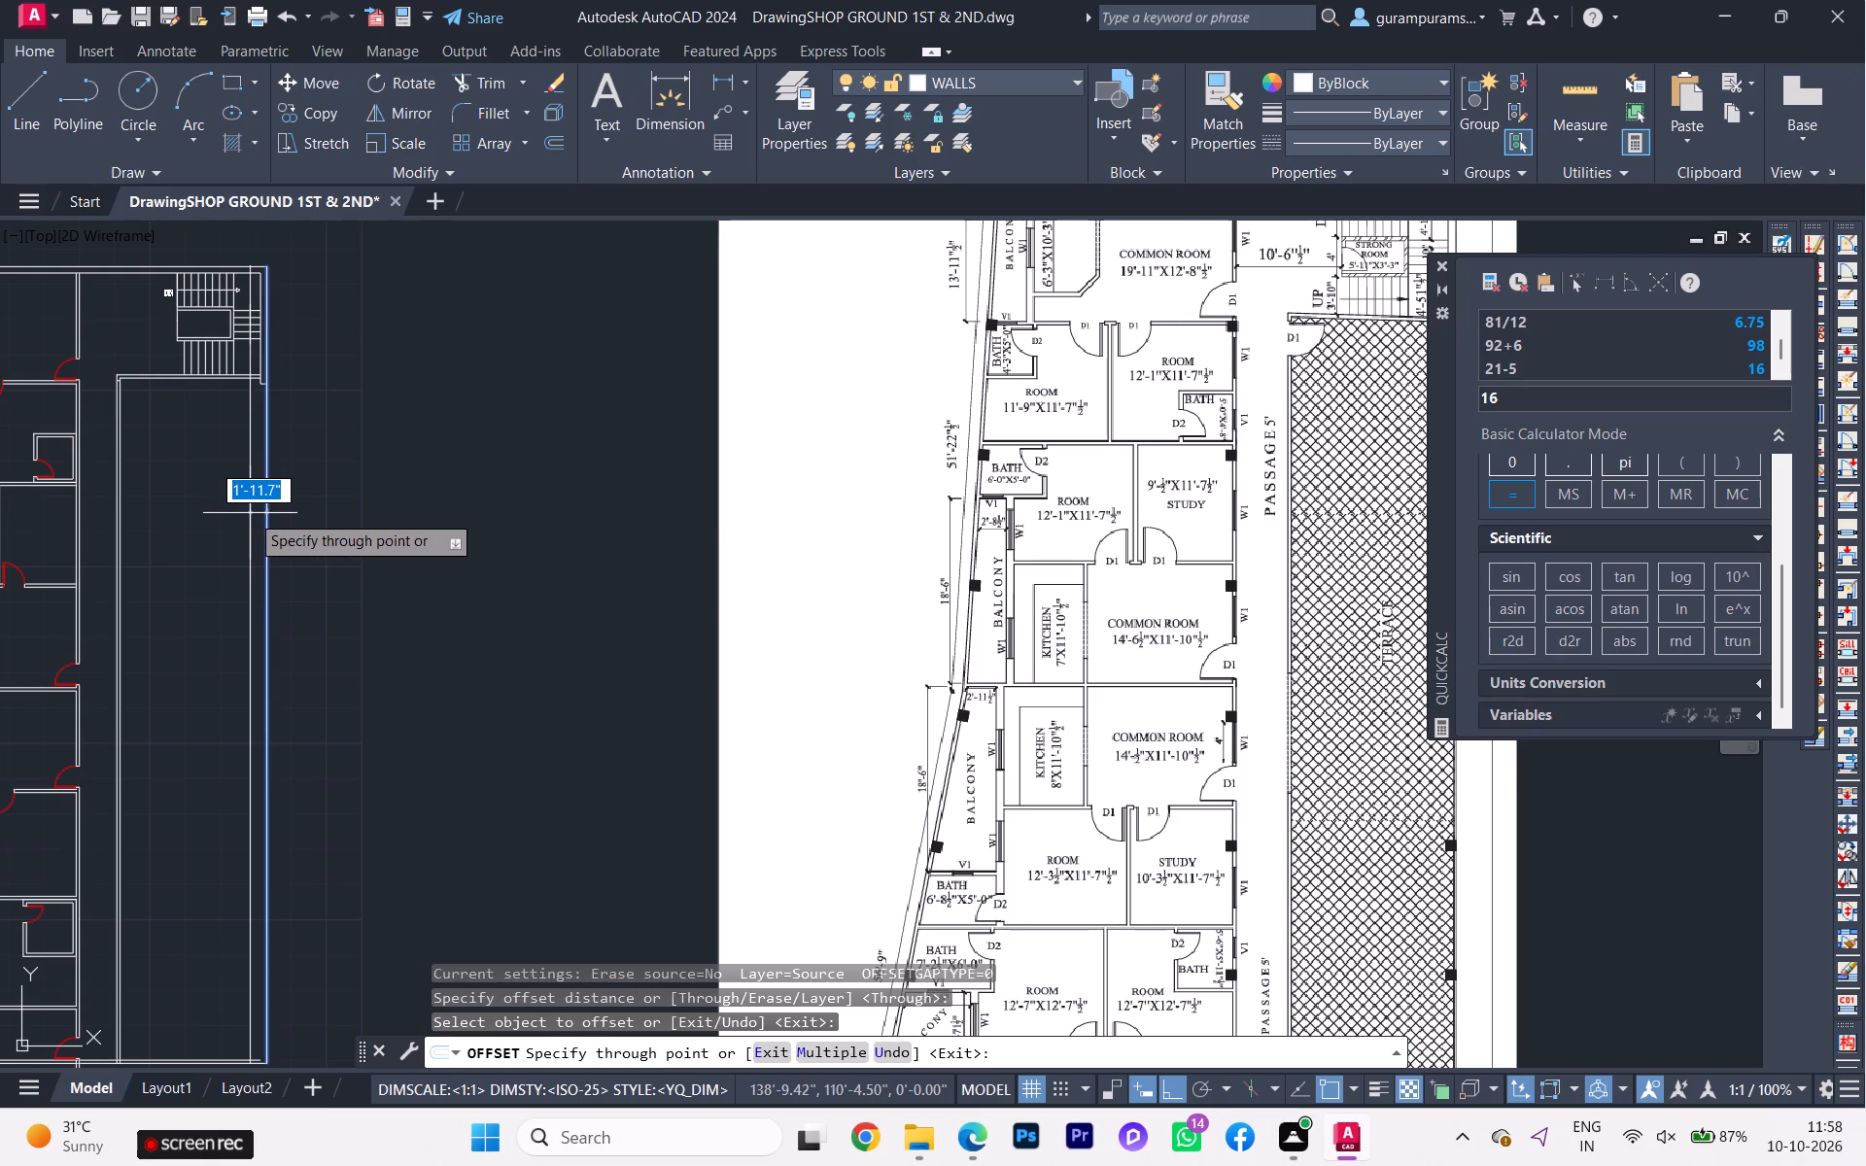
type("4.5")
key("Return")
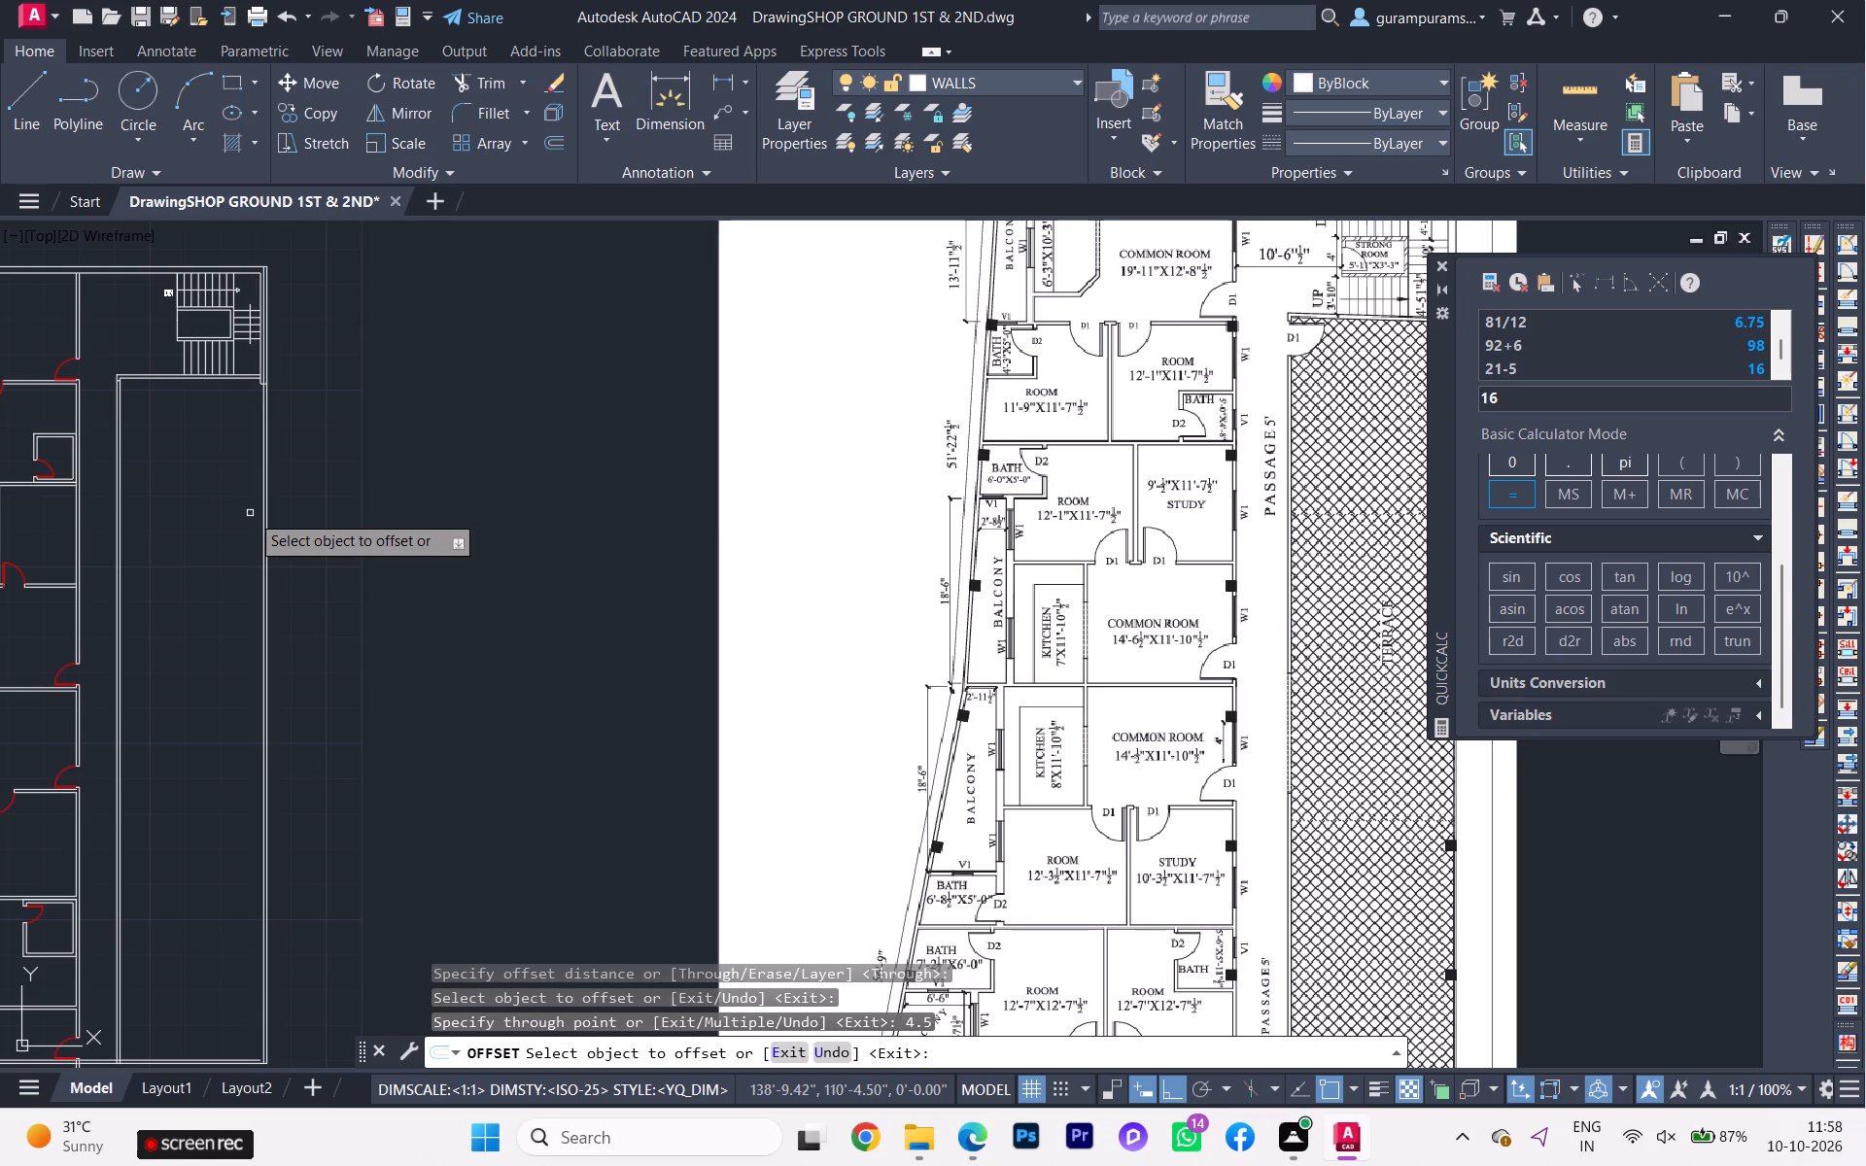
key("Escape")
Trim the part of the terrace's inner east wall line that runs up inside the staircase's east wall.
scroll(279, 336, "up", 2)
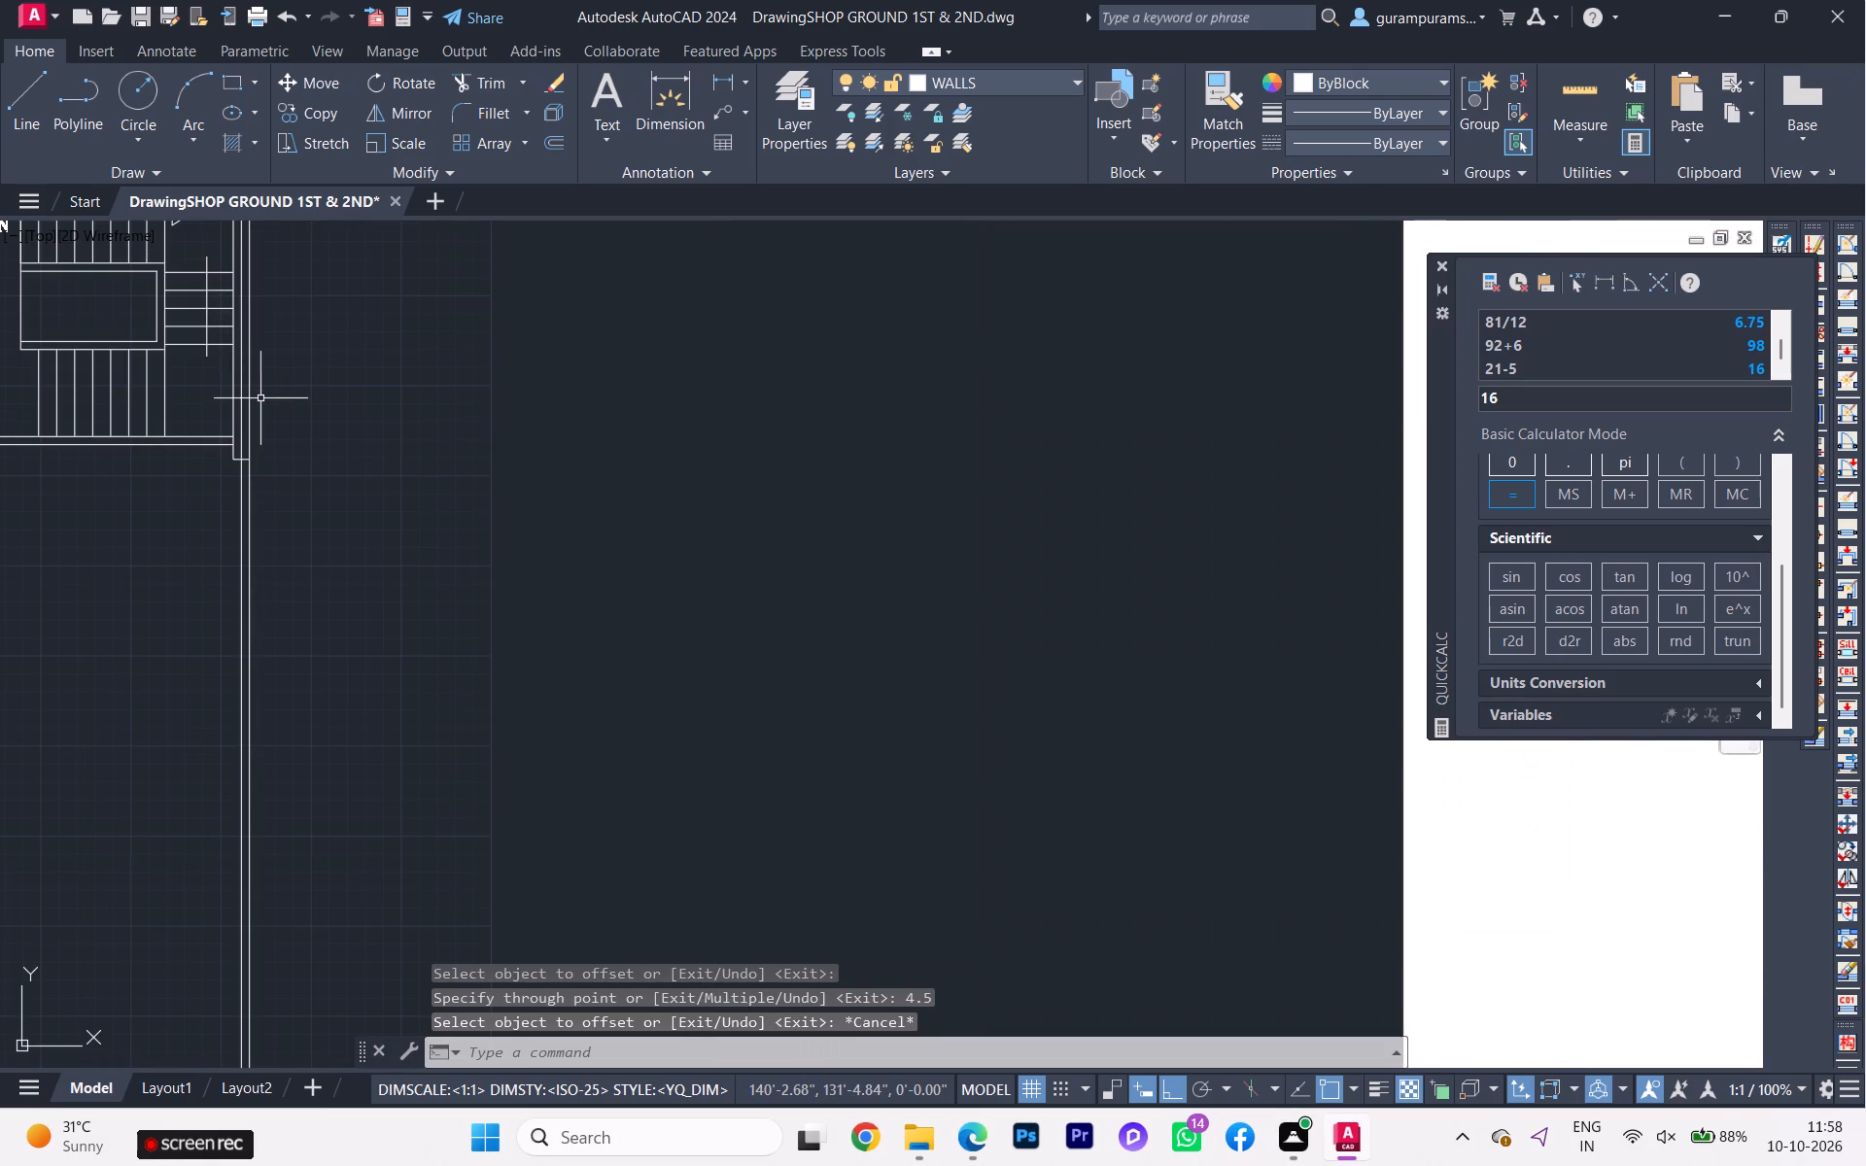
key("t")
key("r")
key("Return")
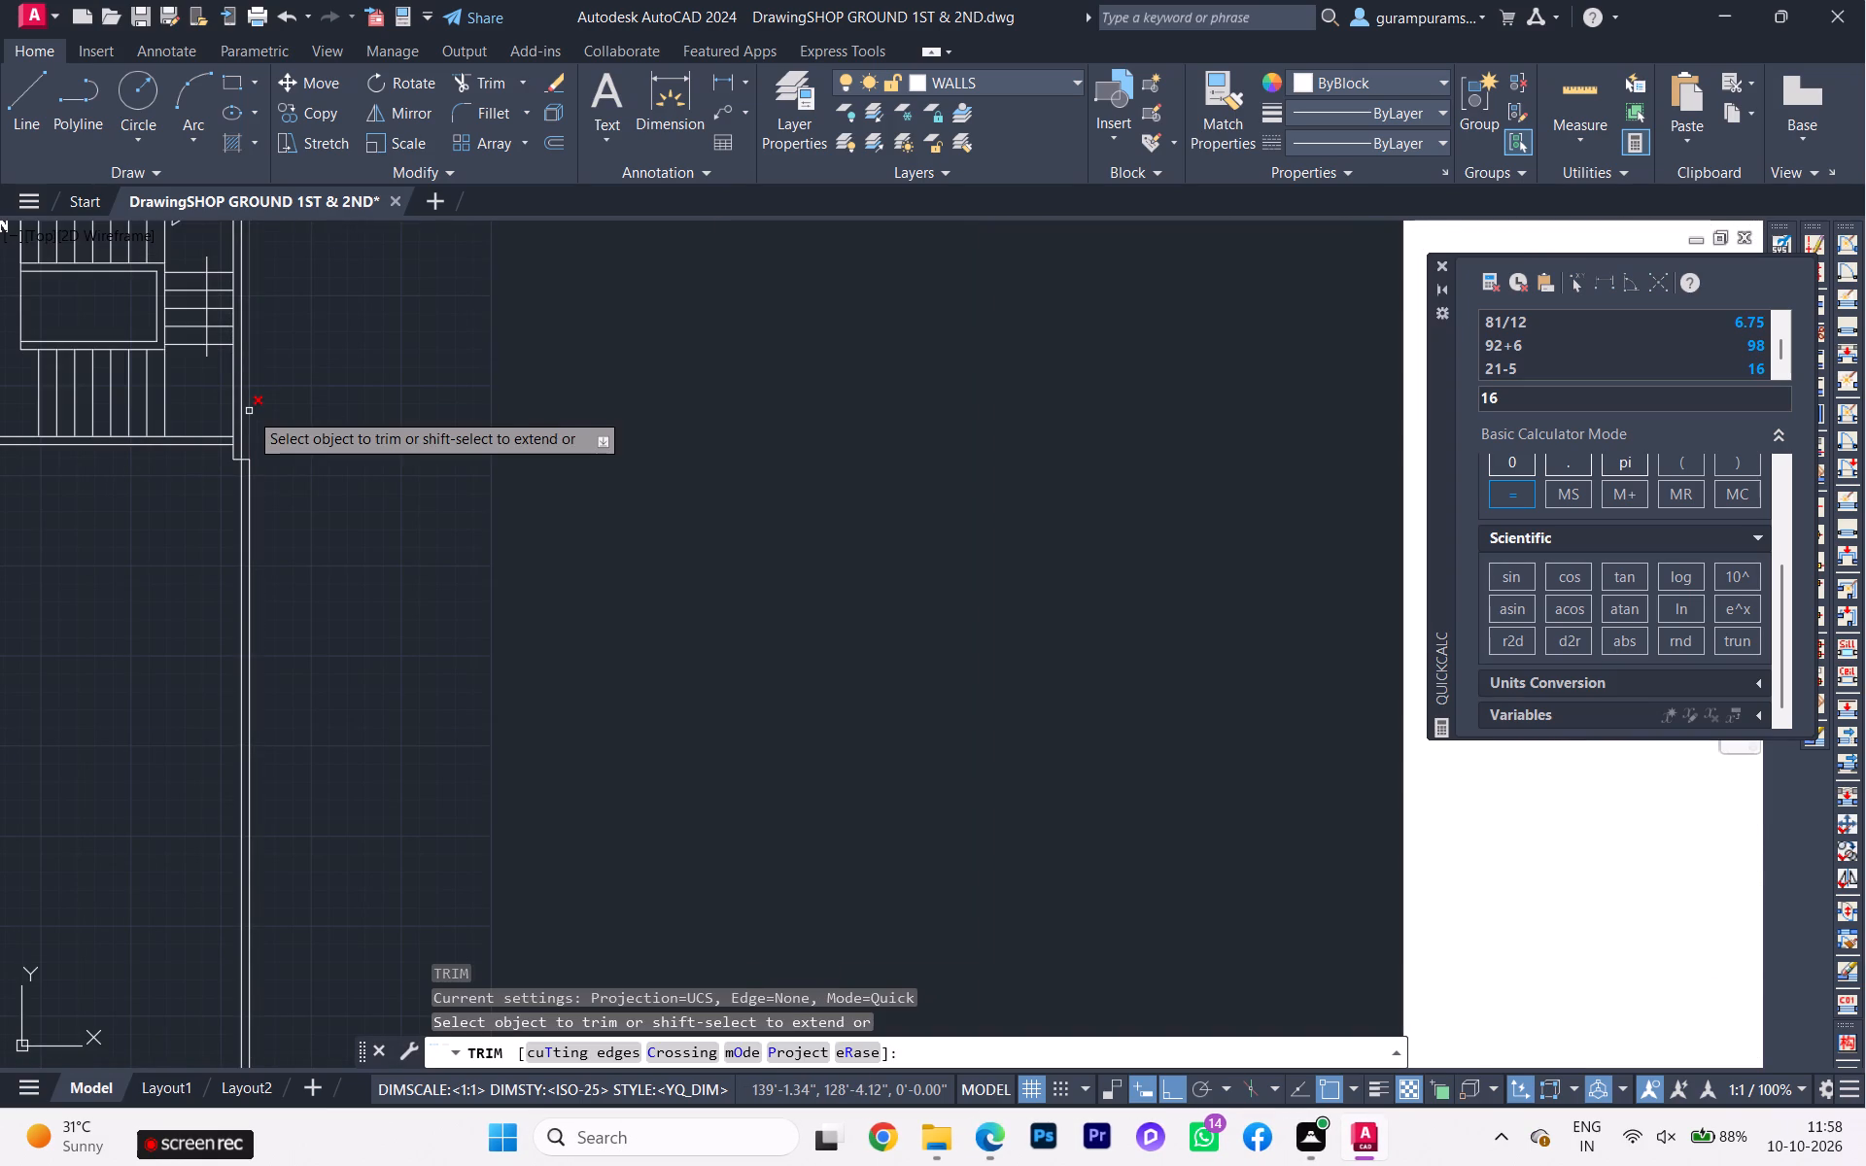
scroll(264, 433, "down", 1)
scroll(245, 409, "up", 2)
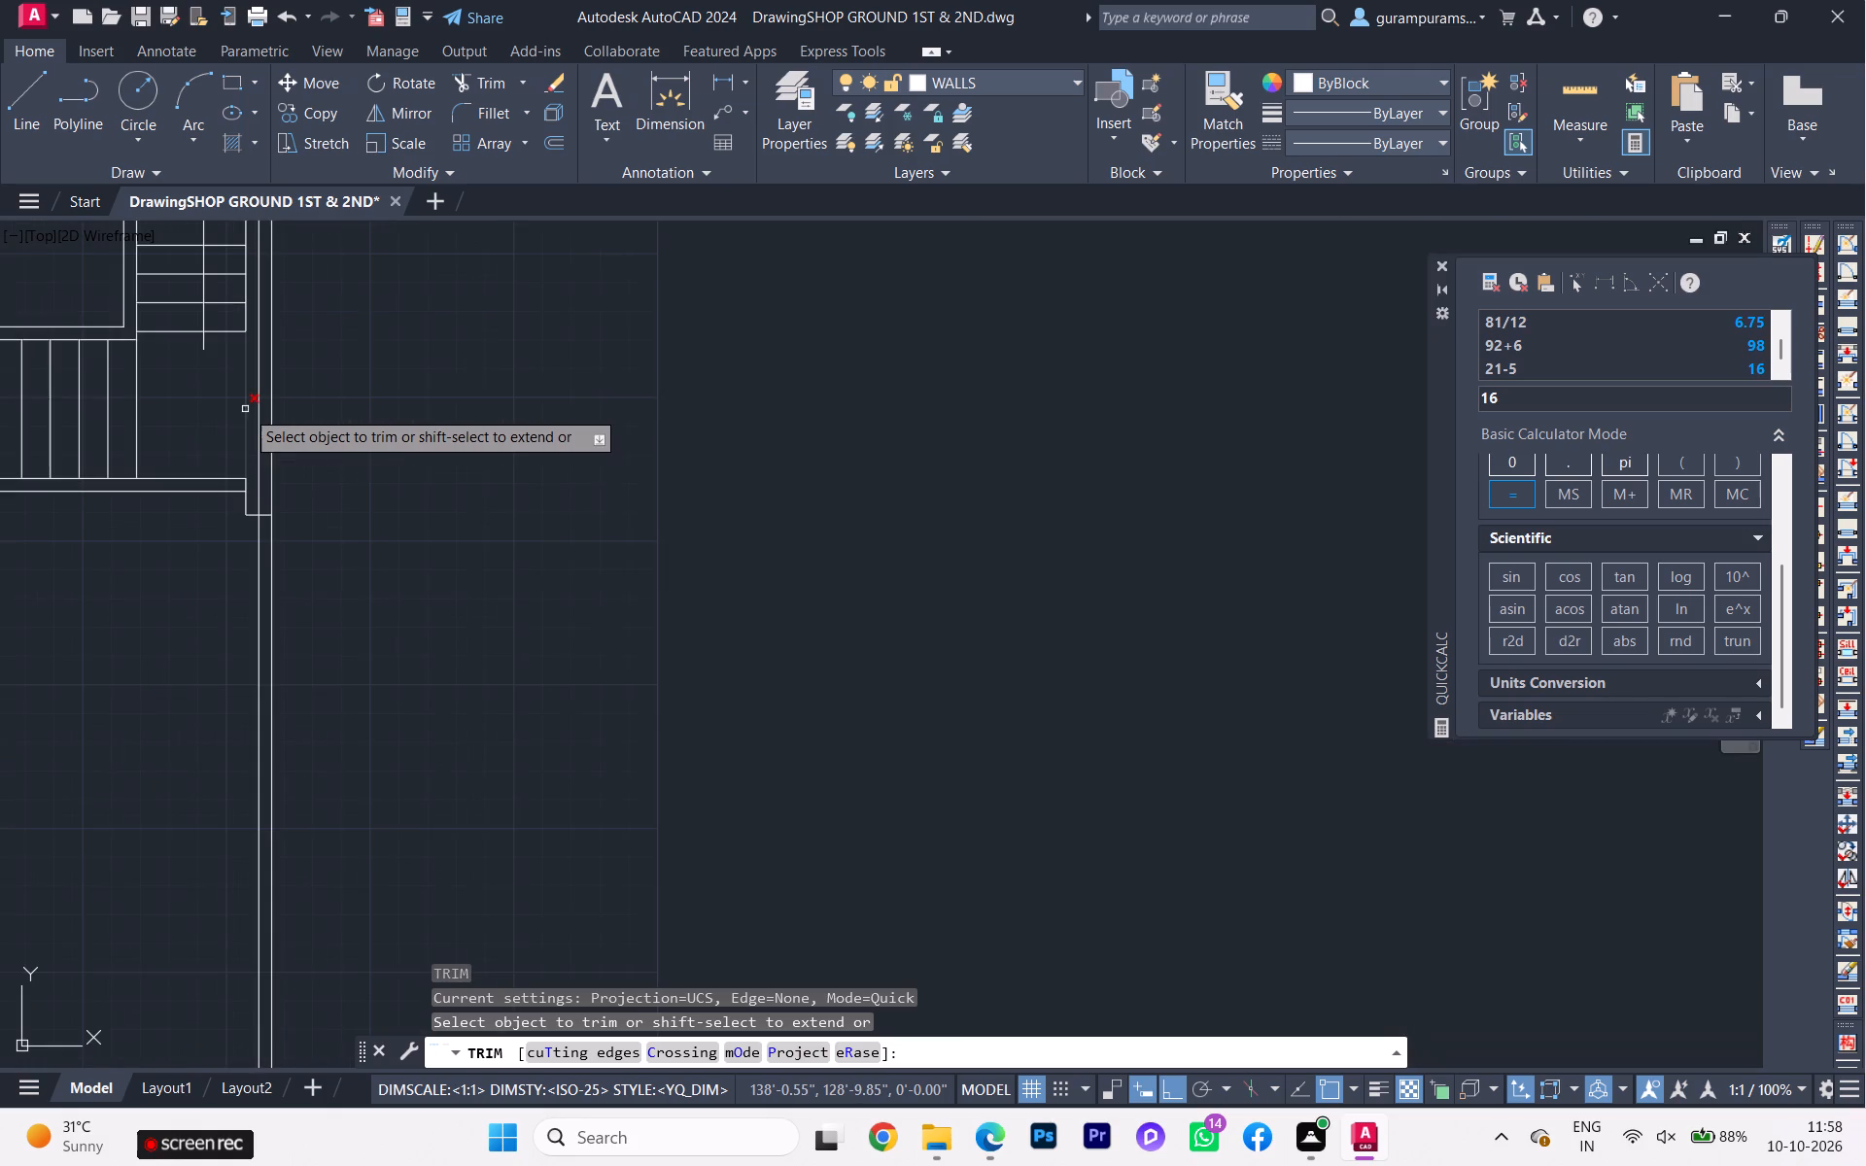
left_click(261, 435)
scroll(272, 441, "down", 1)
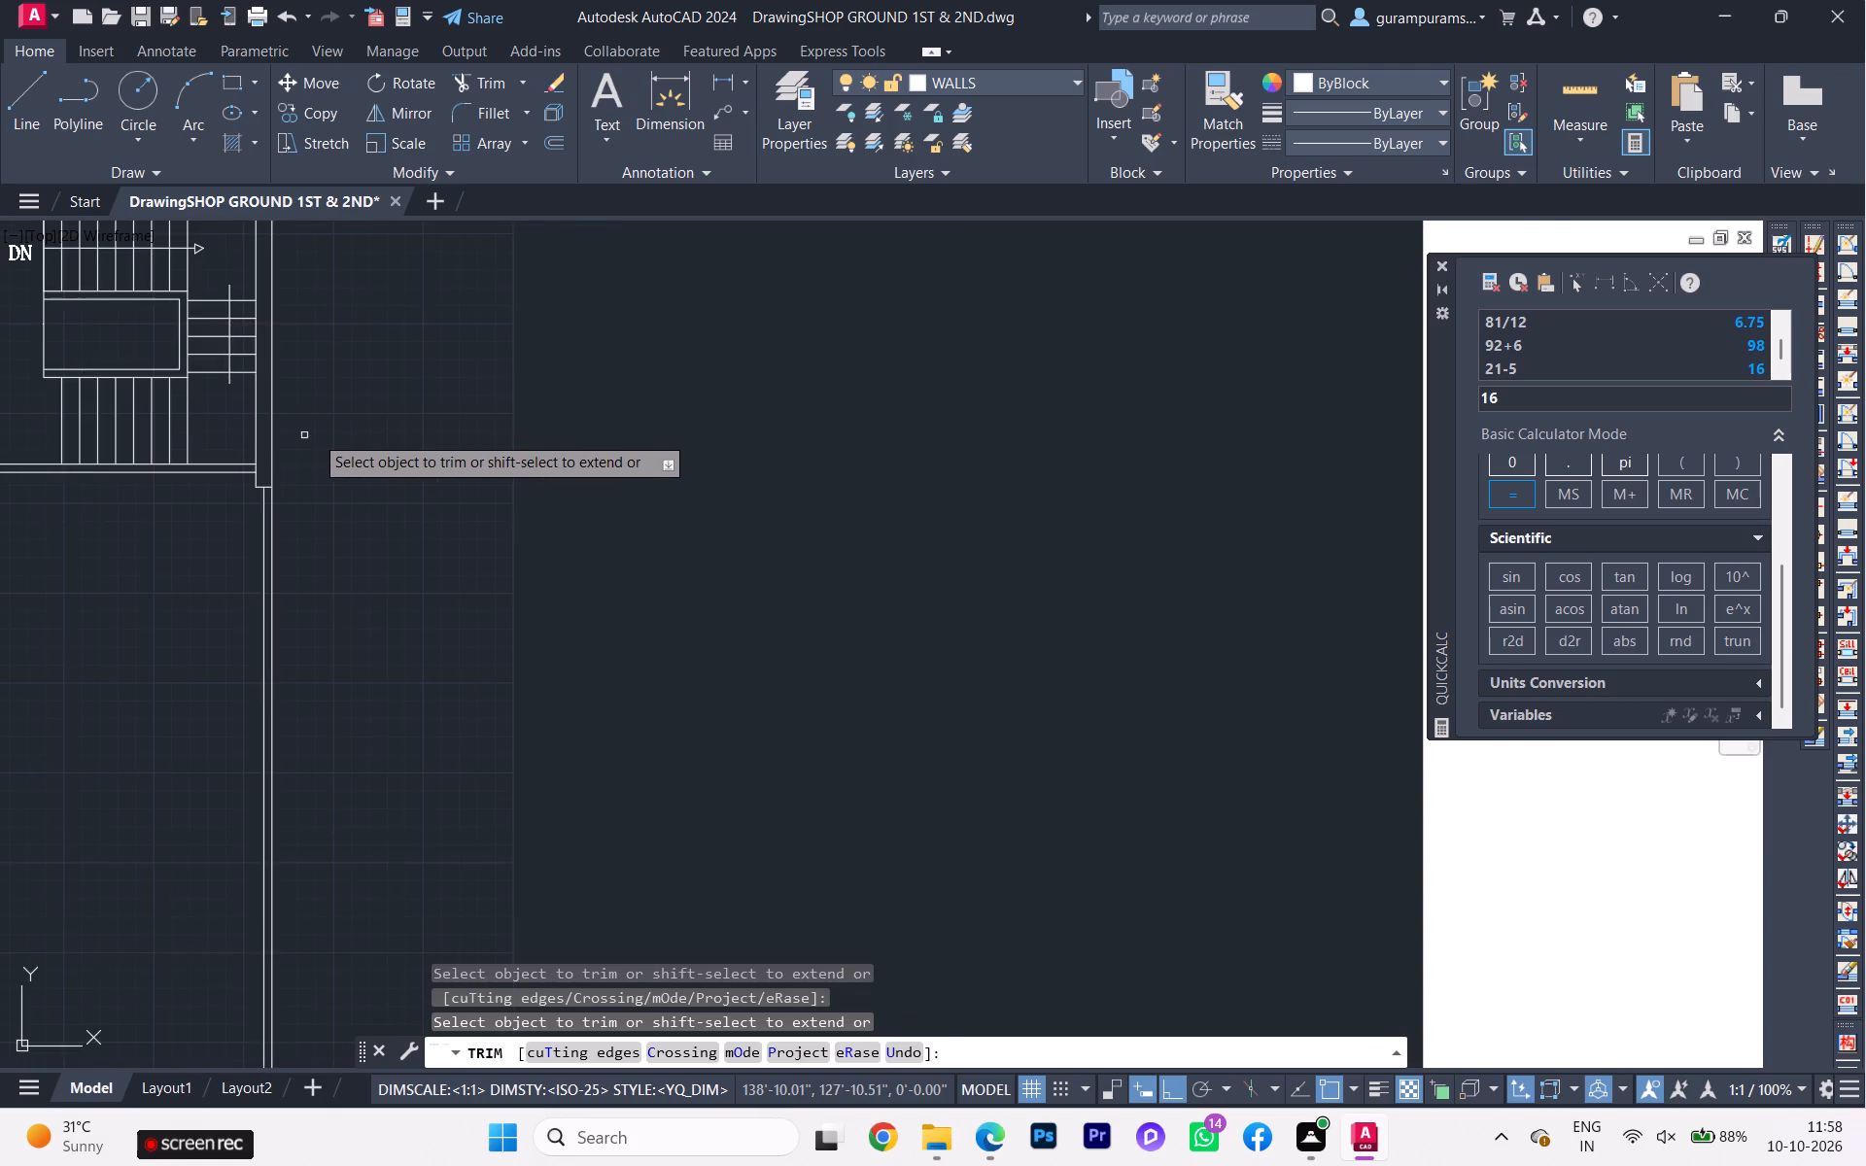
scroll(351, 438, "down", 2)
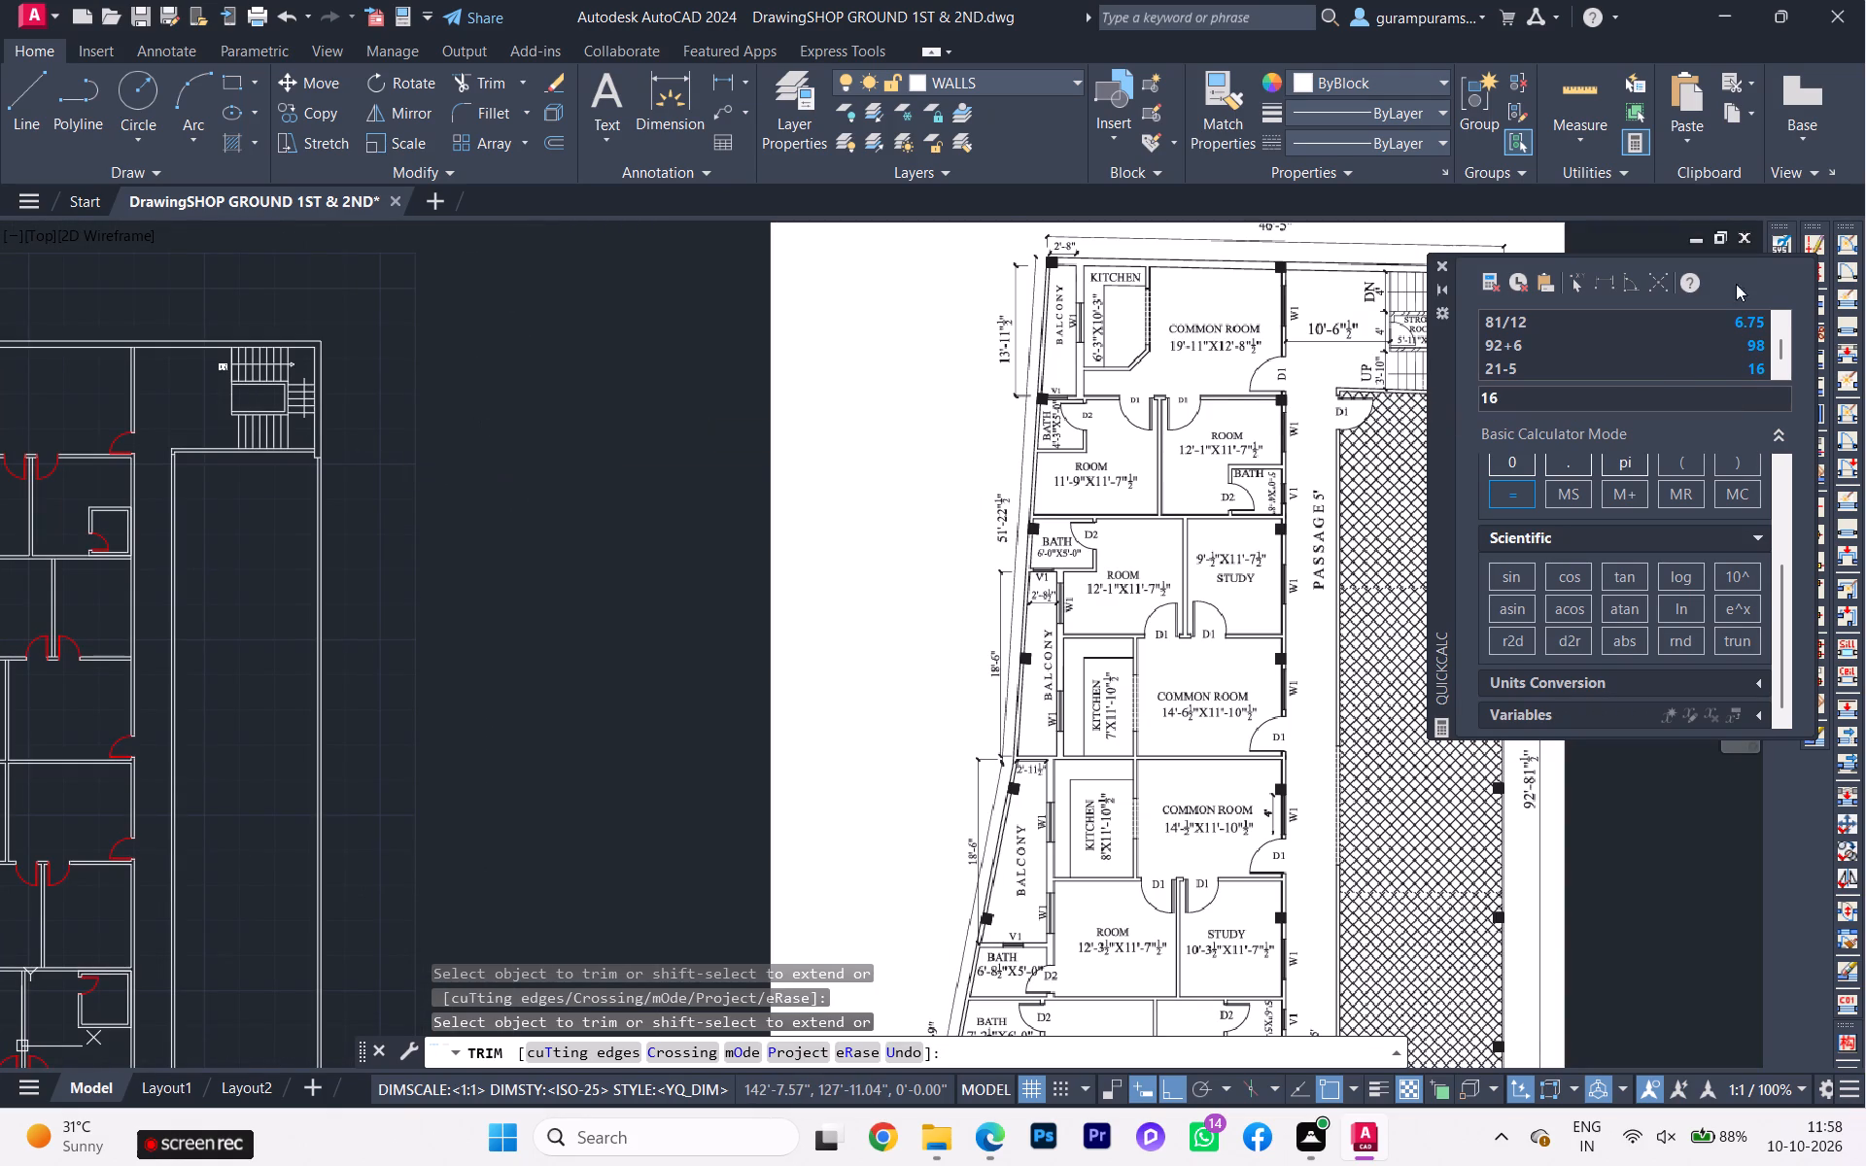
Close the QuickCalc calculator.
left_click(1445, 263)
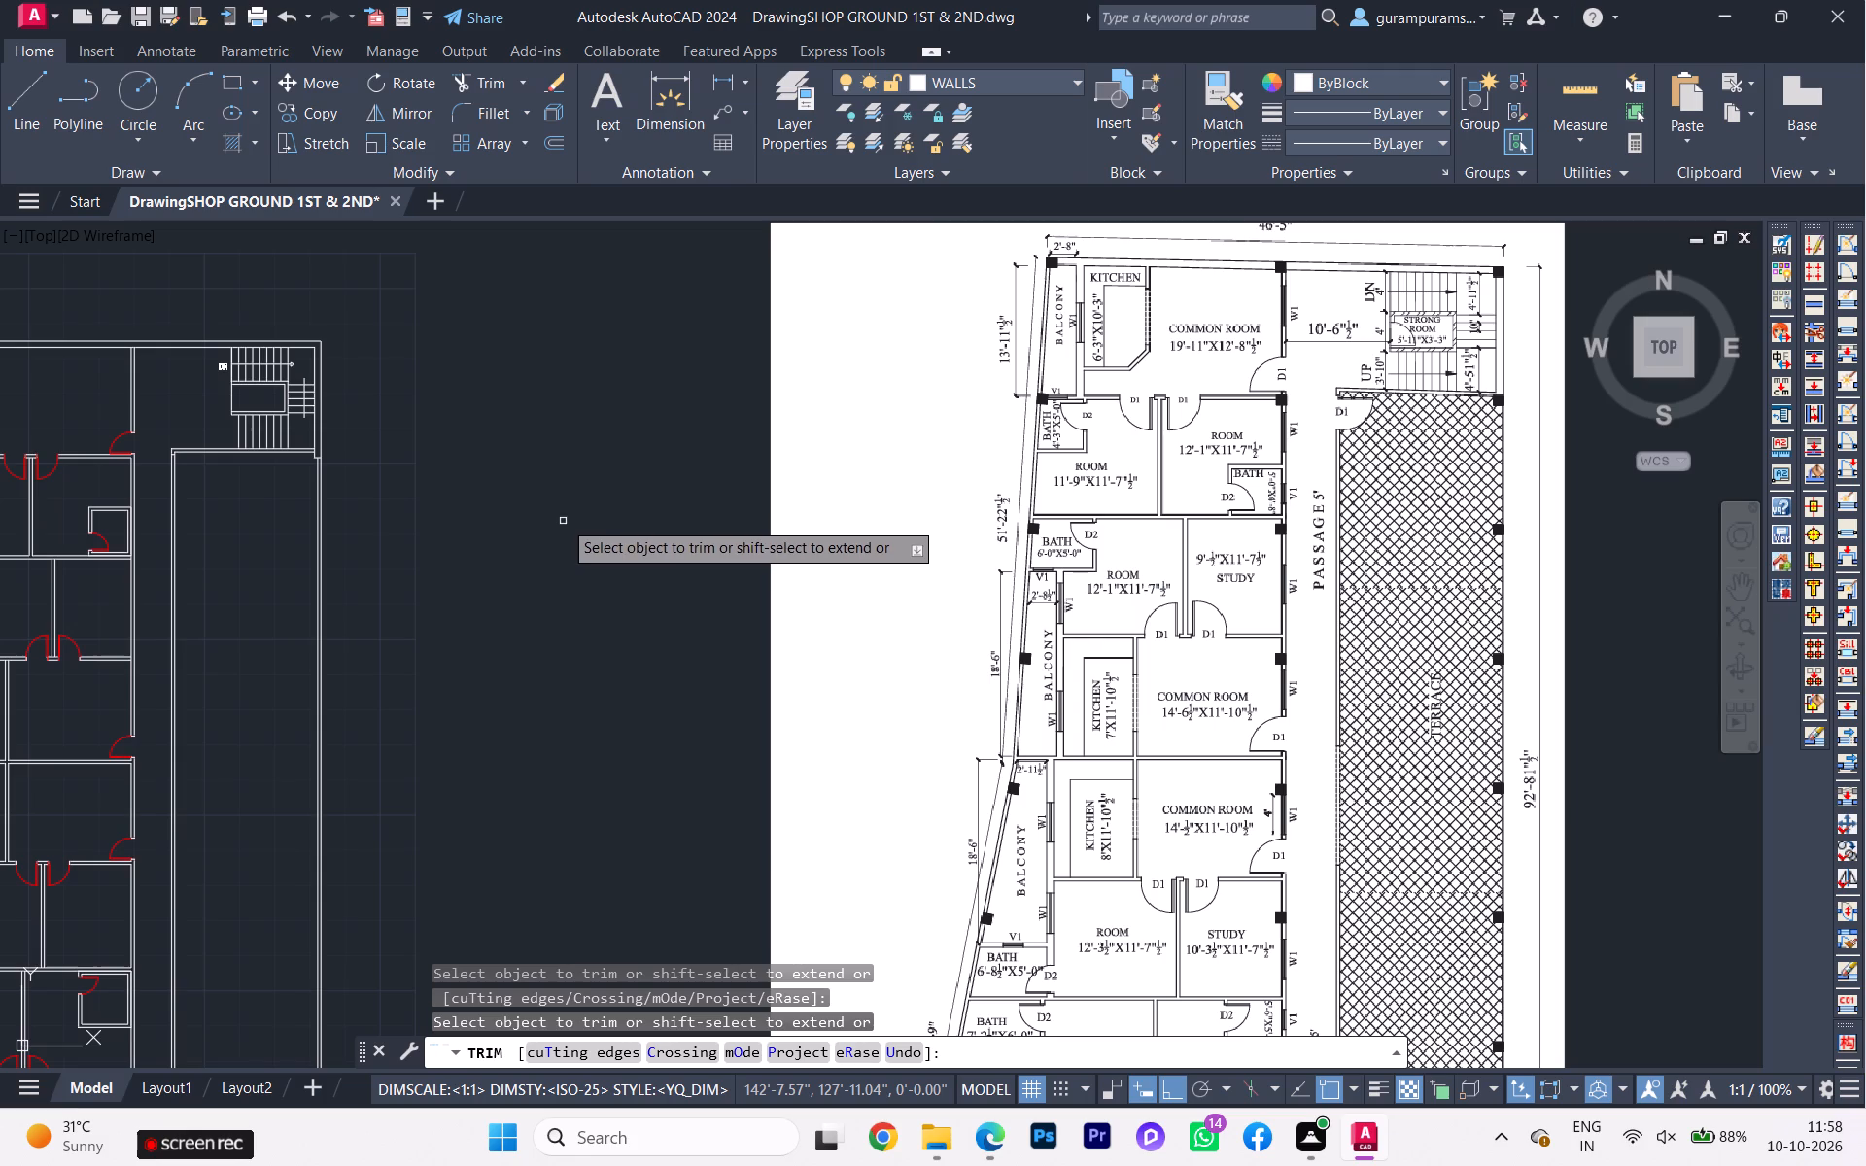
Extend the inner south wall line of the terrace to the inner east wall line at the southeast corner.
scroll(296, 360, "up", 1)
scroll(520, 468, "up", 1)
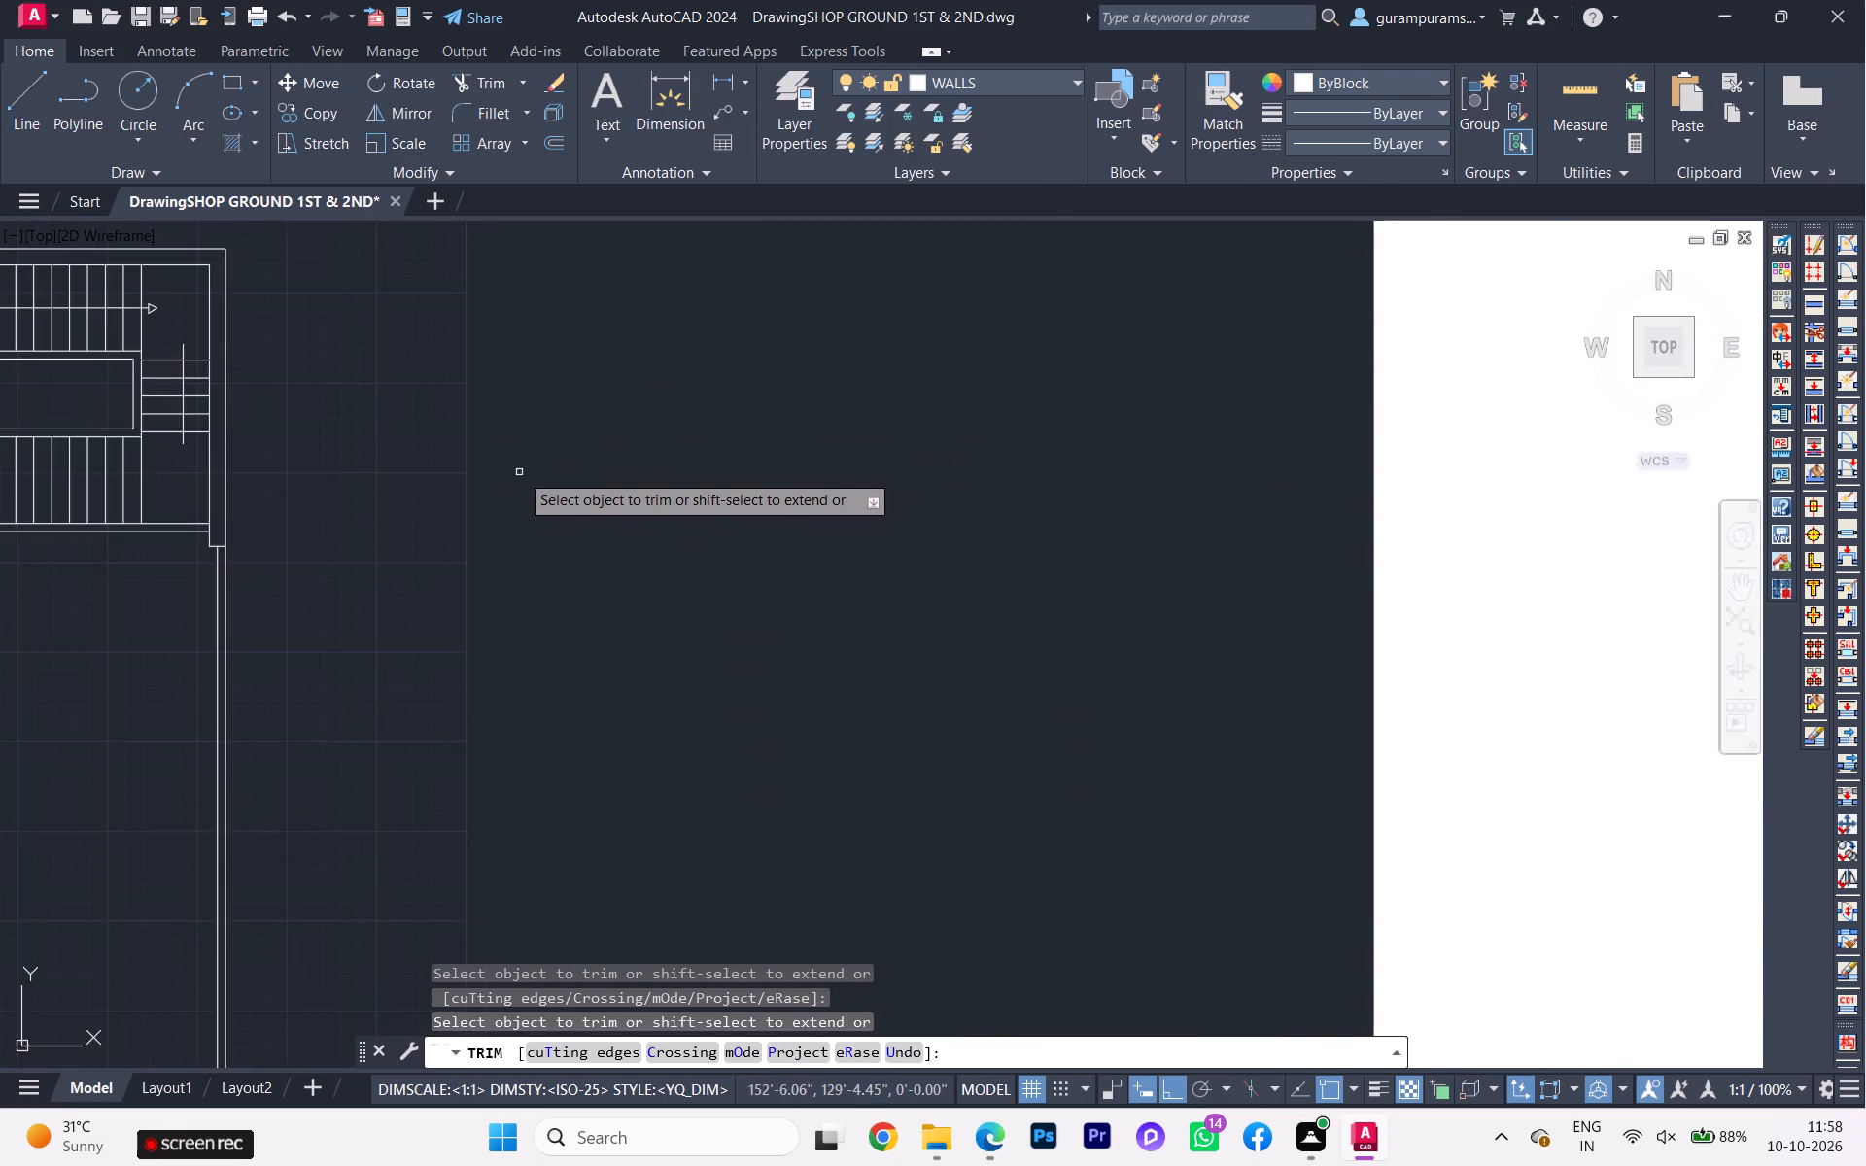
scroll(518, 476, "down", 3)
middle_click_drag(511, 530, 458, 373)
scroll(441, 808, "up", 2)
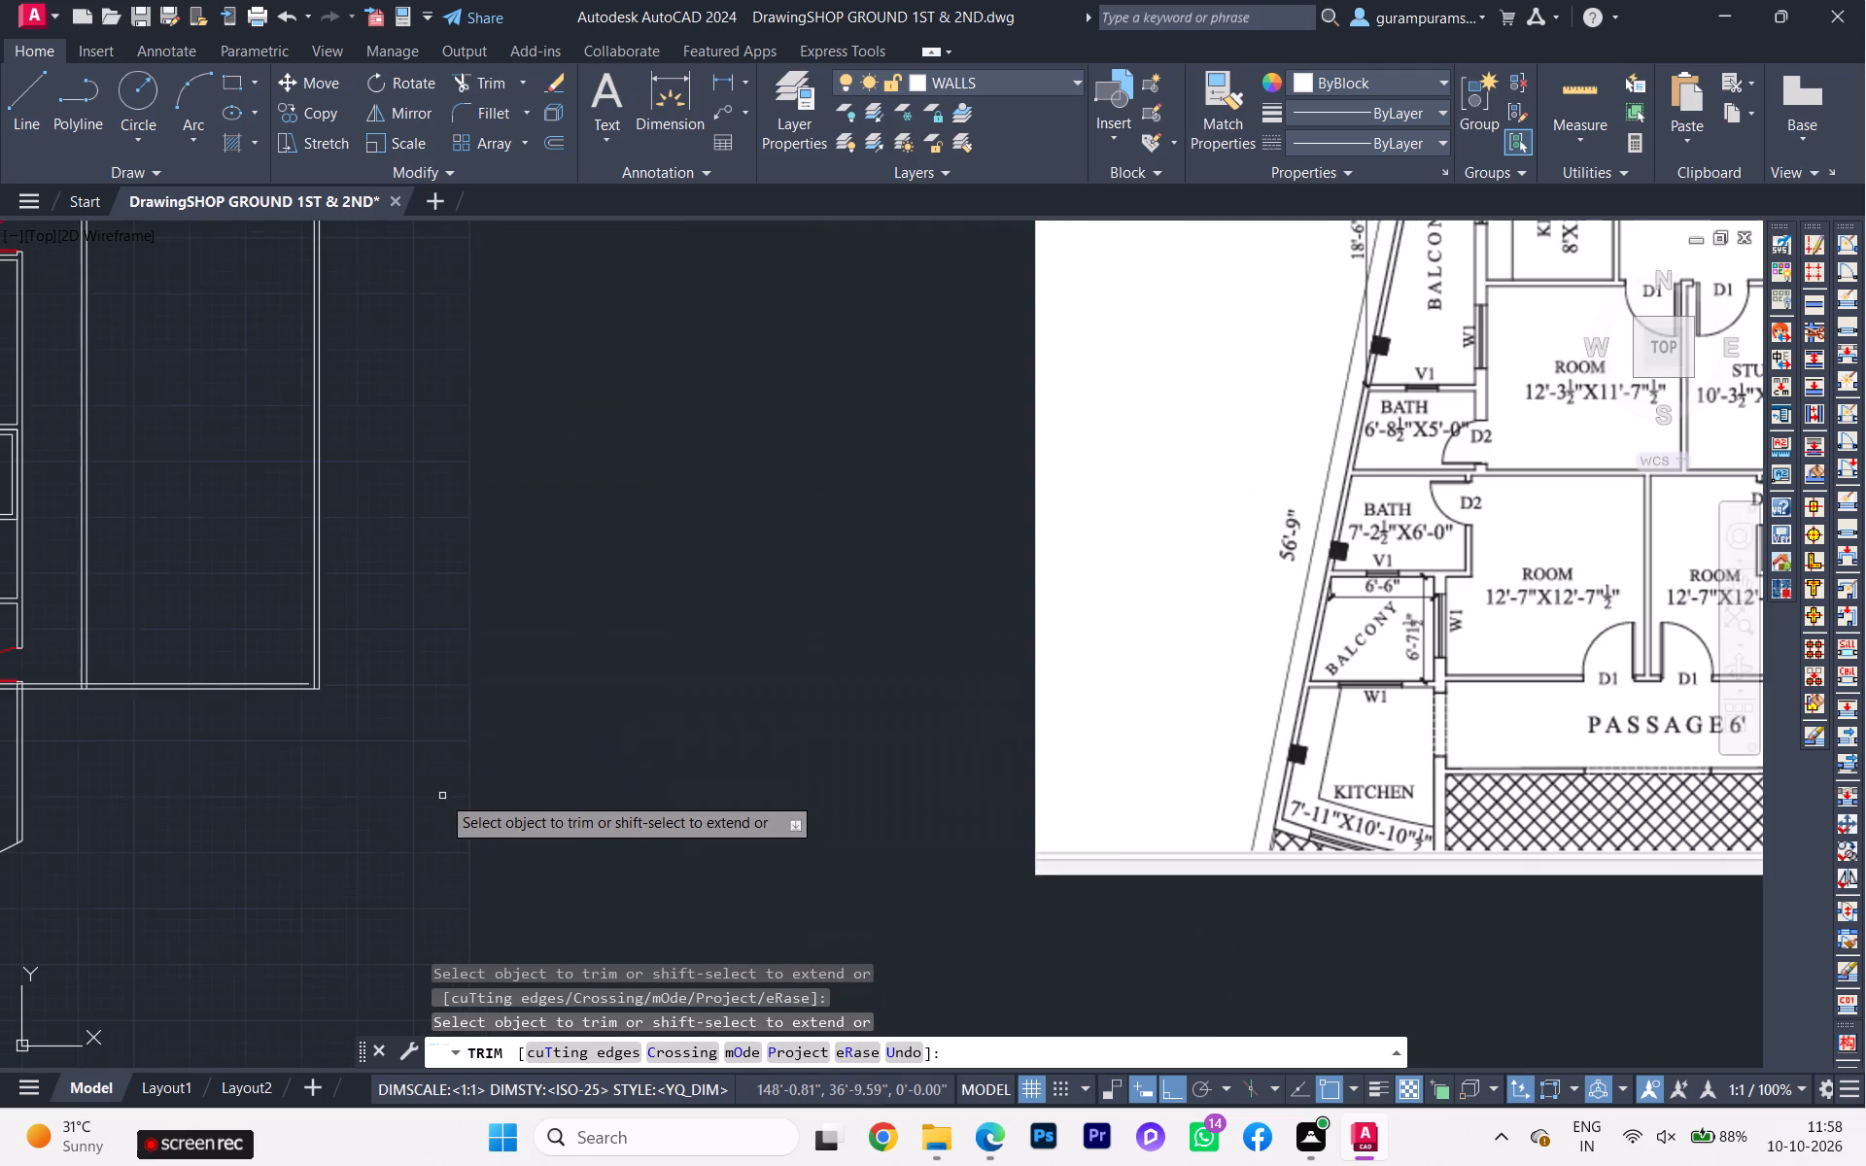
scroll(366, 722, "up", 2)
scroll(366, 725, "down", 1)
scroll(340, 722, "up", 2)
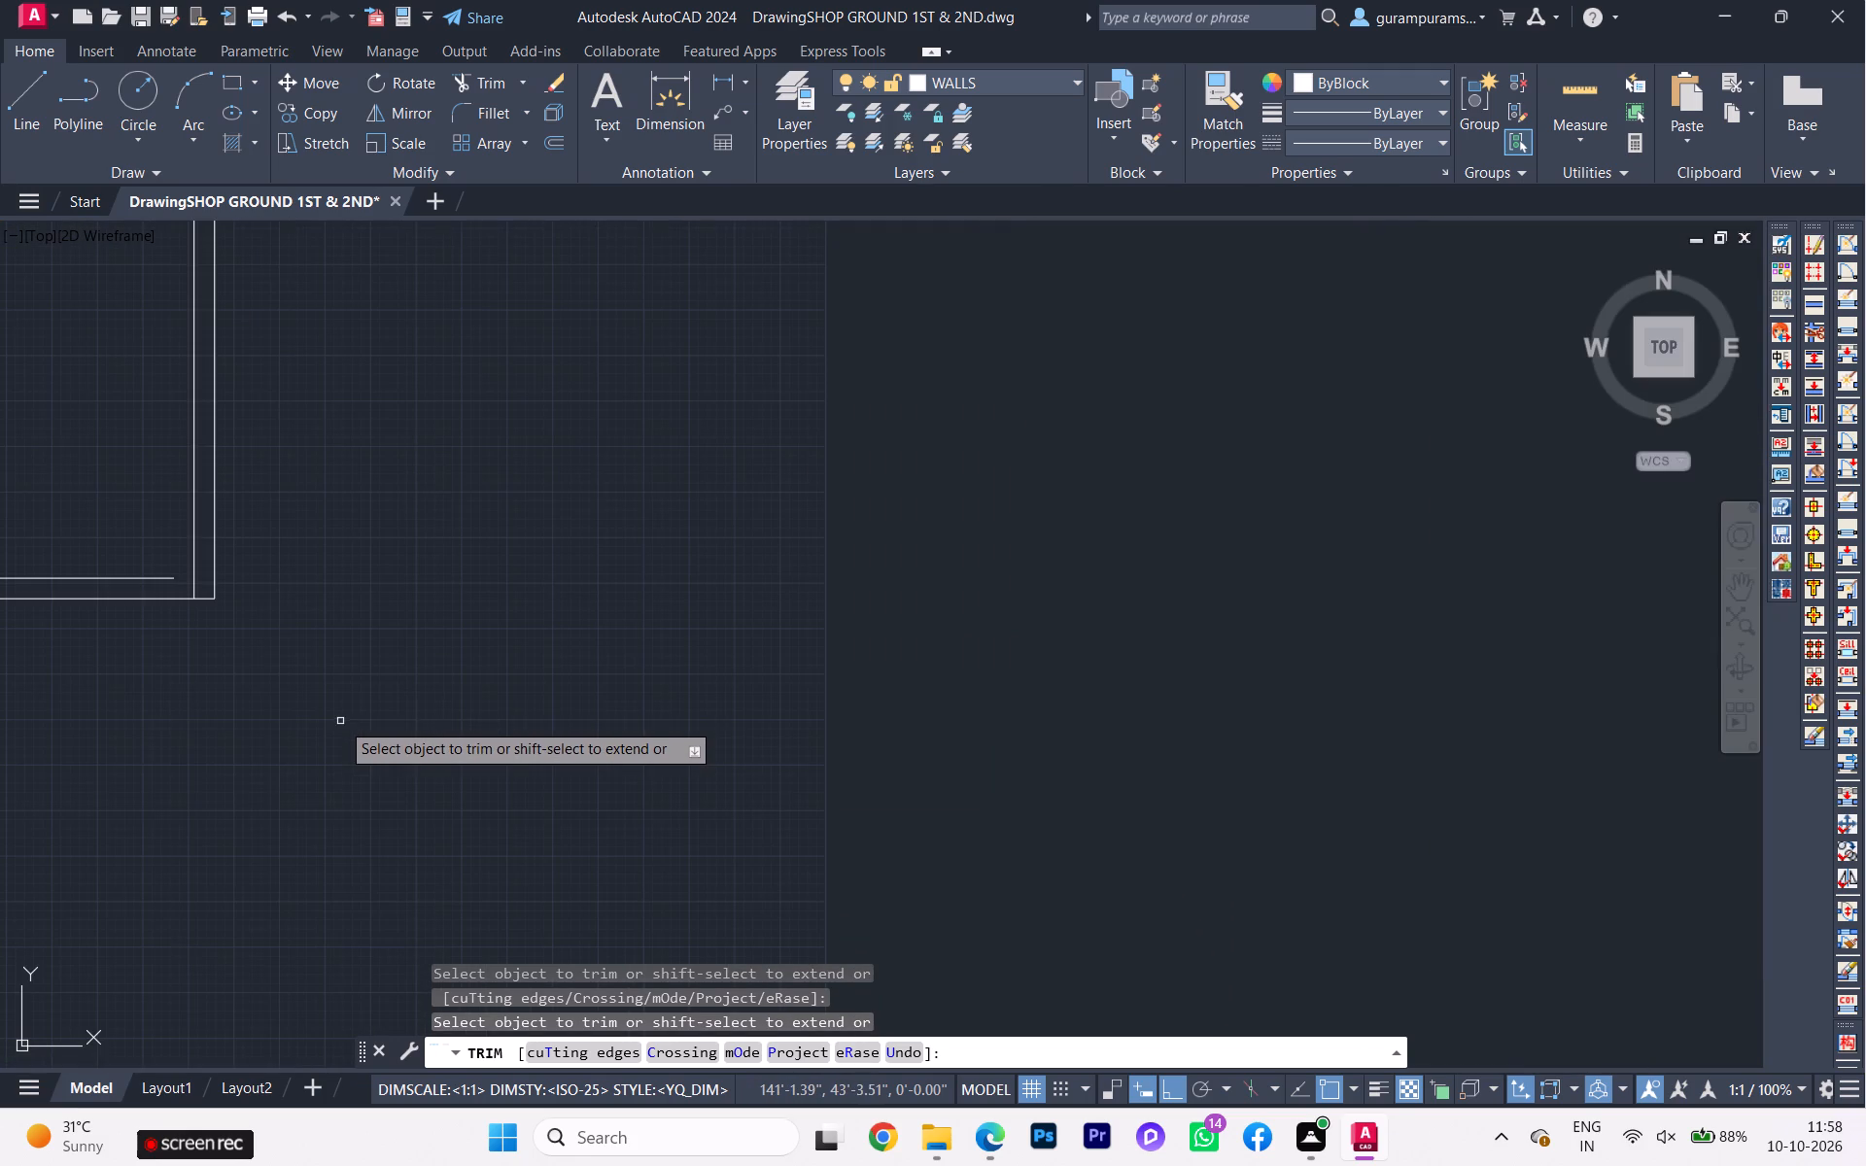
key("Escape")
key("e")
key("x")
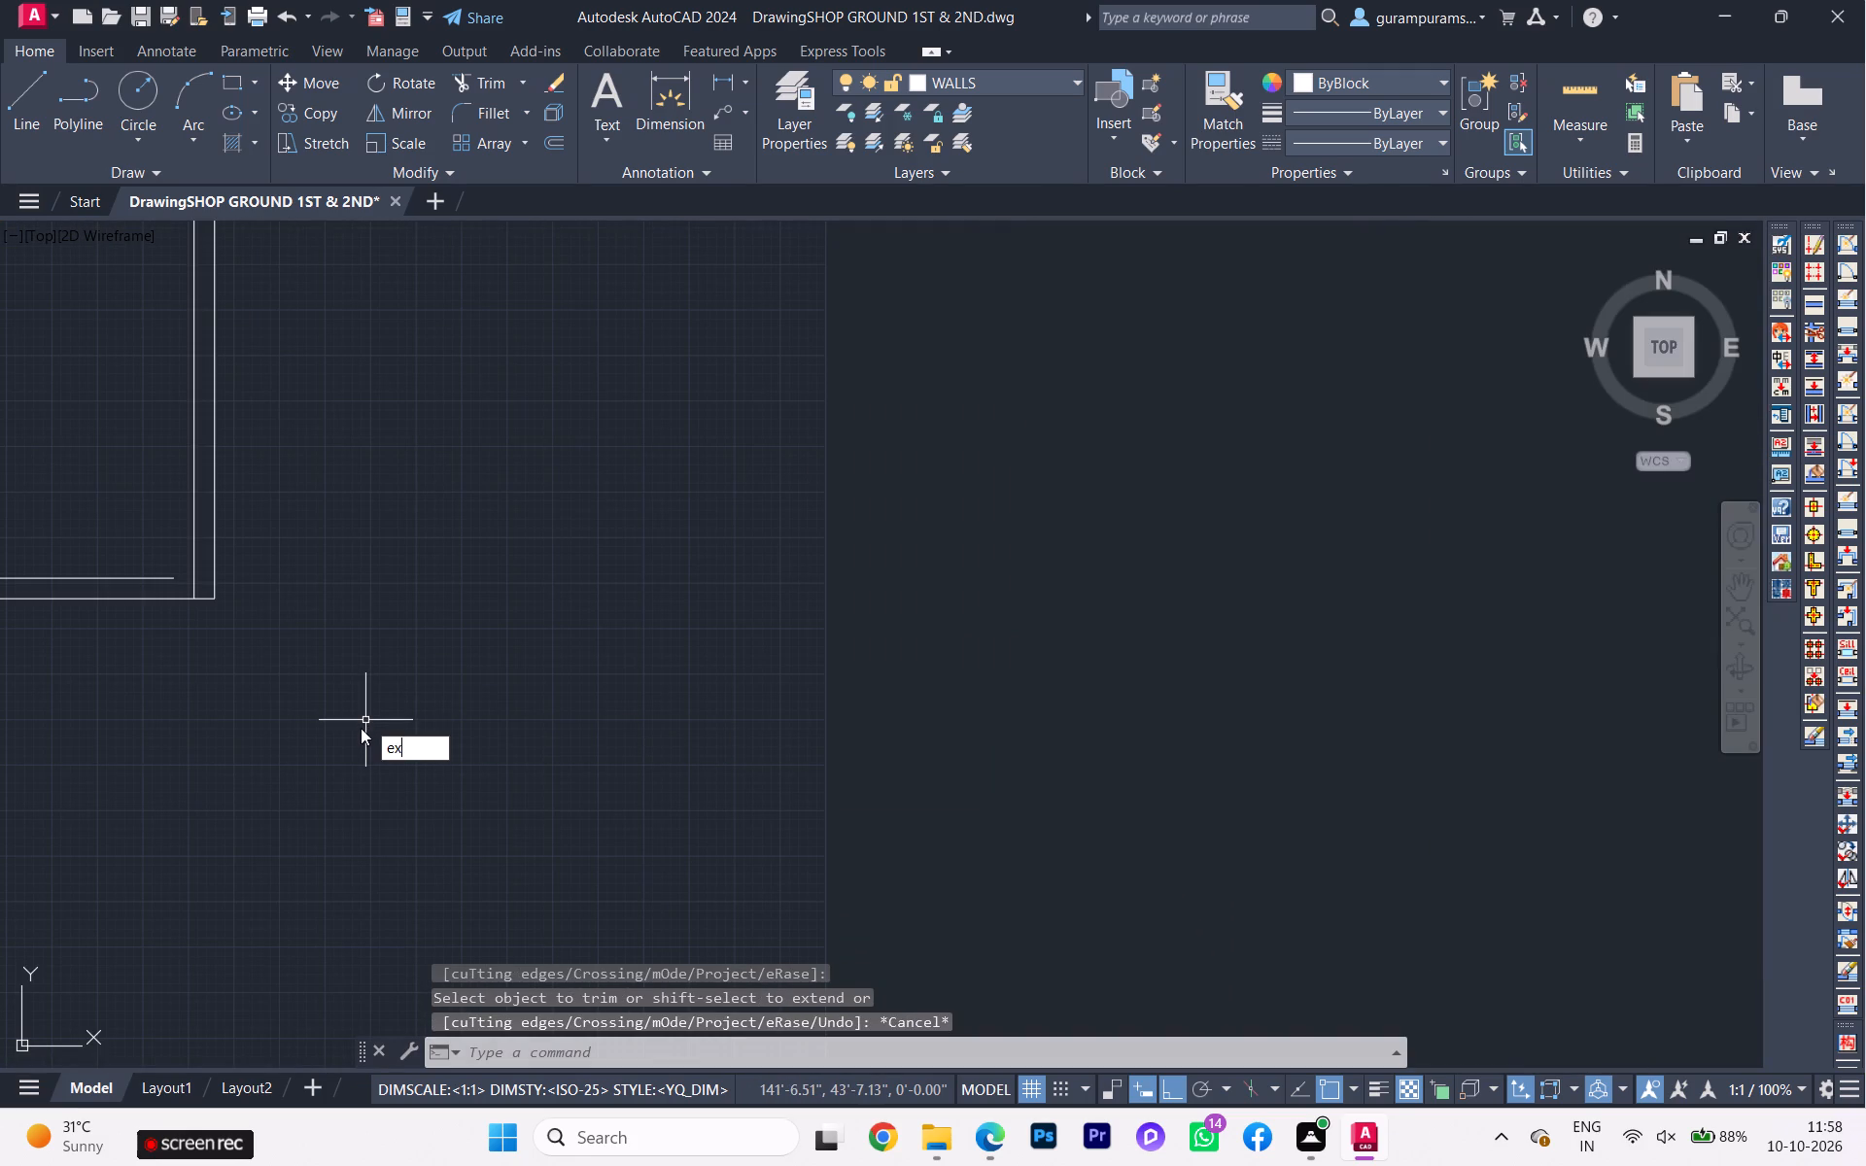
key("Return")
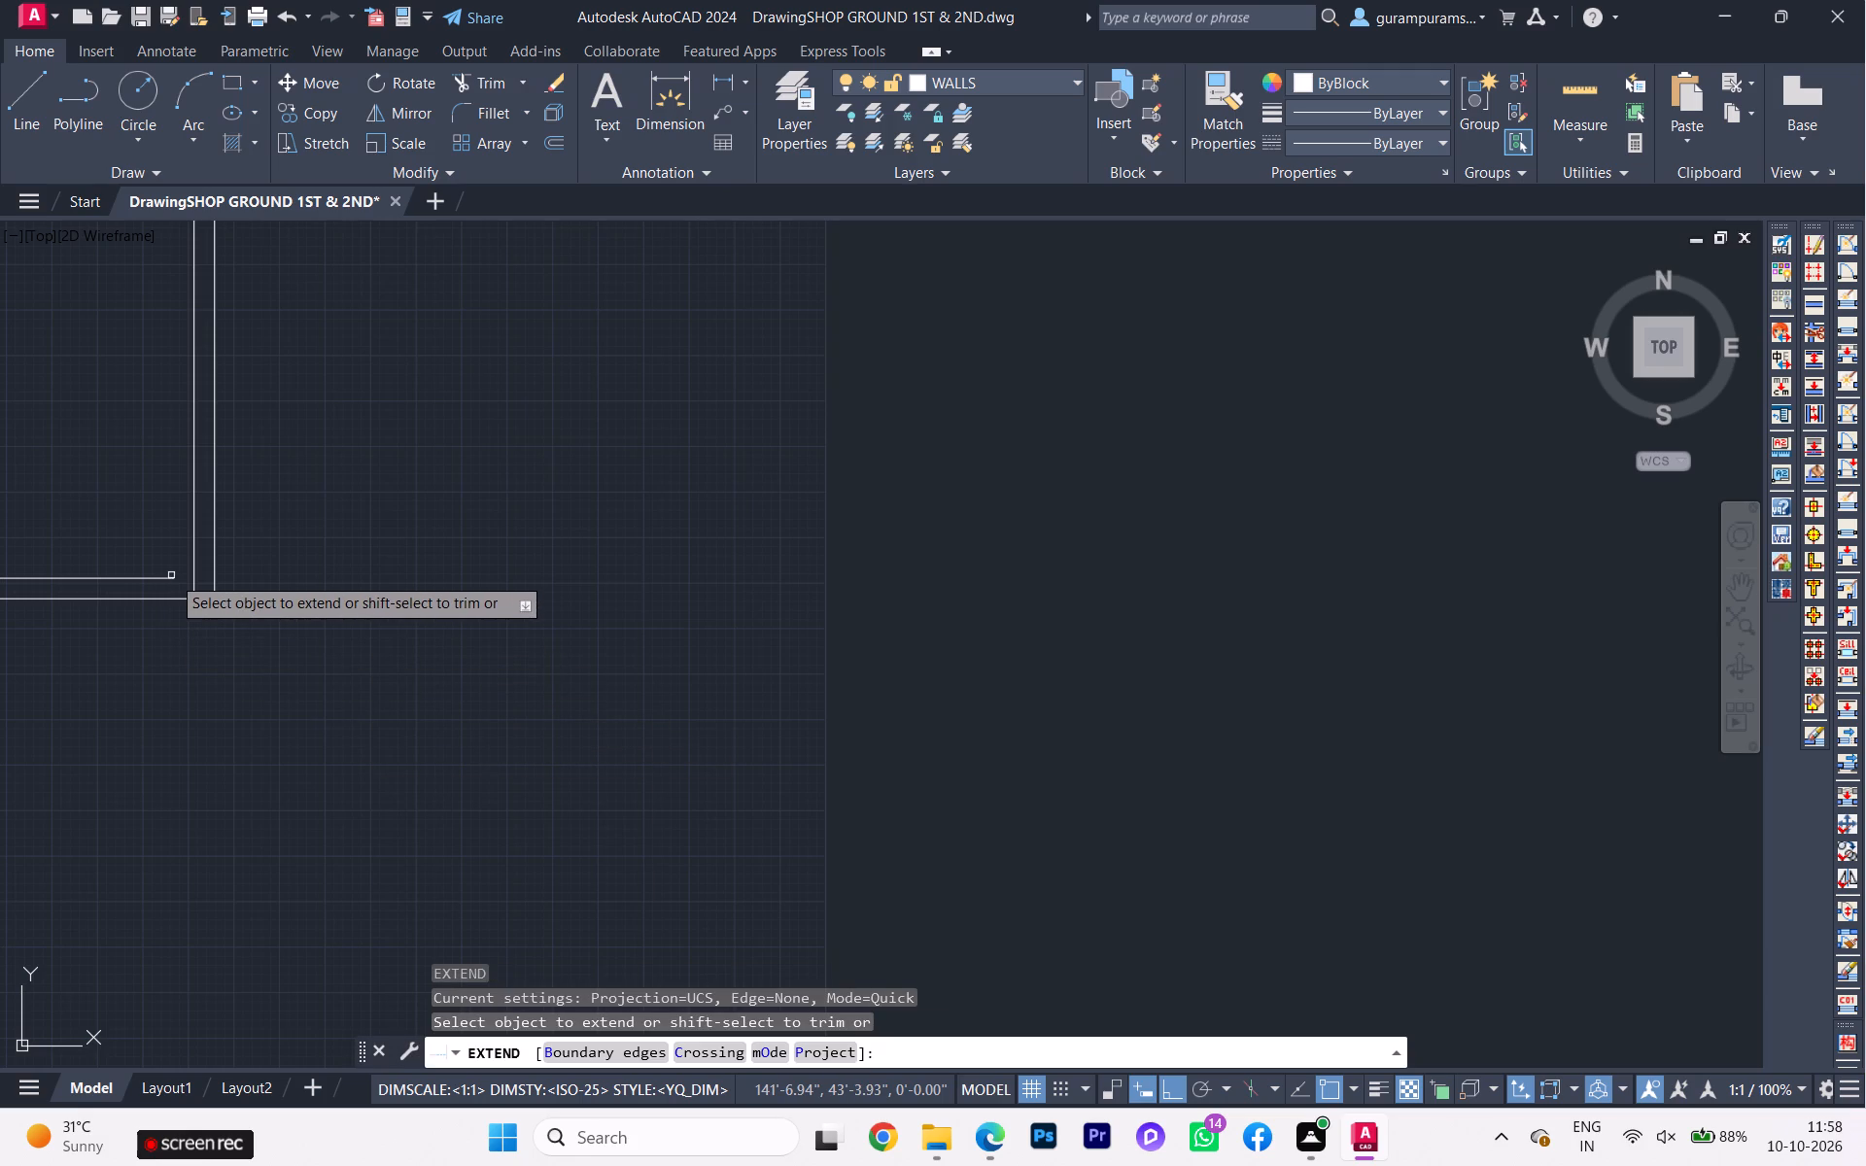
left_click(163, 579)
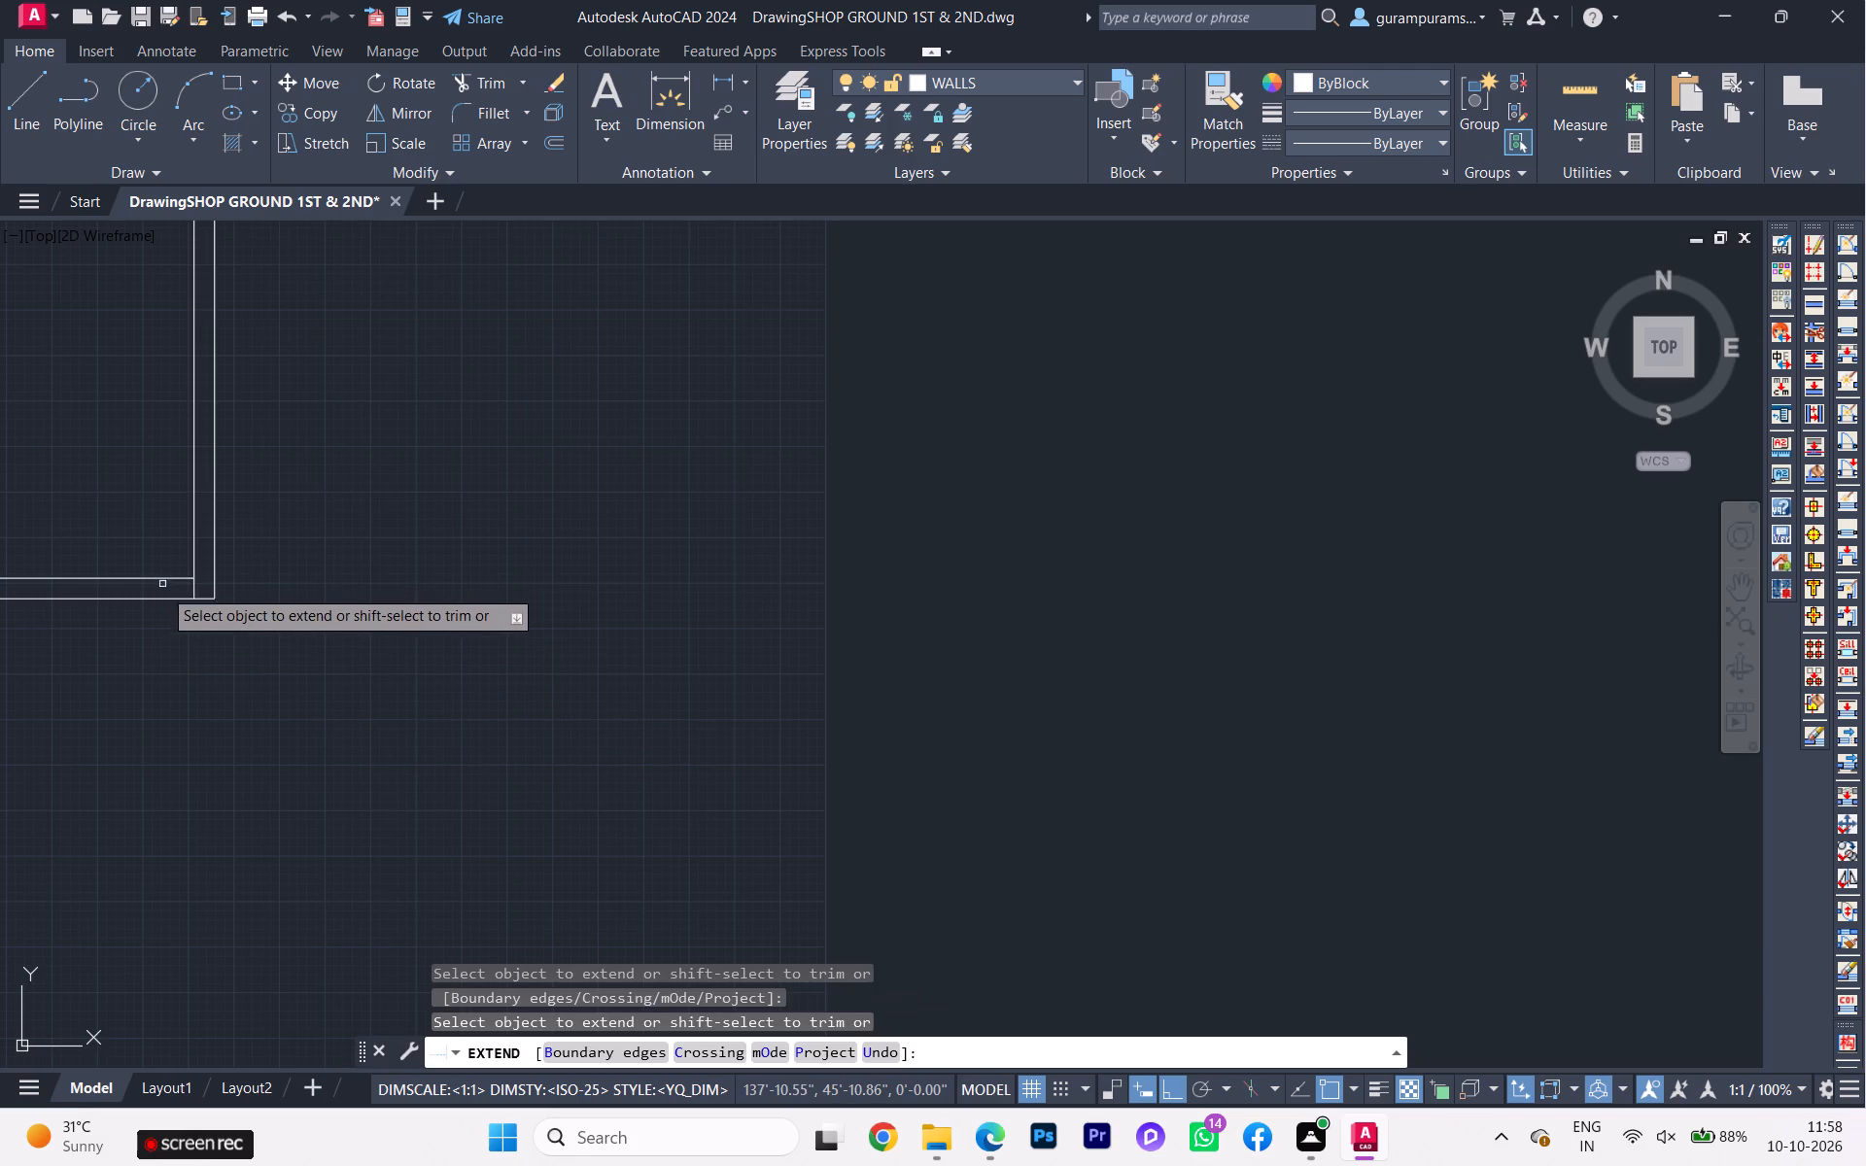
key("Escape")
Trim the inner east wall line's stub past the inner south line at the terrace's southeast corner.
key("r")
key("BackSpace")
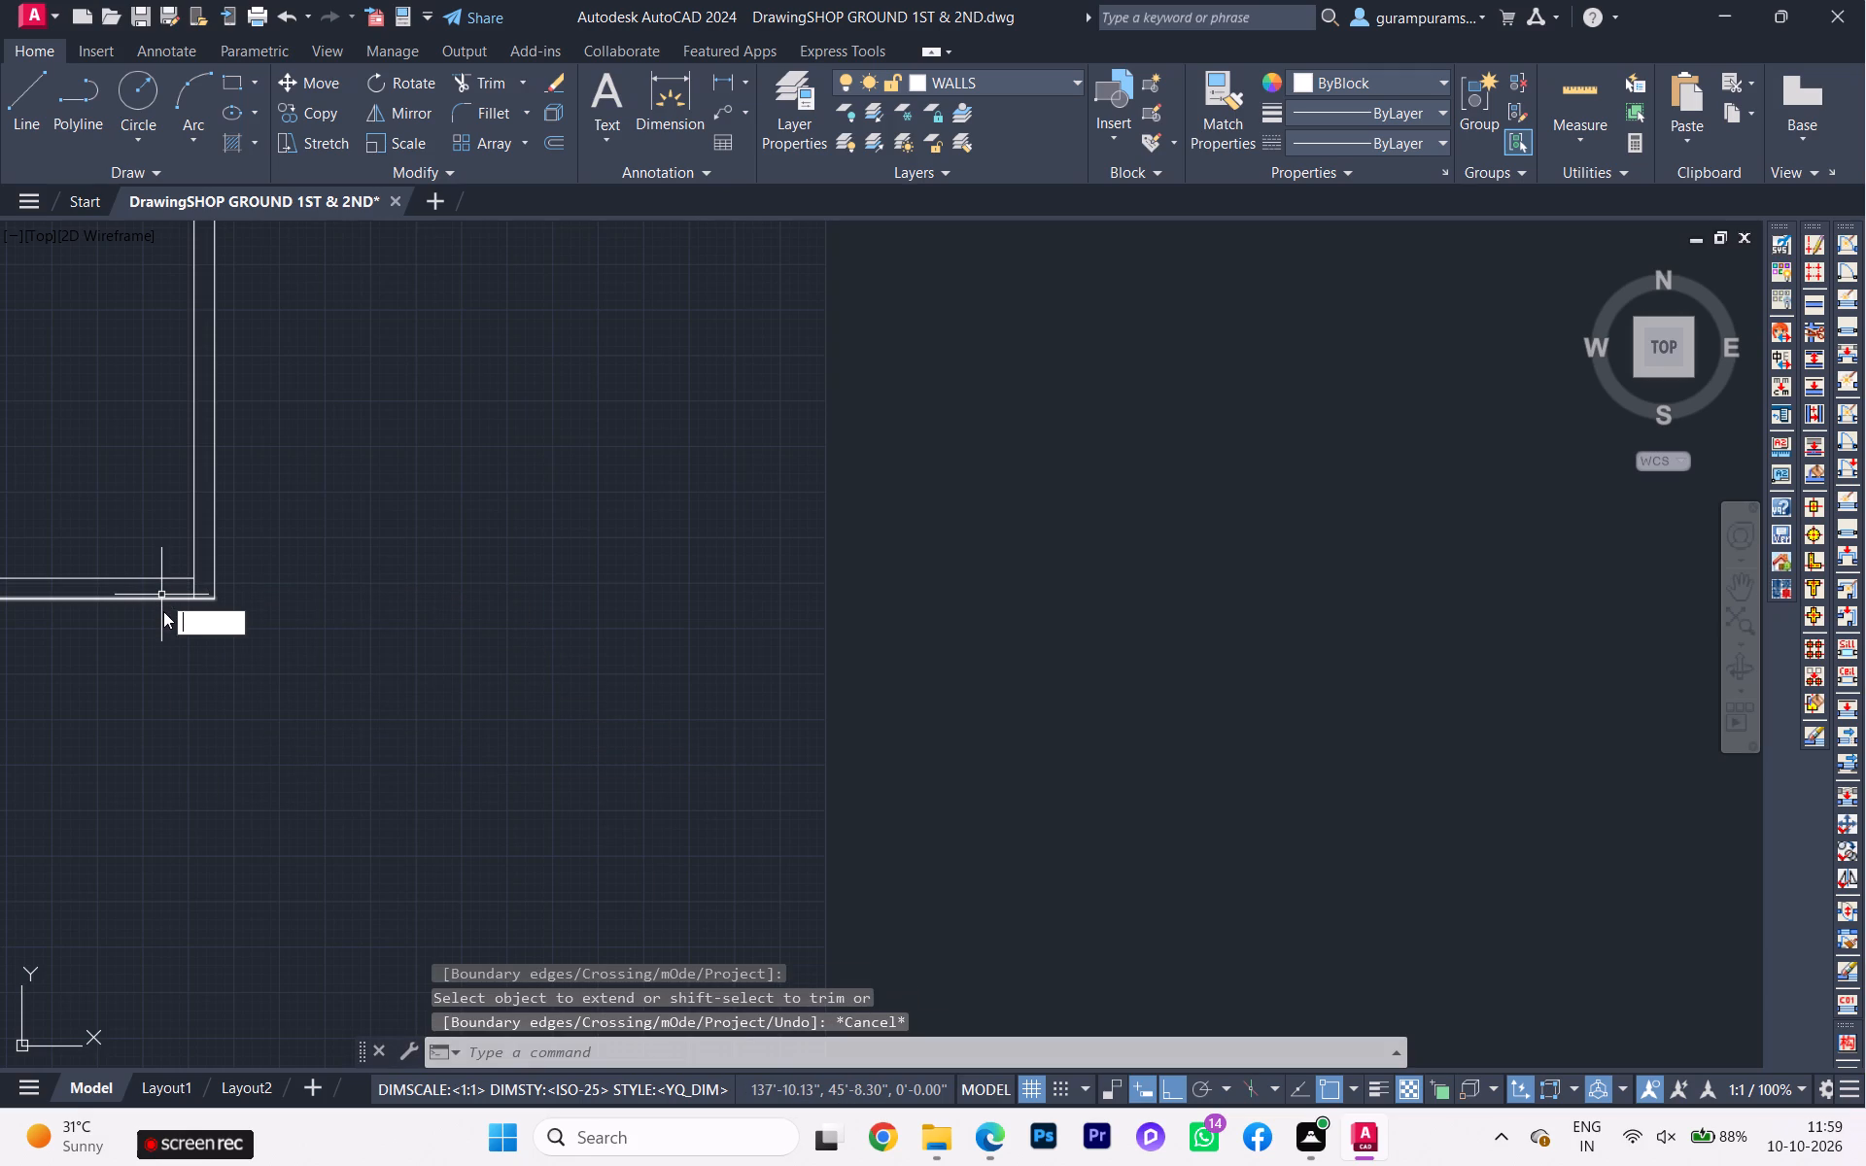
key("t")
key("r")
left_click(227, 647)
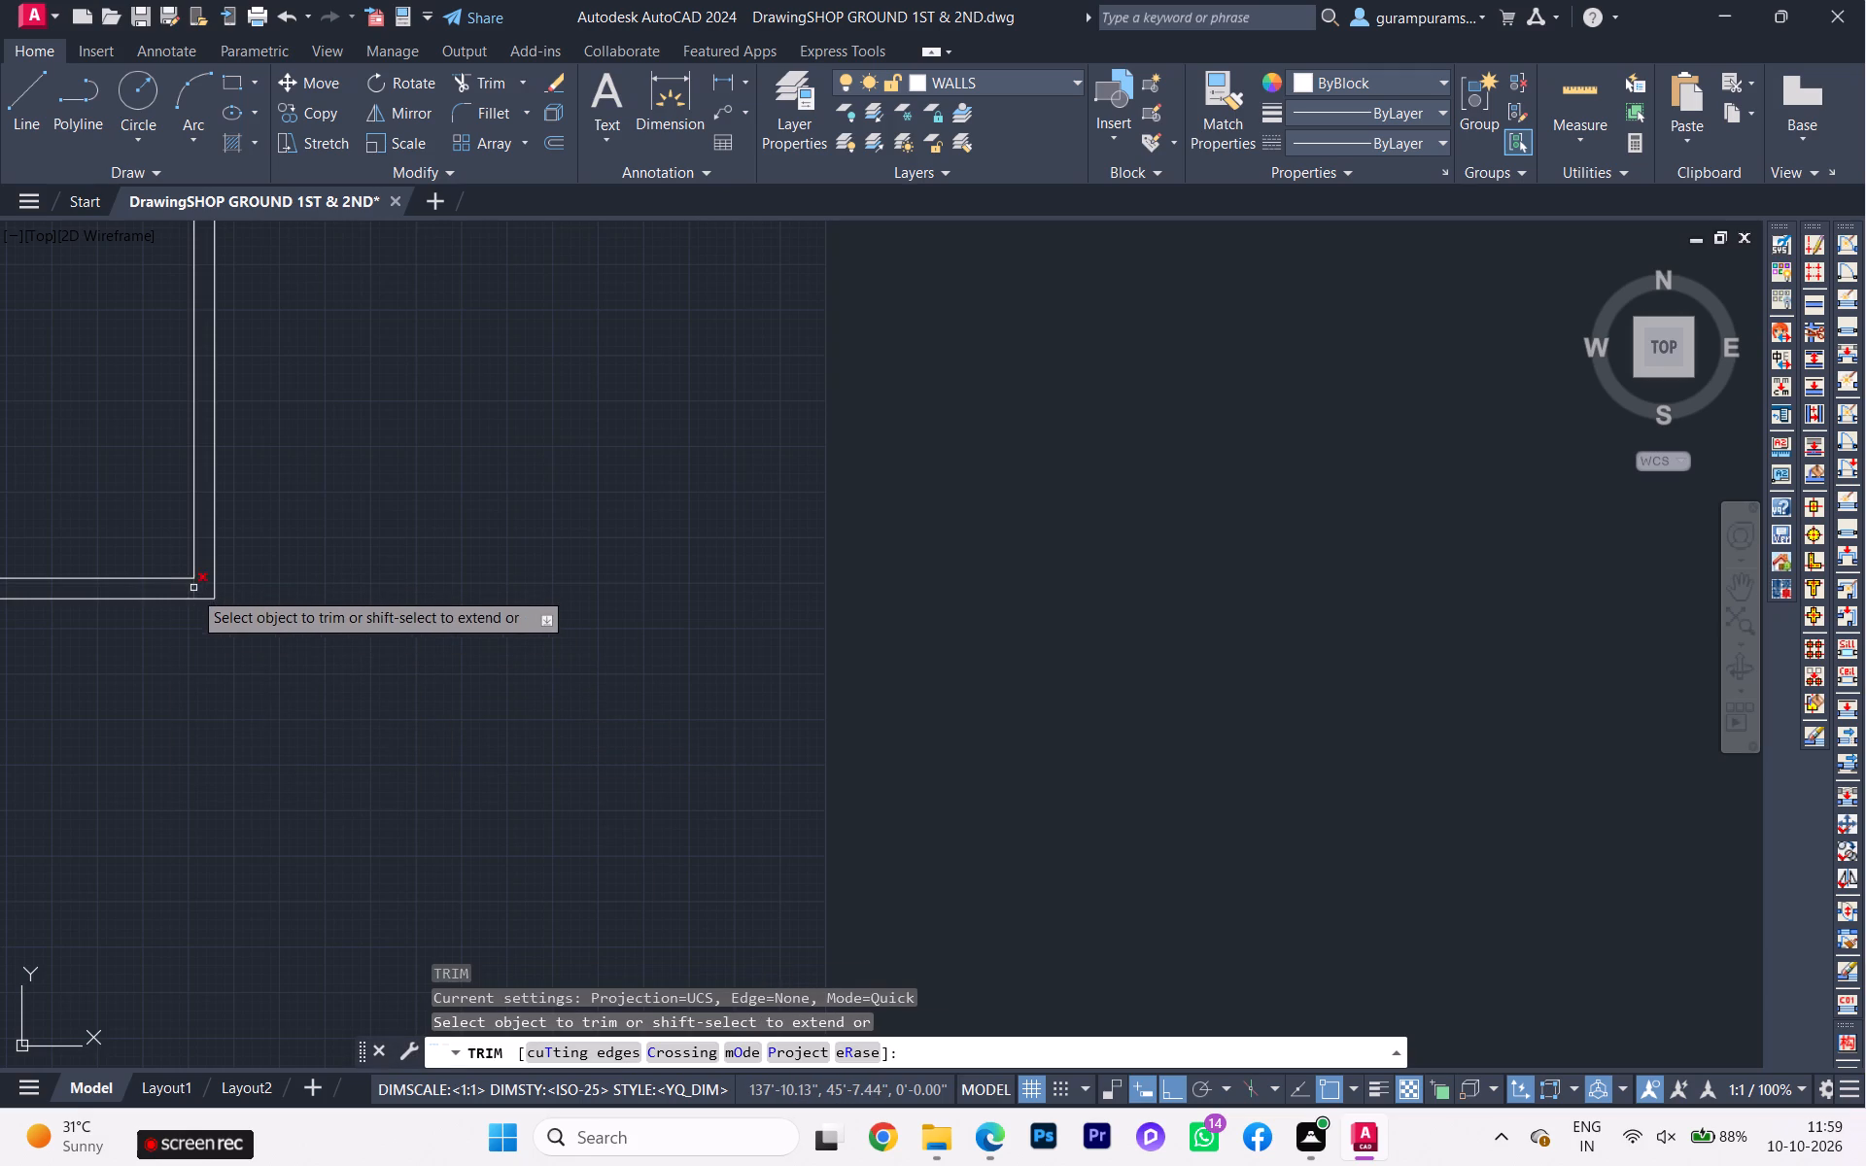
left_click(192, 591)
Trim the overlapping vertical and horizontal line pieces where the passage's west wall crosses the south cross wall below the door.
scroll(430, 534, "down", 5)
scroll(241, 550, "up", 3)
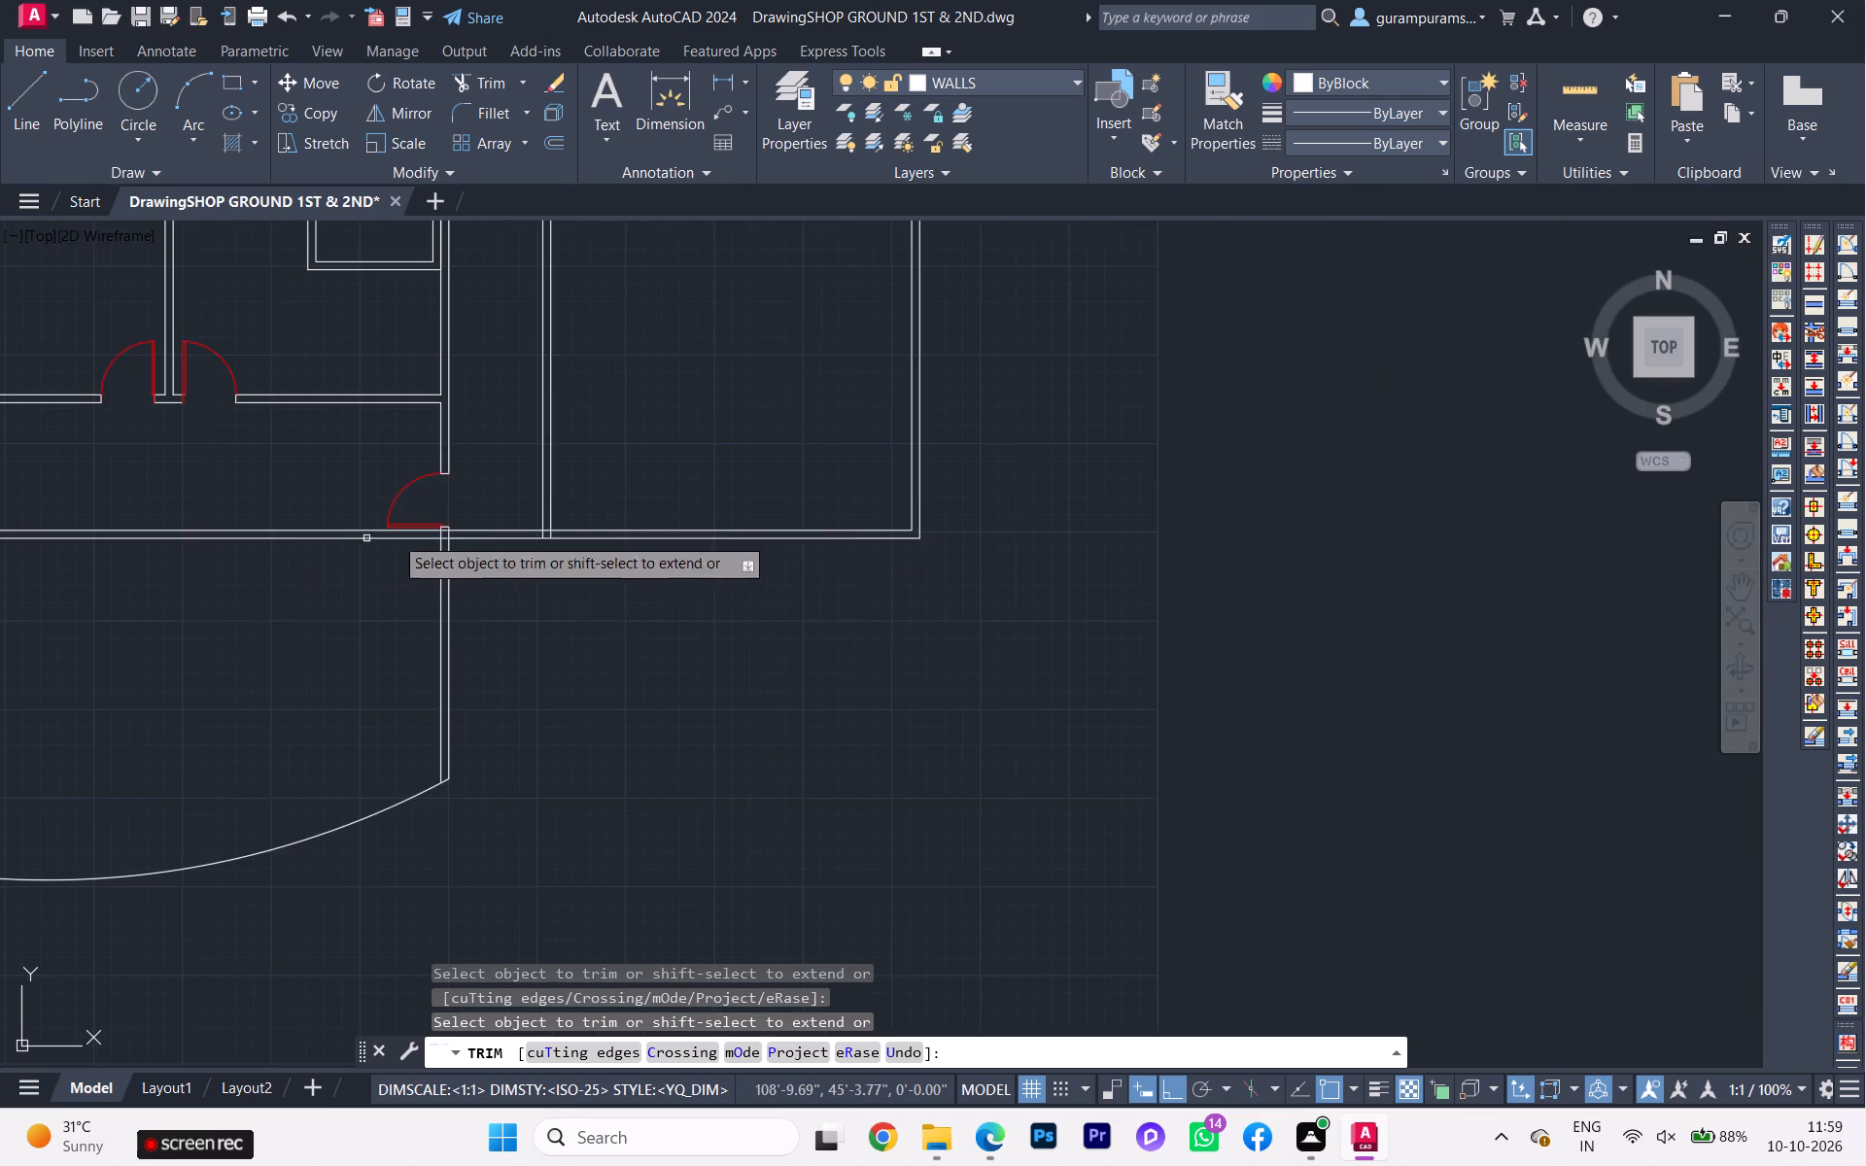
scroll(492, 512, "up", 5)
scroll(412, 551, "down", 1)
scroll(412, 551, "up", 1)
scroll(412, 551, "down", 1)
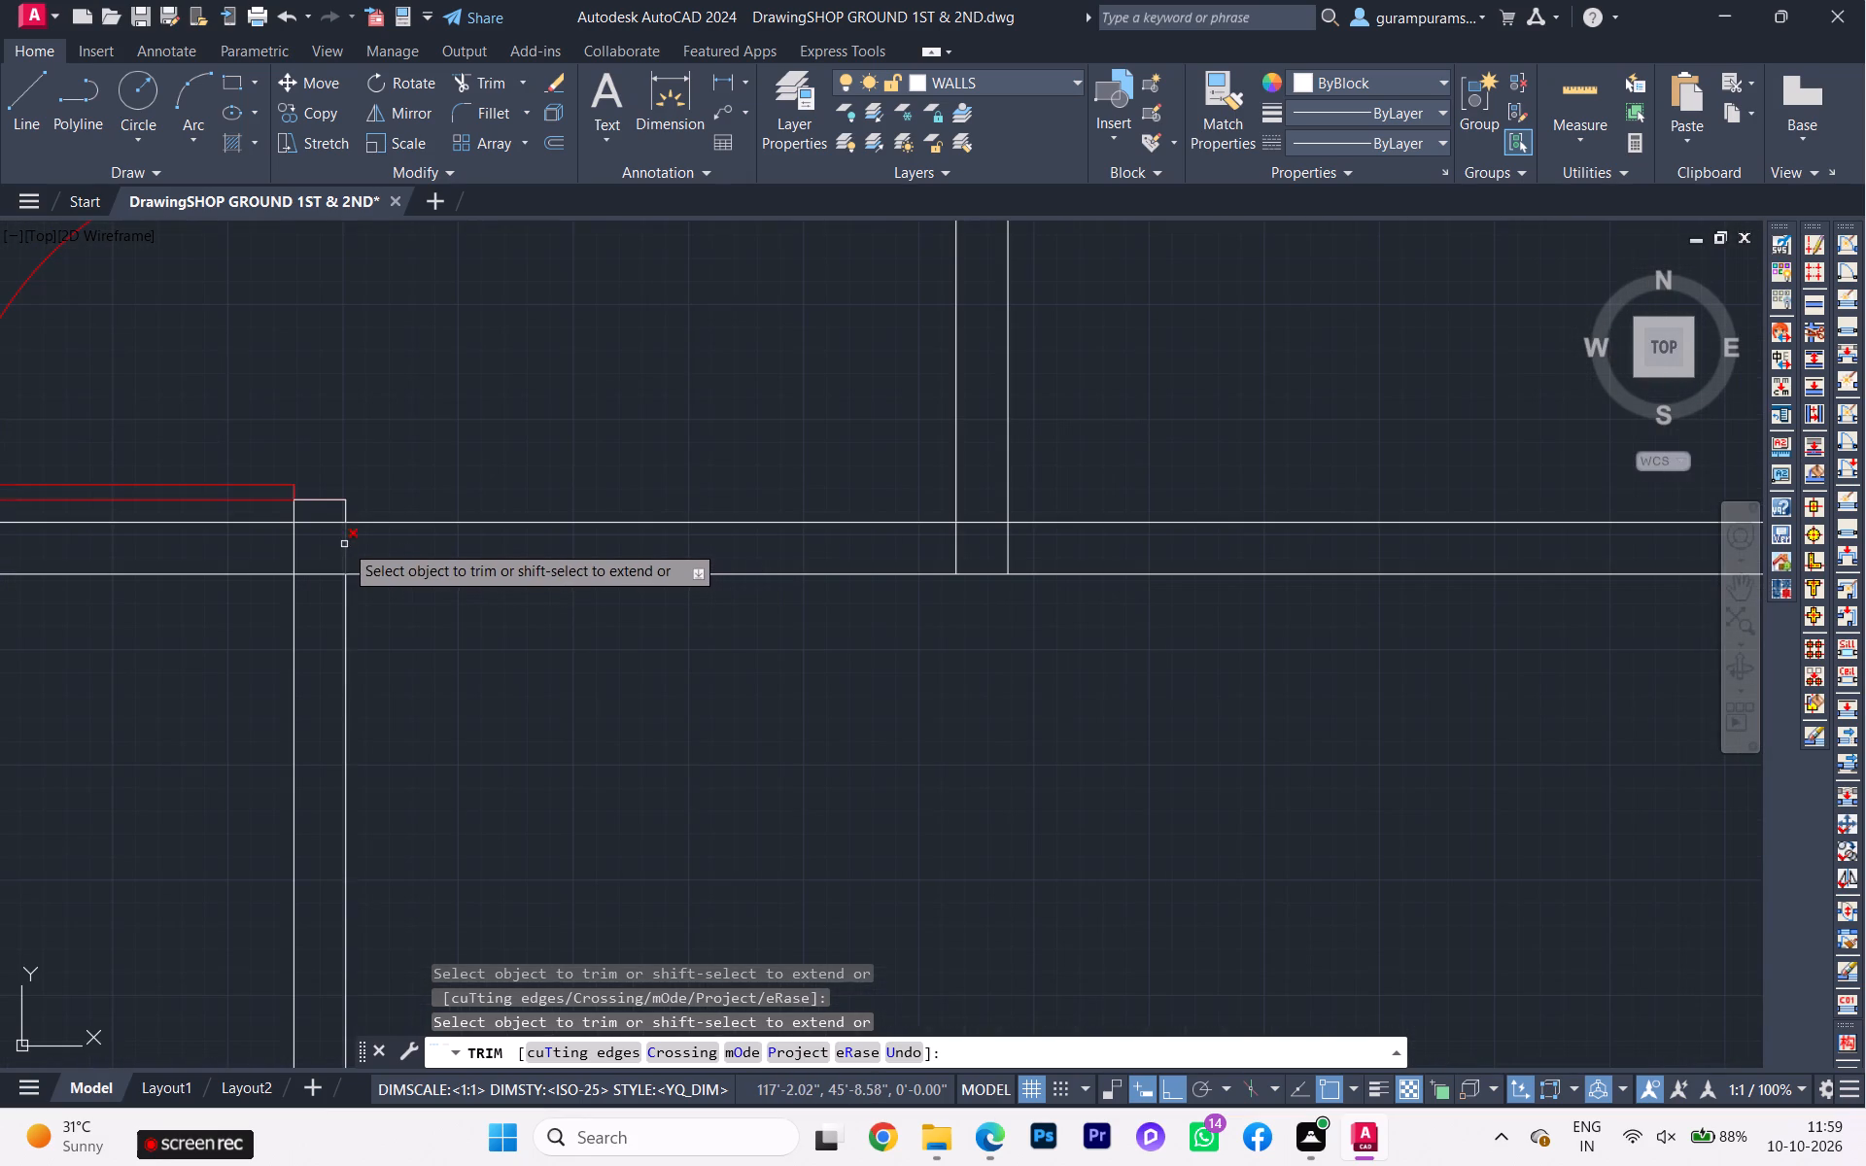
left_click(343, 543)
left_click(293, 546)
scroll(312, 534, "up", 1)
left_click(324, 514)
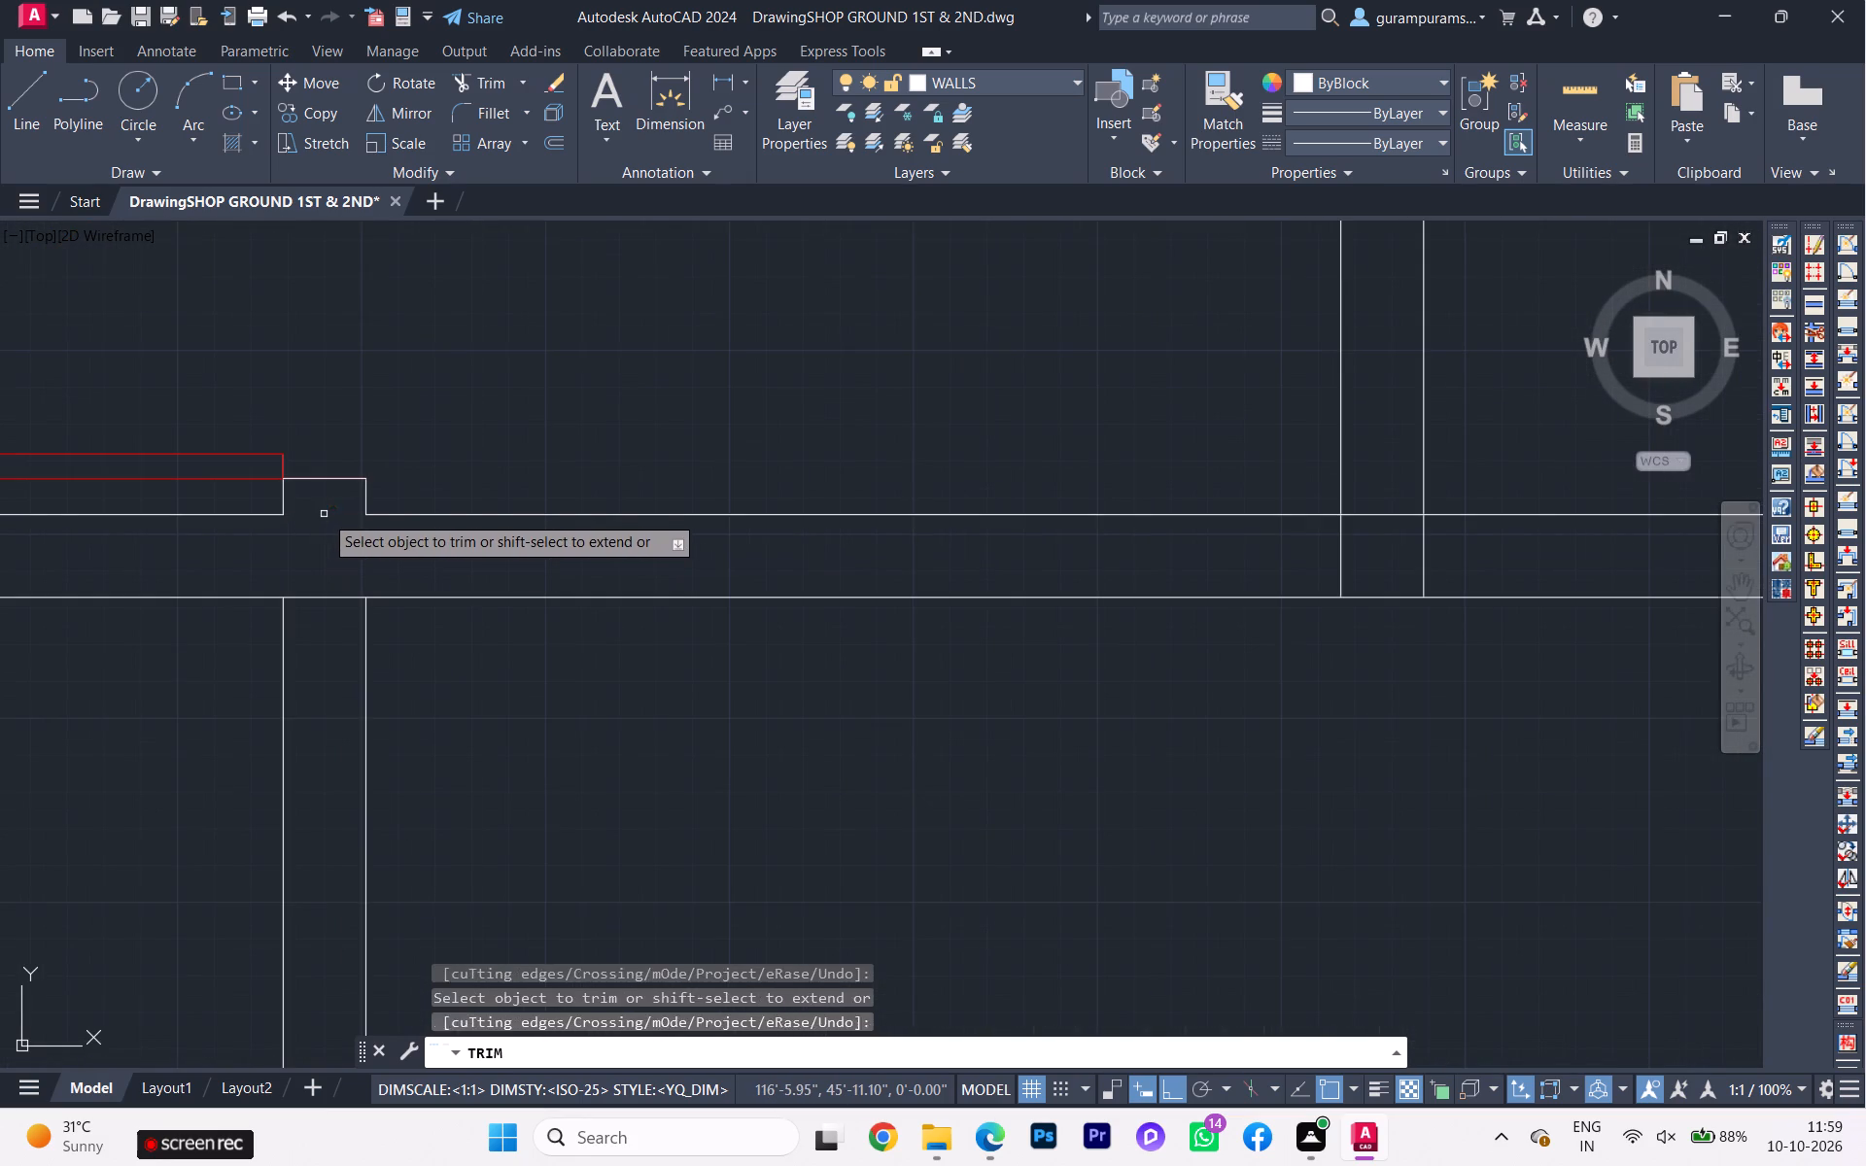
left_click(323, 600)
Trim the overlapping line pieces where the terrace's west wall meets the south cross wall, opening the junction.
scroll(327, 592, "down", 1)
left_click(925, 573)
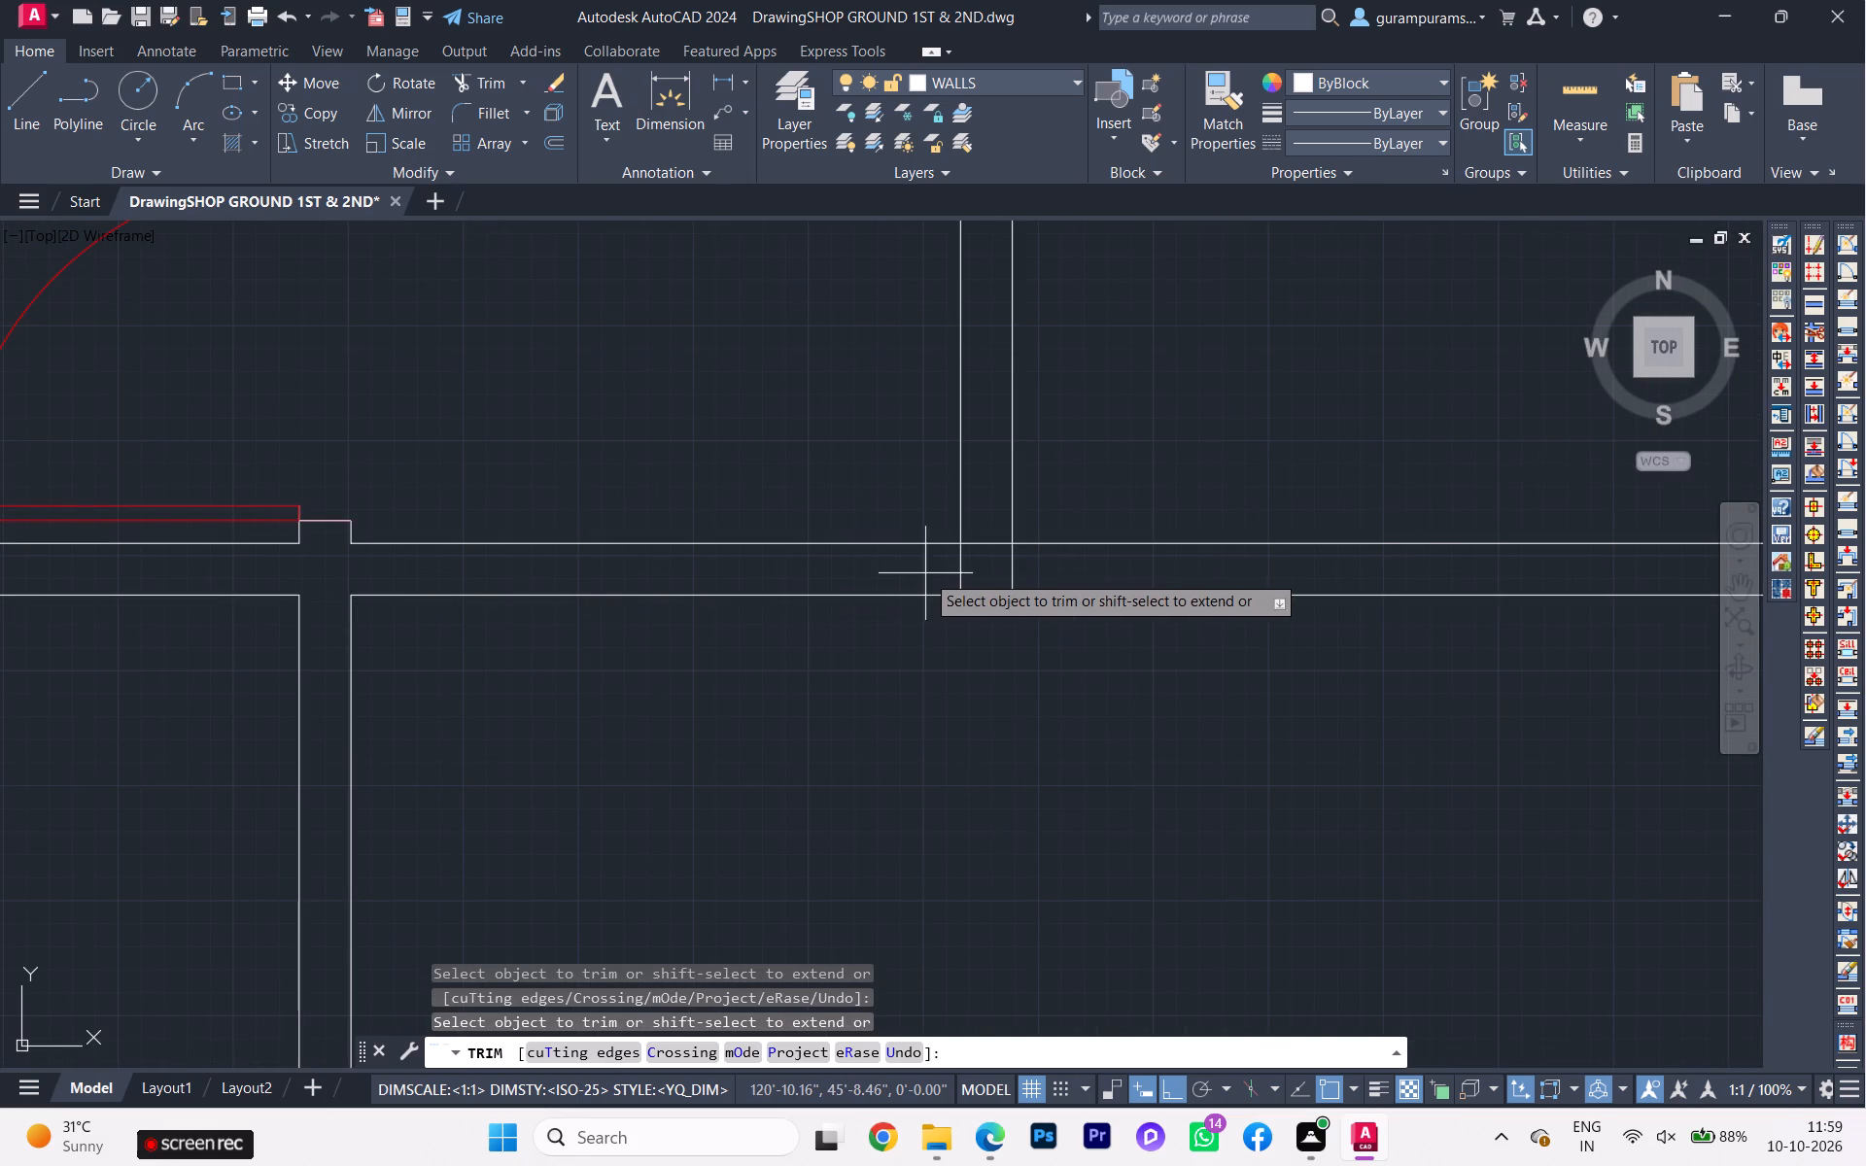
left_click(1028, 569)
left_click(993, 546)
scroll(988, 542, "down", 3)
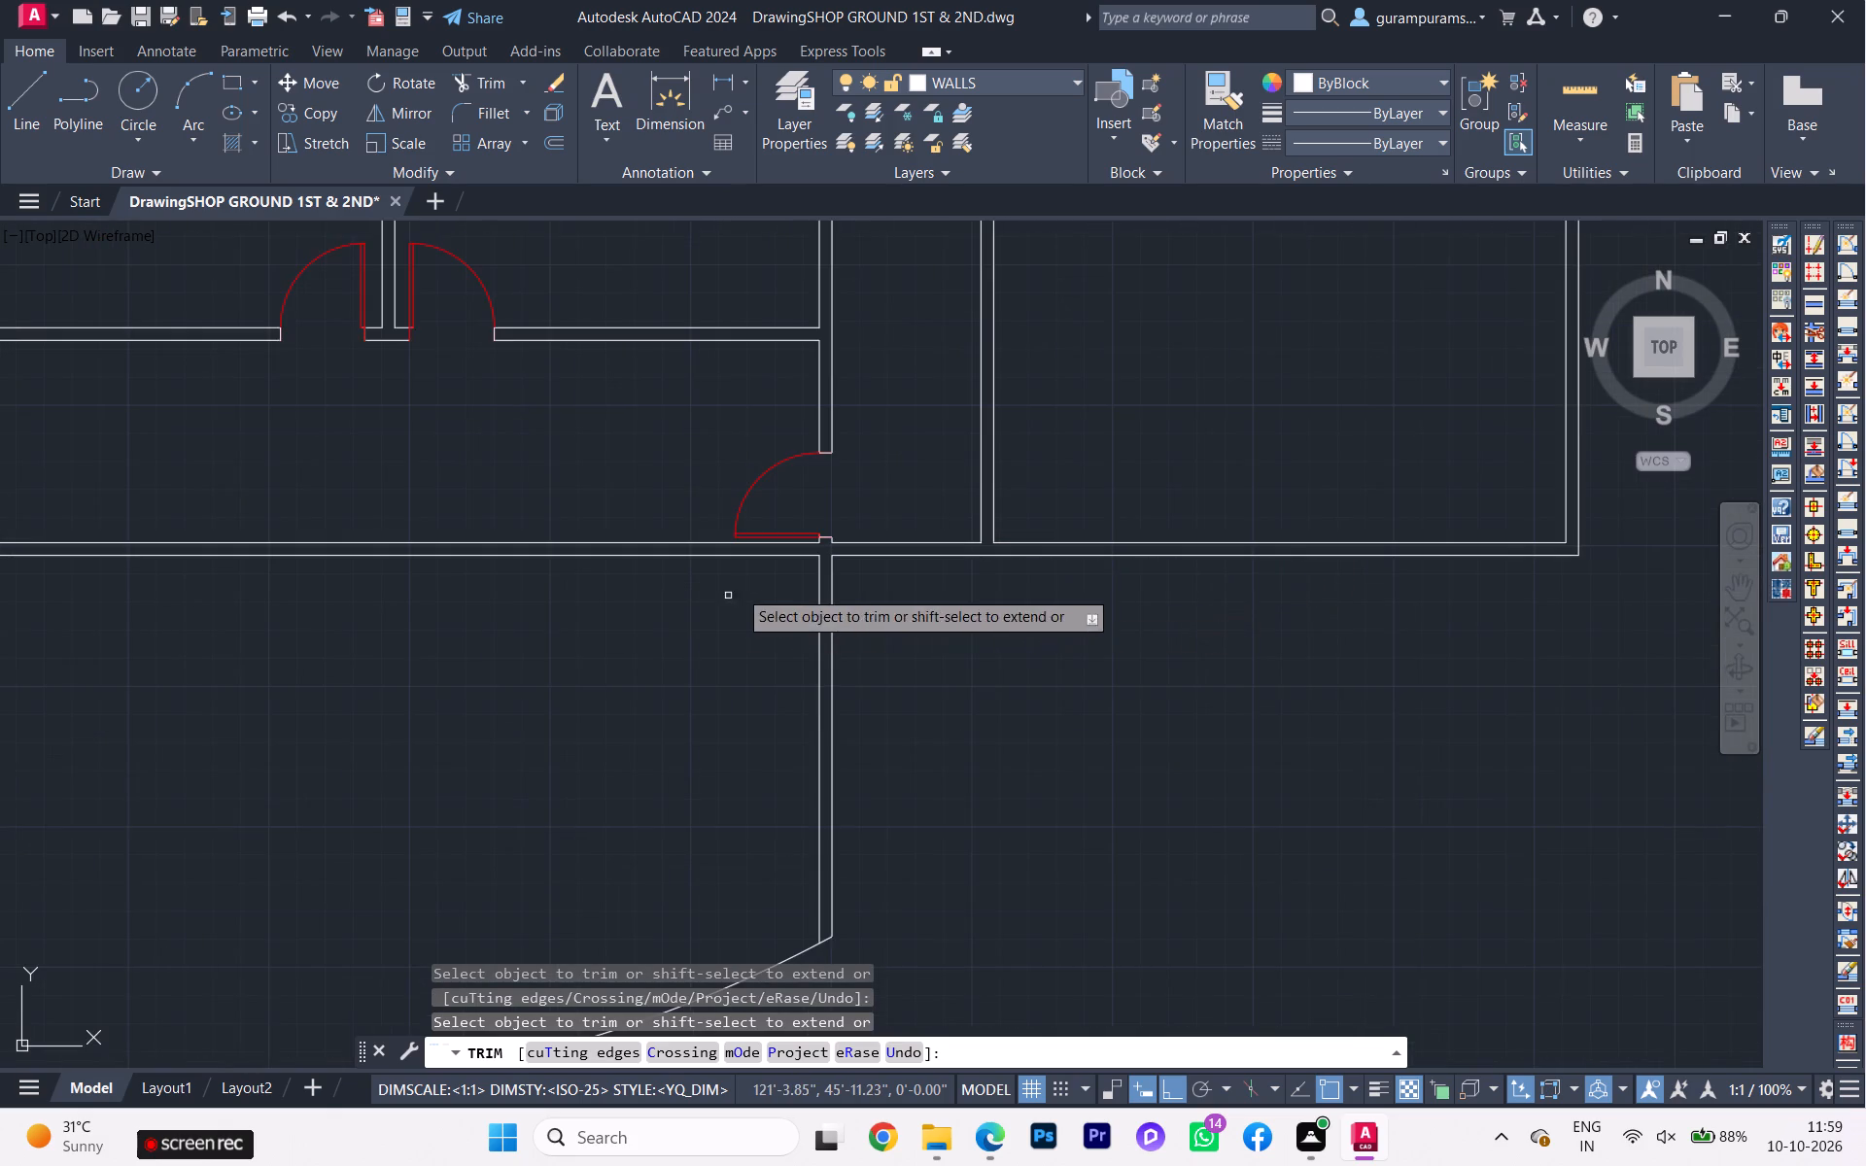
Trim both vertical line pieces where the balcony-side room wall crosses the southern rooms' wall with the paired doors.
scroll(740, 589, "down", 2)
scroll(606, 473, "up", 2)
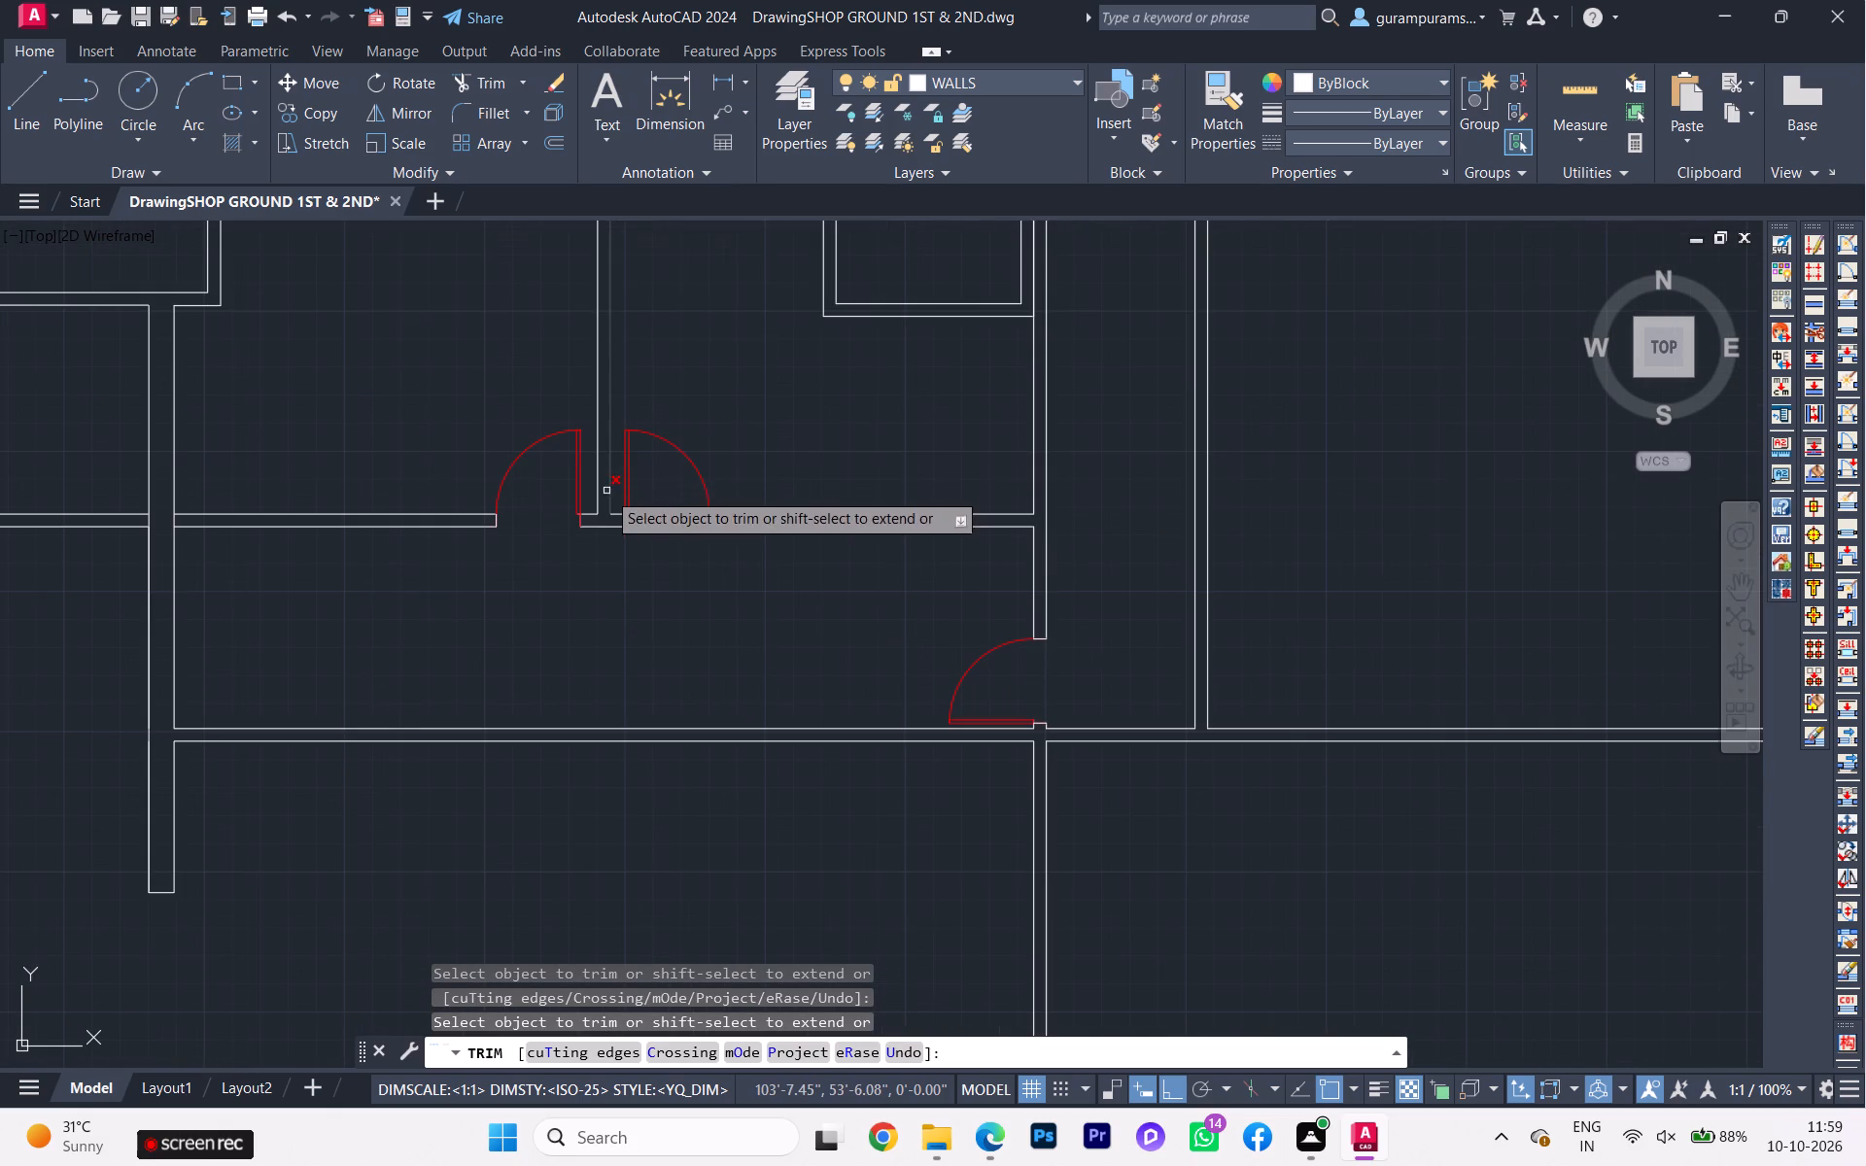
scroll(175, 515, "up", 2)
left_click(171, 523)
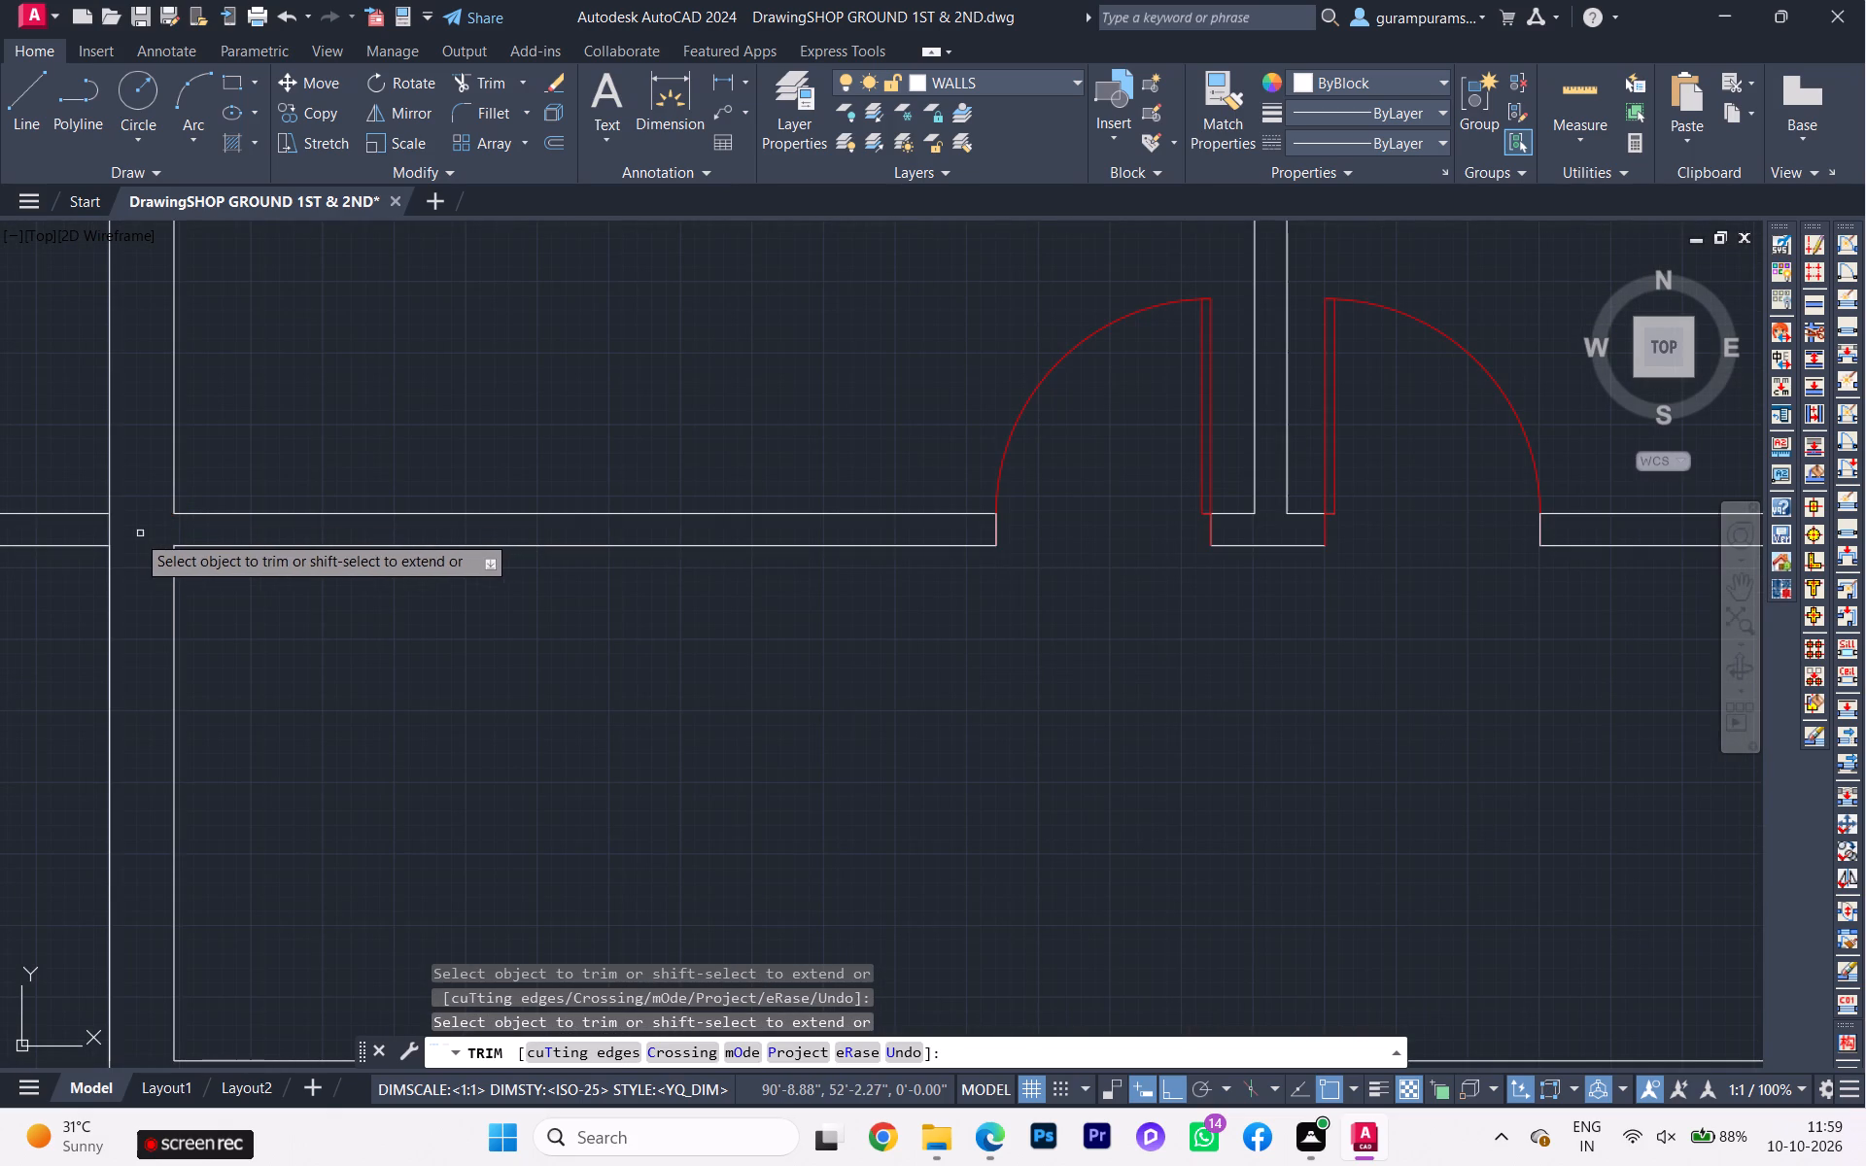
left_click(109, 533)
Trim the overlapping vertical and horizontal line pieces where the balcony's east wall meets the north wall of the bath below it.
scroll(229, 559, "down", 4)
scroll(265, 478, "up", 2)
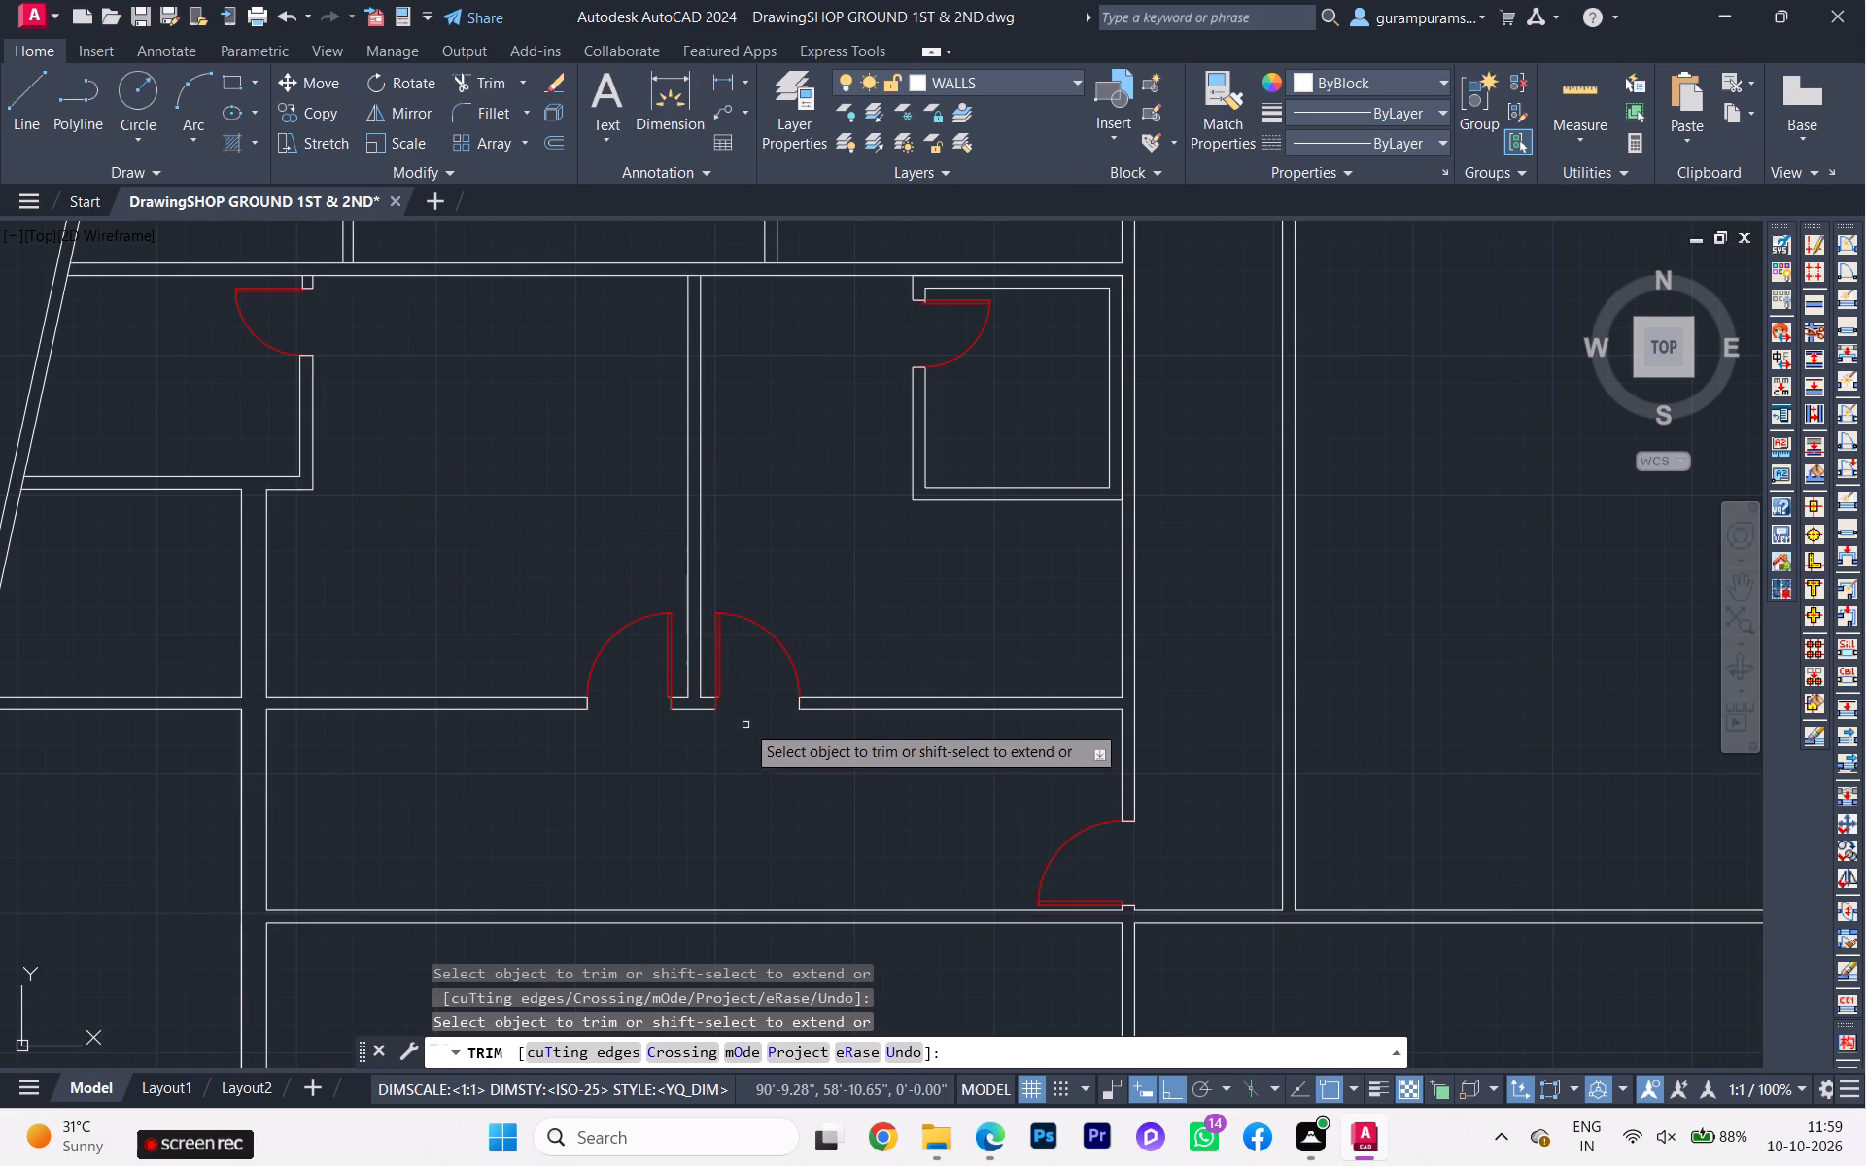
scroll(791, 715, "up", 2)
scroll(688, 699, "down", 3)
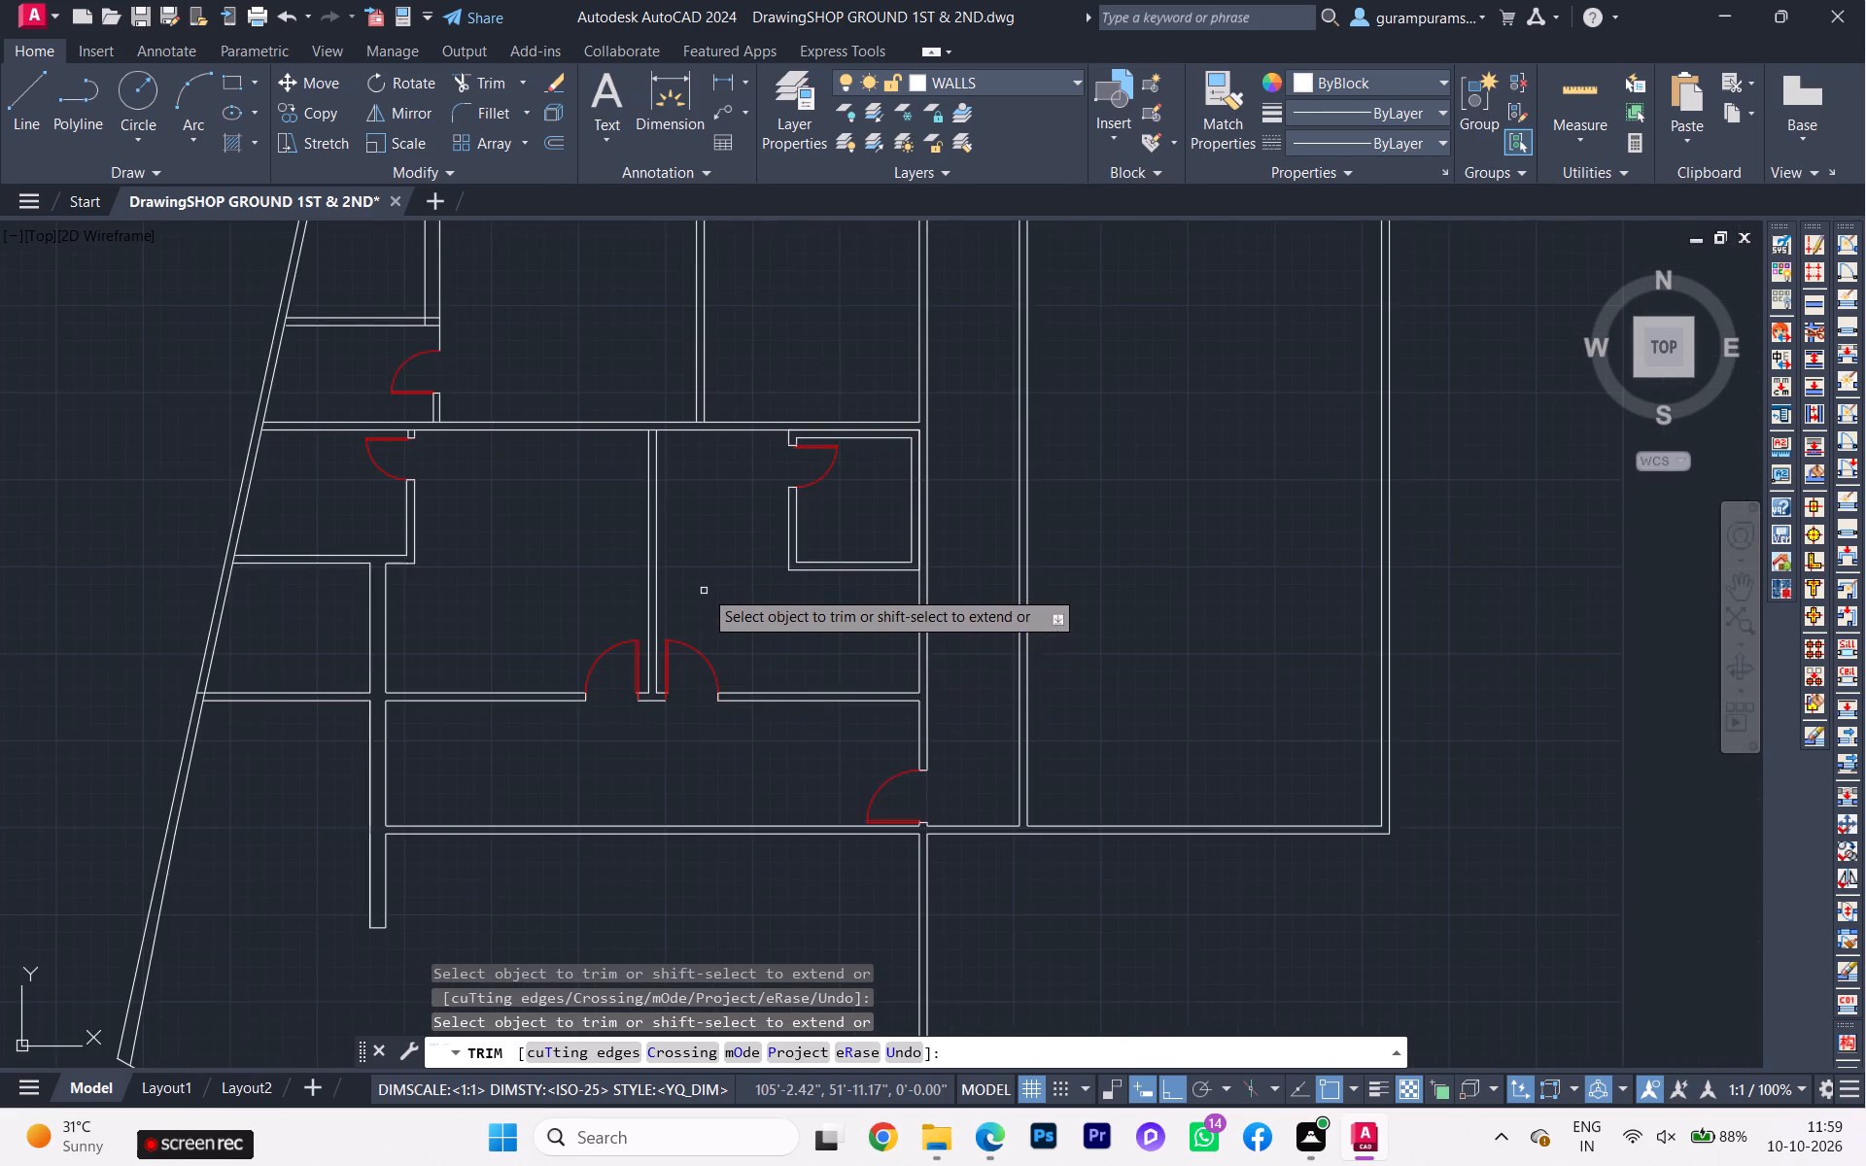
scroll(704, 589, "up", 2)
scroll(700, 592, "down", 3)
scroll(531, 363, "up", 2)
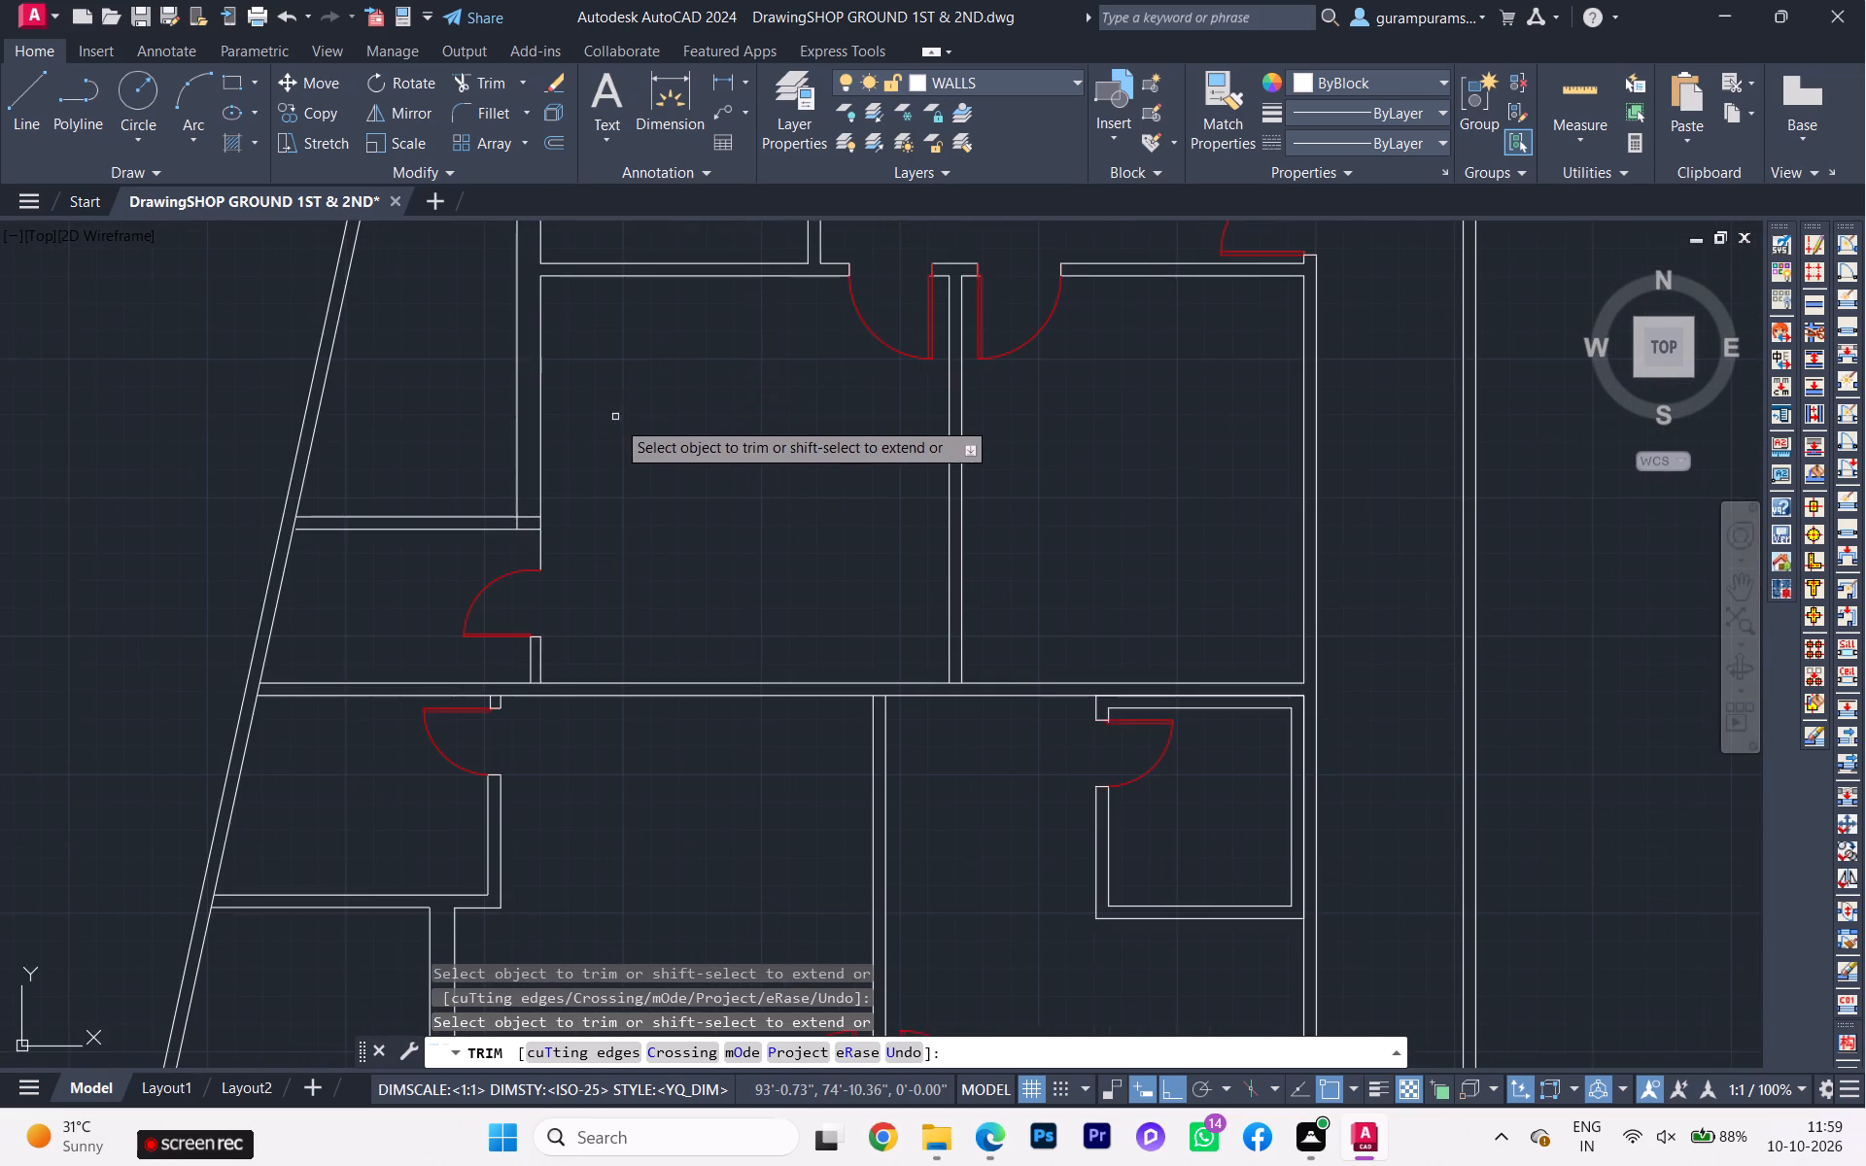
scroll(515, 514, "up", 2)
left_click(516, 536)
left_click(537, 519)
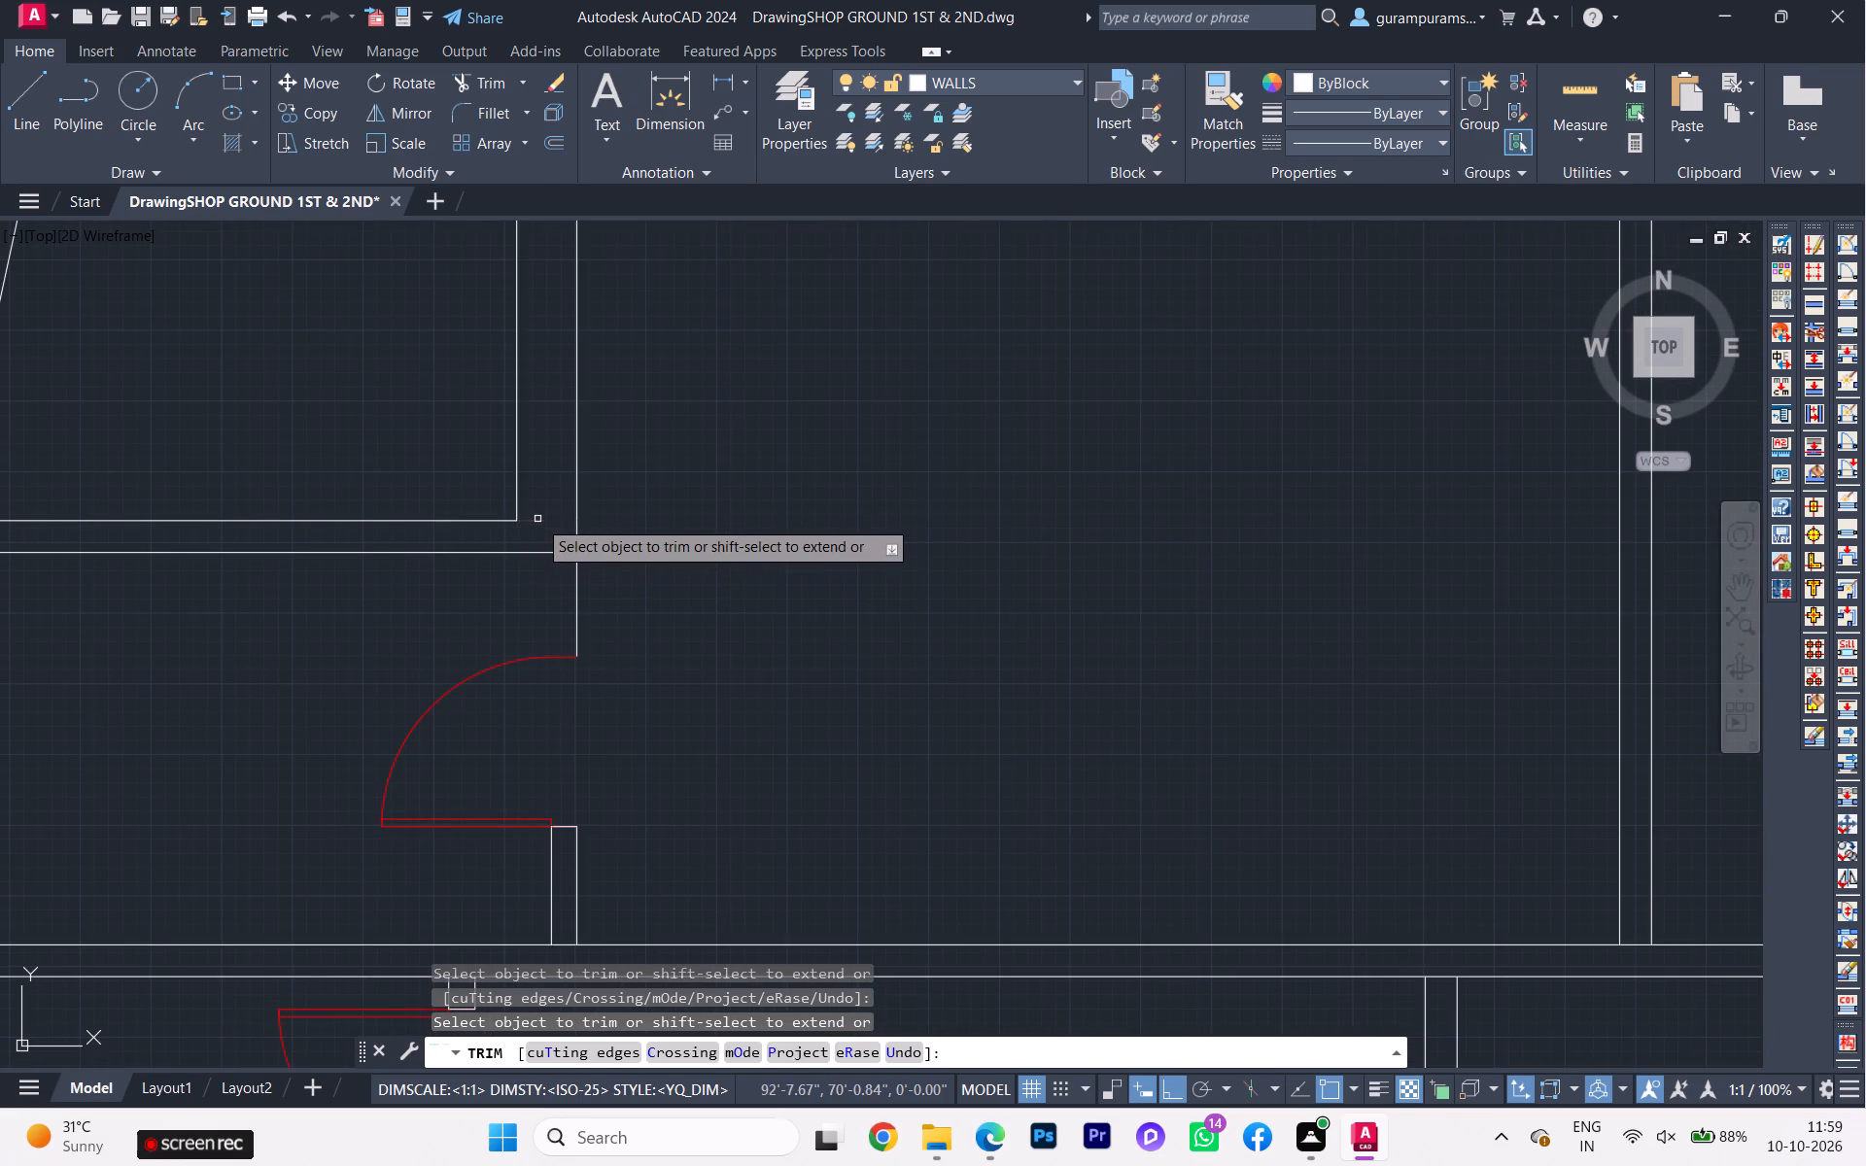
Draw the kitchen's sloped south wall line, about 10'-8" long, from the east wall's bottom outer corner to the slanted west wall.
scroll(624, 481, "down", 3)
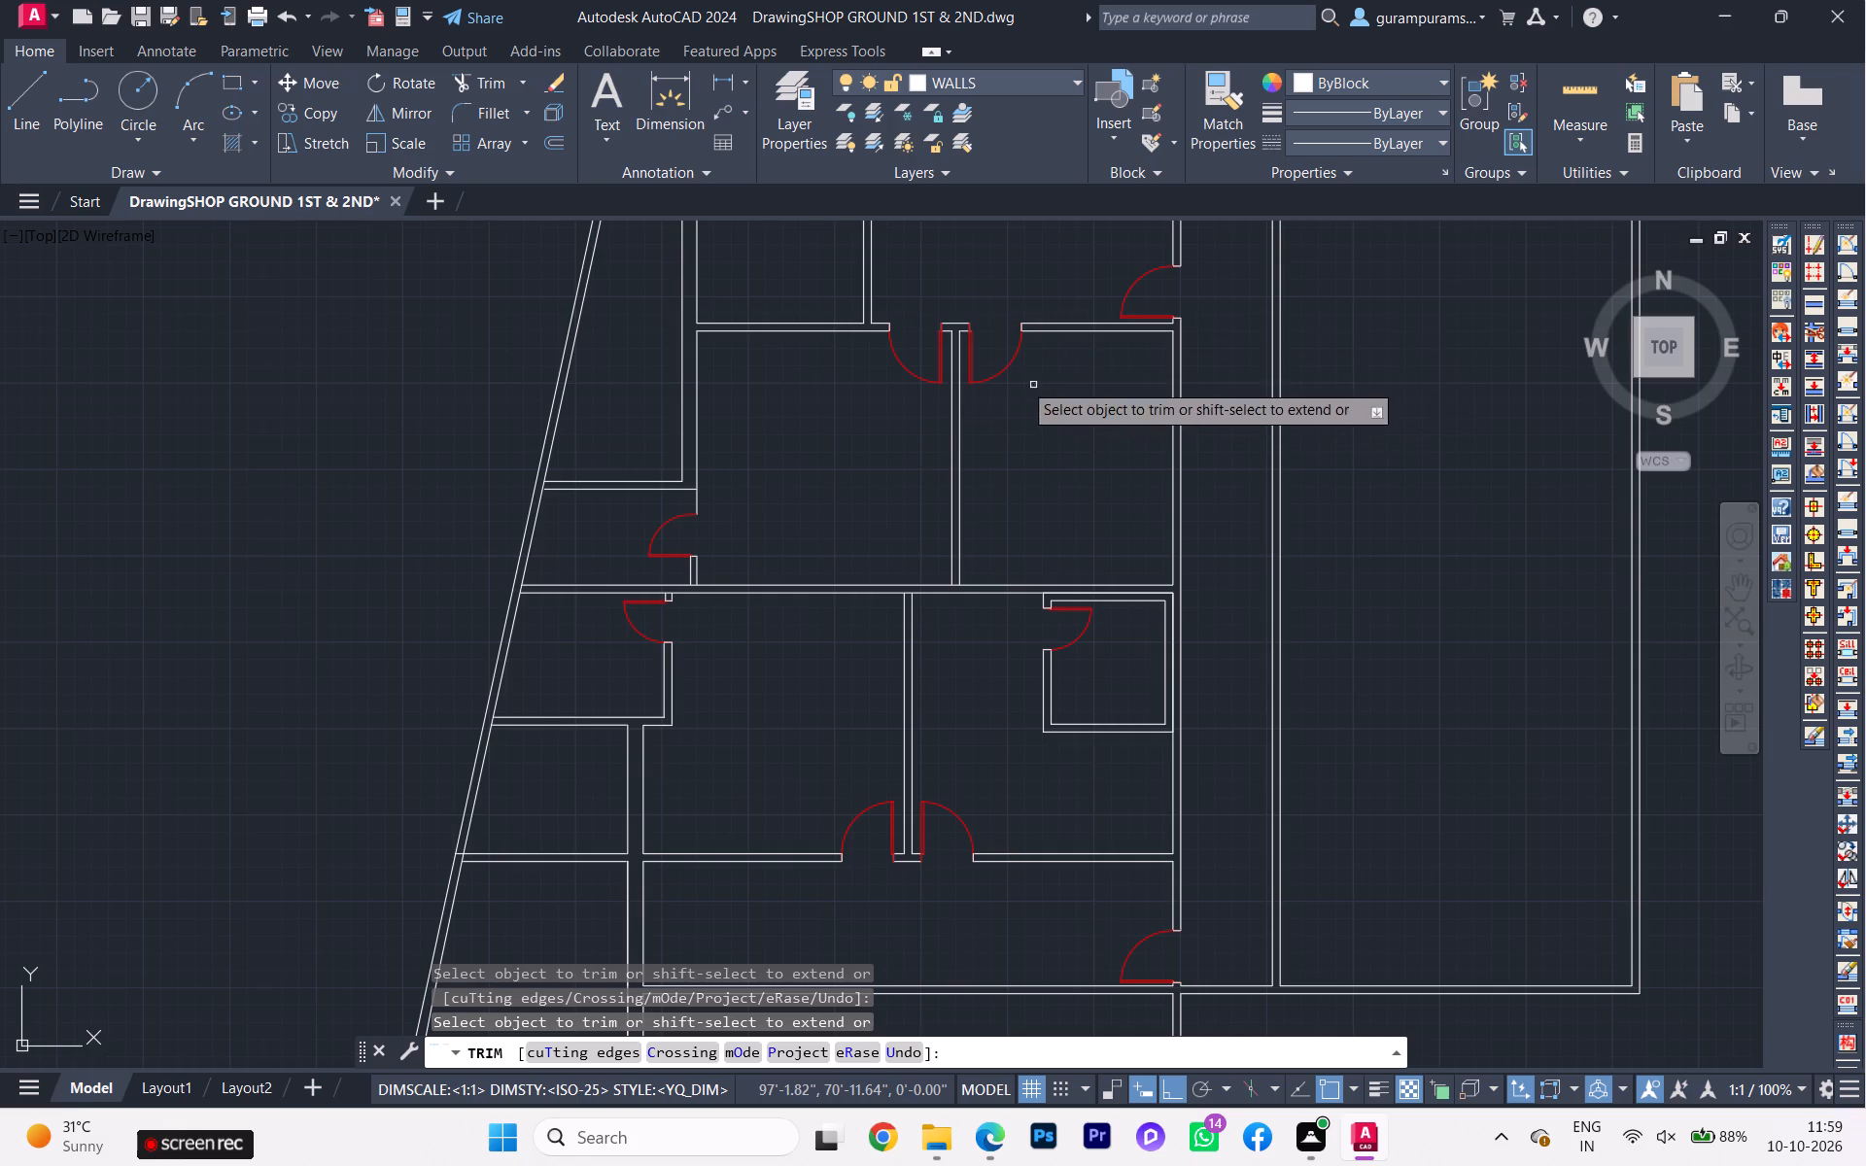
scroll(860, 300, "up", 2)
scroll(1021, 425, "down", 1)
scroll(762, 498, "down", 2)
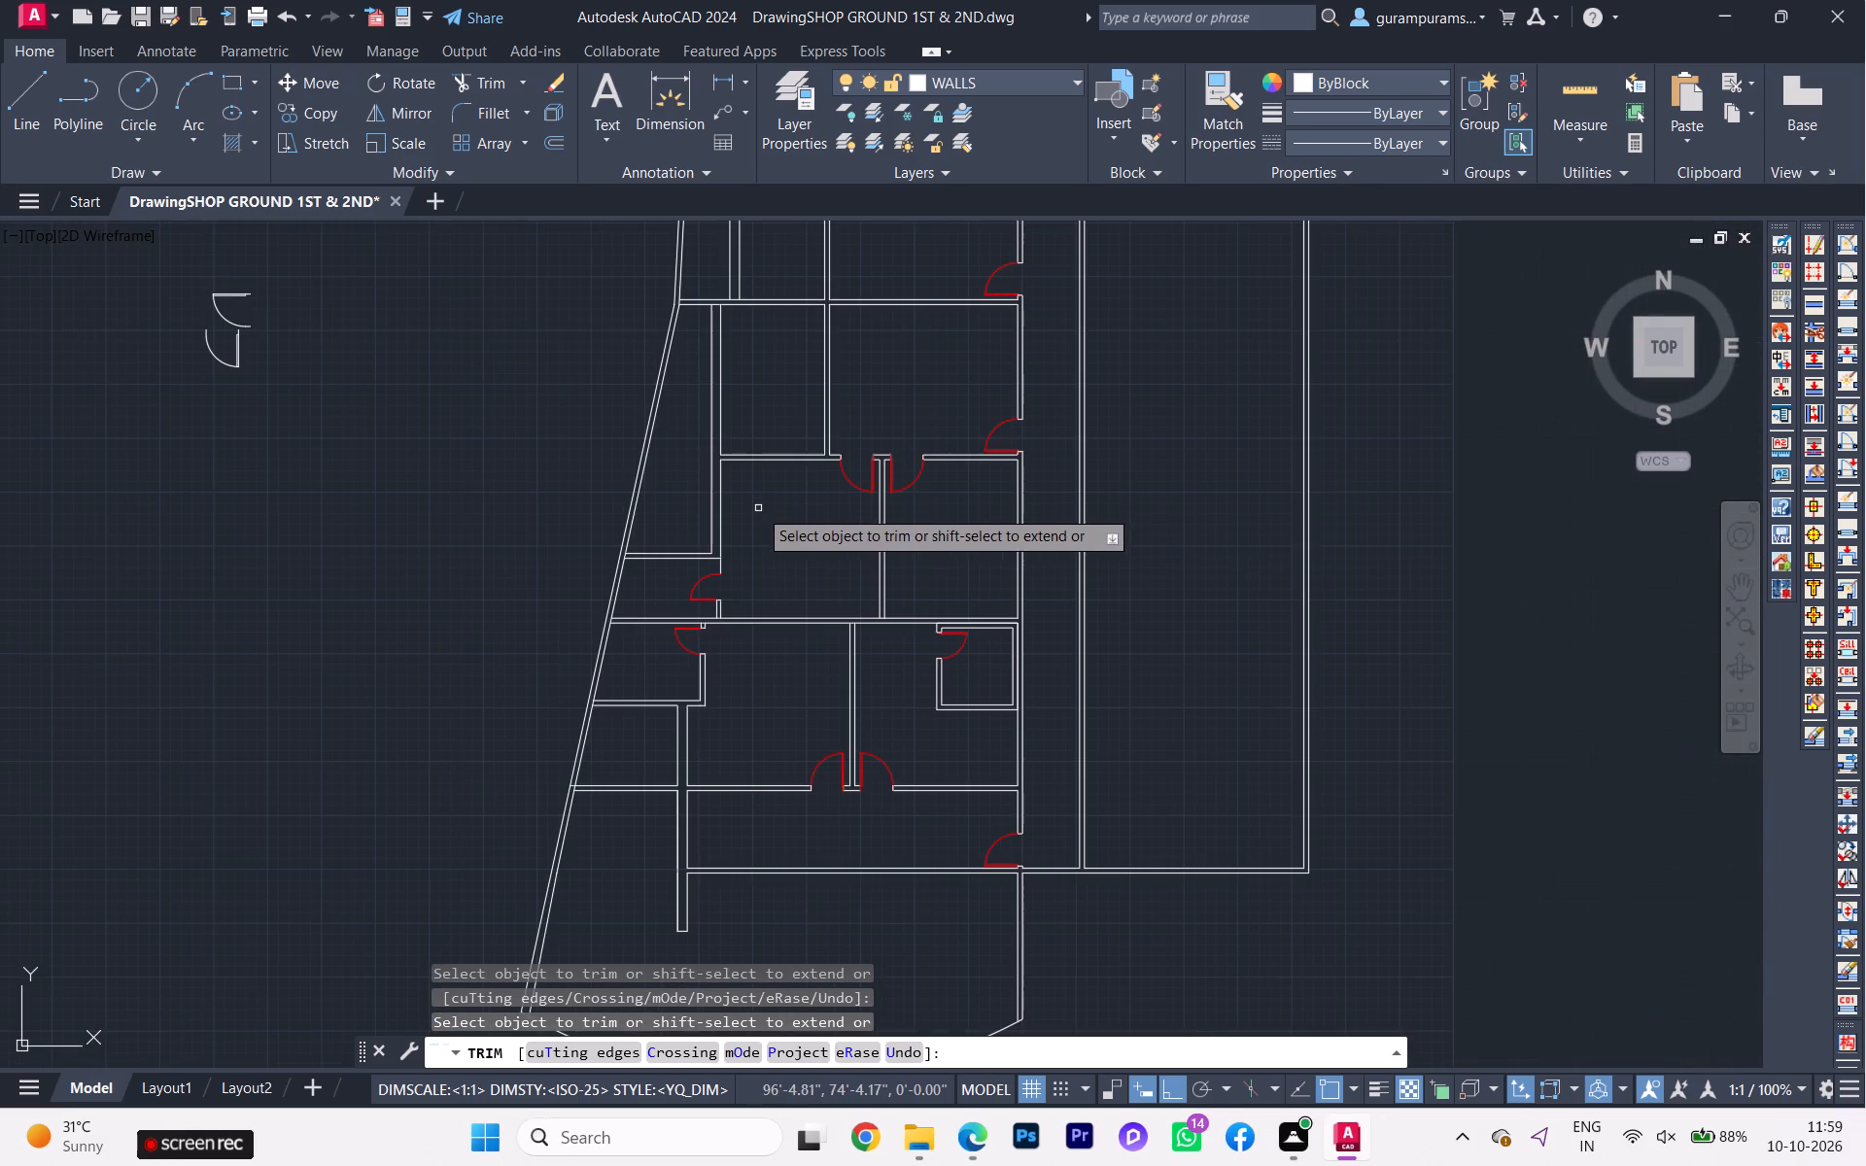
scroll(1121, 493, "down", 1)
key("Escape")
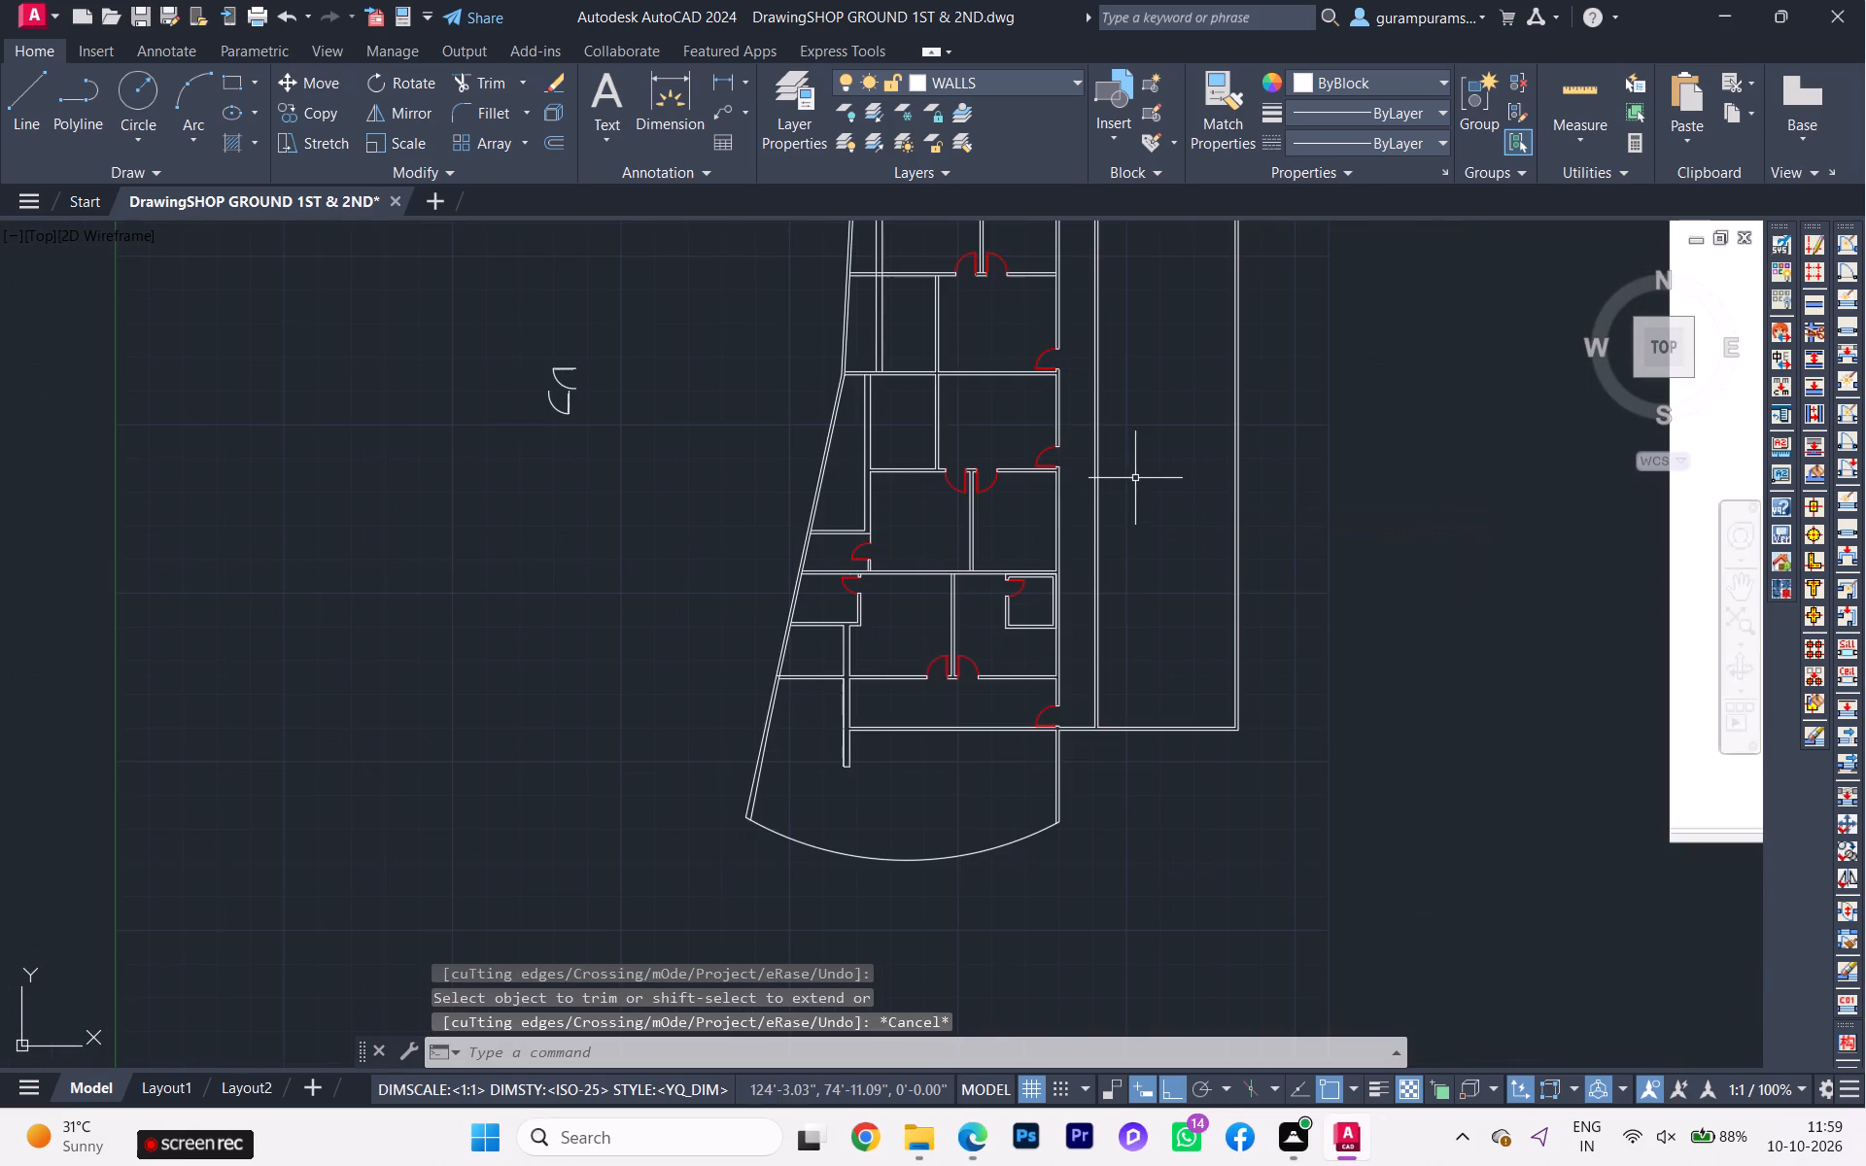
scroll(1136, 474, "up", 2)
scroll(1136, 474, "down", 2)
middle_click_drag(1137, 476, 711, 497)
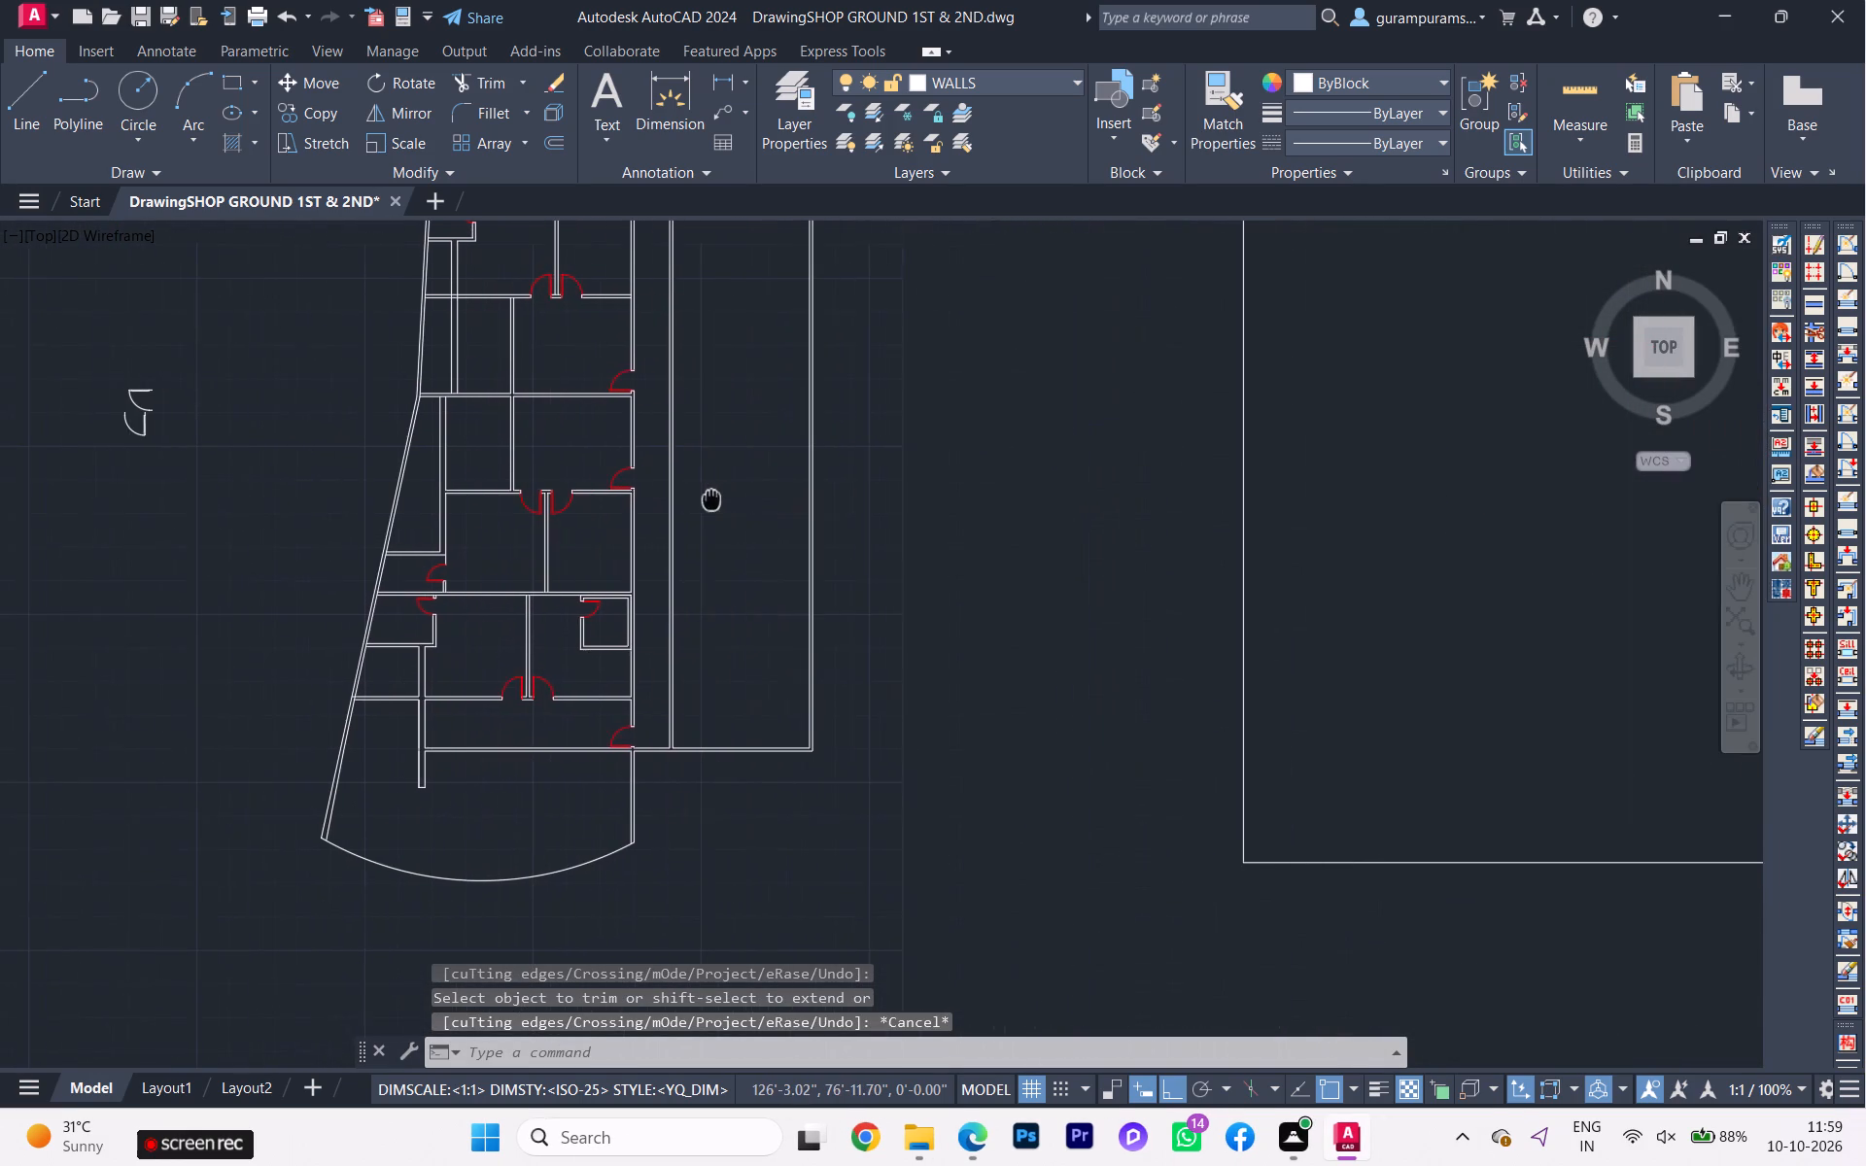
middle_click_drag(711, 497, 710, 498)
scroll(441, 778, "up", 2)
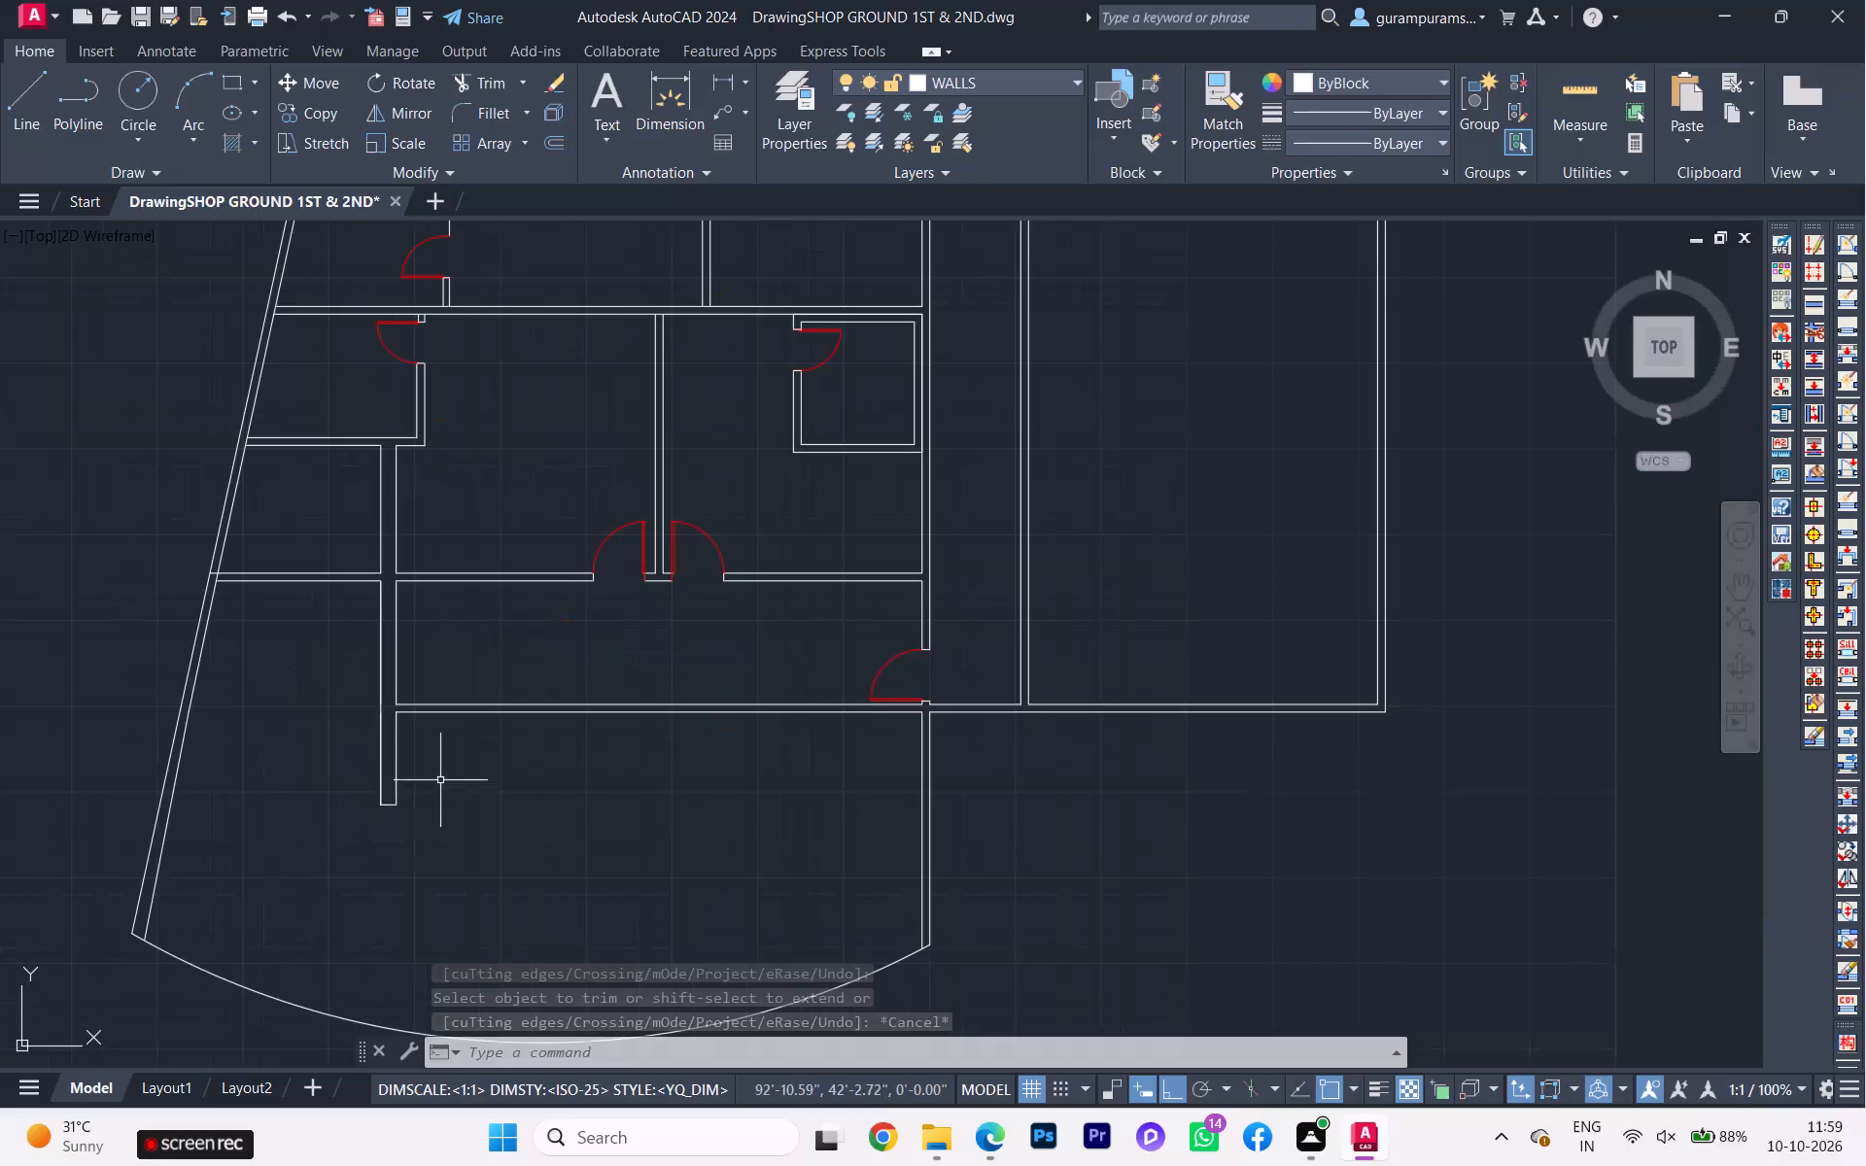
key("l")
key("Return")
scroll(376, 795, "up", 1)
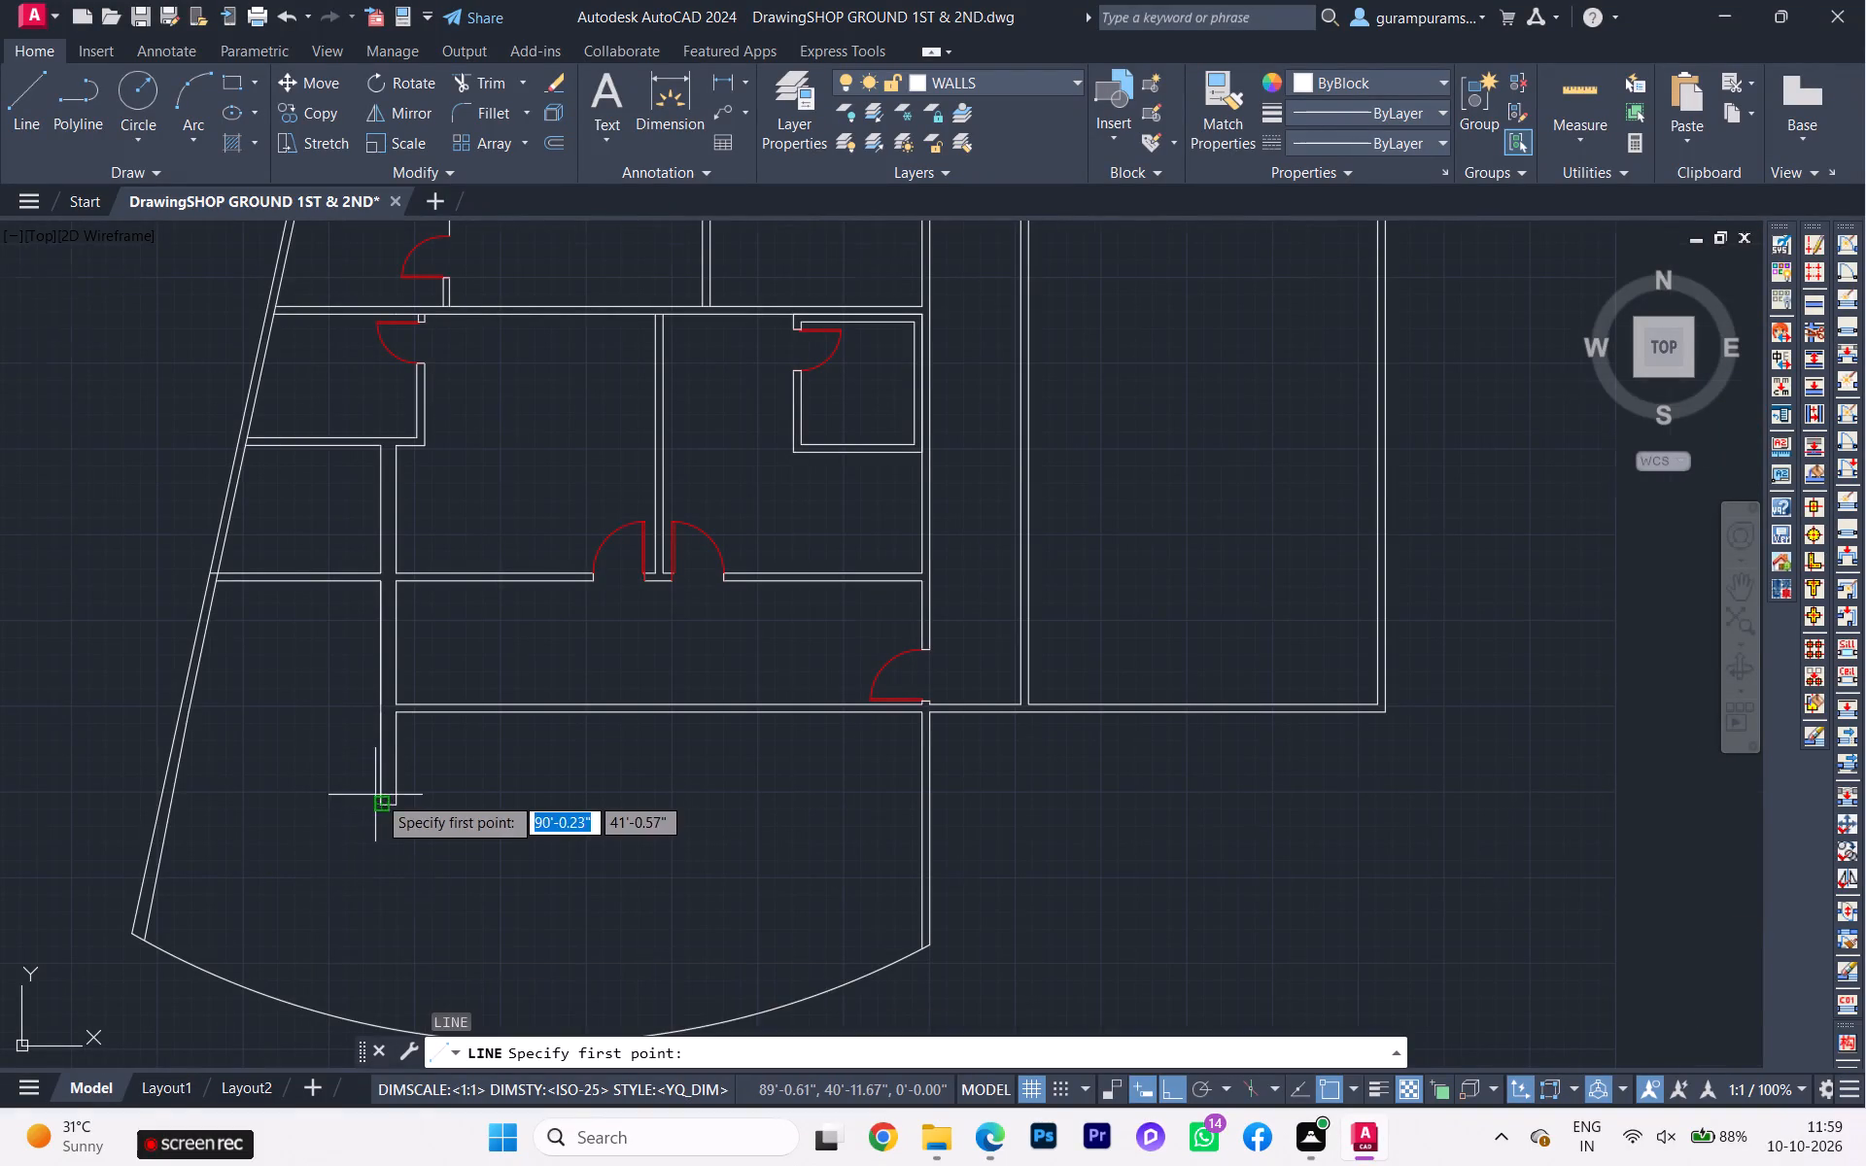
scroll(378, 795, "up", 1)
left_click(418, 826)
scroll(276, 747, "down", 5)
key("F8")
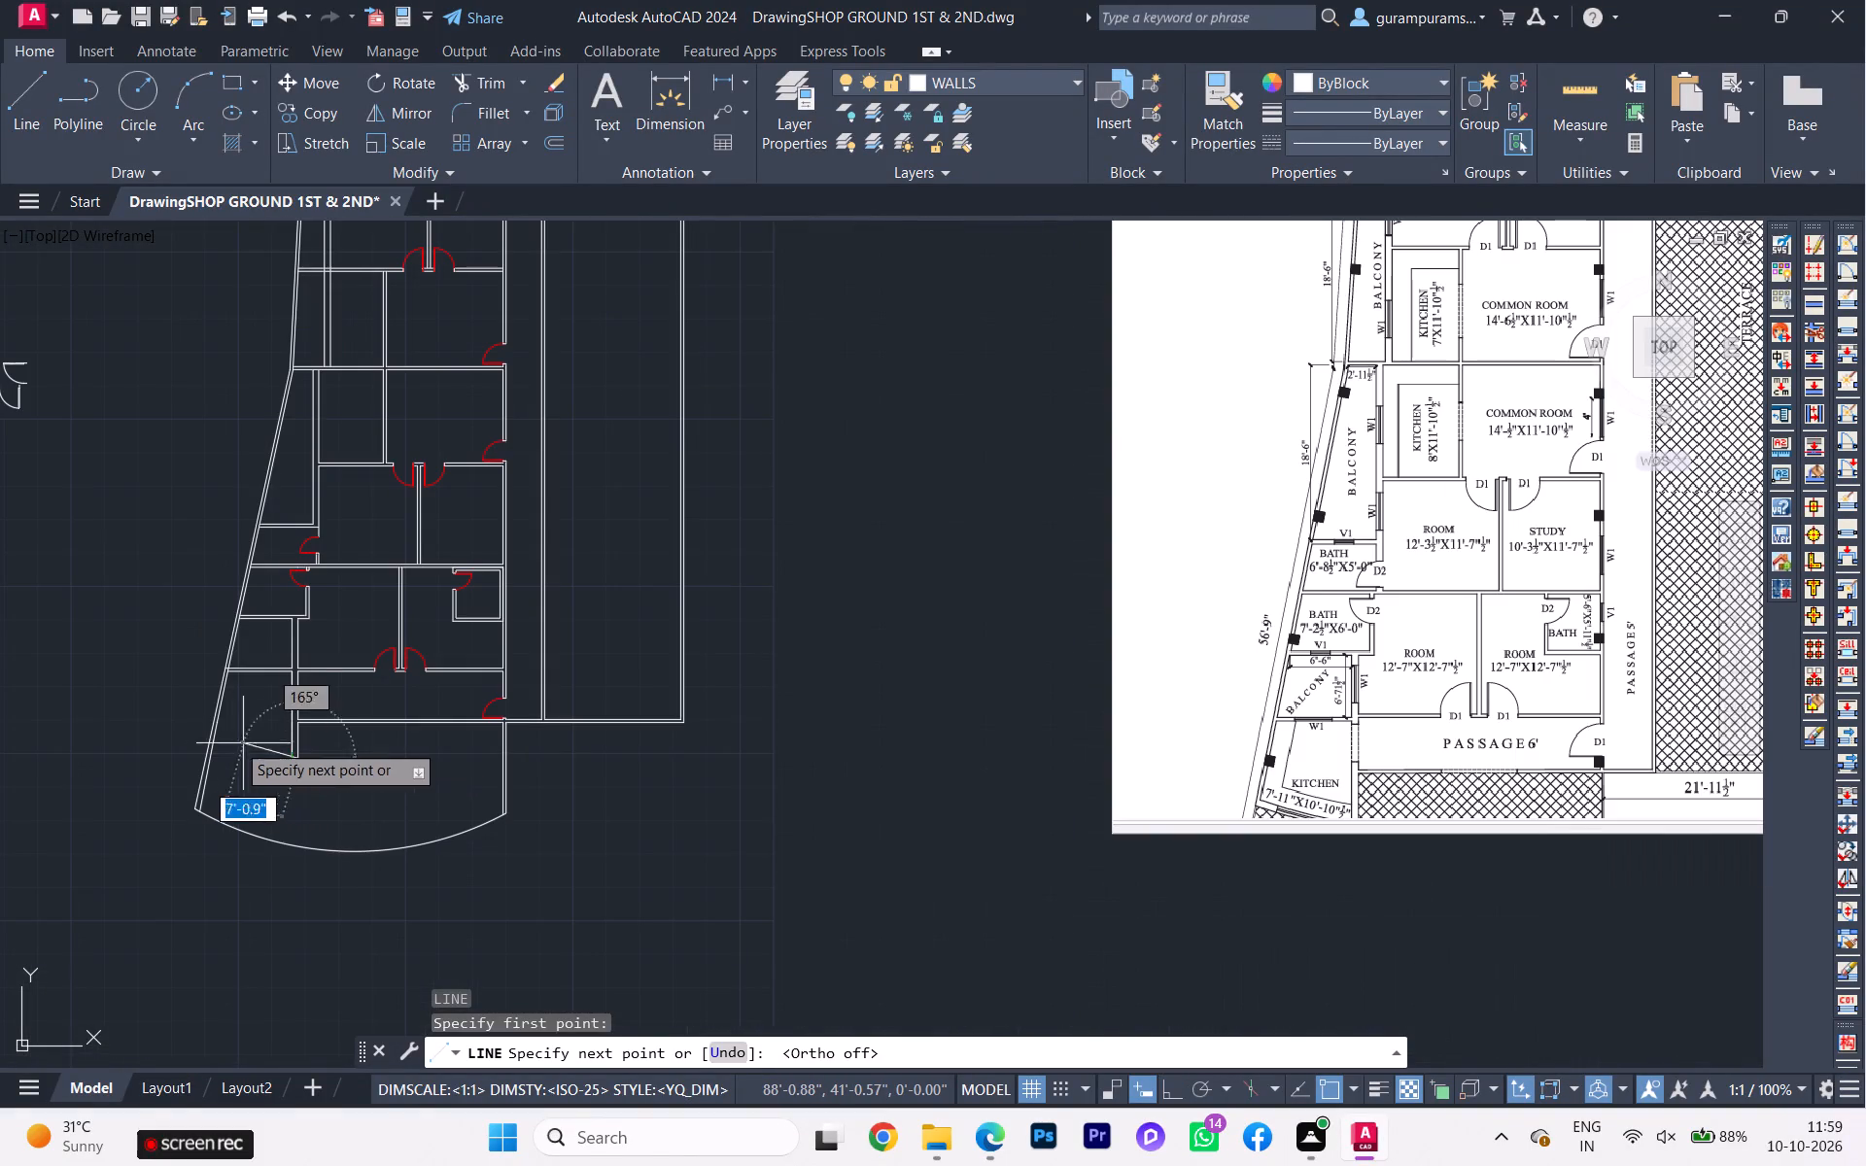
scroll(220, 742, "up", 3)
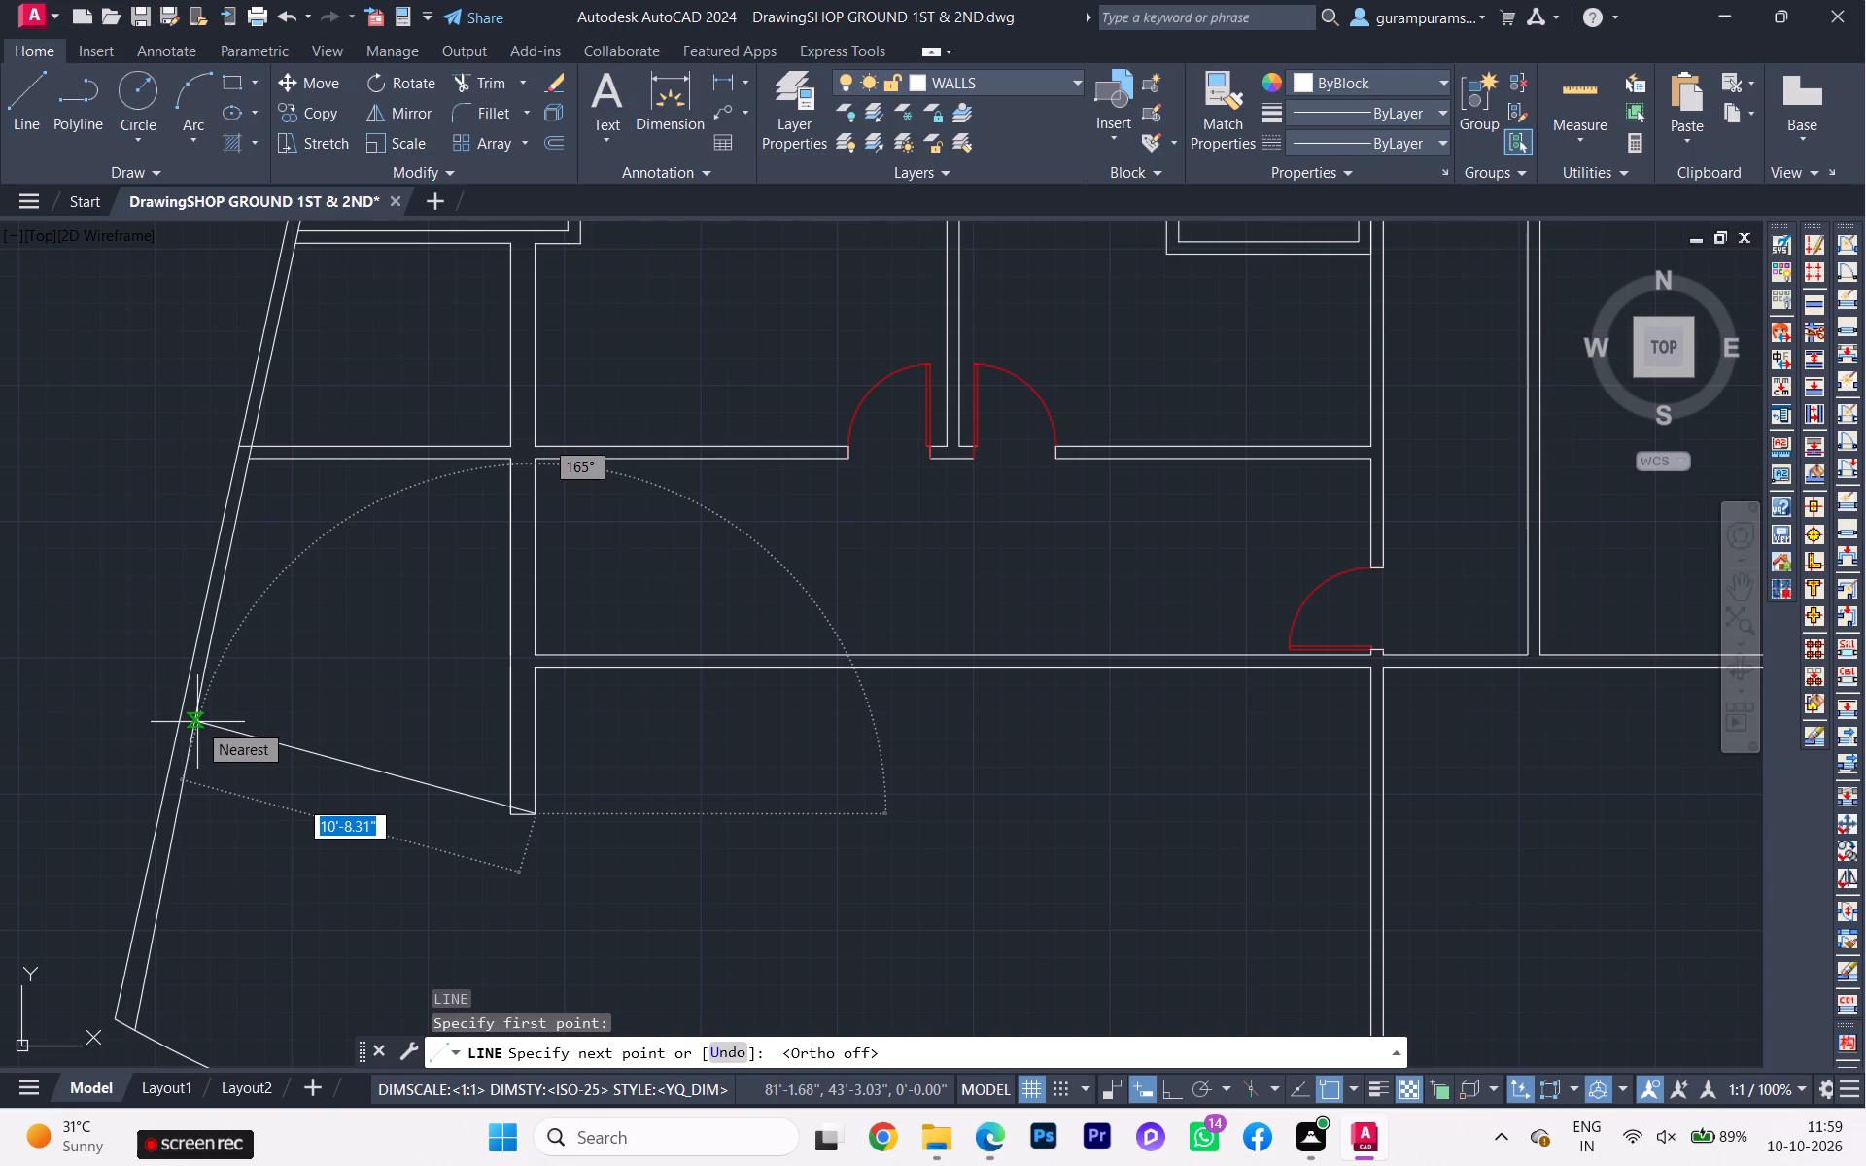
left_click(197, 722)
key("Escape")
Offset the sloped kitchen wall line 9" toward the north to give the wall its thickness.
scroll(513, 796, "up", 2)
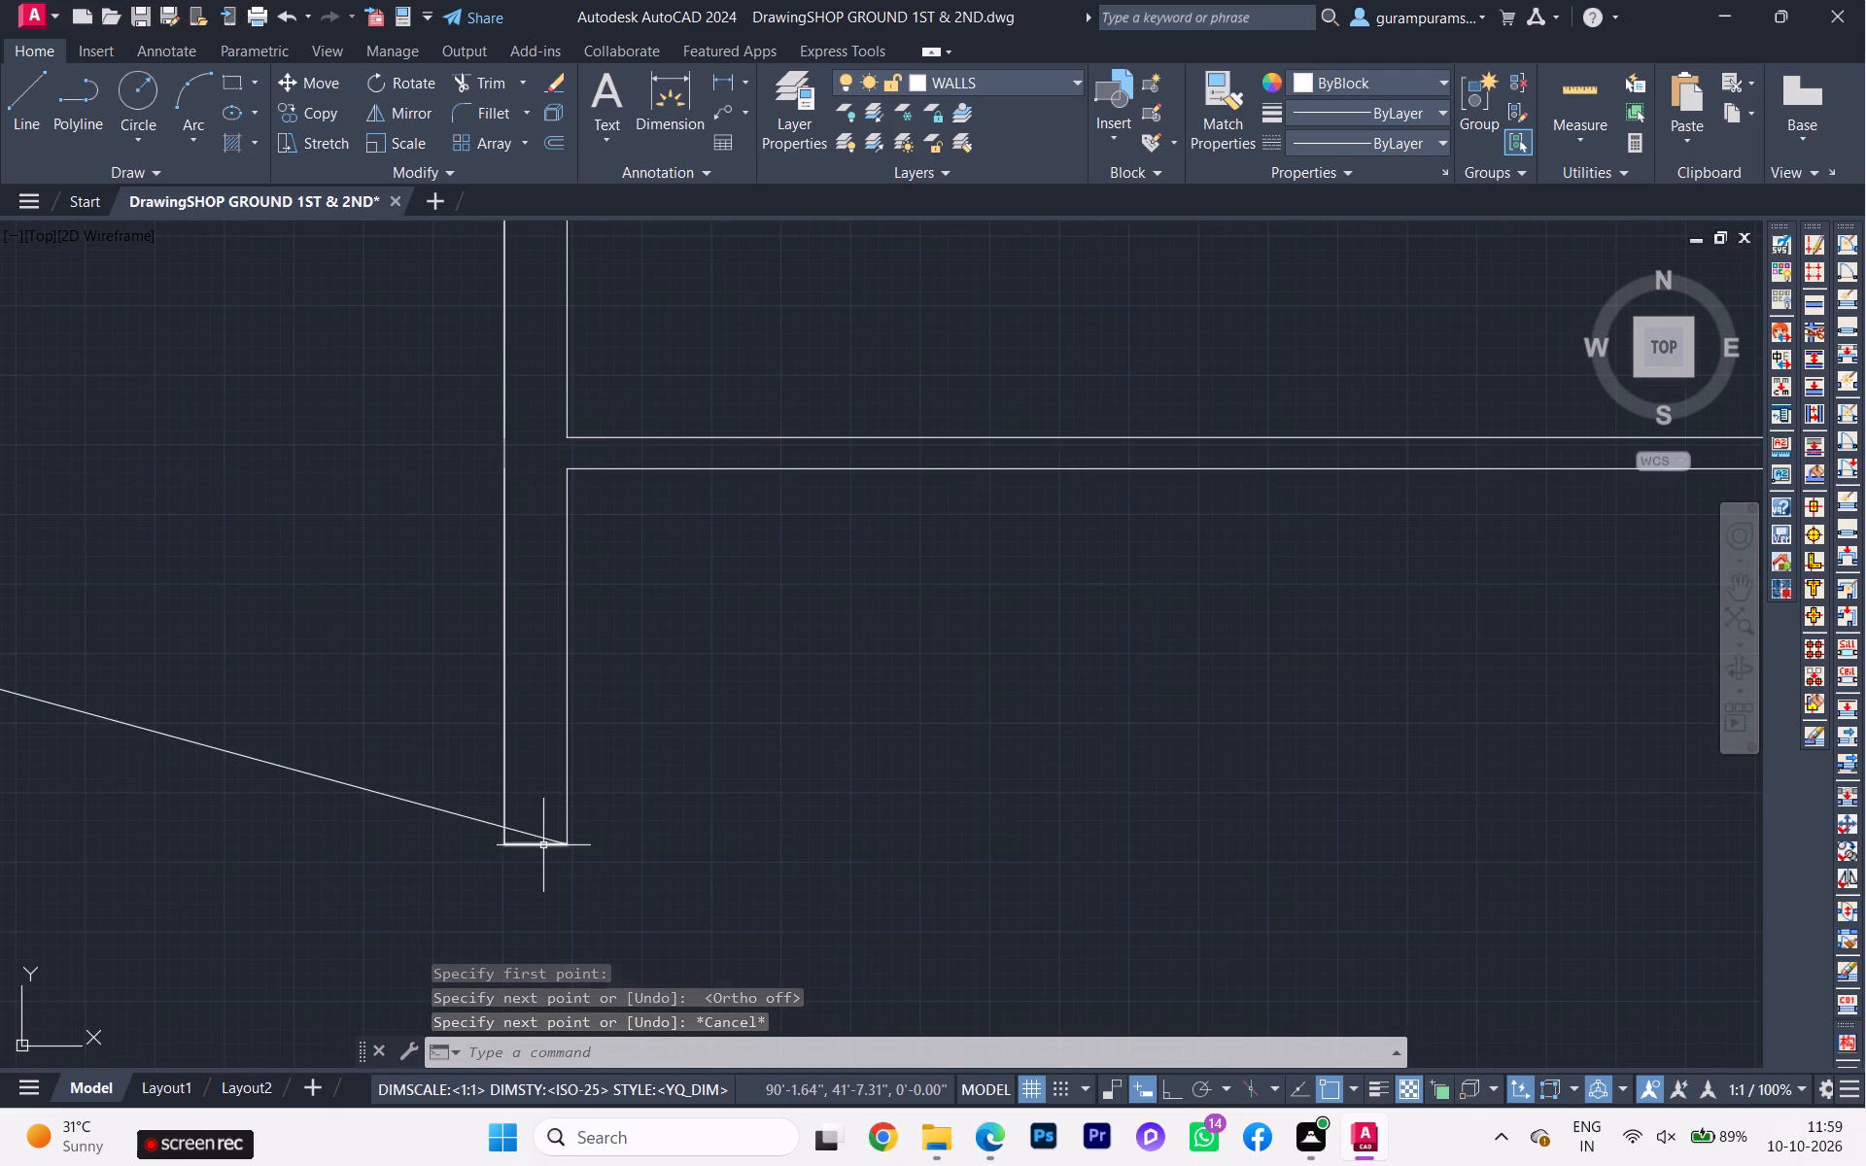
scroll(543, 845, "down", 1)
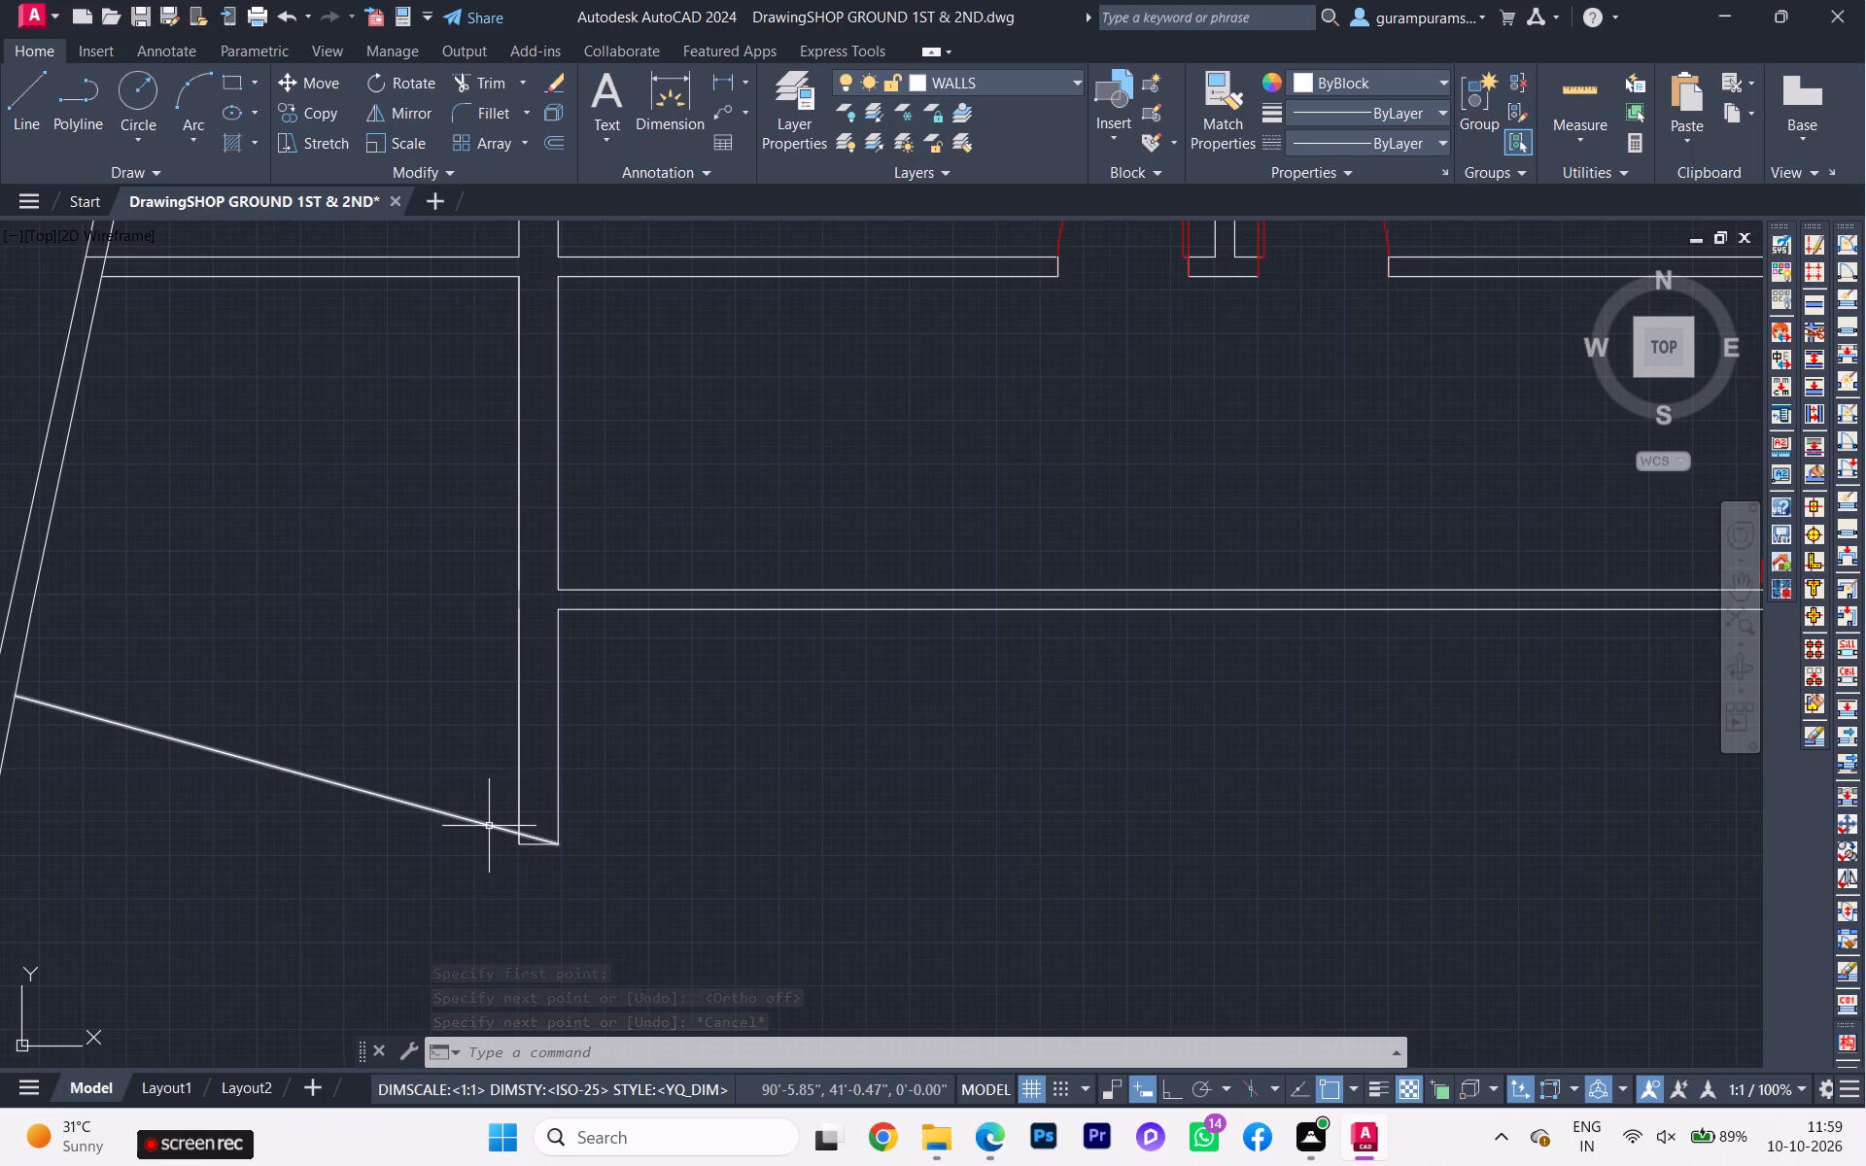
left_click(489, 826)
key("o")
key("Return")
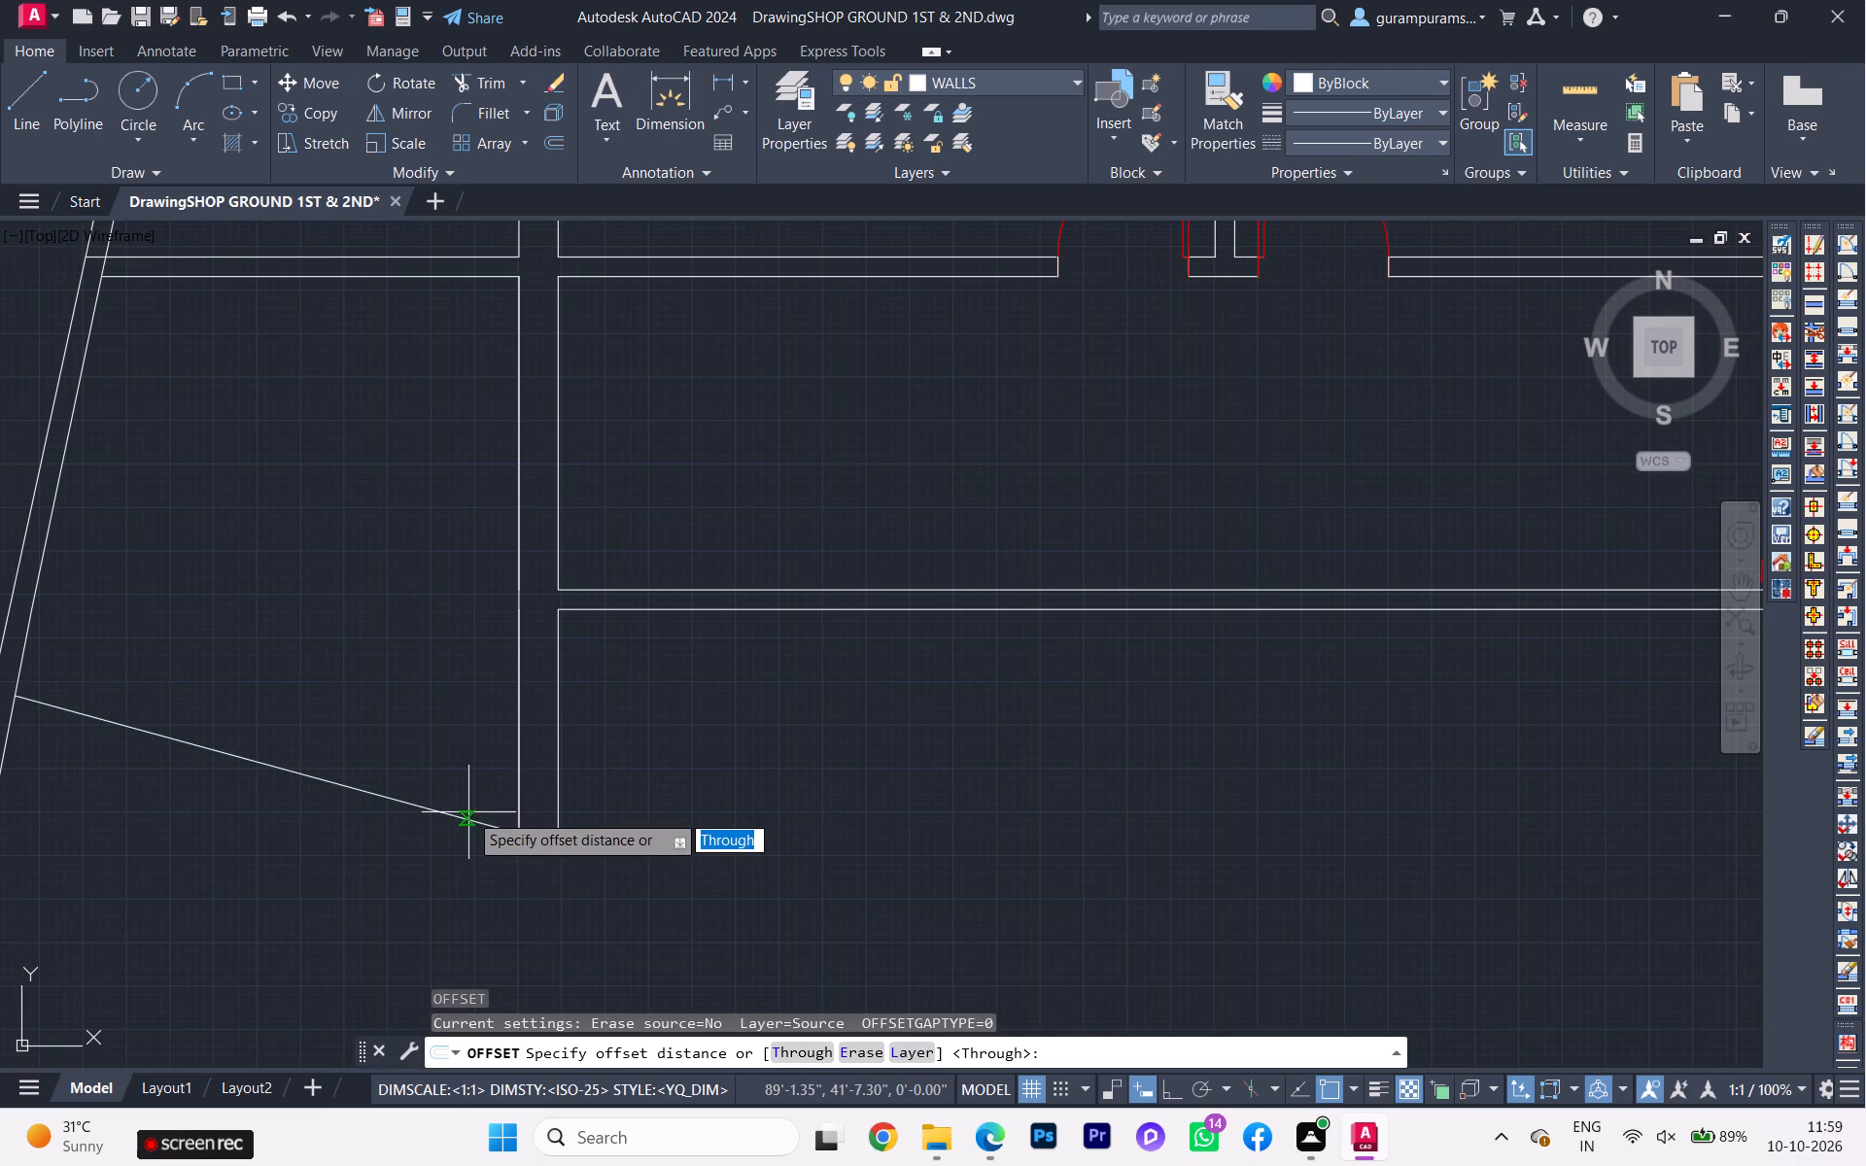
left_click(468, 812)
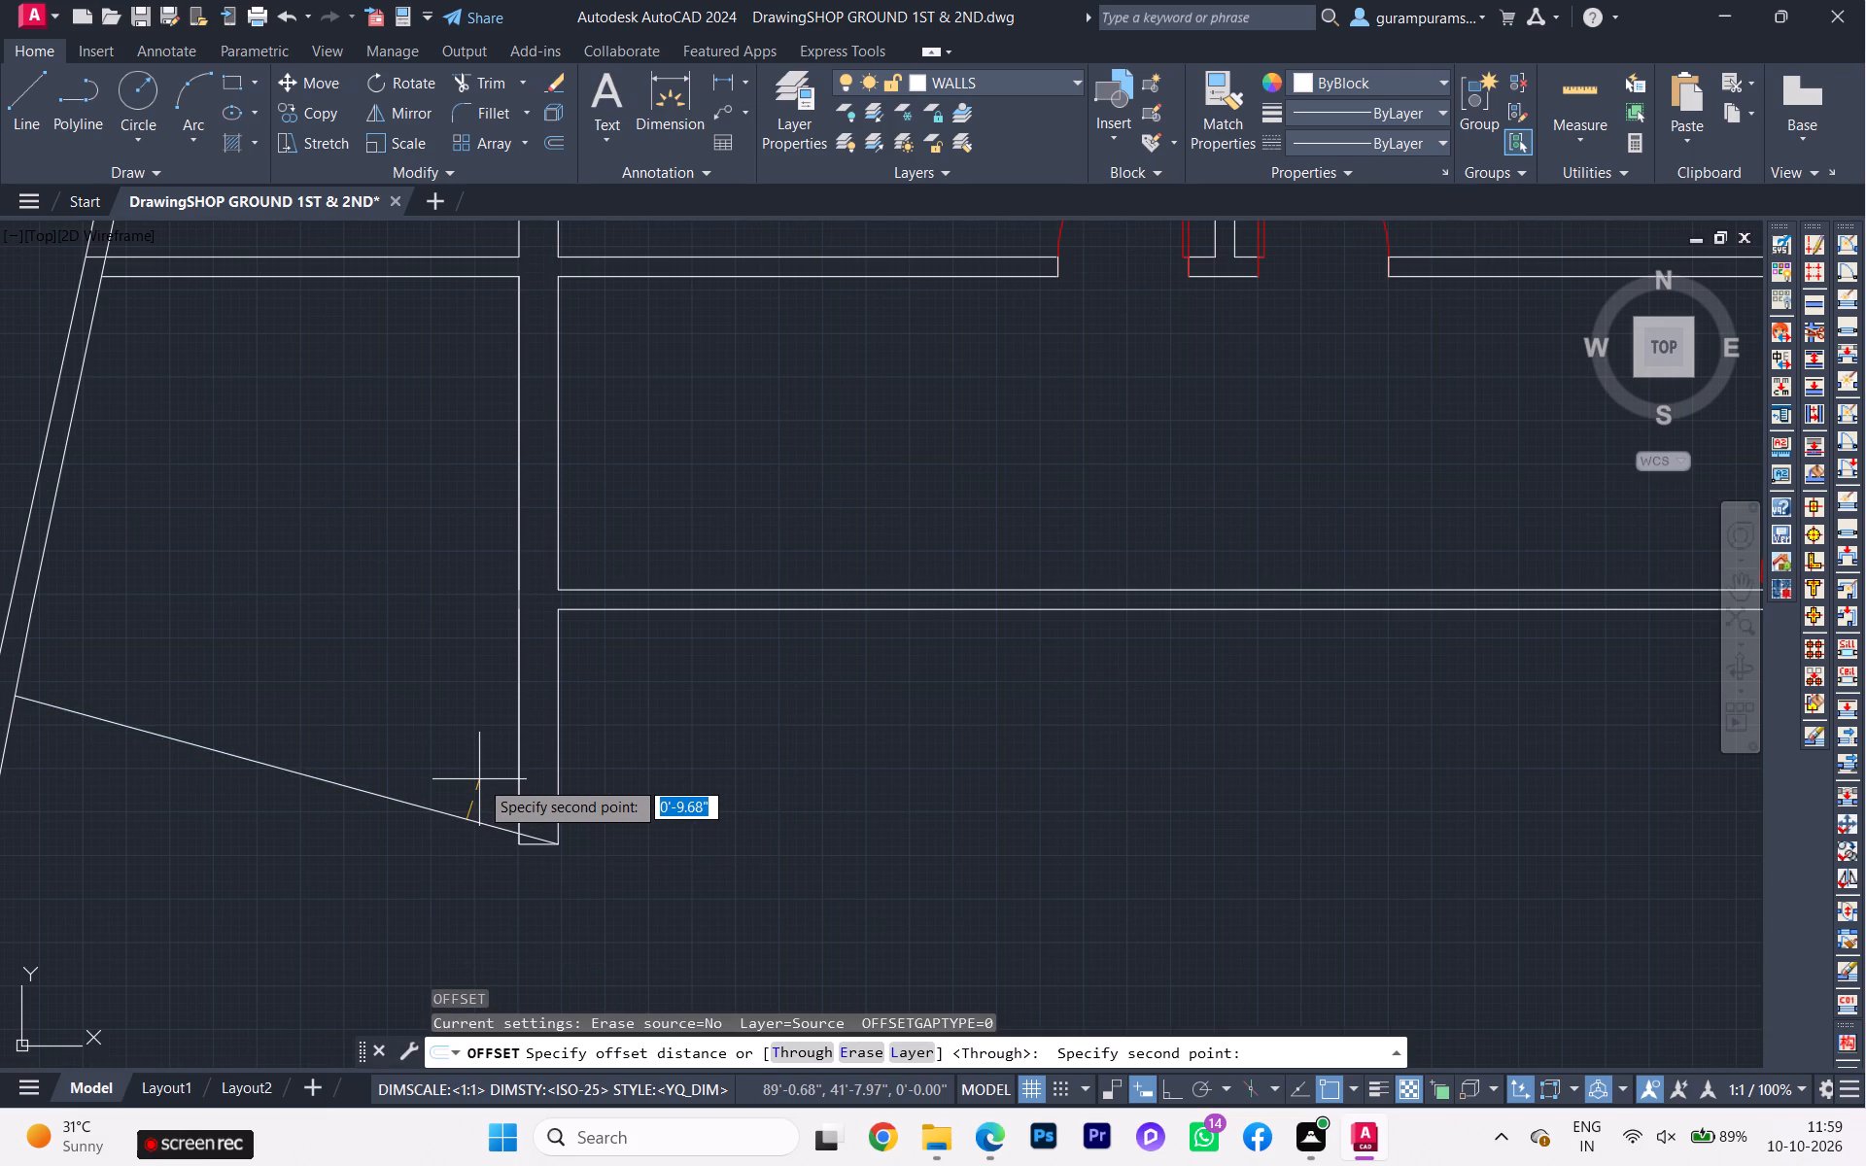
key("9")
key("Return")
left_click(479, 779)
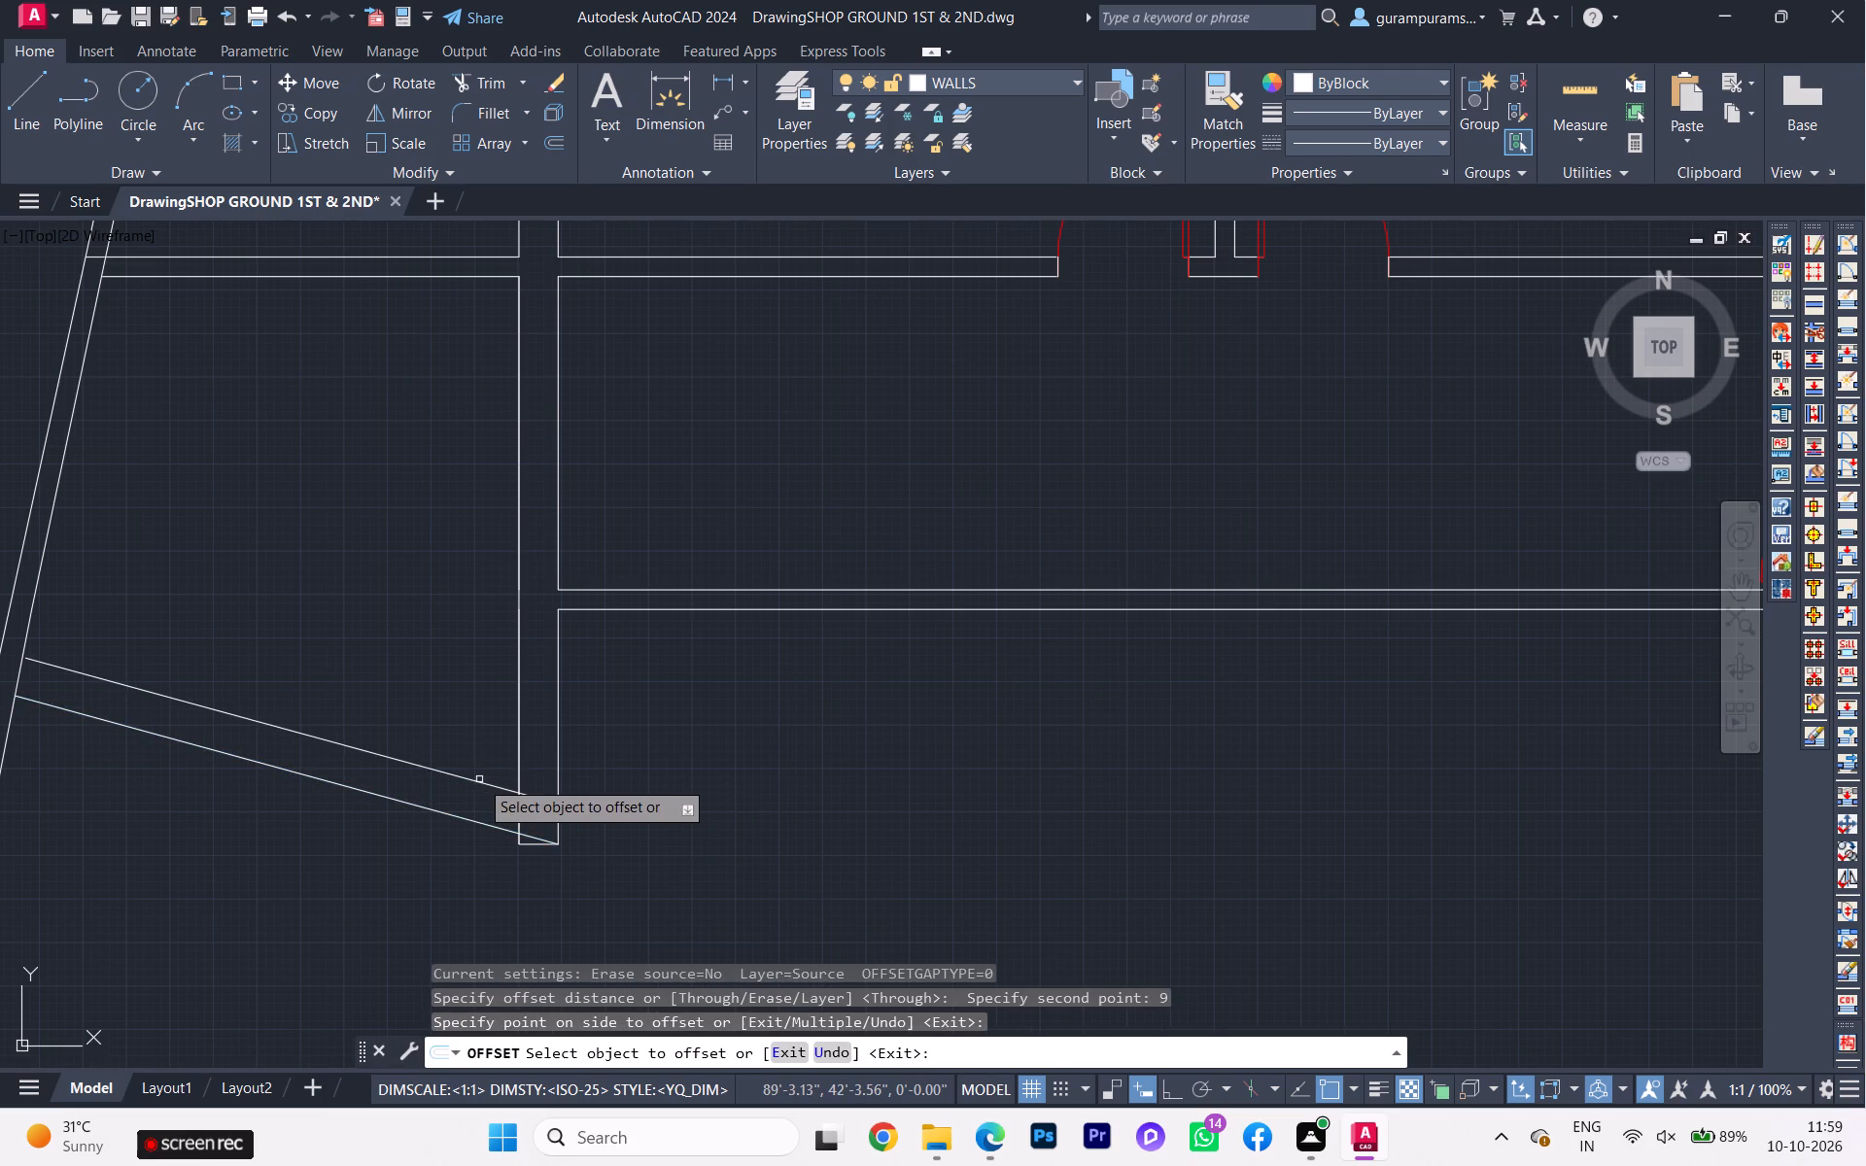
key("grave")
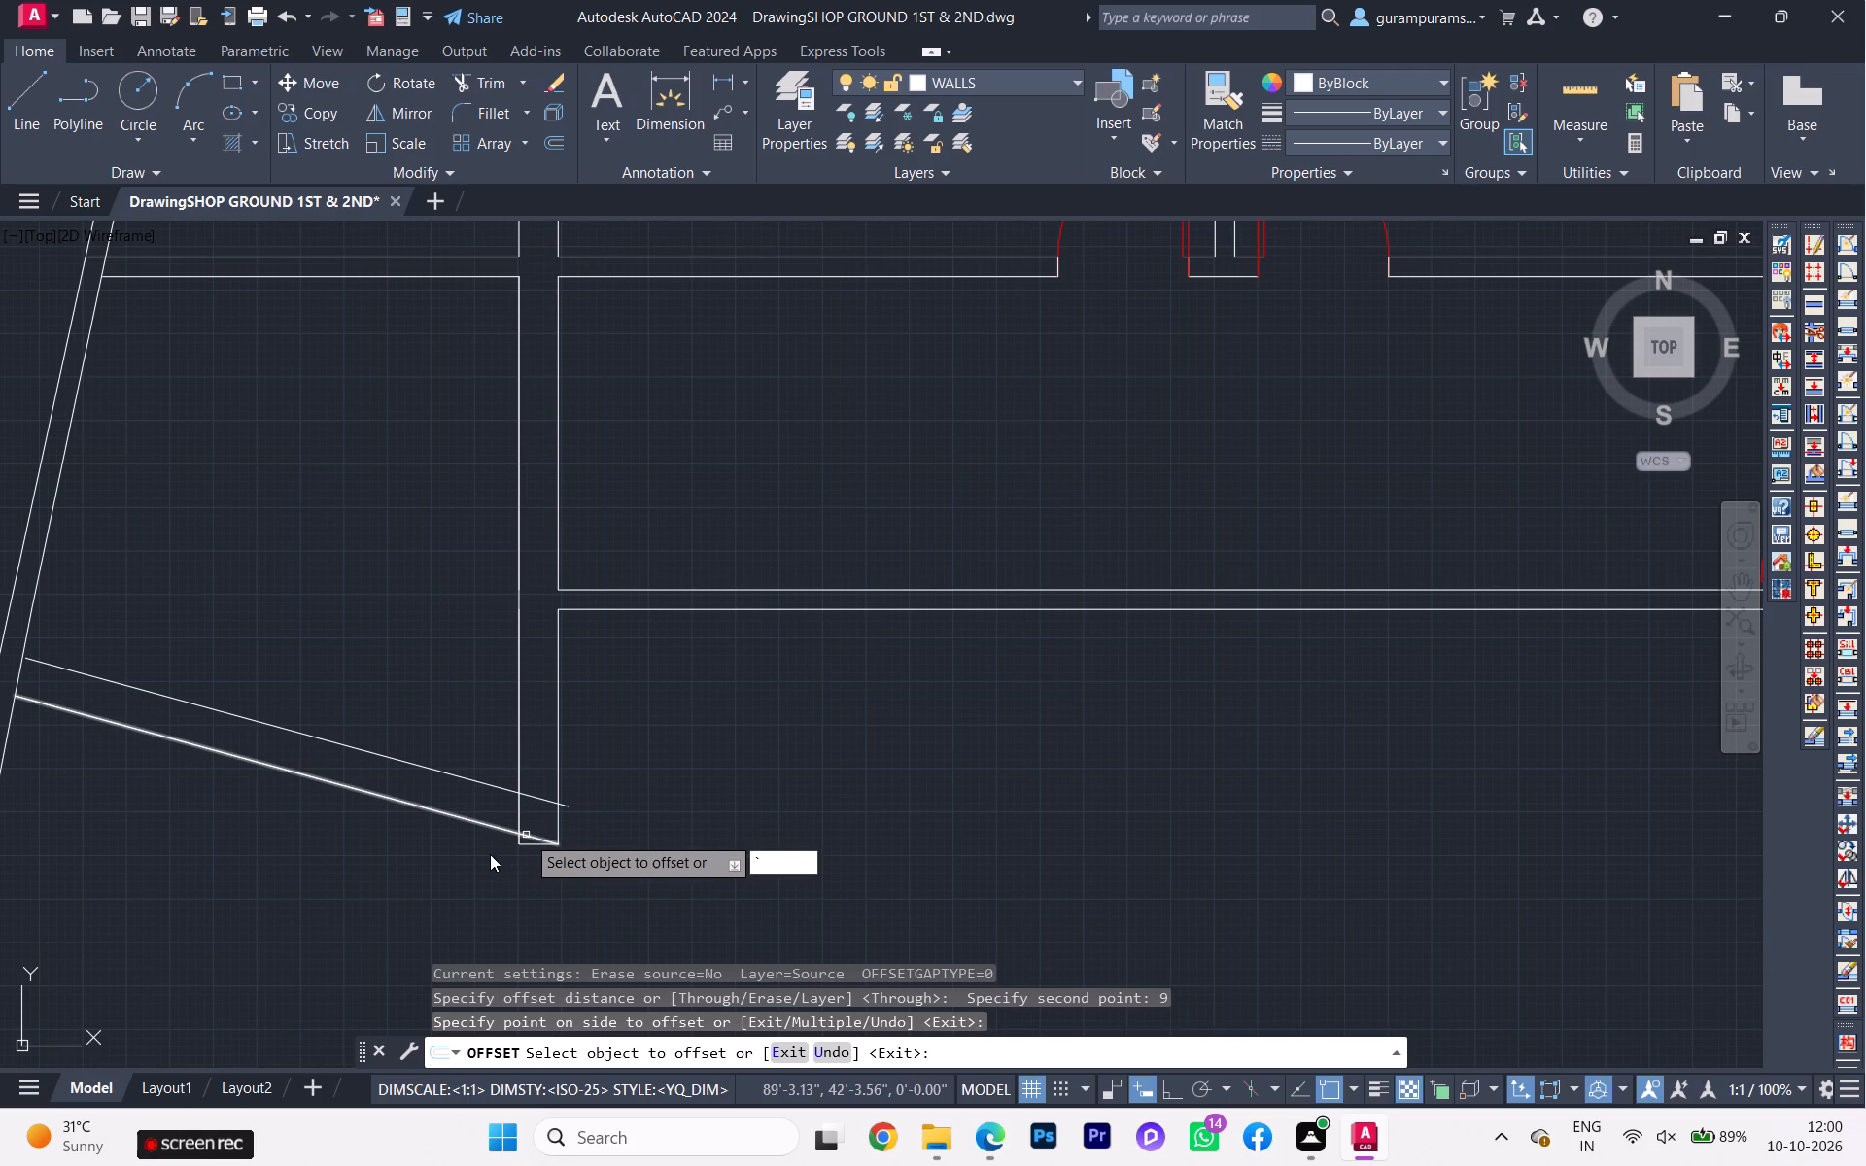
key("t")
key("r")
key("Return")
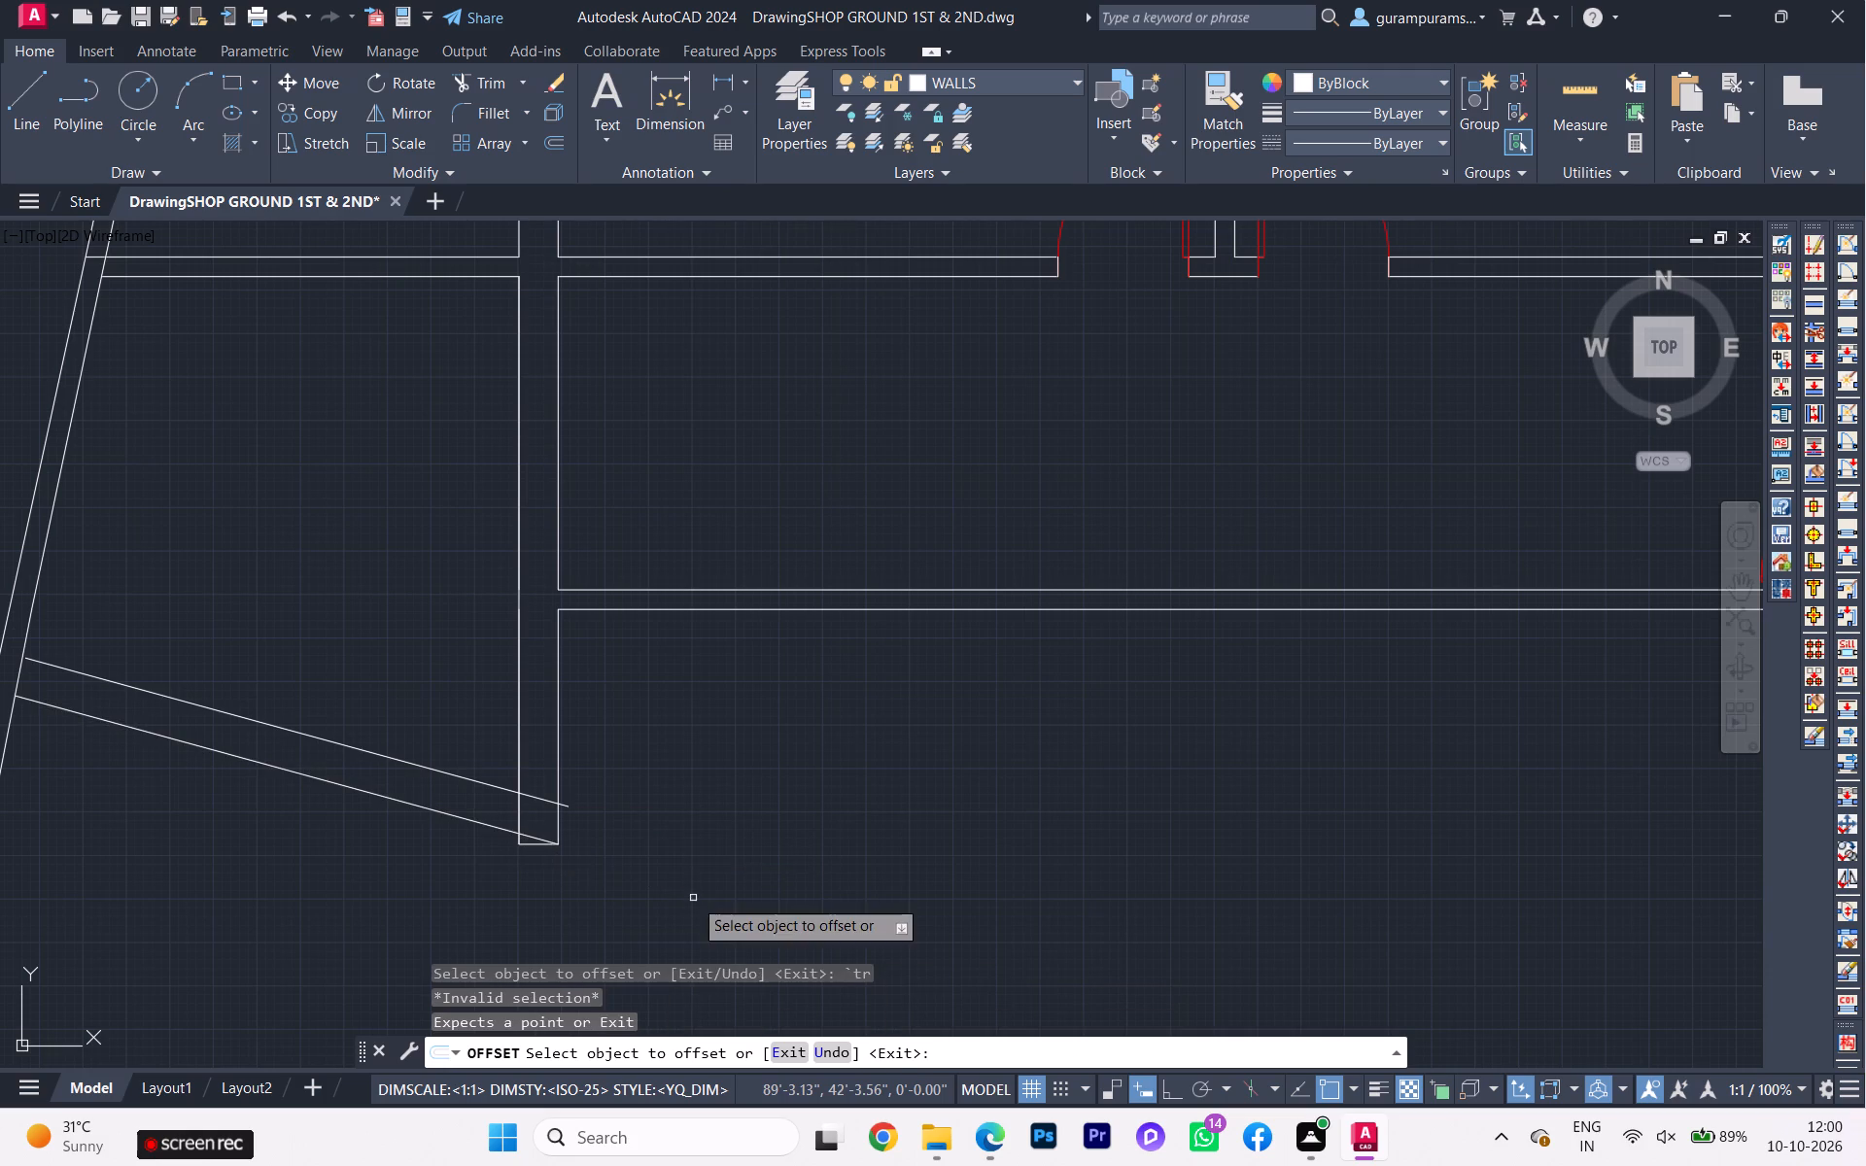
key("Escape")
Trim the overlapping lines and leftover stub where the kitchen's sloped south wall meets its east wall, opening the corner junction.
key("t")
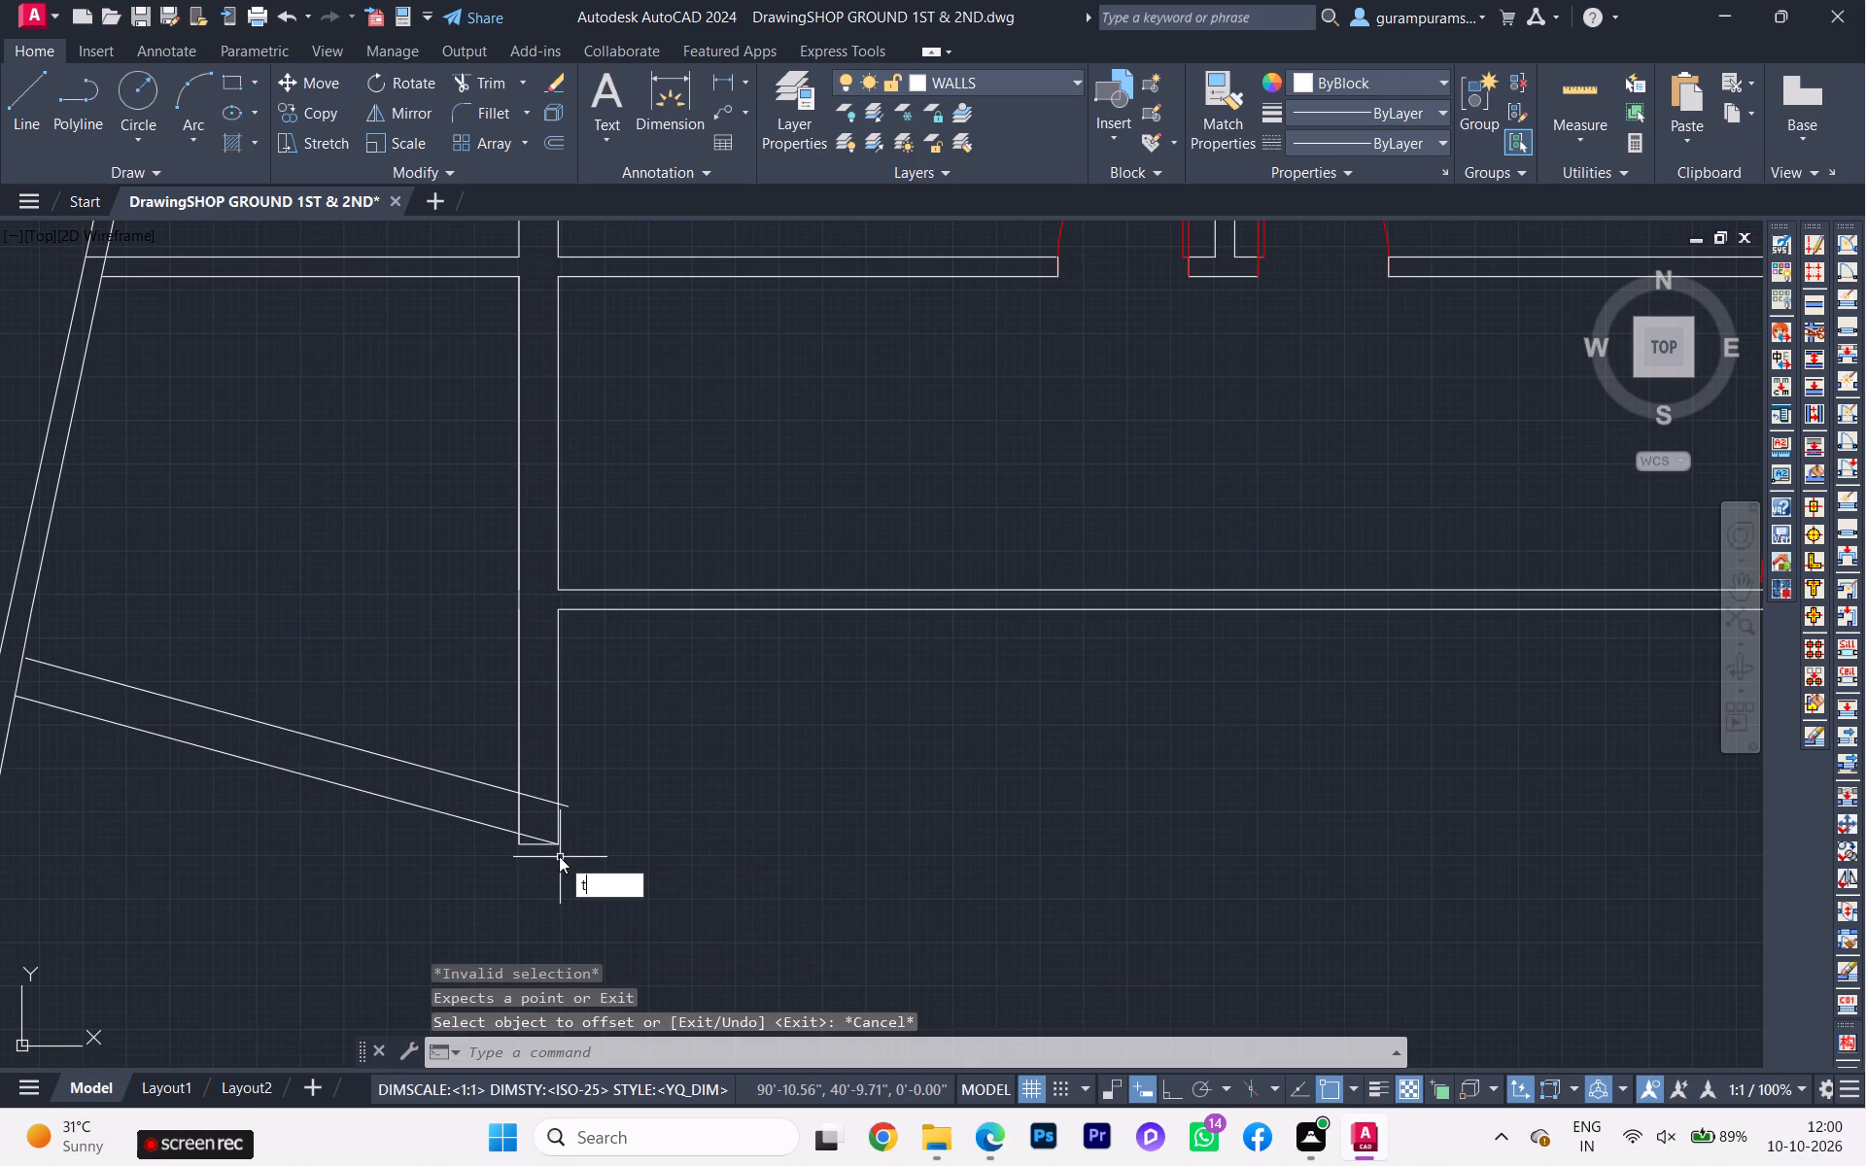
key("r")
key("Return")
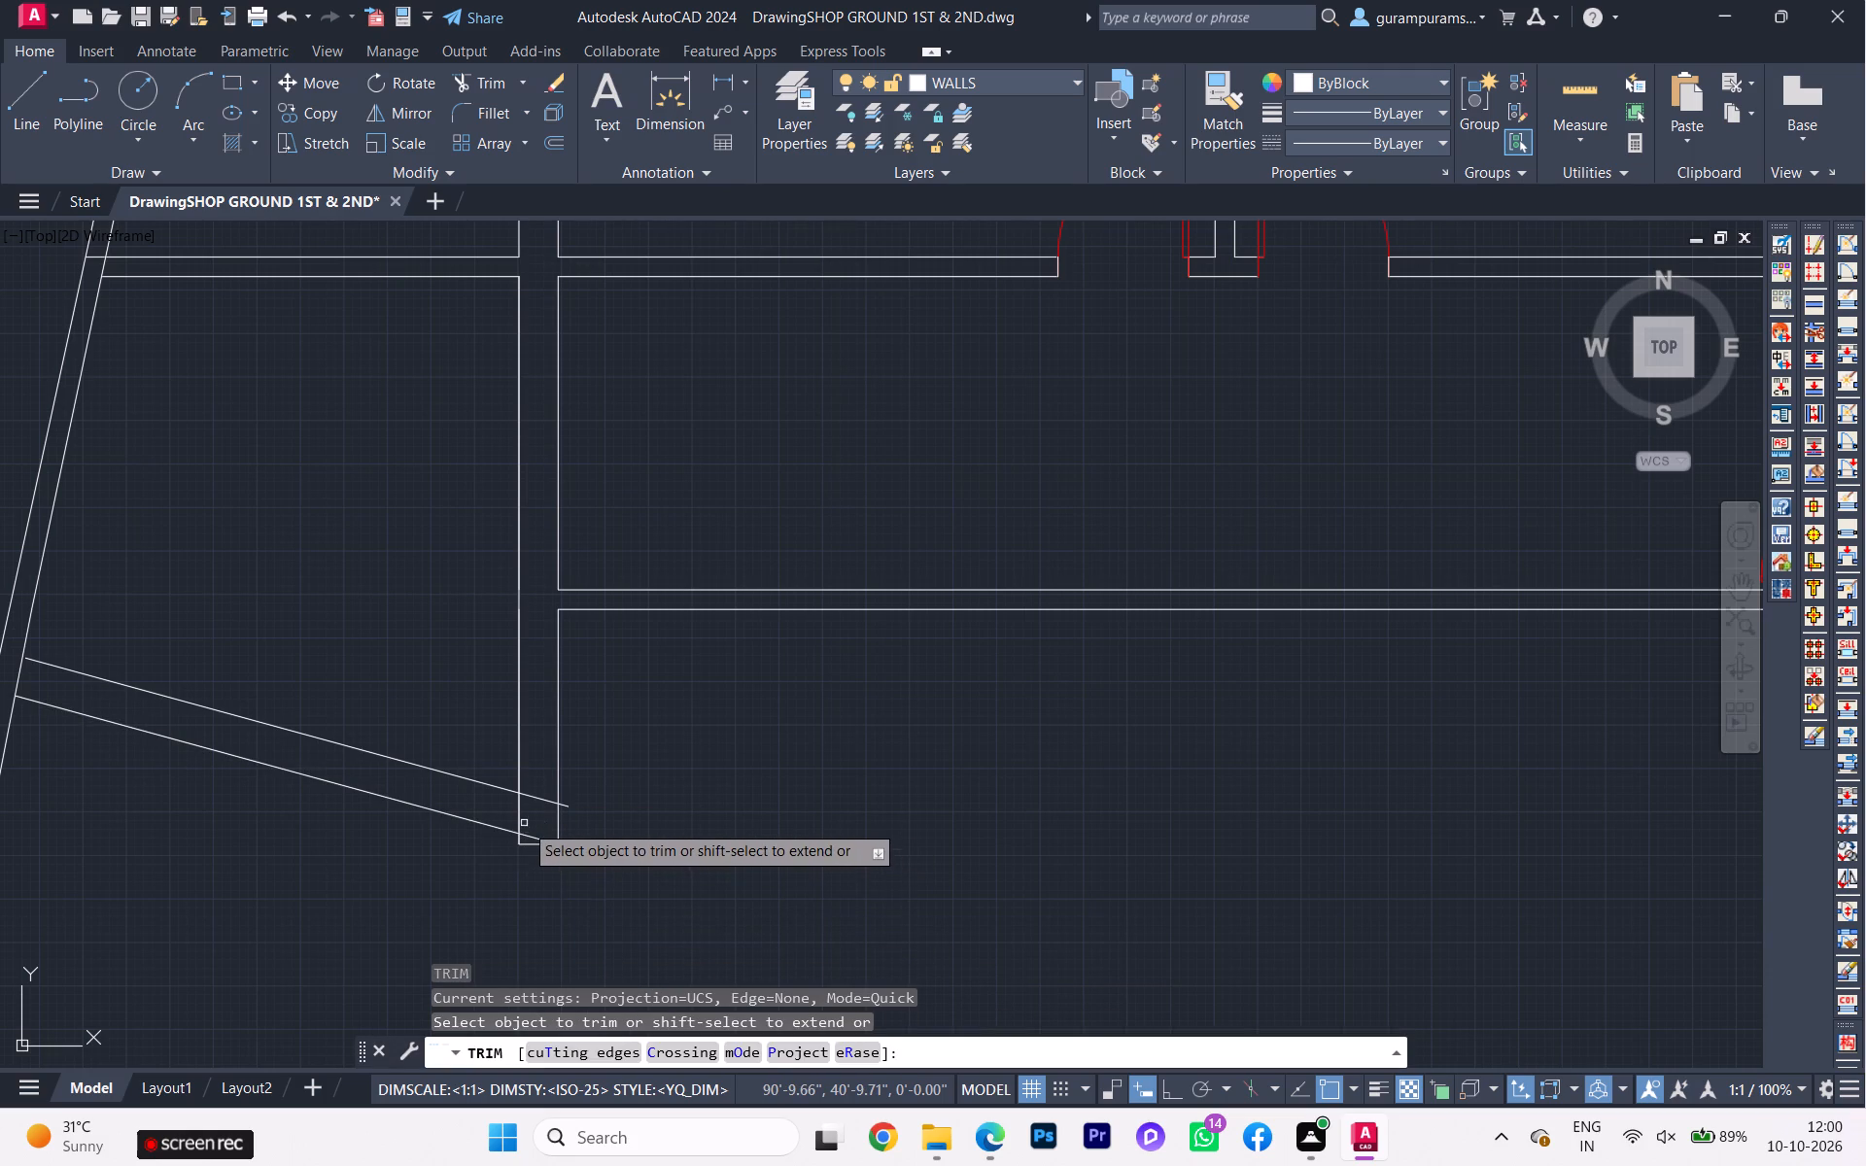
left_click(523, 819)
left_click(507, 811)
scroll(561, 816, "up", 2)
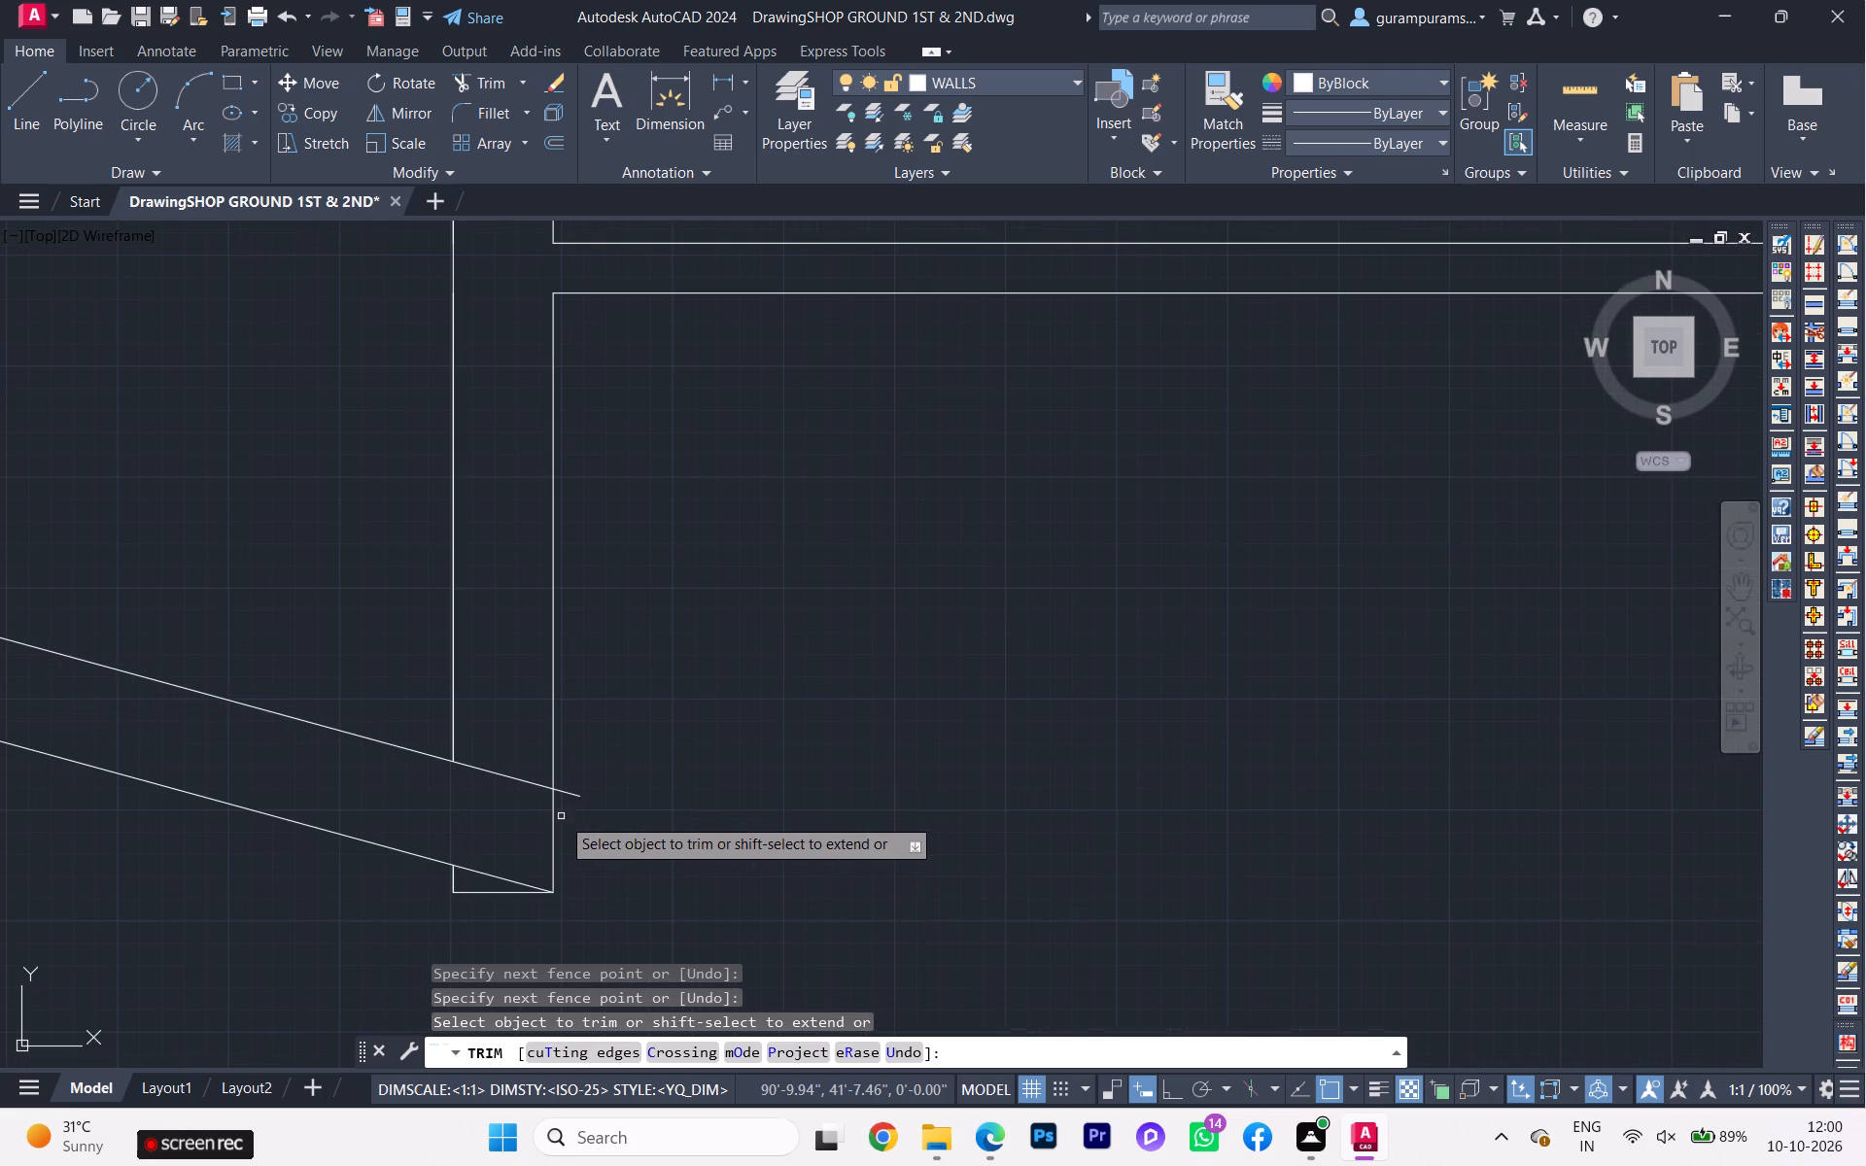
left_click(570, 795)
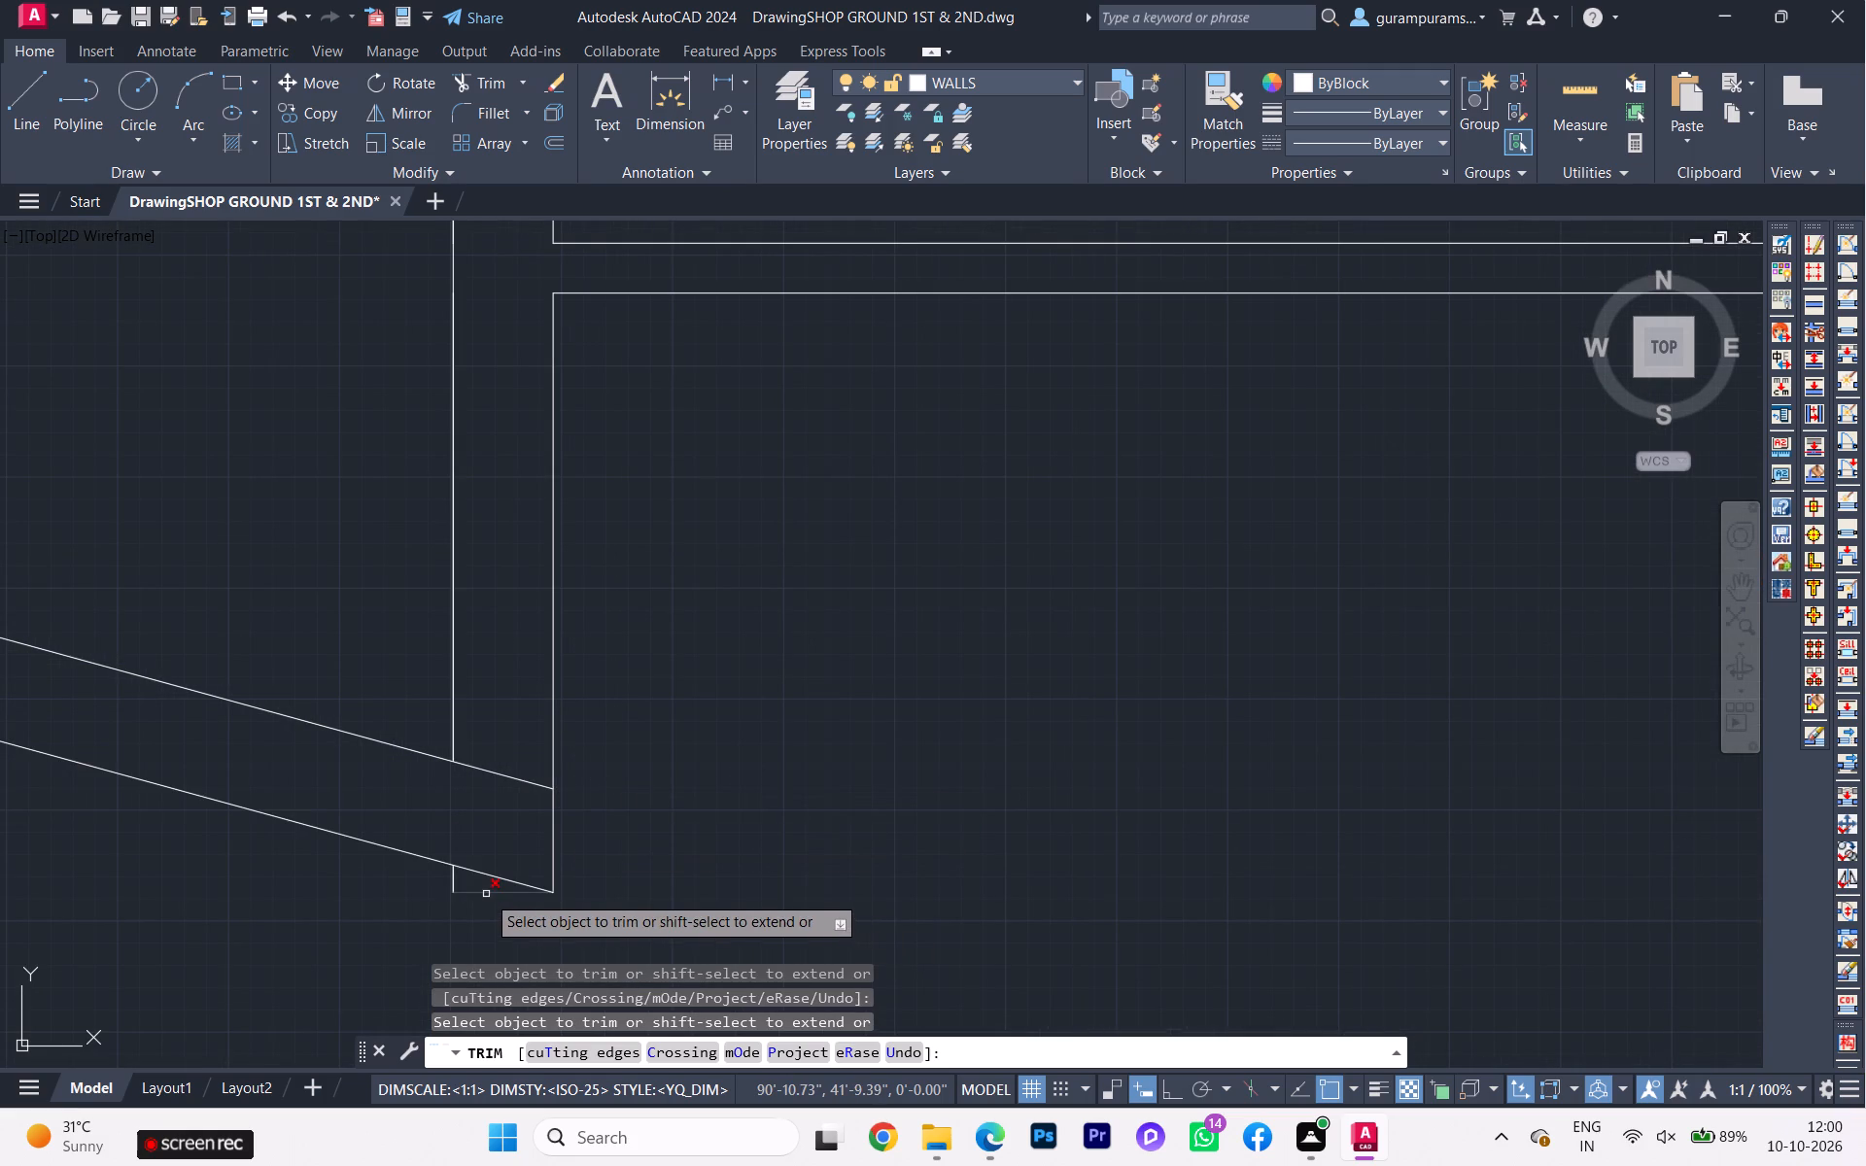
left_click(486, 894)
left_click(448, 884)
left_click(457, 886)
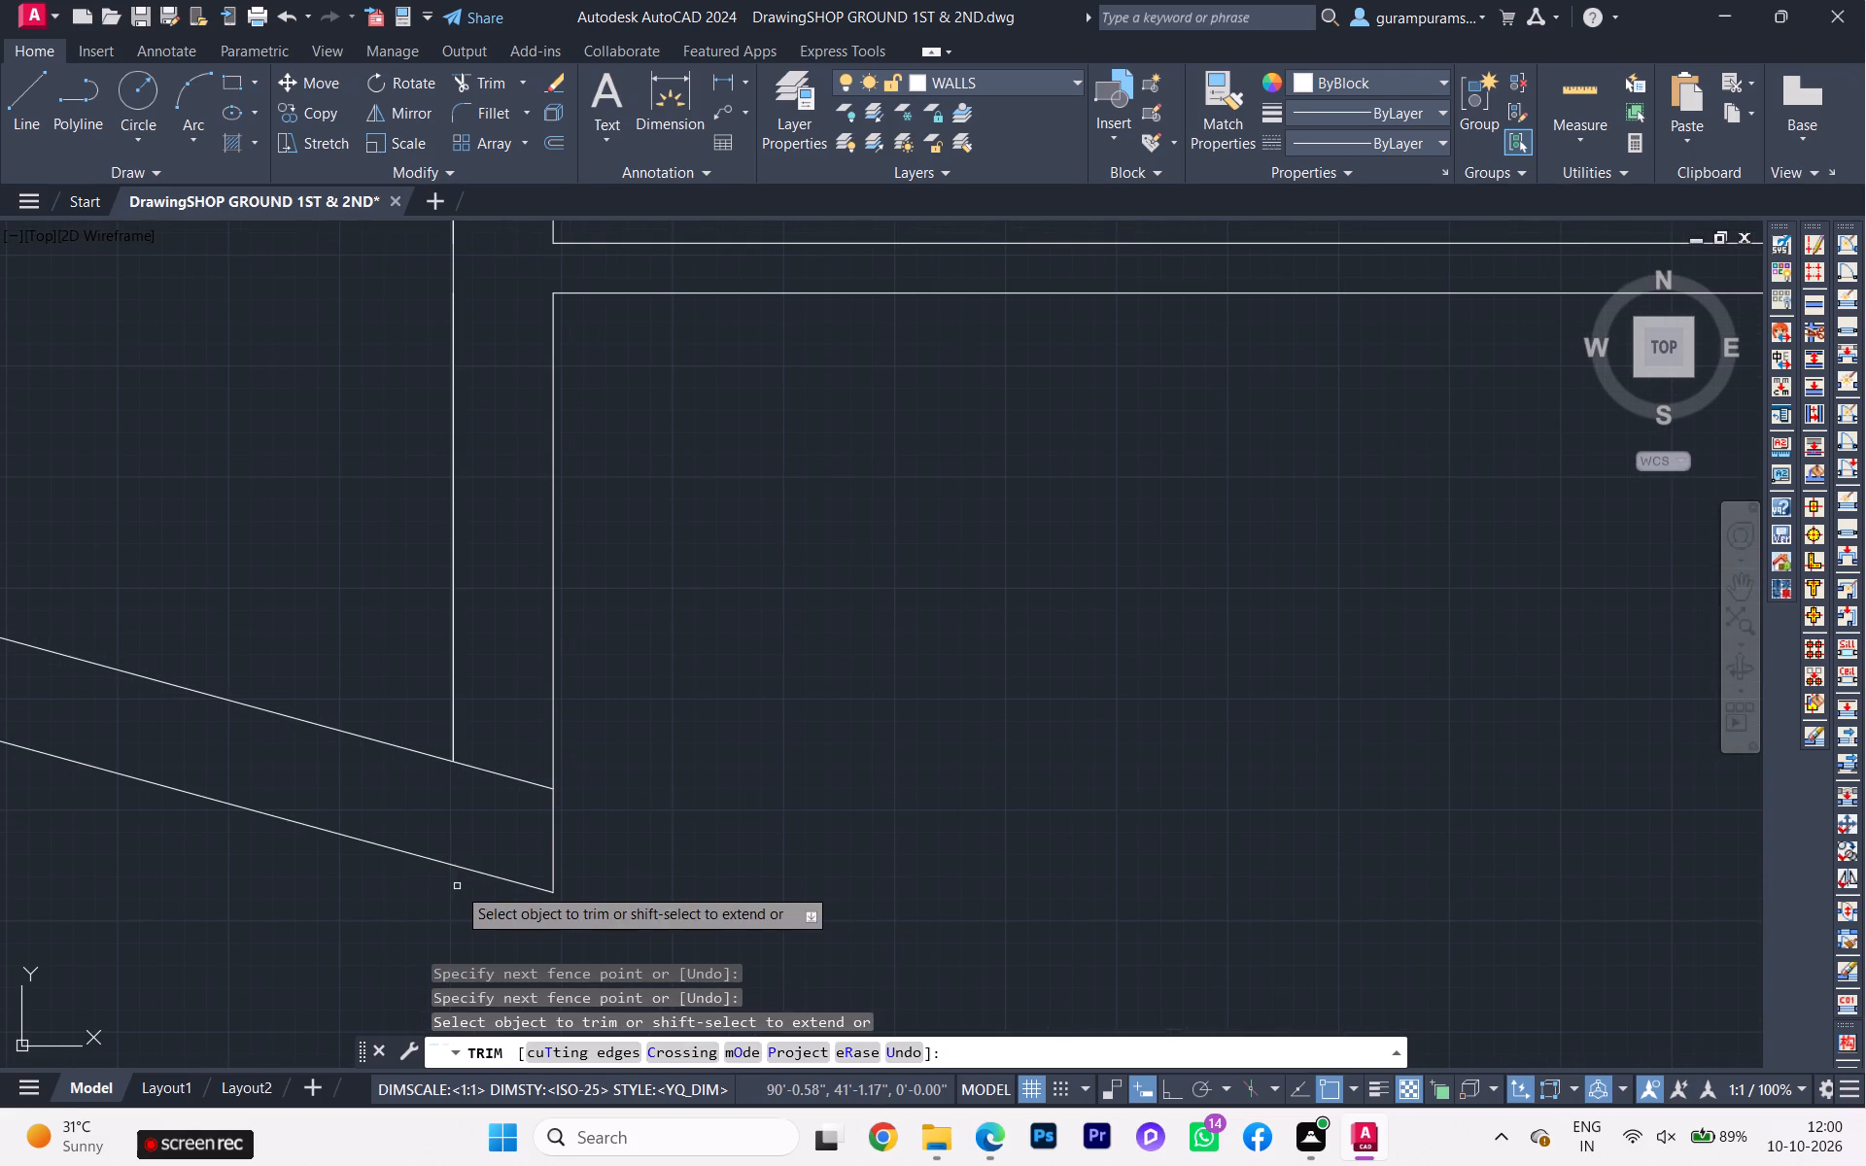
scroll(459, 788, "up", 1)
scroll(459, 788, "down", 4)
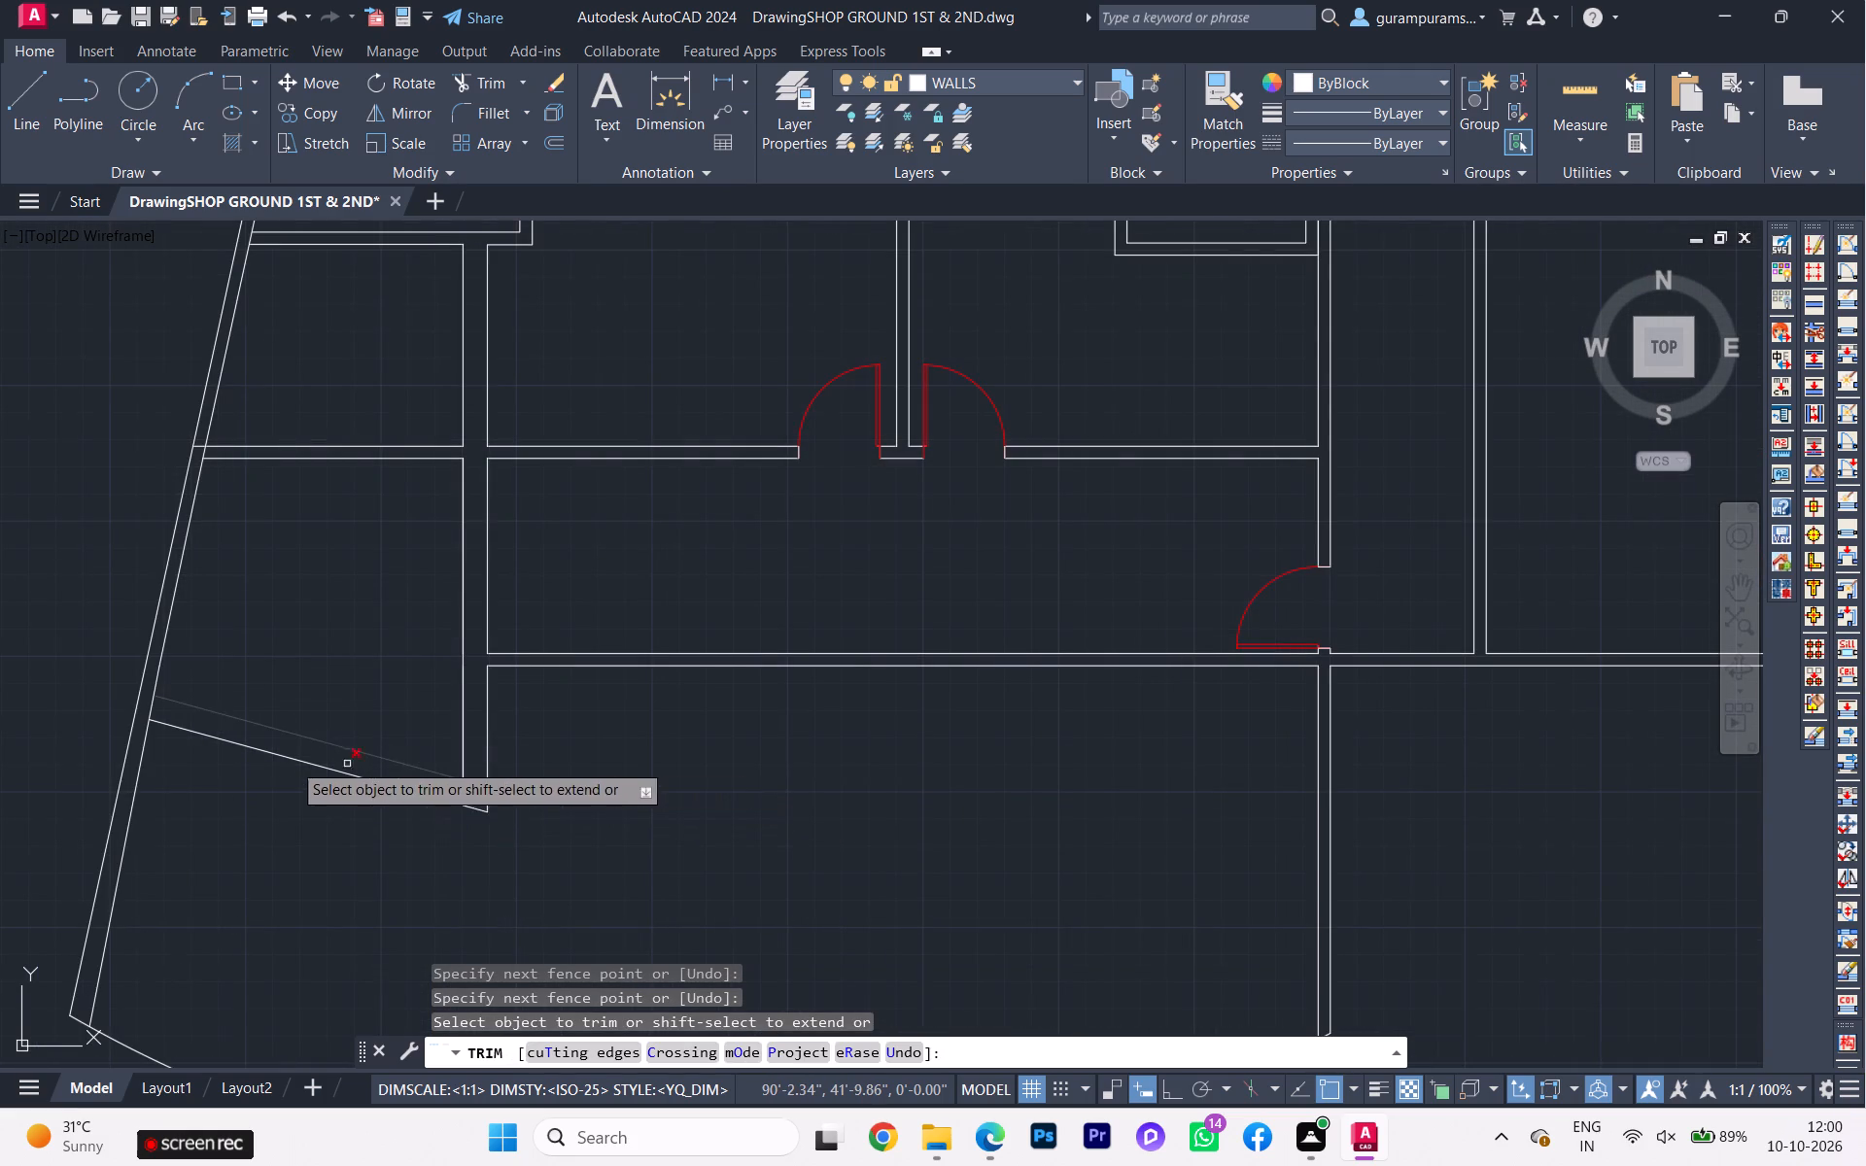
scroll(415, 829, "up", 2)
left_click(566, 704)
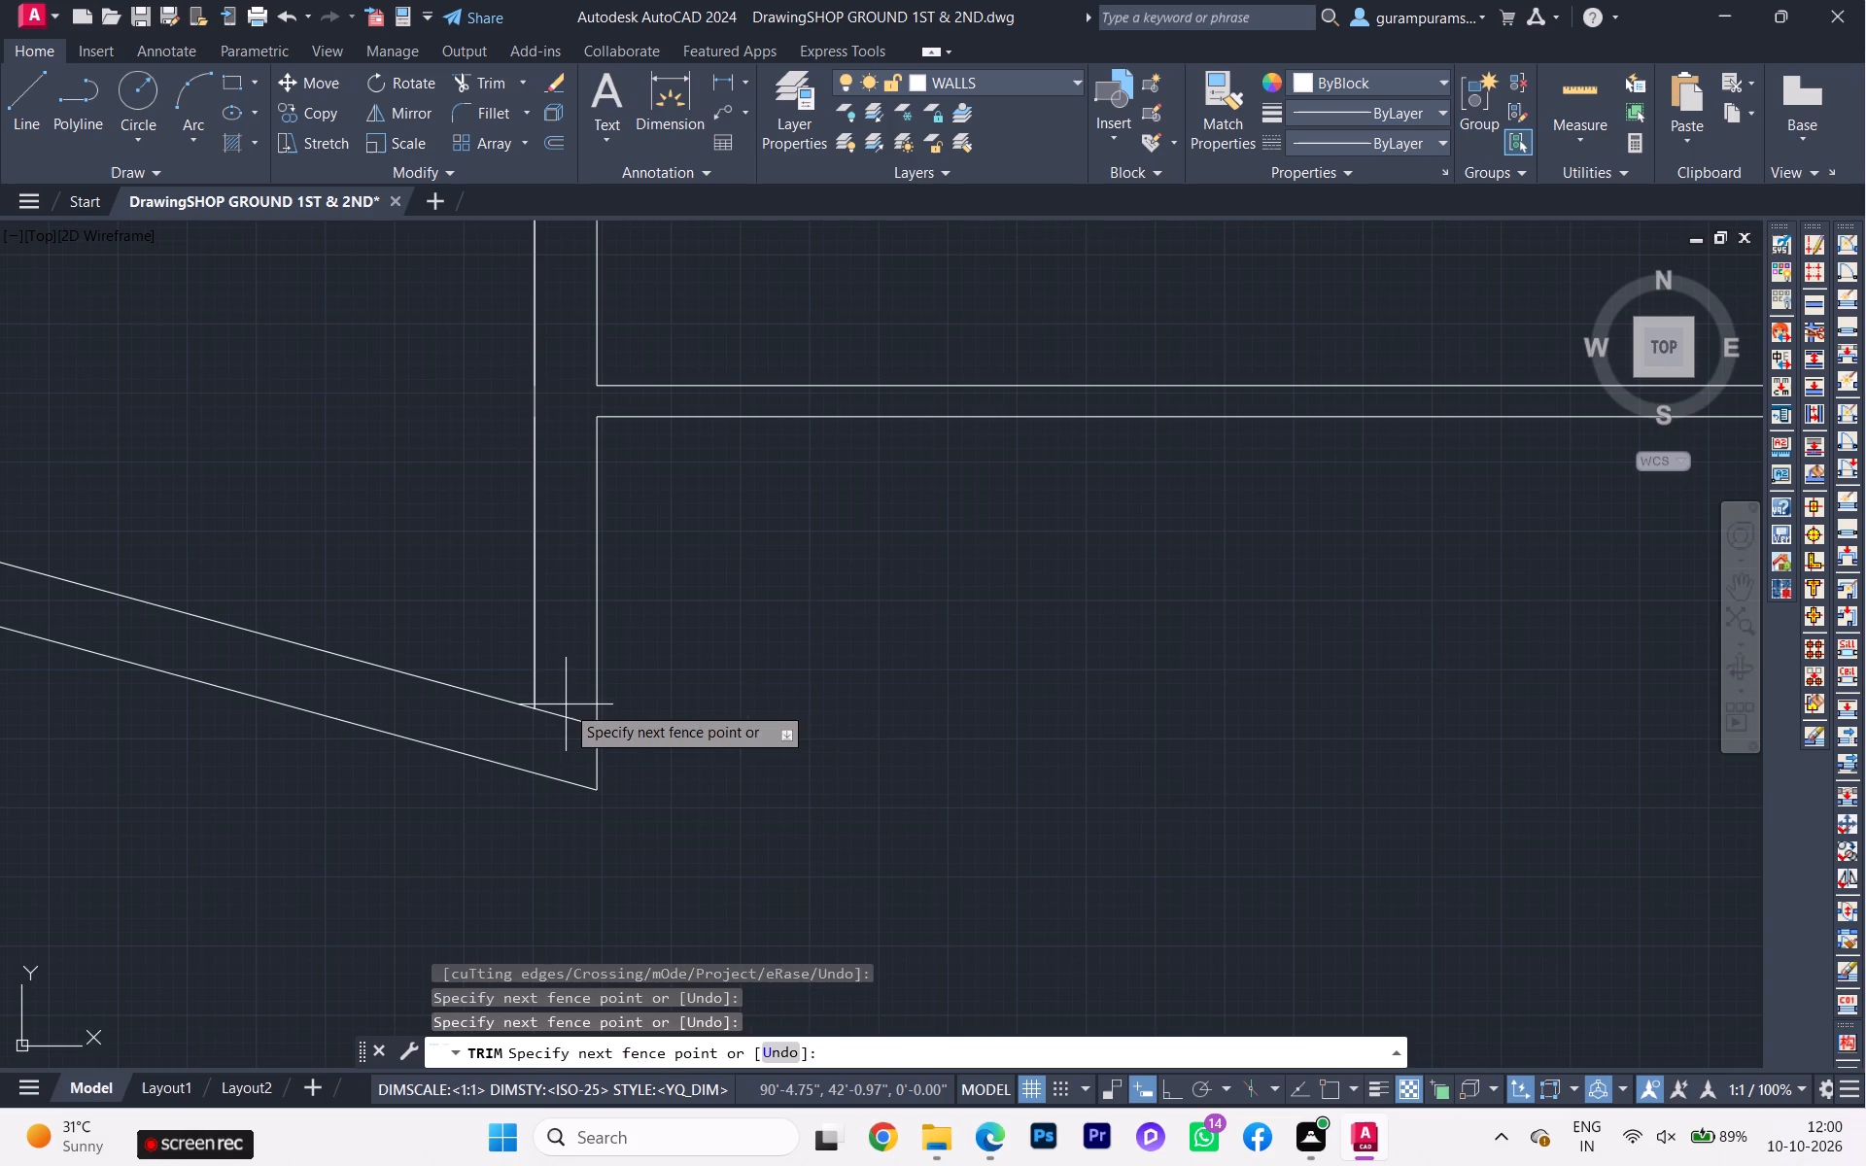
left_click(567, 726)
key("Escape")
Examine the reference plan's southern rooms, passages and terrace against the drawn walls and doors.
scroll(294, 864, "down", 4)
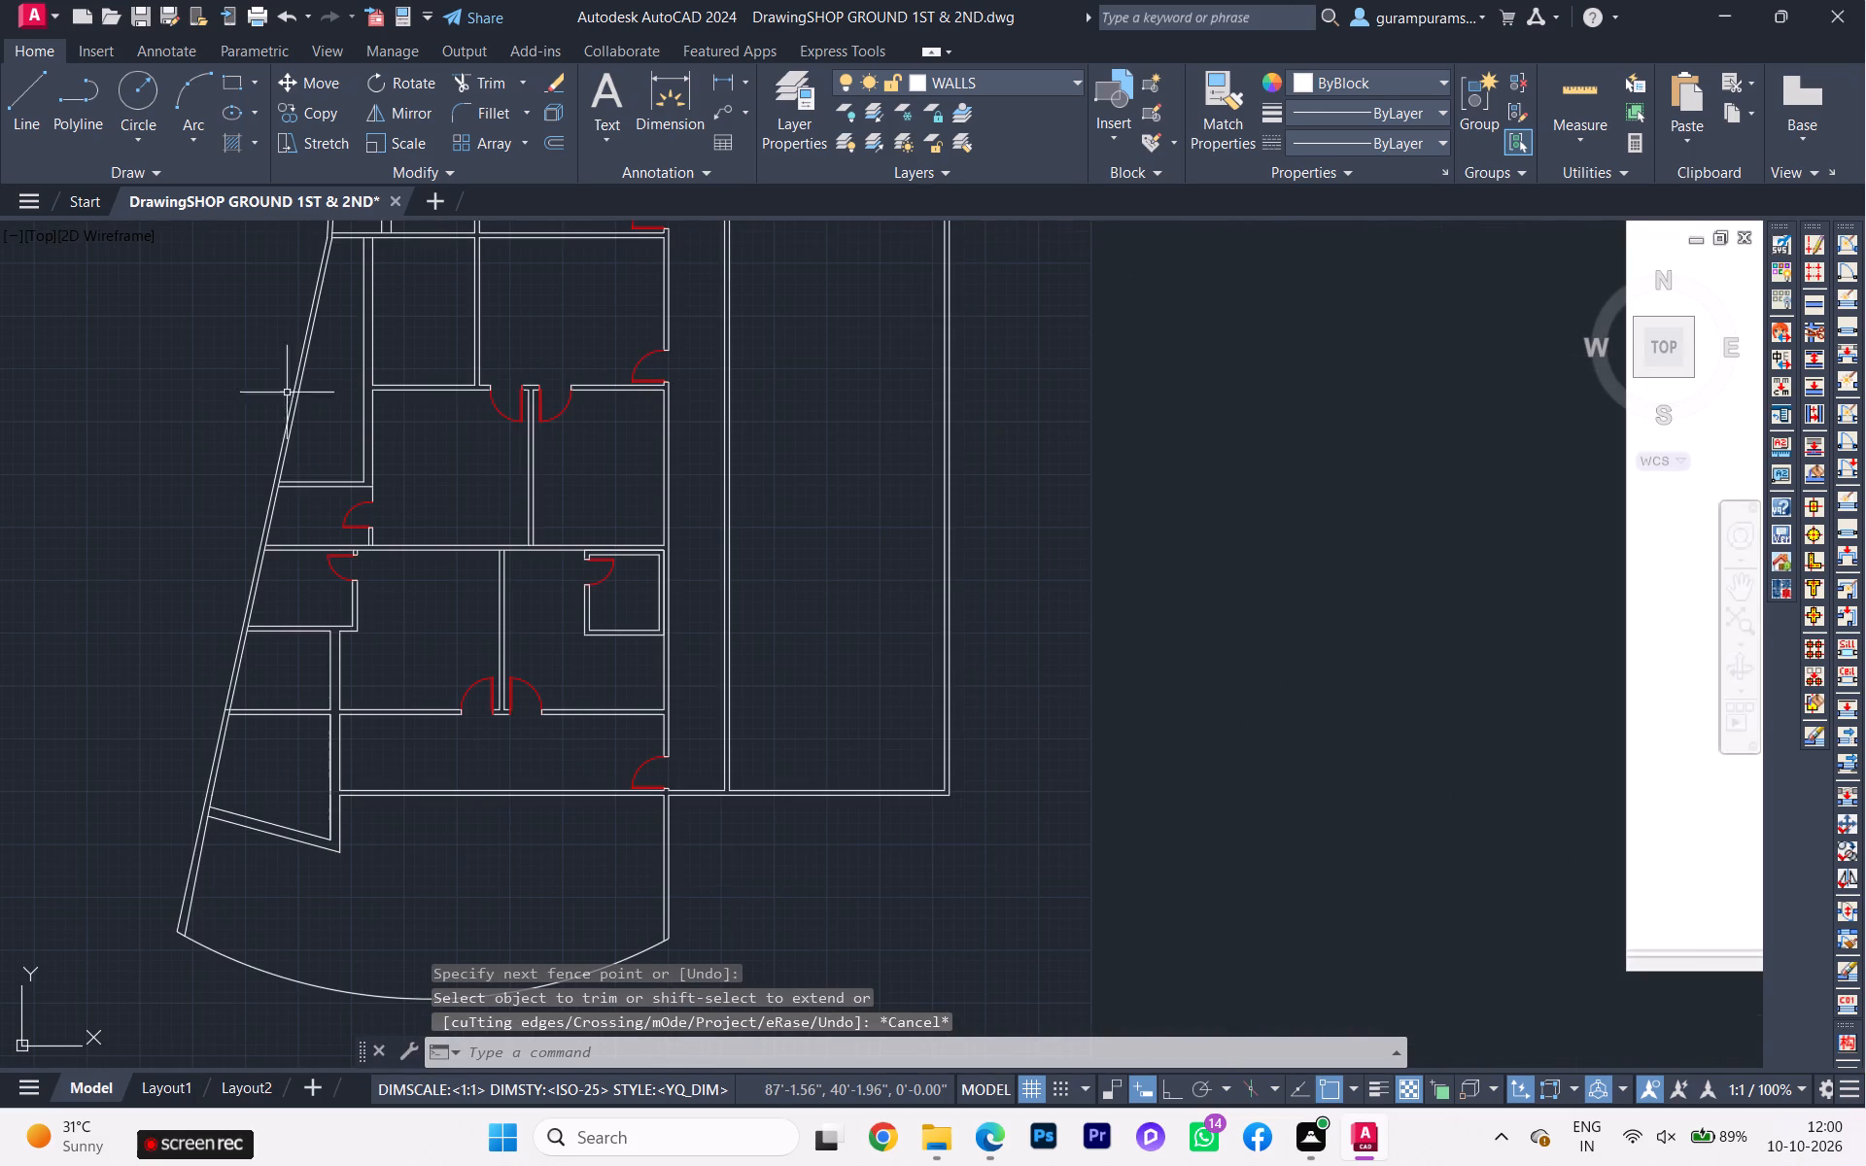
scroll(488, 418, "down", 1)
scroll(412, 526, "down", 1)
scroll(1321, 576, "up", 2)
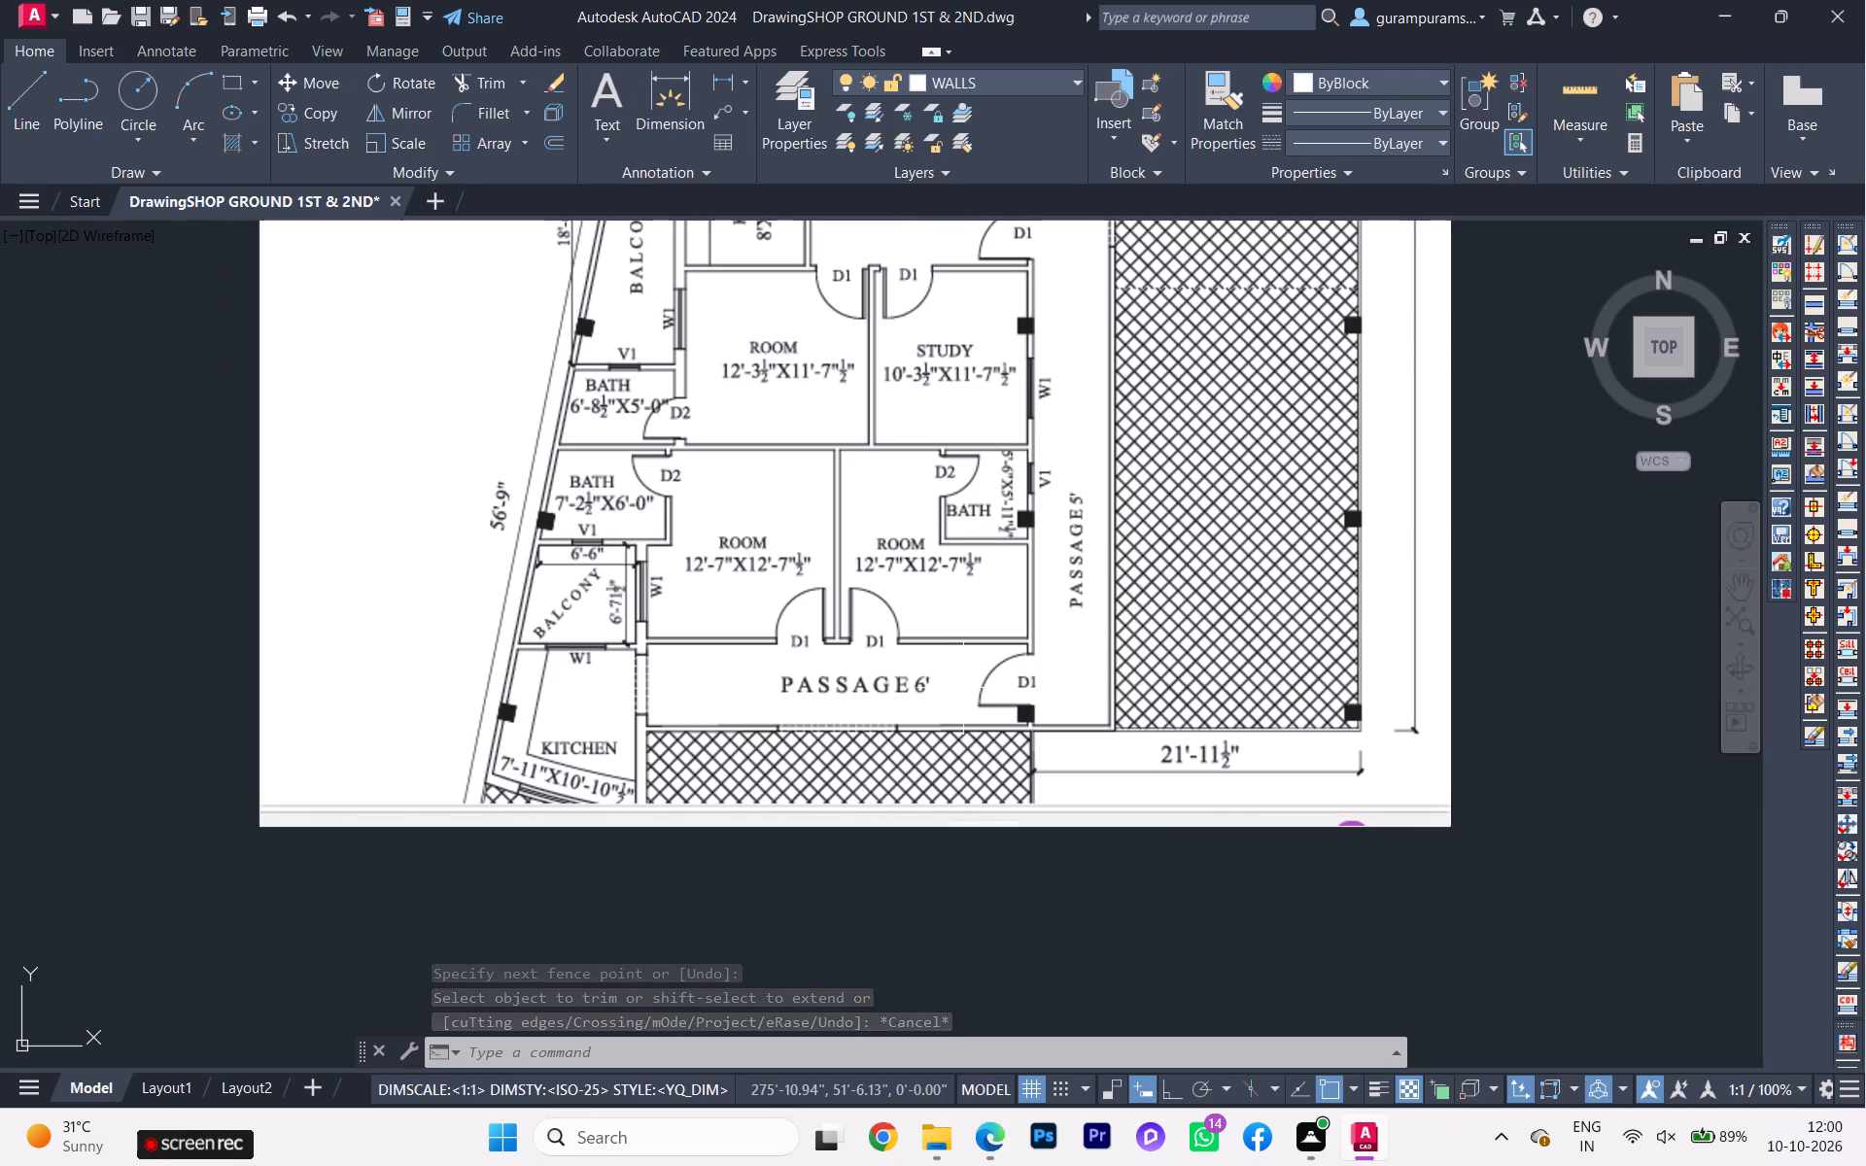
scroll(801, 738, "down", 1)
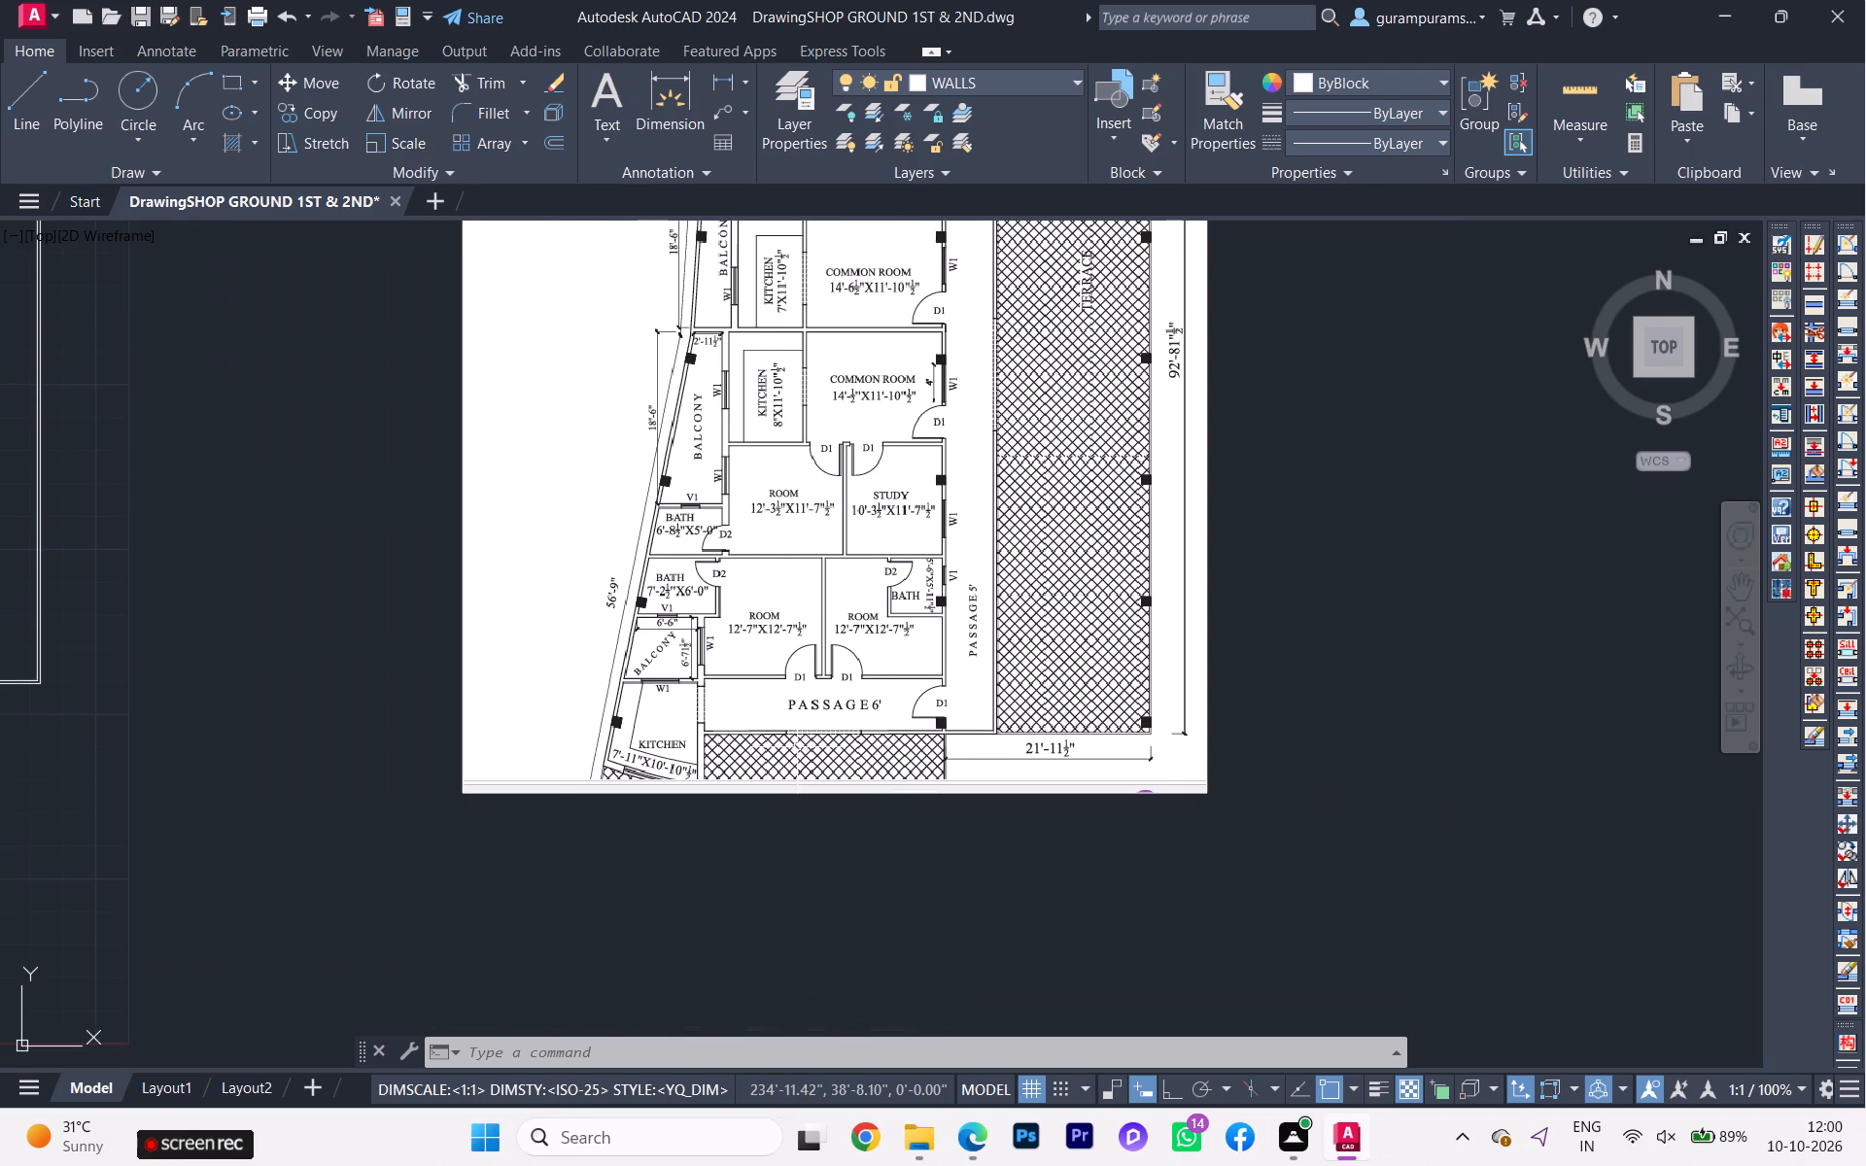
scroll(797, 747, "up", 1)
scroll(800, 756, "down", 1)
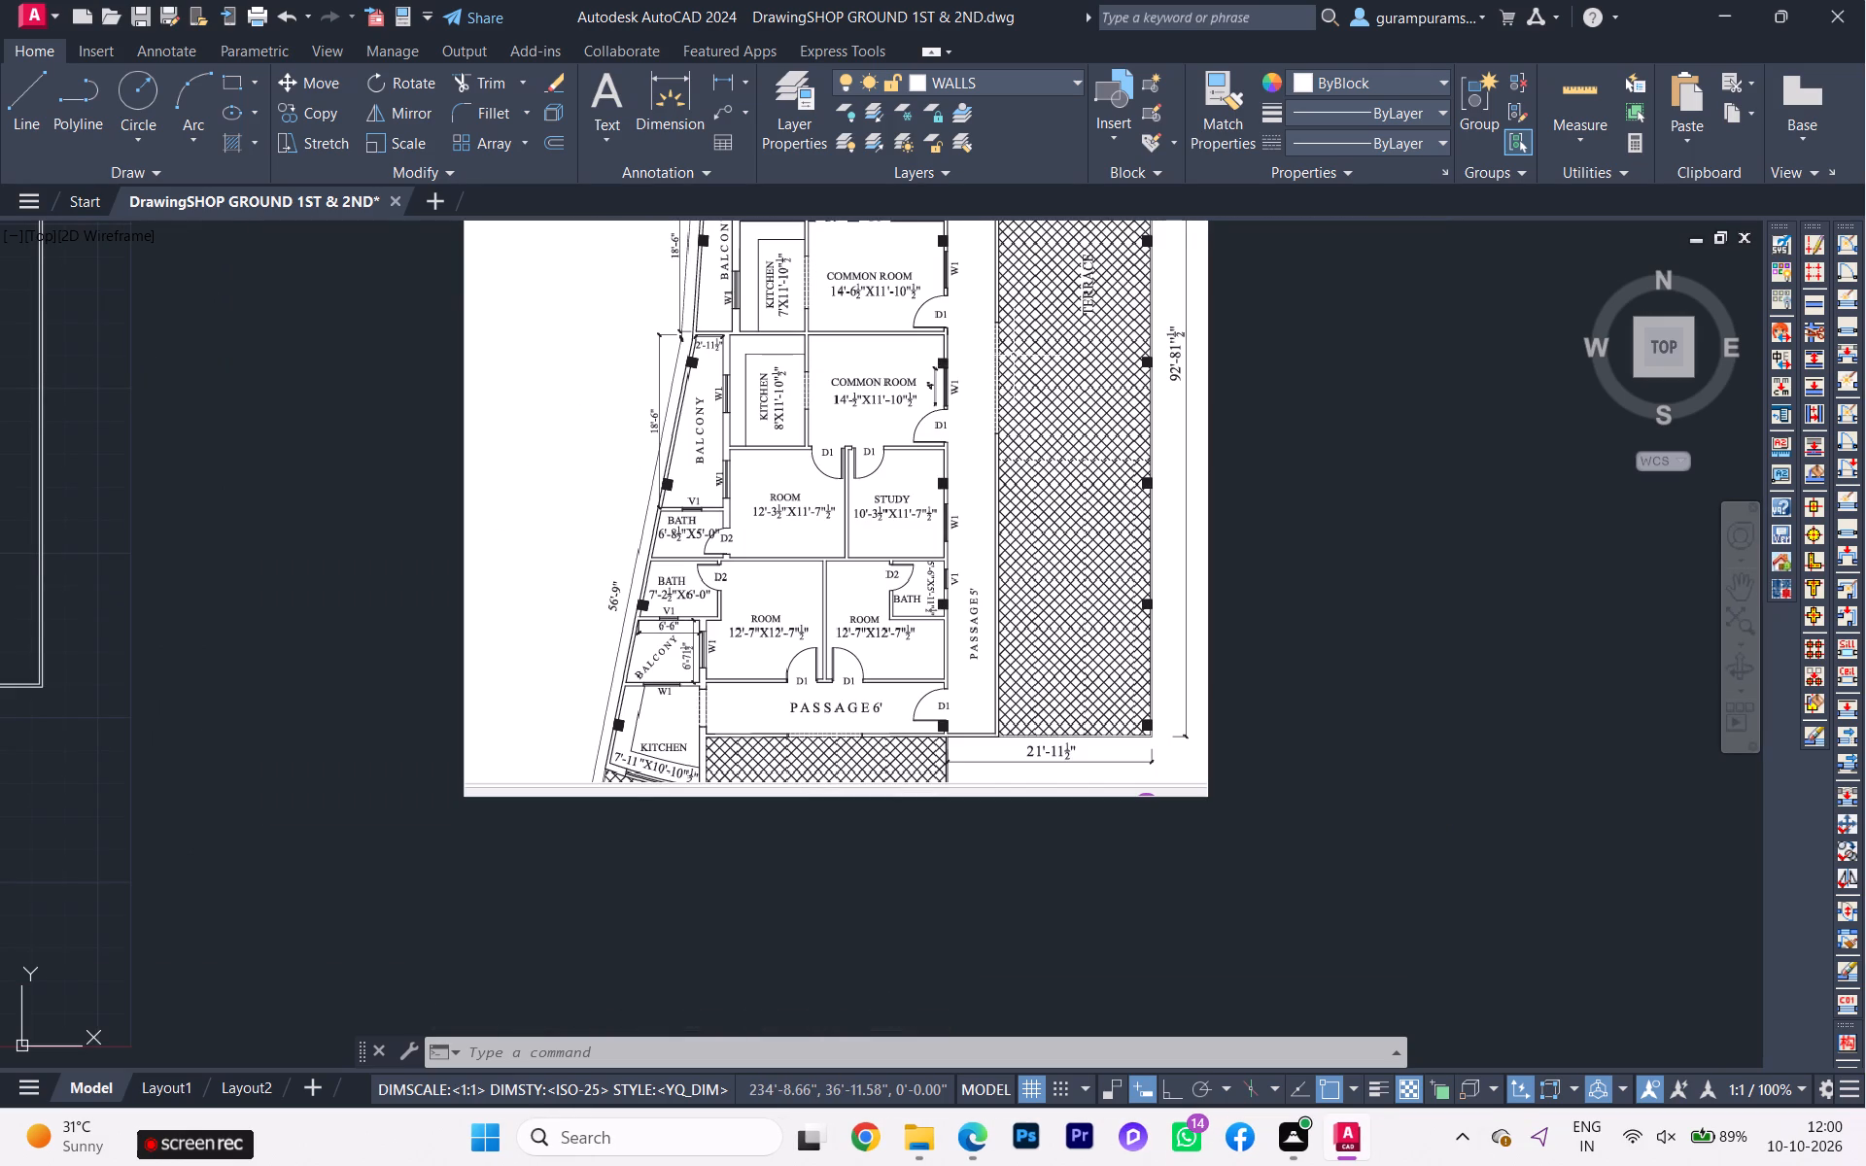
middle_click_drag(1019, 347, 1023, 602)
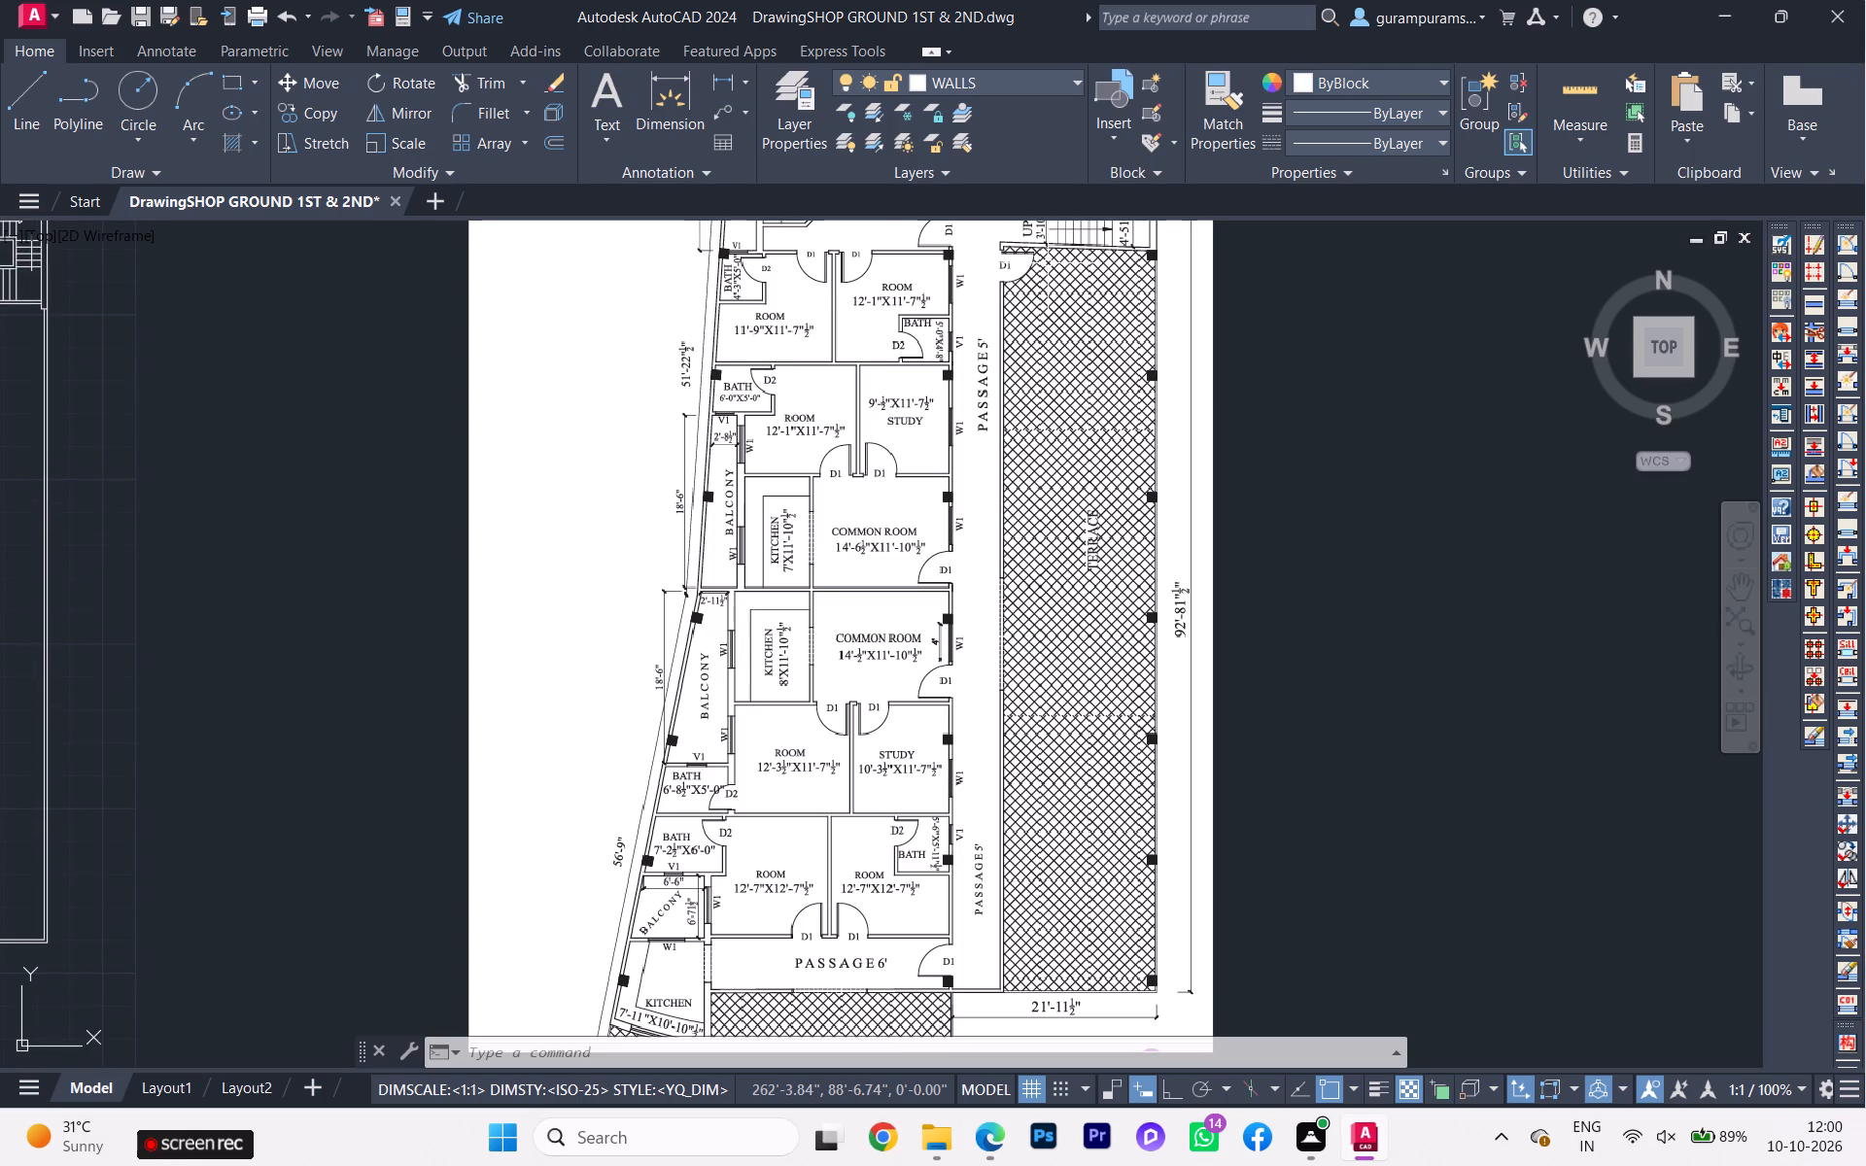
scroll(1055, 257, "down", 2)
scroll(626, 289, "up", 2)
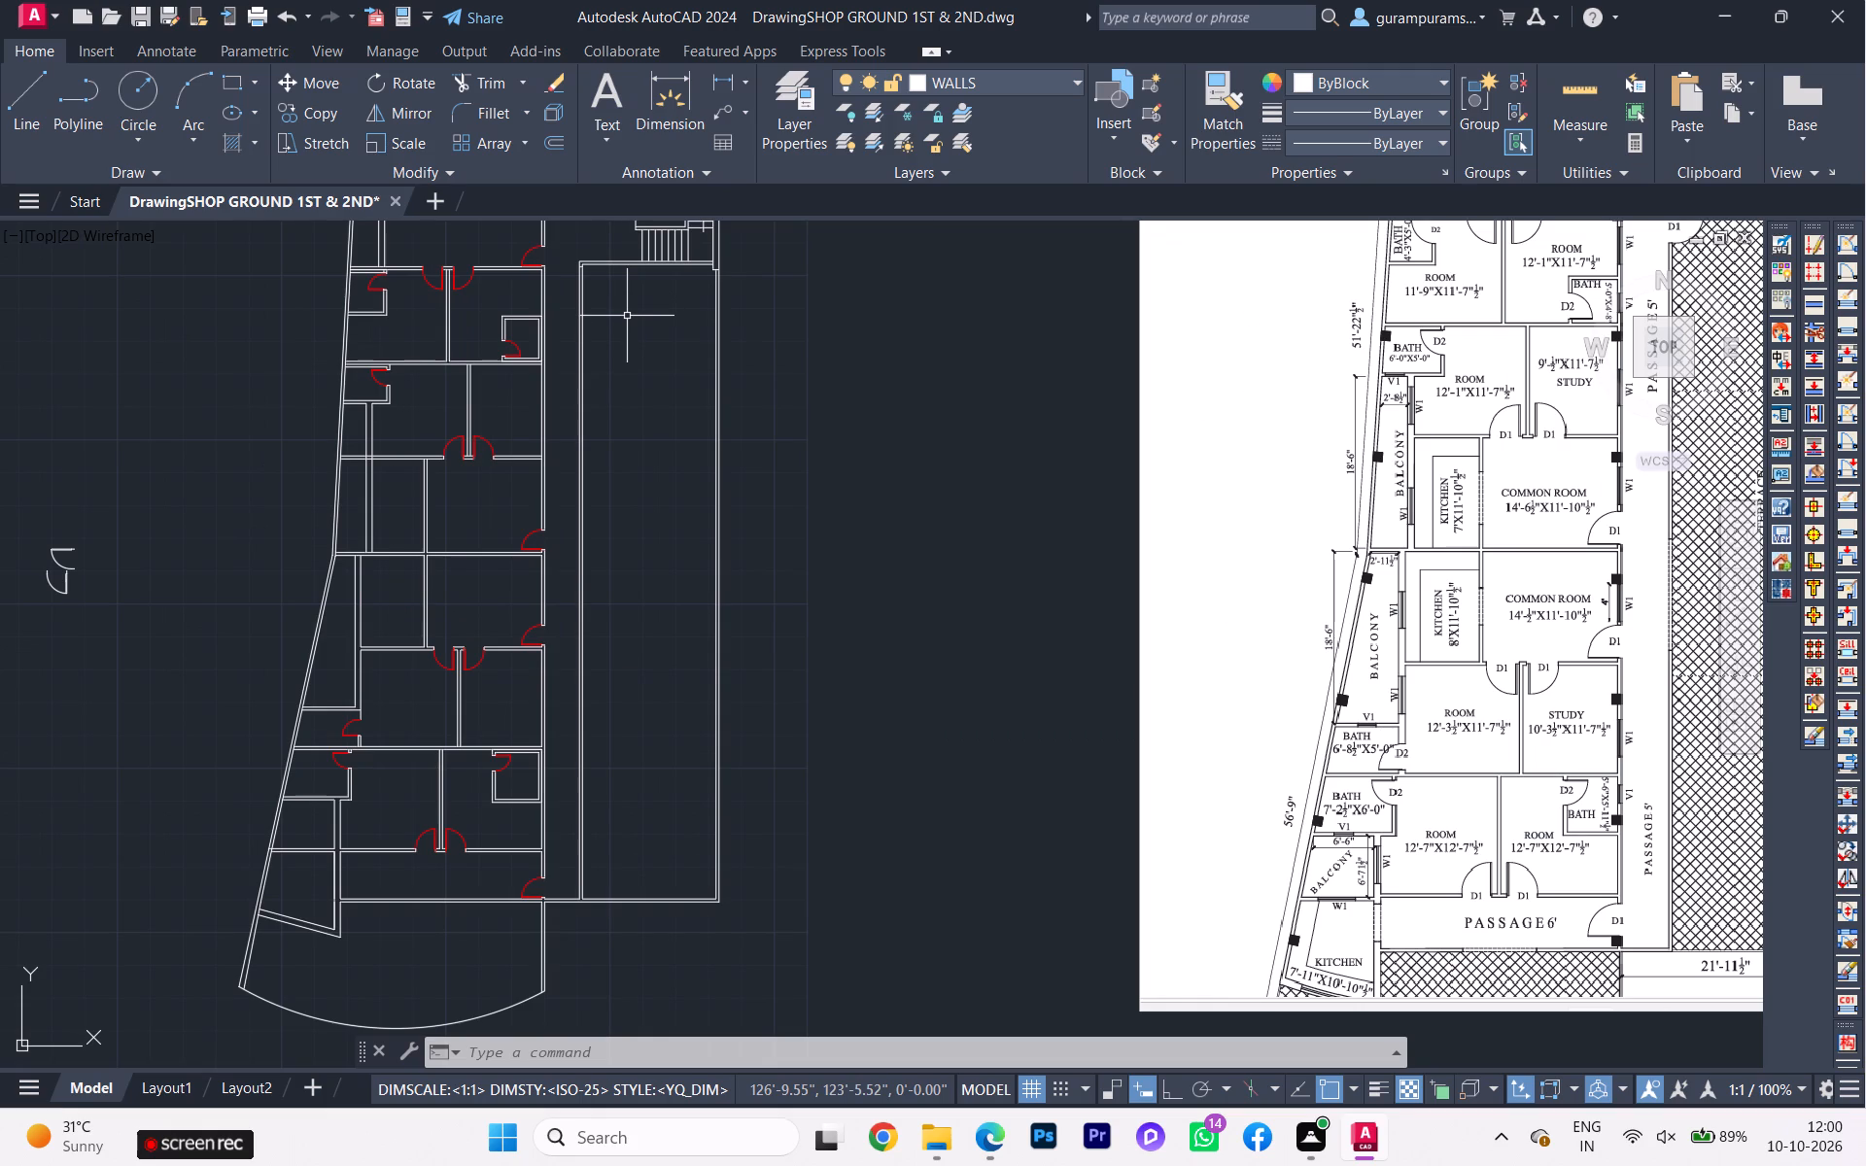
Mirror the passage-side door opposite the terrace's northwest corner across a vertical line in the passage, keeping the original.
scroll(646, 314, "down", 2)
middle_click_drag(646, 314, 649, 430)
scroll(627, 382, "up", 3)
scroll(583, 495, "up", 2)
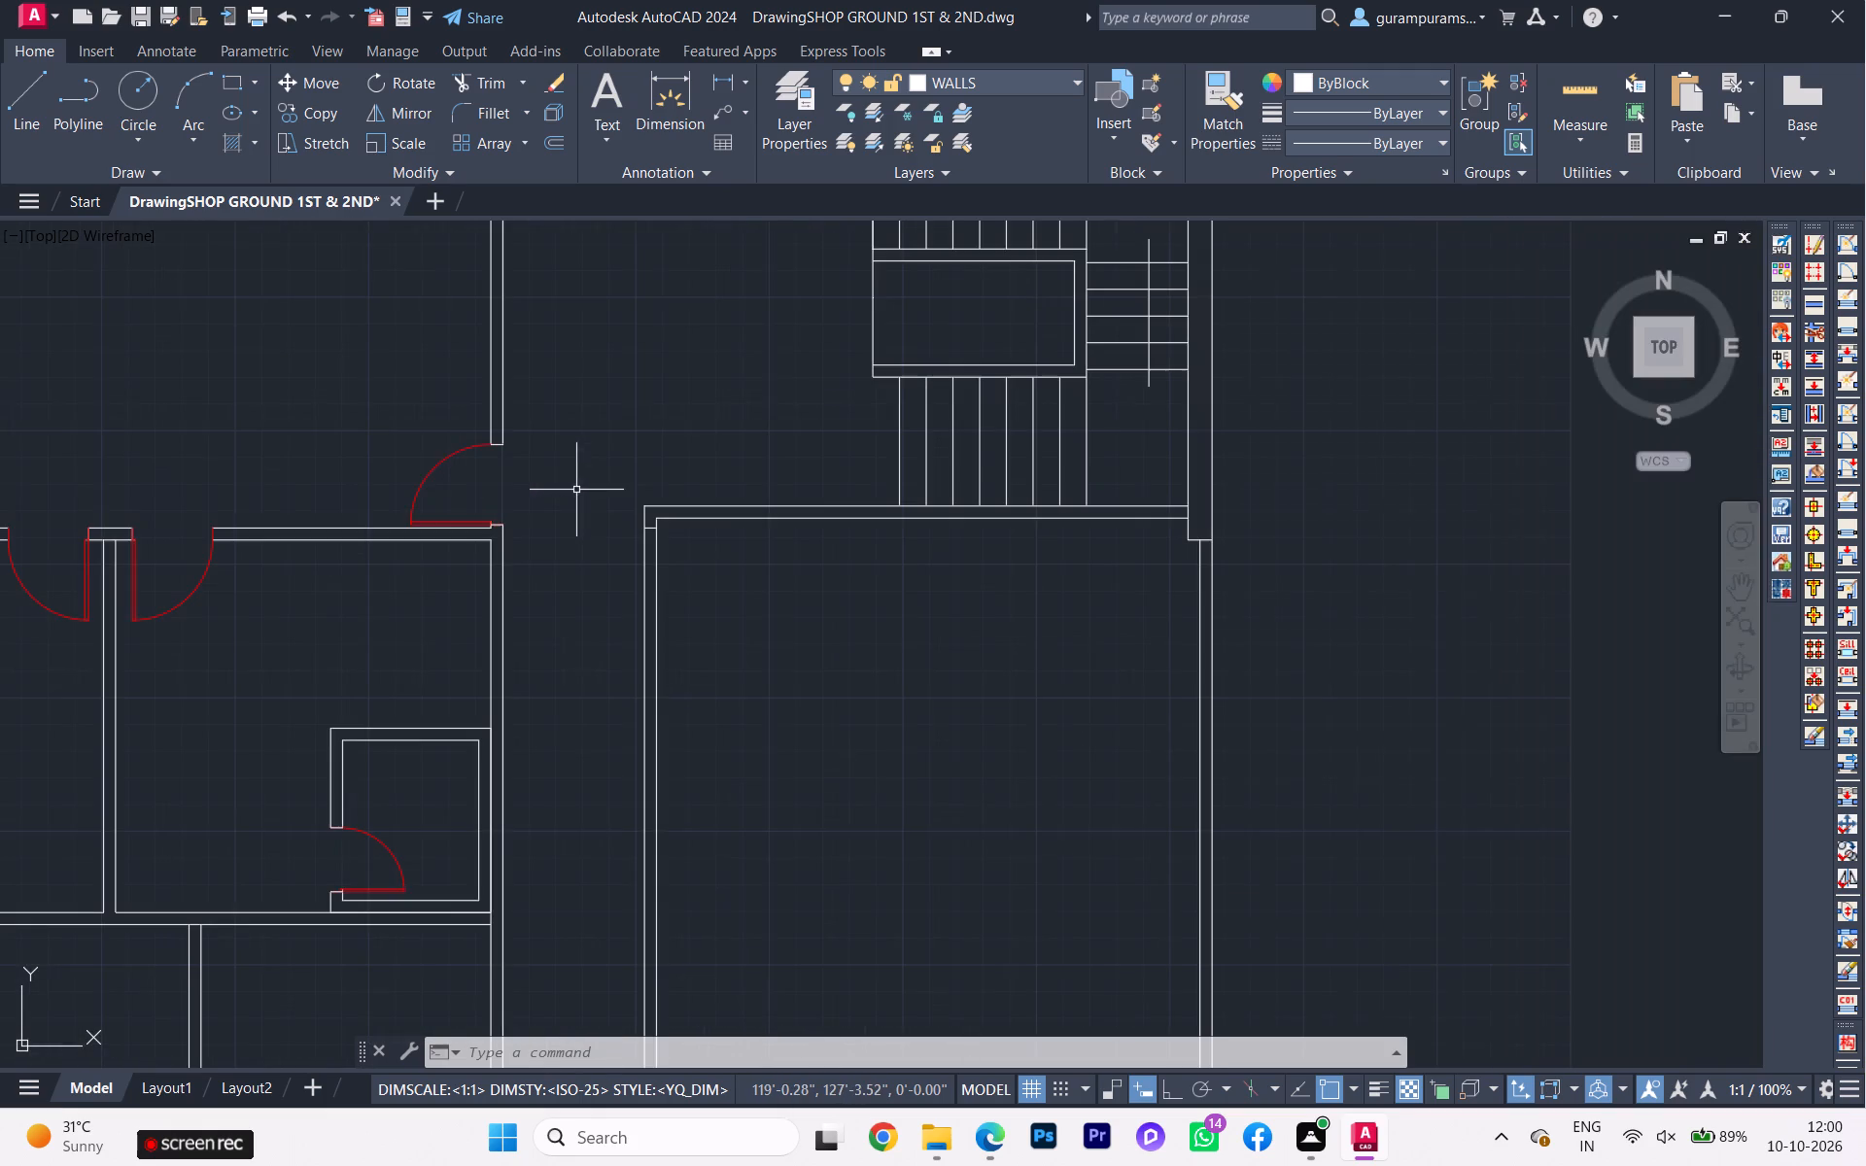
left_click(439, 476)
left_click(362, 429)
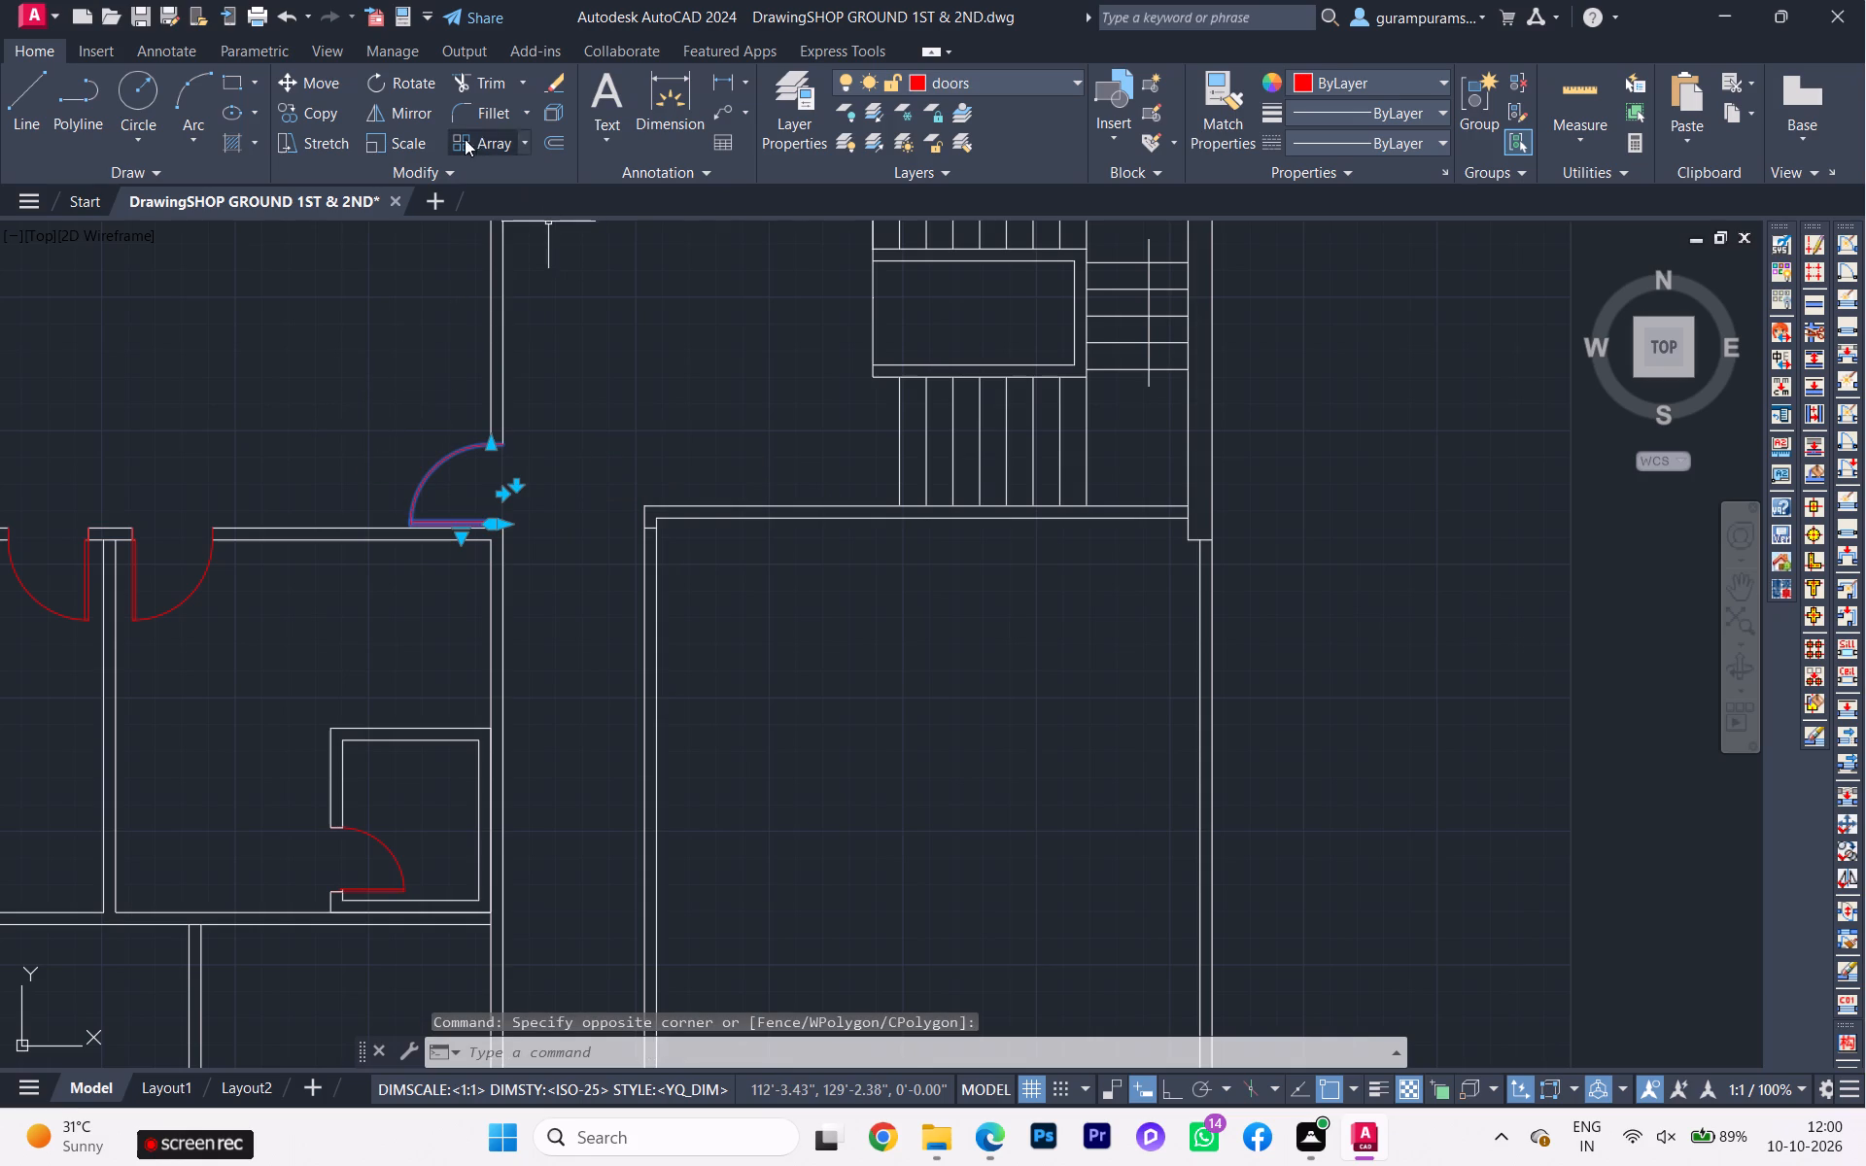
left_click(401, 112)
left_click(551, 422)
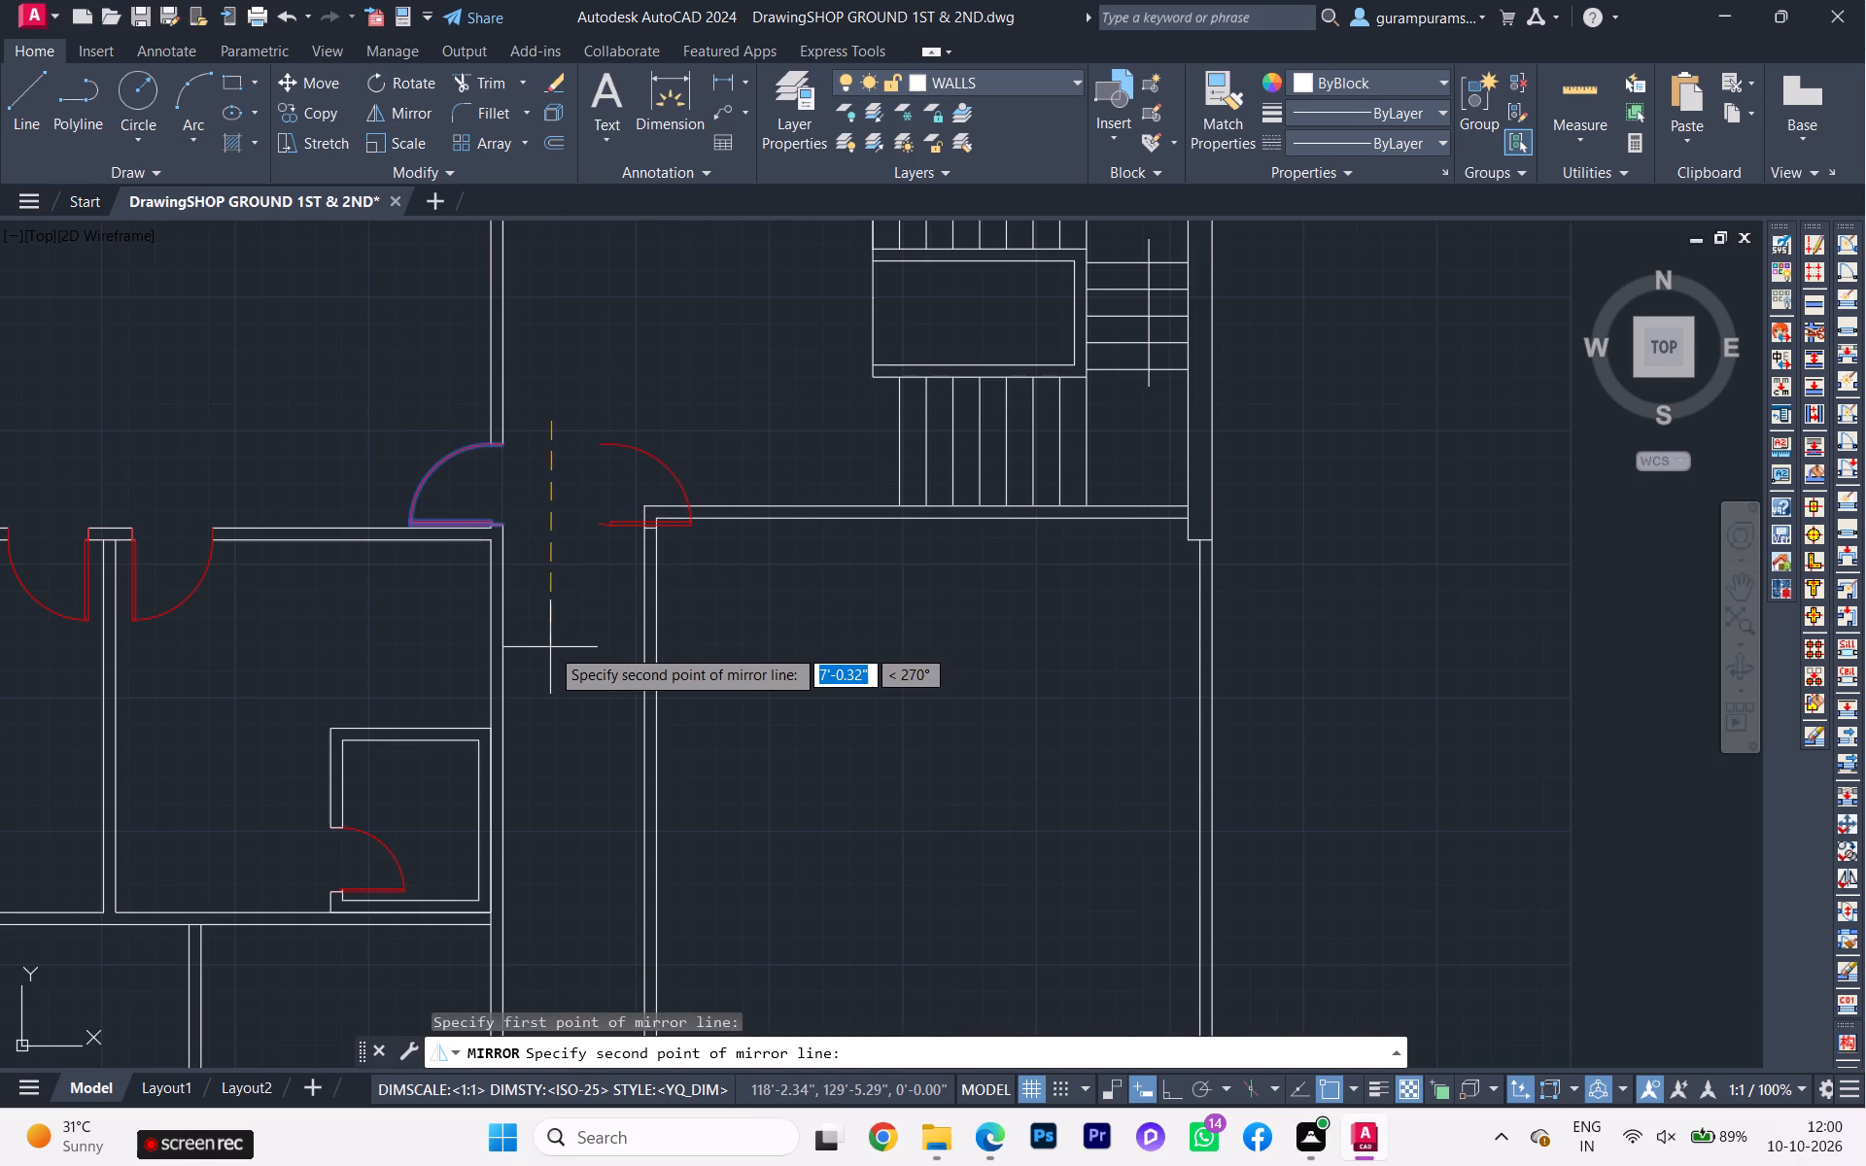
key("F8")
left_click(550, 647)
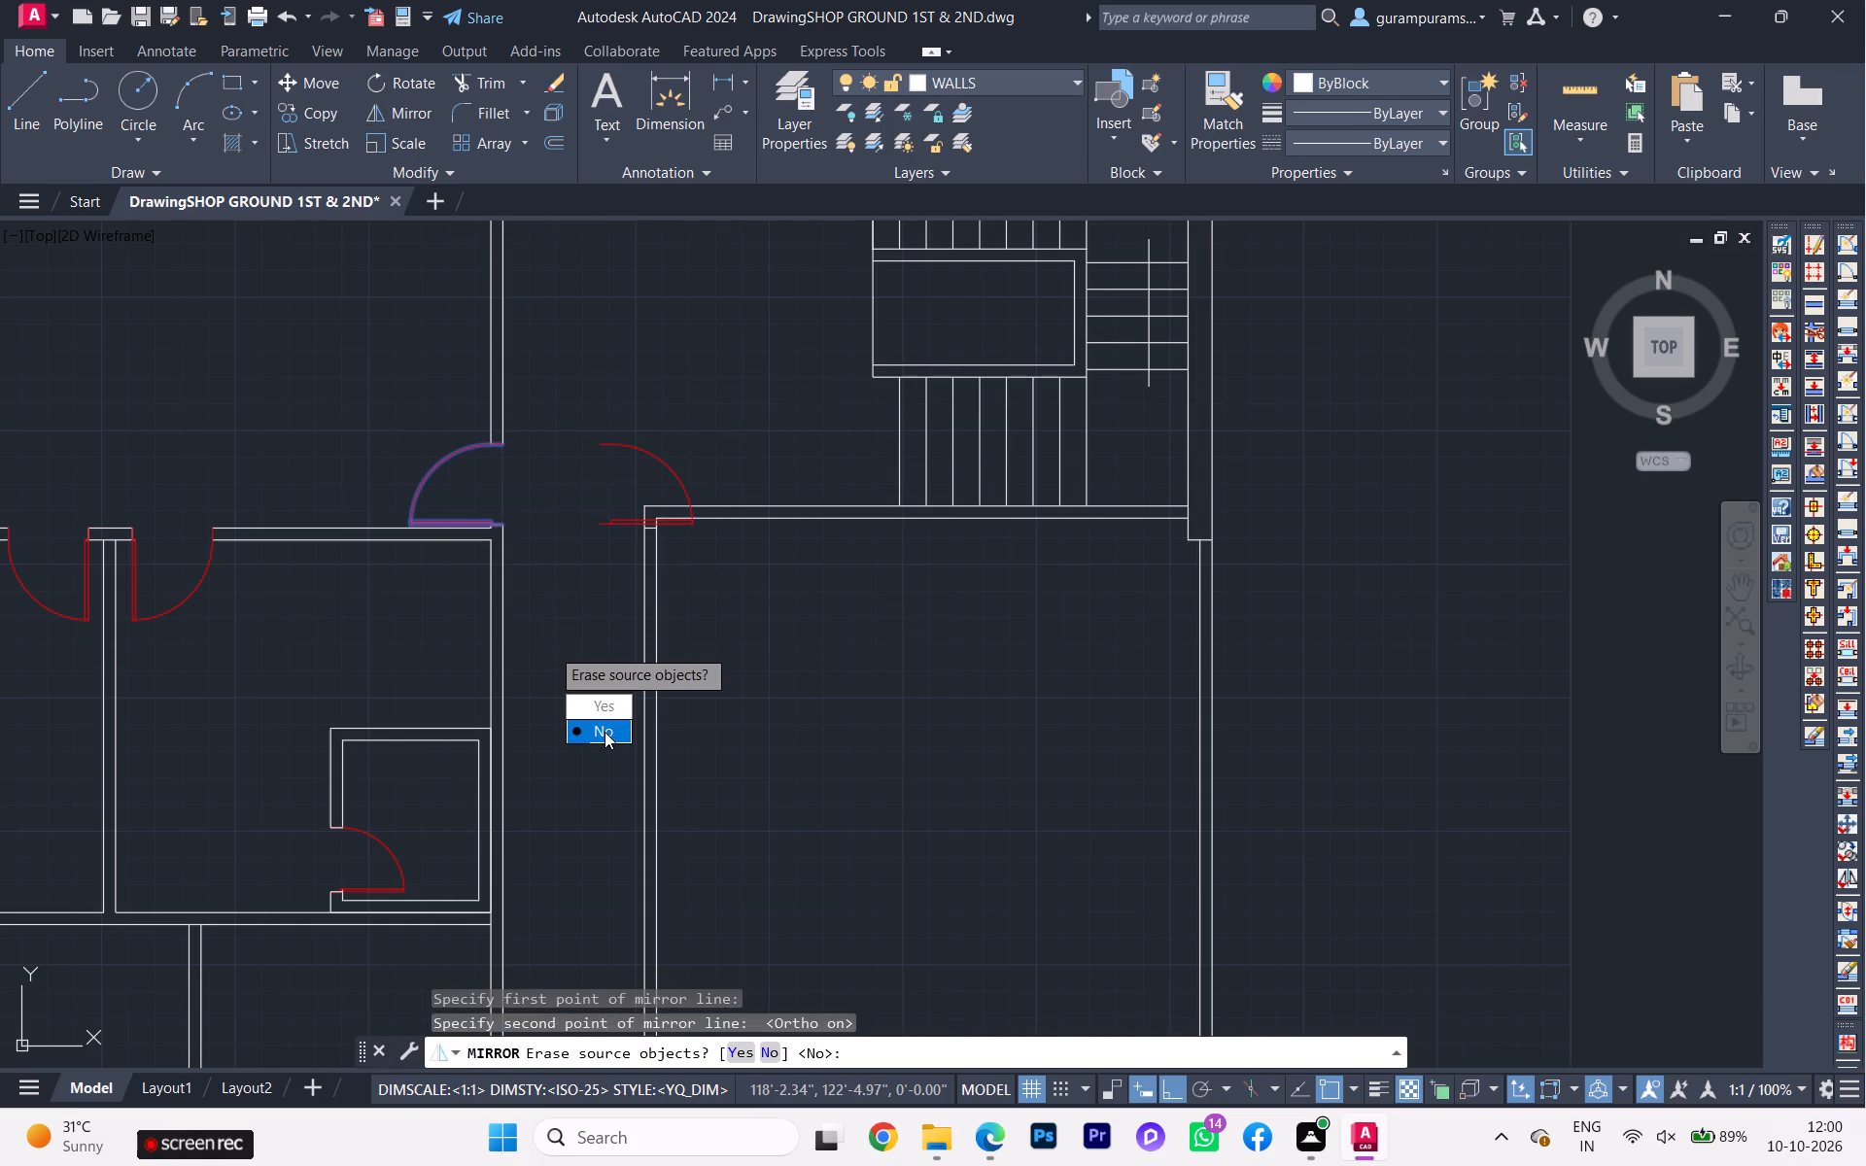
left_click_drag(605, 732, 550, 647)
Mirror the copied terrace door across a horizontal line in the passage north of it, erasing the source door.
left_click(616, 432)
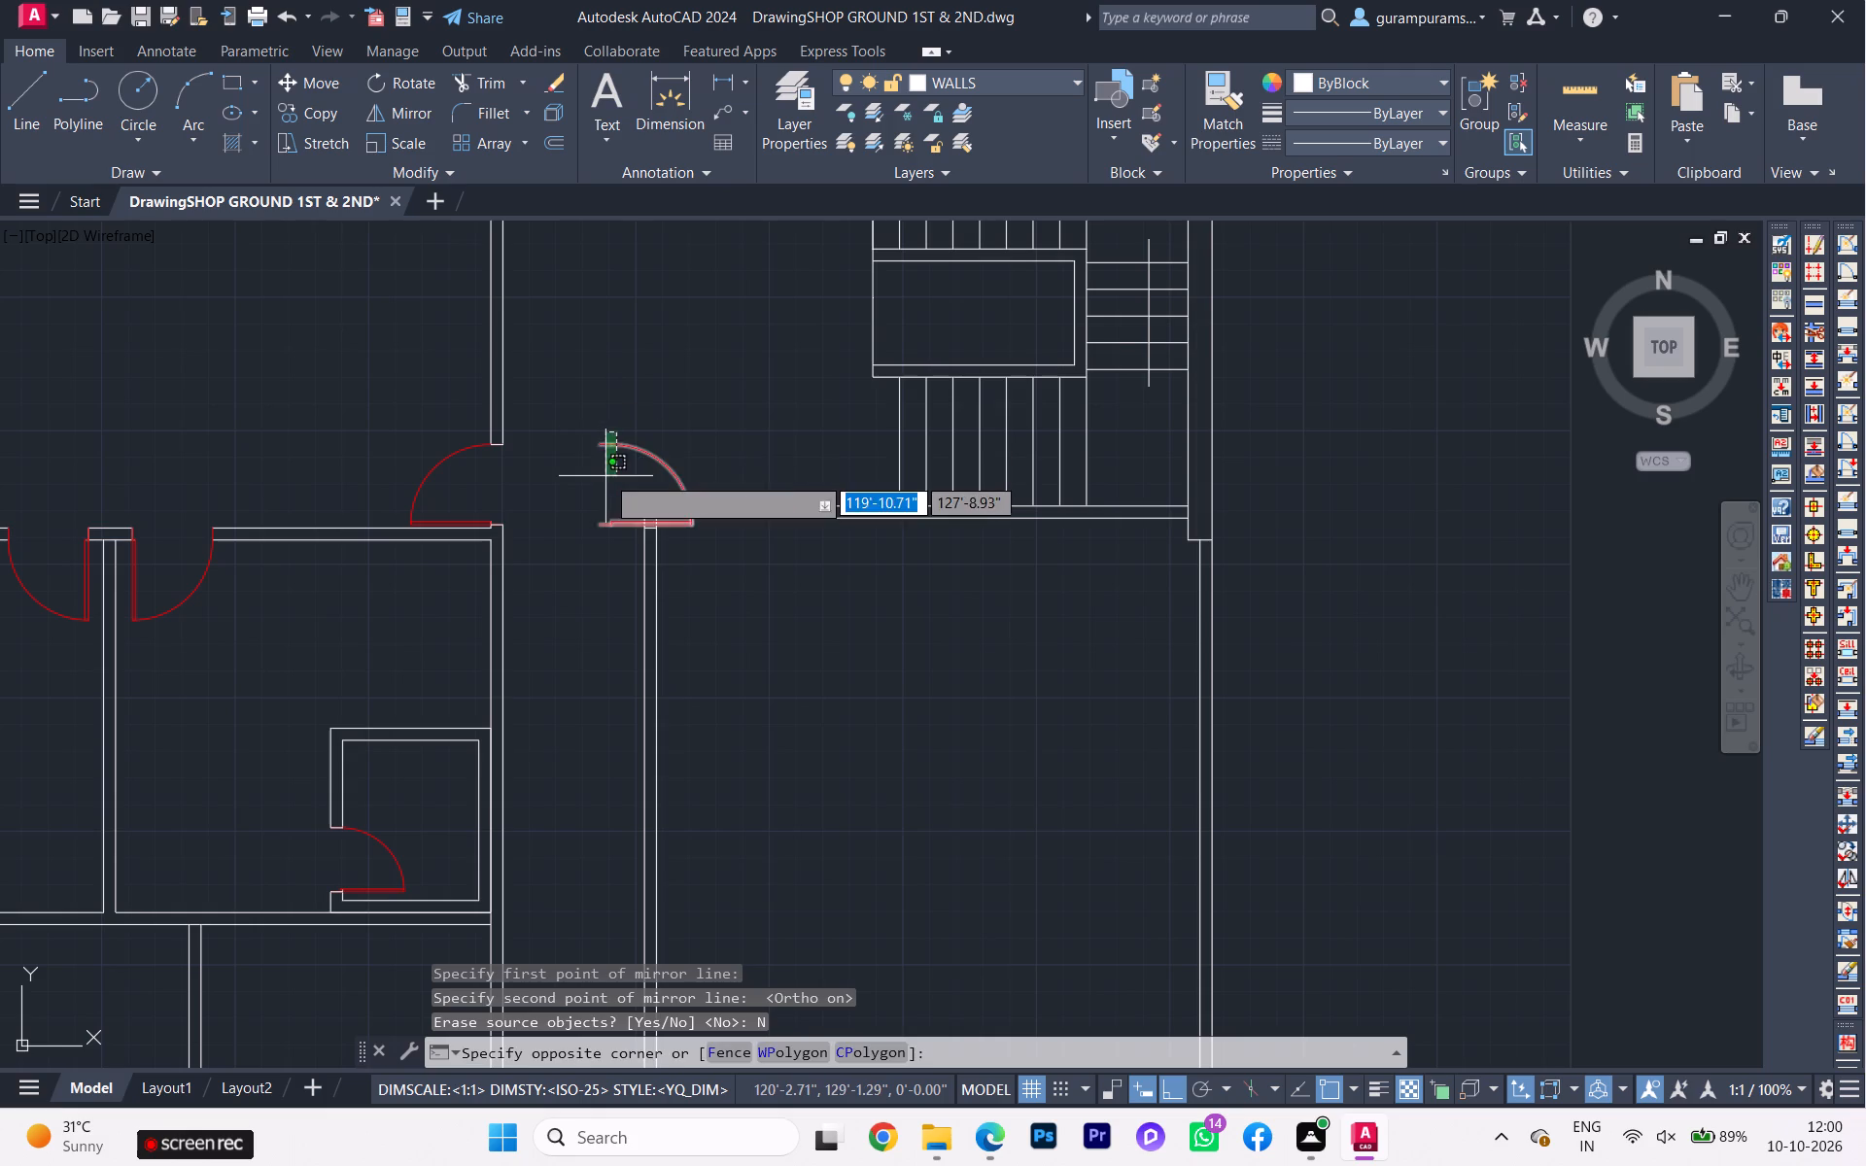
left_click(605, 475)
left_click(422, 108)
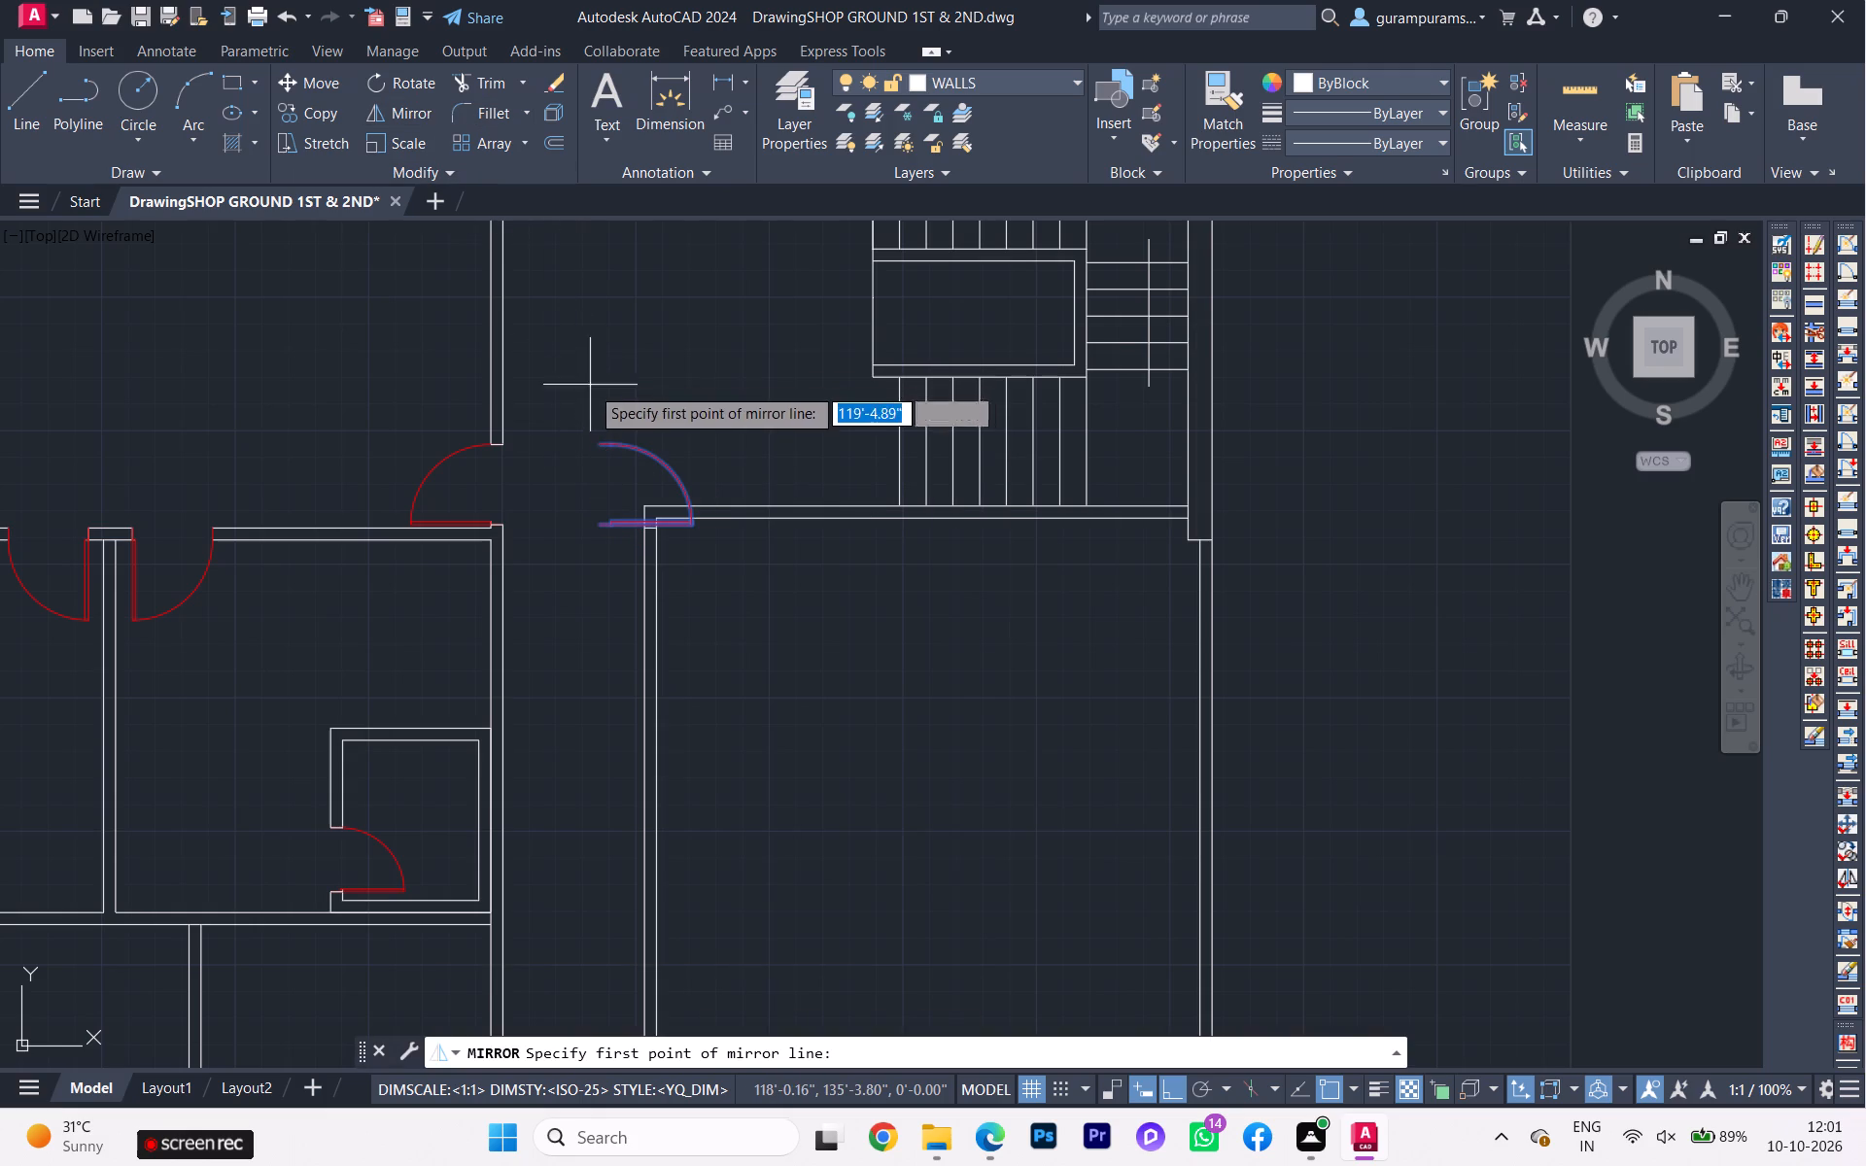
left_click(590, 388)
left_click(754, 407)
scroll(432, 456, "down", 4)
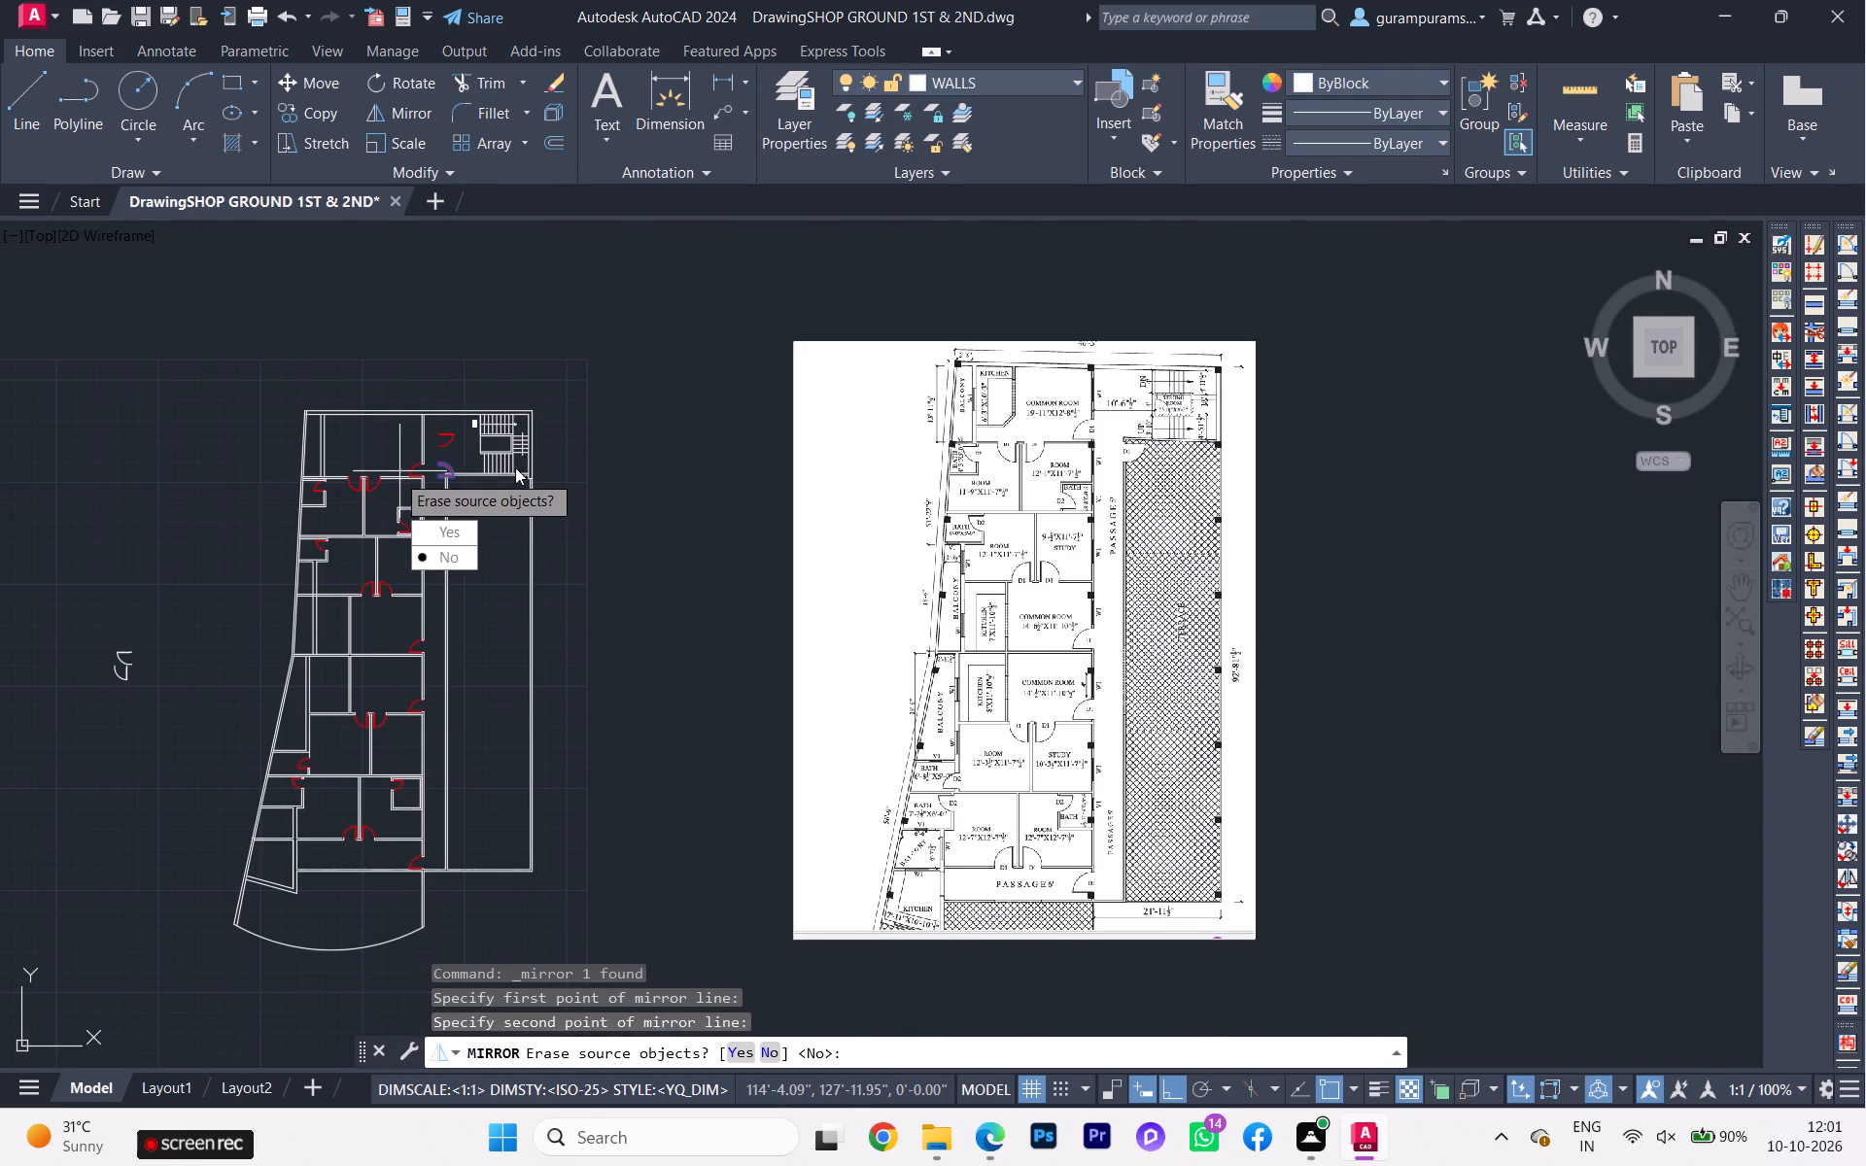
scroll(493, 480, "up", 1)
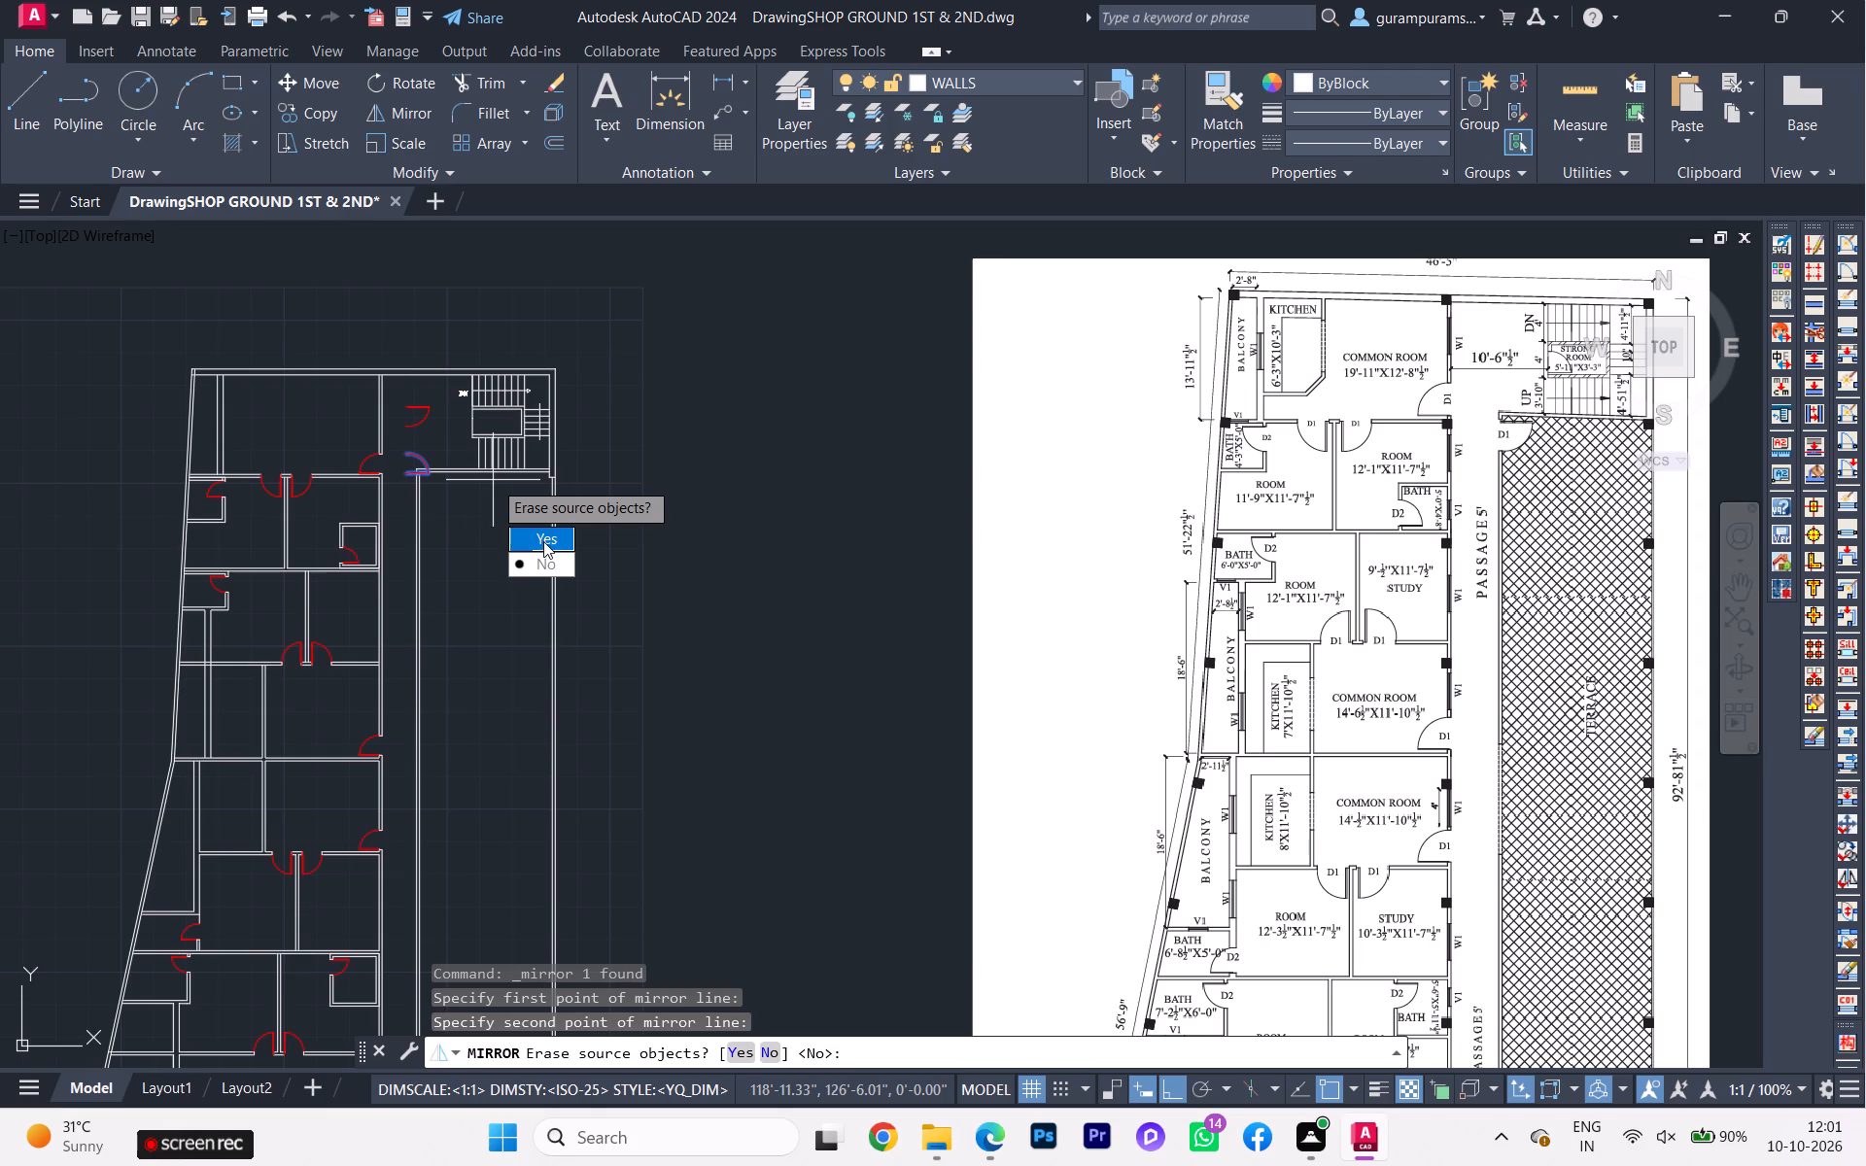
left_click_drag(537, 541, 754, 407)
Move the flipped door from its hinge-side end onto the wall jamb at the terrace's northwest corner.
scroll(414, 407, "up", 2)
left_click(413, 416)
left_click(405, 394)
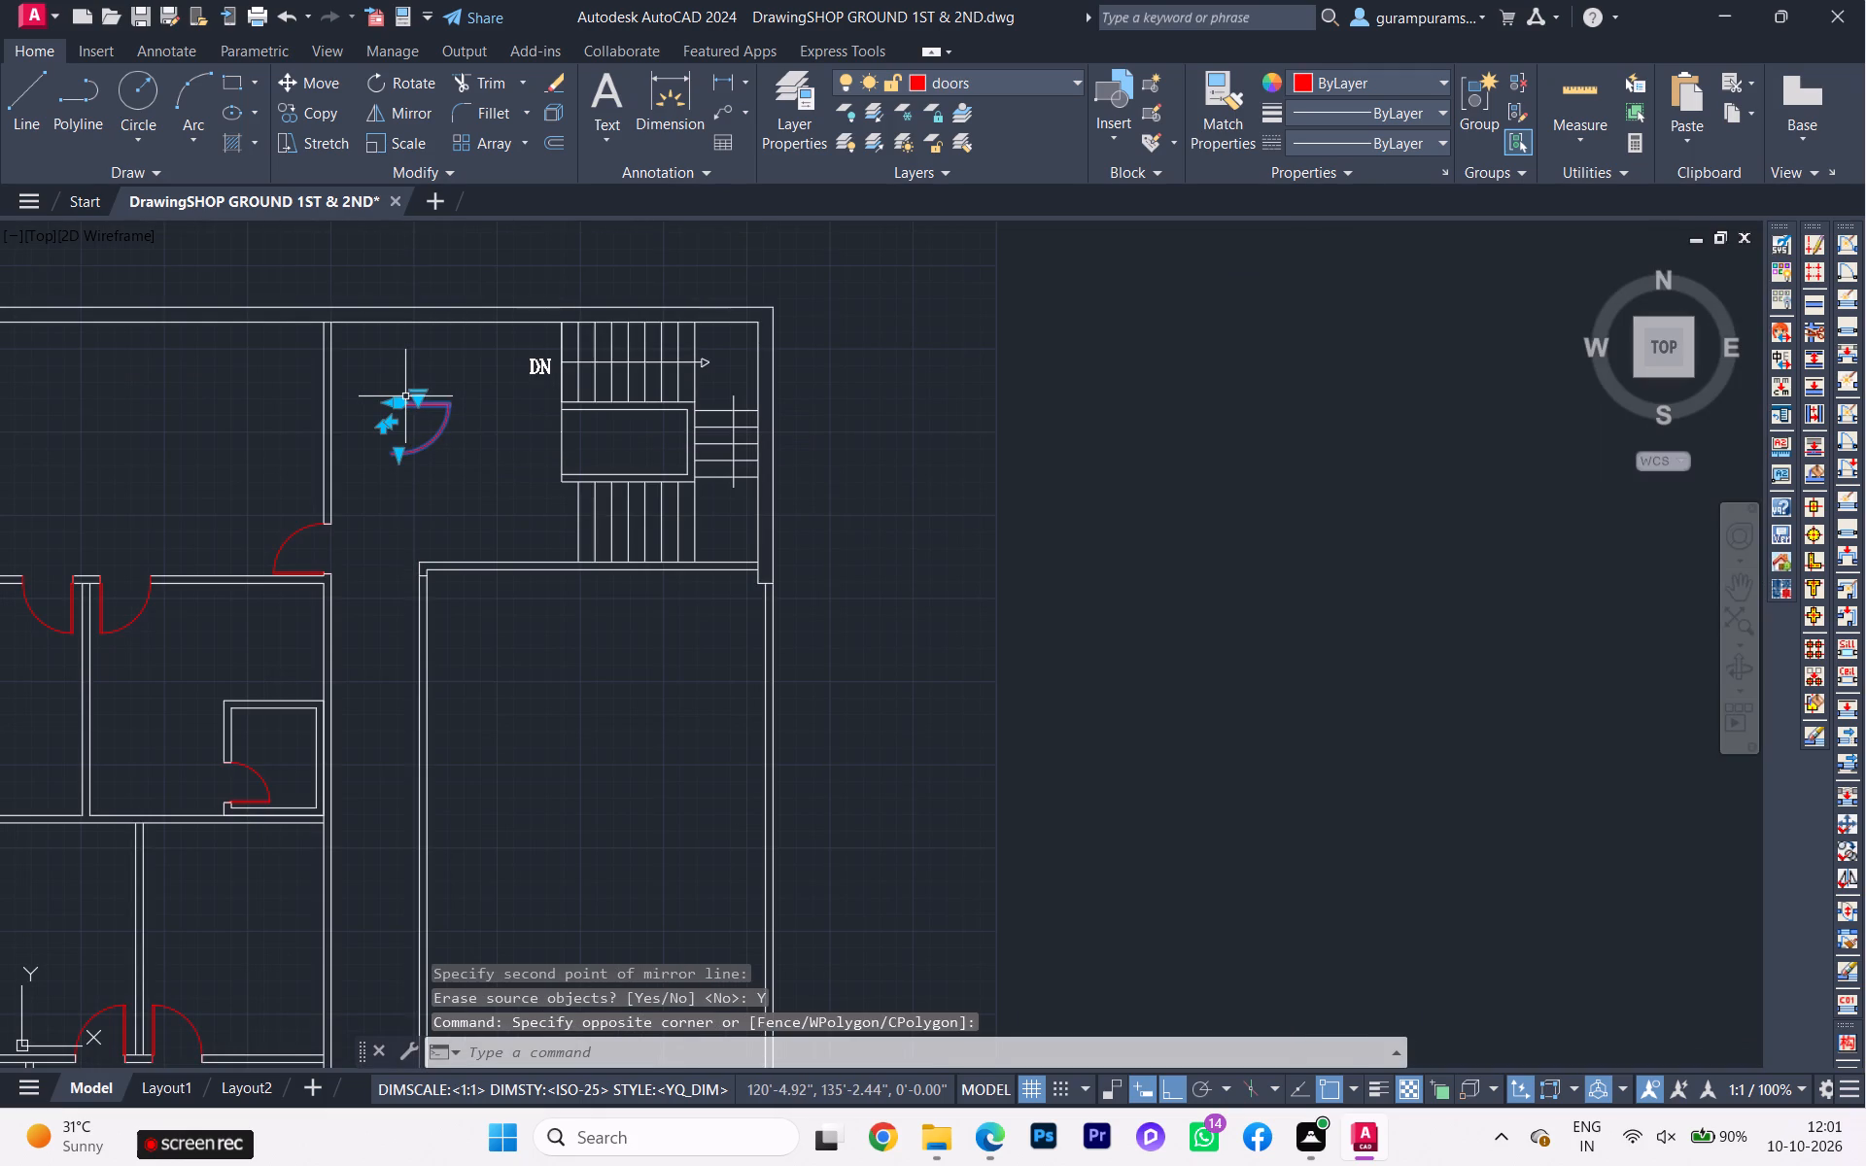
key("m")
key("Return")
scroll(405, 385, "up", 3)
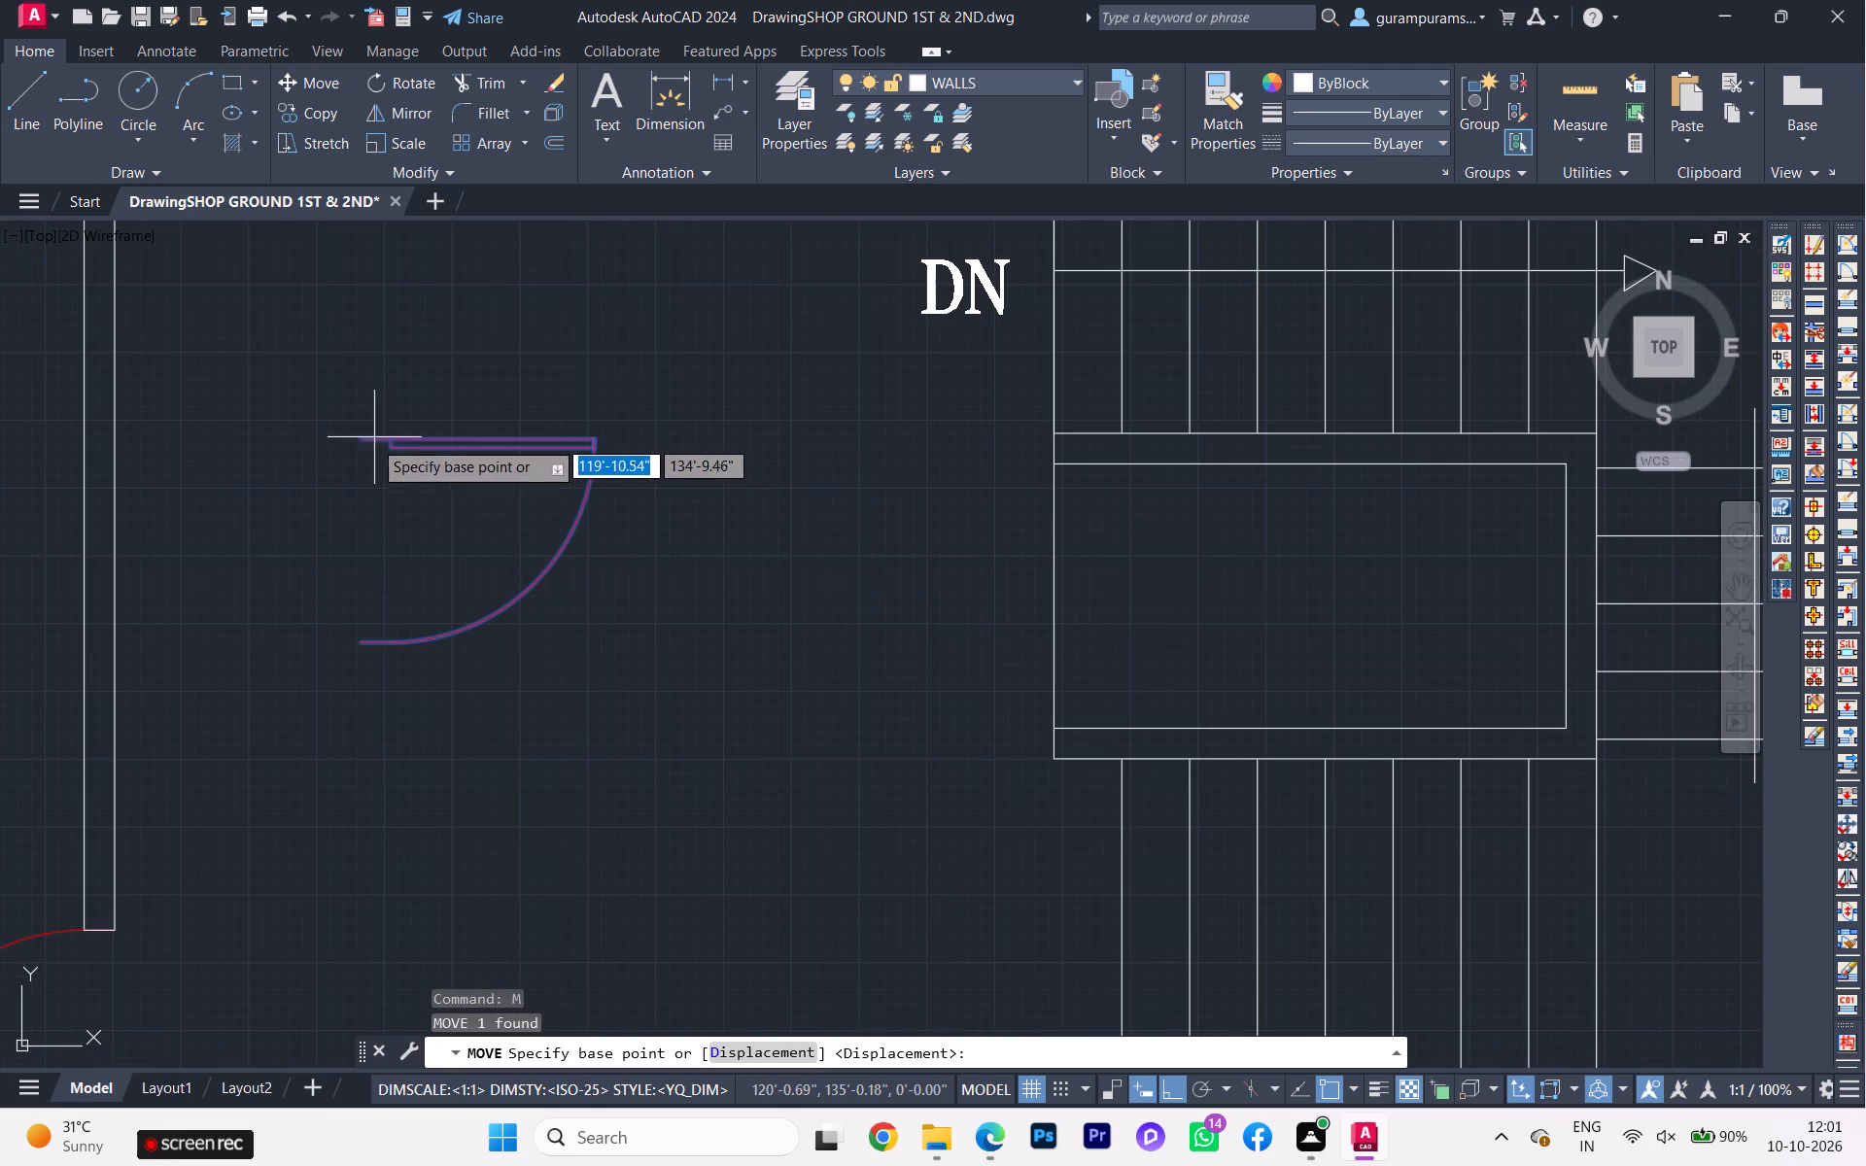
left_click(363, 445)
scroll(417, 528, "down", 1)
scroll(417, 529, "up", 2)
scroll(419, 532, "down", 1)
middle_click_drag(421, 544, 419, 189)
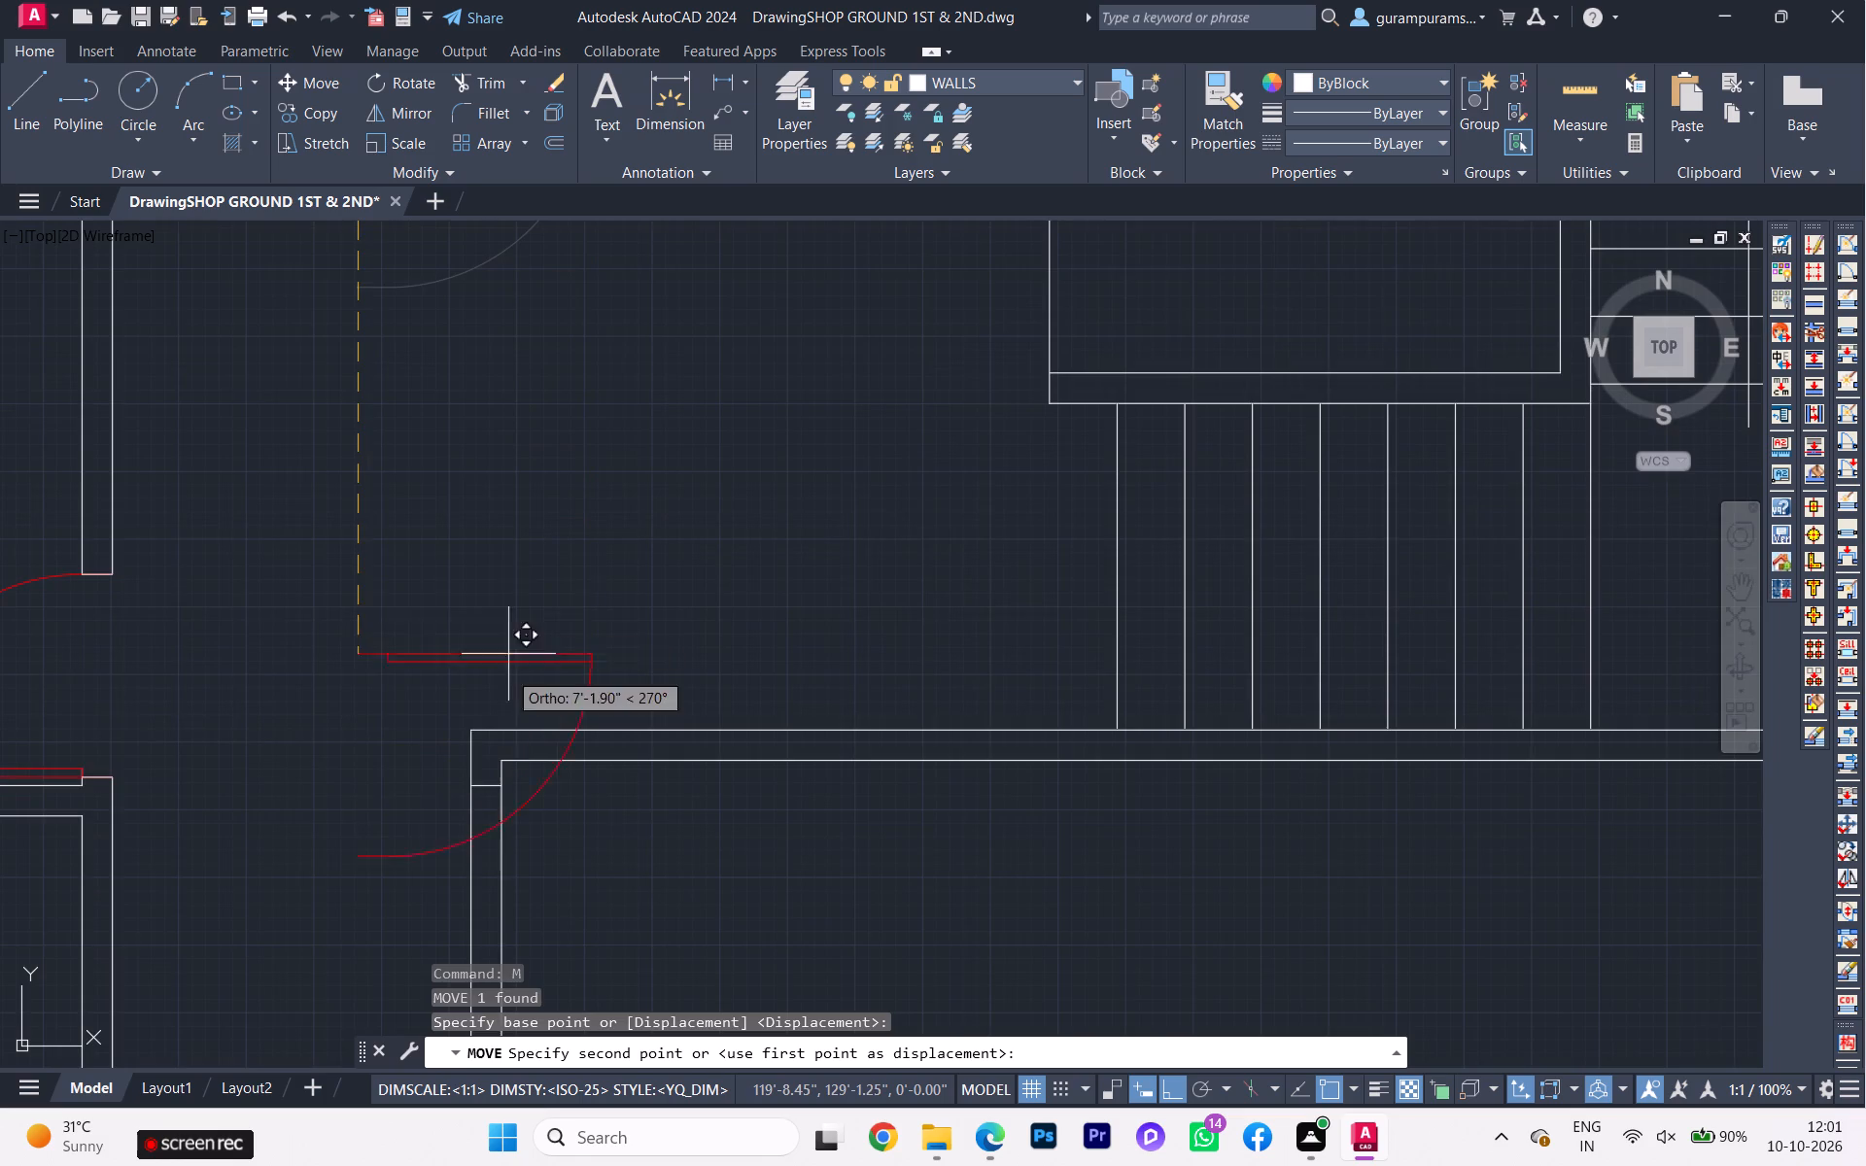
scroll(506, 688, "down", 1)
middle_click_drag(501, 695, 462, 513)
scroll(461, 593, "up", 3)
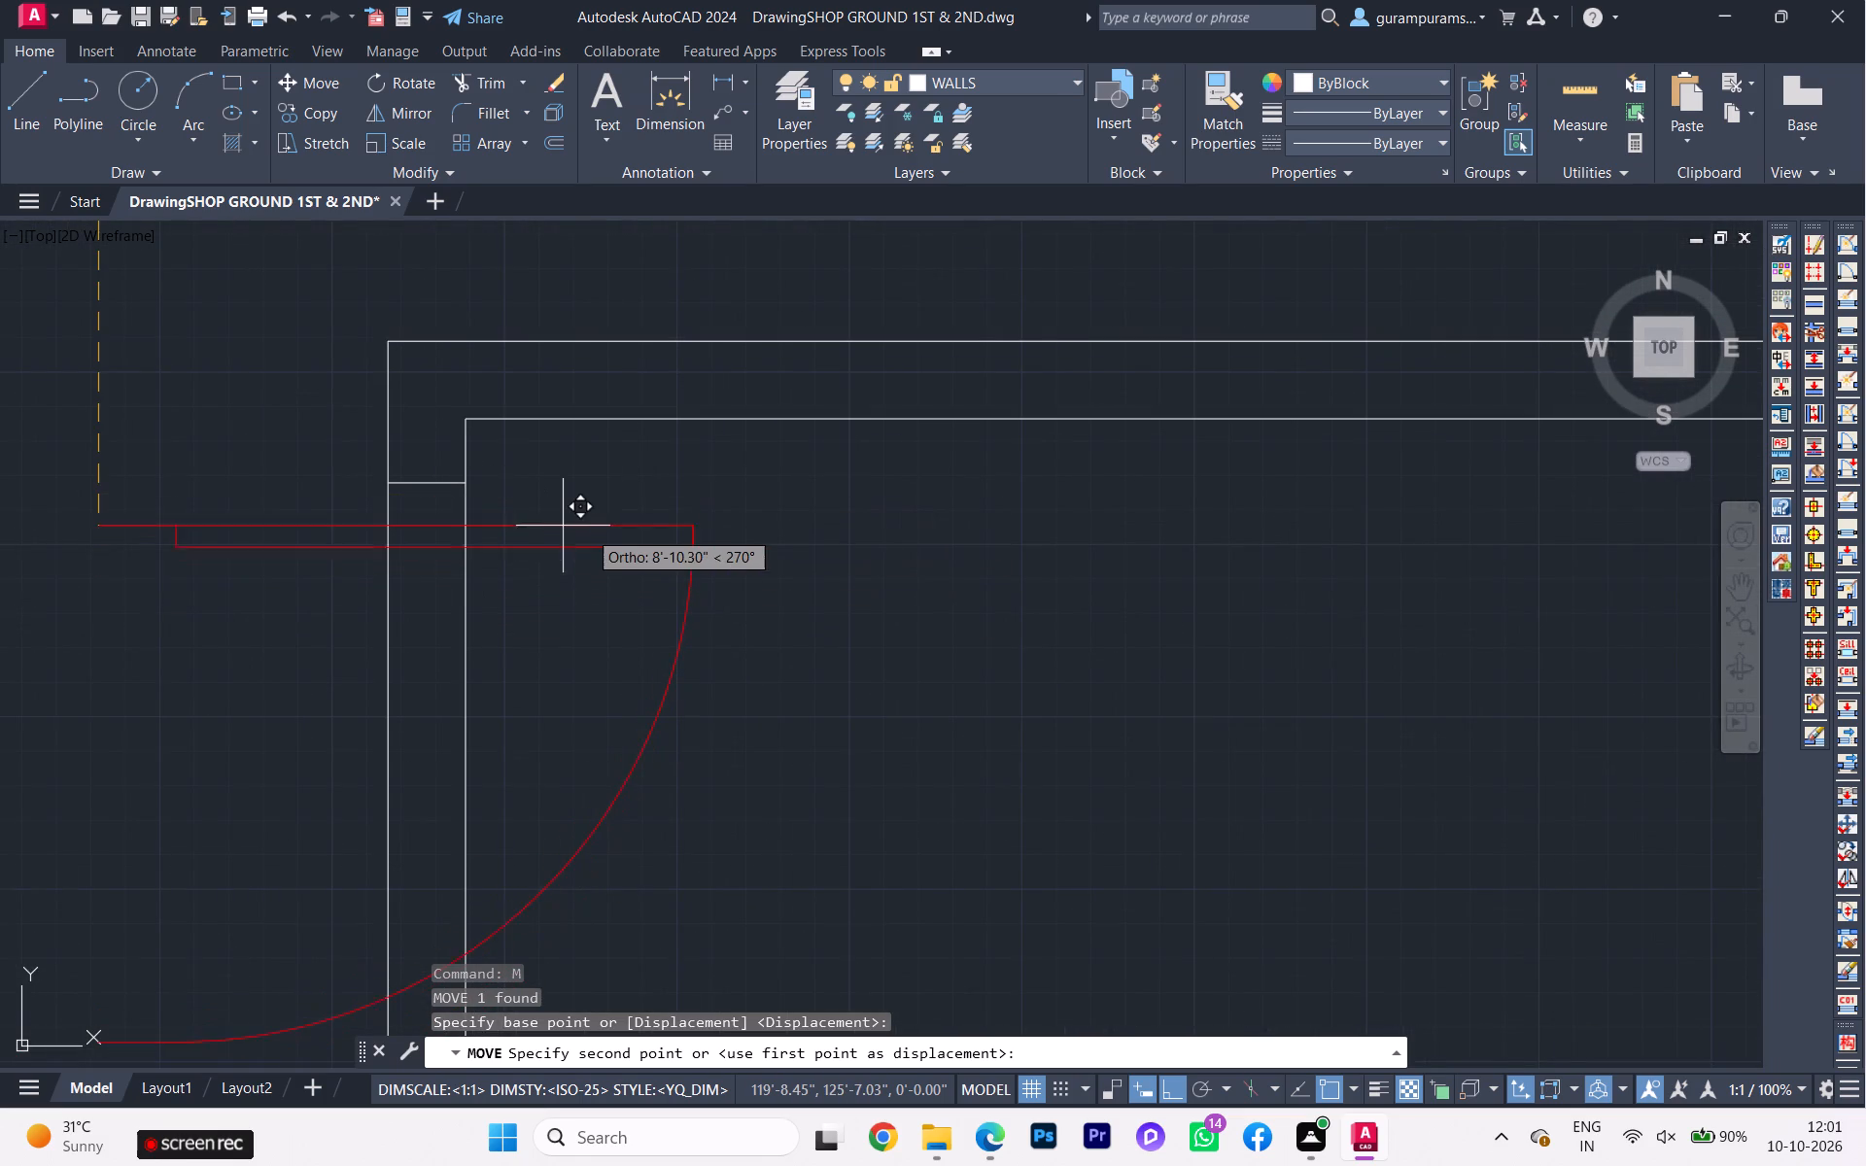
key("F8")
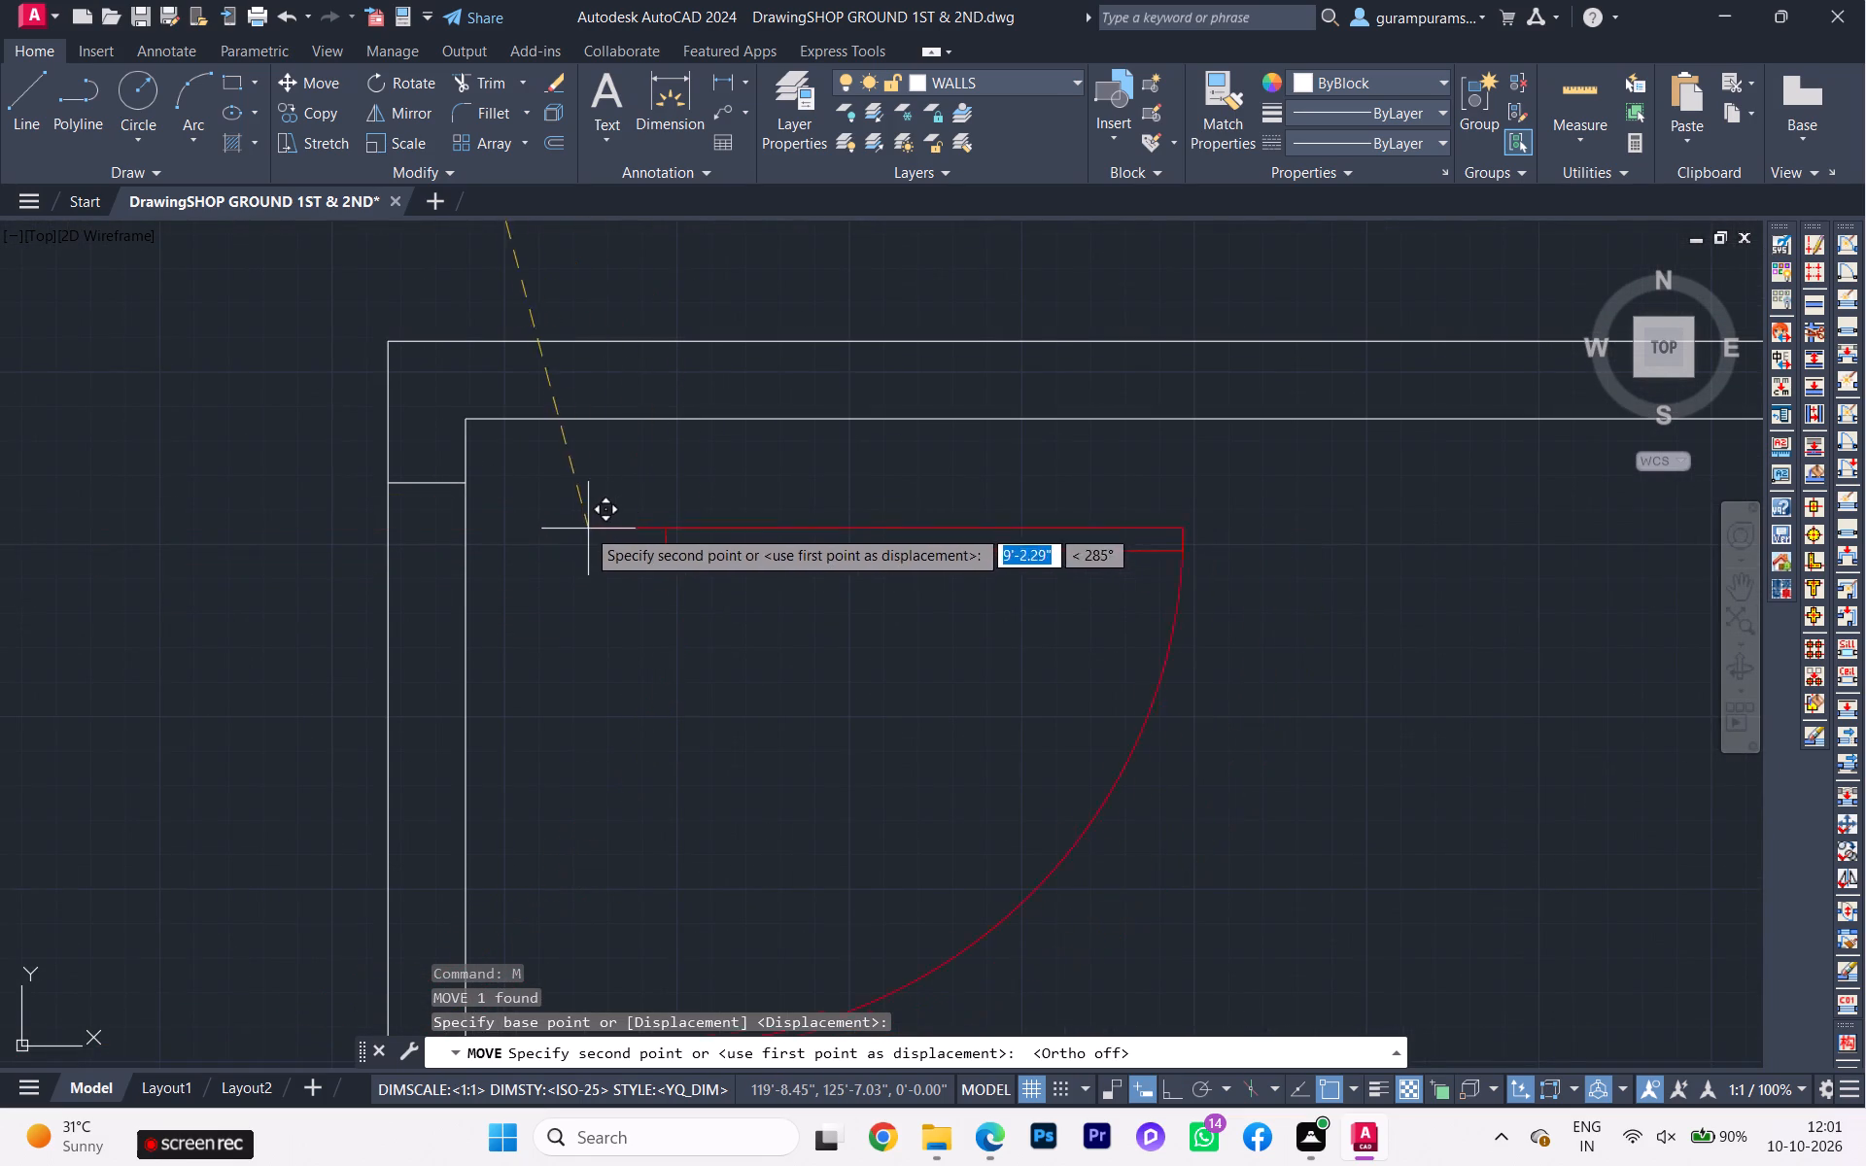
left_click(397, 489)
Draw a 4.5" jamb line across the terrace's west wall at the end of the door's swing arc.
scroll(477, 532, "down", 3)
key("semicolon")
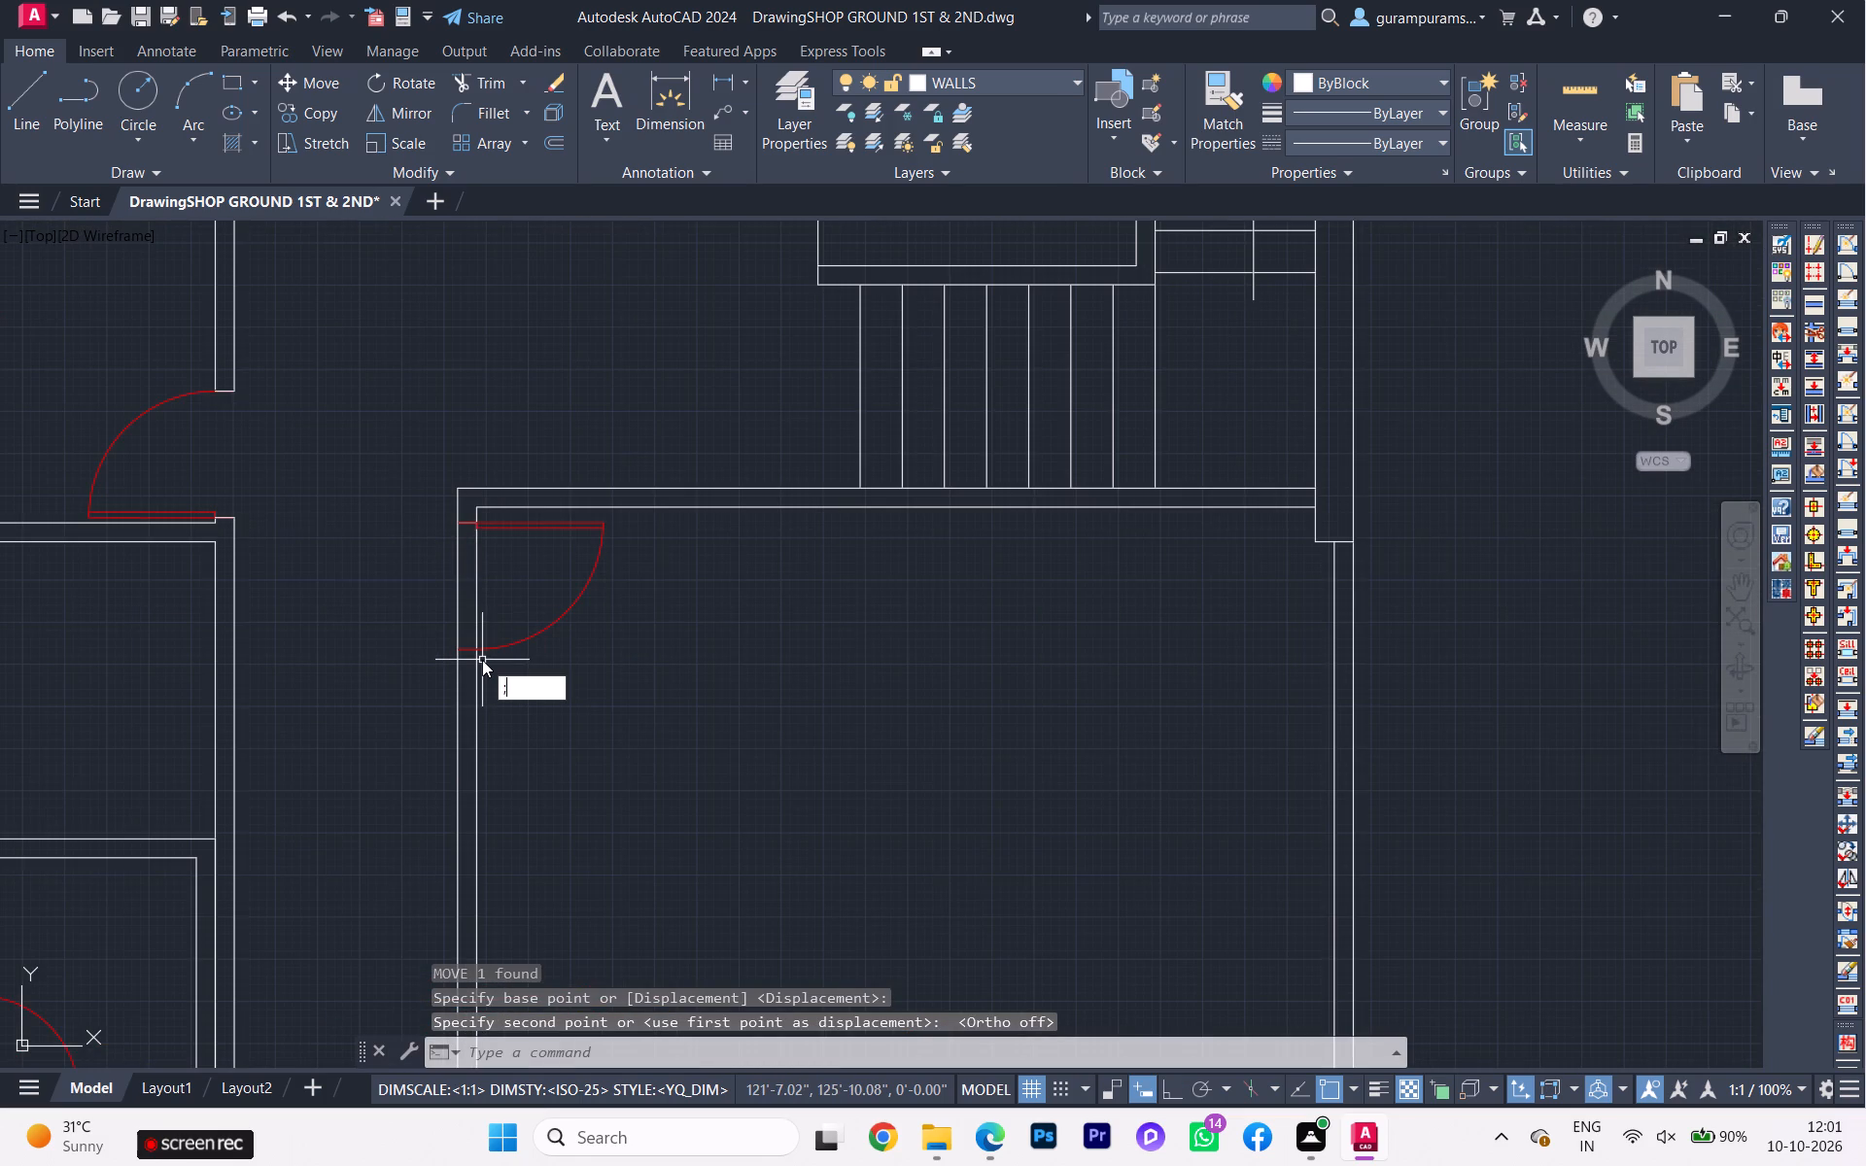
key("BackSpace")
key("l")
key("Return")
scroll(444, 666, "up", 1)
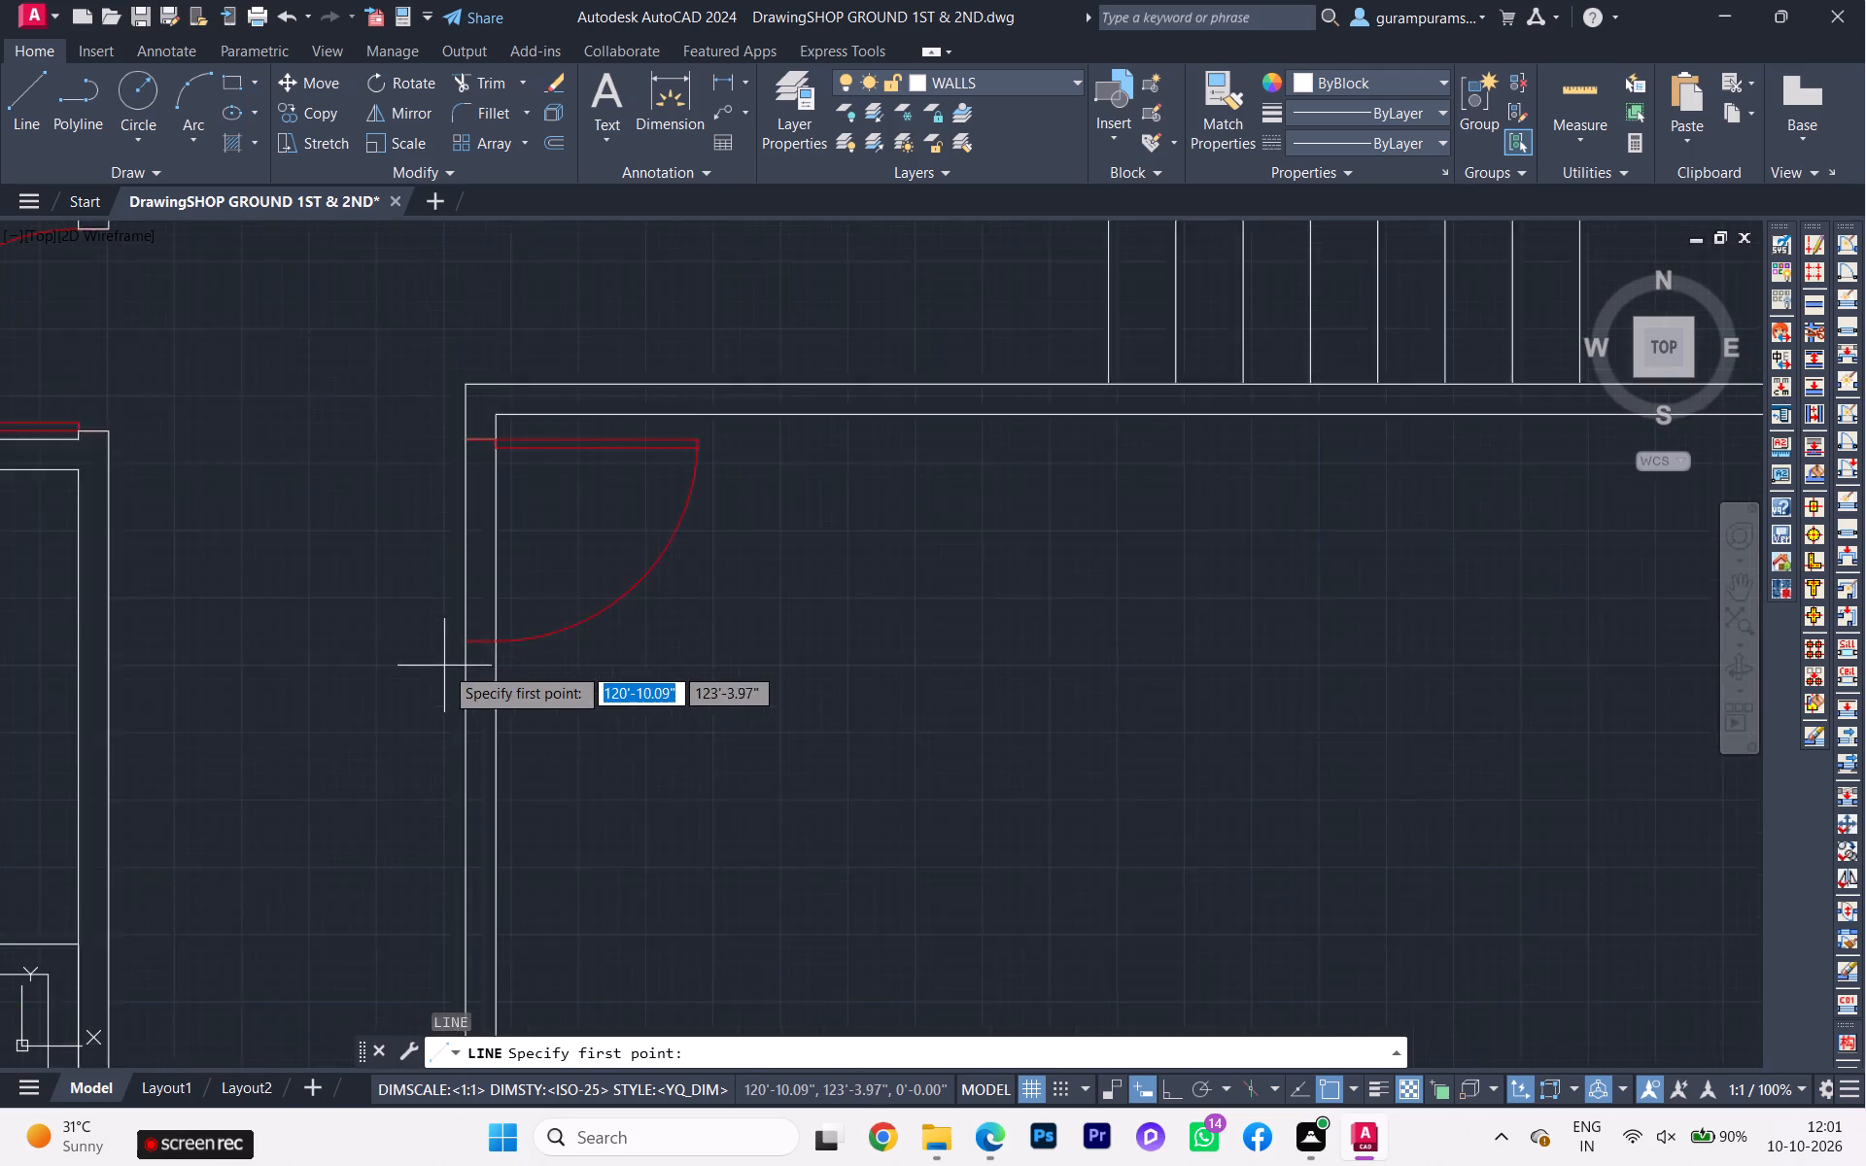
scroll(444, 666, "up", 3)
left_click(493, 611)
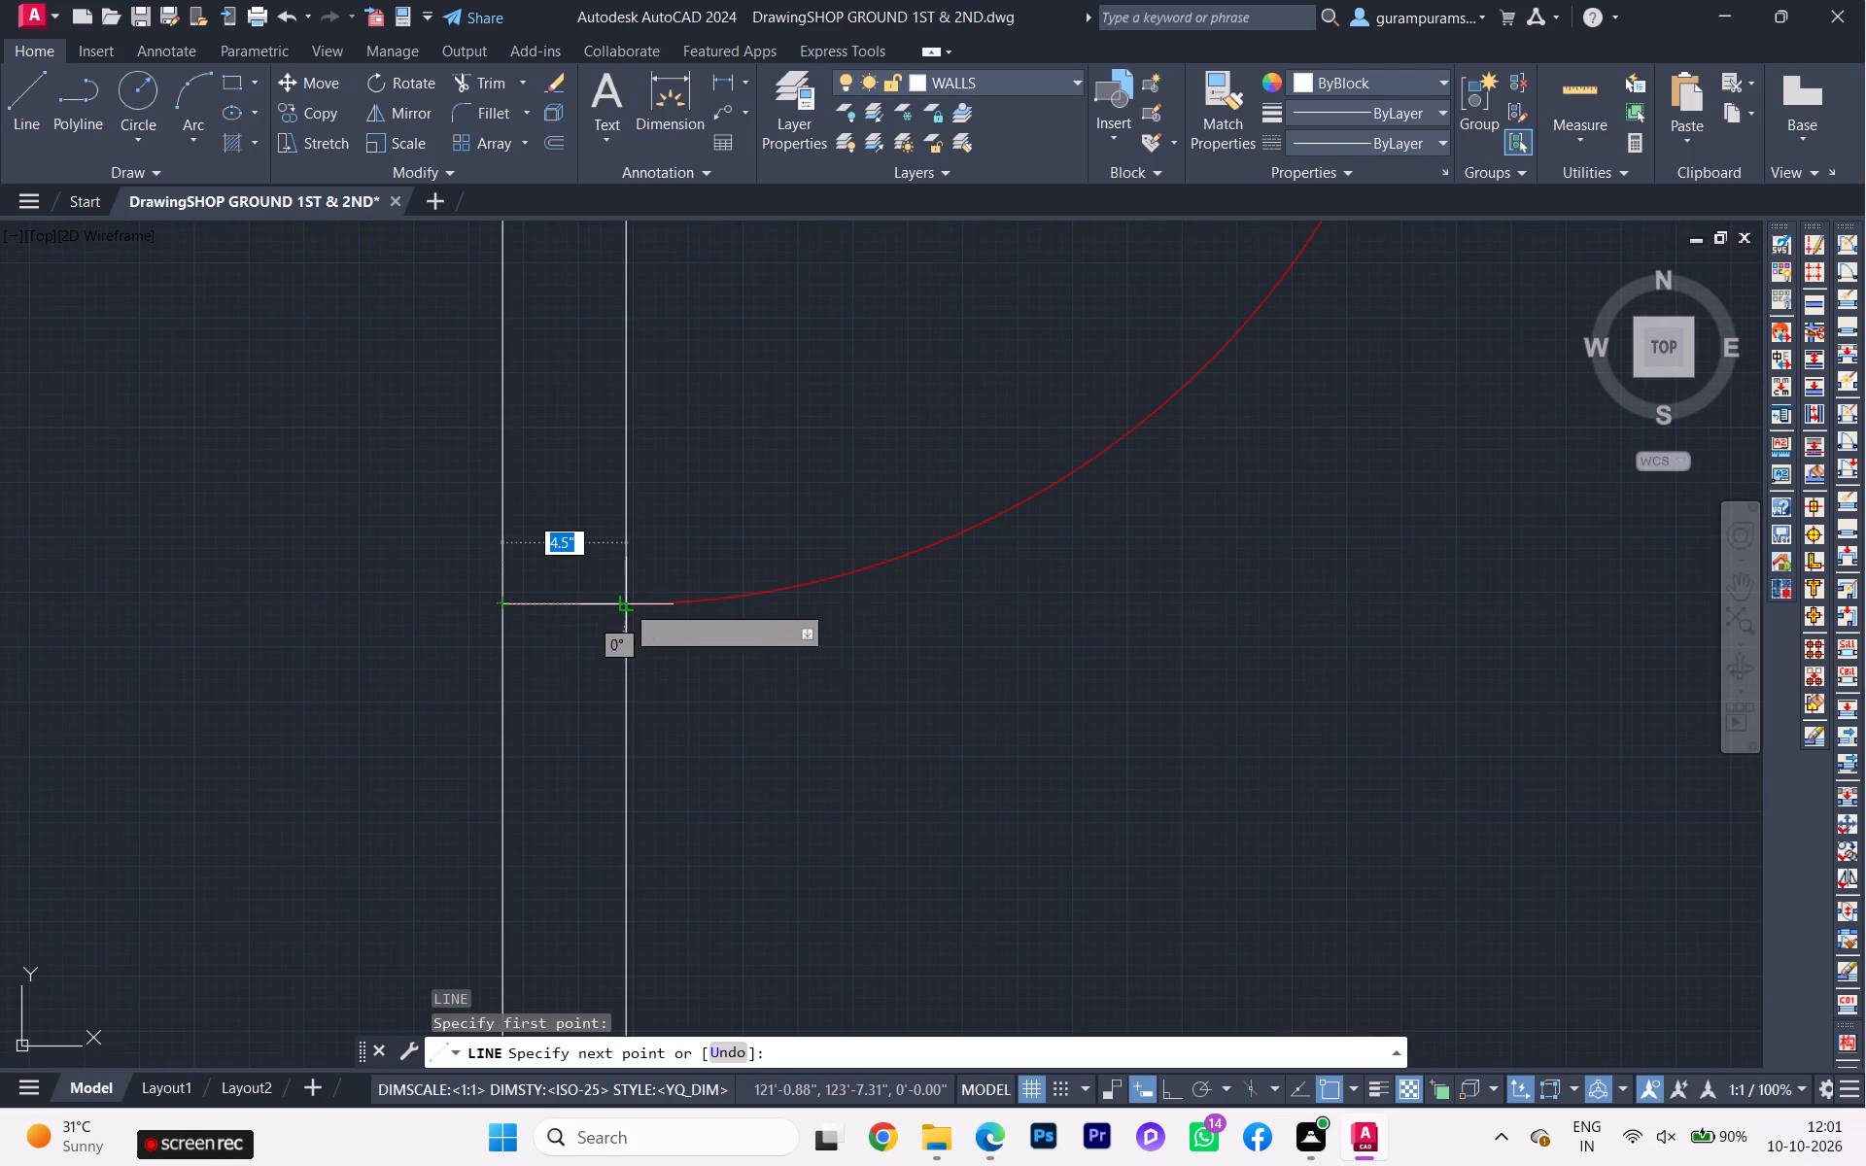
left_click(630, 605)
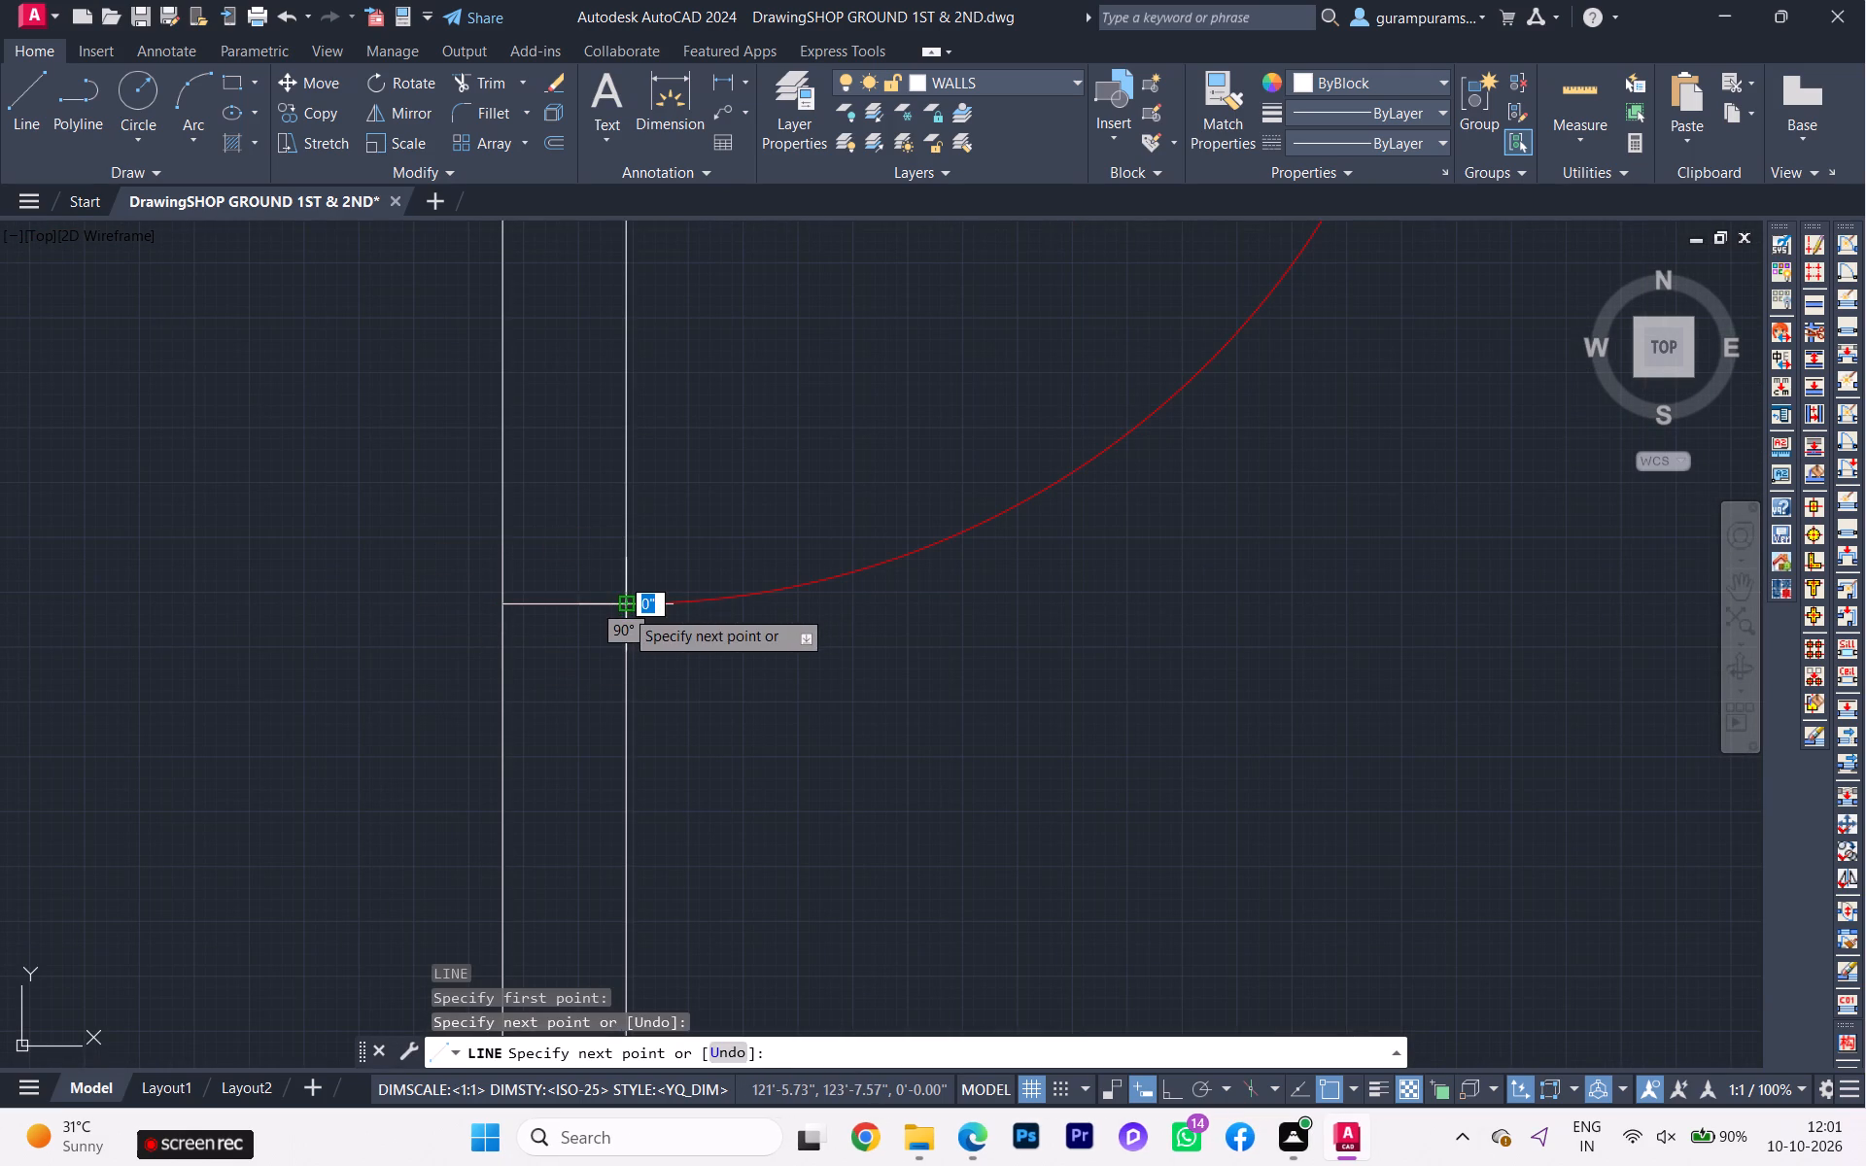
key("Escape")
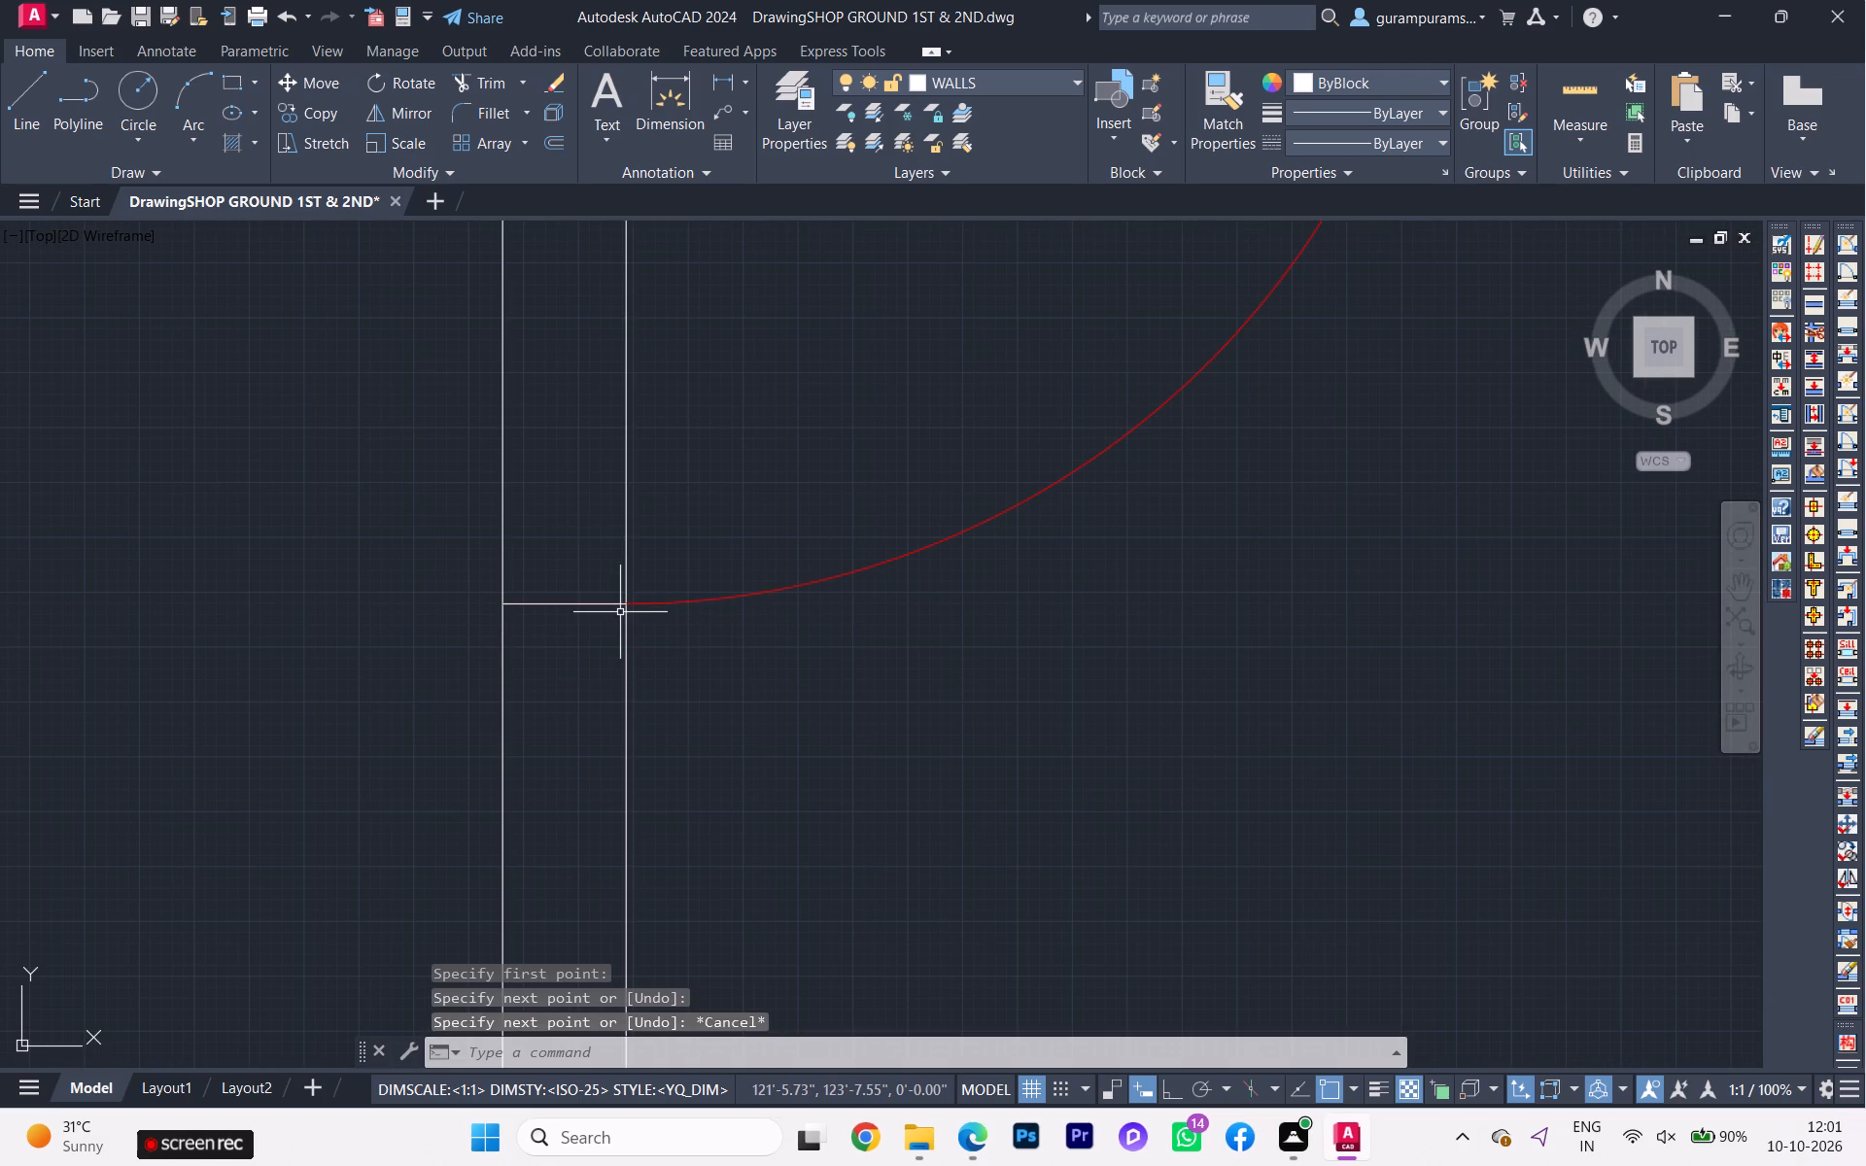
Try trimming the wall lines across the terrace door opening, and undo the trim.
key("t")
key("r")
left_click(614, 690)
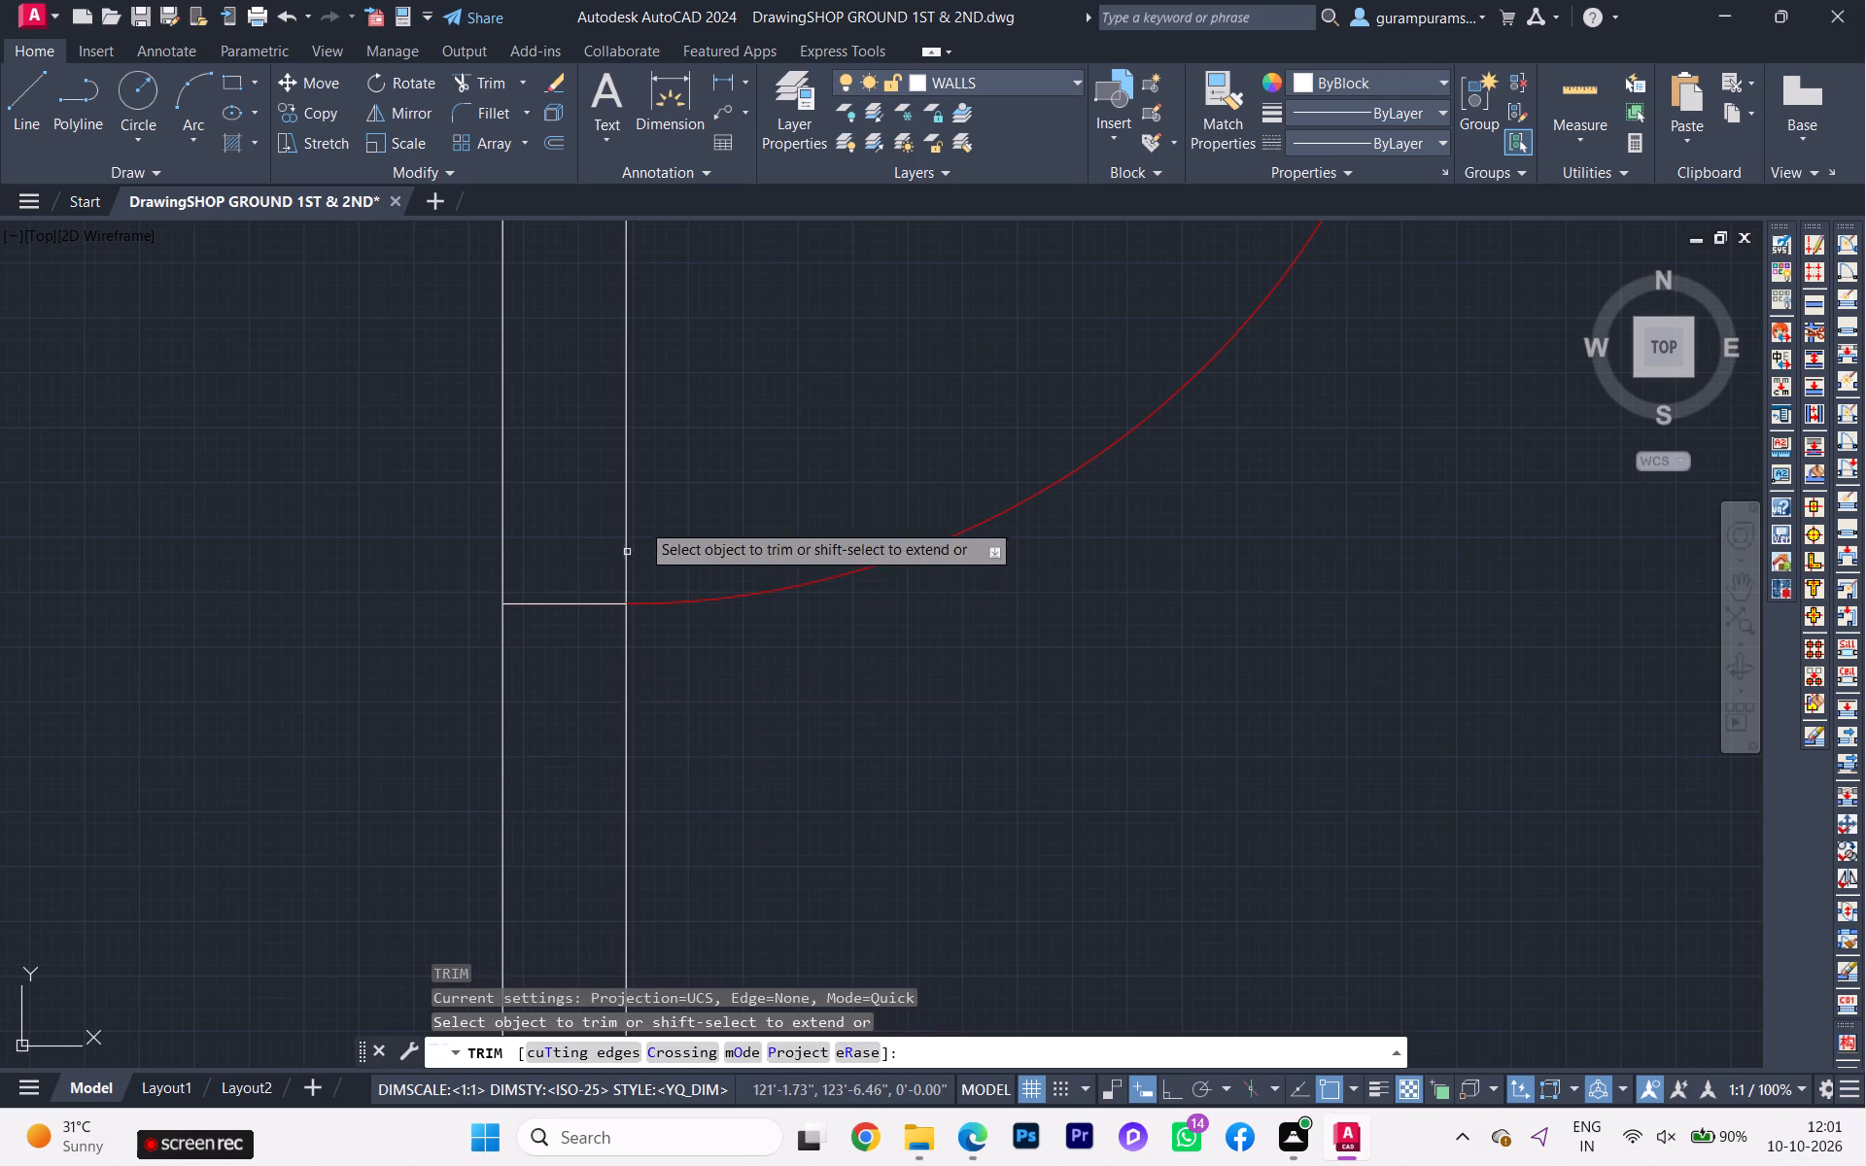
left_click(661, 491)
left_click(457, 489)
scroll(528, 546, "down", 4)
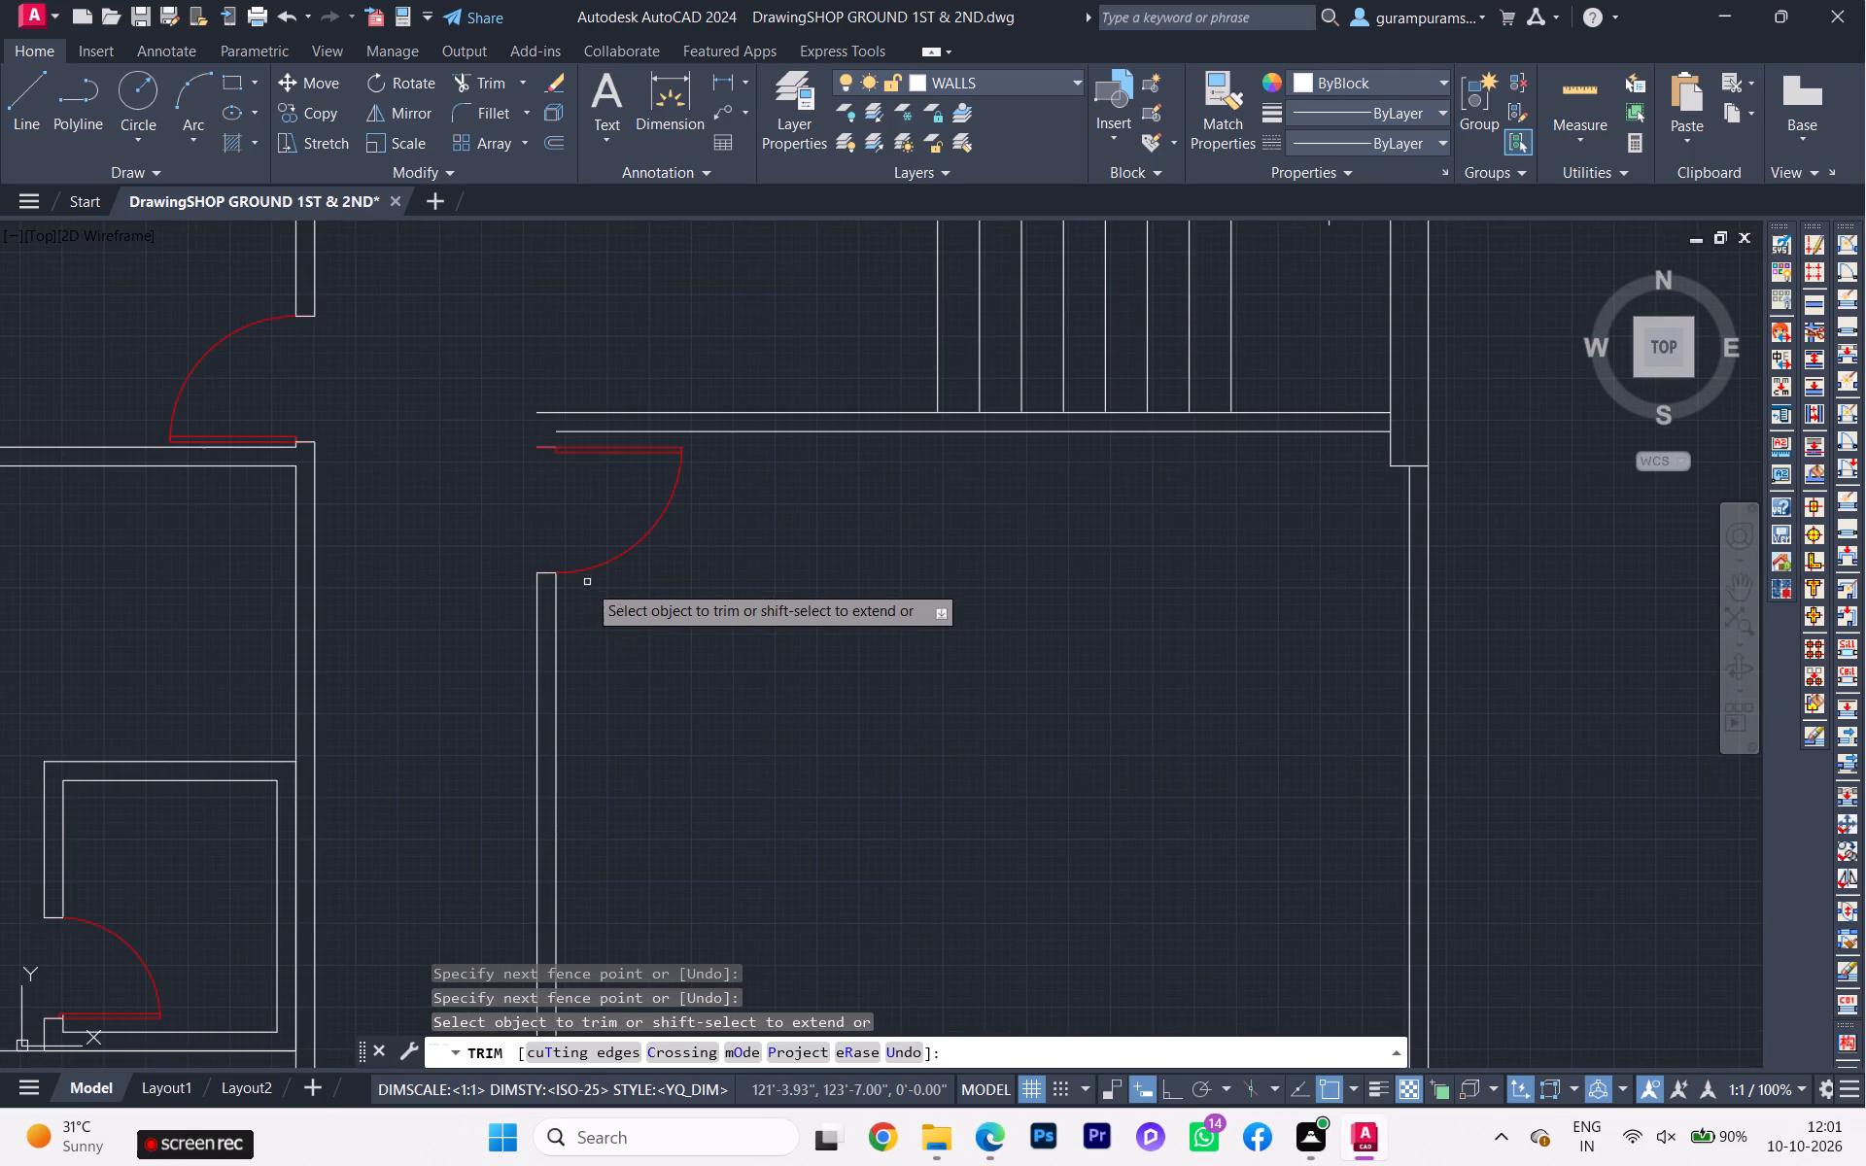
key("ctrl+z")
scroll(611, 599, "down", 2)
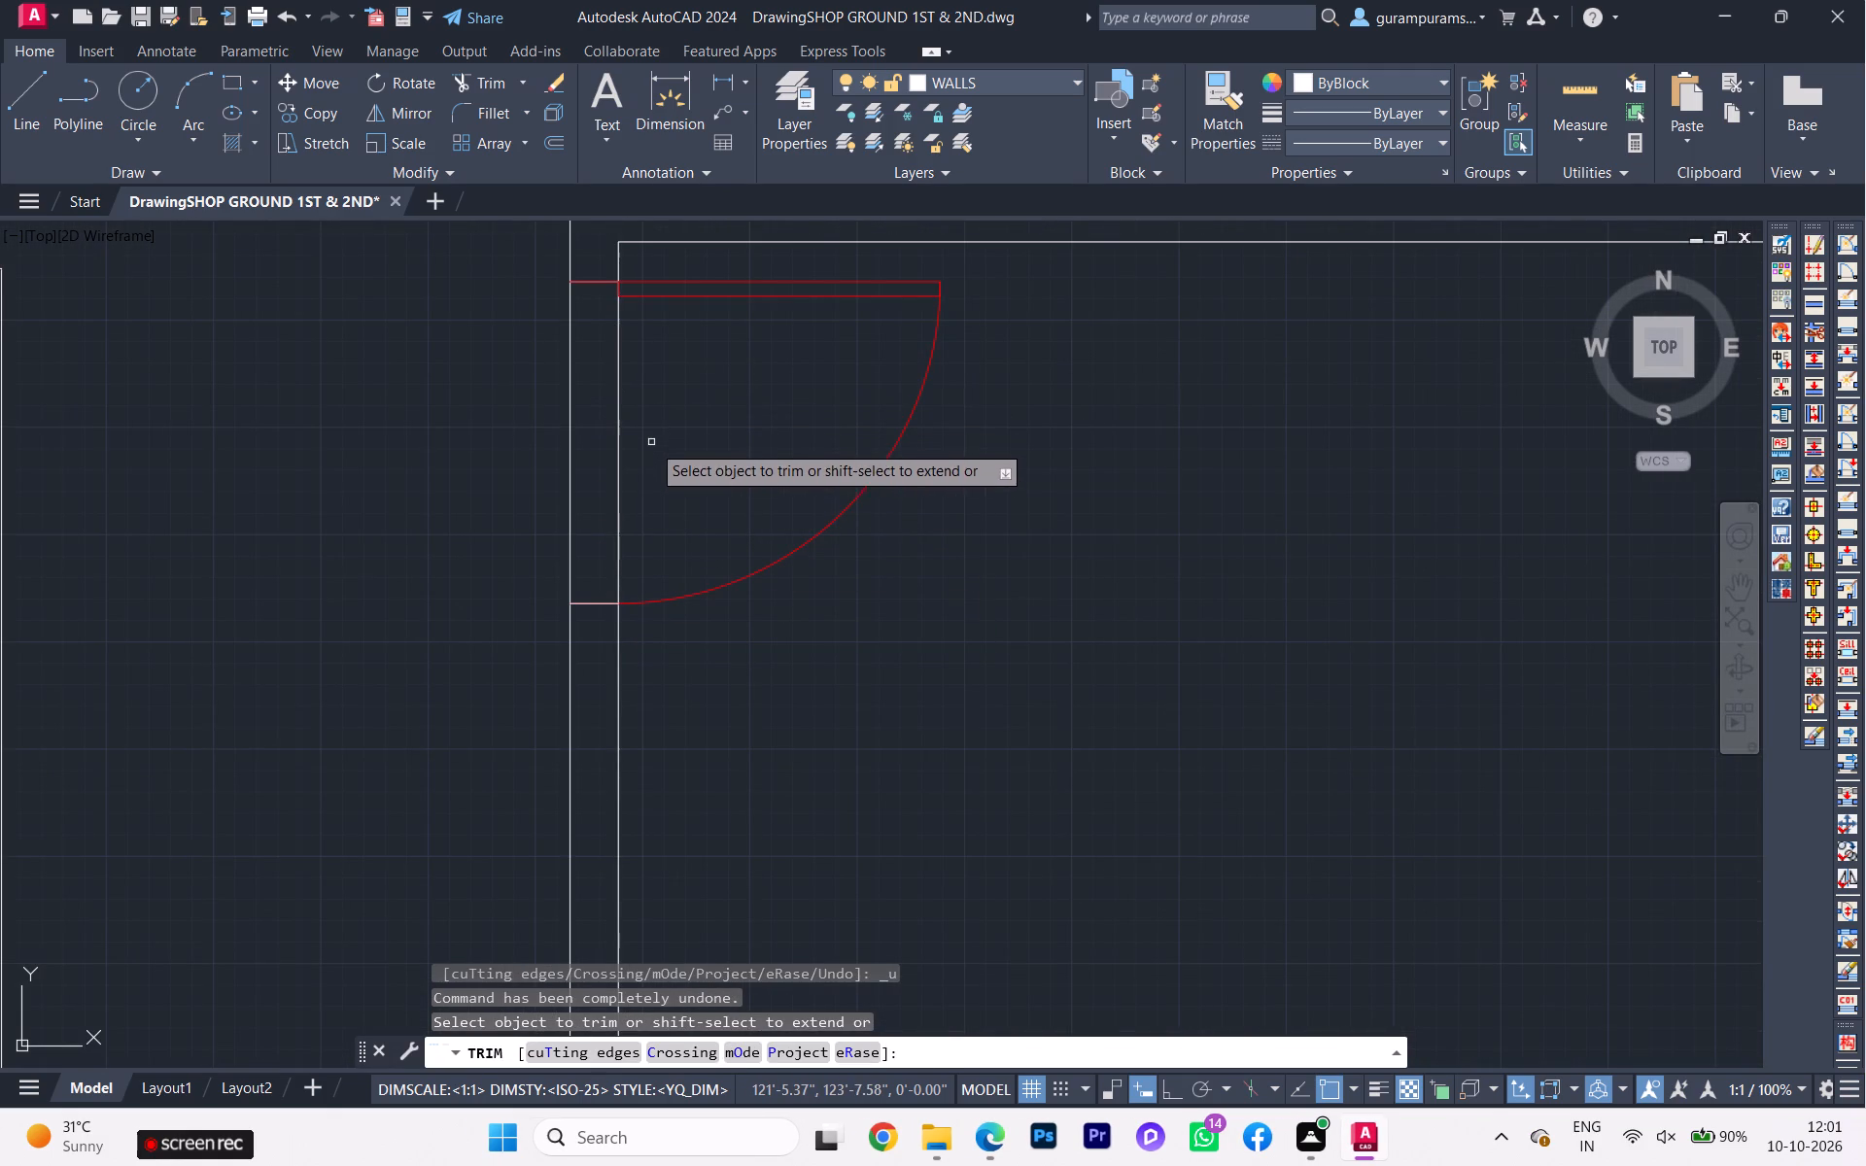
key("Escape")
Draw a jamb line across the terrace's west wall at the door's hinge side.
key("l")
key("Return")
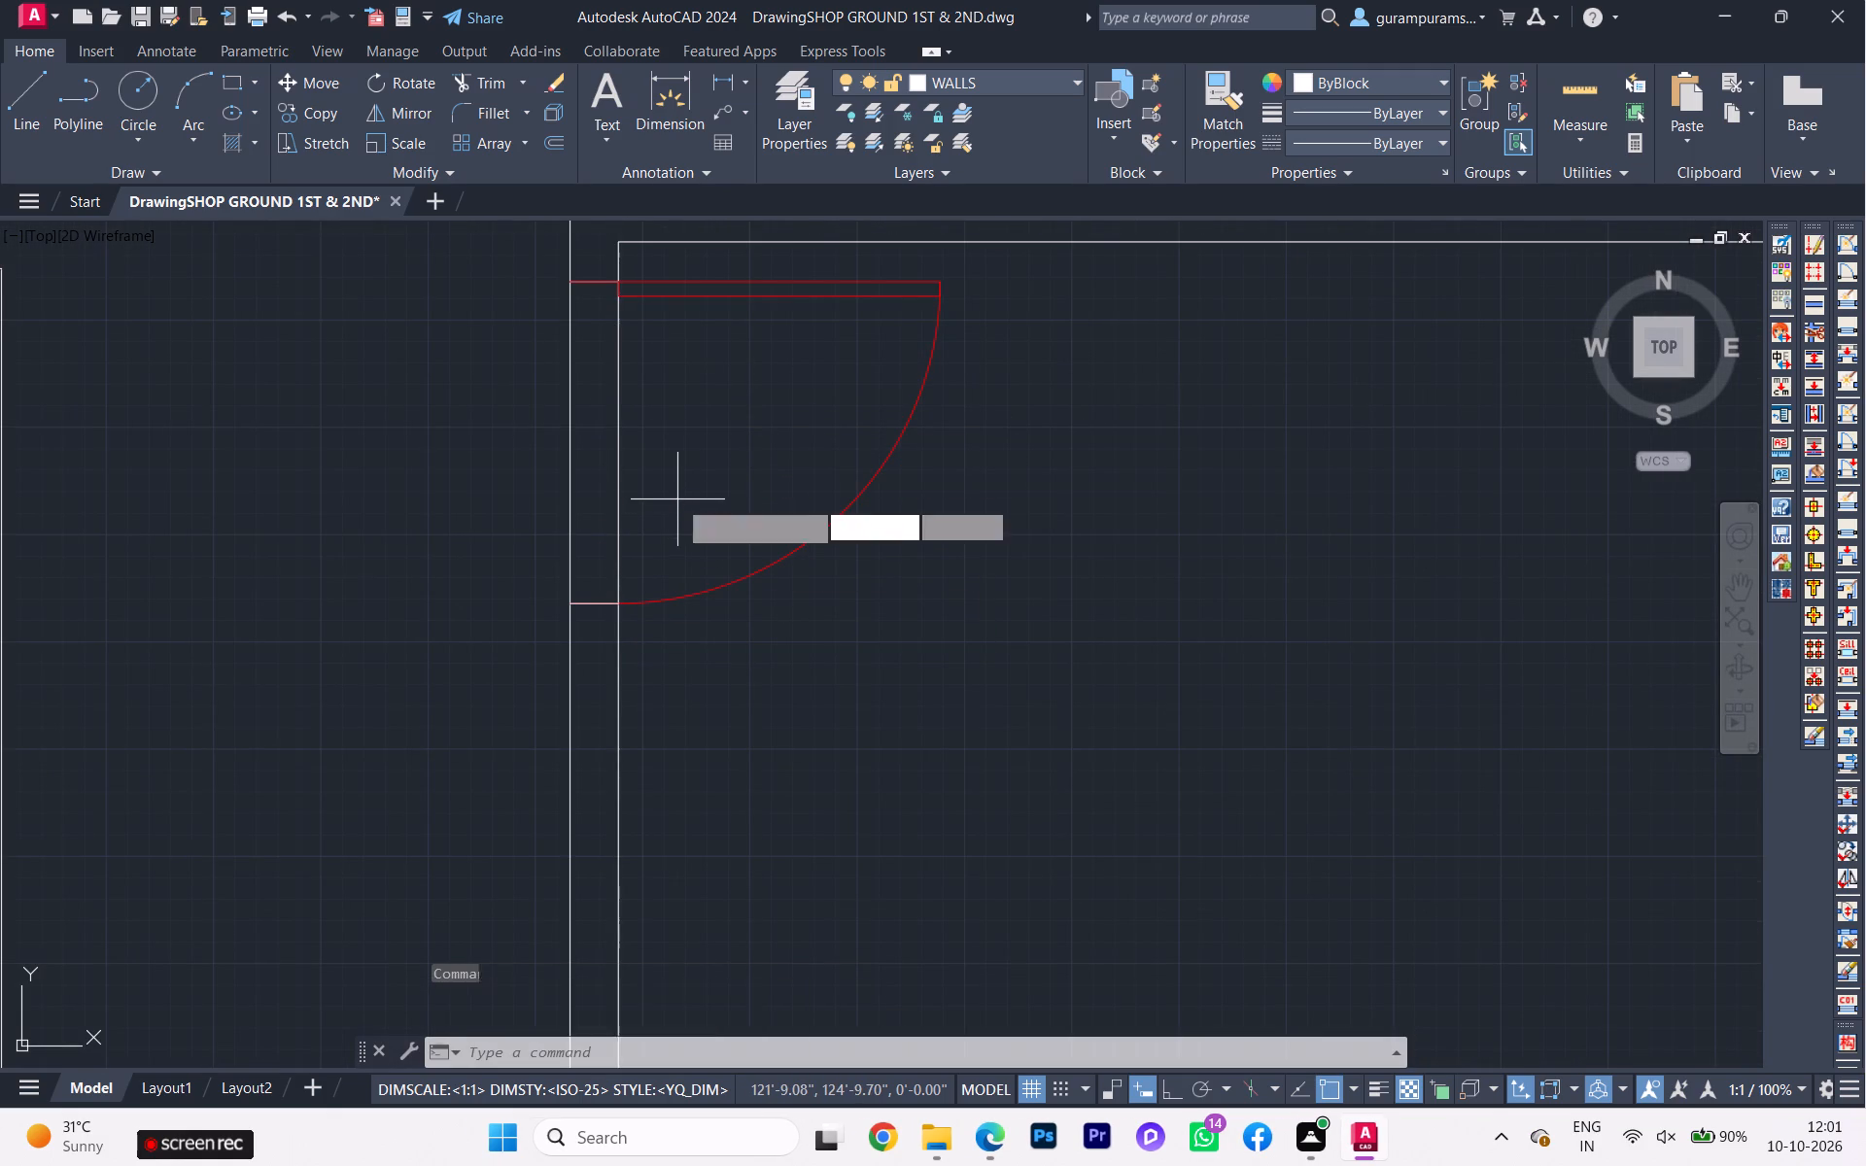
scroll(551, 312, "up", 2)
scroll(555, 309, "down", 1)
left_click(586, 264)
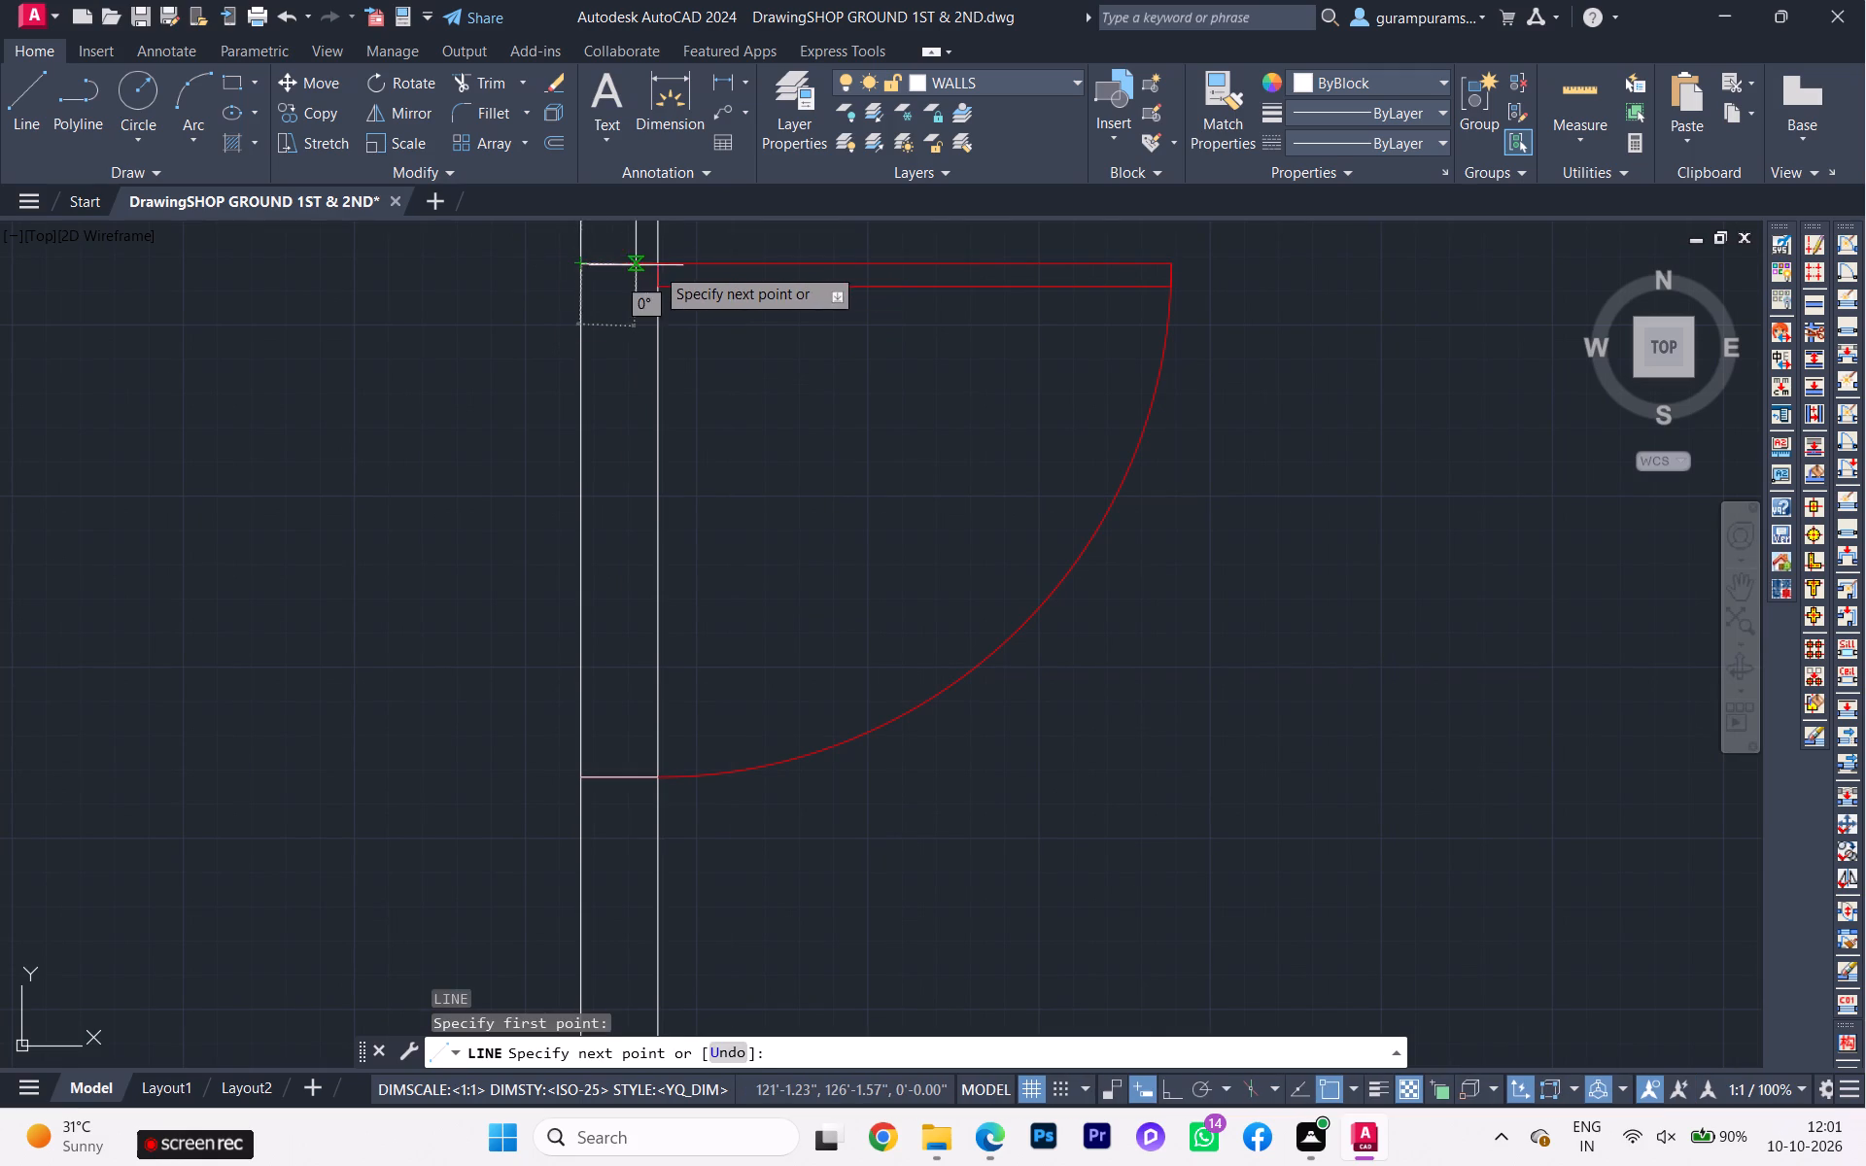
left_click(660, 262)
key("Escape")
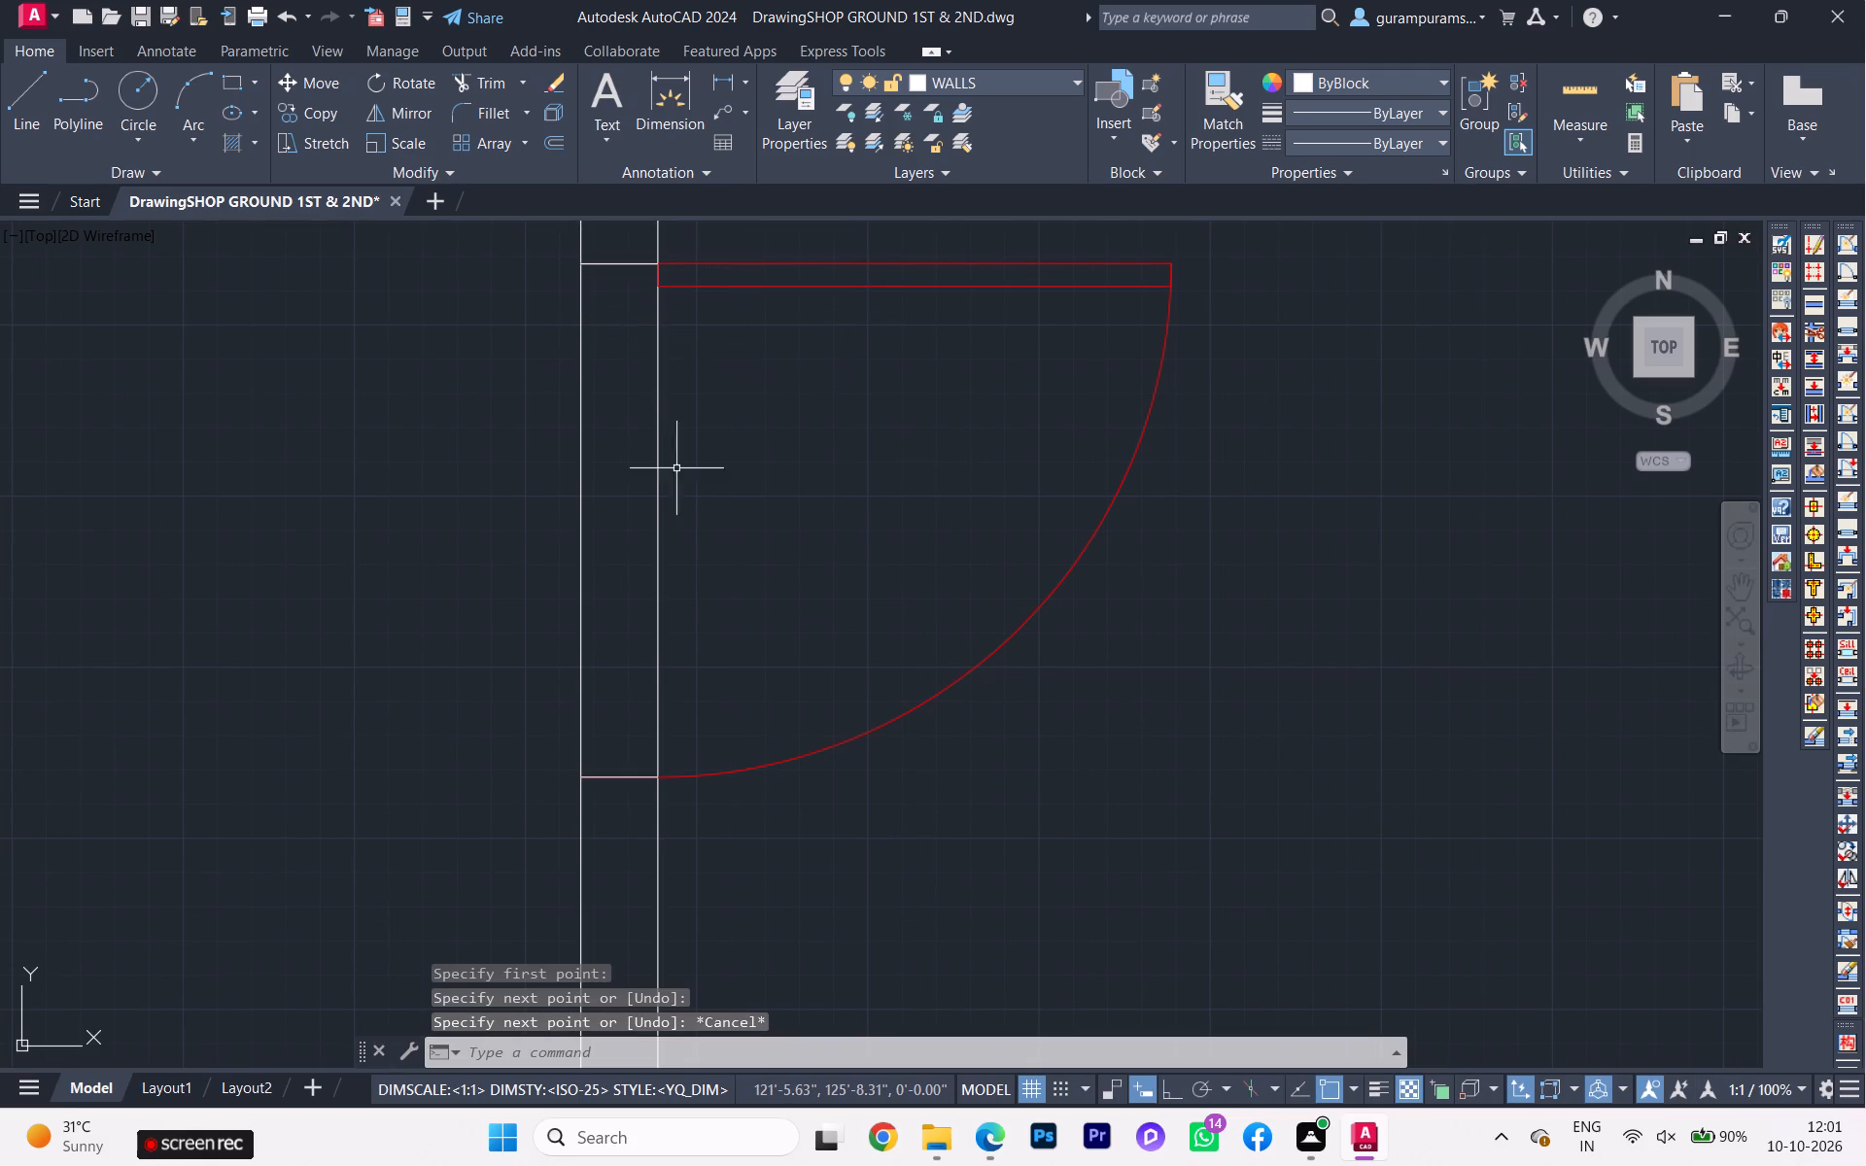
Trim both wall lines between the two jambs to open the terrace doorway.
key("t")
key("r")
left_click(808, 585)
left_click(783, 546)
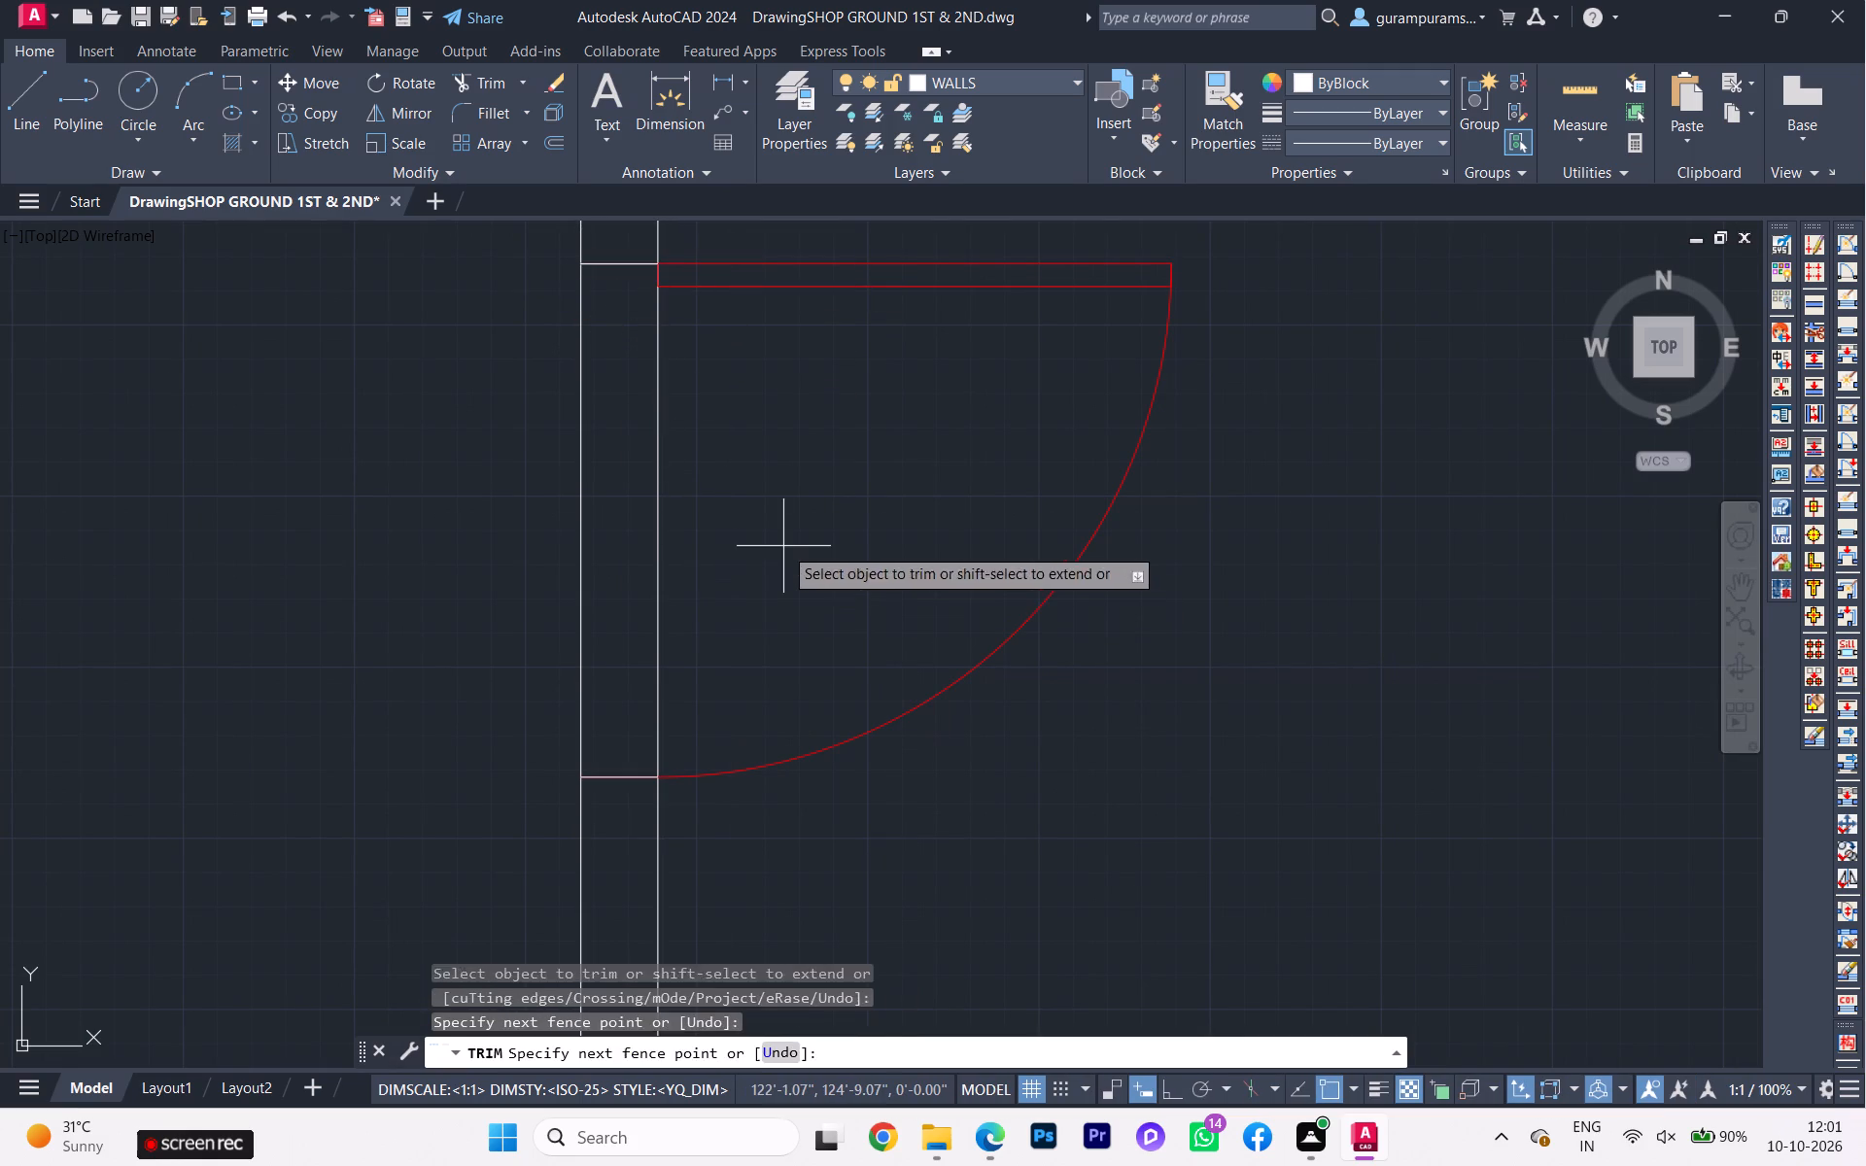
left_click(505, 557)
Trim the wall line stub crossing the door leaf at the bath doorway in the northeastern room.
scroll(790, 558, "down", 5)
scroll(965, 619, "down", 2)
middle_click_drag(940, 647, 885, 565)
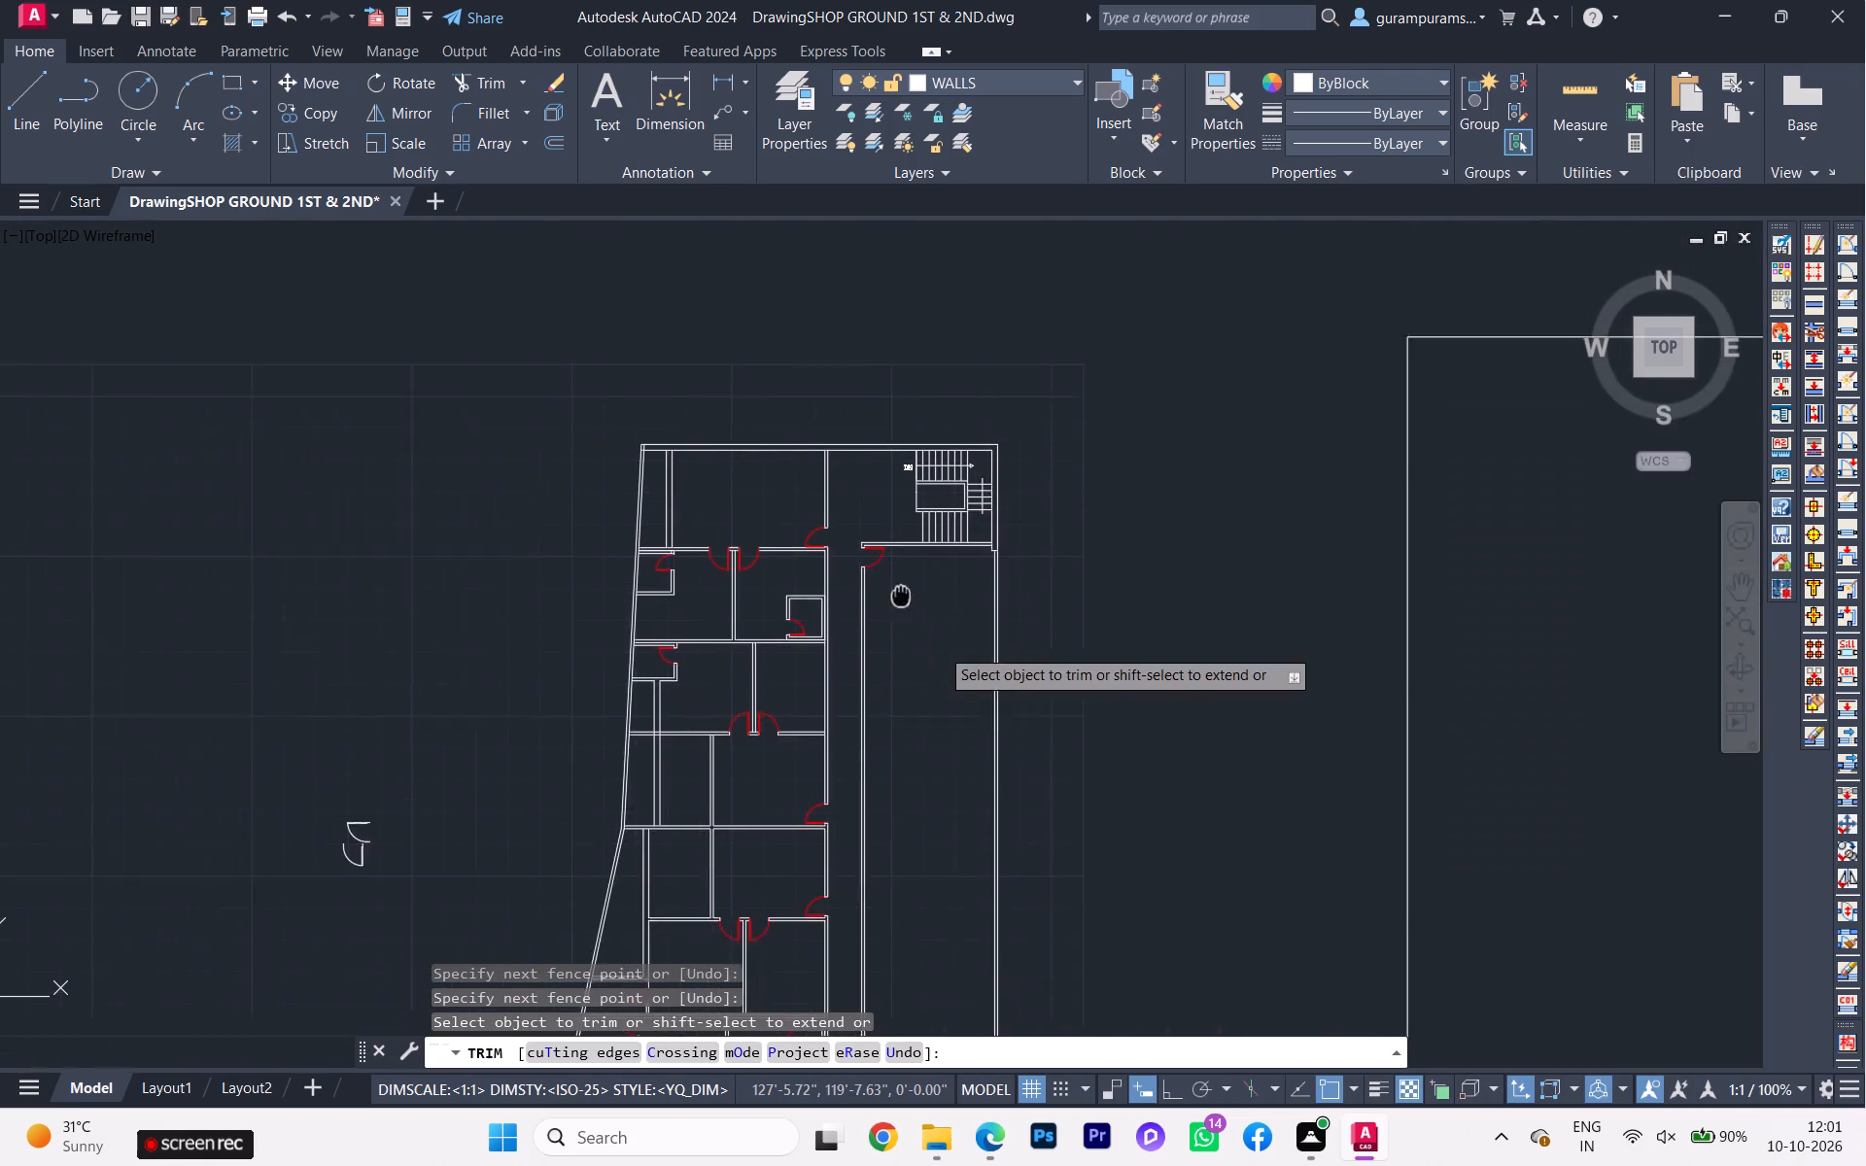
middle_click_drag(885, 565, 821, 484)
scroll(702, 515, "up", 3)
scroll(718, 645, "down", 1)
scroll(718, 646, "up", 2)
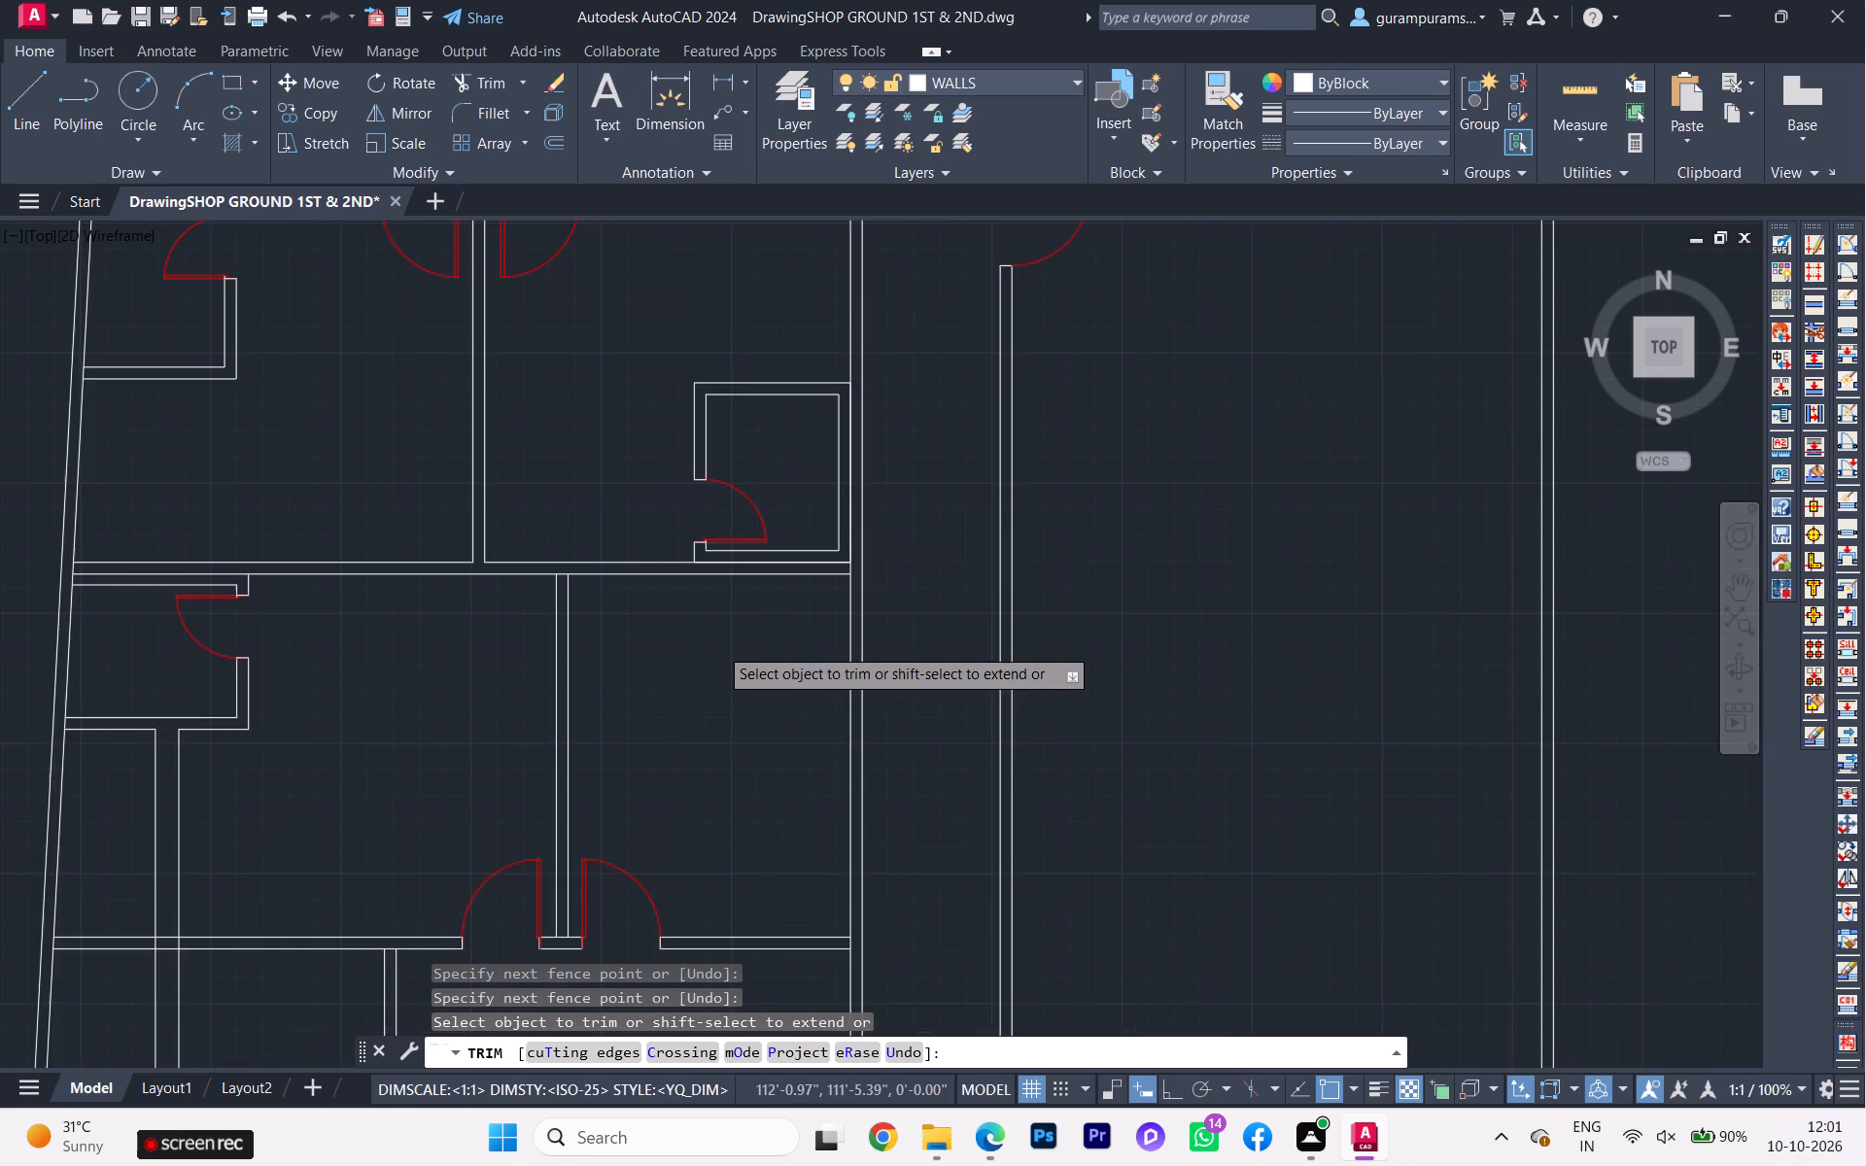
scroll(692, 489, "up", 4)
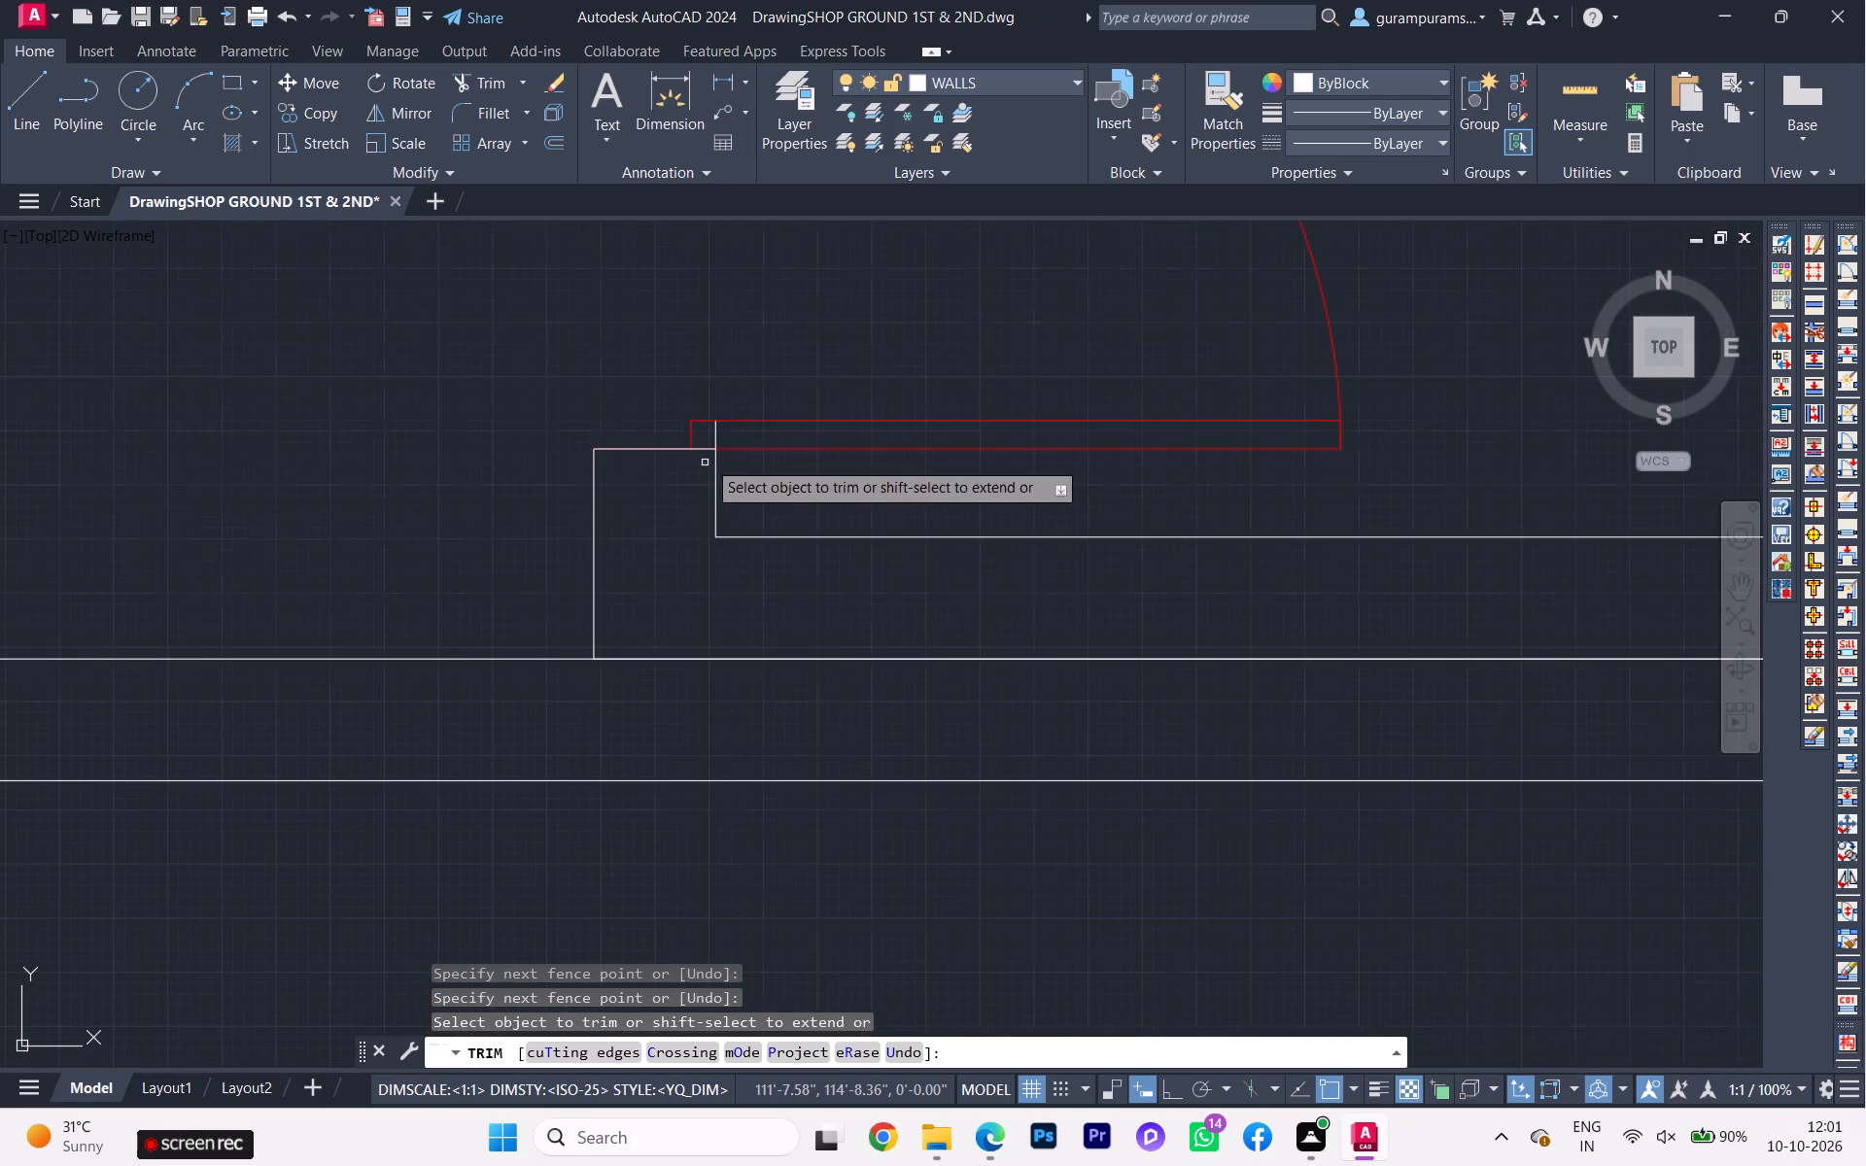
left_click(712, 439)
Examine the drawn rooms, doors and terrace from north to south alongside the reference plan.
scroll(706, 611, "down", 2)
scroll(707, 613, "up", 1)
scroll(648, 716, "down", 2)
scroll(648, 718, "up", 1)
scroll(648, 720, "down", 1)
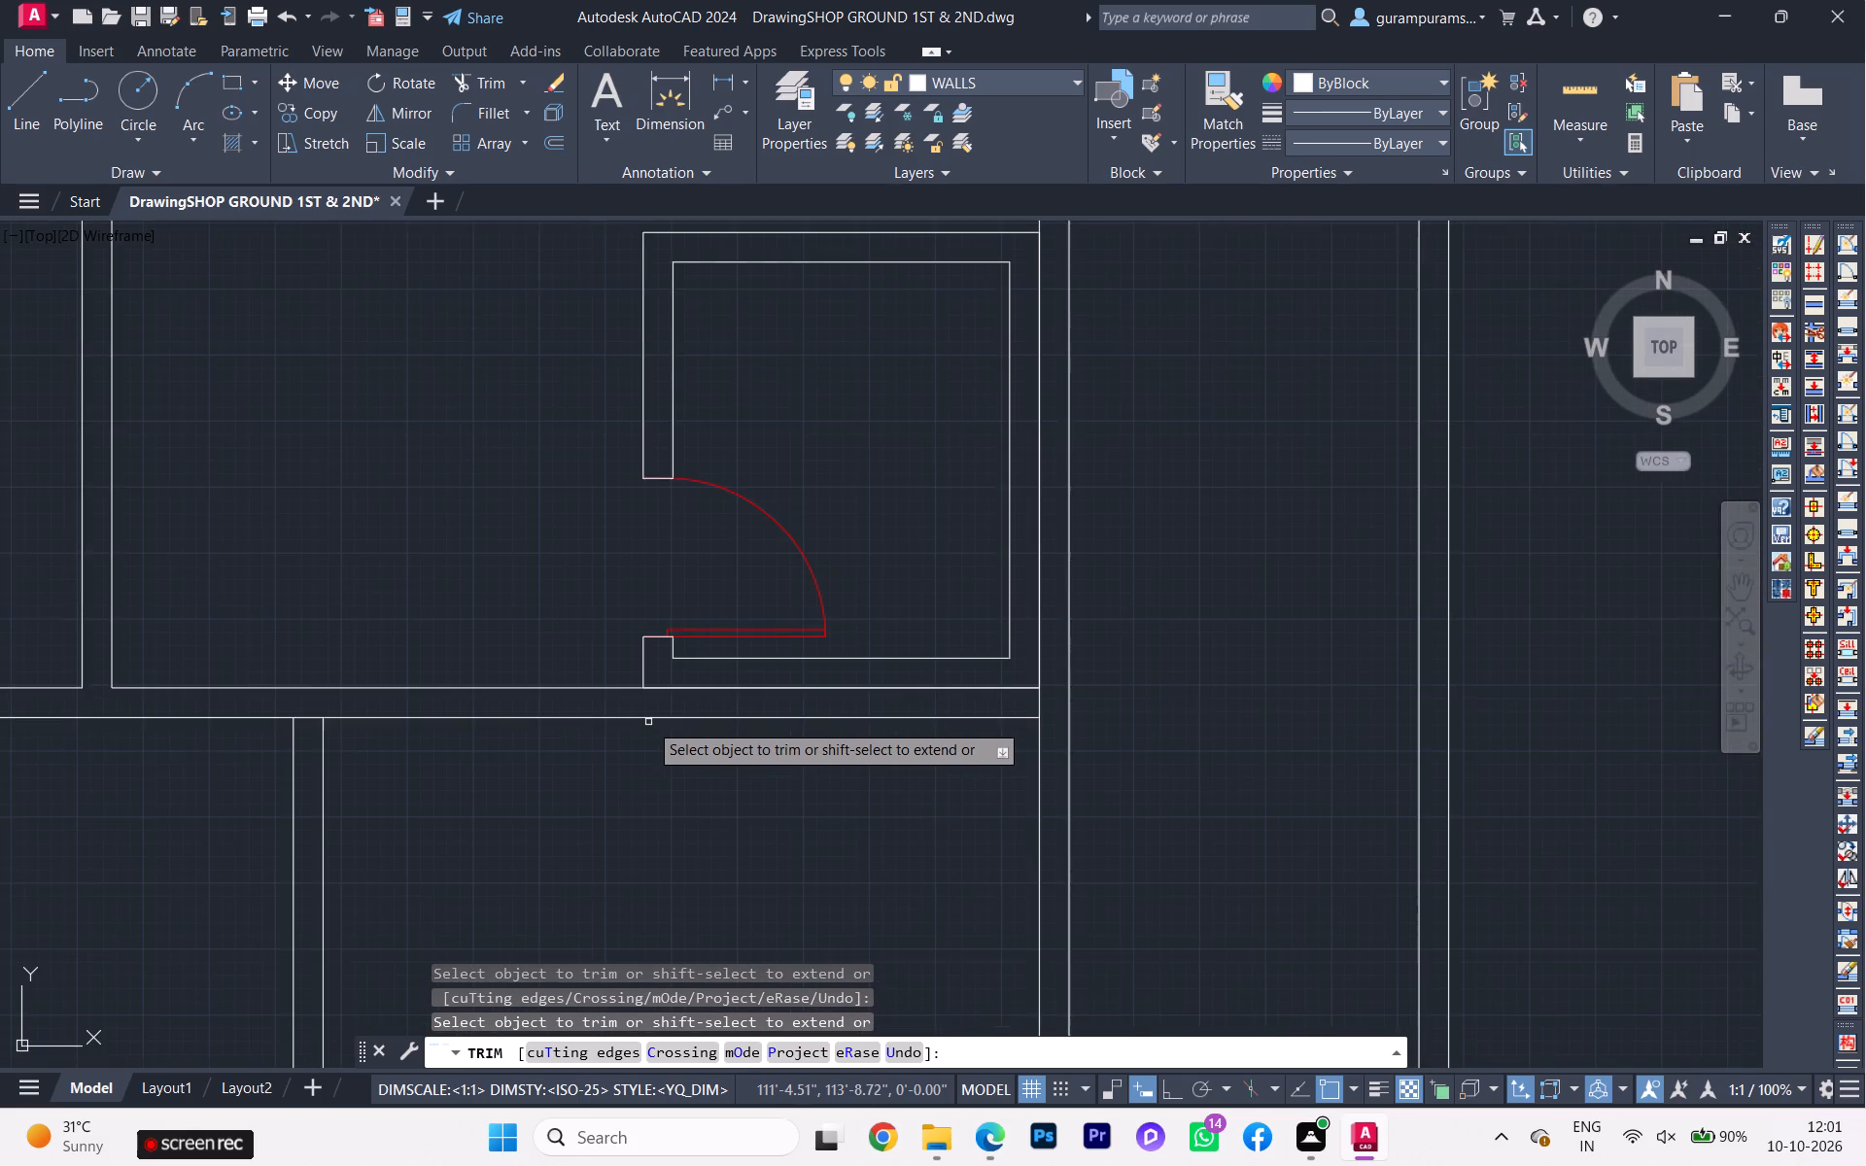
scroll(639, 736, "down", 2)
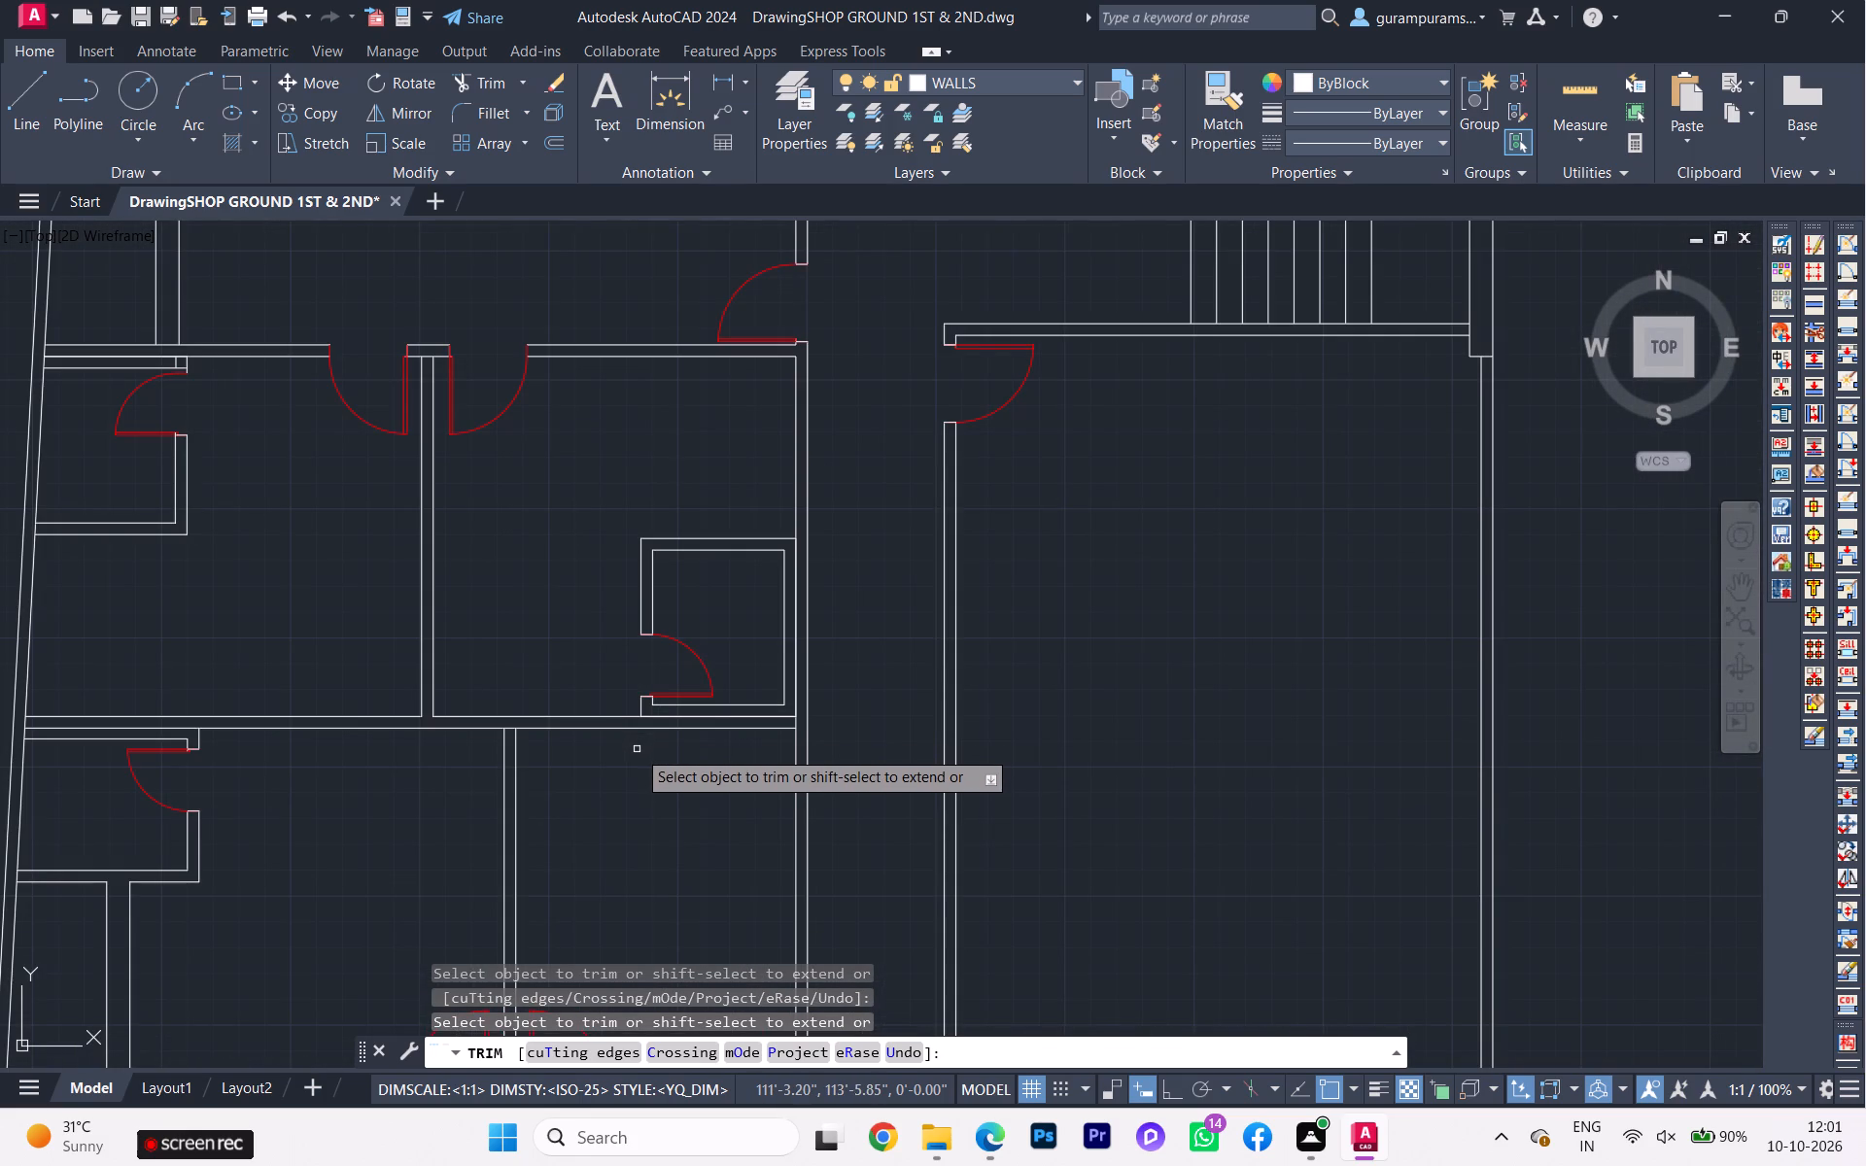
scroll(636, 752, "up", 1)
scroll(635, 755, "down", 1)
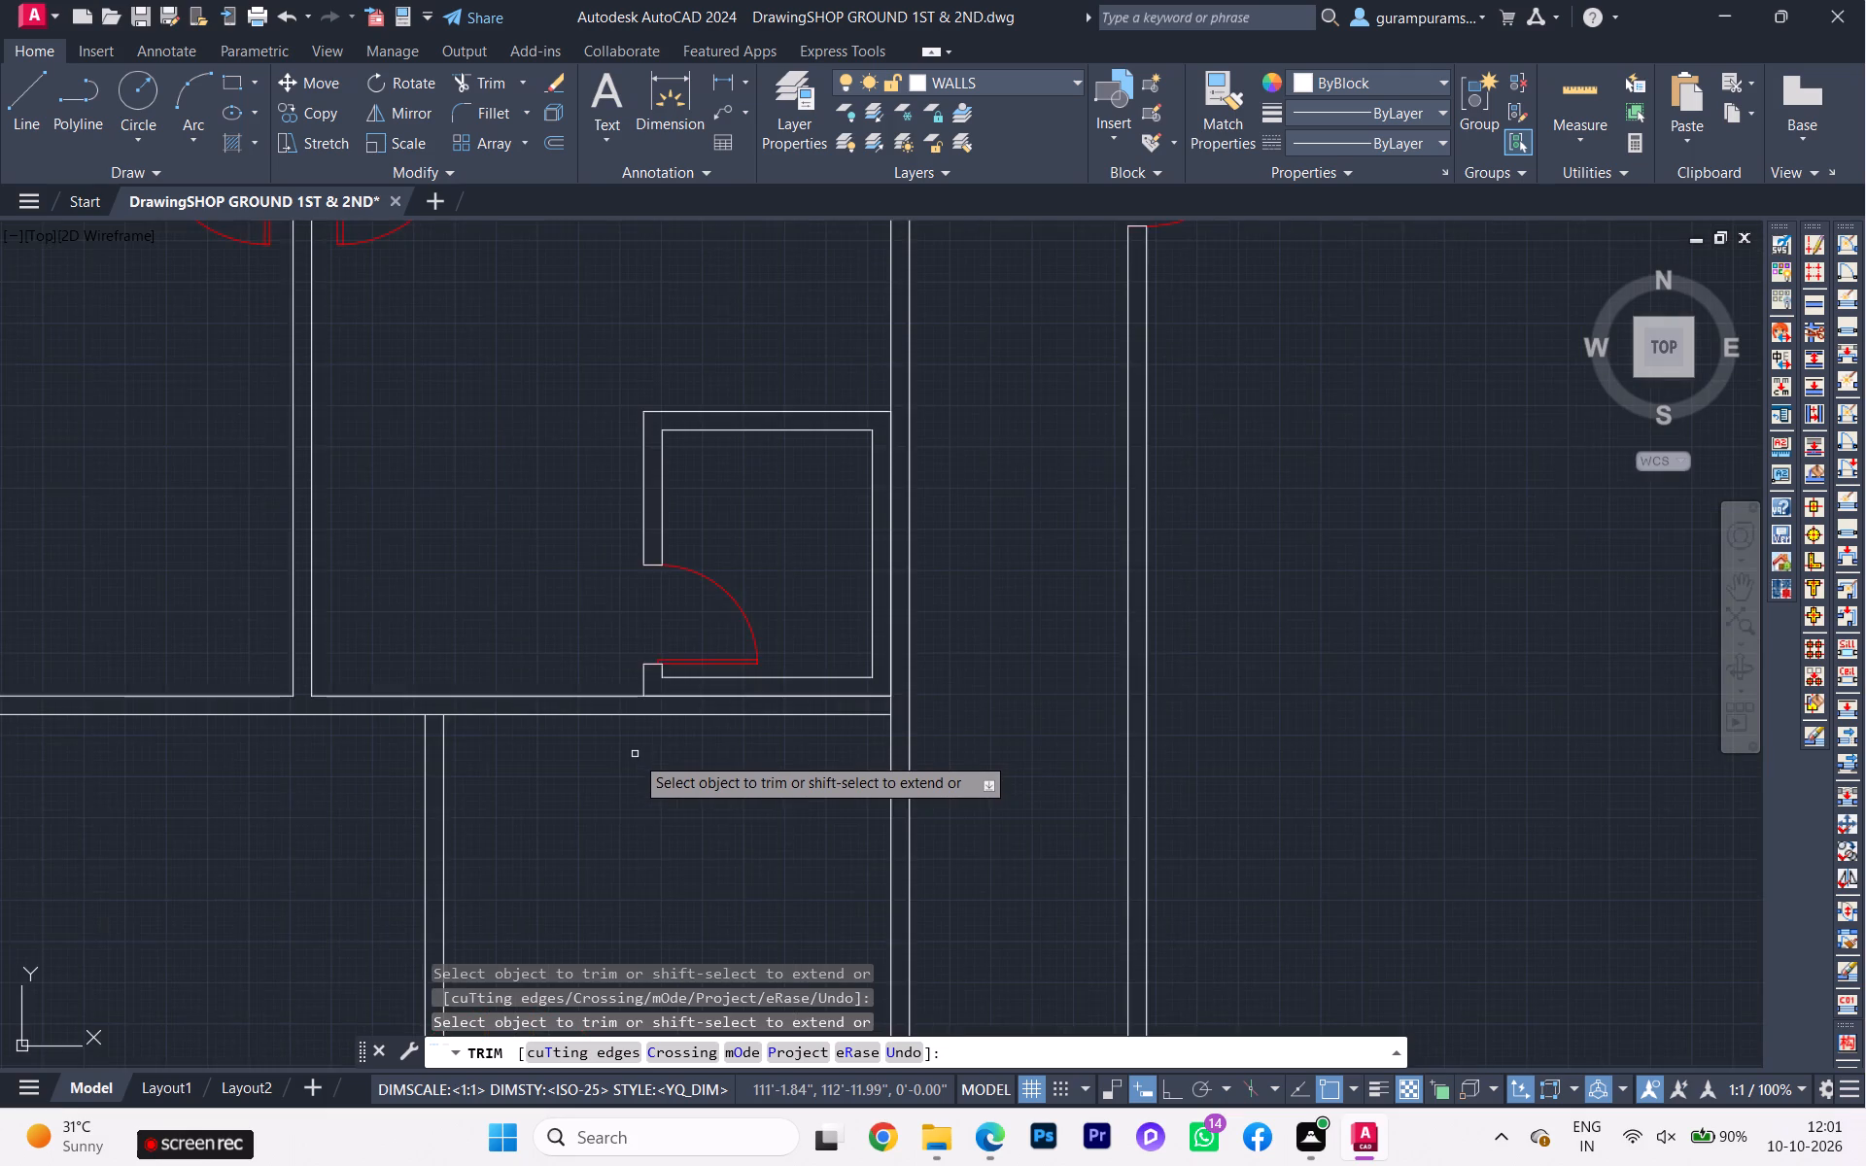
scroll(625, 763, "down", 1)
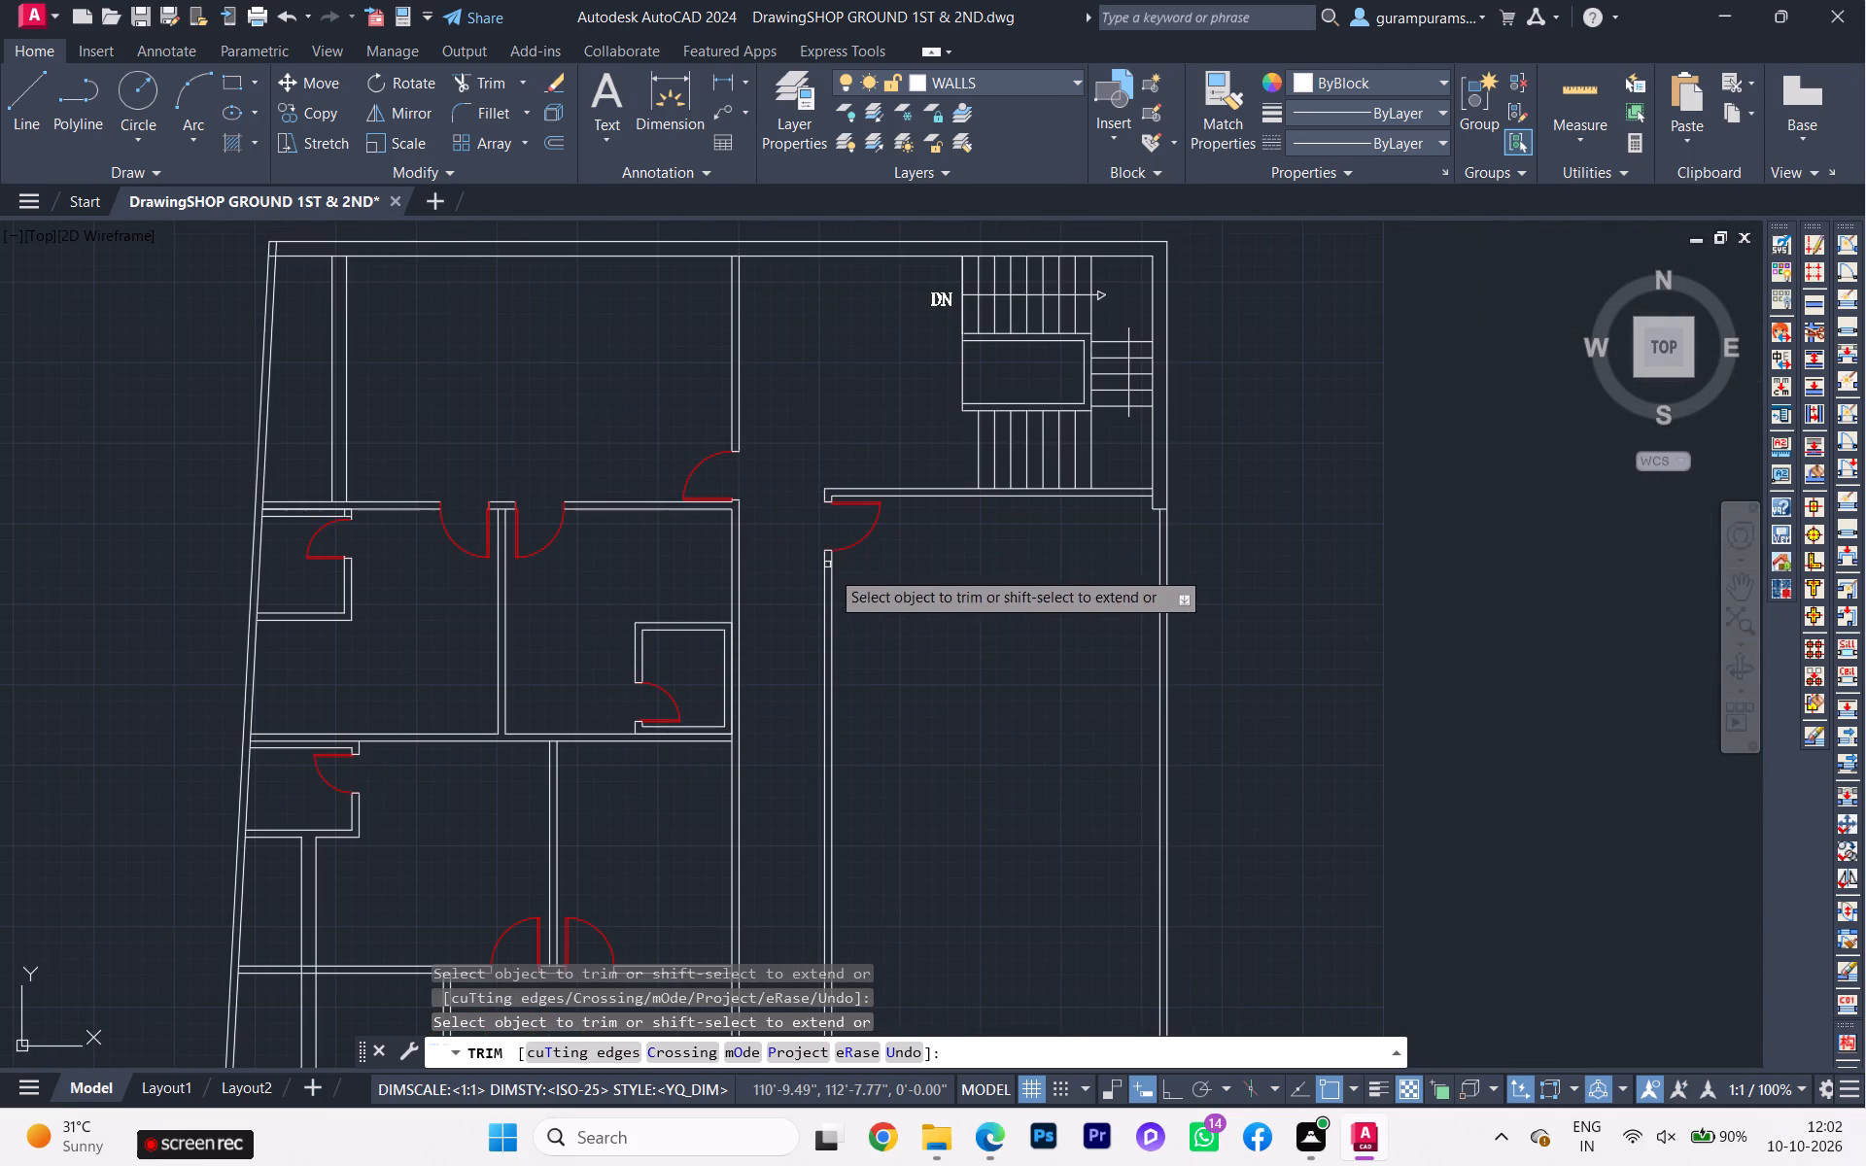
middle_click_drag(948, 807, 666, 539)
scroll(639, 612, "down", 1)
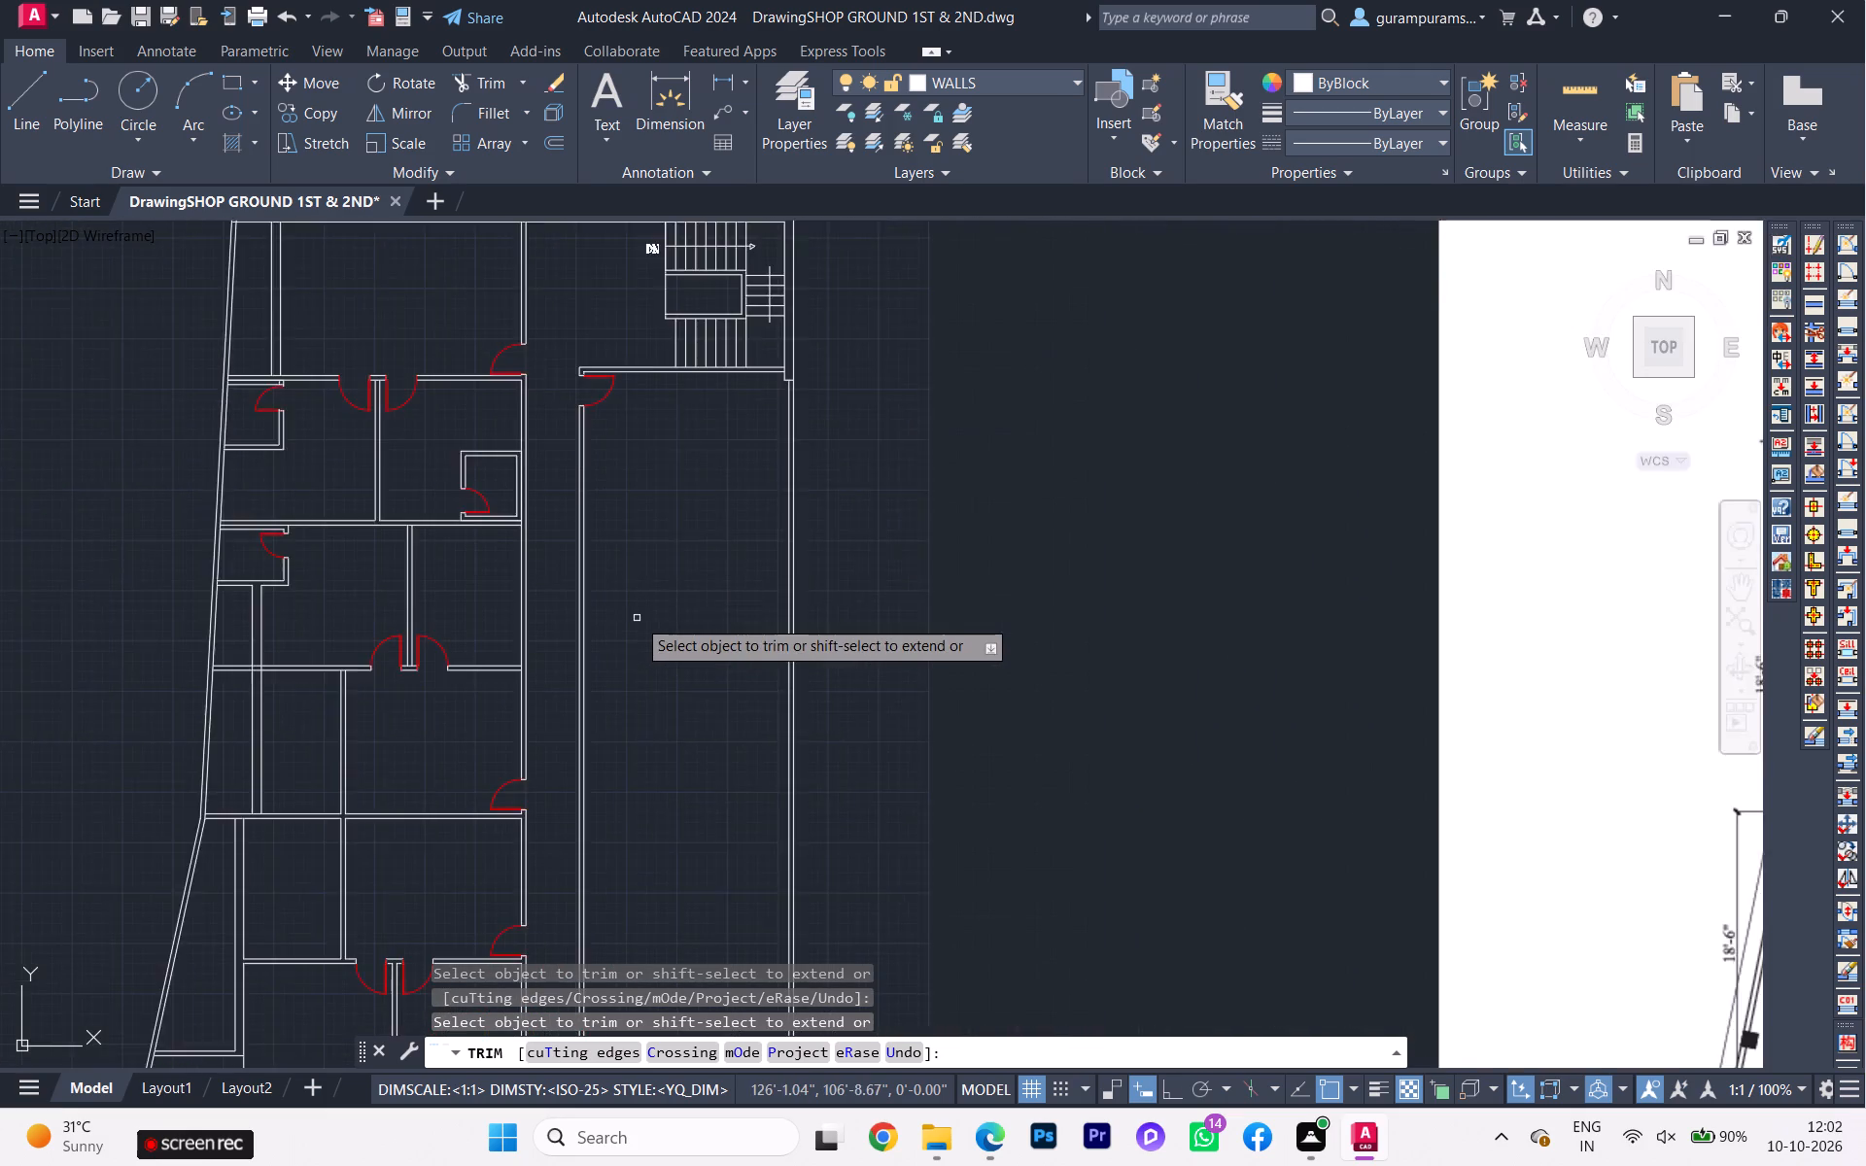
scroll(637, 618, "down", 1)
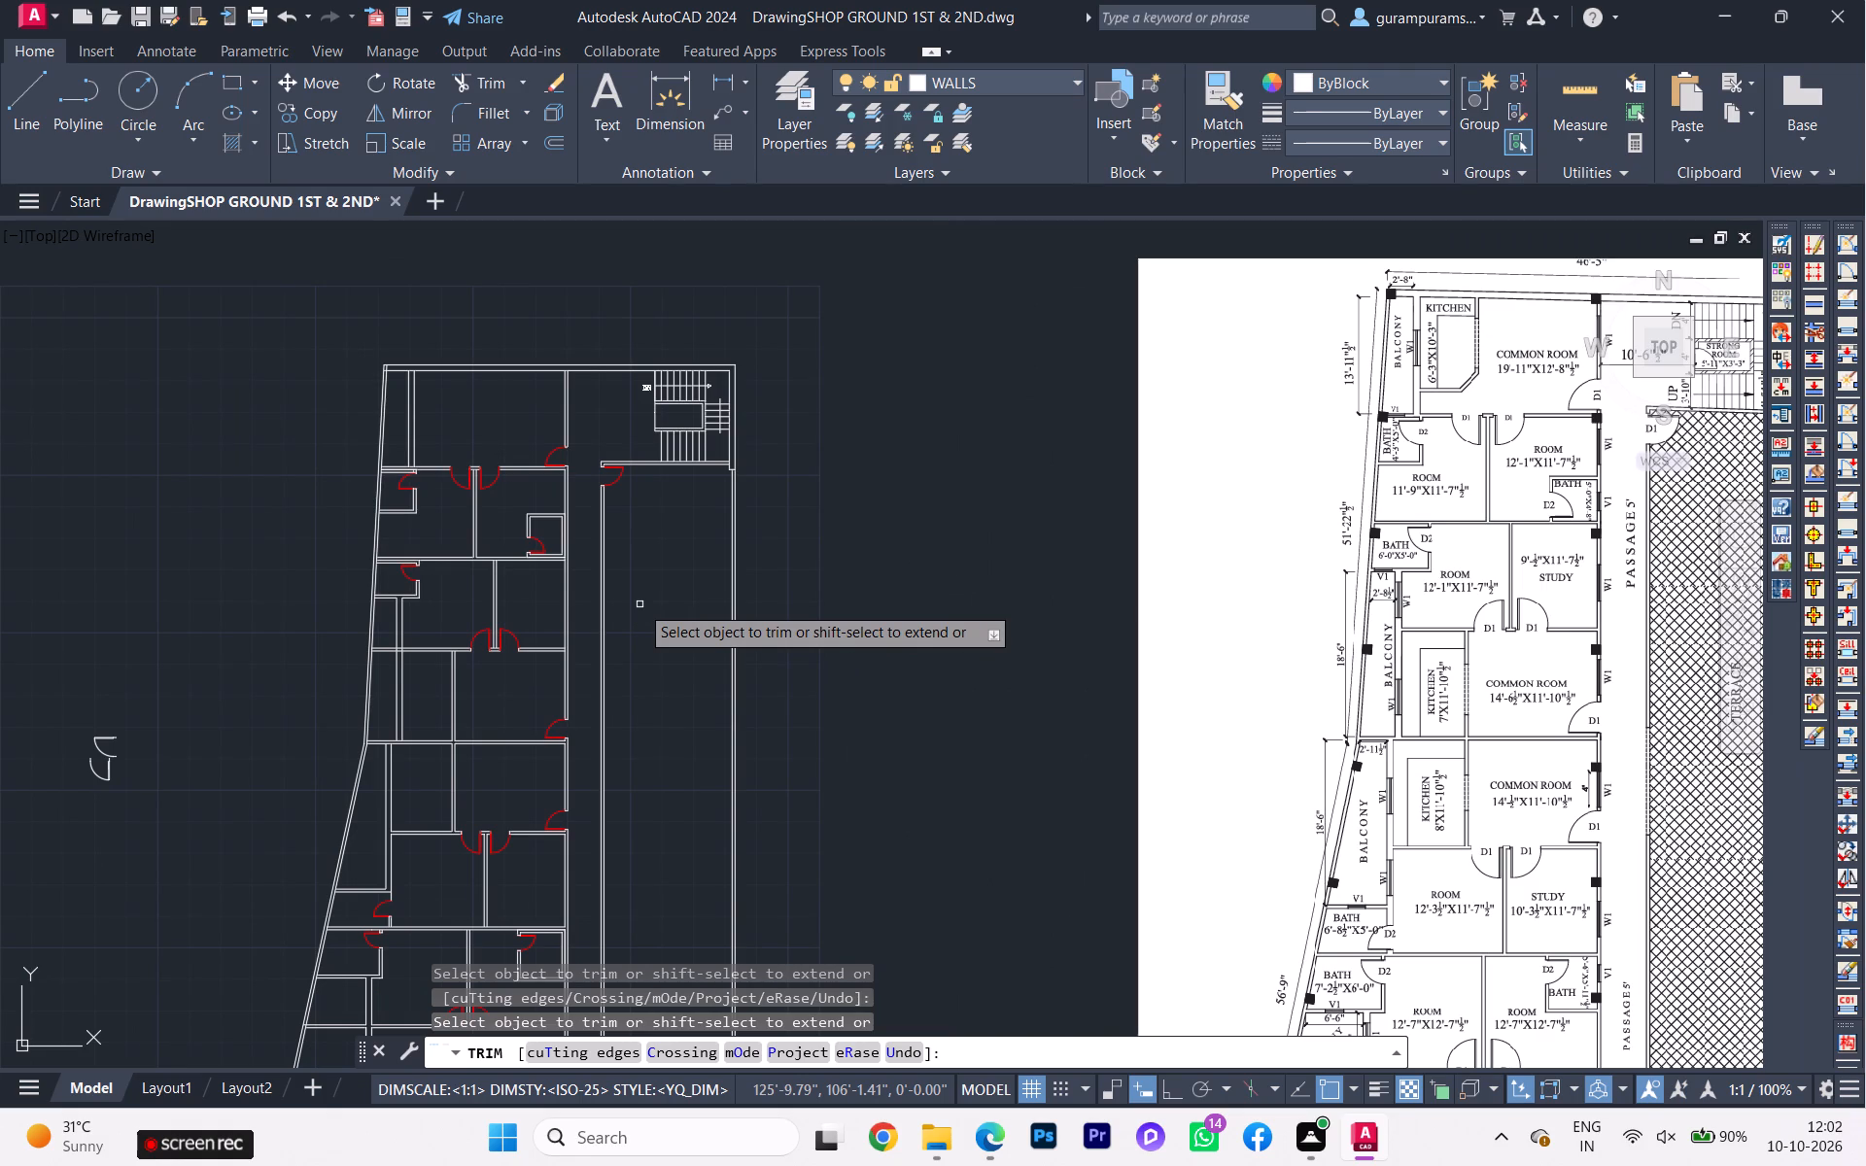
scroll(639, 604, "up", 1)
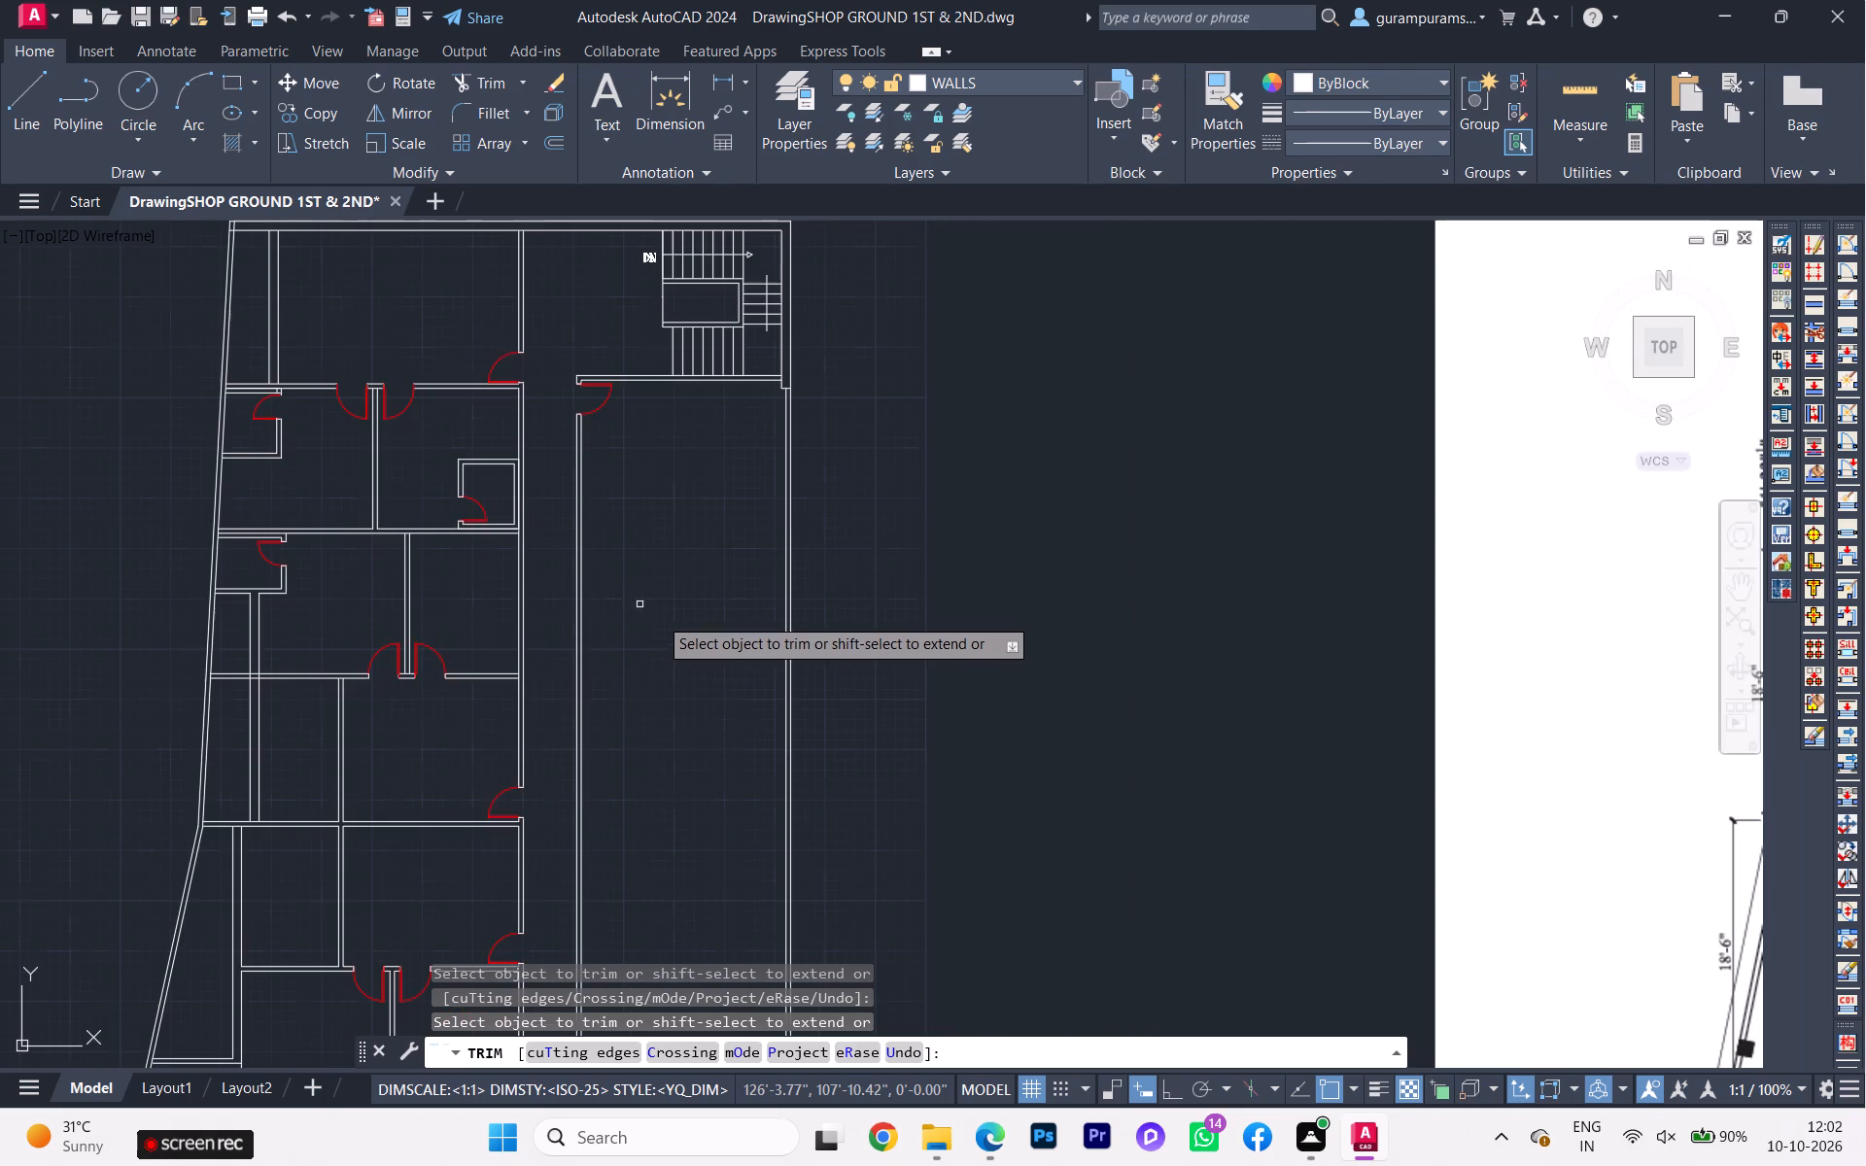
key("Escape")
scroll(643, 801, "down", 2)
middle_click_drag(643, 798, 537, 401)
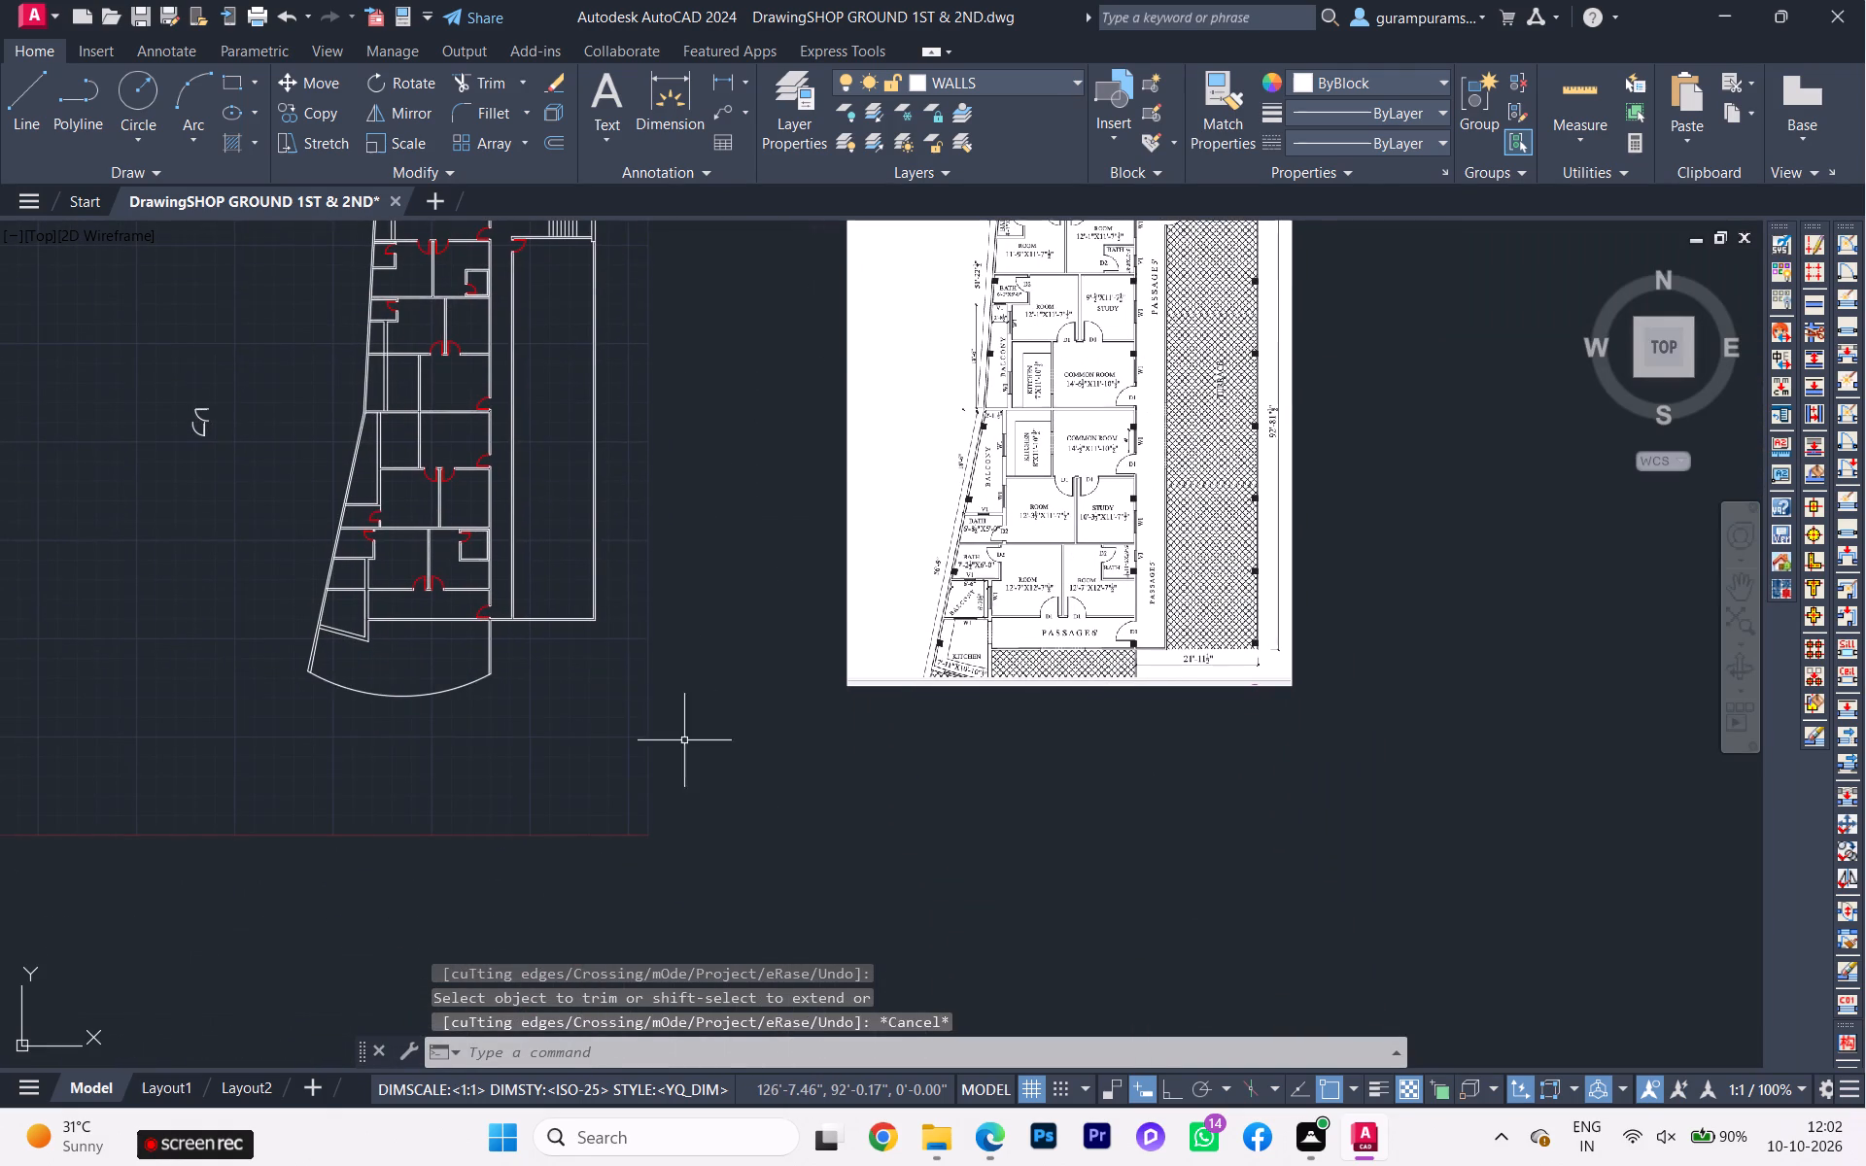
Switch to the workbook PDF in Edge and examine the 1st and 2nd floor plan from the south terrace up to the northern rooms.
left_click(994, 1121)
scroll(852, 752, "down", 7)
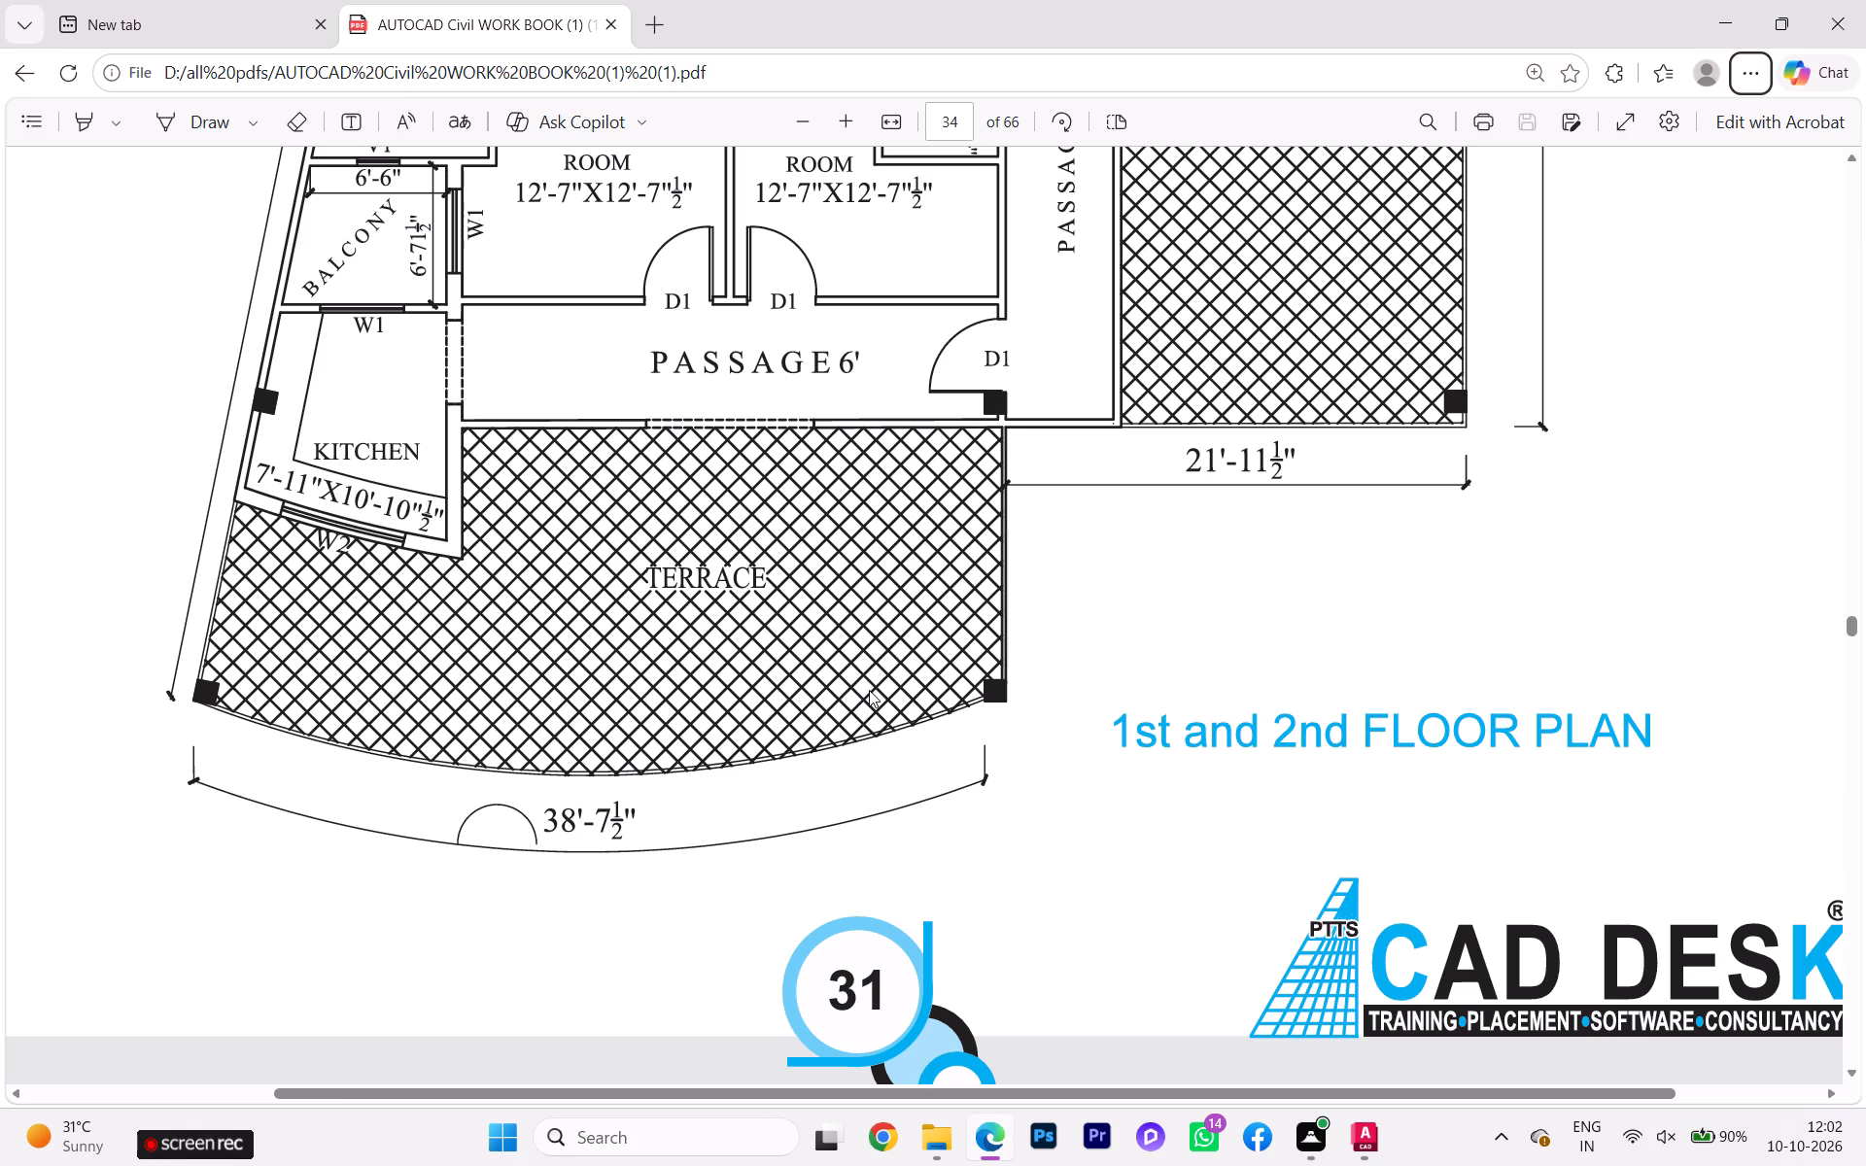
scroll(870, 693, "down", 3)
scroll(871, 682, "up", 3)
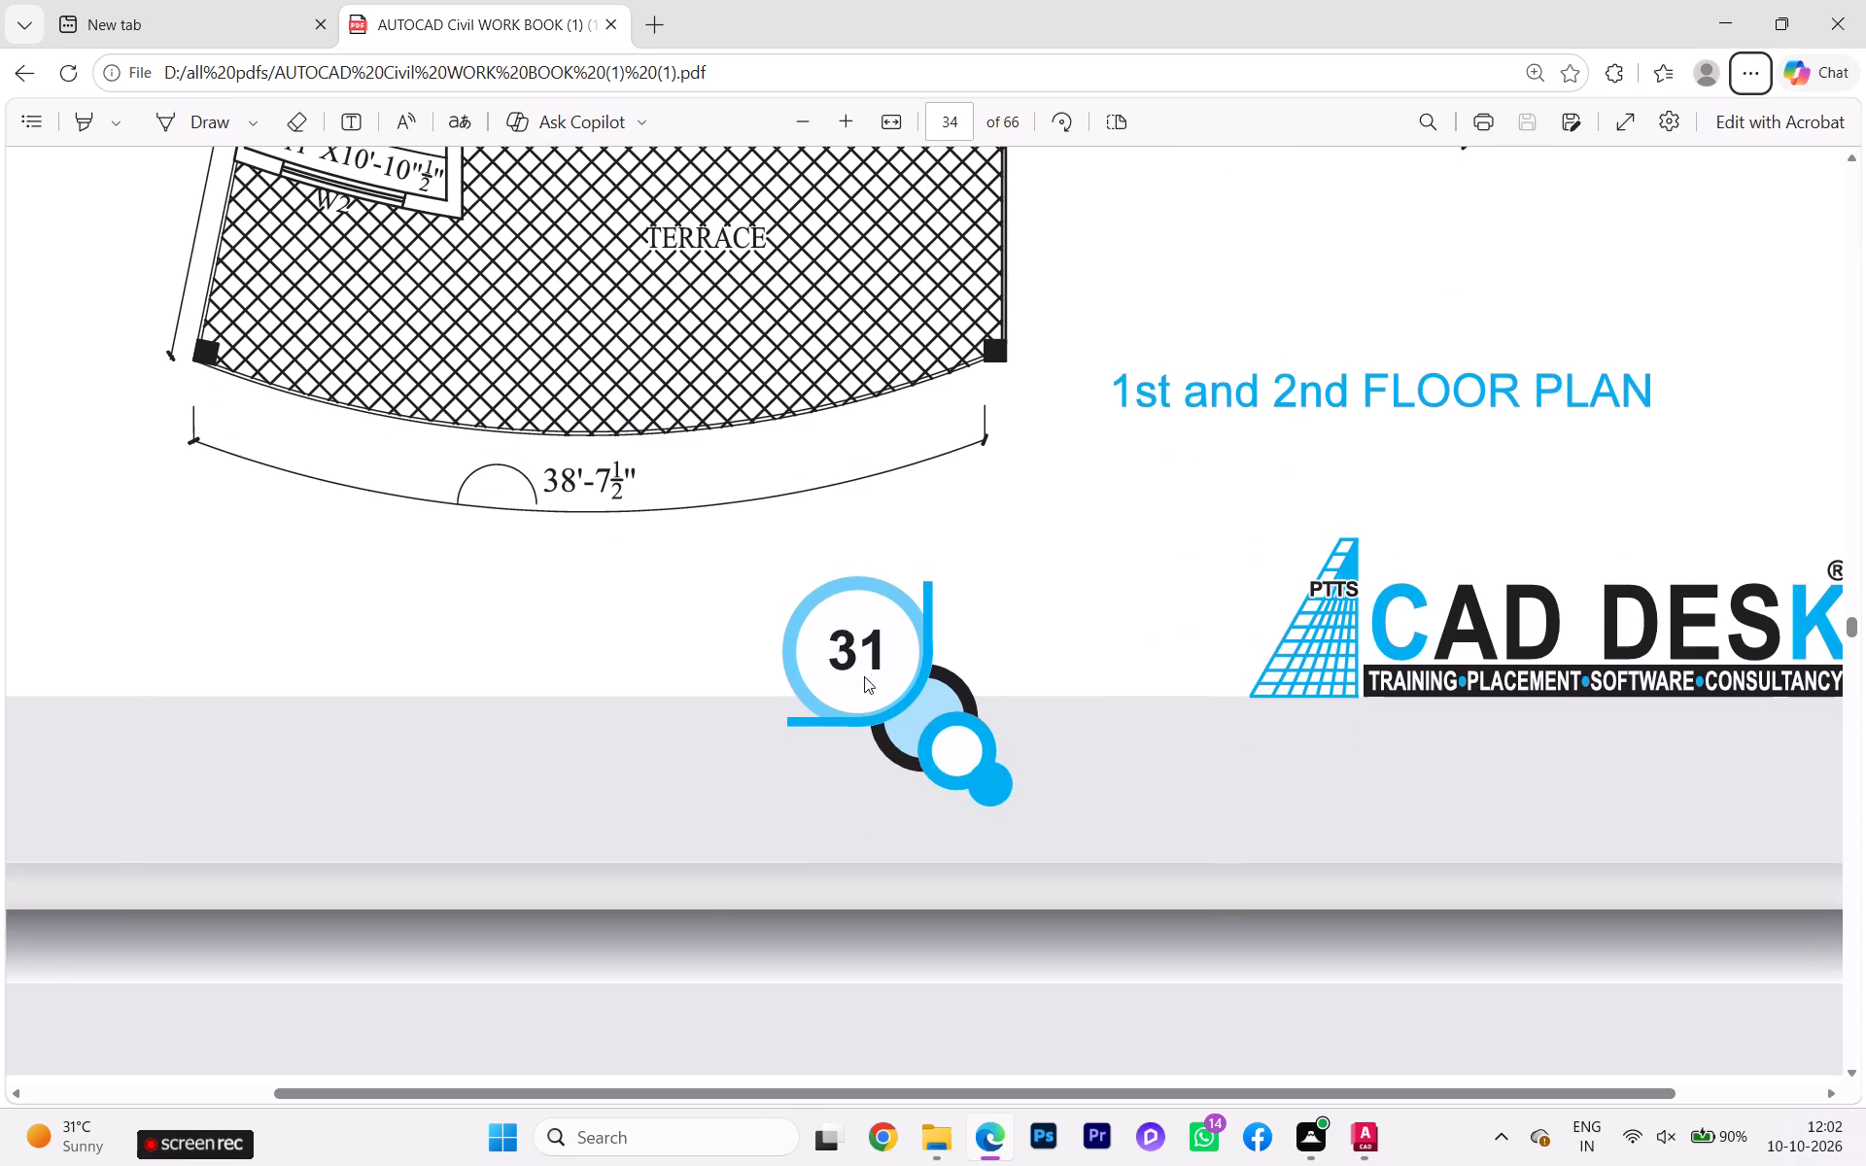
scroll(880, 574, "down", 2)
scroll(880, 572, "up", 4)
scroll(880, 571, "down", 1)
scroll(880, 571, "up", 12)
scroll(892, 506, "down", 1)
scroll(892, 506, "up", 1)
scroll(891, 505, "down", 5)
scroll(891, 505, "up", 5)
scroll(891, 504, "down", 1)
scroll(889, 499, "up", 2)
scroll(889, 499, "down", 1)
scroll(889, 499, "up", 2)
scroll(889, 499, "down", 2)
scroll(889, 499, "up", 1)
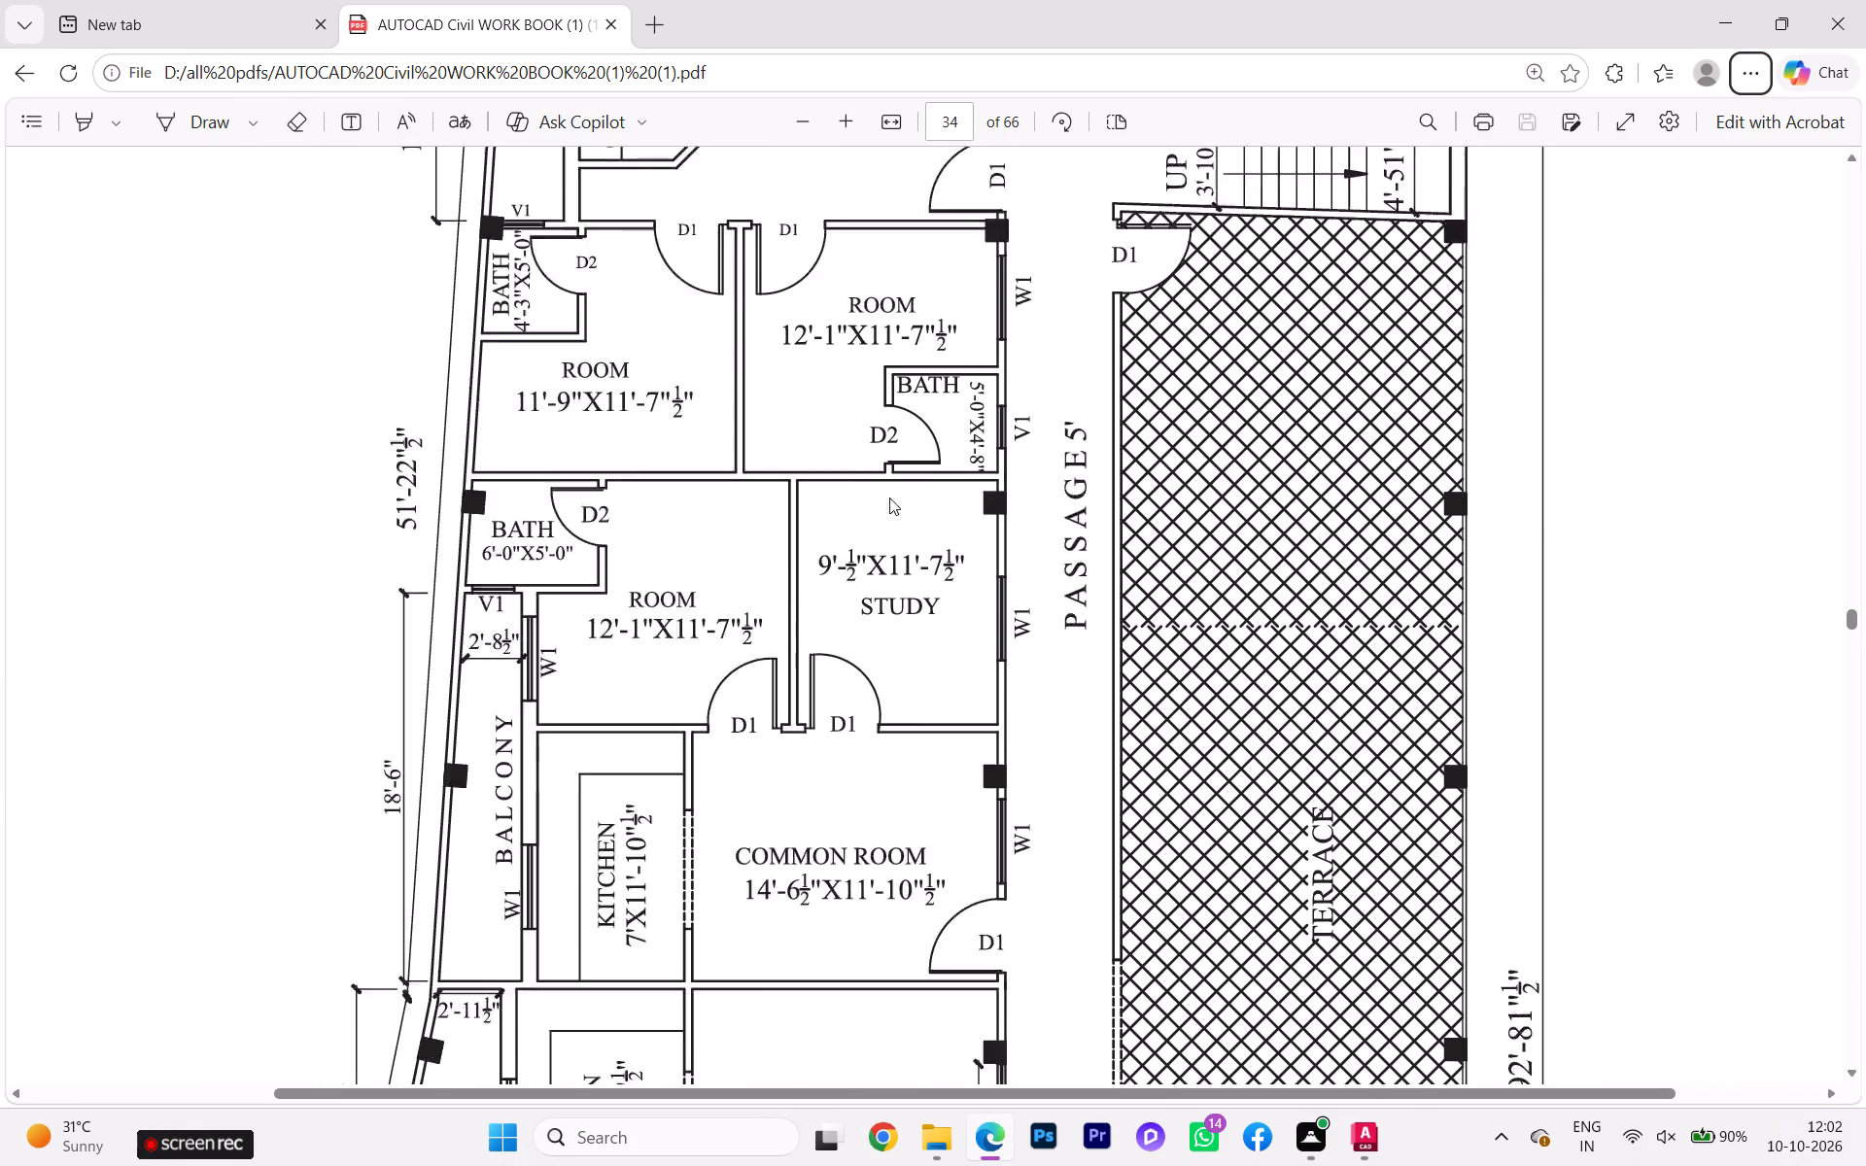
scroll(889, 497, "up", 2)
scroll(866, 467, "down", 2)
scroll(865, 463, "up", 7)
scroll(833, 528, "down", 2)
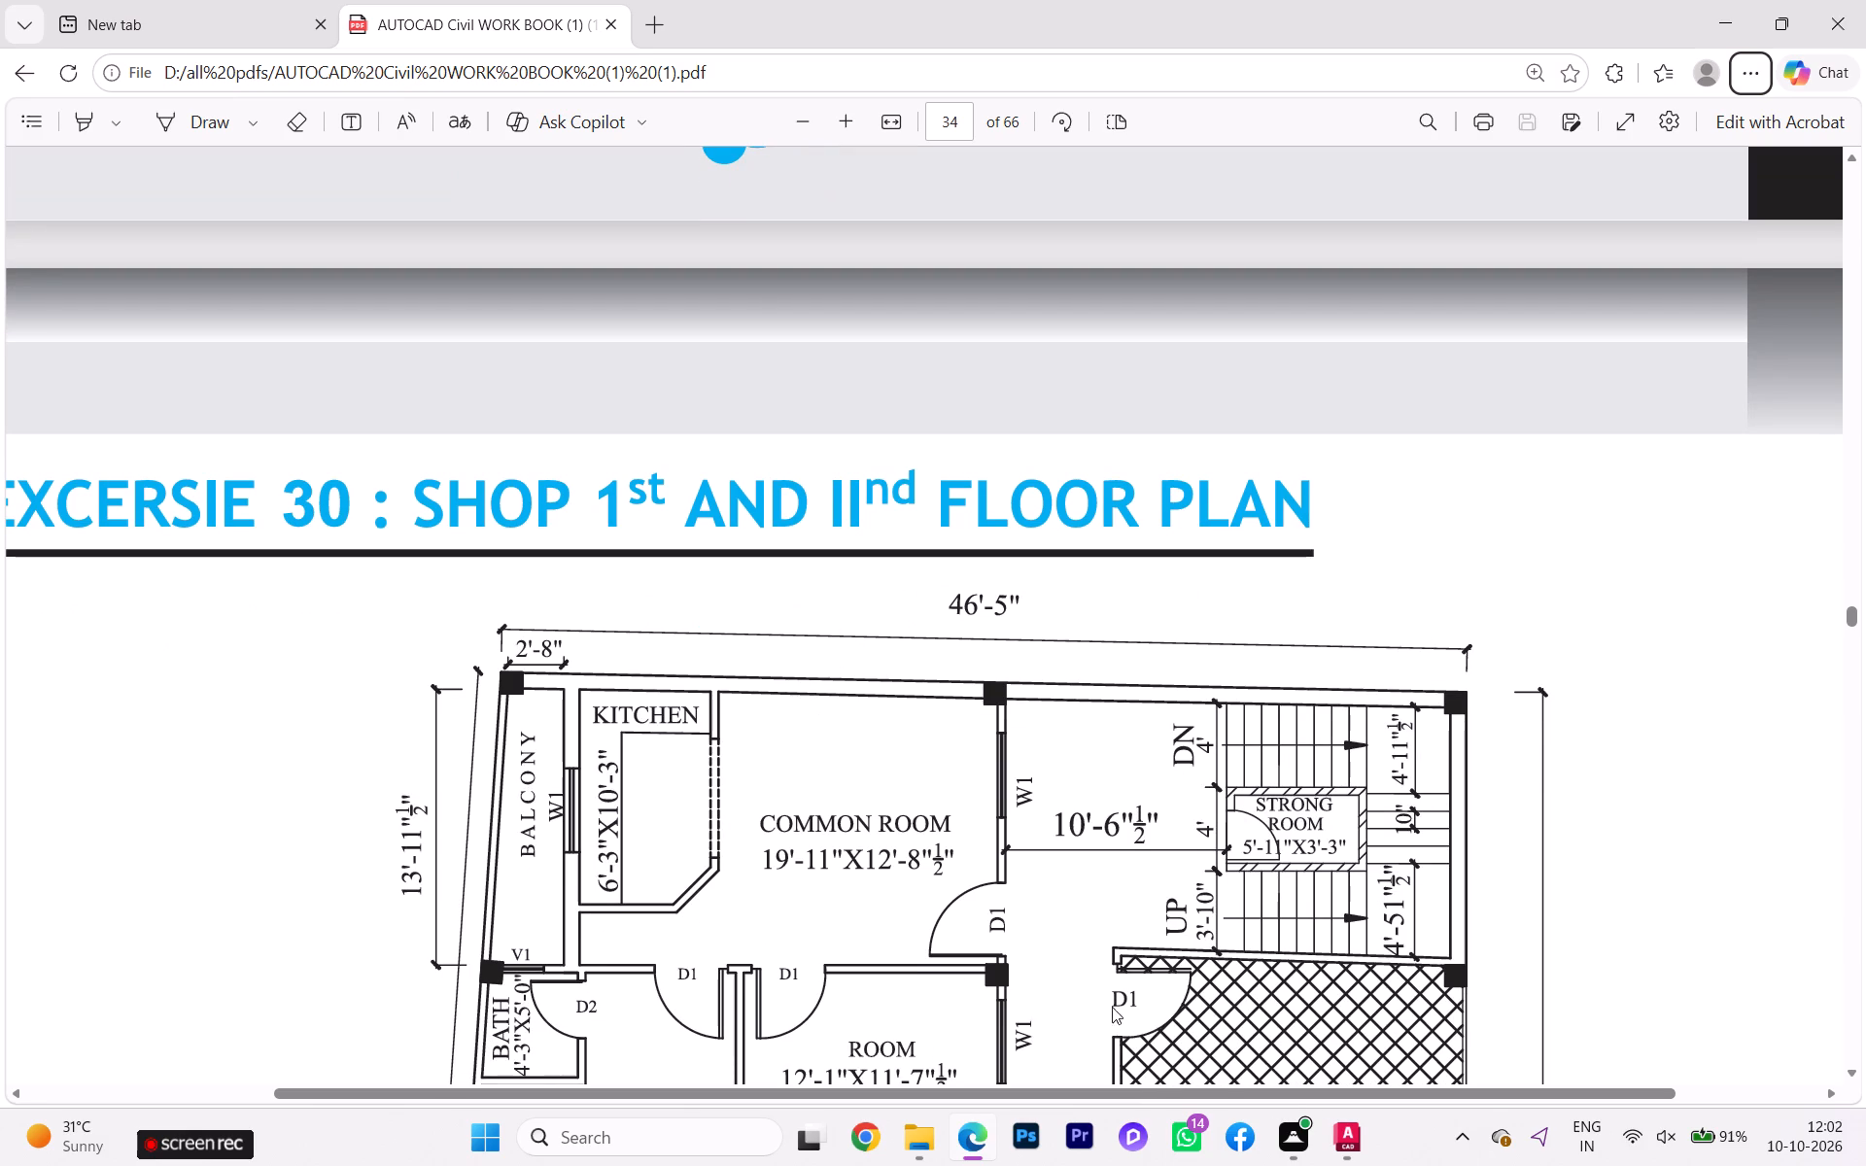
Switch back to AutoCAD and draw a 9" by 9" column rectangle from the outer northwest corner of the building walls.
left_click(1351, 994)
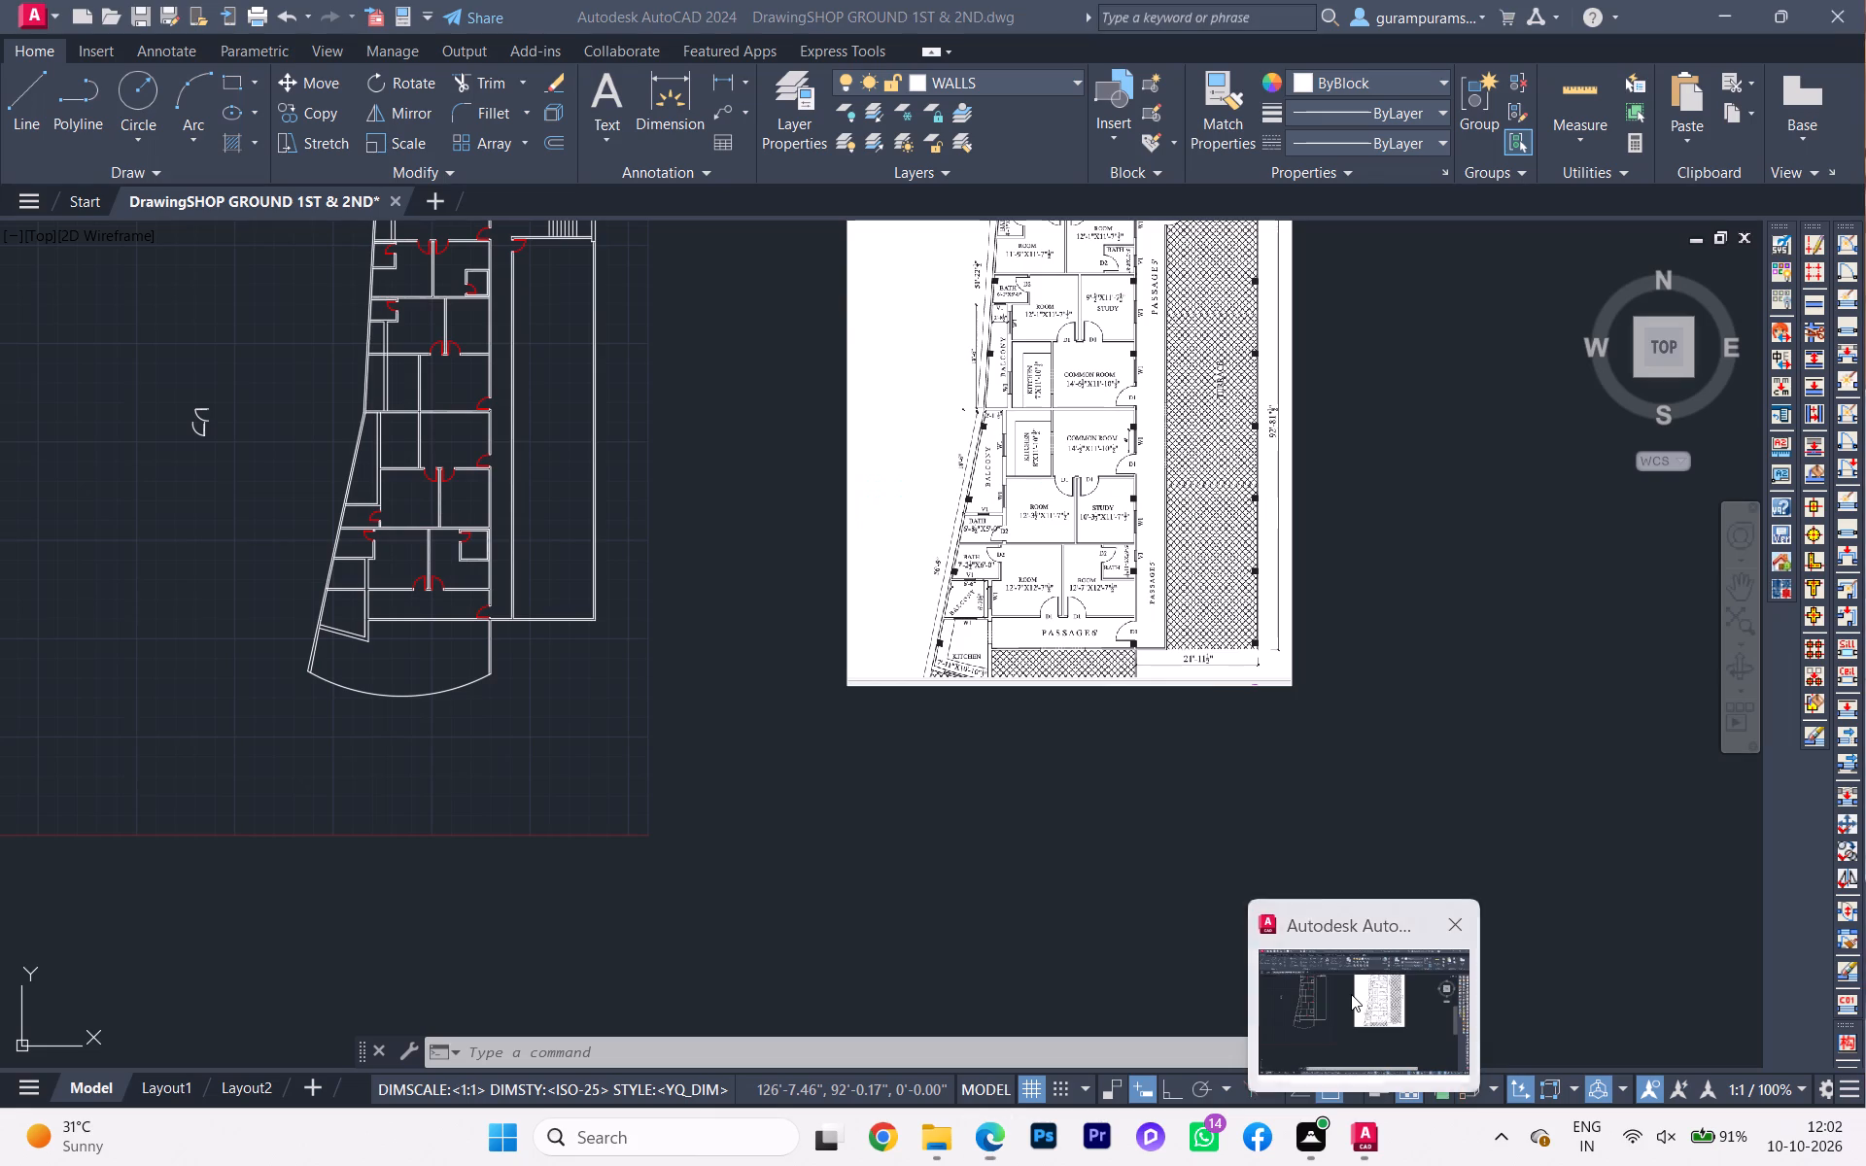
scroll(985, 653, "down", 2)
scroll(757, 439, "up", 3)
scroll(693, 567, "up", 2)
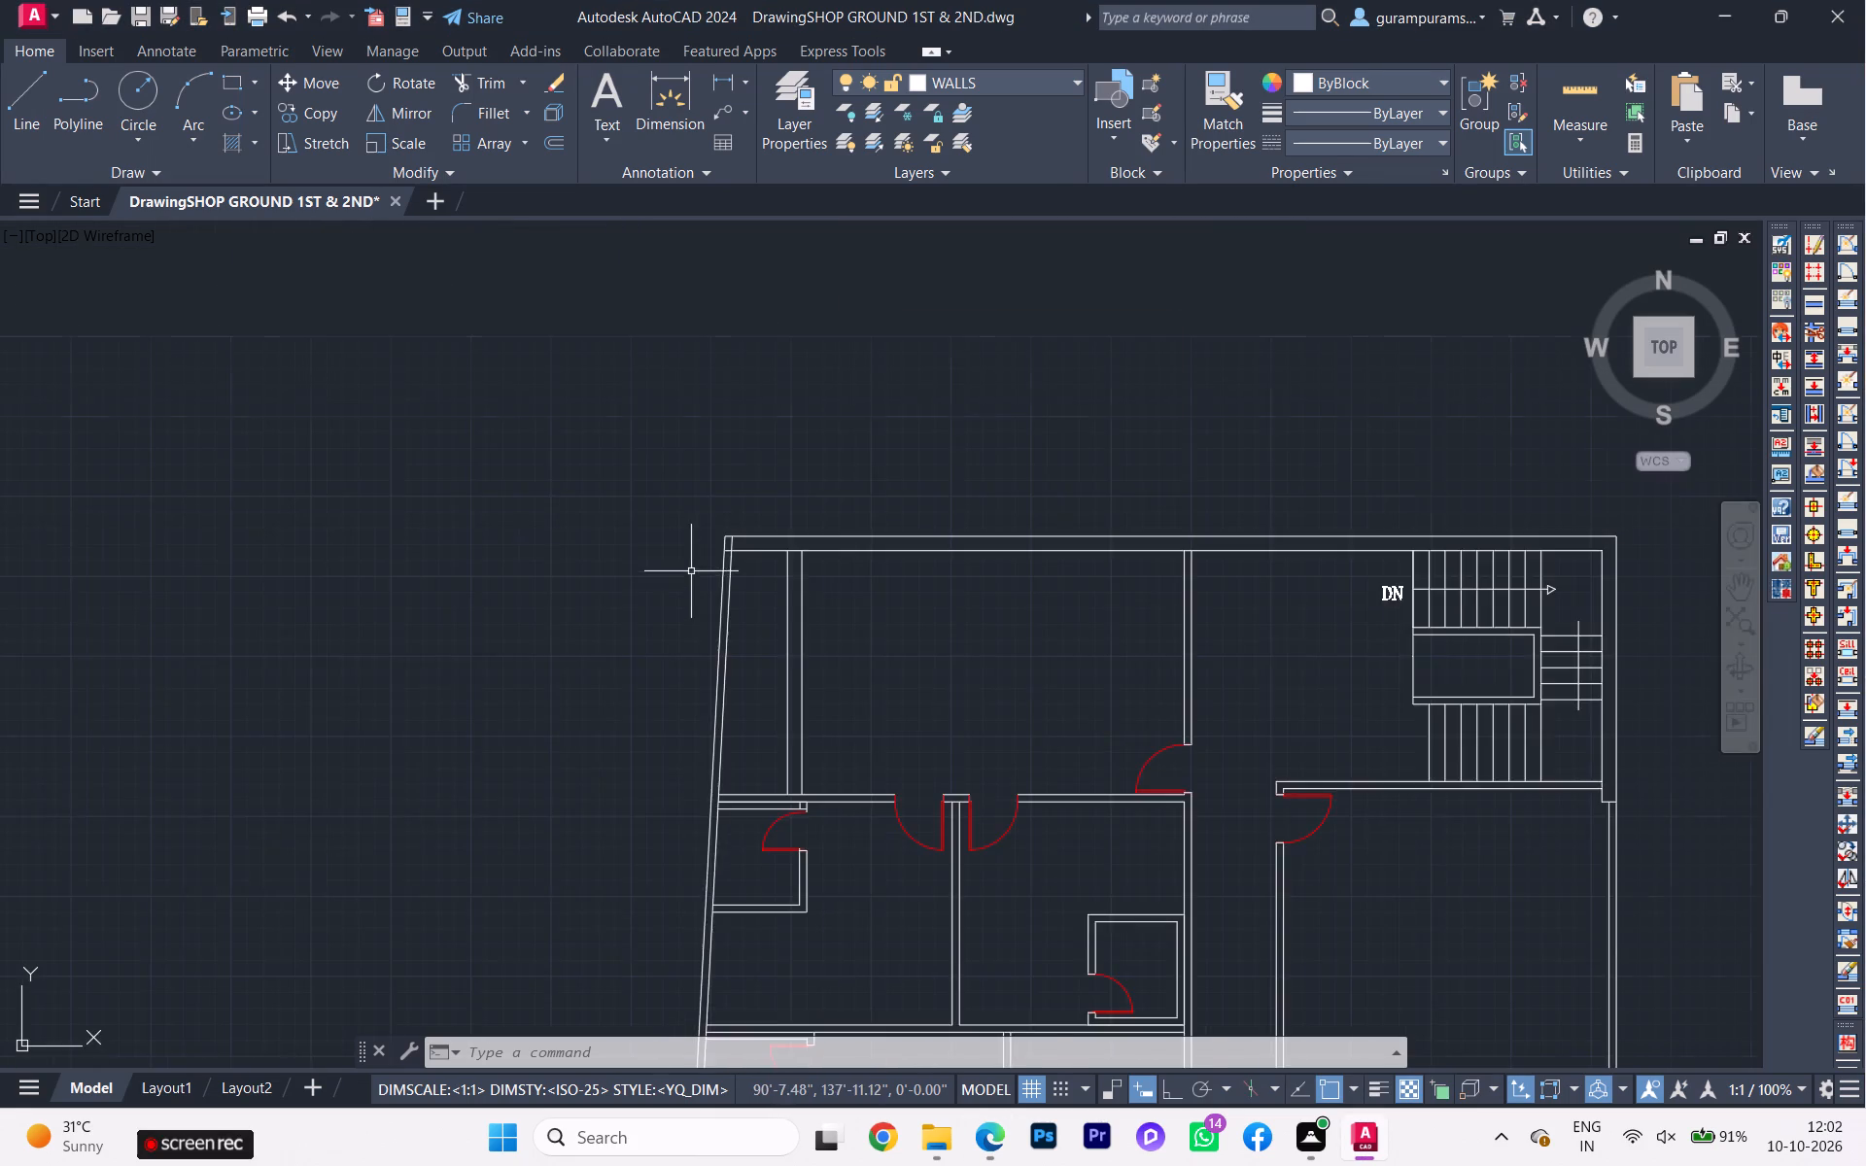
scroll(816, 550, "up", 3)
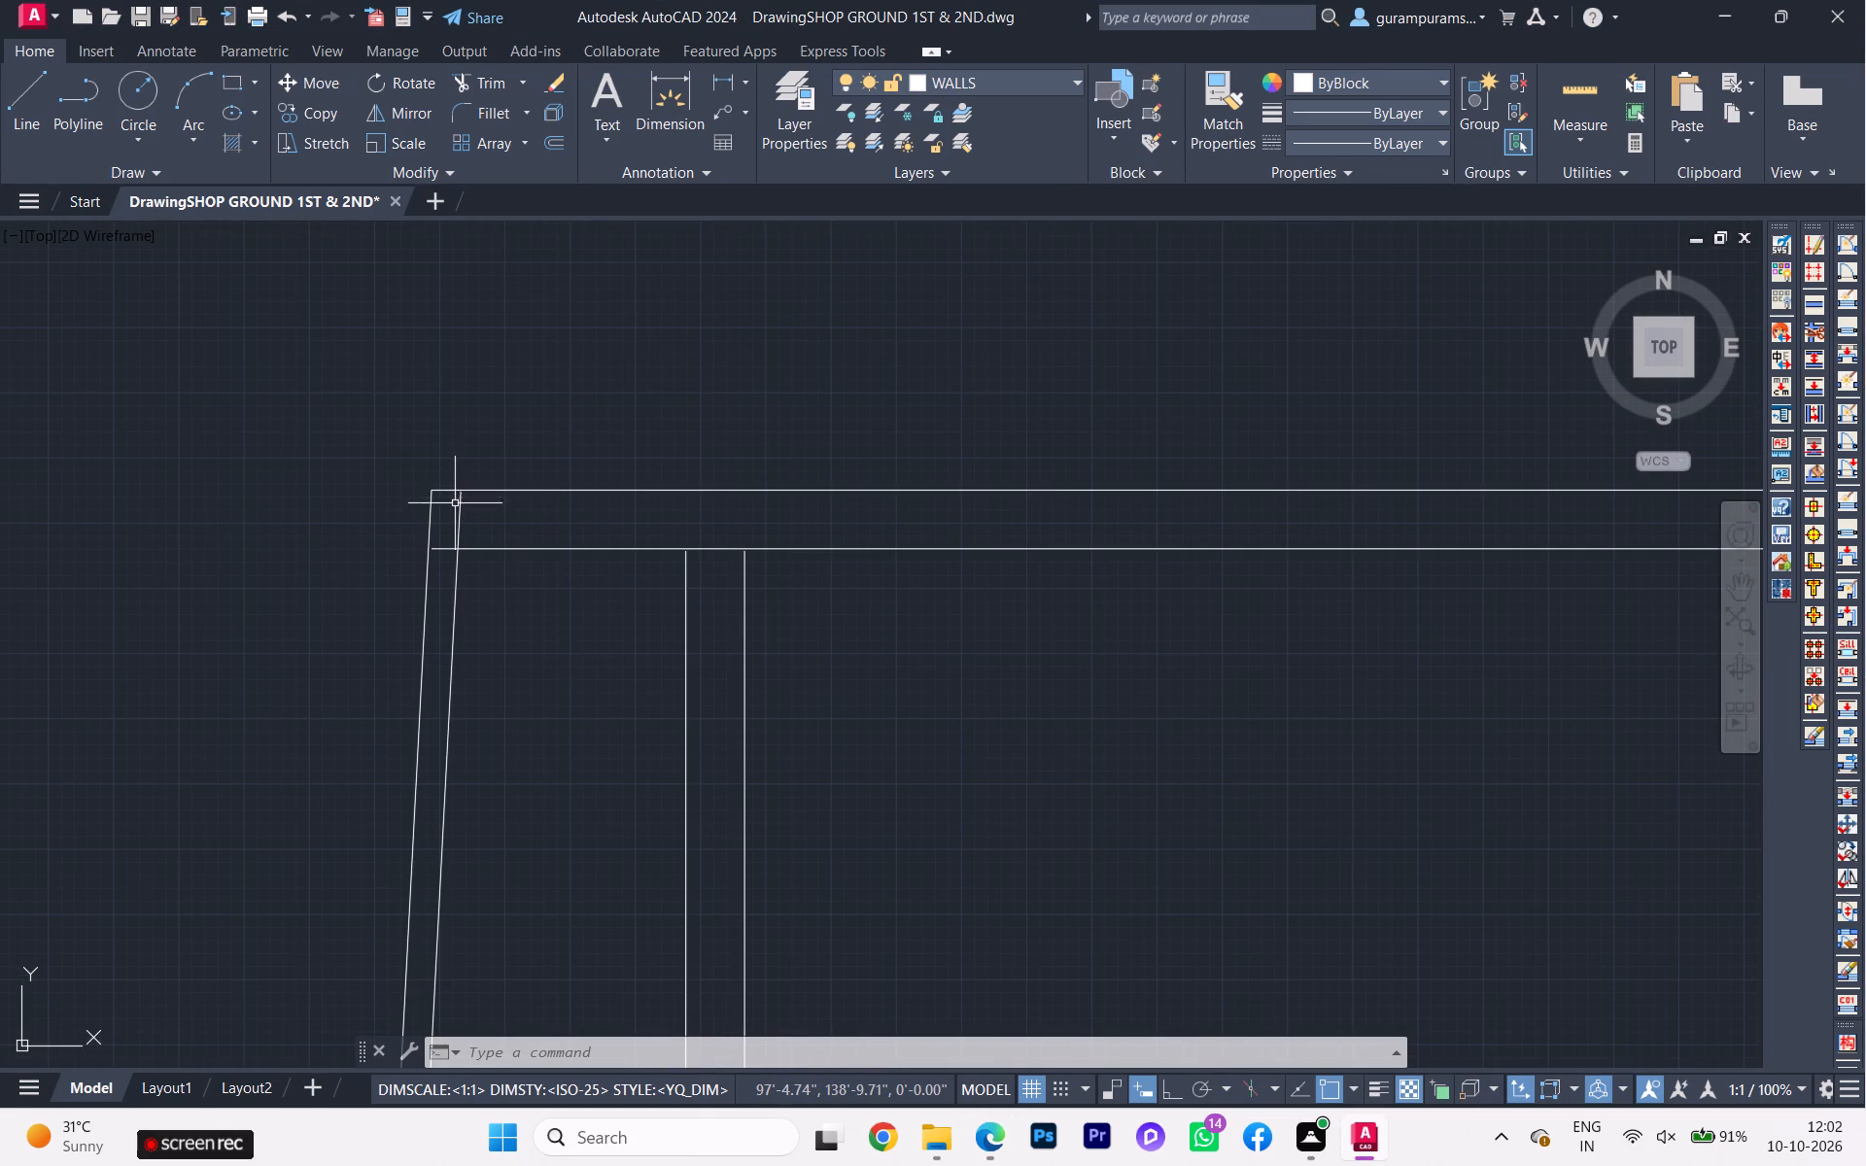
key("r")
key("e")
key("c")
key("Return")
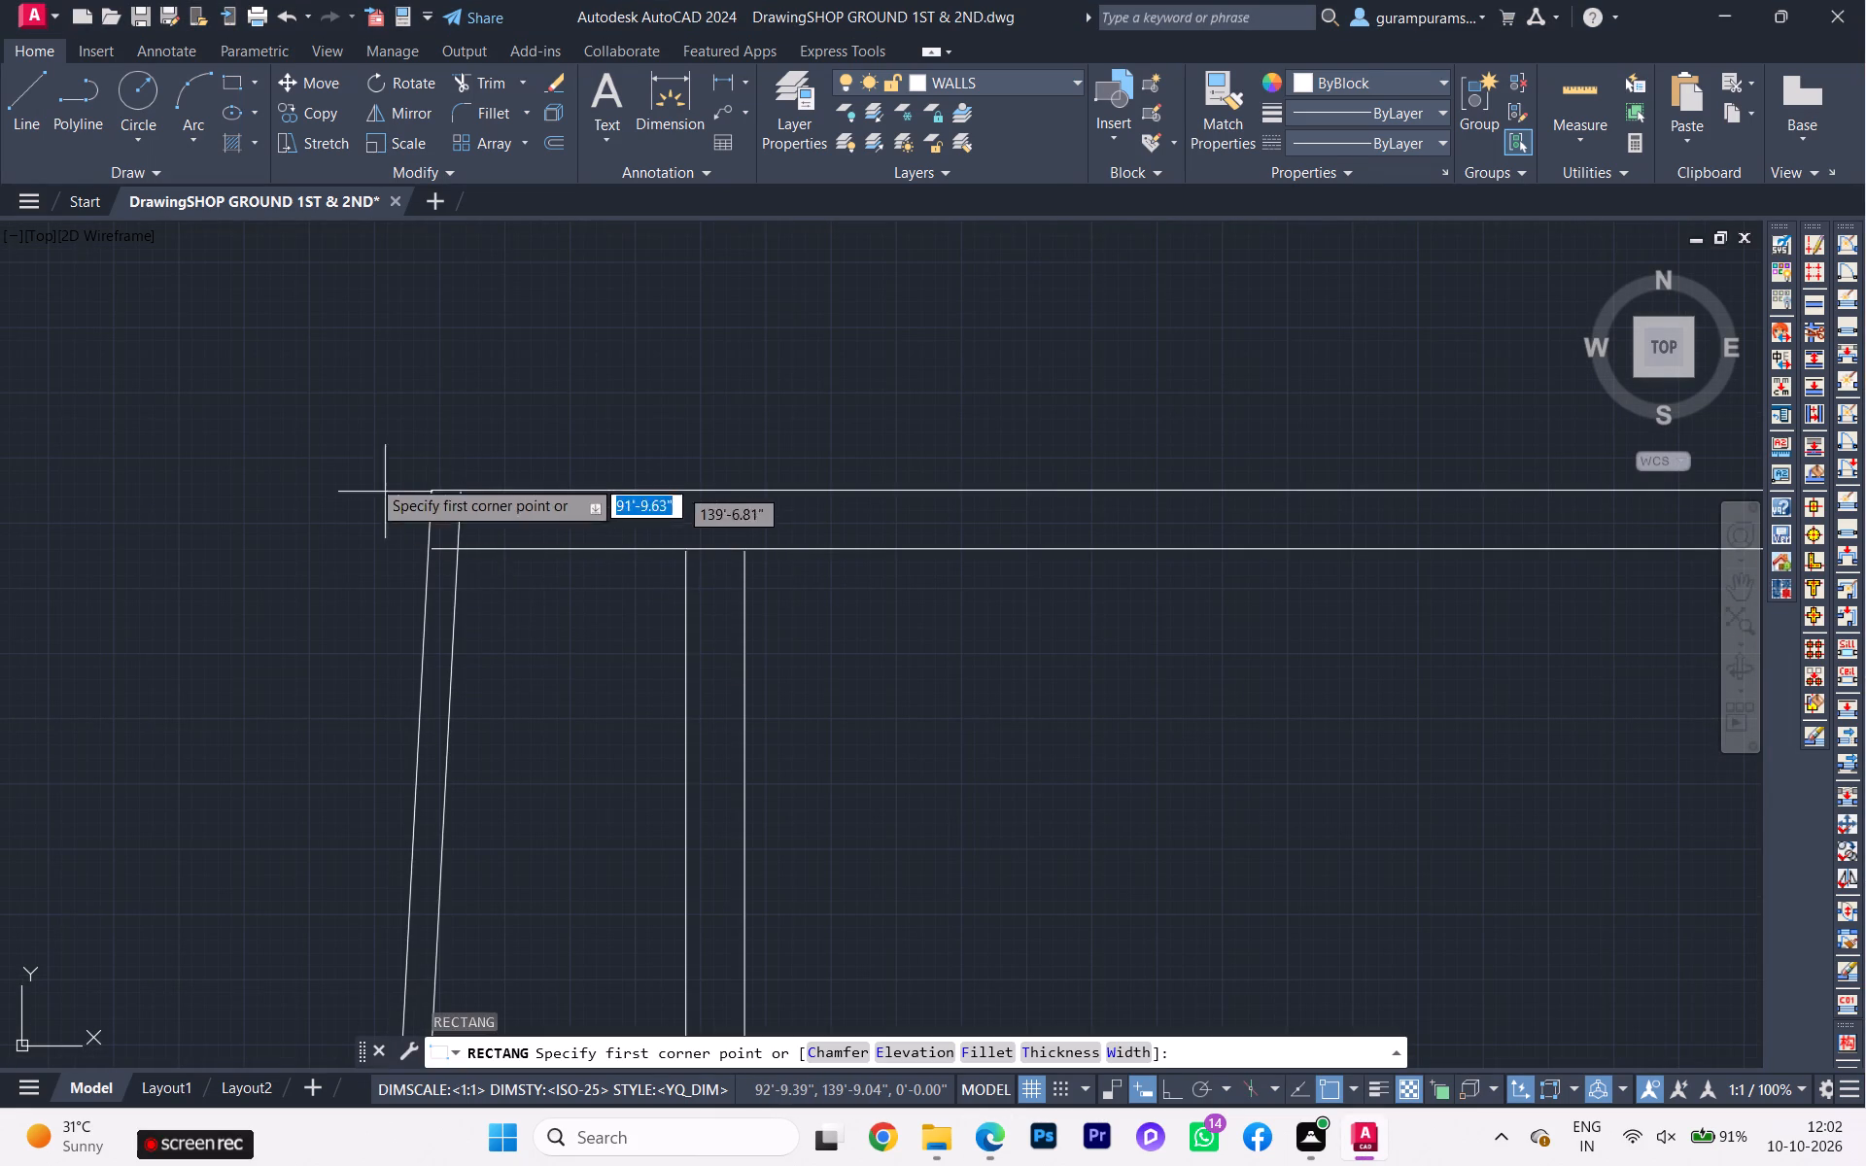
scroll(447, 518, "up", 1)
left_click(427, 478)
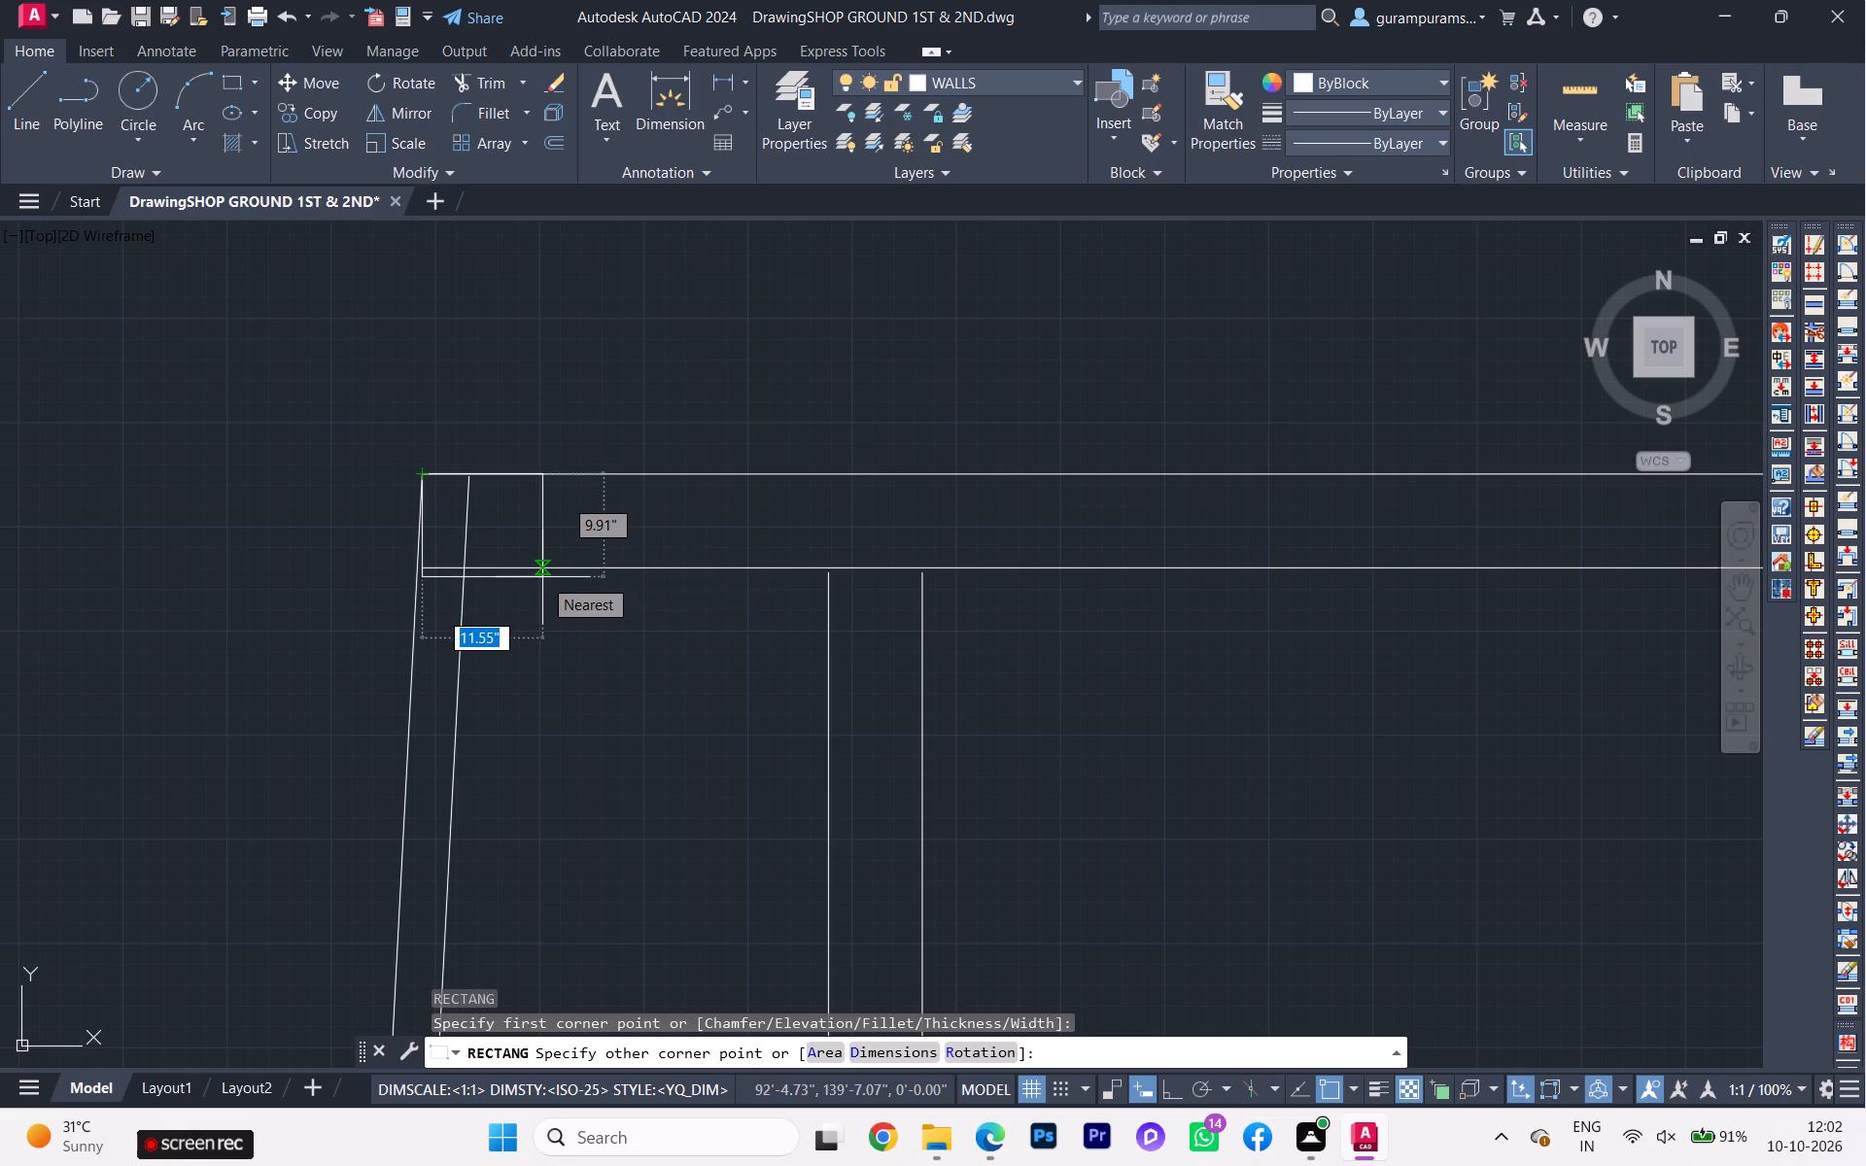
key("9")
key("Tab")
key("9")
key("Return")
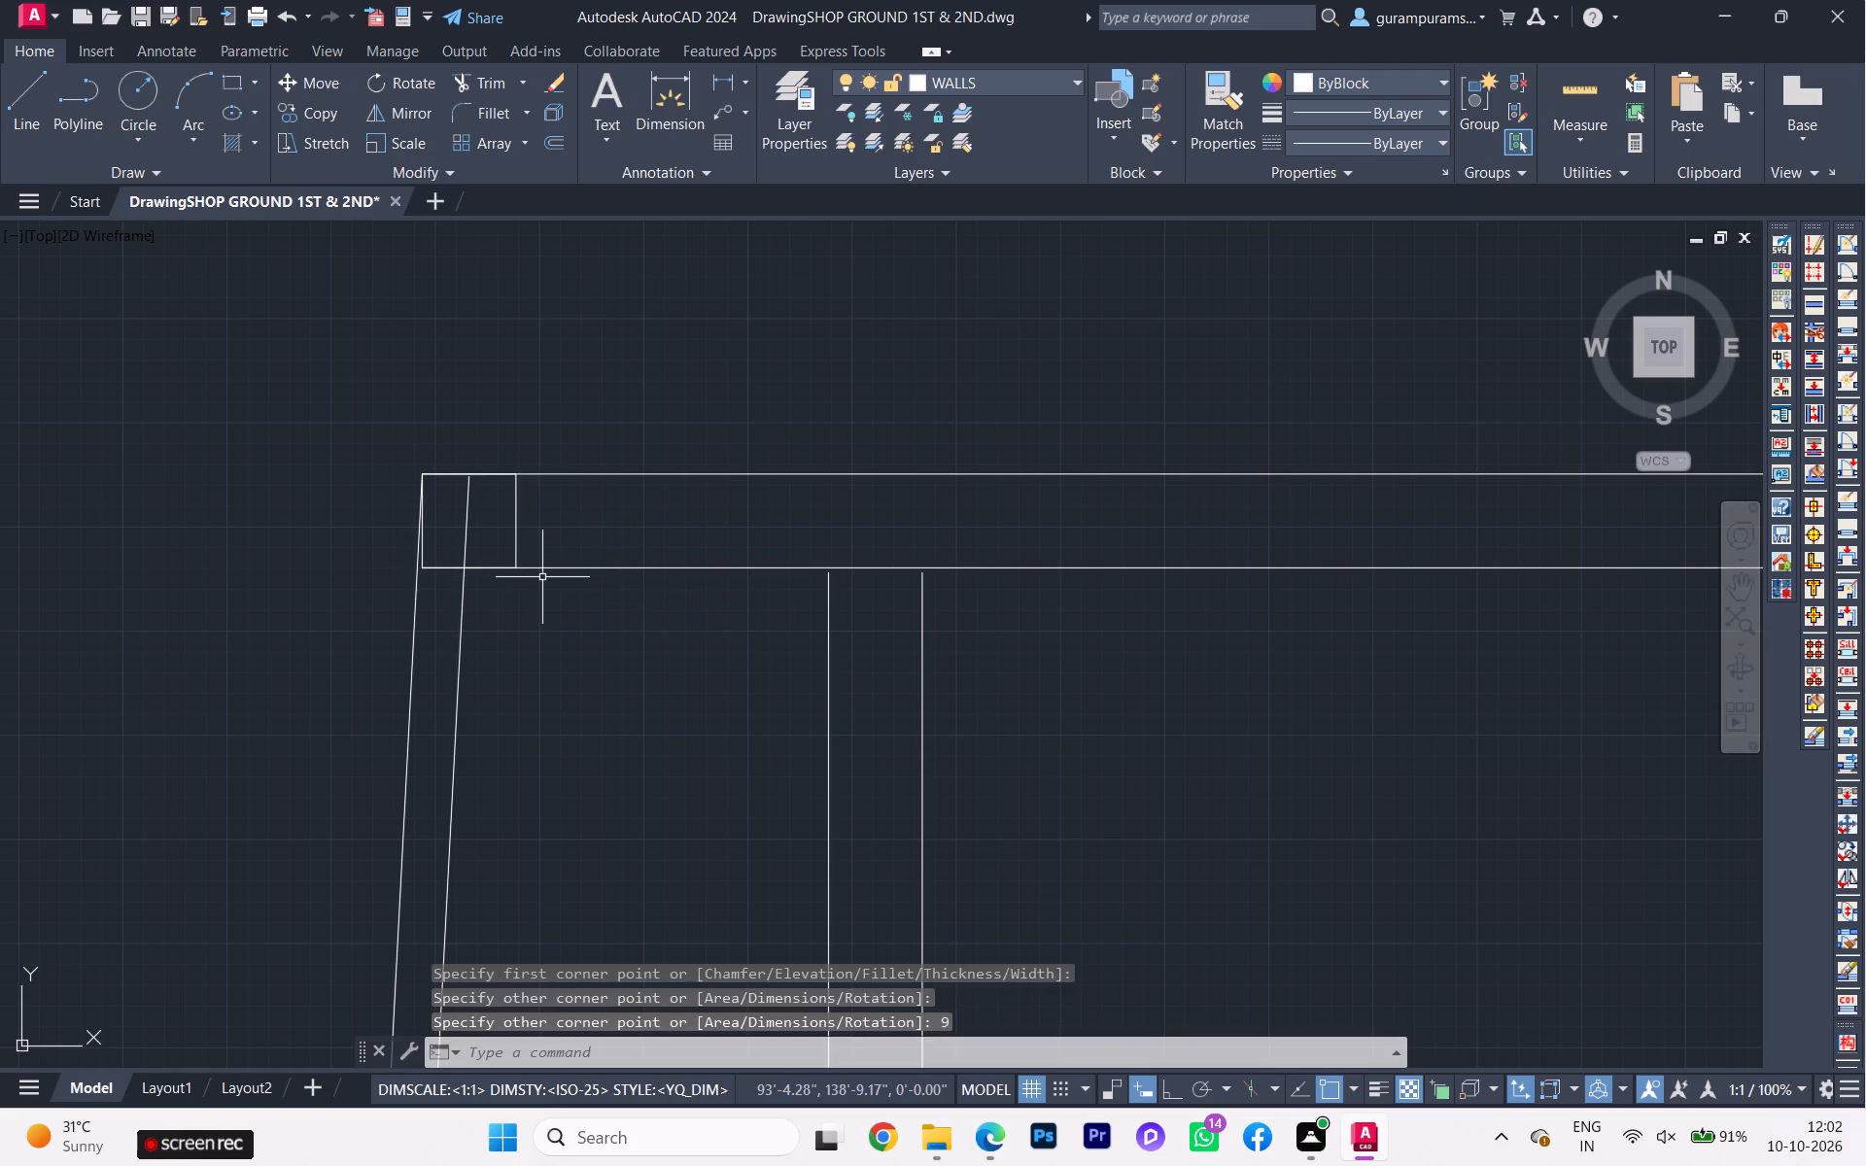
Change the northwest column rectangle's colour to black (0,0,0).
left_click(513, 513)
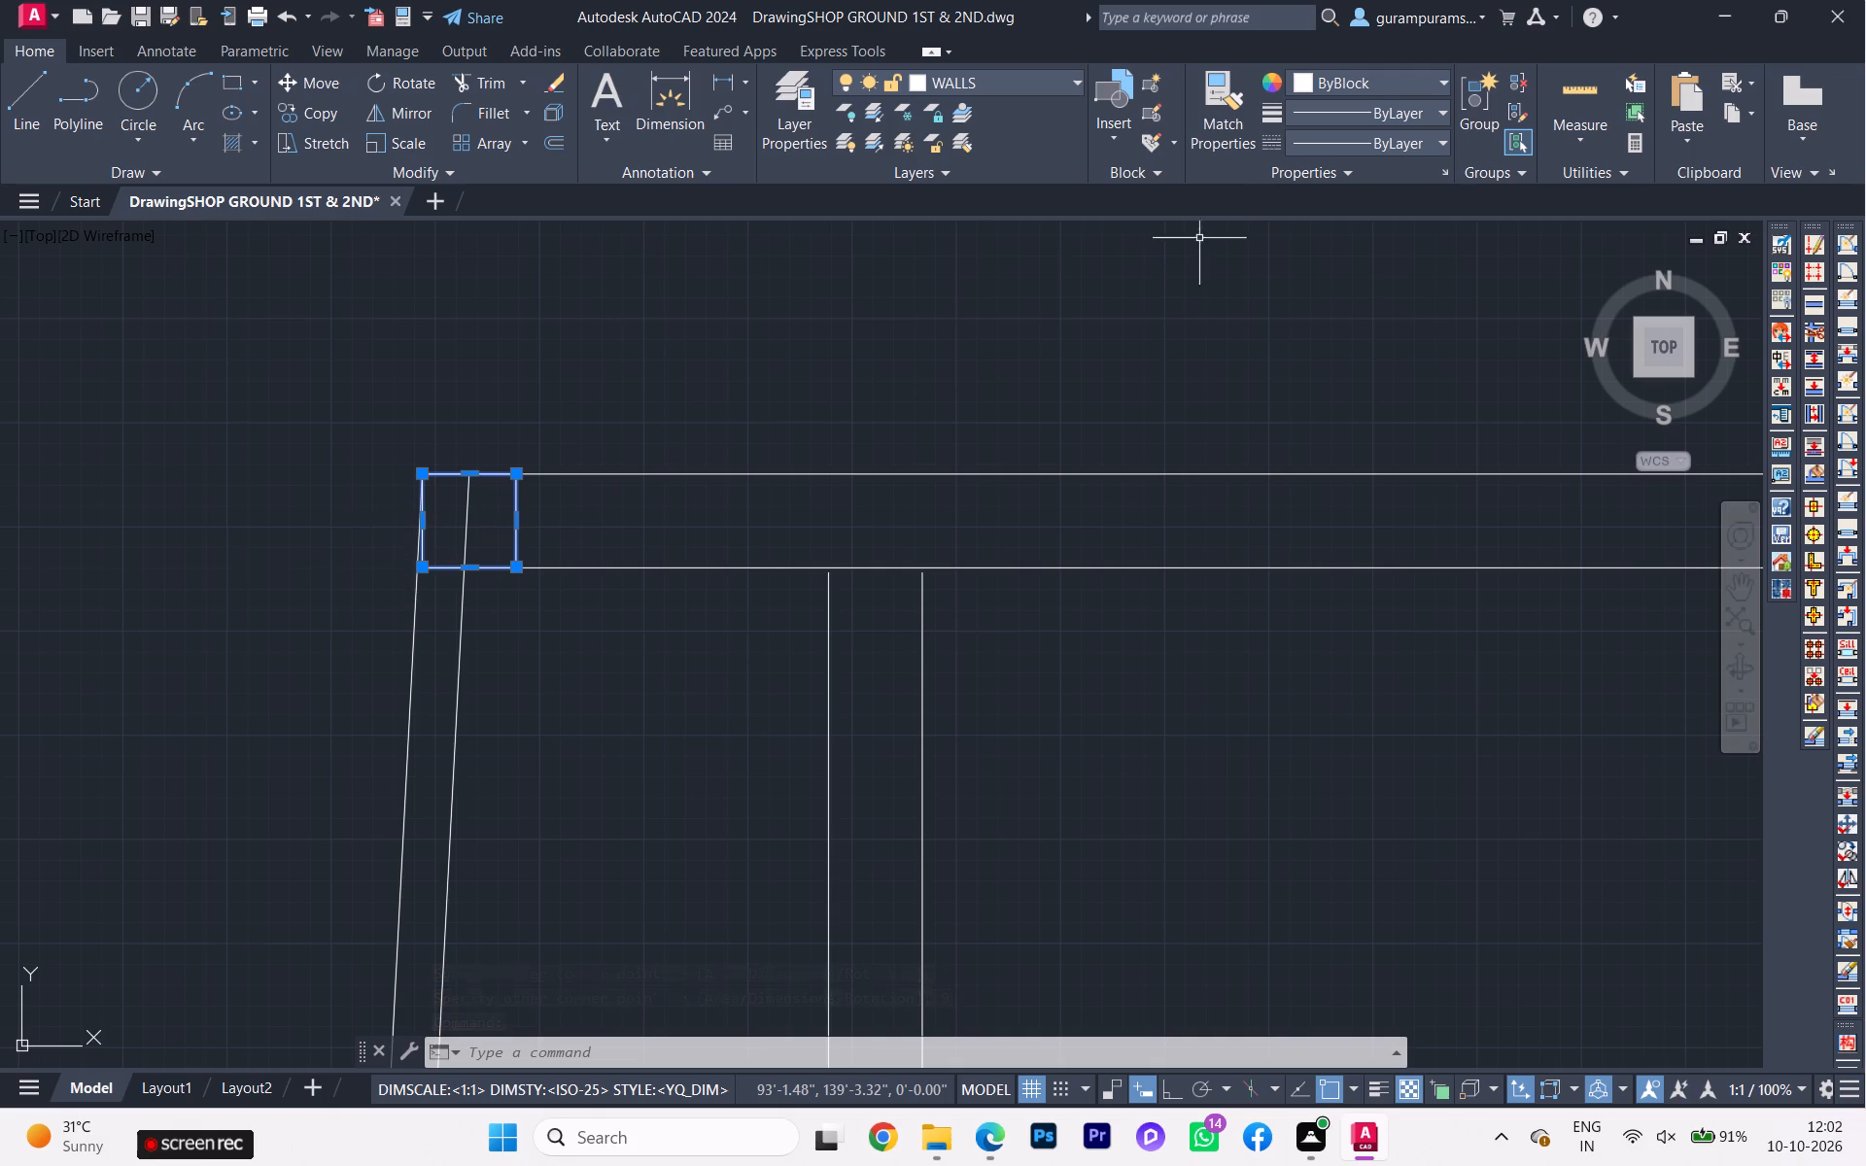
left_click(1319, 75)
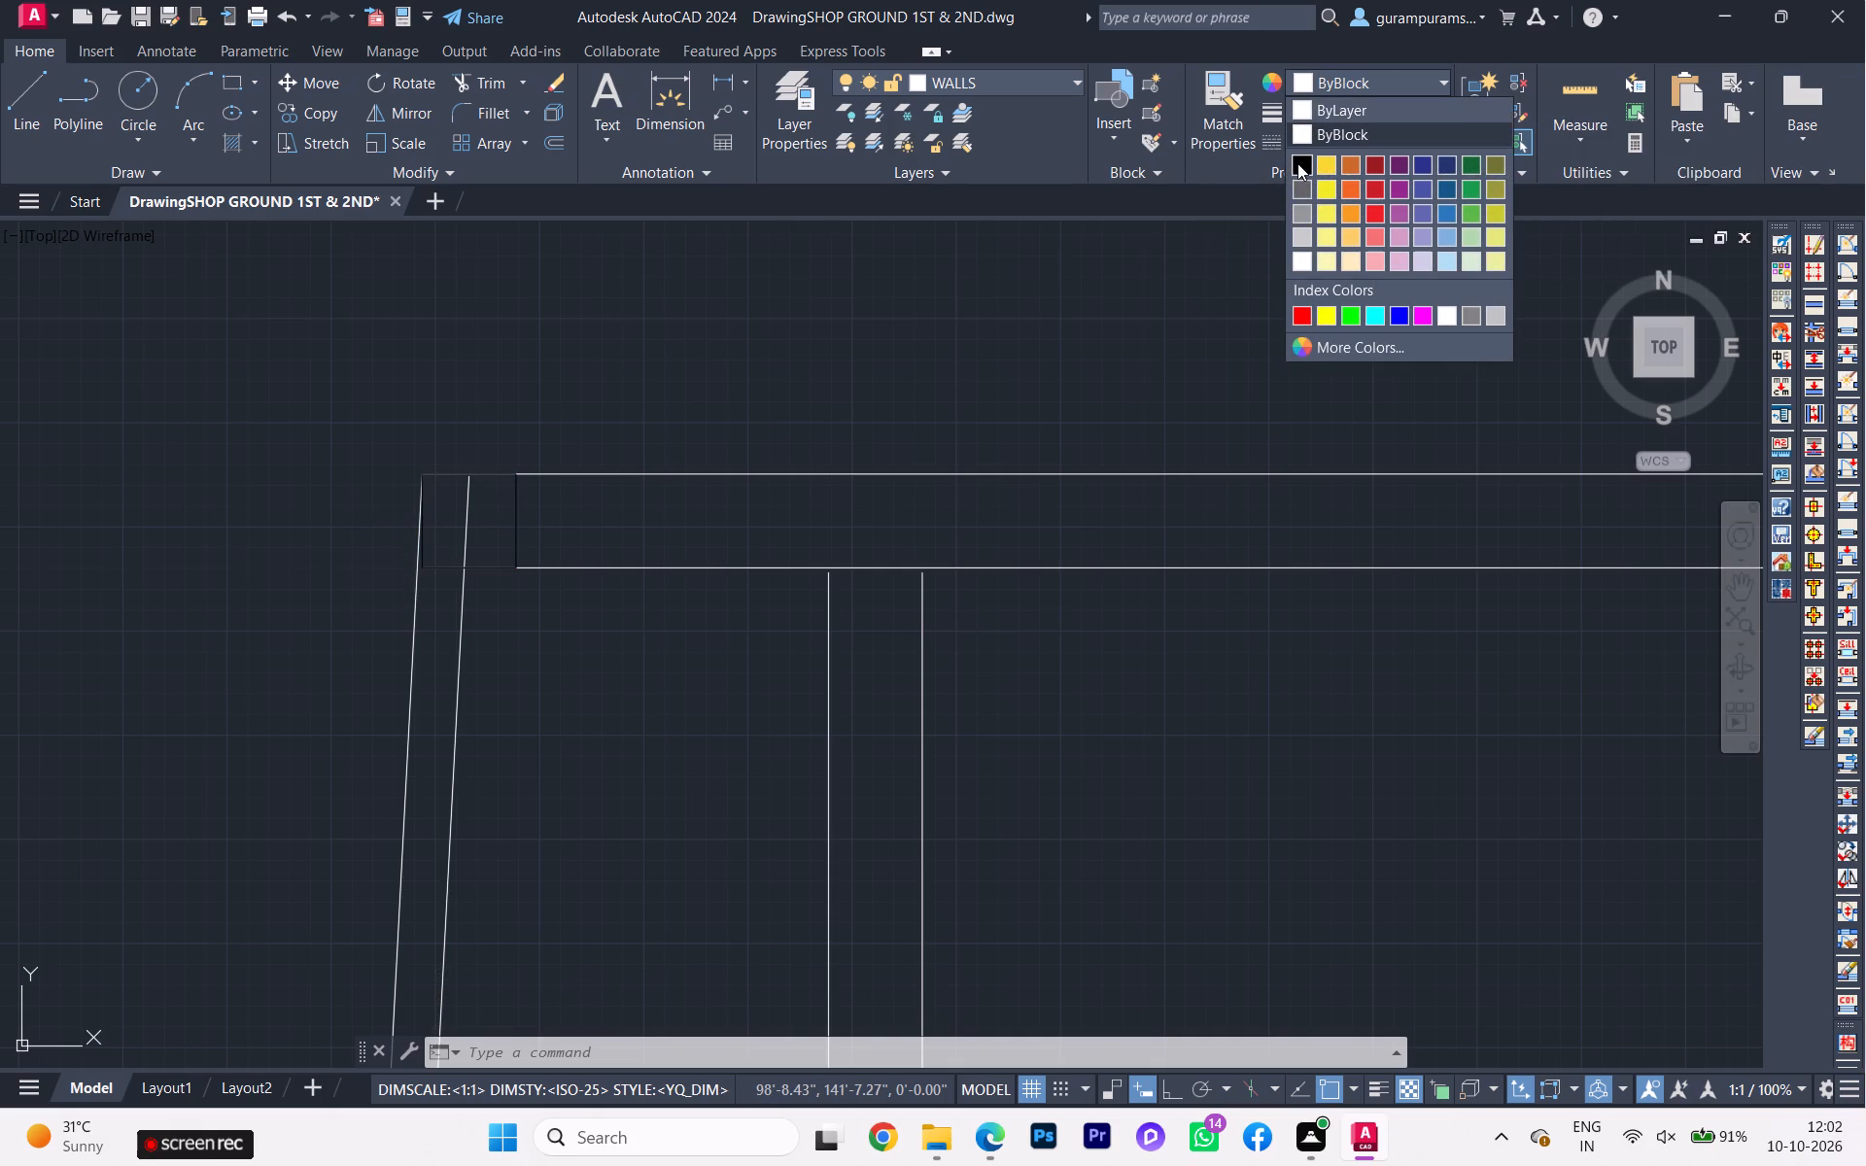
left_click(1297, 163)
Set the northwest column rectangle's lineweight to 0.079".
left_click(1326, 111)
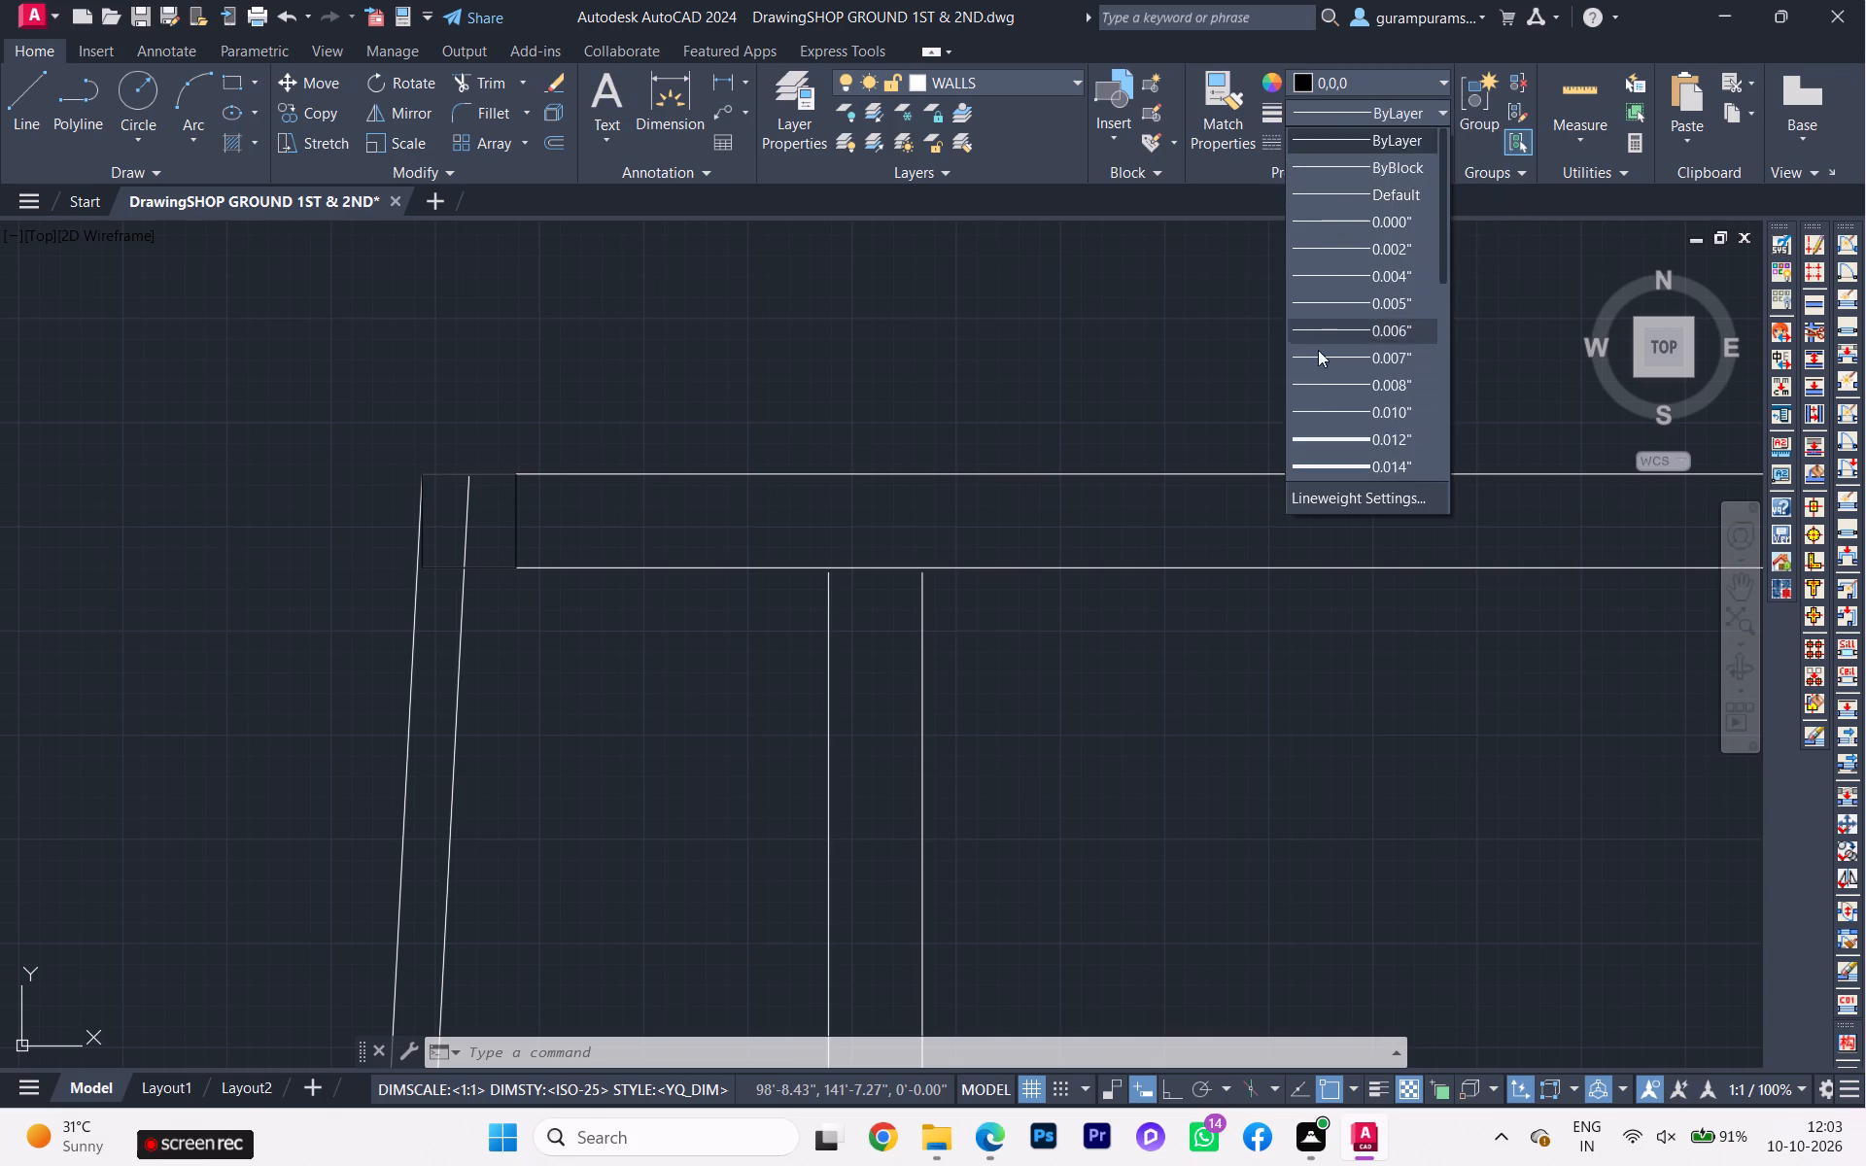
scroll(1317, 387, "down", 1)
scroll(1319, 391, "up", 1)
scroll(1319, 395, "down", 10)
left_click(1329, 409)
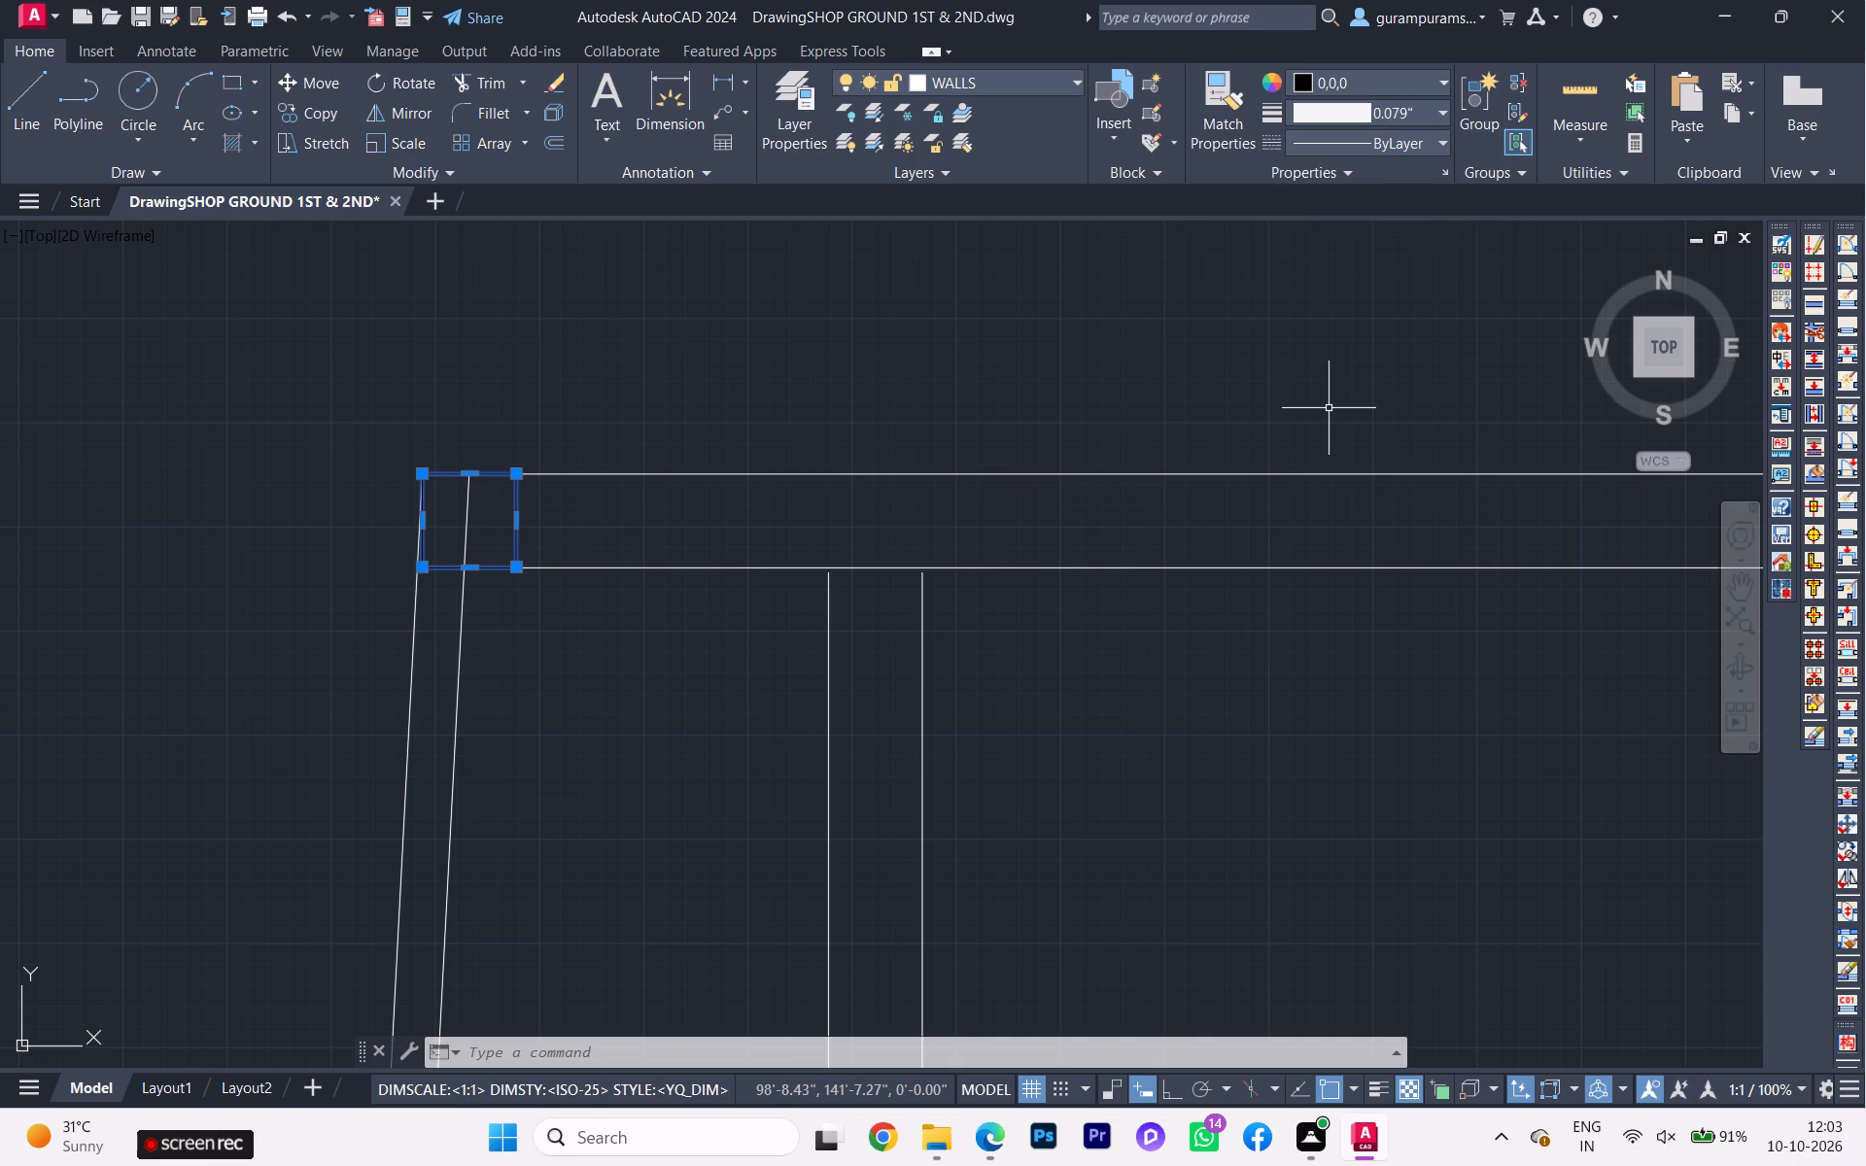
Turn on lineweight display in the drawing's lineweight settings.
left_click(1394, 116)
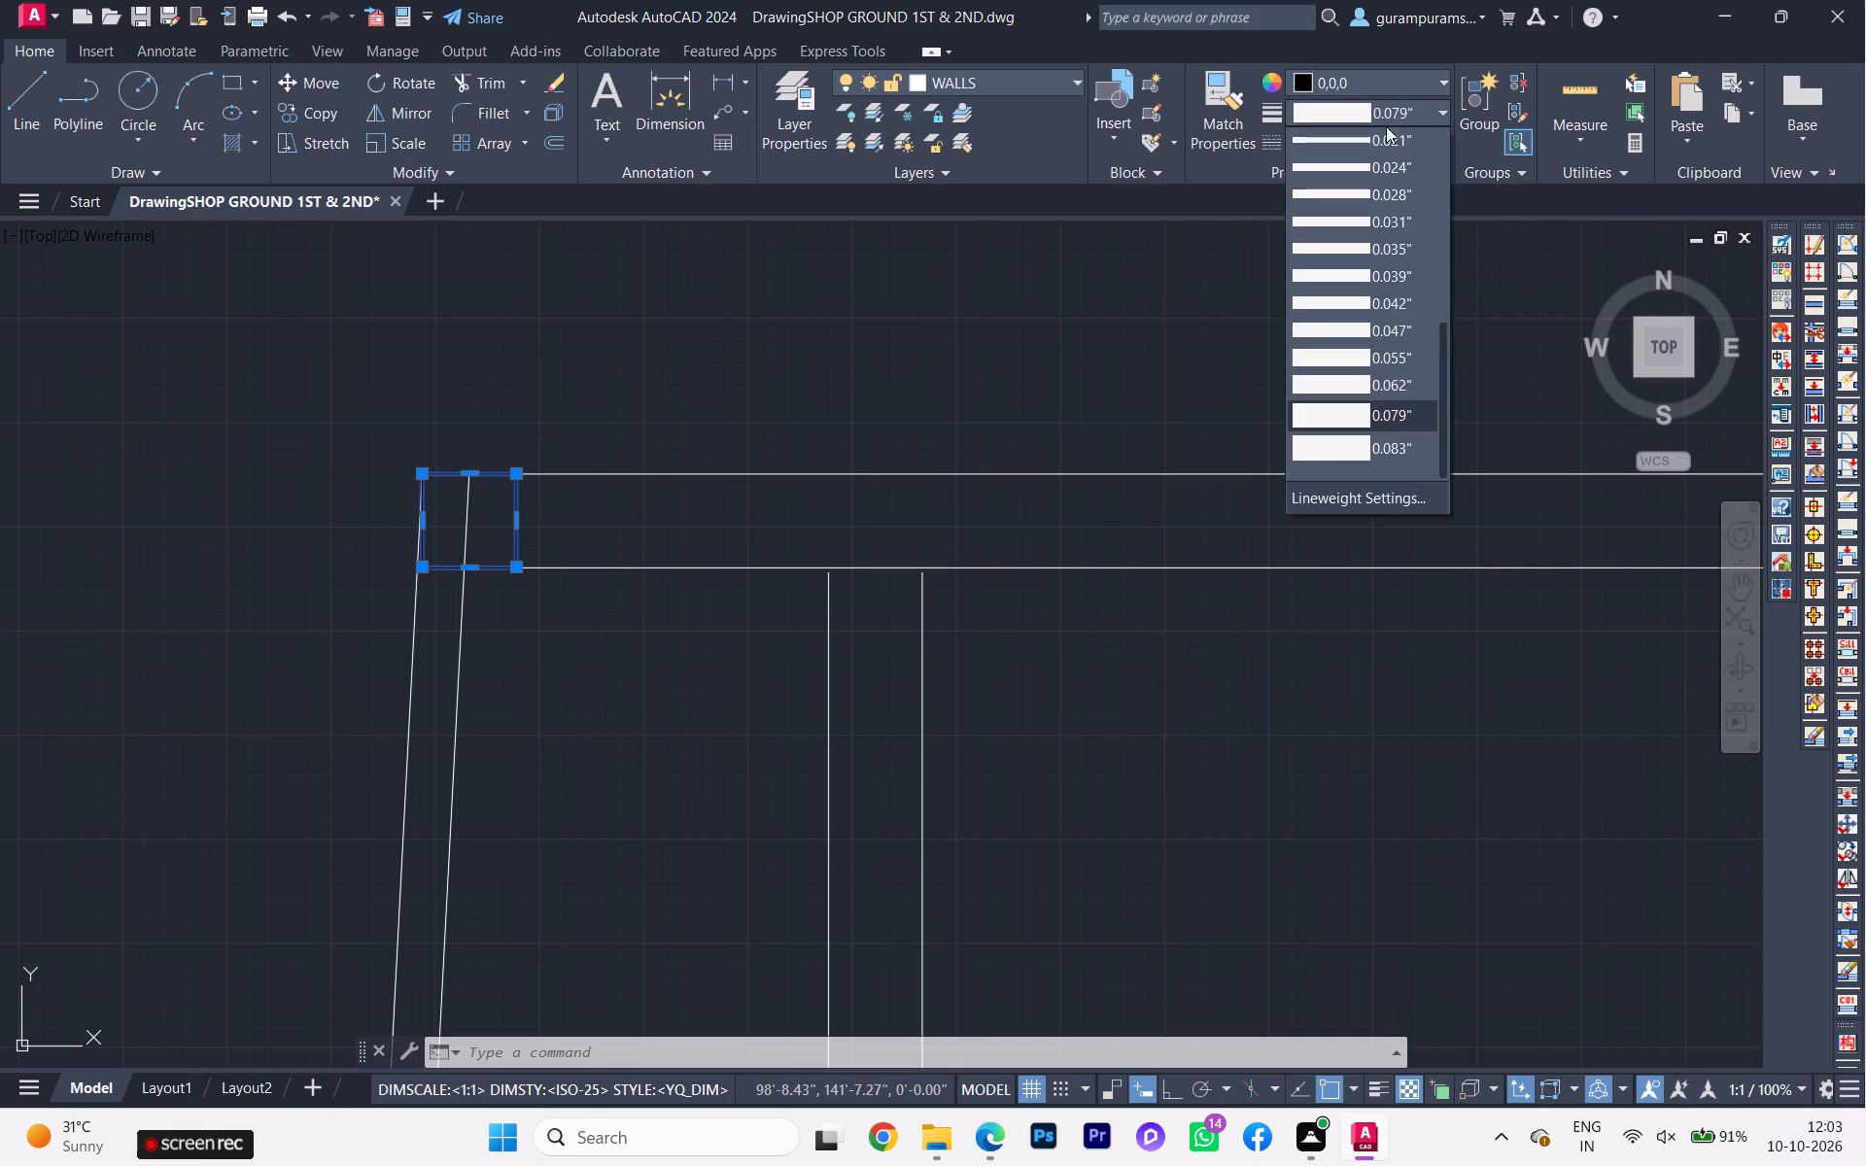
left_click(1330, 501)
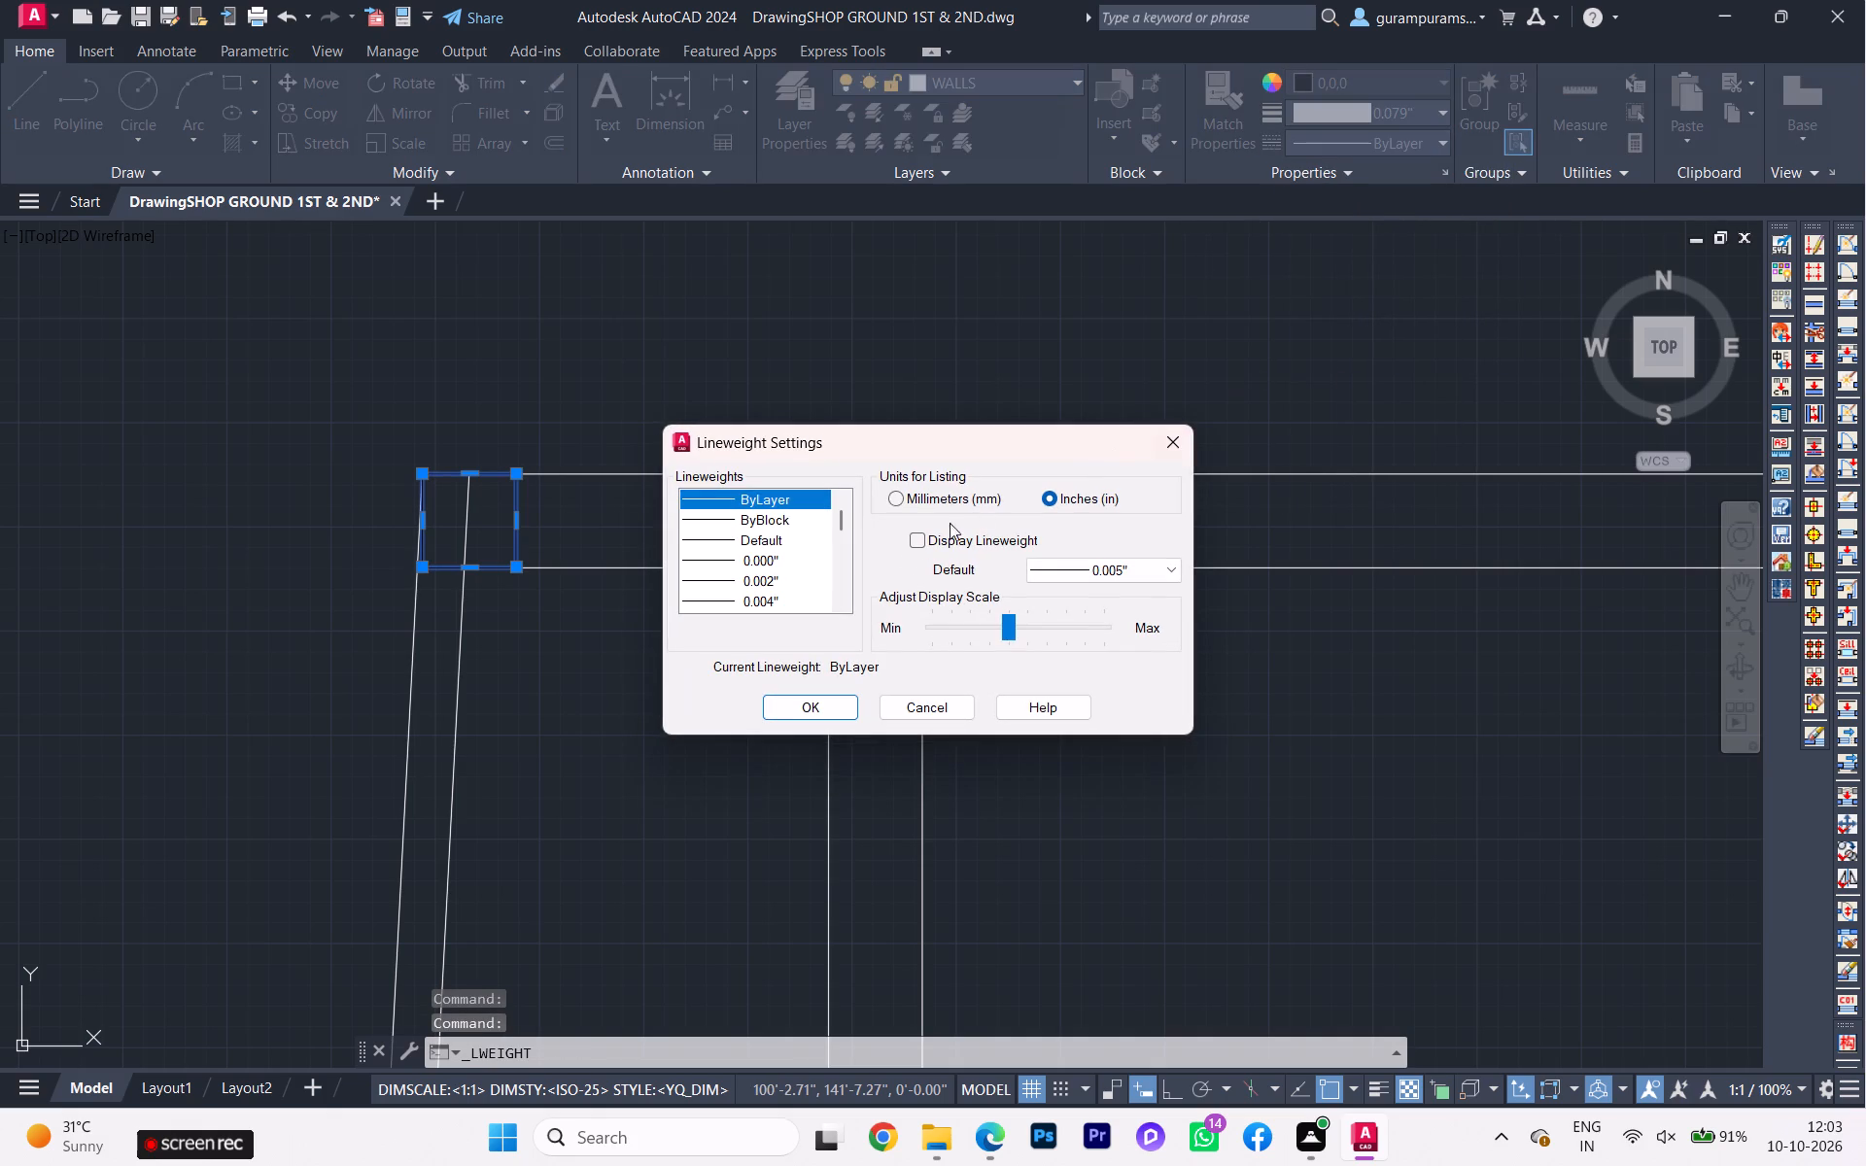
left_click(918, 545)
left_click(834, 715)
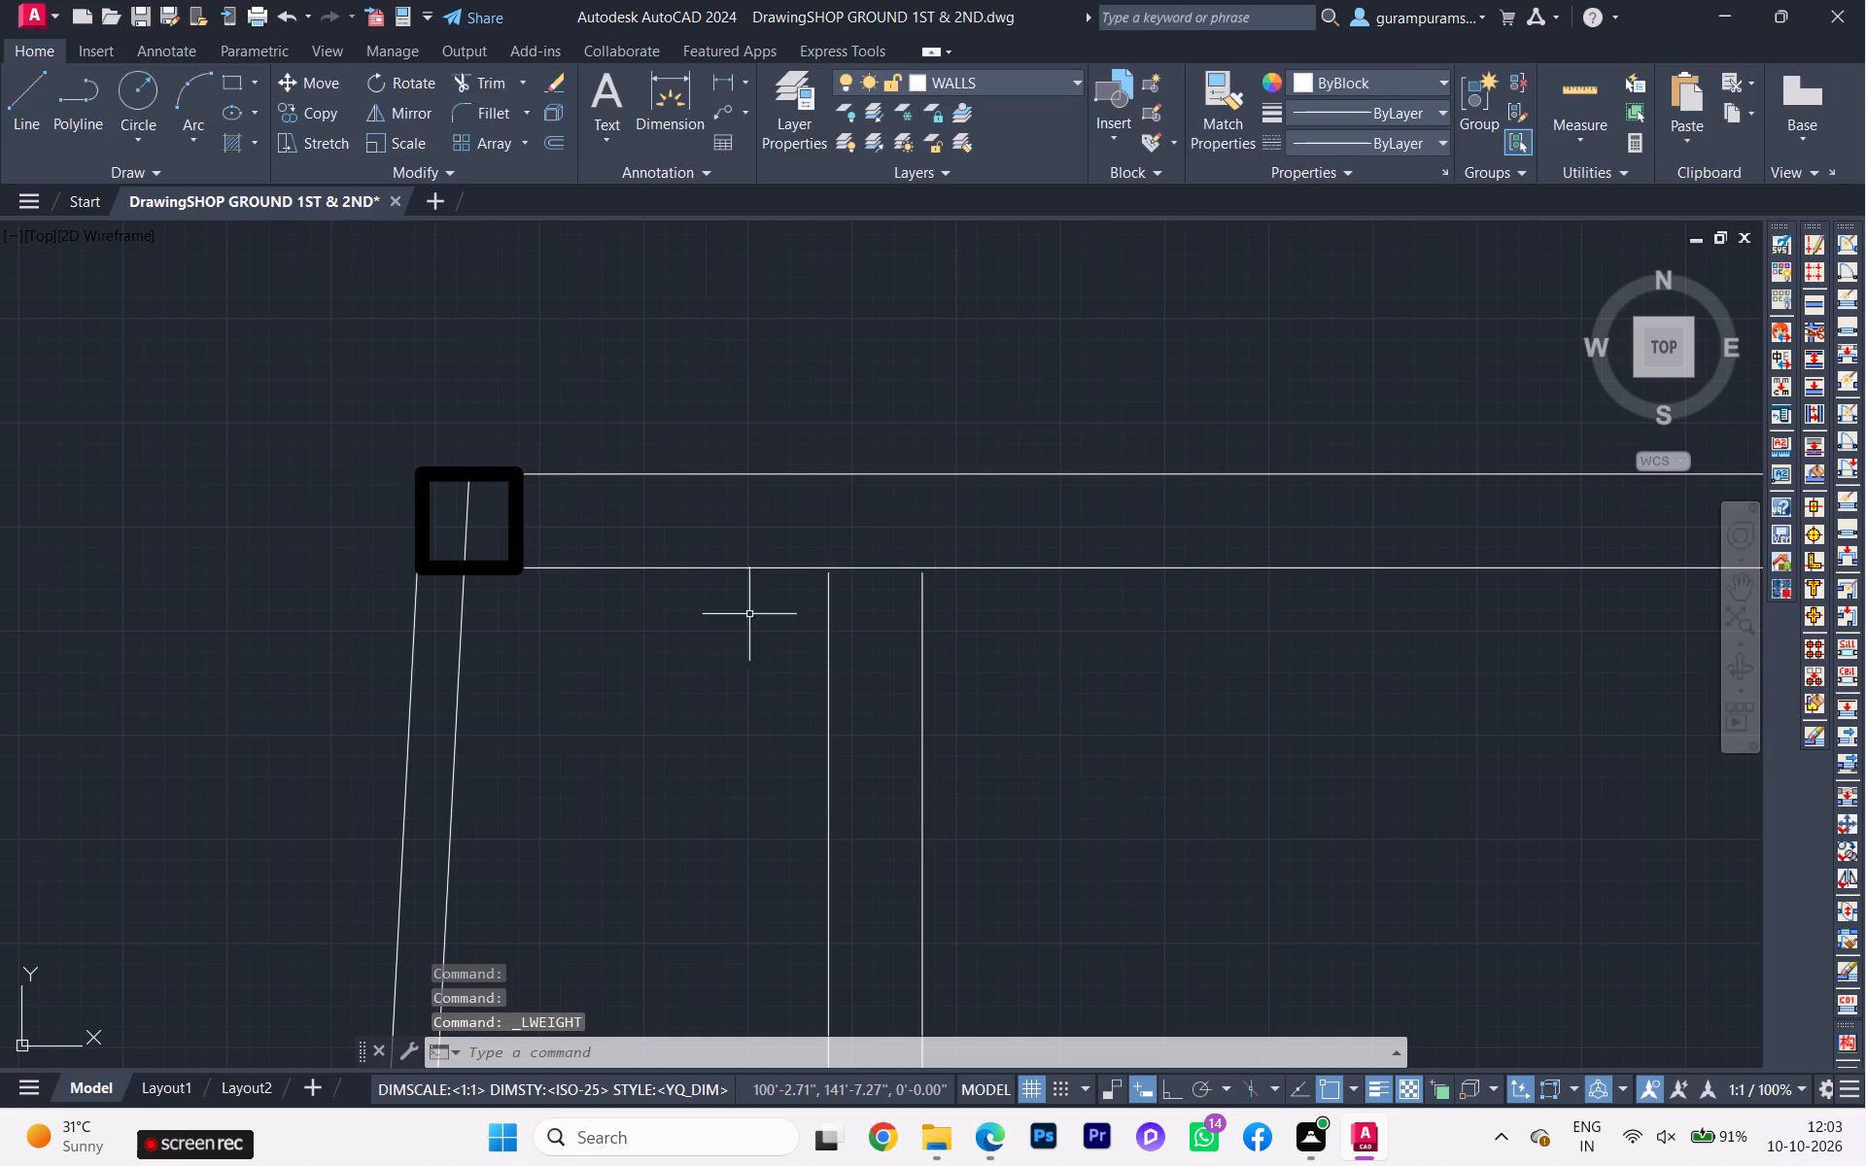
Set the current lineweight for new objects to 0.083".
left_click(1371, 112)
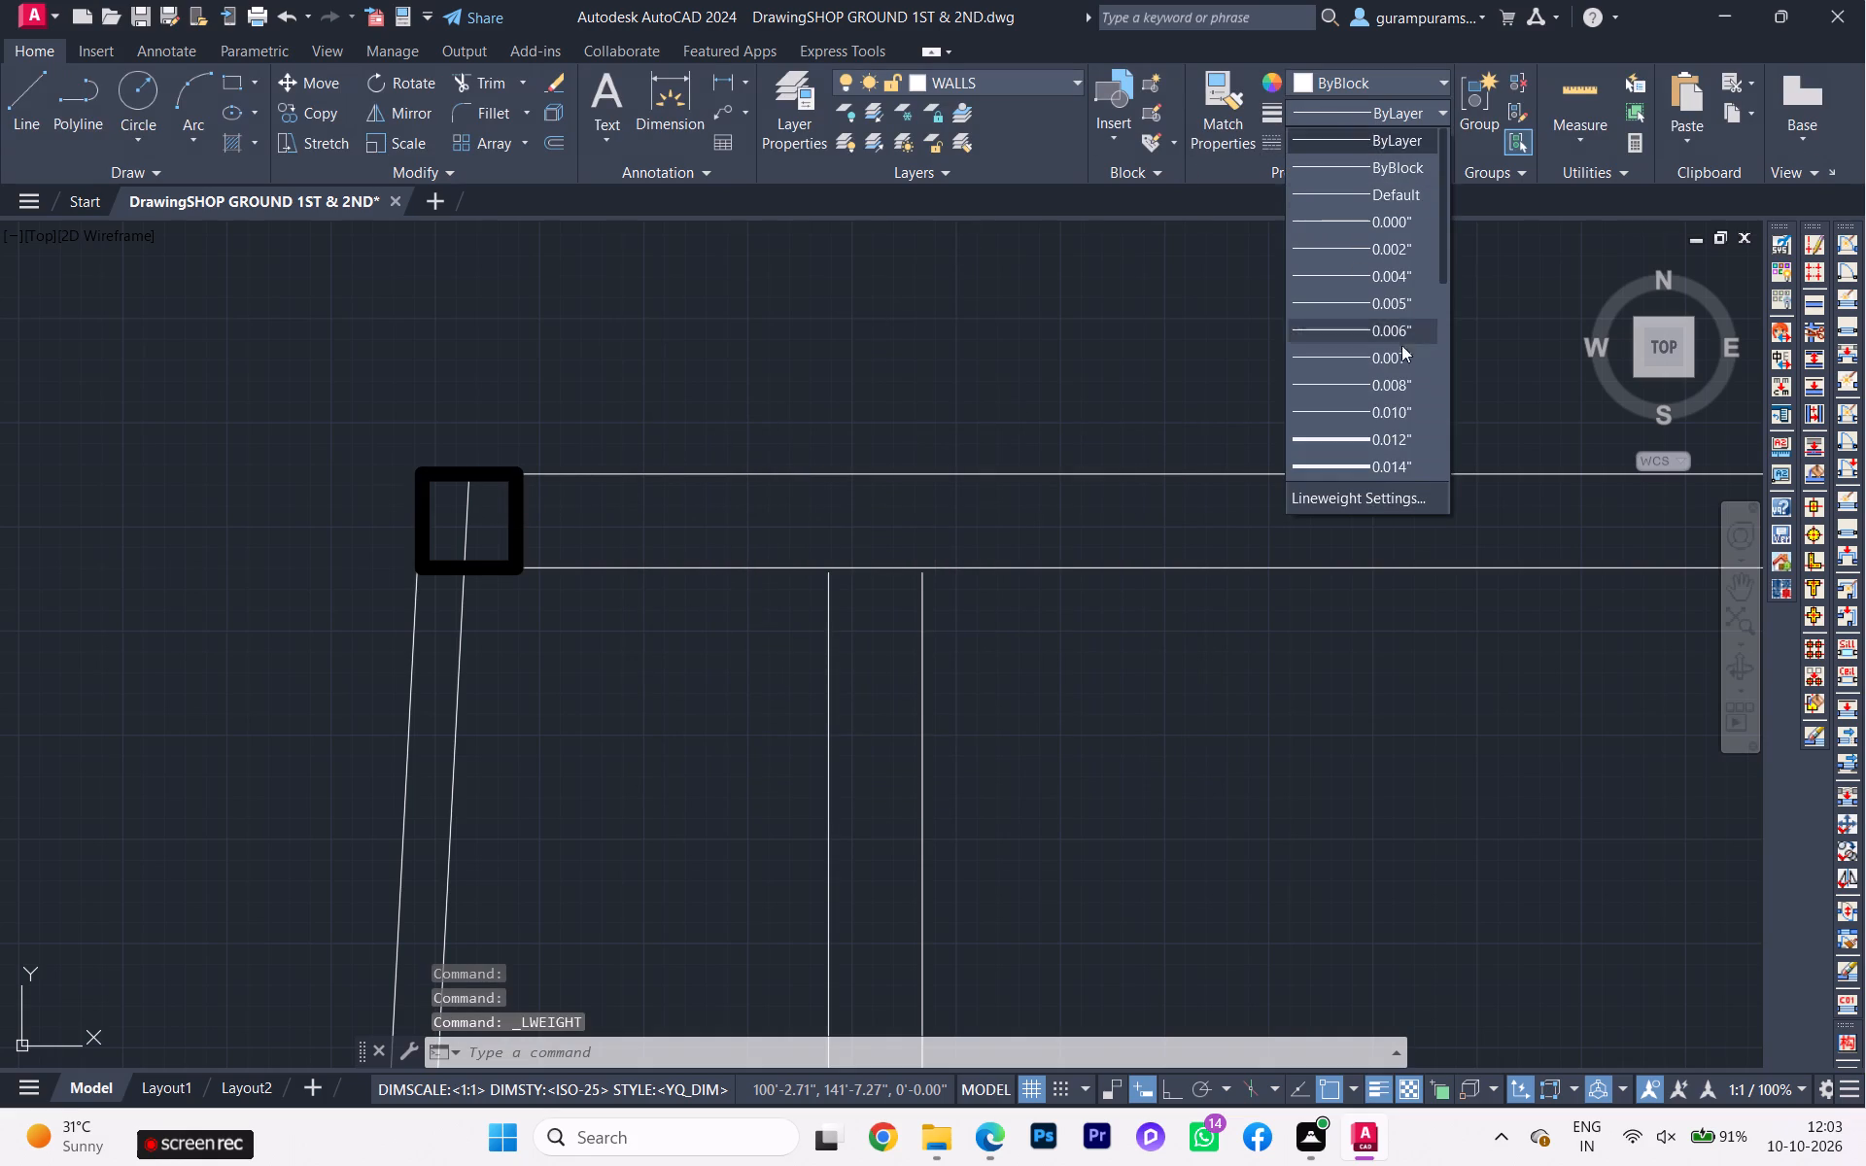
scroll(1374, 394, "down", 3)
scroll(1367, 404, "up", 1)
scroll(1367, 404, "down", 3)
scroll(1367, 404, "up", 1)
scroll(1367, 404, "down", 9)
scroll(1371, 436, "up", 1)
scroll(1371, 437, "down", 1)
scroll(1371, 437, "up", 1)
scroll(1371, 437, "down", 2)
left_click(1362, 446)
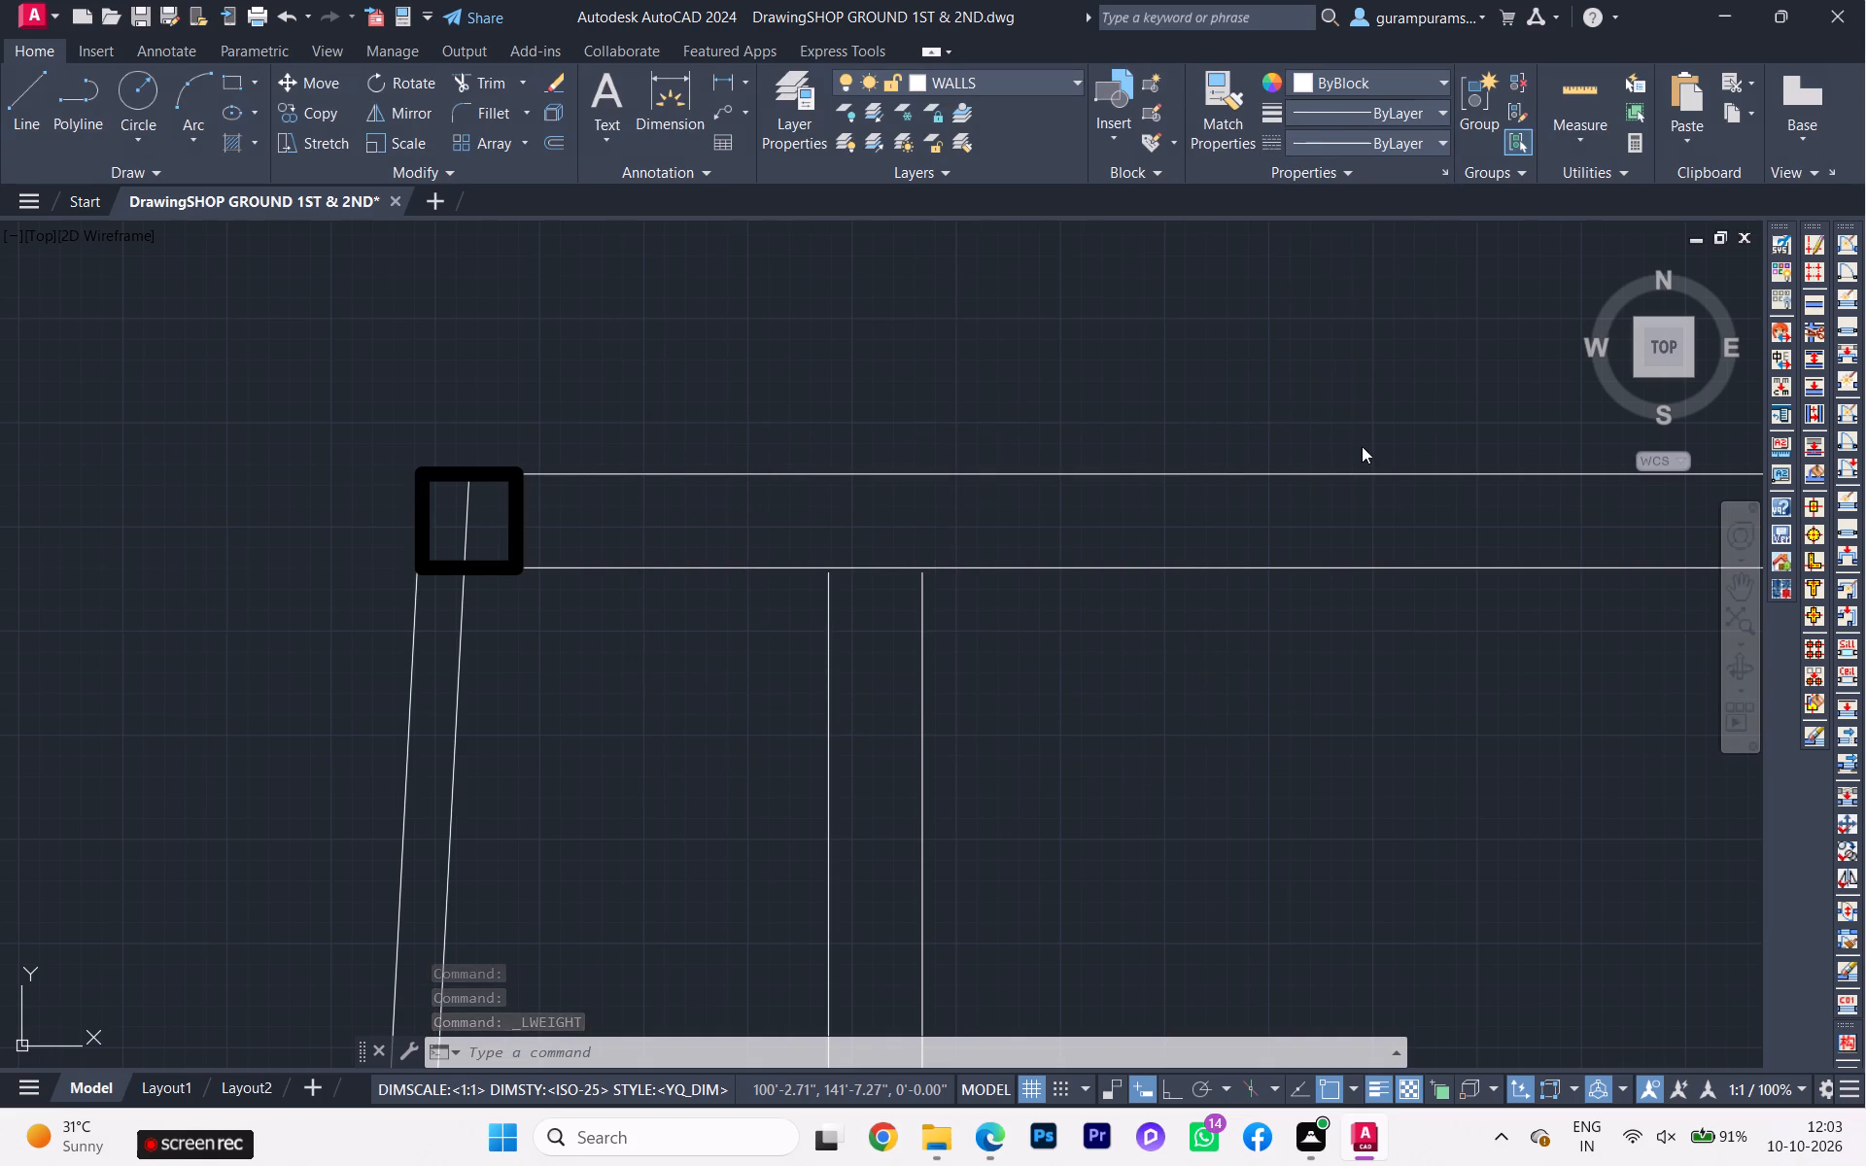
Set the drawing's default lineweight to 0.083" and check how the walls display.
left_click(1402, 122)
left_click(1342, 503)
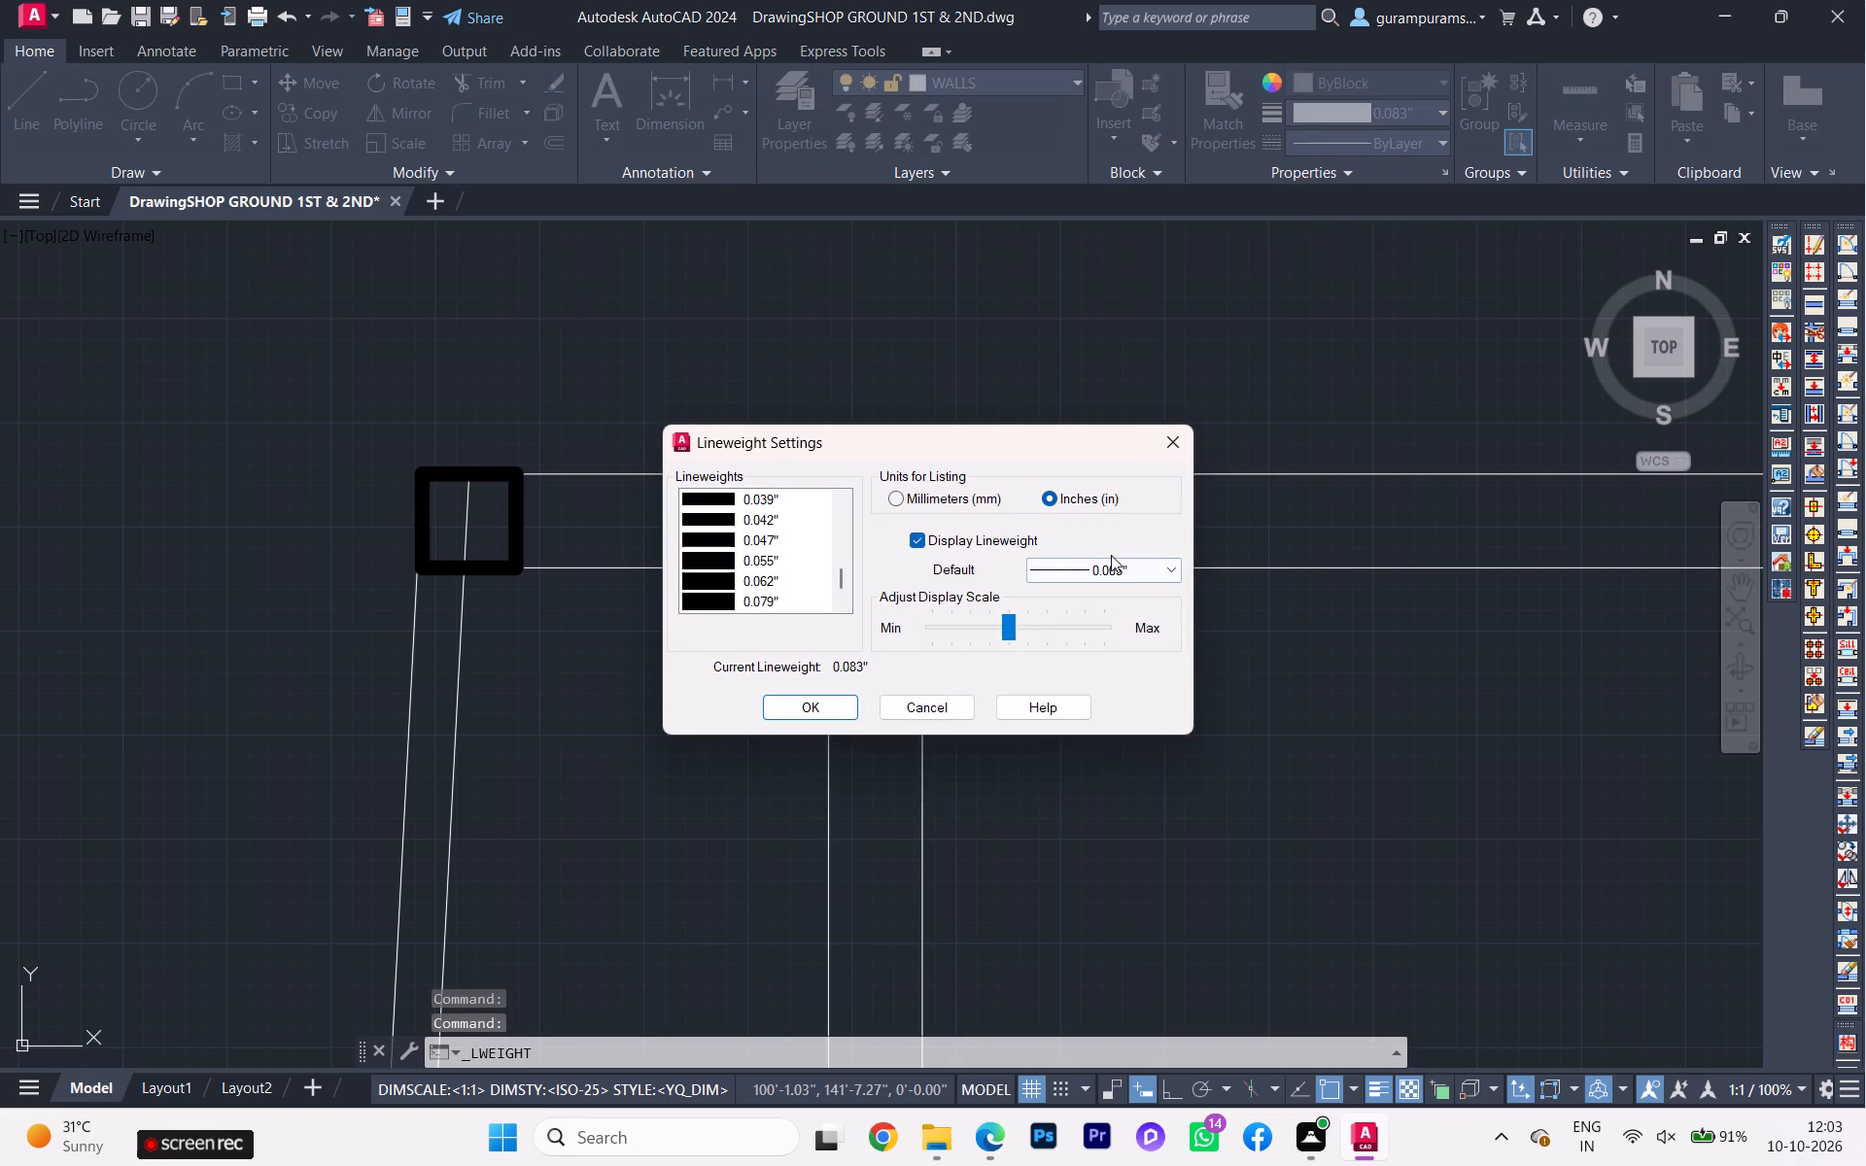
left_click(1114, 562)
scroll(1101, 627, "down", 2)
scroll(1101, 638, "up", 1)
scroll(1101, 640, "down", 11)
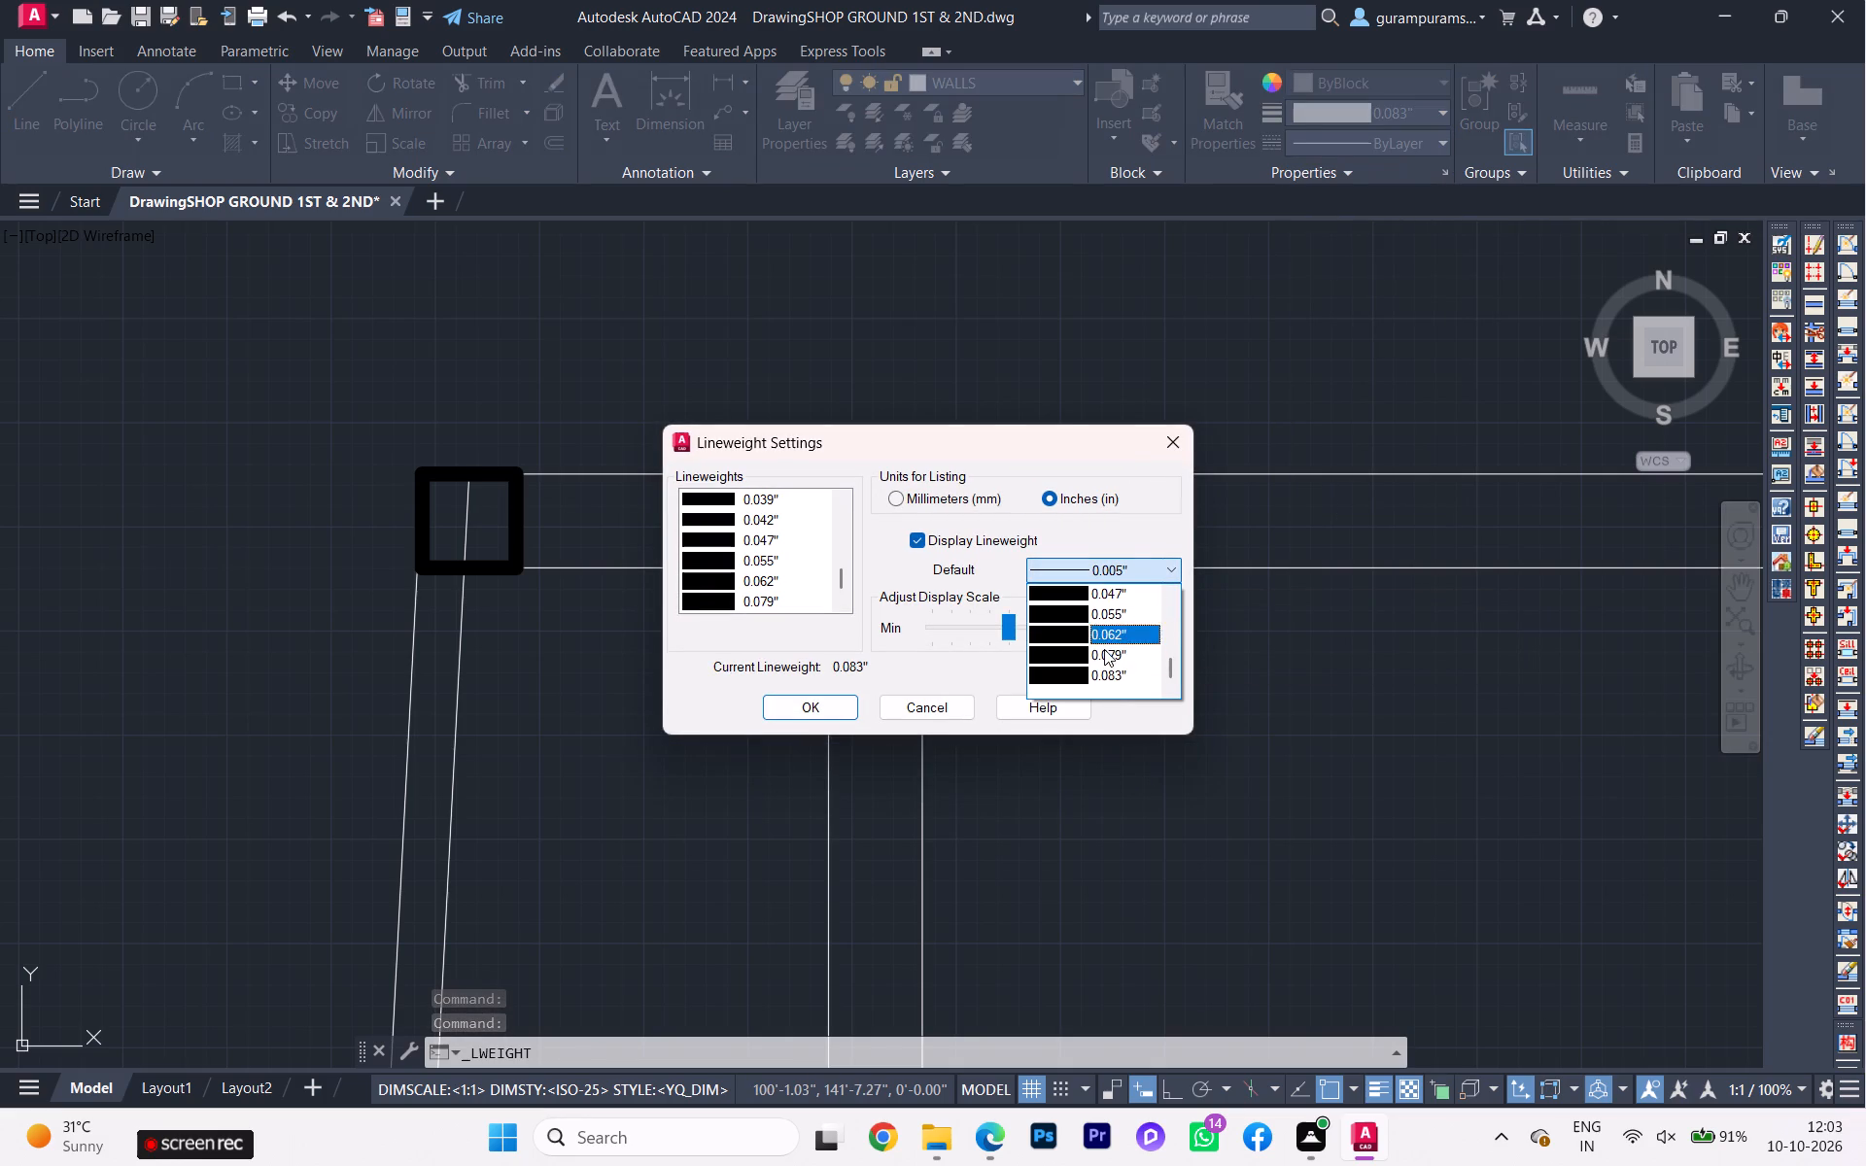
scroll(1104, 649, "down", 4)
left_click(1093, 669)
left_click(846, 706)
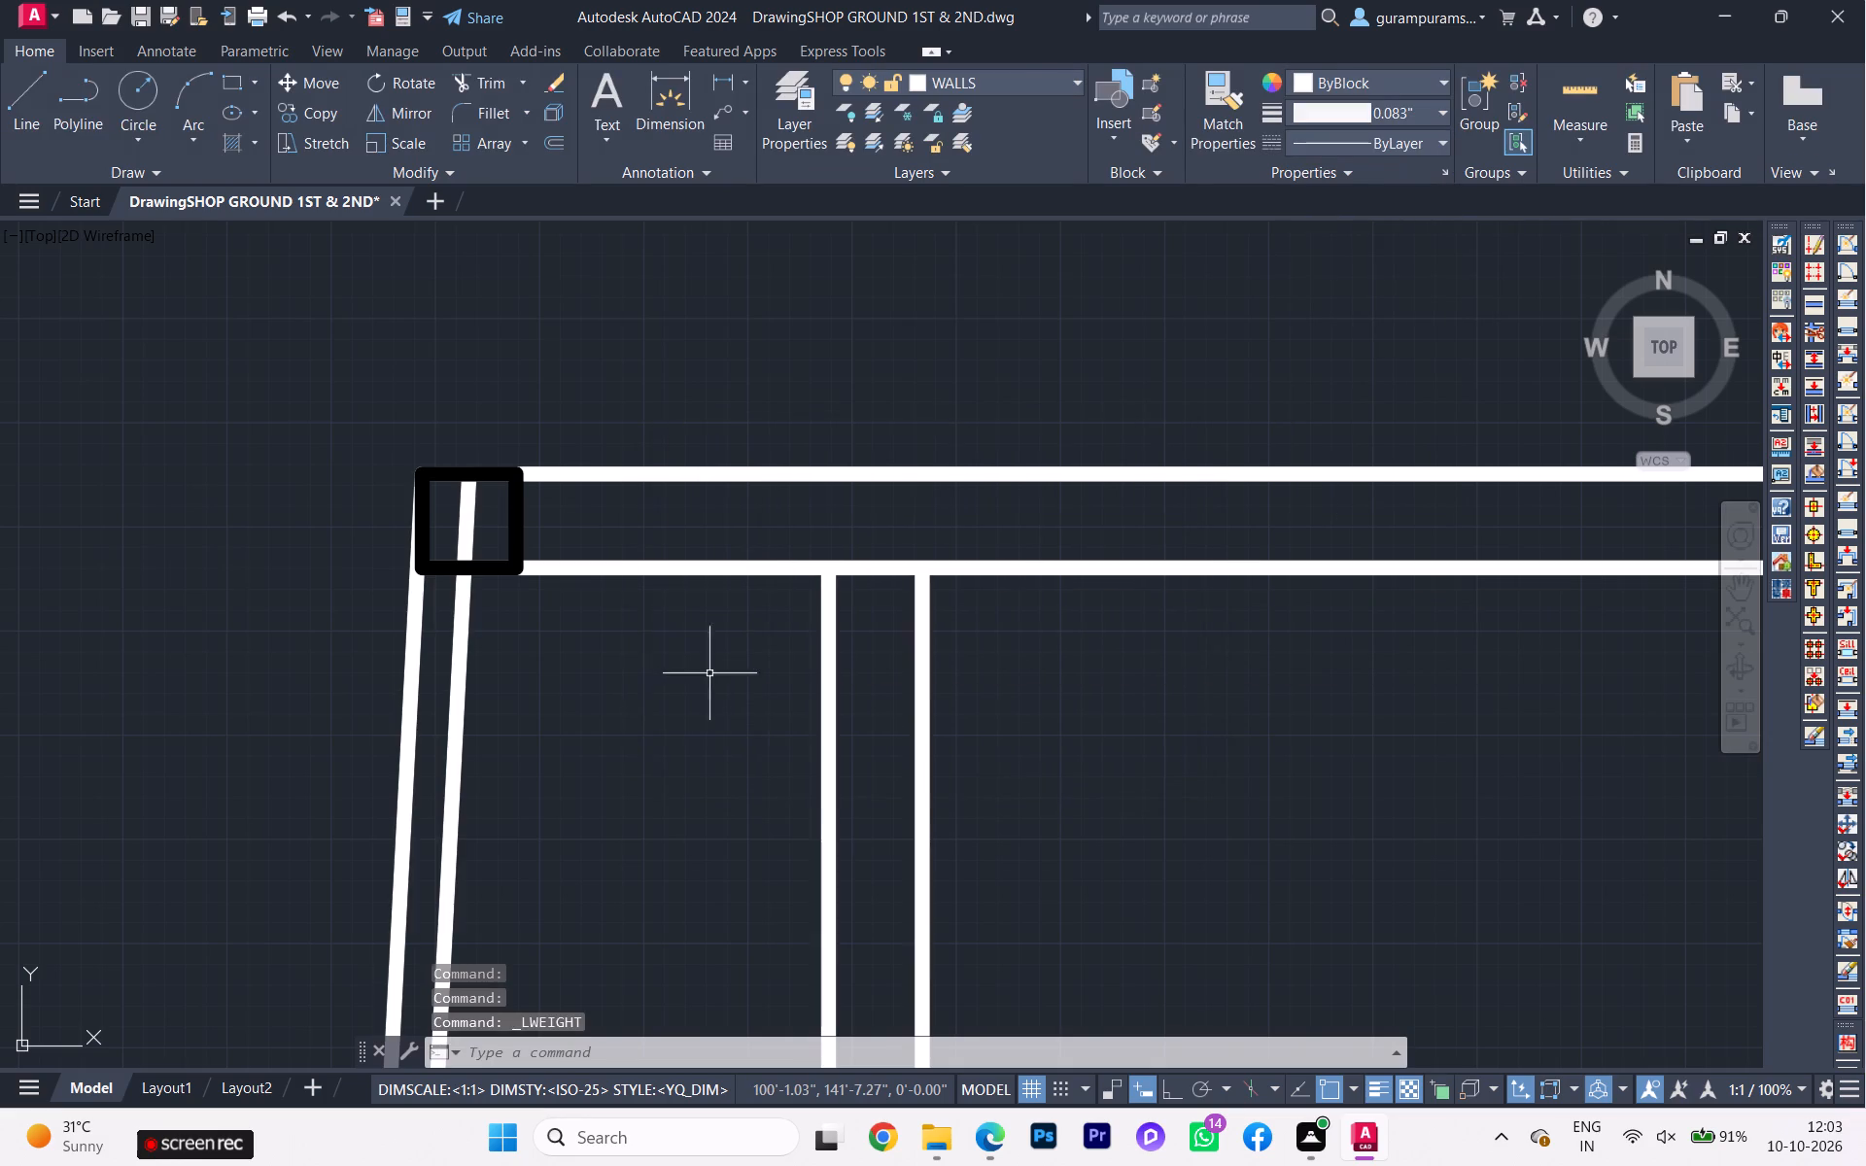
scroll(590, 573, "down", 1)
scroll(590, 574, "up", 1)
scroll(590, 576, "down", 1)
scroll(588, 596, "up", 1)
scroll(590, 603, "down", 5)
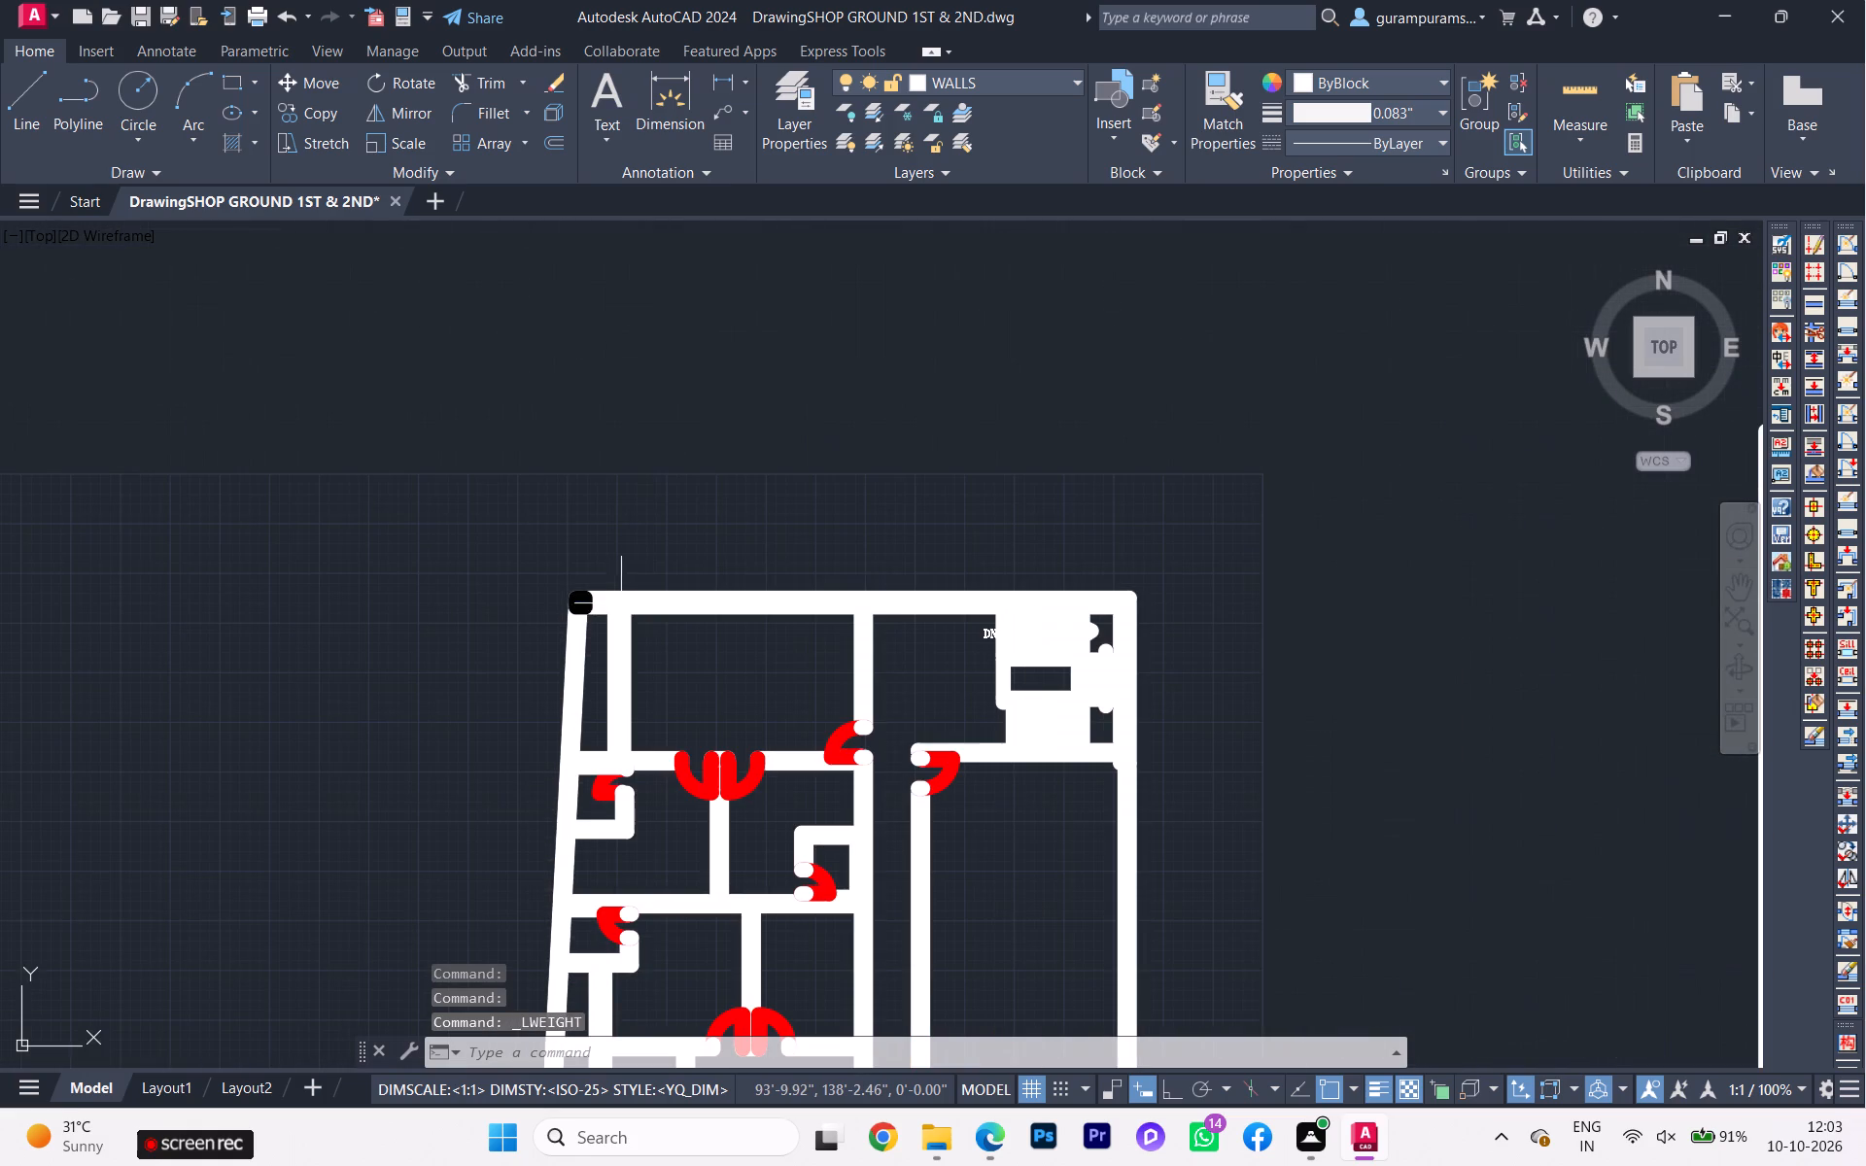
Set the current lineweight for new objects to 0.004".
left_click(1416, 114)
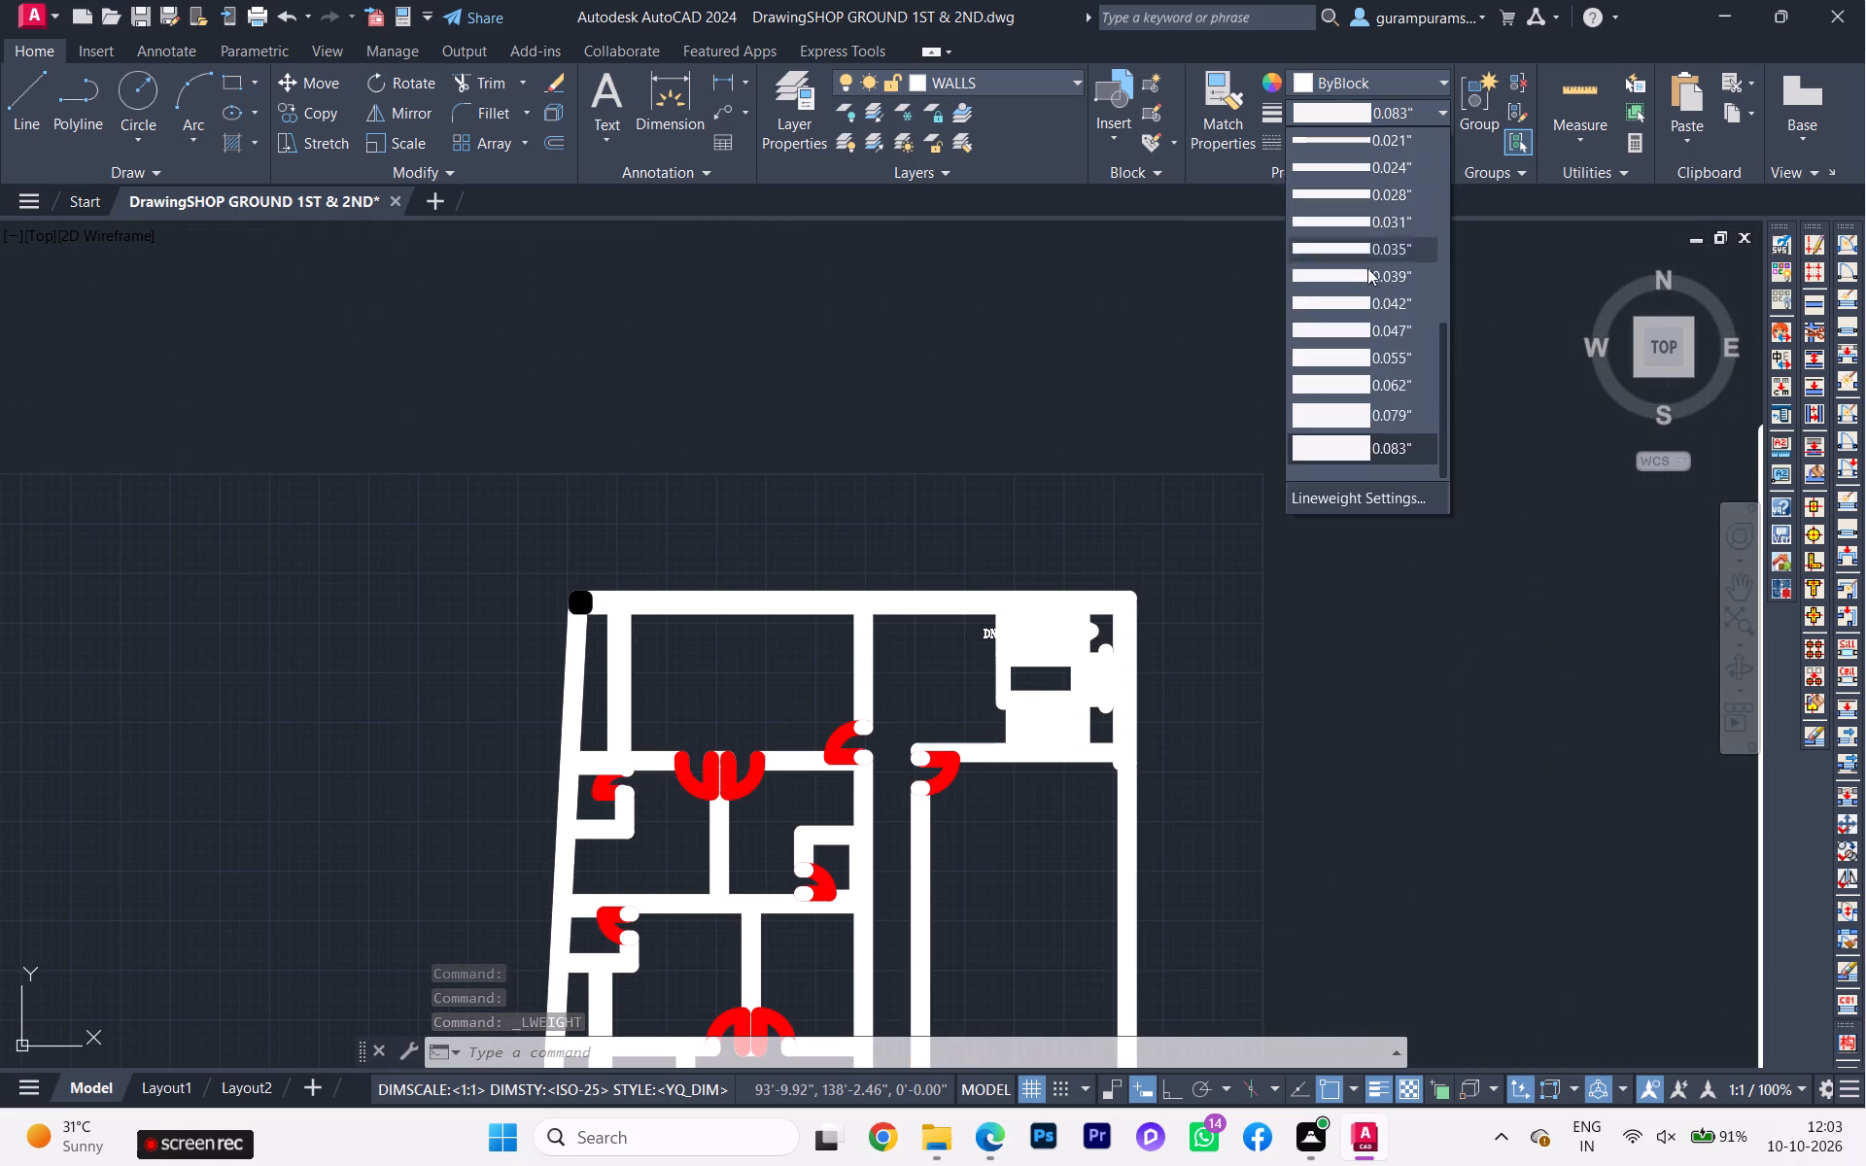
scroll(1393, 233, "up", 1)
scroll(1393, 233, "down", 1)
scroll(1393, 233, "up", 4)
scroll(1381, 240, "down", 1)
scroll(1380, 241, "up", 1)
scroll(1380, 241, "down", 2)
scroll(1380, 241, "up", 4)
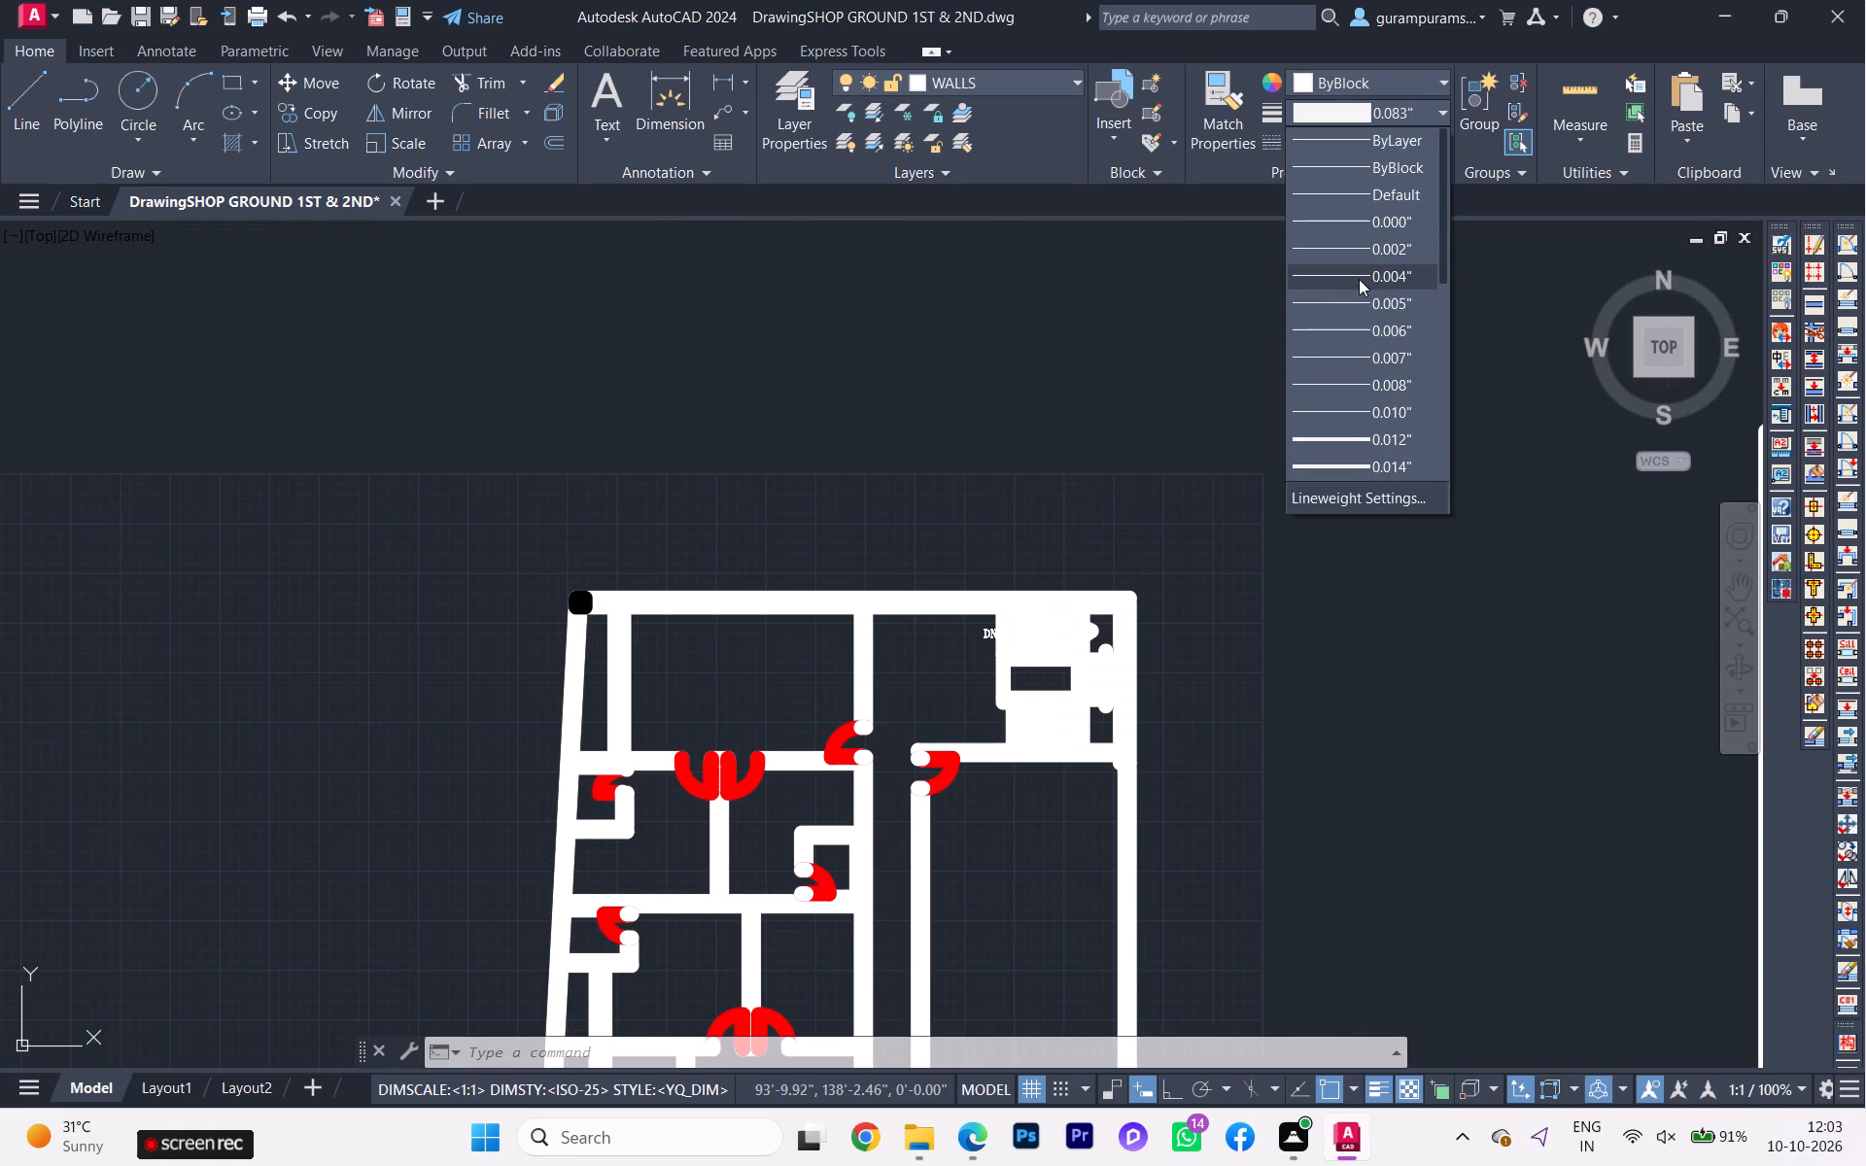
left_click(1360, 278)
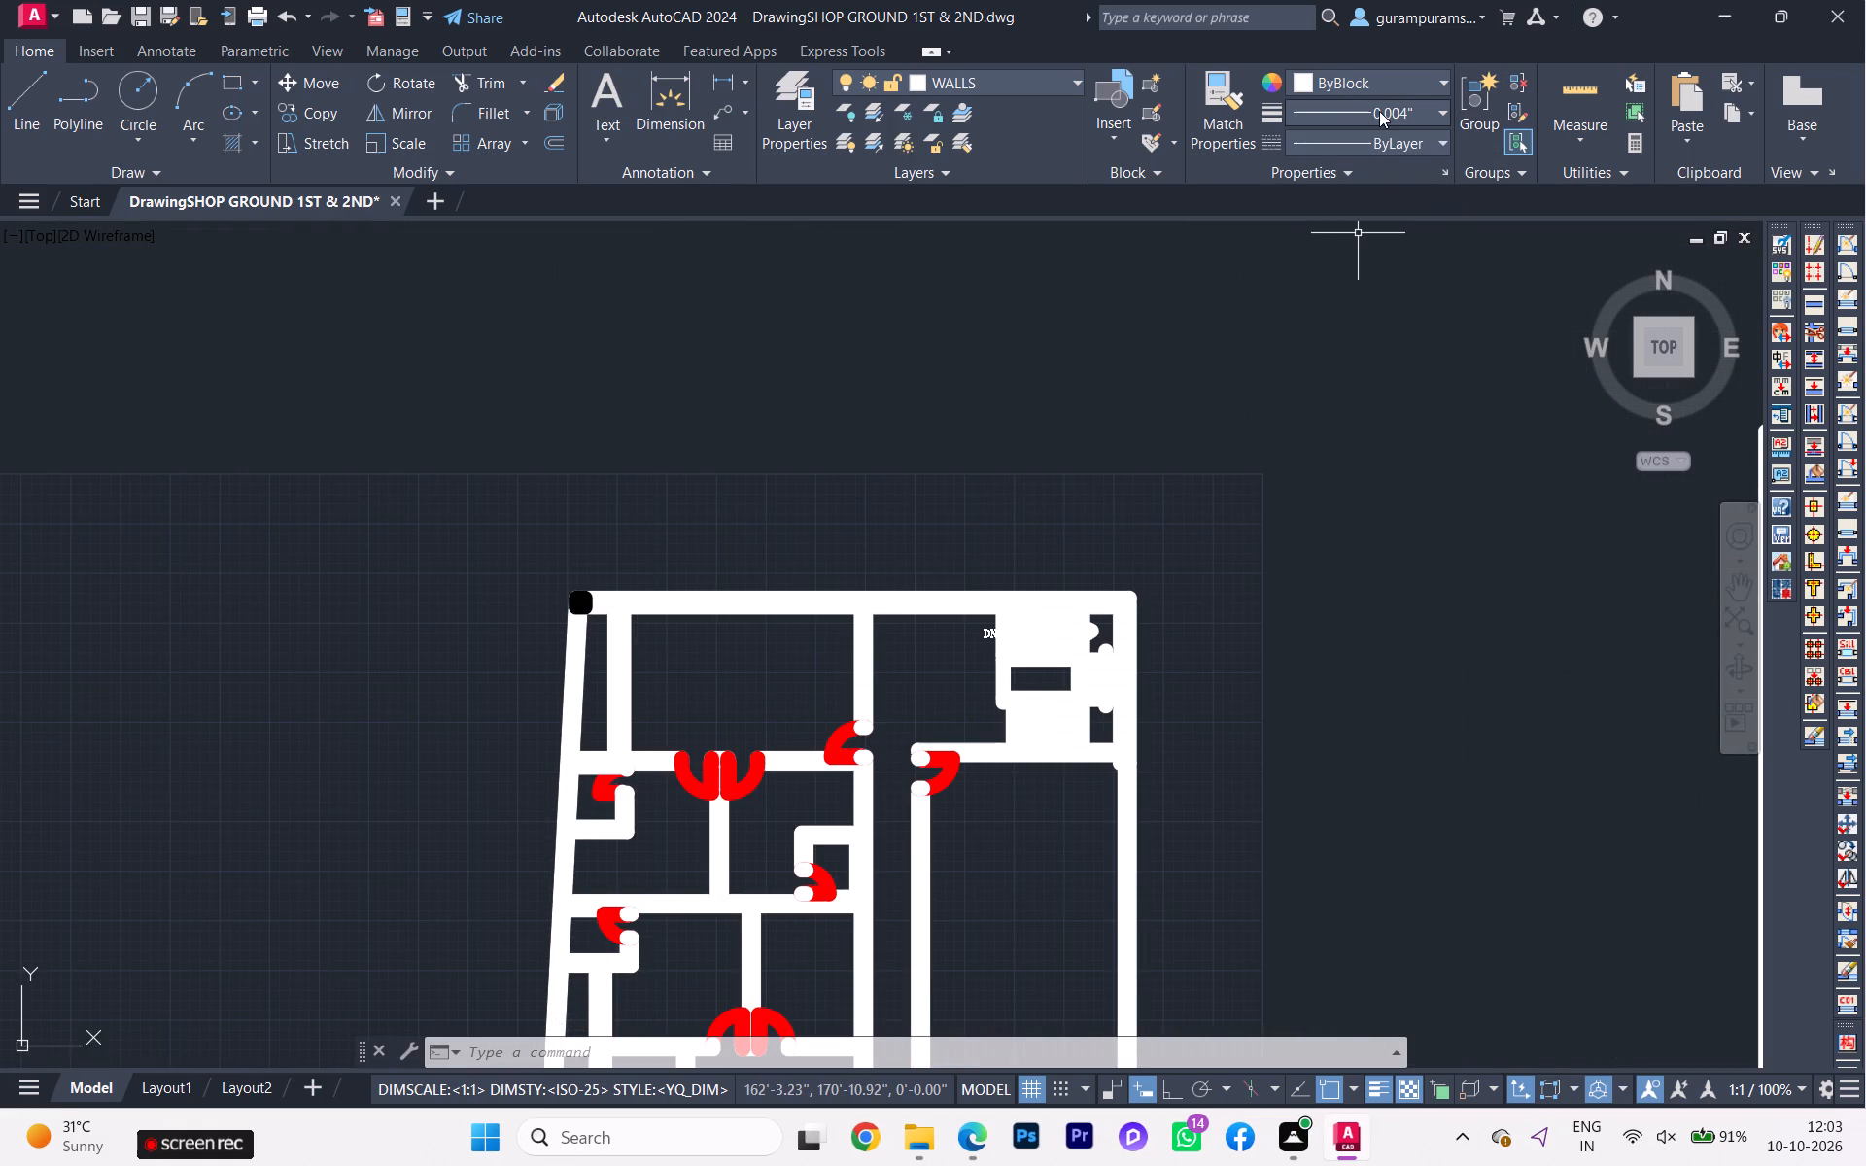
Set the drawing's default lineweight to 0.002" in the lineweight settings.
left_click(1379, 111)
left_click(1334, 499)
left_click(1146, 570)
scroll(1123, 597, "up", 13)
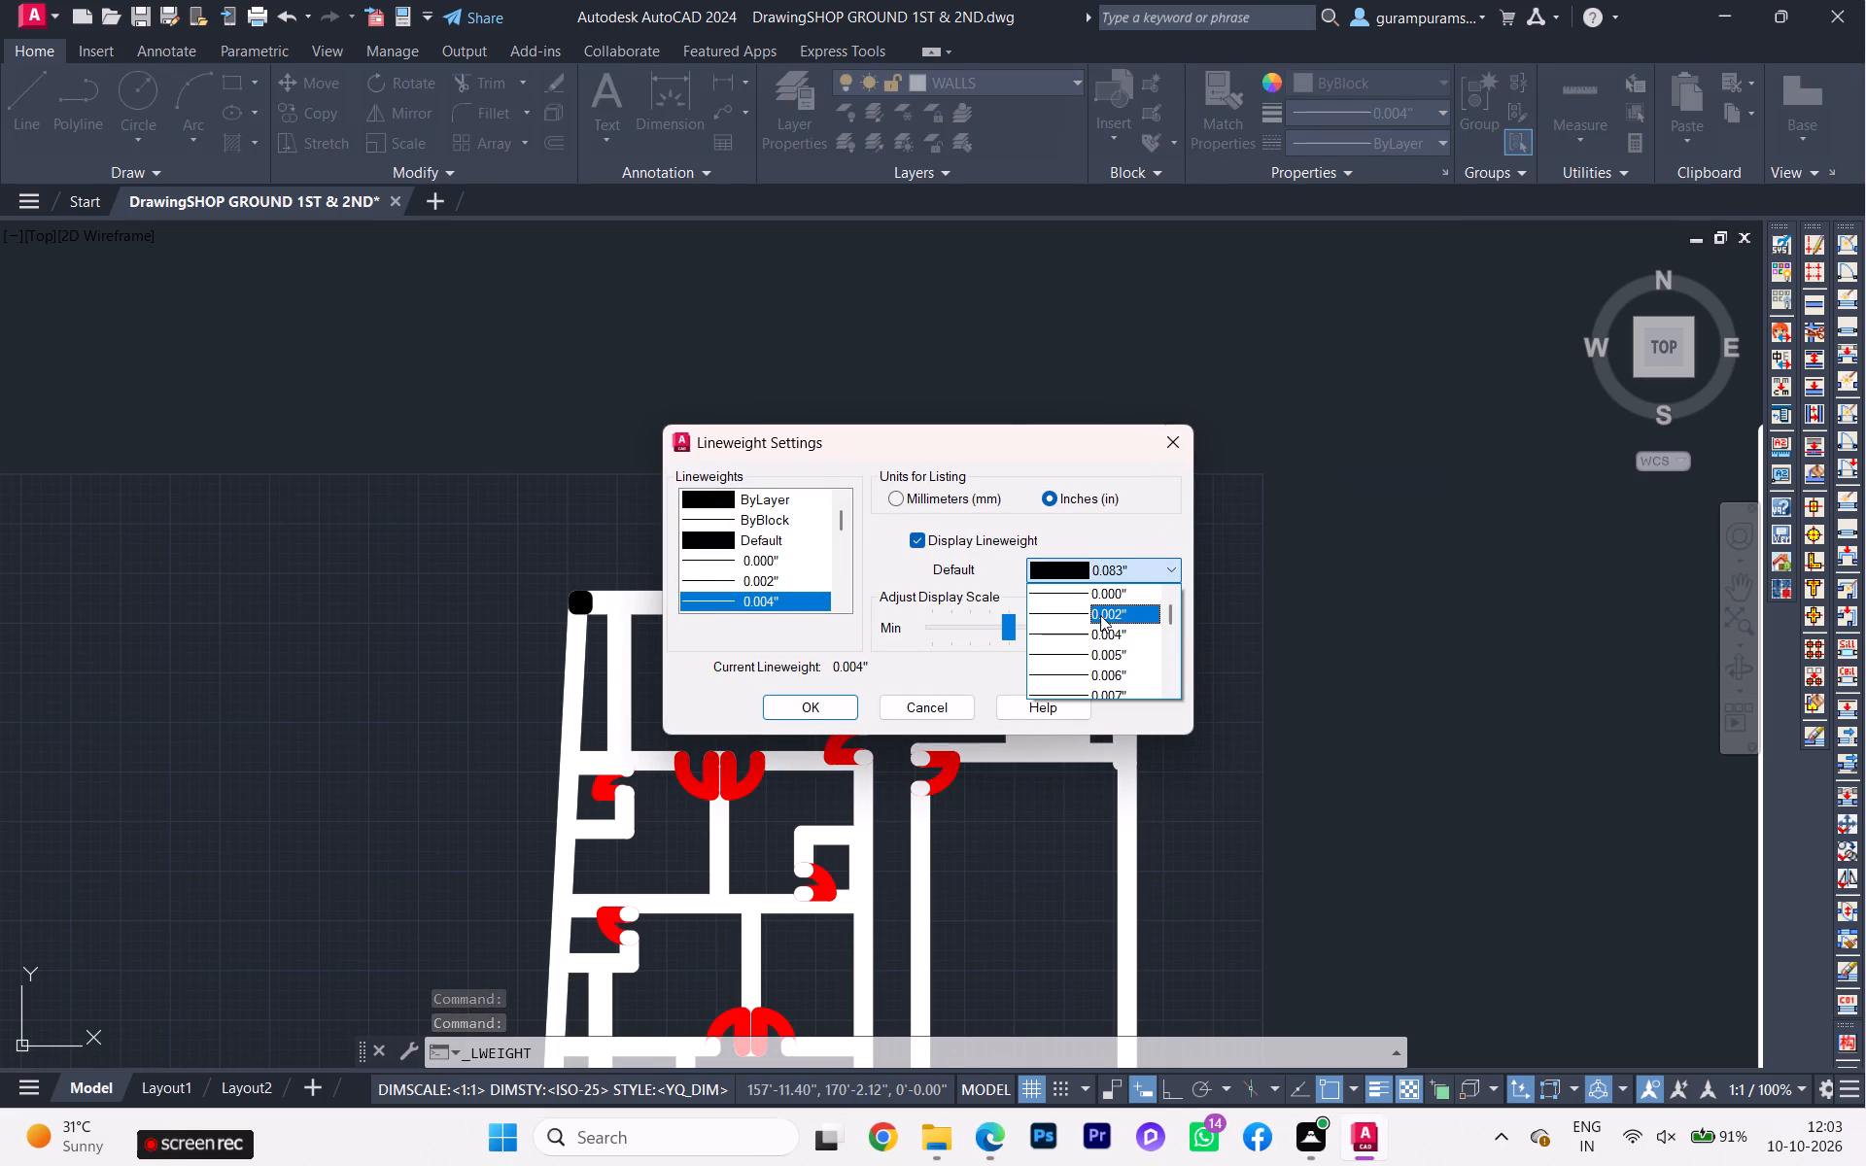
left_click(1100, 615)
left_click(840, 709)
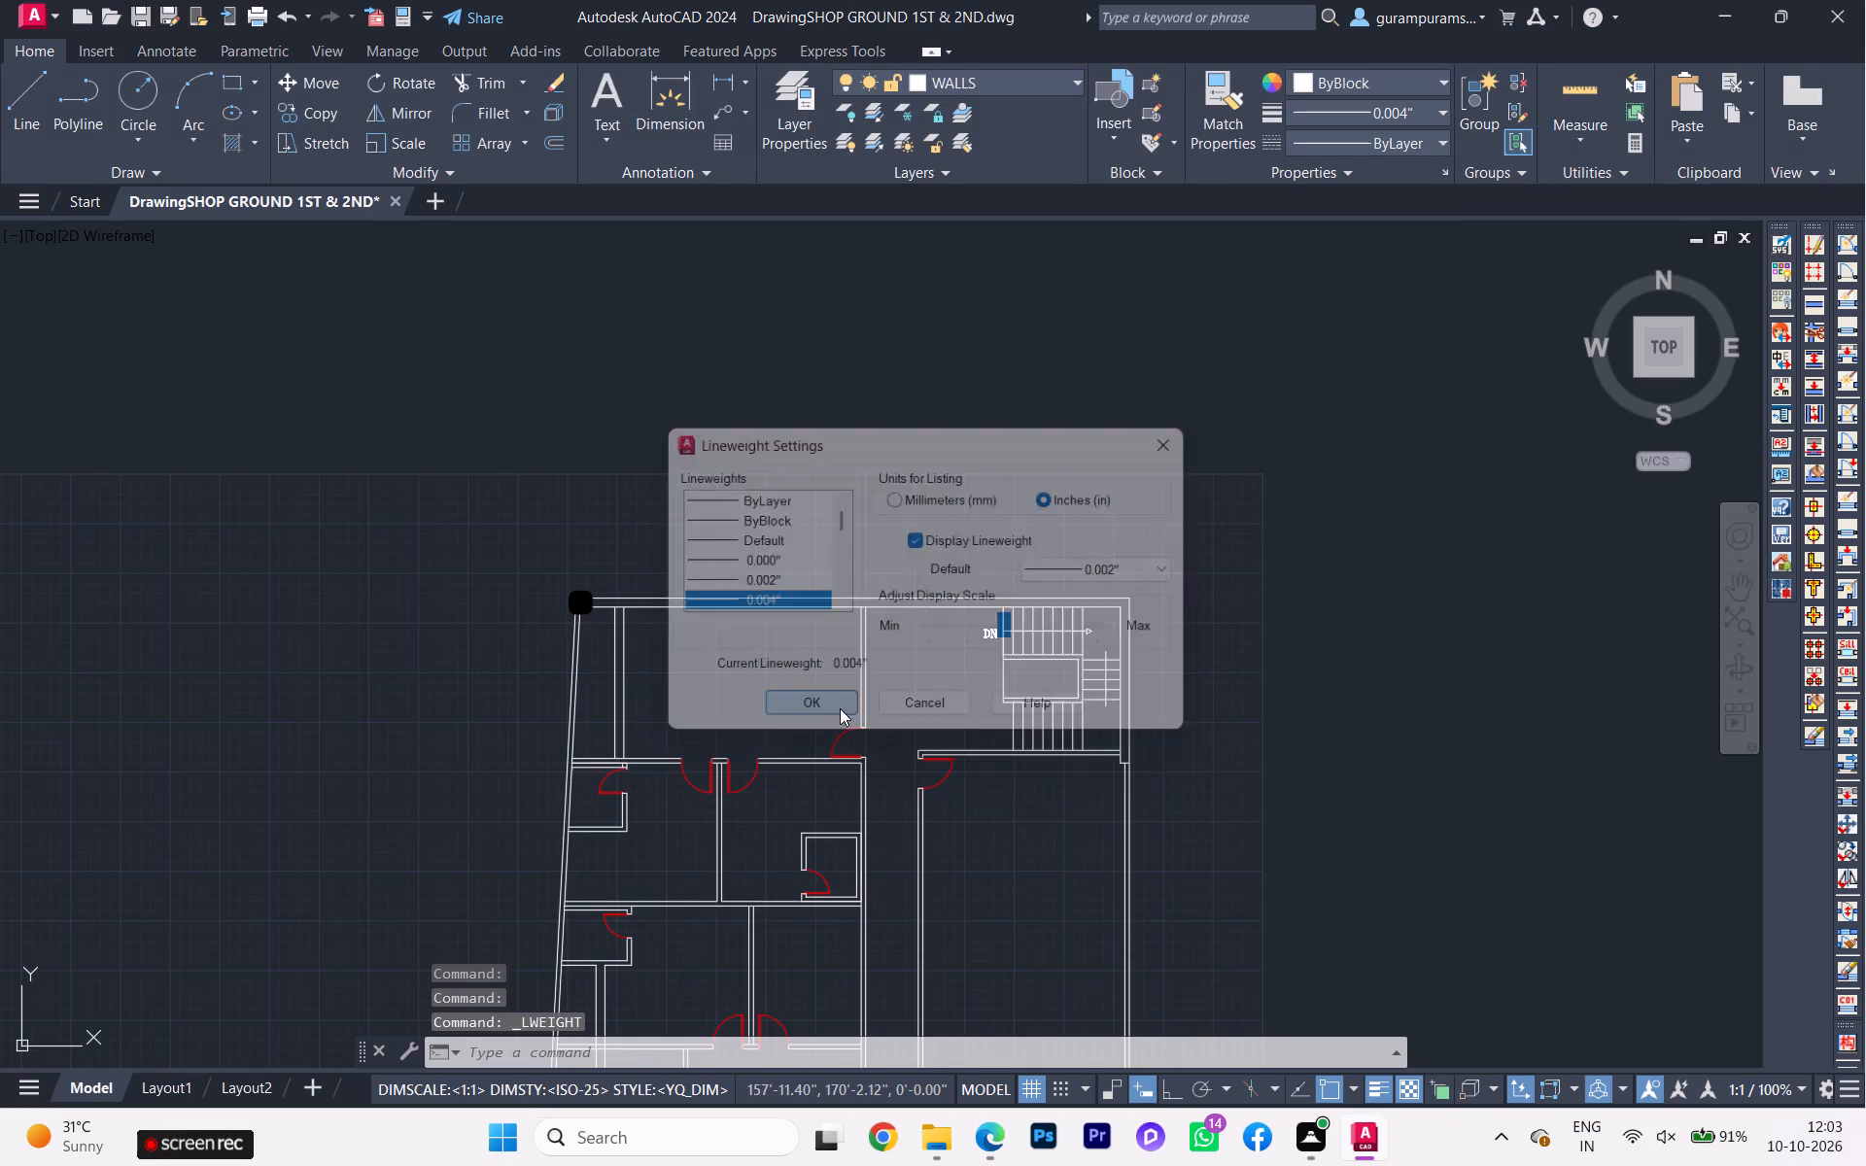
Change the northwest column rectangle's lineweight to Default.
scroll(715, 611, "up", 2)
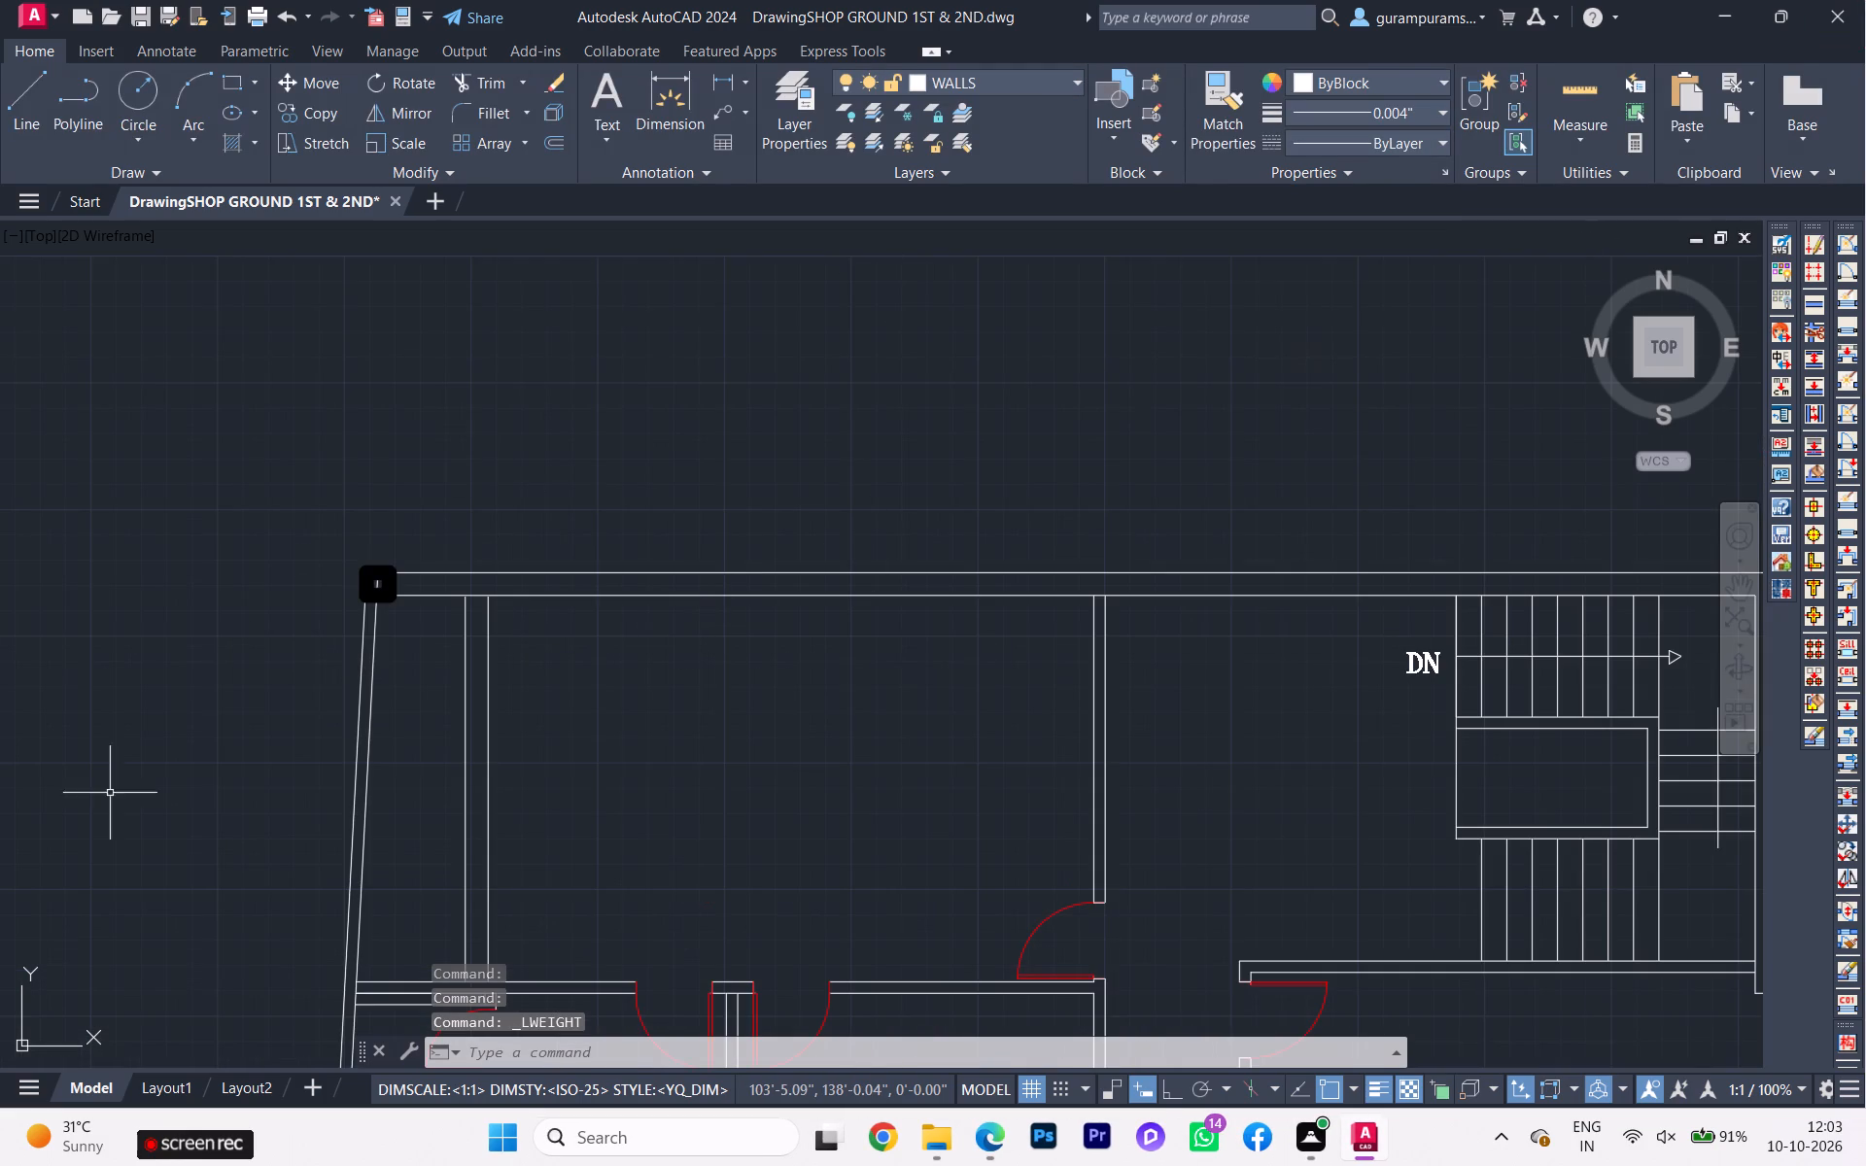
scroll(280, 743, "up", 2)
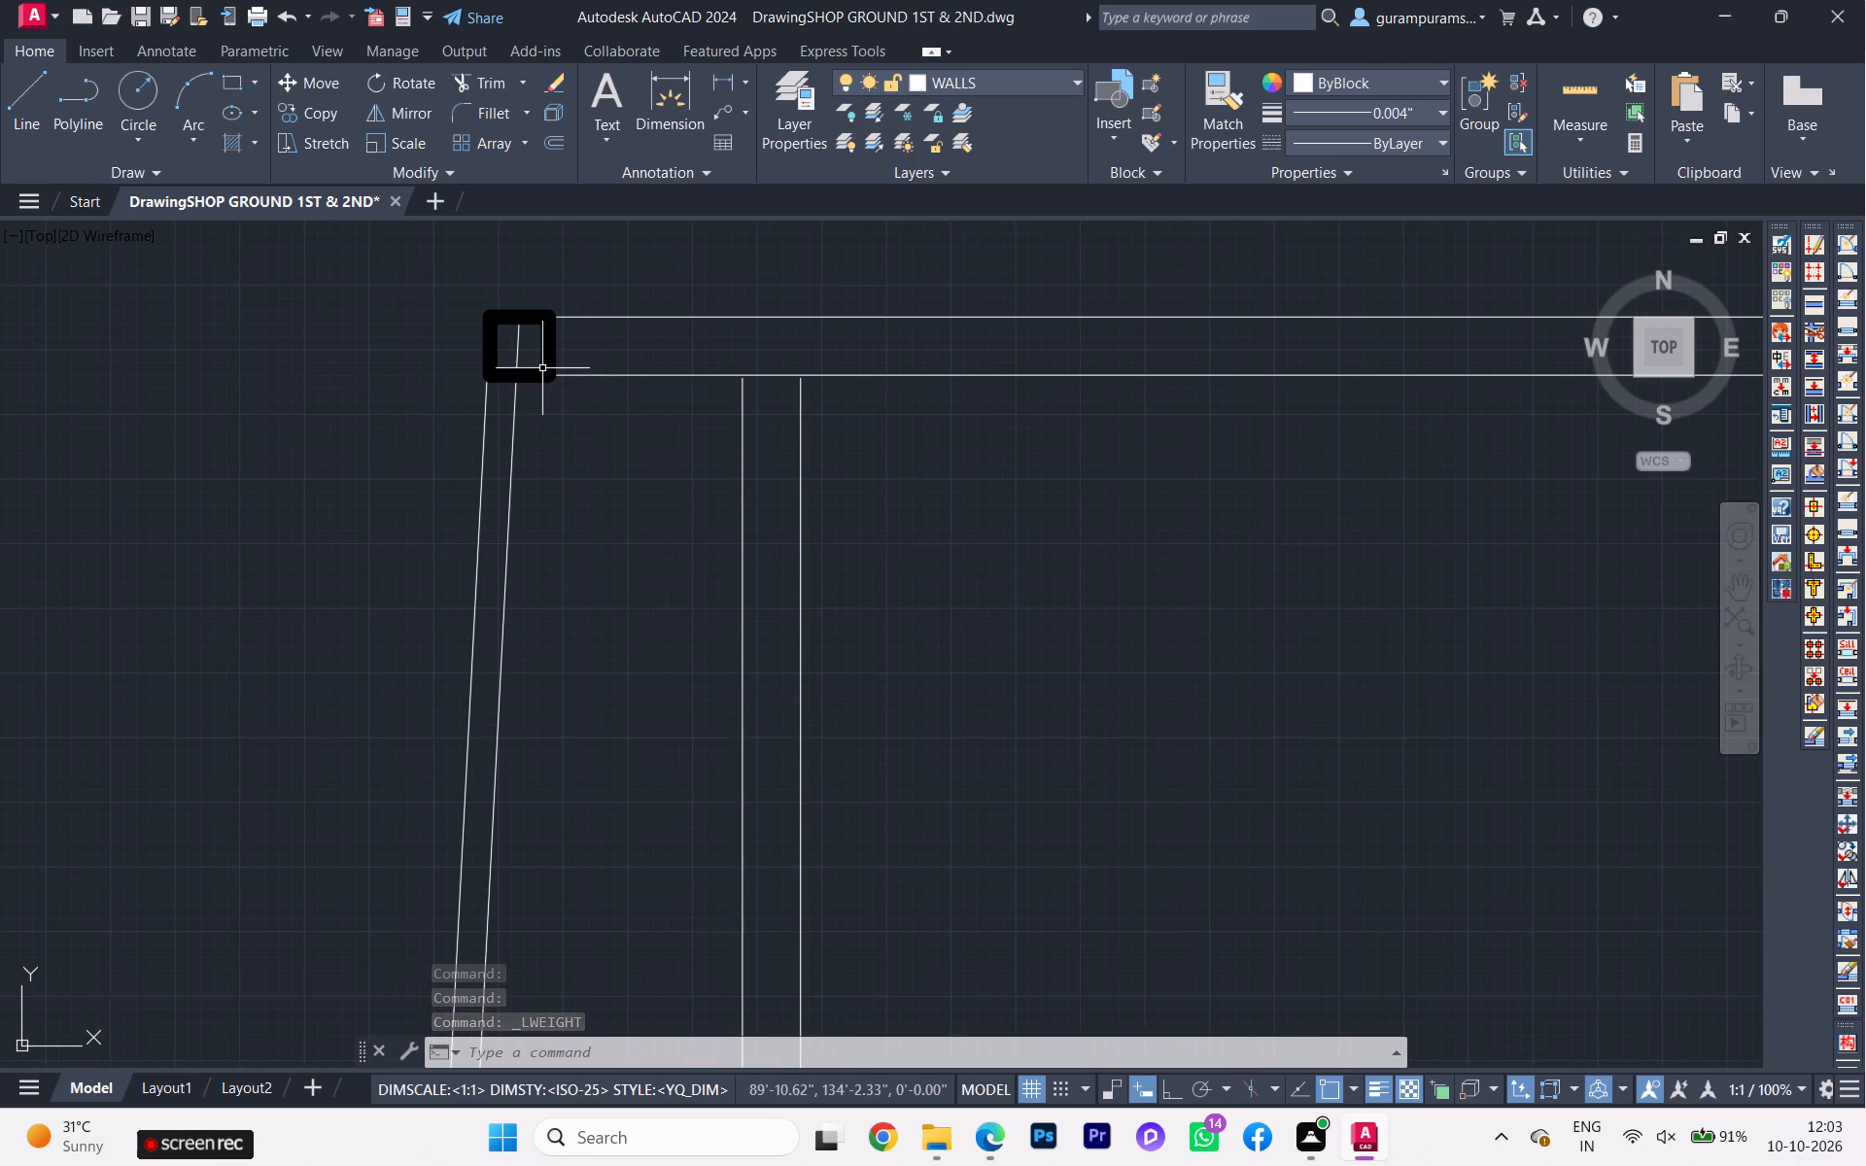
left_click(545, 378)
left_click(1422, 115)
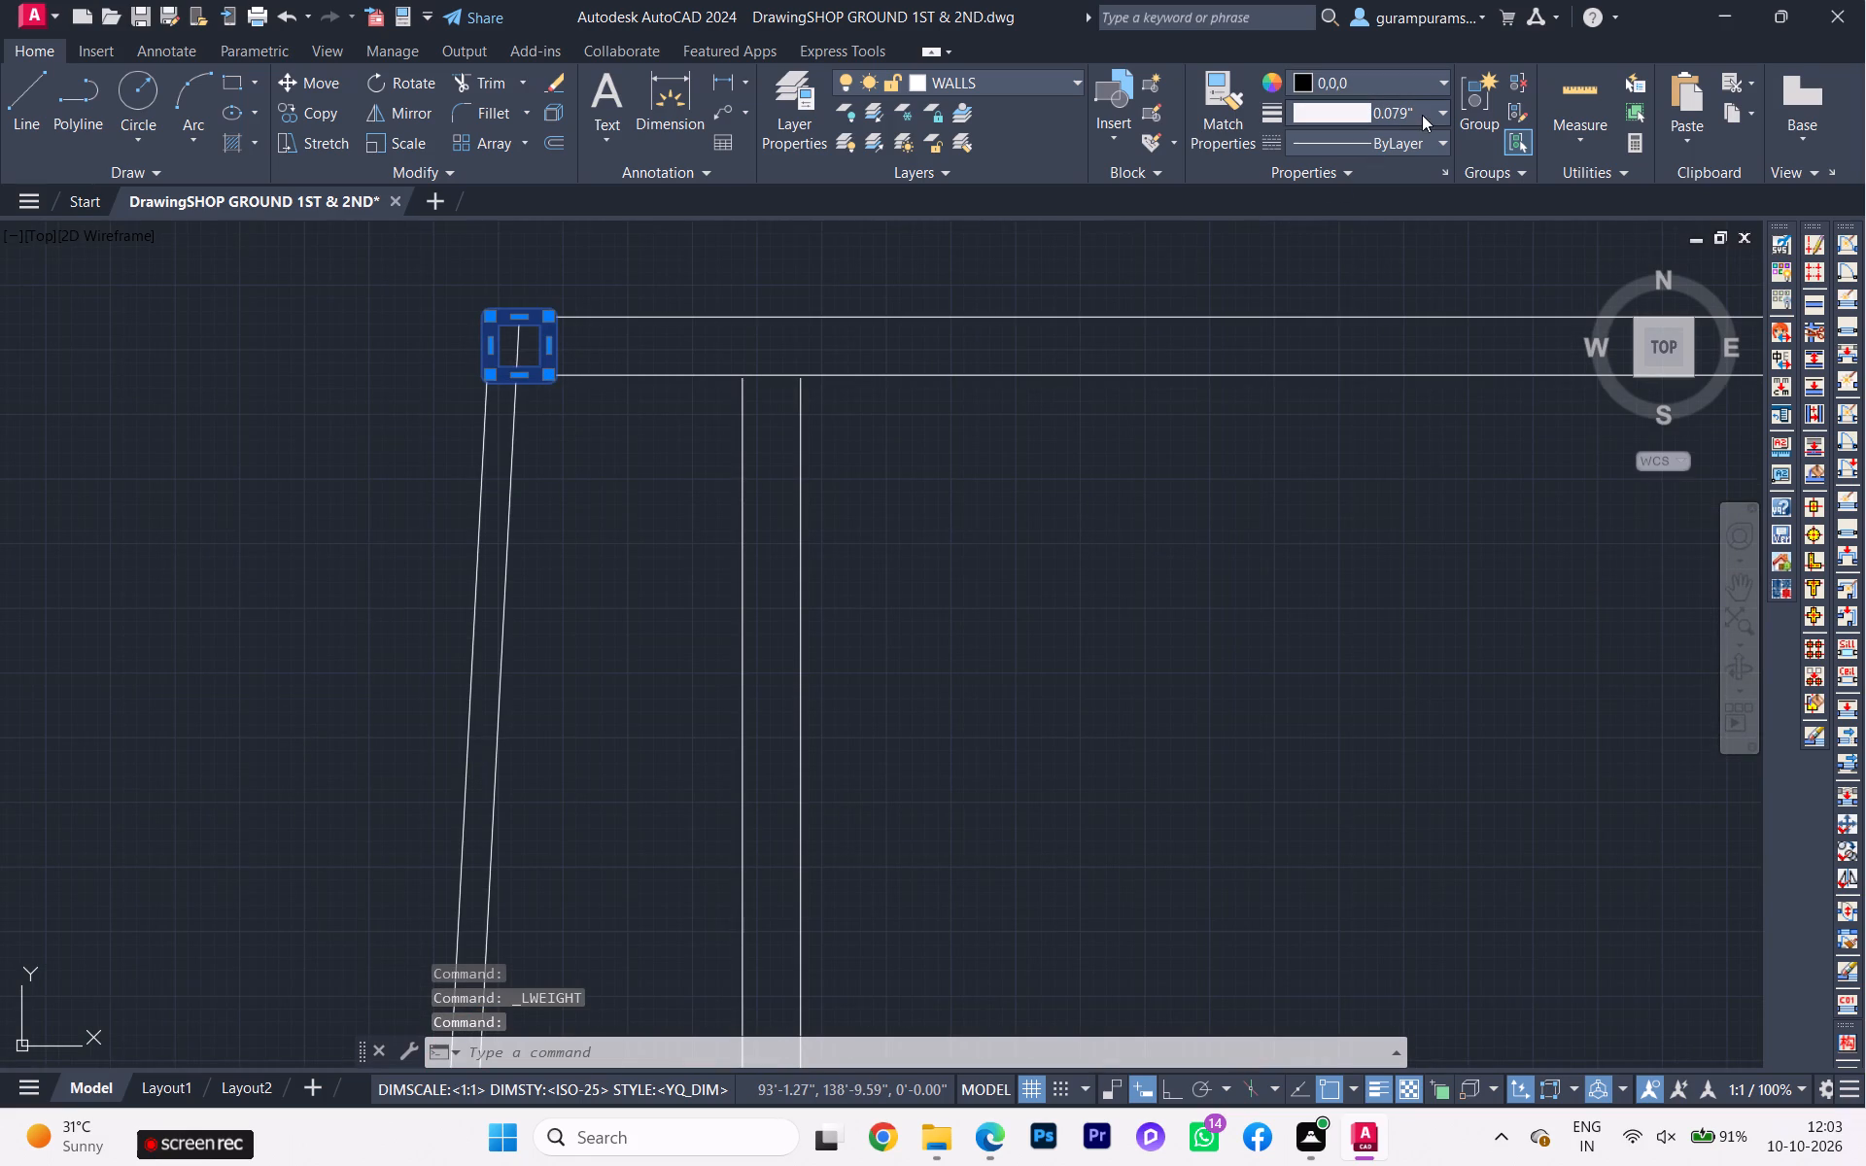
scroll(1408, 229, "up", 4)
scroll(1383, 320, "down", 5)
scroll(1382, 324, "up", 6)
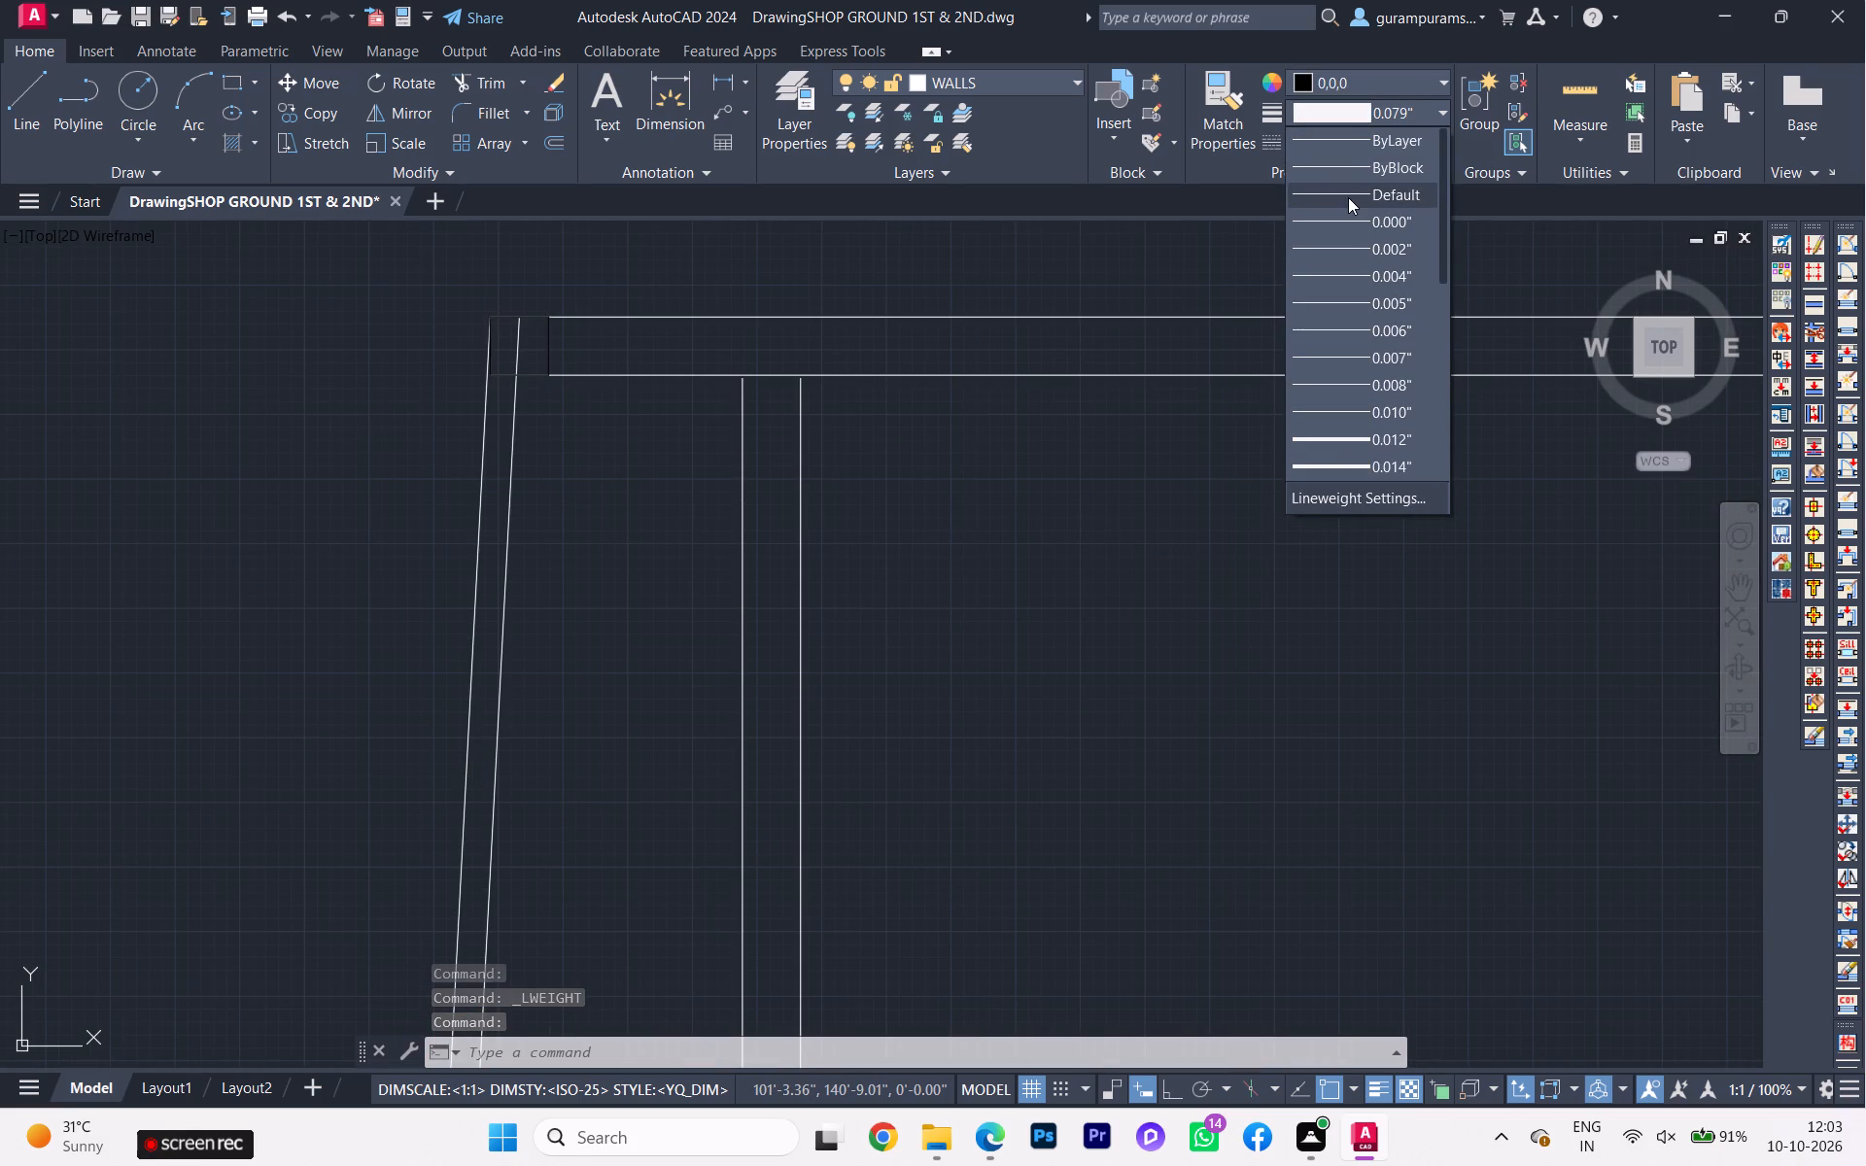
left_click(1348, 197)
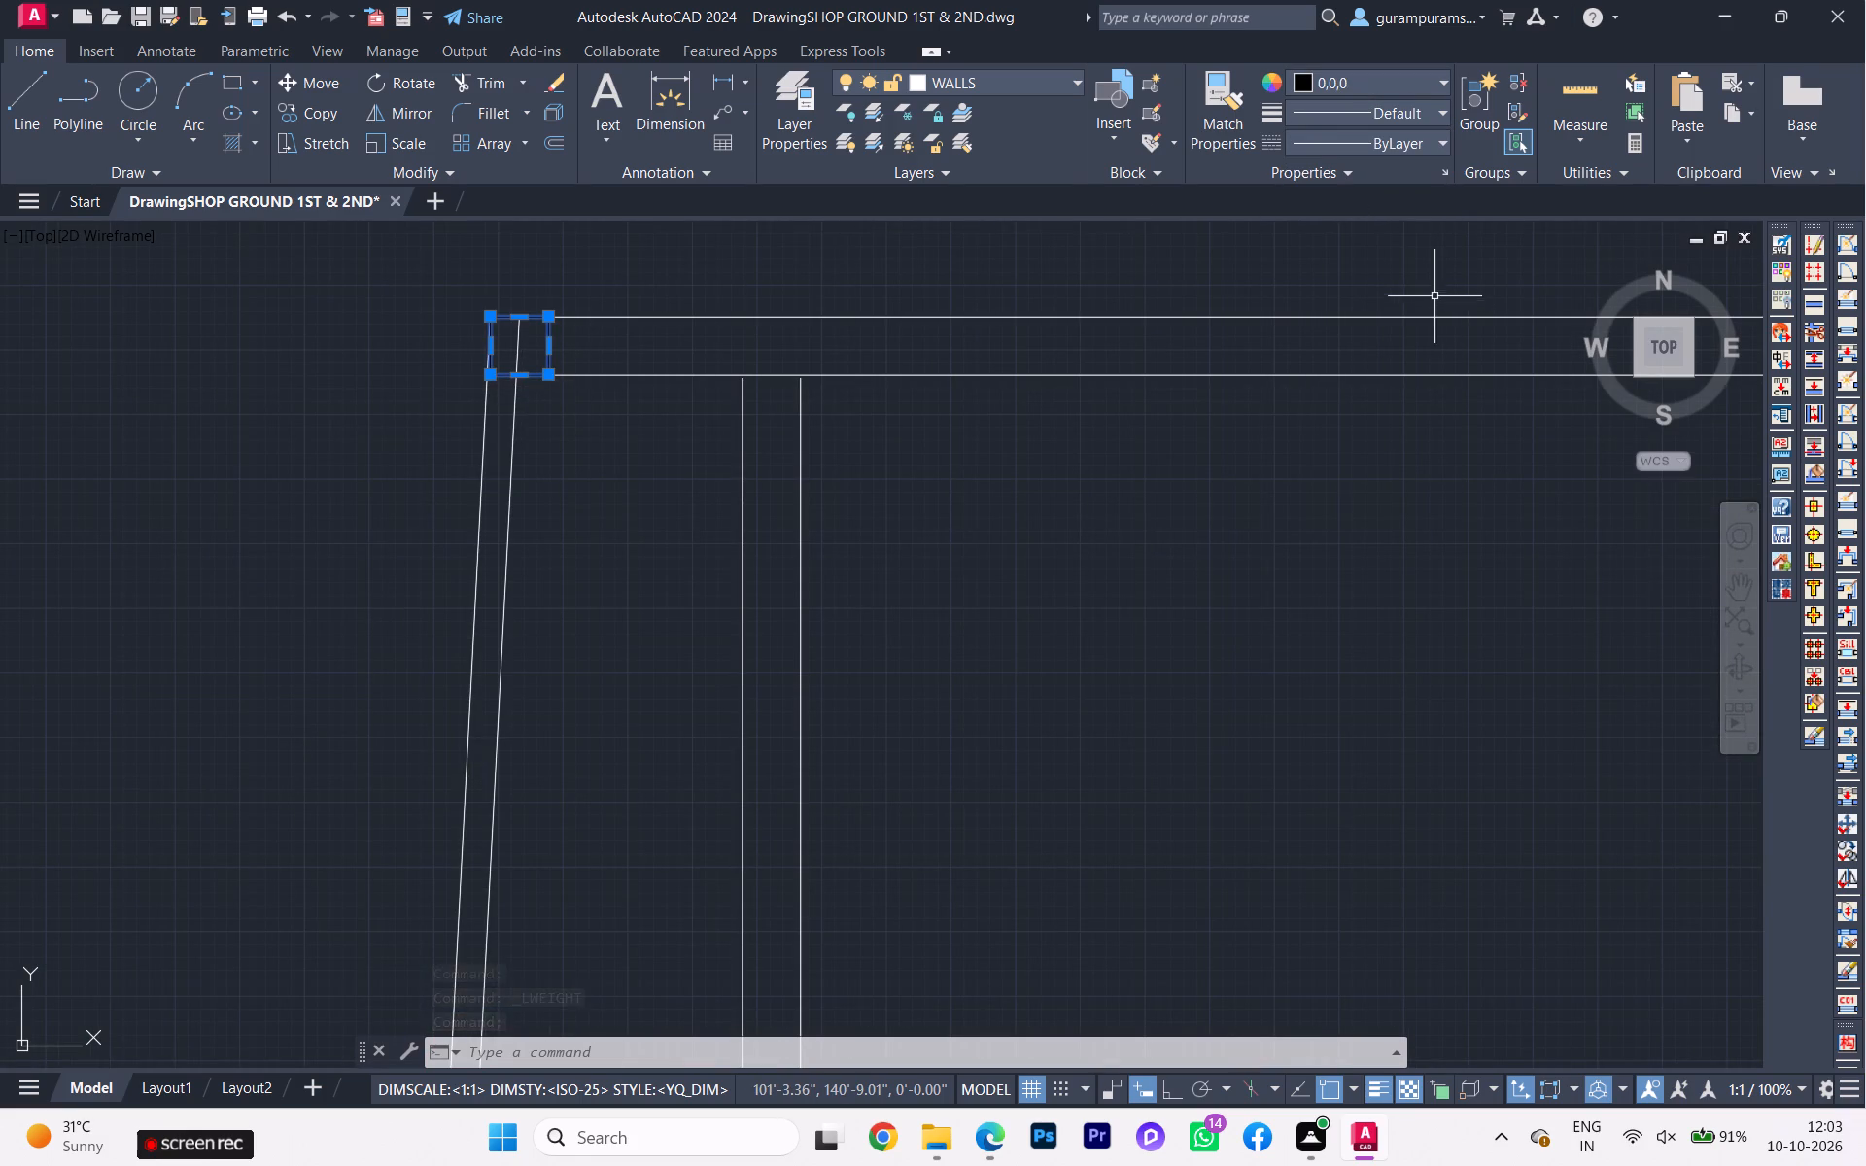
left_click(1184, 314)
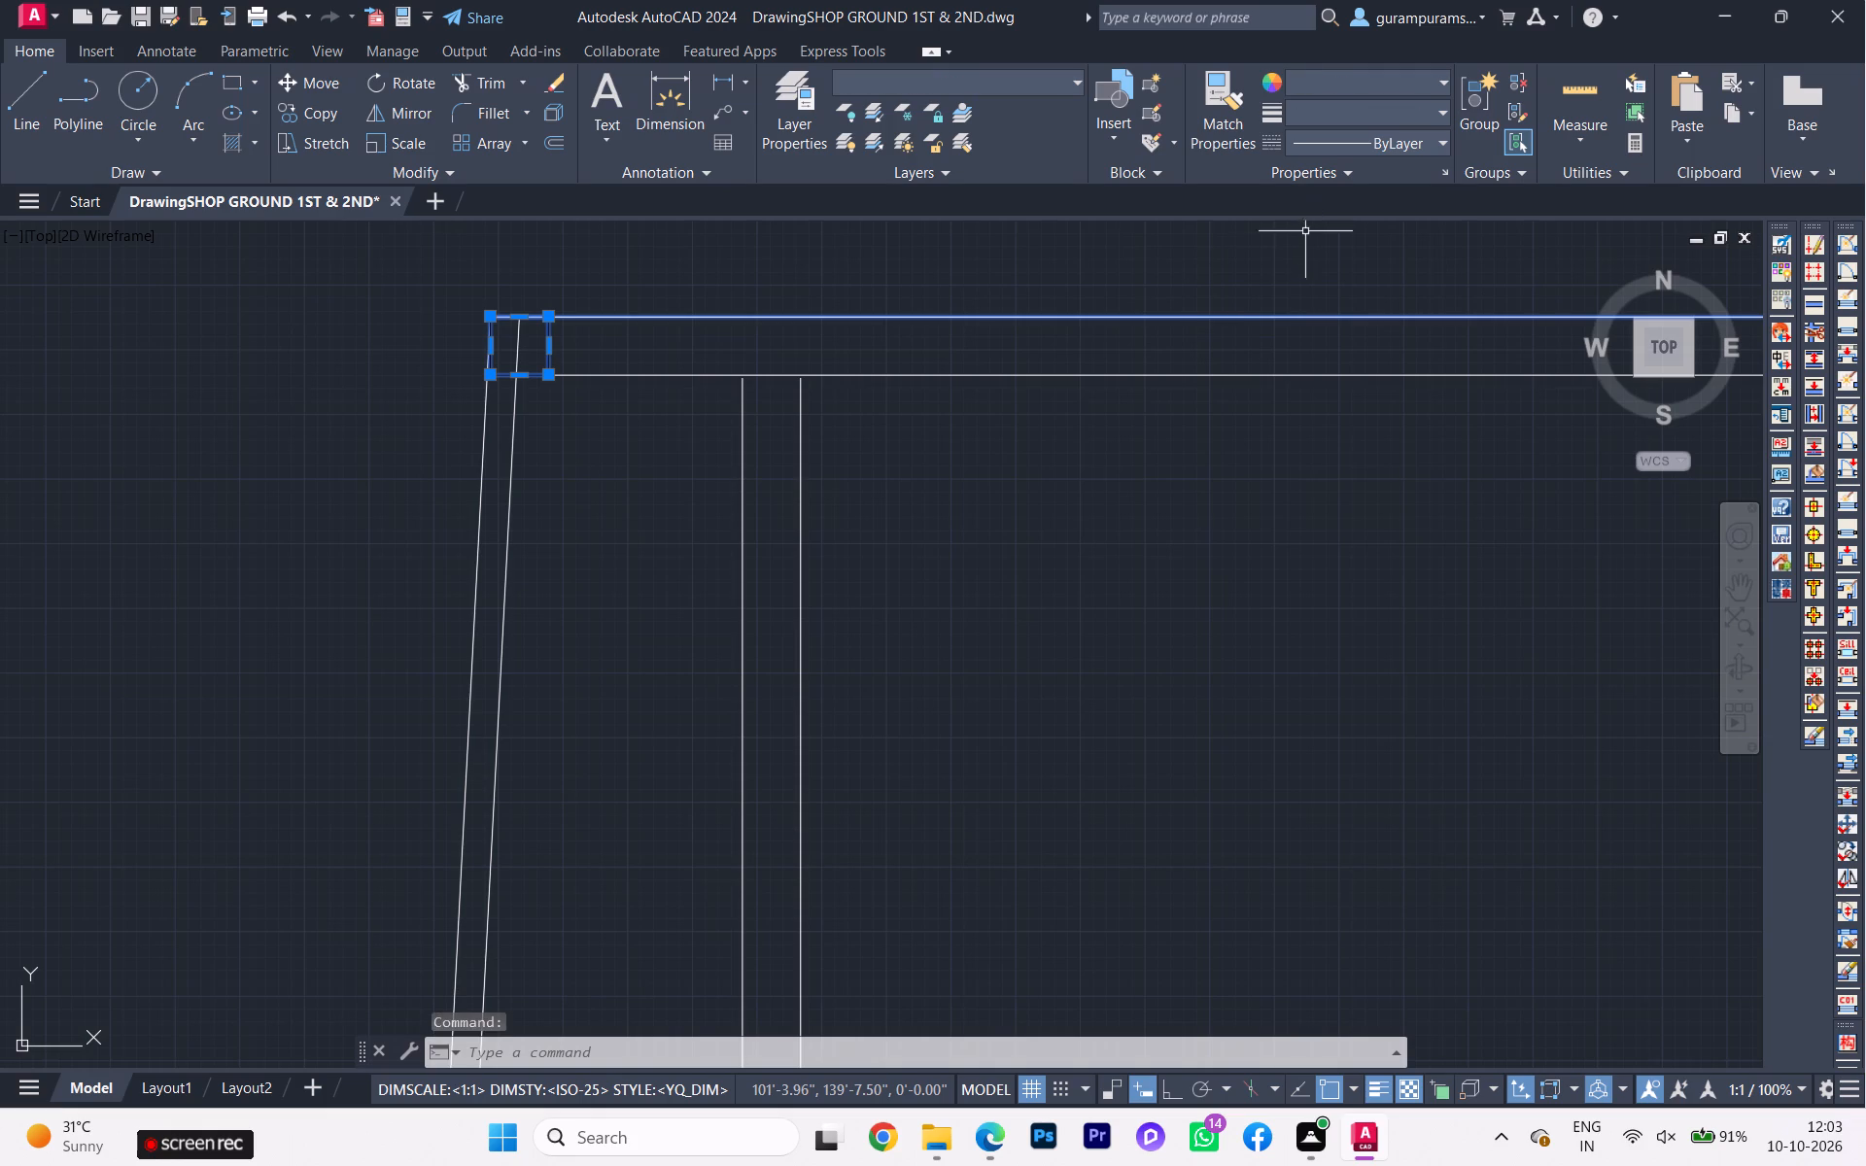
Set the northwest column rectangle's lineweight to 0.012".
key("Escape")
scroll(564, 331, "up", 1)
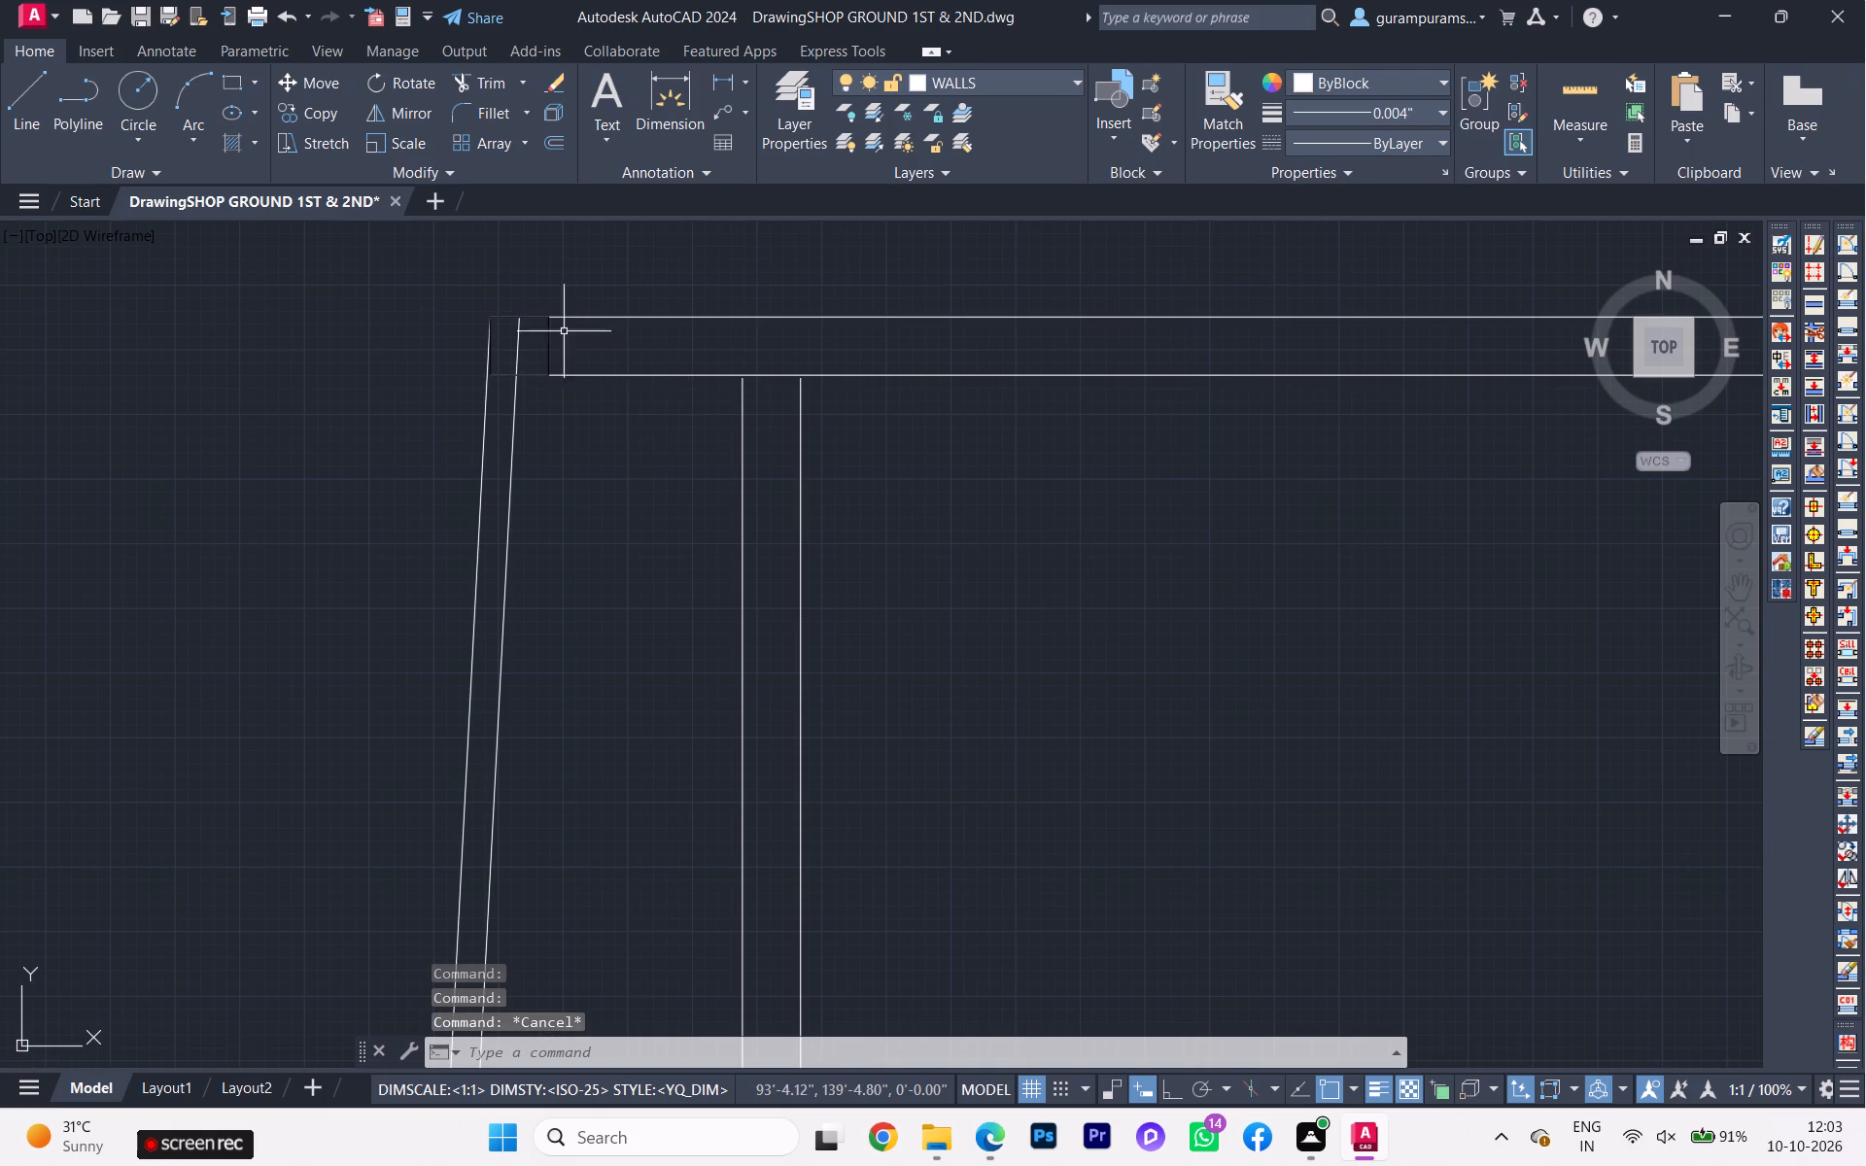
scroll(564, 330, "up", 1)
left_click(525, 359)
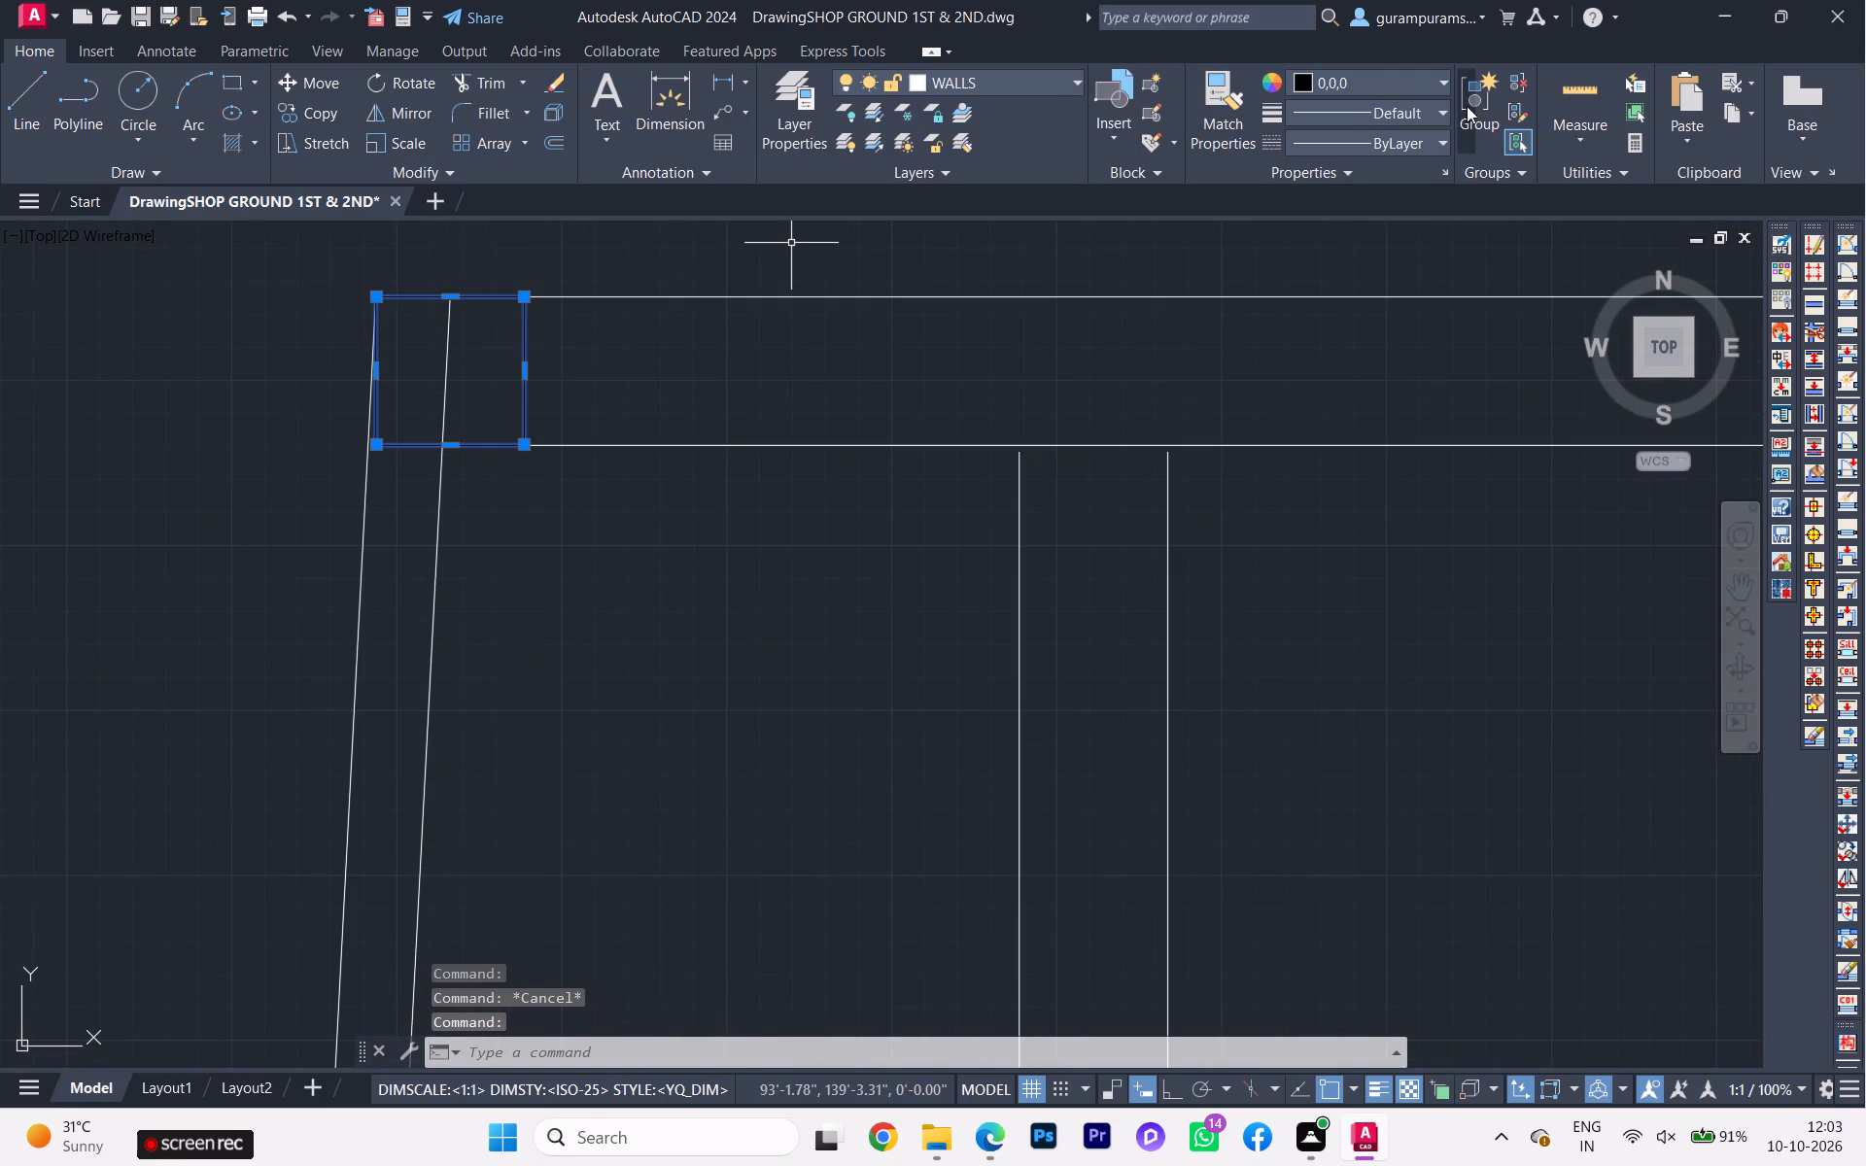
left_click(1442, 116)
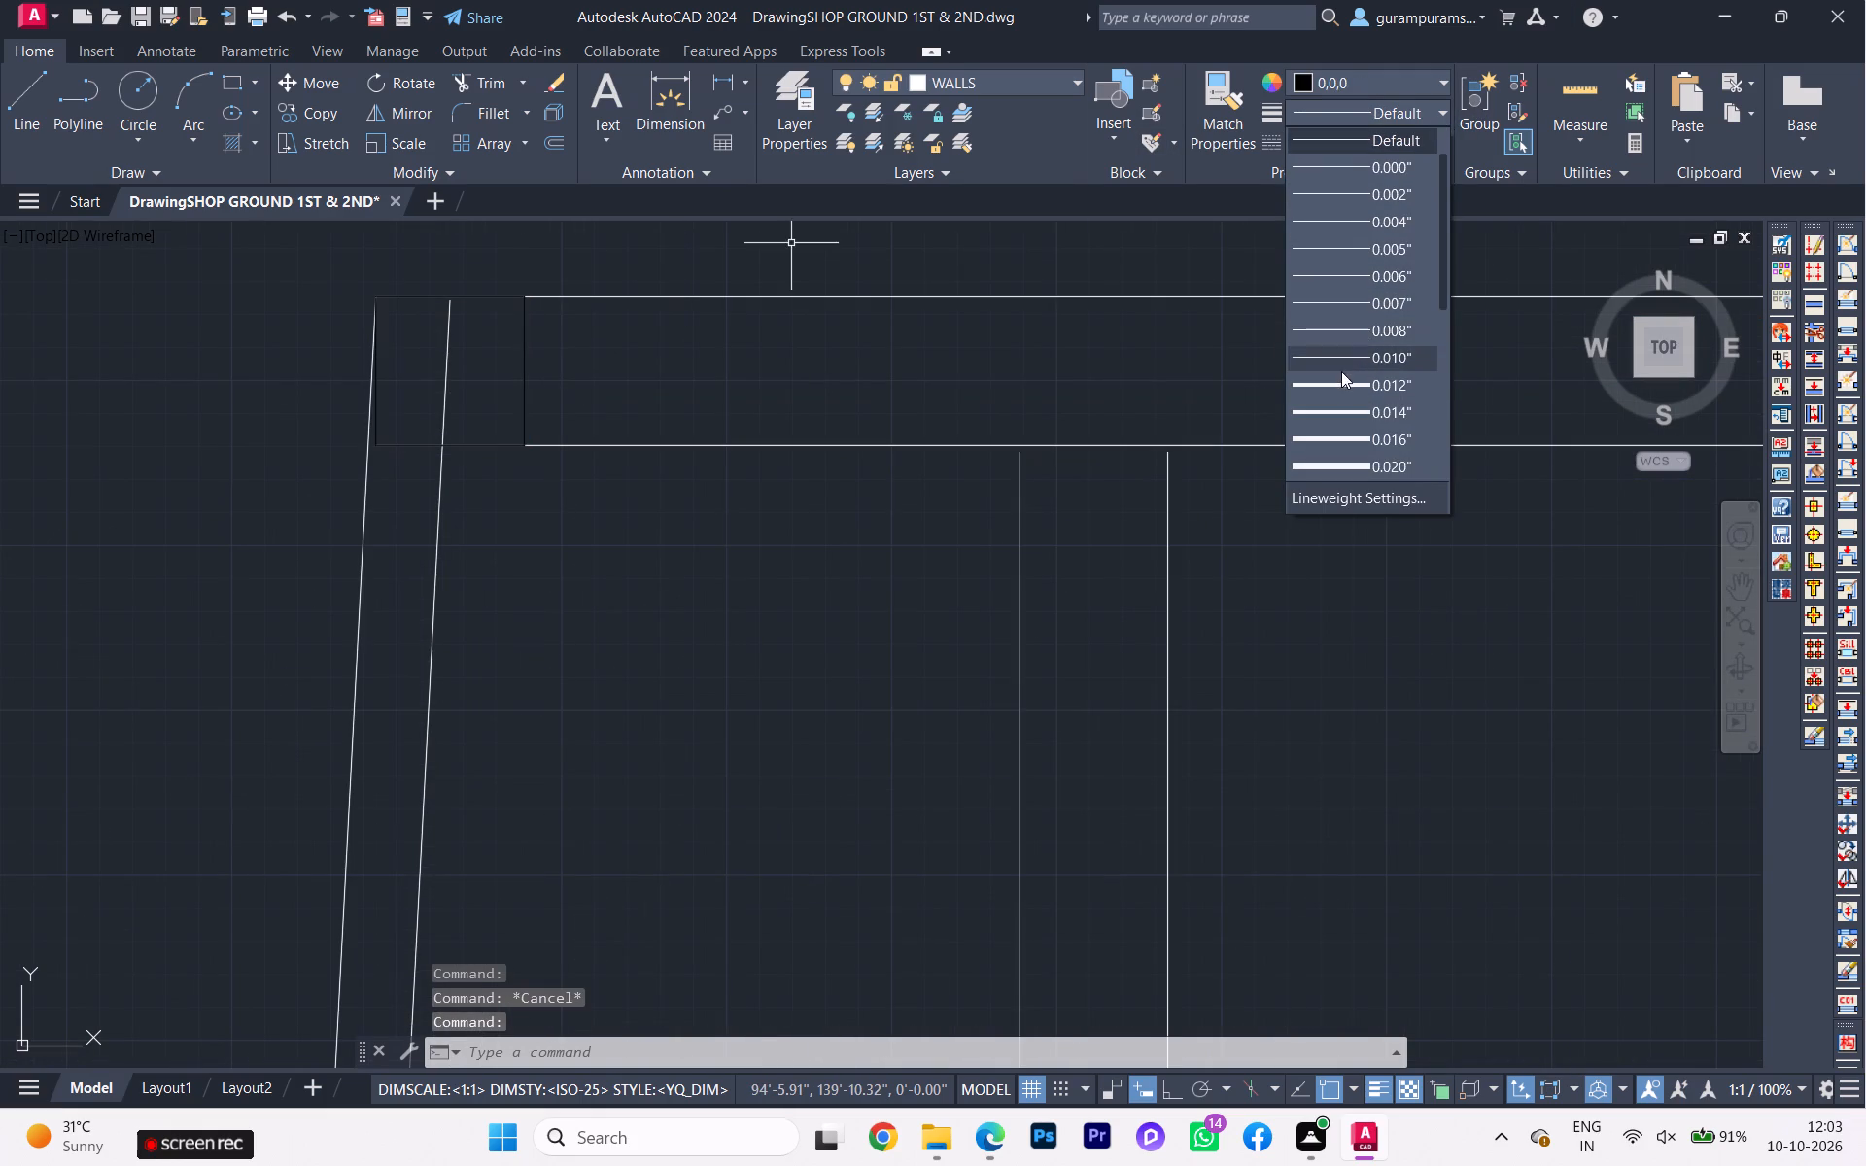
left_click(1339, 387)
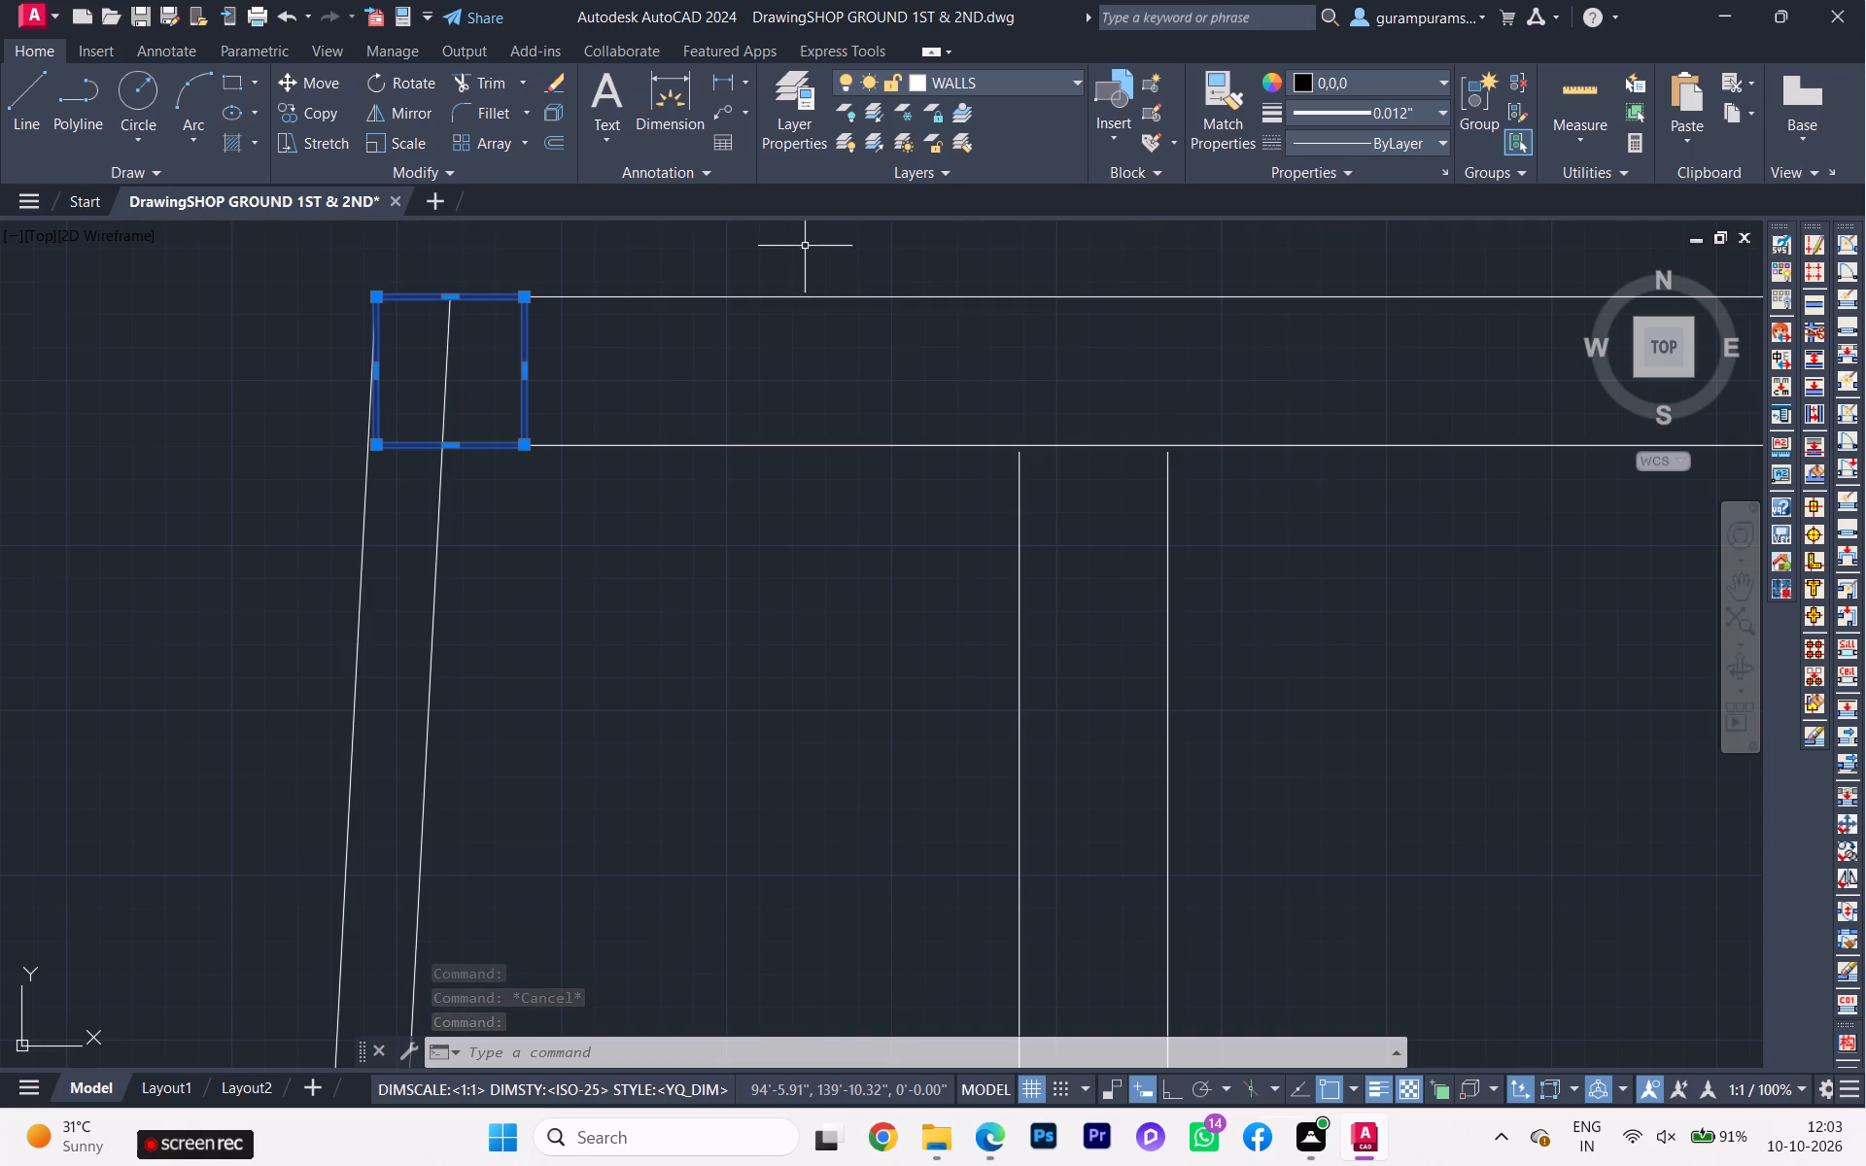
Fill the northwest column rectangle with a Solid hatch in colour 0,0,0.
key("h")
key("Return")
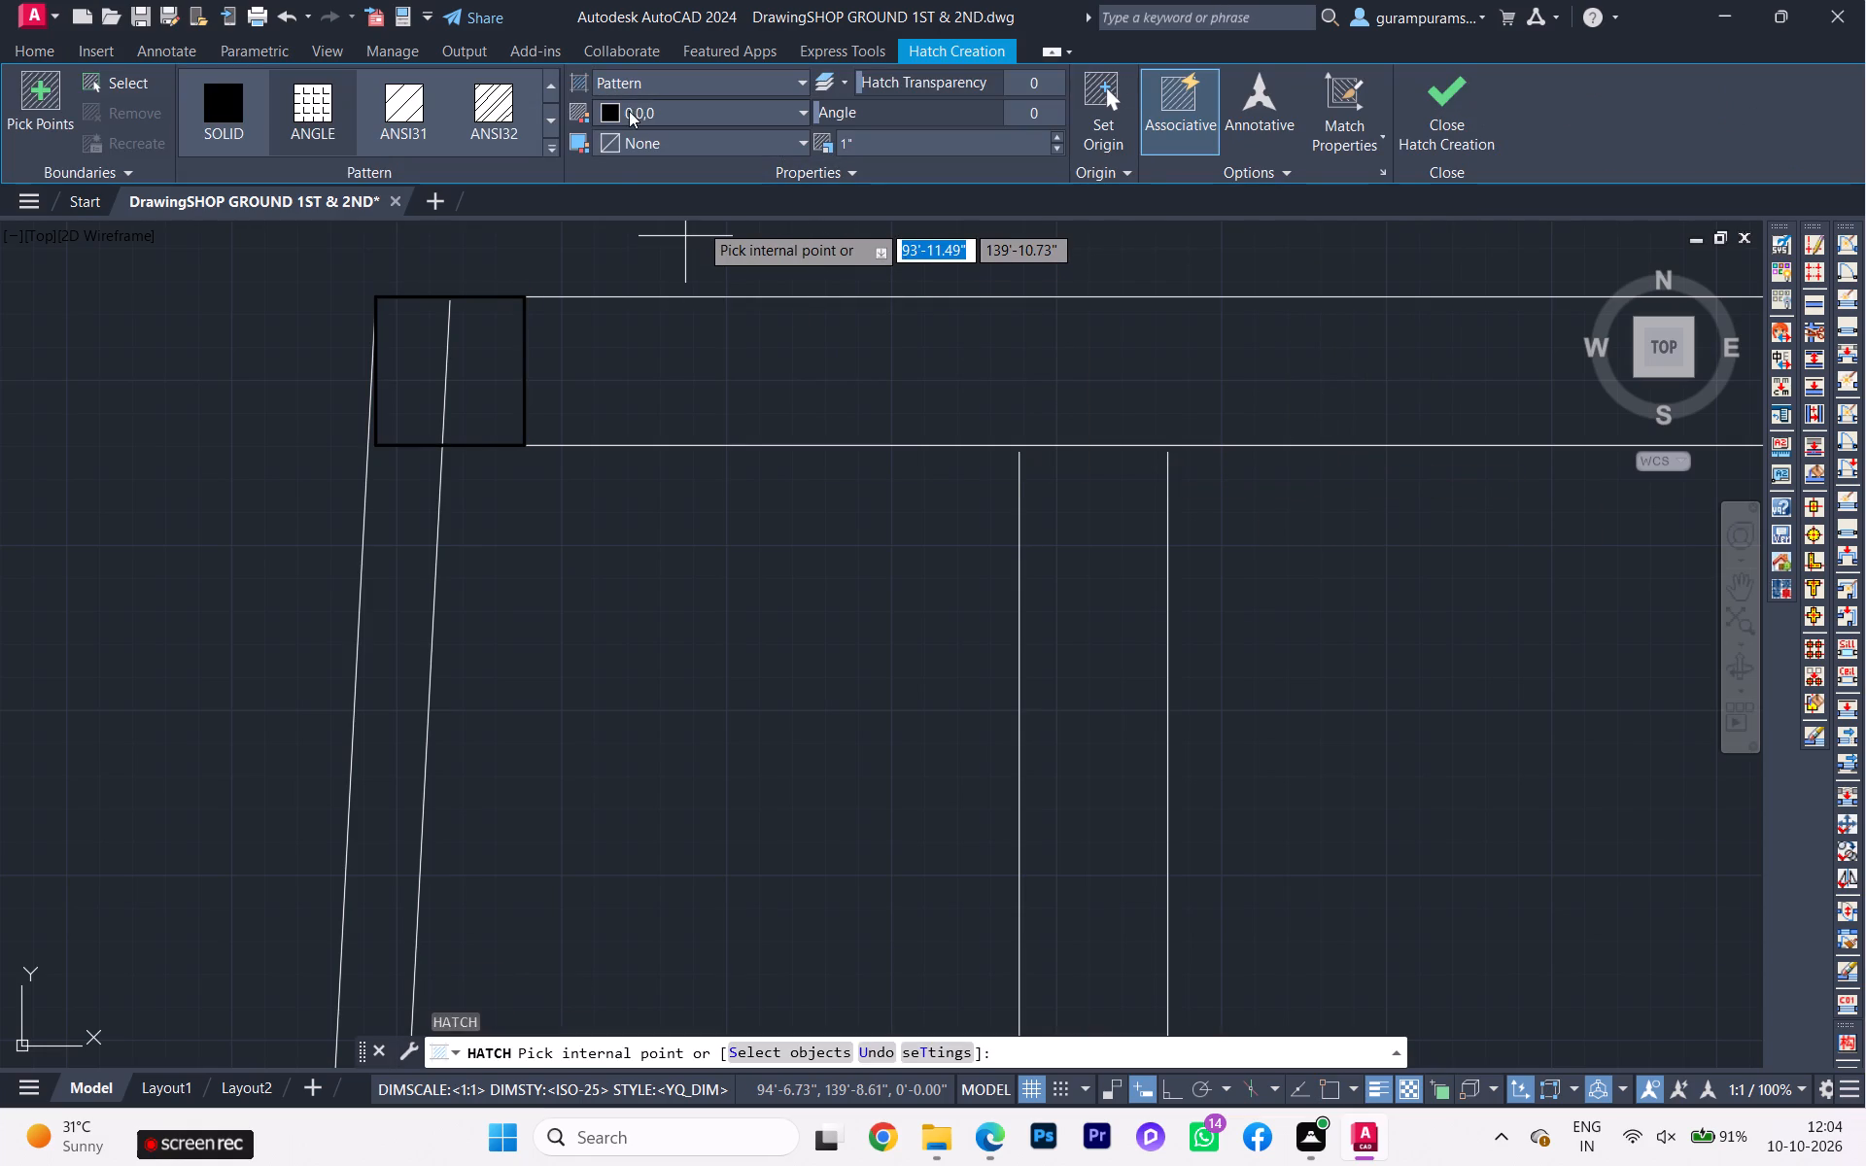
left_click(617, 111)
left_click(724, 86)
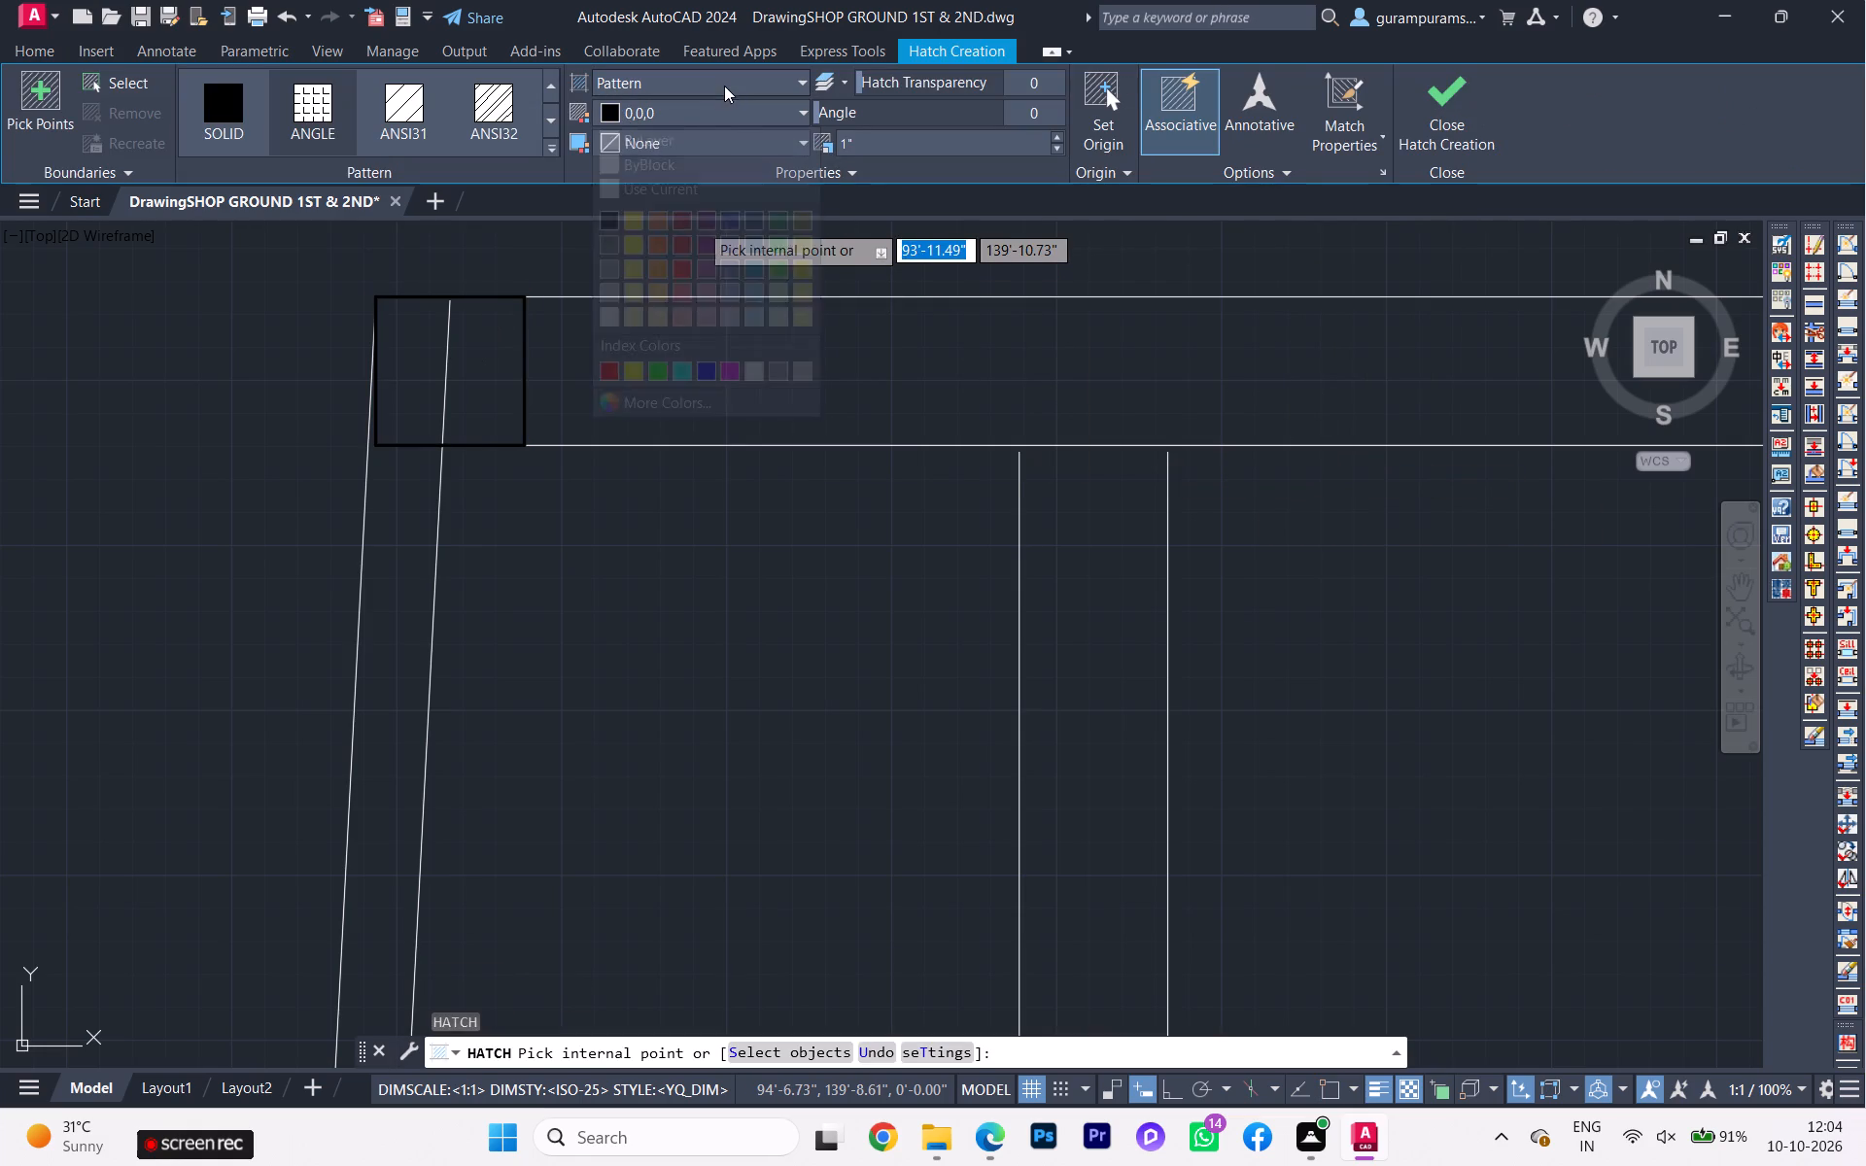
left_click(676, 74)
left_click(642, 111)
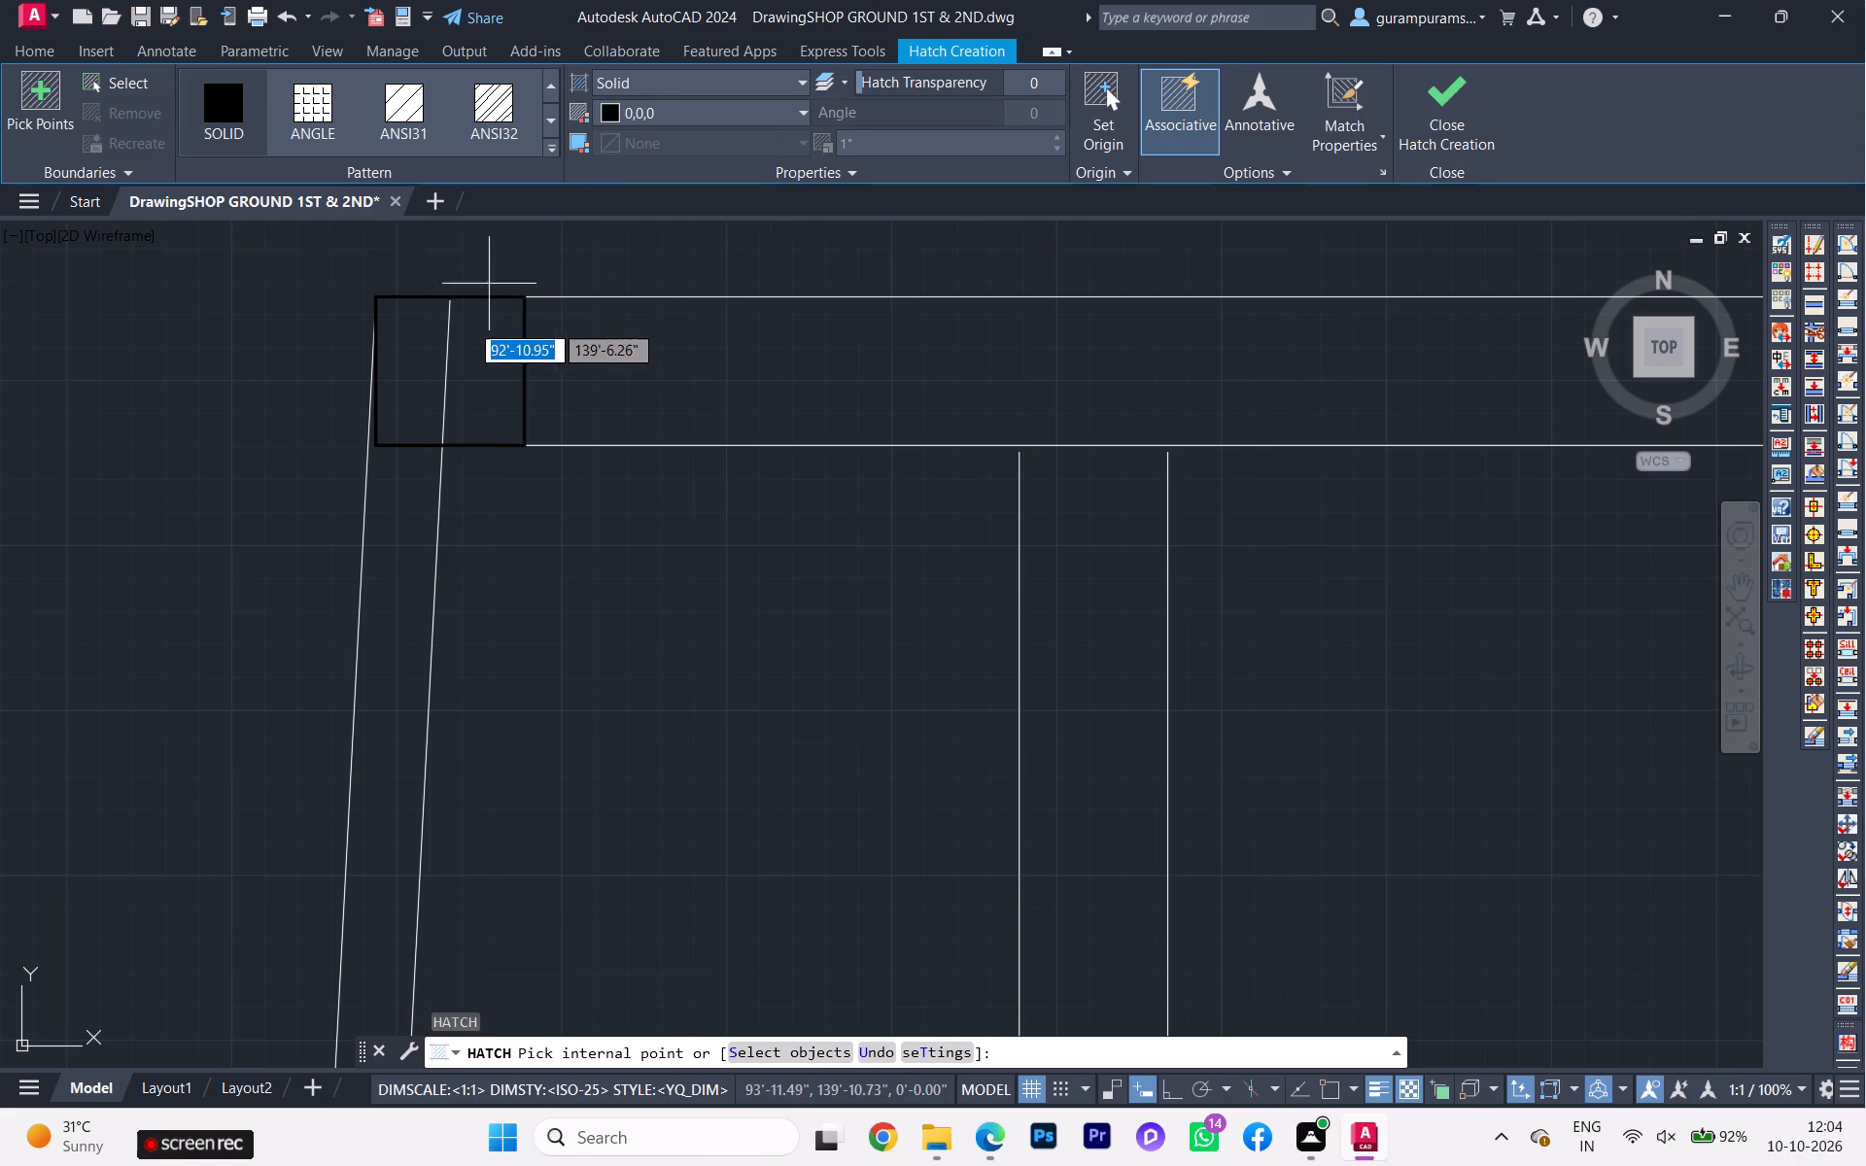
left_click(461, 369)
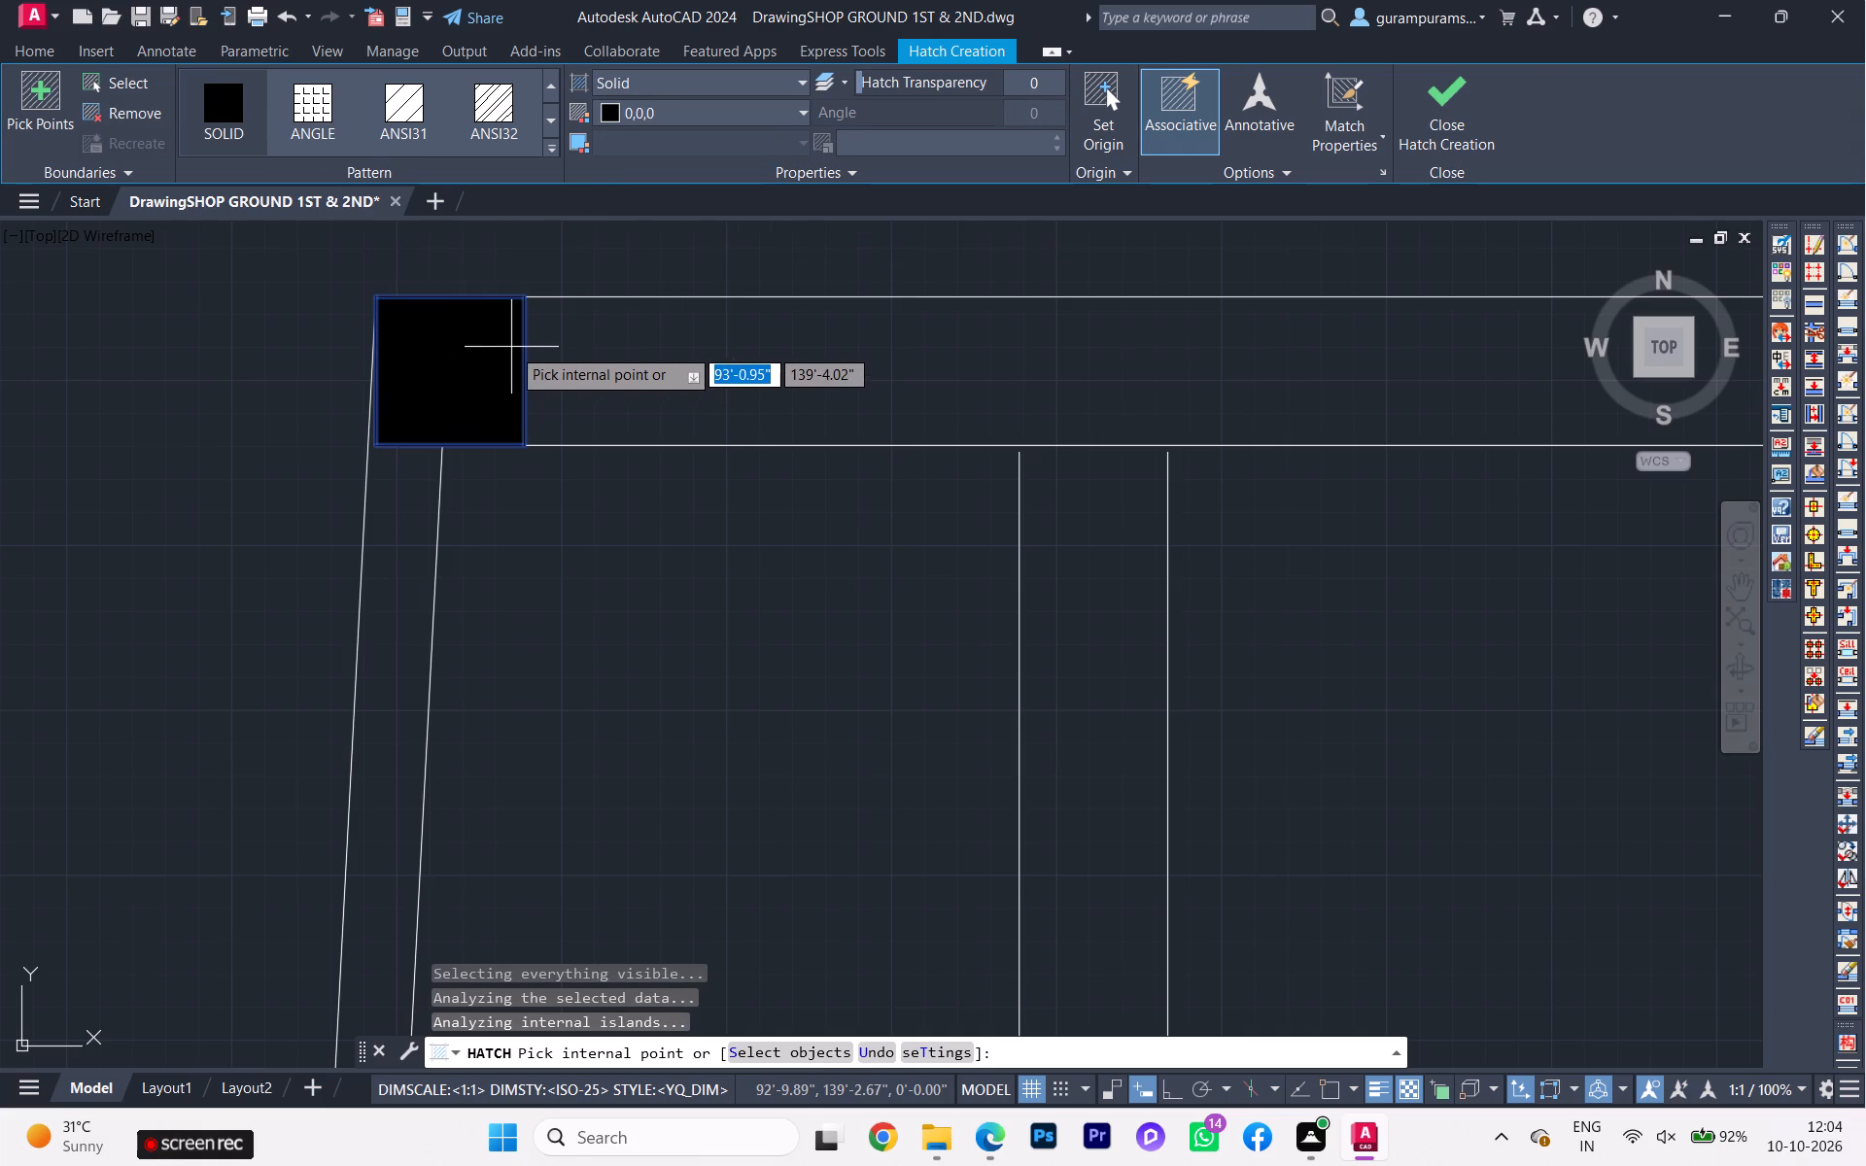
key("Escape")
Copy the northwest column's solid hatch along the north wall to its junction with the common room's east wall, aligning the outer corners.
scroll(507, 358, "down", 3)
scroll(563, 457, "down", 1)
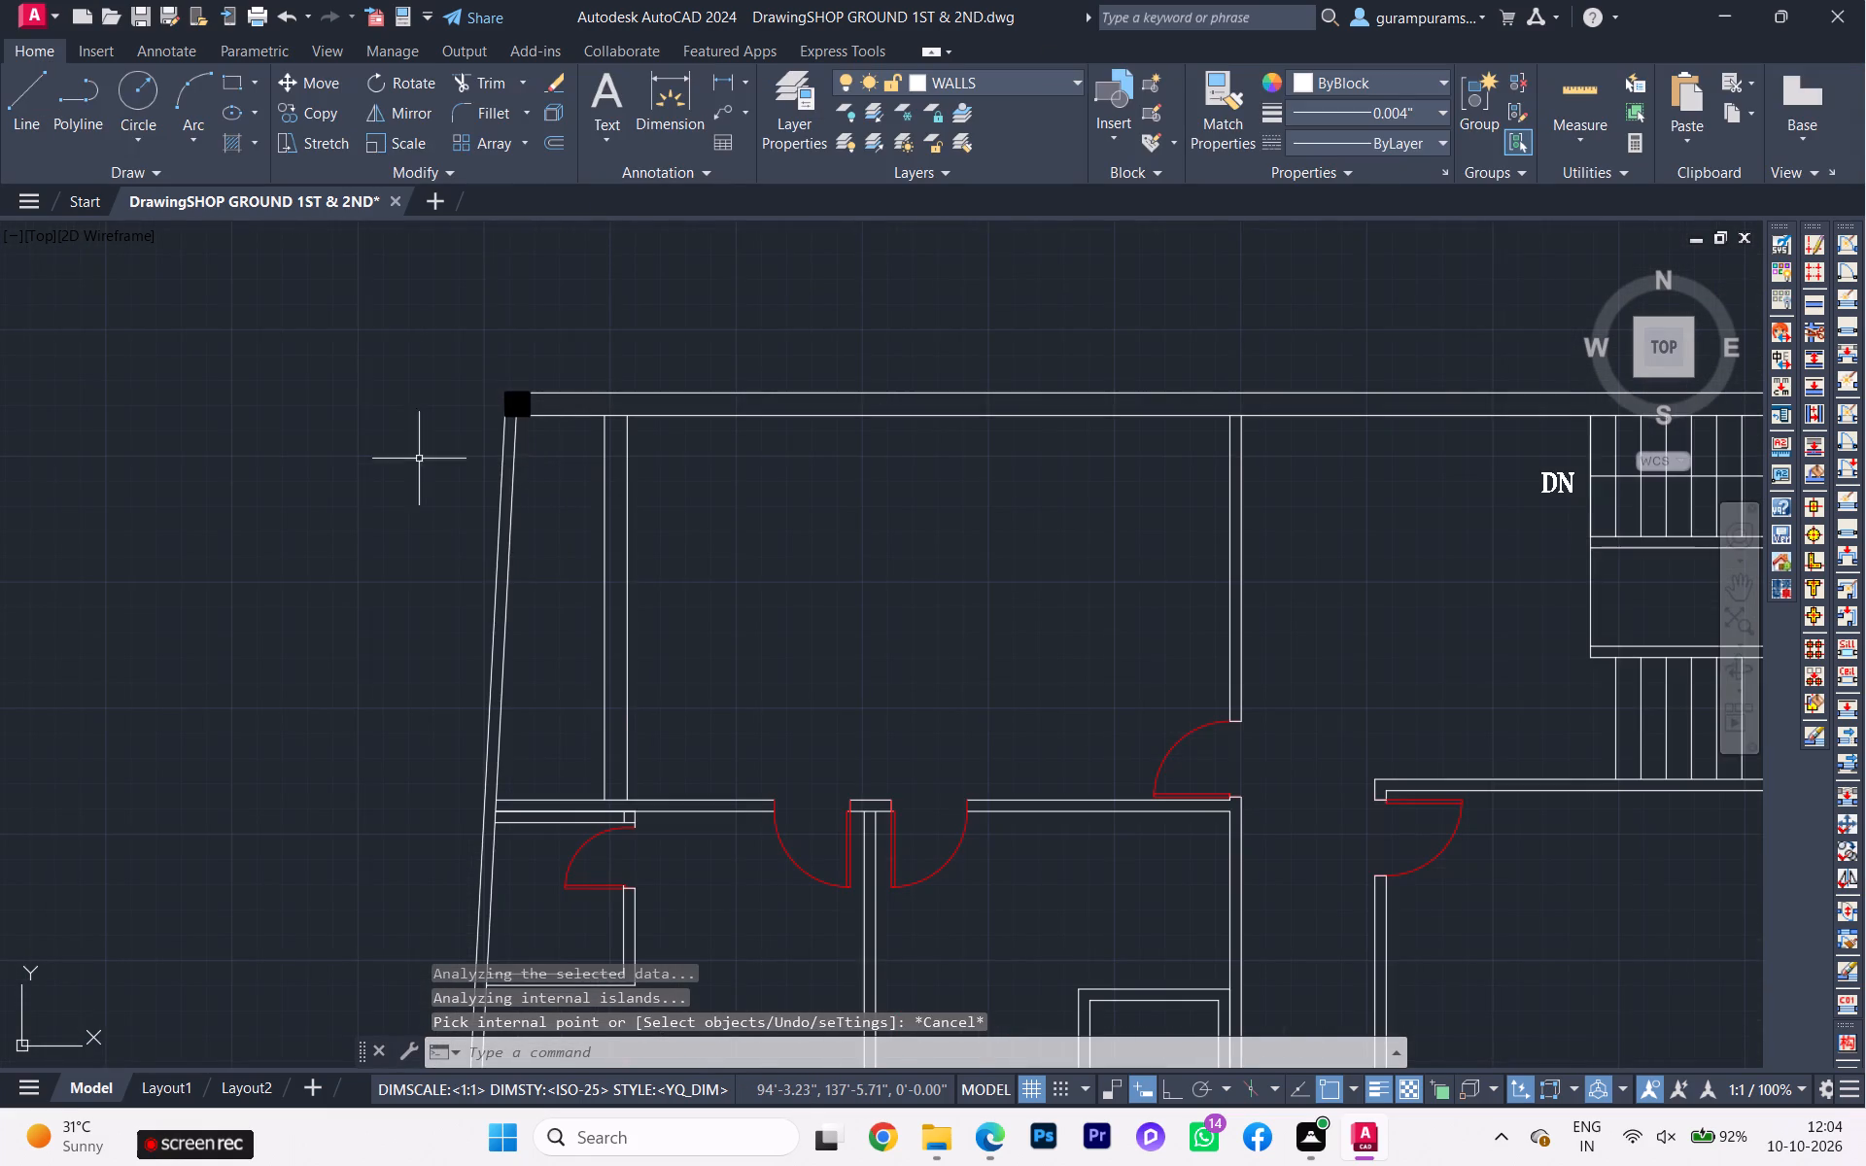
scroll(320, 432, "down", 1)
scroll(442, 414, "up", 2)
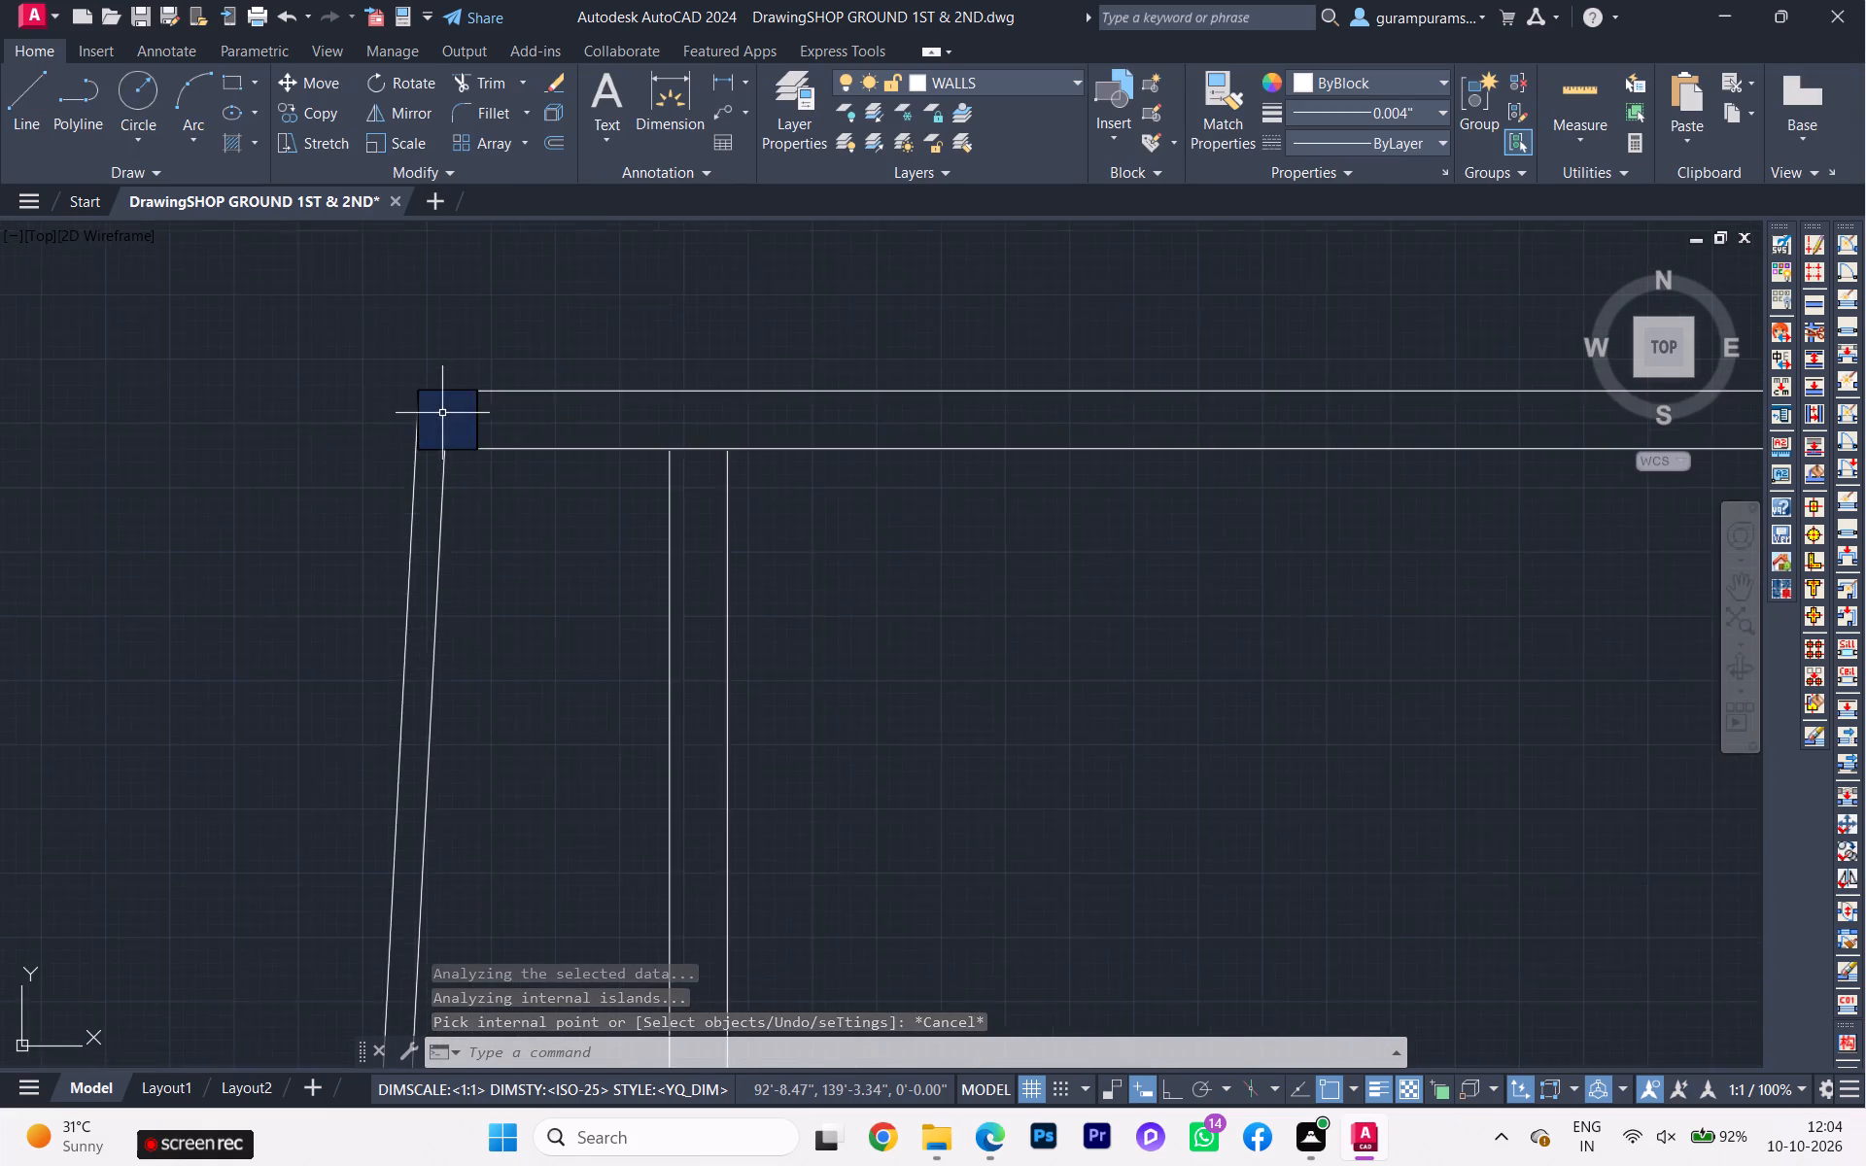
scroll(442, 413, "up", 3)
key("grave")
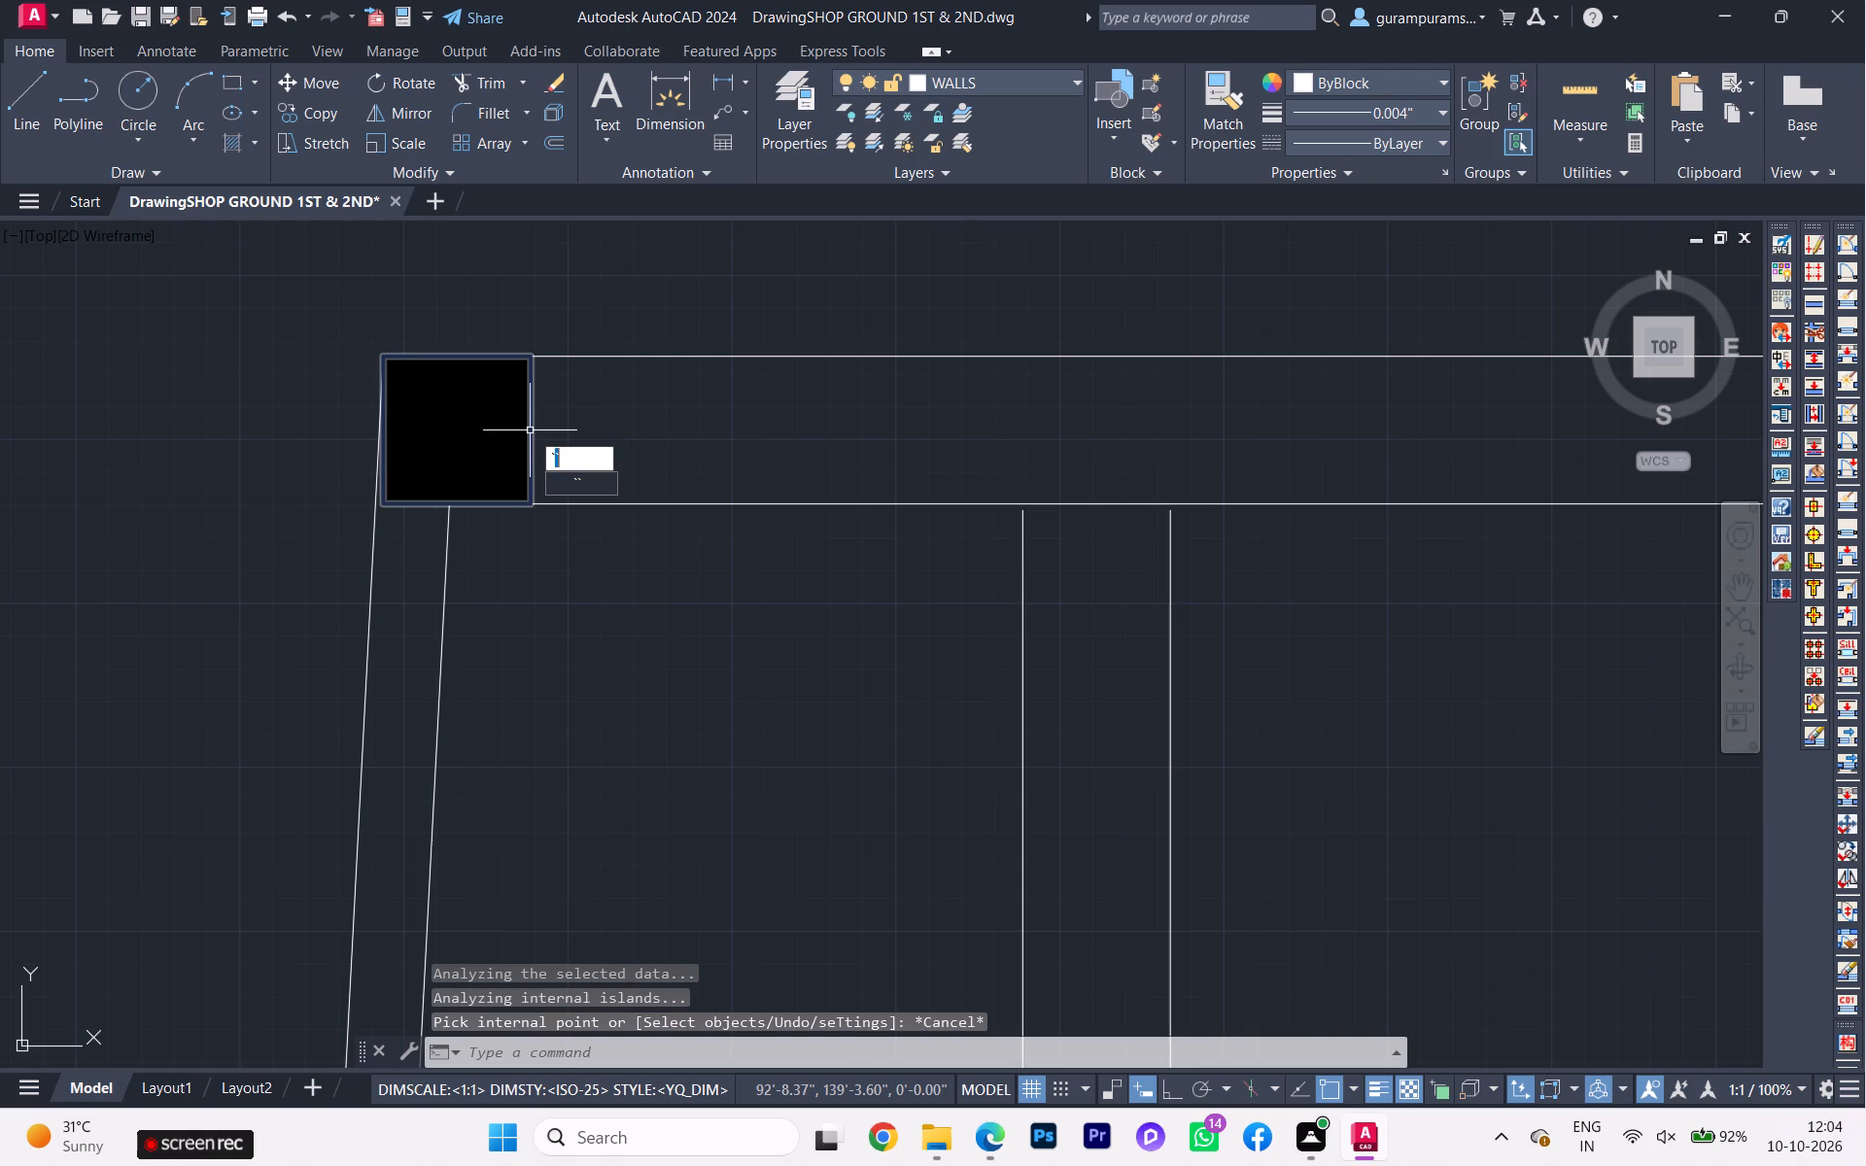
key("Escape")
left_click(497, 439)
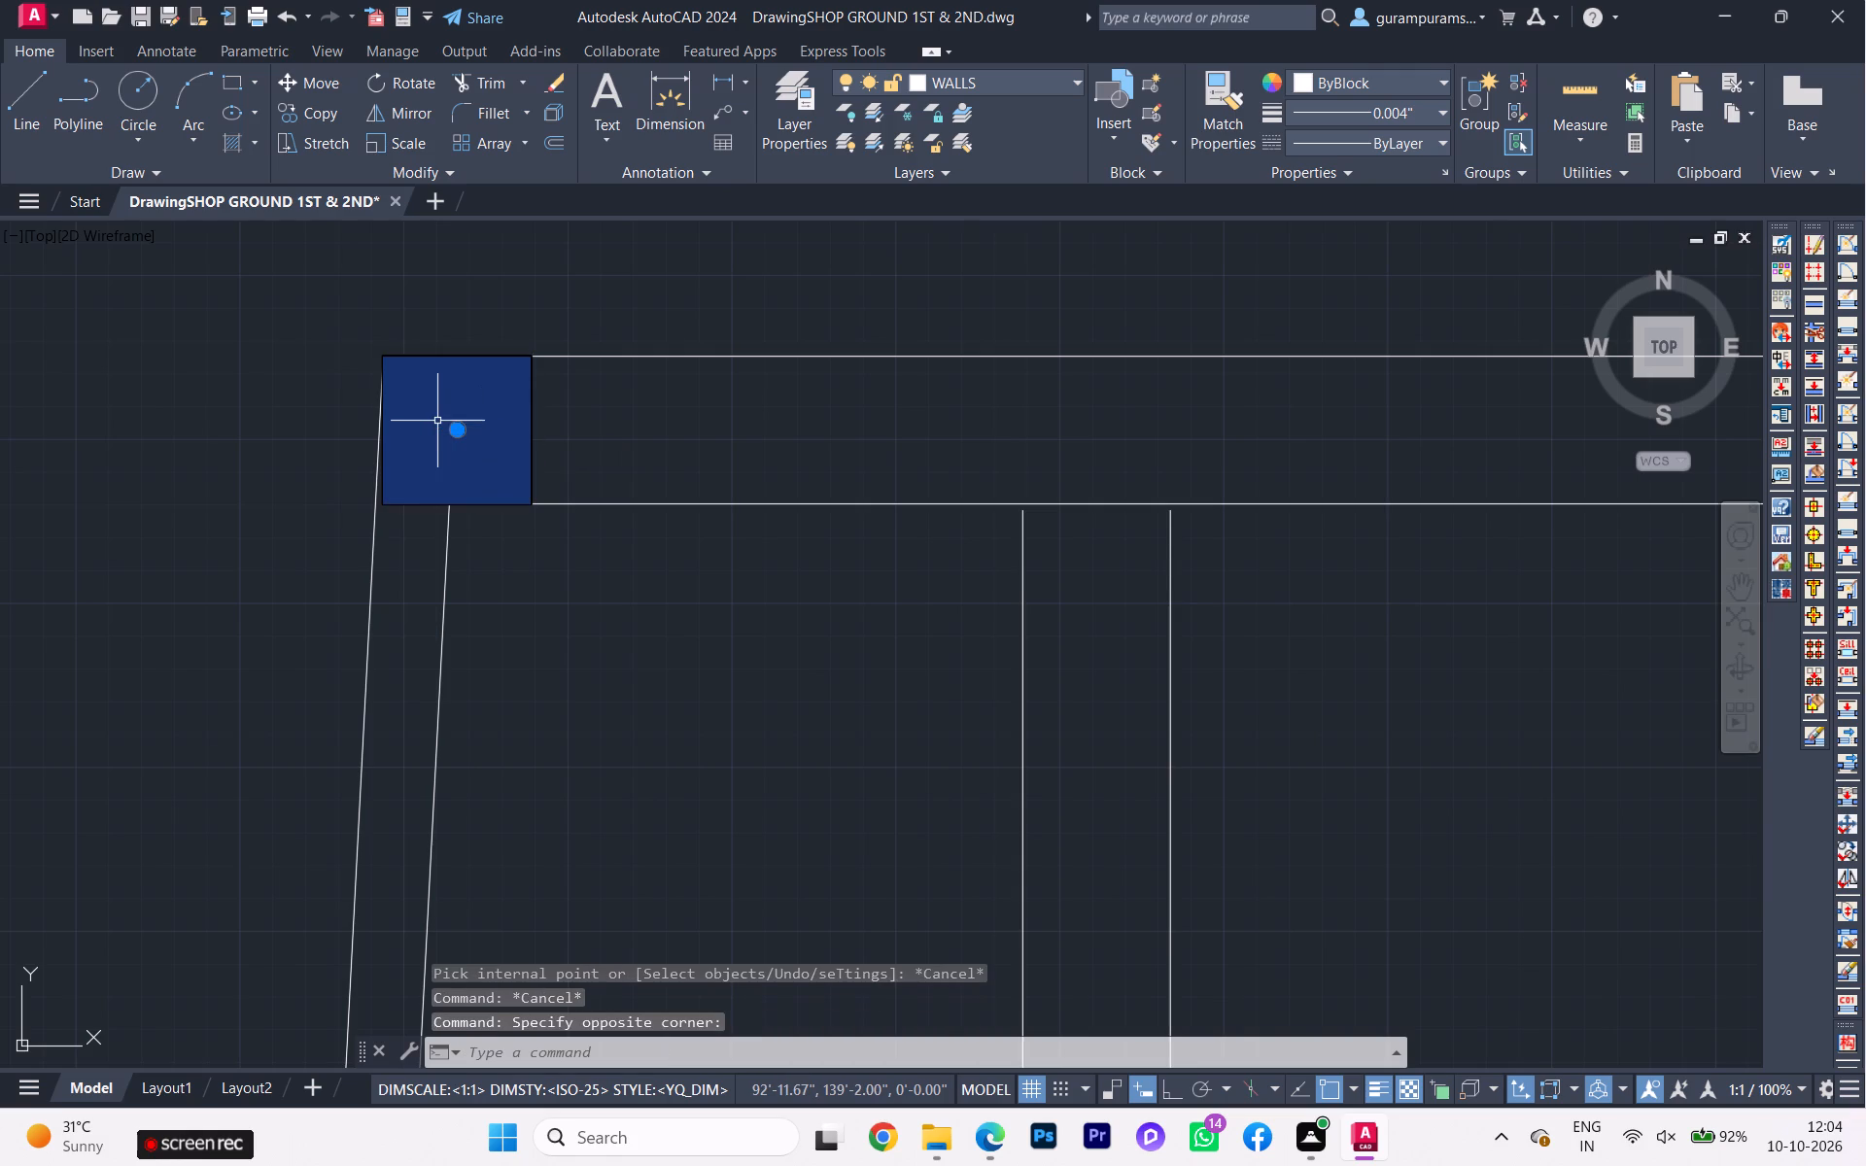
key("c")
key("o")
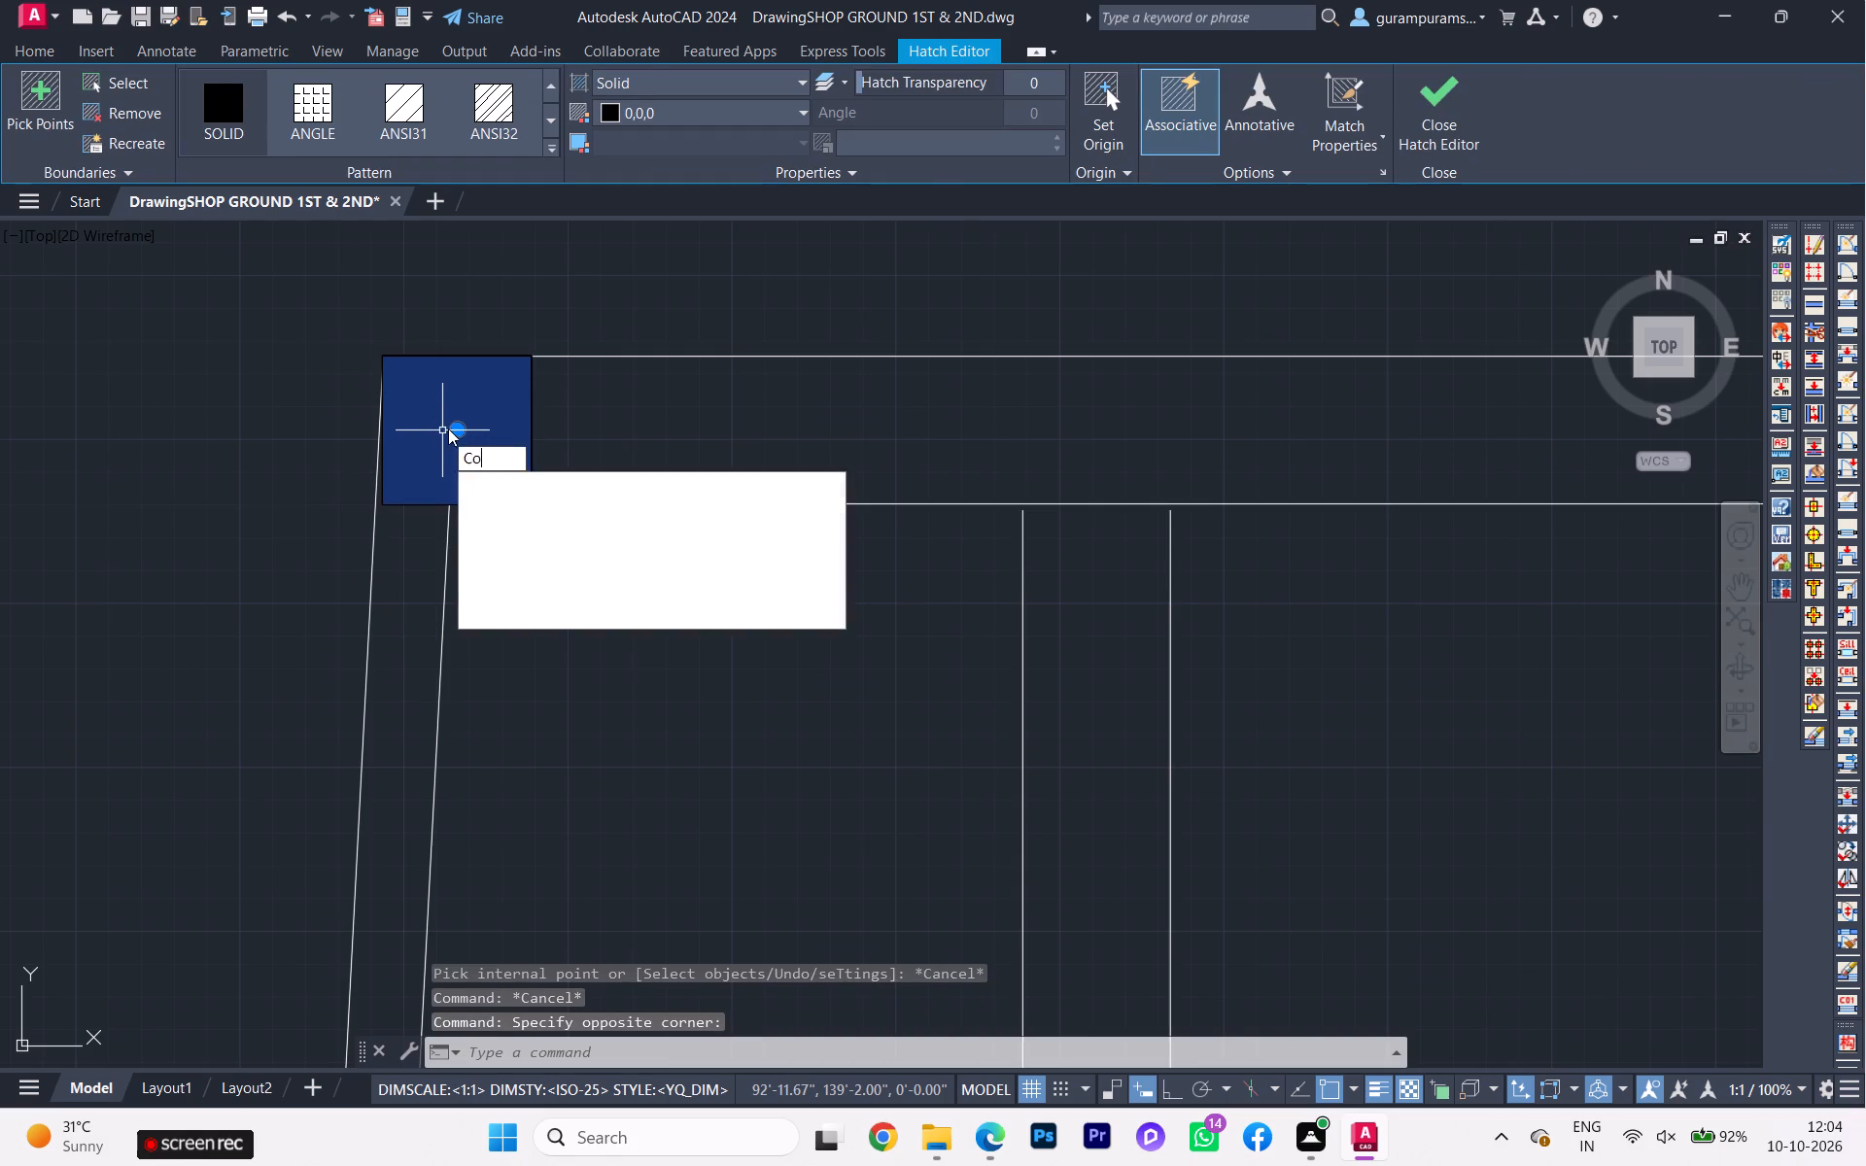
key("Return")
left_click(537, 365)
scroll(746, 367, "down", 2)
scroll(473, 404, "down", 2)
scroll(1252, 400, "up", 3)
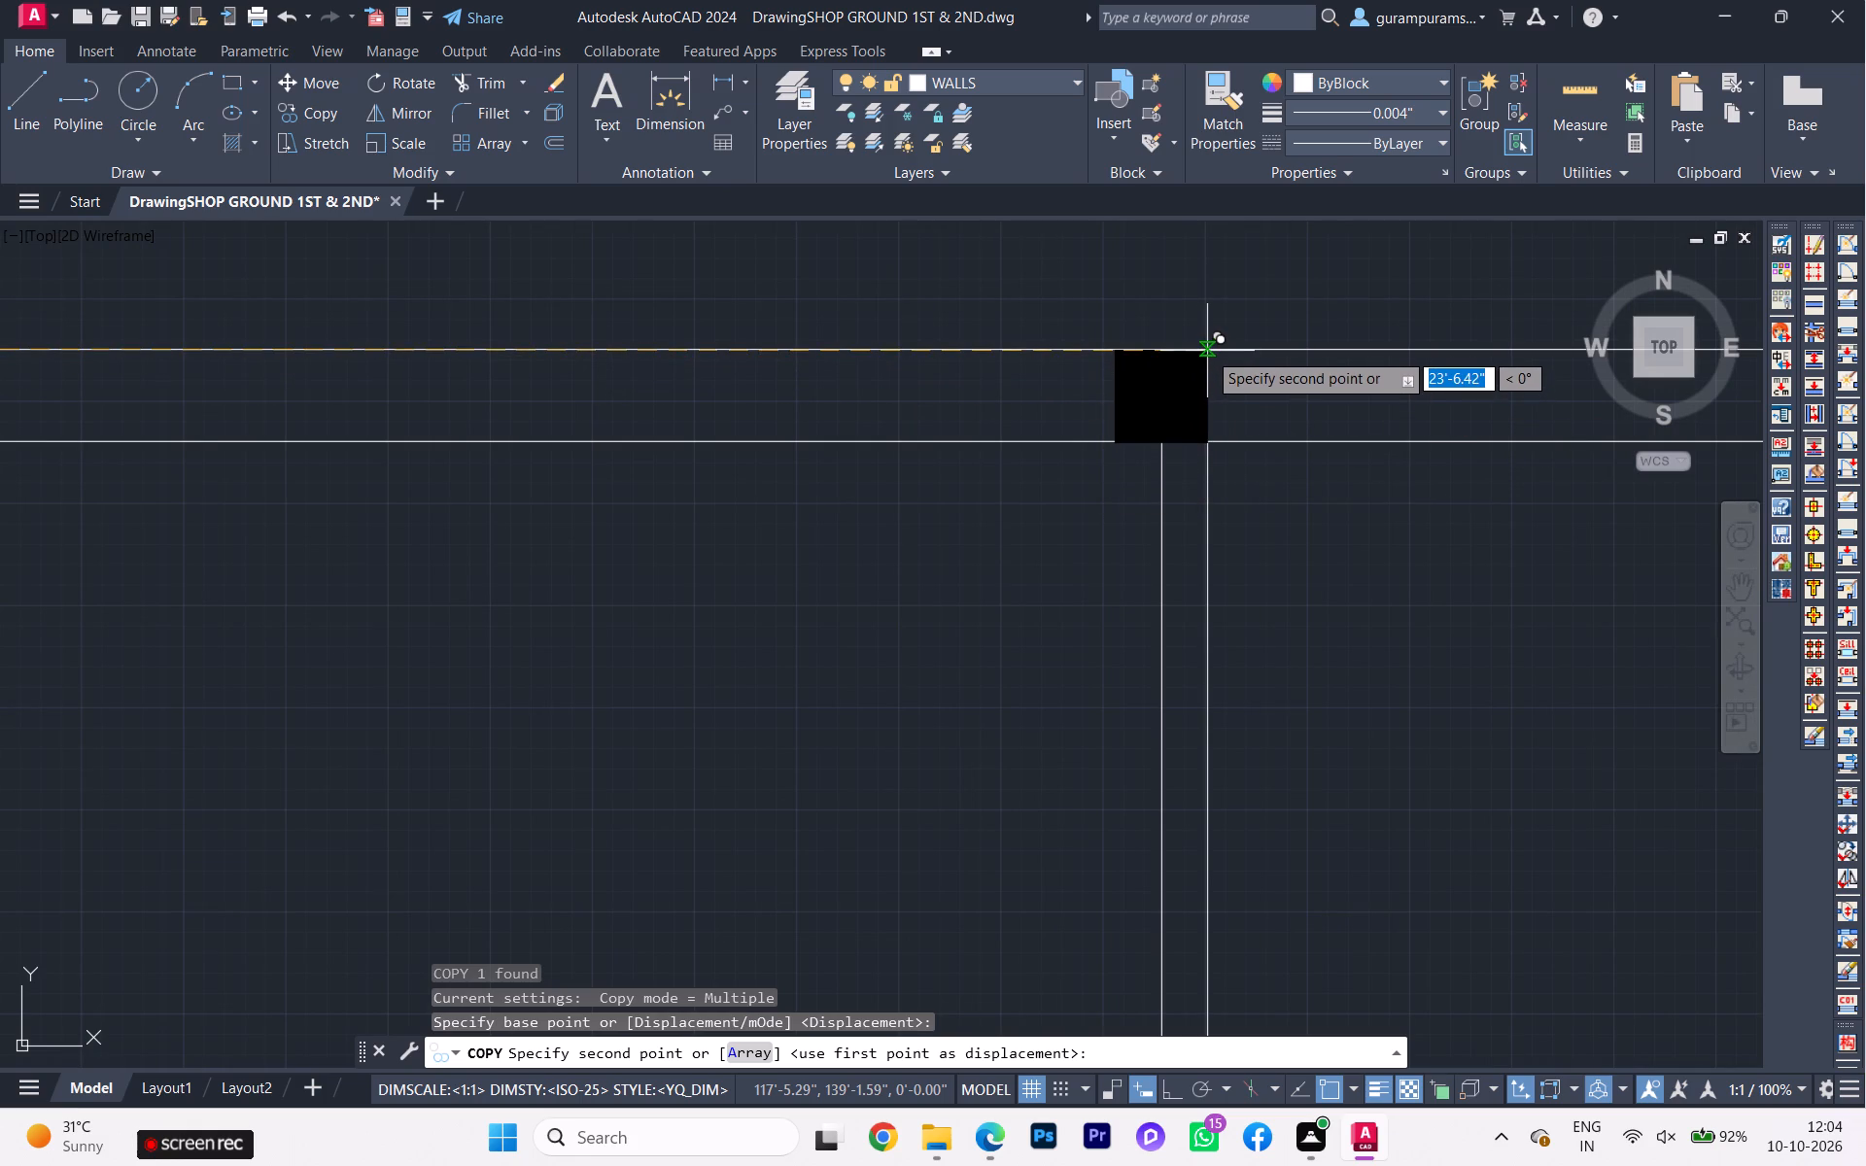
left_click(1207, 351)
Place another copy of the column hatch at the building's northeast corner beside the staircase and finish copying.
scroll(823, 375, "down", 3)
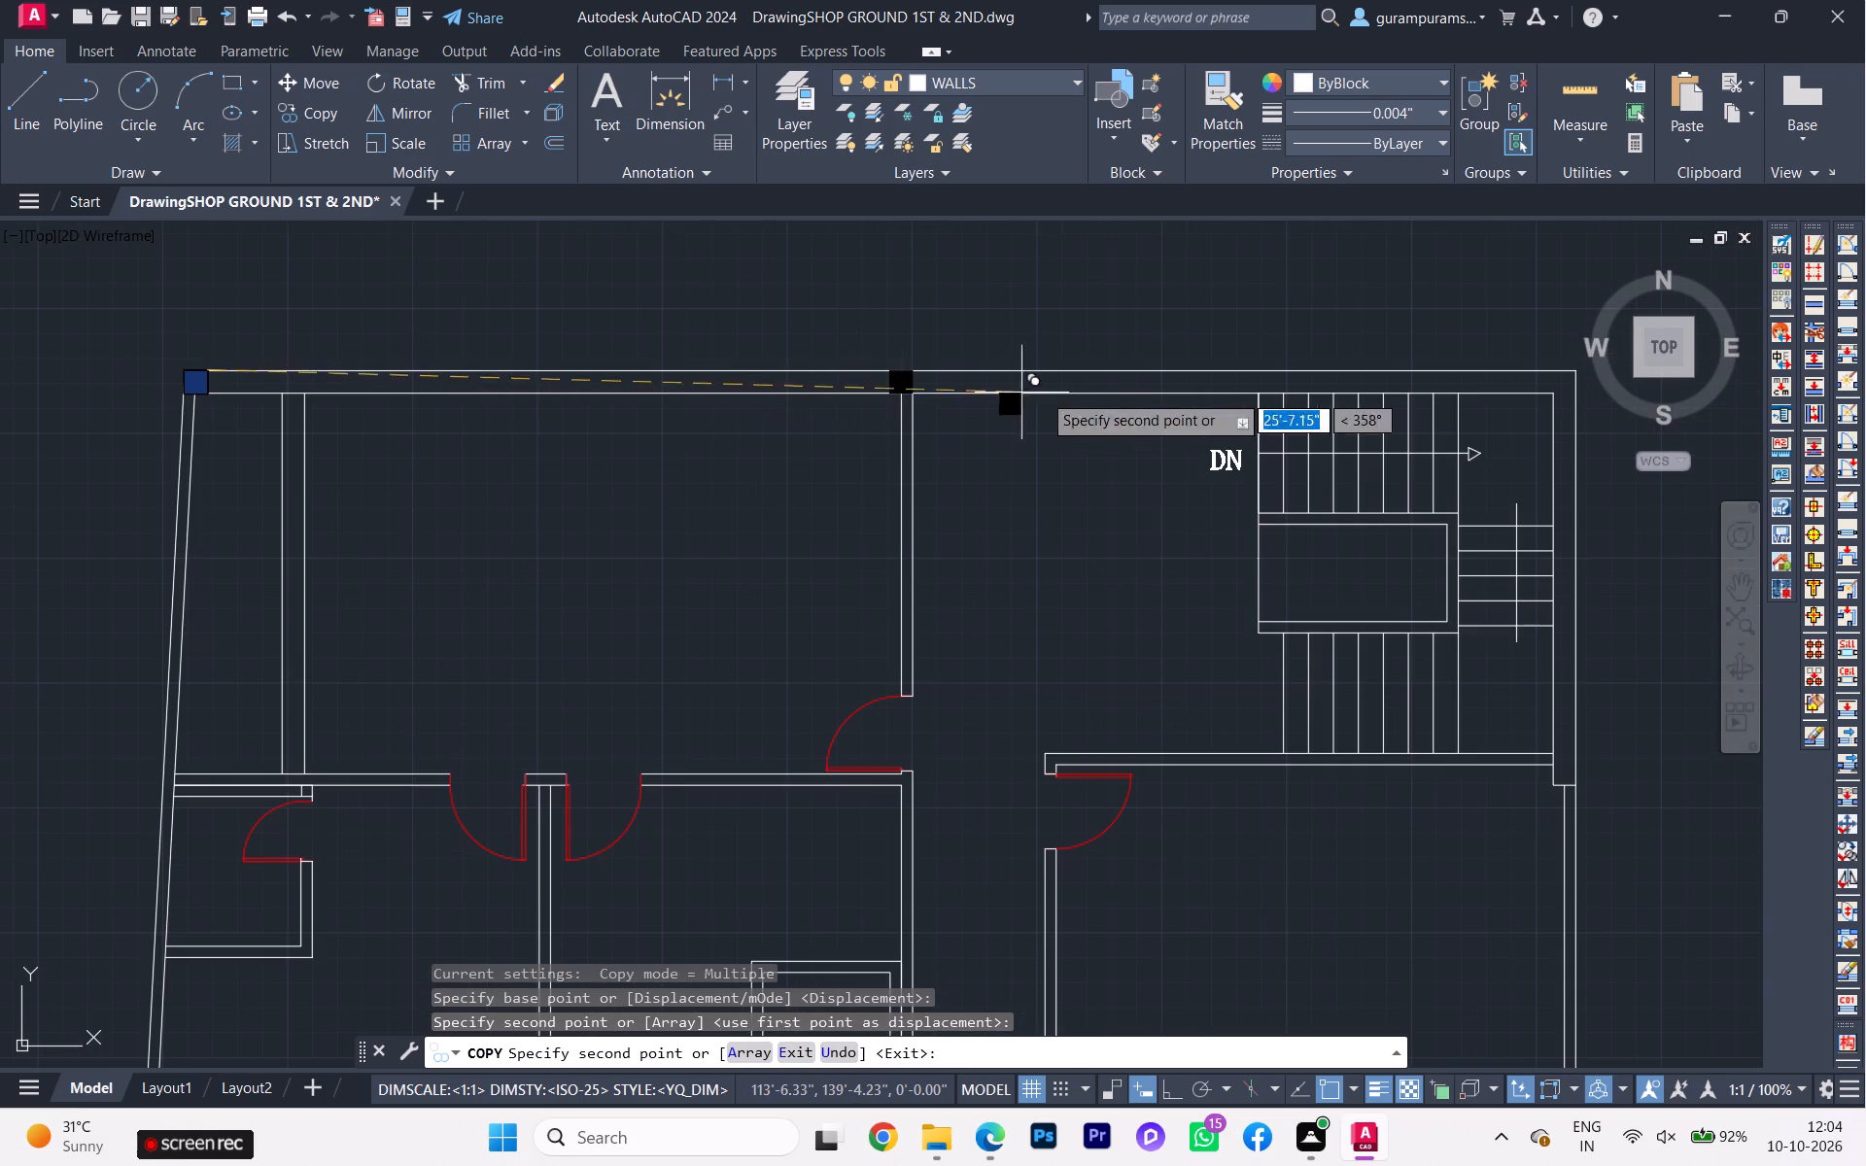
scroll(1497, 379, "down", 2)
middle_click_drag(1489, 379, 1187, 382)
scroll(1239, 381, "up", 3)
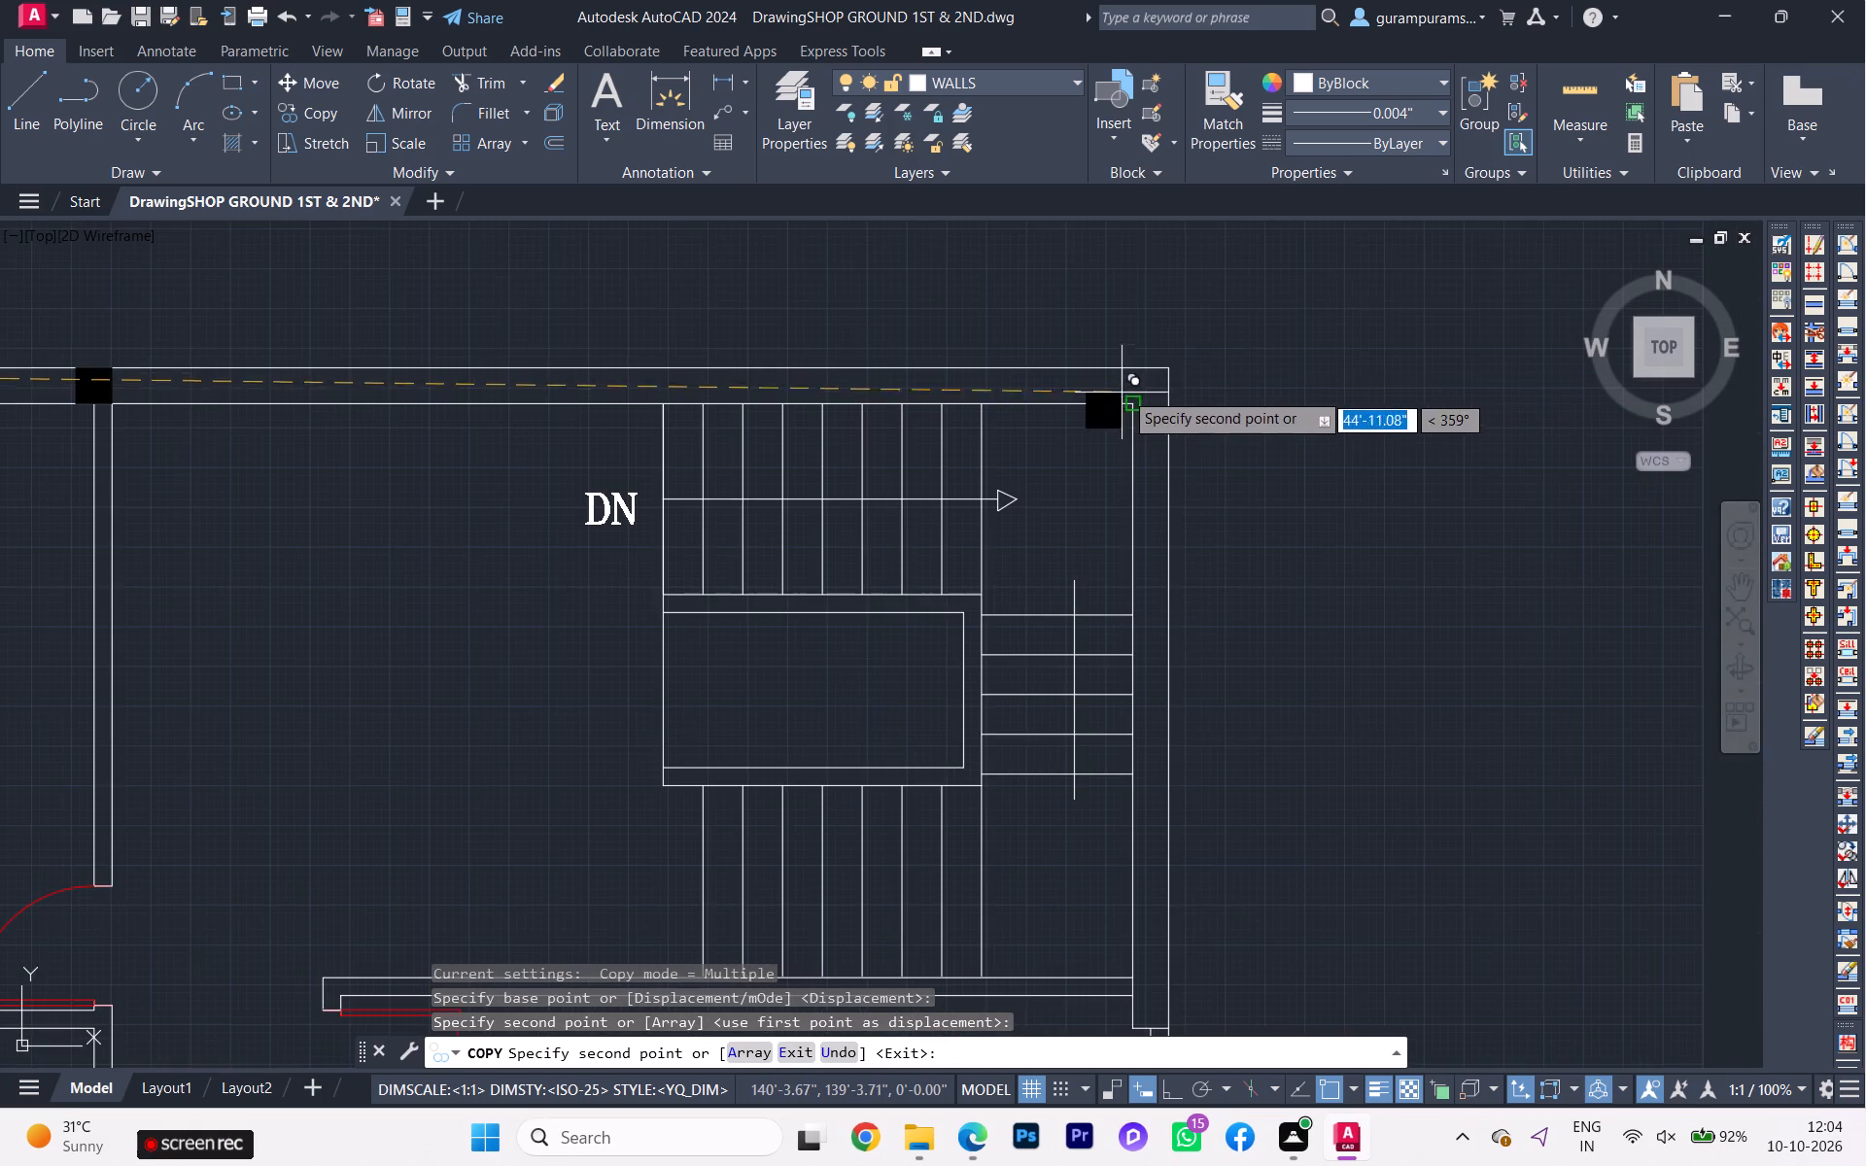
scroll(1153, 381, "up", 3)
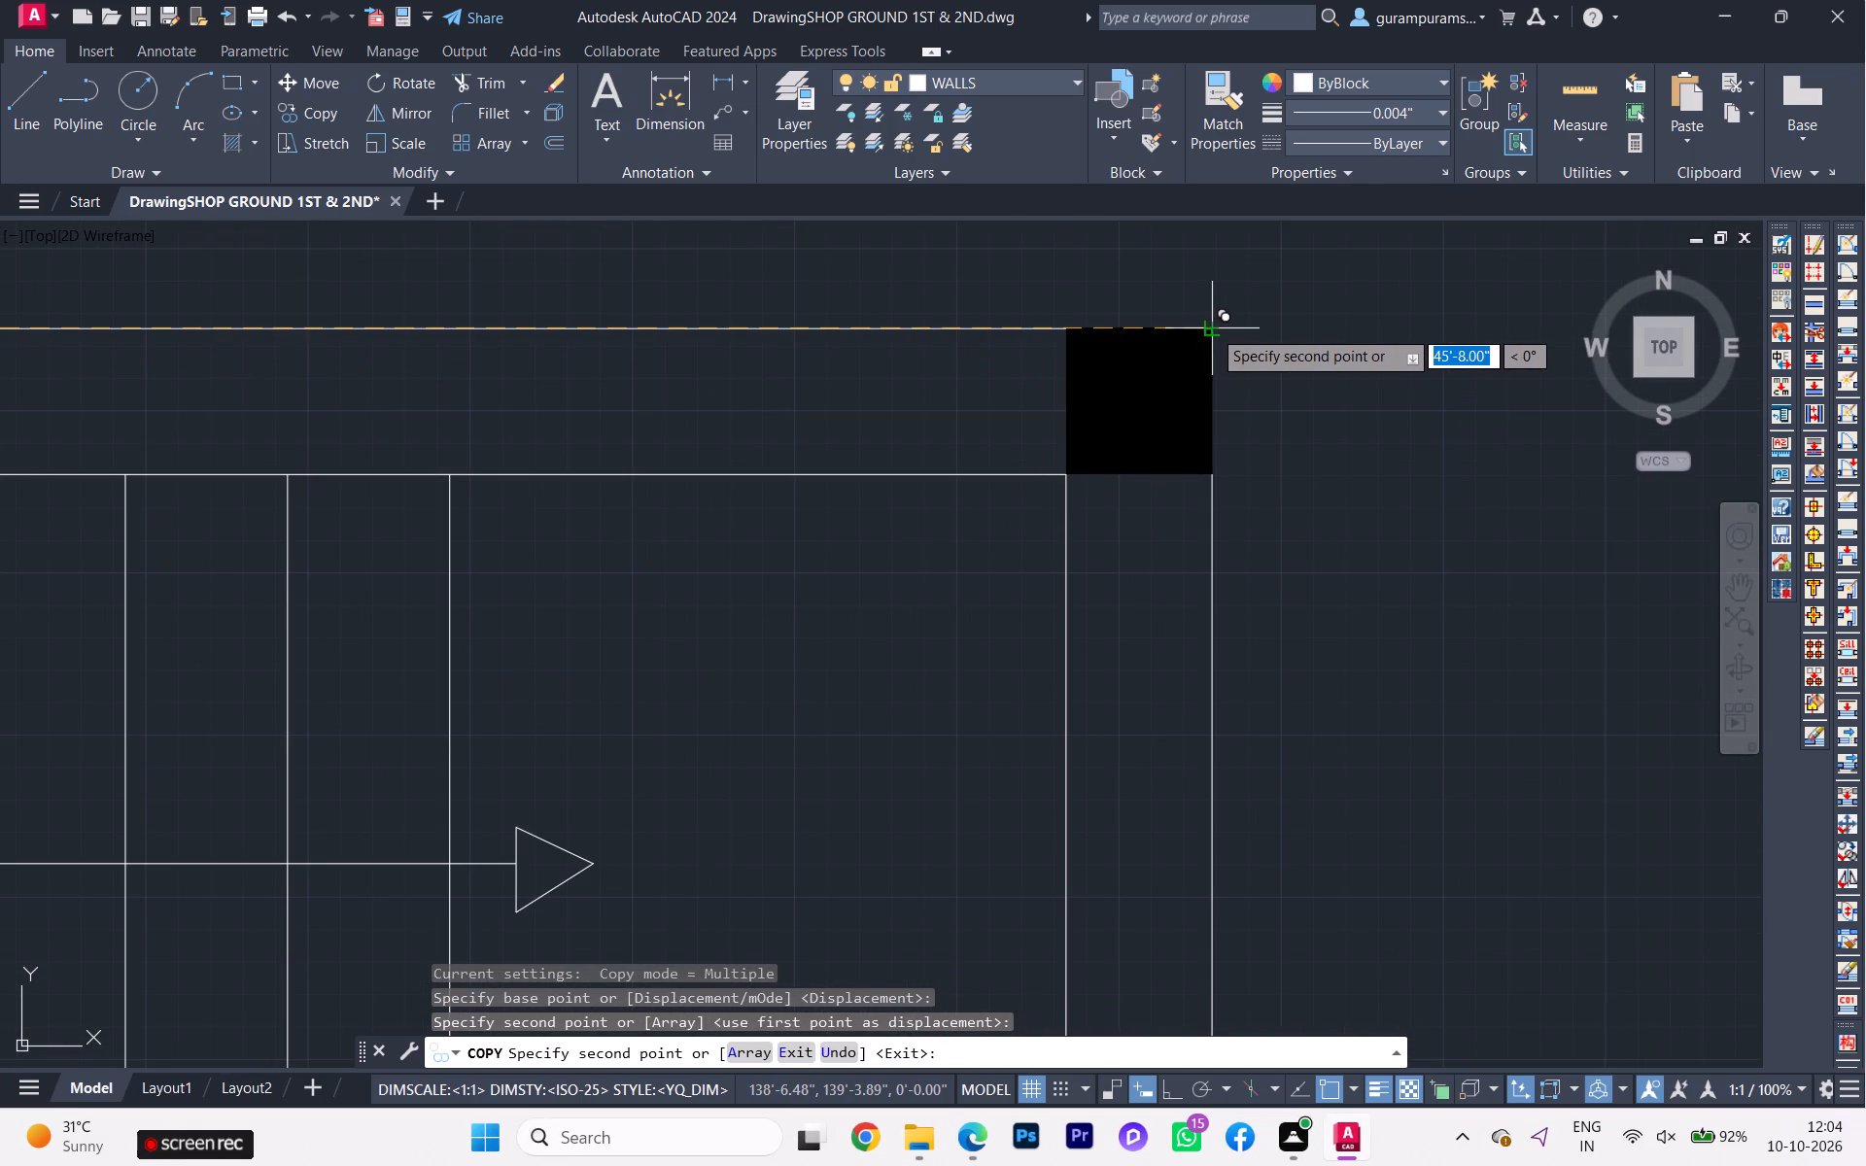
left_click(1212, 328)
scroll(1204, 328, "down", 2)
key("Escape")
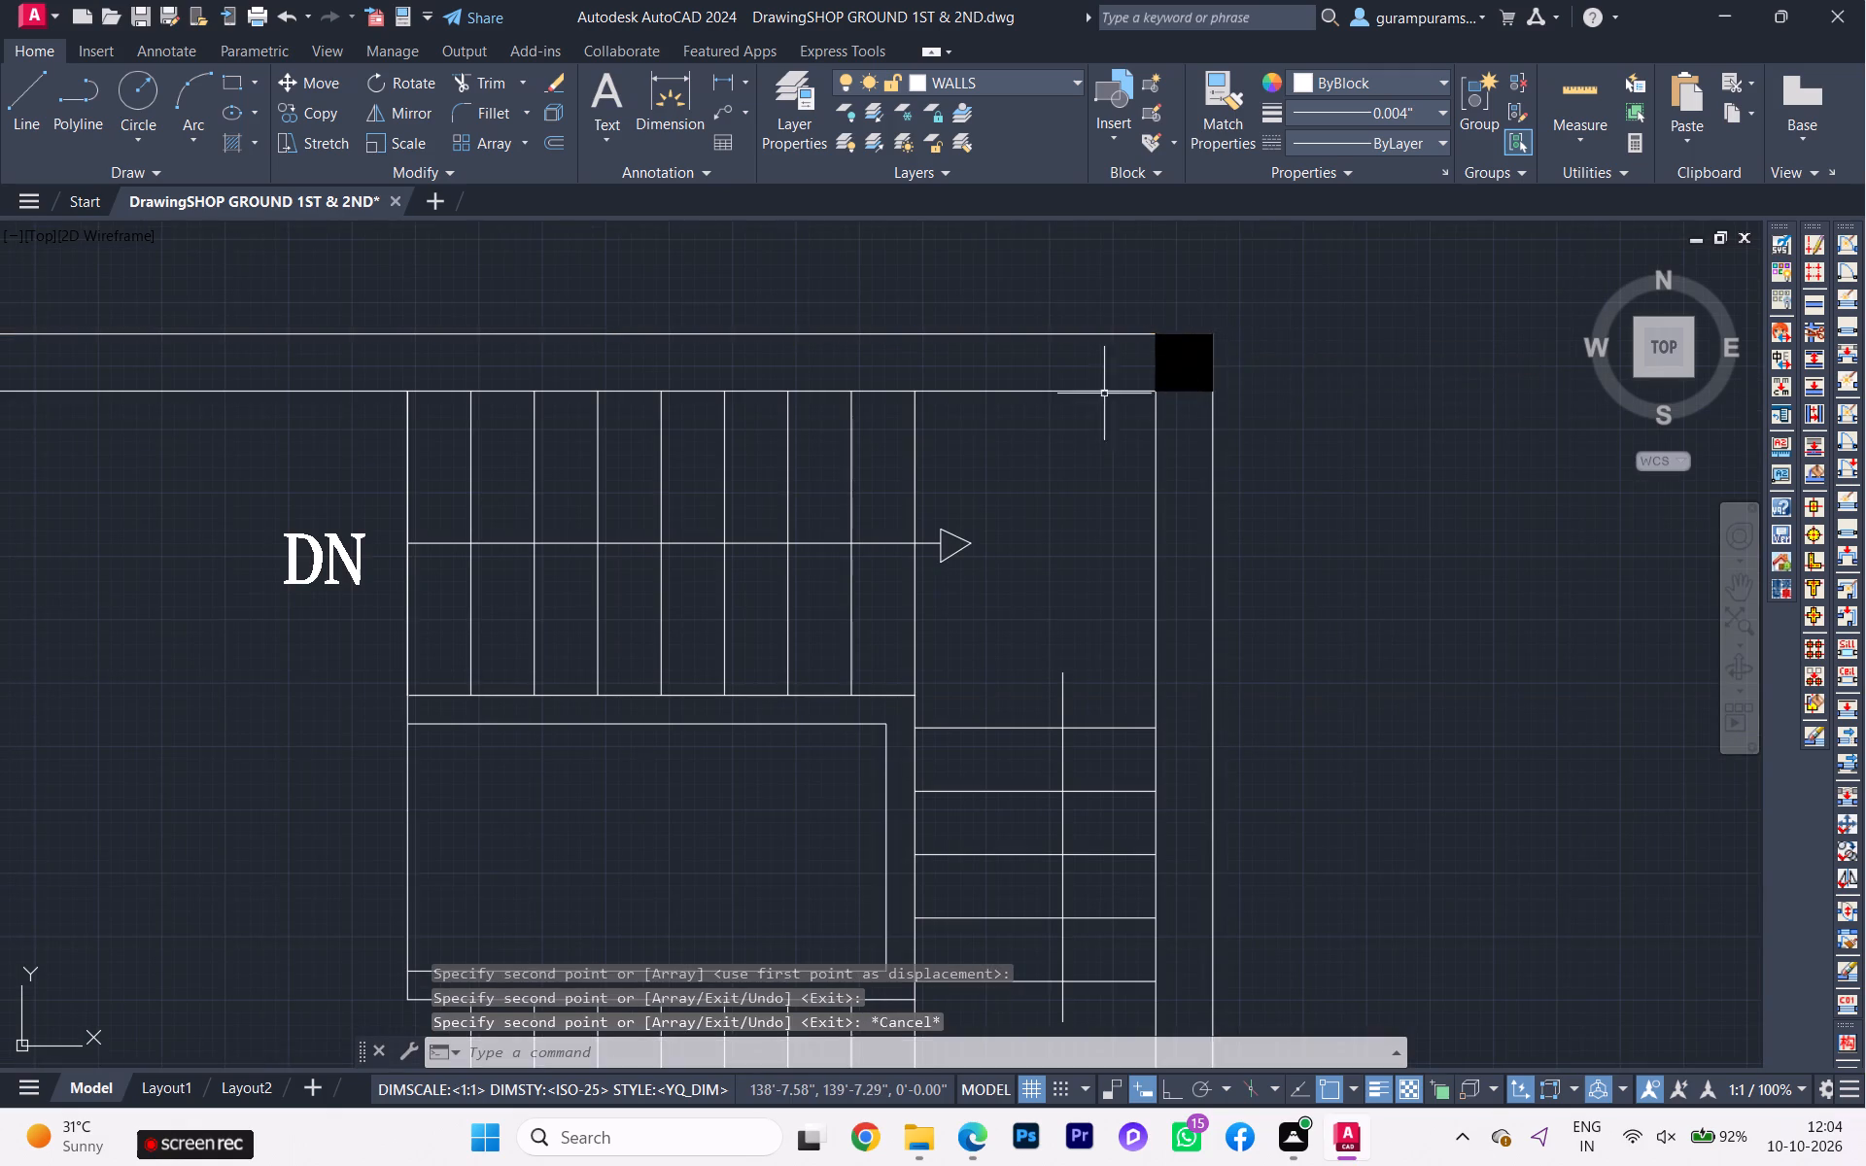
Examine the reference plan for the column positions south of the north wall, around the common room, baths and bedrooms.
scroll(942, 411, "down", 5)
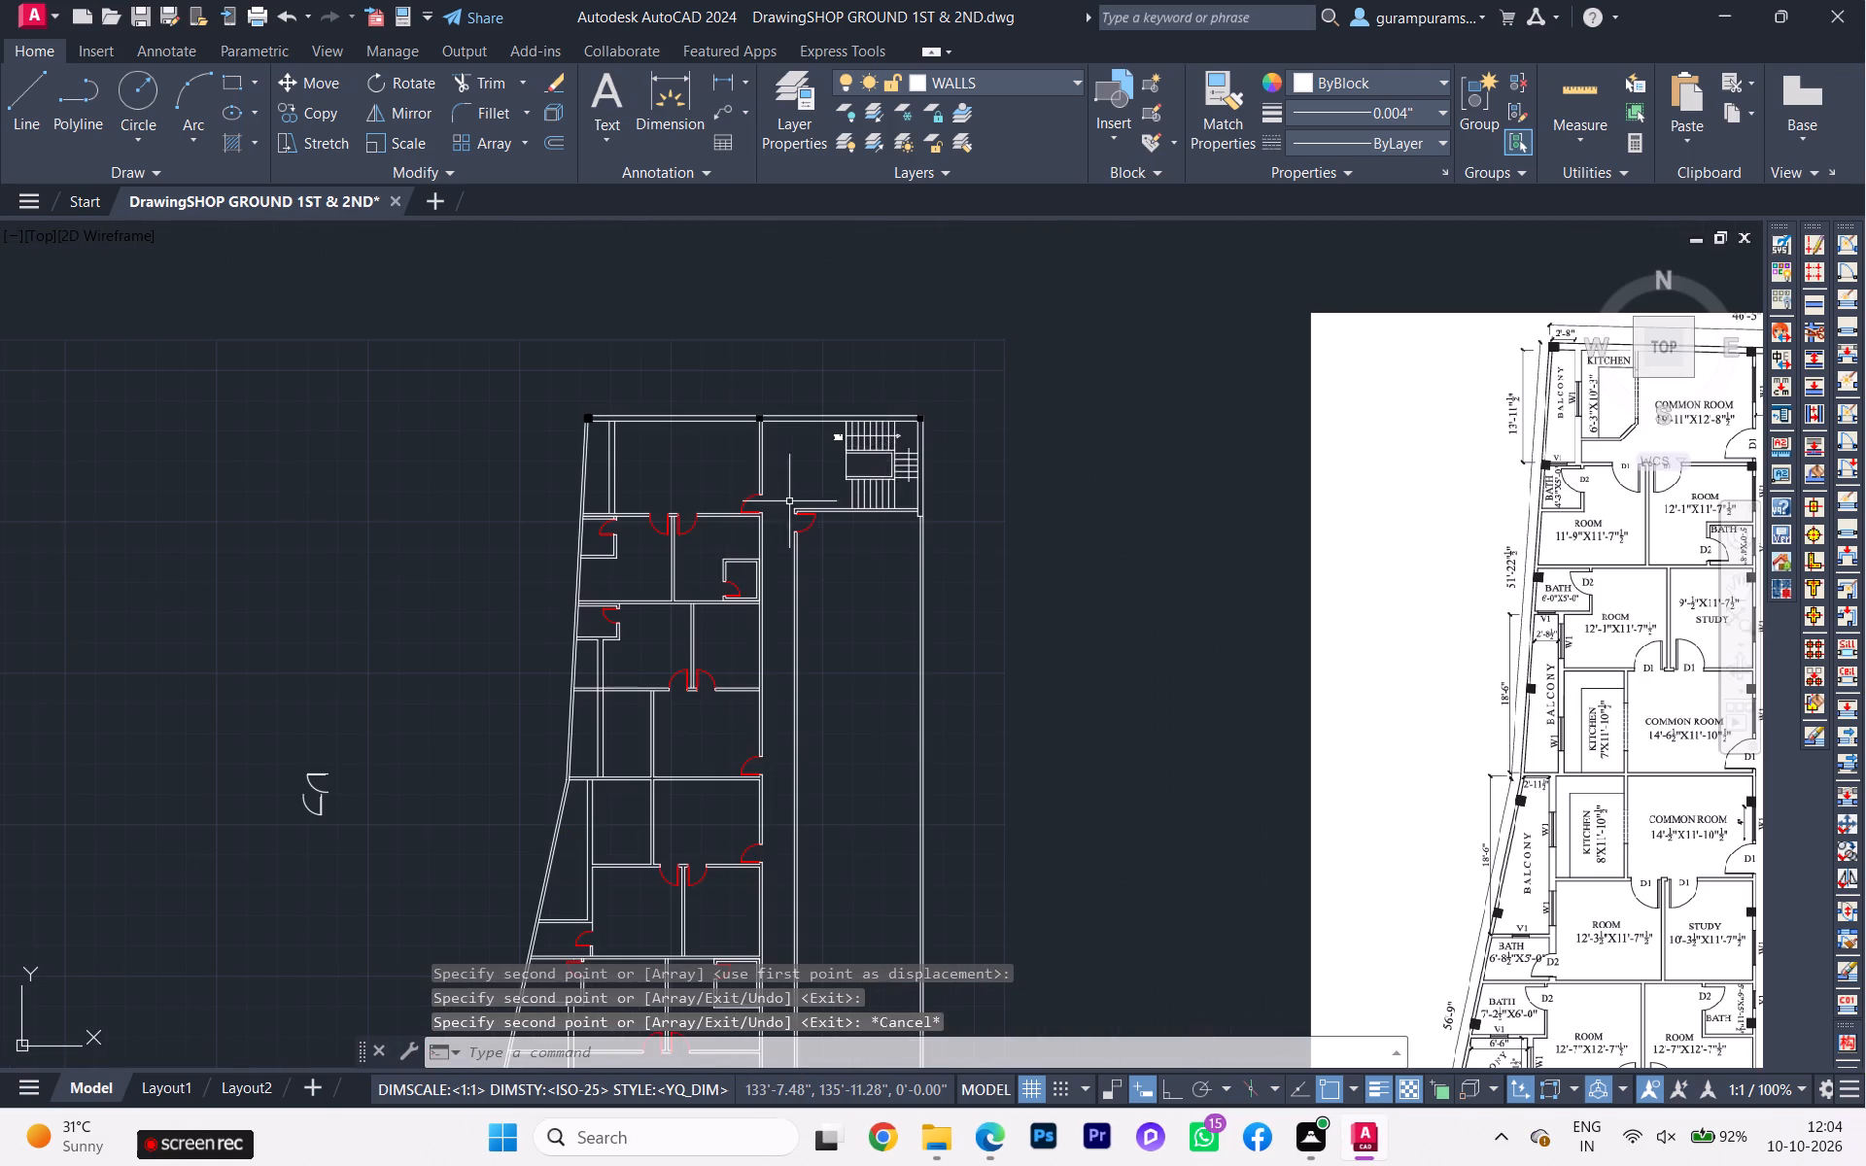
scroll(788, 551, "down", 1)
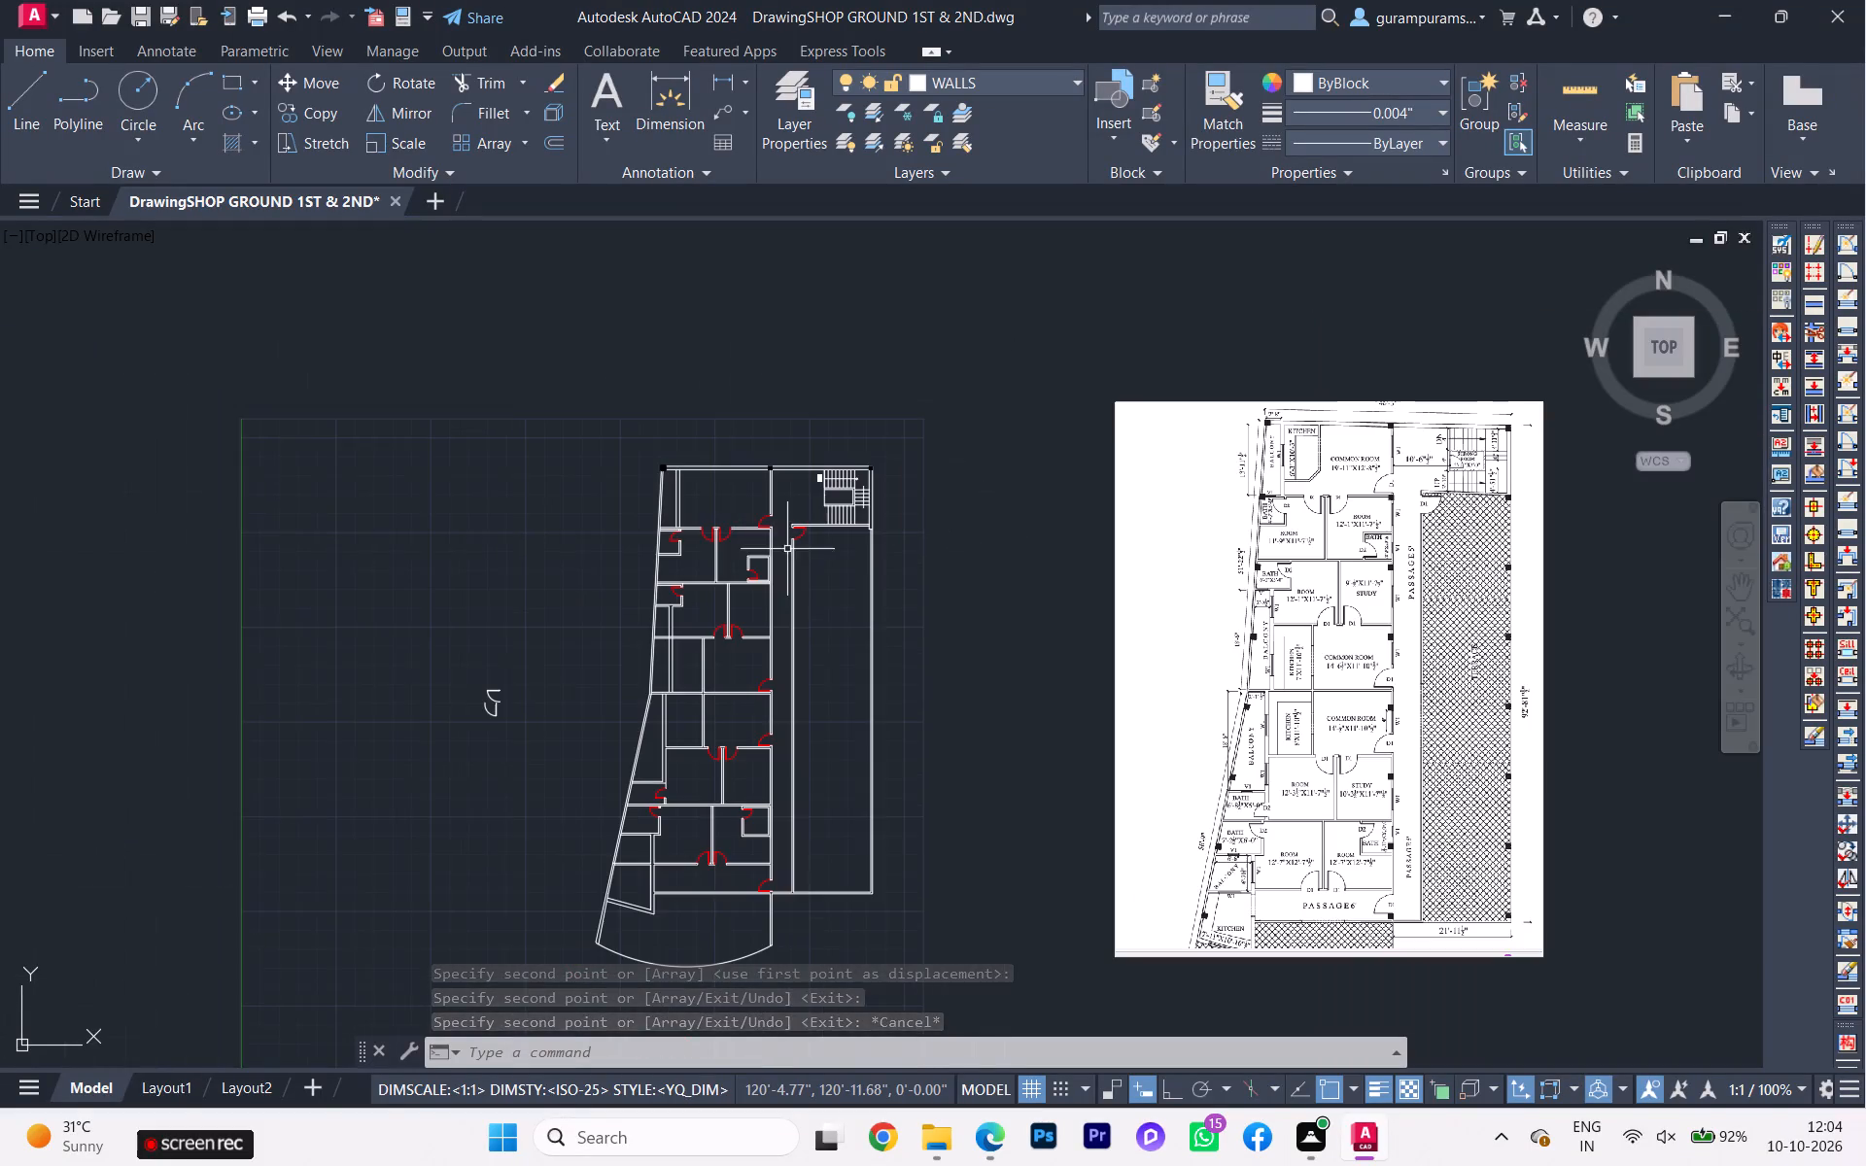
scroll(1354, 515, "up", 2)
scroll(1399, 391, "up", 2)
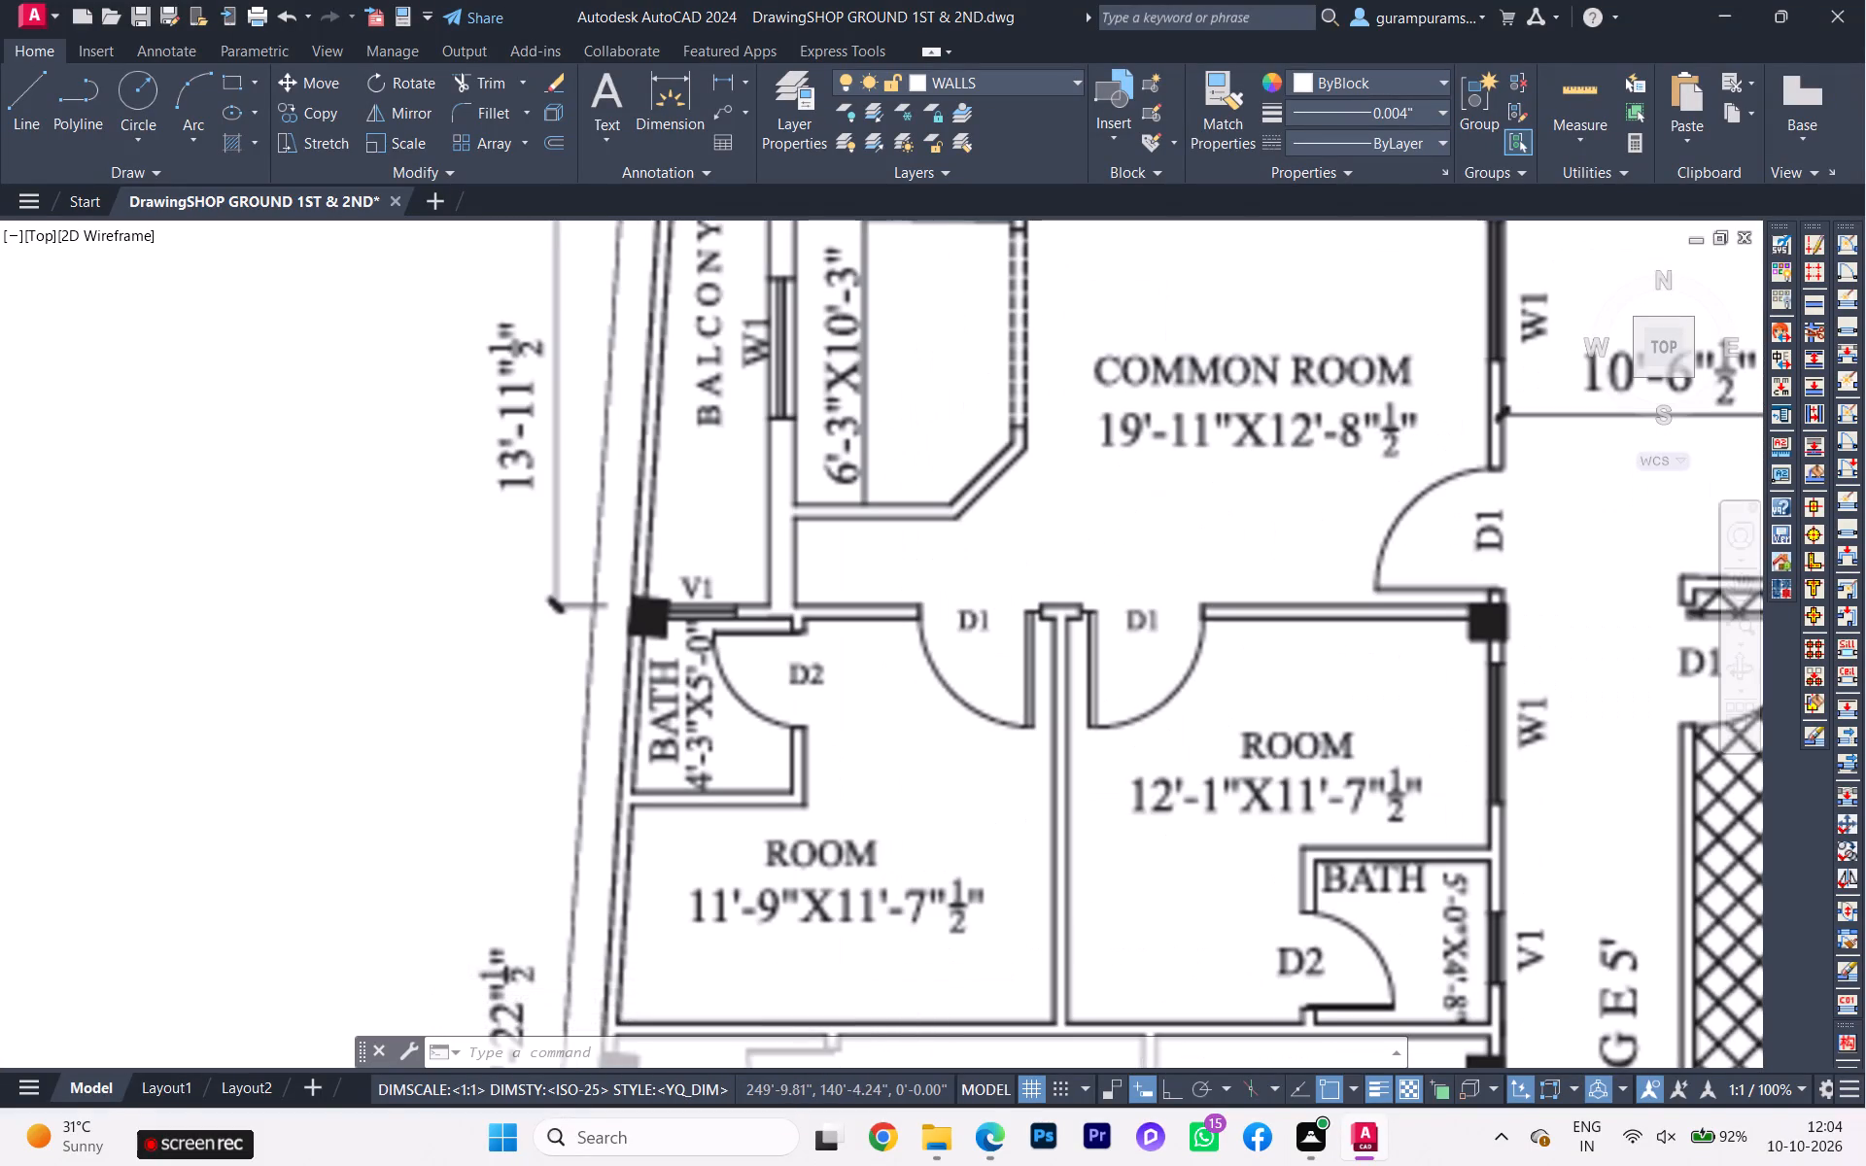
scroll(1057, 493, "down", 1)
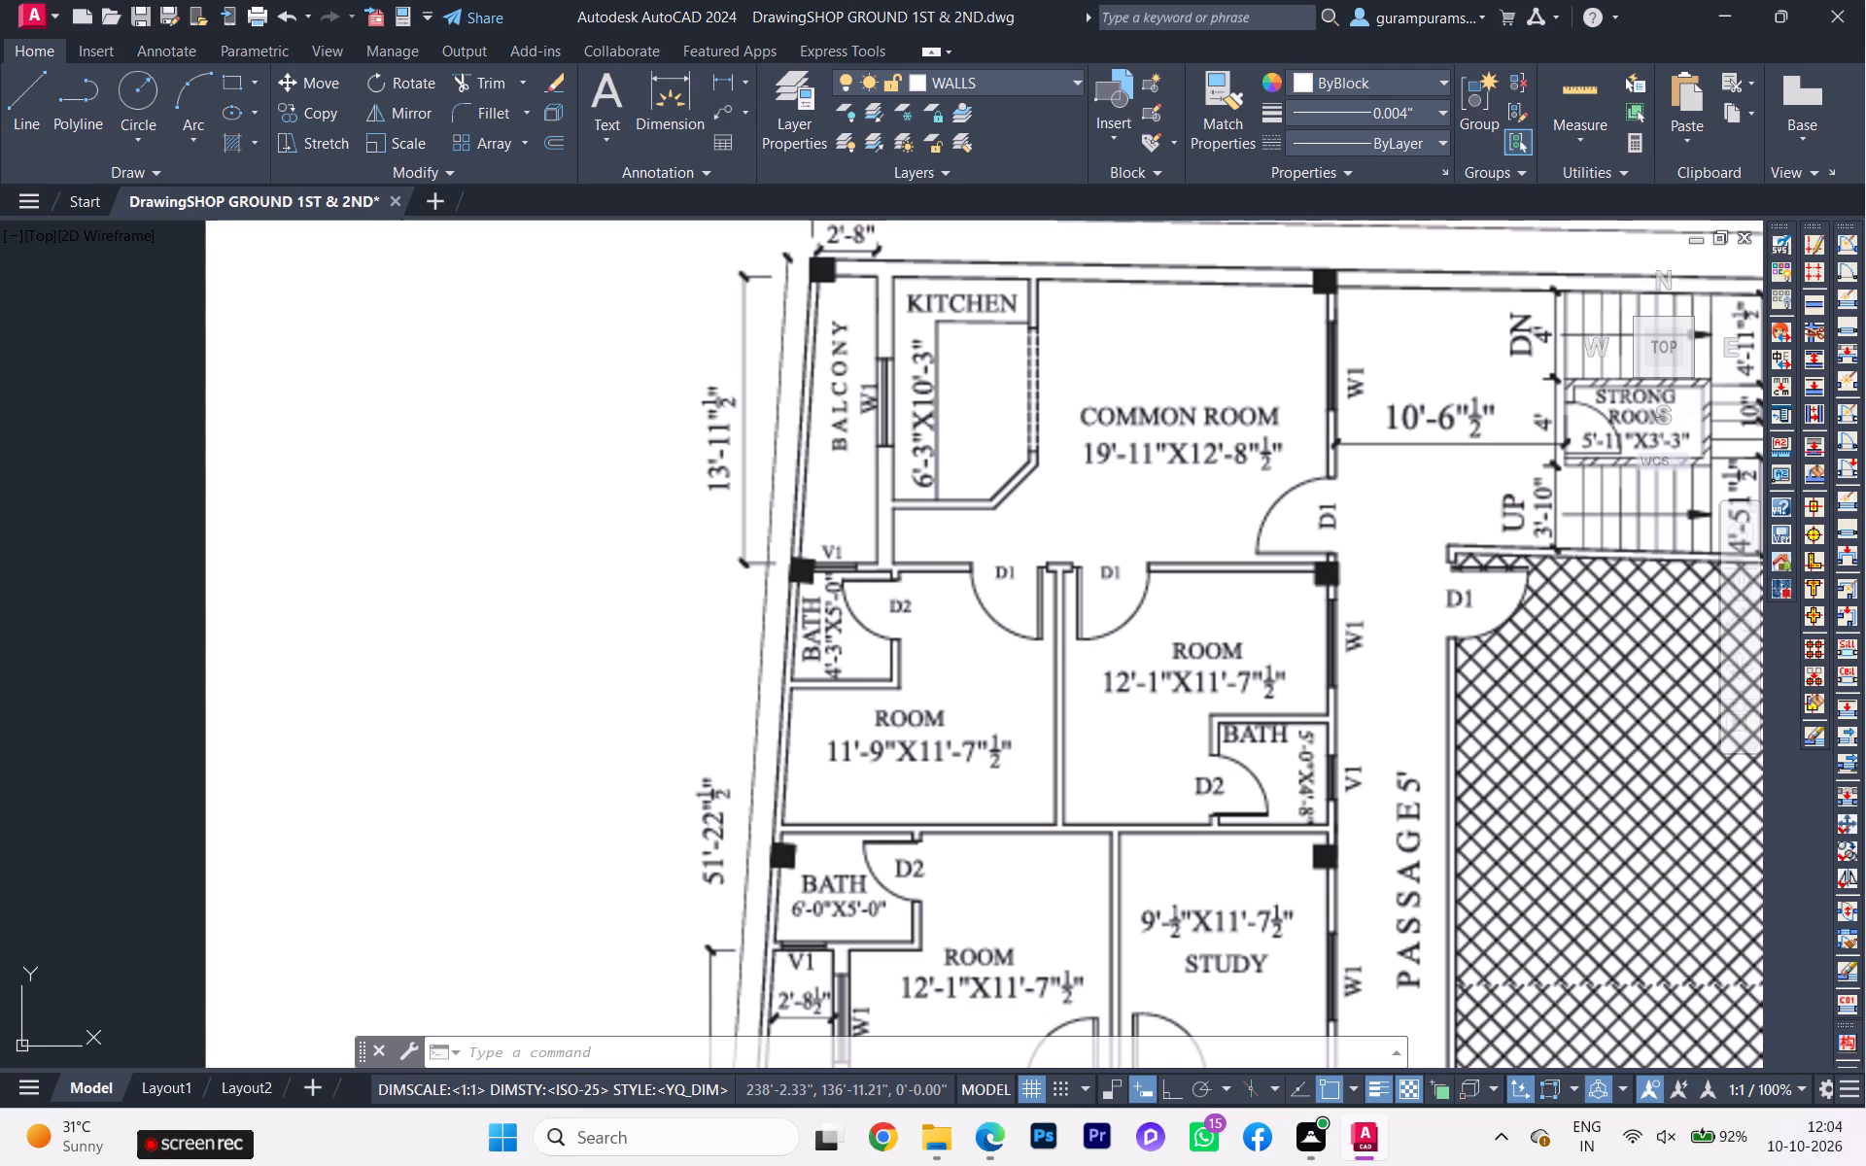
scroll(388, 1165, "down", 1)
scroll(476, 1165, "down", 4)
scroll(107, 1165, "down", 1)
scroll(742, 905, "down", 4)
scroll(591, 934, "up", 2)
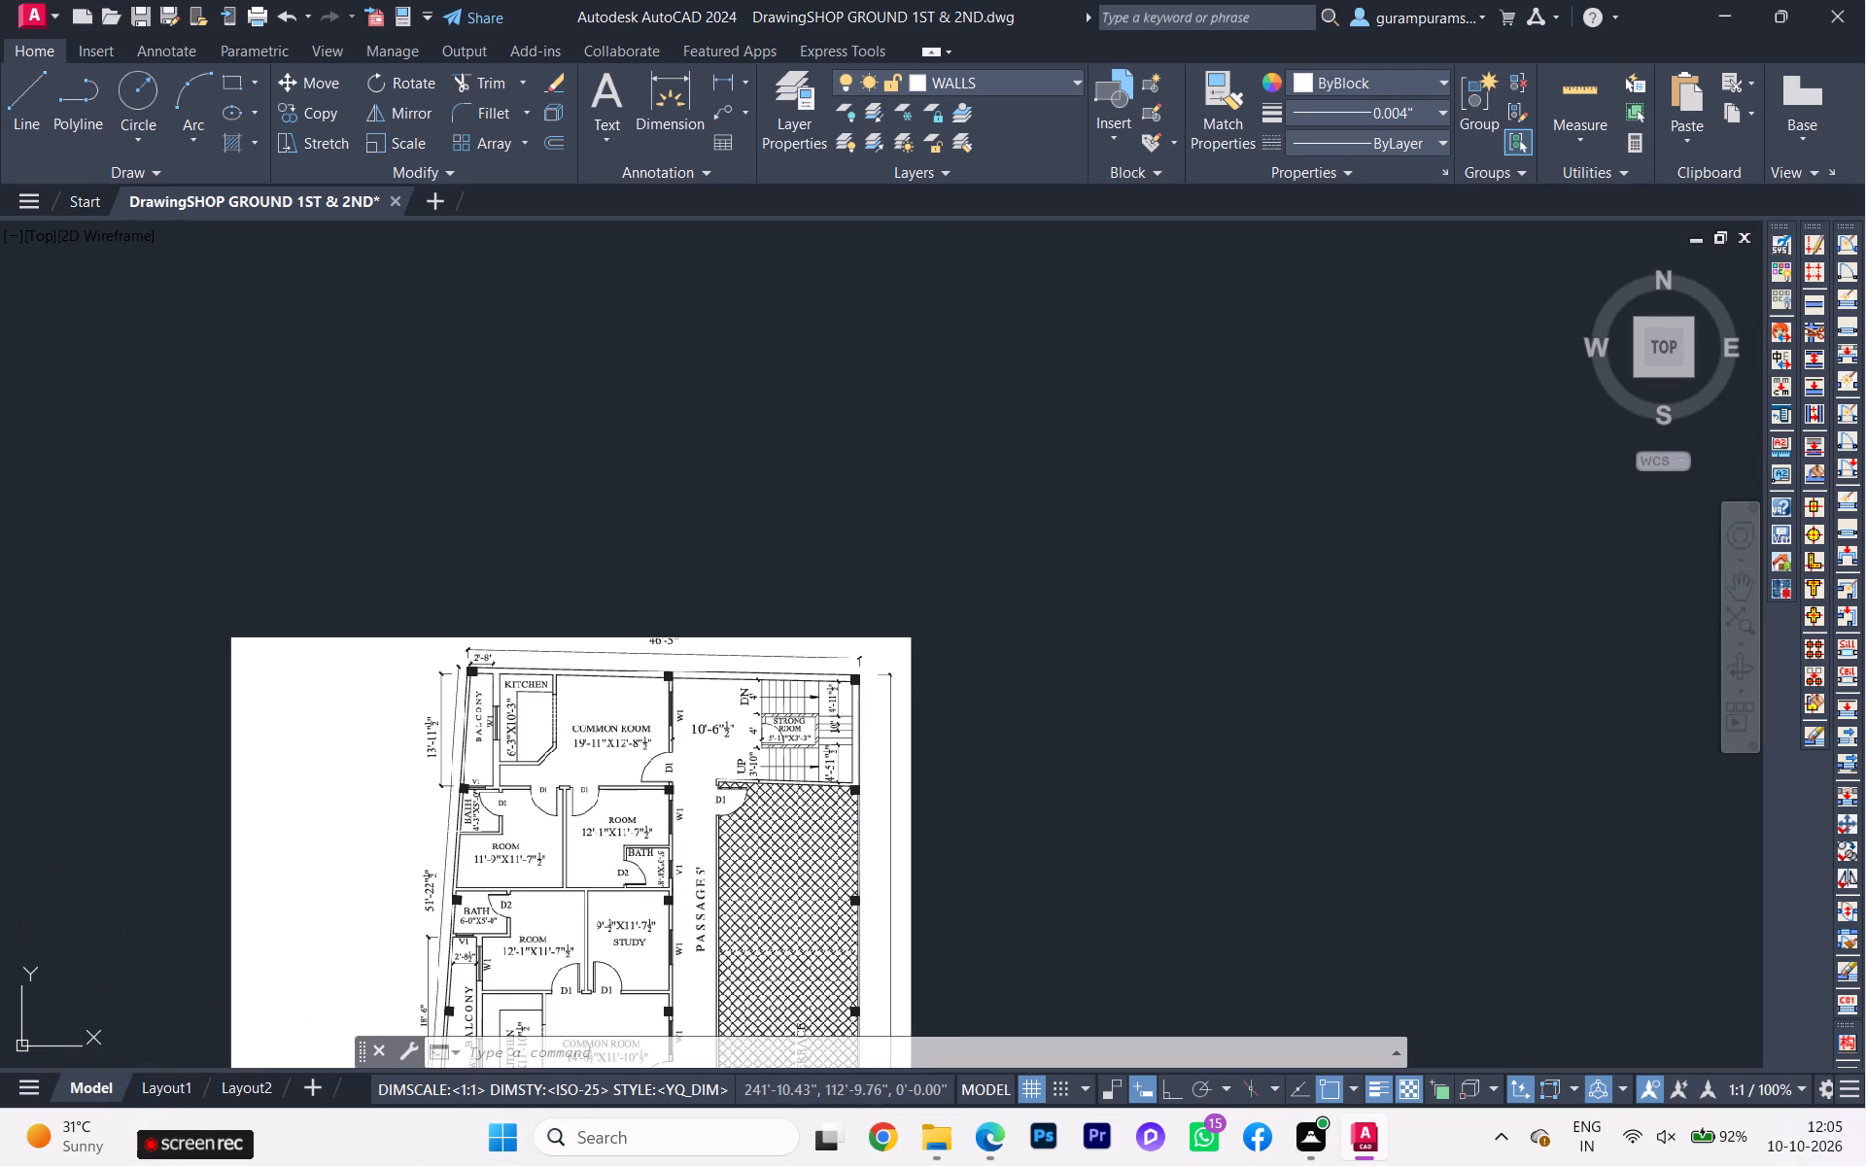
Start copying the three column hatches along the north wall, using the northeast column's southeast corner as base point.
scroll(321, 778, "down", 1)
middle_click_drag(314, 770, 1165, 396)
scroll(599, 435, "up", 2)
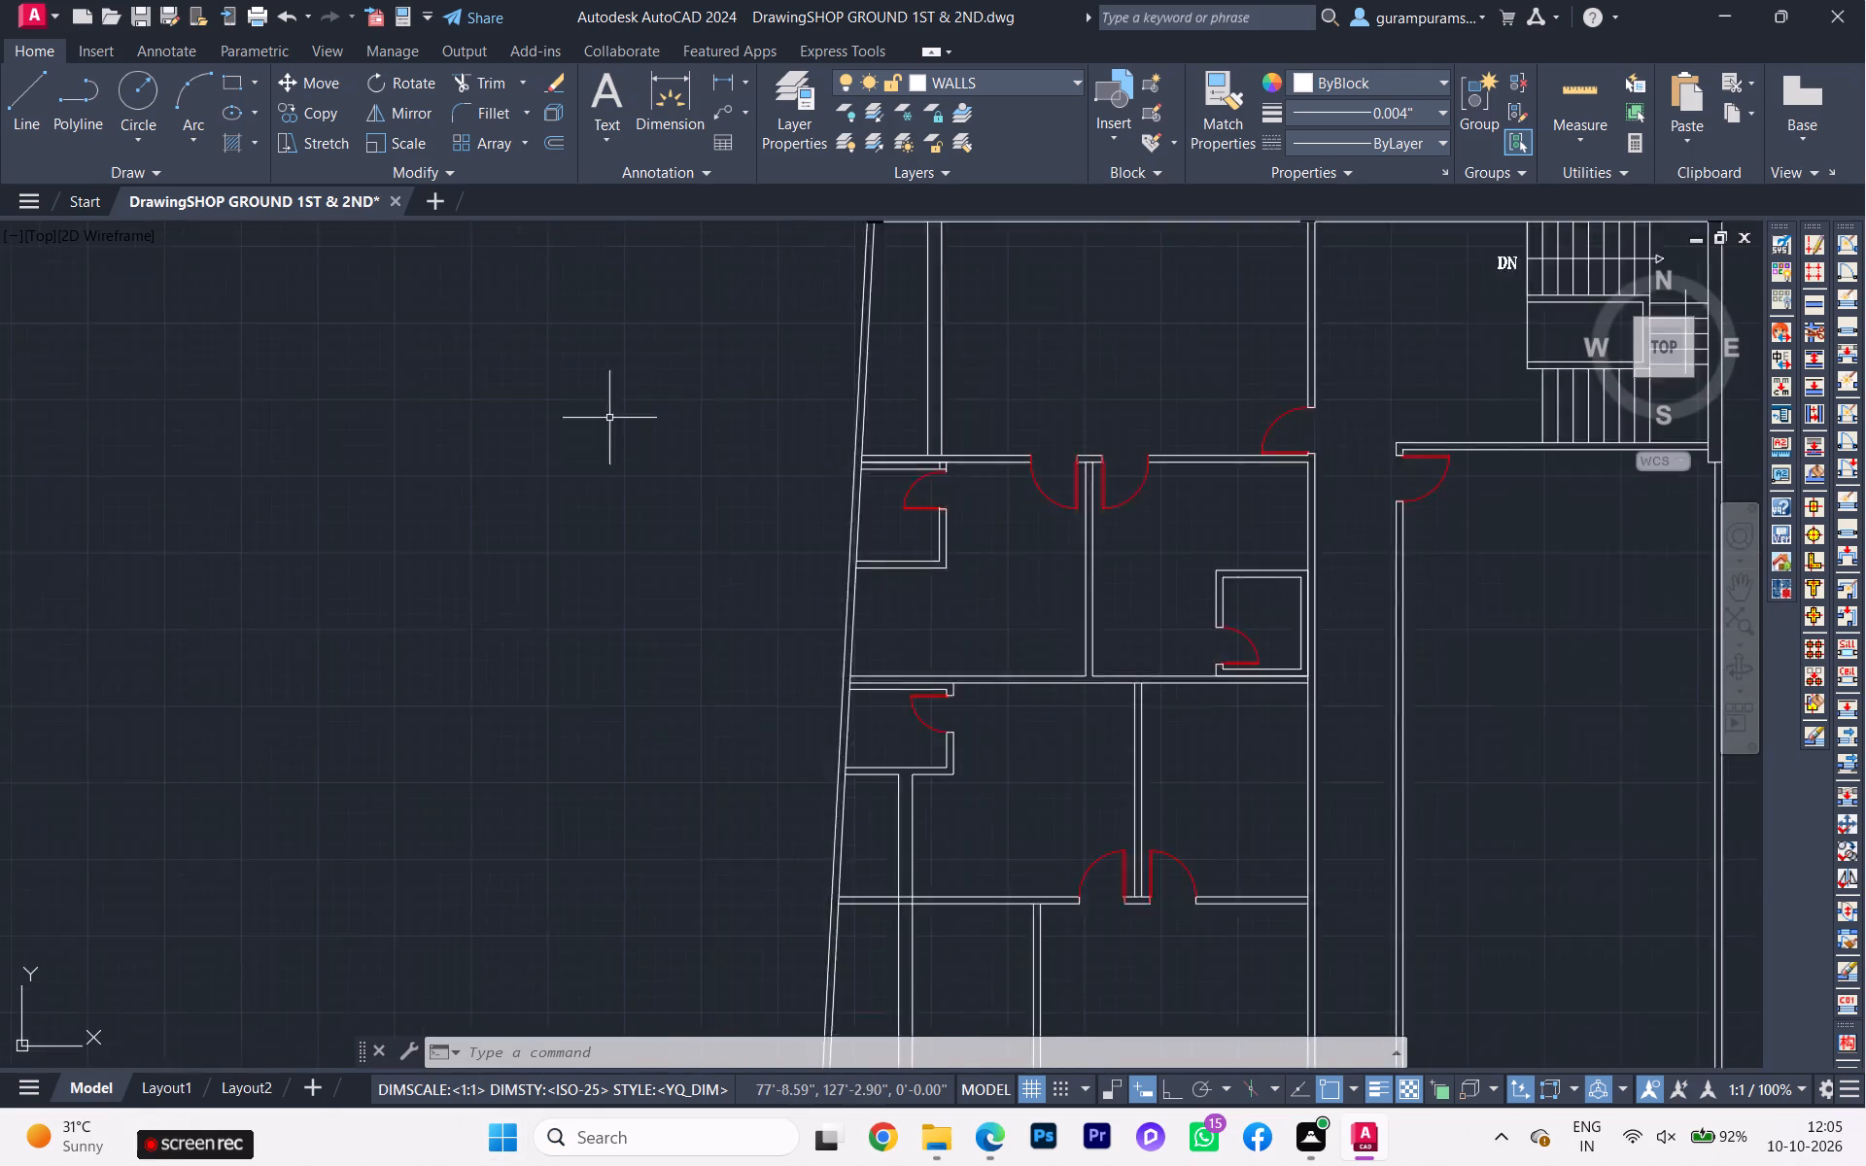
scroll(617, 408, "up", 2)
scroll(792, 419, "down", 1)
middle_click_drag(789, 421, 624, 515)
scroll(778, 338, "up", 1)
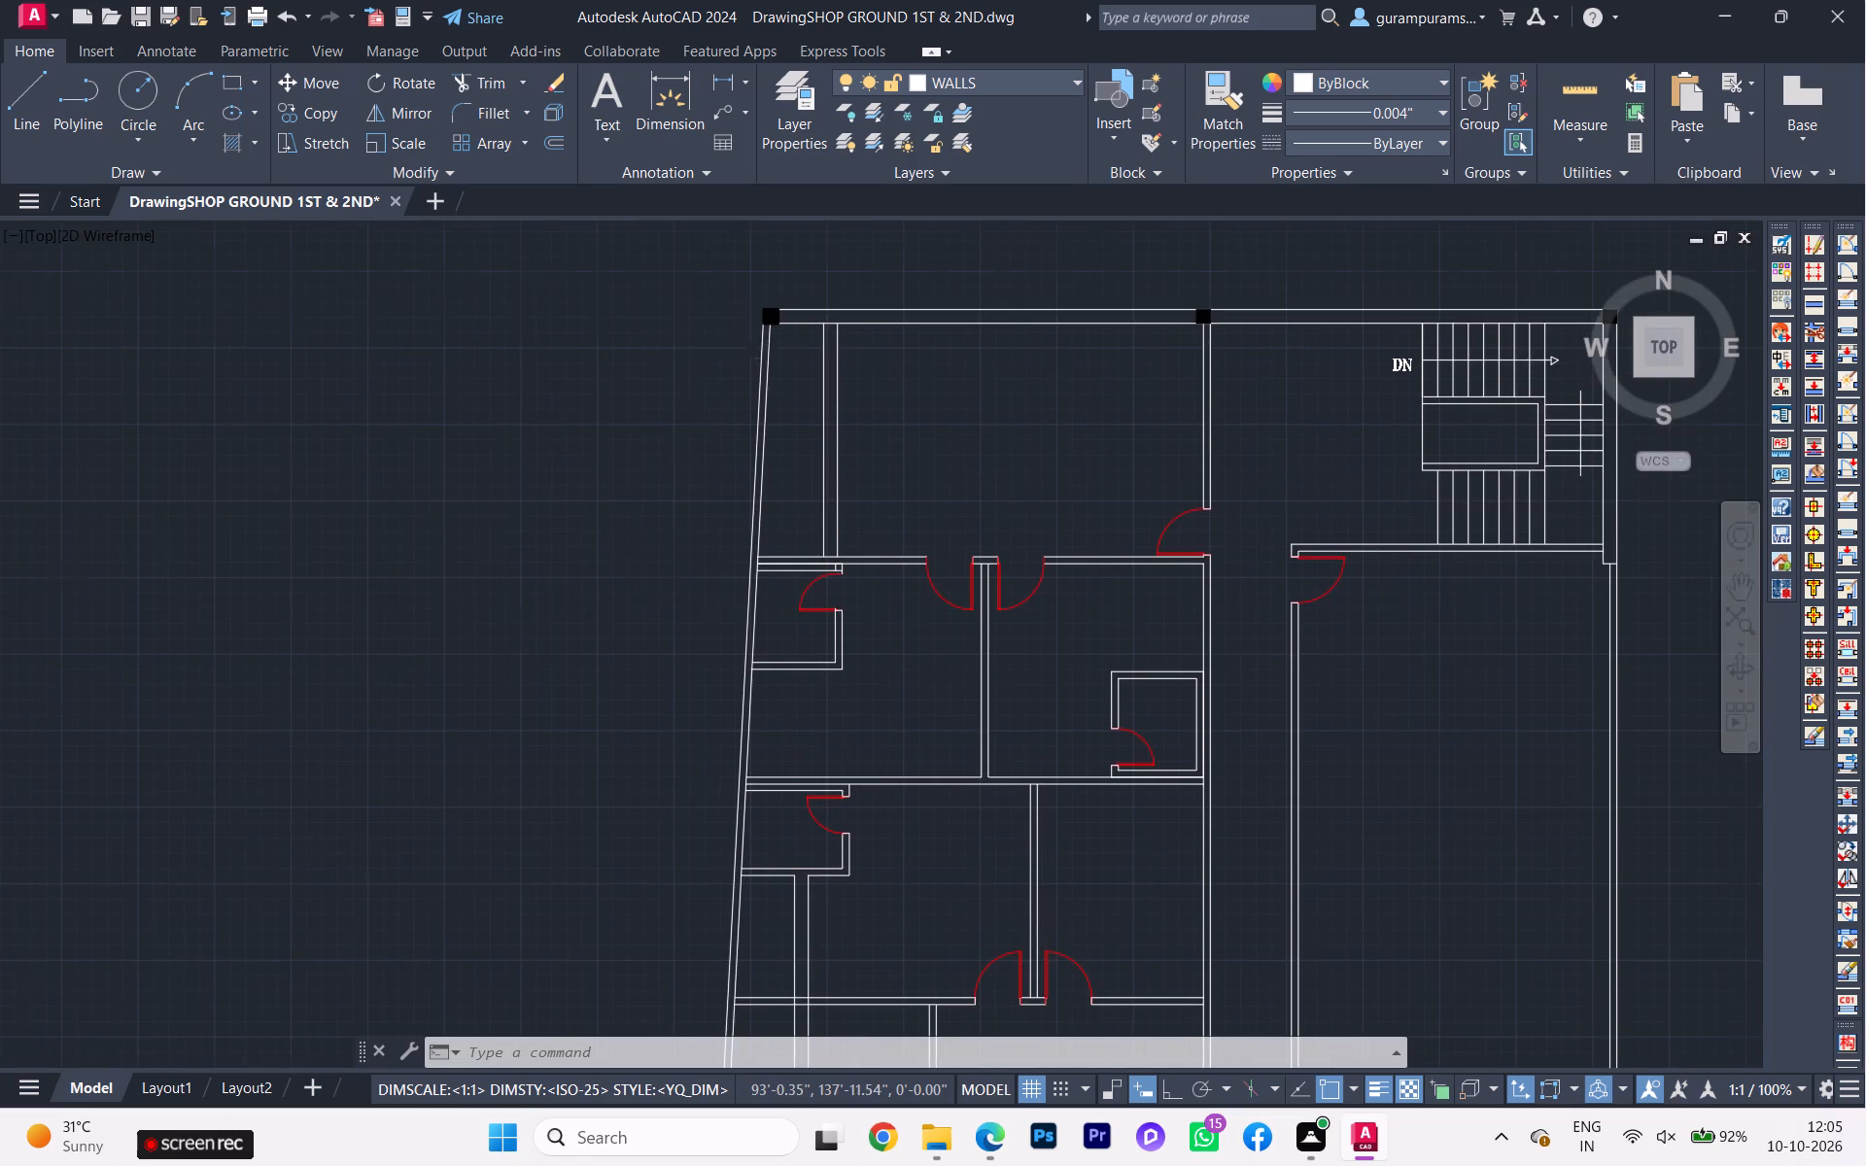
scroll(788, 332, "up", 2)
left_click(738, 266)
scroll(541, 316, "down", 3)
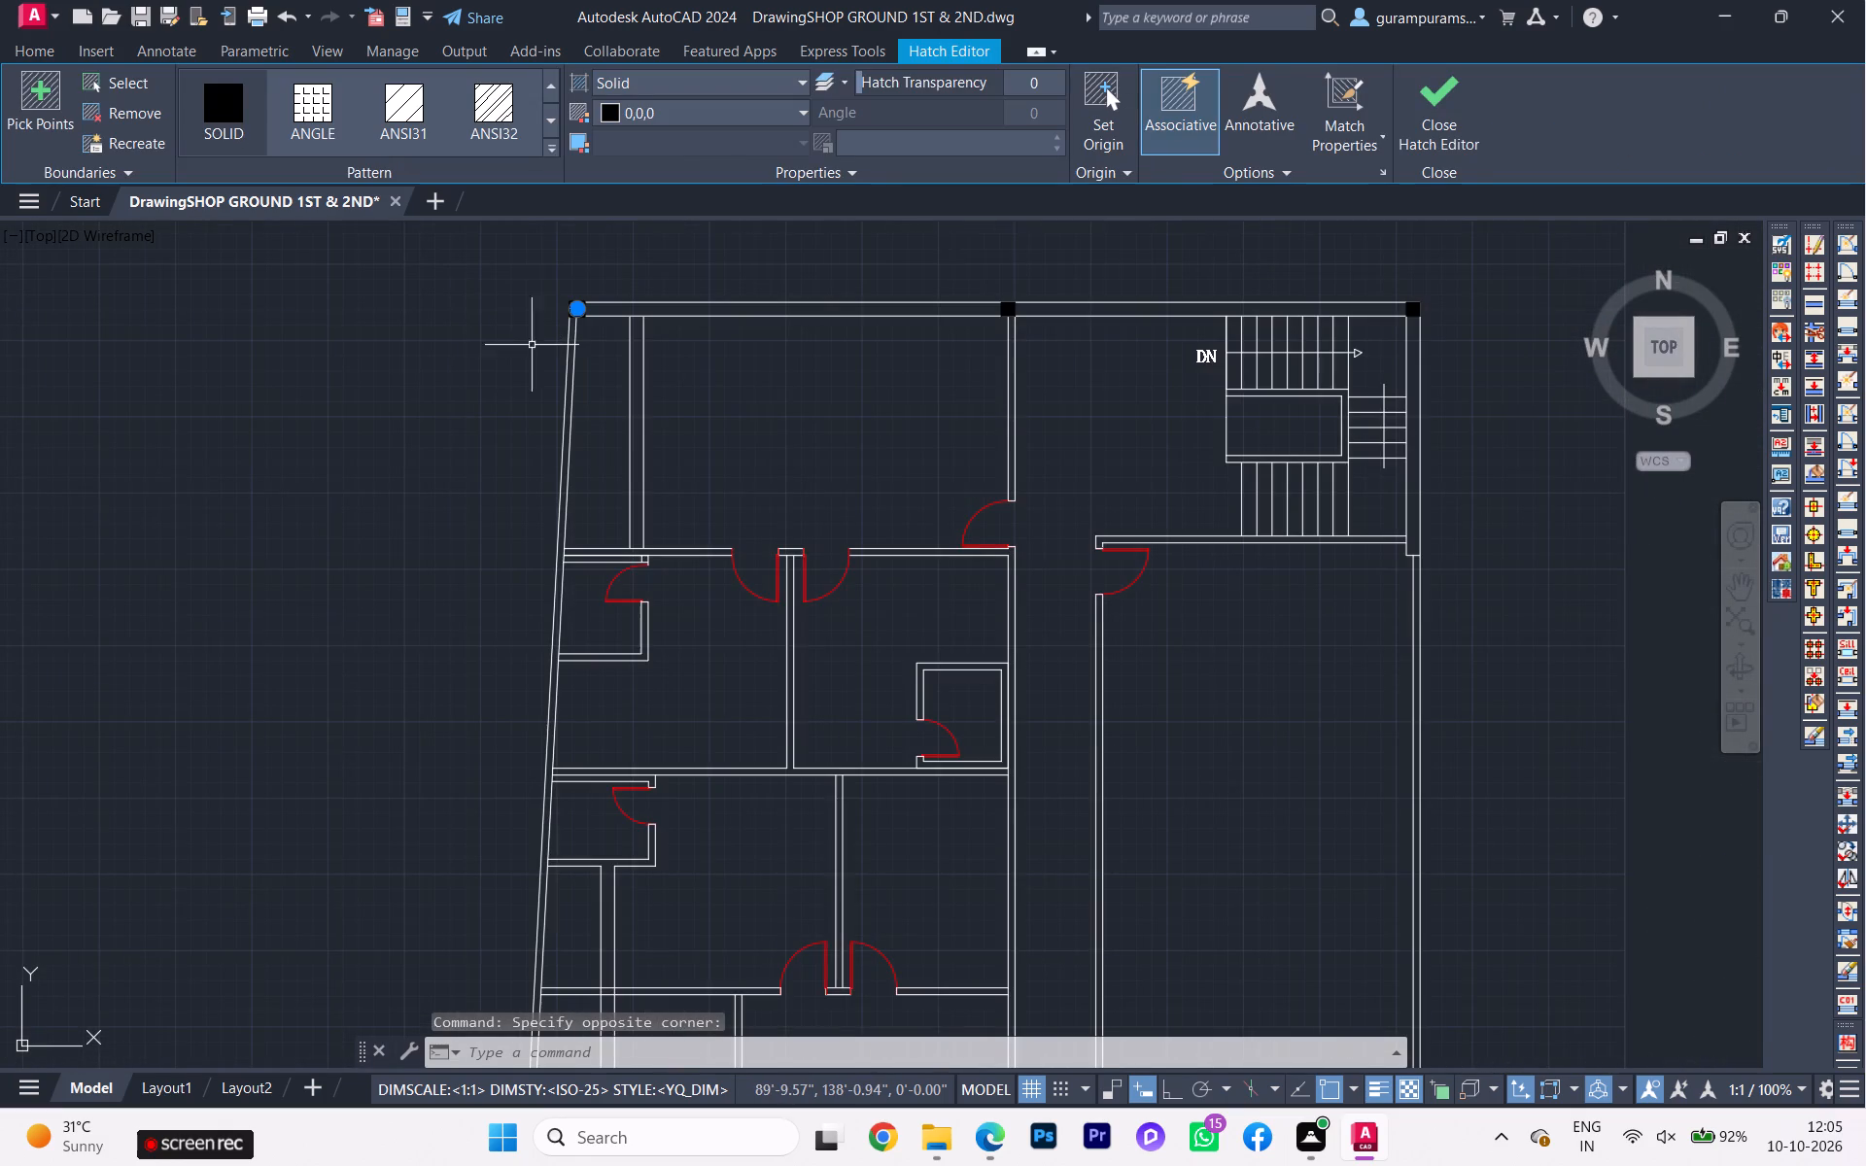
scroll(1040, 272, "up", 1)
left_click(995, 318)
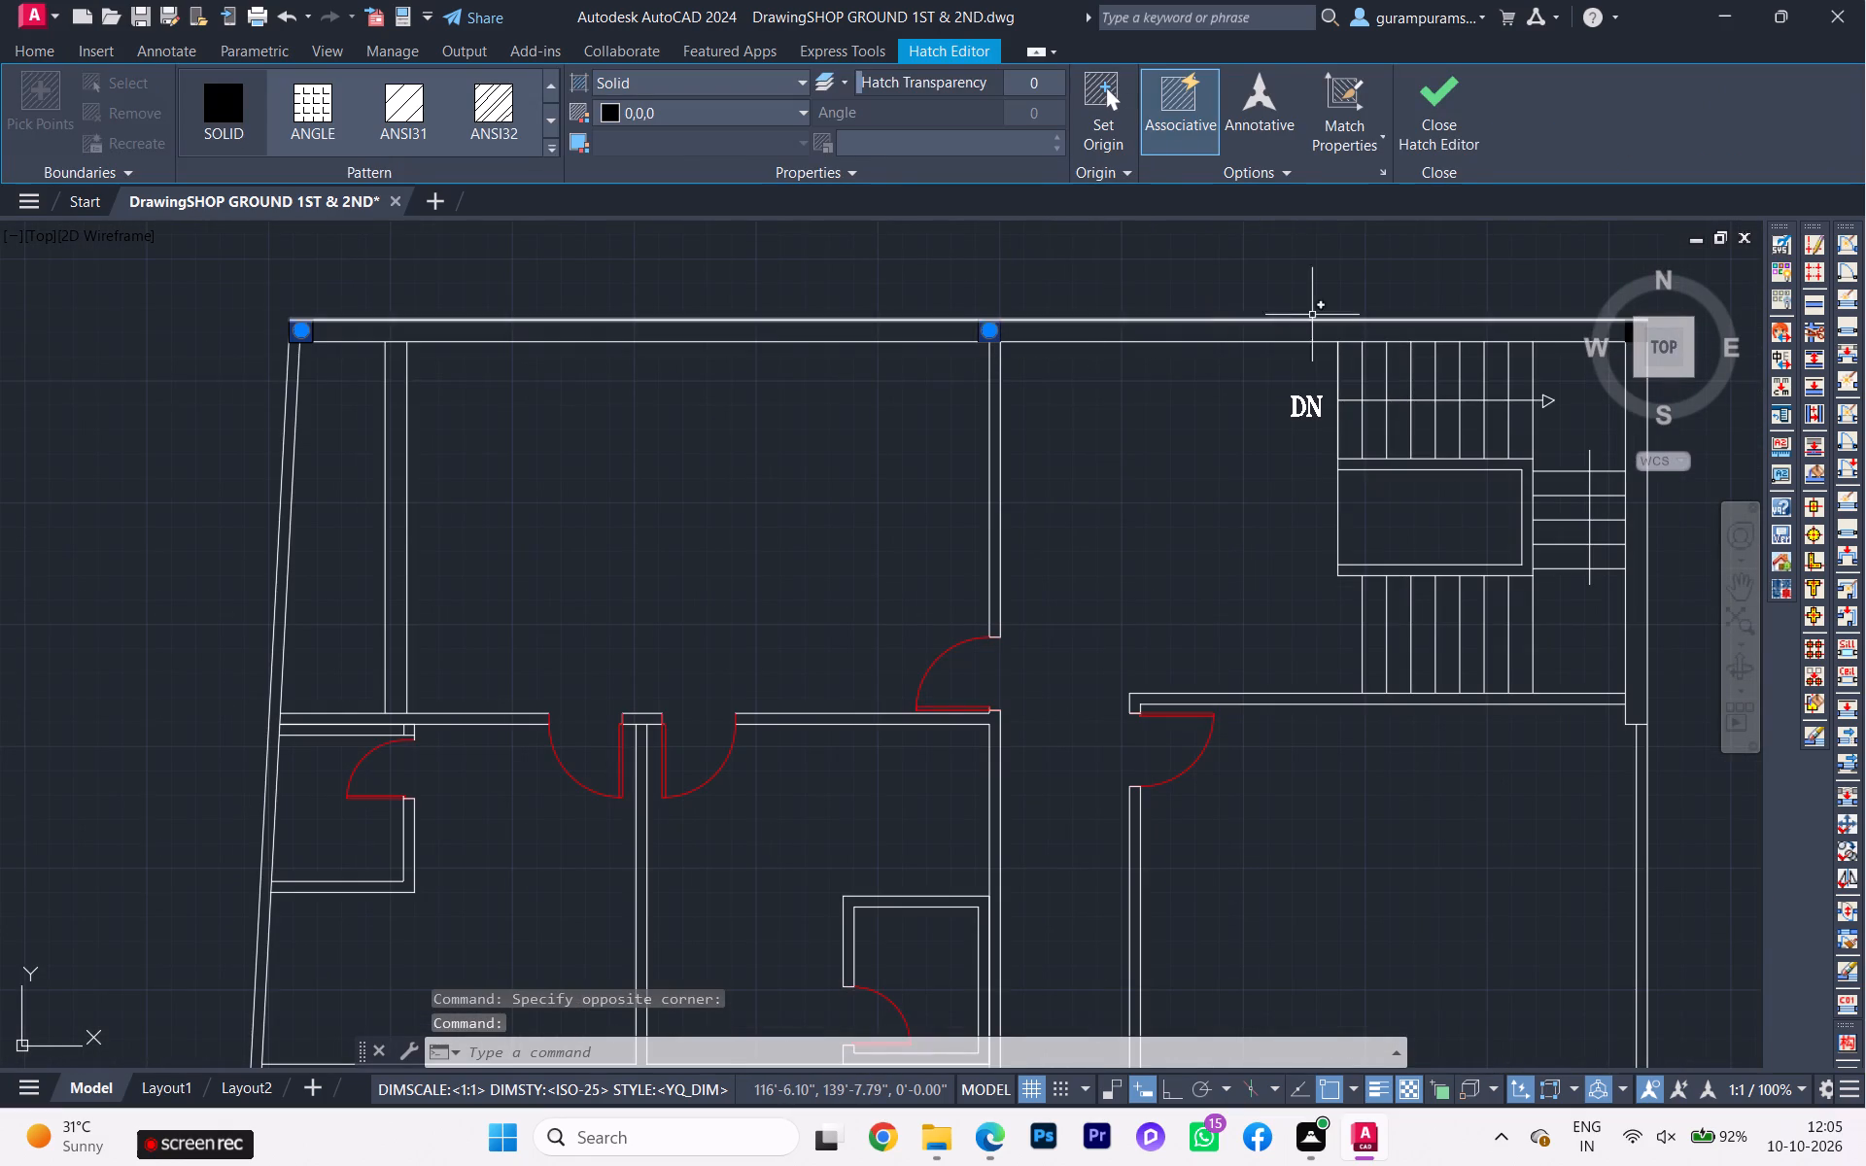
scroll(1026, 309, "down", 1)
scroll(1354, 336, "up", 2)
left_click(1477, 310)
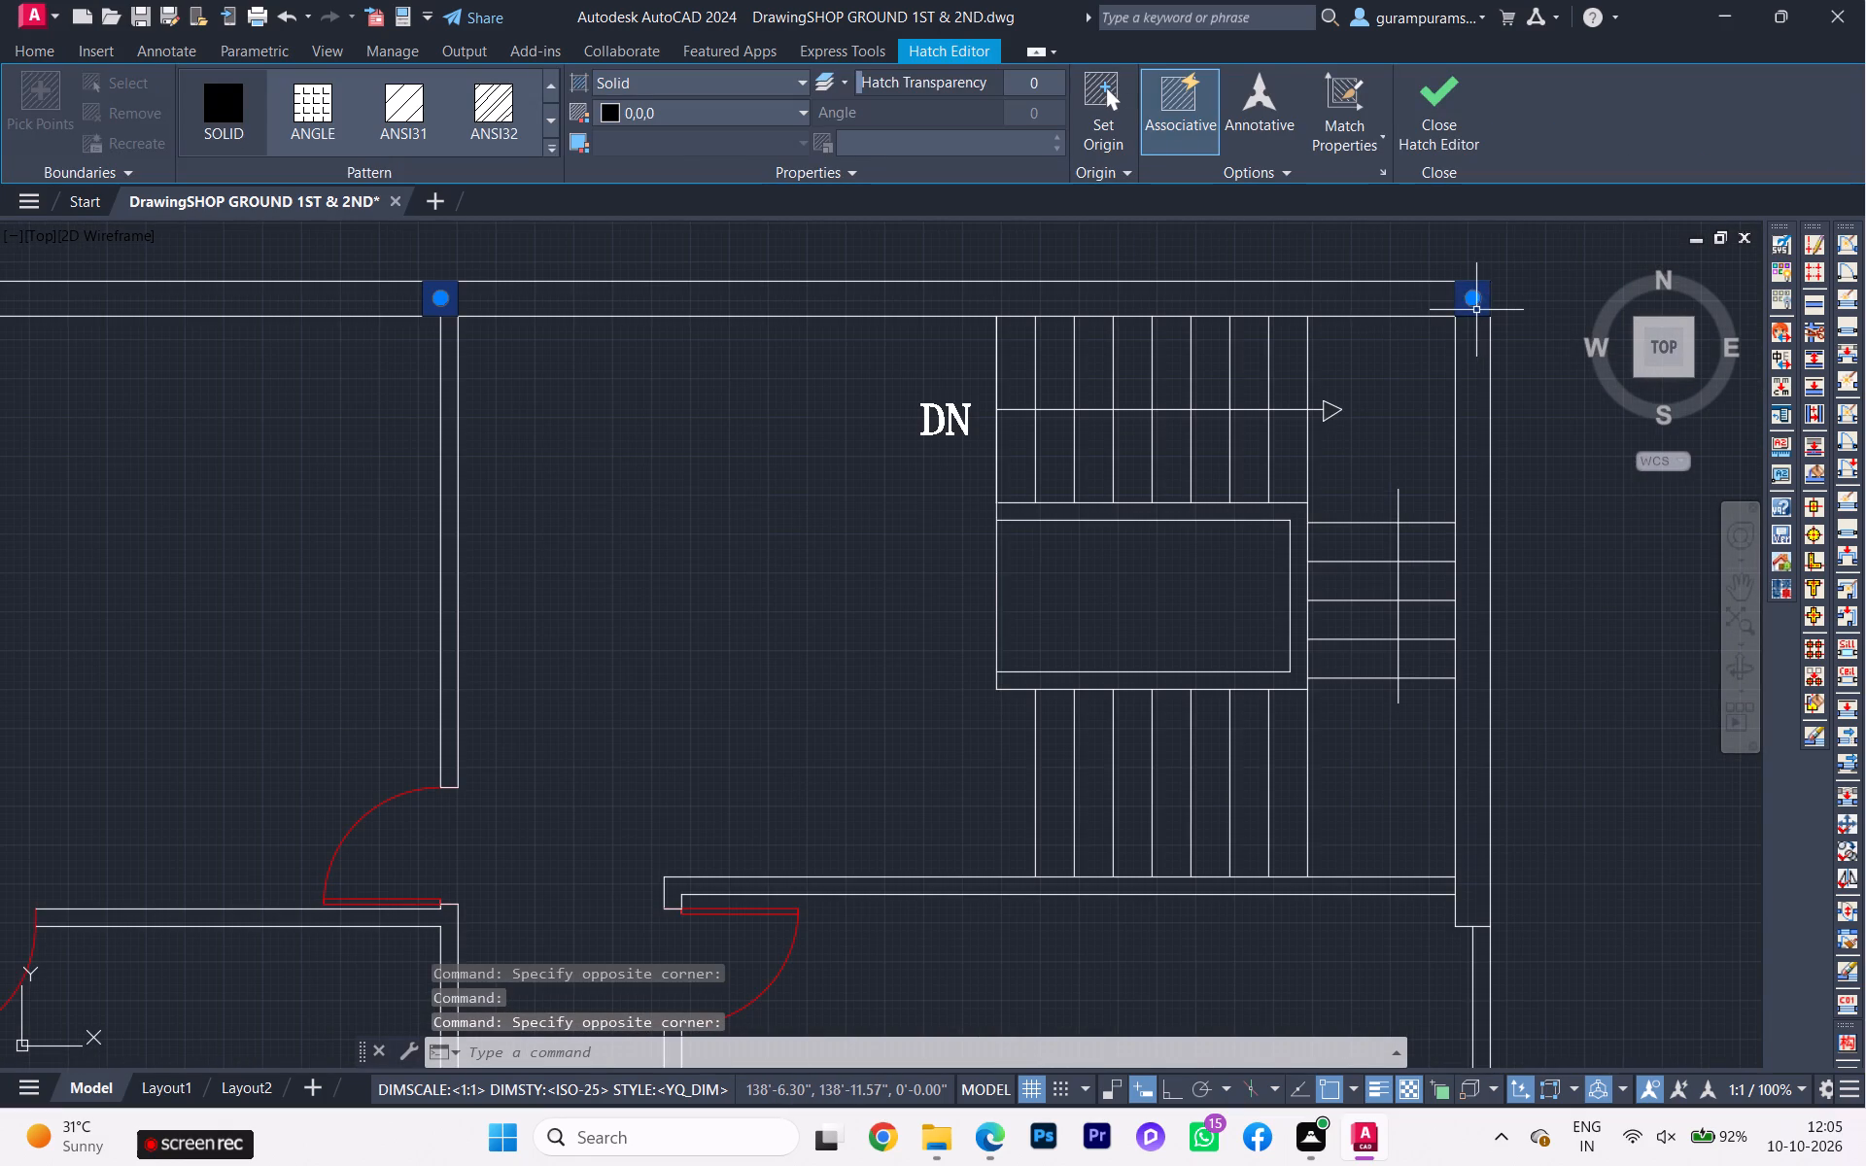
key("c")
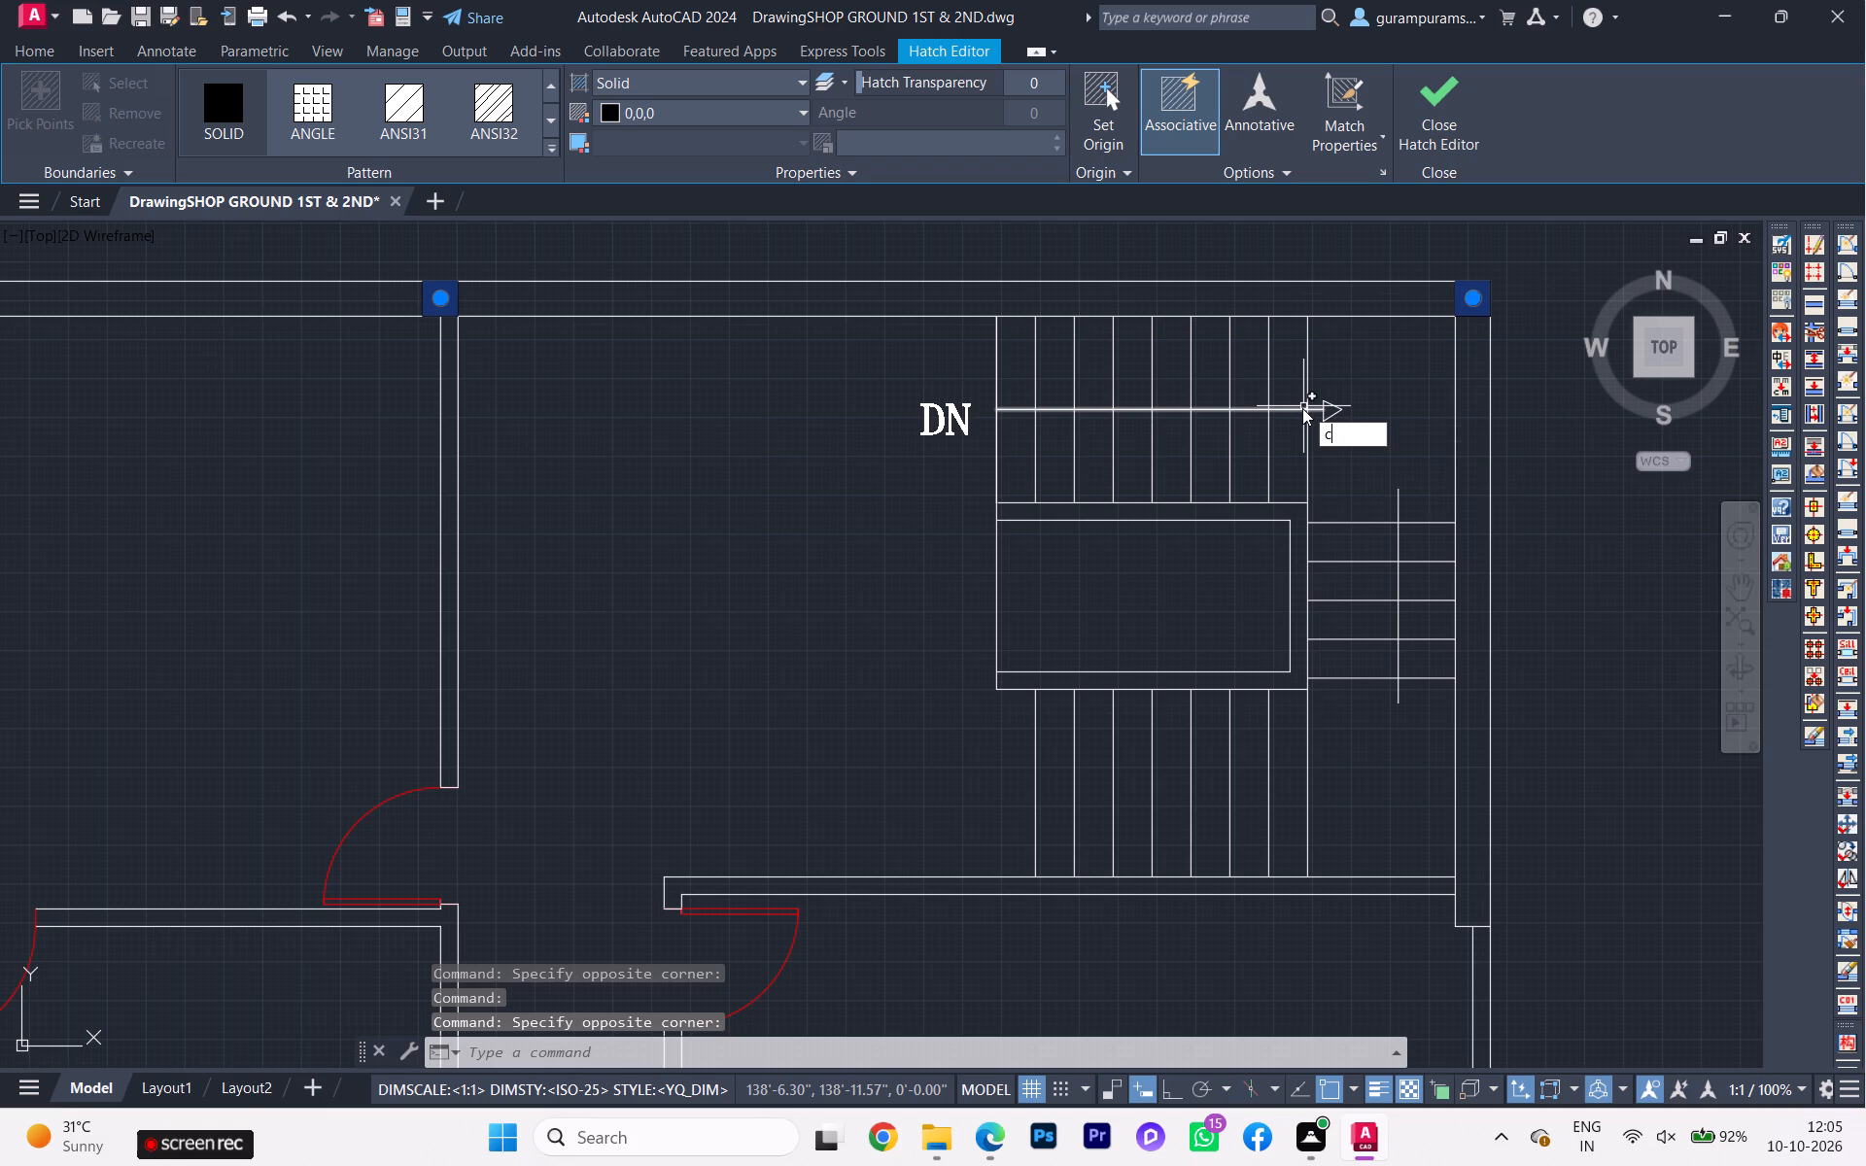
key("o")
key("Return")
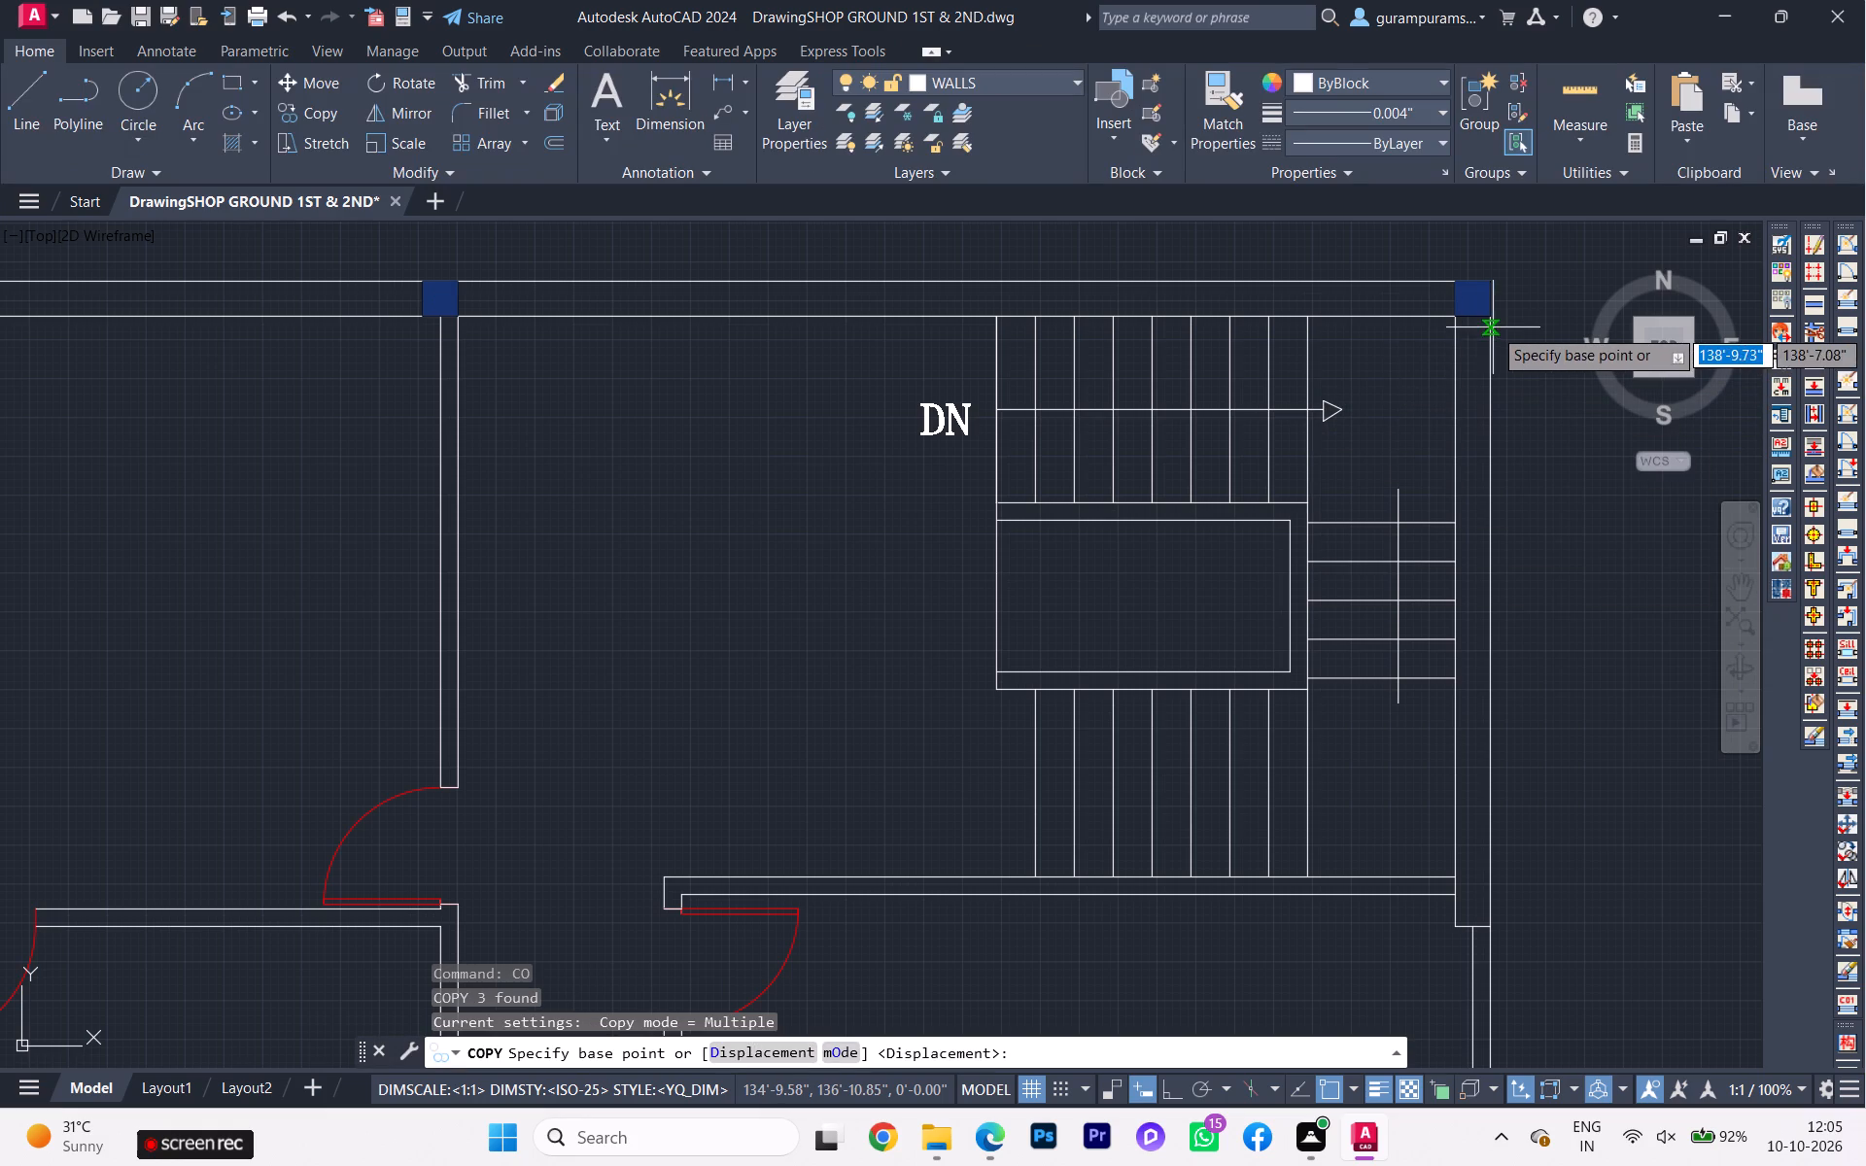
scroll(1485, 311, "up", 2)
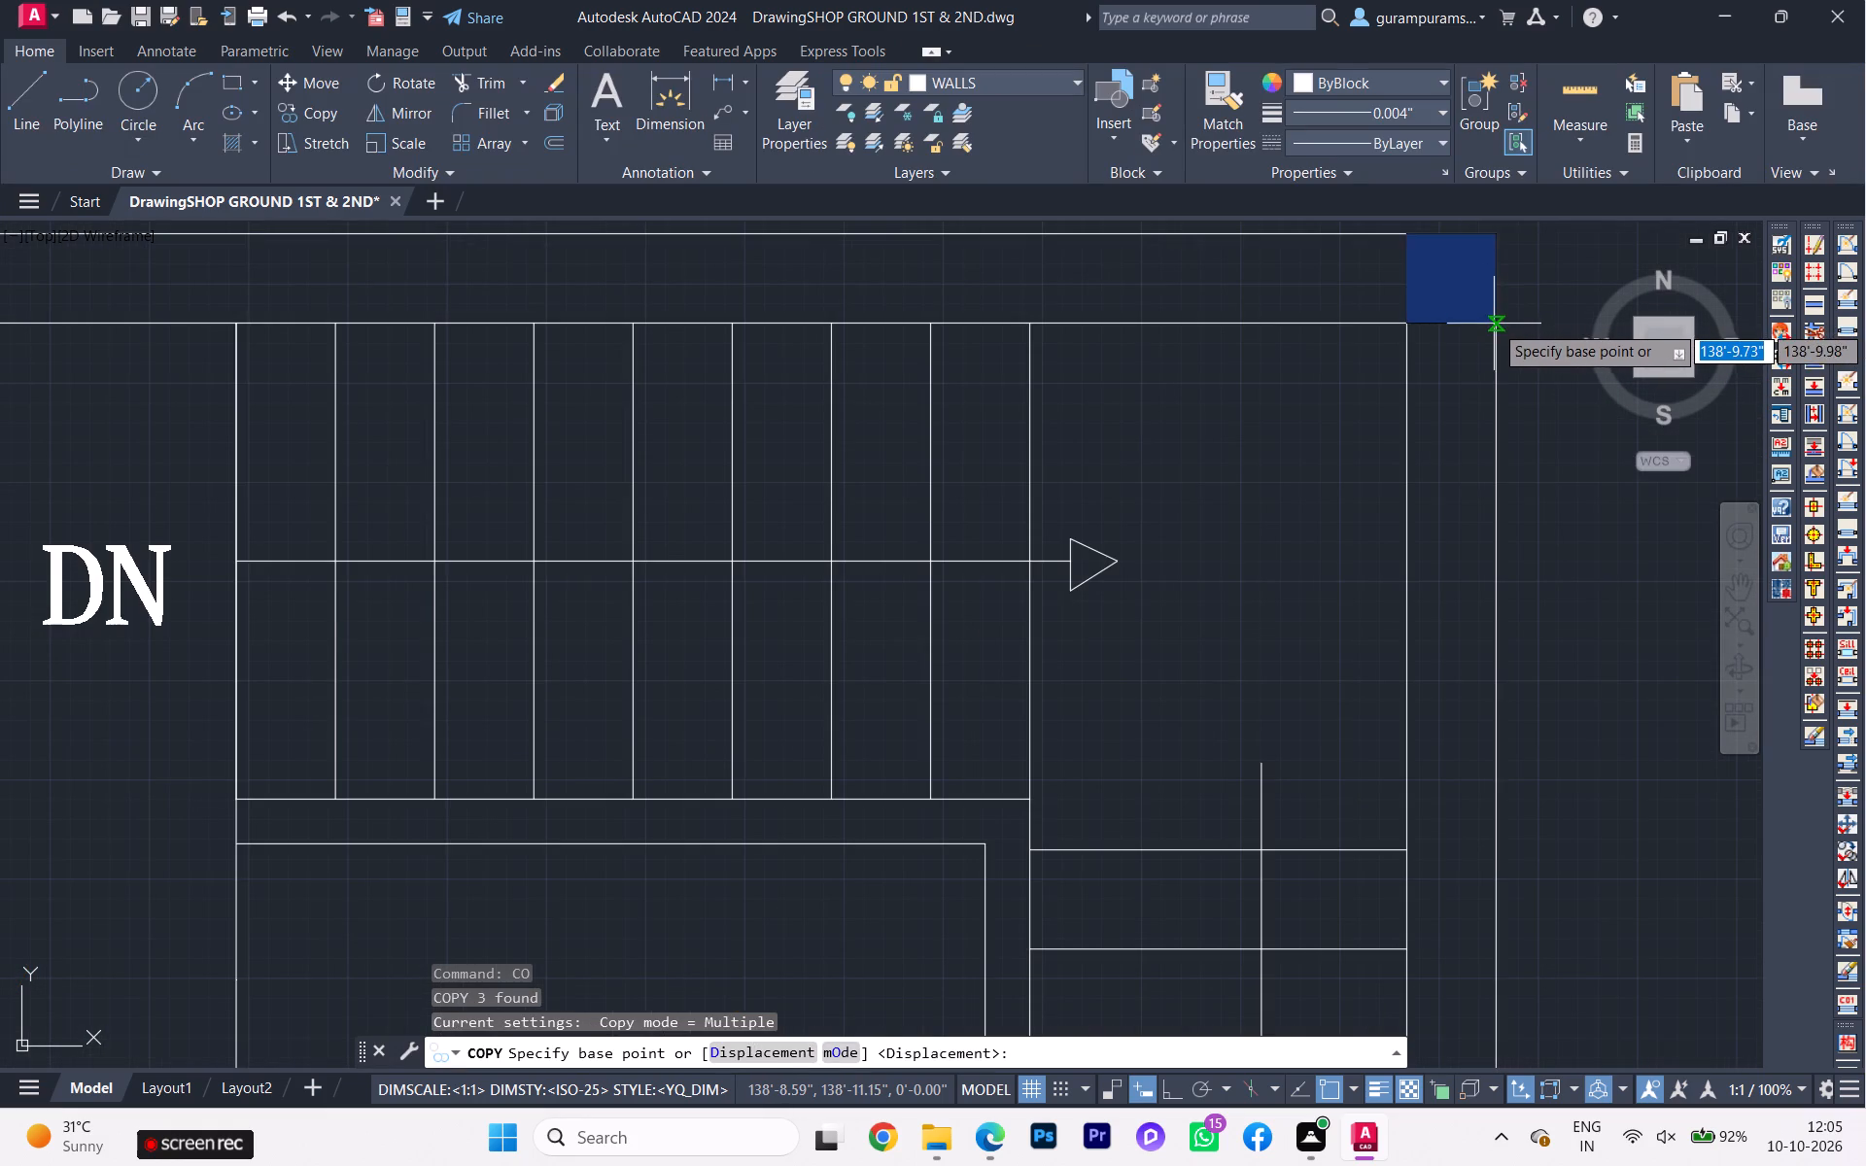
left_click(1494, 324)
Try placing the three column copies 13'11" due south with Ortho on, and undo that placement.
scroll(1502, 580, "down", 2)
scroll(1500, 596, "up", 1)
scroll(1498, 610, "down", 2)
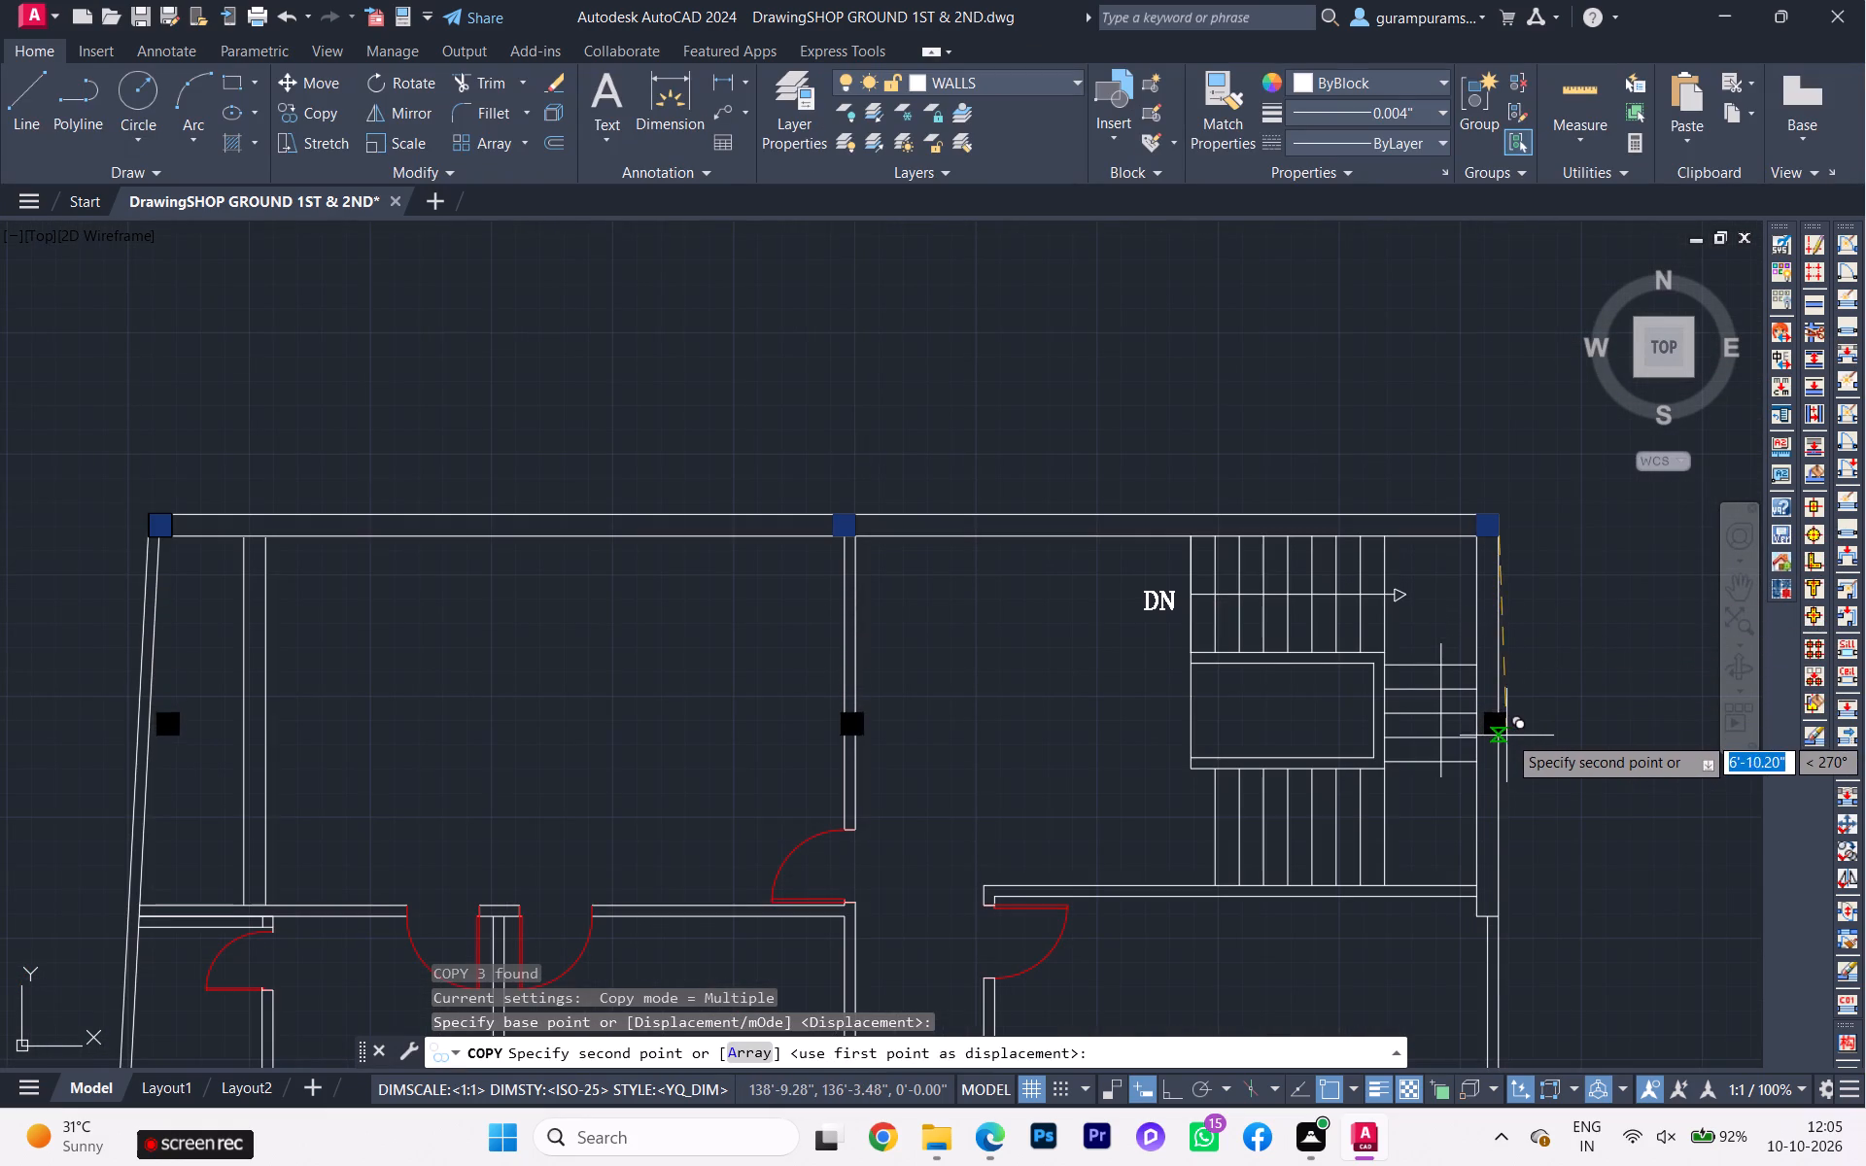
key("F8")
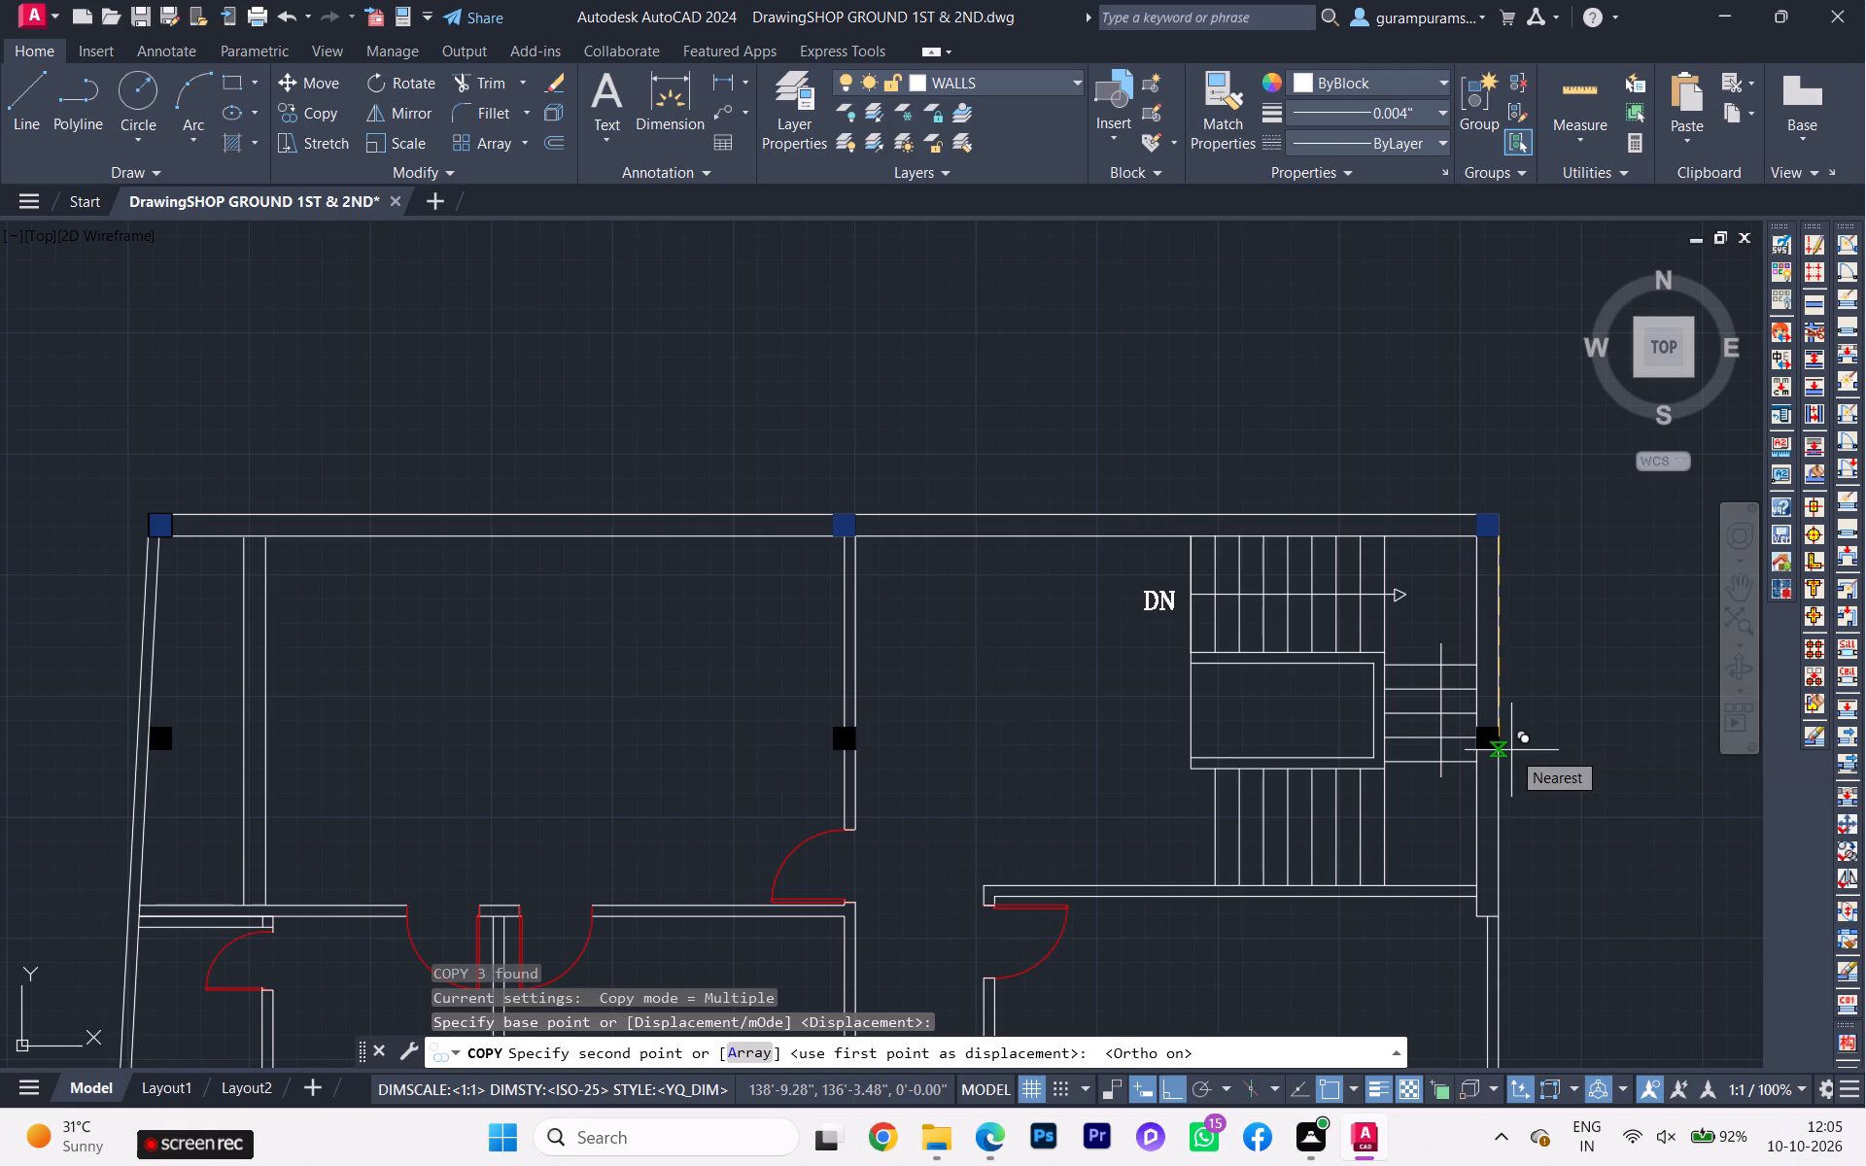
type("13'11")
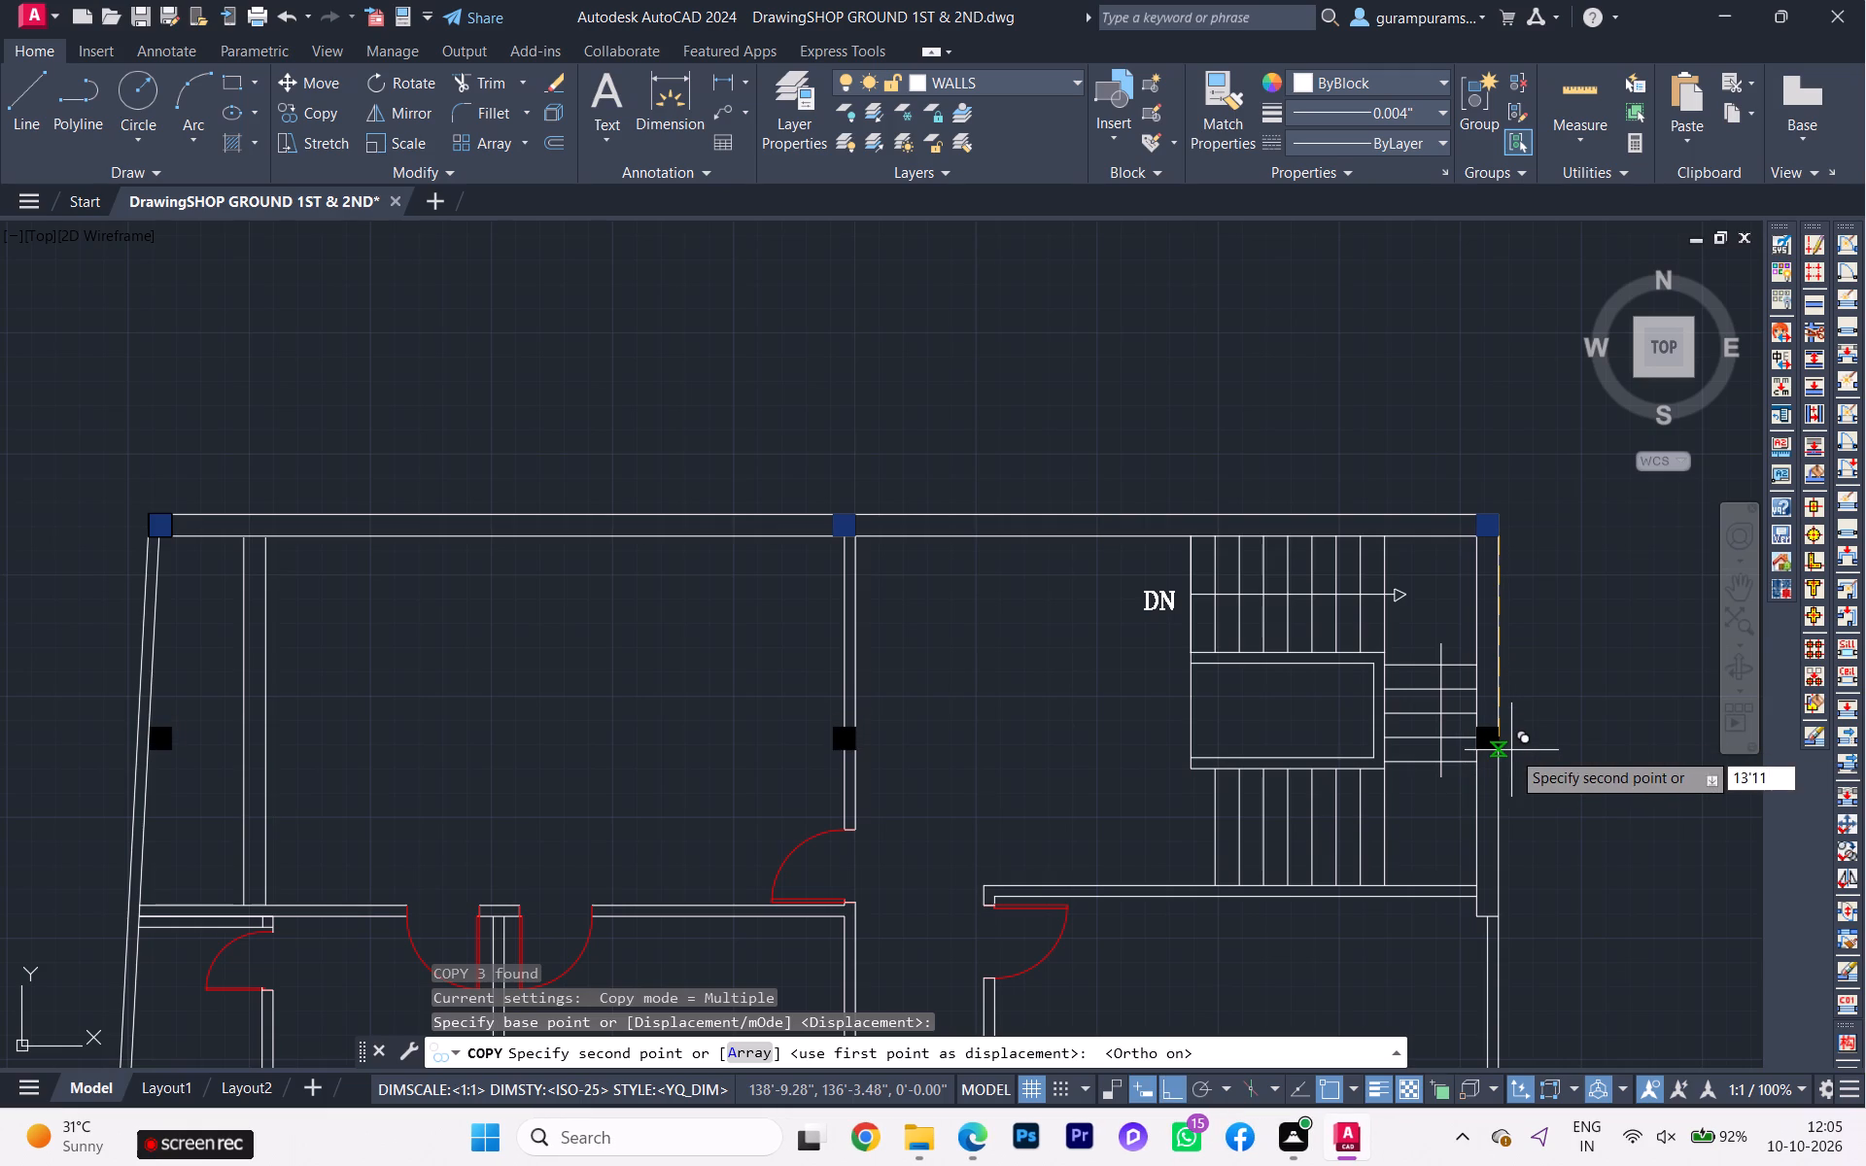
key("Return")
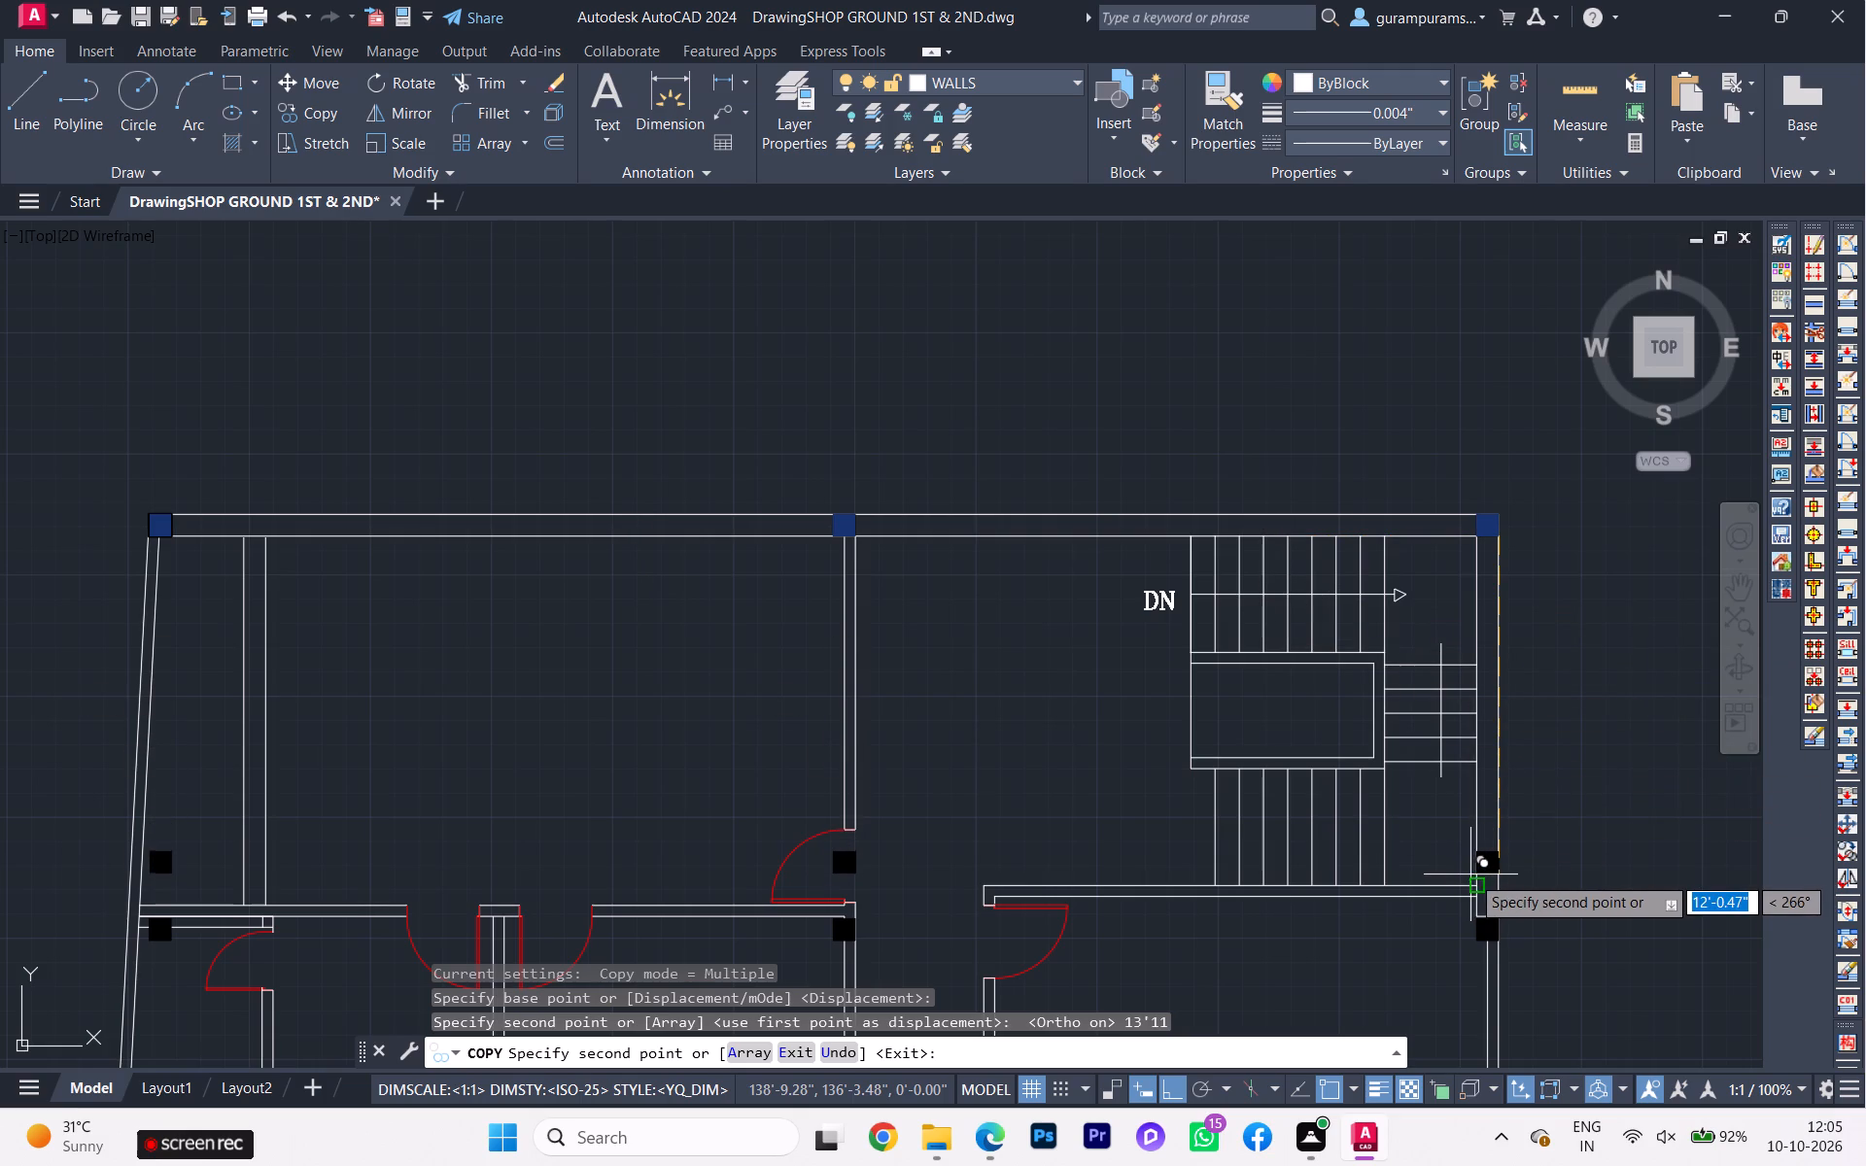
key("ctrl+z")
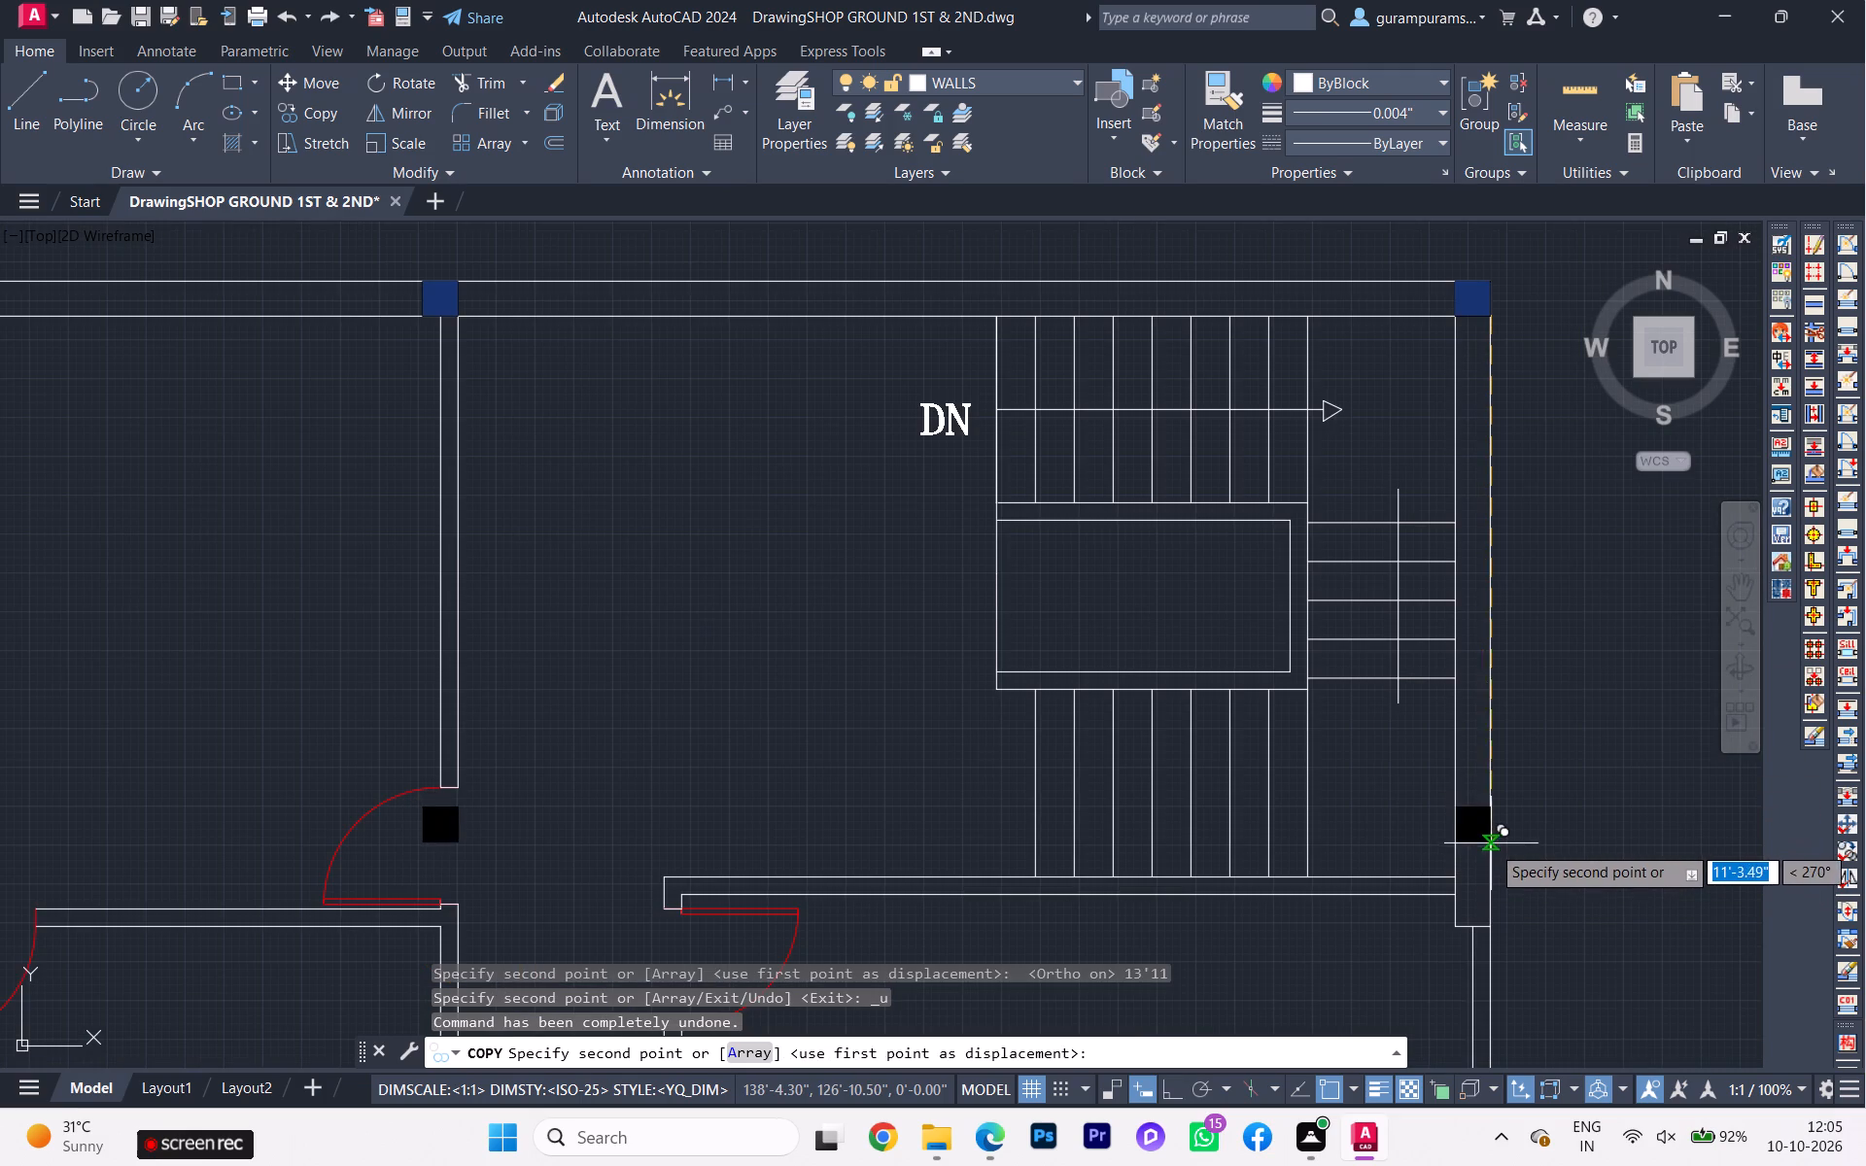
Place copies of the three column hatches 13' due south with Ortho on, repeating the placement at the same 13' distance.
key("F8")
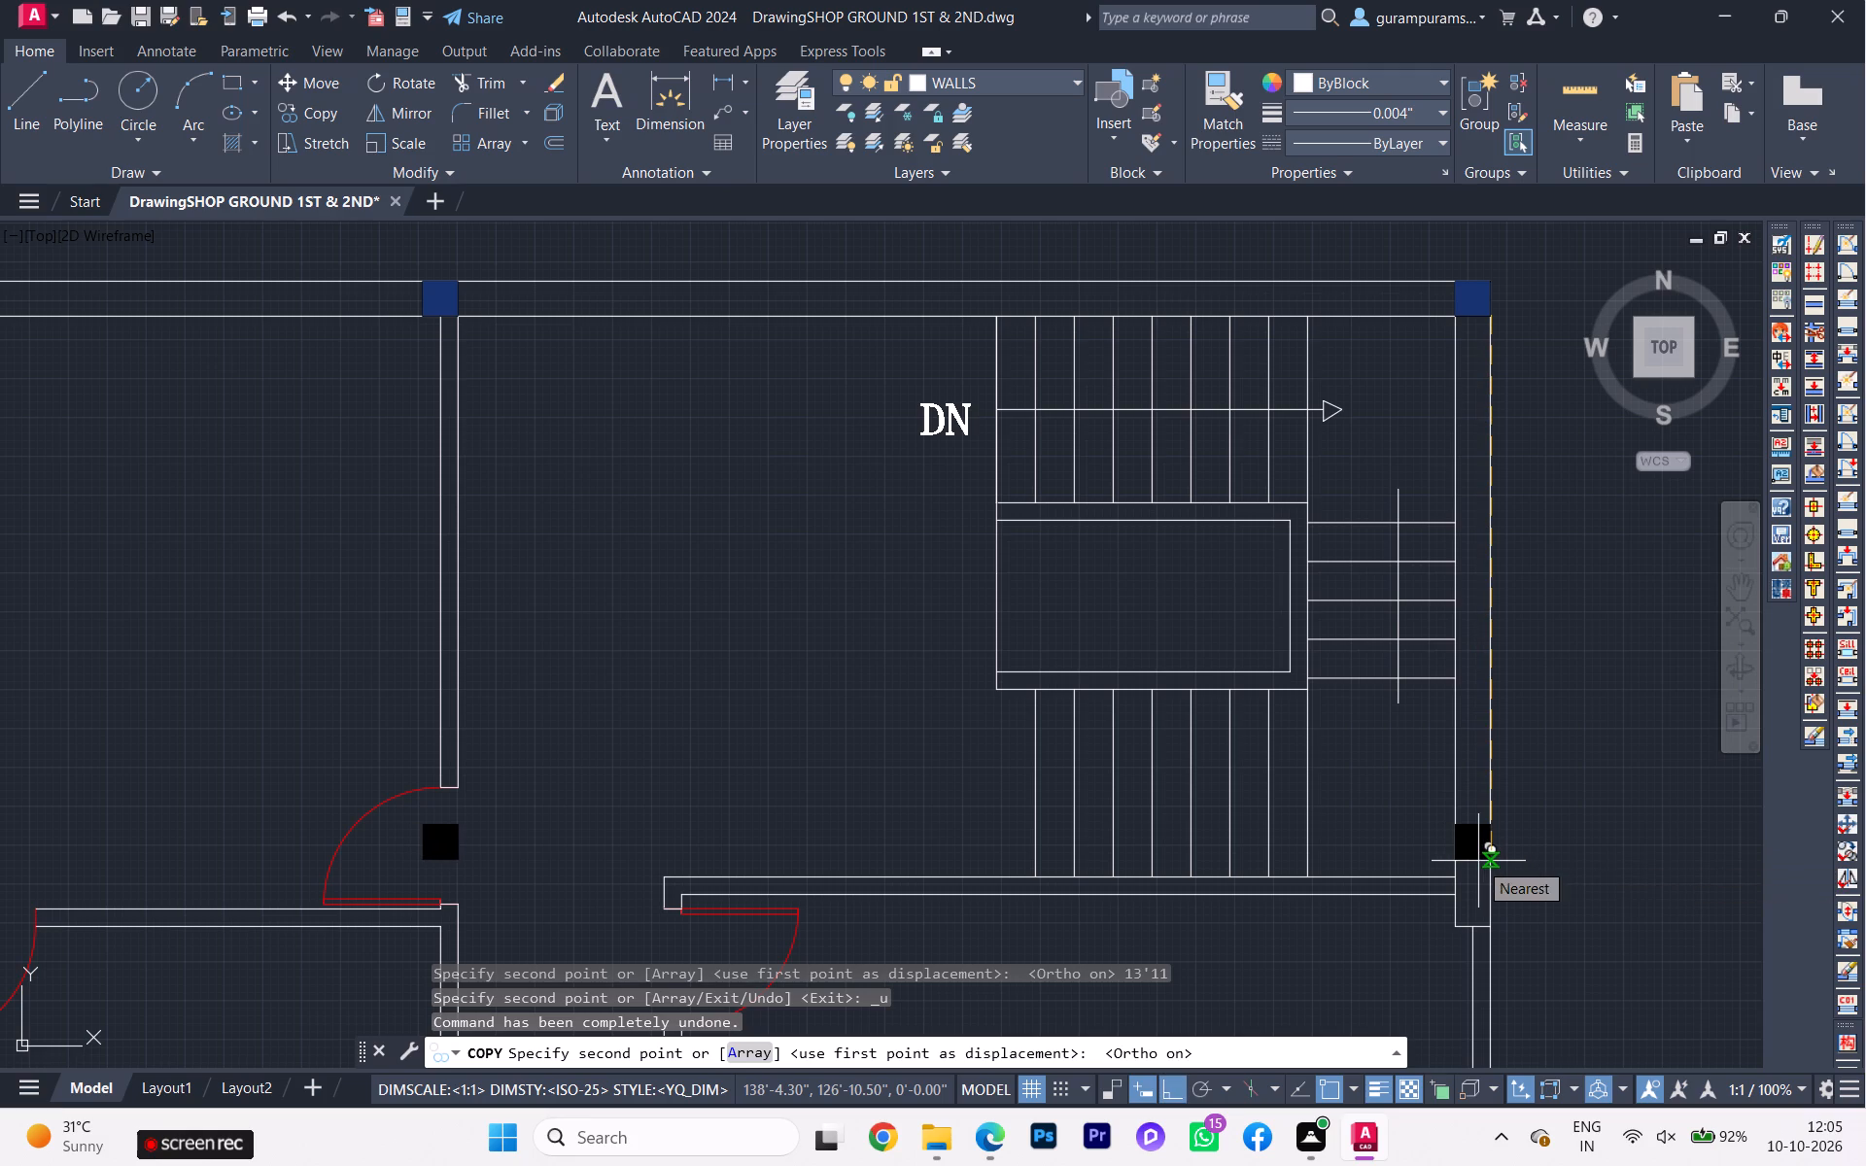
type("13'")
key("Return")
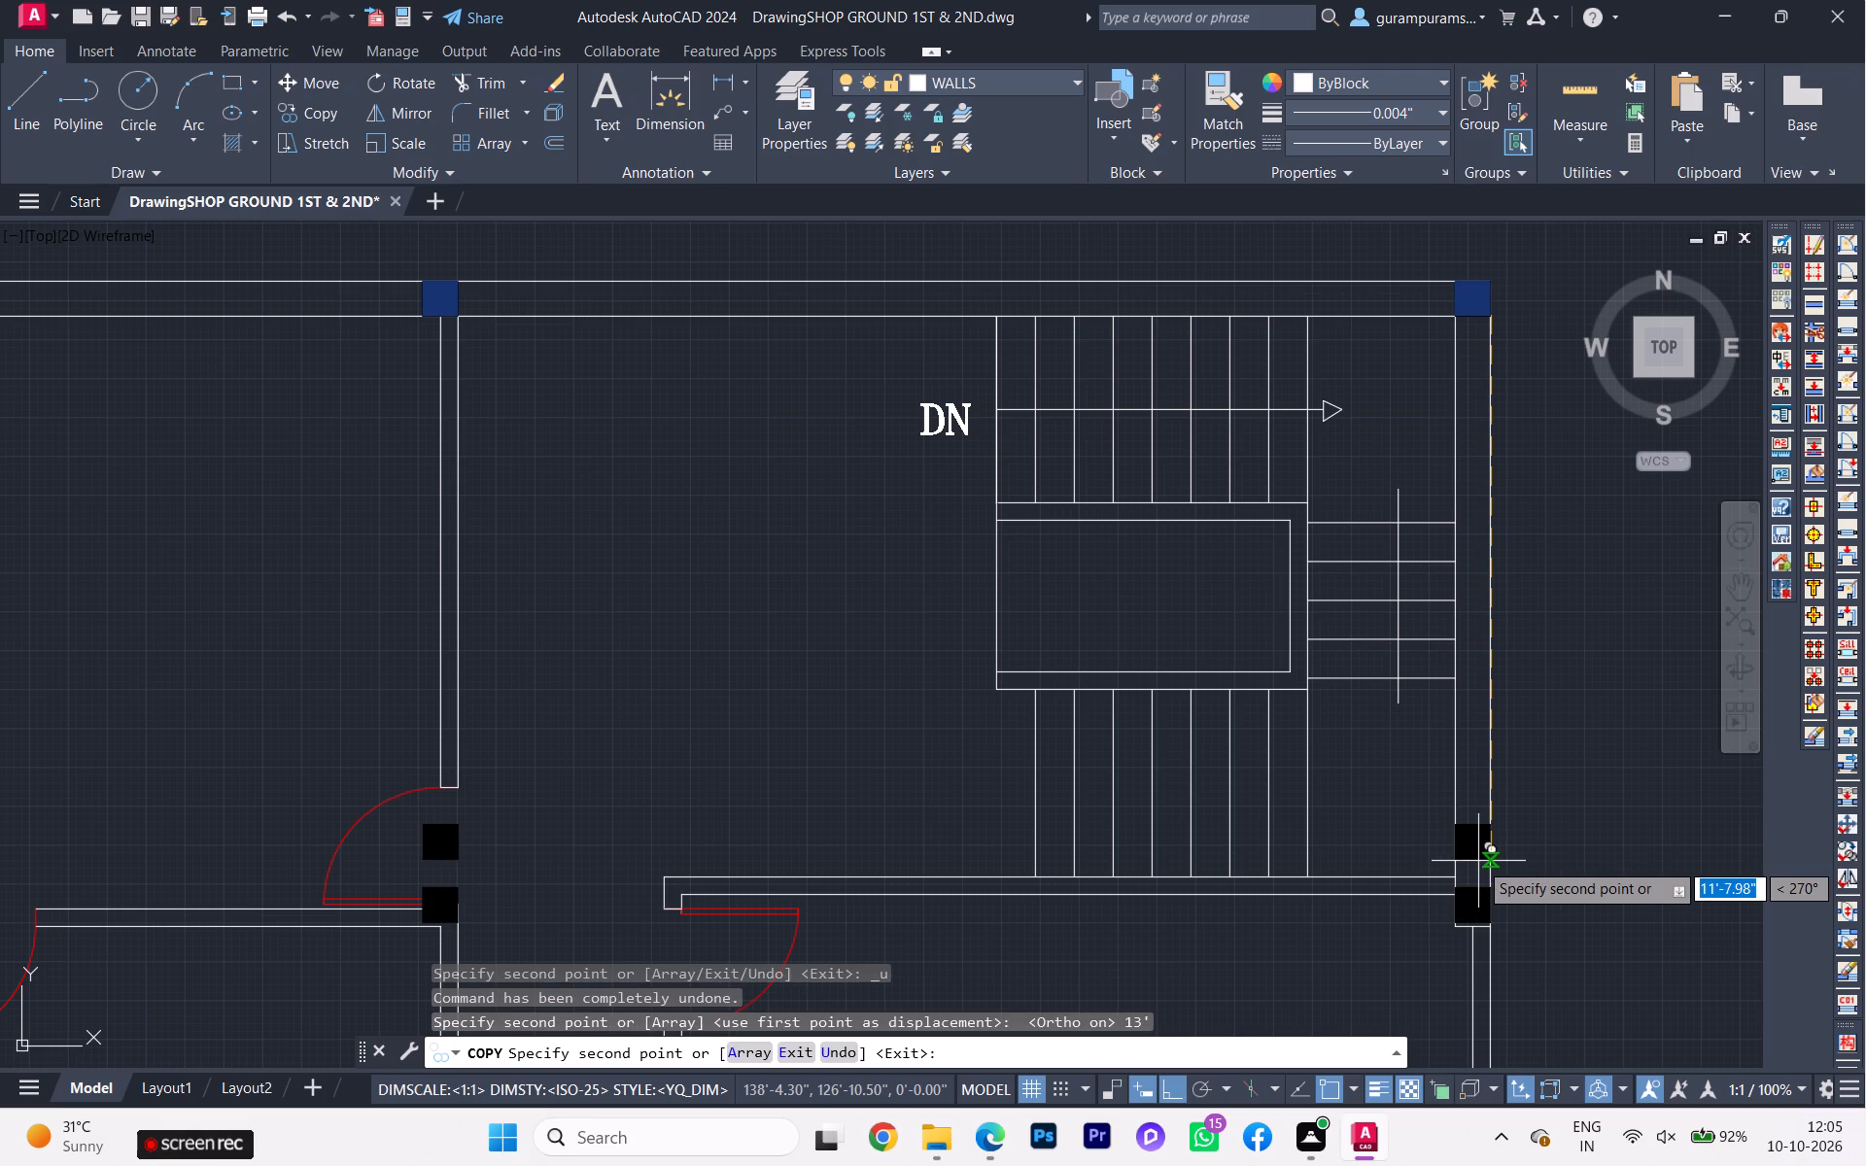
scroll(1521, 973, "down", 2)
middle_click_drag(1518, 979, 1508, 939)
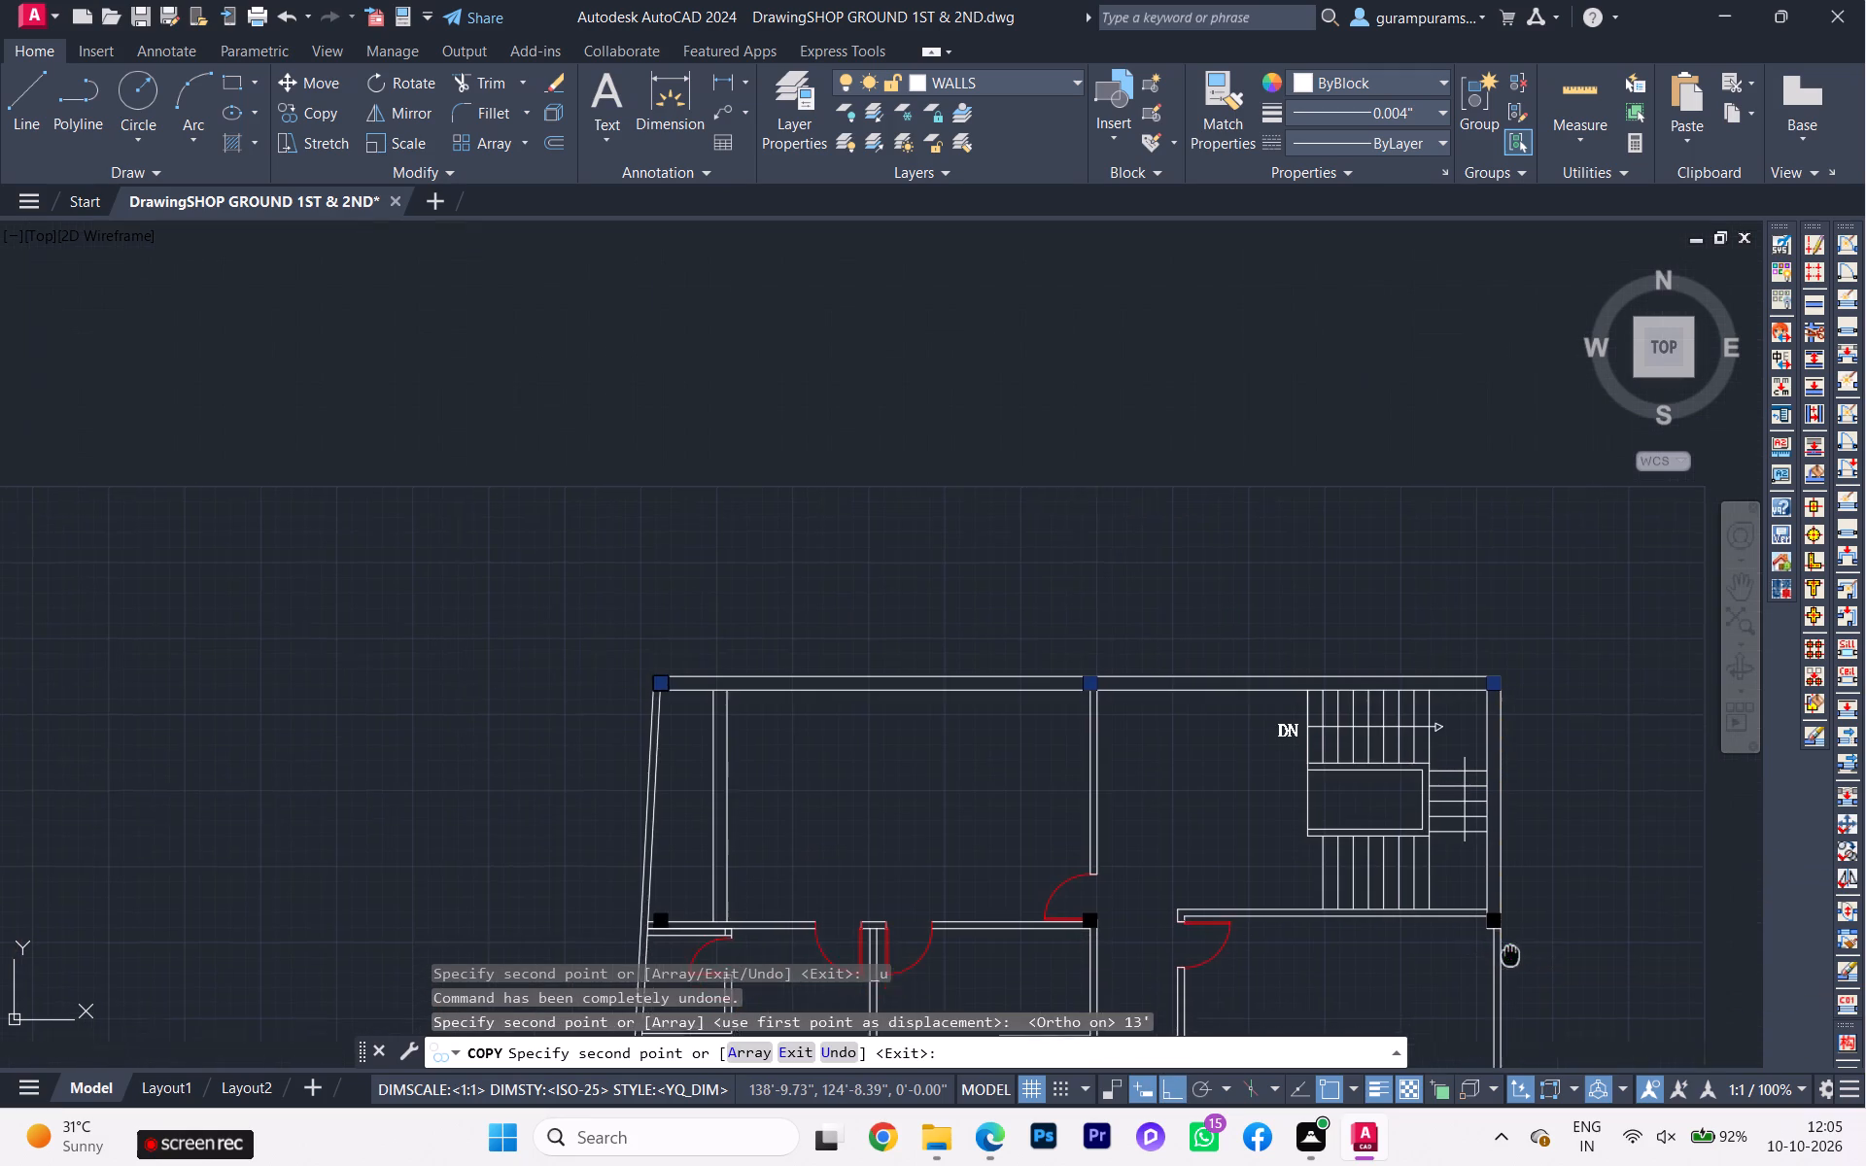
middle_click_drag(1508, 939, 1406, 558)
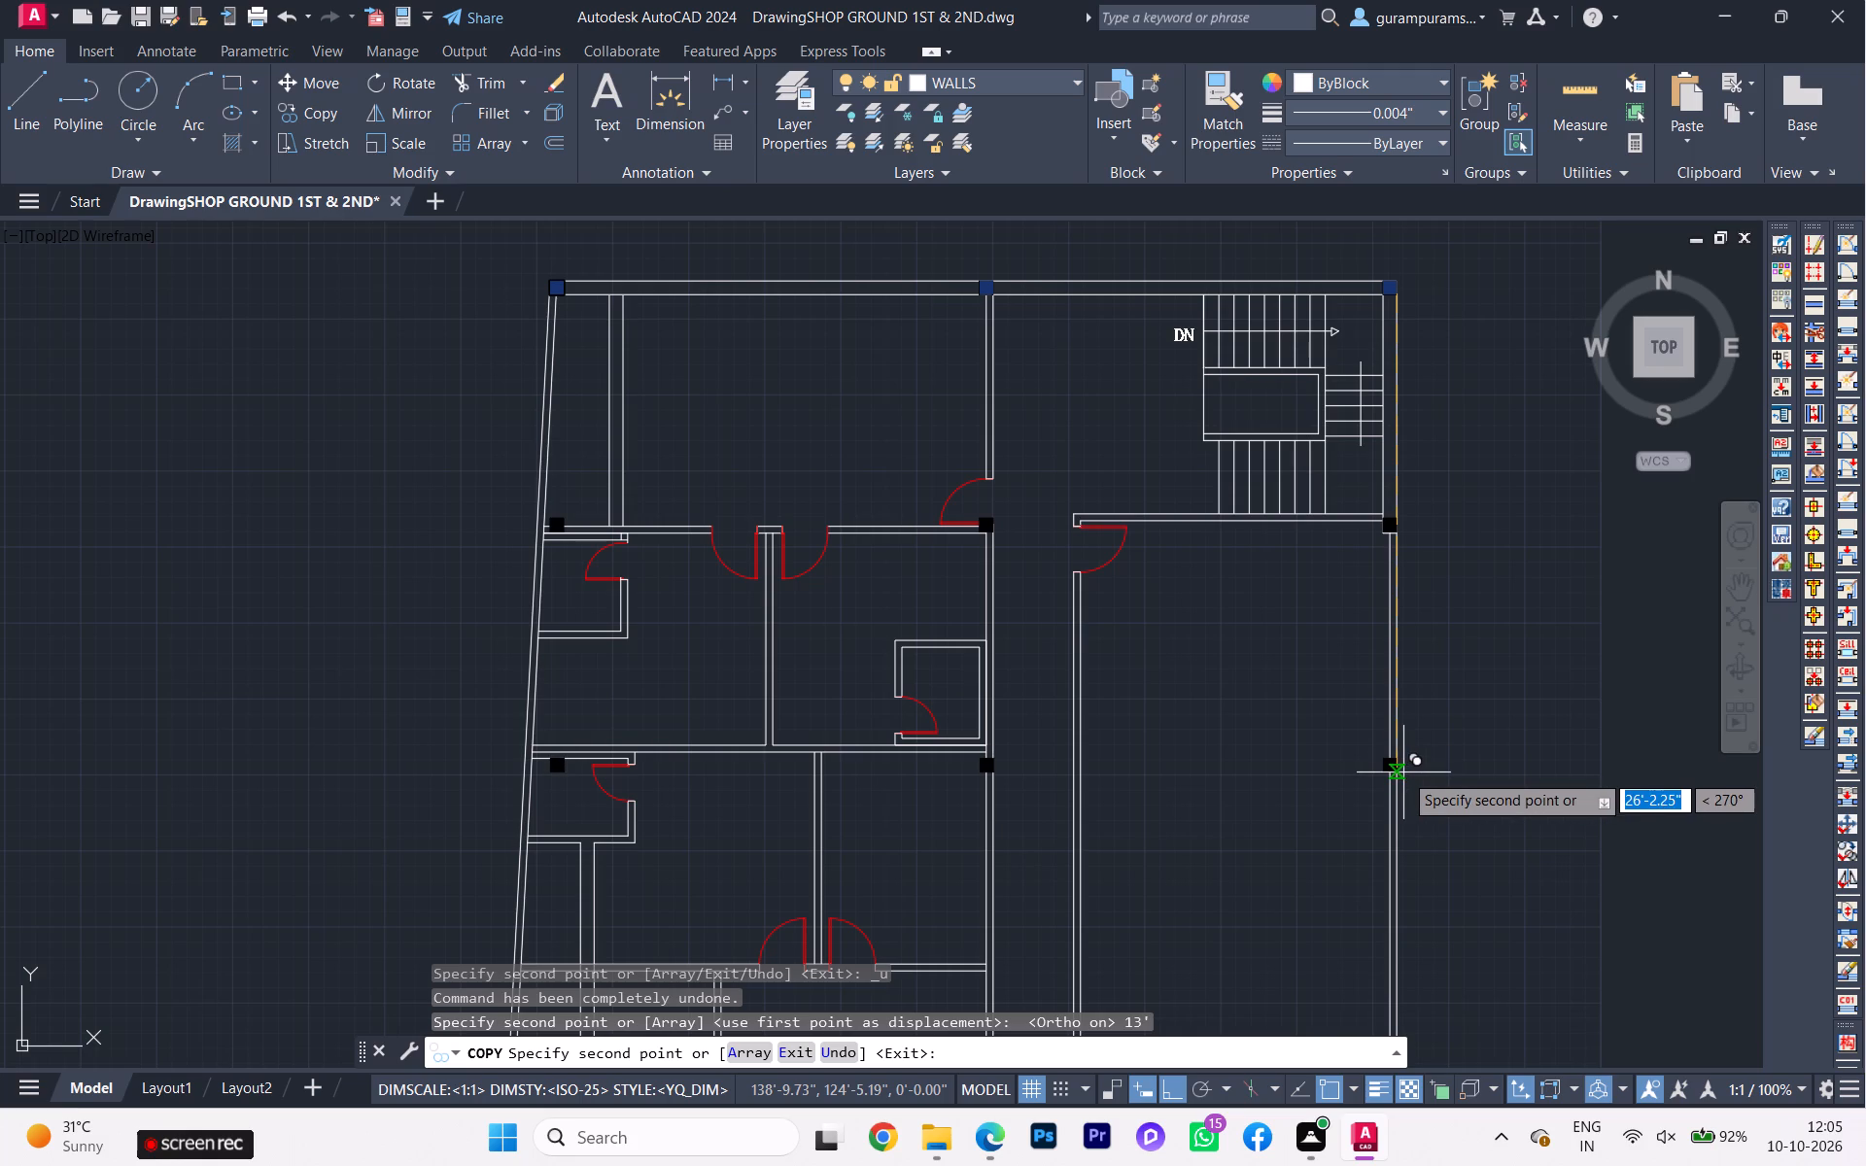
type("13'")
key("Return")
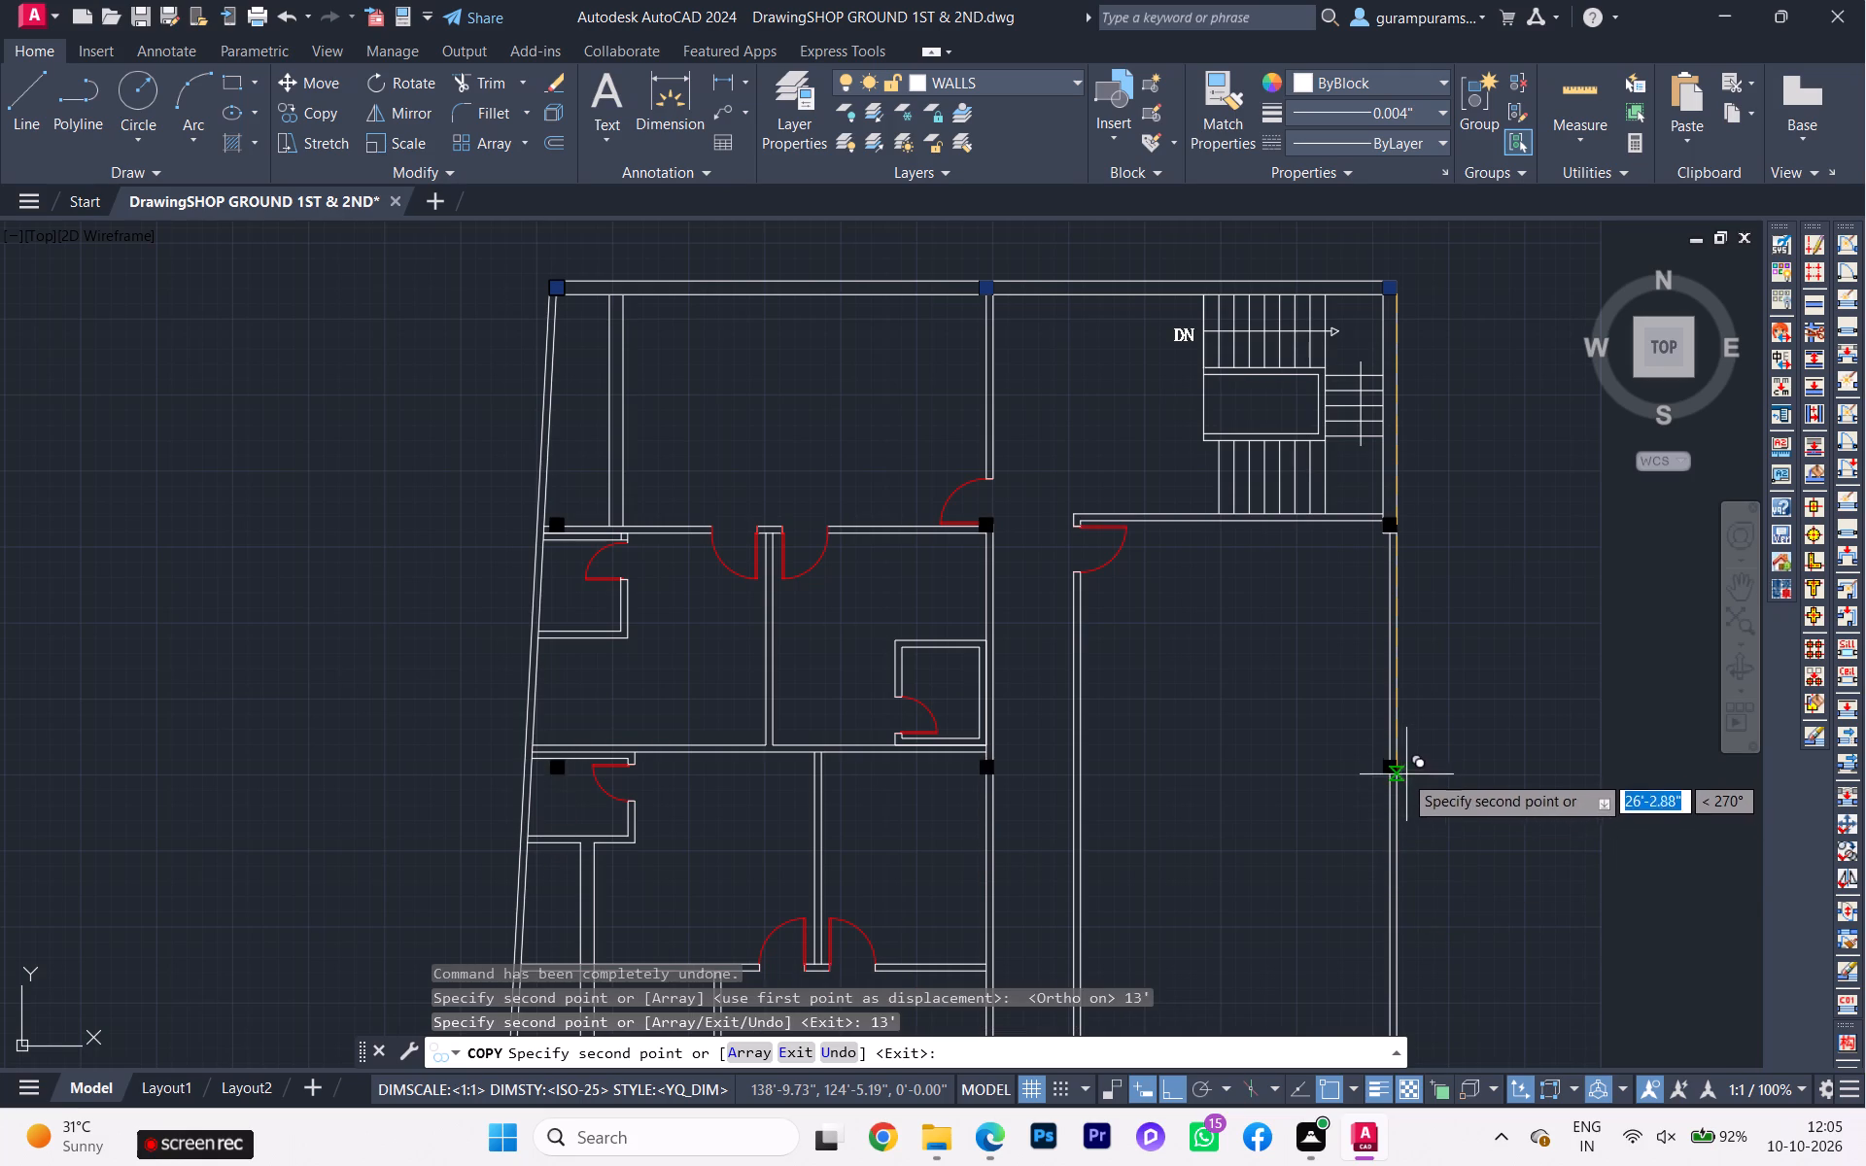
Place another set of the three column copies 26' due south of the north-wall columns.
scroll(1399, 768, "up", 1)
type("13")
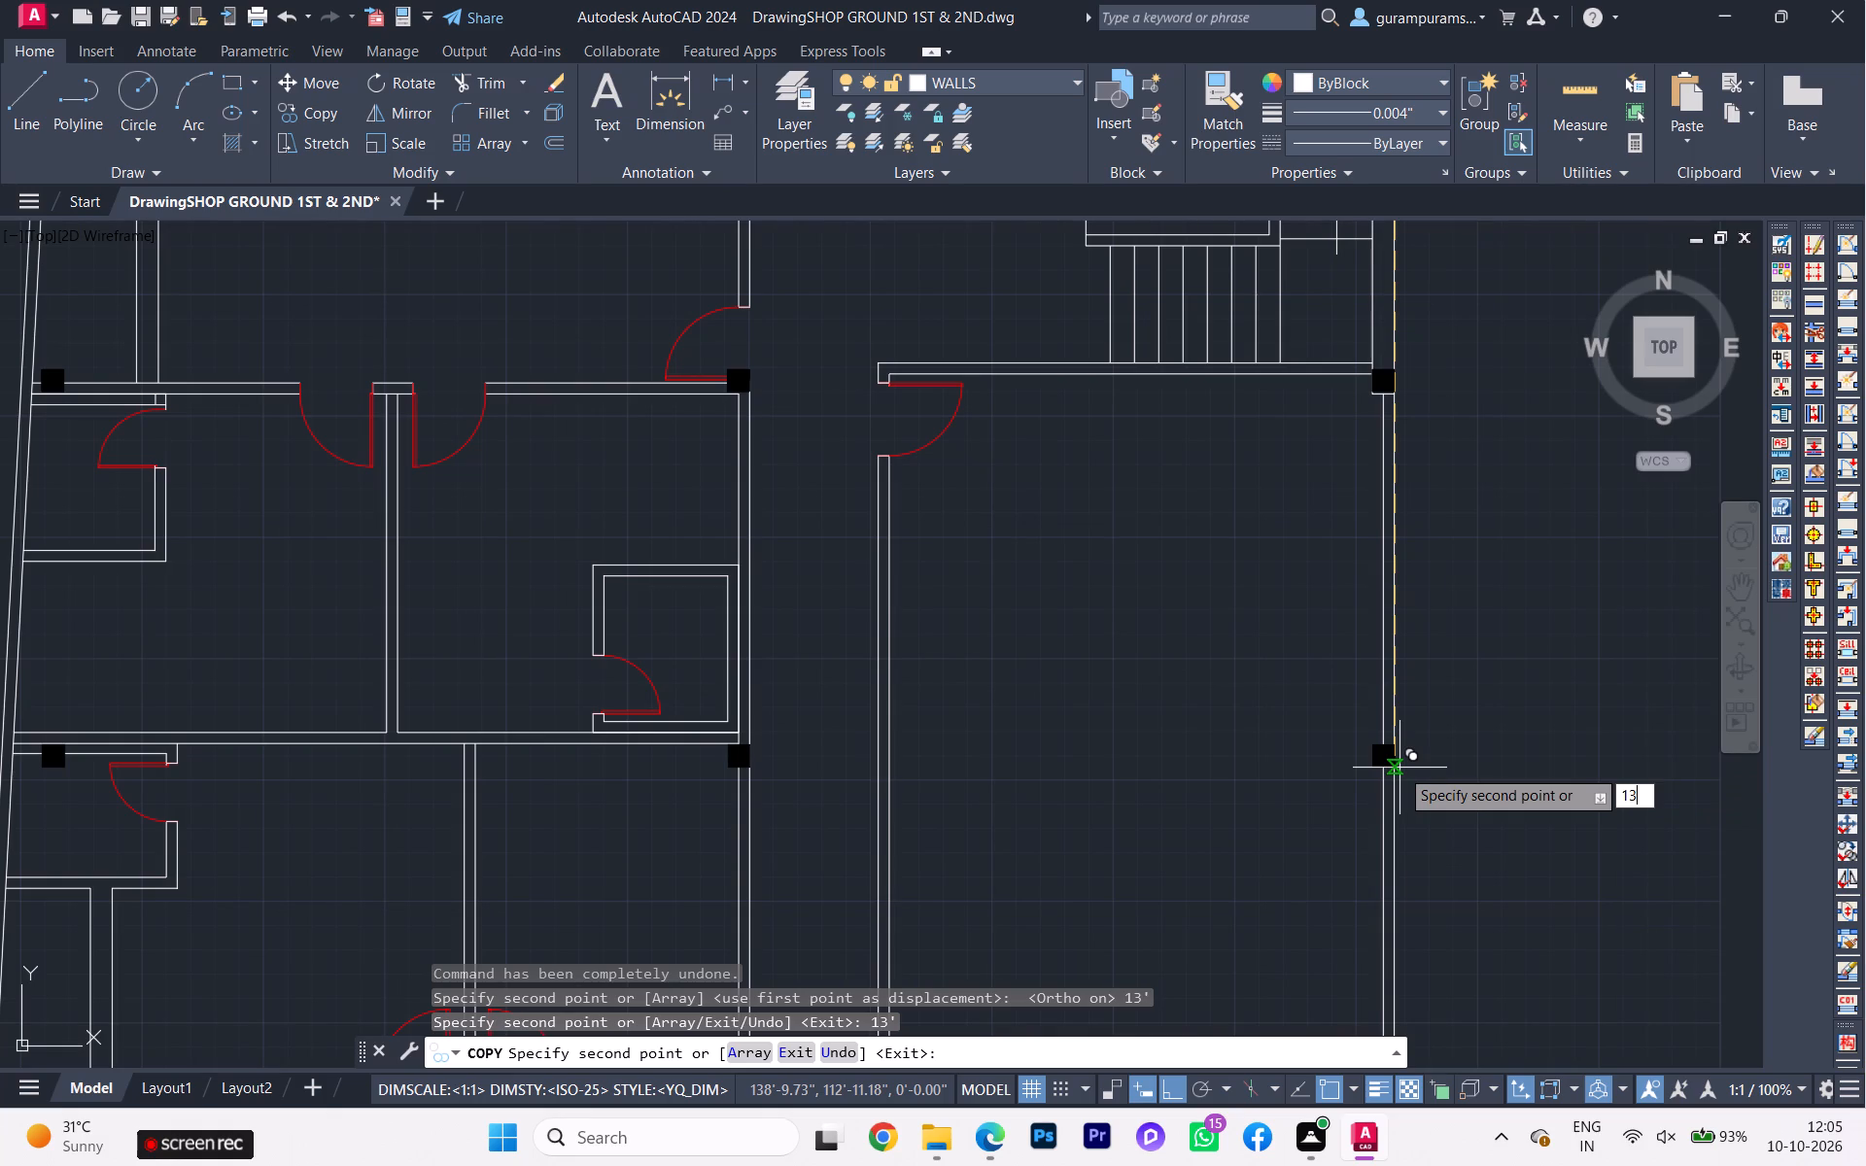
key("BackSpace")
key("BackSpace")
type("26'")
key("Return")
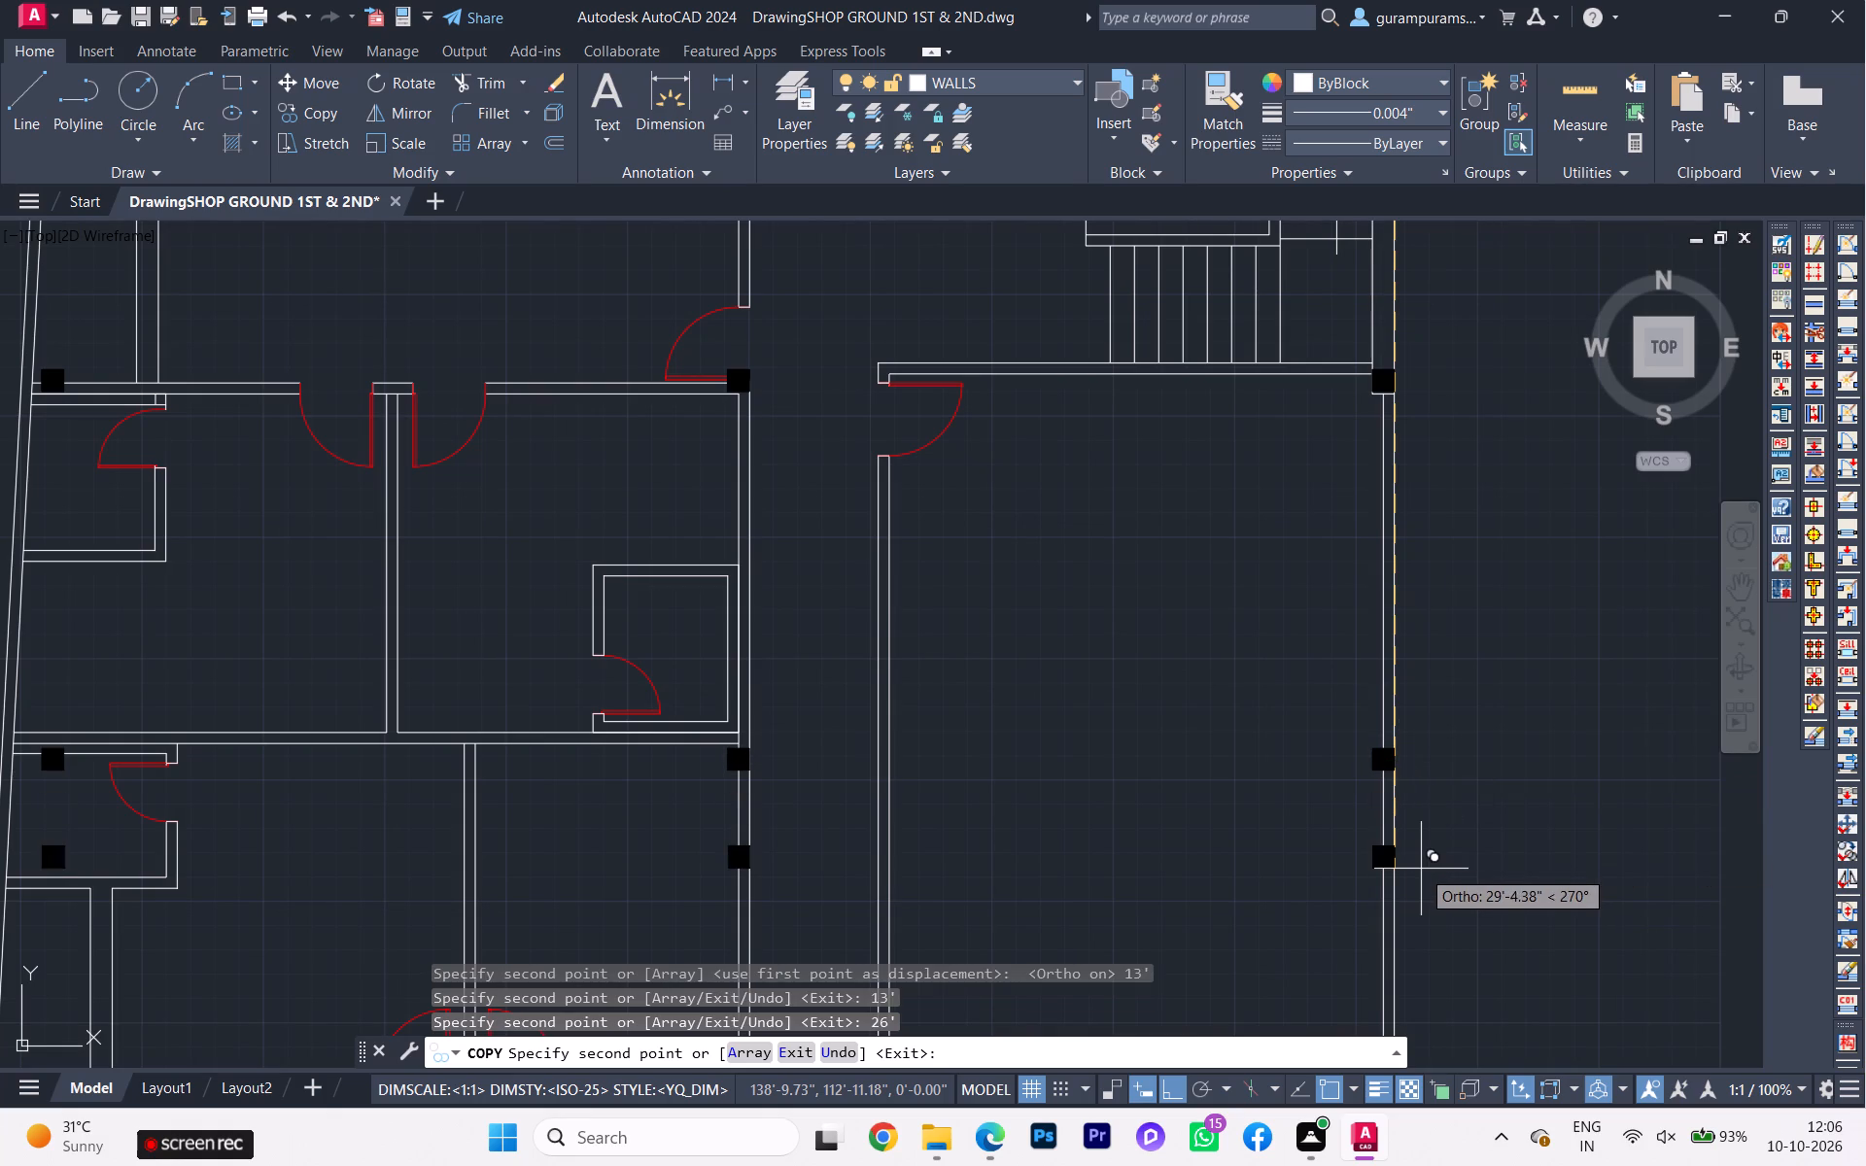
Place another set of the three column copies 39 inches due south of the north-wall columns.
scroll(1418, 873, "down", 2)
middle_click_drag(1416, 873, 1278, 572)
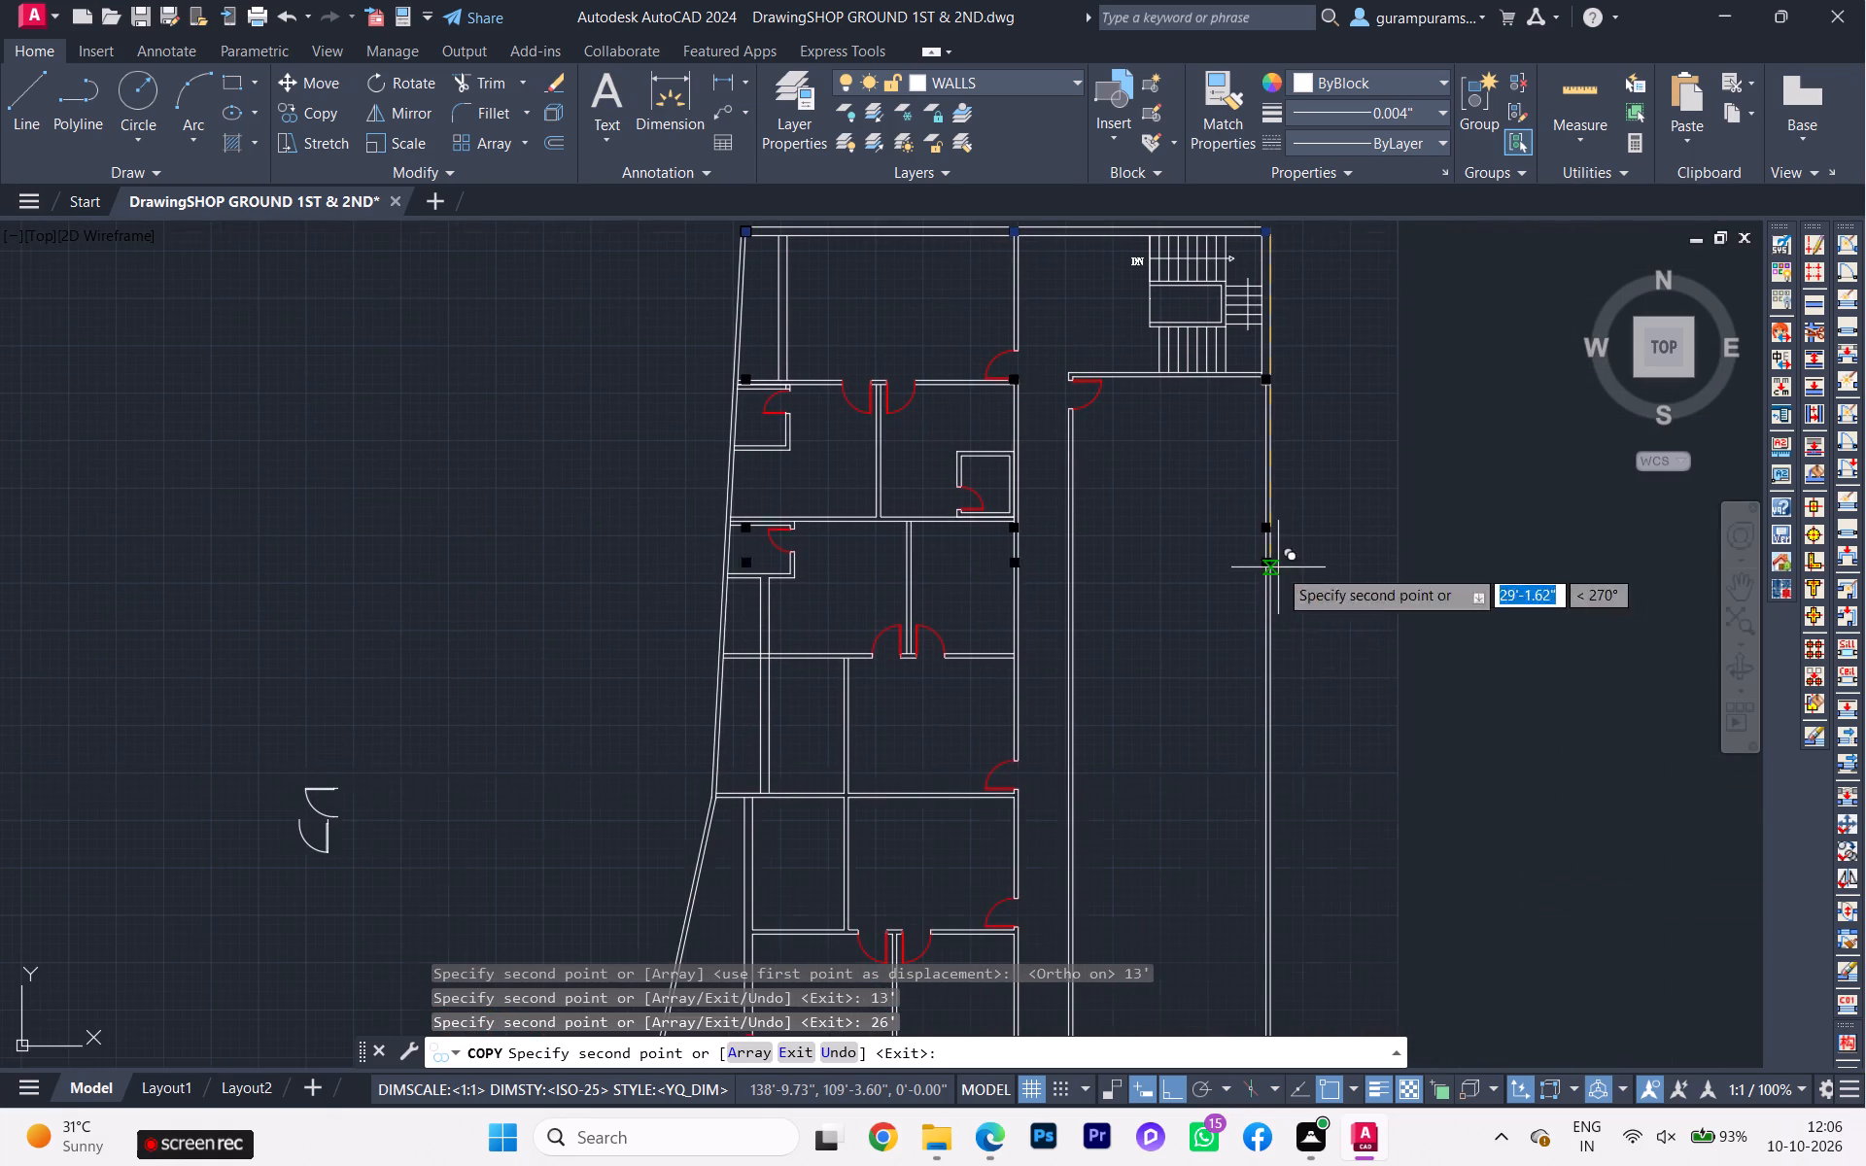
scroll(1304, 711, "up", 1)
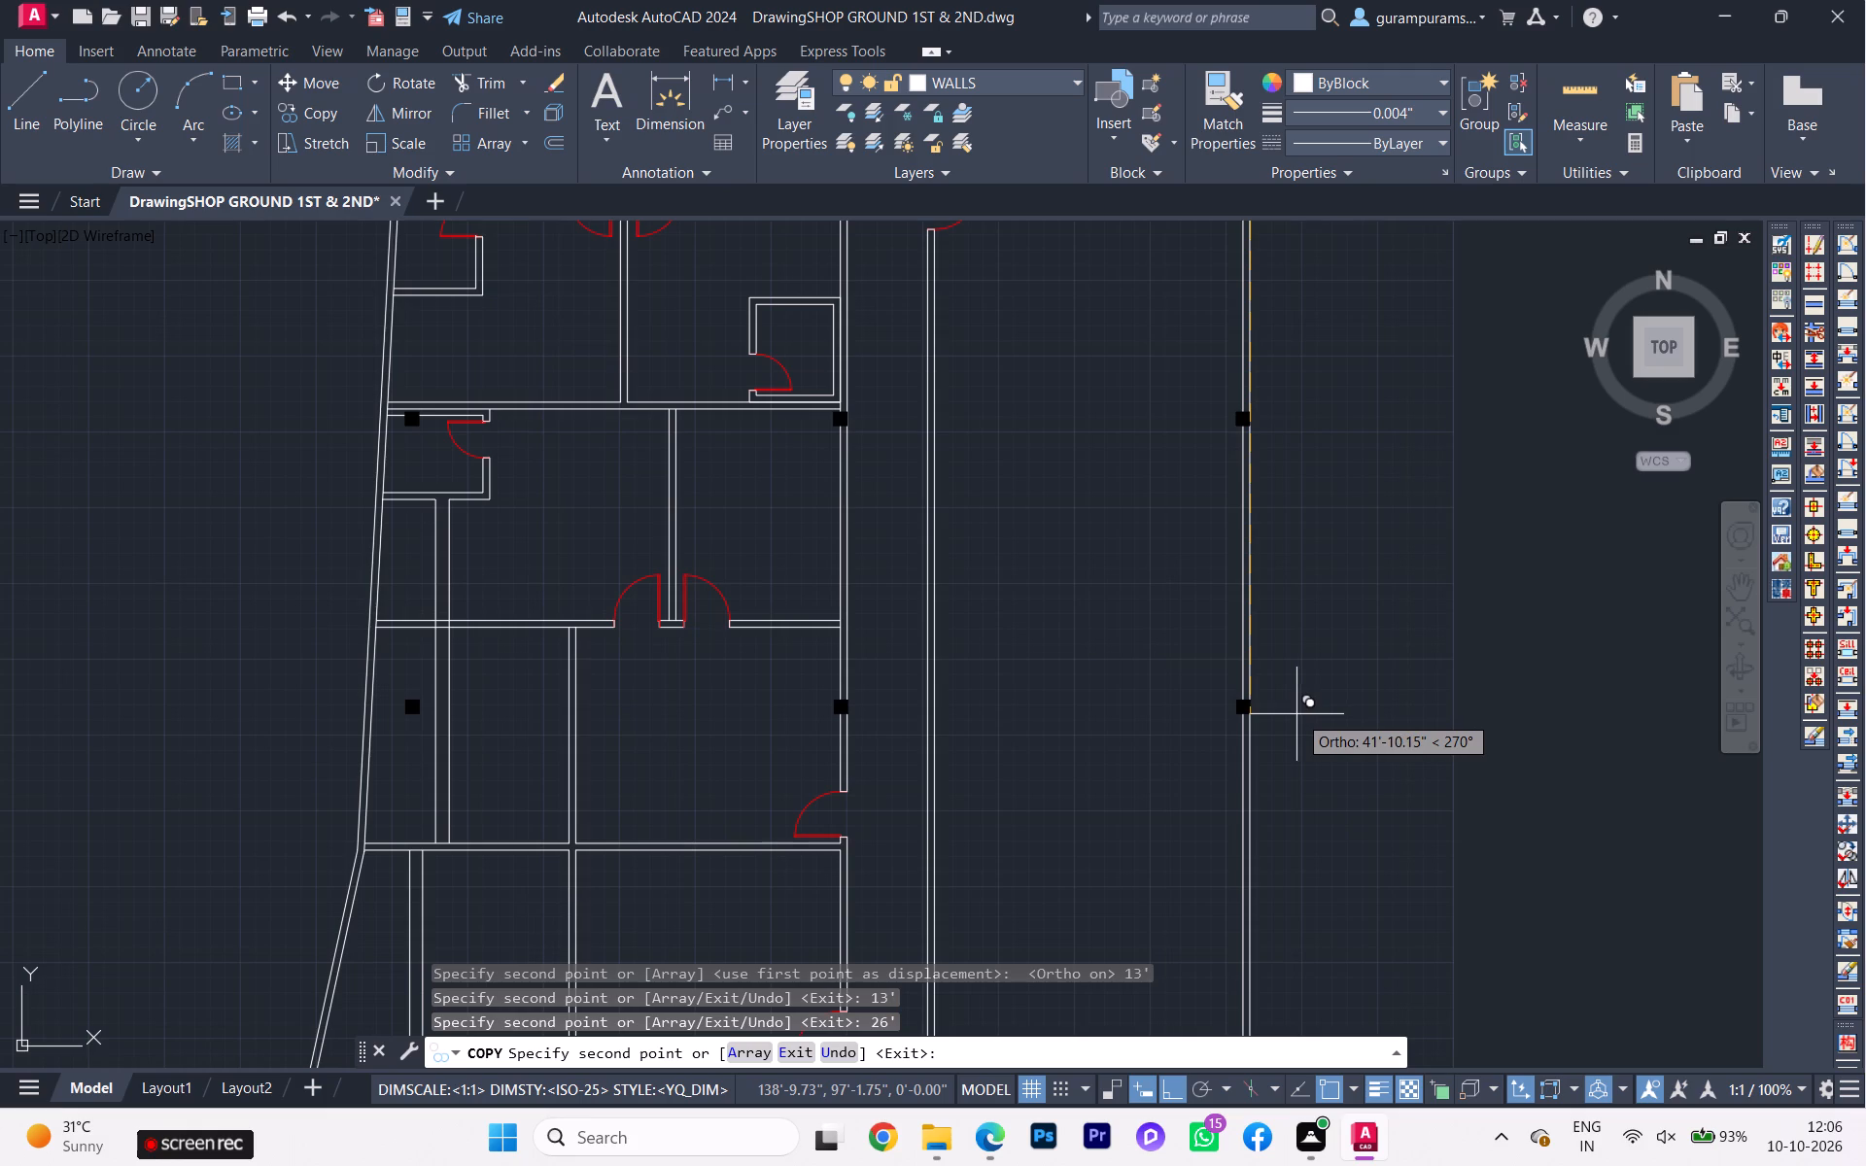
scroll(1287, 720, "down", 1)
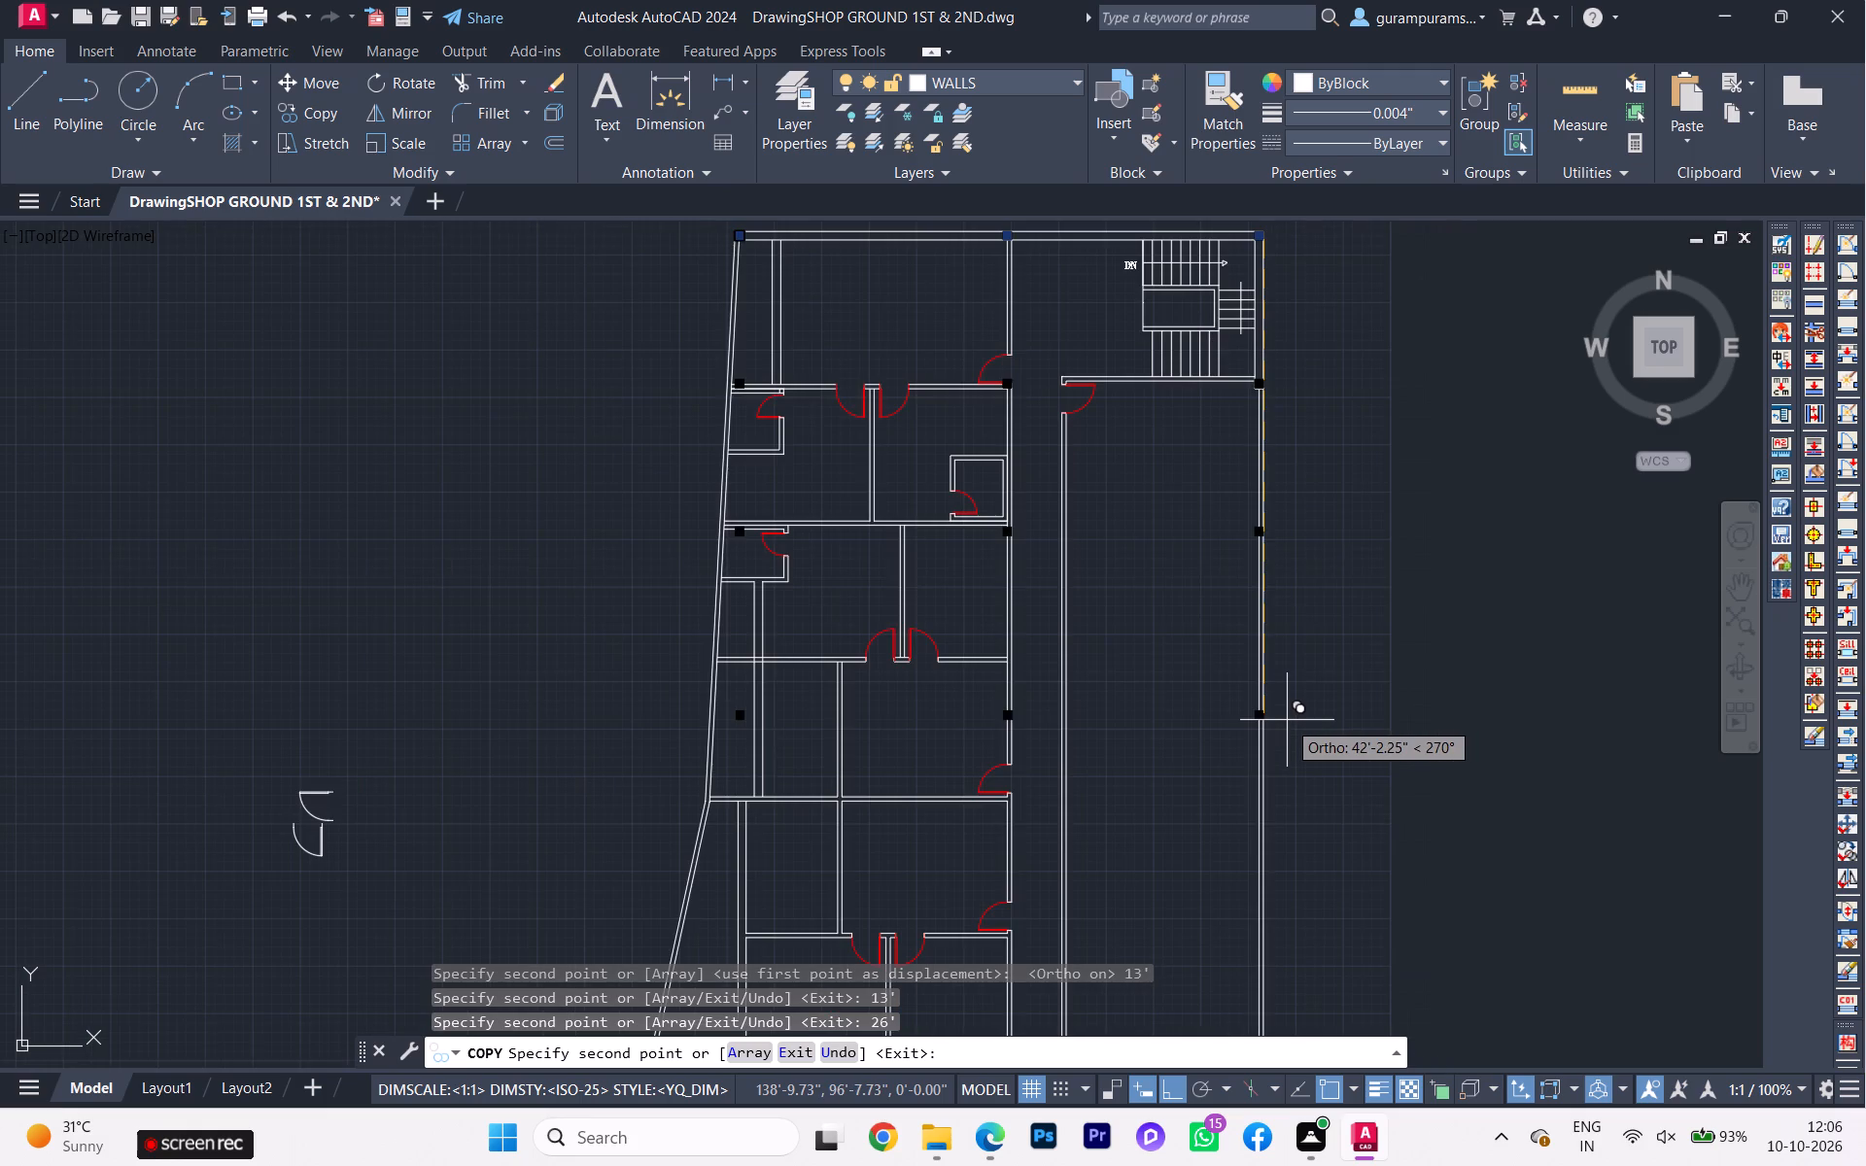
scroll(1287, 720, "up", 2)
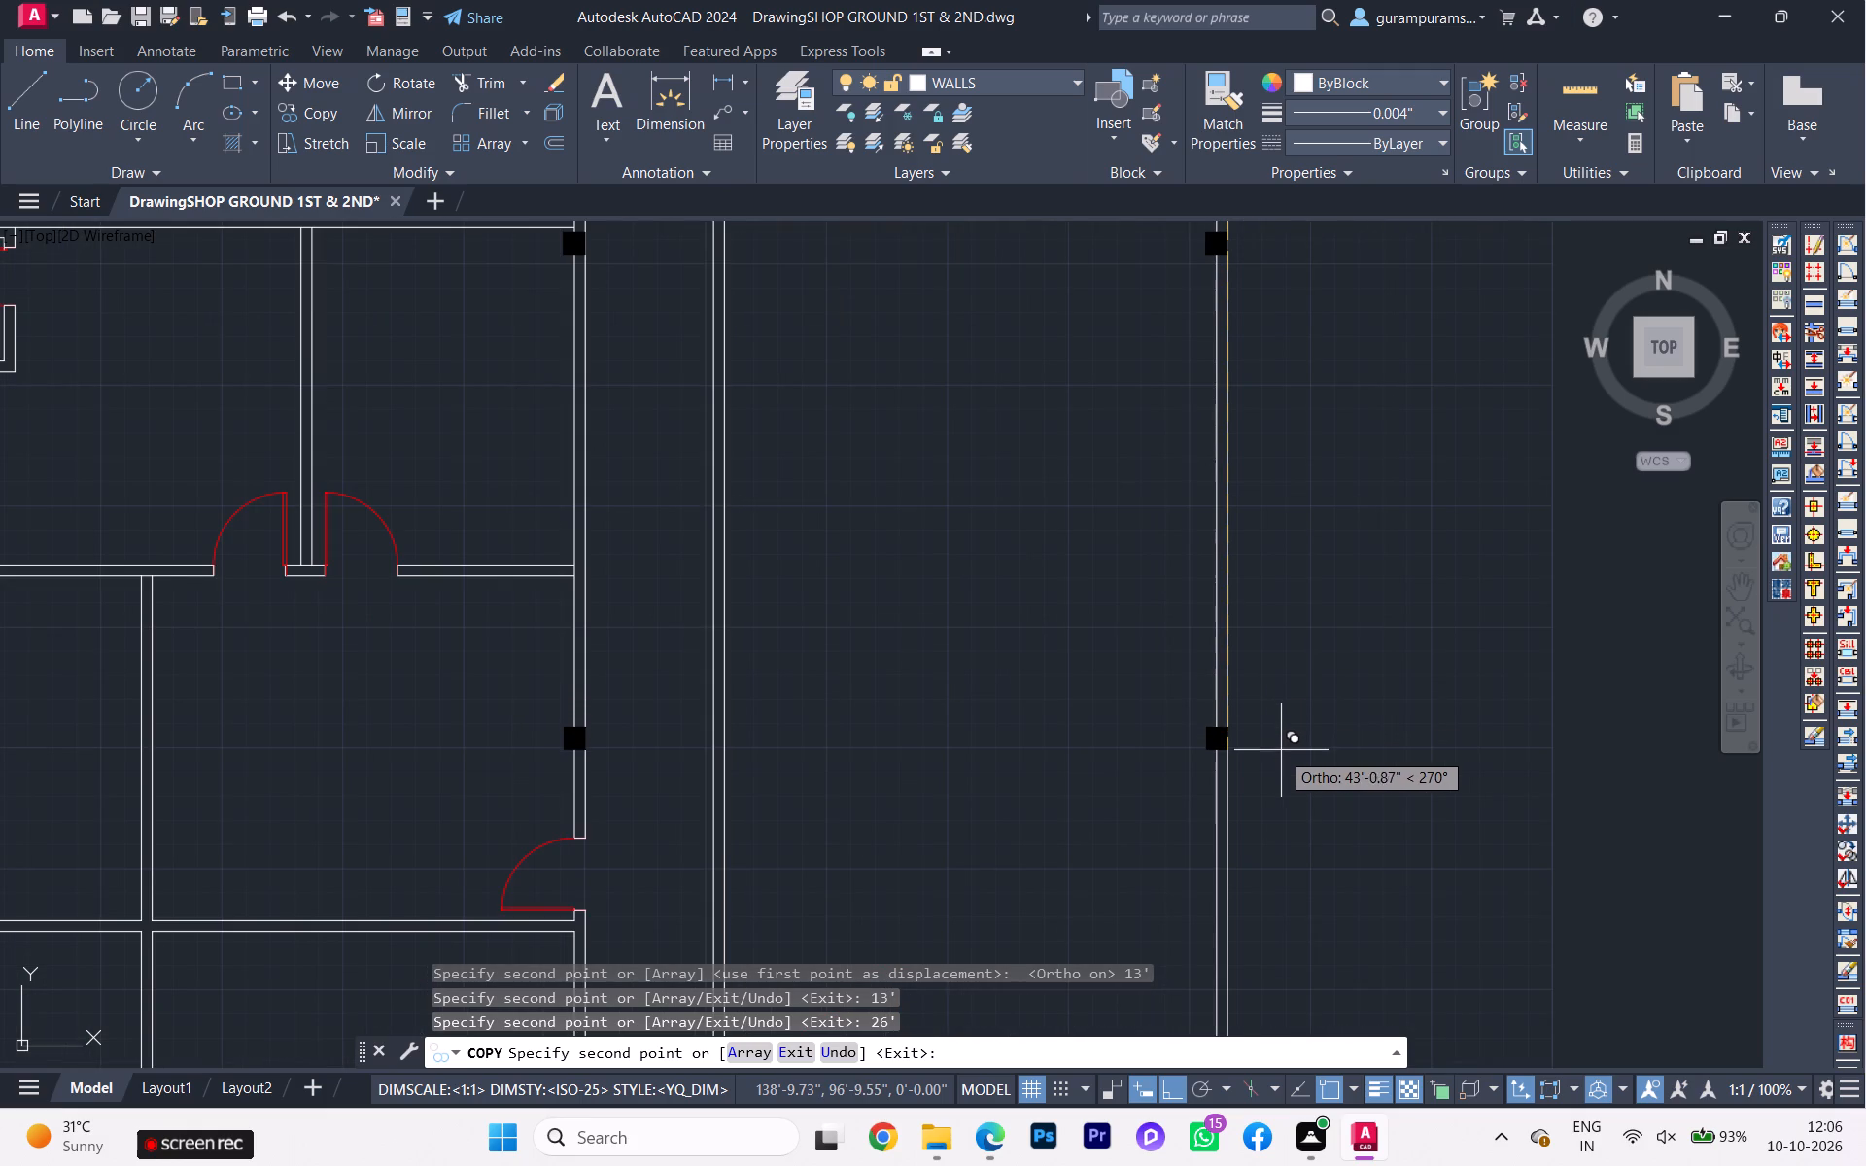
scroll(1295, 737, "down", 1)
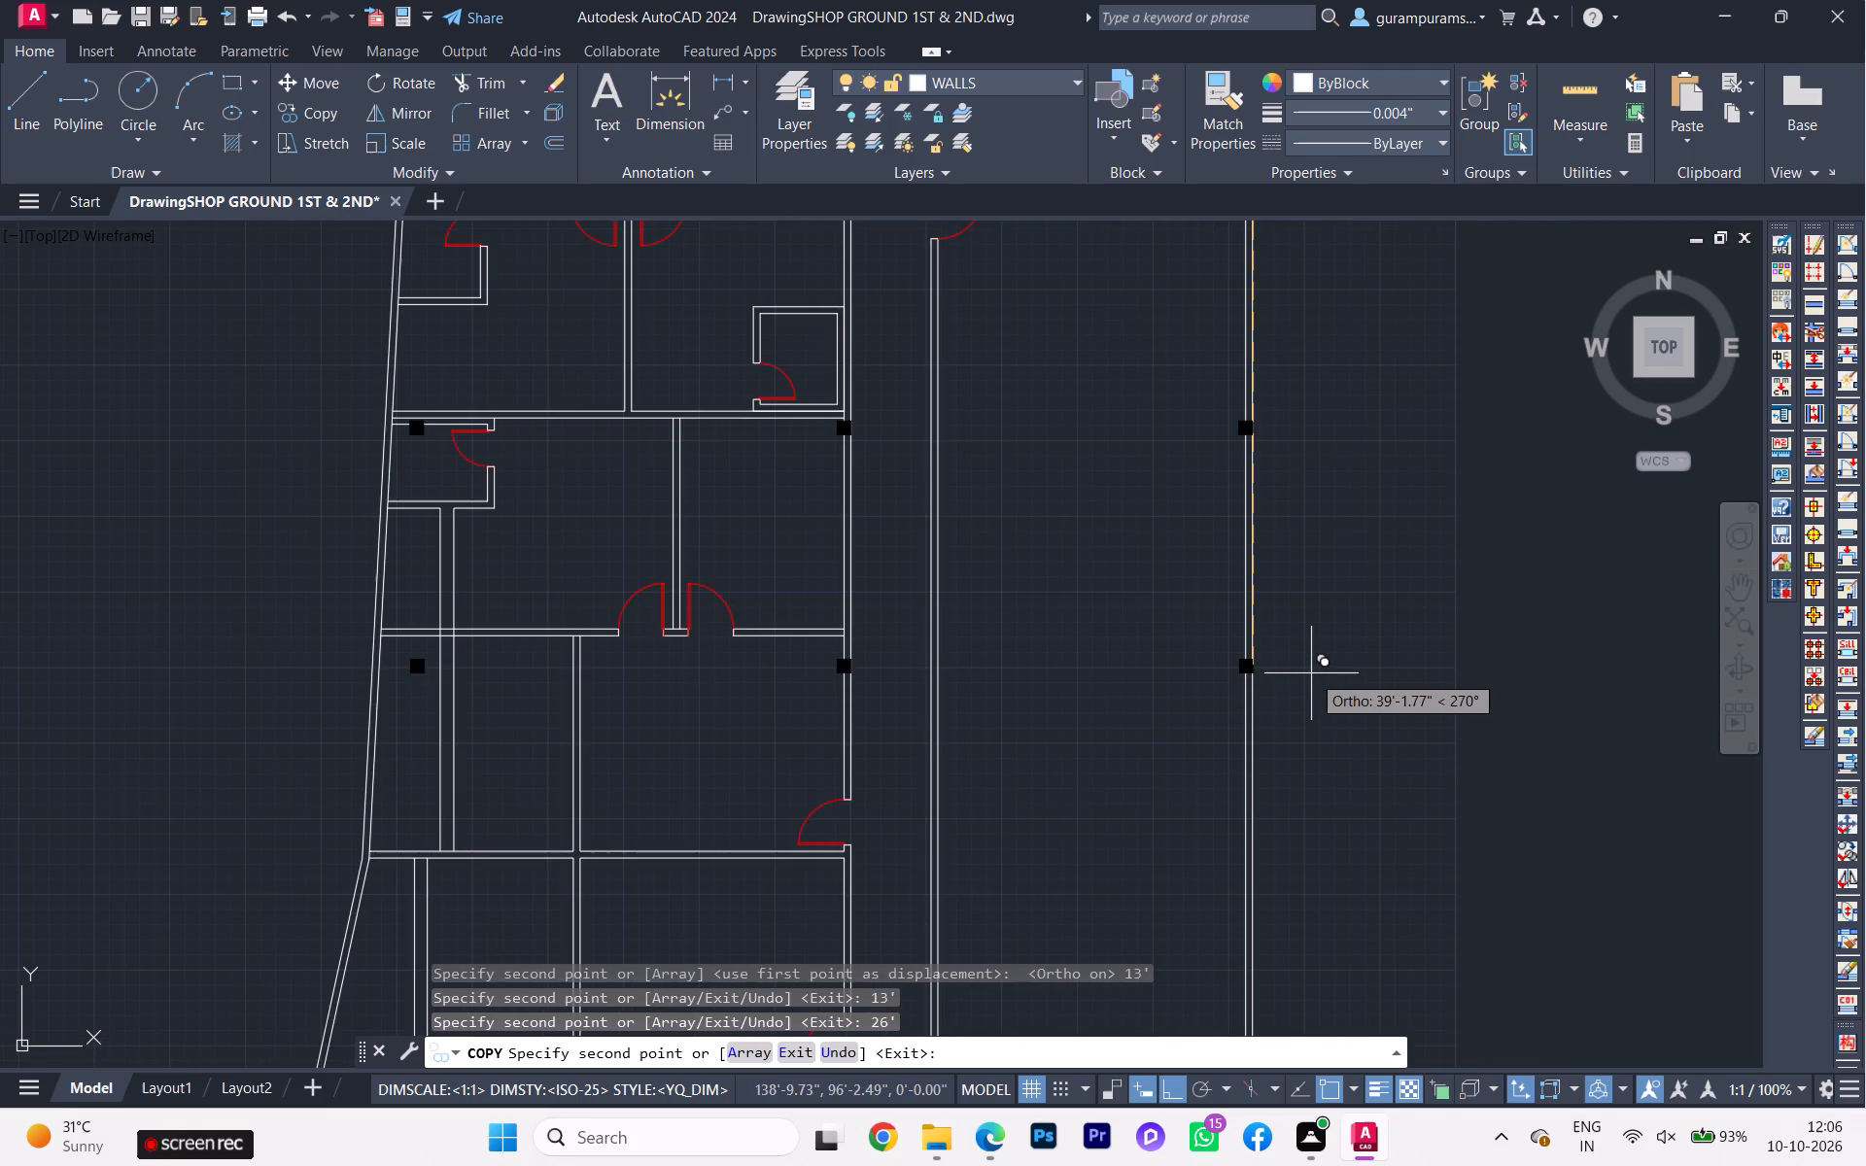
type("39")
key("Return")
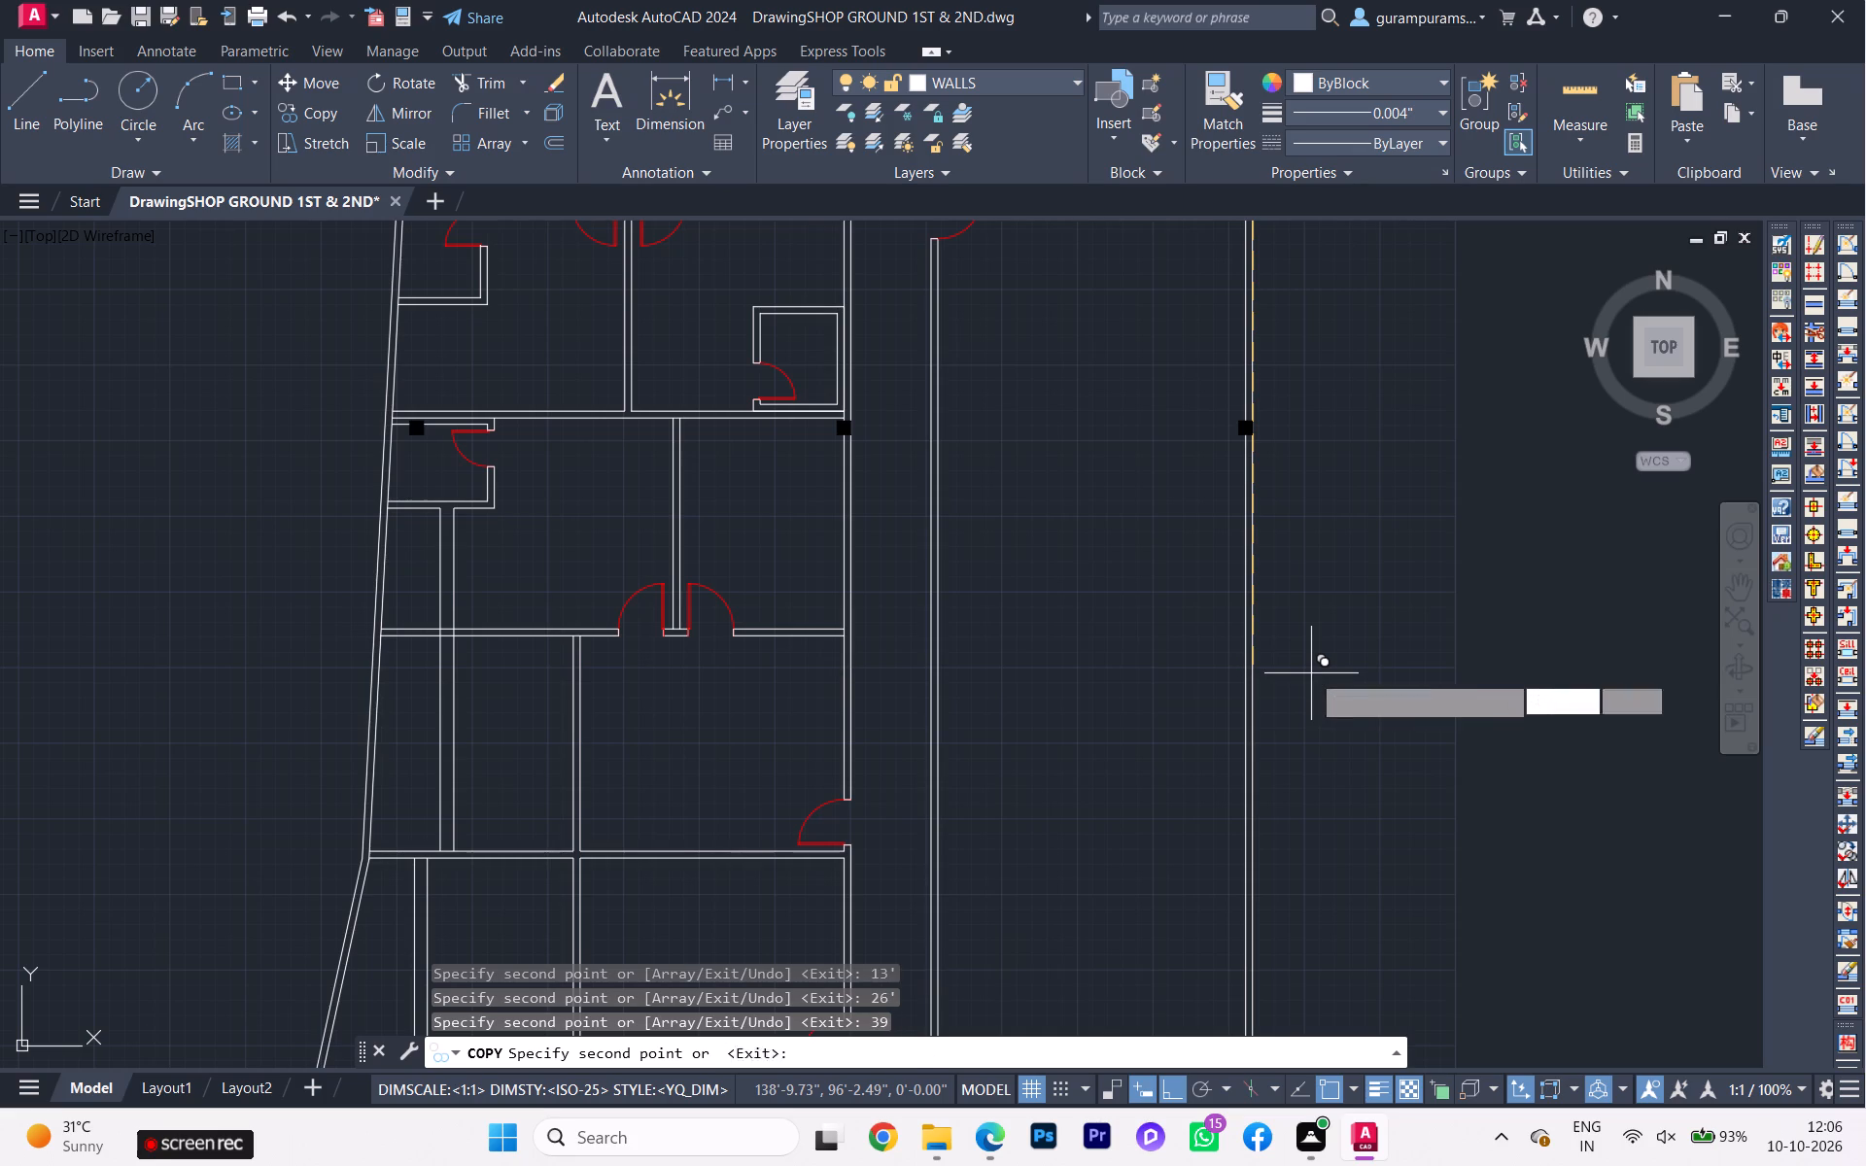
Place another set of the three column copies 39' due south of the north-wall columns.
scroll(1309, 678, "down", 1)
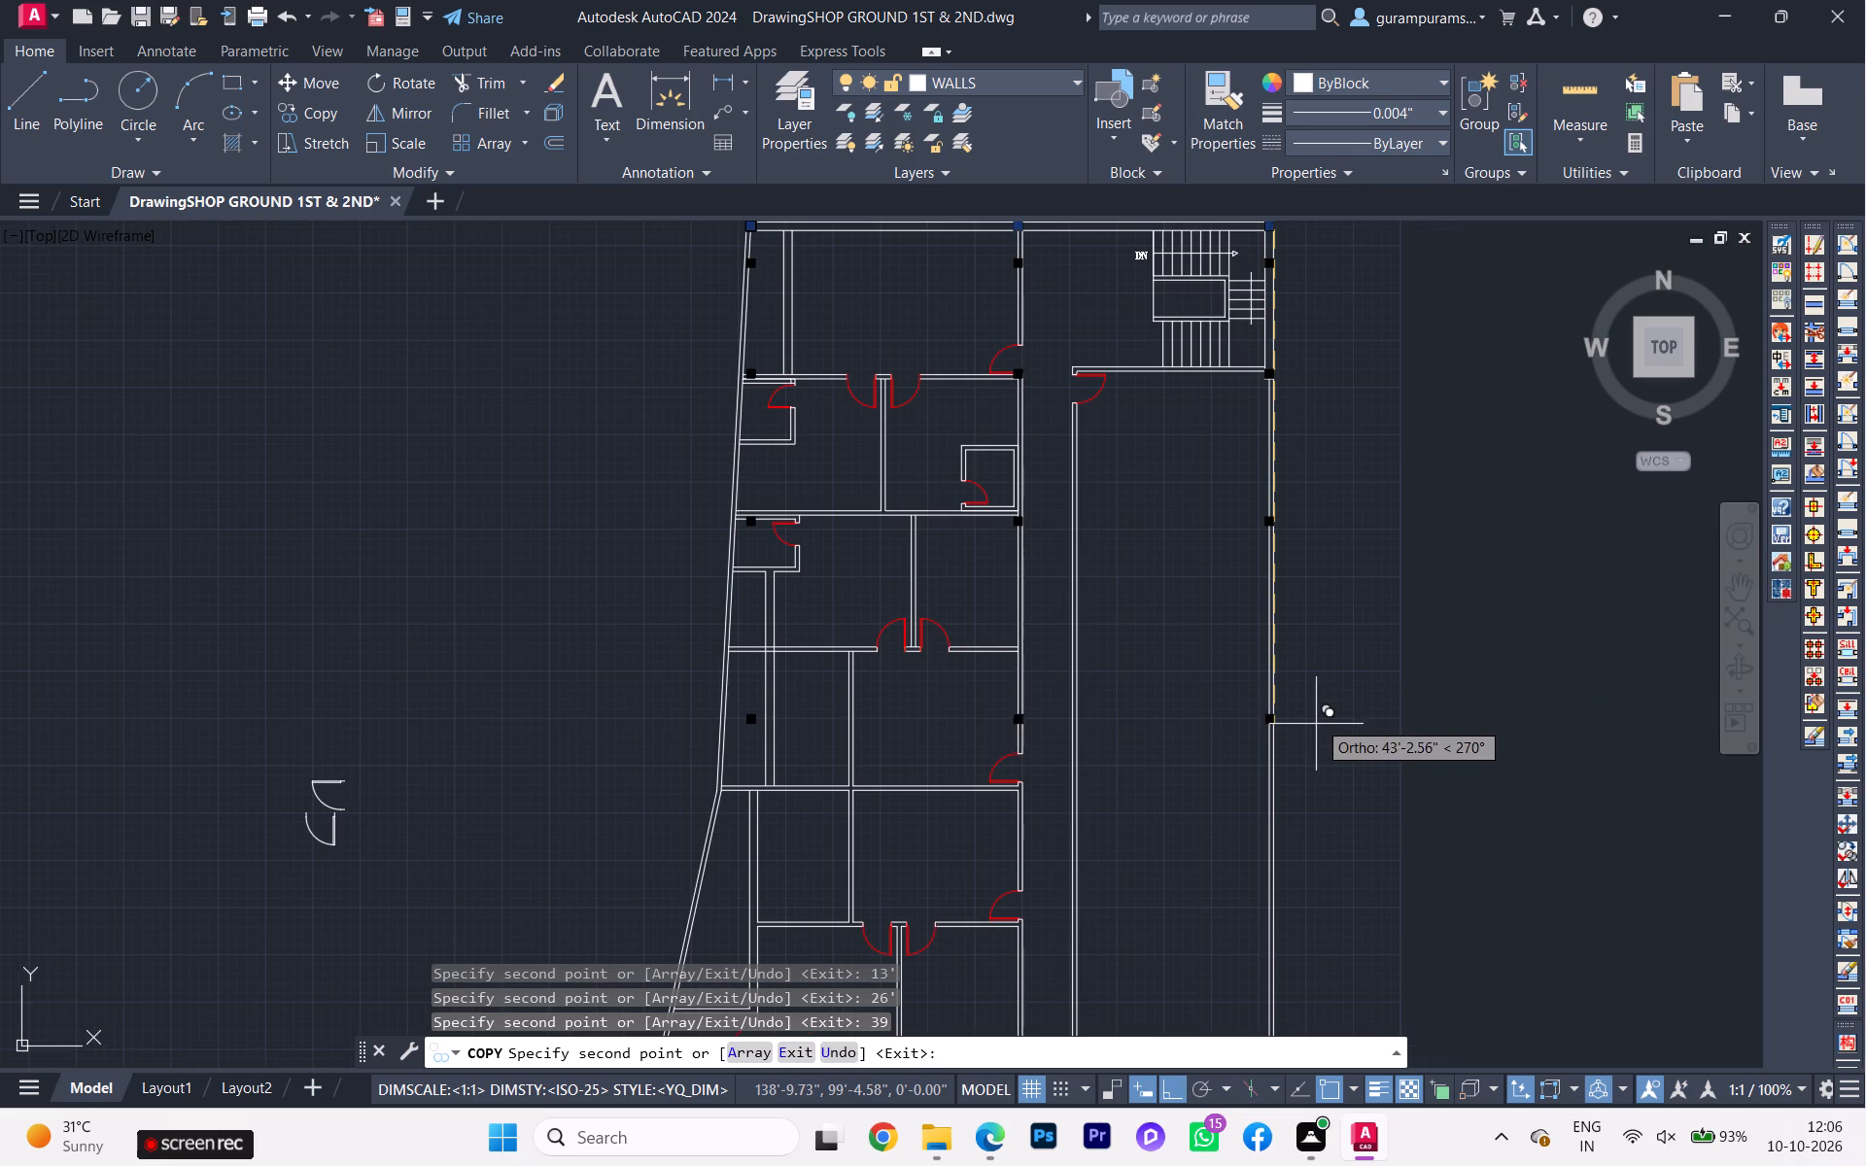
type("39'")
key("Return")
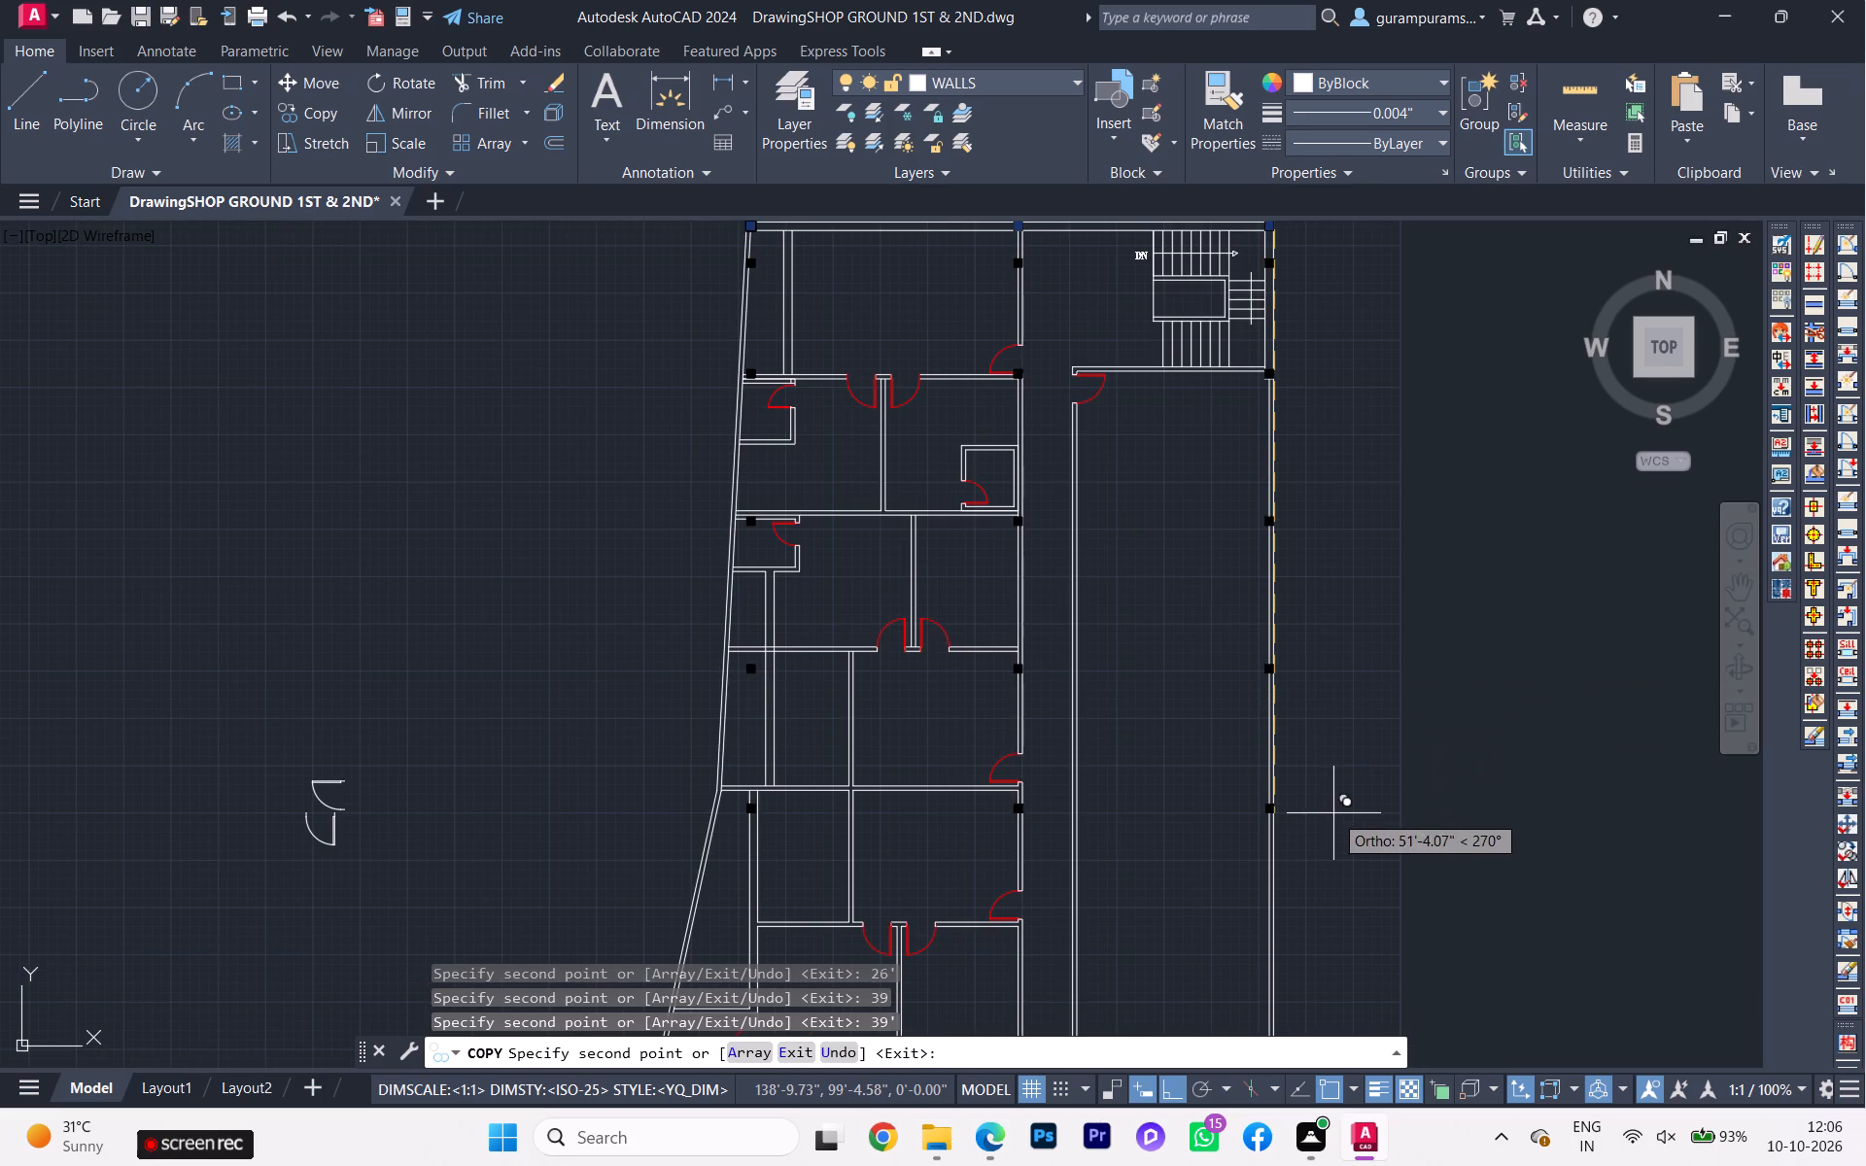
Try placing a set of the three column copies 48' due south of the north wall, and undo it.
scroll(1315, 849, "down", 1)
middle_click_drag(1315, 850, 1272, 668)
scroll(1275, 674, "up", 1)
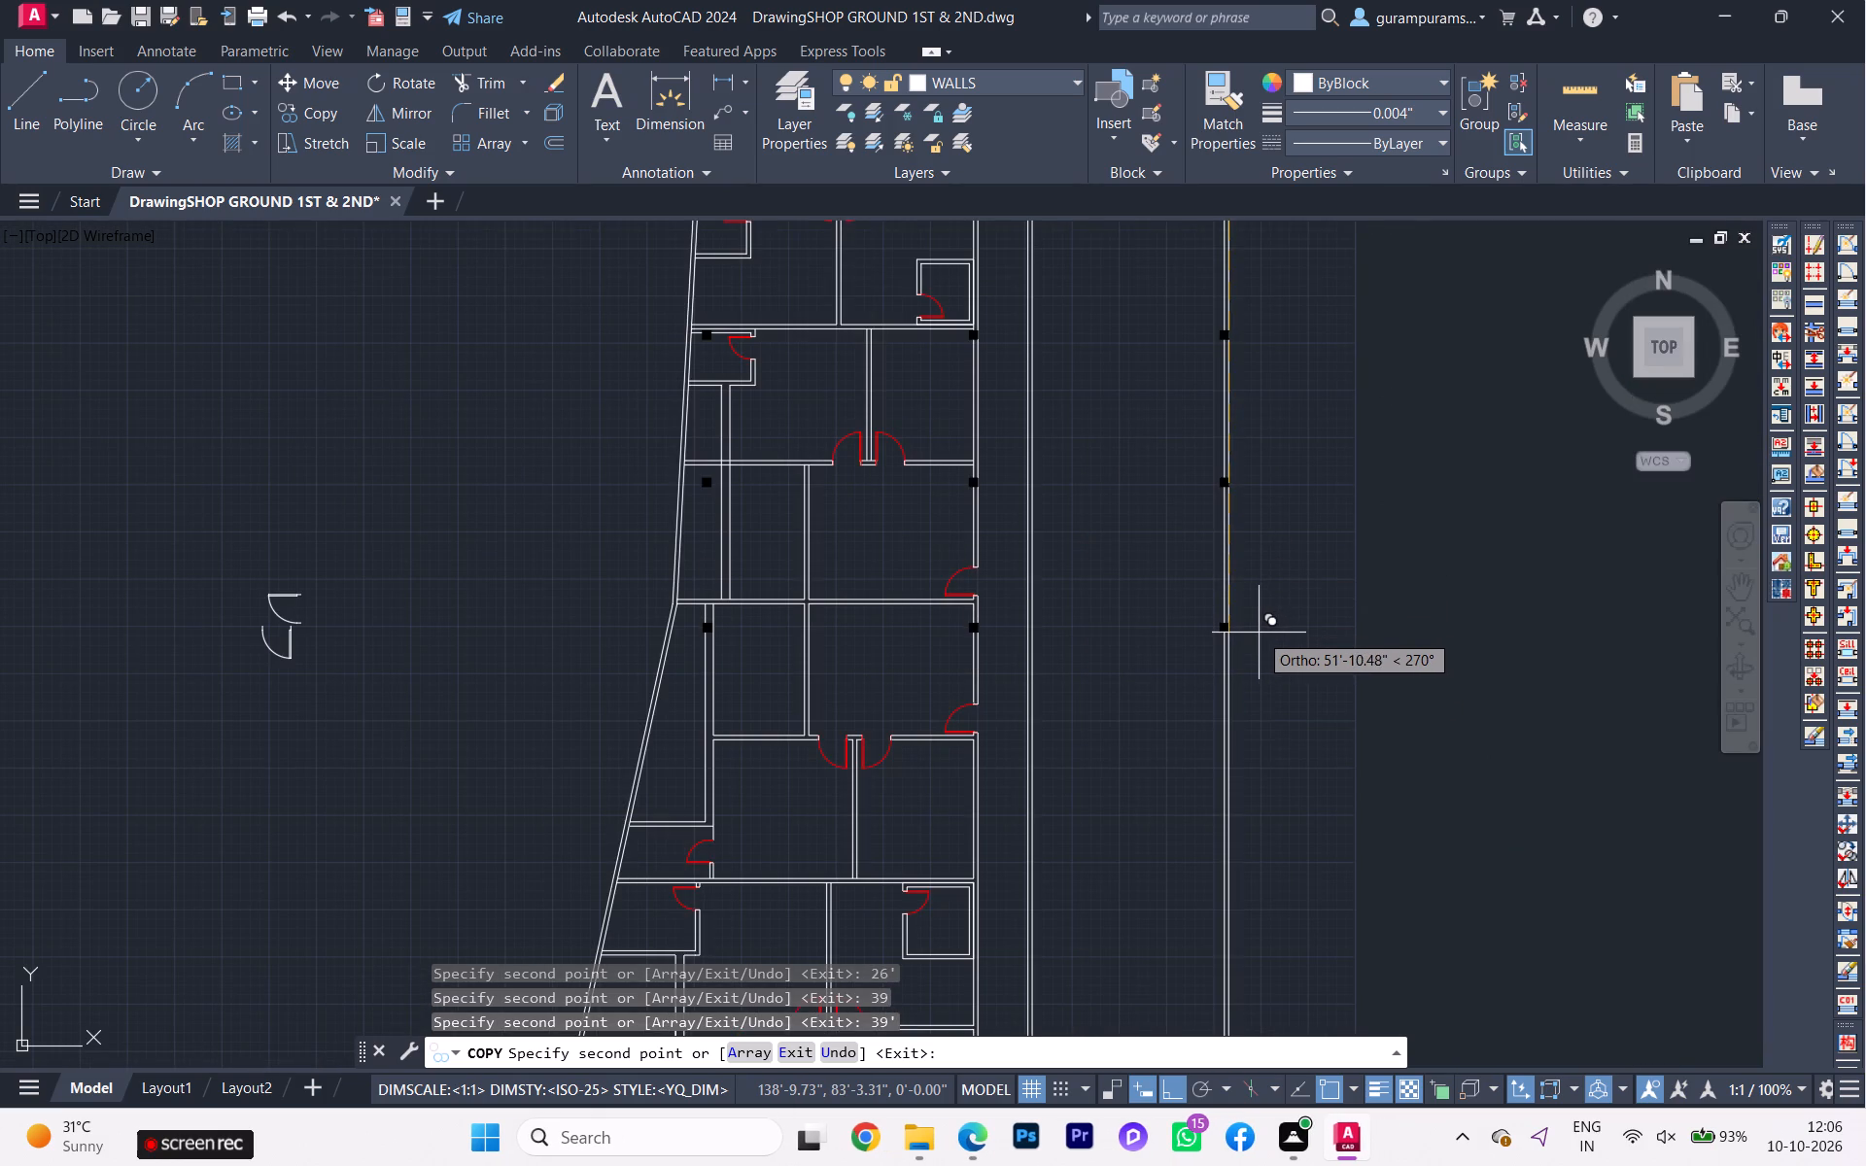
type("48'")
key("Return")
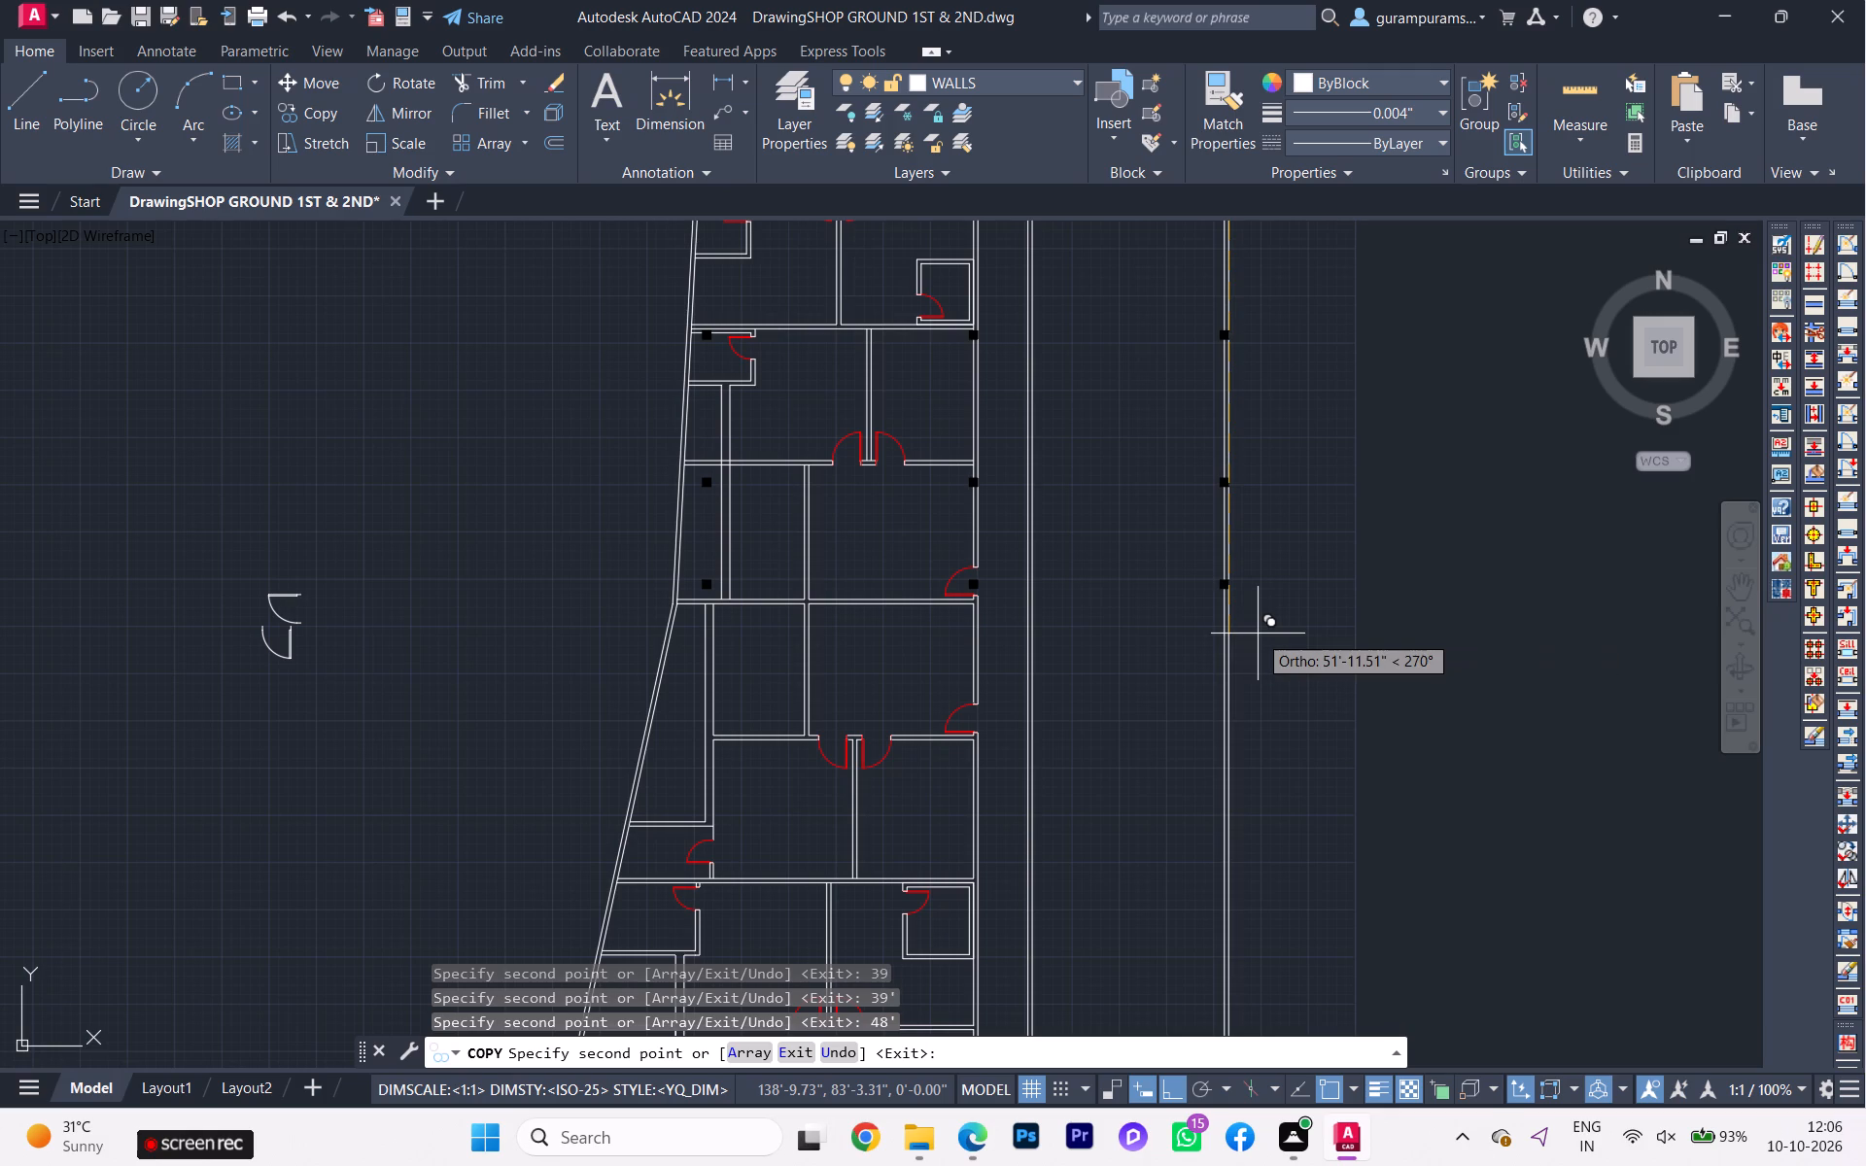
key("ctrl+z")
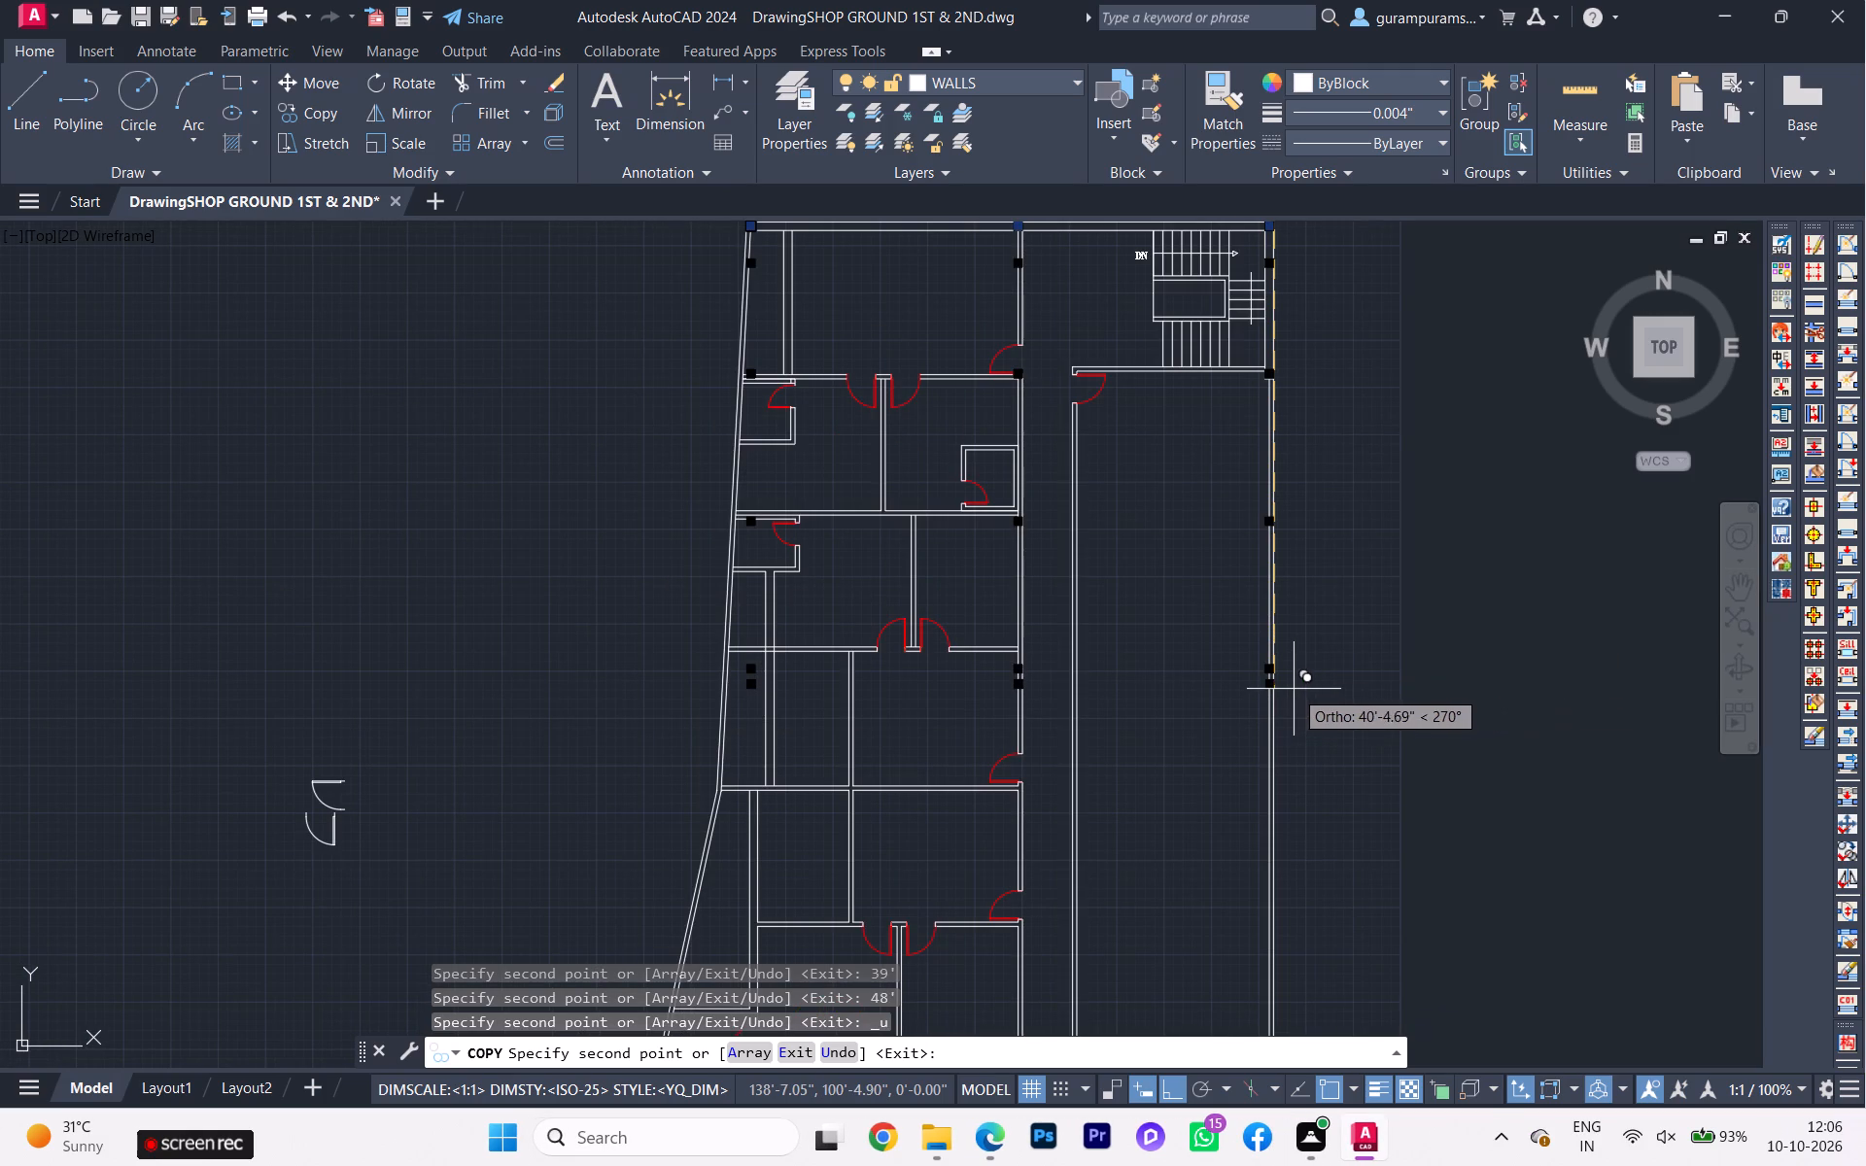
Place two more sets of the three column copies, 48' and 60' due south of the north-wall columns.
type("48'")
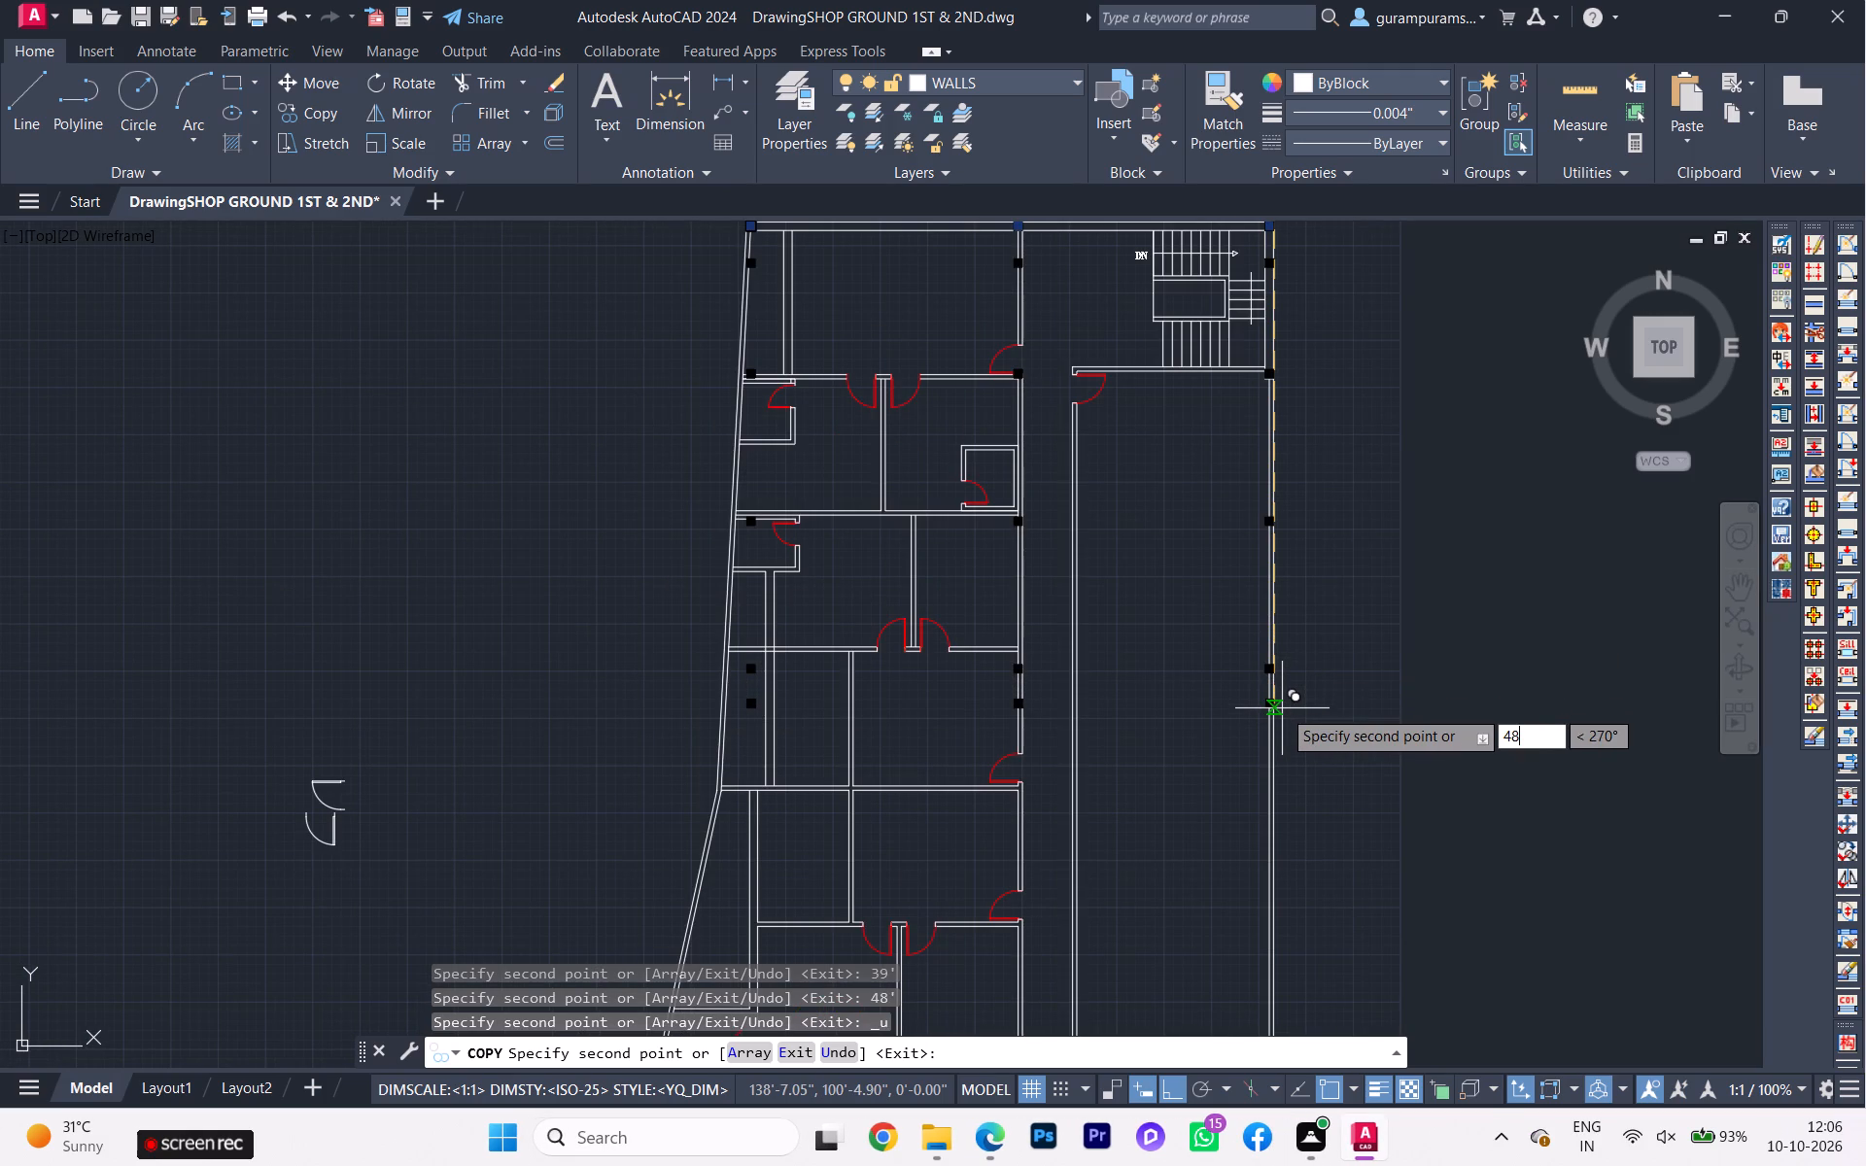
key("Return")
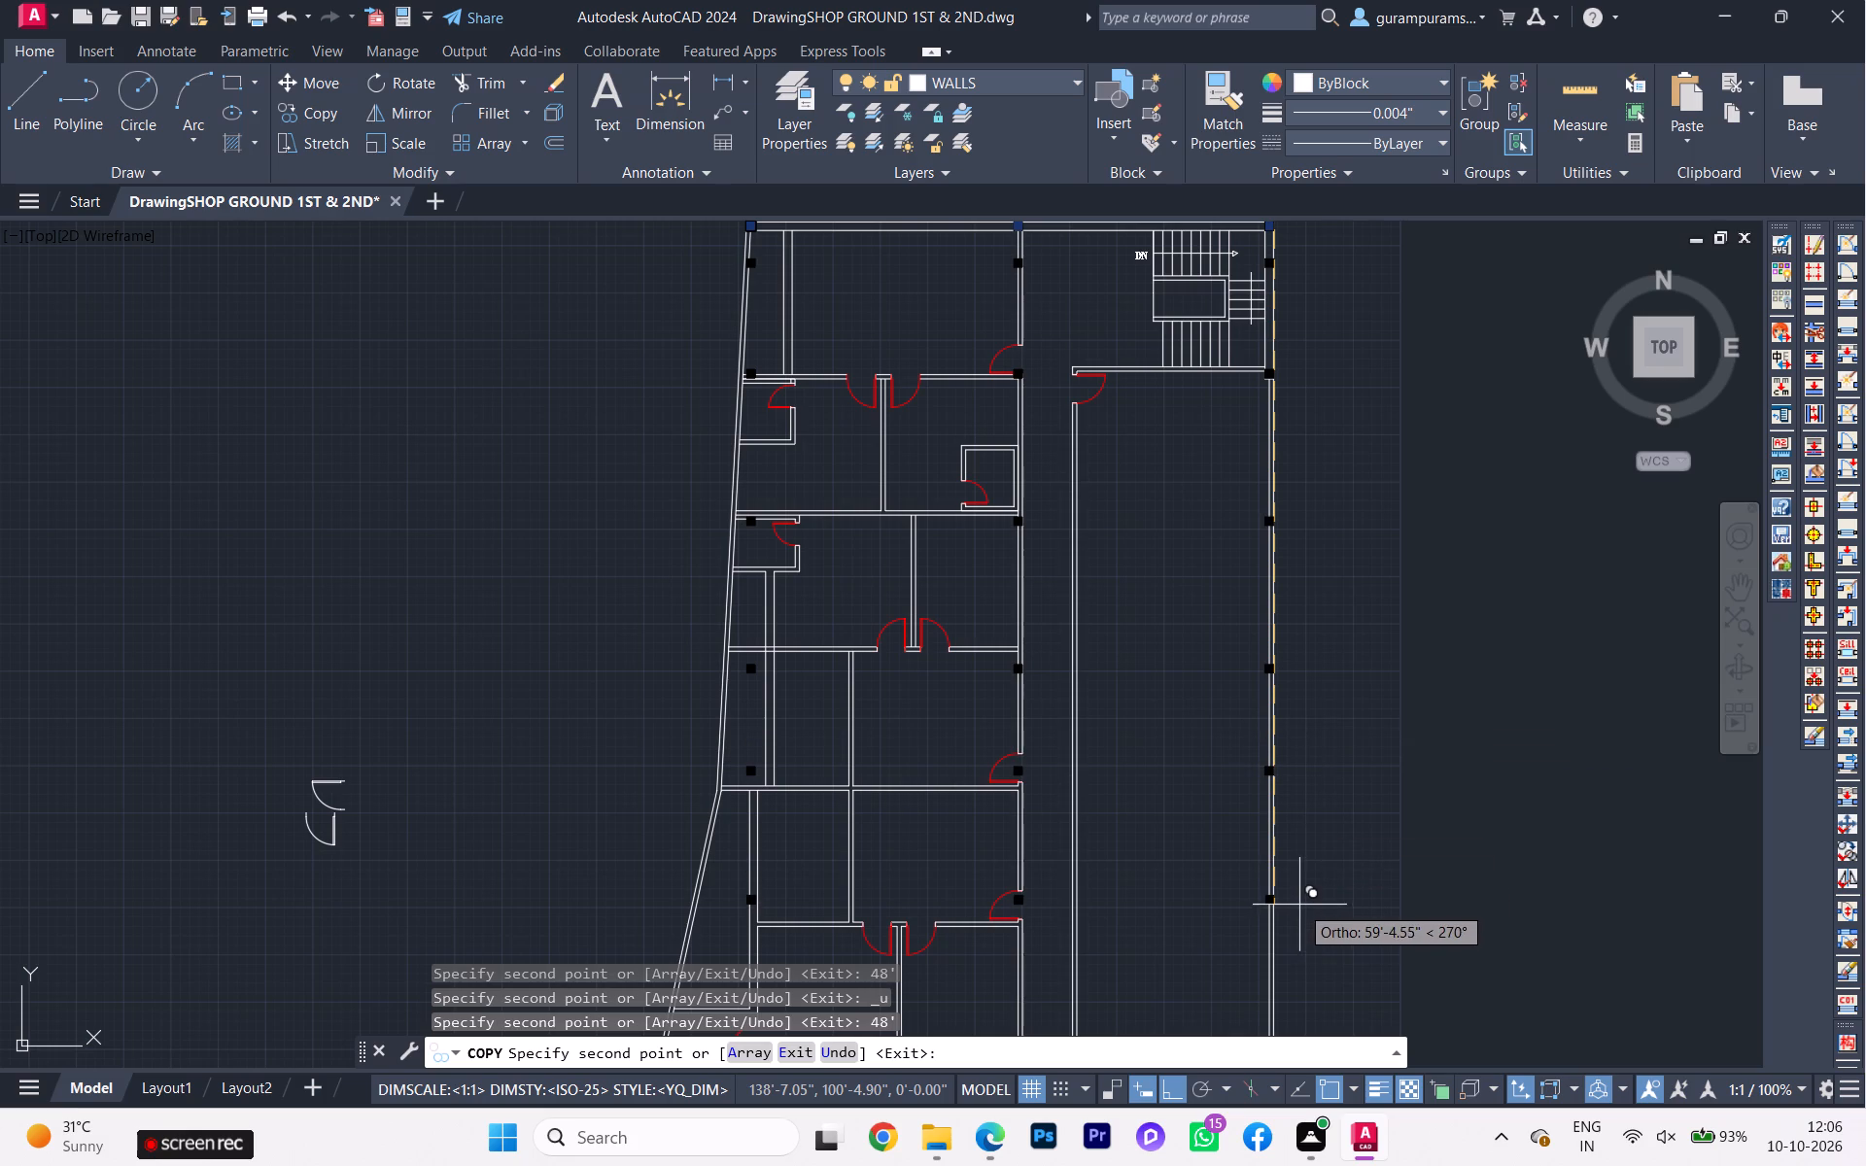
middle_click_drag(1307, 911, 1283, 752)
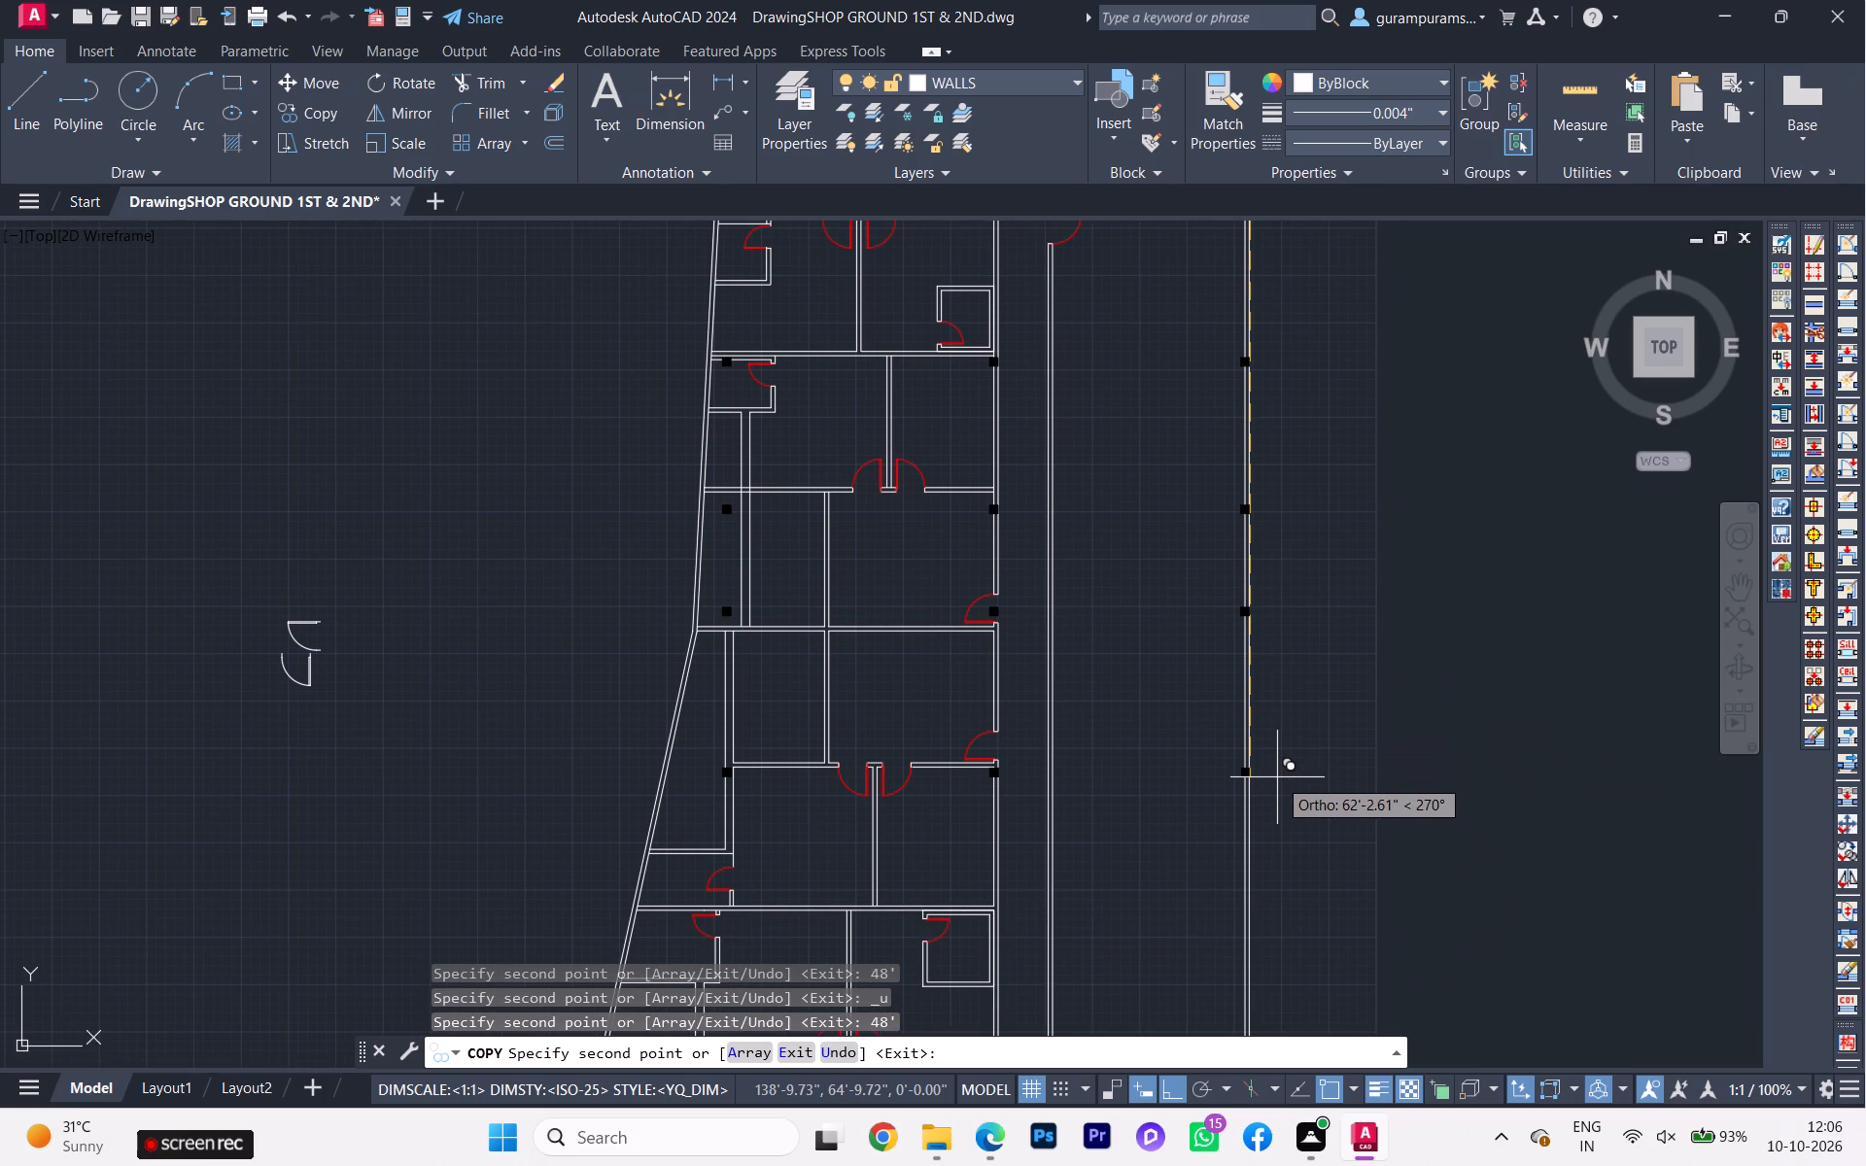
type("60'")
key("Return")
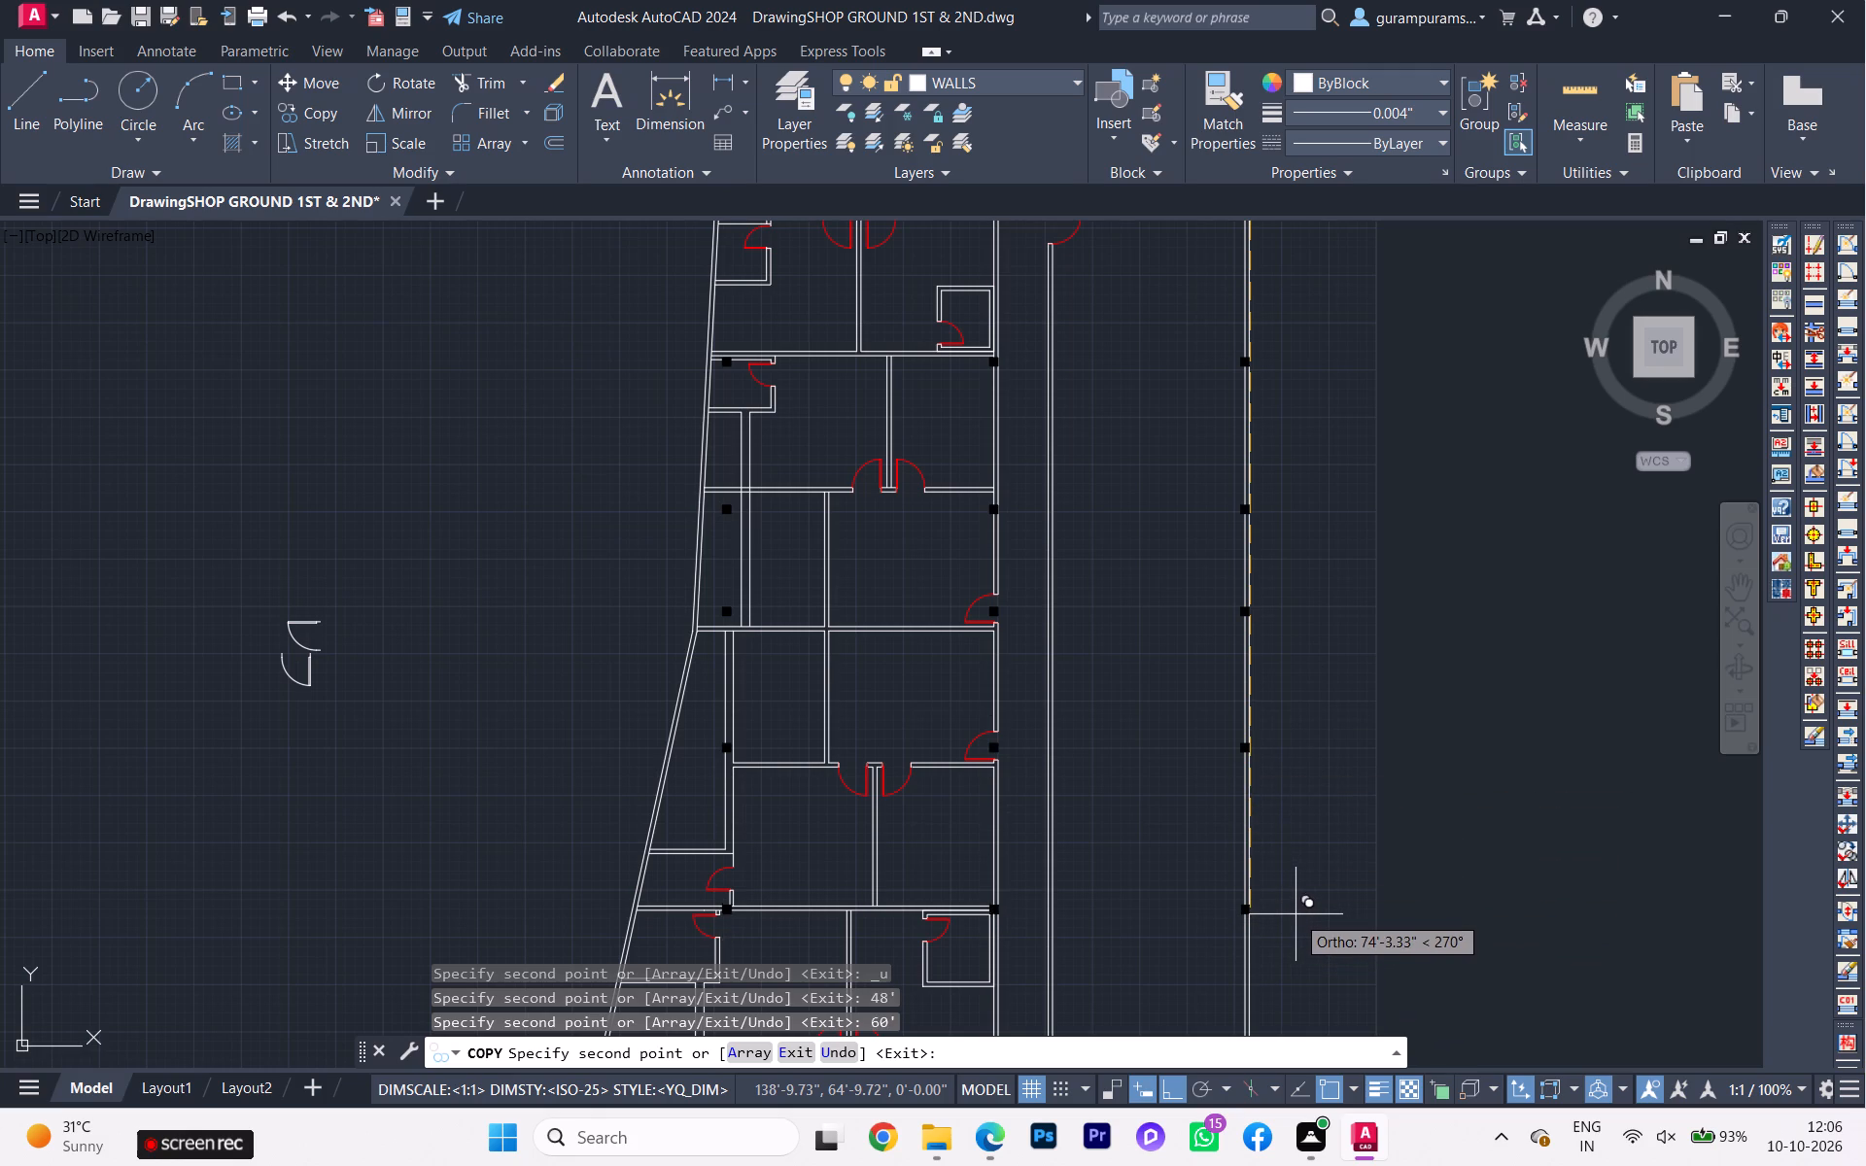
Undo the last three sets of column copies, placed 39', 48' and 60' south of the north wall.
scroll(1288, 915, "down", 2)
middle_click_drag(1285, 909, 815, 855)
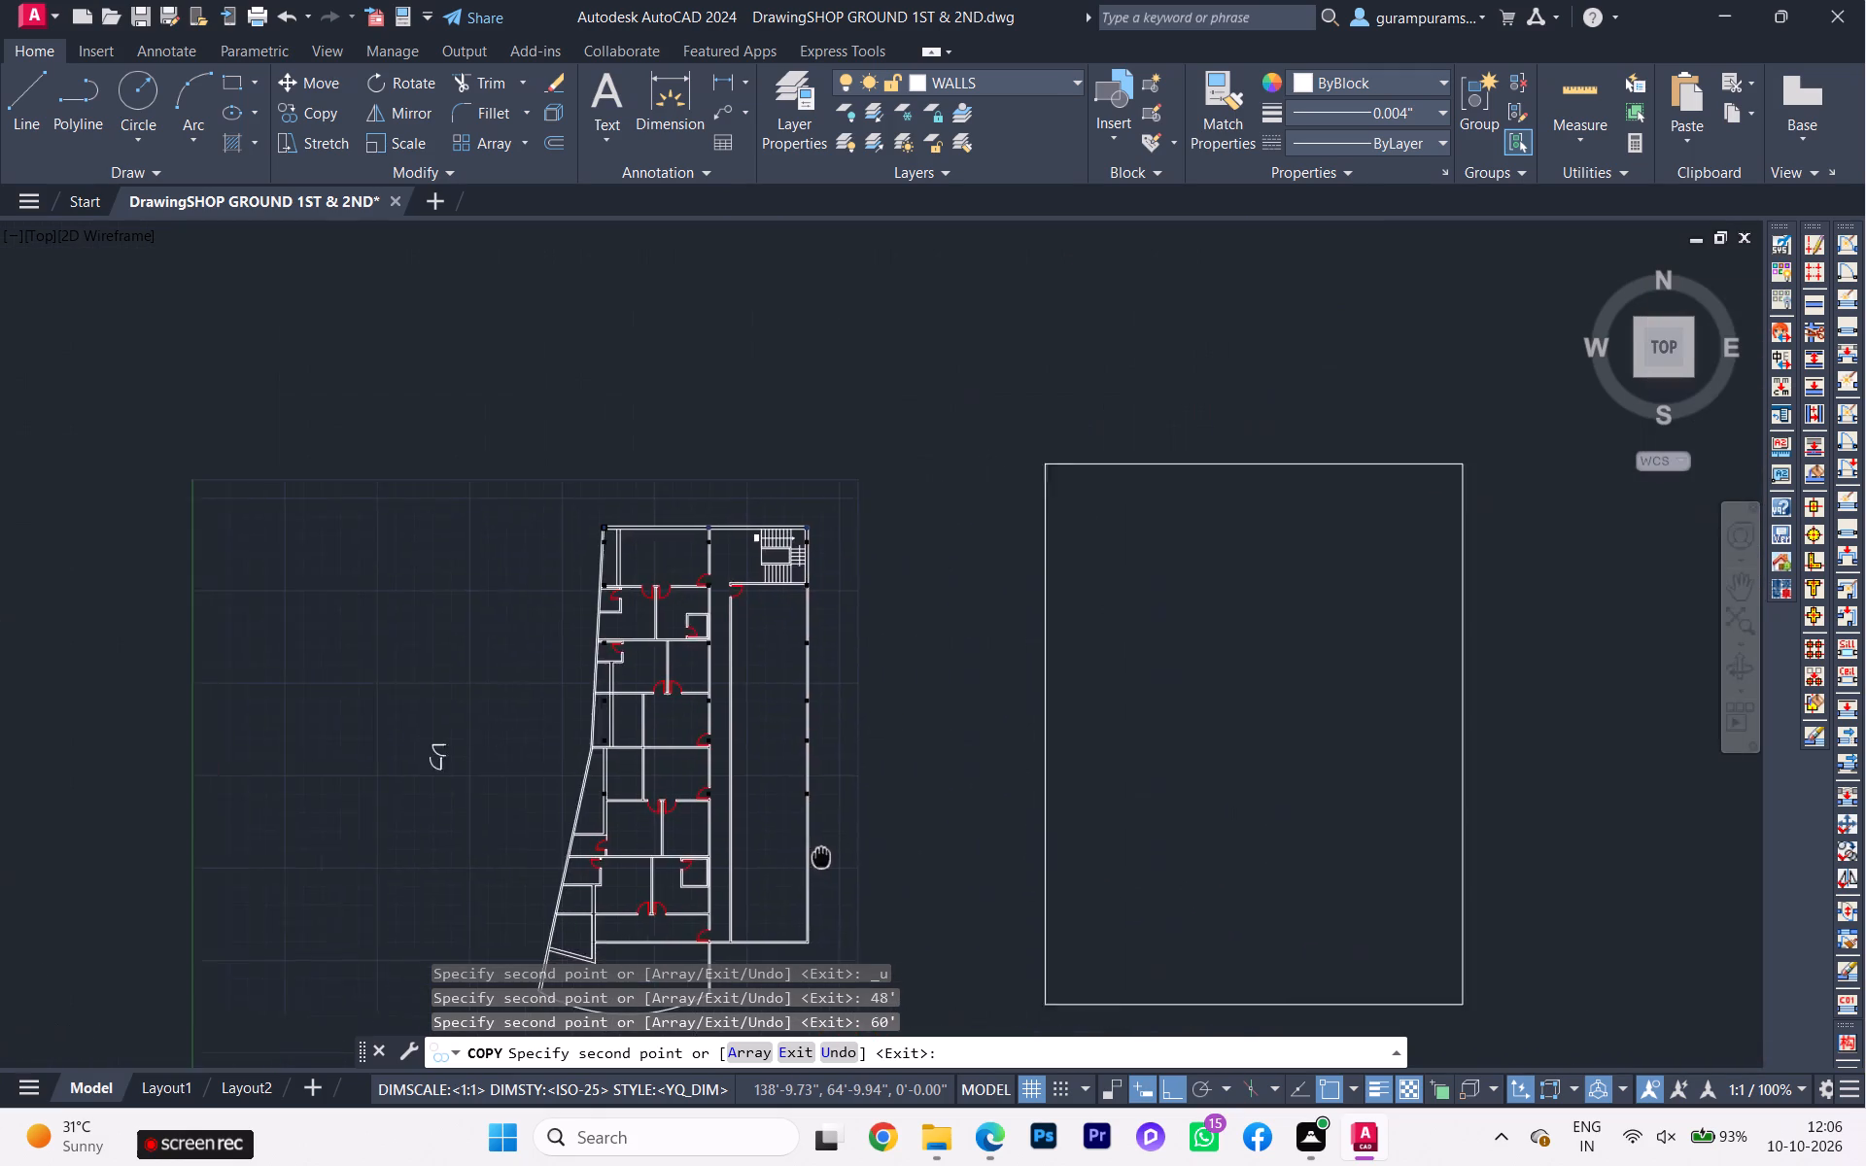
middle_click_drag(815, 855, 814, 855)
scroll(835, 845, "up", 1)
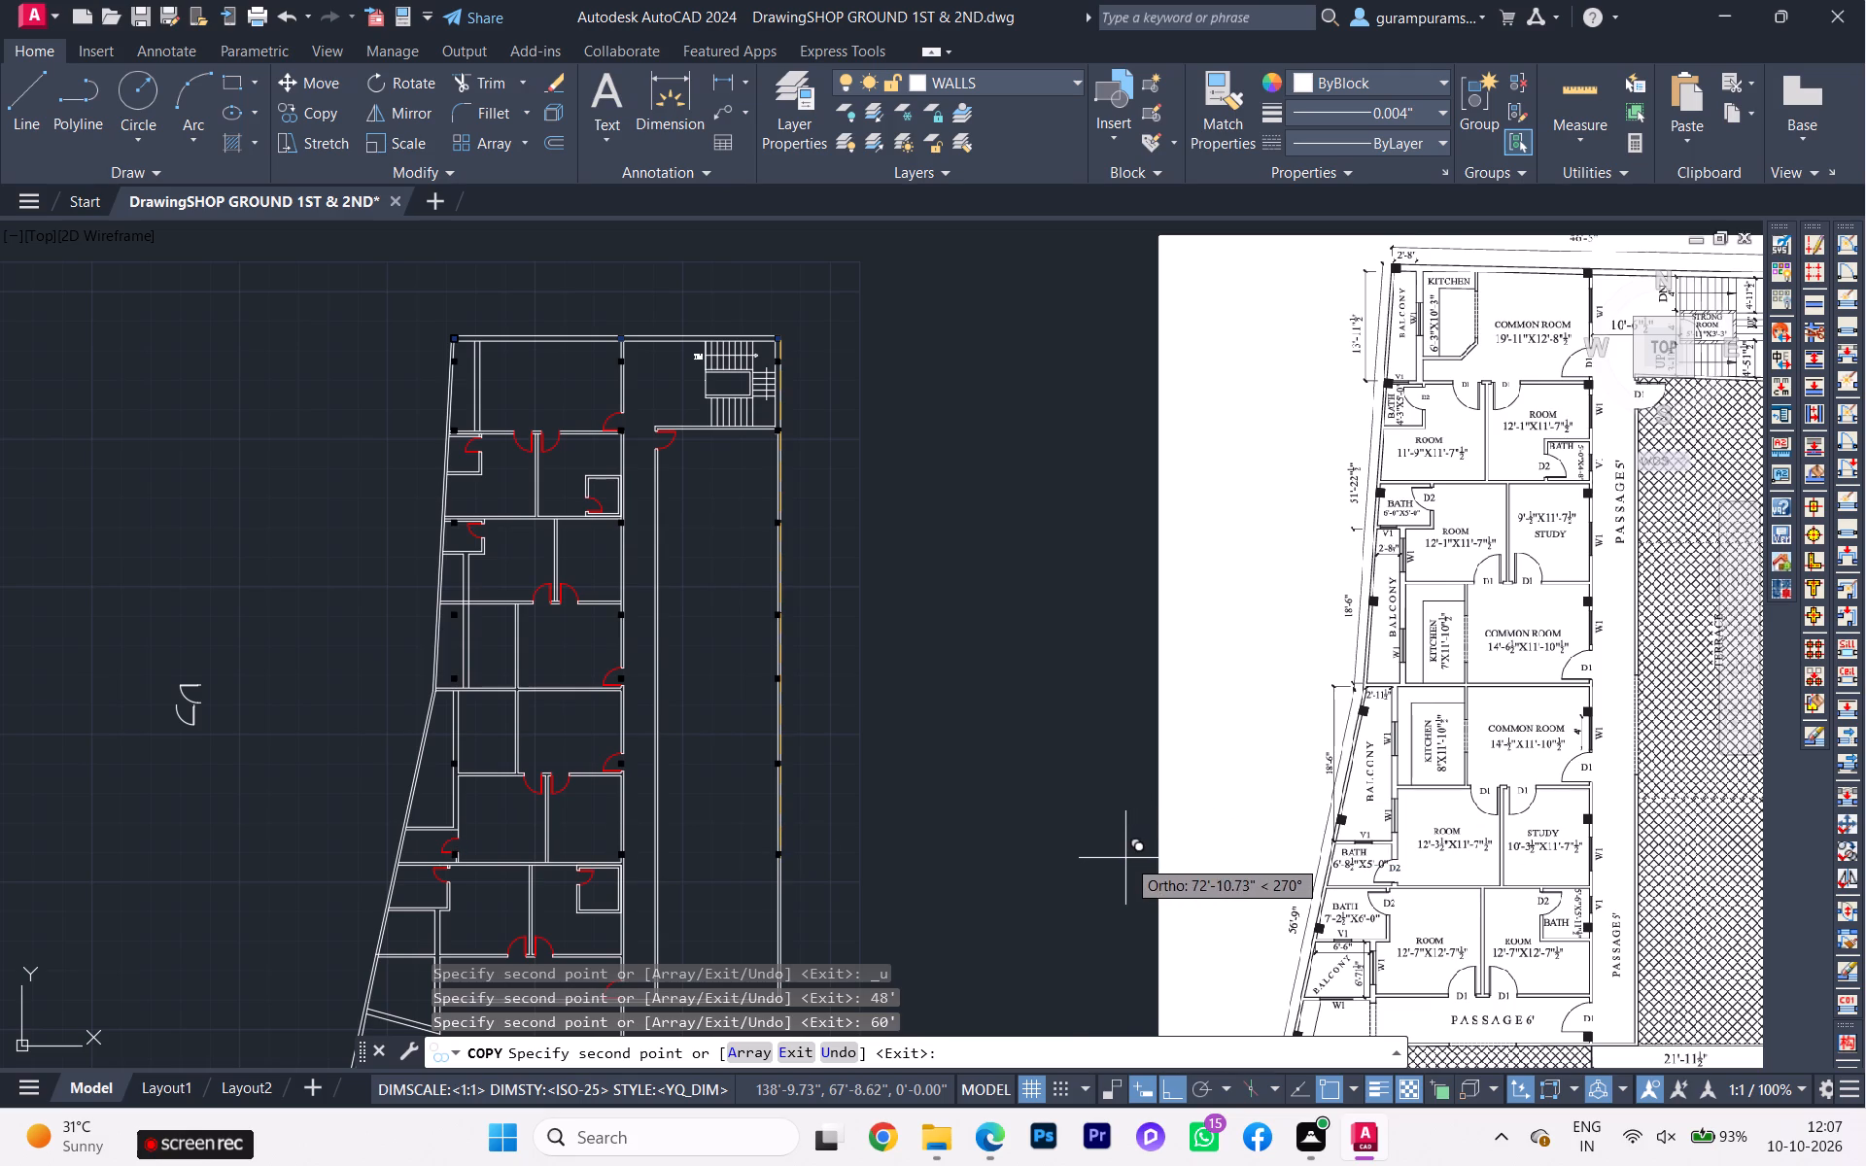
key("ctrl+z")
key("ctrl+z")
key("ctrl+z")
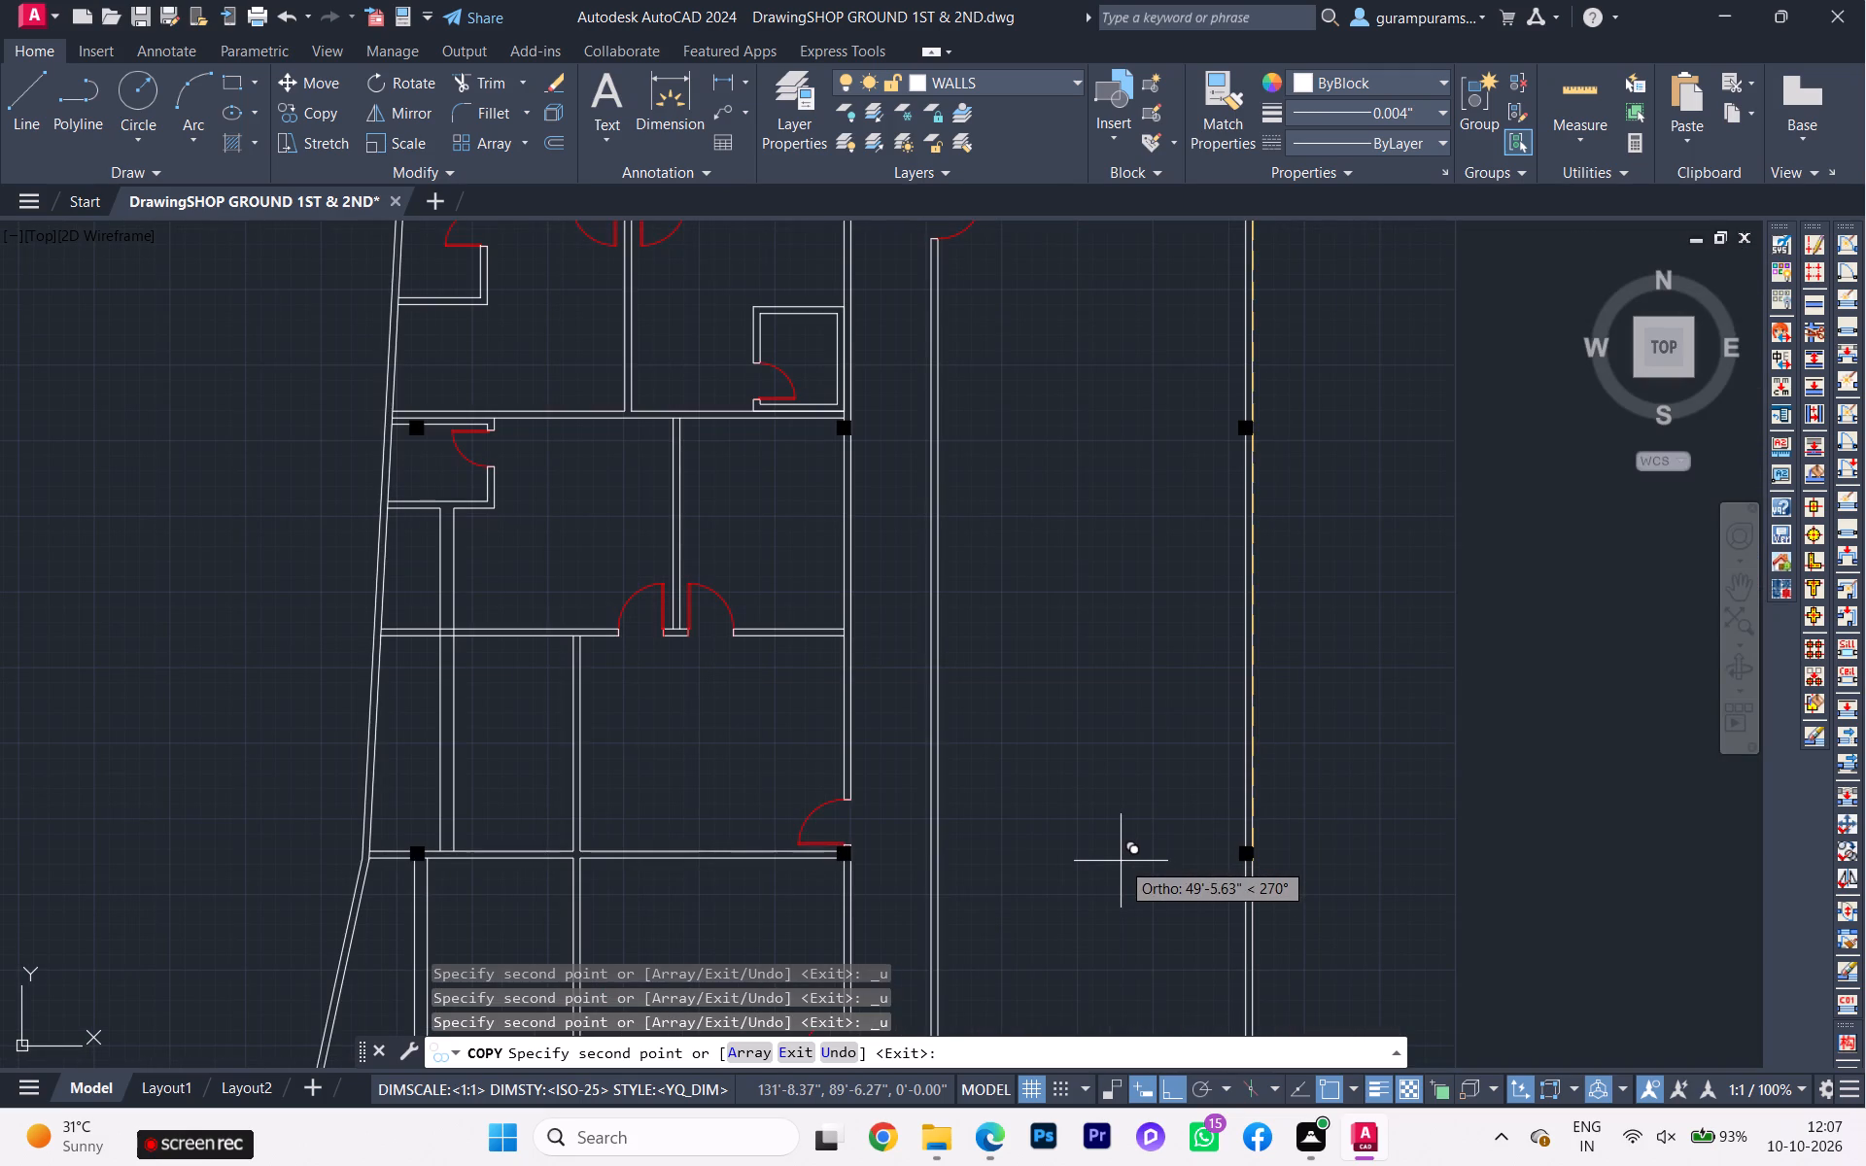
Place a set of the three column copies by snapping to the long passage wall, about 42'-9" from the base point at 246°.
scroll(1086, 885, "down", 1)
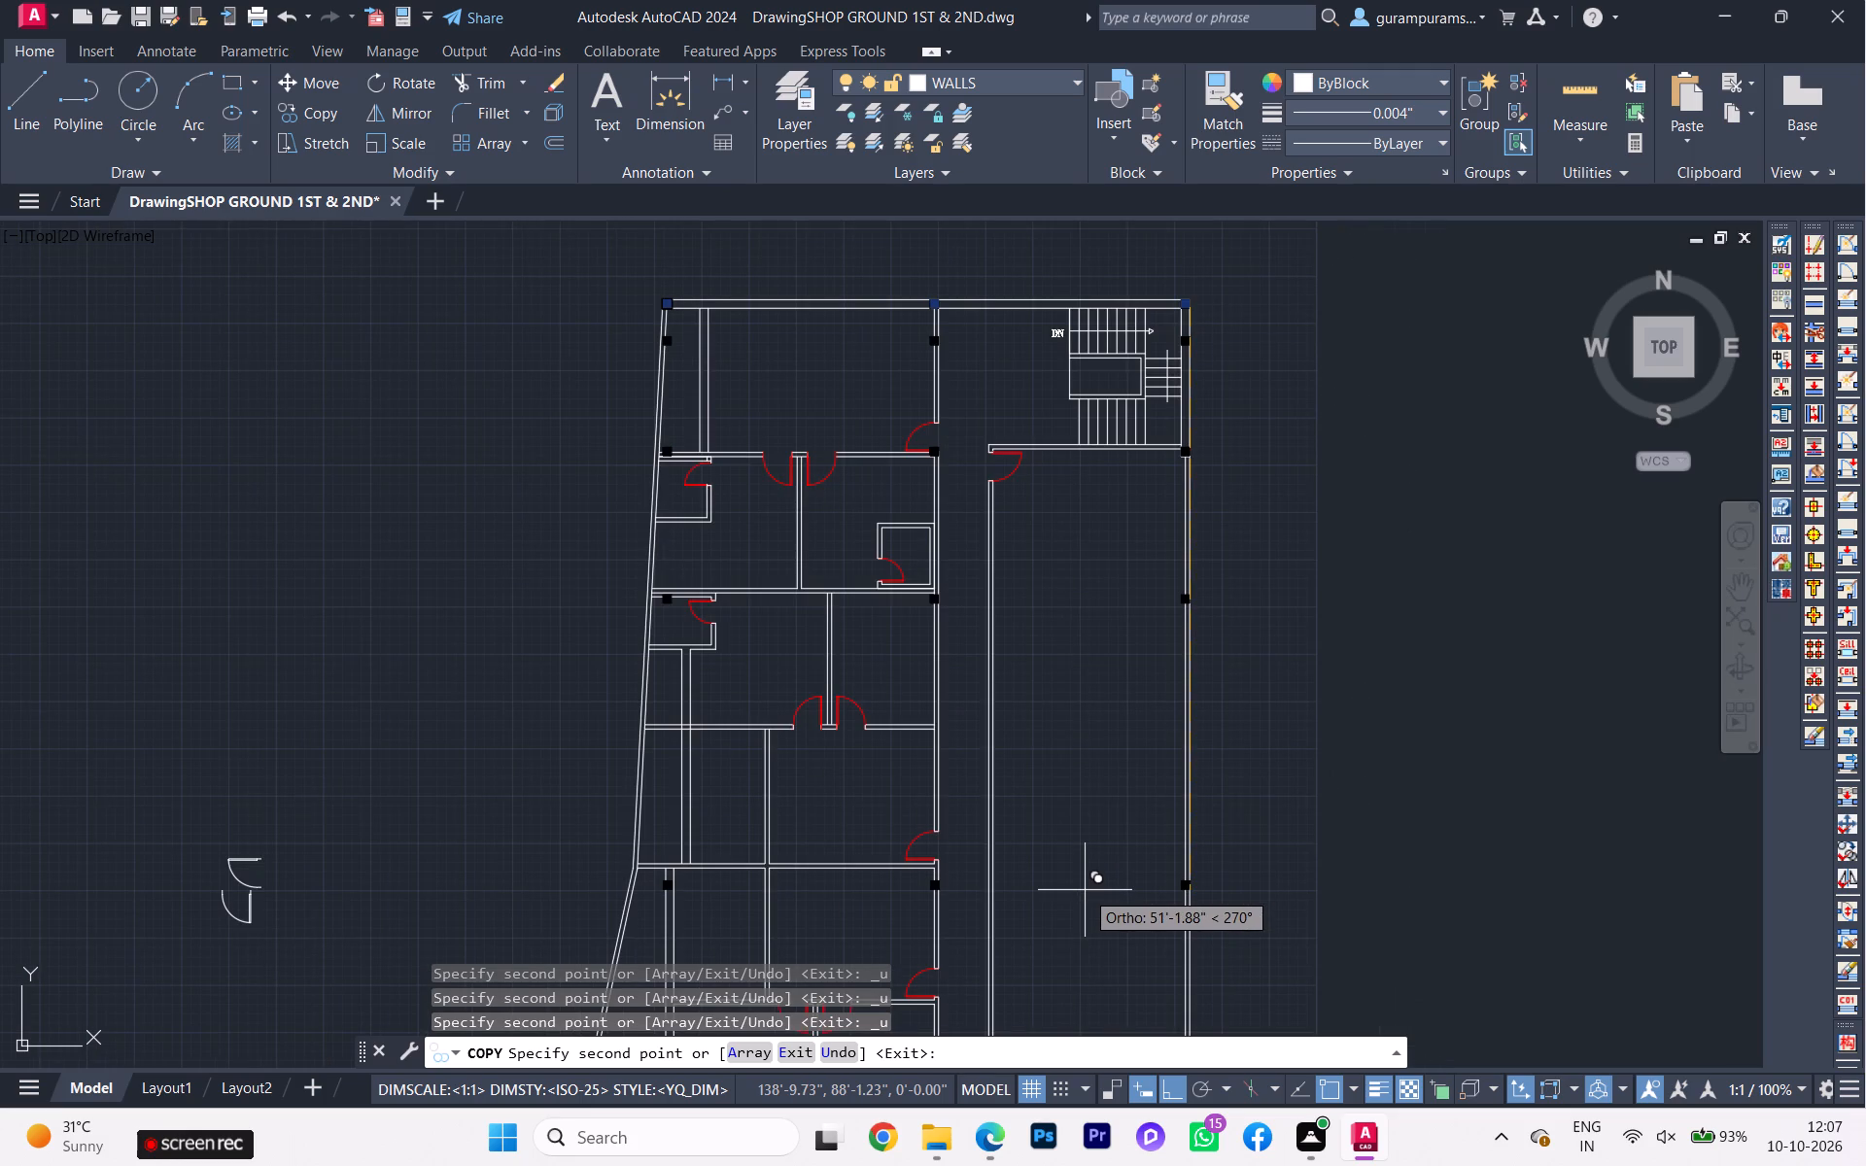
scroll(852, 873, "down", 1)
scroll(654, 872, "down", 1)
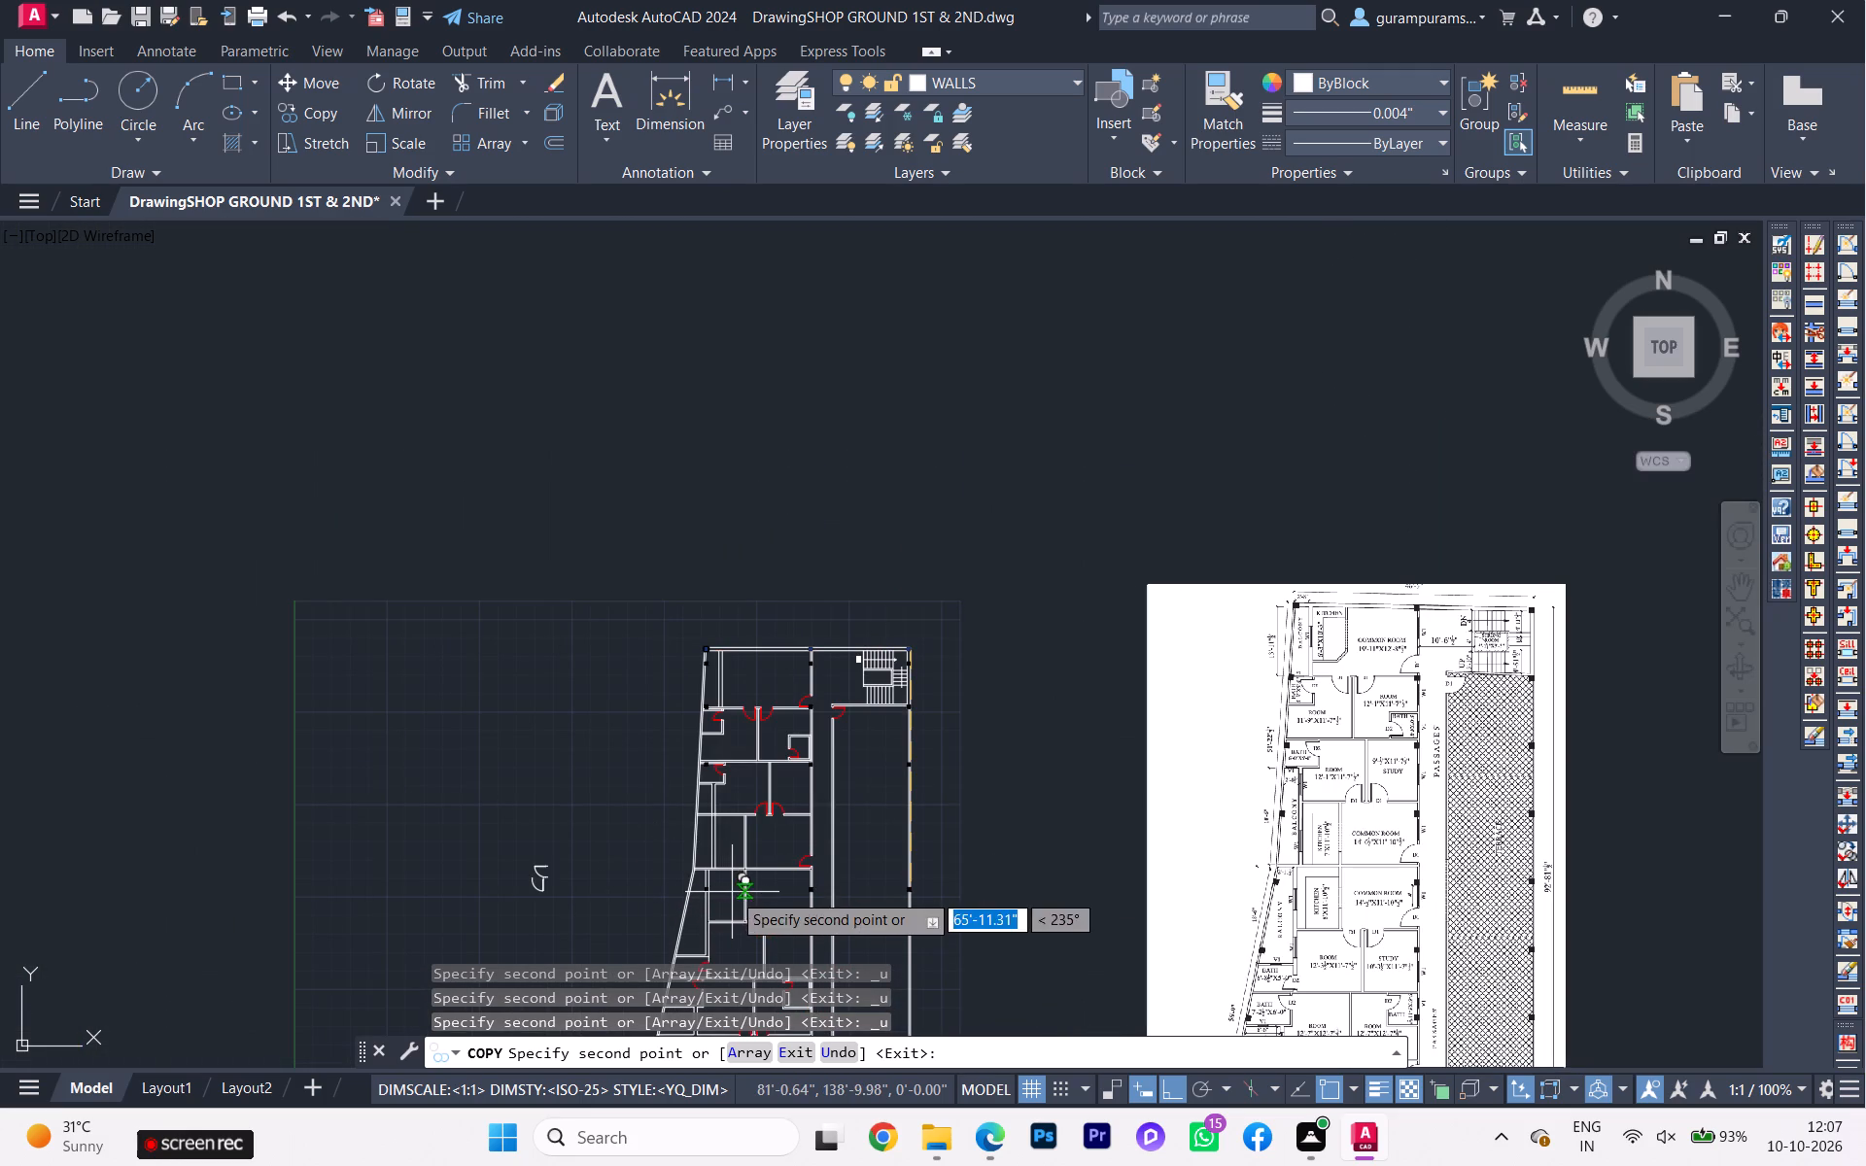
scroll(851, 823, "up", 2)
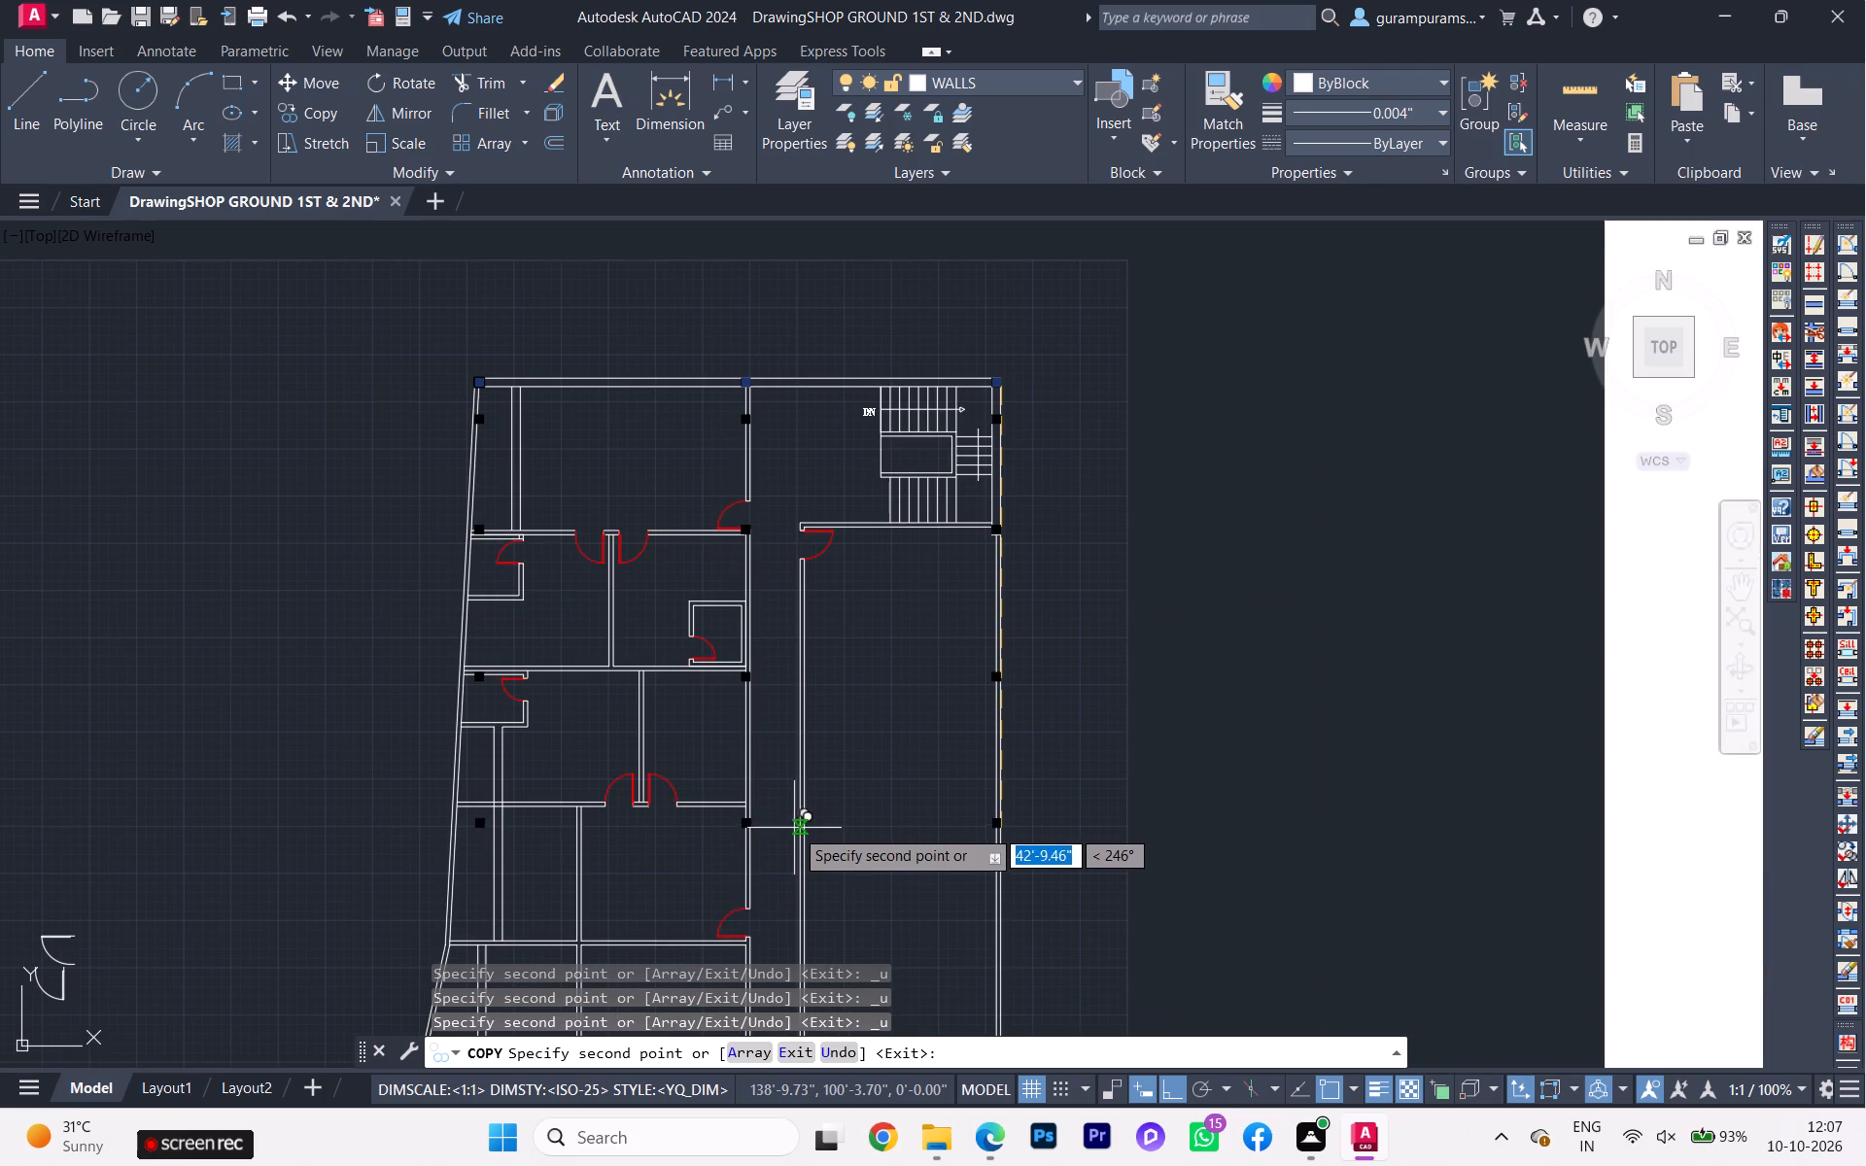
left_click(795, 826)
Place three more sets of the three column copies about 52', 64'-7" and 76' due south of the north-wall columns.
scroll(805, 841, "down", 1)
middle_click_drag(805, 847, 812, 809)
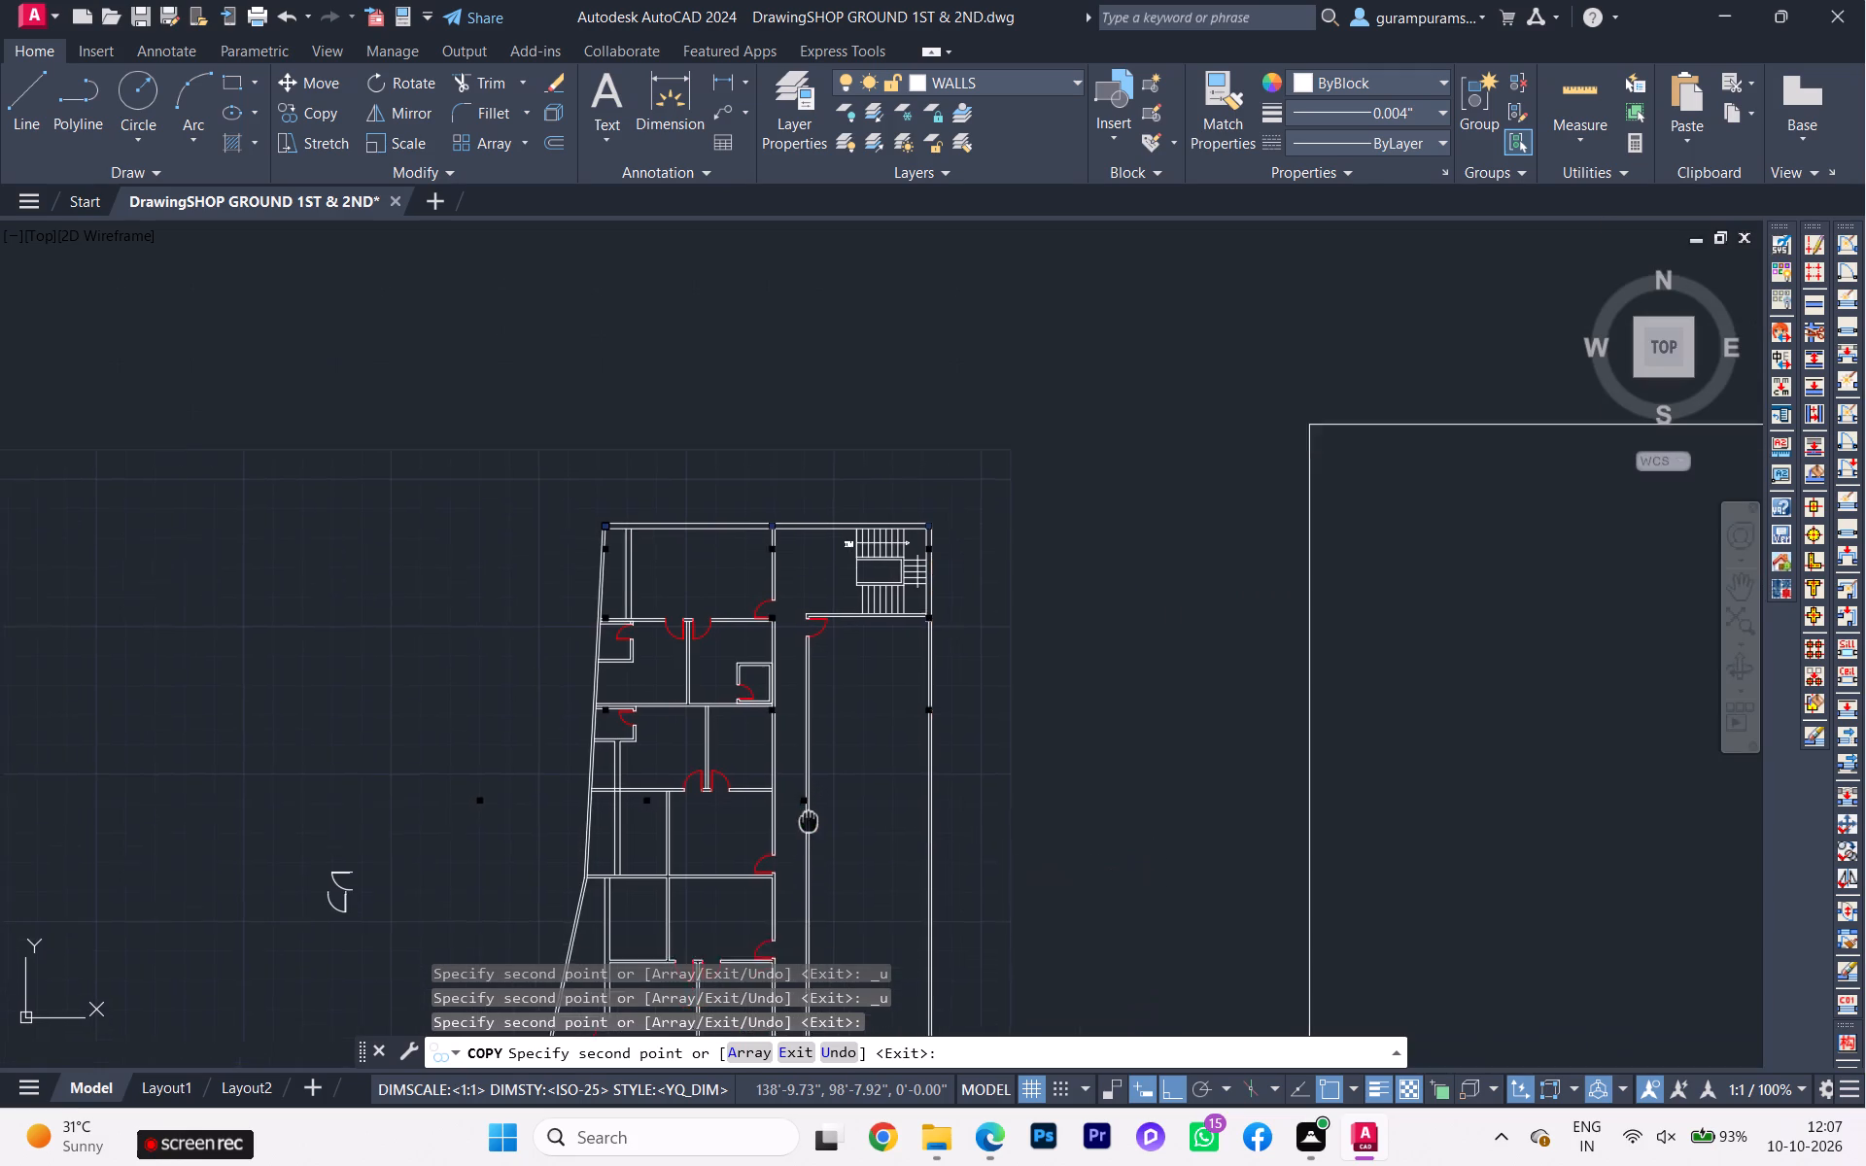
middle_click_drag(812, 809, 848, 609)
scroll(832, 707, "up", 2)
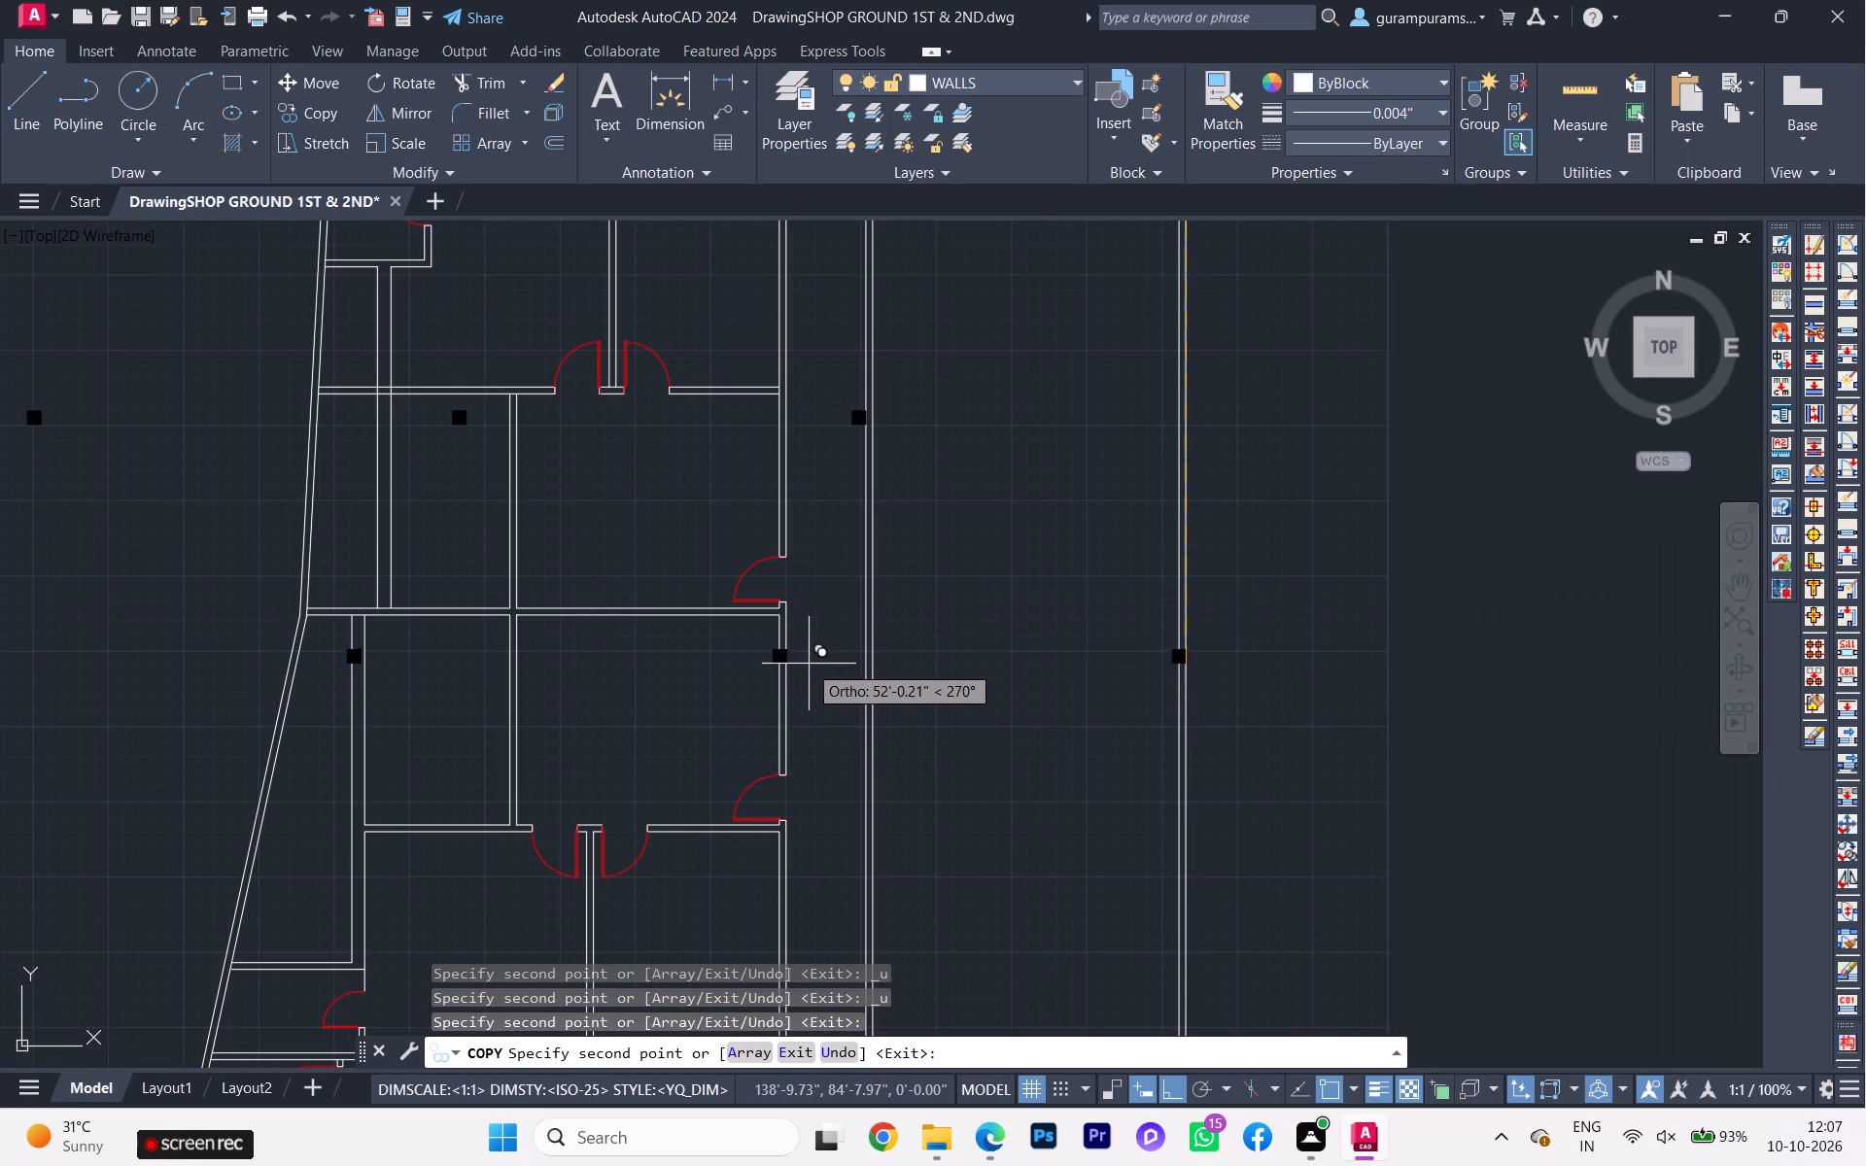
left_click(814, 653)
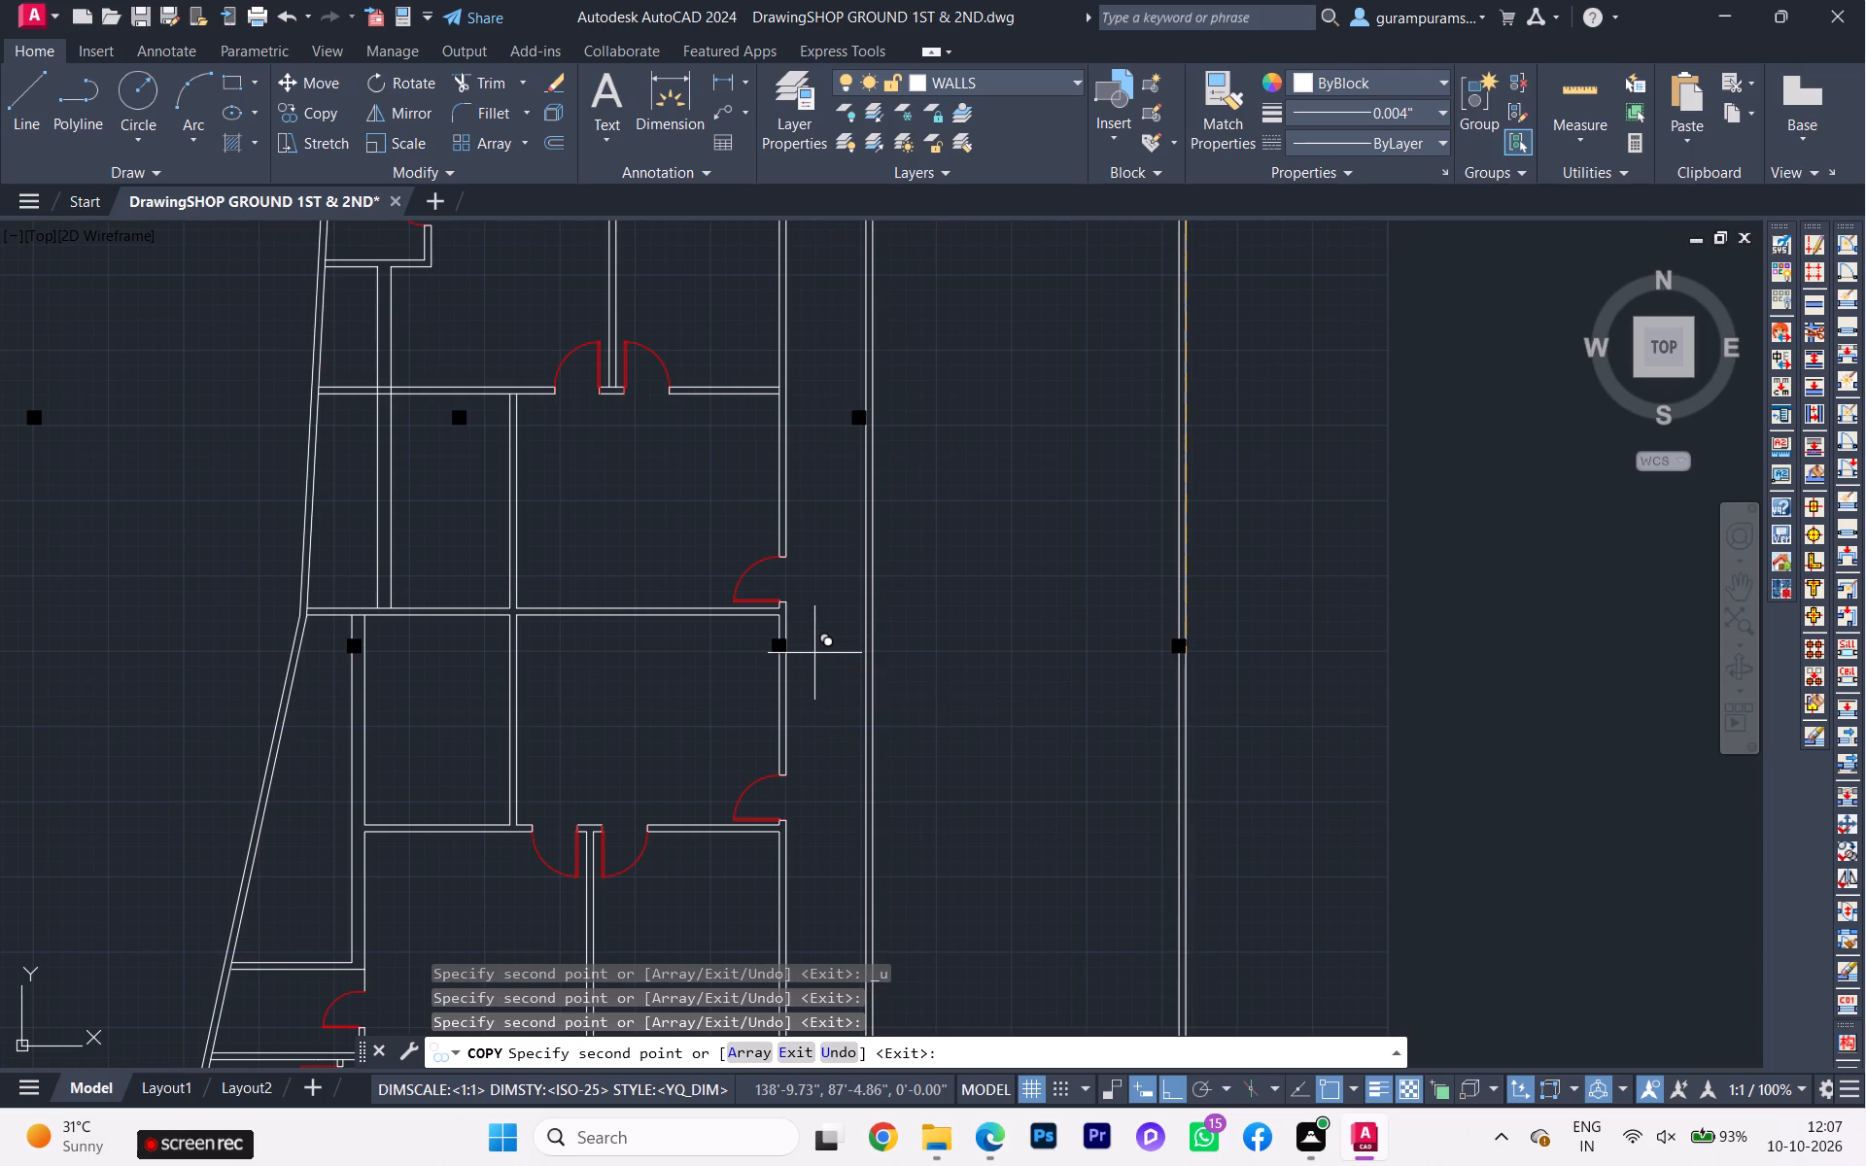
scroll(839, 819, "down", 2)
middle_click_drag(840, 834, 826, 644)
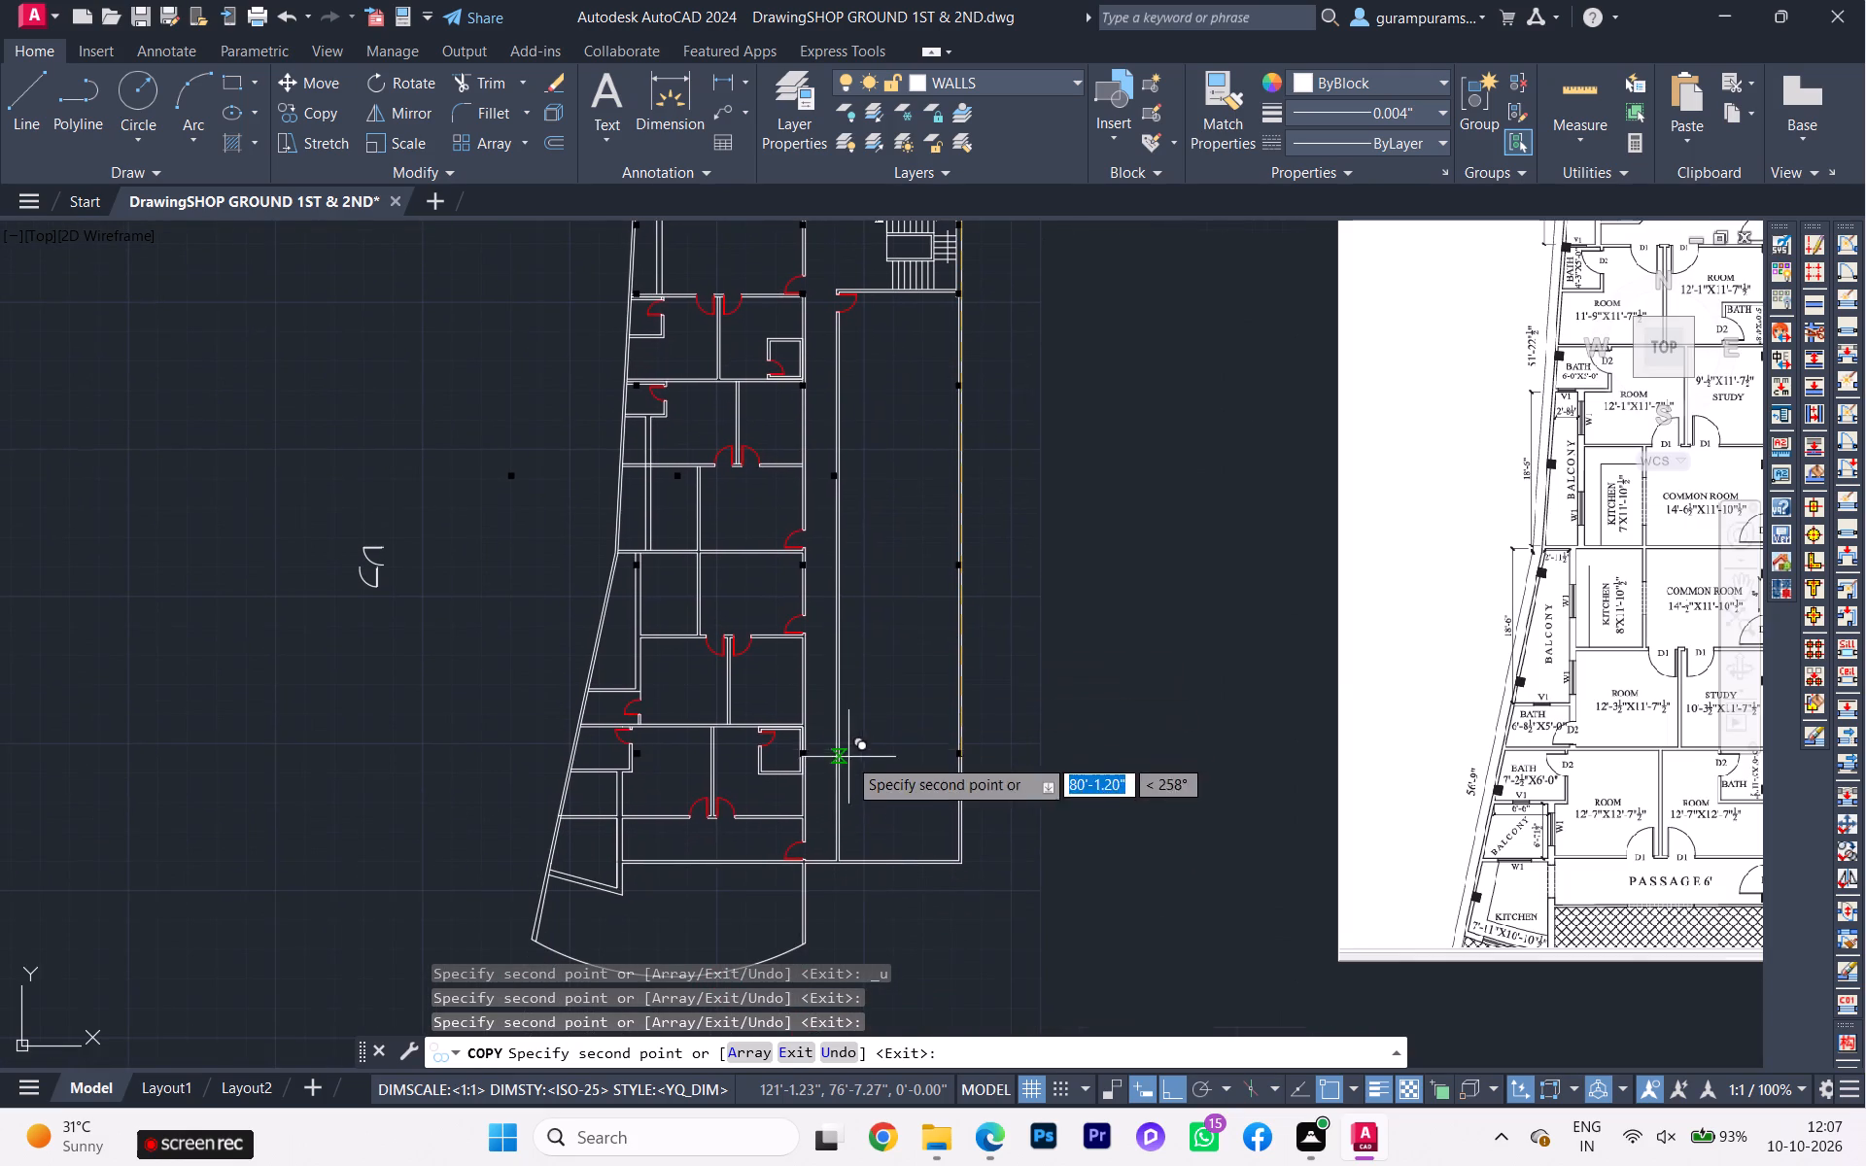
scroll(833, 696, "up", 2)
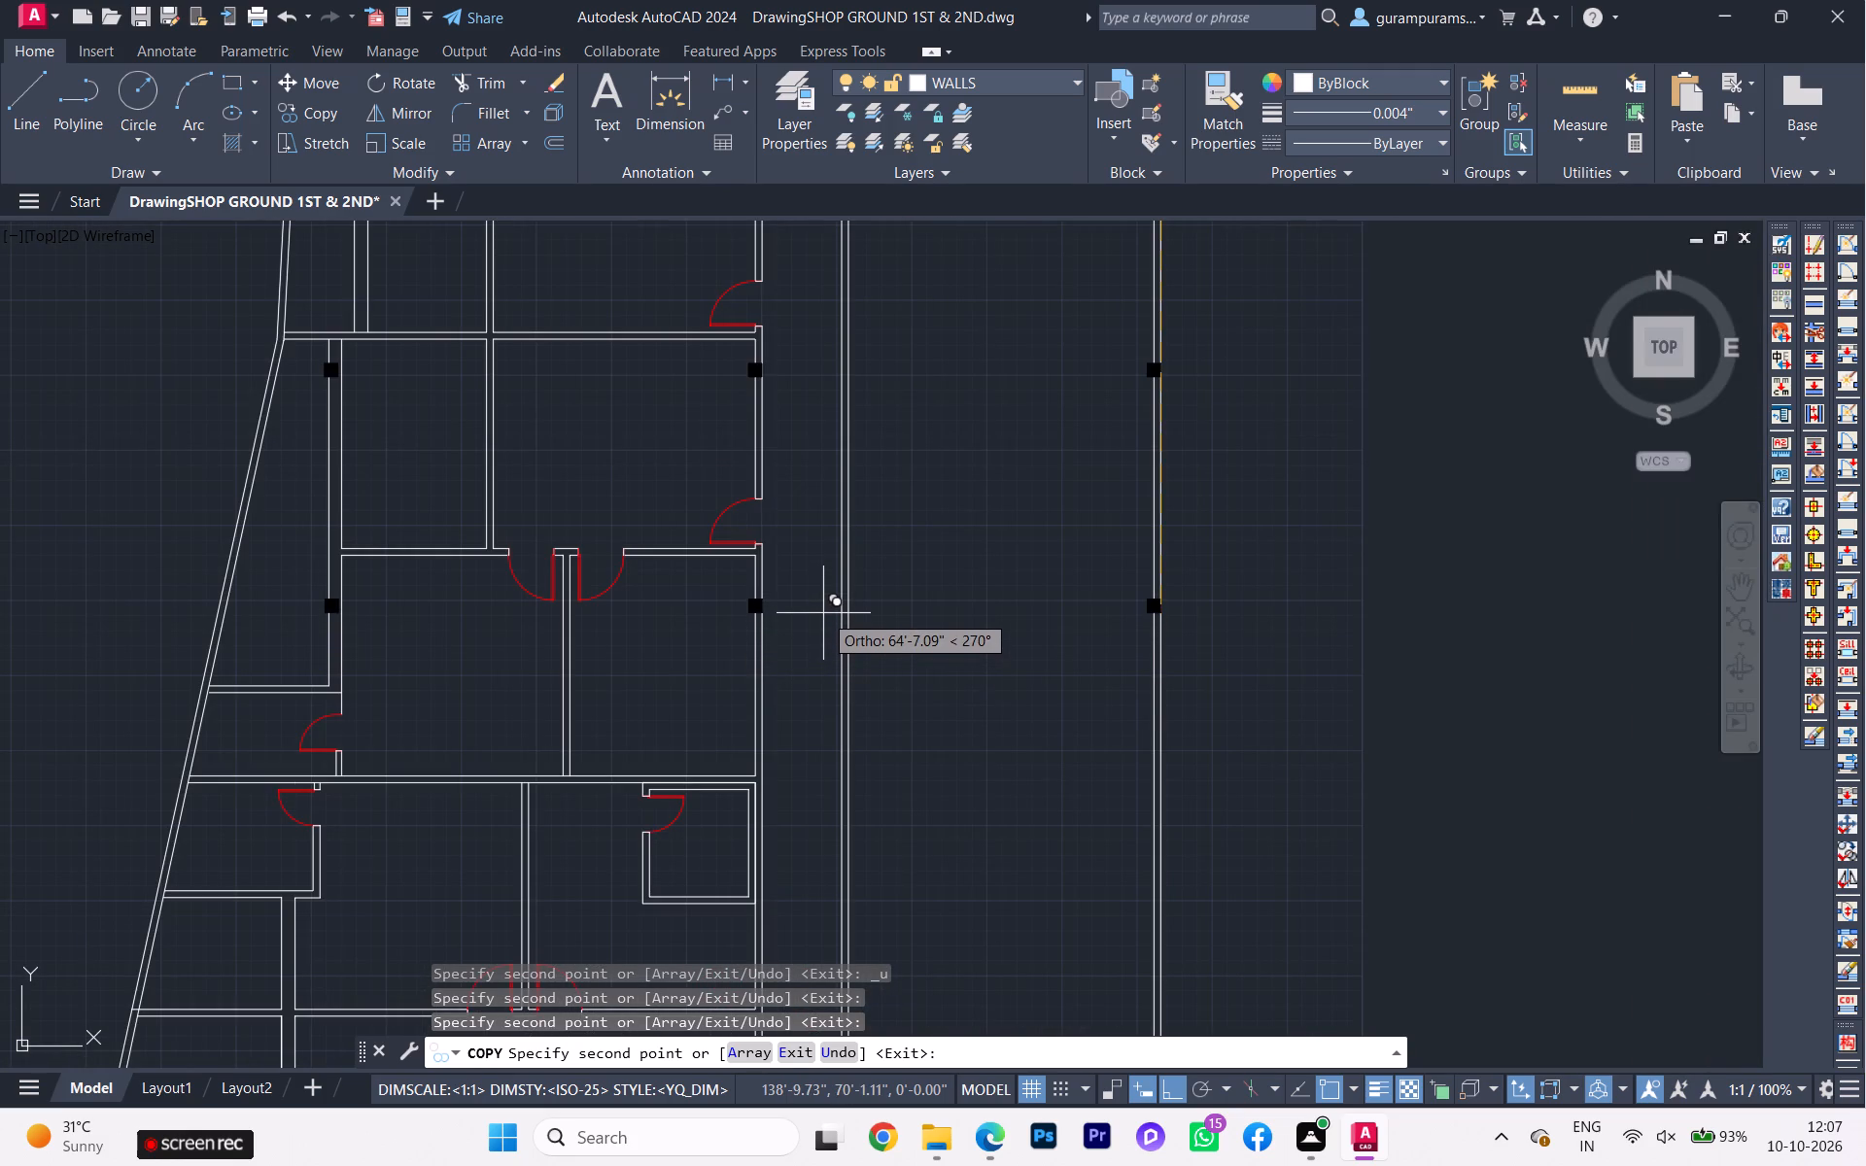
left_click(823, 613)
scroll(833, 804, "down", 2)
middle_click_drag(831, 811, 828, 677)
scroll(820, 693, "up", 2)
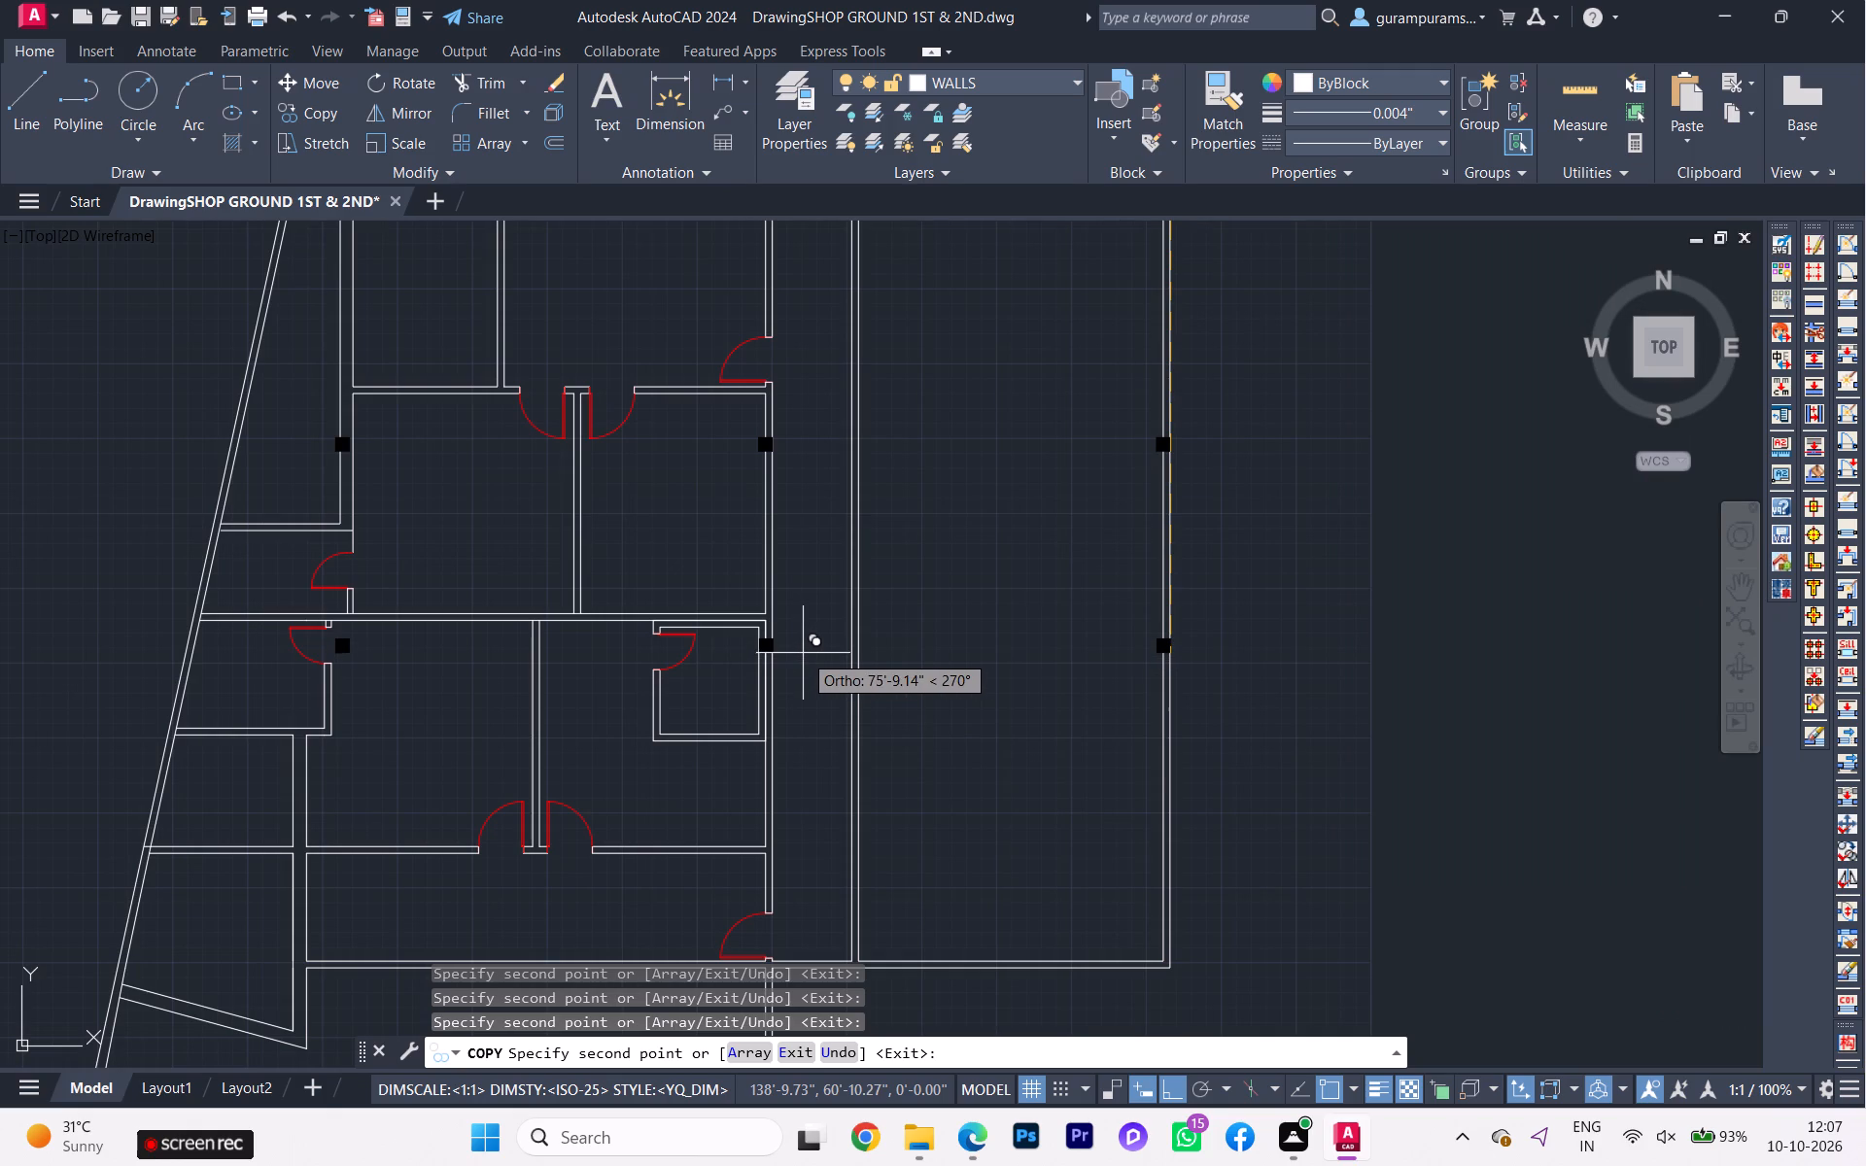
left_click(800, 662)
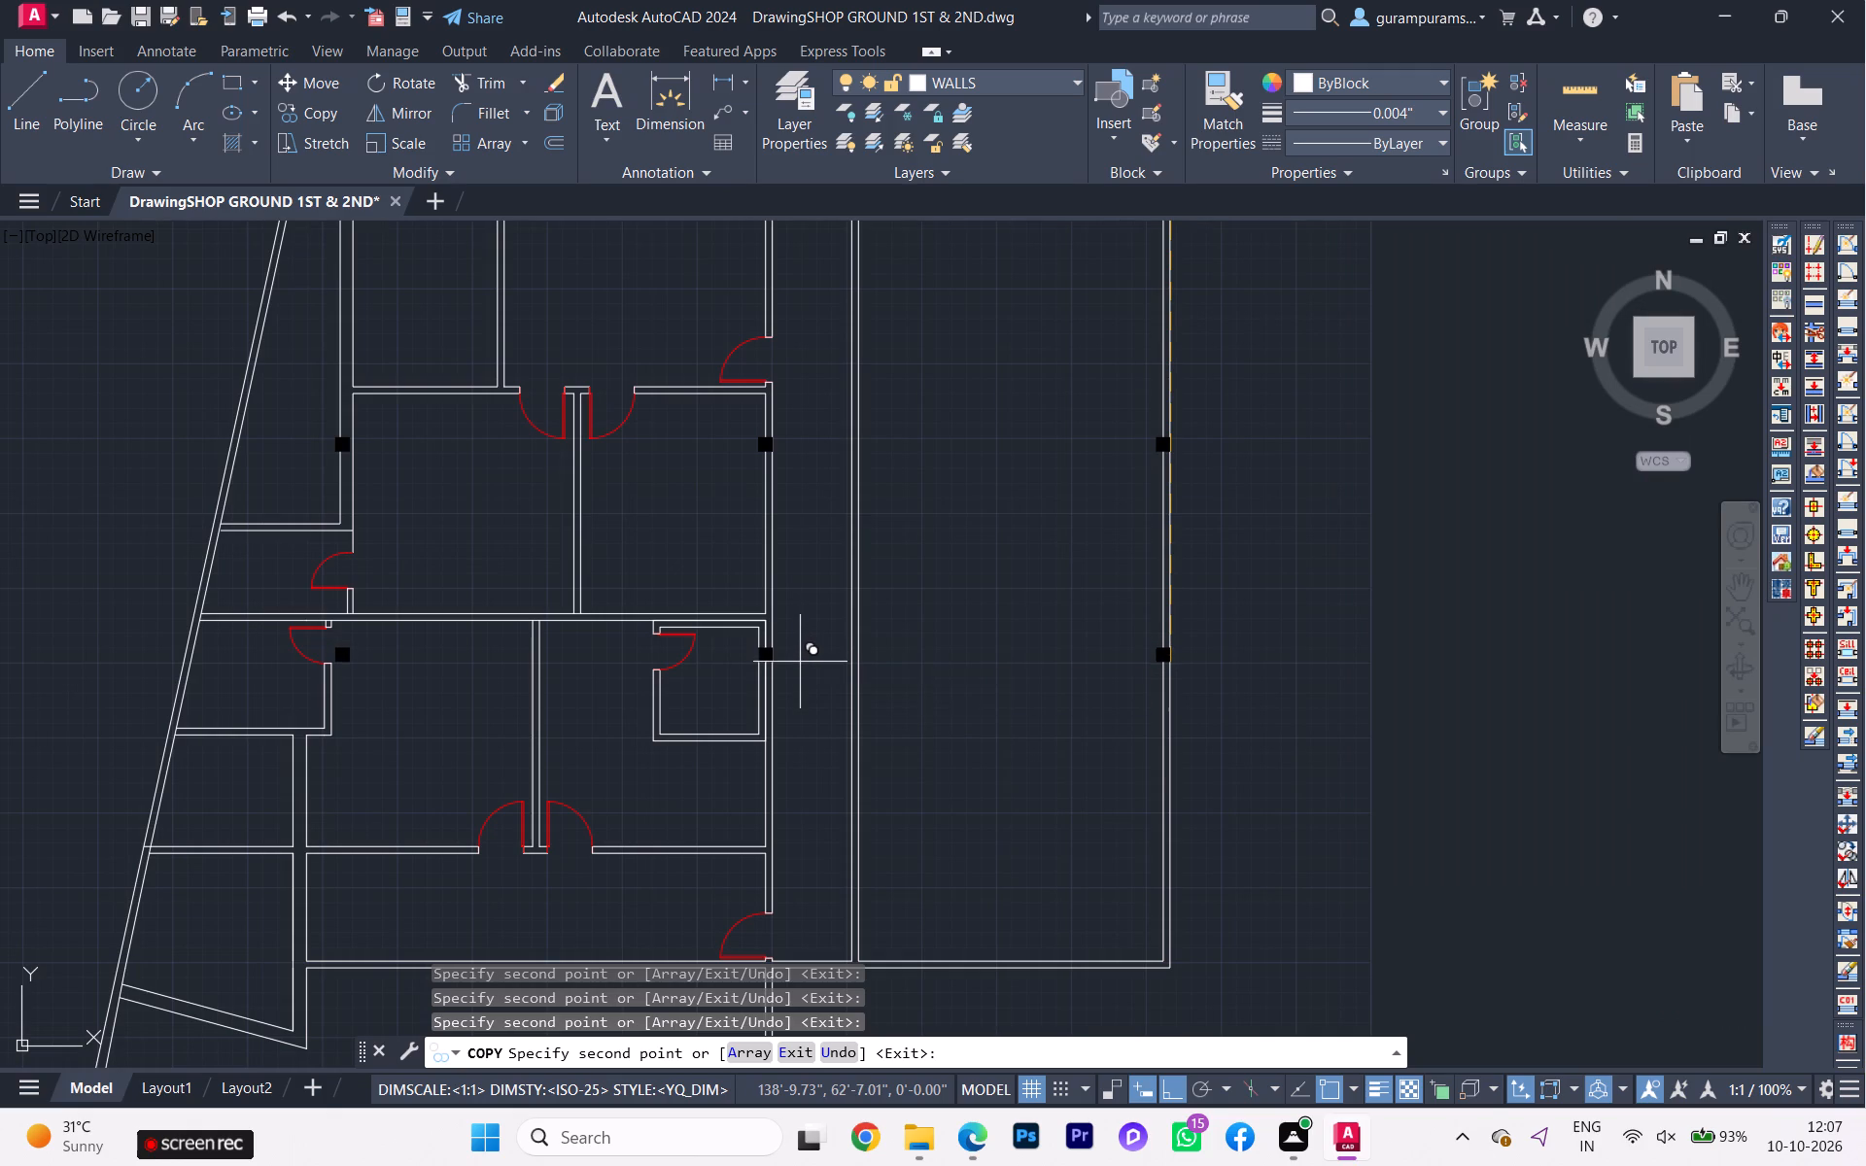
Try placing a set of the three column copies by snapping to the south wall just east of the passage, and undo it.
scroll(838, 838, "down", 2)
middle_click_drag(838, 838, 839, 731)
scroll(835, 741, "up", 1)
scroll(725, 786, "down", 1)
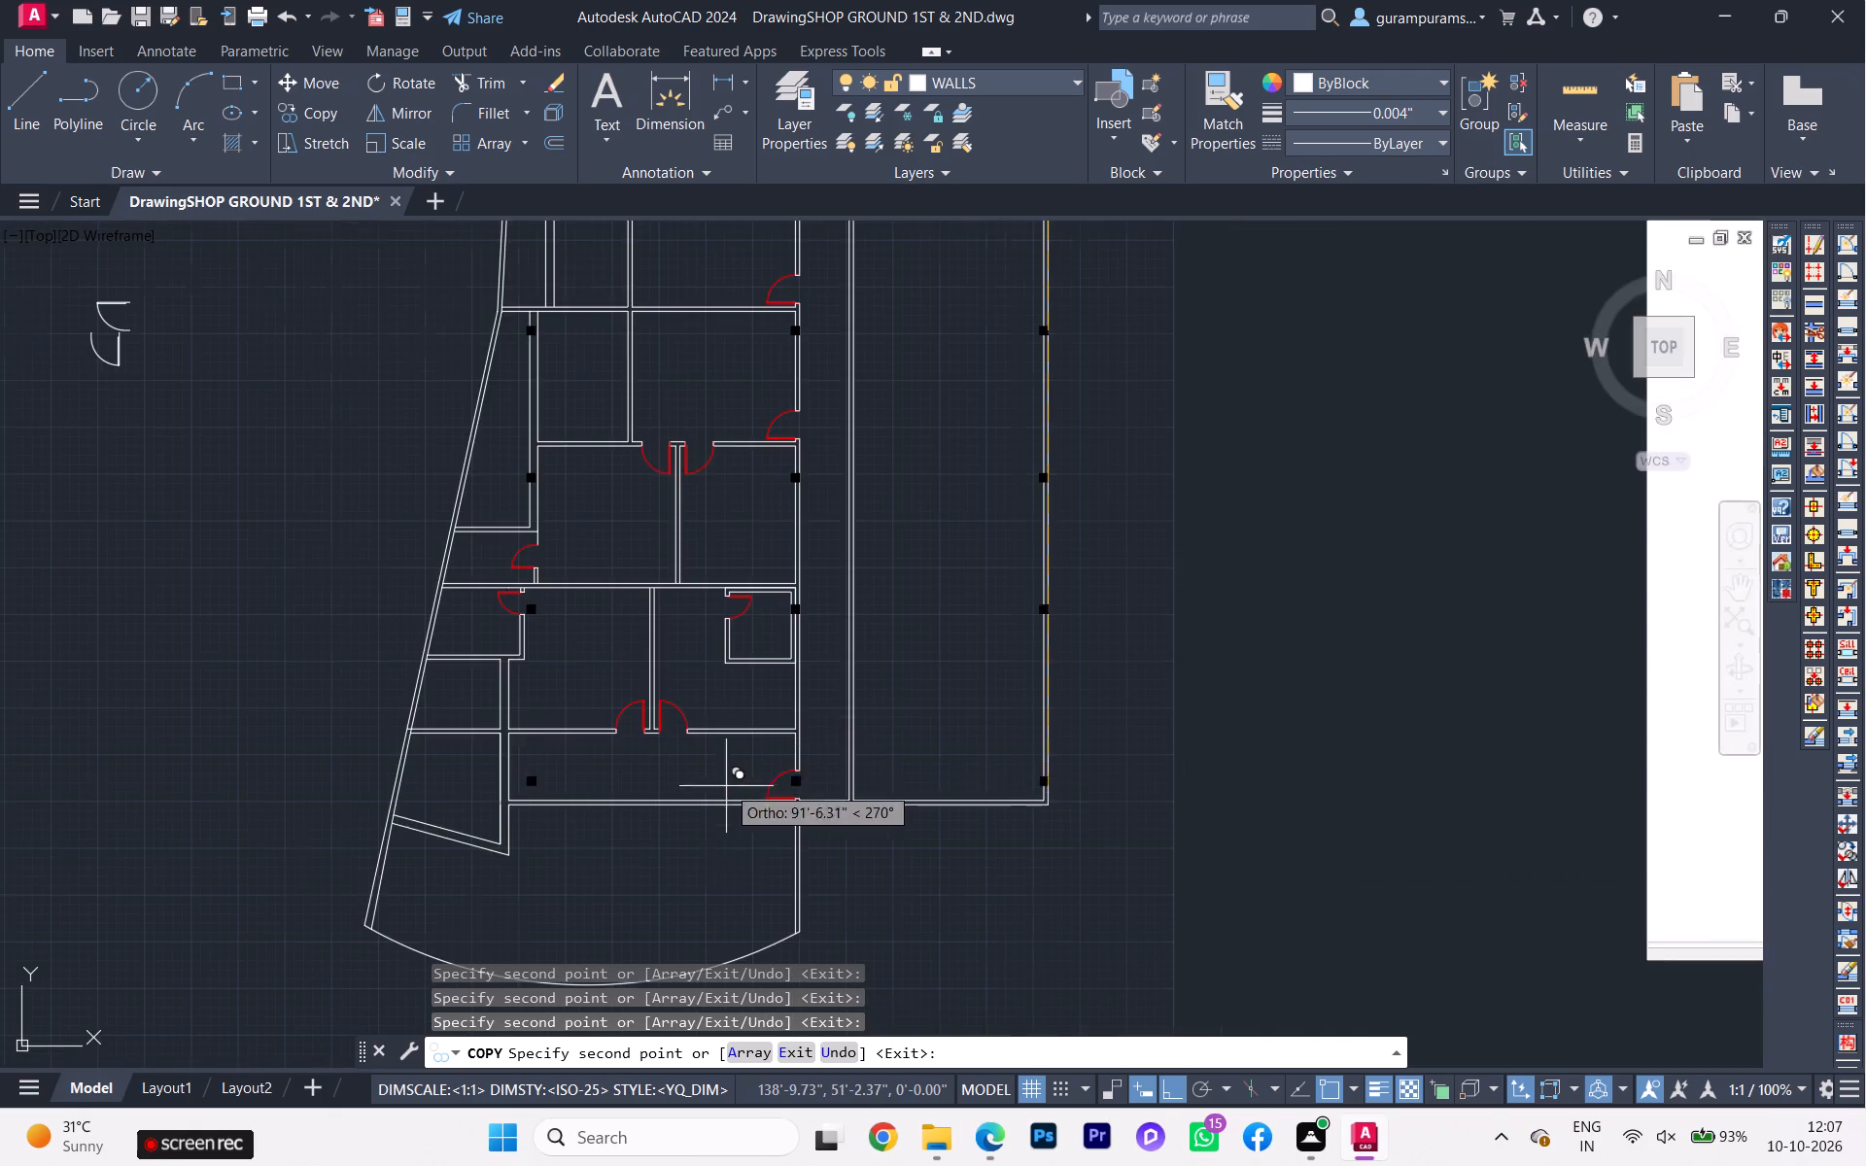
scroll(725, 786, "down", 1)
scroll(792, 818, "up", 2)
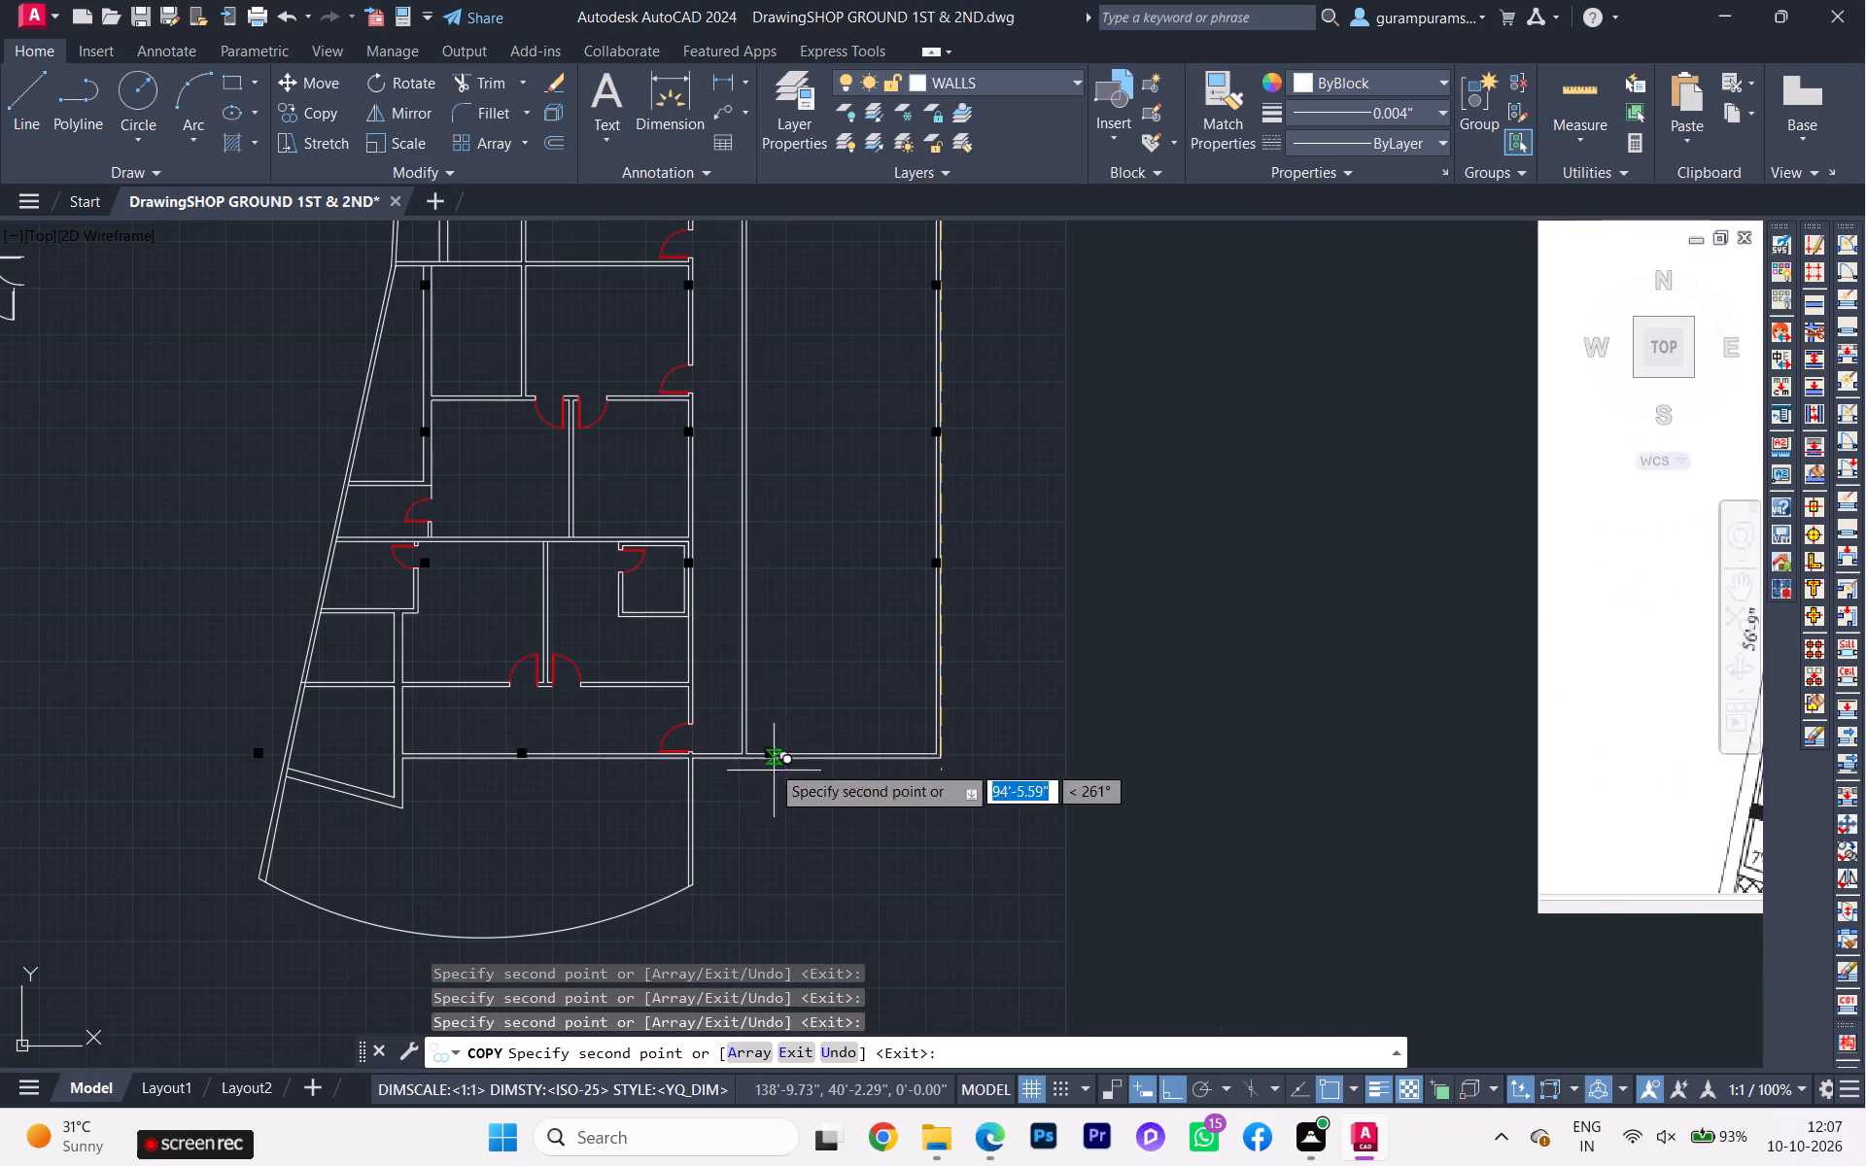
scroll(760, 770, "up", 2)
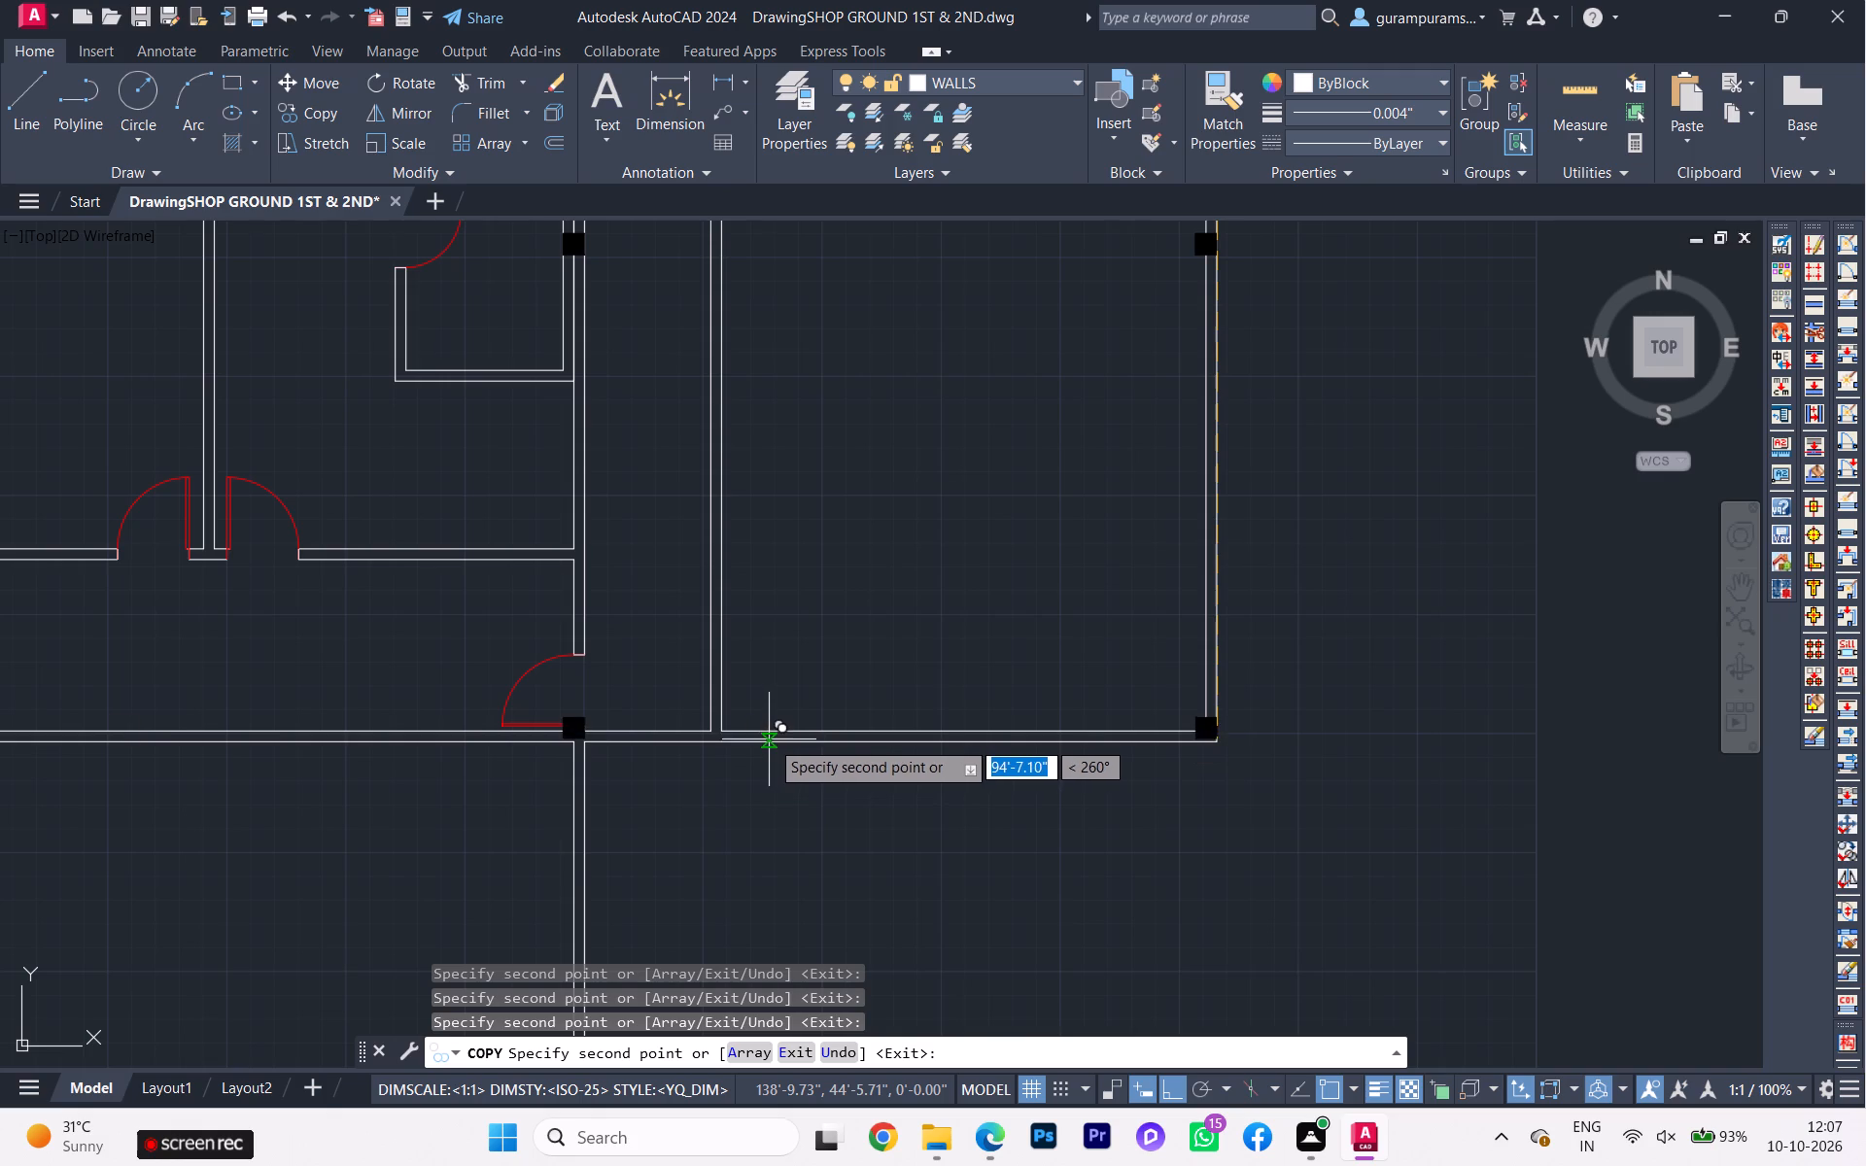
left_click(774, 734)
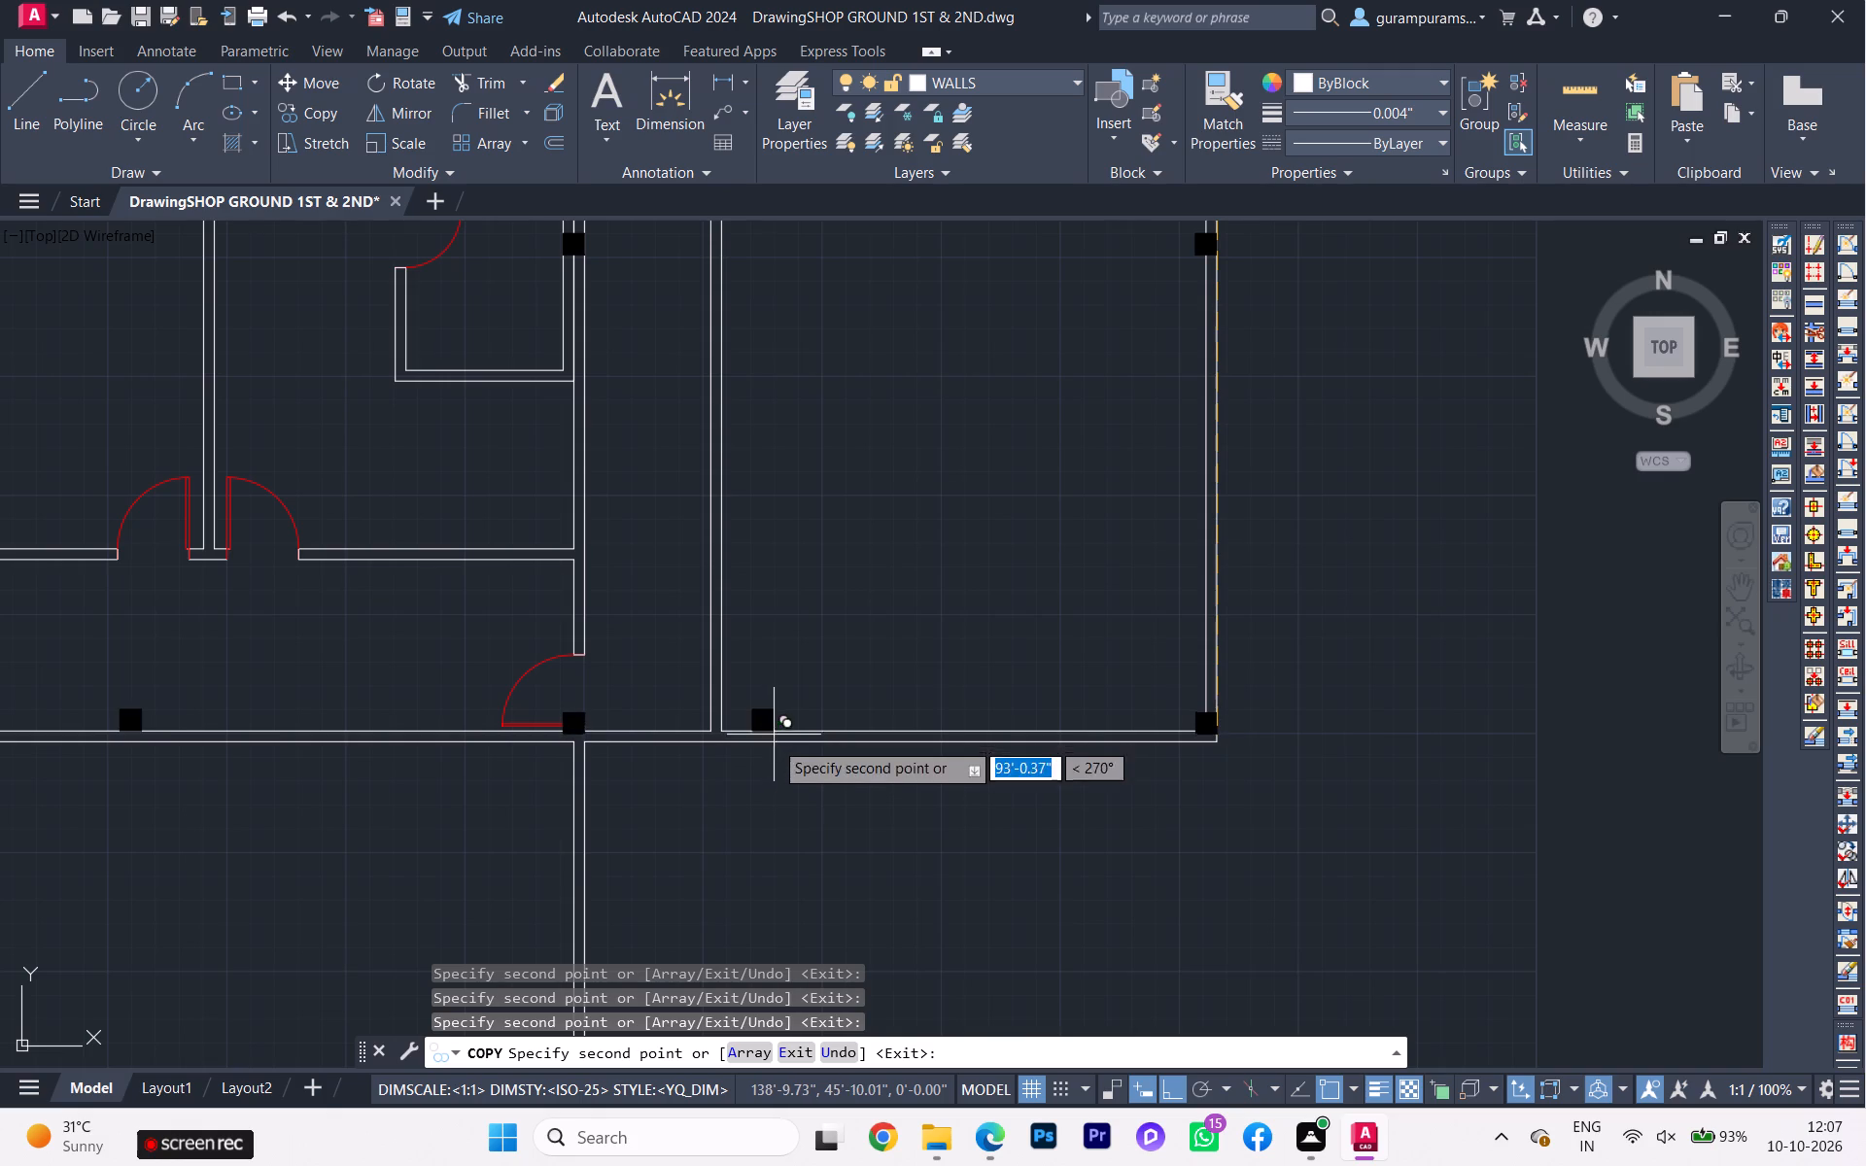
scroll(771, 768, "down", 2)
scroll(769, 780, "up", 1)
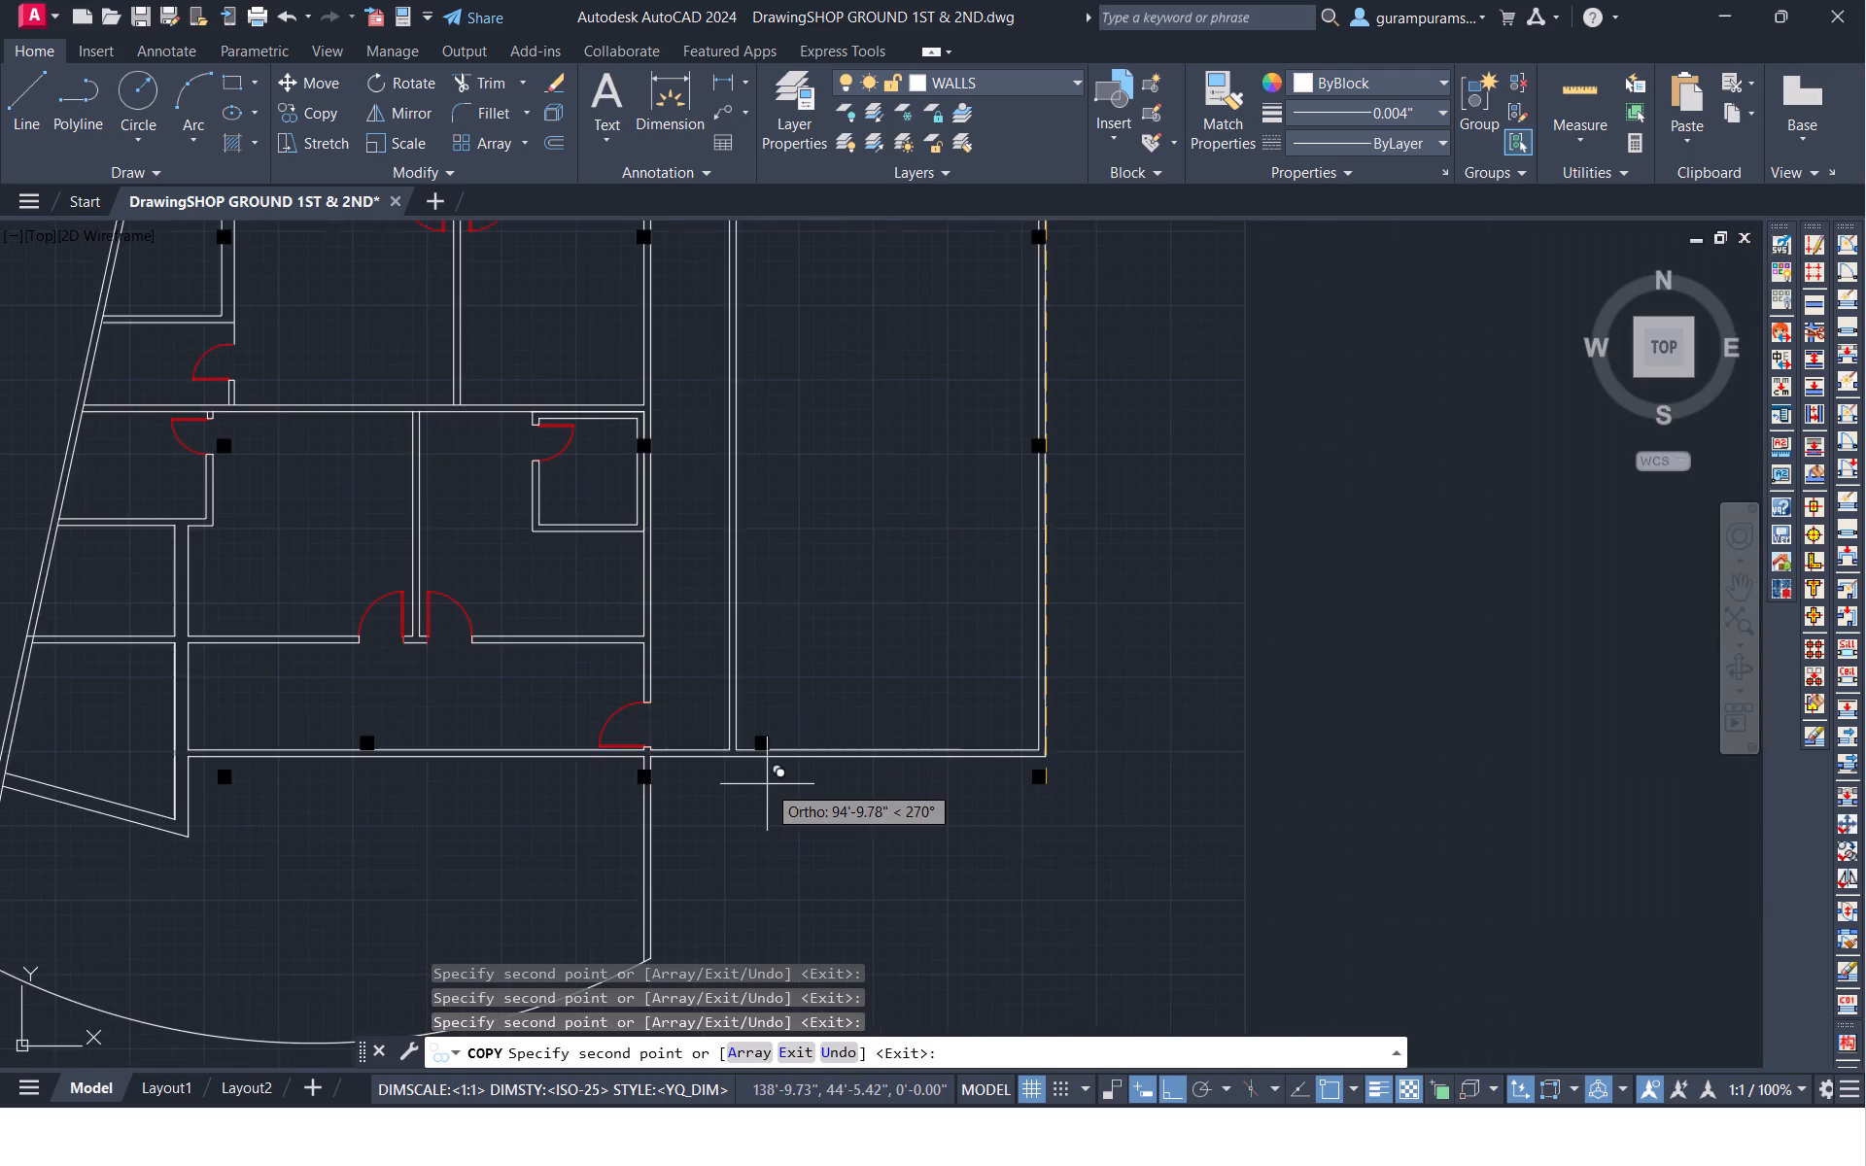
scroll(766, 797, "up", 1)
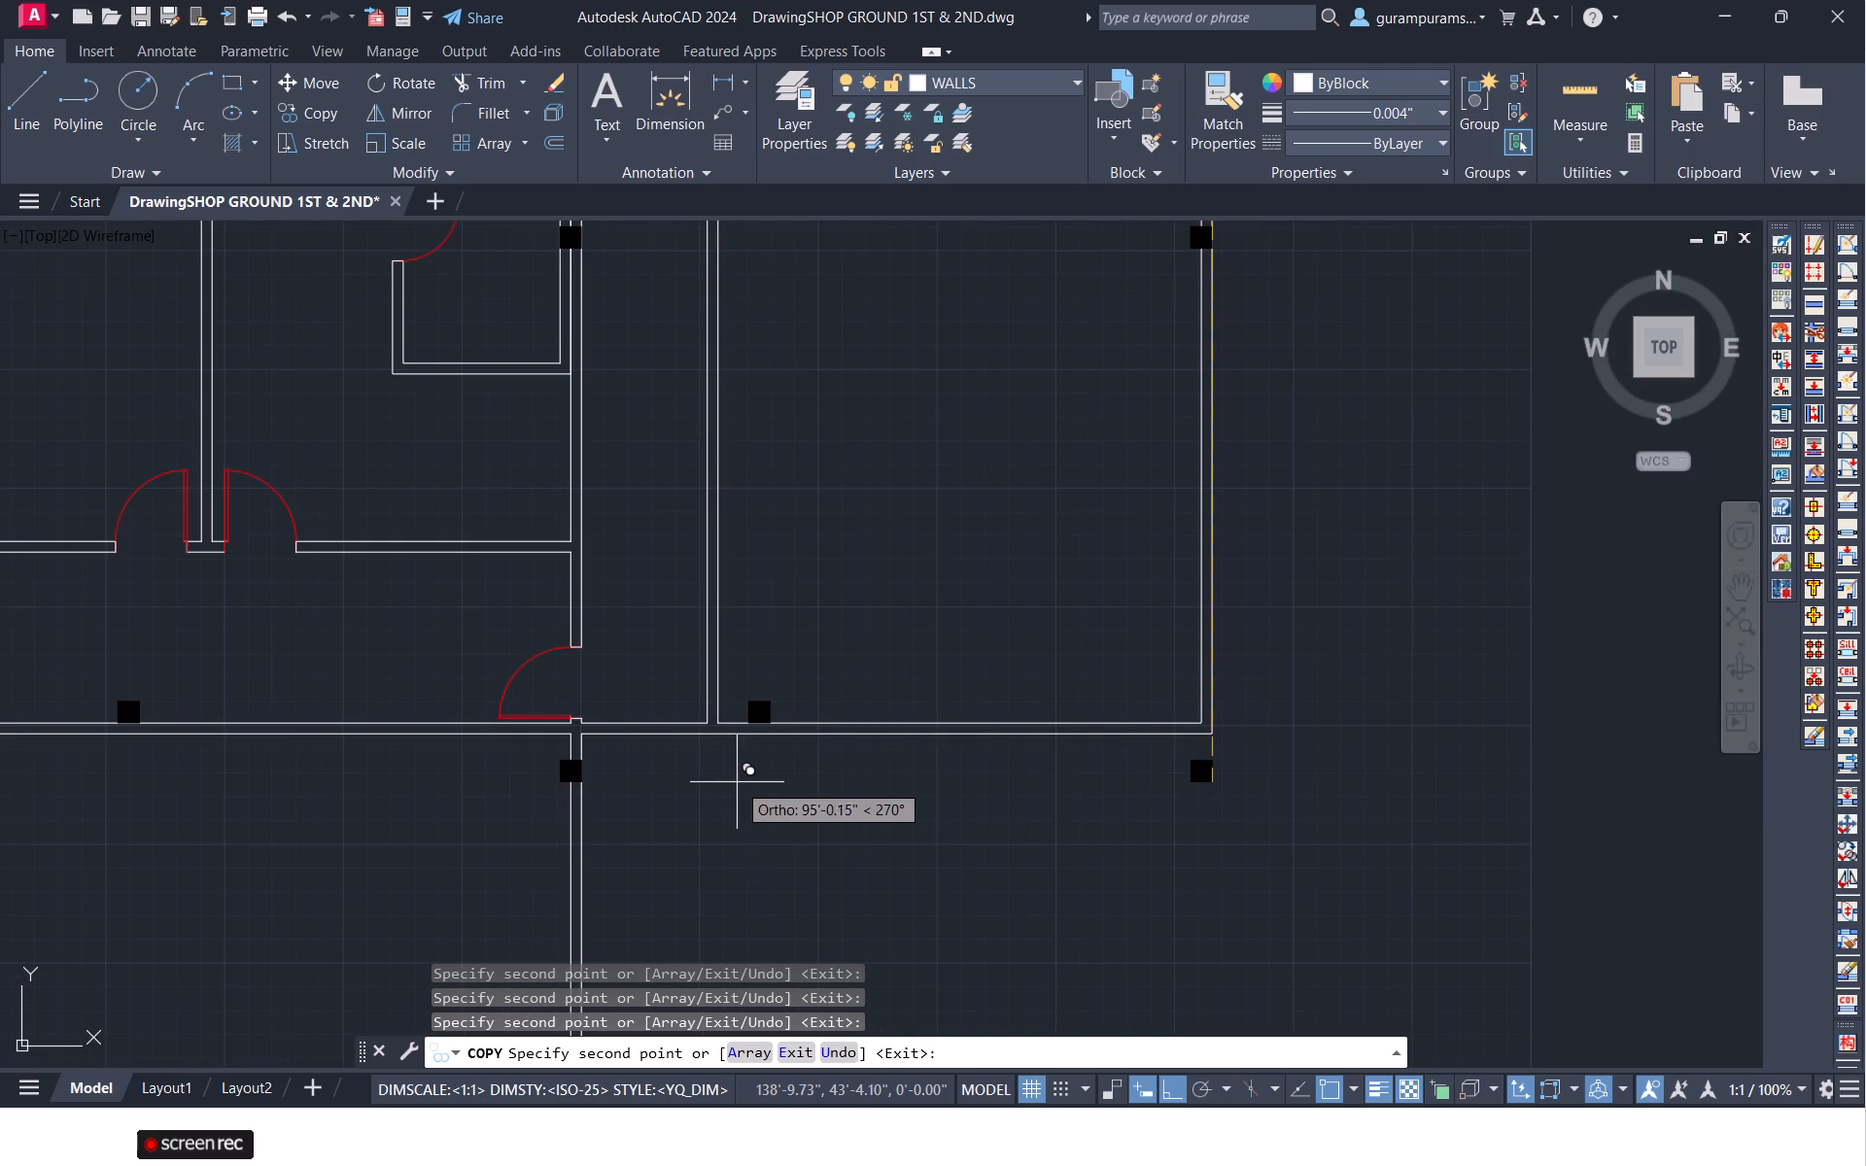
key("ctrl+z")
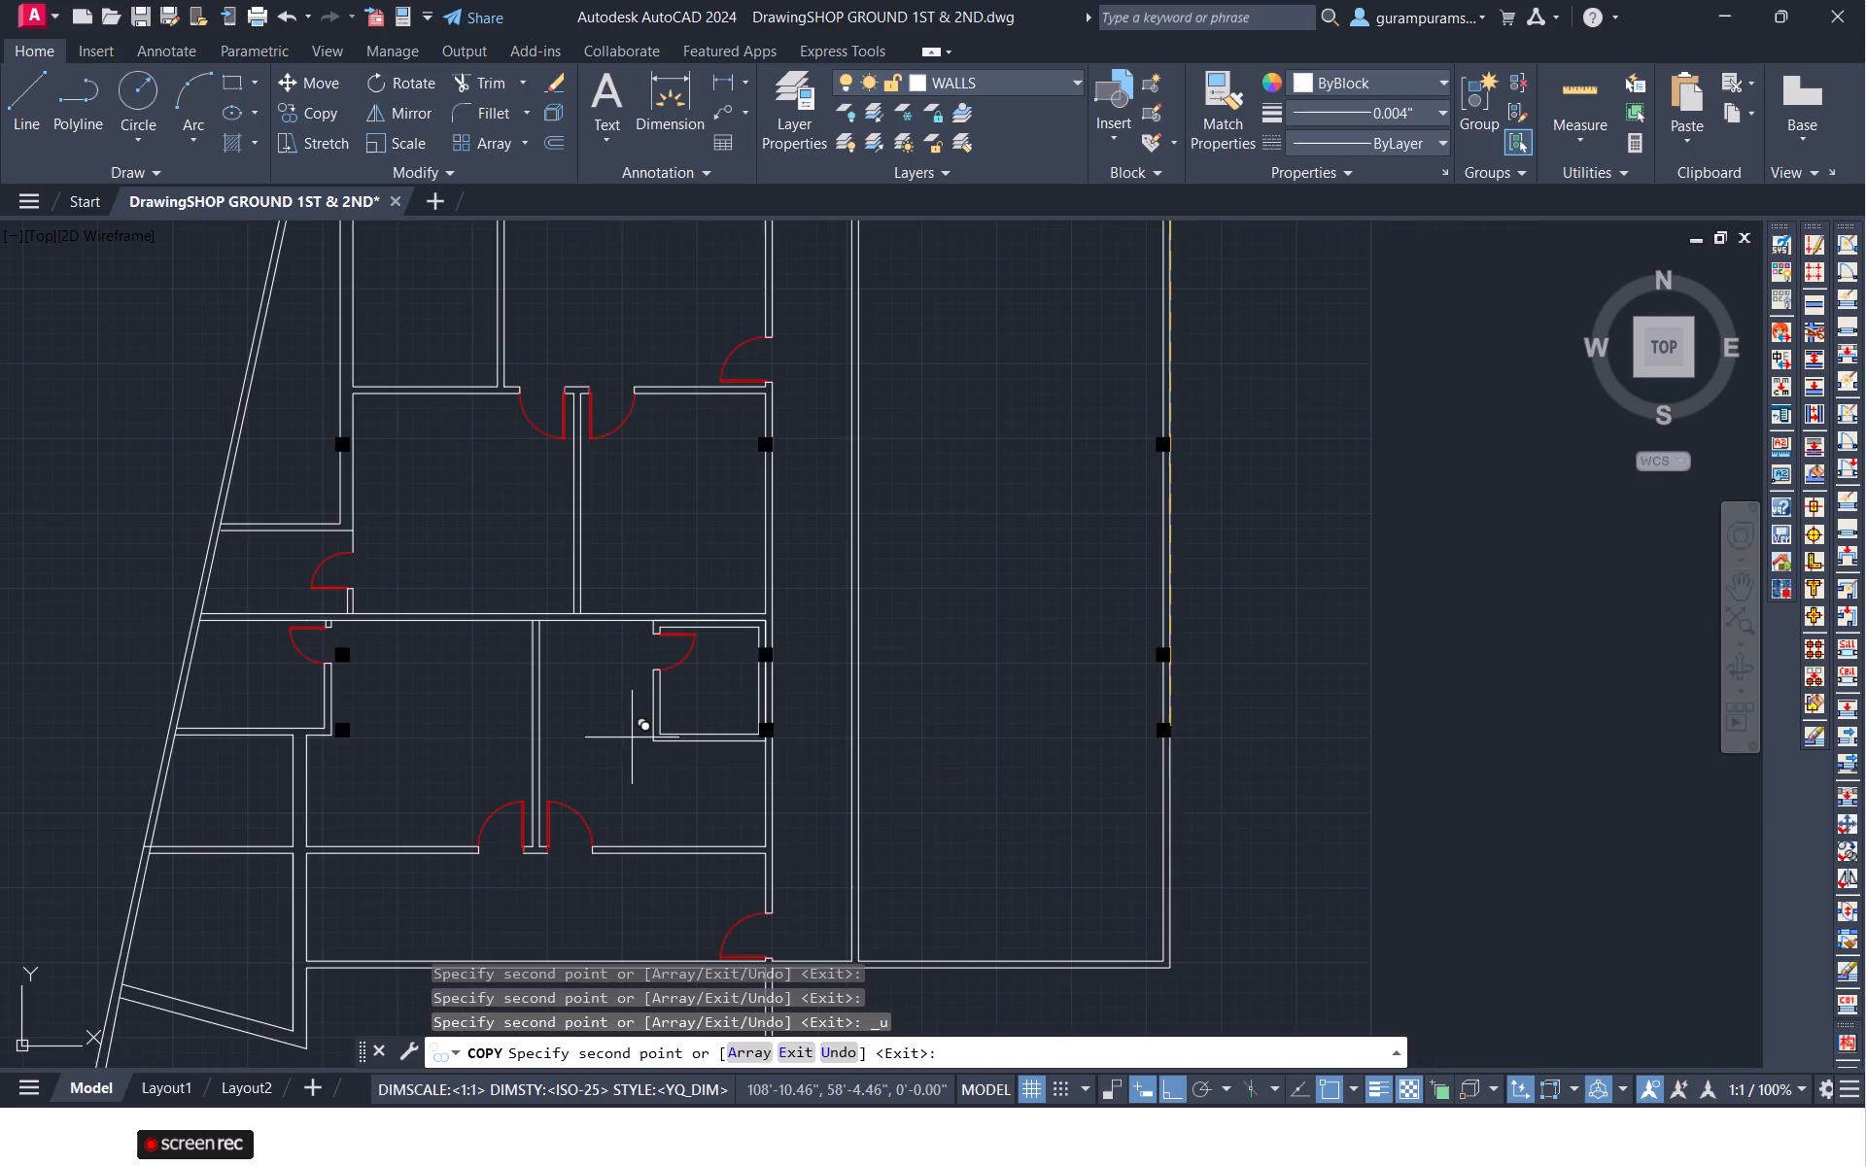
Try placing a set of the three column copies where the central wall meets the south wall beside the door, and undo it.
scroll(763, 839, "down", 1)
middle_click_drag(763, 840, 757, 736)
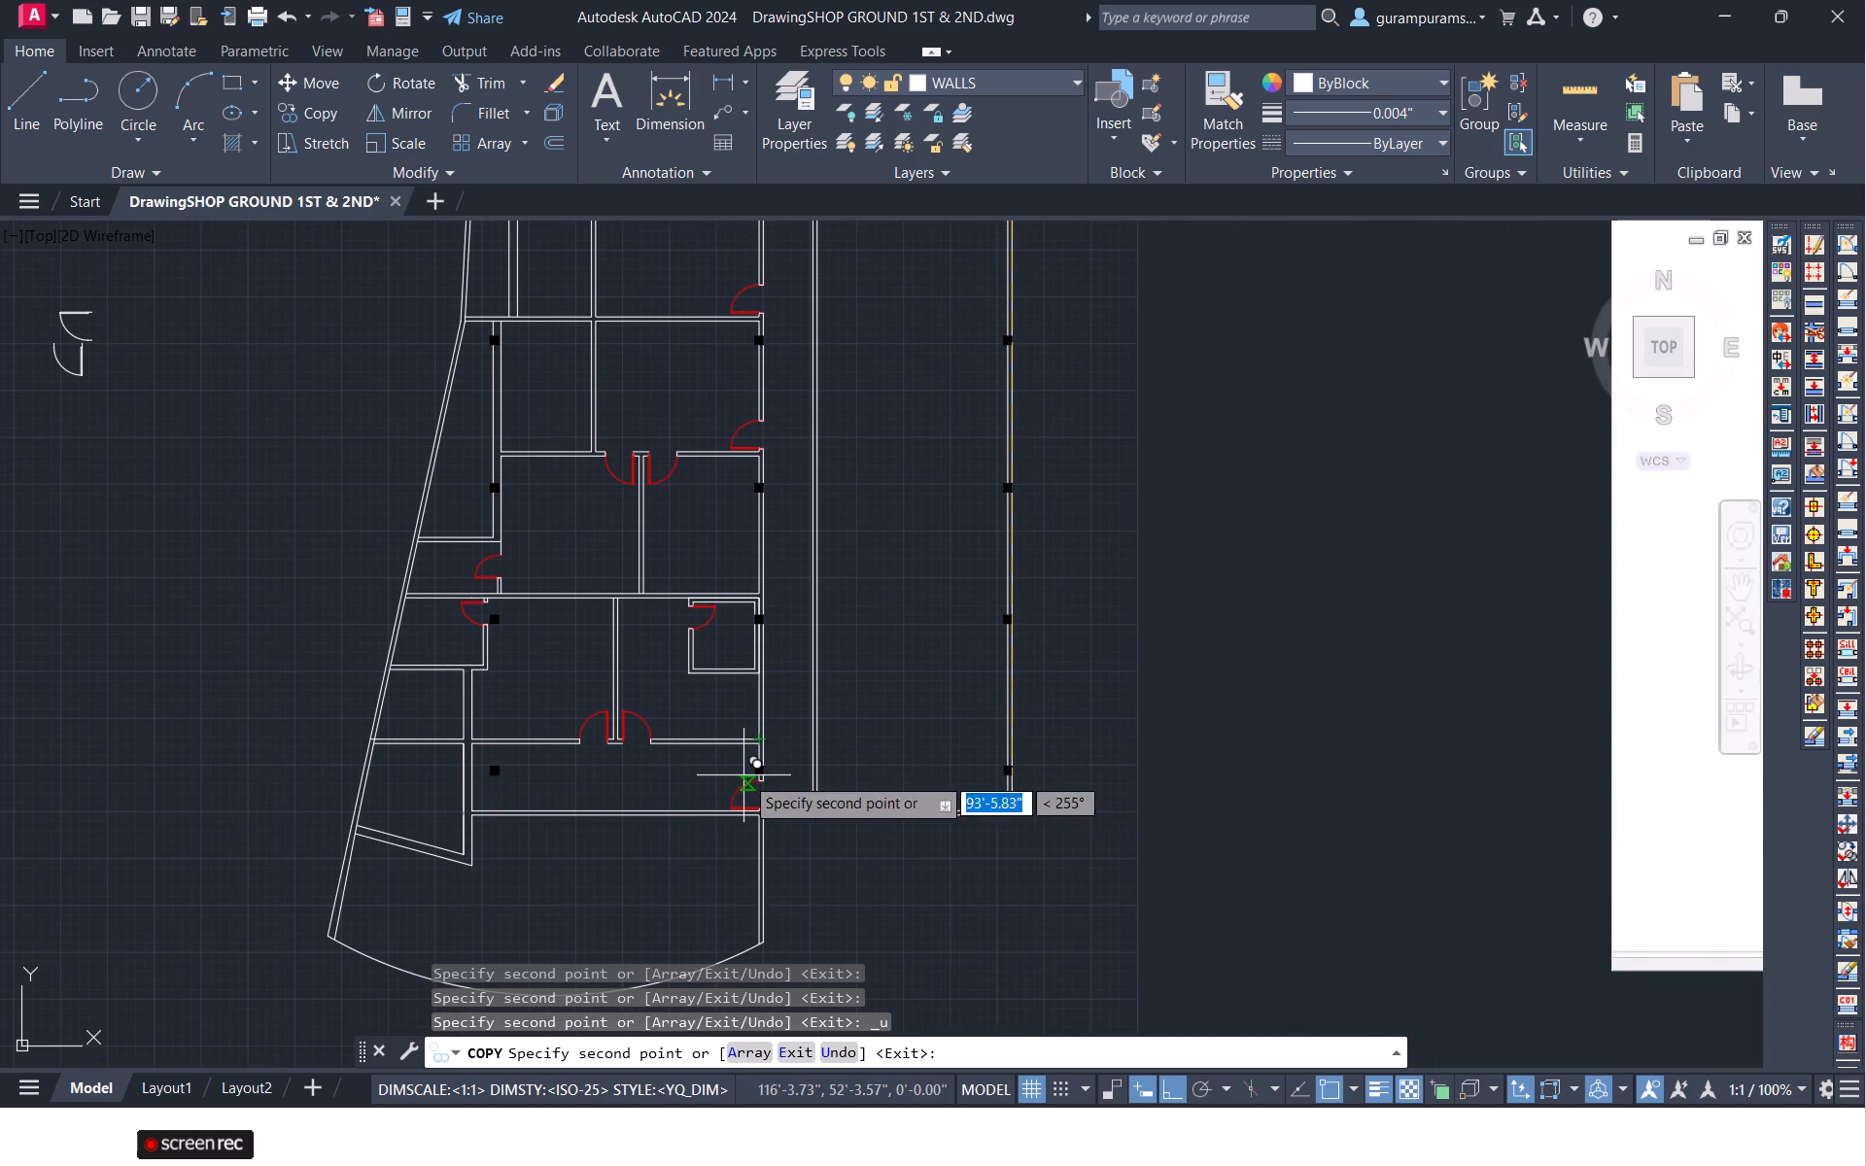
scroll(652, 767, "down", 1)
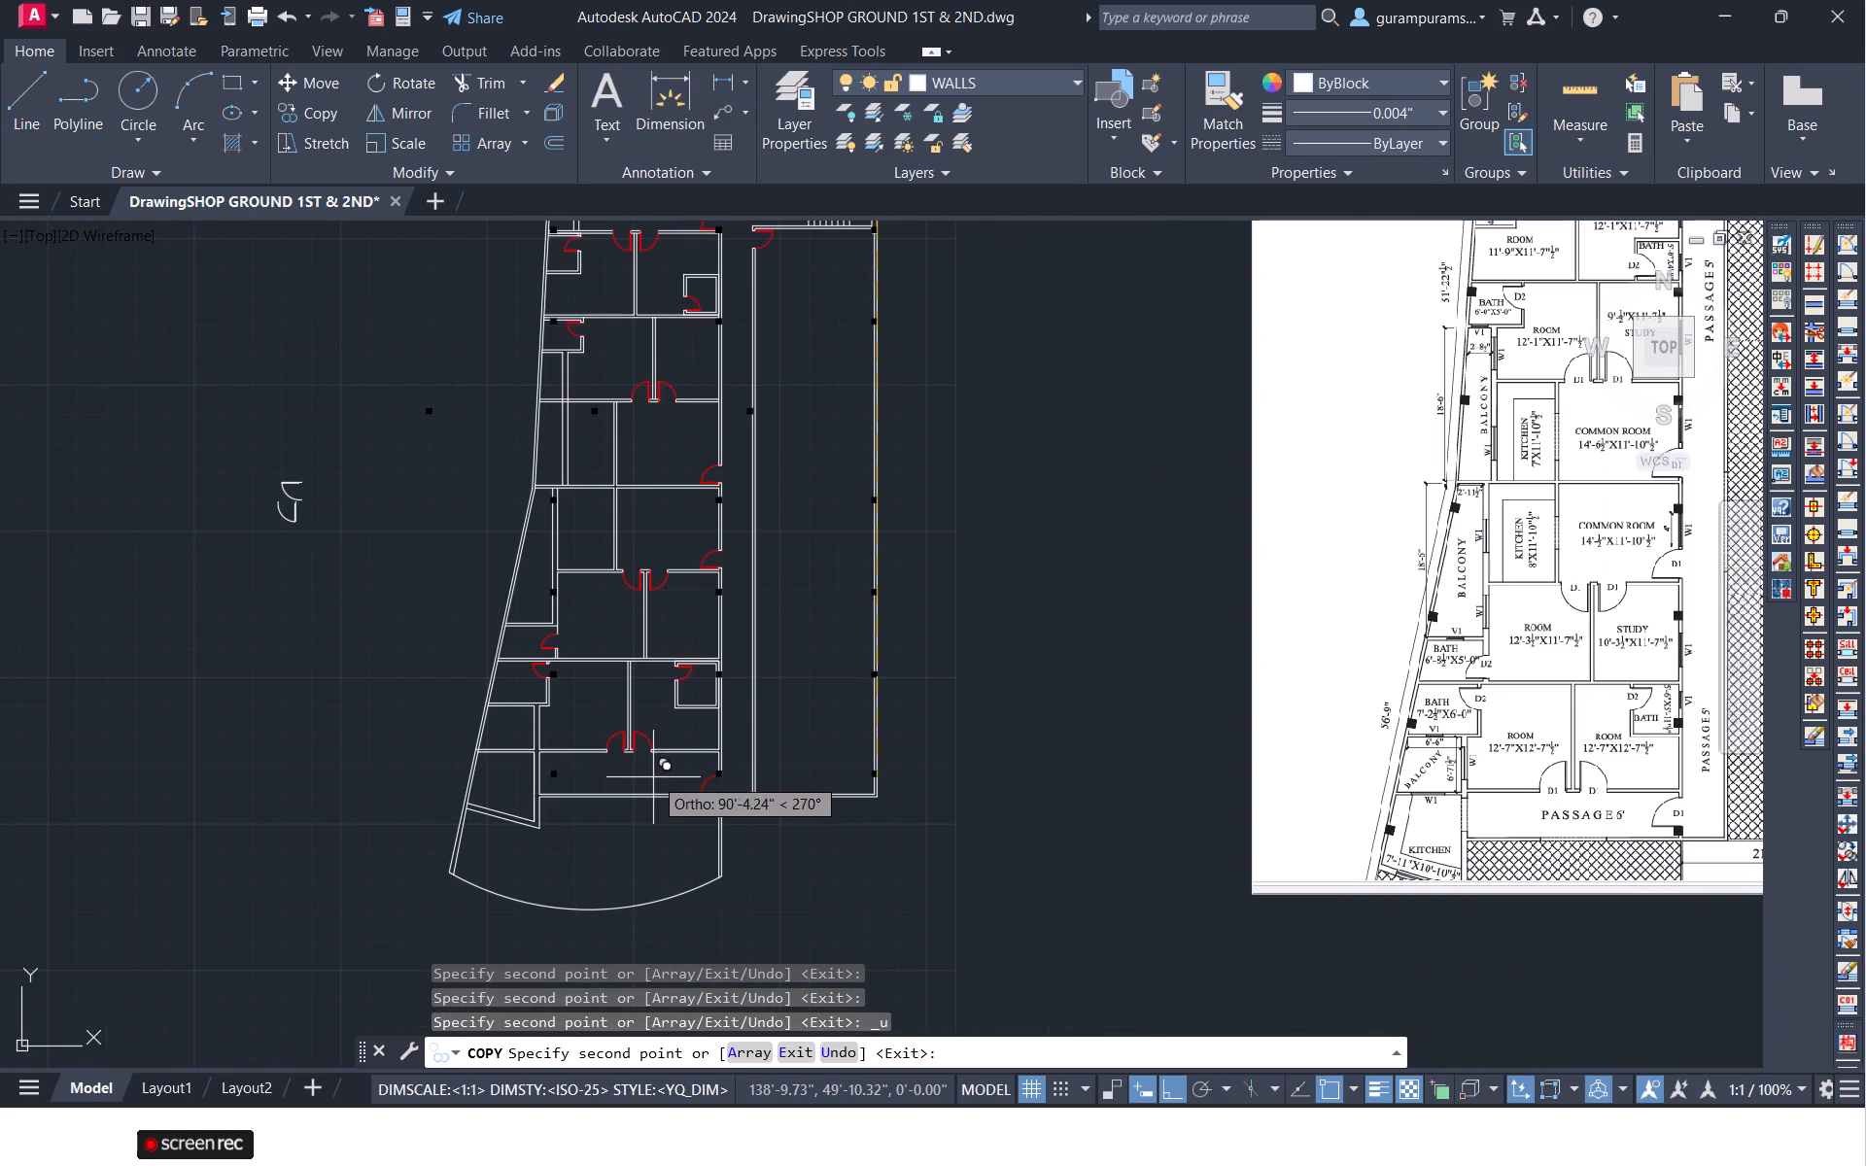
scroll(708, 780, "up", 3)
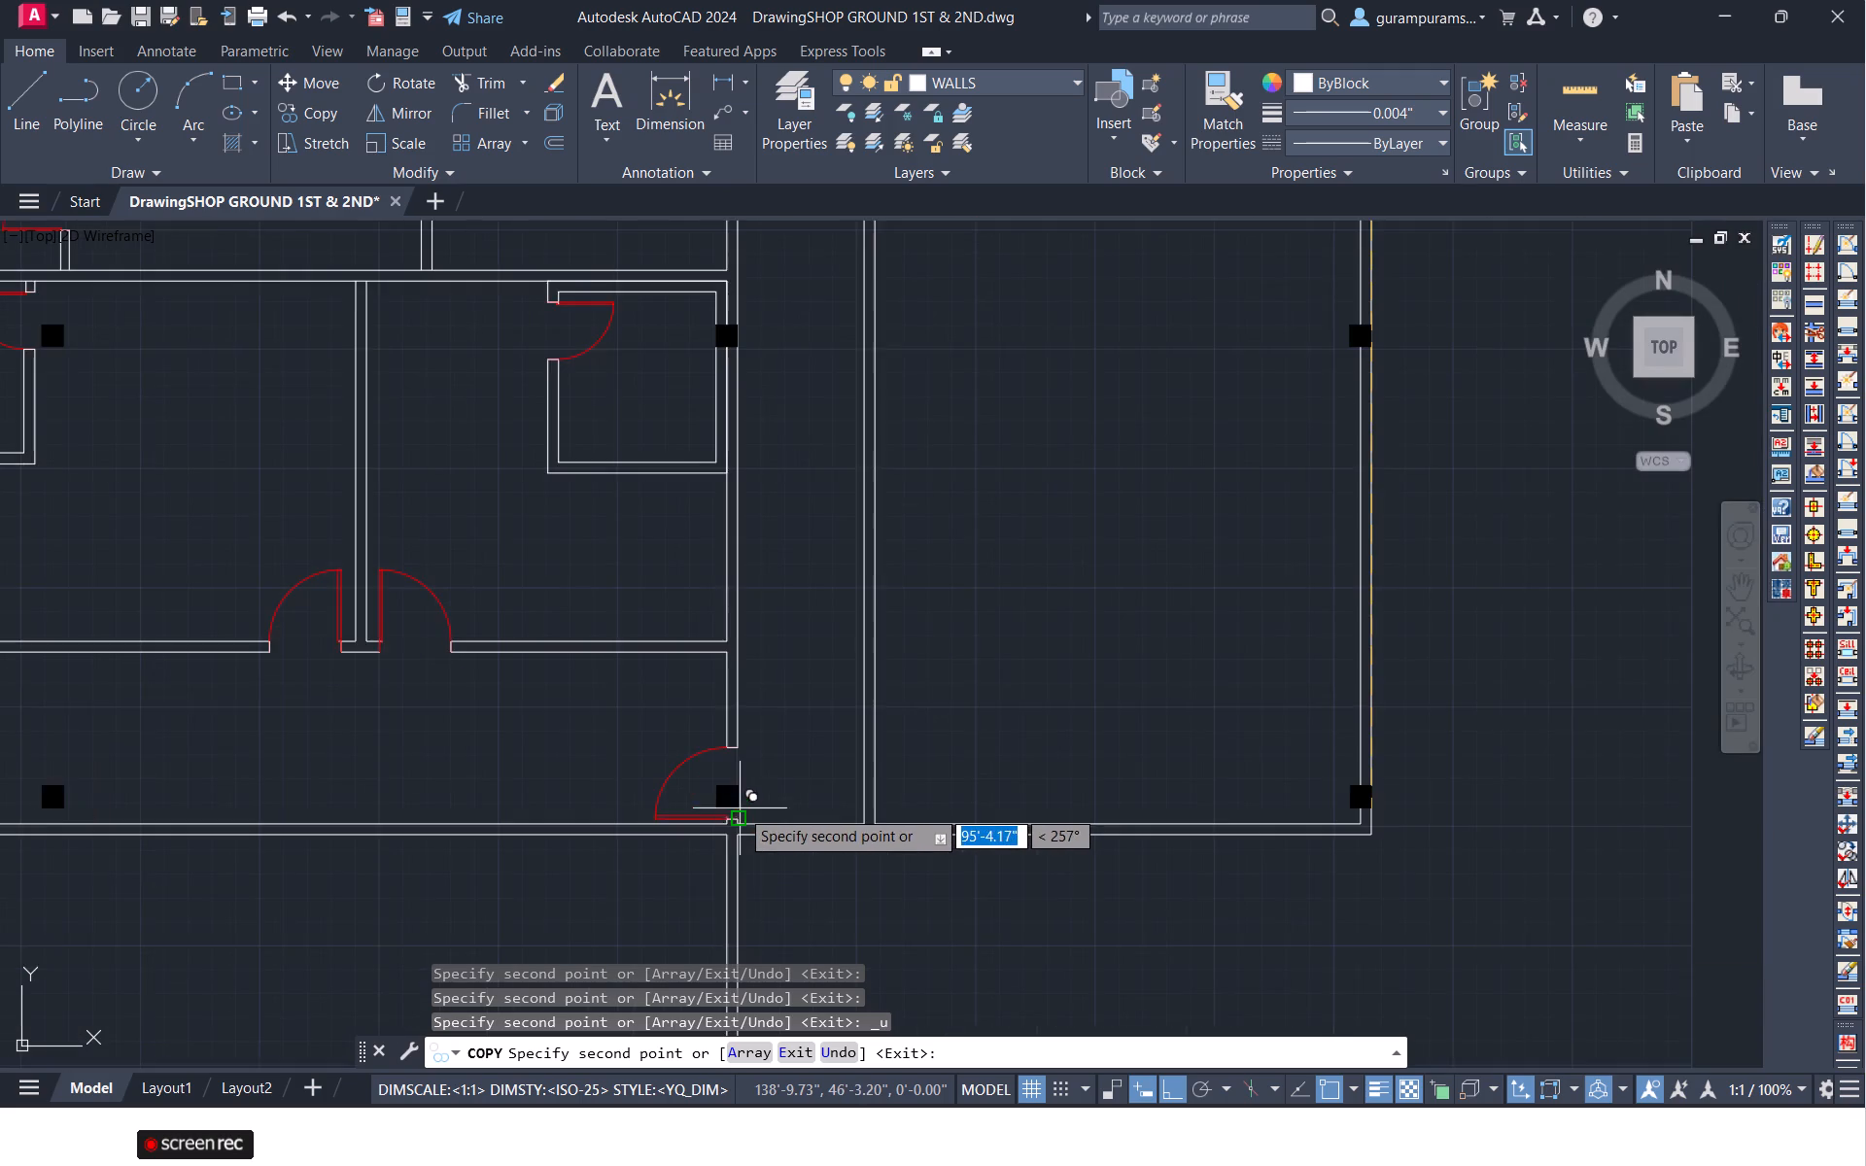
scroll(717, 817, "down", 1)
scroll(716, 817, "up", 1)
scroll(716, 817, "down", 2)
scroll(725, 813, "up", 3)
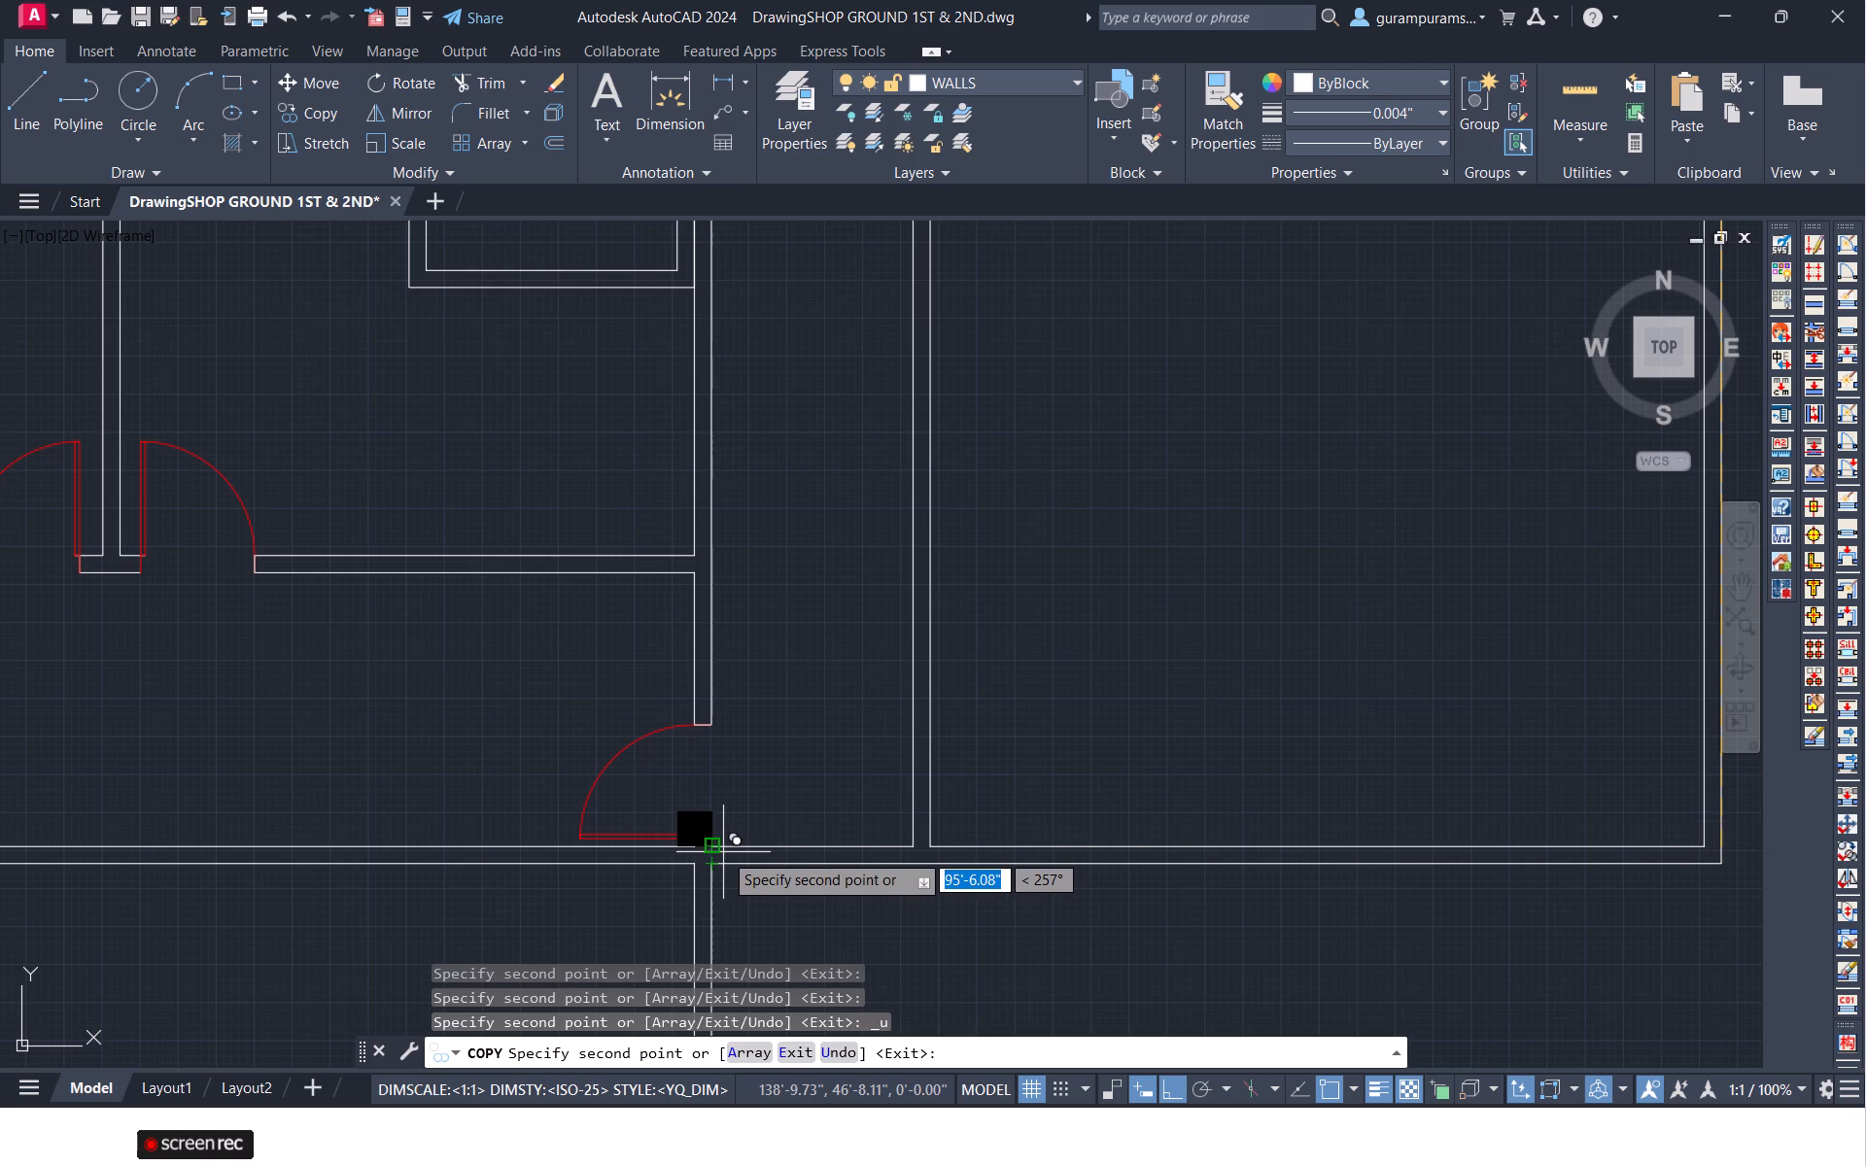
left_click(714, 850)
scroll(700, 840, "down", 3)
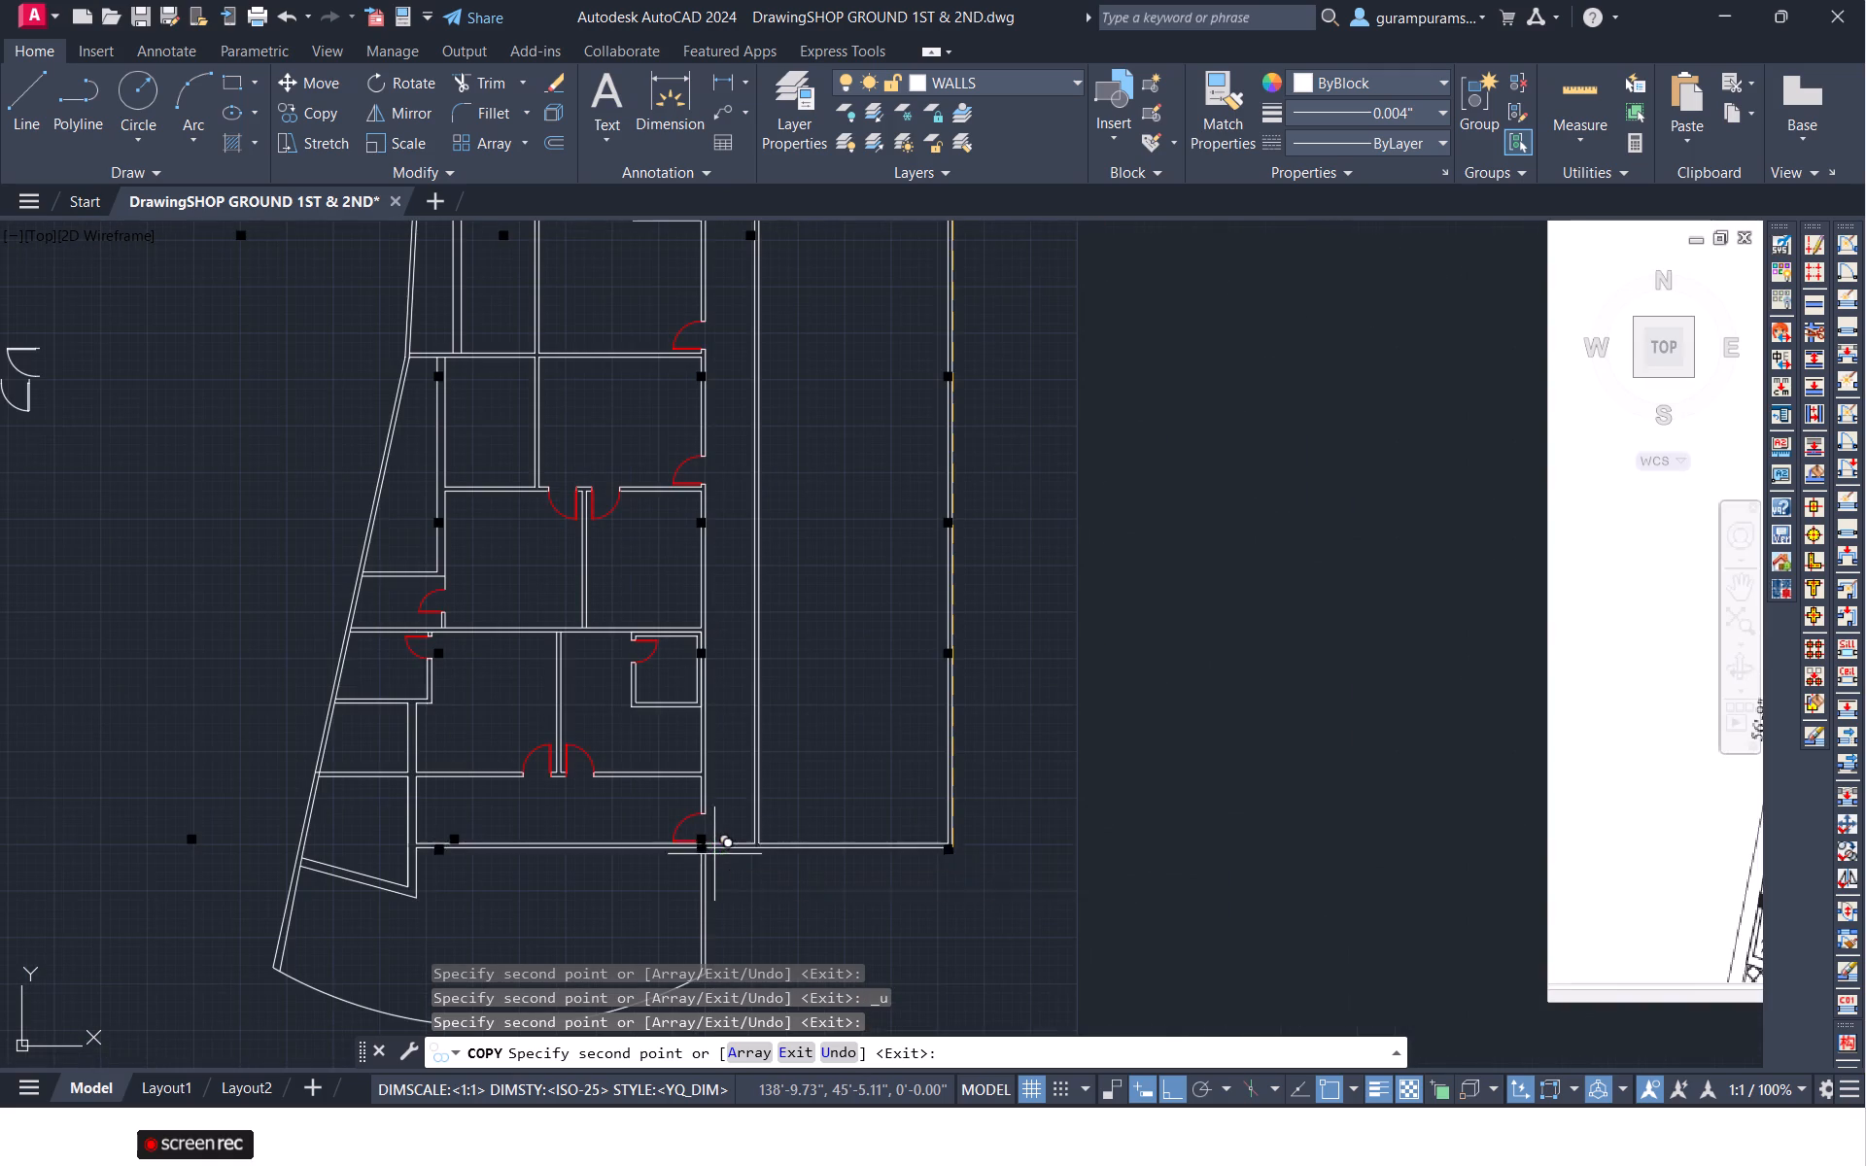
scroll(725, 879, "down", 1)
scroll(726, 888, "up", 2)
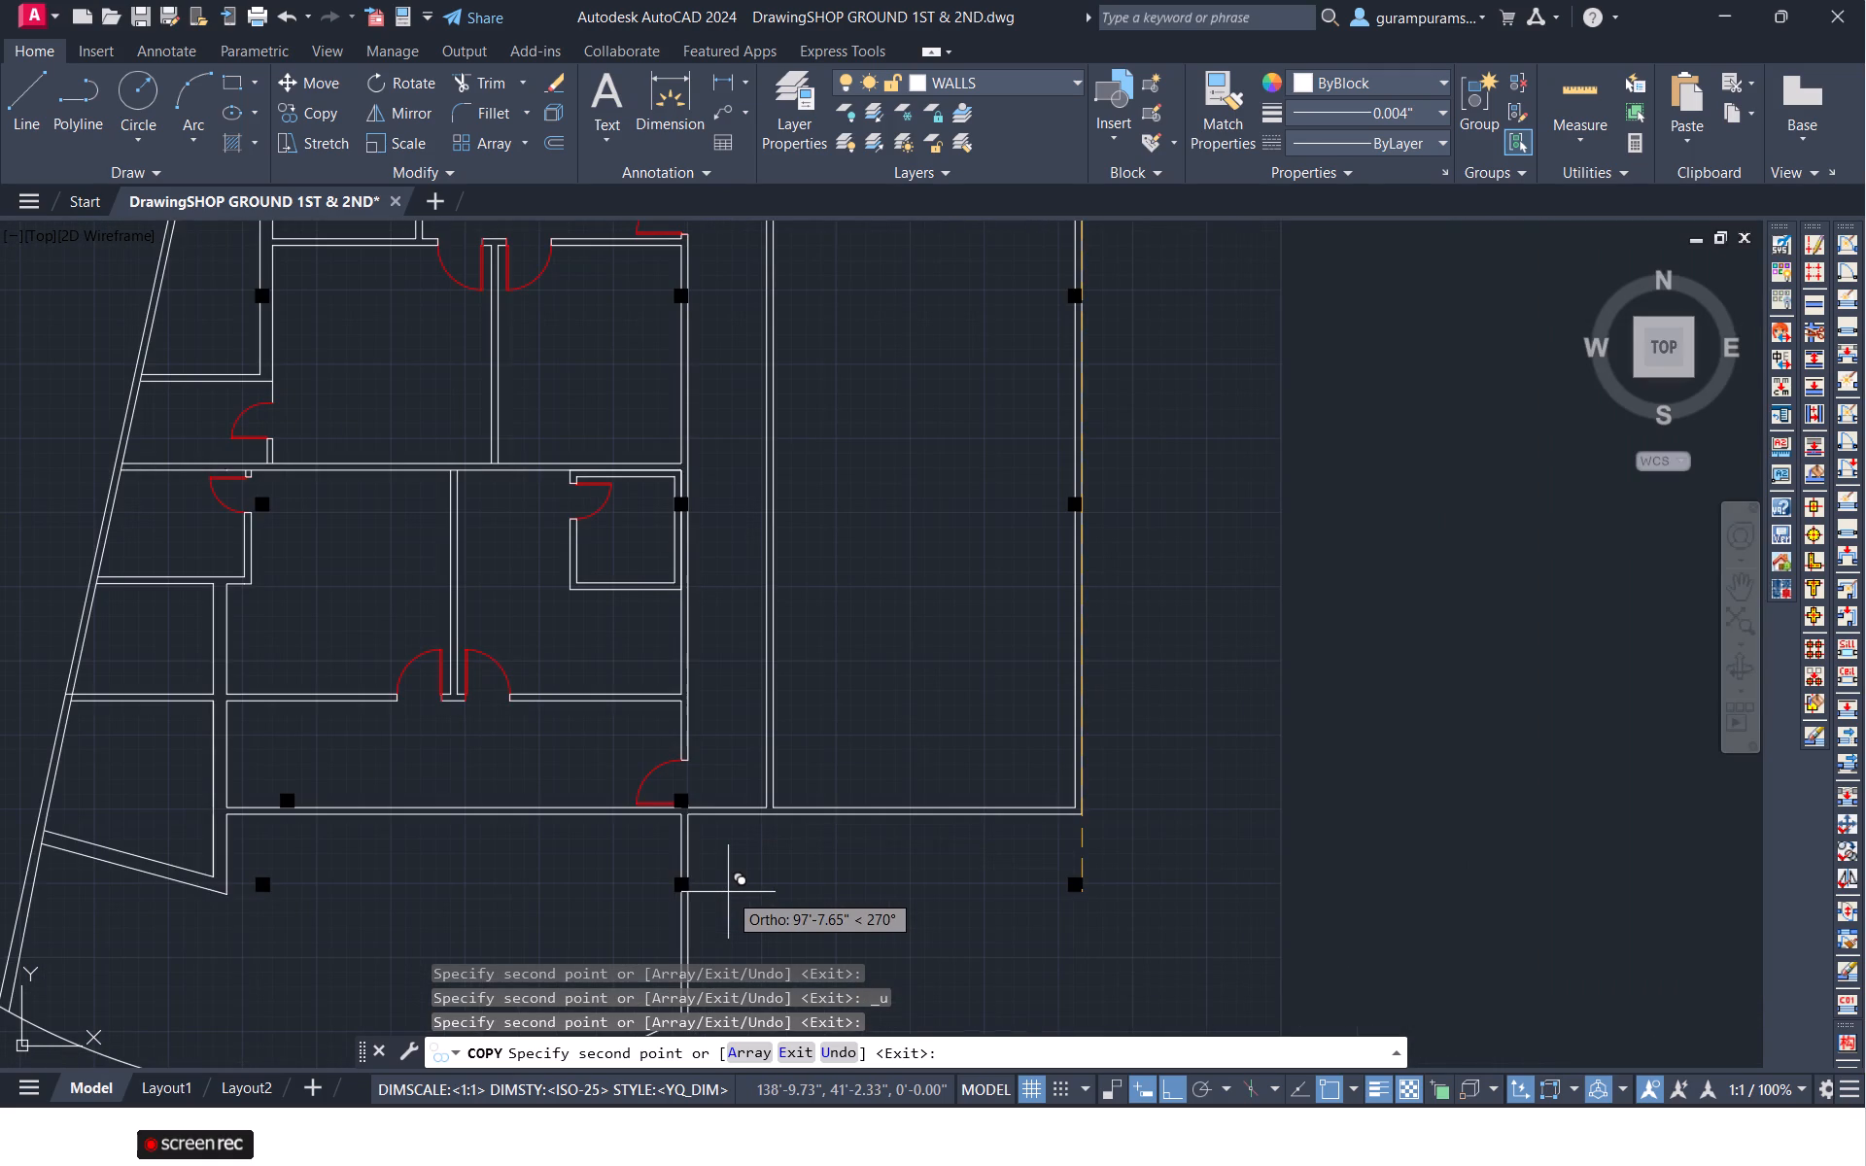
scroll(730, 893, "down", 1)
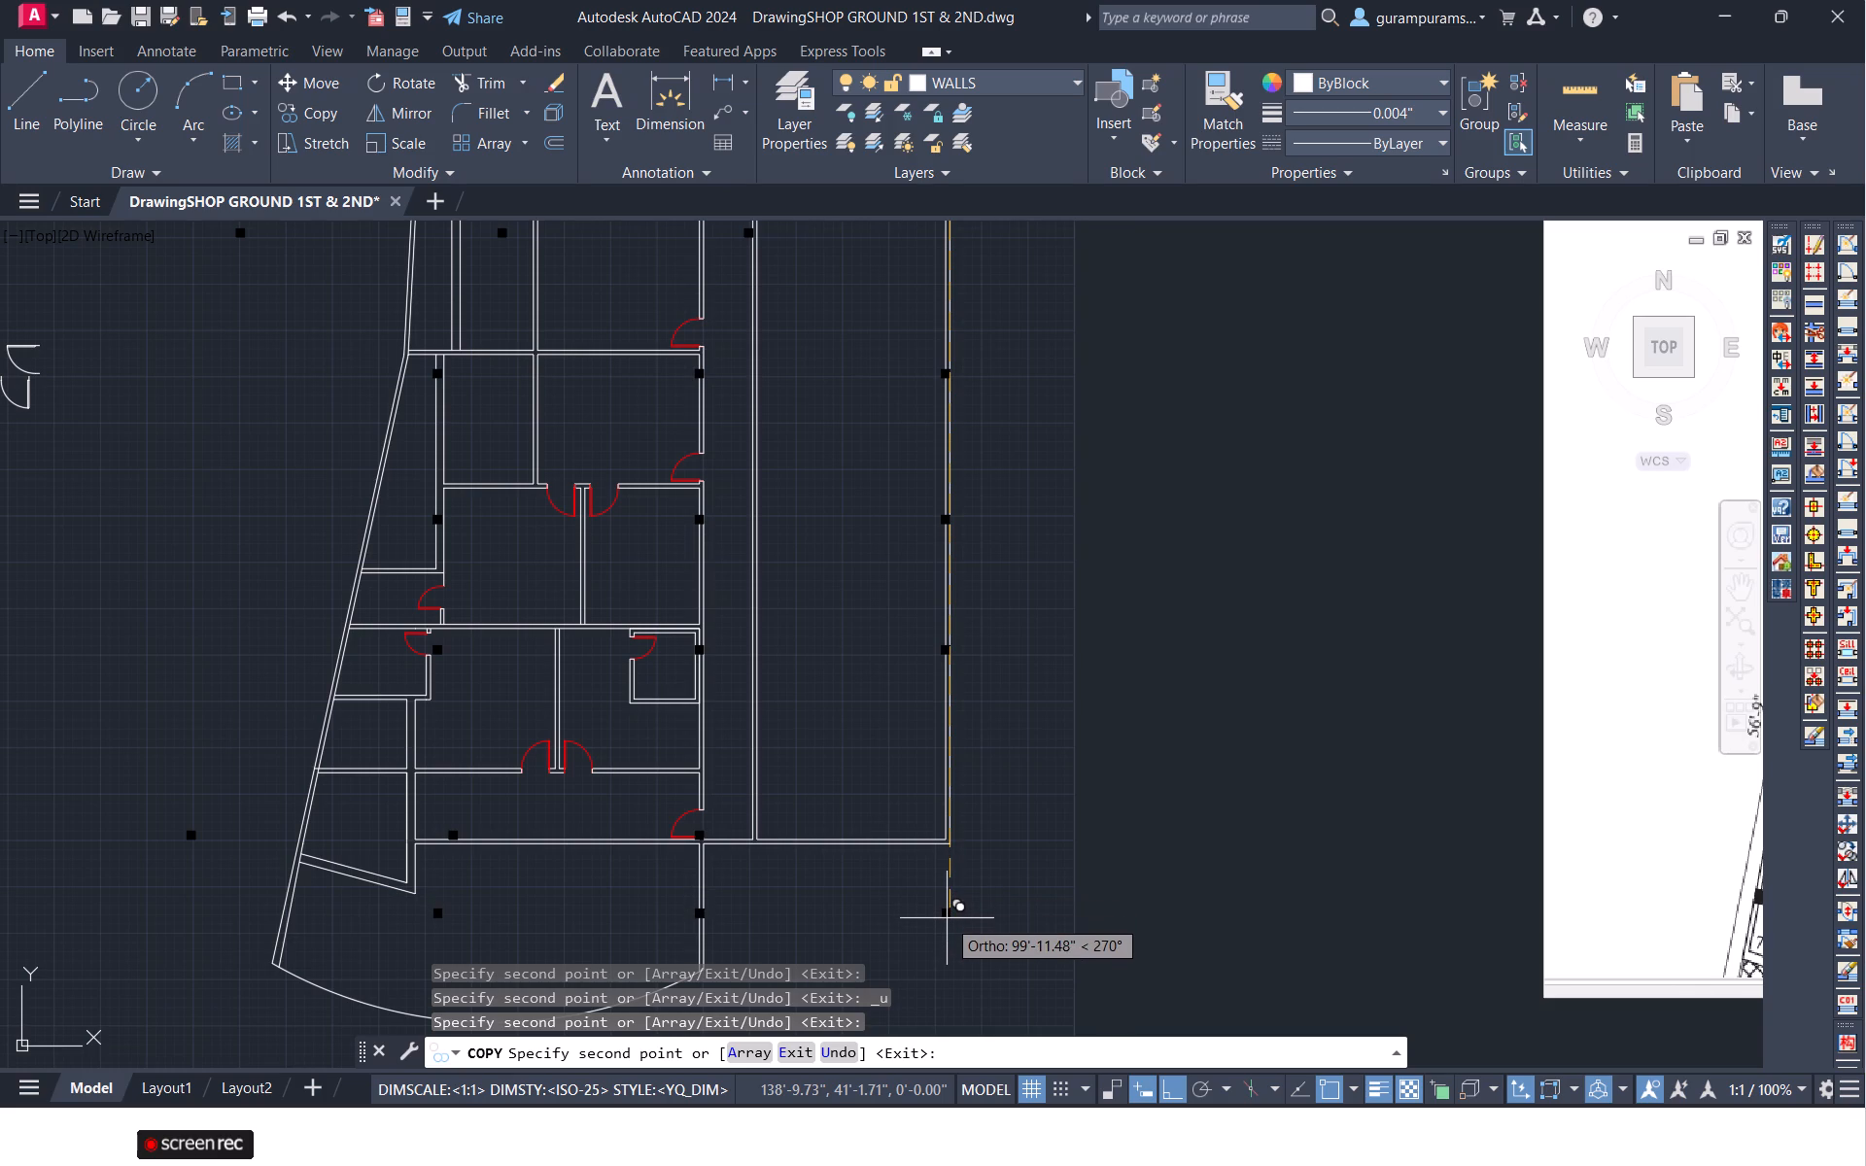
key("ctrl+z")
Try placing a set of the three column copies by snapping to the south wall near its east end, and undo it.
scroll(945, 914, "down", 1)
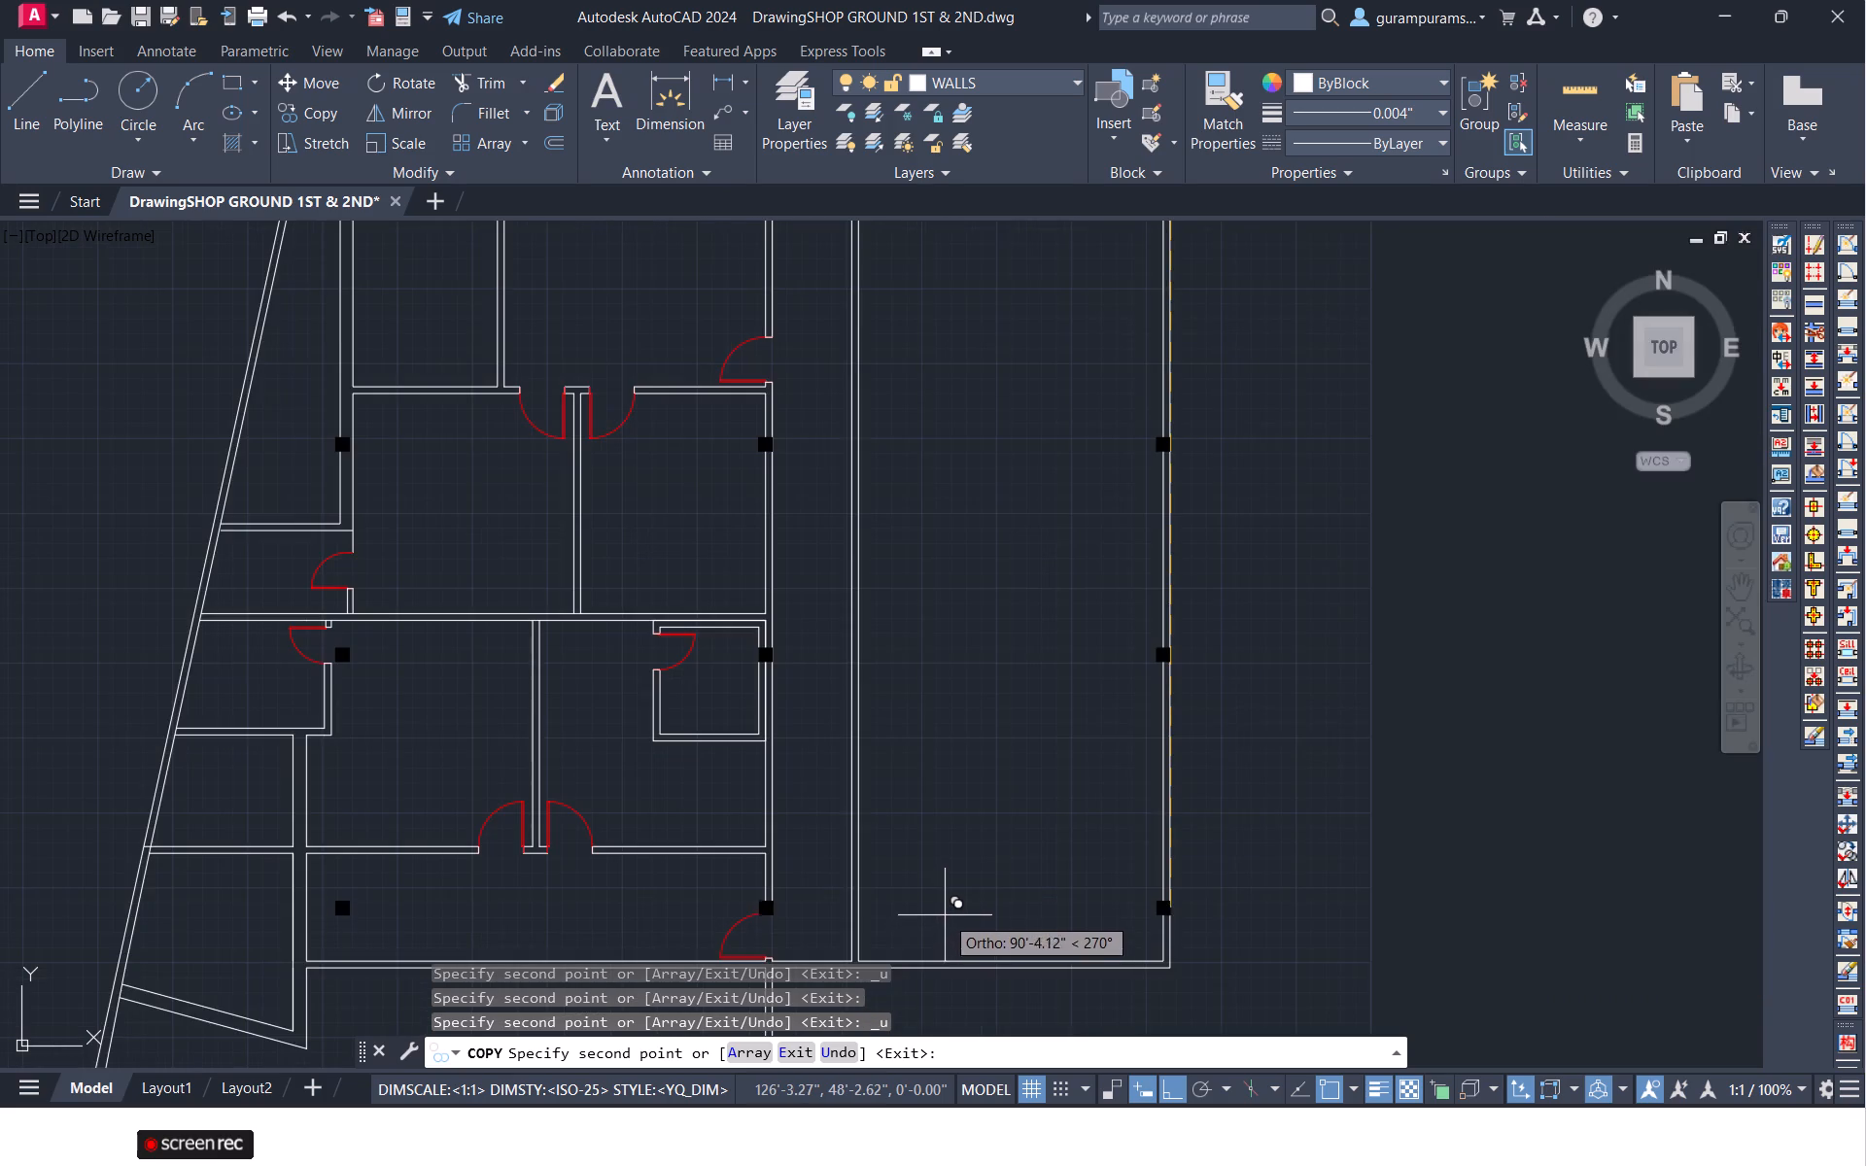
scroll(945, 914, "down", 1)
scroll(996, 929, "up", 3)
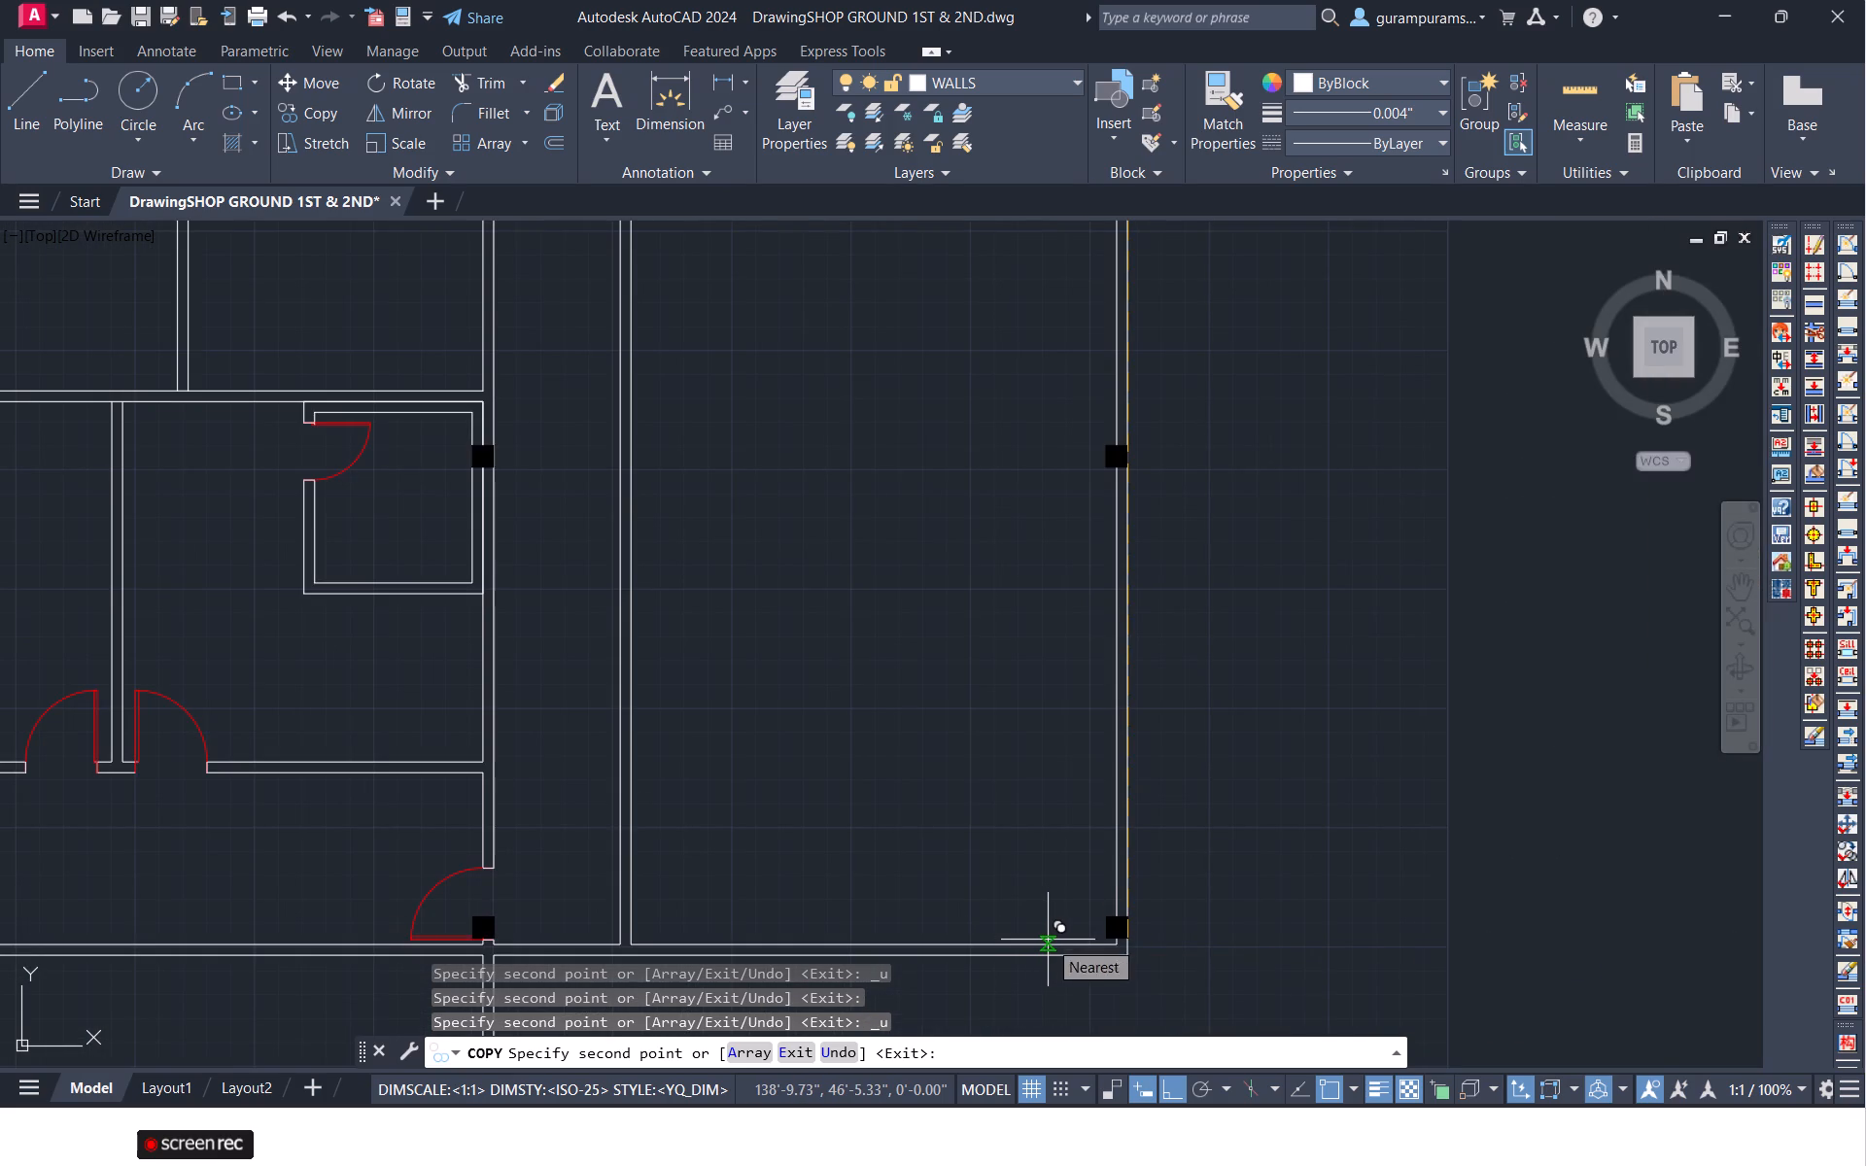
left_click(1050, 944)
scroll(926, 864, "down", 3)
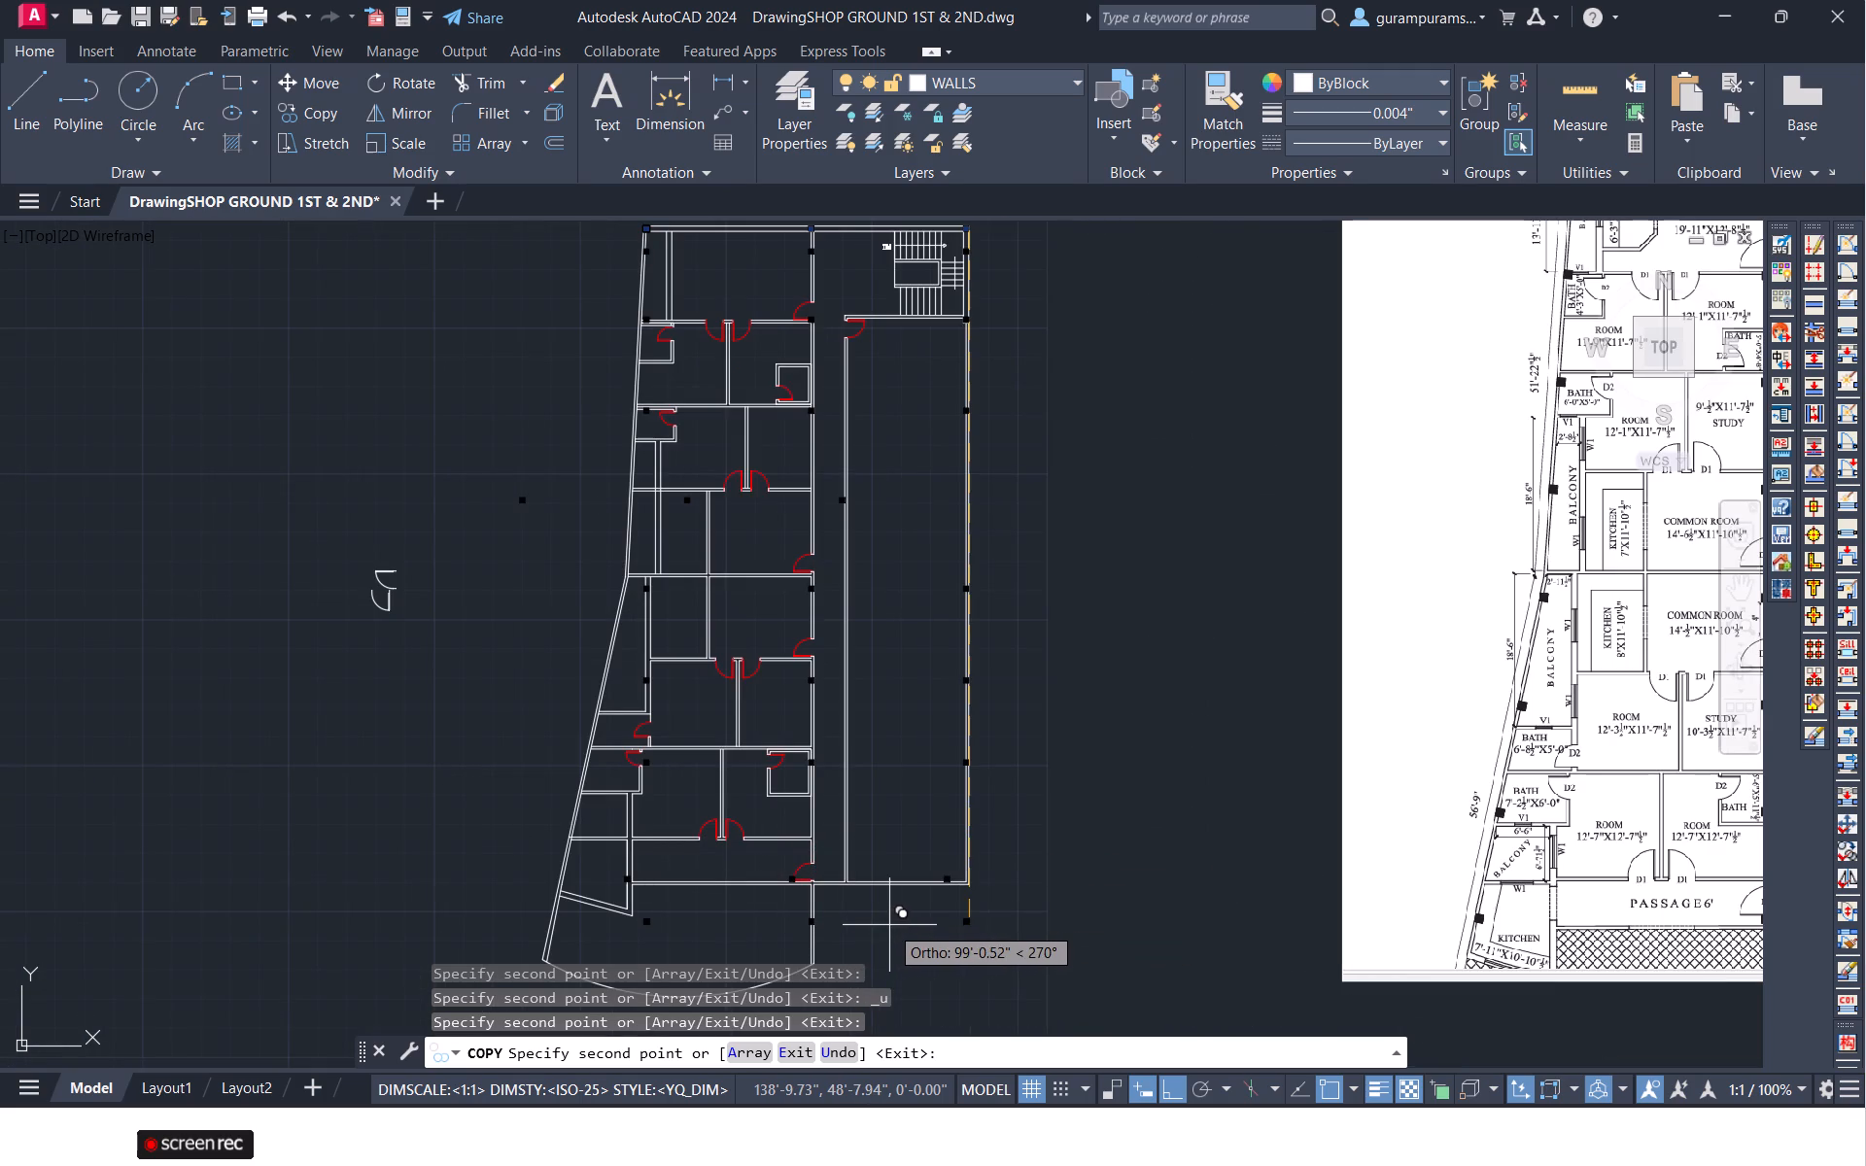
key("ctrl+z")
Place a set of the three column copies due south along the south wall, with the easternmost at the building's southeast corner.
middle_click_drag(1183, 954, 1182, 952)
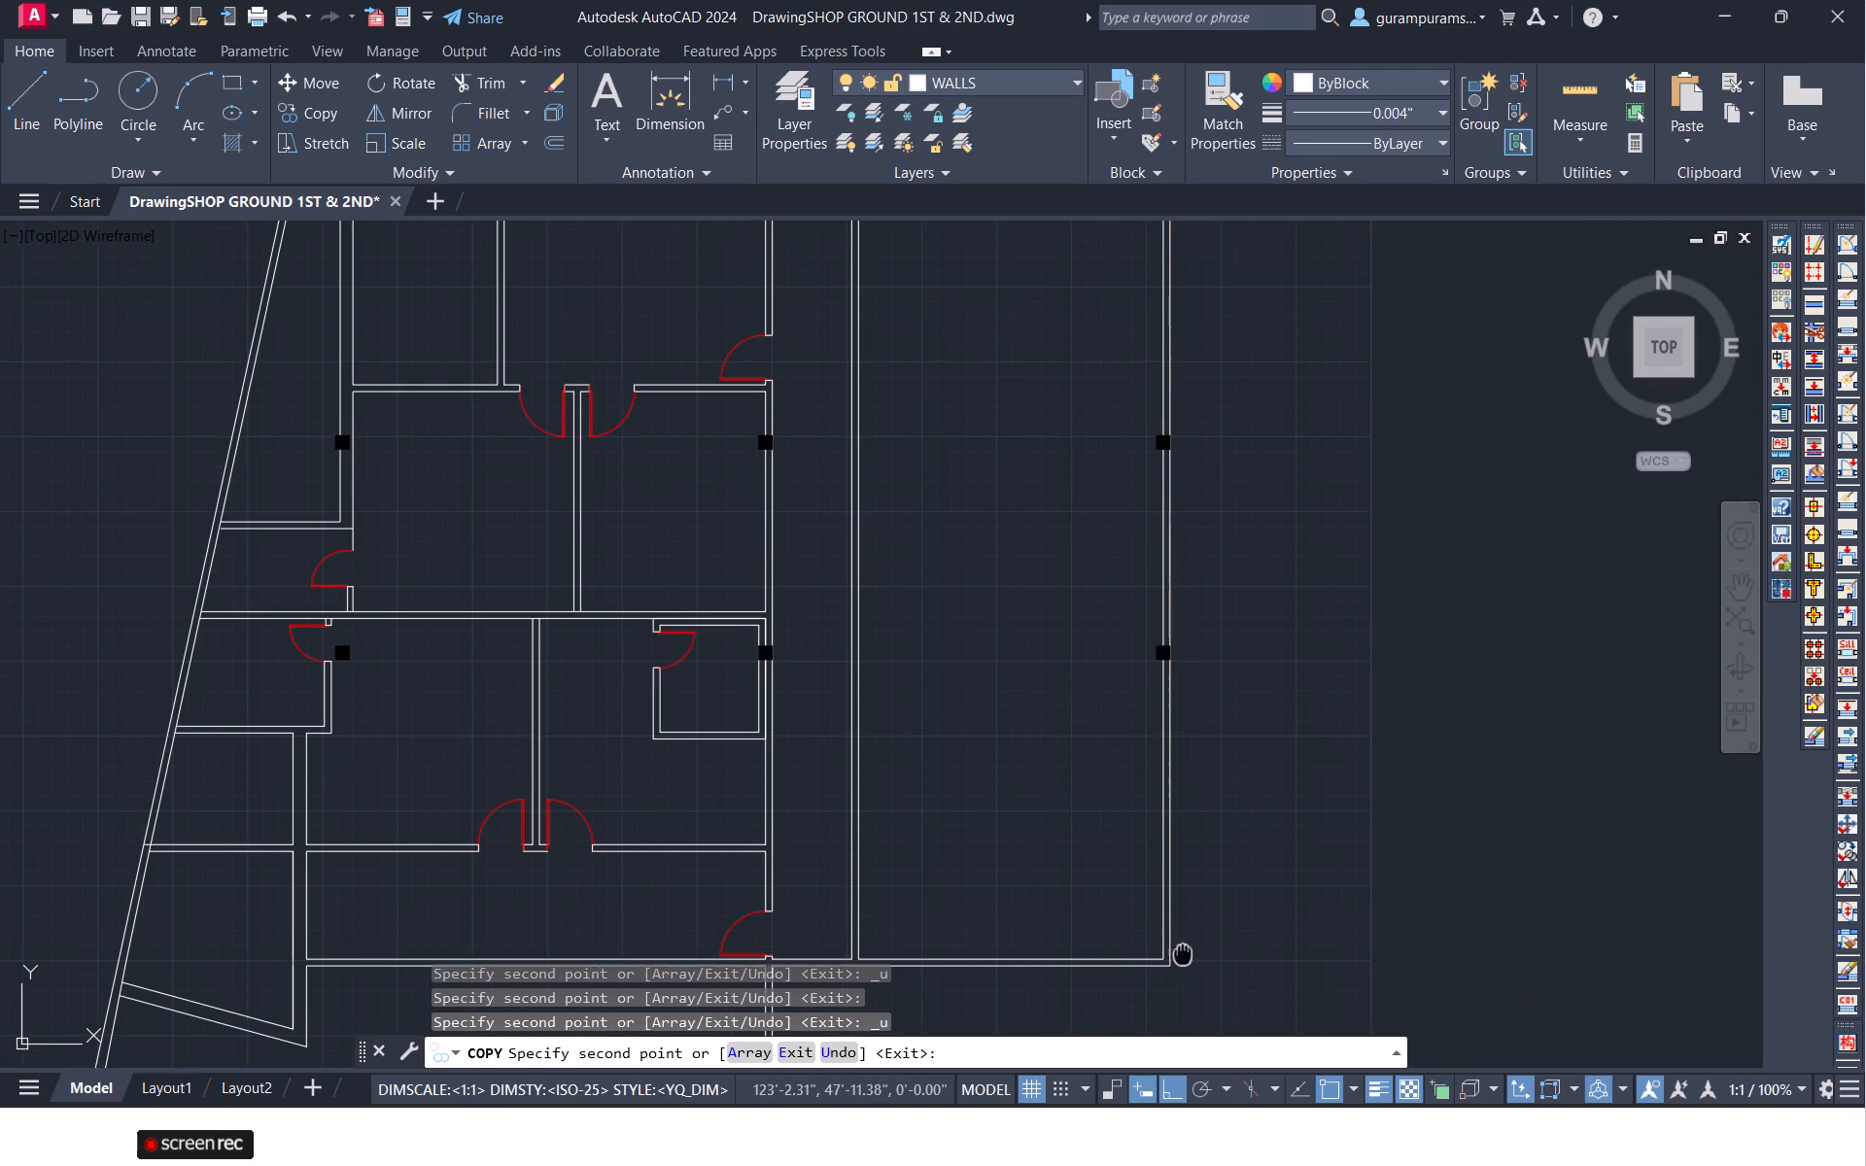
middle_click_drag(1182, 952, 1133, 825)
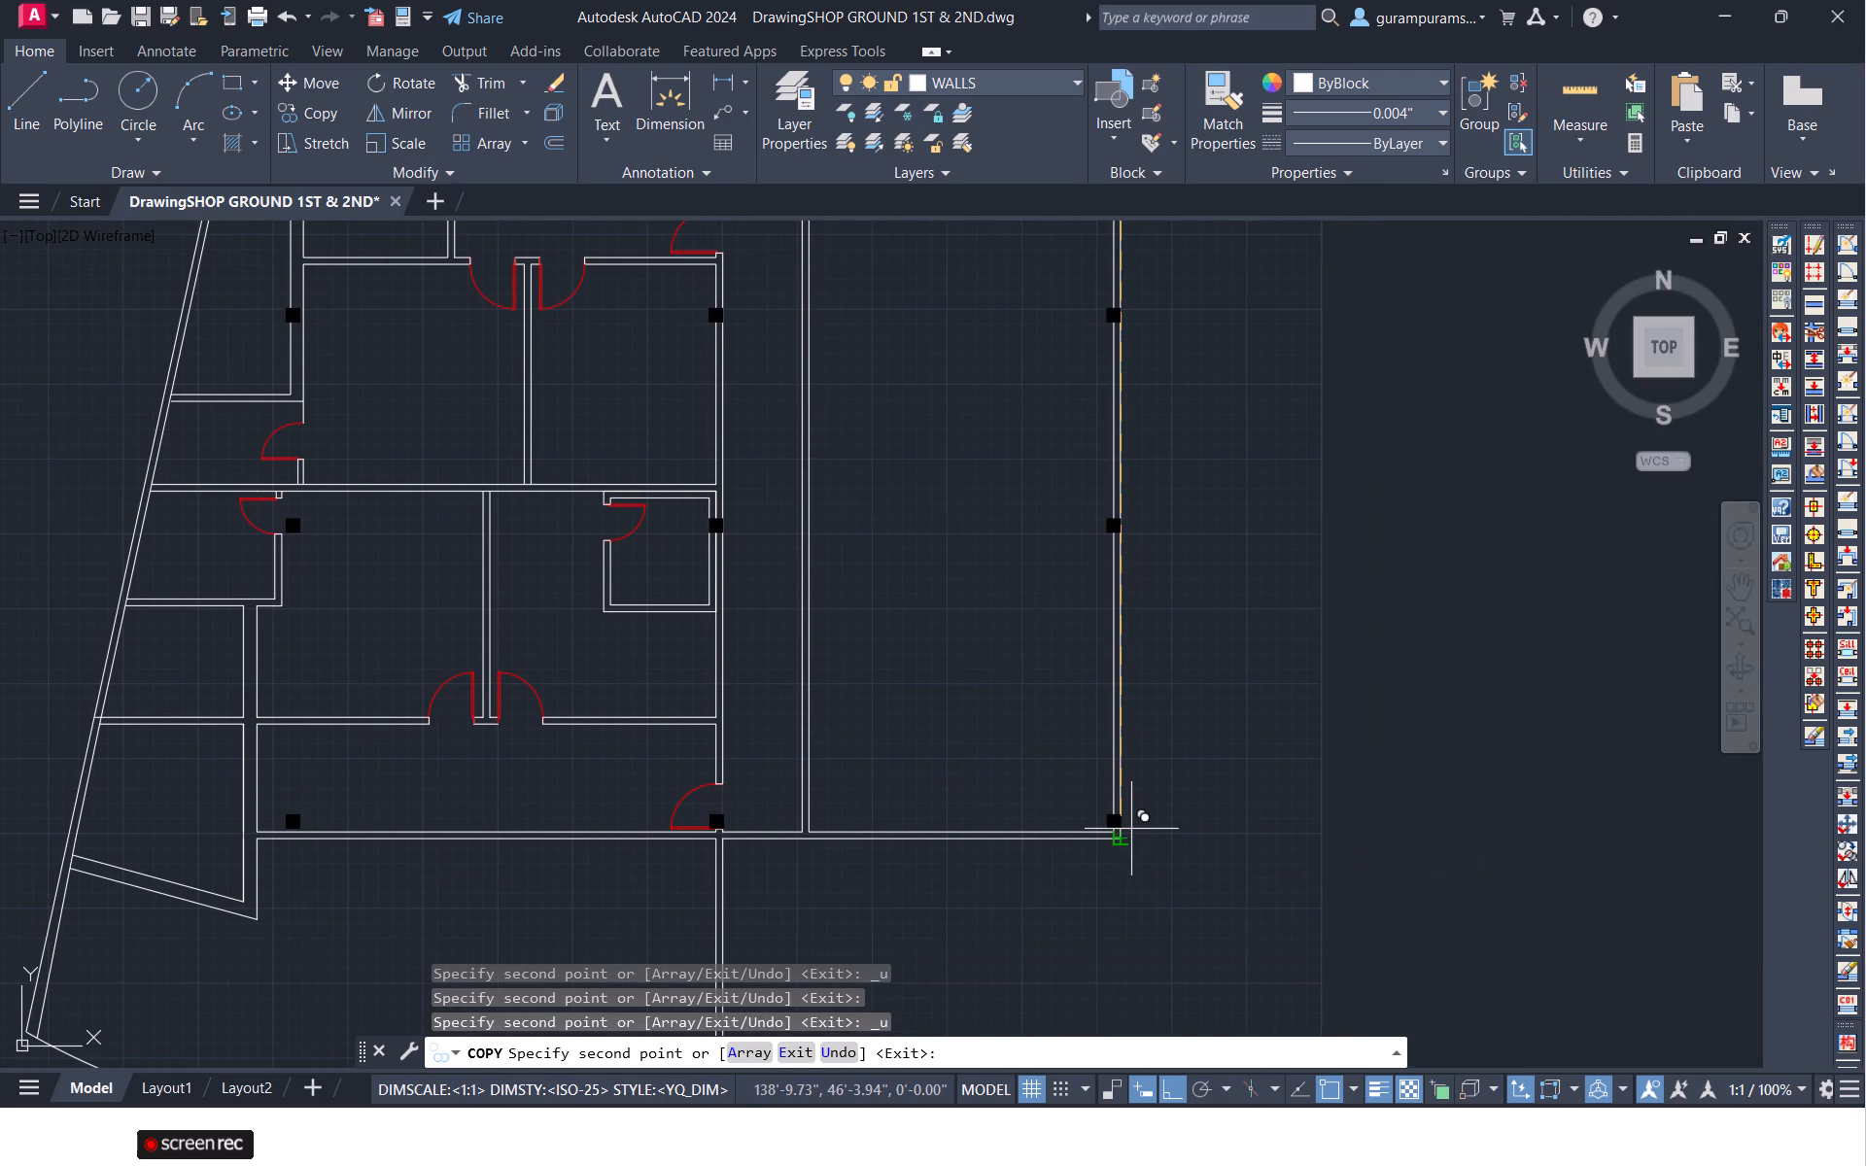
left_click(1131, 833)
scroll(795, 850, "down", 1)
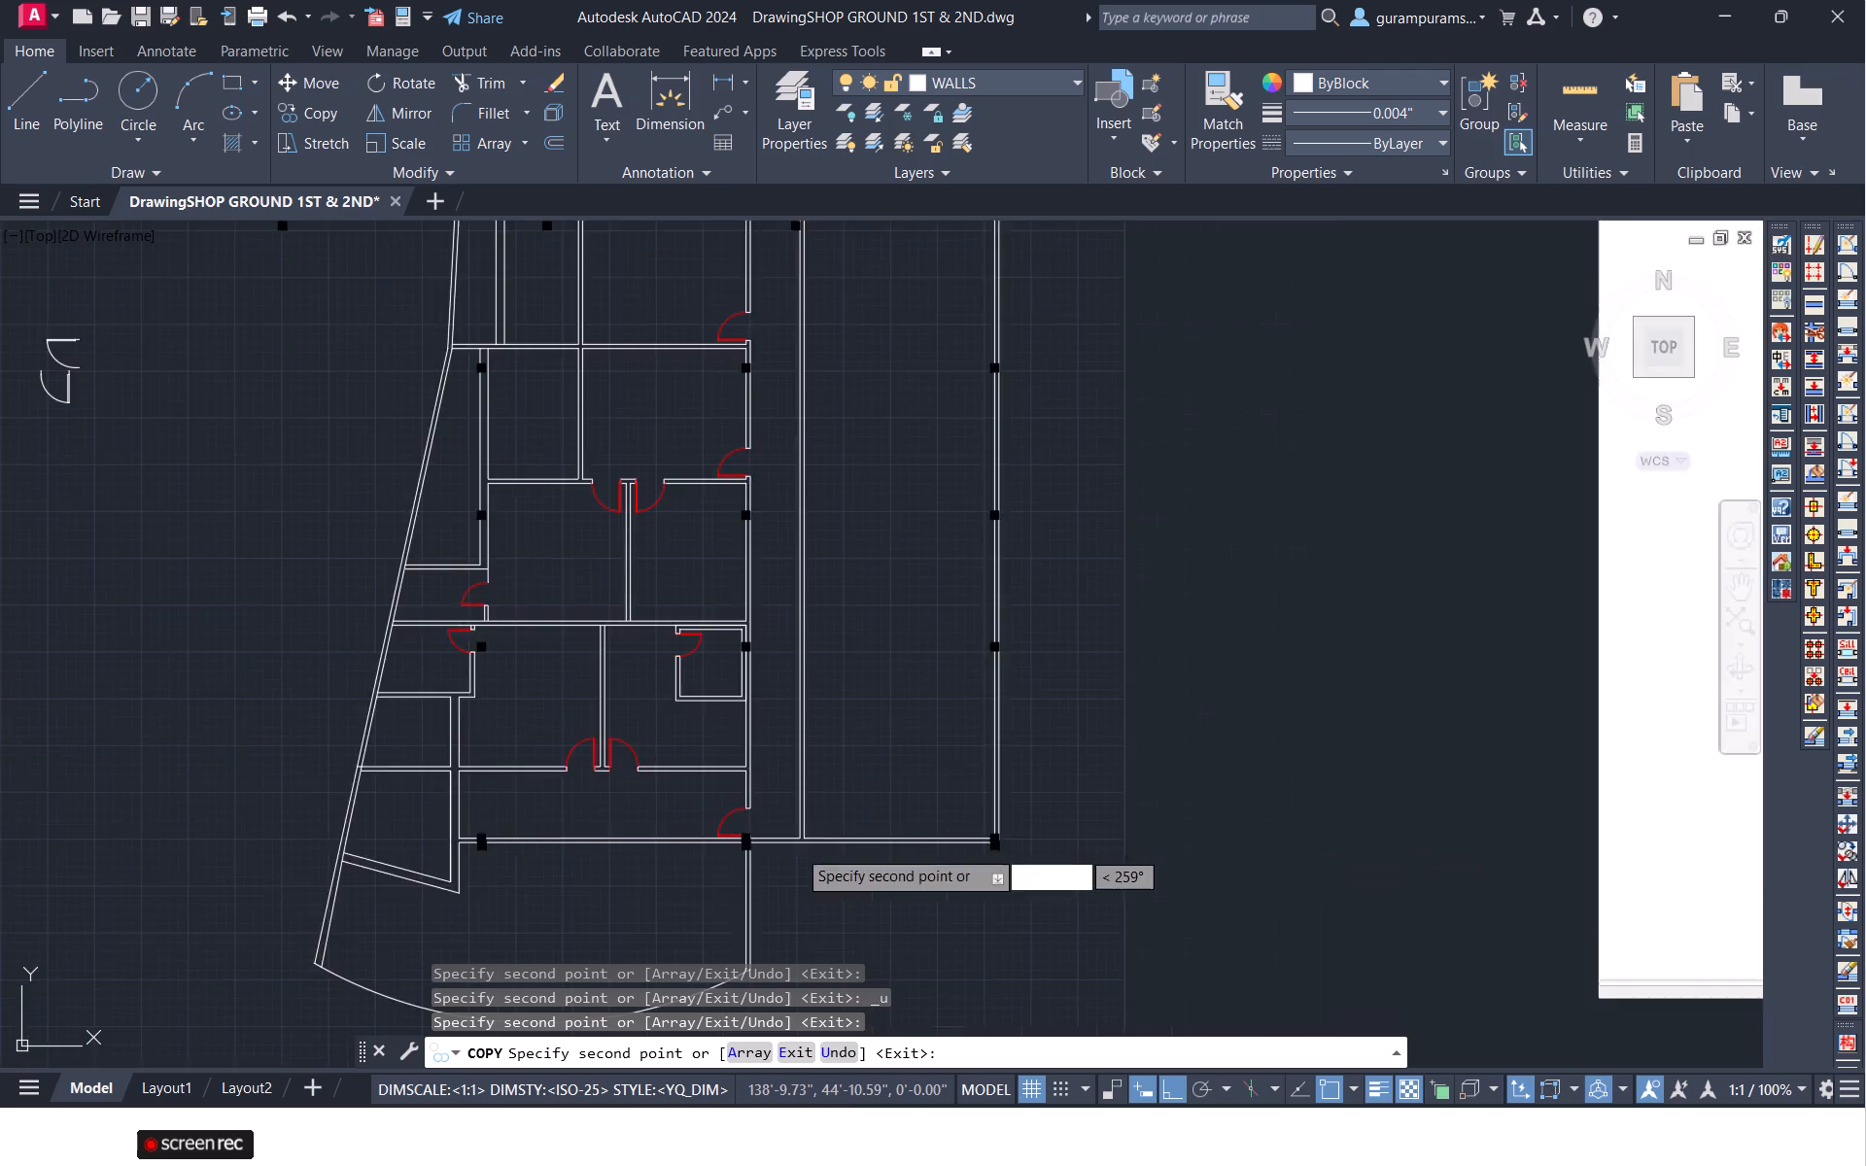
scroll(798, 848, "down", 2)
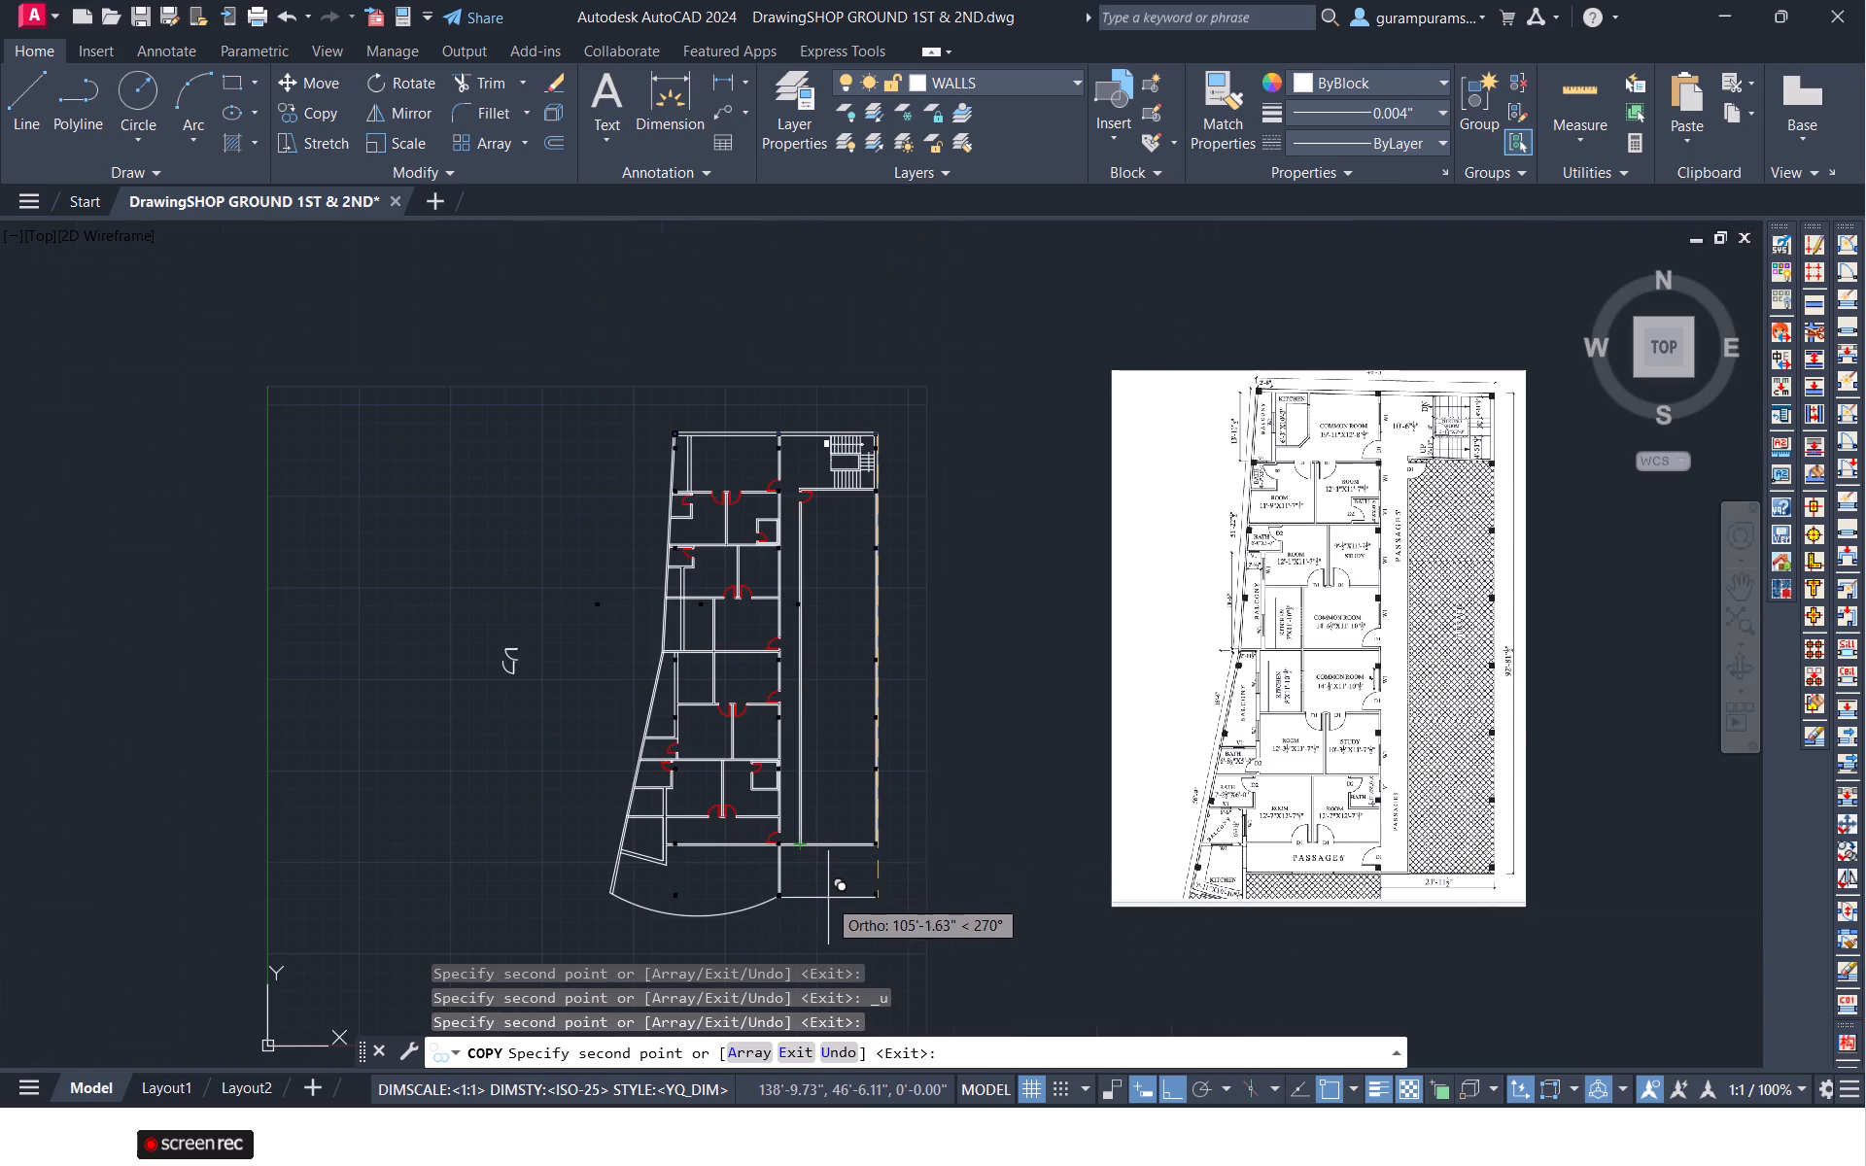
scroll(829, 899, "up", 3)
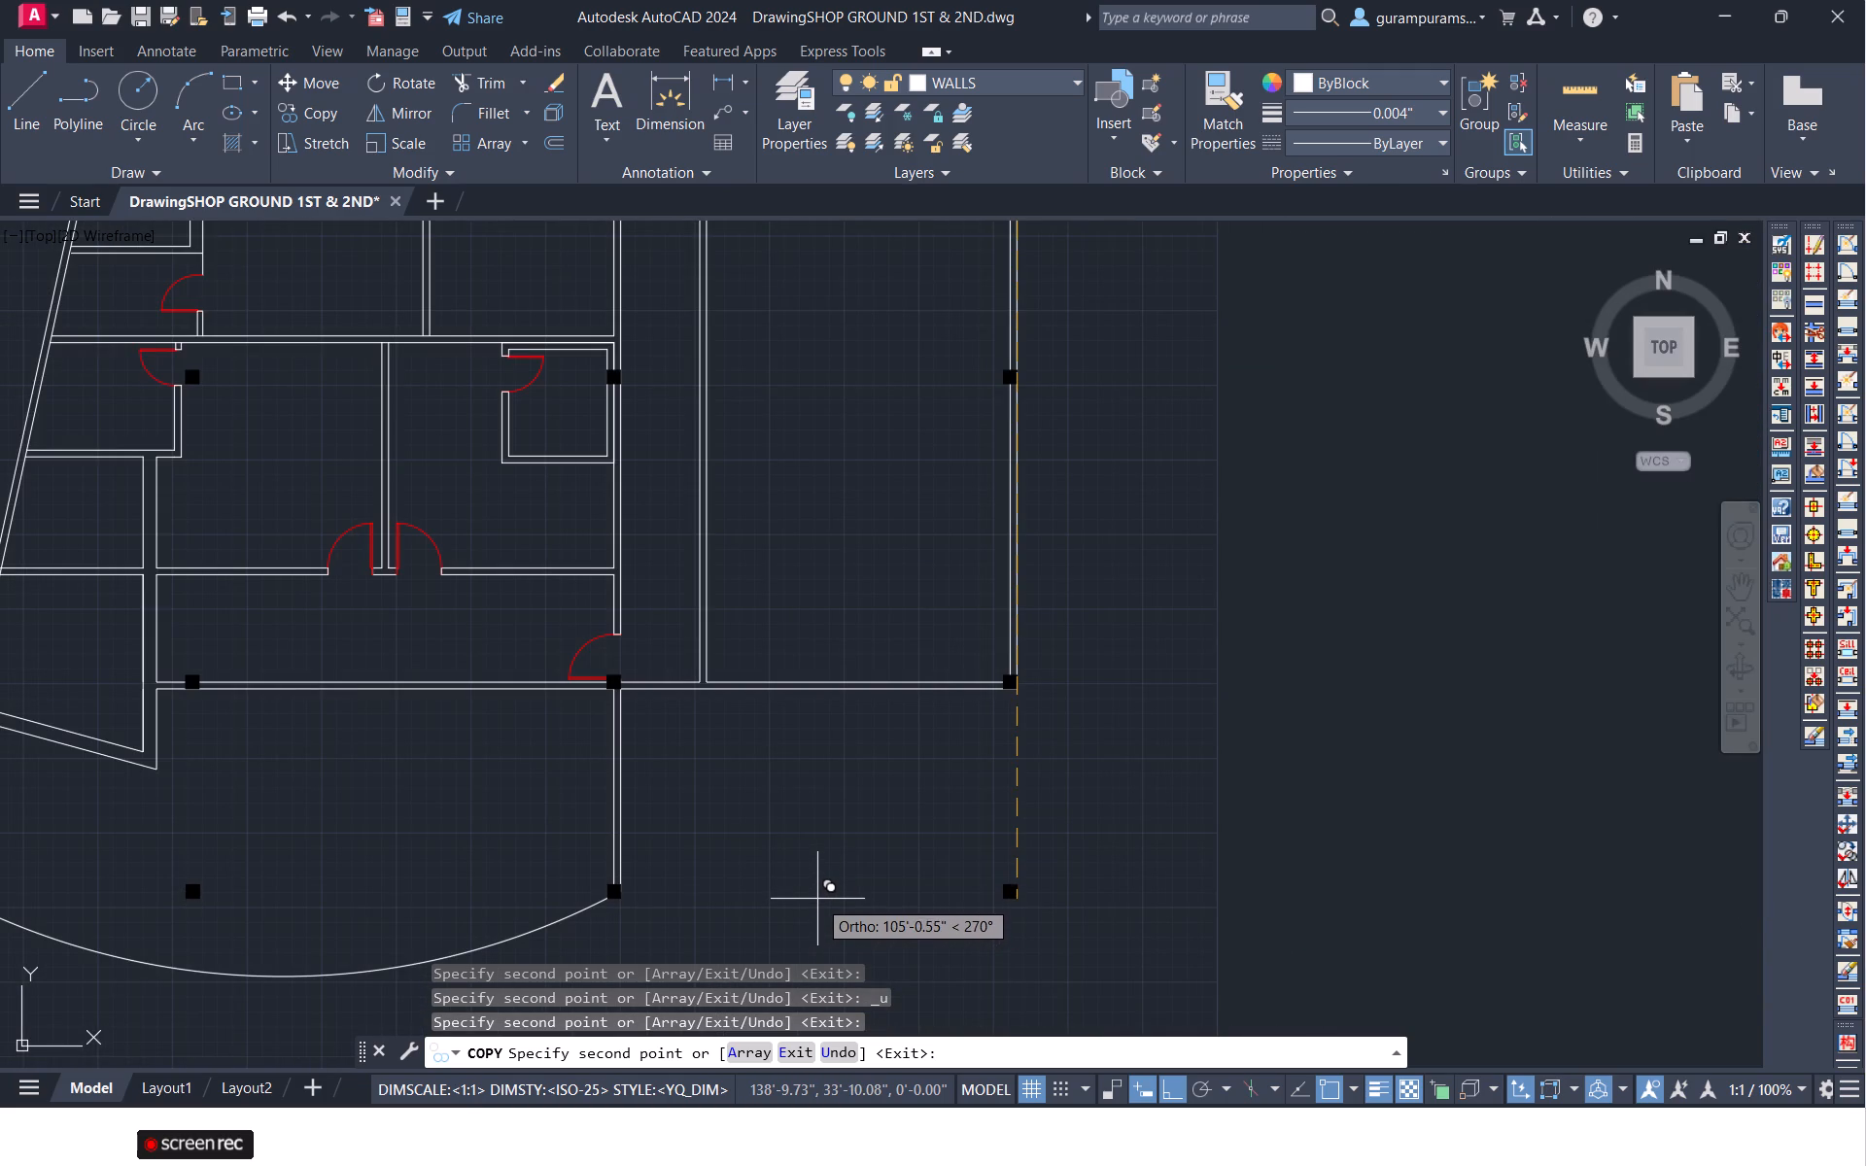
Place the last set of the three column copies about 105' due south of the base point, level with the central wall's south end.
left_click(817, 899)
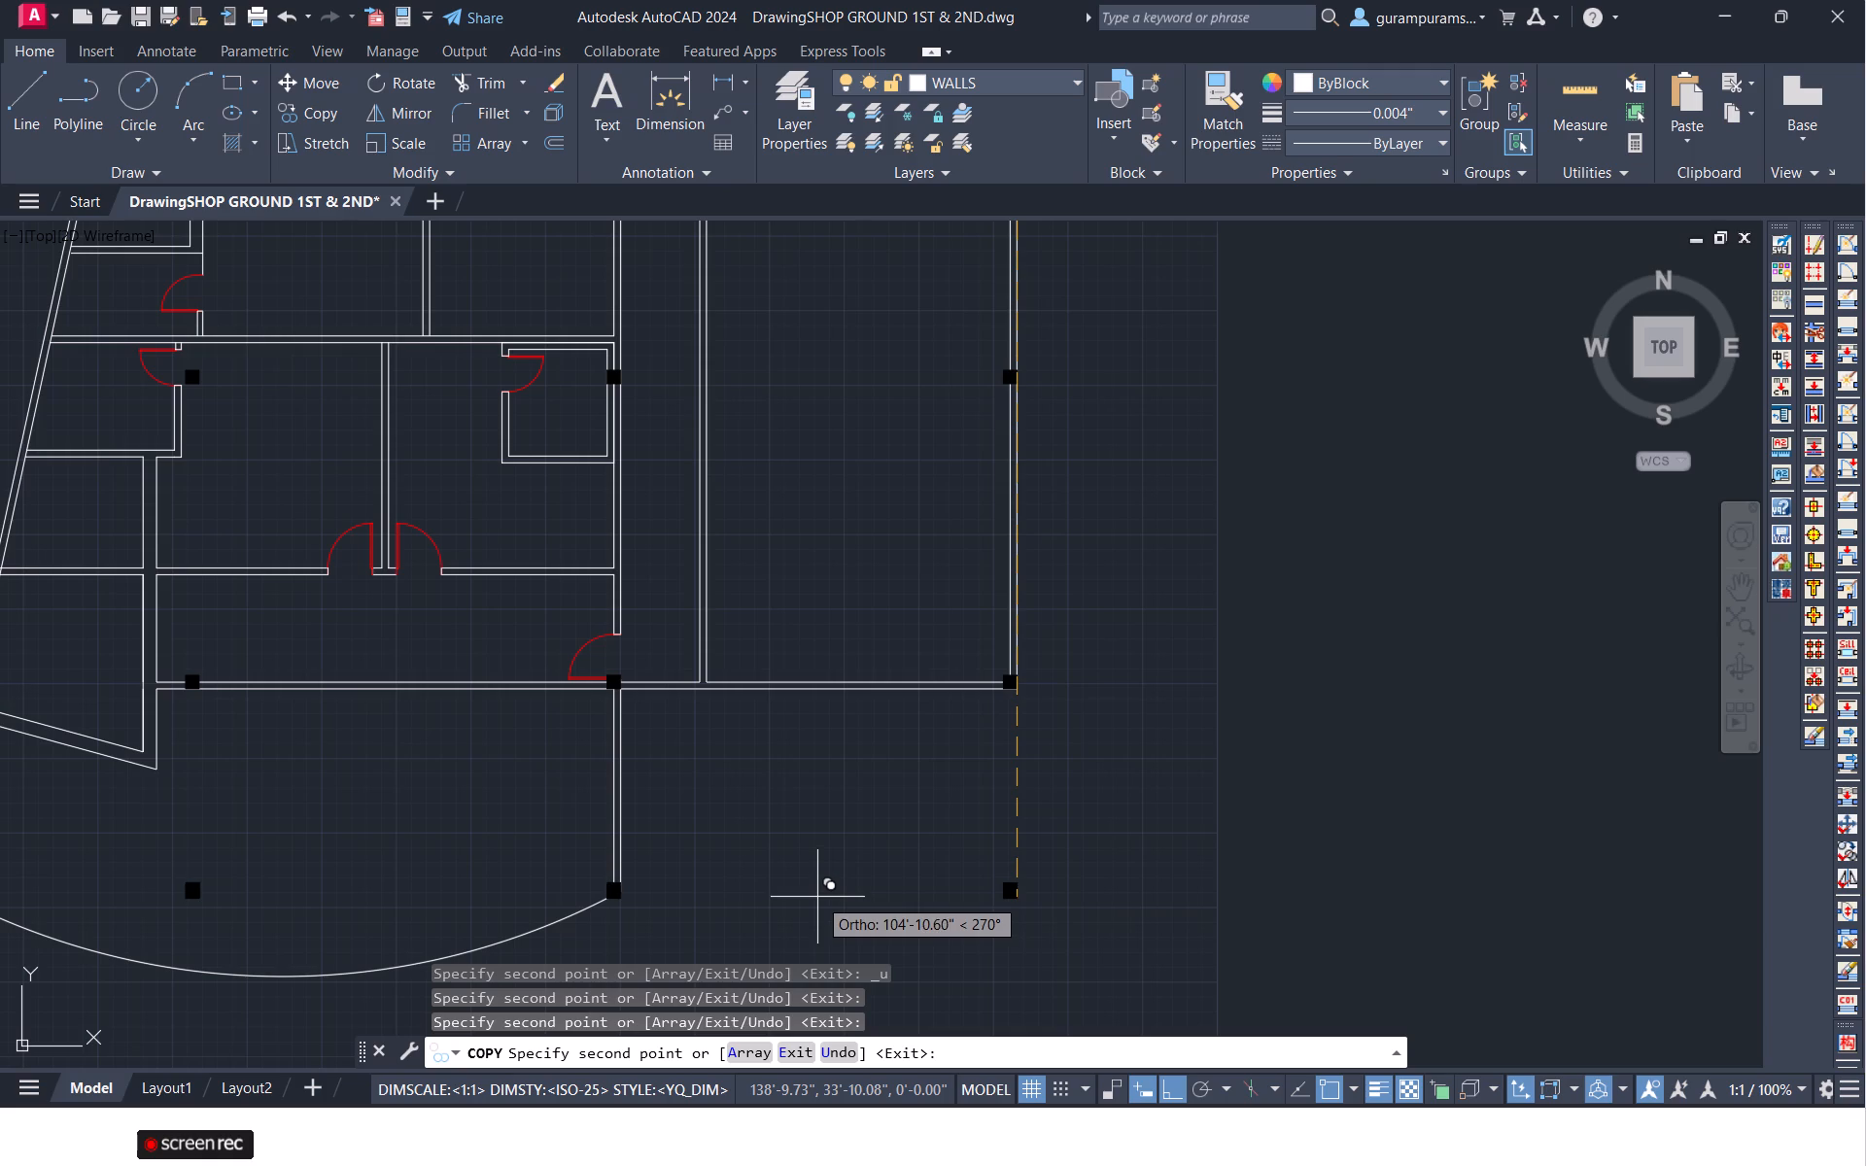
key("Escape")
Save the drawing with the new column rows.
scroll(1067, 874, "down", 1)
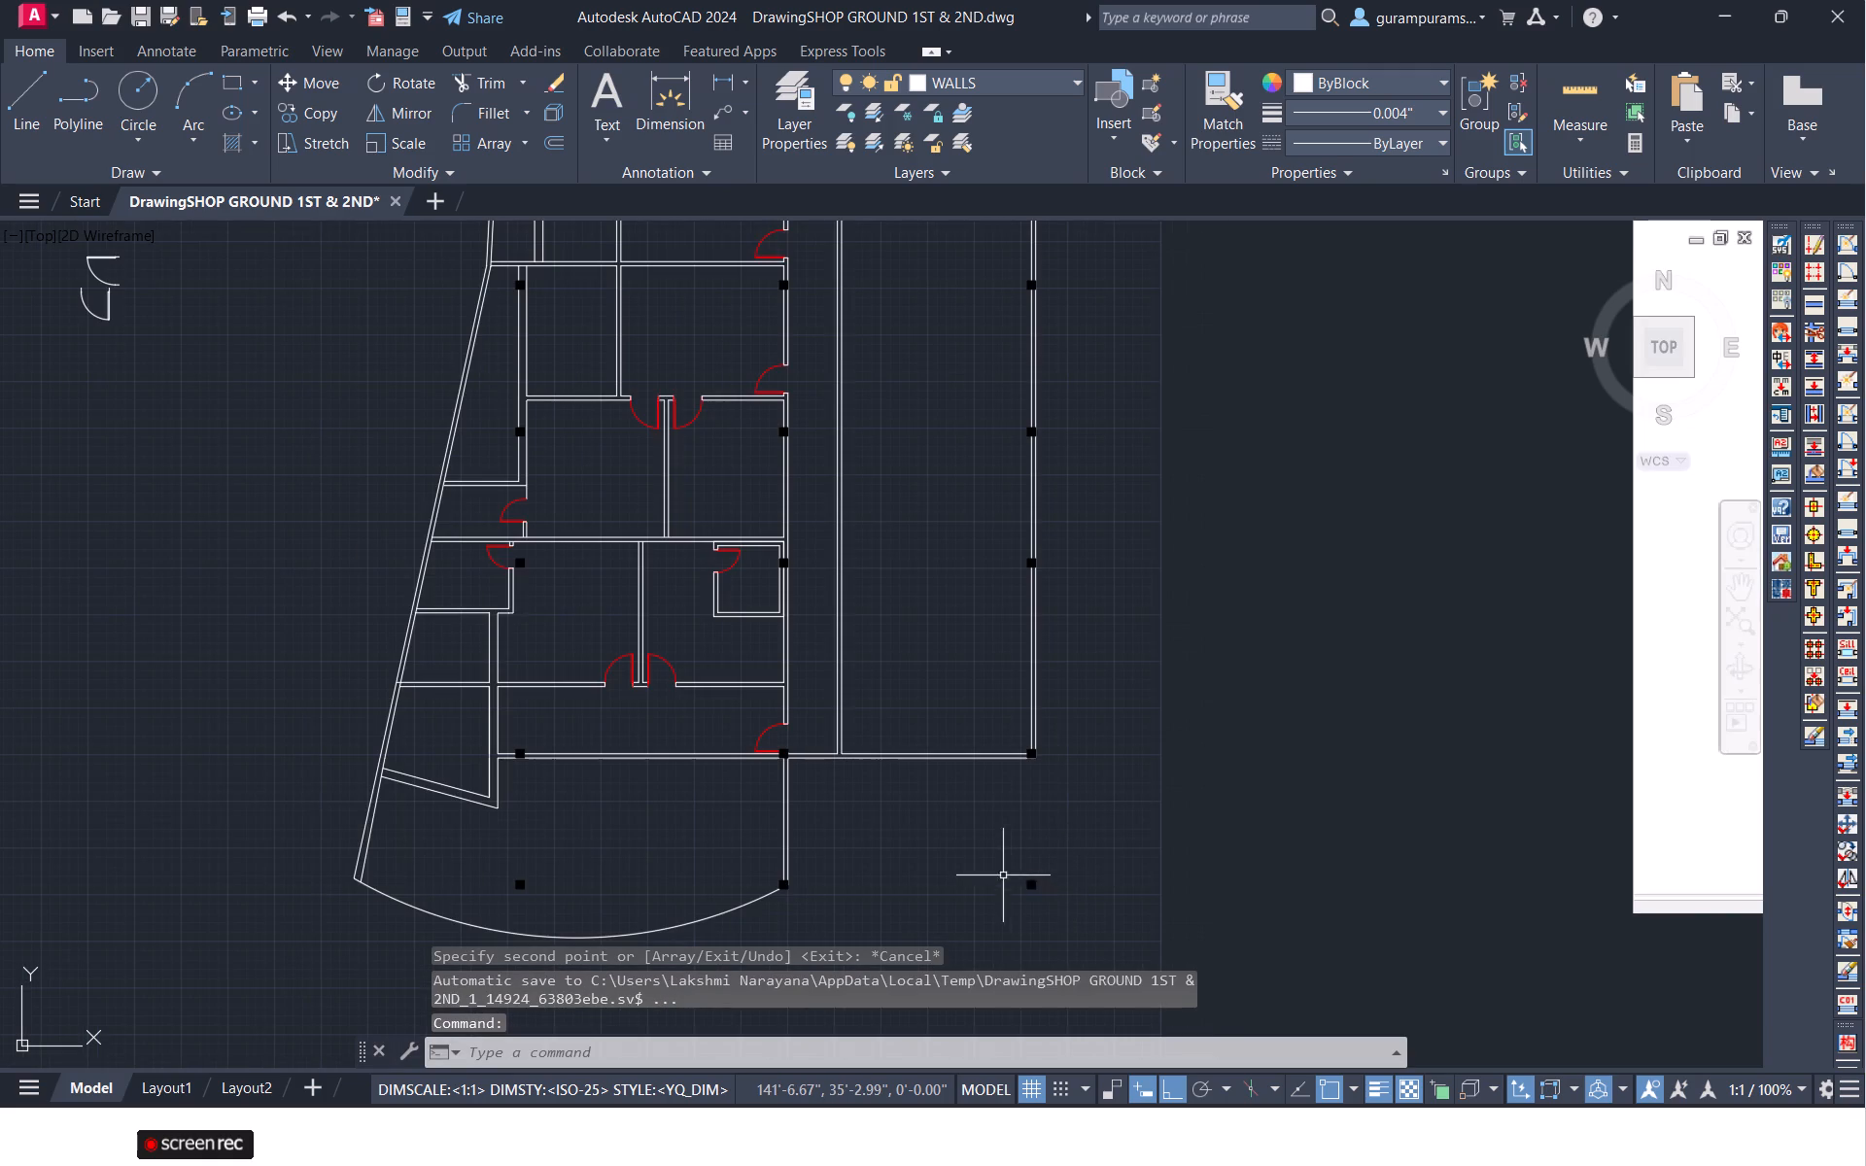
scroll(594, 859, "down", 2)
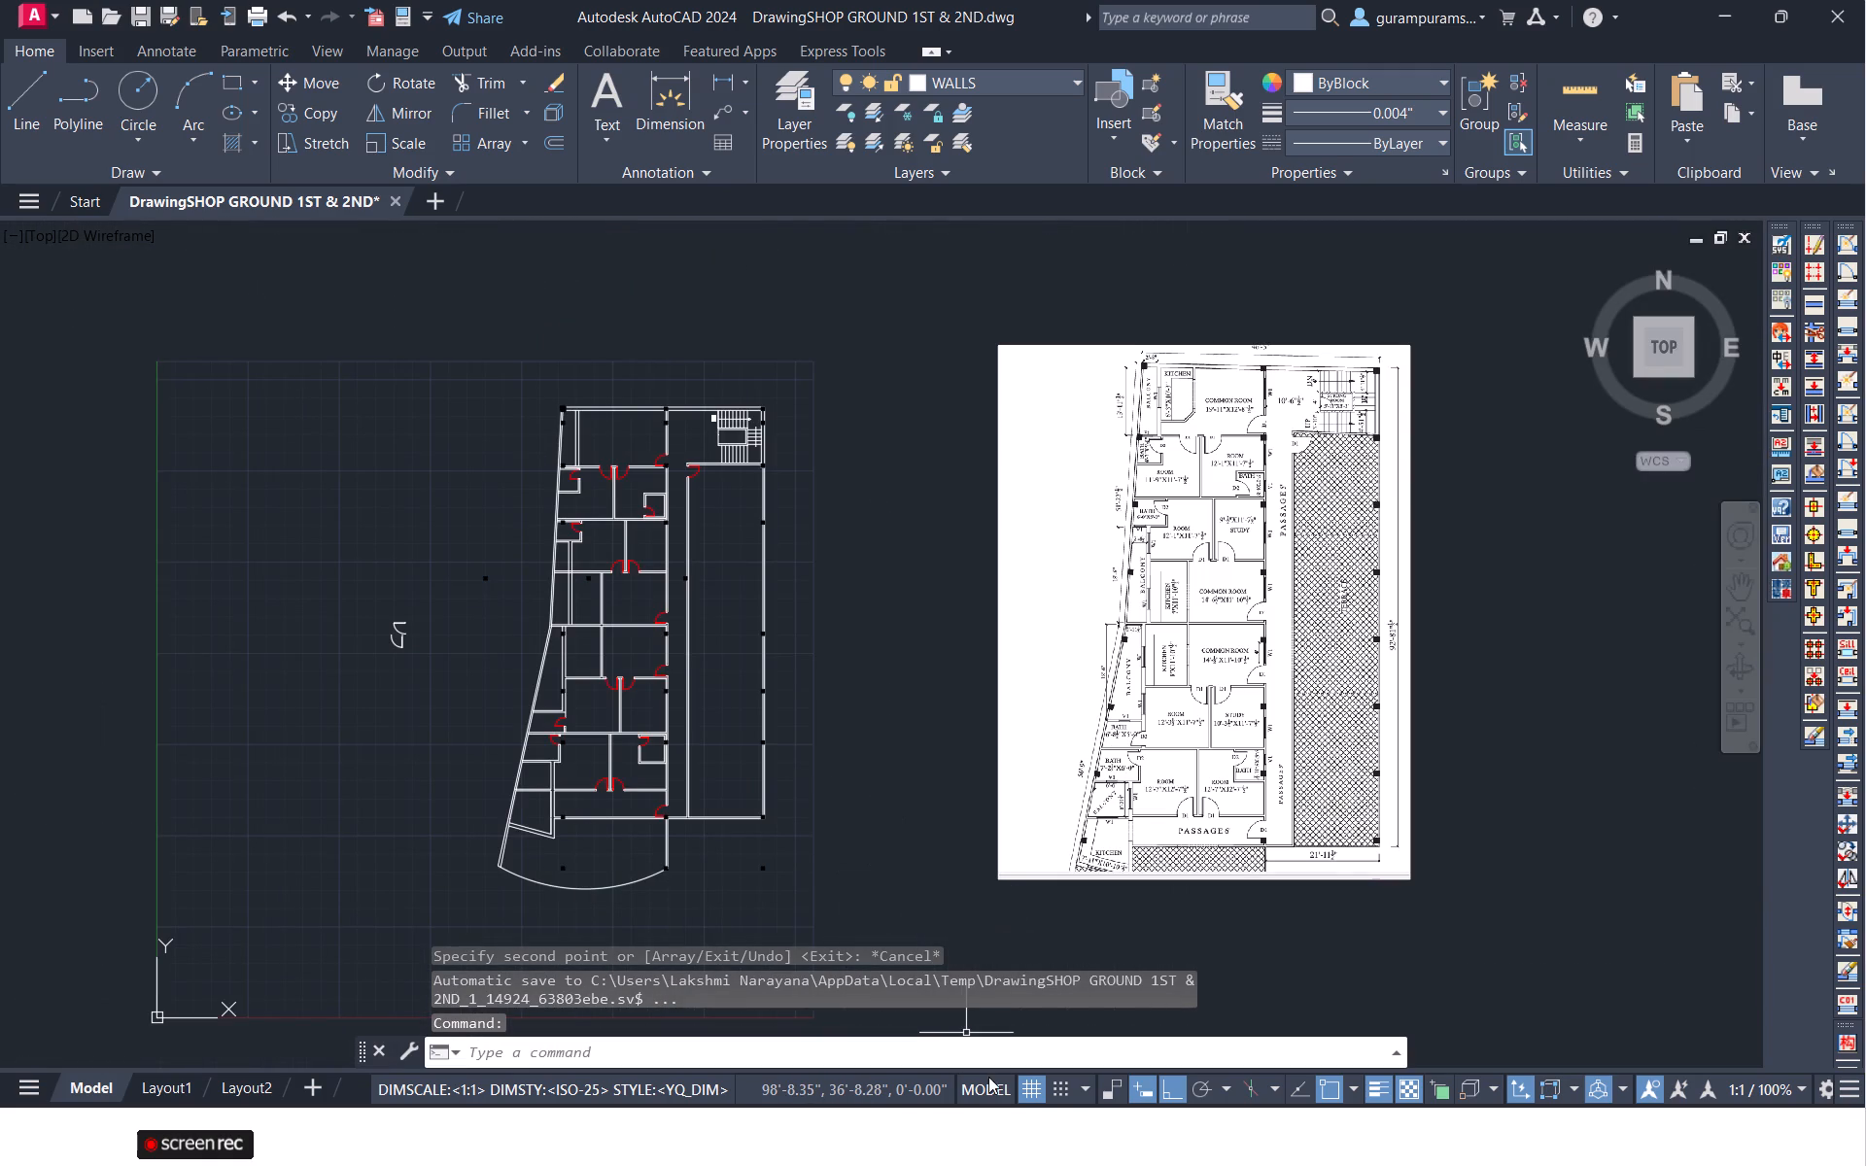
key("Escape")
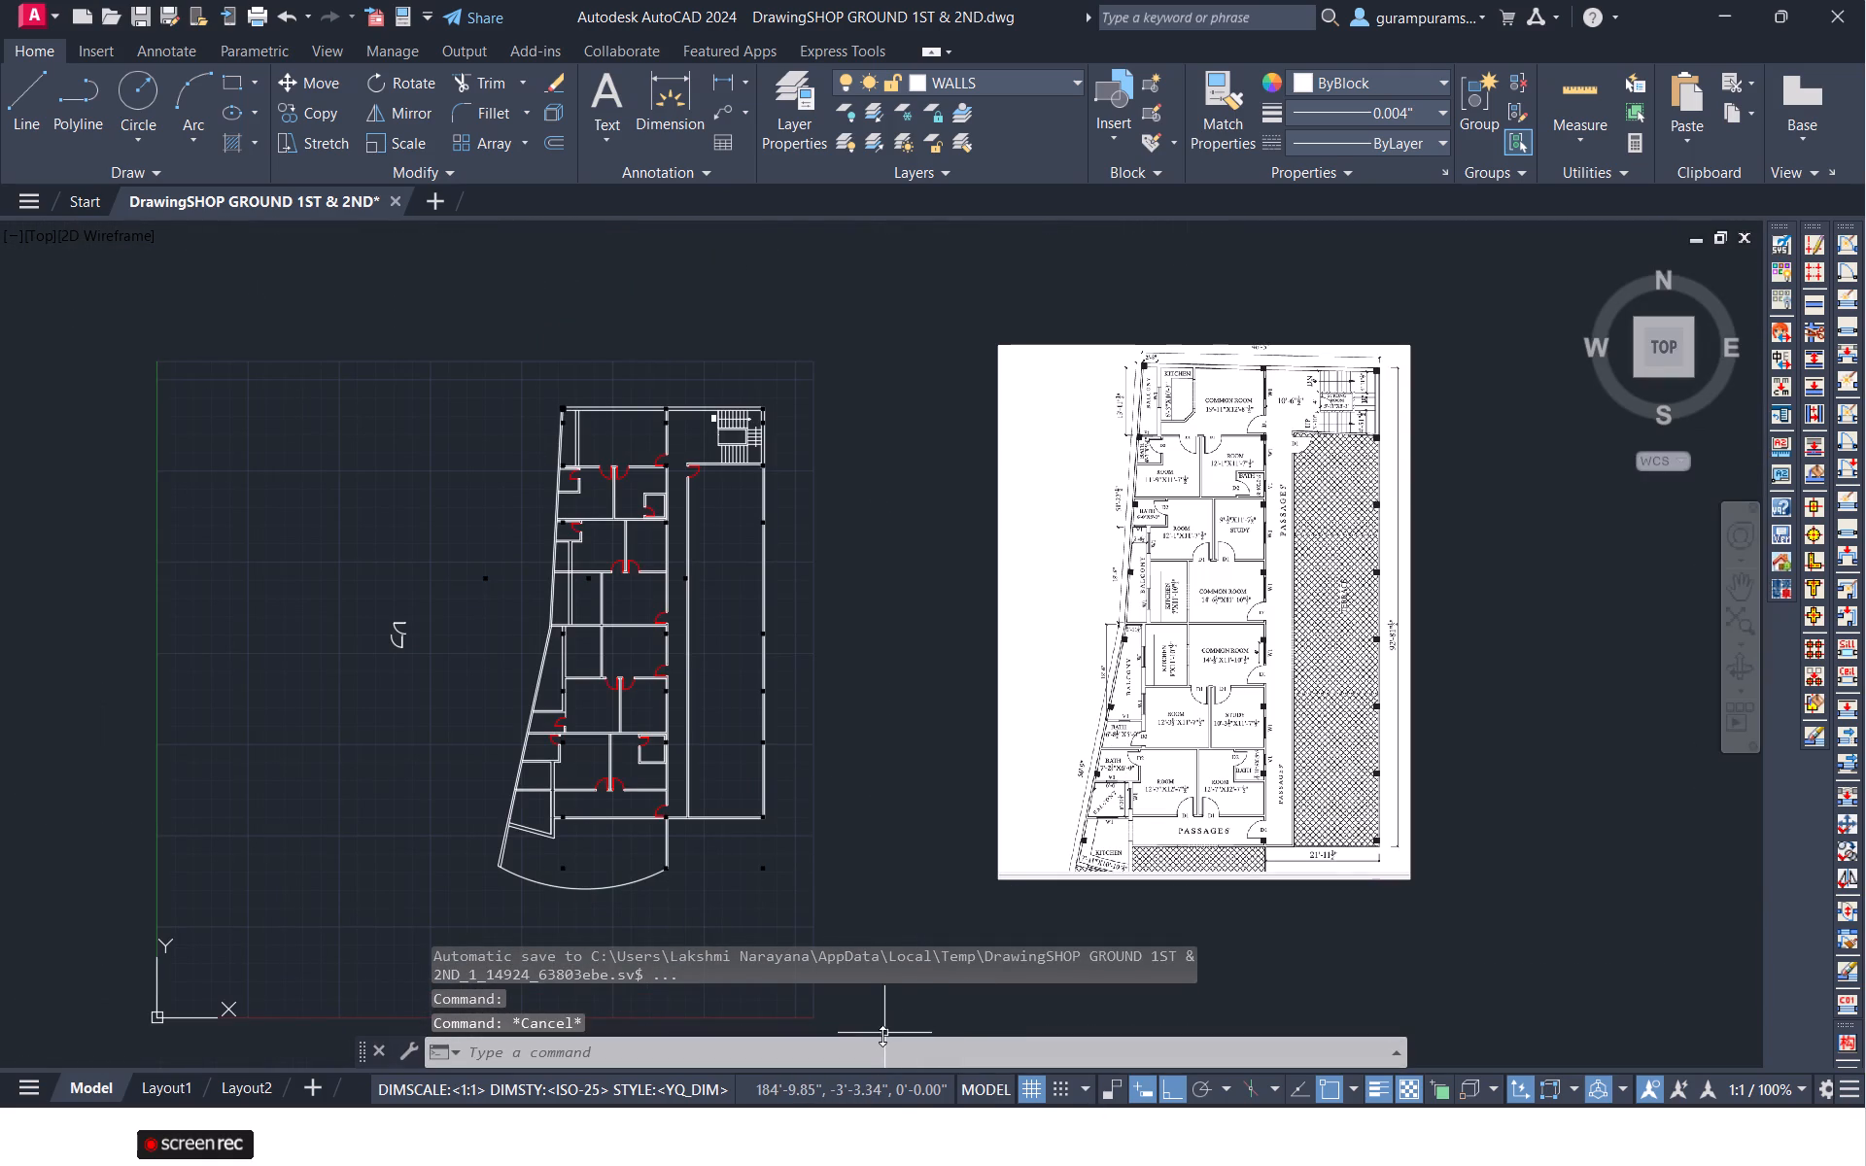
key("ctrl+z")
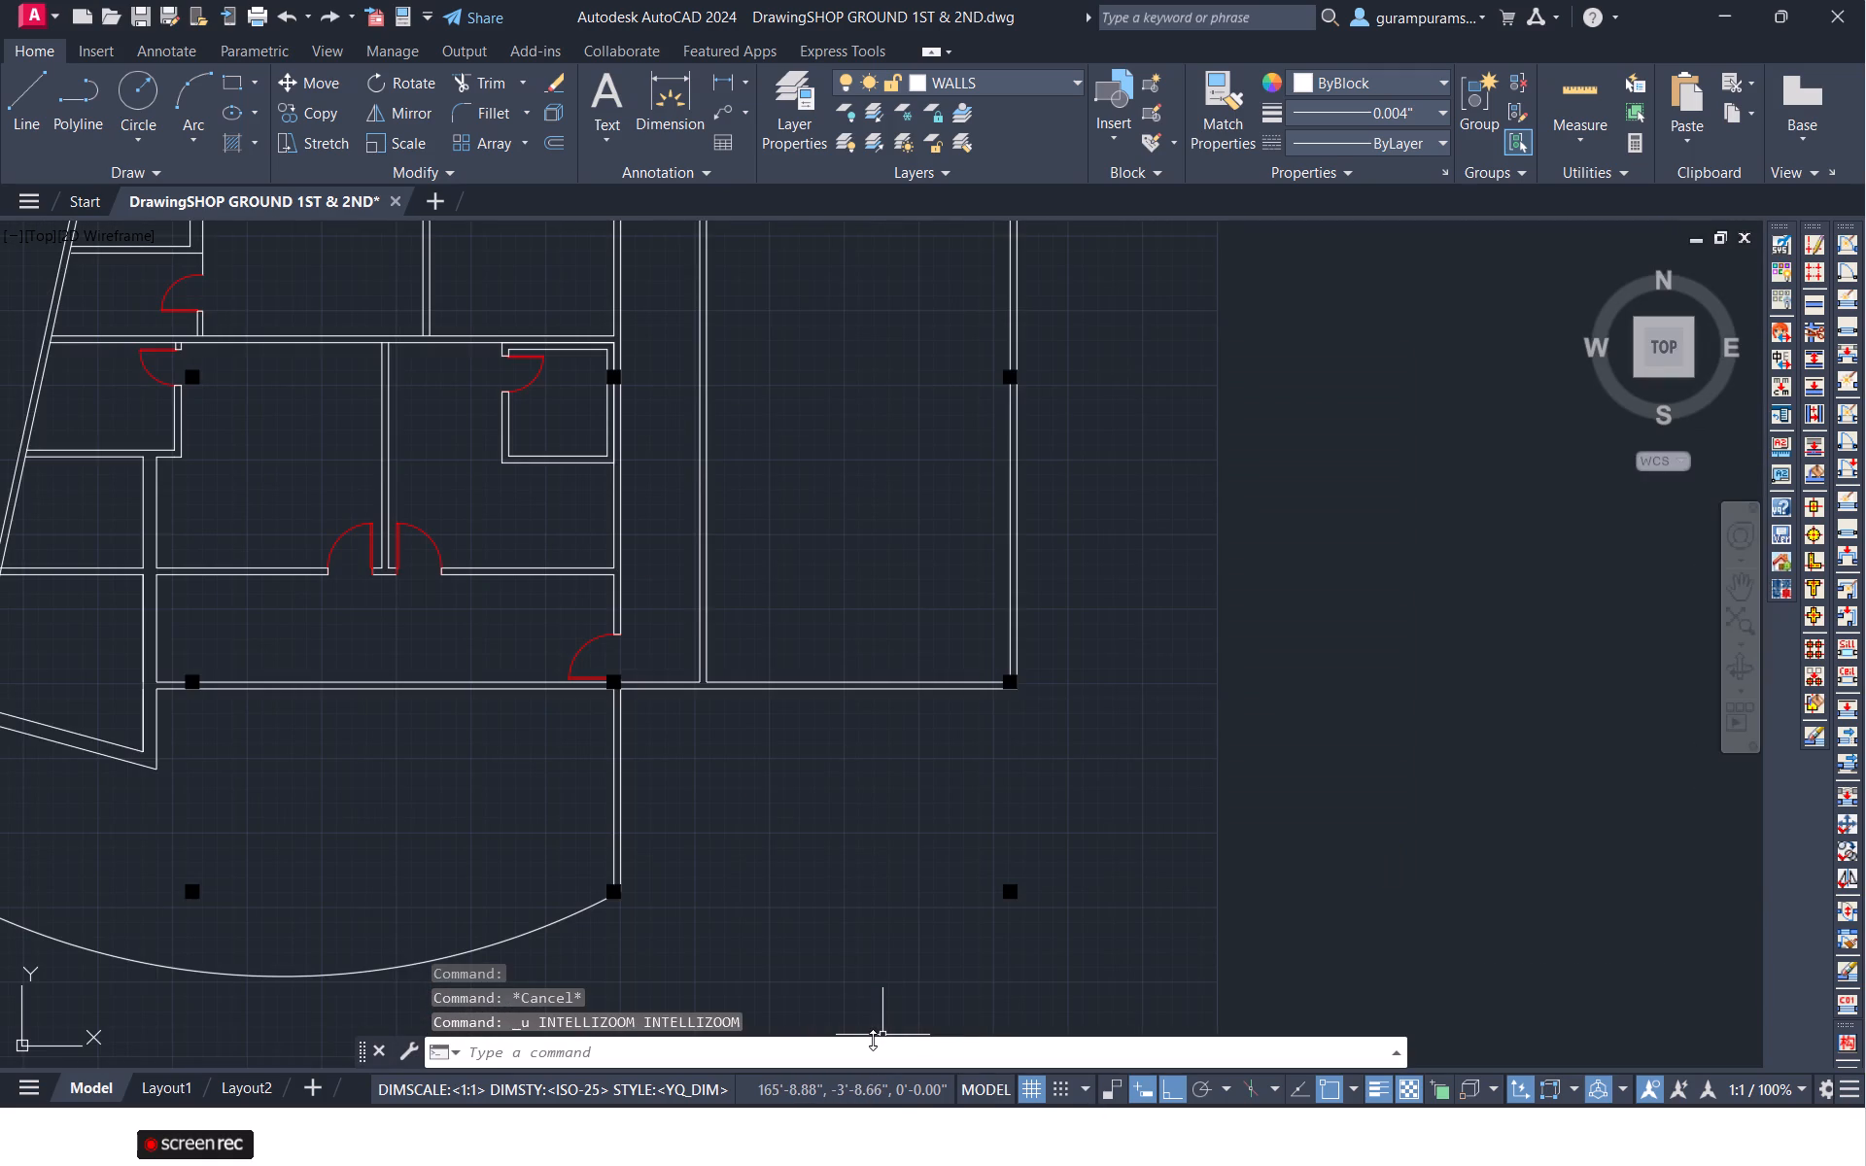
key("ctrl+s")
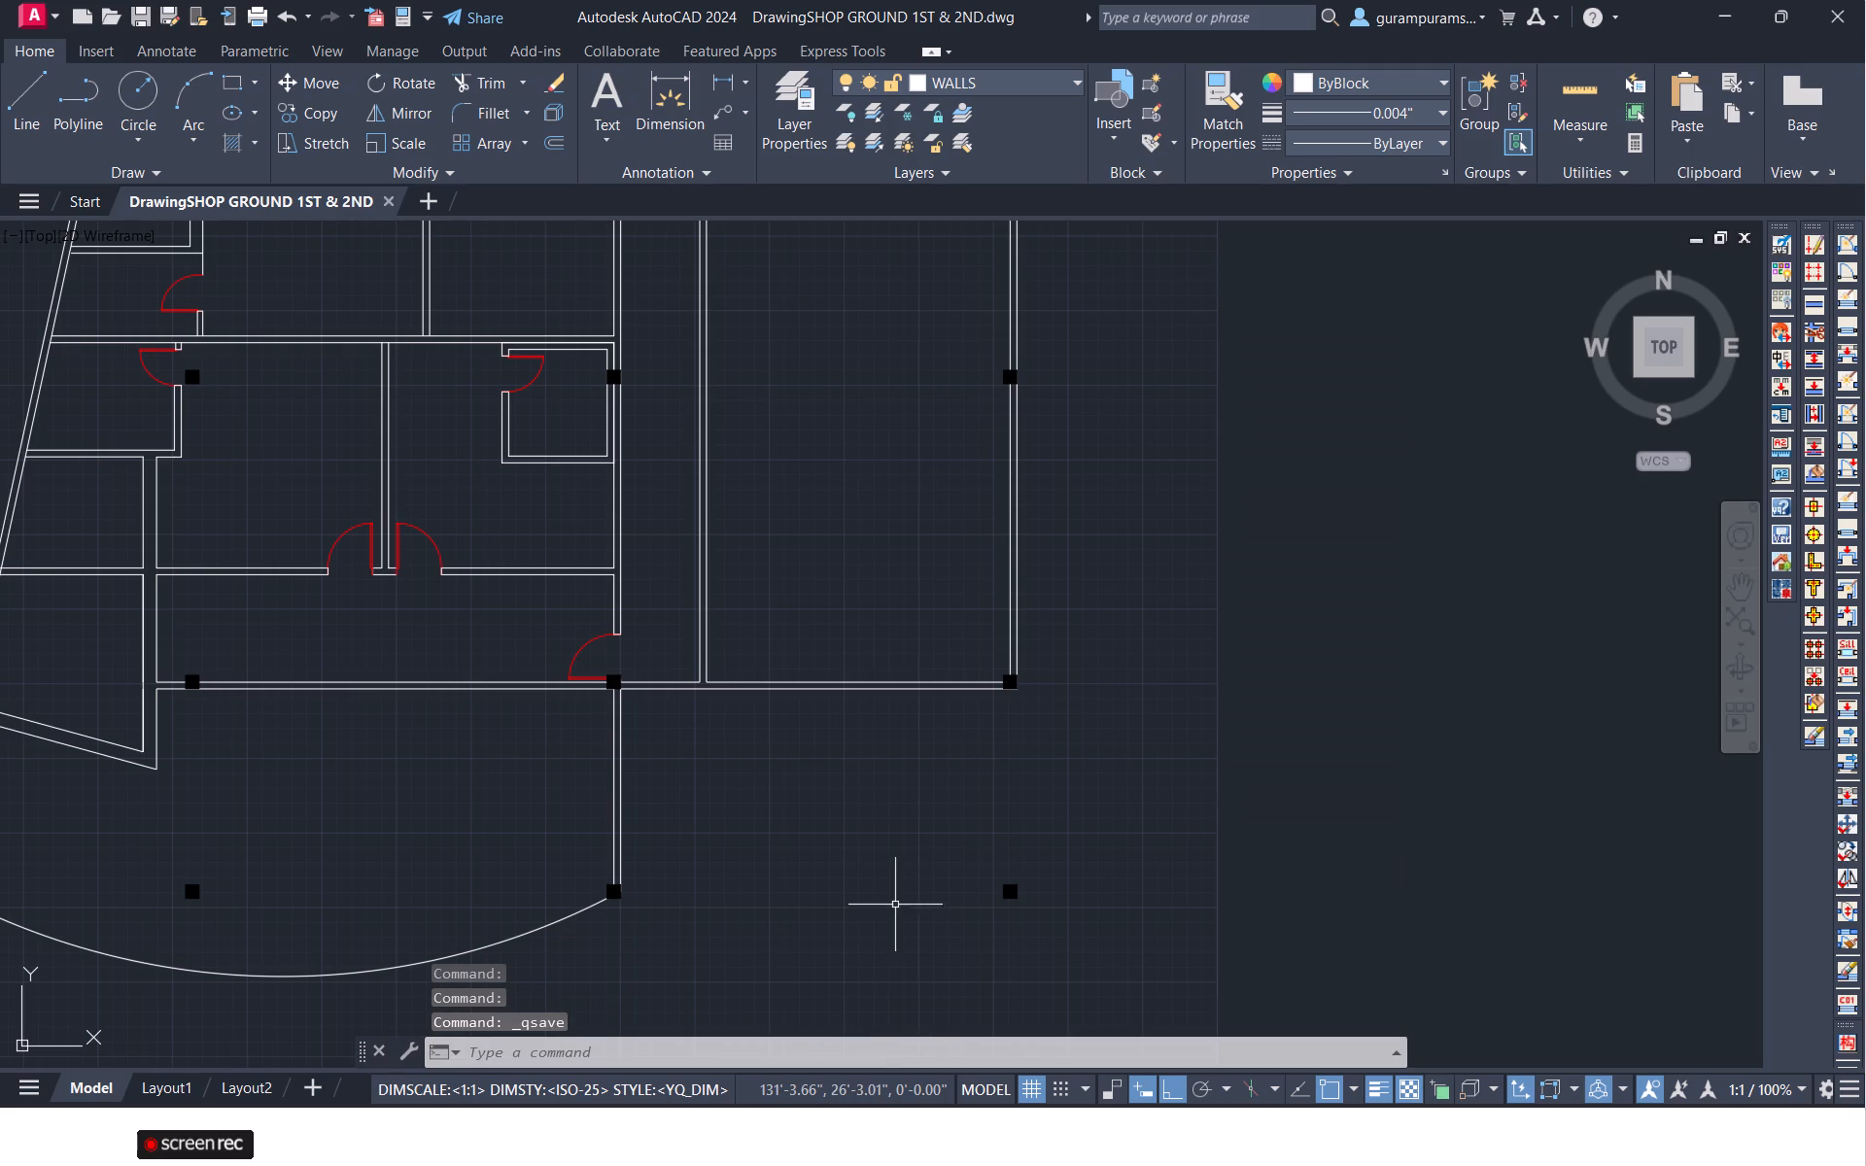
Switch to the PDF workbook showing the Exercise 30 shop first and second floor plan.
scroll(890, 923, "down", 1)
scroll(854, 1078, "down", 1)
key("Escape")
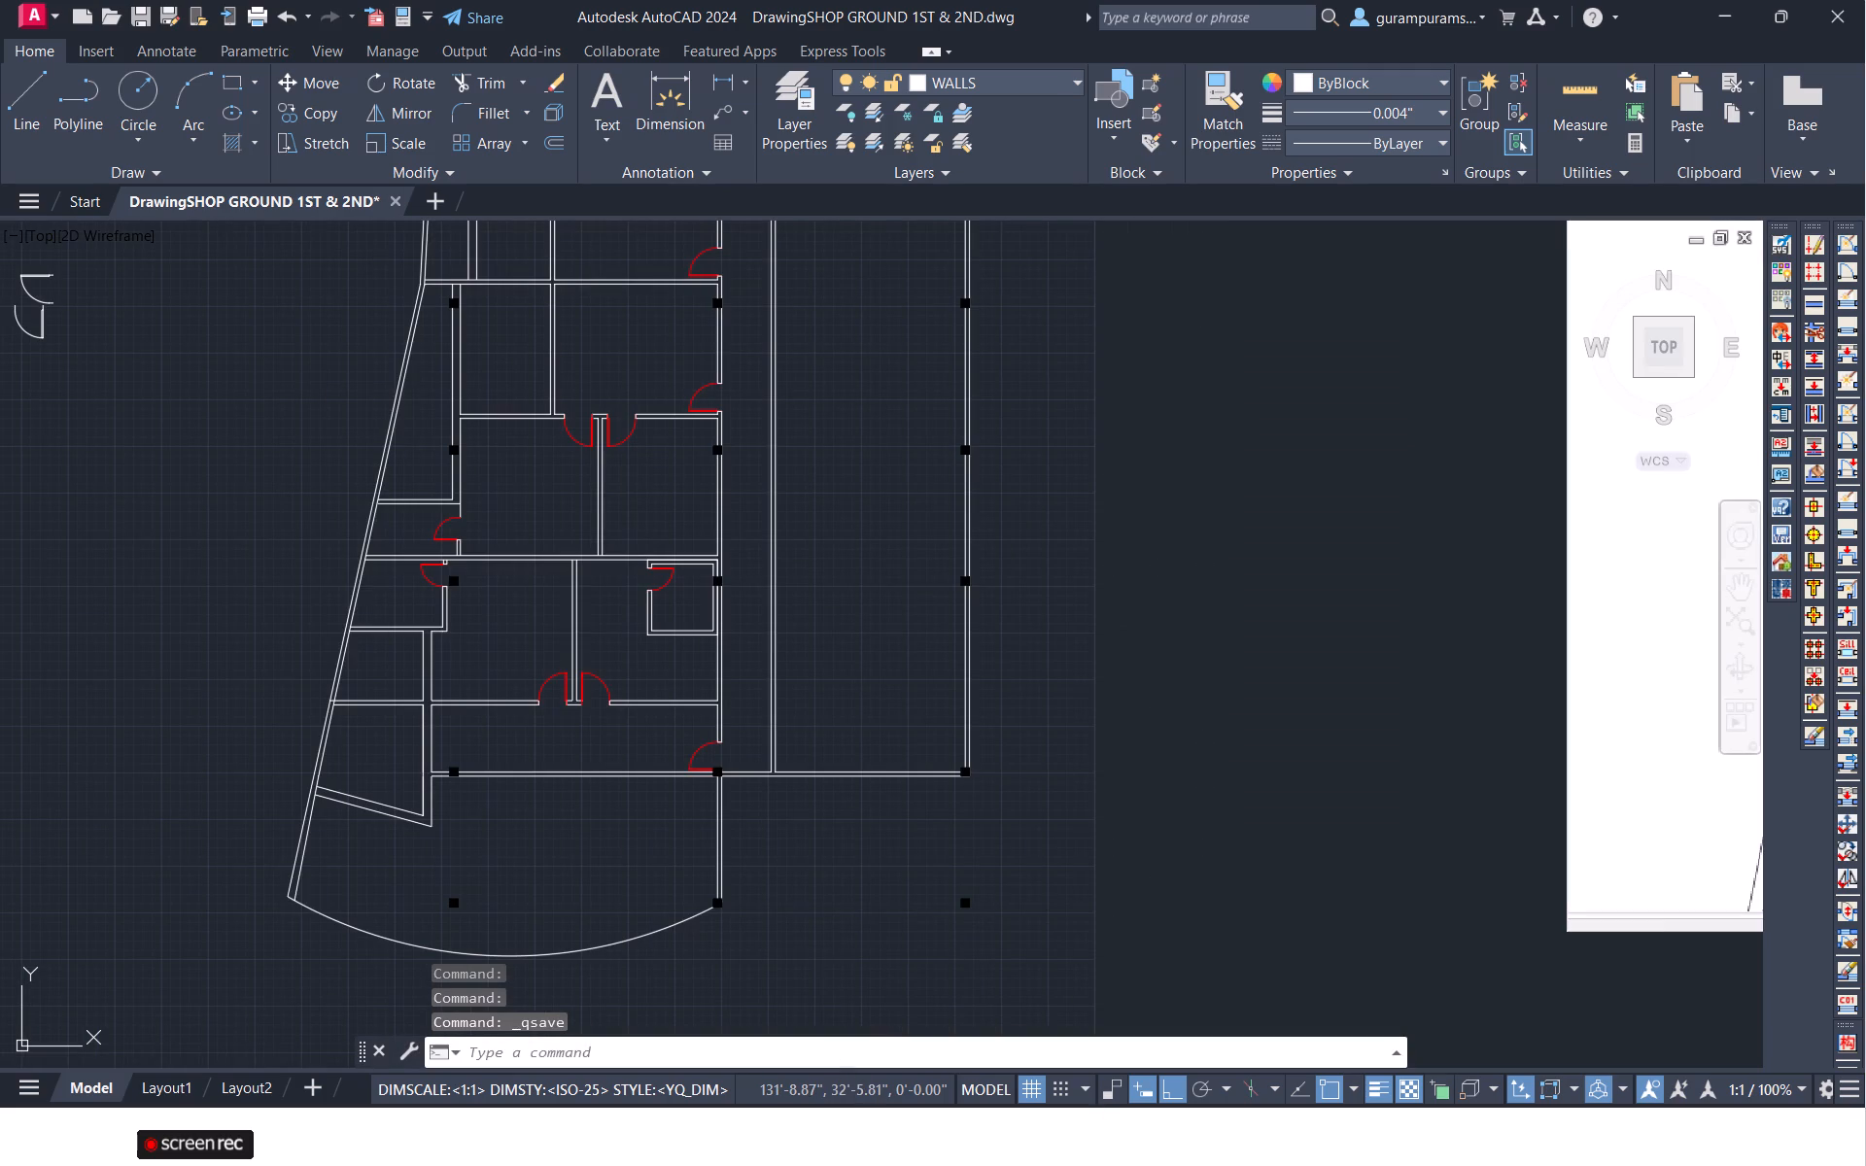
left_click(1712, 15)
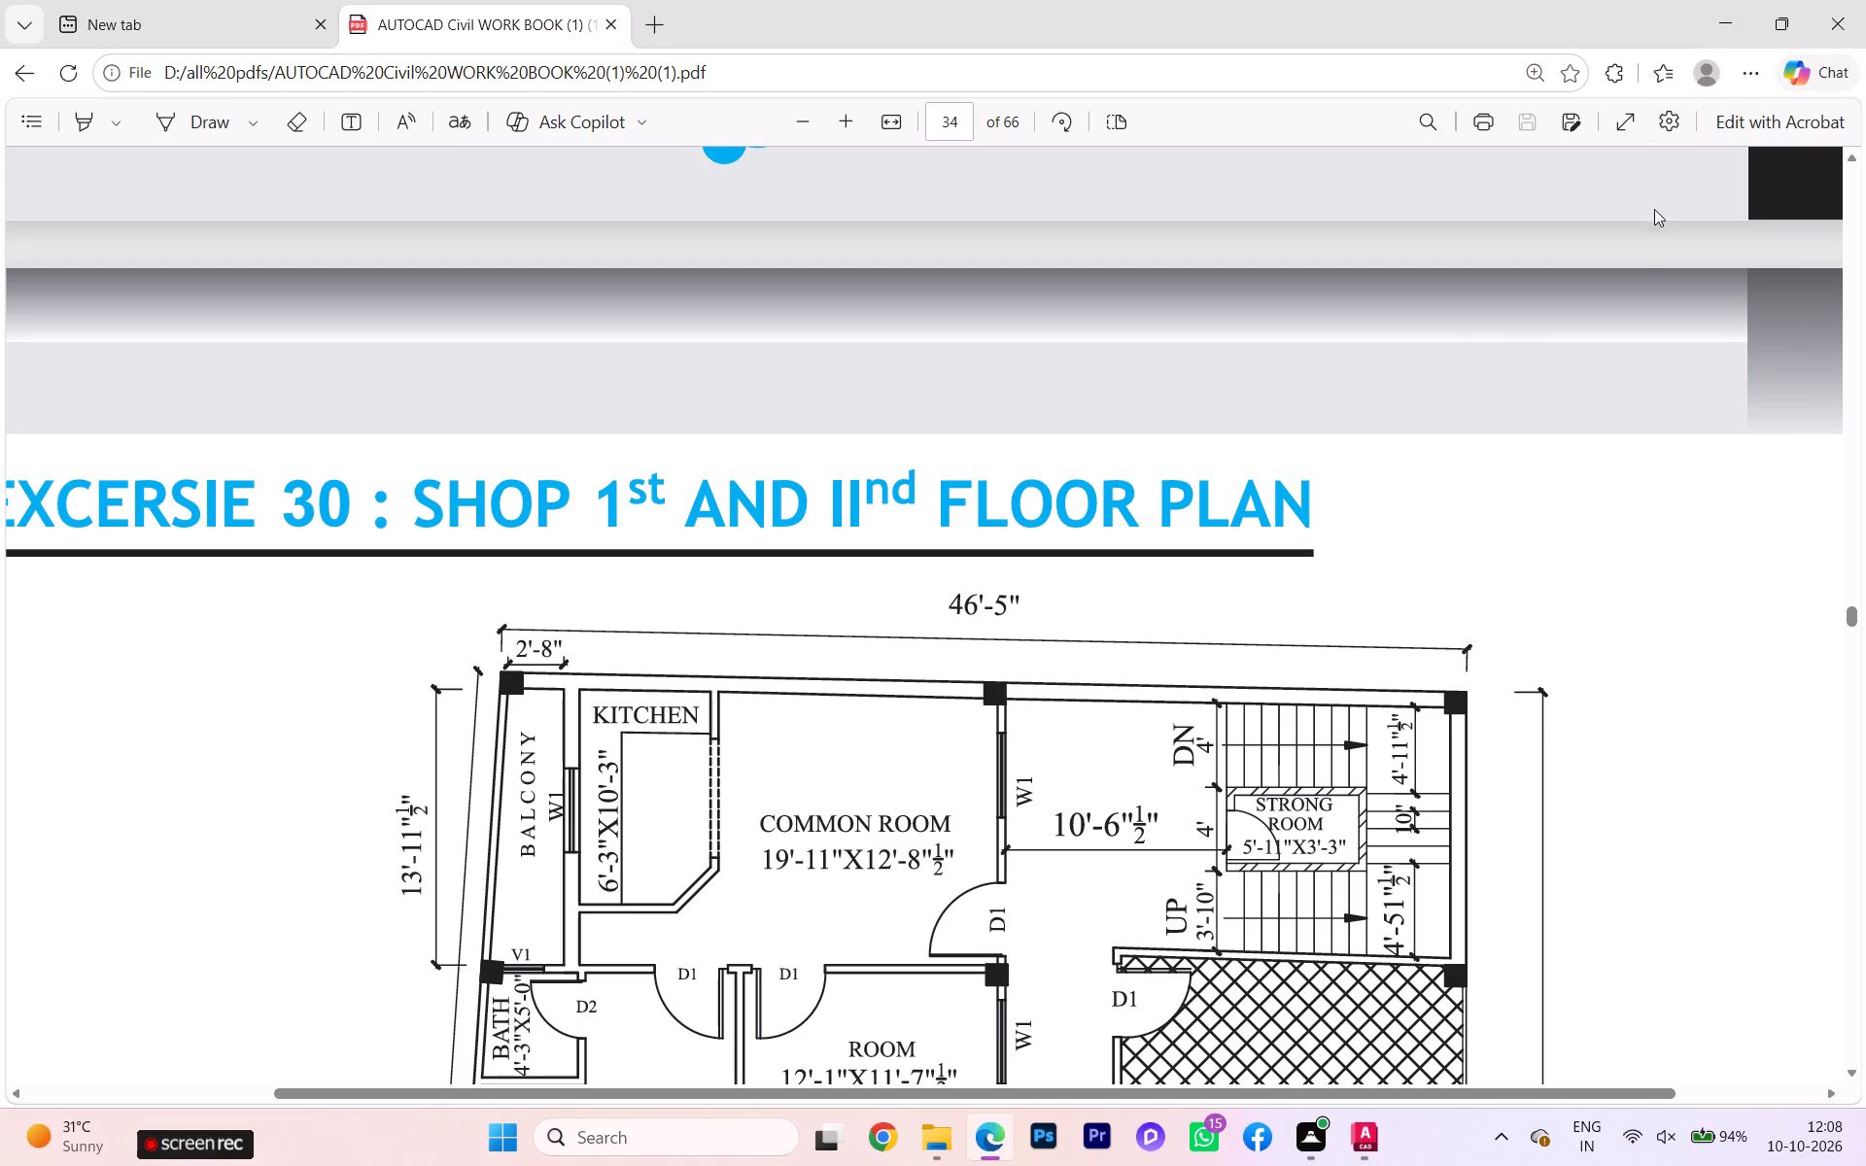
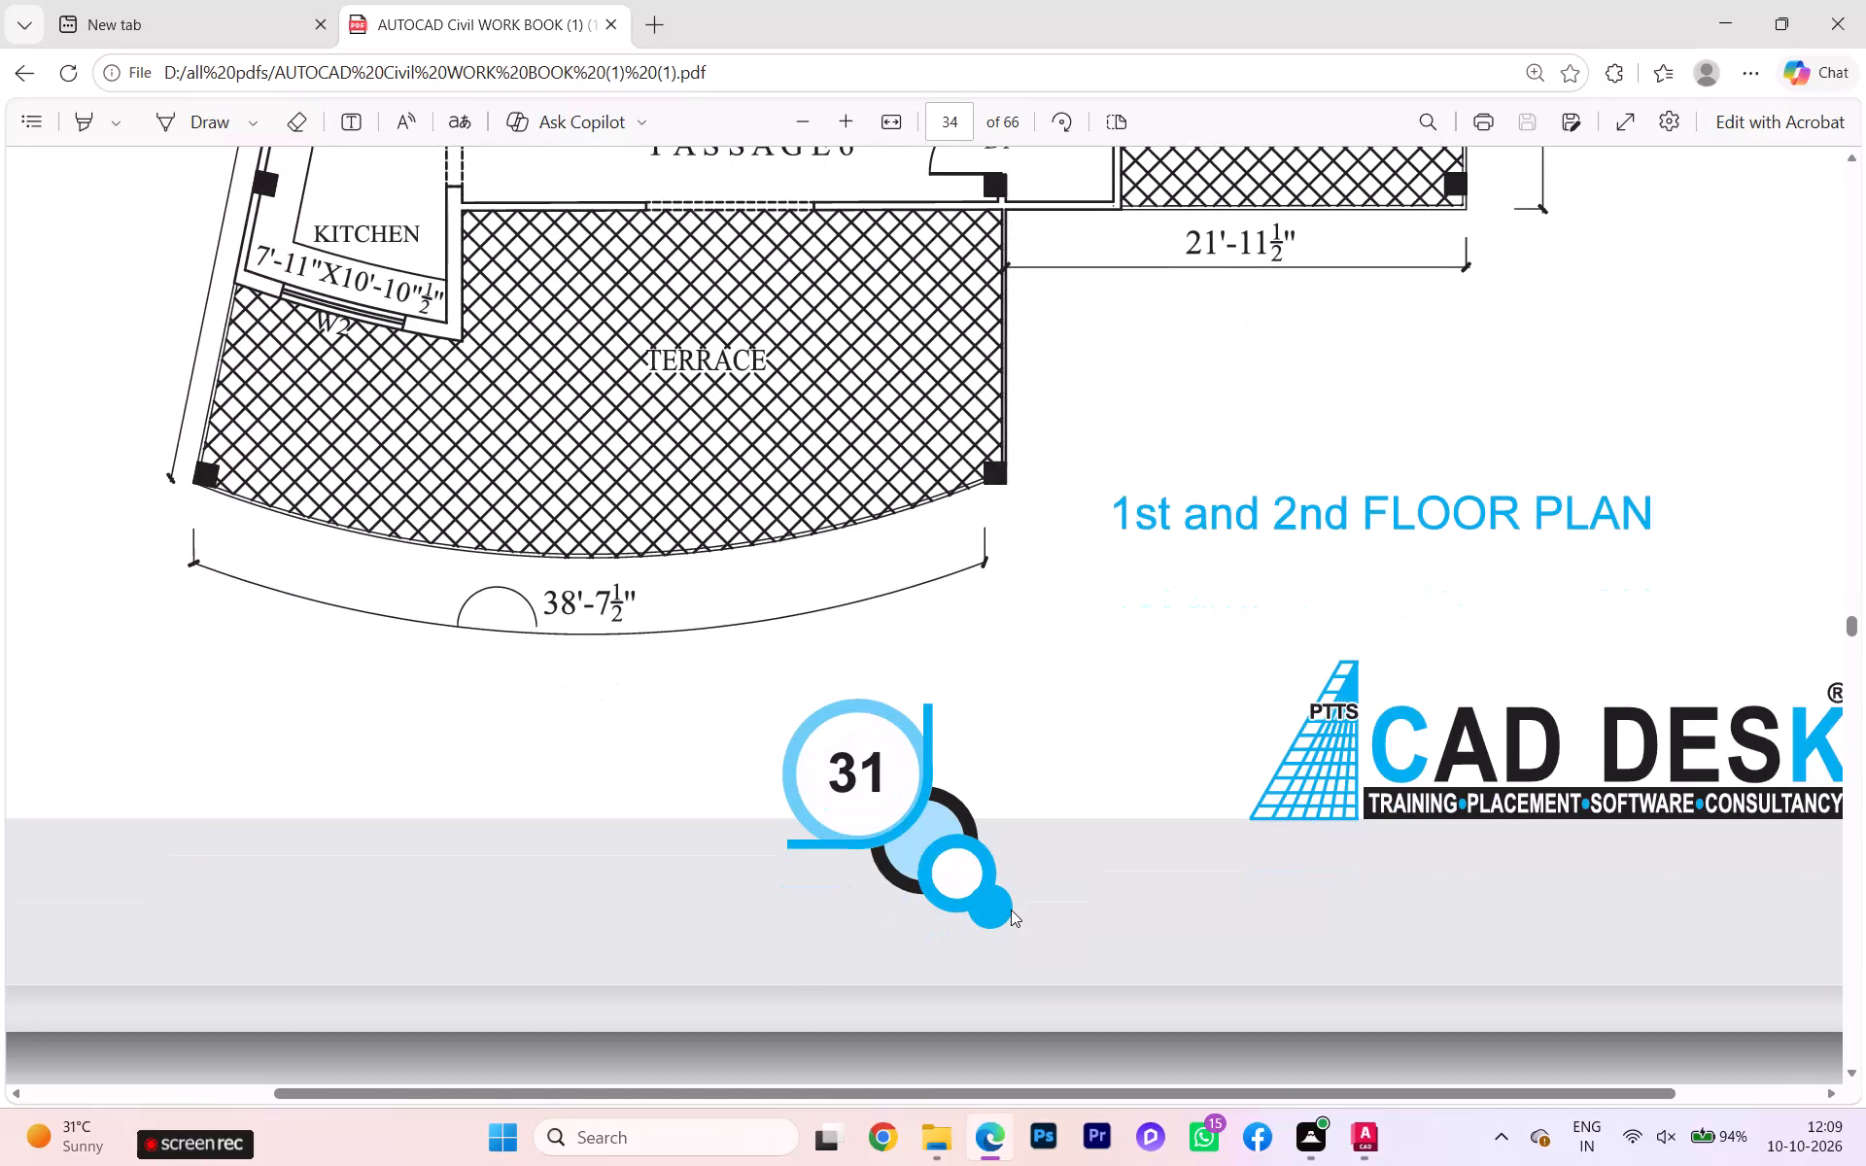
Switch to the AutoCAD drawing and move the loose terrace column, with Ortho off, by its lower-left corner to the slanted wall's outer lower endpoint.
scroll(1012, 909, "up", 2)
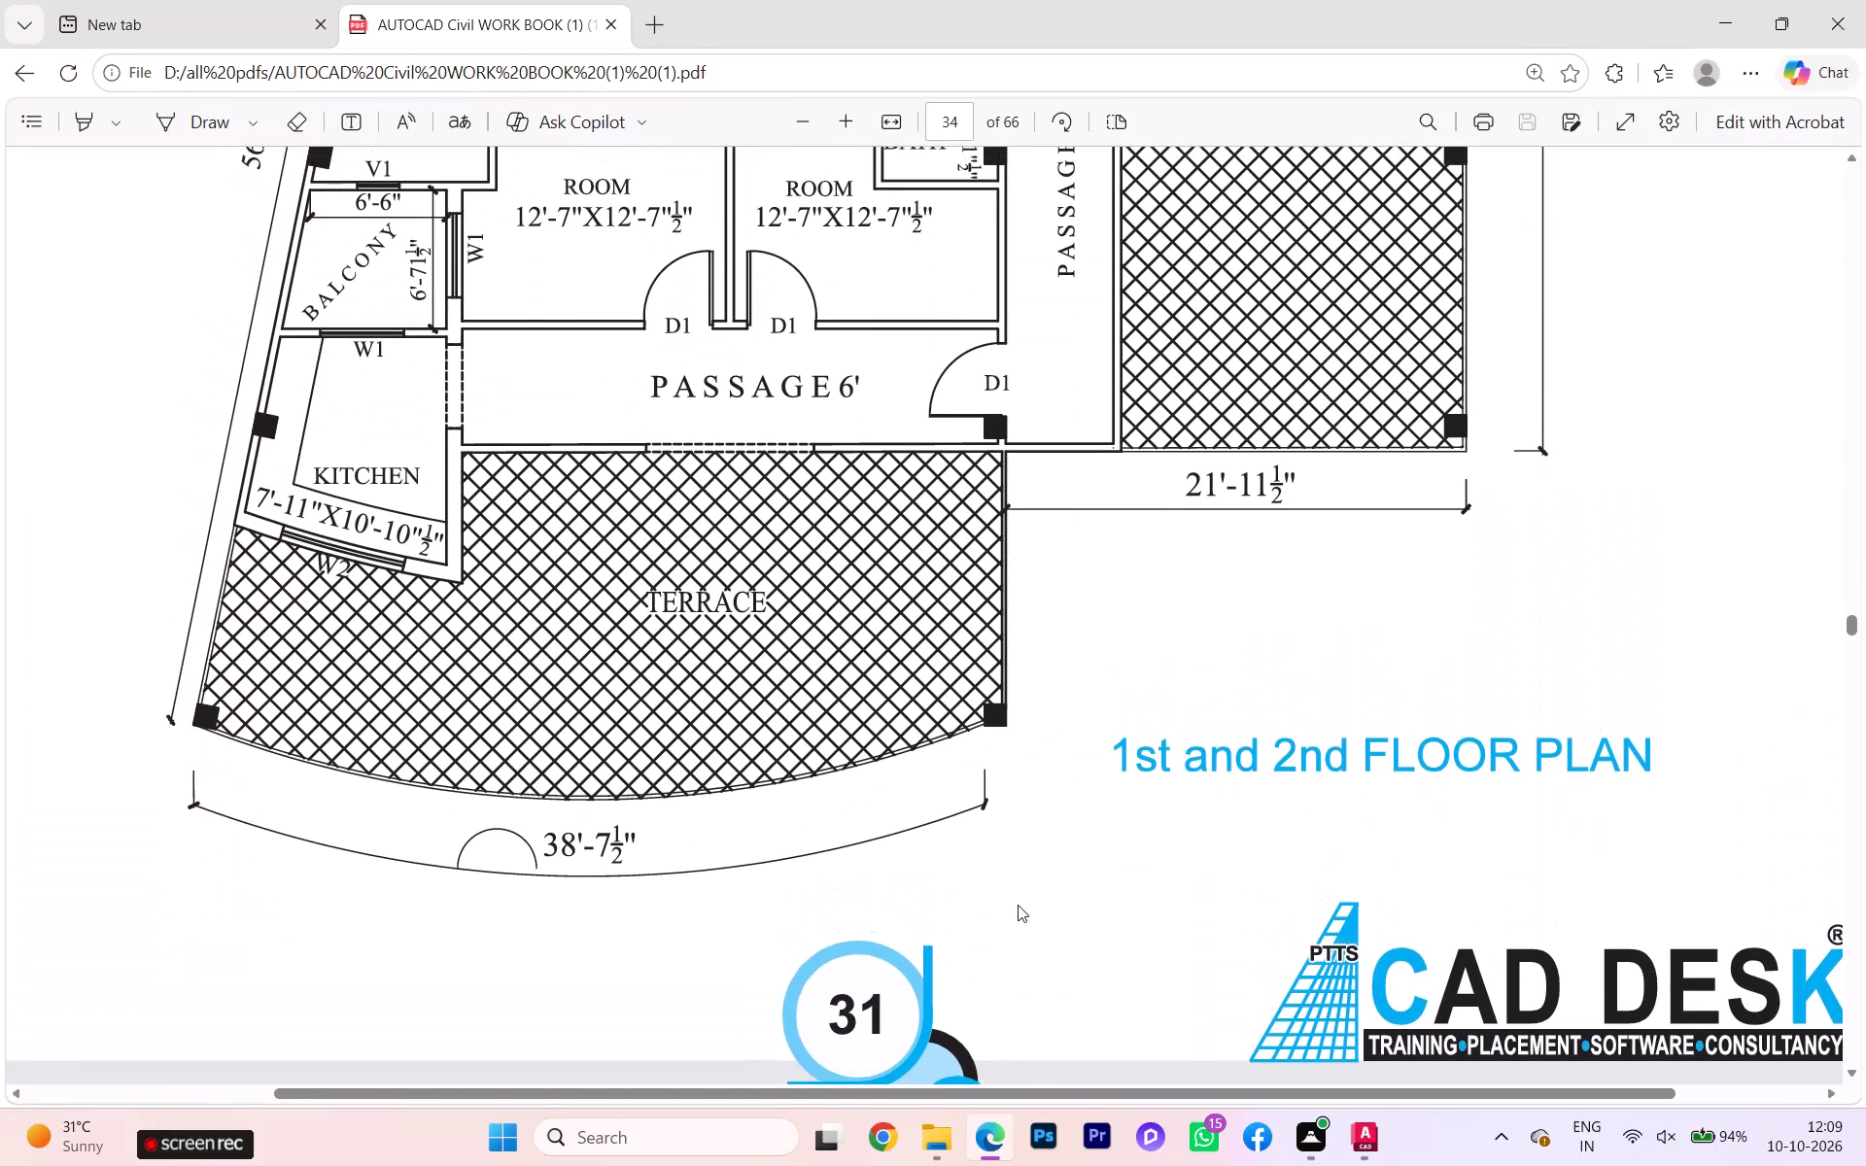
scroll(1019, 904, "up", 1)
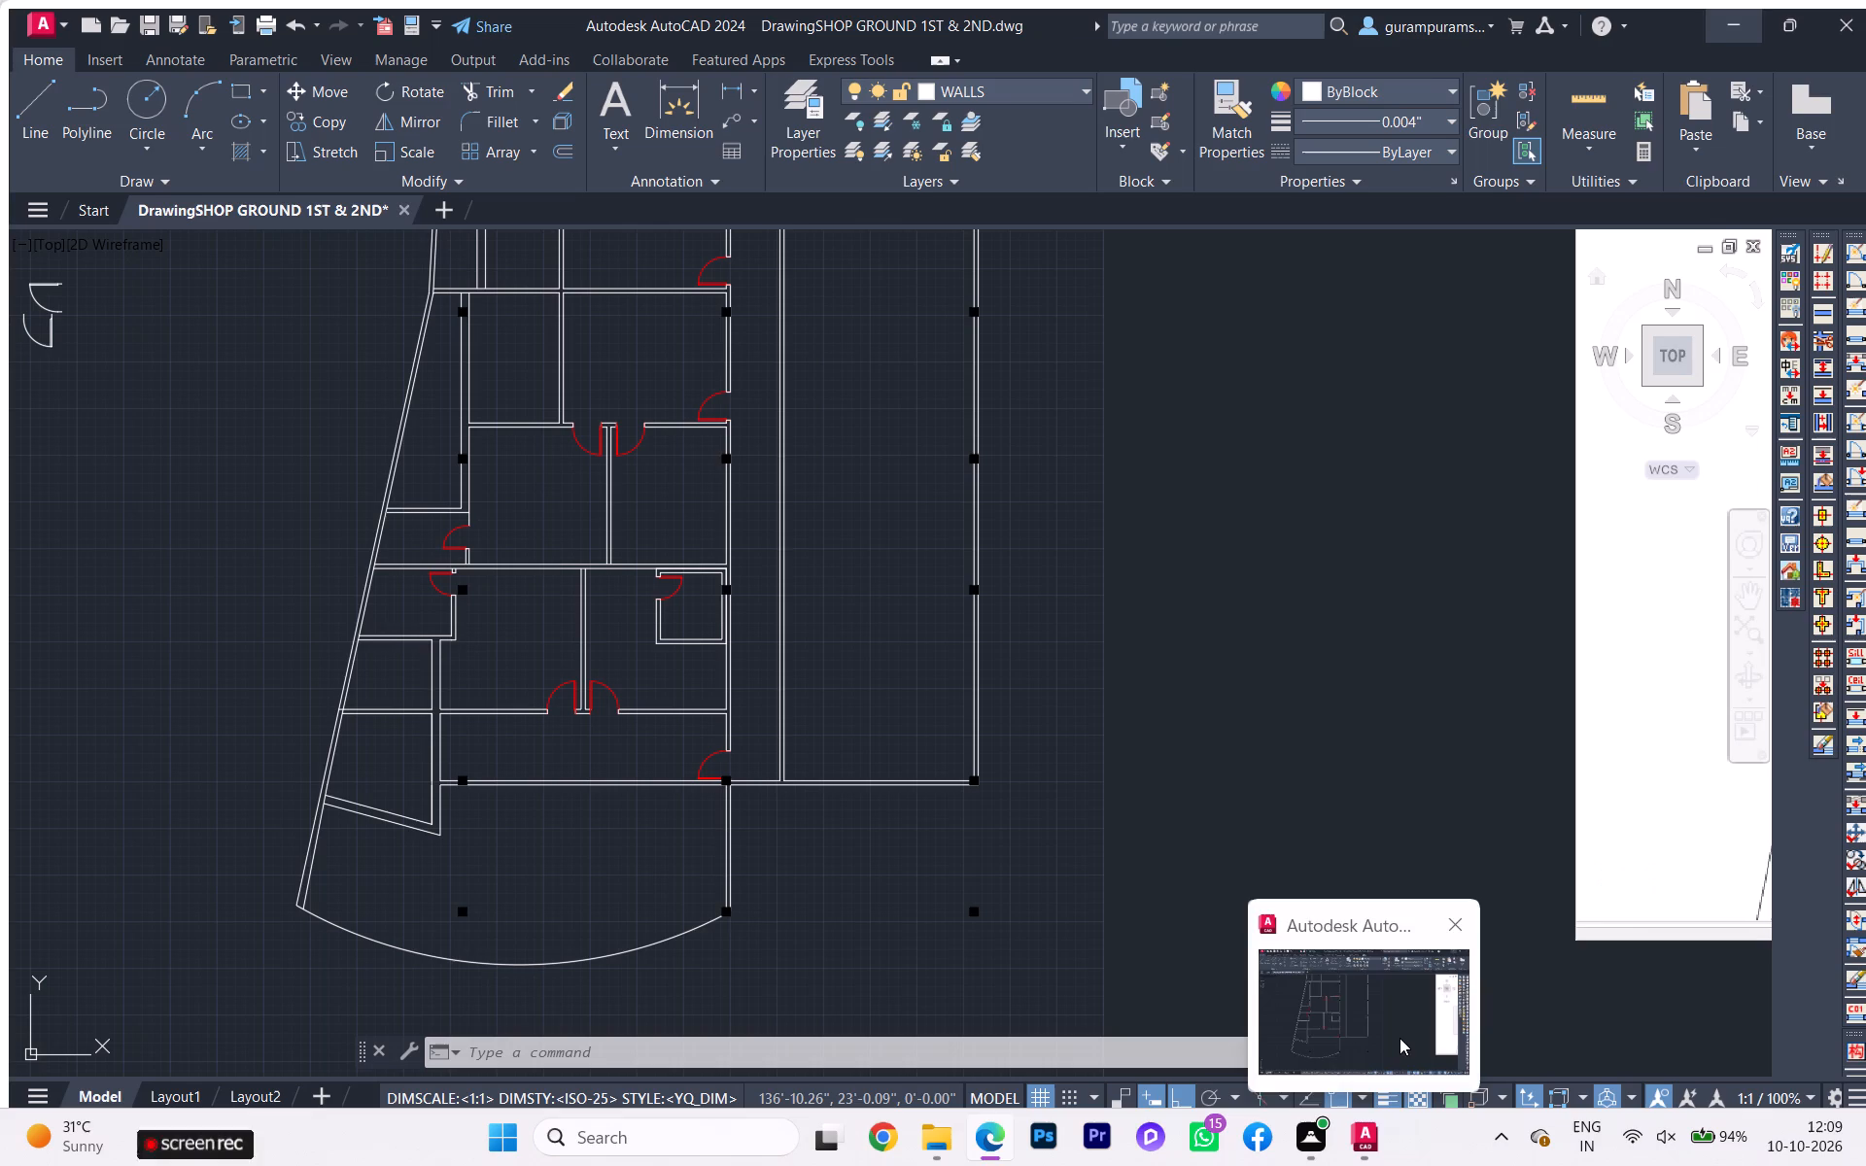
left_click(1399, 1038)
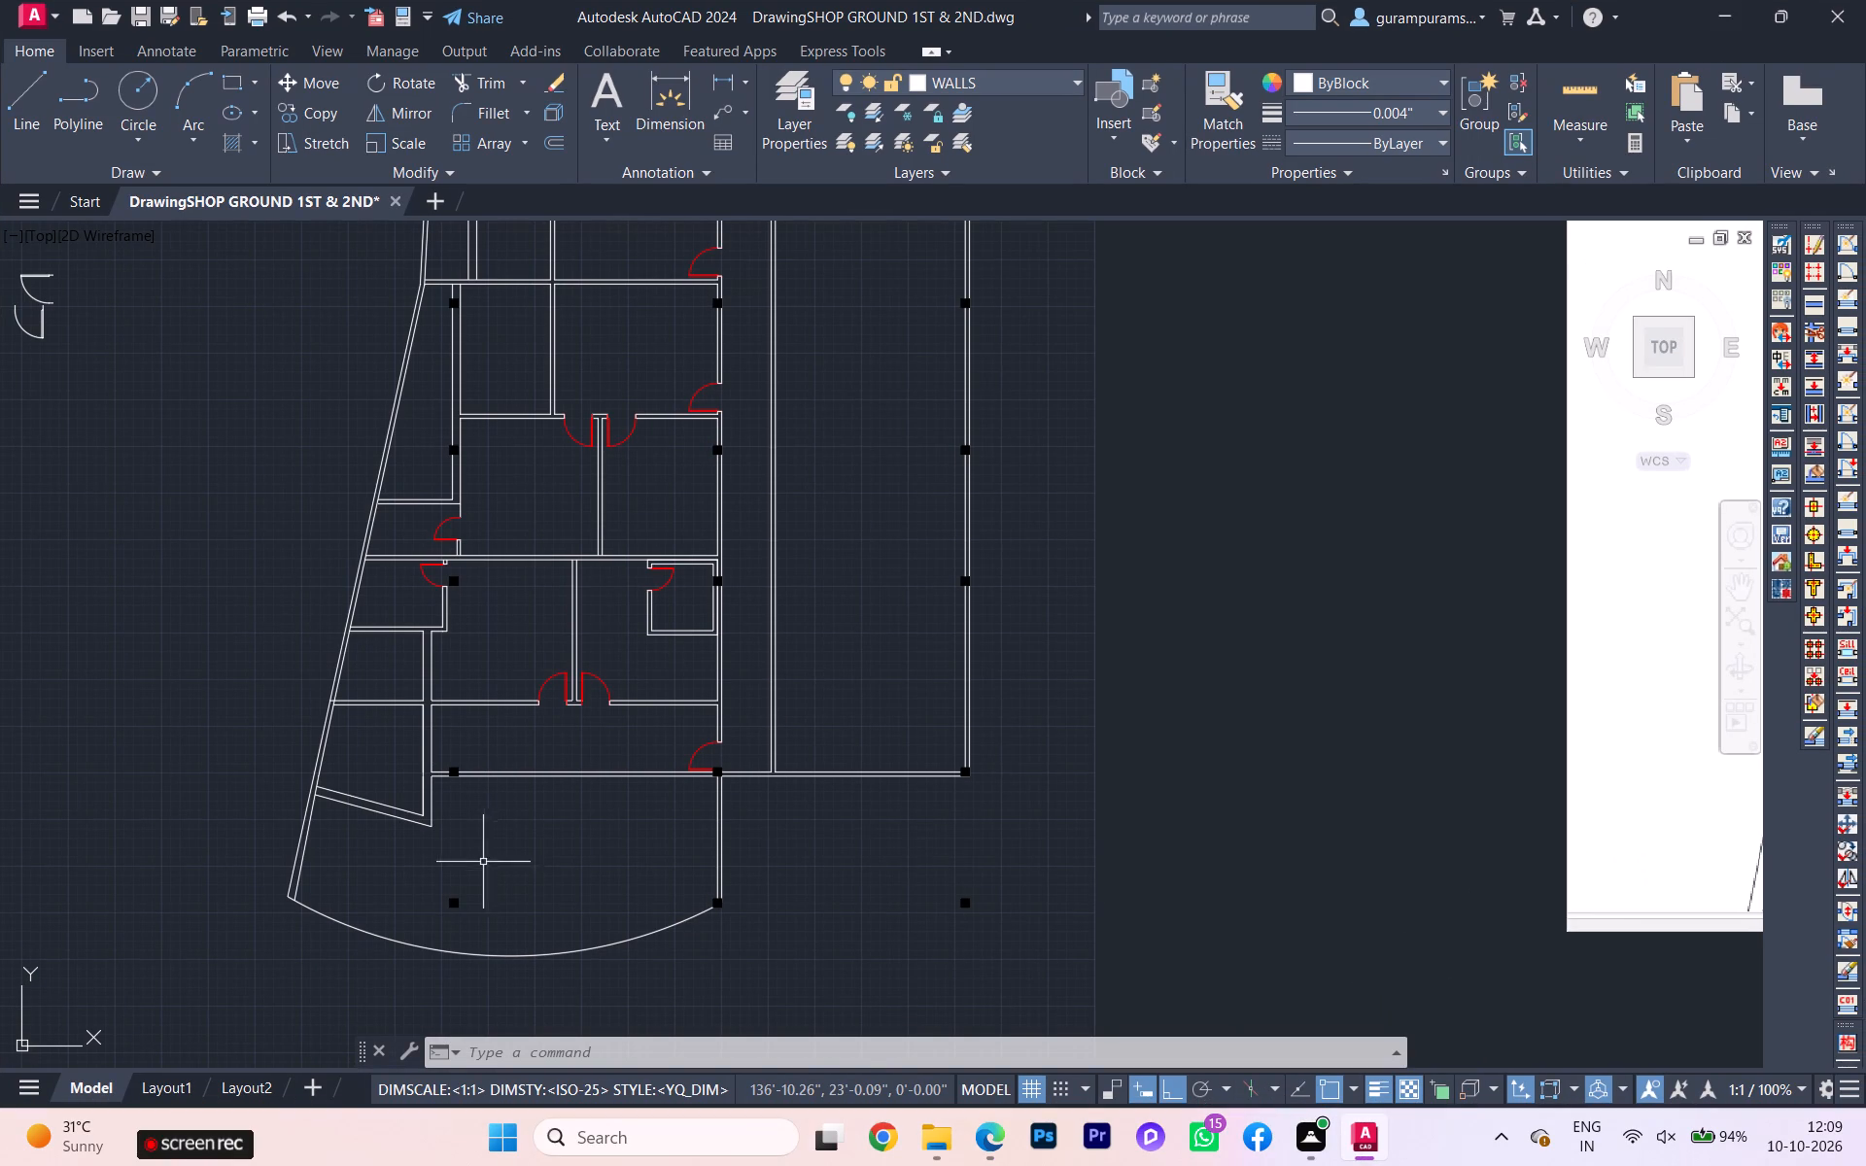
key("Escape")
scroll(463, 881, "up", 1)
left_click(448, 912)
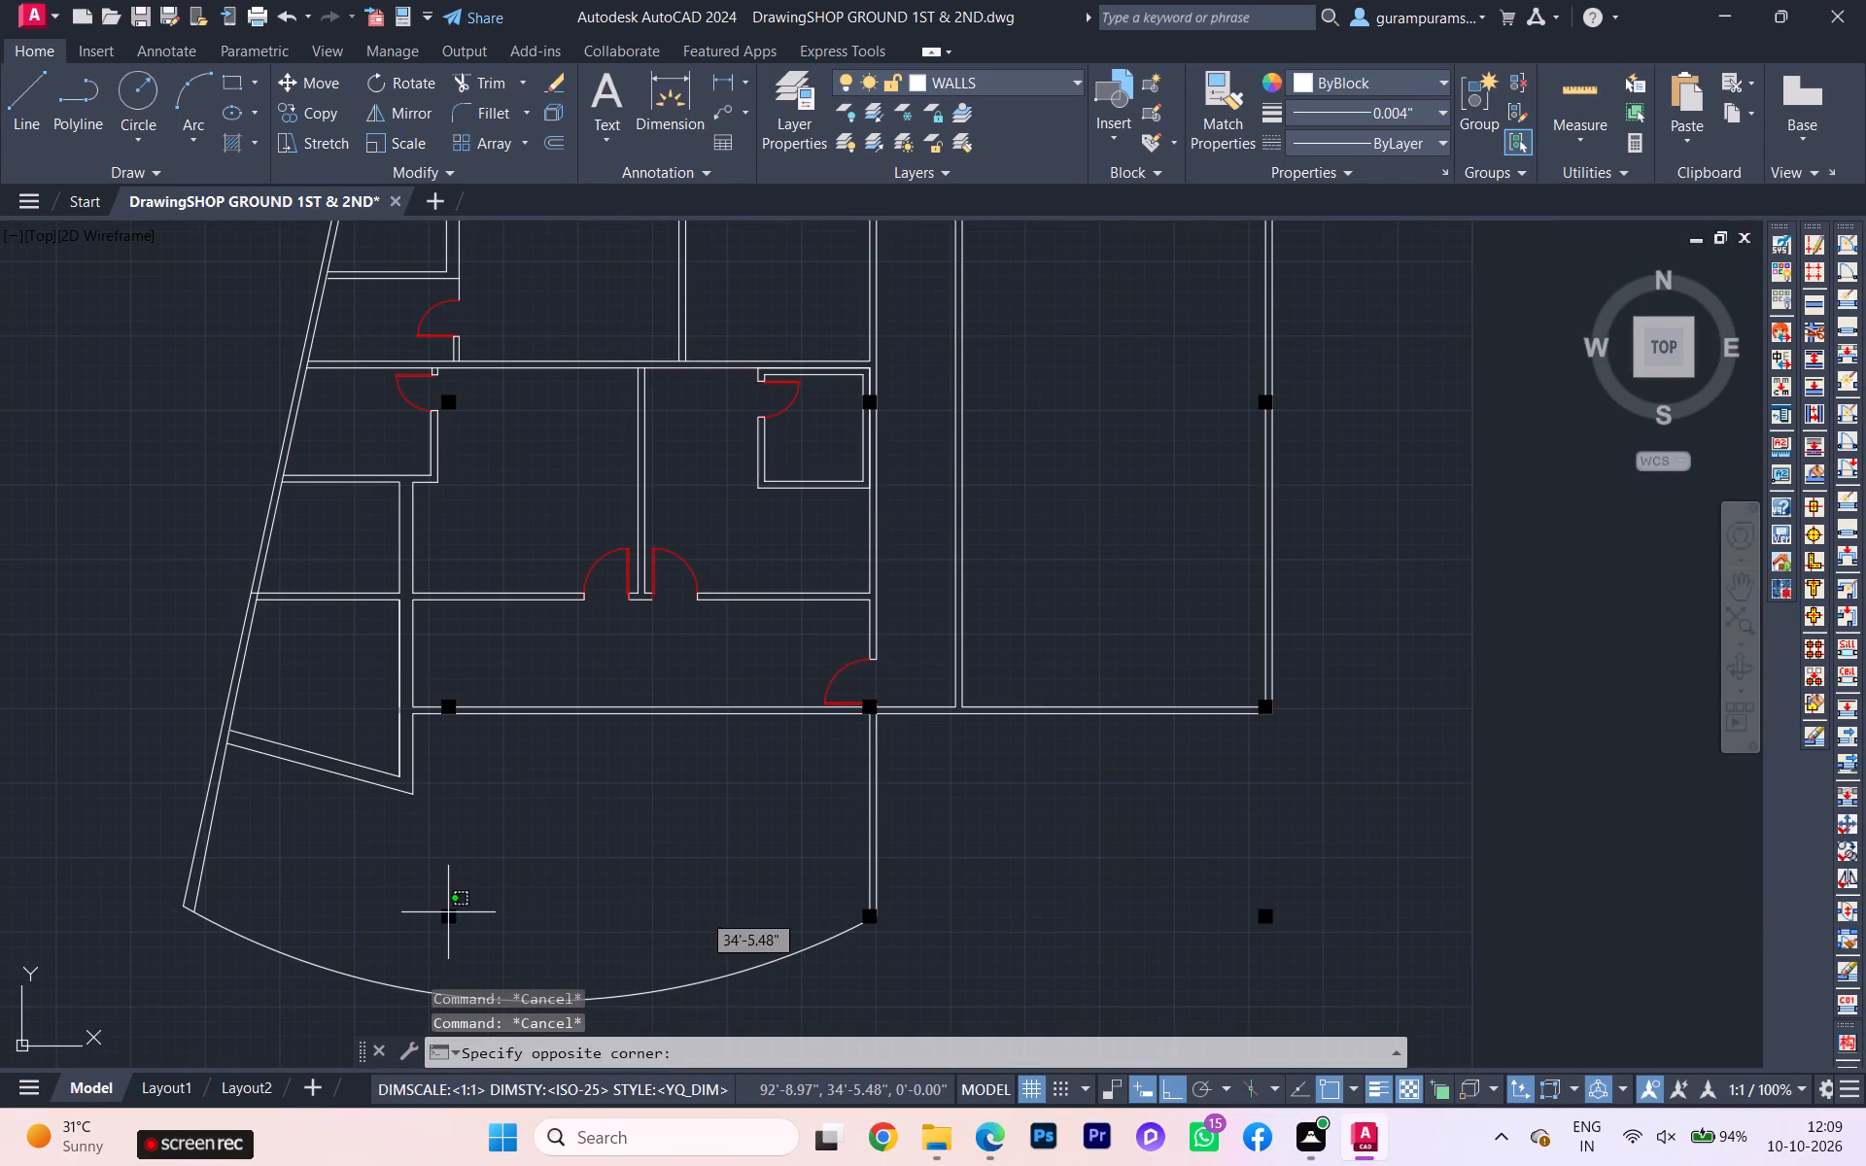
key("m")
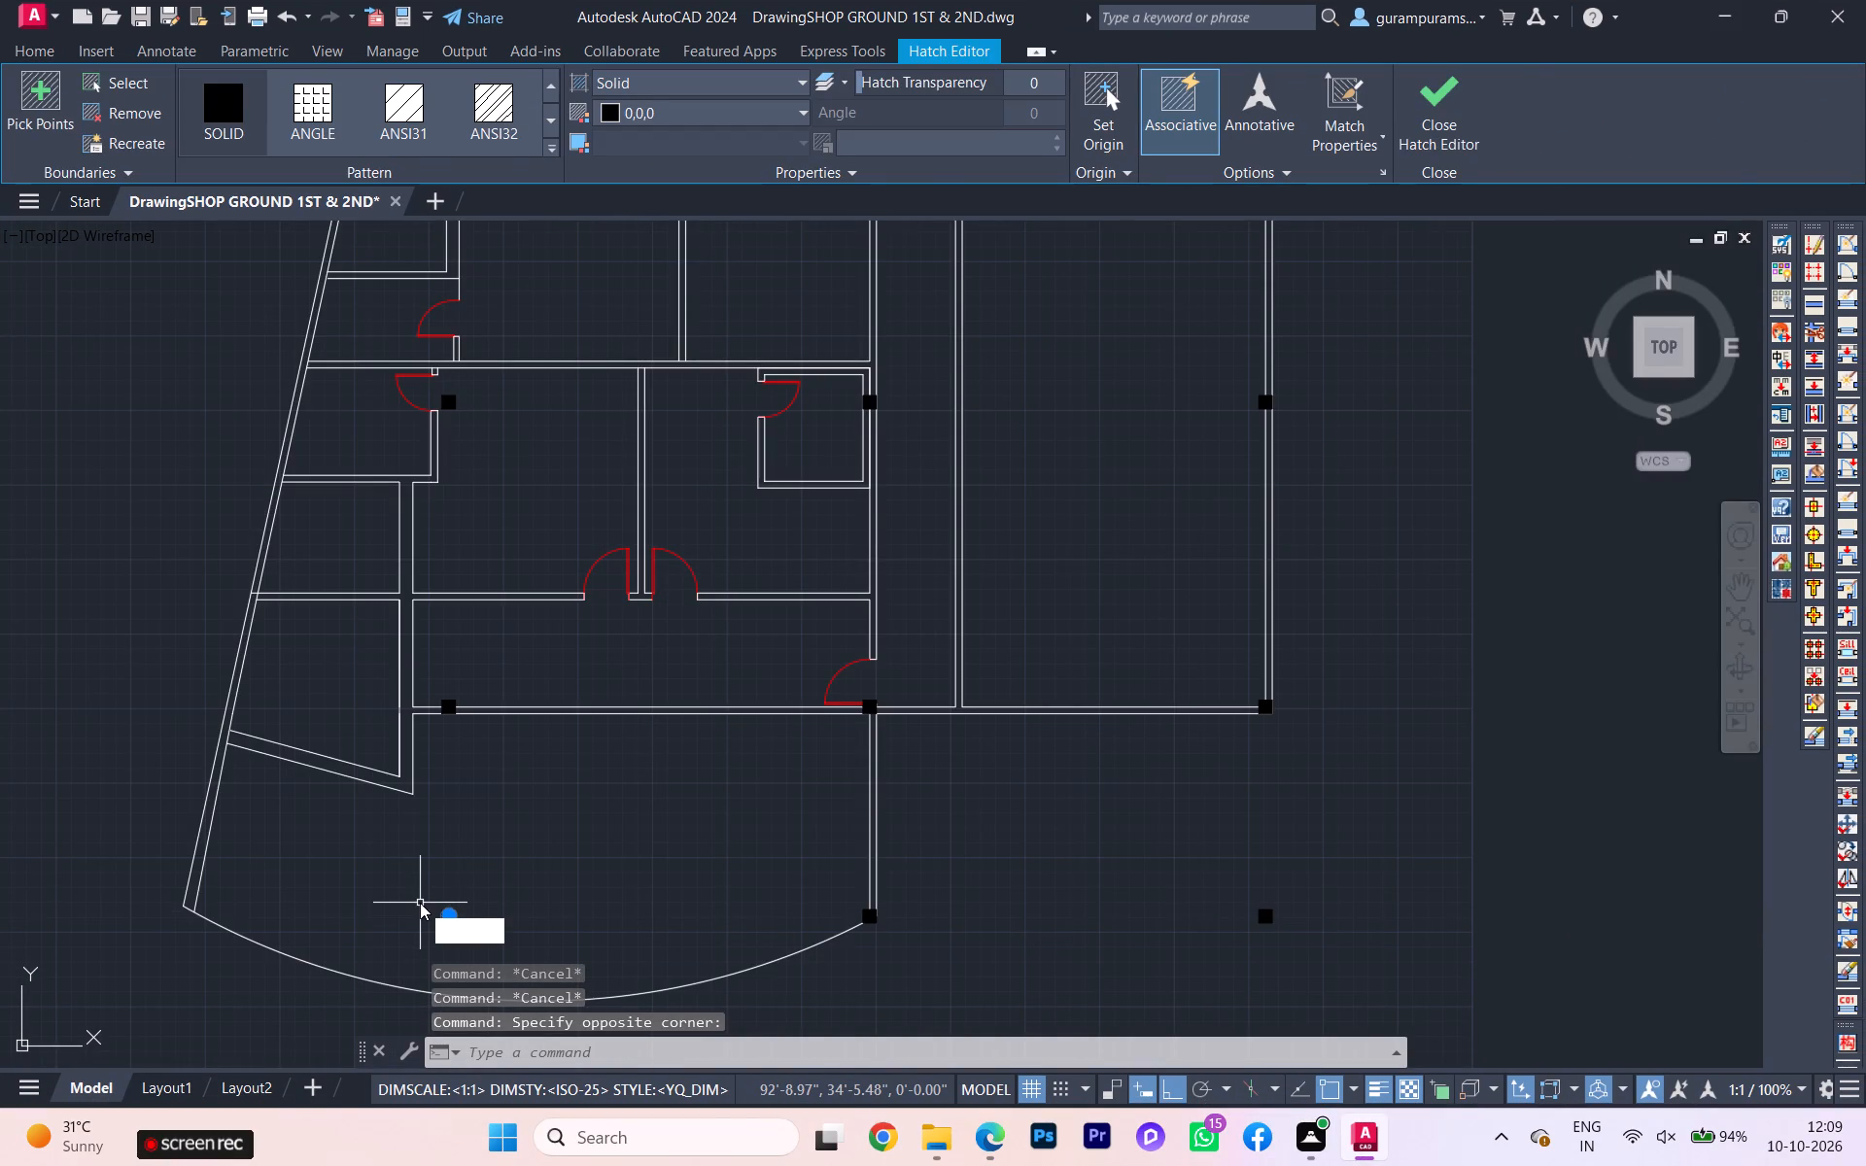
key("Return")
scroll(442, 919, "up", 3)
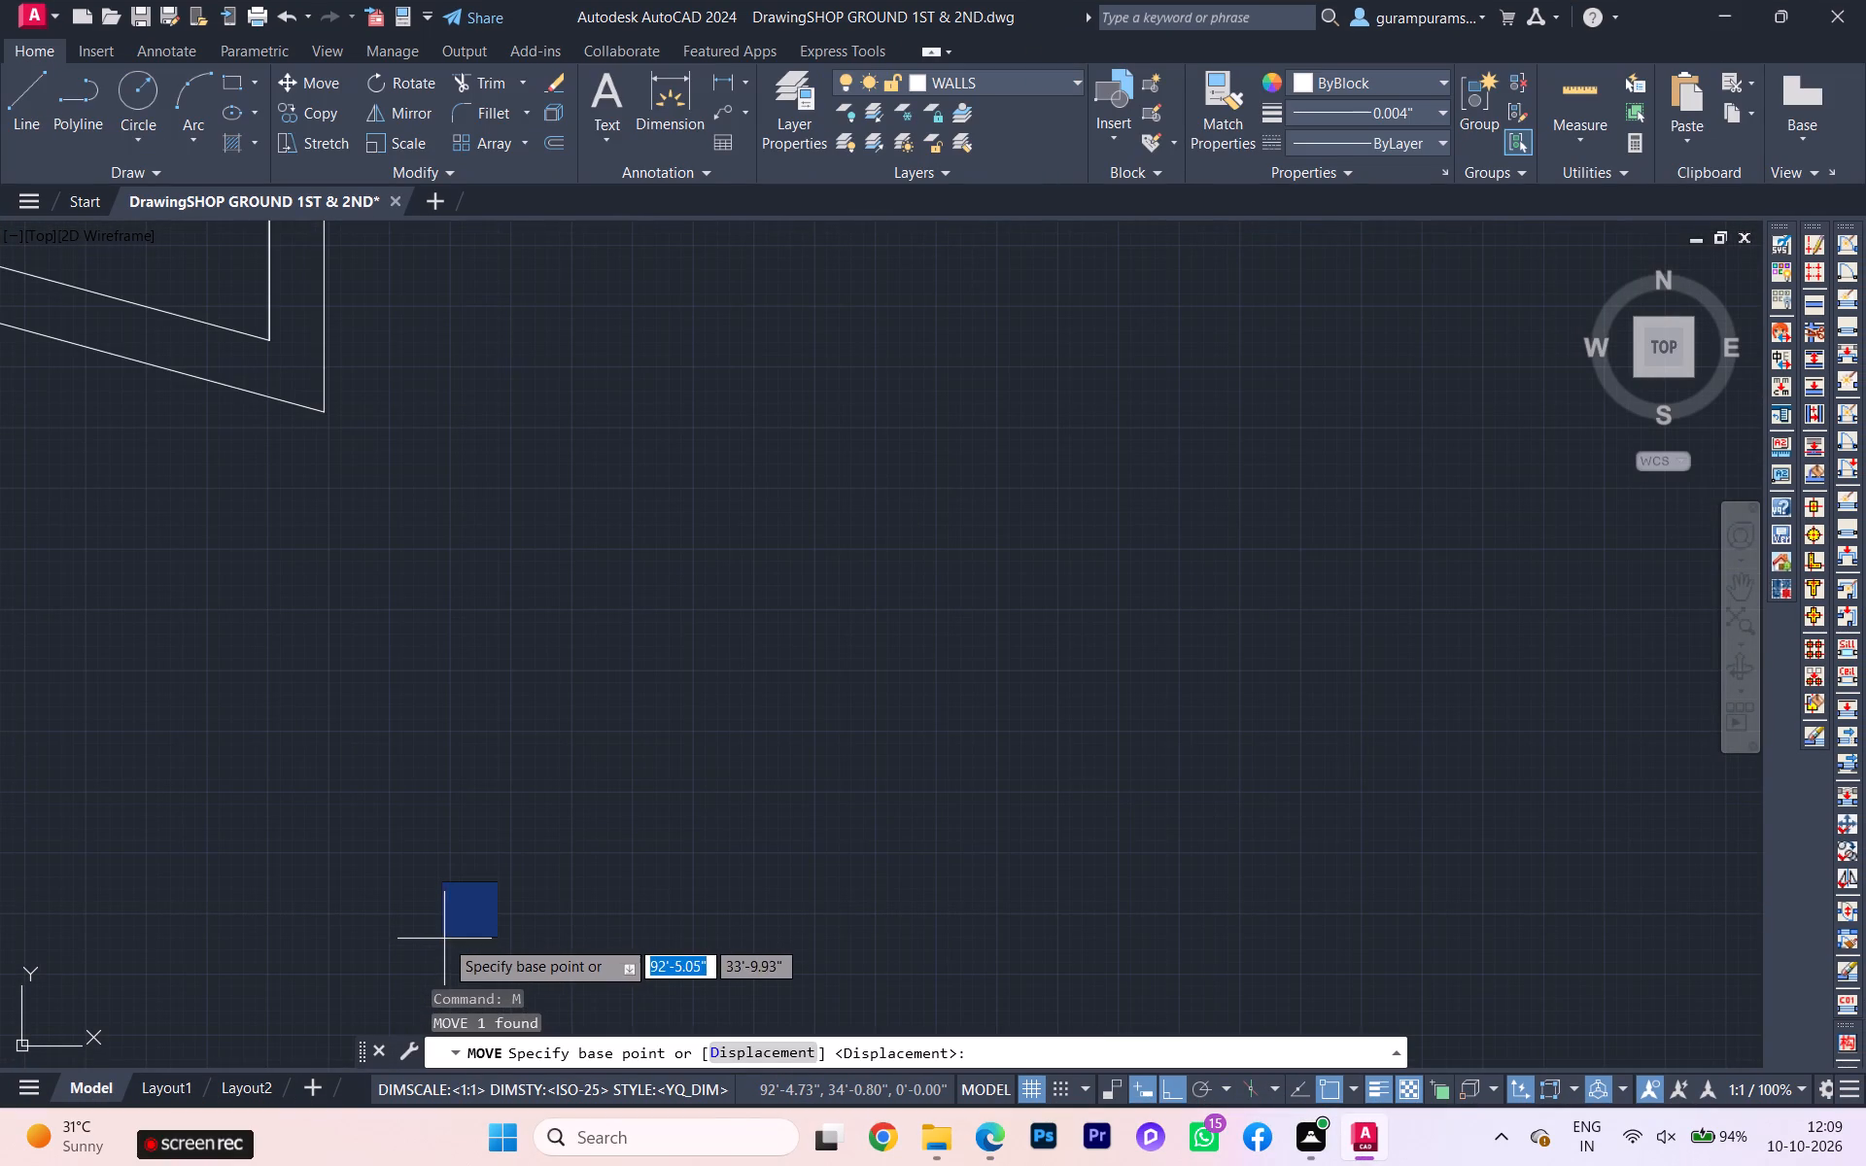
left_click(444, 939)
scroll(654, 844, "down", 3)
scroll(655, 845, "up", 1)
scroll(225, 876, "up", 1)
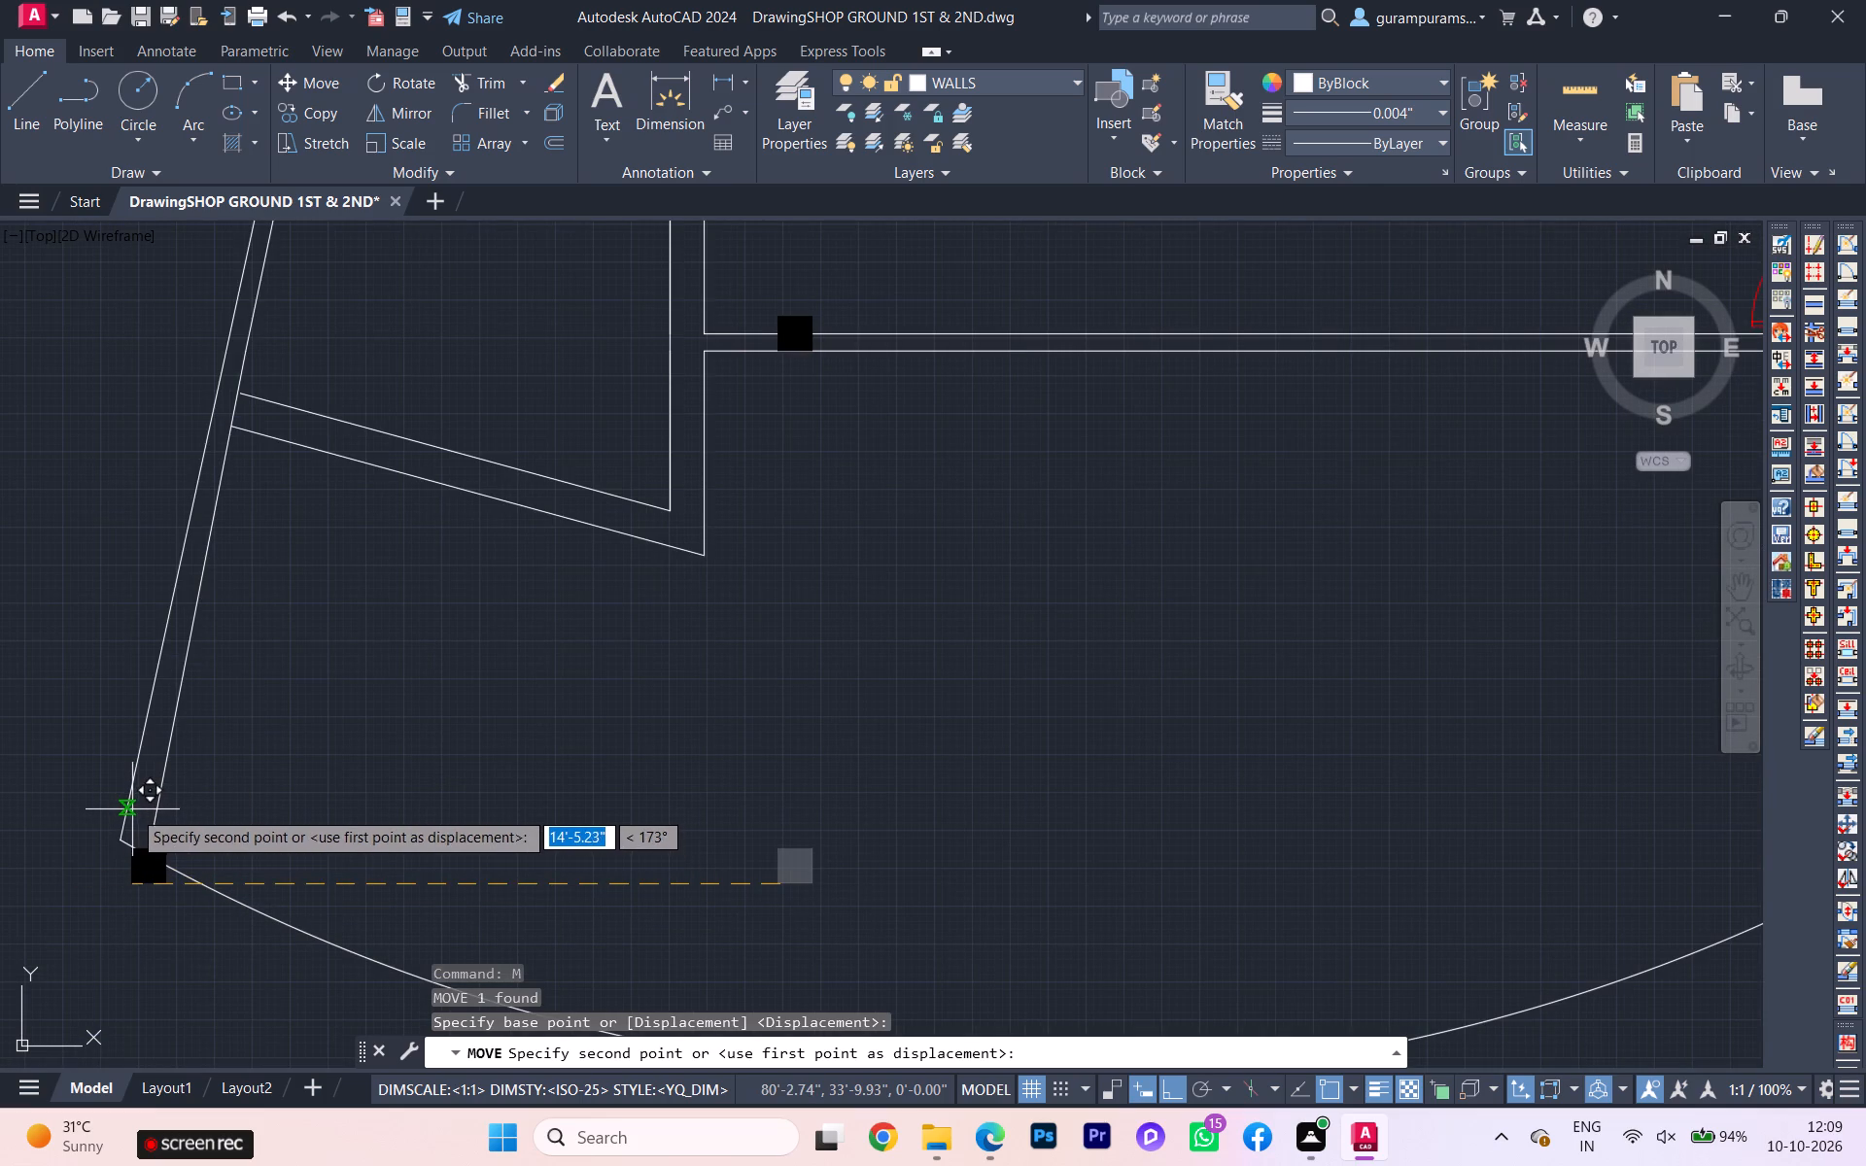
key("F9")
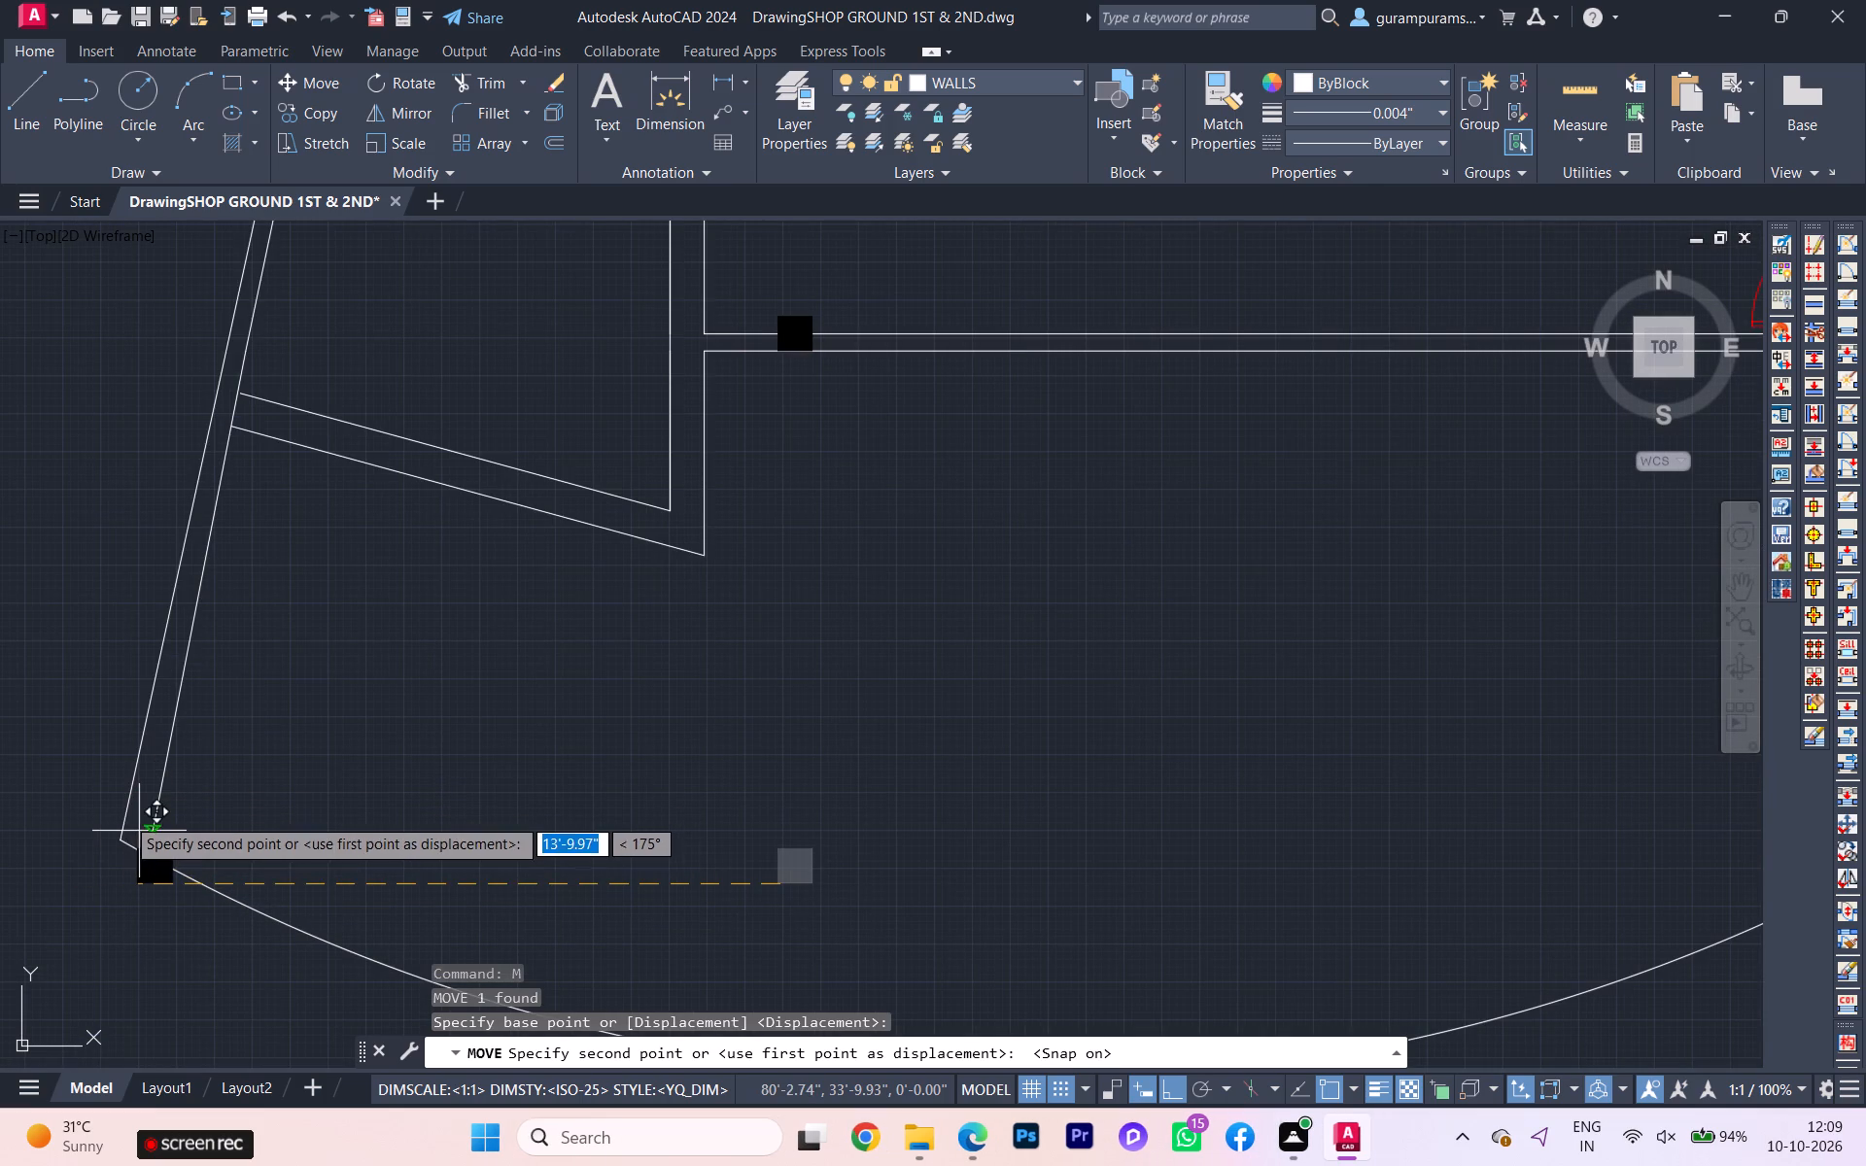
scroll(122, 812, "down", 1)
scroll(116, 825, "up", 1)
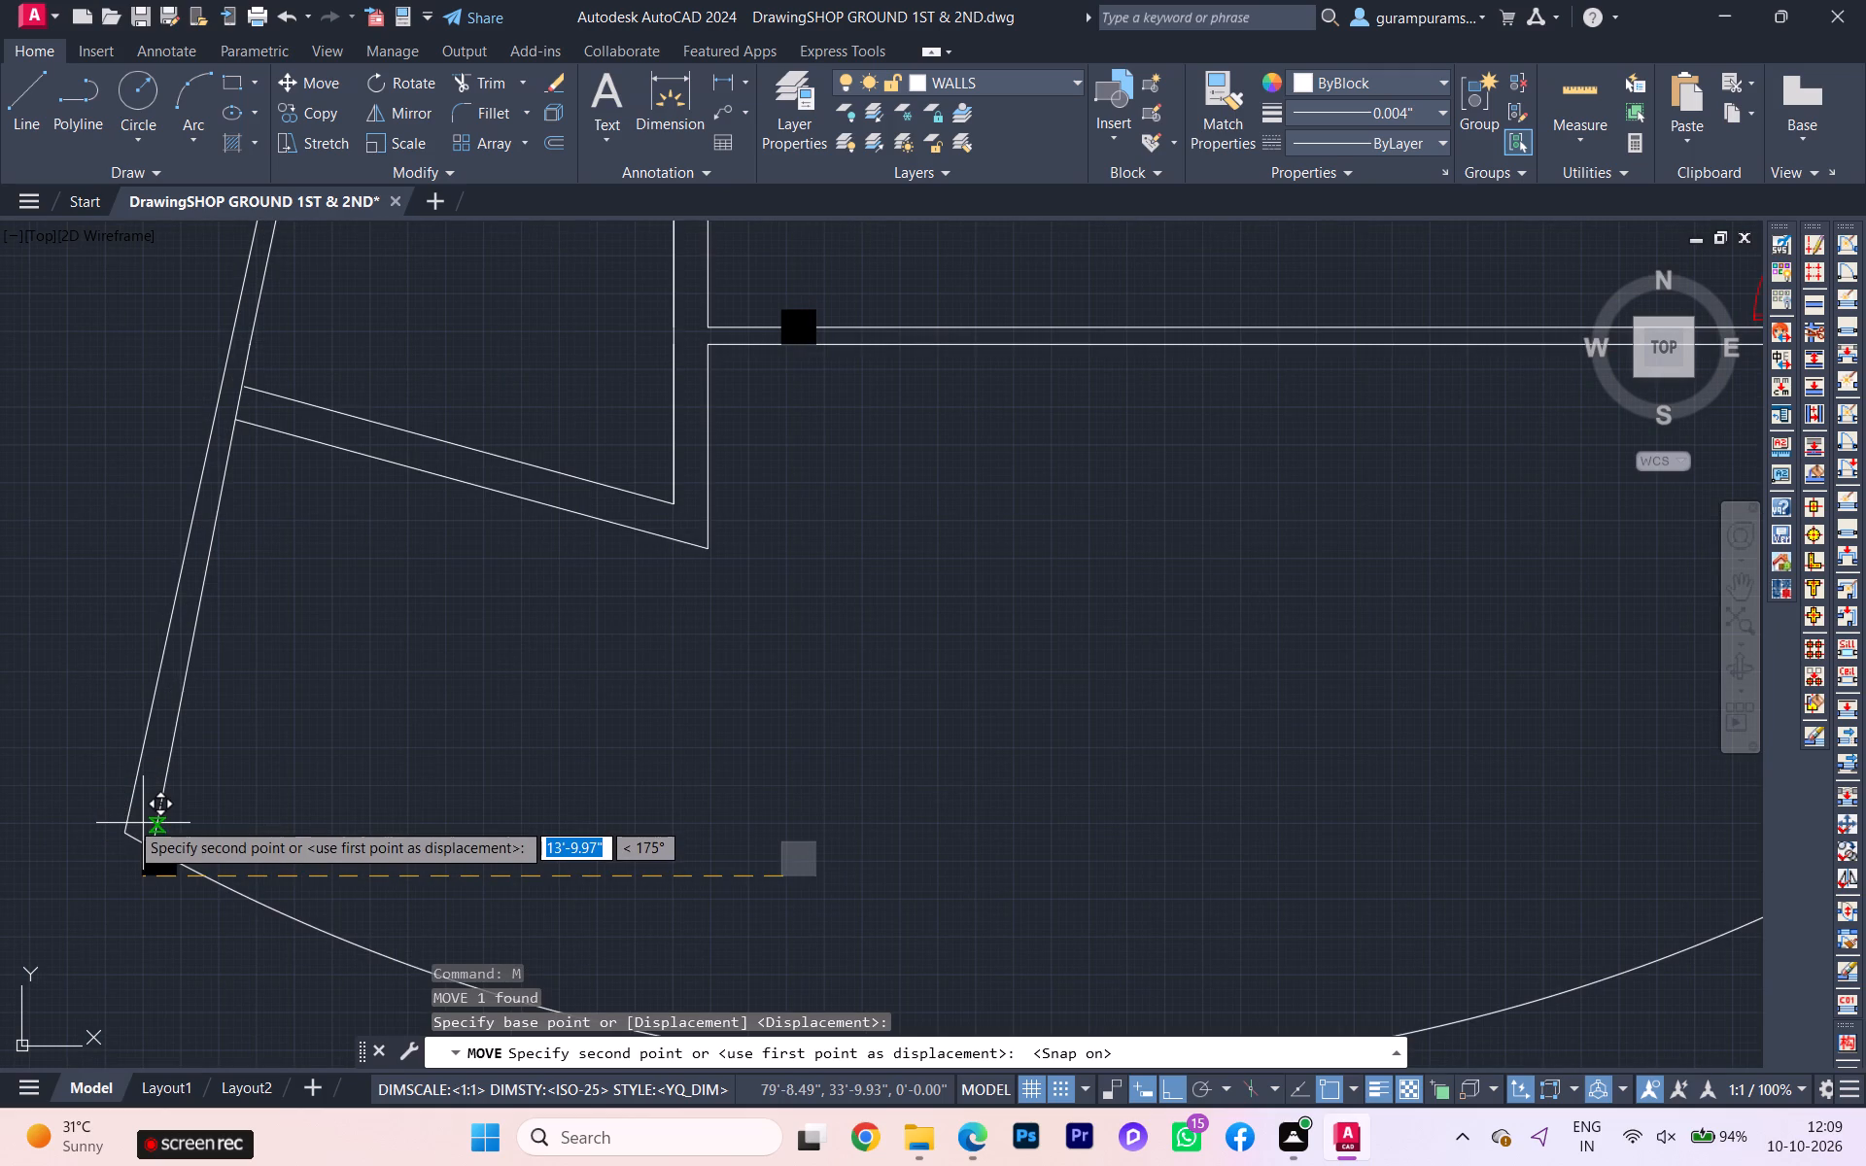
key("F8")
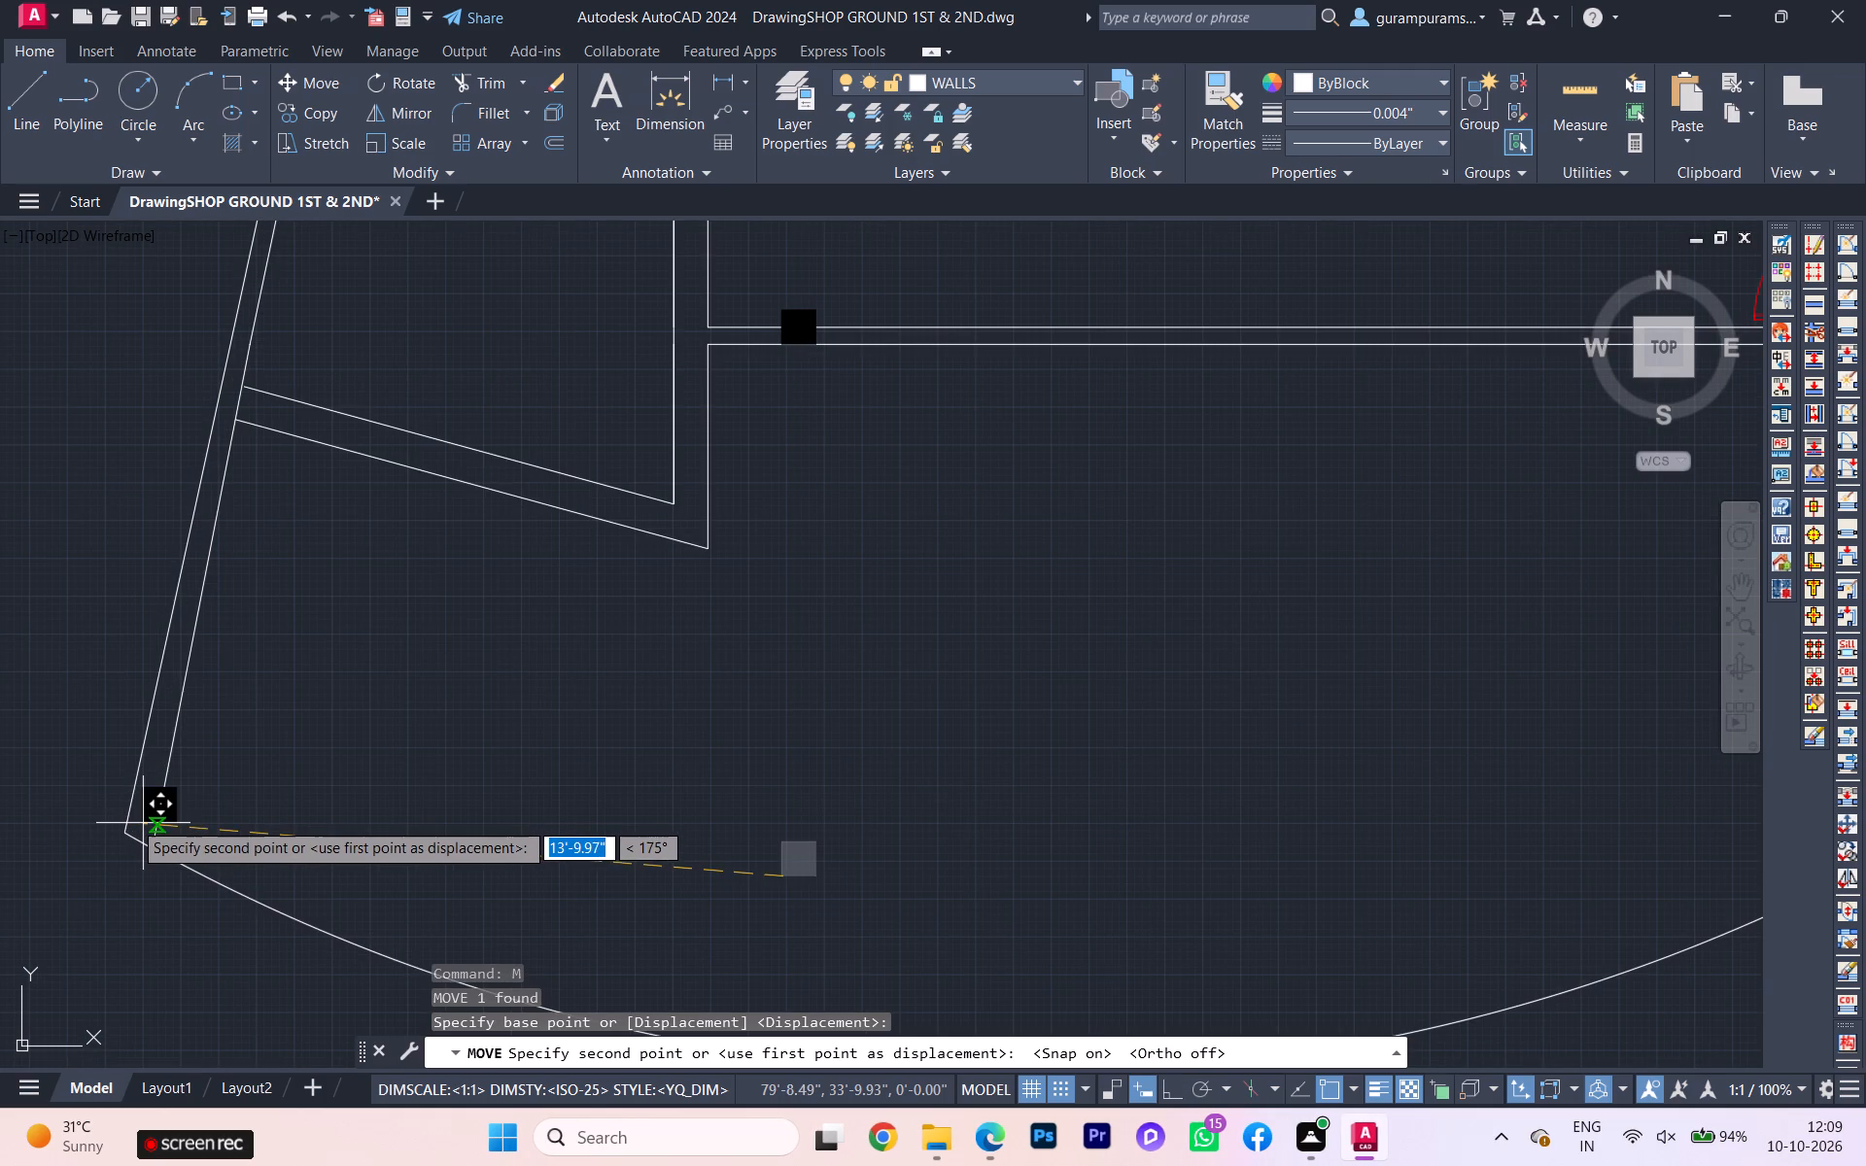
key("F9")
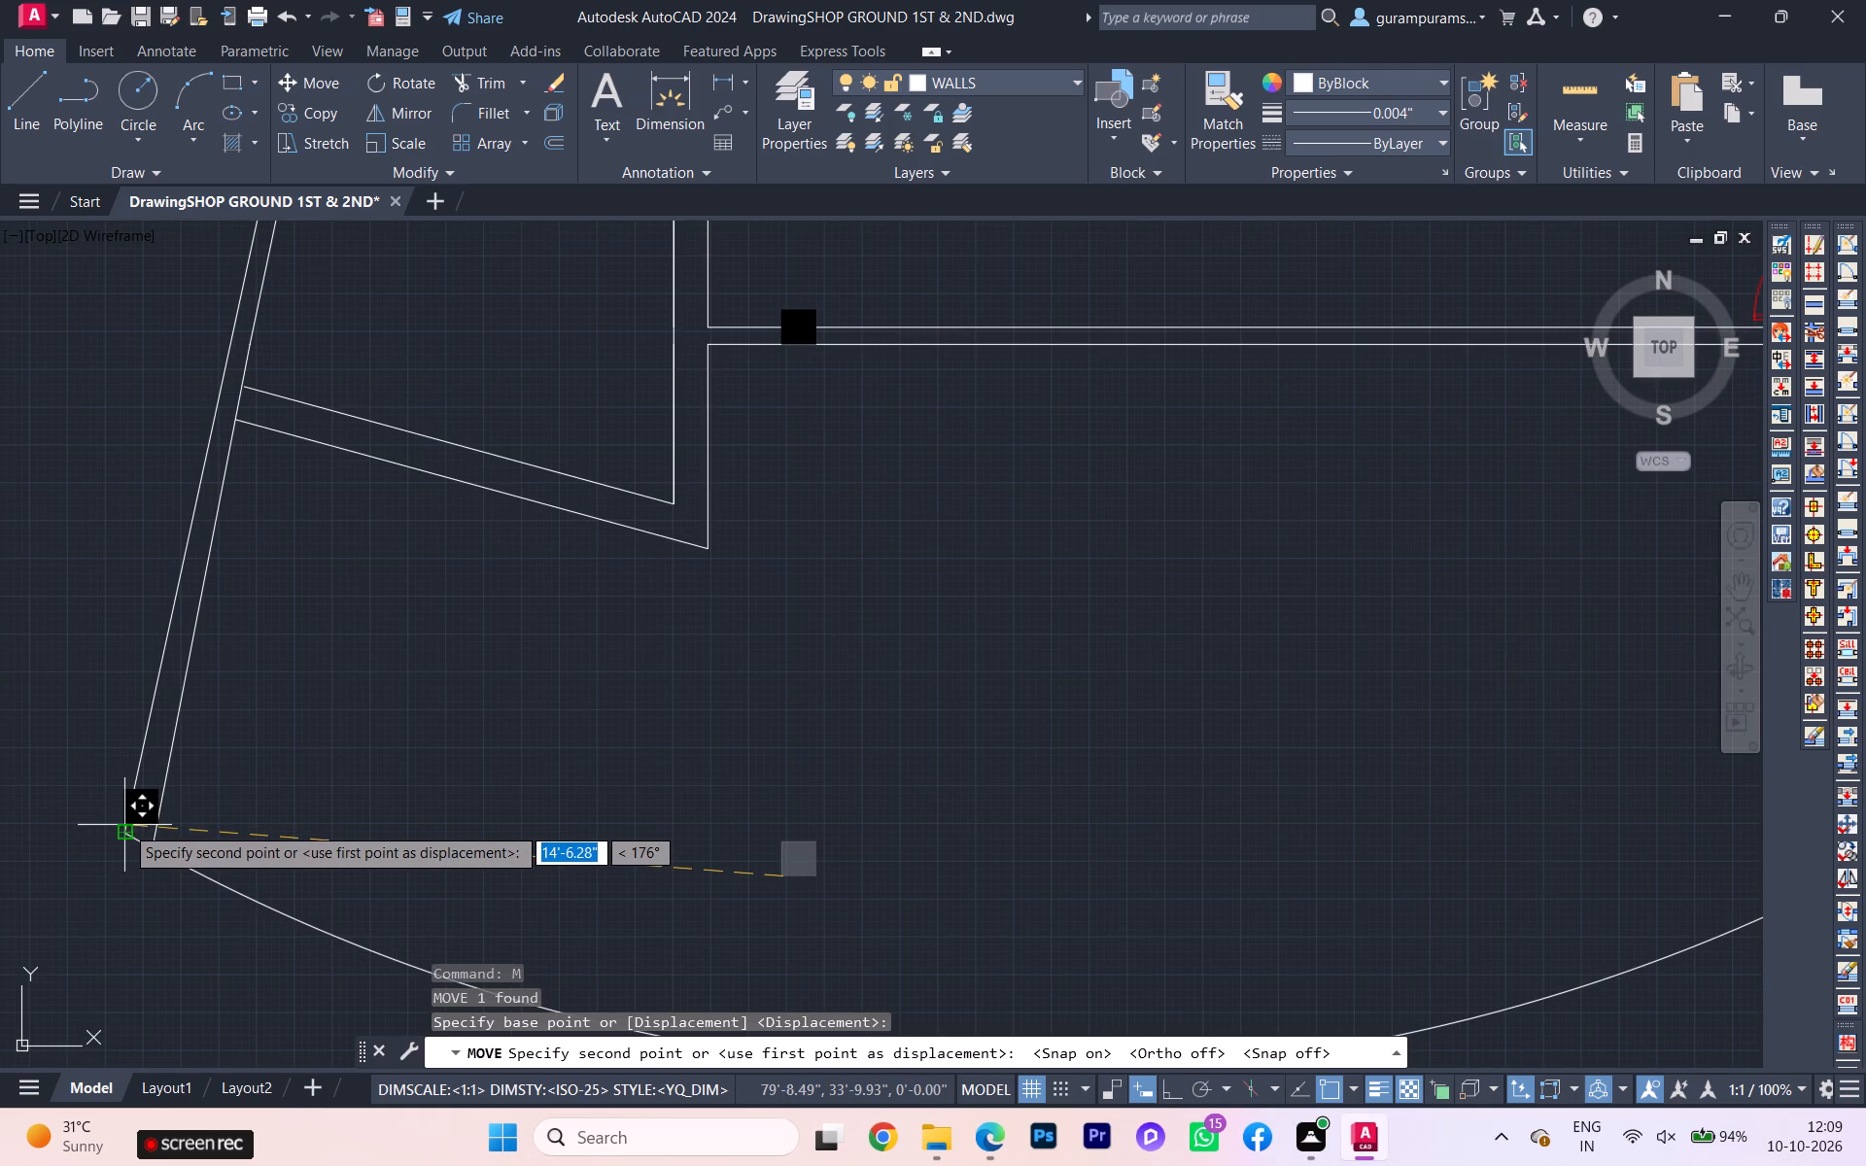
left_click(124, 832)
Move the column at the west end of the passage's lower wall horizontally onto the slanted wall beside the kitchen, with Ortho on.
scroll(169, 792, "down", 1)
scroll(169, 793, "up", 2)
scroll(172, 801, "down", 4)
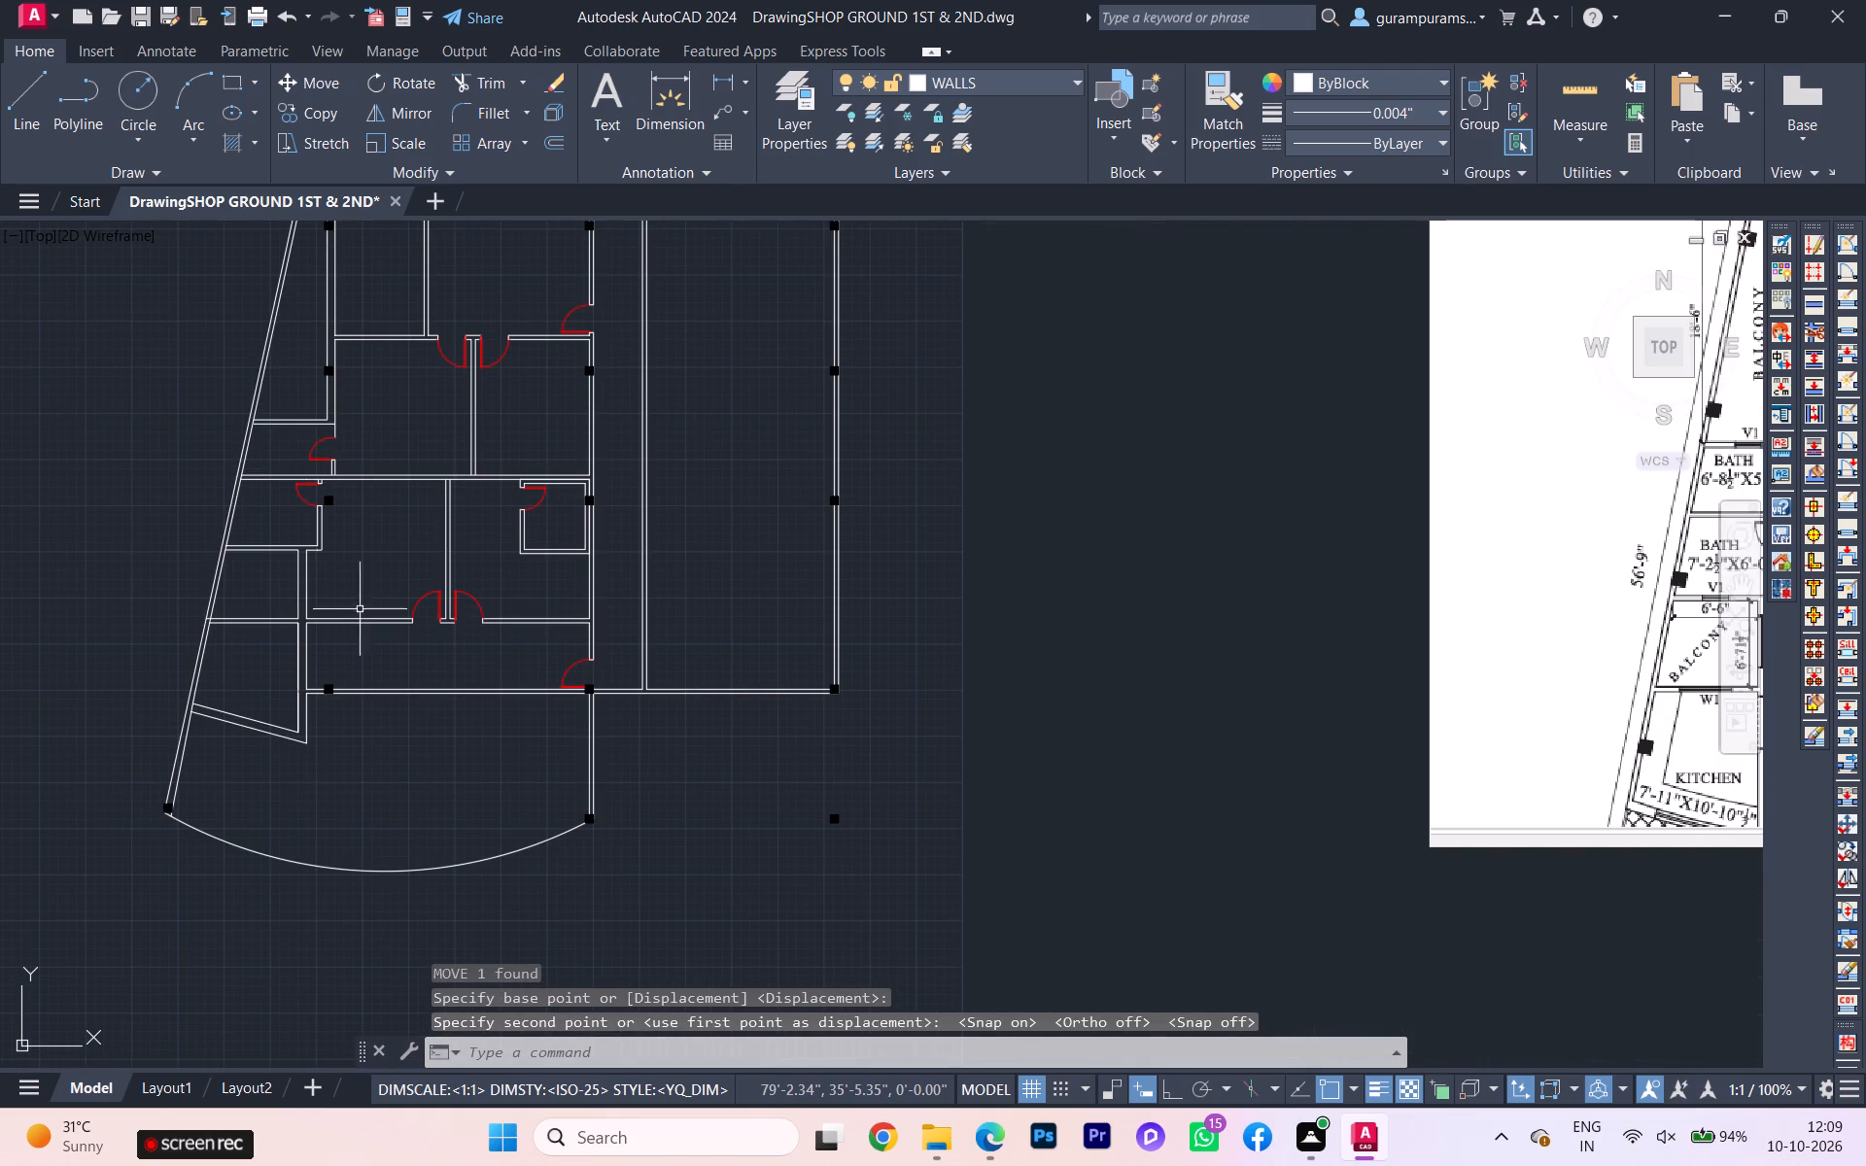
scroll(311, 685, "up", 2)
left_click(354, 689)
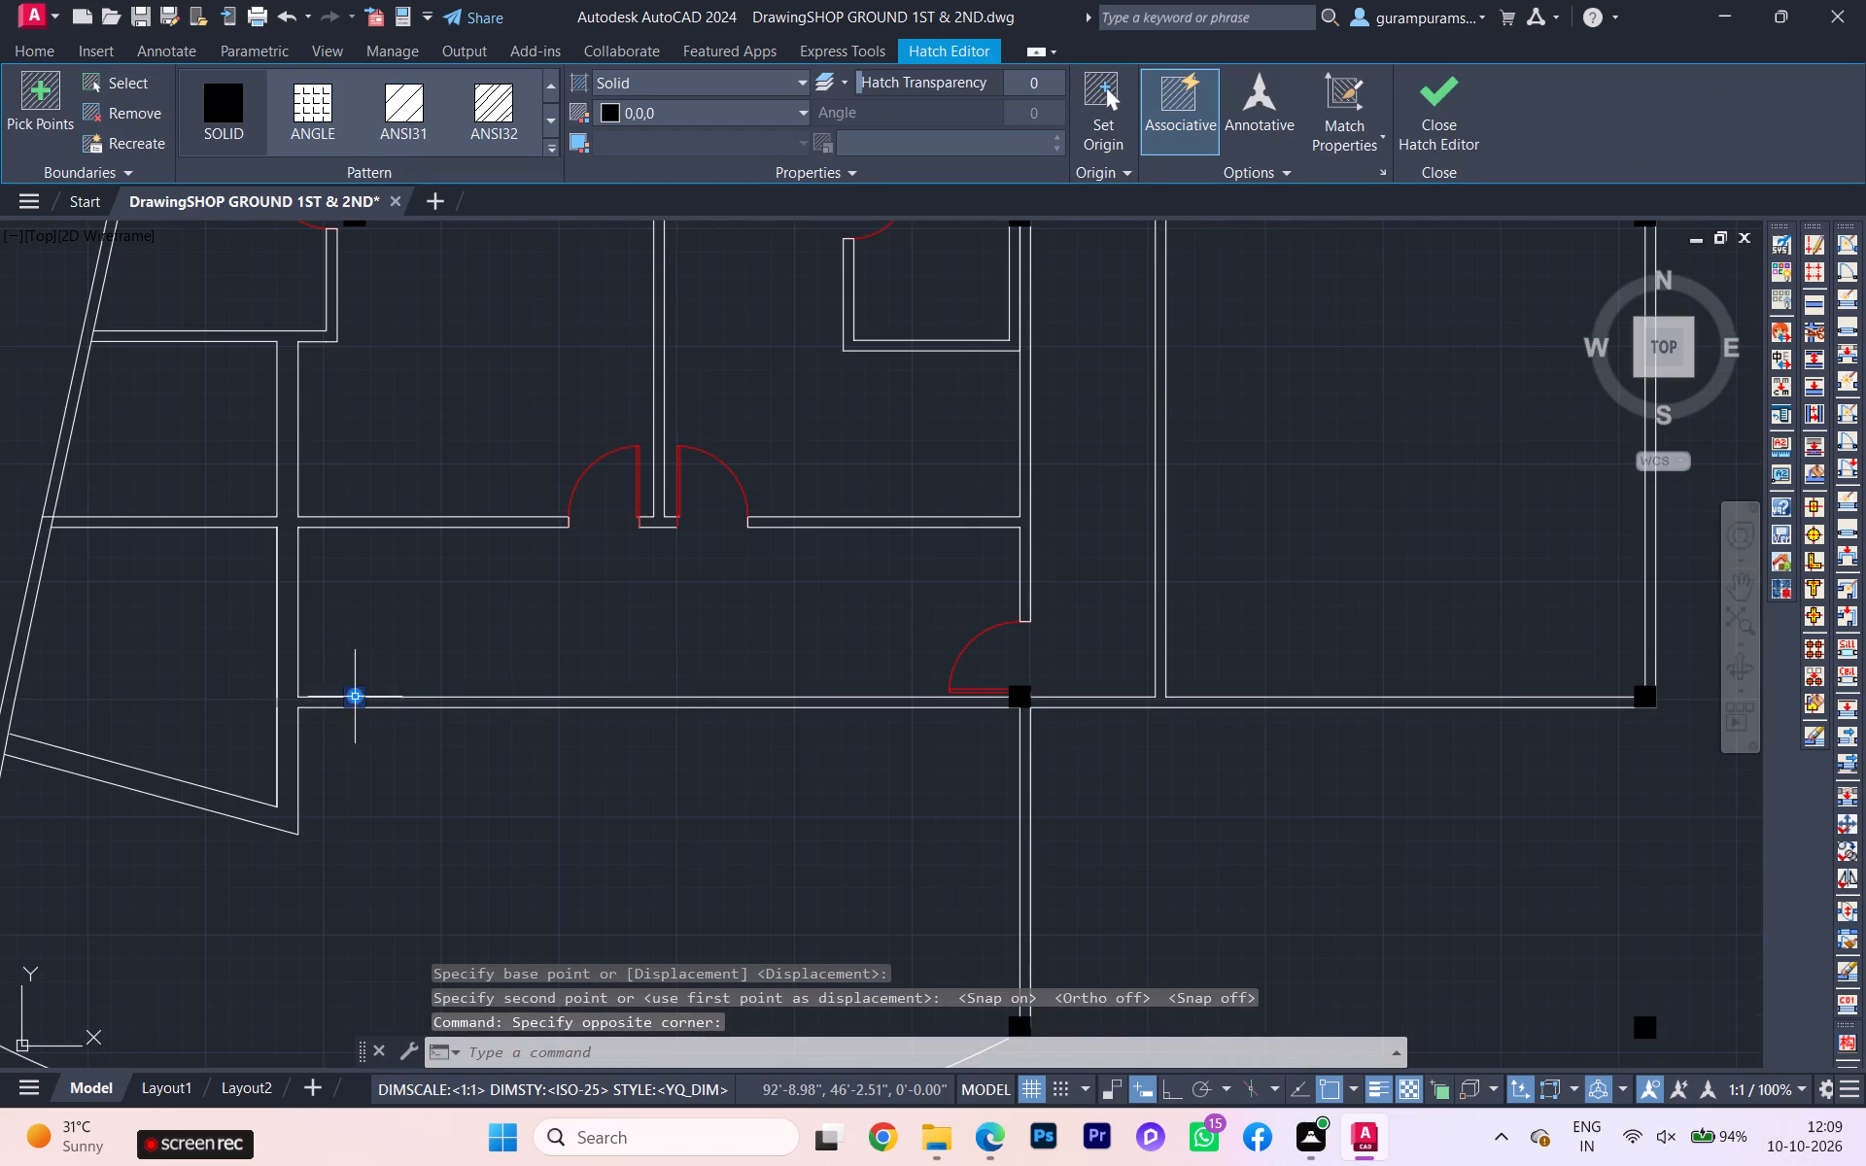
key("m")
key("Return")
scroll(351, 703, "up", 1)
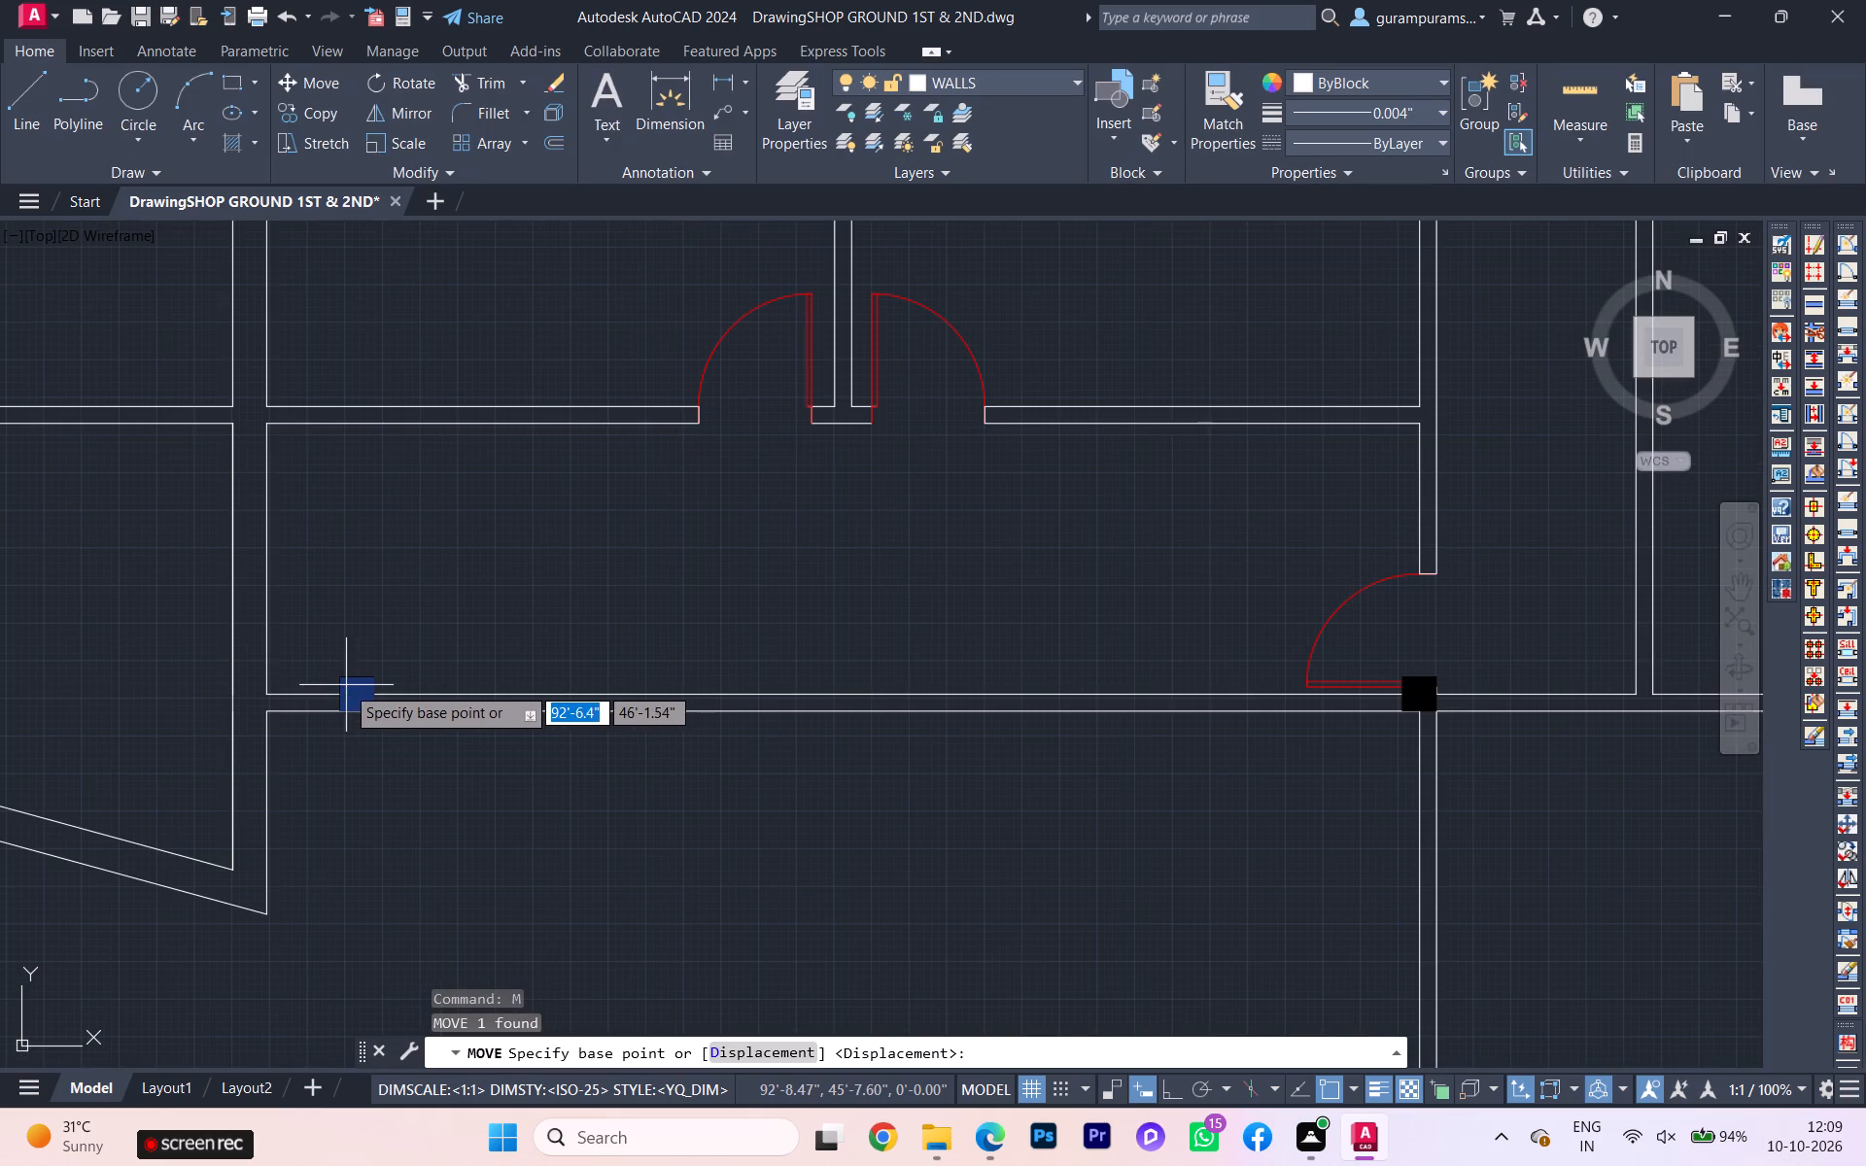
left_click(340, 676)
scroll(373, 653, "down", 1)
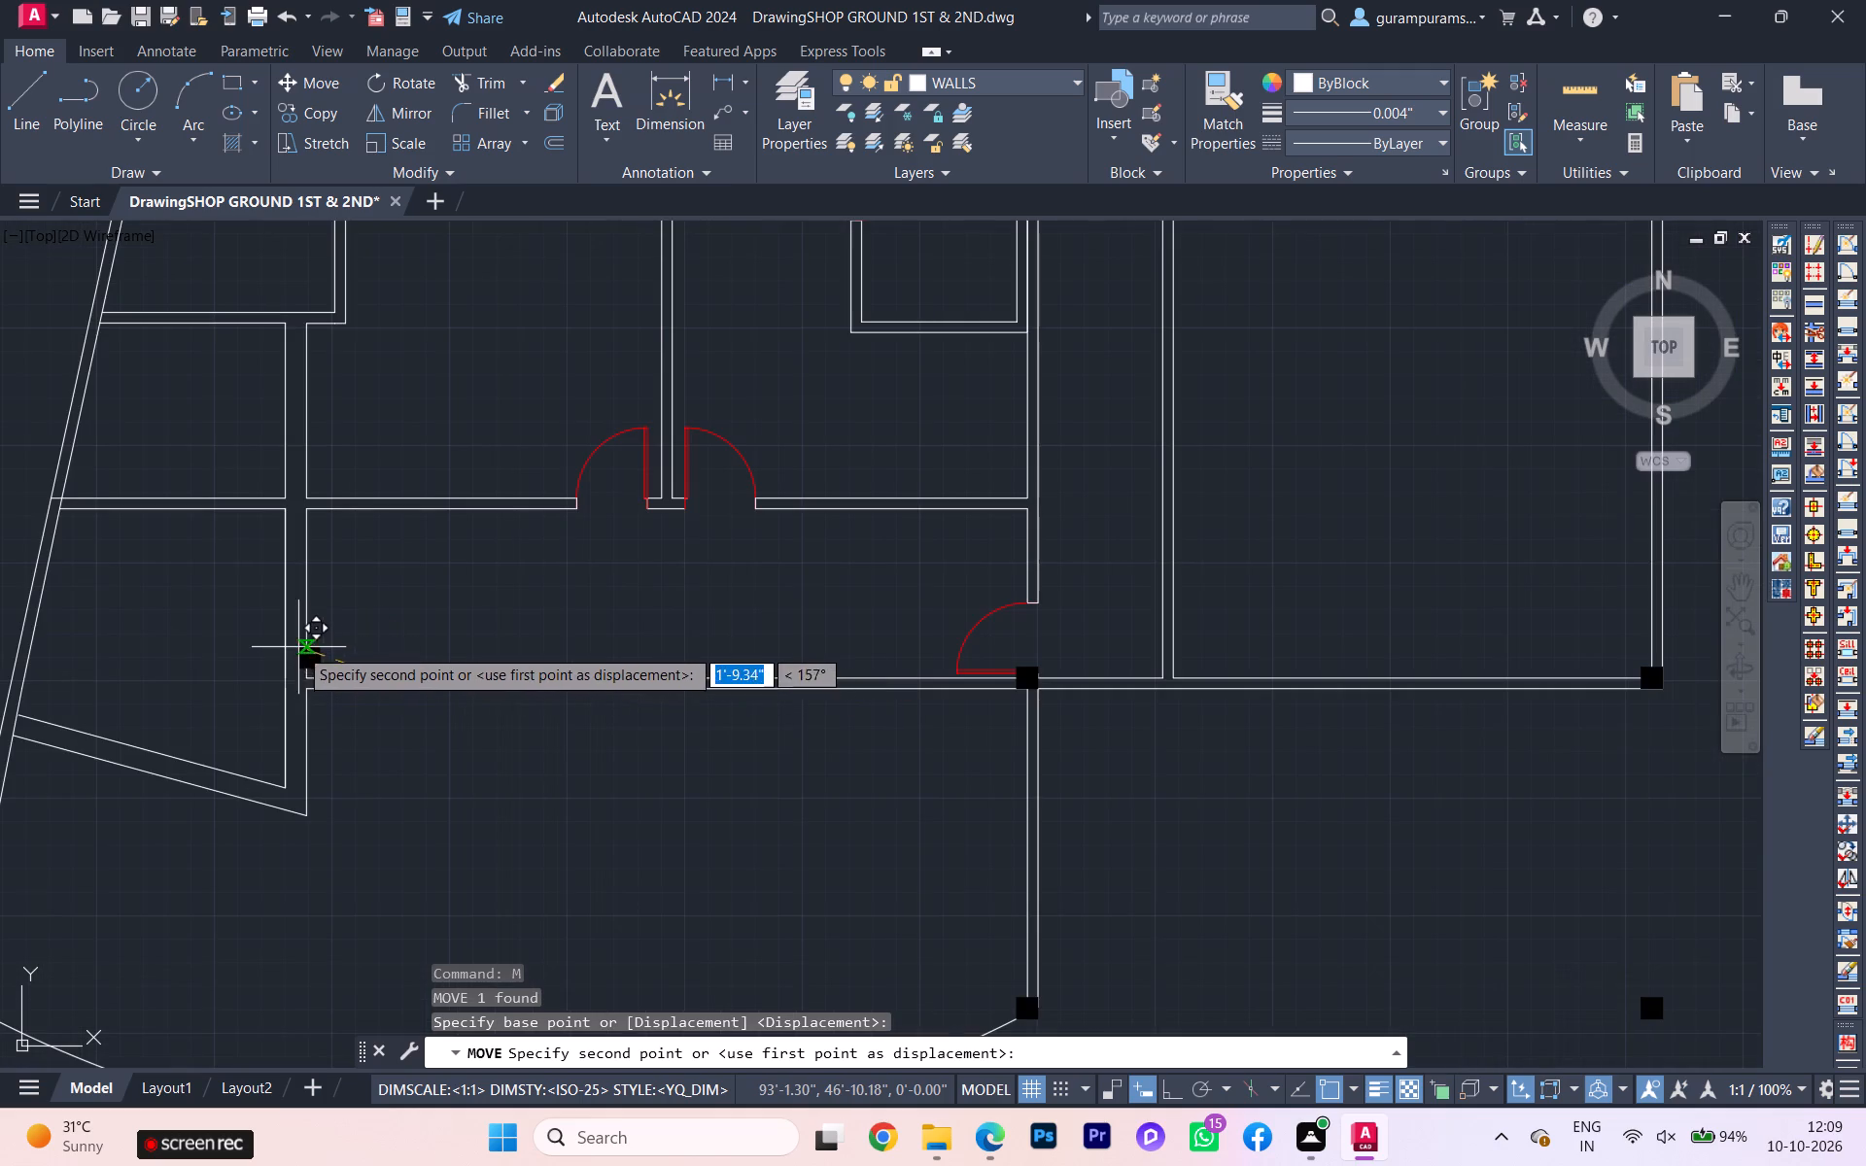
scroll(172, 685, "down", 1)
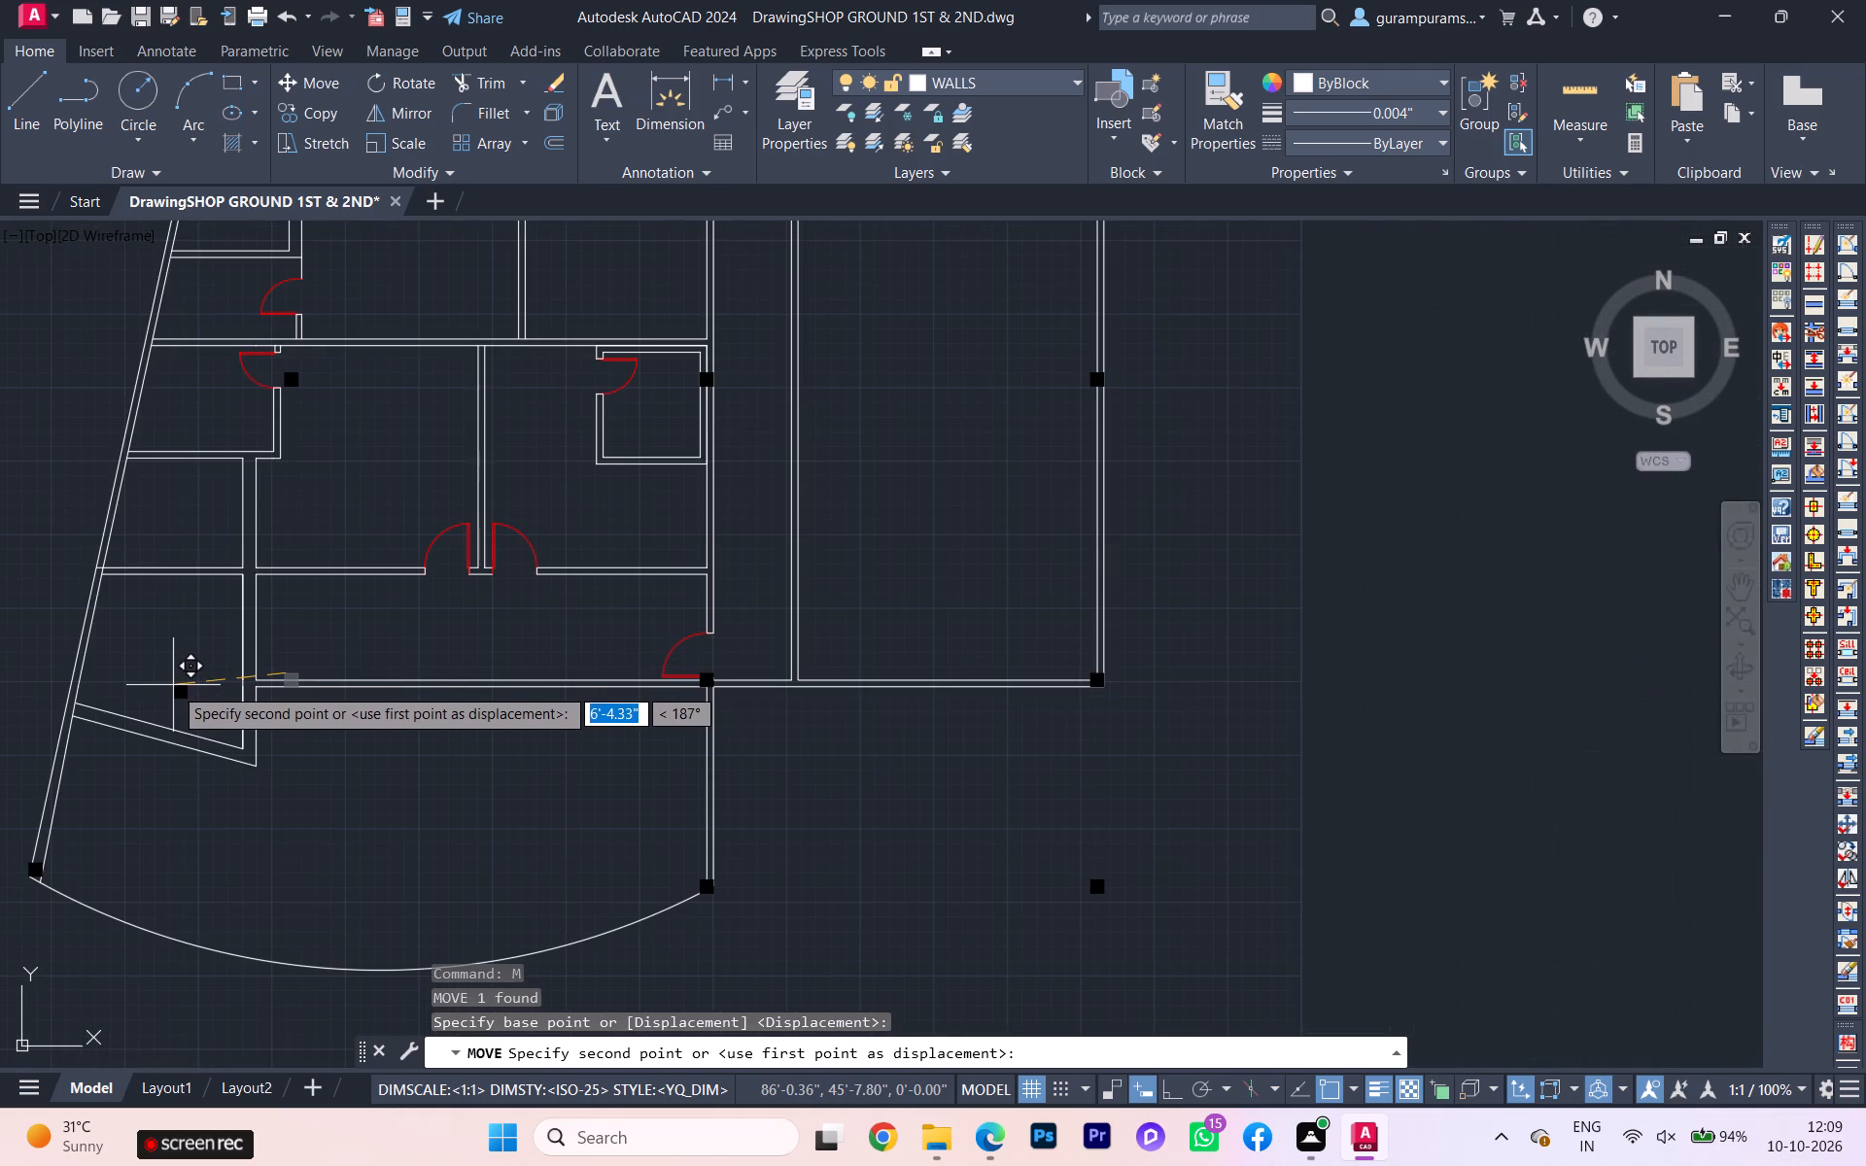
key("F8")
middle_click_drag(171, 687, 567, 669)
scroll(478, 660, "up", 3)
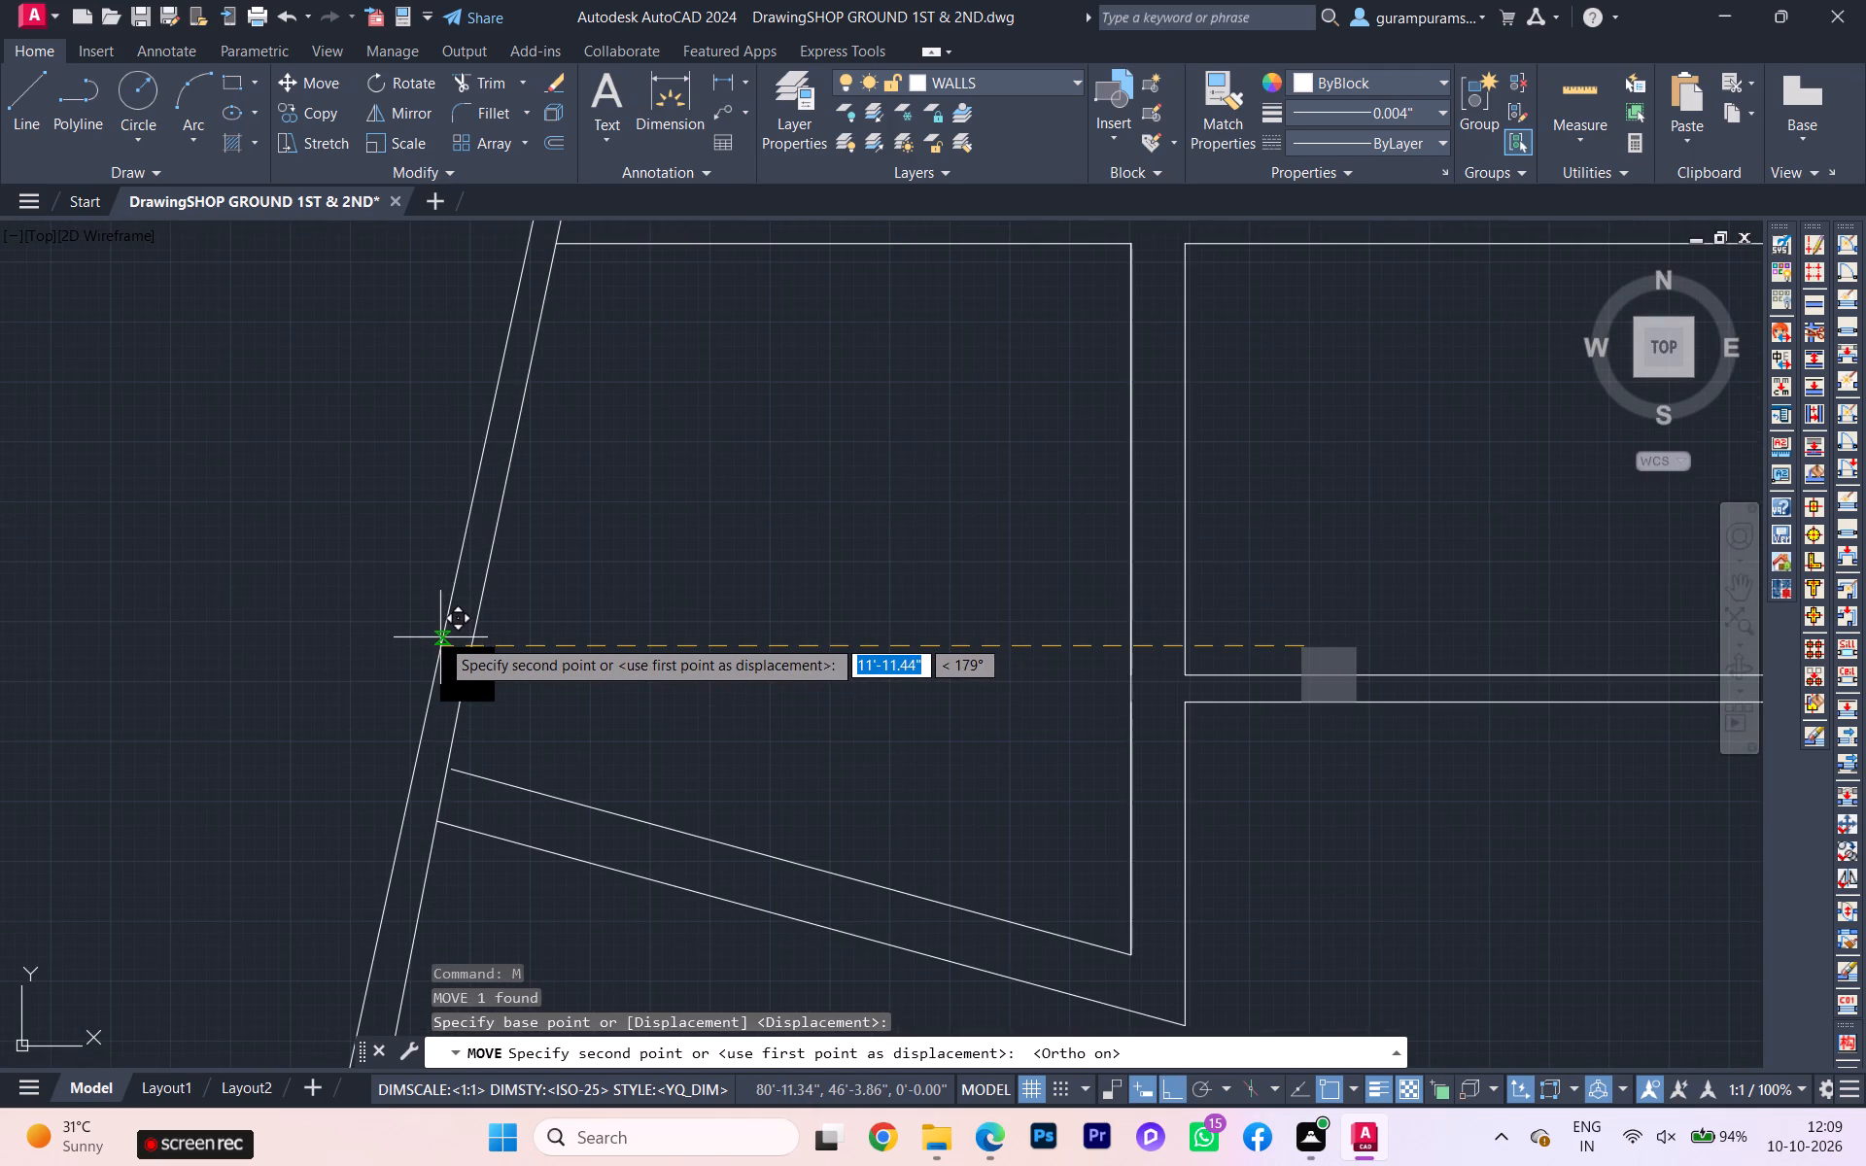
left_click(440, 637)
Move the column beside the door of the small room above the kitchen and balcony horizontally onto the slanted wall.
scroll(435, 644, "down", 3)
scroll(662, 406, "up", 1)
middle_click_drag(652, 423, 627, 626)
scroll(648, 460, "down", 1)
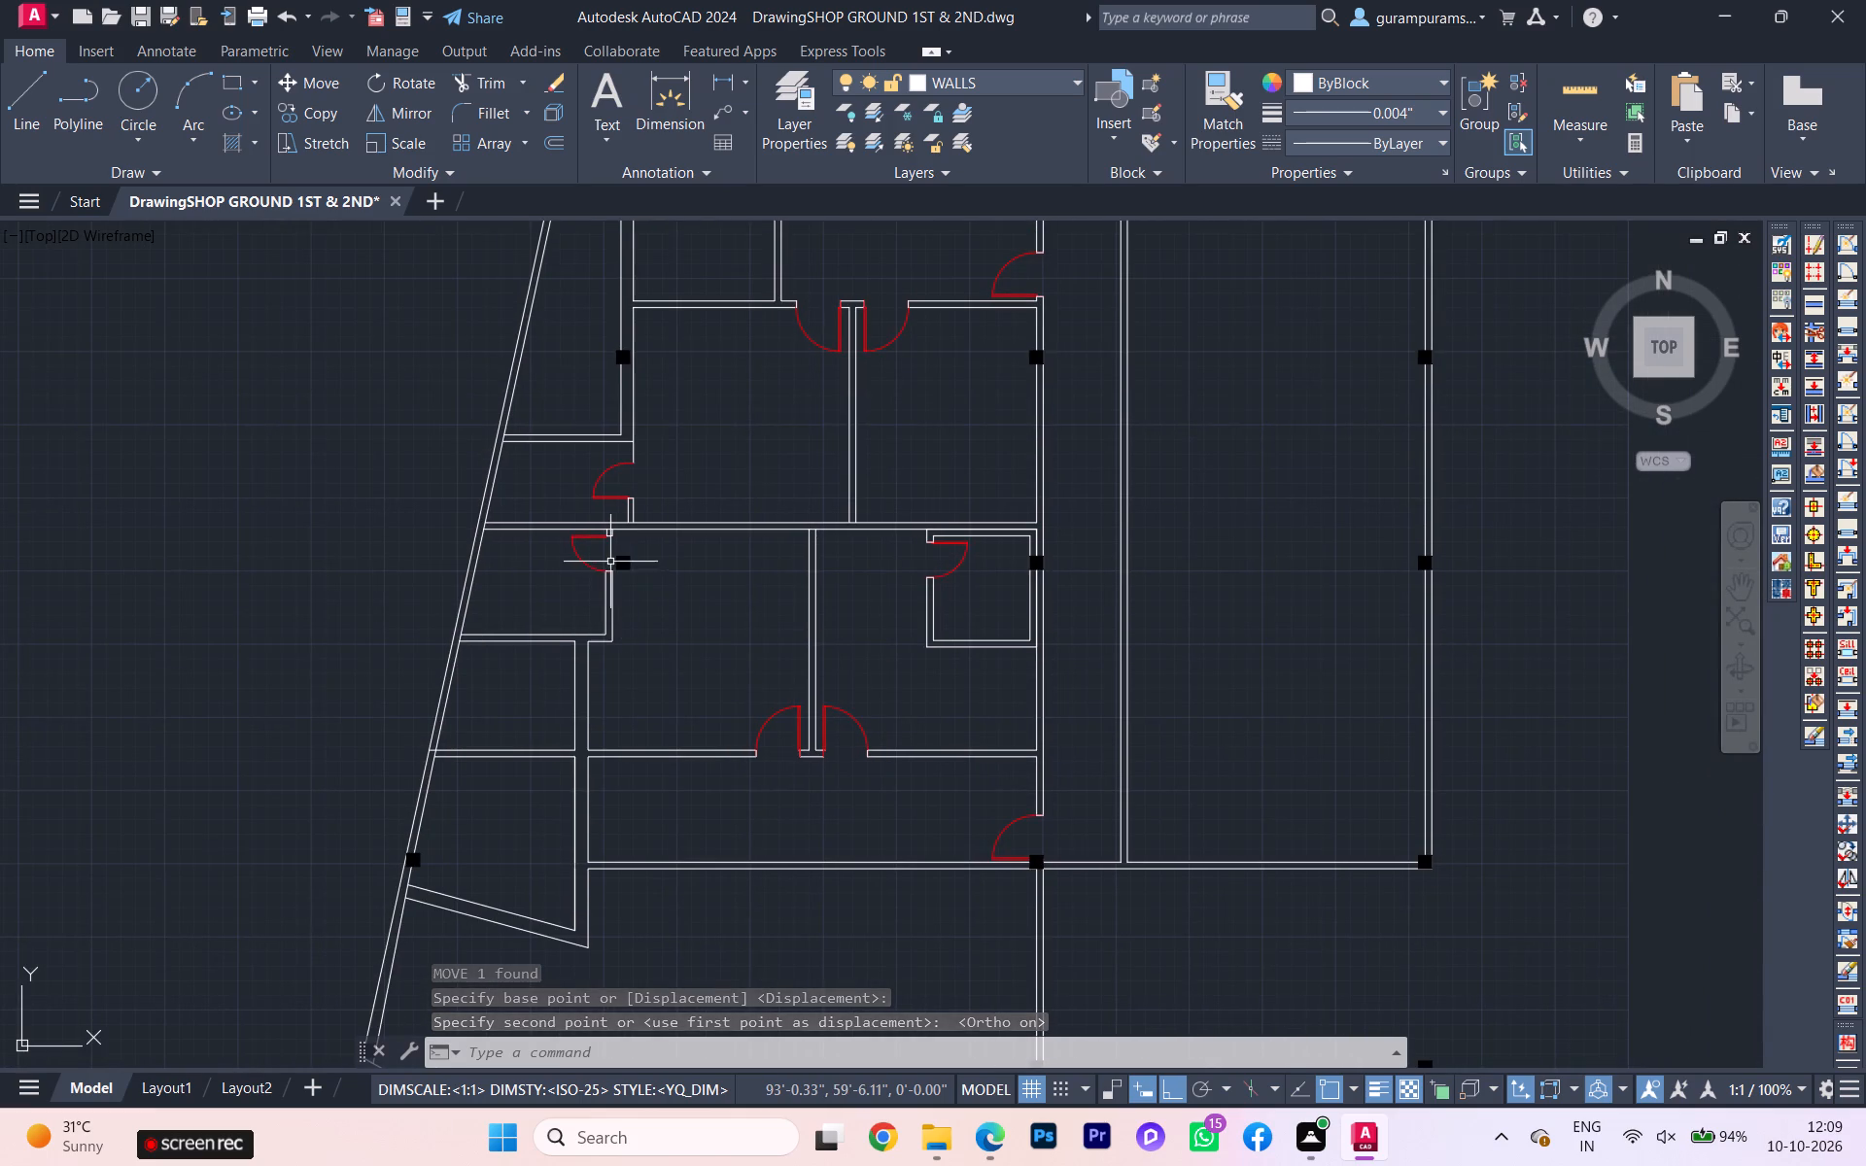
scroll(610, 562, "up", 1)
scroll(610, 562, "down", 1)
scroll(610, 560, "up", 1)
left_click(629, 572)
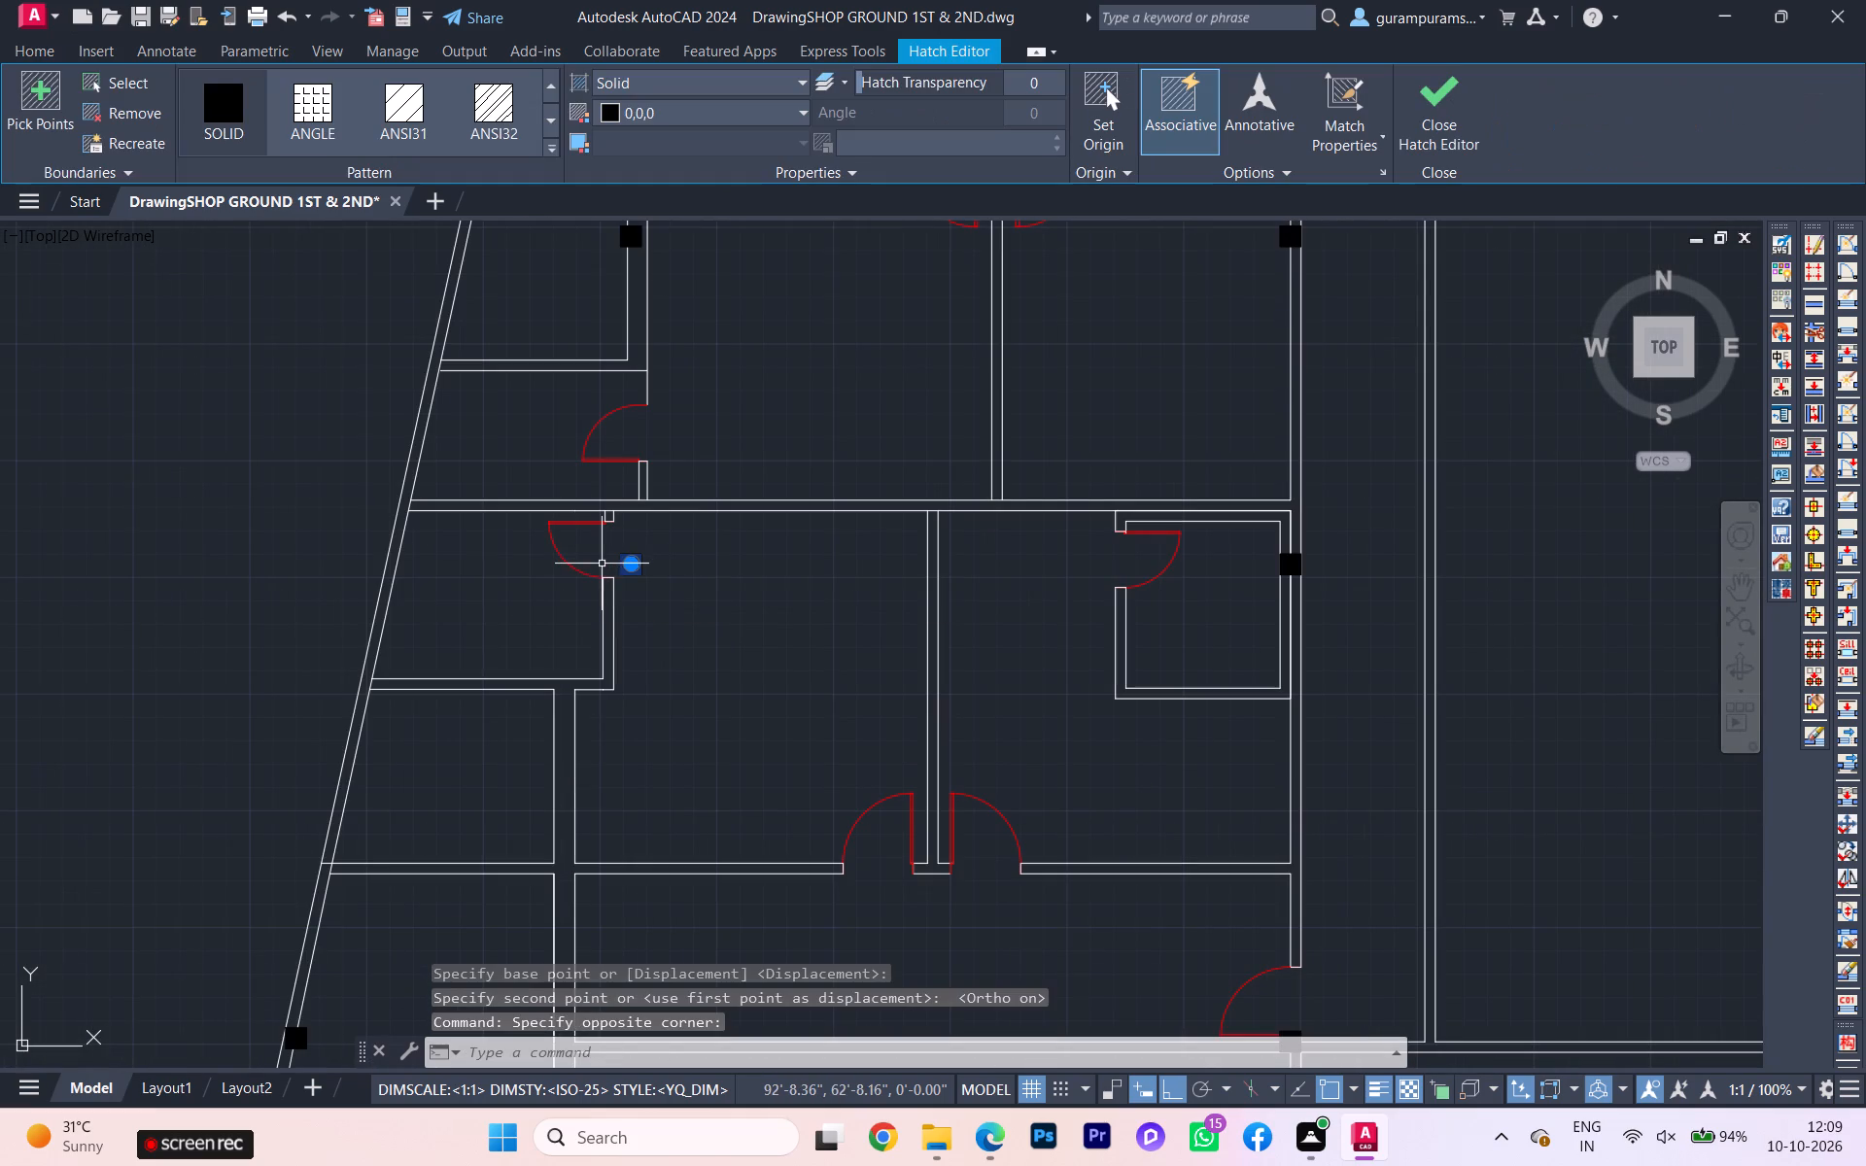
key("m")
key("Return")
scroll(598, 557, "up", 2)
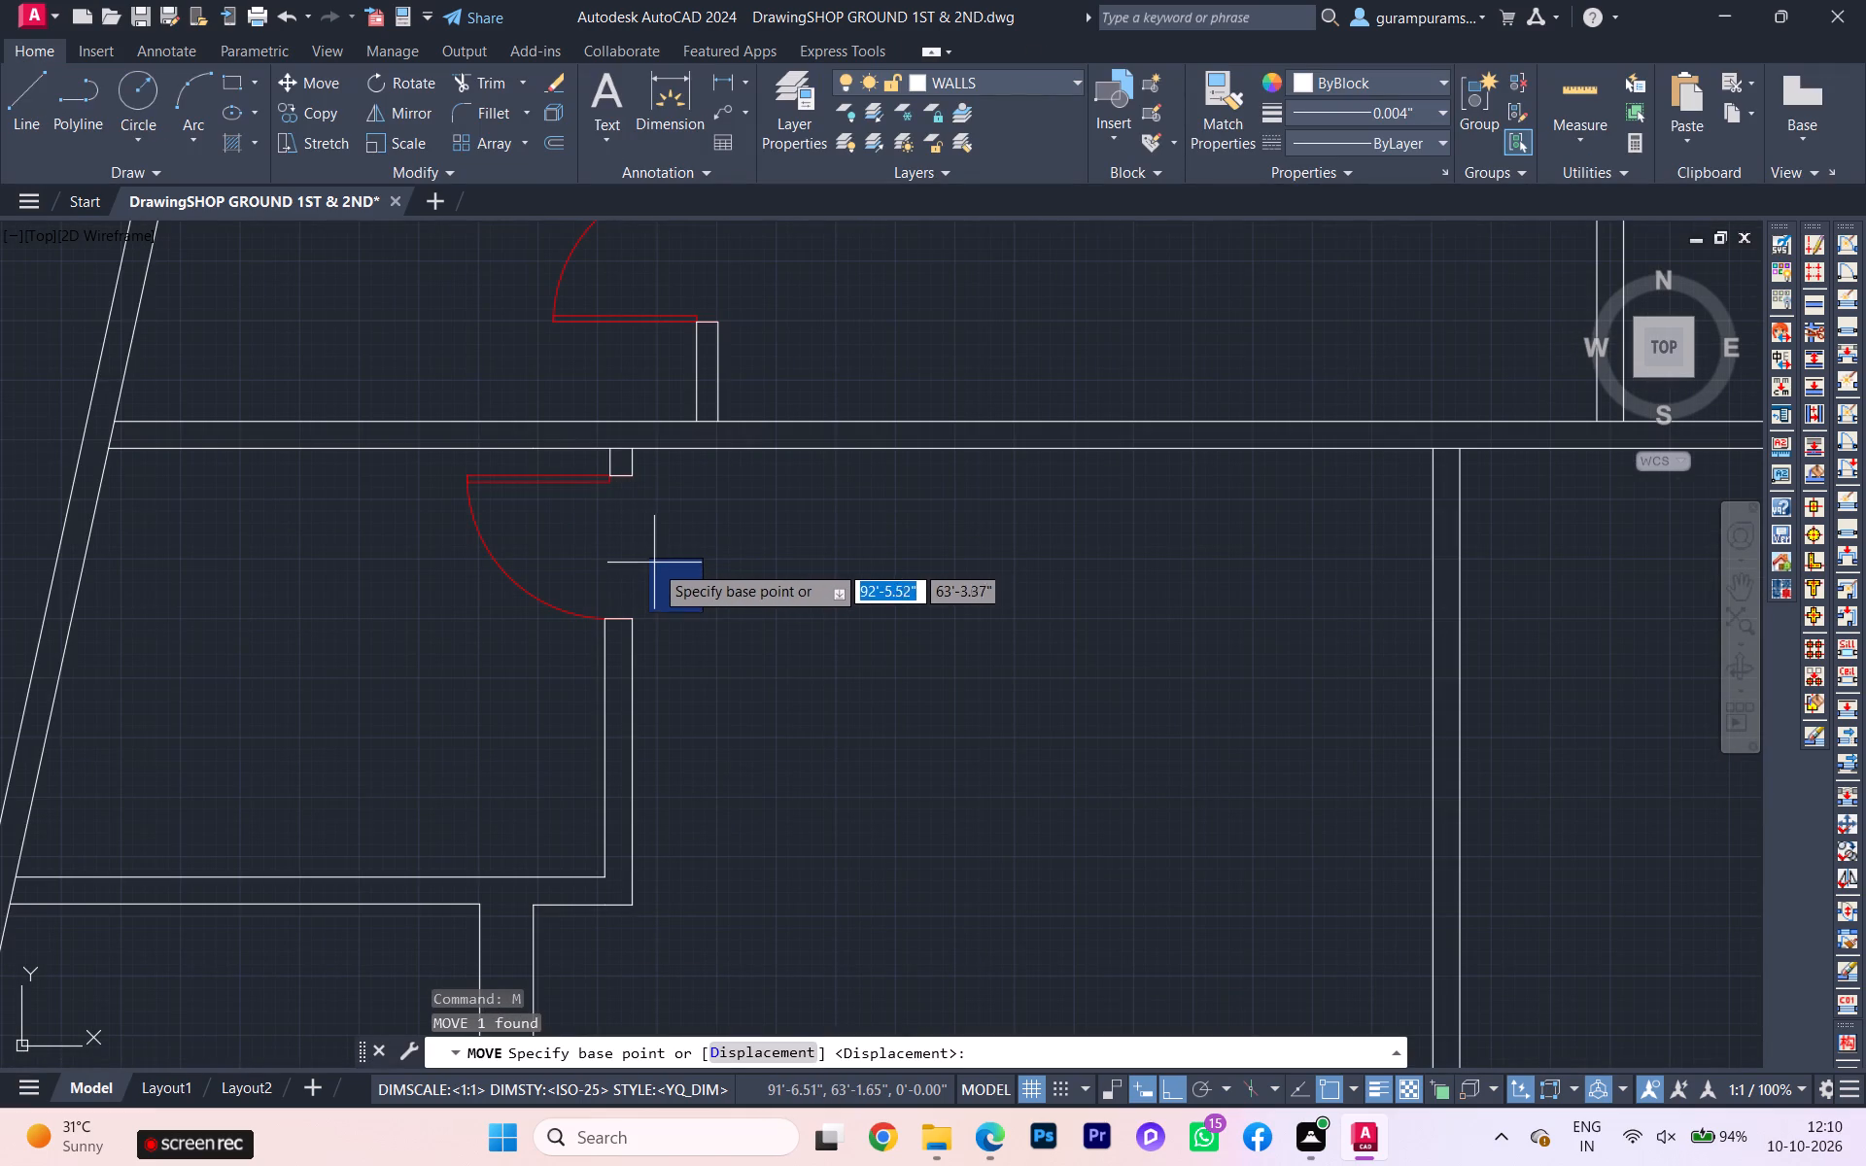
key("m")
key("Return")
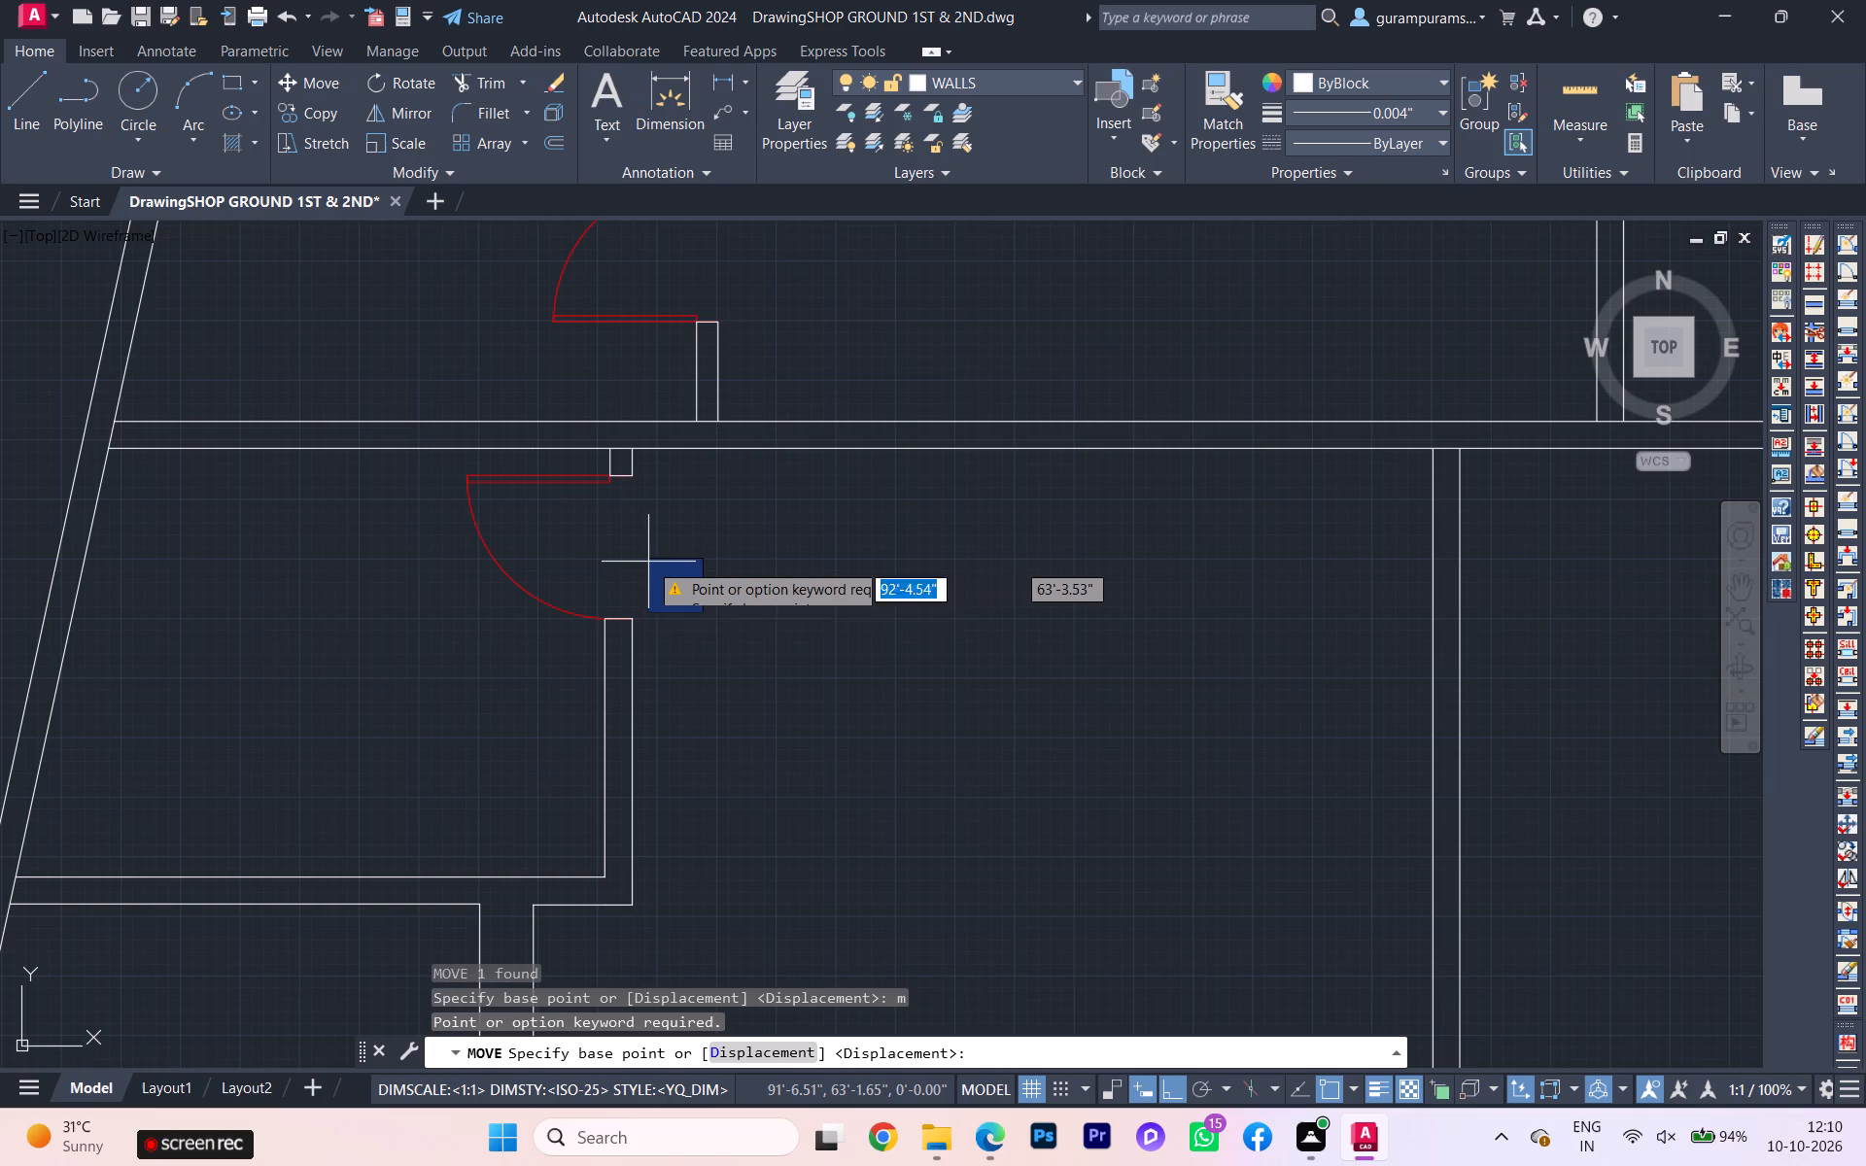
left_click(646, 561)
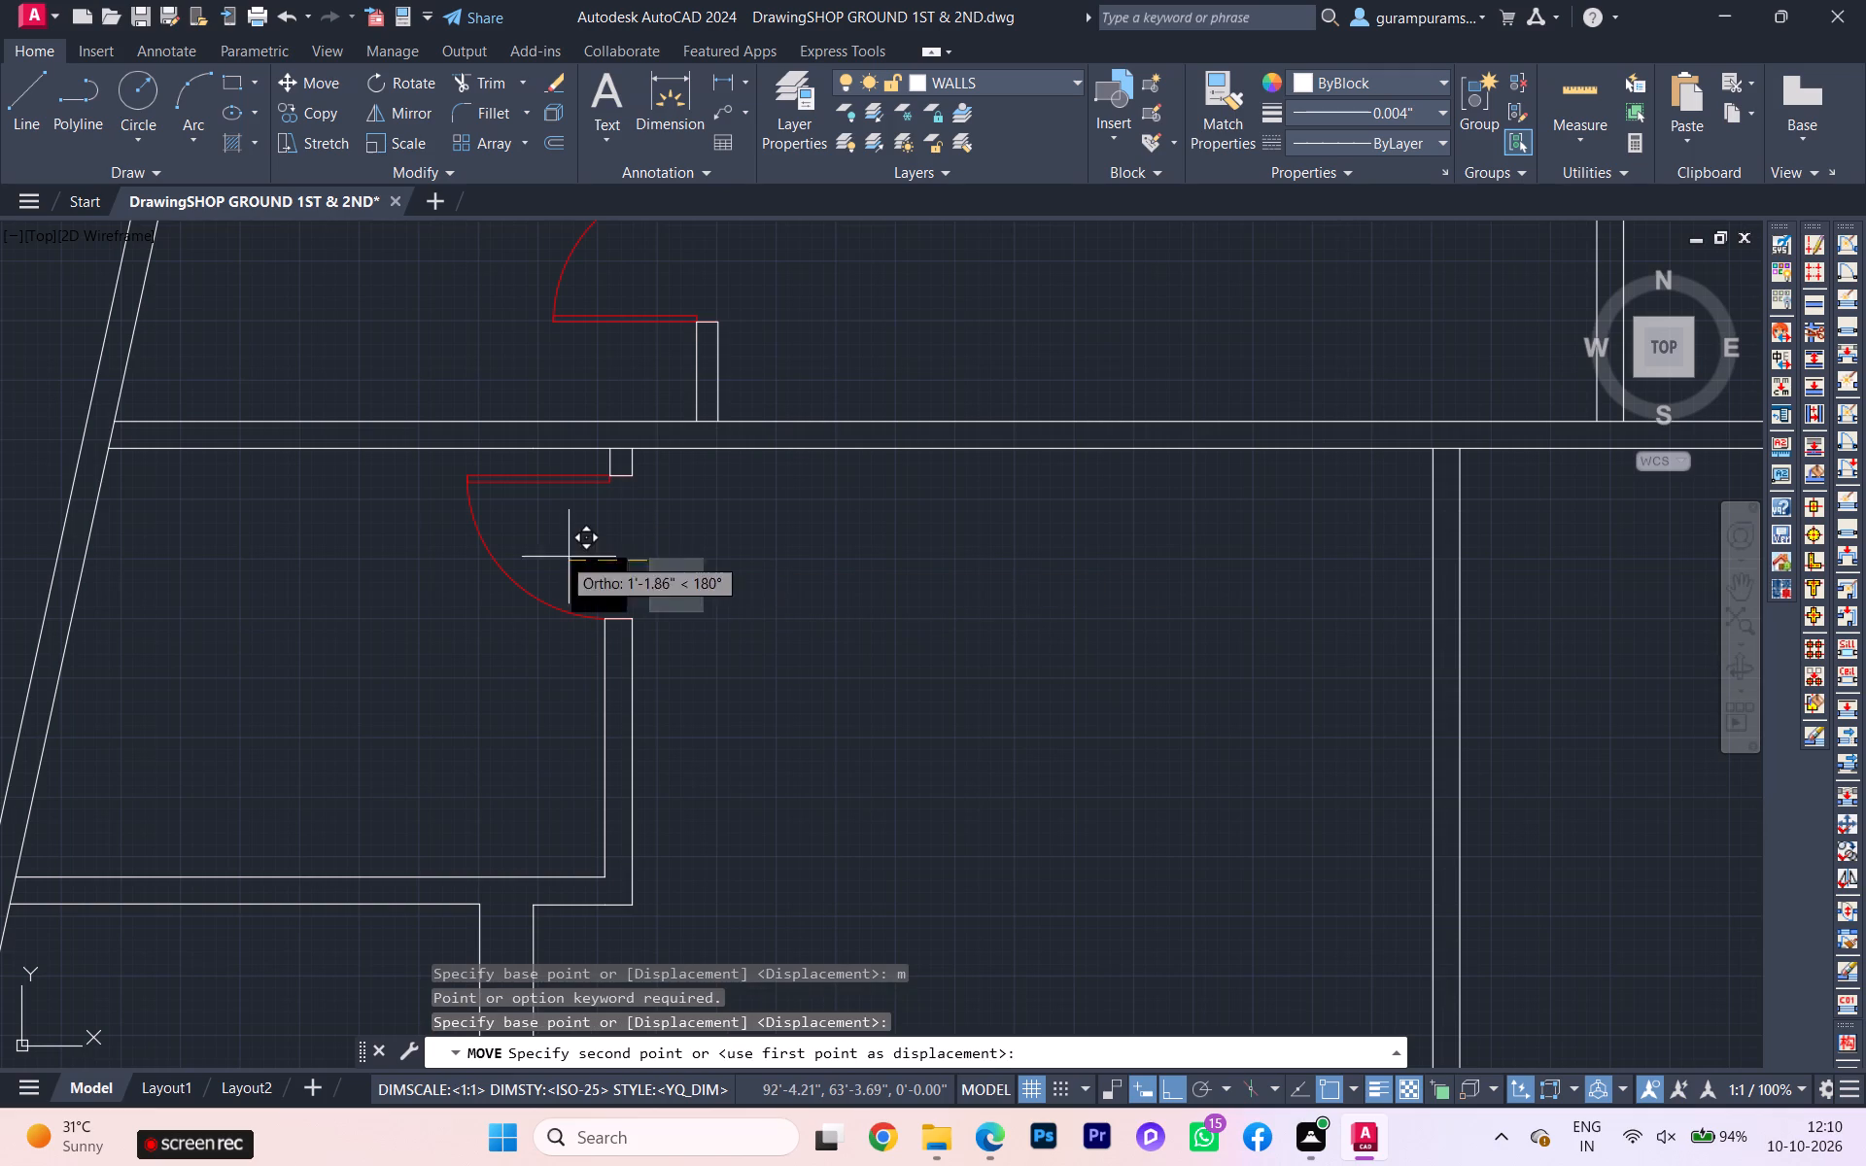
scroll(525, 523, "down", 1)
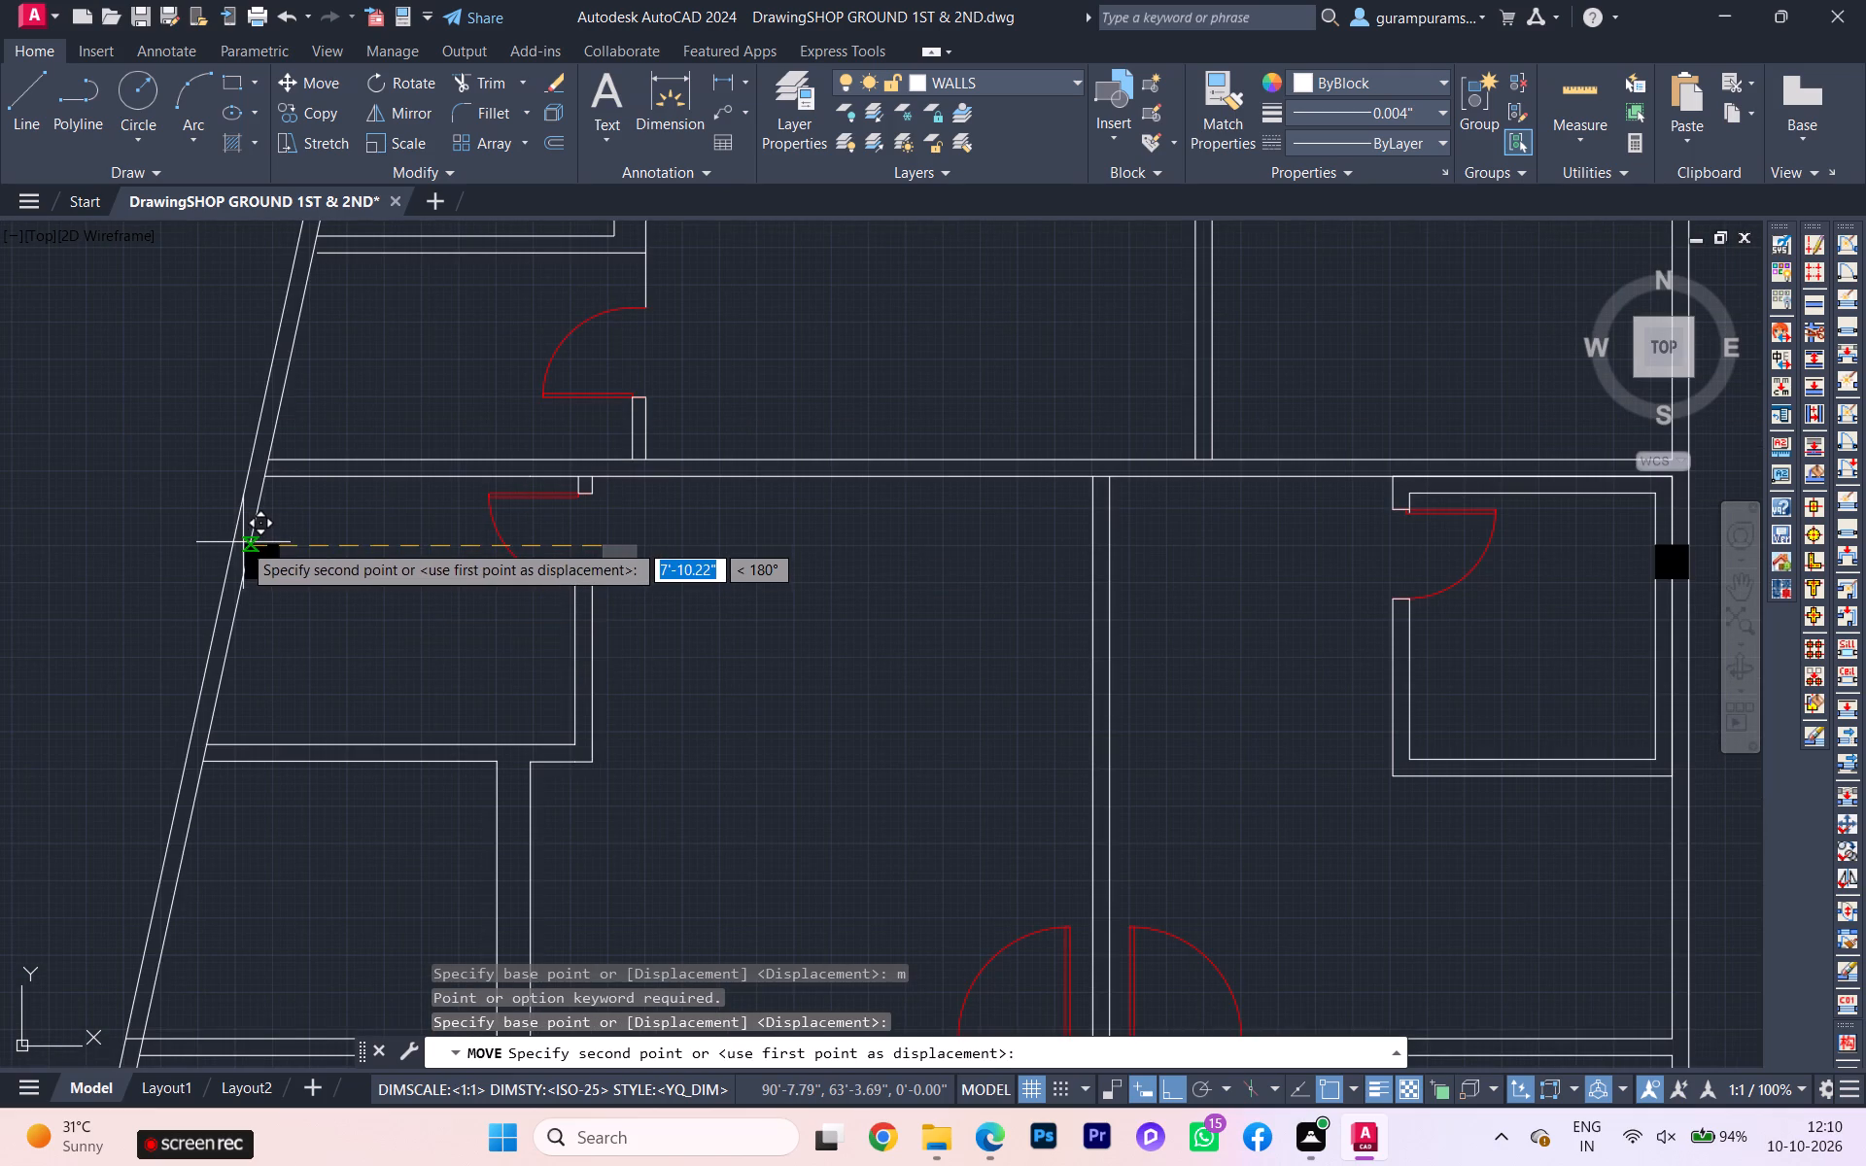
left_click(233, 542)
Shift that relocated column slightly so its upper-left corner meets the outer line of the slanted wall.
scroll(347, 502, "down", 2)
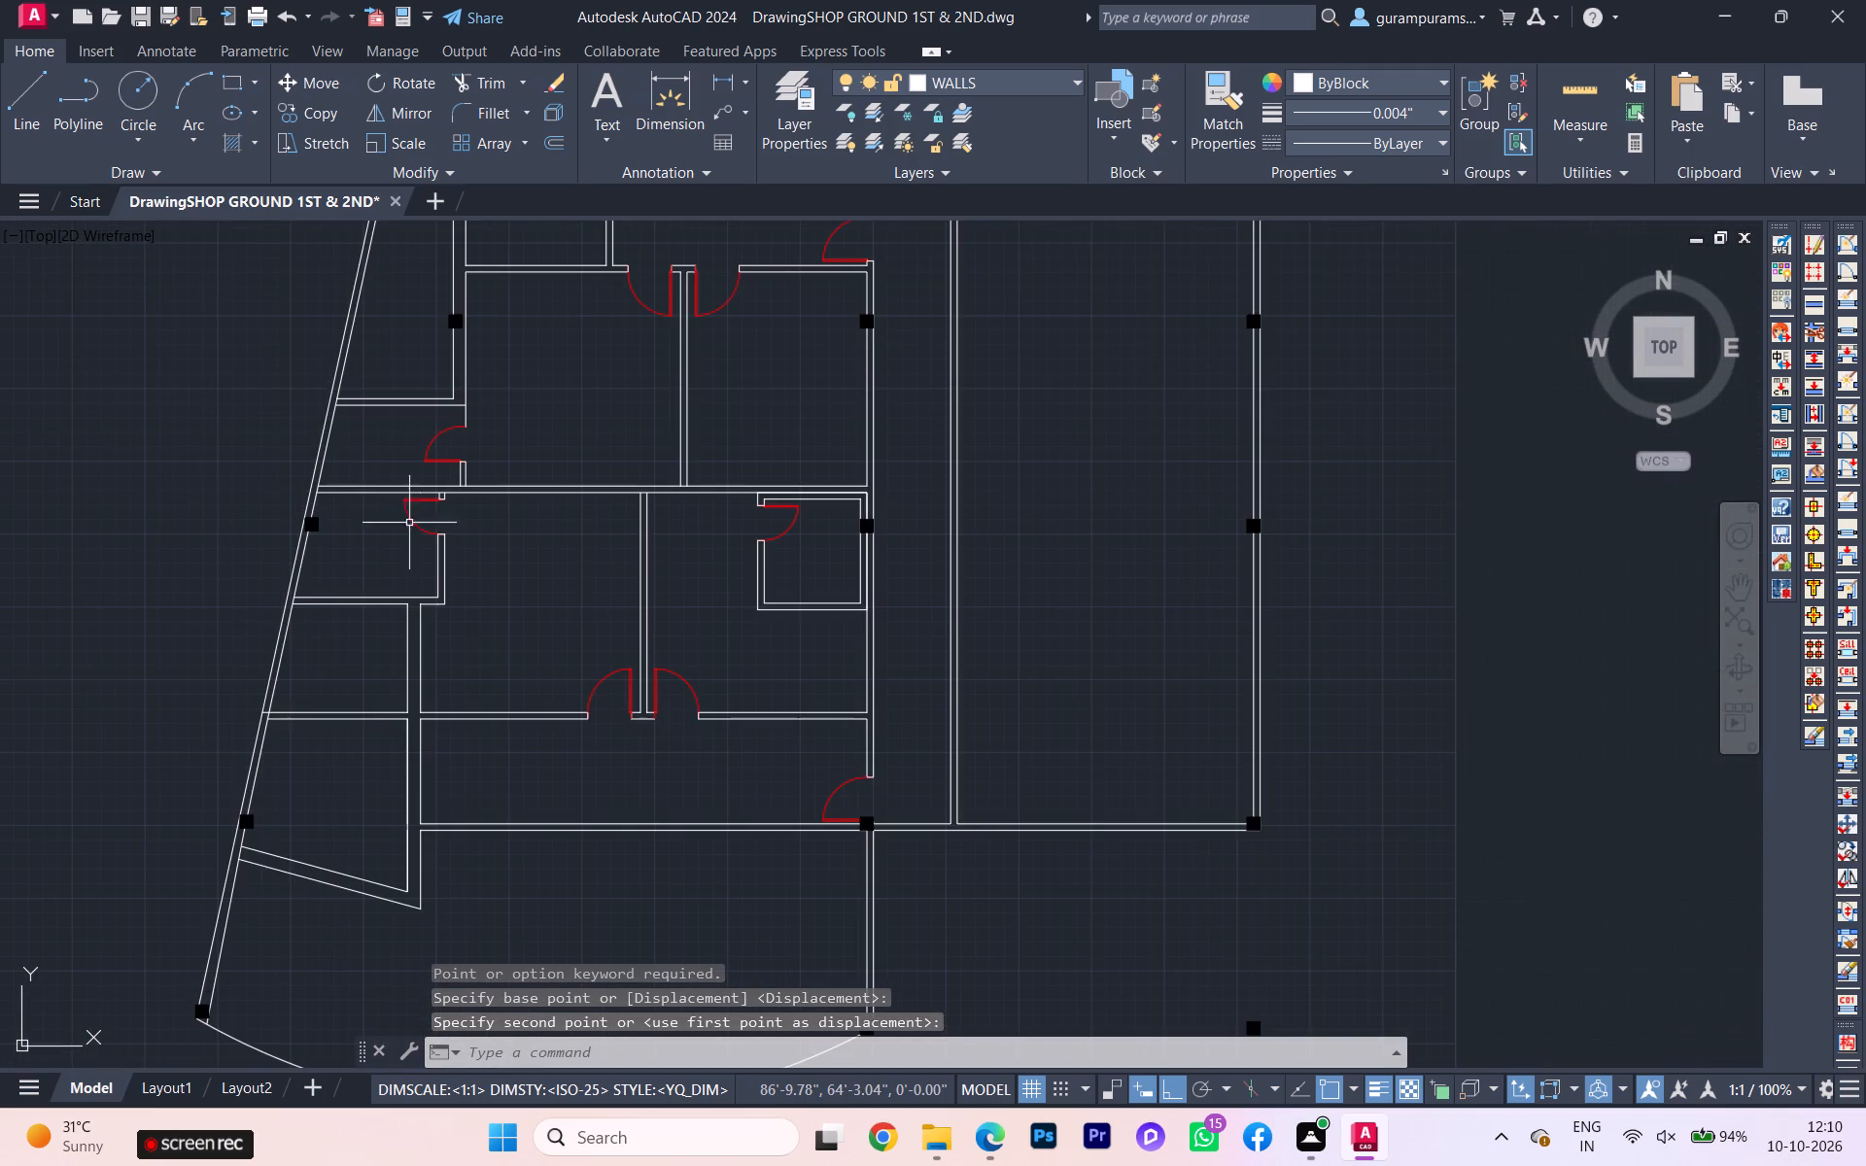
scroll(325, 527, "up", 6)
left_click(270, 512)
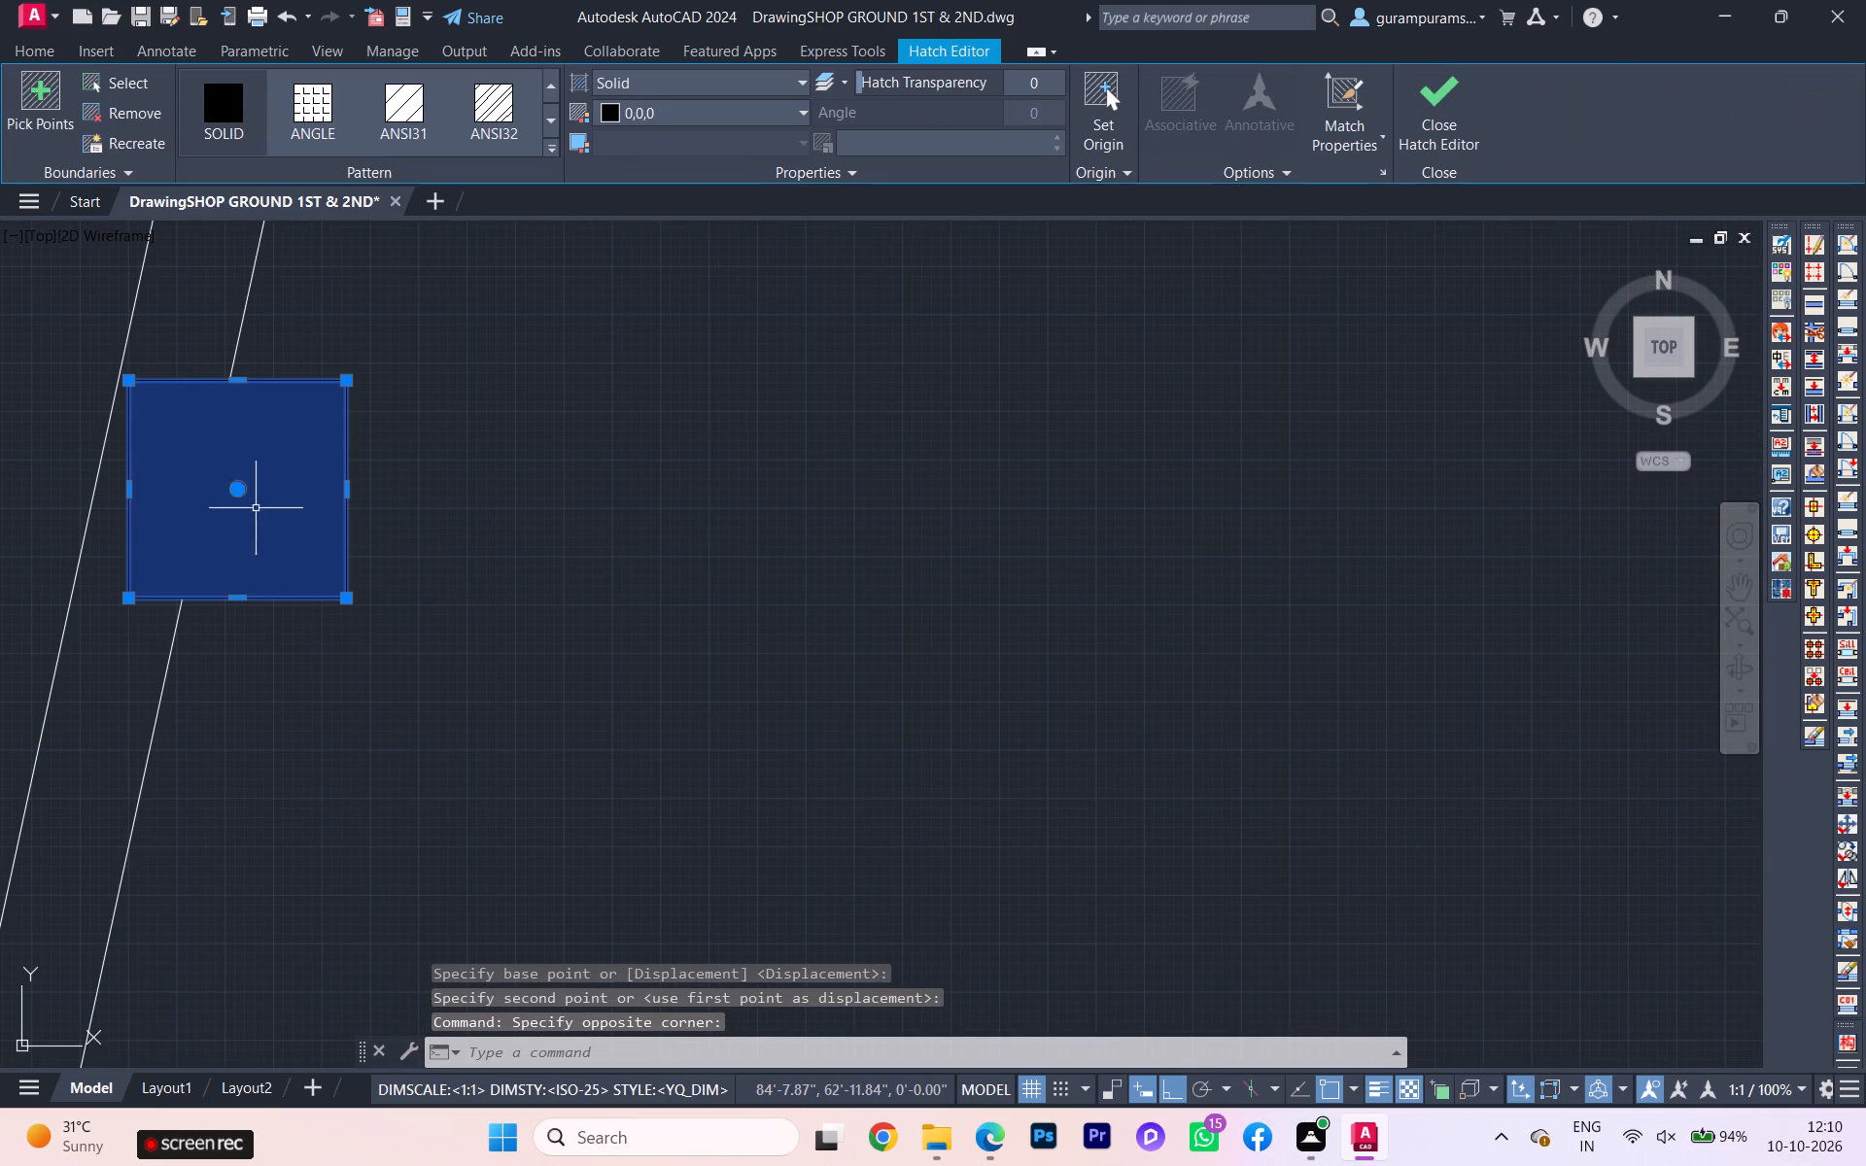
key("m")
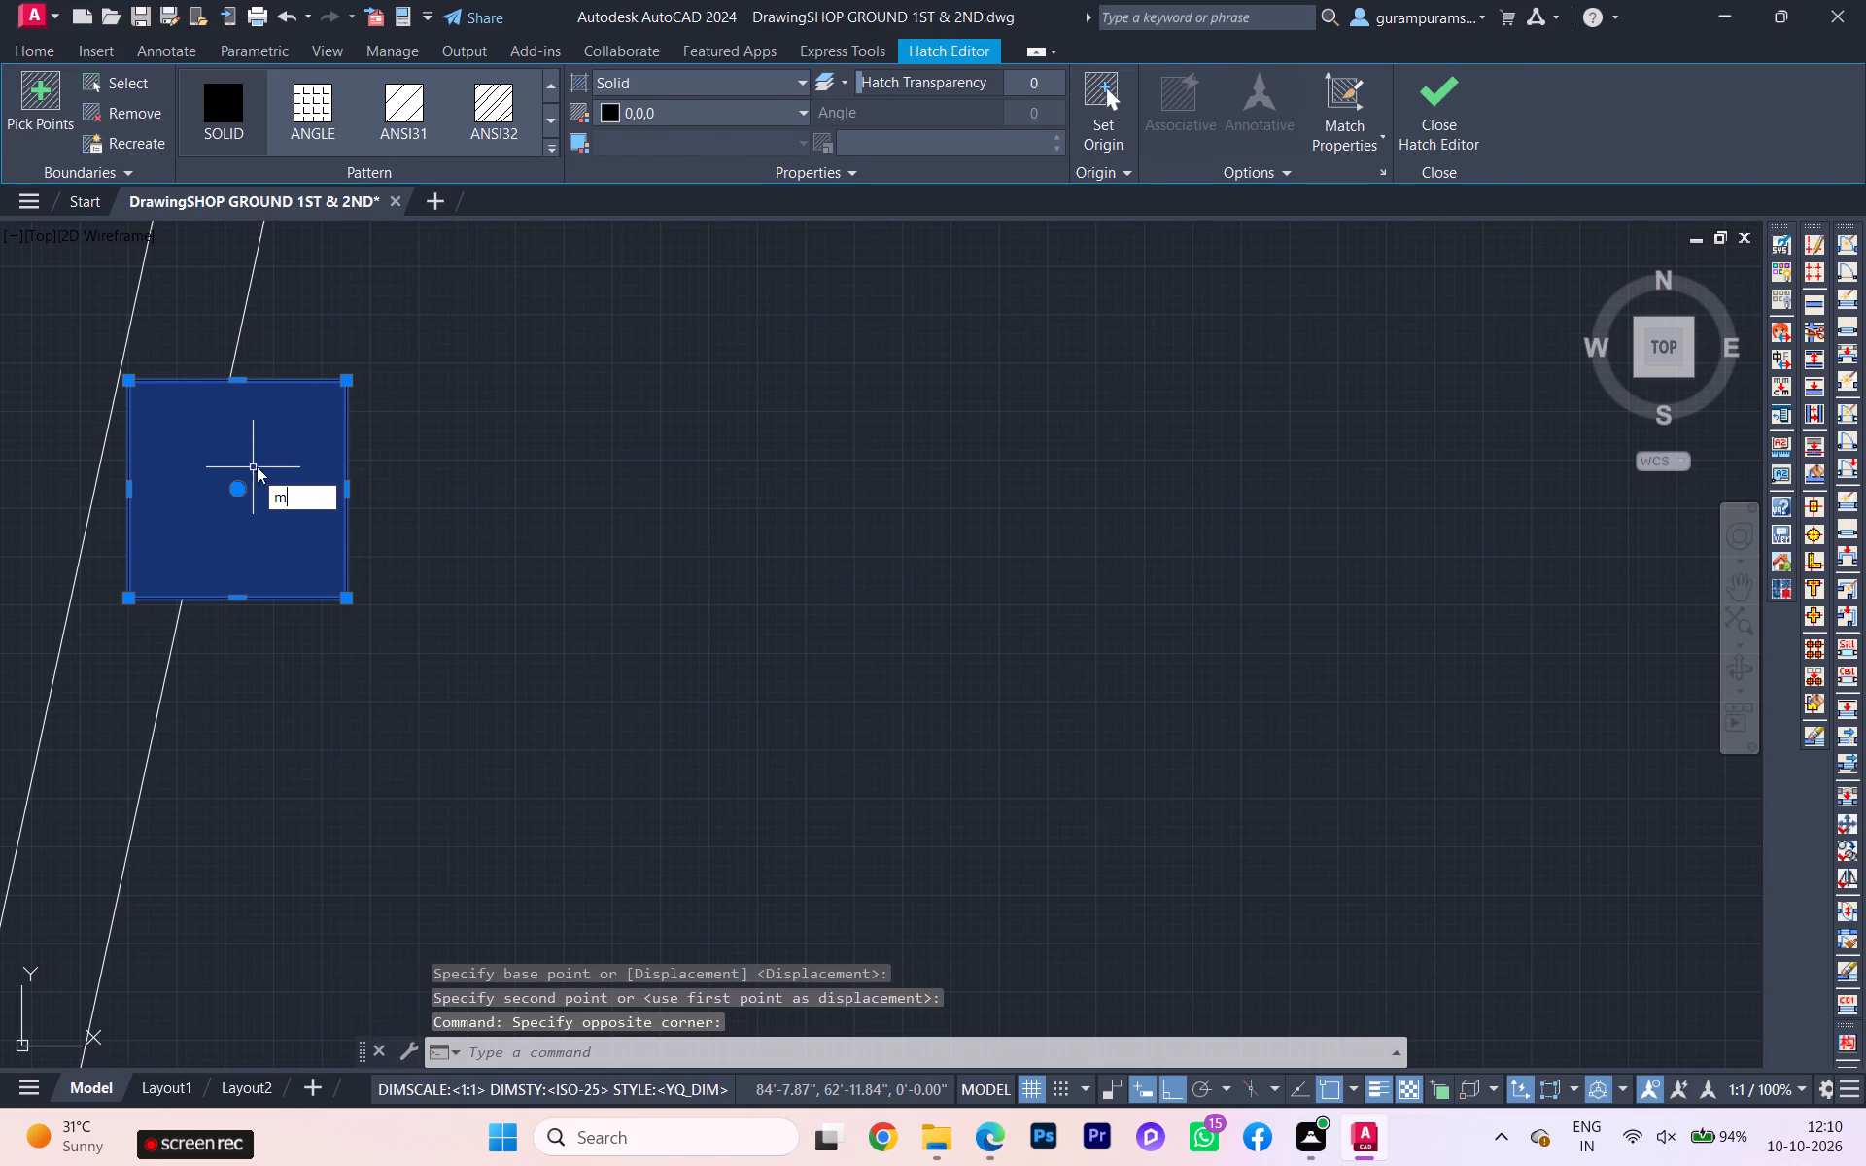
key("Return")
left_click(131, 382)
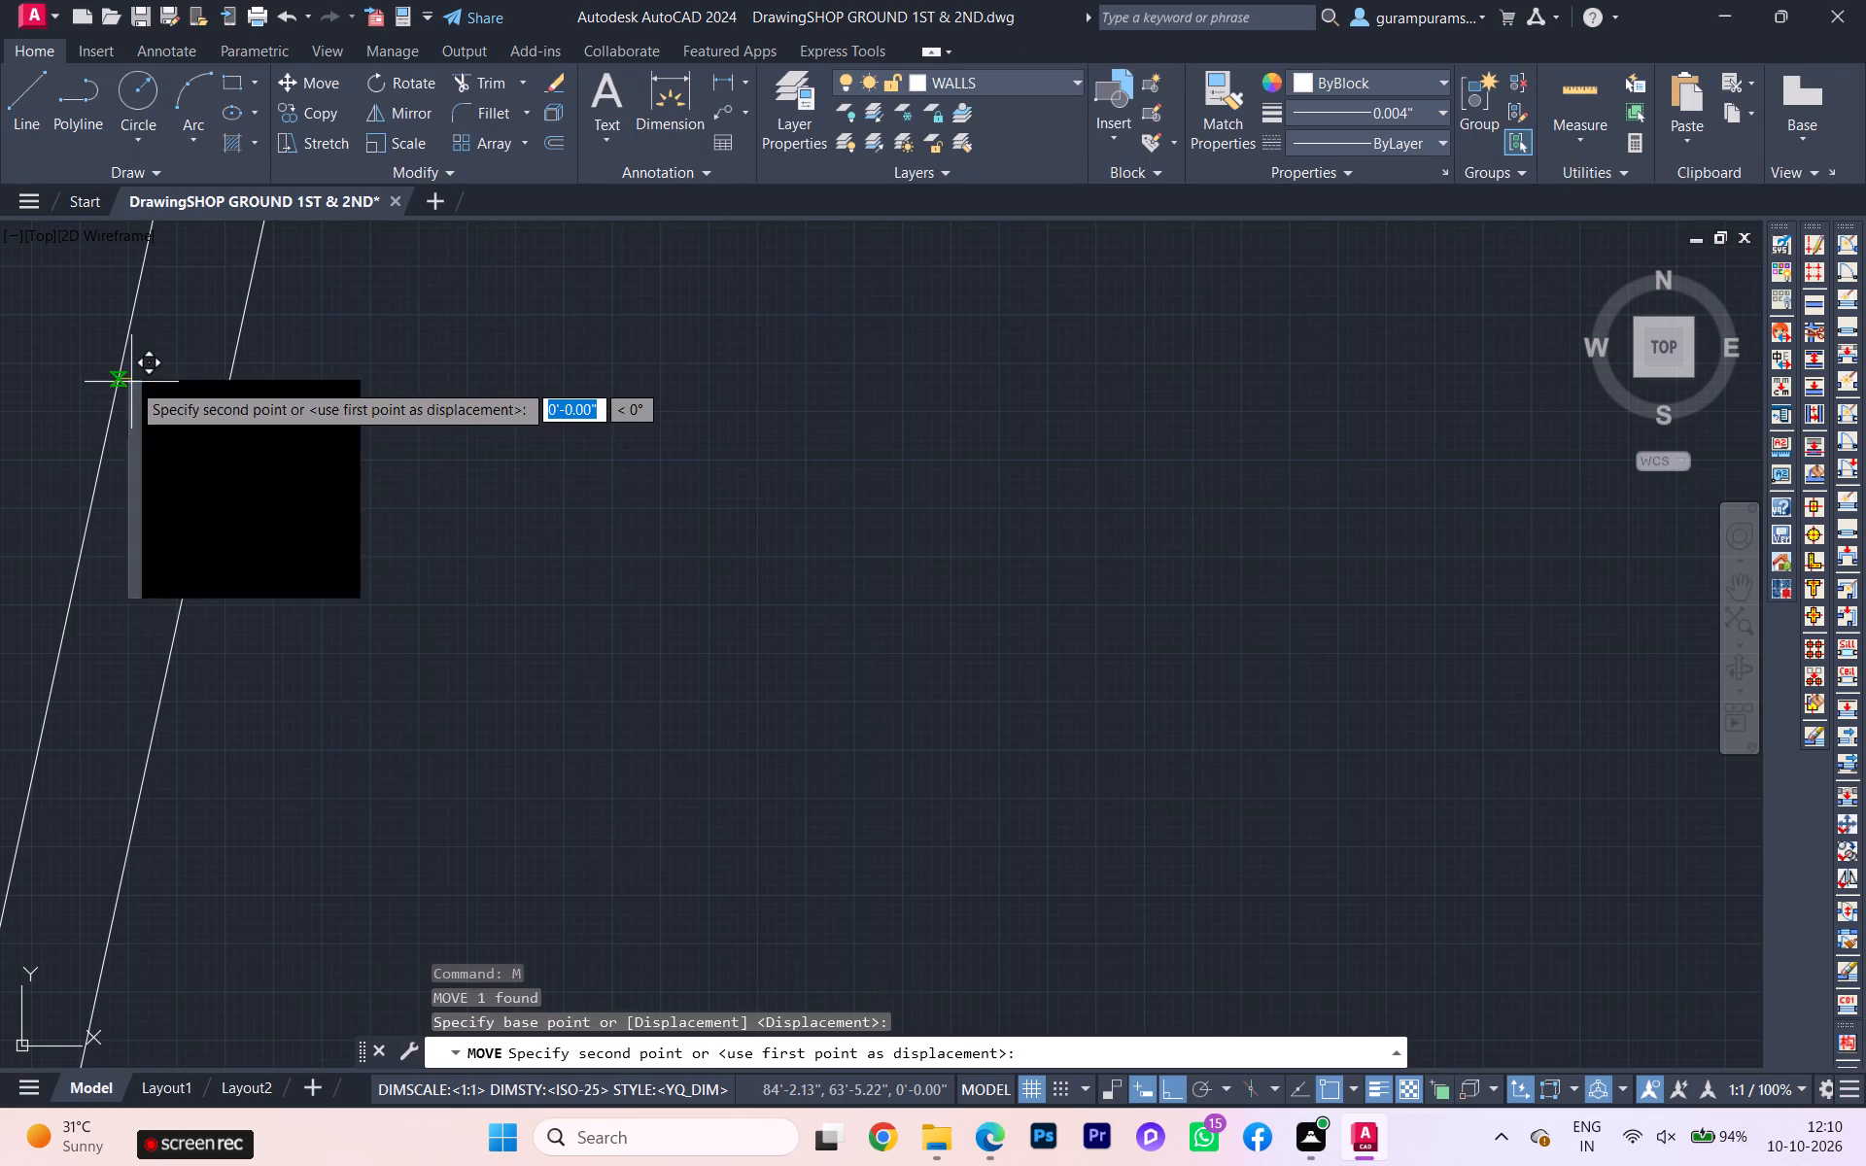
left_click(110, 373)
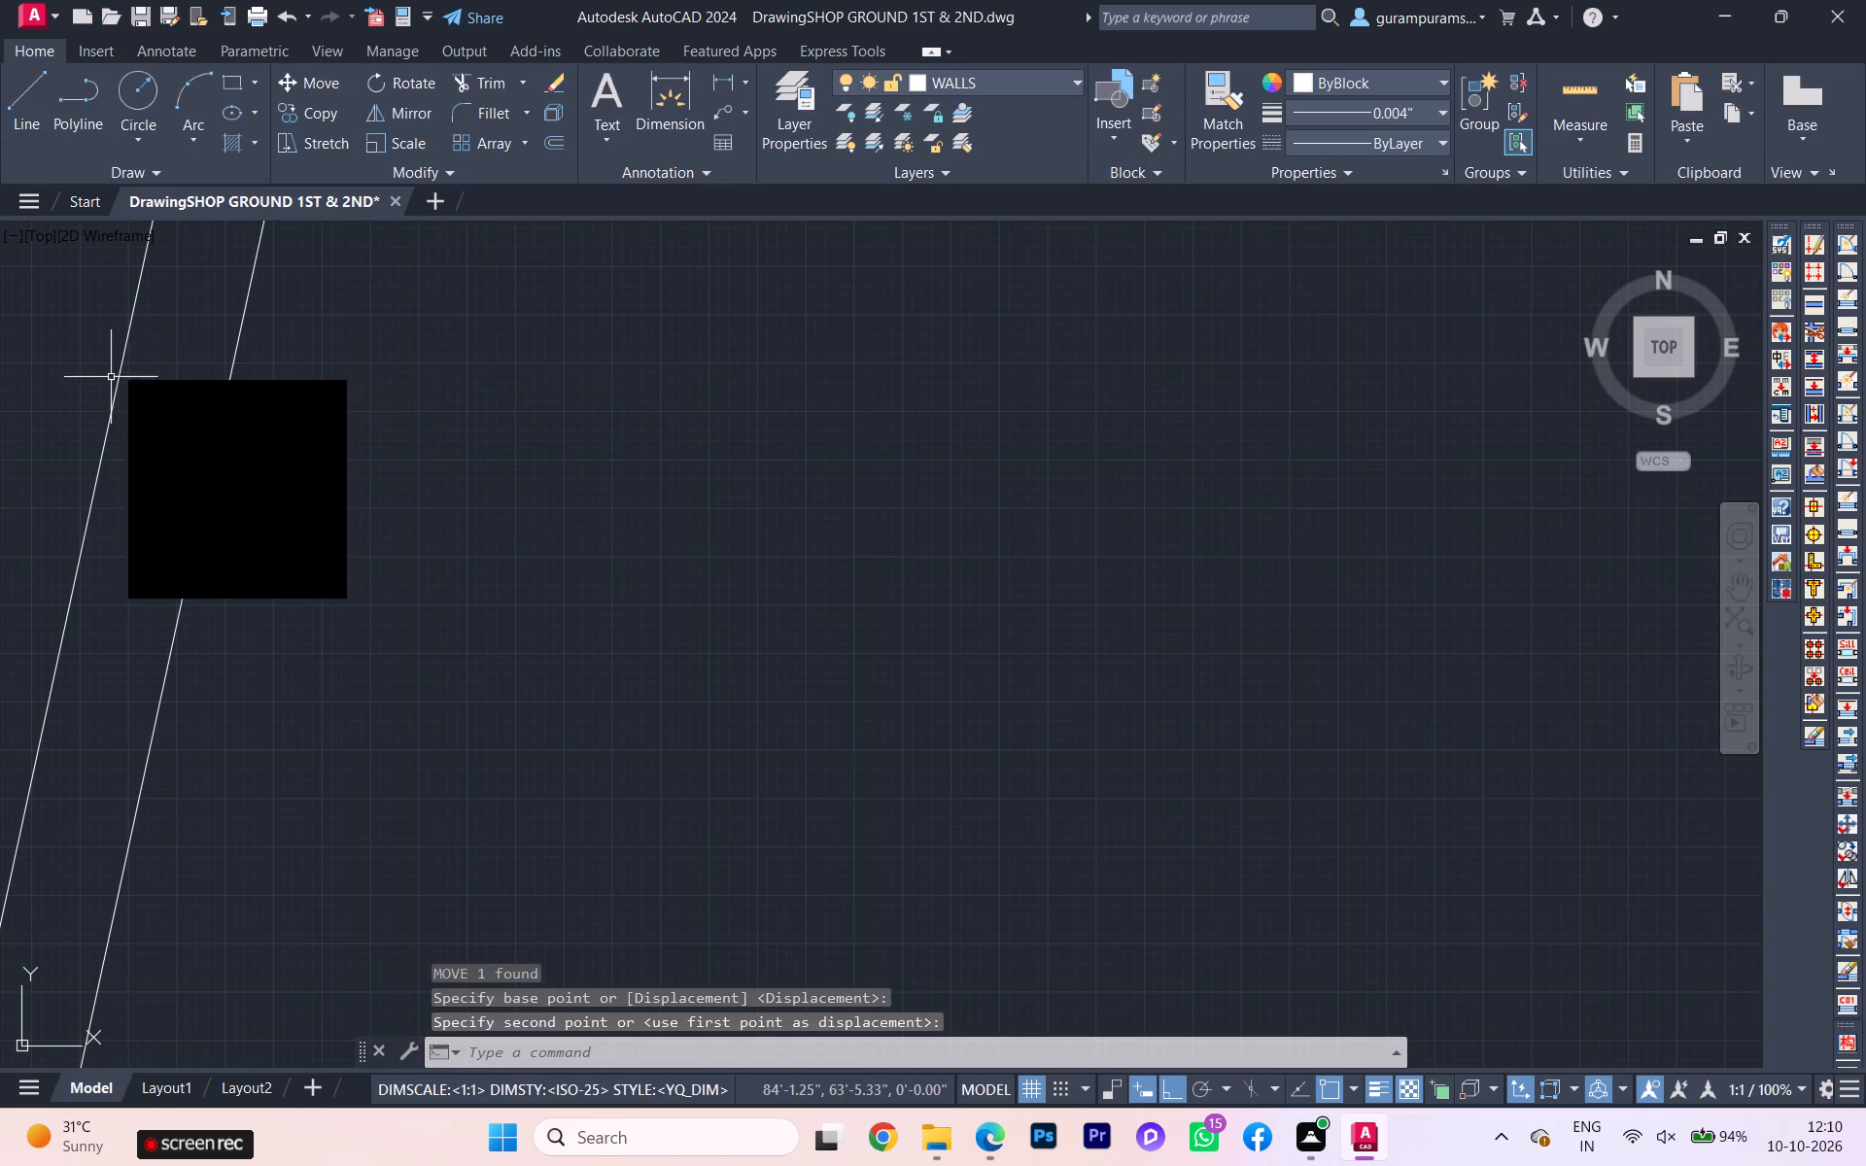
left_click(134, 396)
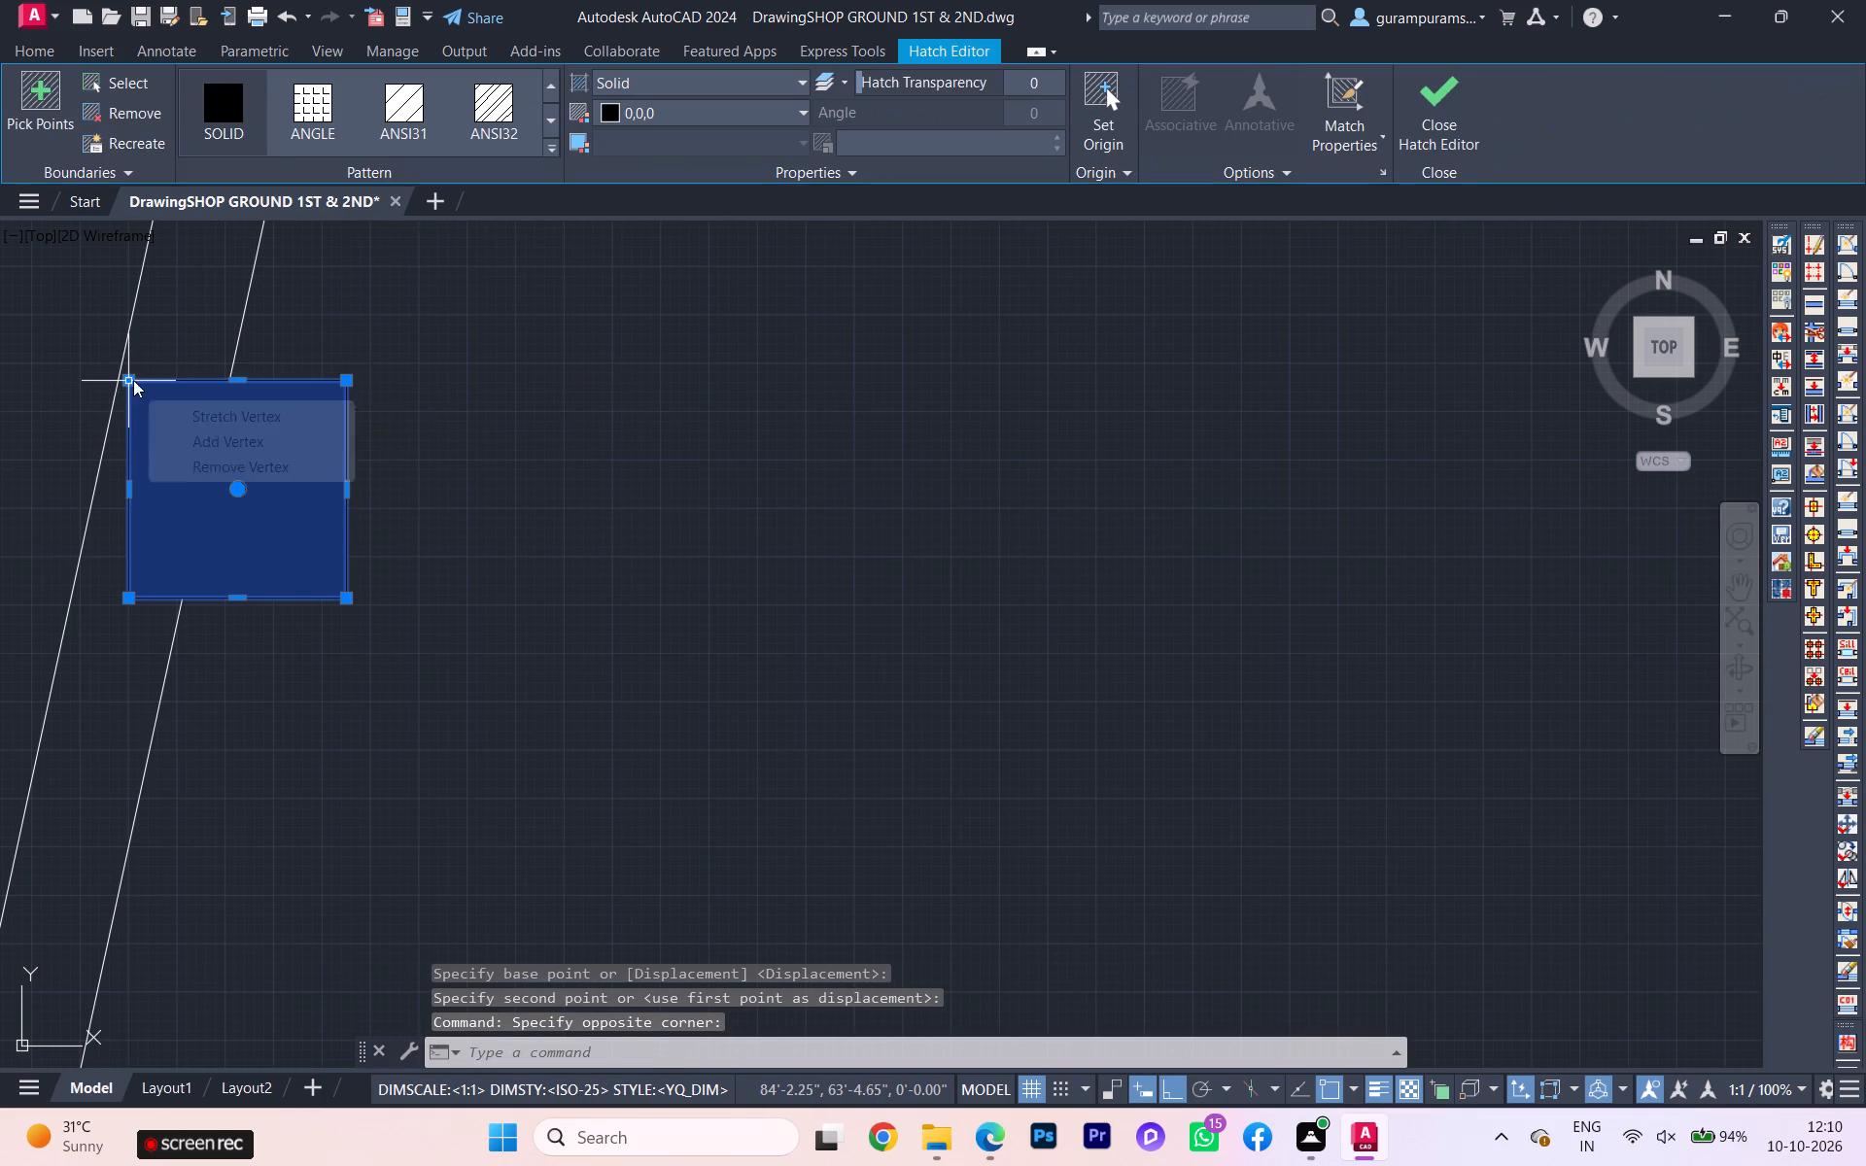
key("m")
key("Return")
scroll(124, 414, "up", 3)
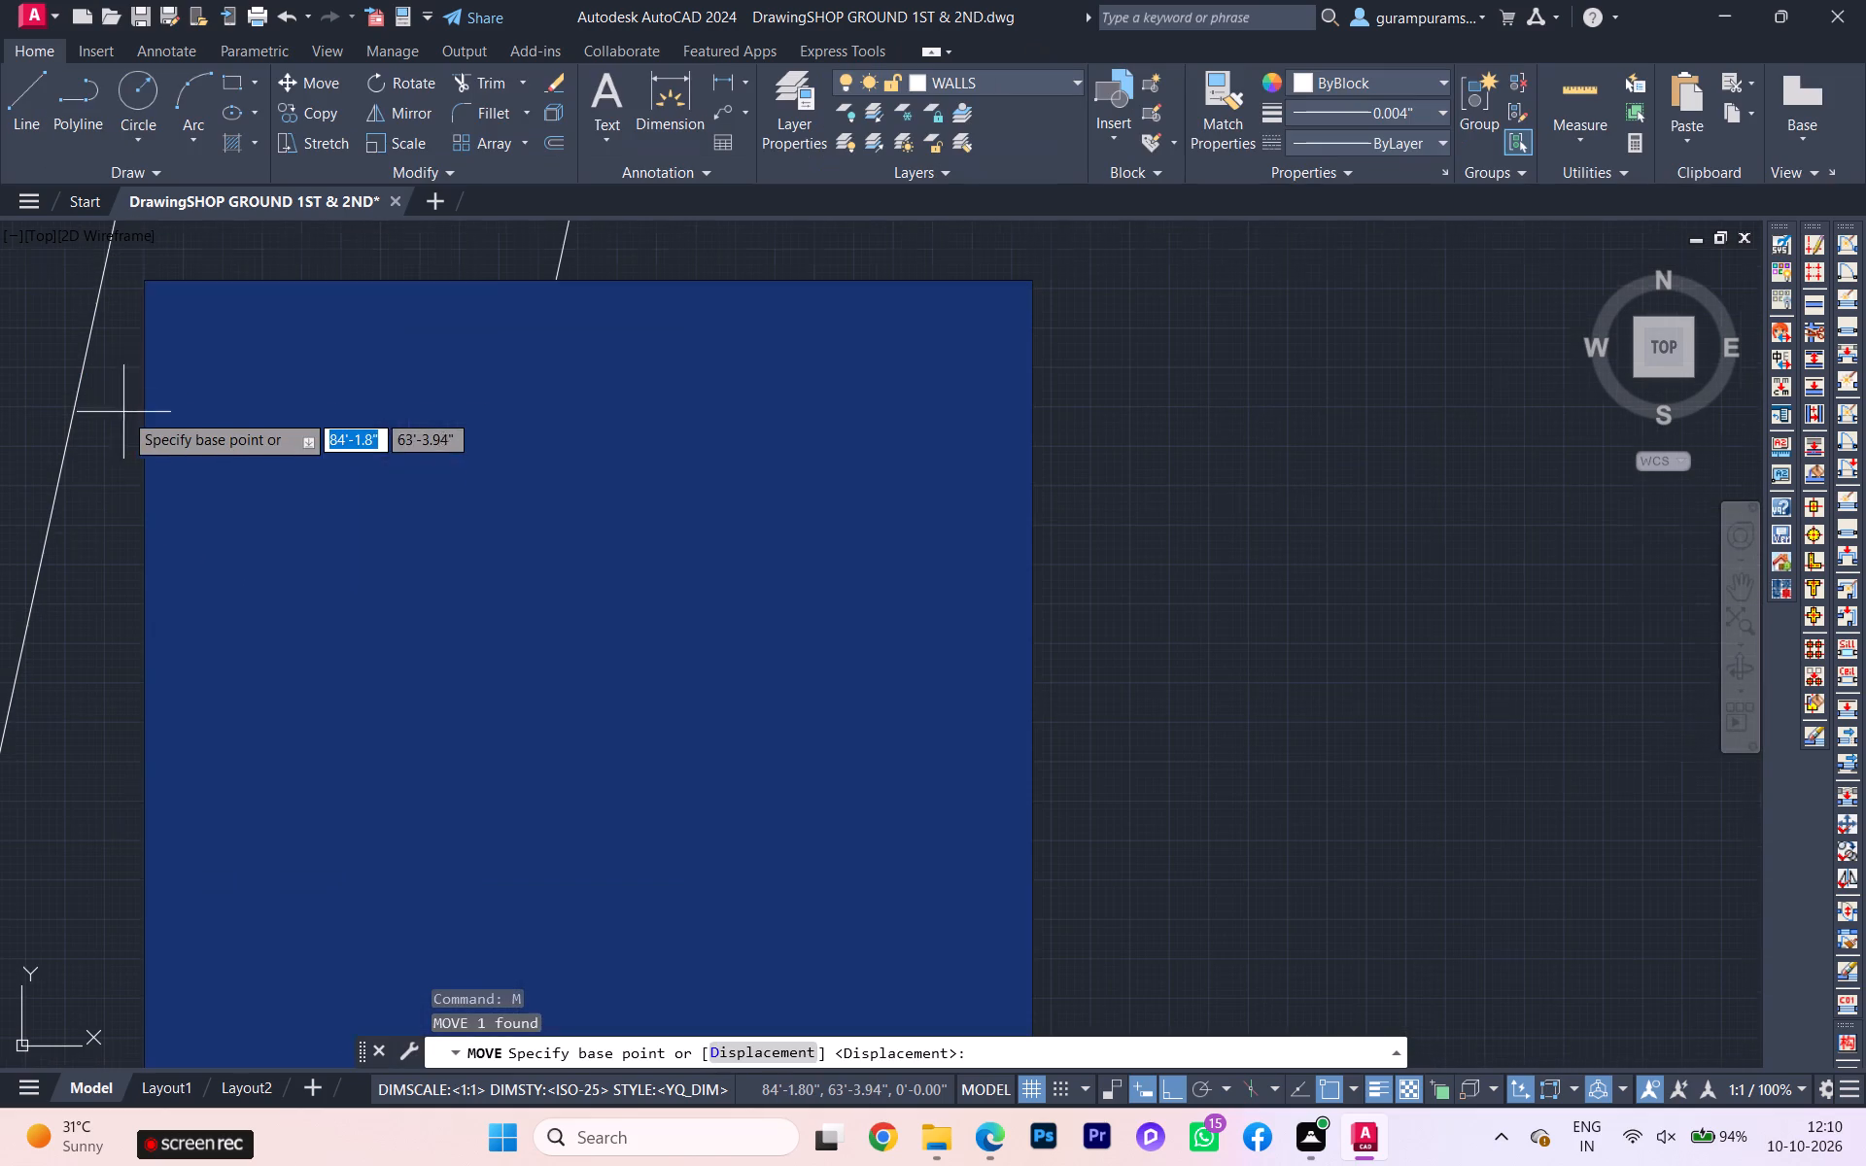
left_click(147, 284)
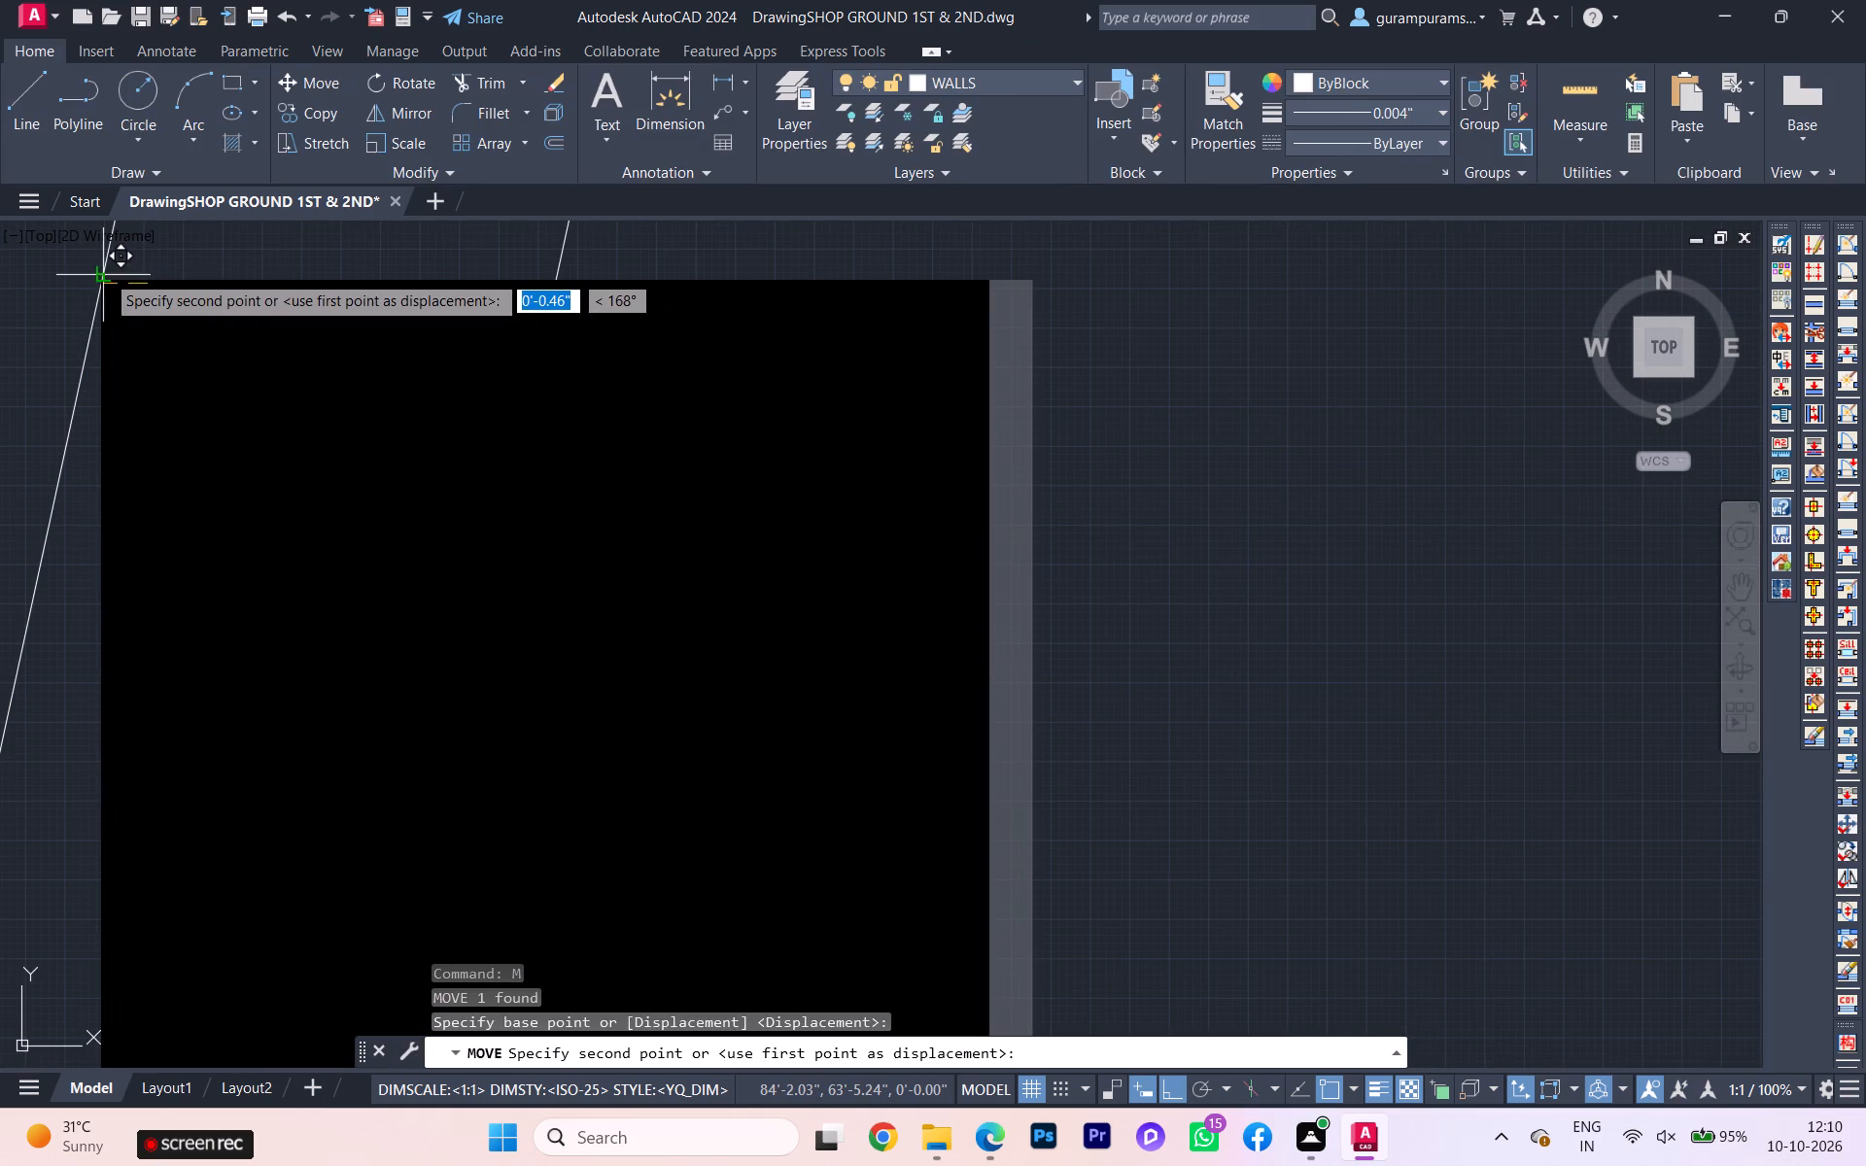
left_click(105, 273)
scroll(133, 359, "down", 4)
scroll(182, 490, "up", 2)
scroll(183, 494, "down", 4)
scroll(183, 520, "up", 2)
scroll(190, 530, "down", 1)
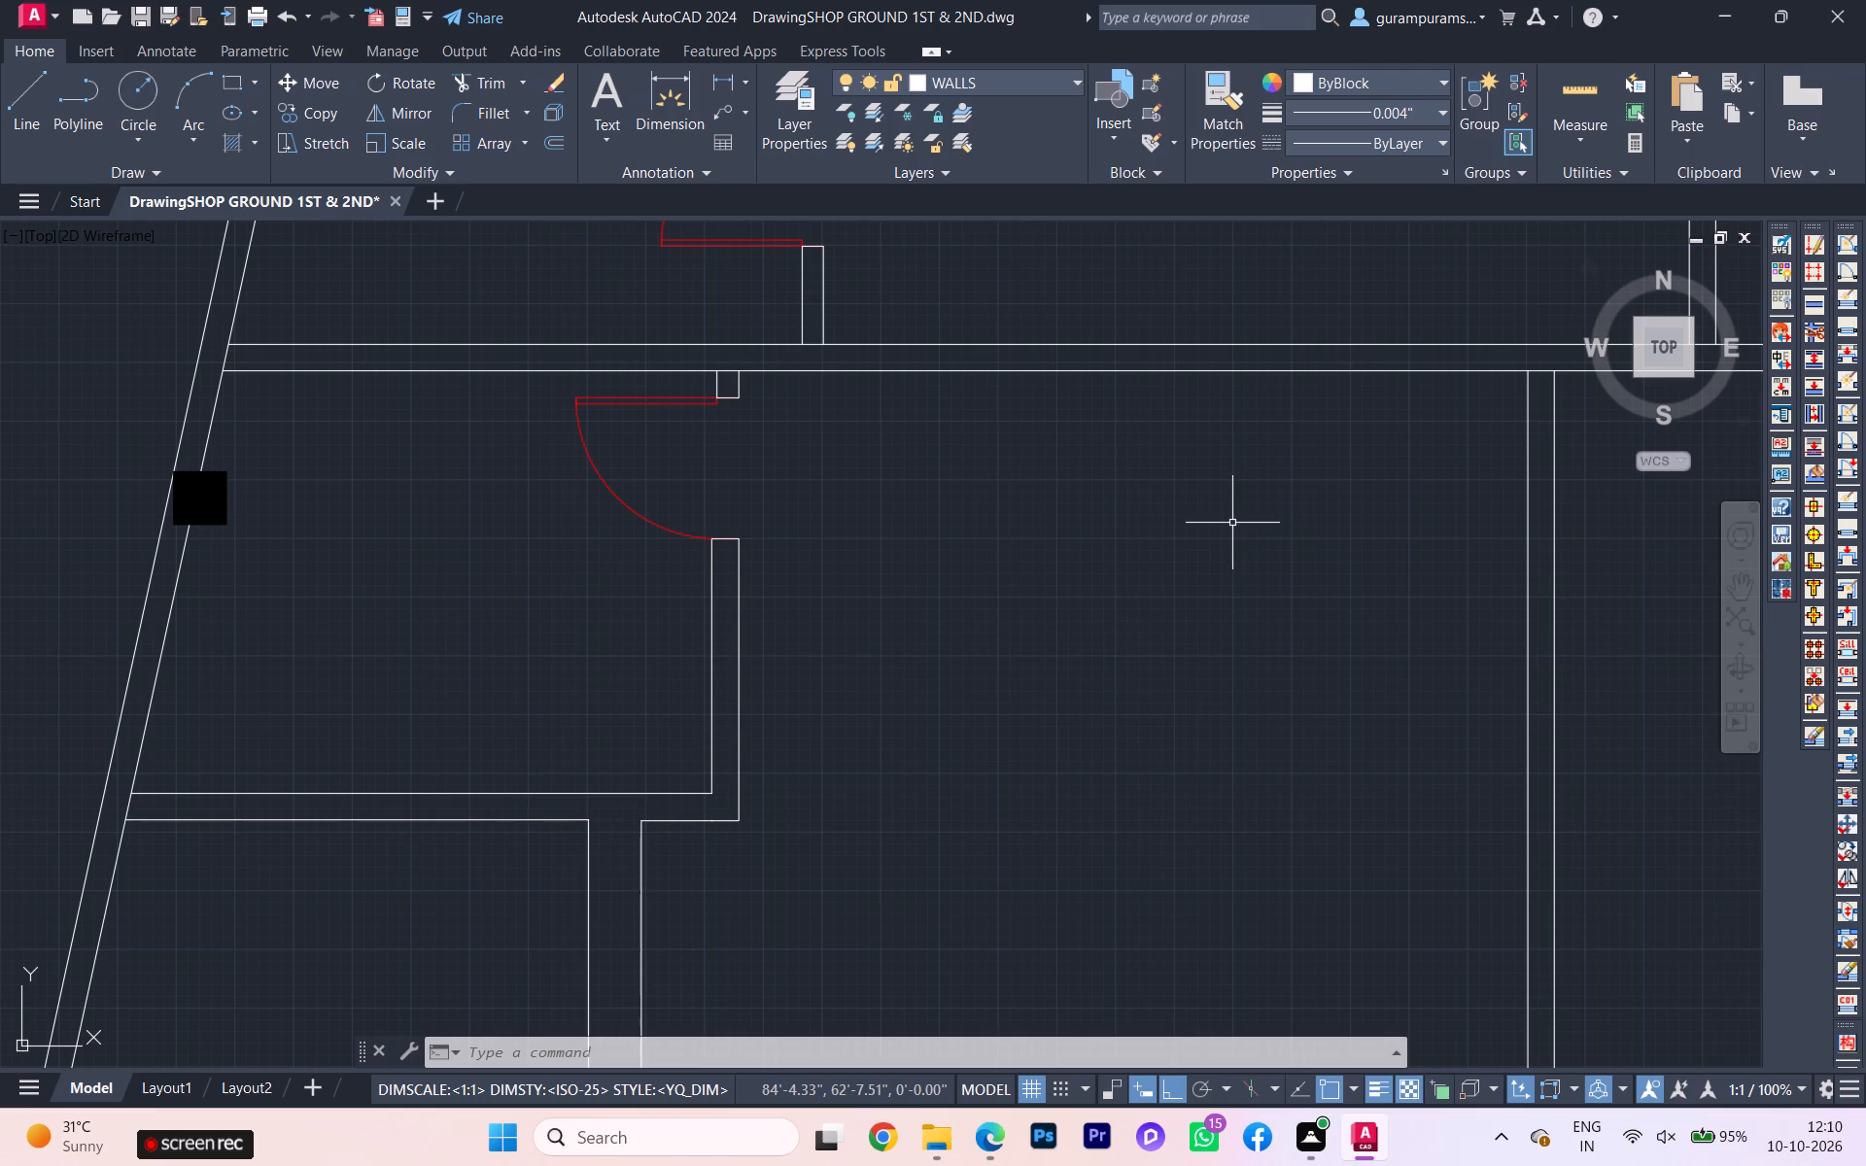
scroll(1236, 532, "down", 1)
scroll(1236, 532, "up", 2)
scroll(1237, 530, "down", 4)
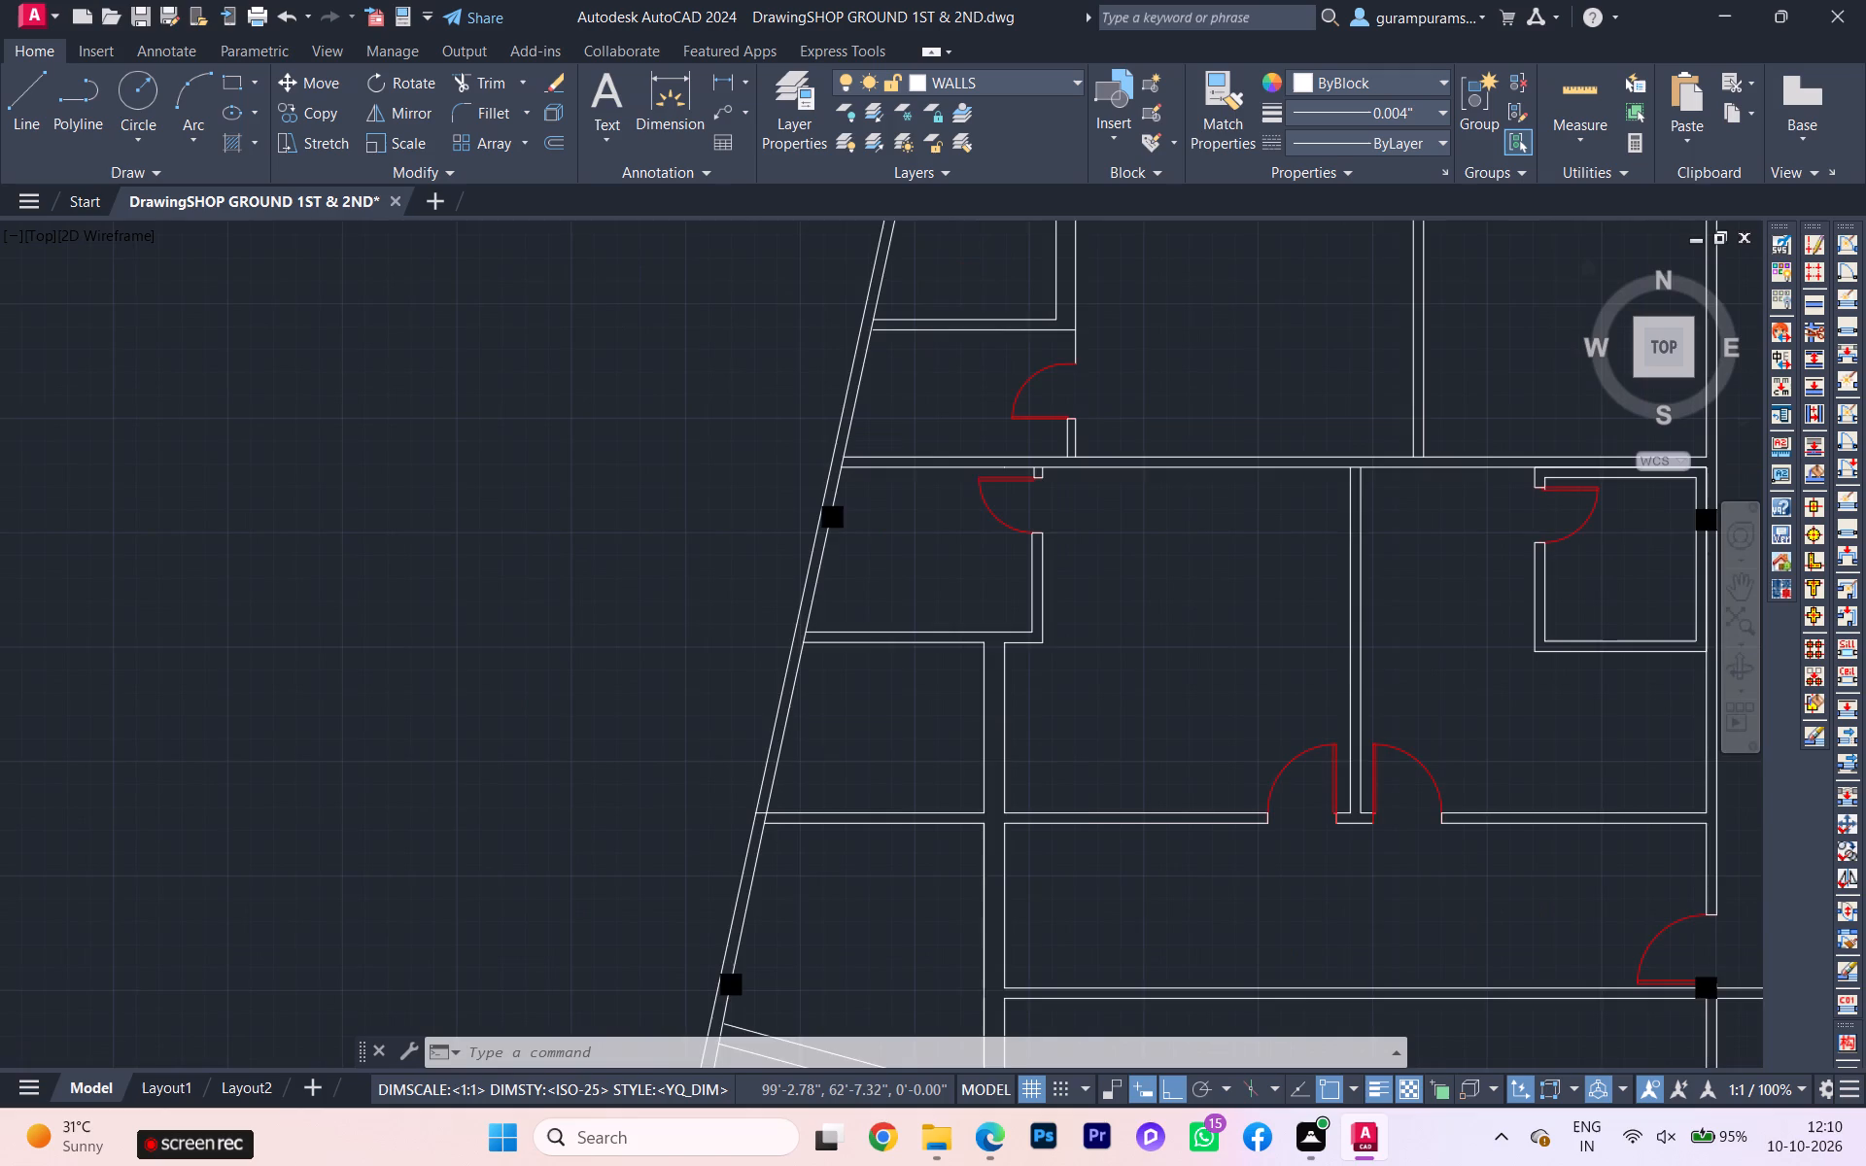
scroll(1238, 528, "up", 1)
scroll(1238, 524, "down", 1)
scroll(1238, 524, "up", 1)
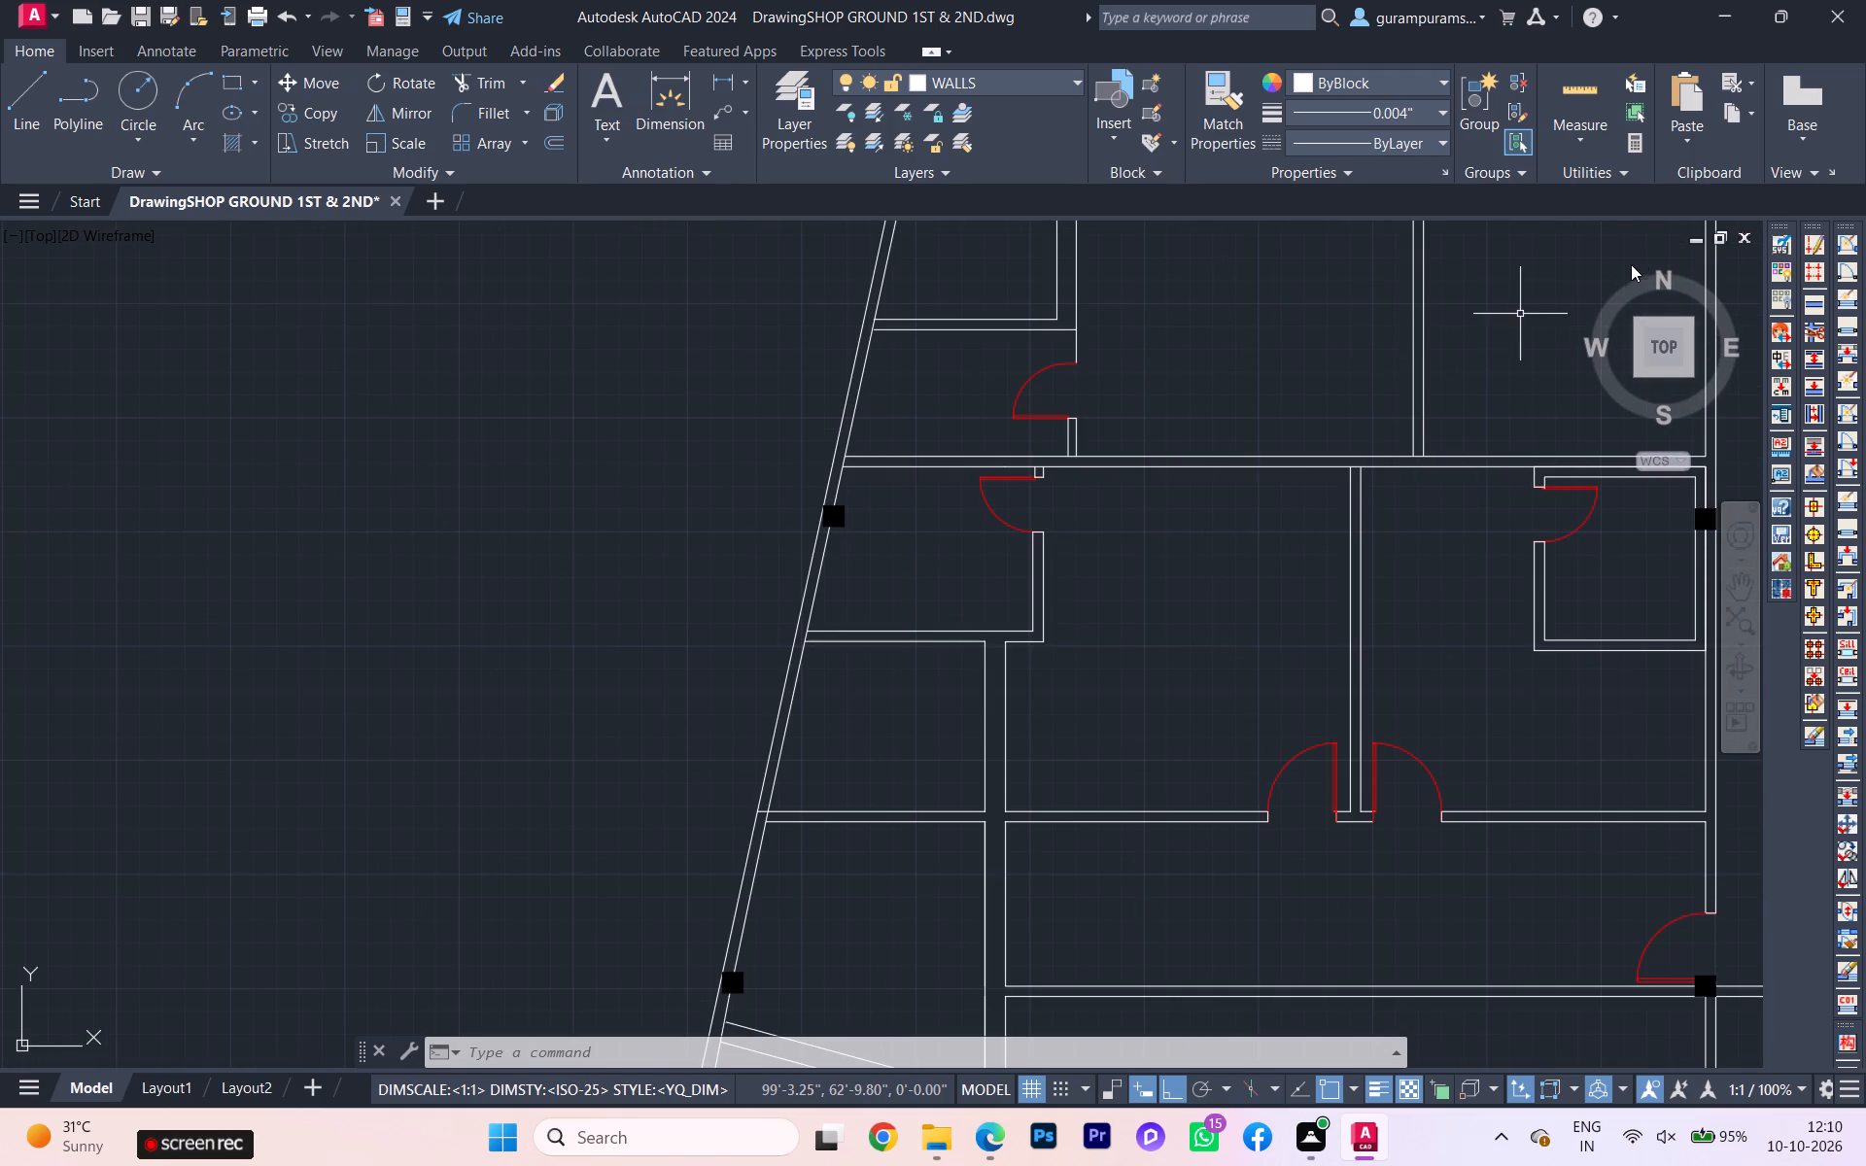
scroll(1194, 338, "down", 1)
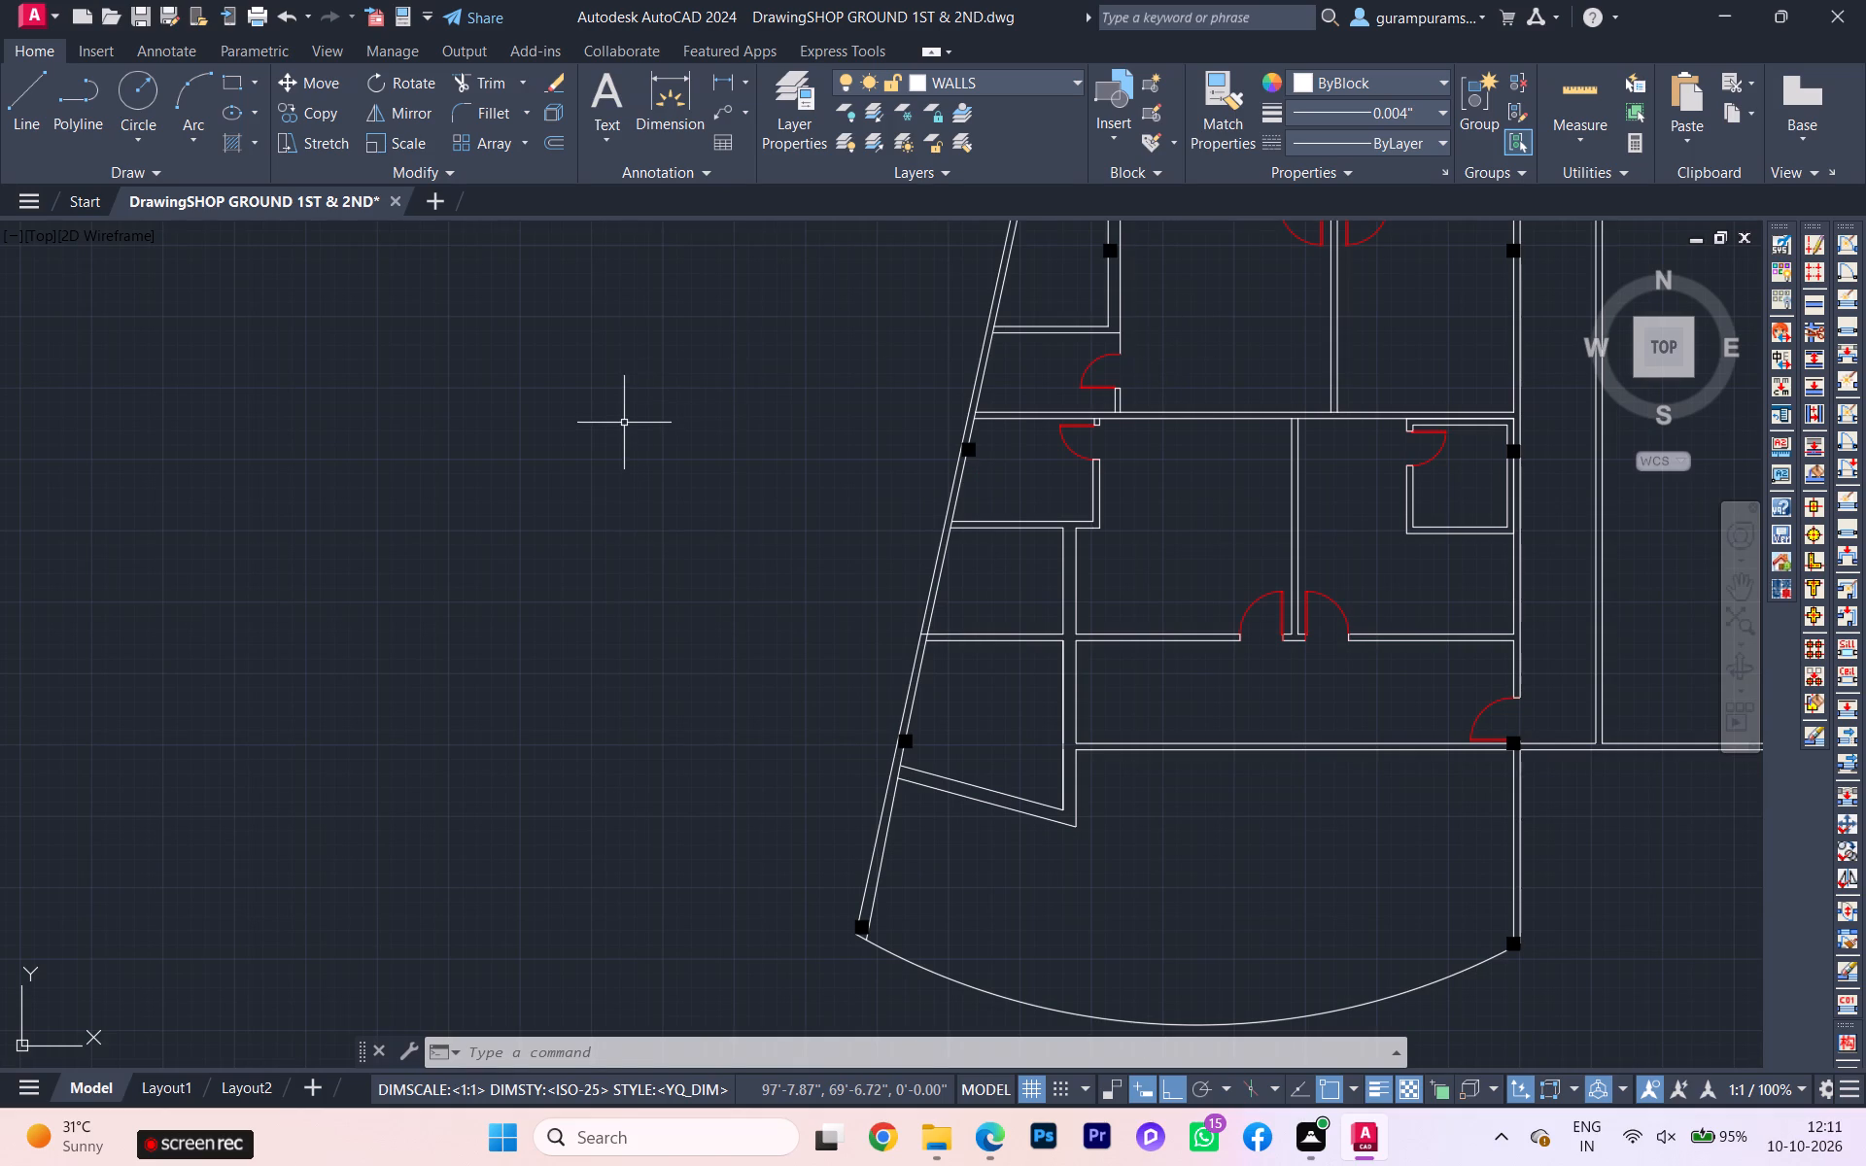
Erase the loose column east of the curved terrace, below the end of the outer east wall.
scroll(579, 409, "down", 1)
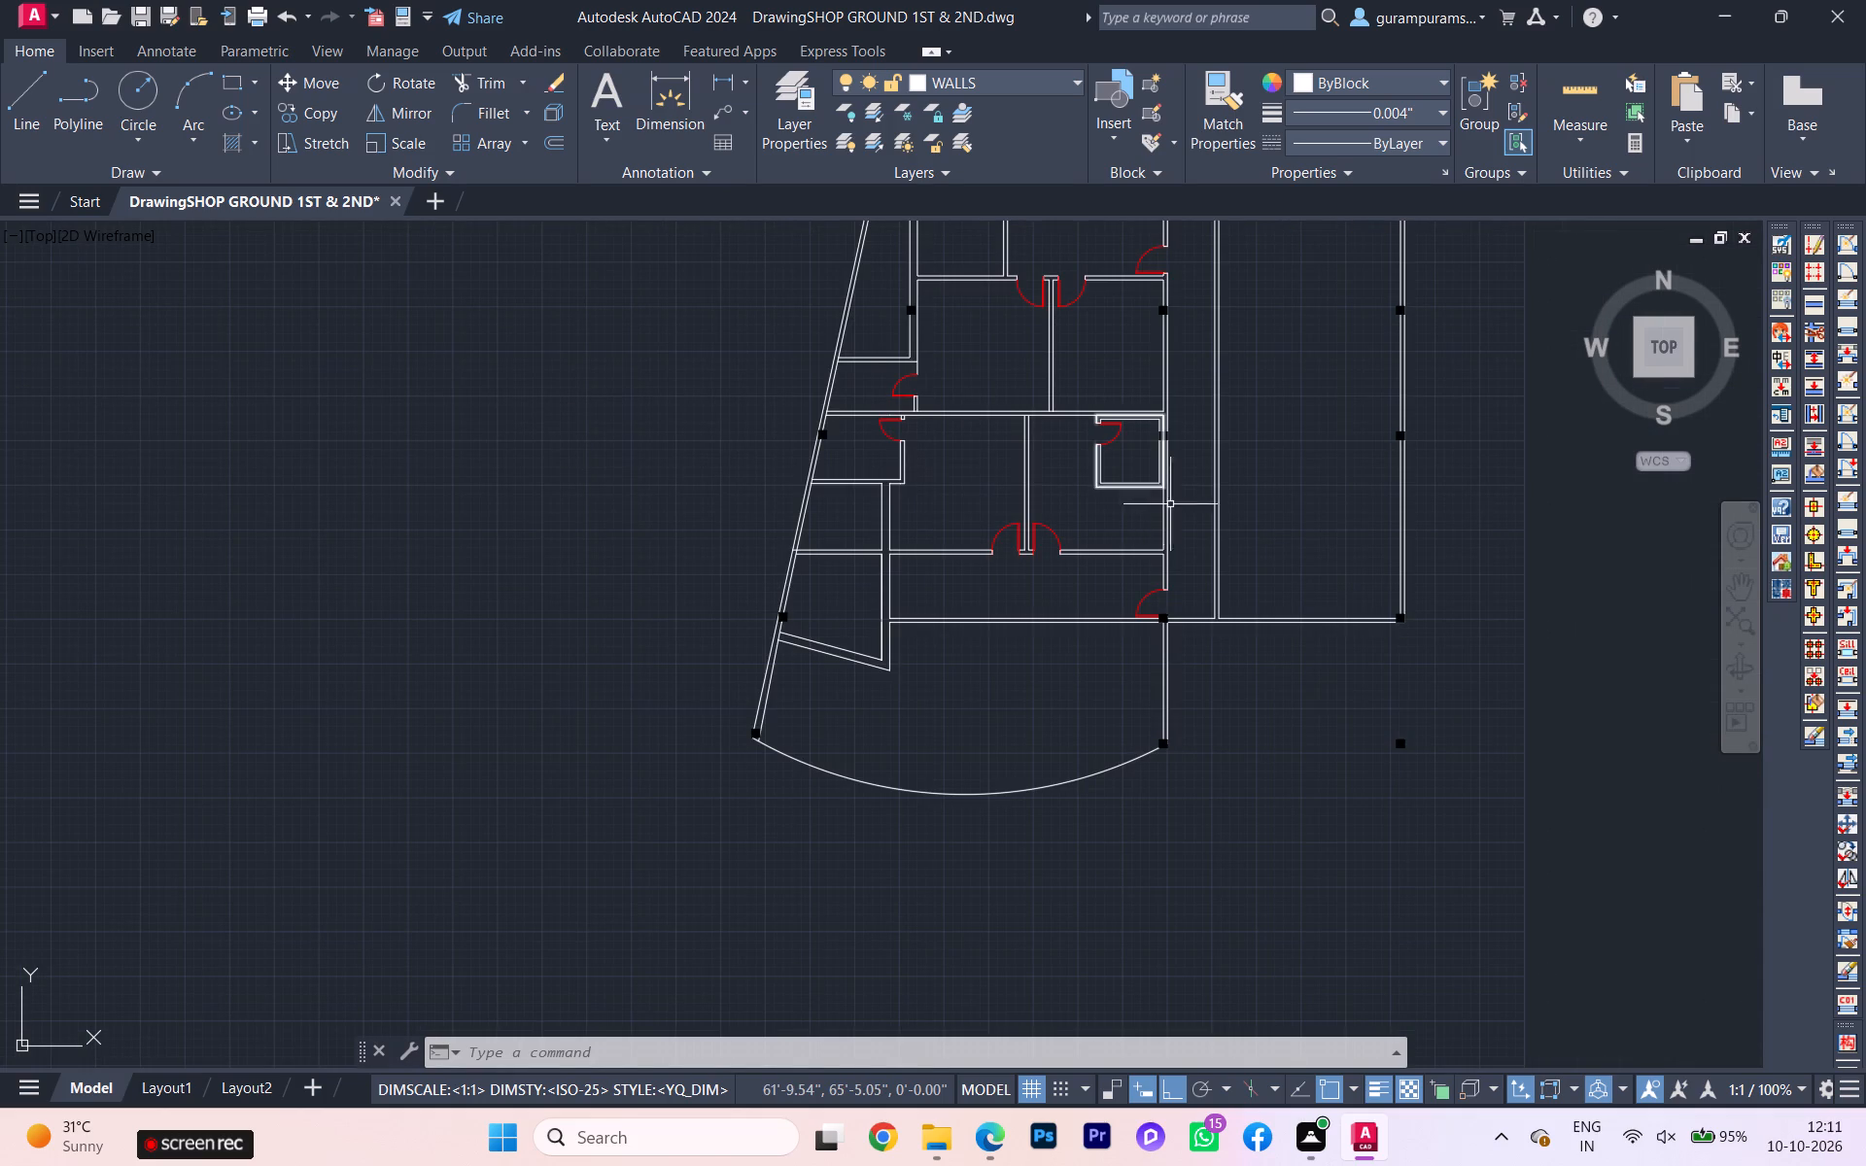
left_click(1458, 785)
left_click(1383, 706)
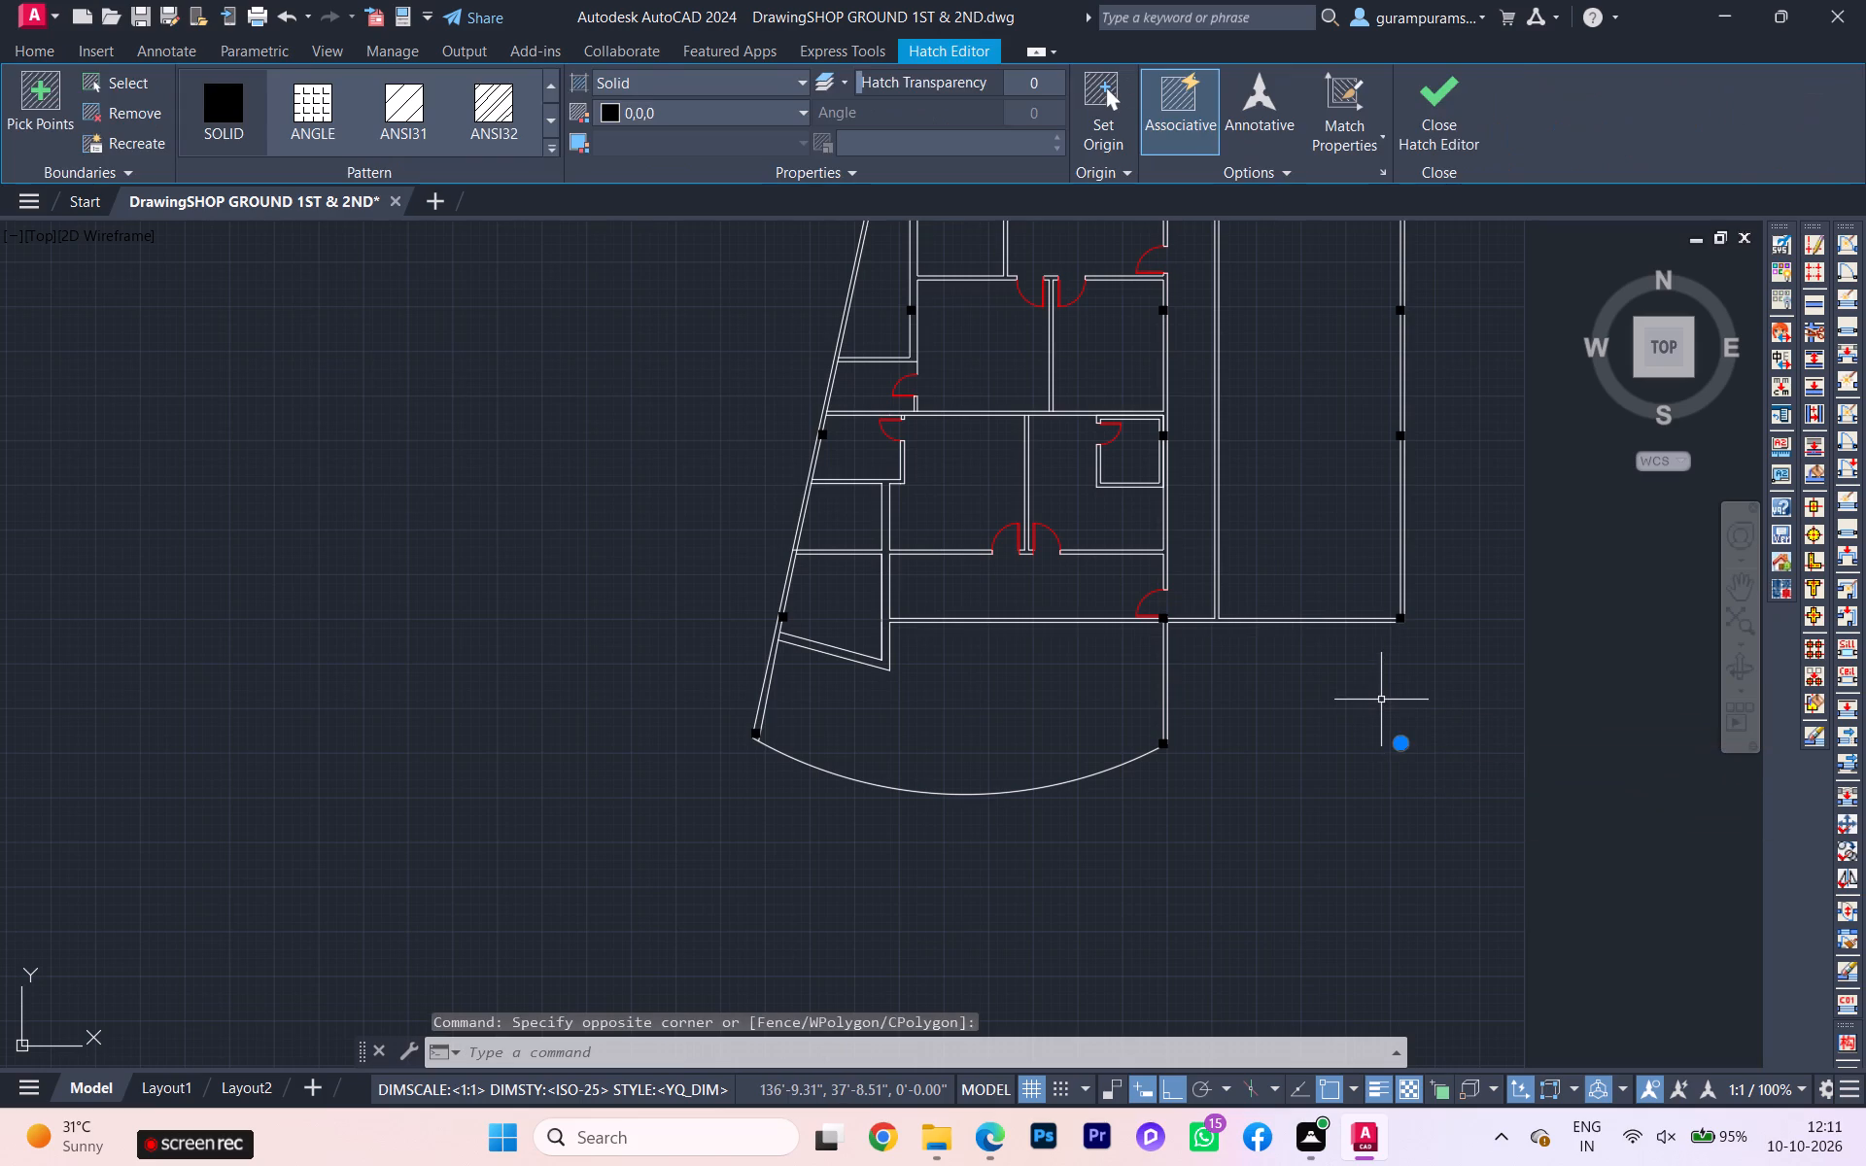
key("Delete")
Move the column on the lower balcony's inner wall, just below the level of the paired-door wall, horizontally onto the slanted outer wall.
scroll(1098, 534, "up", 1)
scroll(1020, 425, "up", 1)
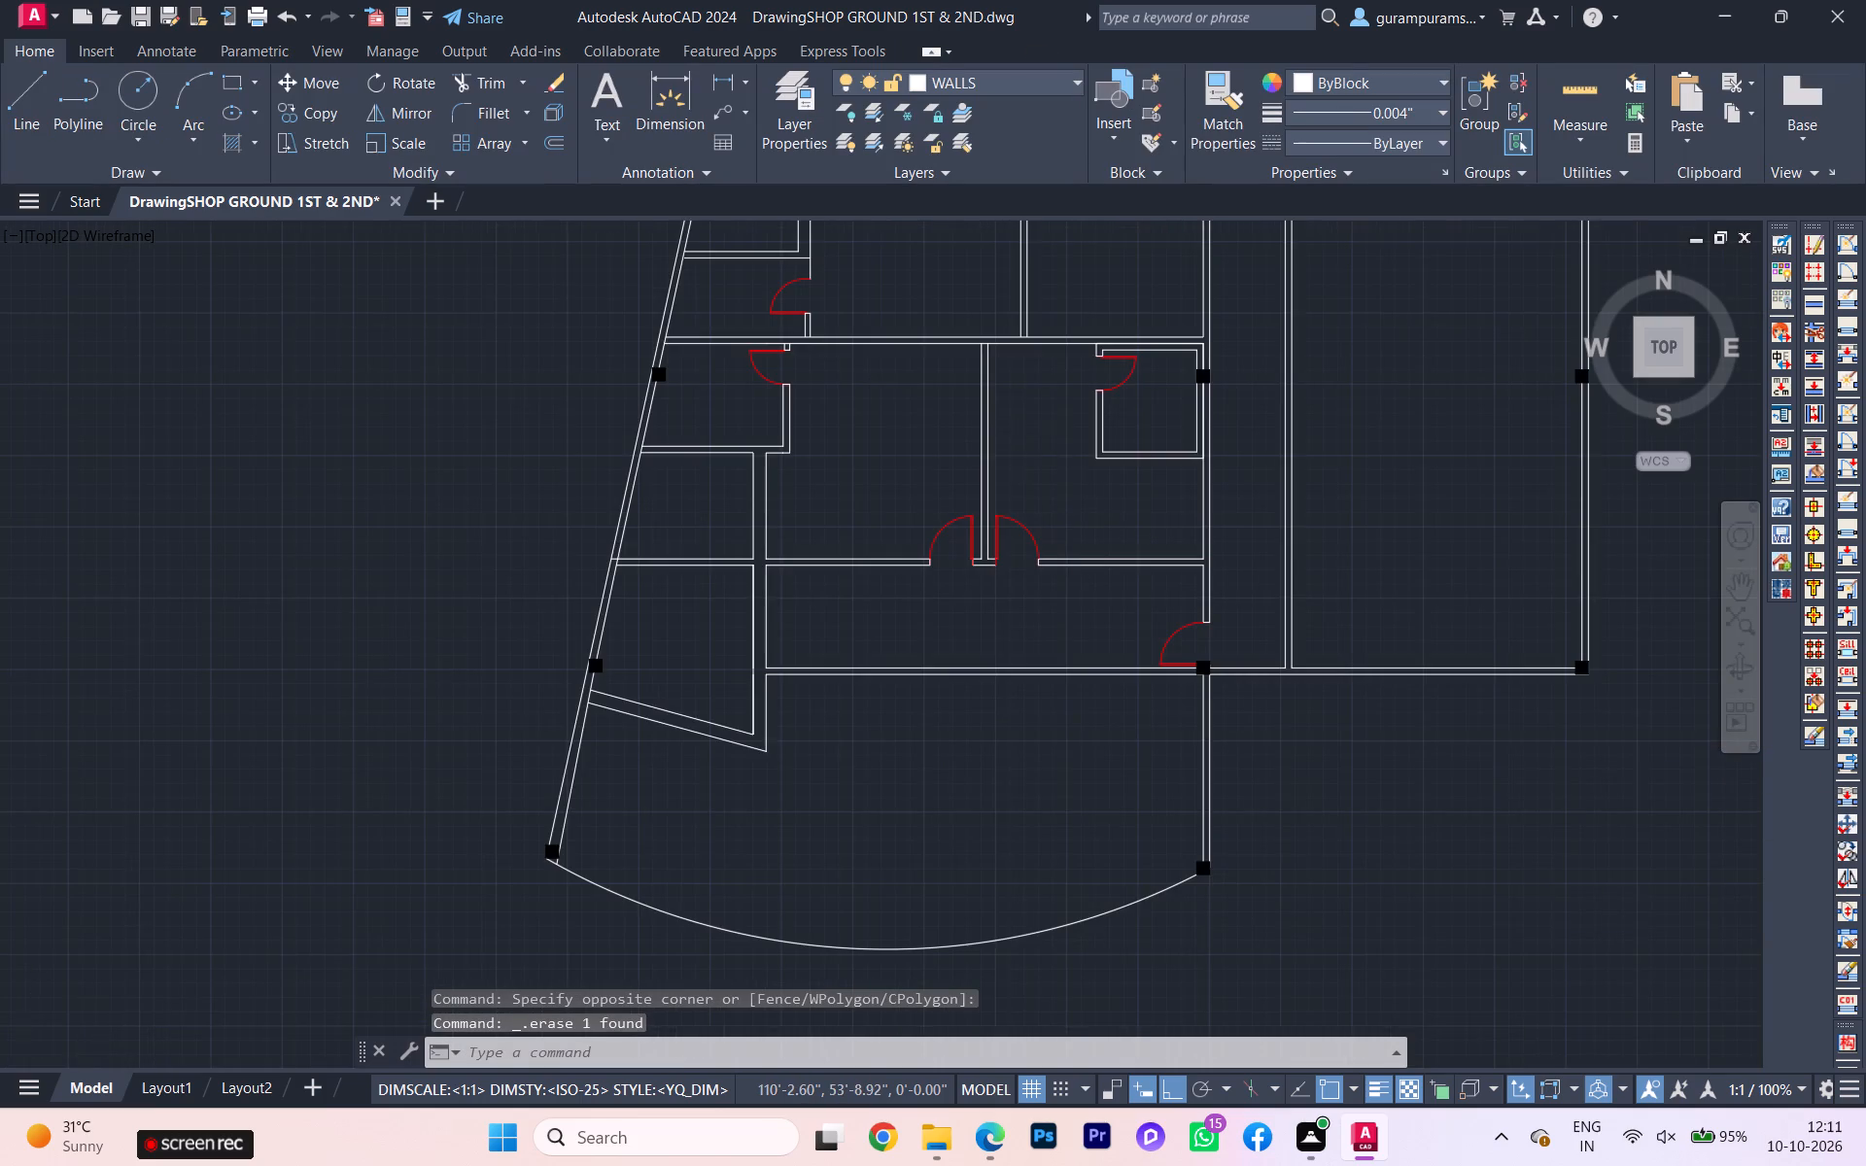
scroll(1024, 421, "down", 1)
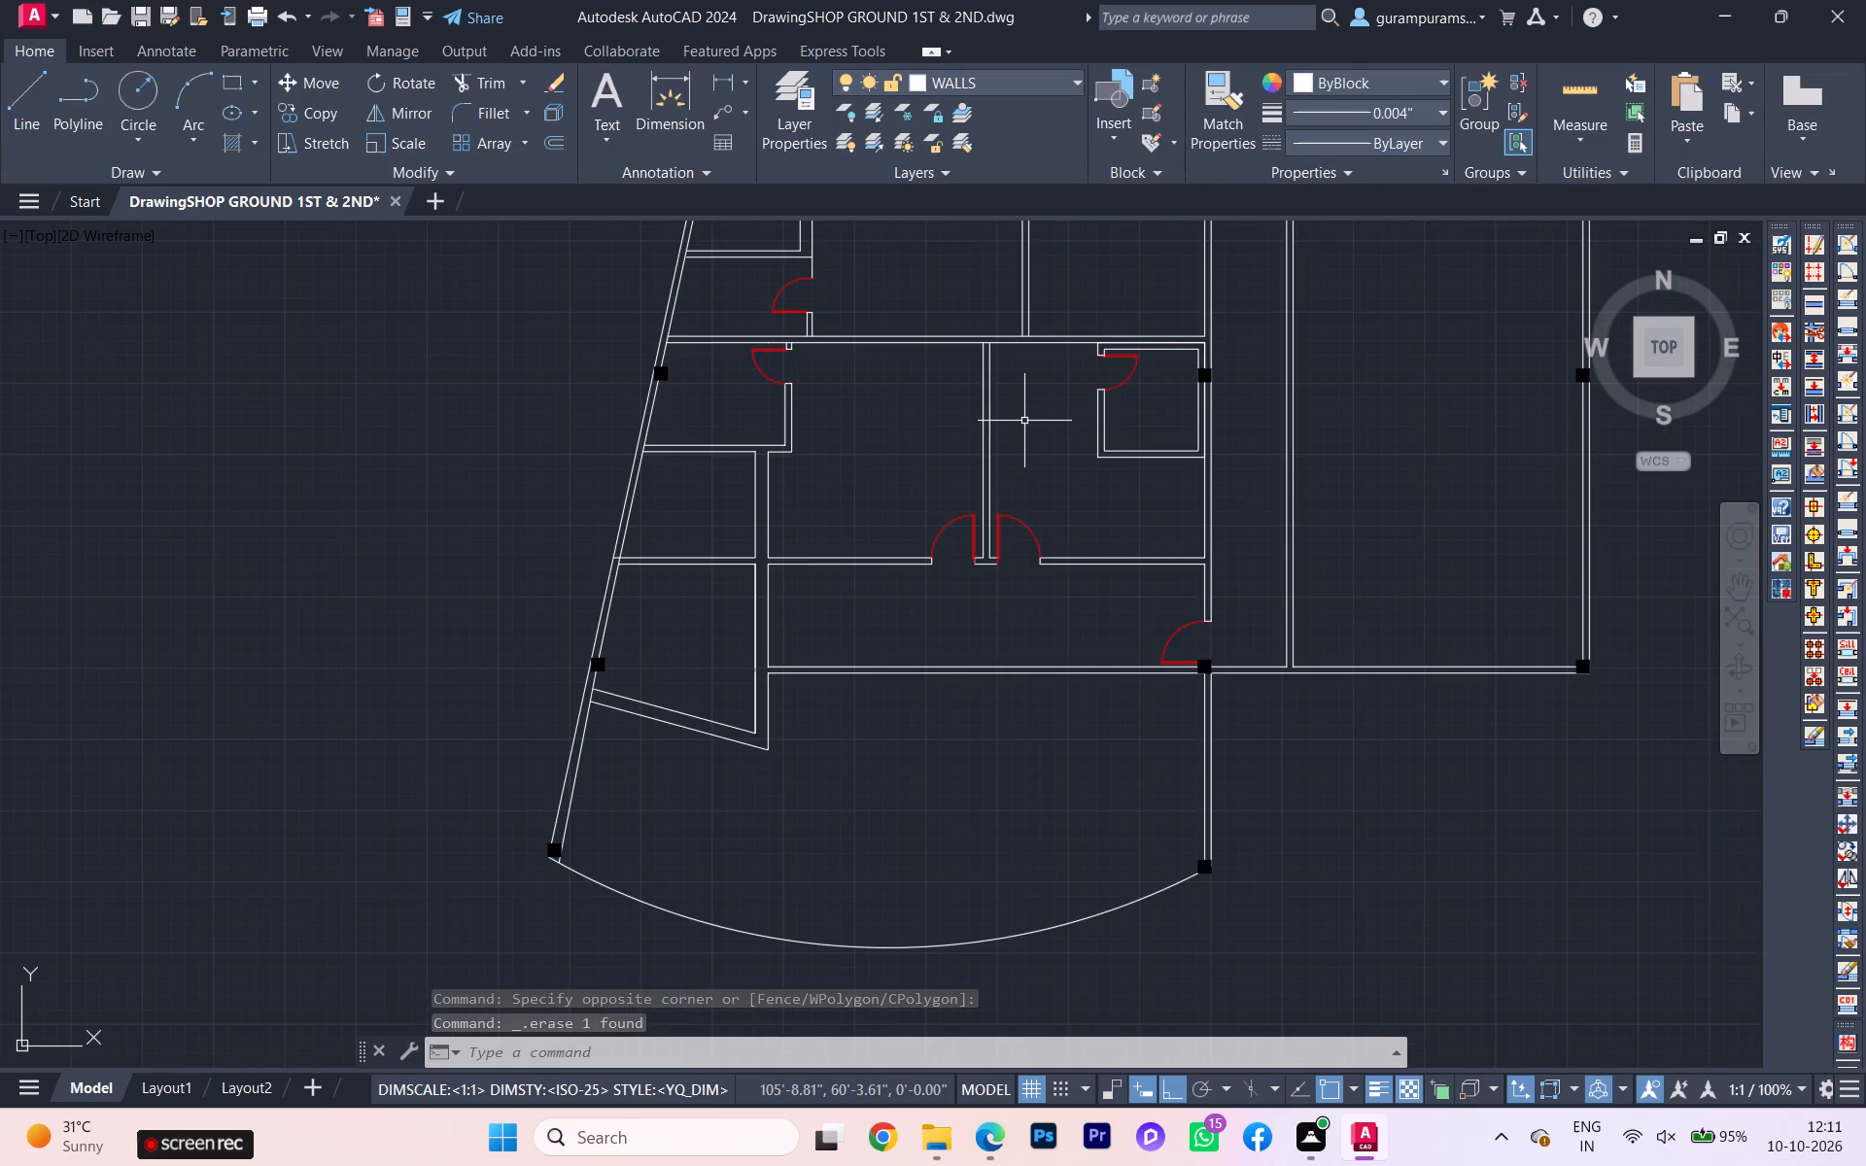
scroll(1024, 421, "down", 1)
middle_click_drag(1024, 421, 969, 658)
scroll(848, 471, "up", 4)
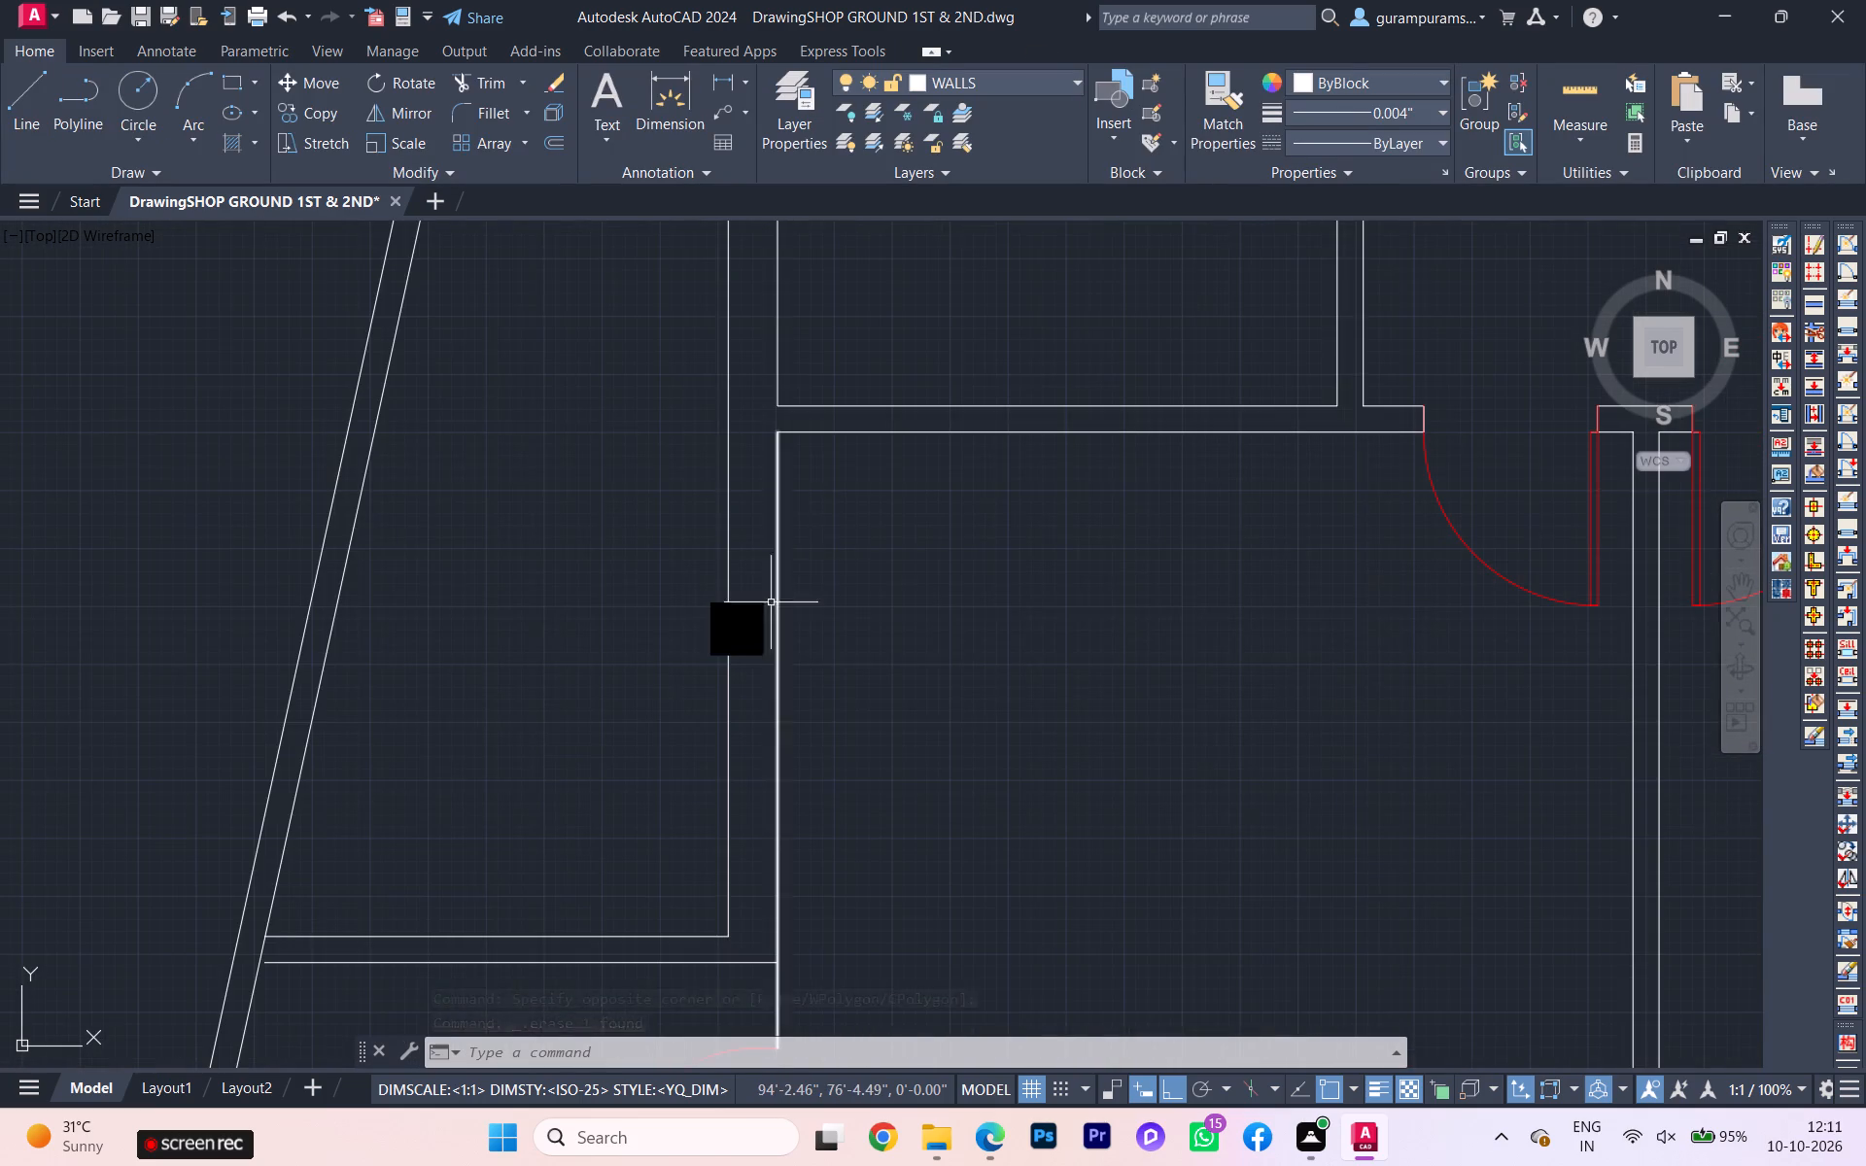
left_click(748, 621)
key("m")
key("Return")
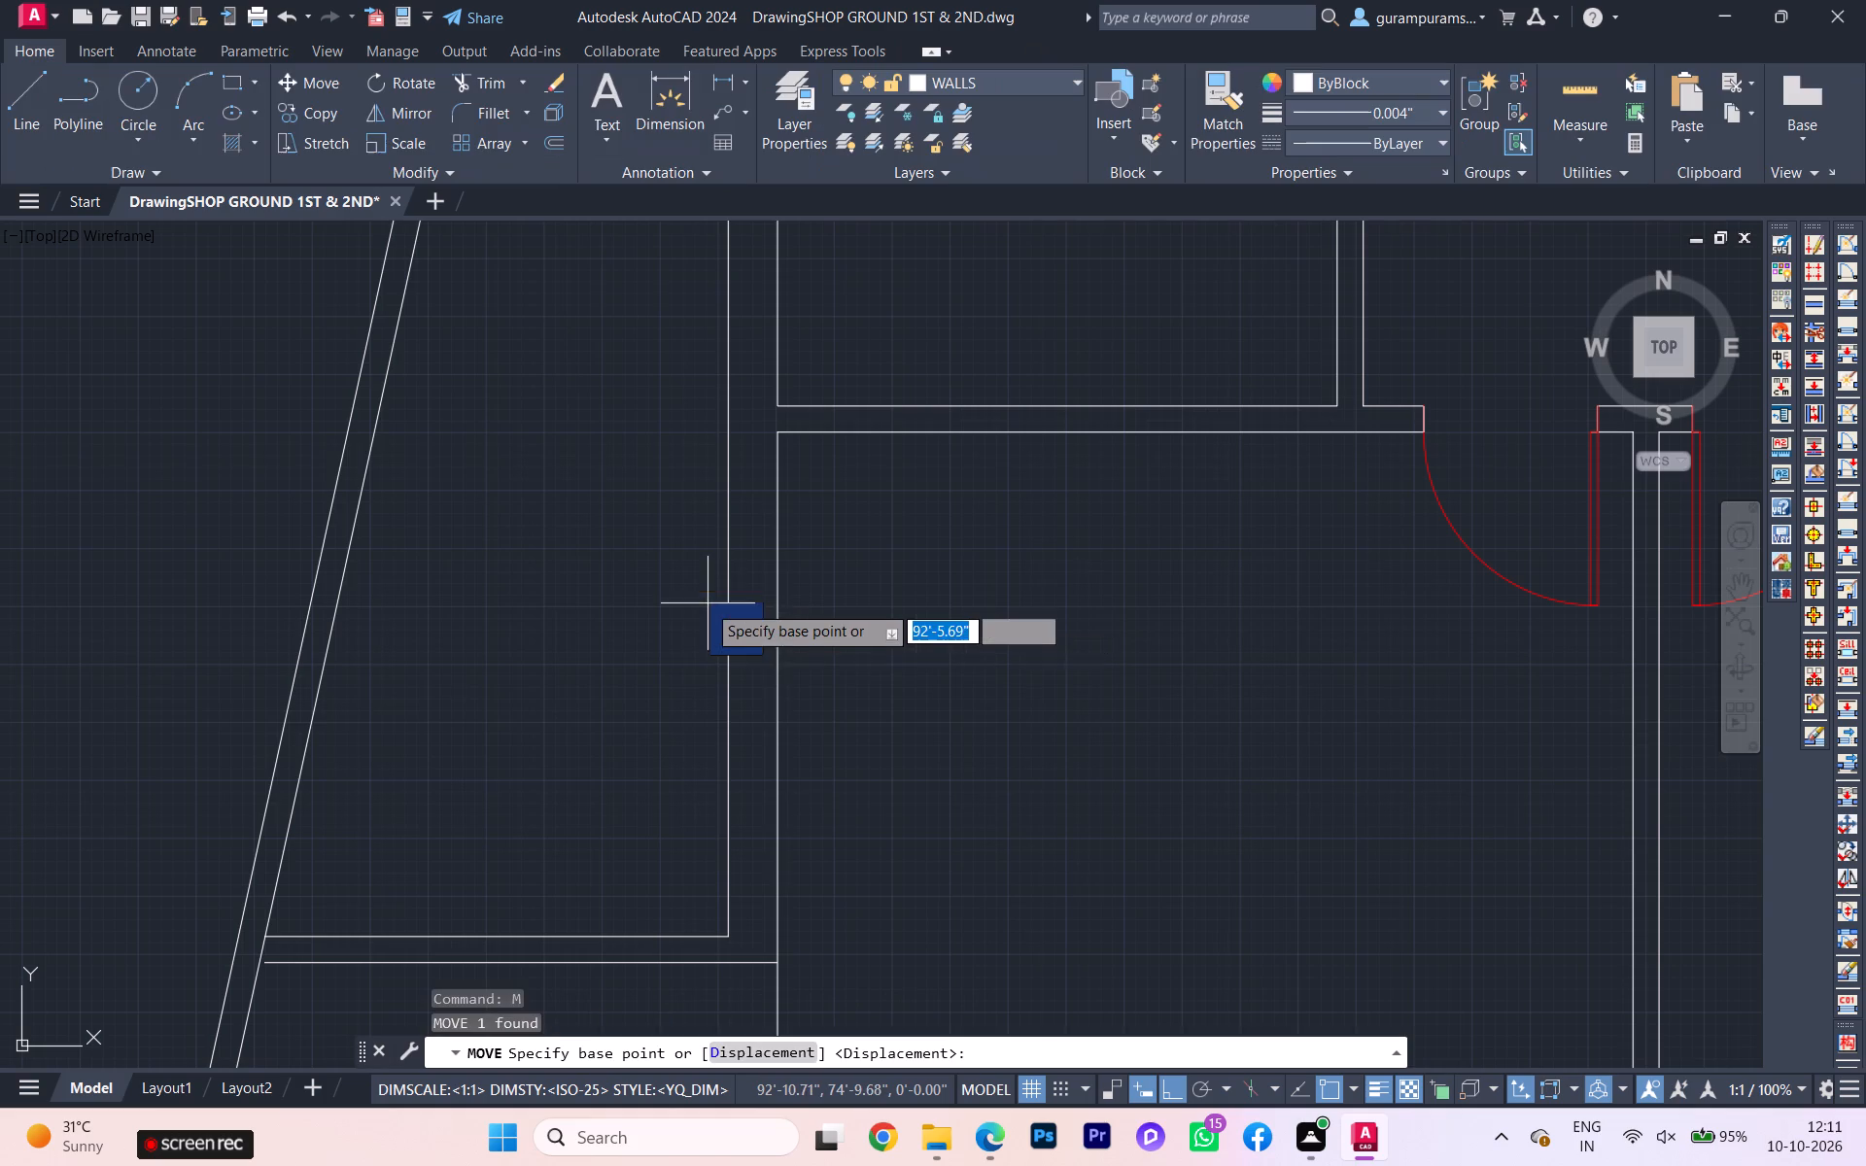
scroll(706, 603, "up", 1)
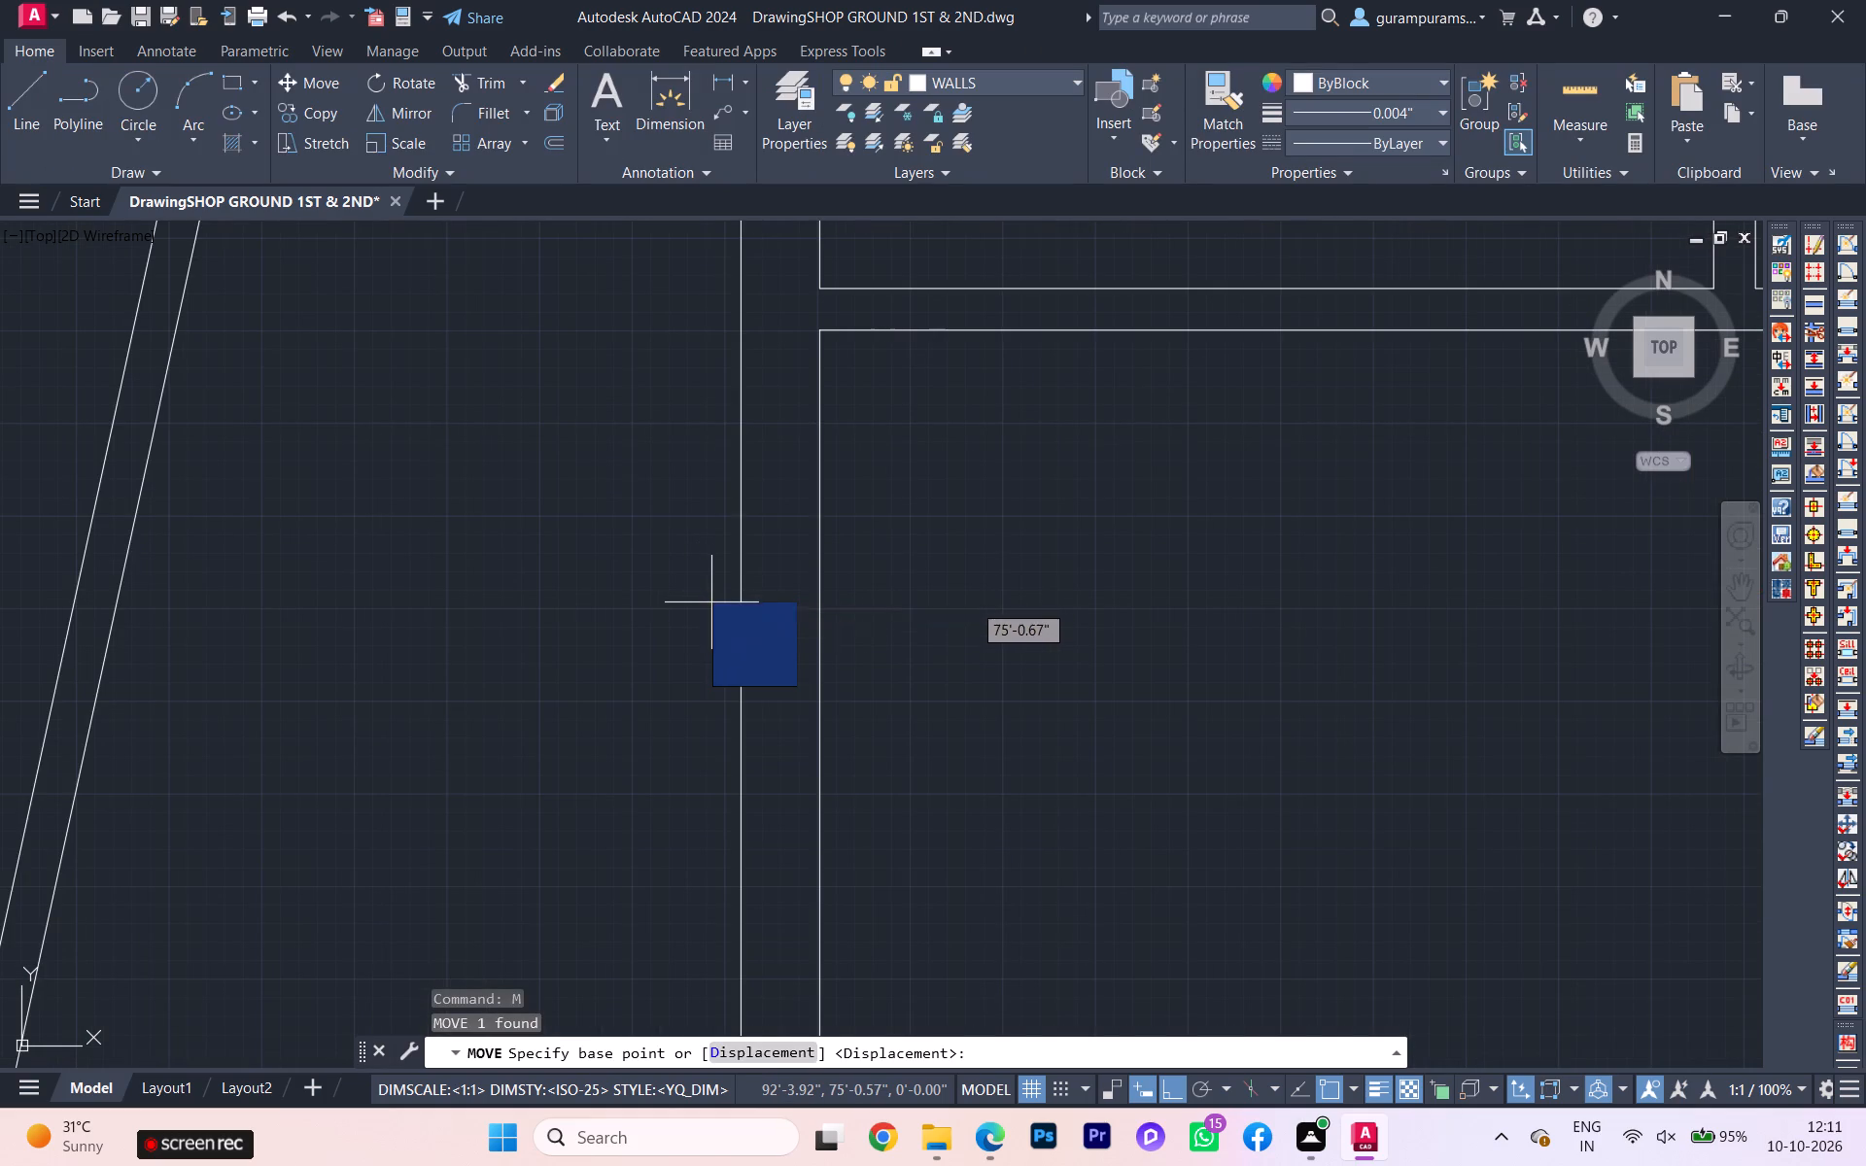
left_click(711, 602)
left_click(69, 590)
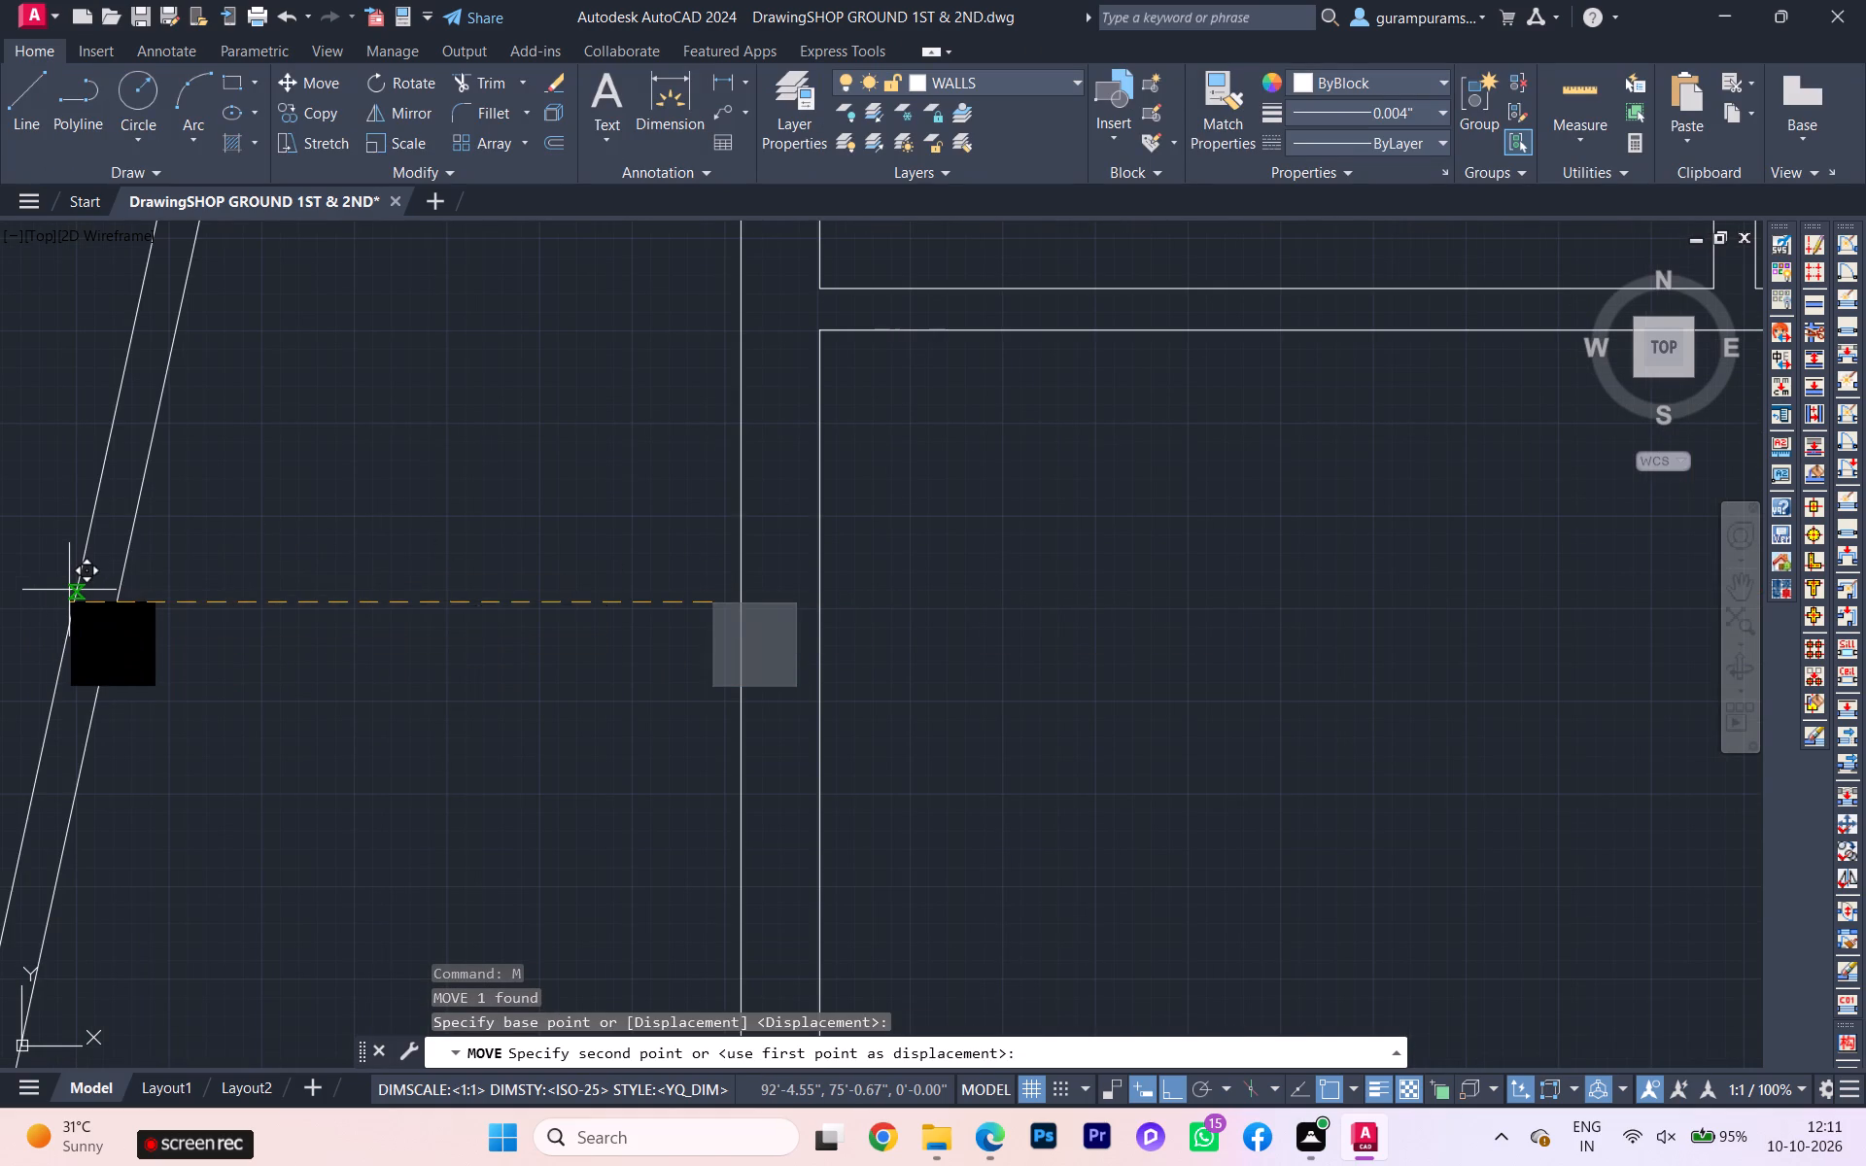
Move the column at the top of the same balcony's inner wall horizontally onto the slanted wall, just below its bend.
scroll(215, 509, "down", 3)
scroll(392, 563, "down", 1)
middle_click_drag(425, 657, 430, 766)
scroll(336, 416, "up", 3)
scroll(450, 517, "up", 1)
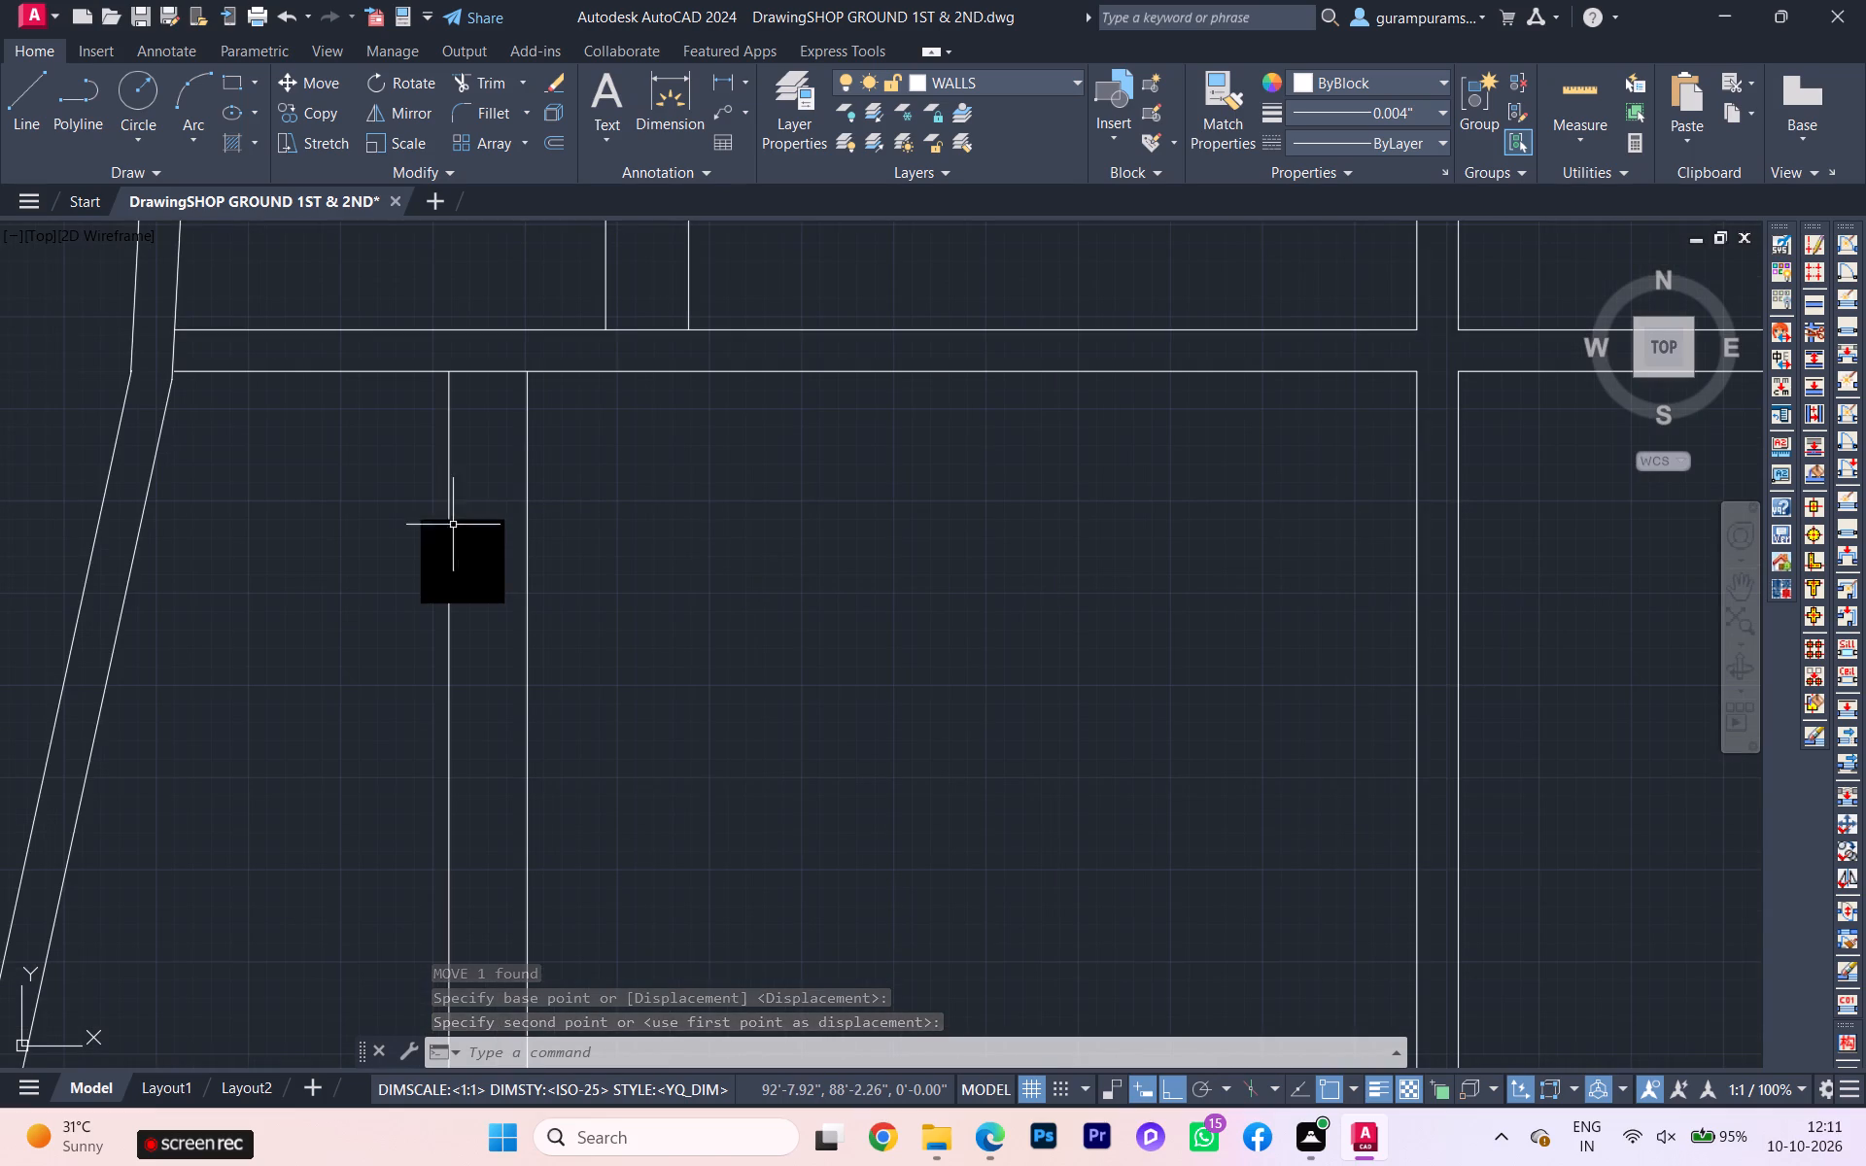
left_click(462, 535)
key("m")
key("Return")
scroll(418, 531, "up", 2)
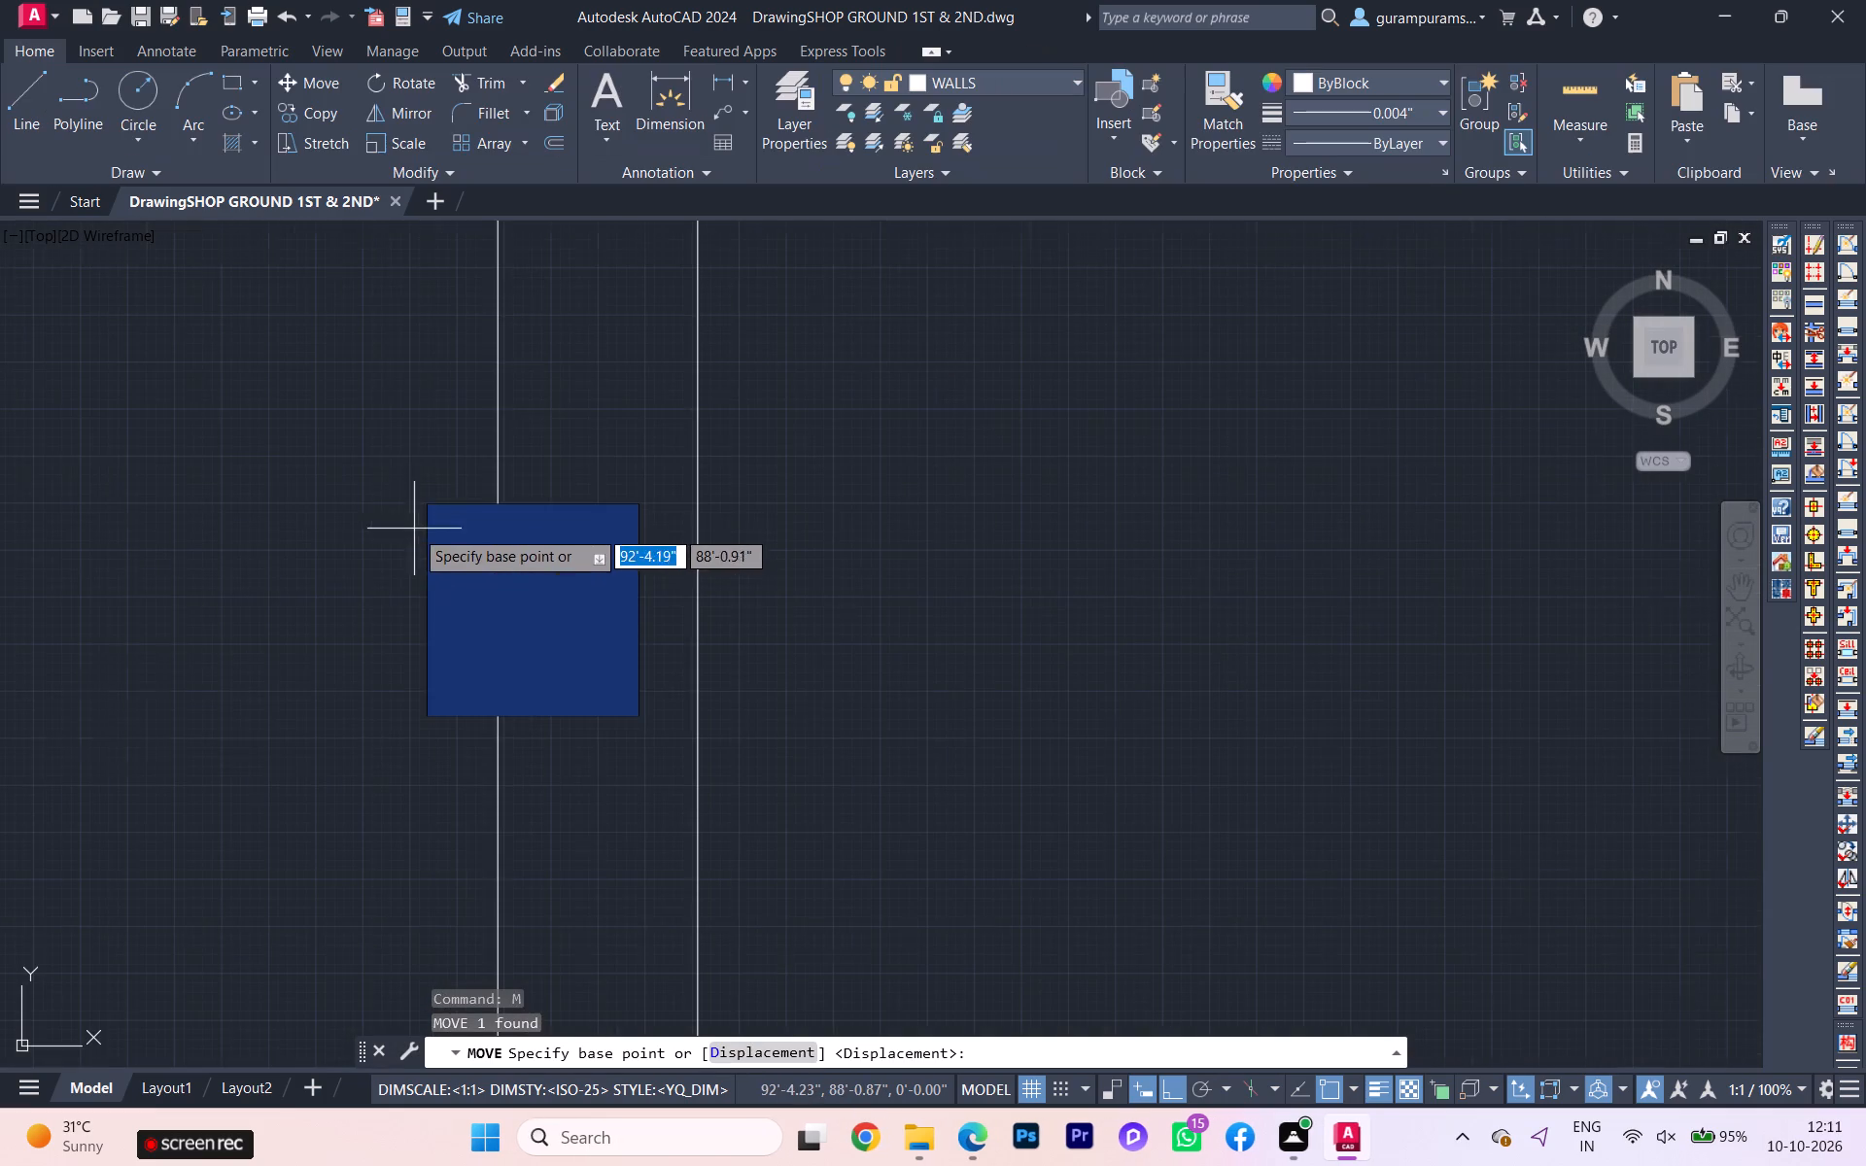
left_click(428, 510)
scroll(438, 501, "down", 4)
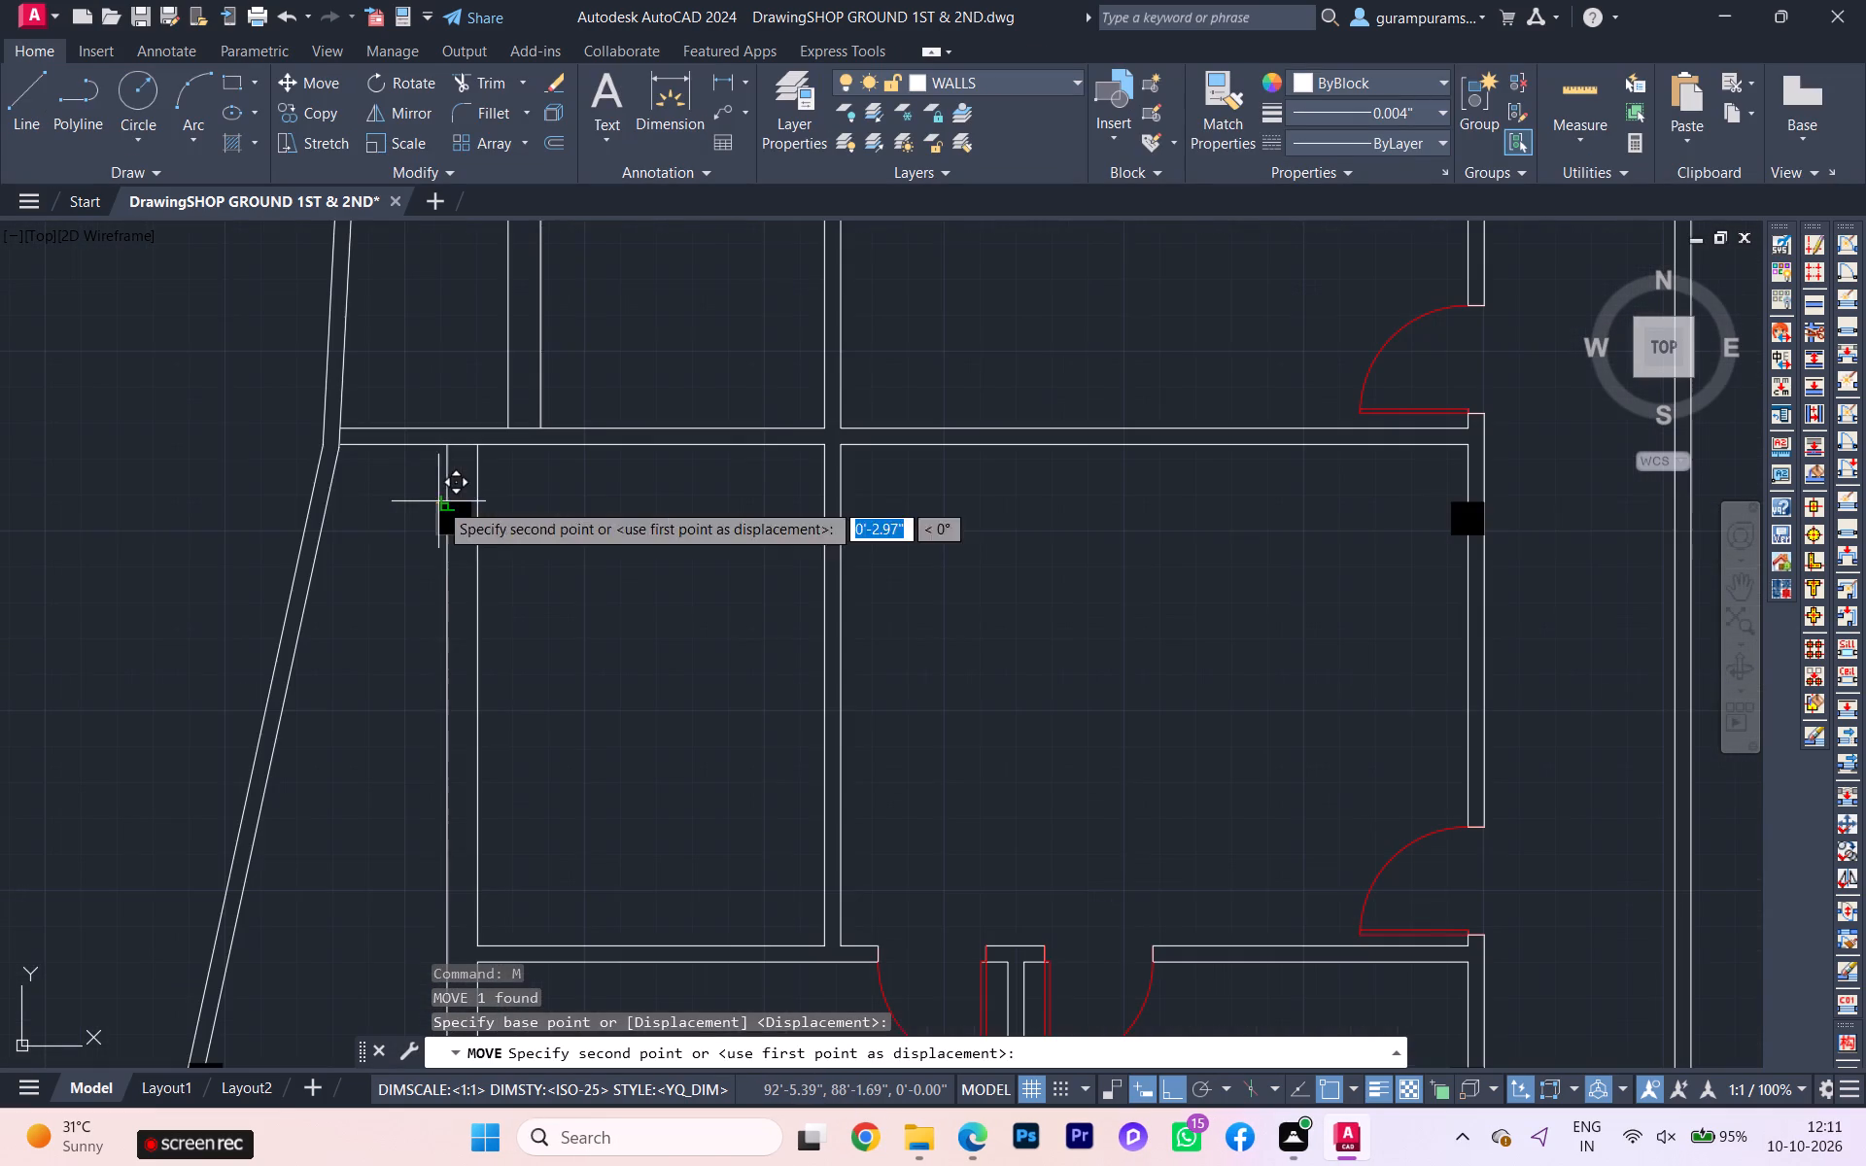
scroll(316, 507, "up", 4)
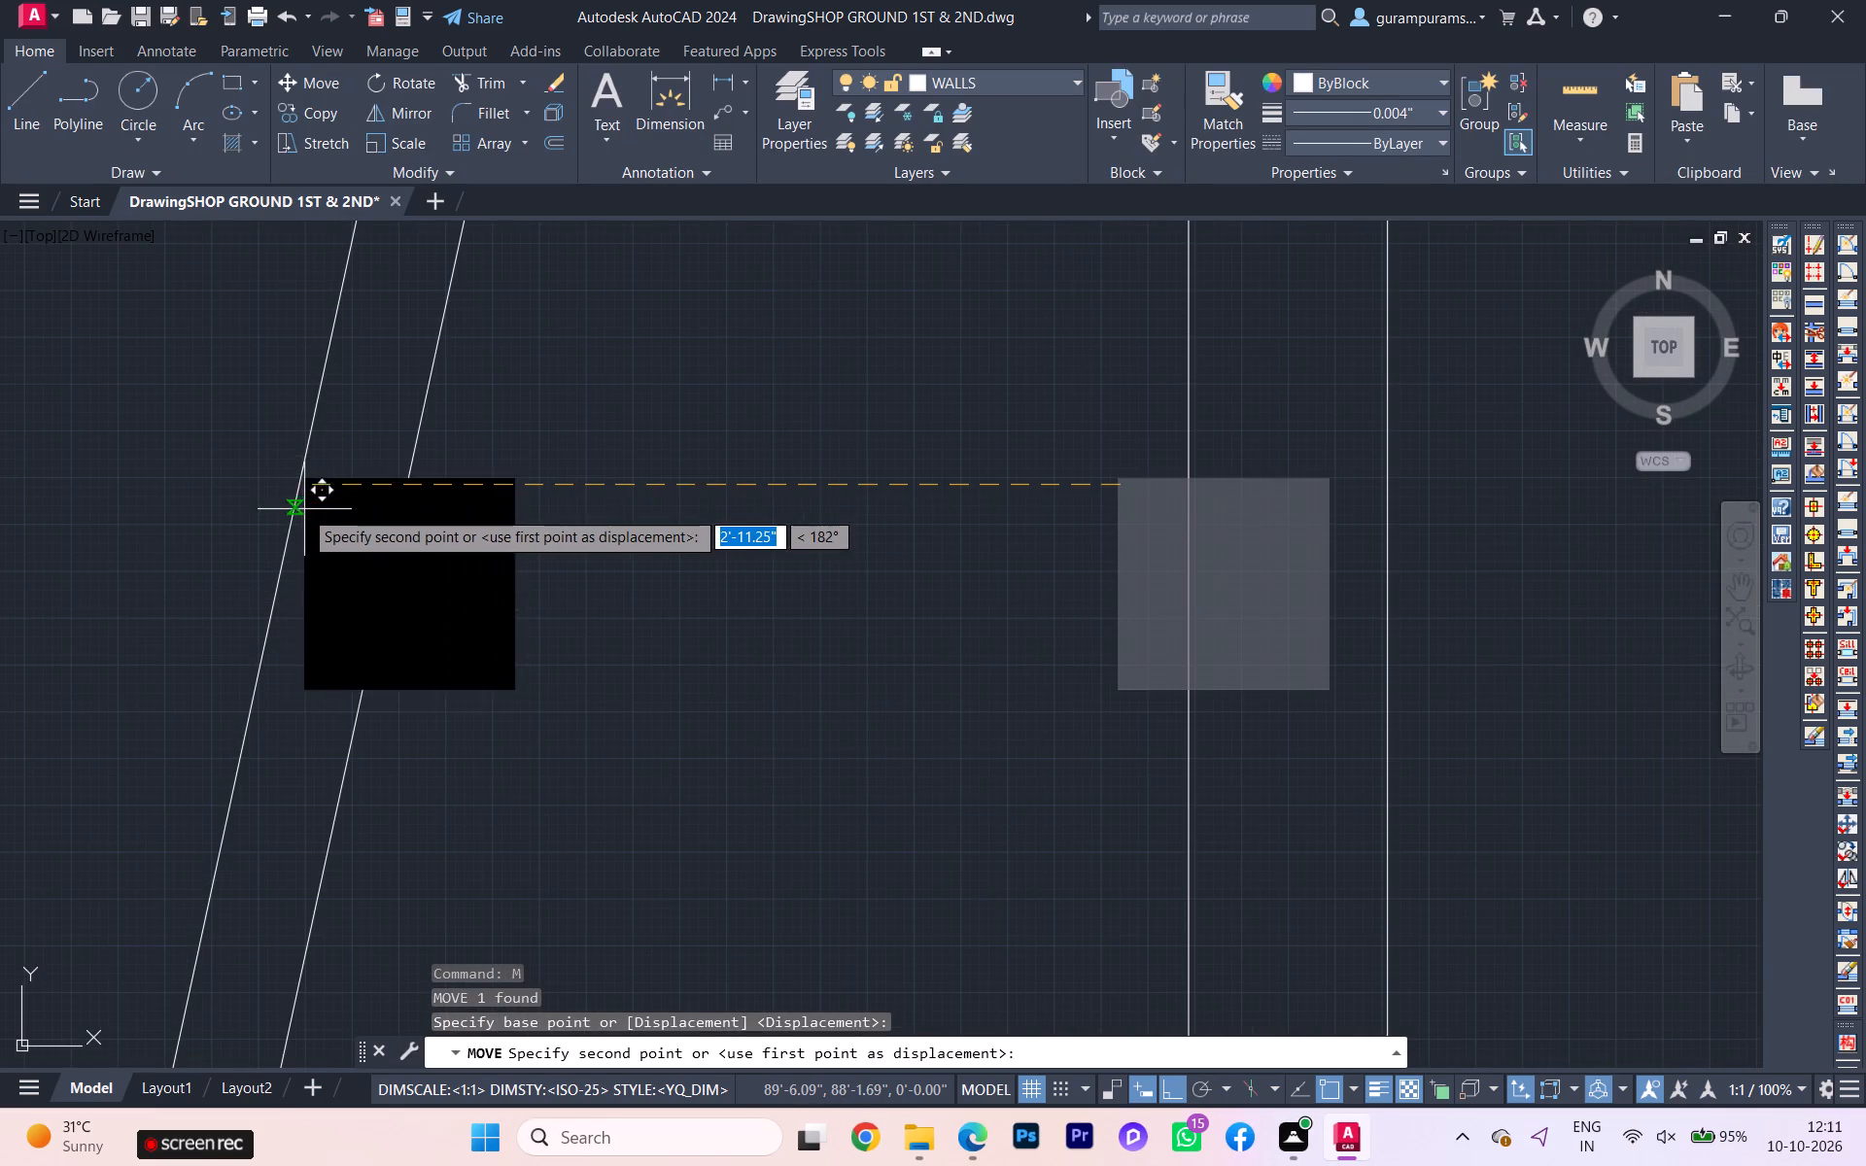
left_click(294, 494)
Move the loose column west of the building onto the slanted wall, just below the upper kitchen's cross wall.
scroll(304, 497, "down", 4)
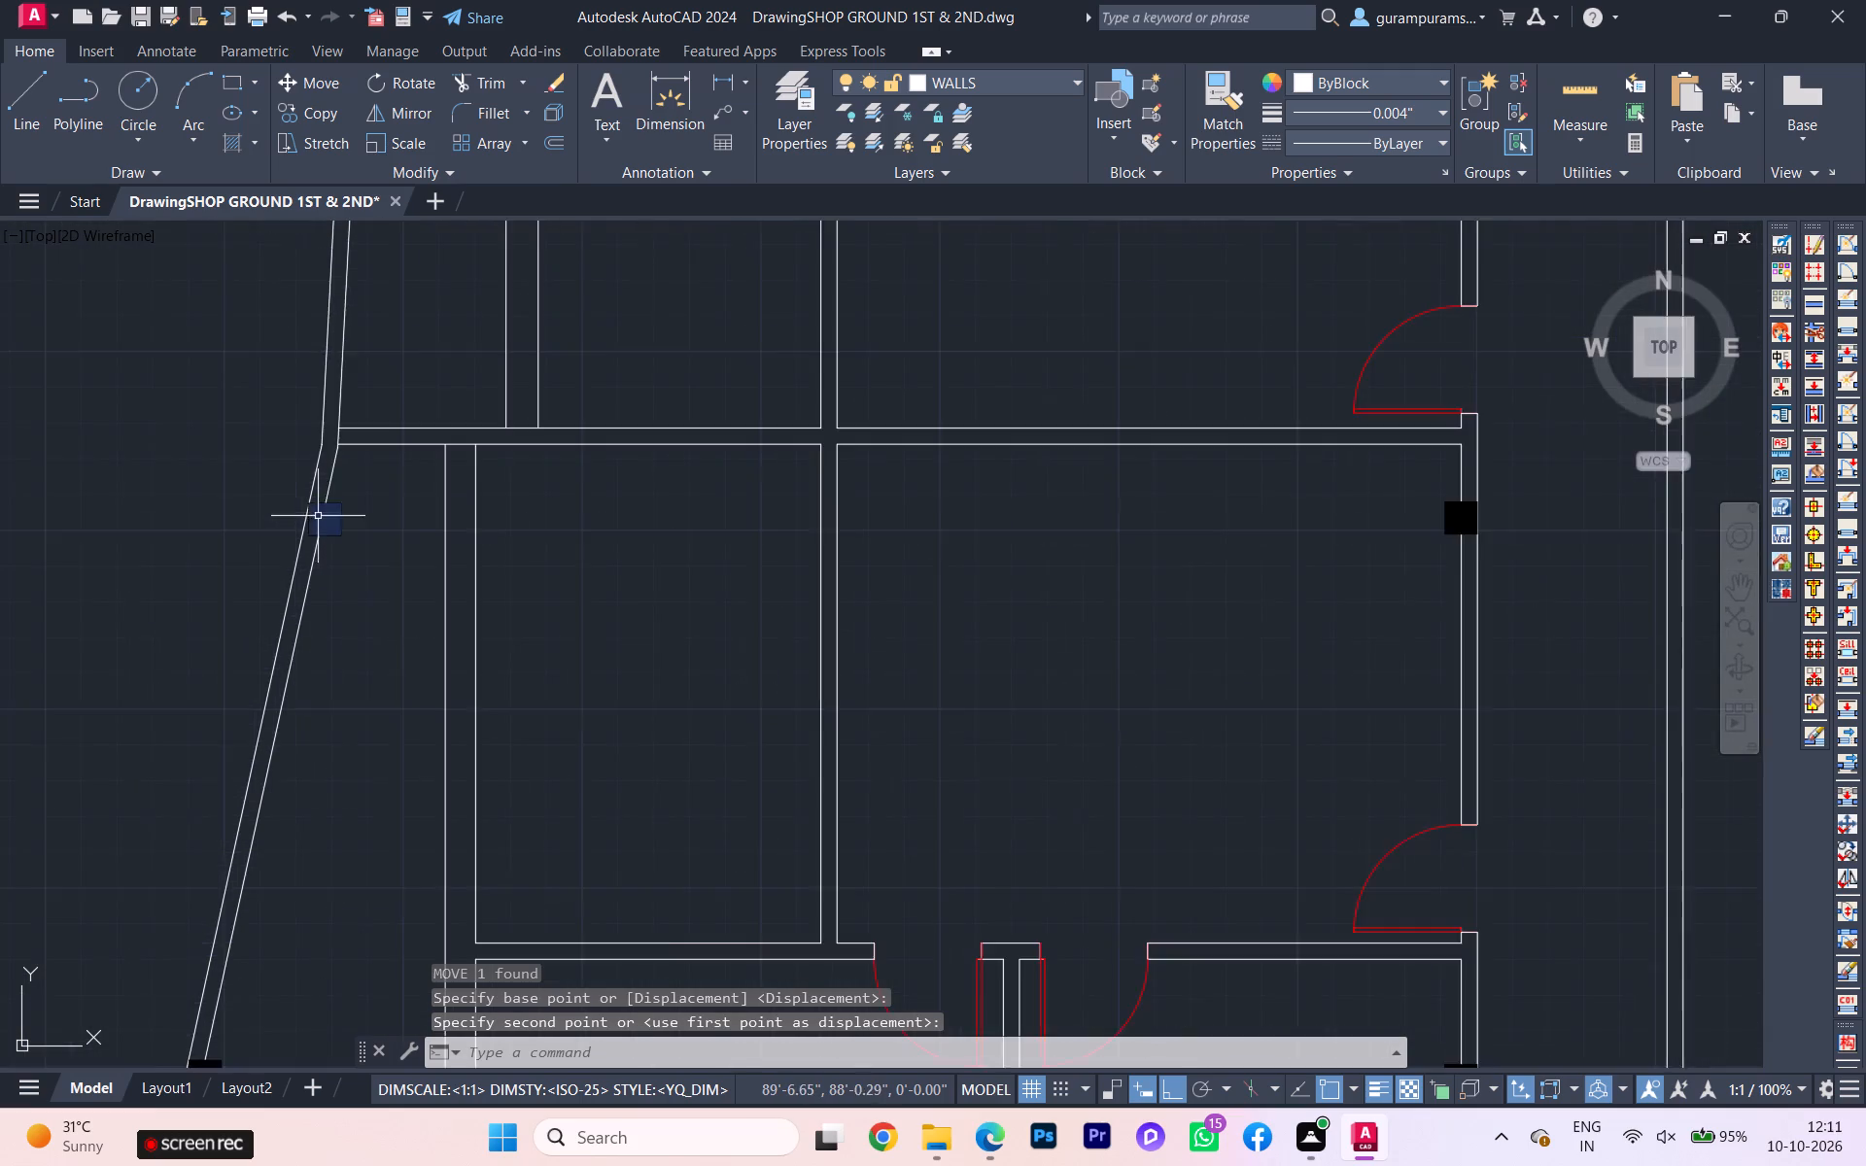
scroll(318, 516, "down", 3)
scroll(451, 364, "down", 2)
middle_click_drag(442, 377, 454, 545)
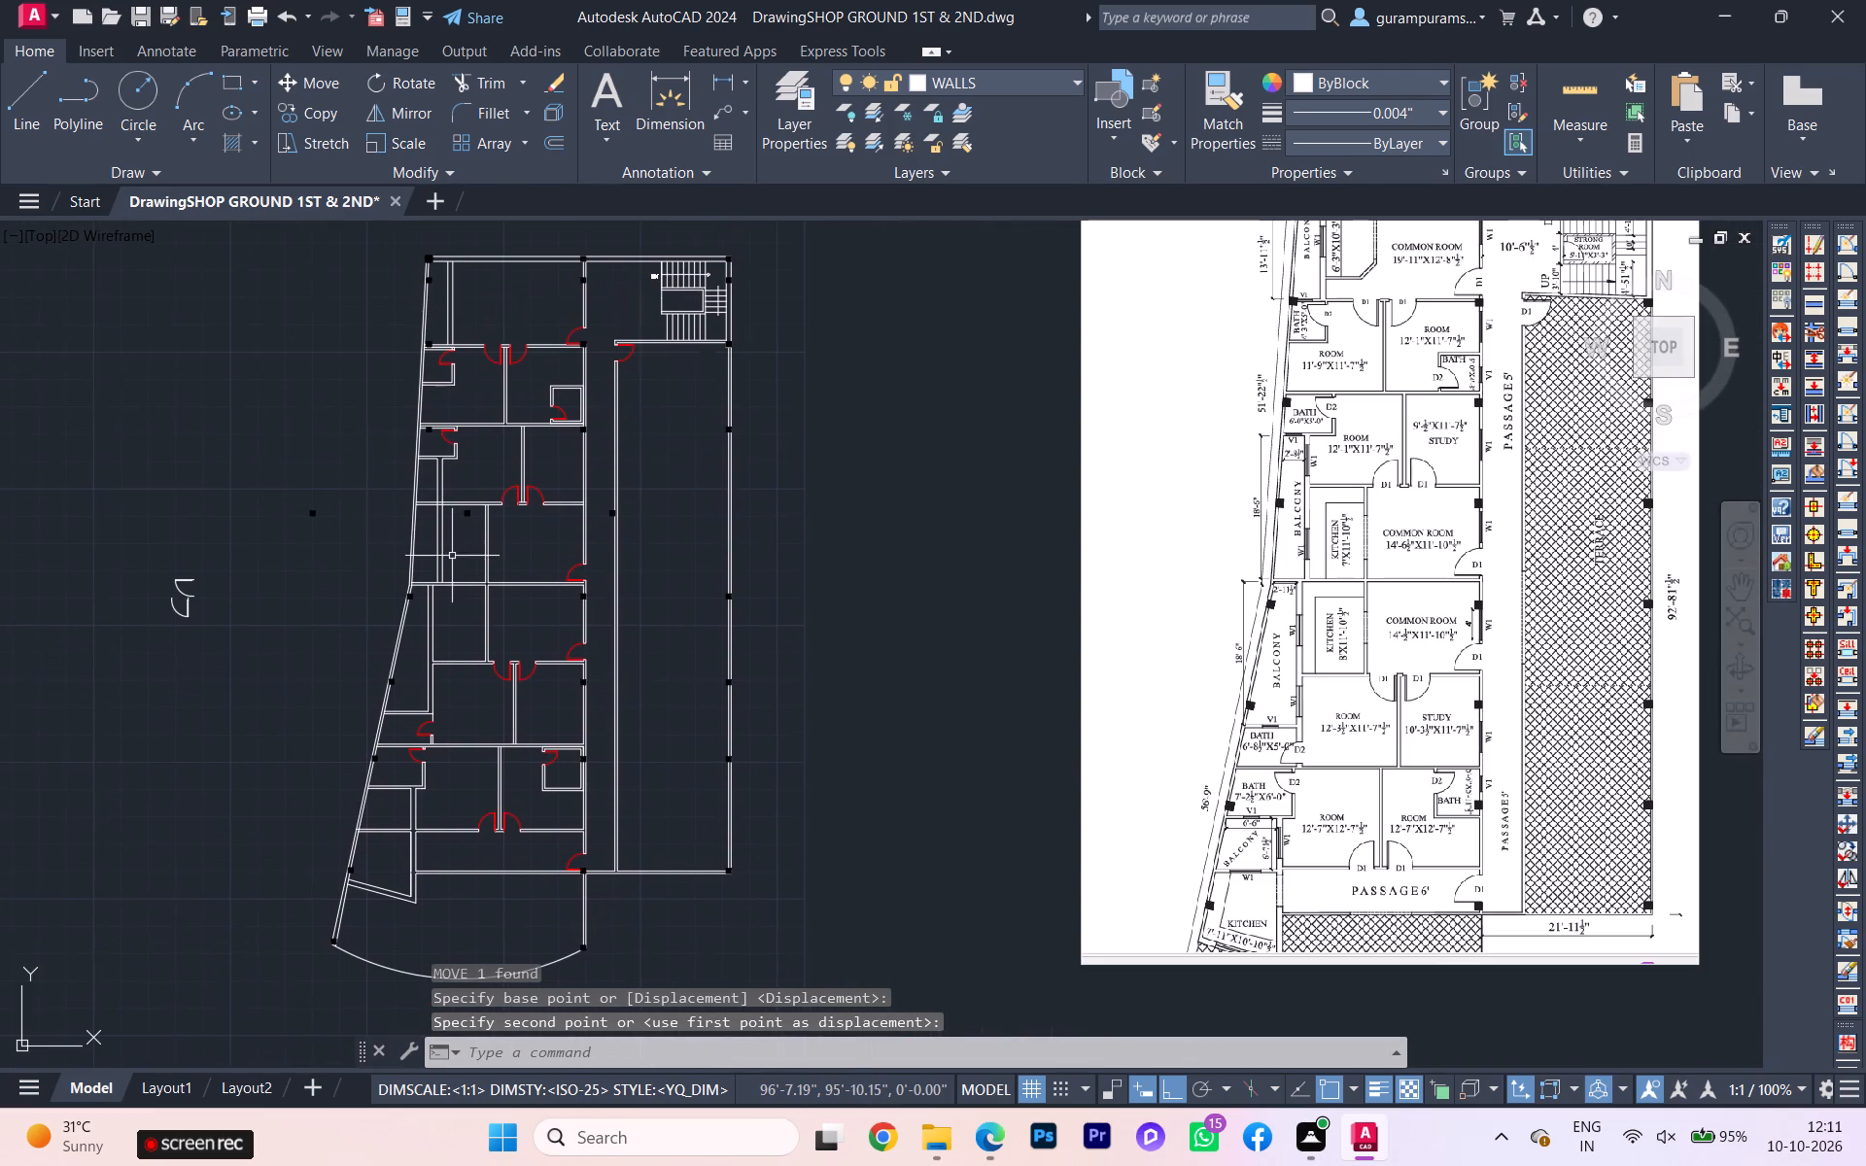
left_click(337, 527)
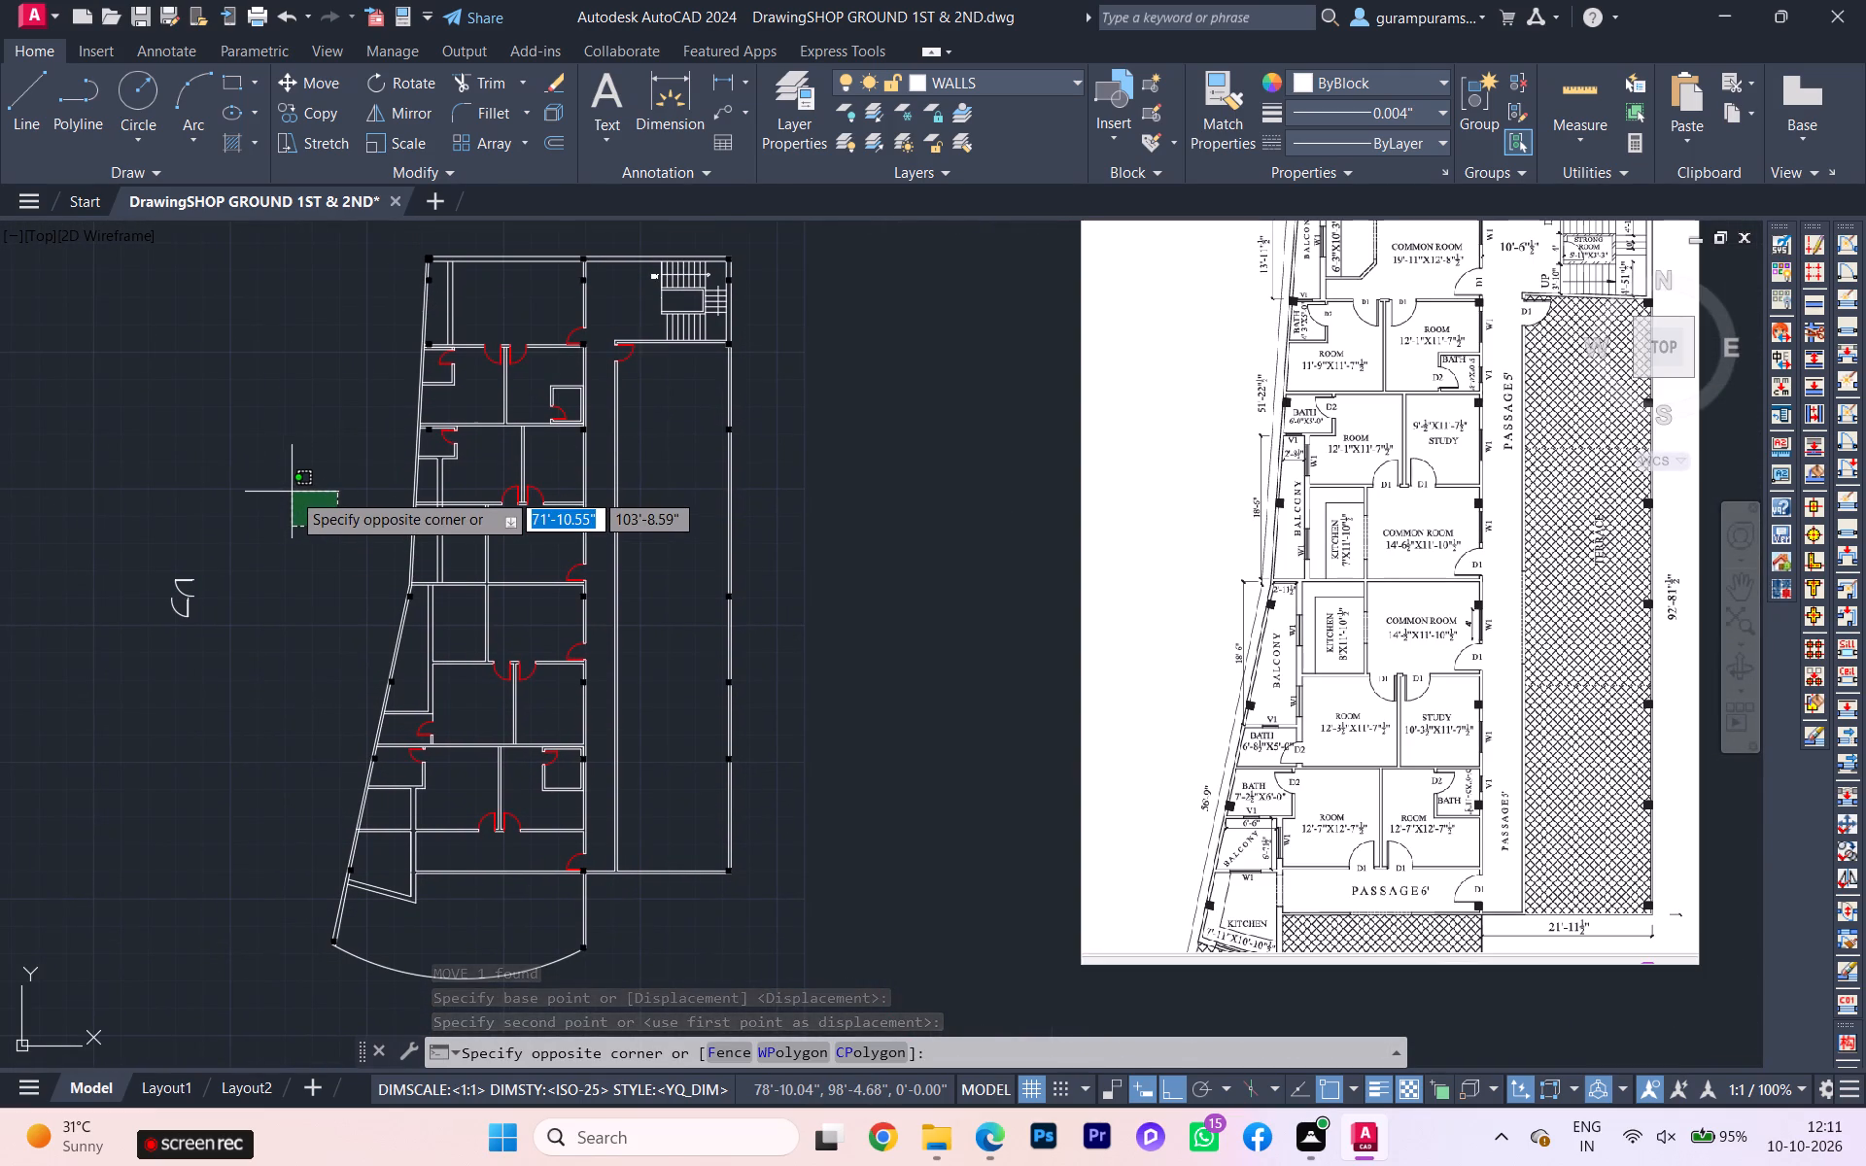
left_click(292, 492)
scroll(323, 529, "up", 2)
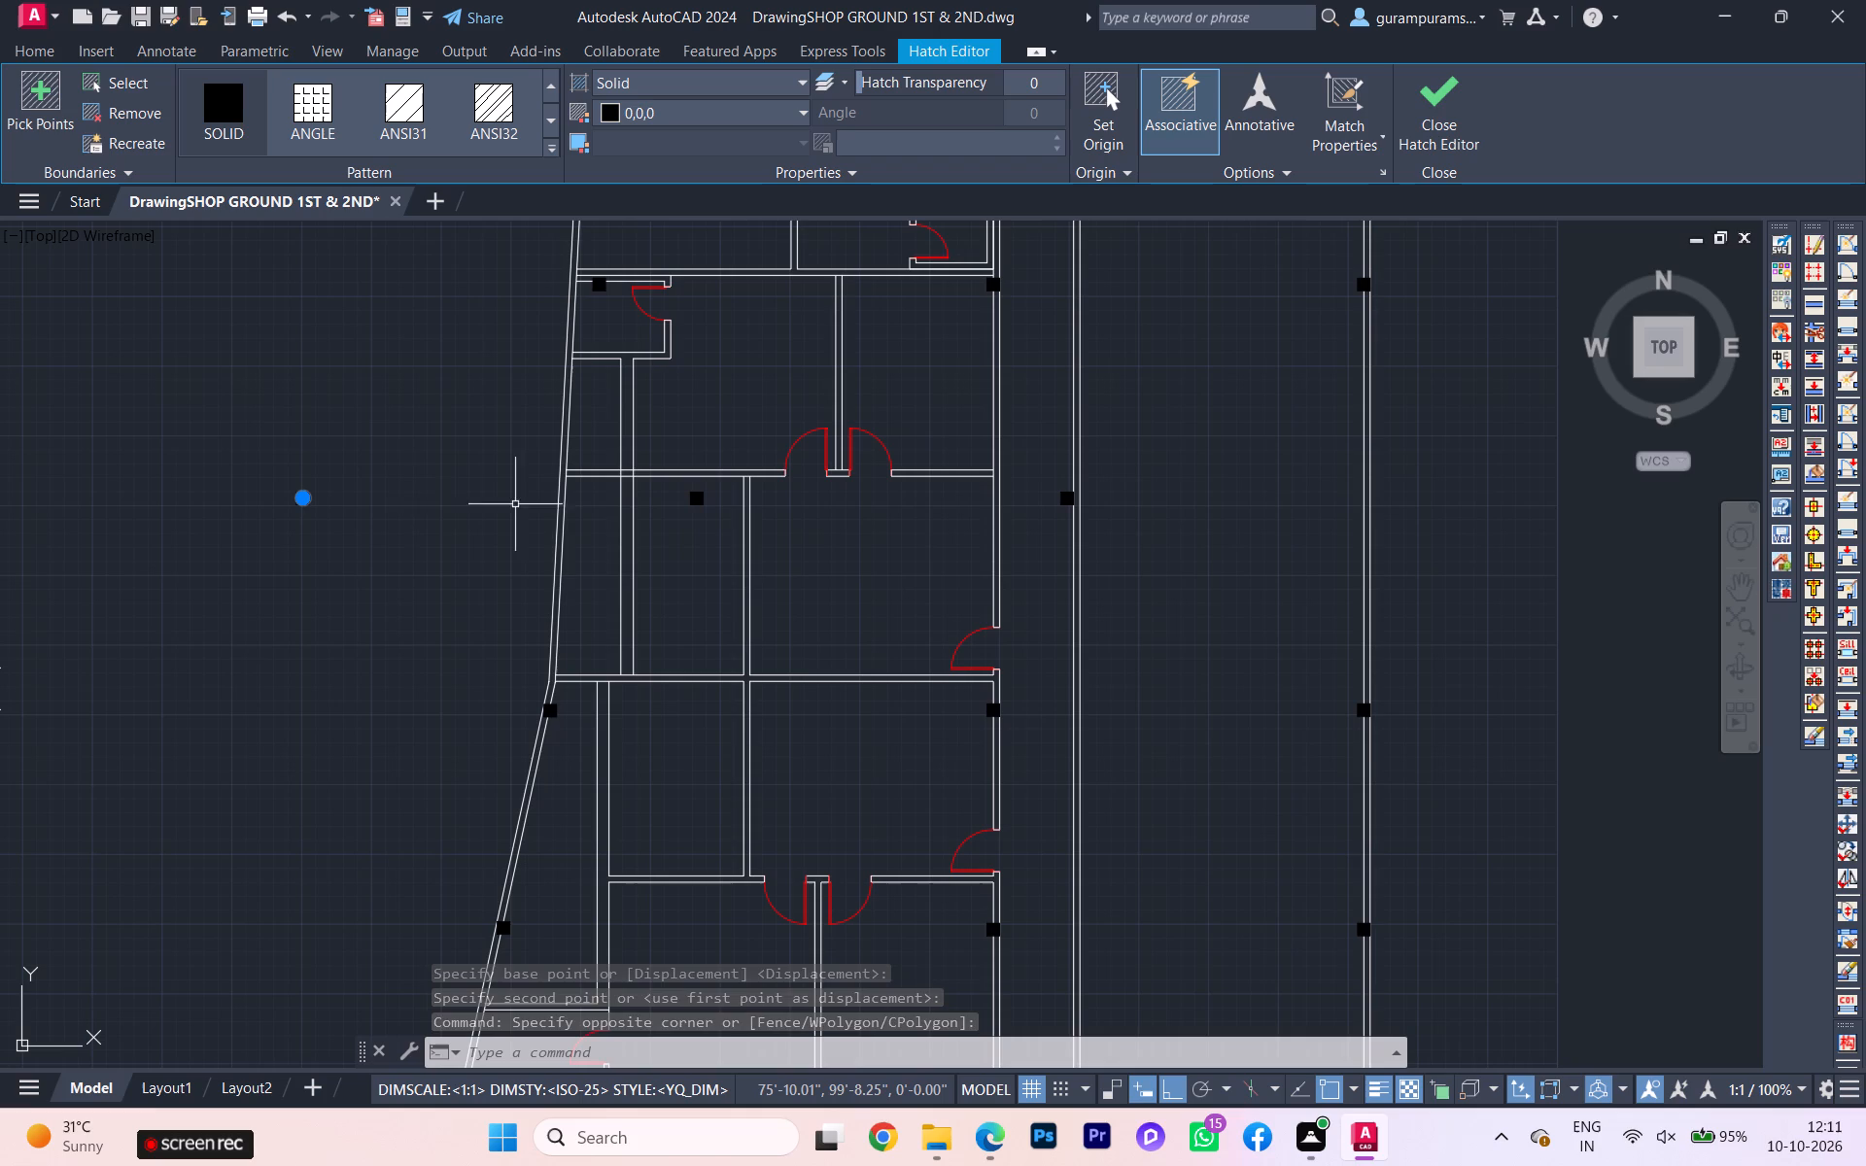
key("m")
key("Return")
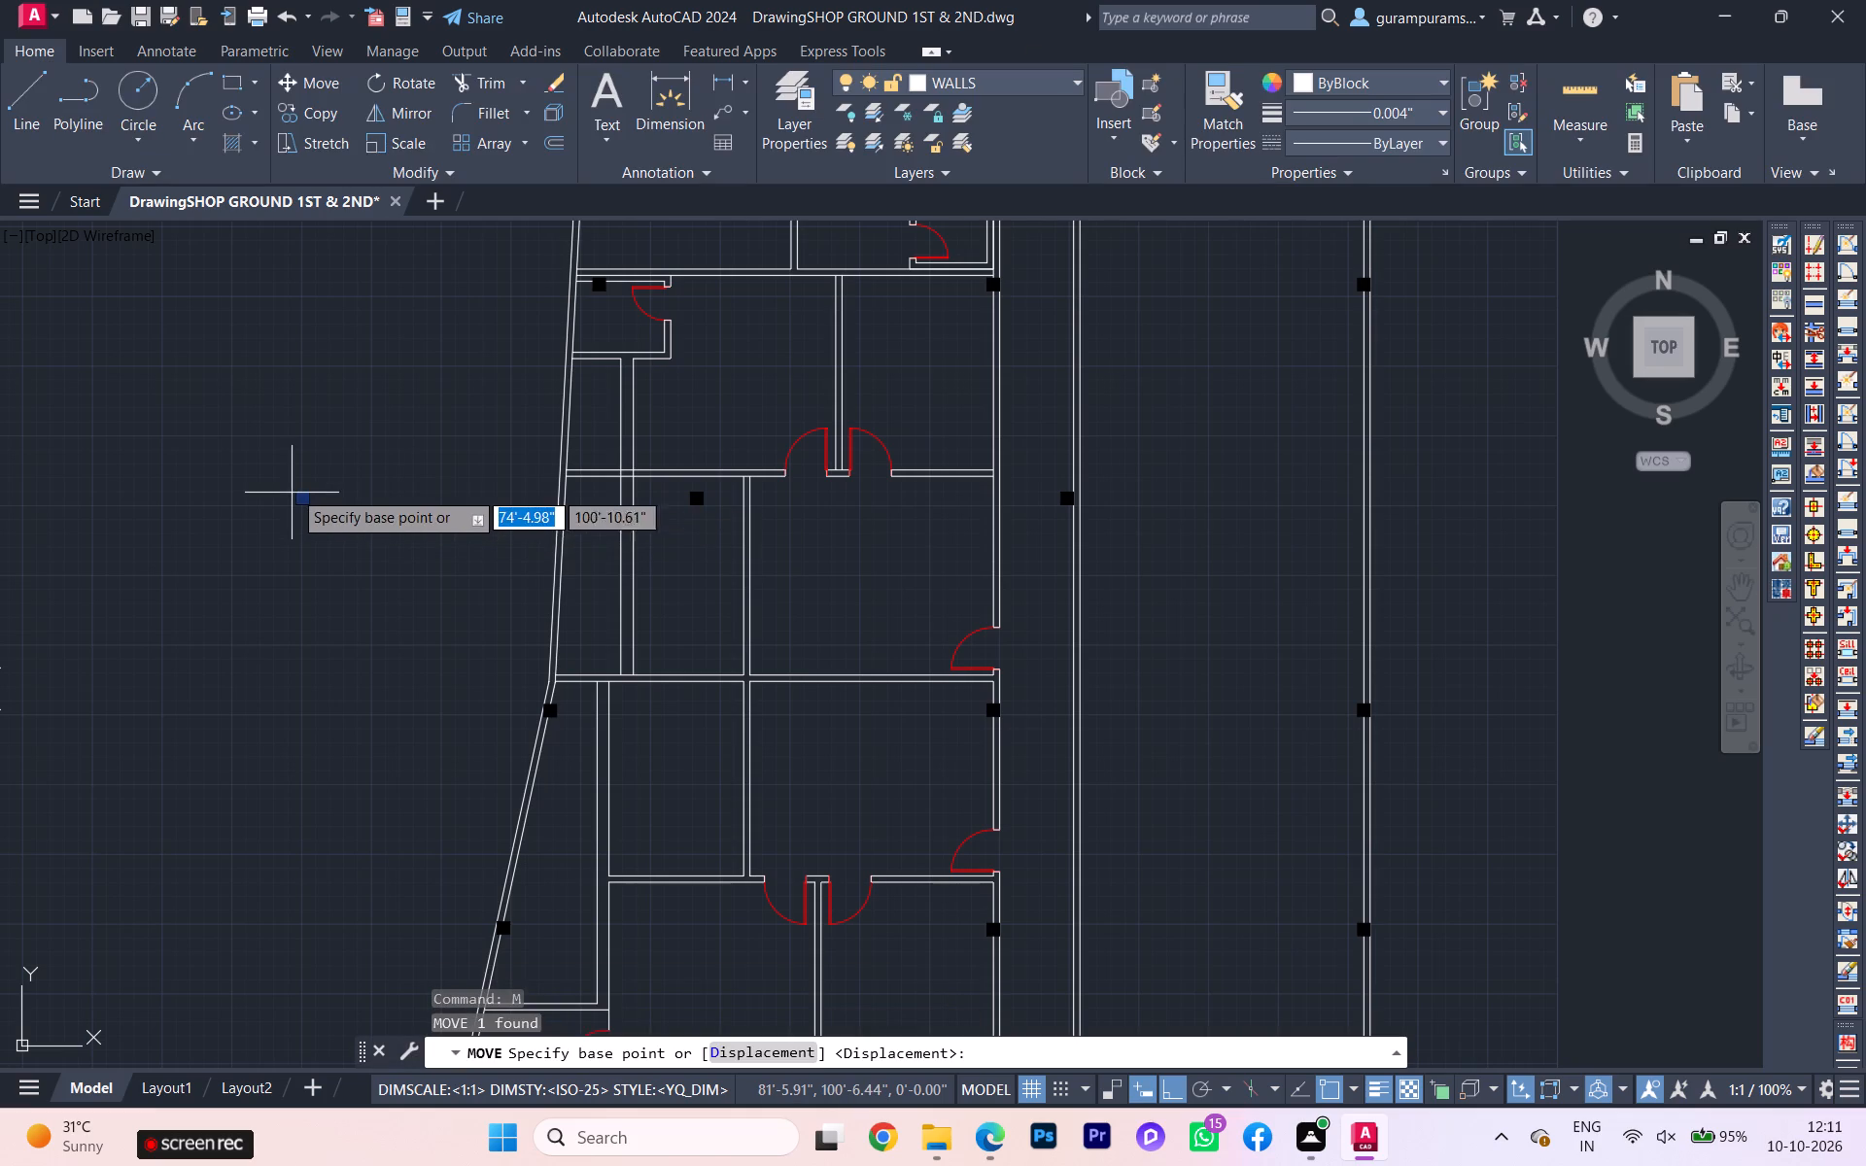
left_click(302, 497)
scroll(548, 496, "up", 3)
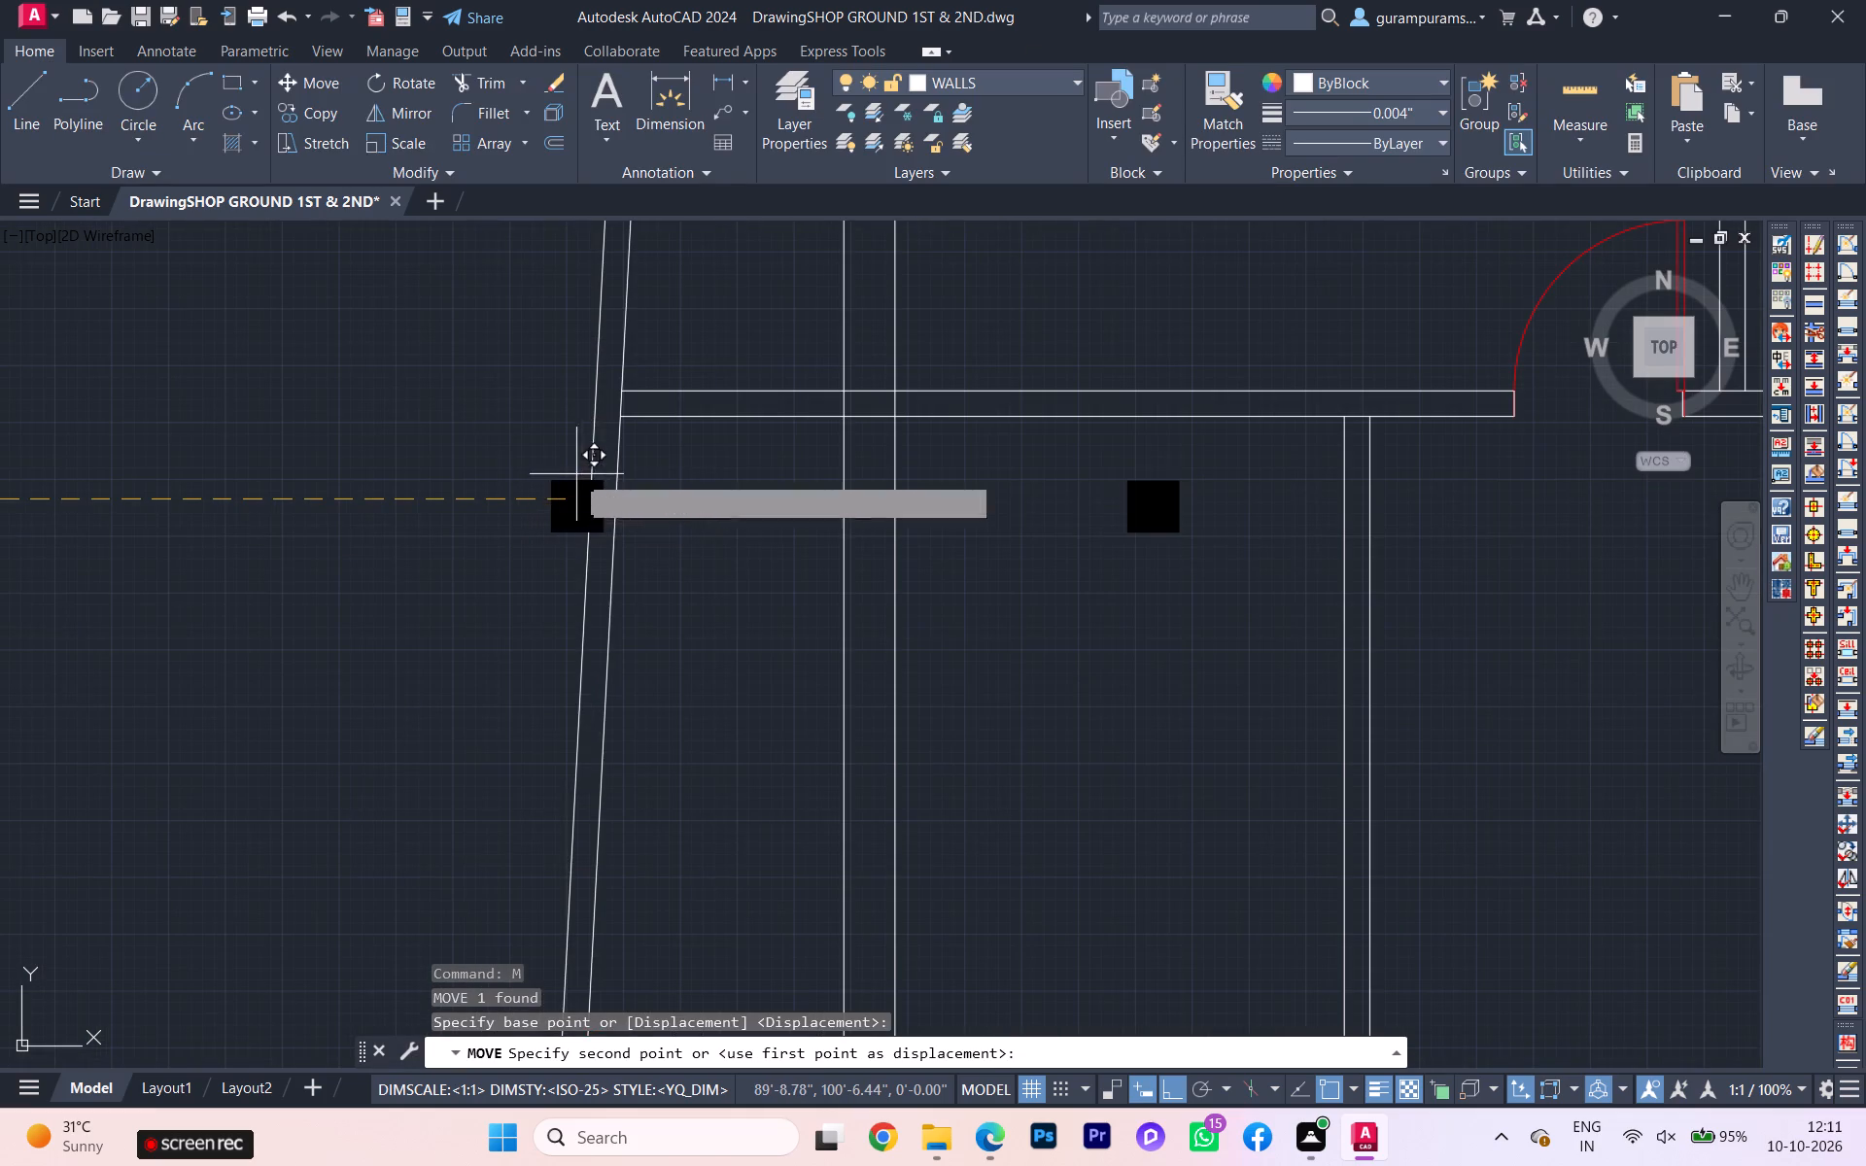
left_click(612, 470)
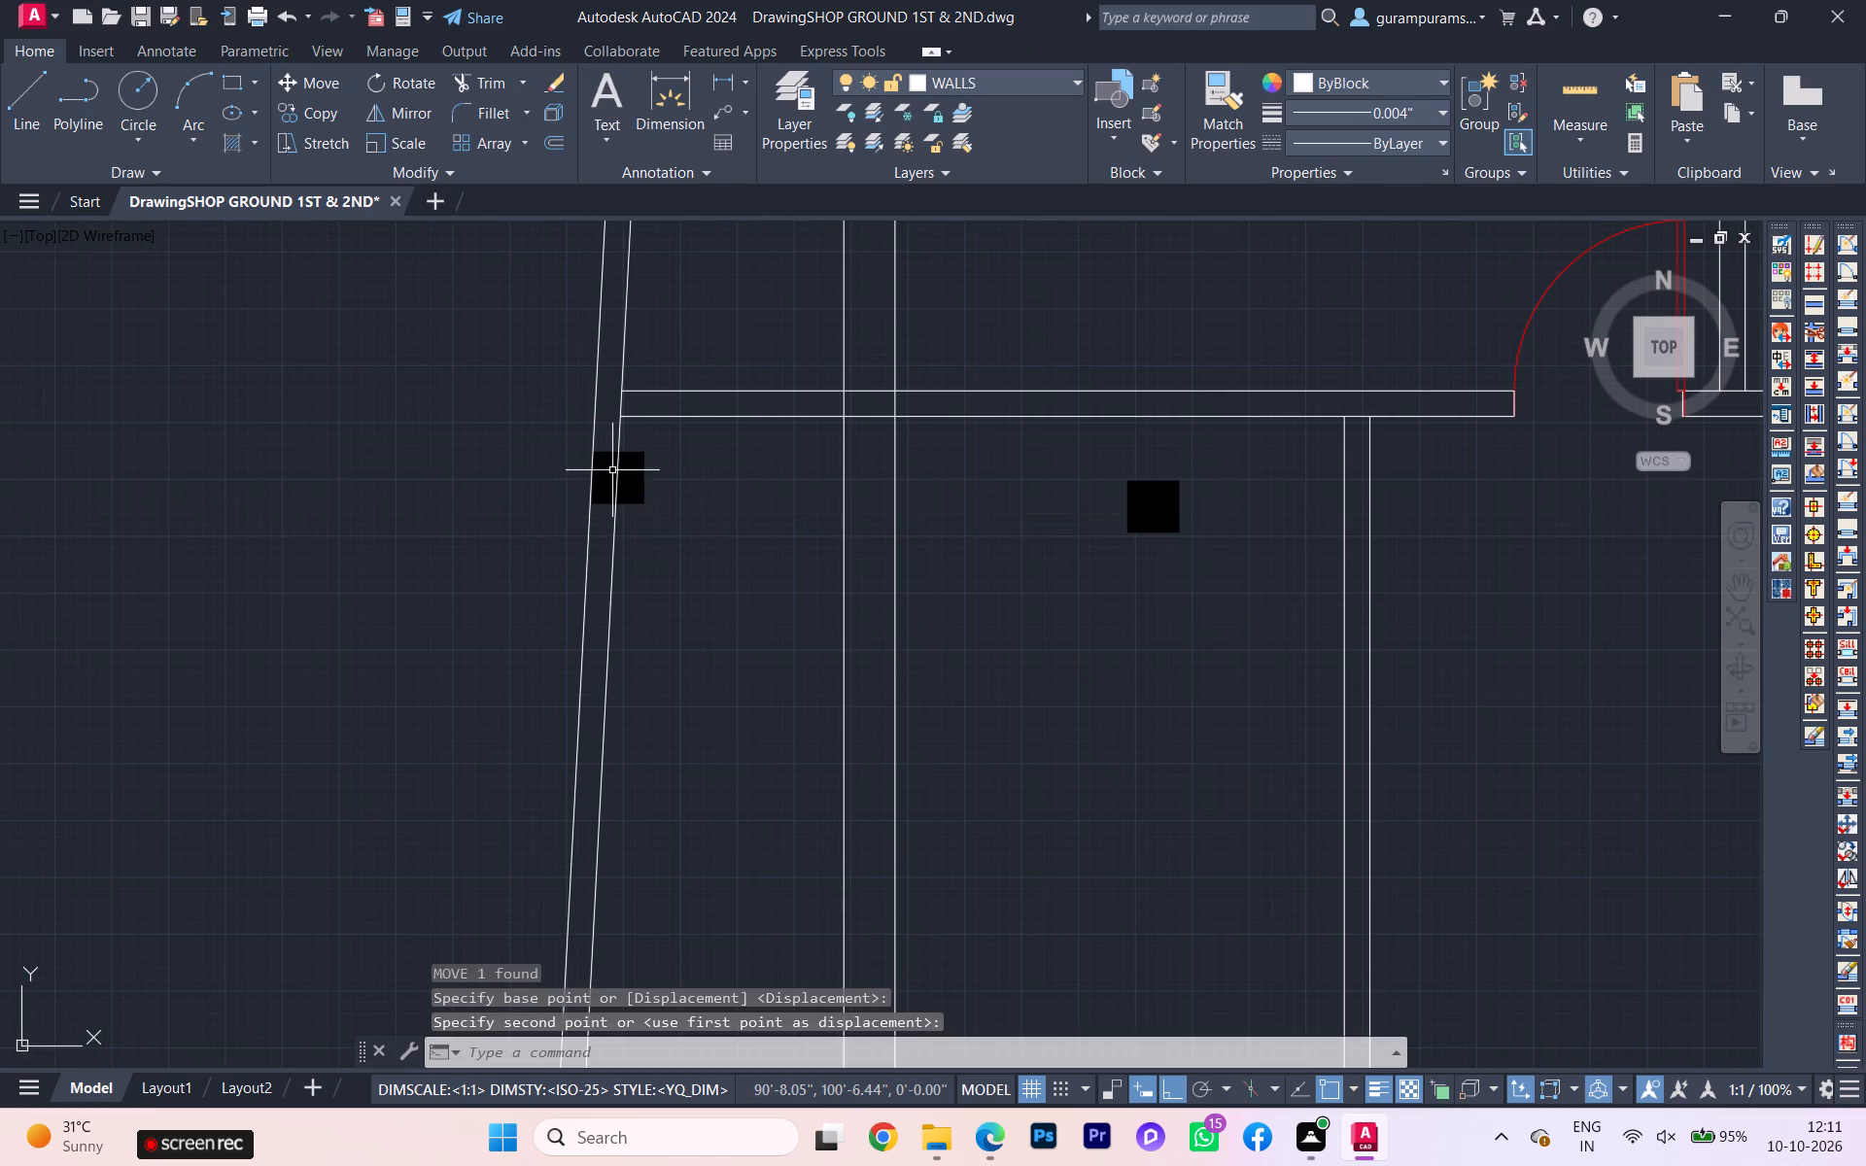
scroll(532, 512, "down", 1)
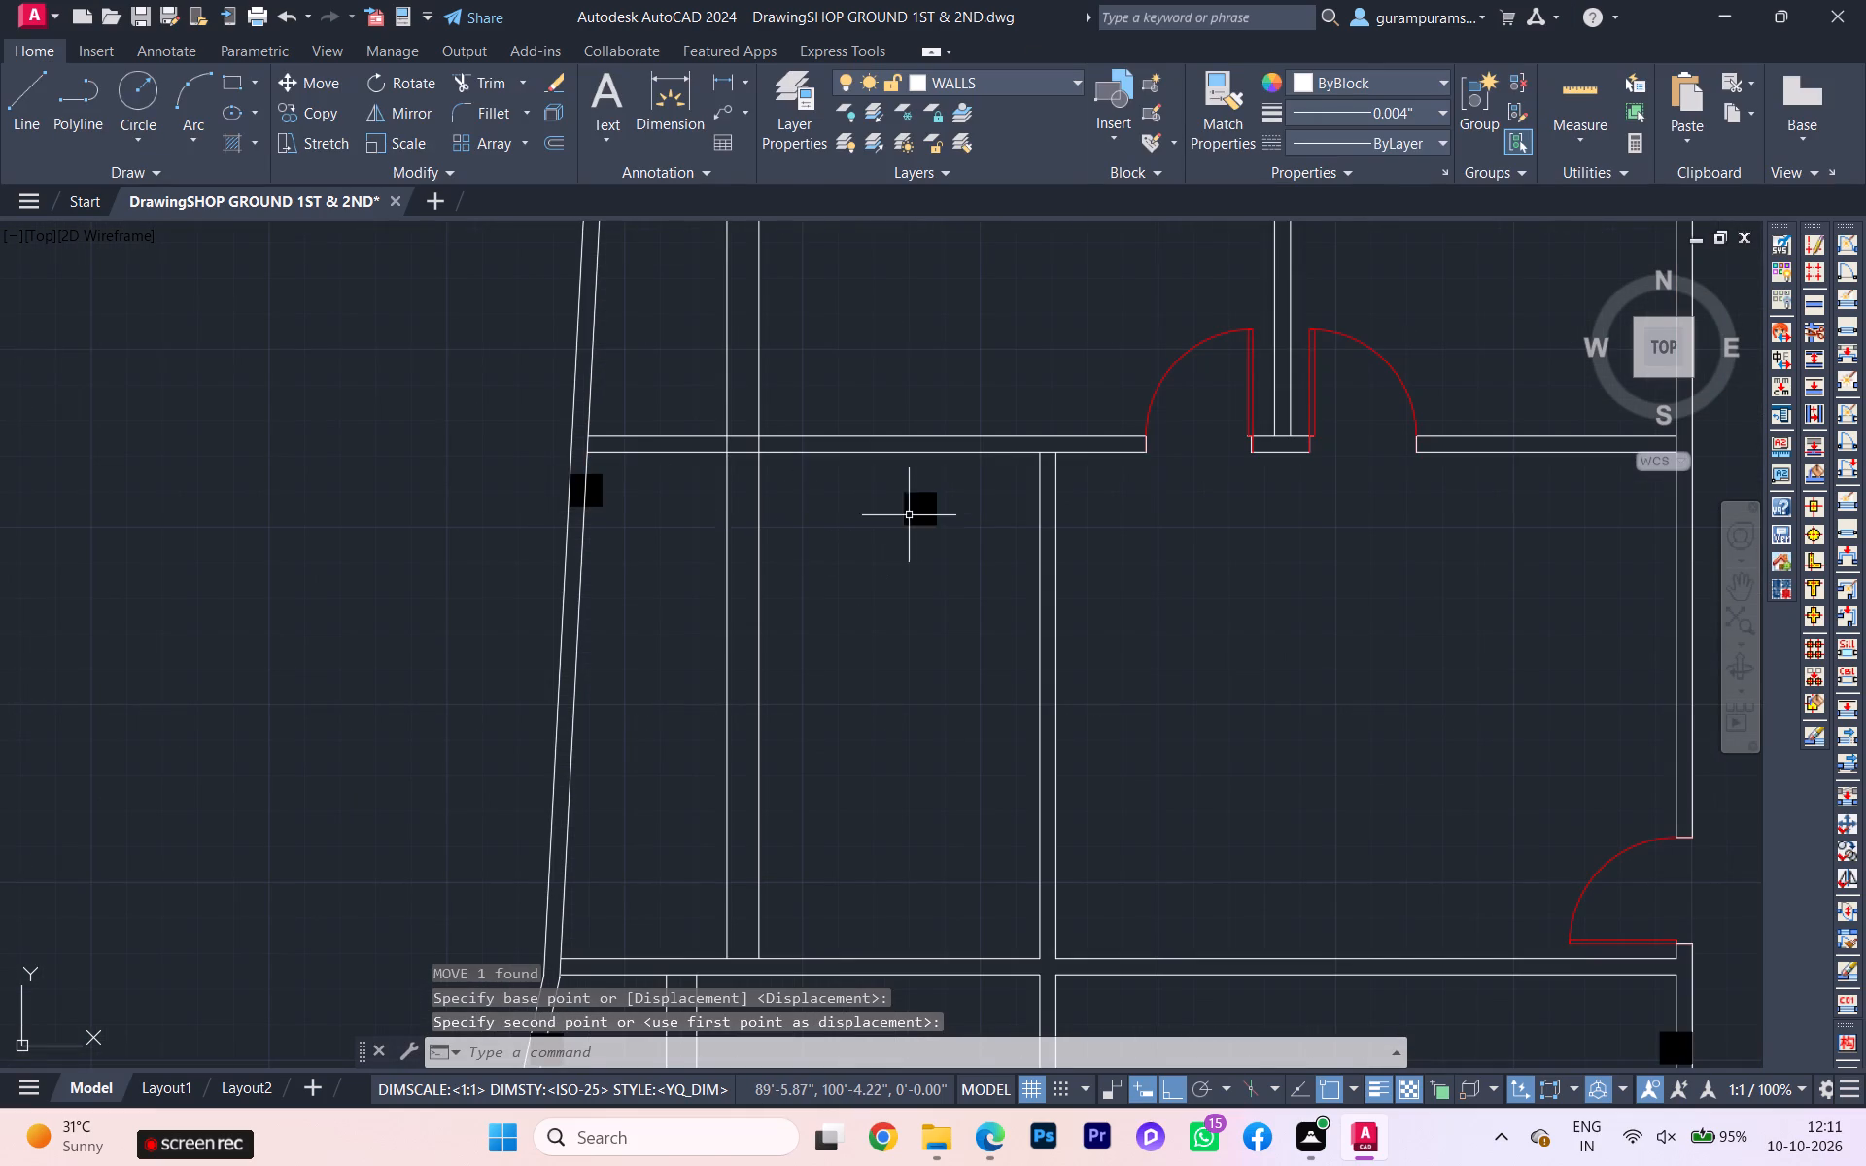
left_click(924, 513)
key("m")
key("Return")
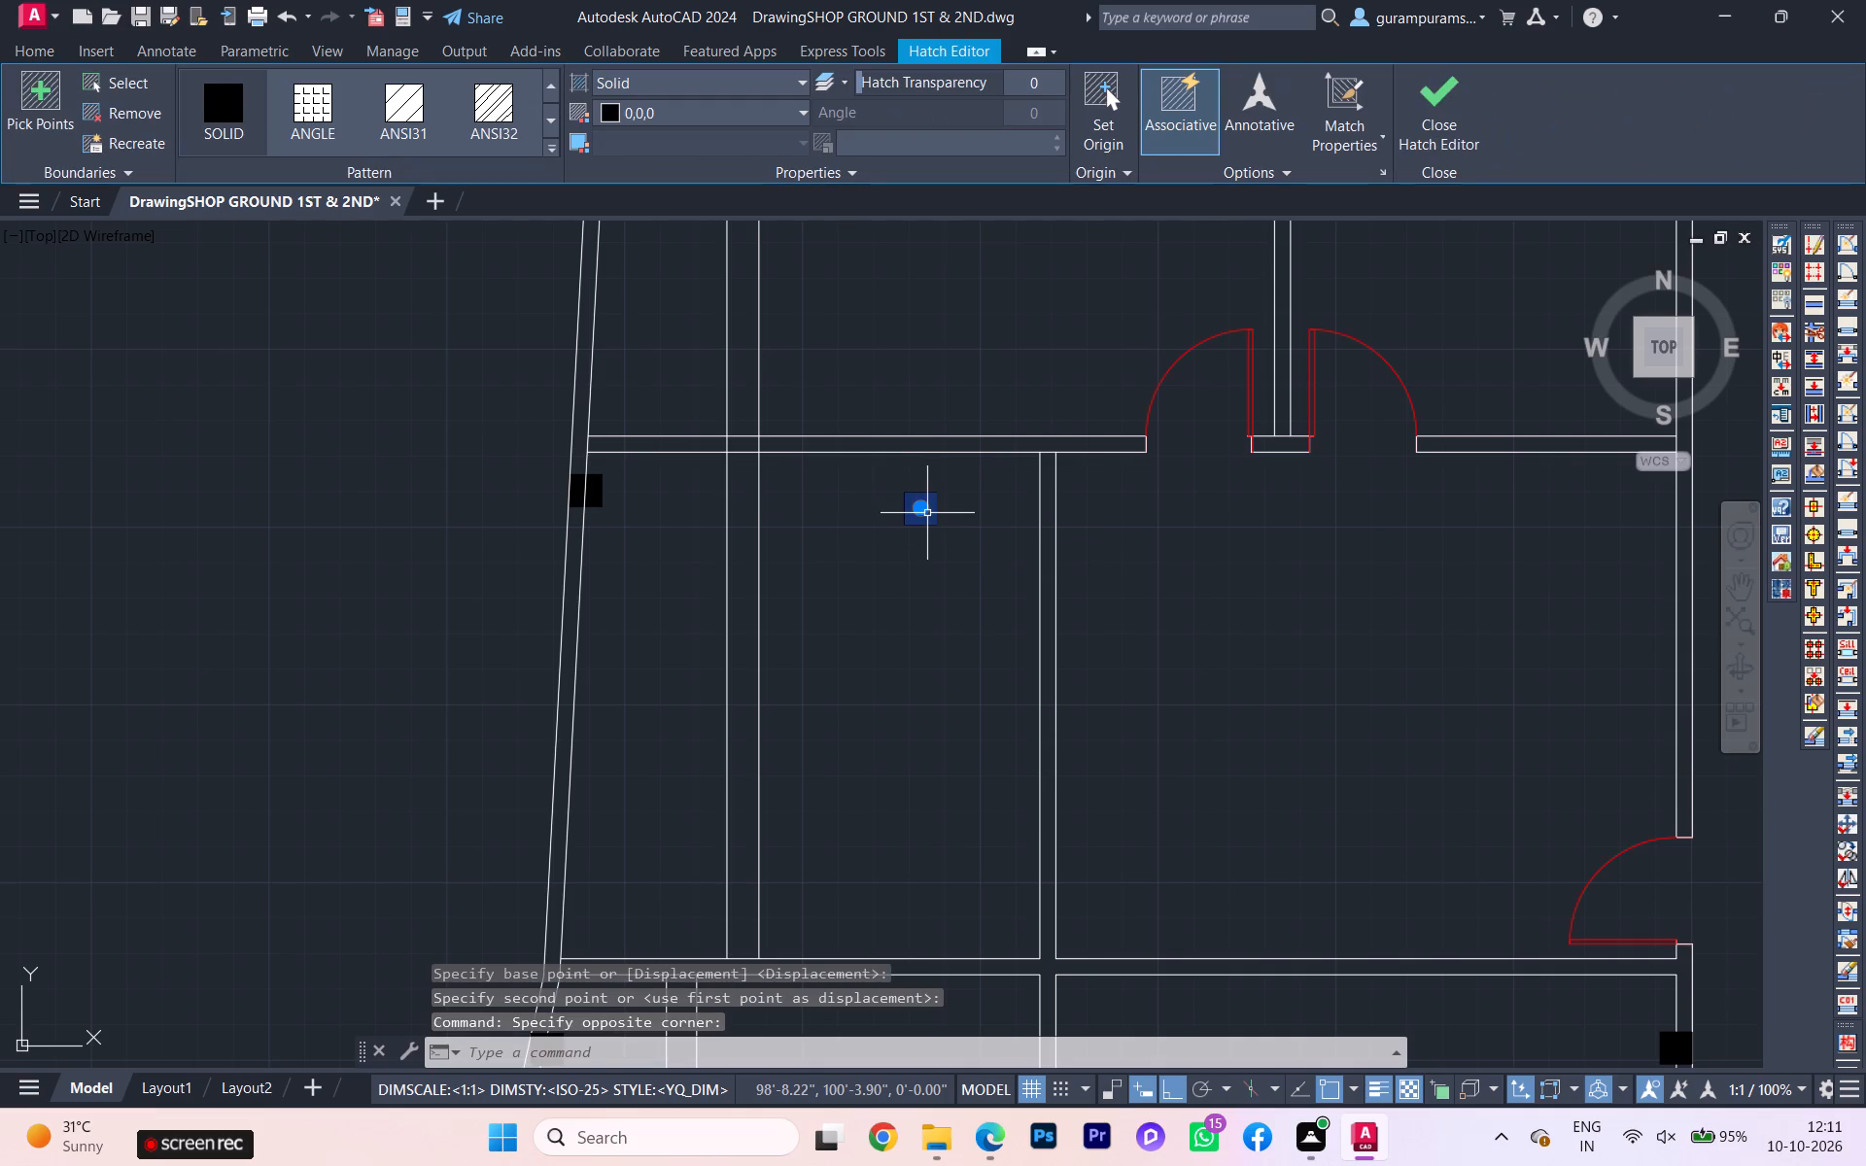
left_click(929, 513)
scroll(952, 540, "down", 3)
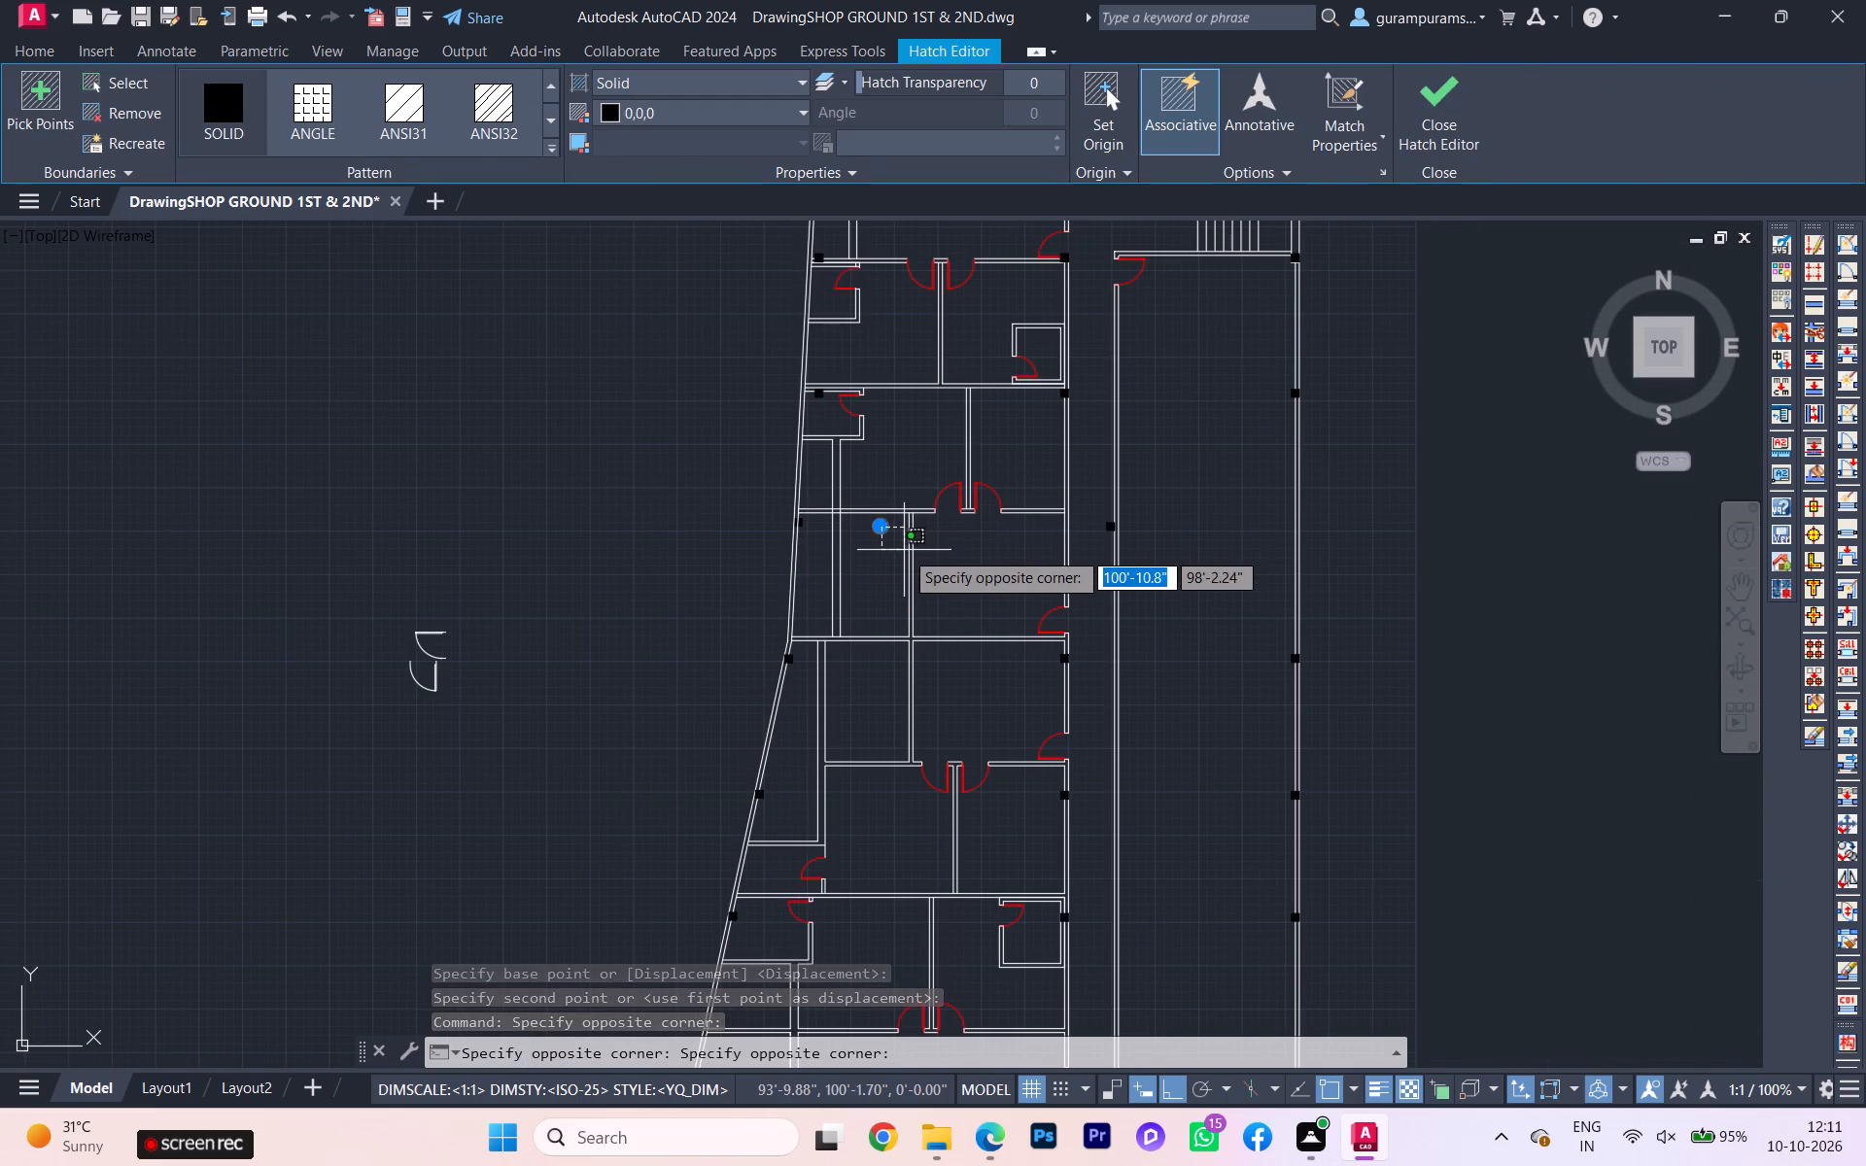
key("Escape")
Move the stray column on the upper balcony's inner wall, with Ortho off, onto the outer east wall level with the relocated slanted-wall column.
key("space")
scroll(865, 567, "up", 2)
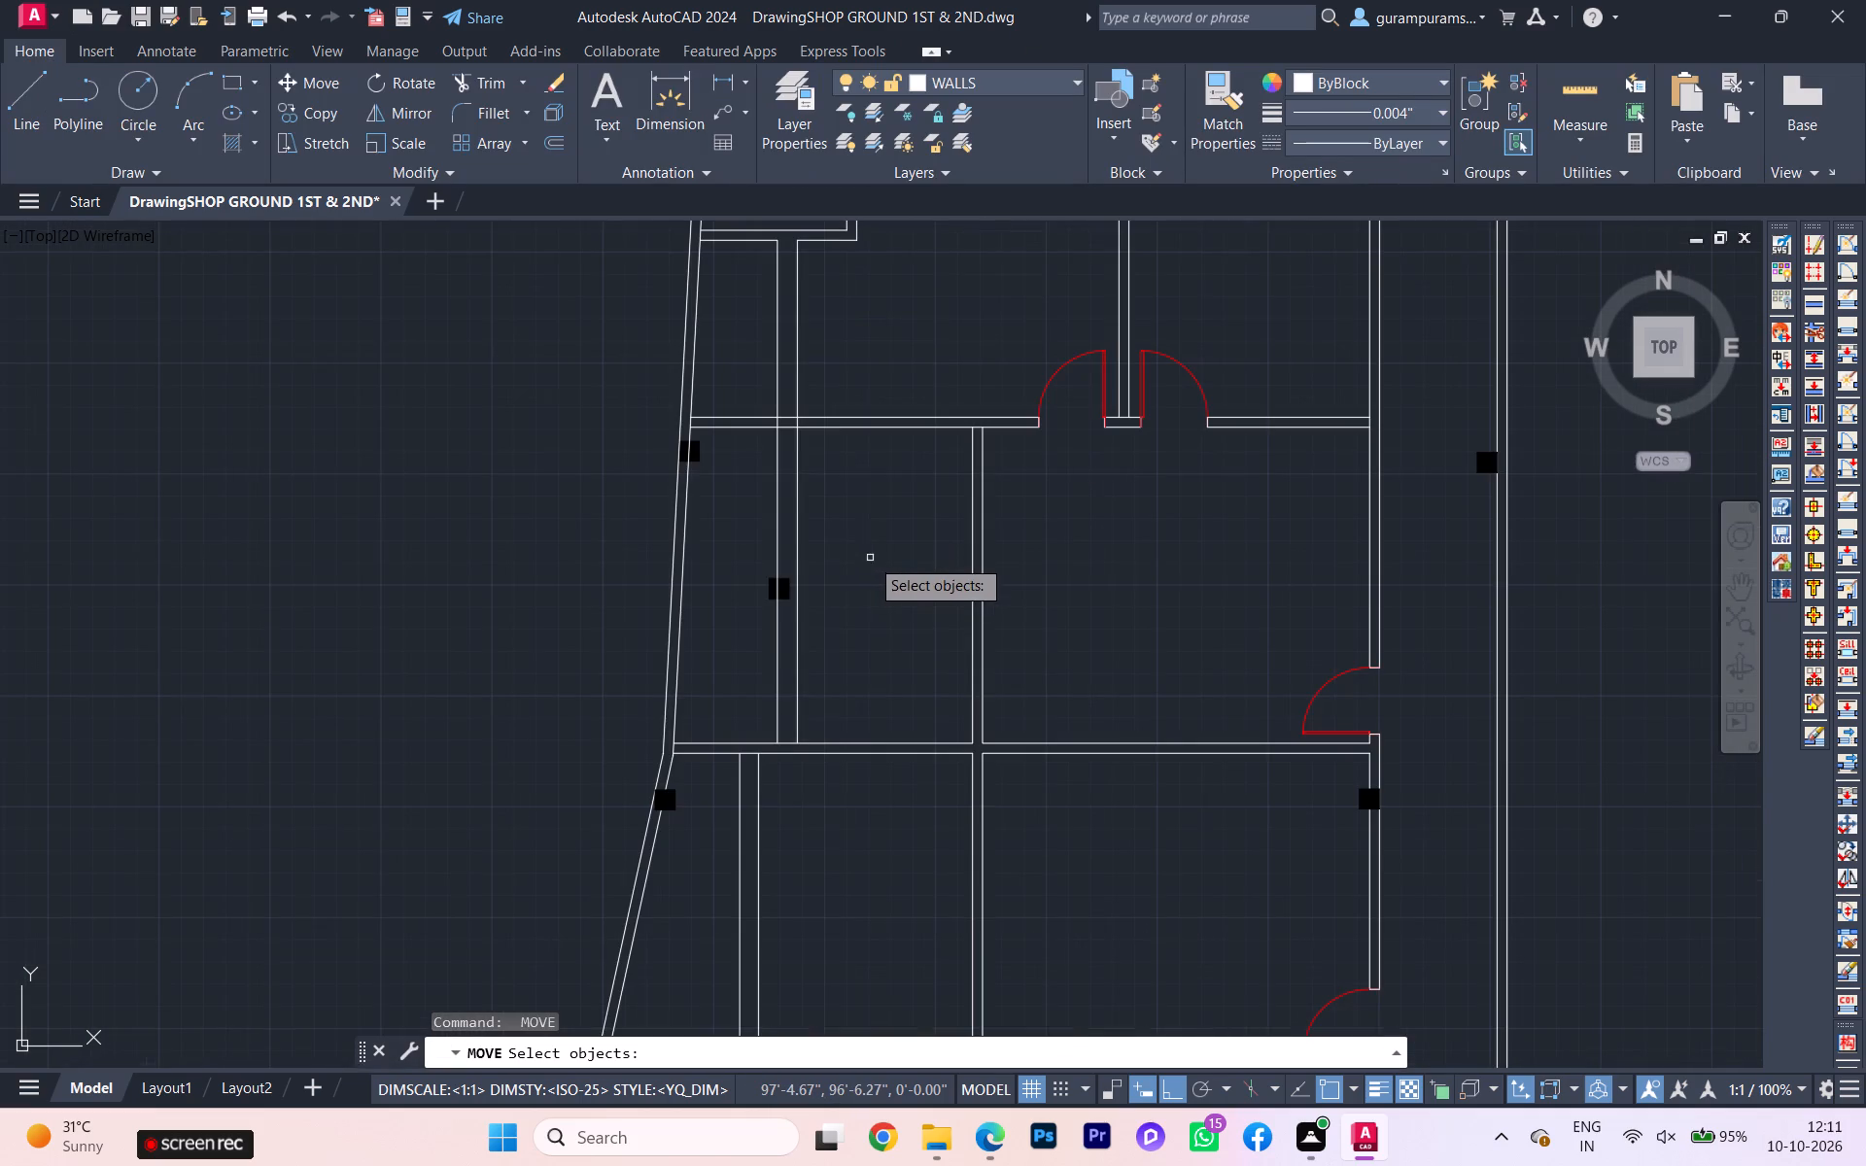
left_click(786, 580)
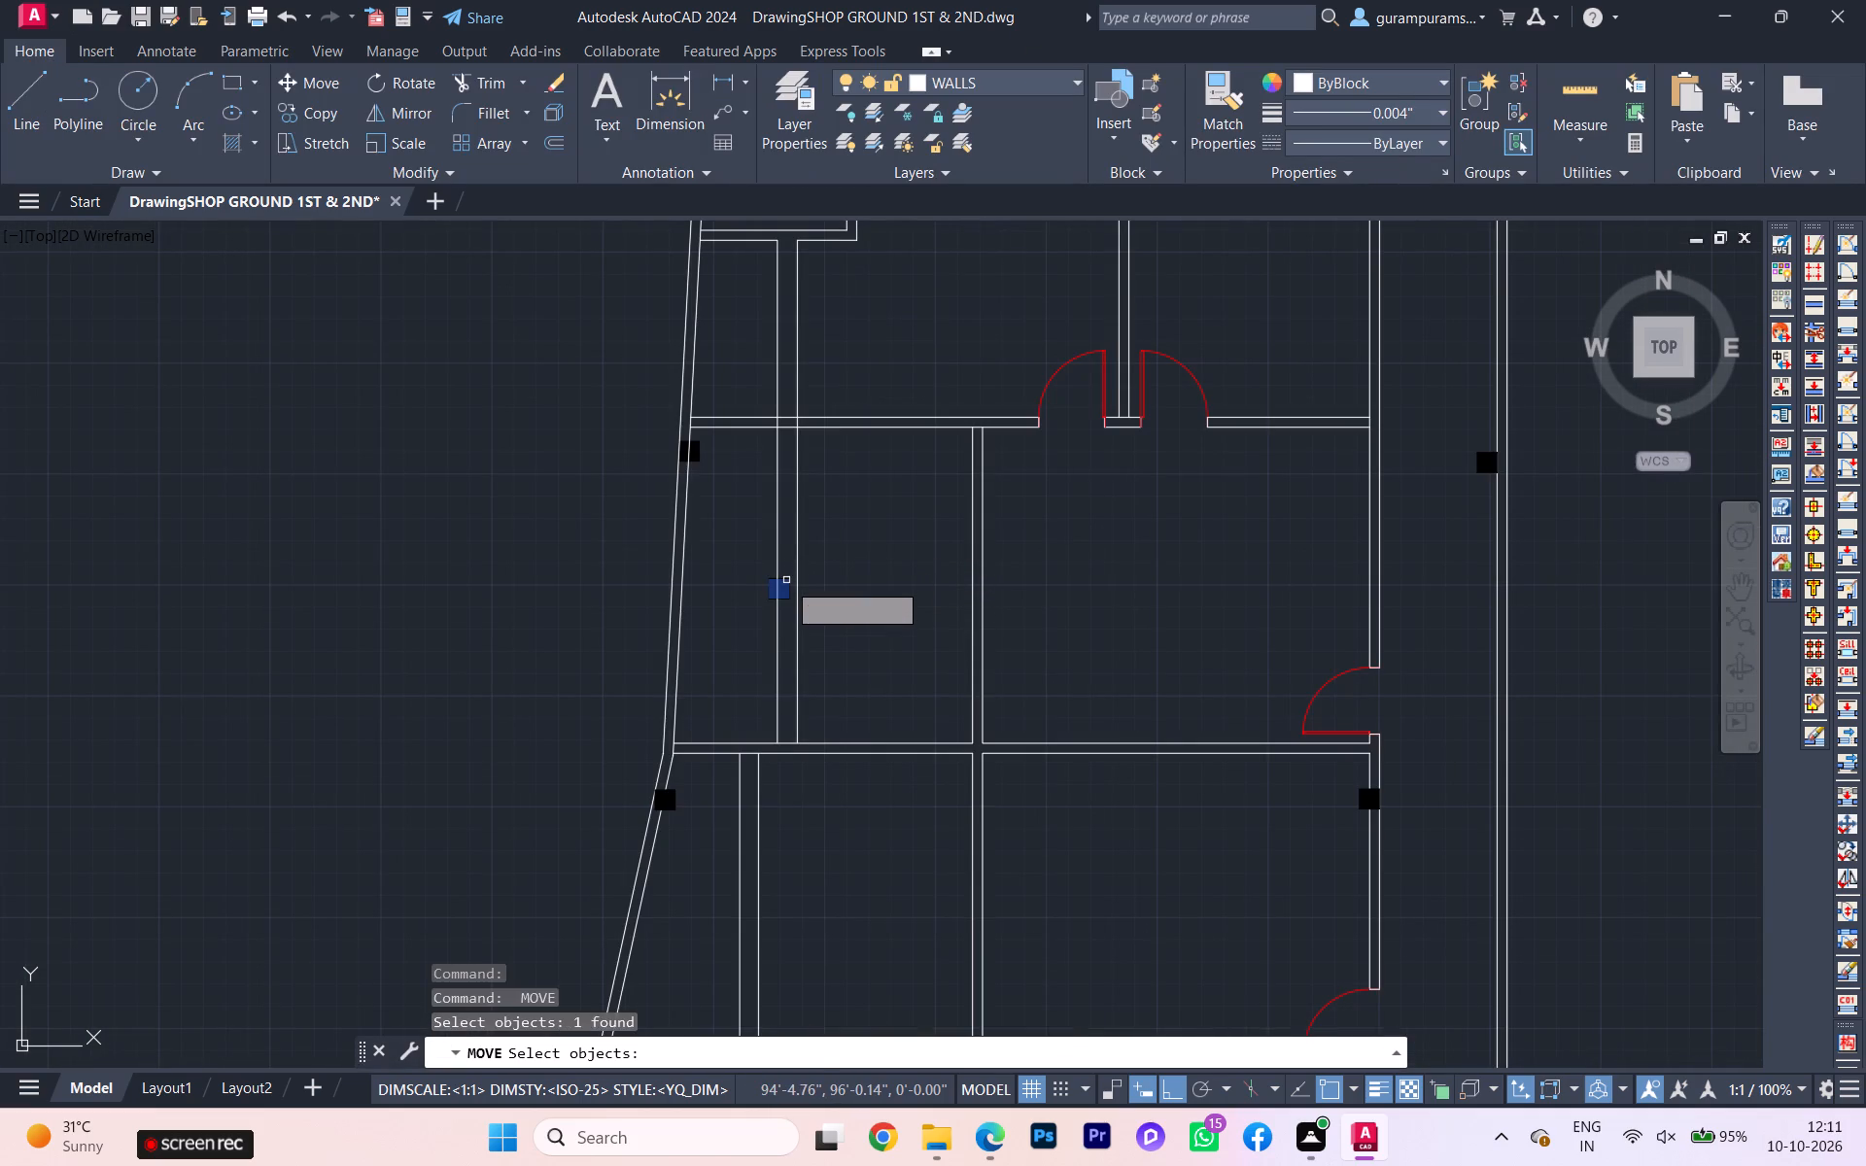
key("Return")
scroll(788, 592, "up", 2)
left_click(779, 587)
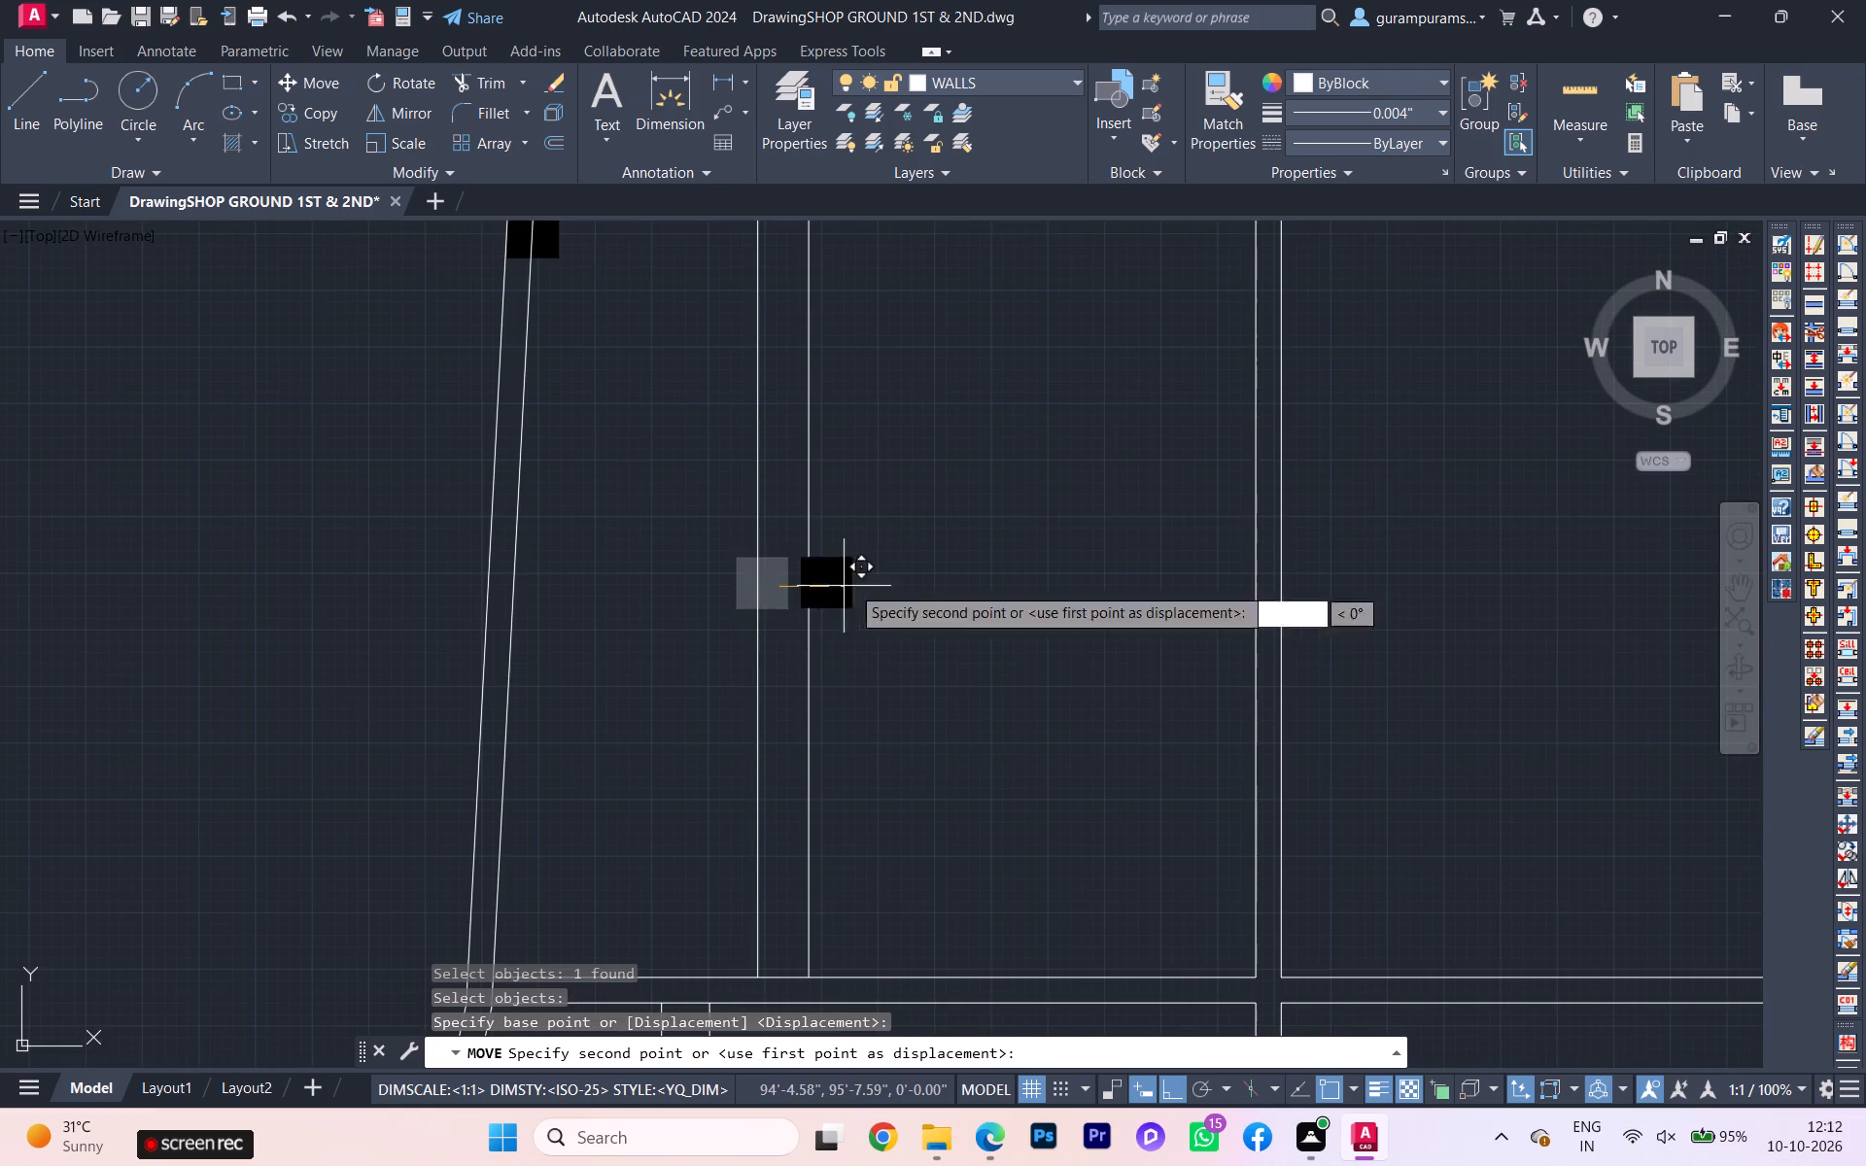
scroll(770, 583, "down", 5)
scroll(815, 545, "up", 3)
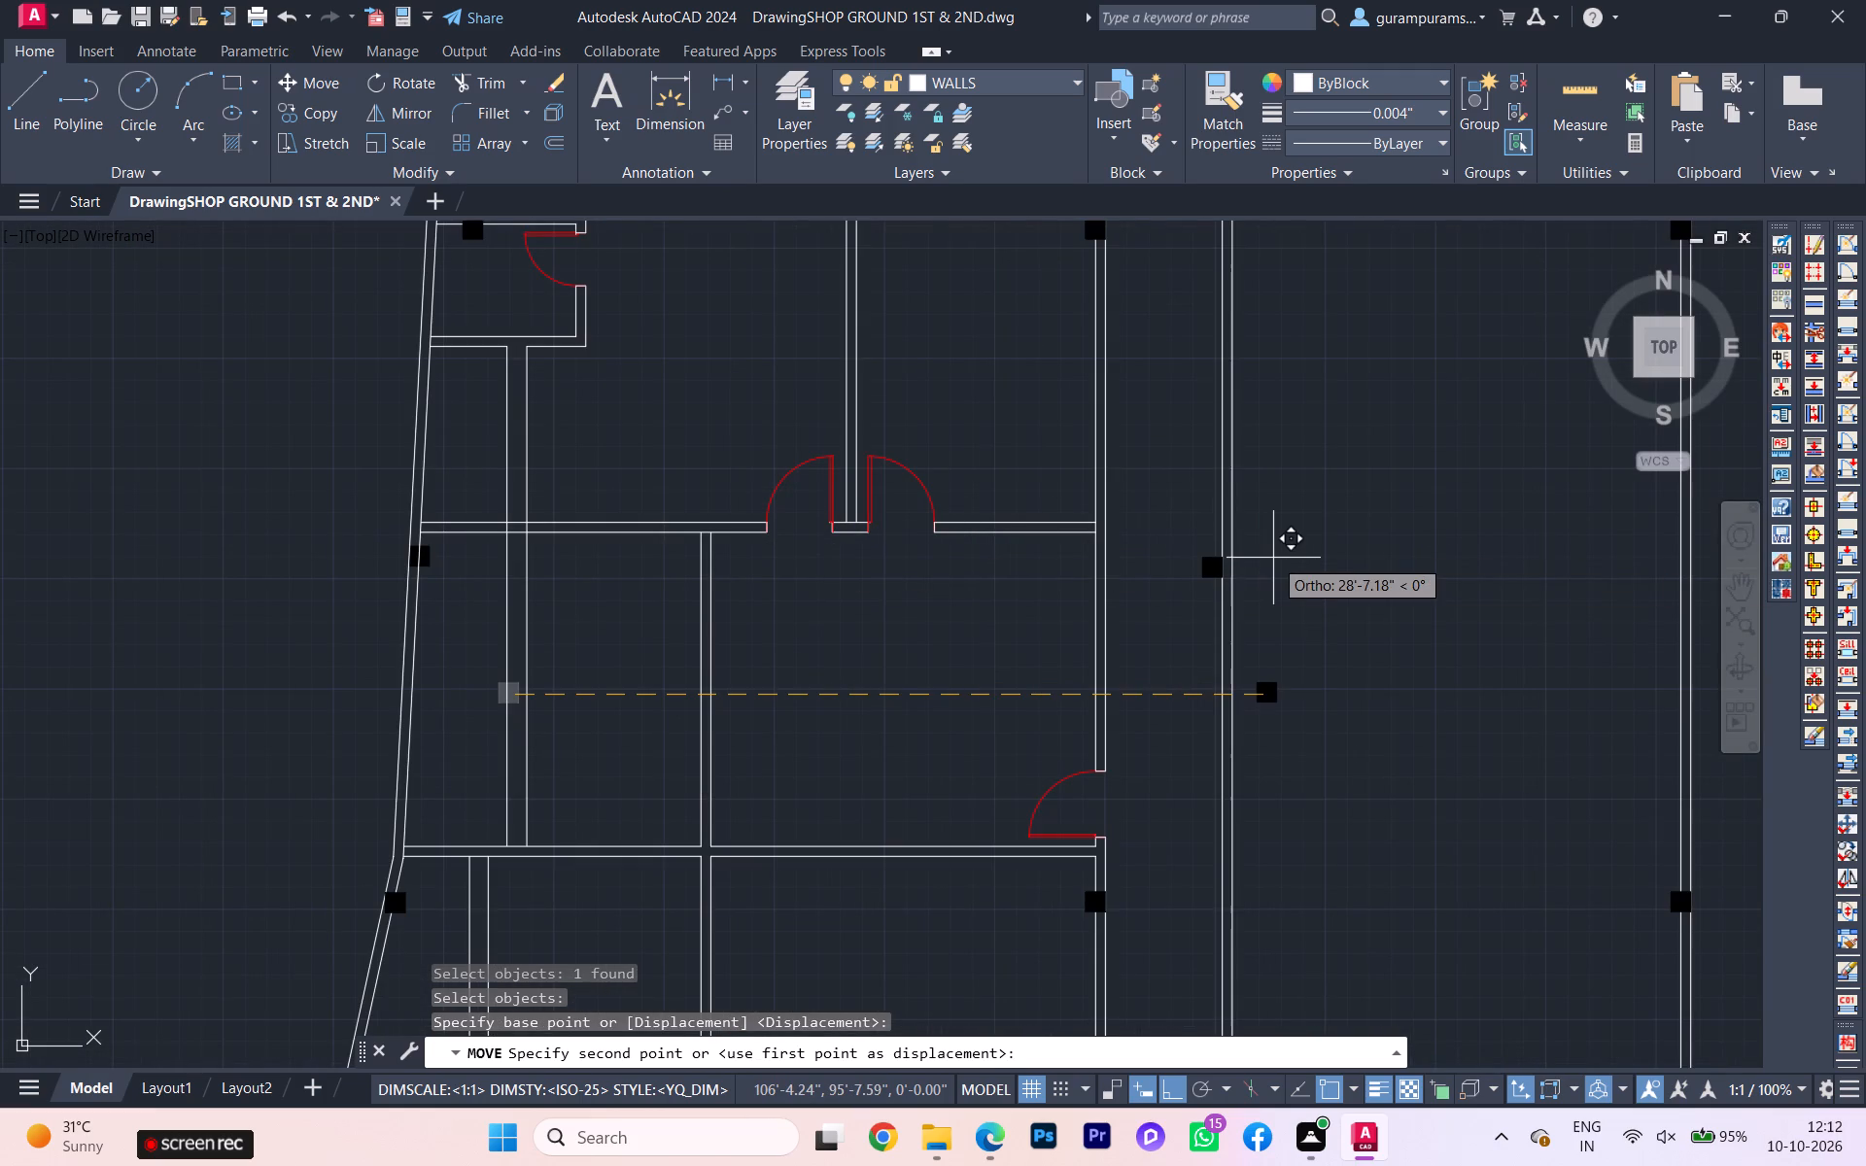
key("F8")
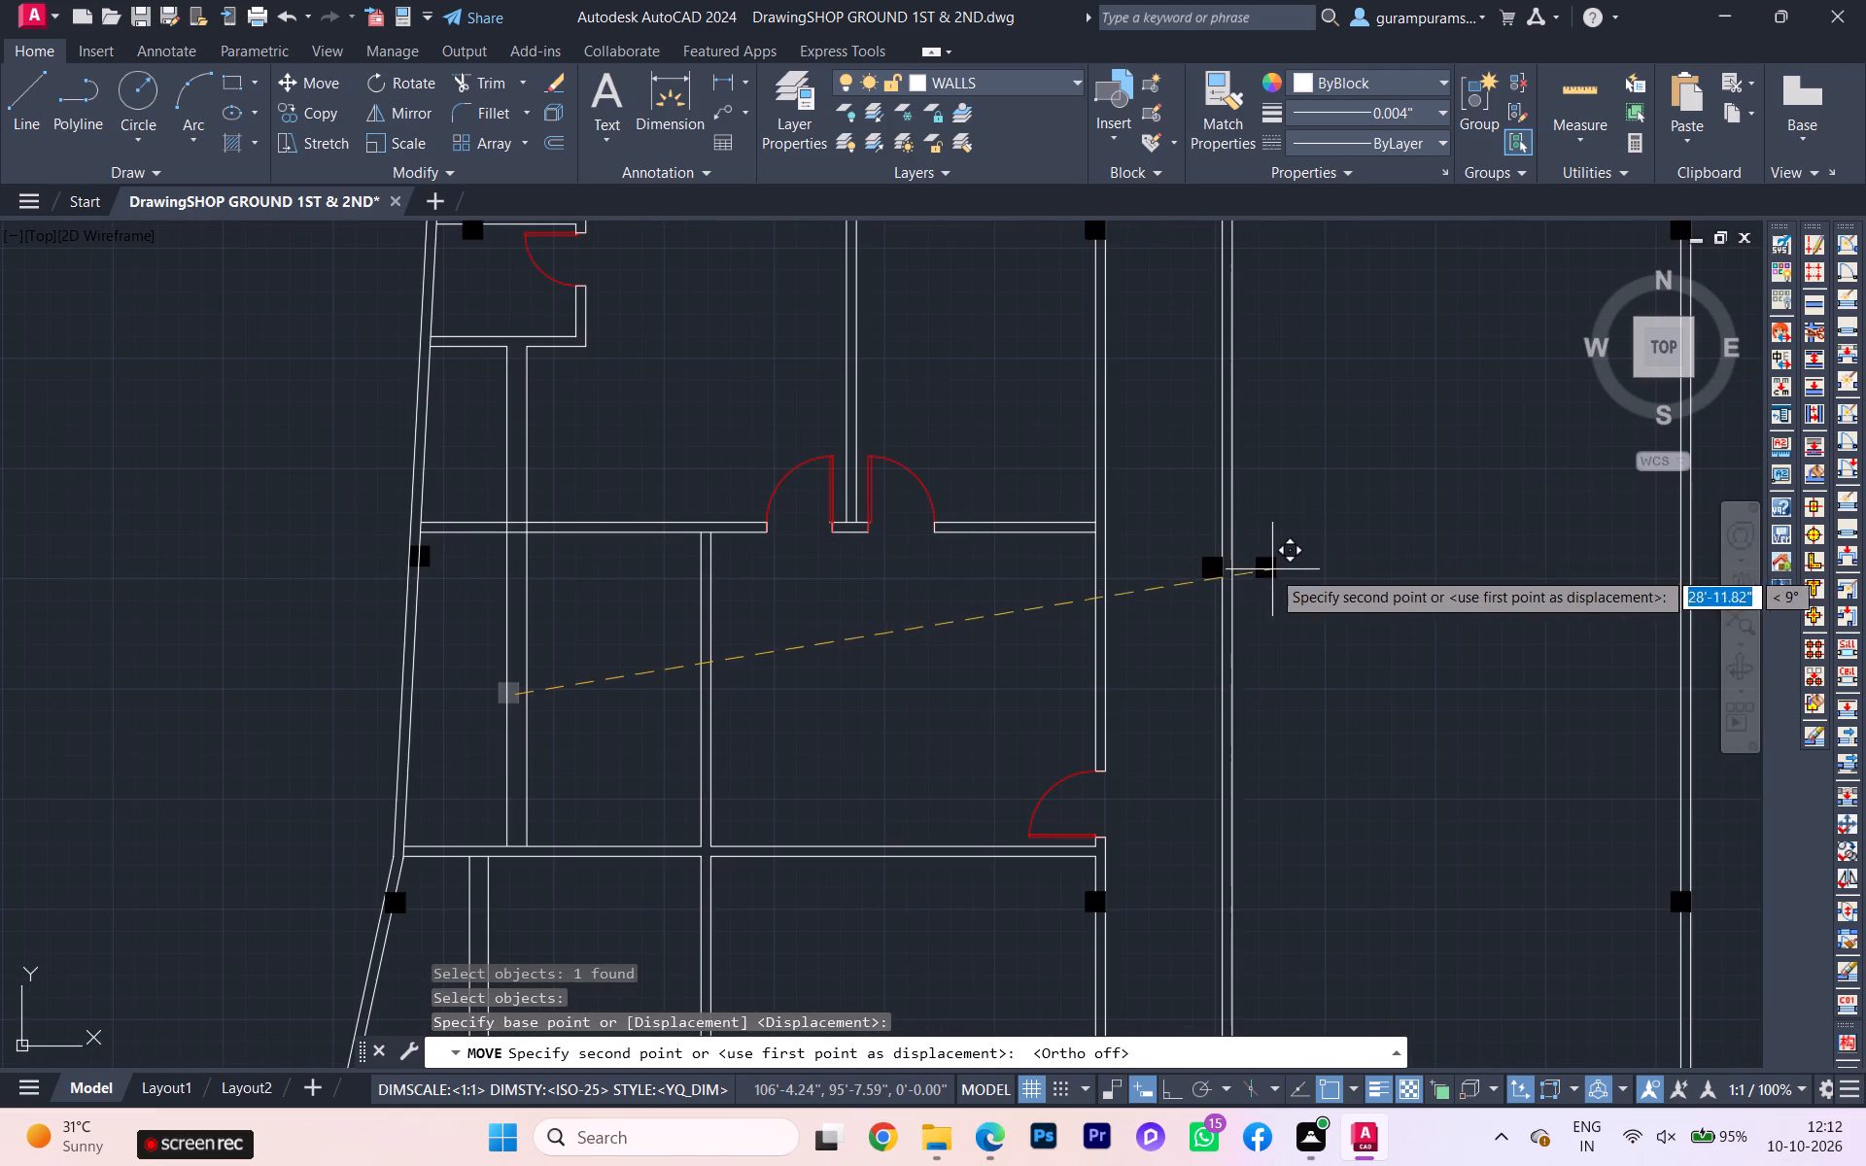
scroll(1130, 555, "down", 2)
scroll(1314, 566, "up", 2)
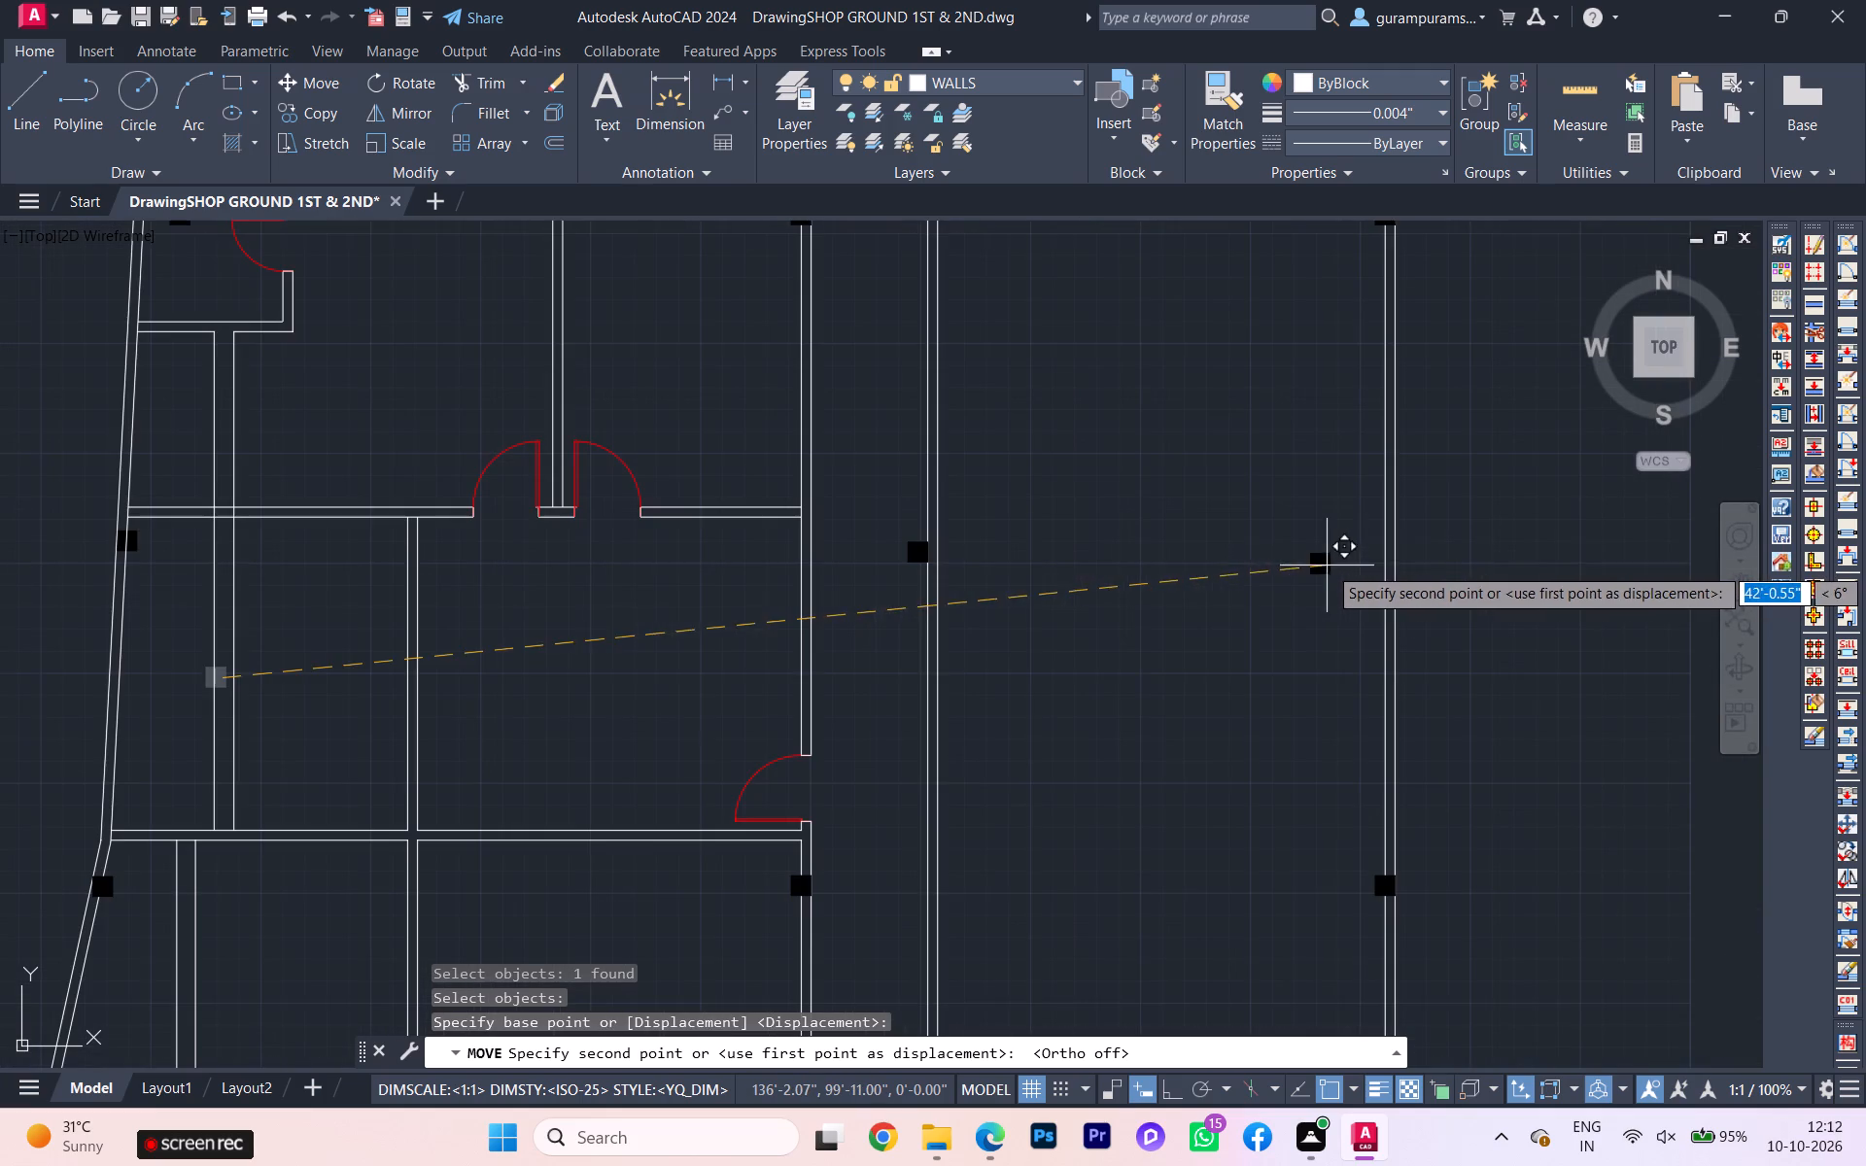
left_click(1395, 546)
Check how the relocated columns sit on the outer east wall and on the slanted wall beside the upper kitchen.
scroll(1476, 648, "up", 3)
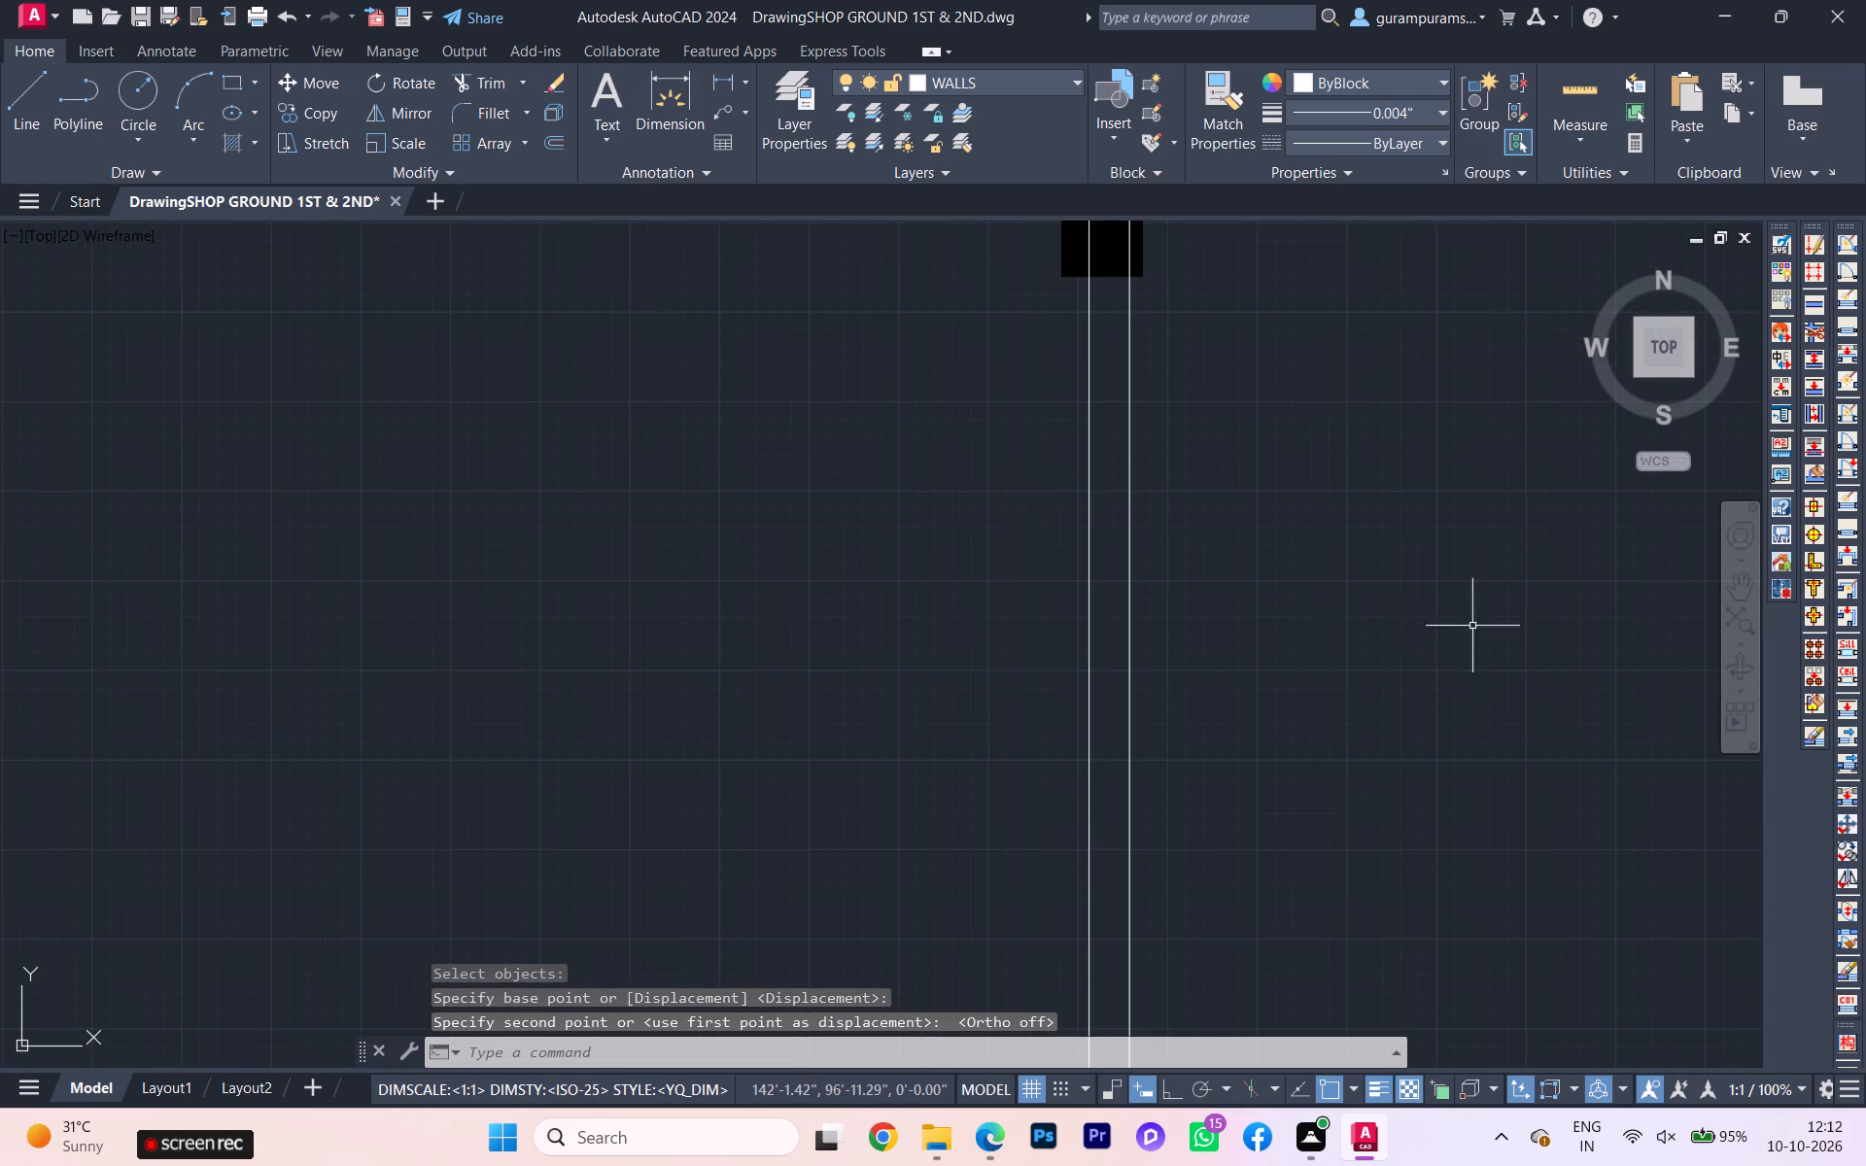
scroll(1380, 581, "down", 4)
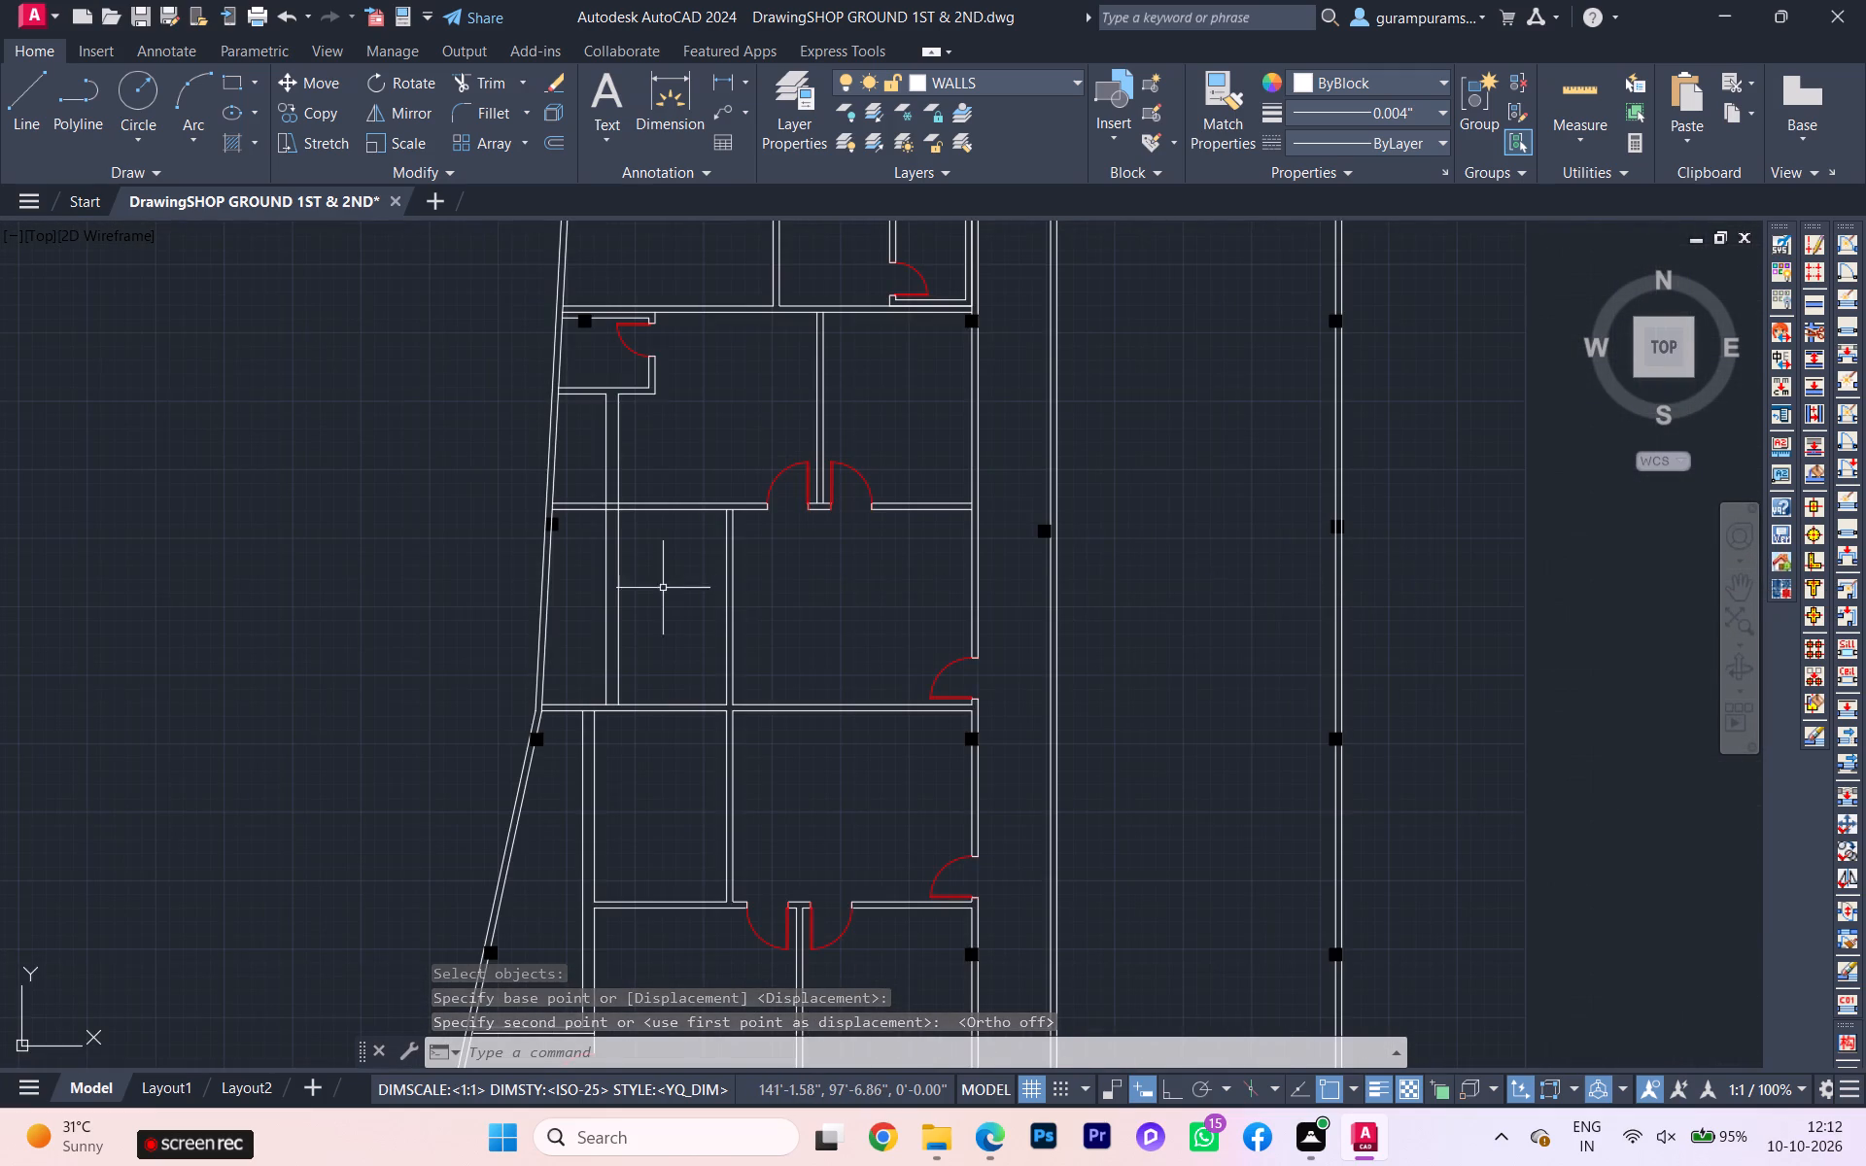
scroll(649, 641, "up", 1)
scroll(512, 444, "up", 2)
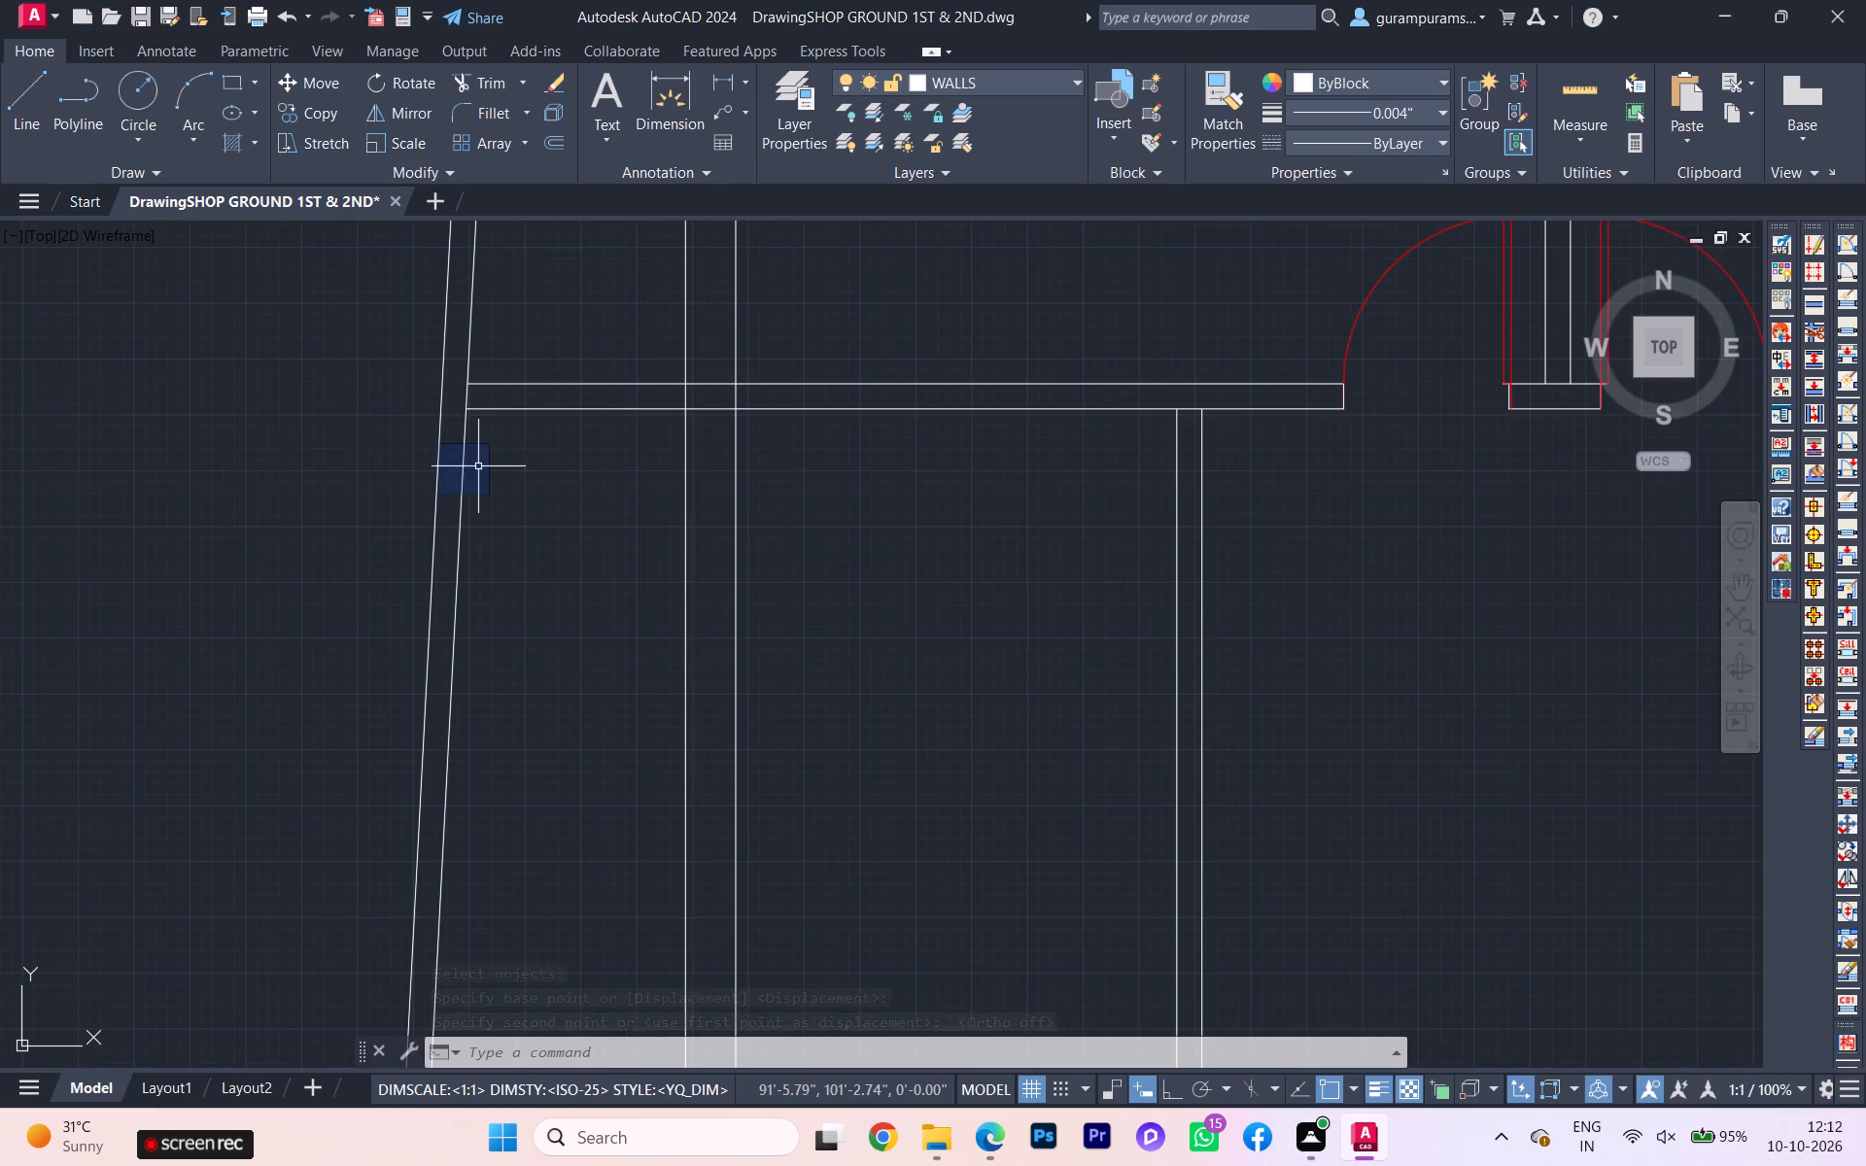
left_click(478, 467)
scroll(487, 485, "up", 2)
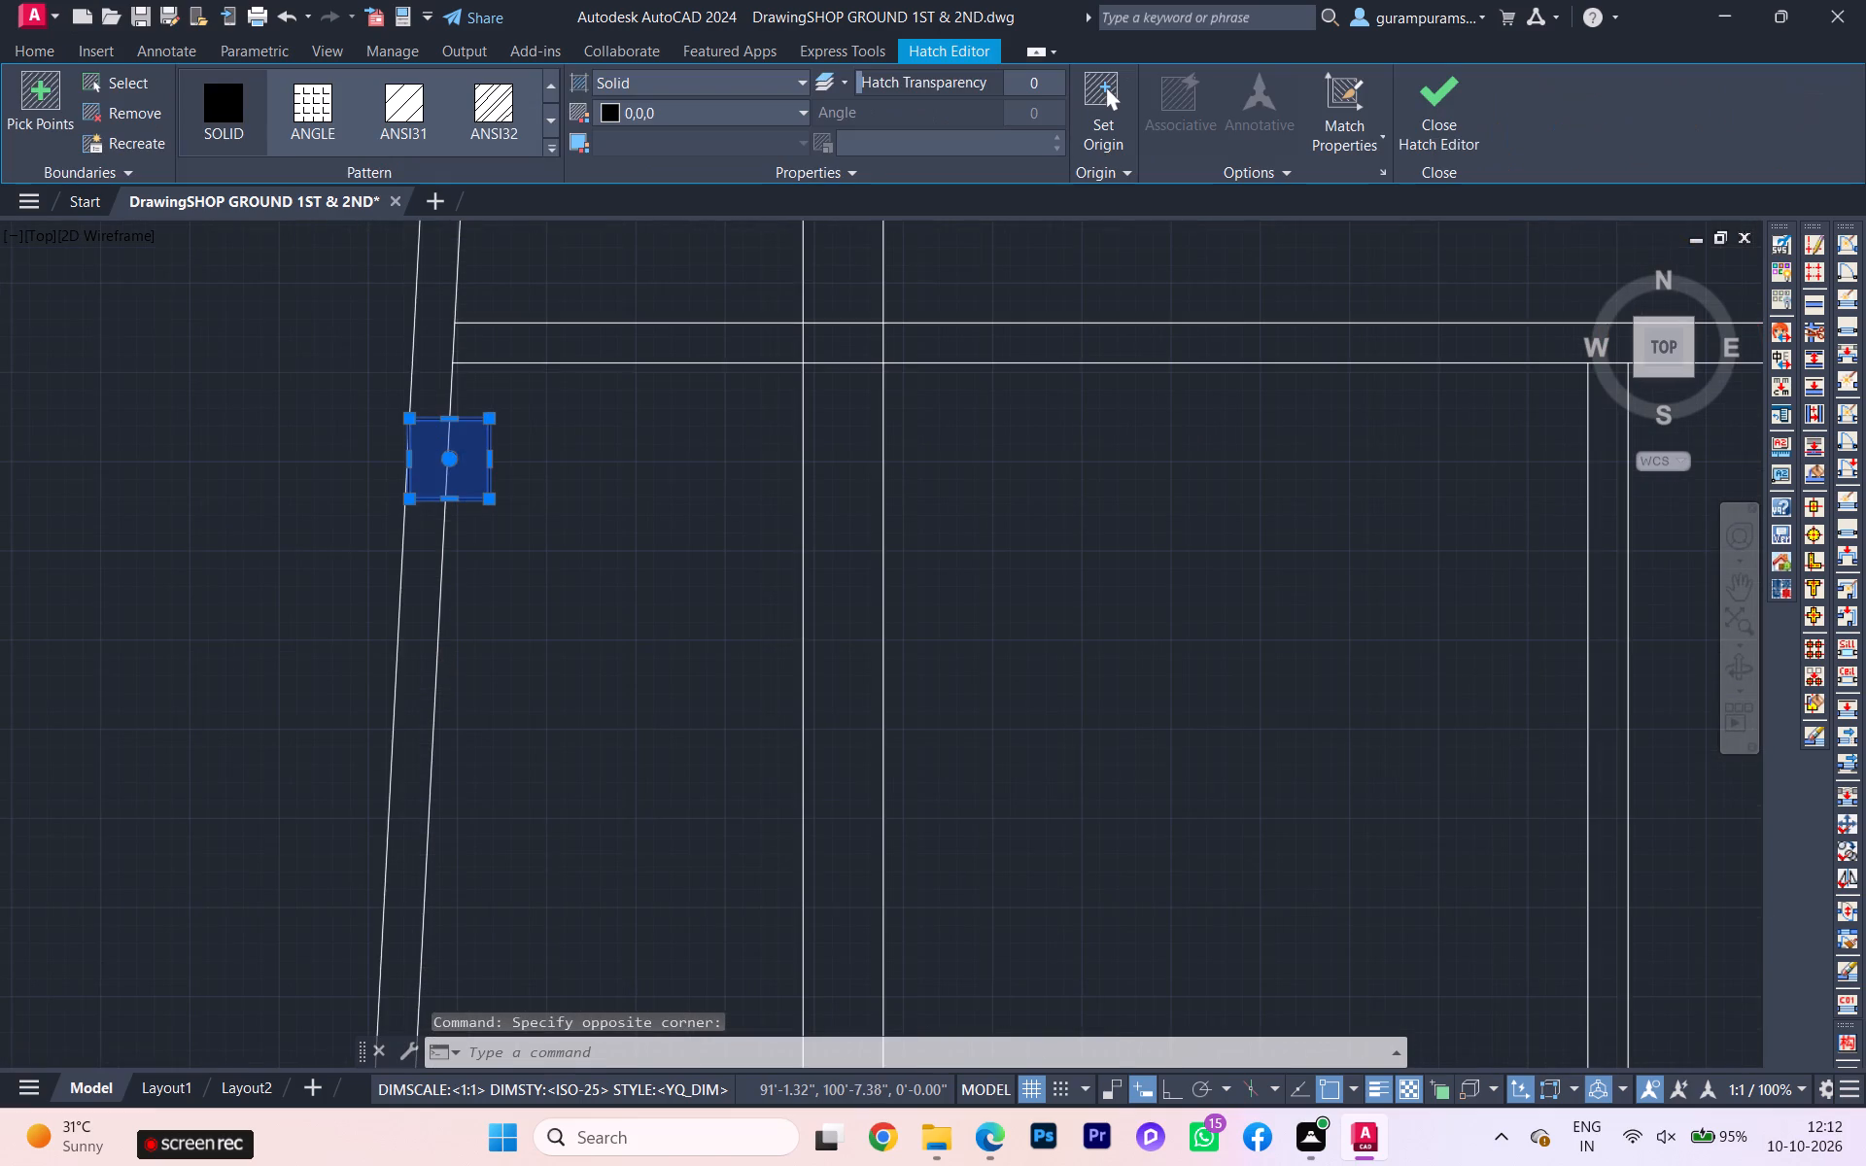
key("Escape")
scroll(487, 486, "down", 1)
scroll(487, 486, "up", 1)
scroll(487, 486, "down", 5)
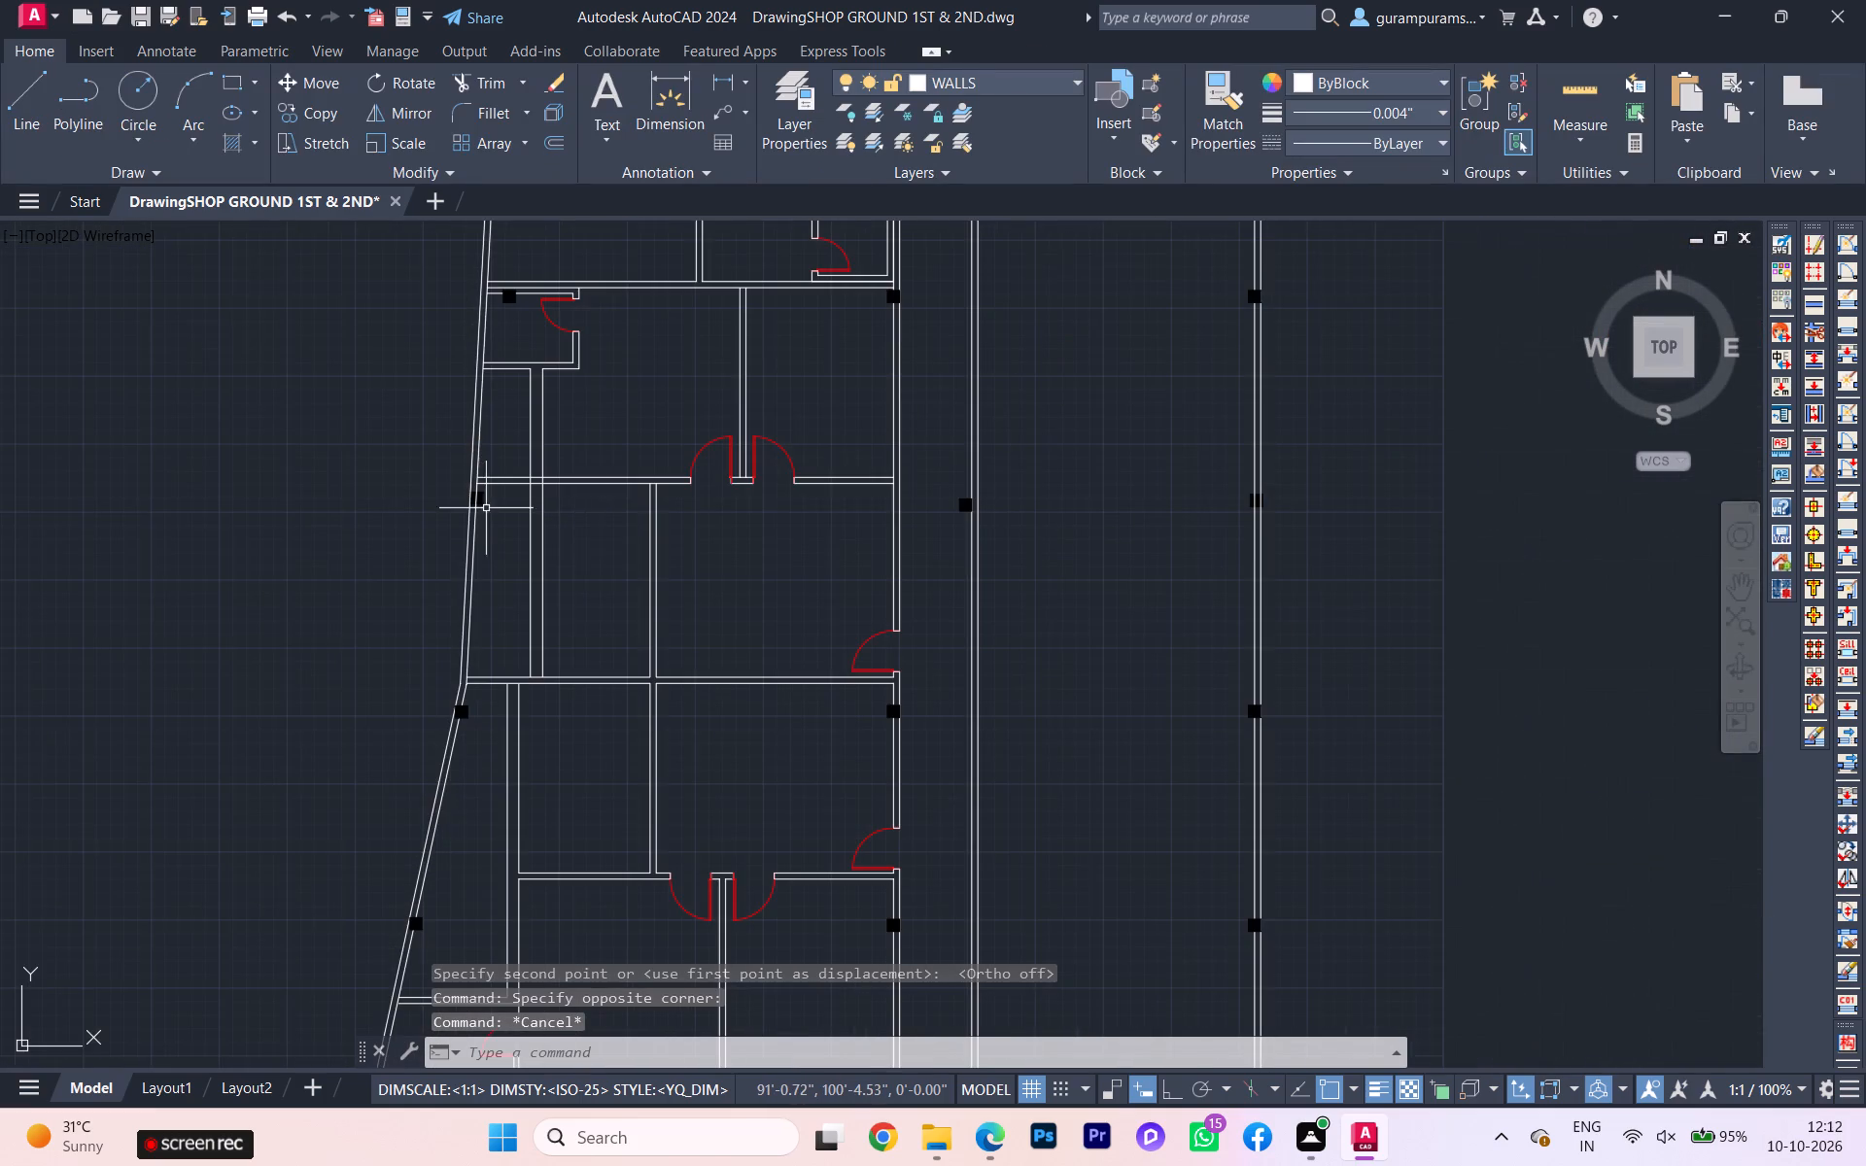
Move the column inside the bathroom north of the upper kitchen horizontally onto the slanted wall, with Ortho on.
scroll(740, 269, "up", 2)
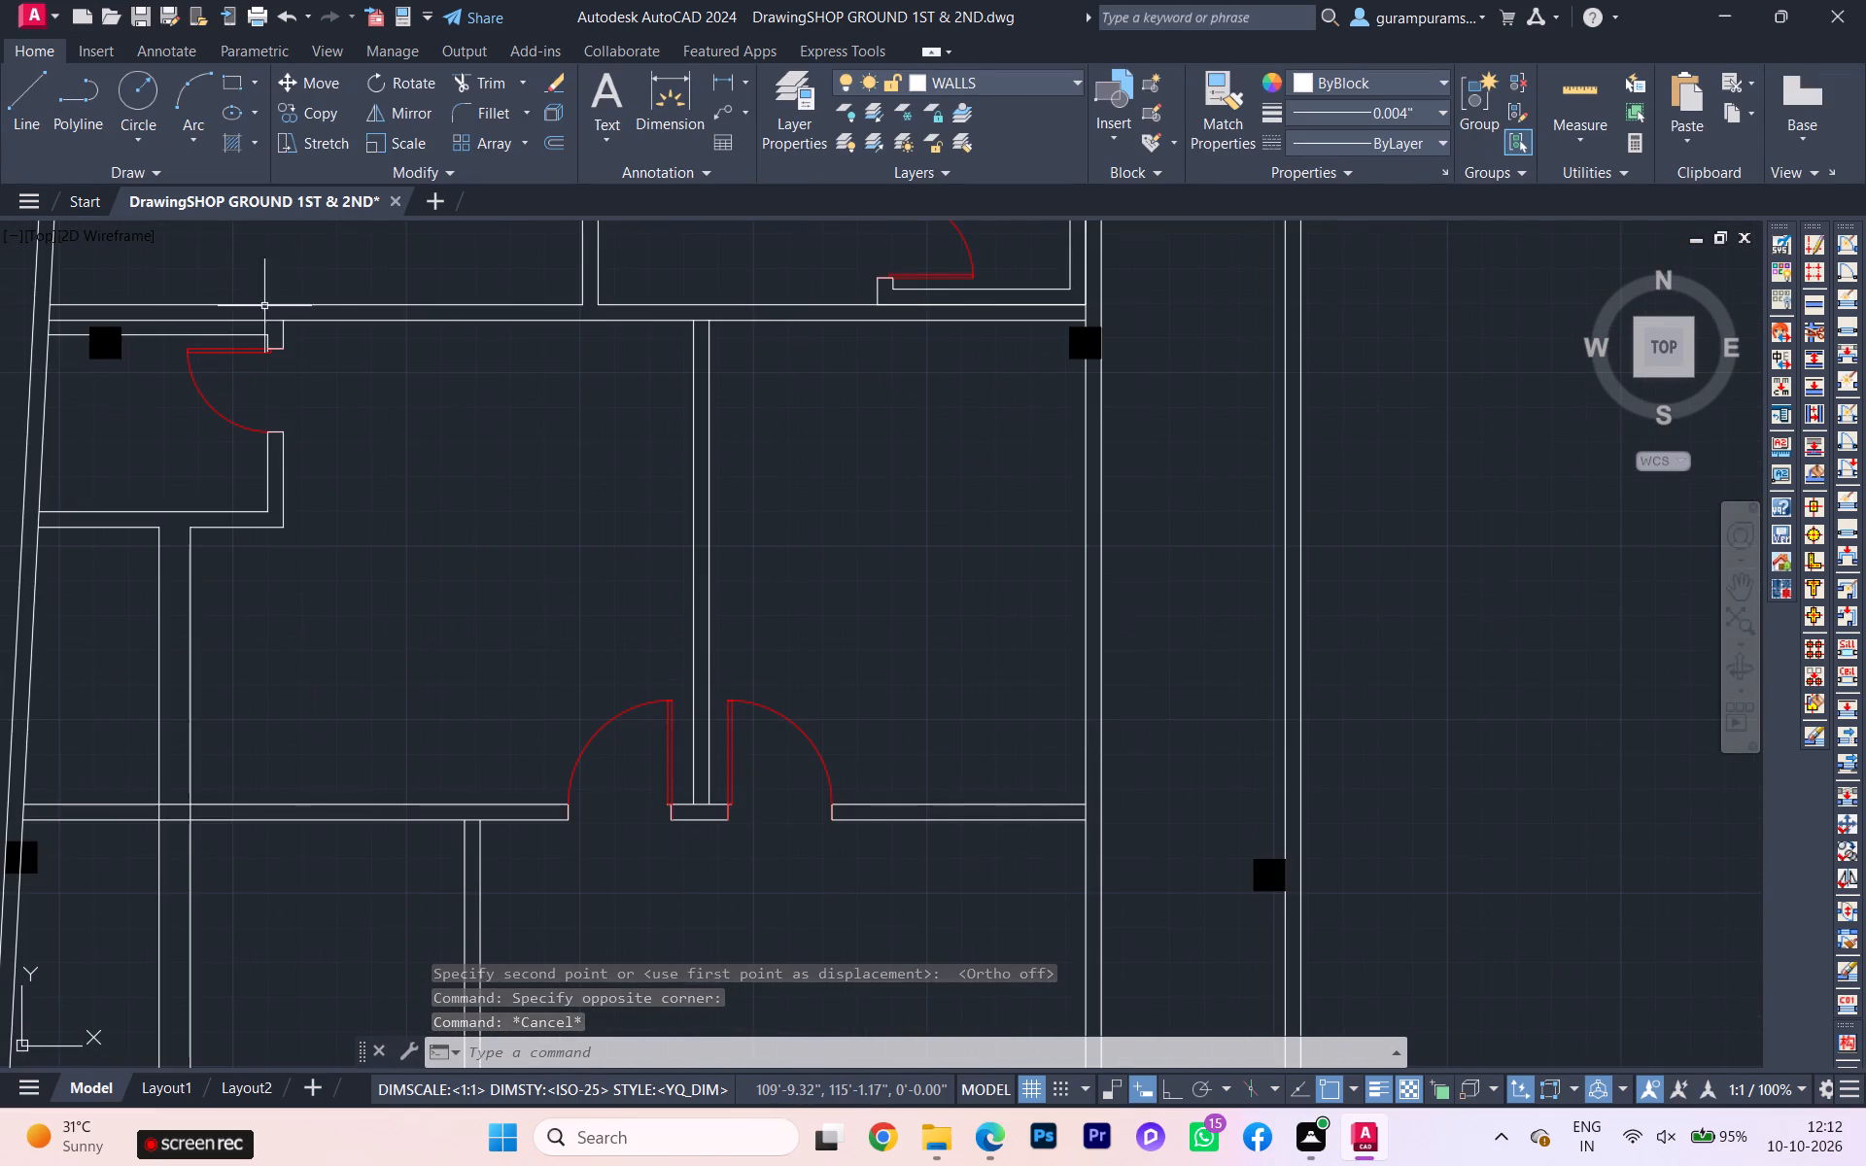
left_click(103, 341)
scroll(409, 355, "down", 2)
middle_click_drag(420, 358, 618, 373)
scroll(550, 388, "up", 2)
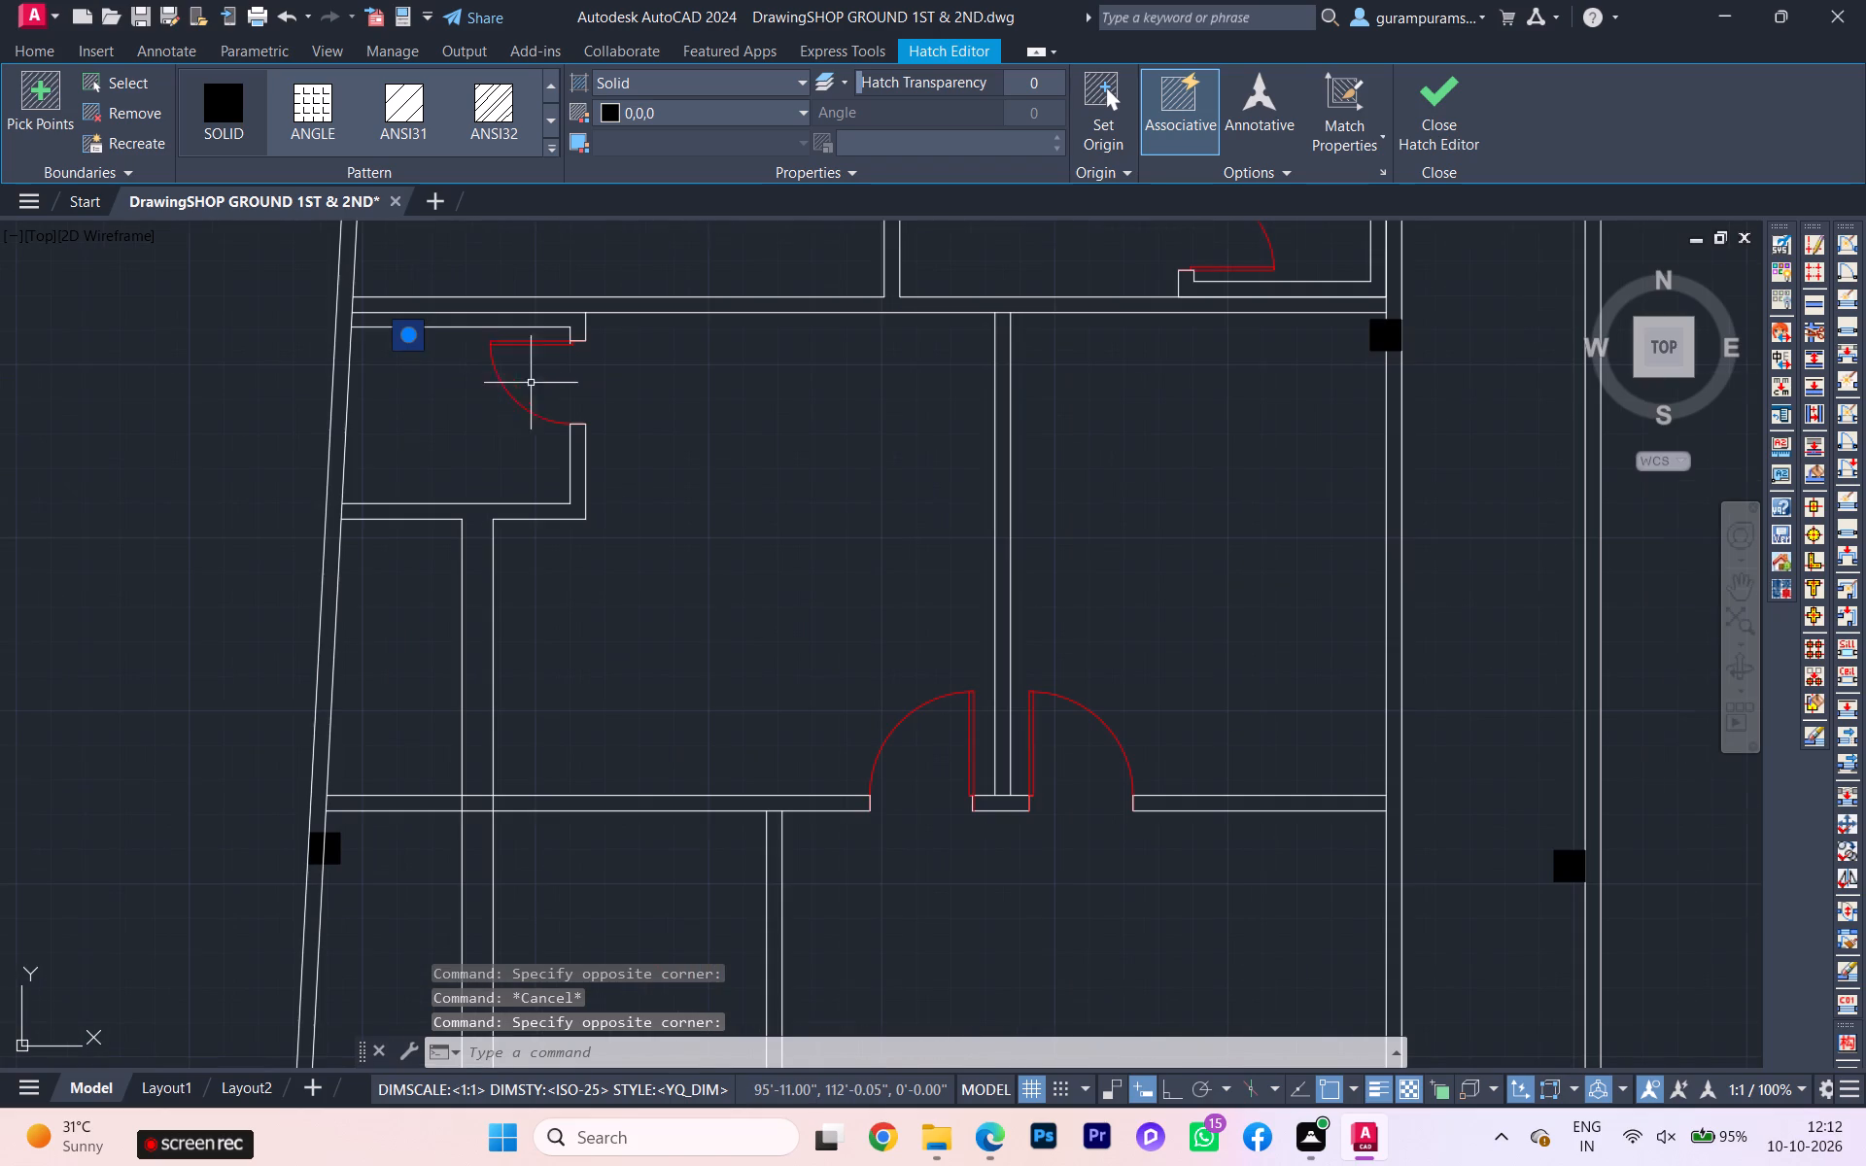
key("m")
key("Return")
scroll(421, 355, "up", 3)
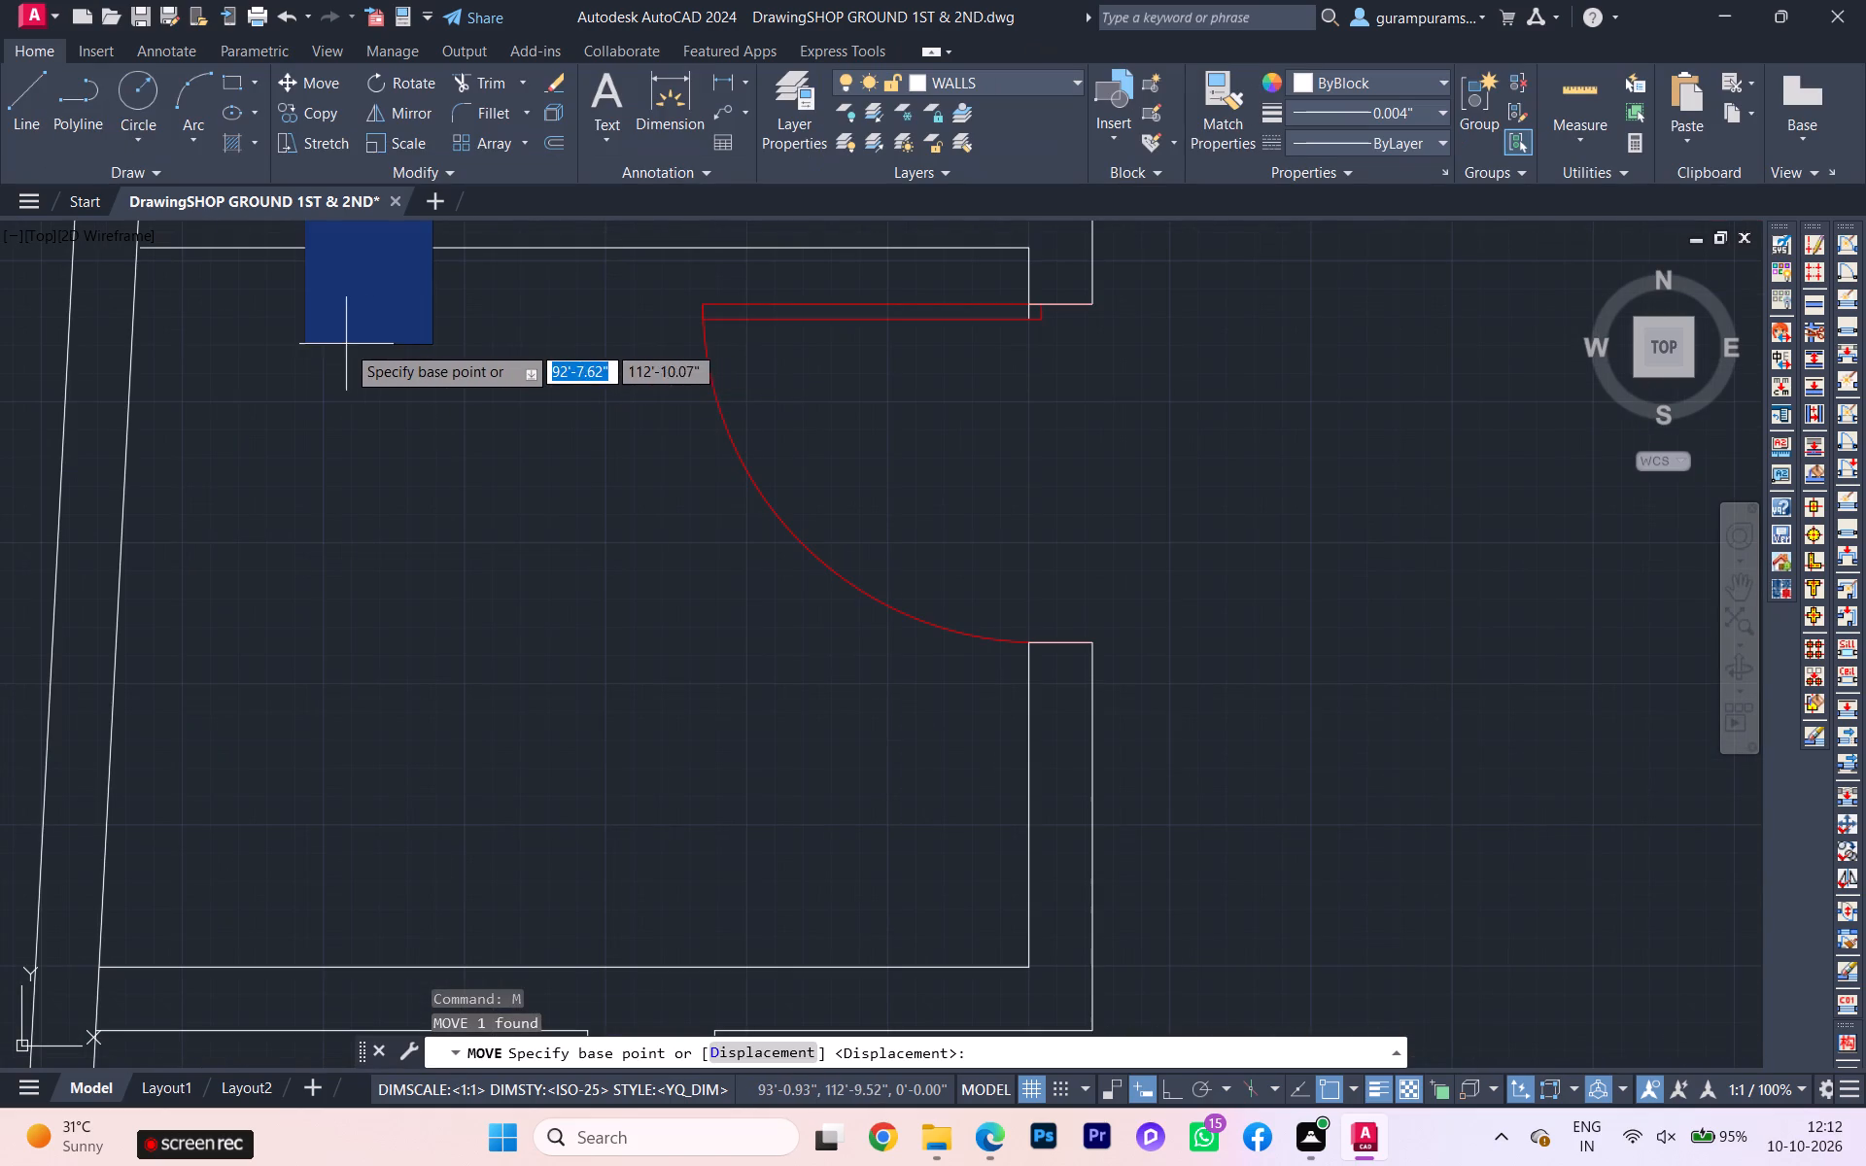
left_click(306, 346)
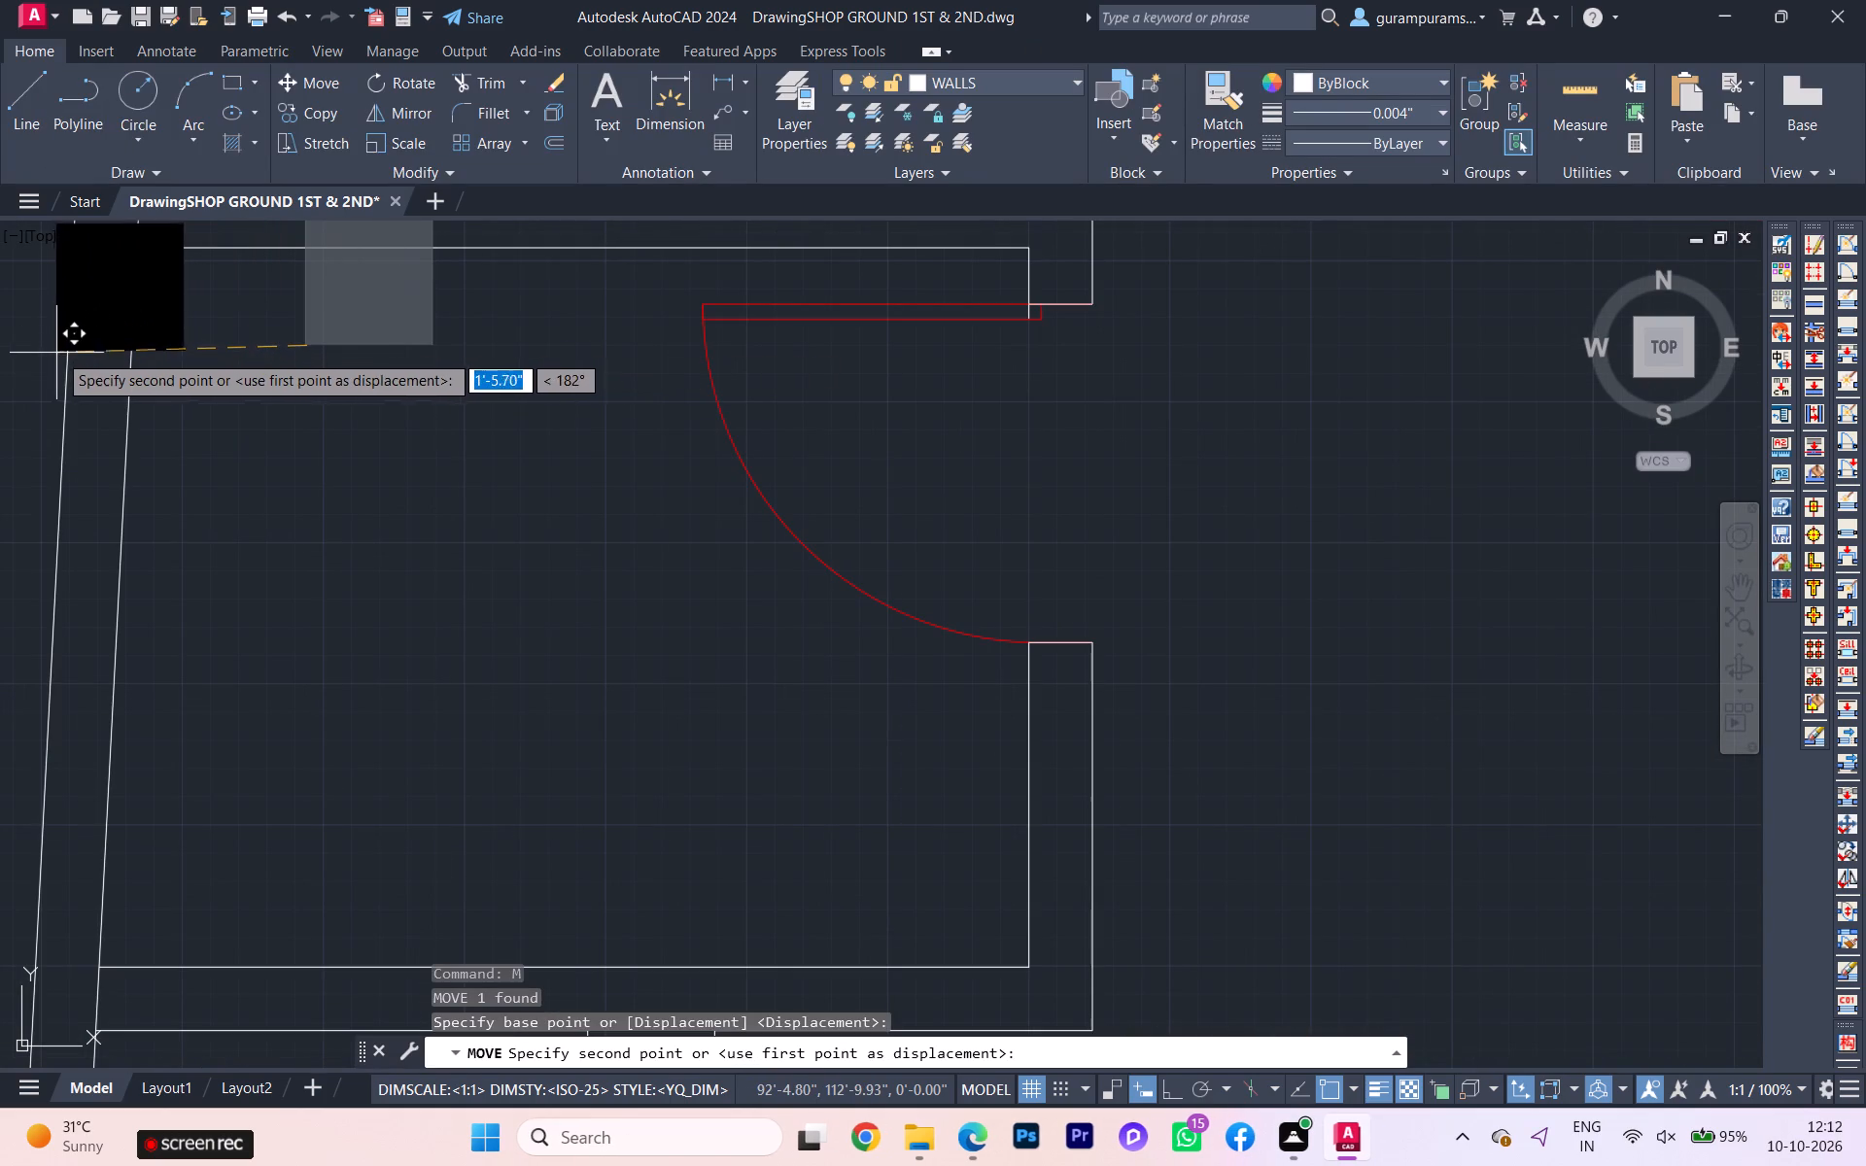
key("F8")
left_click(66, 348)
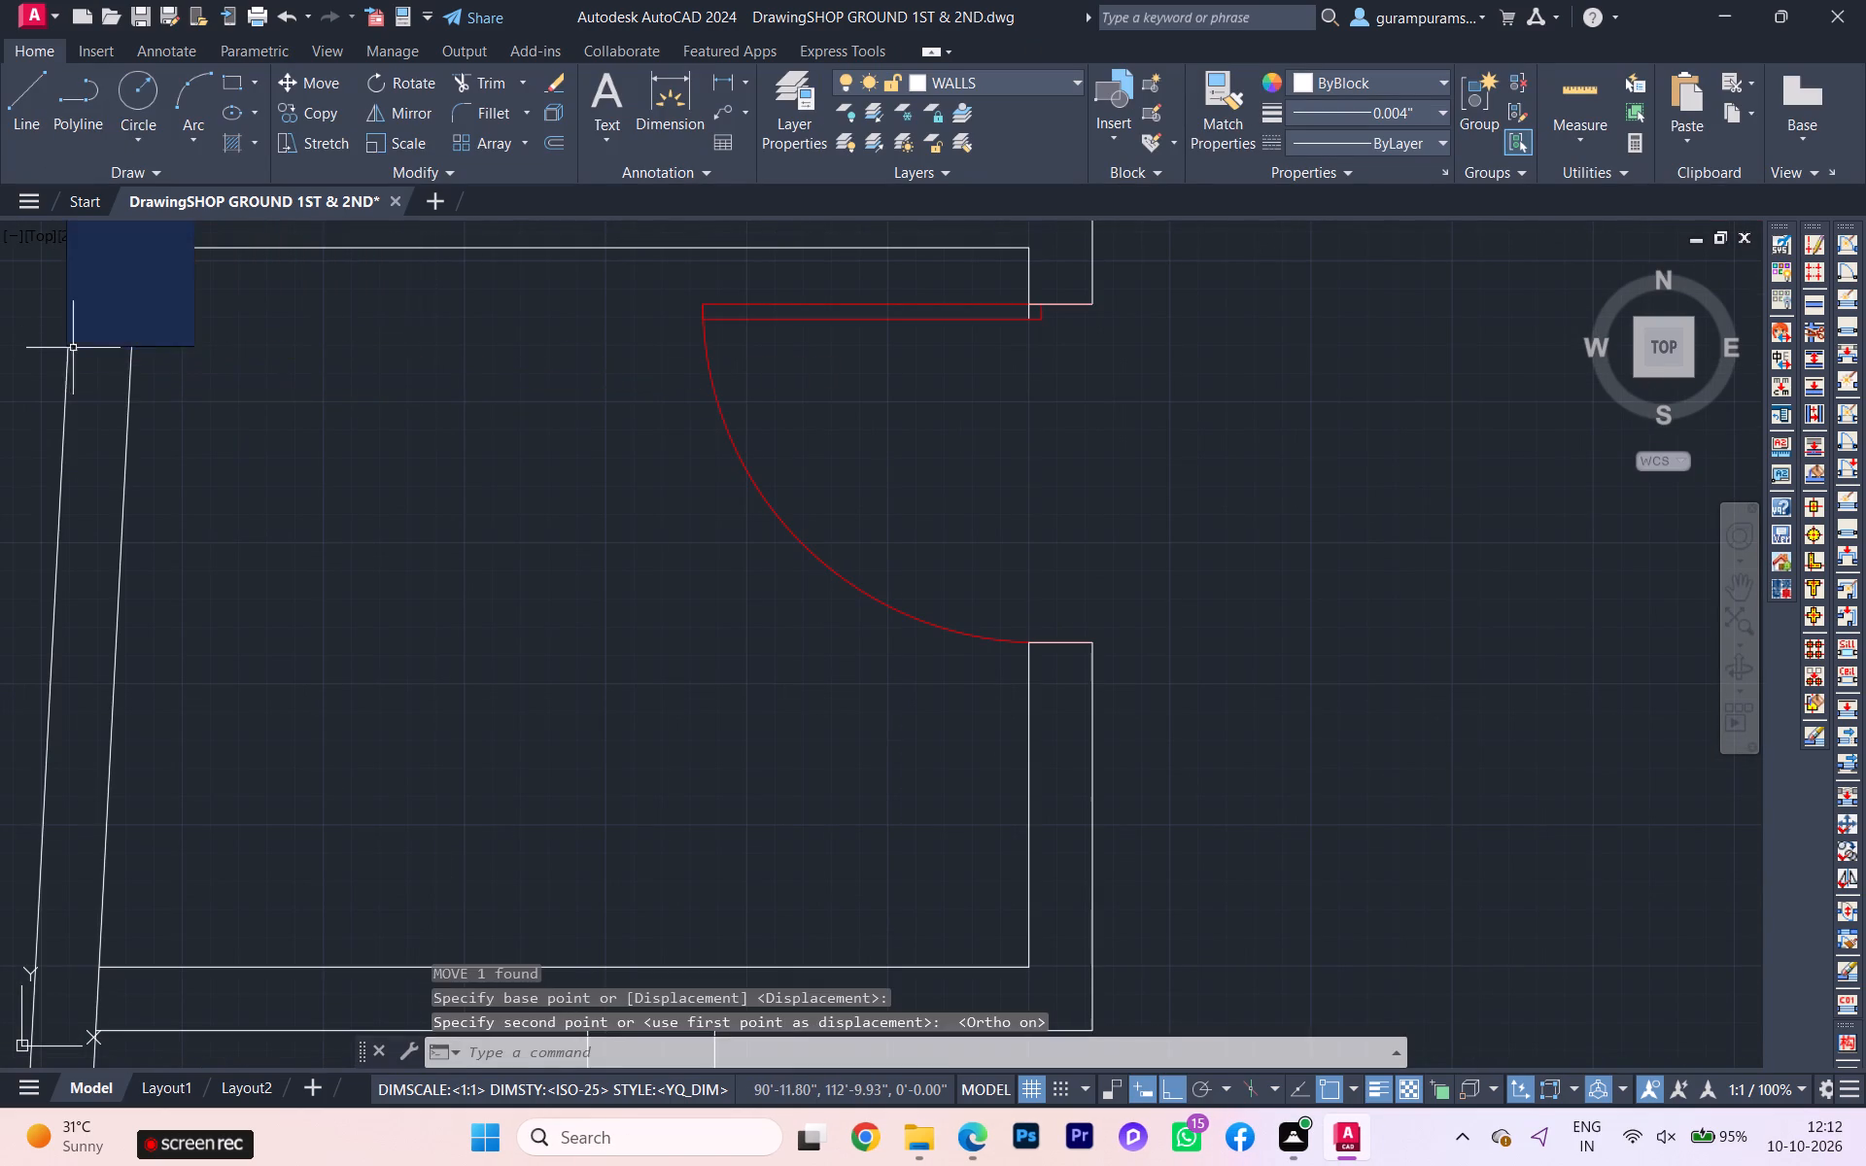
Move the column at the top wall of the northernmost bathroom horizontally onto the slanted wall.
scroll(158, 372, "down", 7)
scroll(193, 314, "up", 3)
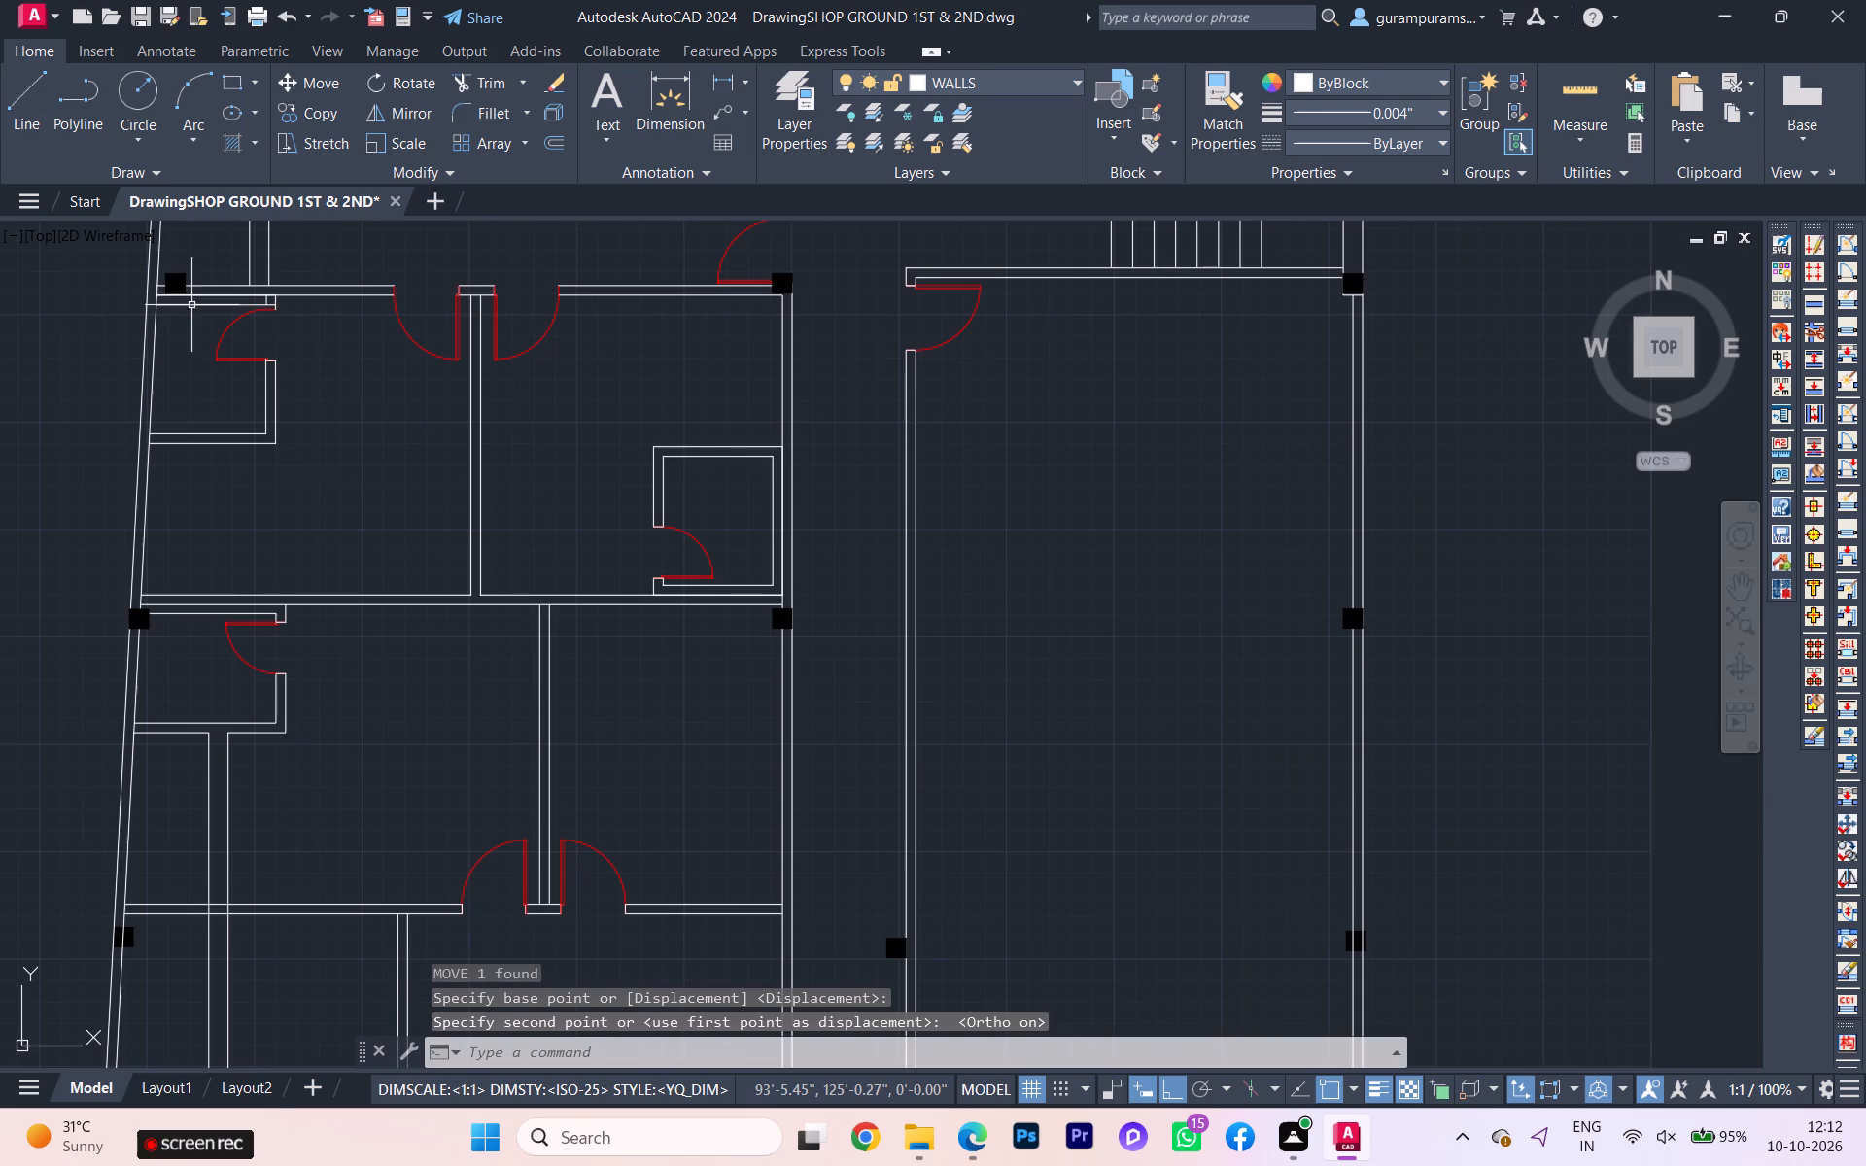
left_click(170, 280)
key("m")
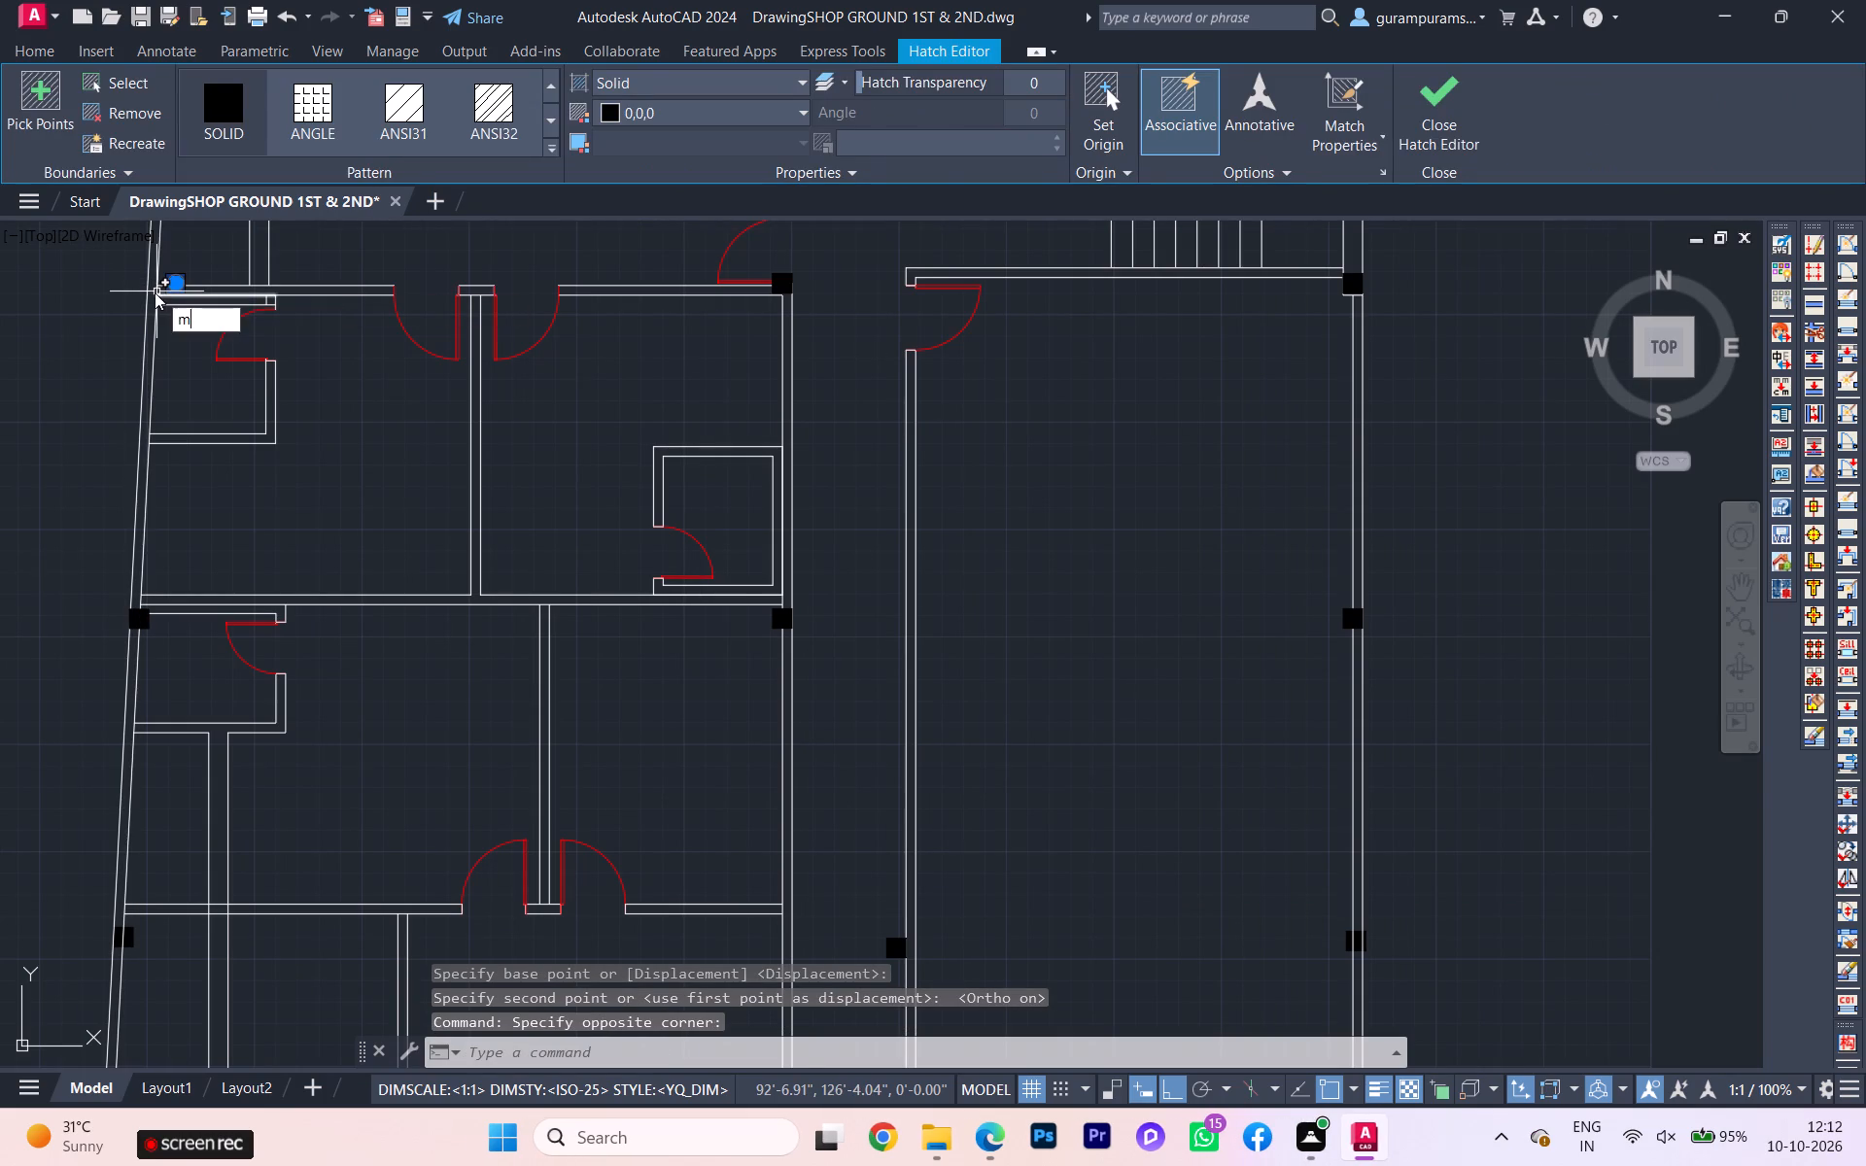
key("Return")
scroll(132, 269, "up", 3)
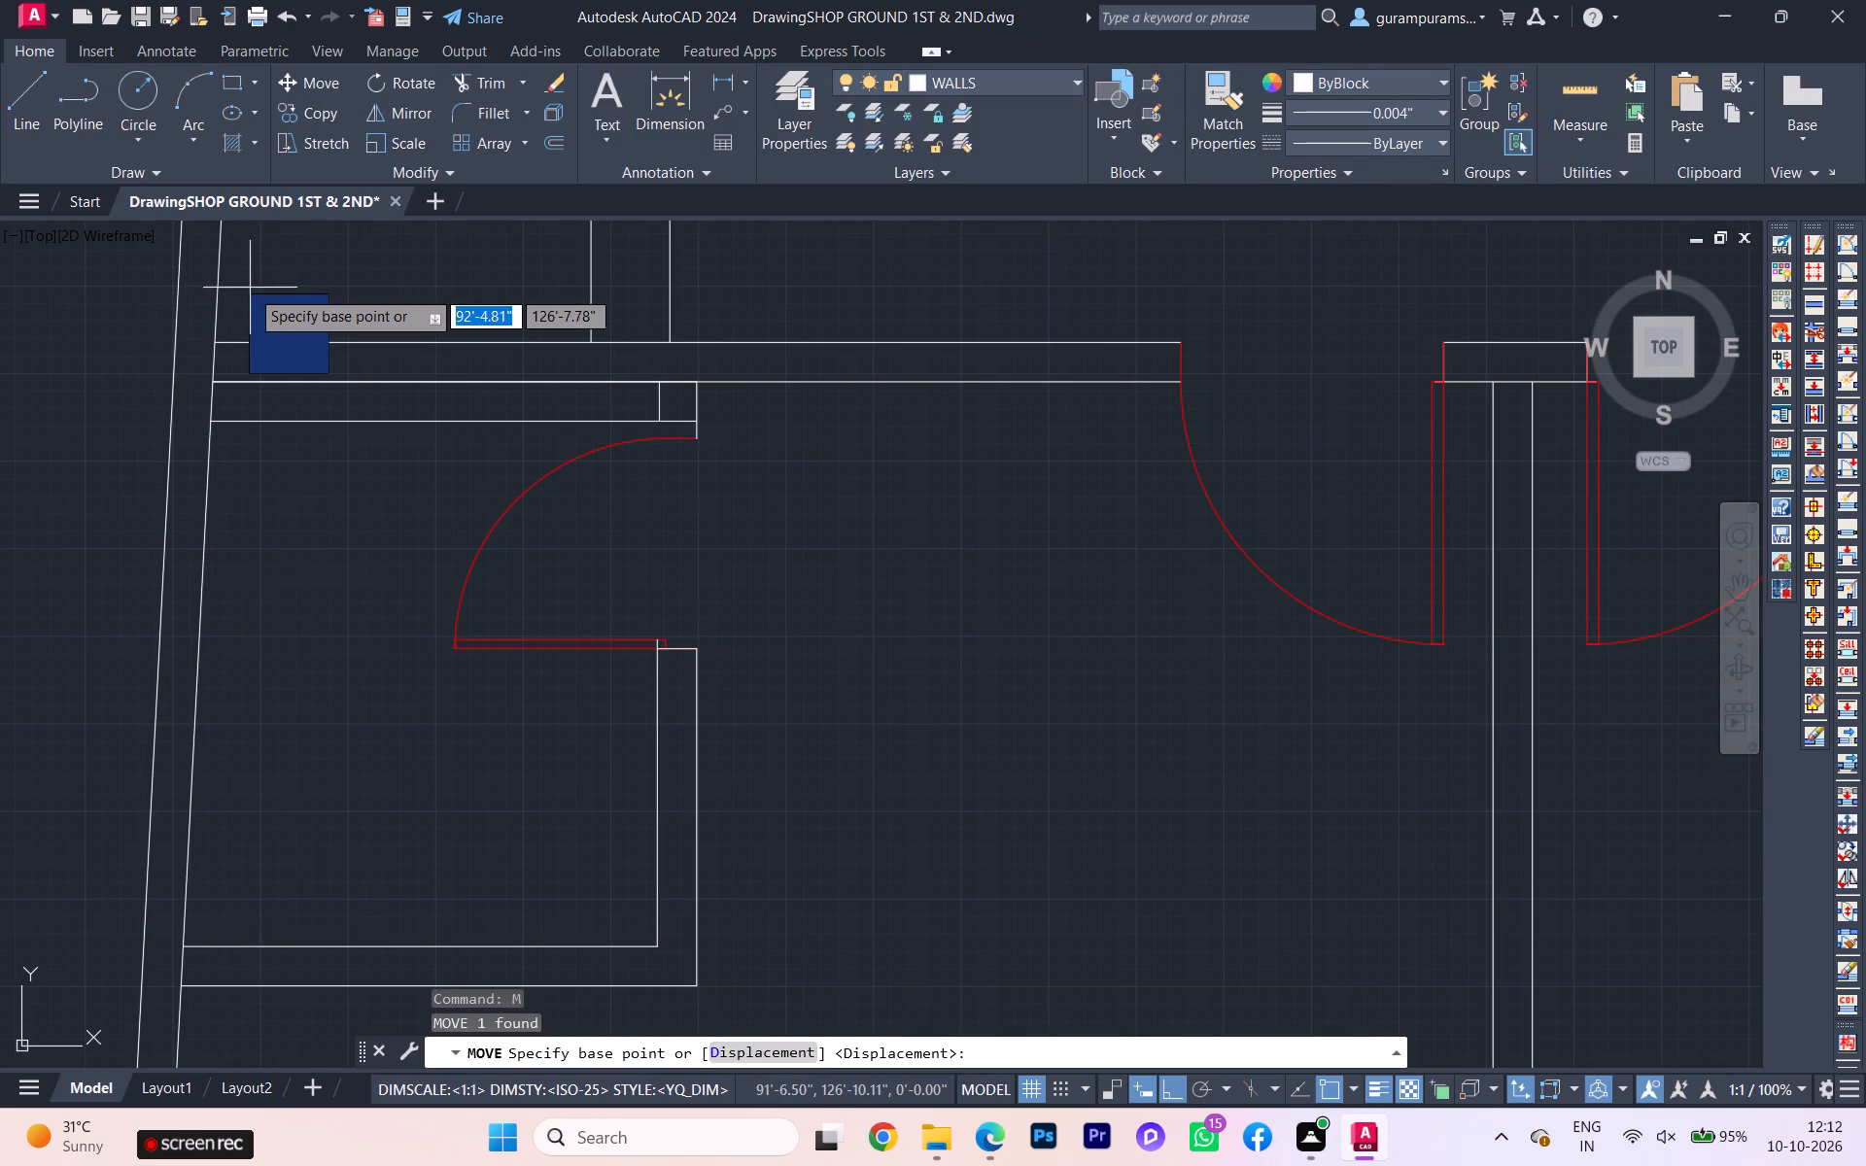
left_click(247, 298)
left_click(180, 293)
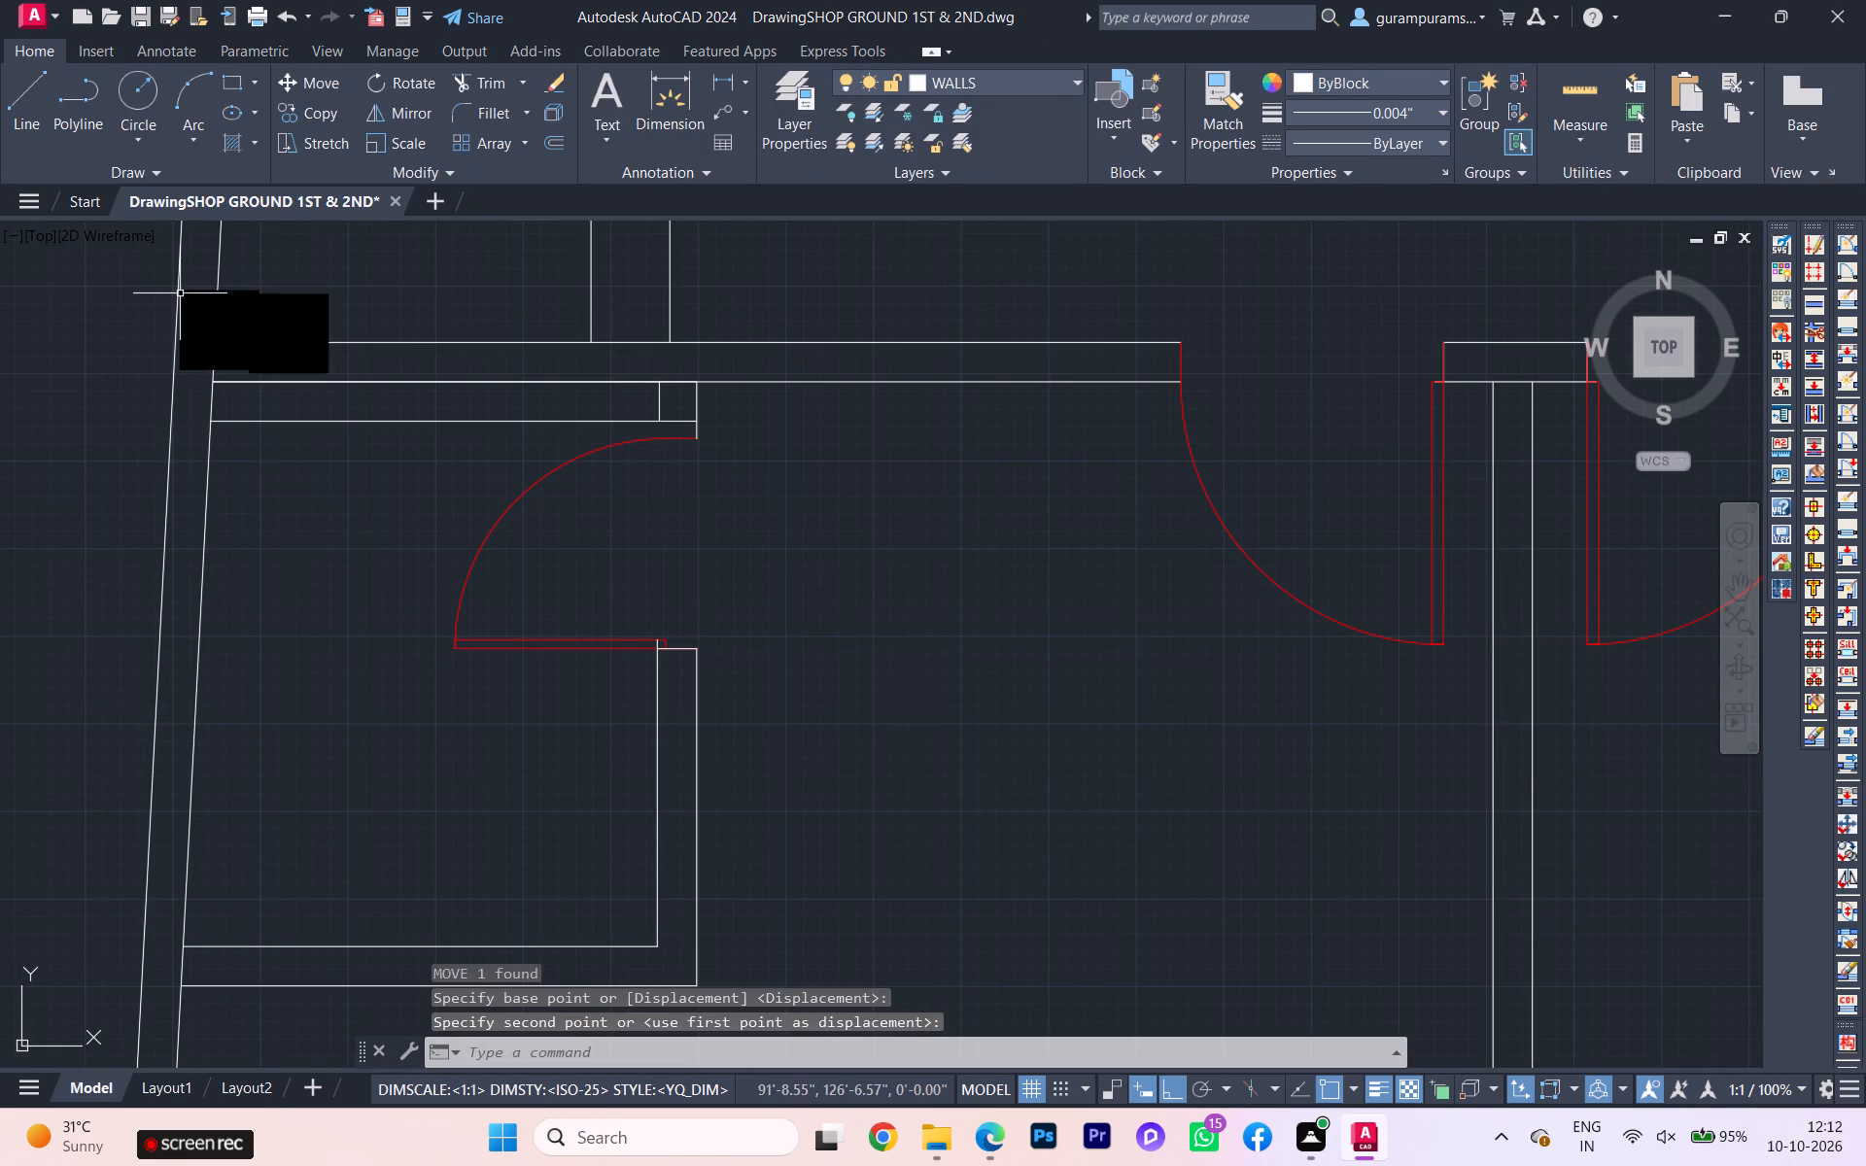
Delete the duplicate column overlapping the one just placed on the slanted wall above the northernmost bathroom.
scroll(280, 345, "down", 1)
scroll(294, 327, "up", 2)
left_click(285, 334)
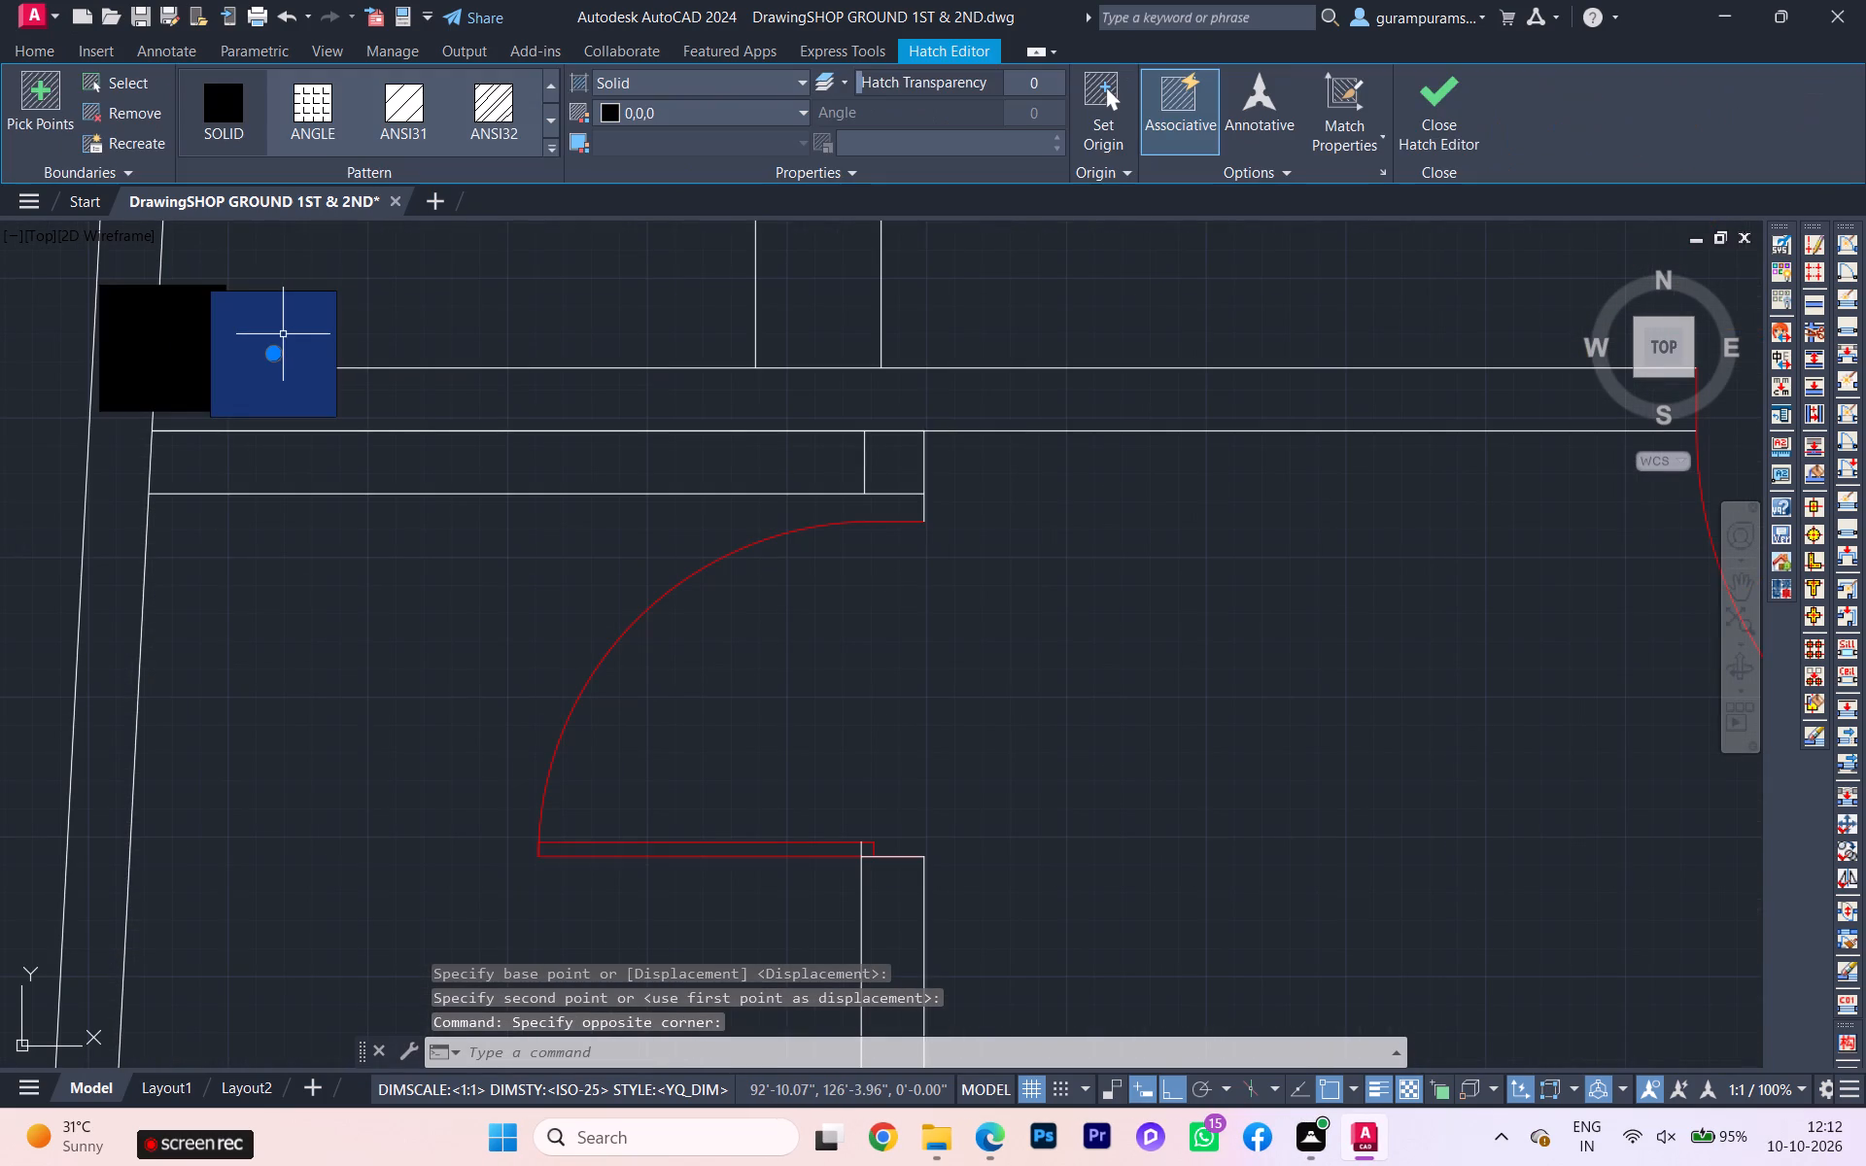
key("Delete")
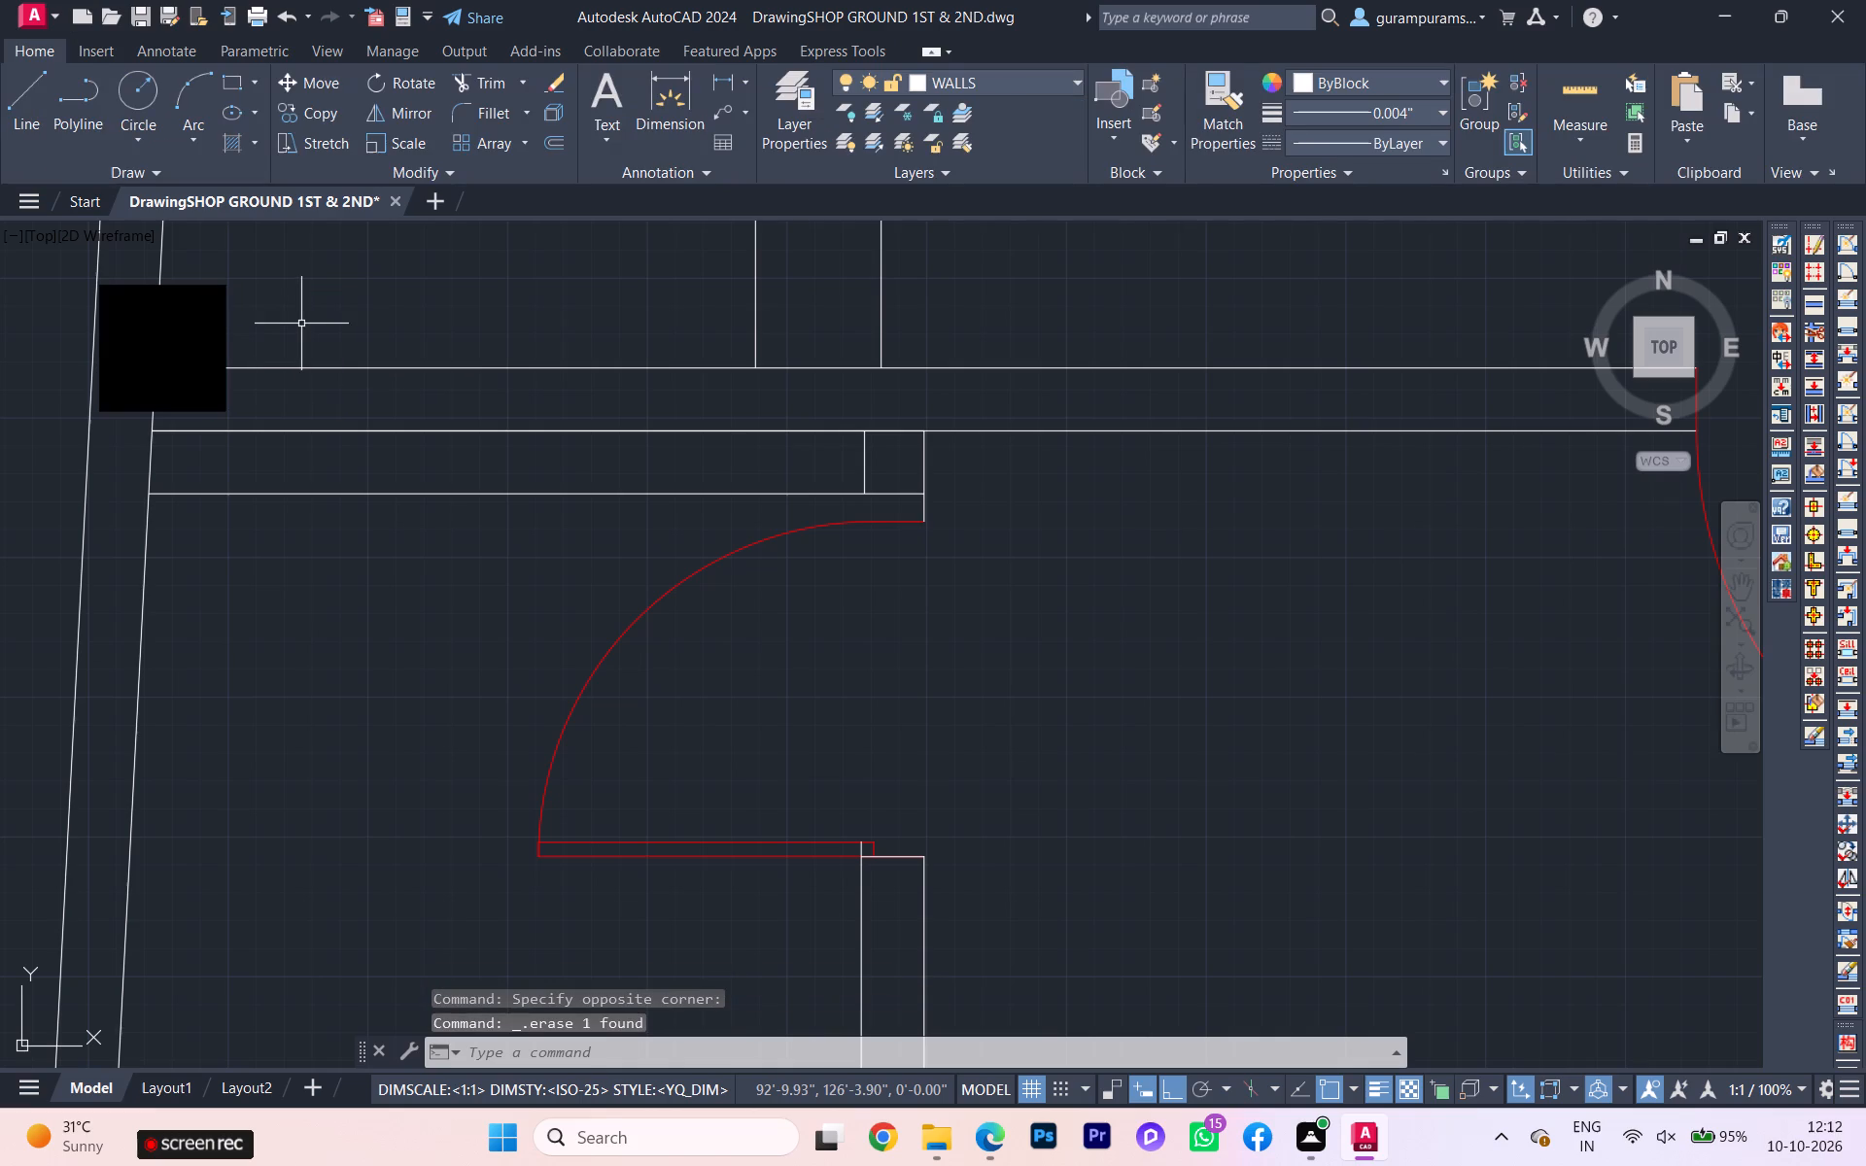
Delete the extra column below the top corner column on the wall between the northern common room and the stair hall.
scroll(301, 327, "down", 7)
scroll(390, 286, "up", 2)
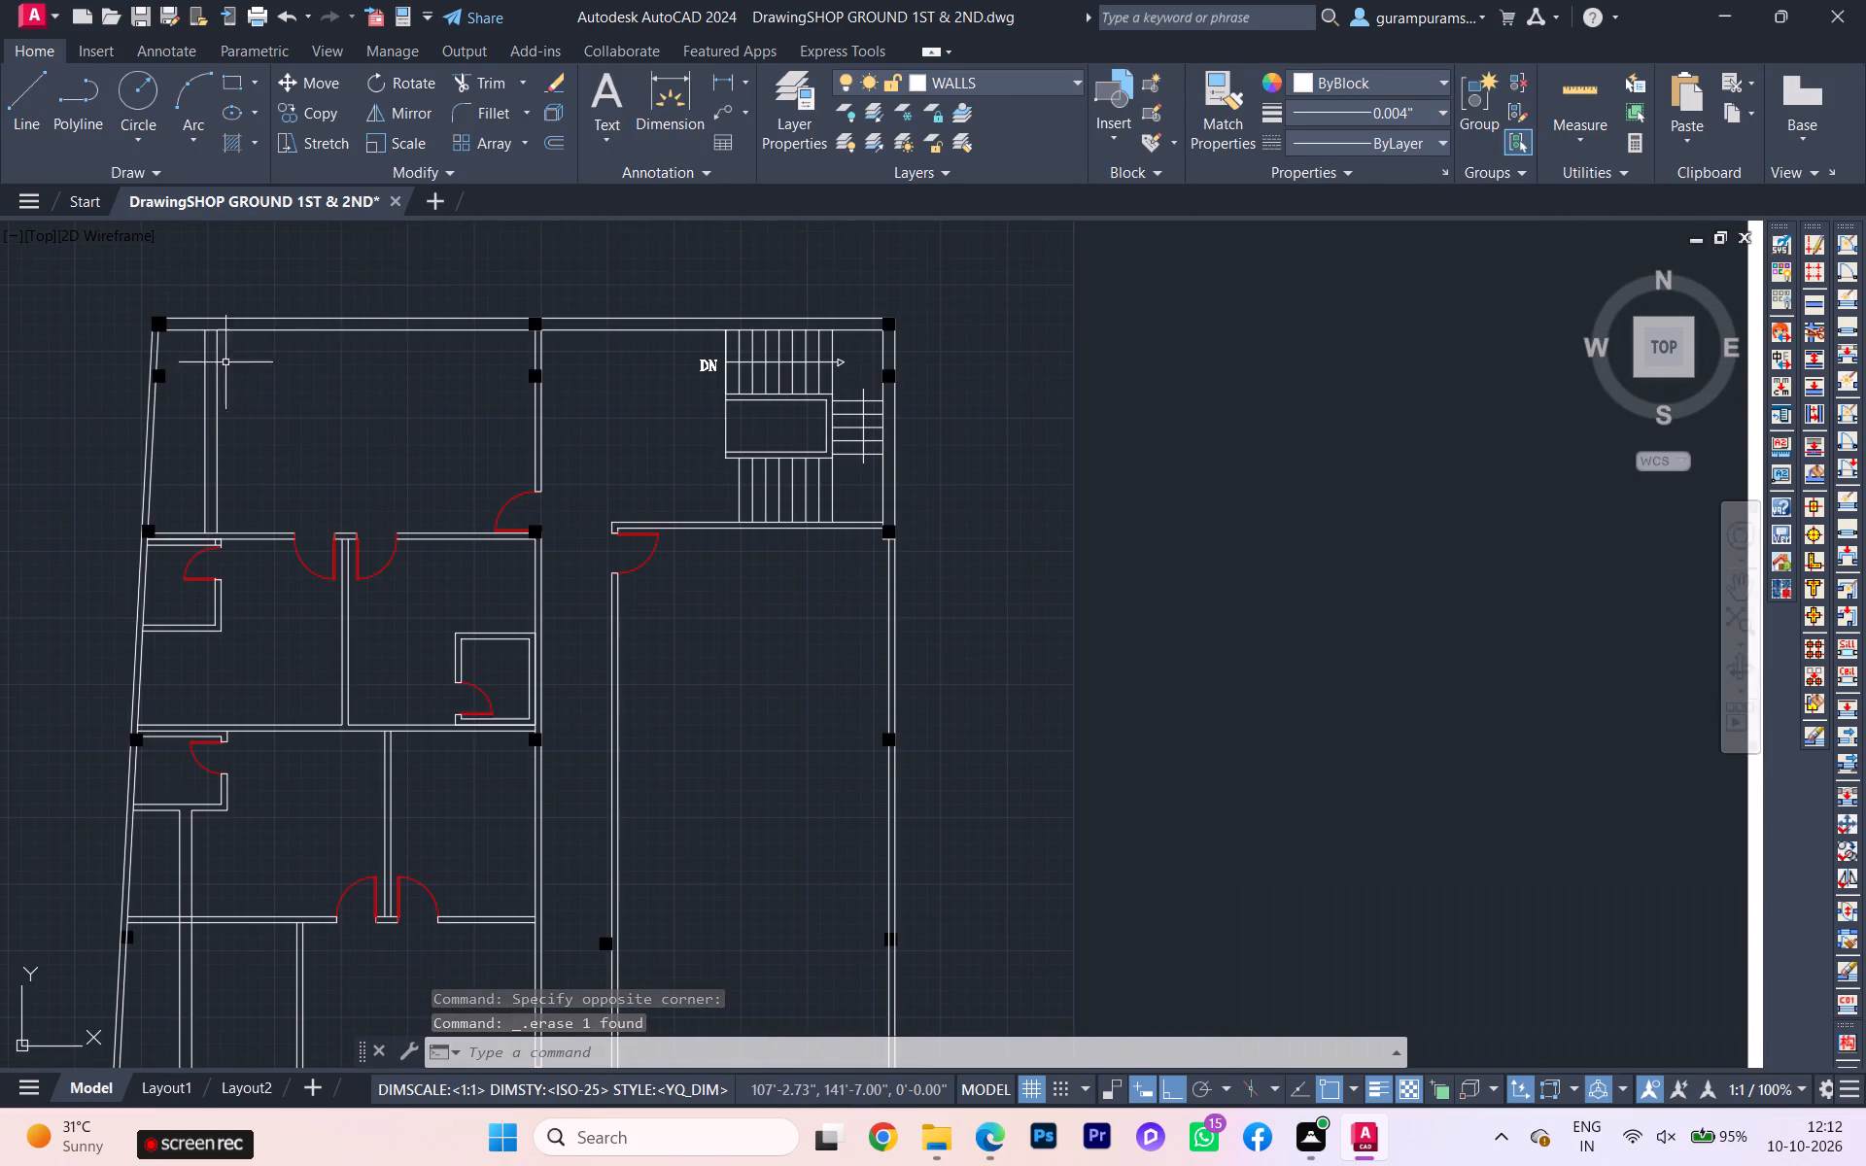
scroll(435, 363, "up", 2)
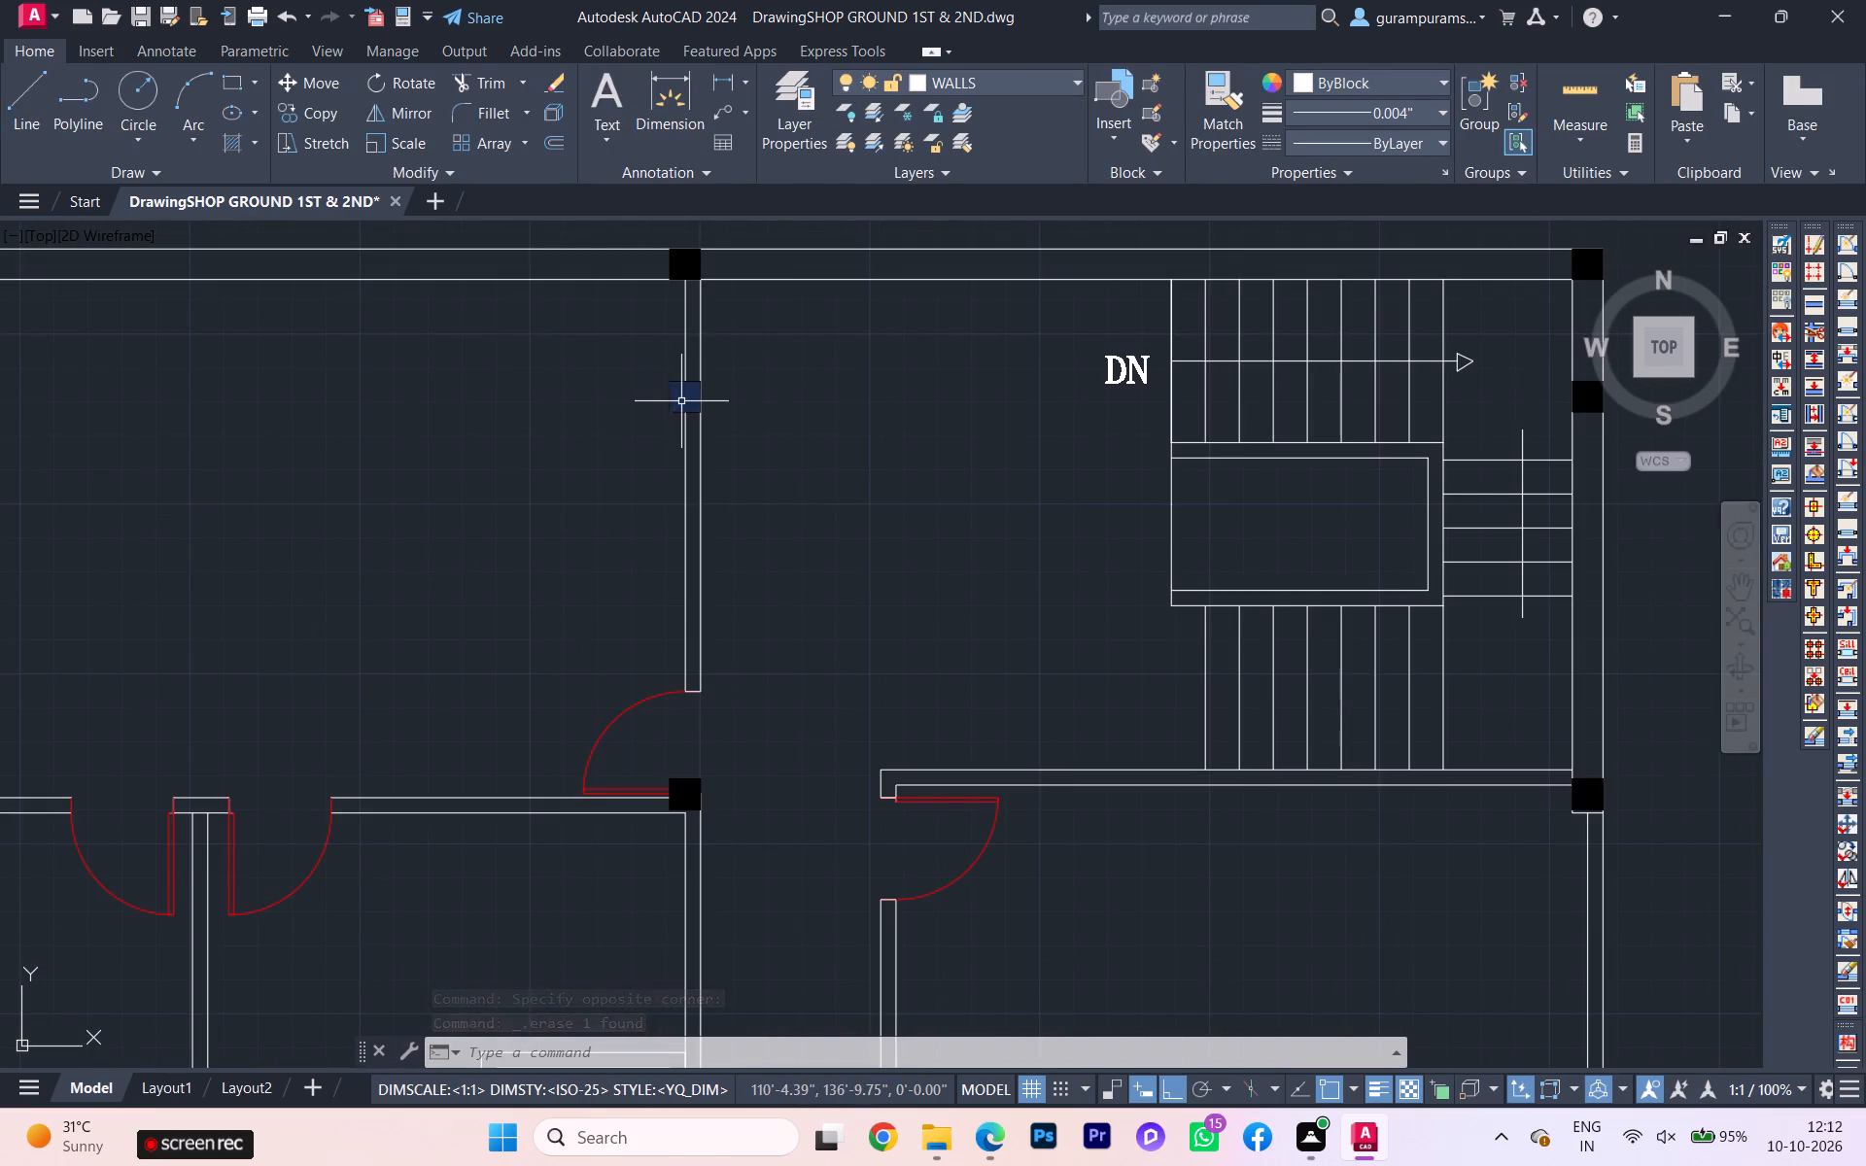
left_click(682, 401)
key("Escape")
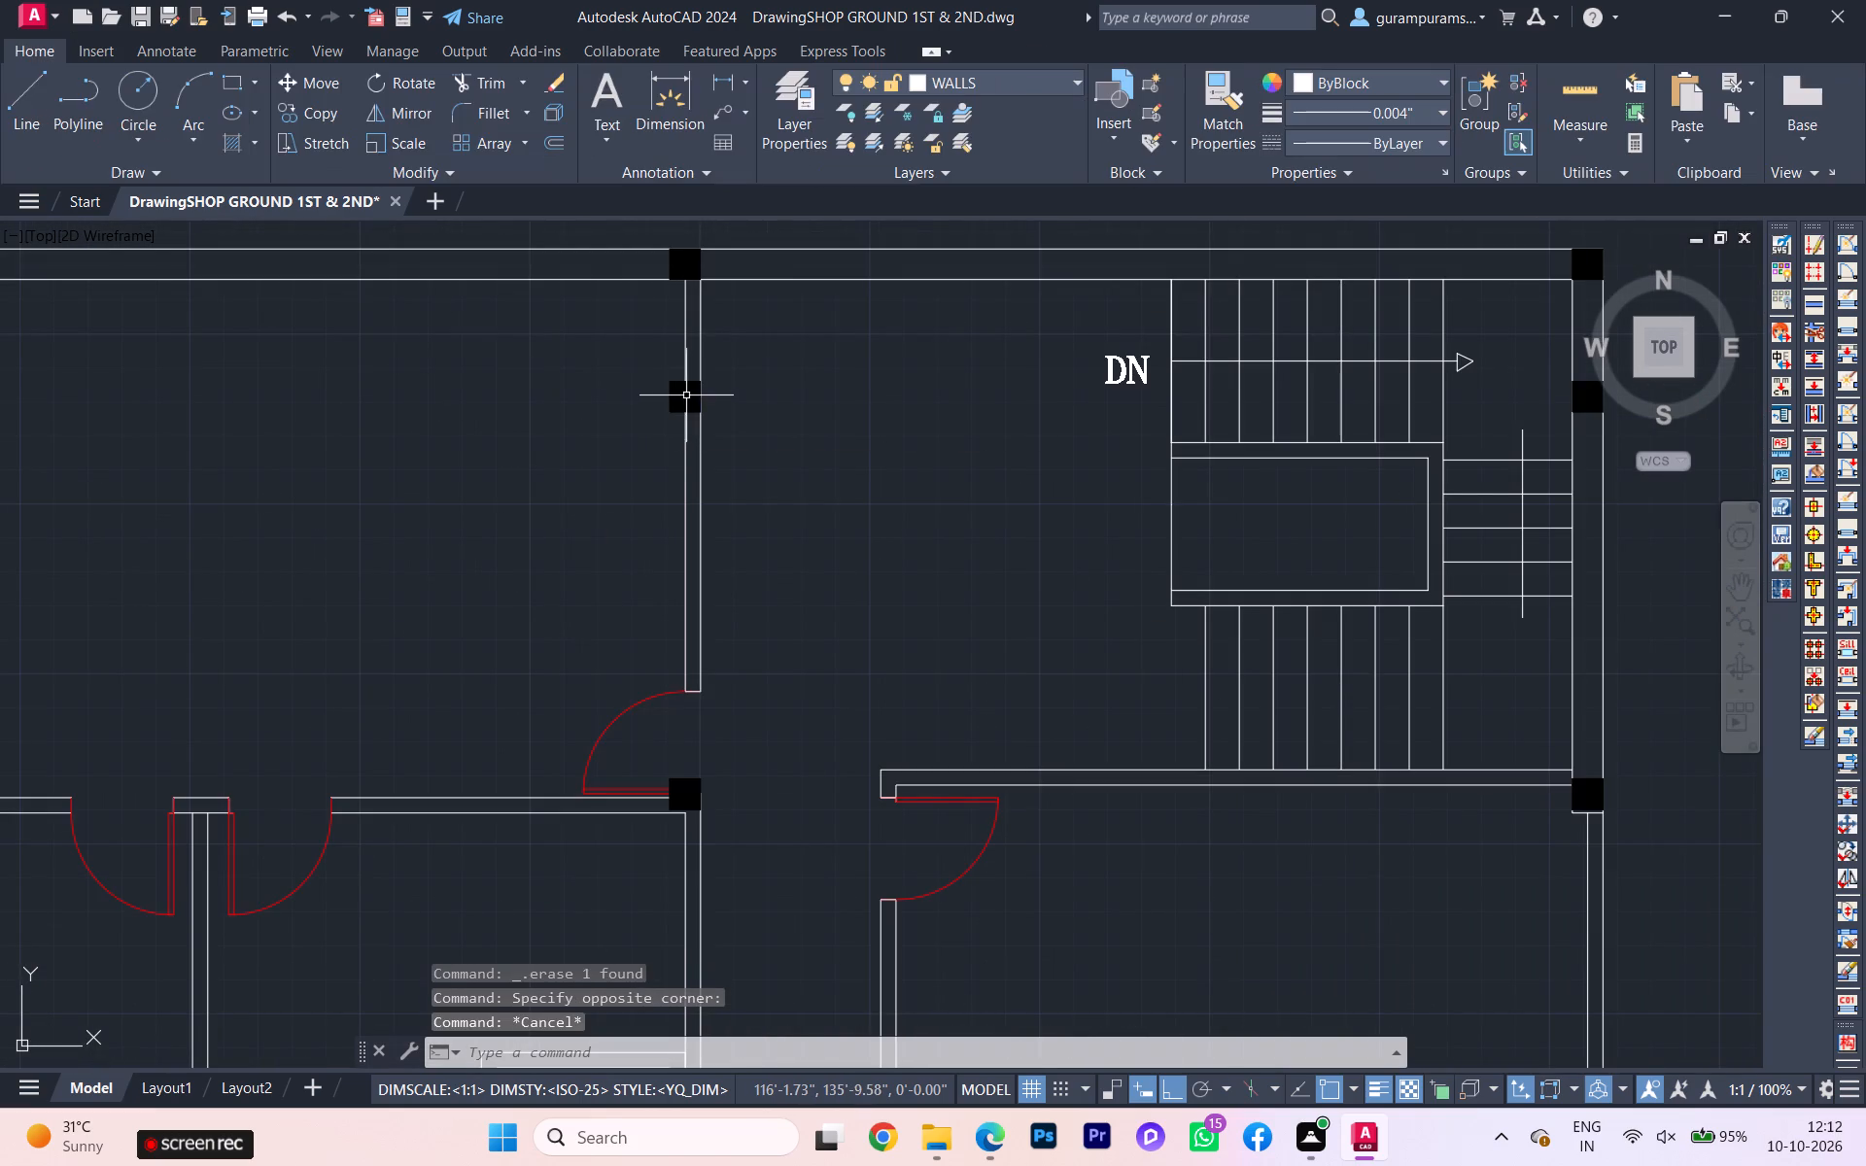
left_click(681, 400)
key("Escape")
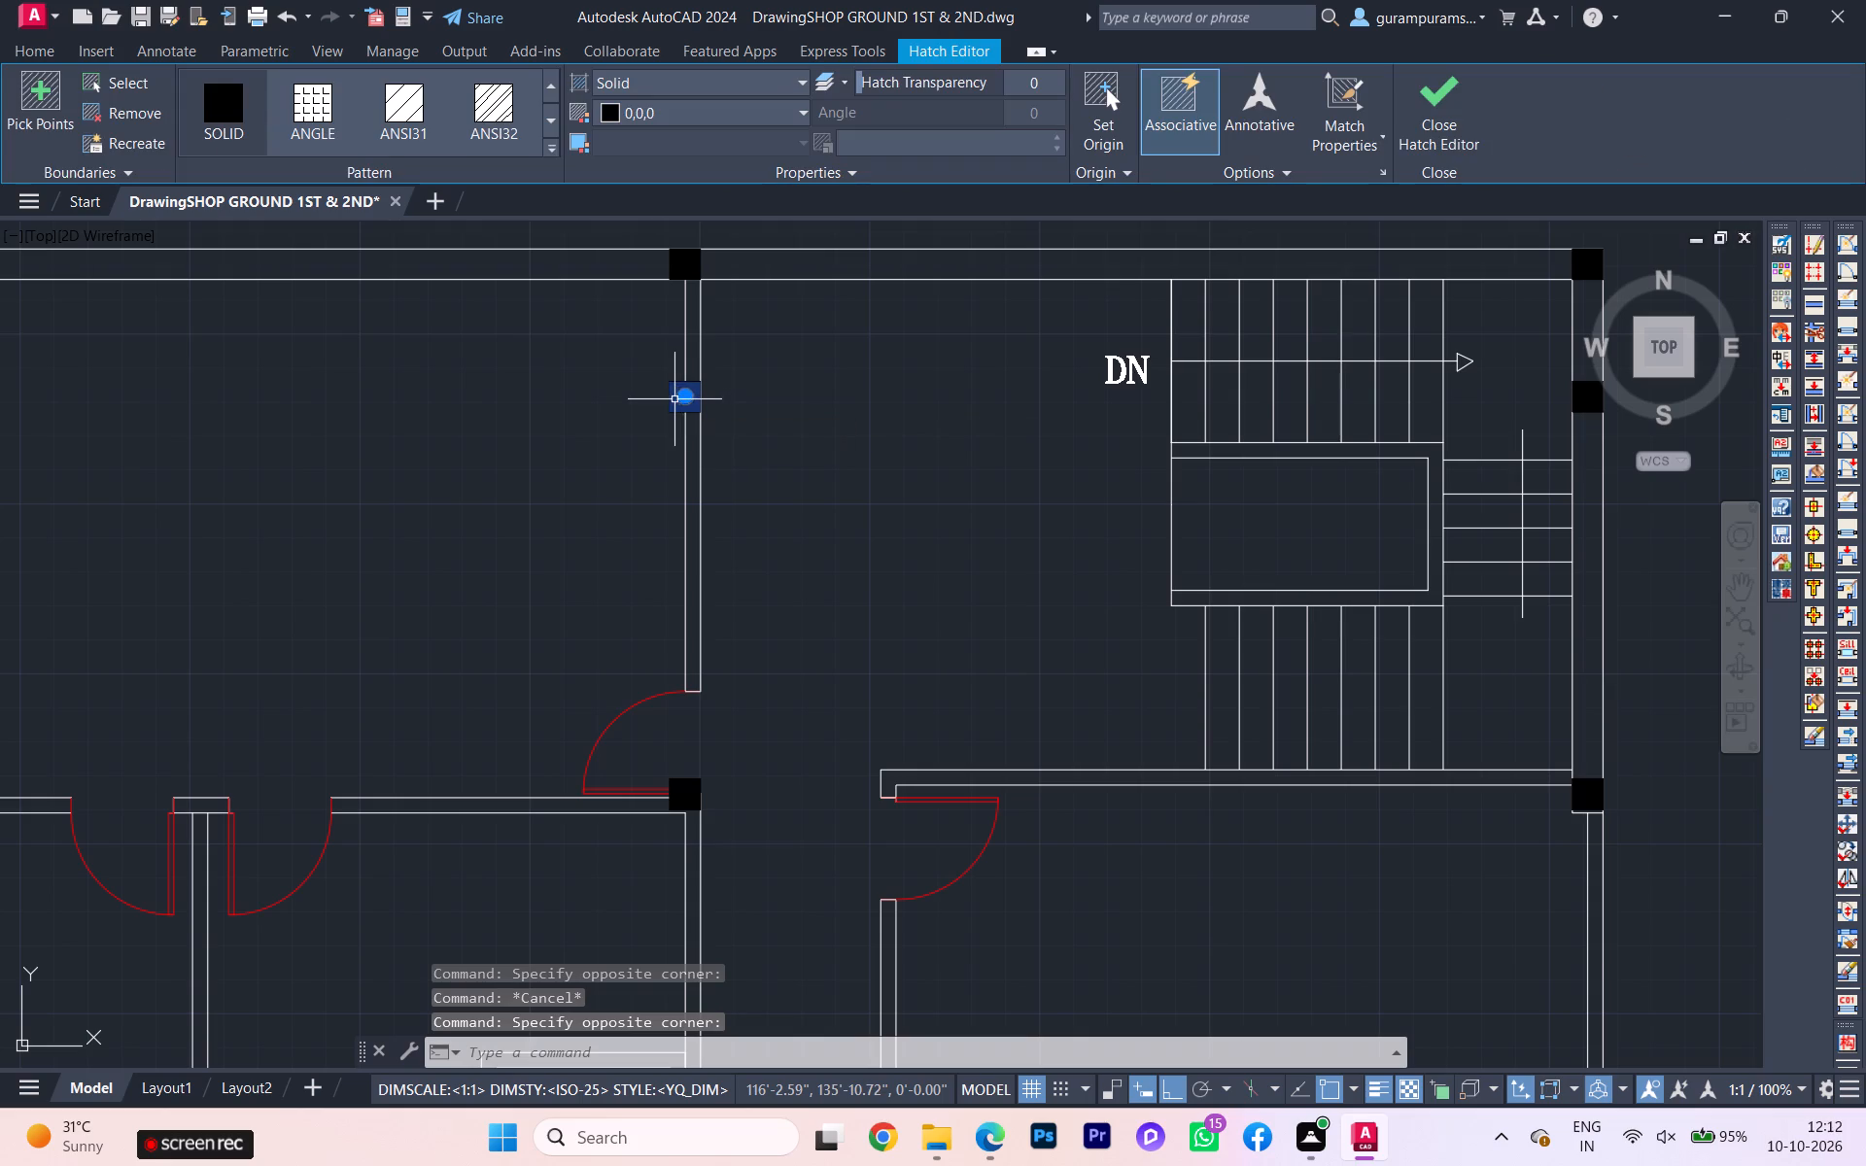
key("Delete")
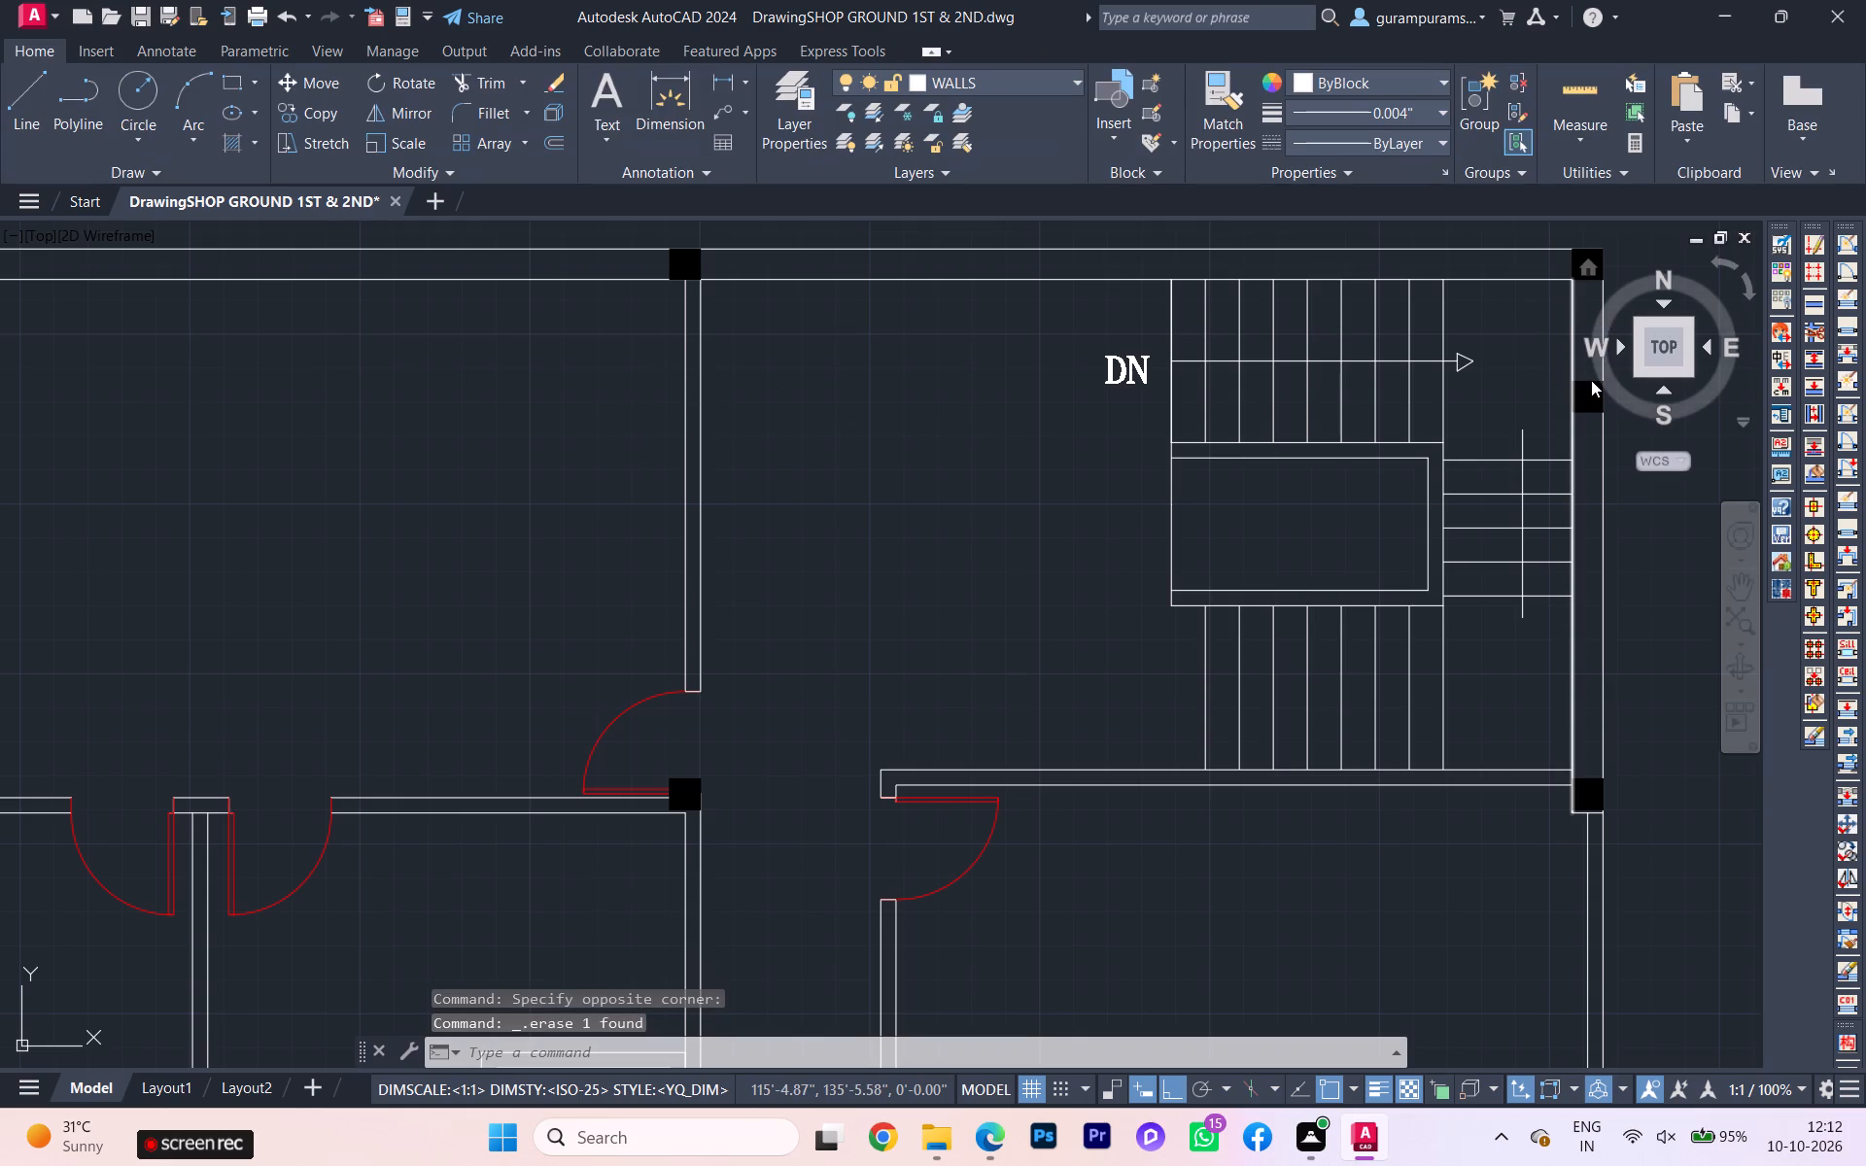
Delete the extra columns just below the top corners on the east wall beside the staircase and on the slanted wall.
left_click(1581, 390)
left_click(1582, 402)
scroll(1373, 414, "down", 1)
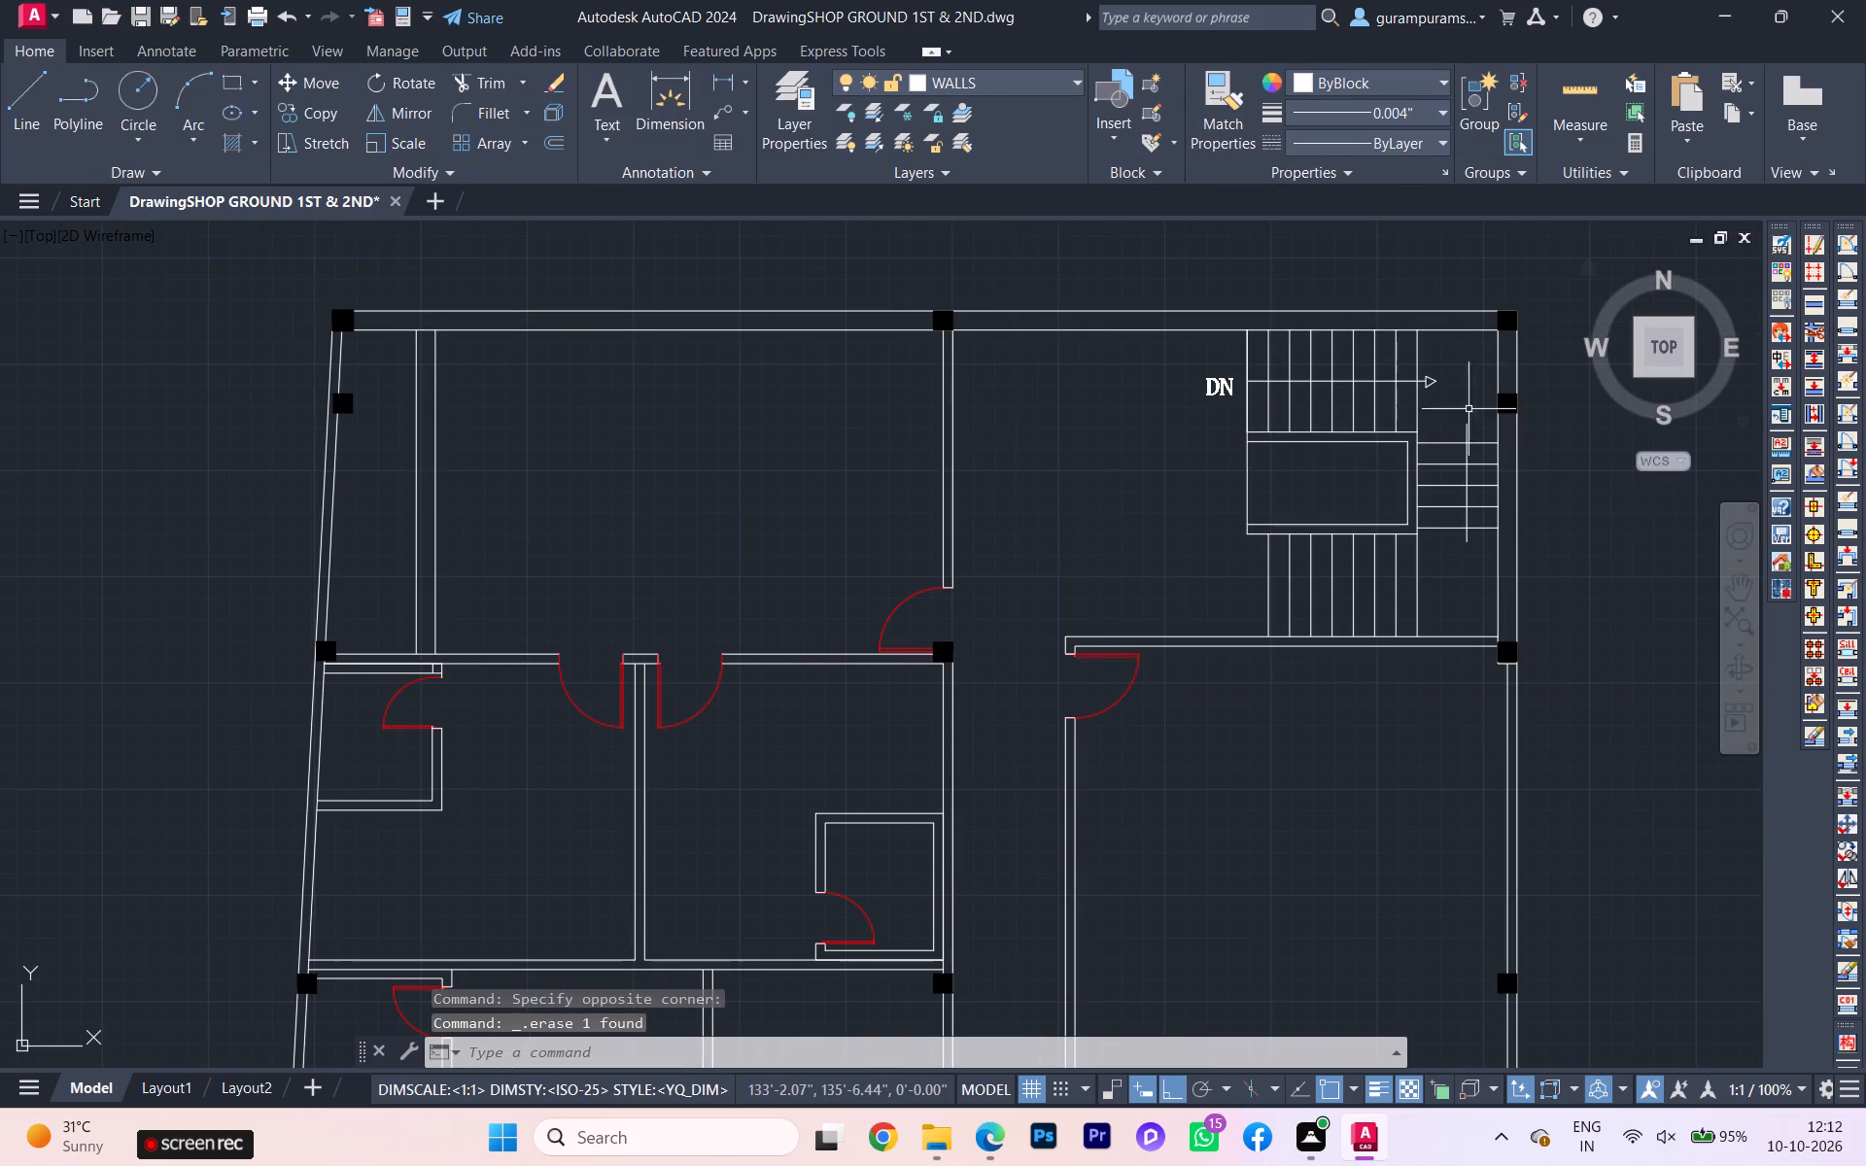
left_click(1508, 410)
key("Delete")
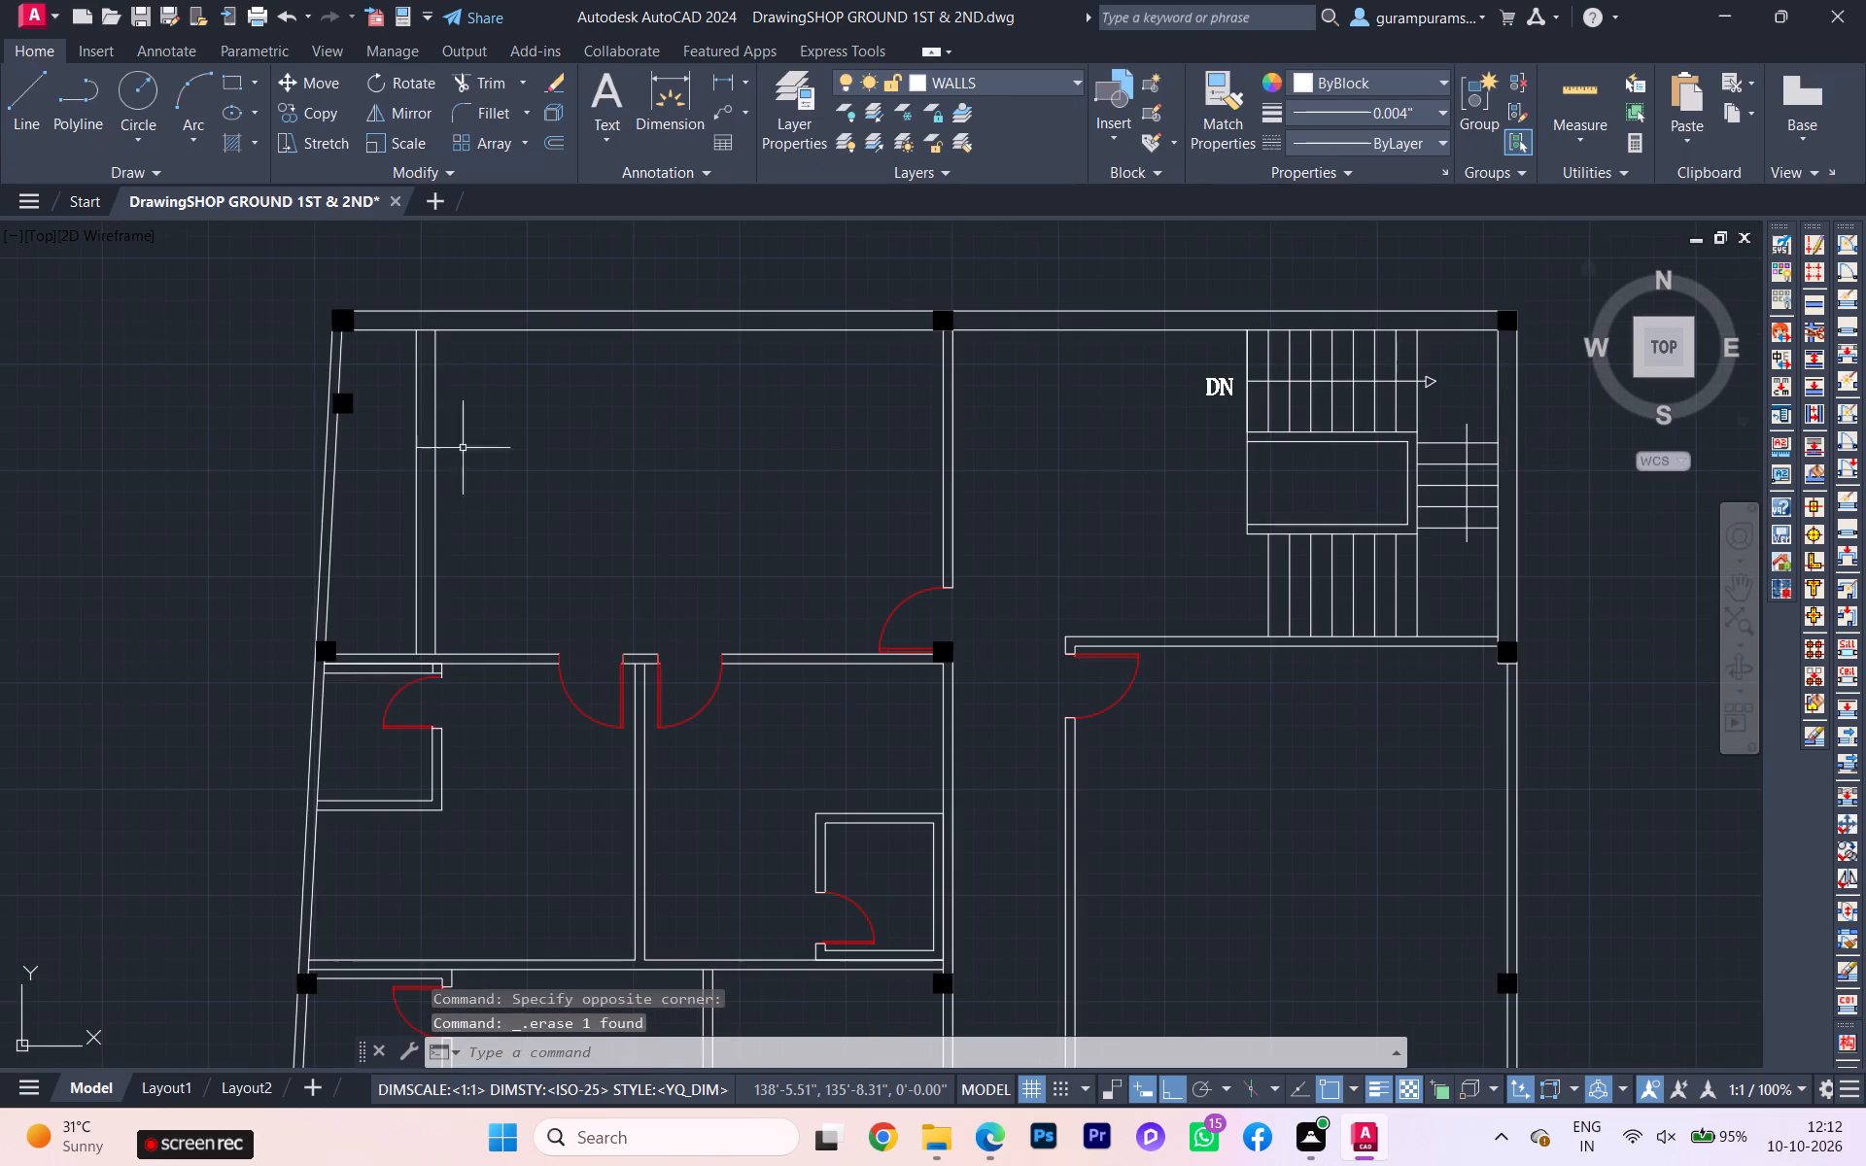
scroll(327, 420, "up", 2)
left_click(374, 392)
key("Delete")
scroll(372, 406, "down", 2)
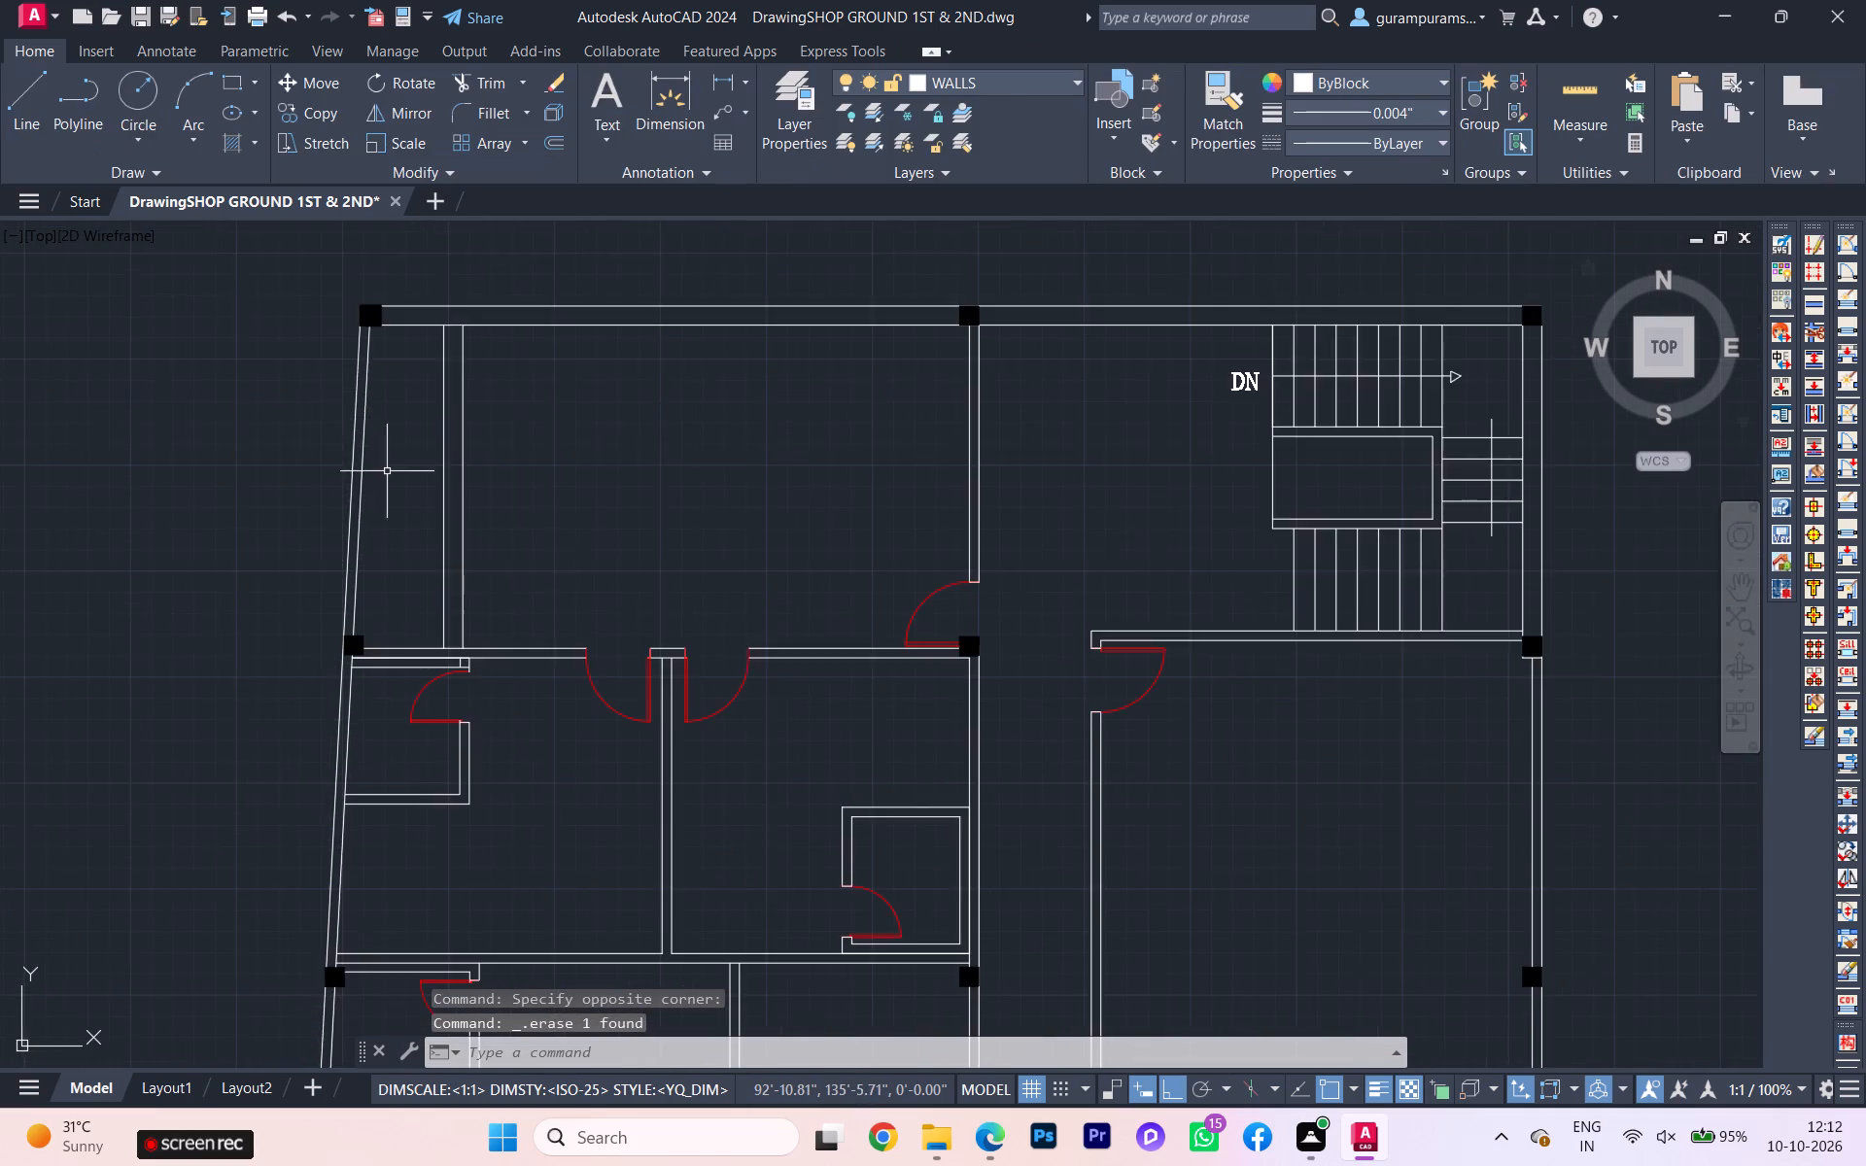
Trim the overlapping wall lines where the balcony's inner wall crosses the cross wall above the upper kitchen.
scroll(384, 477, "down", 2)
scroll(370, 540, "up", 3)
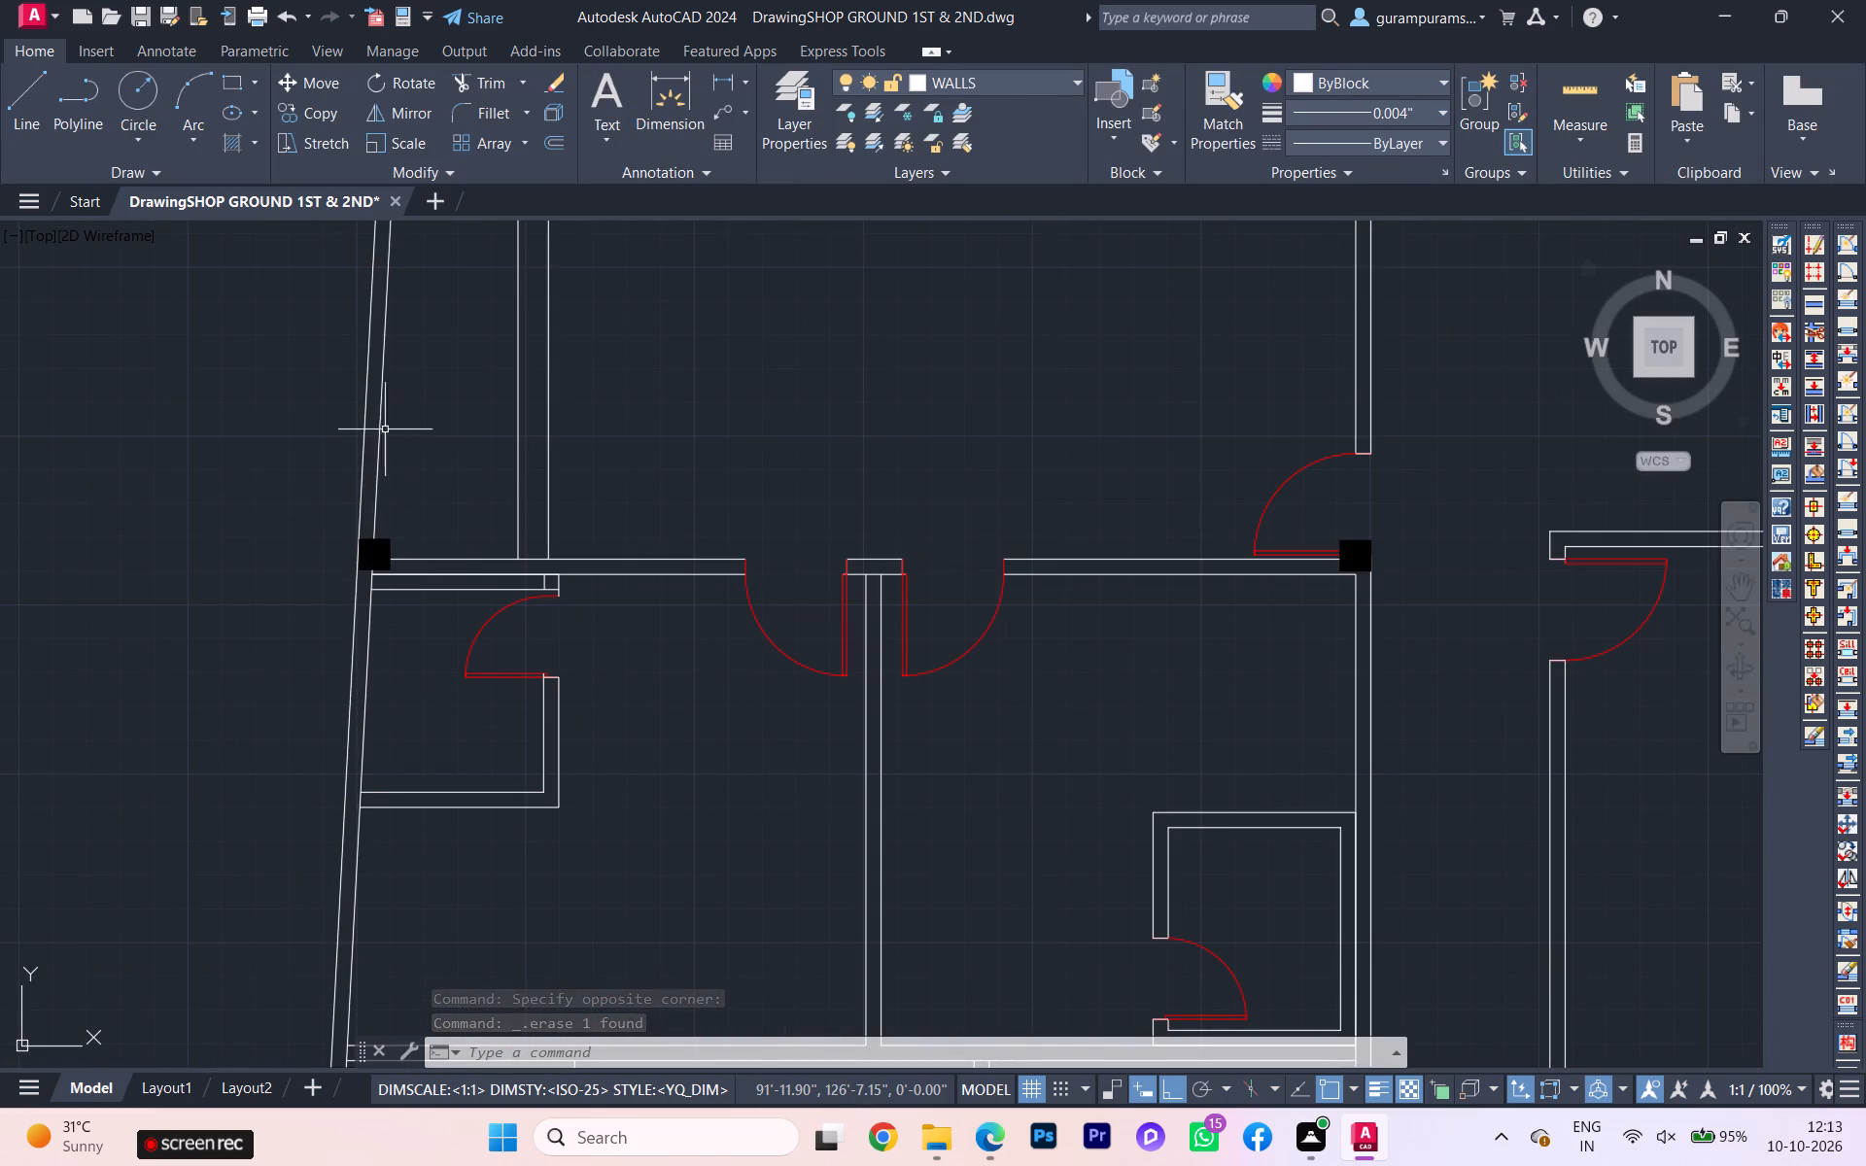
scroll(380, 428, "down", 2)
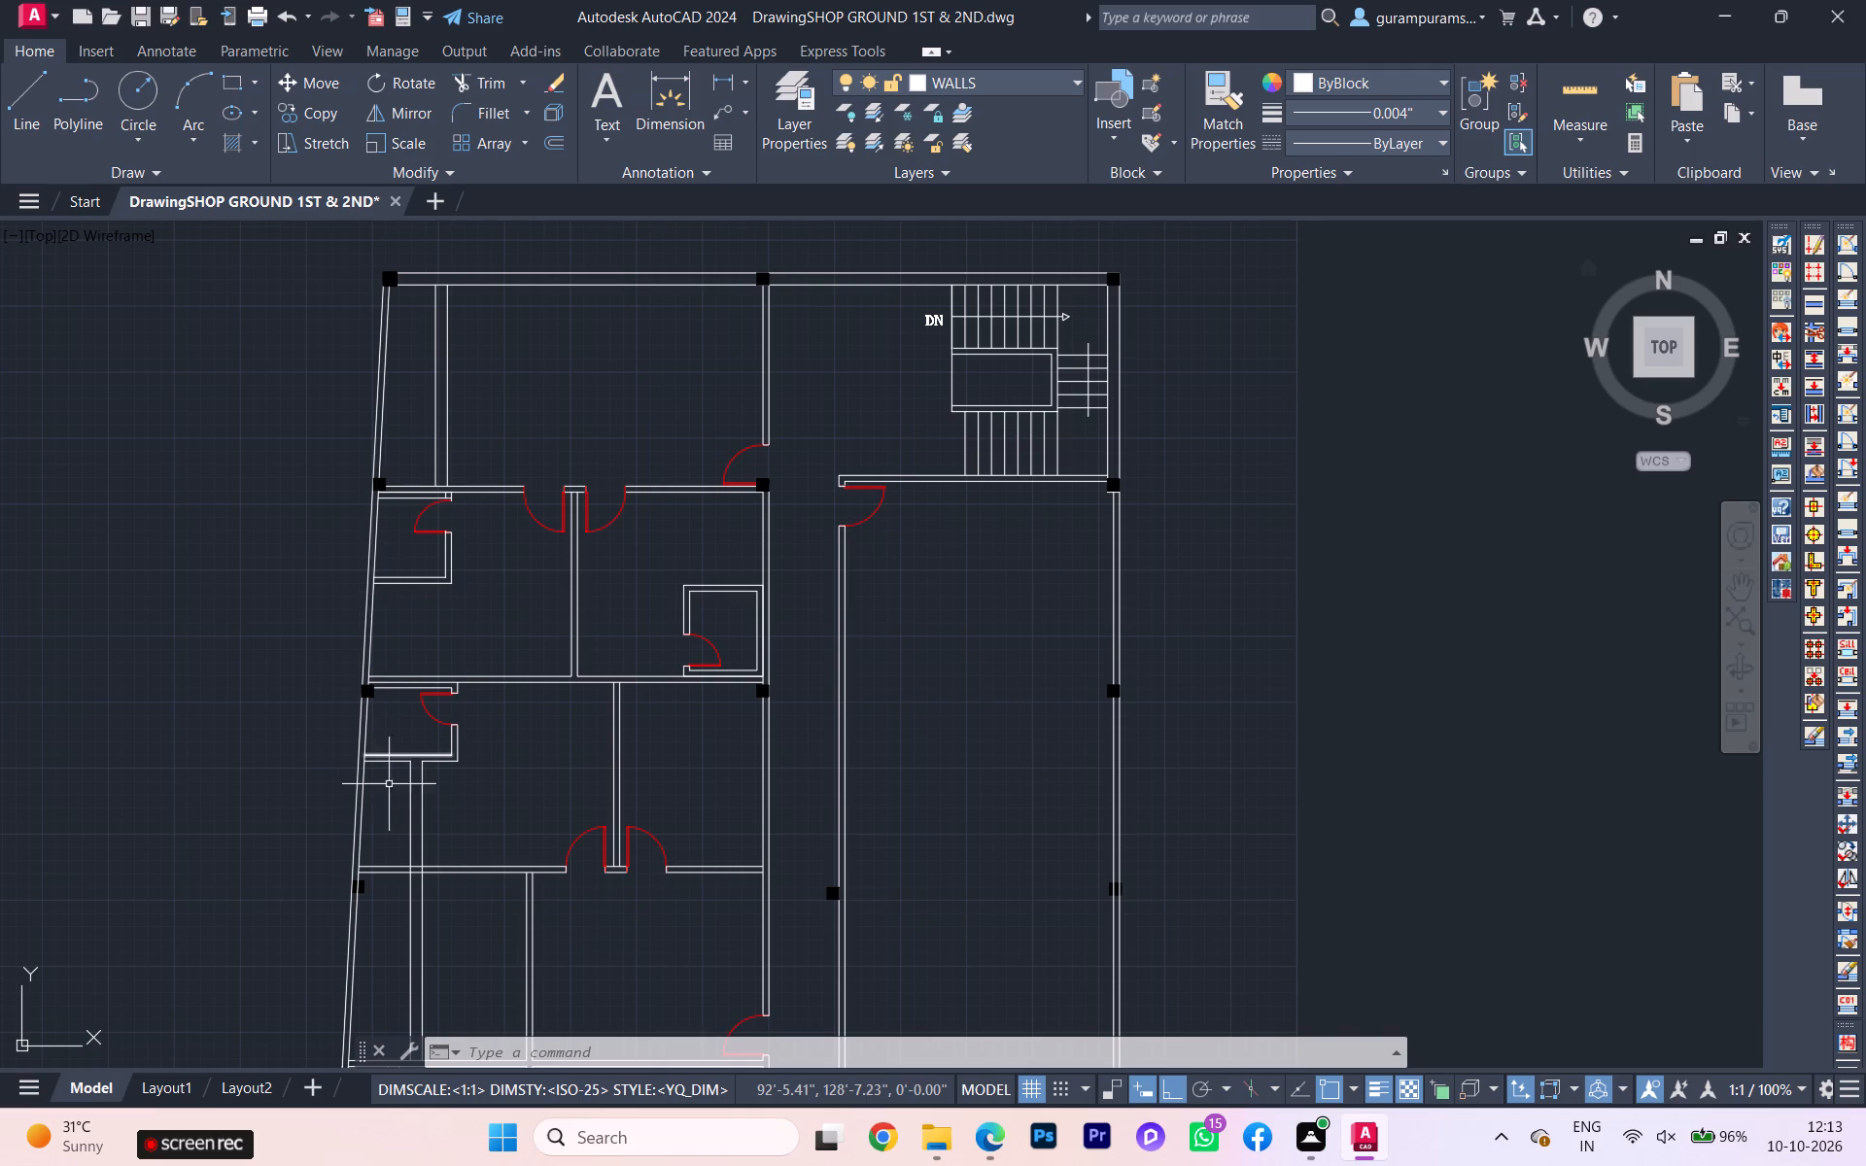
scroll(421, 824, "up", 2)
key("t")
key("r")
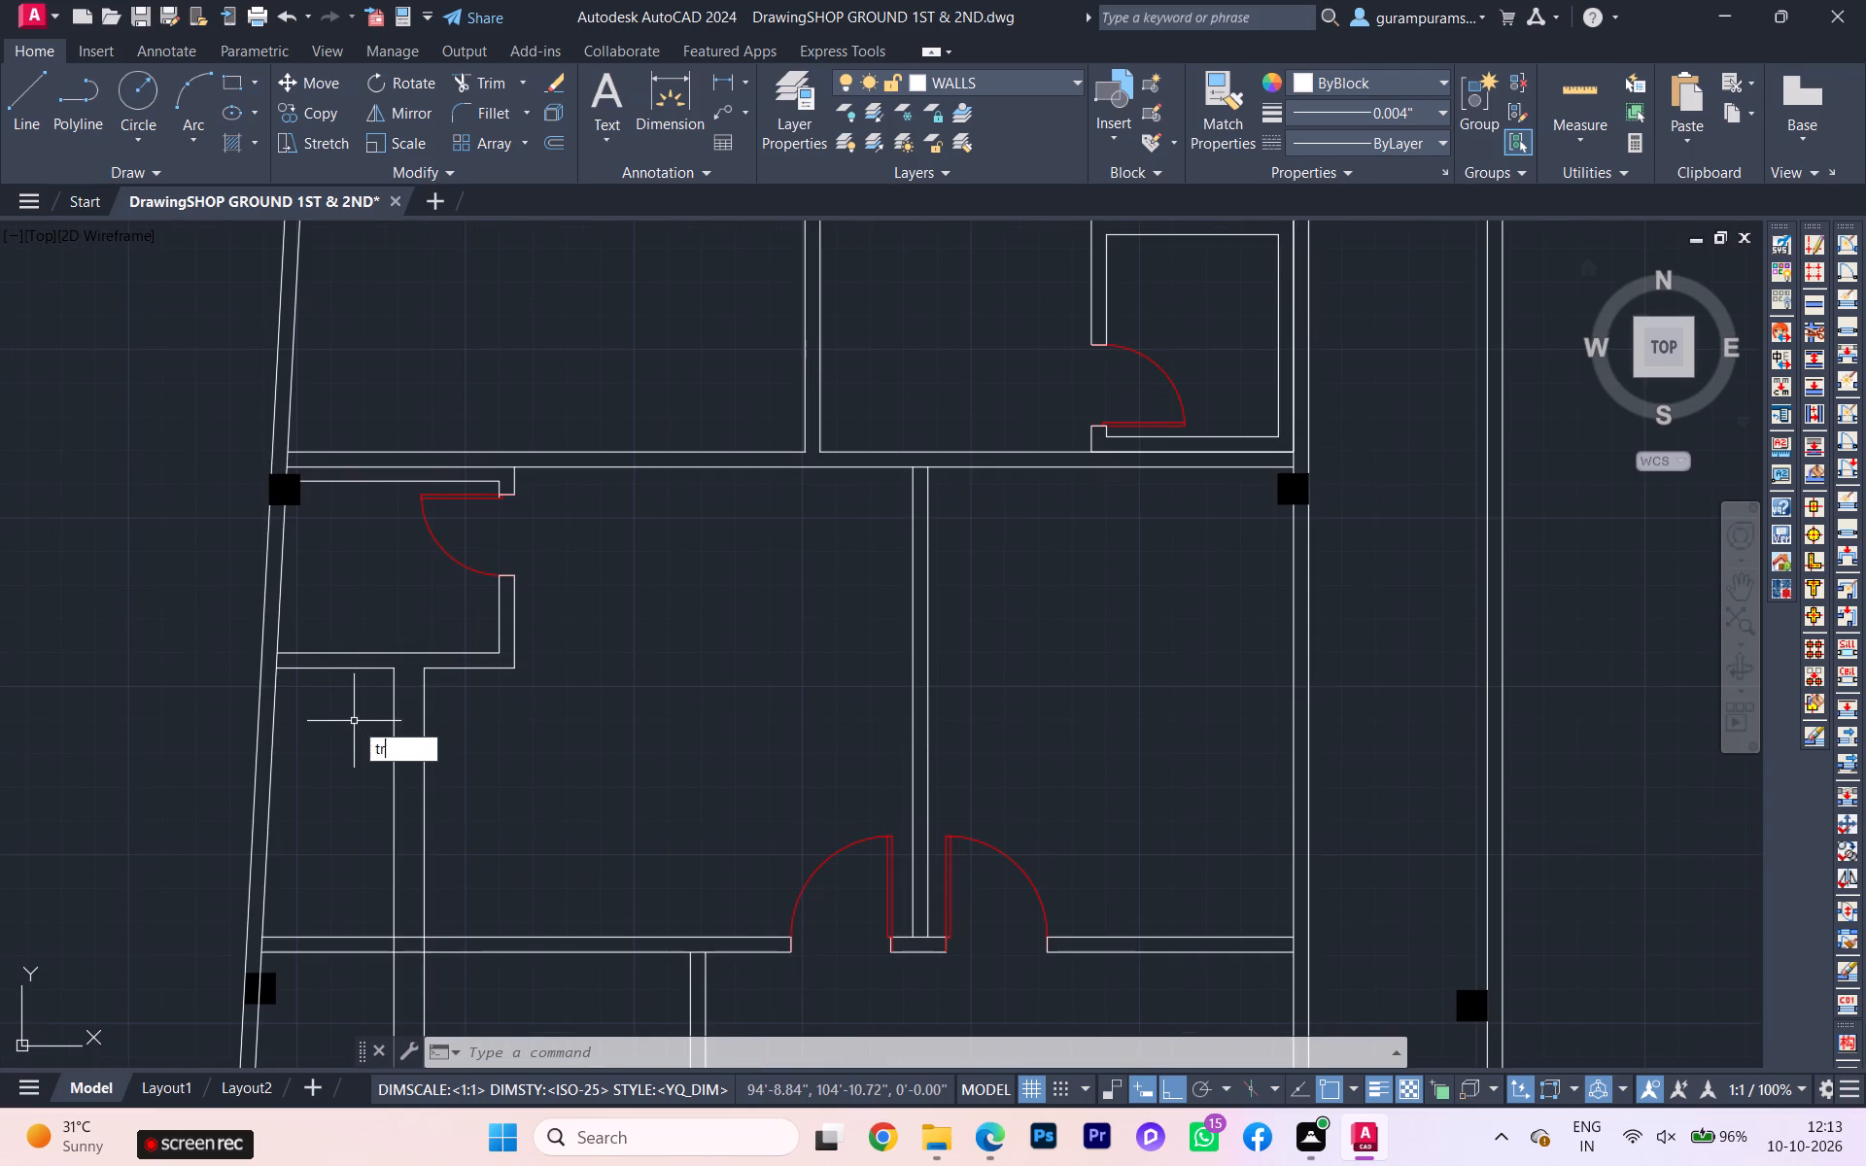
key("Return")
scroll(586, 800, "down", 1)
middle_click_drag(586, 800, 532, 463)
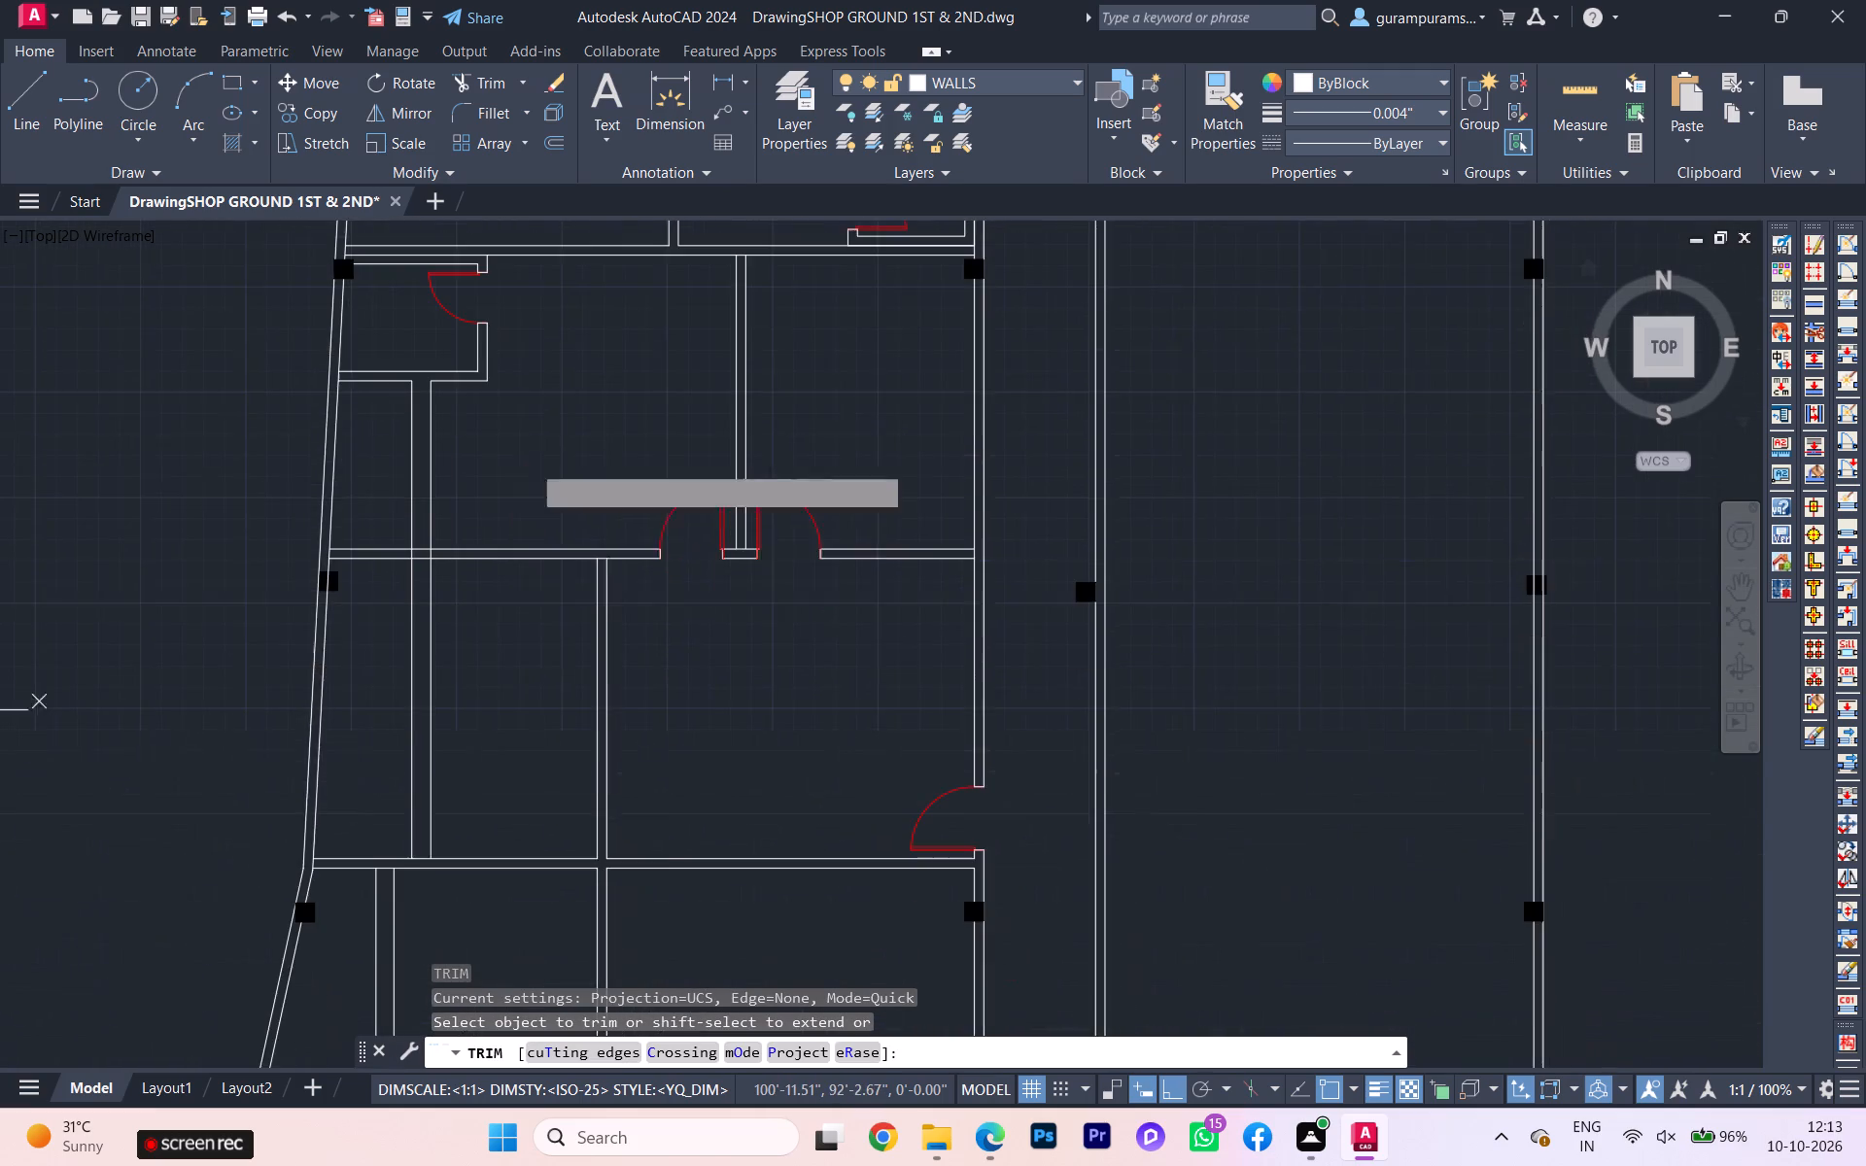
scroll(471, 569, "up", 2)
scroll(318, 545, "up", 2)
scroll(318, 544, "down", 1)
scroll(318, 544, "up", 1)
left_click(315, 532)
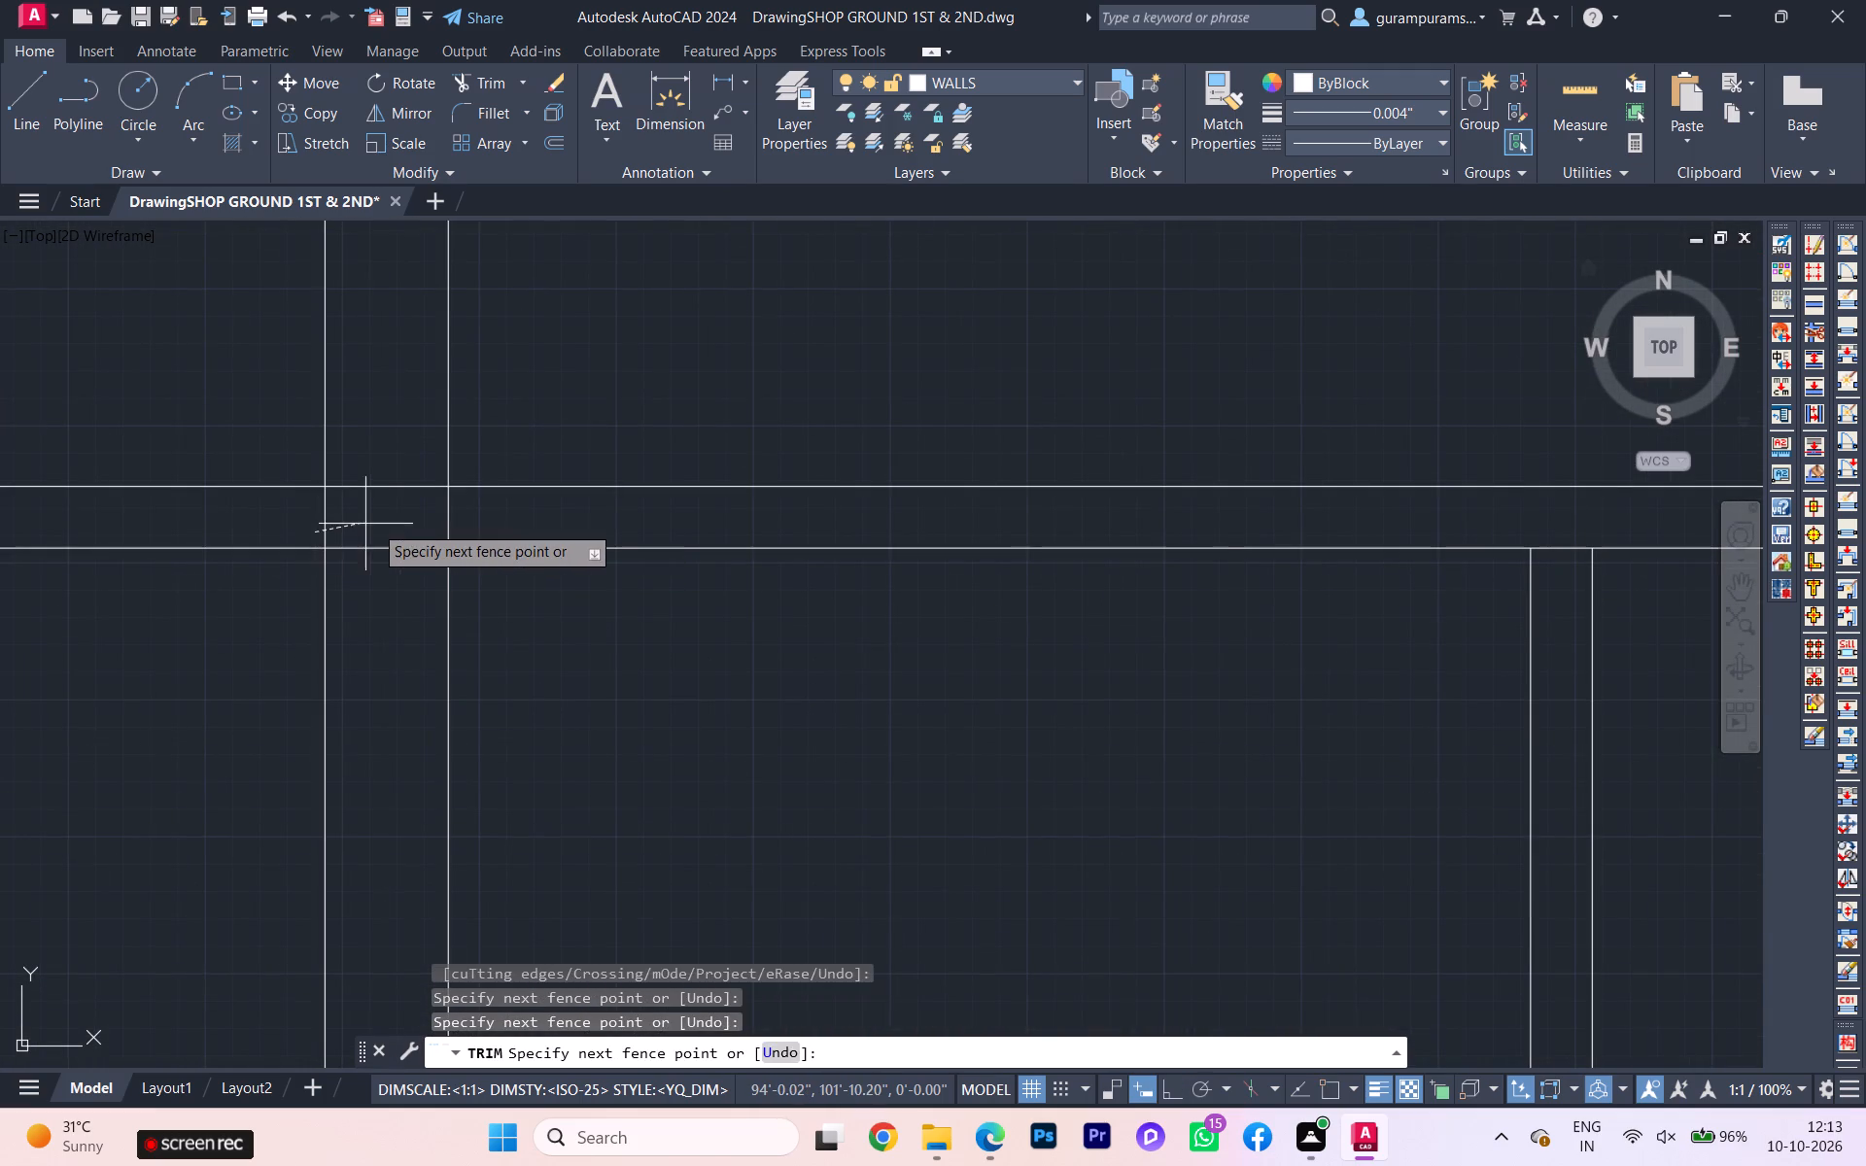
double_click(390, 524)
left_click(380, 465)
left_click(391, 586)
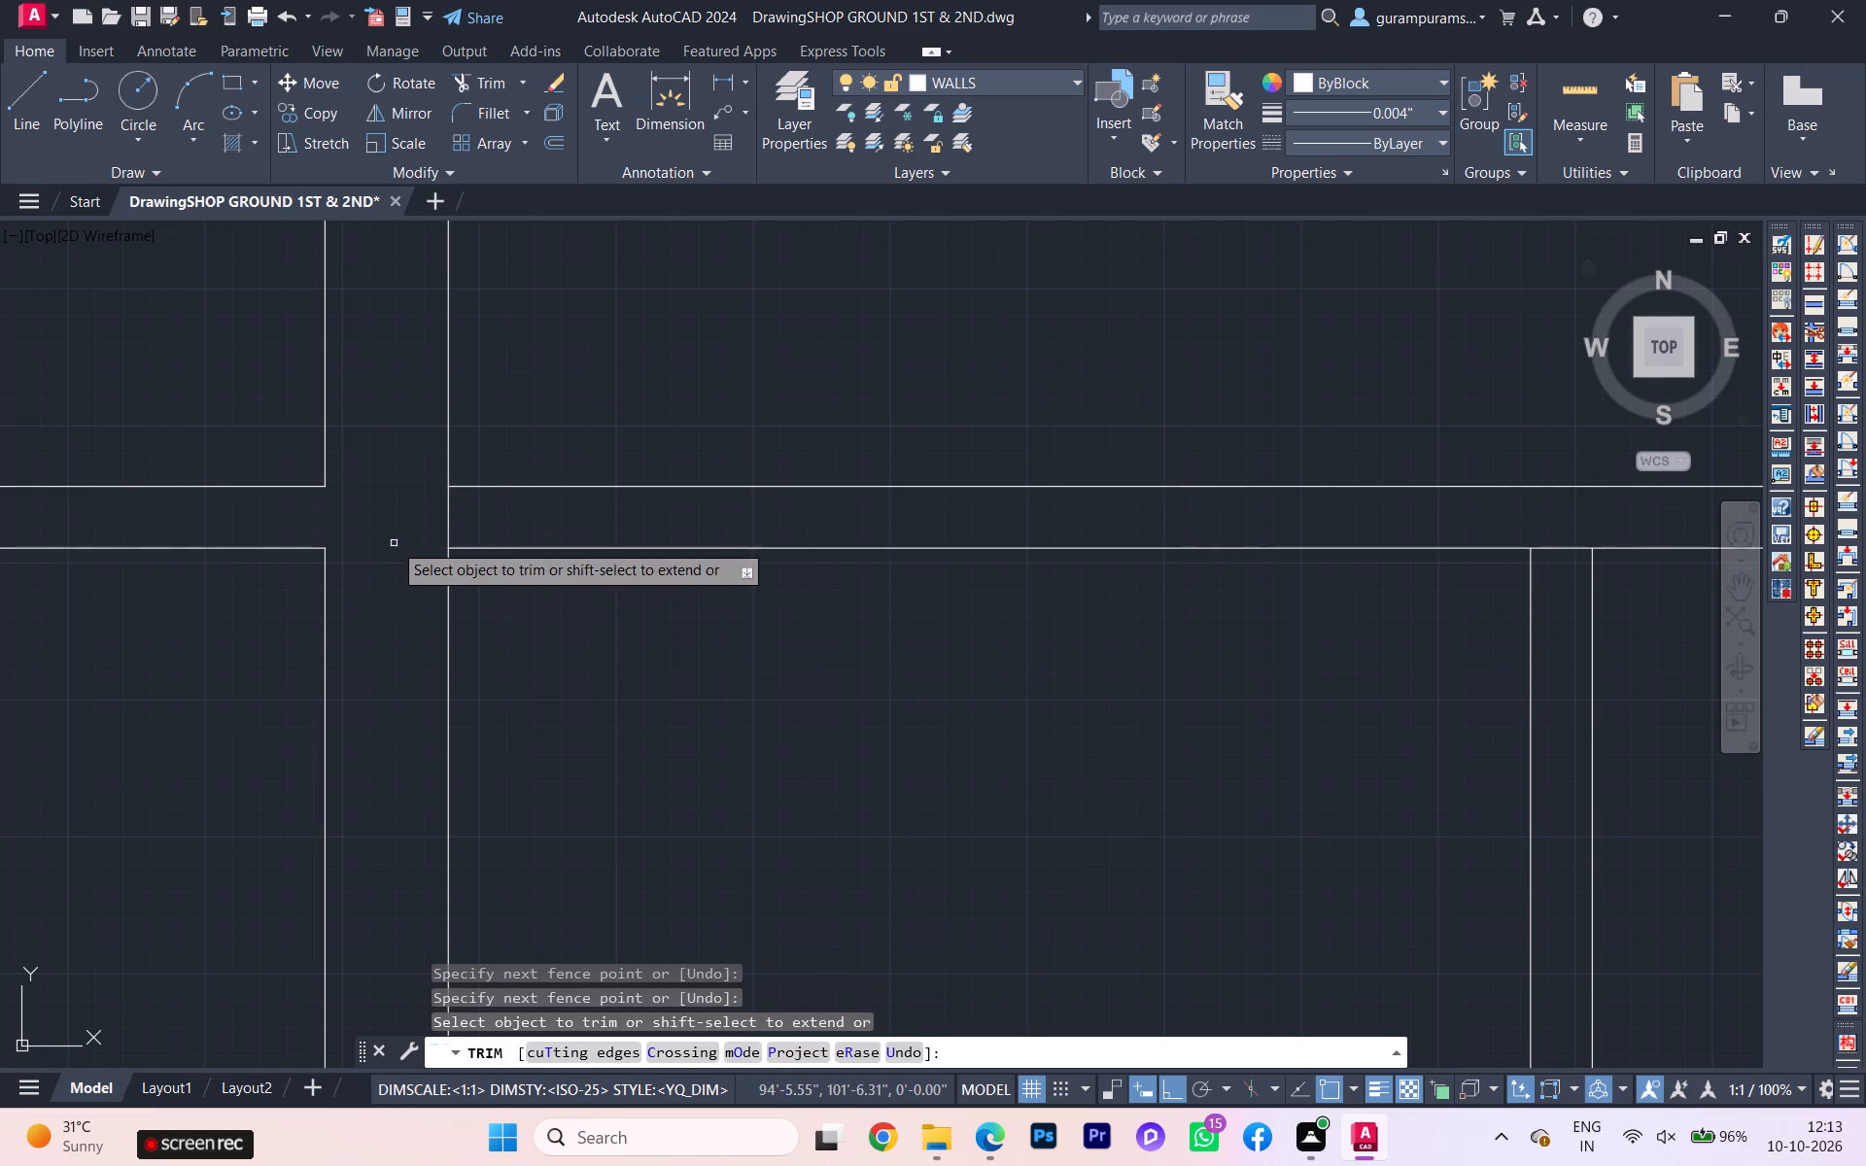
left_click(395, 535)
left_click(499, 525)
scroll(437, 550, "down", 6)
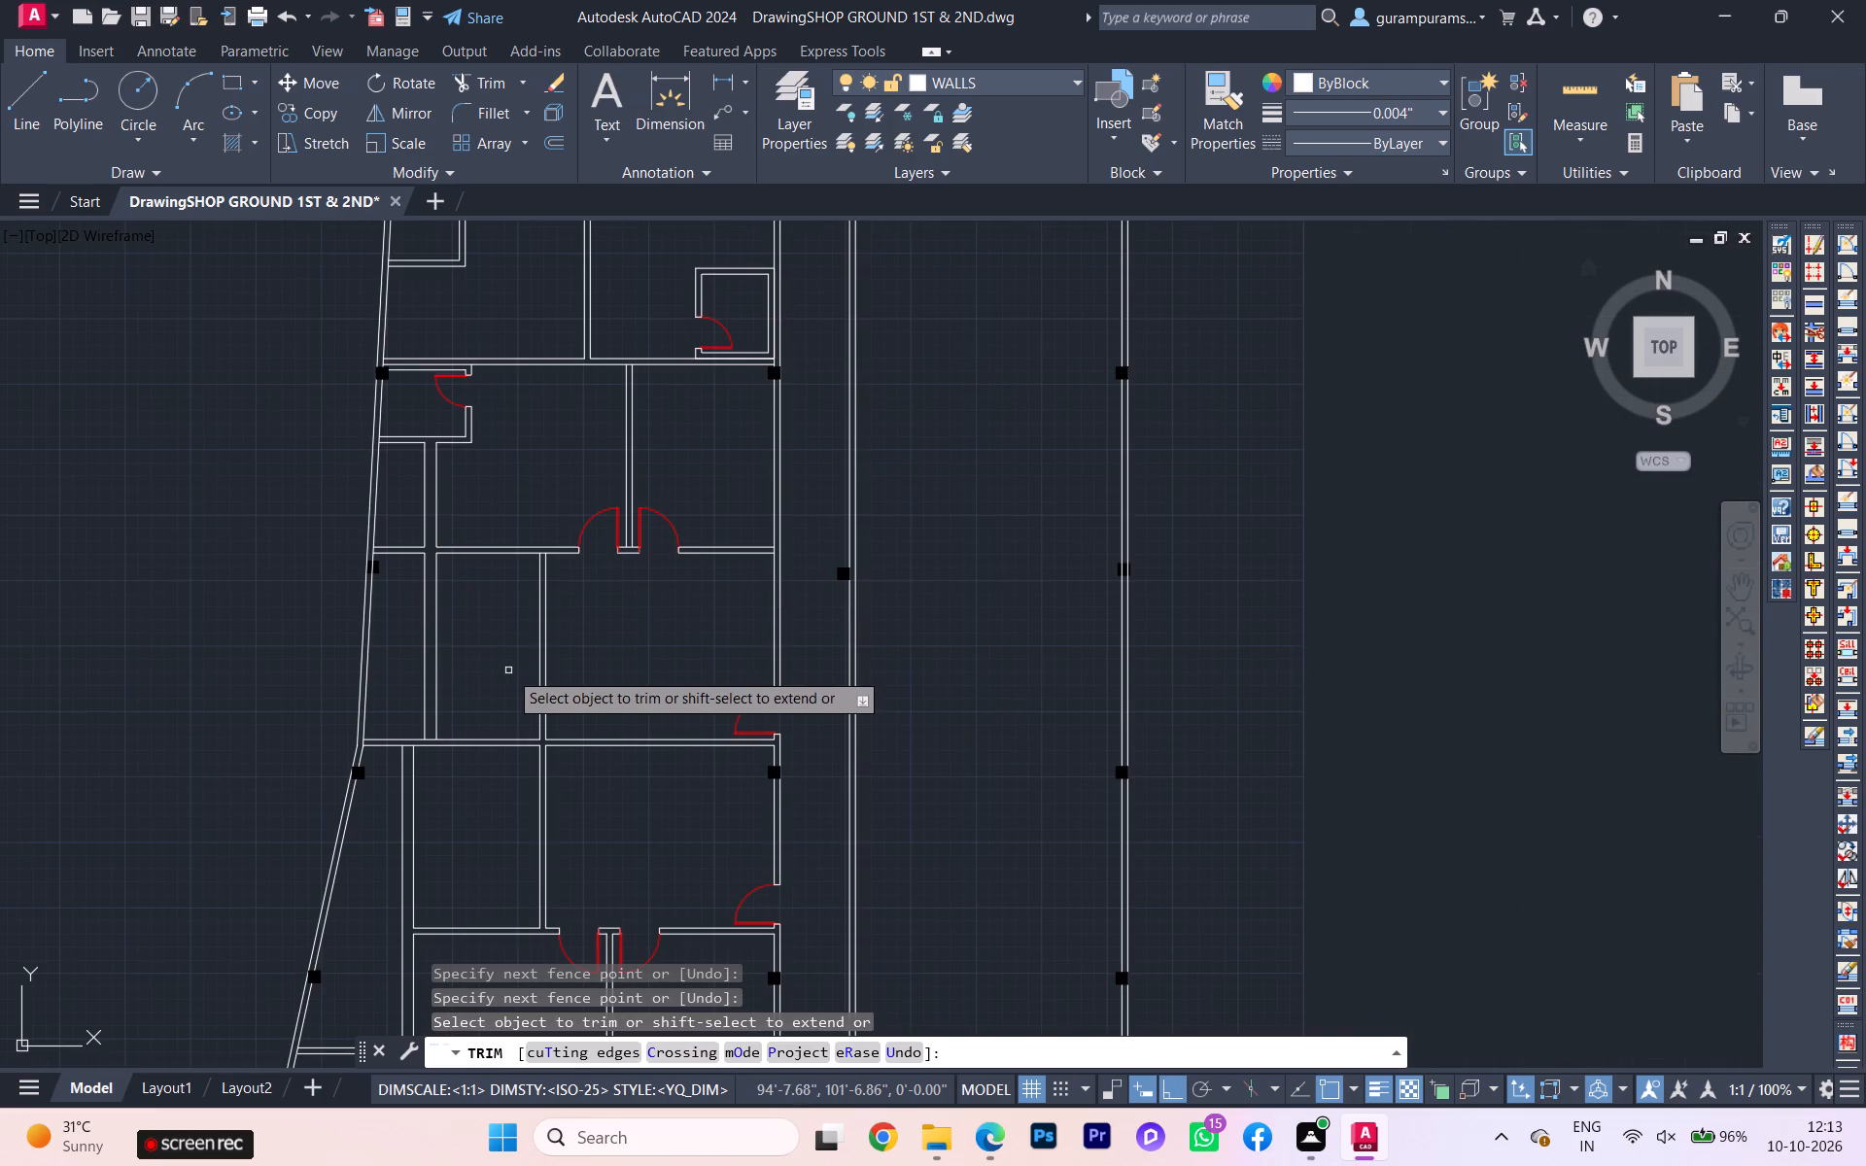
scroll(553, 594, "up", 4)
scroll(550, 539, "down", 3)
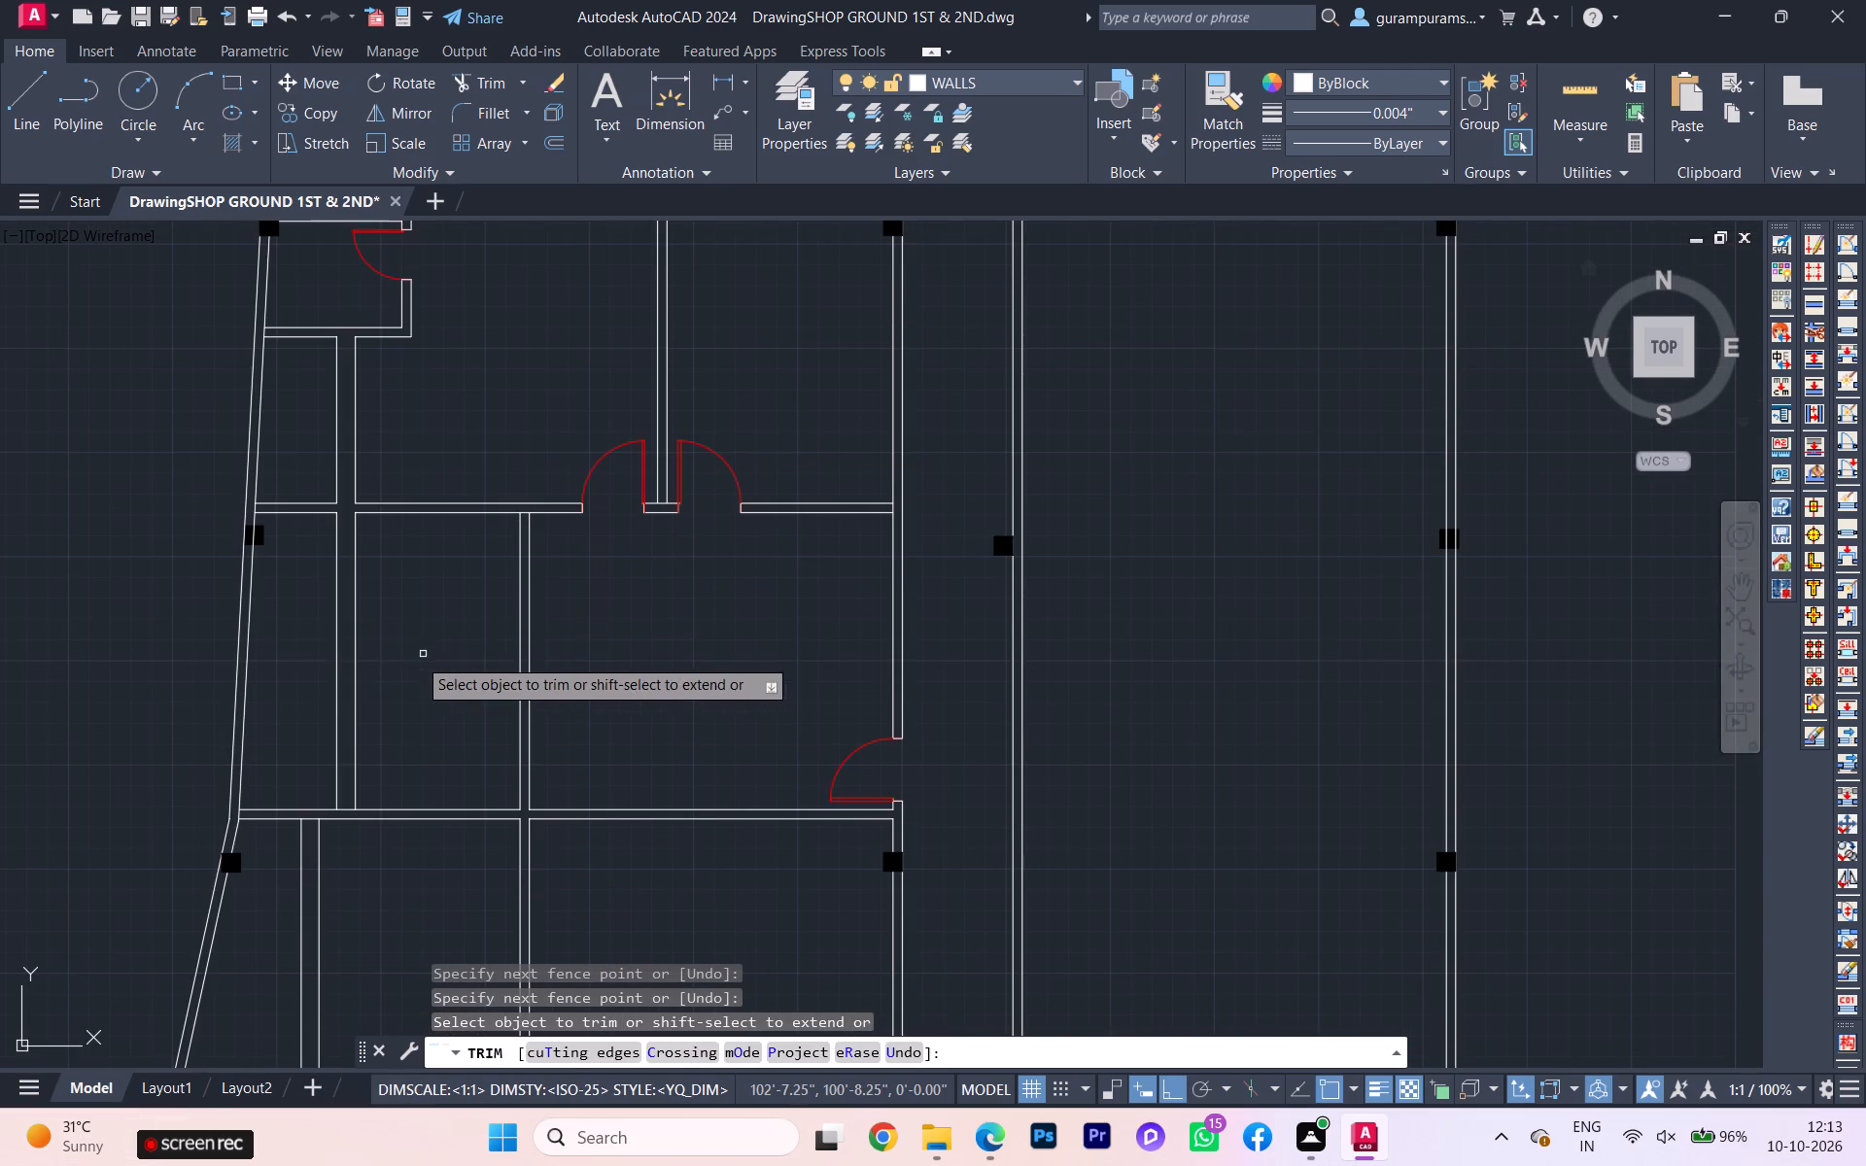
scroll(387, 665, "down", 2)
scroll(231, 685, "down", 1)
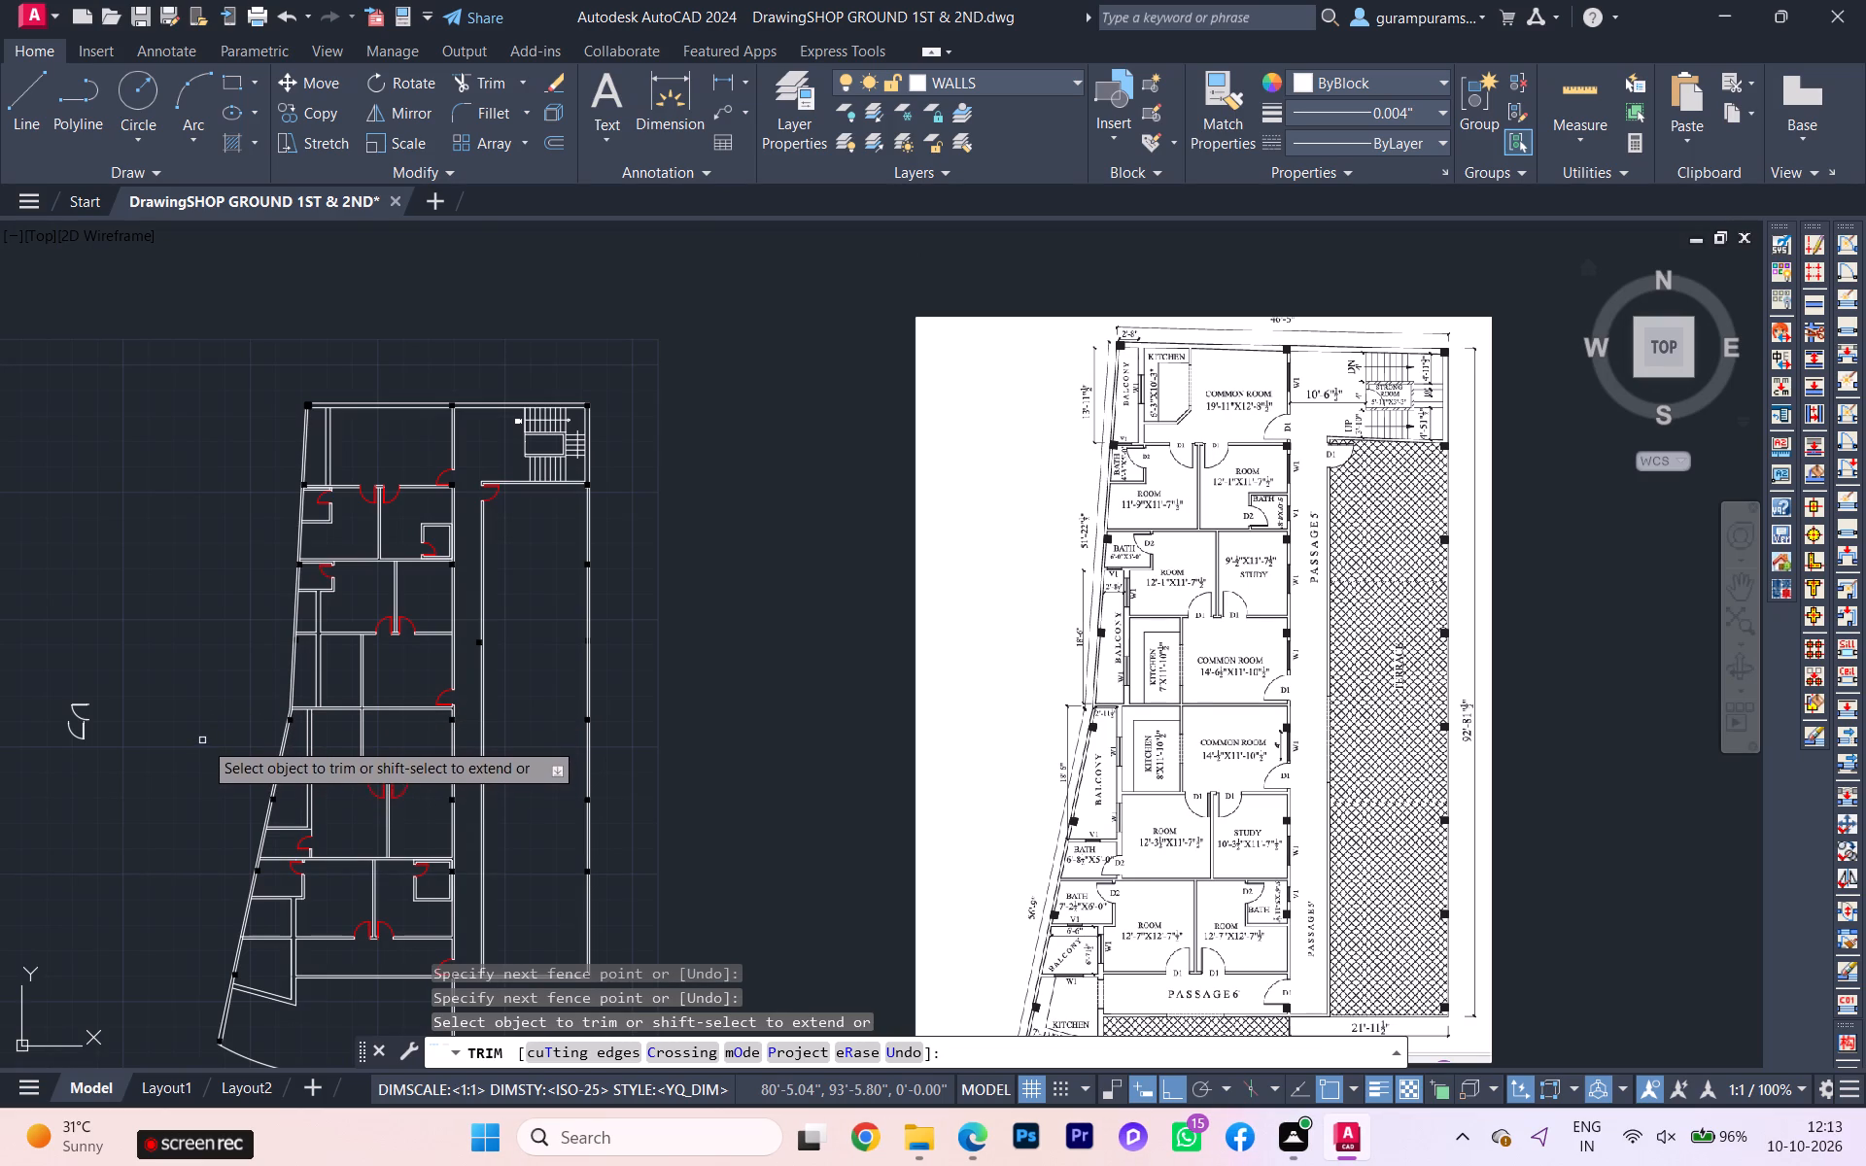
key("Escape")
Draw the upper kitchen's counter edge, running down its east wall, west into the room, and south to the lower wall.
scroll(386, 698, "up", 2)
key("l")
key("Return")
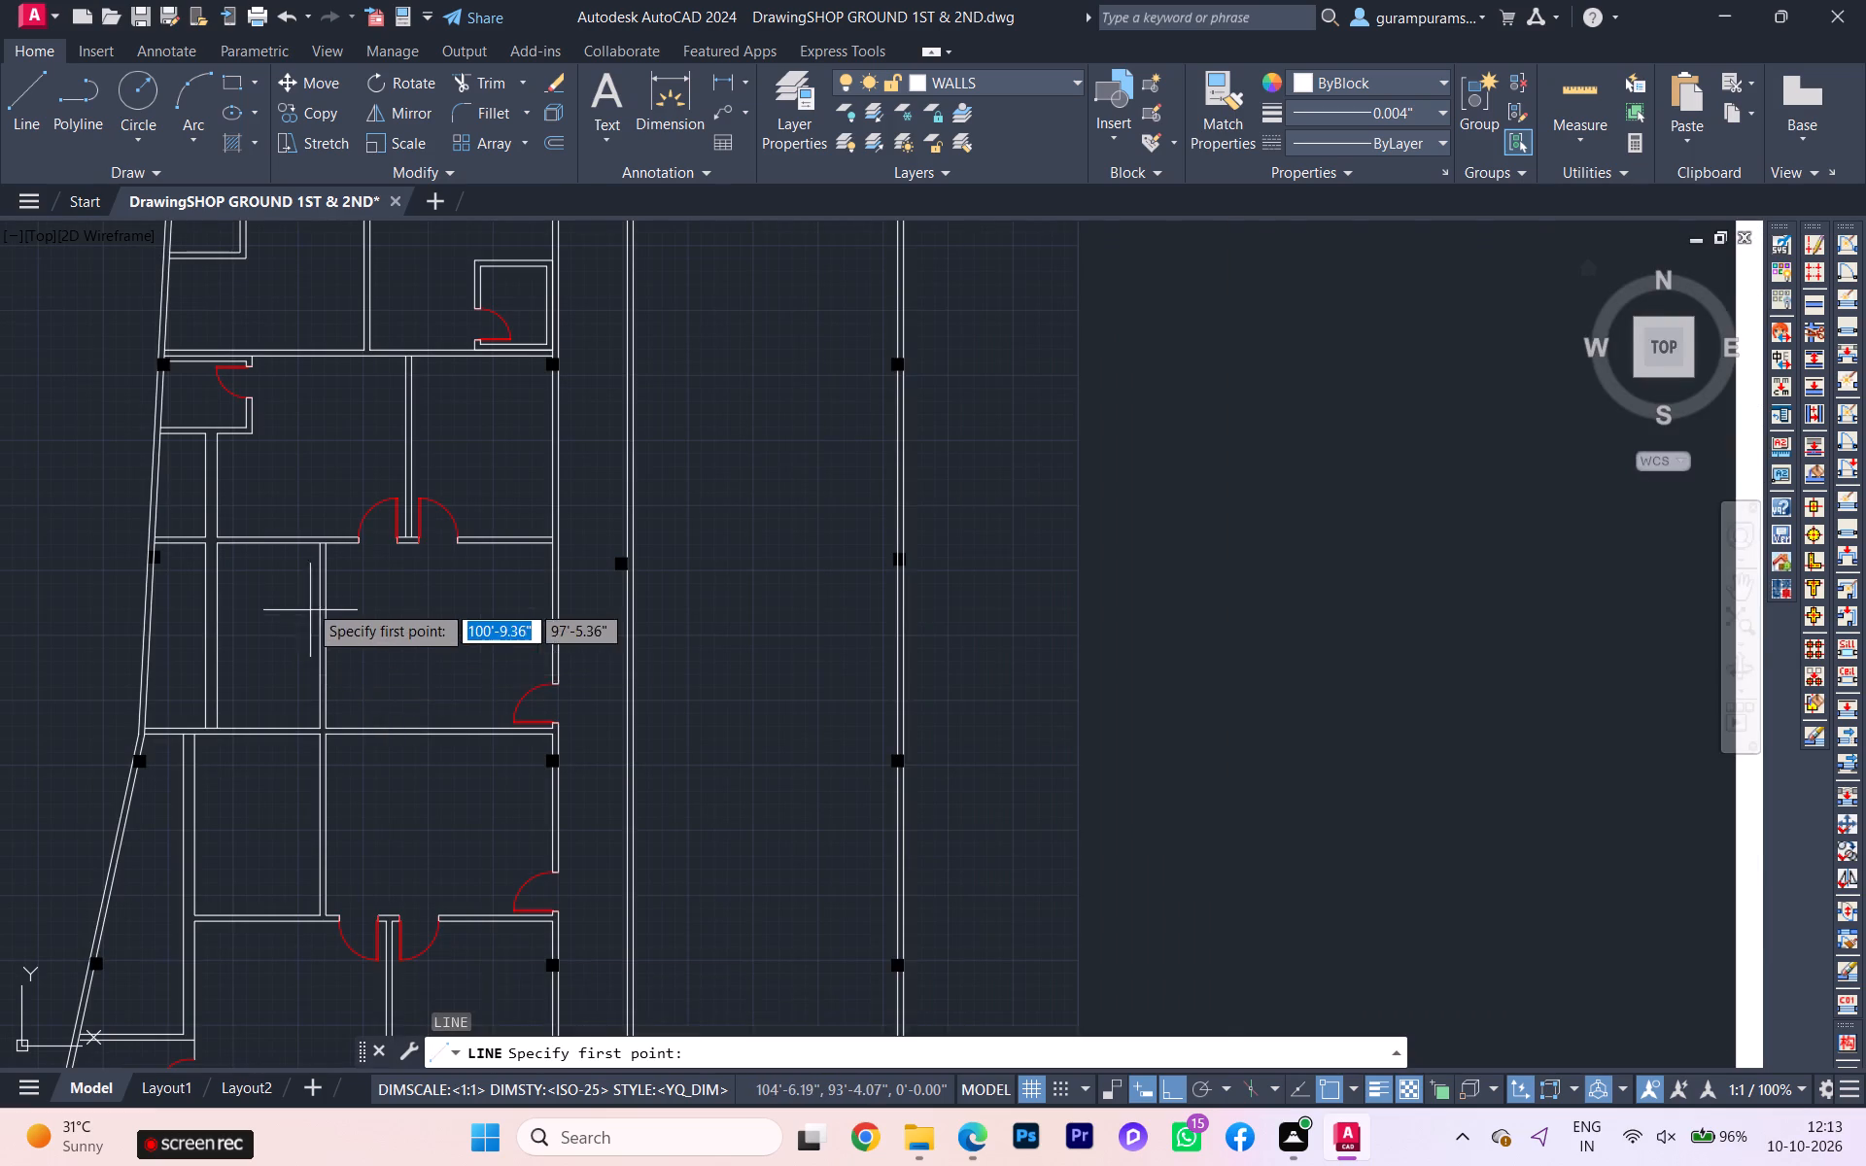
scroll(307, 581, "up", 3)
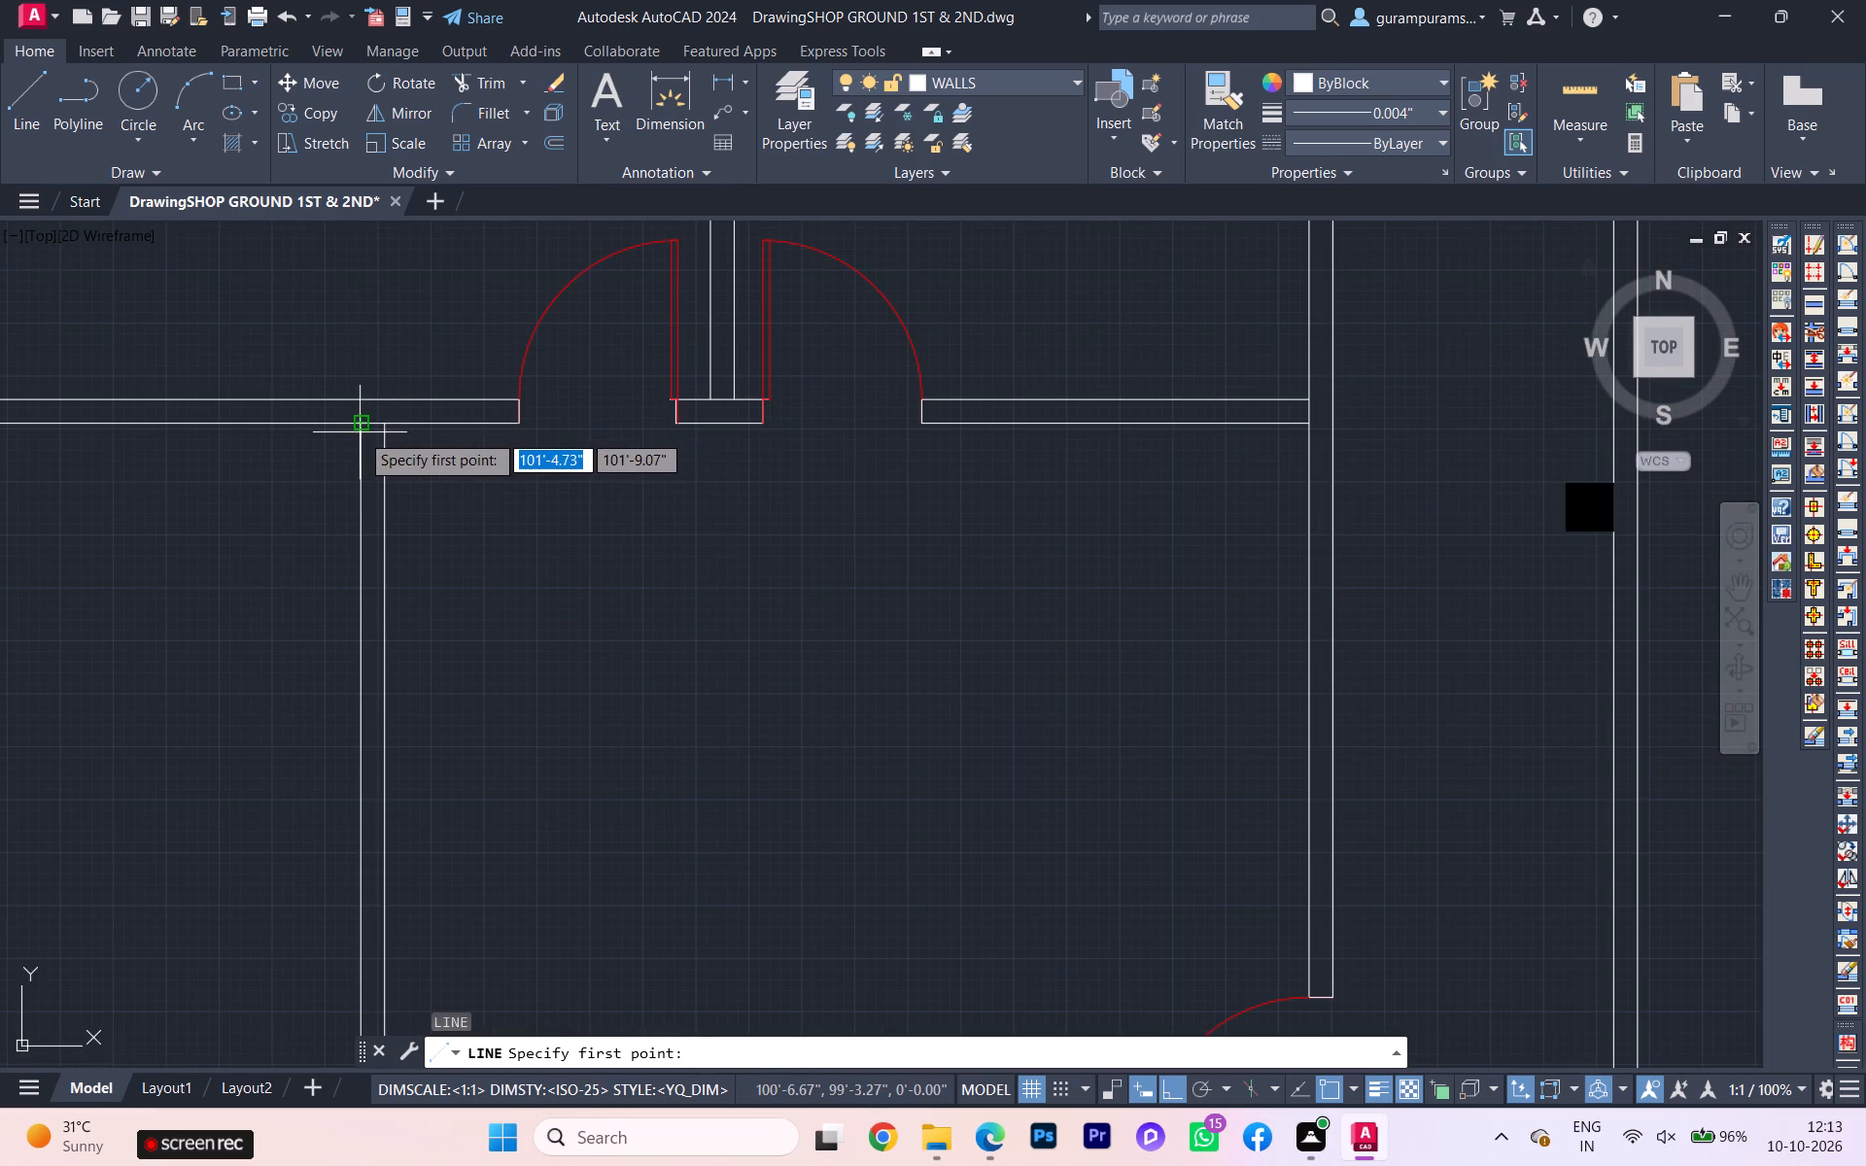
left_click(360, 432)
left_click(350, 554)
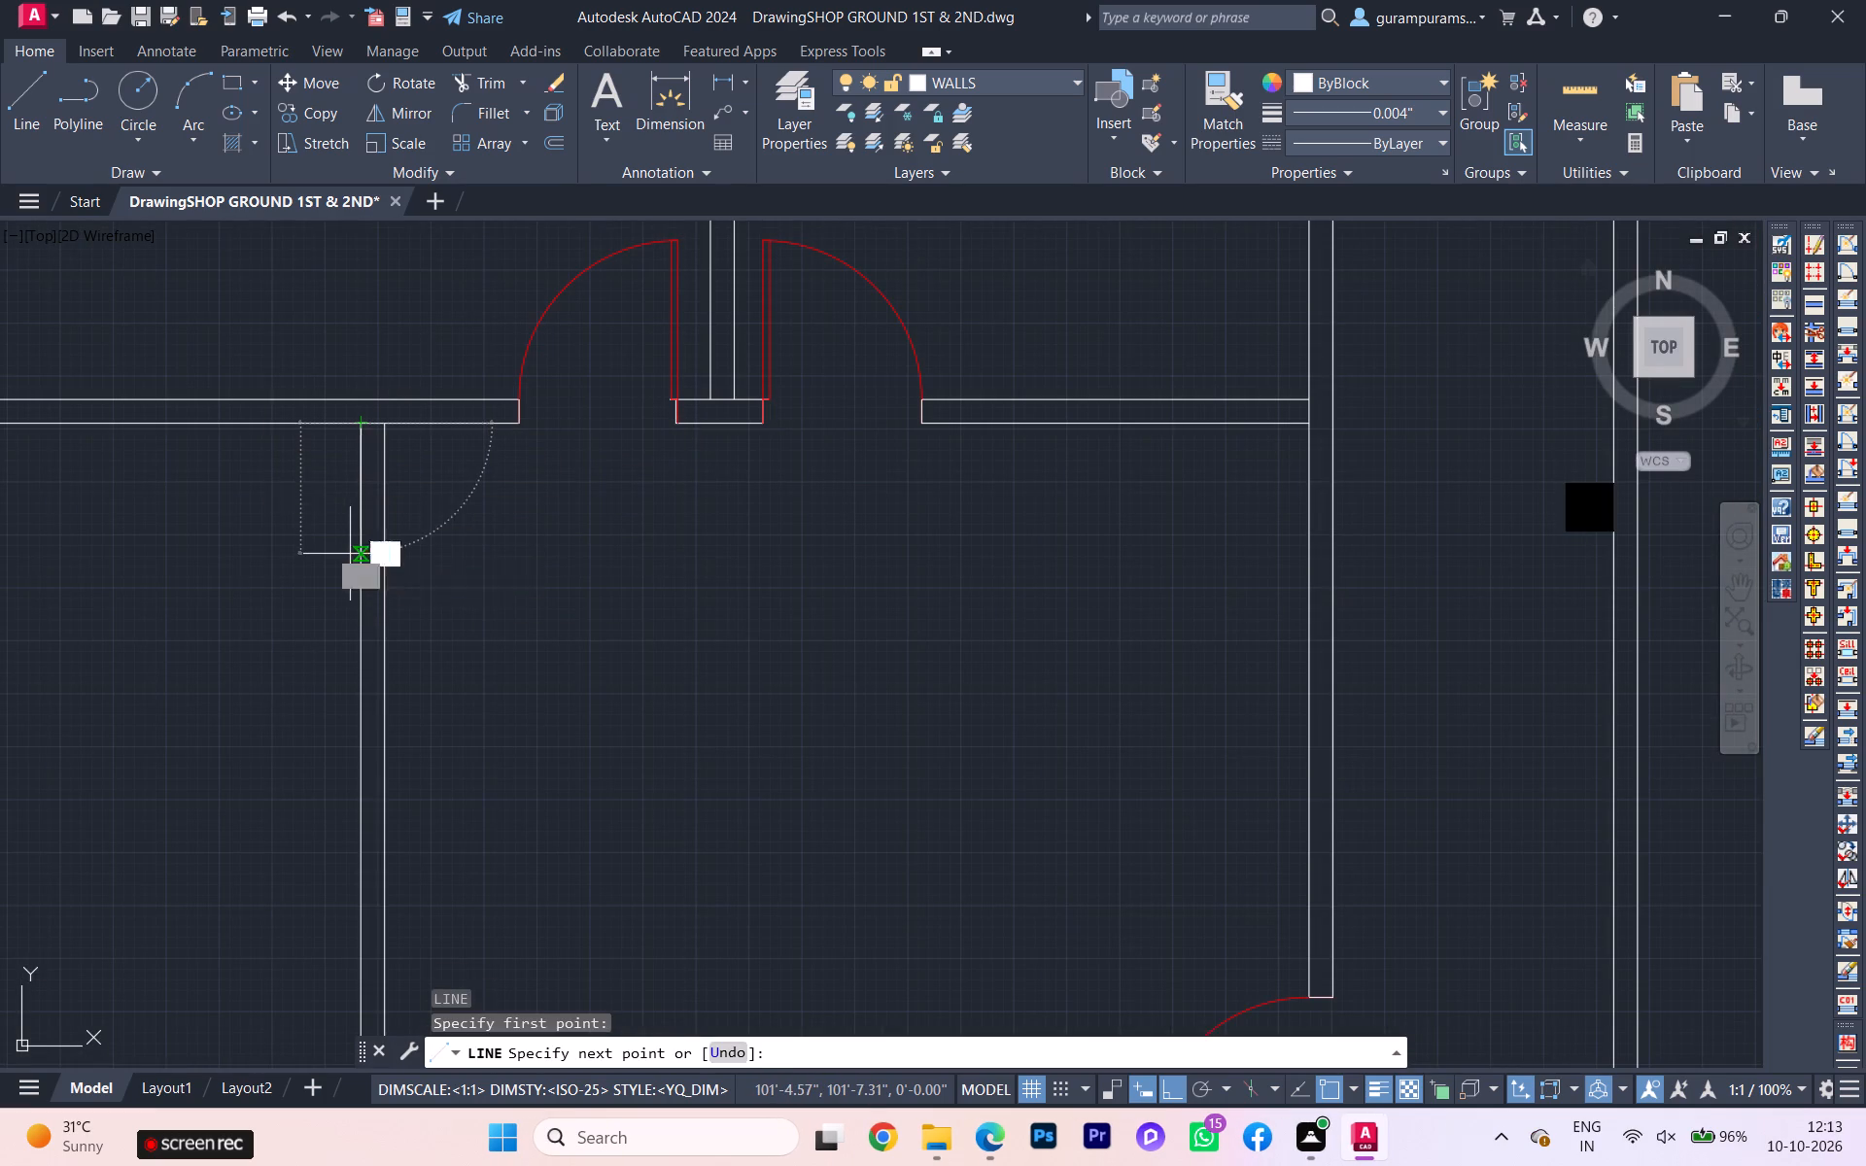
scroll(282, 566, "down", 2)
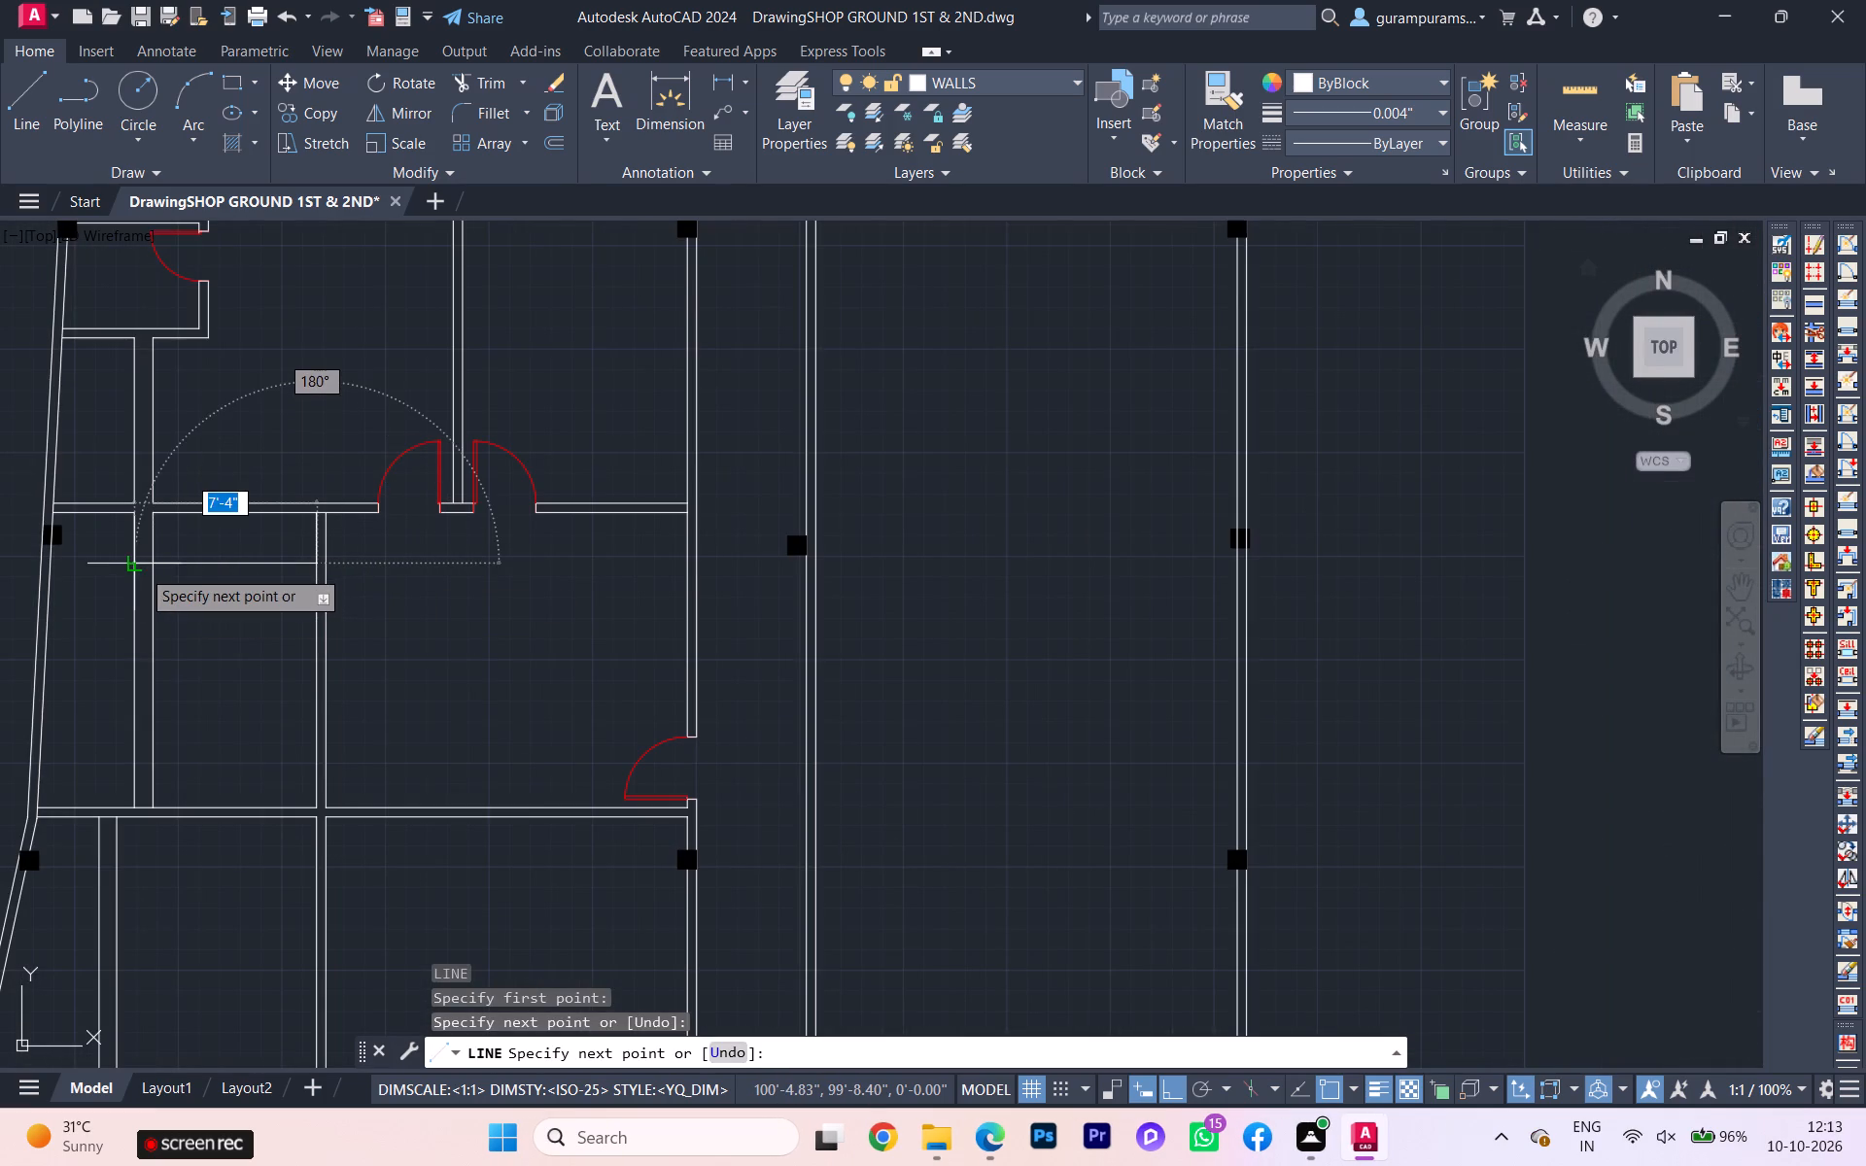
left_click(205, 564)
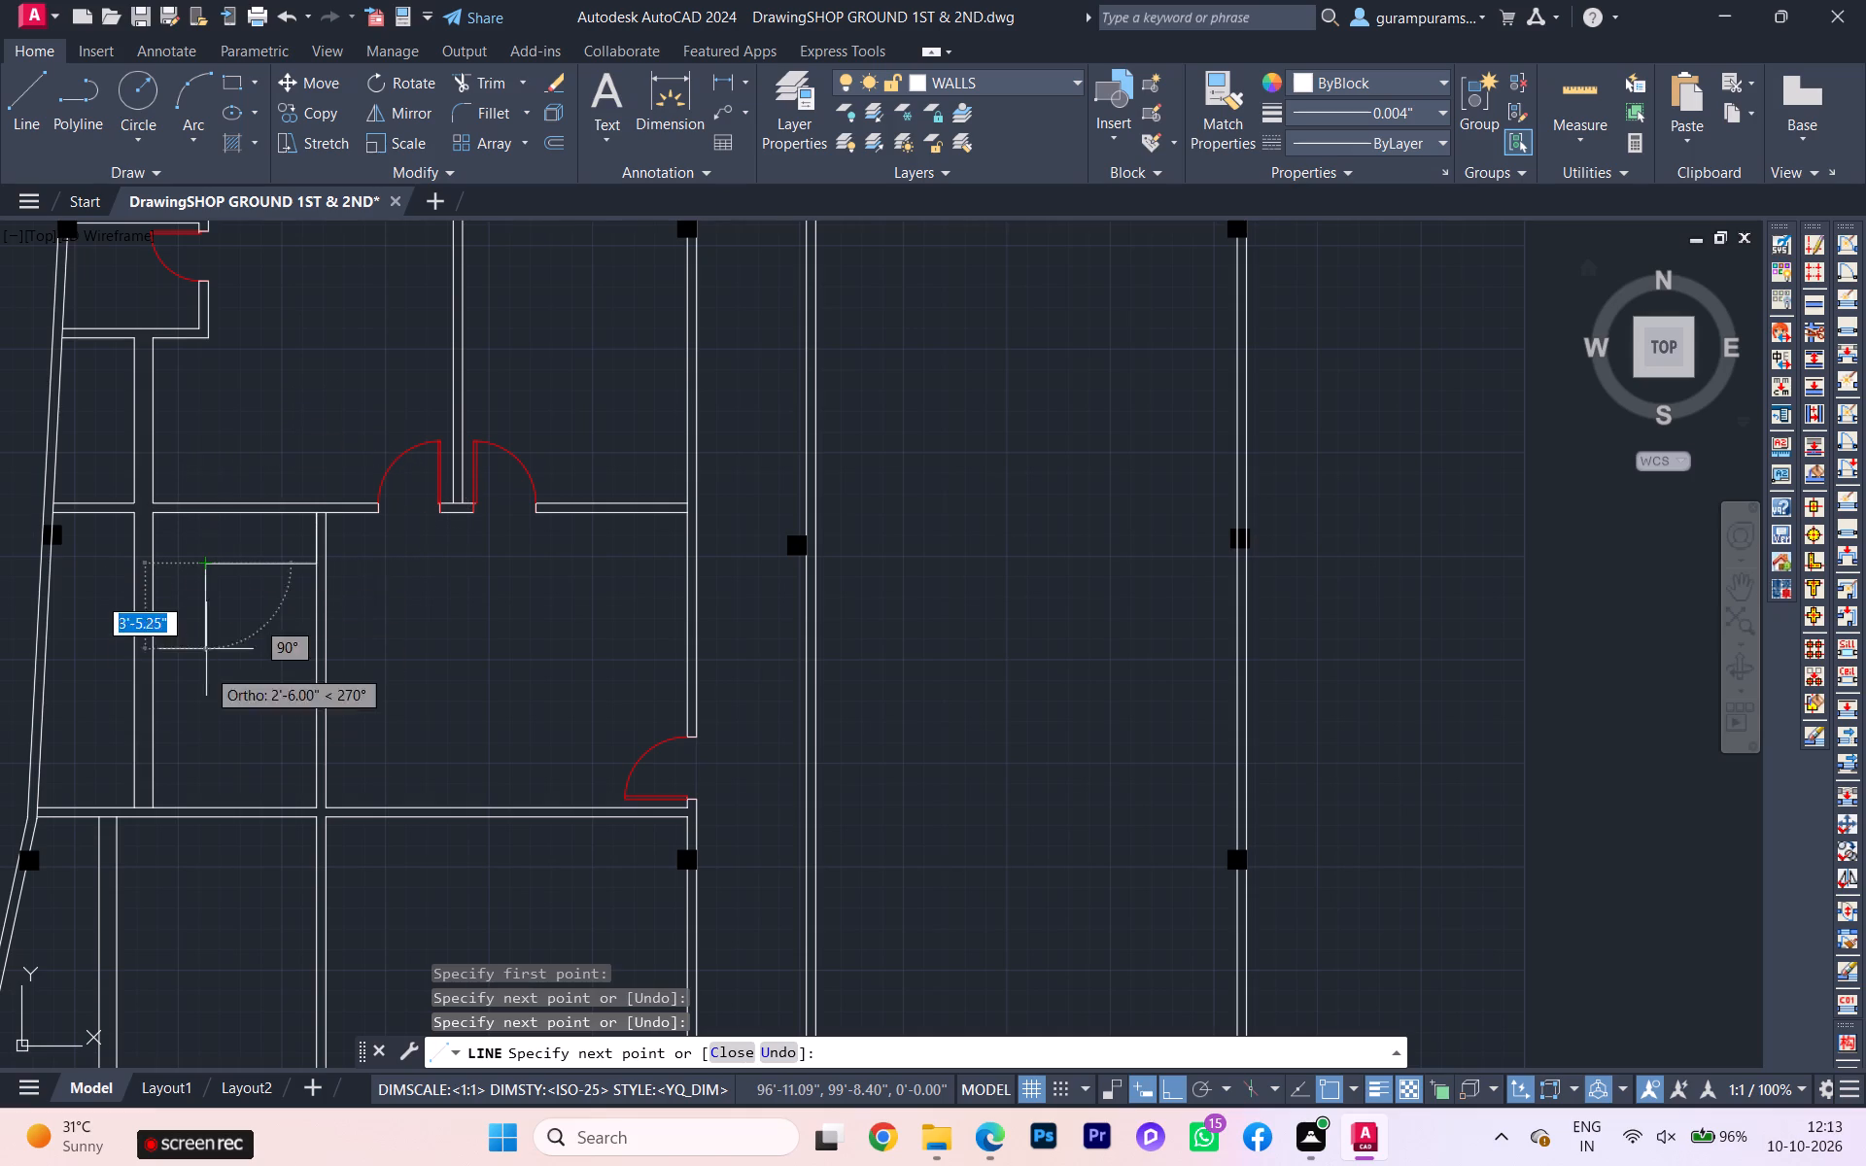
left_click(203, 806)
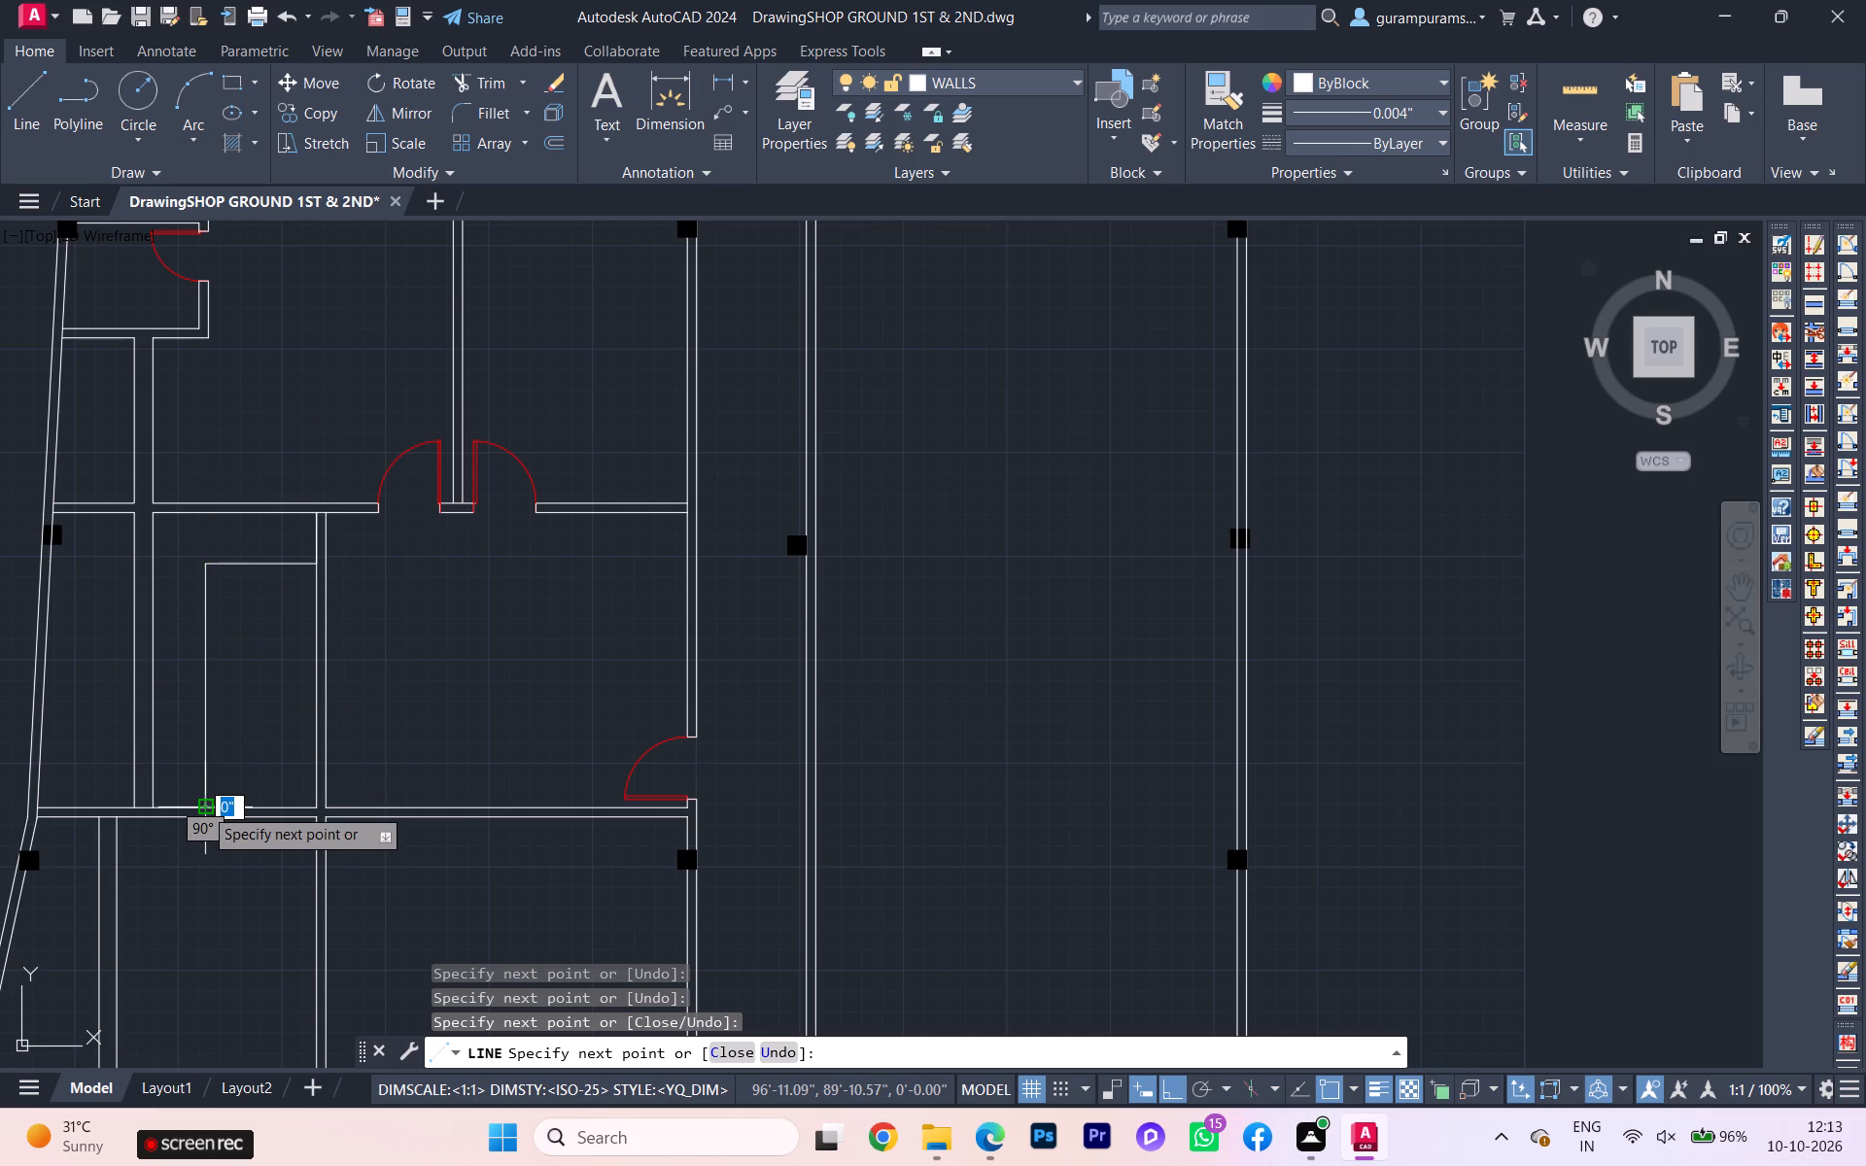
key("Escape")
Draw the lower kitchen's counter edge from its east wall about 5'-10" west, and south to the lower wall.
scroll(244, 773, "down", 1)
left_click(239, 753)
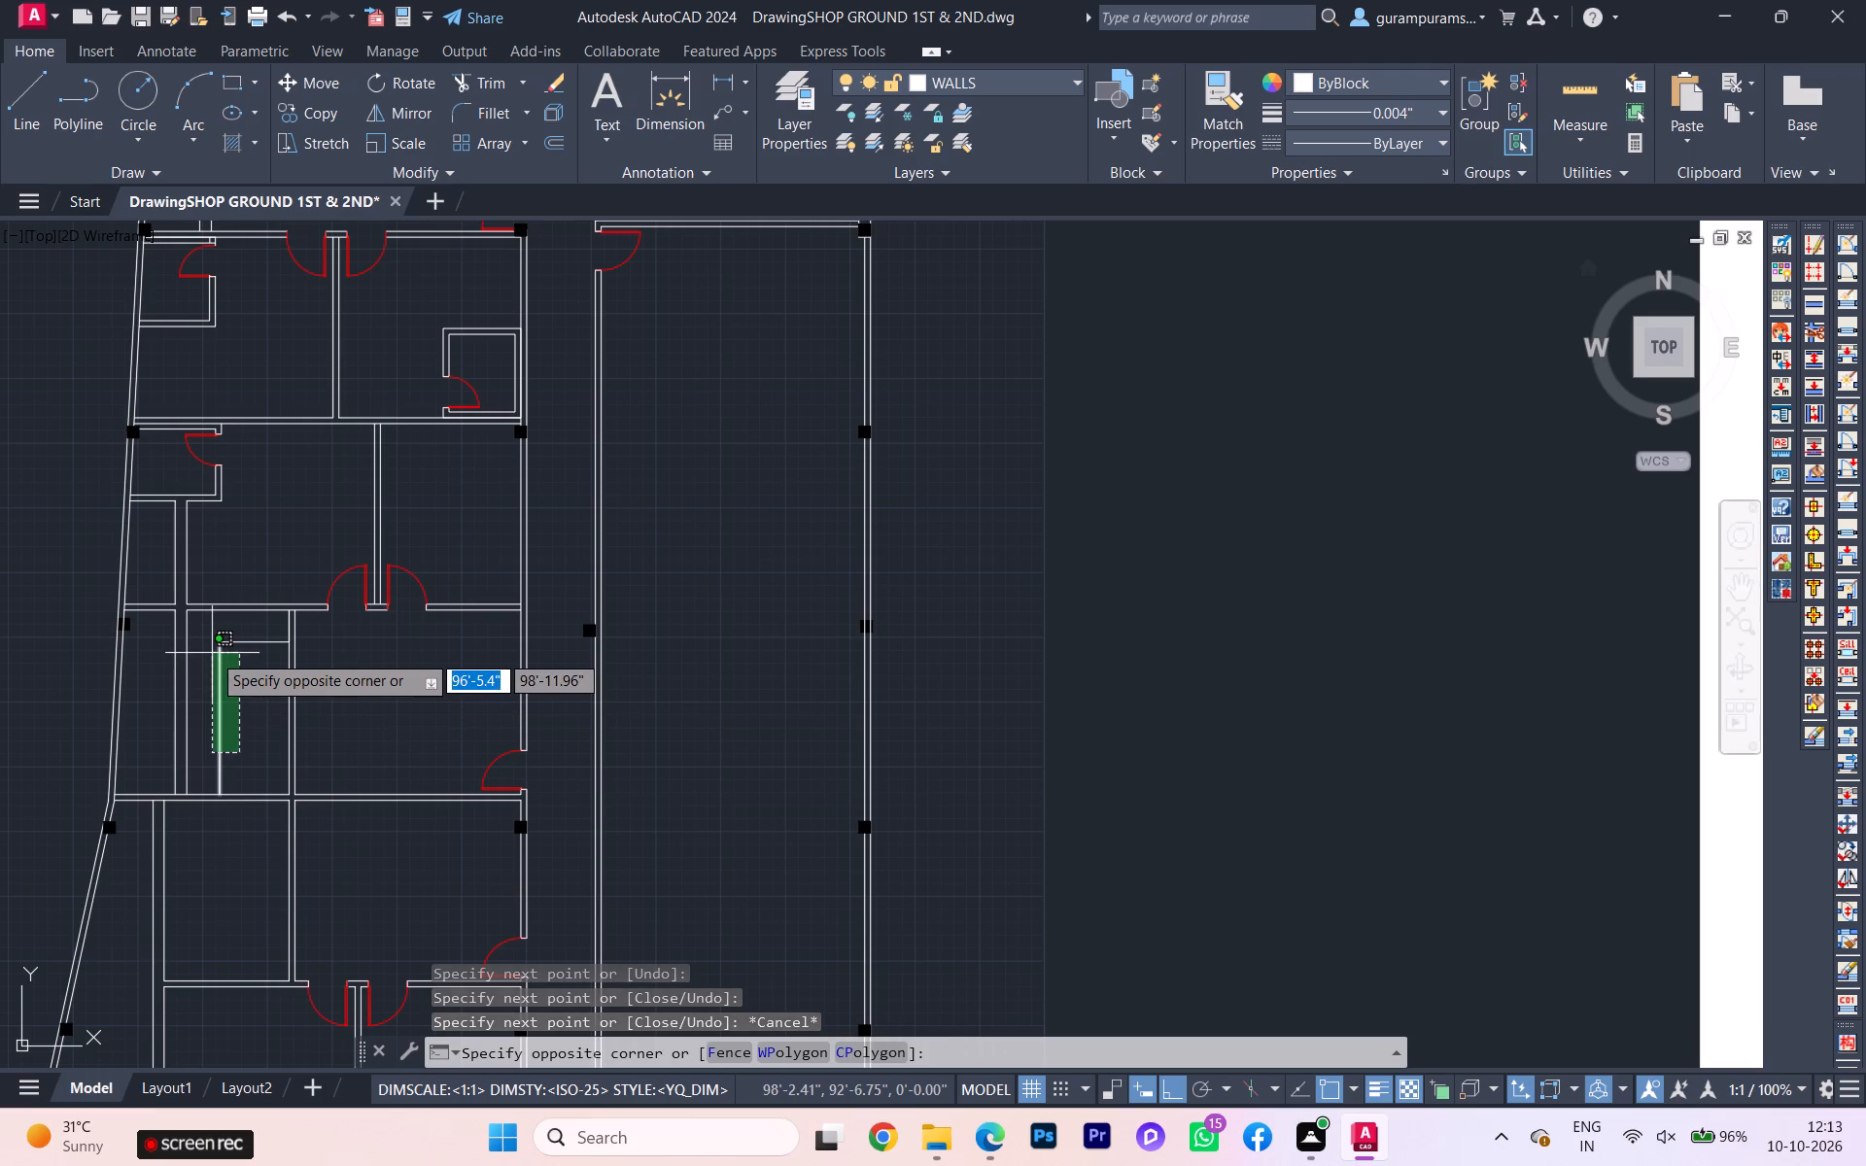
key("Escape")
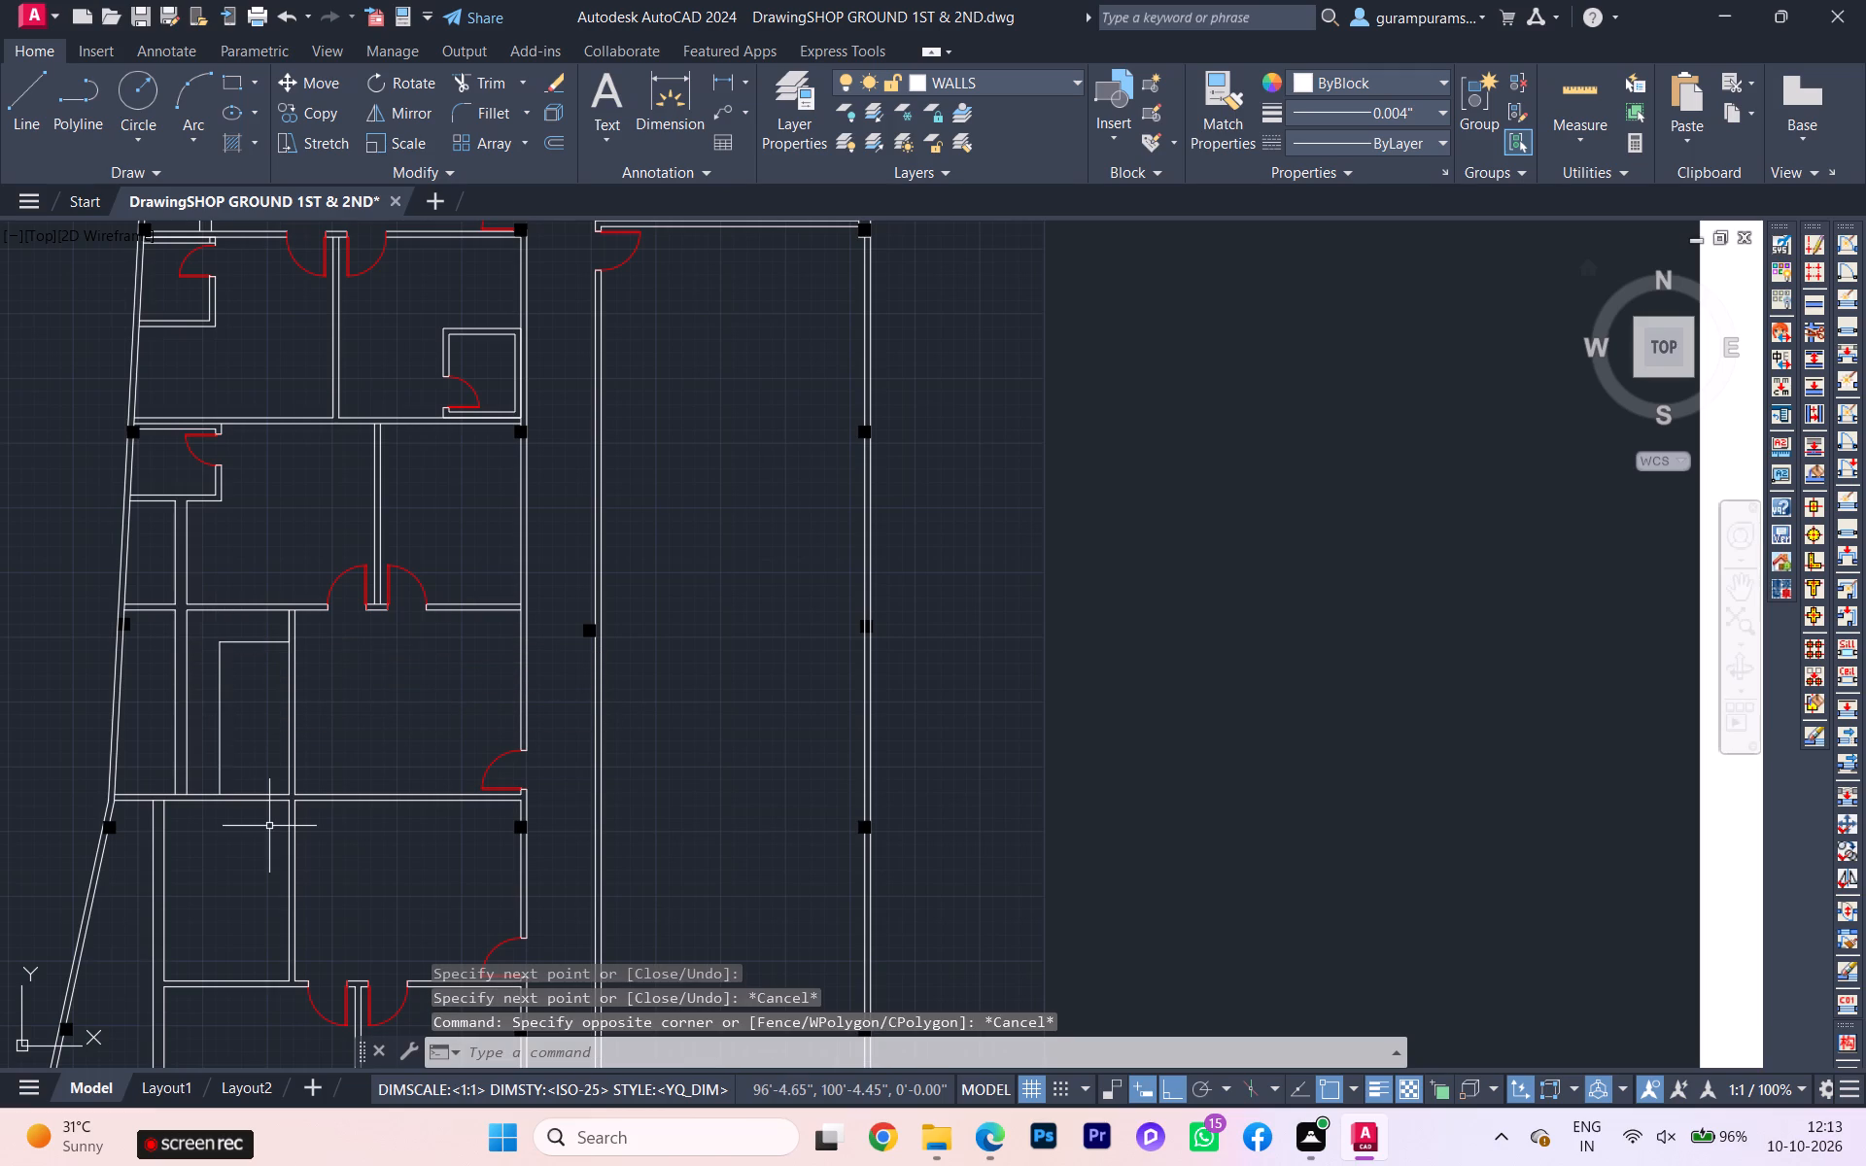
key("l")
key("Return")
scroll(268, 845, "up", 1)
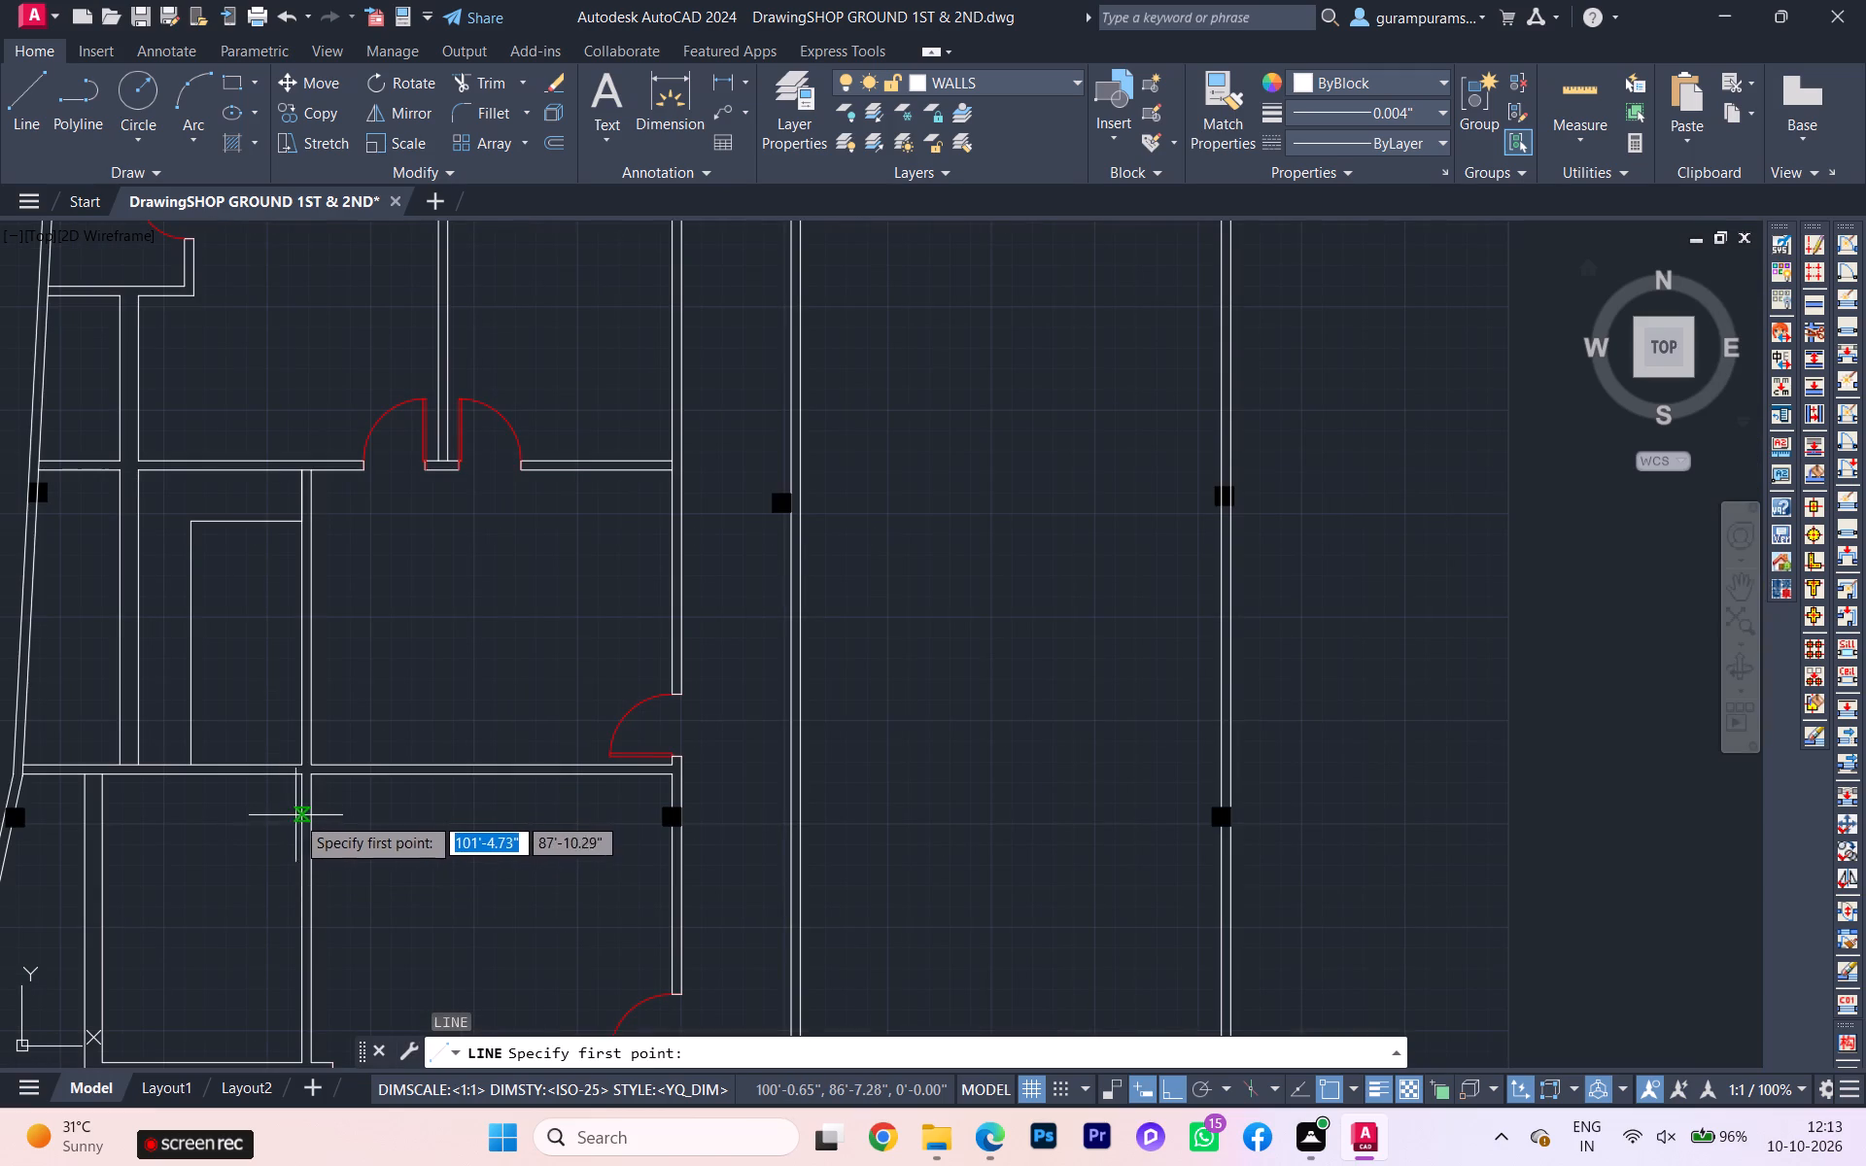
left_click(300, 836)
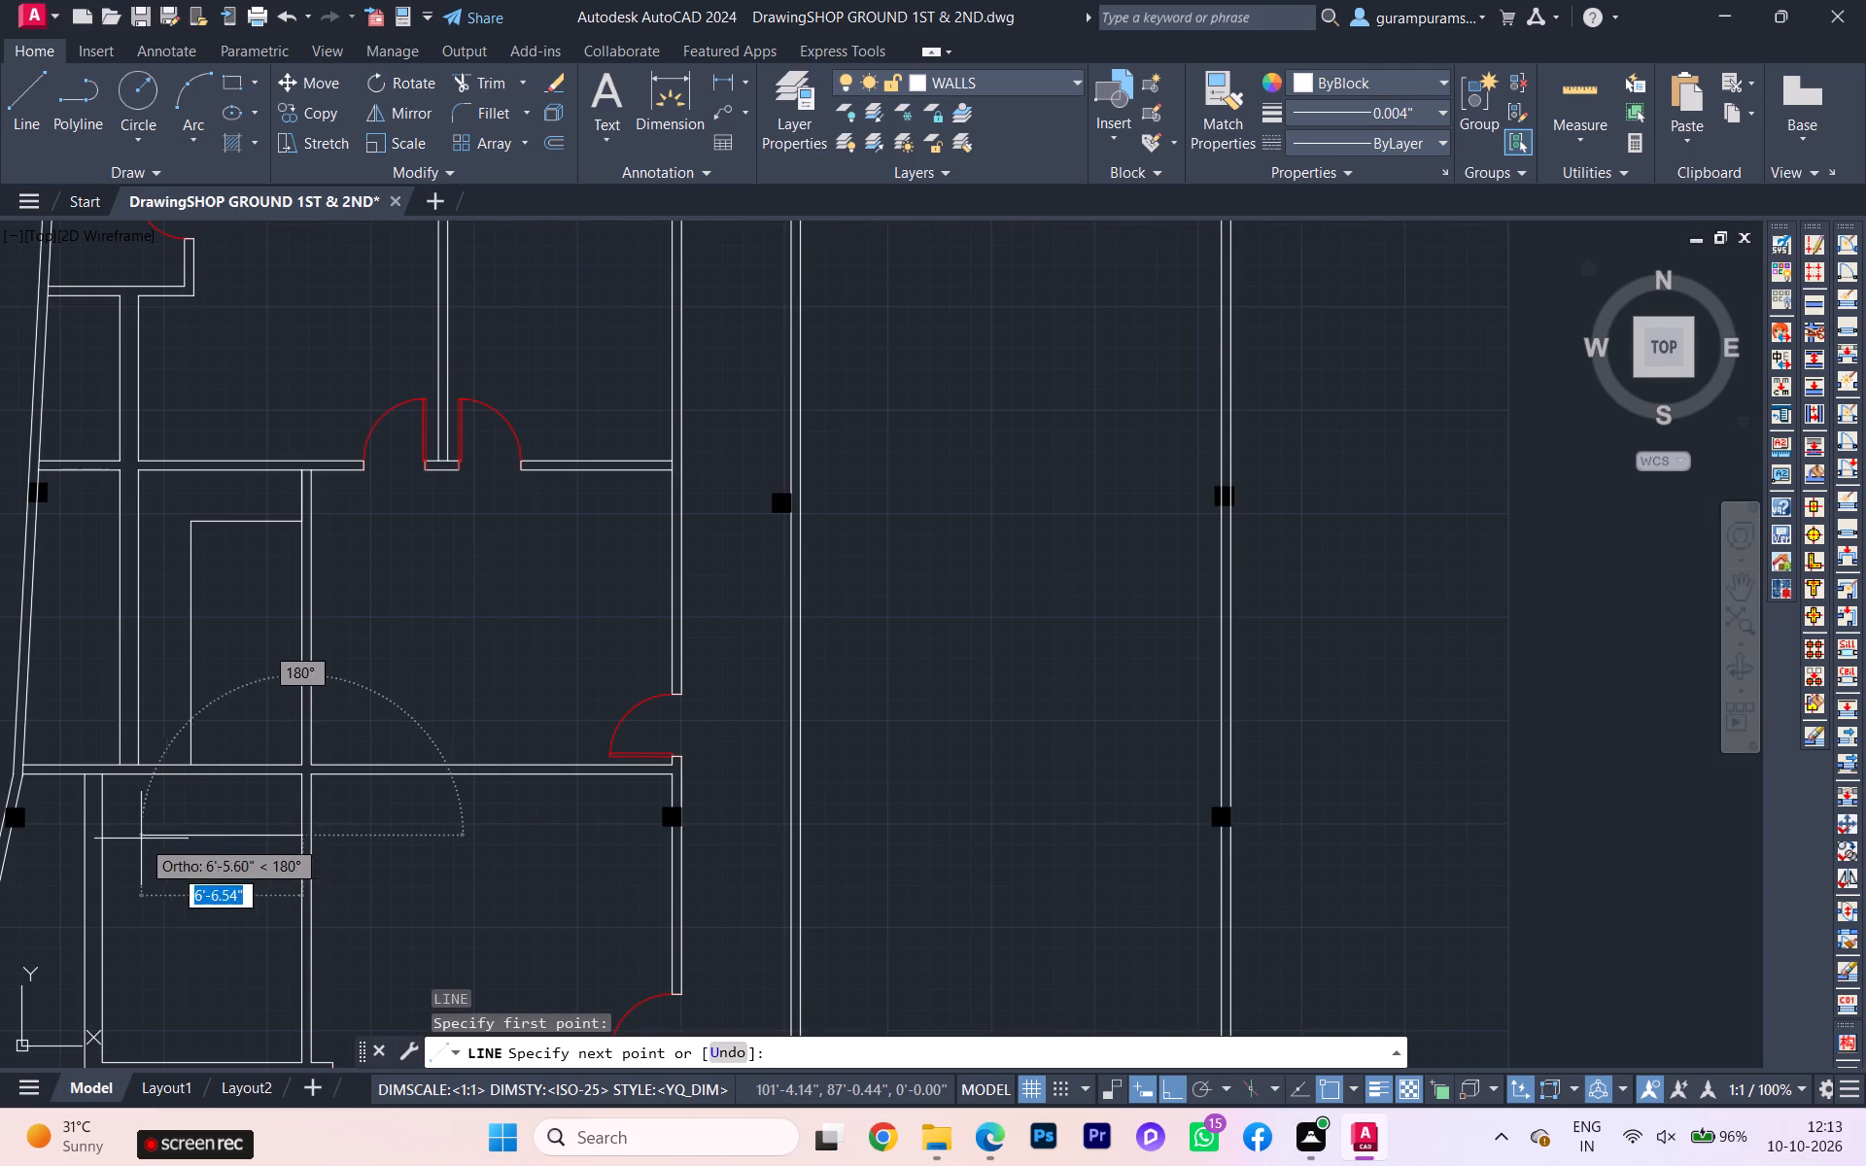
left_click(155, 836)
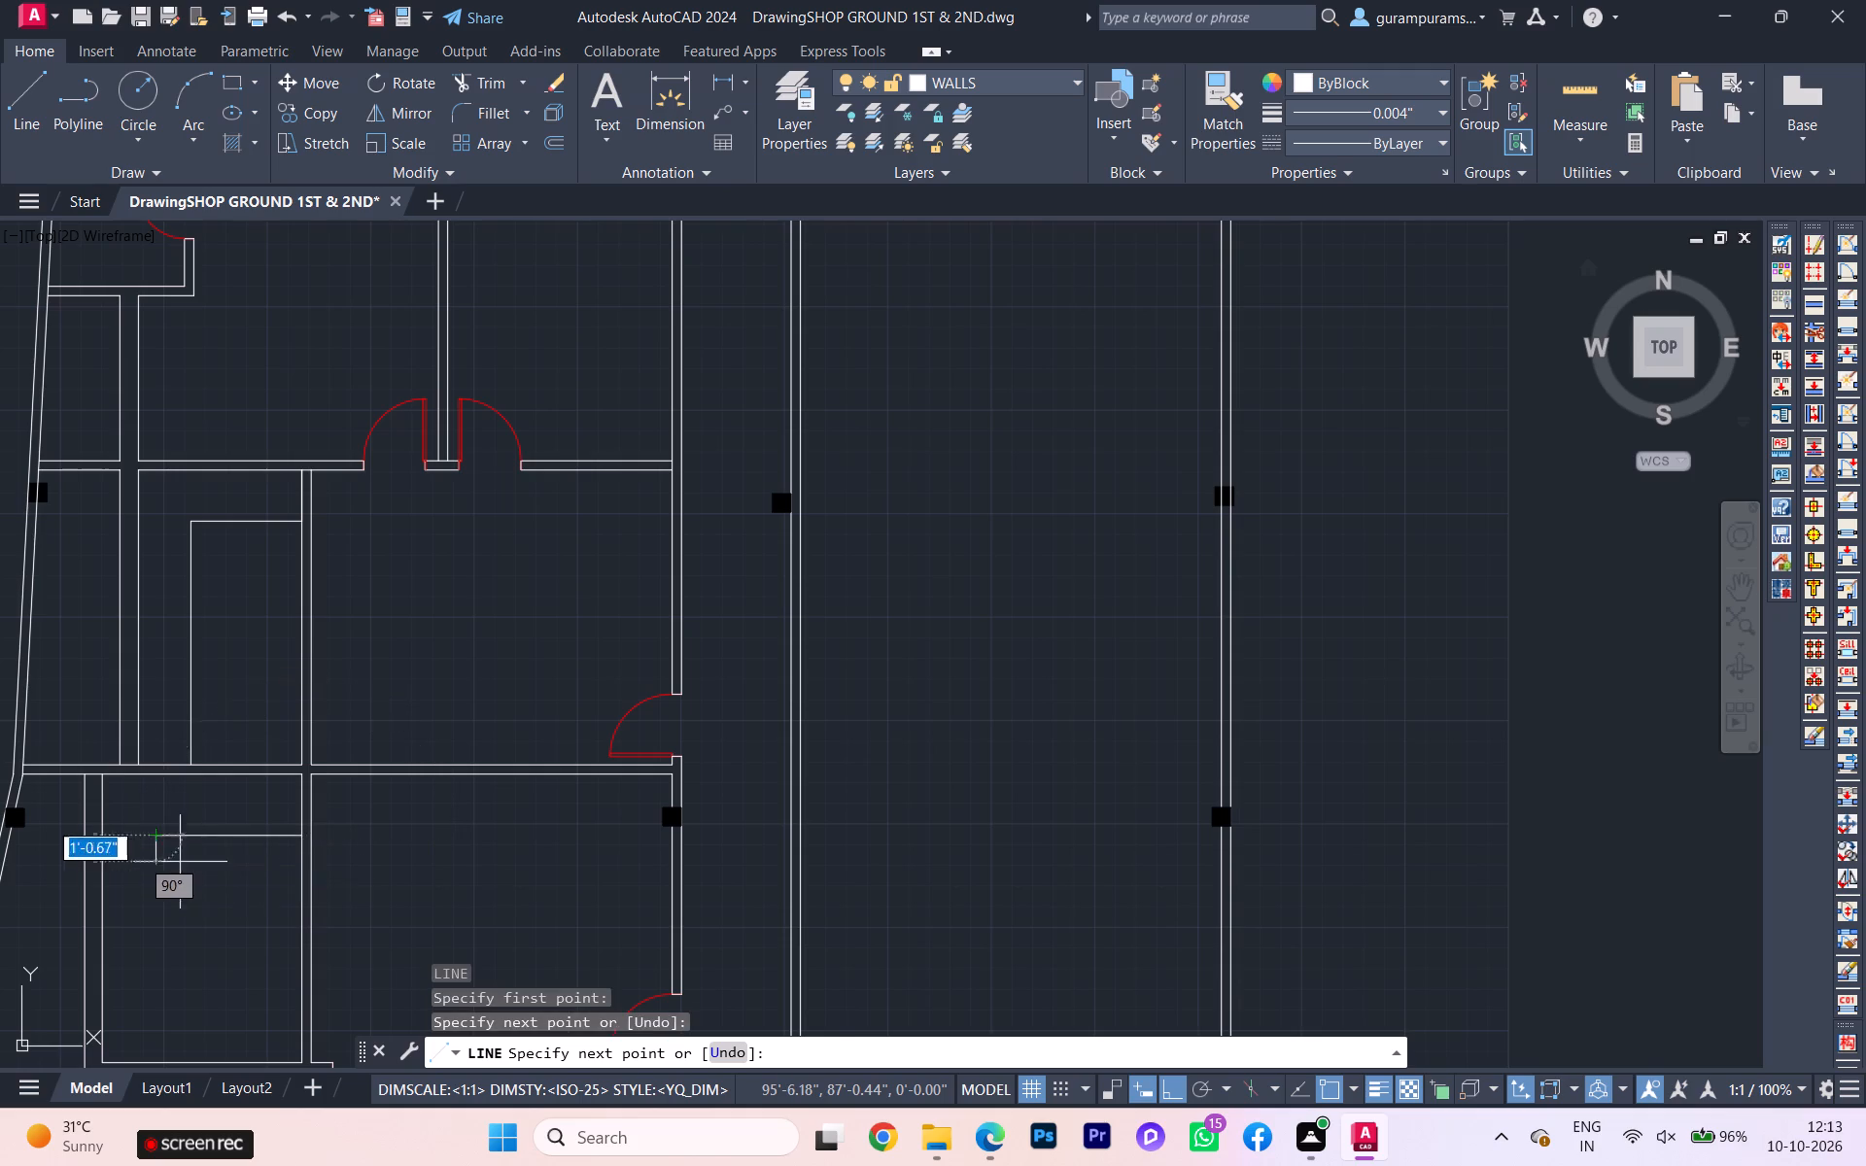
scroll(184, 900, "down", 1)
middle_click_drag(184, 902, 207, 823)
scroll(205, 901, "up", 2)
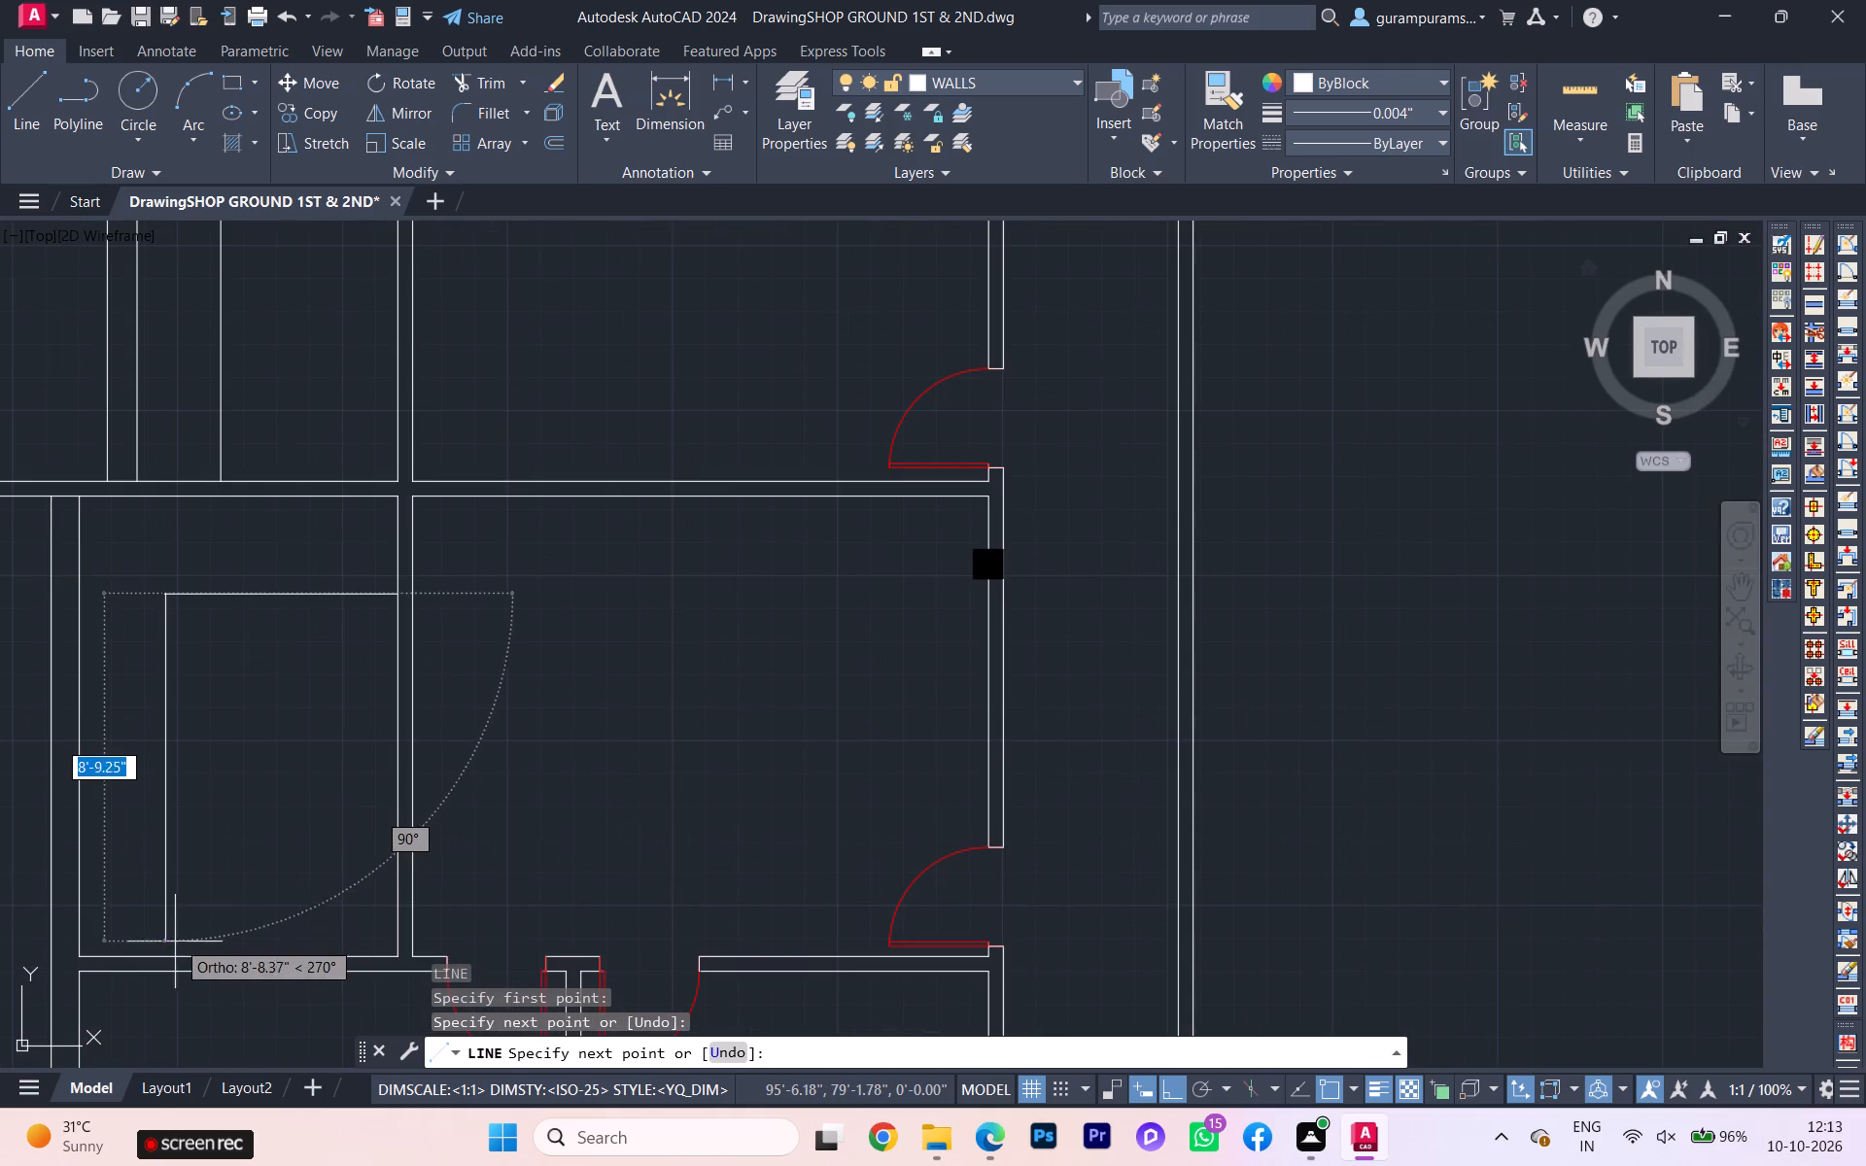
left_click(175, 958)
key("Escape")
scroll(194, 851, "down", 2)
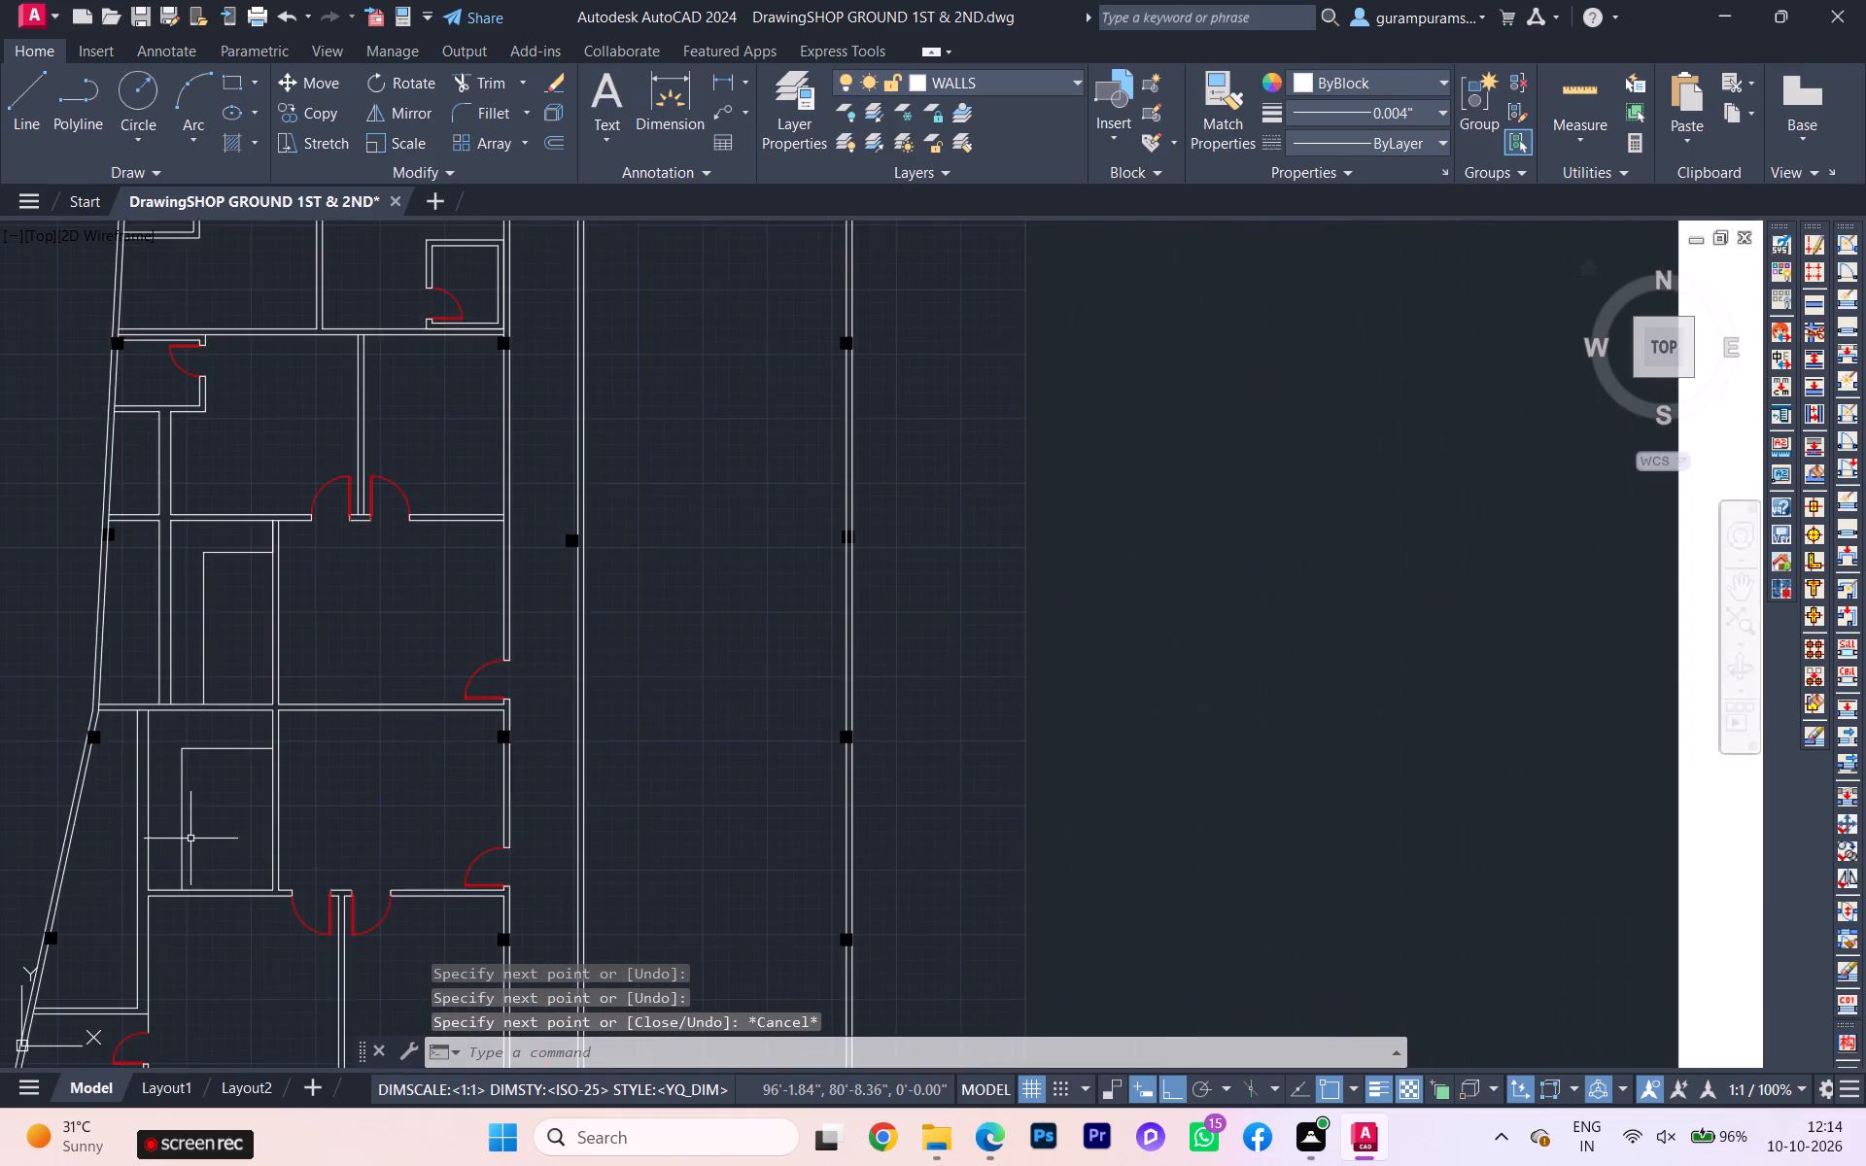
Compare the drawn rooms, columns and staircase with the reference floor plan, including the stair direction arrows and labels.
scroll(199, 828, "down", 1)
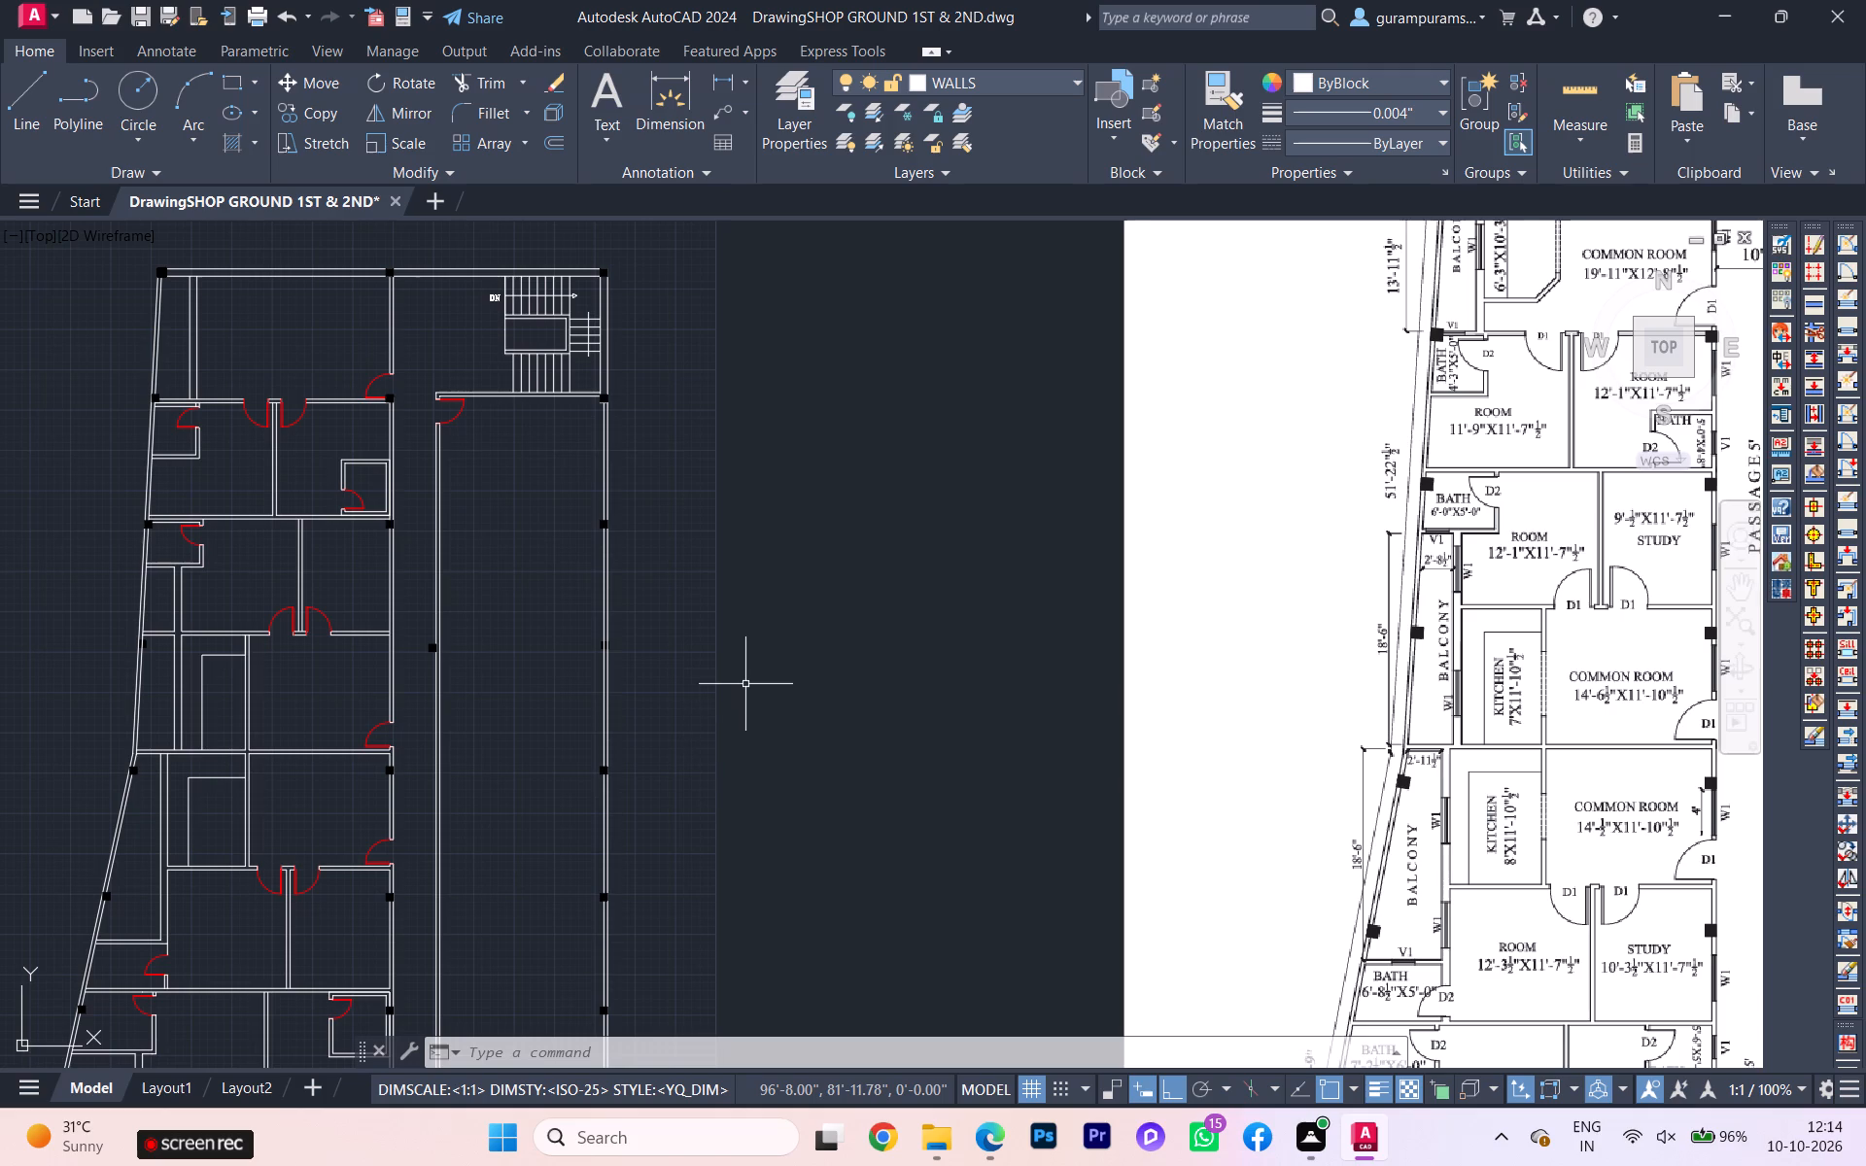
scroll(453, 661, "up", 1)
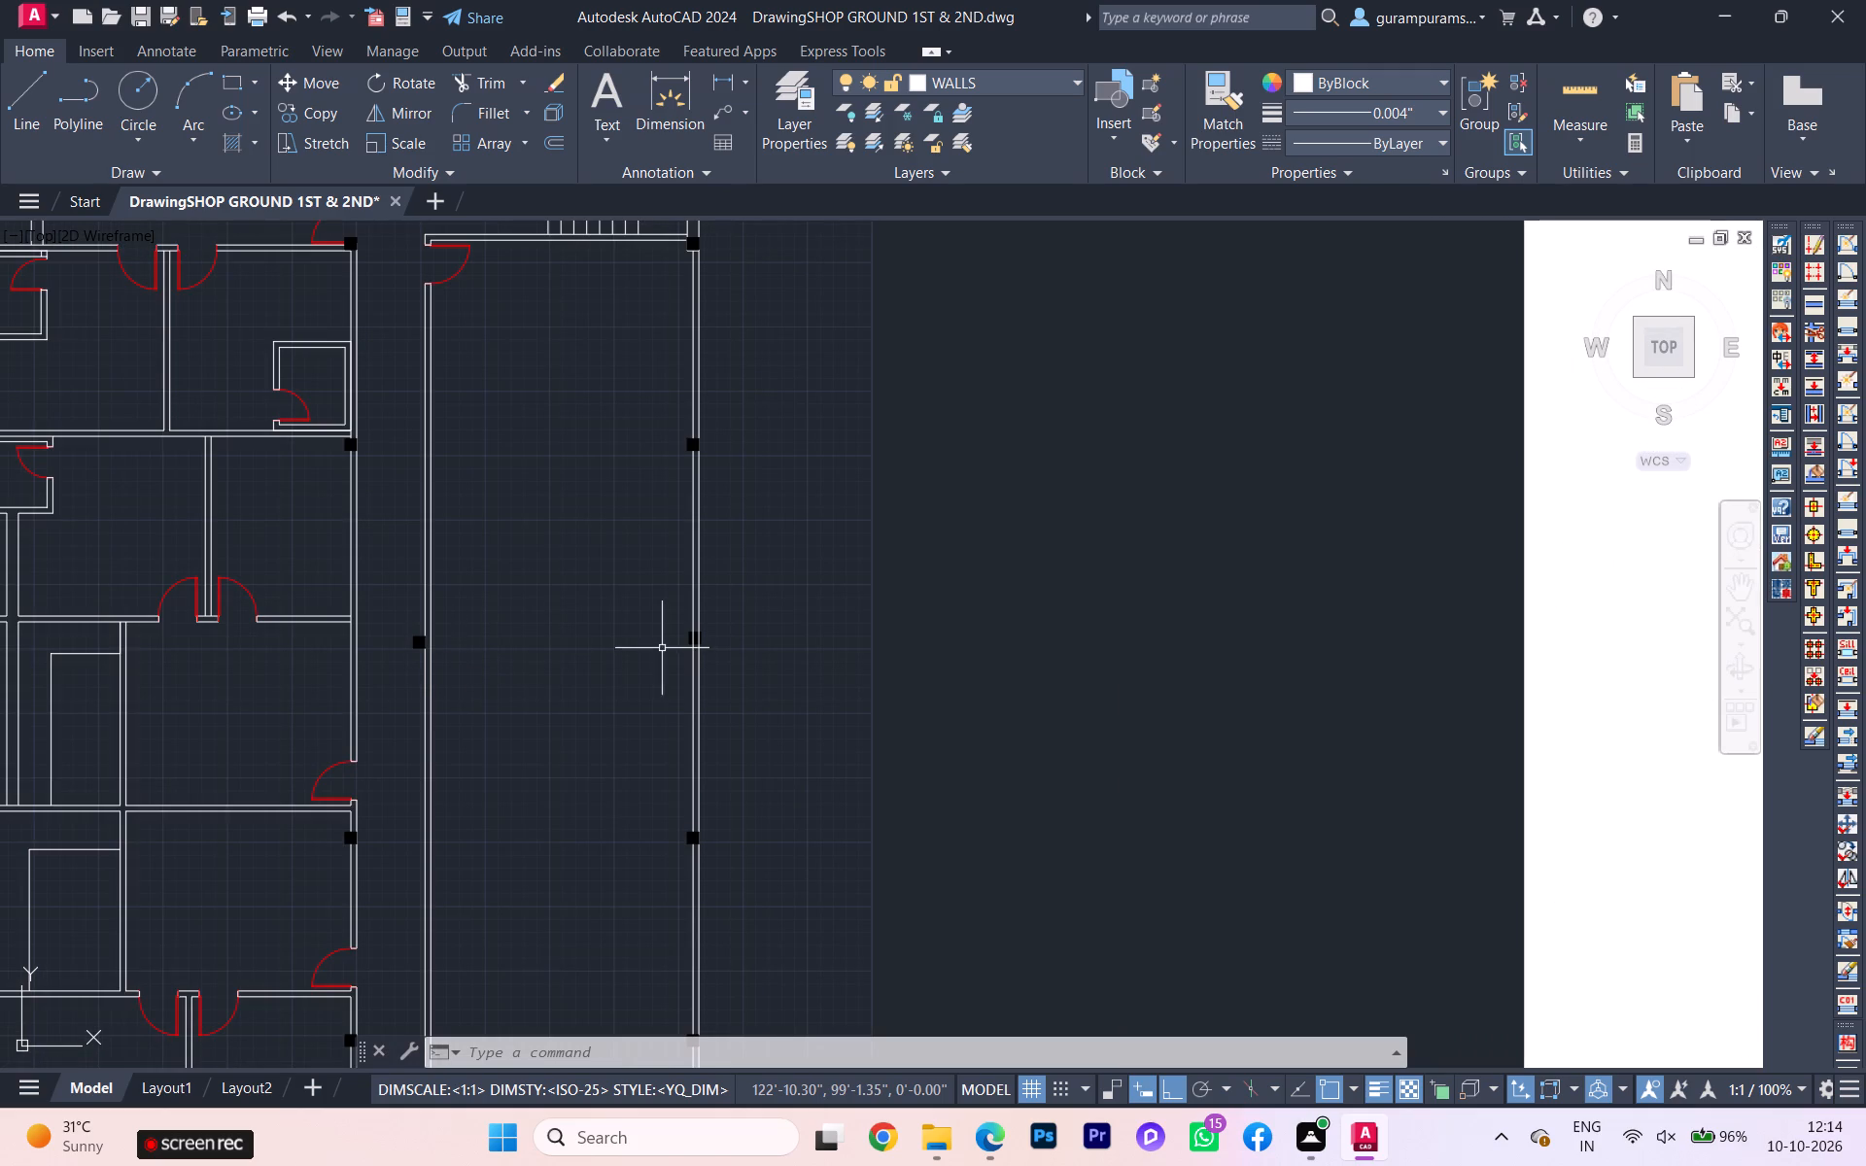
scroll(530, 628, "down", 1)
scroll(352, 622, "up", 3)
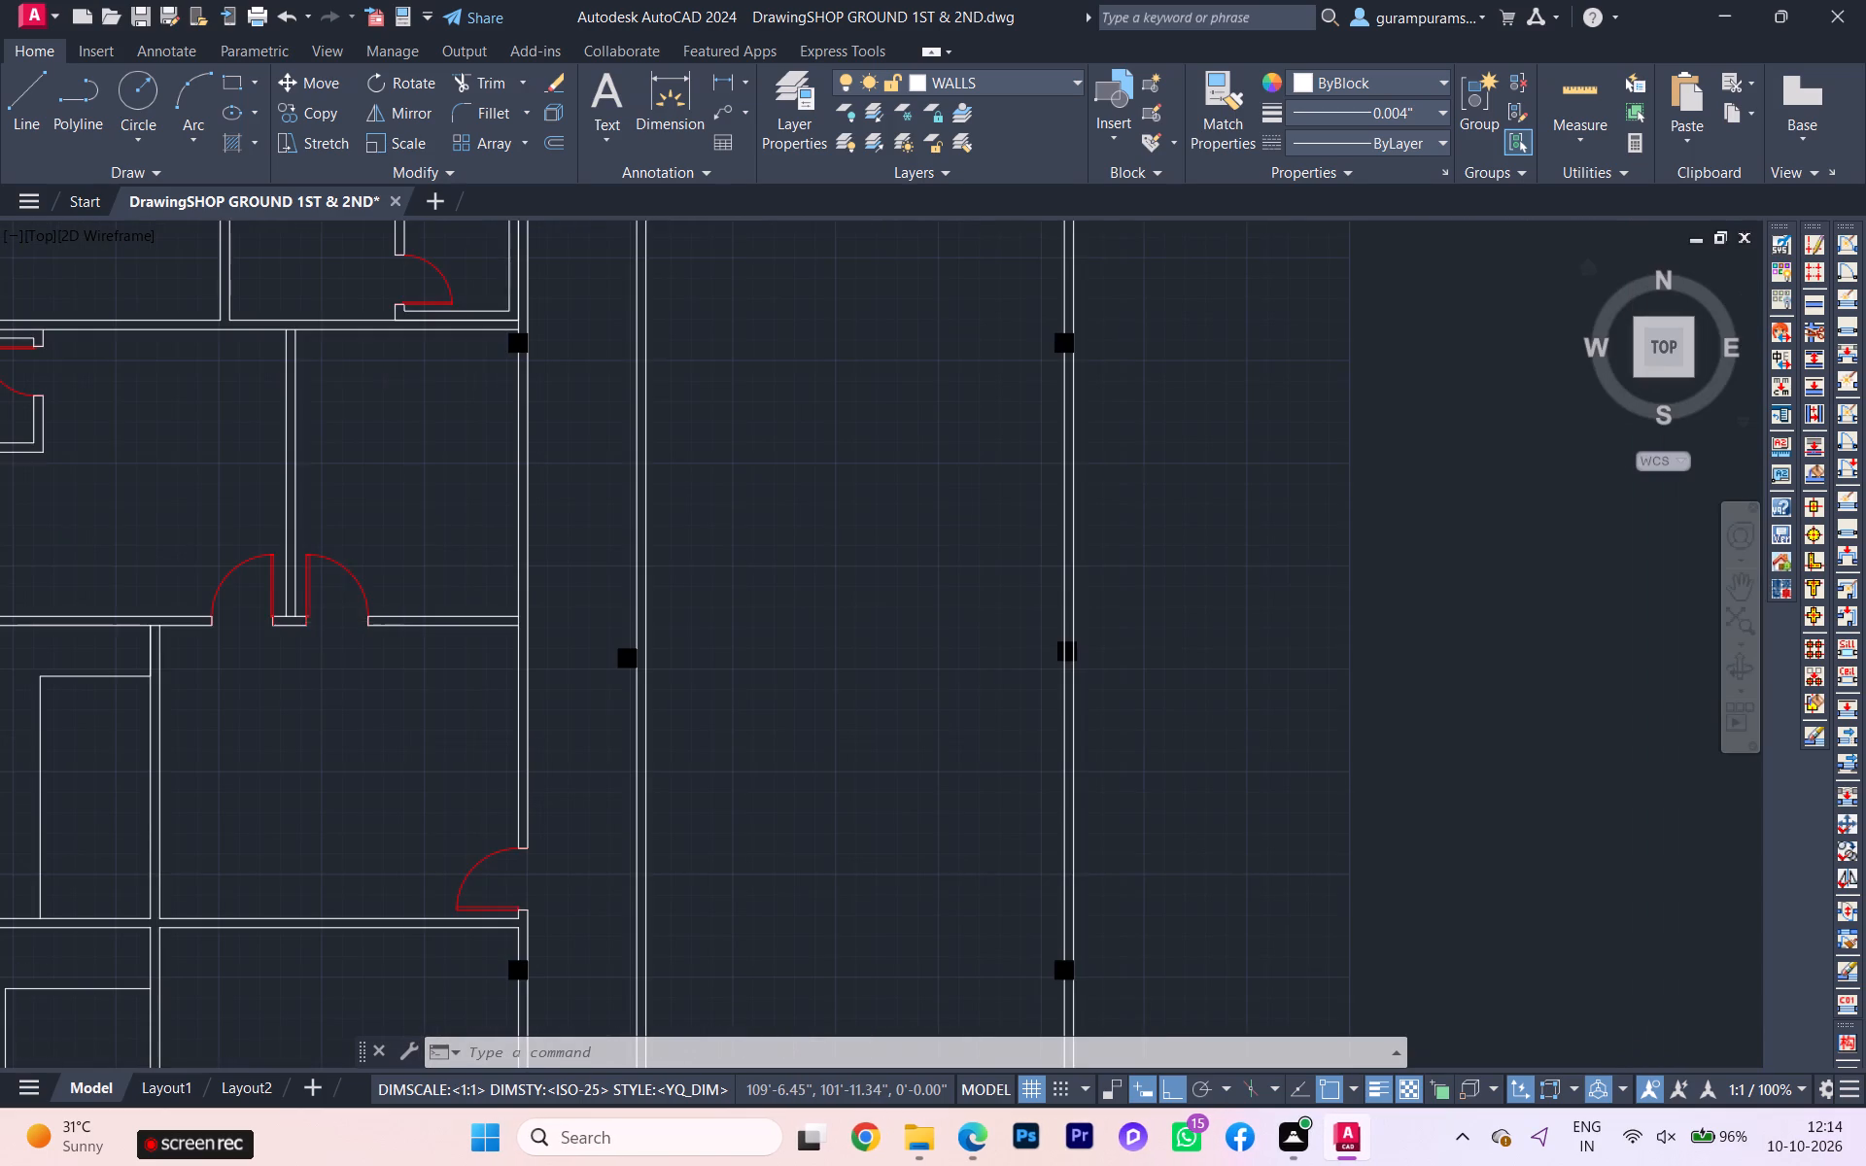
scroll(347, 658, "down", 1)
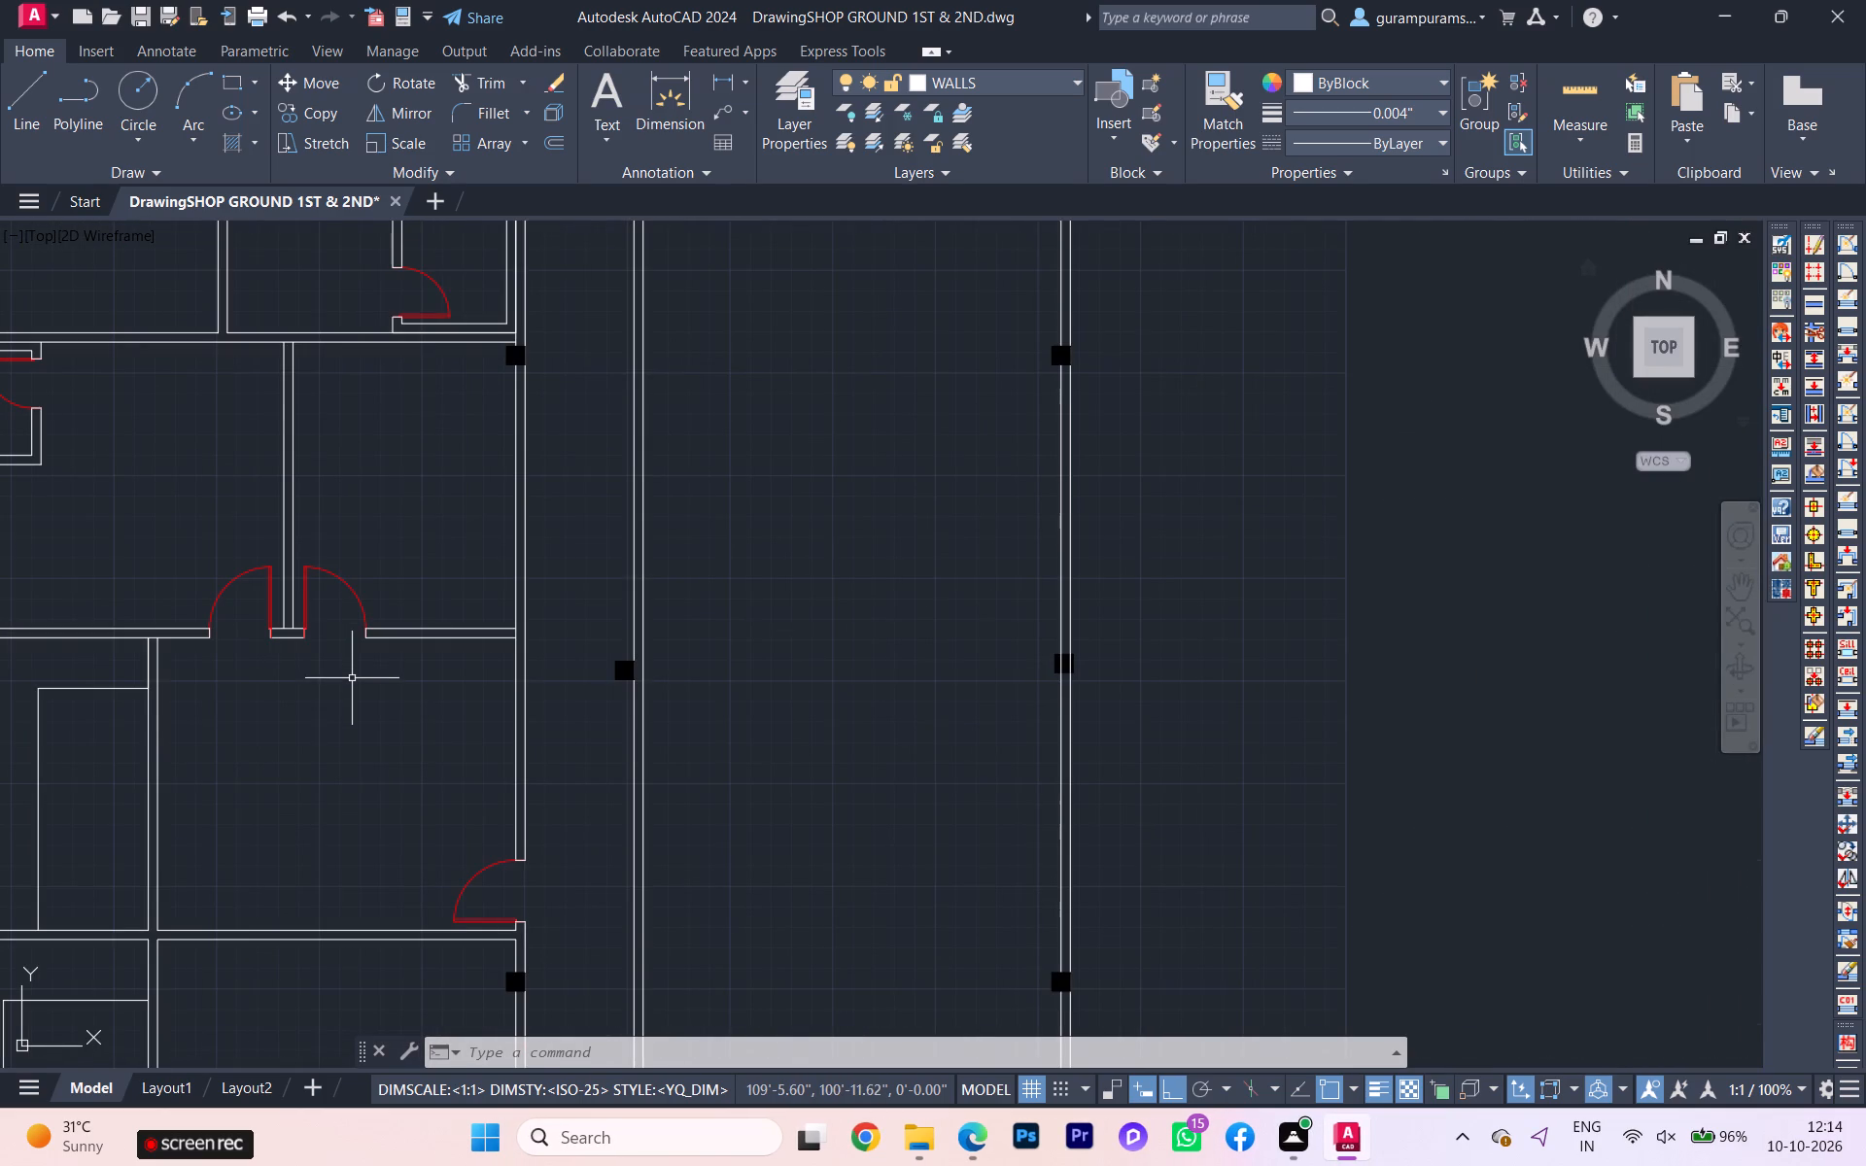
scroll(464, 669, "down", 2)
scroll(528, 689, "up", 2)
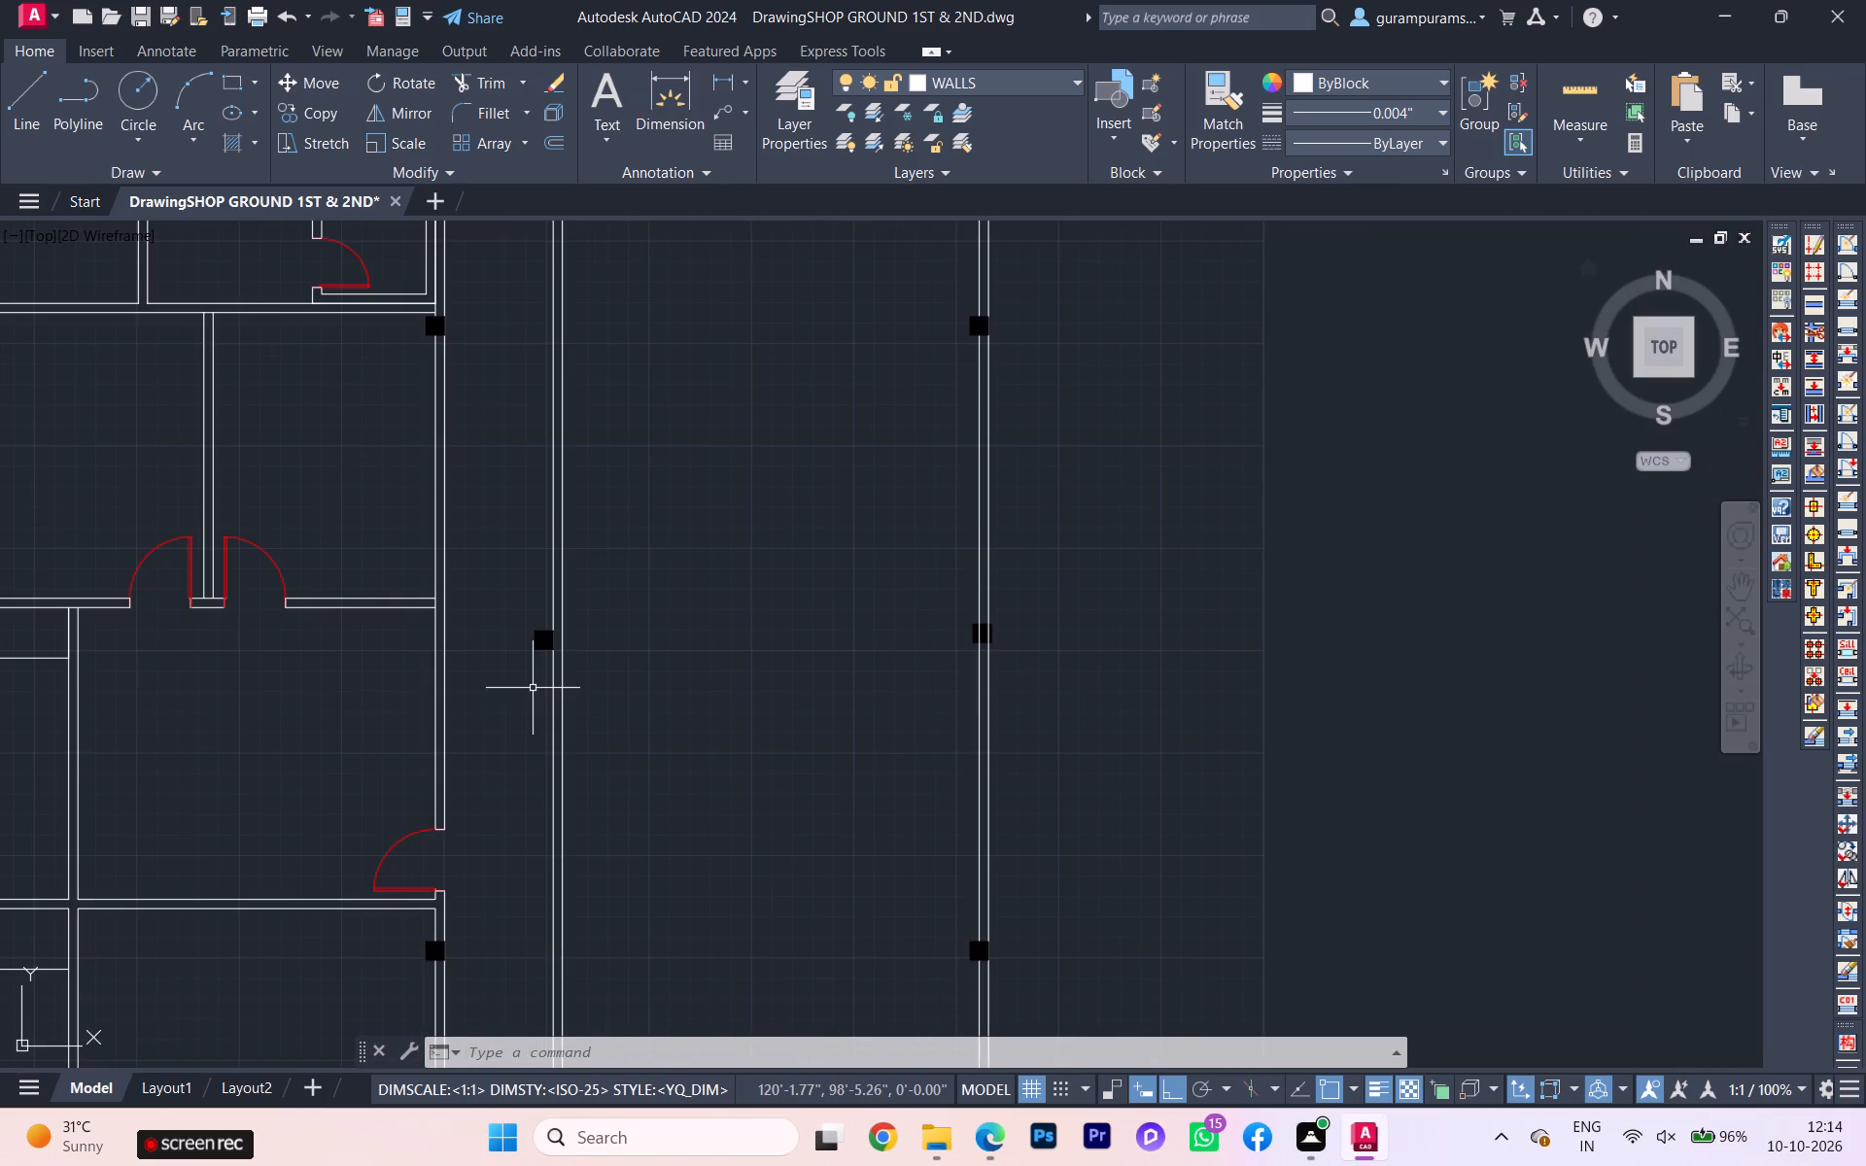
scroll(533, 687, "down", 1)
scroll(364, 685, "down", 1)
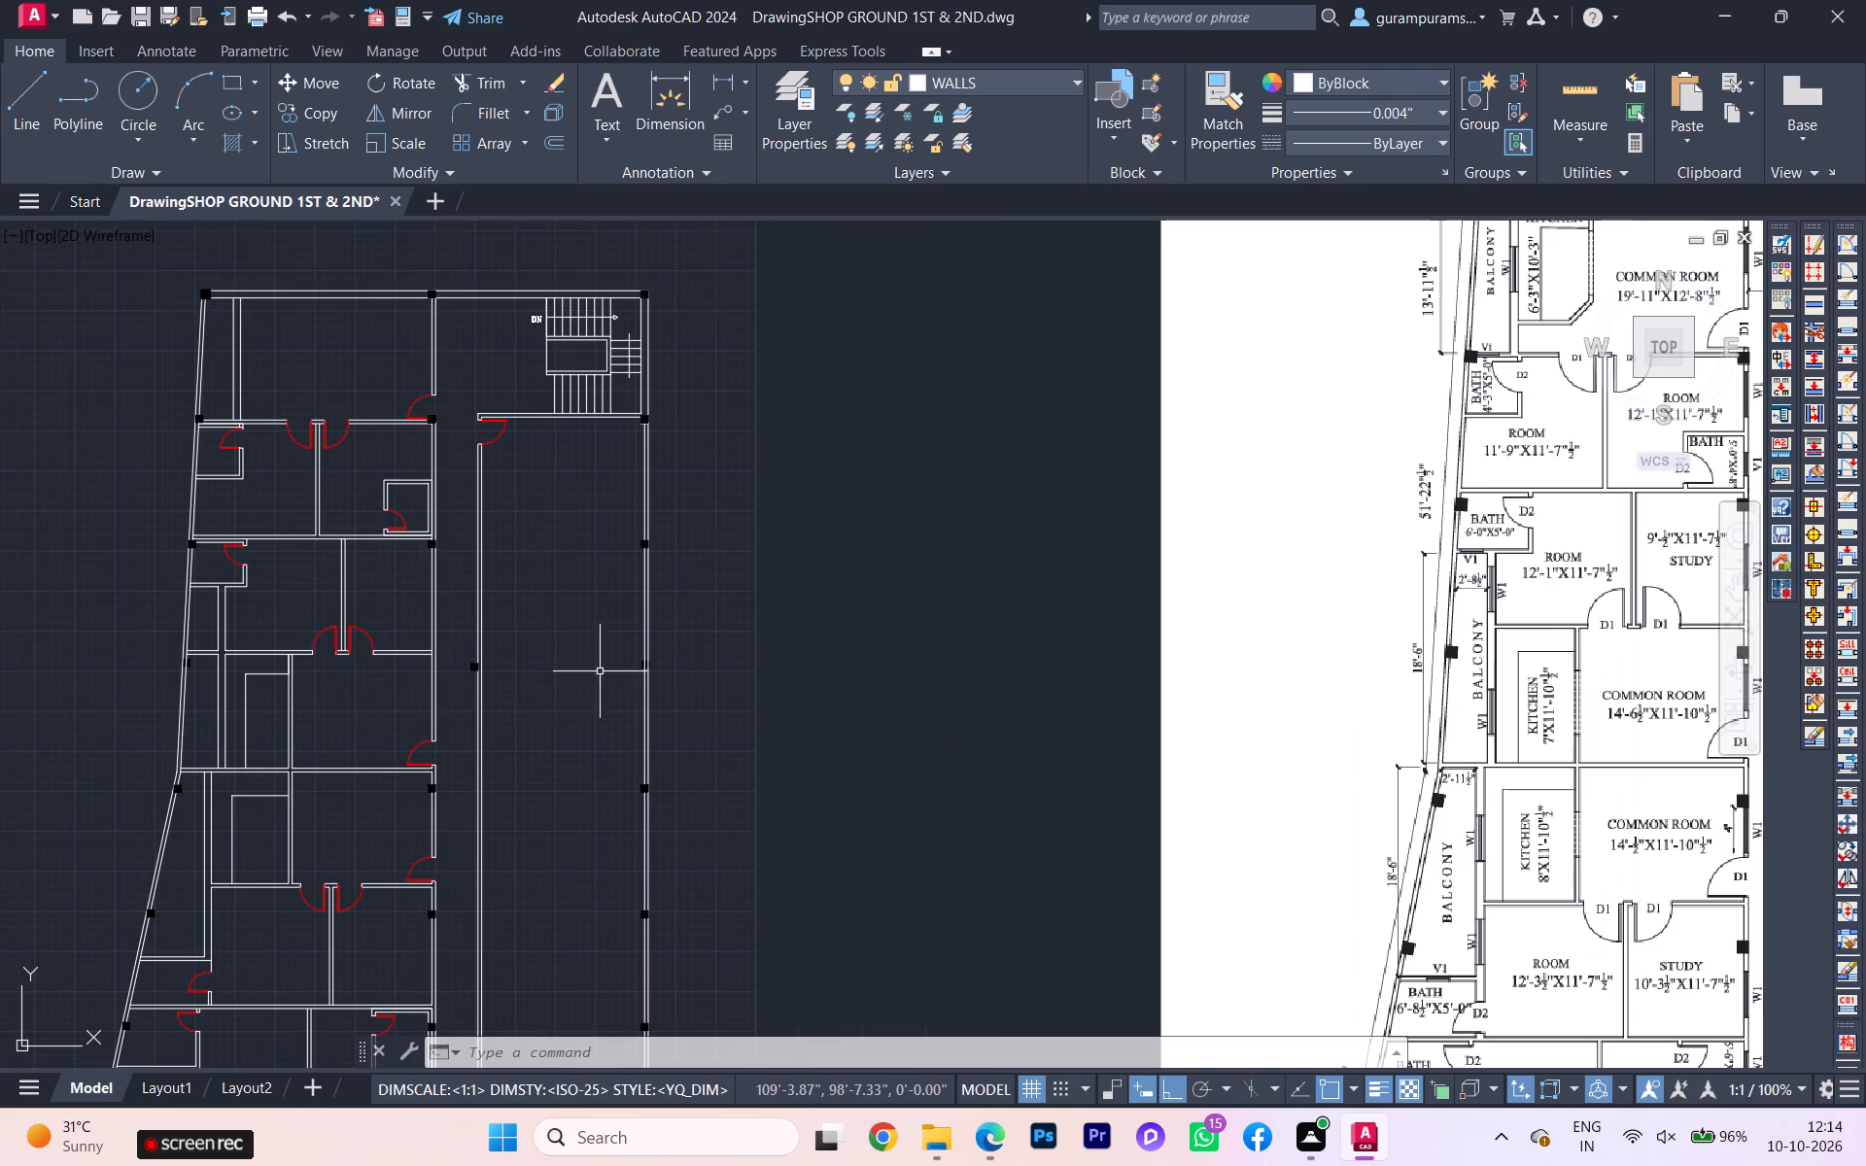
scroll(645, 326, "up", 3)
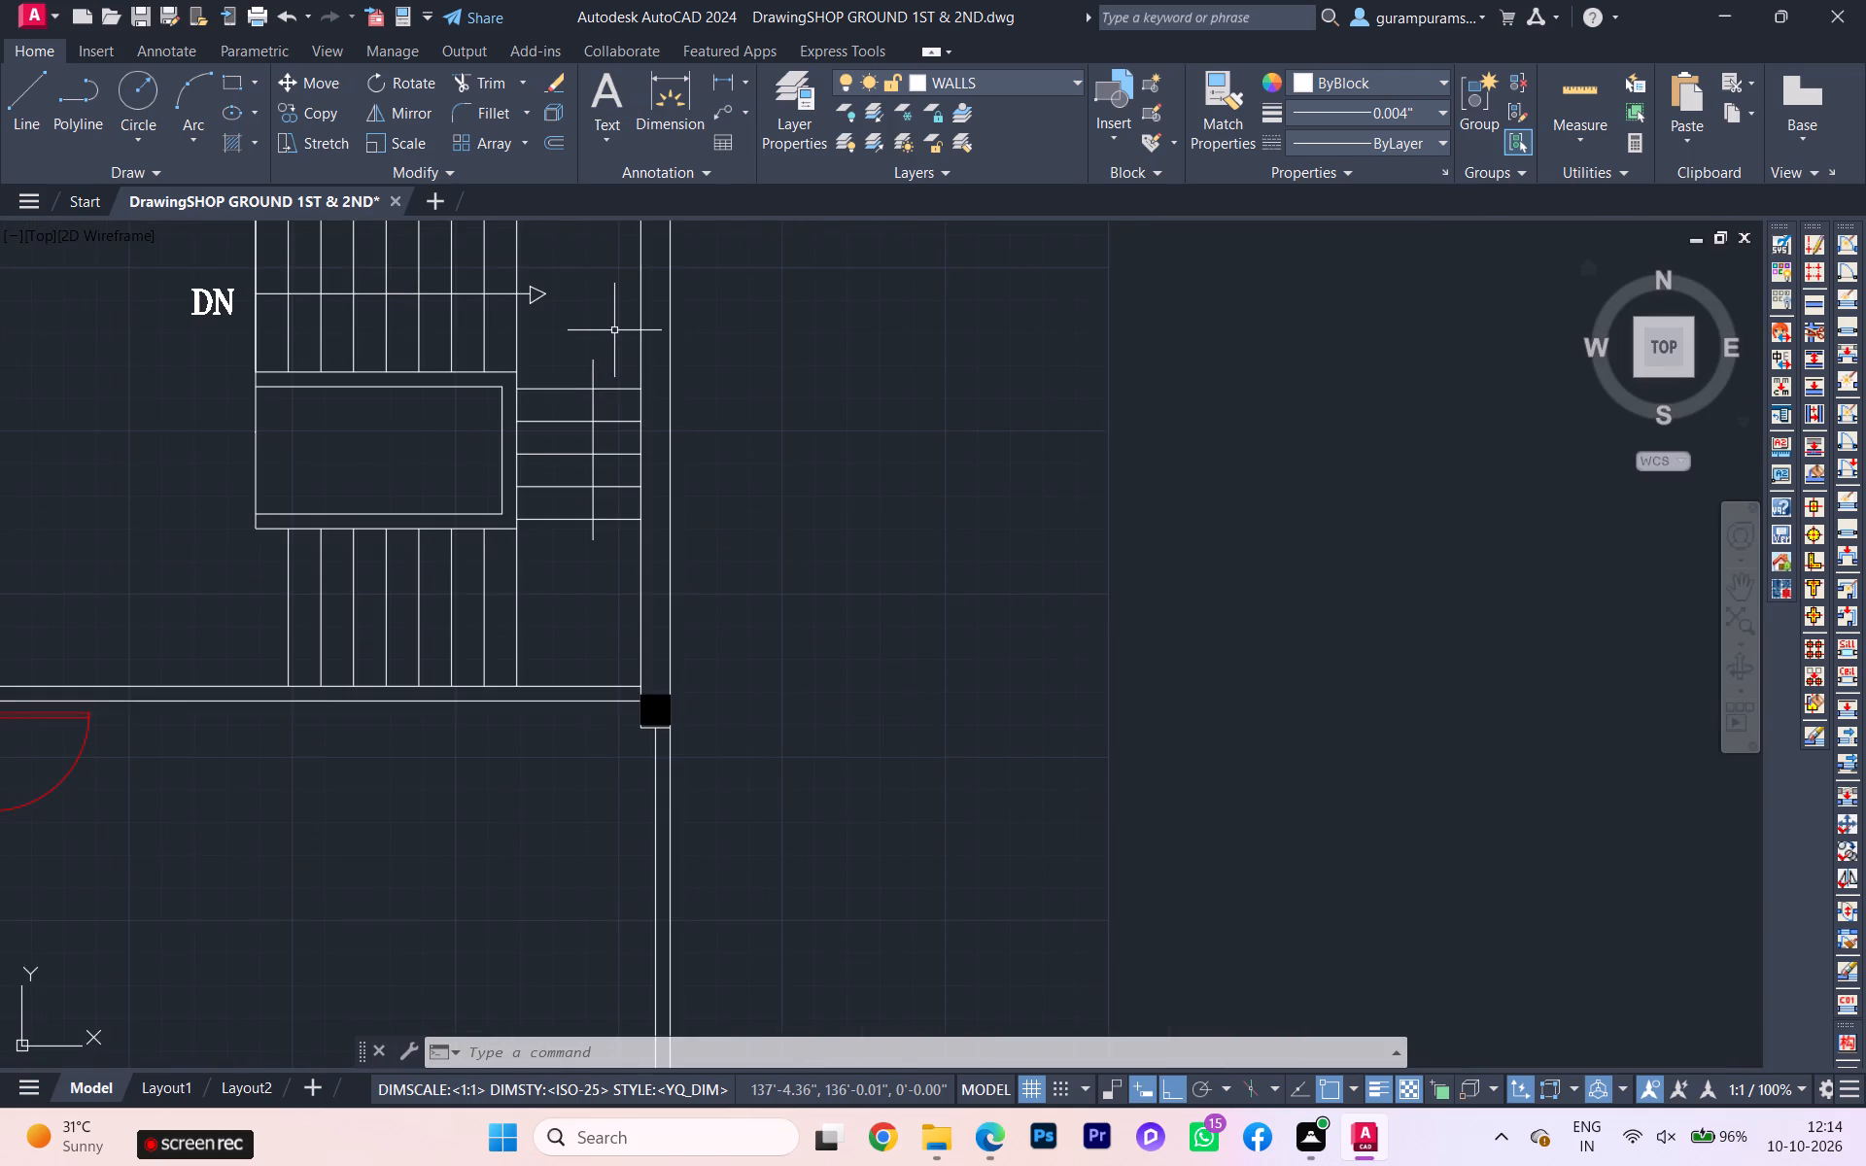
scroll(614, 331, "down", 1)
scroll(577, 403, "down", 1)
scroll(365, 521, "down", 1)
scroll(292, 551, "down", 1)
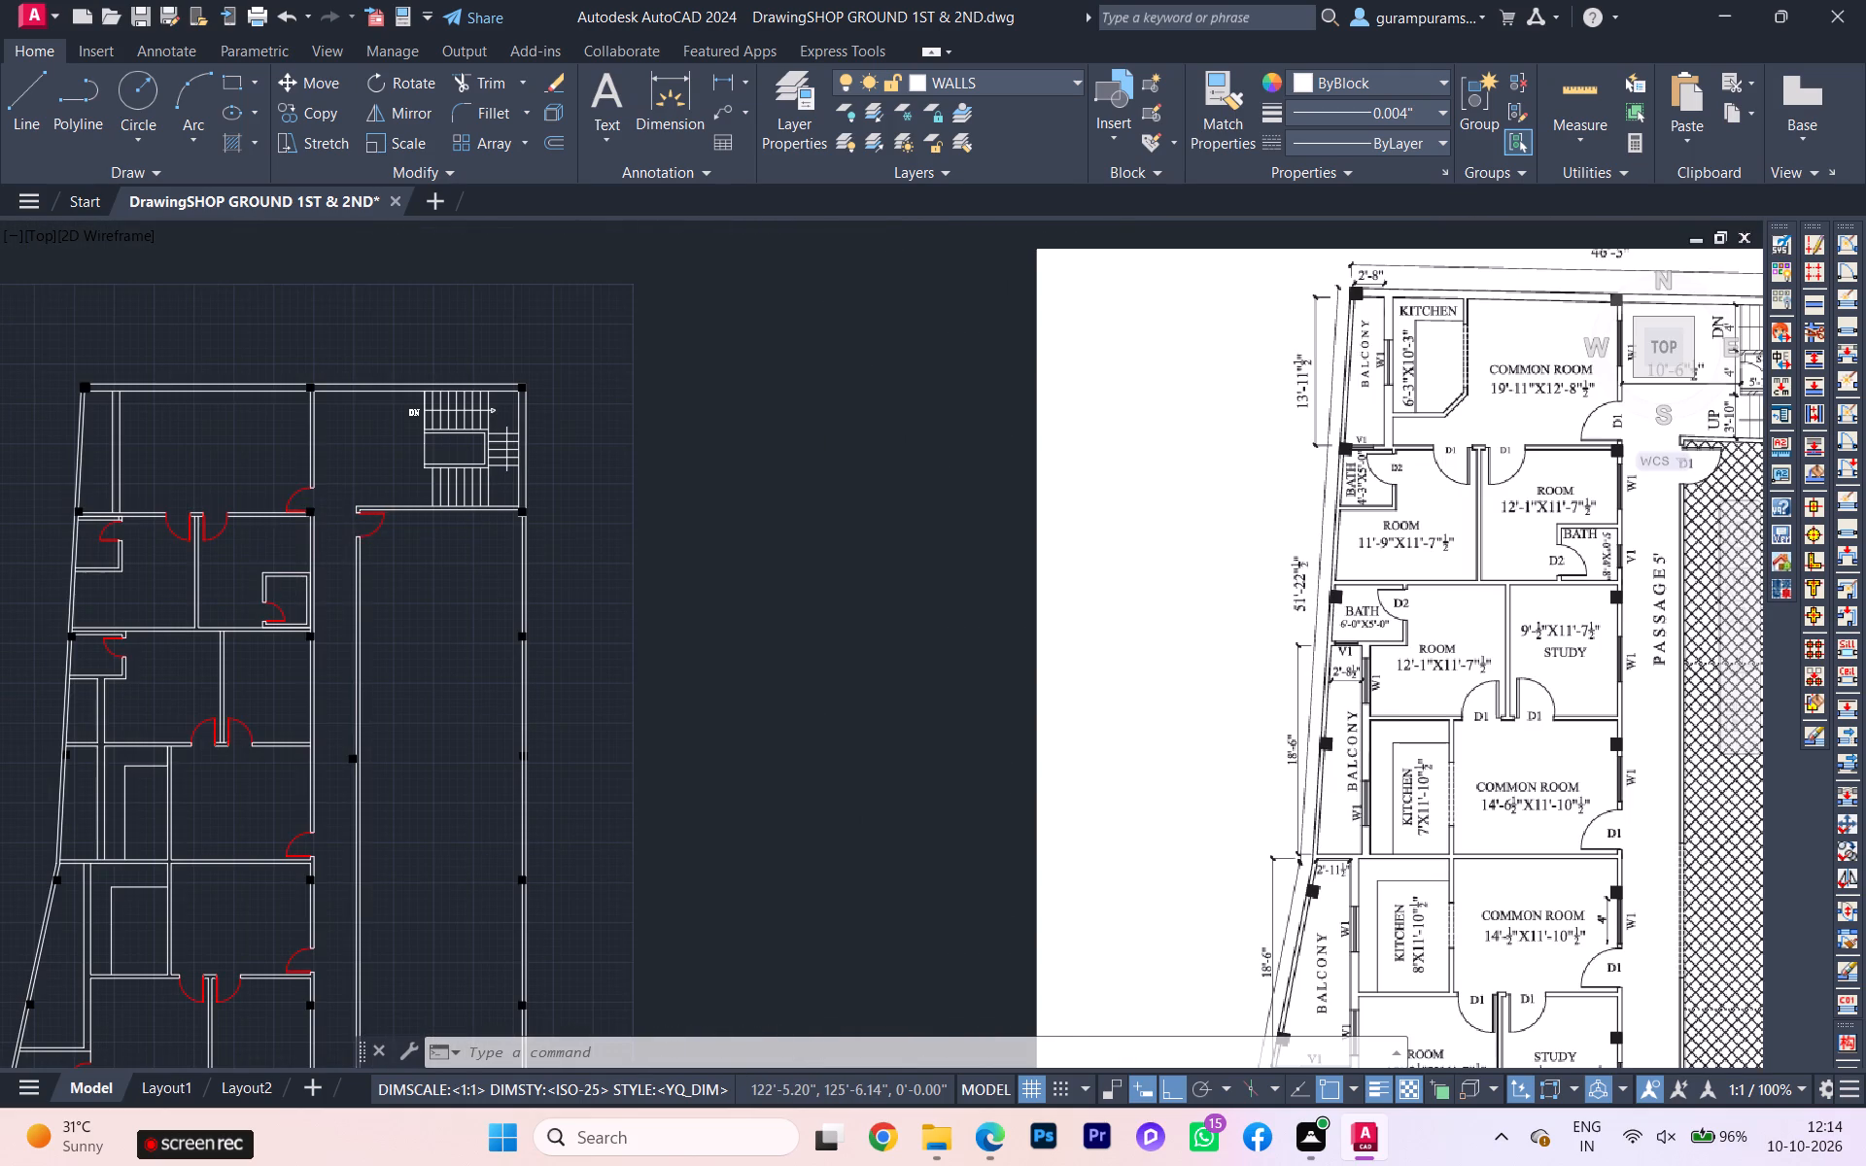
scroll(1213, 482, "up", 2)
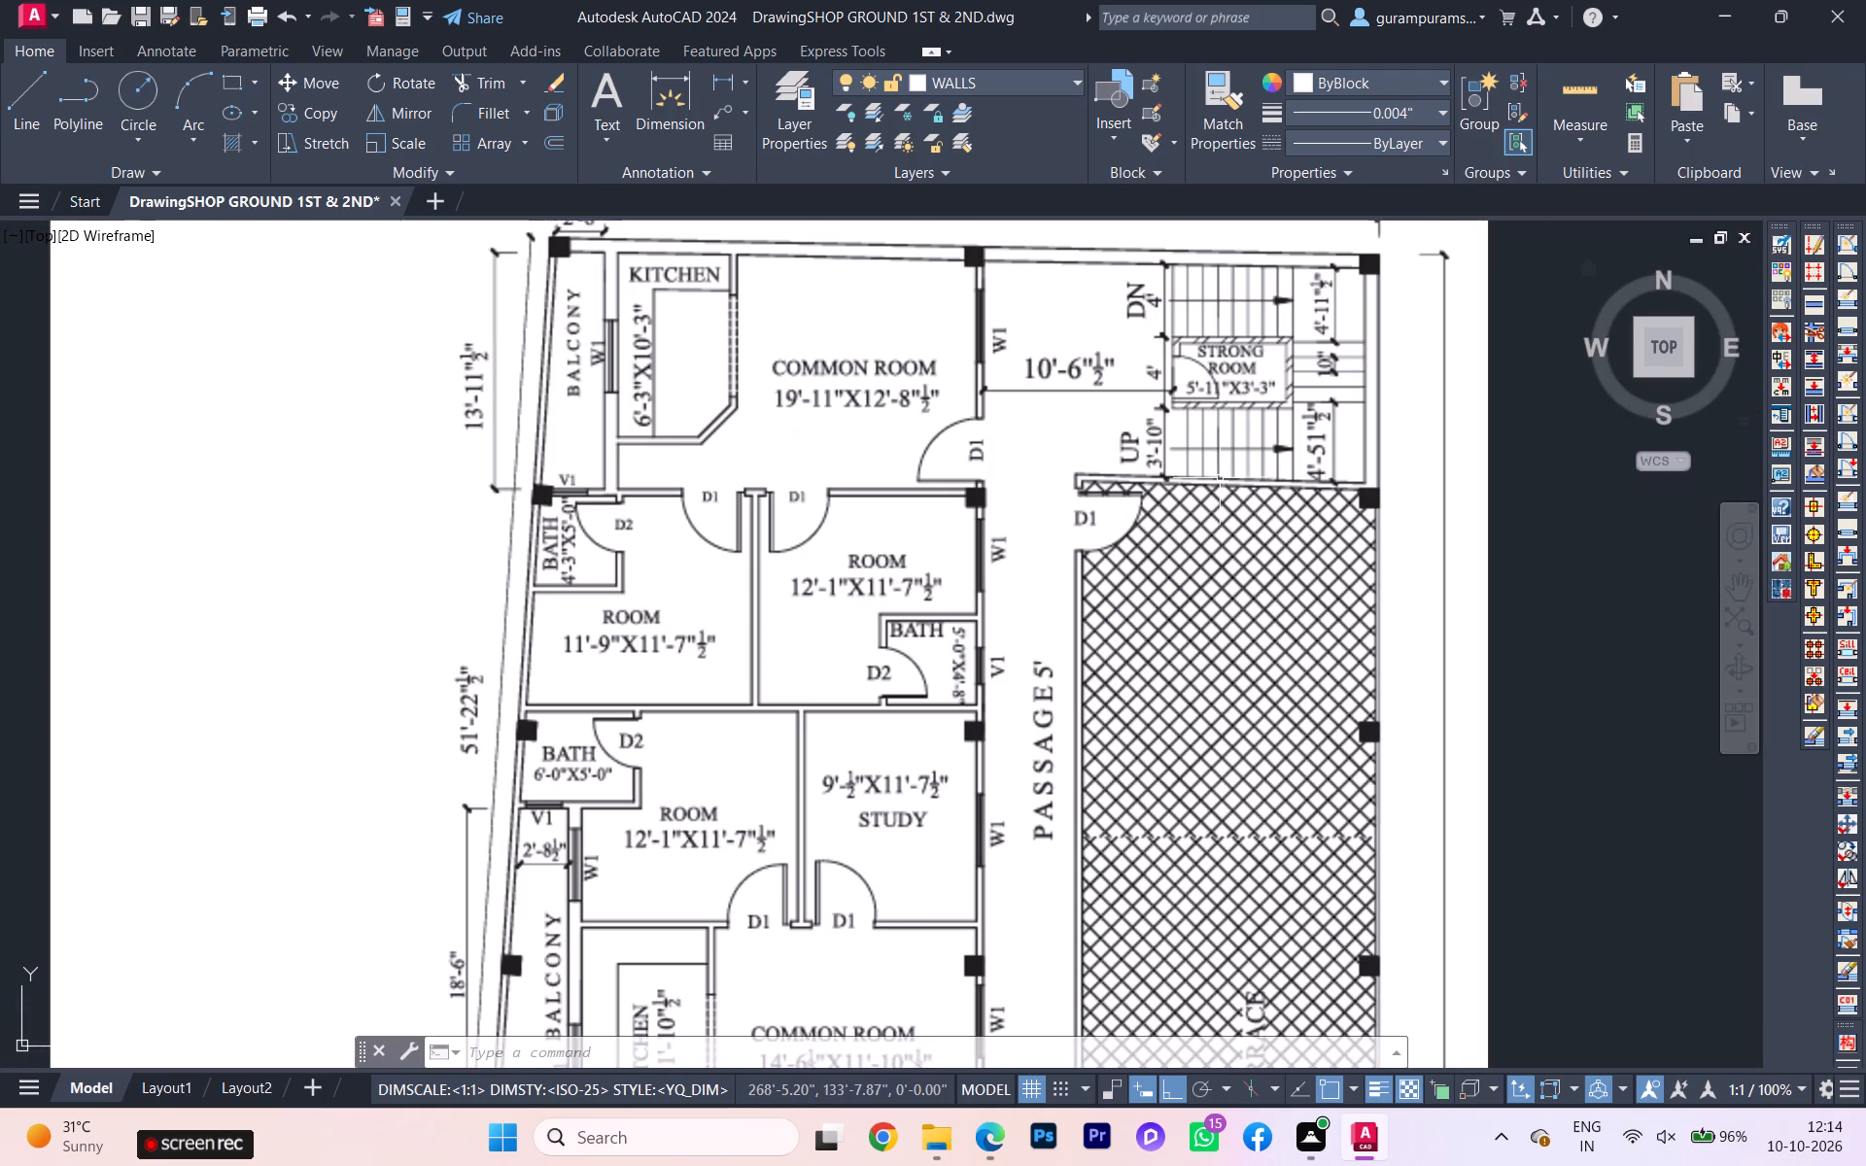
scroll(1364, 472, "down", 1)
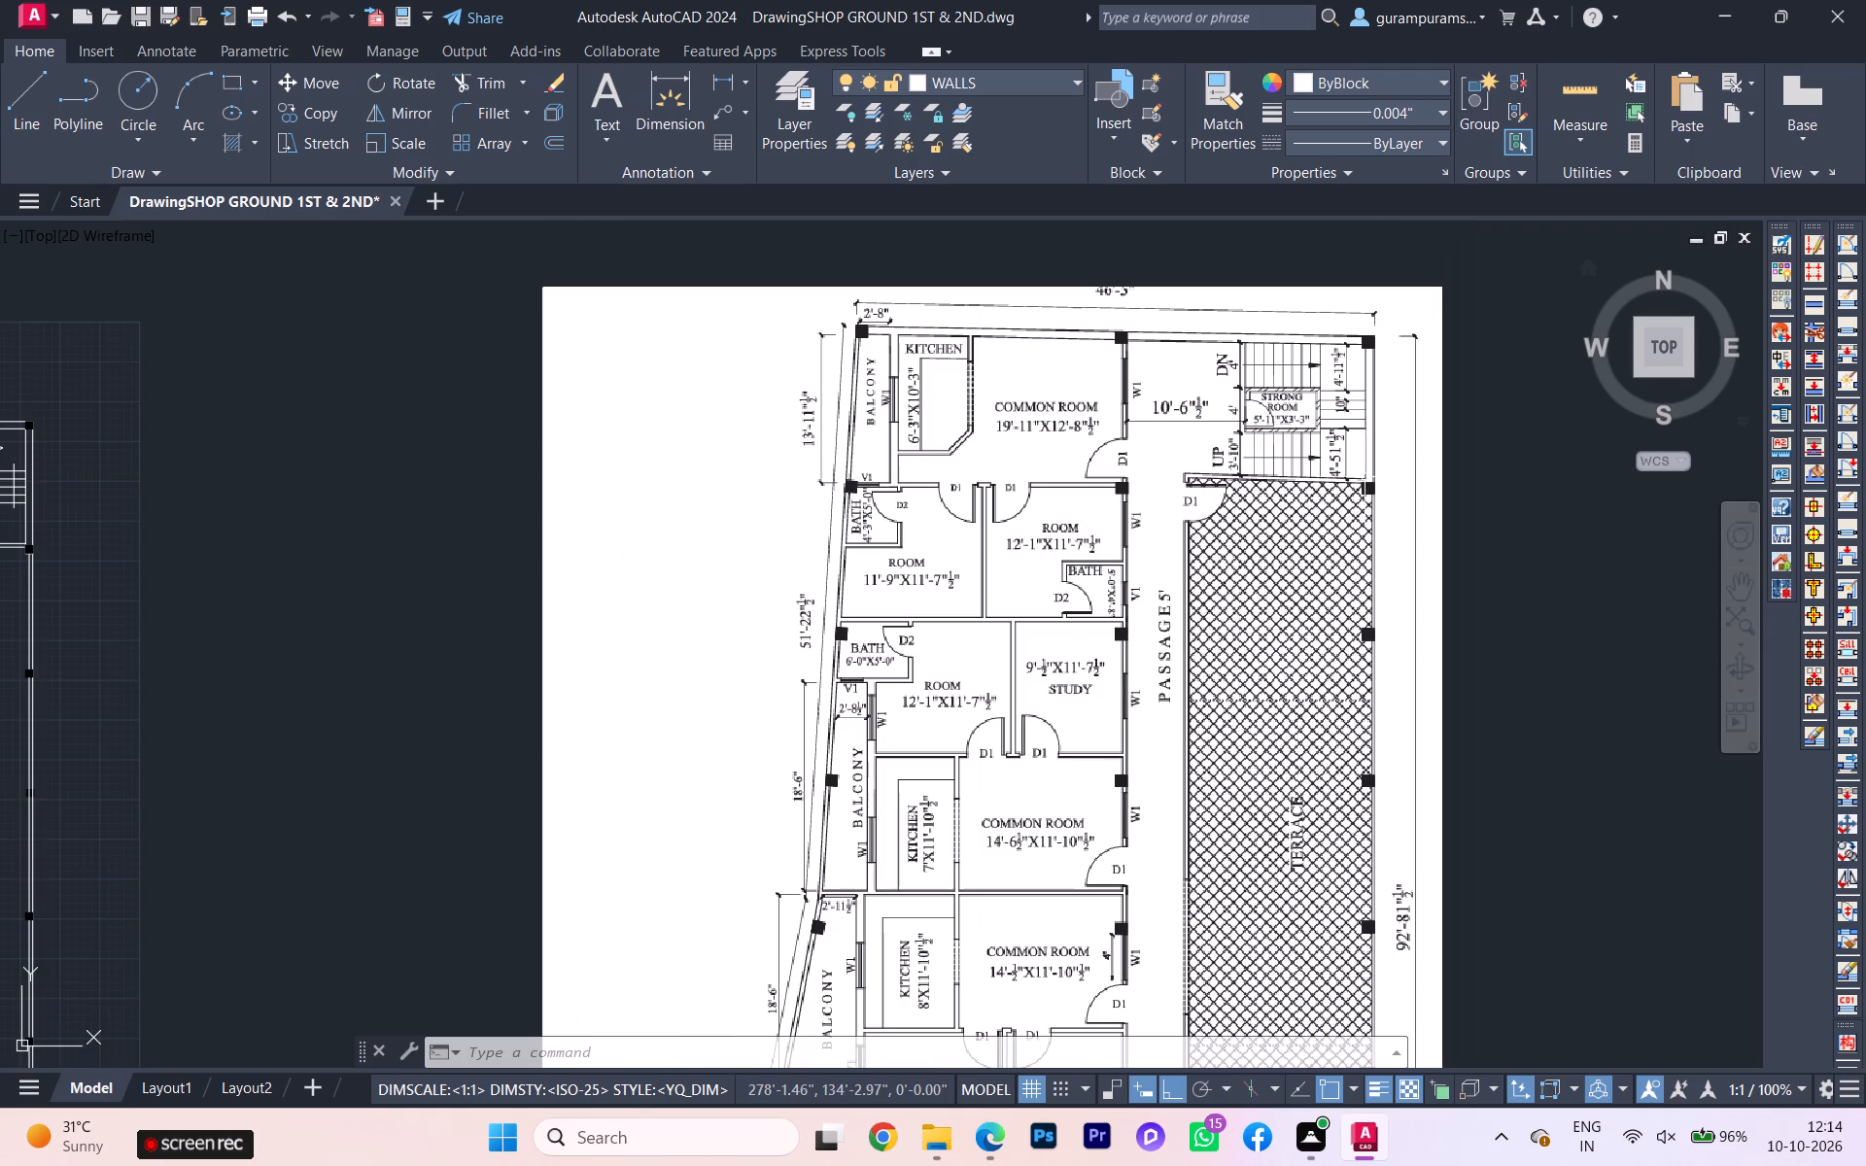
Draw a horizontal direction line about 7'-5" long across the treads of the staircase's lower flight.
scroll(464, 529, "down", 1)
middle_click_drag(466, 529, 919, 481)
scroll(555, 491, "up", 3)
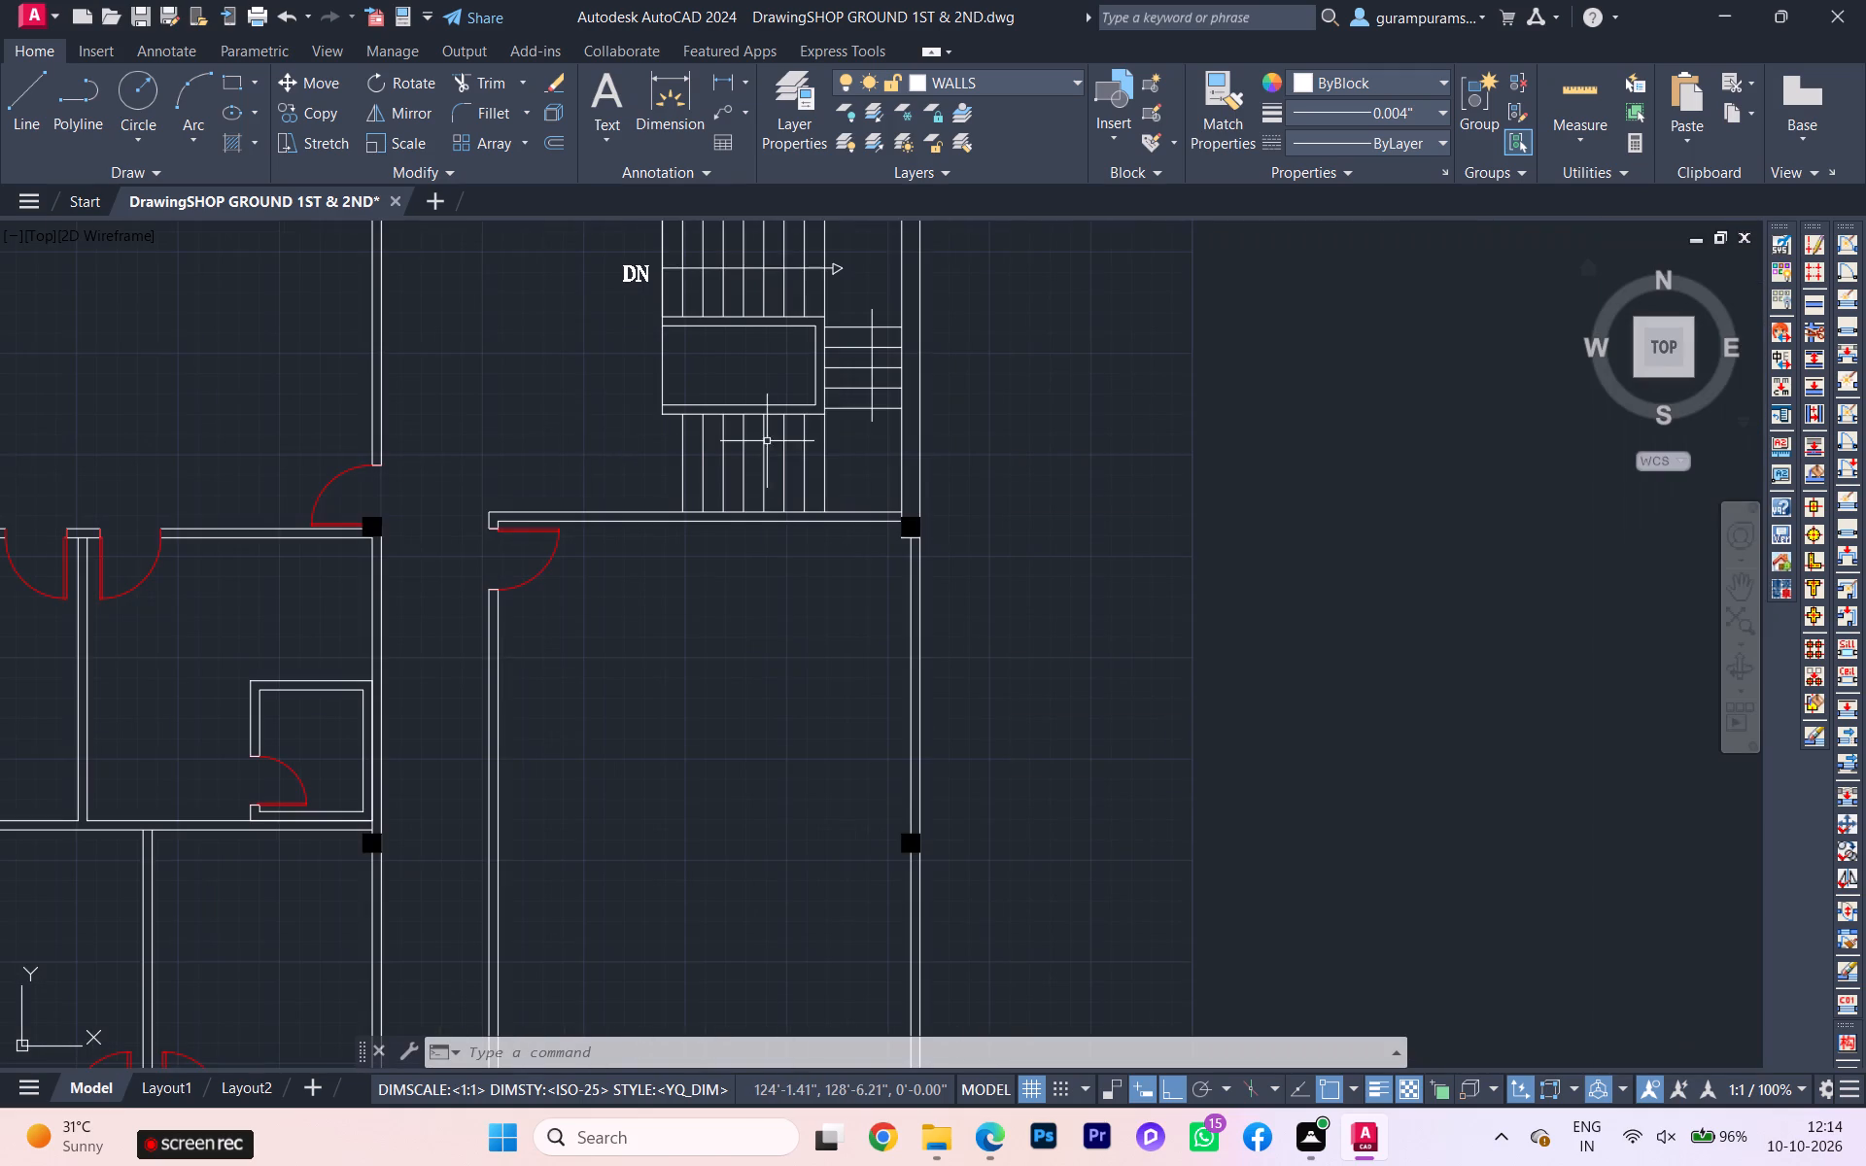
left_click(743, 453)
key("Escape")
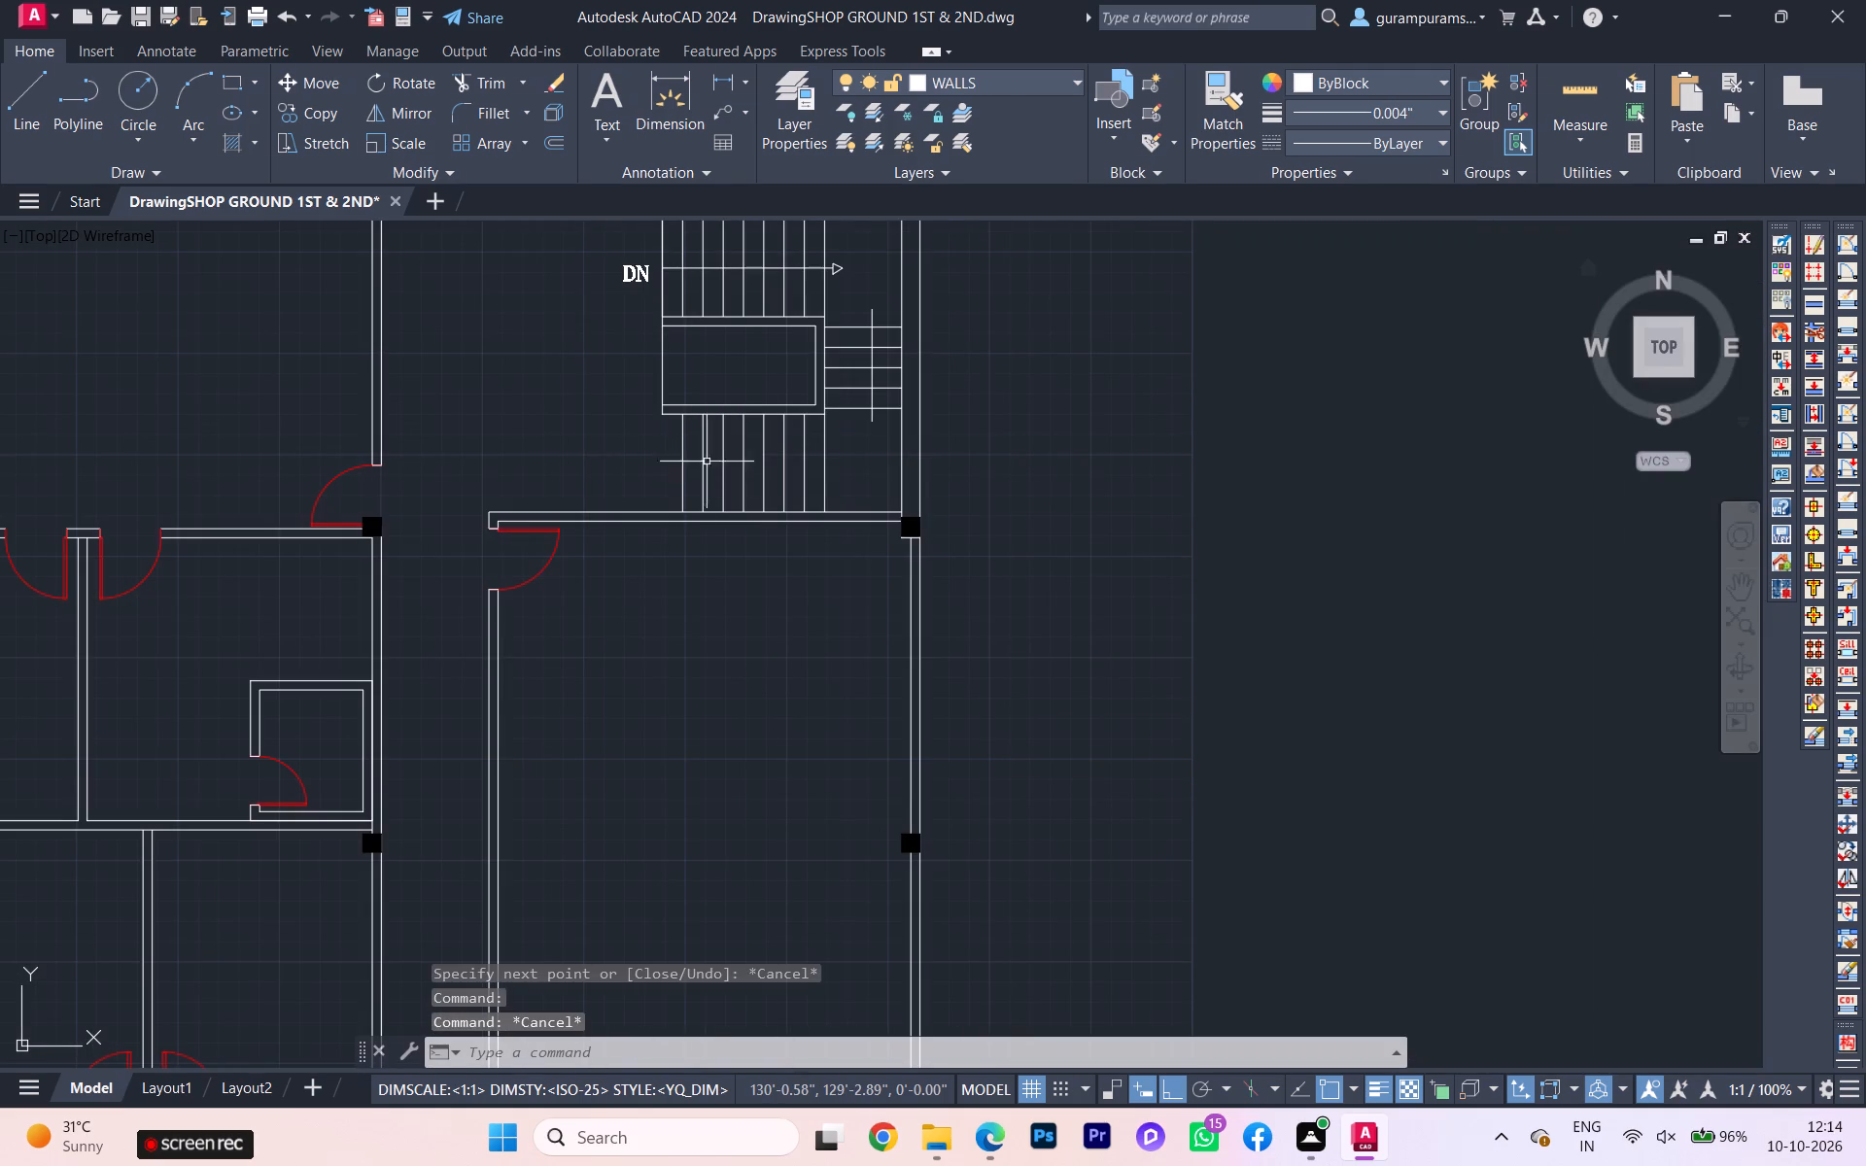
key("l")
key("Return")
left_click(668, 459)
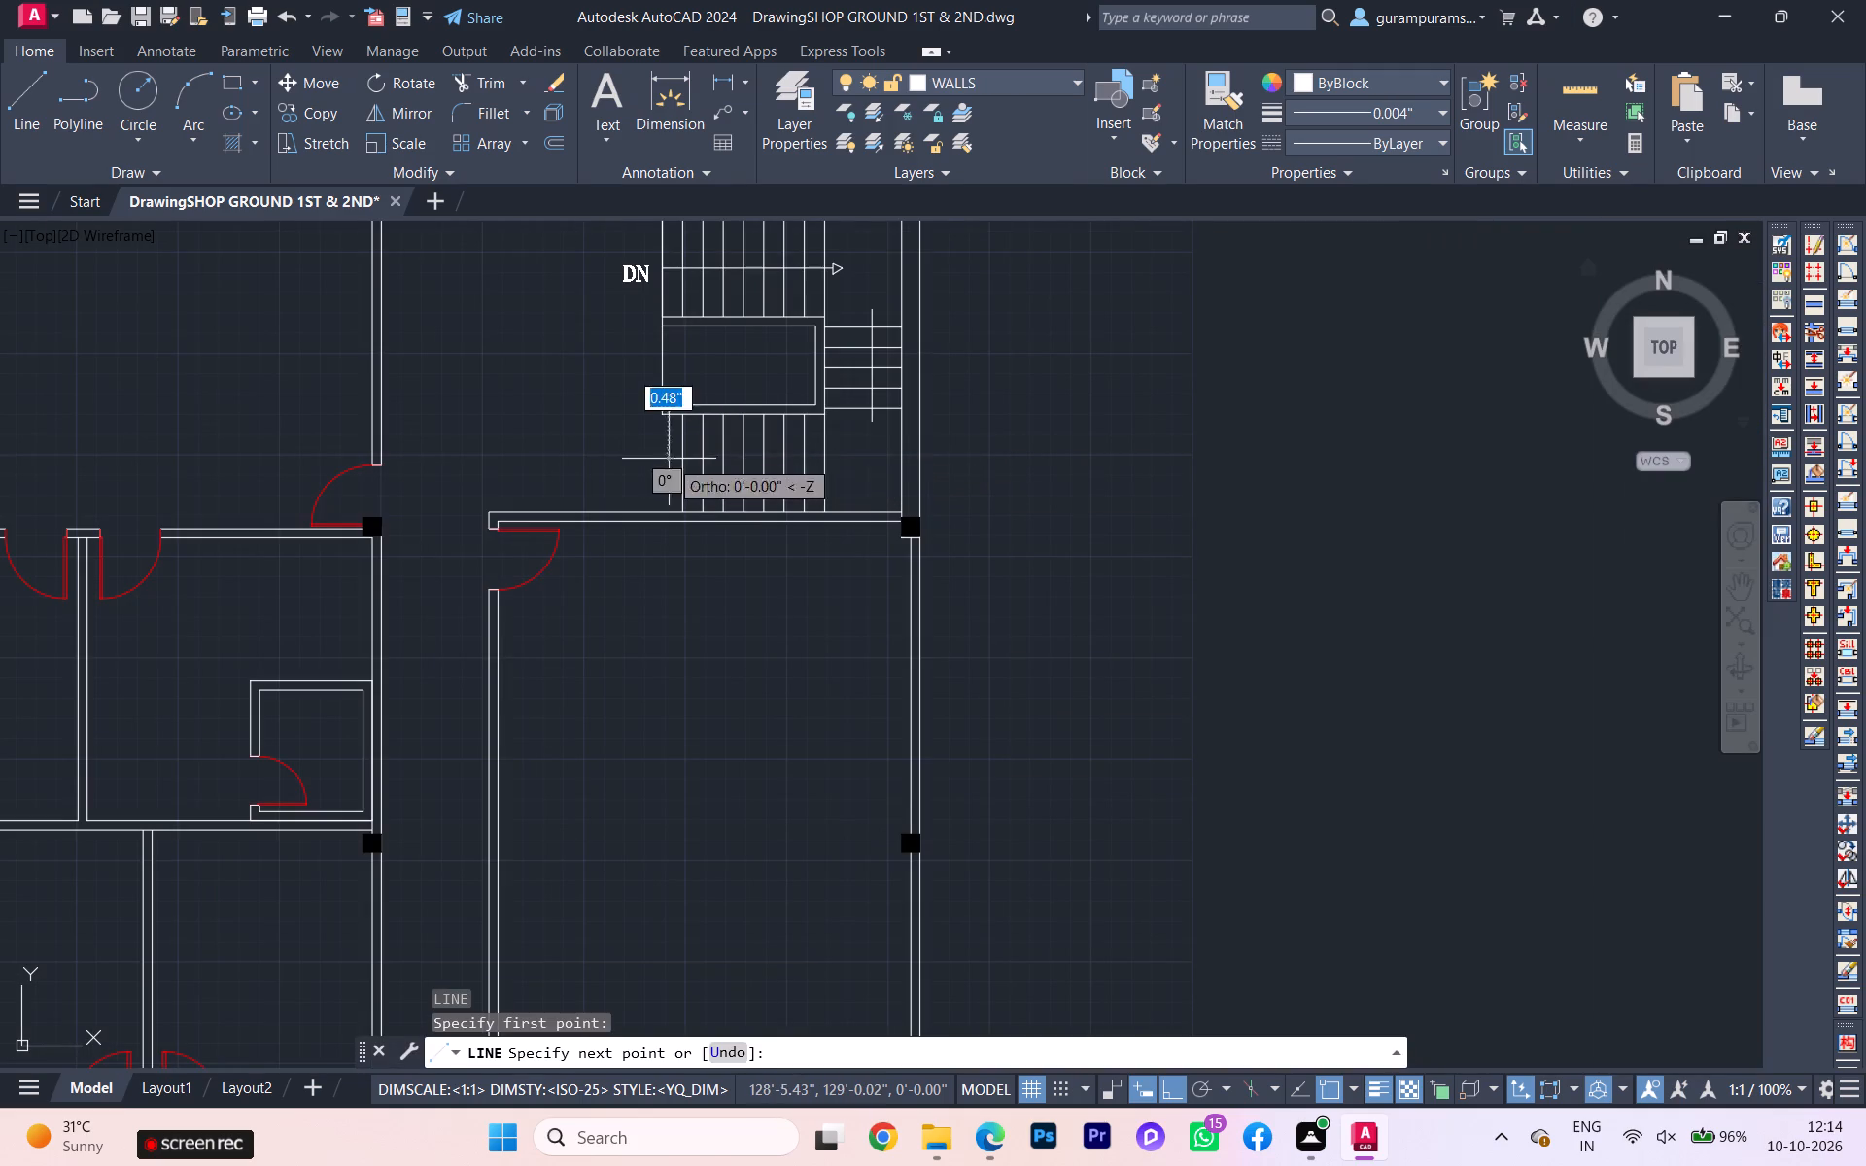
left_click(847, 454)
key("Escape")
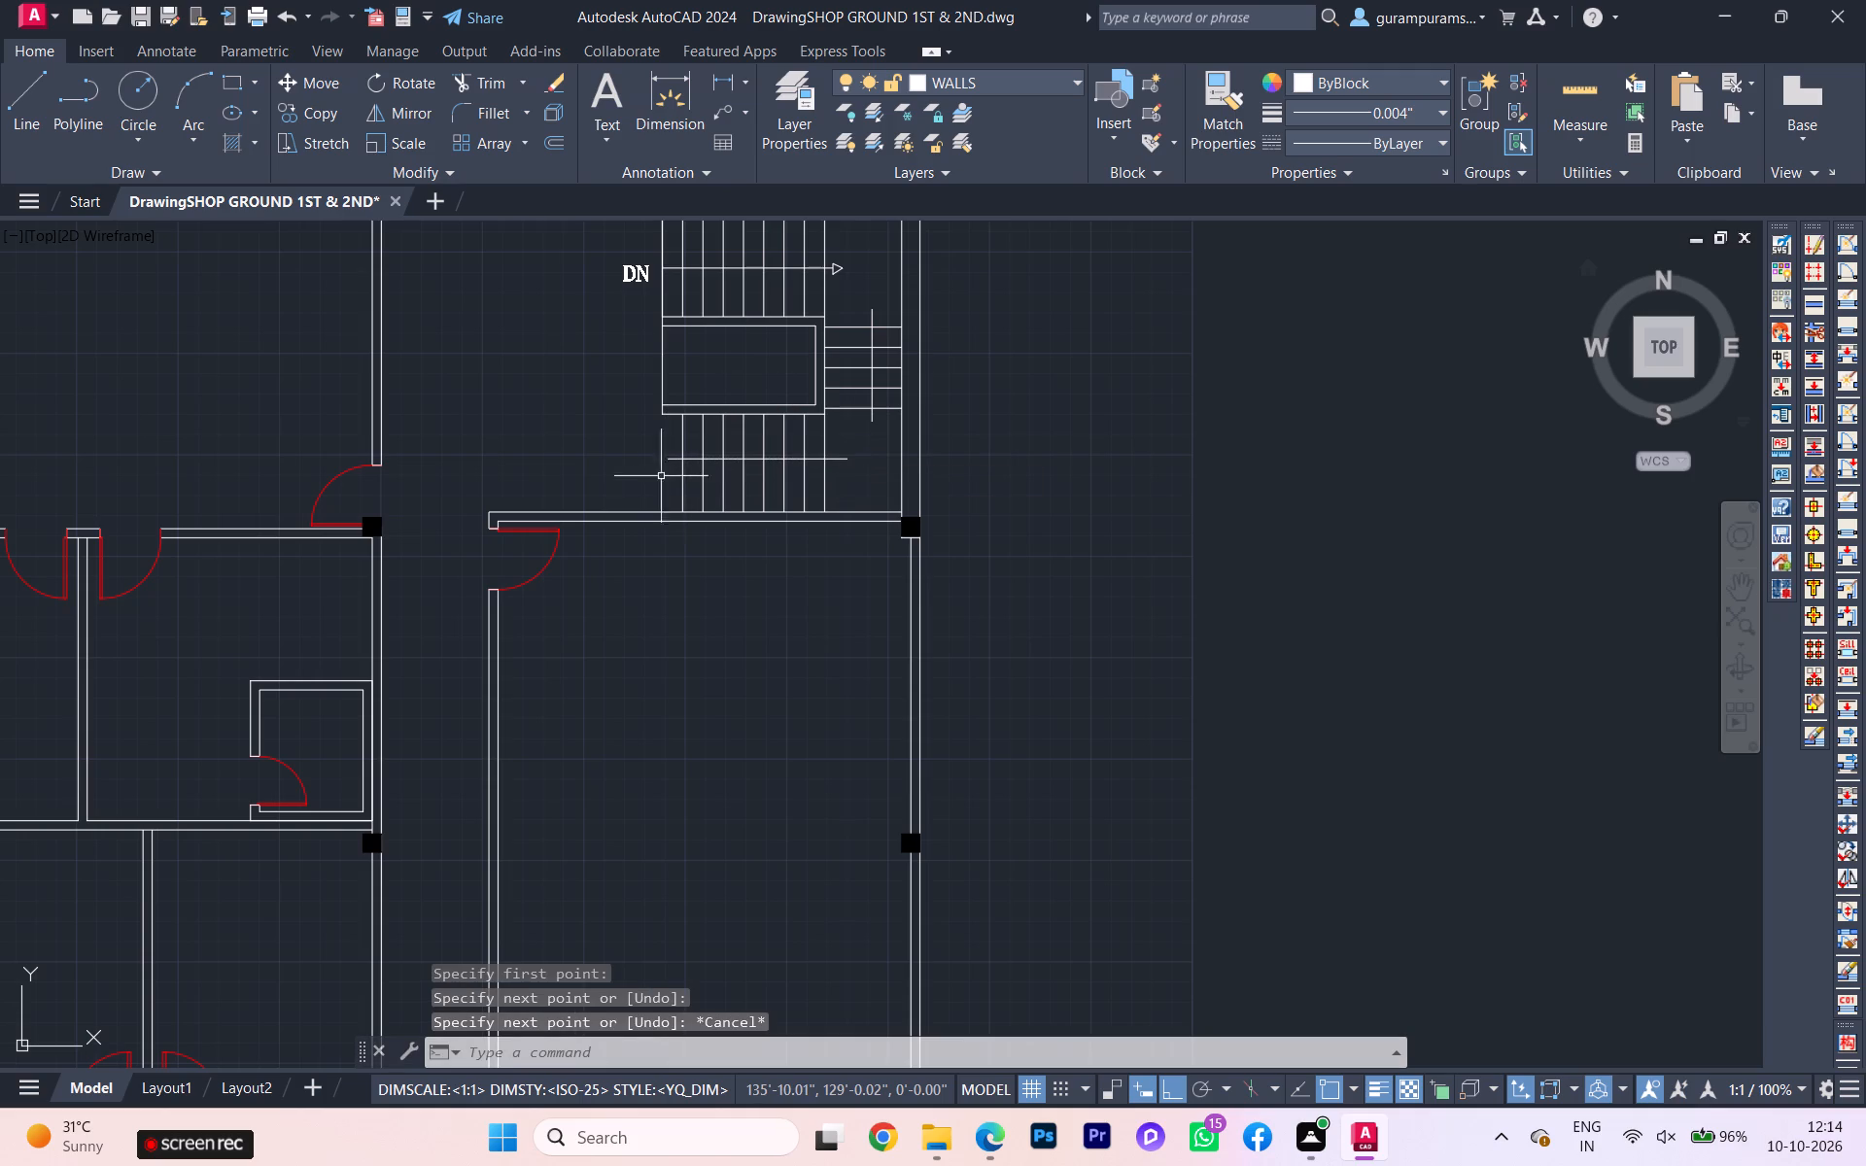
Draw a triangular arrowhead pointing east at the end of the lower flight's direction line, with Ortho off for the slanted sides.
key("l")
key("Return")
scroll(867, 526, "up", 2)
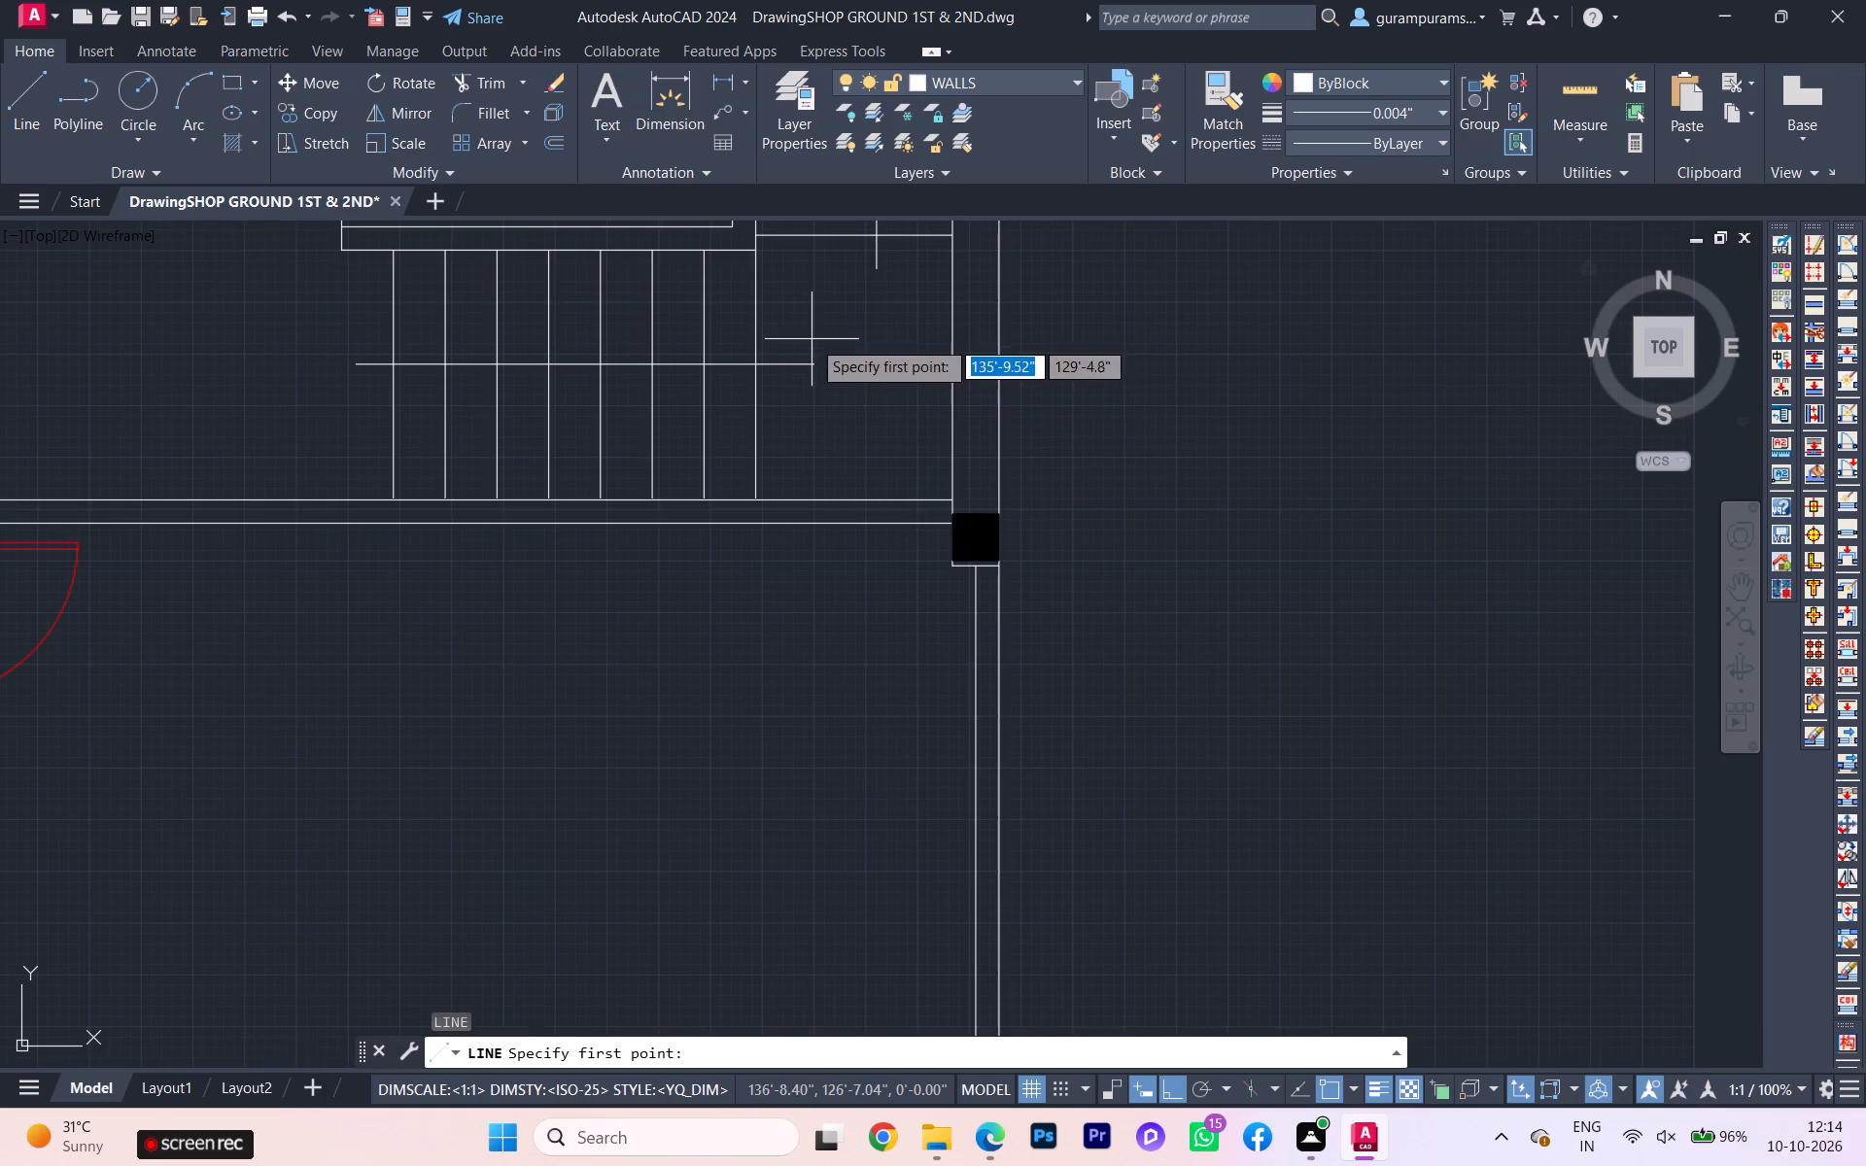
left_click(812, 337)
left_click(814, 386)
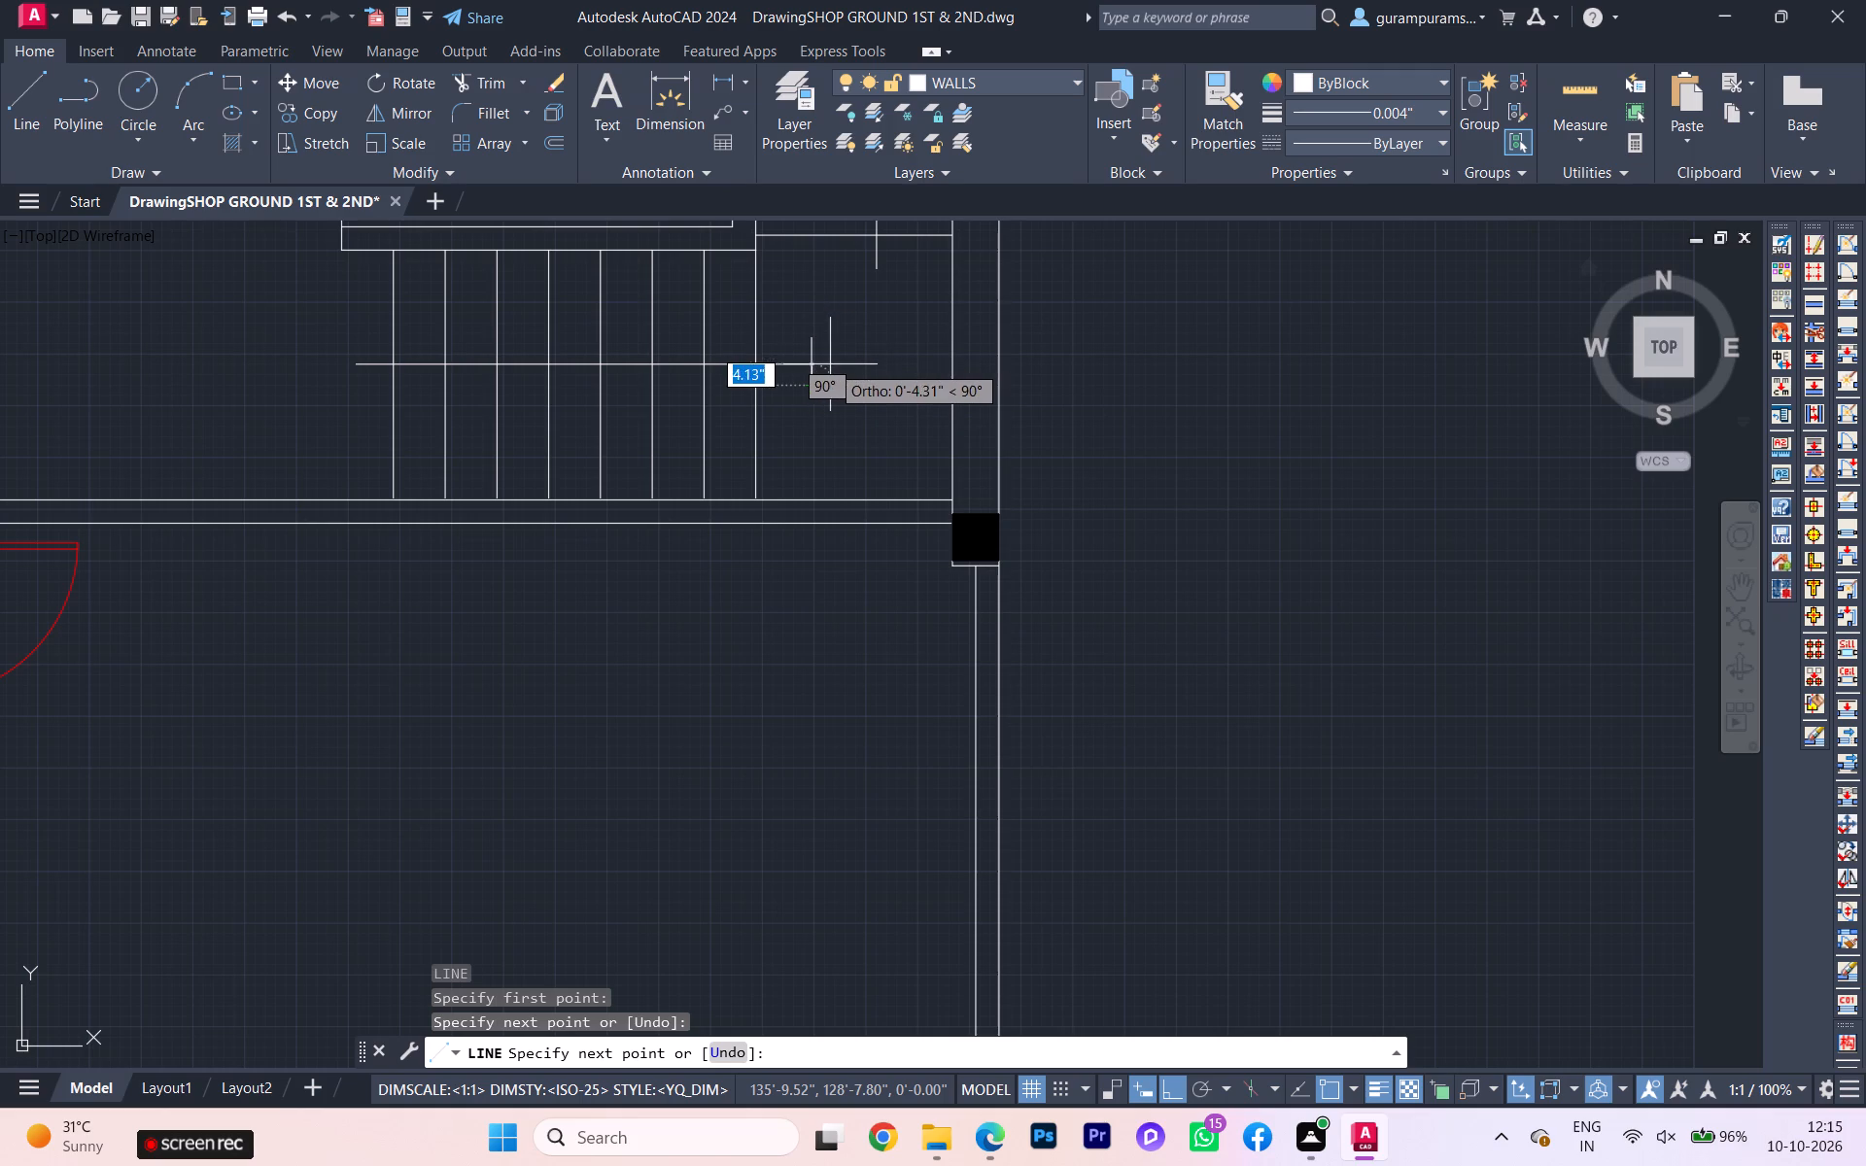
key("F8")
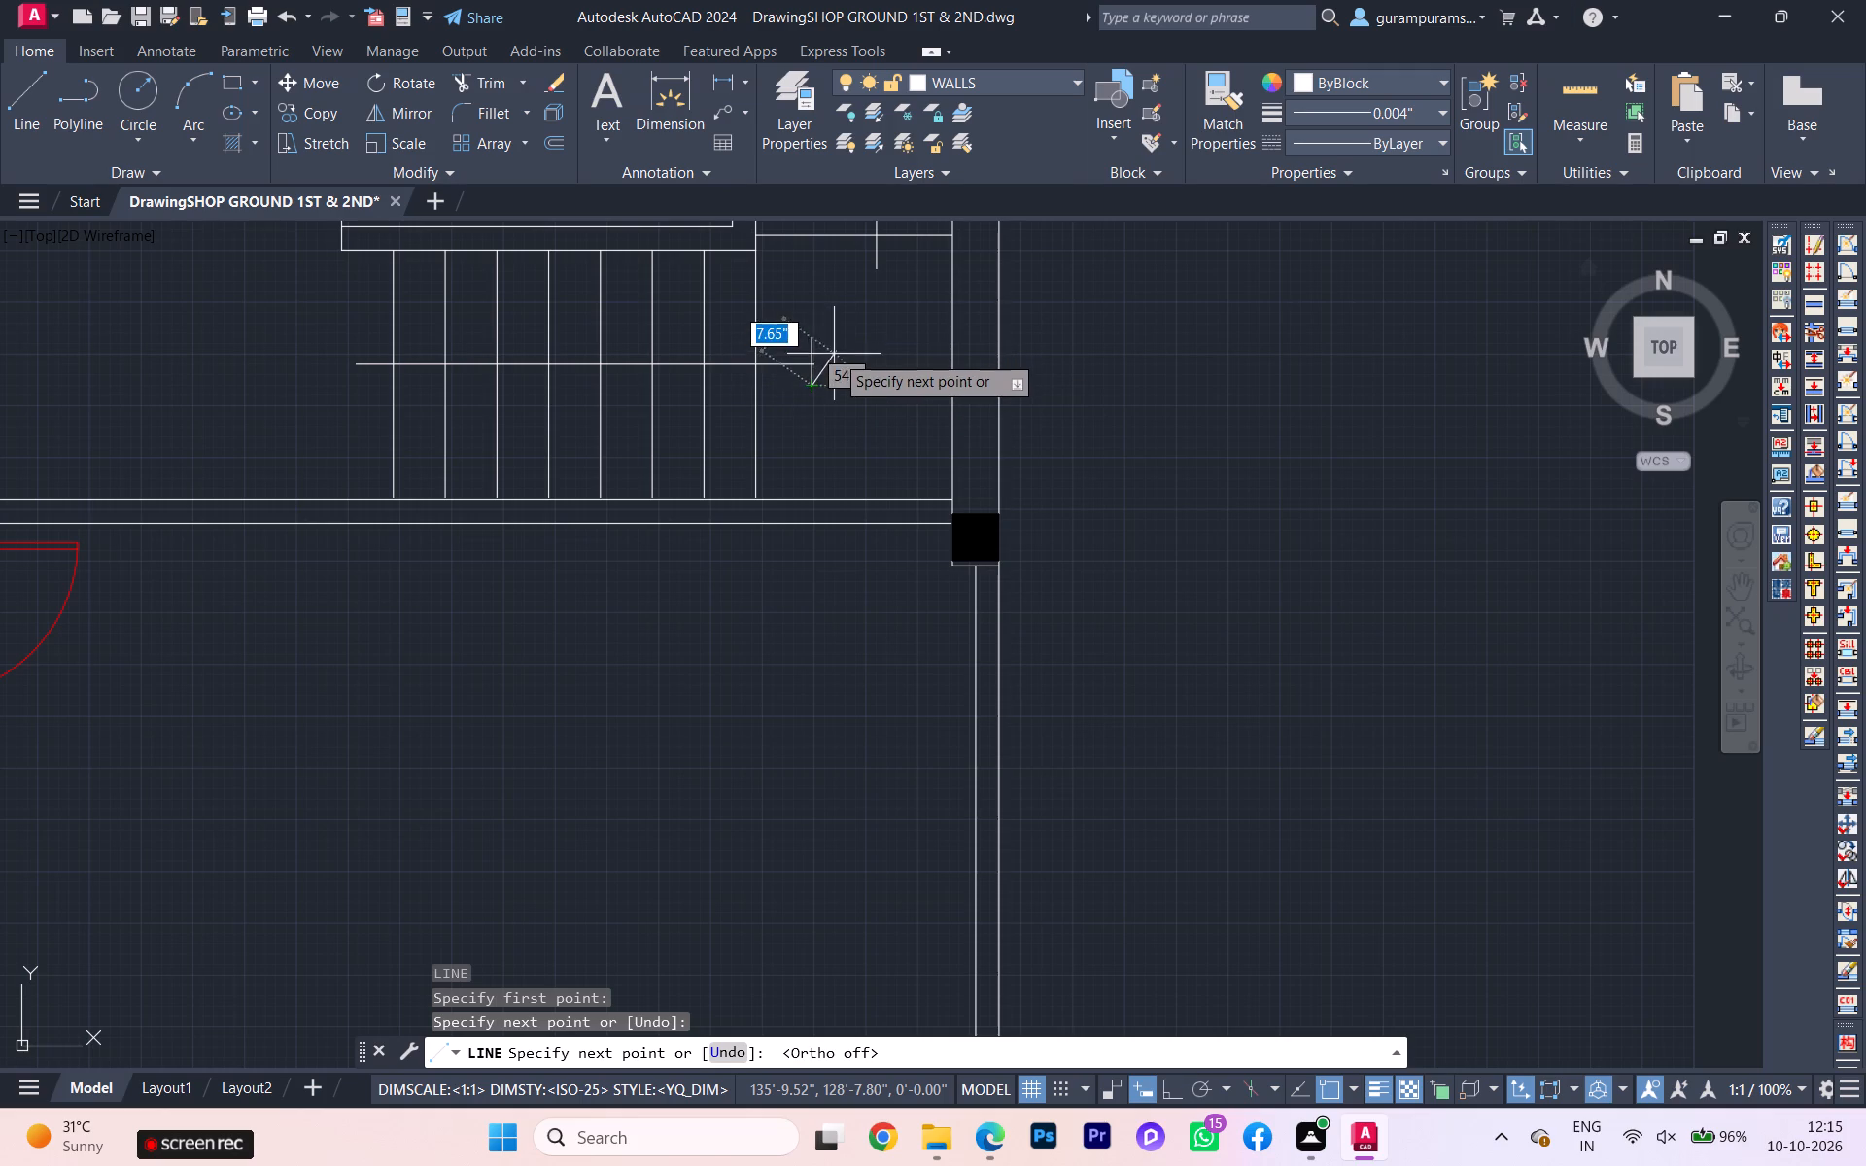
left_click(856, 363)
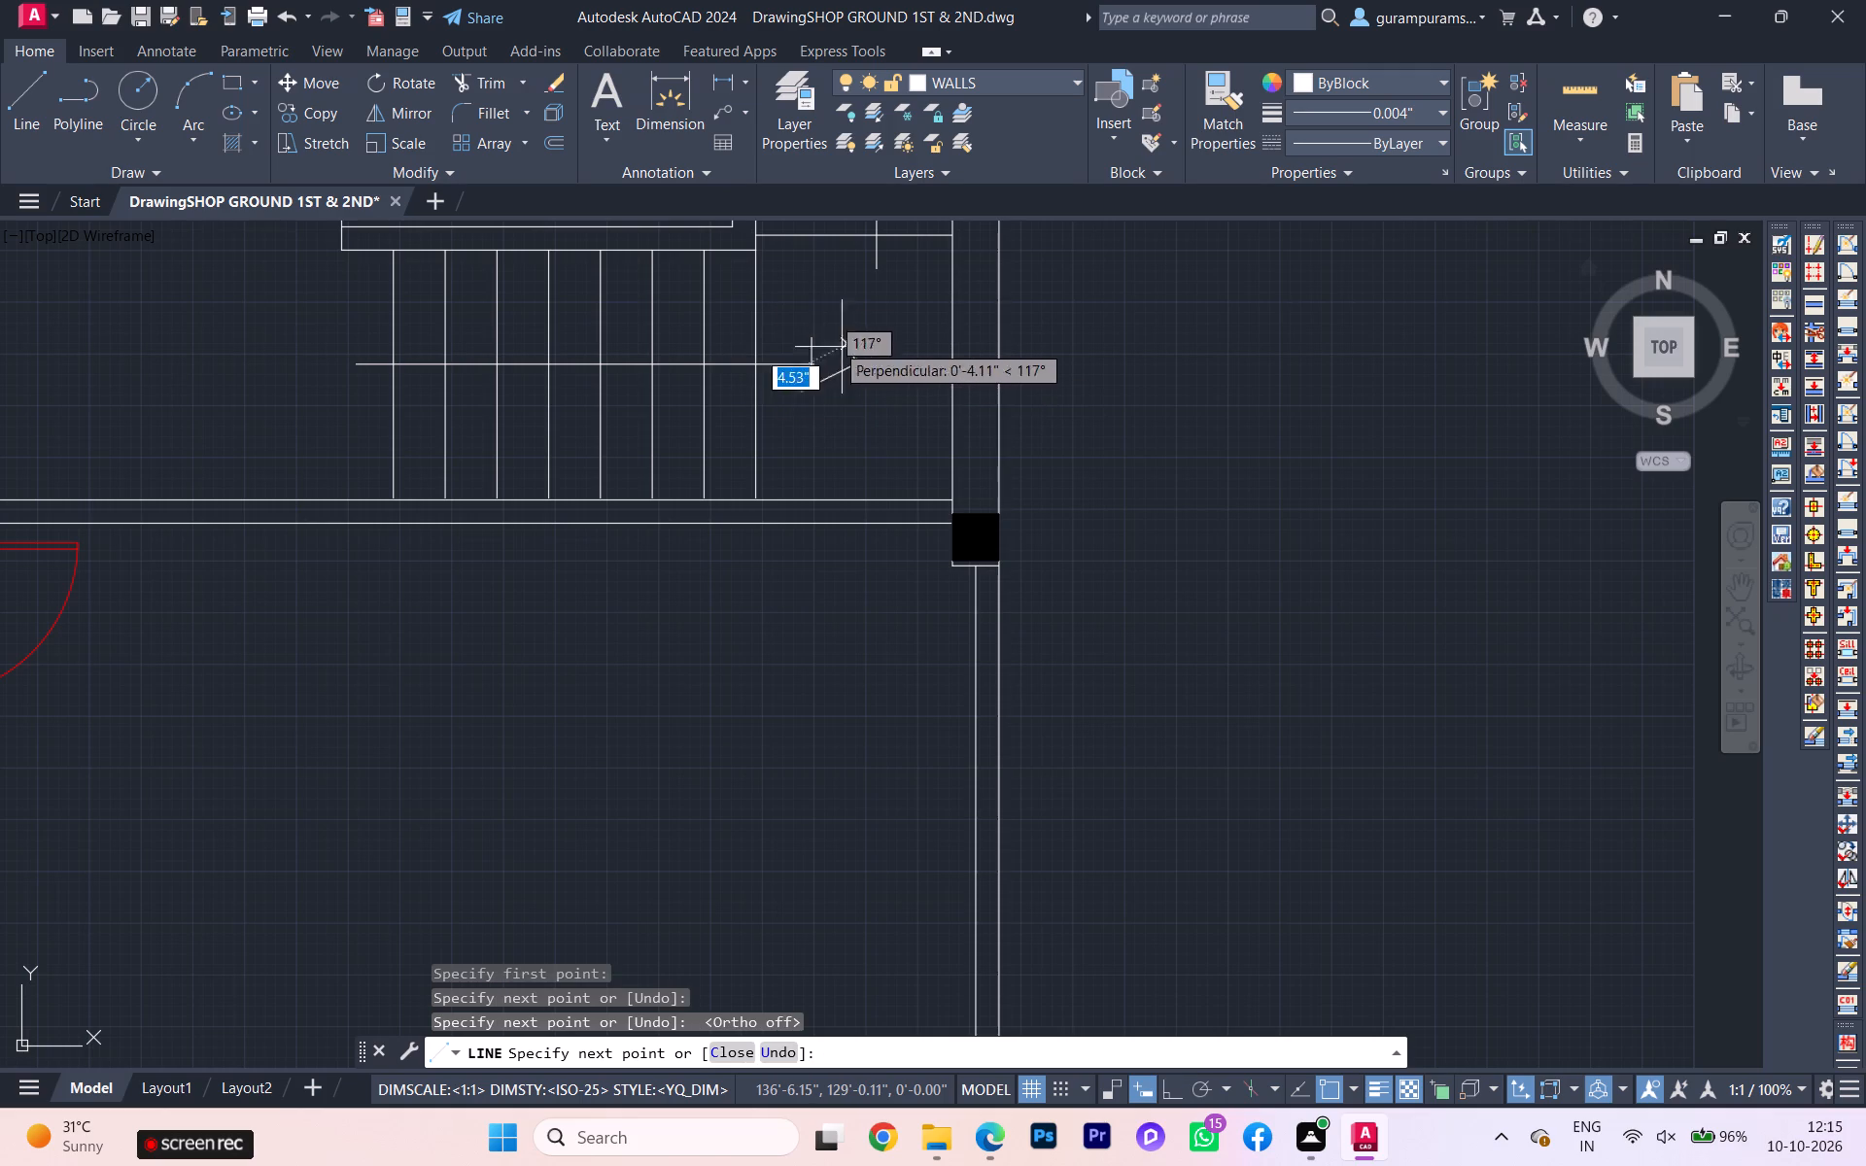
left_click(818, 342)
key("Escape")
scroll(797, 375, "down", 1)
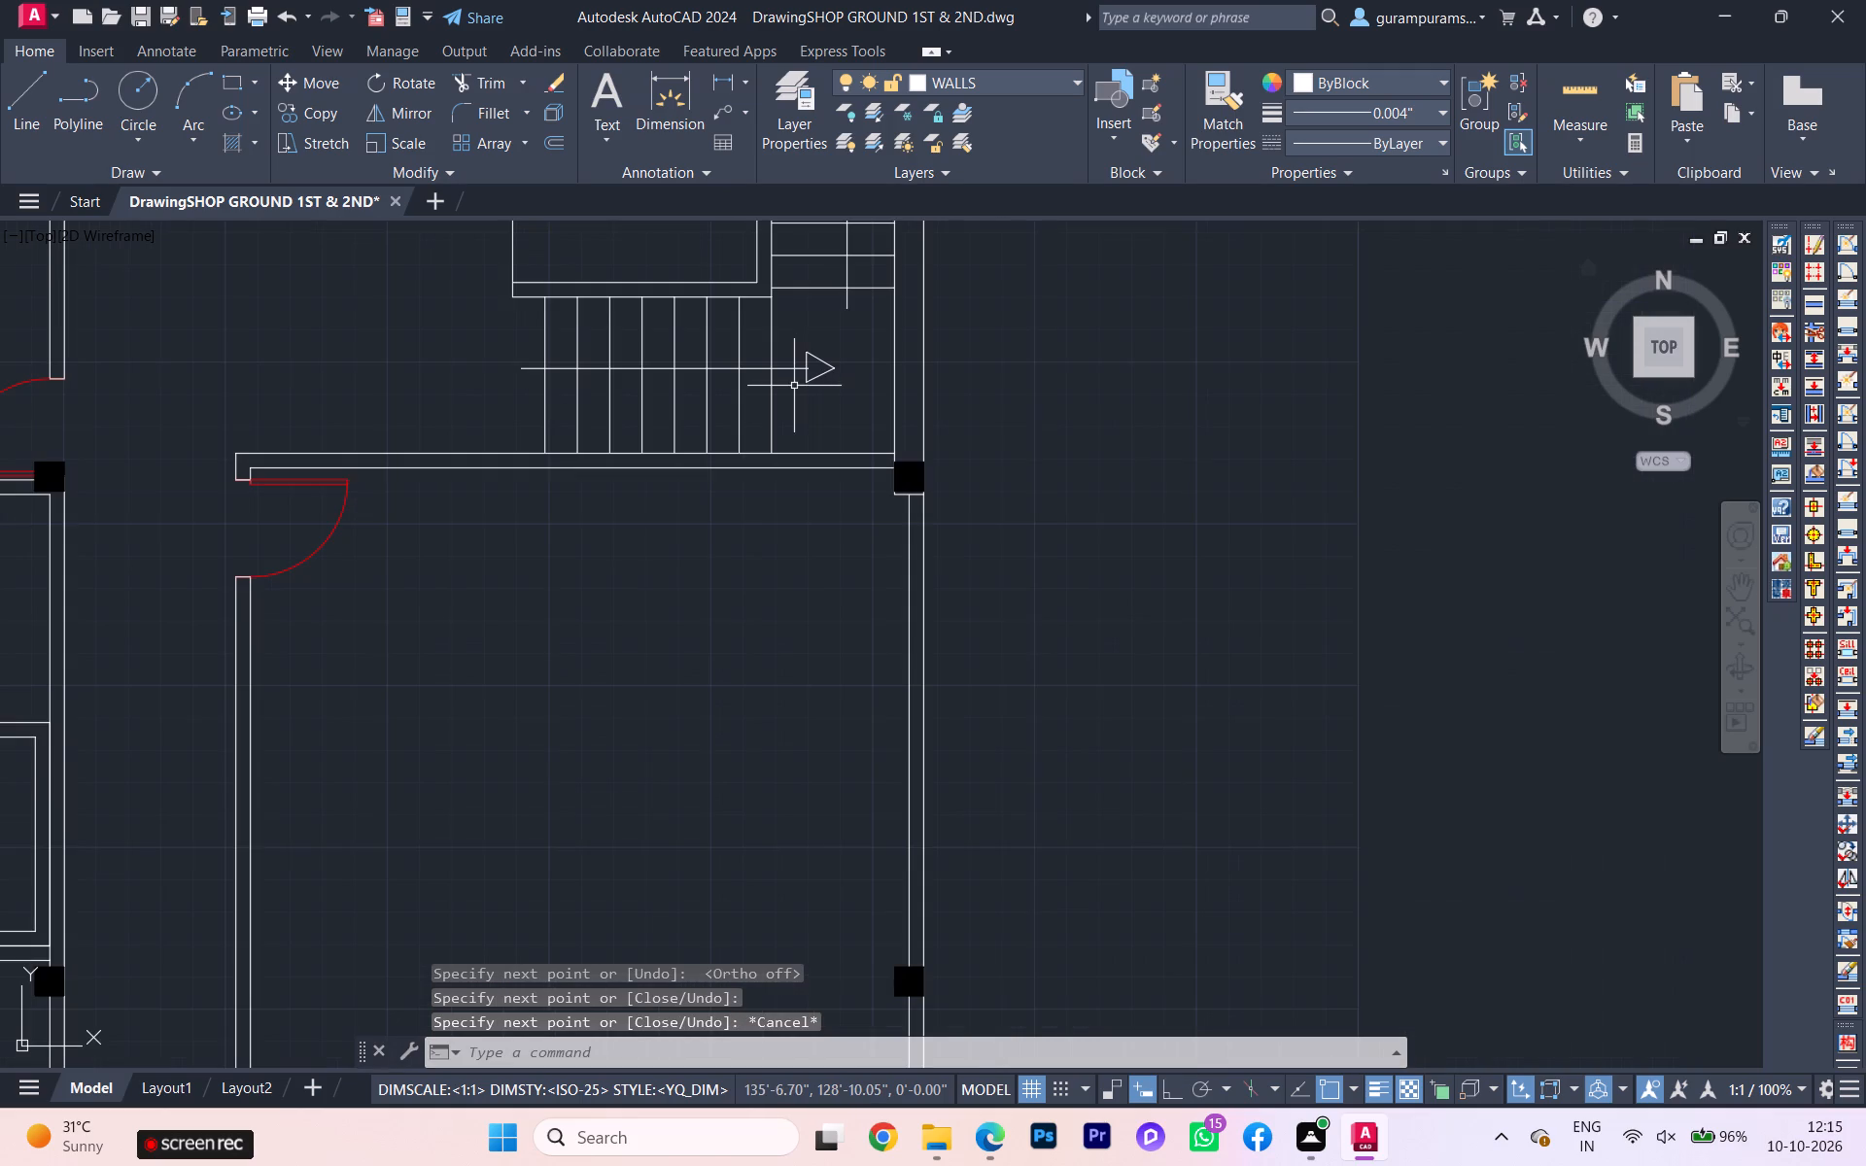
Group the lower flight's direction line with its arrowhead.
scroll(809, 394, "up", 1)
left_click(871, 394)
left_click(805, 323)
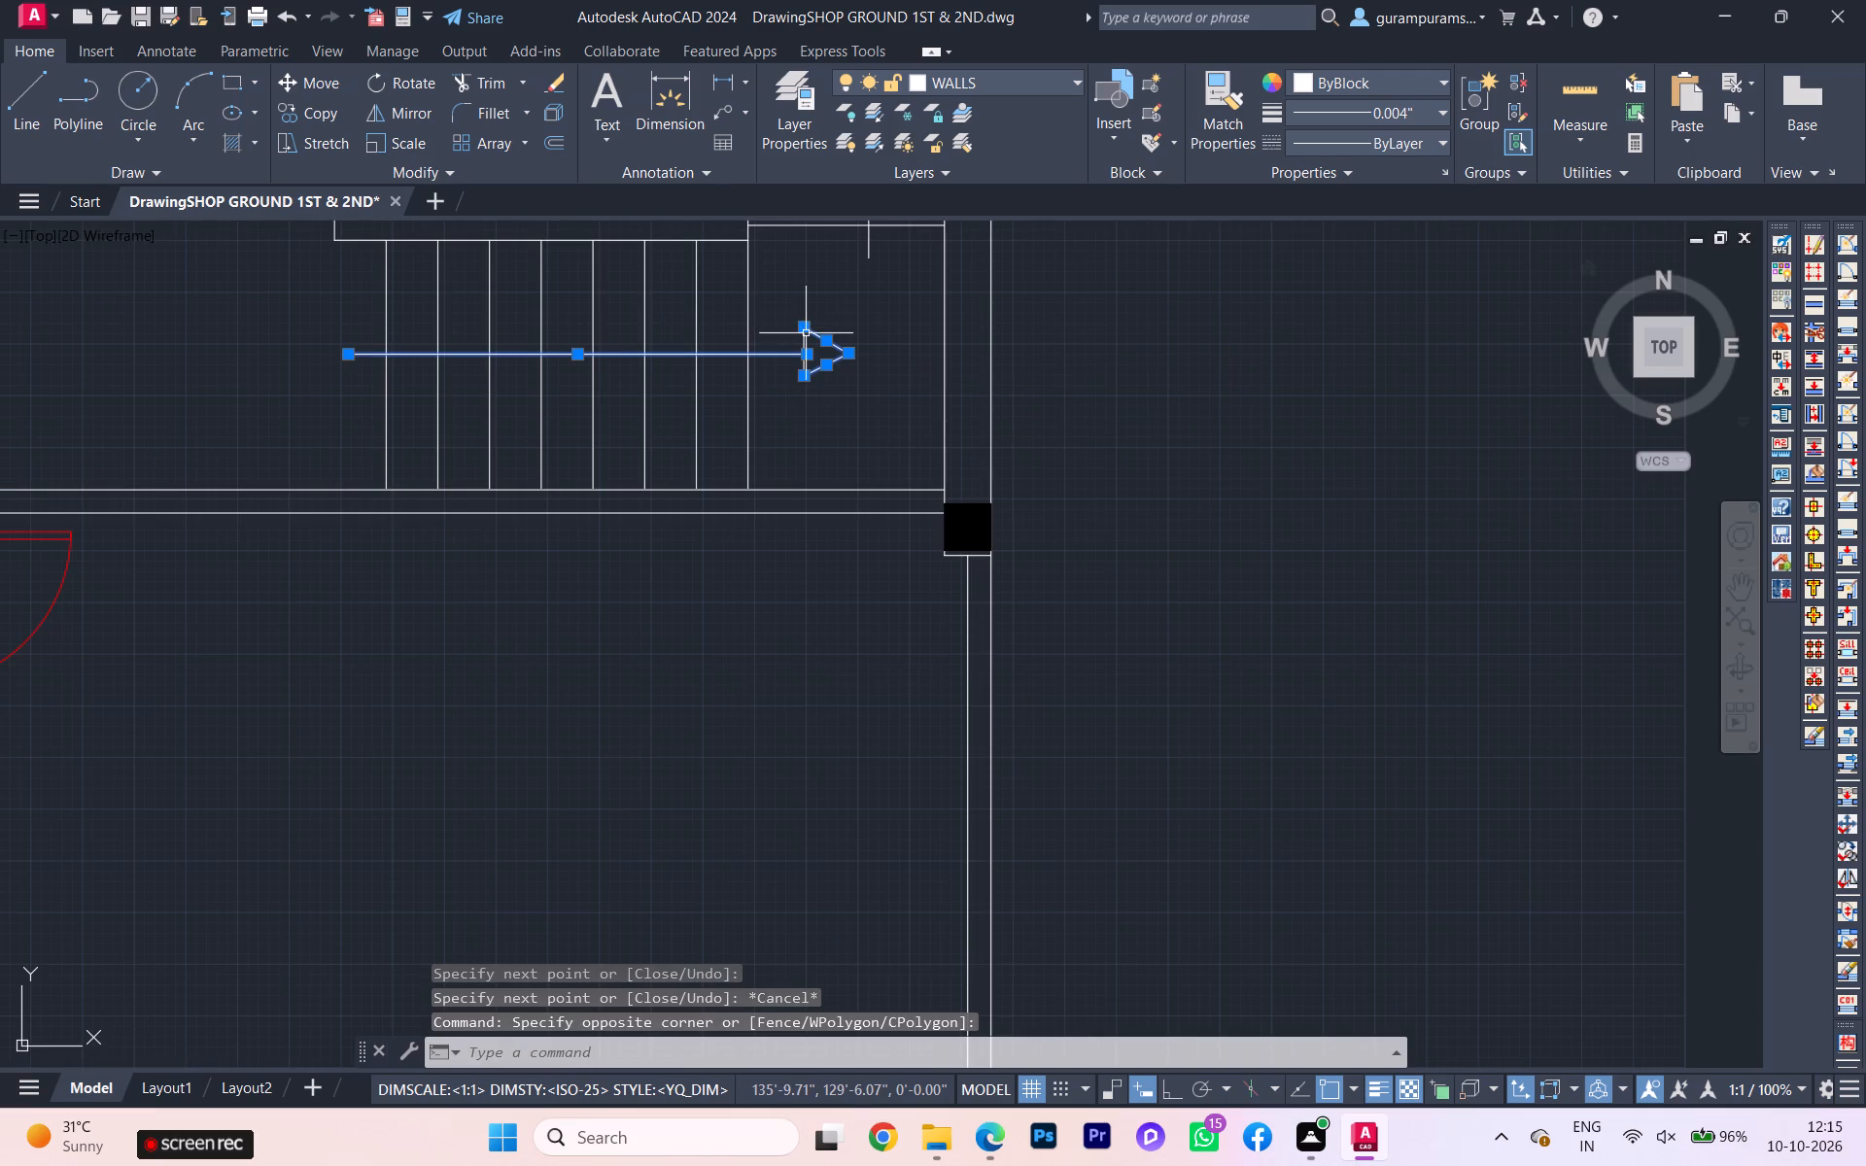
key("g")
left_click(850, 391)
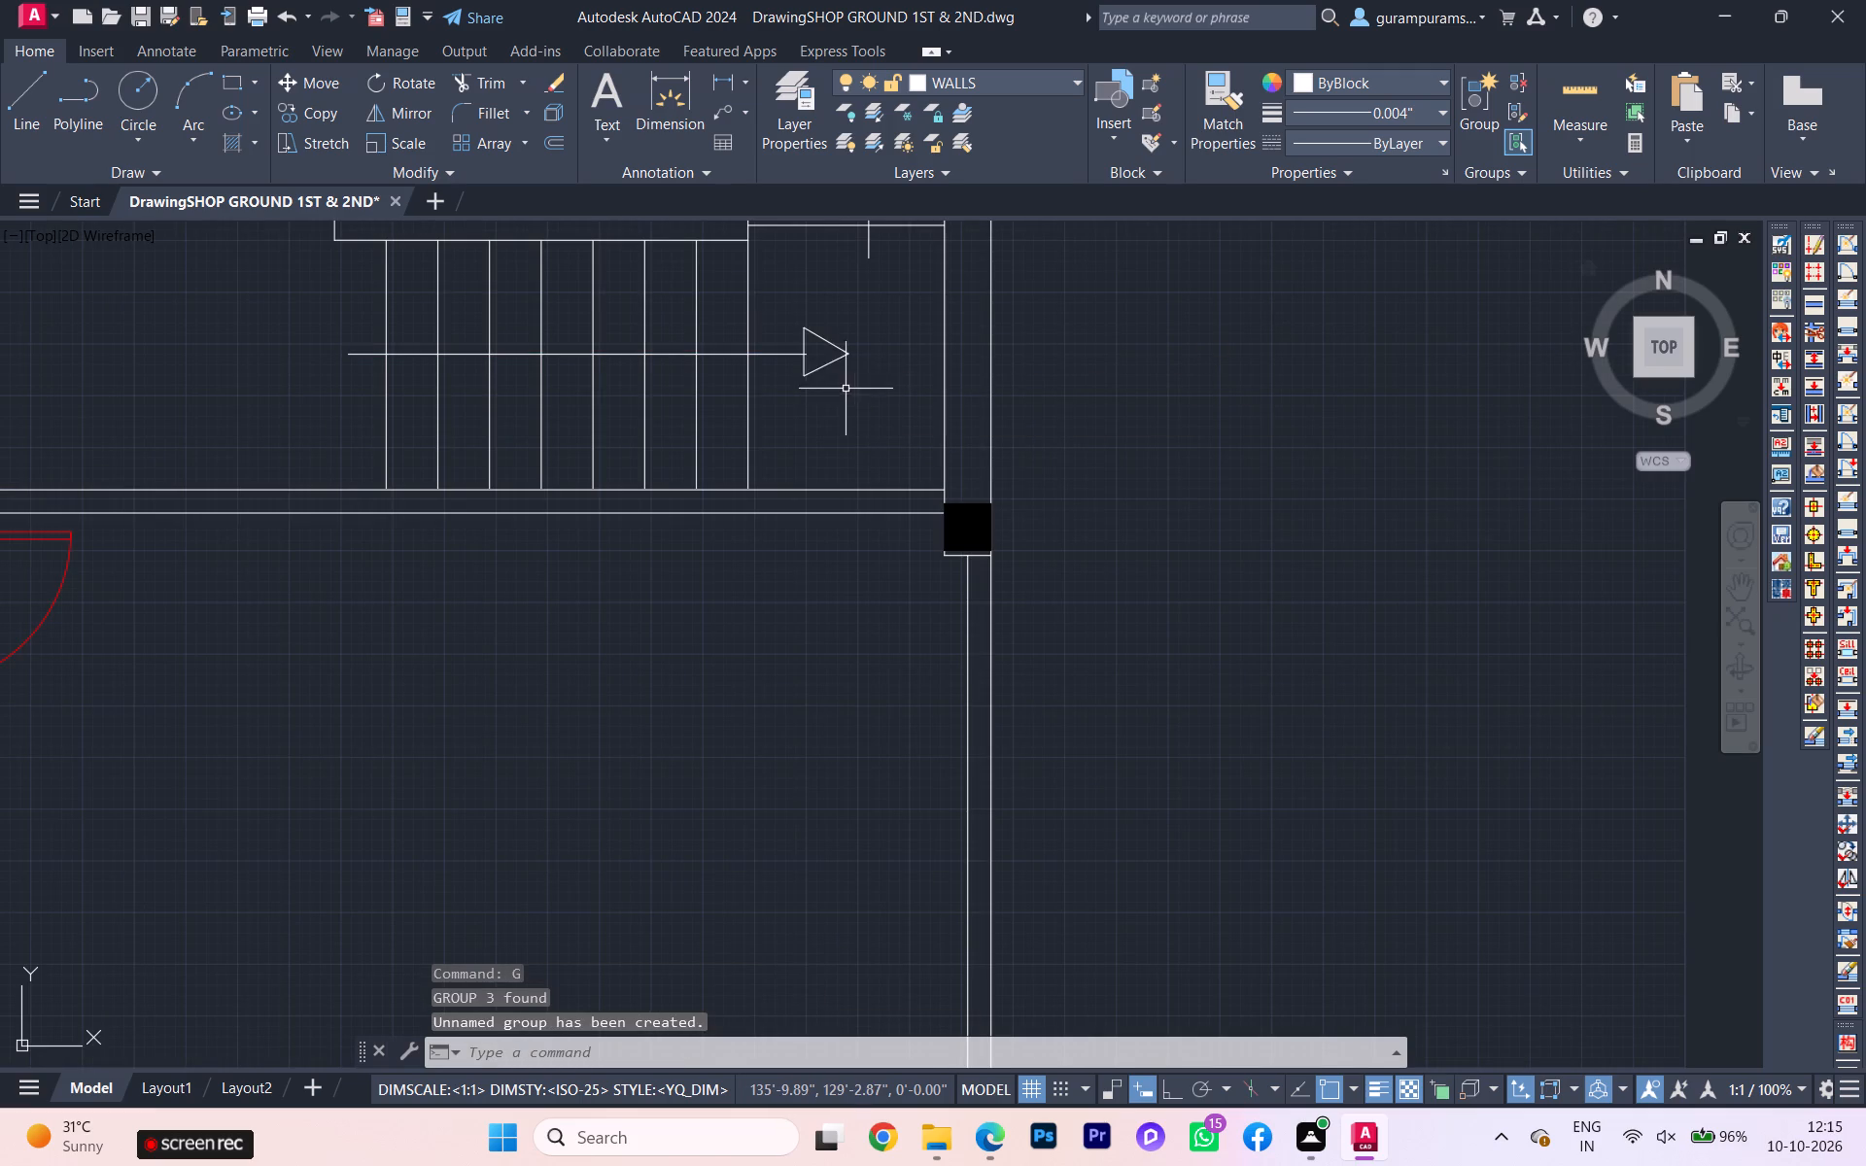
Add the multiline text "UP" beside the start of the staircase's lower-flight direction line.
scroll(777, 386, "down", 1)
scroll(594, 429, "down", 2)
scroll(477, 470, "down", 1)
scroll(540, 399, "up", 2)
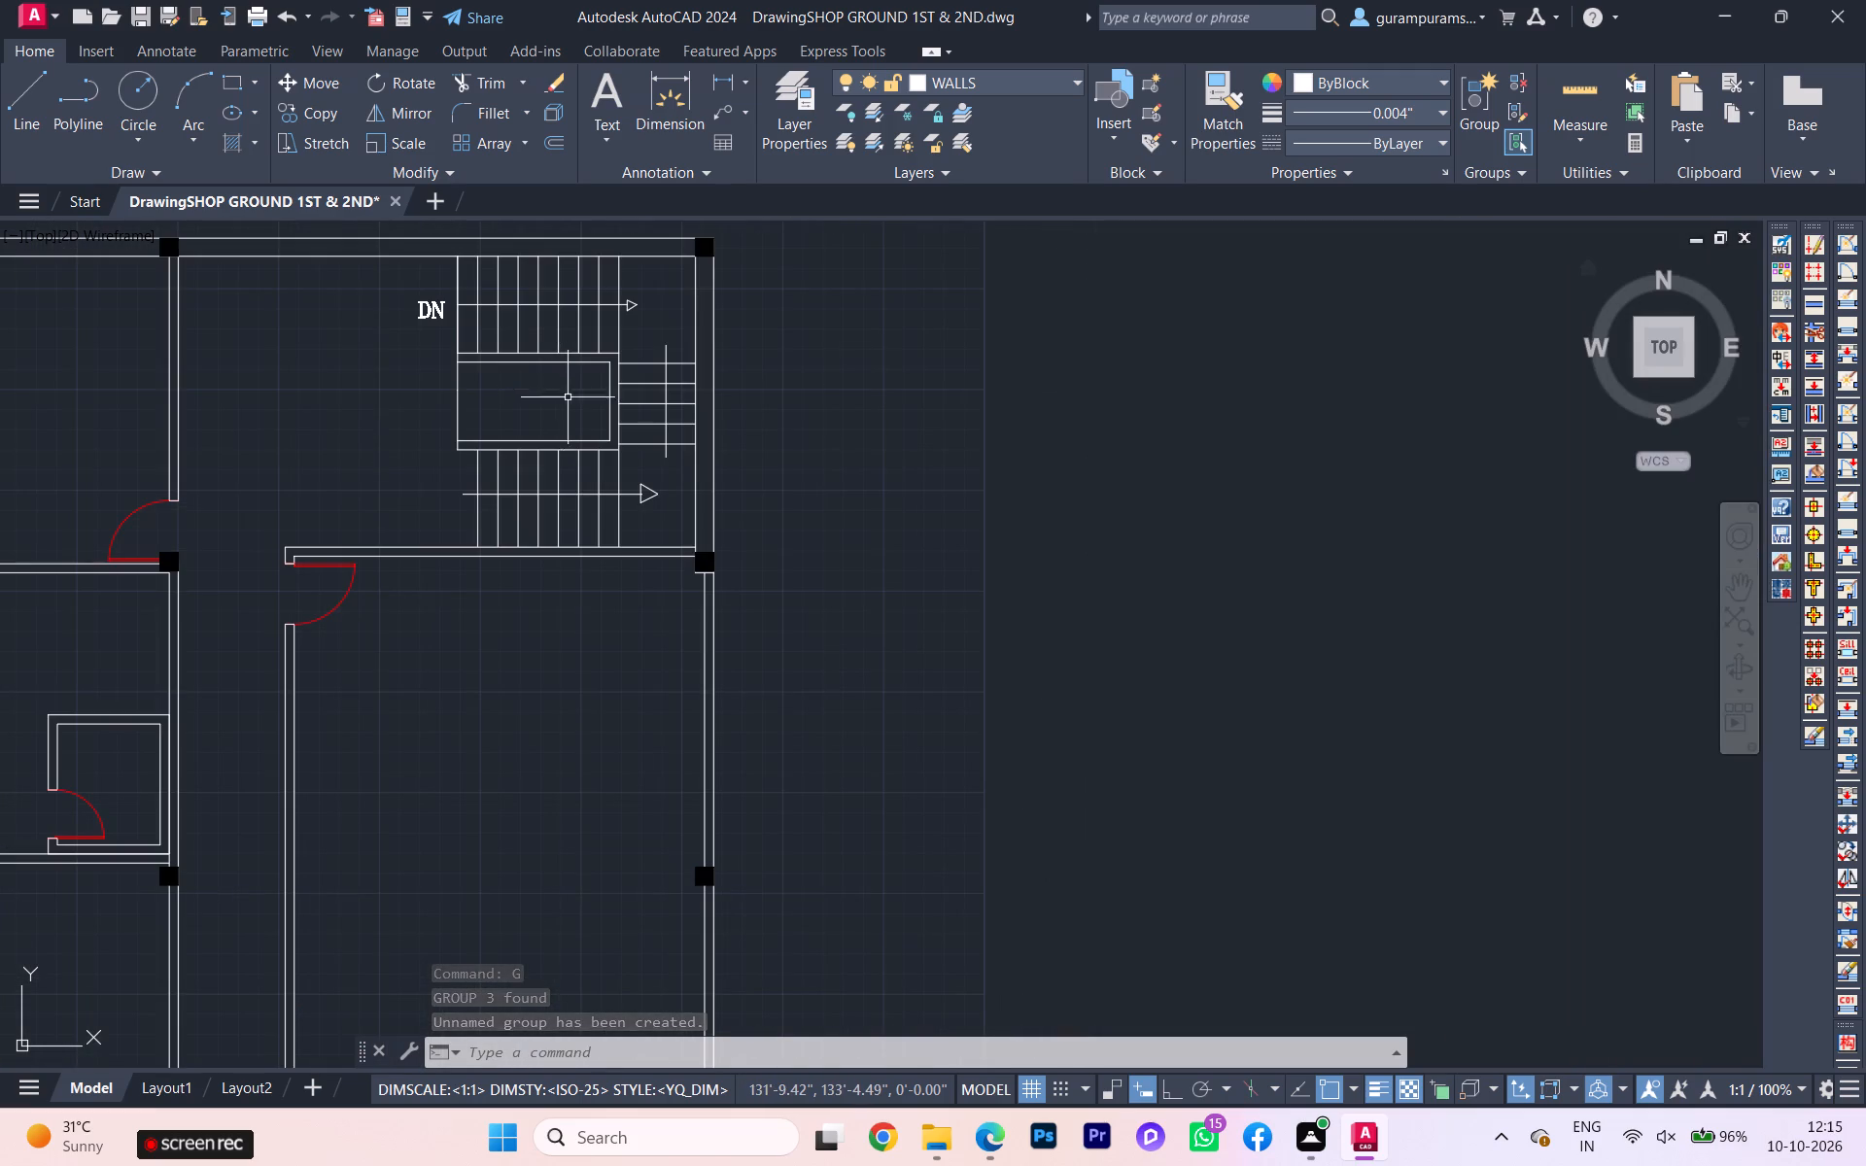
scroll(420, 440, "down", 1)
scroll(564, 451, "up", 1)
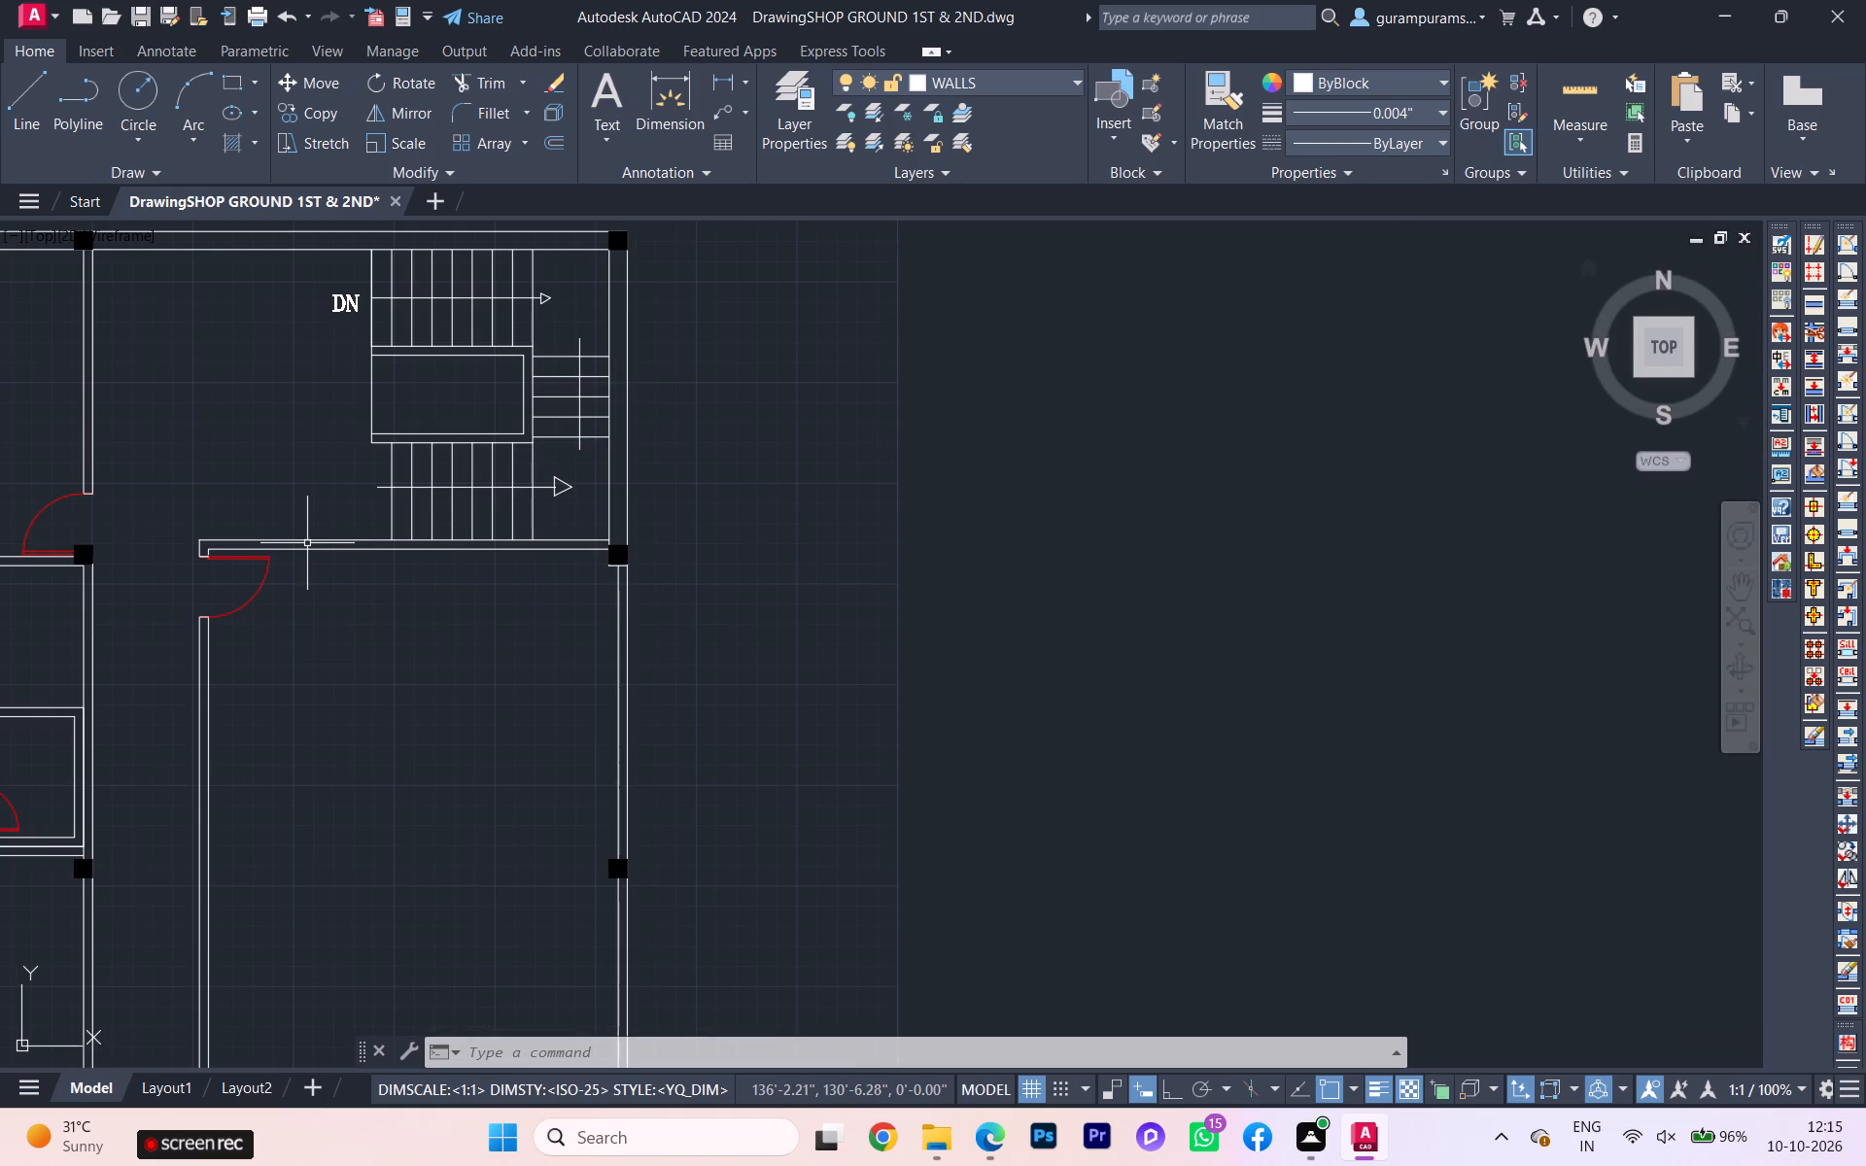
scroll(320, 527, "up", 2)
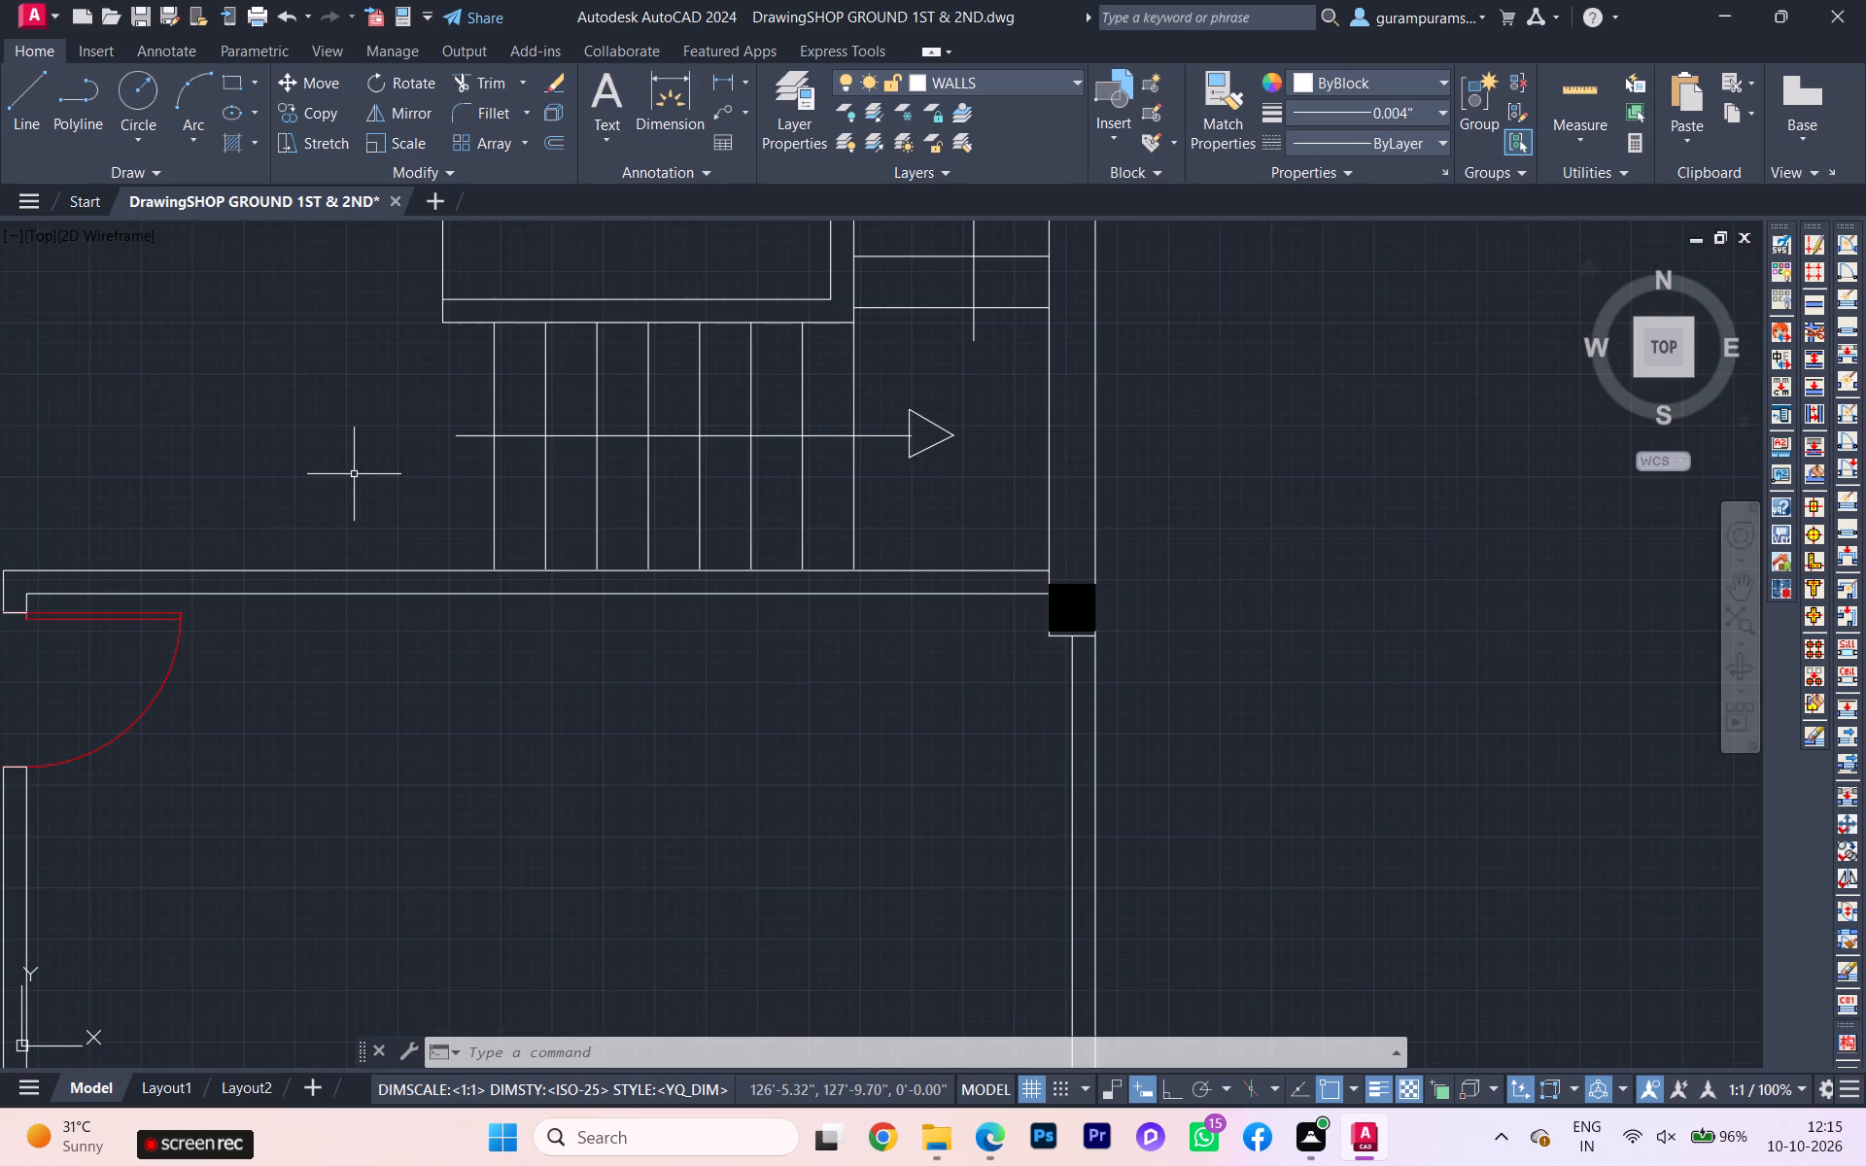
key("t")
key("Return")
left_click(379, 397)
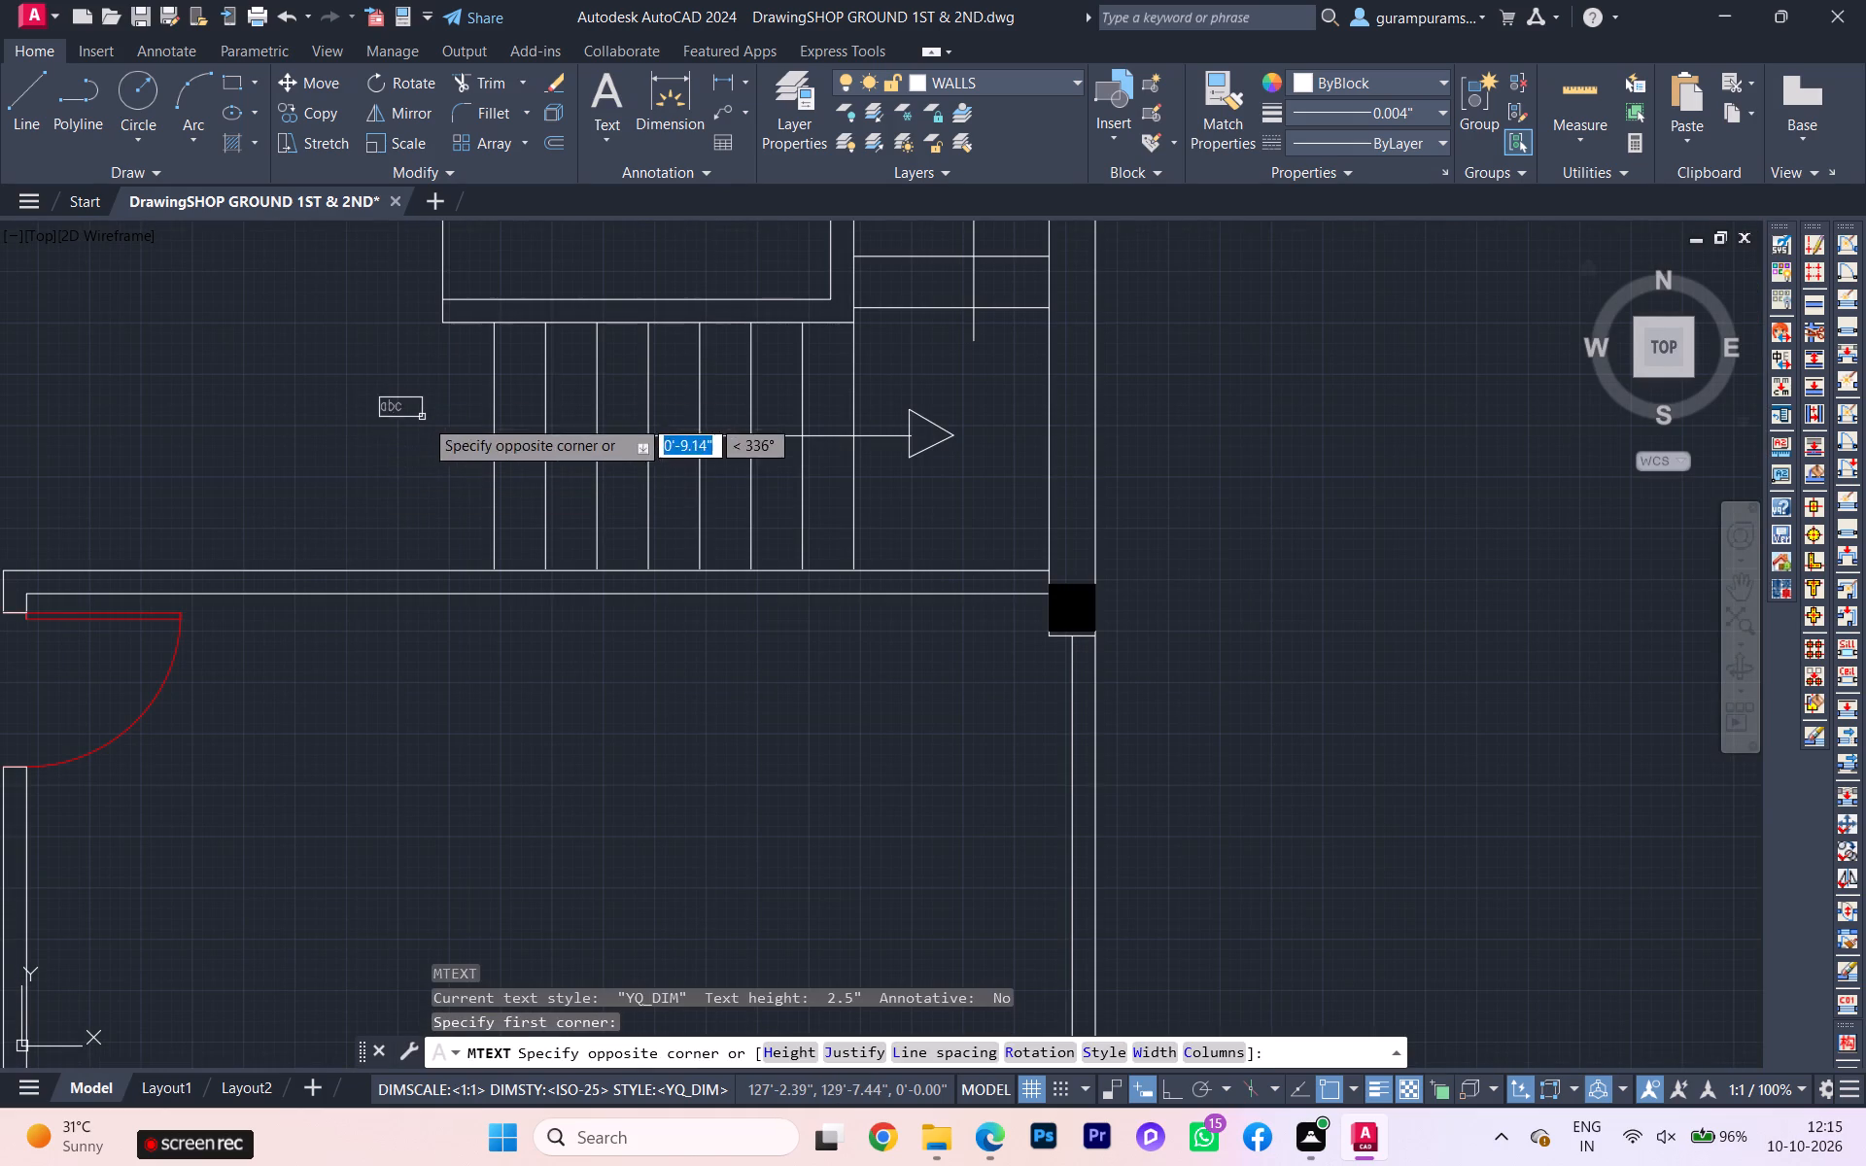
left_click(444, 466)
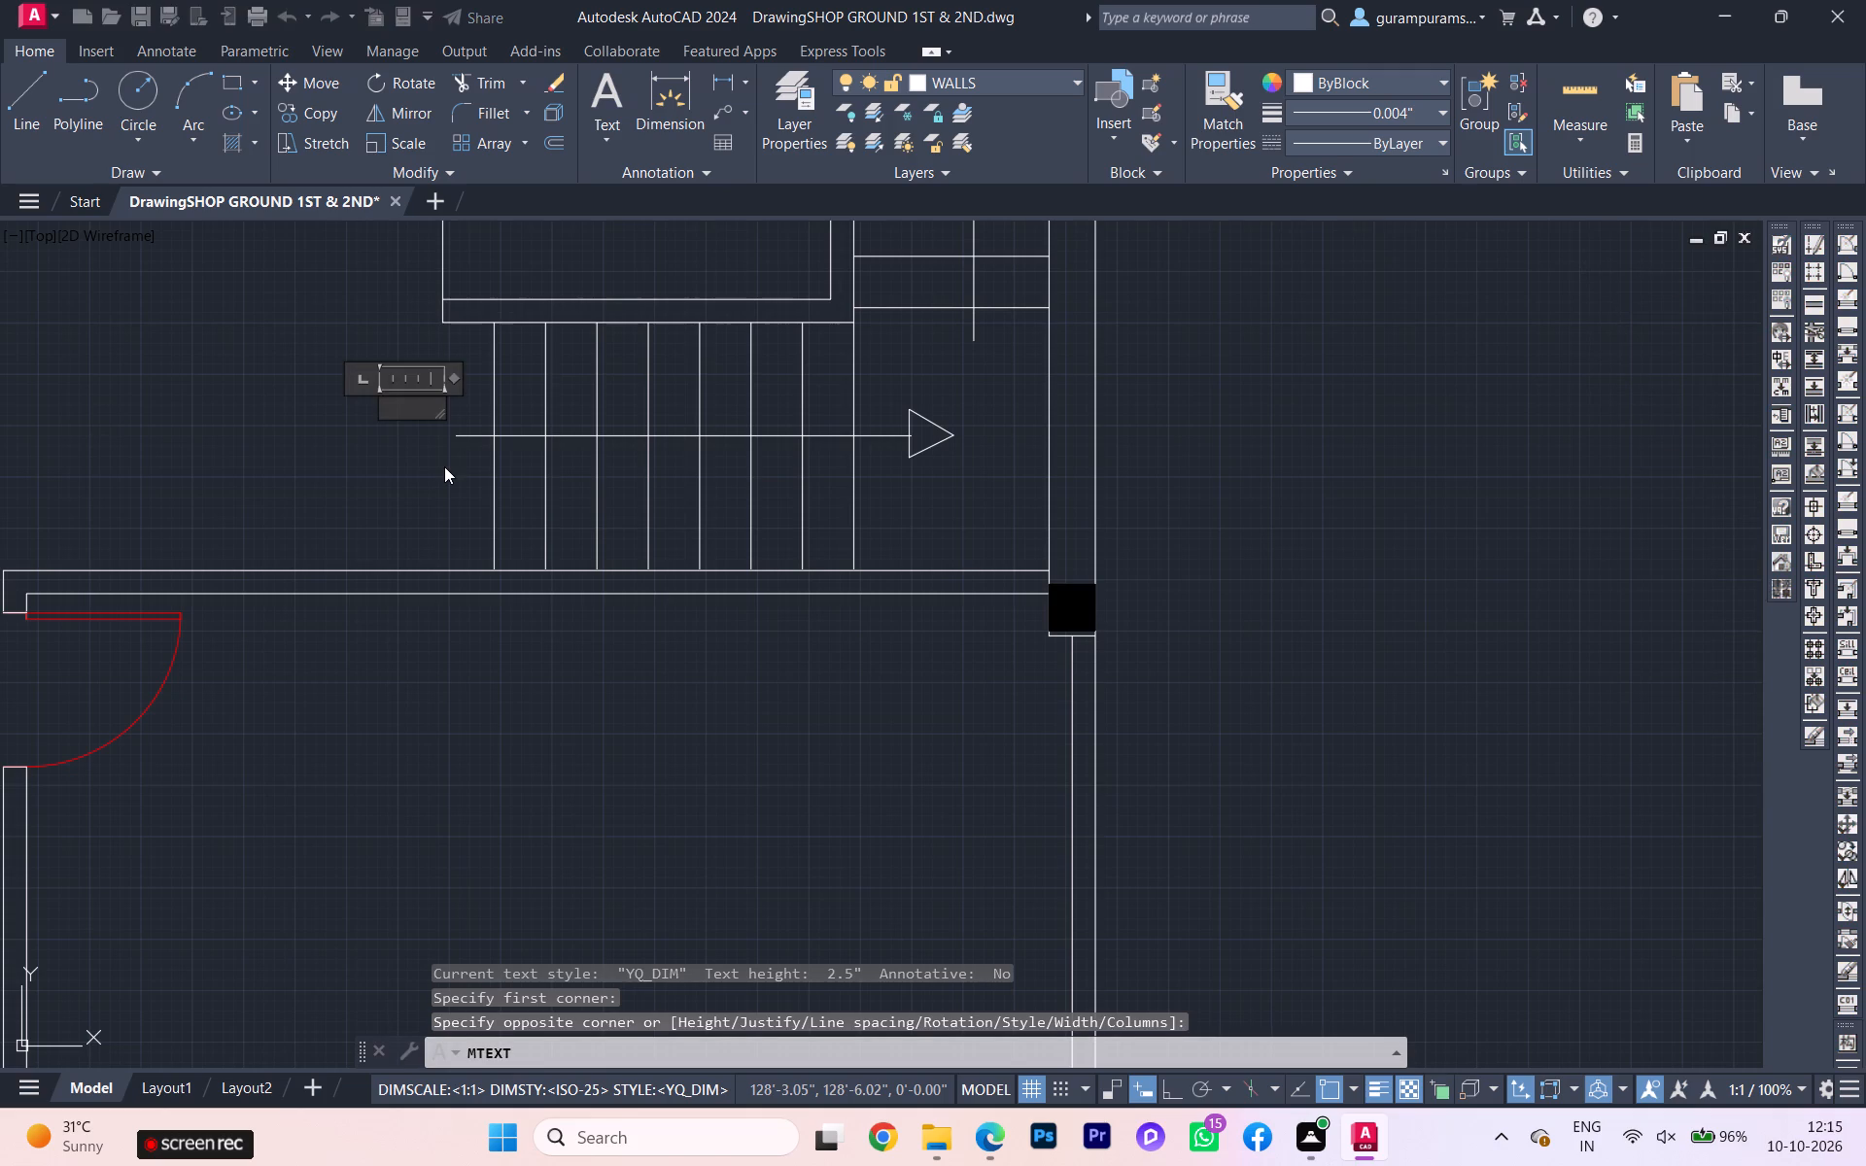
type("up")
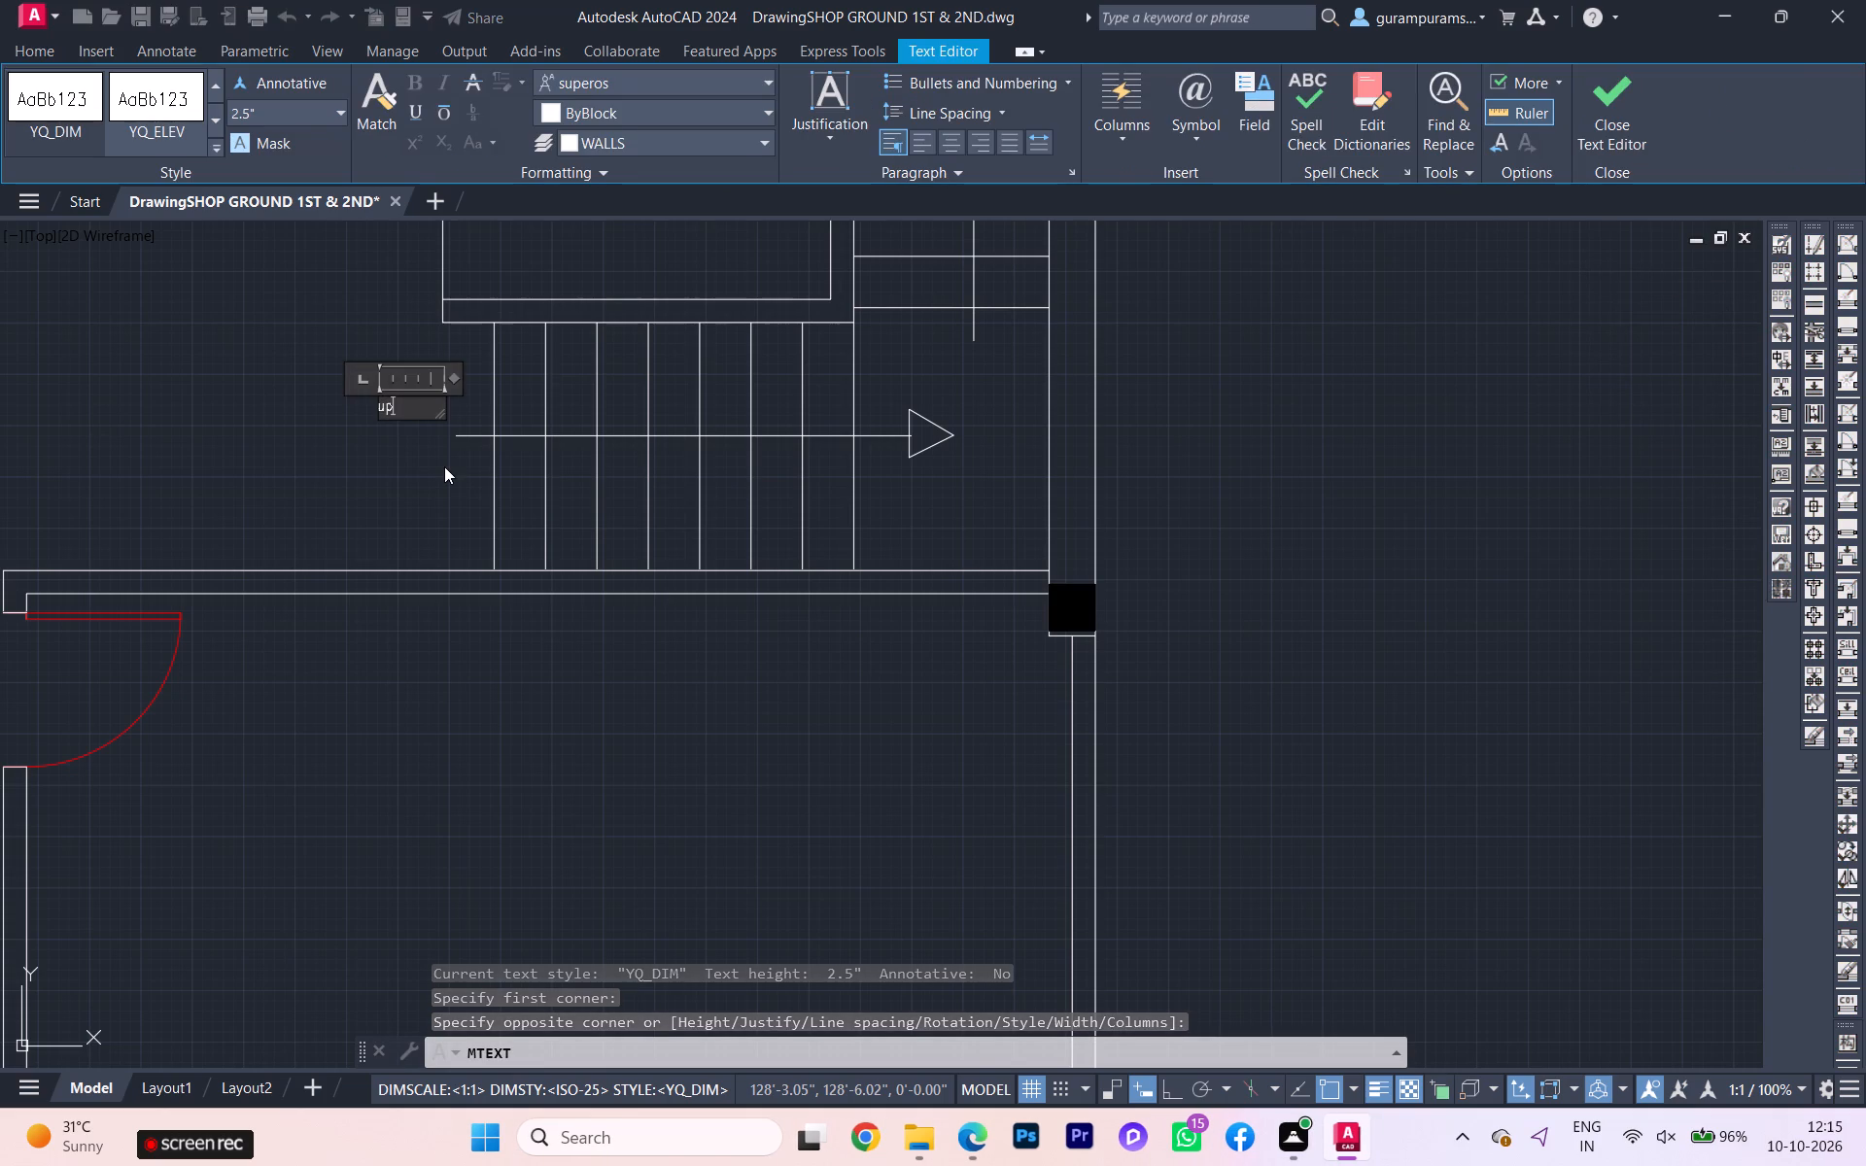
key("BackSpace")
key("BackSpace")
type("UP")
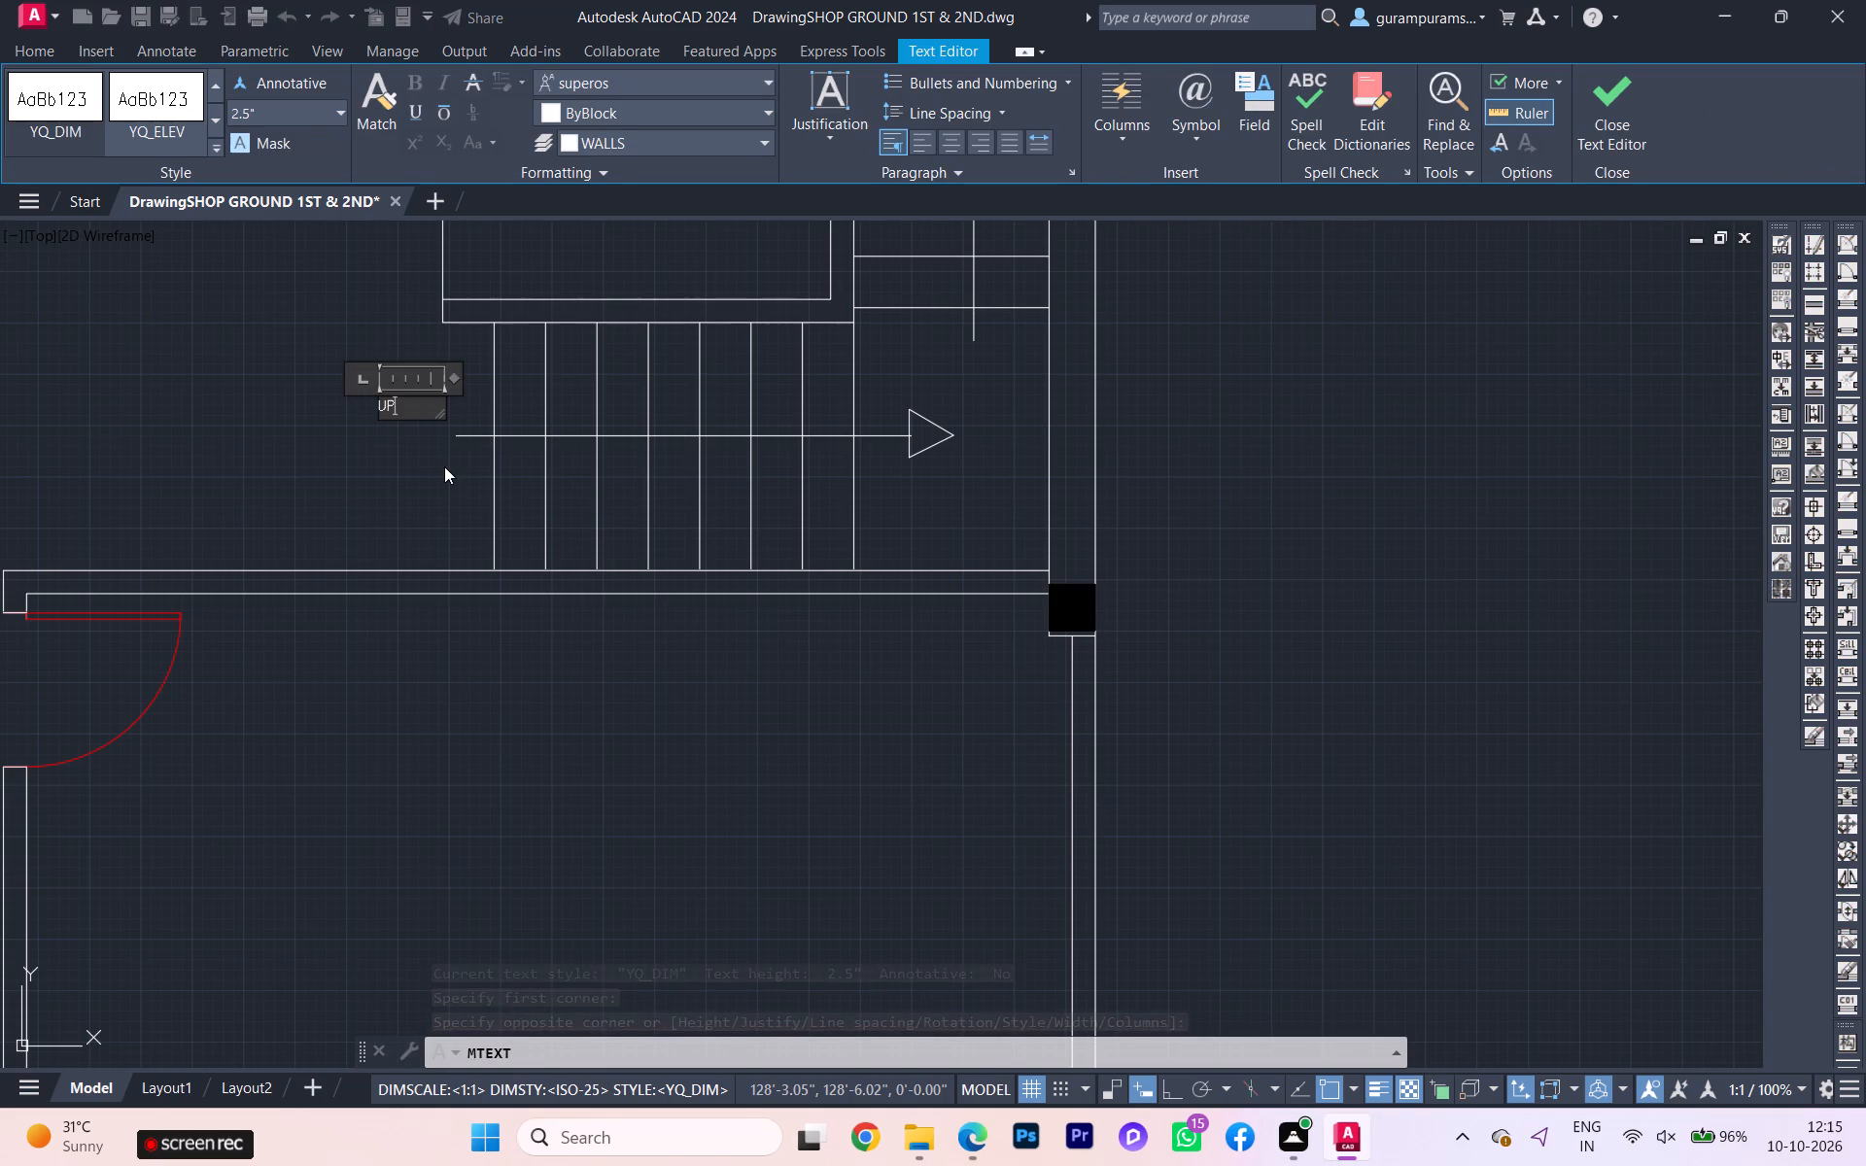
left_click(444, 466)
Change the font of the lower flight's "UP" label to Eras Bold ITC.
triple_click(385, 402)
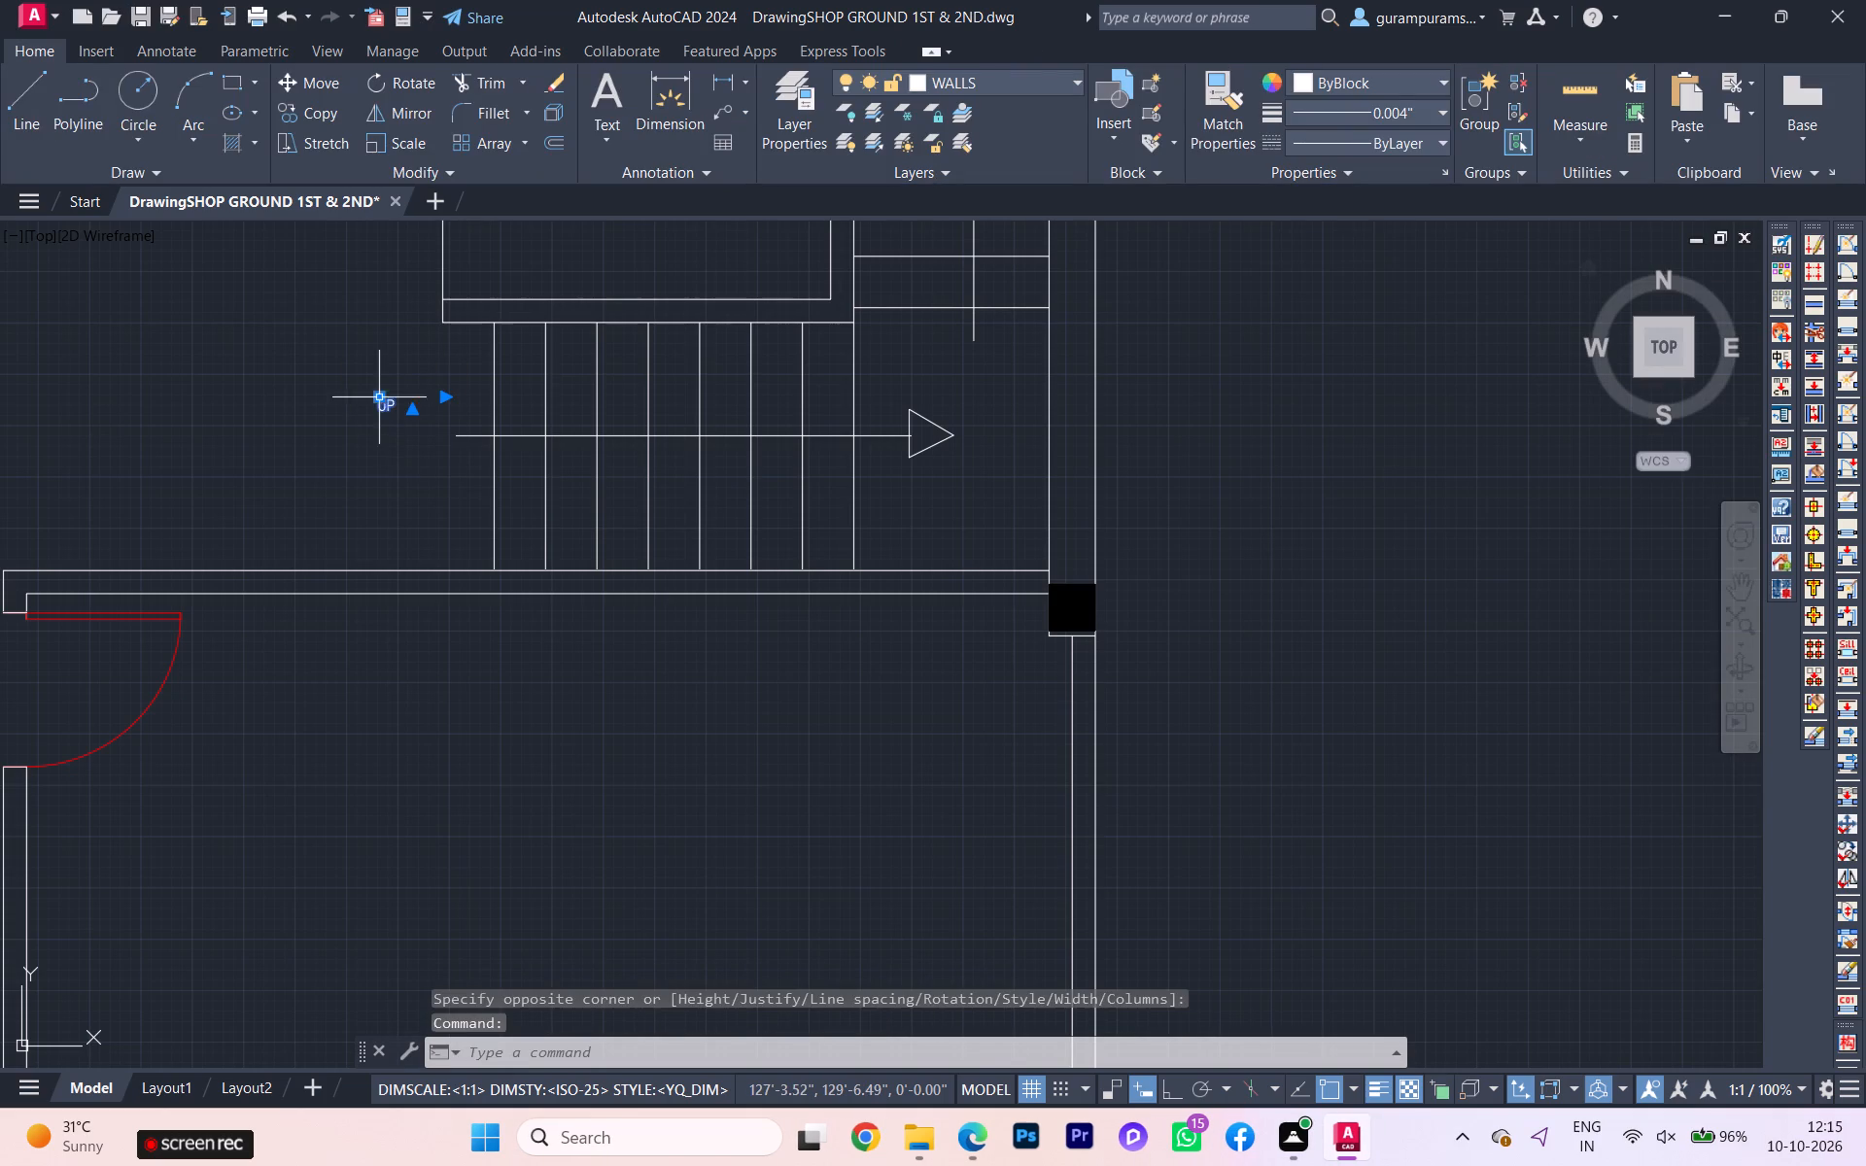
left_click_drag(402, 402, 356, 406)
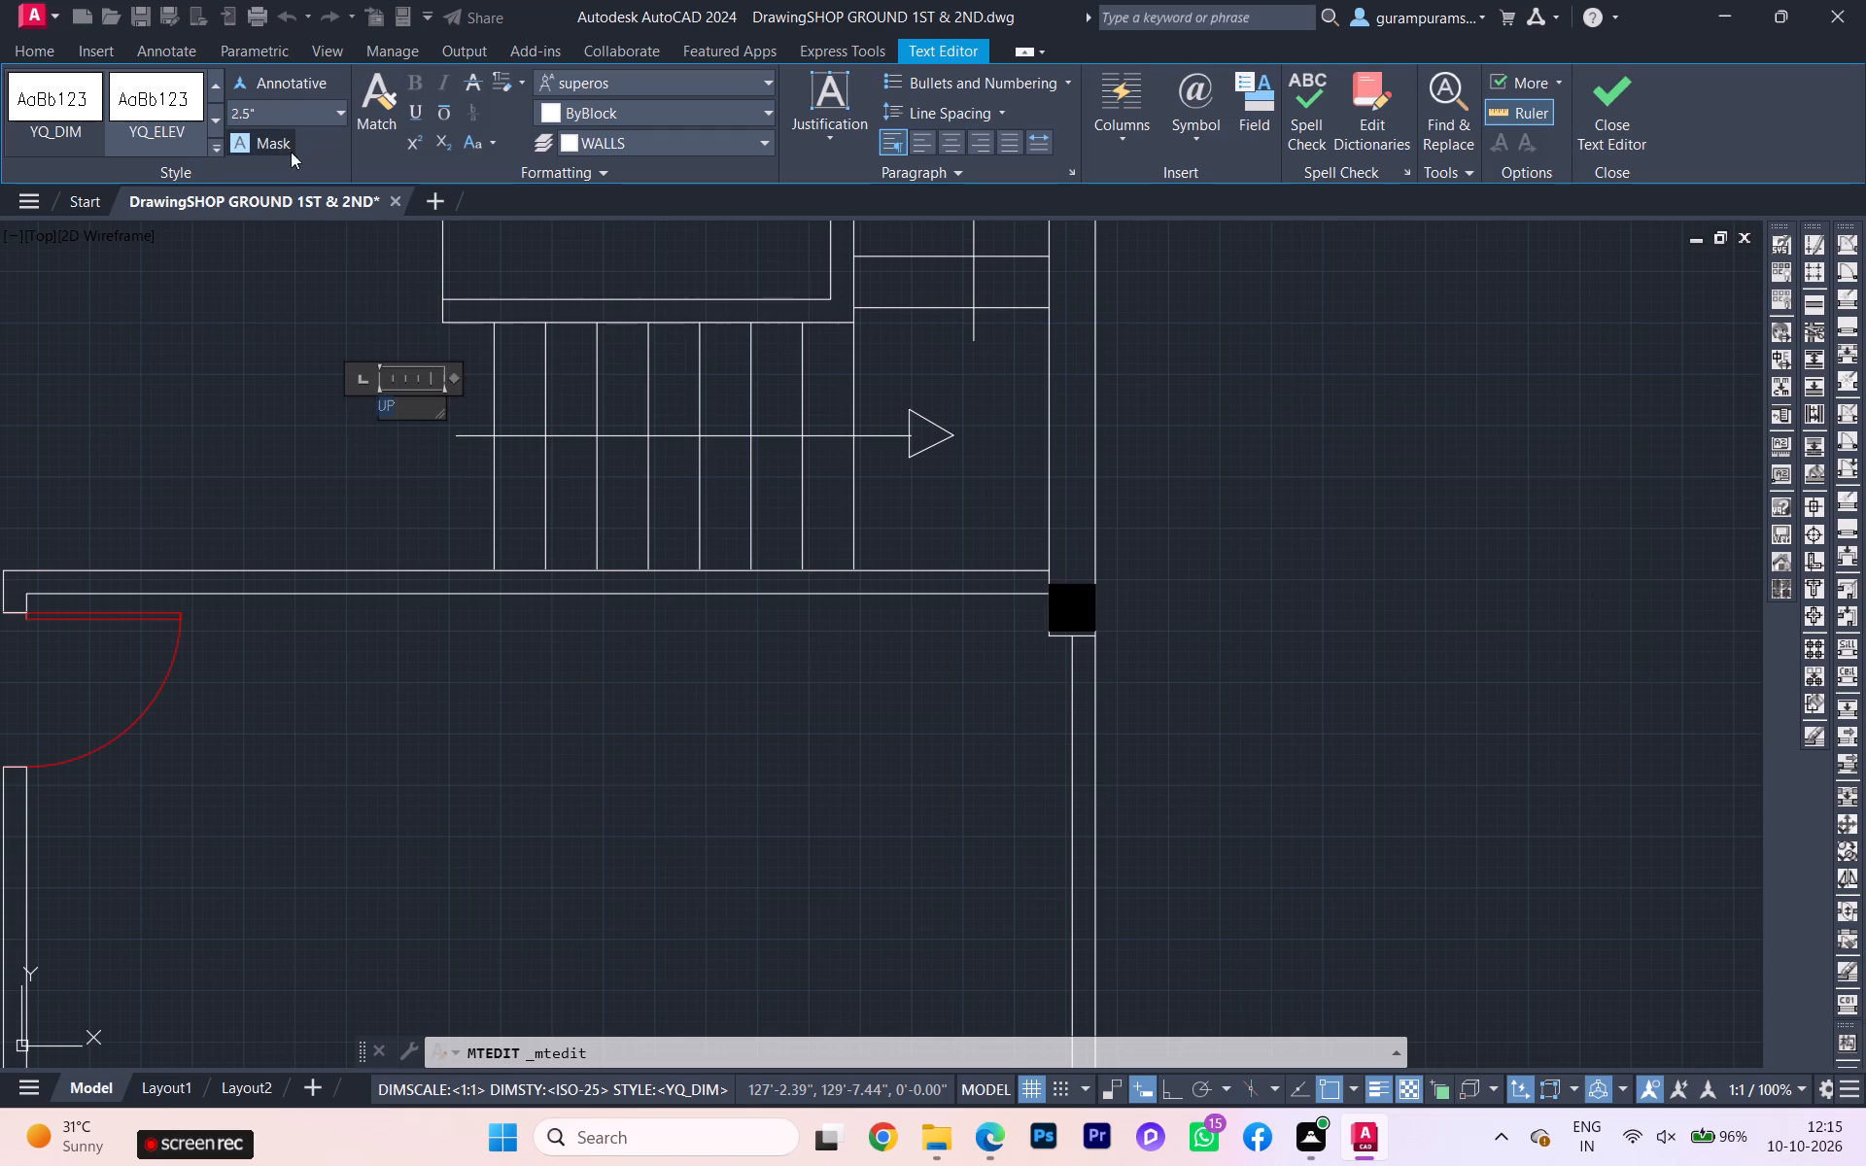
left_click(322, 116)
left_click(334, 112)
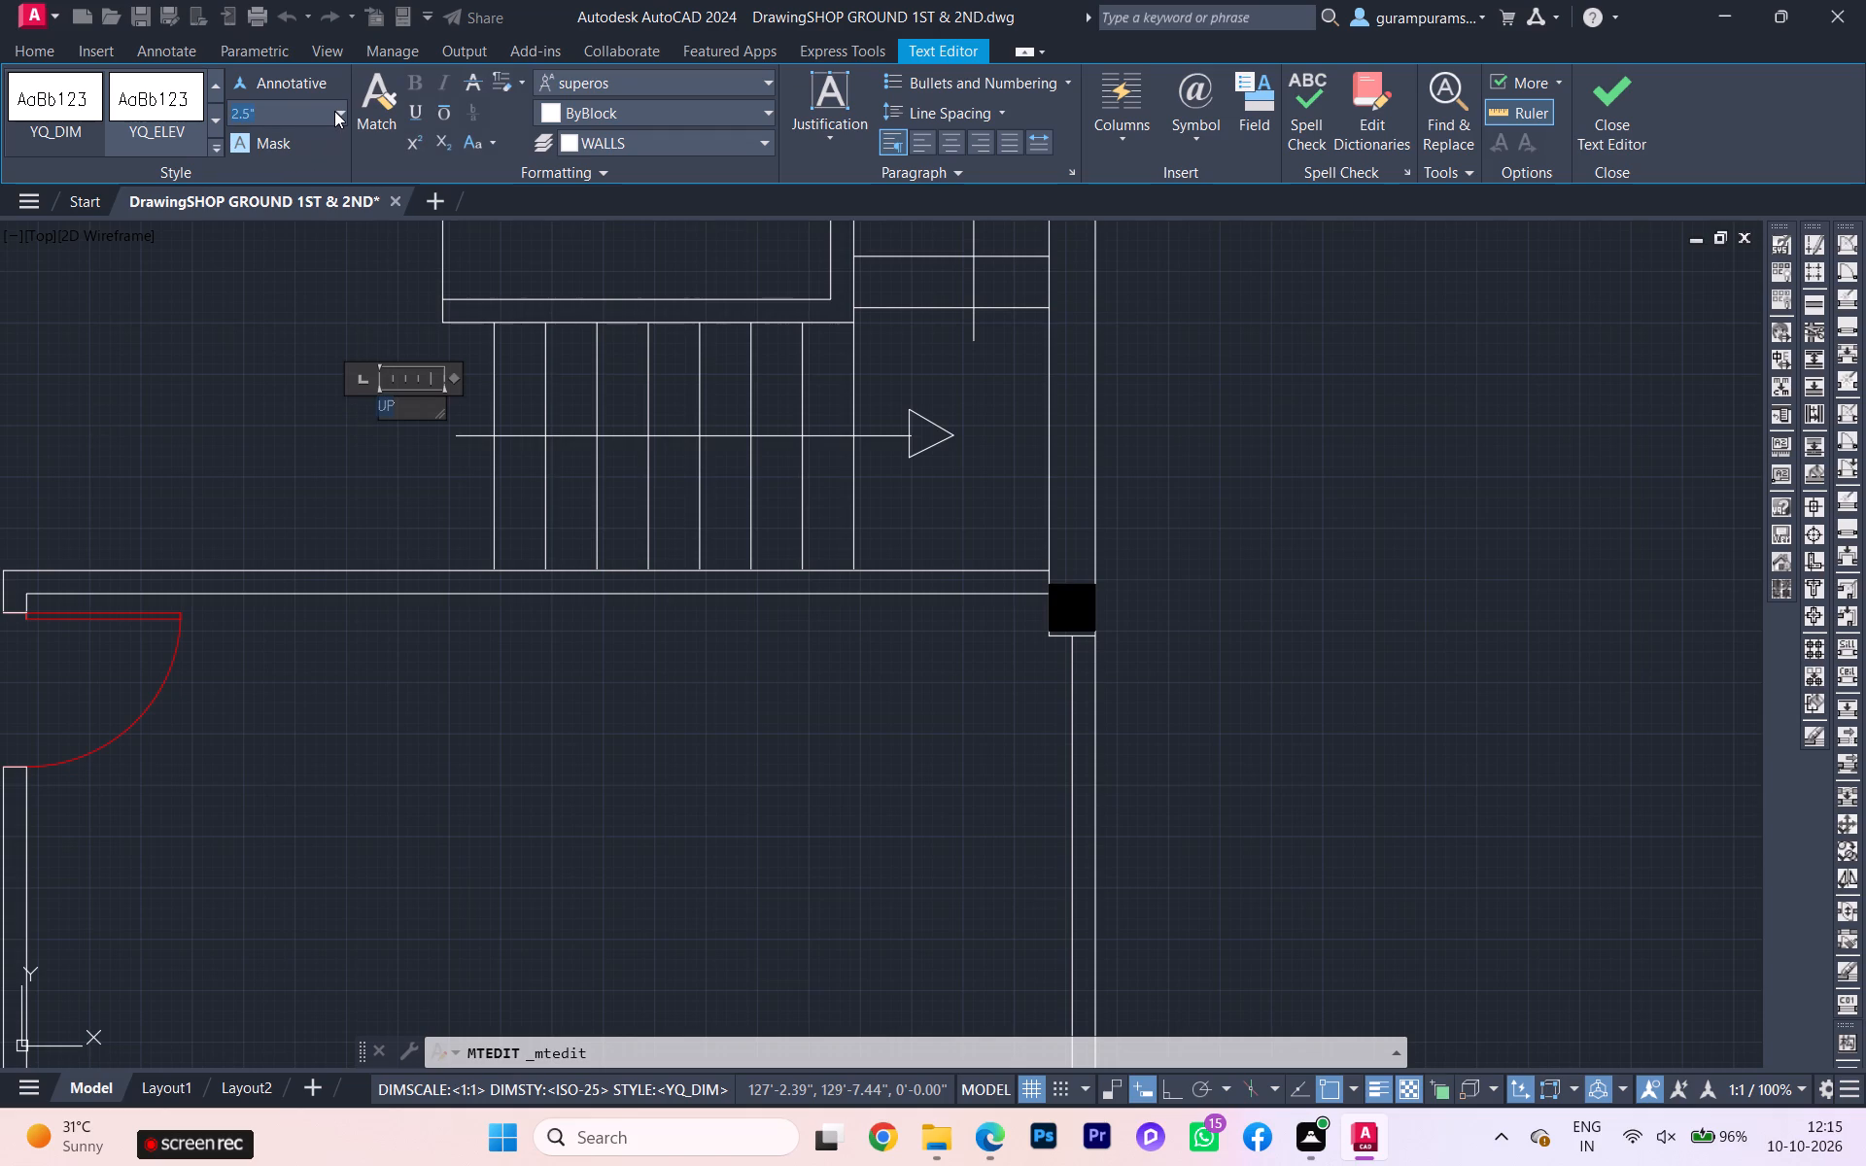
left_click(341, 106)
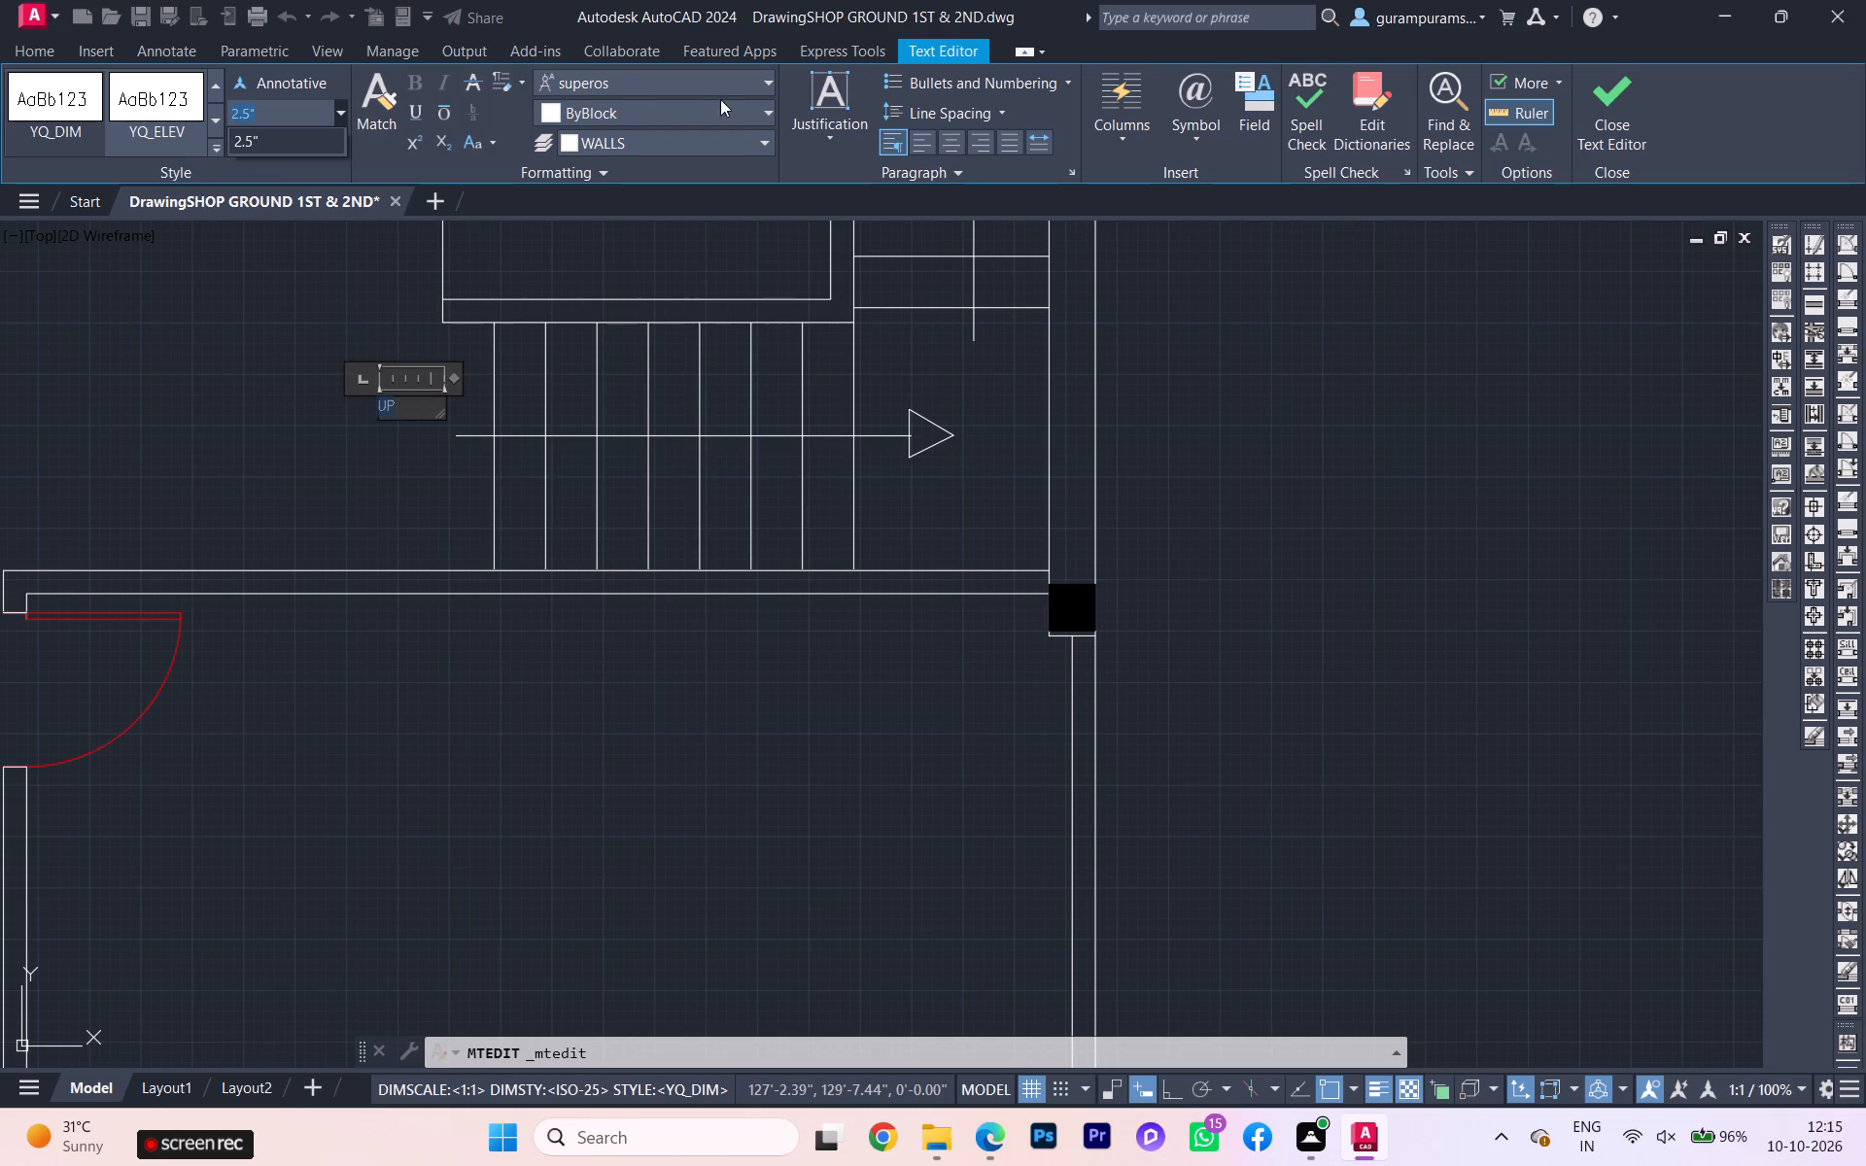
left_click(769, 82)
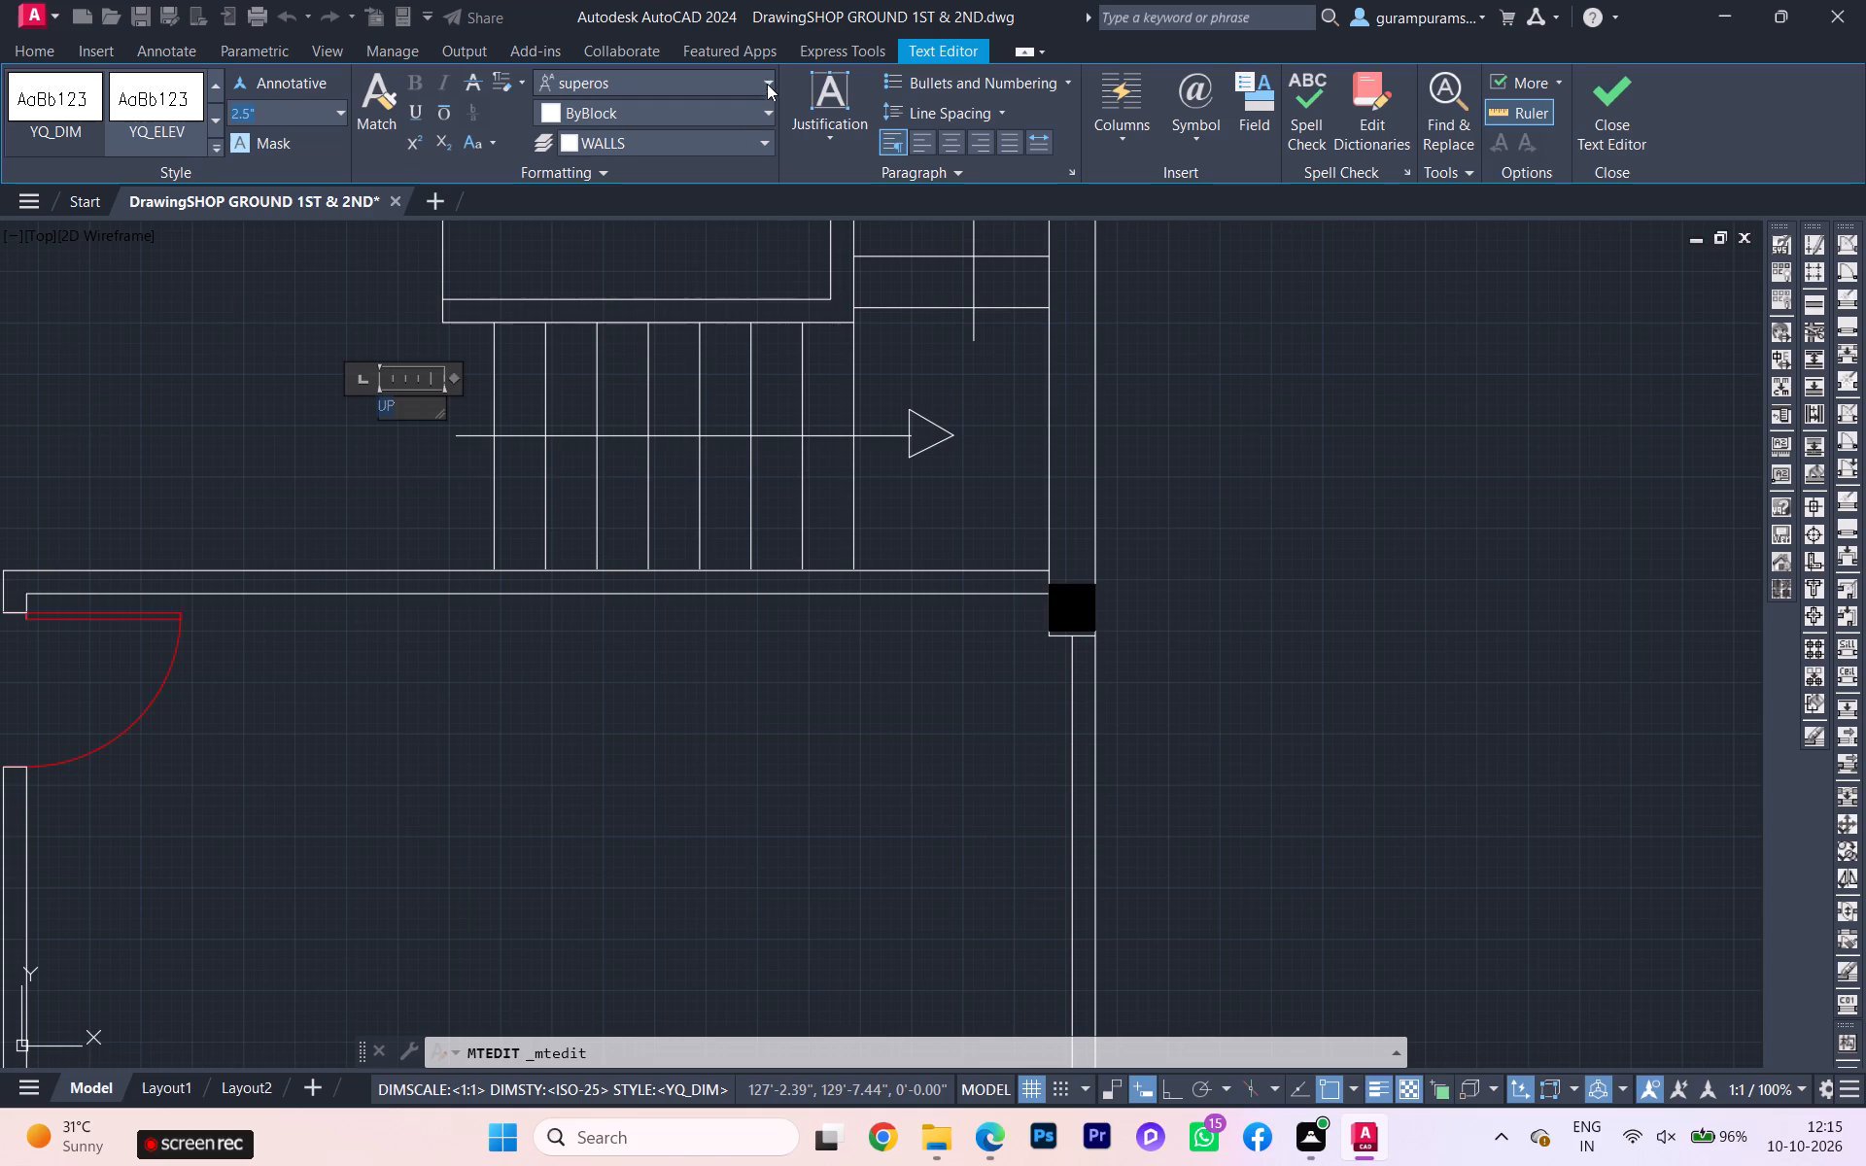
left_click(764, 77)
scroll(720, 206, "up", 9)
scroll(719, 213, "down", 2)
scroll(719, 213, "up", 2)
scroll(719, 213, "down", 1)
scroll(719, 213, "up", 1)
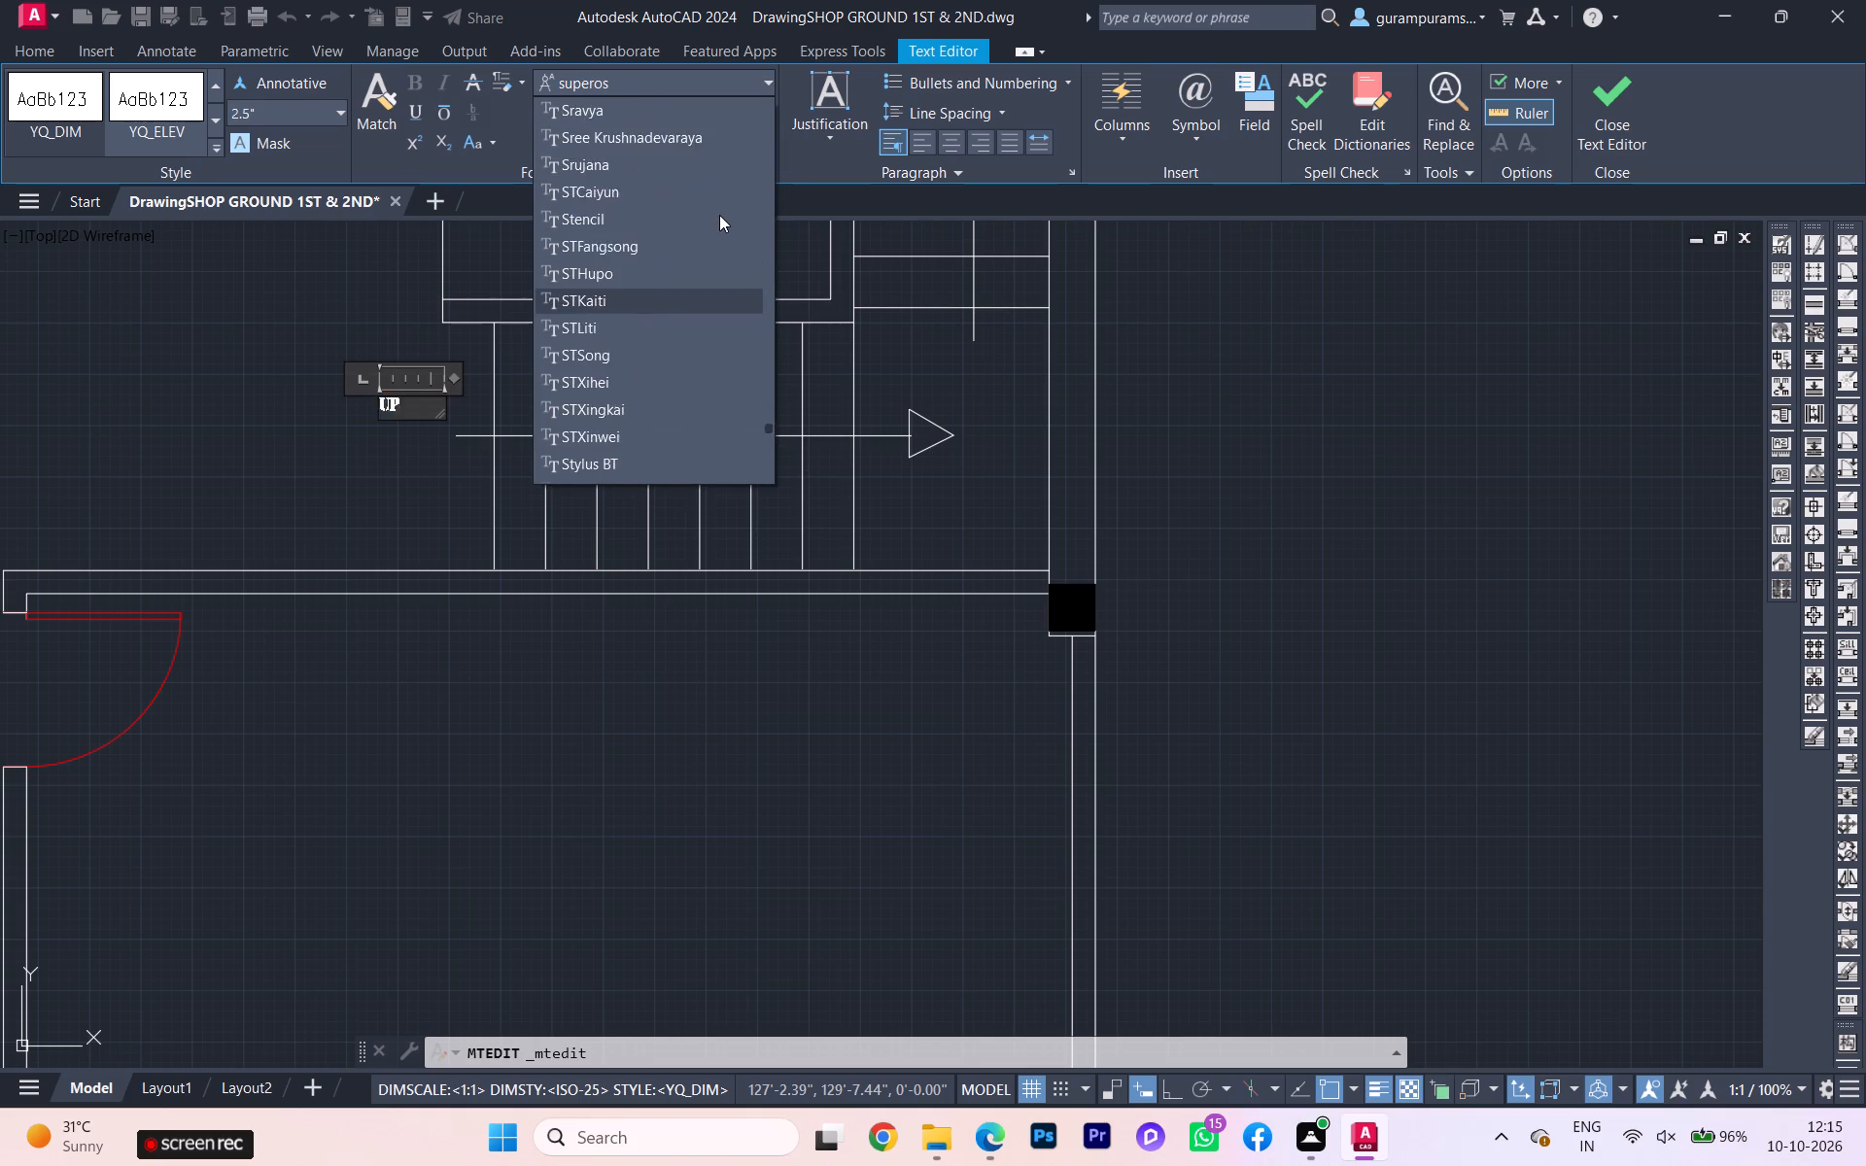
scroll(719, 215, "up", 1)
scroll(719, 215, "down", 1)
scroll(719, 215, "up", 3)
scroll(719, 216, "down", 2)
scroll(719, 216, "up", 4)
scroll(719, 213, "down", 1)
scroll(719, 213, "up", 3)
scroll(719, 208, "down", 1)
scroll(719, 208, "up", 6)
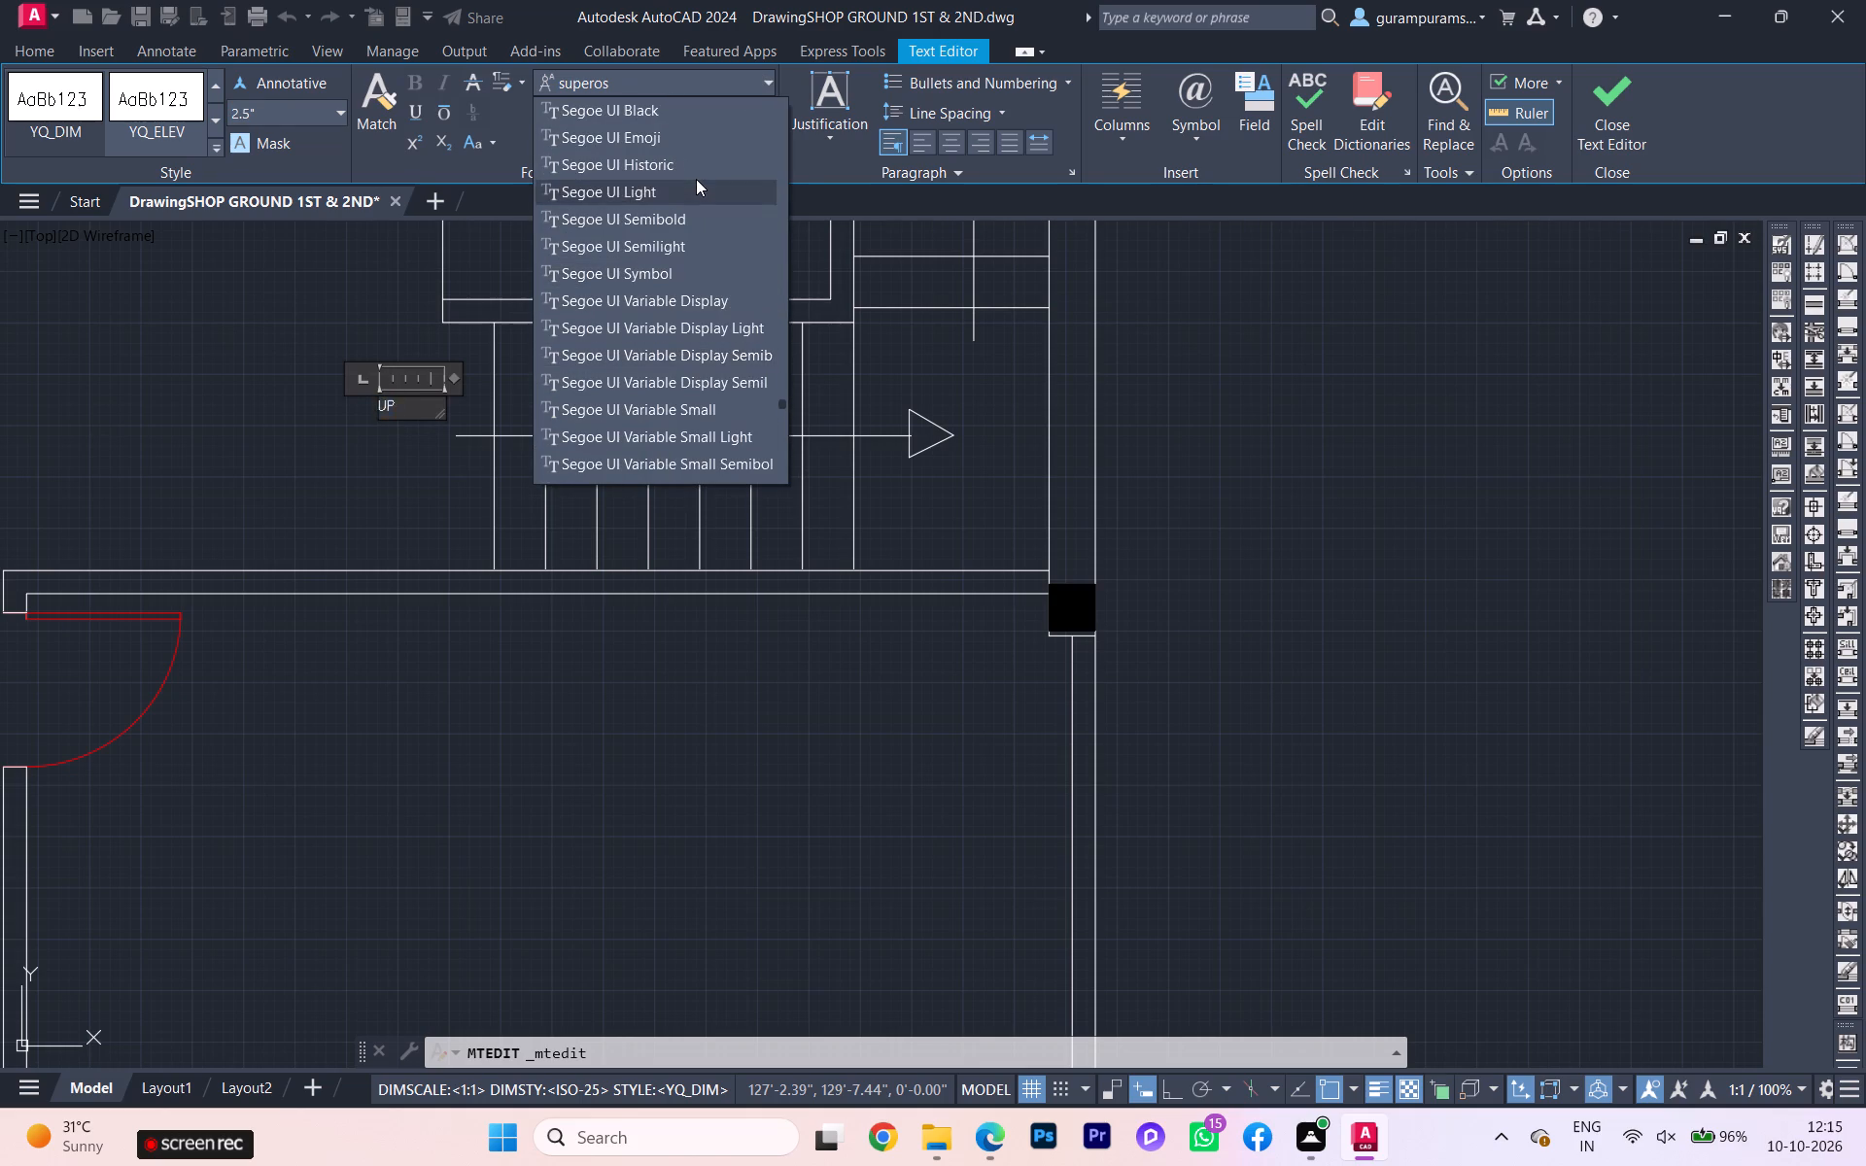
scroll(696, 178, "up", 3)
scroll(696, 176, "down", 1)
scroll(696, 176, "up", 5)
scroll(696, 166, "down", 1)
scroll(696, 166, "up", 7)
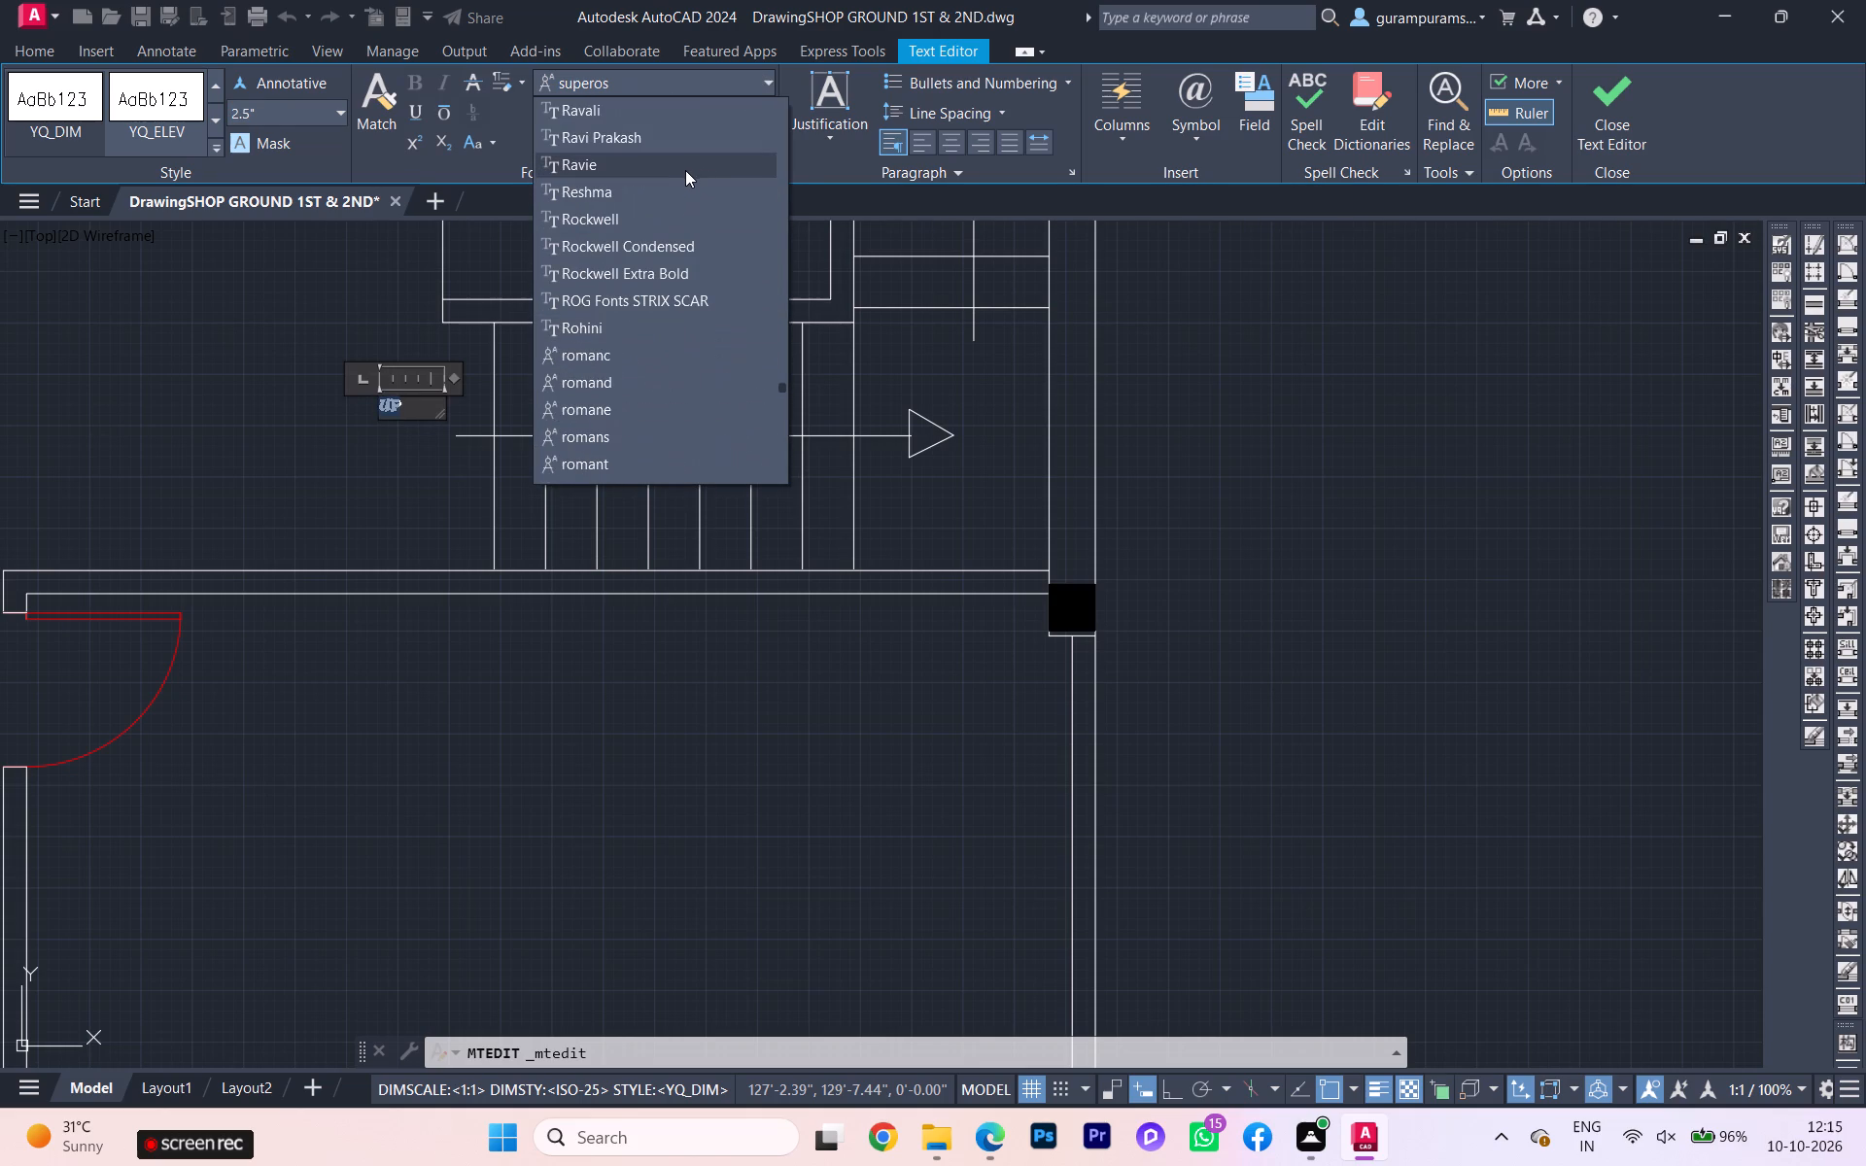
scroll(675, 157, "up", 11)
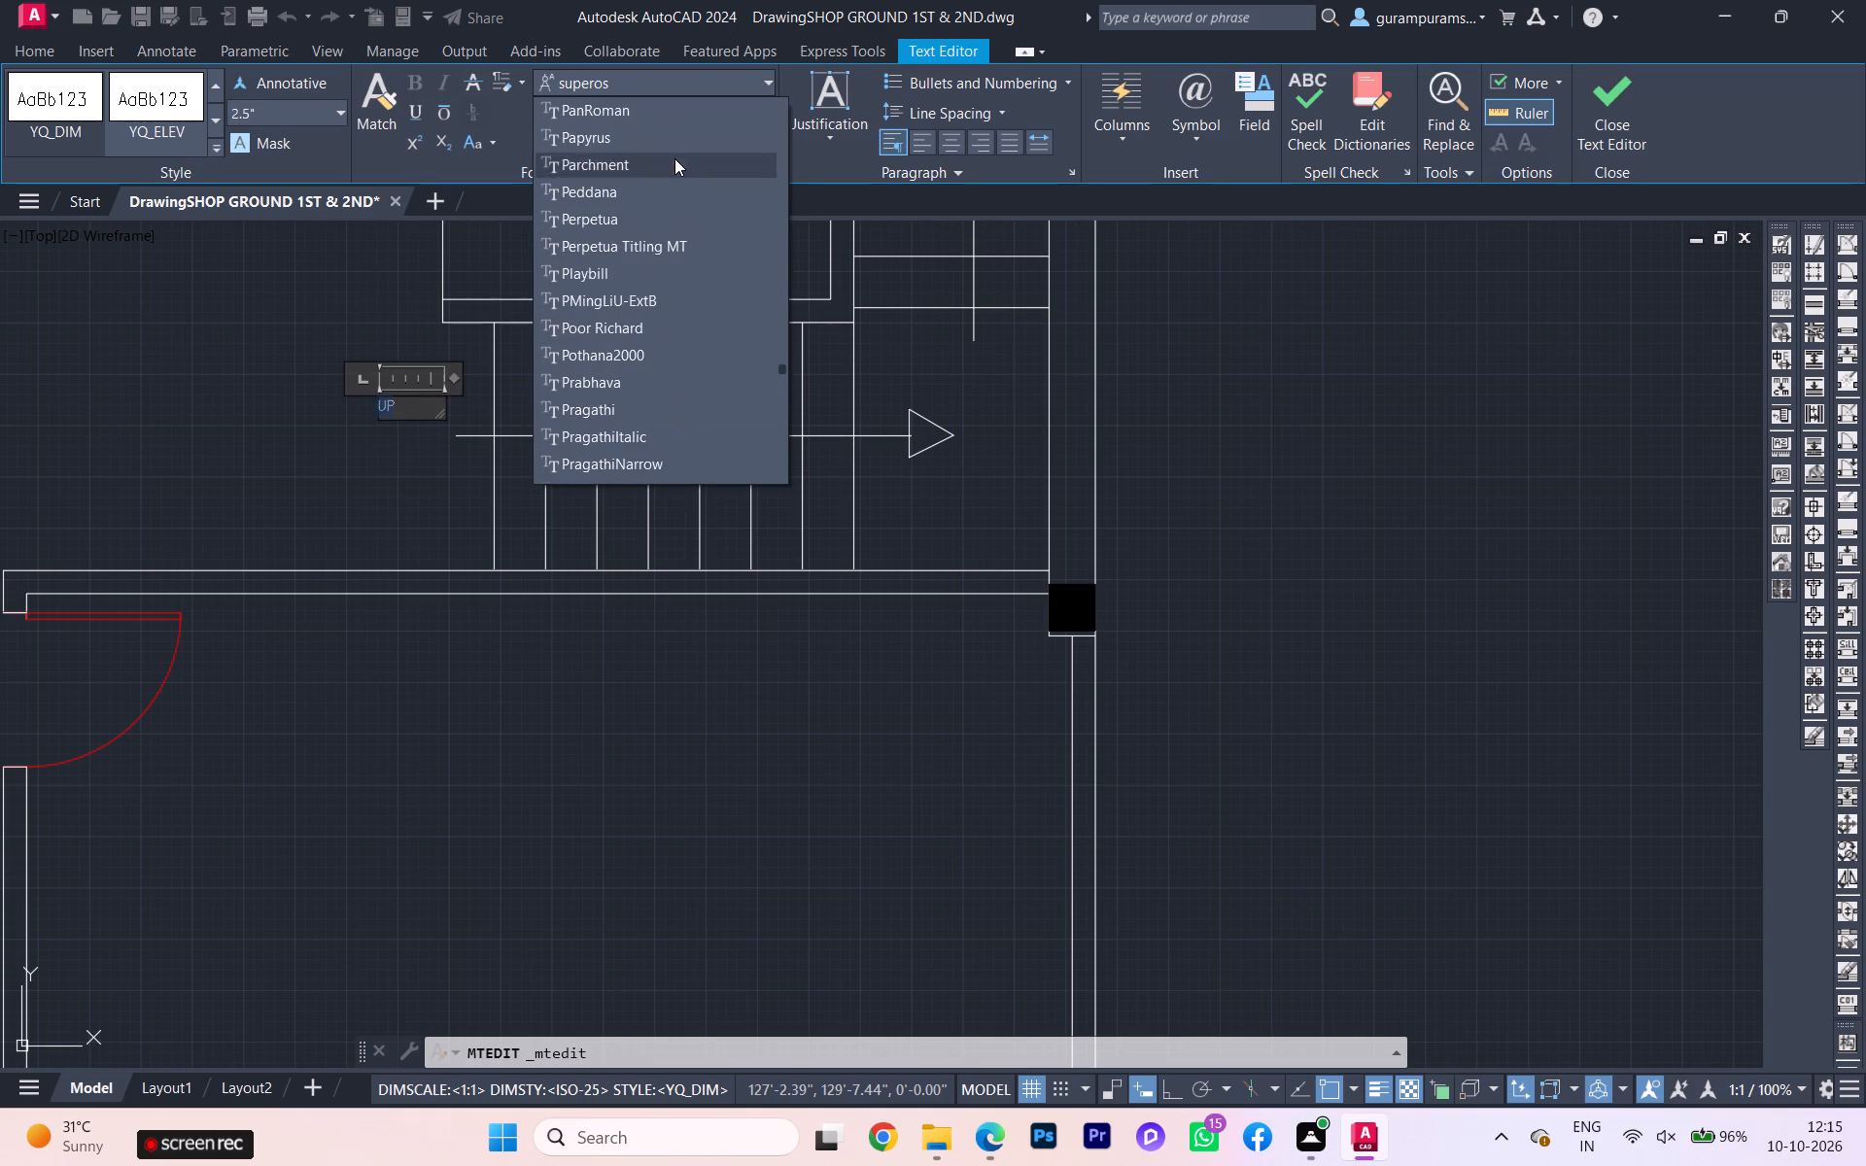
scroll(674, 158, "up", 1)
scroll(674, 158, "down", 3)
scroll(674, 158, "up", 5)
scroll(677, 163, "down", 1)
scroll(677, 163, "up", 2)
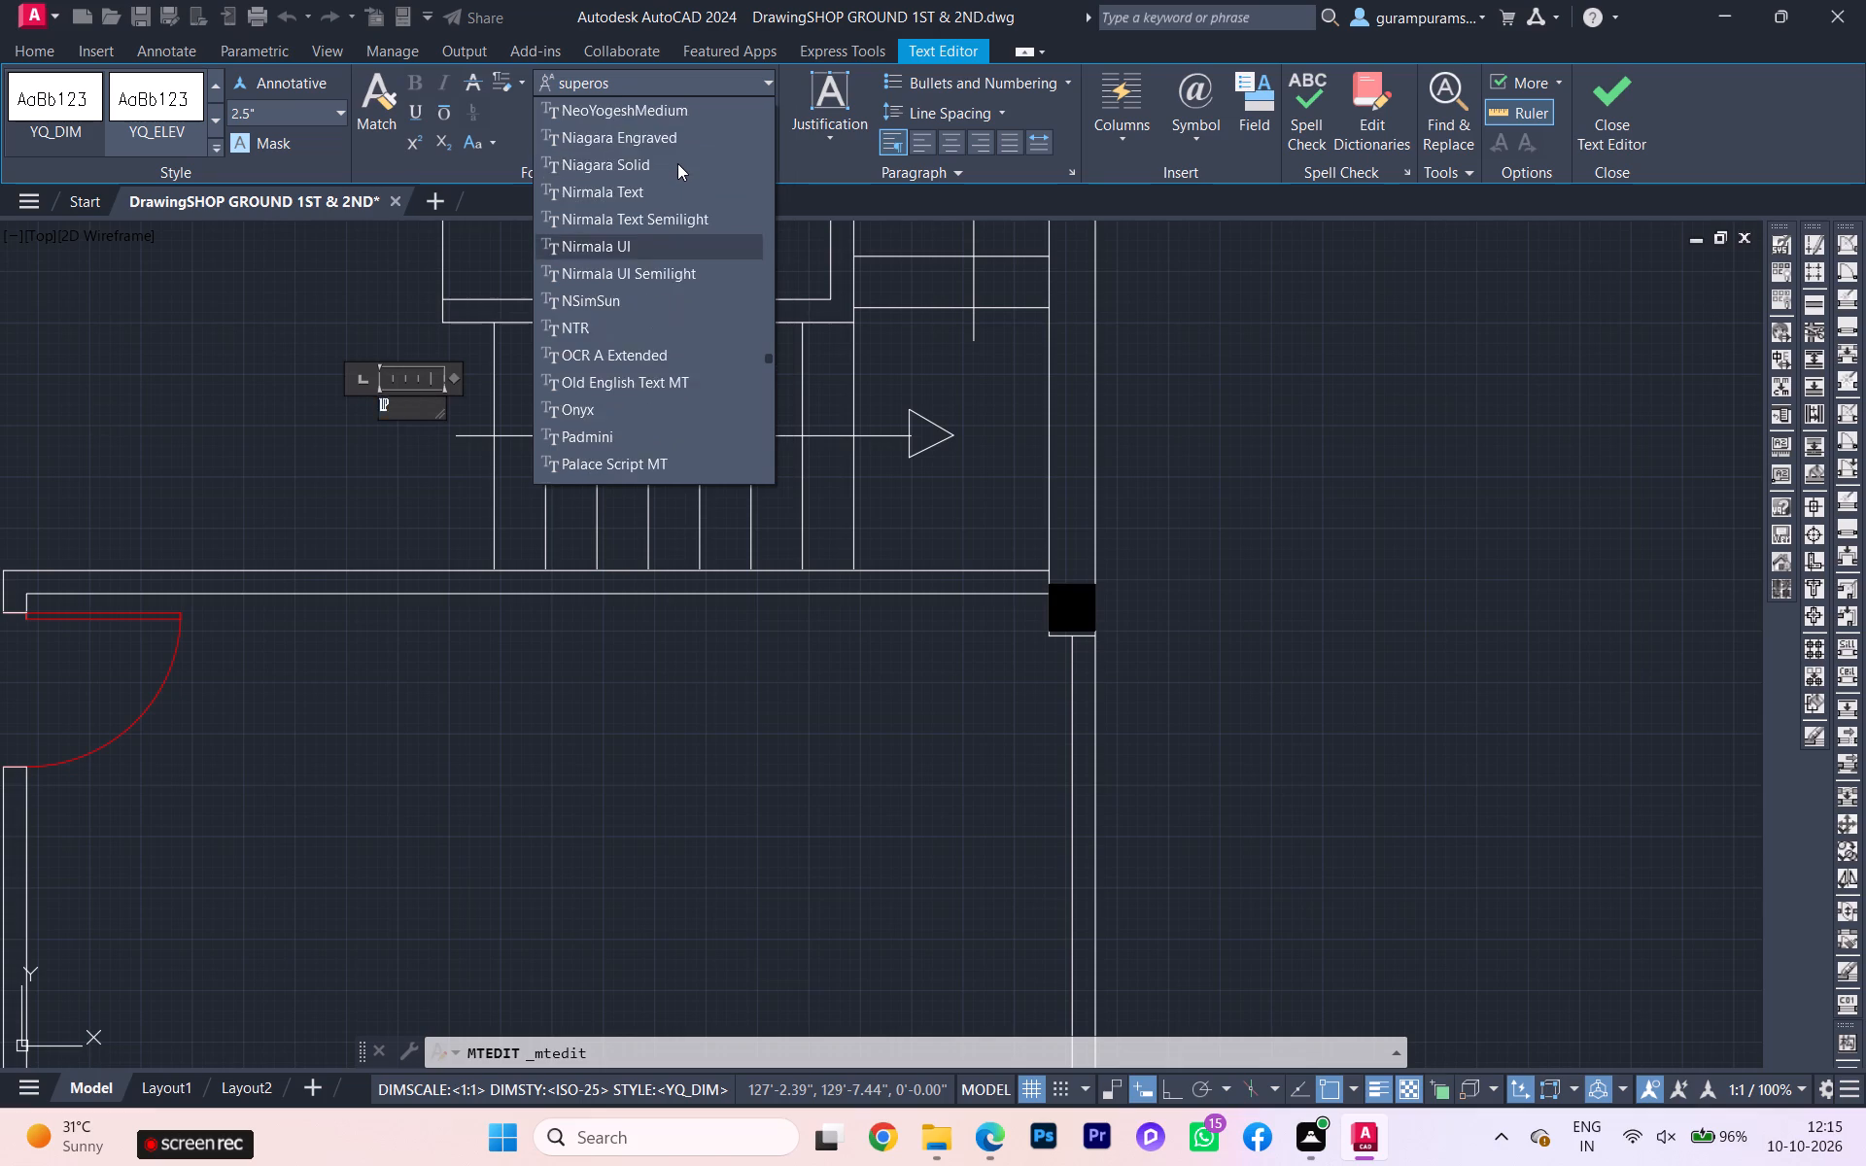
scroll(677, 165, "up", 16)
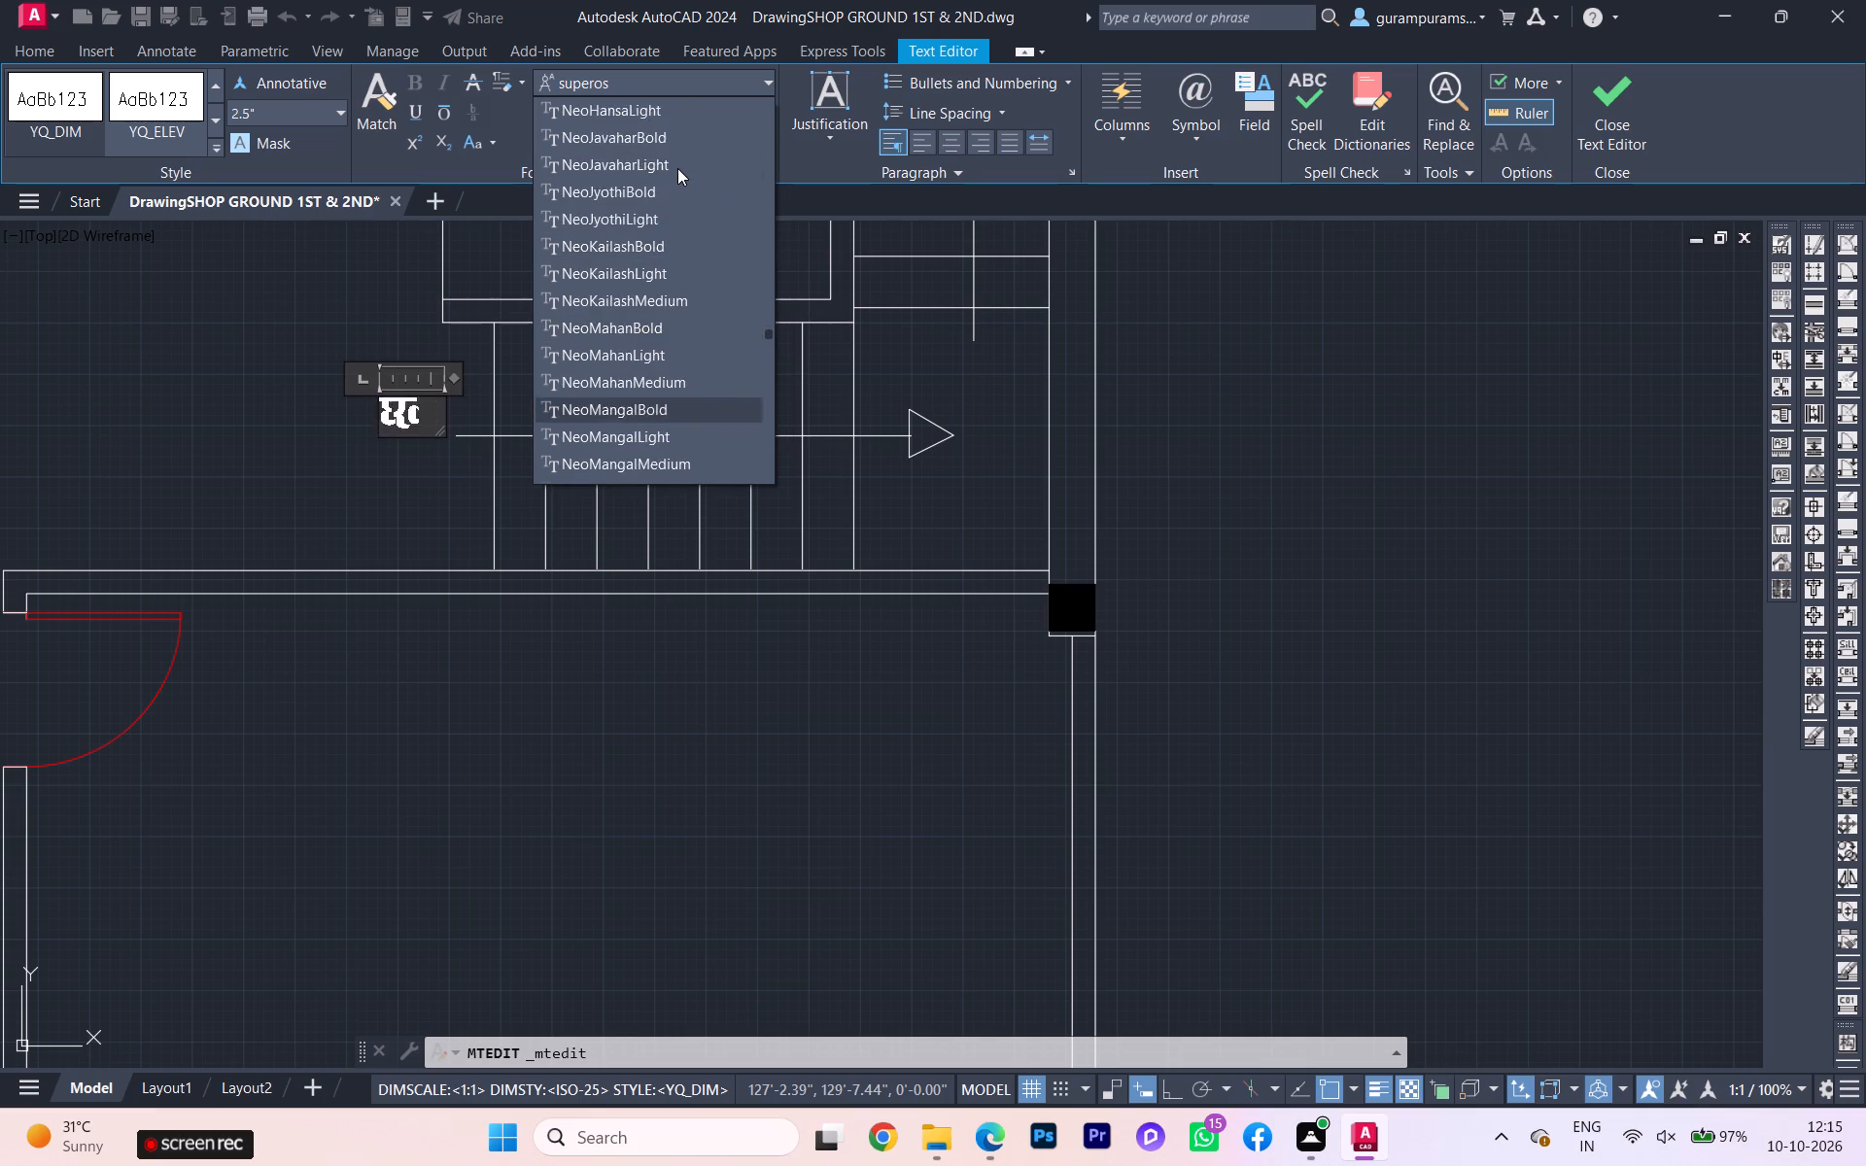
scroll(677, 168, "up", 14)
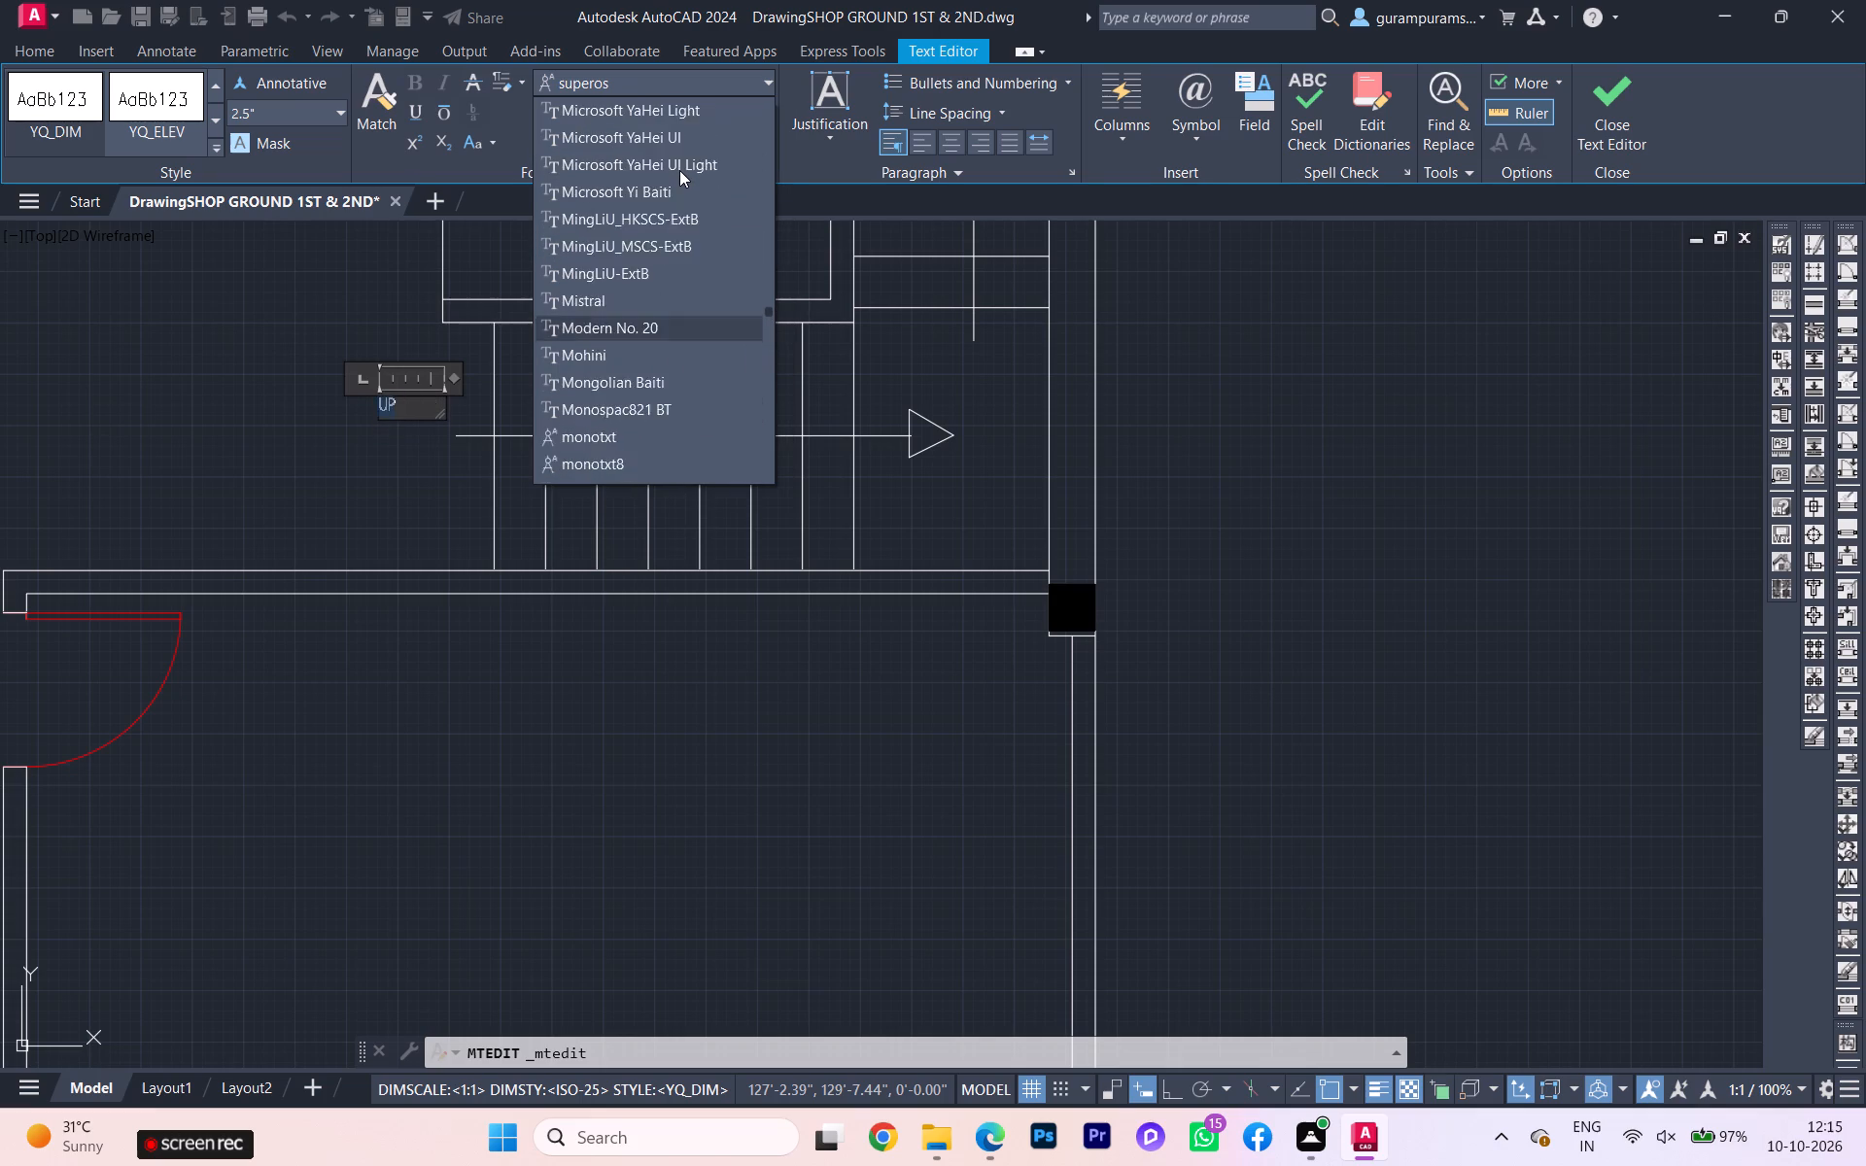
scroll(679, 170, "up", 5)
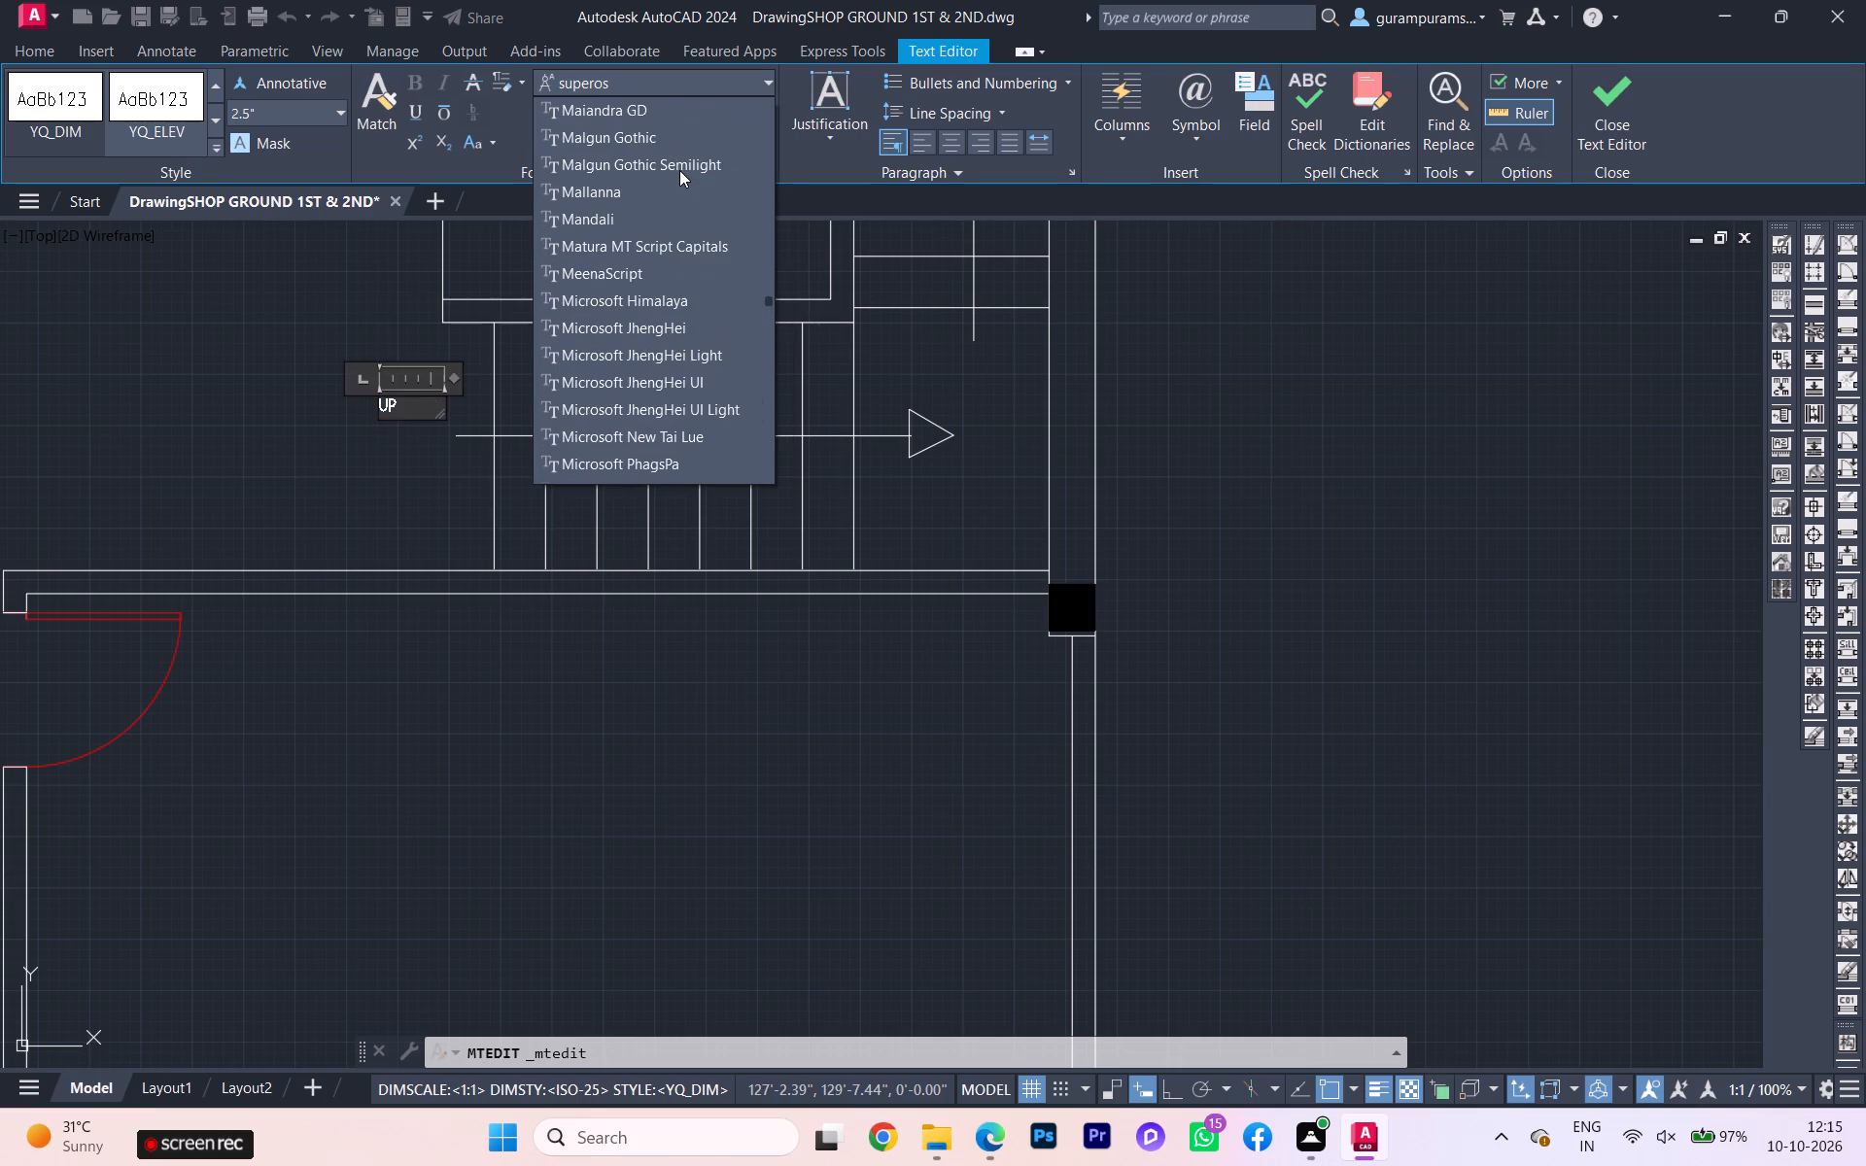
scroll(679, 170, "up", 10)
scroll(684, 175, "down", 1)
scroll(684, 175, "up", 6)
scroll(684, 174, "down", 1)
scroll(684, 173, "up", 4)
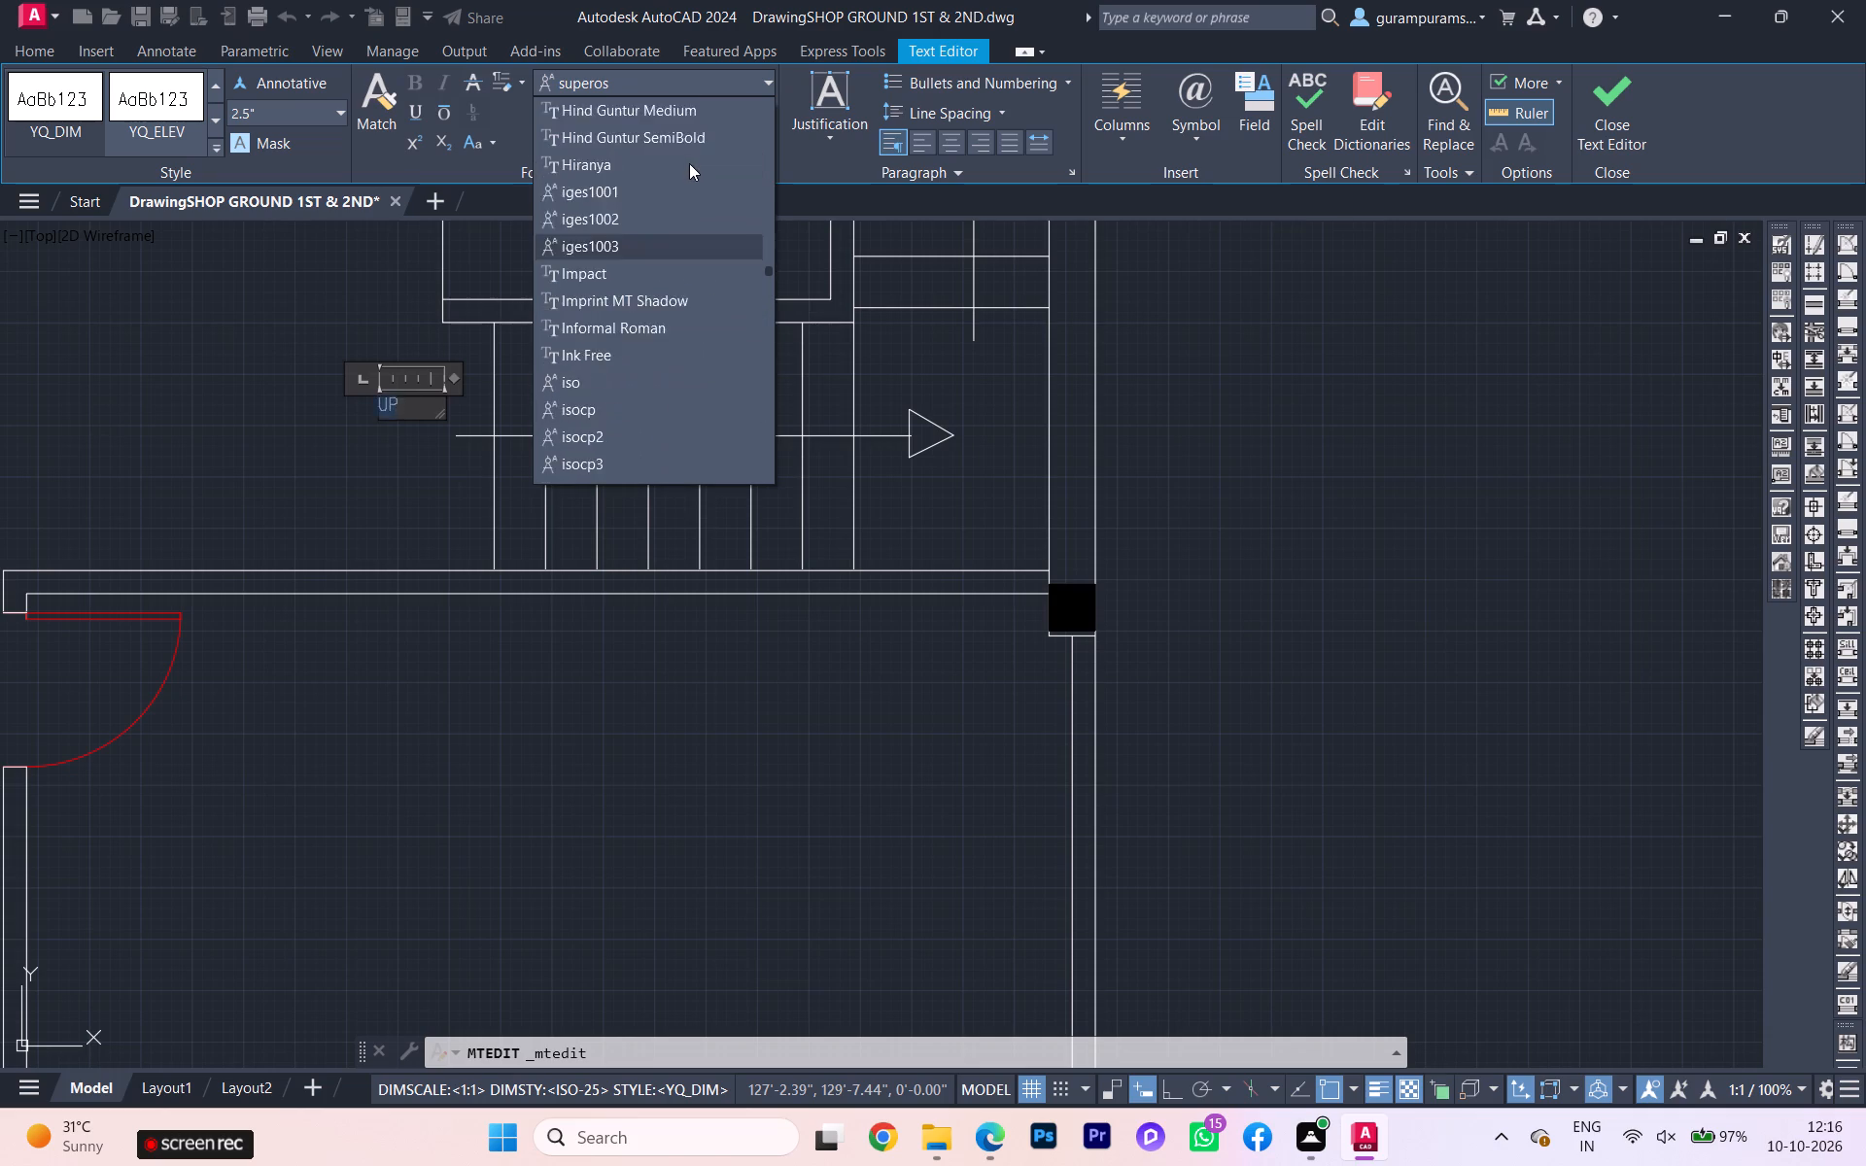
scroll(689, 163, "up", 8)
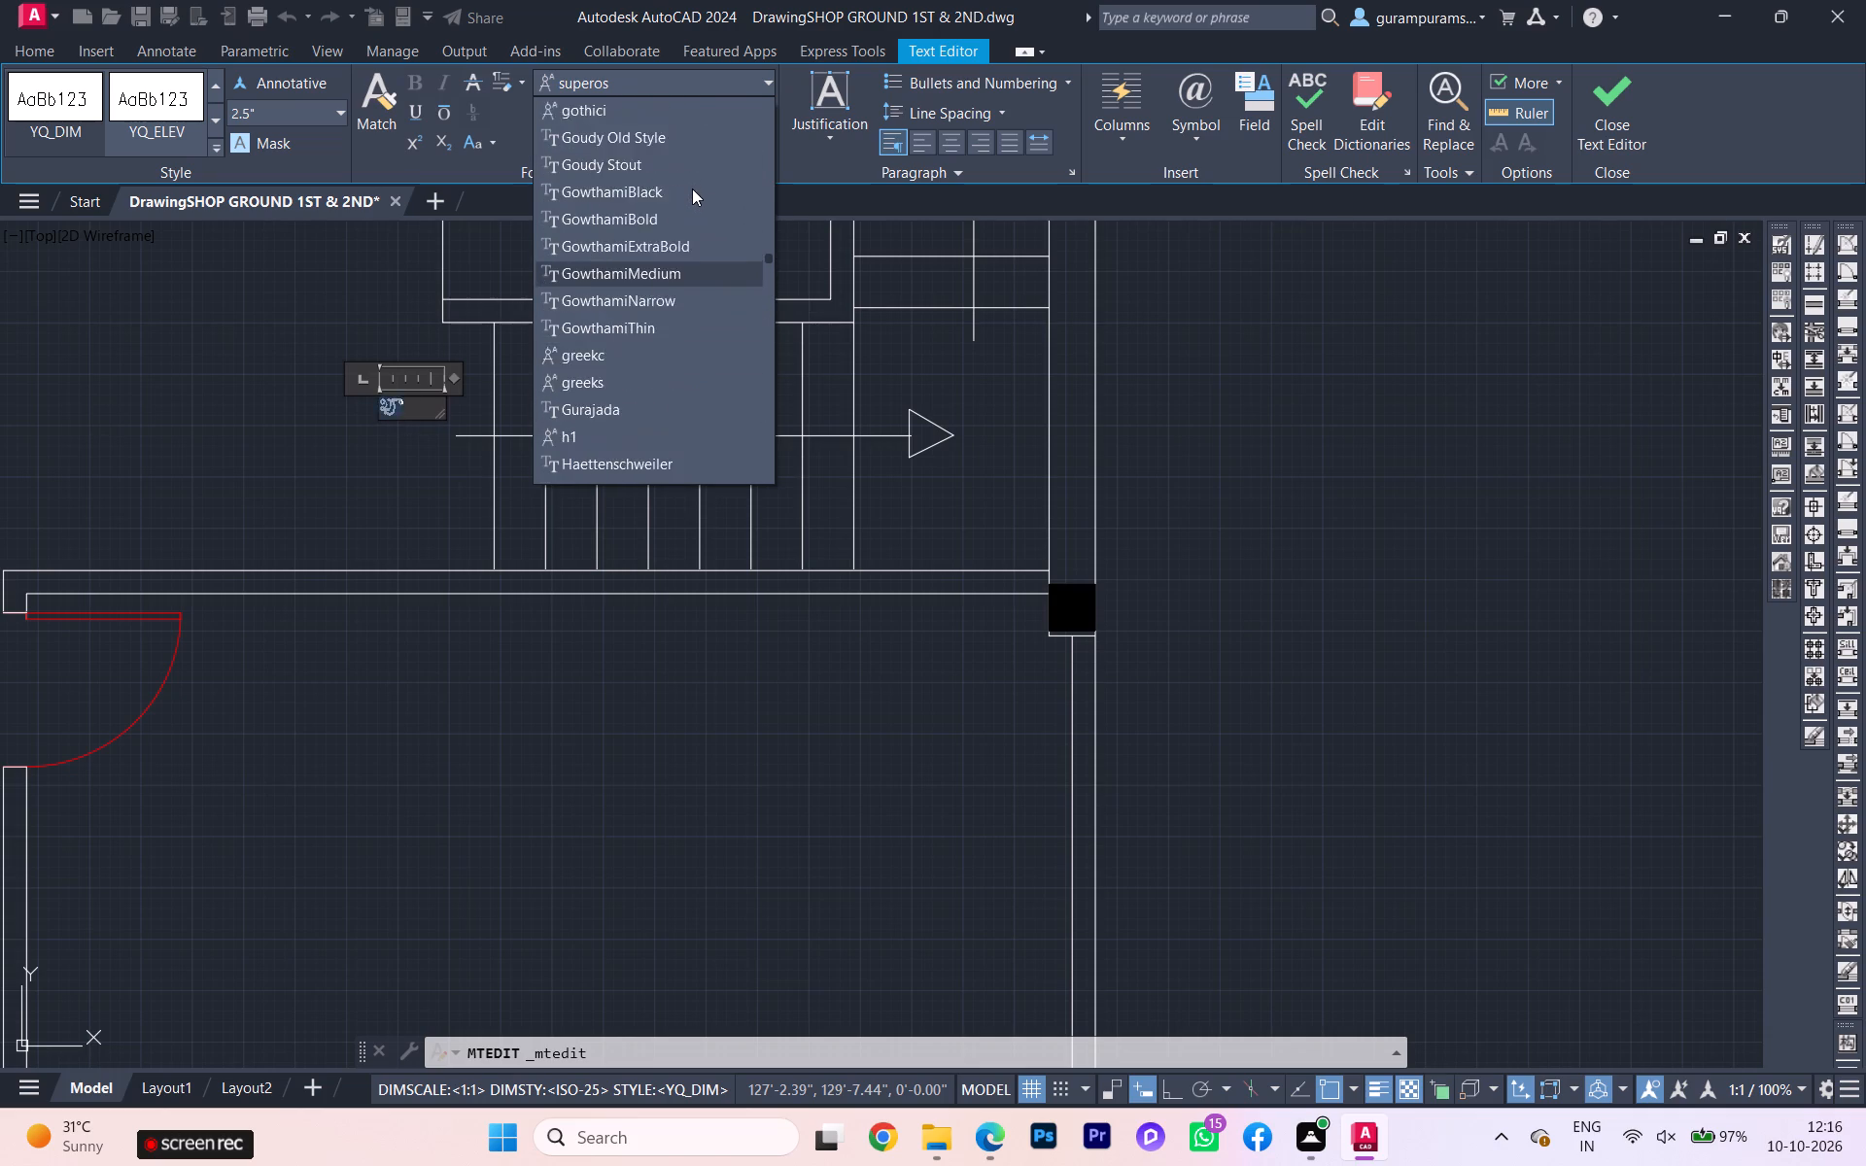
scroll(692, 191, "up", 8)
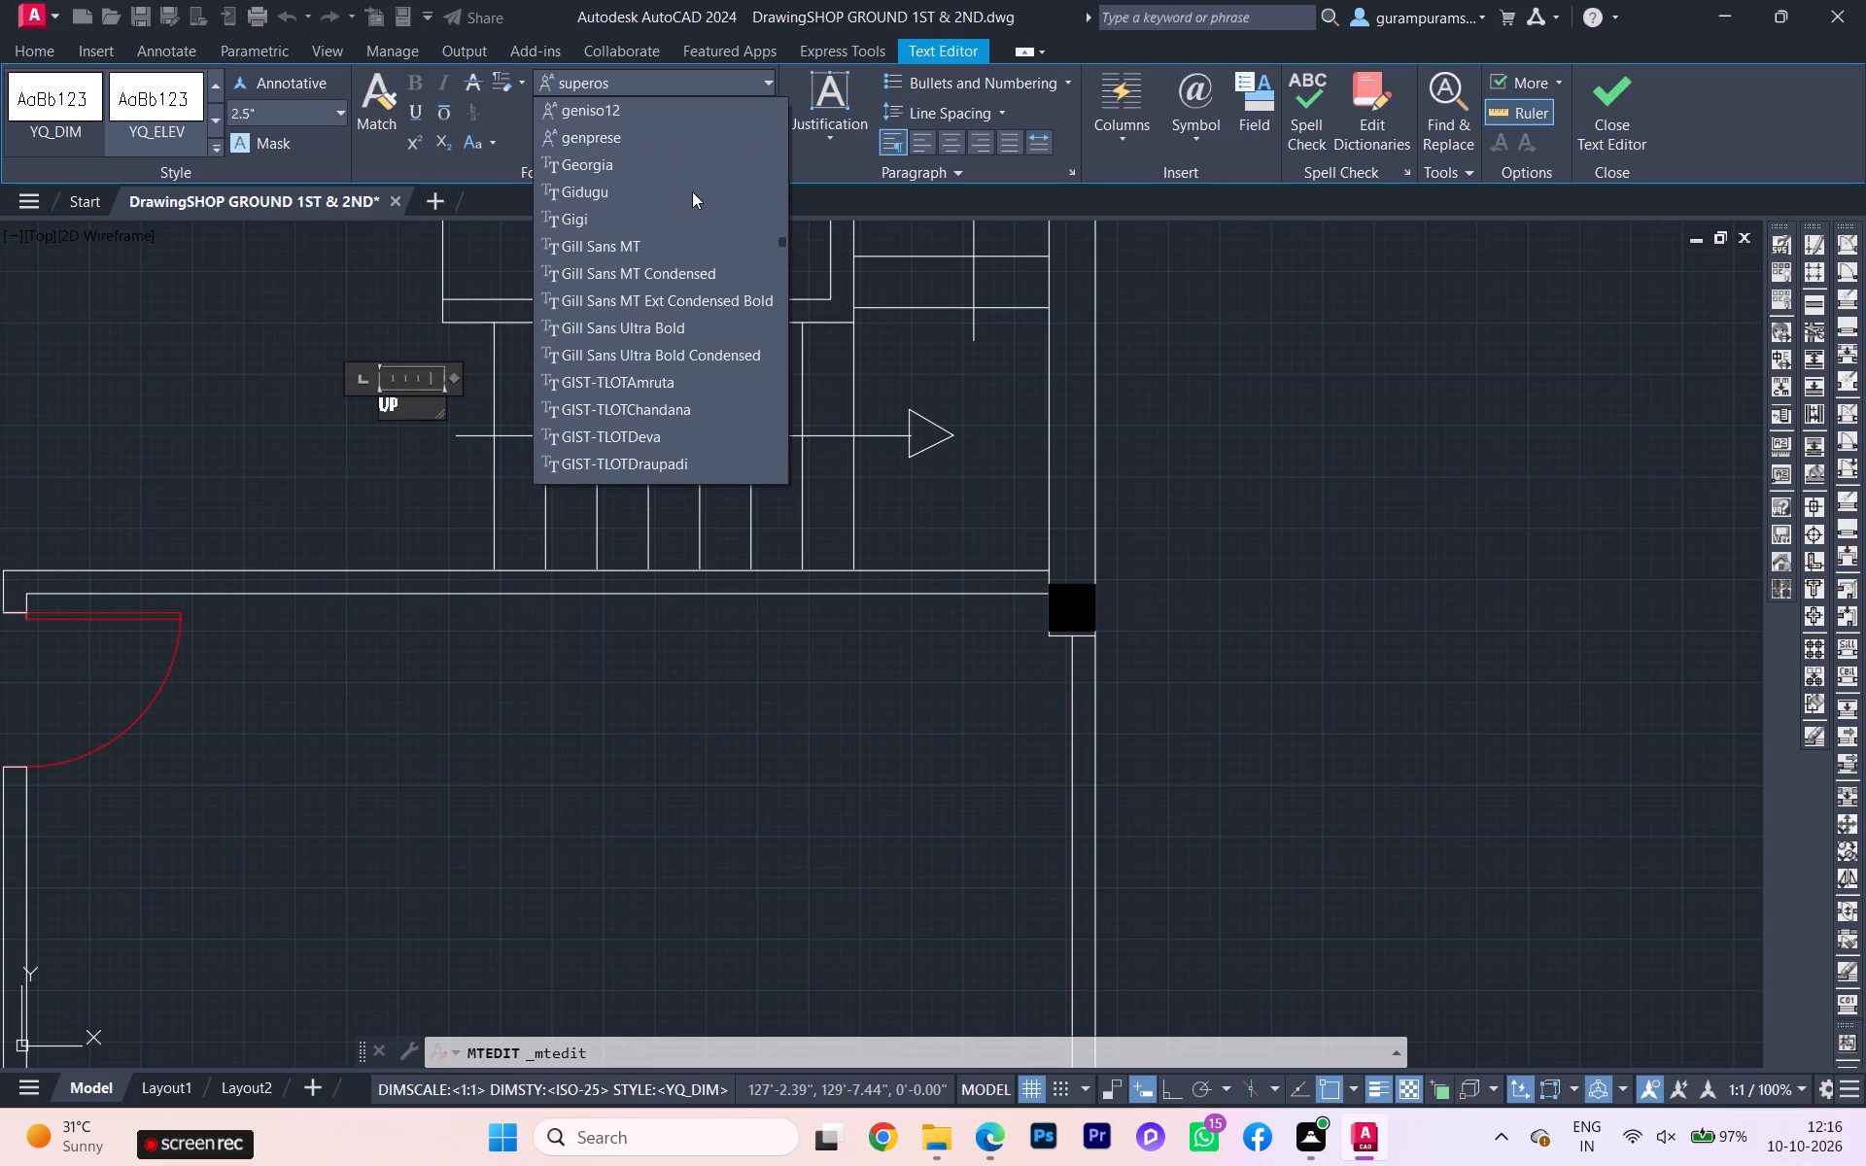
scroll(692, 192, "up", 3)
scroll(692, 195, "down", 1)
scroll(692, 196, "up", 1)
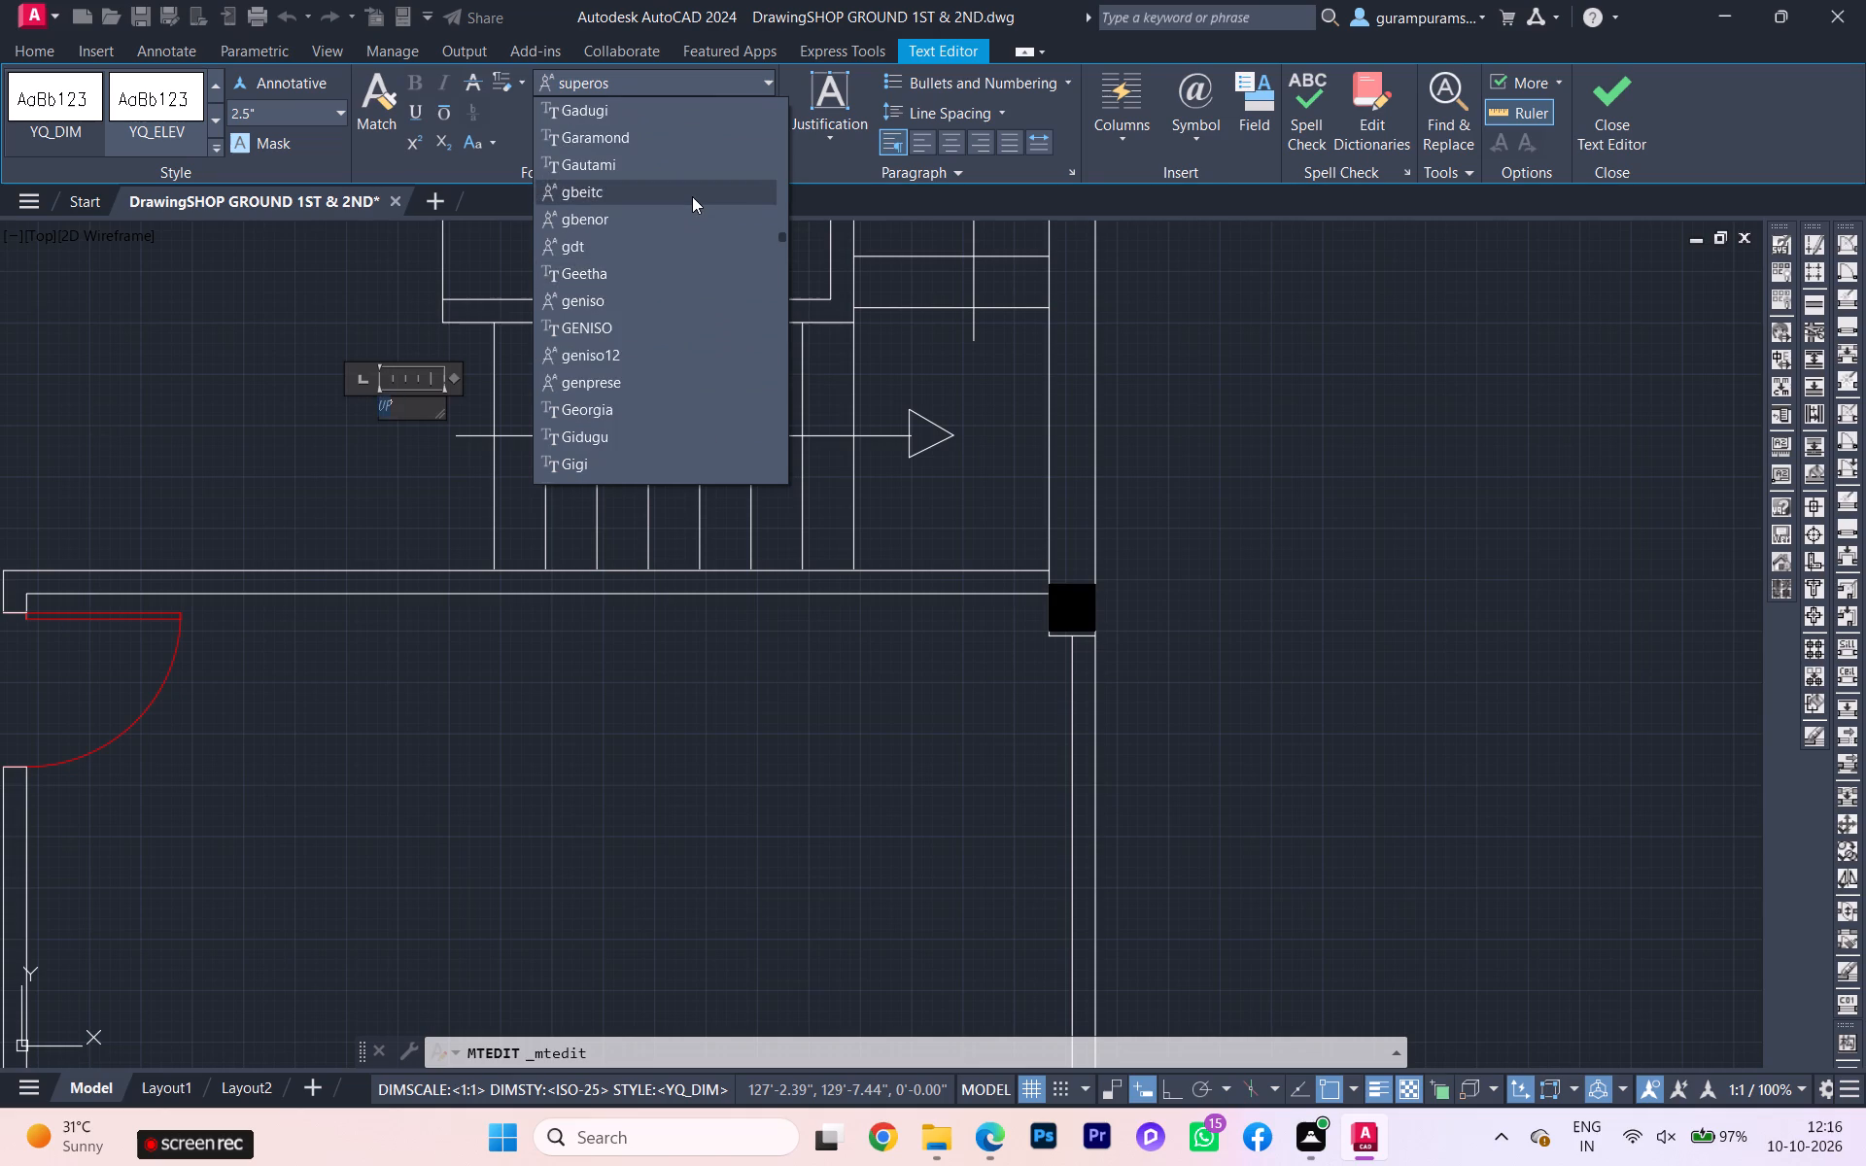
scroll(692, 196, "up", 8)
scroll(692, 196, "down", 2)
scroll(692, 196, "up", 2)
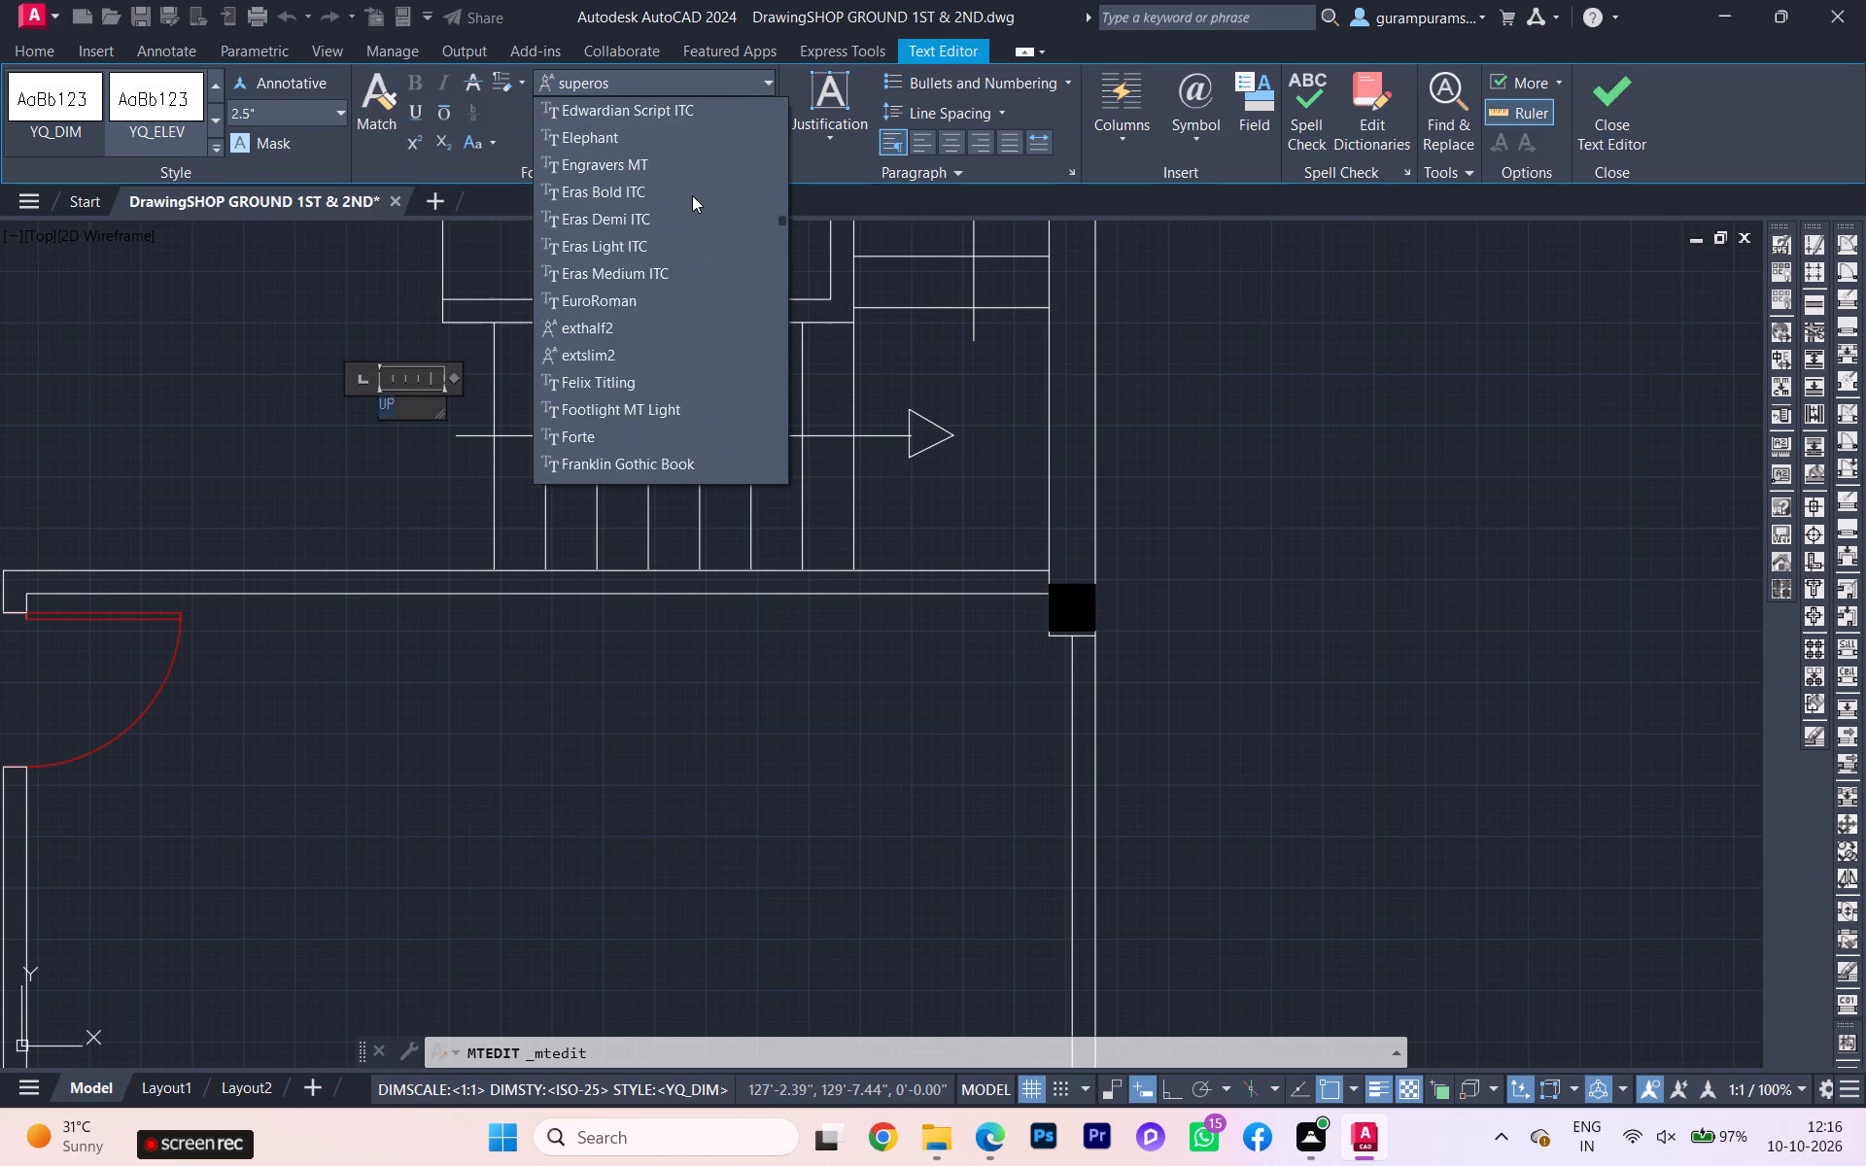
scroll(692, 195, "up", 4)
scroll(692, 195, "down", 1)
scroll(692, 195, "up", 5)
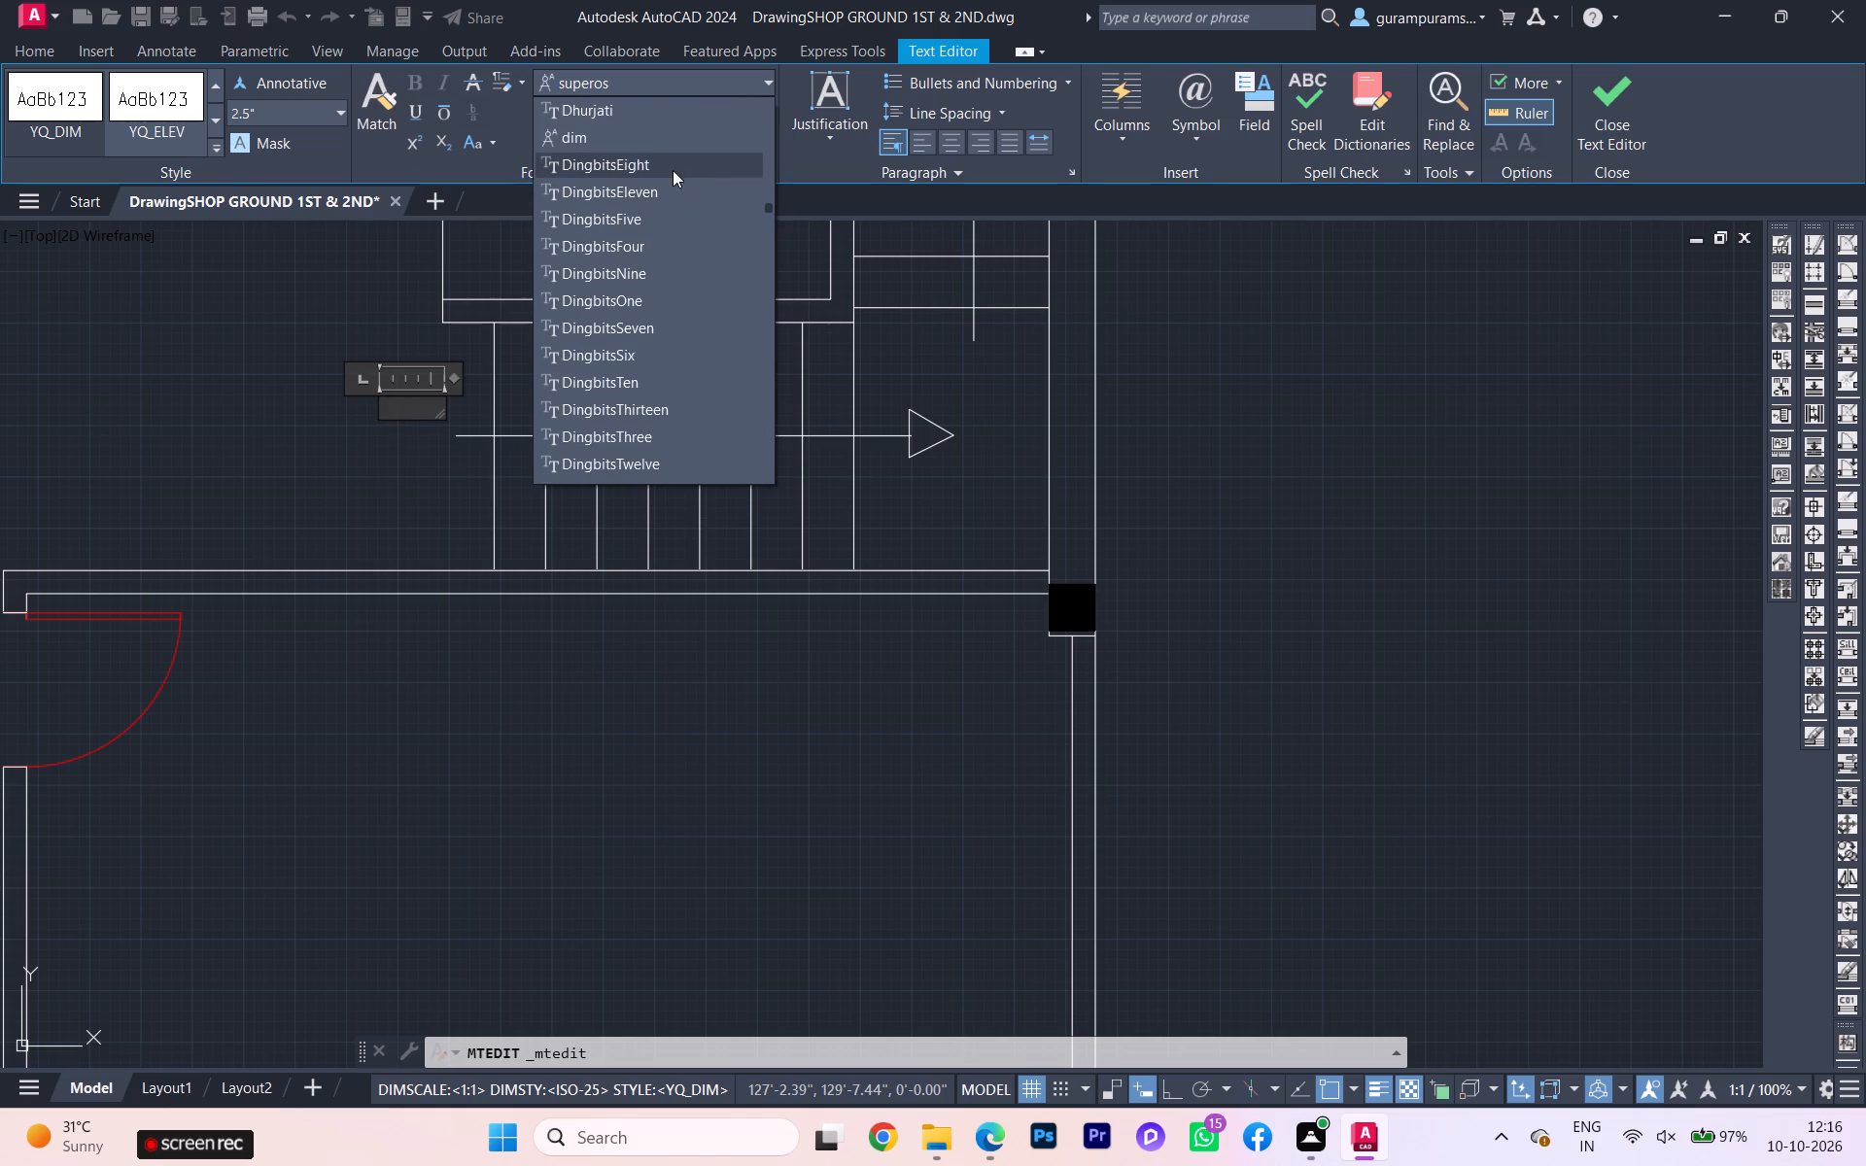
scroll(636, 242, "down", 3)
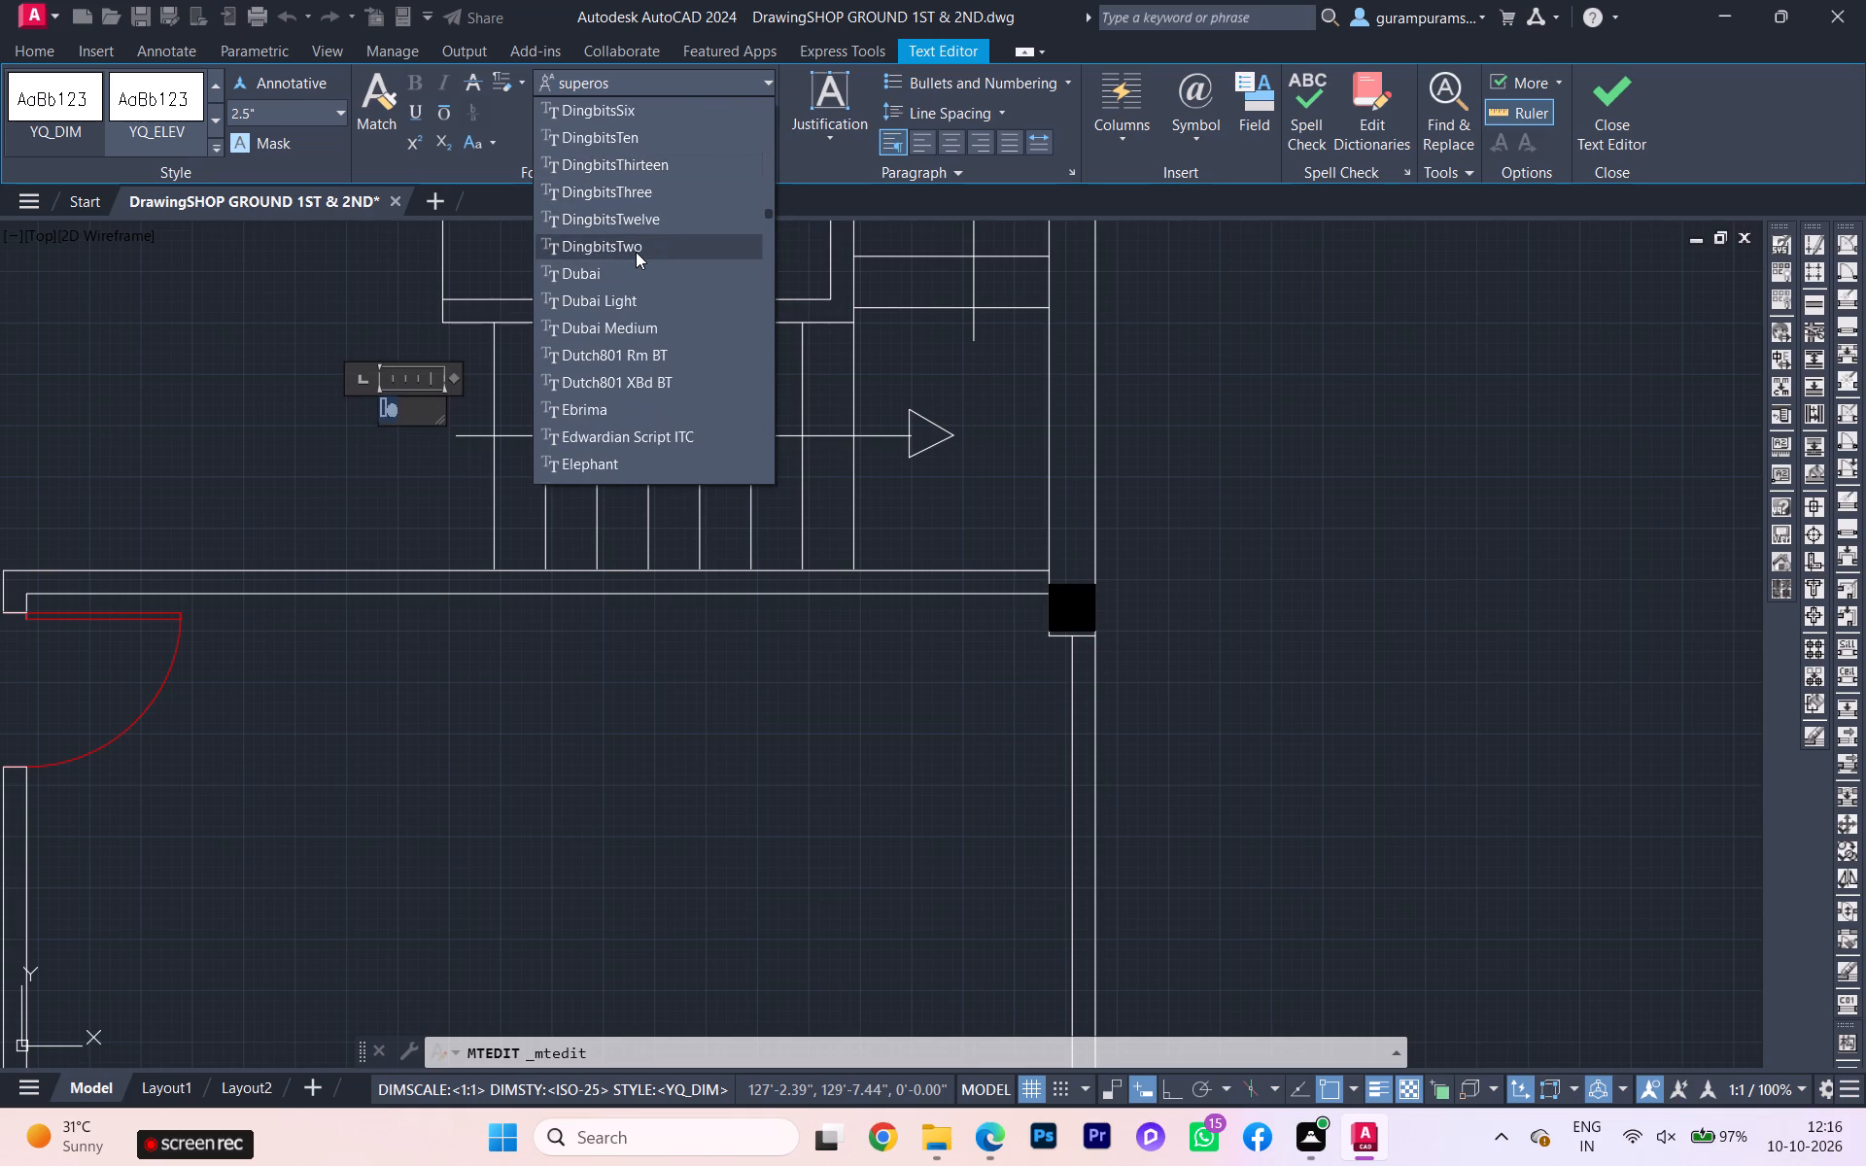
scroll(636, 252, "down", 2)
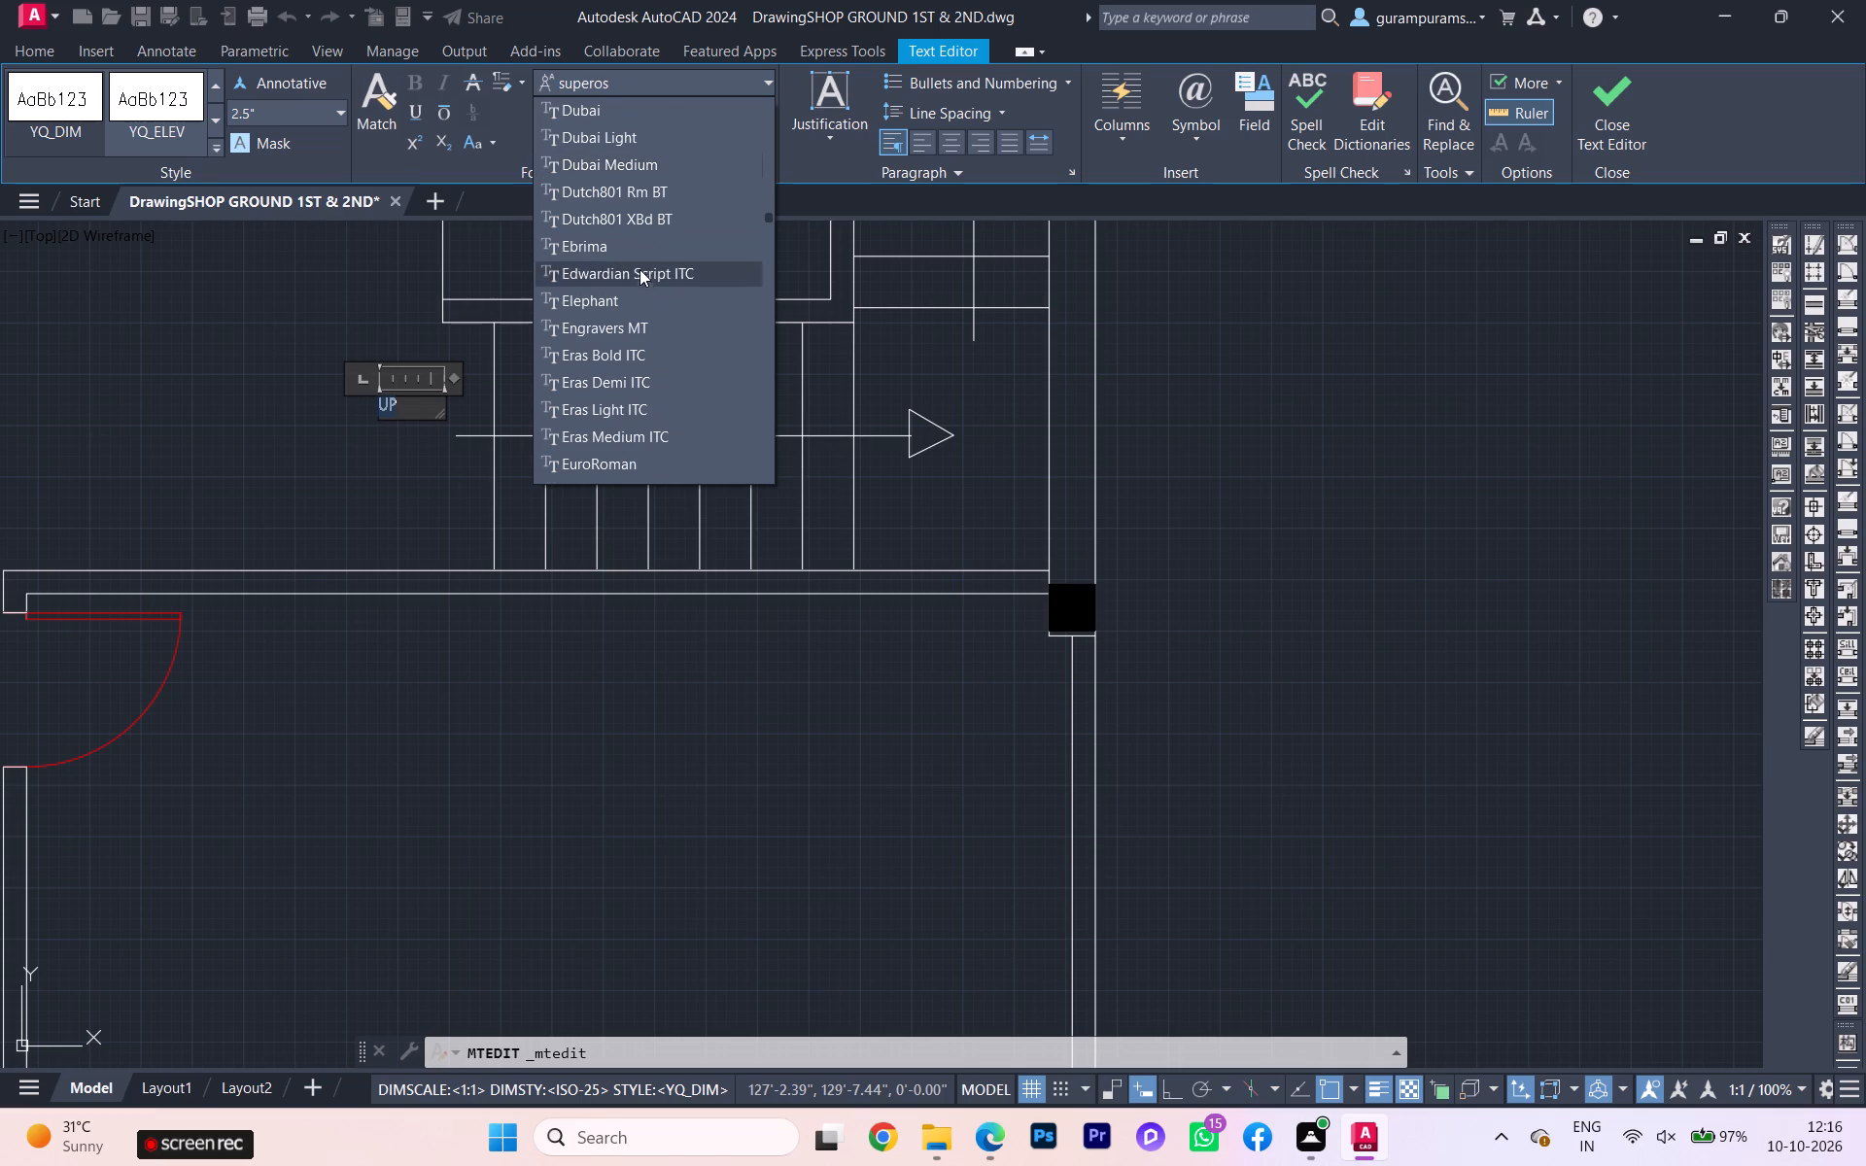
scroll(642, 275, "down", 1)
left_click(642, 275)
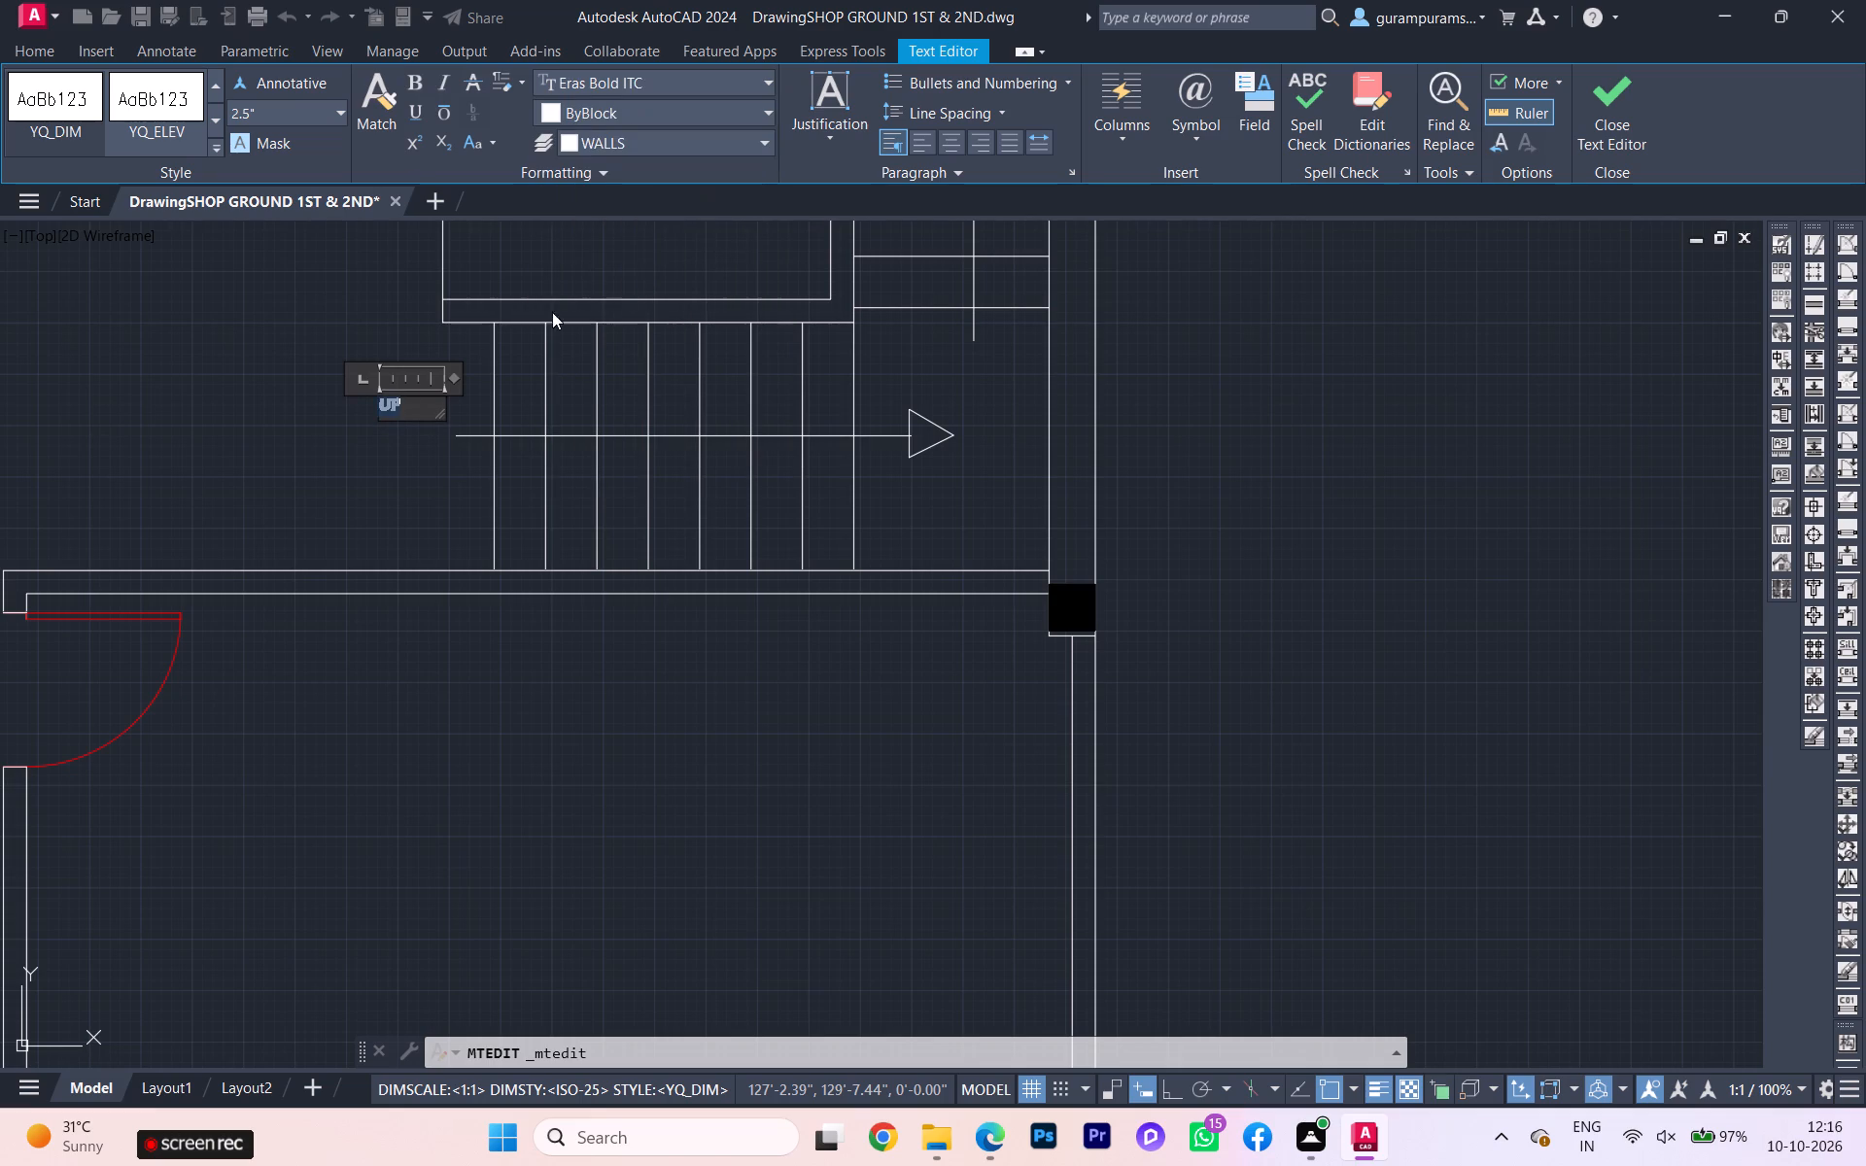
scroll(415, 418, "up", 3)
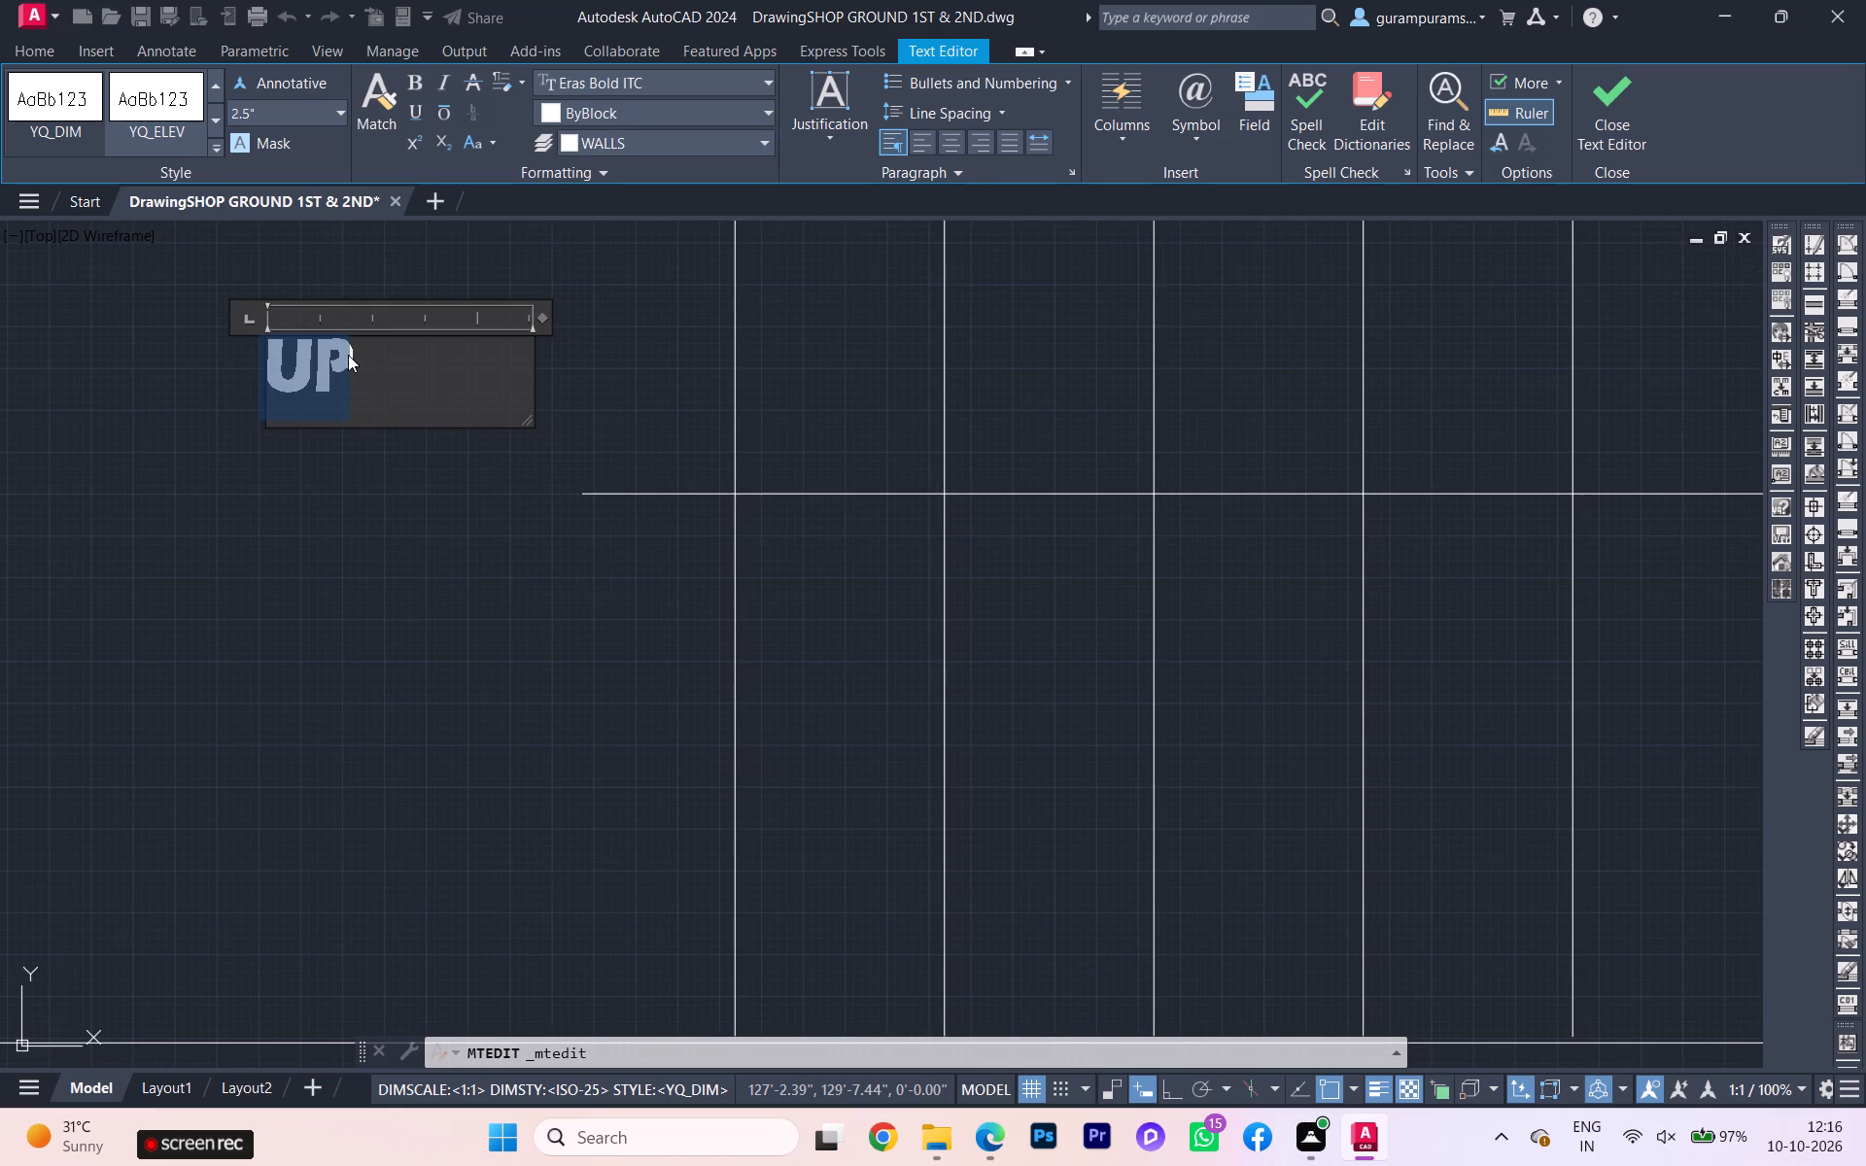
left_click(315, 497)
Scale up the "UP" label by a factor of about 4.3, from a base point at the text.
scroll(325, 394, "down", 1)
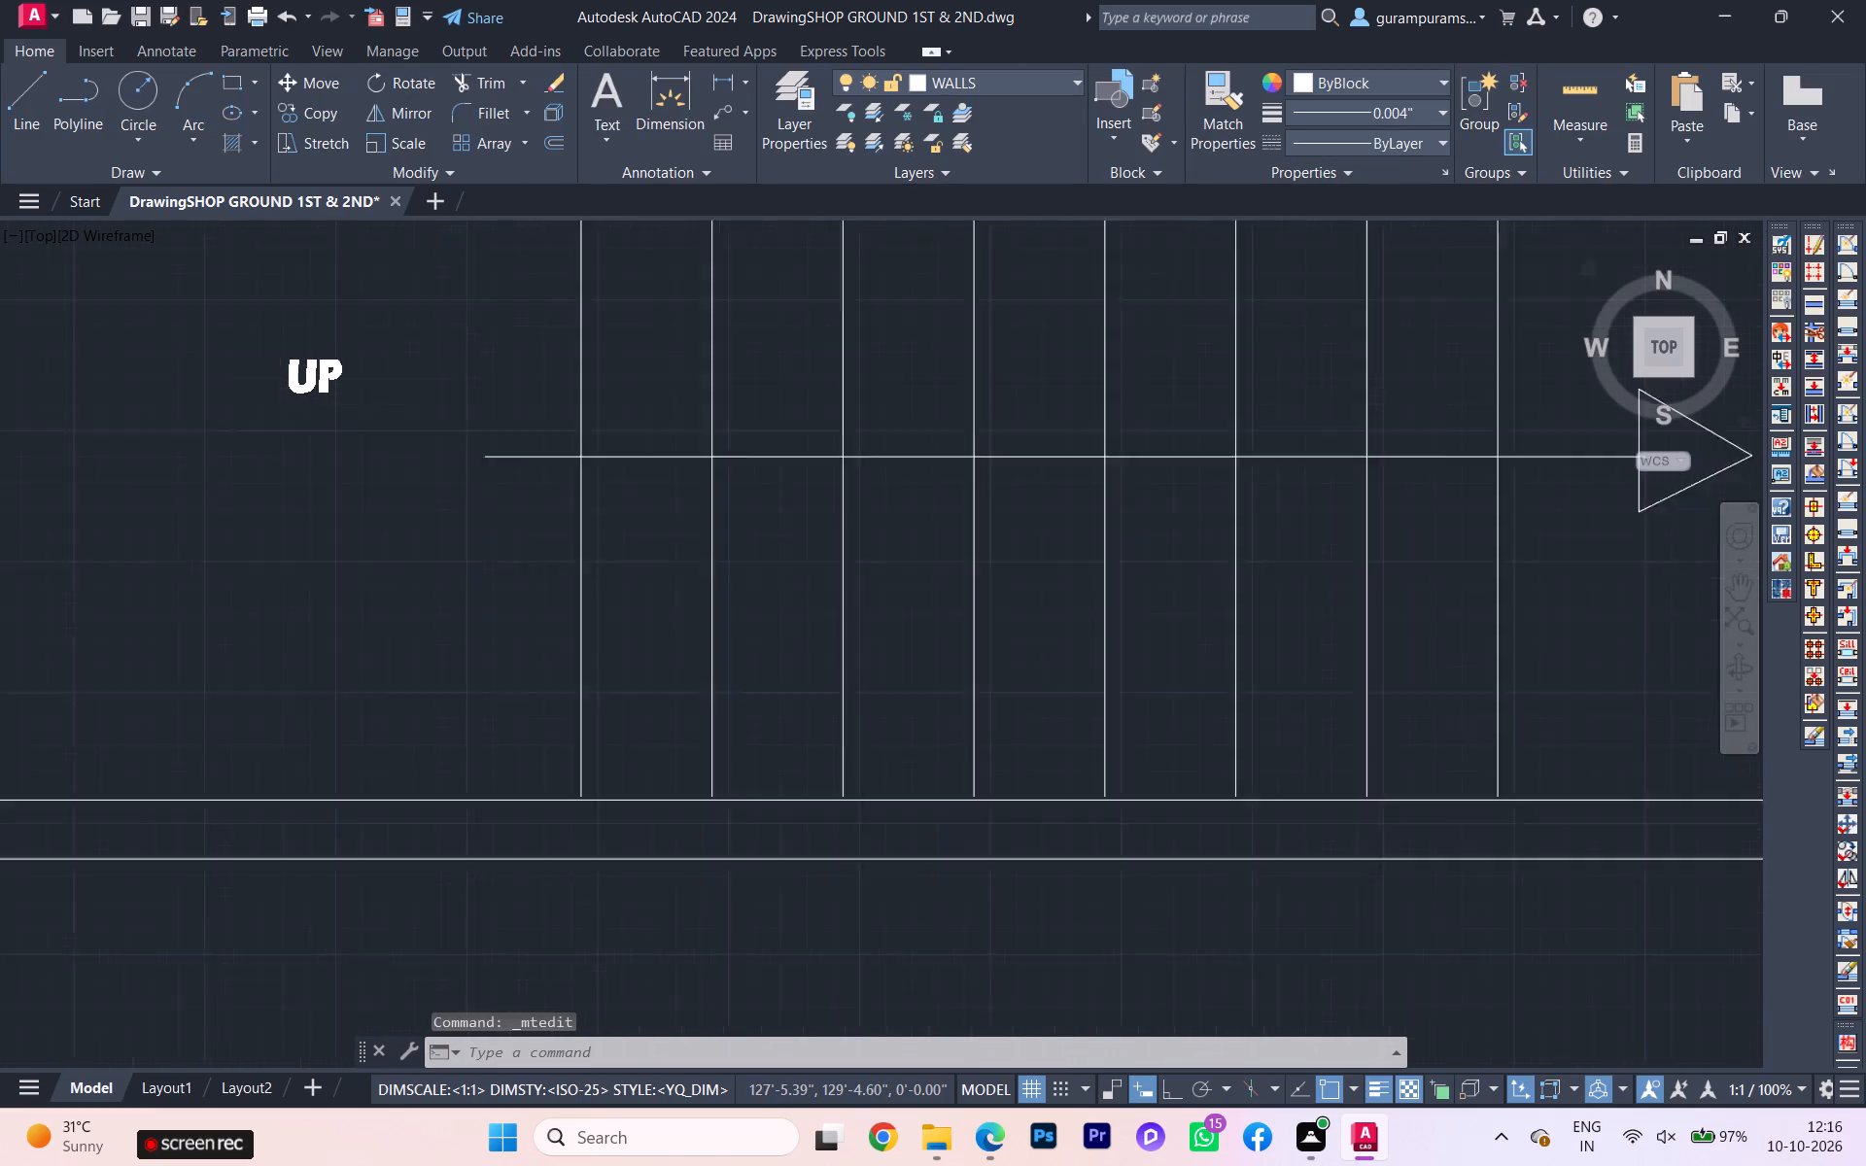
scroll(325, 398, "down", 3)
left_click(334, 414)
left_click(304, 393)
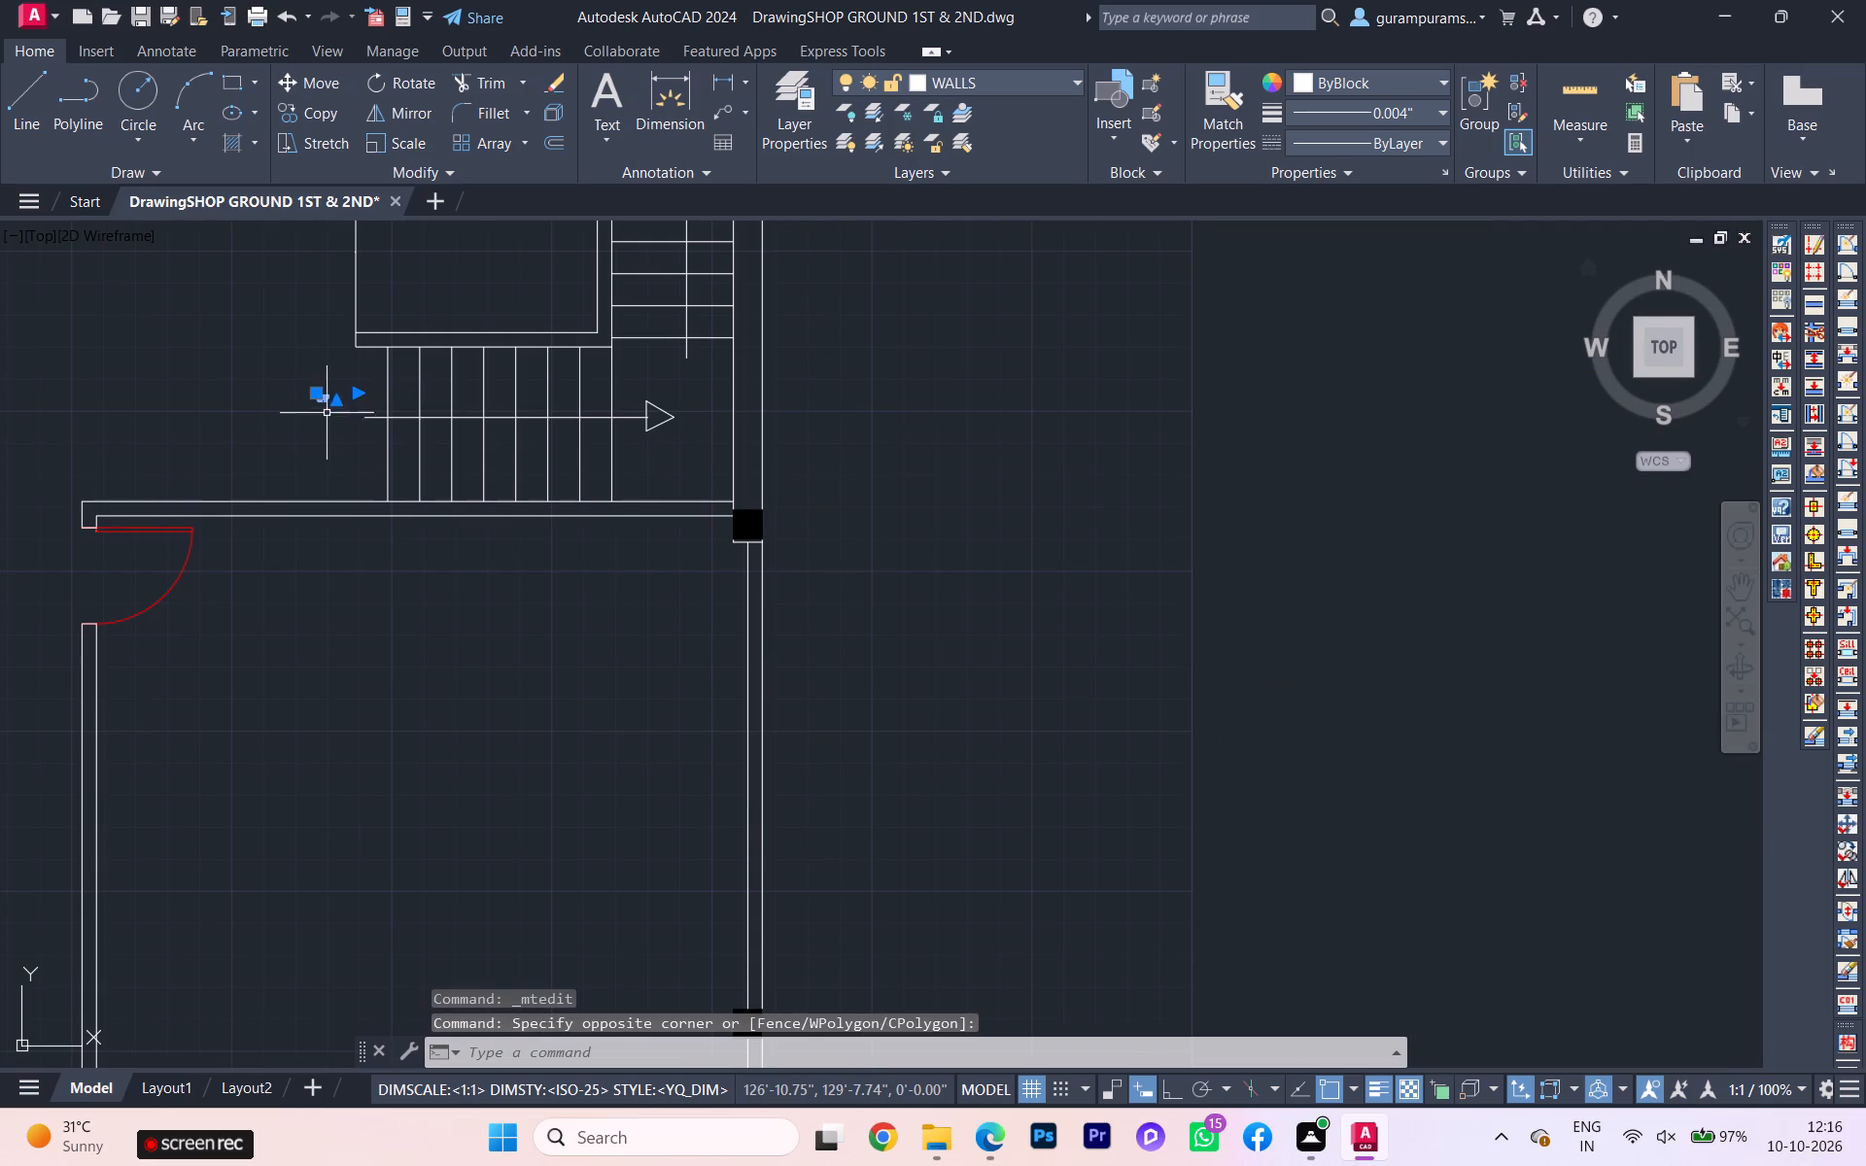
key("s")
key("c")
key("Return")
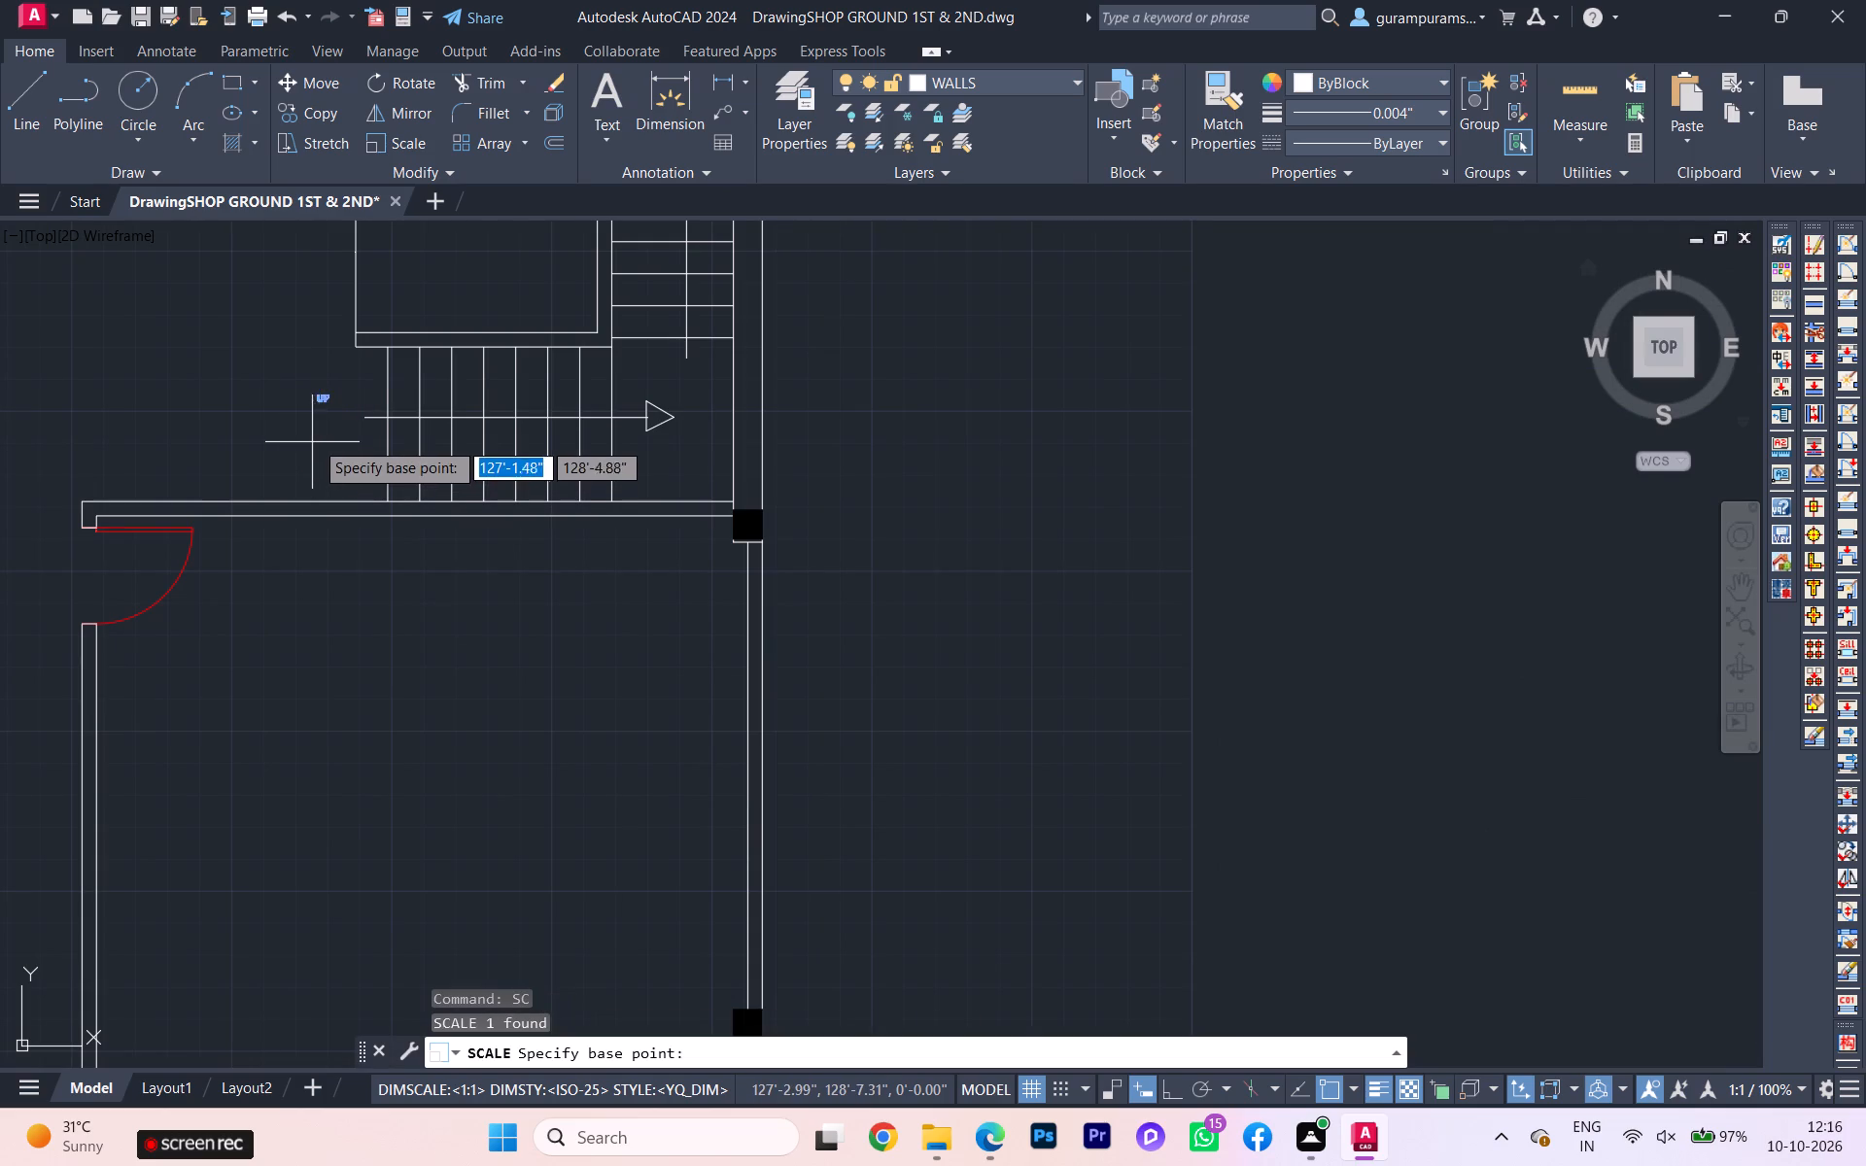
scroll(313, 417, "down", 1)
left_click(322, 404)
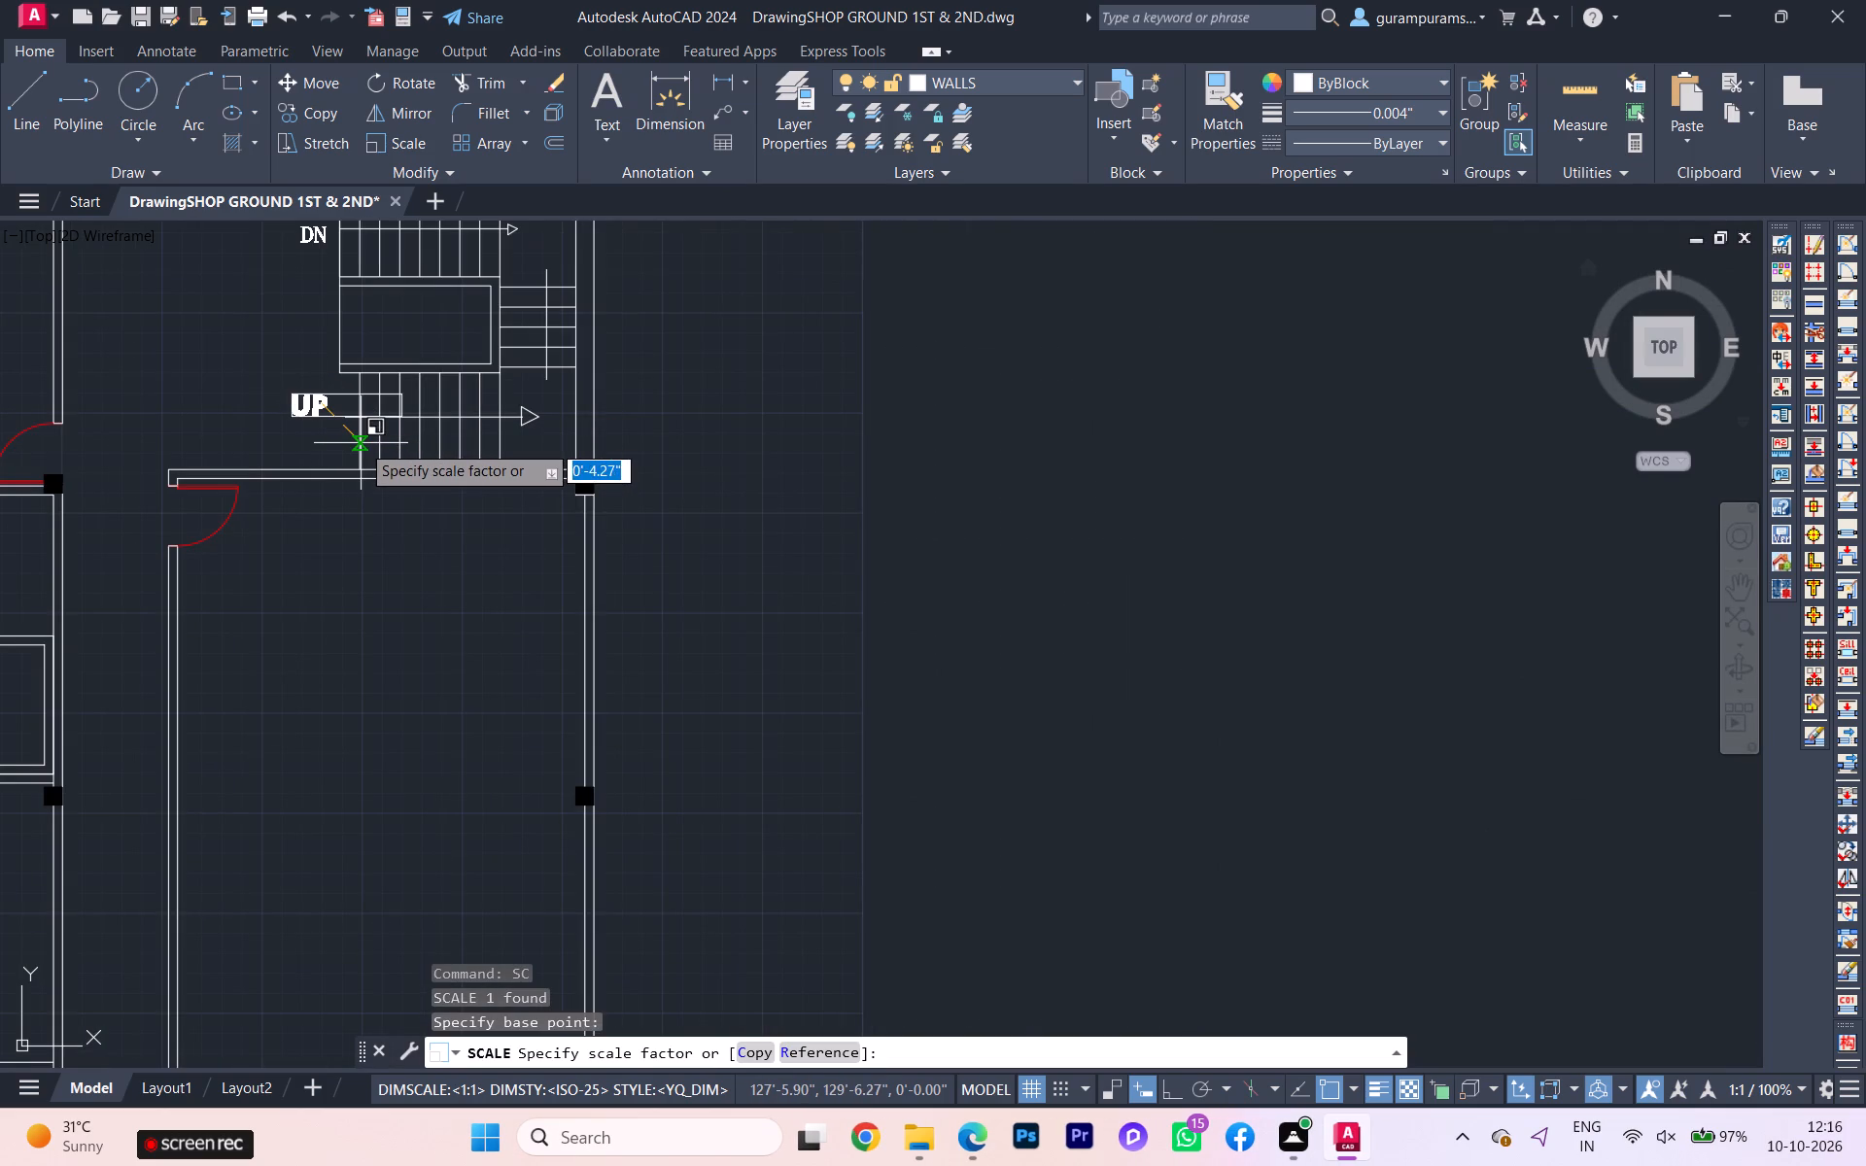
left_click(361, 443)
scroll(333, 439, "down", 1)
scroll(337, 364, "up", 1)
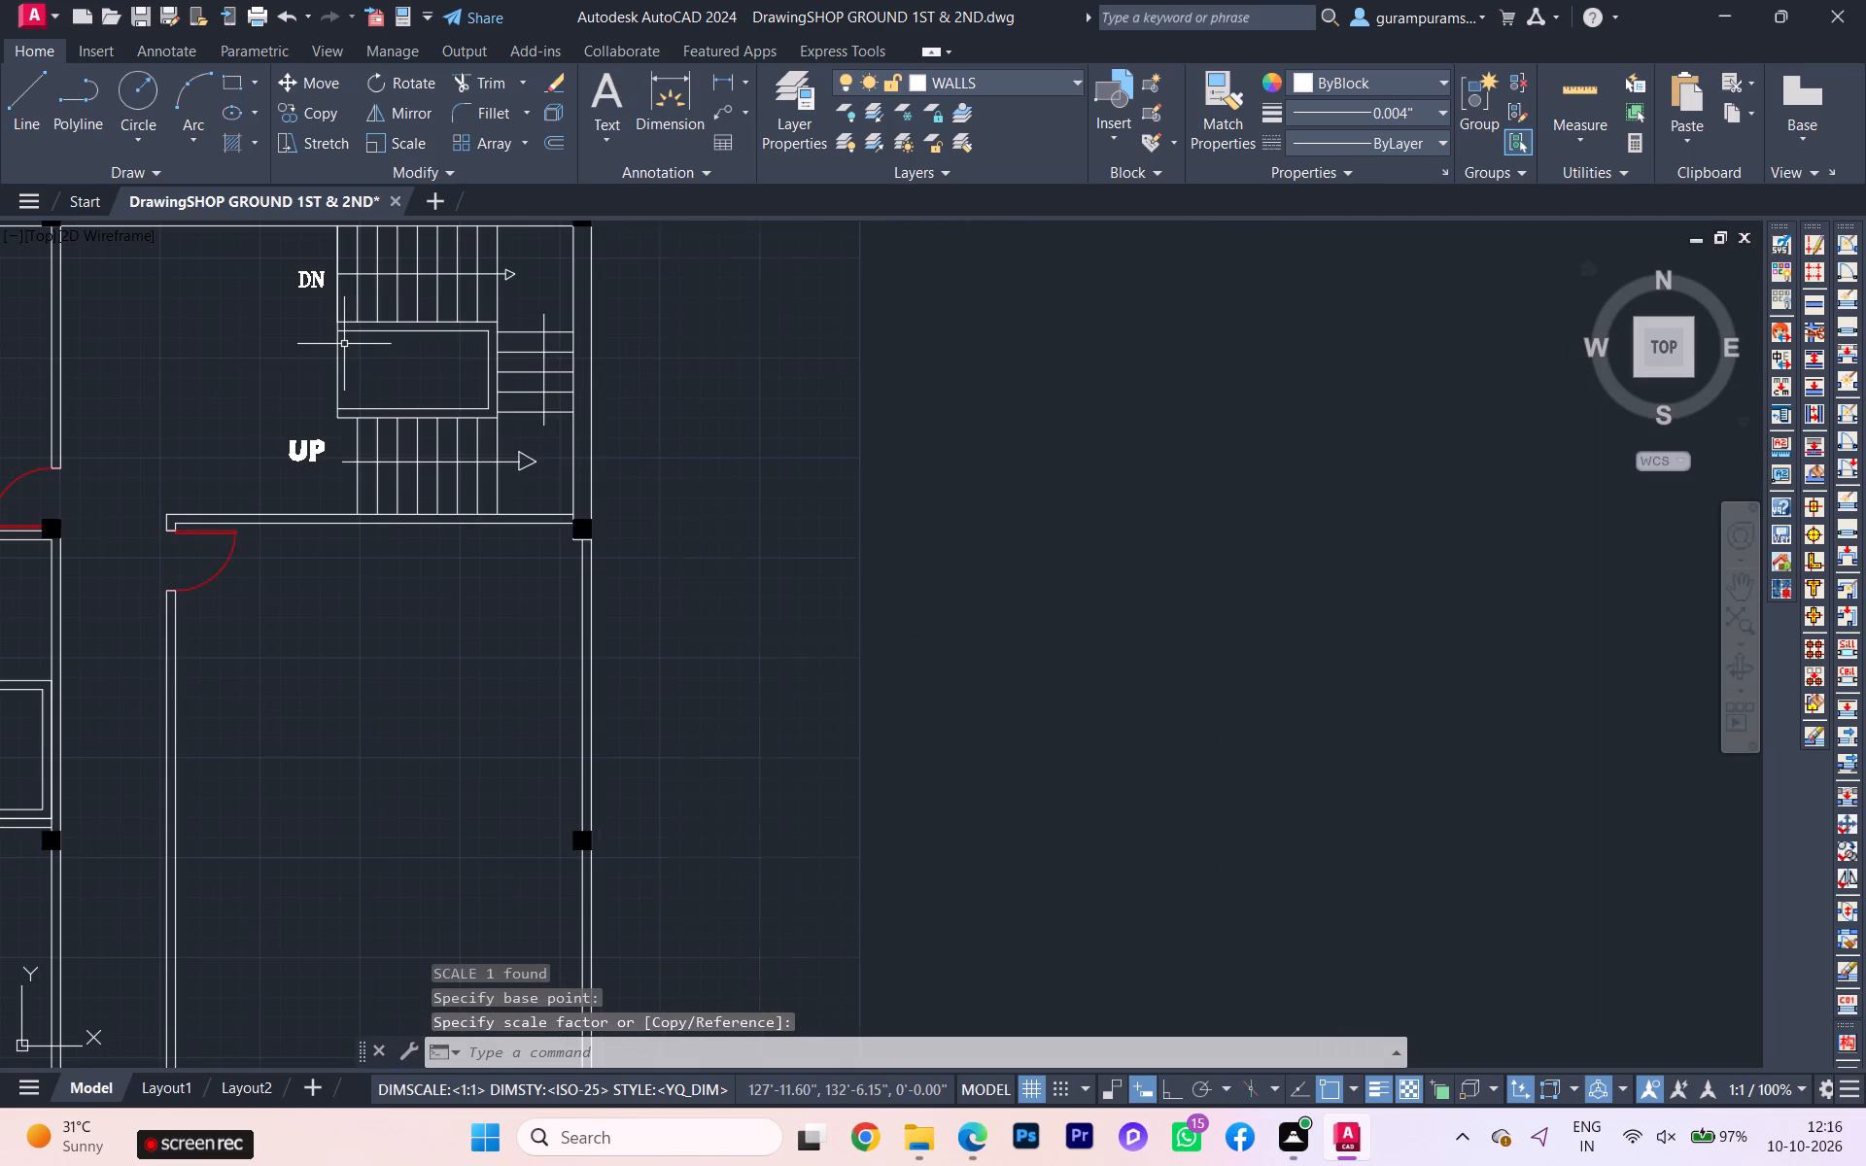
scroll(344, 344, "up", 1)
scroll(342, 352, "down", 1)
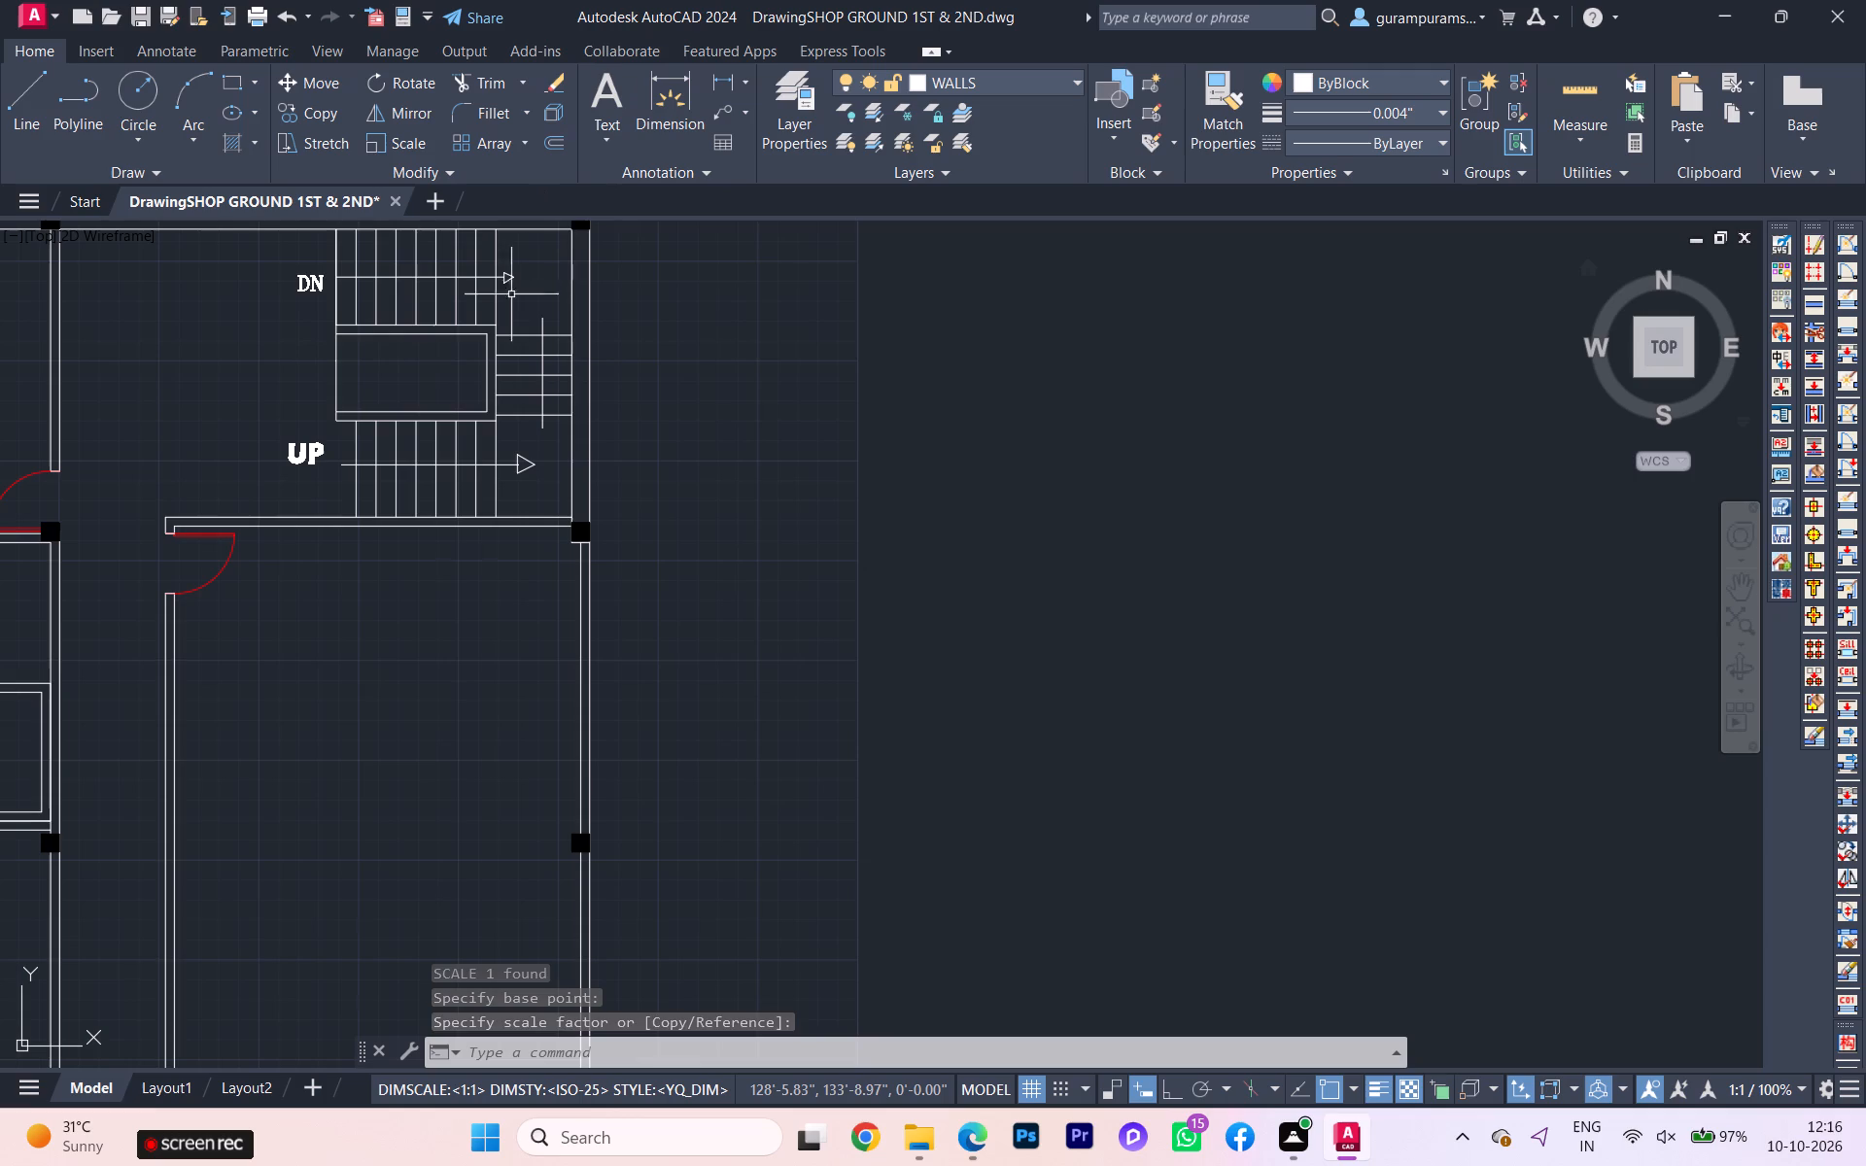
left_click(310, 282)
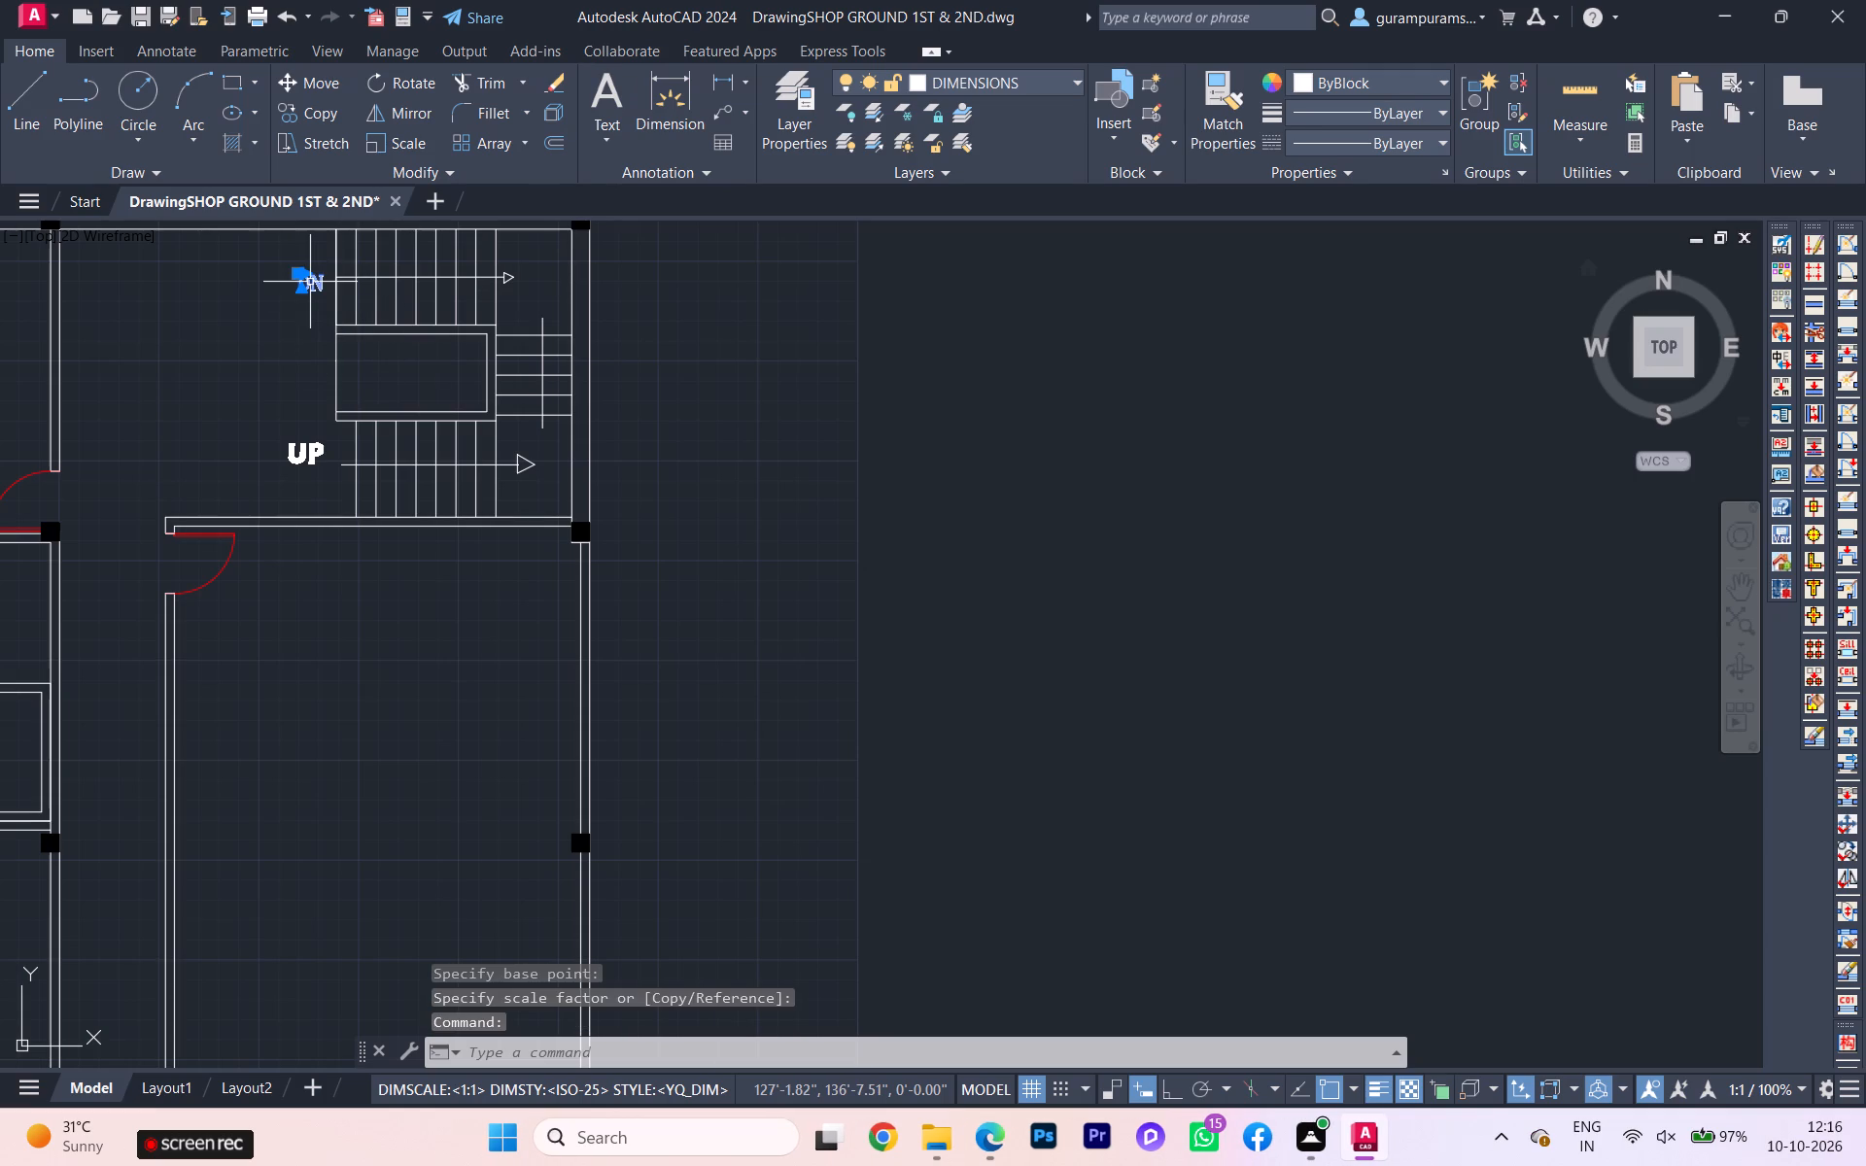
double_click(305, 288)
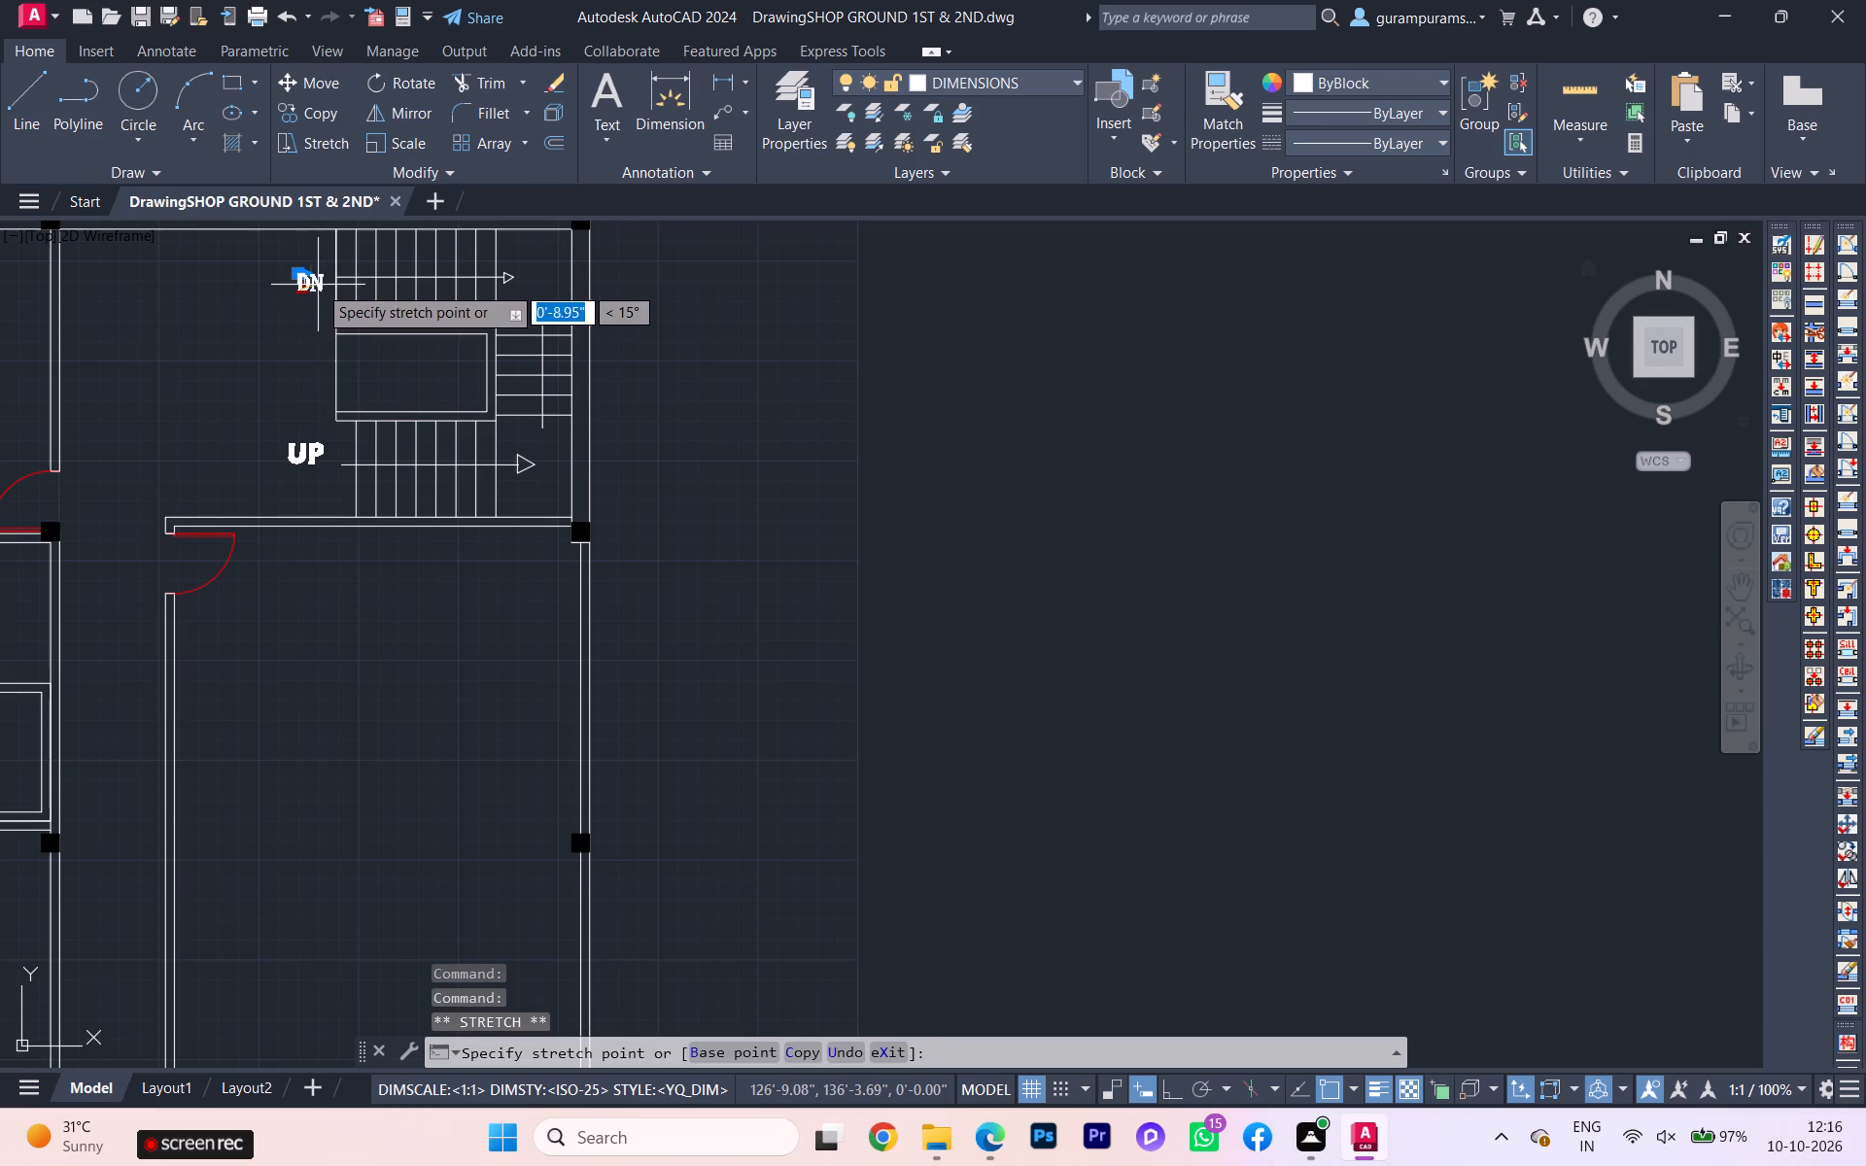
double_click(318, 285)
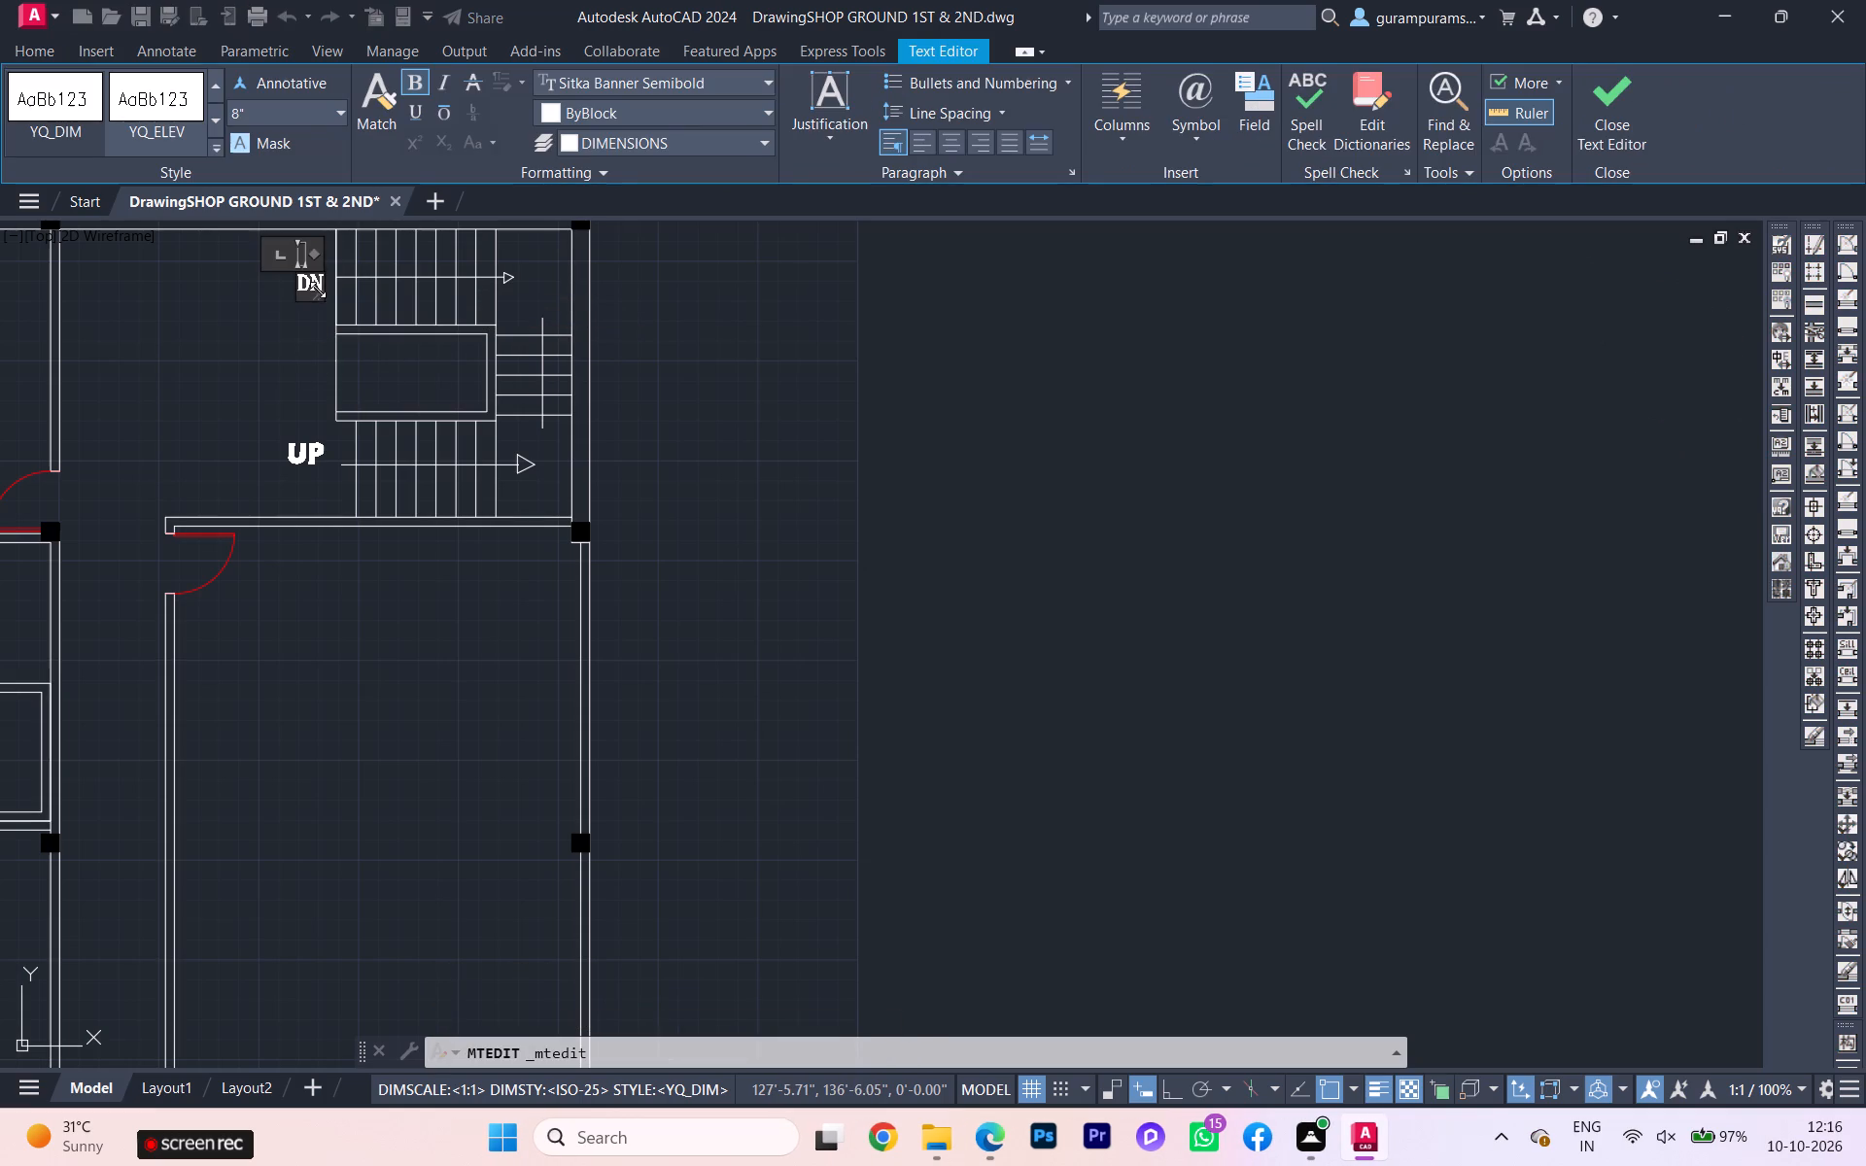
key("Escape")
Examine the drawn floor plan from the staircase down through the rooms and long passage against the reference plan.
scroll(269, 364, "down", 1)
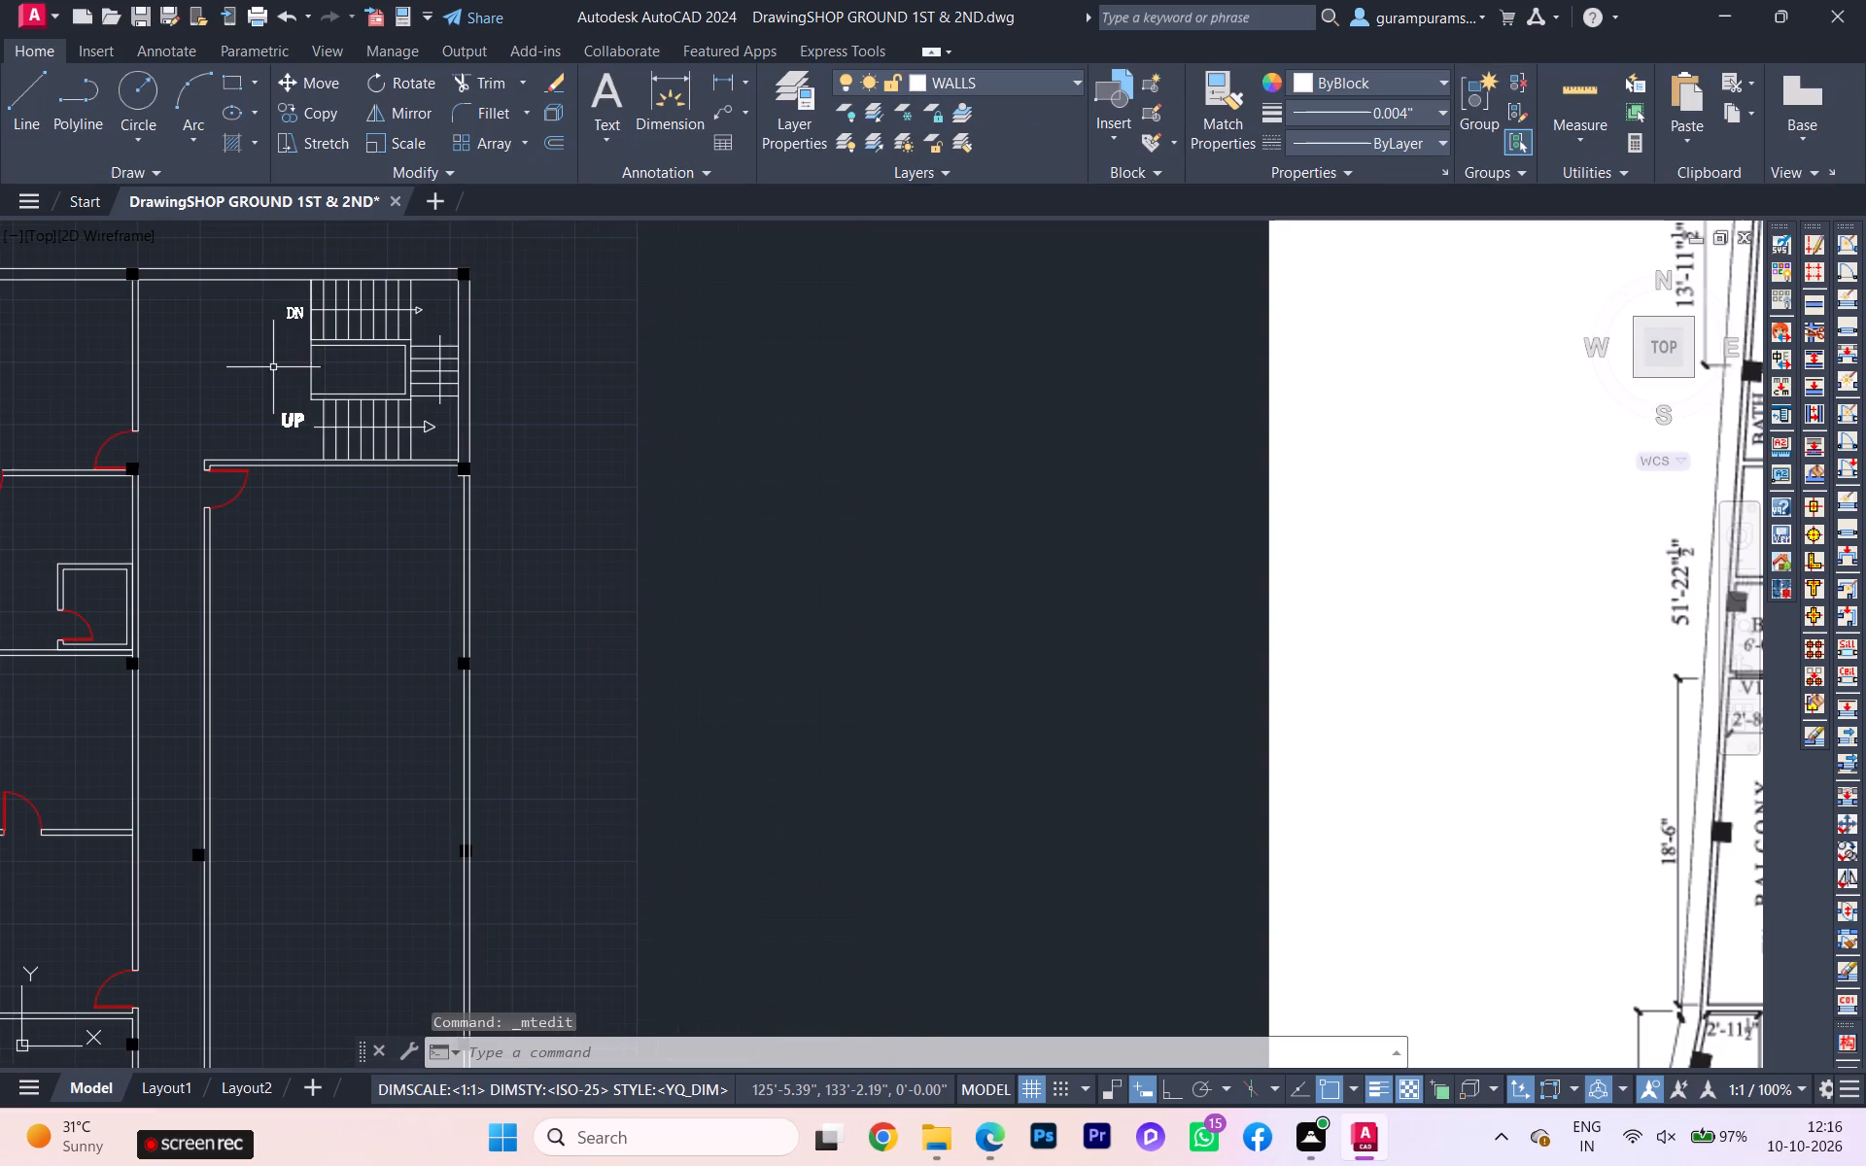
scroll(682, 436, "down", 1)
scroll(379, 574, "up", 2)
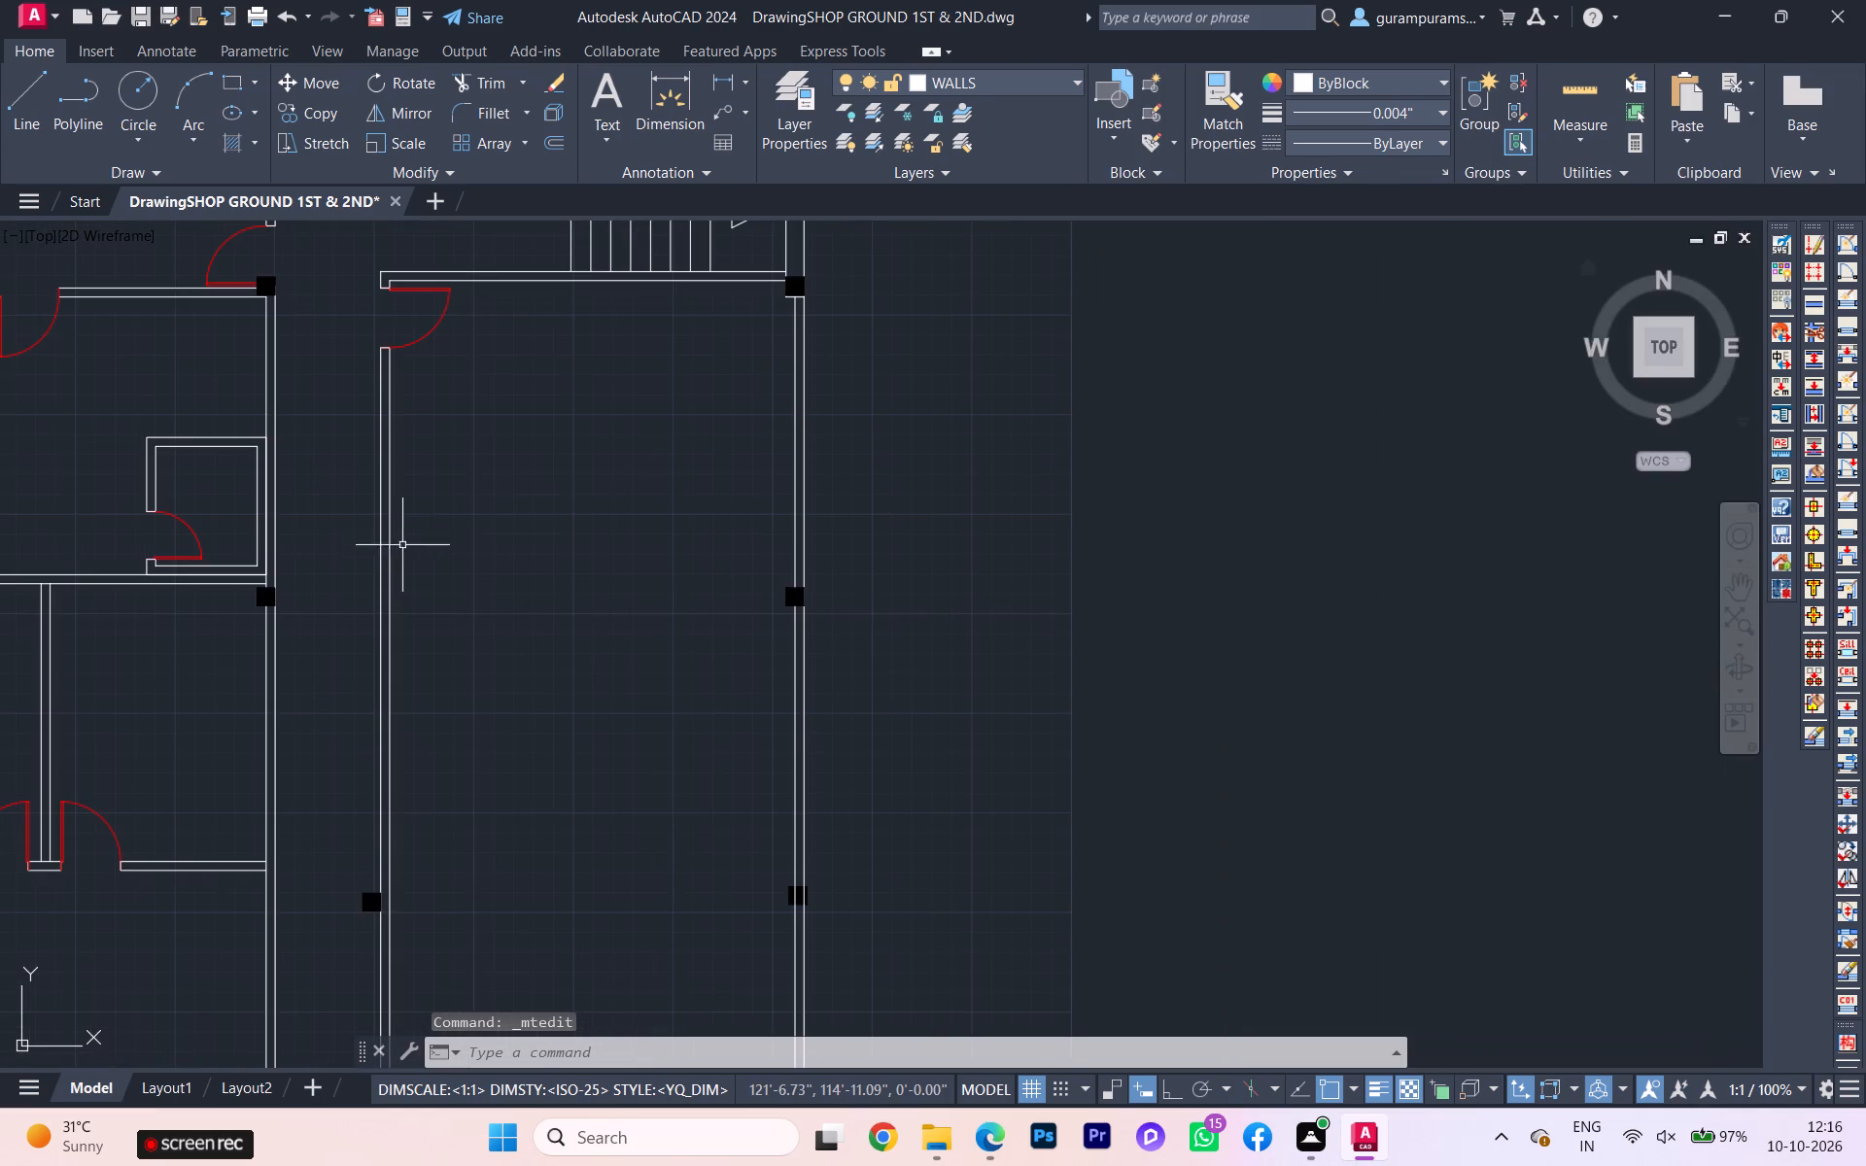
scroll(443, 501, "down", 2)
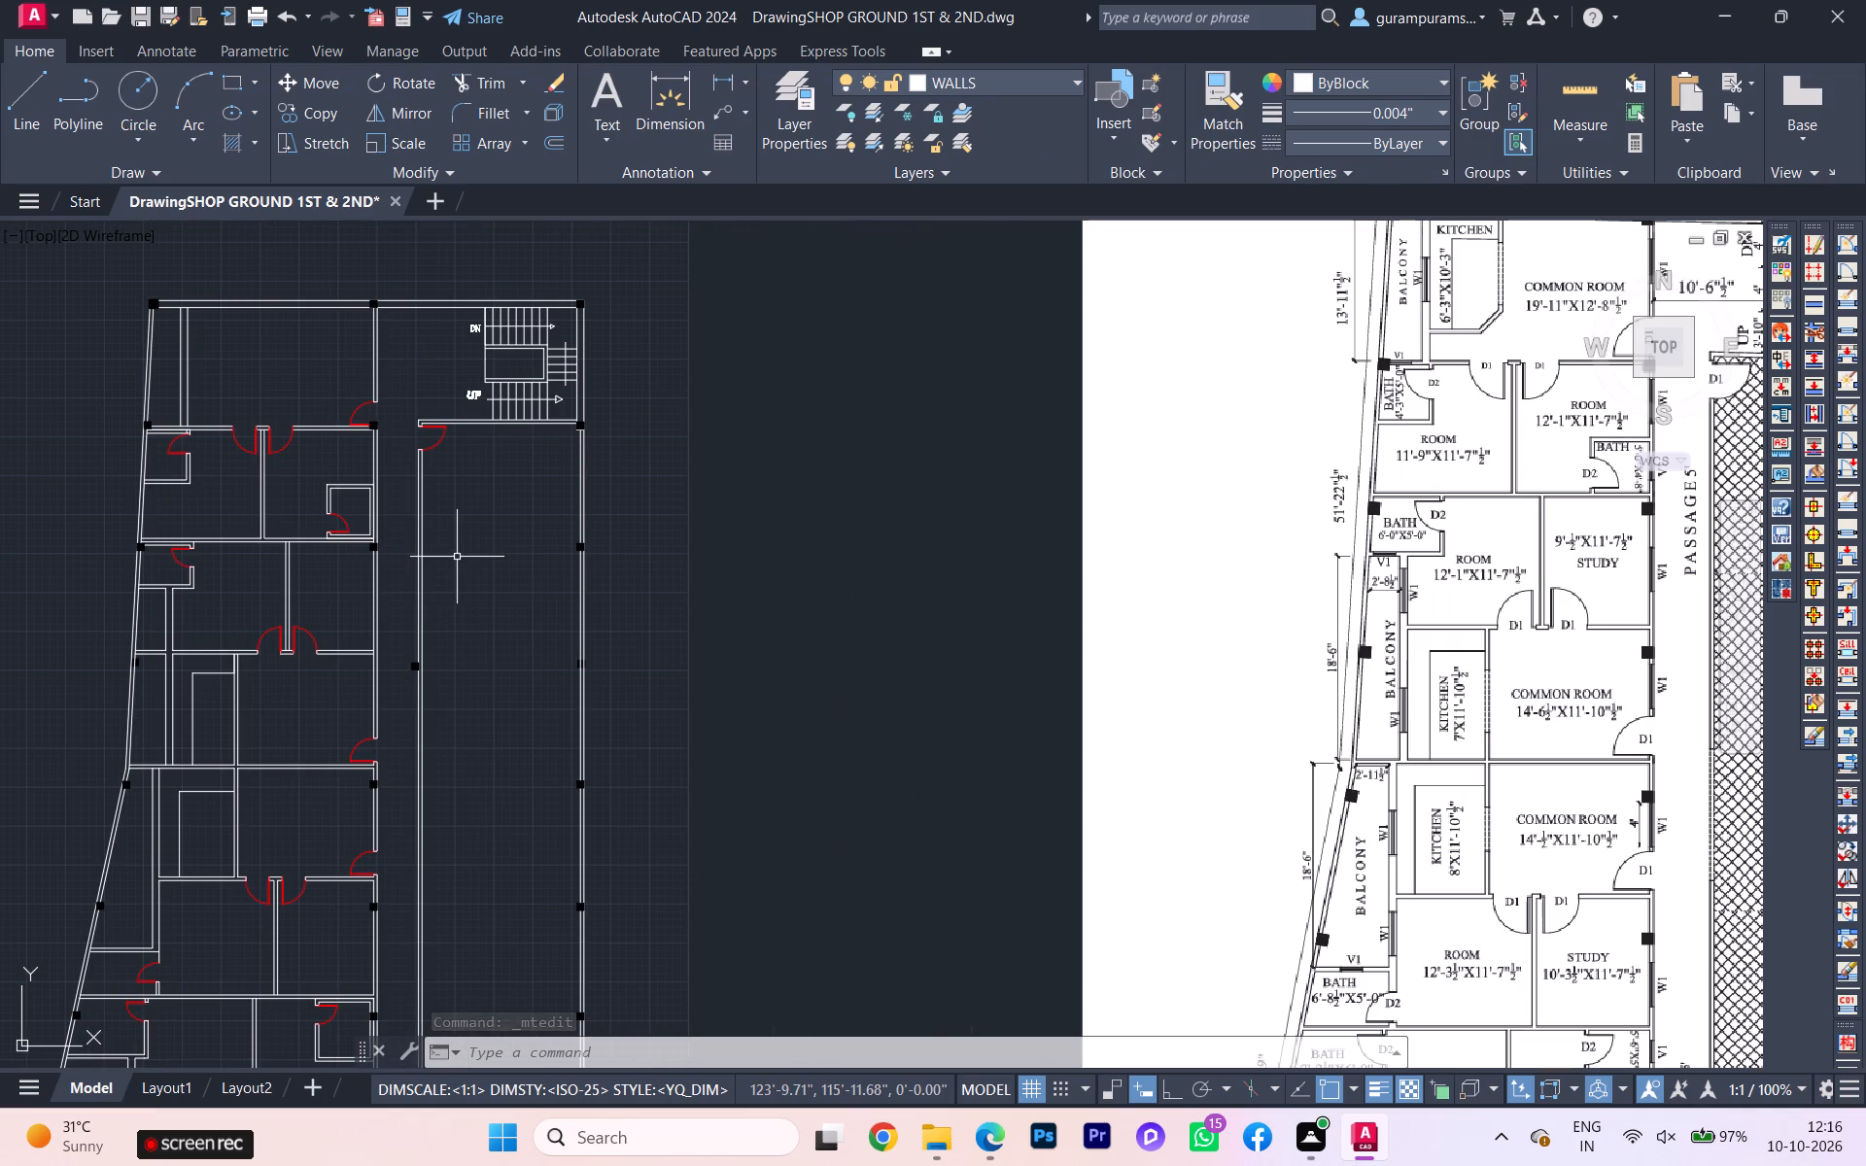
scroll(368, 634, "down", 1)
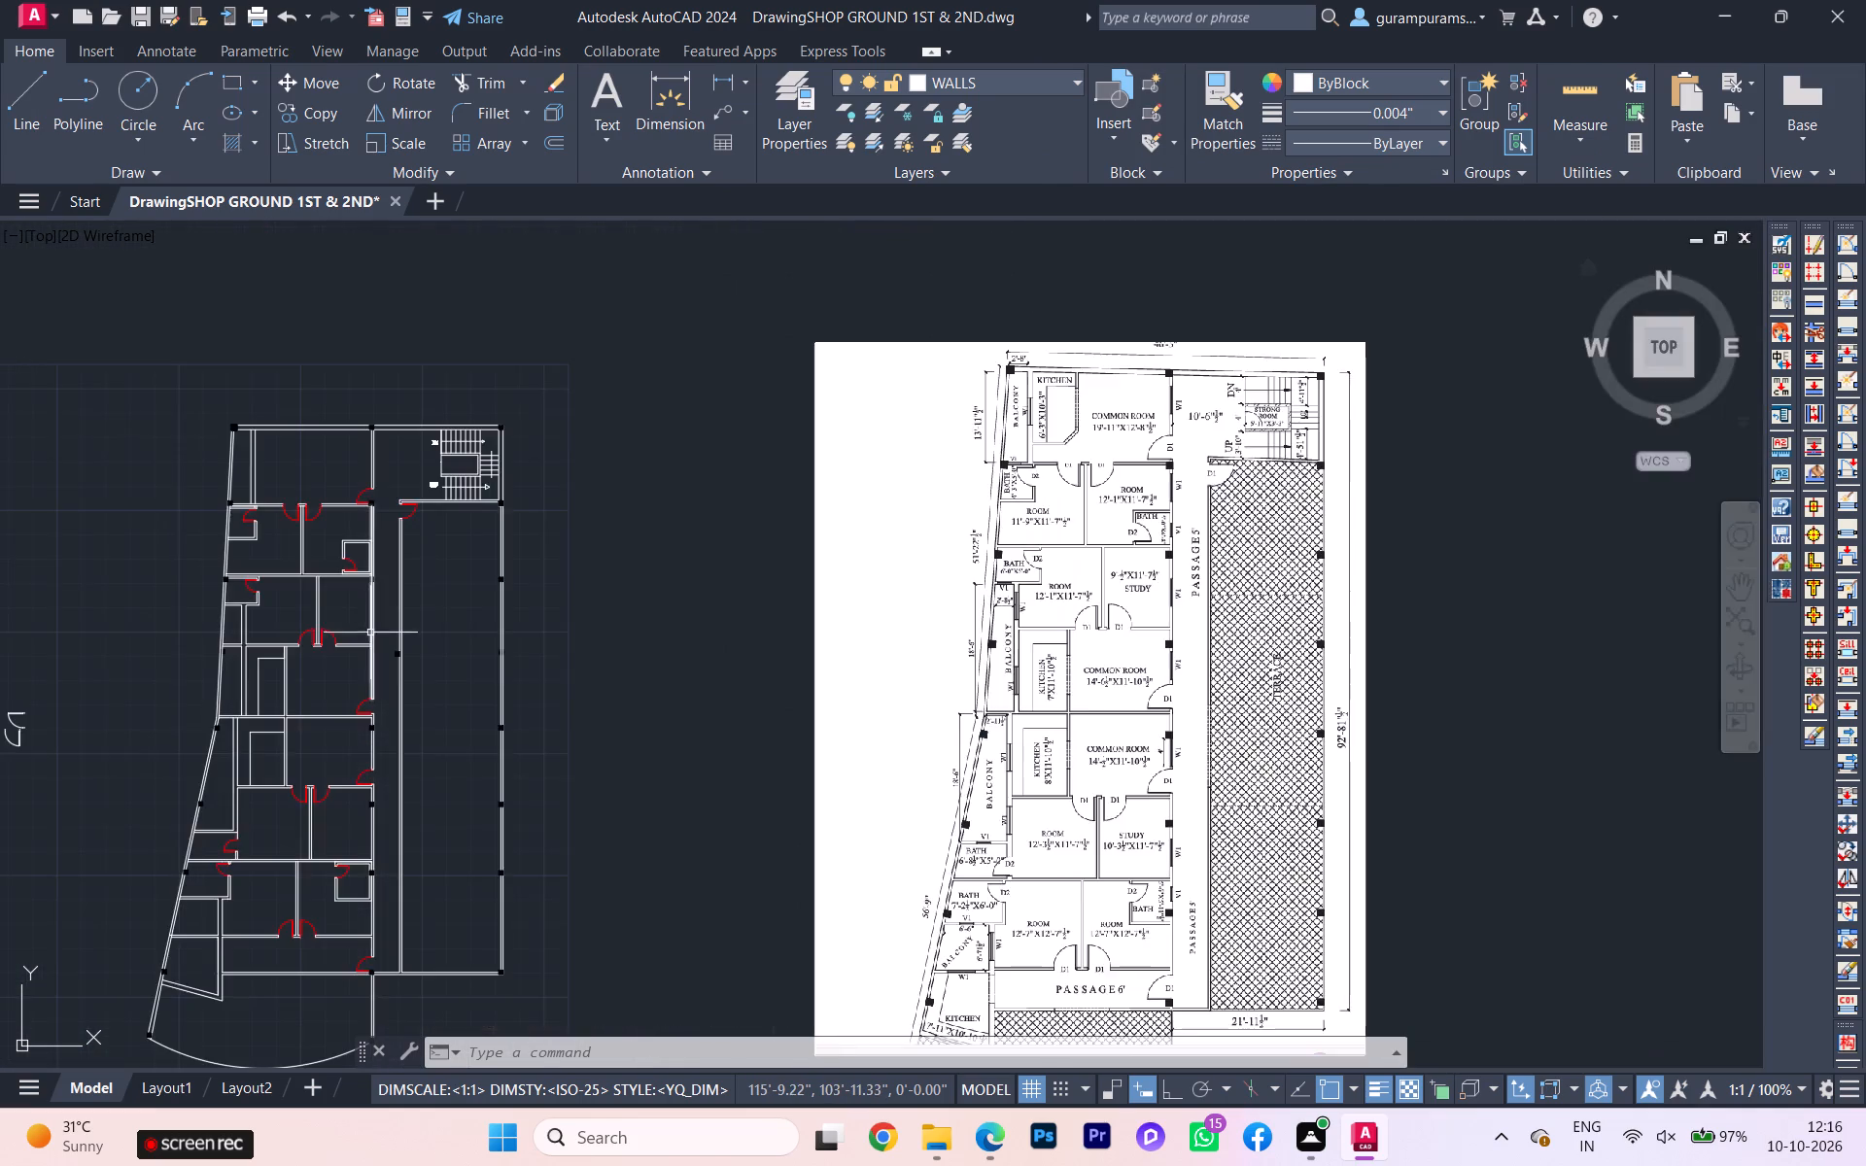
scroll(360, 659, "up", 2)
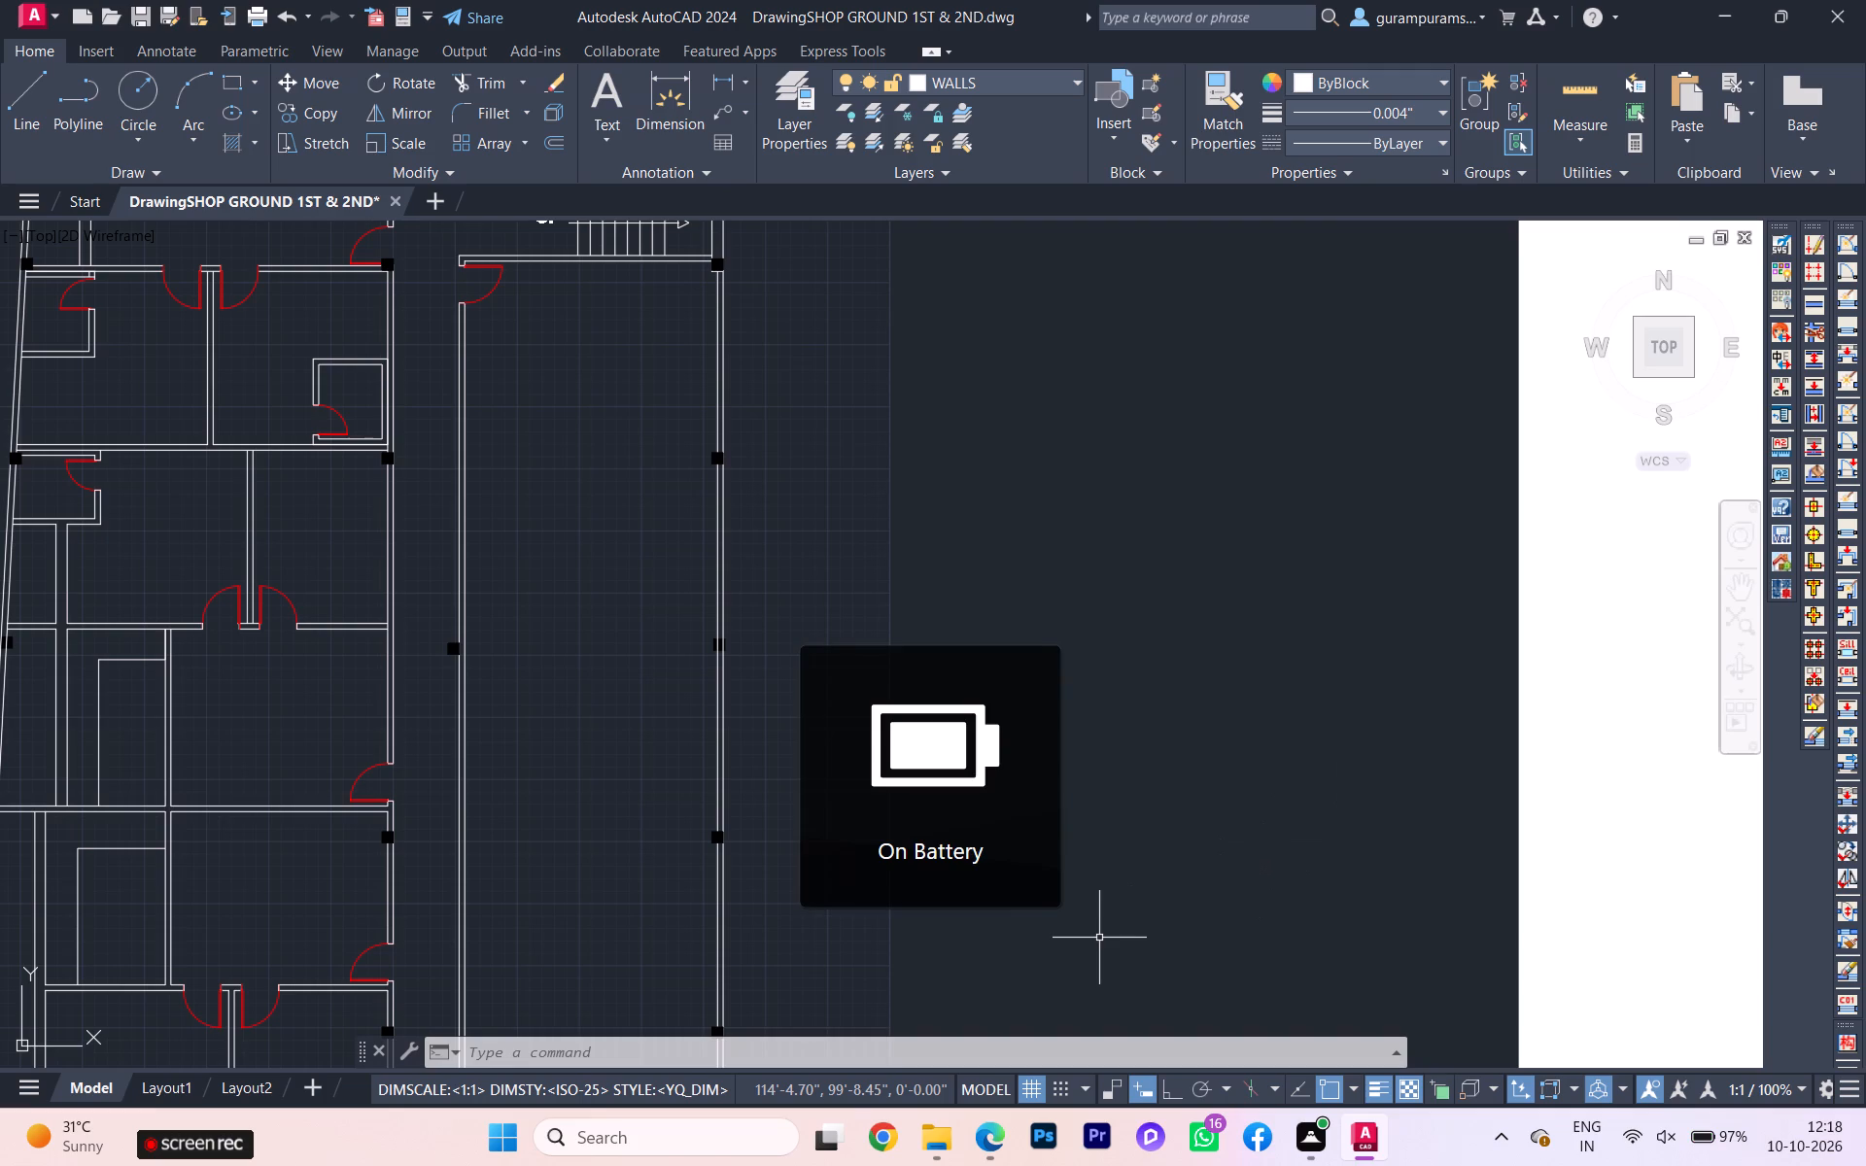
scroll(674, 811, "up", 1)
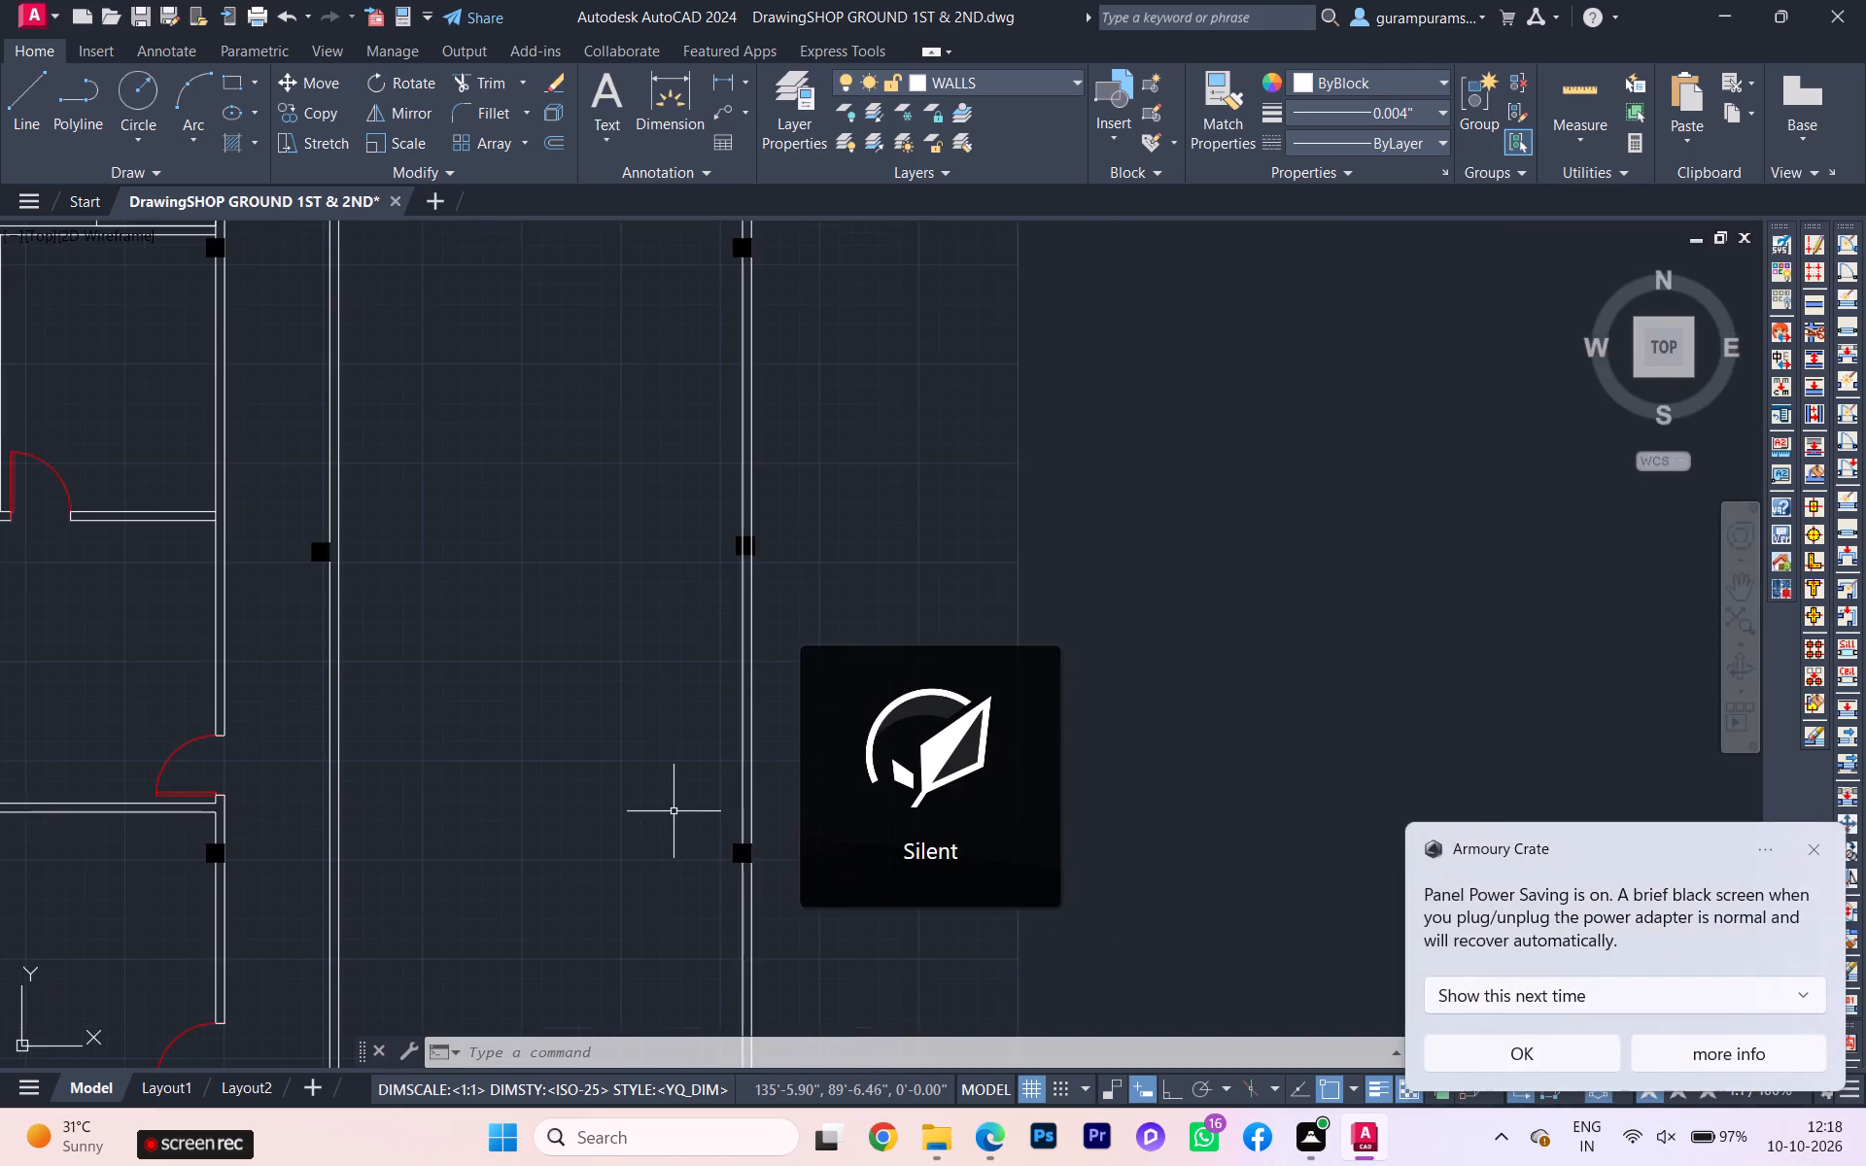
scroll(674, 811, "down", 2)
key("Escape")
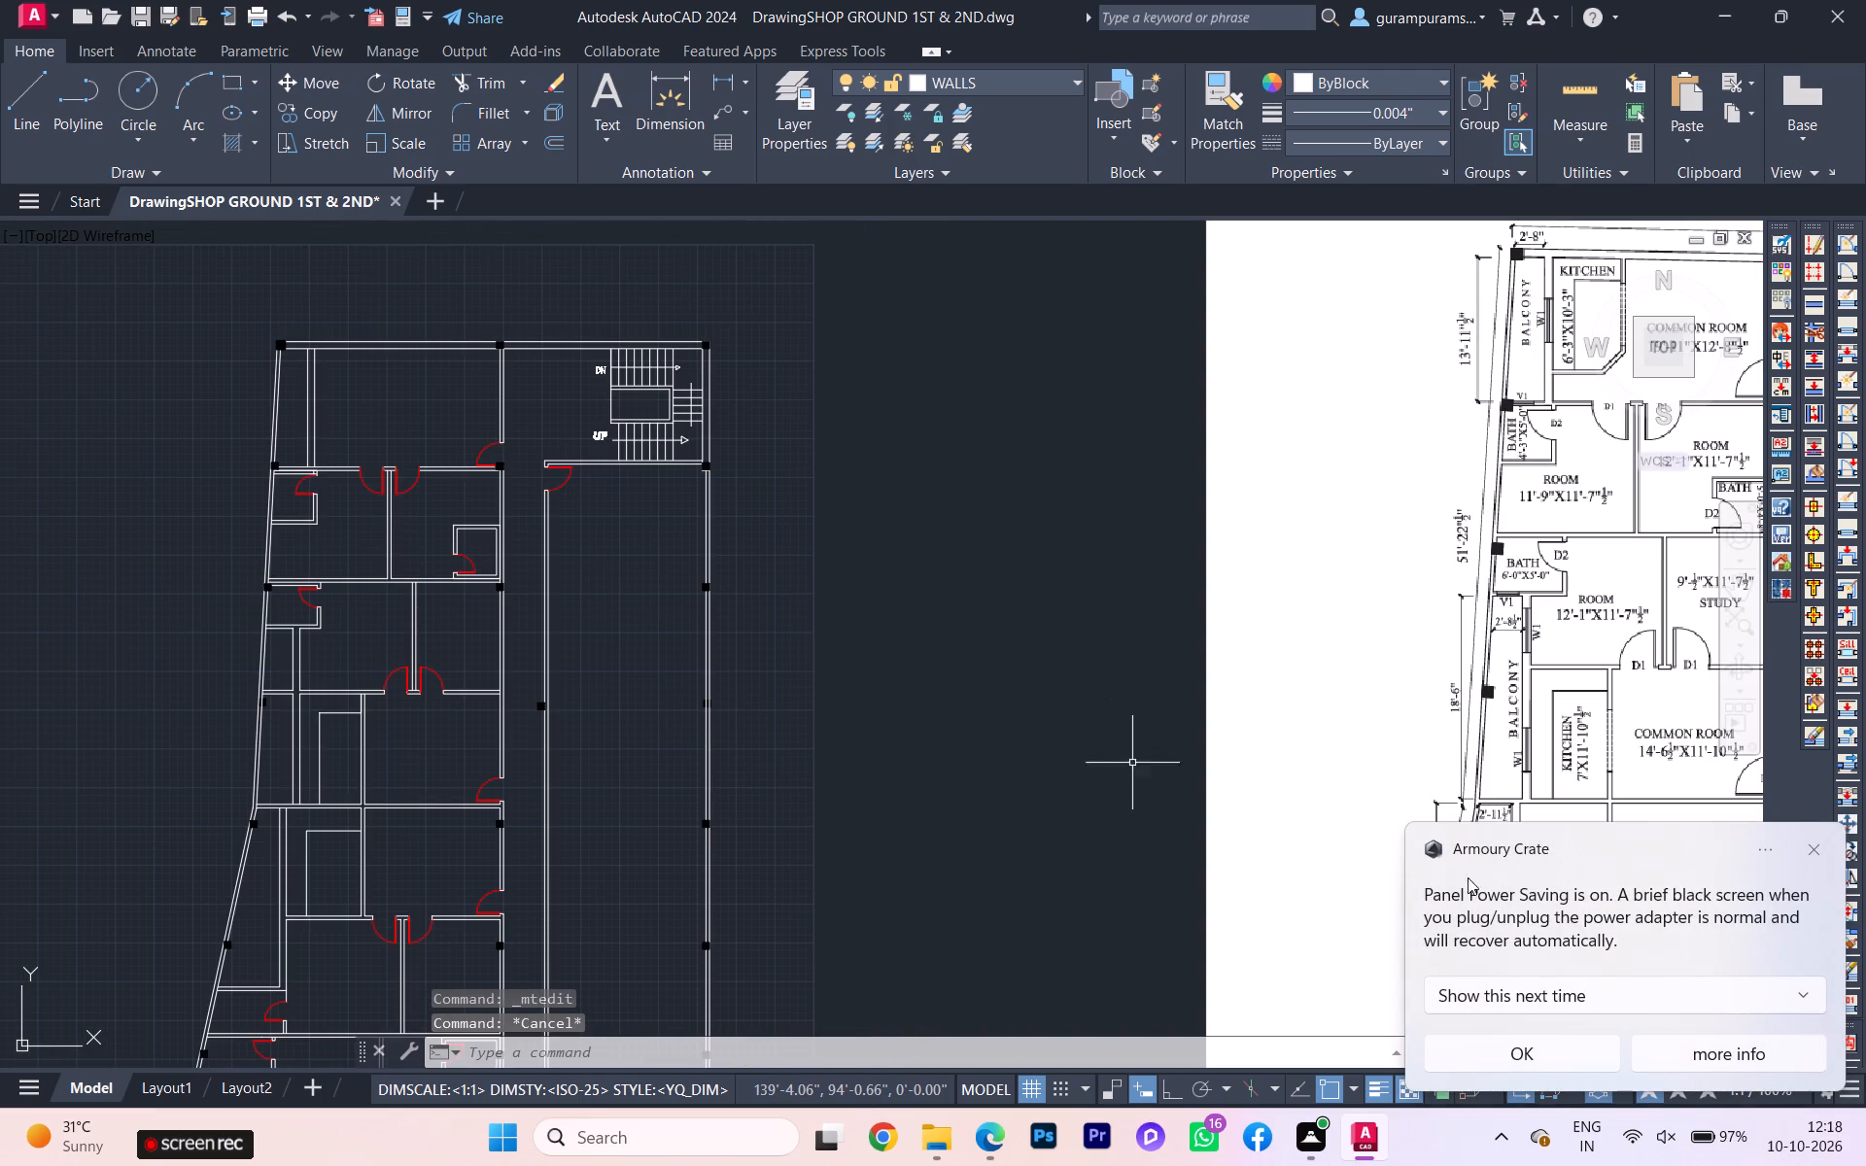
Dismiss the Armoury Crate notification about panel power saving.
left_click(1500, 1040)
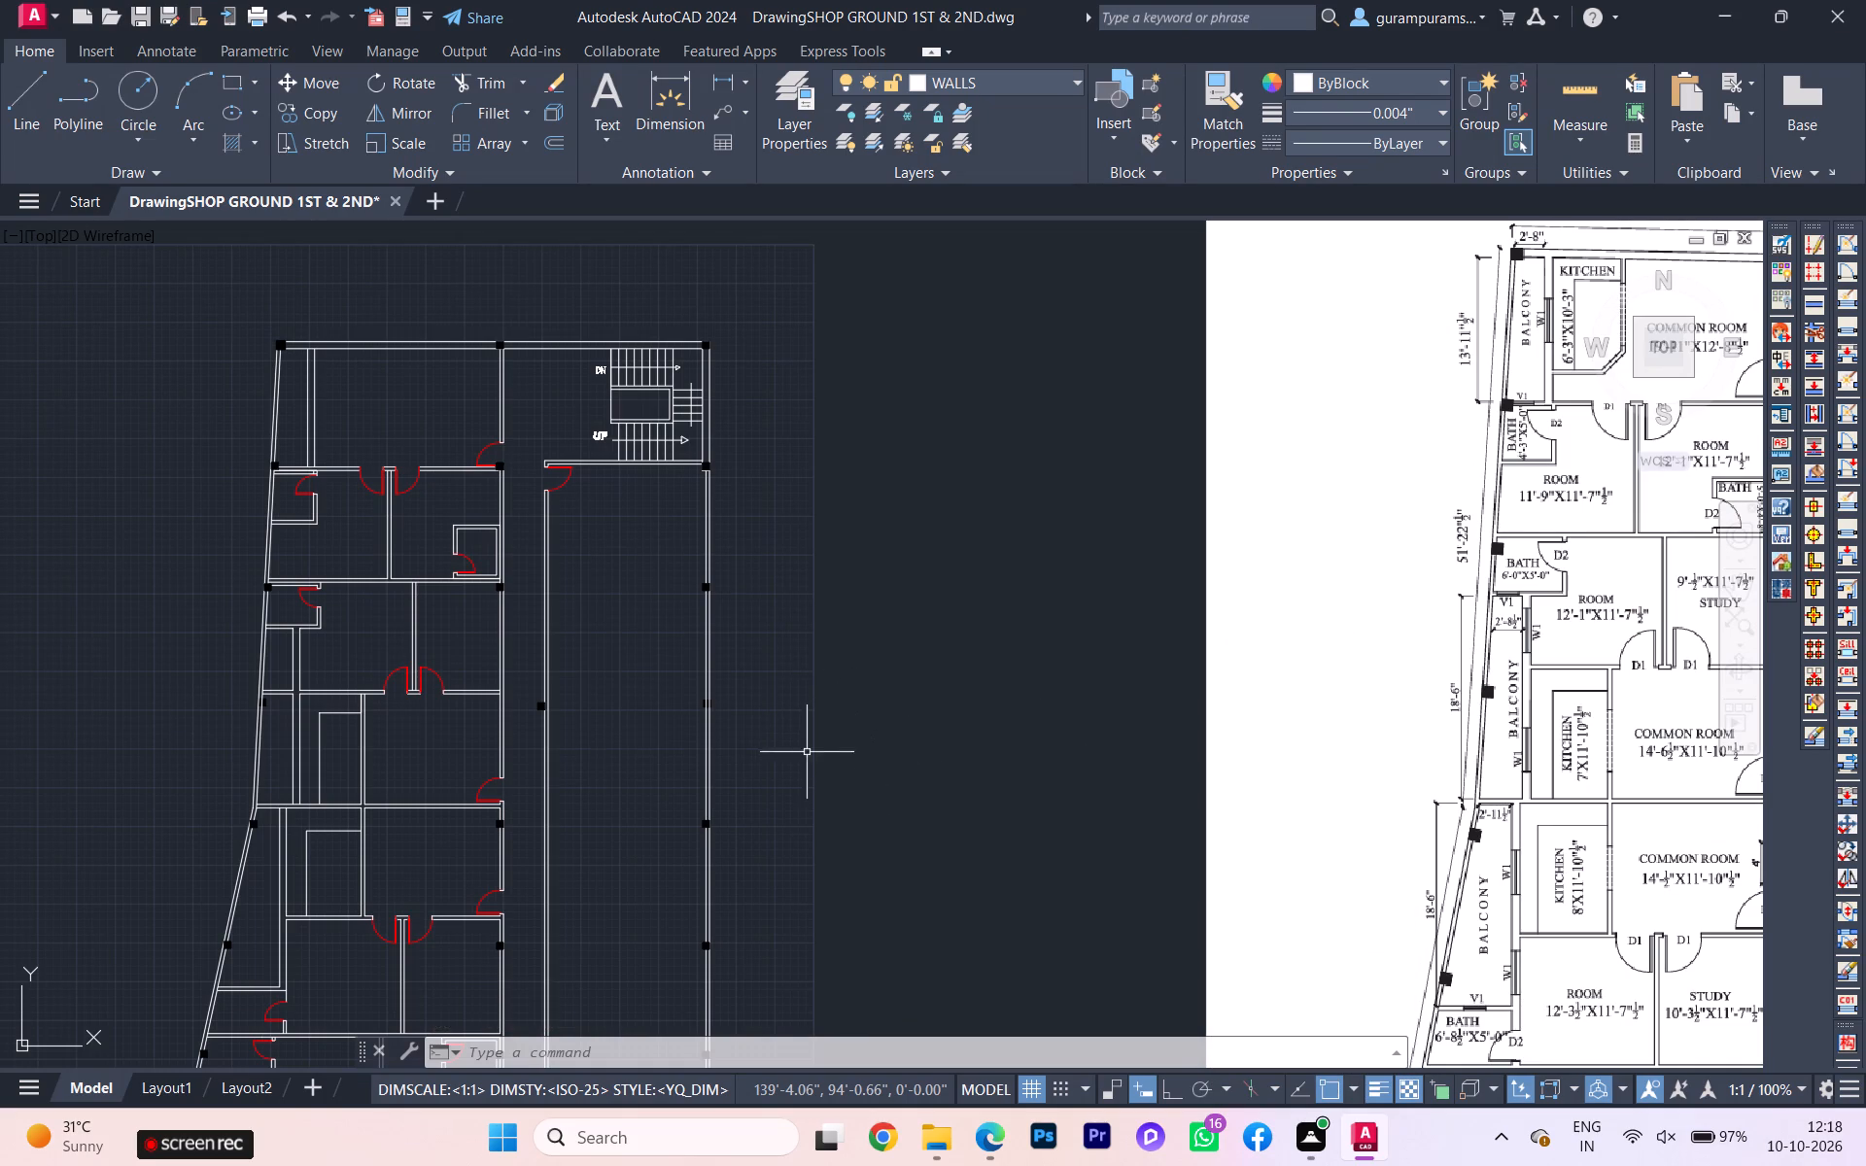
Compare the drawn plan with the reference plan's rooms, balconies, passage and window and ventilator marks.
scroll(642, 737, "up", 1)
scroll(637, 749, "down", 1)
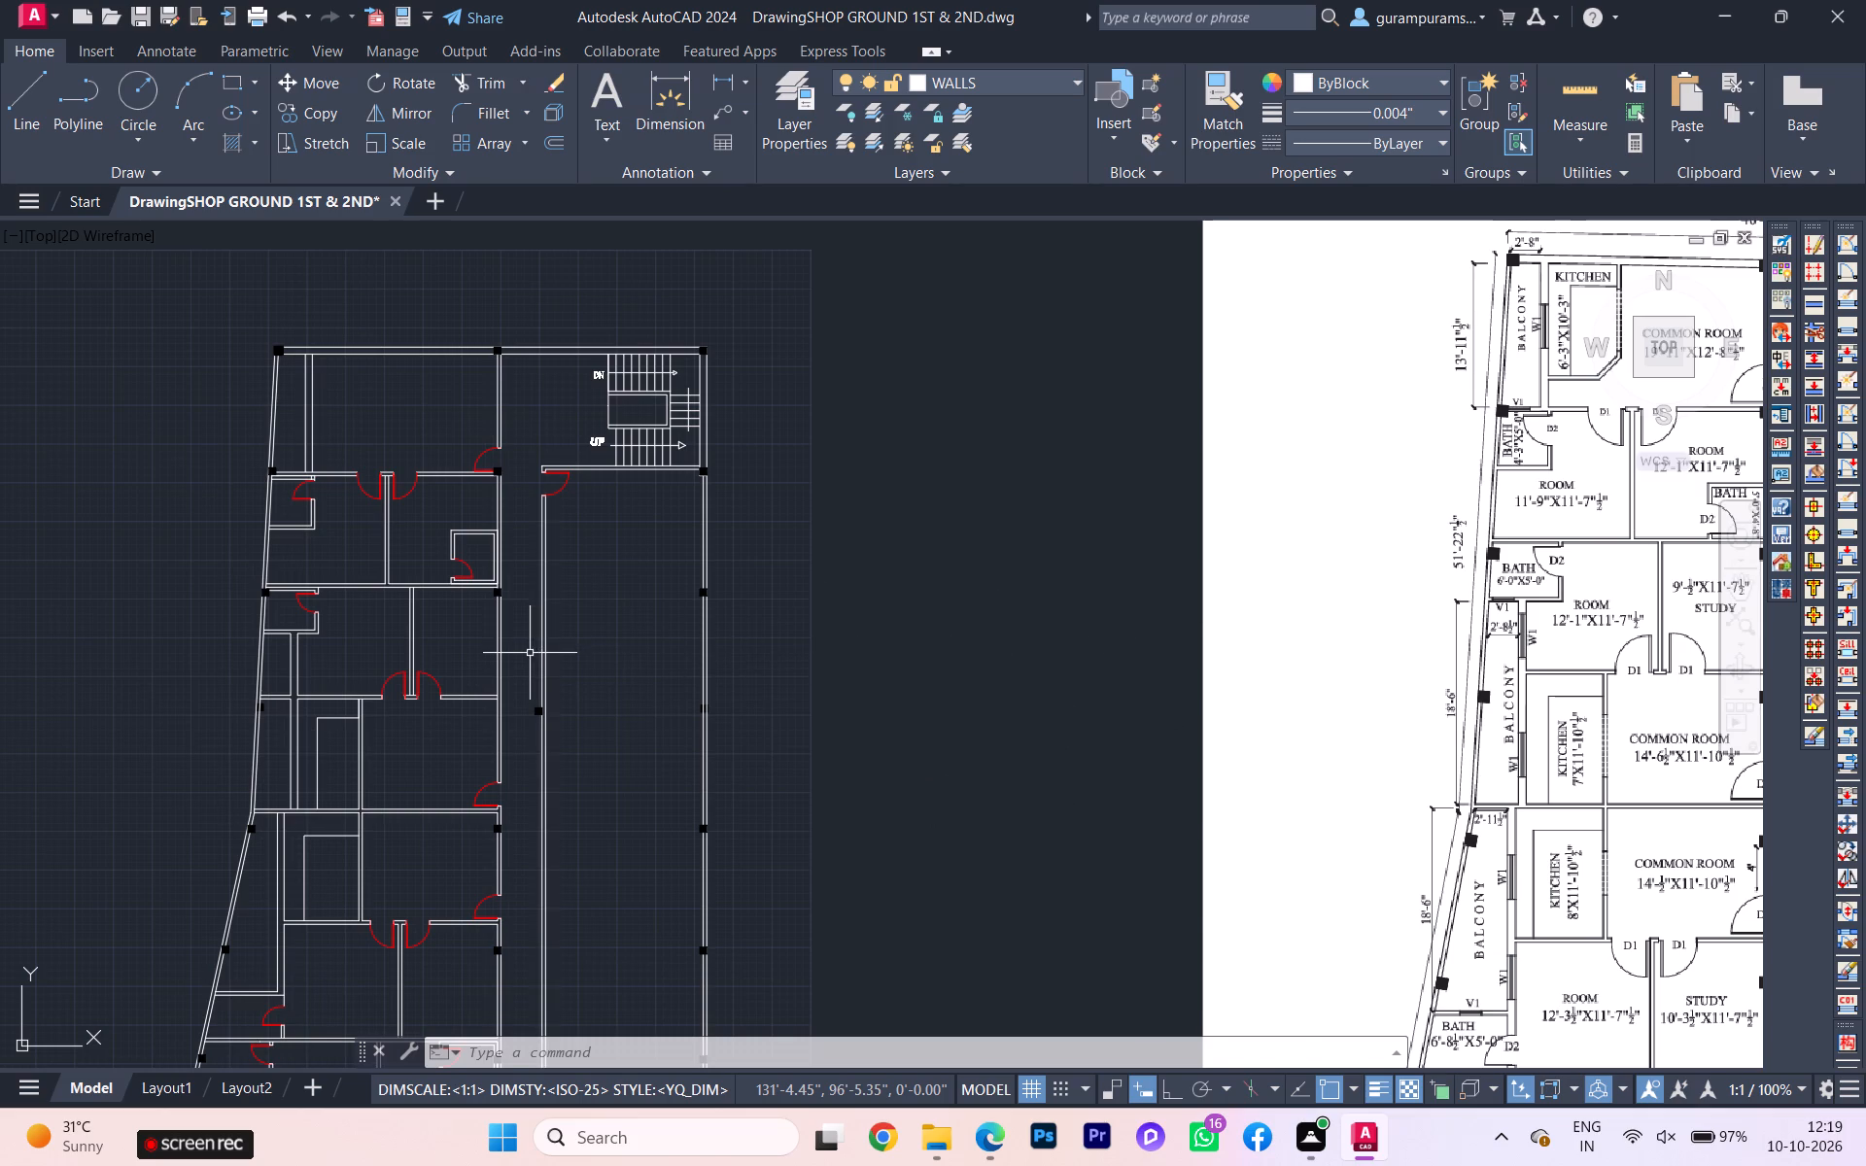
scroll(530, 656, "down", 1)
scroll(639, 663, "up", 1)
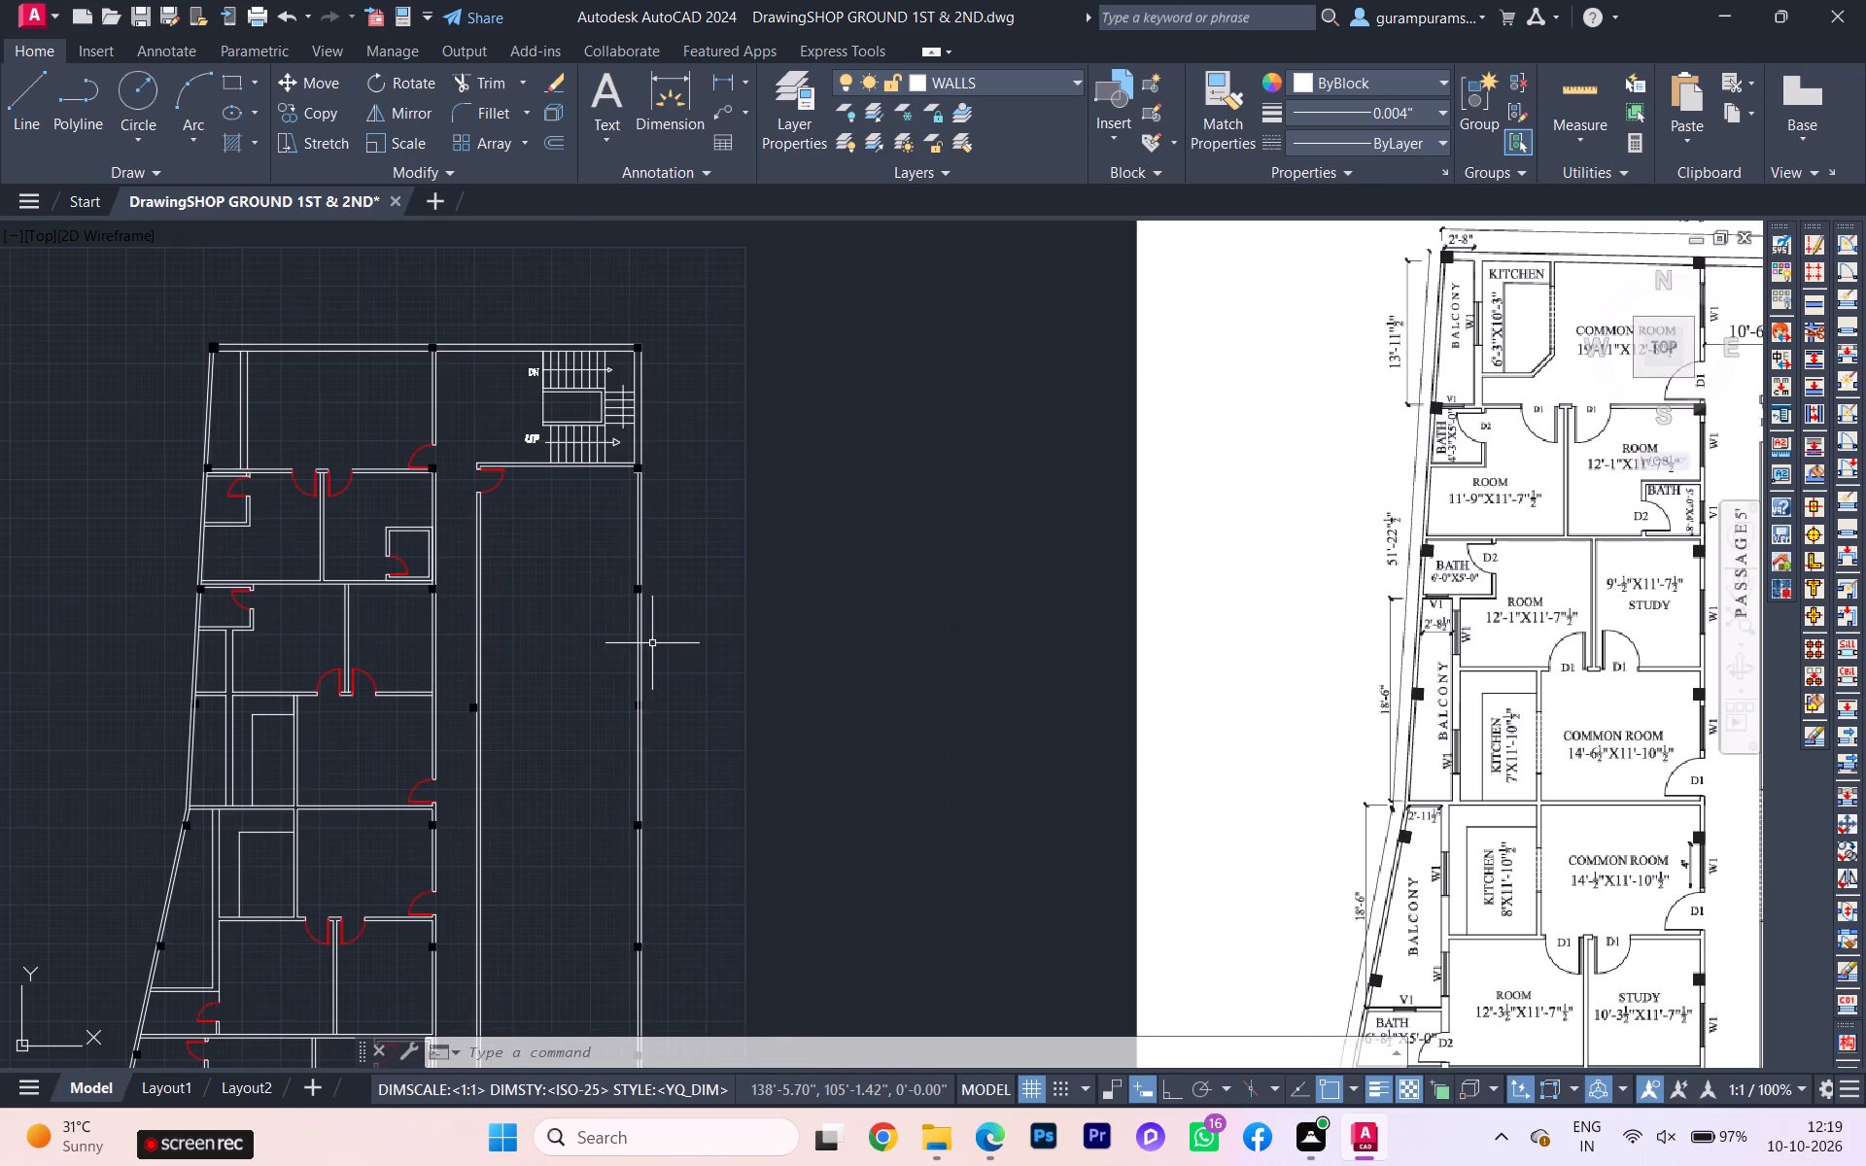
scroll(657, 642, "up", 1)
scroll(657, 644, "down", 1)
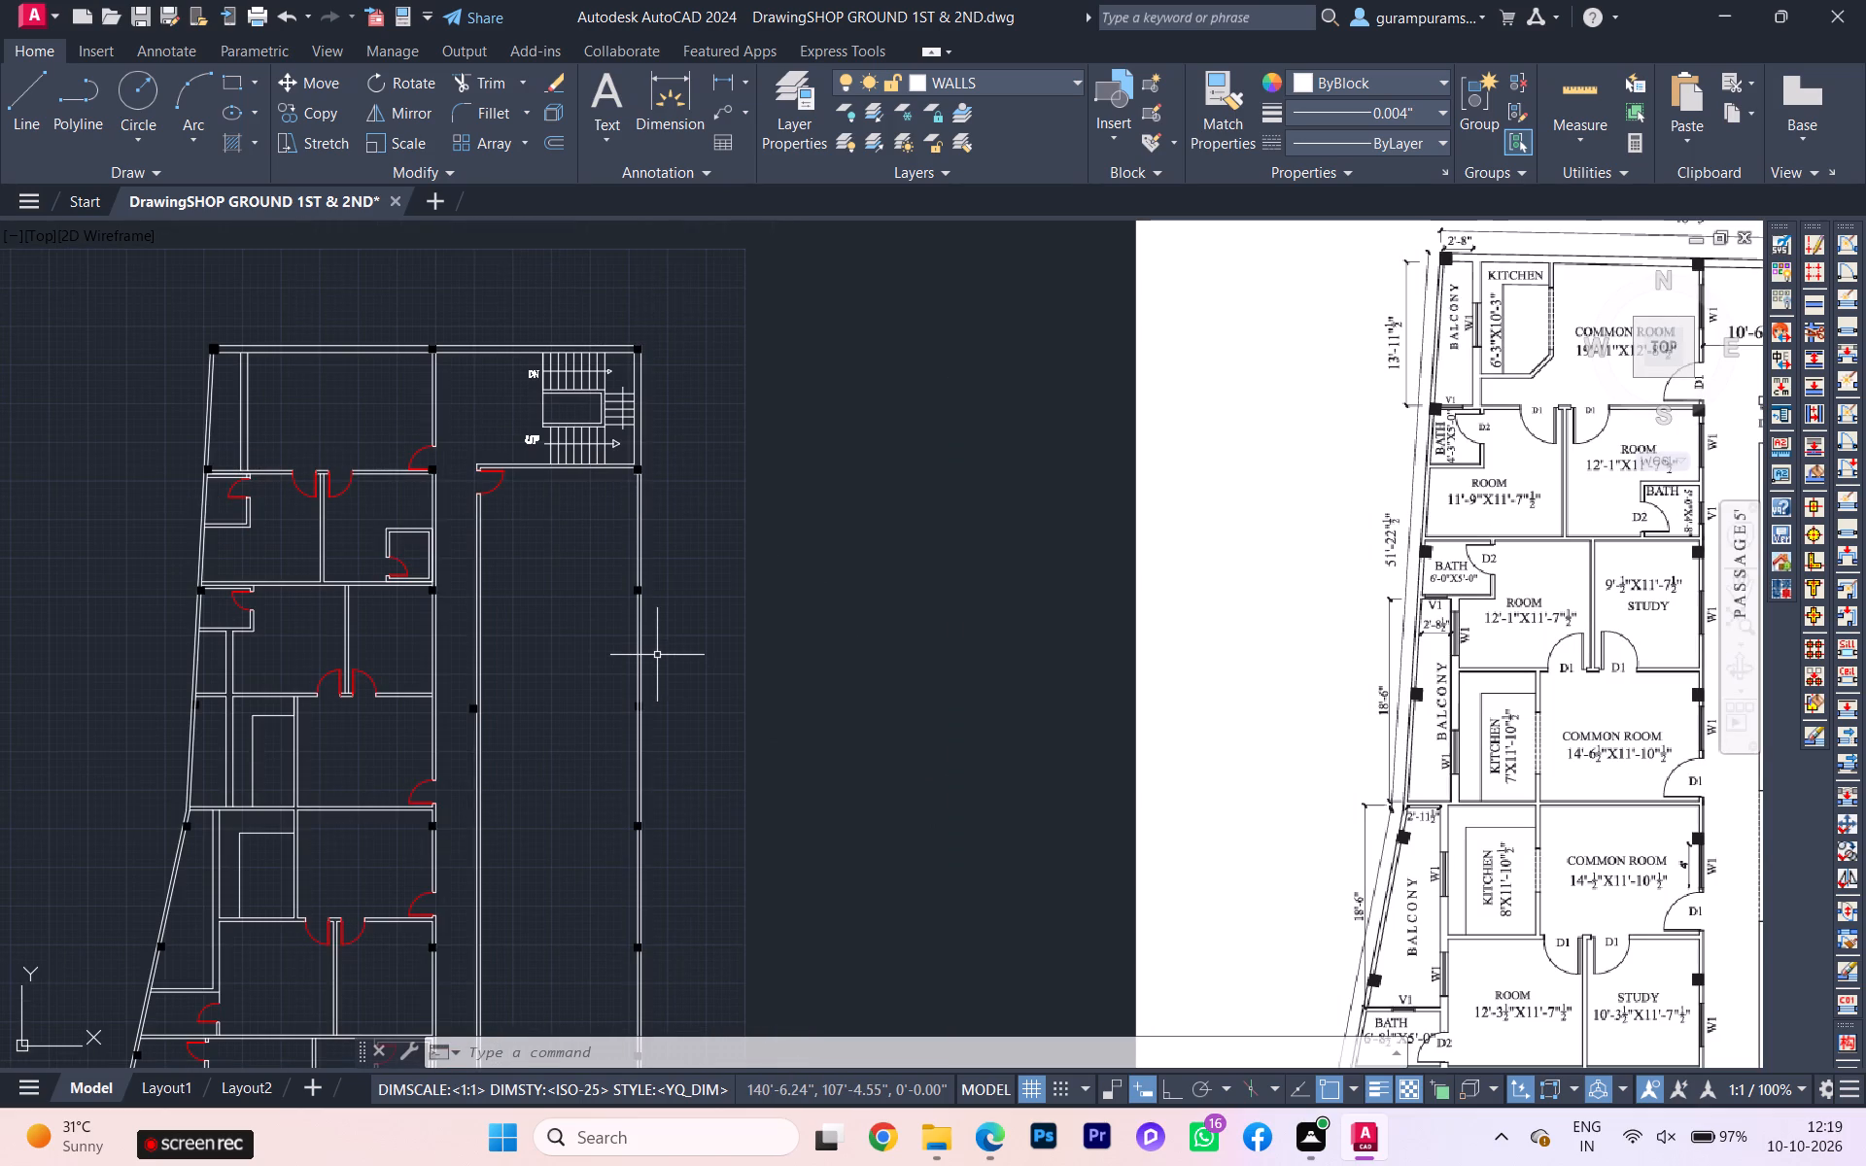
scroll(398, 533, "up", 1)
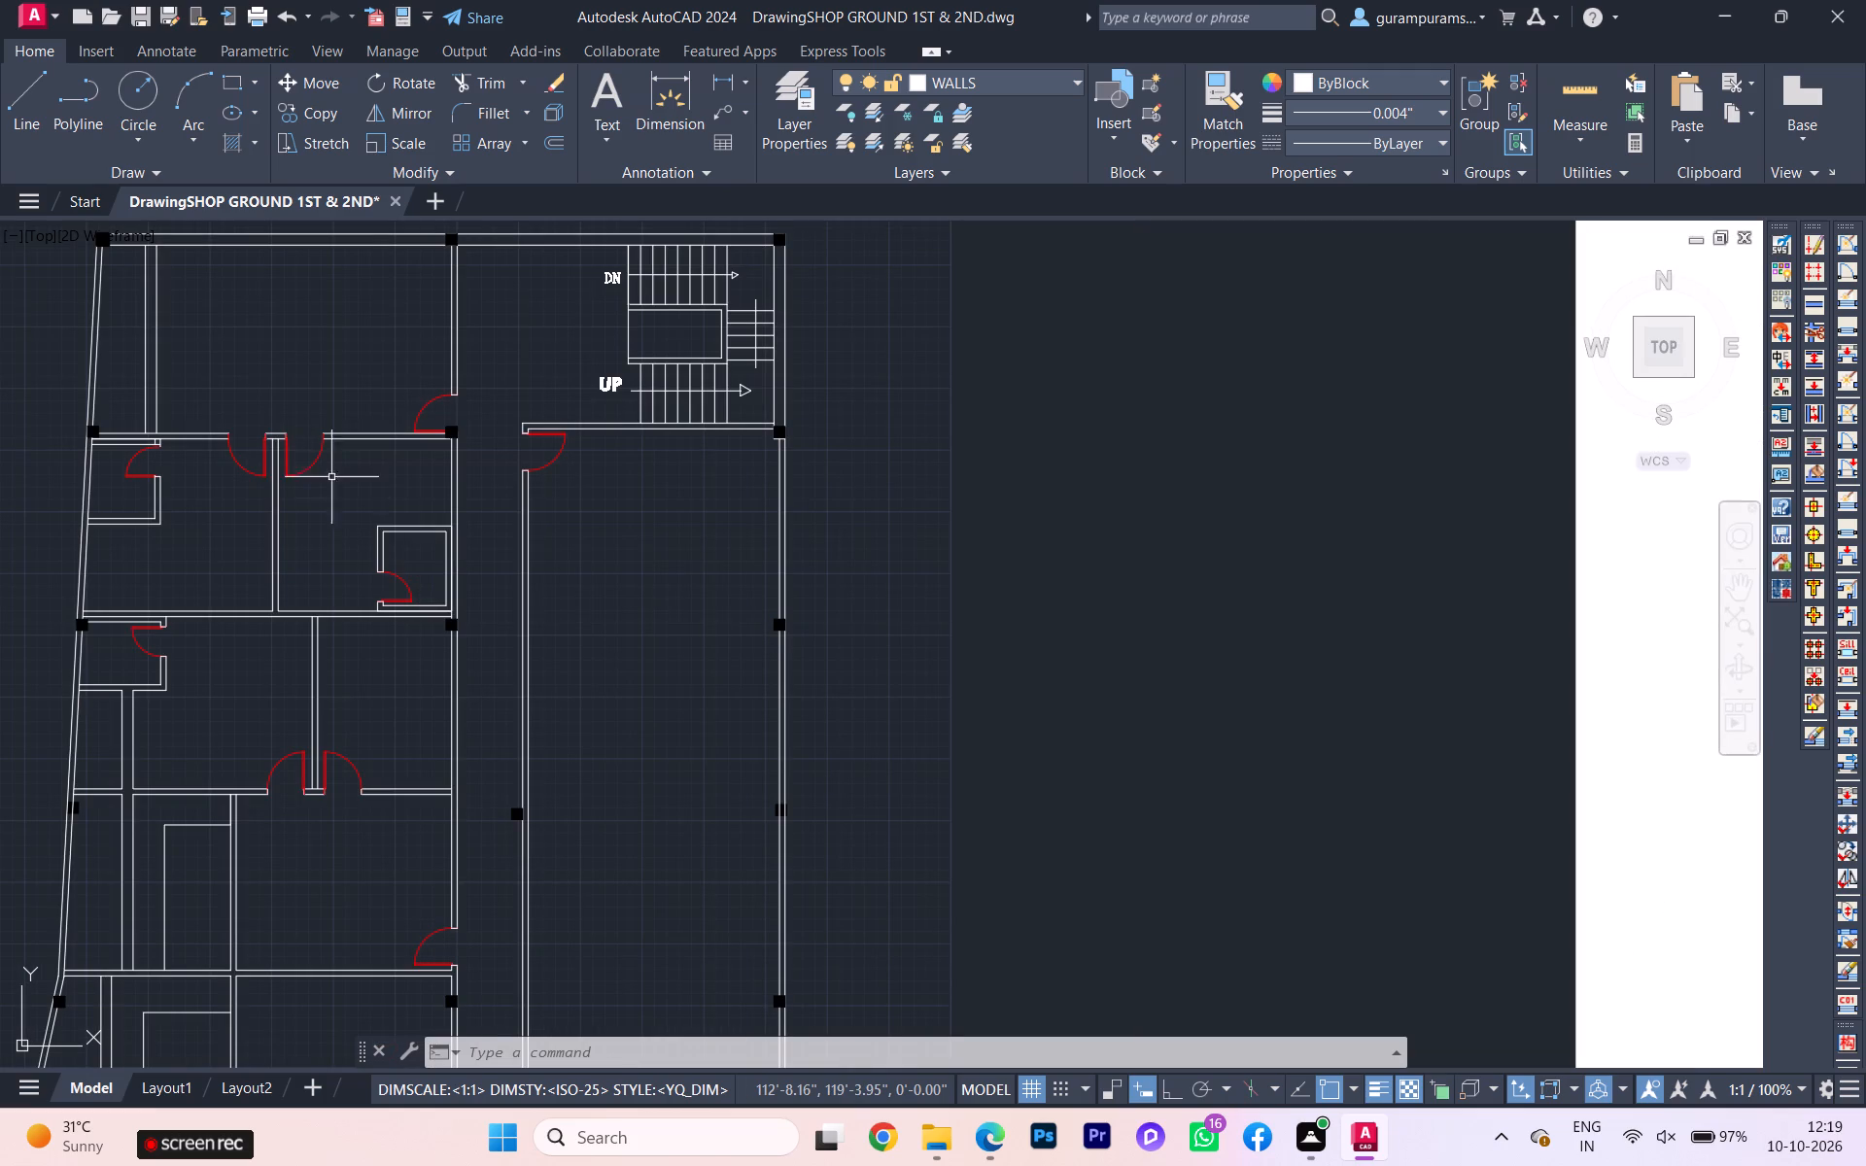
scroll(203, 349, "down", 1)
scroll(312, 389, "down", 1)
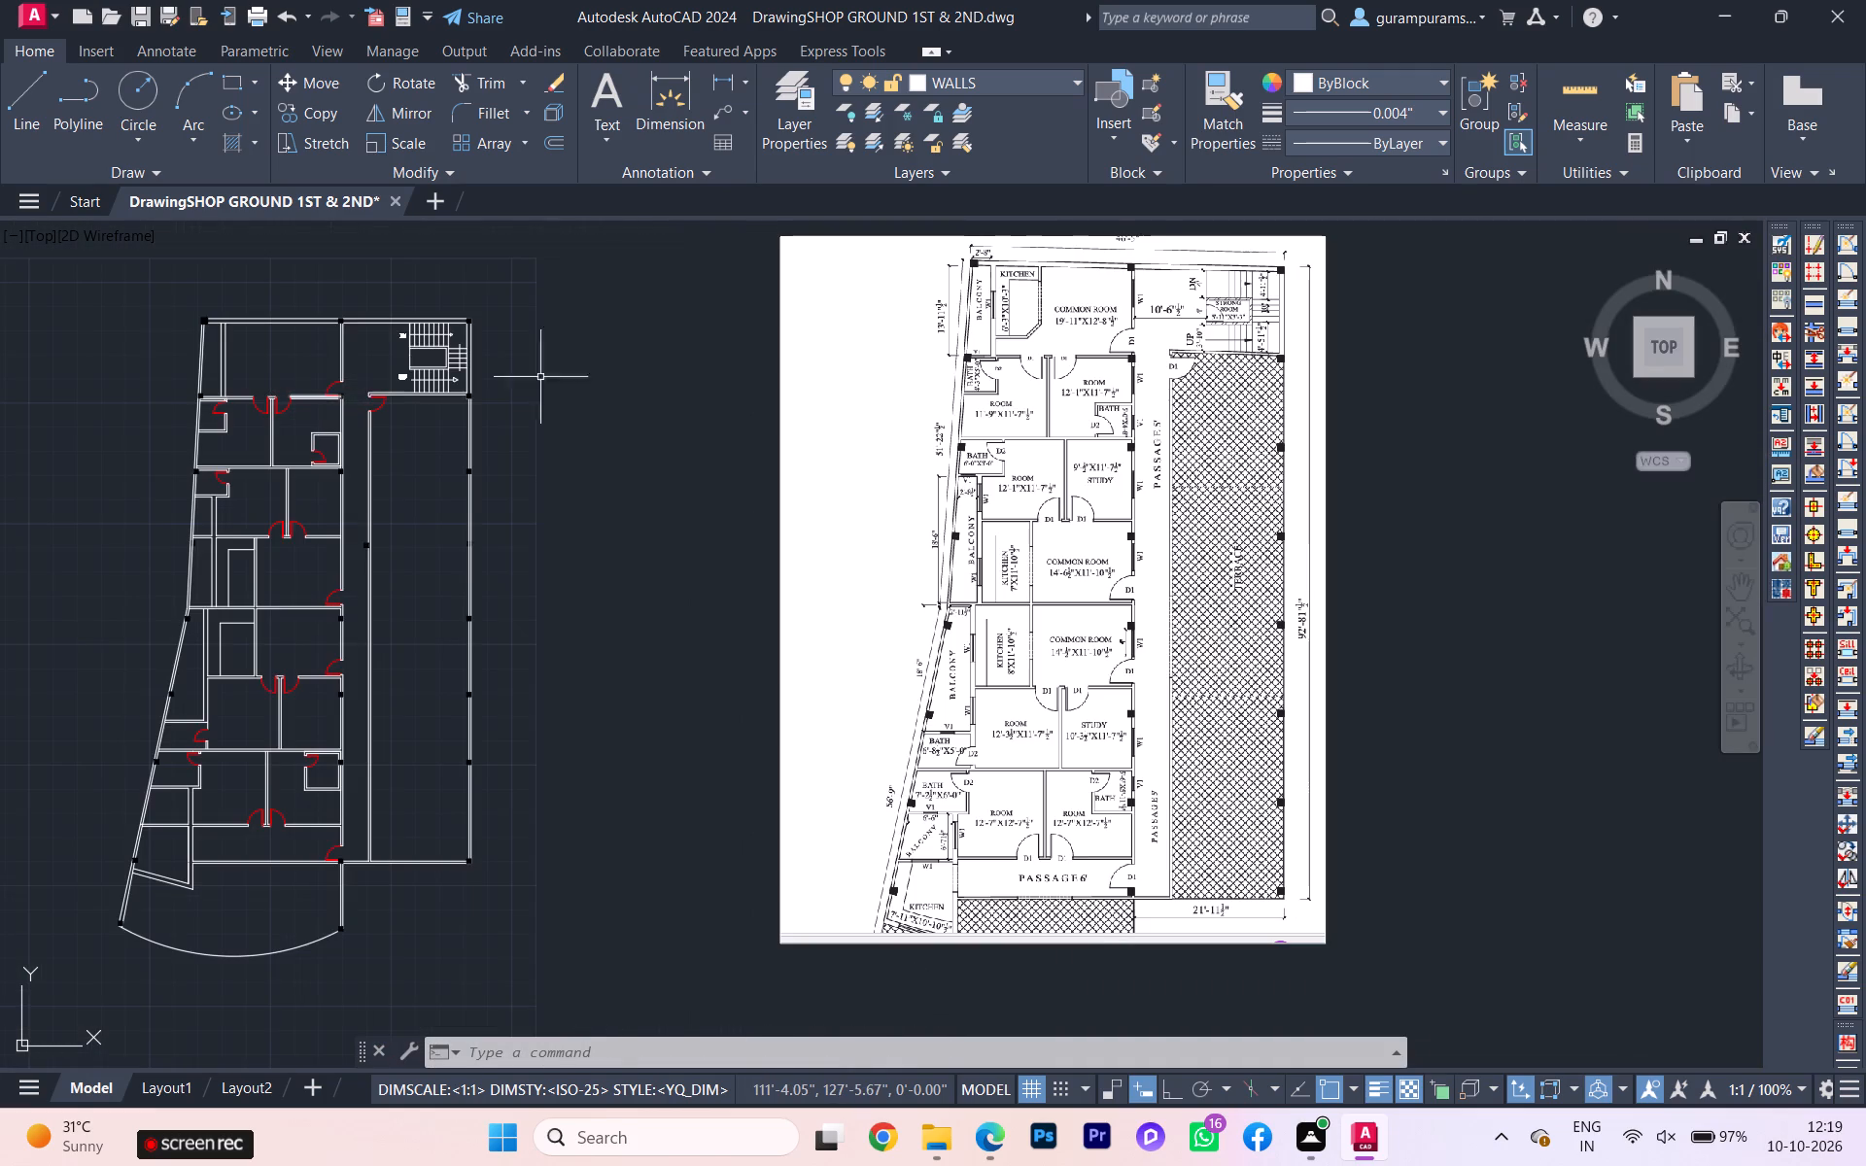
scroll(1158, 281, "up", 1)
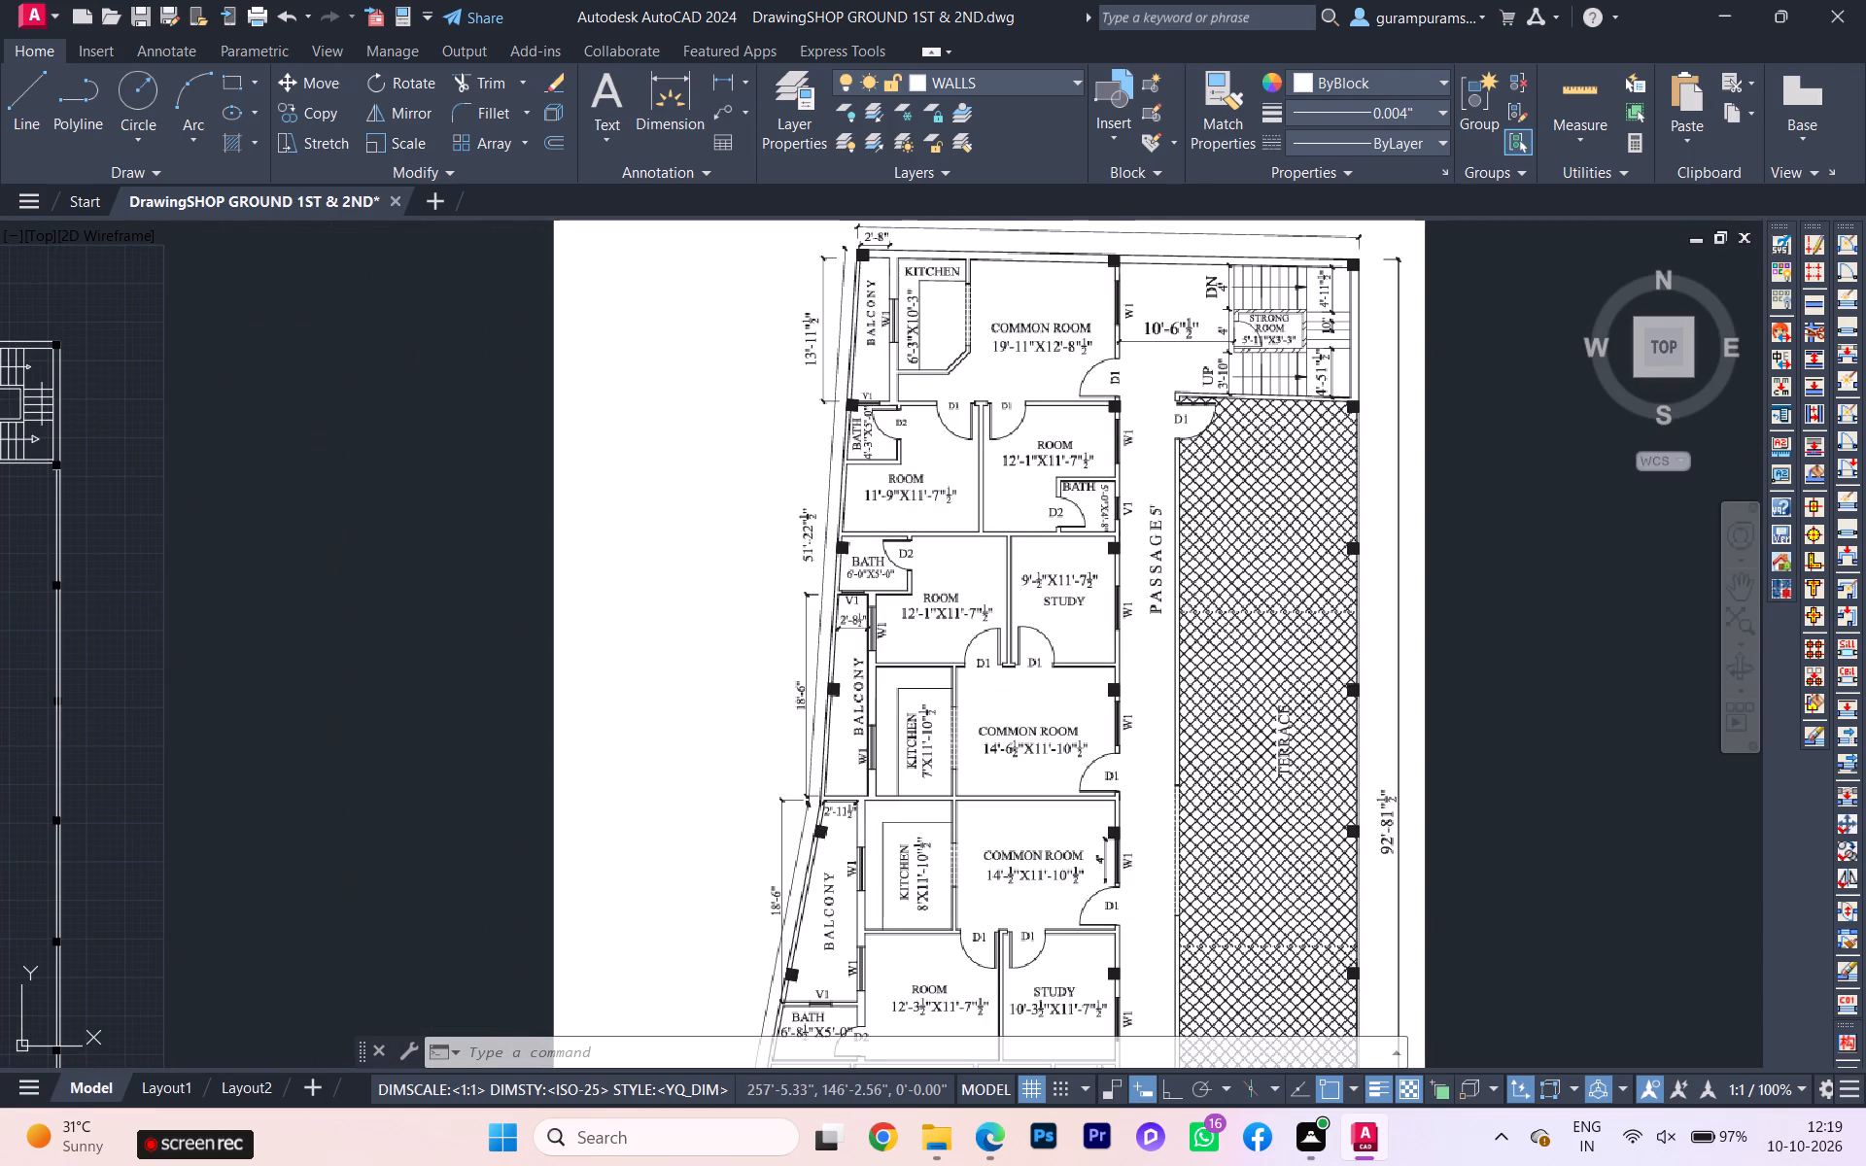
scroll(1017, 516, "up", 1)
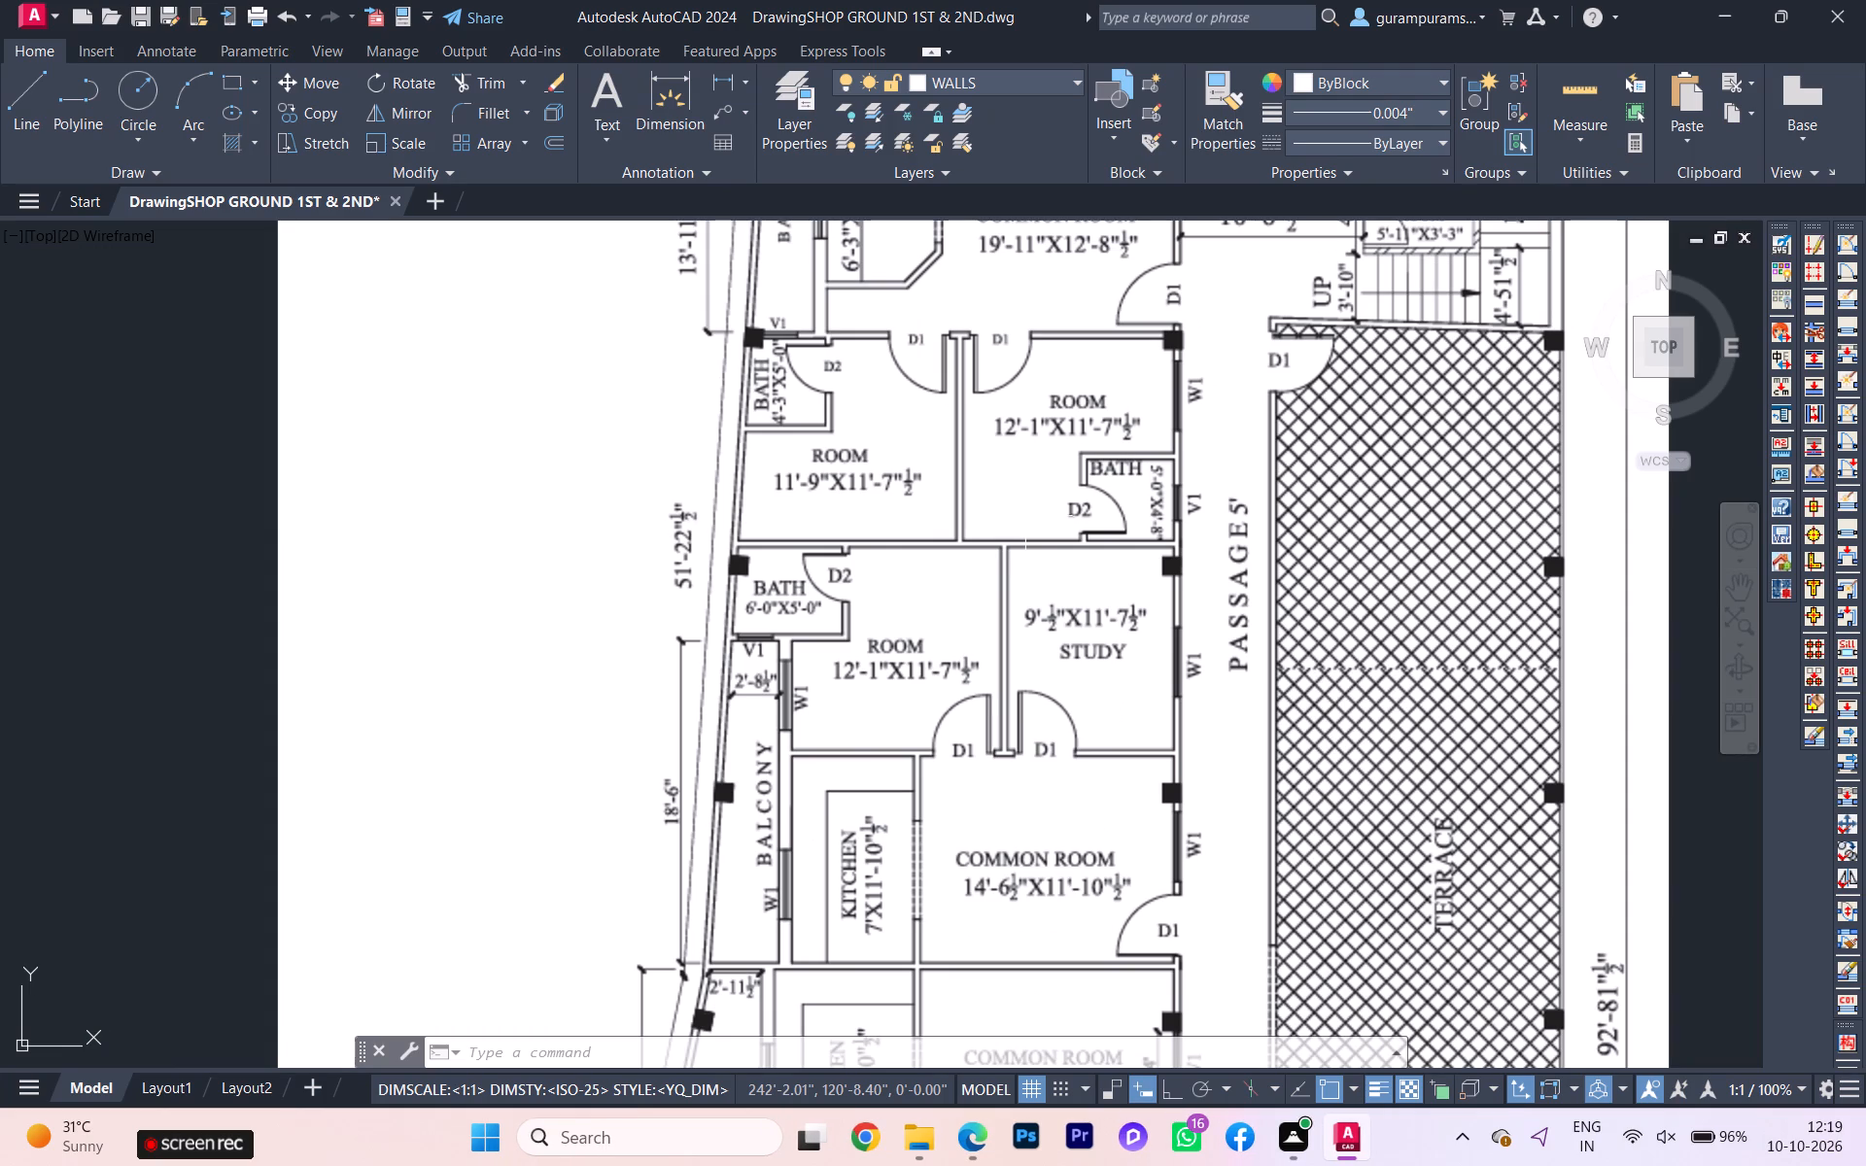
scroll(1057, 519, "down", 2)
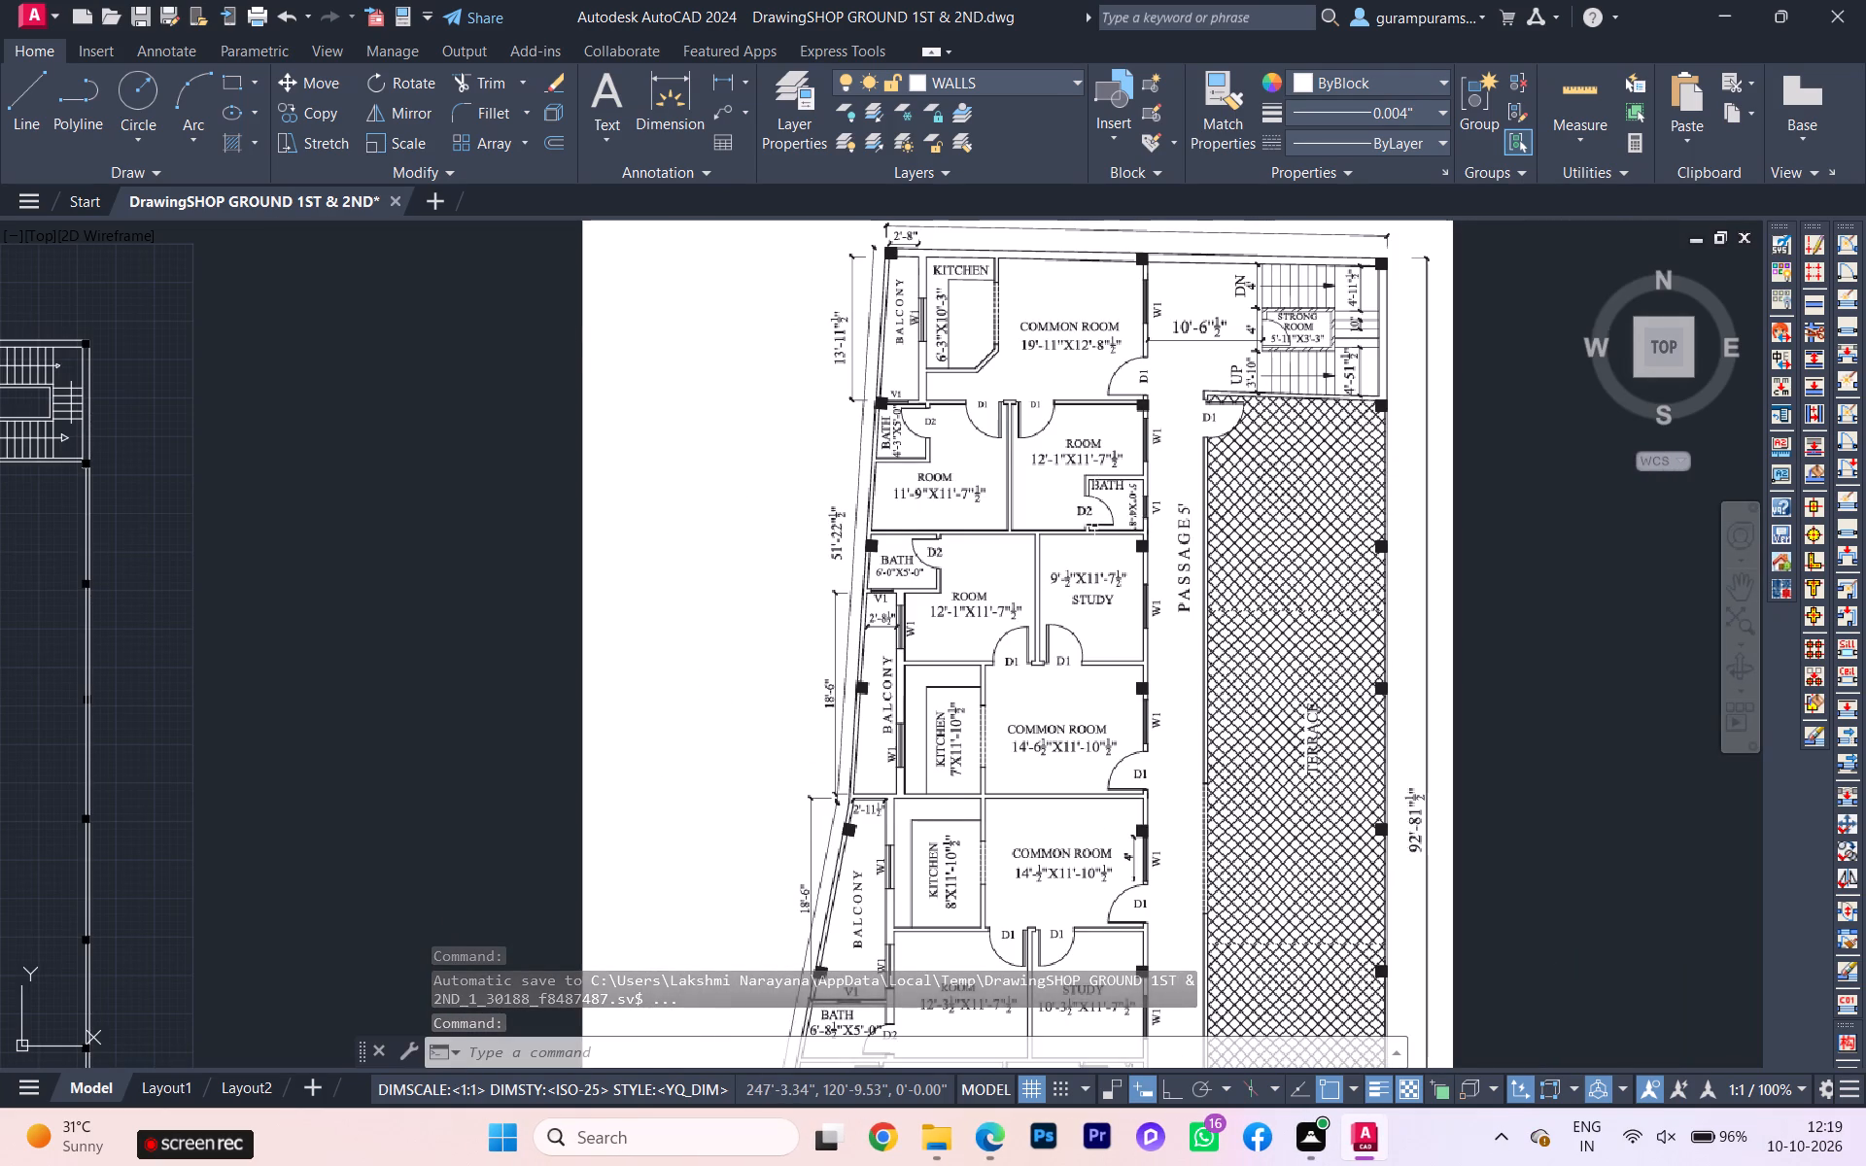
scroll(1095, 525, "down", 1)
middle_click_drag(1097, 522, 1196, 516)
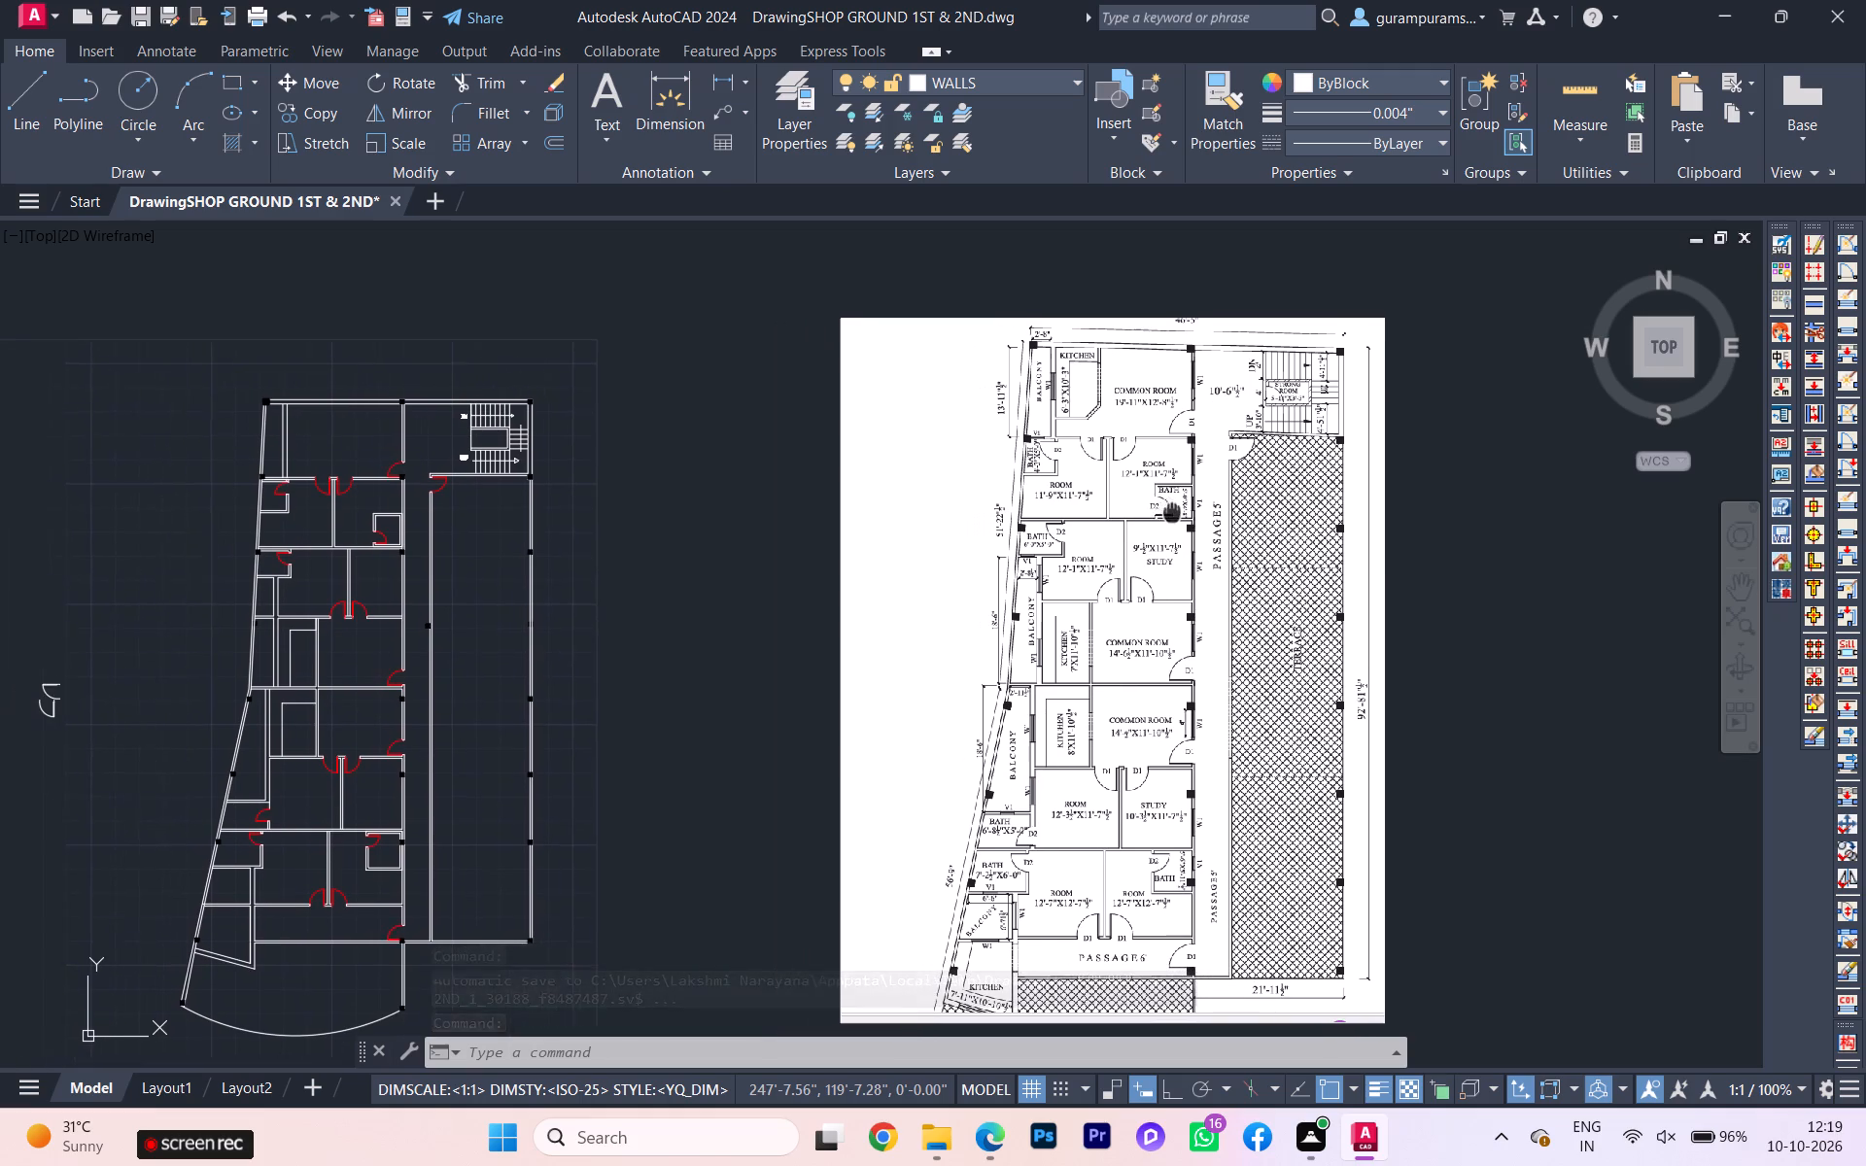
middle_click_drag(1196, 516, 1224, 511)
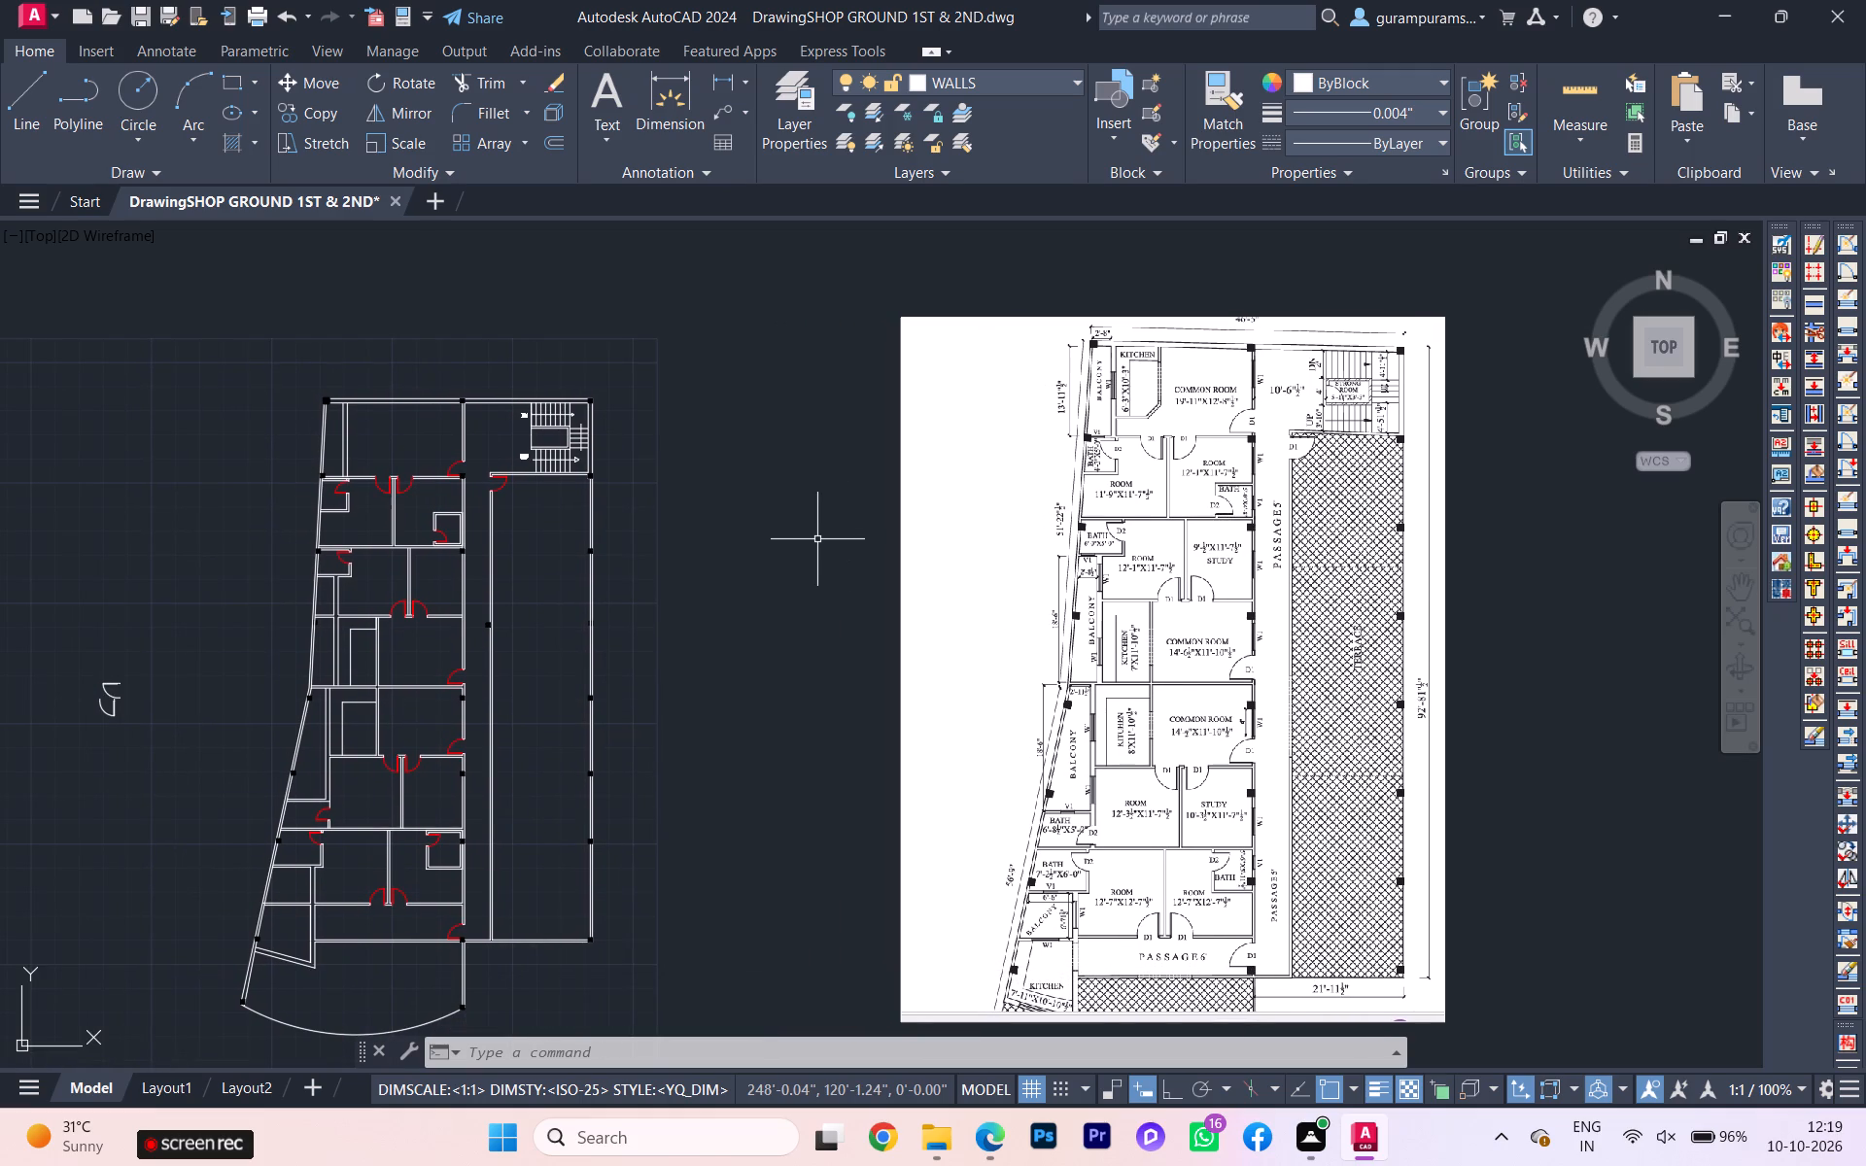
scroll(781, 563, "up", 1)
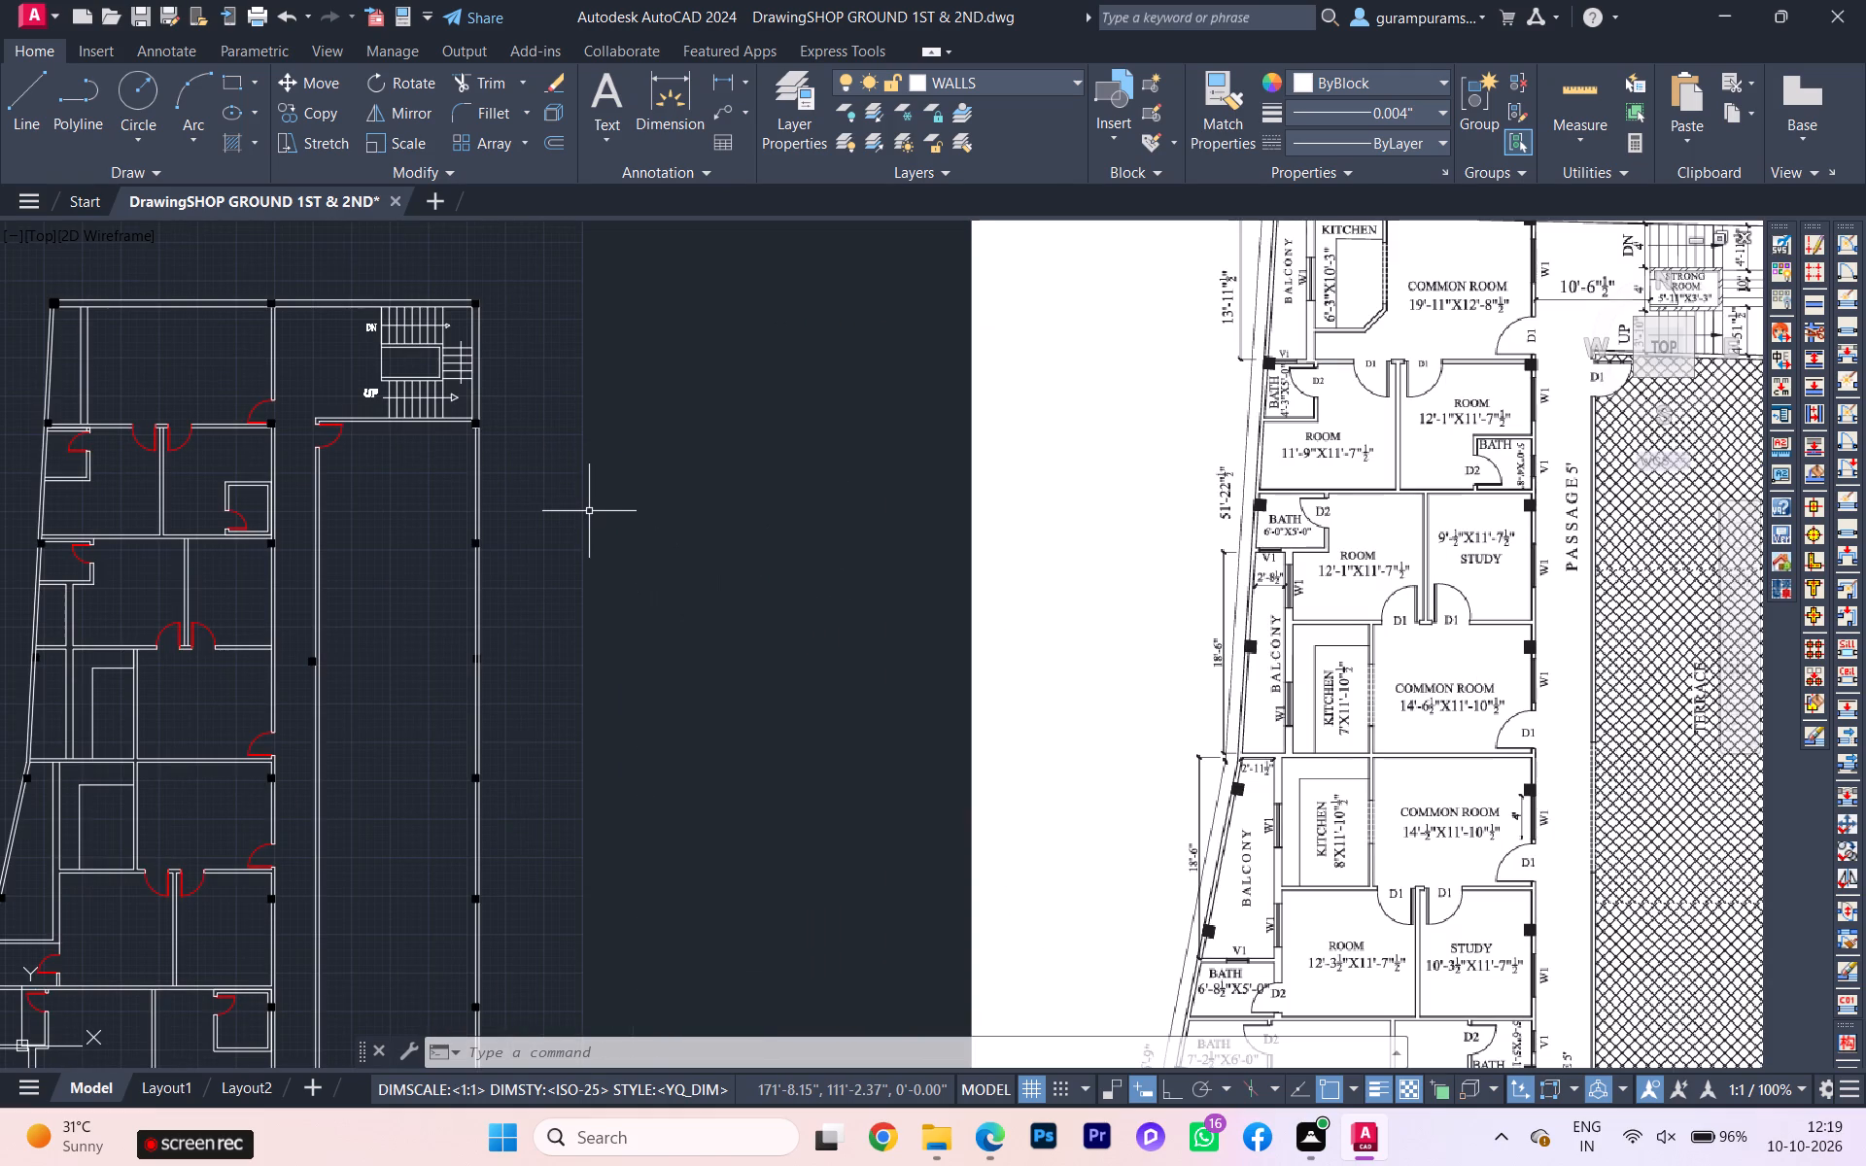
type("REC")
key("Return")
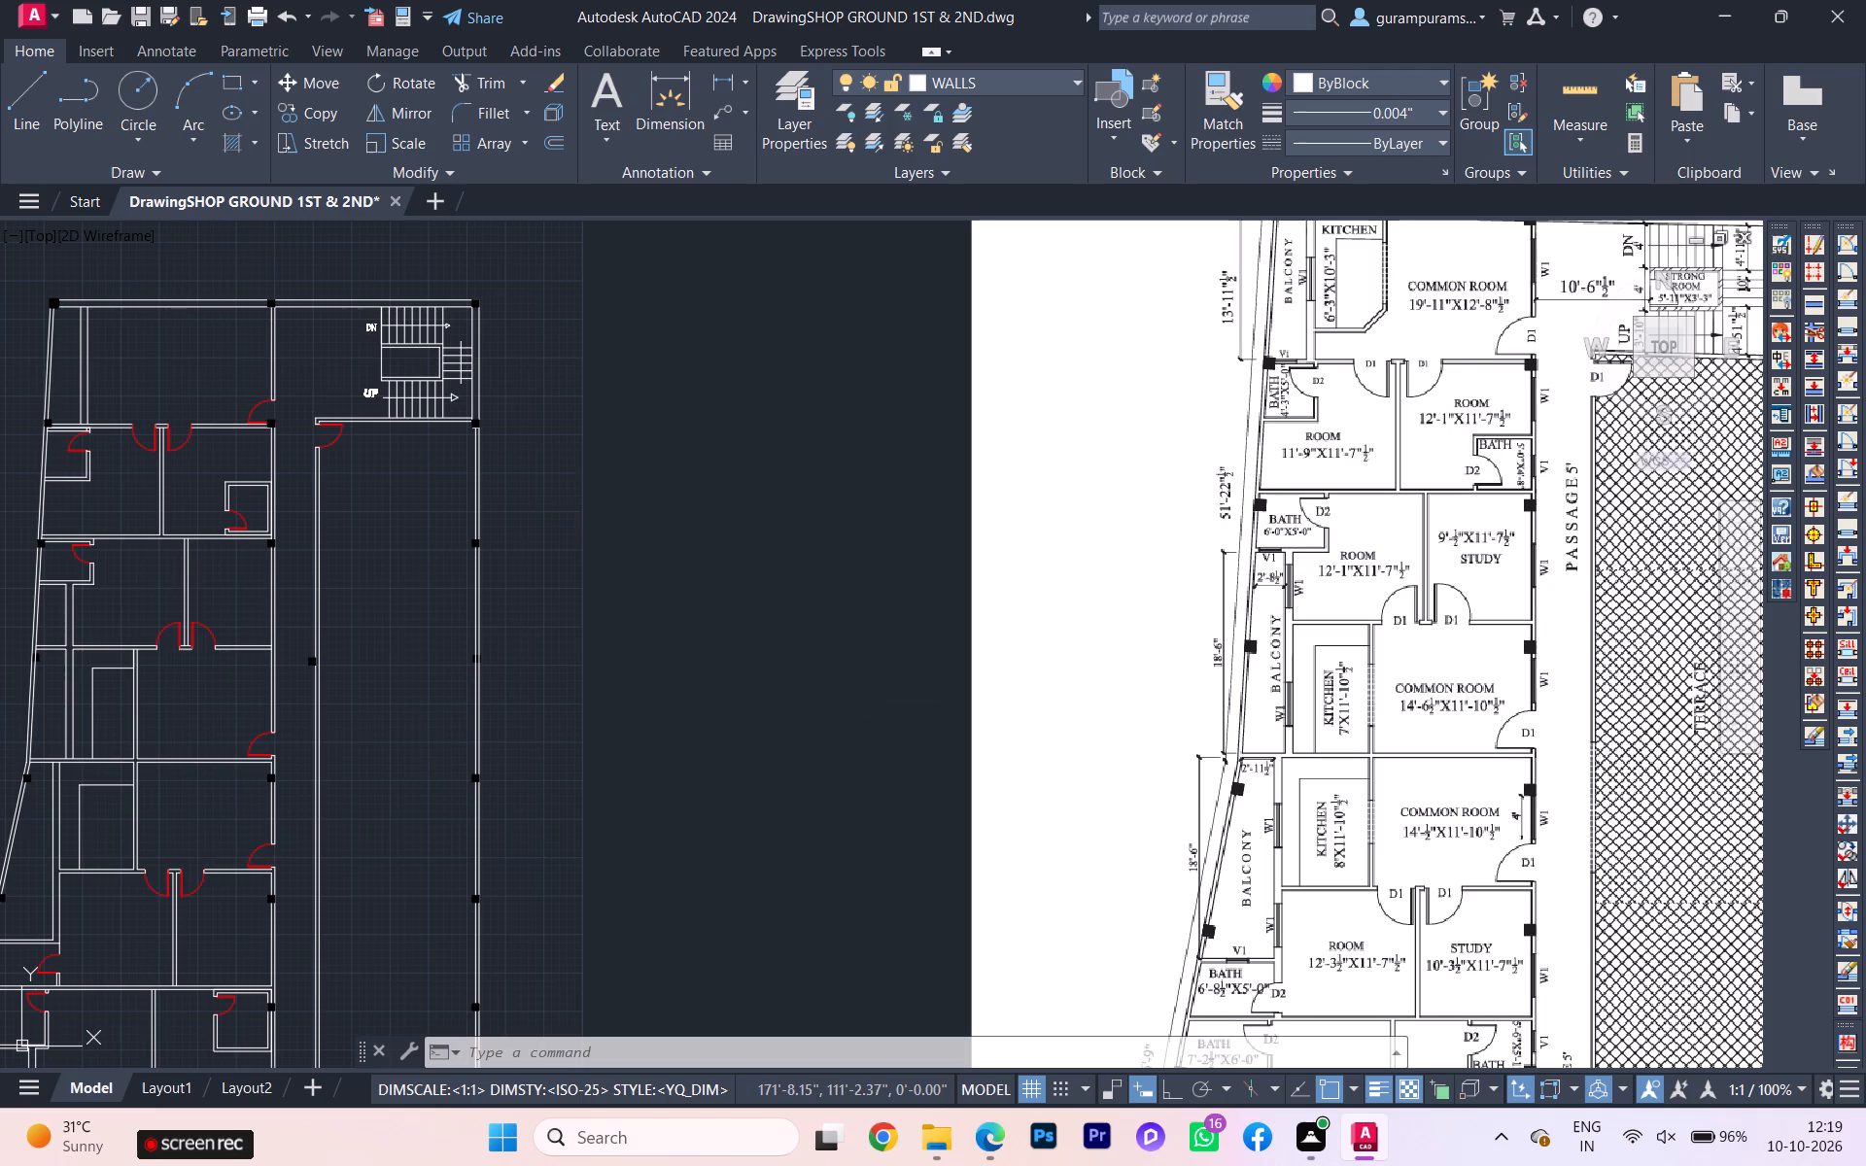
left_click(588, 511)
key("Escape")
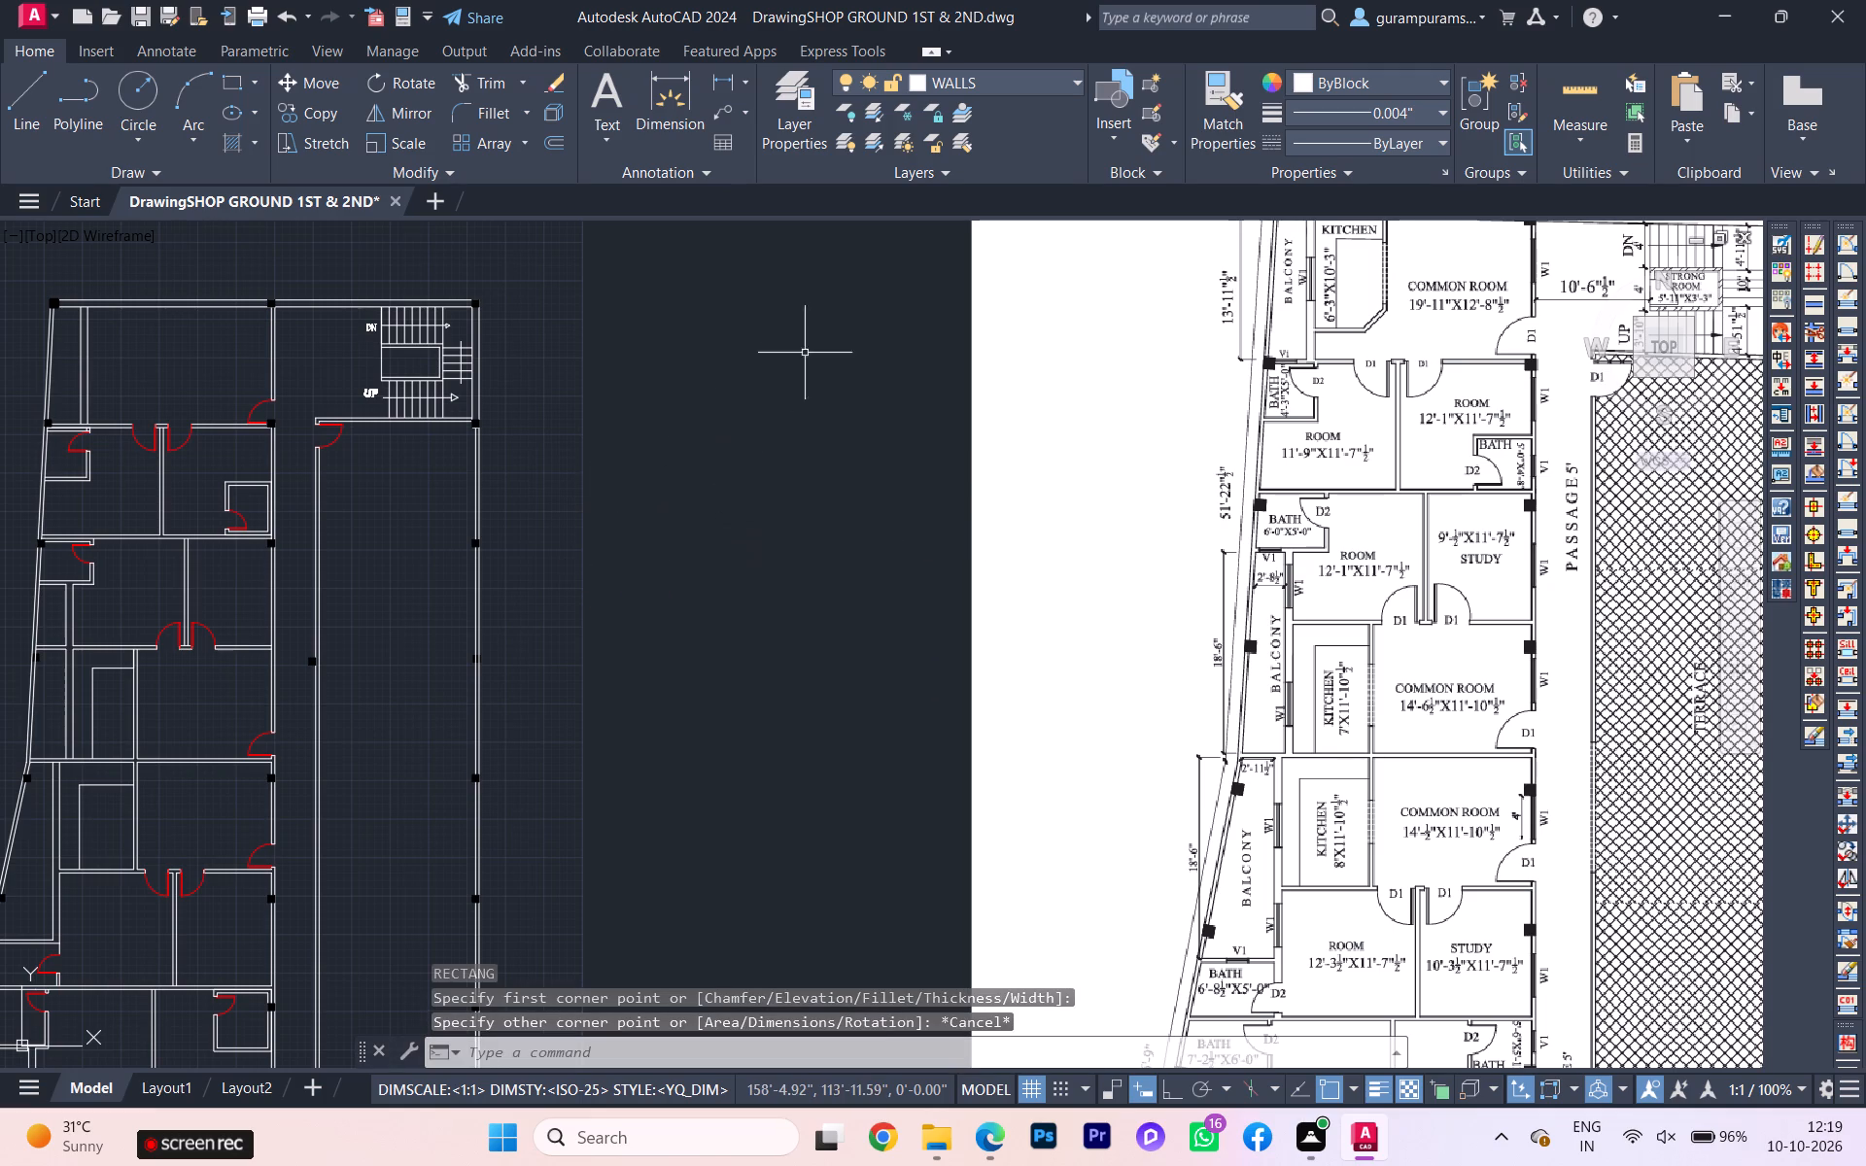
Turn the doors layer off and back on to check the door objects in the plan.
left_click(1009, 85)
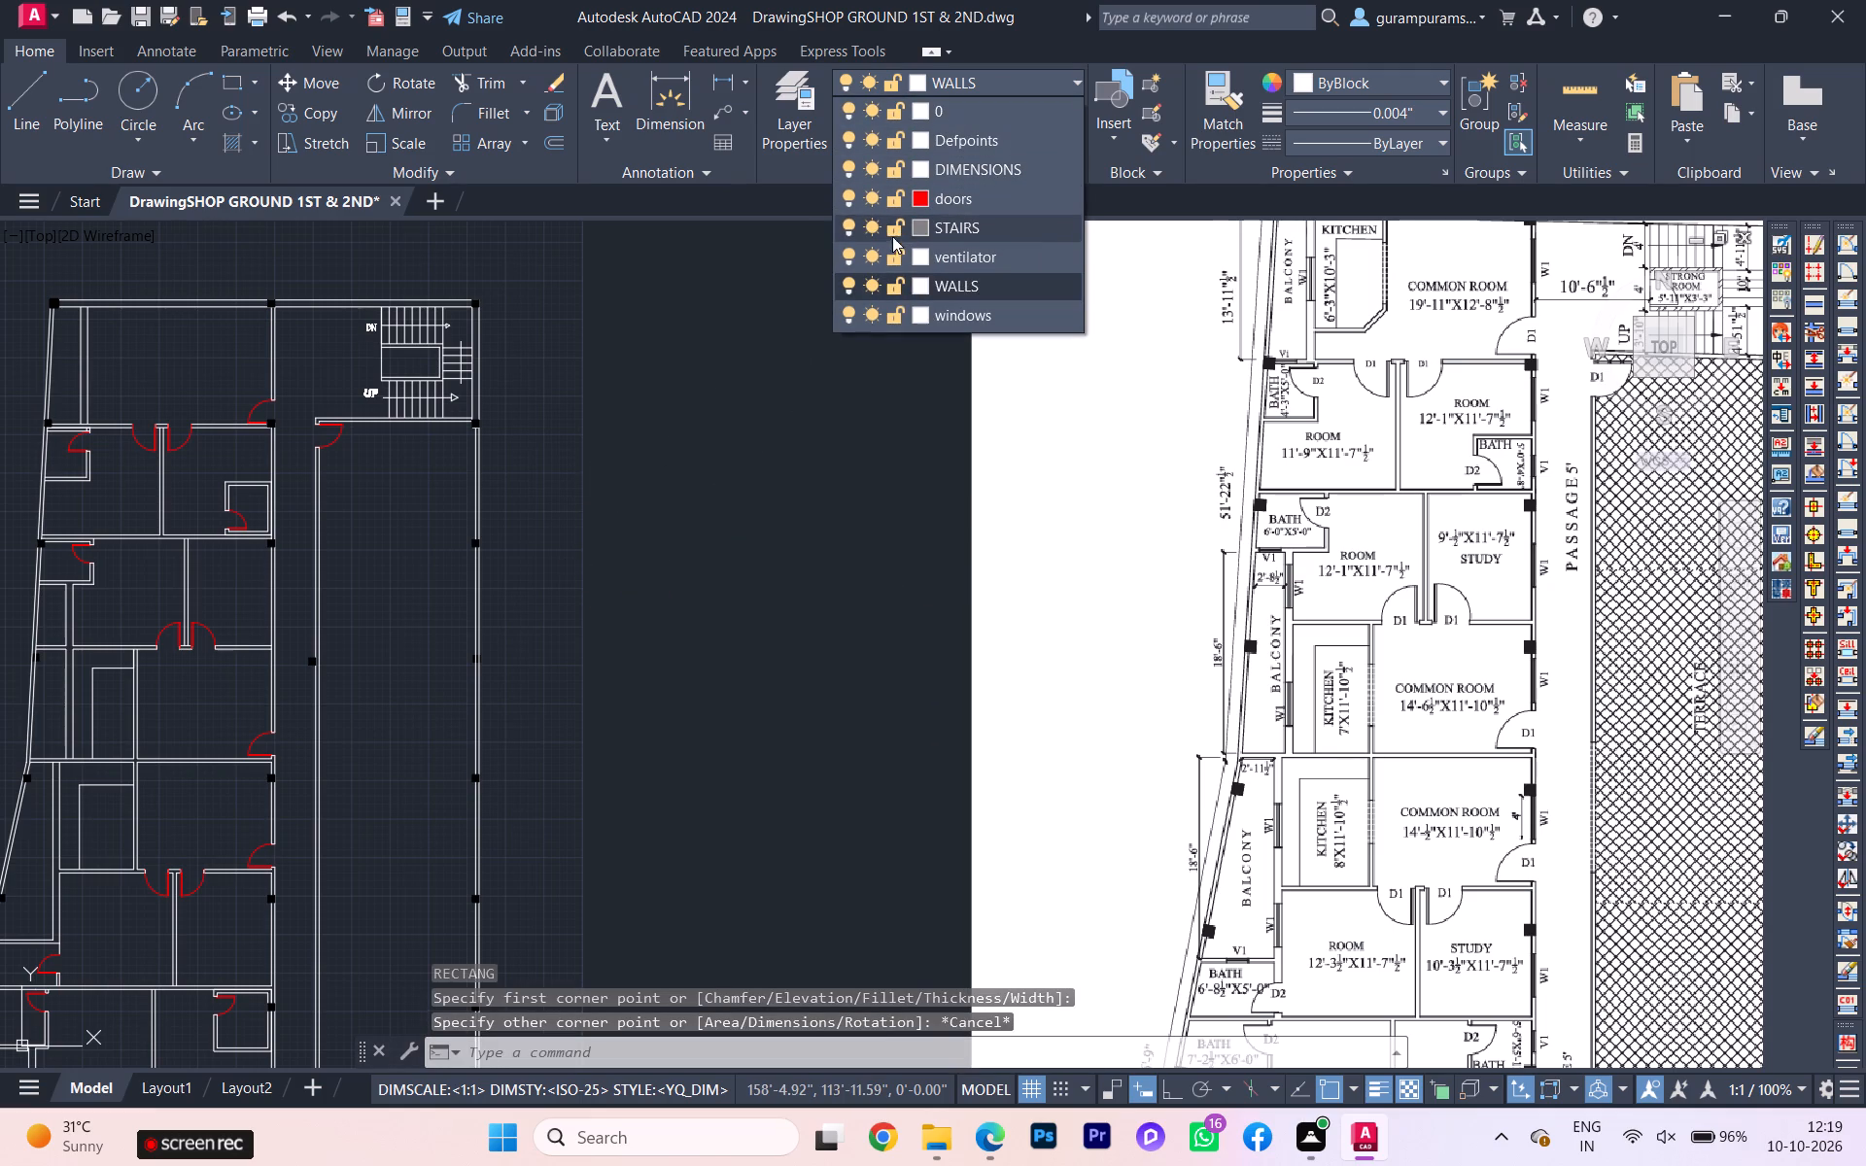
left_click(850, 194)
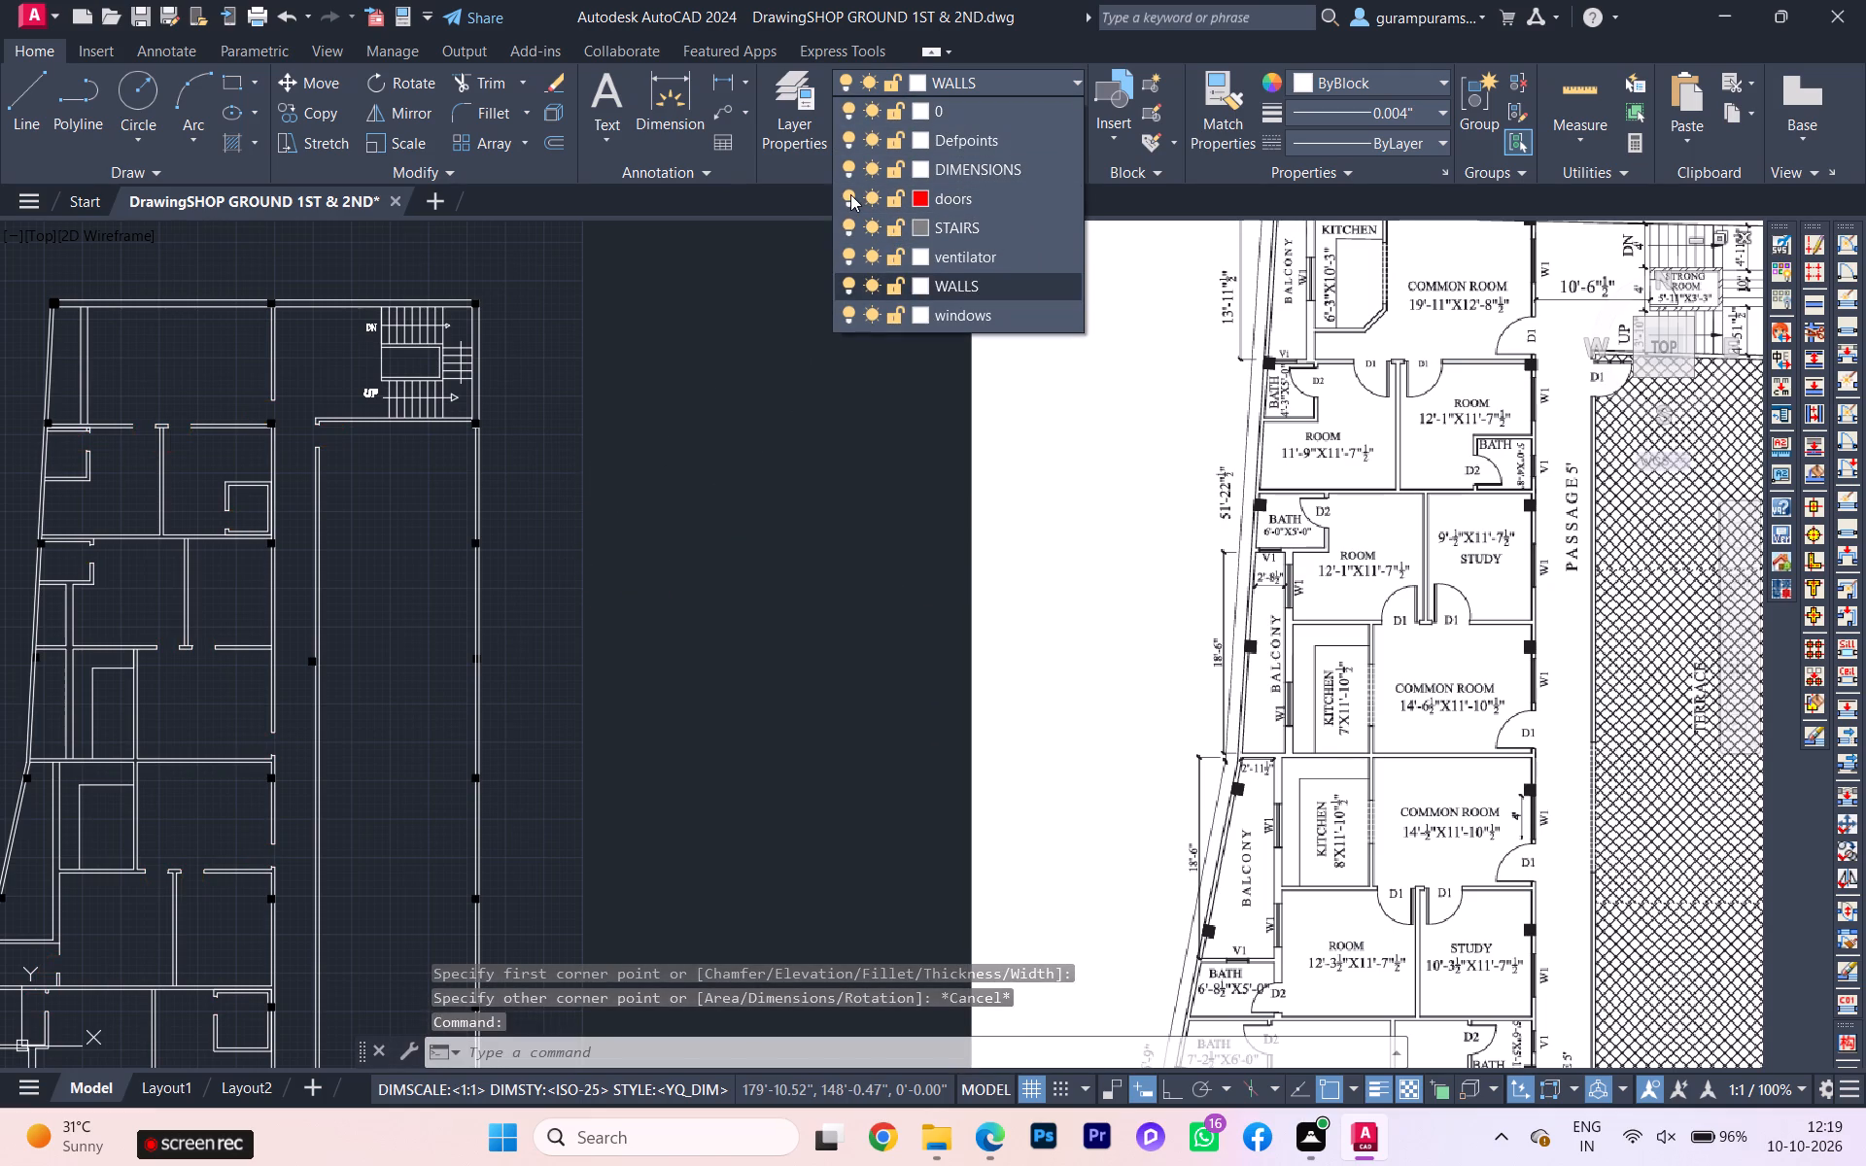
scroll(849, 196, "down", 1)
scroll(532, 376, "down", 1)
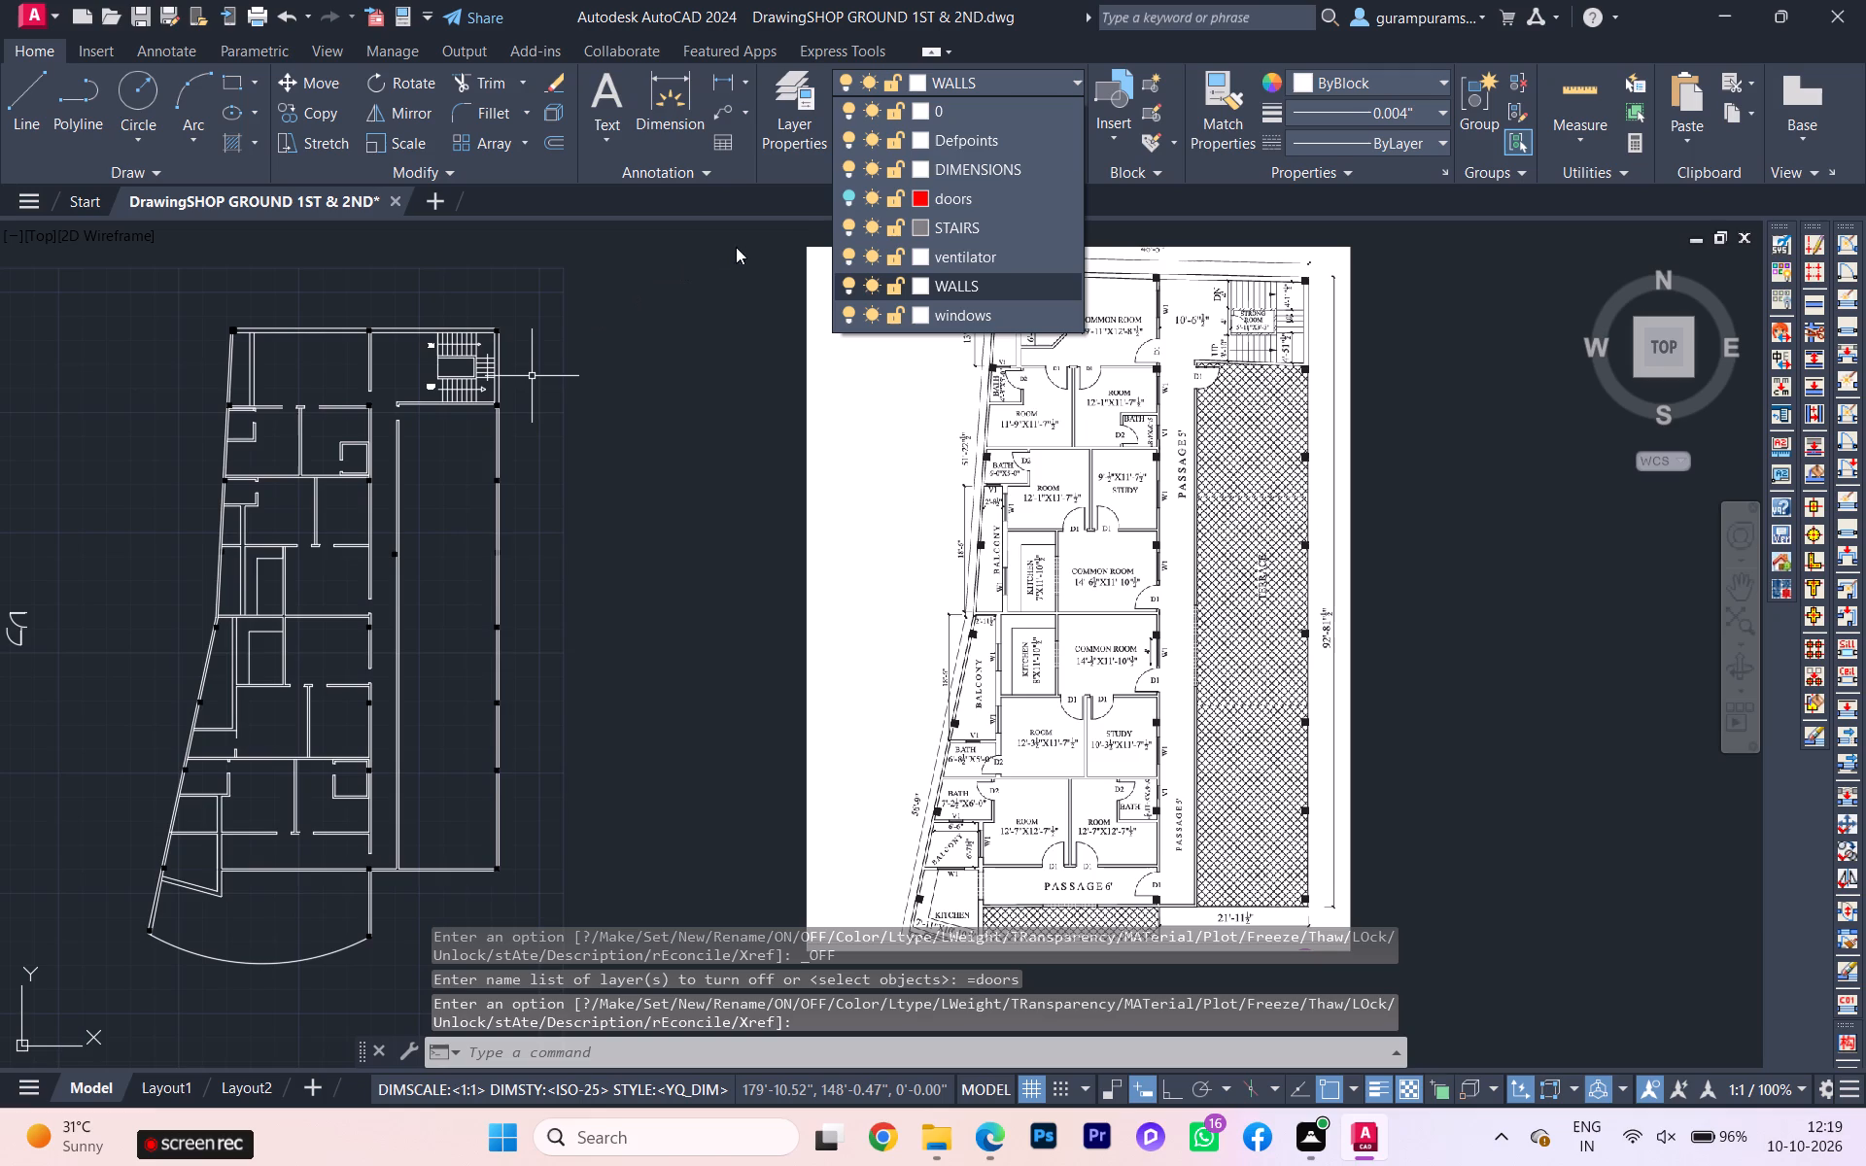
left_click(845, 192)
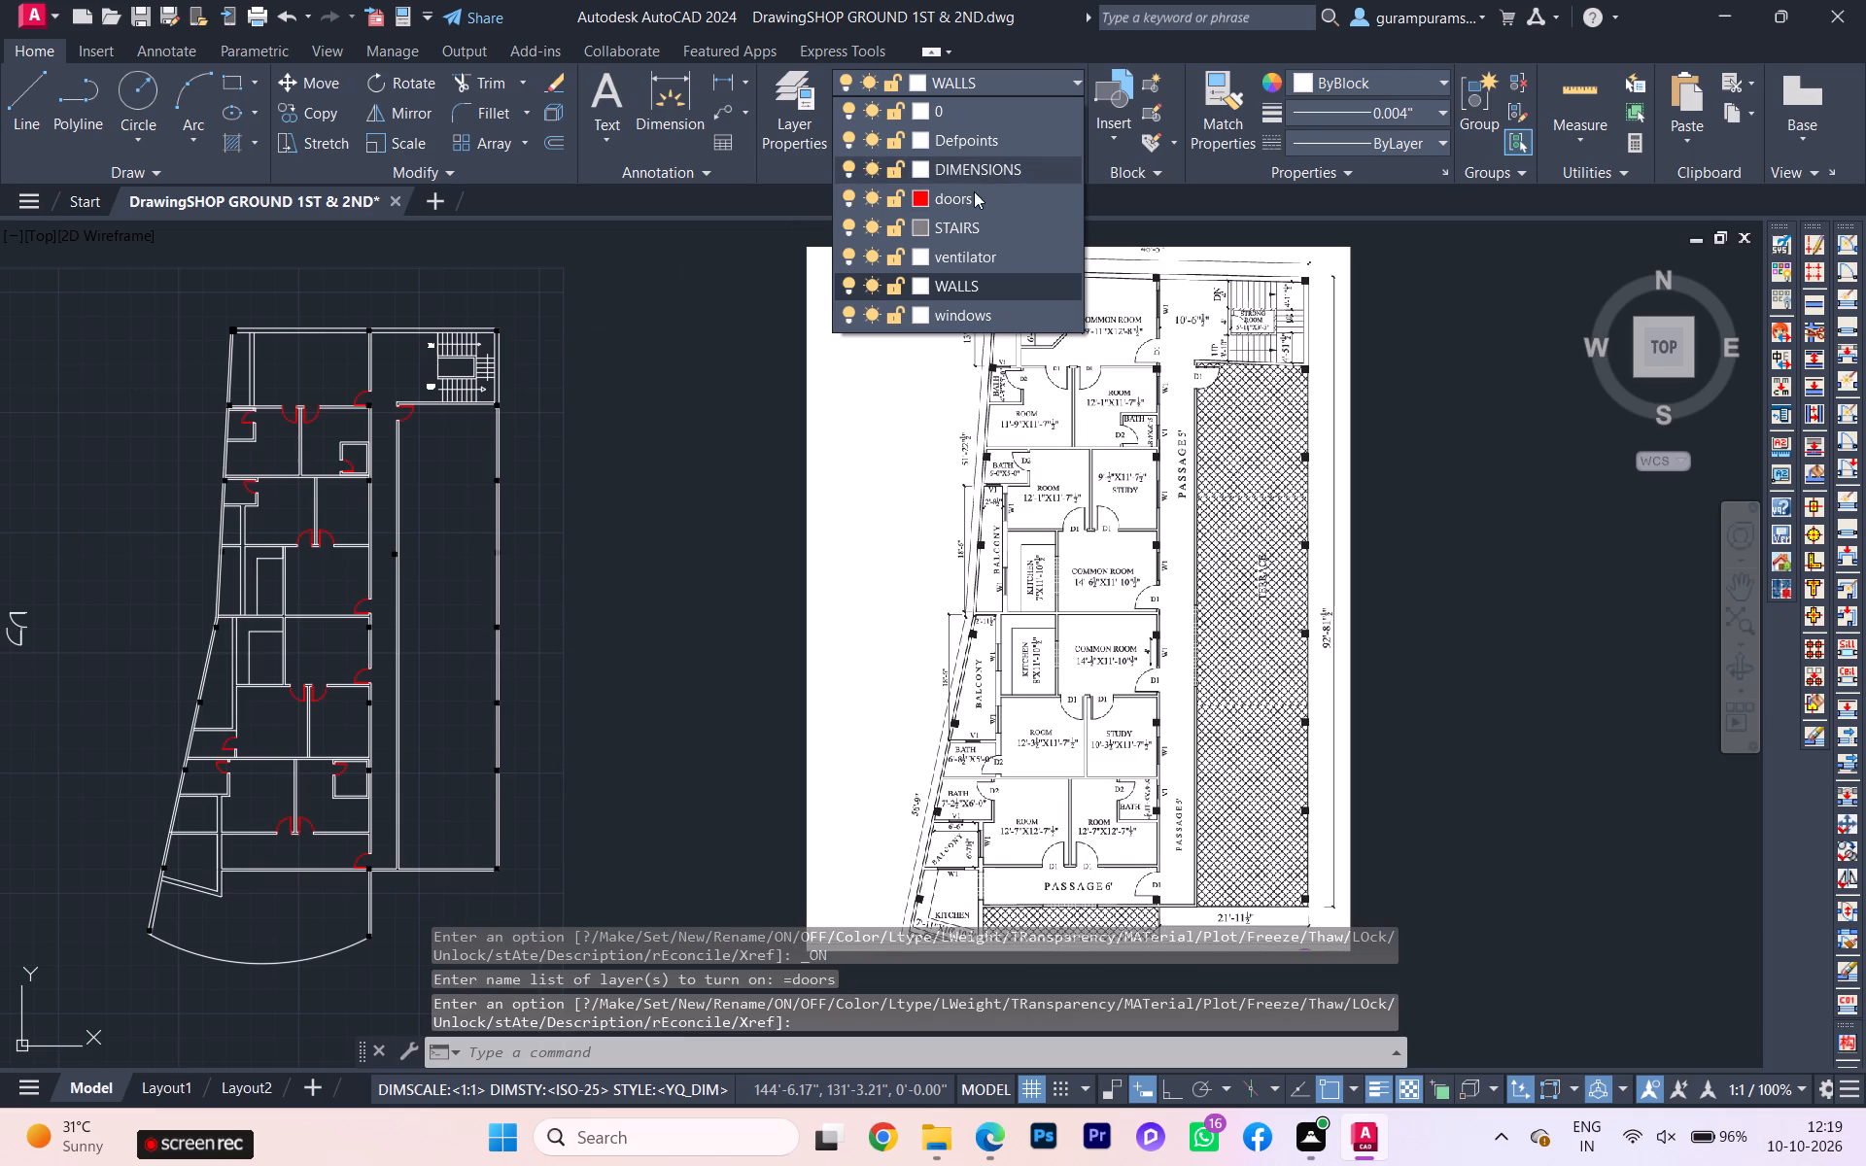
Make the windows layer the current layer.
left_click(962, 301)
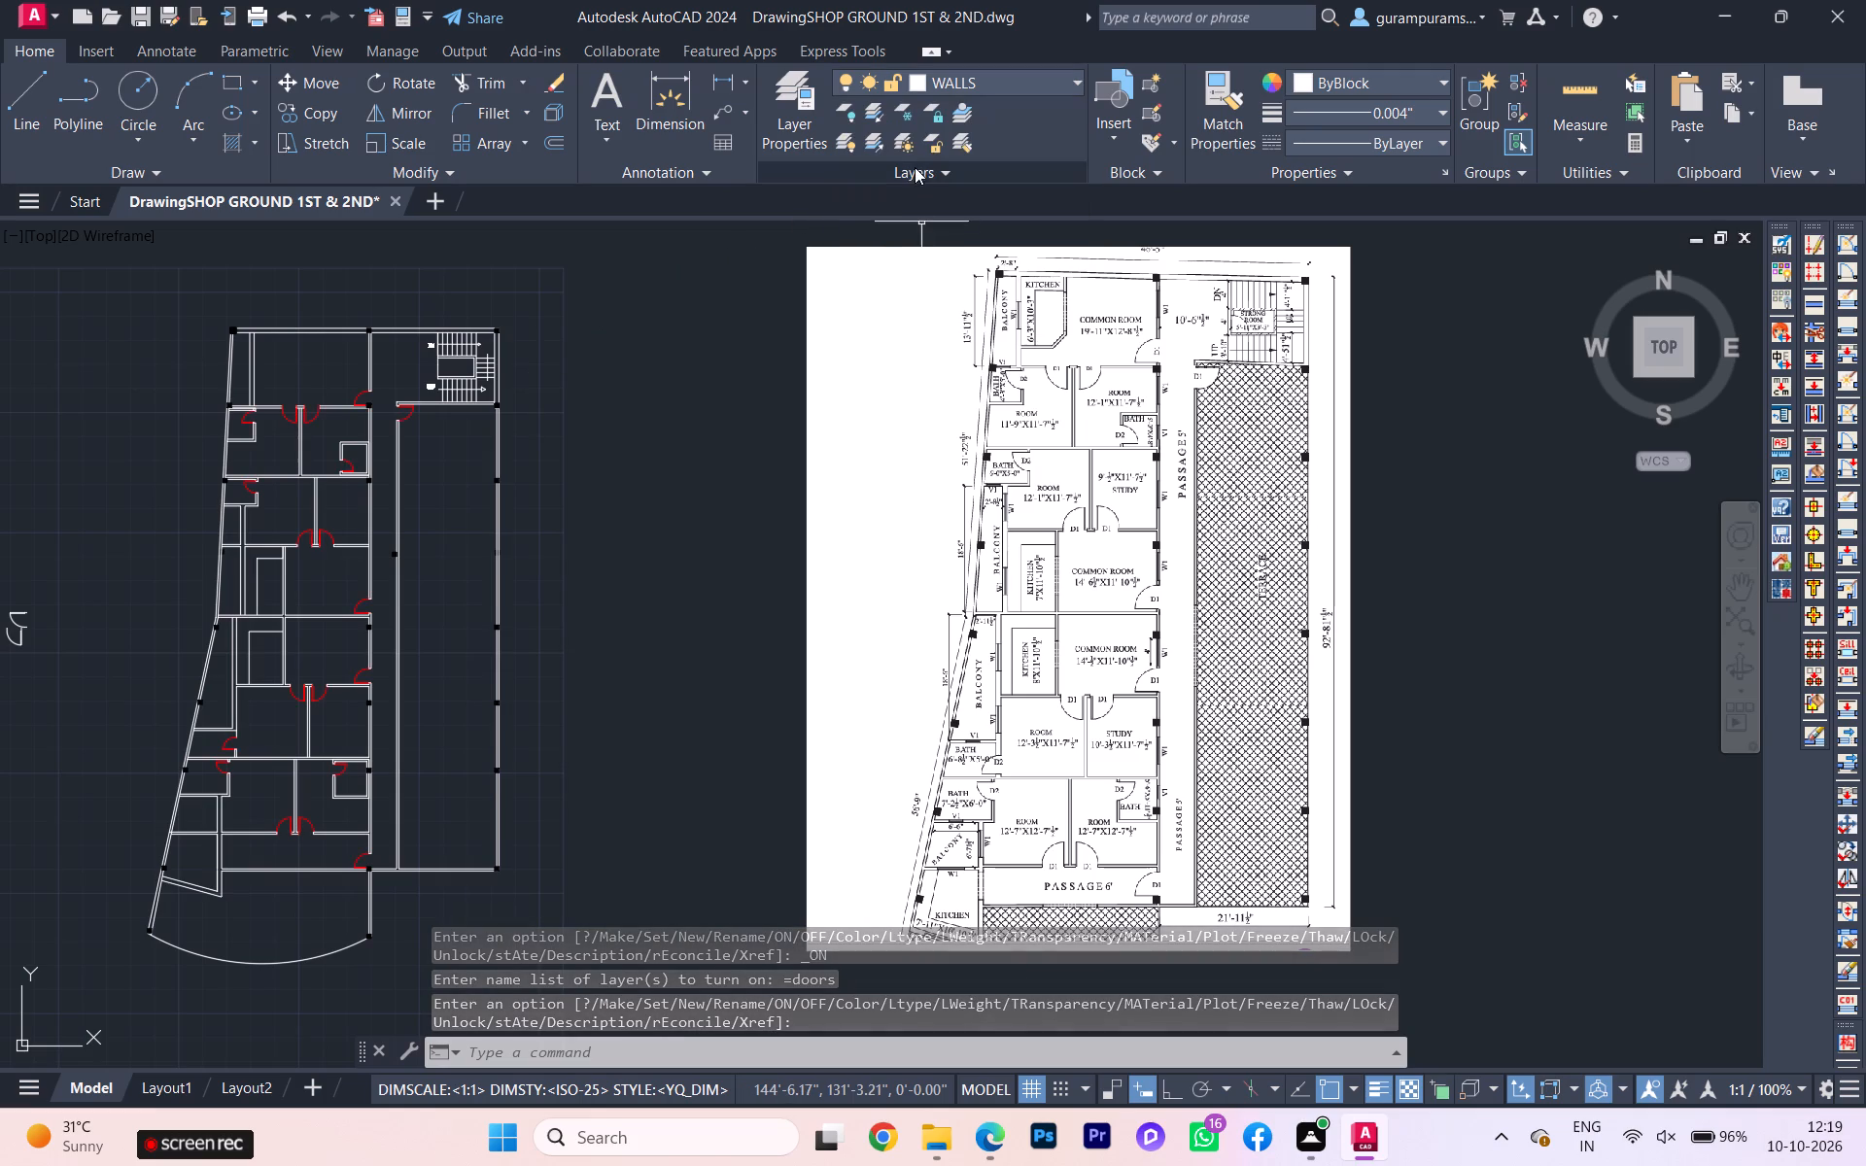
left_click(953, 83)
left_click(912, 314)
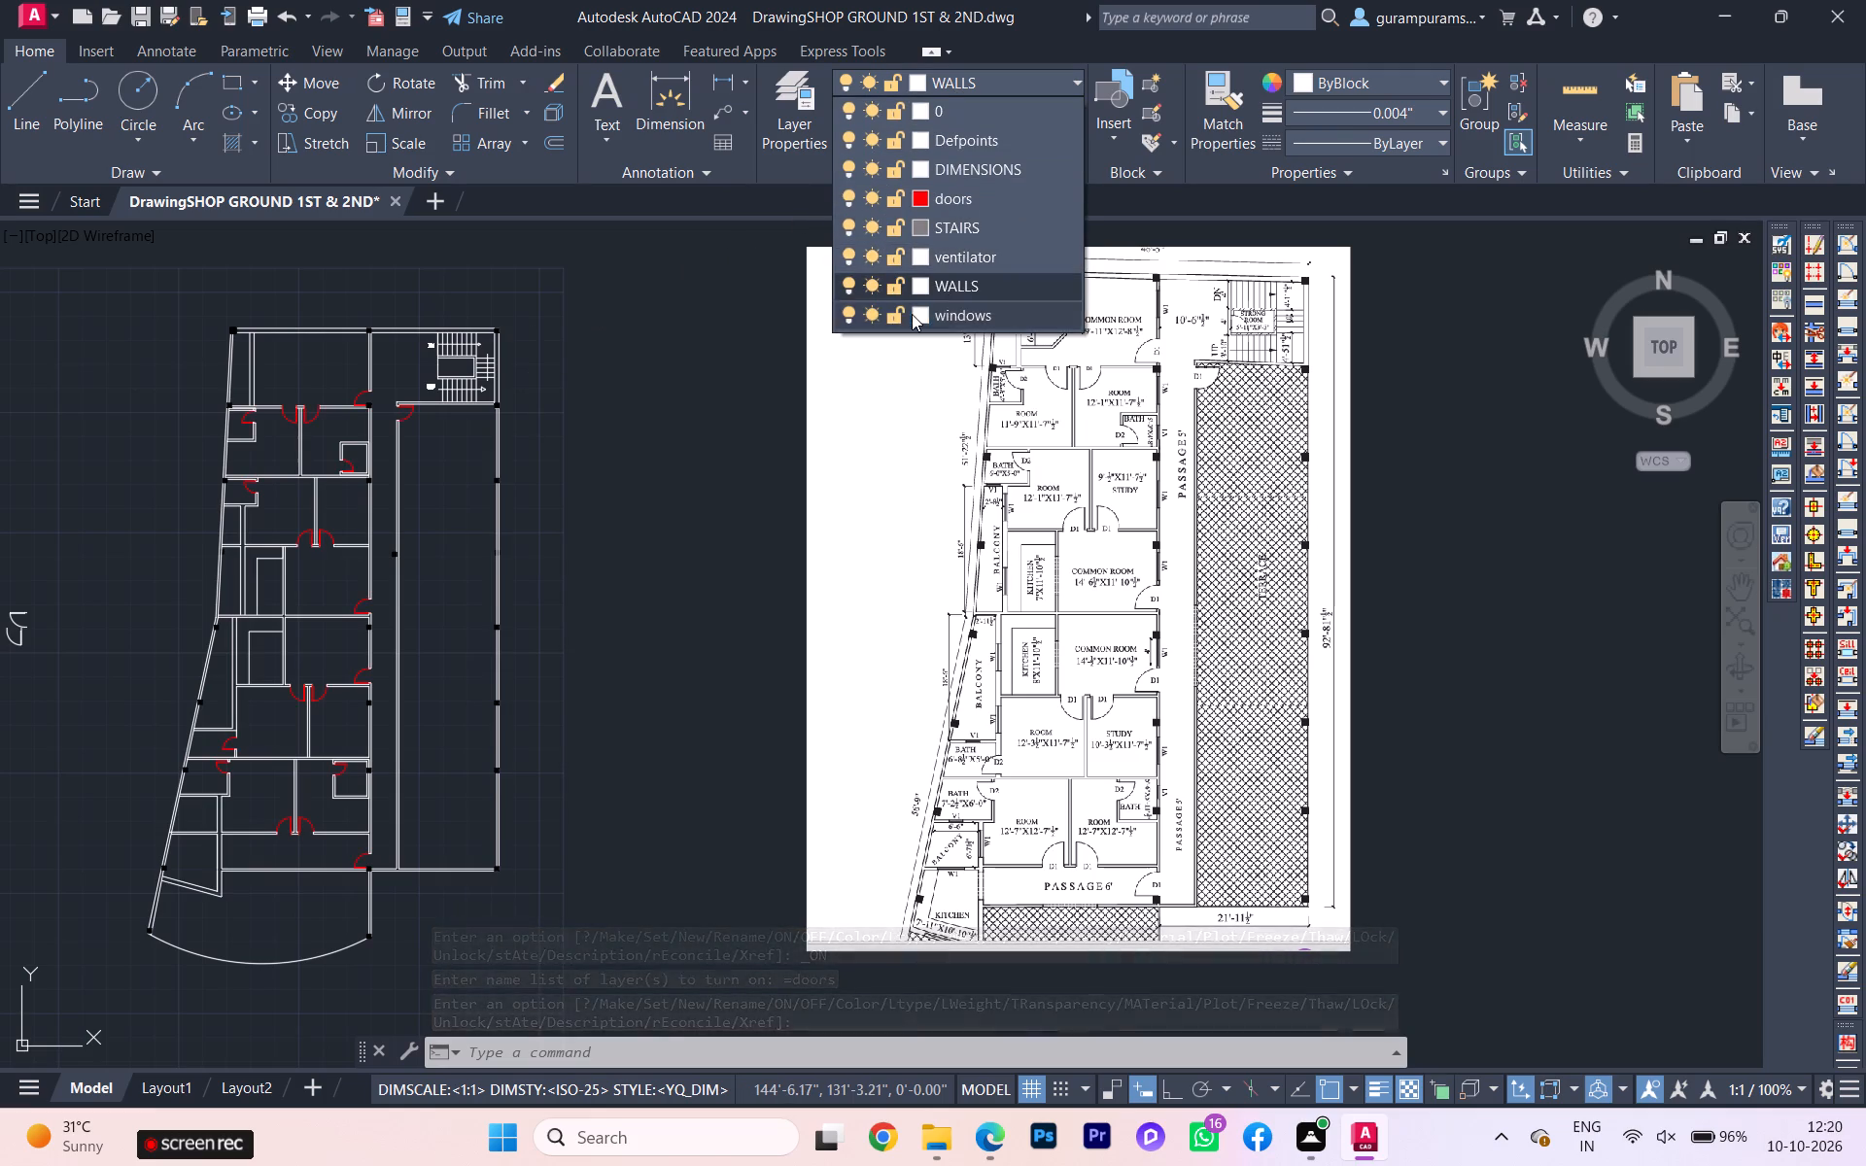
Set the windows layer's color to index color 182.
left_click(971, 78)
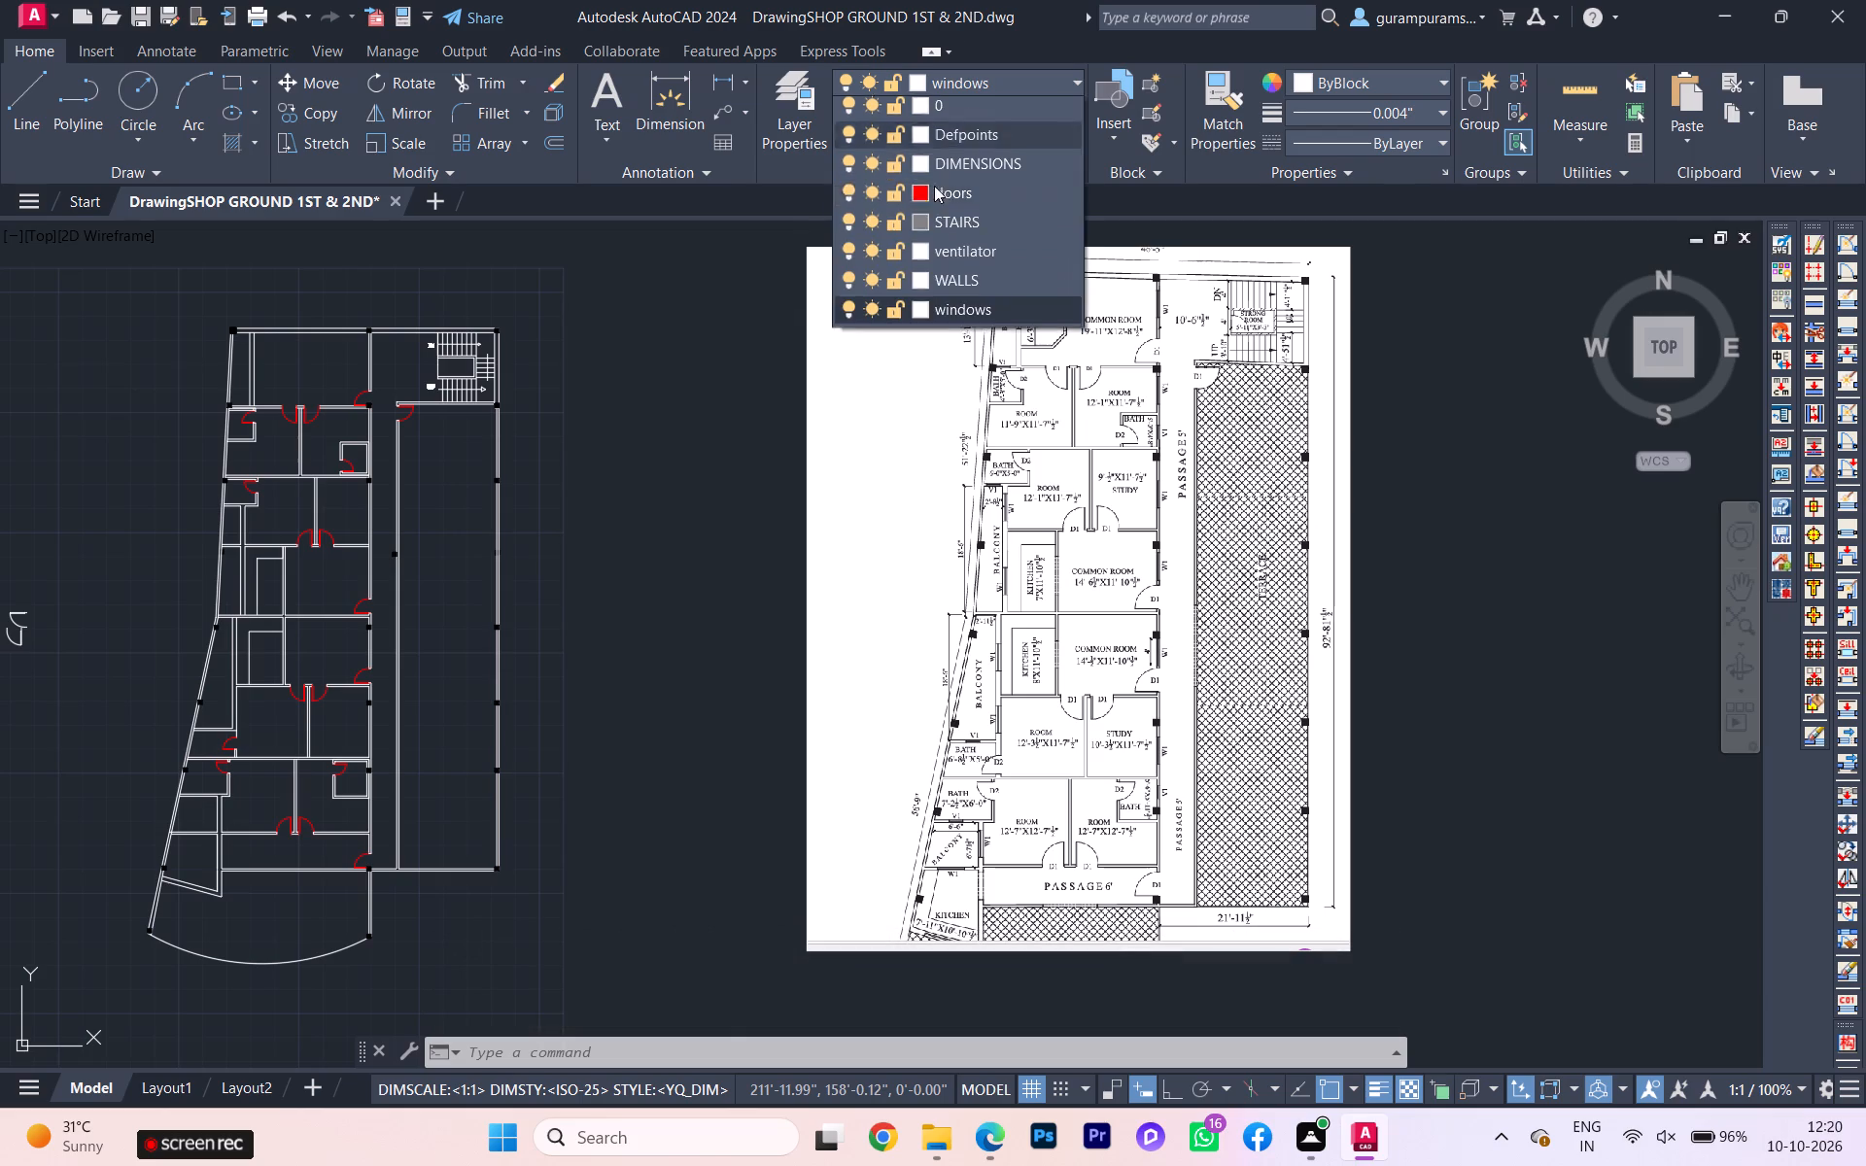
left_click(921, 310)
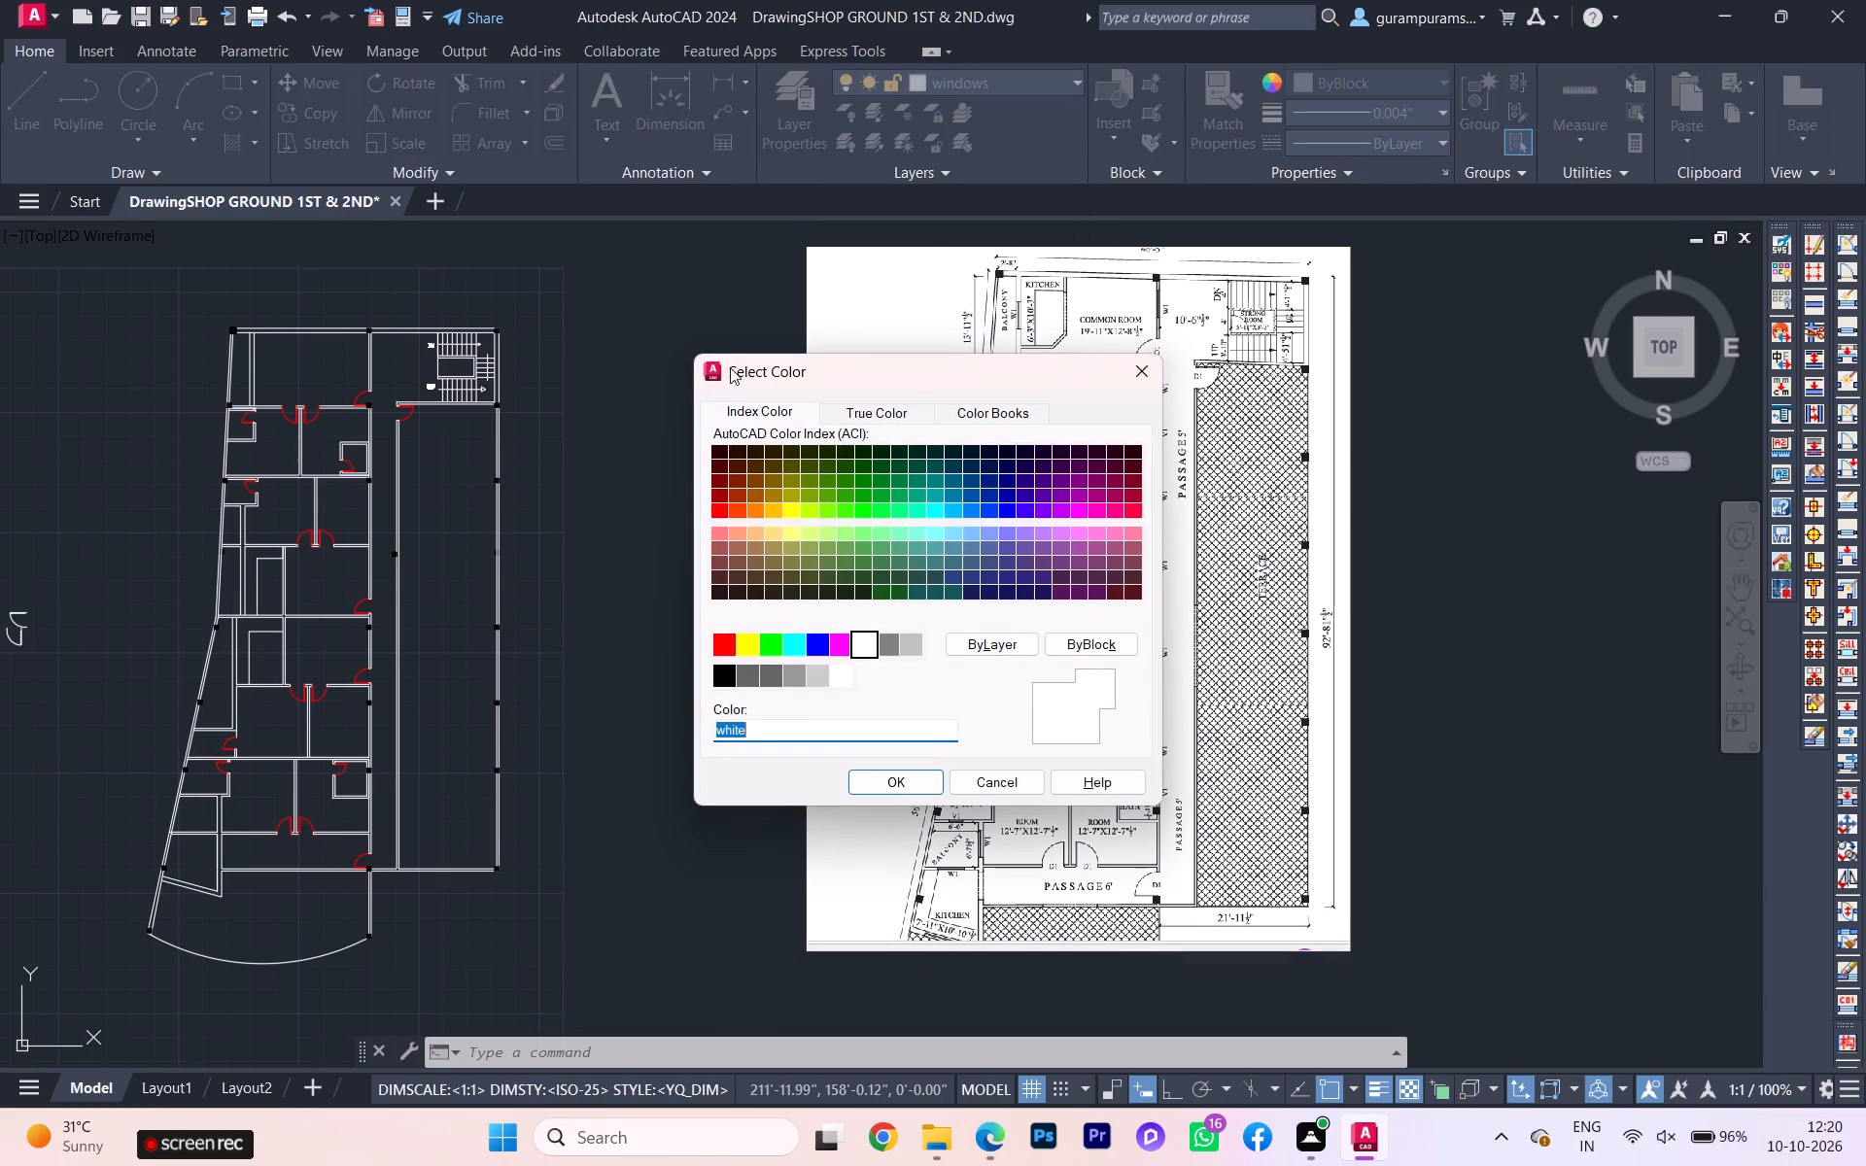
left_click(809, 649)
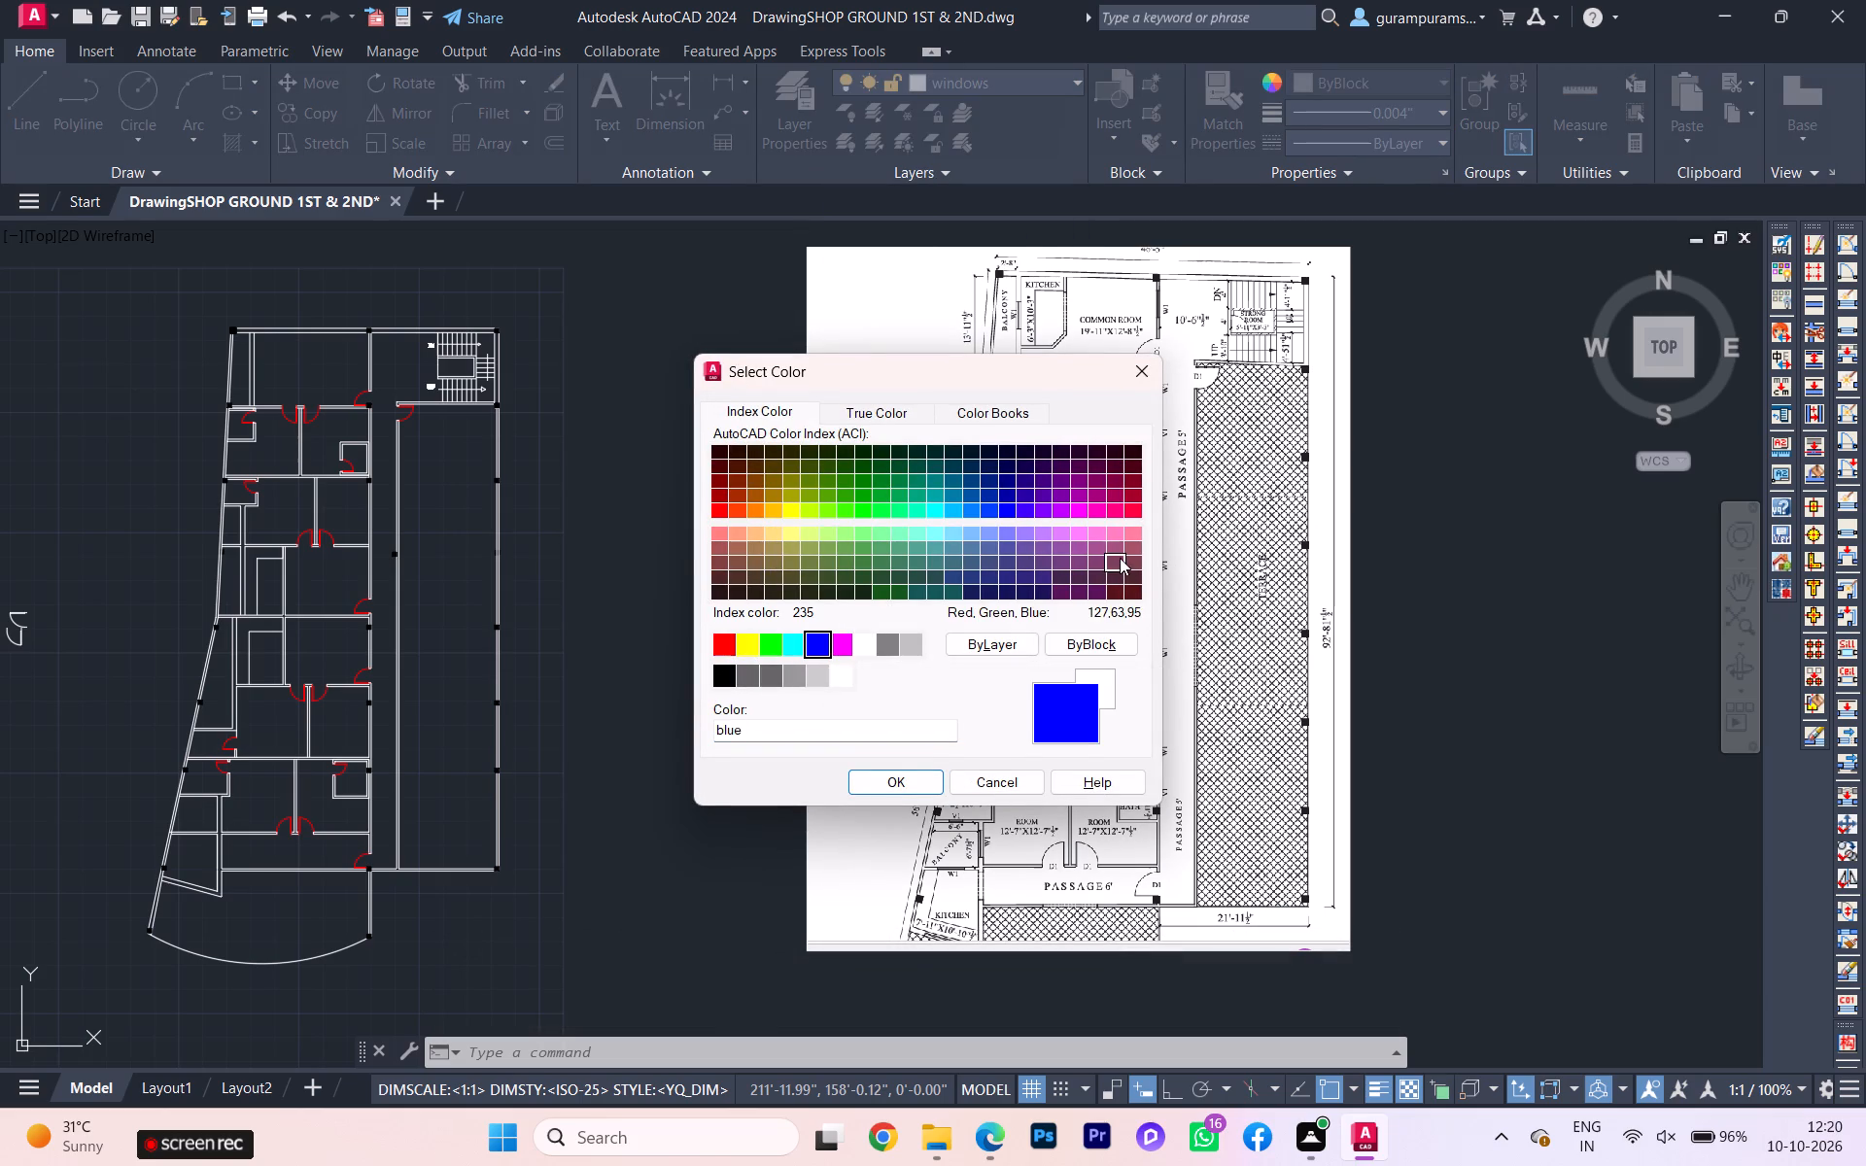
left_click(1046, 509)
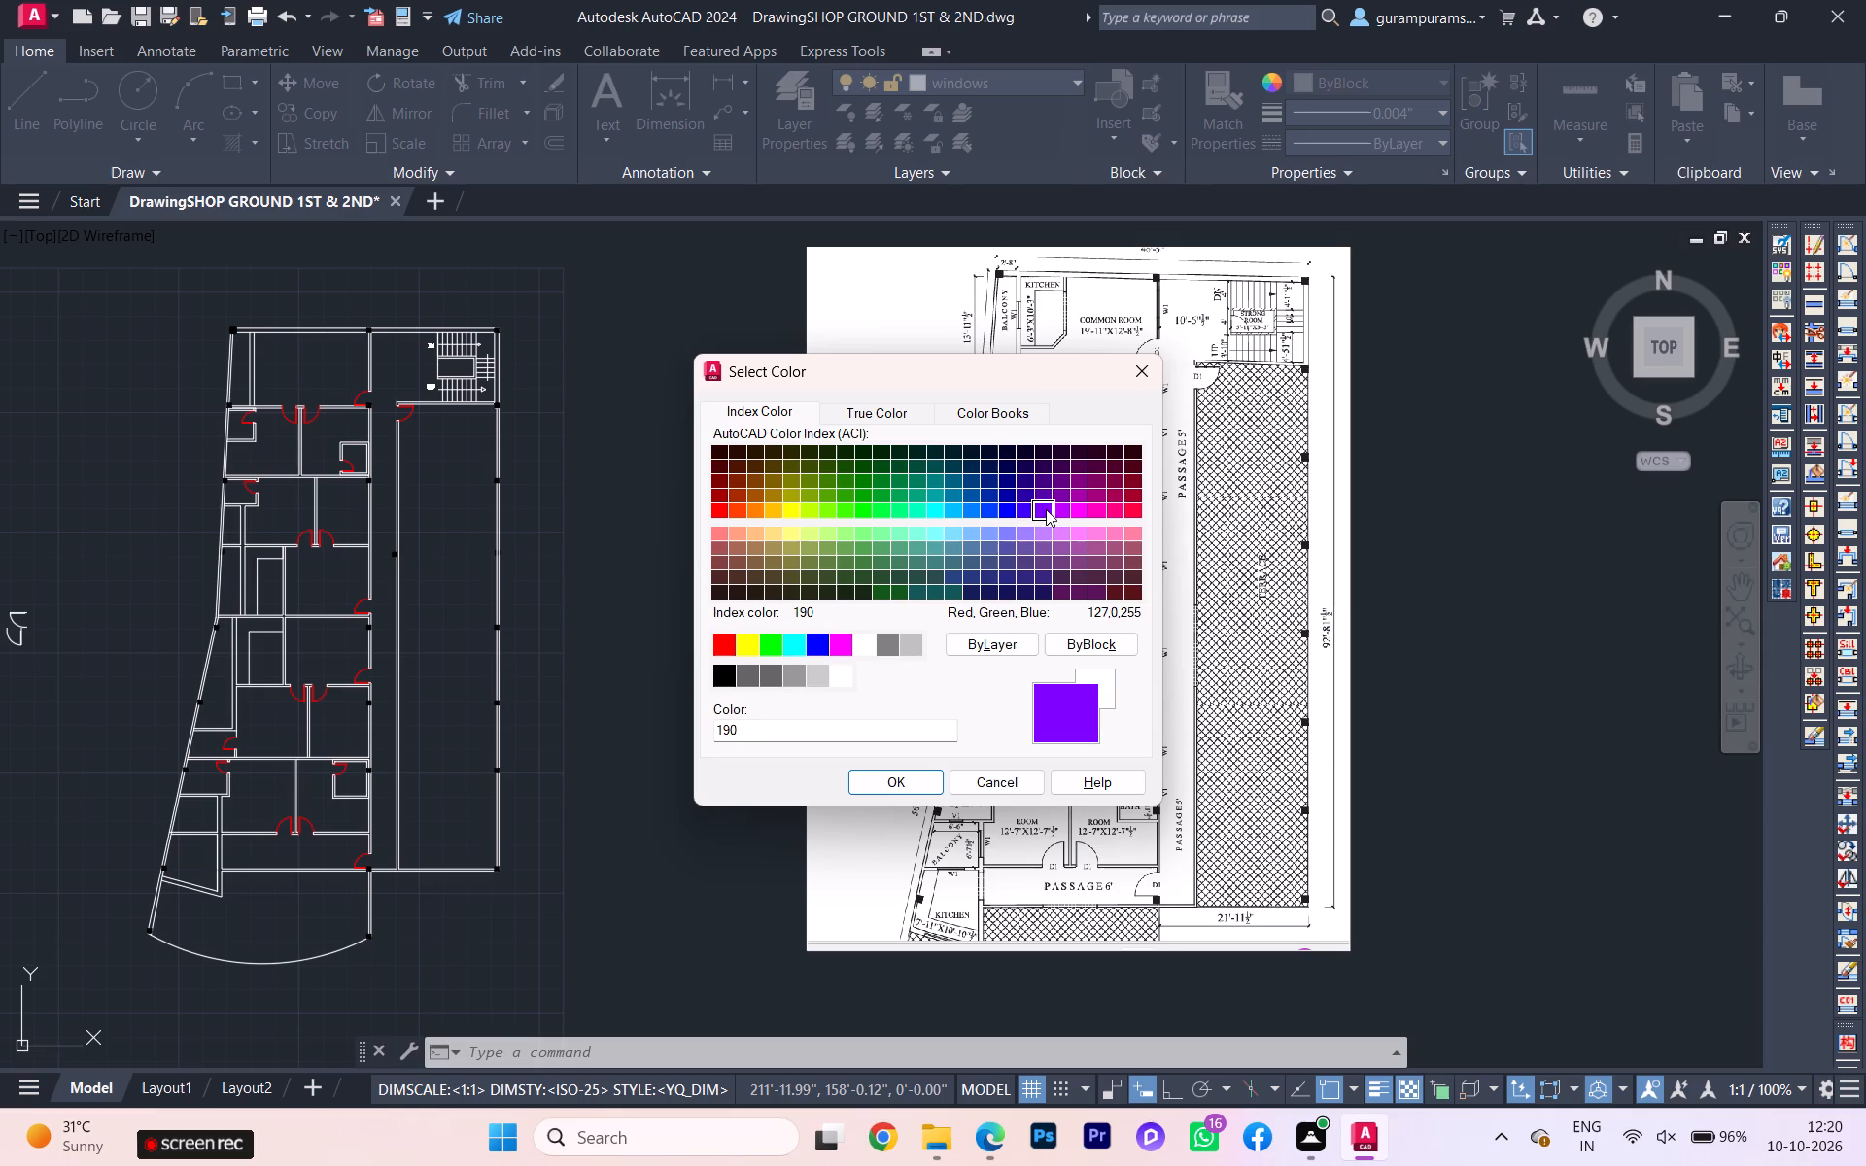
left_click(1027, 508)
left_click(1027, 494)
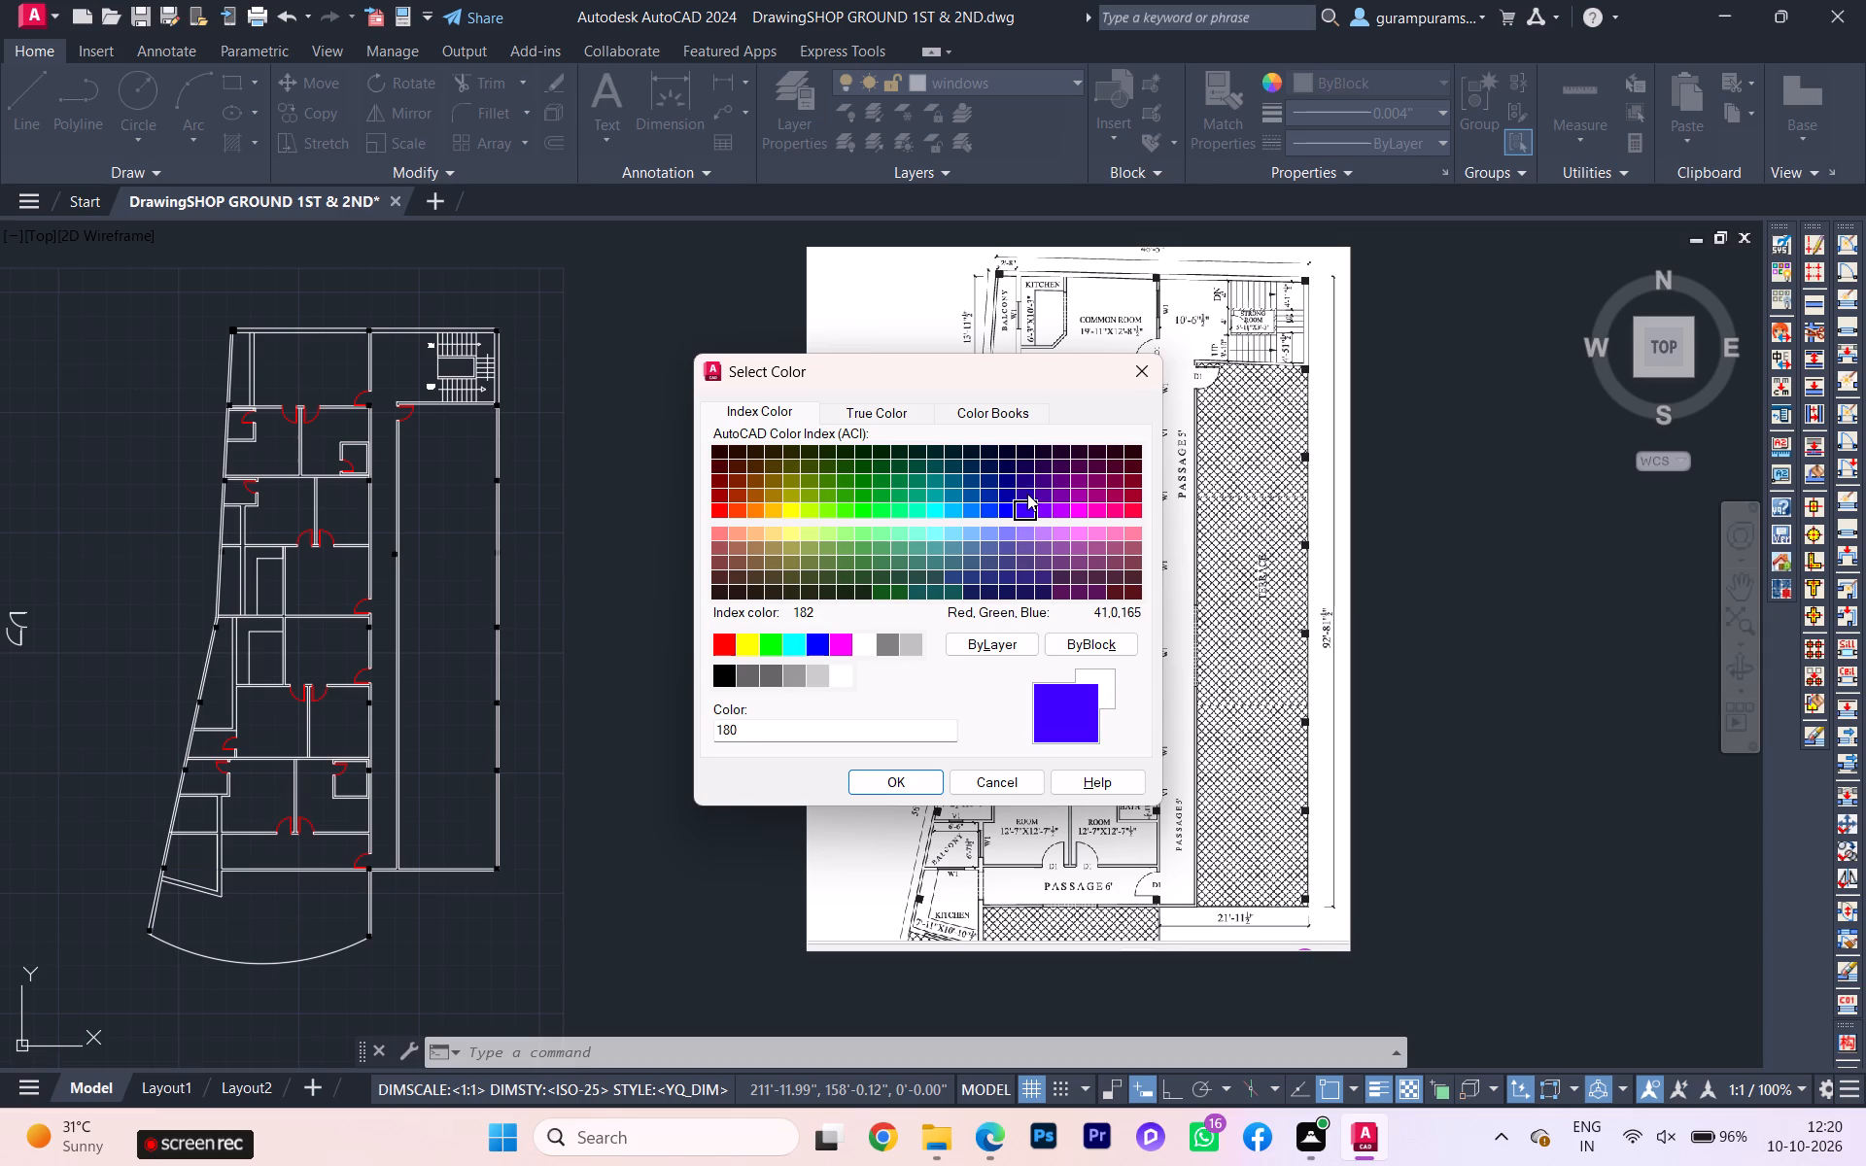
left_click(890, 786)
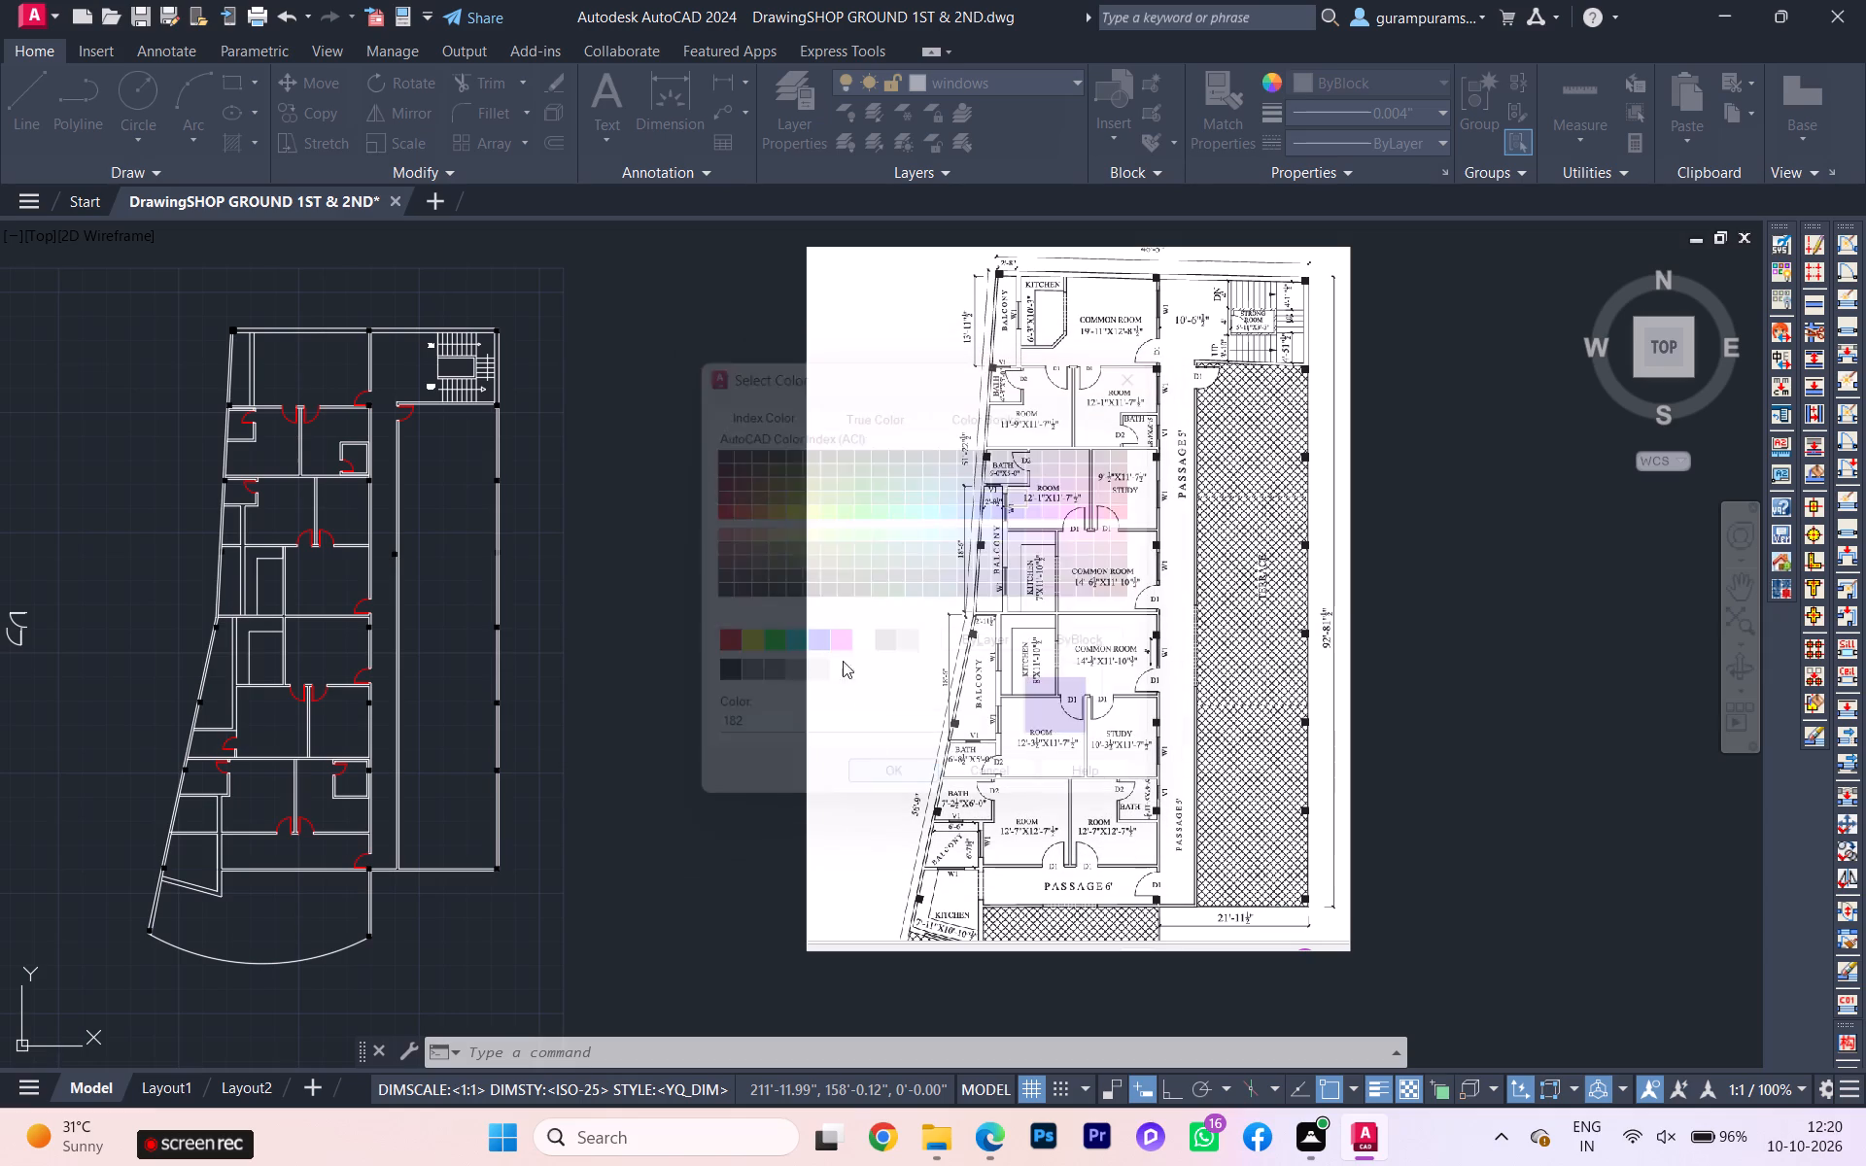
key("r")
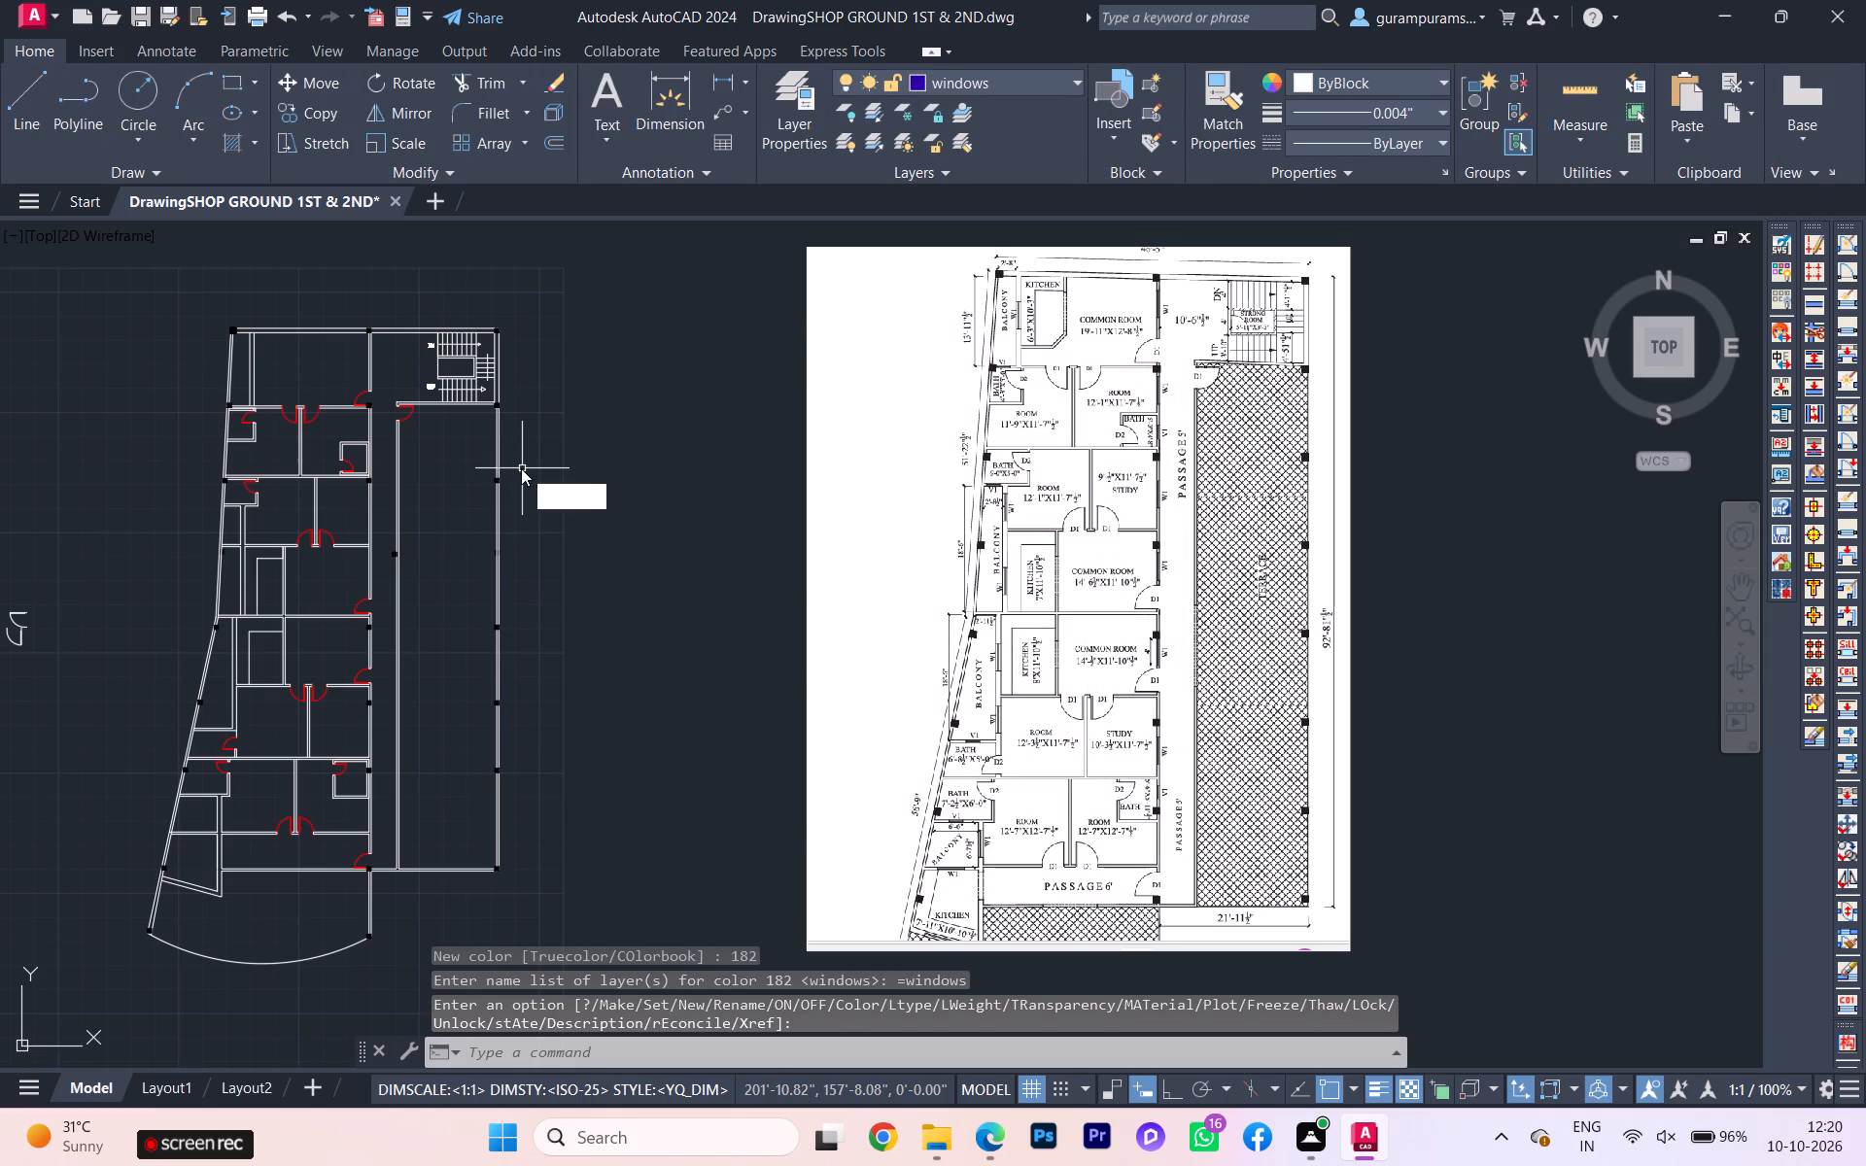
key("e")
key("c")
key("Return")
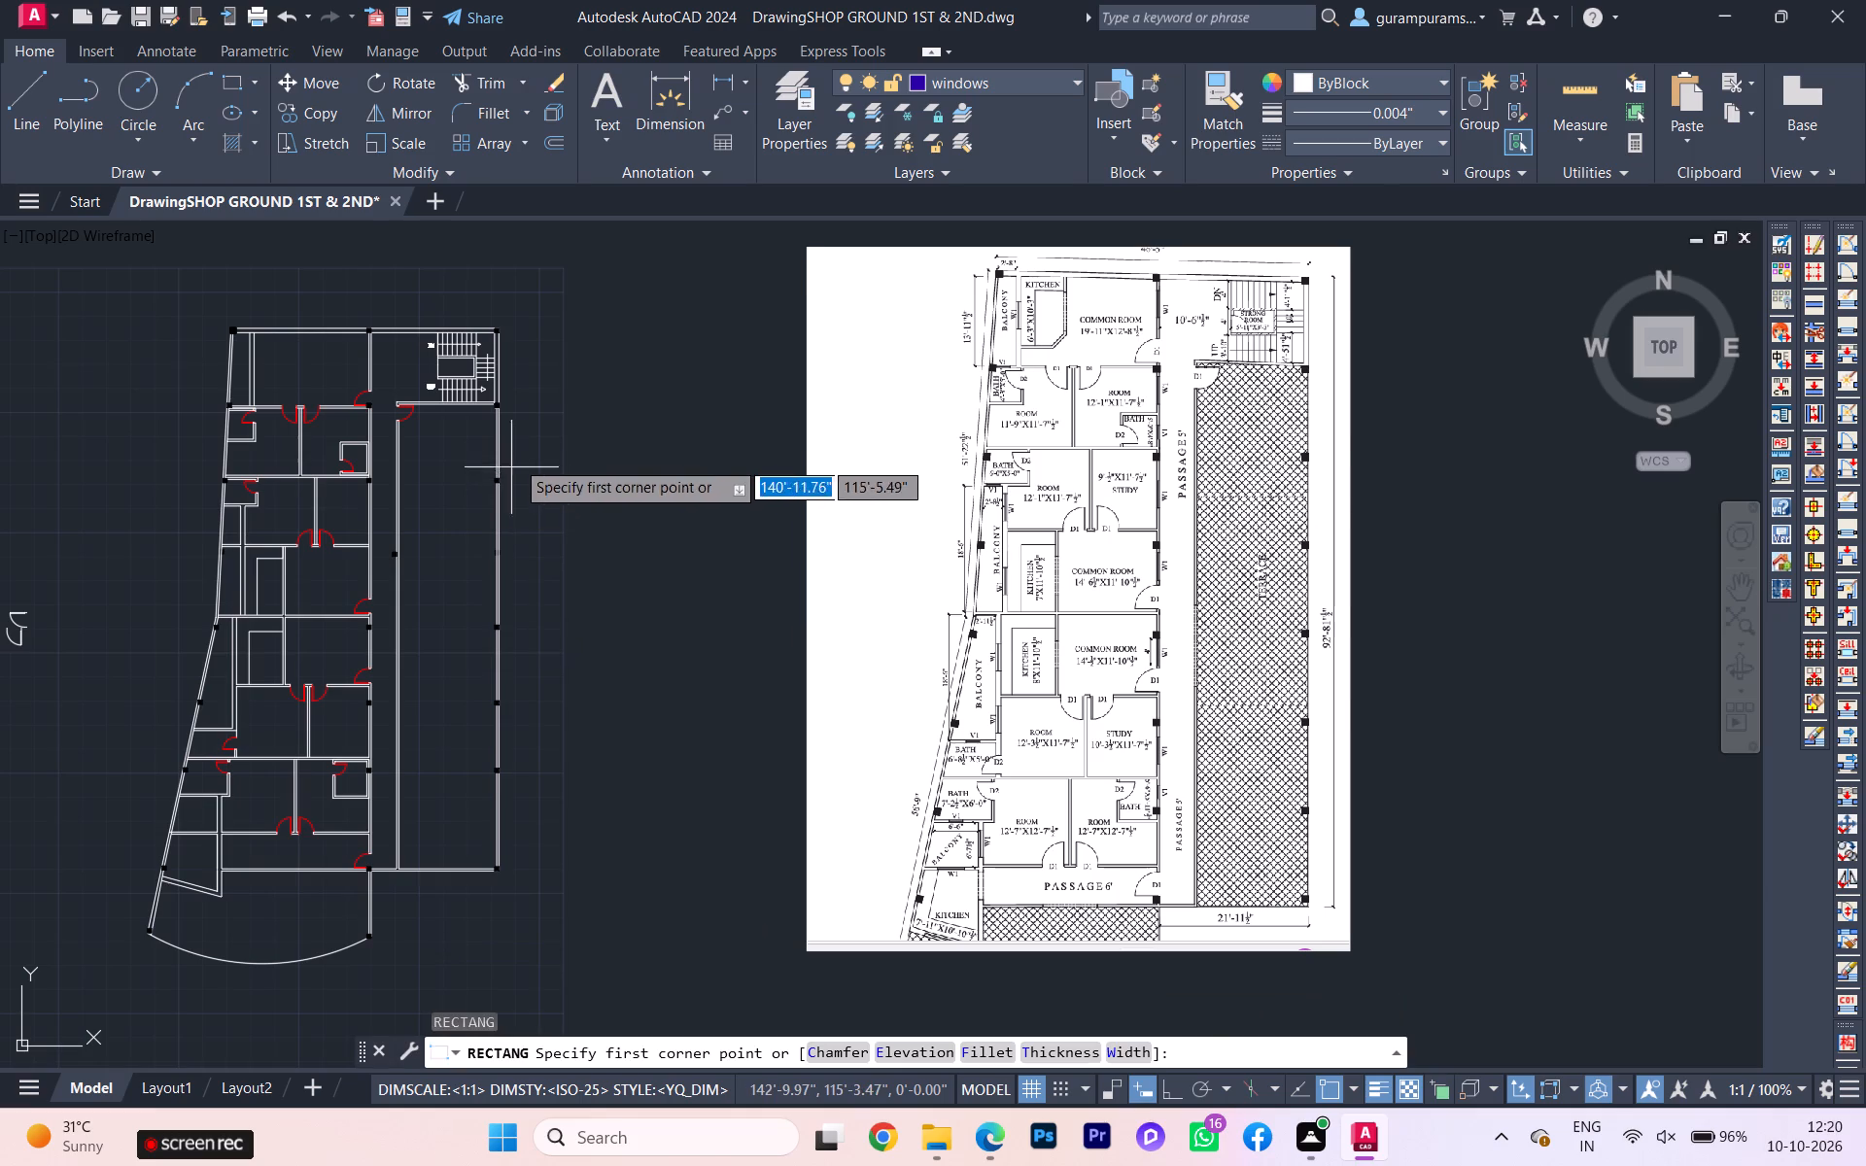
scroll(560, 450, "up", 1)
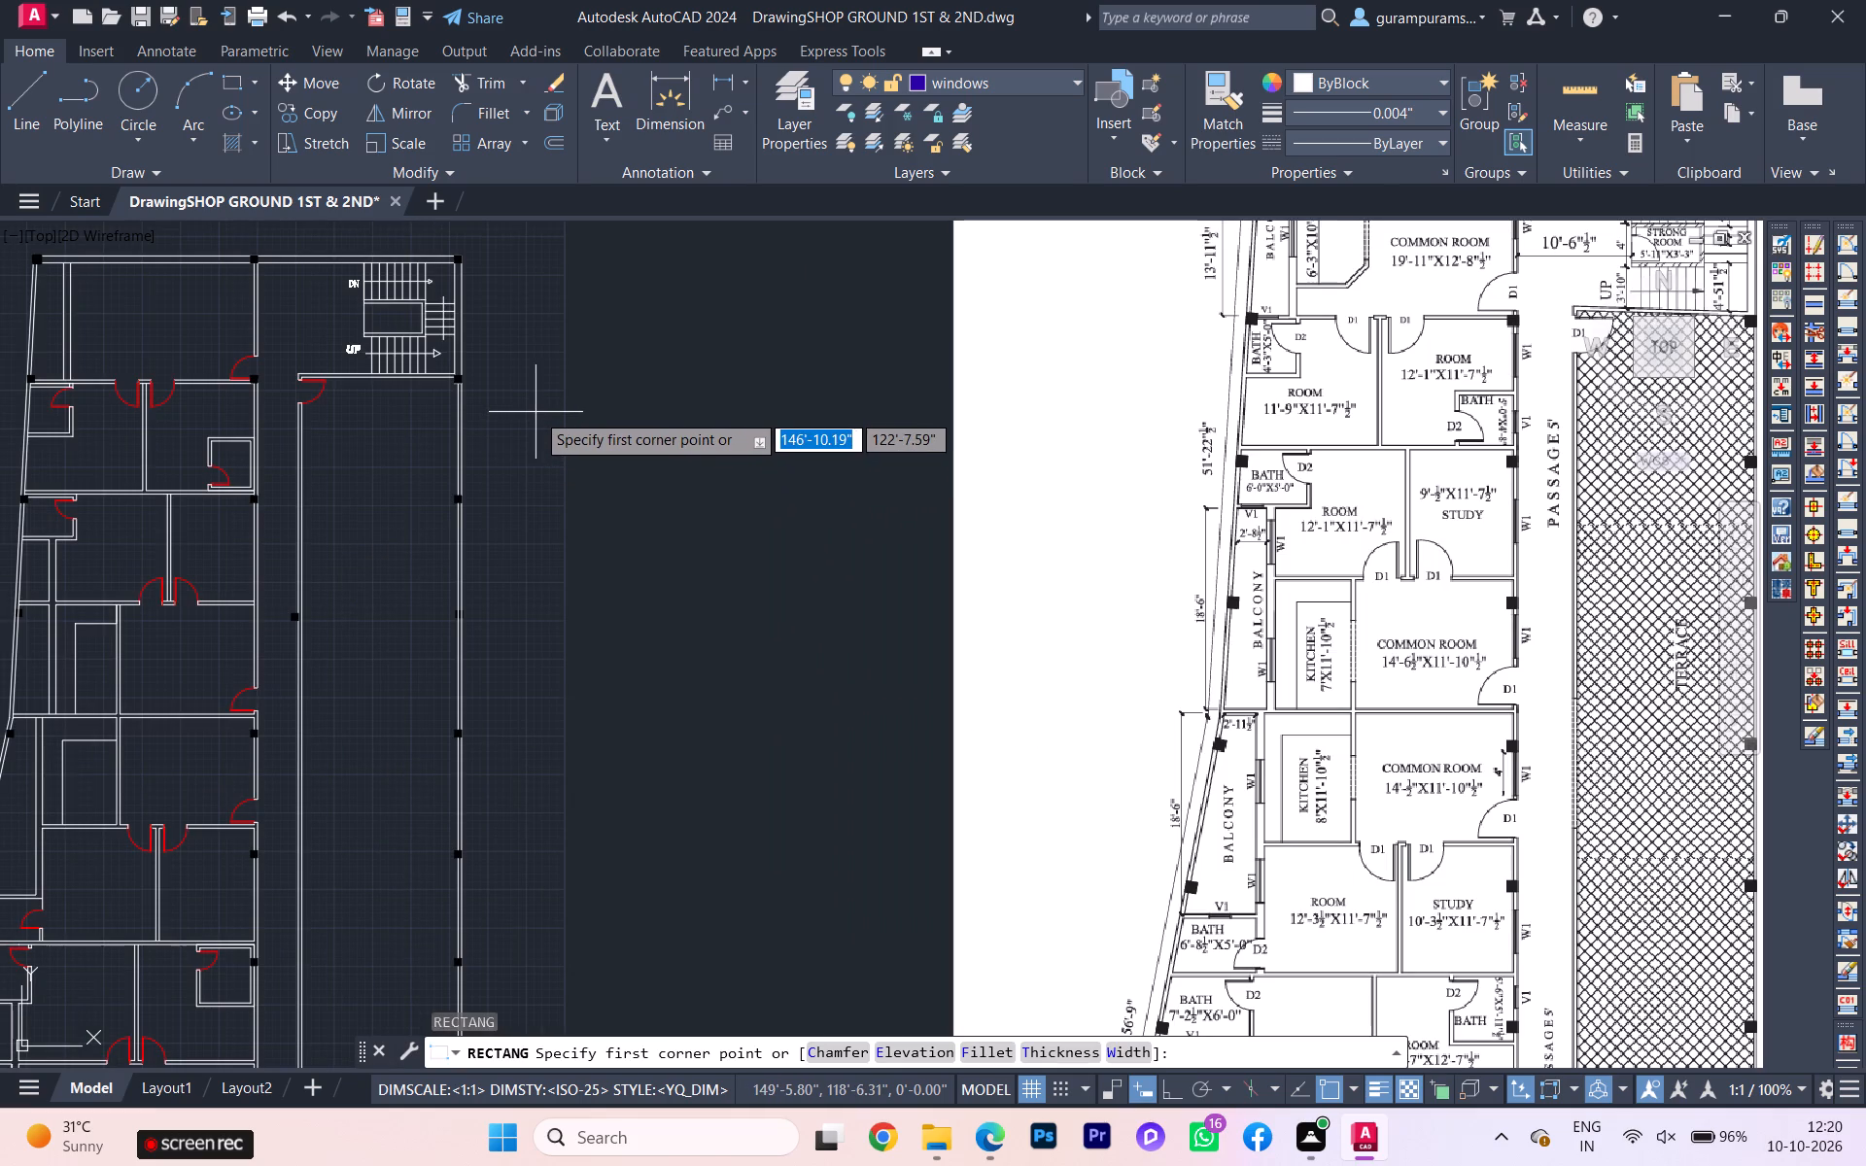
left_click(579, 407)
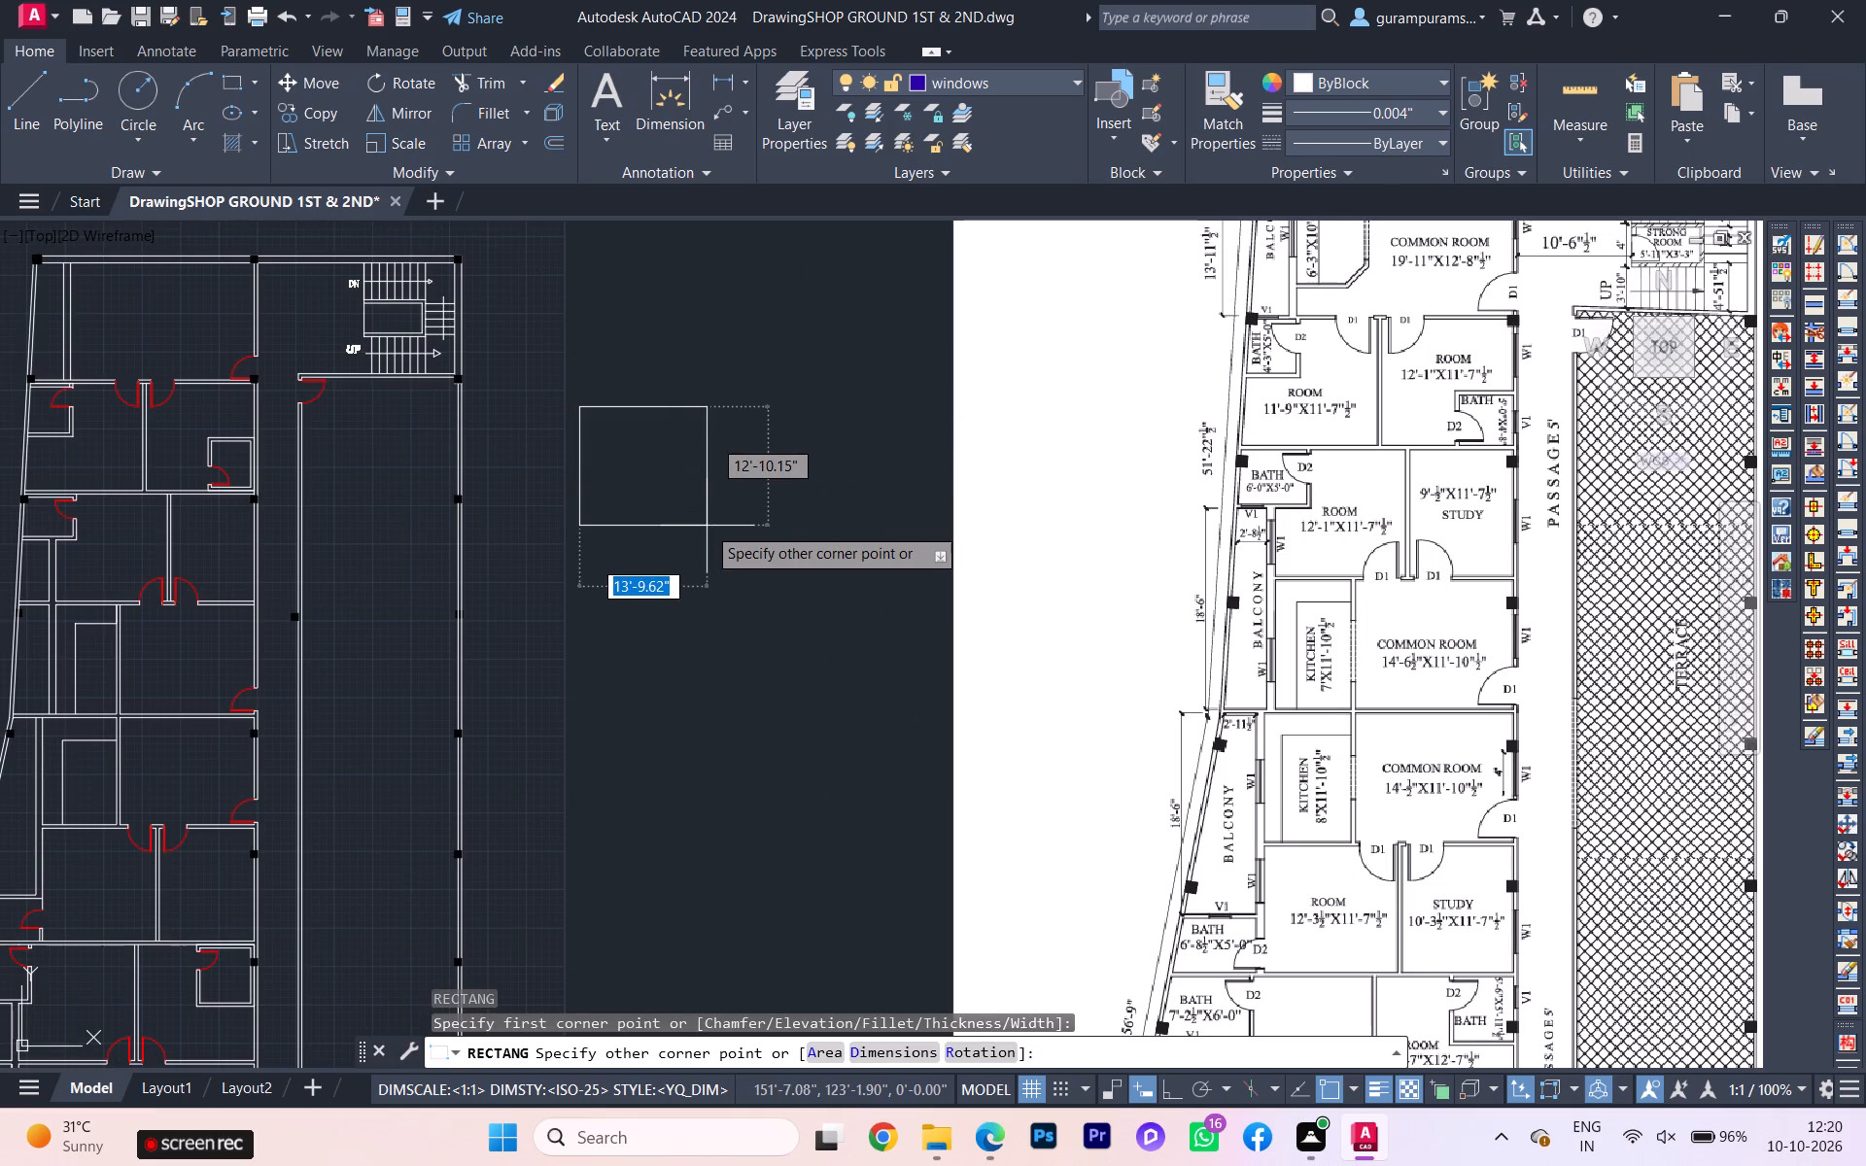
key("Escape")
Set the current object color to ByLayer.
left_click(1342, 70)
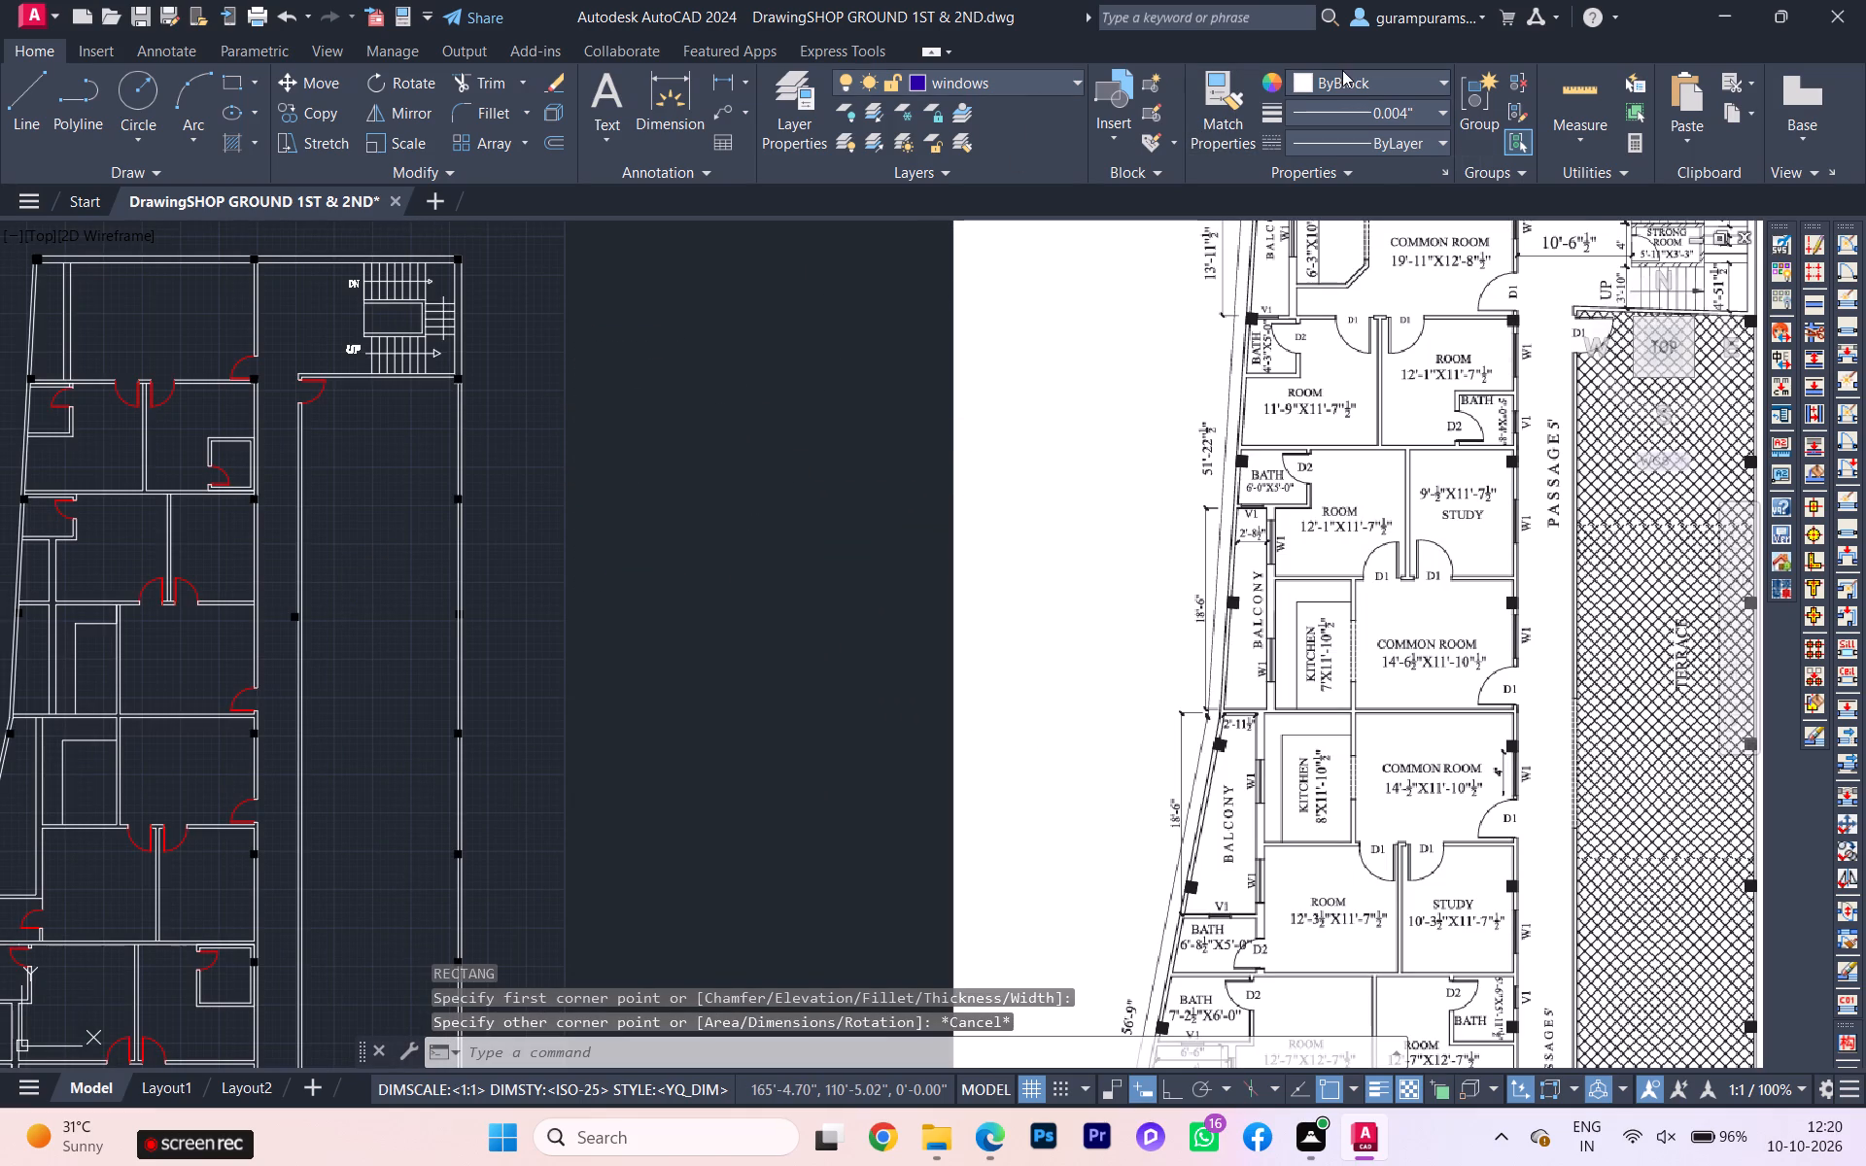
left_click(1336, 106)
Draw a 4.5" wide by 4' long window rectangle in the empty space between the drawn plan and the reference plan.
key("r")
key("e")
key("c")
key("Return")
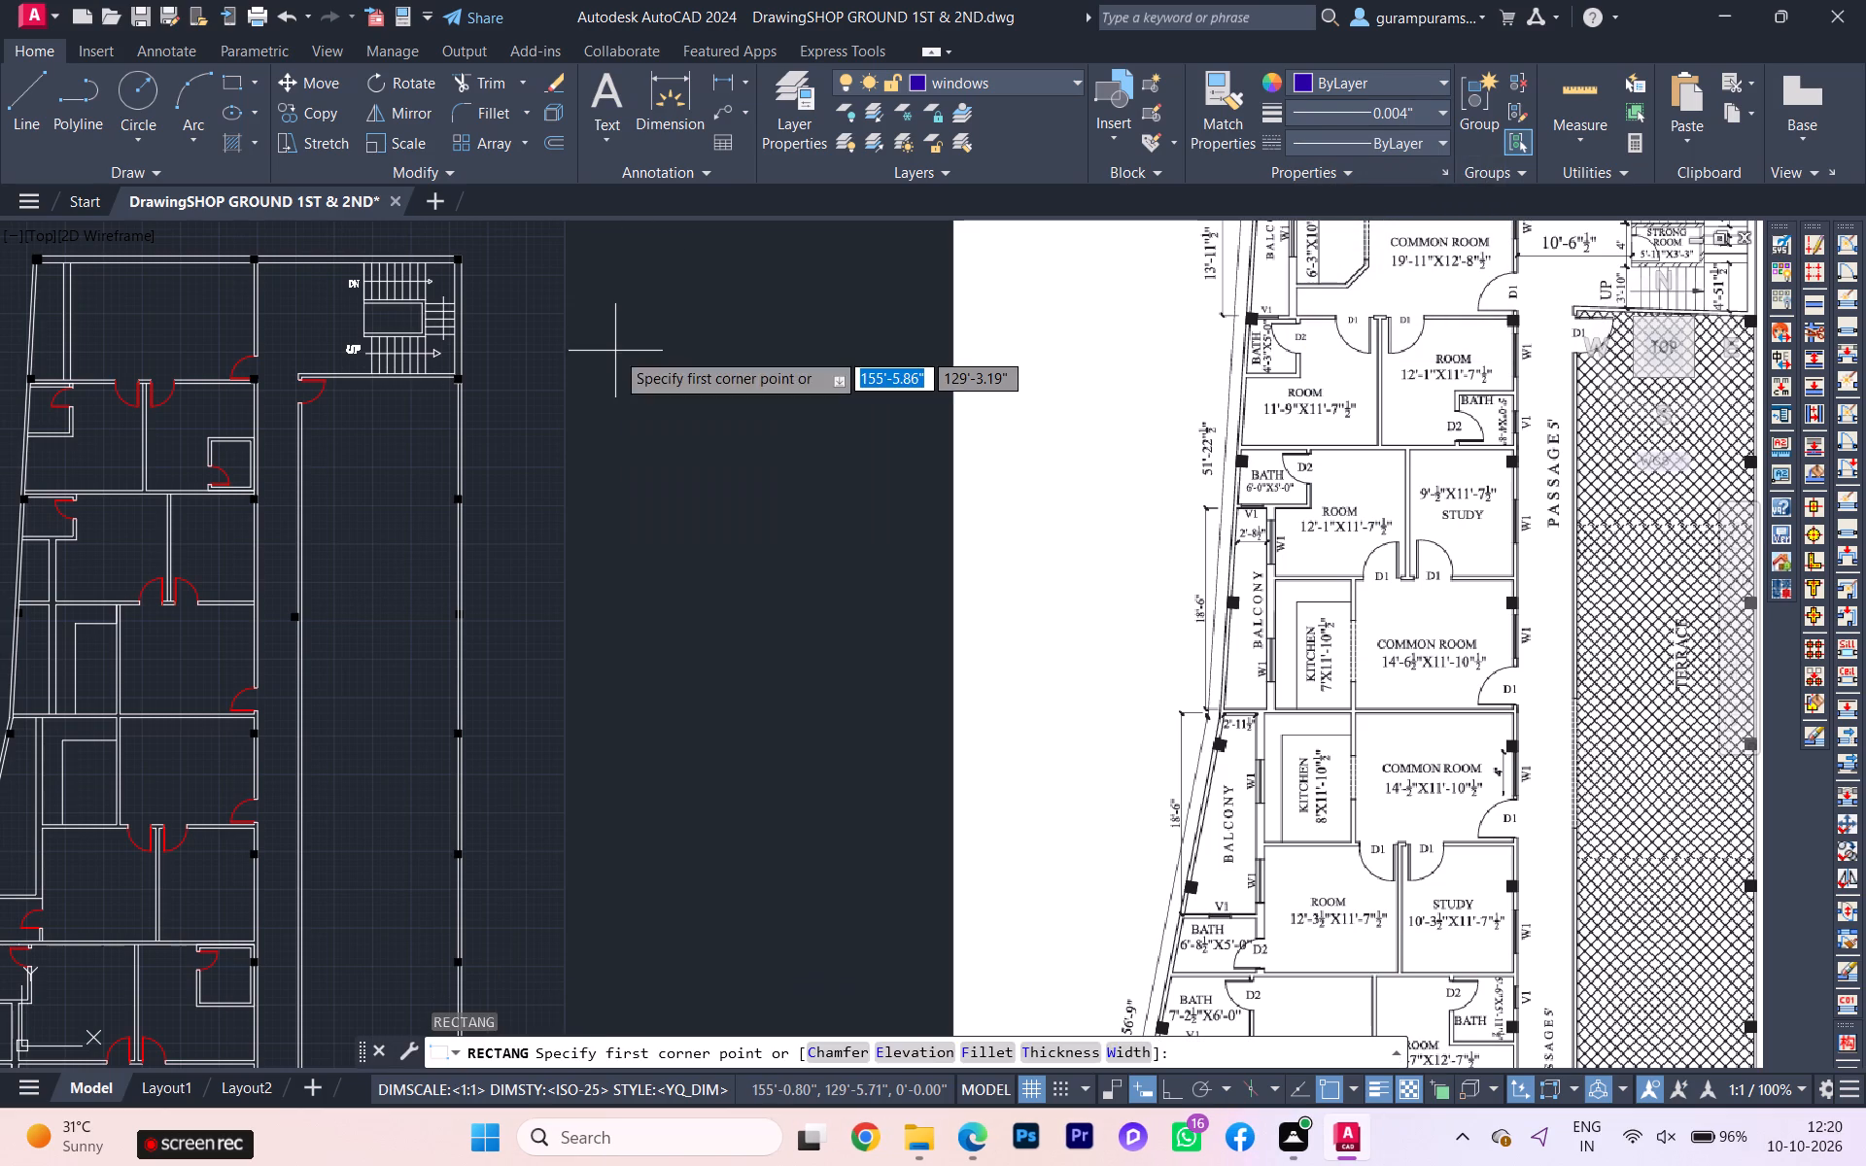
left_click(615, 351)
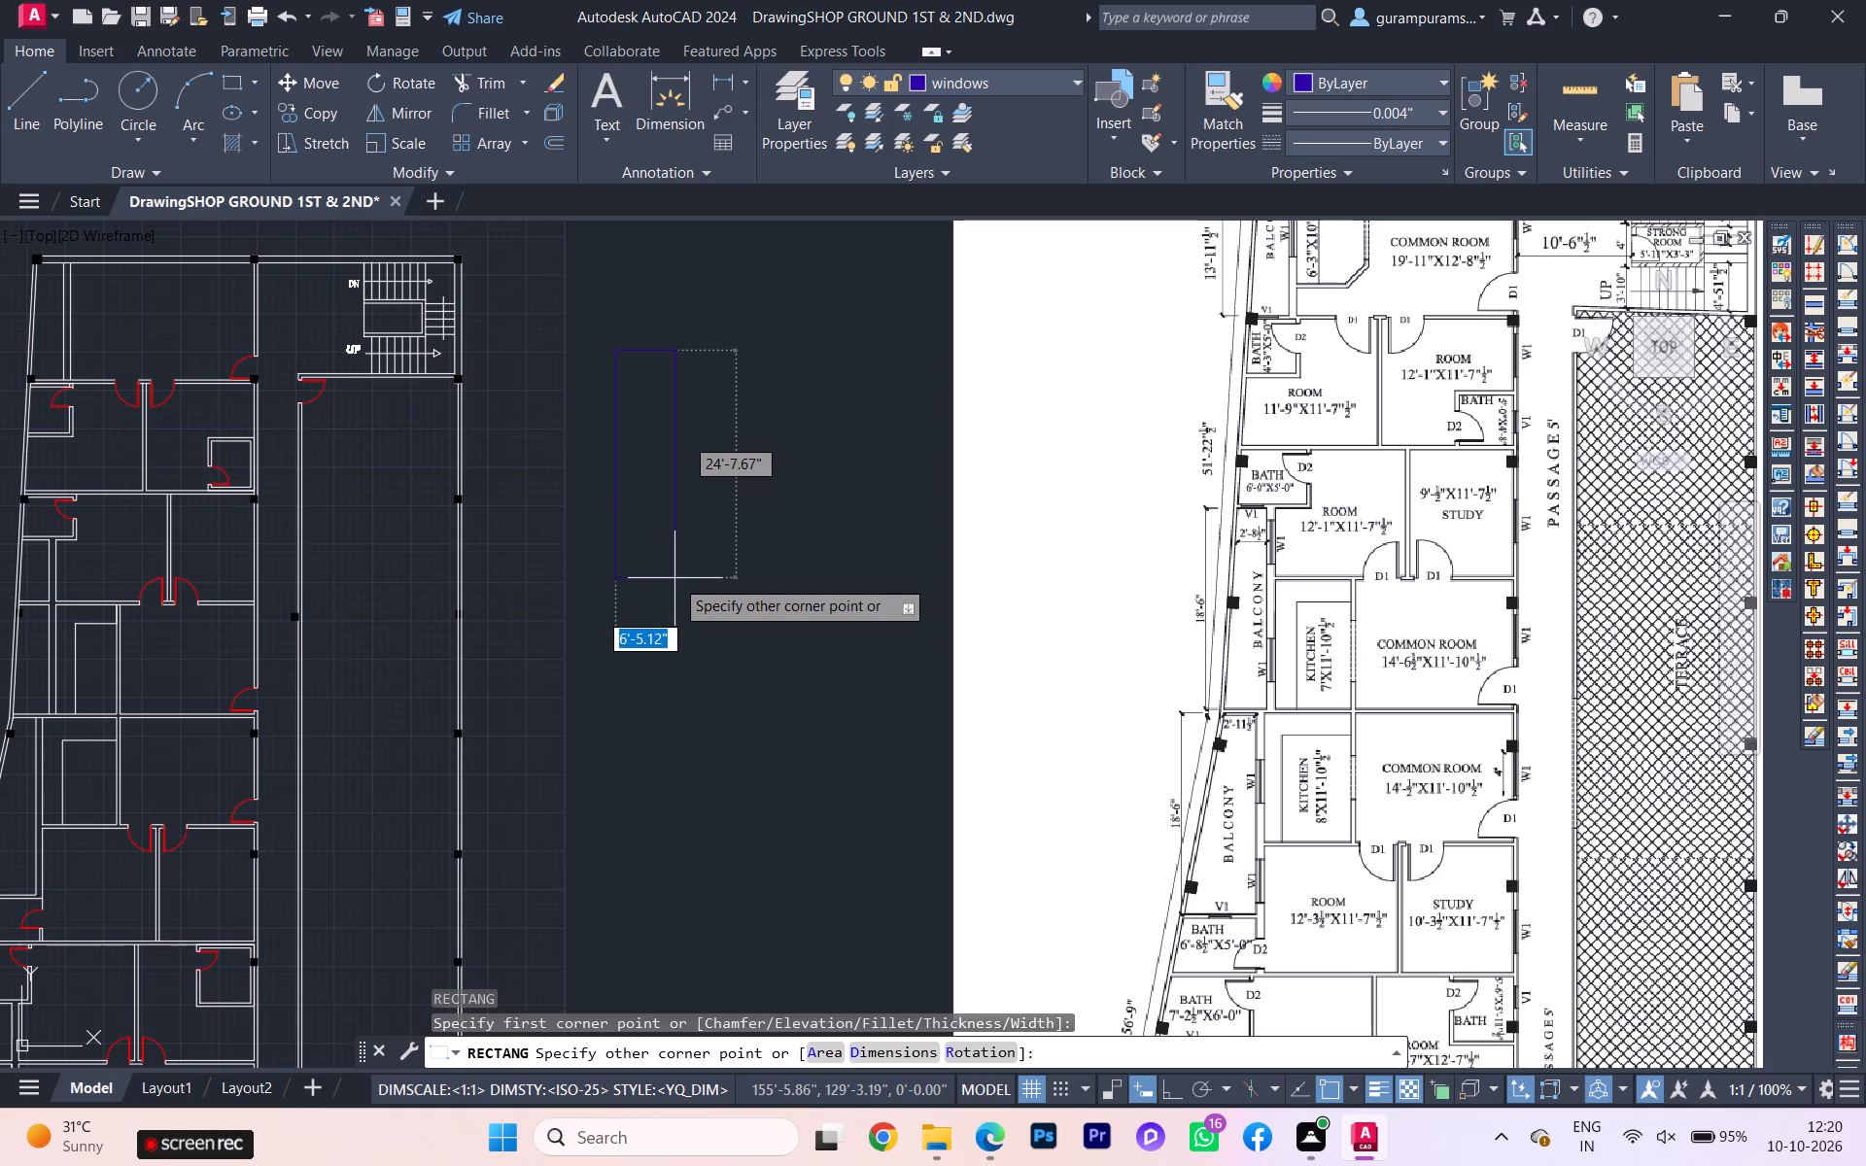
type("4.5")
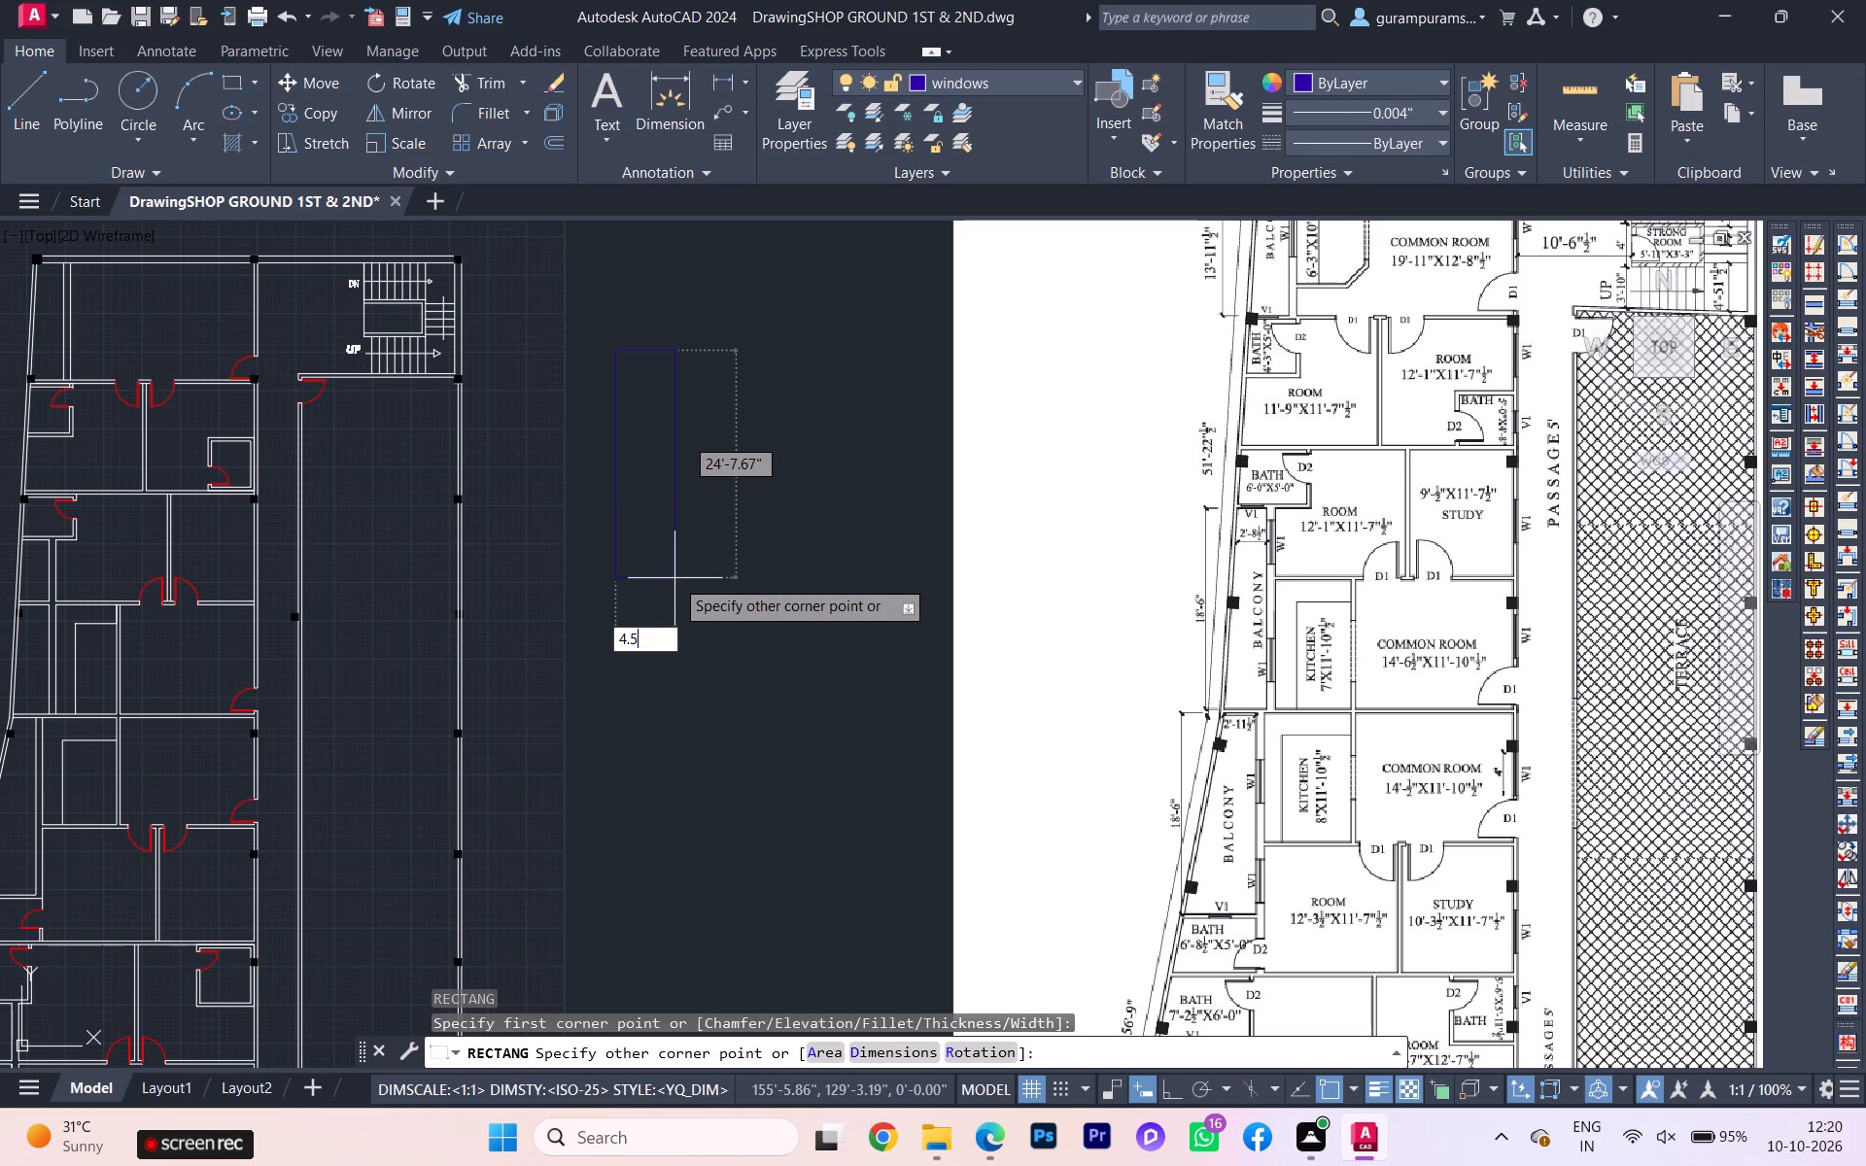
key("Tab")
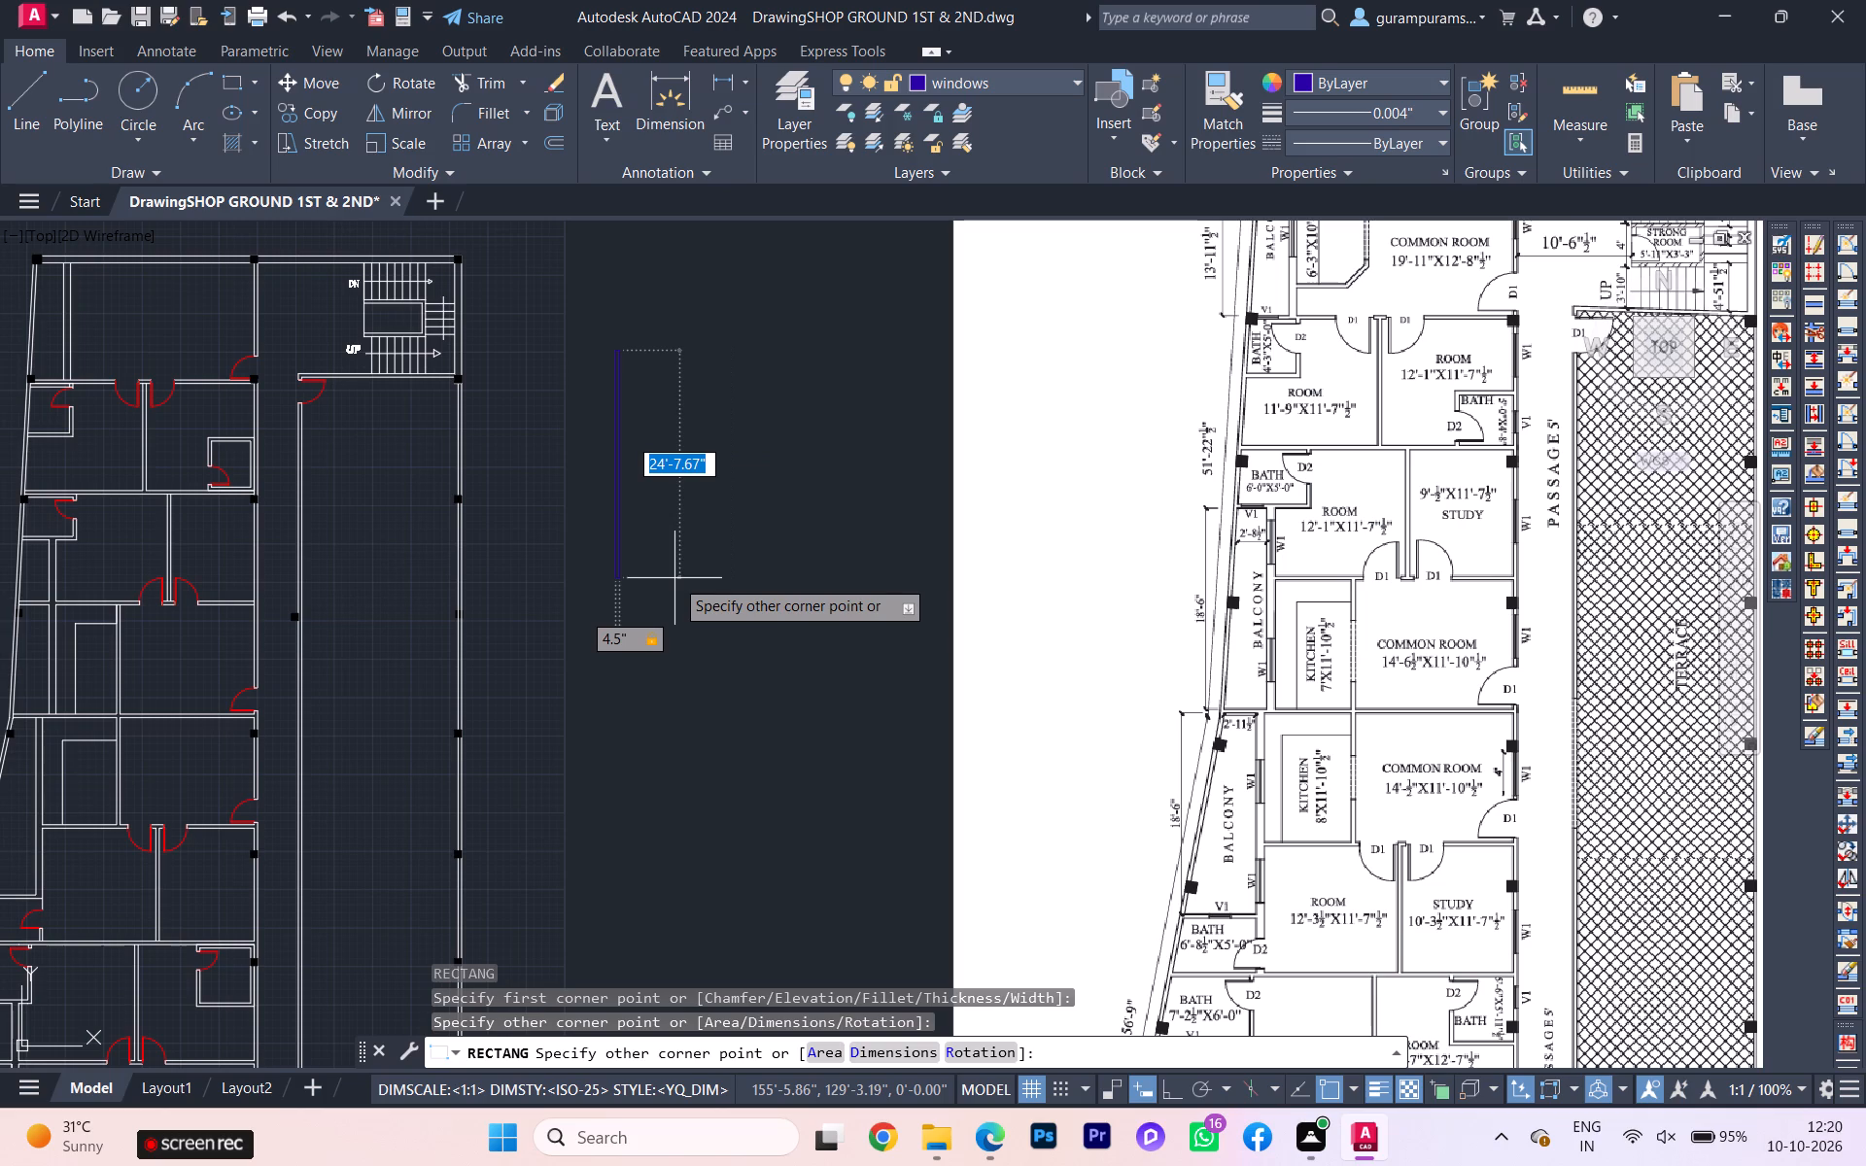
key("4")
key("BackSpace")
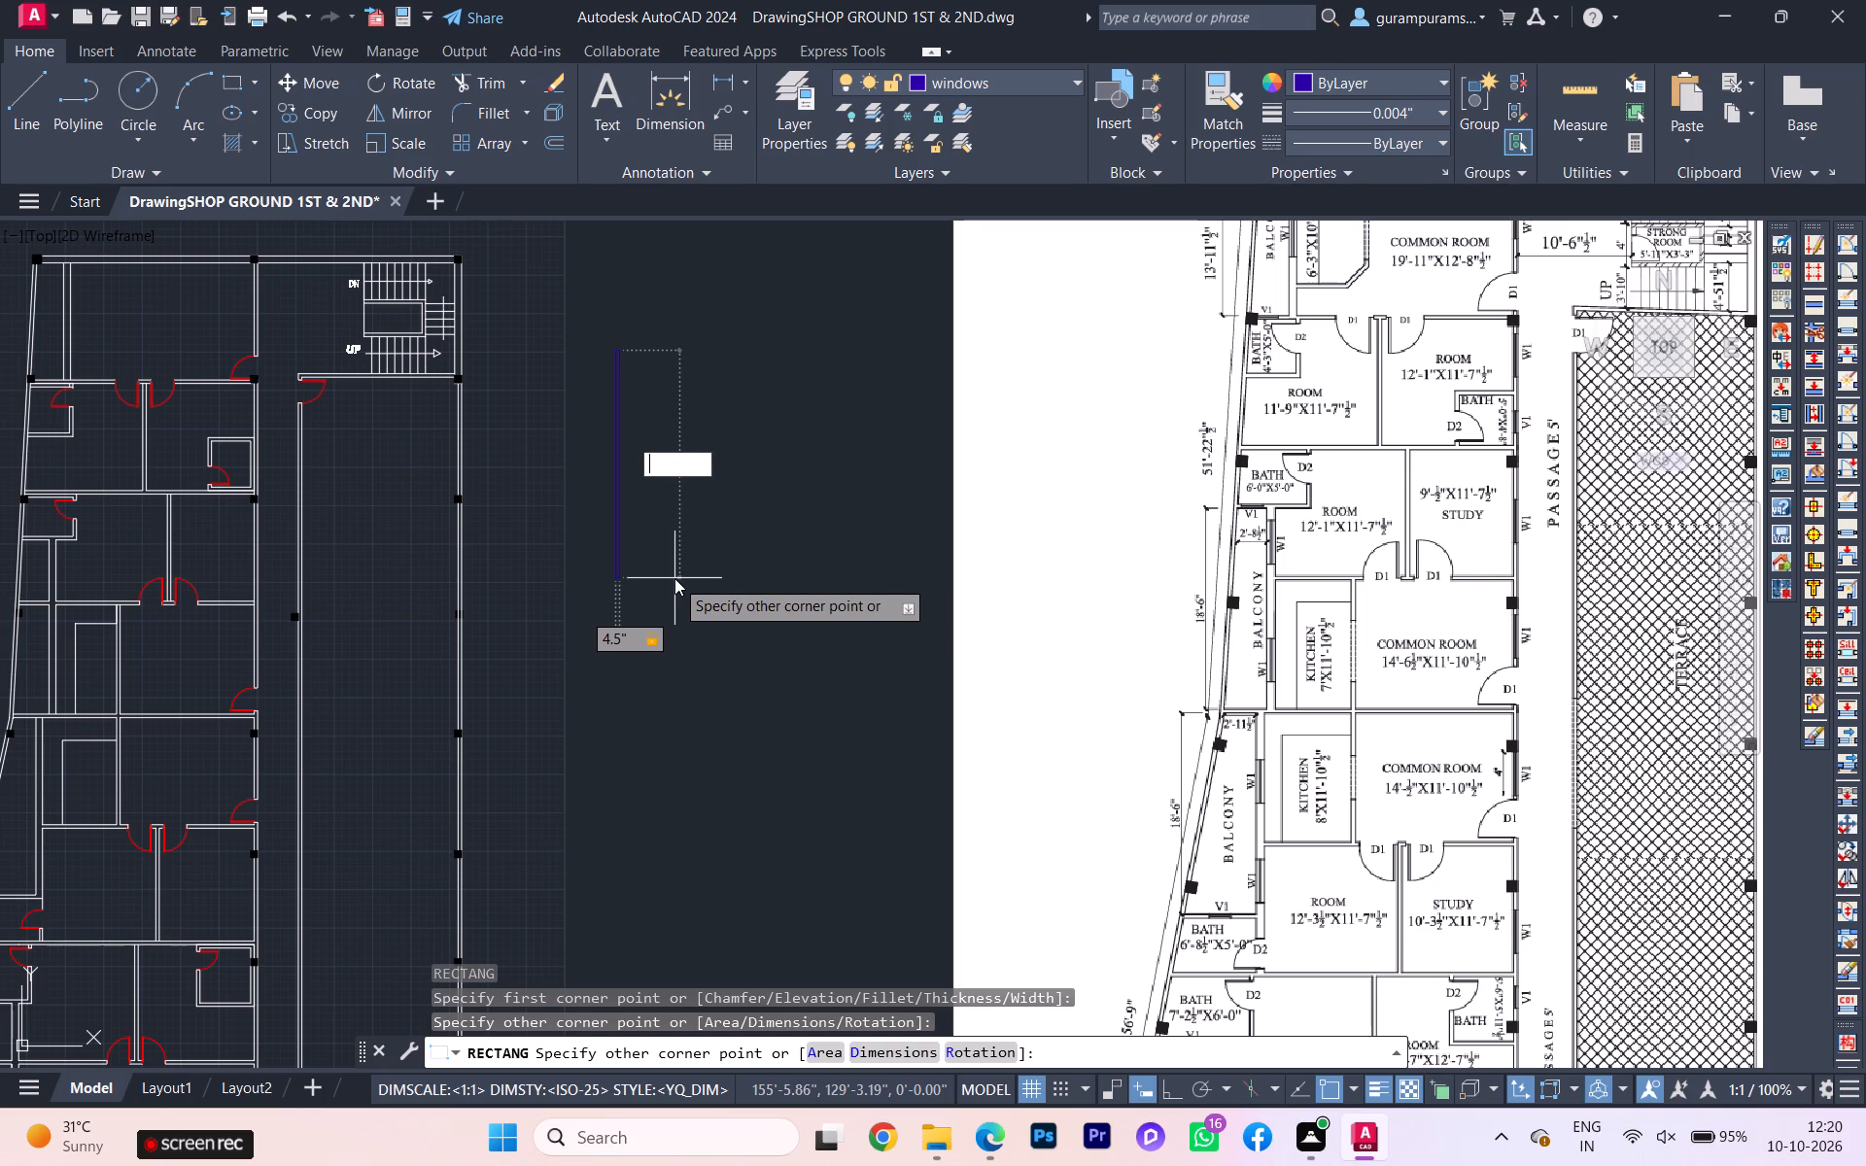
key("3")
type("'6")
key("BackSpace")
key("BackSpace")
key("BackSpace")
type("4'")
key("Return")
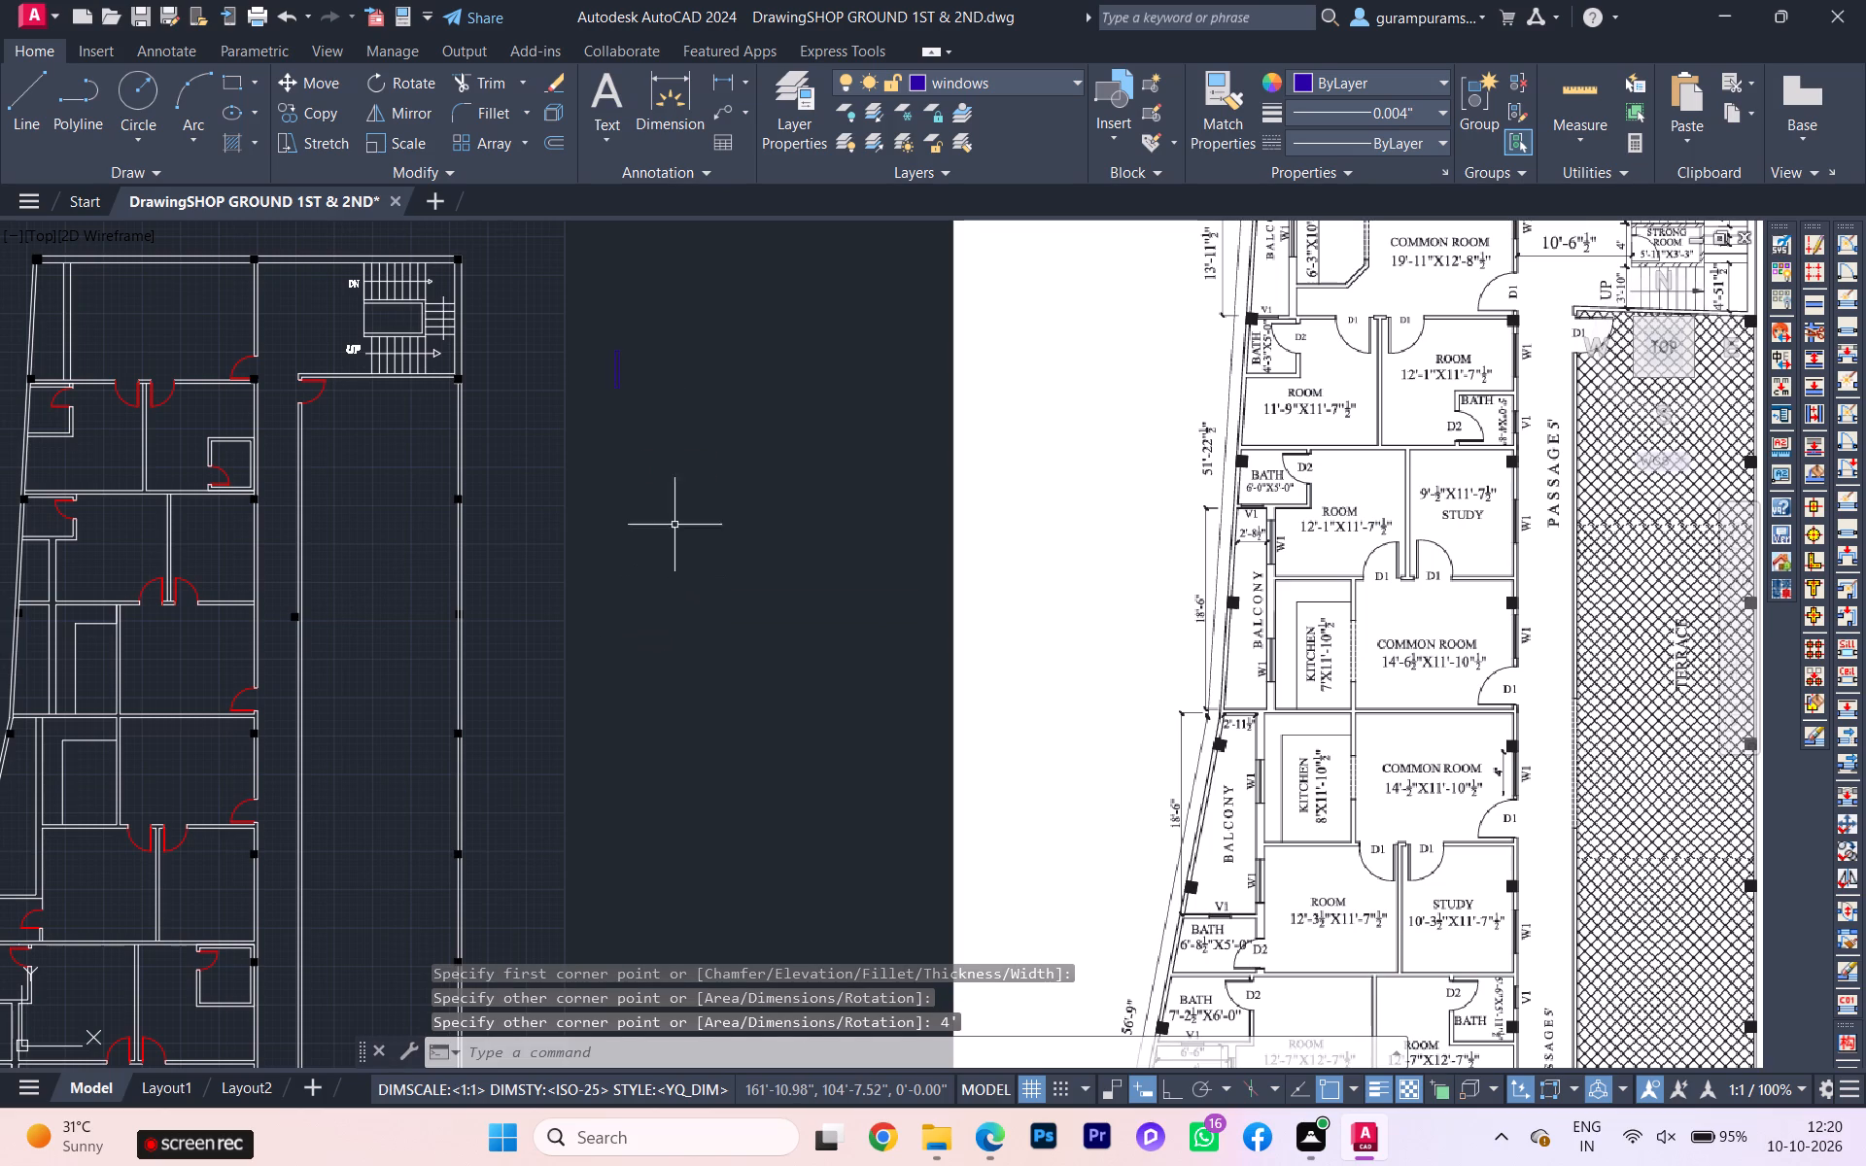
Draw a narrow rectangle about 1.5" wide inside the window outline, running its full length between the two short edges.
scroll(637, 372, "up", 3)
scroll(604, 363, "down", 1)
scroll(554, 310, "up", 2)
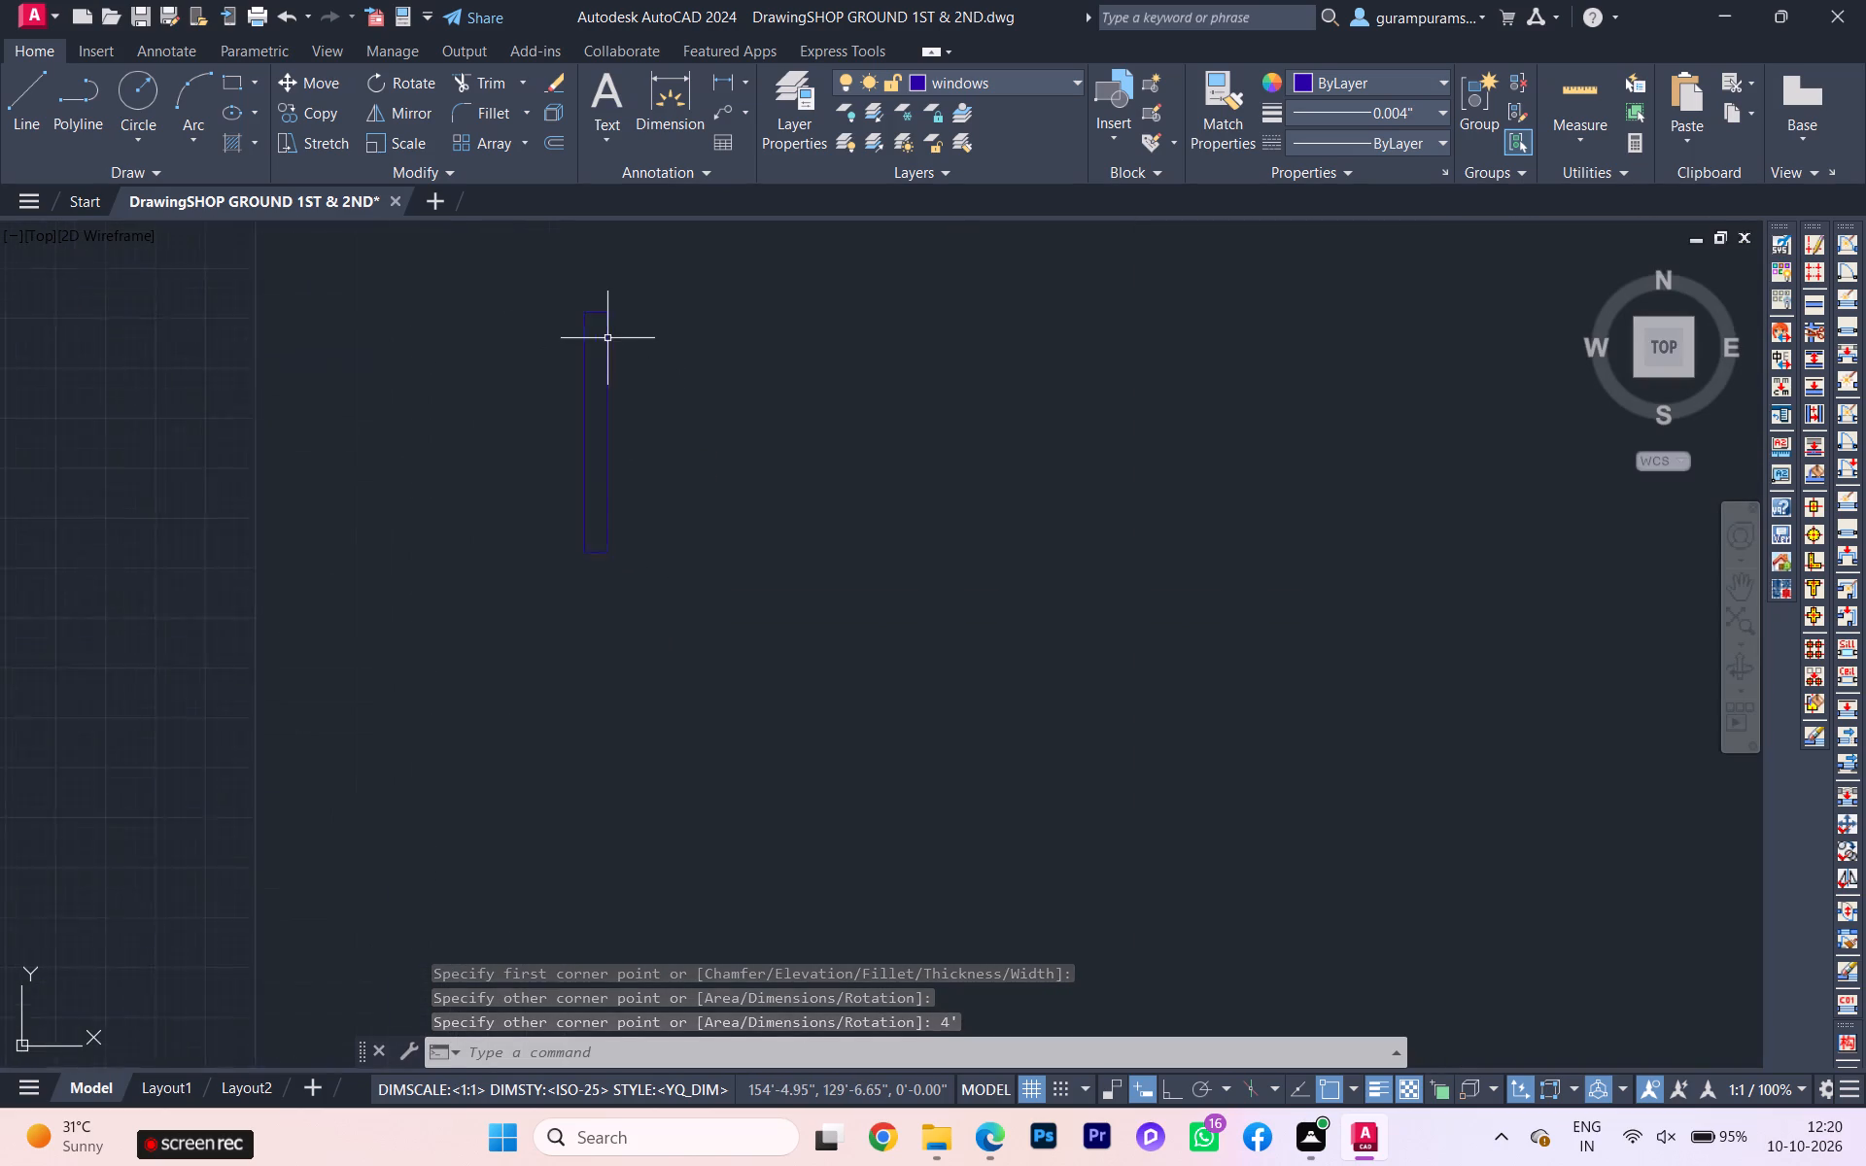
scroll(608, 338, "up", 1)
key("space")
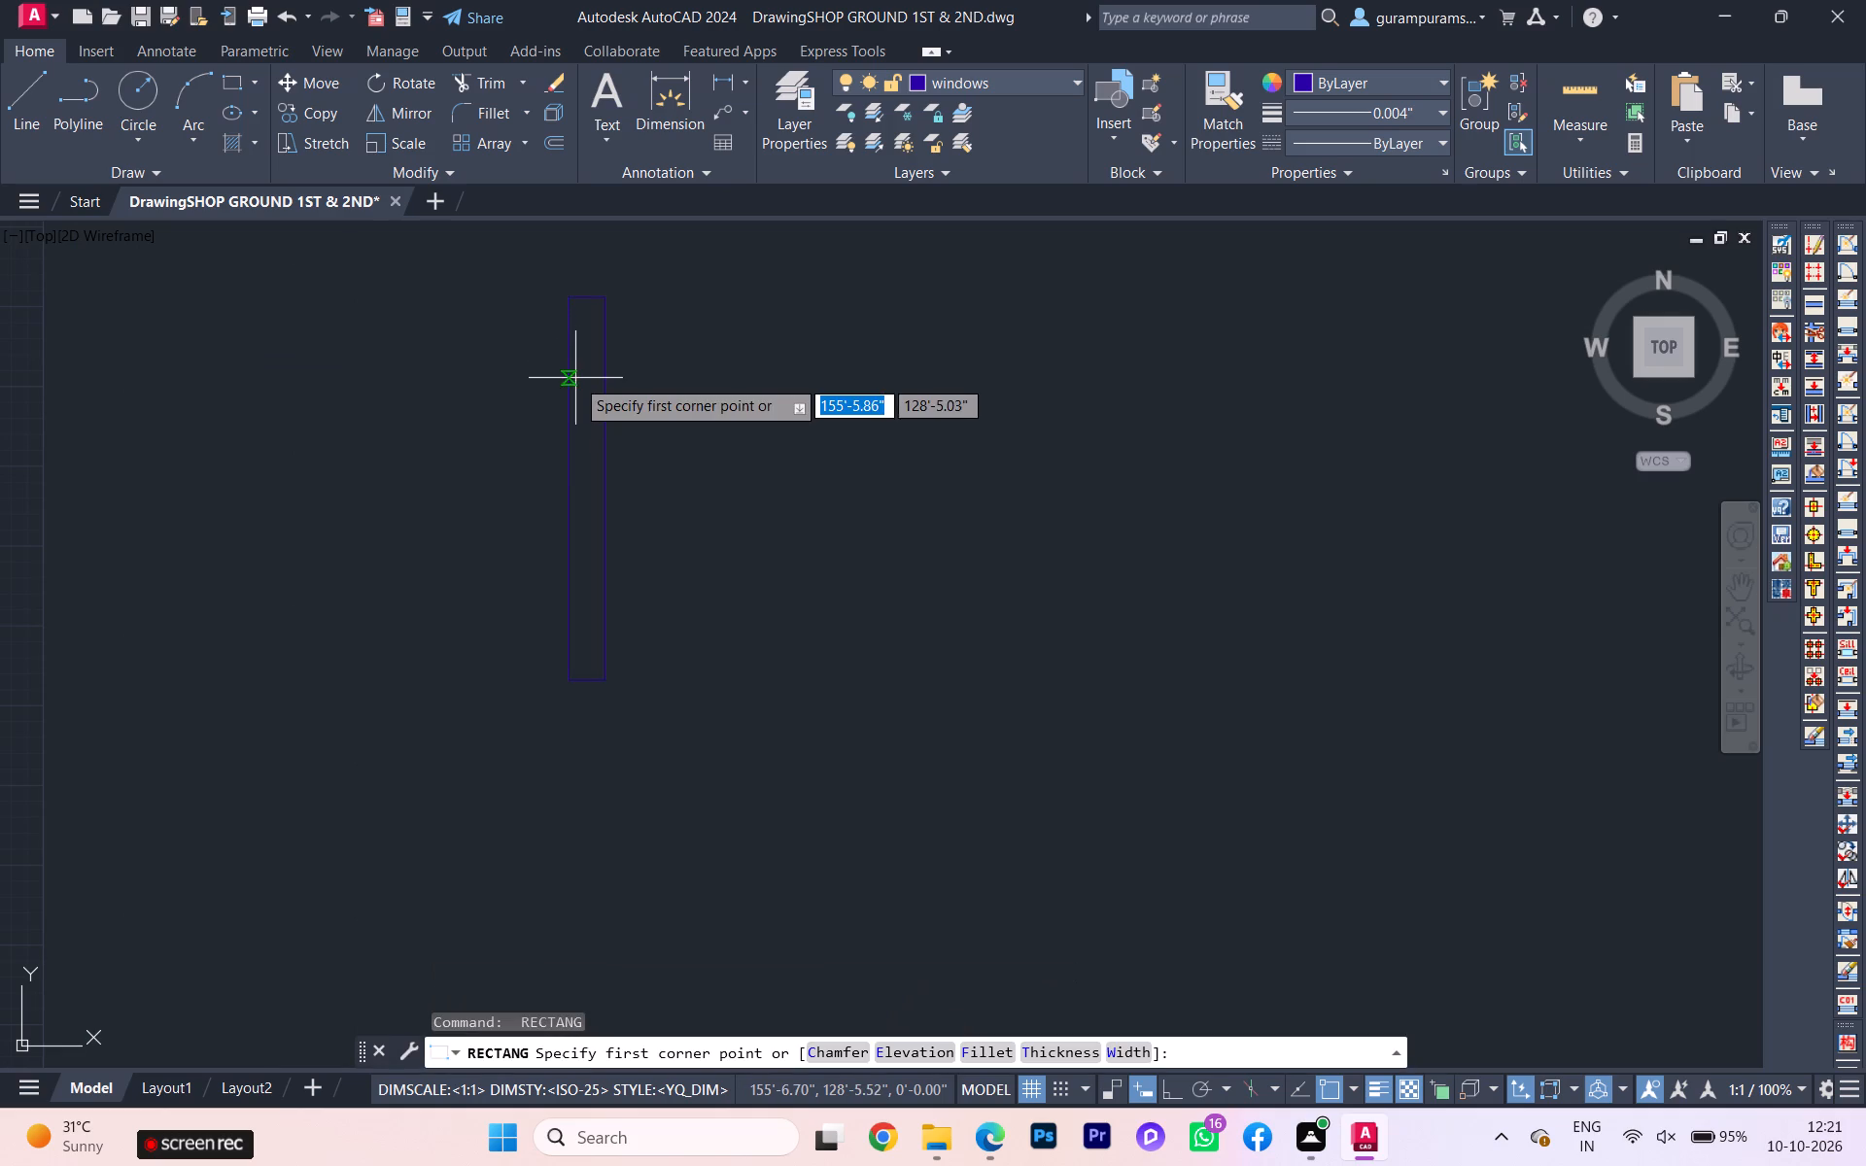
scroll(575, 360, "up", 1)
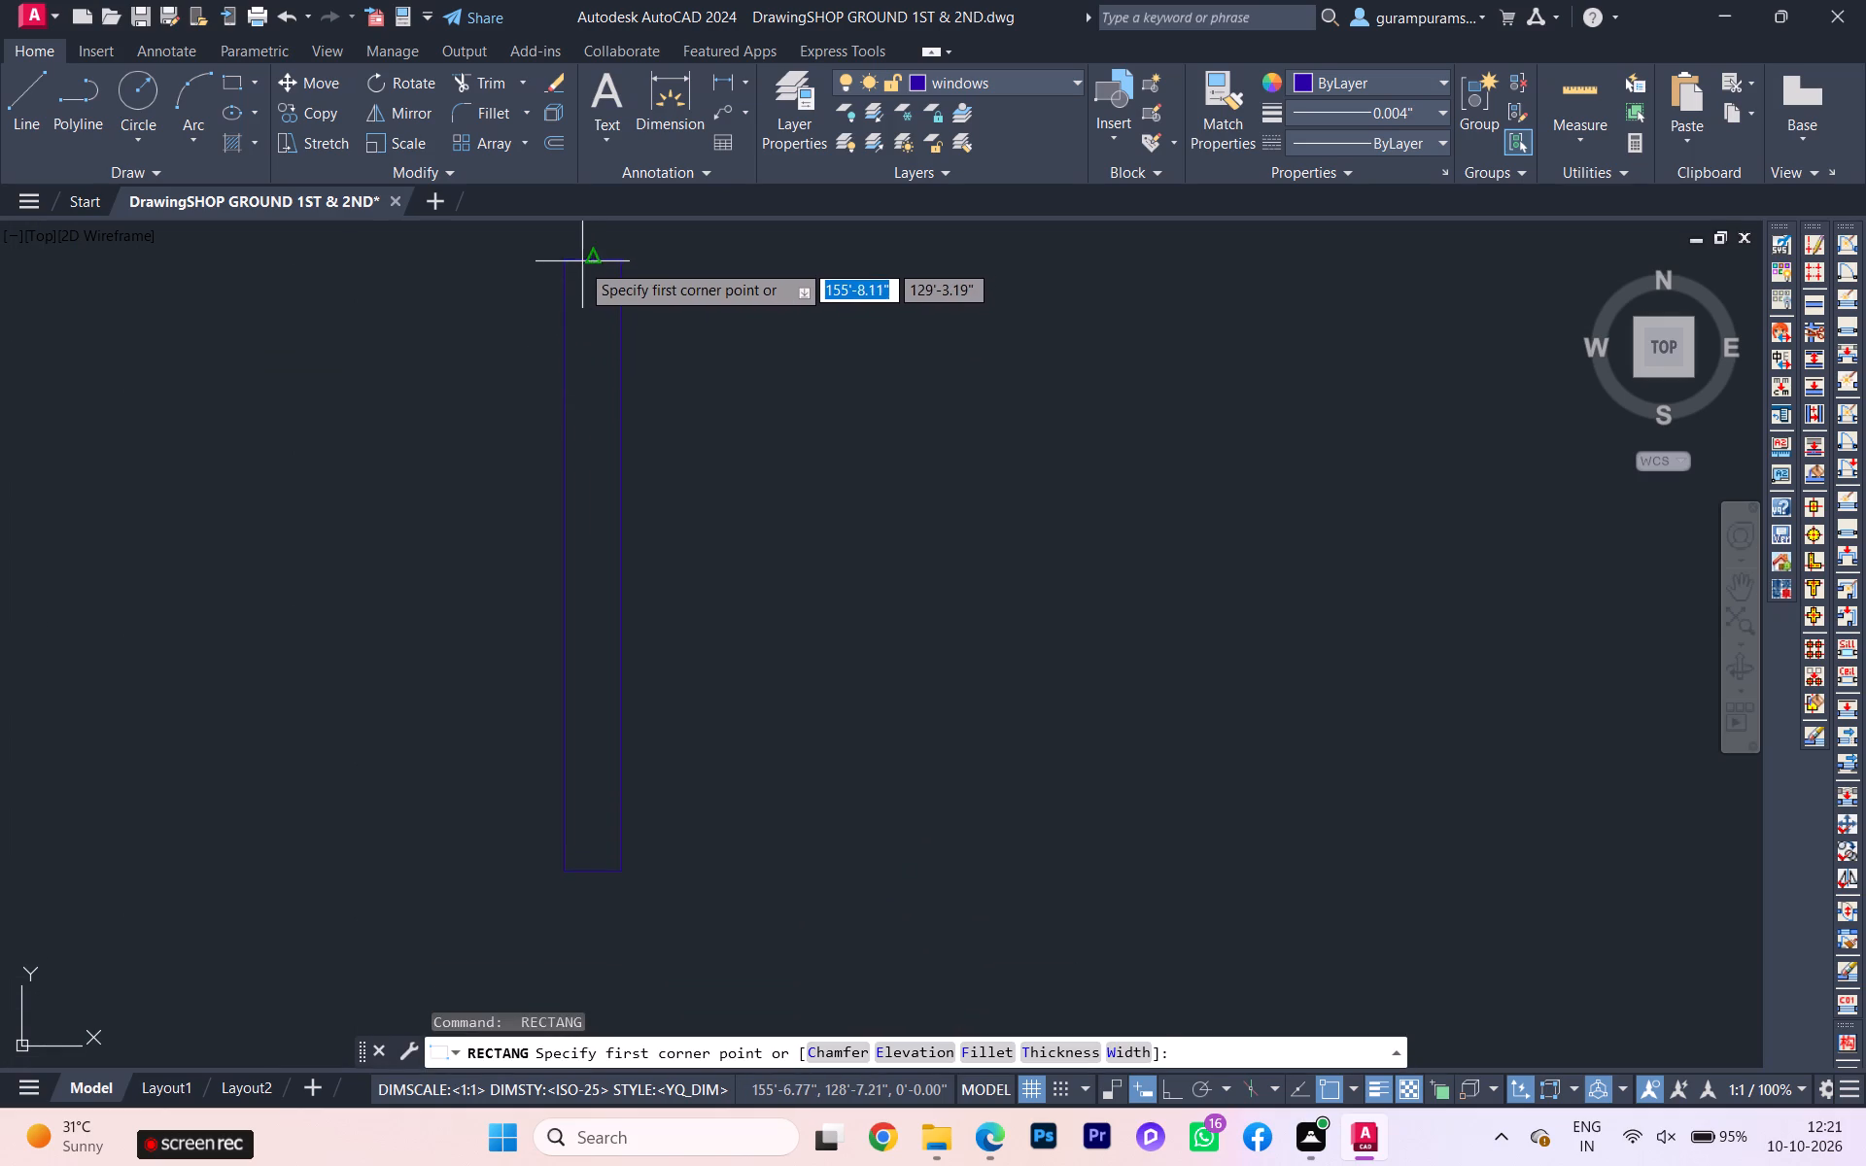
left_click(580, 262)
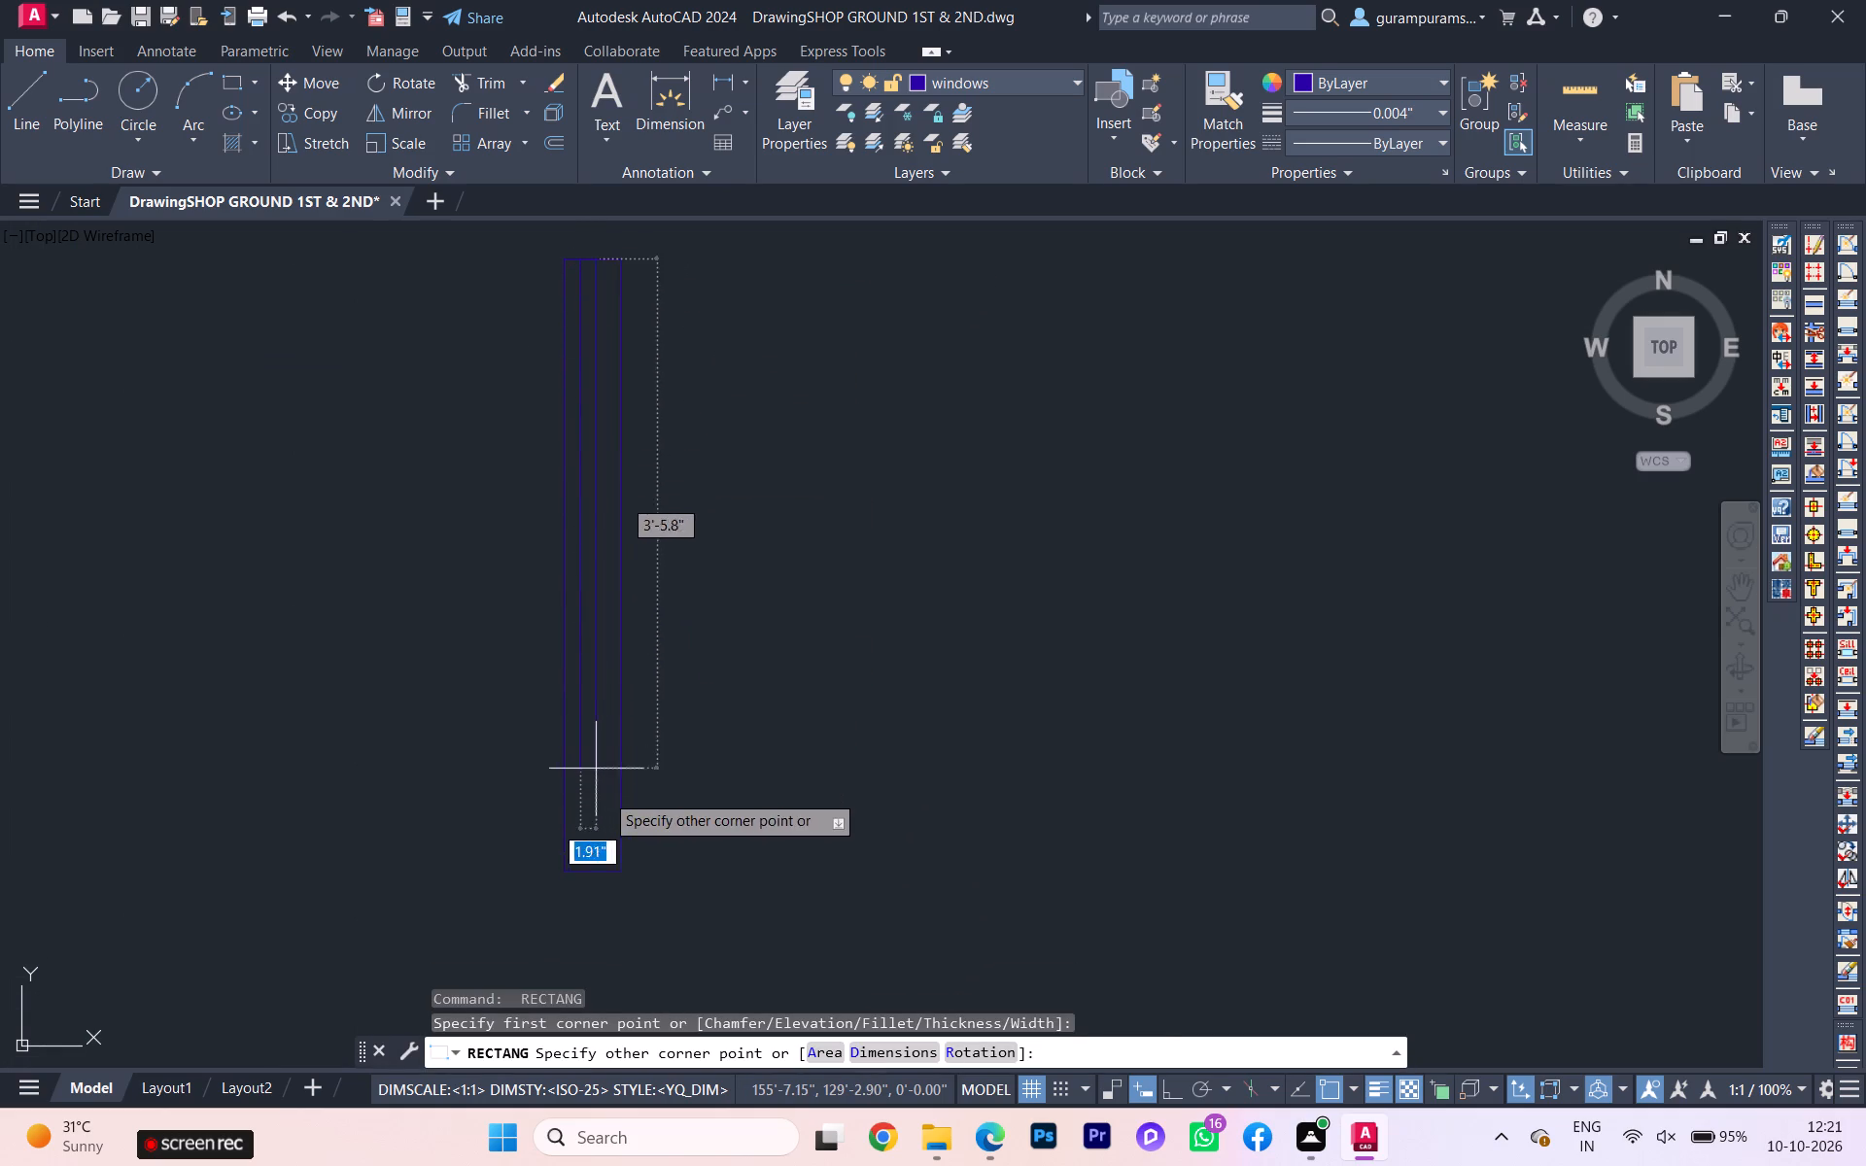
scroll(587, 874, "up", 2)
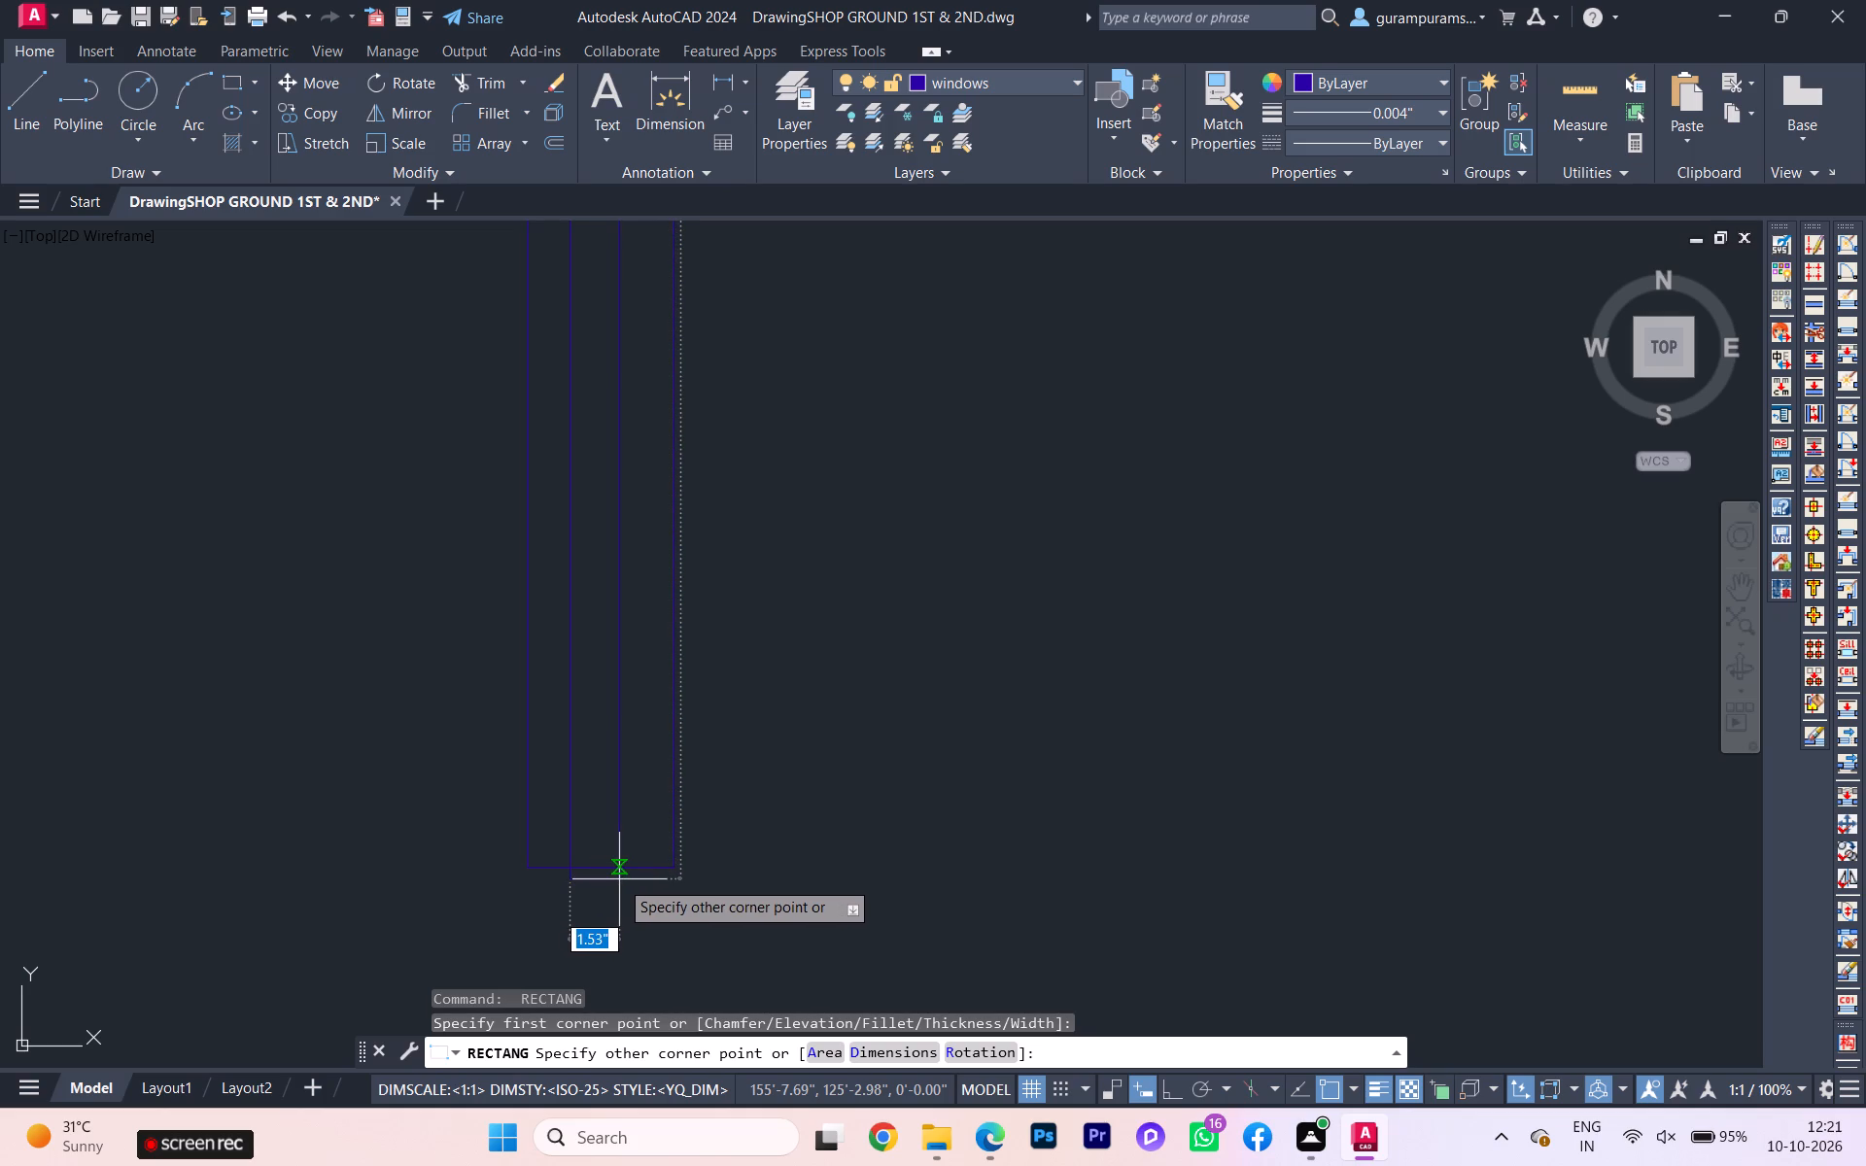
left_click(619, 879)
Group the two window rectangles into one object.
scroll(688, 831, "down", 3)
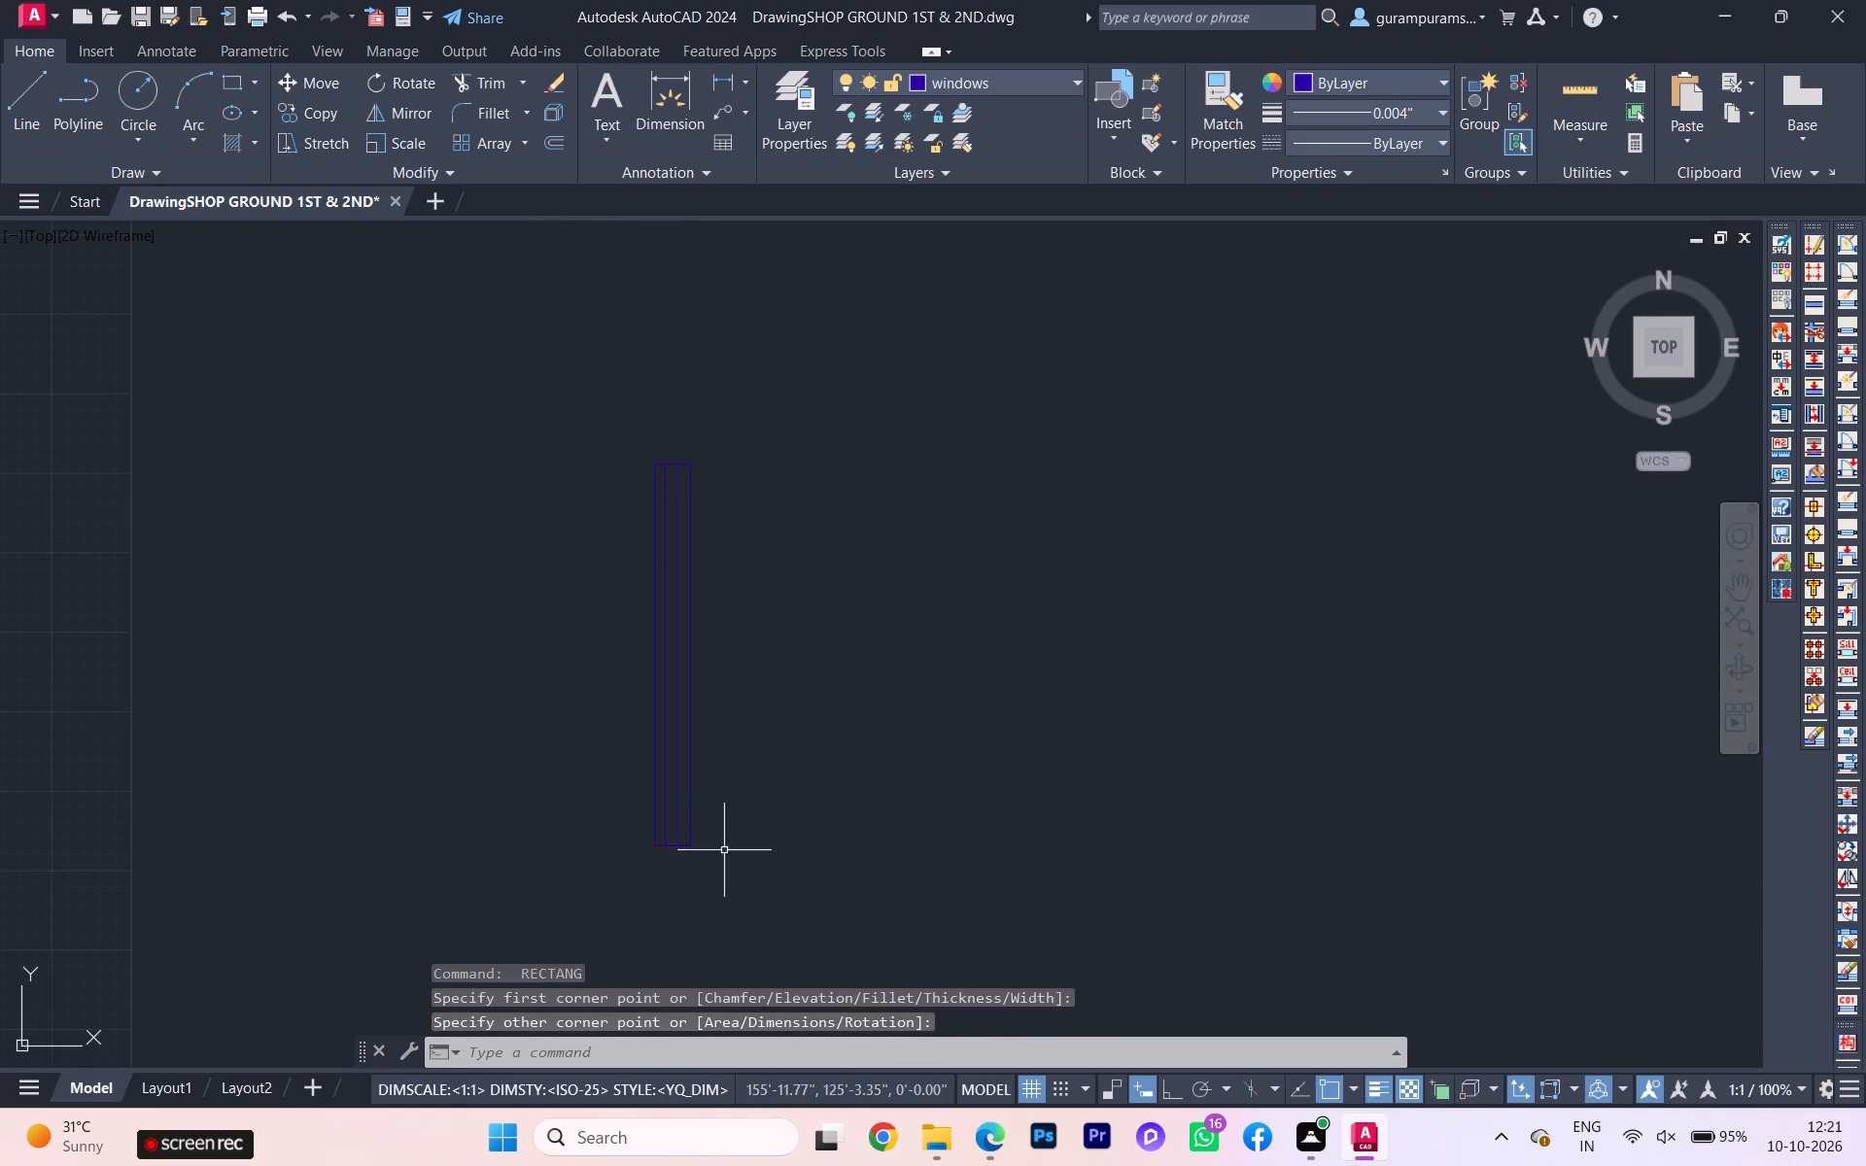
left_click(754, 874)
left_click(586, 439)
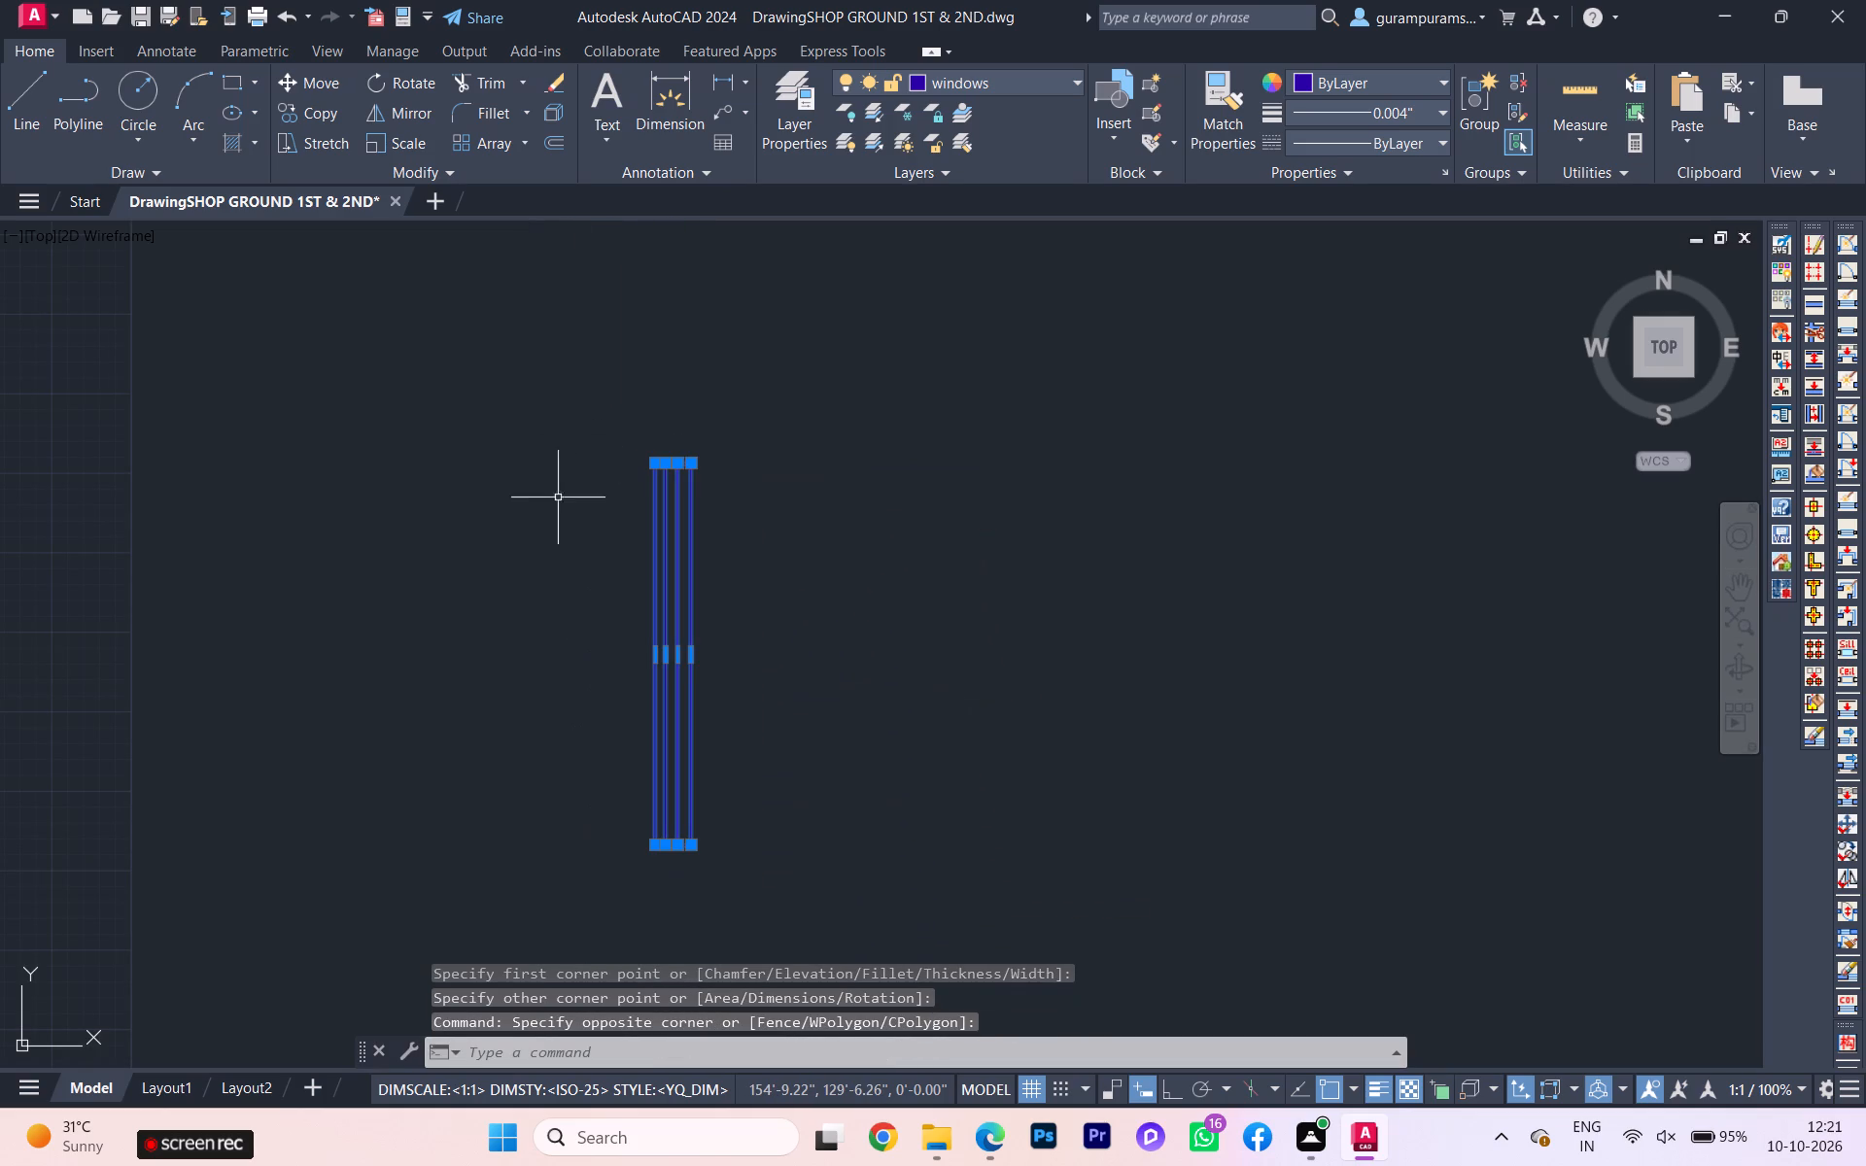
key("g")
left_click(749, 607)
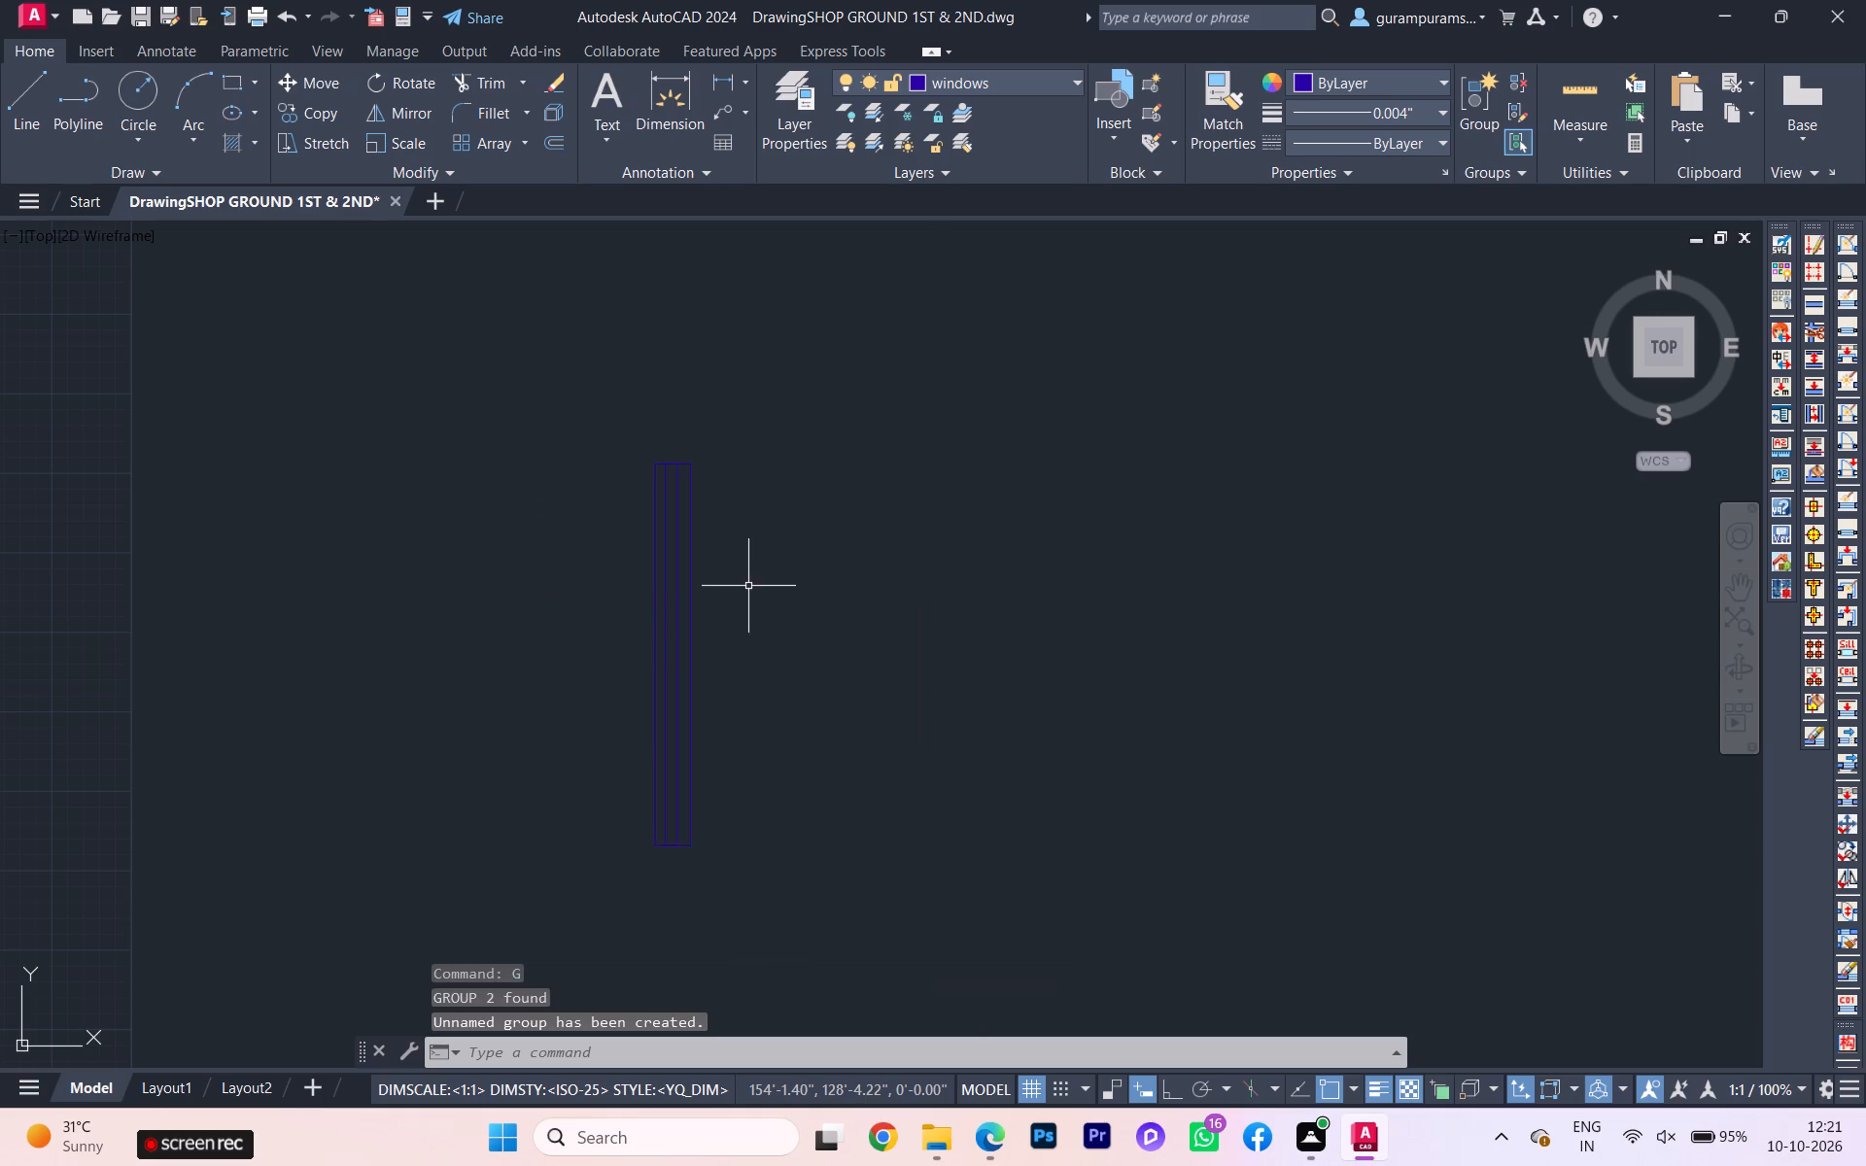
Set the window group's lineweight to 0.012".
scroll(743, 585, "down", 2)
left_click(747, 695)
left_click(677, 531)
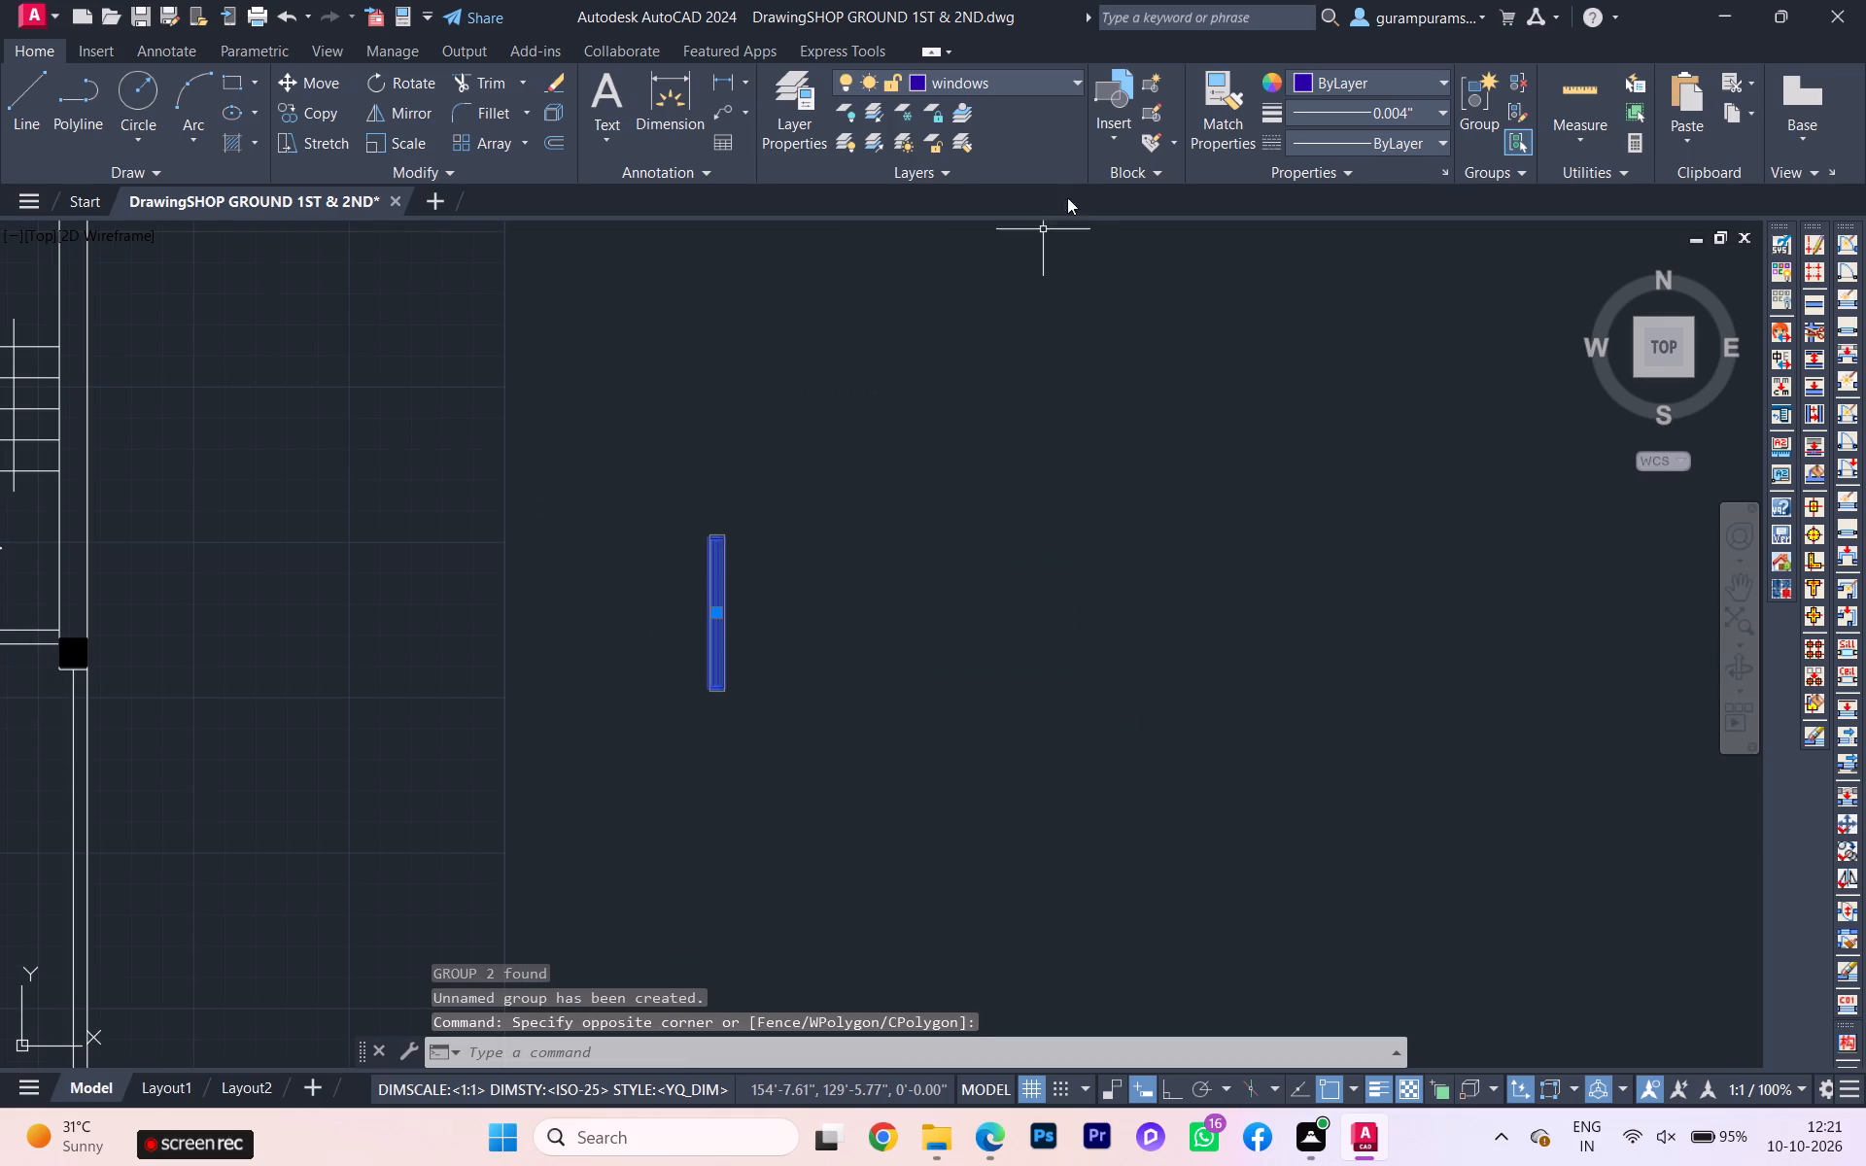
left_click(1355, 114)
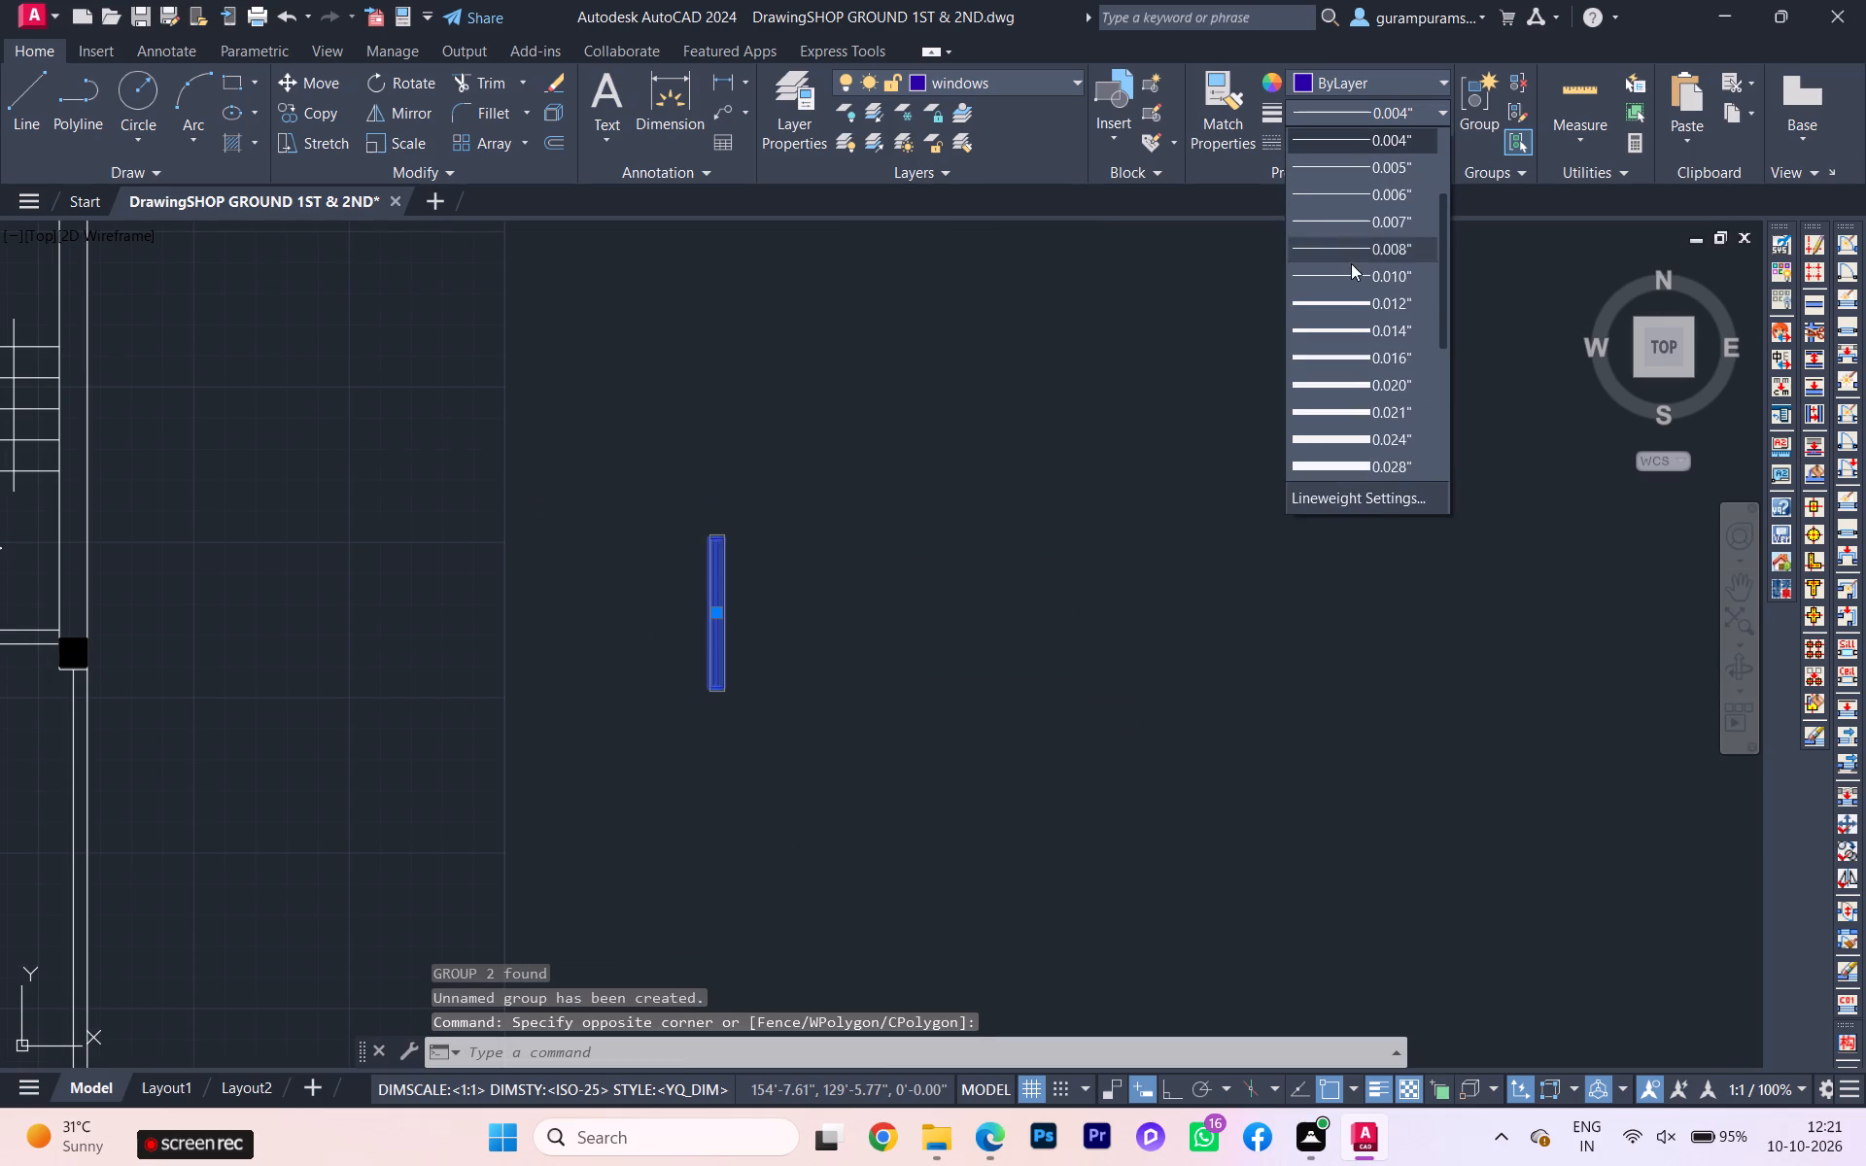
left_click(1346, 310)
scroll(796, 539, "up", 2)
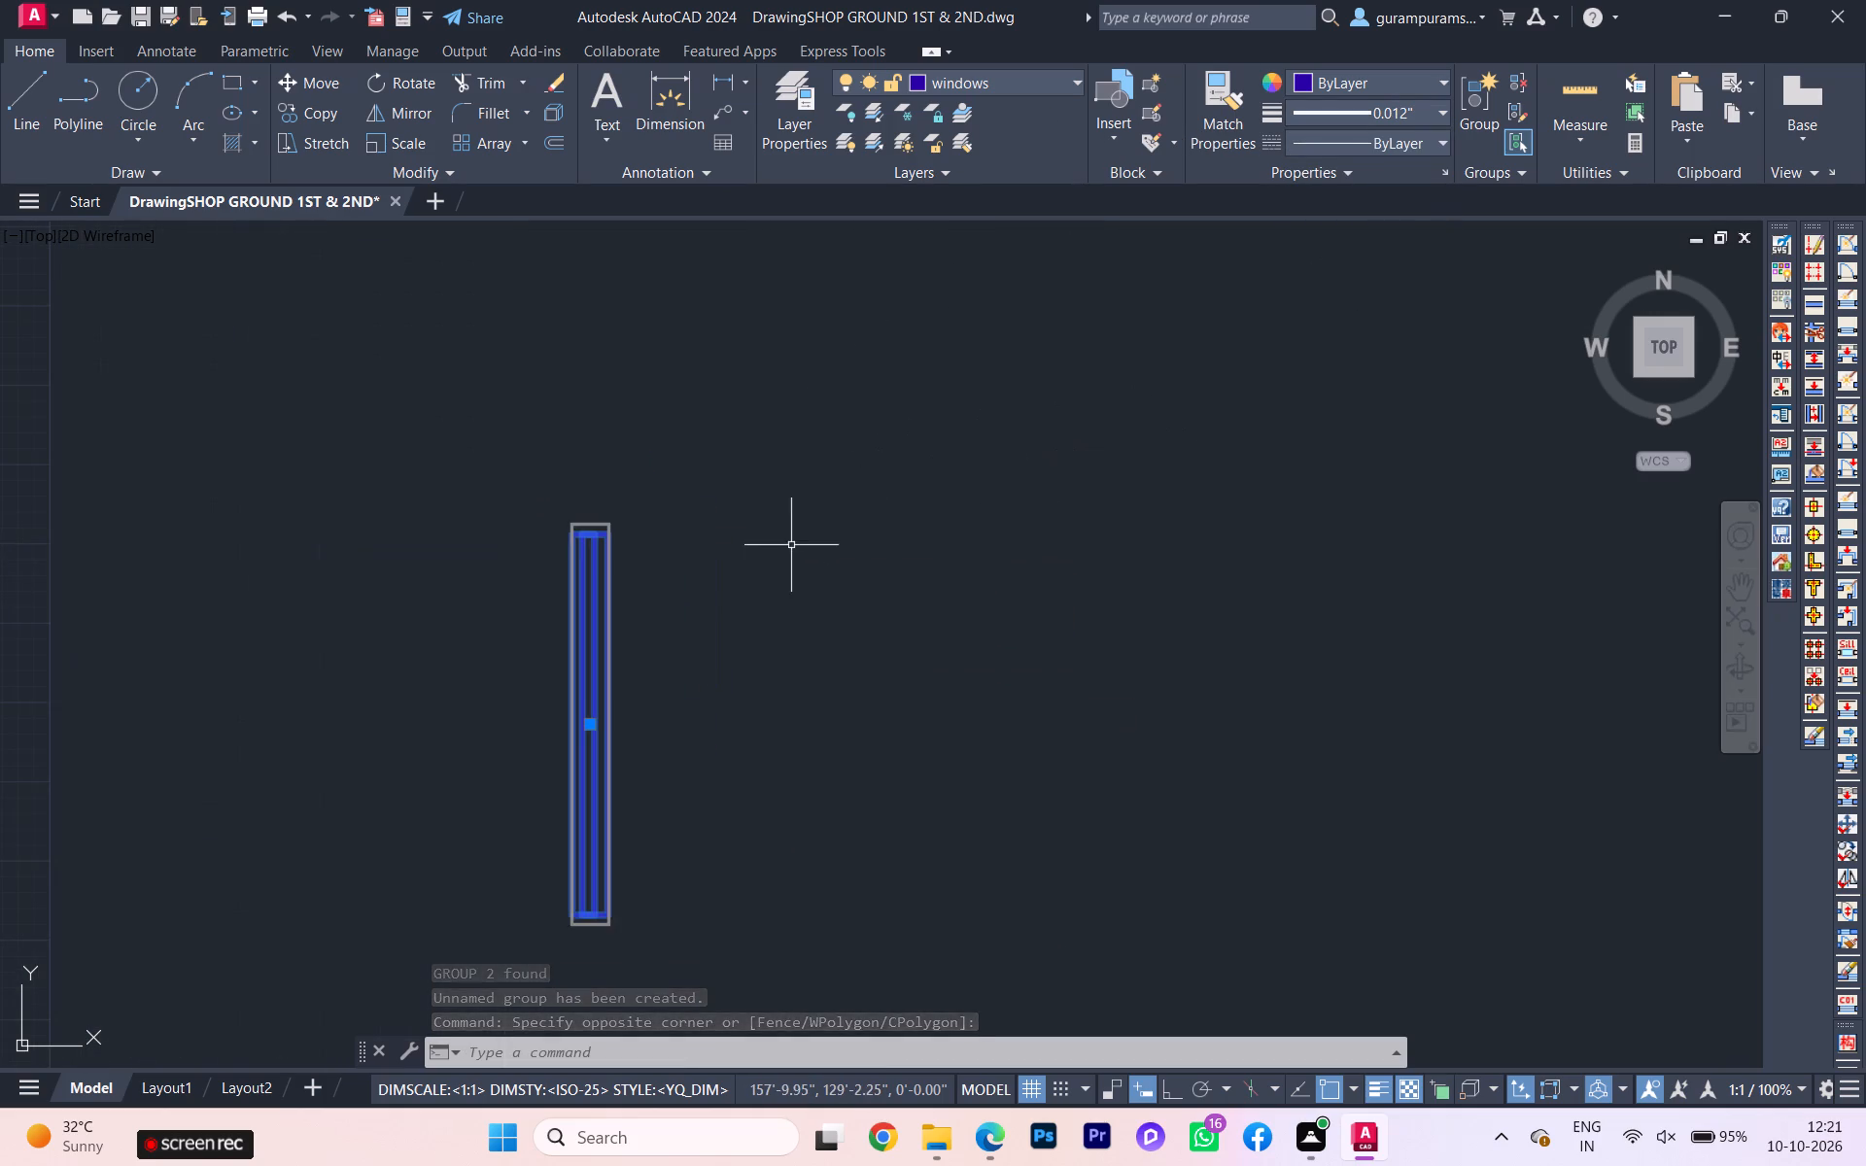
key("Escape")
Move the window group into the passage-side wall of the 12'-1" x 11'-7½" room, just above its bath, flush with the wall faces.
left_click(605, 644)
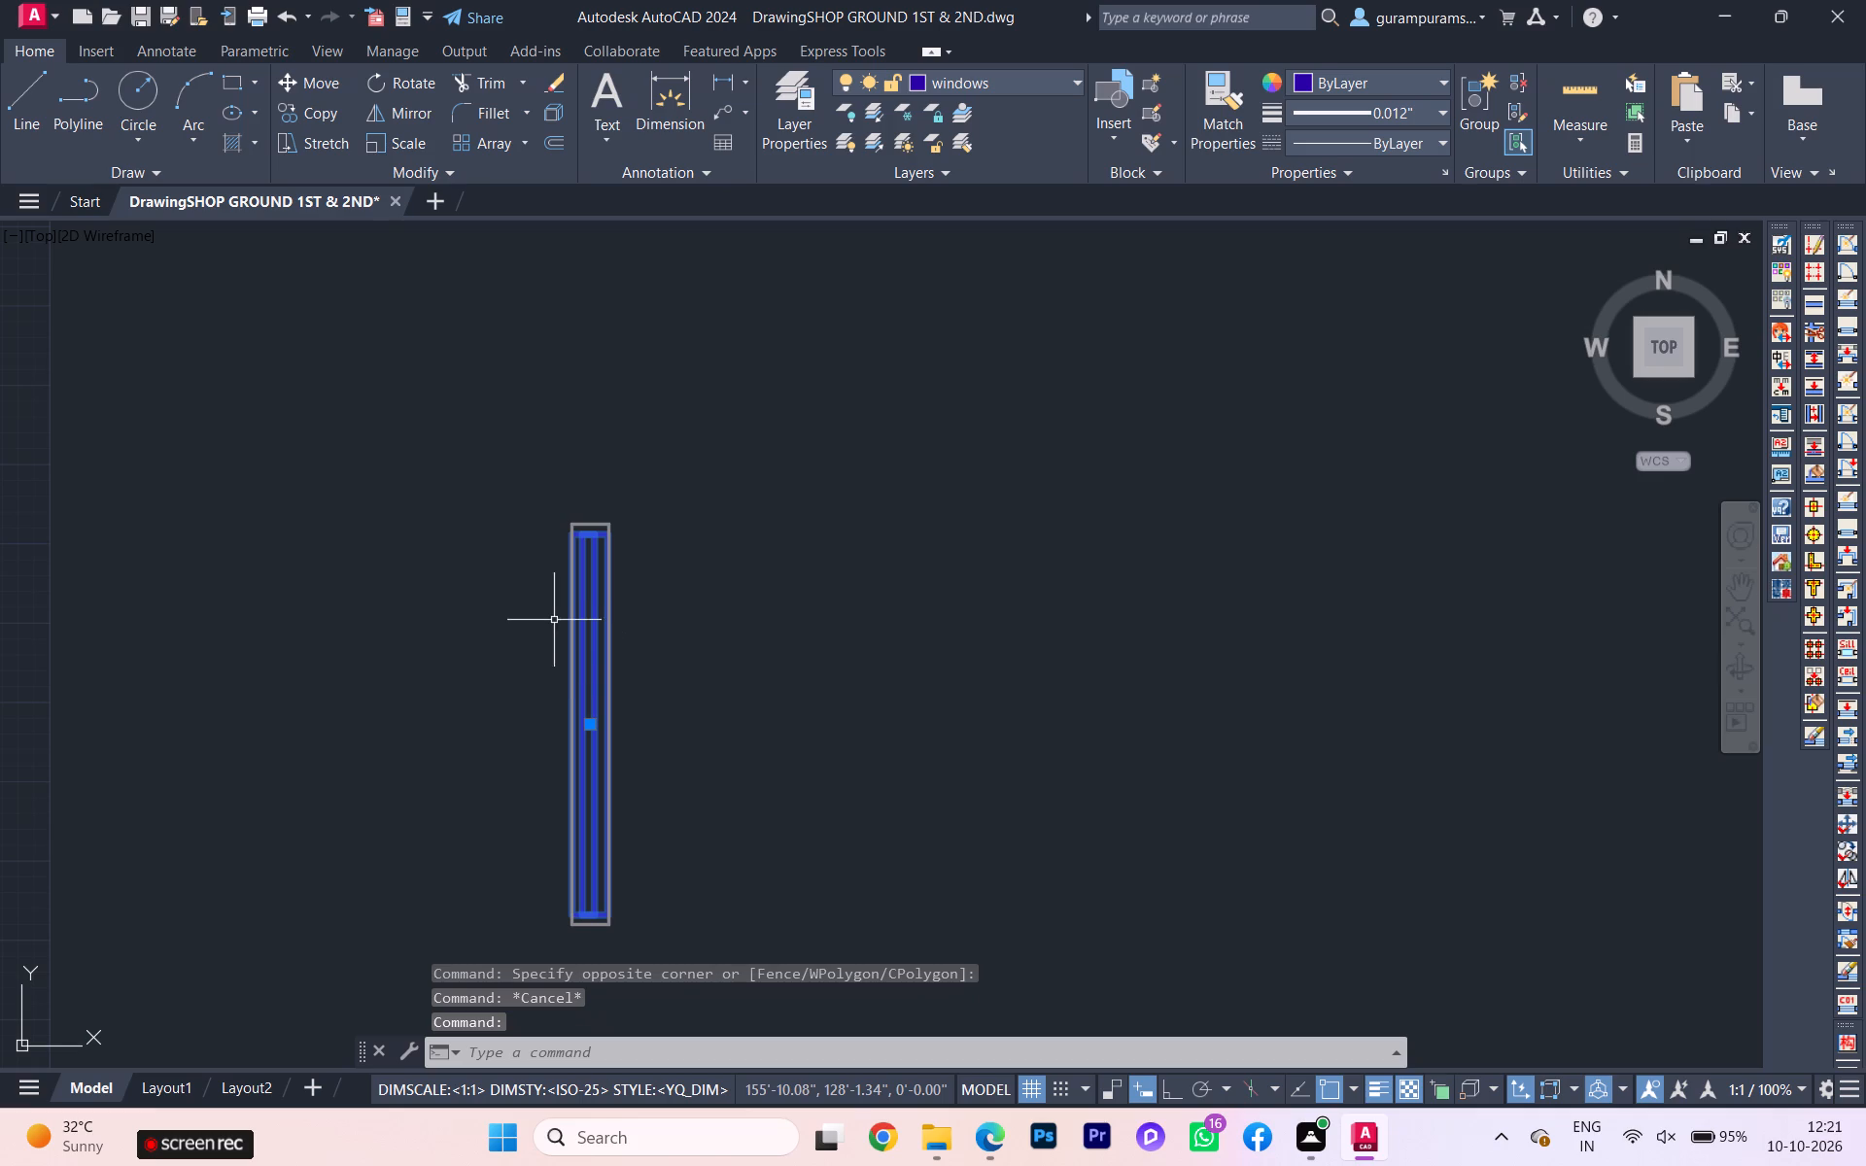
key("m")
key("Return")
scroll(566, 703, "up", 1)
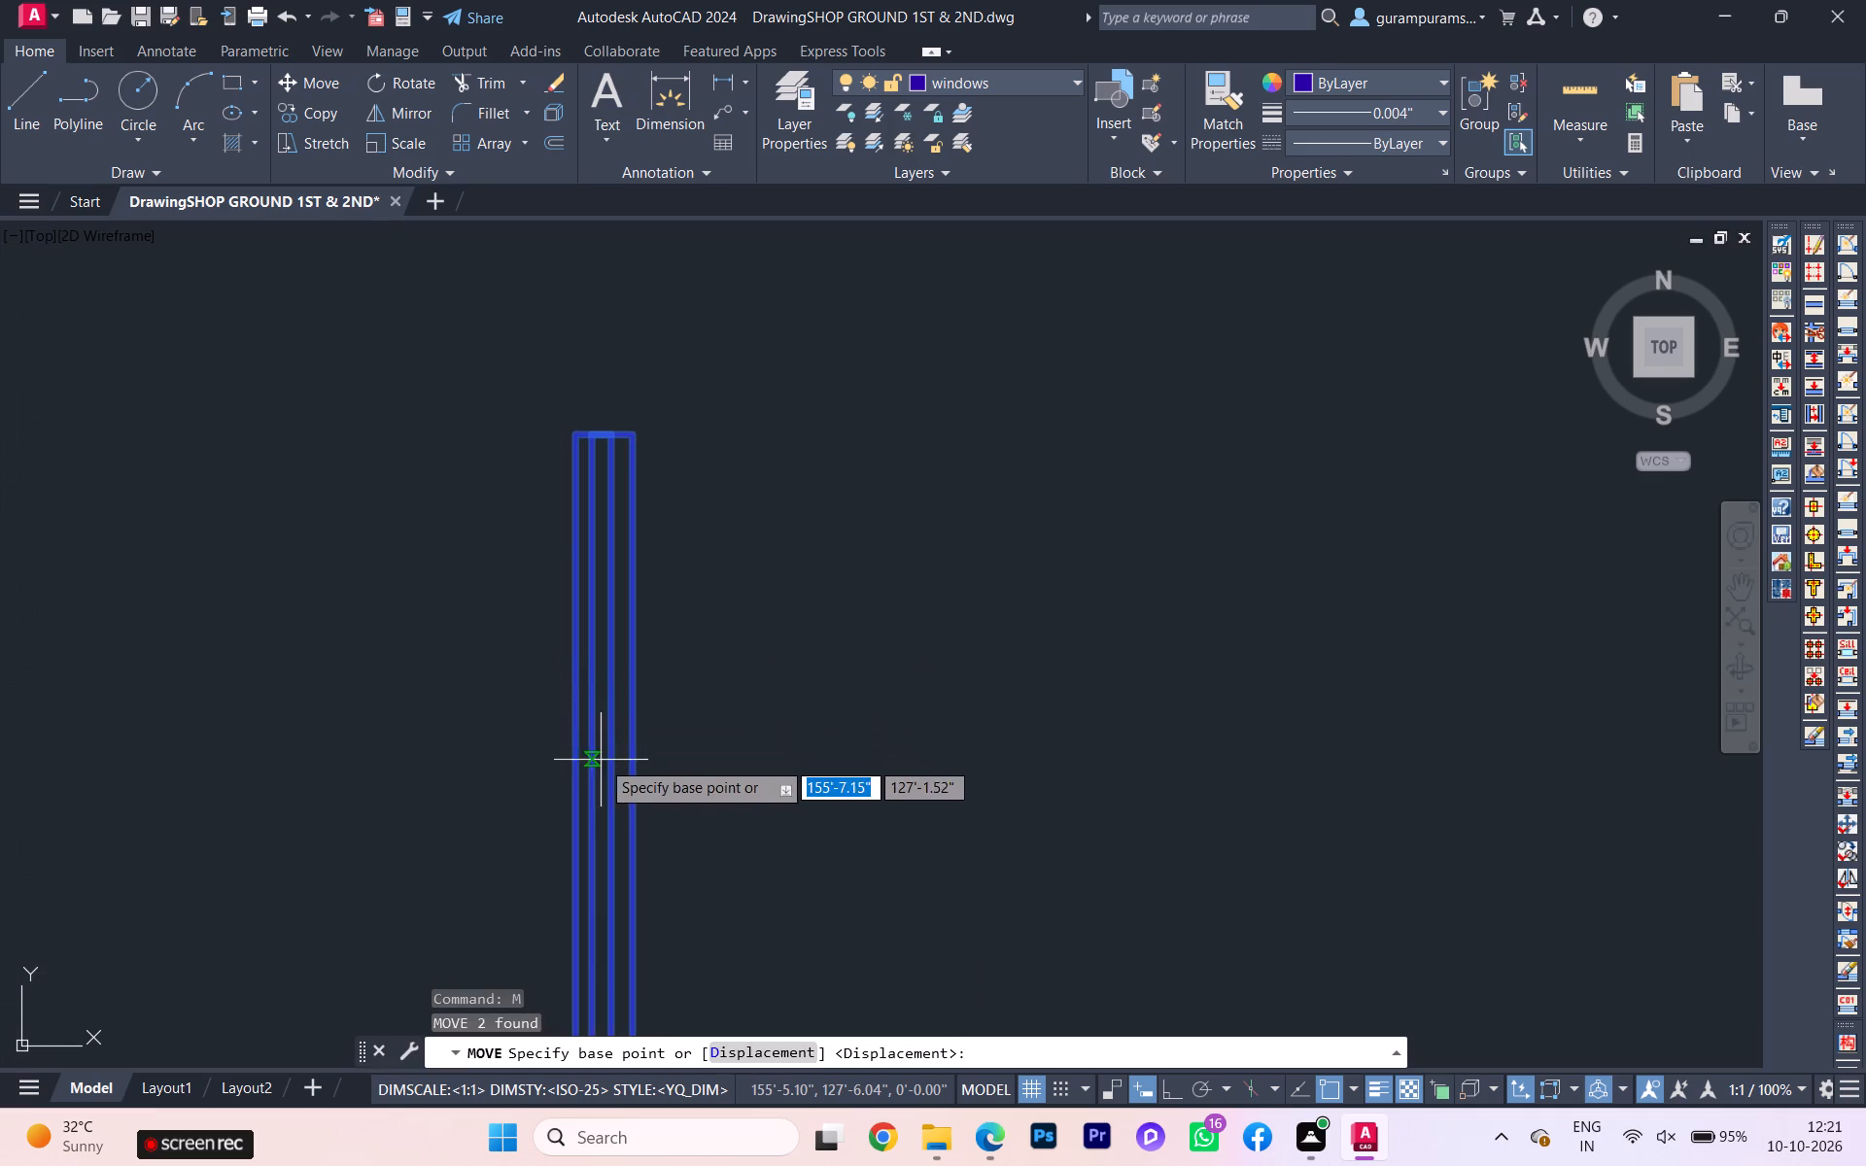
left_click(570, 737)
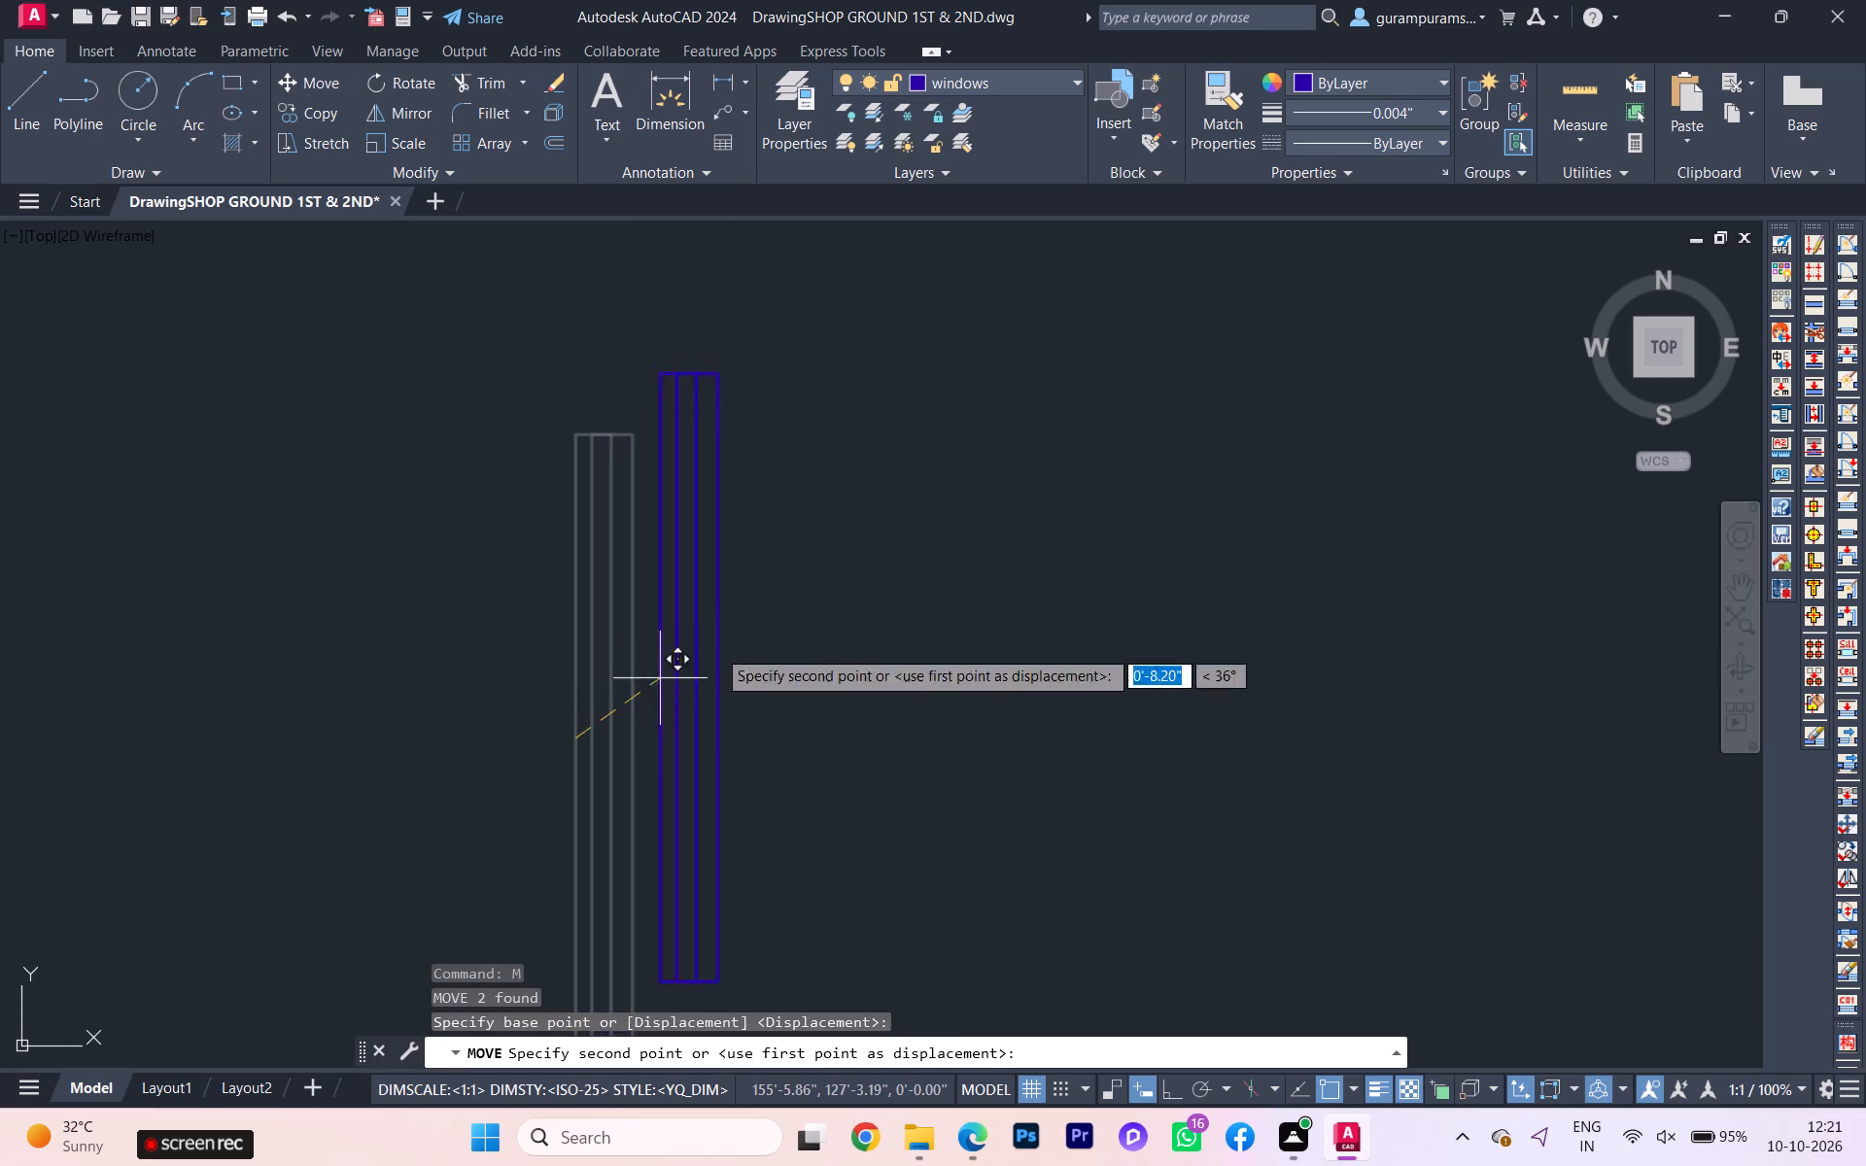
scroll(803, 607, "down", 3)
scroll(839, 599, "up", 1)
scroll(896, 597, "down", 3)
scroll(336, 700, "down", 1)
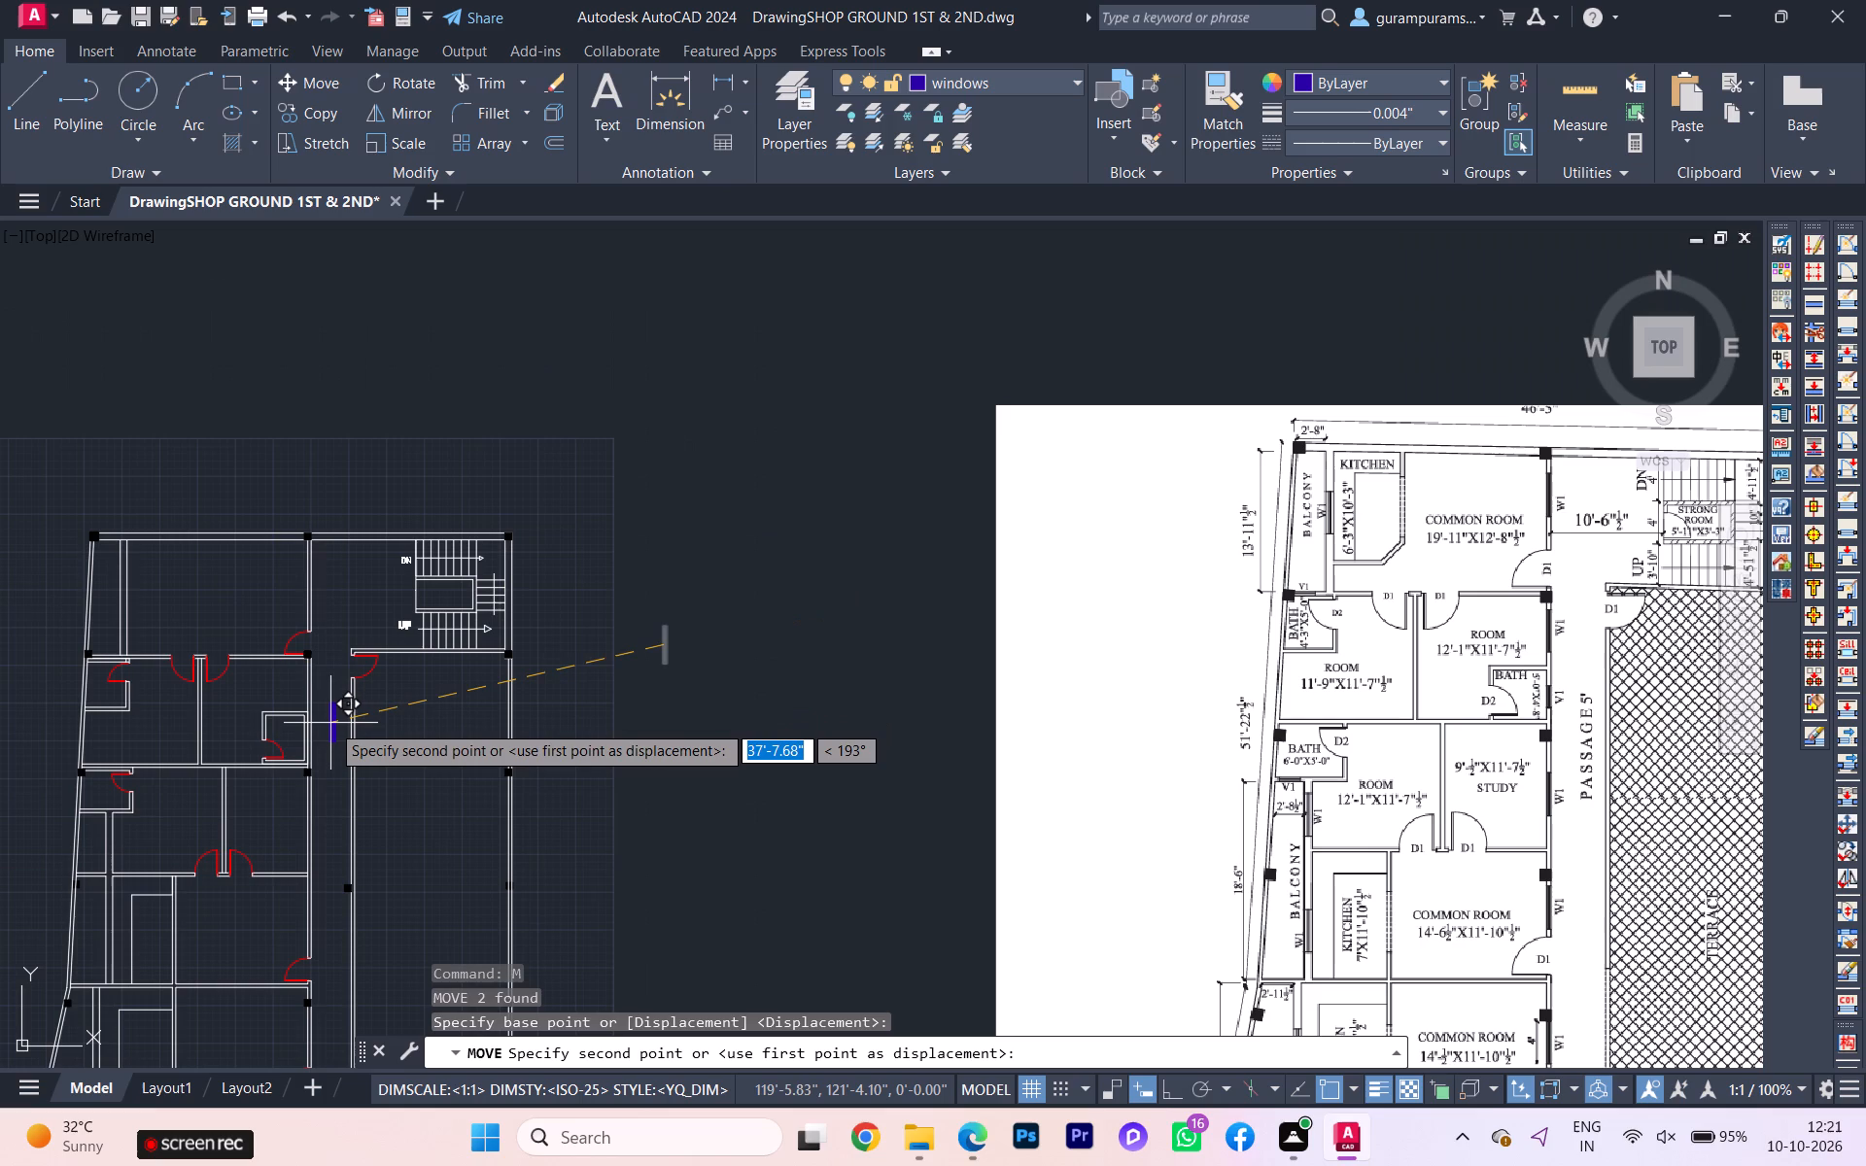
scroll(316, 703, "down", 1)
scroll(313, 699, "up", 3)
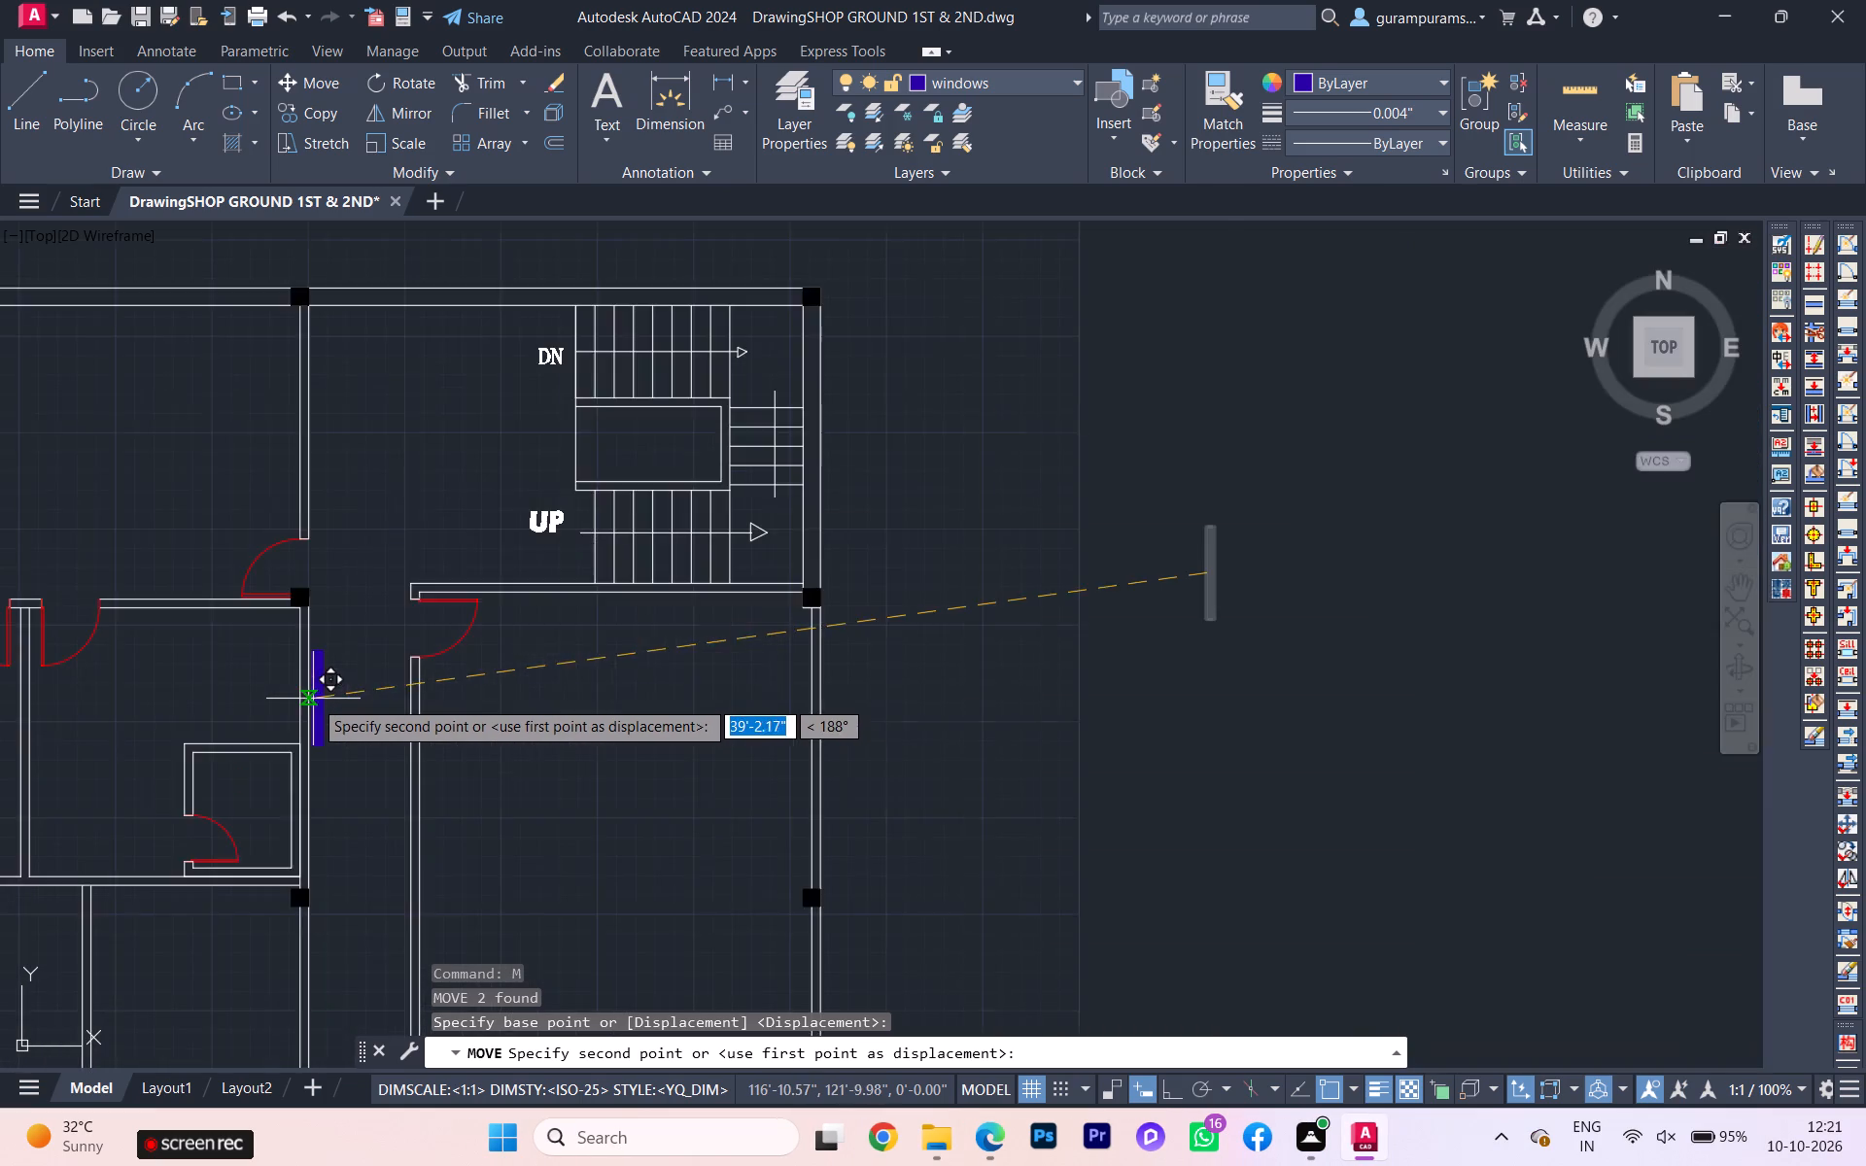
scroll(313, 694, "up", 4)
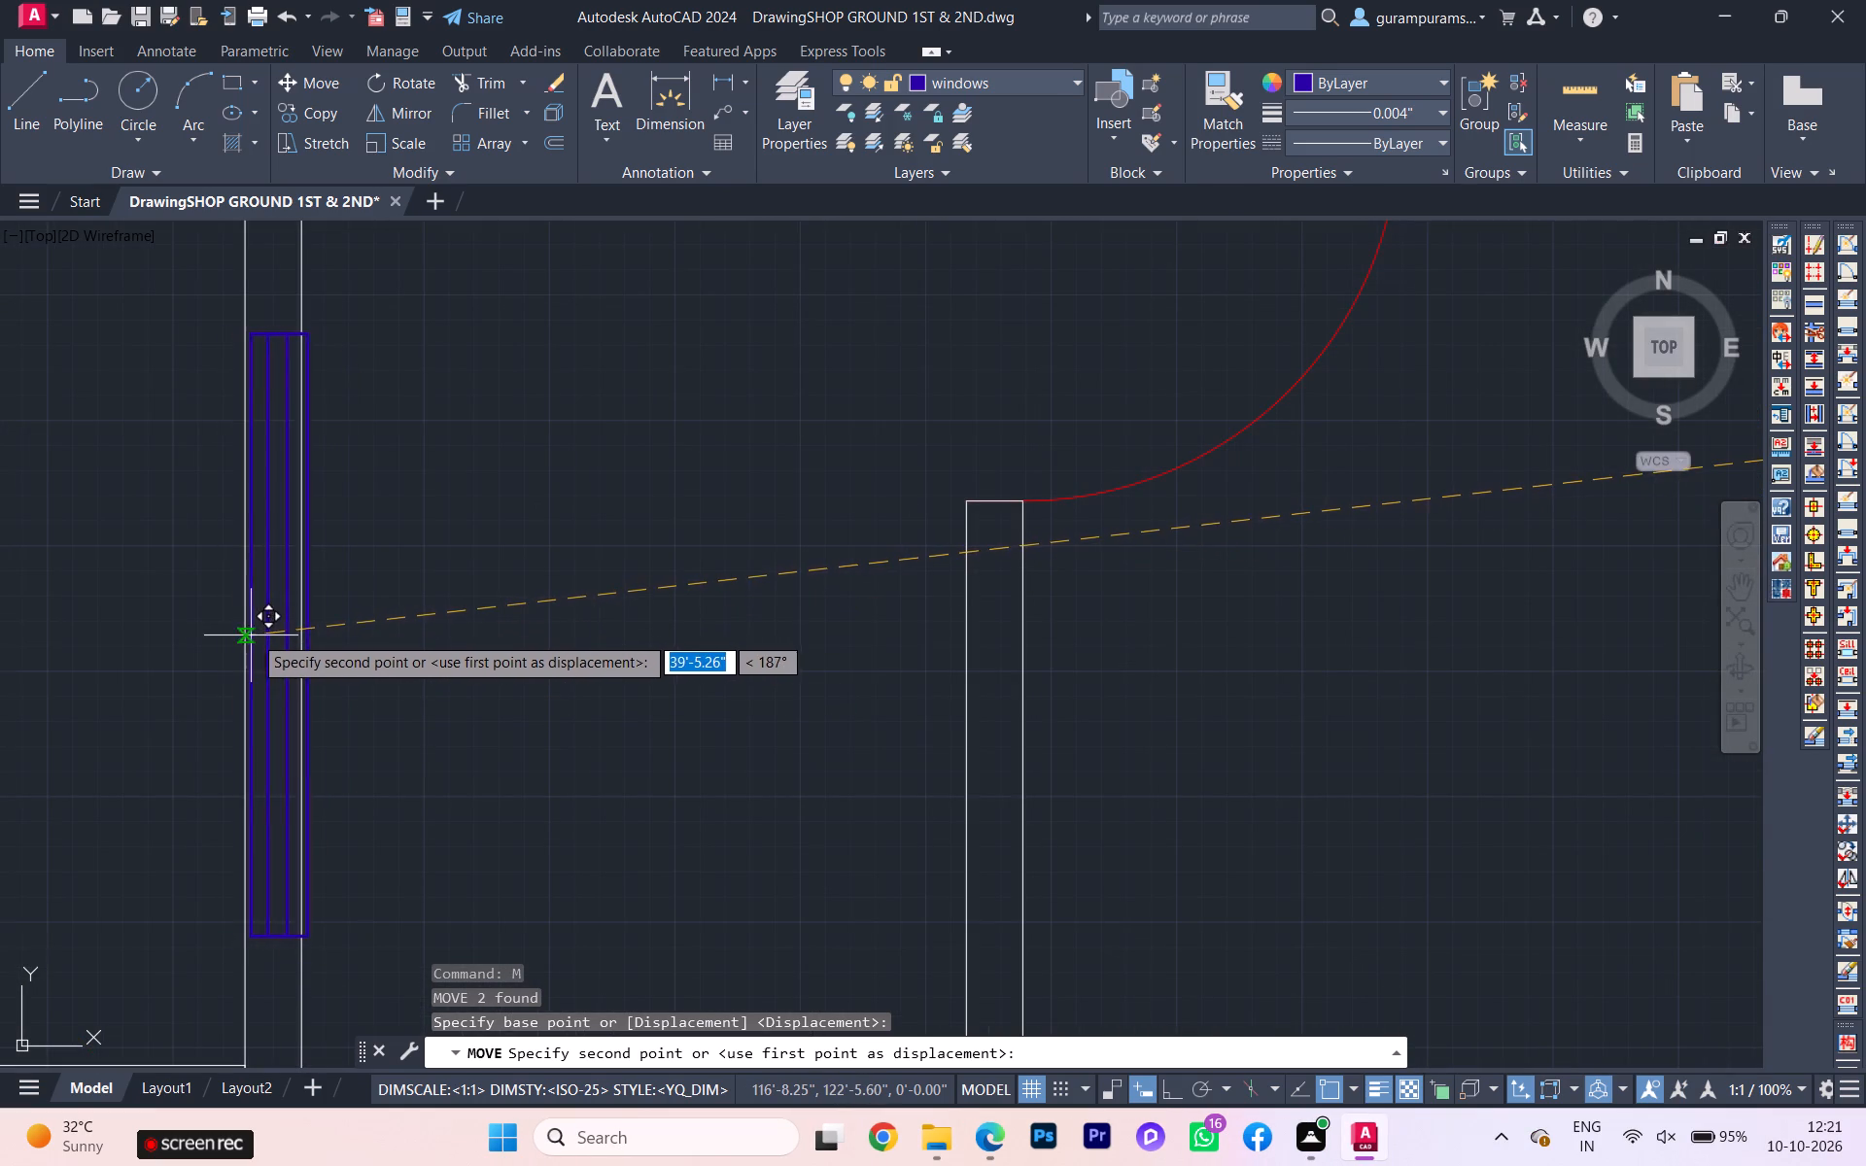
left_click(245, 636)
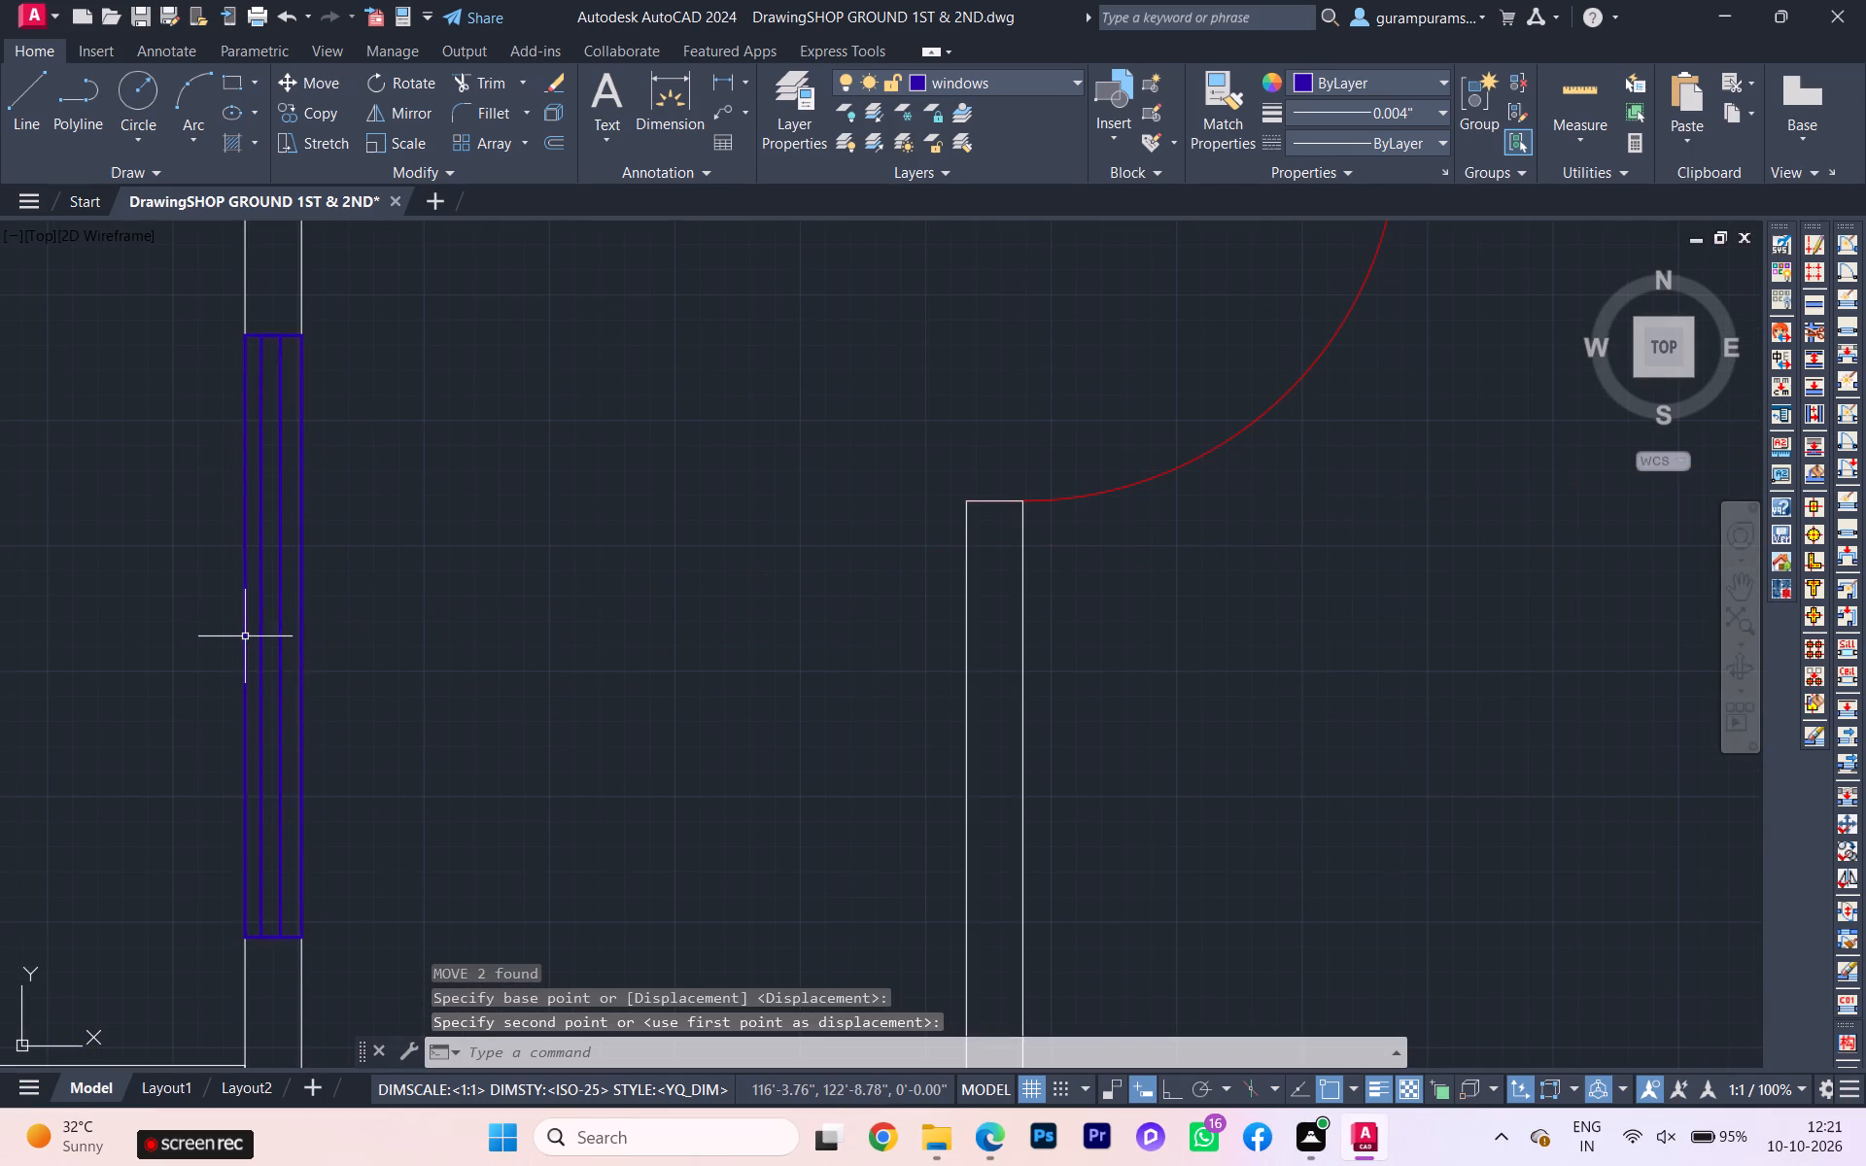
scroll(296, 634, "down", 1)
key("Escape")
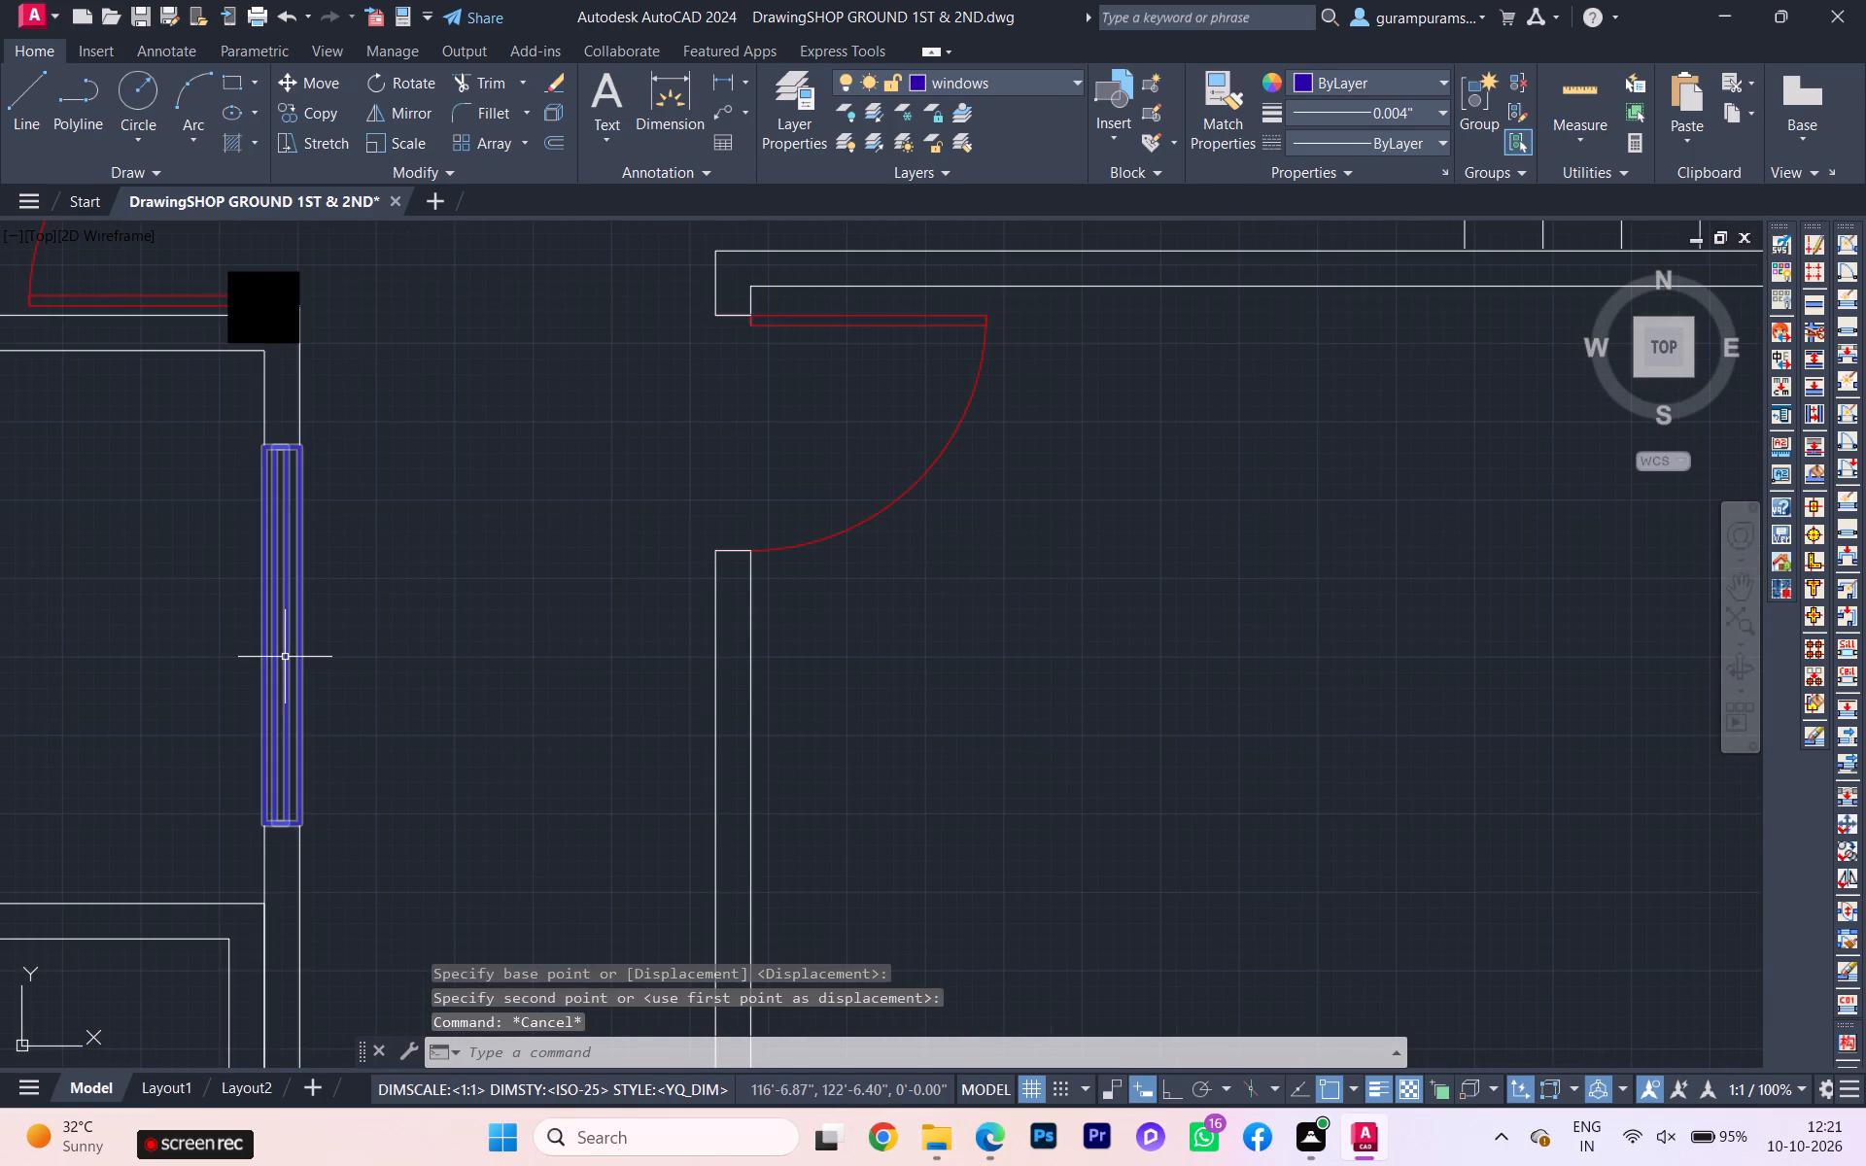
key("Escape")
Set the placed window group's lineweight to 0.010".
left_click(284, 654)
scroll(305, 621, "down", 2)
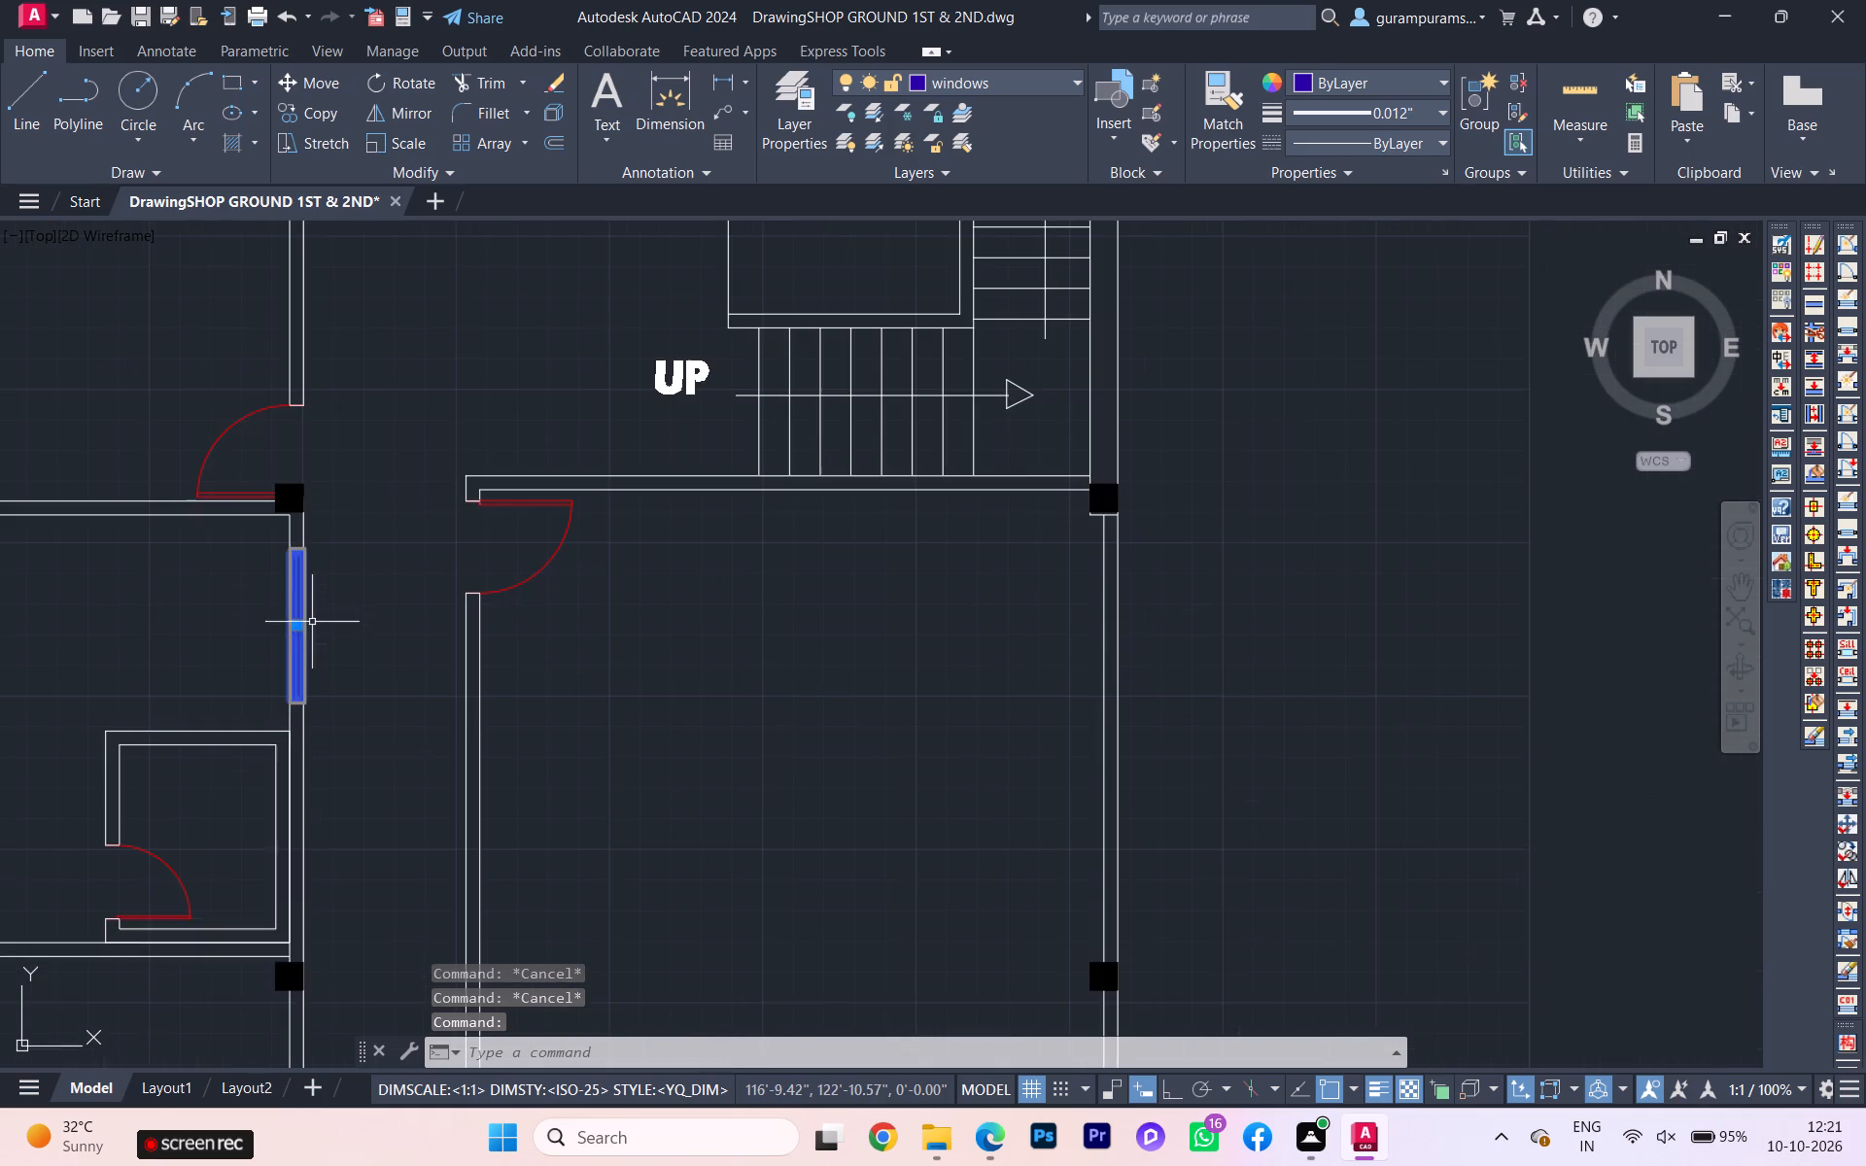
key("Escape")
scroll(348, 642, "down", 3)
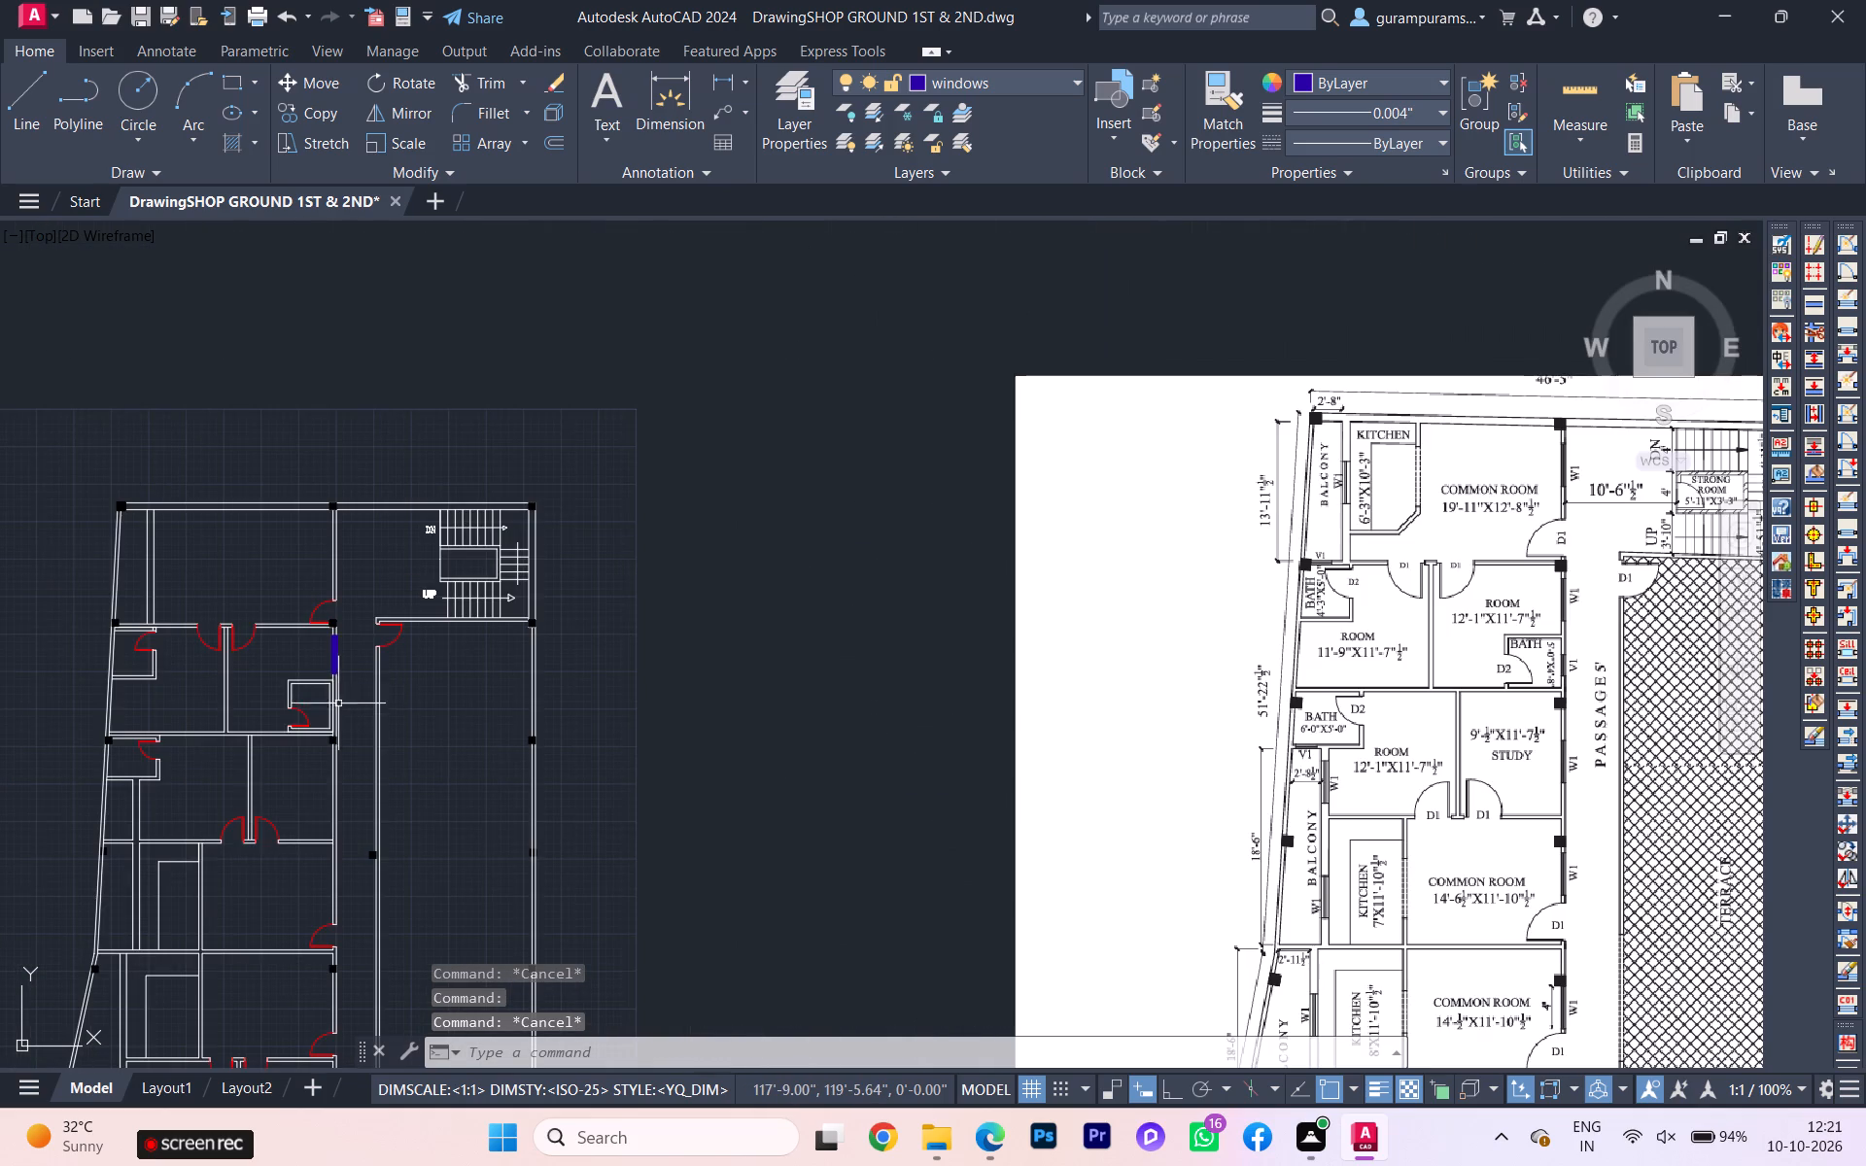
scroll(331, 689, "up", 4)
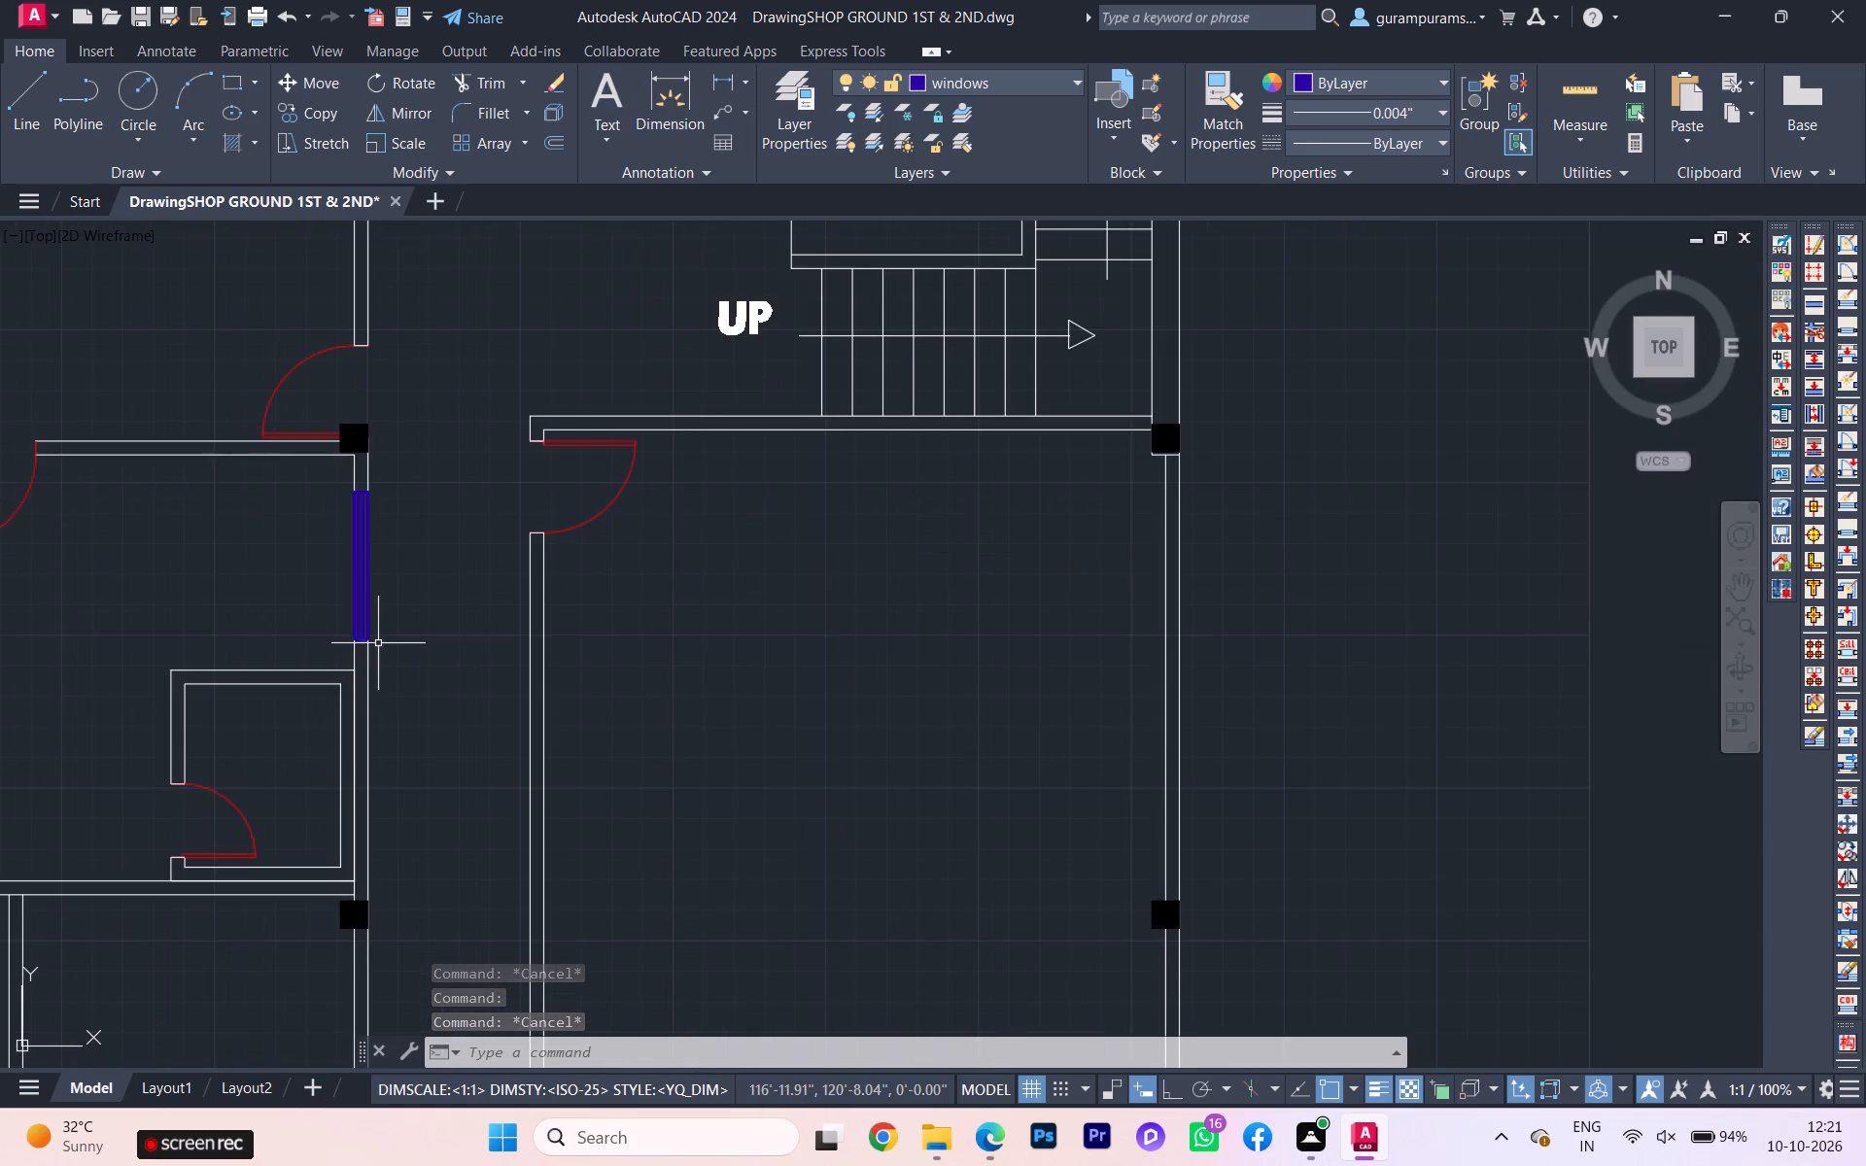
left_click(342, 580)
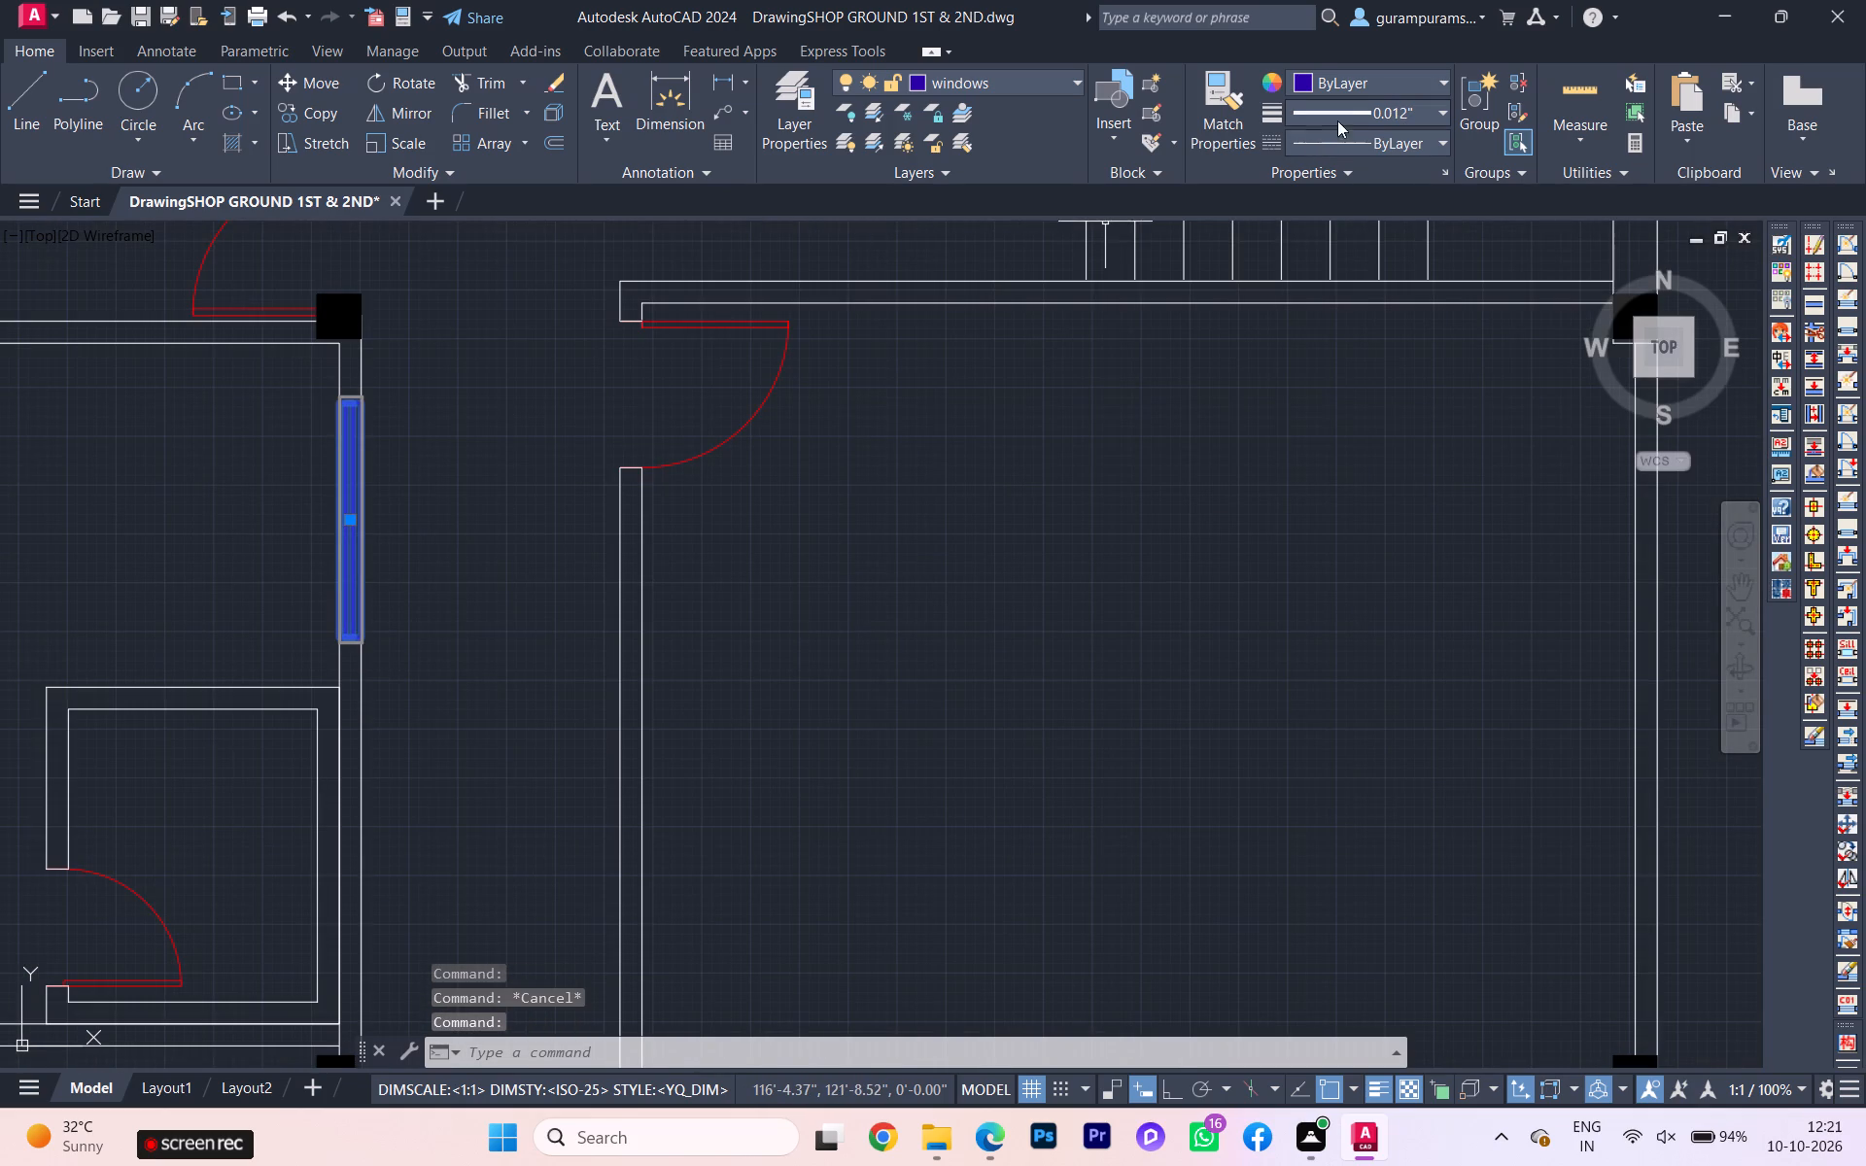
left_click(1340, 115)
scroll(1313, 200, "up", 2)
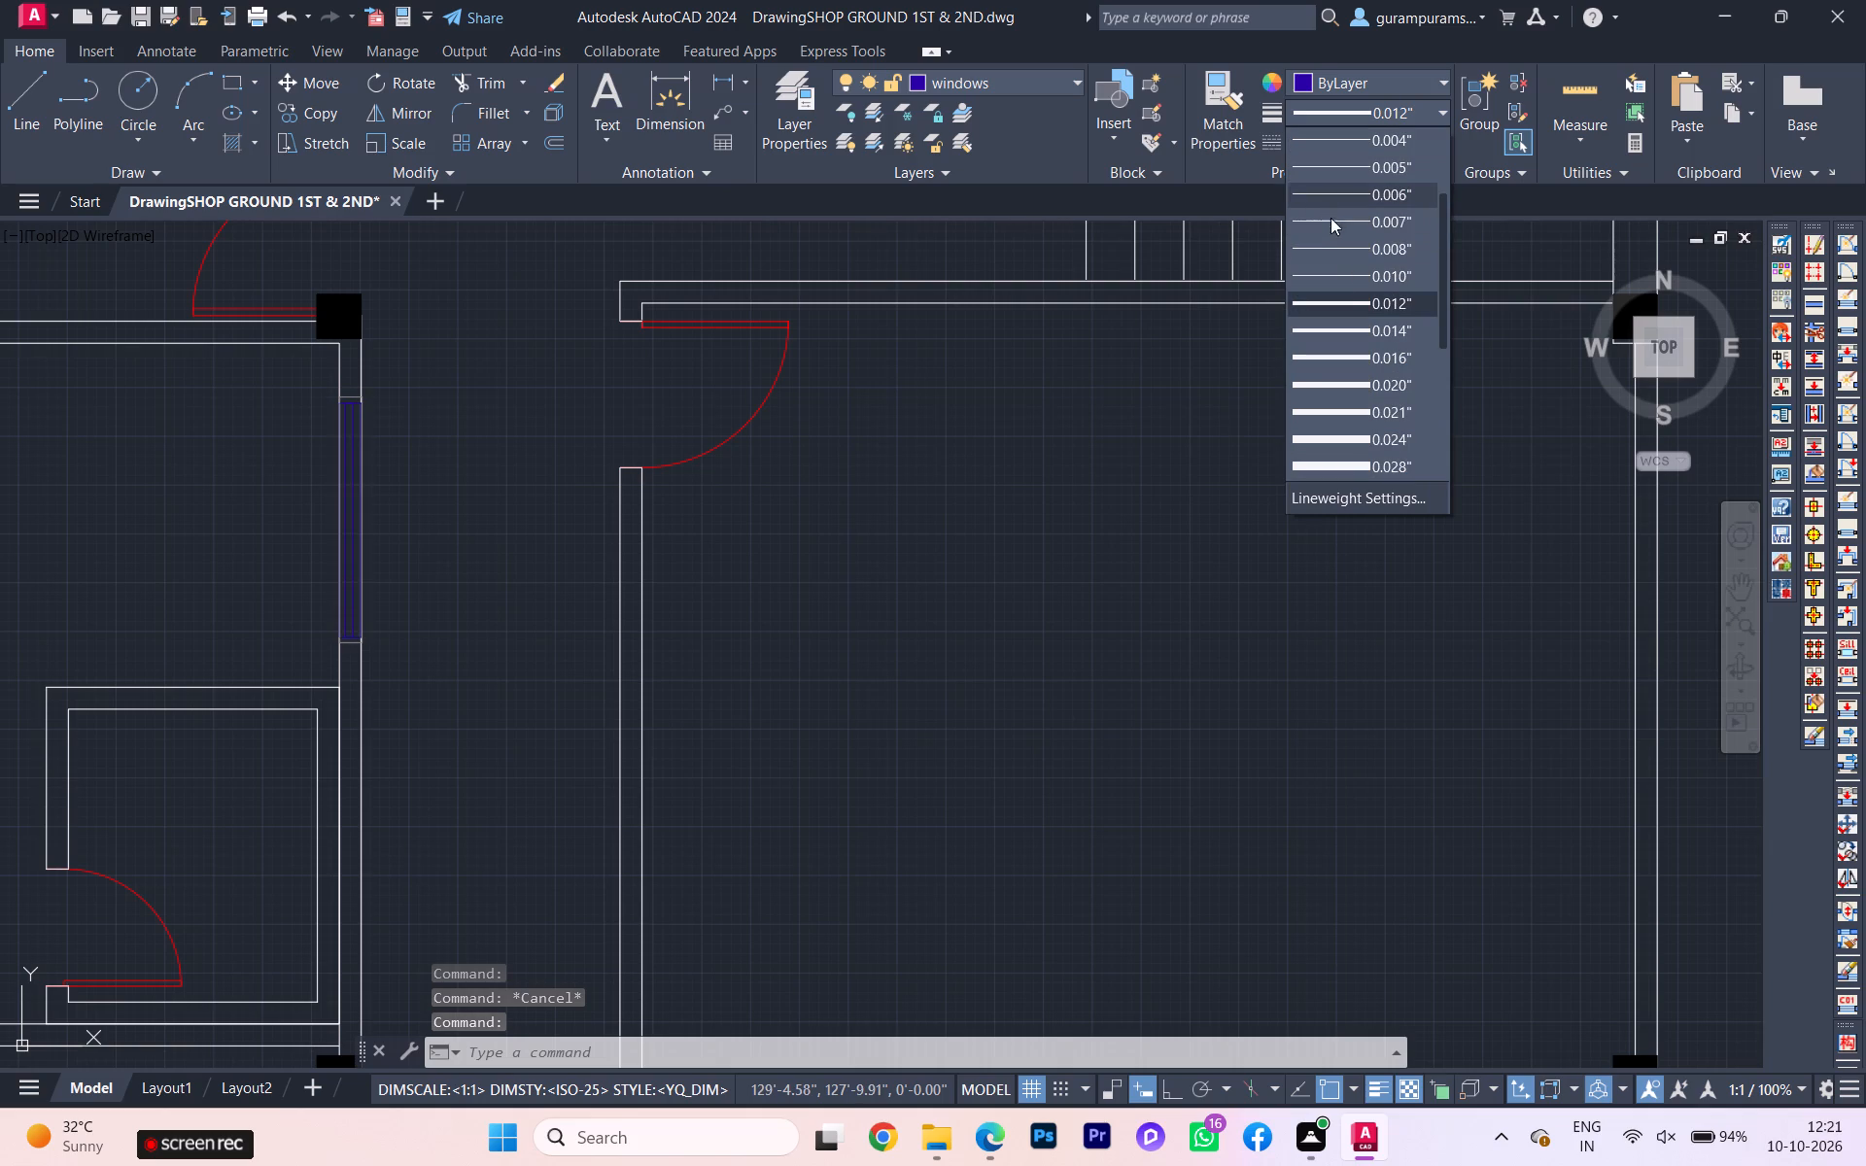
left_click(1350, 280)
key("Escape")
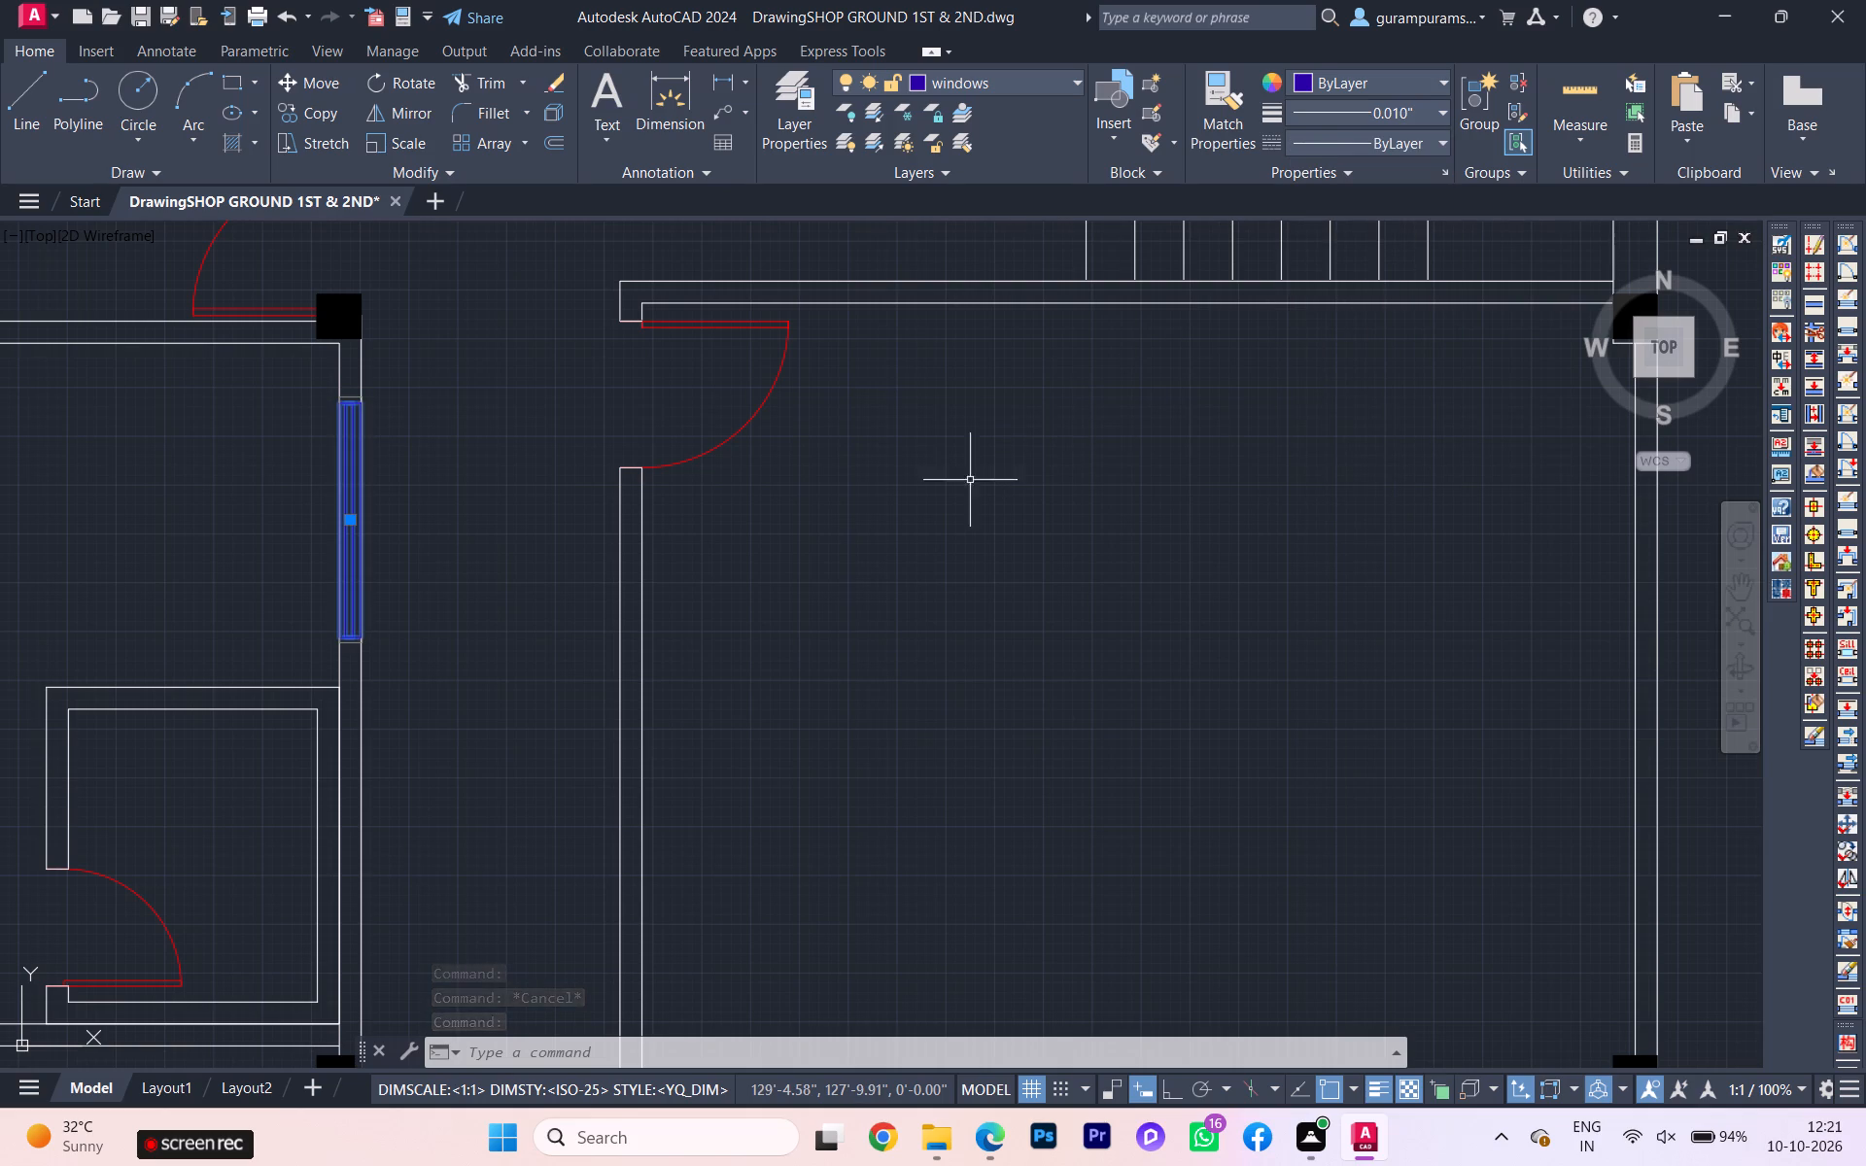
Change the colour of the windows layer to index colour 160.
left_click(363, 528)
left_click(1320, 83)
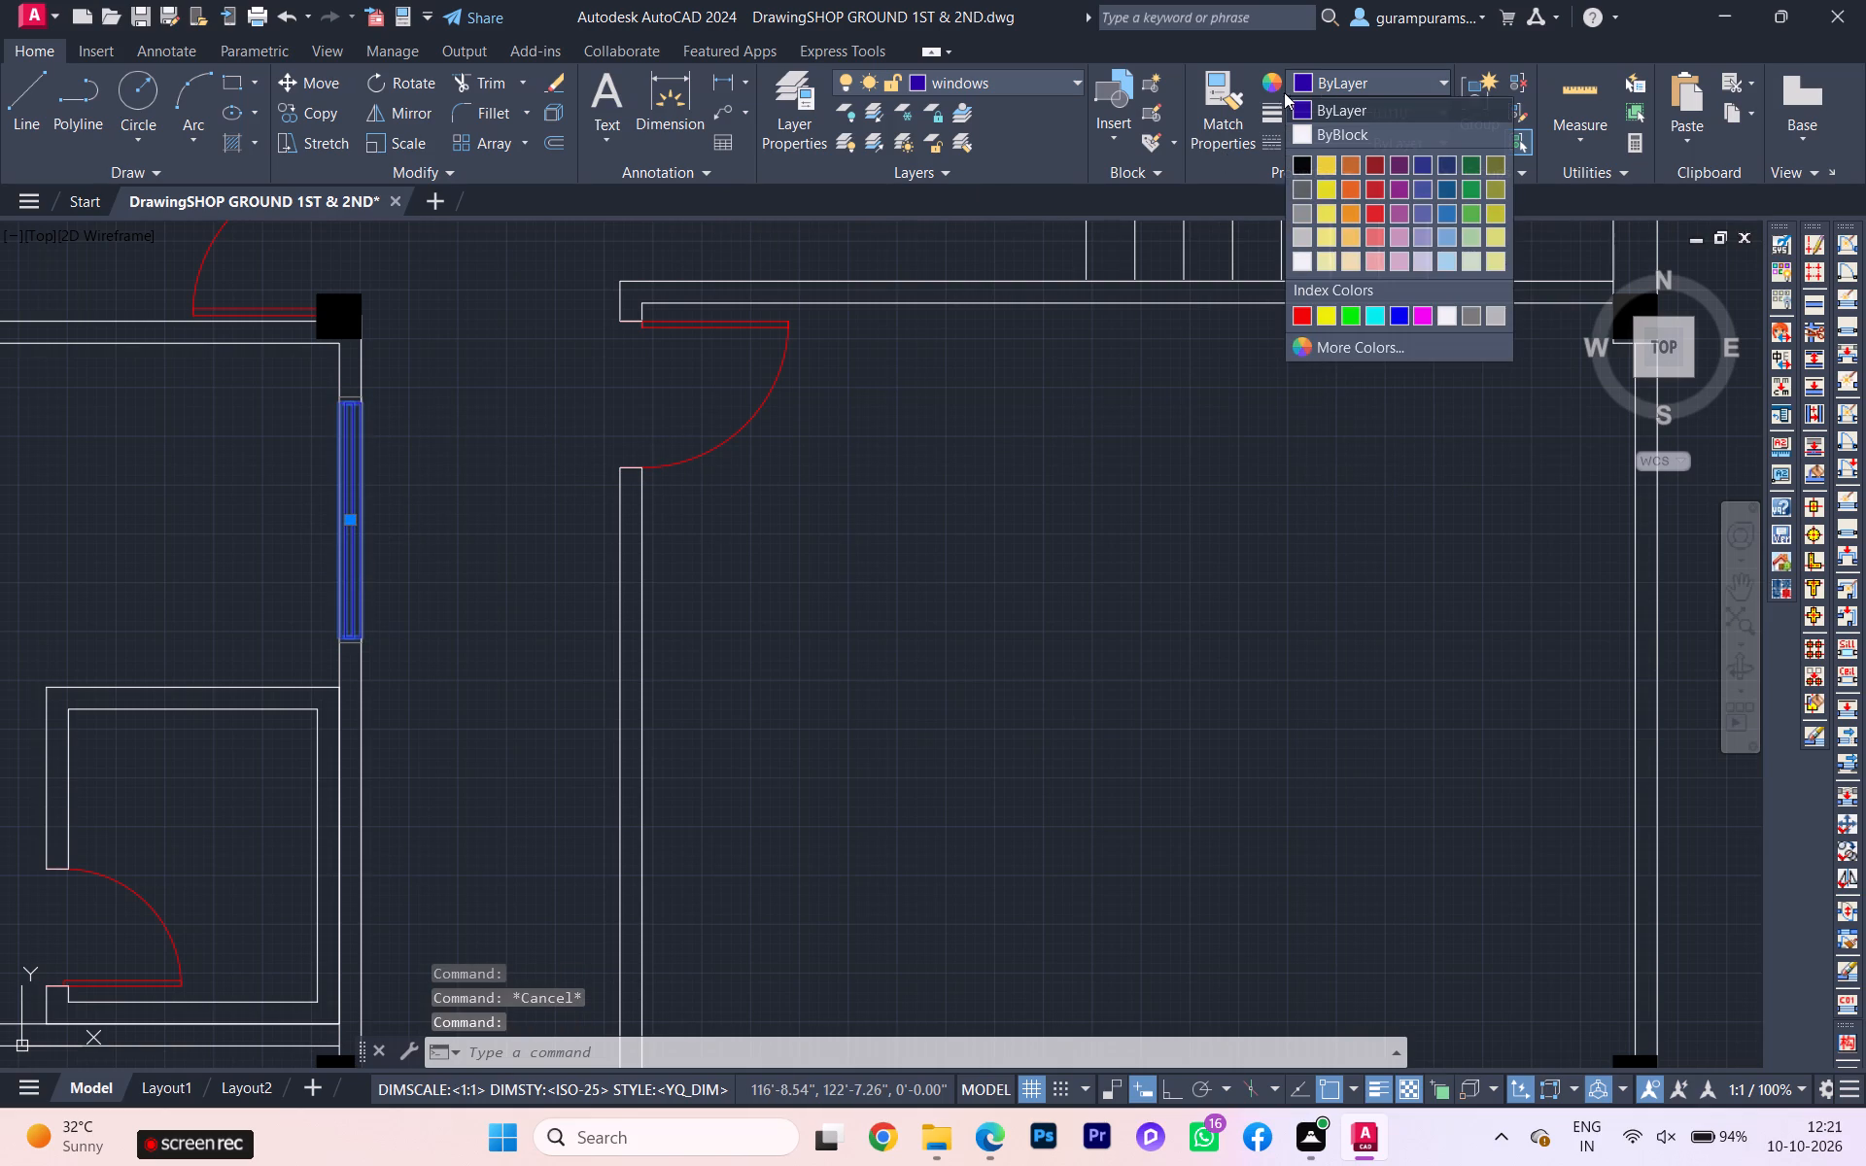
left_click(1024, 80)
left_click(1034, 75)
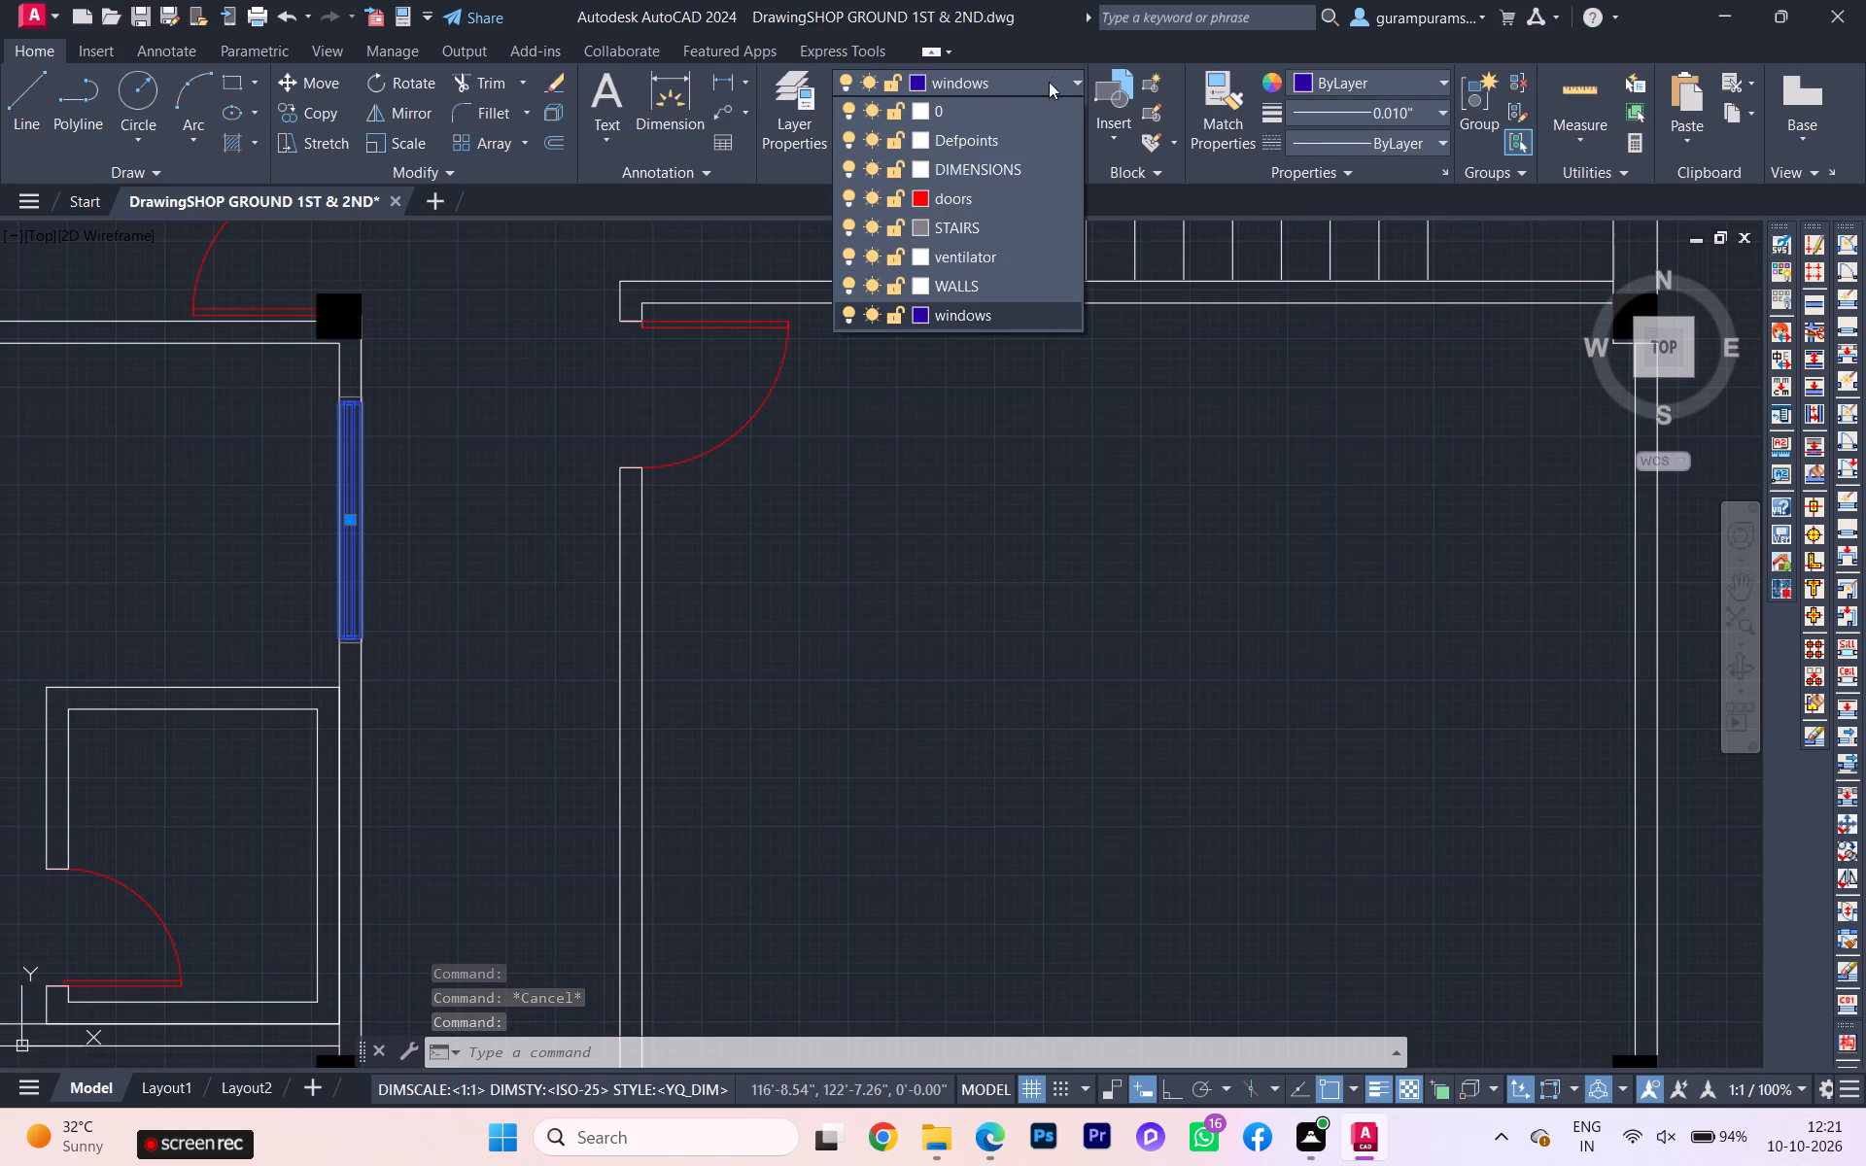
left_click(924, 315)
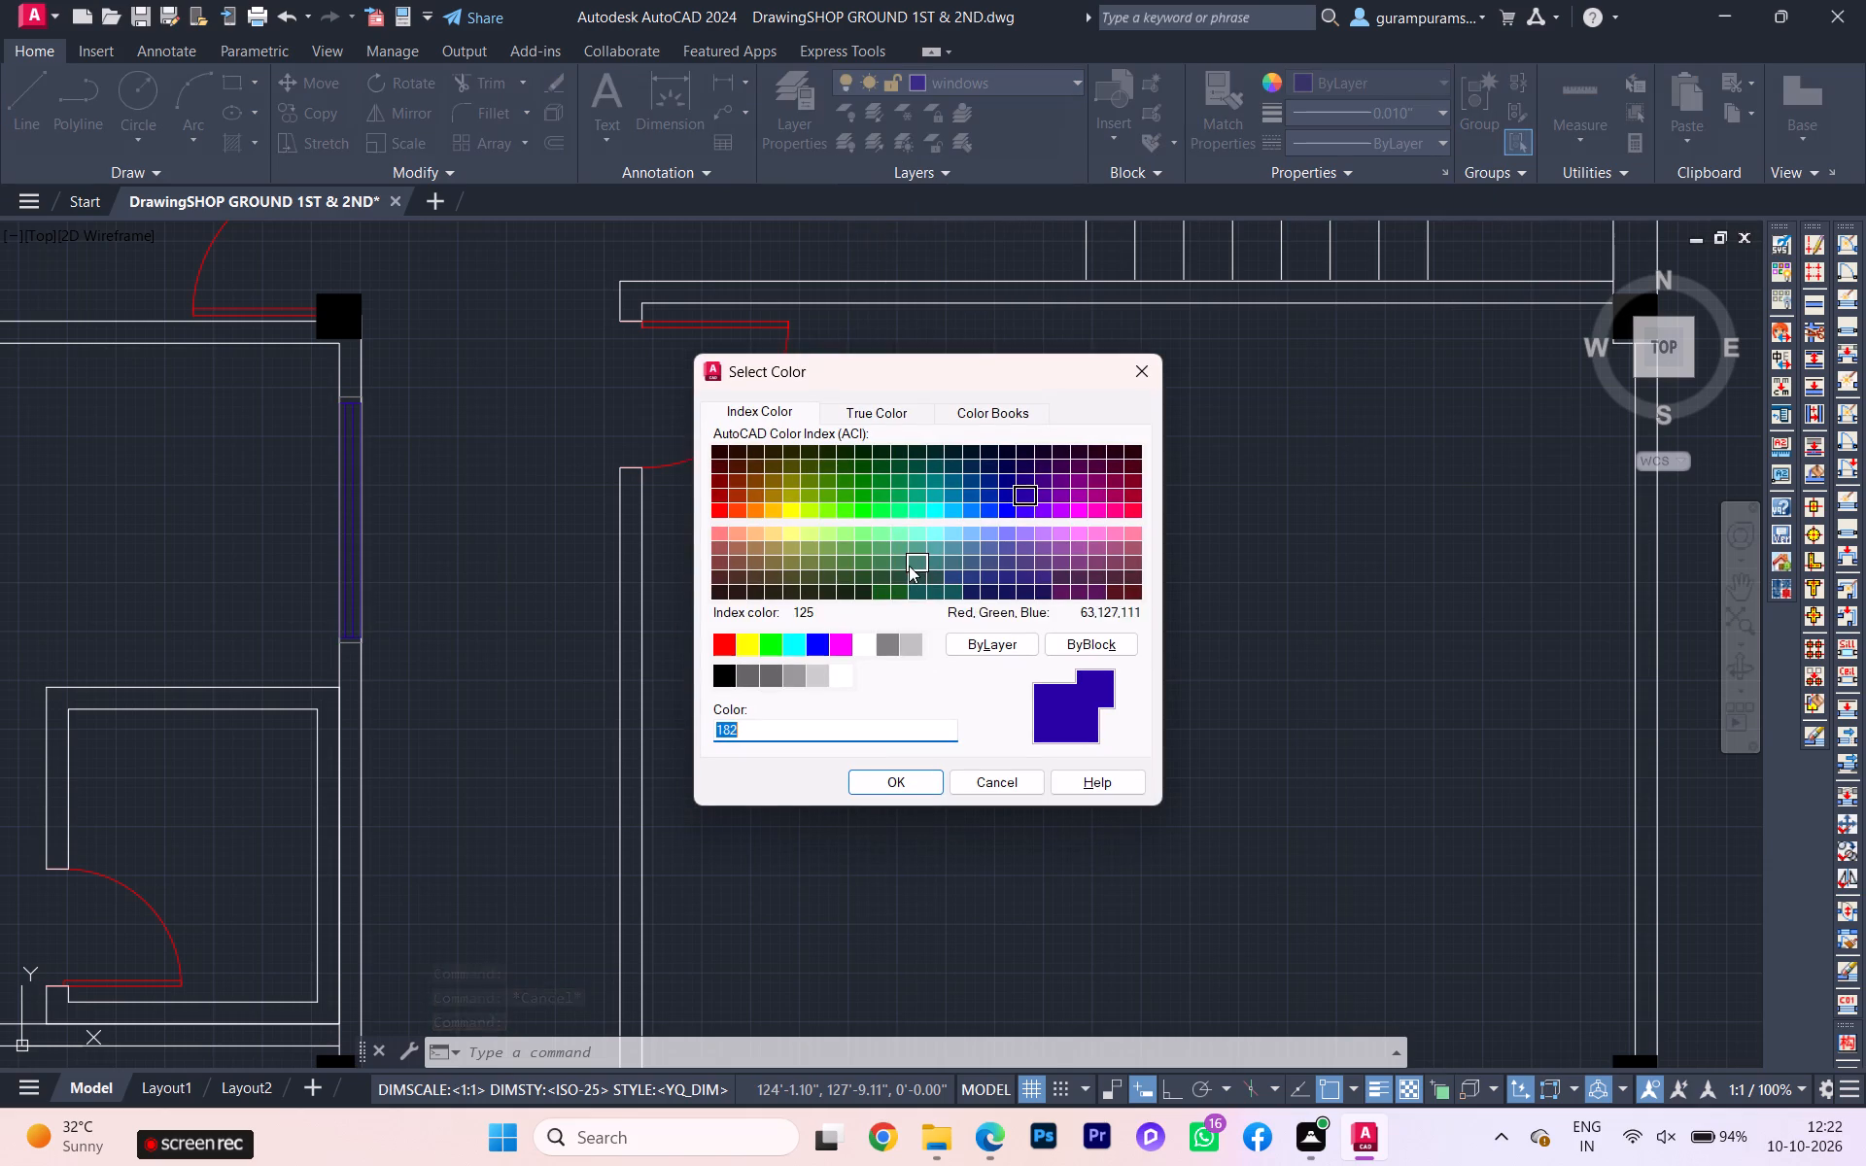
scroll(573, 434, "down", 4)
scroll(539, 428, "up", 1)
scroll(538, 428, "down", 1)
scroll(905, 657, "down", 3)
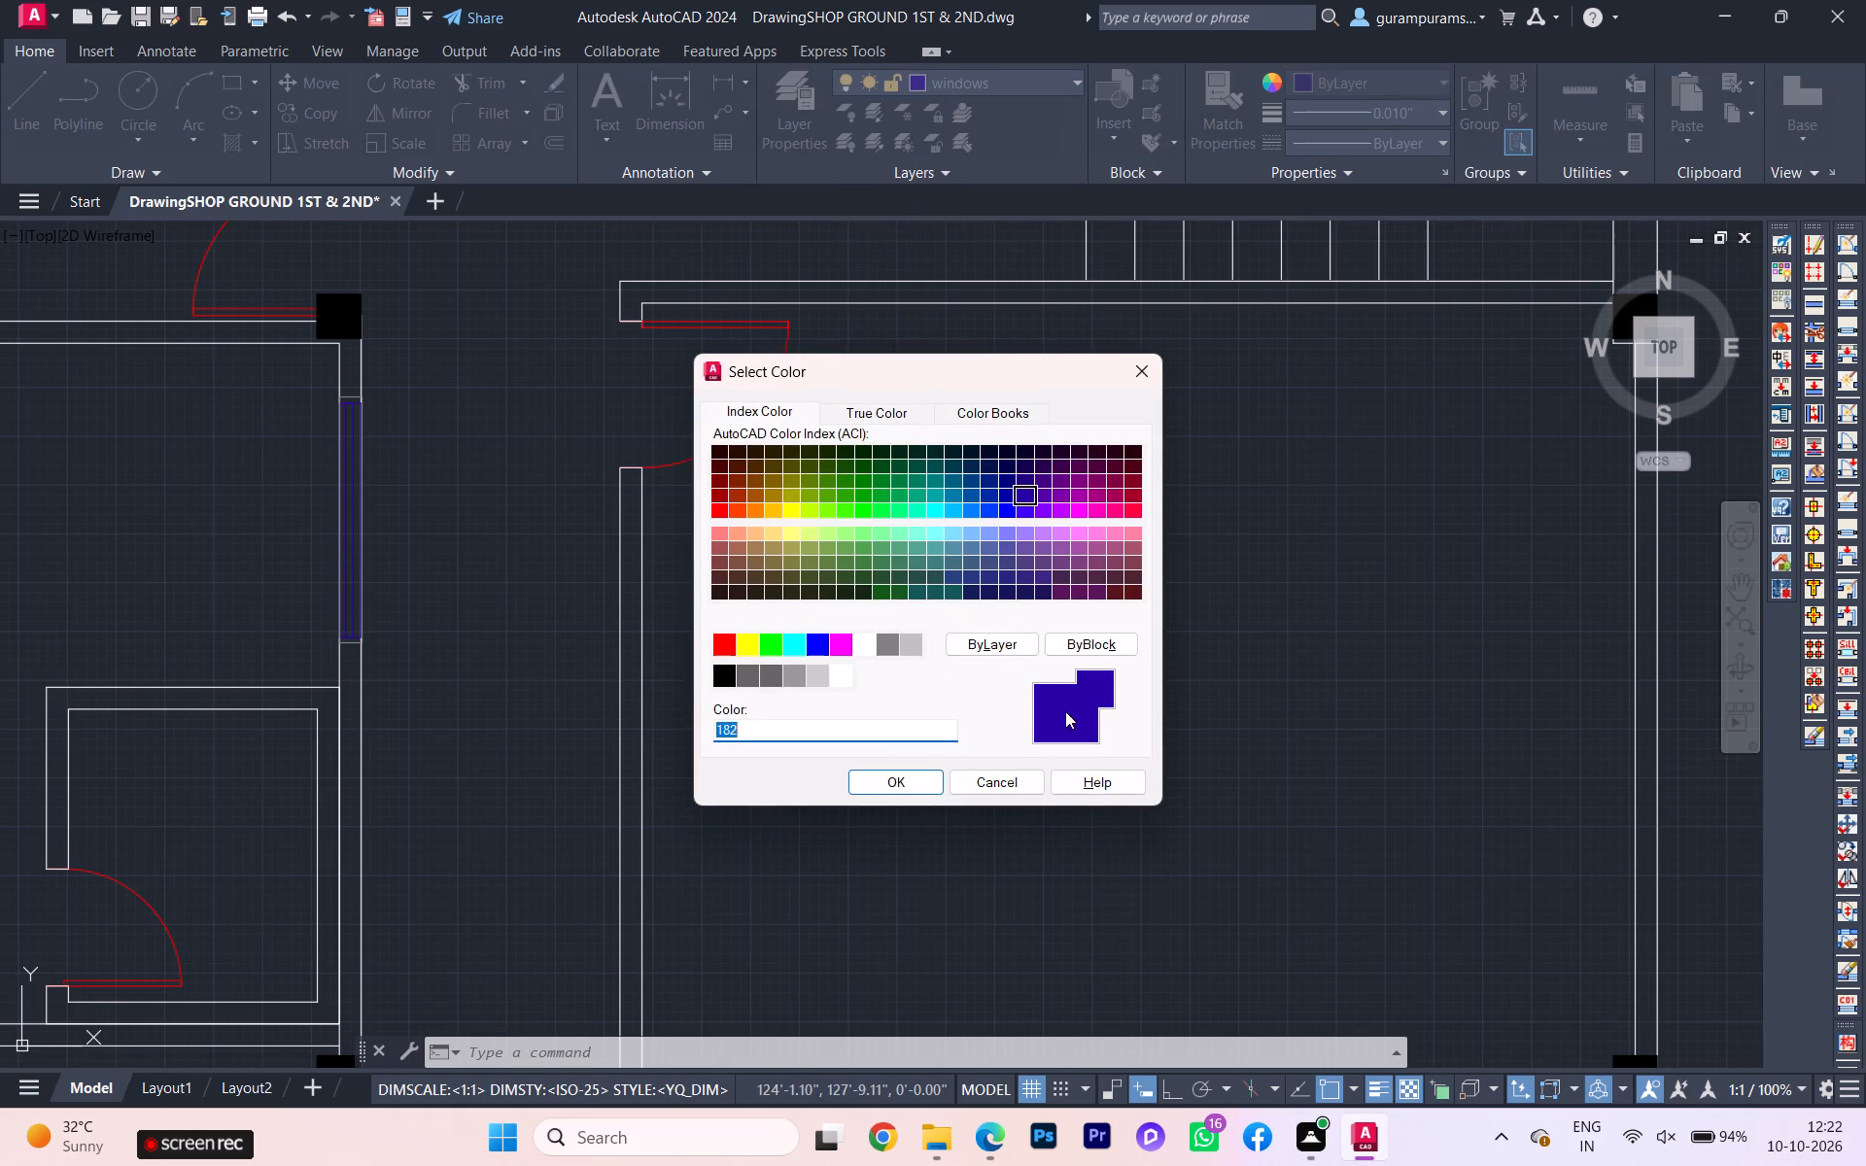
left_click(988, 508)
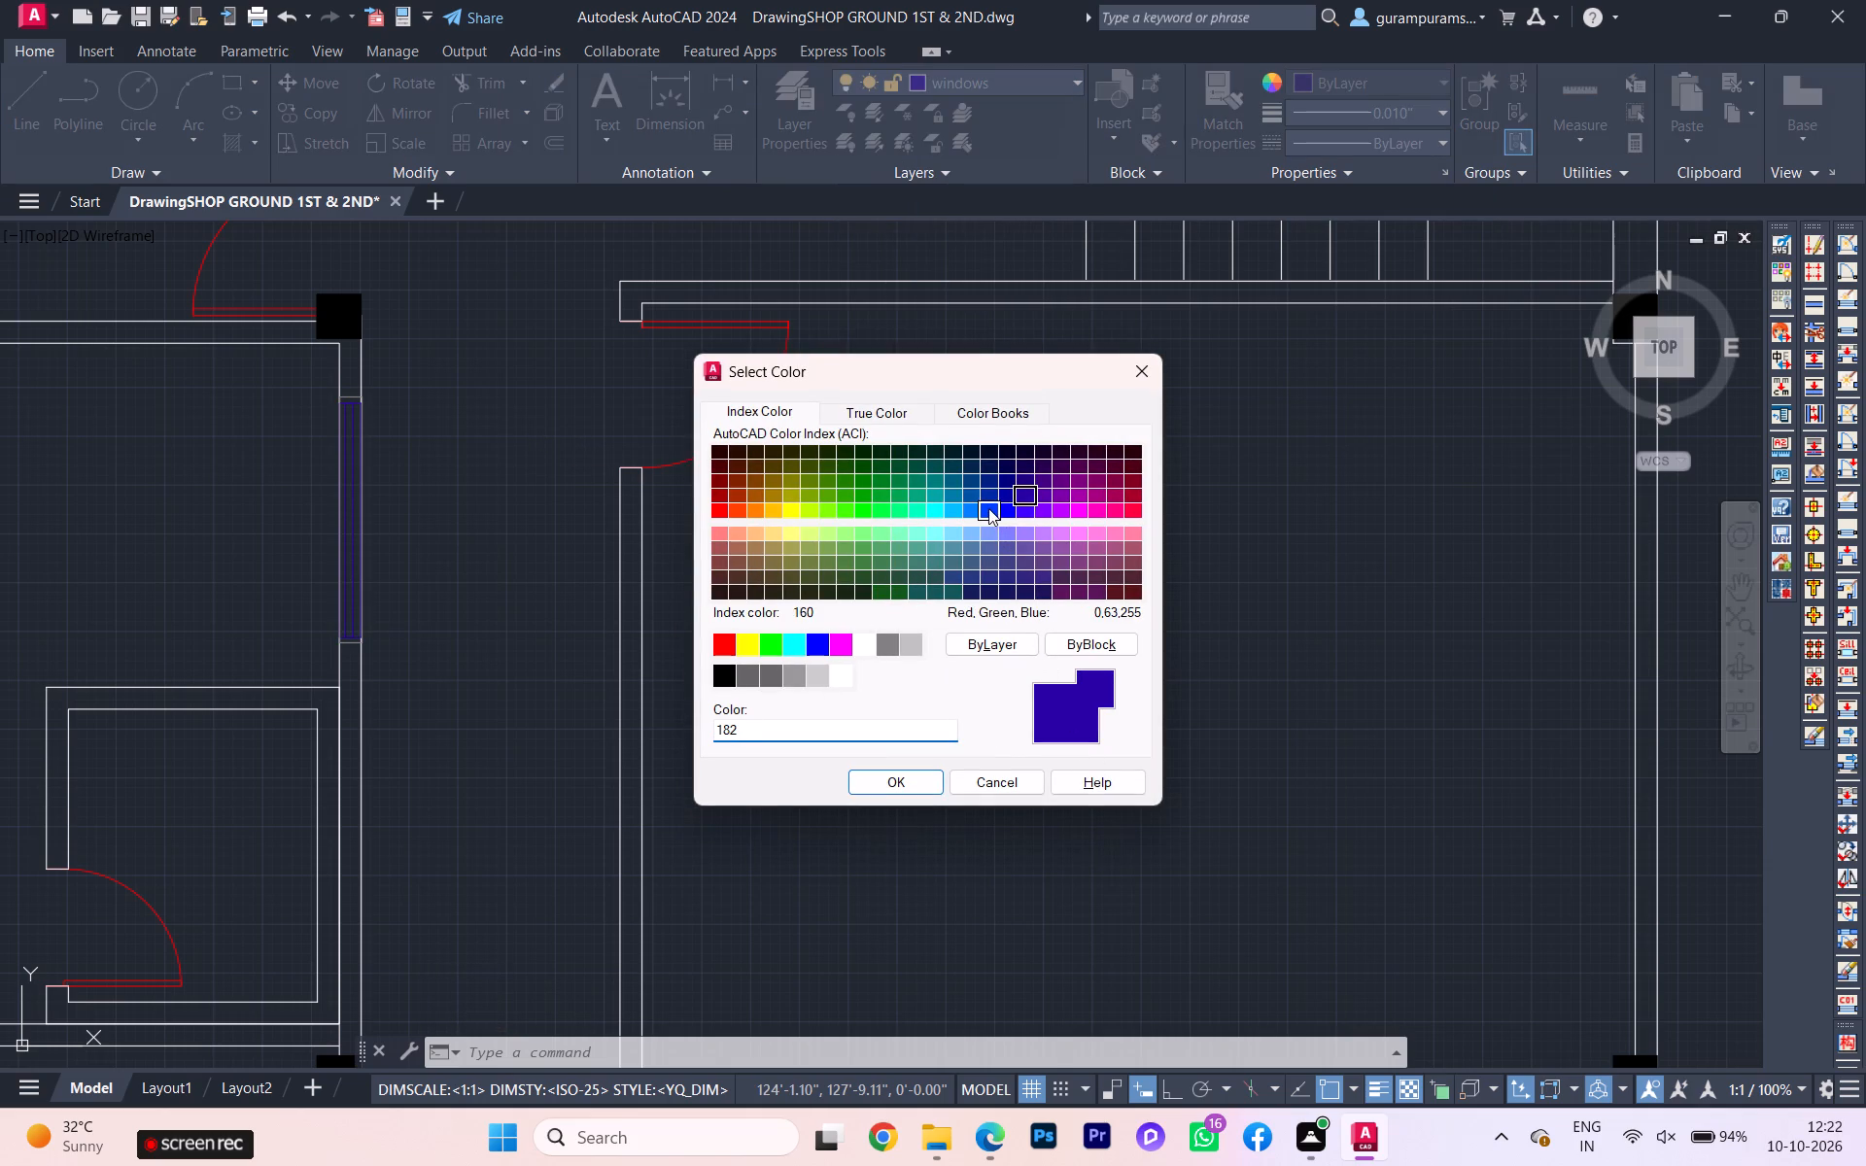
left_click(879, 781)
key("Escape")
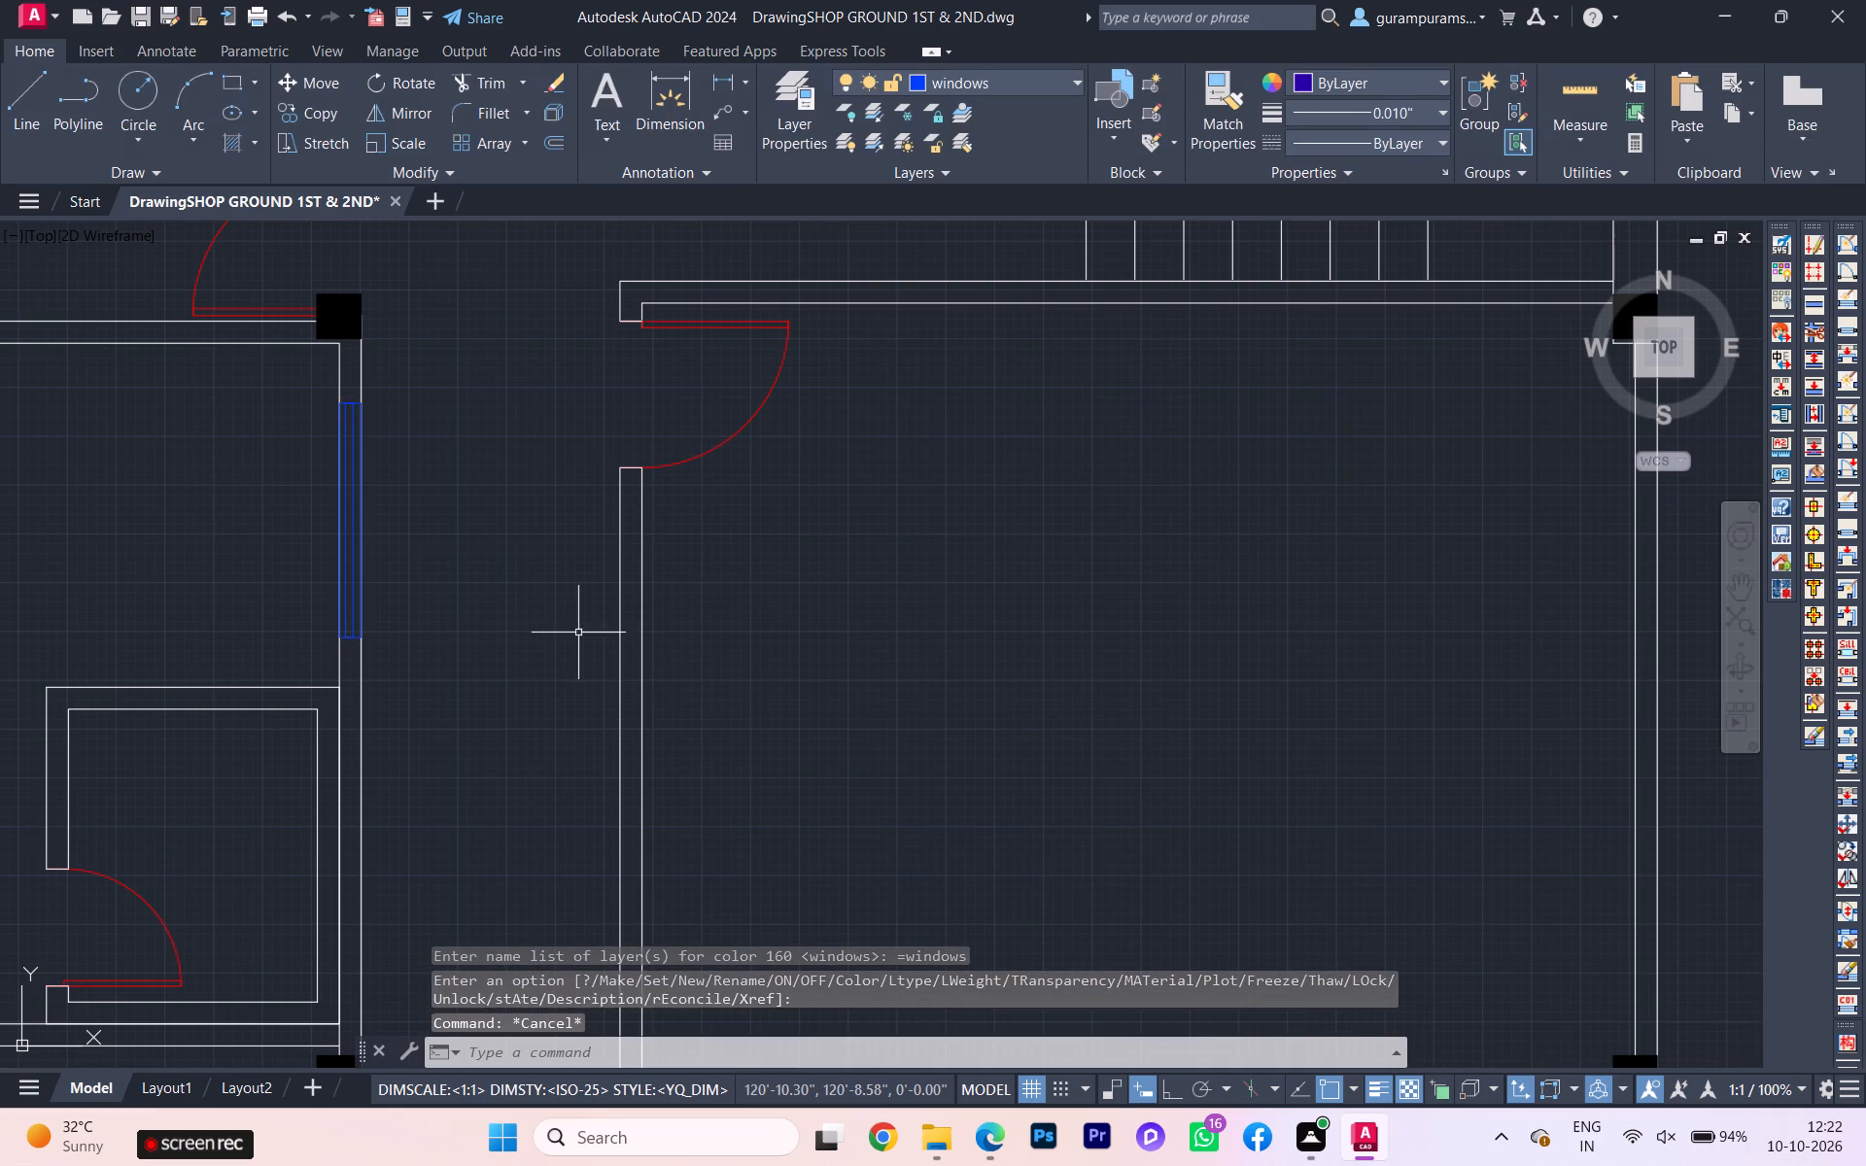
Examine the reference plan for the W1 window positions in the rooms along the passage.
scroll(552, 633, "down", 2)
scroll(434, 641, "down", 1)
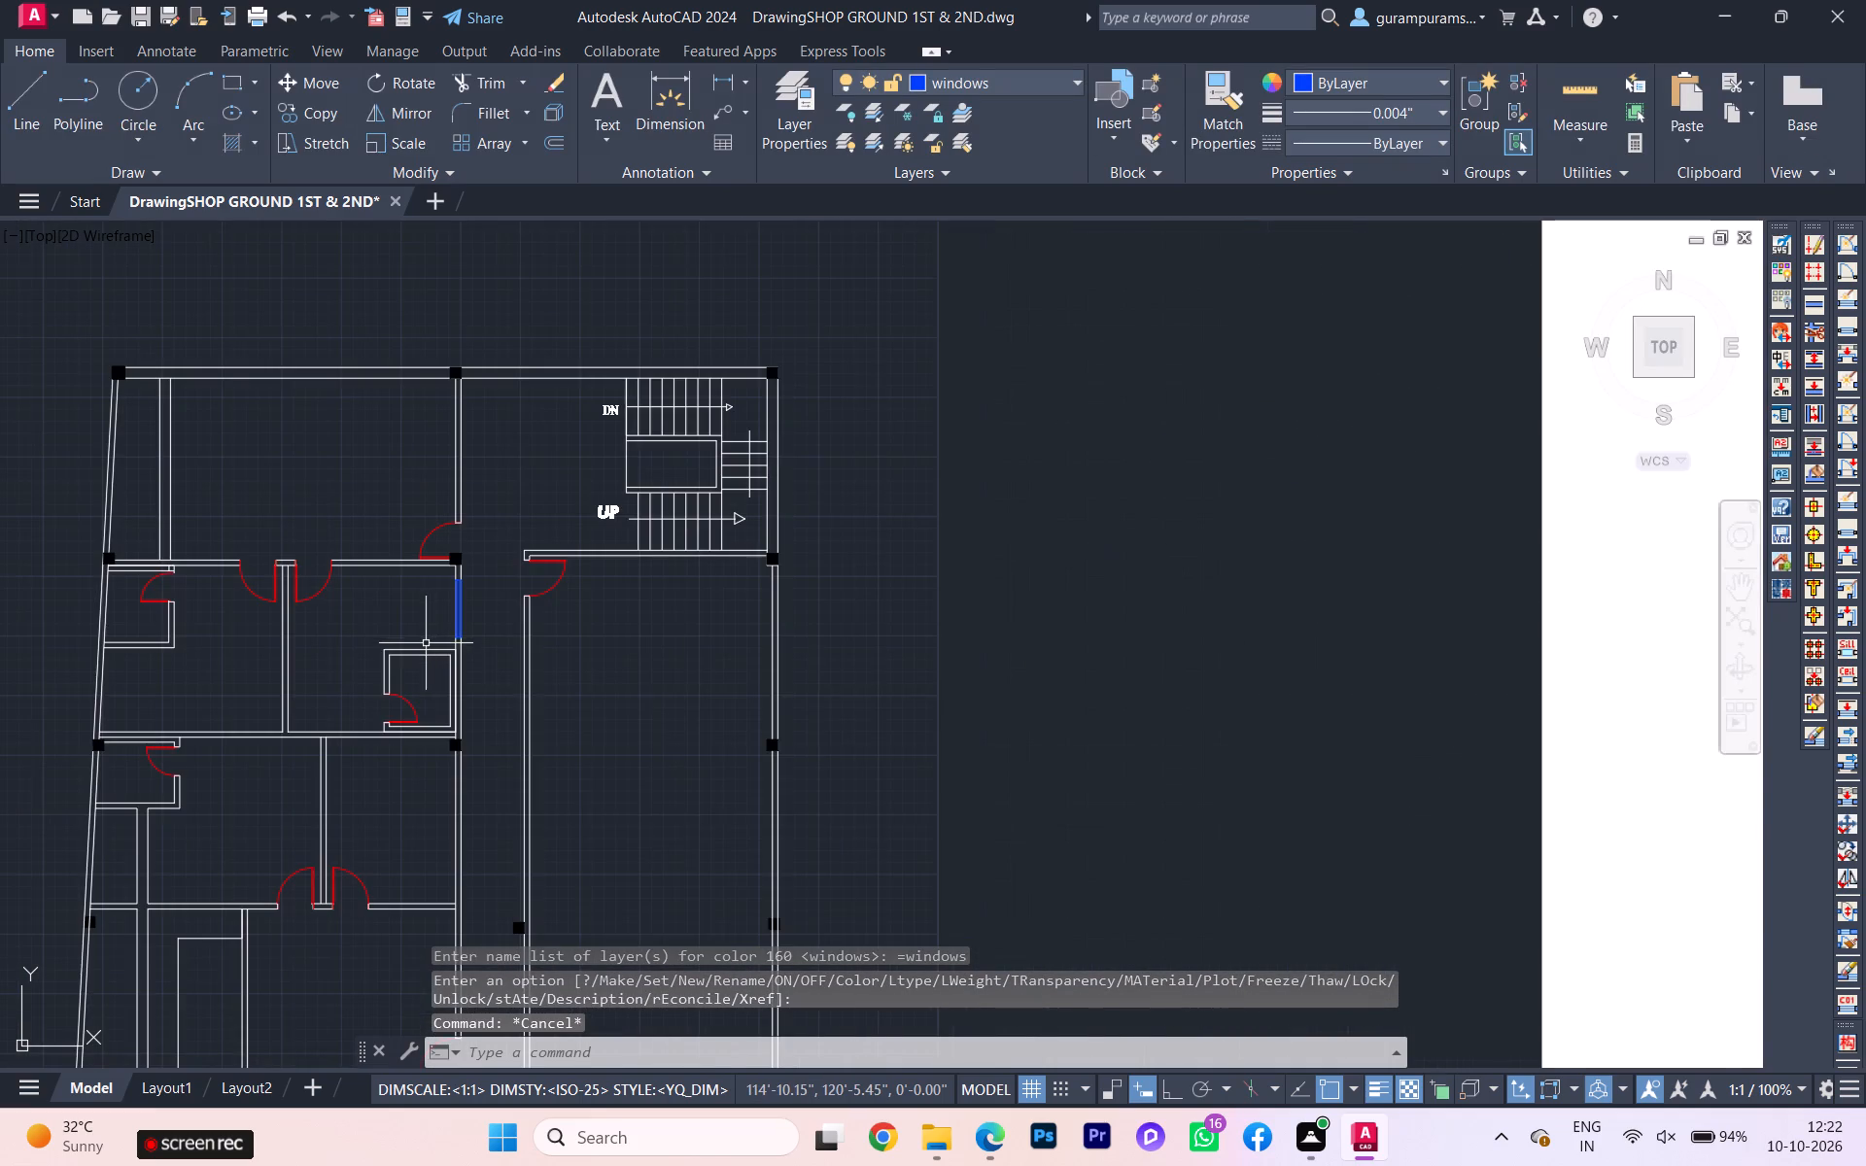
scroll(423, 645, "down", 1)
scroll(1763, 609, "up", 3)
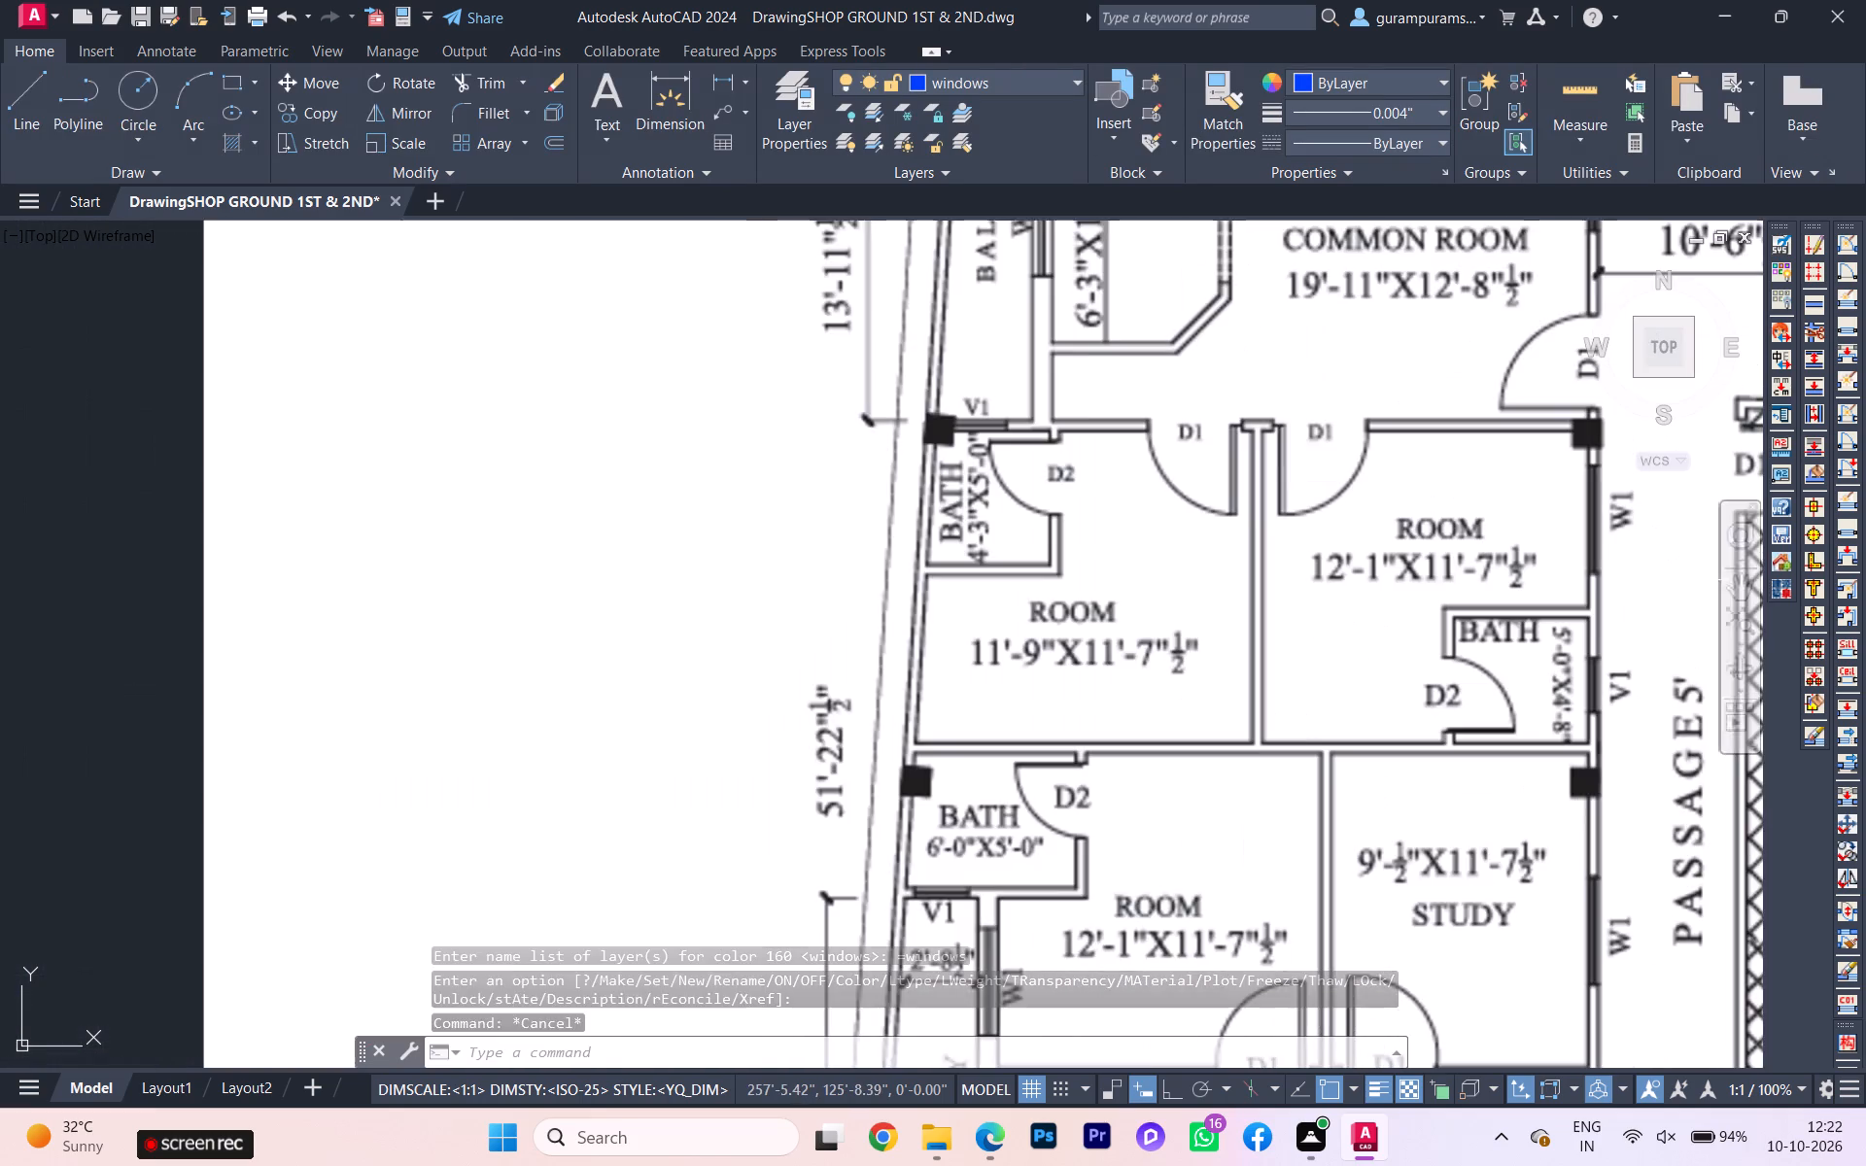
scroll(1637, 592, "up", 1)
scroll(1635, 595, "down", 6)
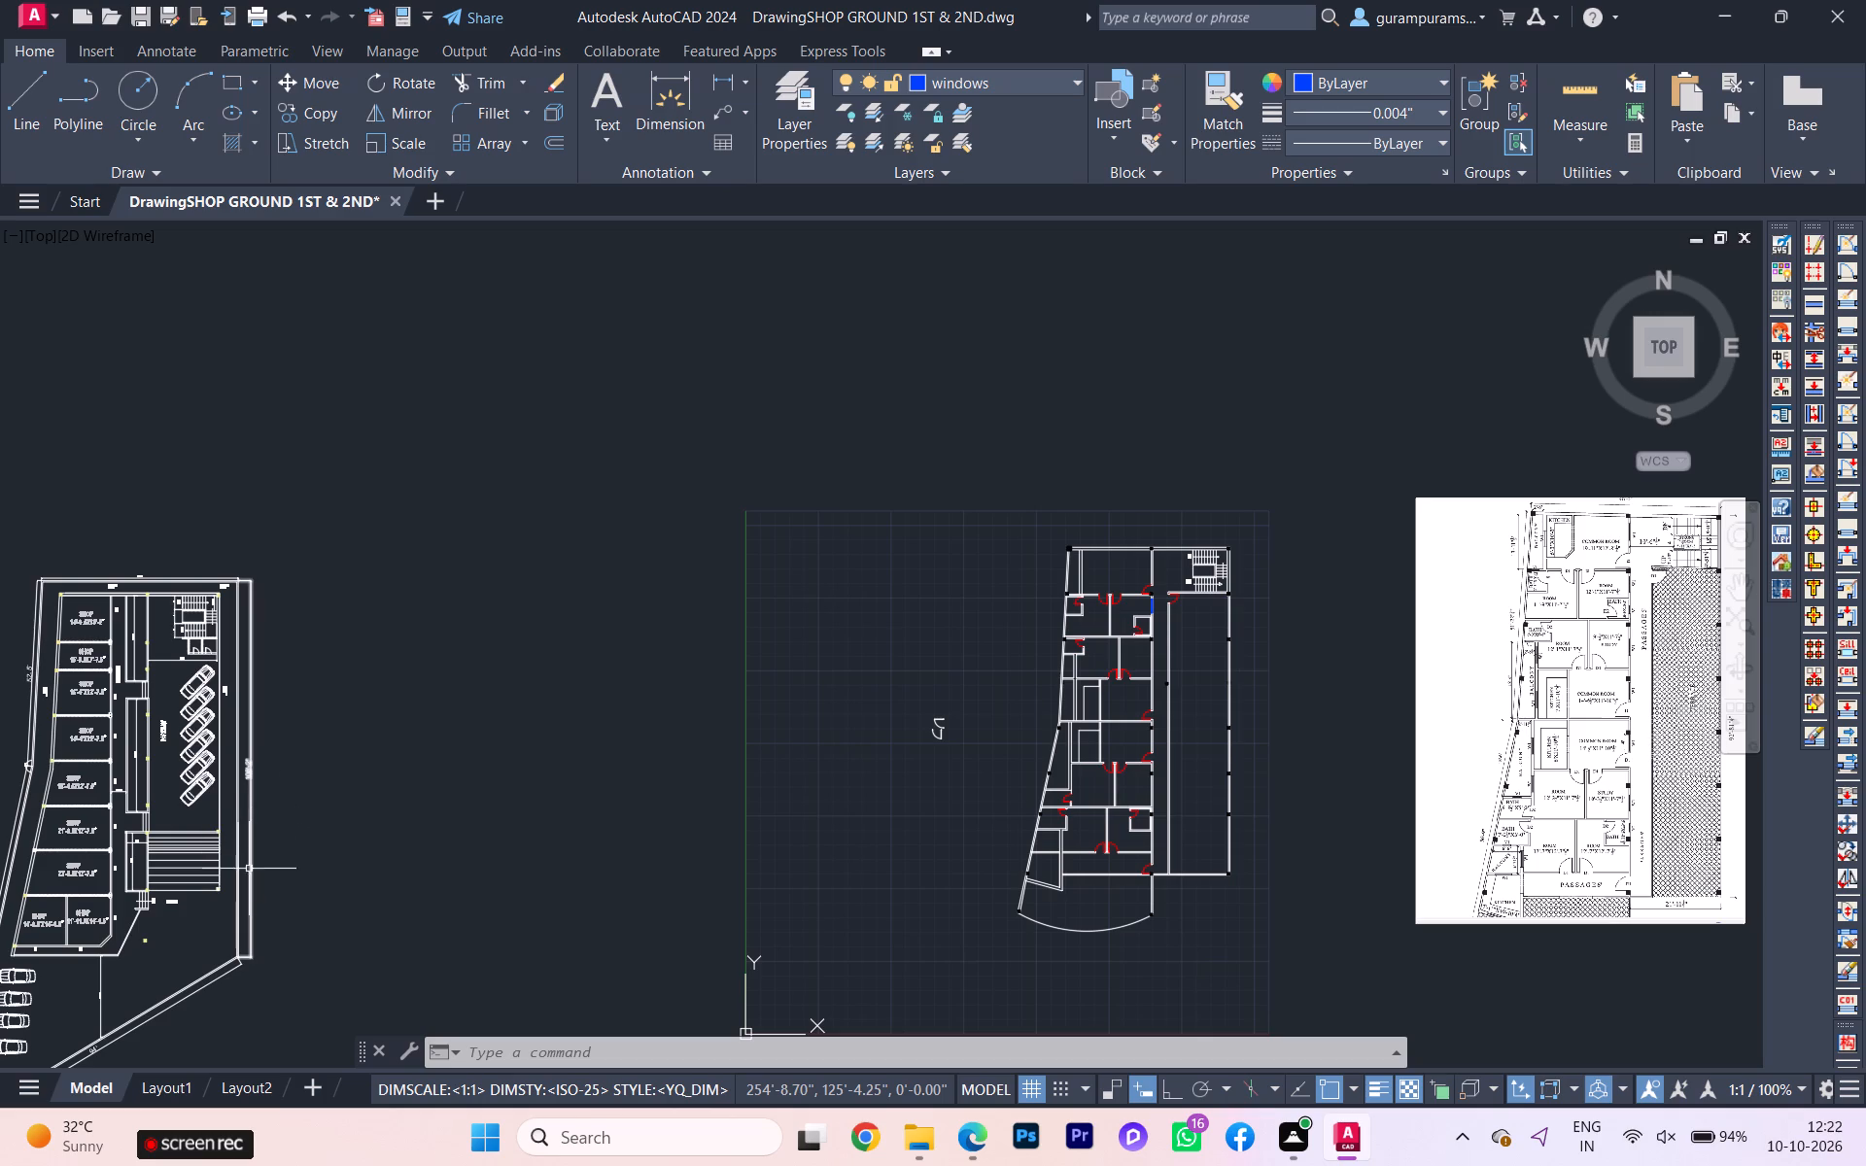
scroll(294, 828, "up", 2)
scroll(299, 830, "down", 2)
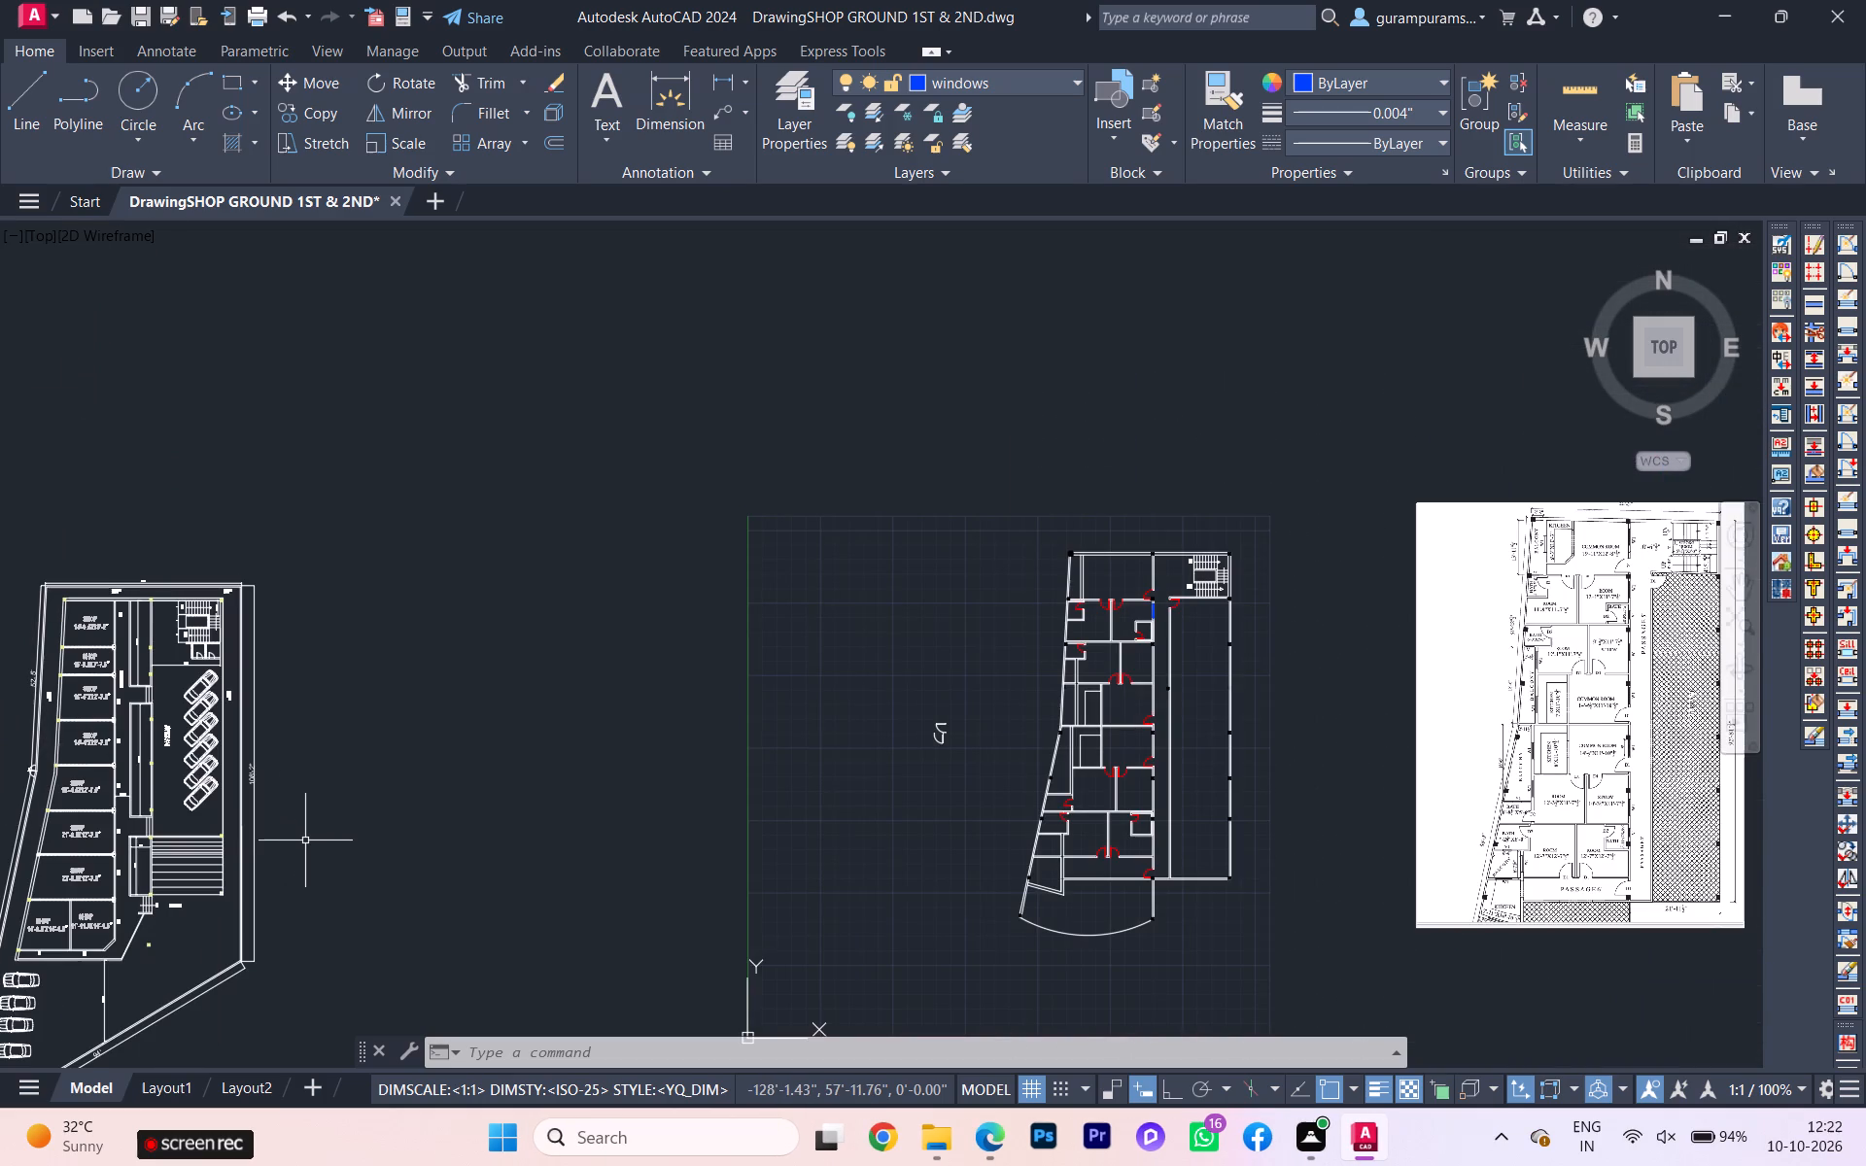
Copy the window about 14' straight down the passage wall, with Ortho on, into the study's wall.
scroll(1238, 536, "up", 2)
scroll(1187, 721, "up", 1)
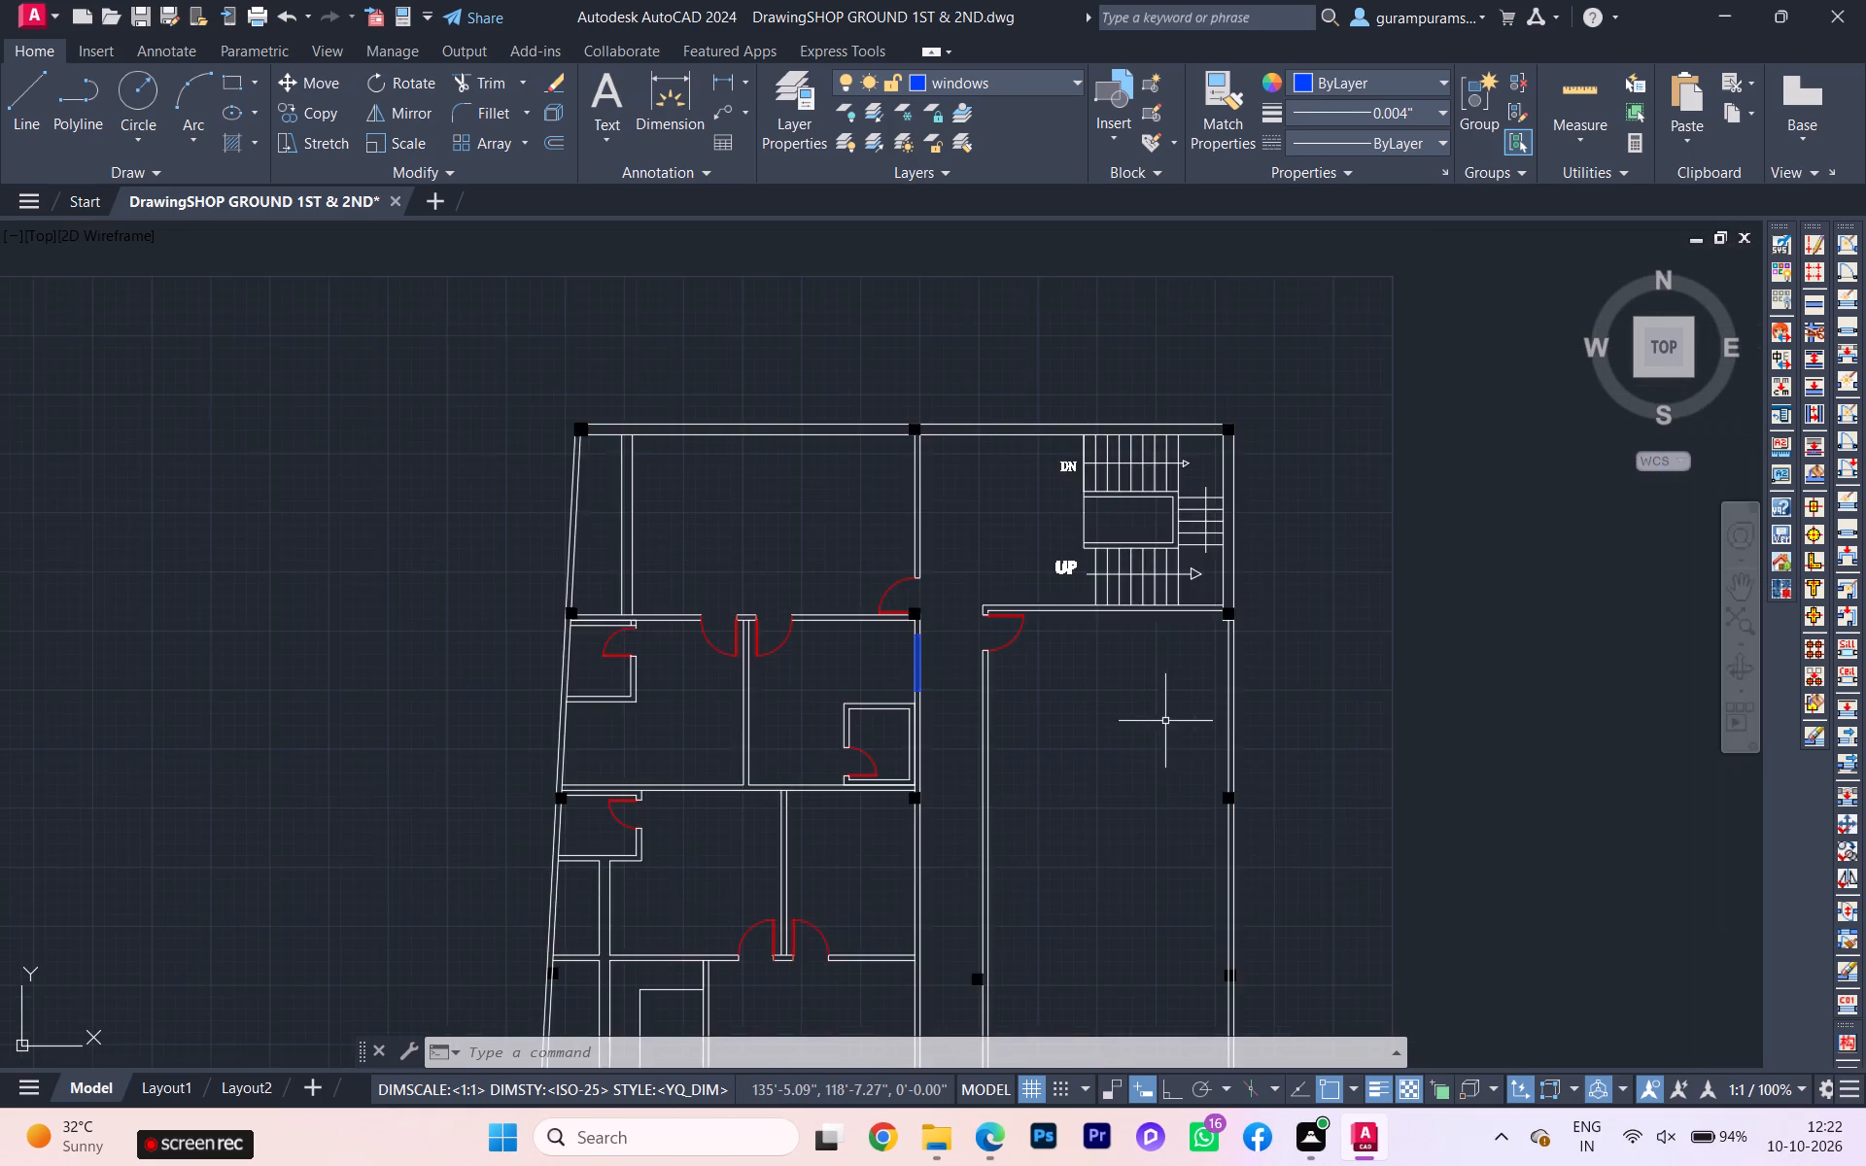
scroll(1066, 727, "up", 3)
left_click(453, 486)
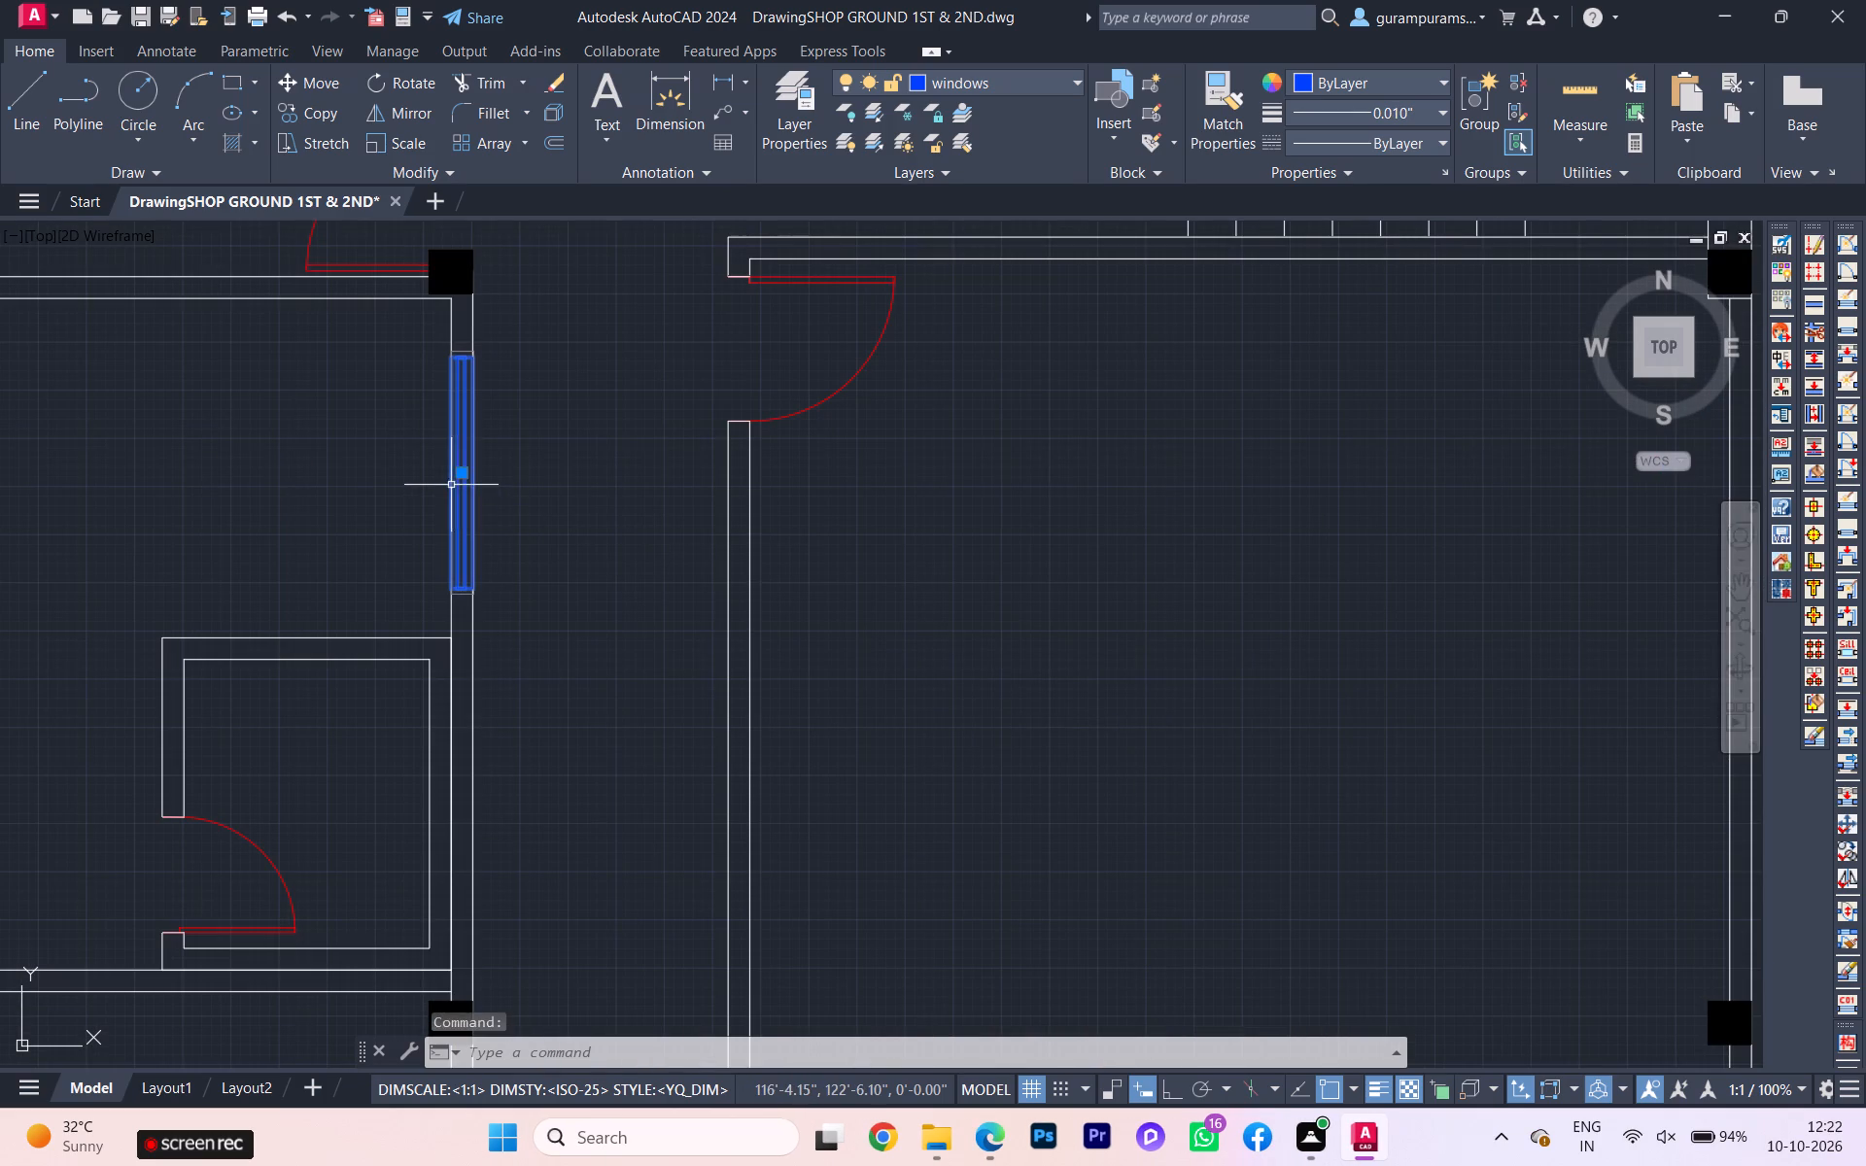
scroll(295, 469, "down", 4)
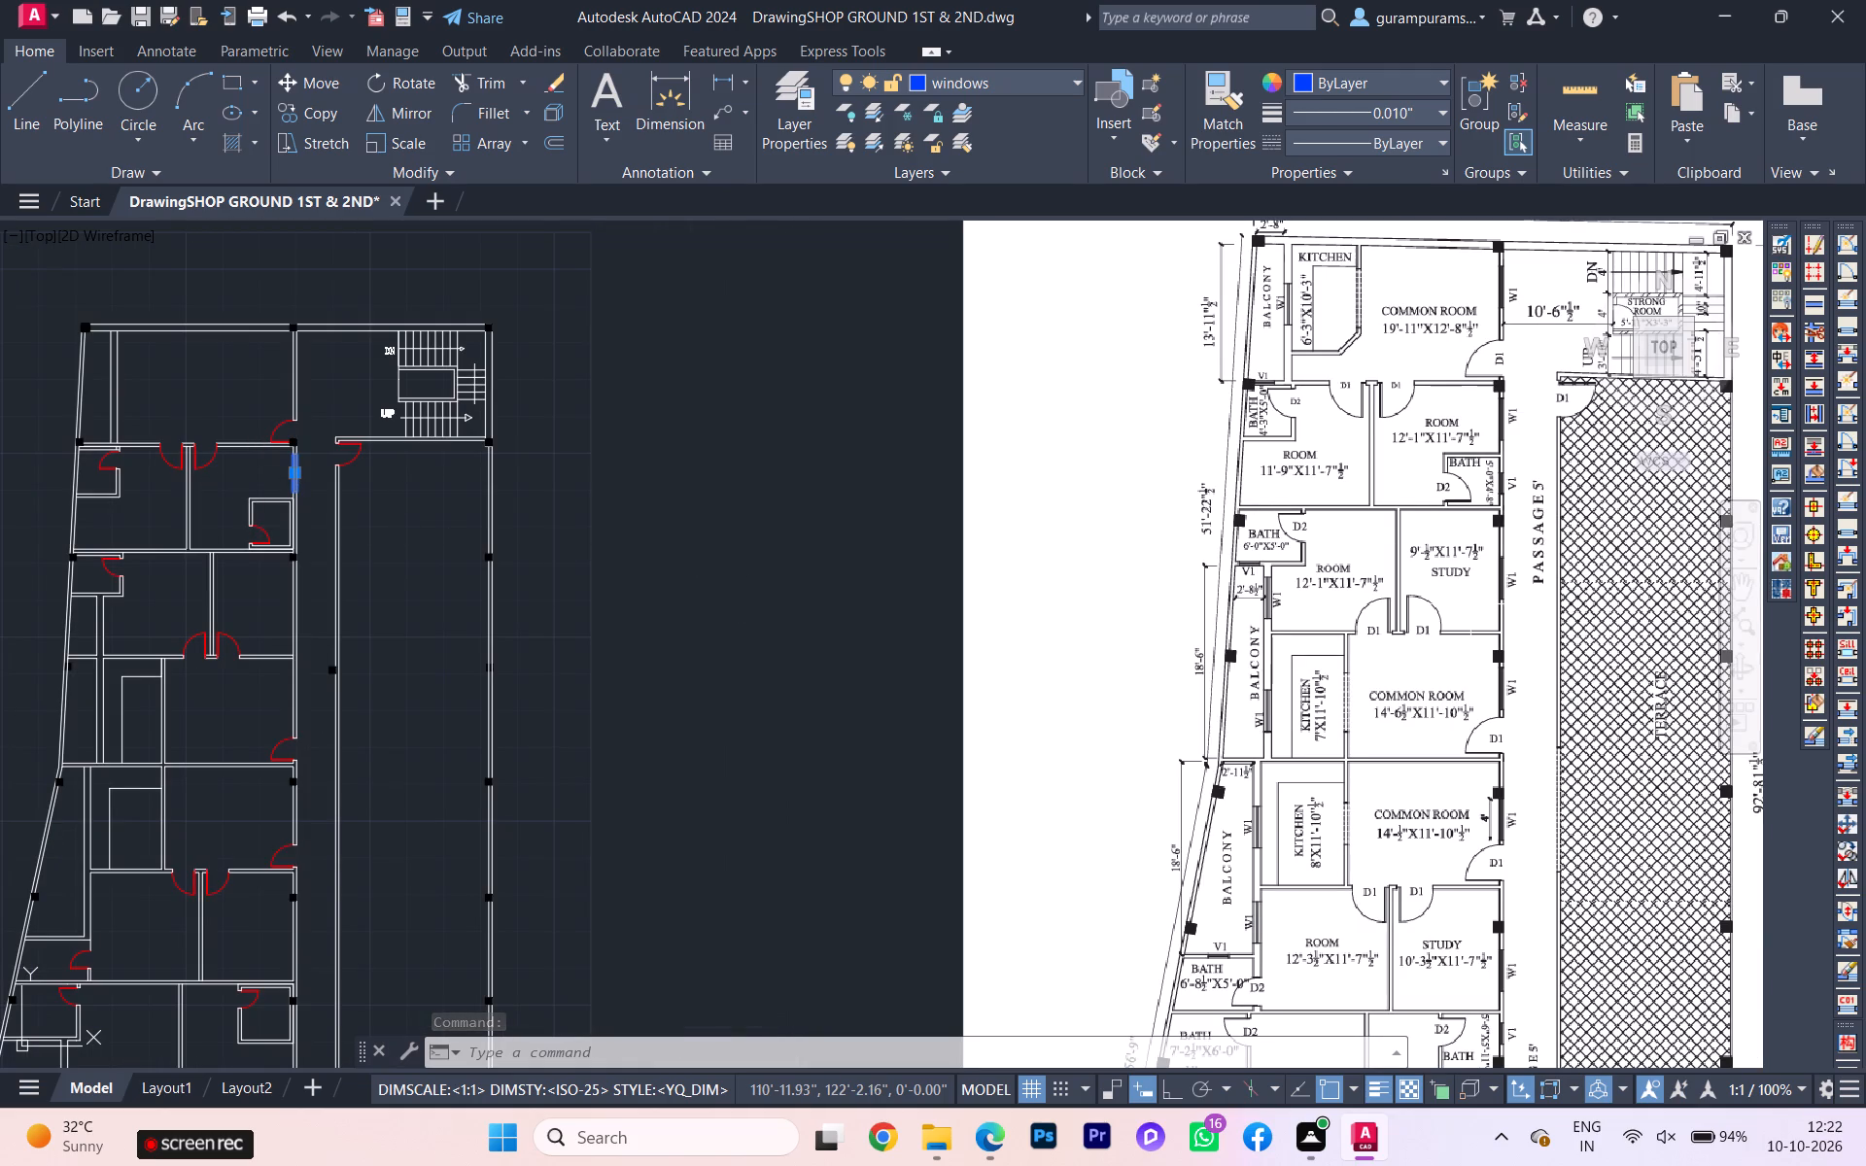
key("c")
key("o")
key("Return")
scroll(272, 465, "up", 2)
scroll(404, 457, "up", 2)
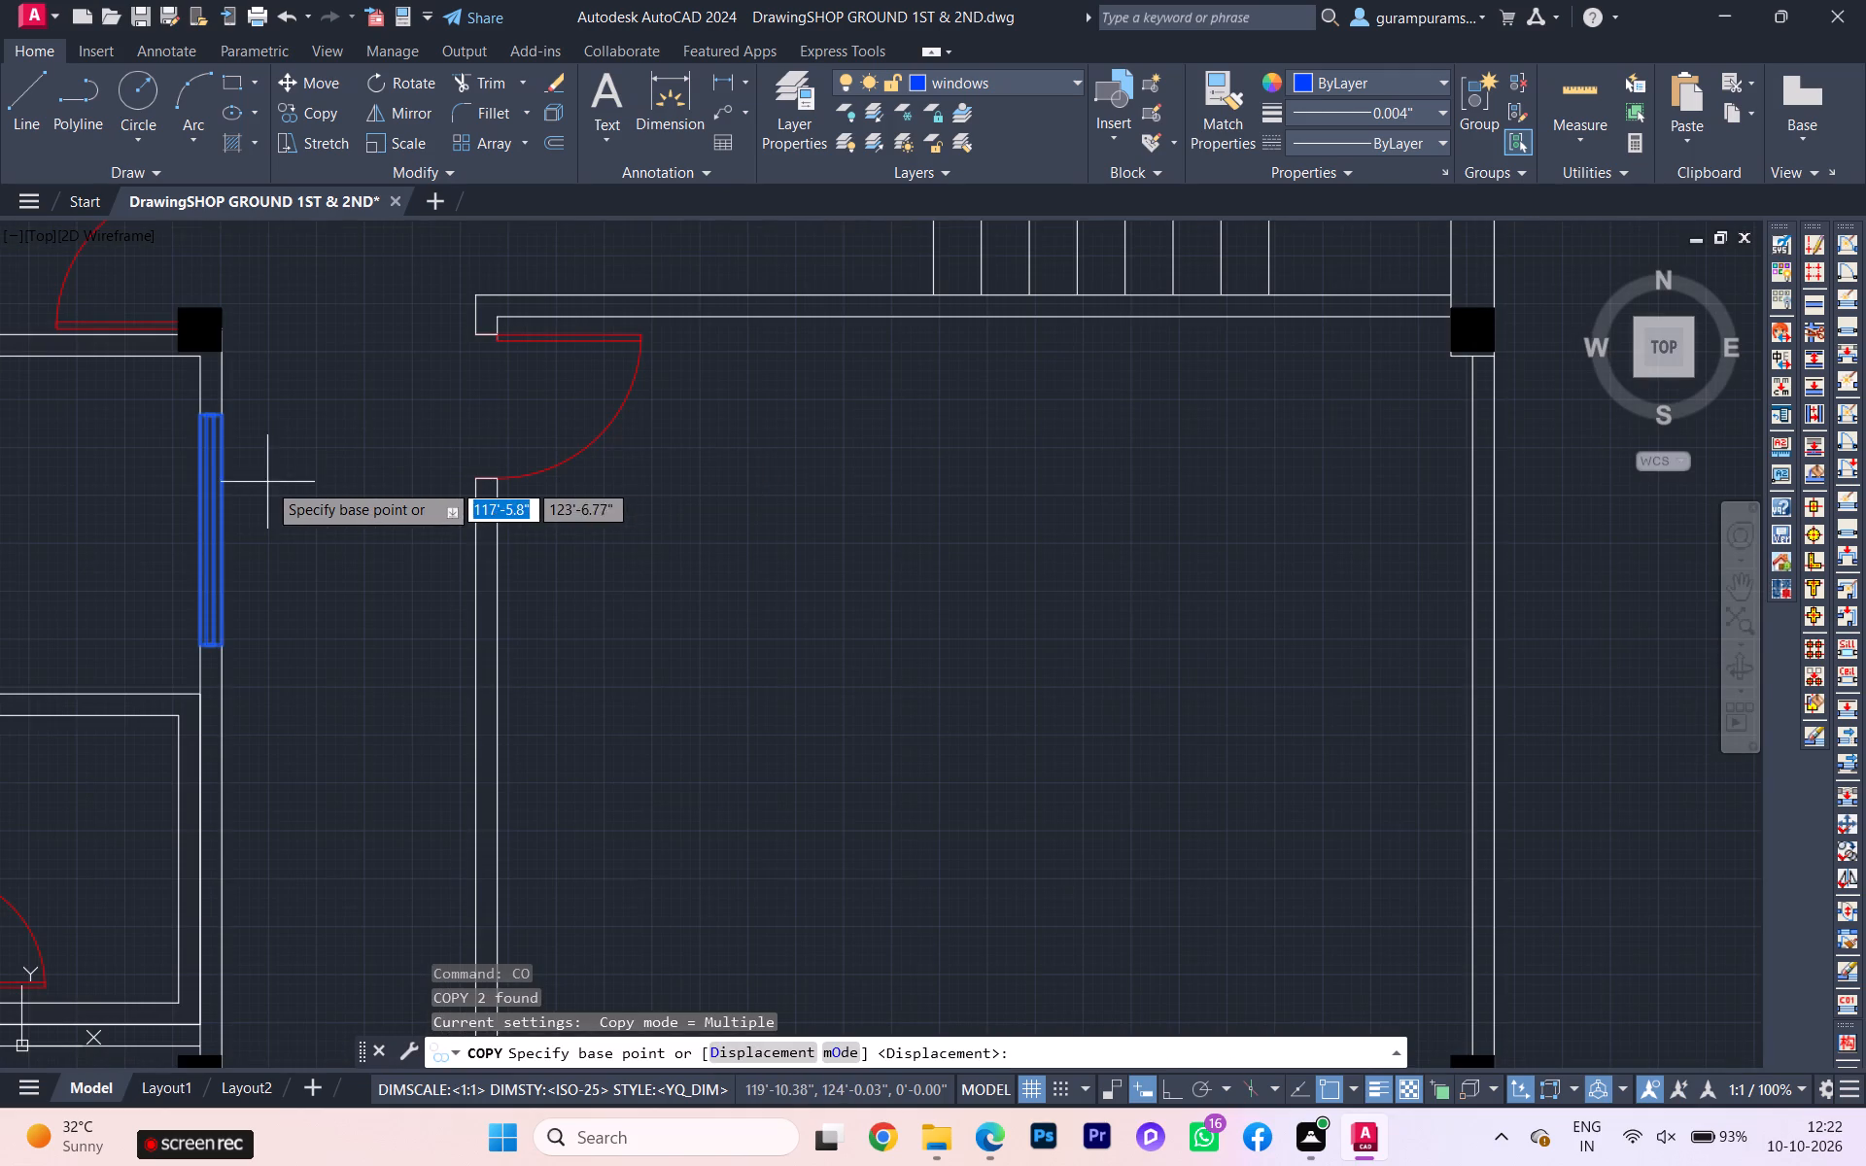
left_click(220, 532)
scroll(251, 598, "up", 1)
scroll(255, 602, "down", 4)
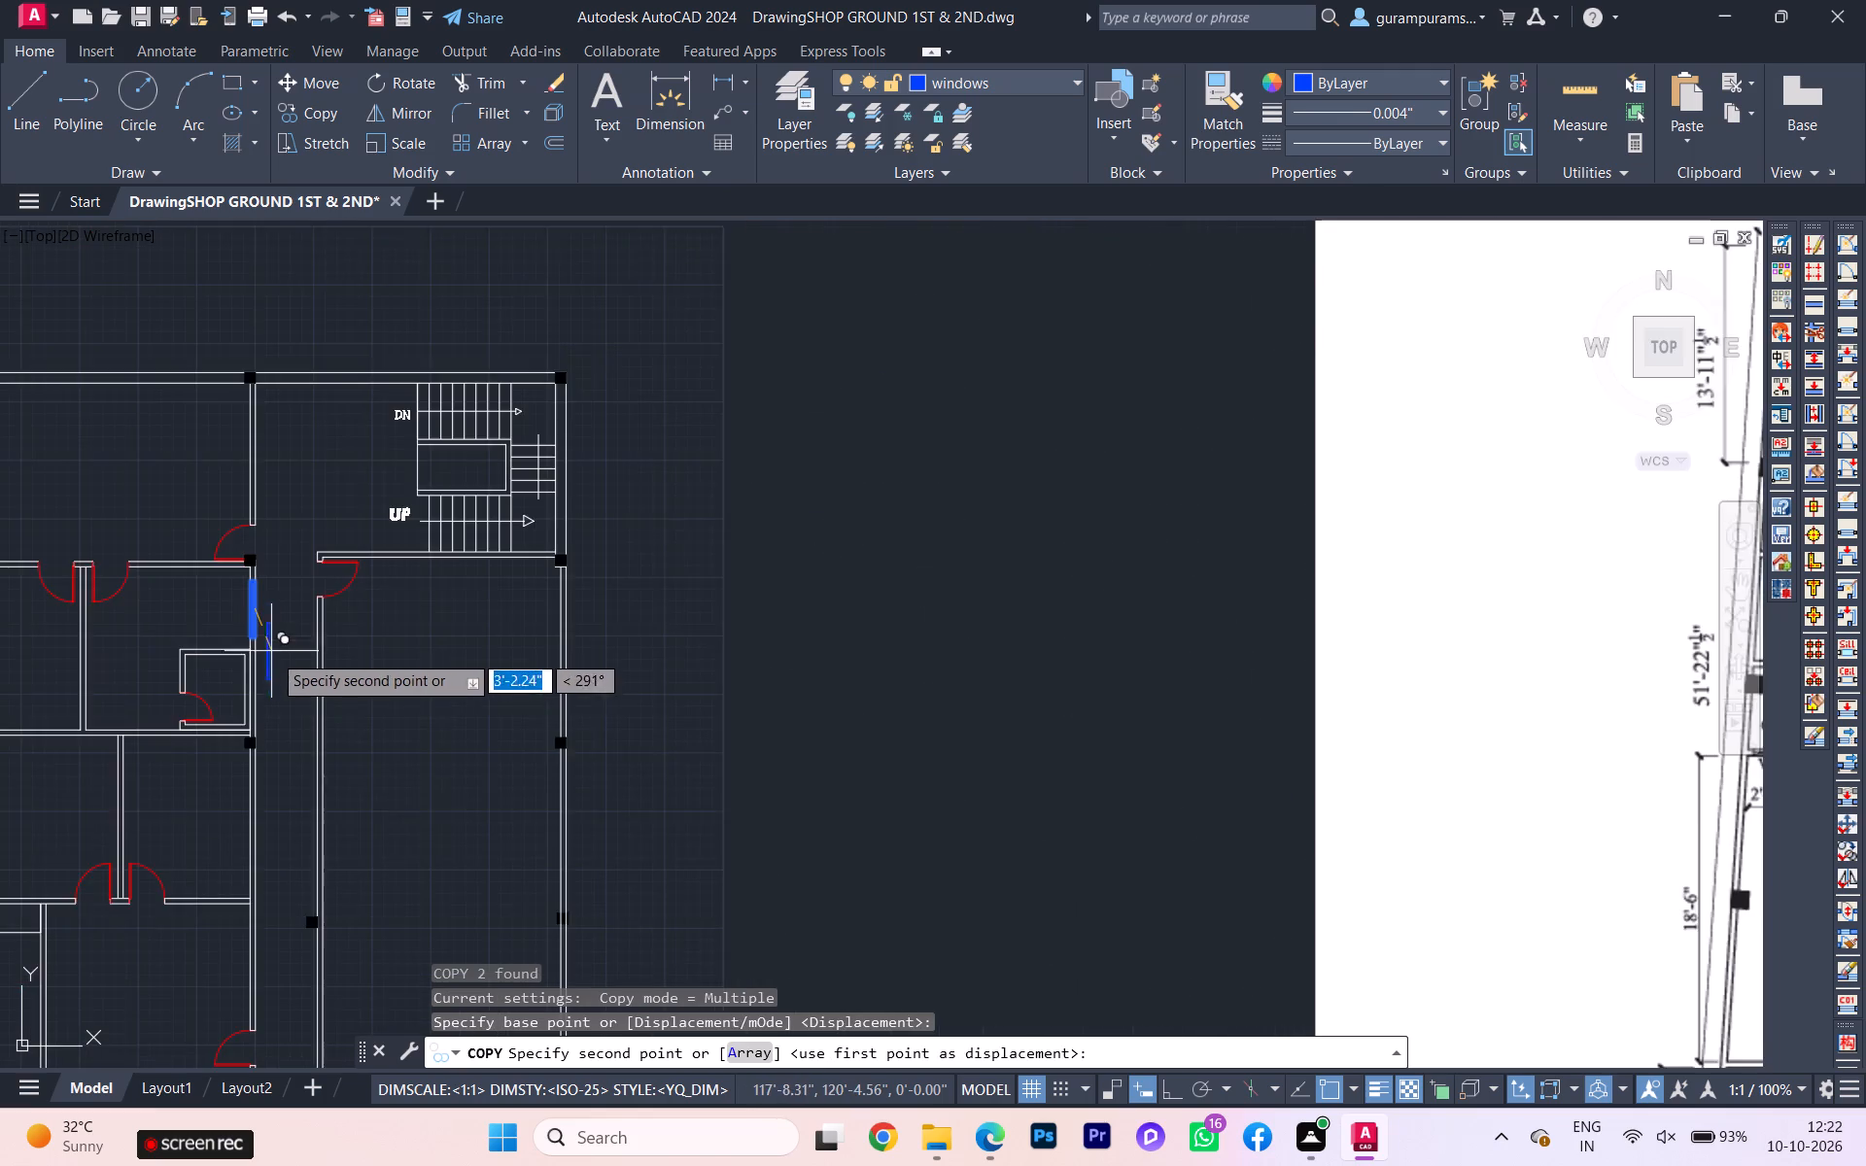
scroll(276, 680, "down", 1)
key("F8")
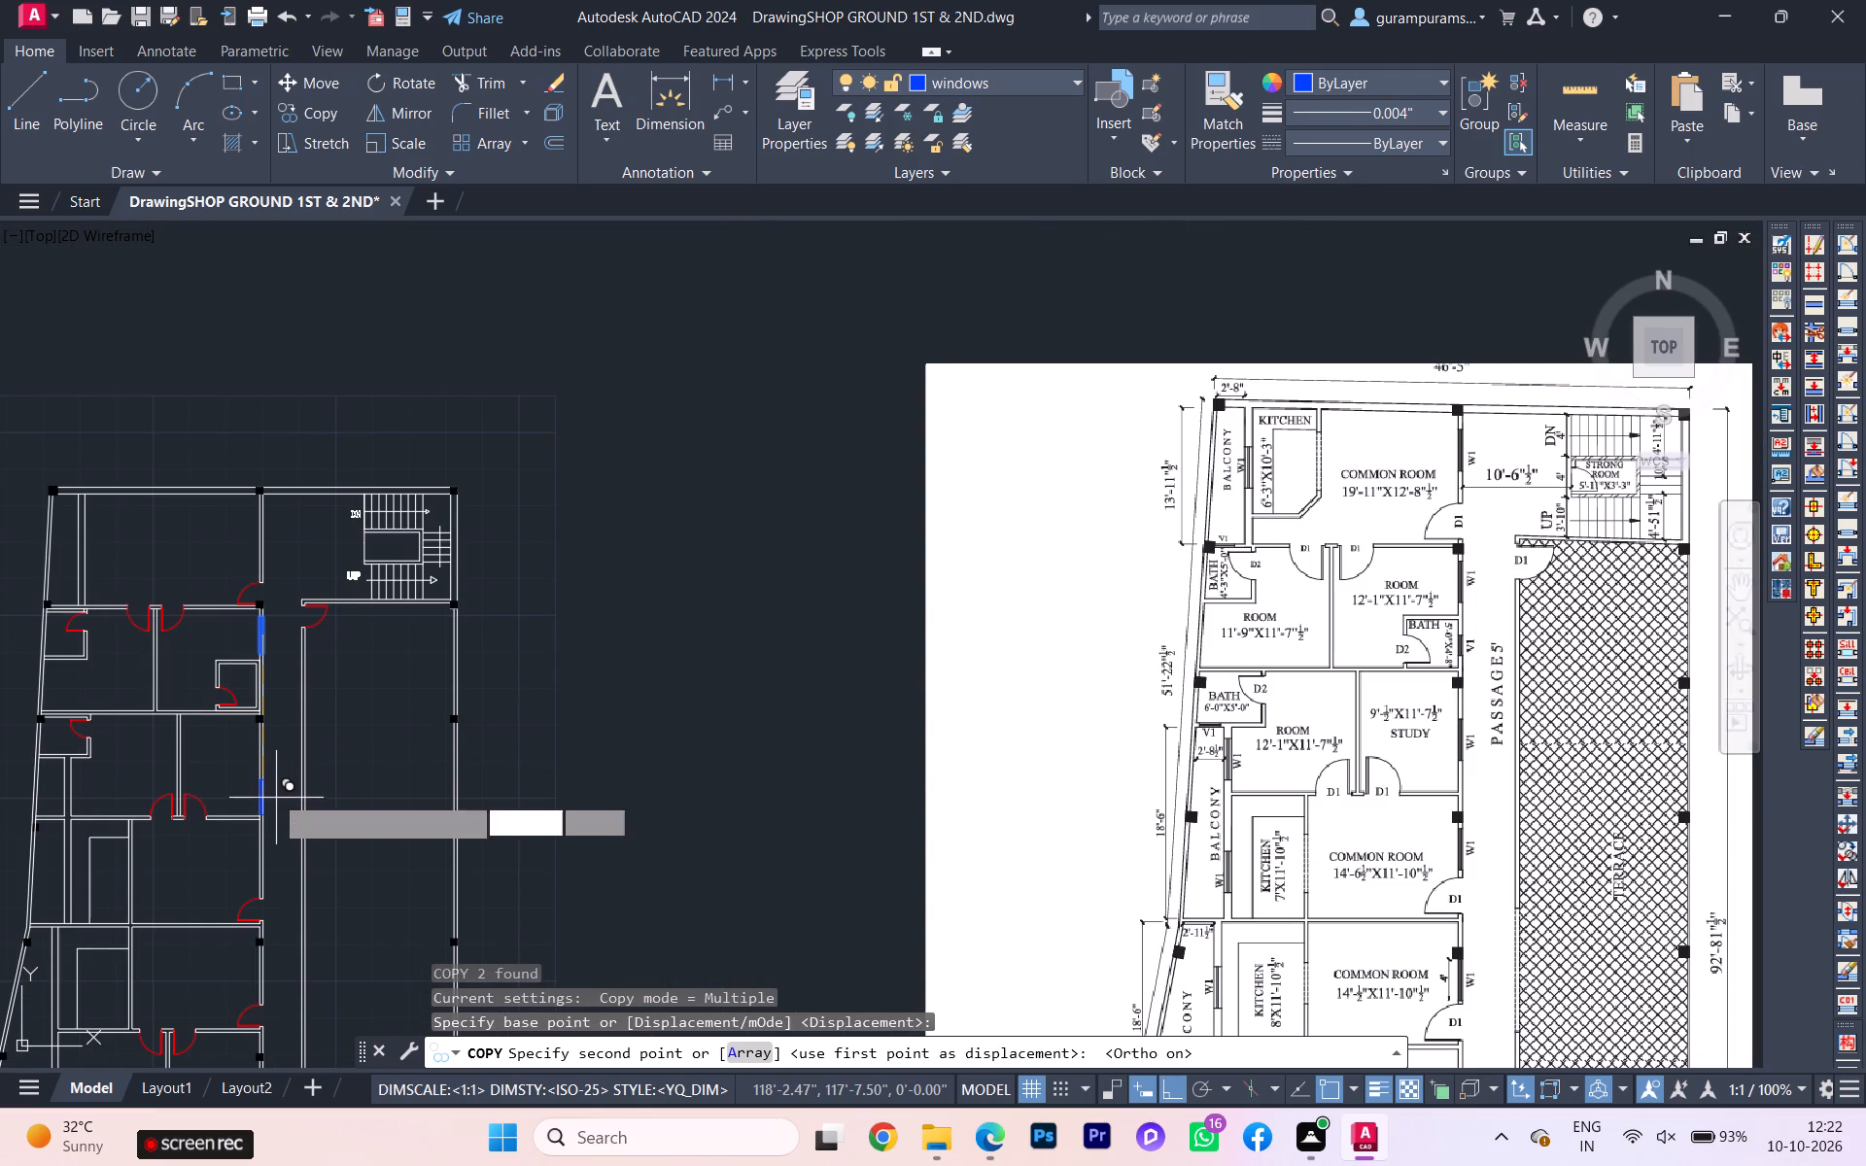
scroll(245, 783, "up", 3)
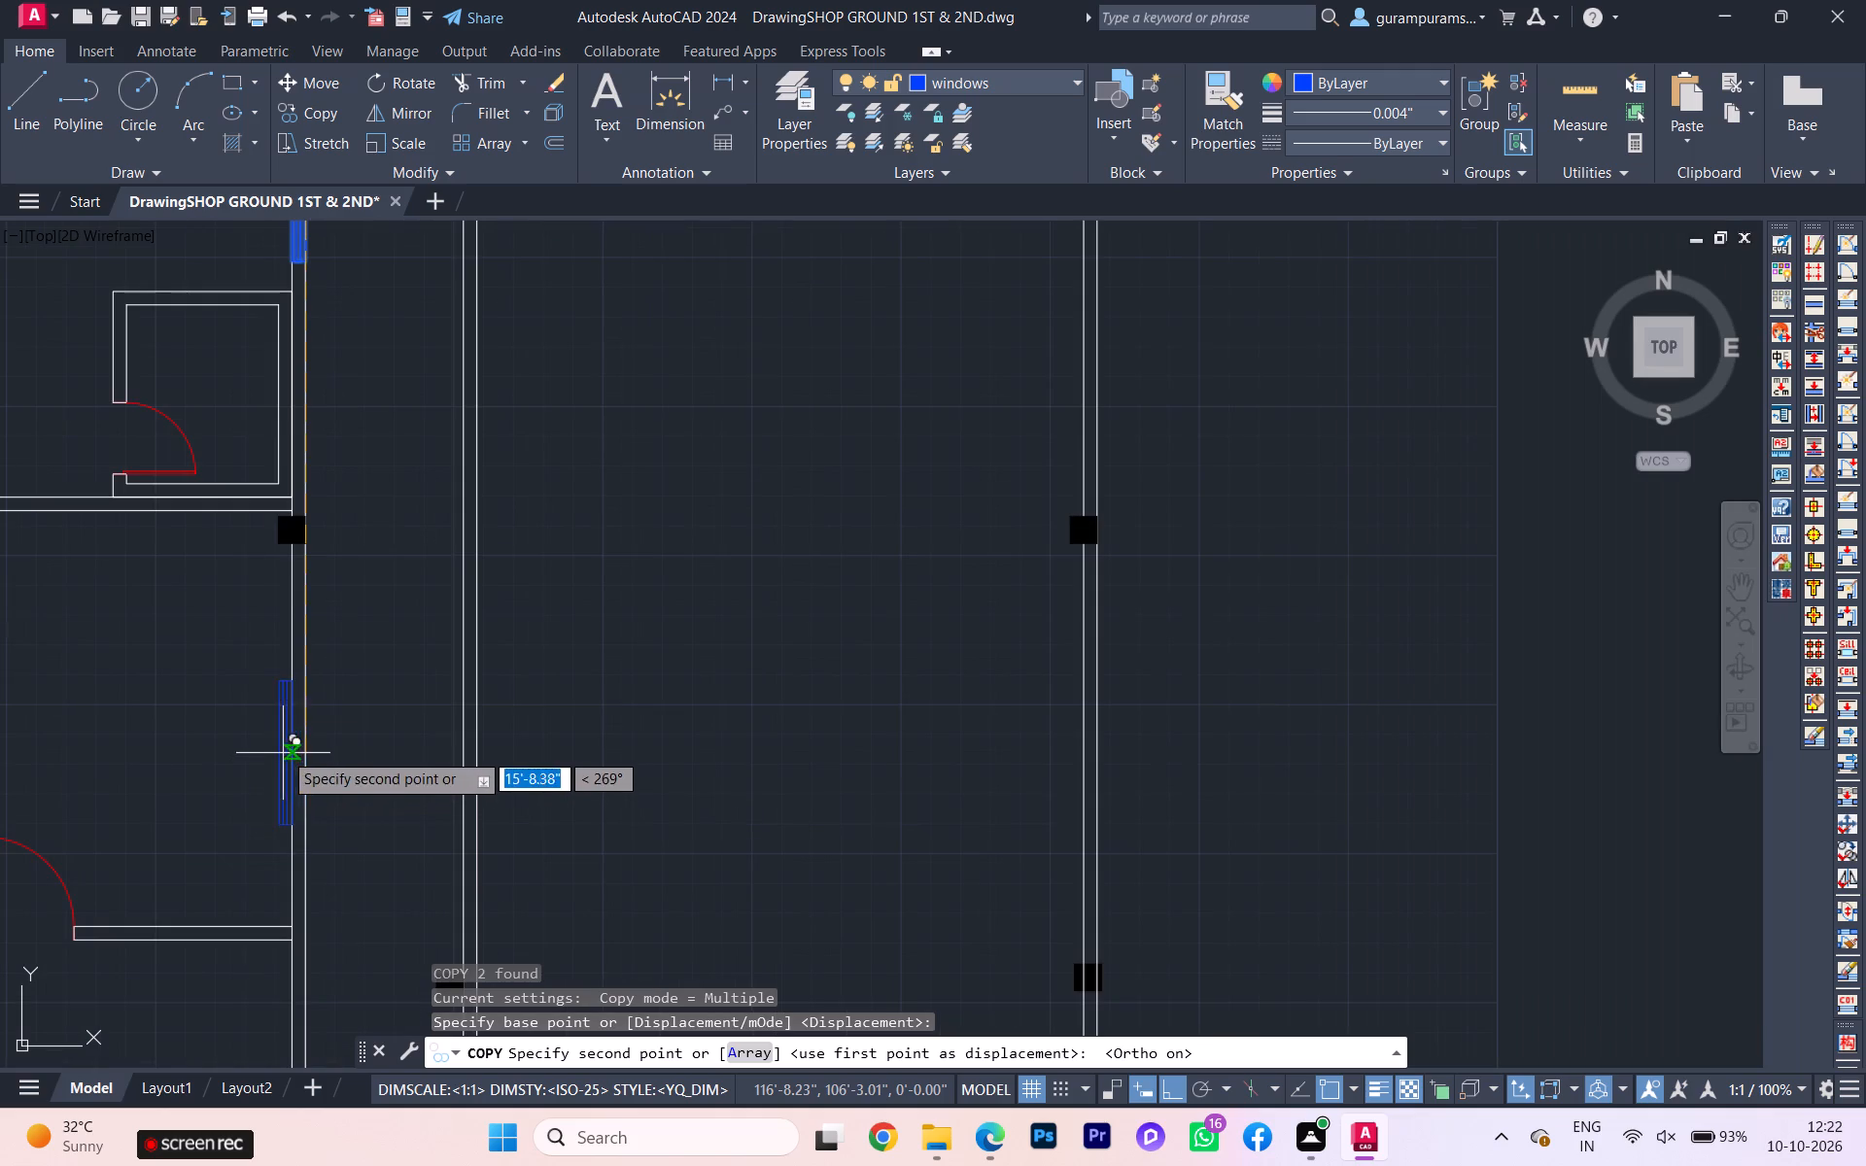
left_click(307, 691)
Place another window copy about 26'-6" straight down from the base point, in the upper common room's passage wall.
scroll(322, 743, "down", 2)
middle_click_drag(328, 745, 283, 449)
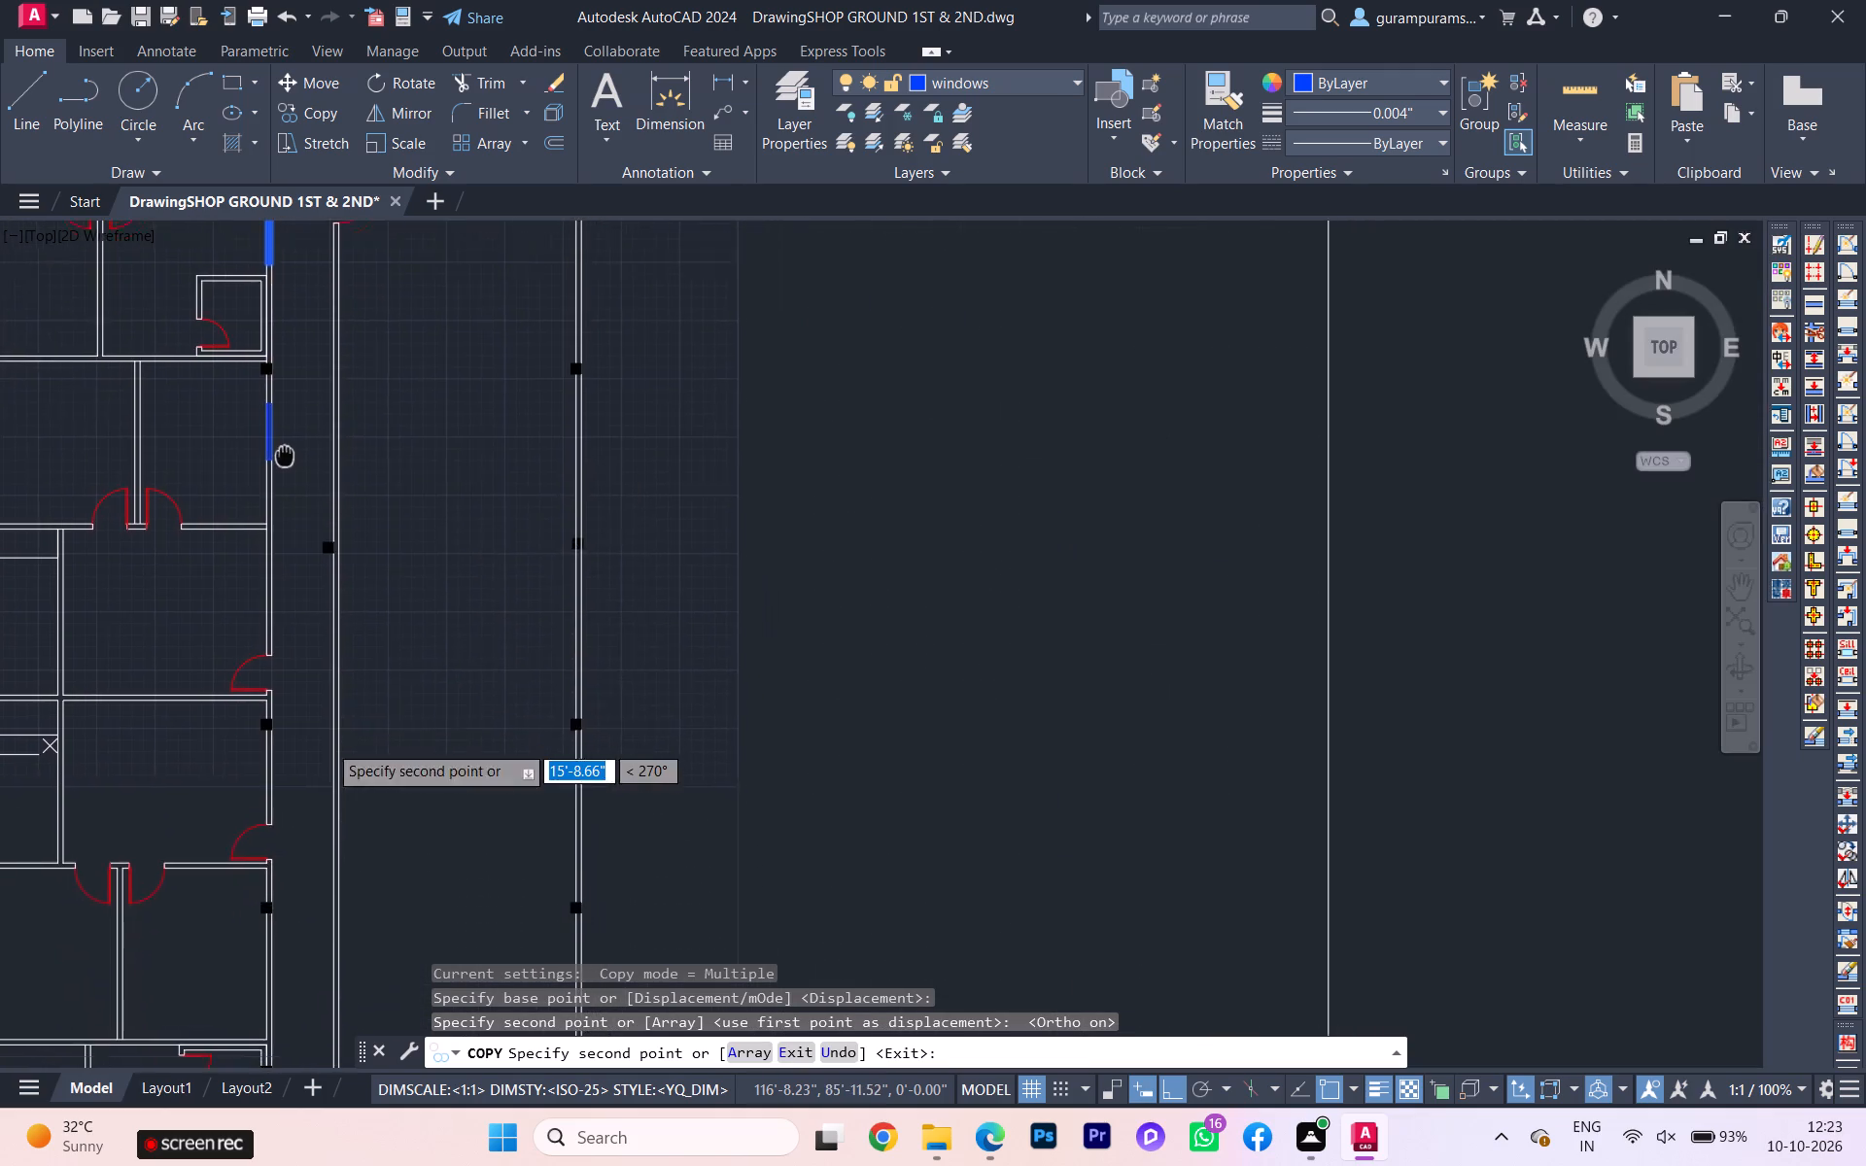
scroll(280, 493, "down", 1)
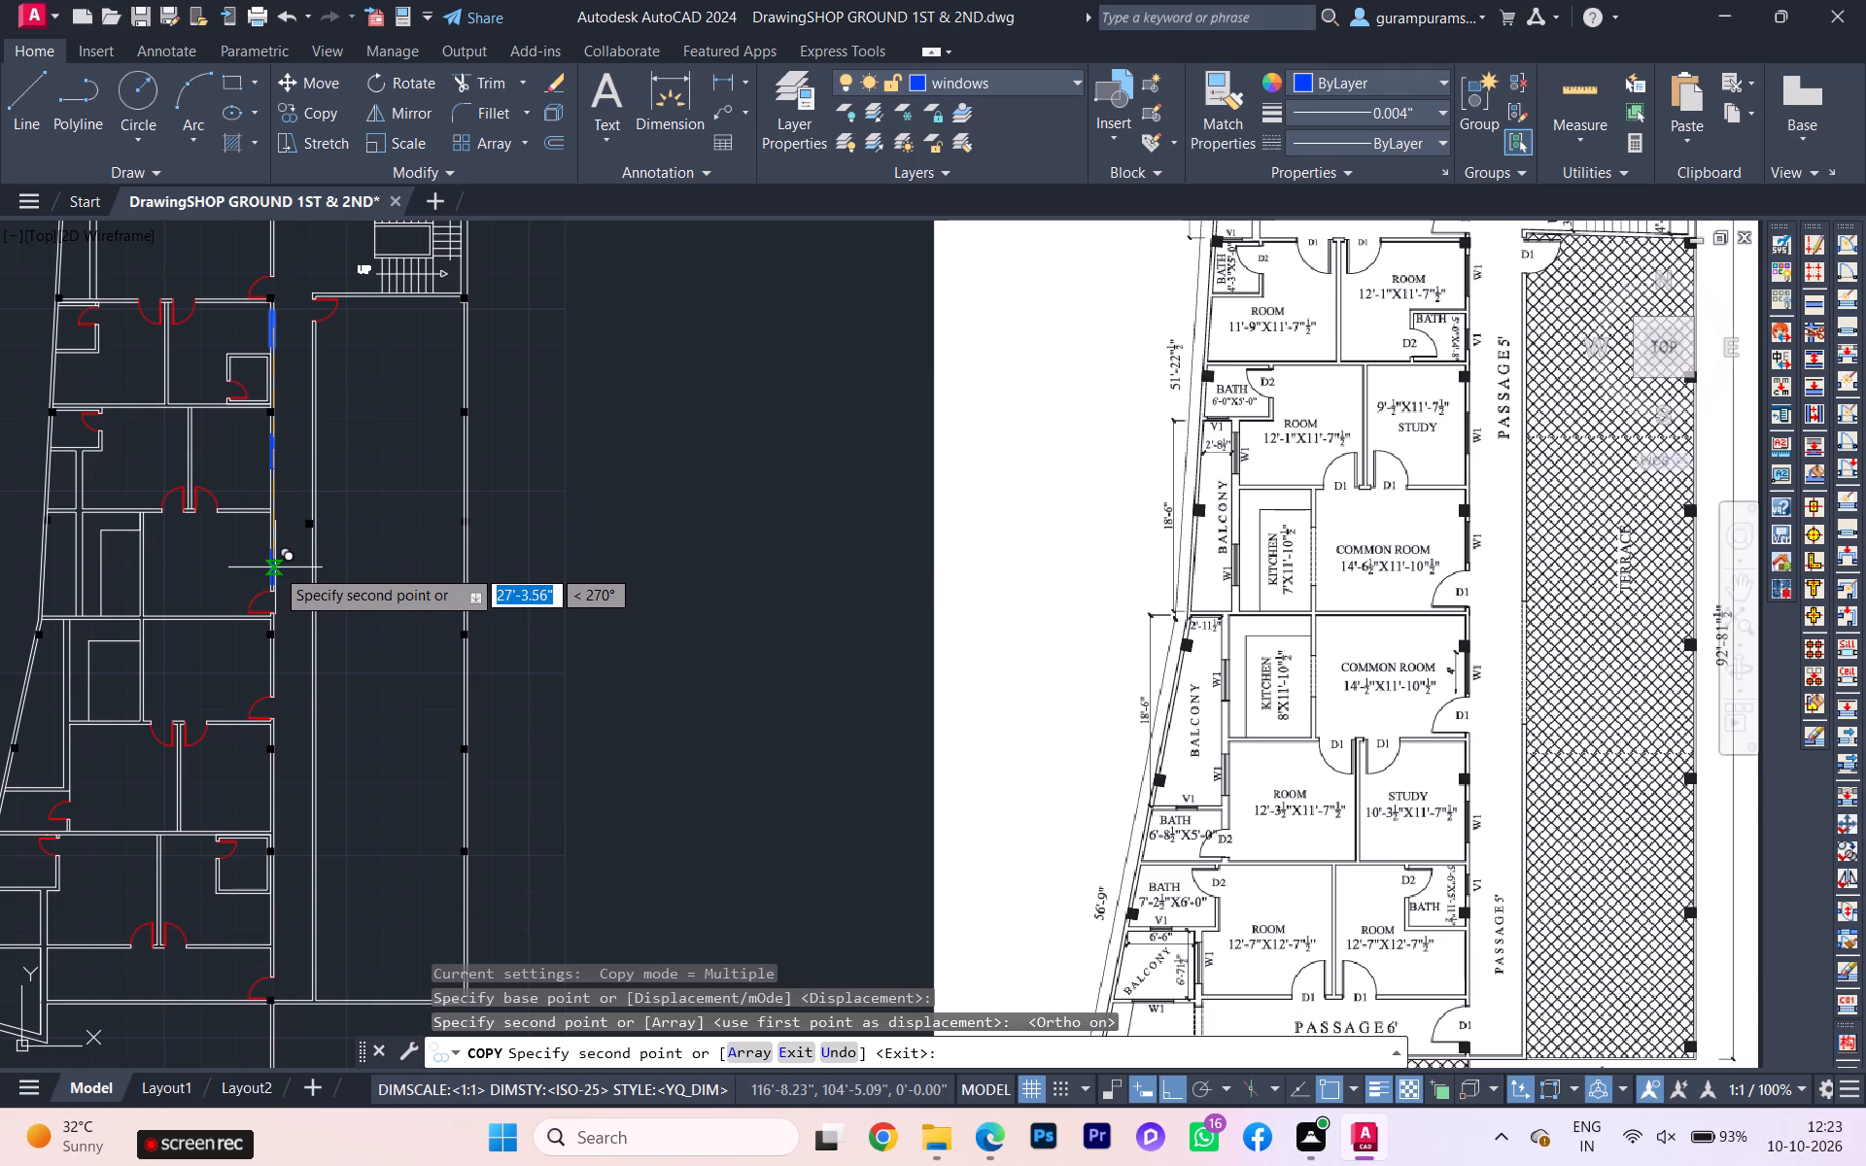
scroll(275, 565, "down", 1)
scroll(275, 565, "up", 2)
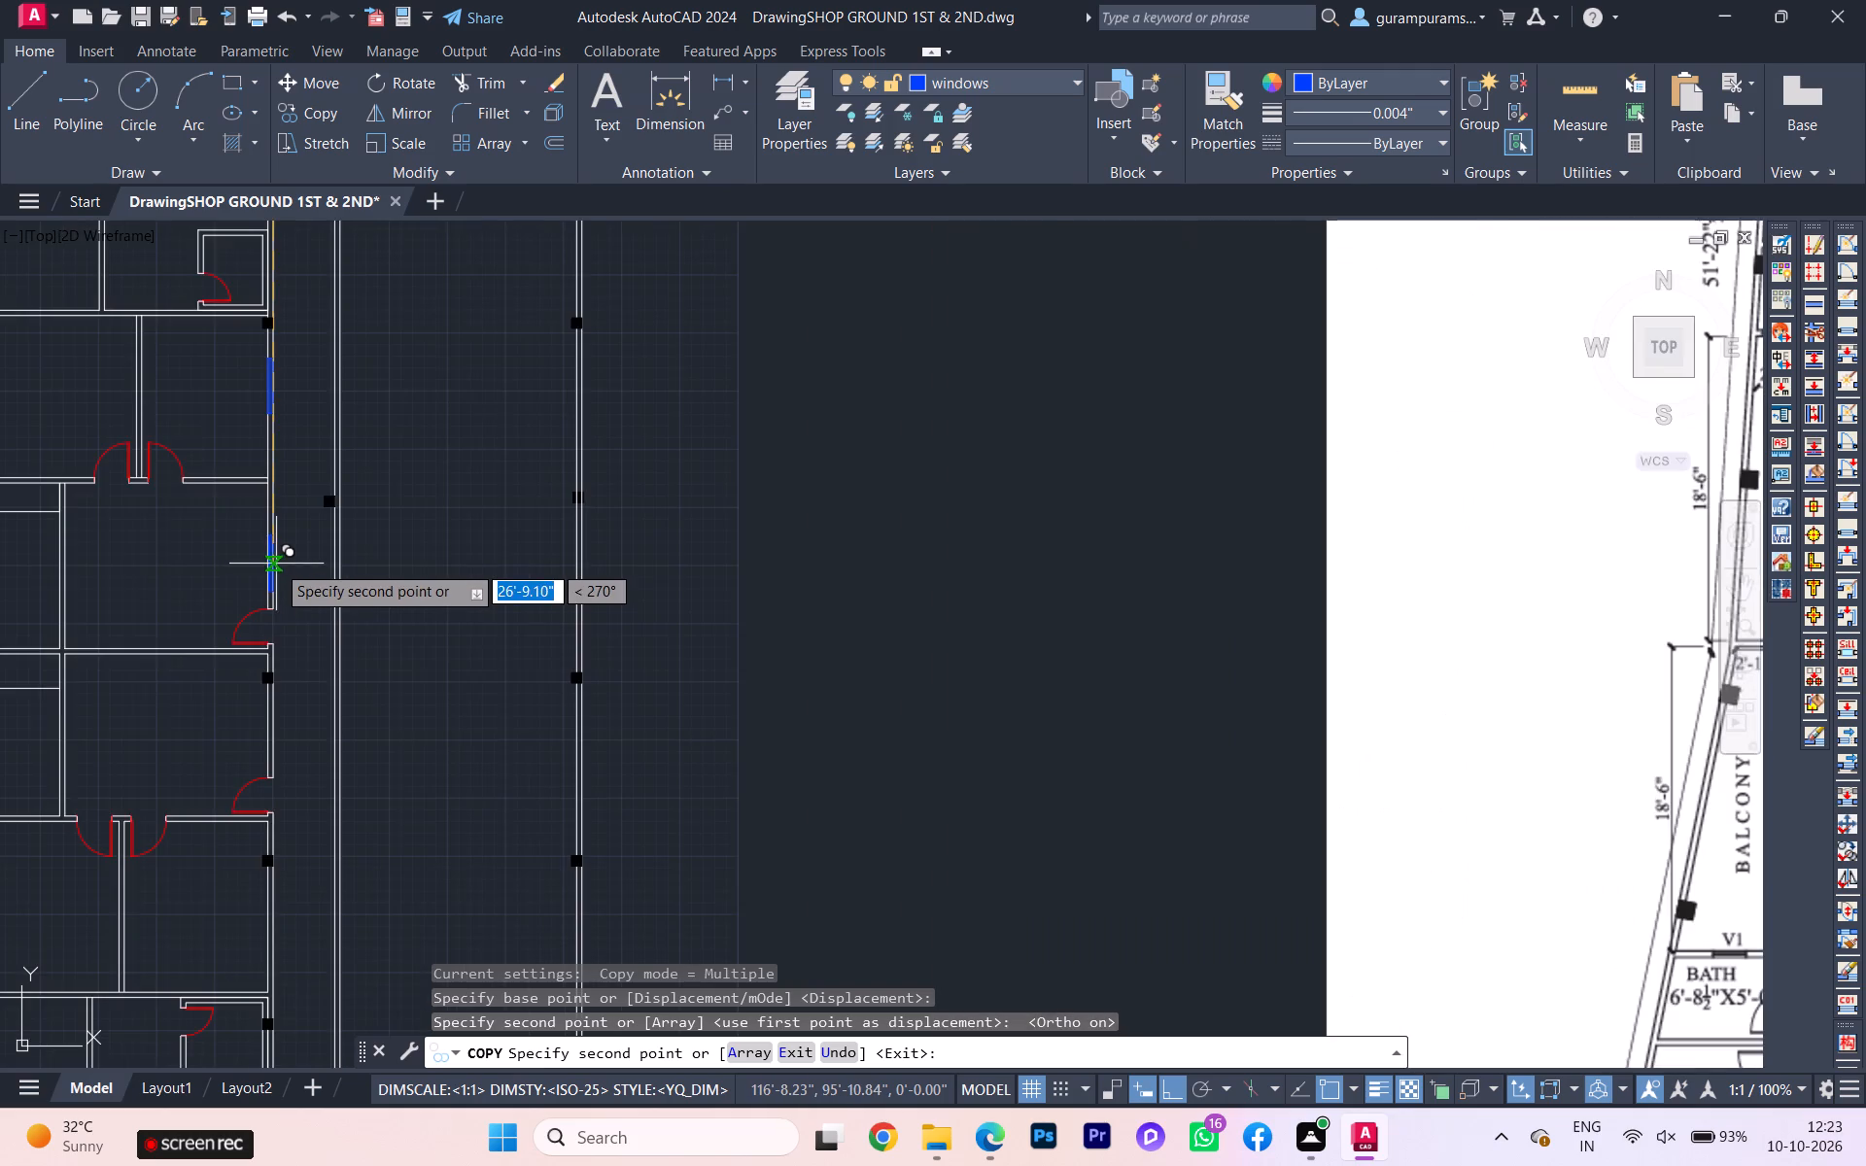
scroll(276, 563, "up", 5)
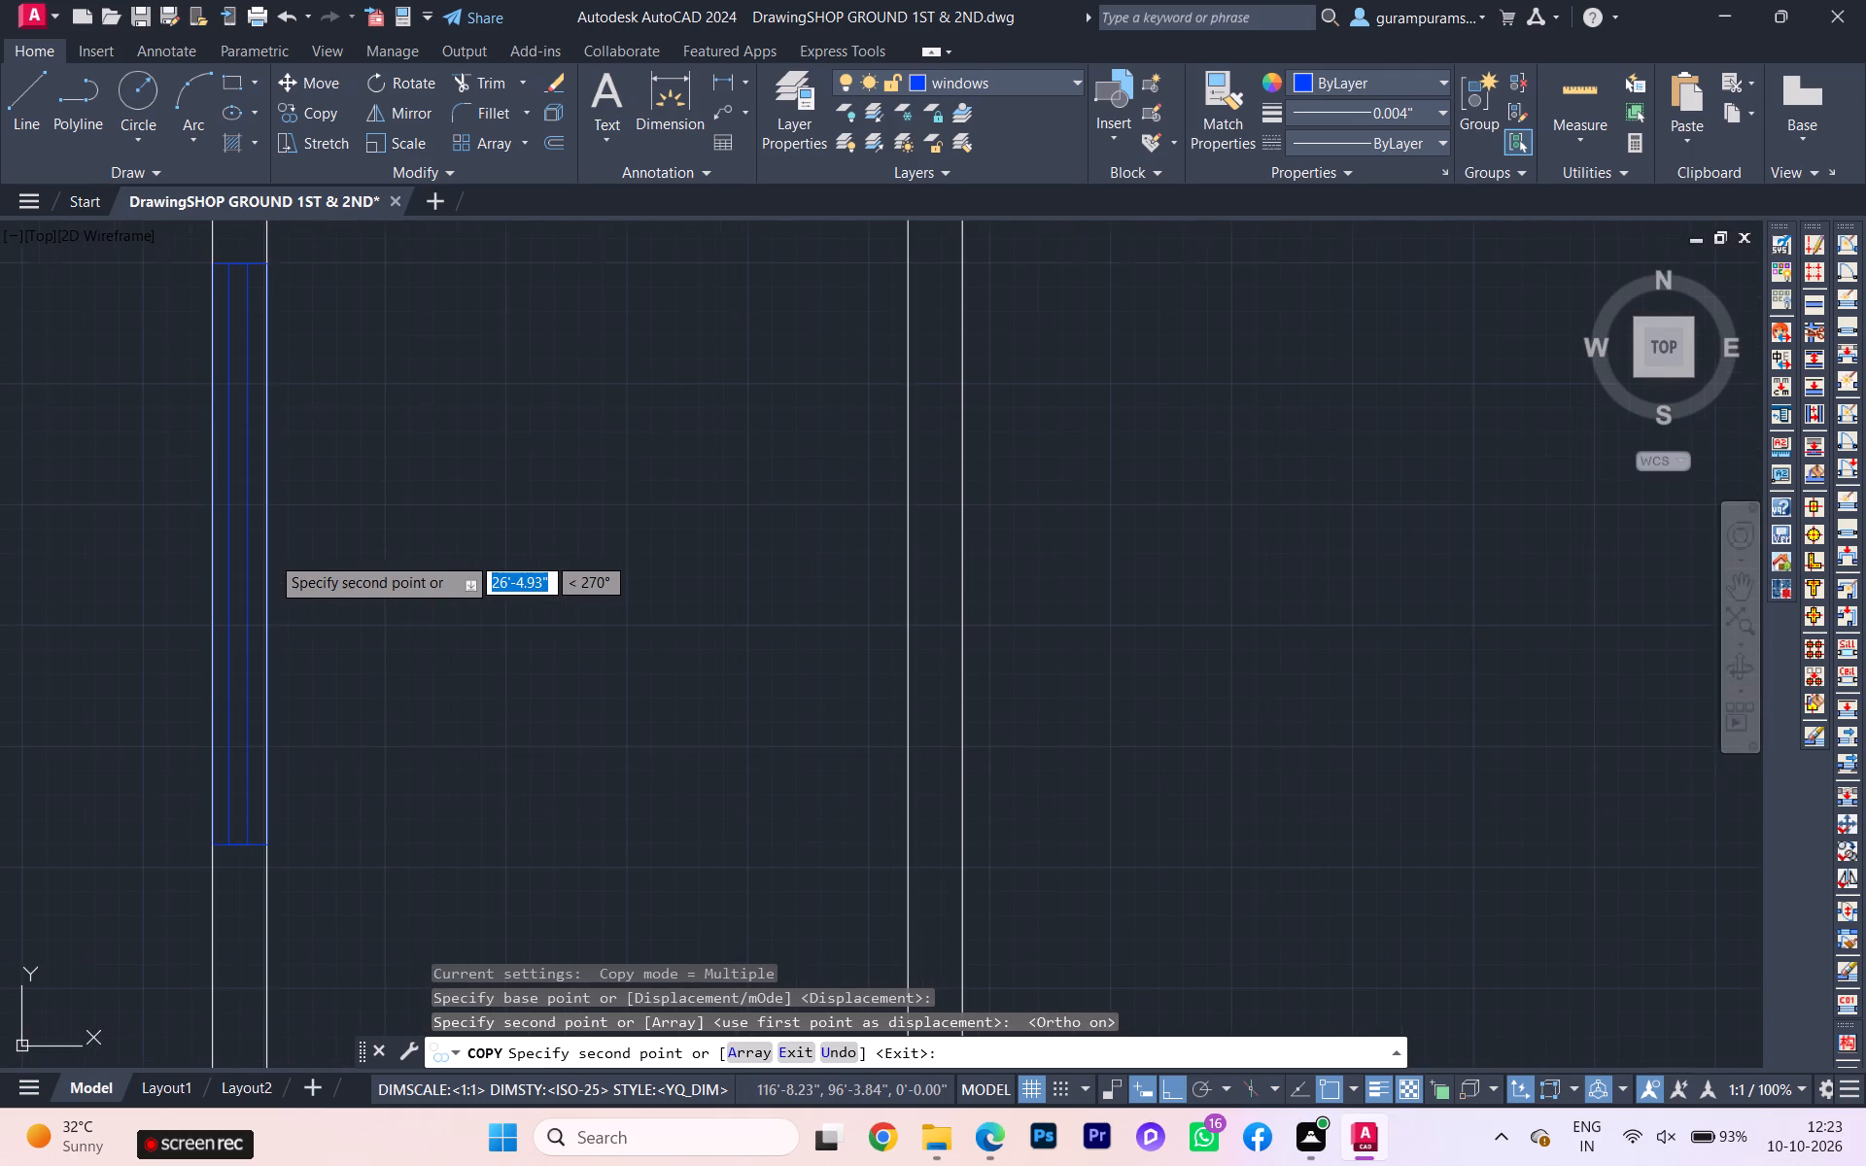
left_click(271, 566)
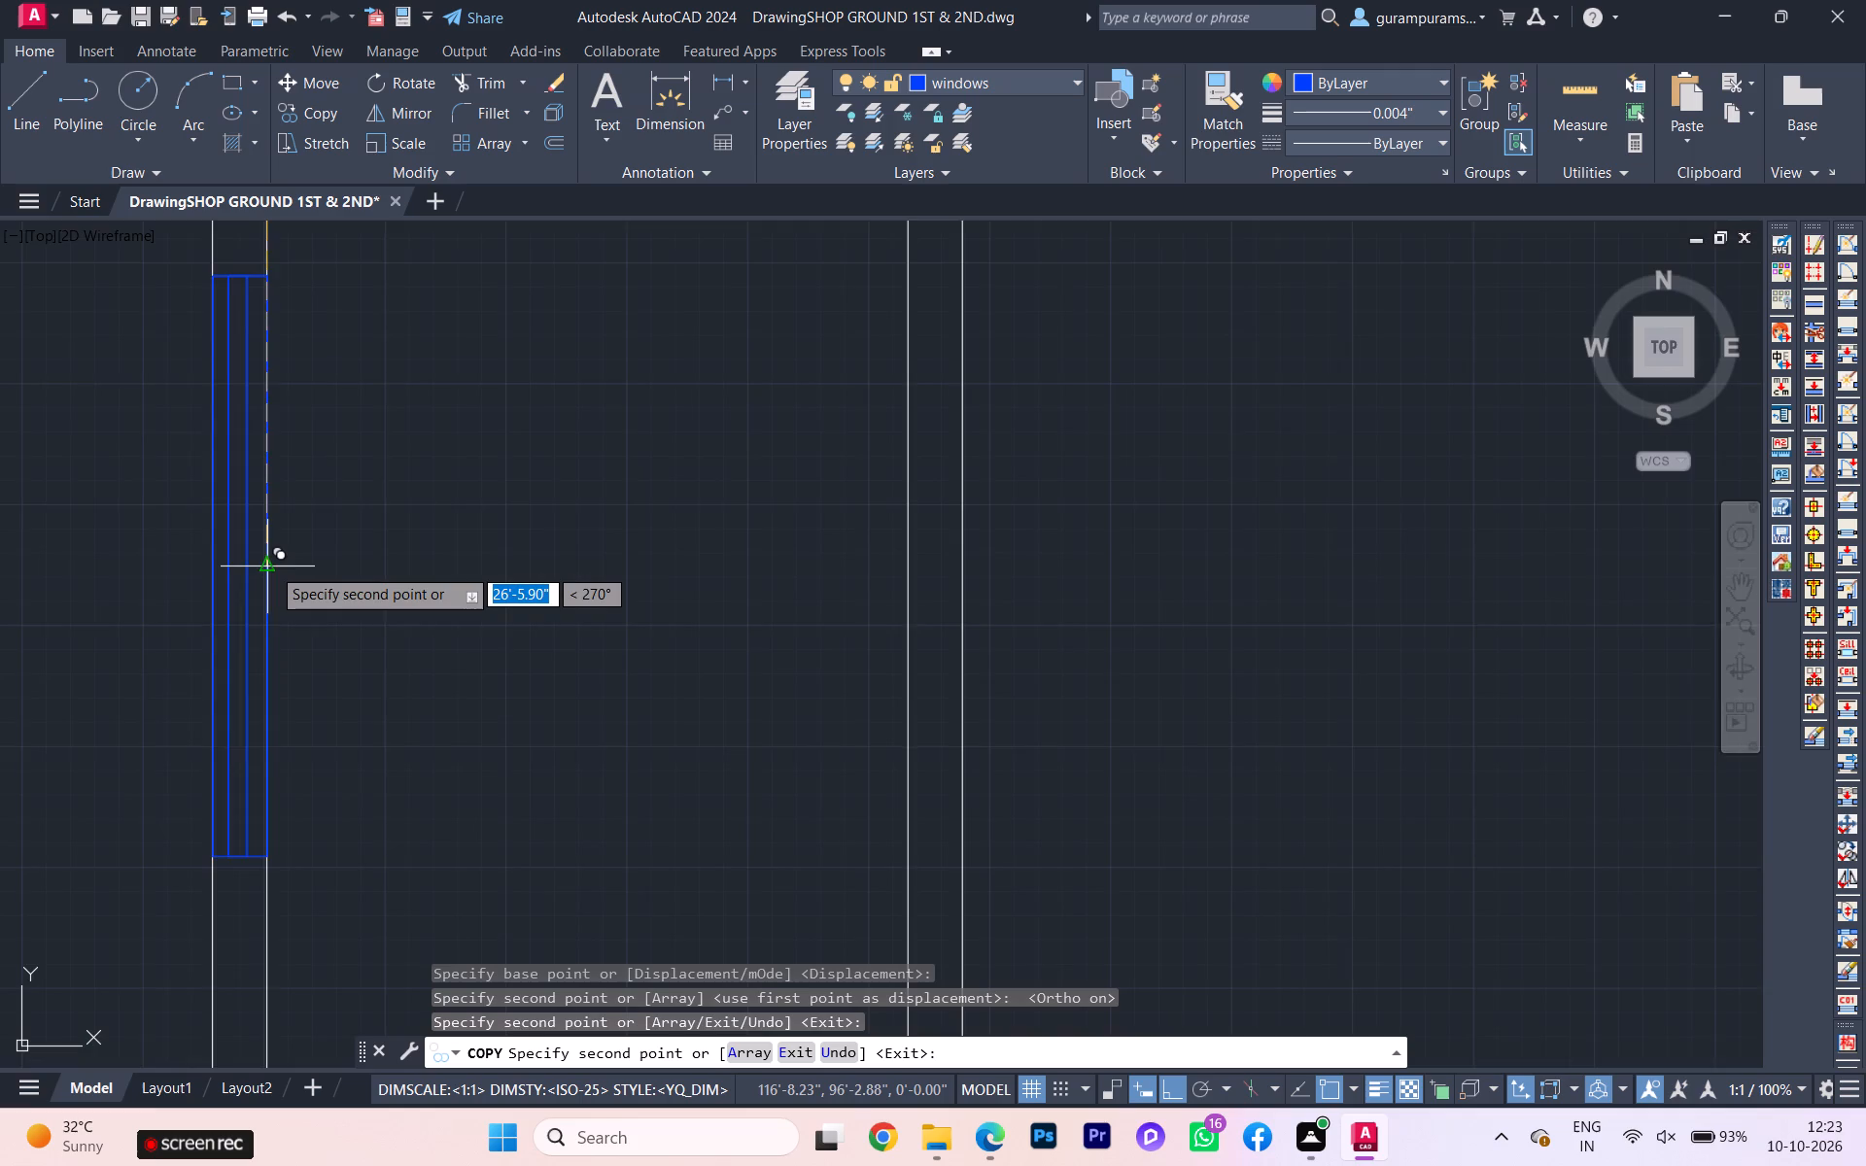
Place a window copy about 39'-7" straight down from the base point, in the lower common room's passage wall.
scroll(271, 566, "down", 5)
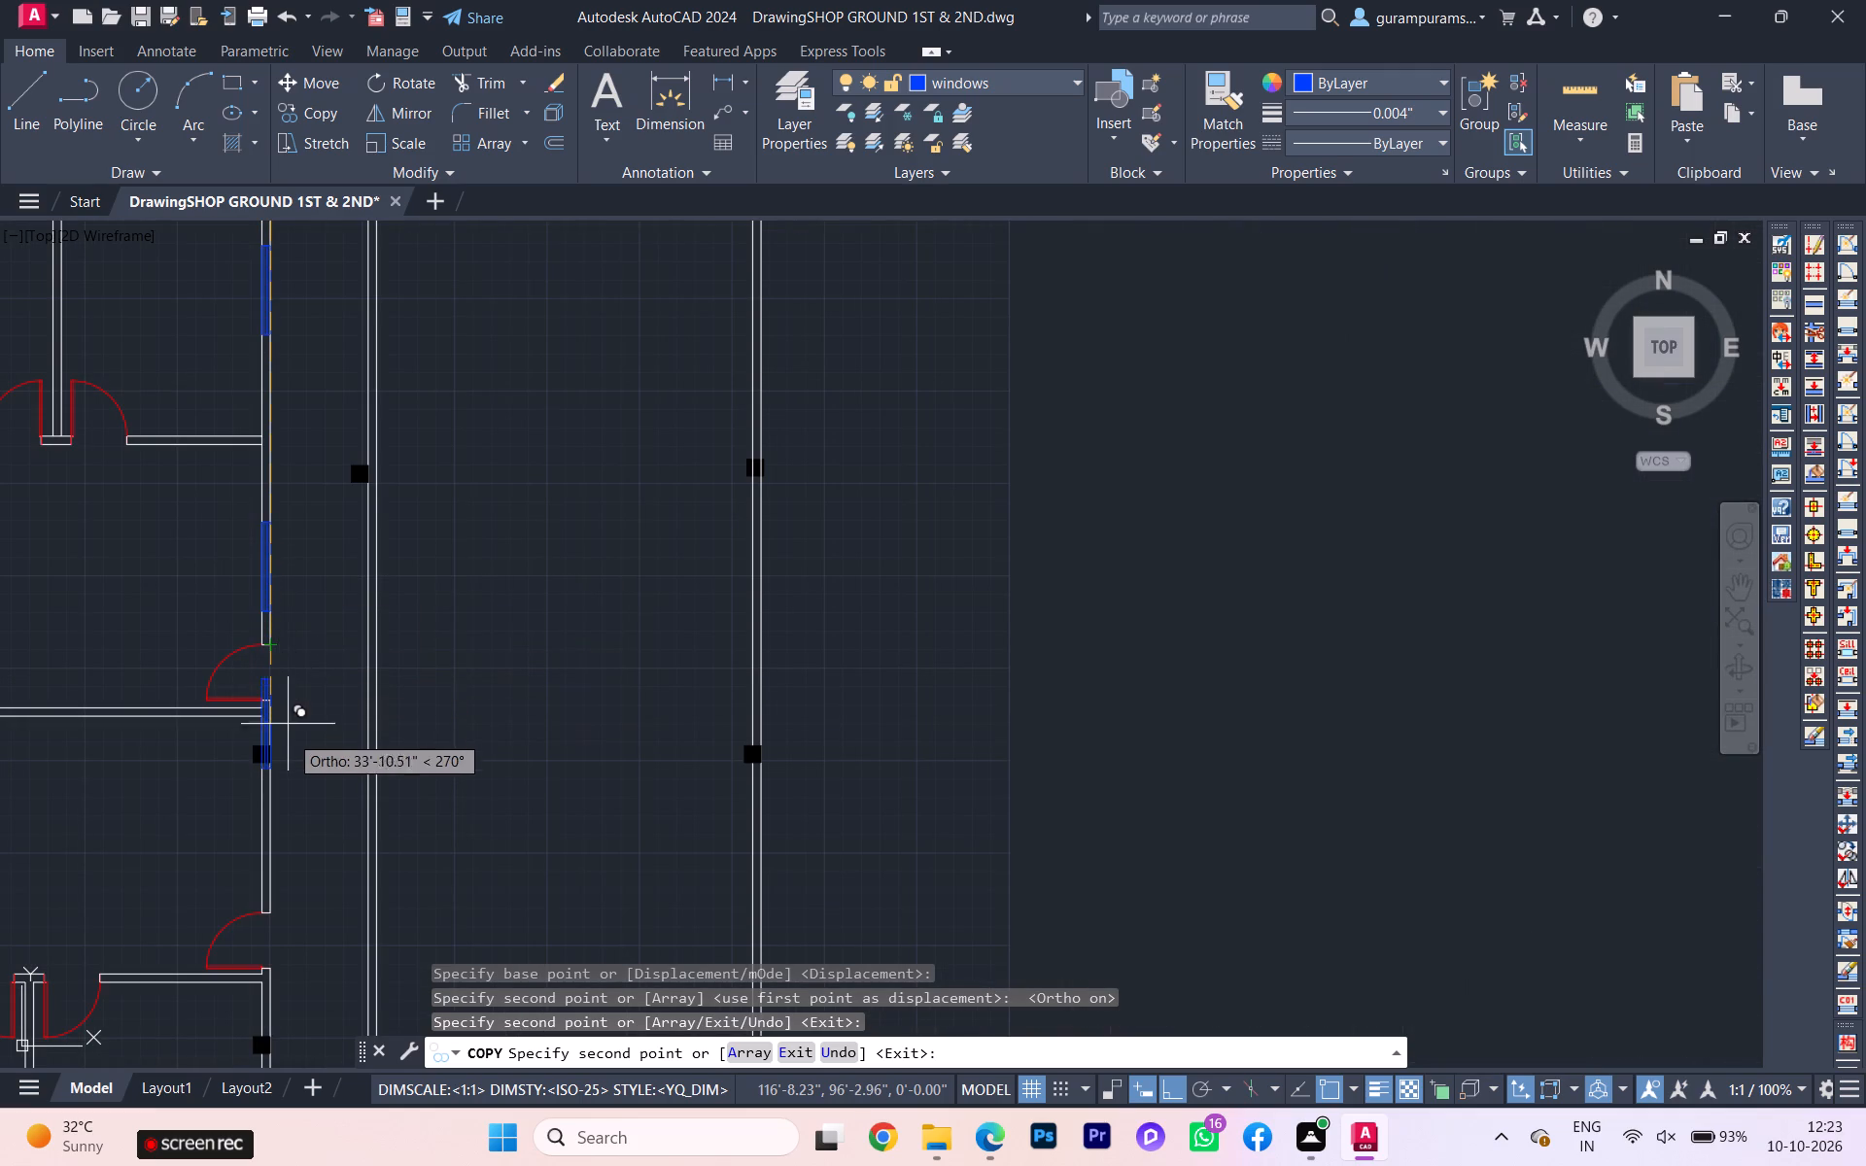
scroll(288, 754, "down", 2)
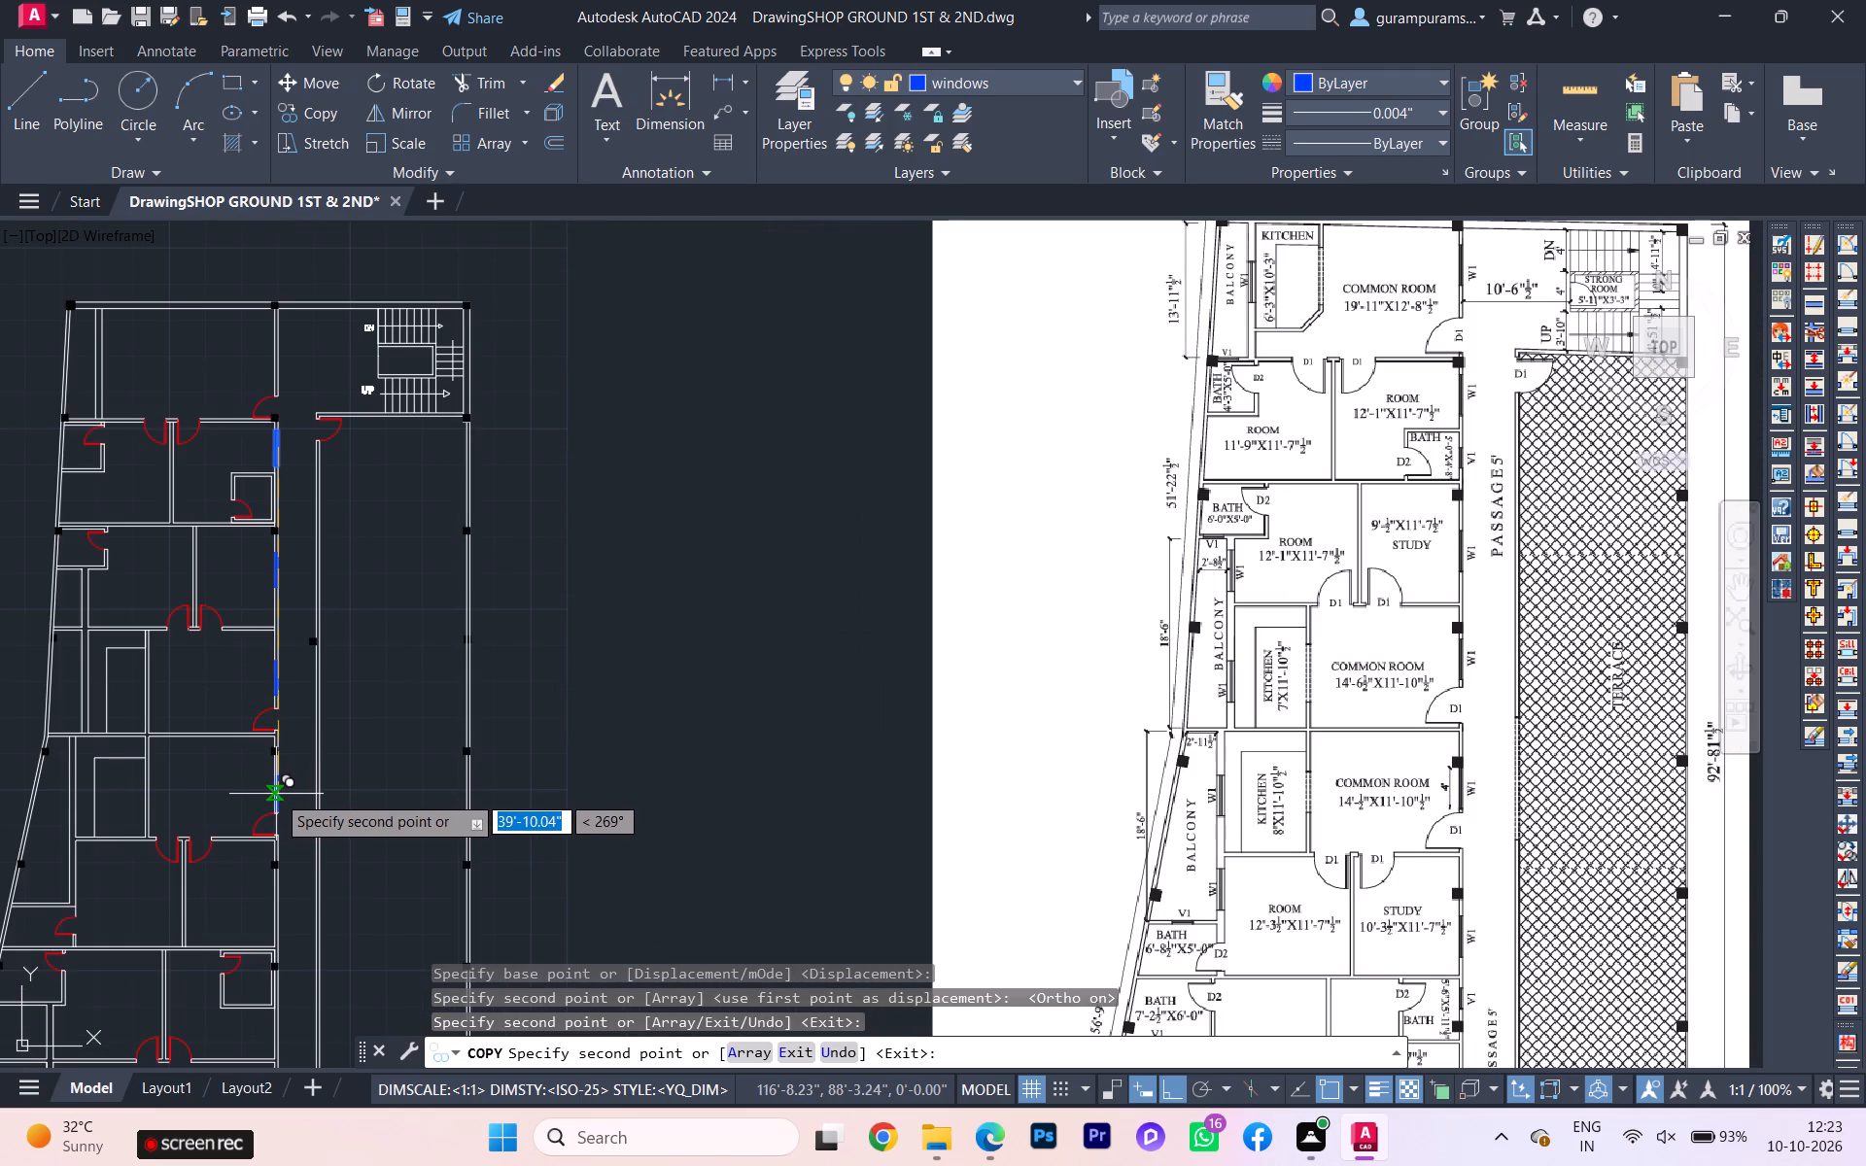
scroll(275, 796, "up", 4)
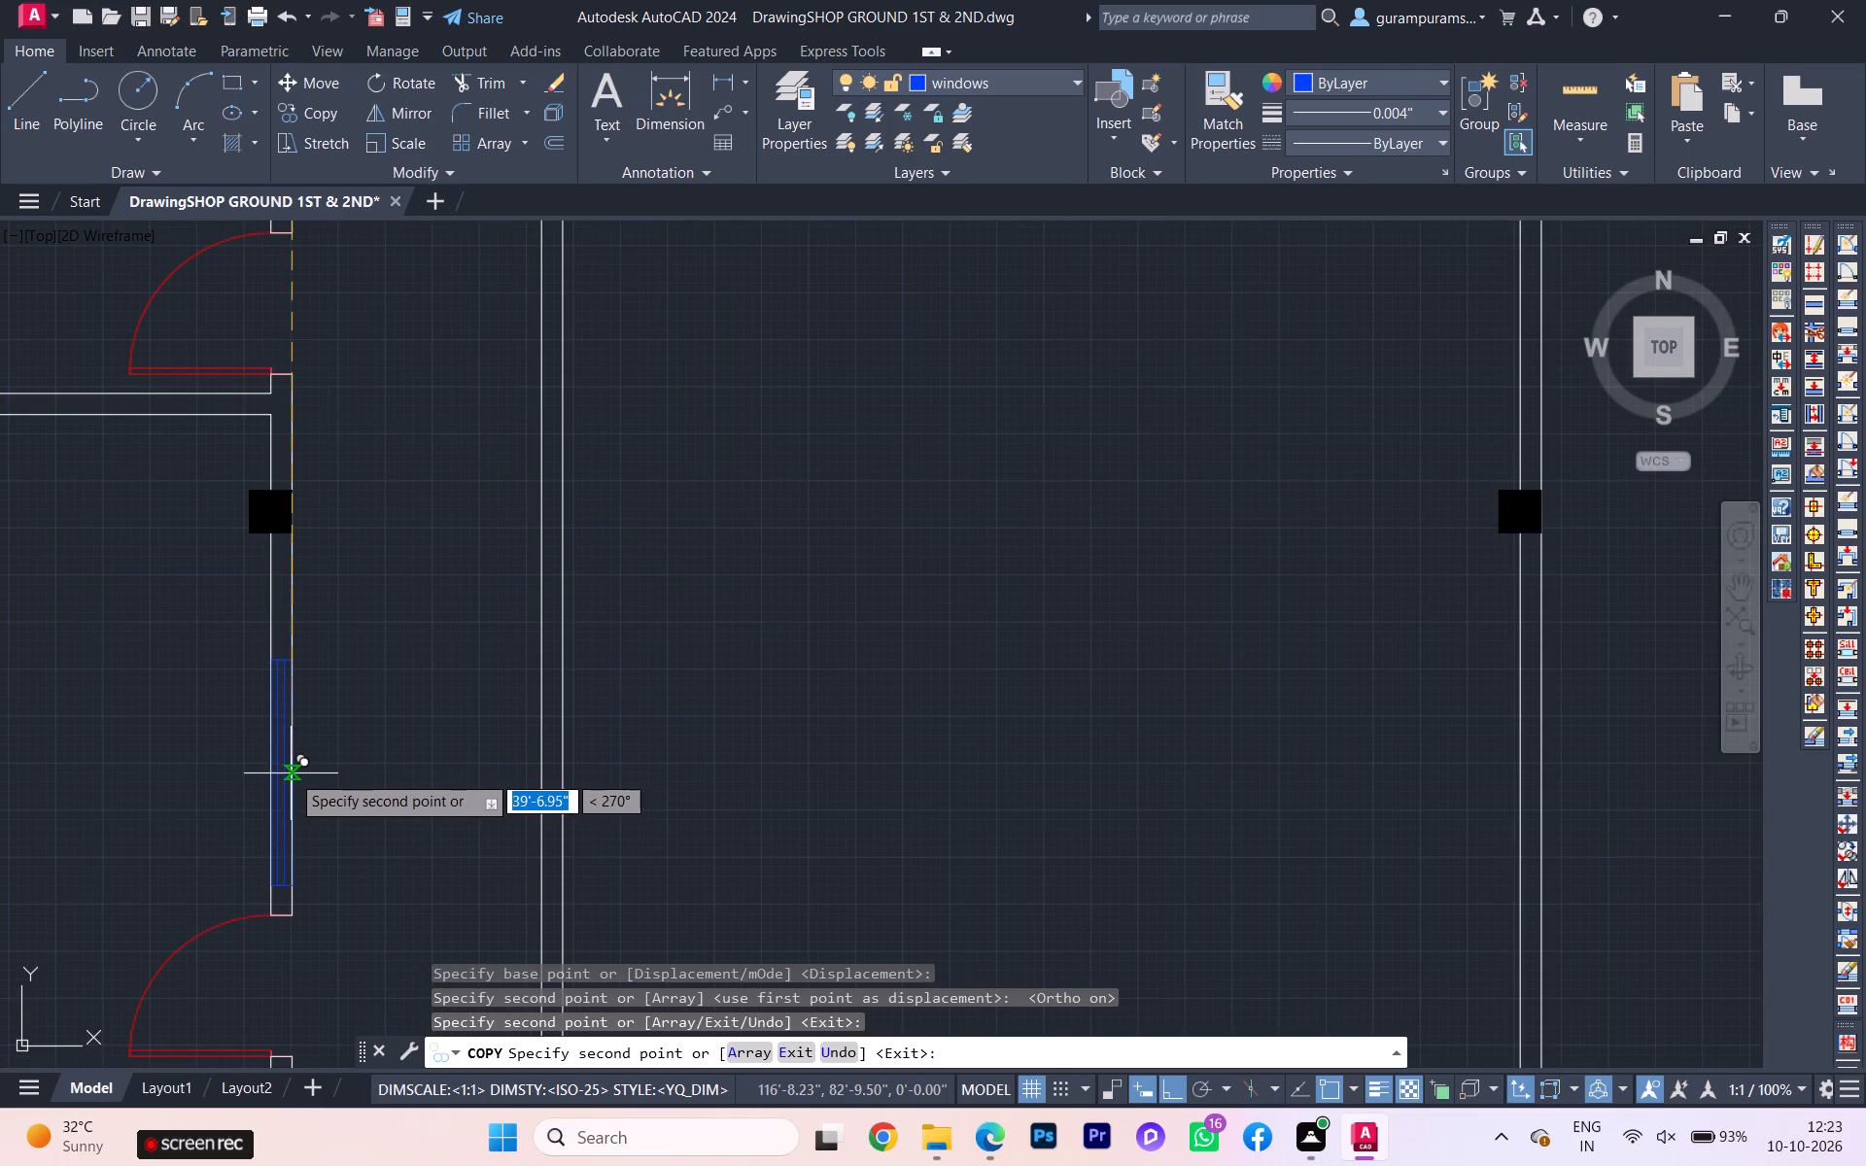
left_click(291, 773)
Place a window copy about 53' straight down from the base point, in the lower study's passage wall, and end the copying.
scroll(293, 719, "down", 3)
scroll(210, 698, "down", 1)
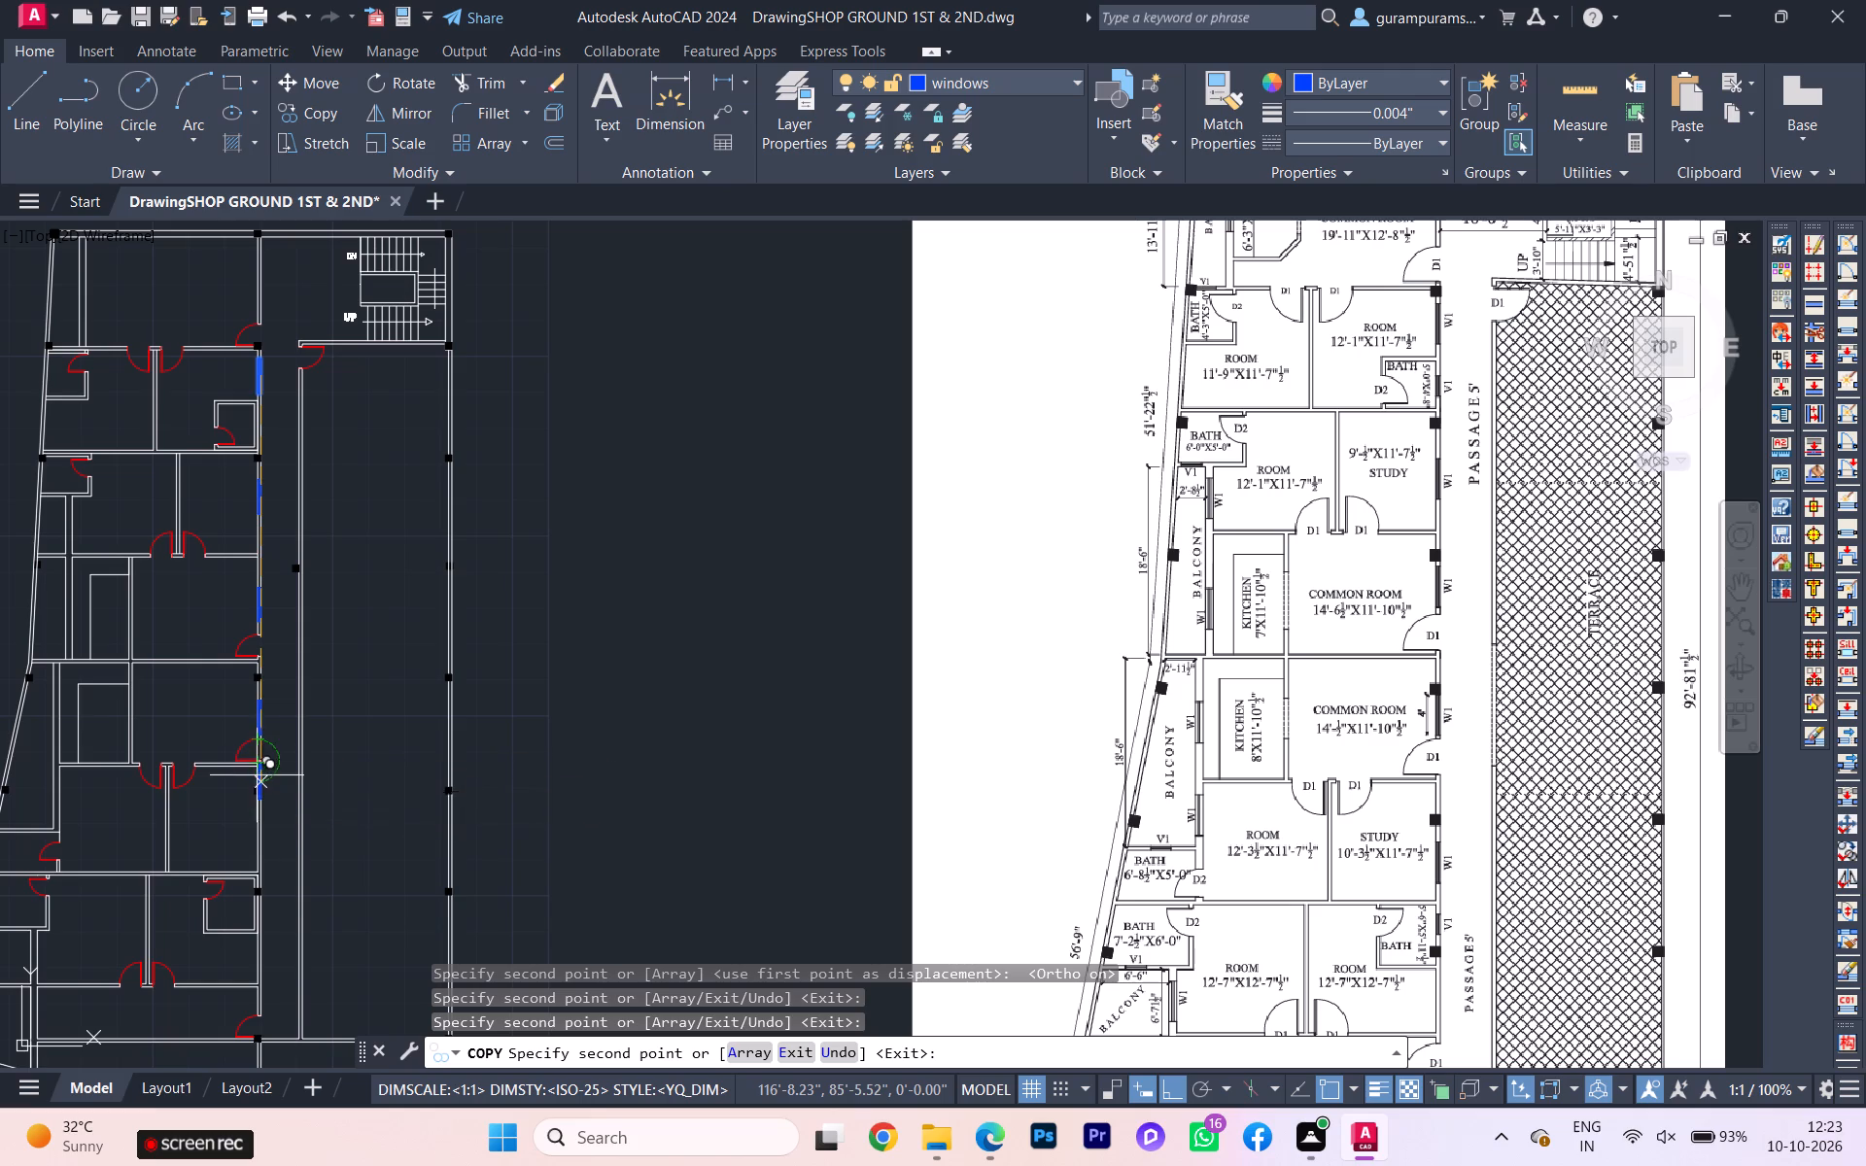
scroll(265, 882, "up", 2)
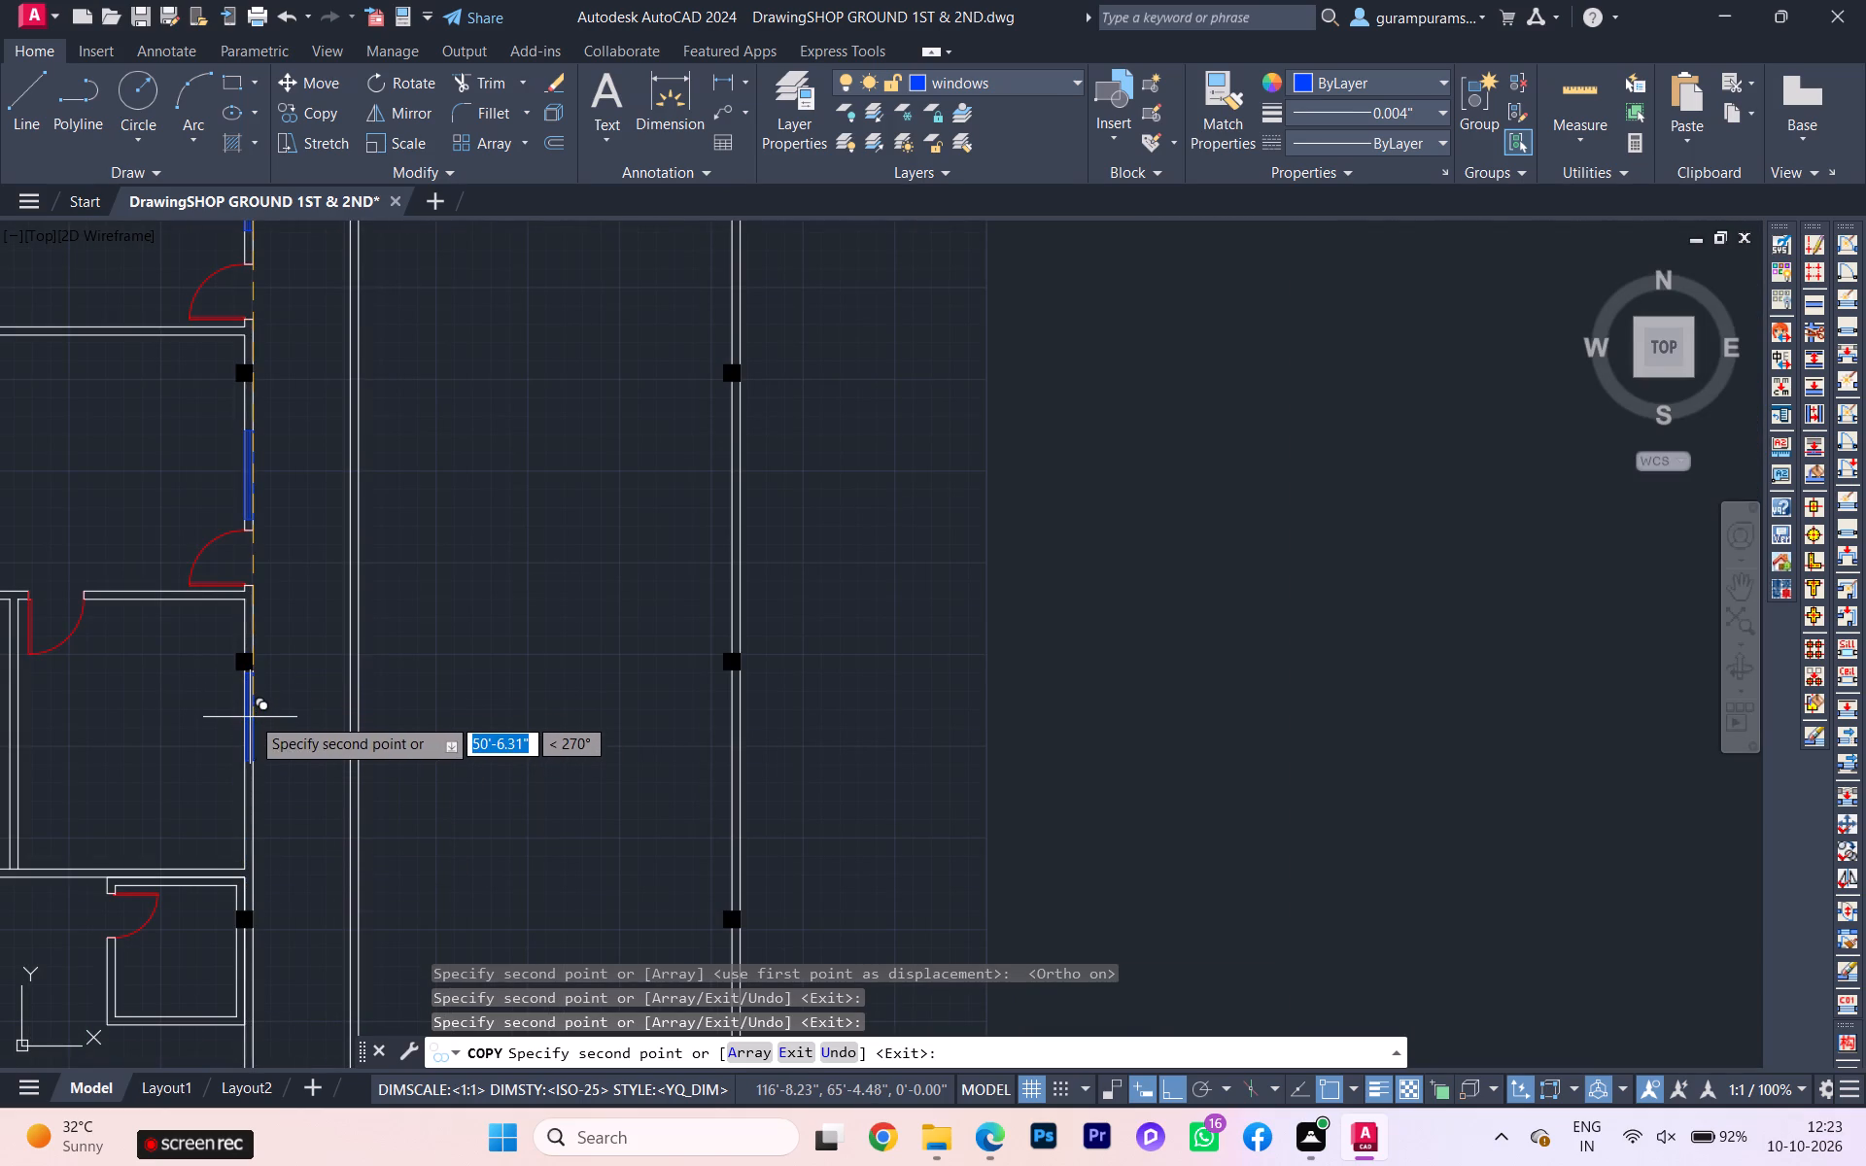
scroll(251, 720, "down", 1)
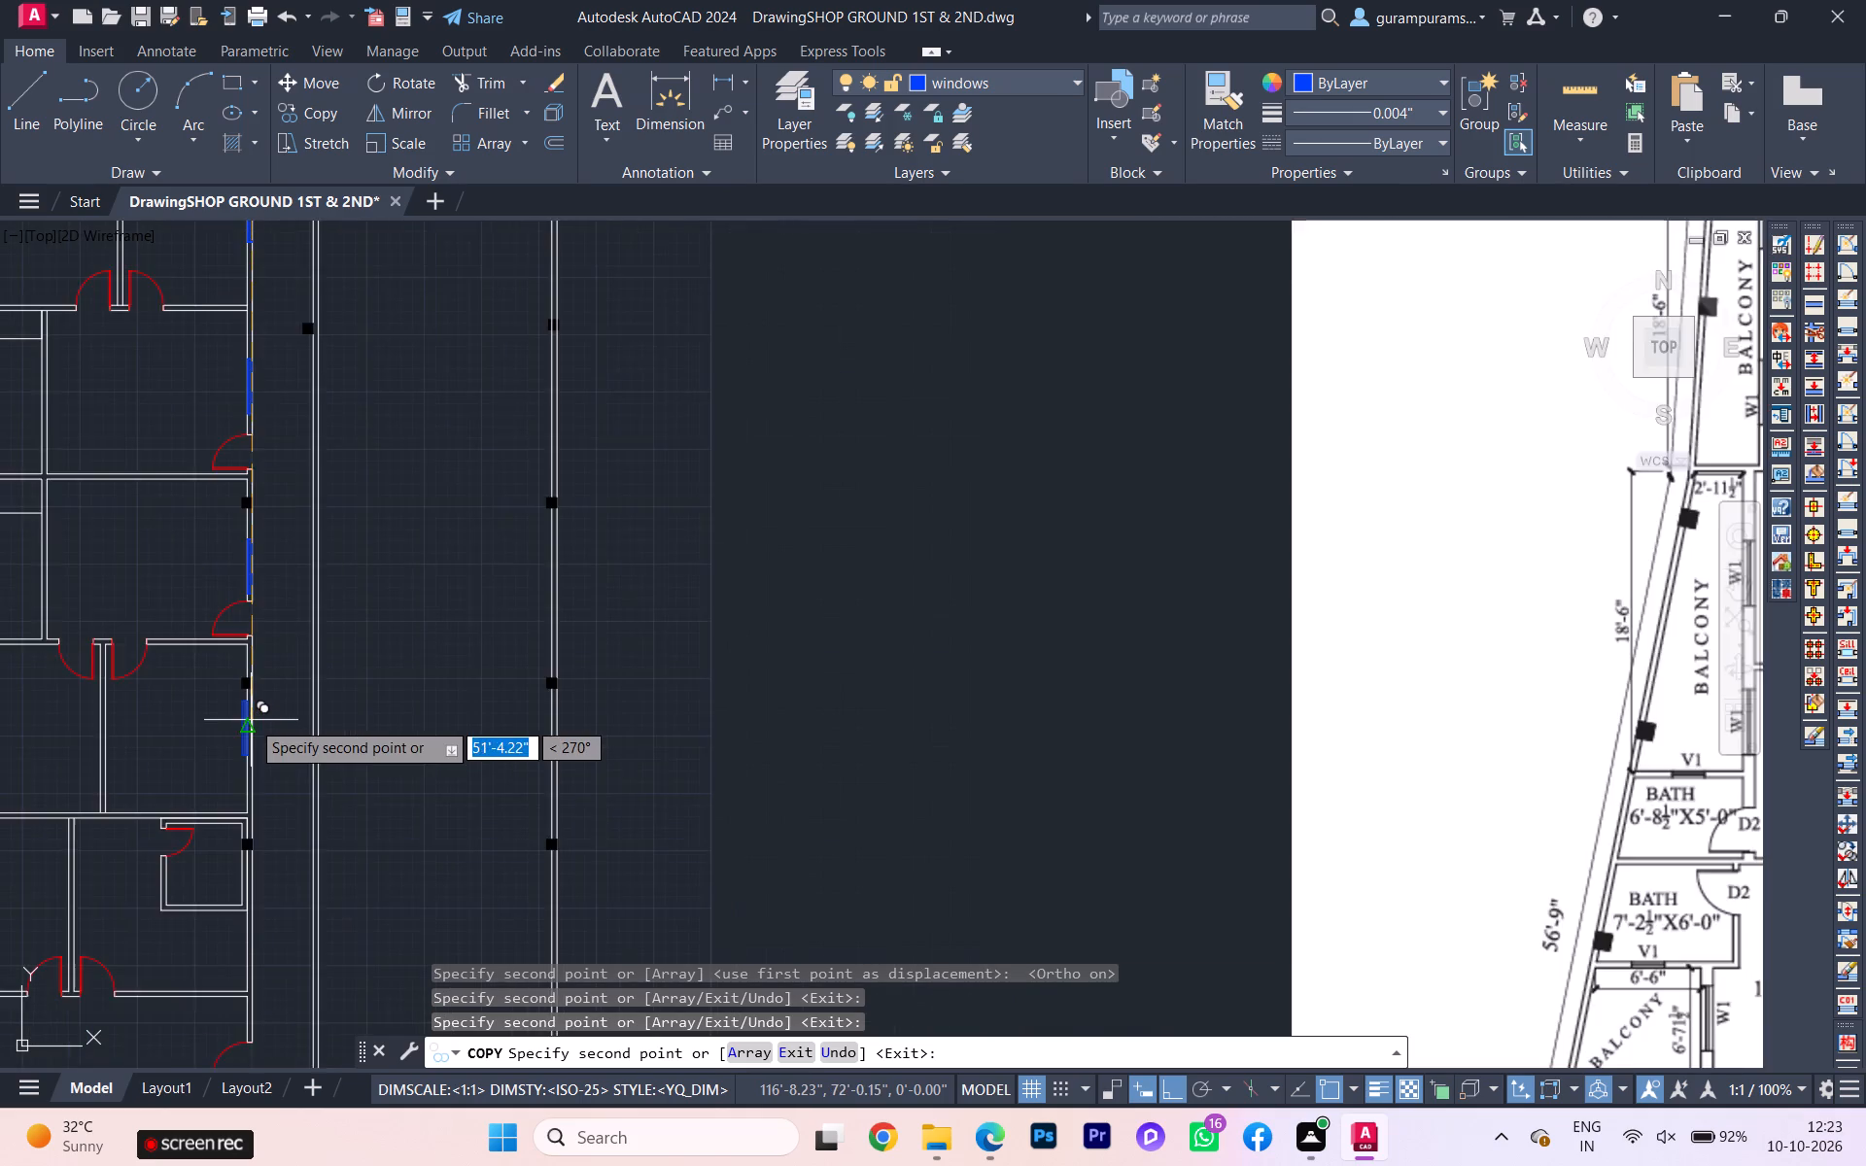
scroll(251, 720, "down", 1)
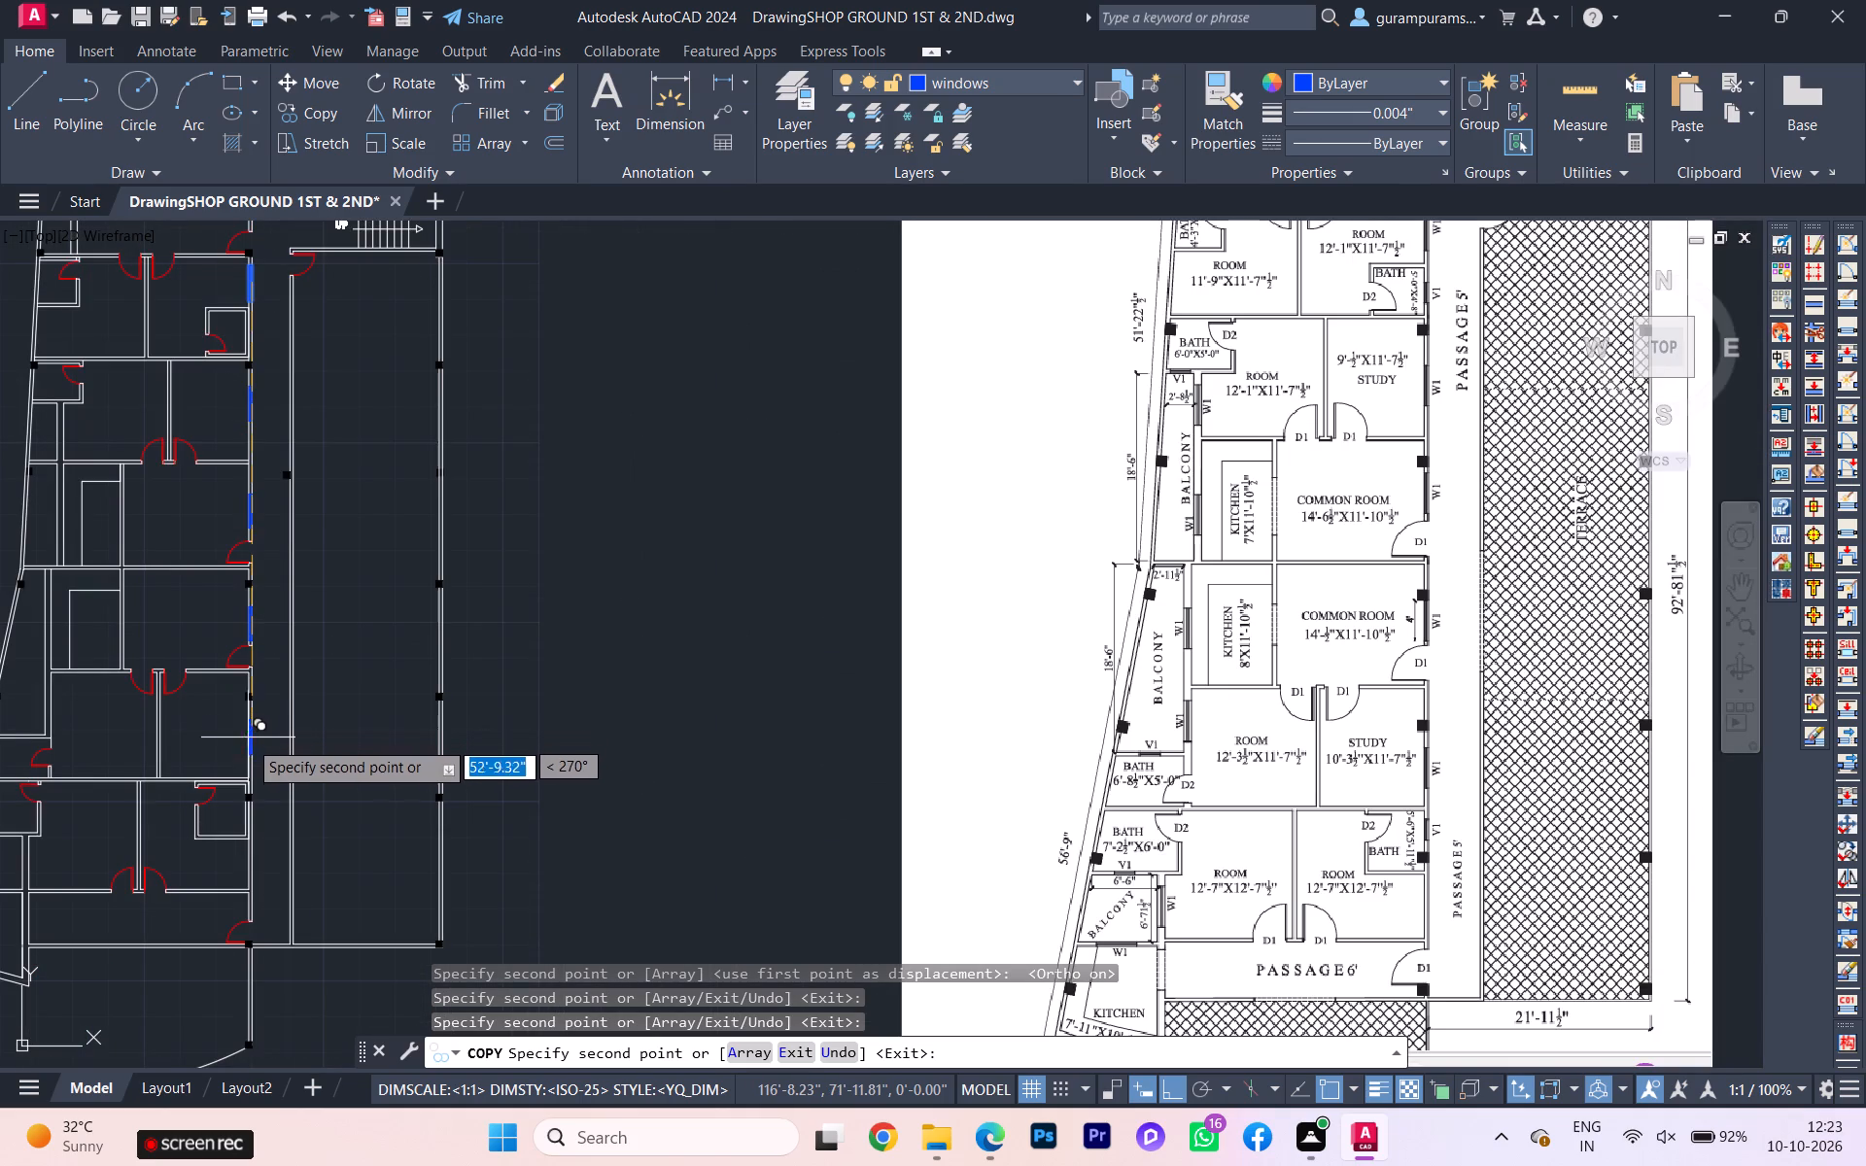
scroll(246, 755, "up", 2)
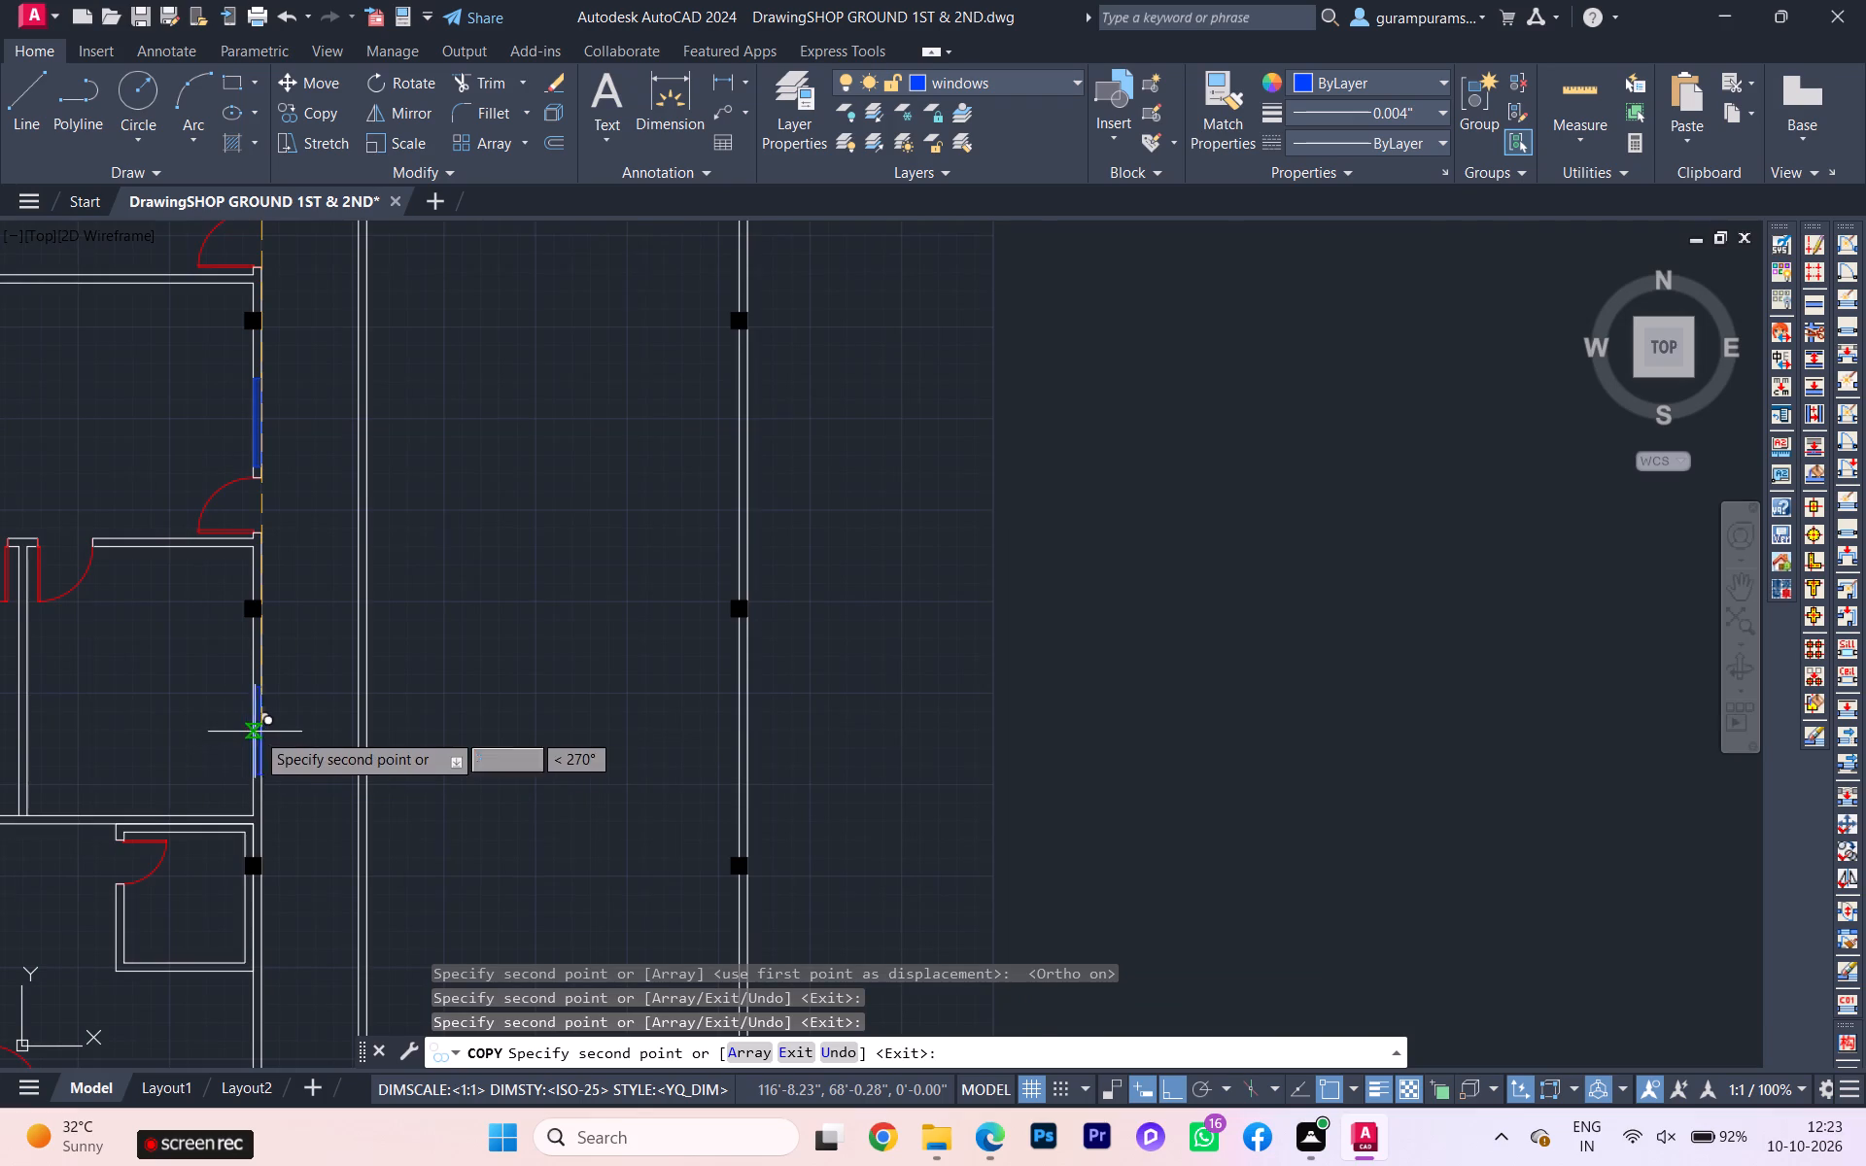
scroll(257, 727, "up", 3)
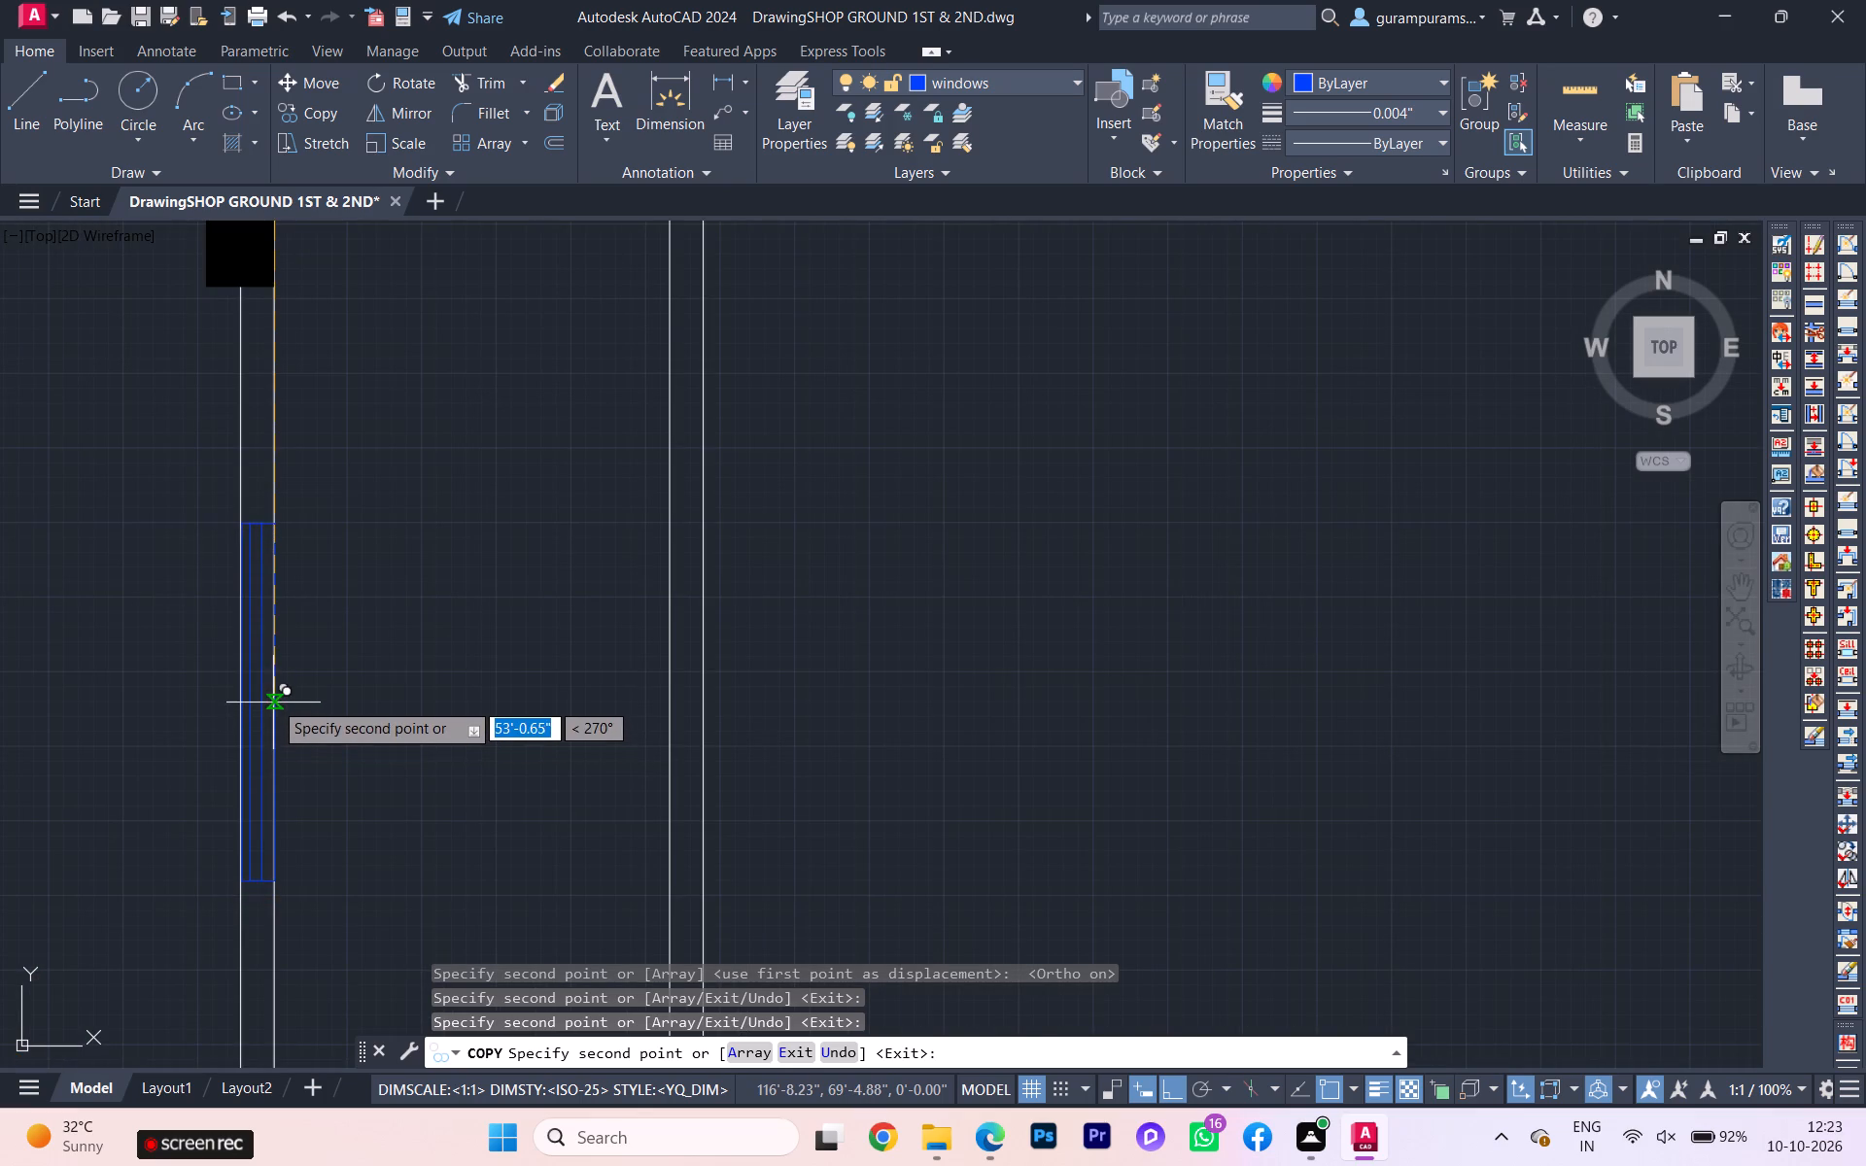
left_click(274, 699)
scroll(269, 717, "down", 5)
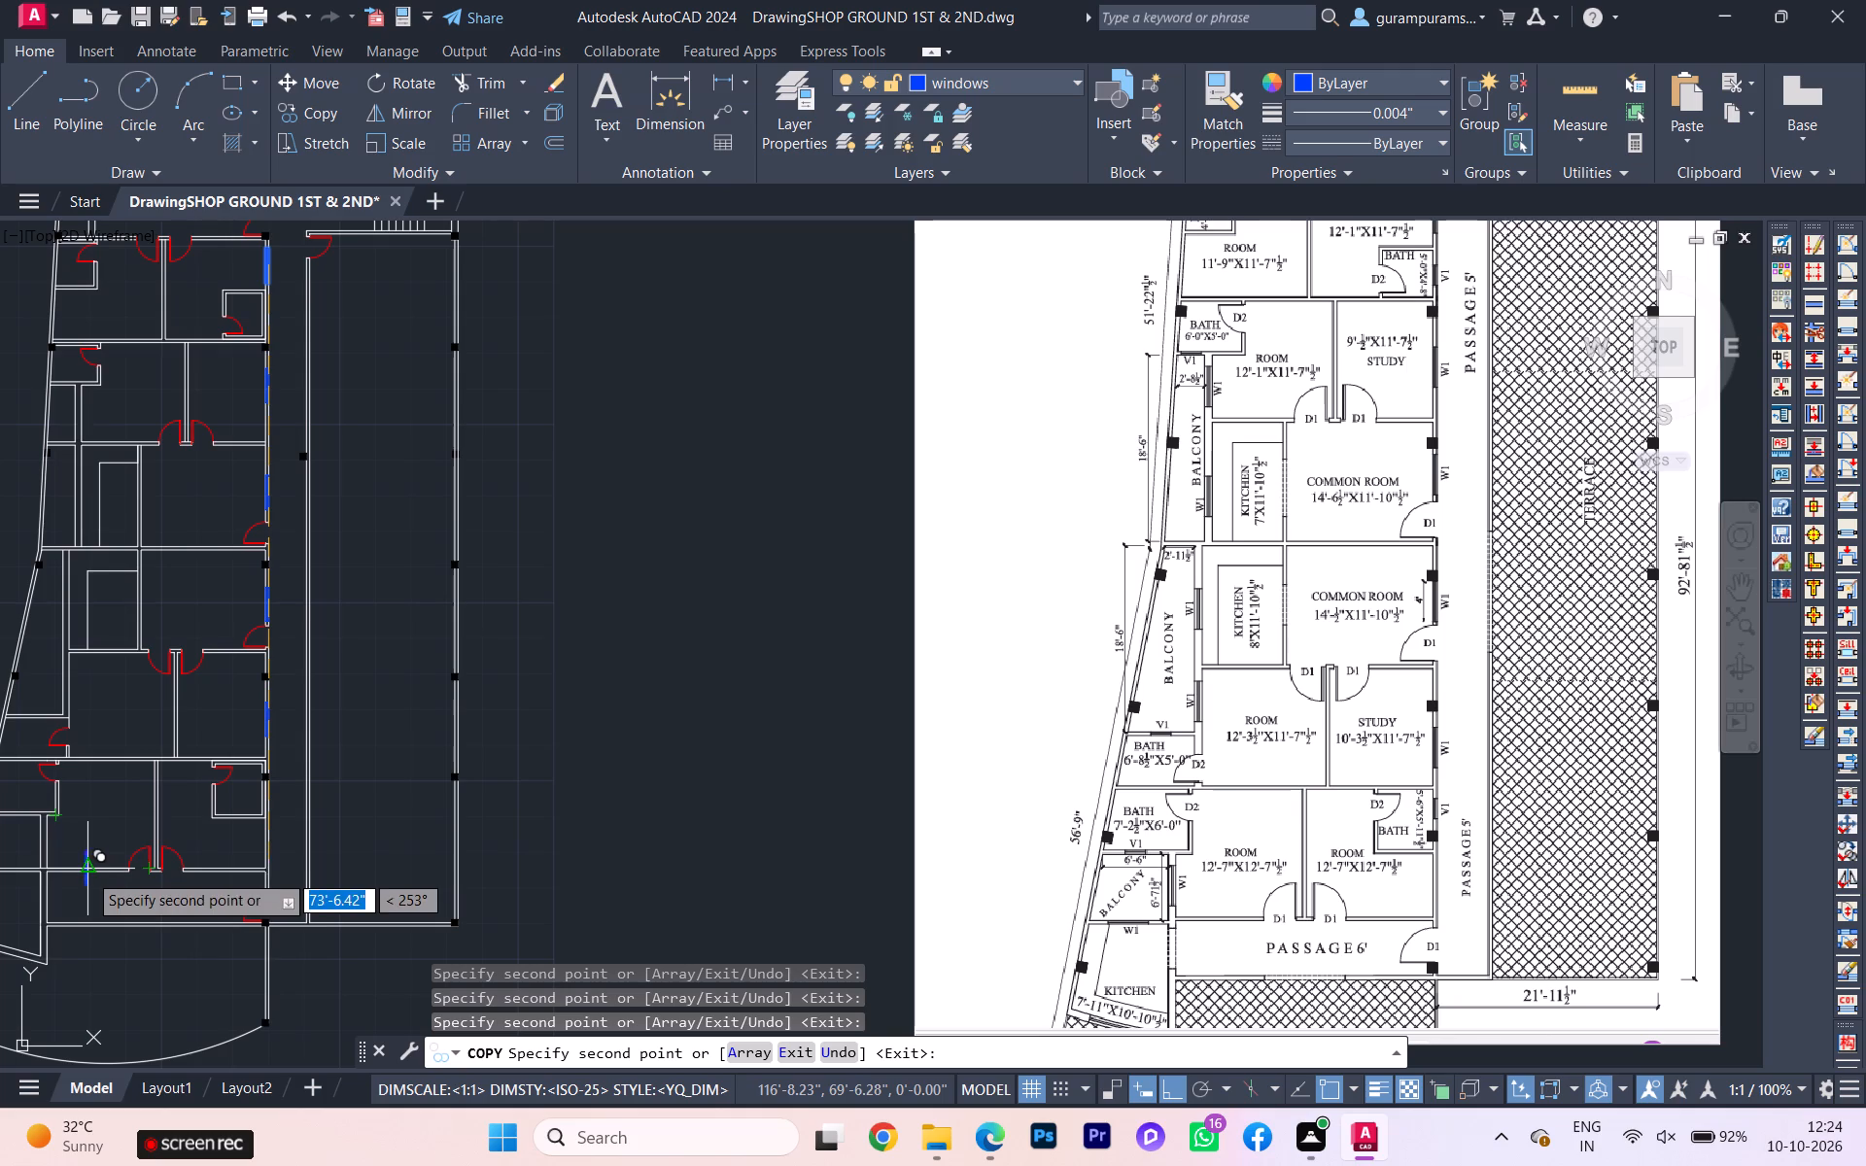
key("Escape")
Draw a 9" by 3'6" upright window rectangle in the empty space between the floor plan and the reference plan.
scroll(184, 830, "up", 1)
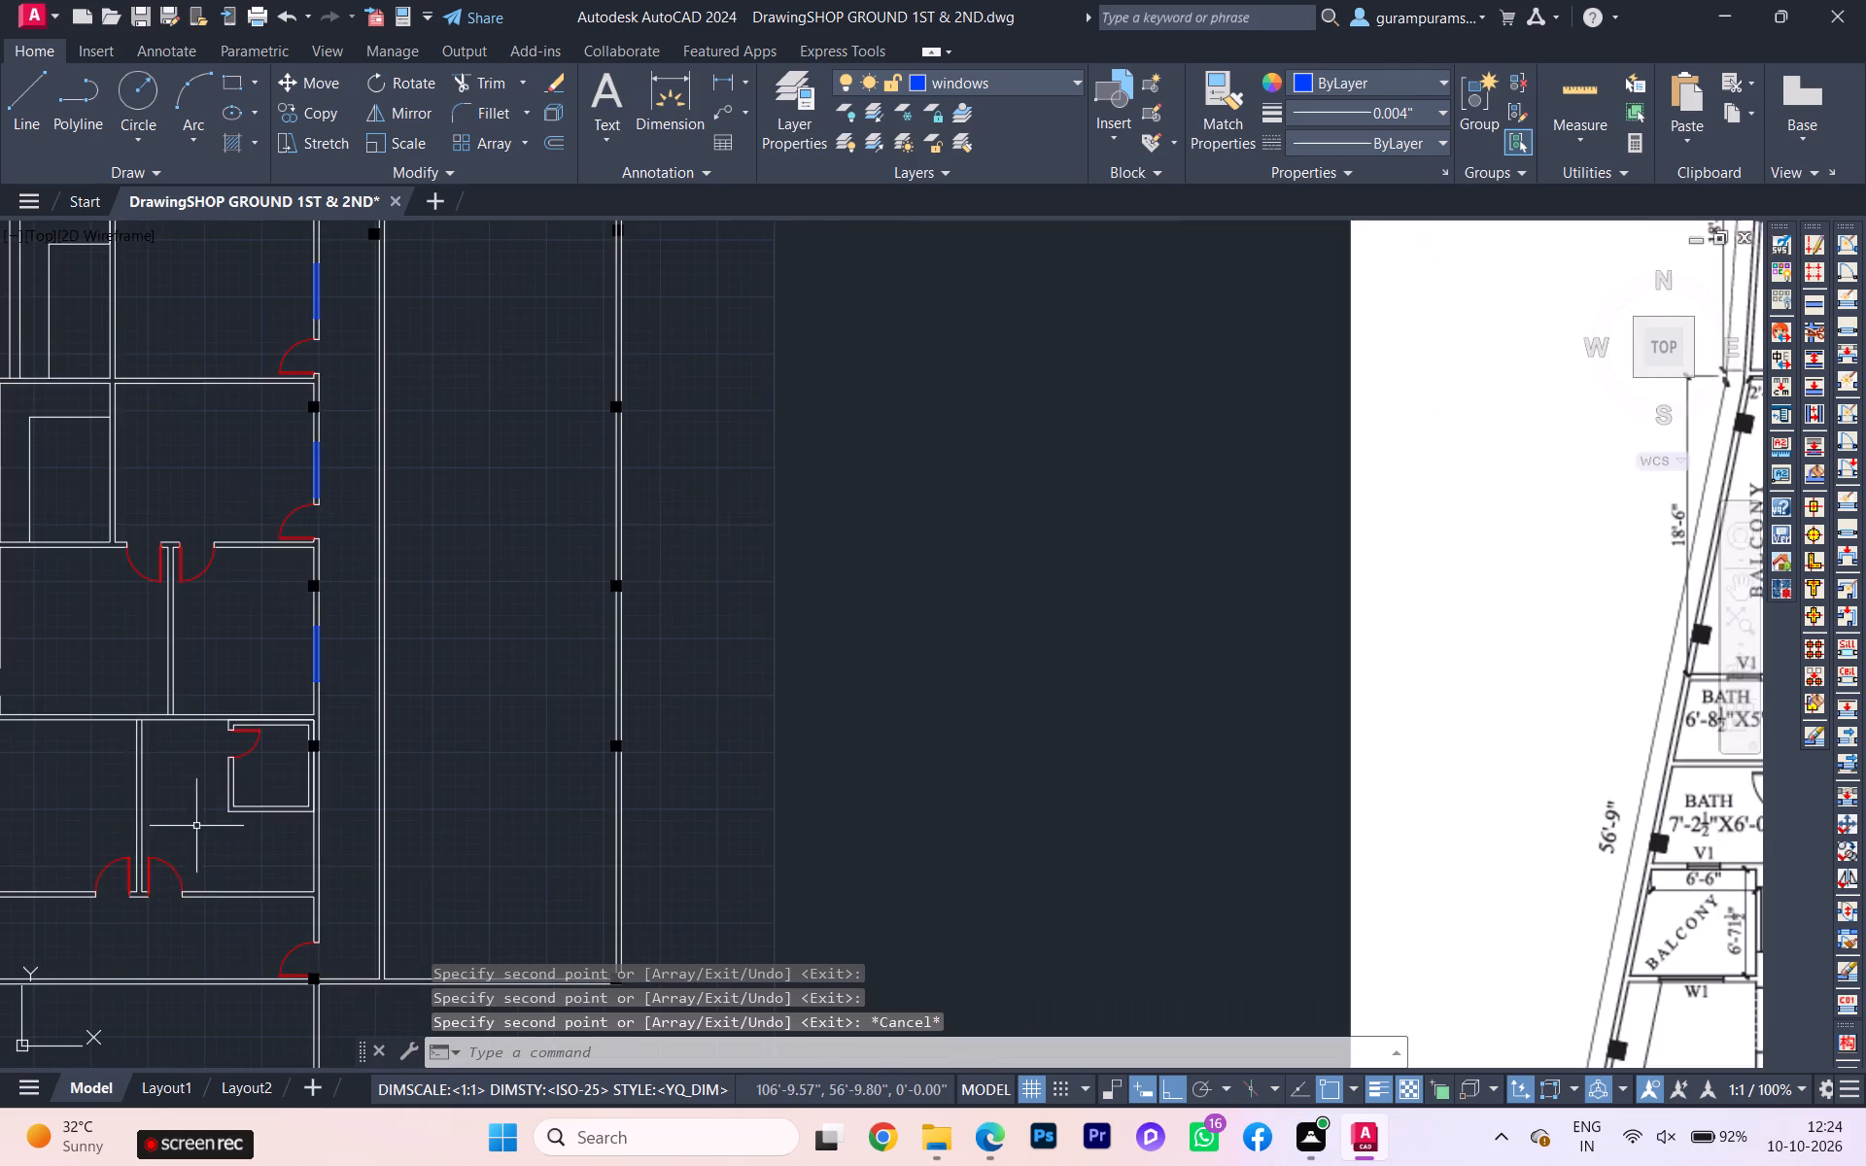
scroll(286, 711, "up", 2)
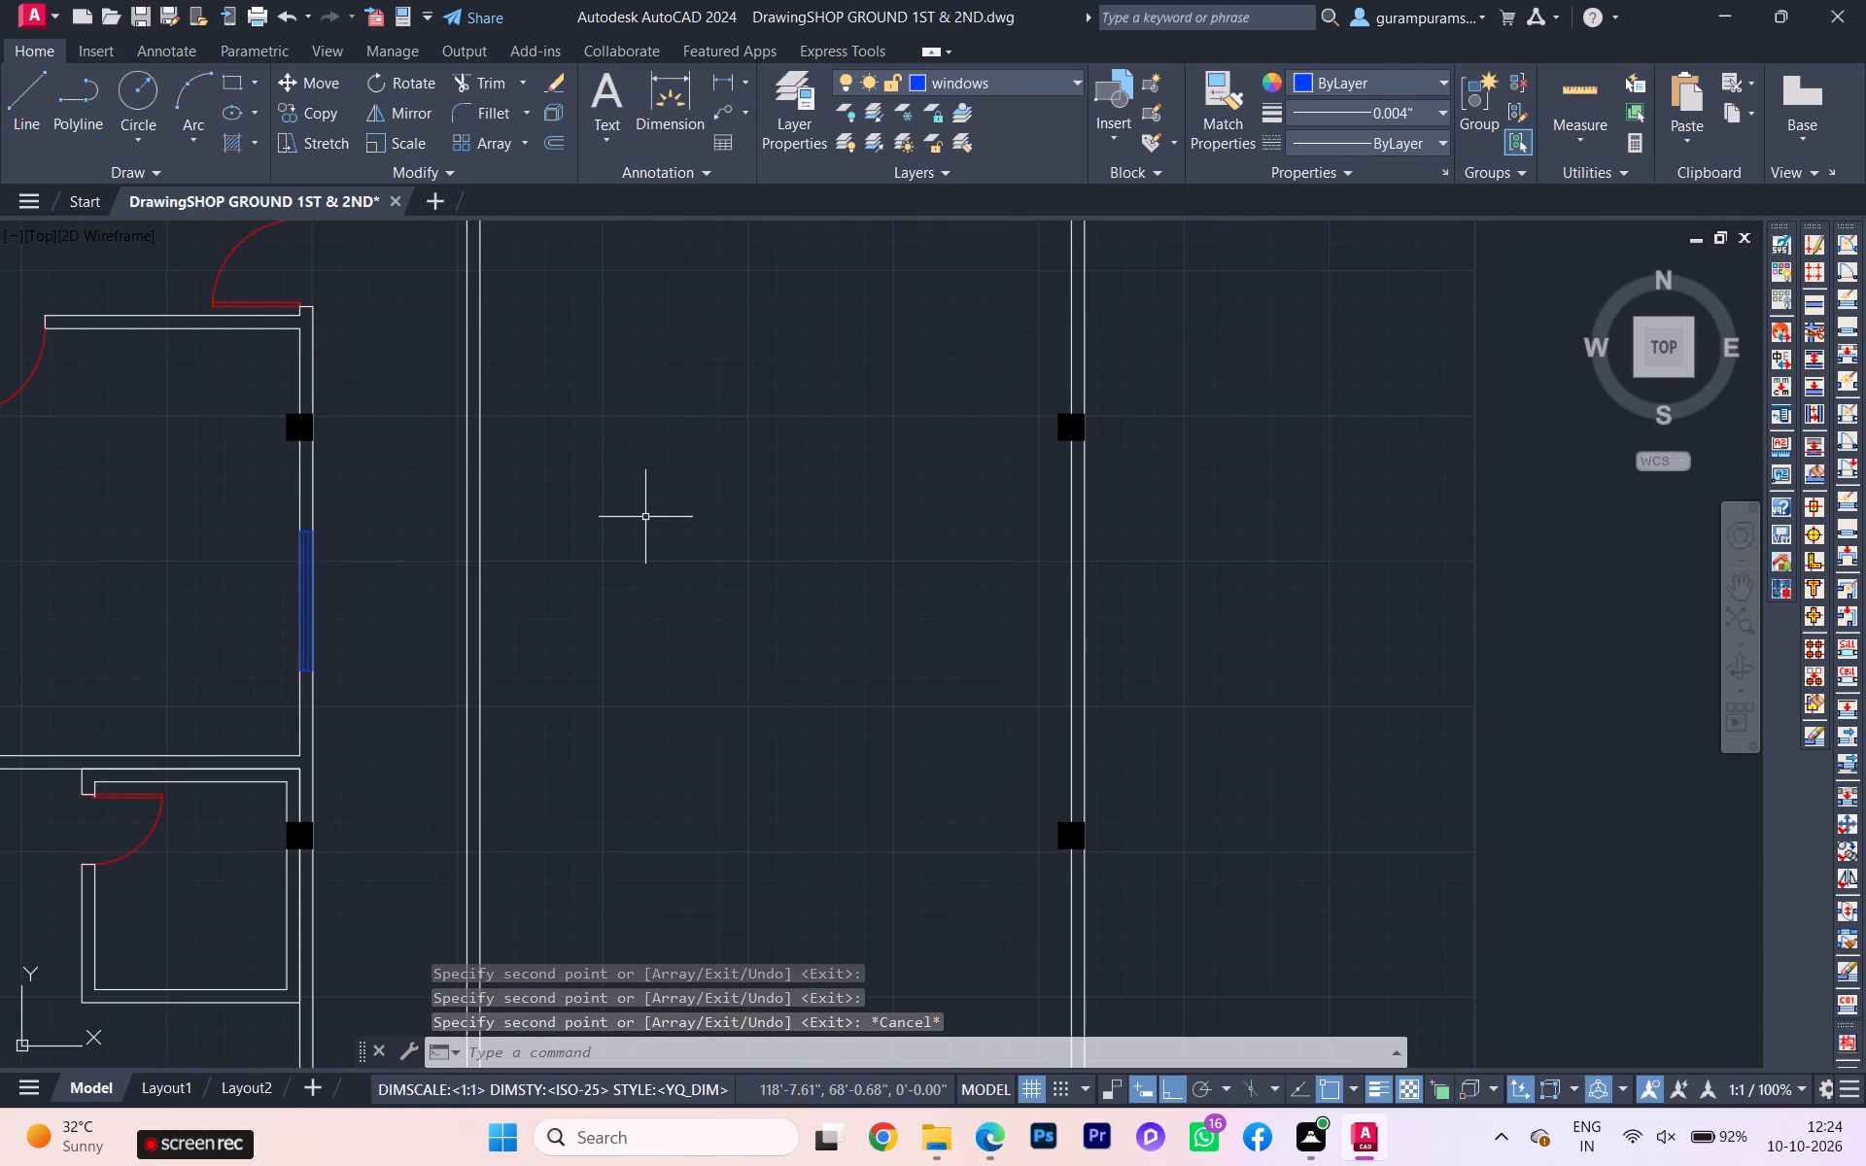
key("r")
key("e")
key("c")
key("Return")
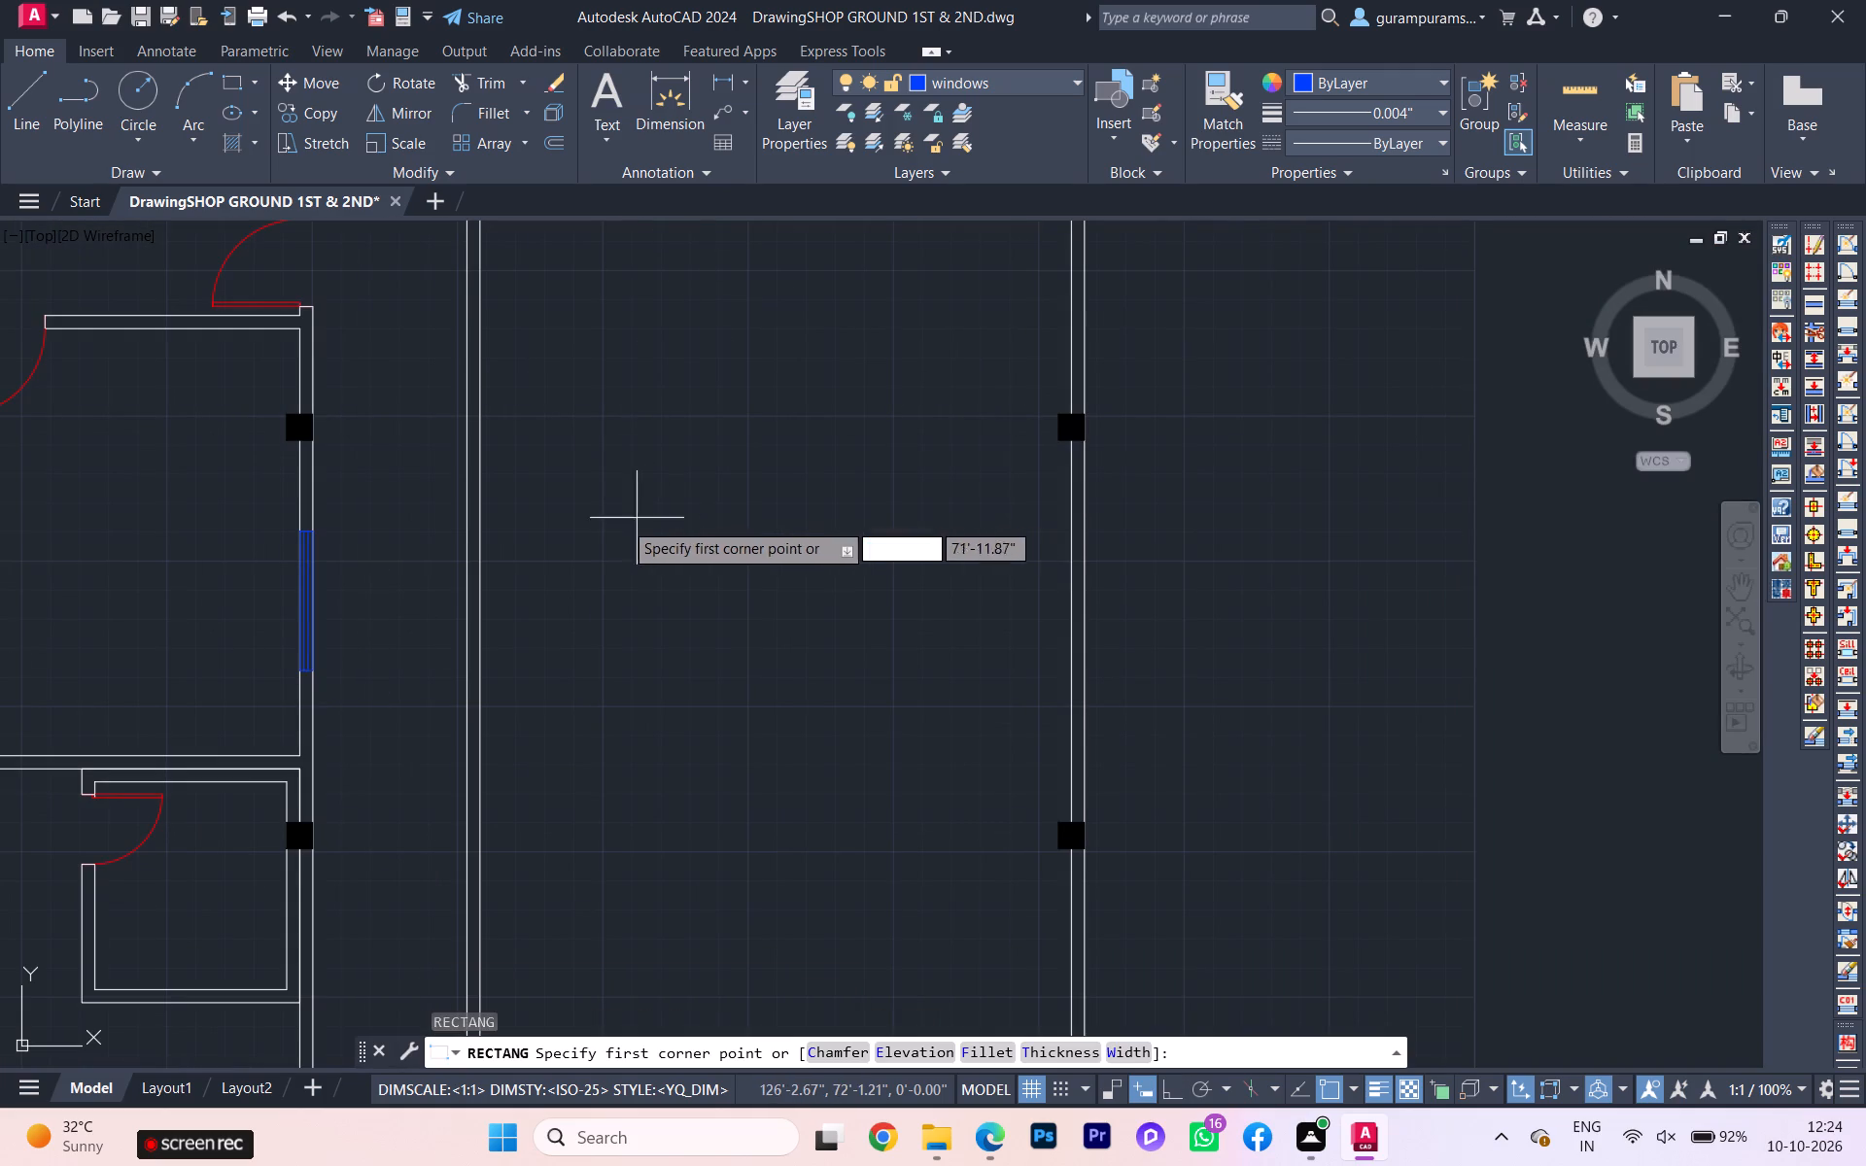
scroll(571, 512, "down", 2)
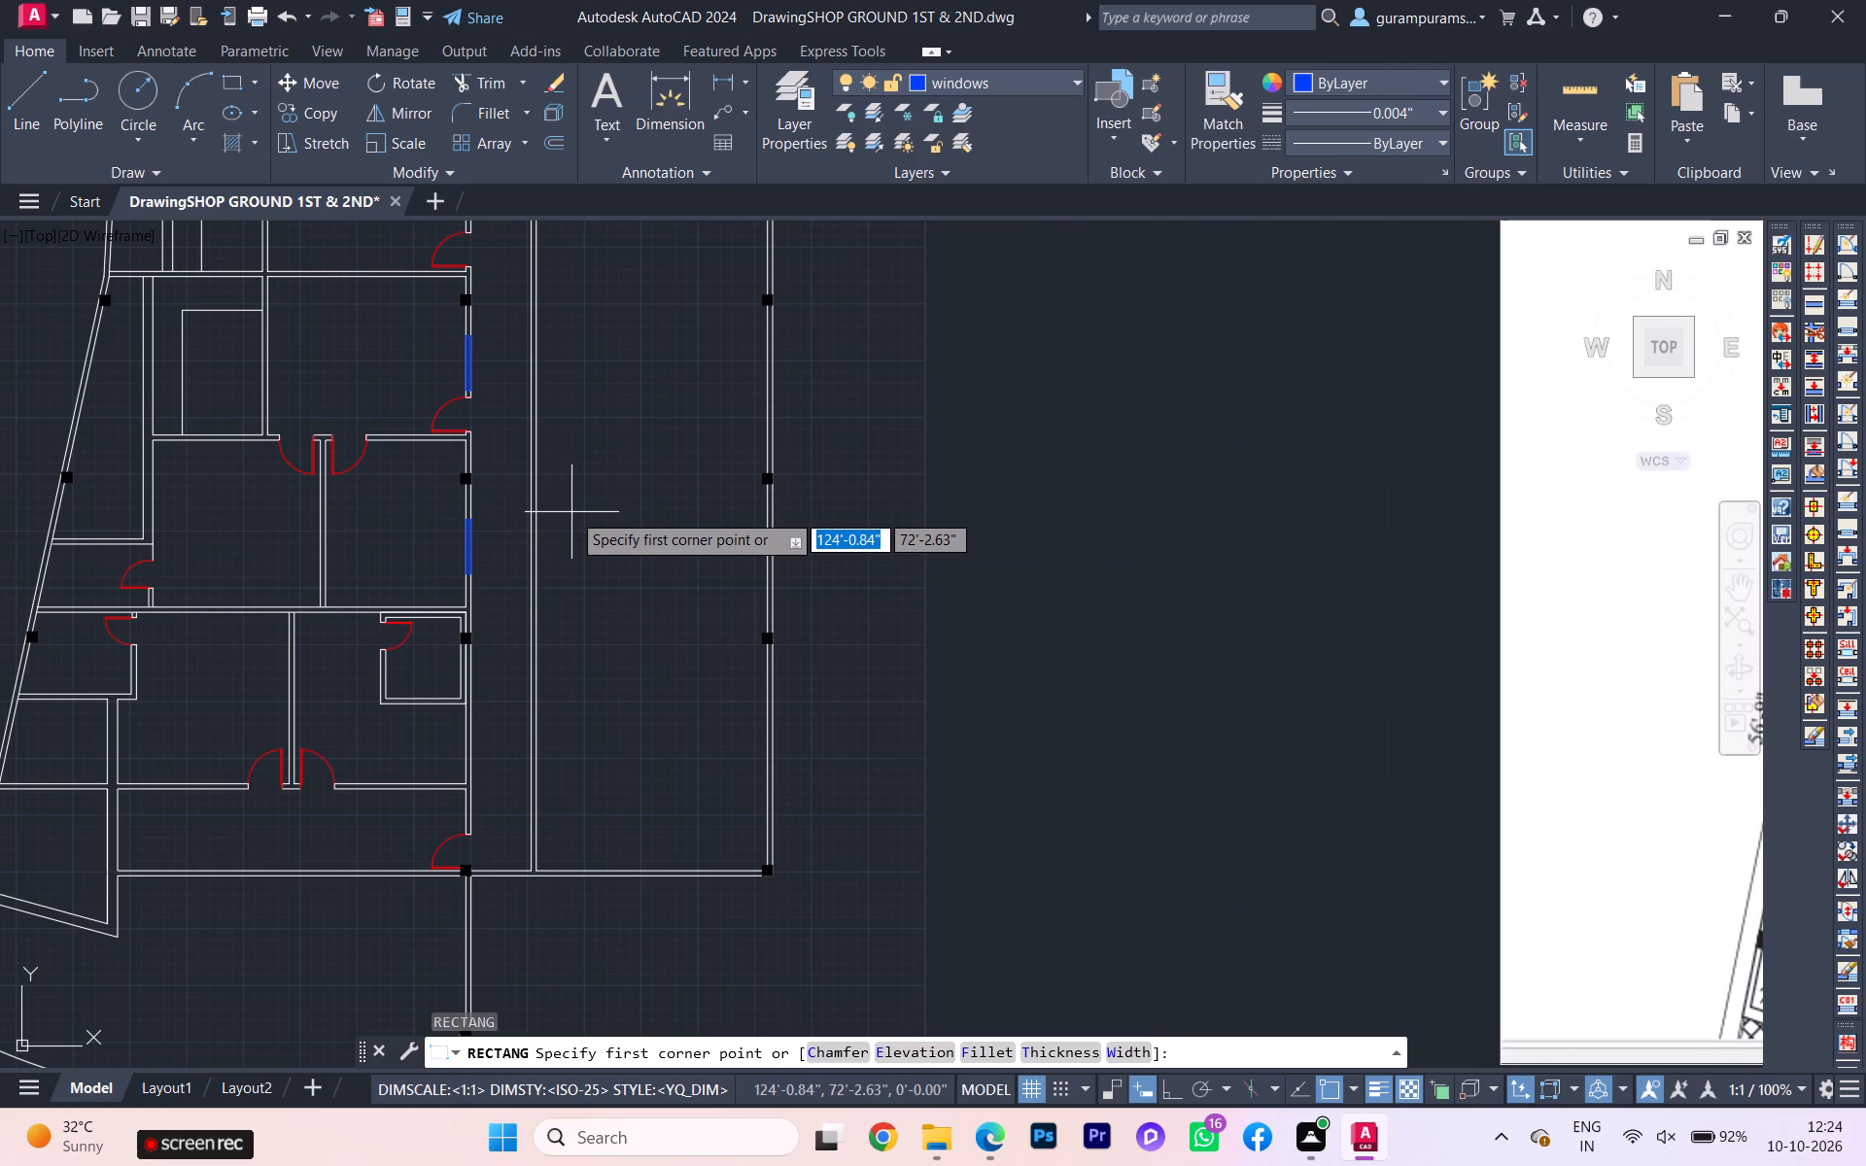
scroll(579, 508, "up", 1)
scroll(579, 511, "down", 1)
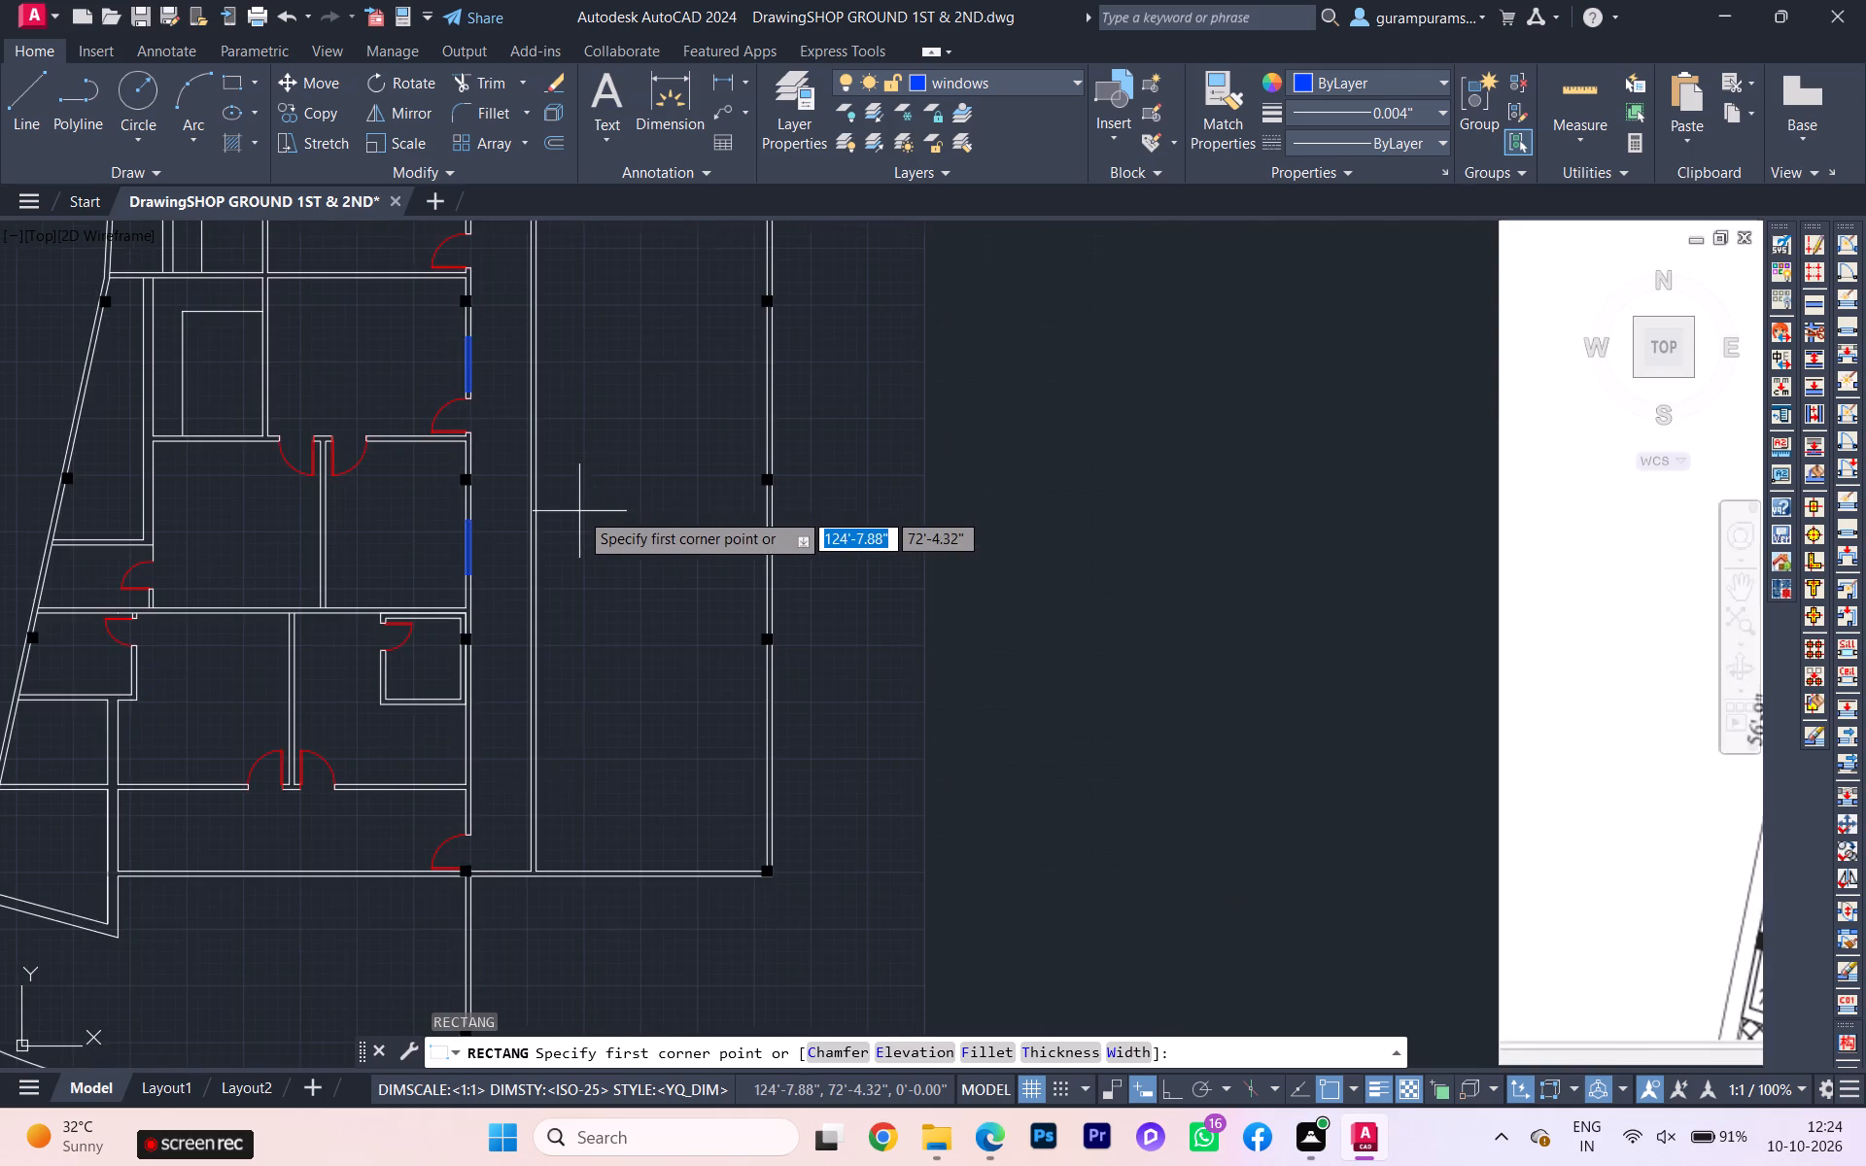
scroll(877, 508, "down", 1)
middle_click_drag(877, 507, 585, 522)
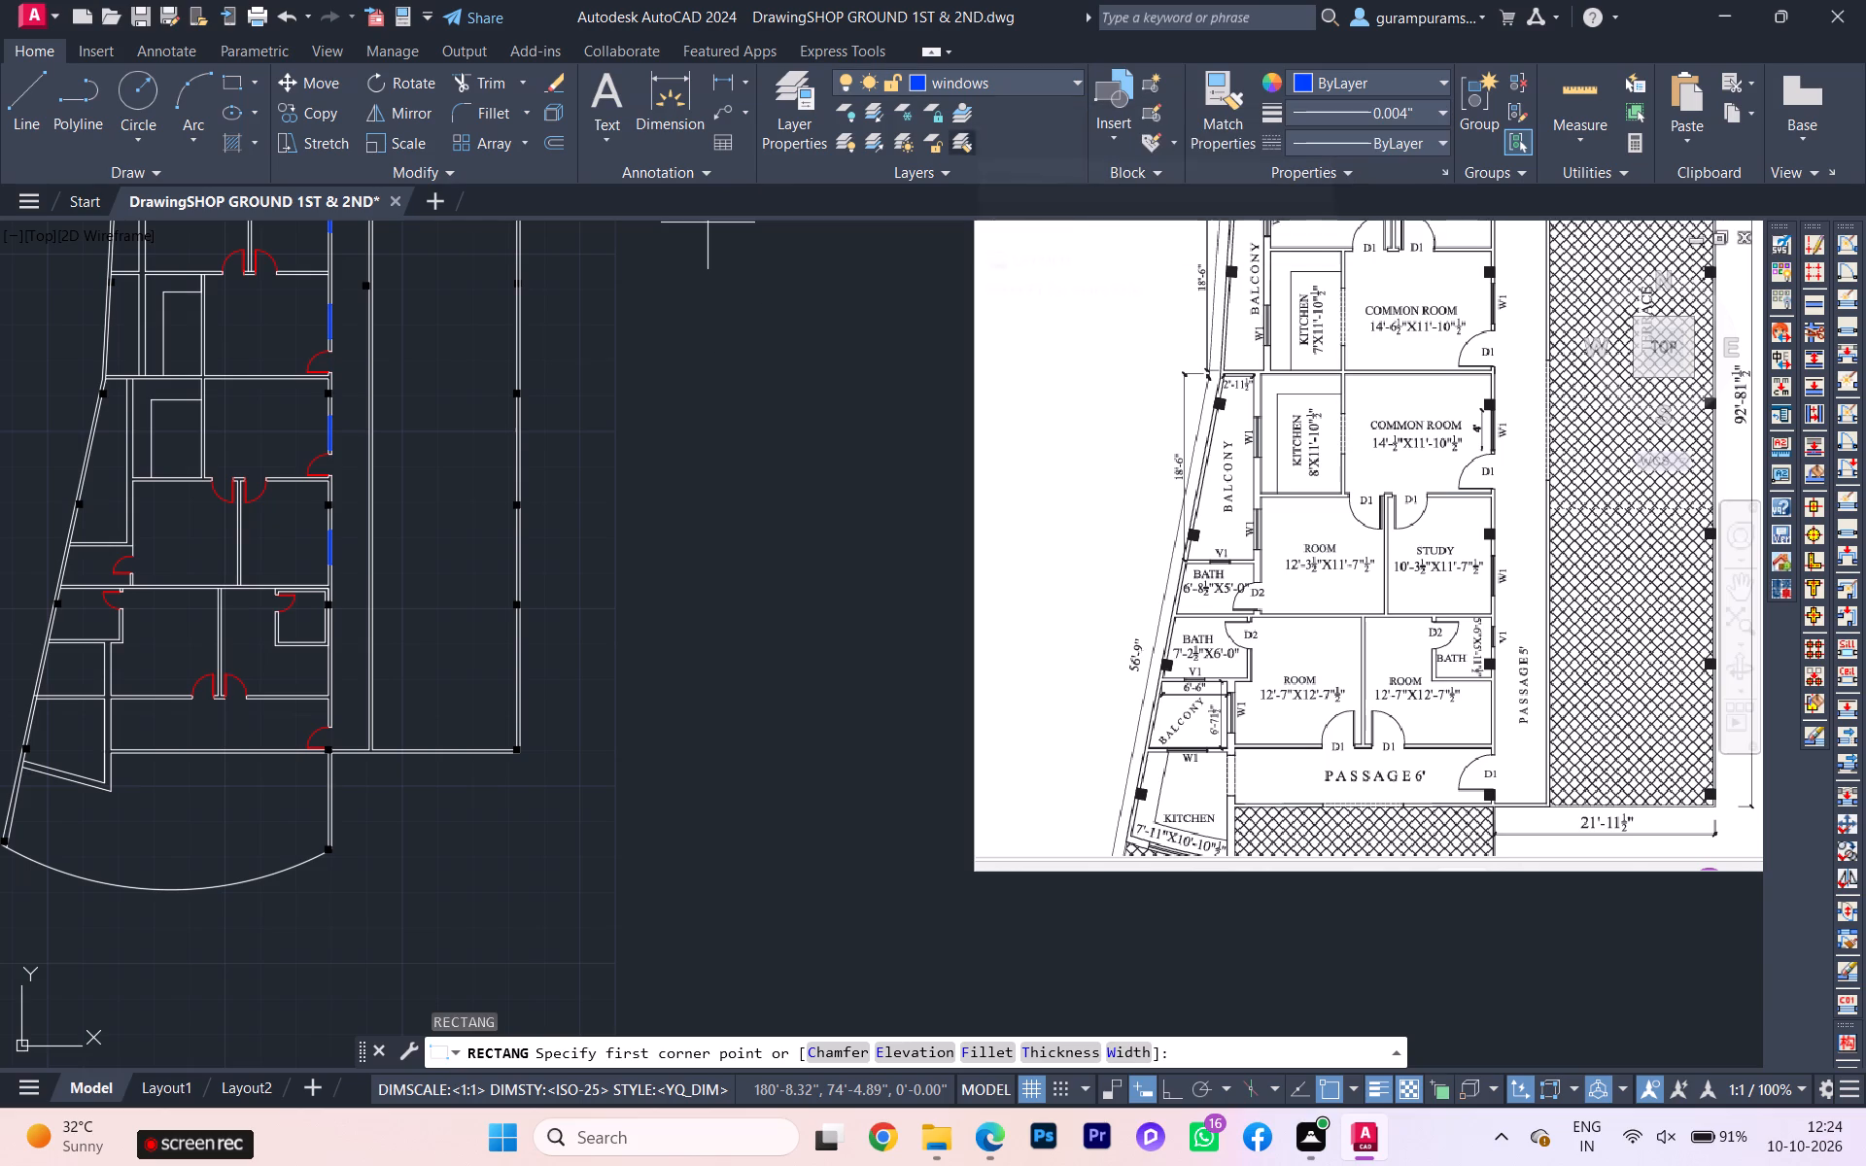
left_click(621, 458)
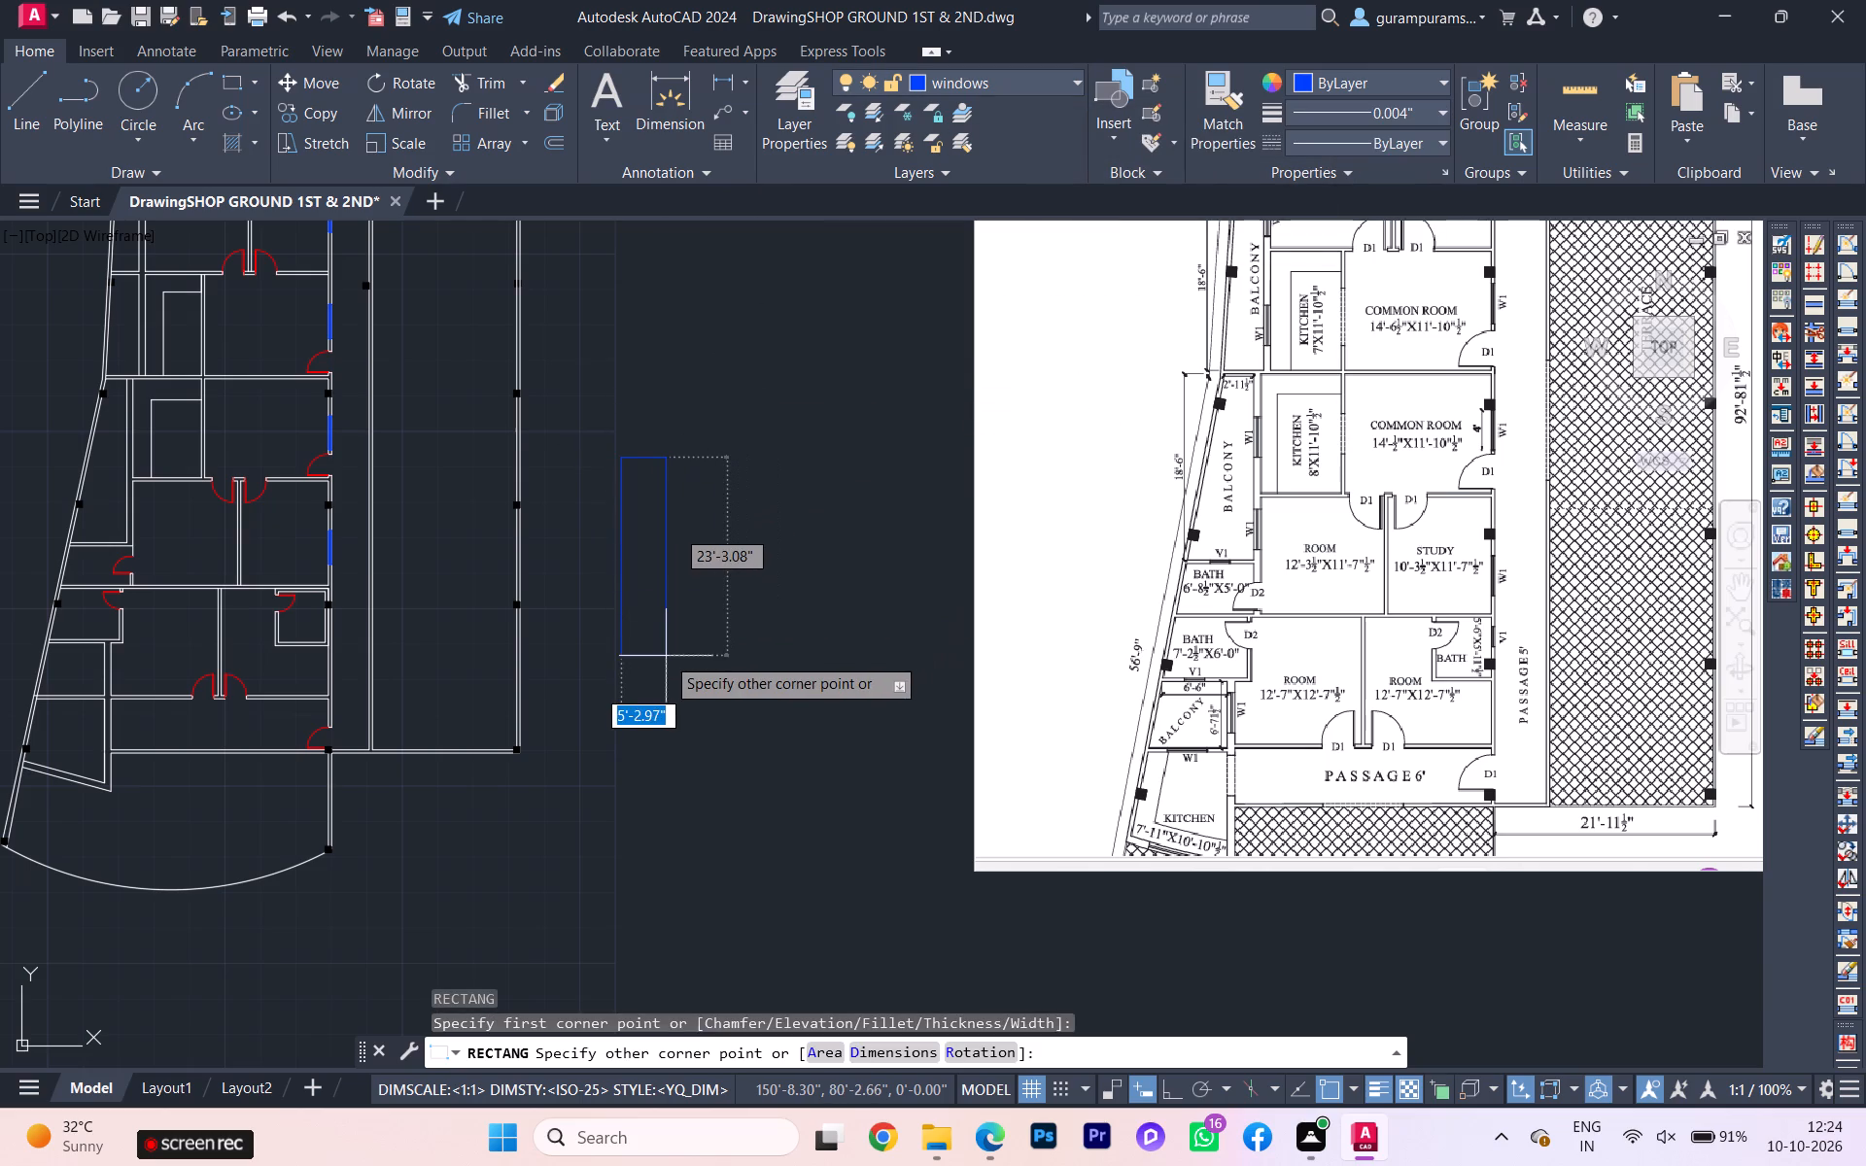
key("9")
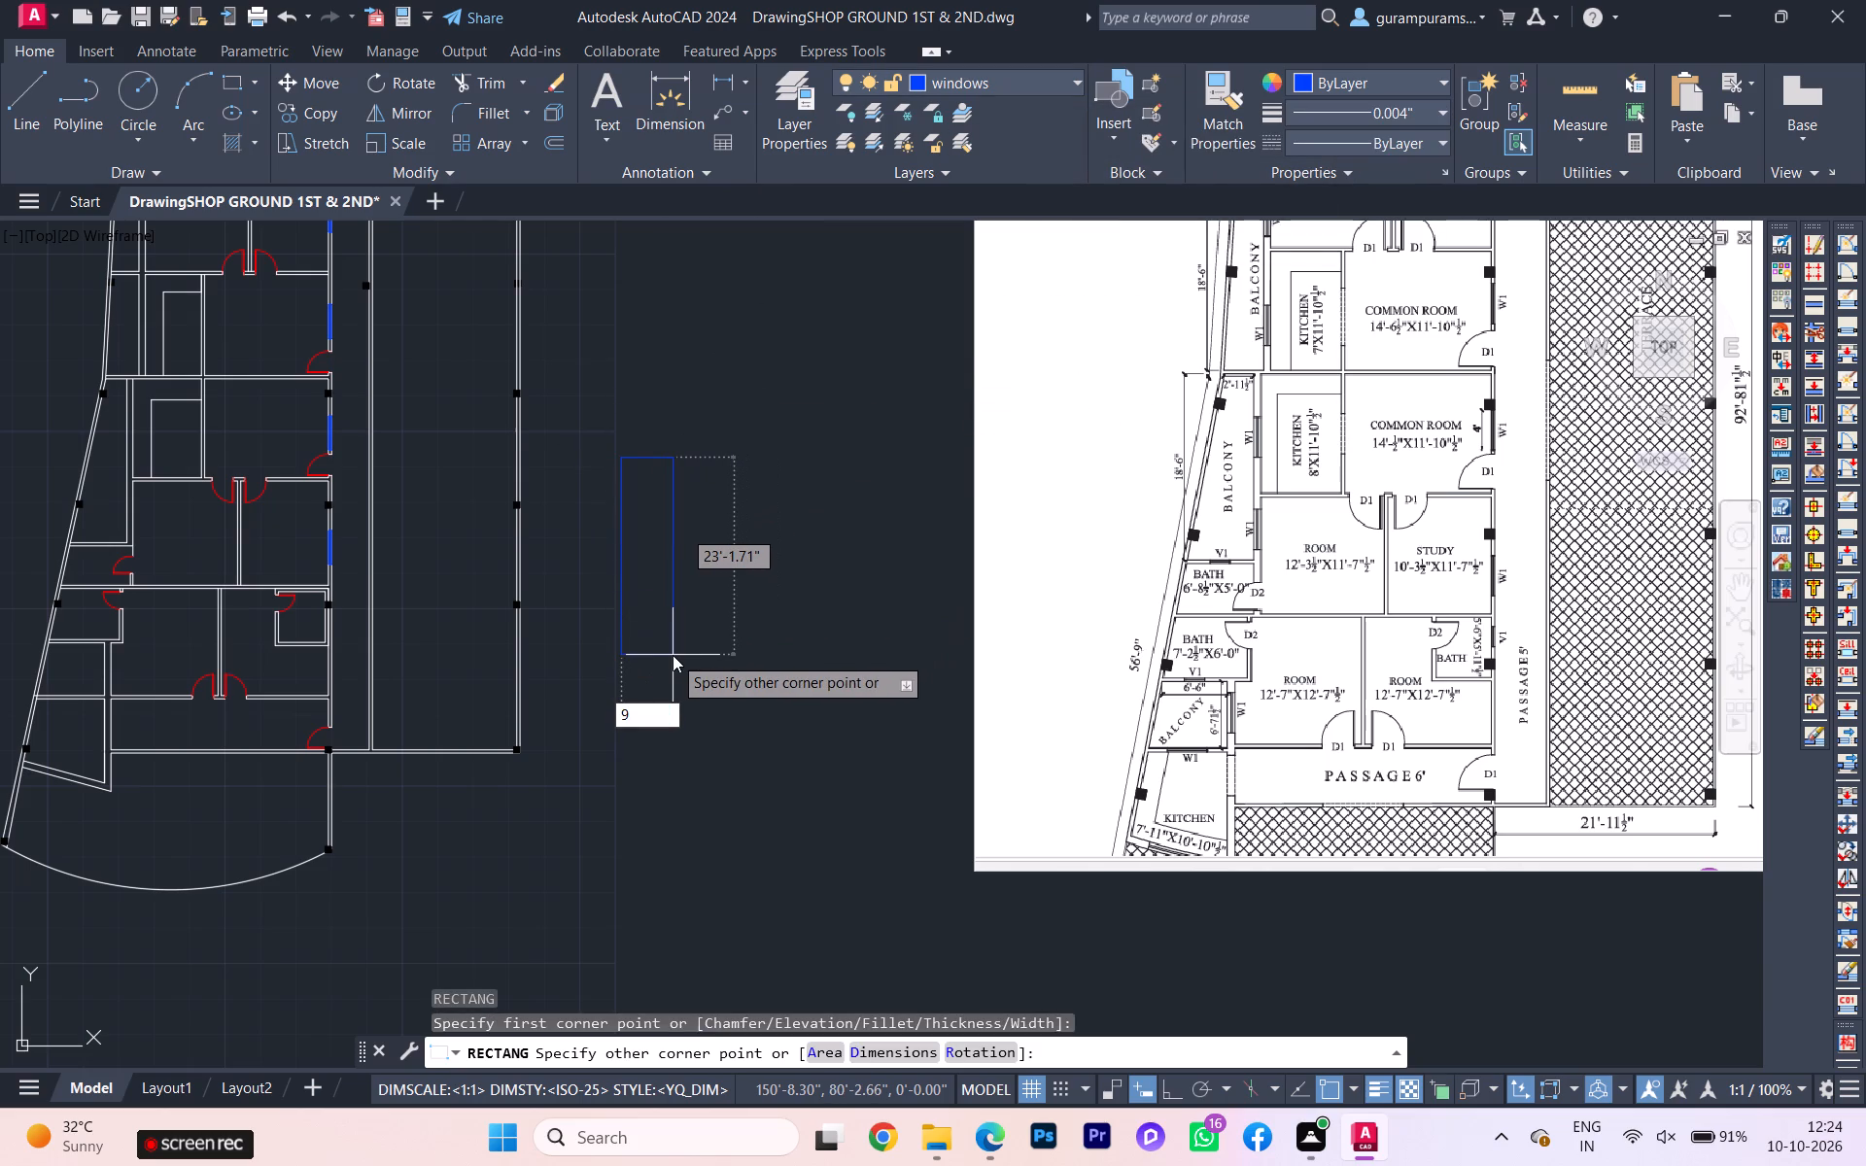
key("Tab")
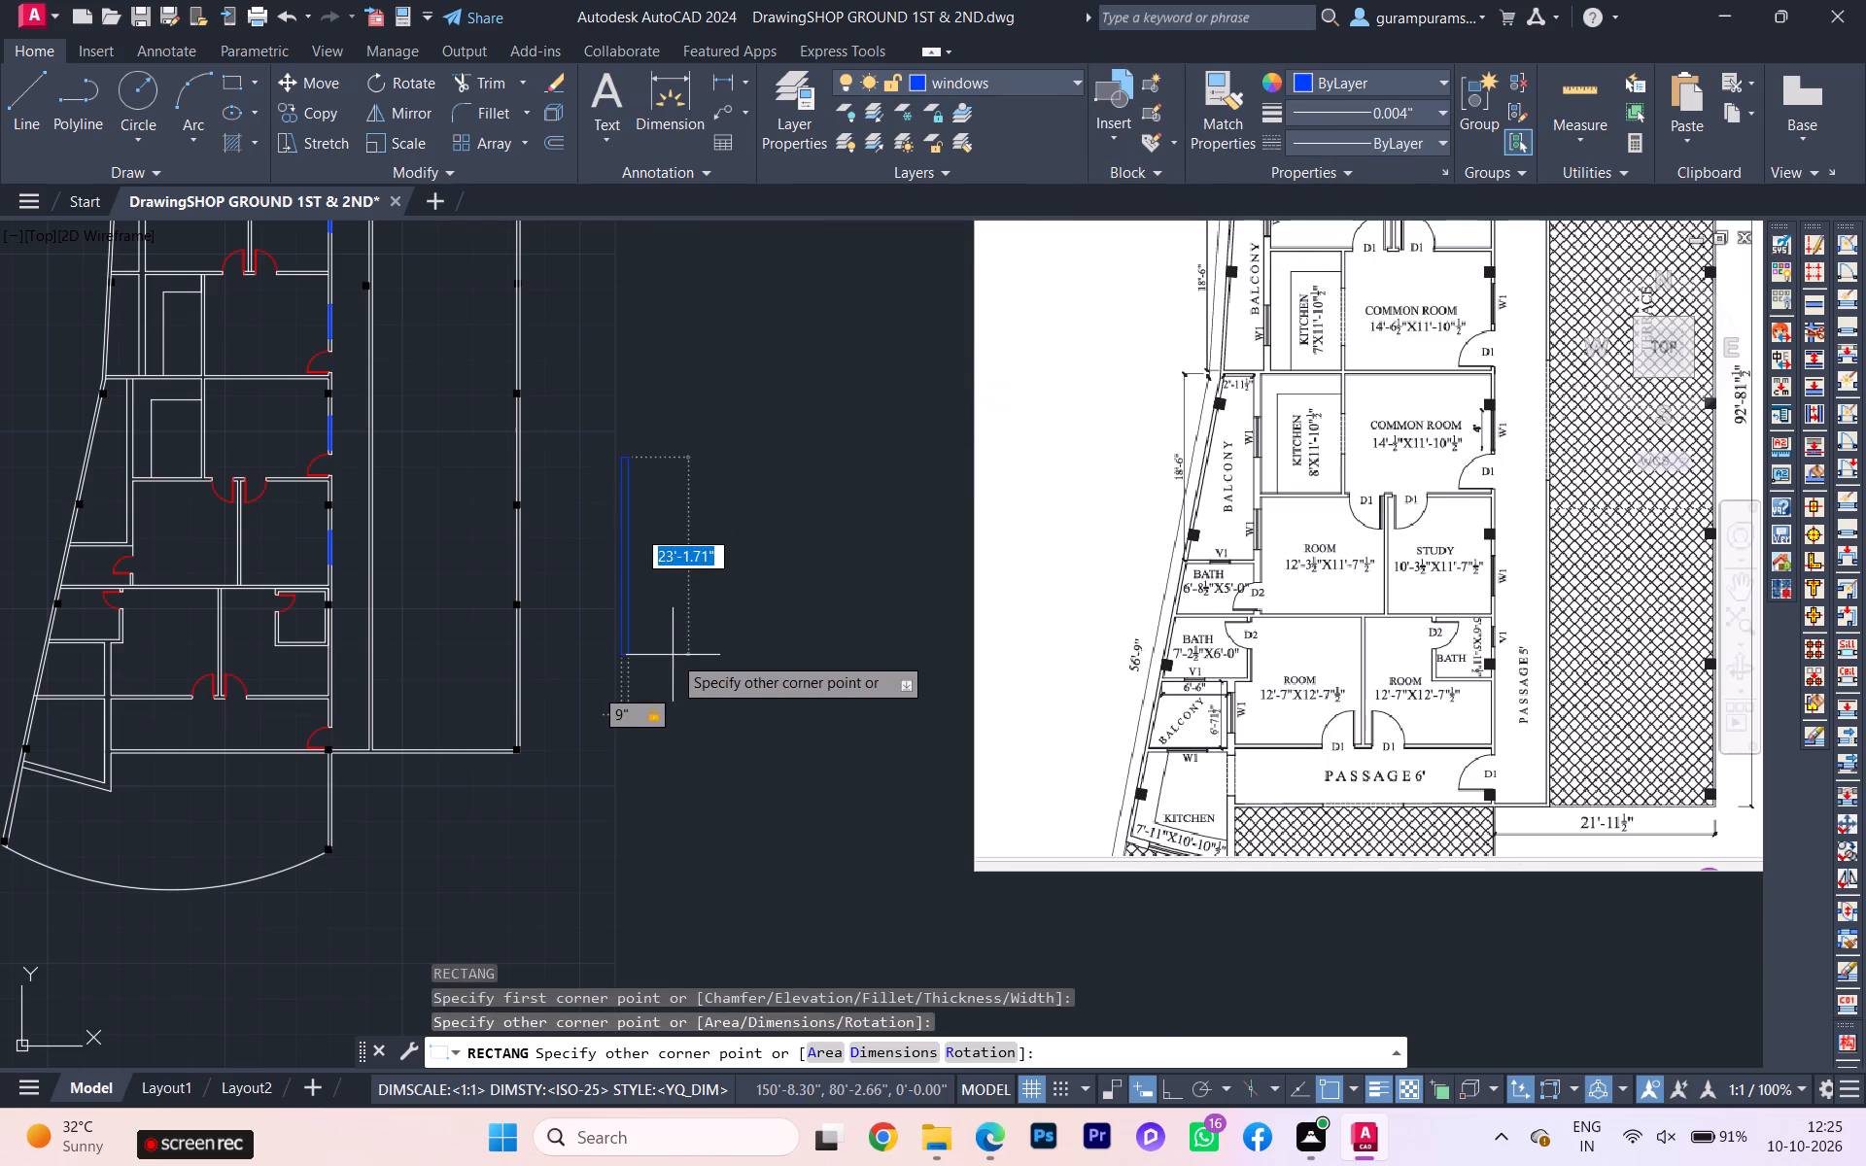
key("3")
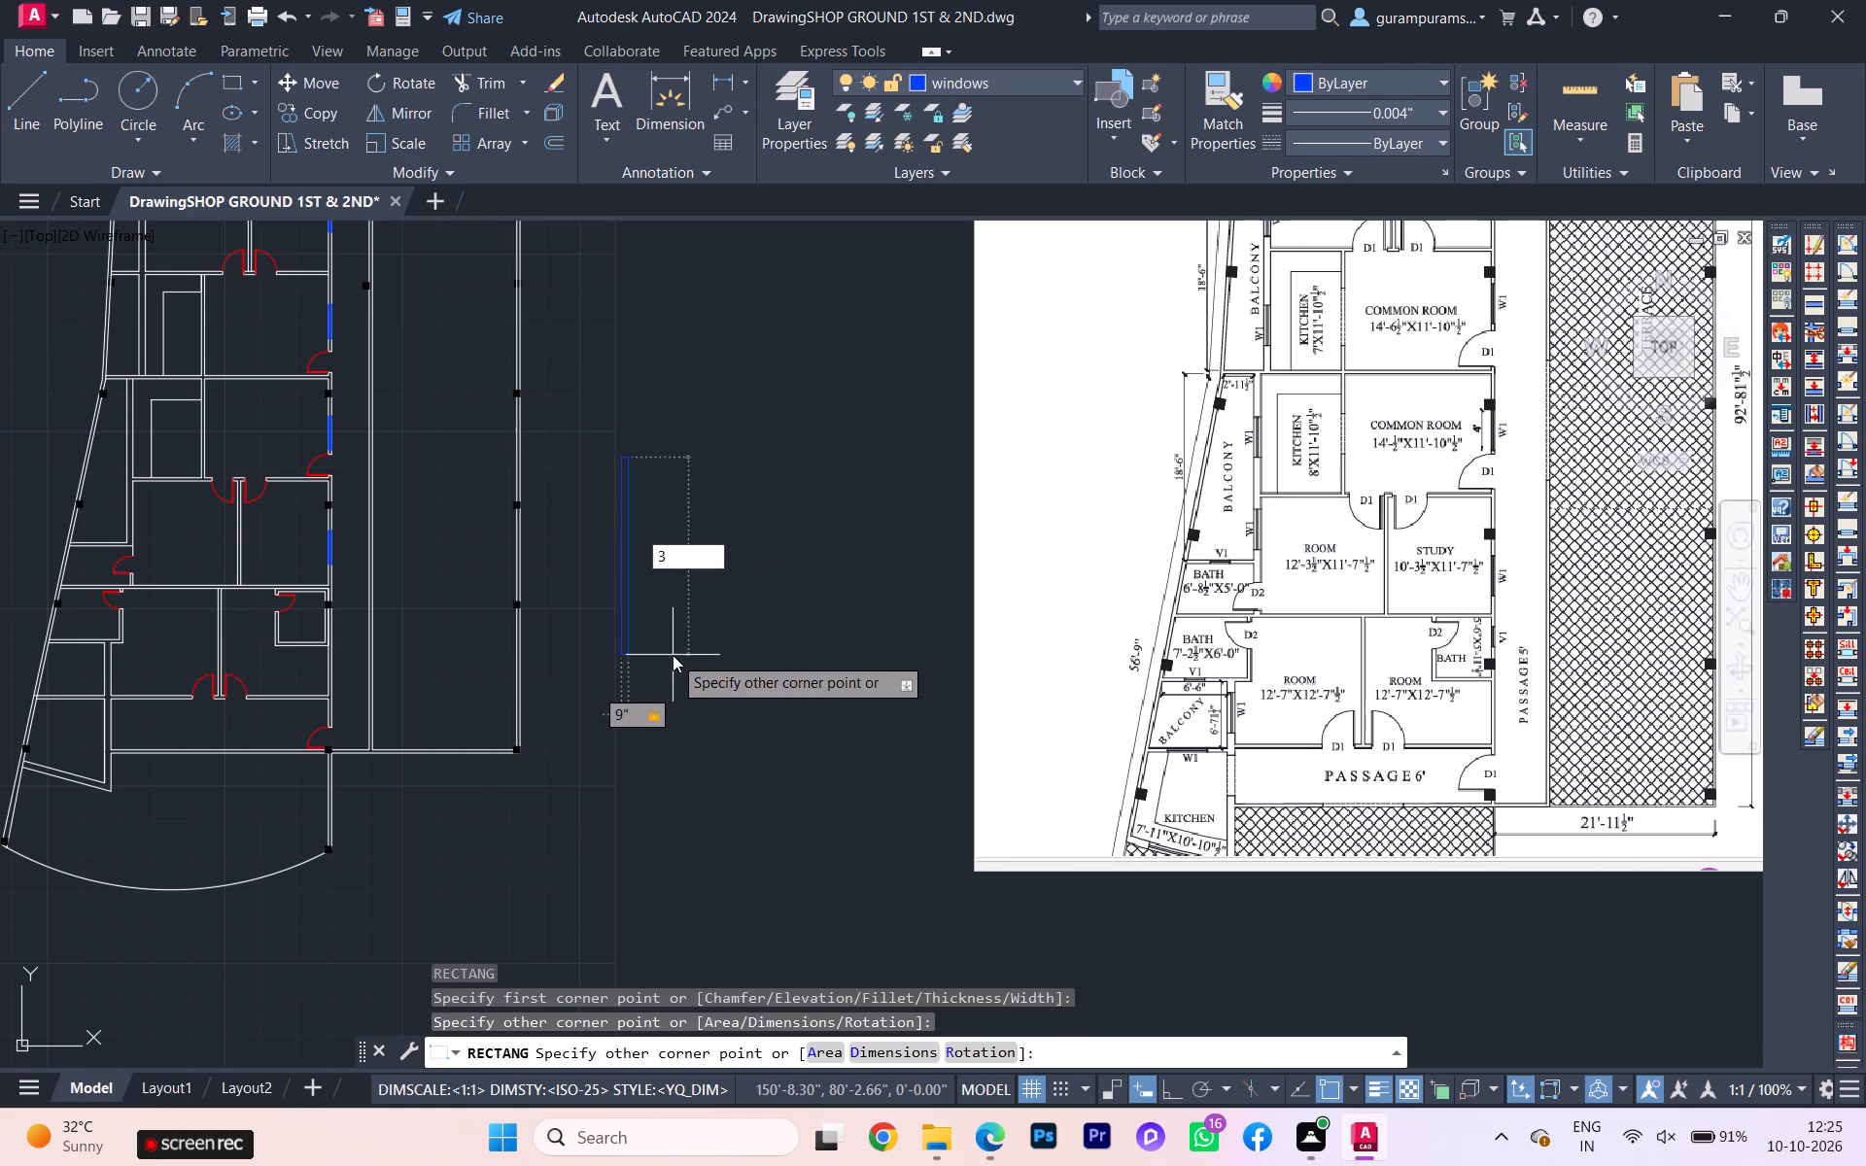
type("'6")
key("Return")
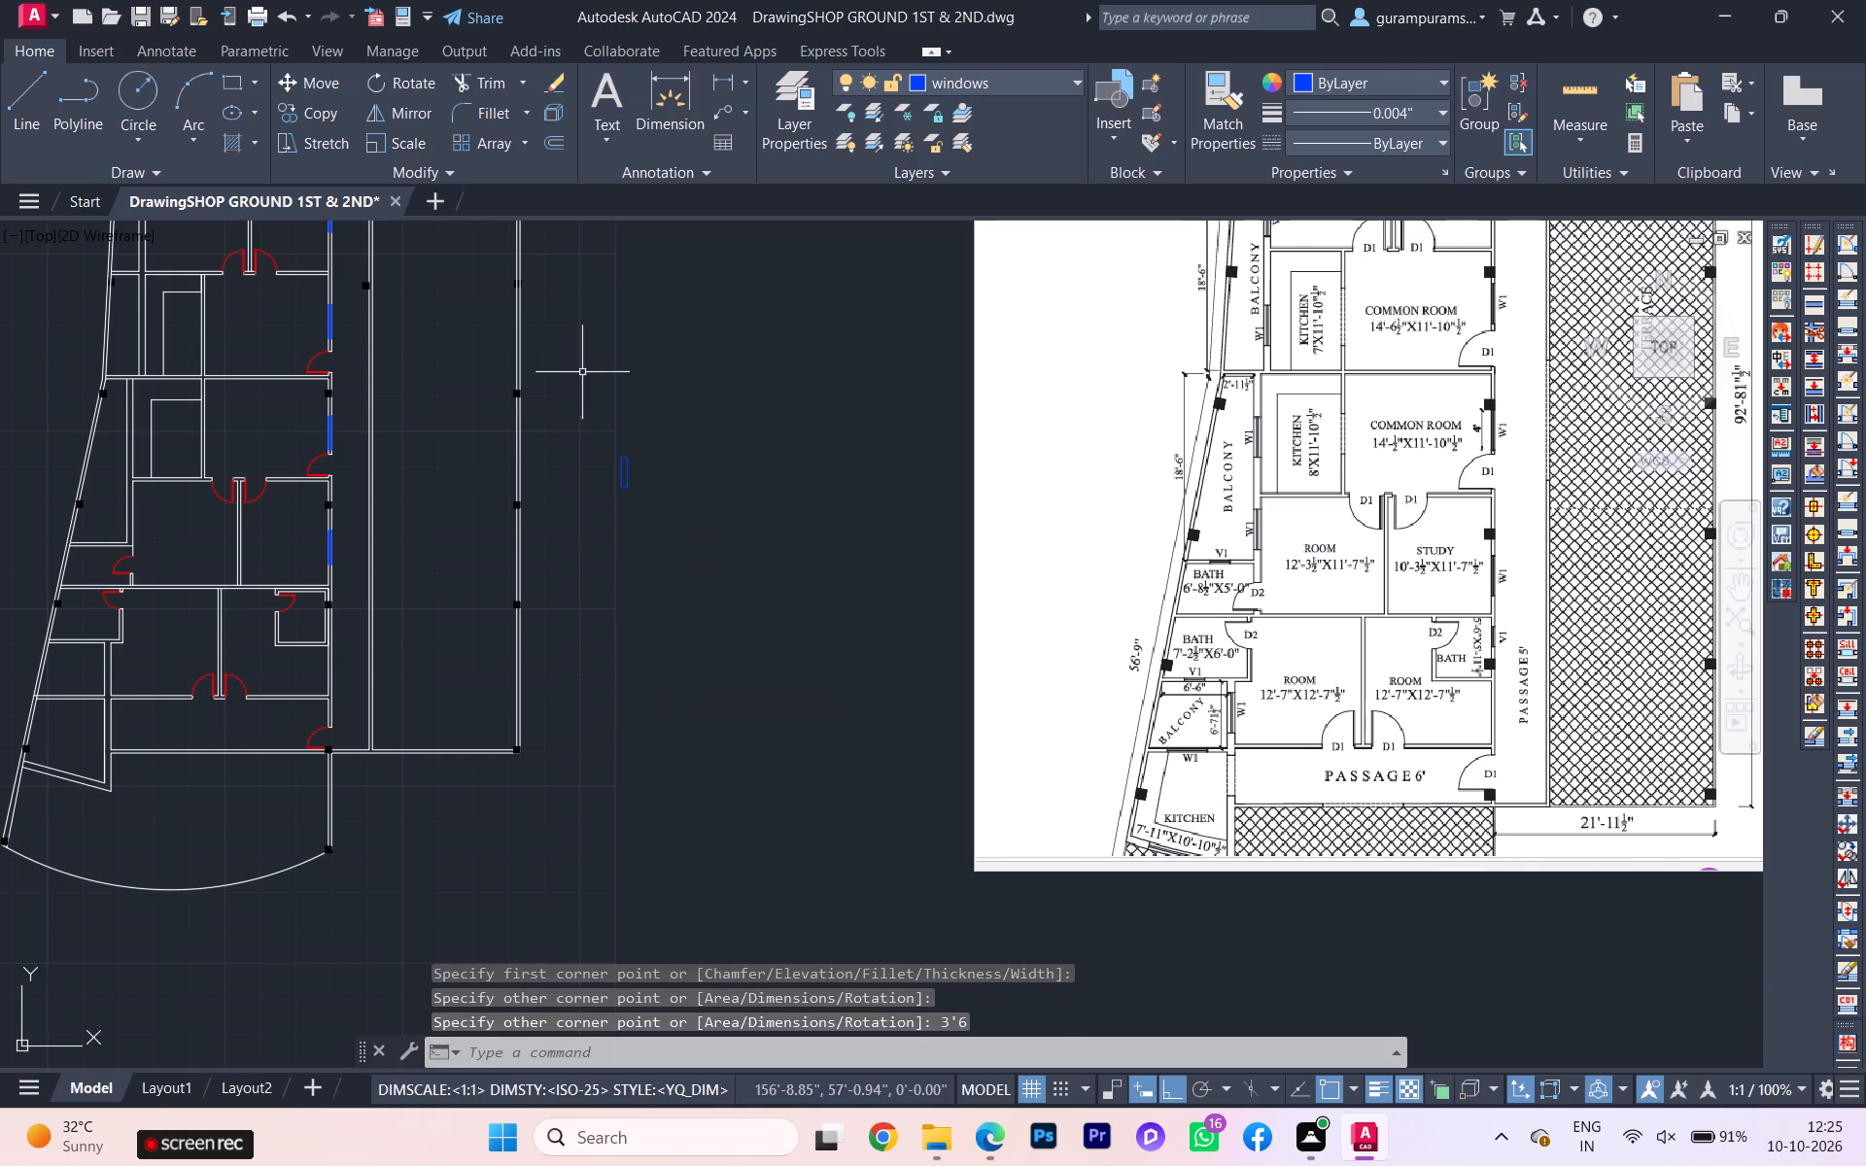
Draw a narrow rectangle about 1.3" wide inside the new window outline, spanning its full height from top to bottom edge.
scroll(610, 493, "up", 1)
scroll(623, 492, "down", 2)
scroll(629, 494, "up", 6)
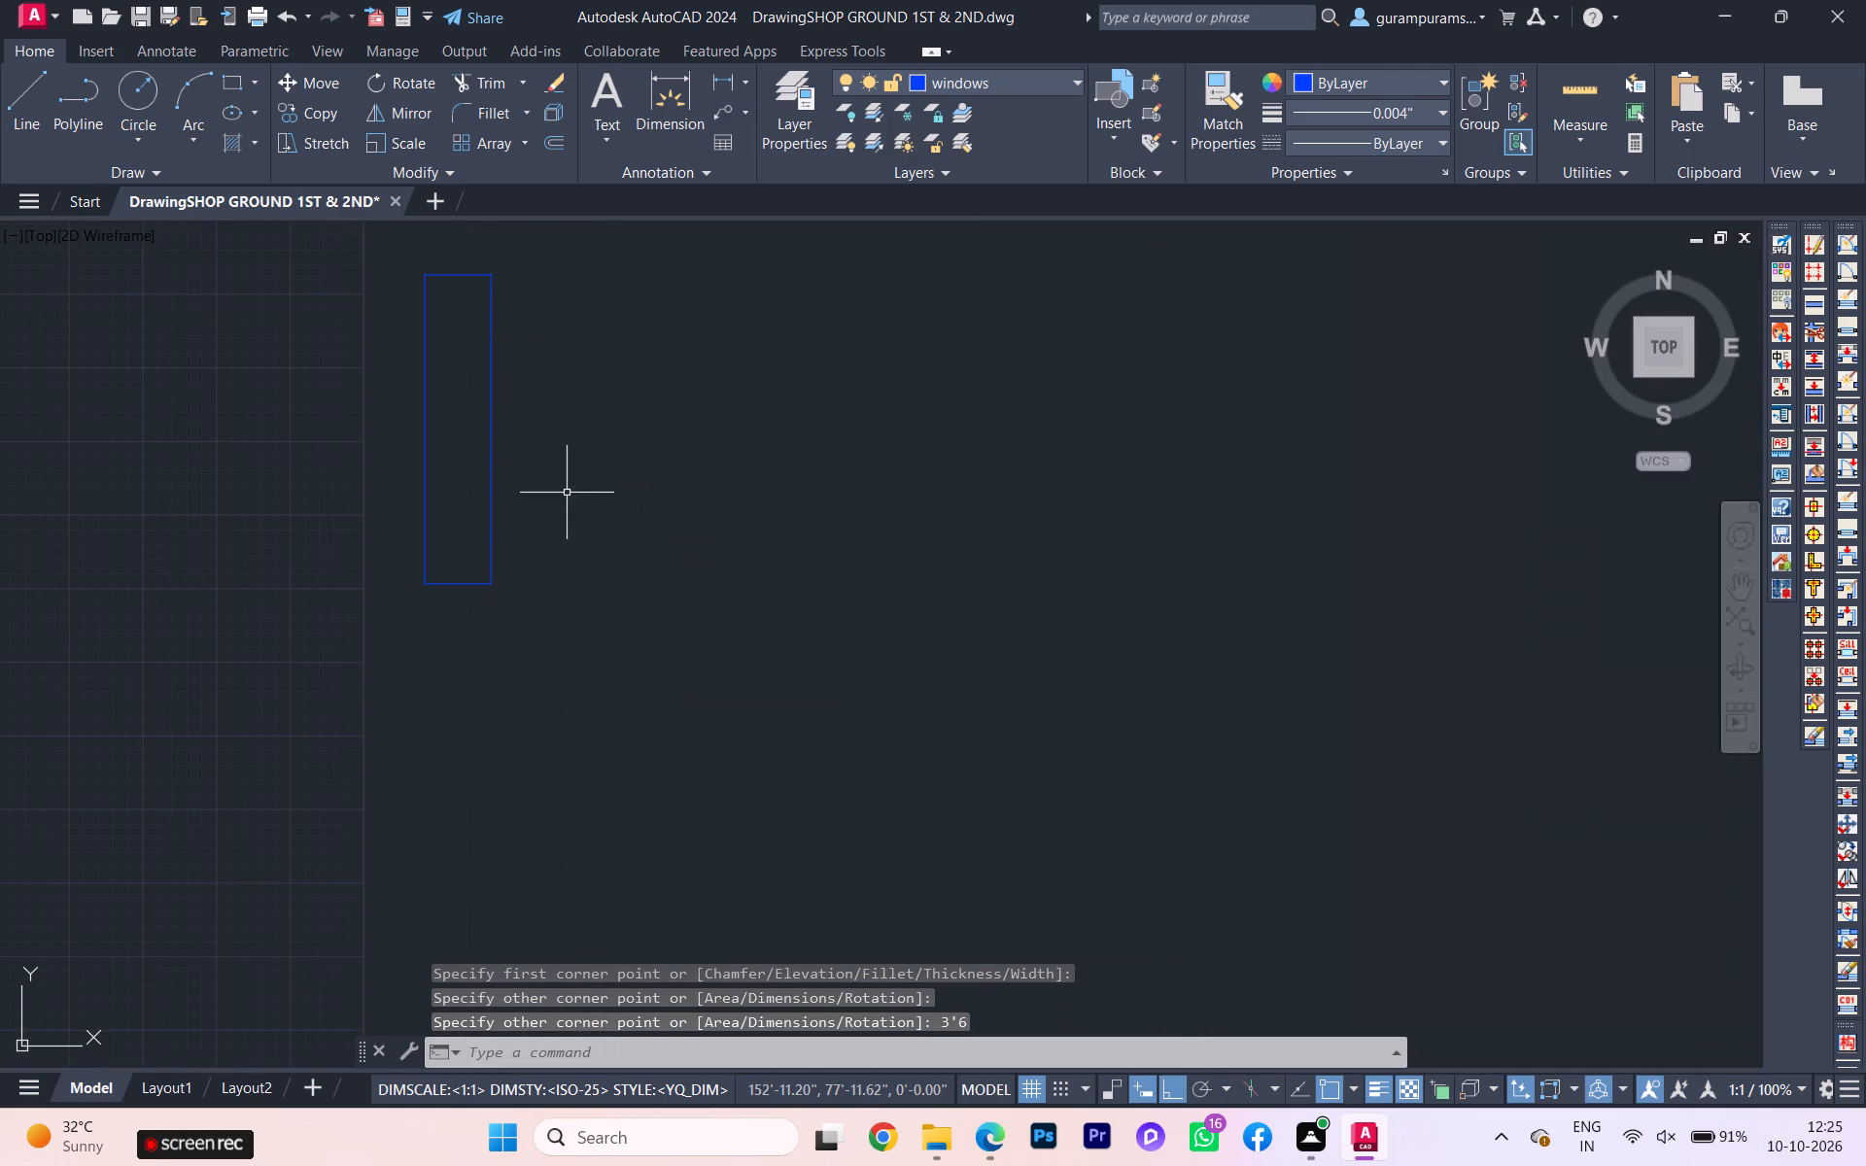
key("space")
scroll(455, 287, "up", 2)
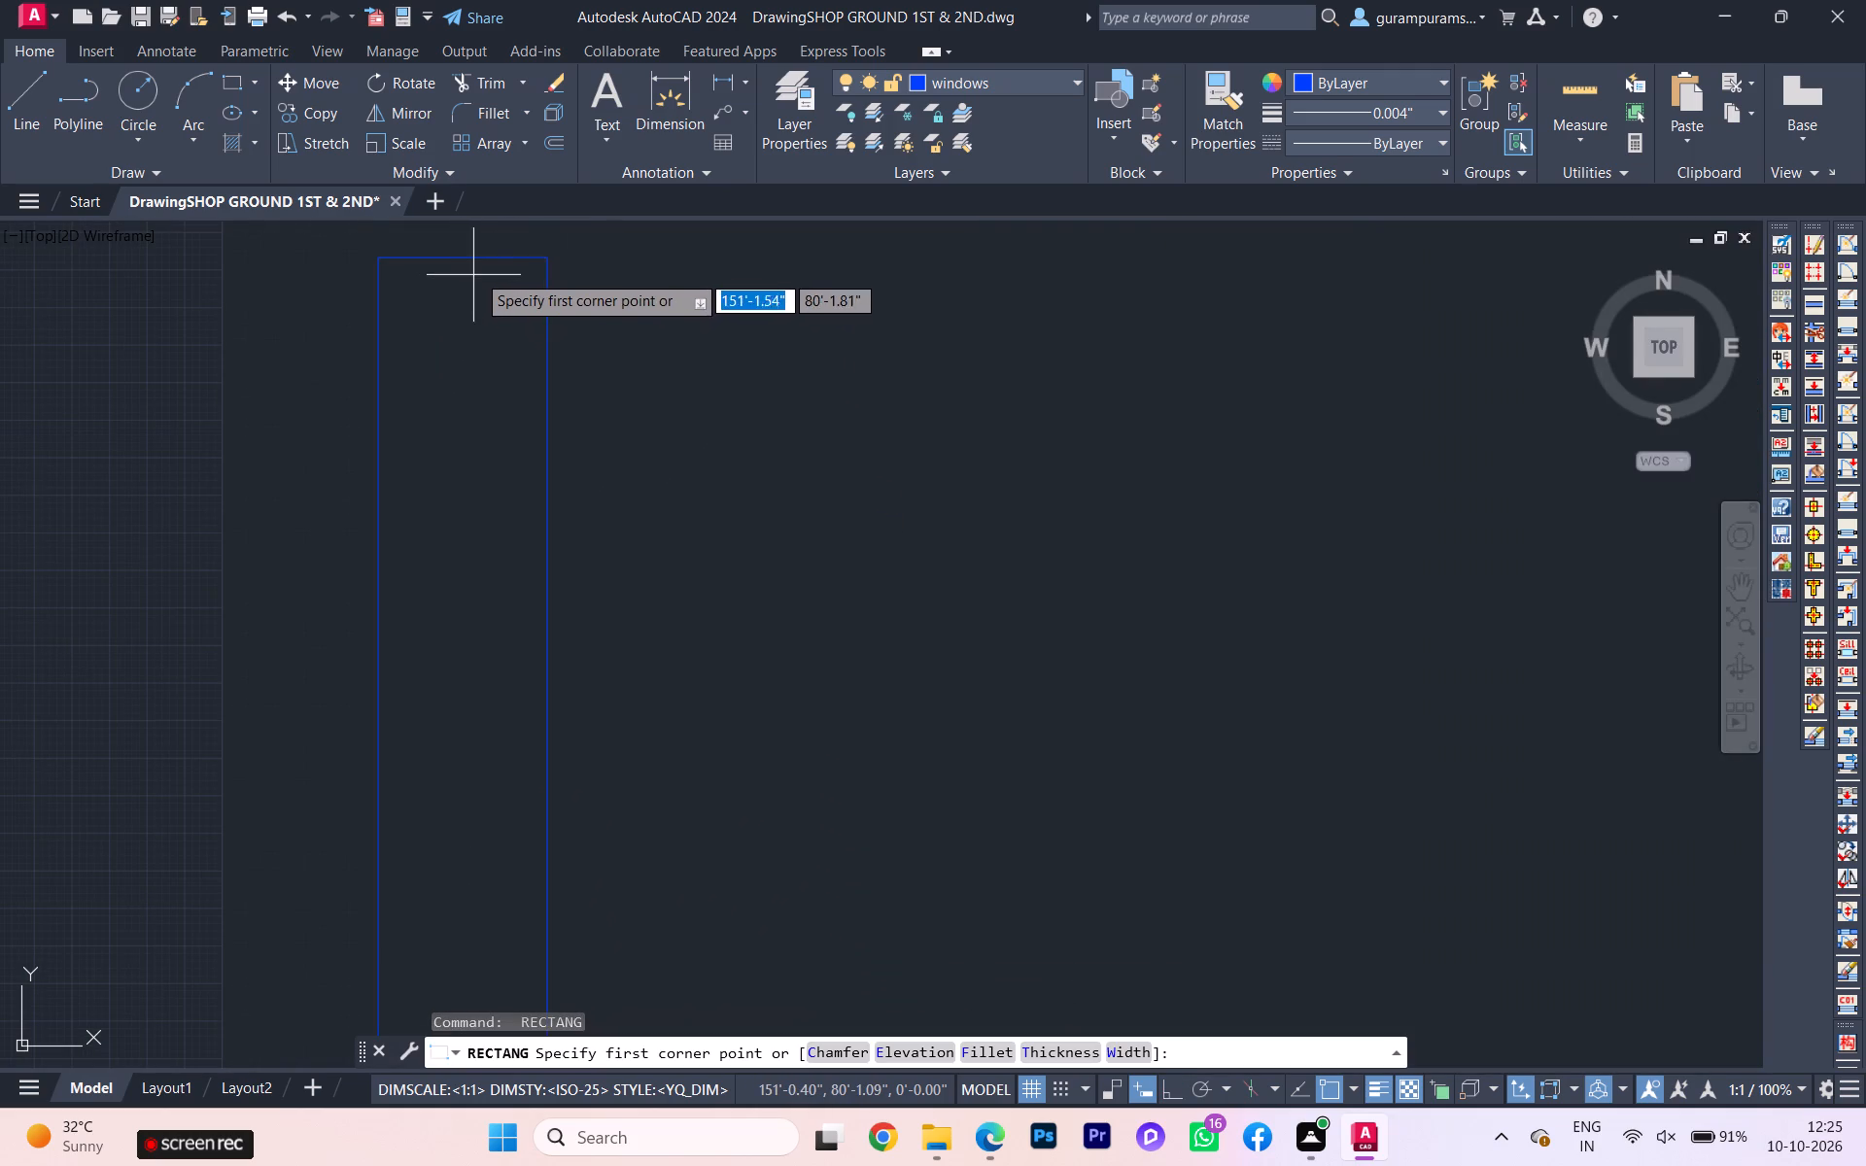
left_click(450, 264)
scroll(499, 505, "down", 2)
scroll(485, 532, "up", 1)
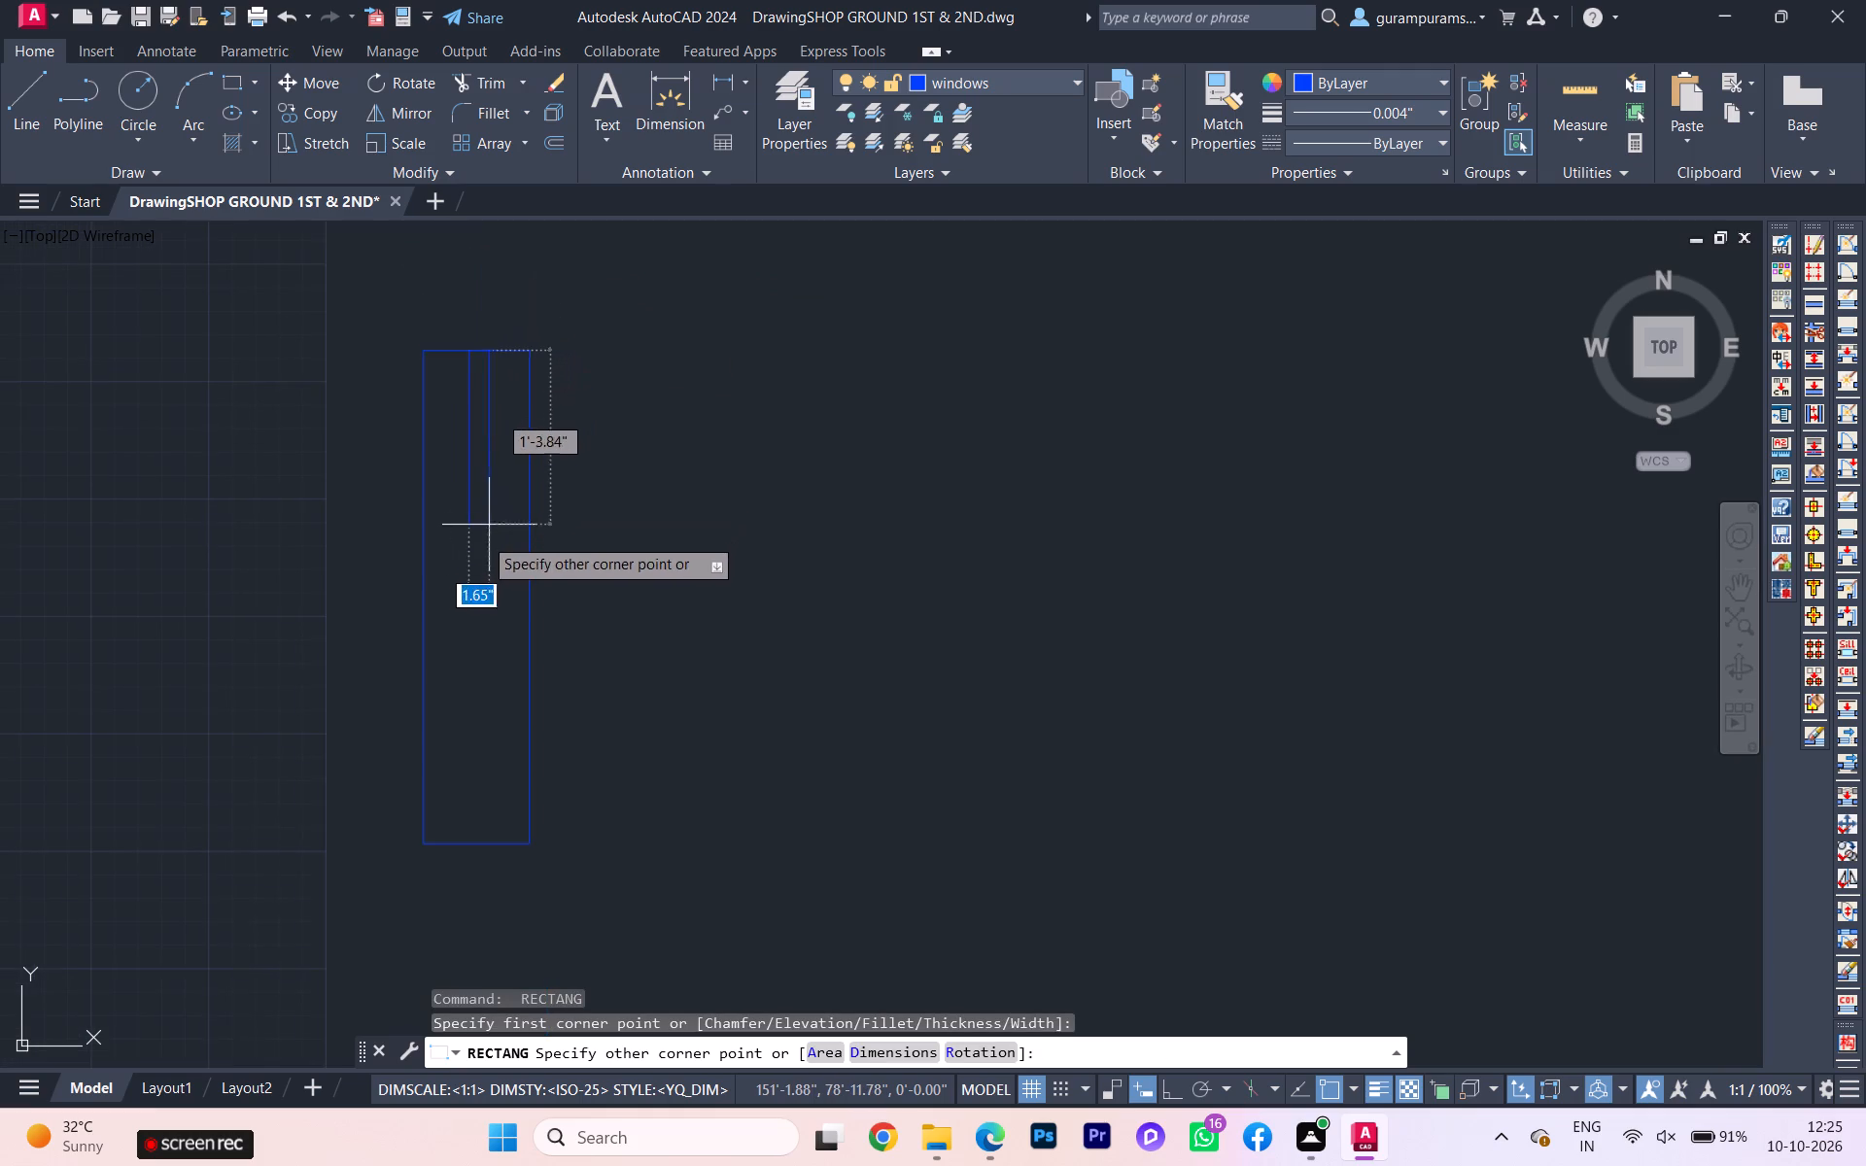
middle_click_drag(482, 541, 474, 472)
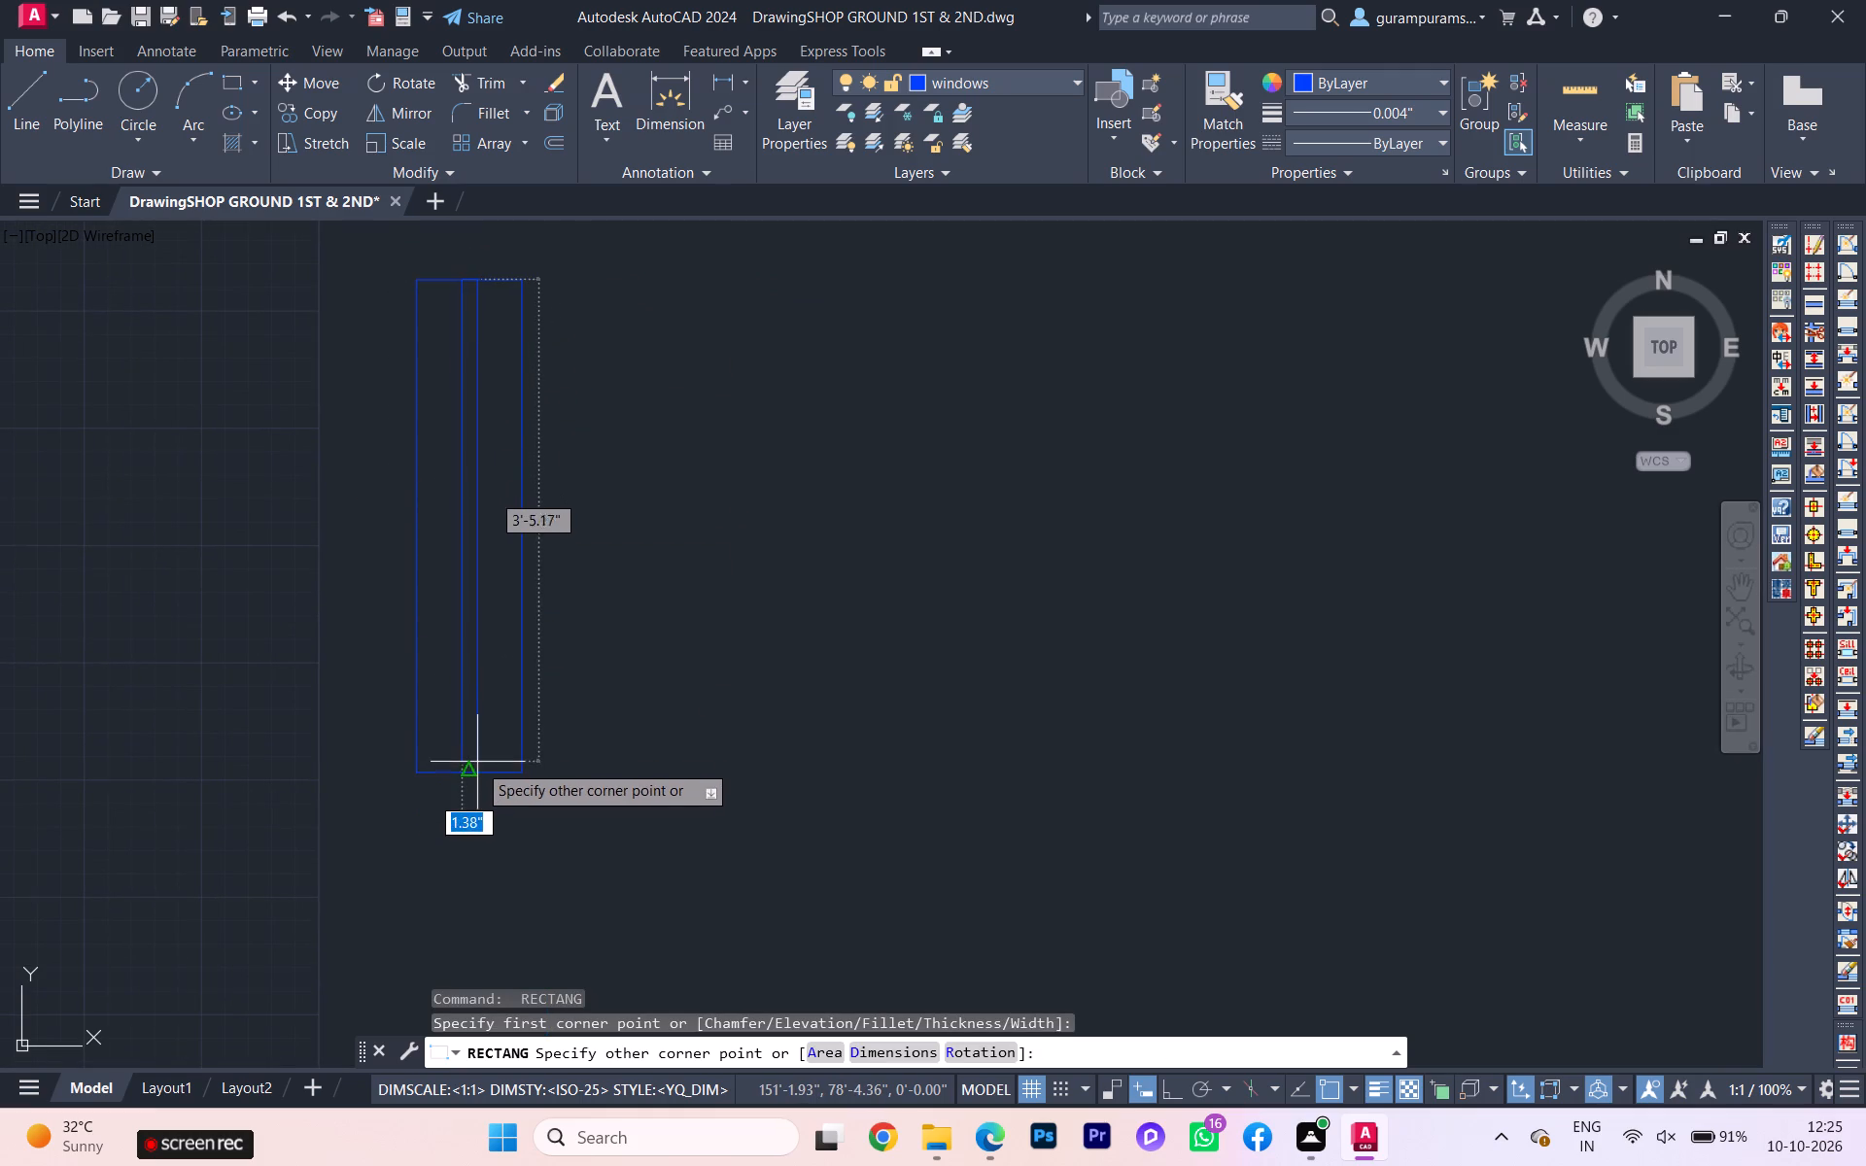
scroll(476, 777, "up", 2)
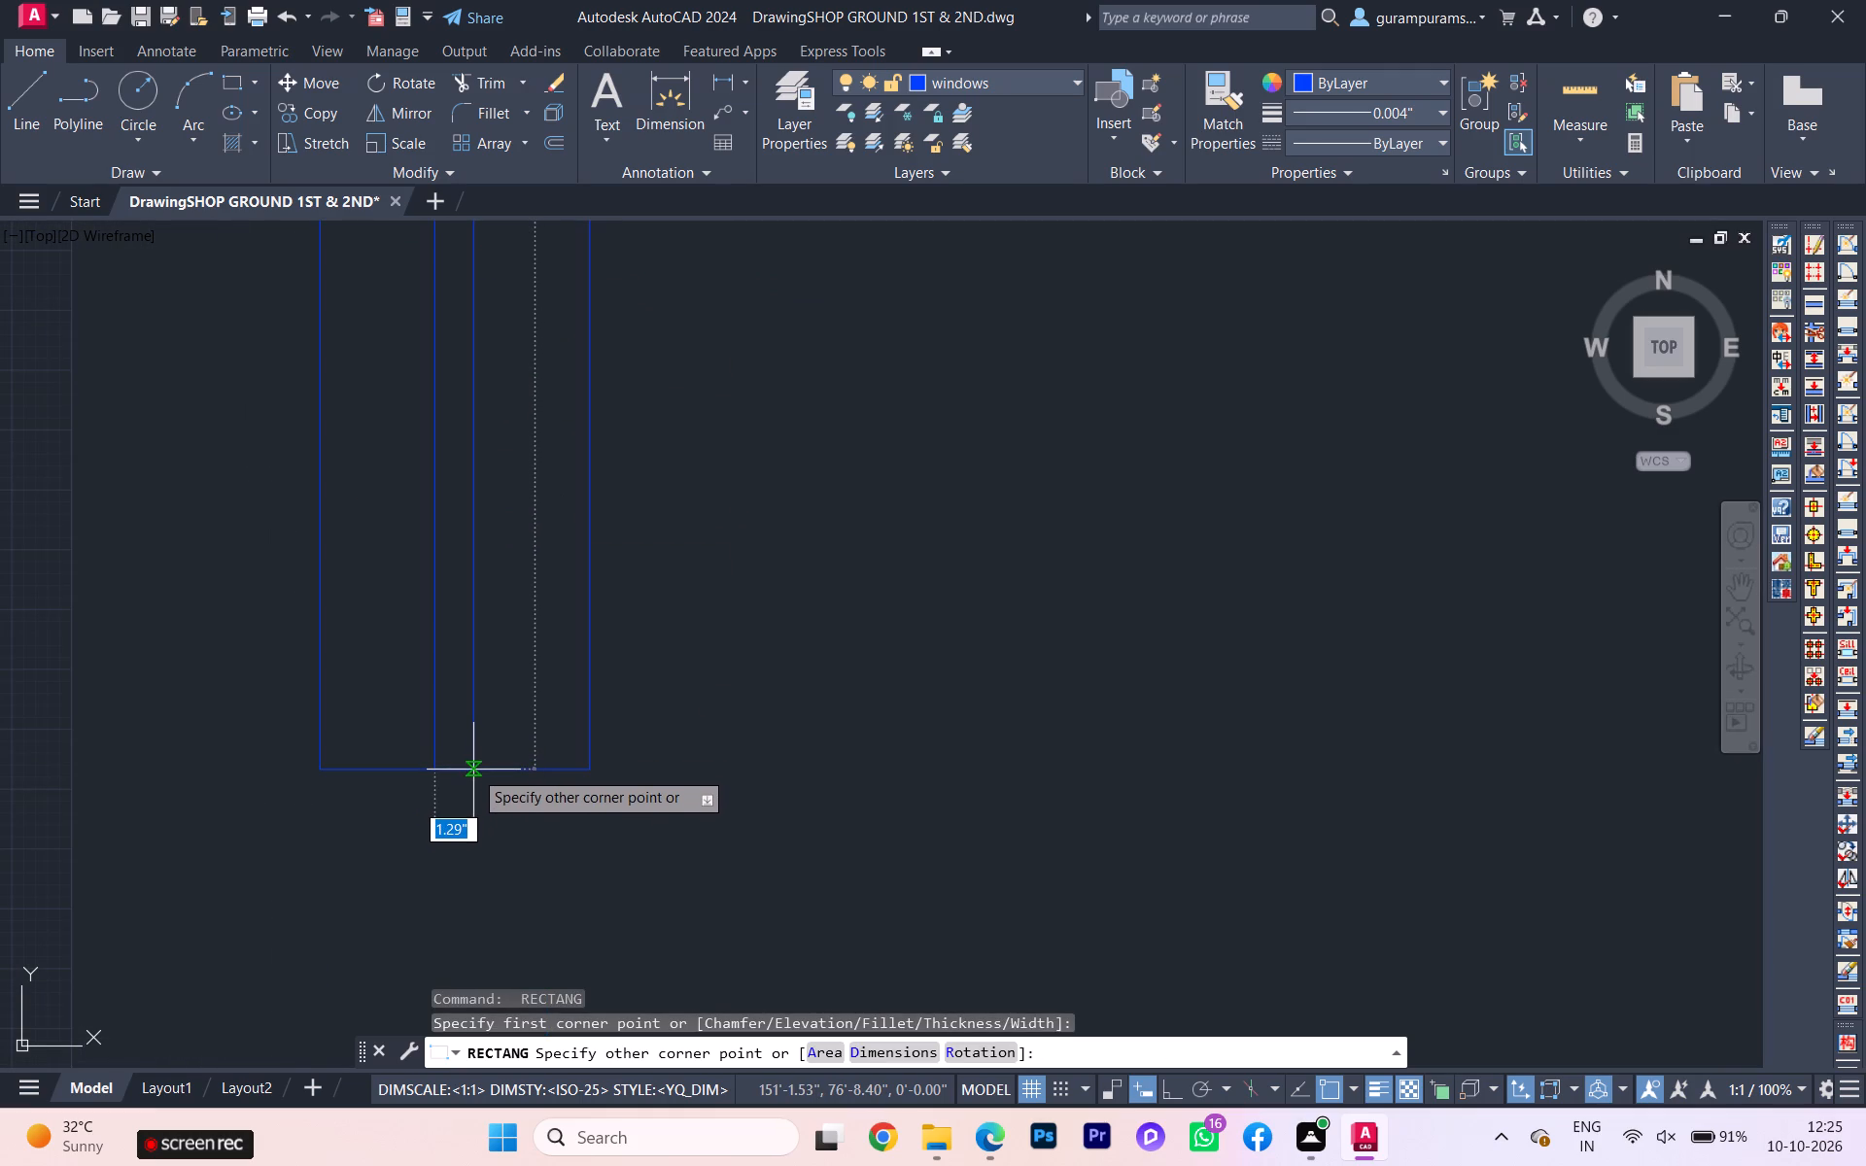
left_click(473, 770)
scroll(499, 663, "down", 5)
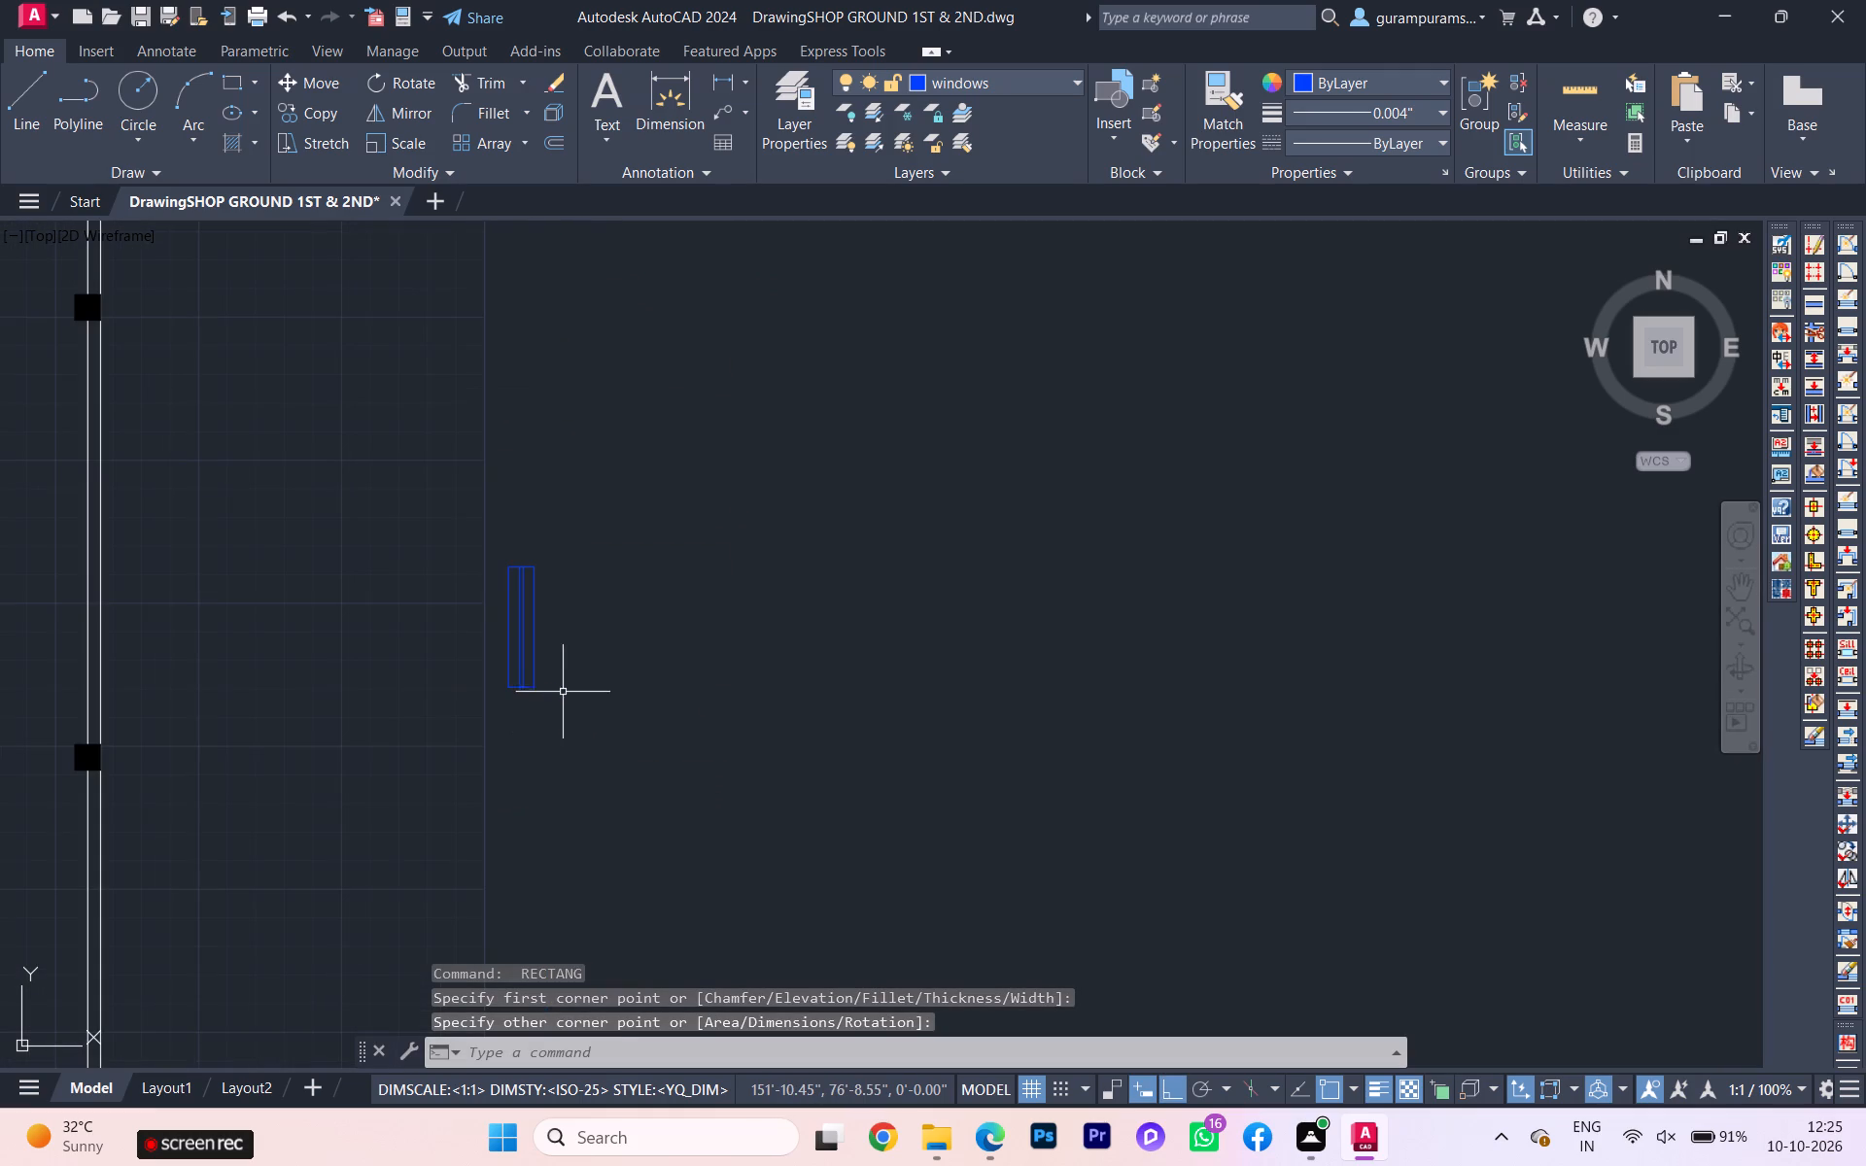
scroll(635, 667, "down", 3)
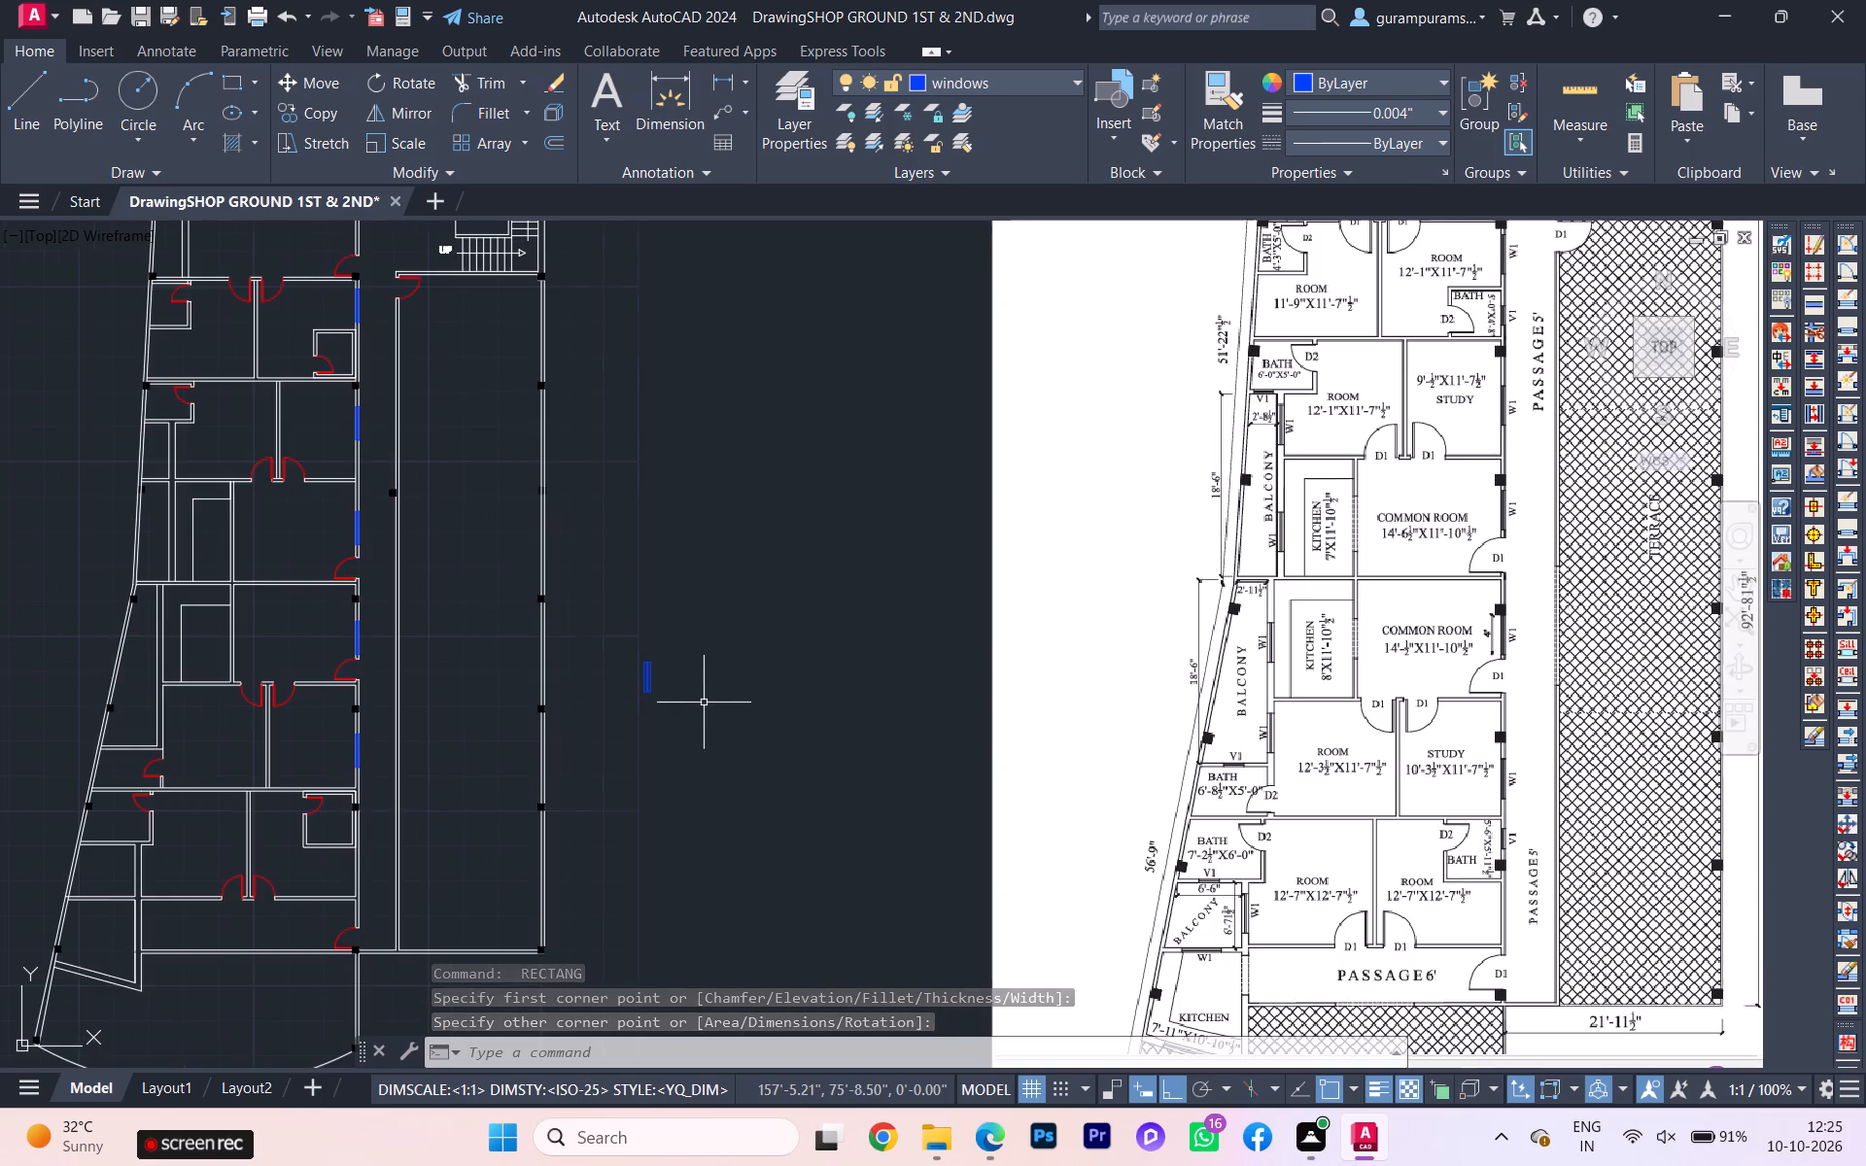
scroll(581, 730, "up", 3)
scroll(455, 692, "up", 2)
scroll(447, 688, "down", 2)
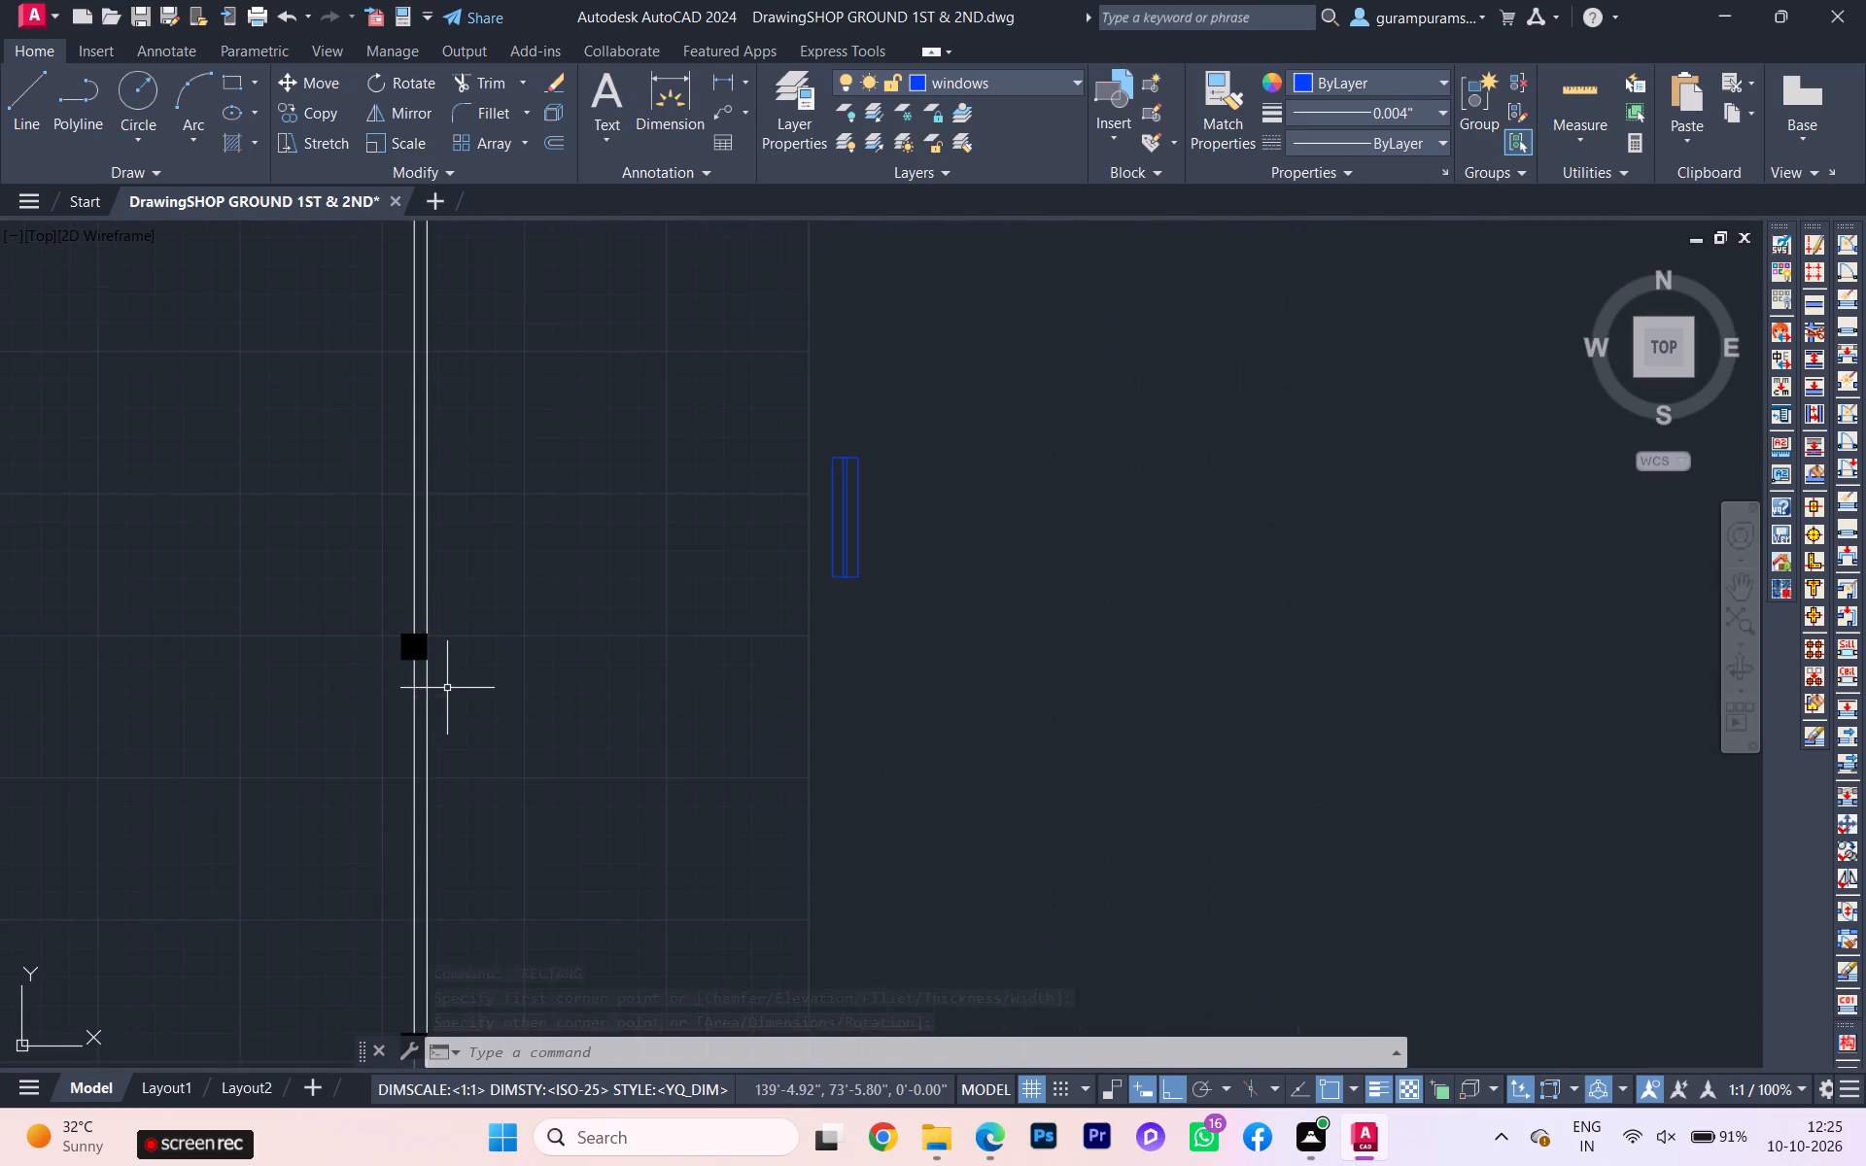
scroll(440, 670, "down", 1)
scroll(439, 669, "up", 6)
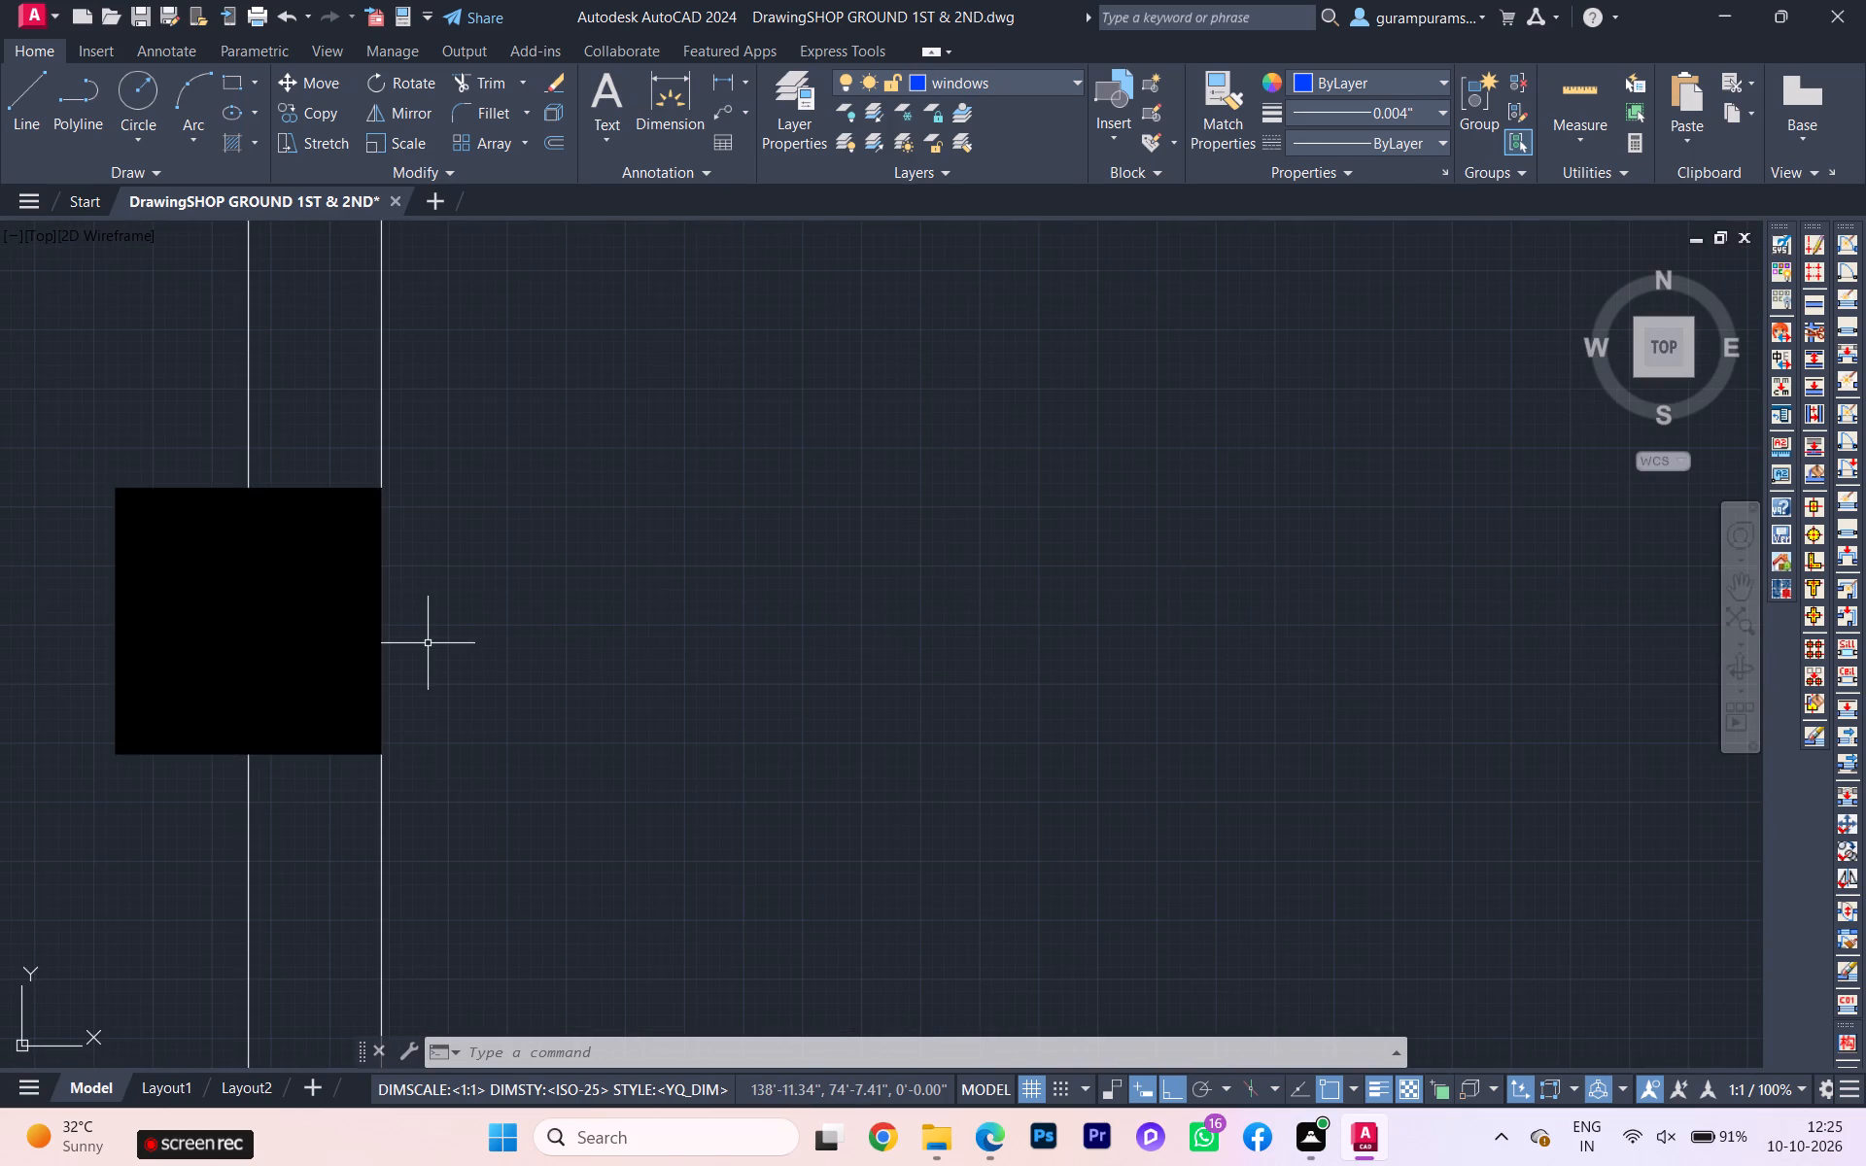
Group the two rectangles of the new 3'6" window into a single object.
scroll(428, 643, "down", 6)
scroll(748, 639, "down", 1)
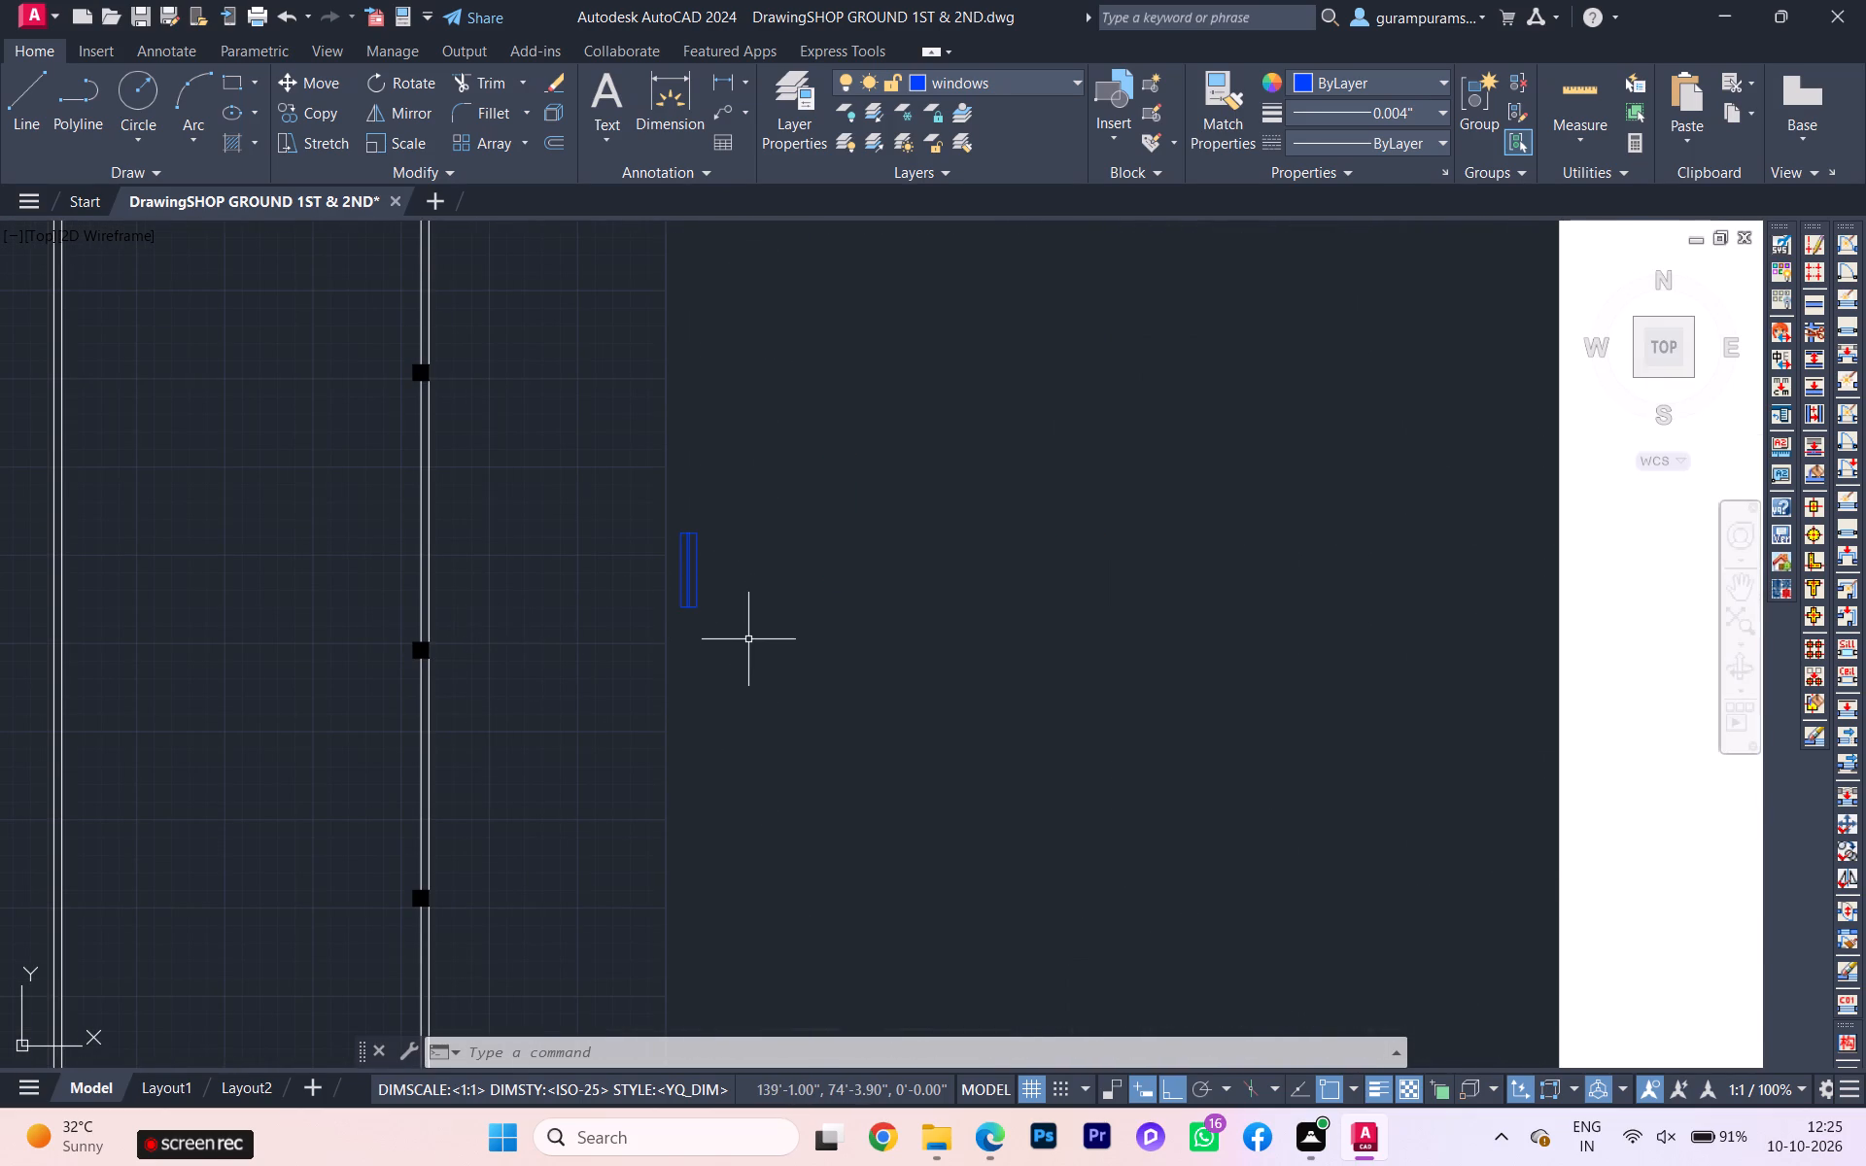
left_click(739, 657)
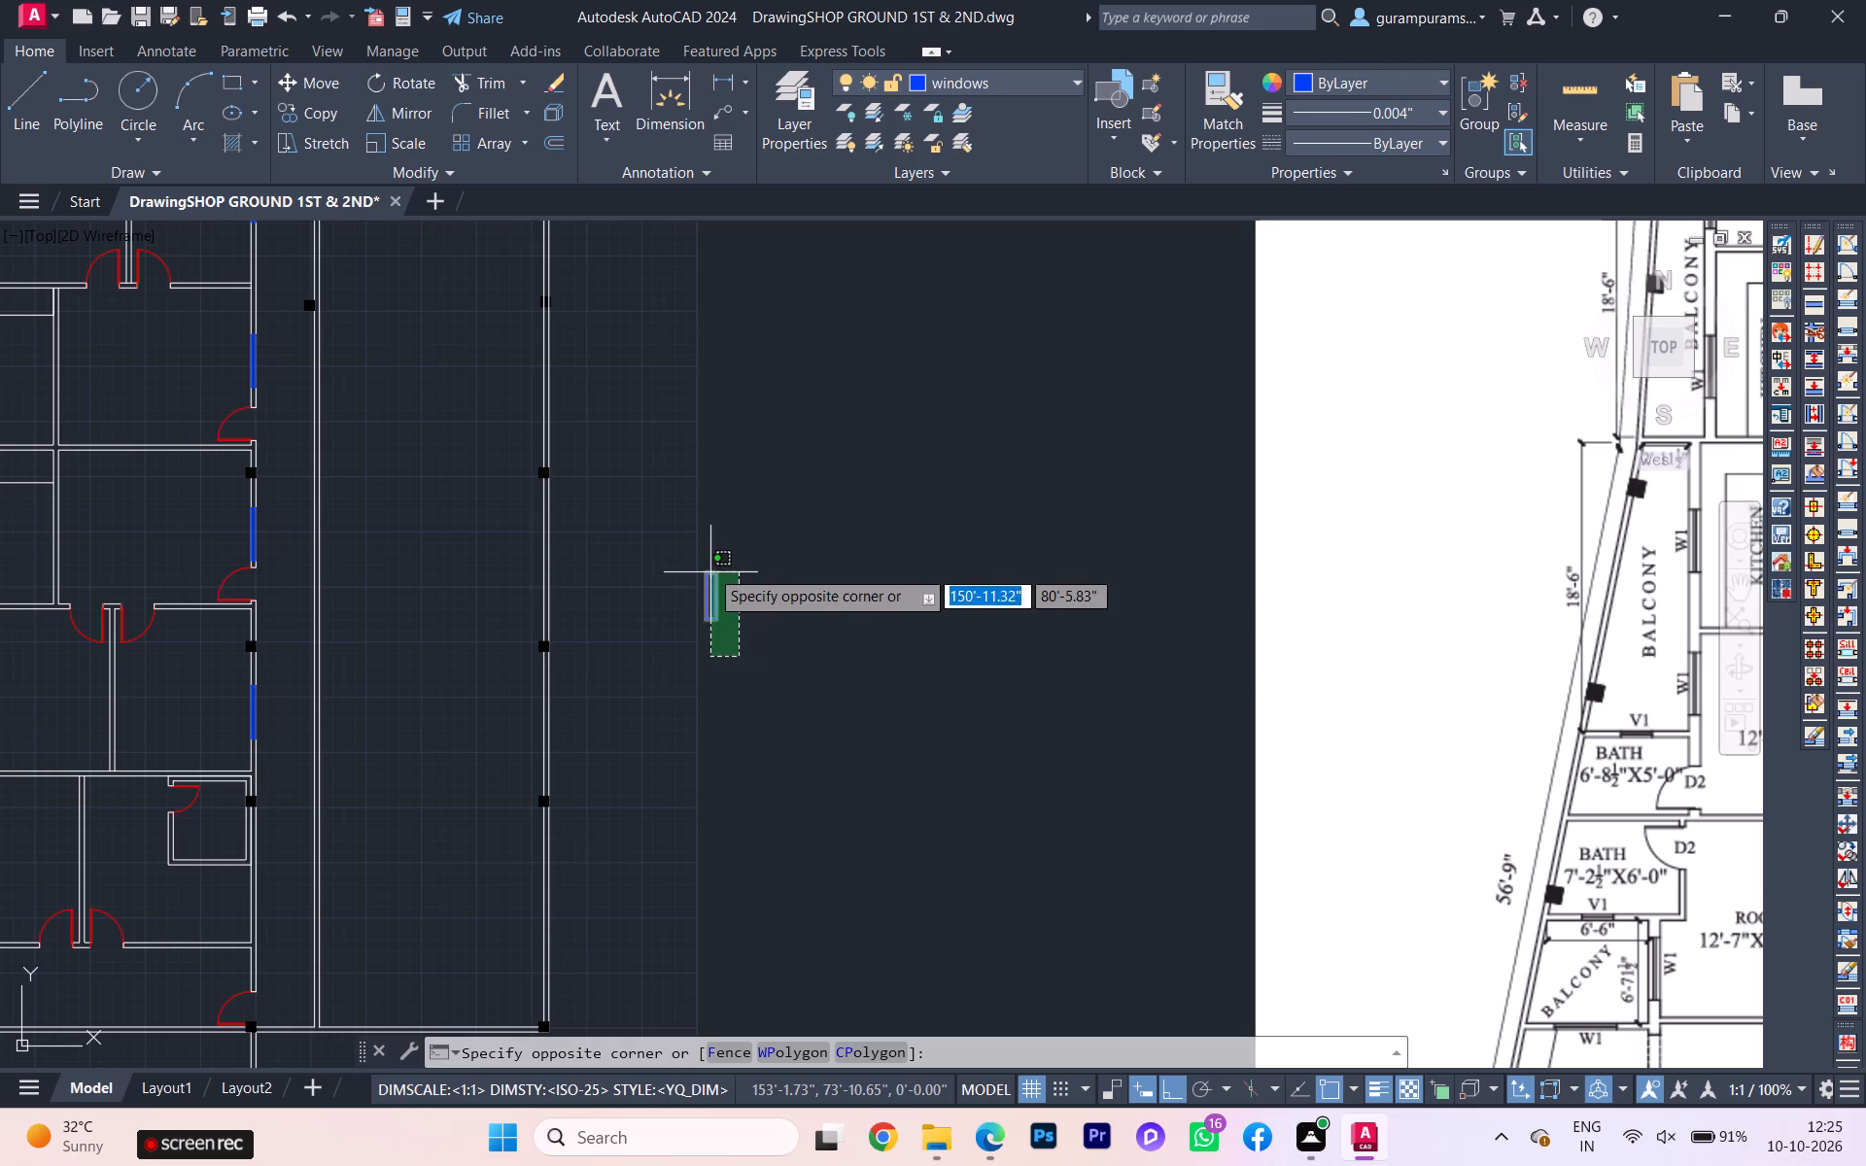
left_click(708, 566)
scroll(259, 715, "up", 2)
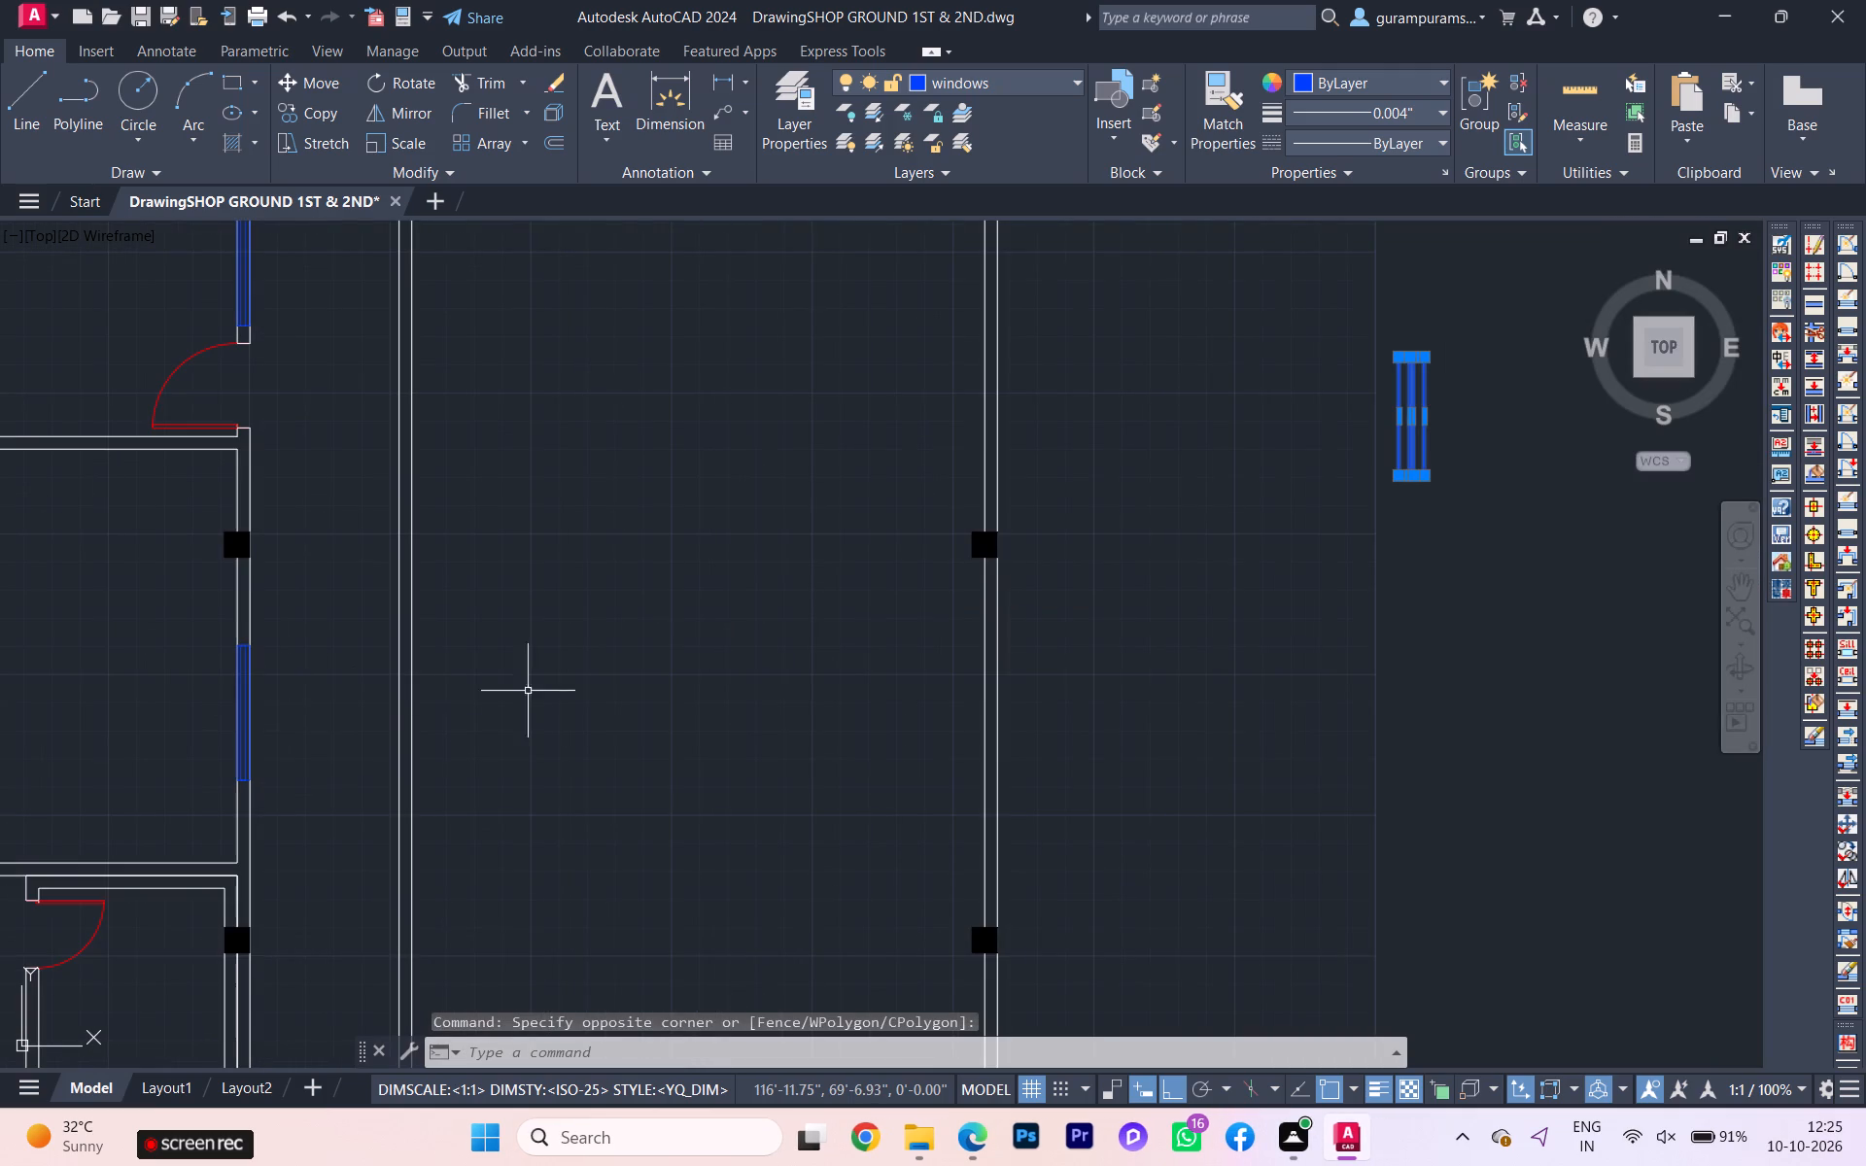
scroll(263, 705, "up", 3)
scroll(260, 706, "down", 4)
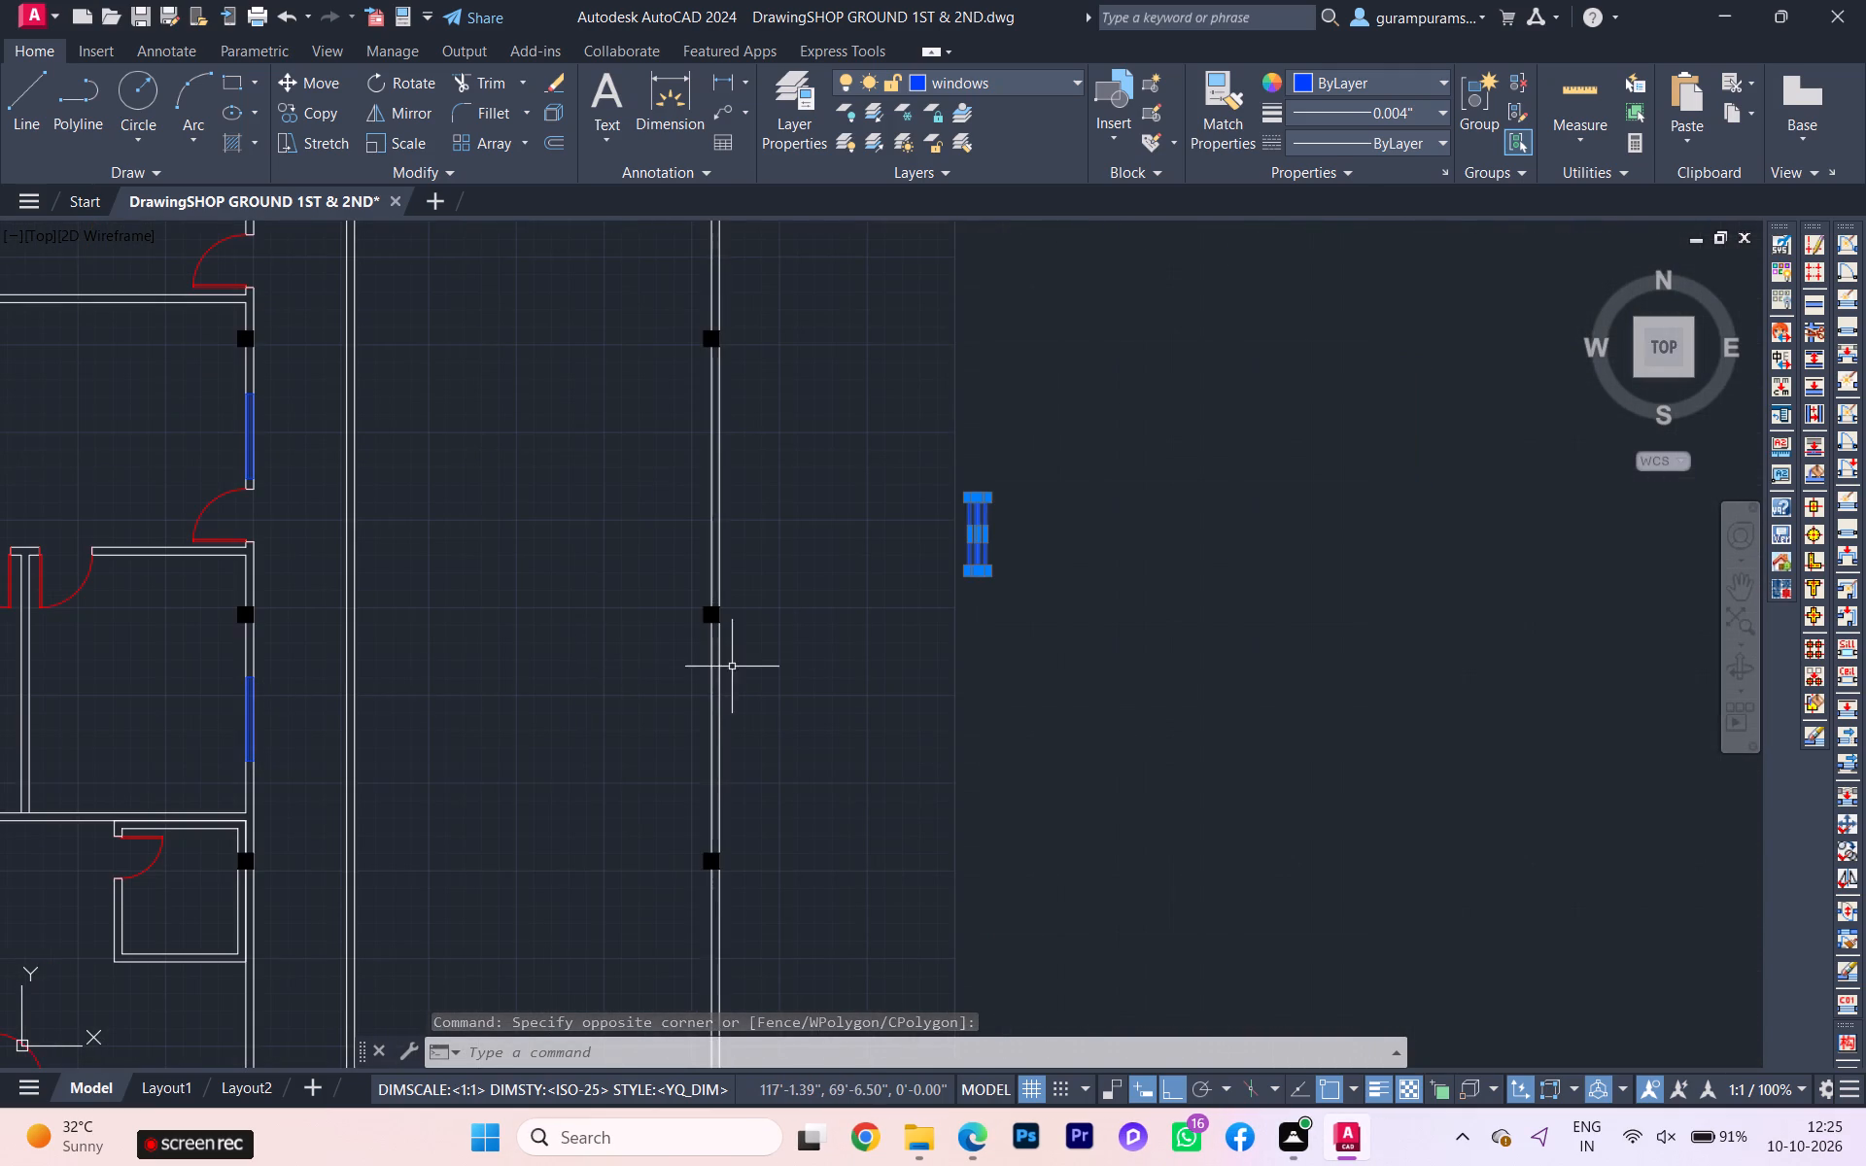
key("g")
left_click(897, 686)
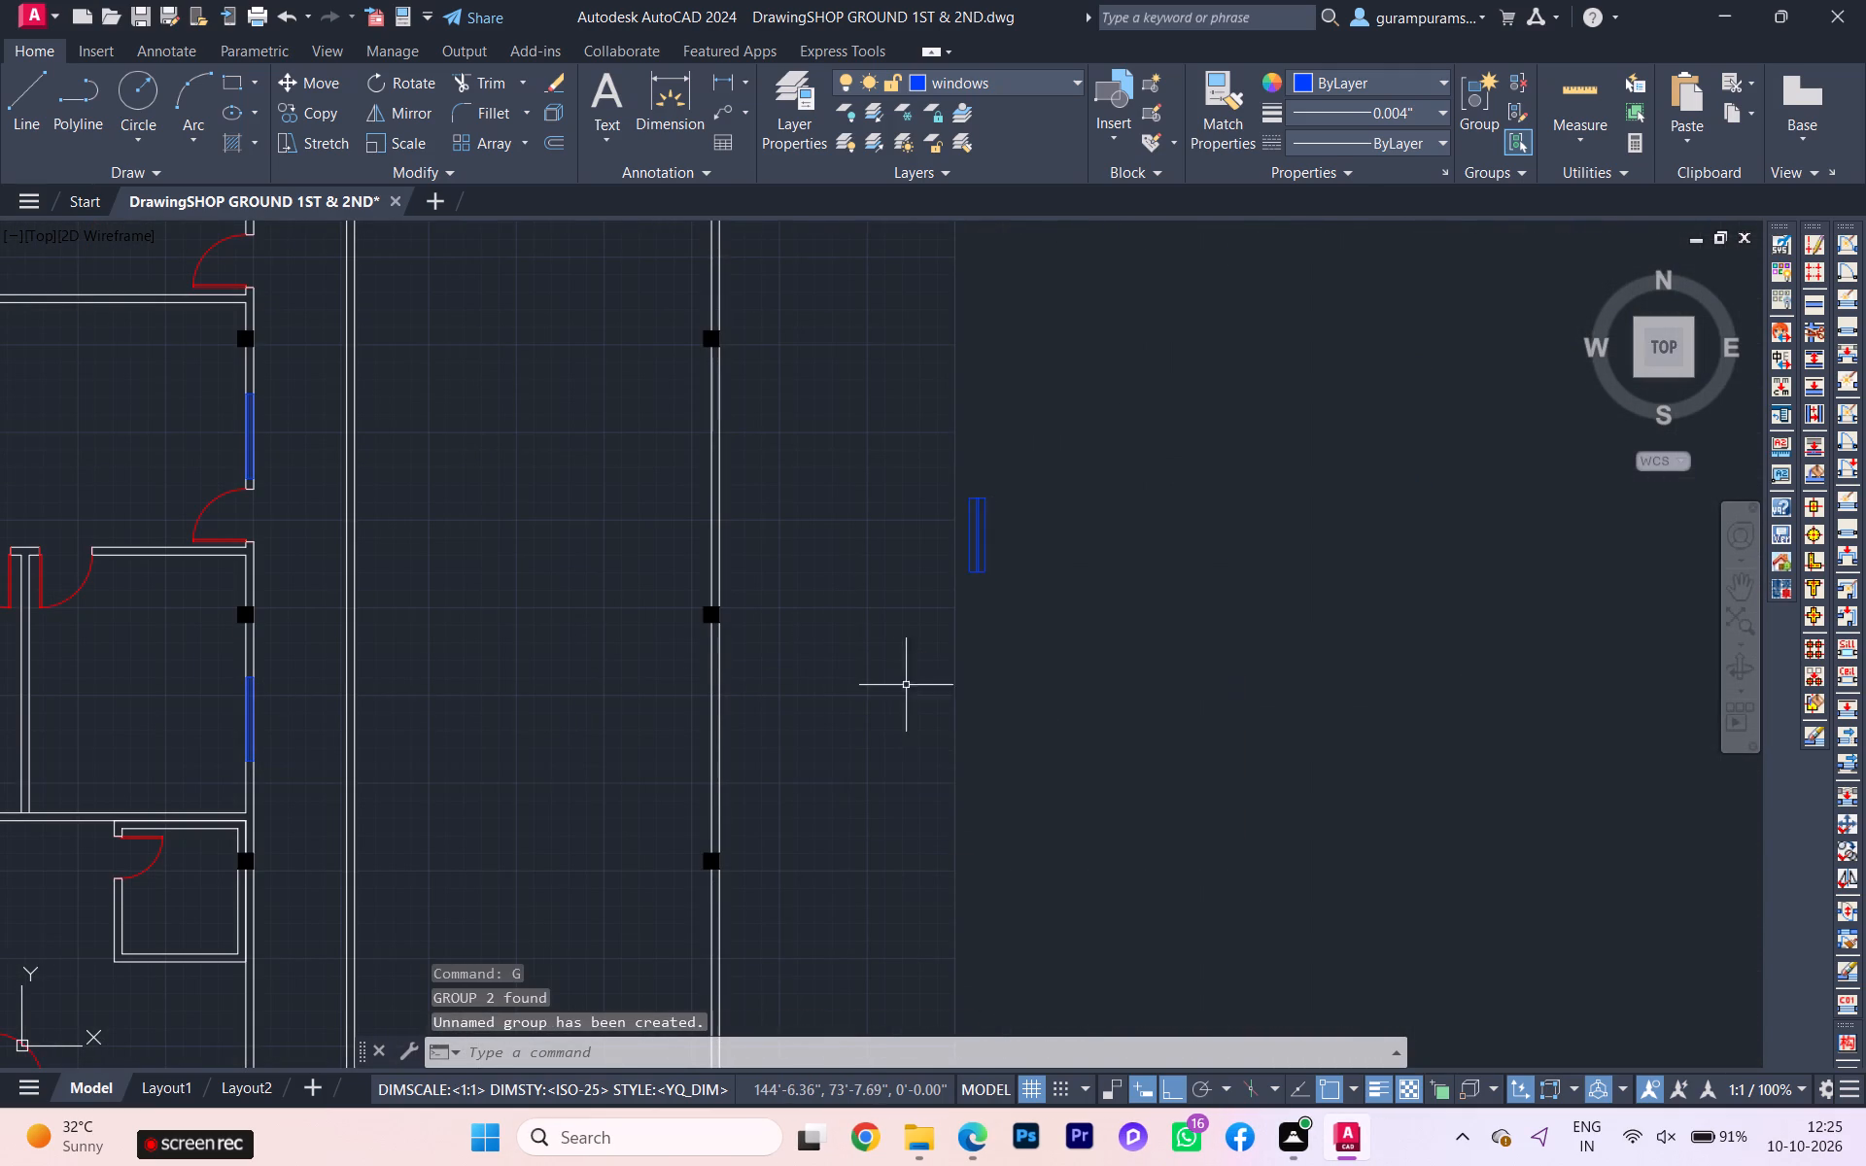
Move the grouped window by its left-edge midpoint about 65' into the balcony wall of the lower 12'-7"x12'-7½" room.
scroll(975, 605, "up", 2)
left_click(1000, 412)
left_click(951, 422)
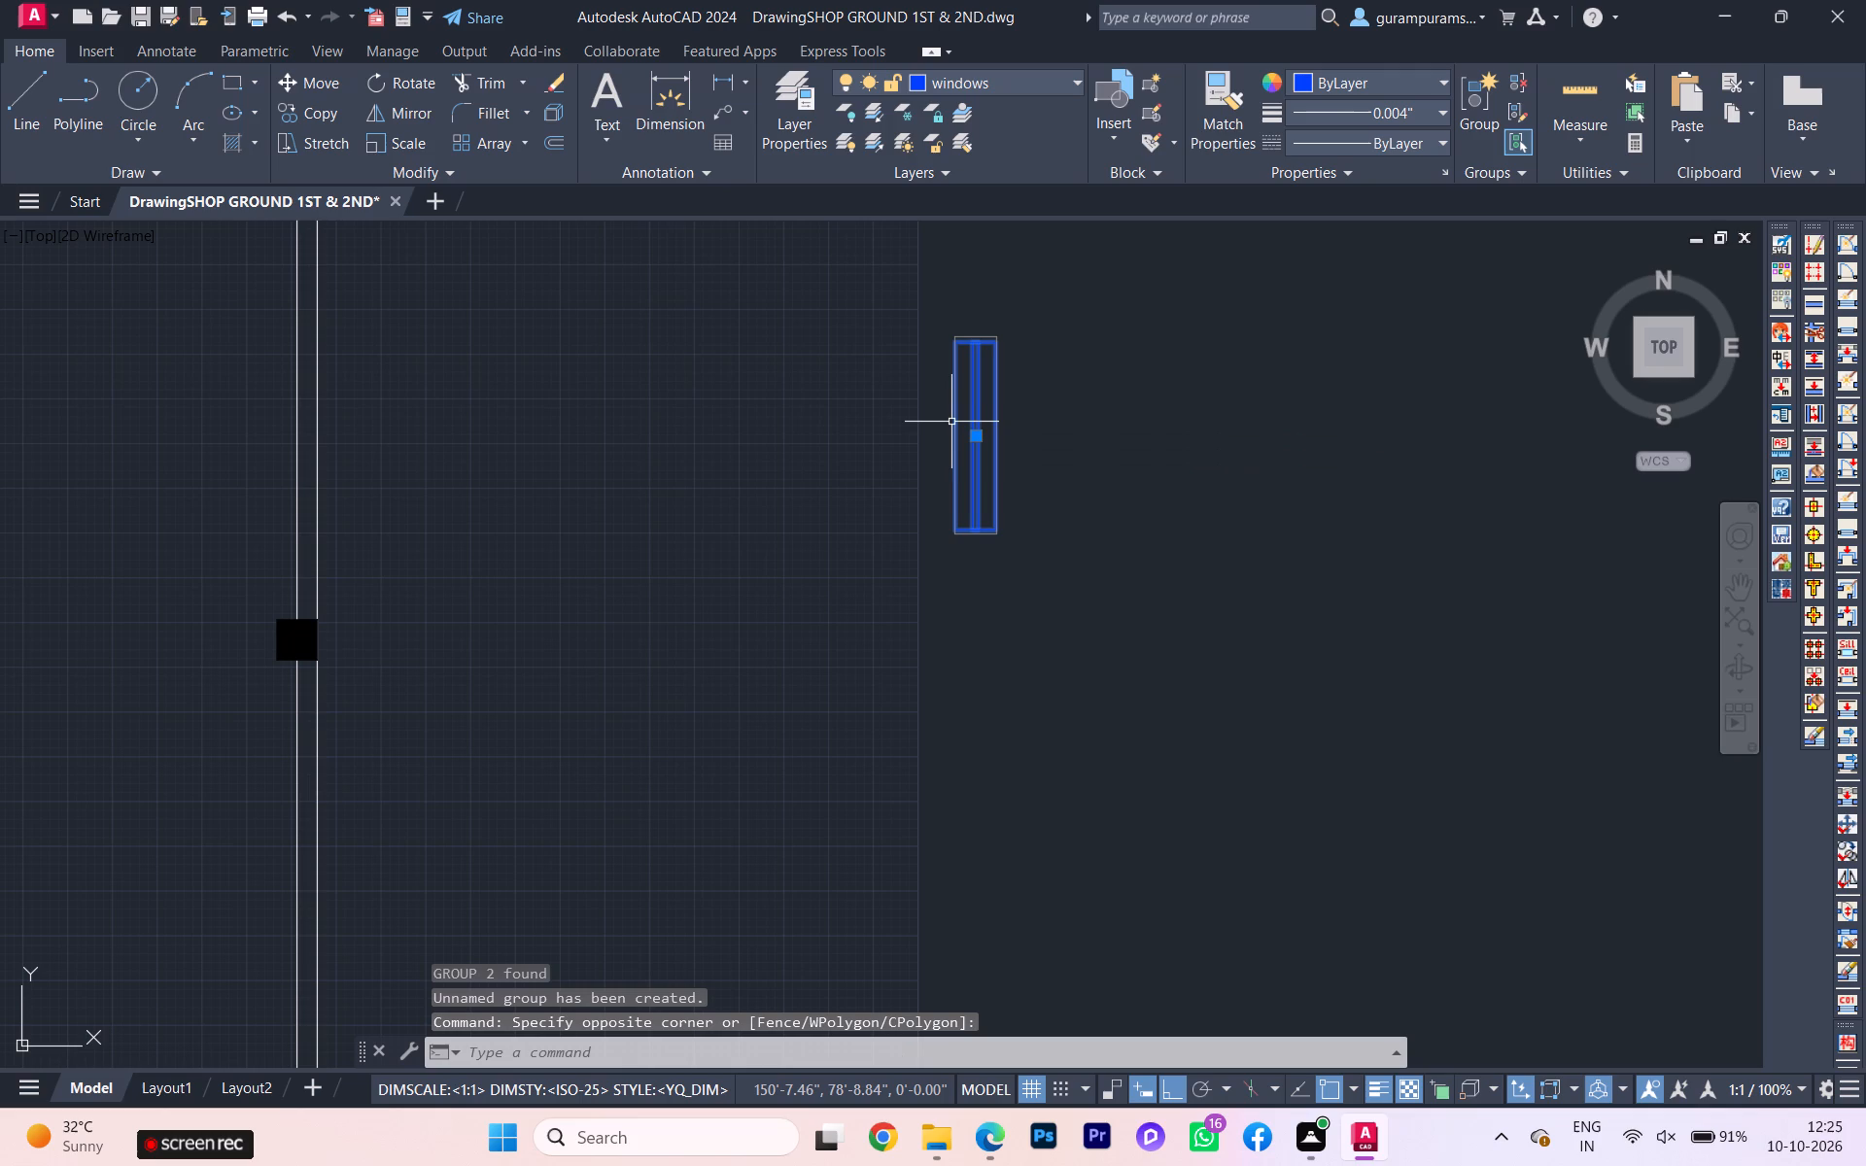
key("m")
key("Return")
scroll(960, 434, "up", 2)
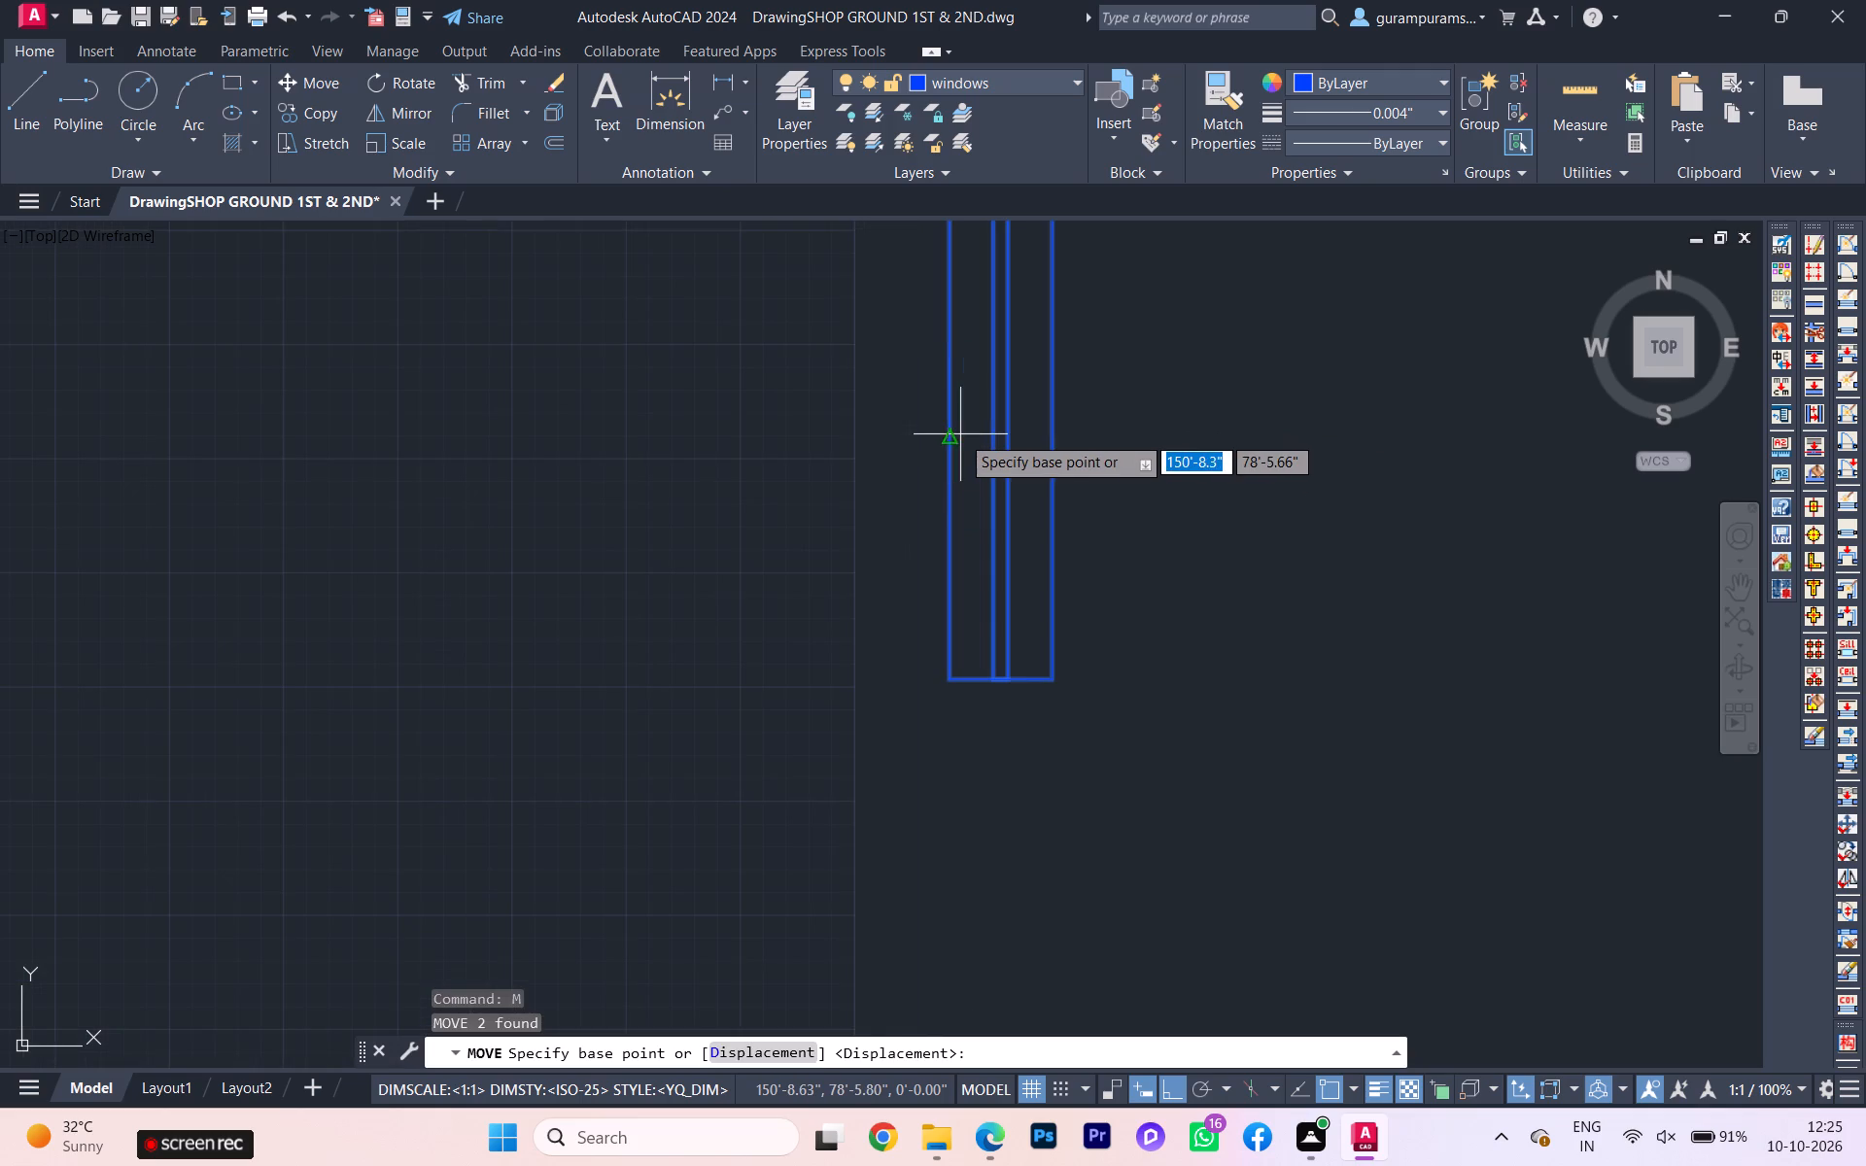
left_click(947, 434)
scroll(1069, 430, "down", 5)
scroll(1095, 438, "up", 1)
scroll(1096, 438, "down", 9)
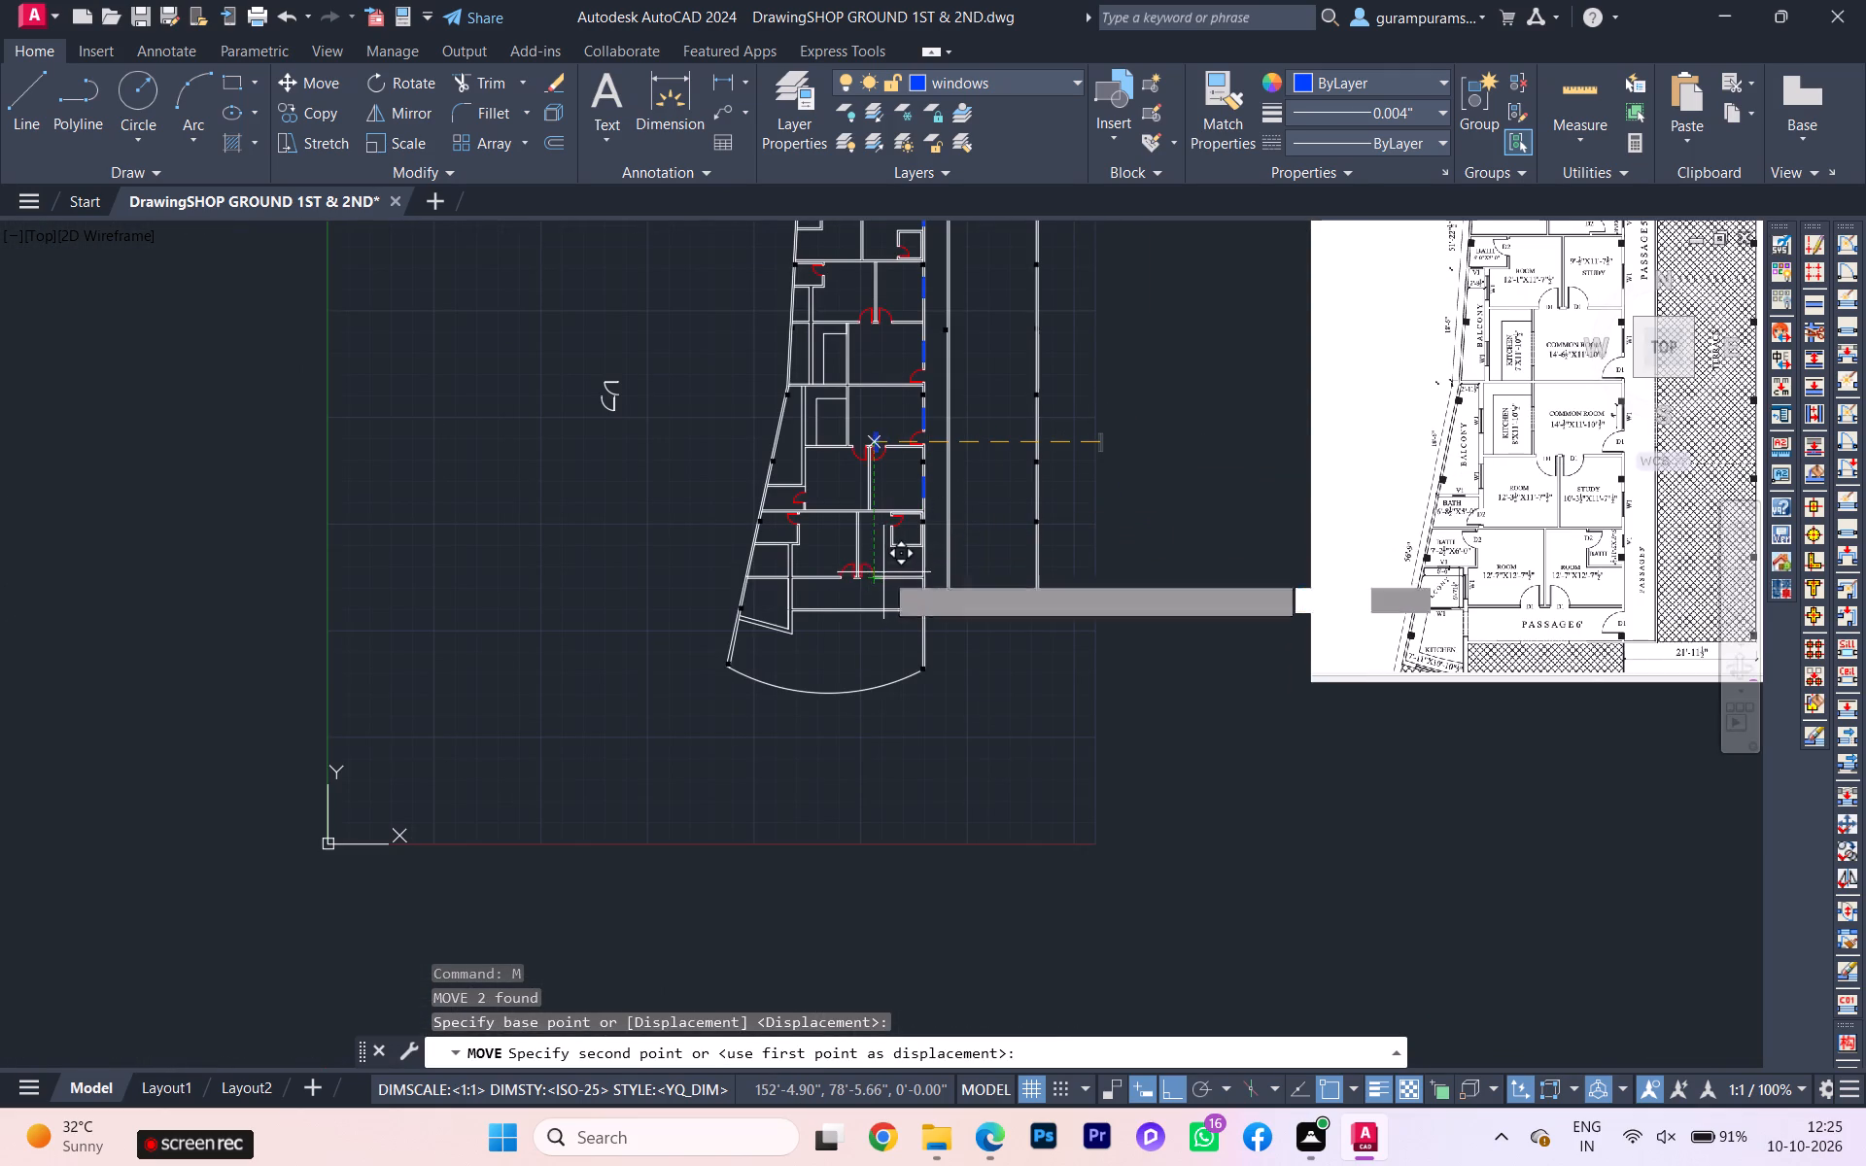
scroll(797, 574, "up", 5)
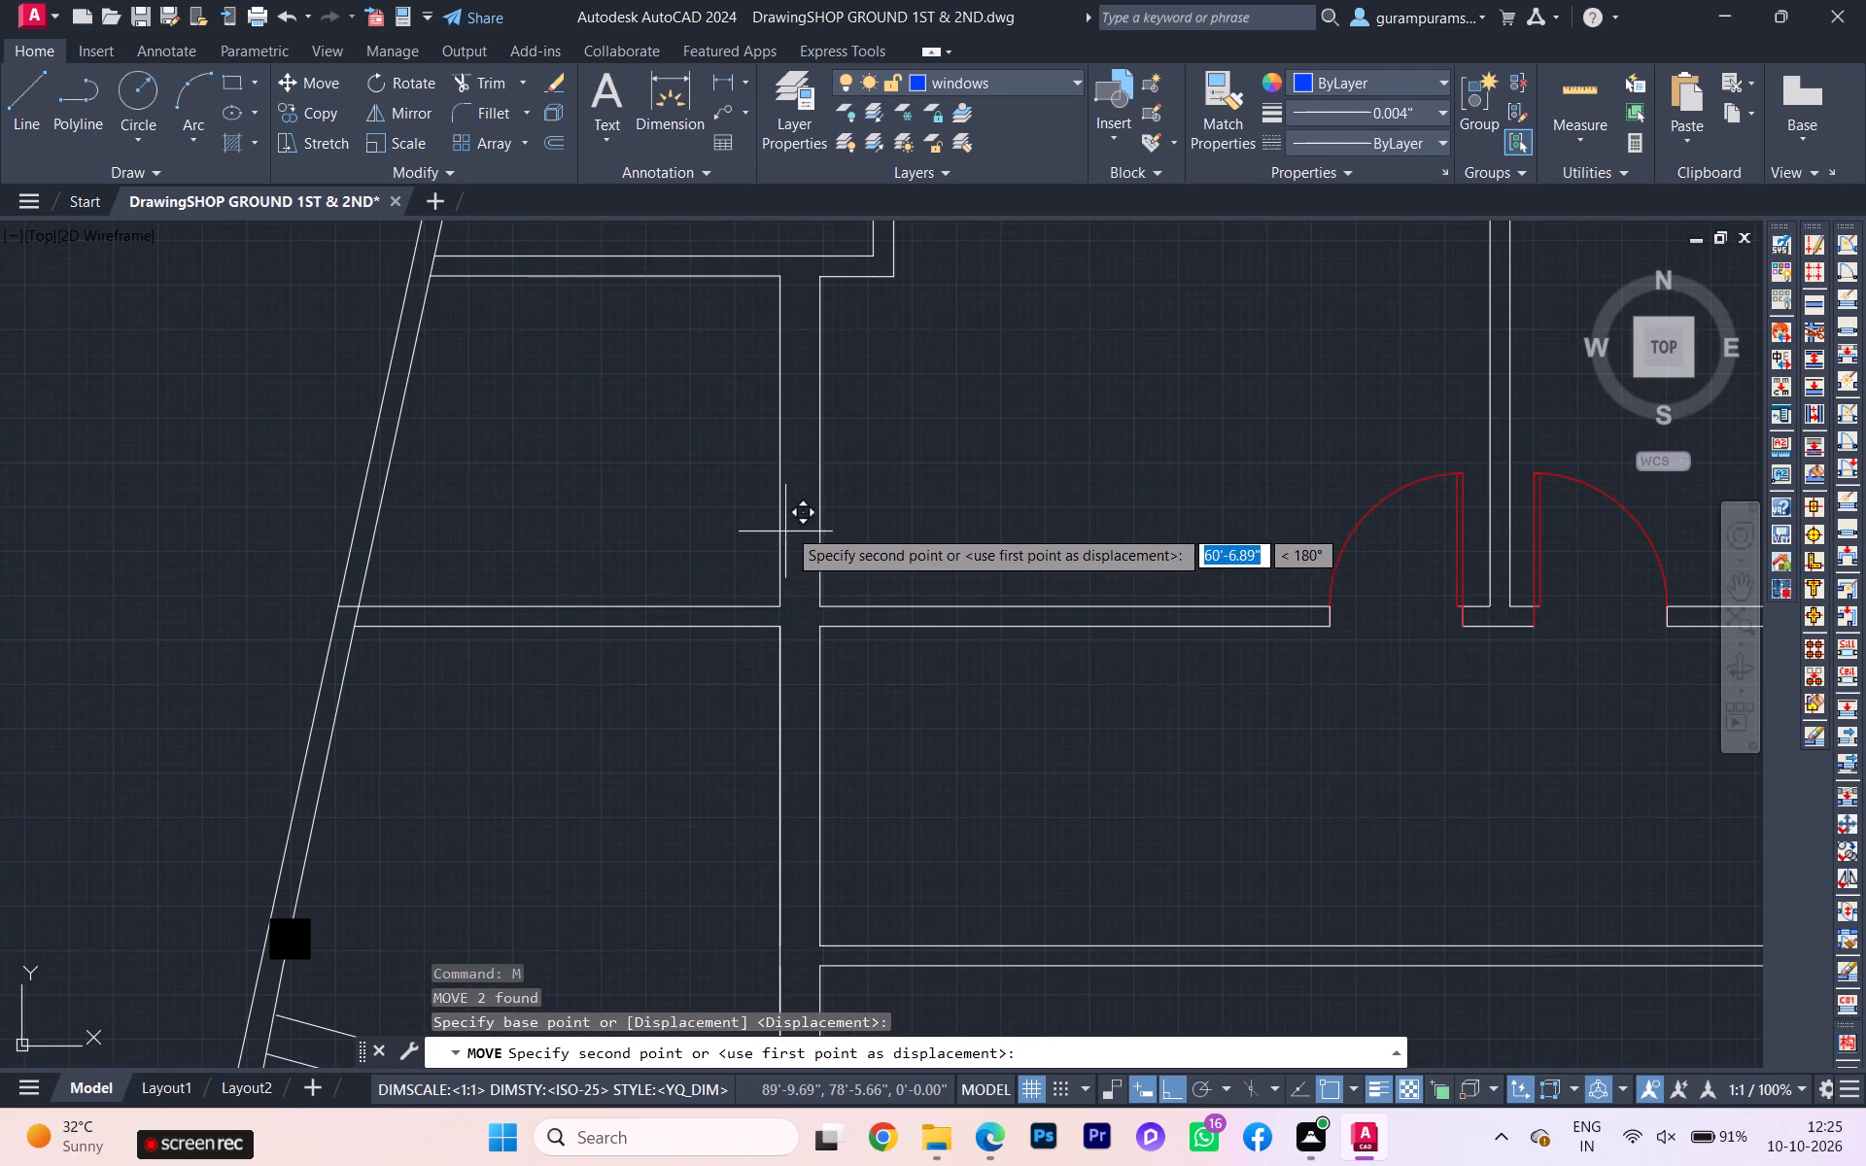
left_click(777, 463)
Copy the window from its right-edge midpoint about 18'-3" up into the balcony wall of the 12'-3½"x11'-7½" room.
scroll(614, 532, "down", 2)
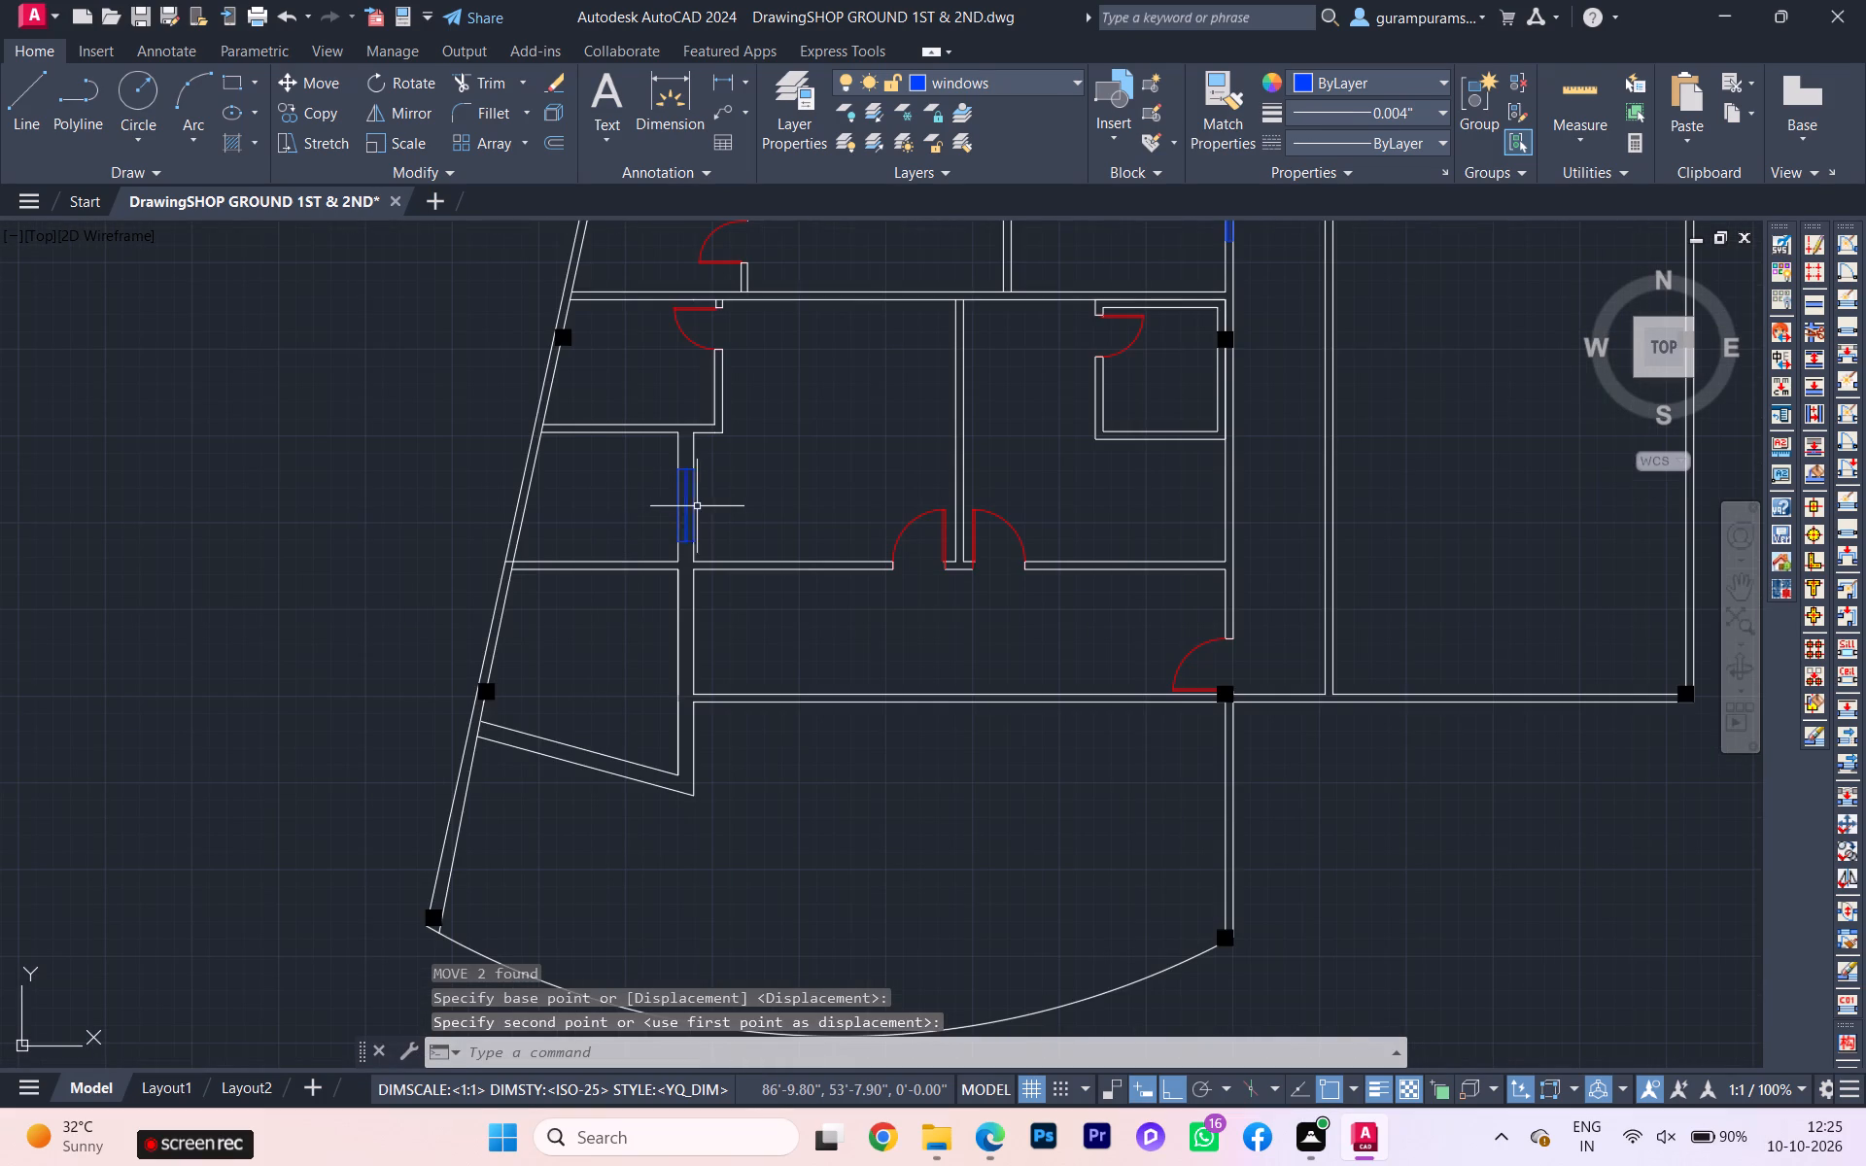
left_click(692, 506)
scroll(464, 532, "down", 2)
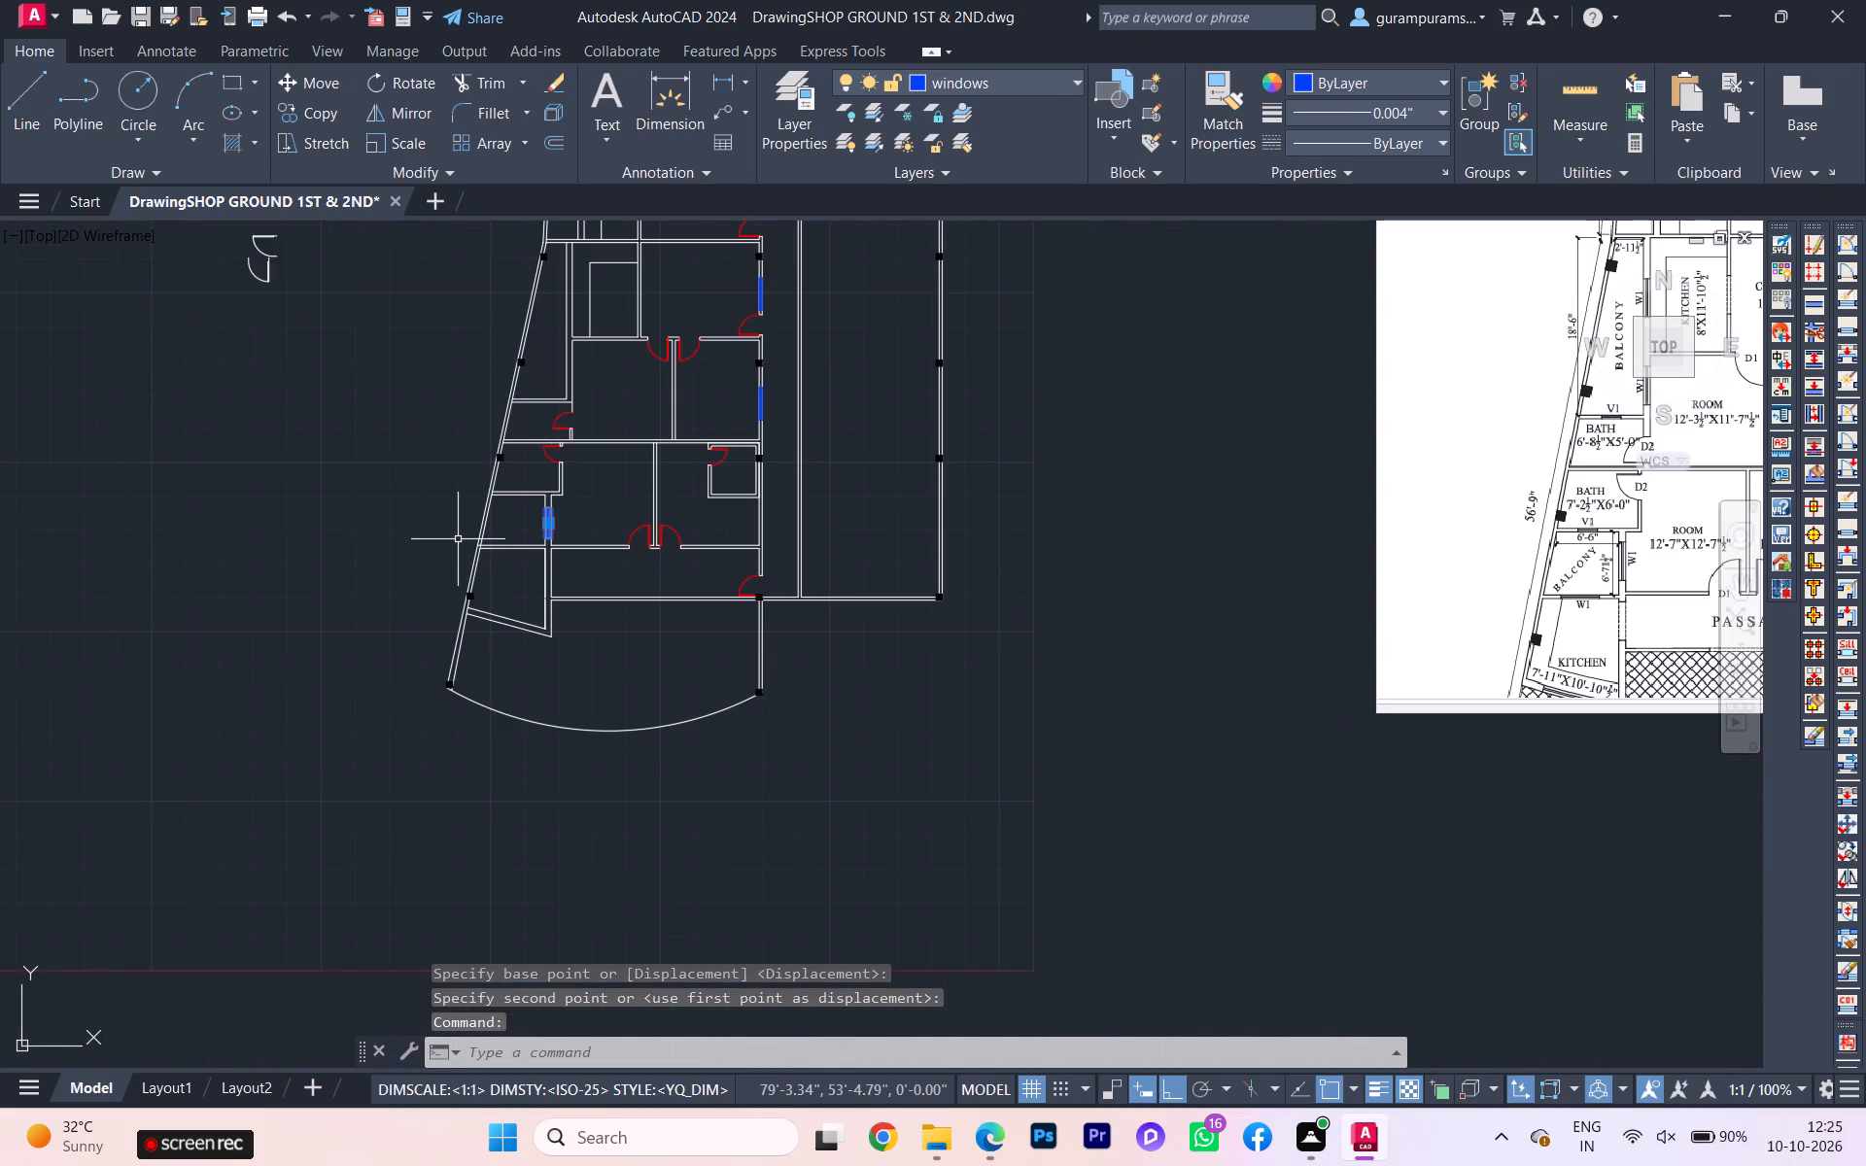
scroll(426, 607, "down", 1)
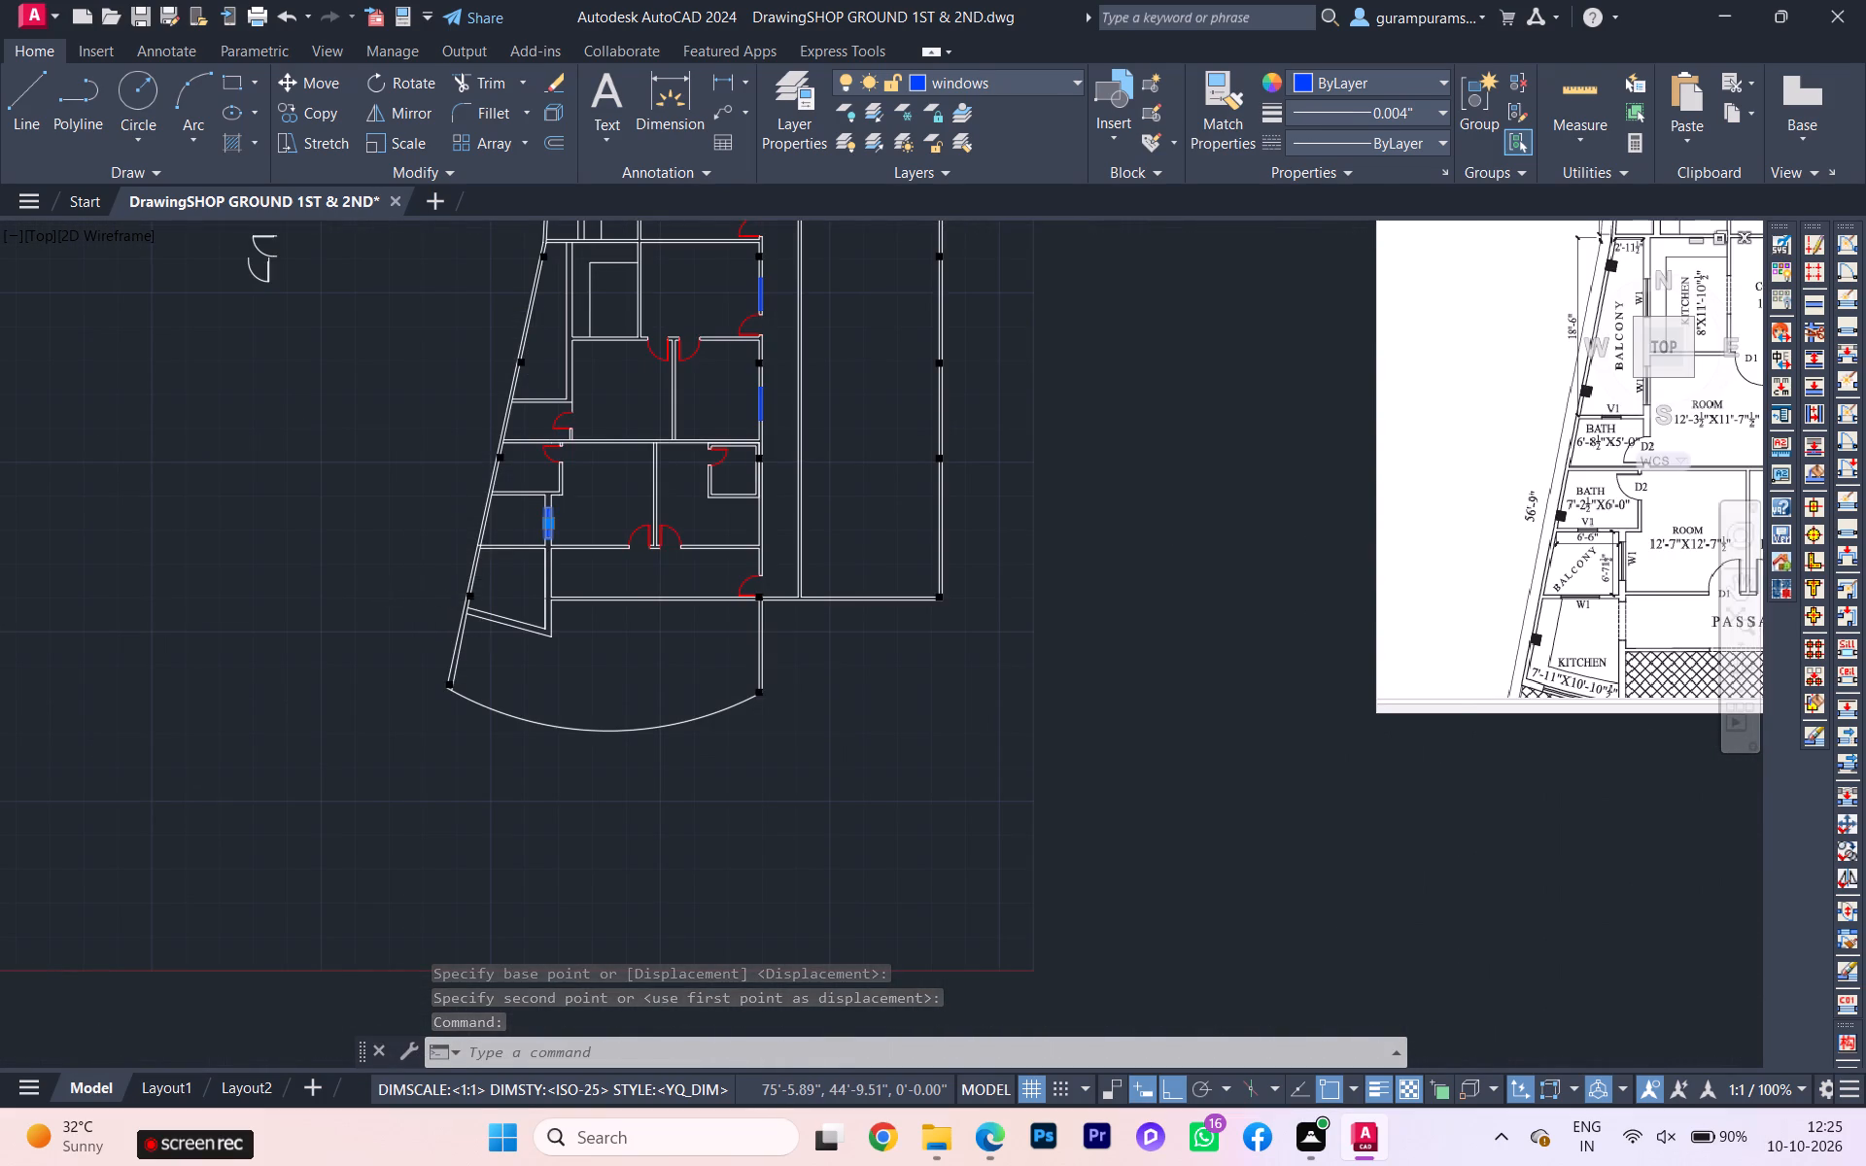
scroll(1201, 437, "up", 1)
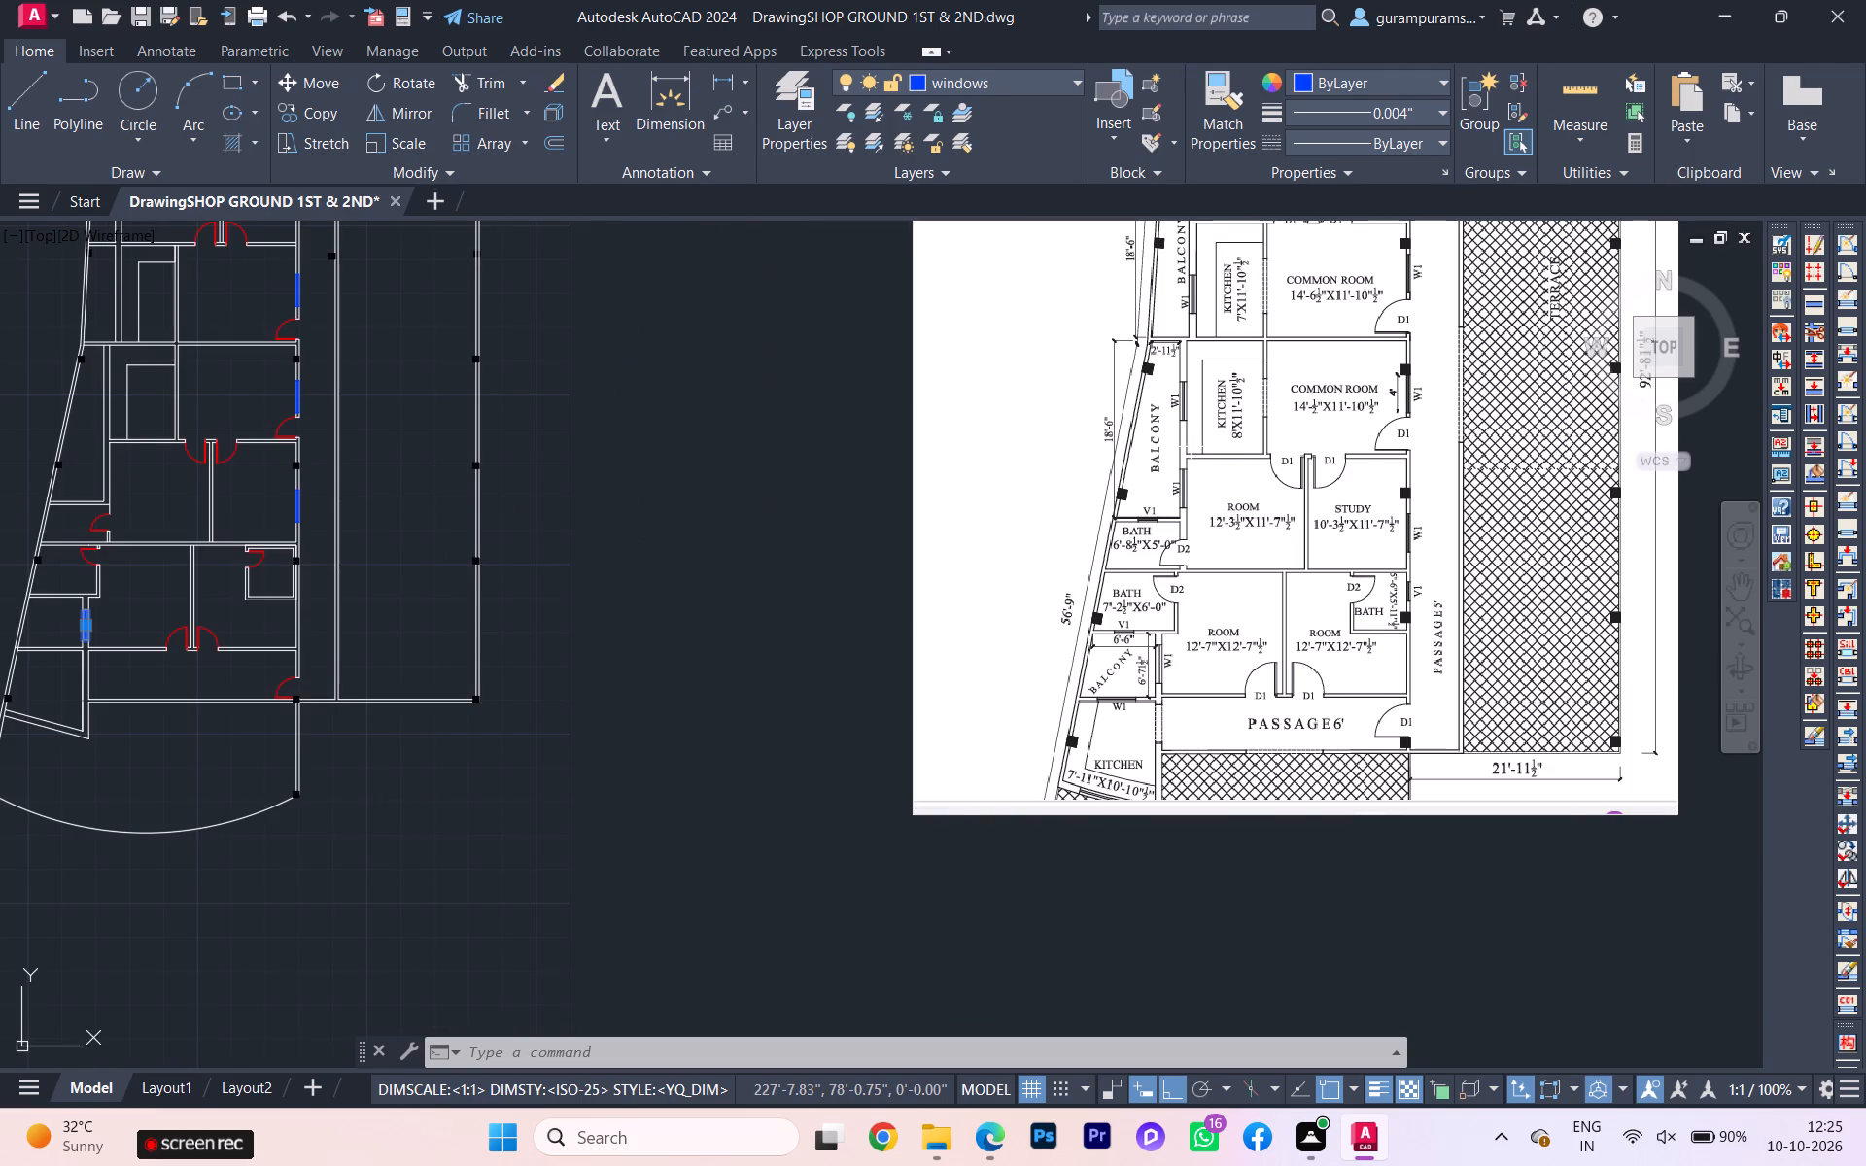
scroll(8, 622, "up", 1)
key("c")
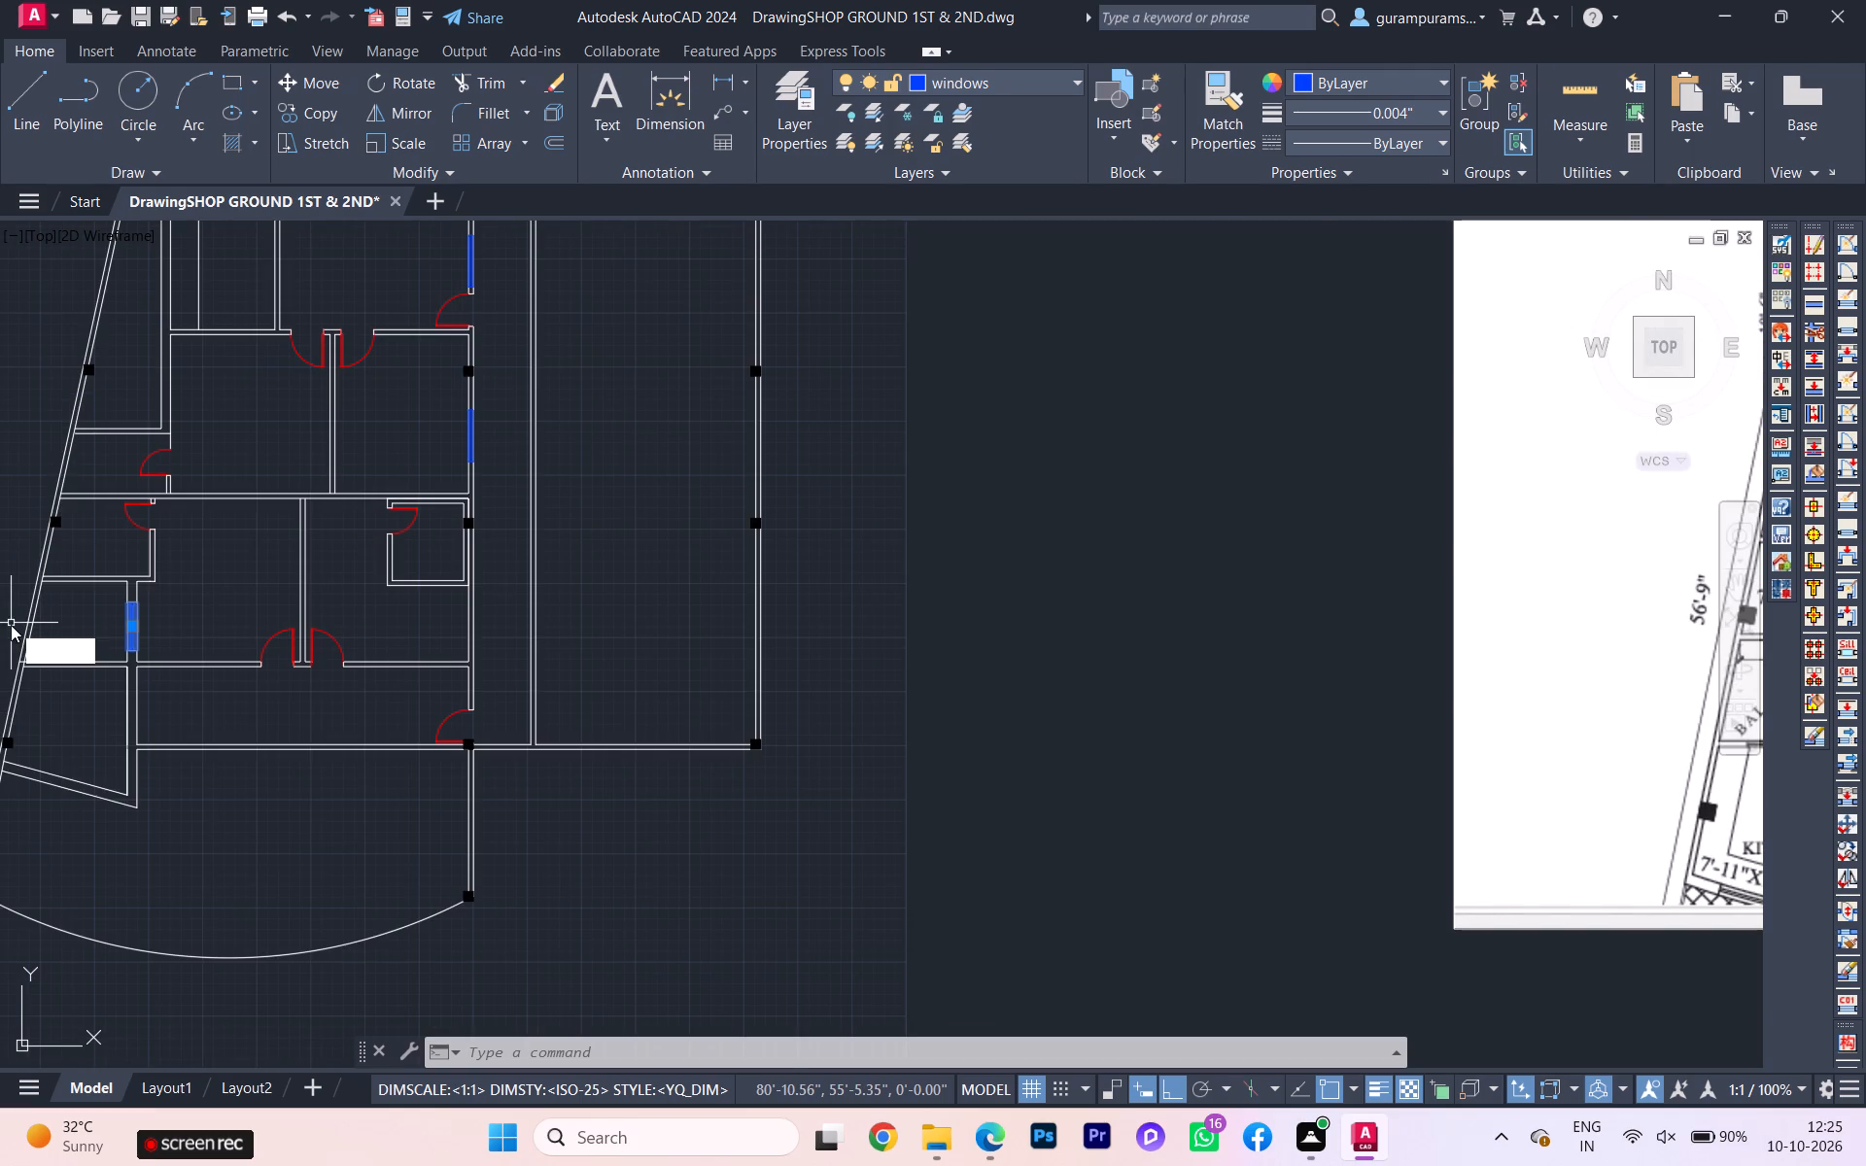
key("o")
key("Return")
scroll(178, 622, "up", 2)
scroll(70, 634, "up", 1)
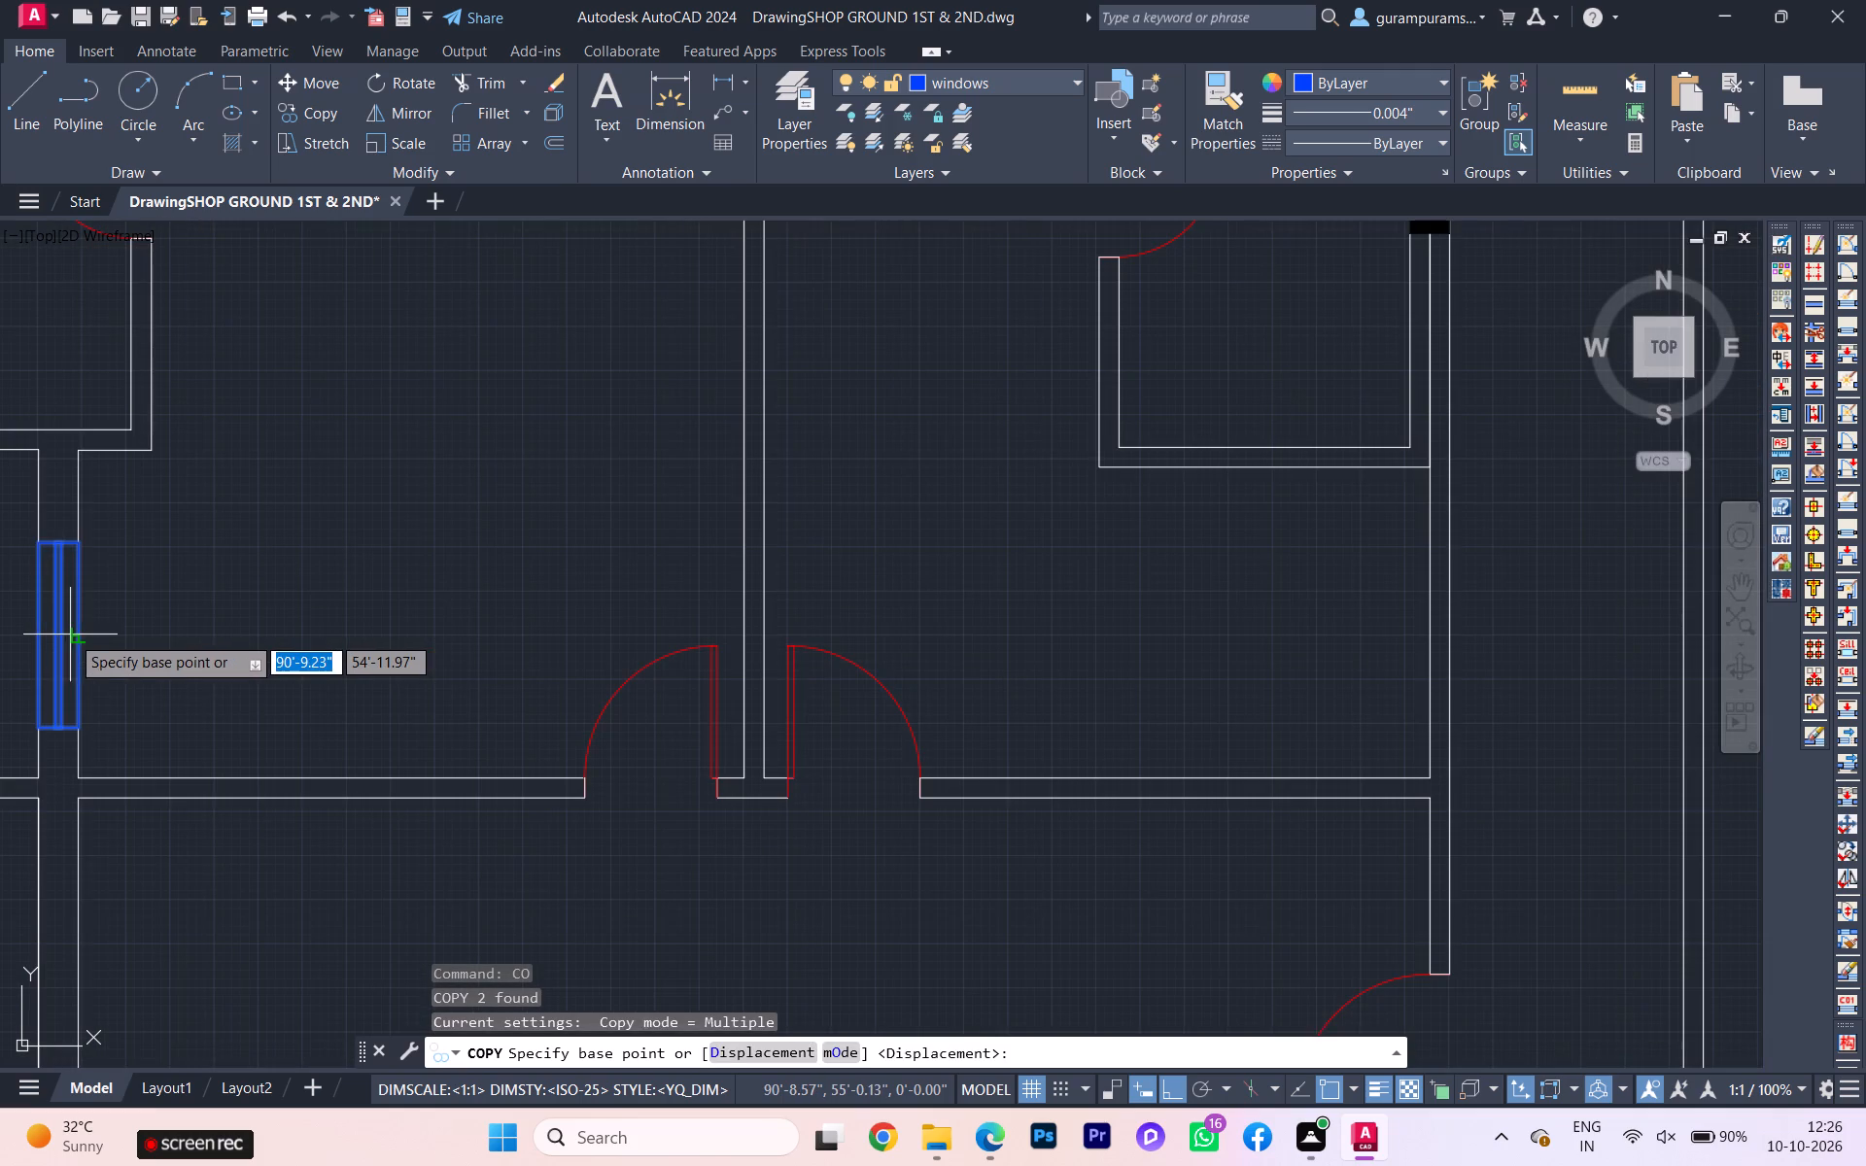
left_click(77, 626)
scroll(128, 582, "down", 3)
middle_click_drag(143, 598, 156, 623)
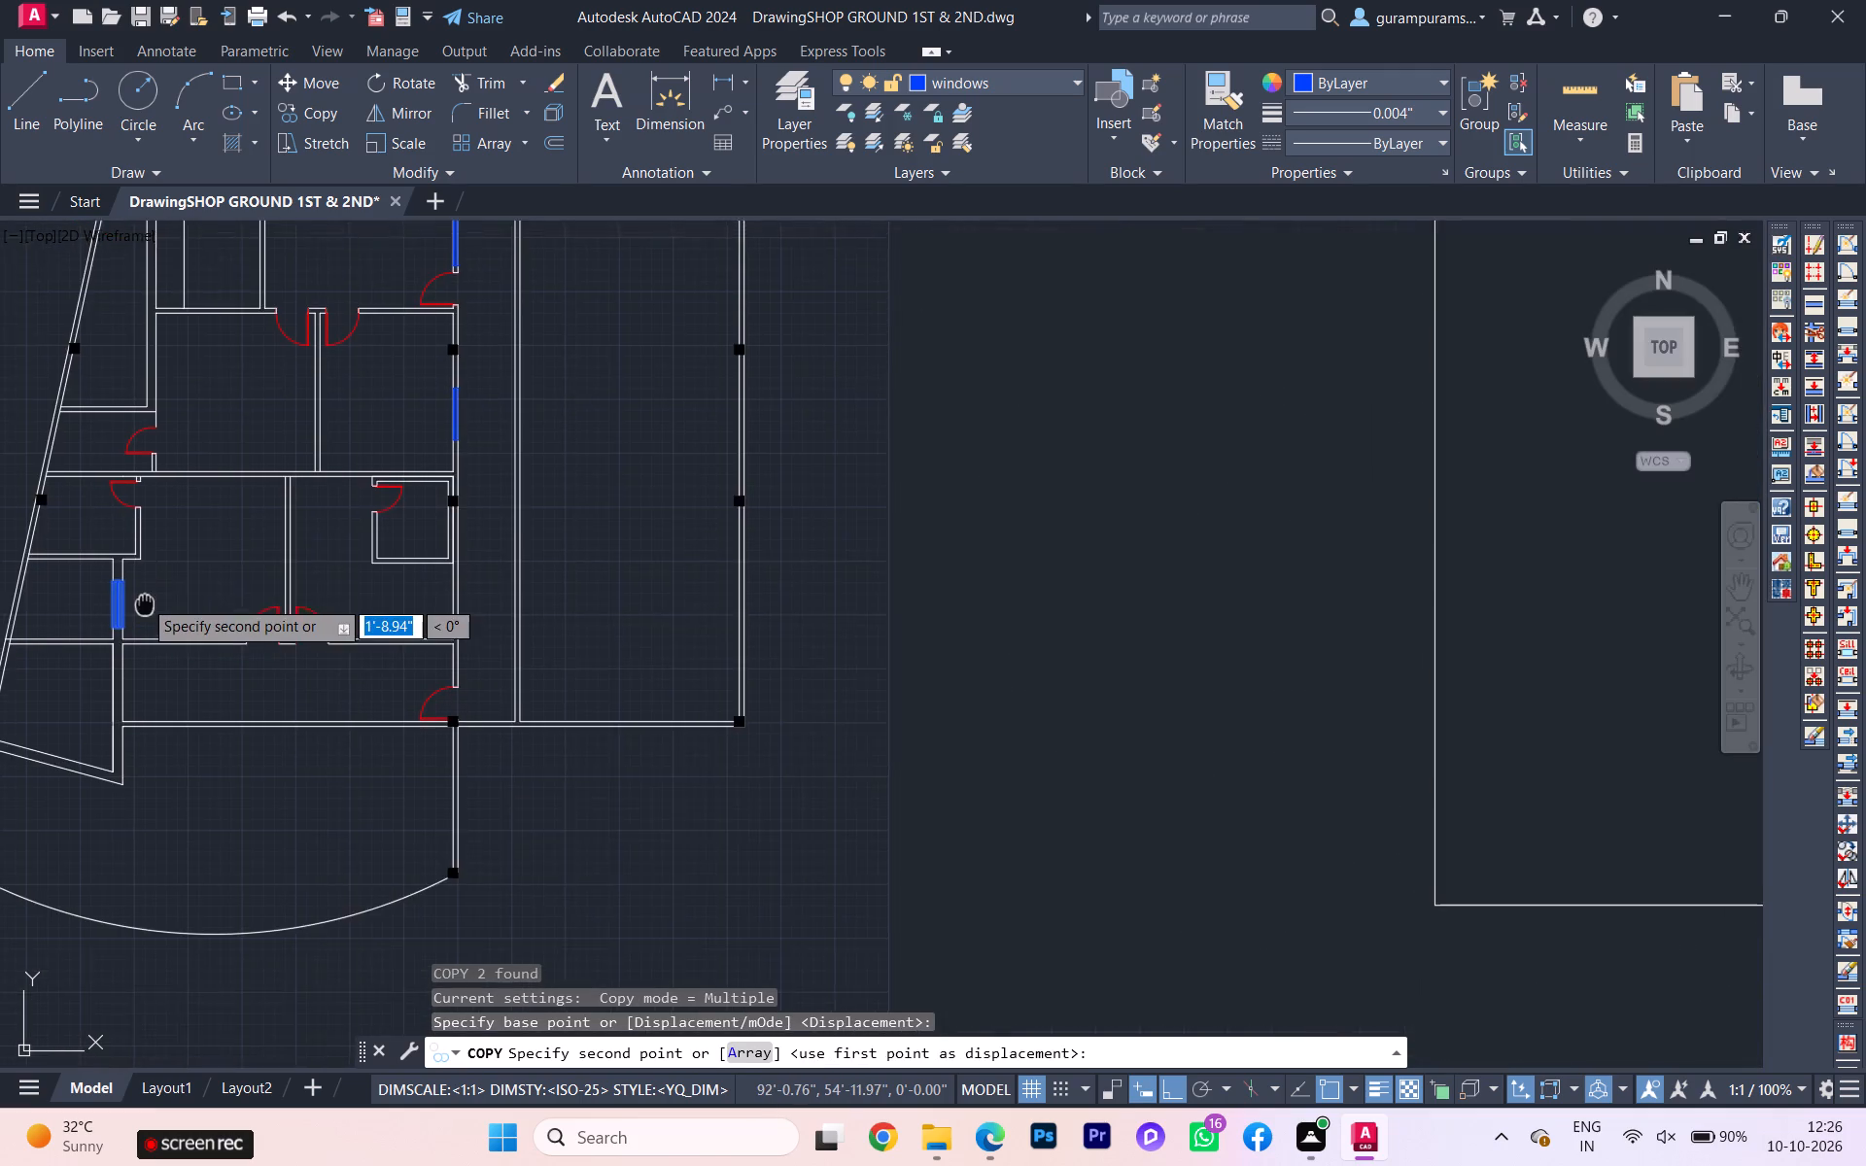
middle_click_drag(156, 623, 176, 676)
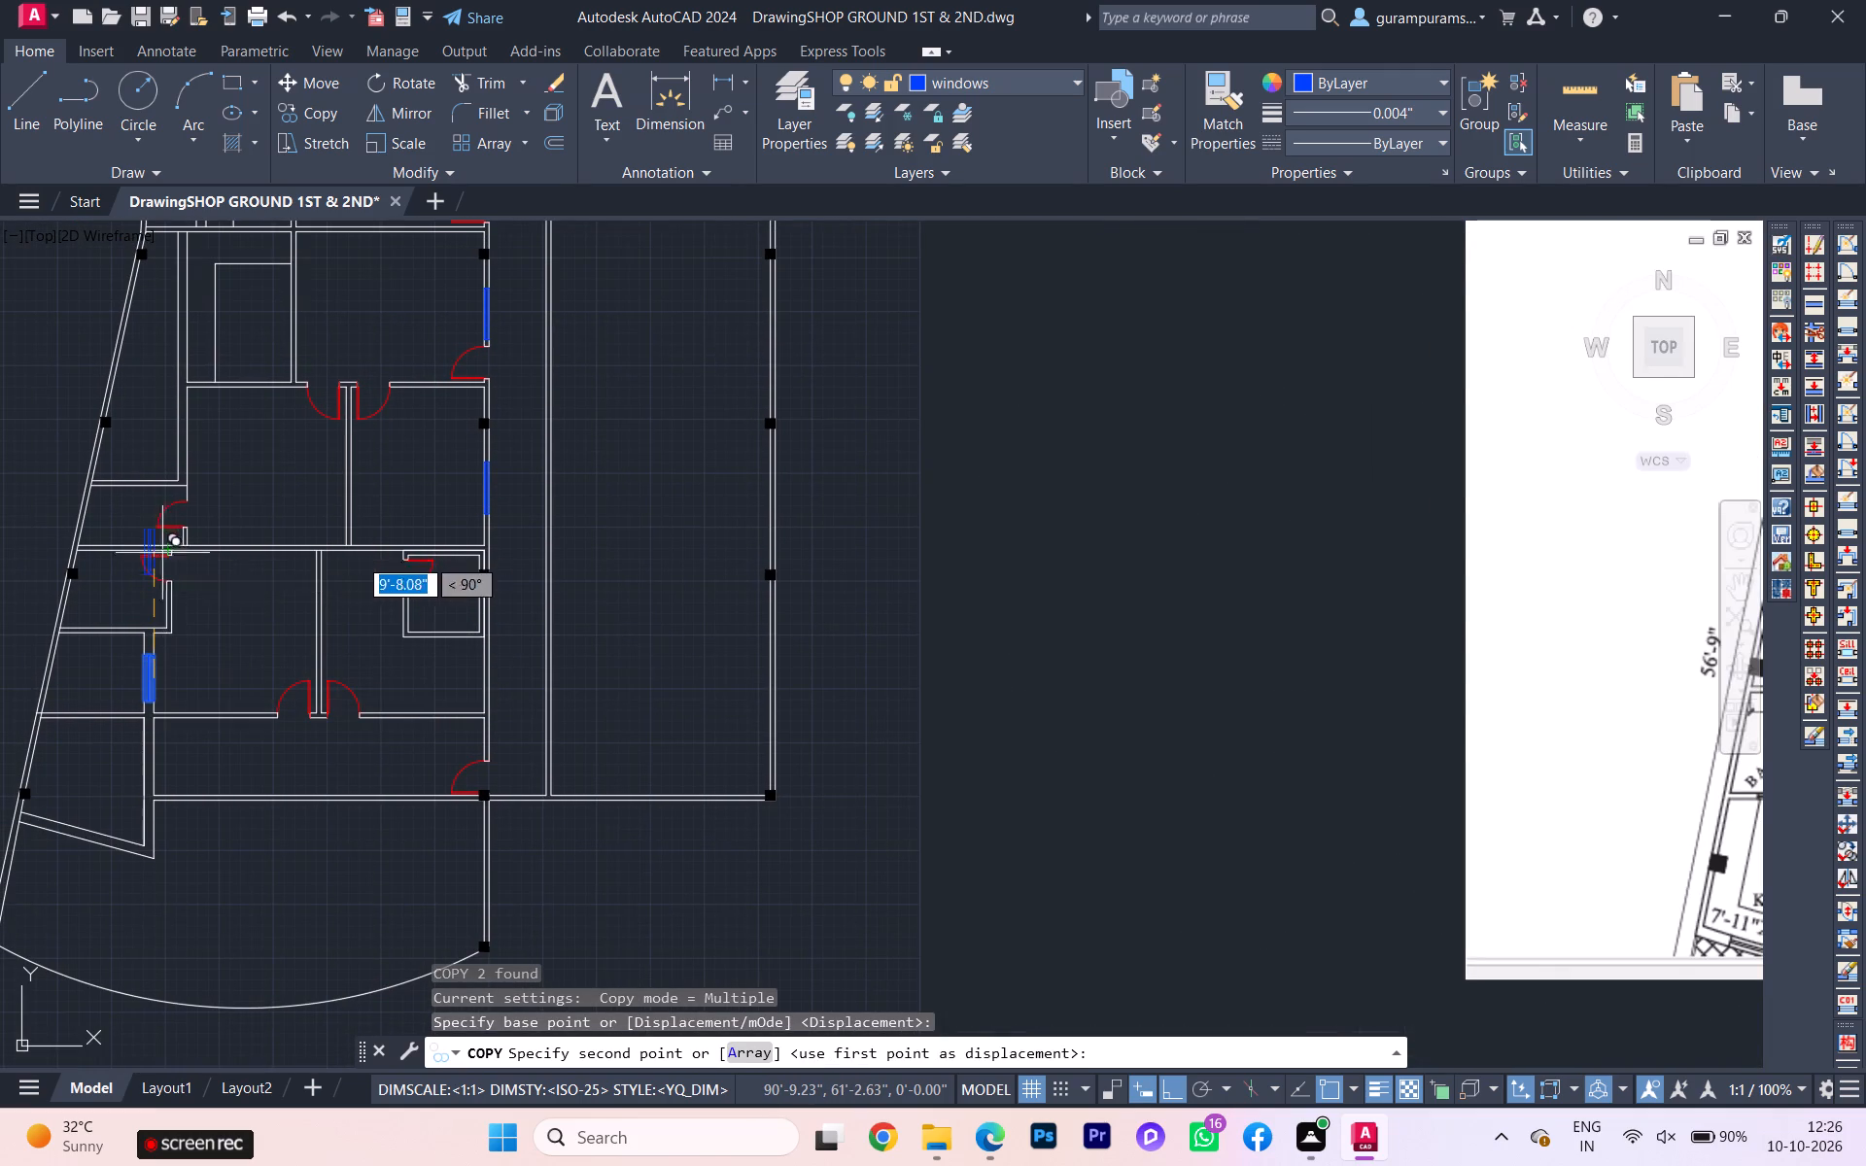
scroll(74, 577, "down", 1)
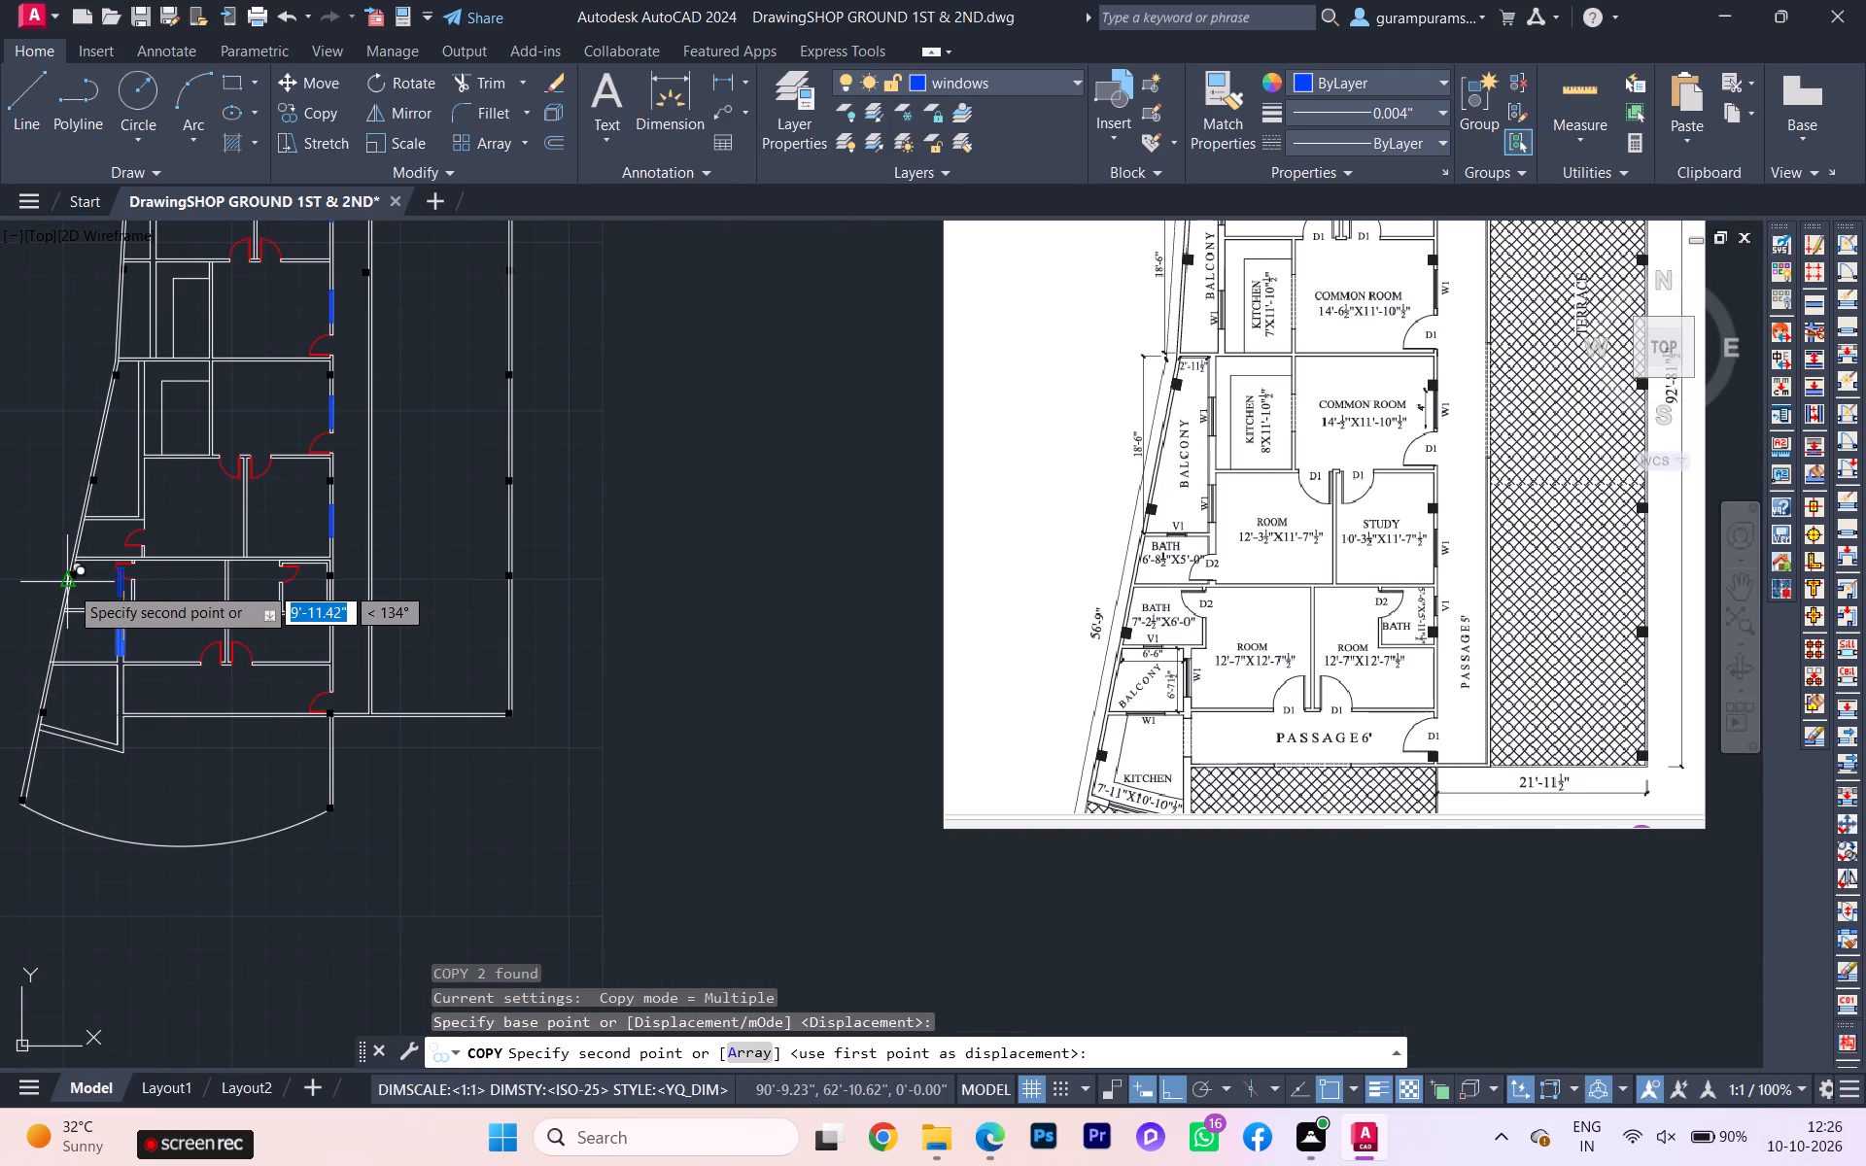
scroll(126, 495, "down", 1)
scroll(130, 497, "up", 4)
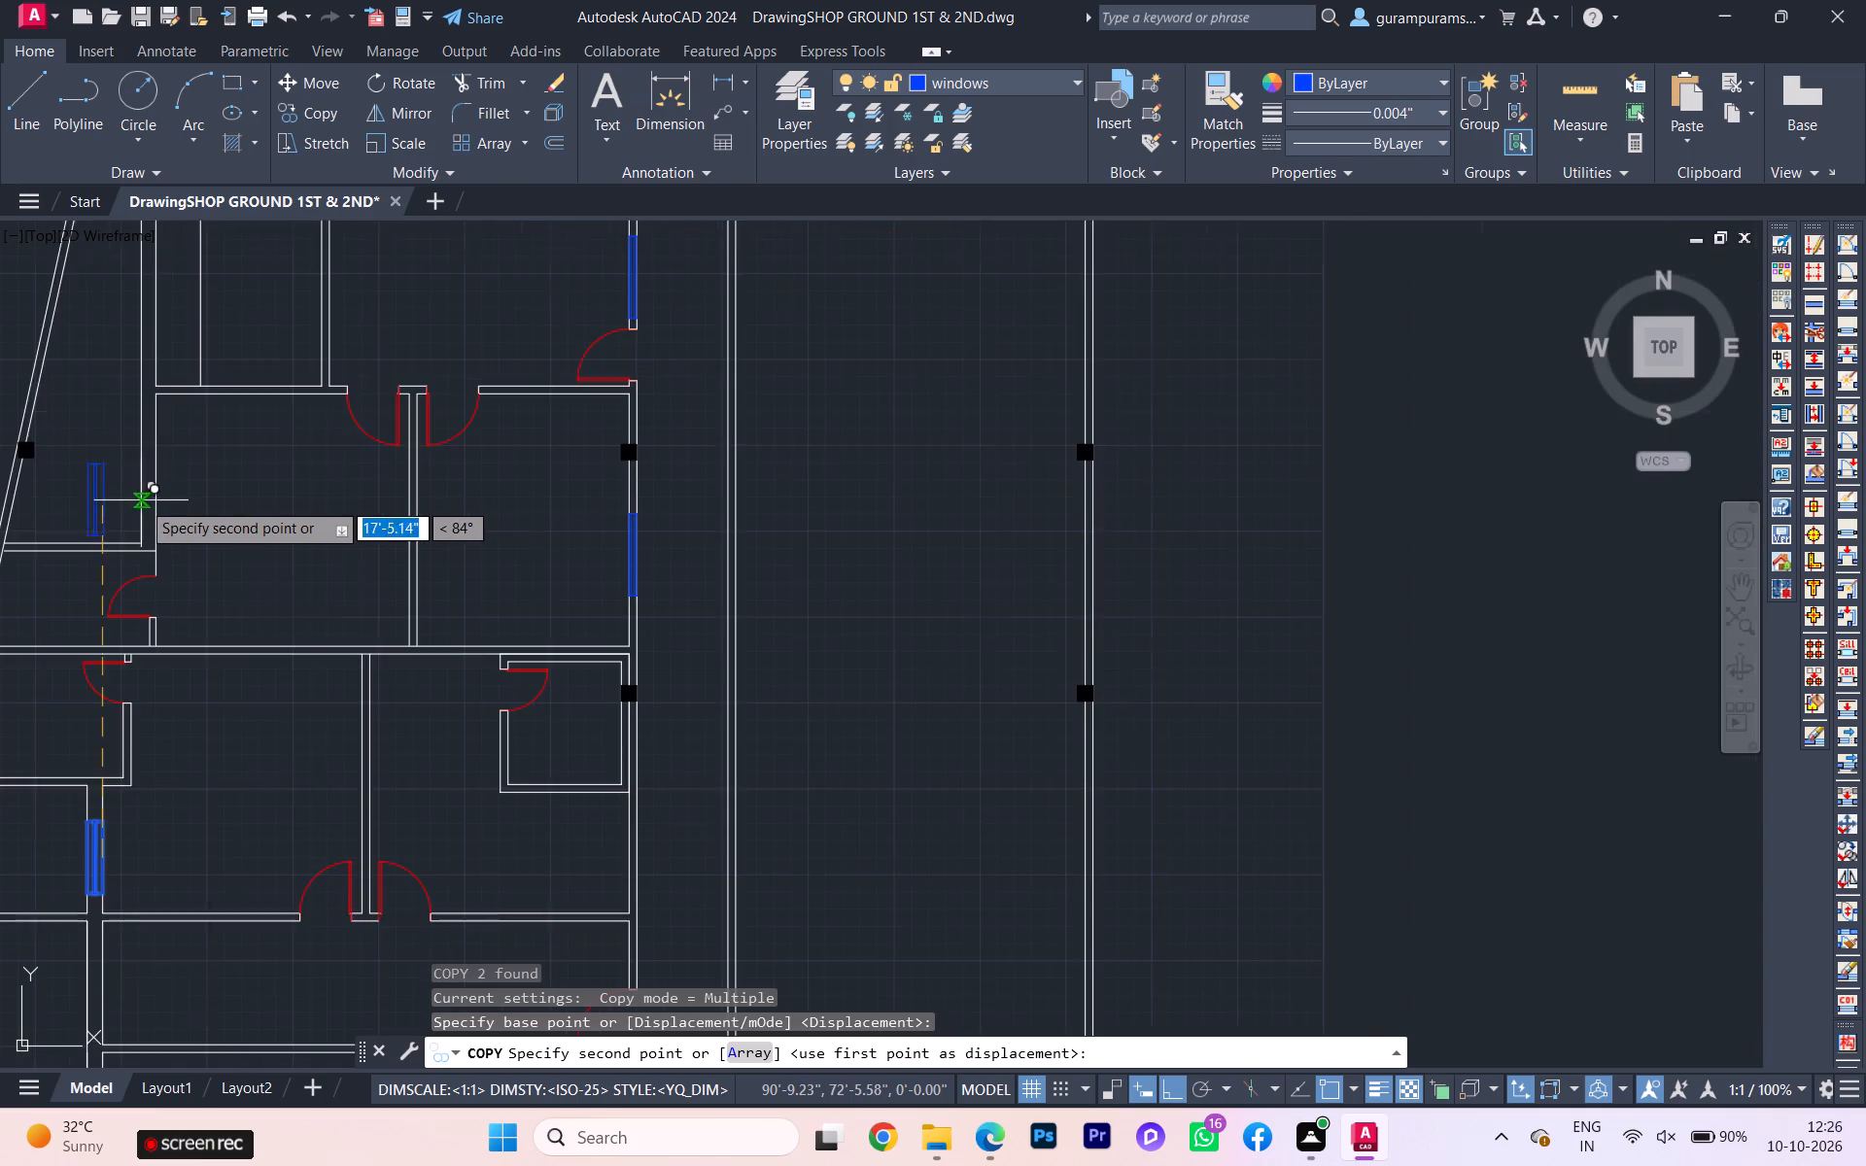
scroll(141, 500, "up", 2)
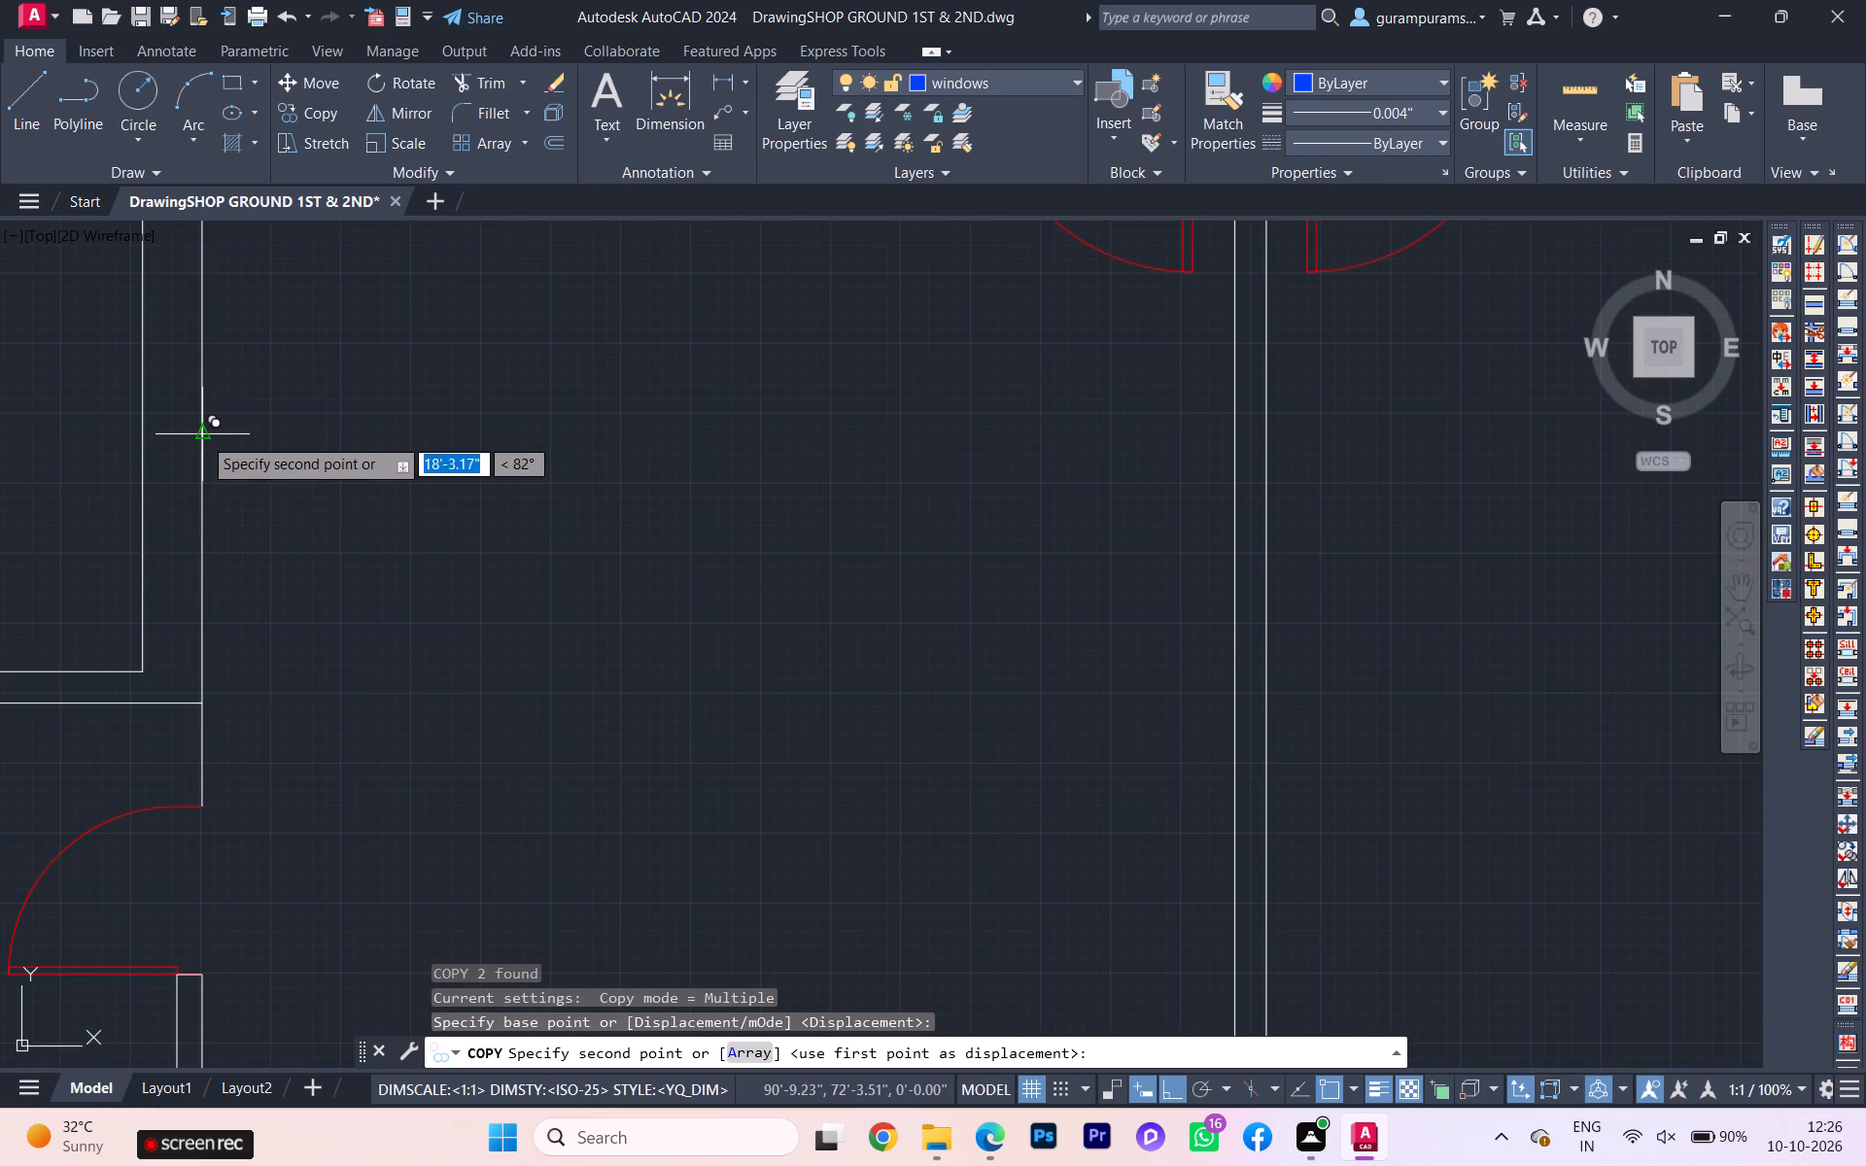
left_click(202, 436)
With ortho off, place a window copy about 29' from the base point in the balcony wall of the 8'x11'-10½" kitchen.
scroll(220, 485, "down", 4)
middle_click_drag(234, 538, 238, 703)
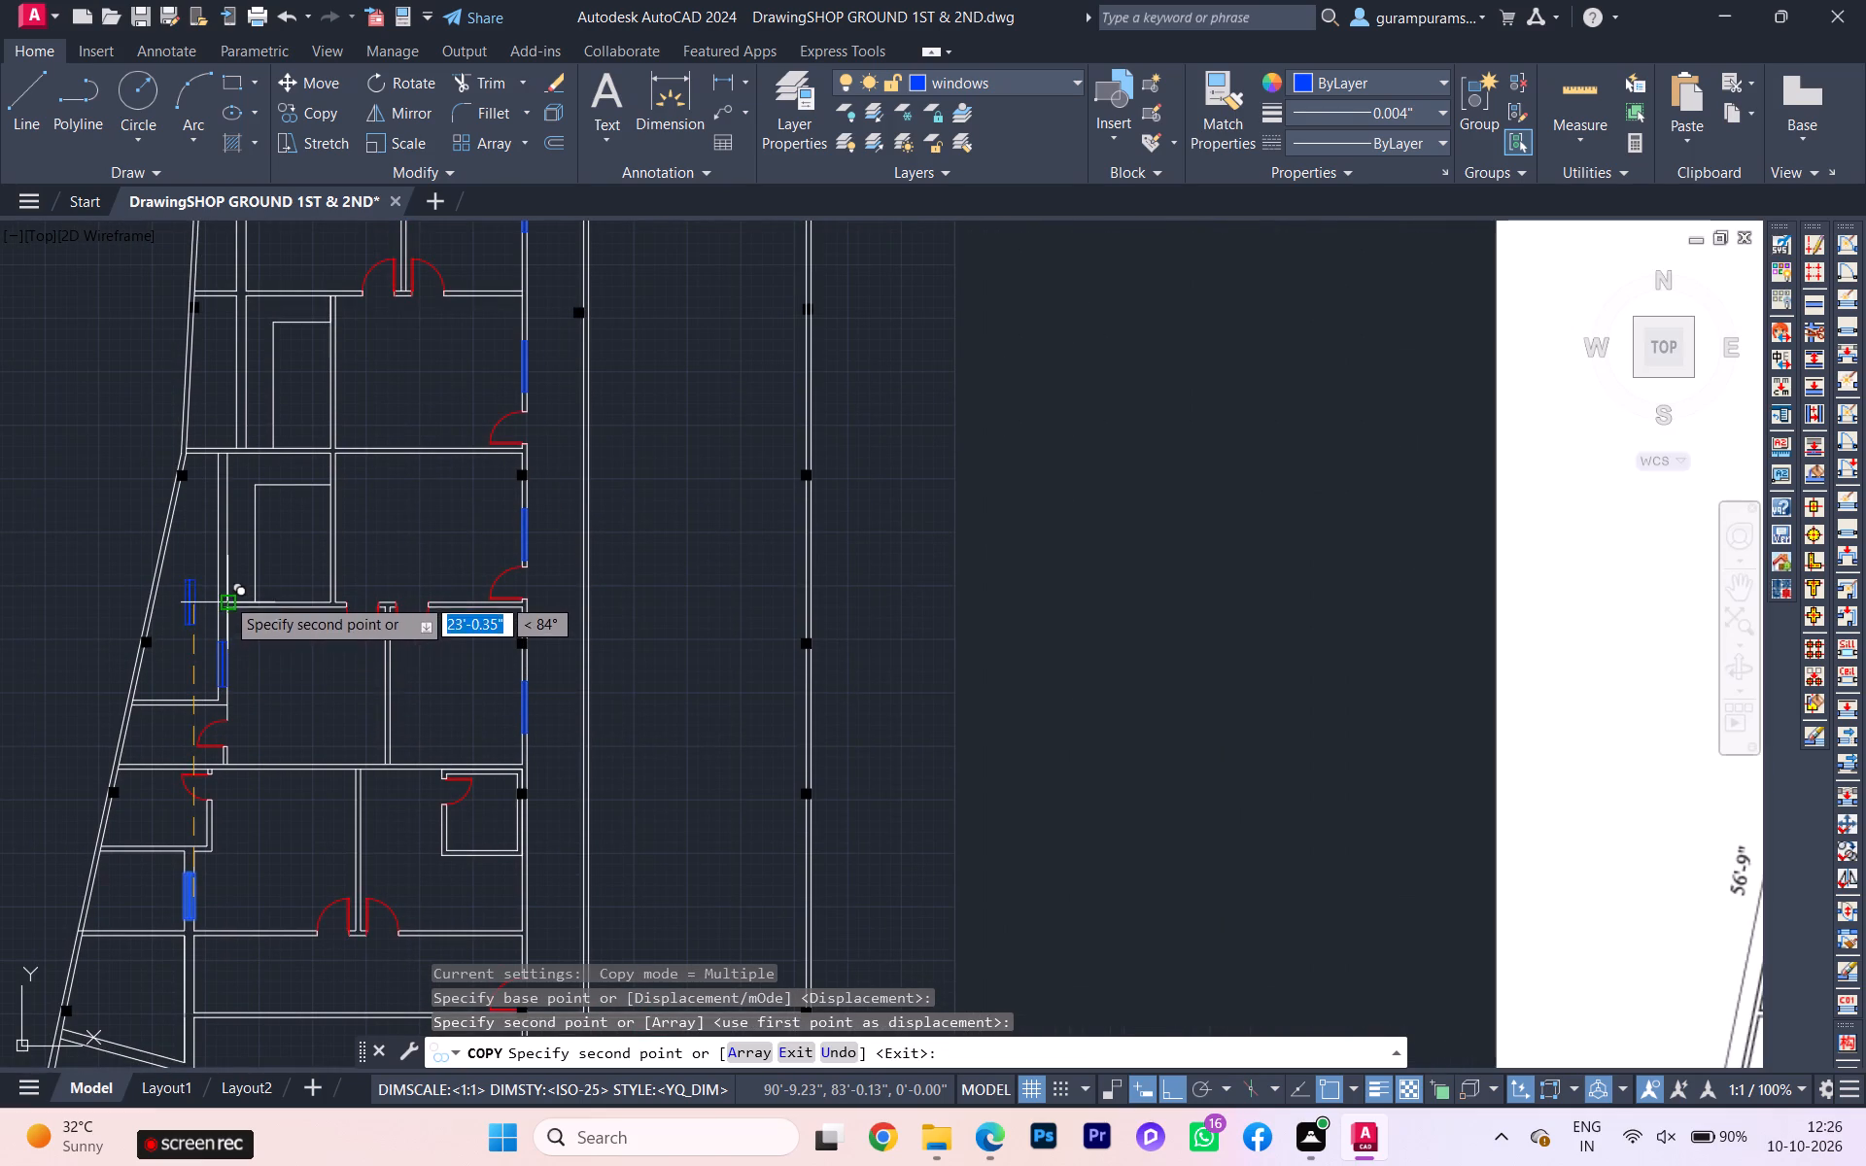
key("F8")
scroll(229, 512, "up", 2)
scroll(190, 549, "down", 2)
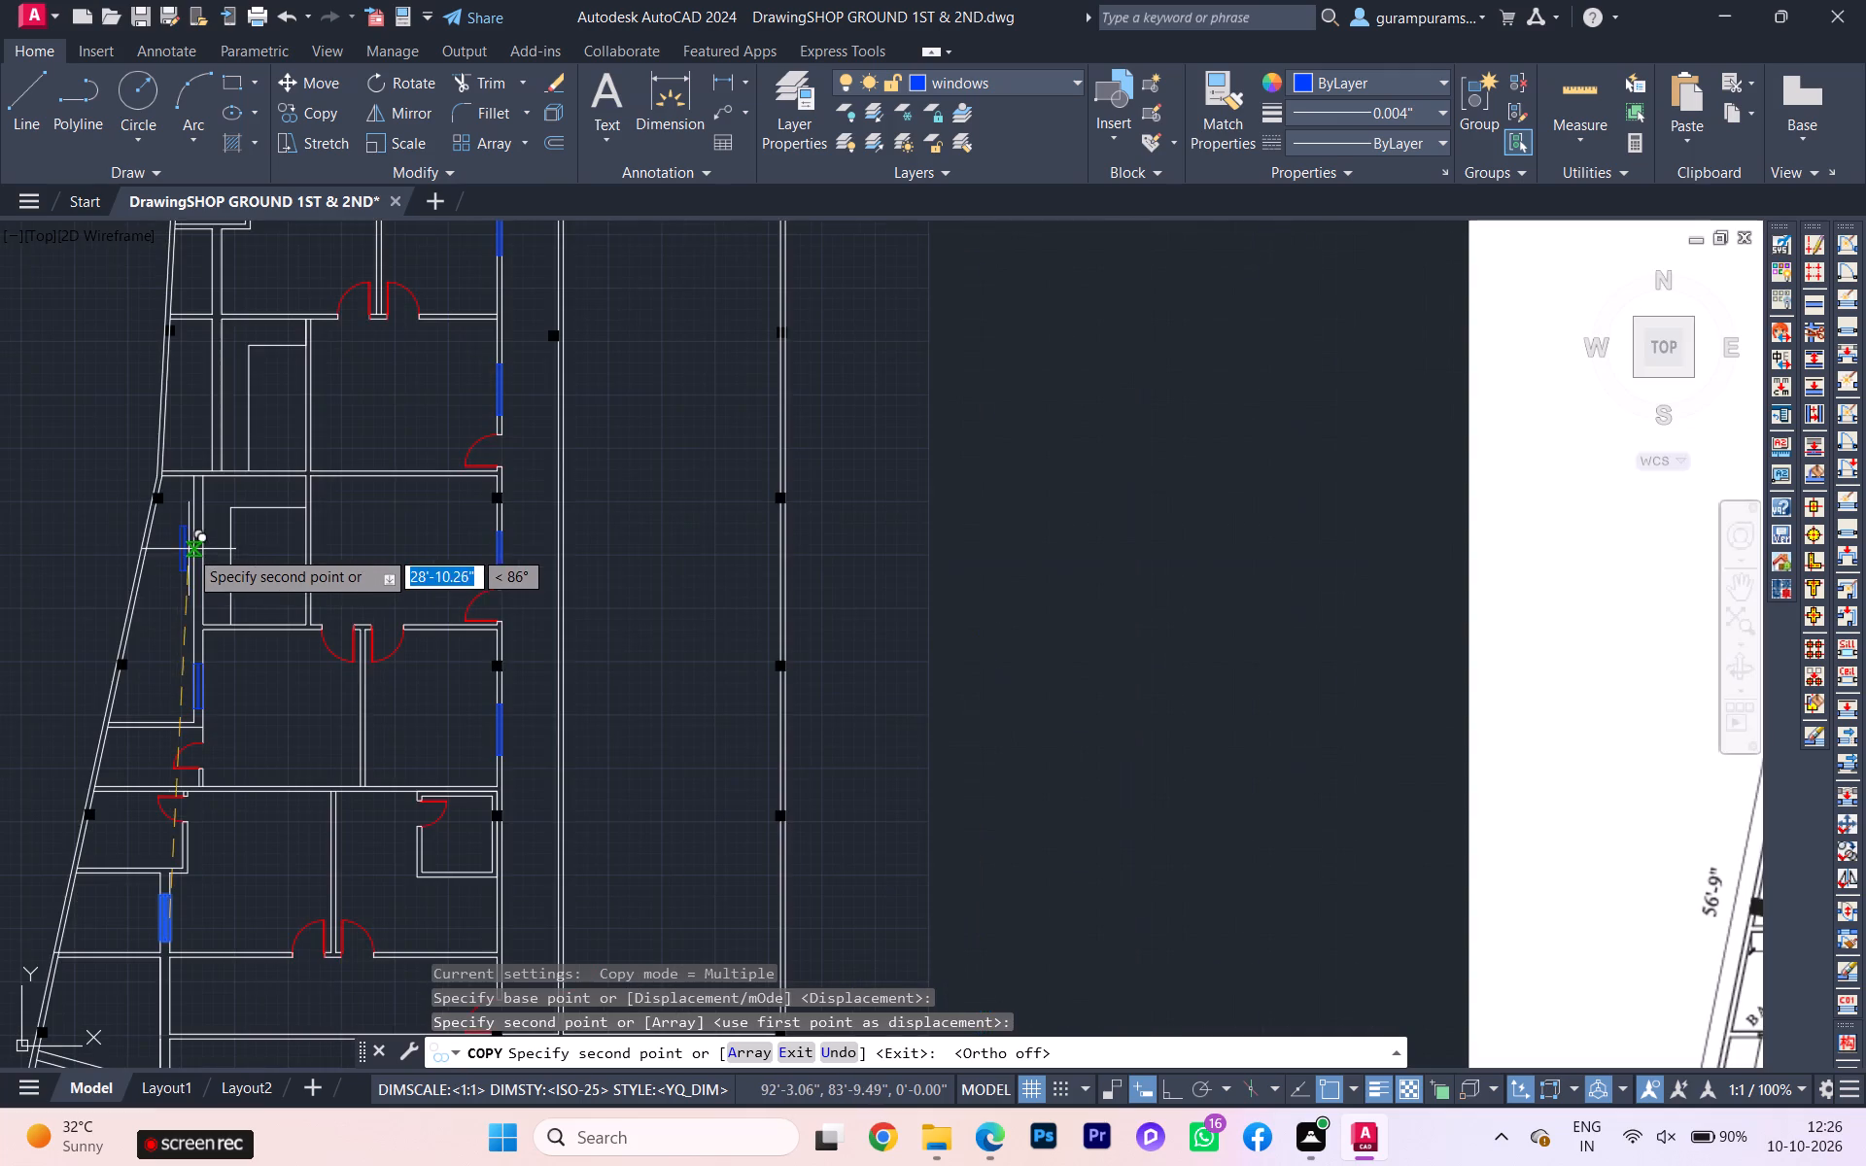
scroll(197, 541, "up", 3)
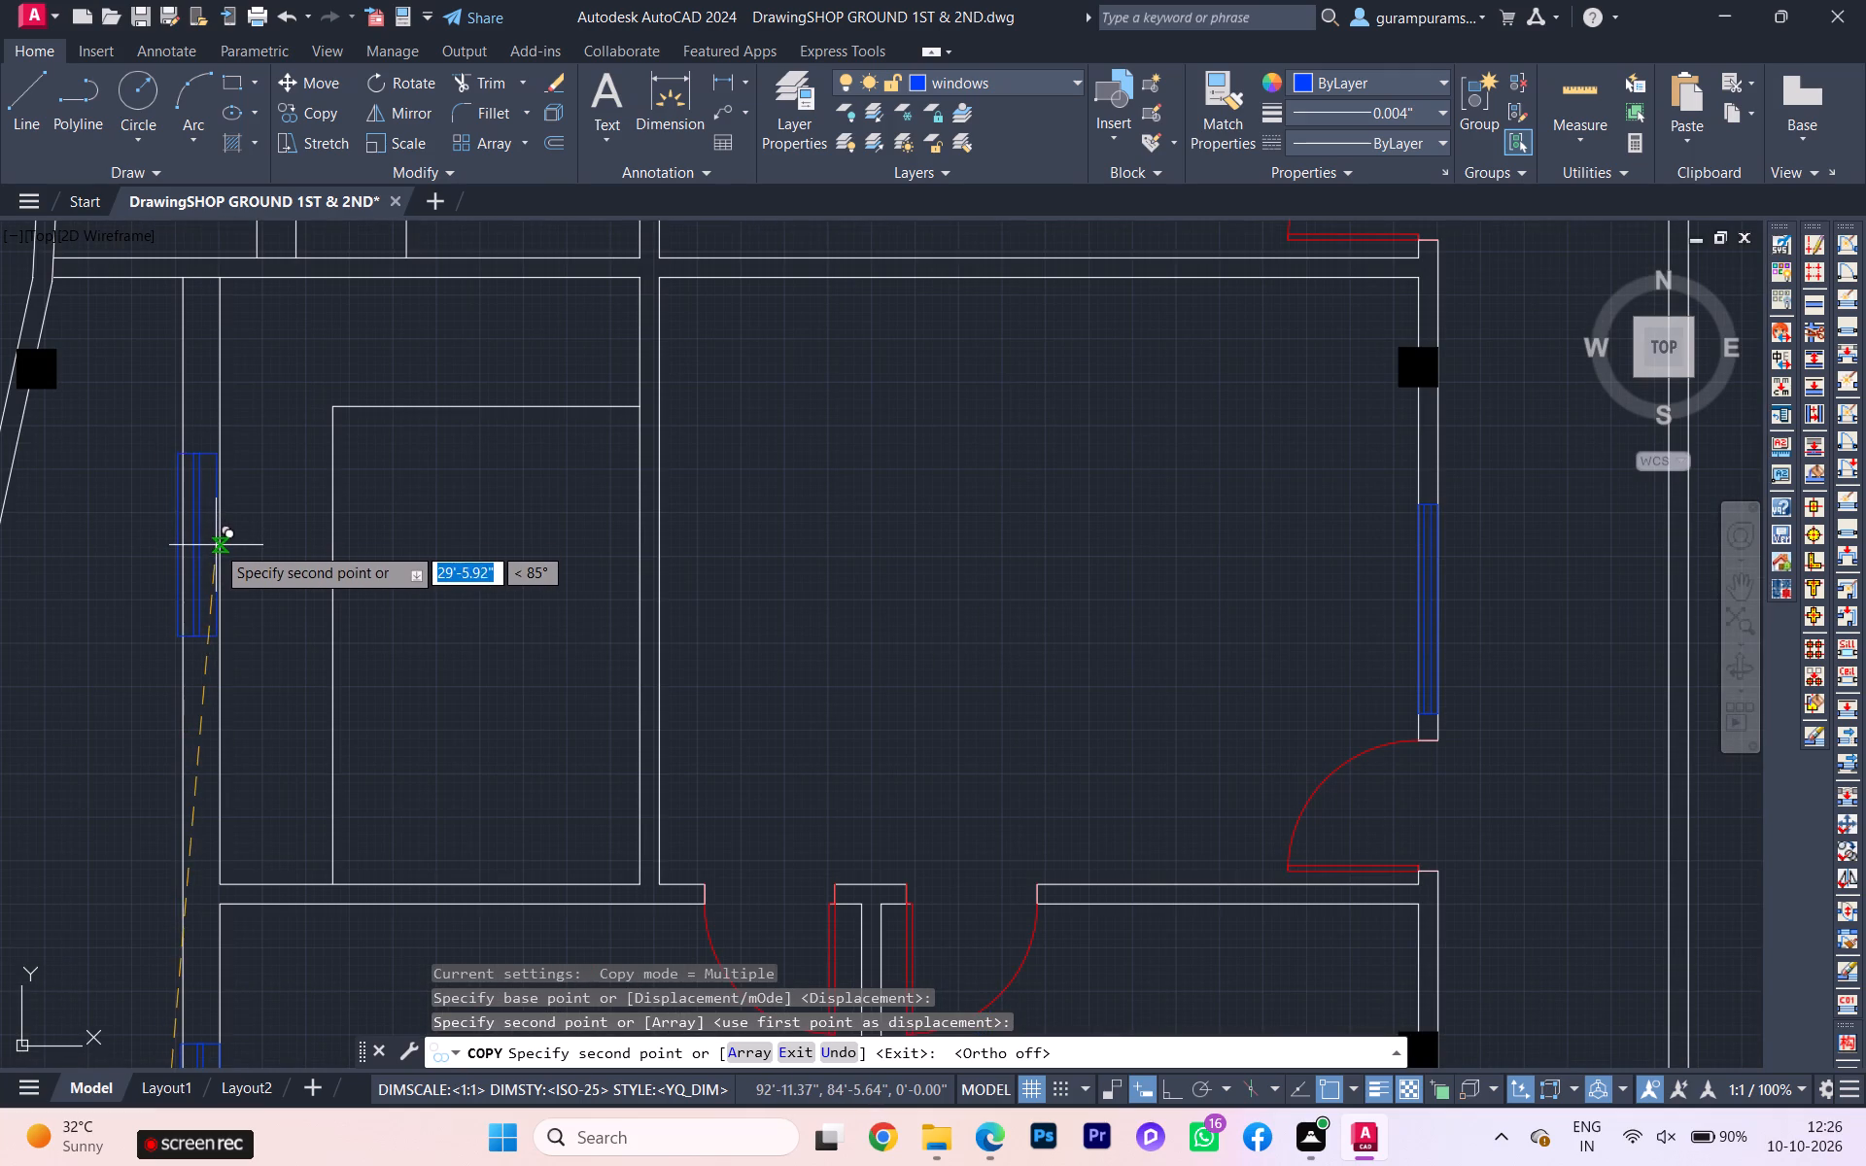
left_click(221, 560)
Place a window copy about 41' from the base point in the balcony wall of the 7'x11'-10½" kitchen.
scroll(227, 594, "down", 3)
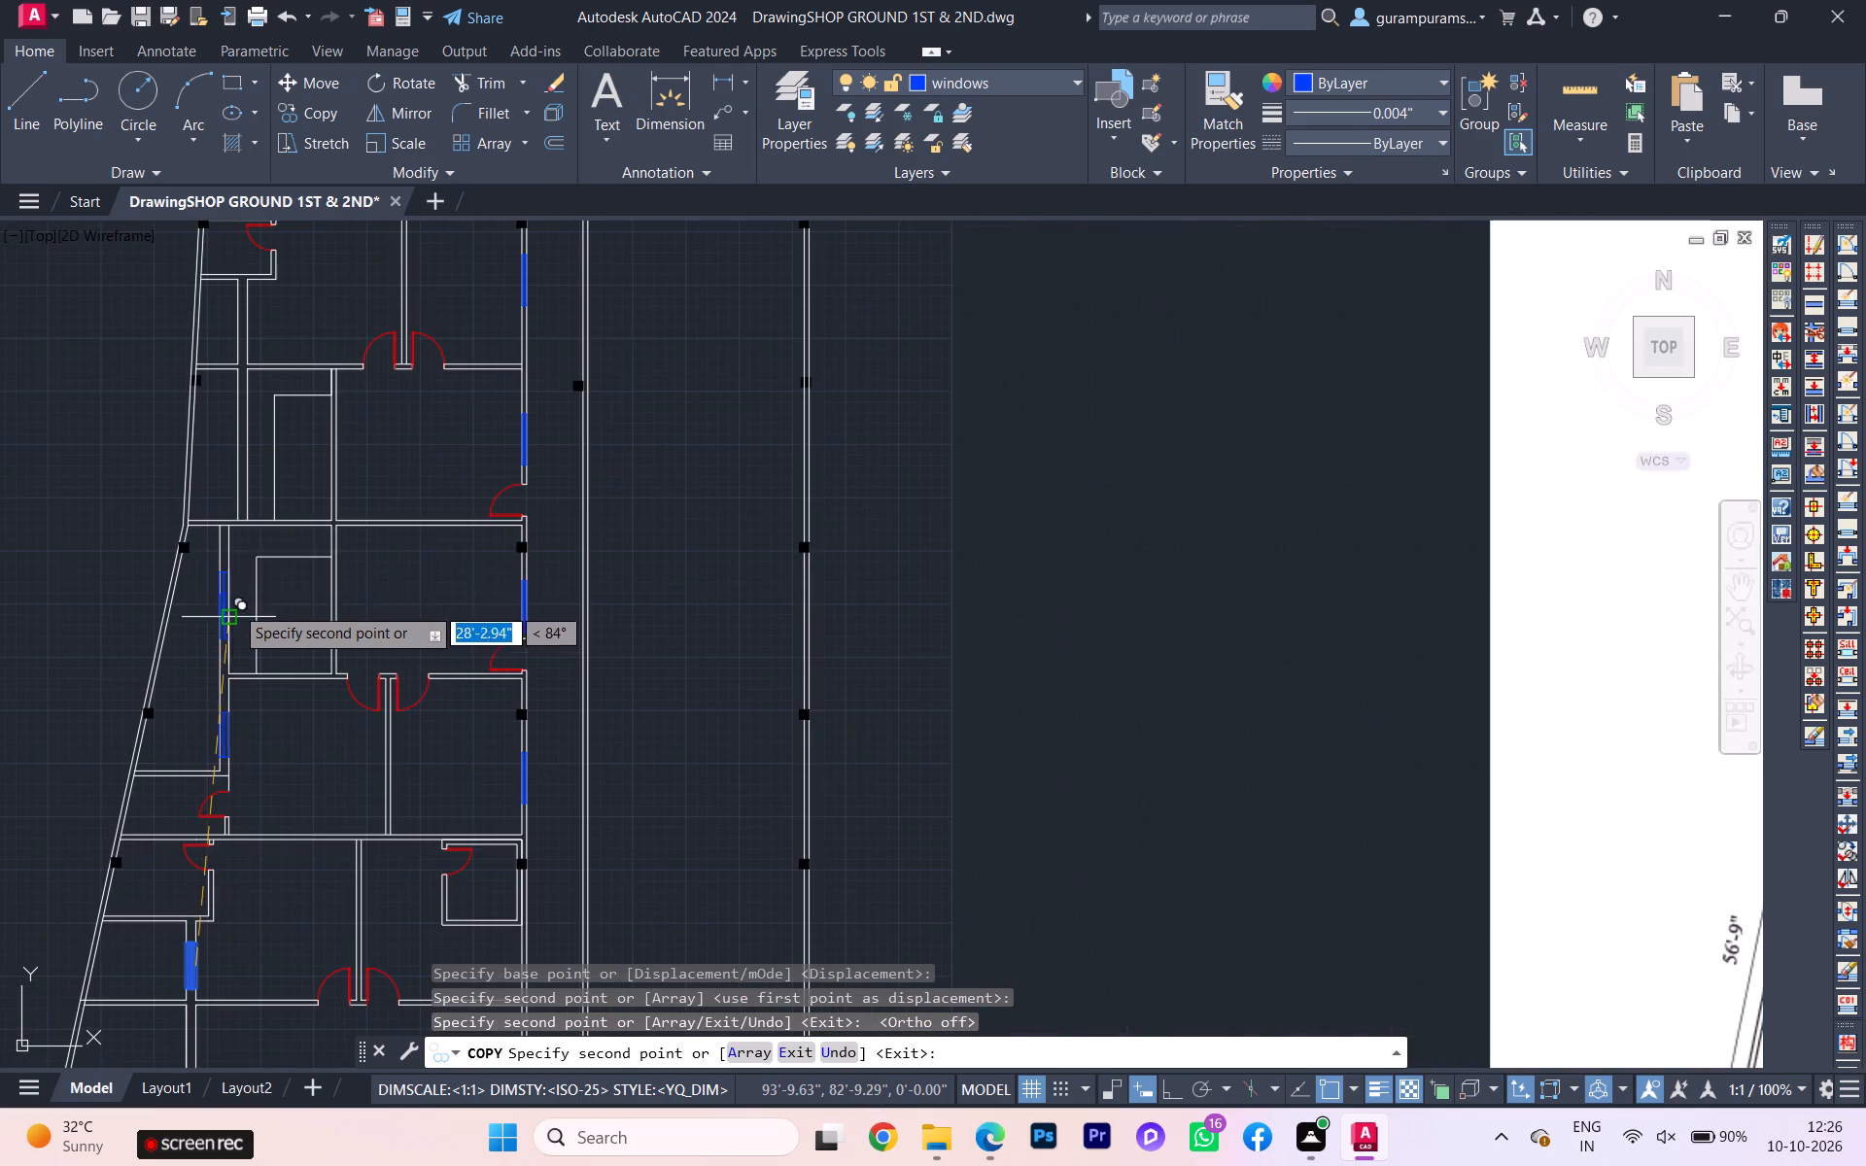
scroll(246, 457, "up", 3)
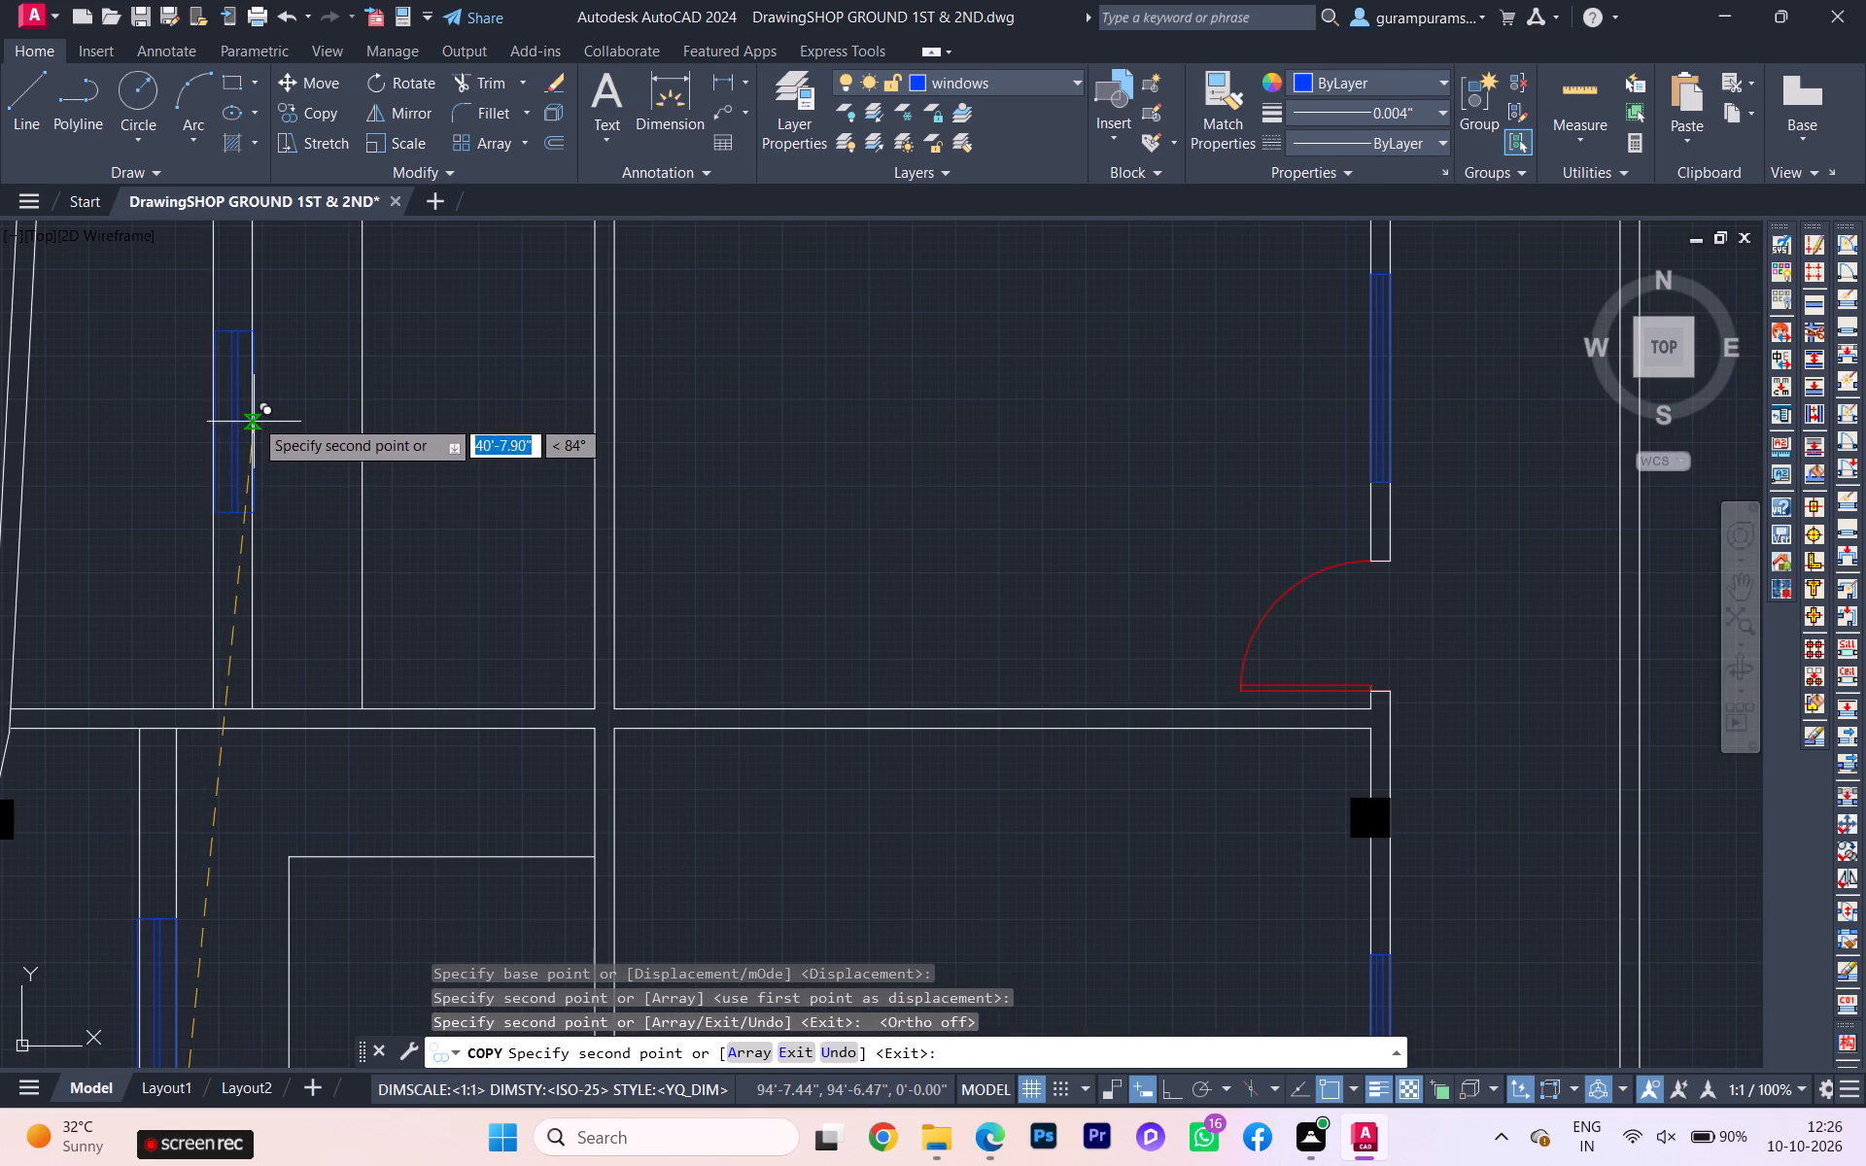
left_click(249, 401)
Place a window copy about 51' from the base point in the balcony wall of the 12'-1"x11'-7½" room beside the study.
scroll(264, 512, "down", 3)
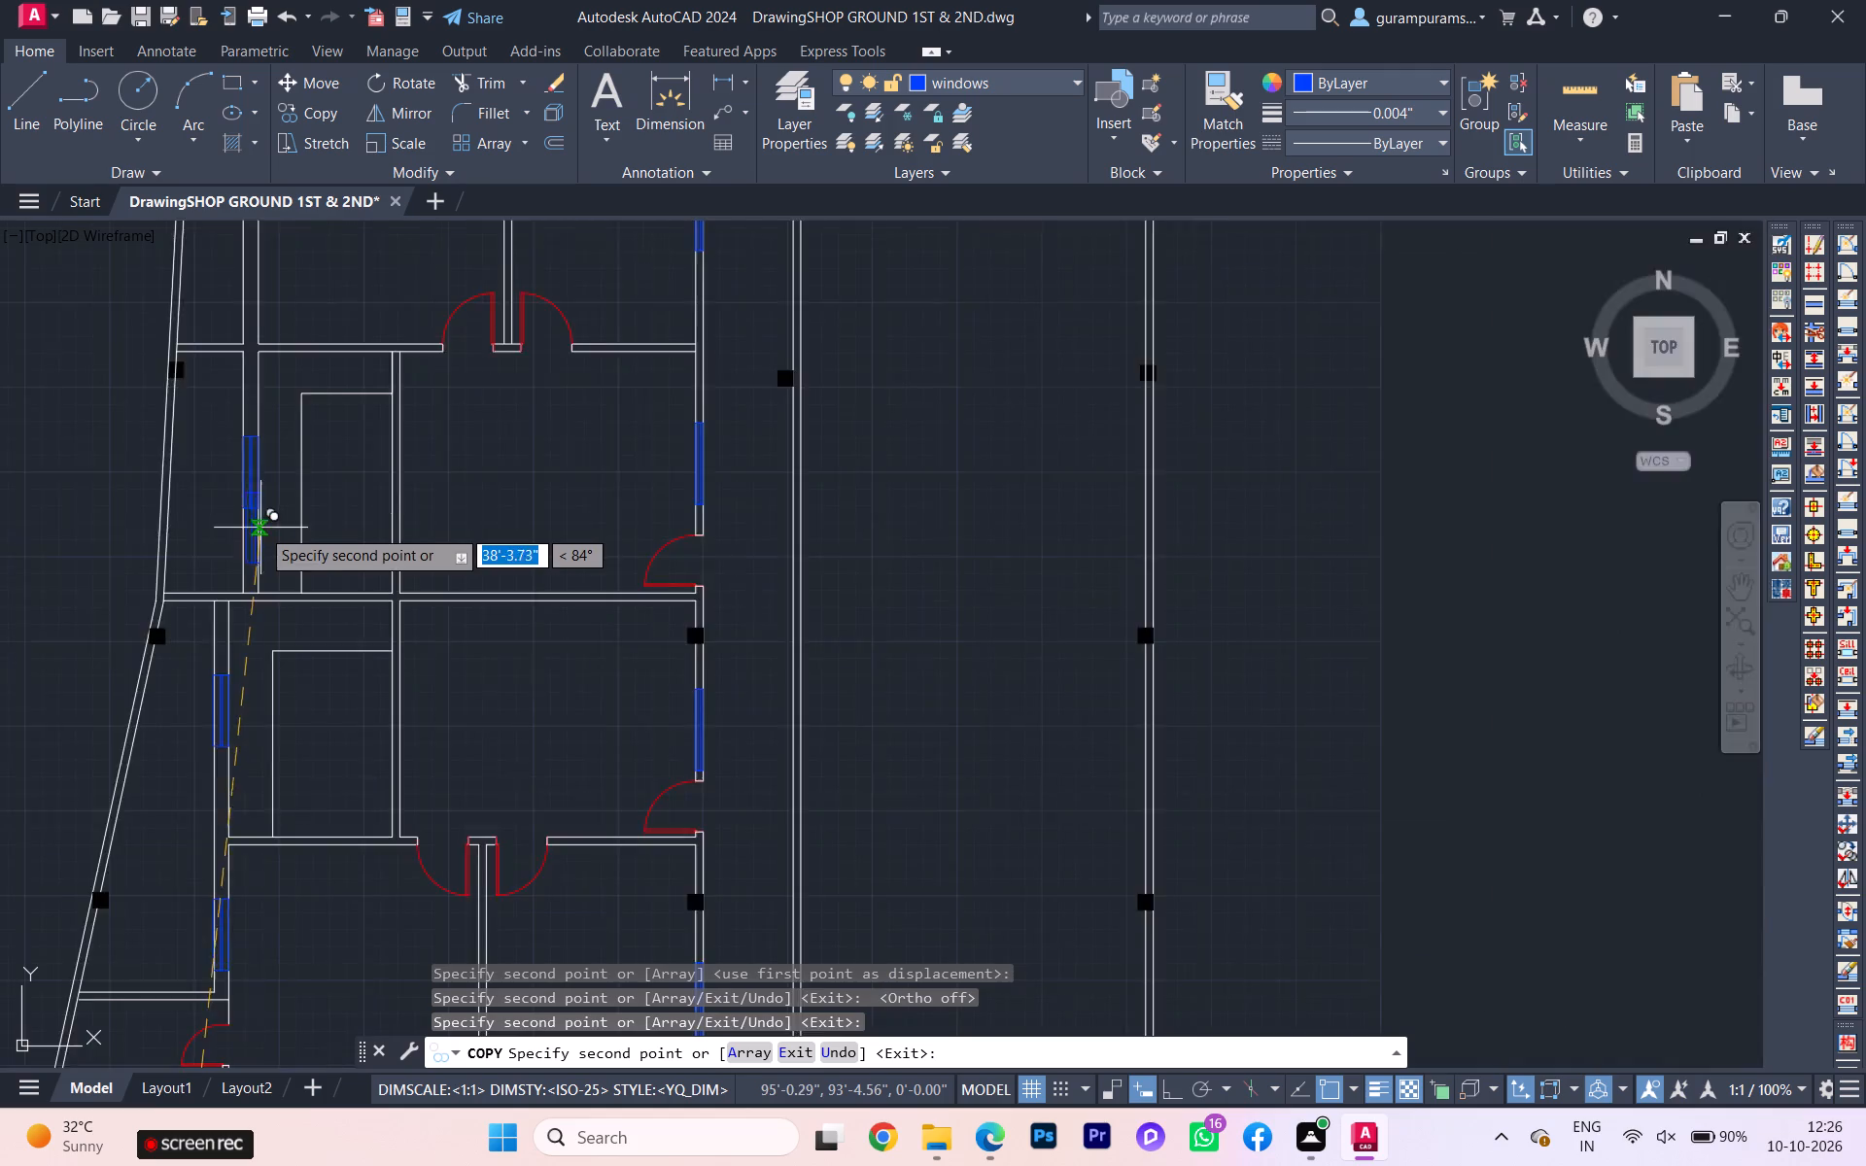
scroll(266, 422, "down", 1)
middle_click_drag(247, 460, 121, 639)
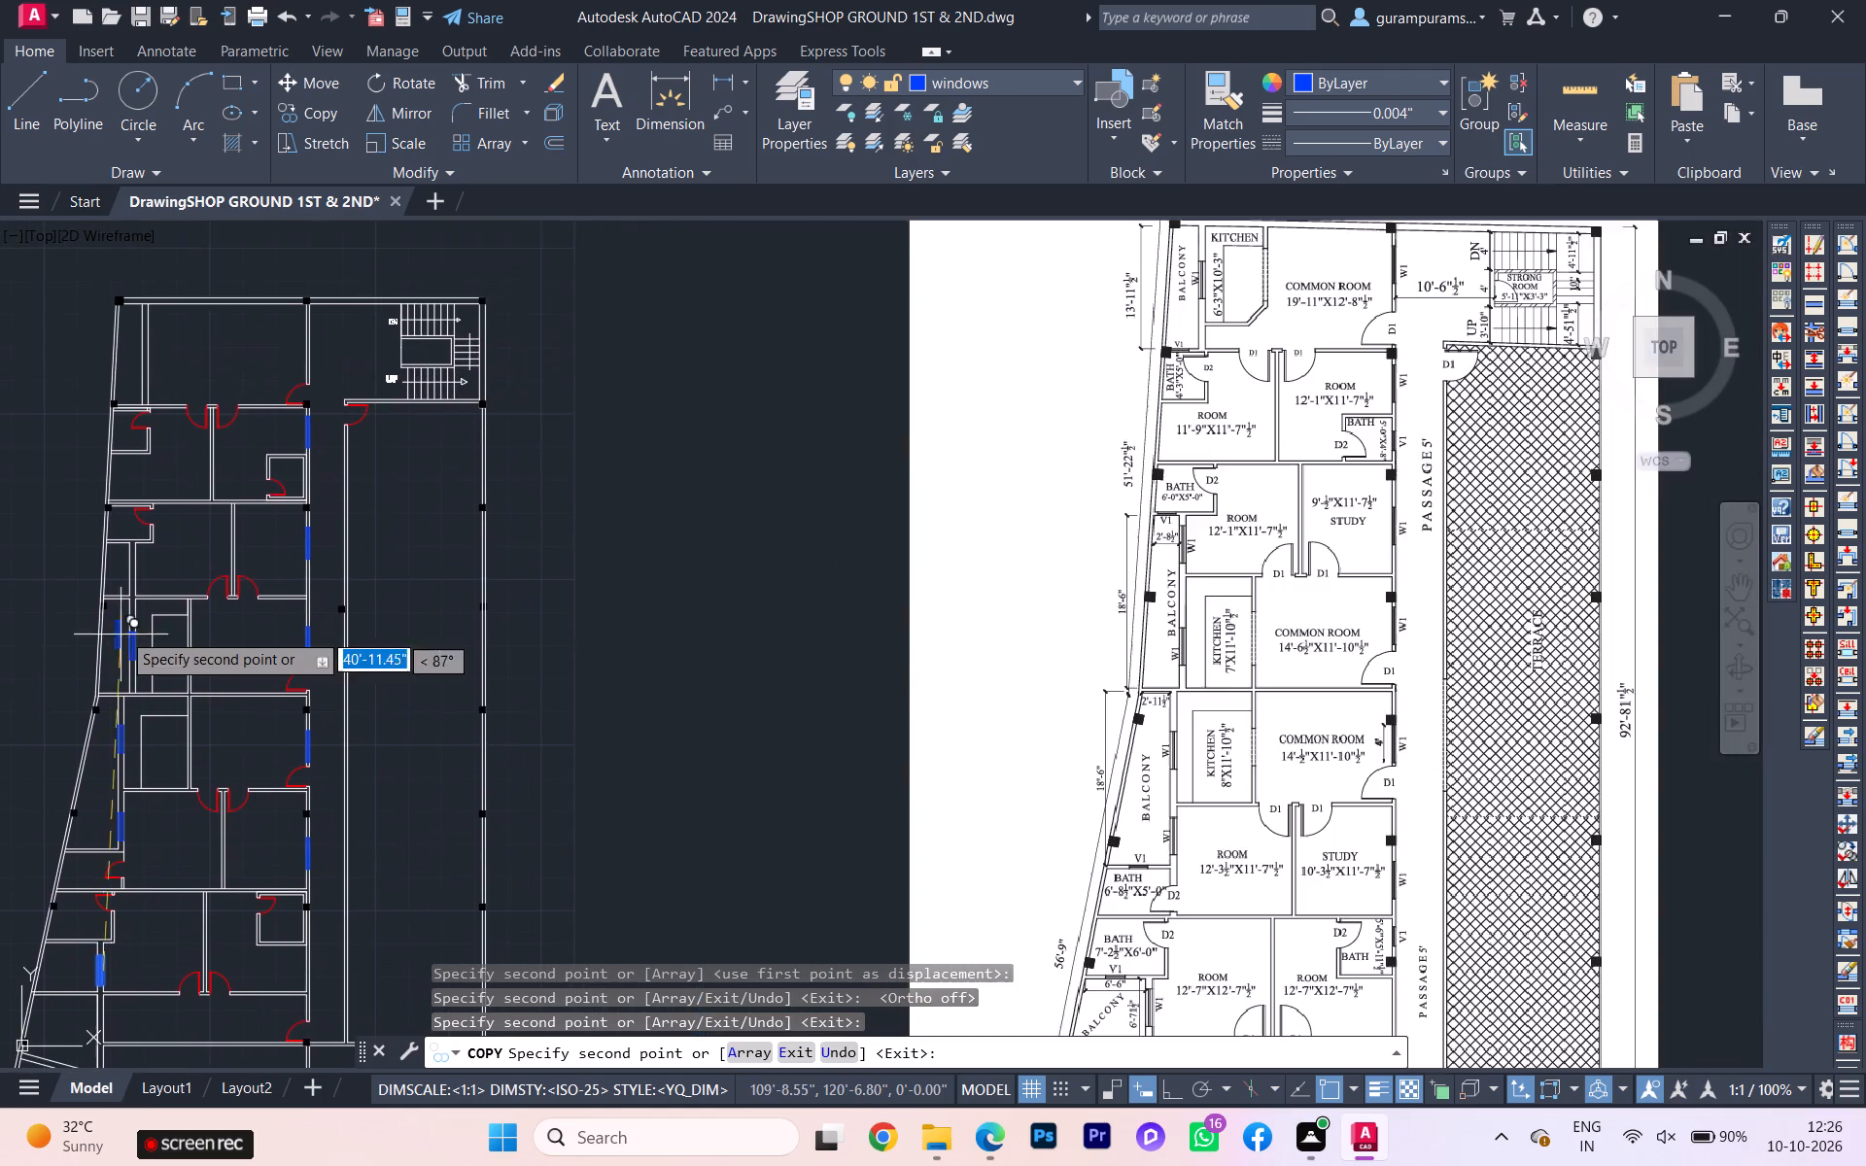
scroll(141, 577, "up", 3)
scroll(89, 588, "down", 3)
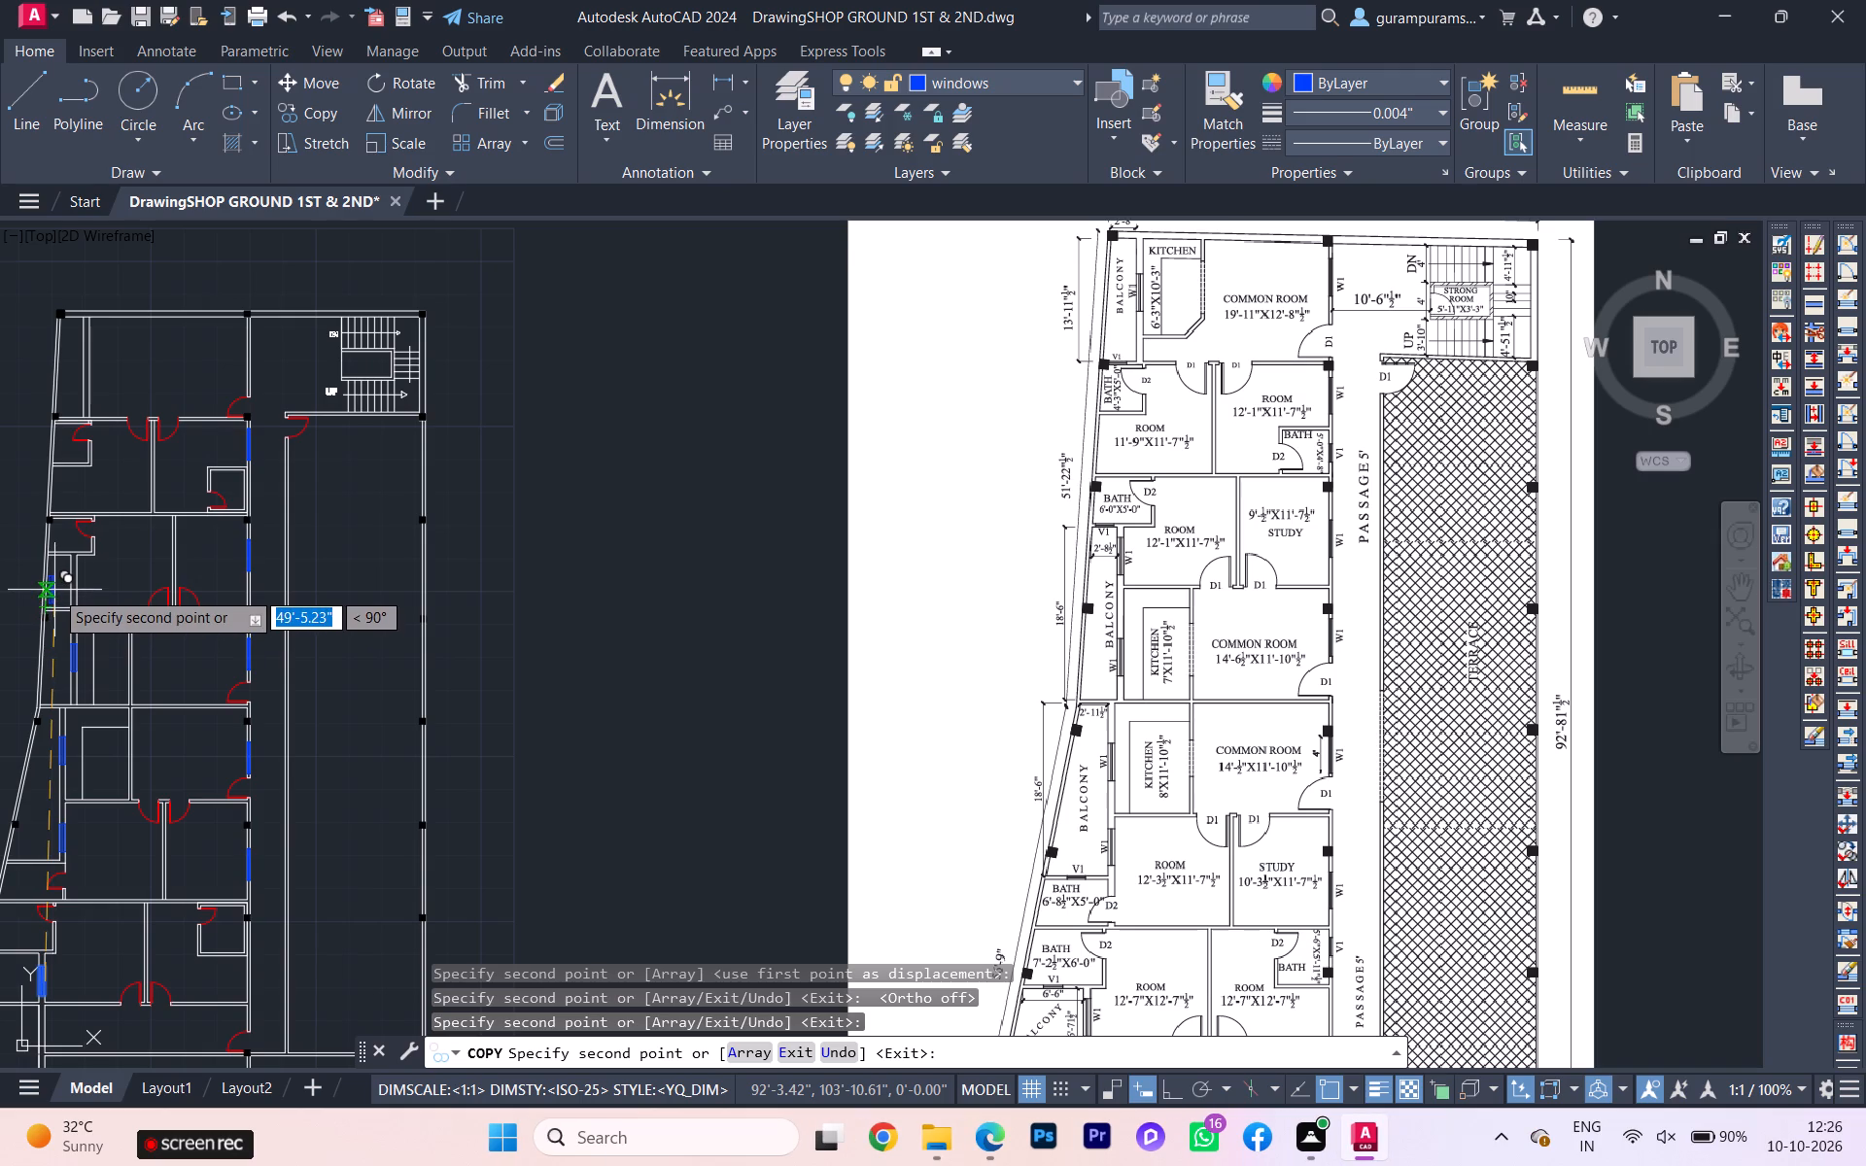
scroll(73, 581, "up", 6)
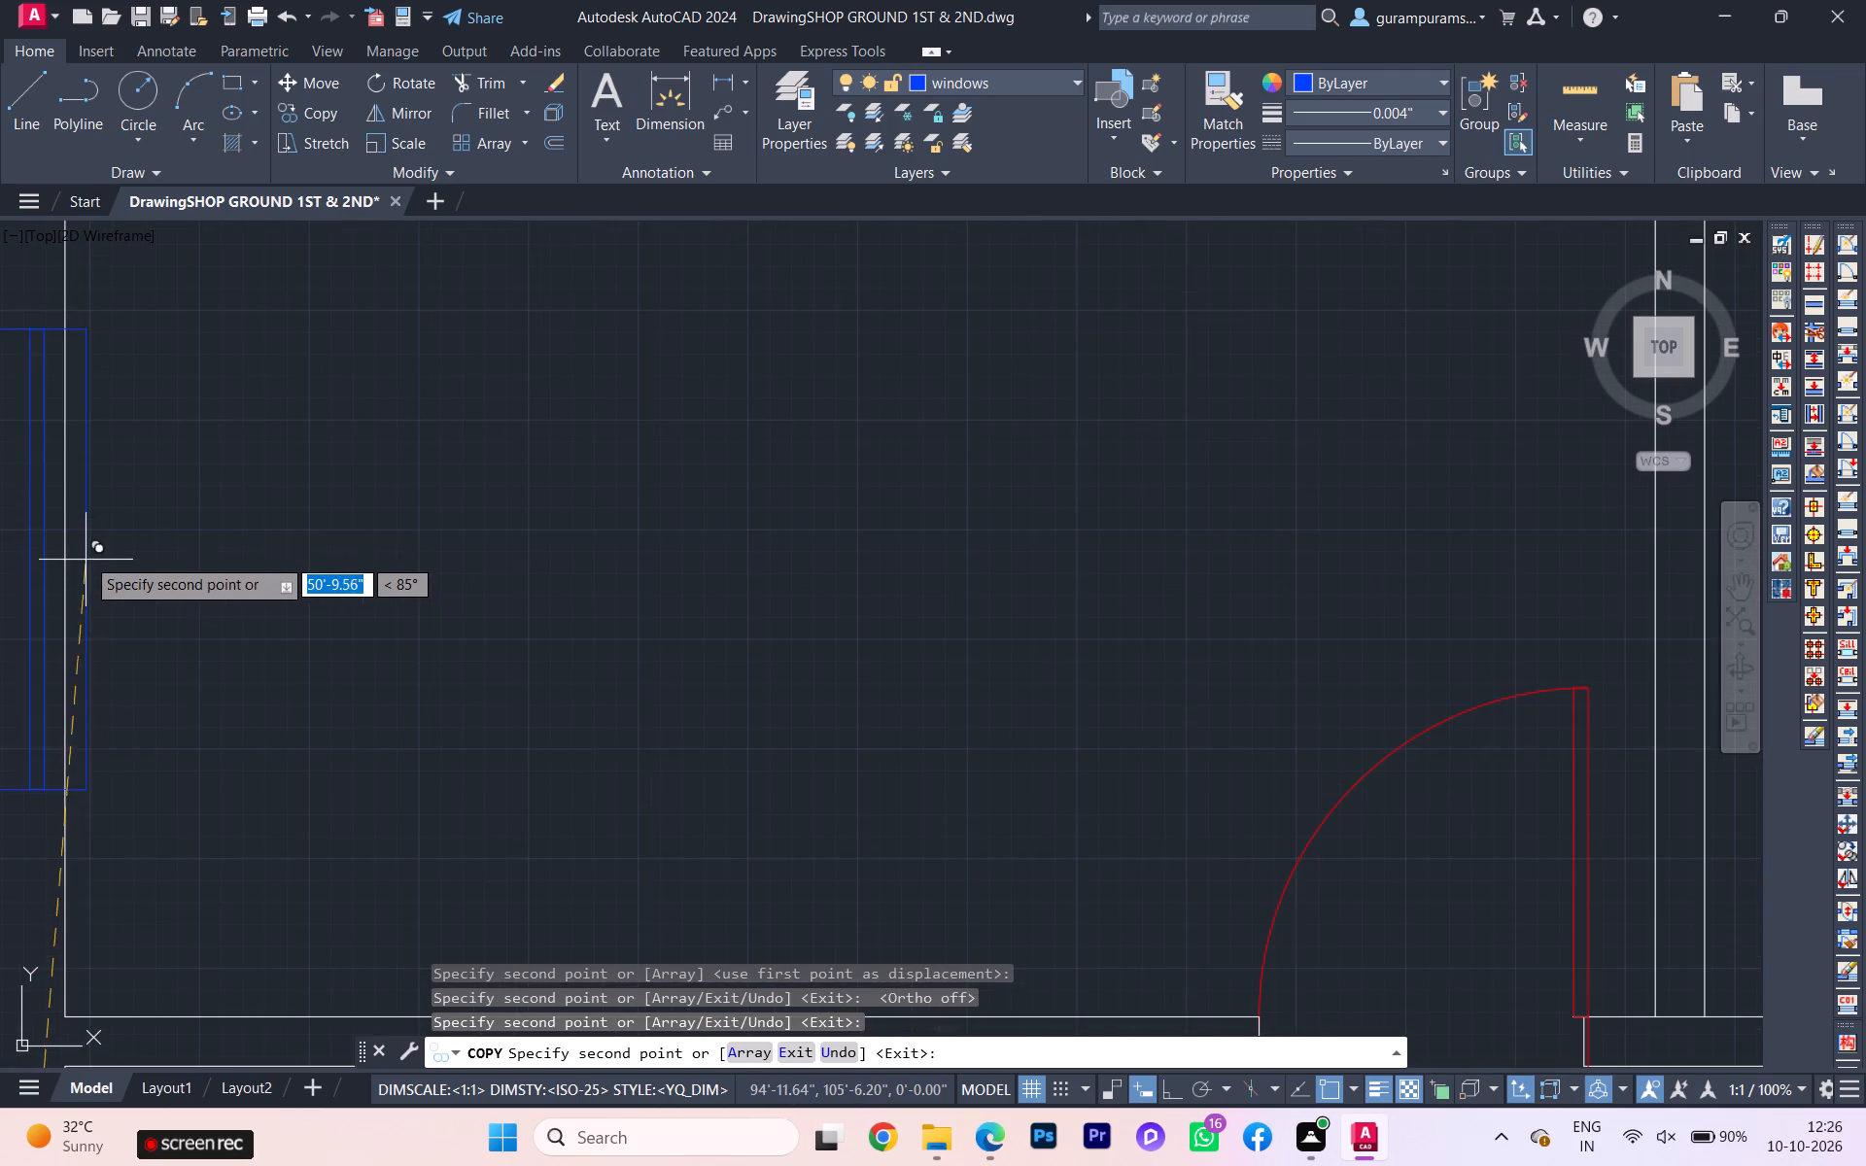
left_click(65, 531)
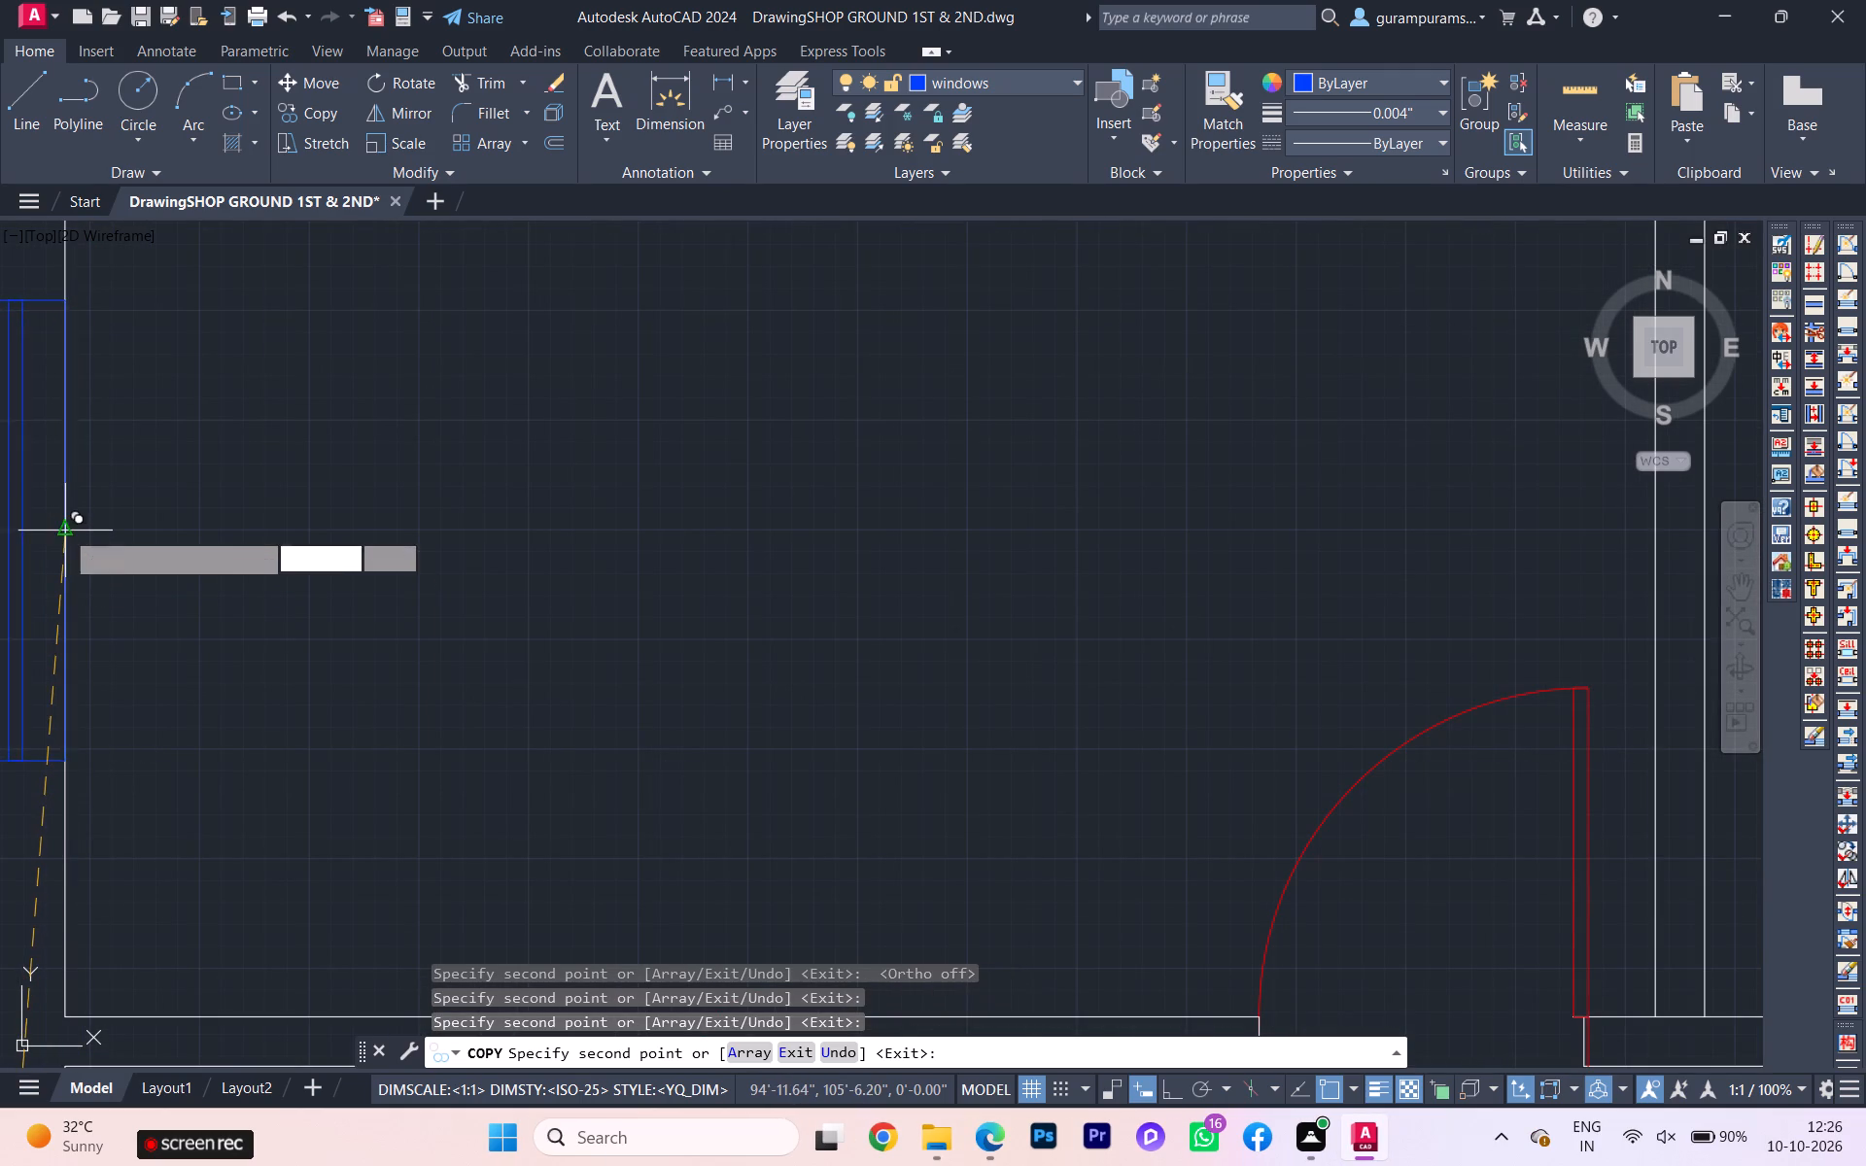
Place a window copy about 78' from the base point in the balcony wall of the uppermost kitchen.
scroll(91, 556, "down", 5)
scroll(0, 622, "down", 2)
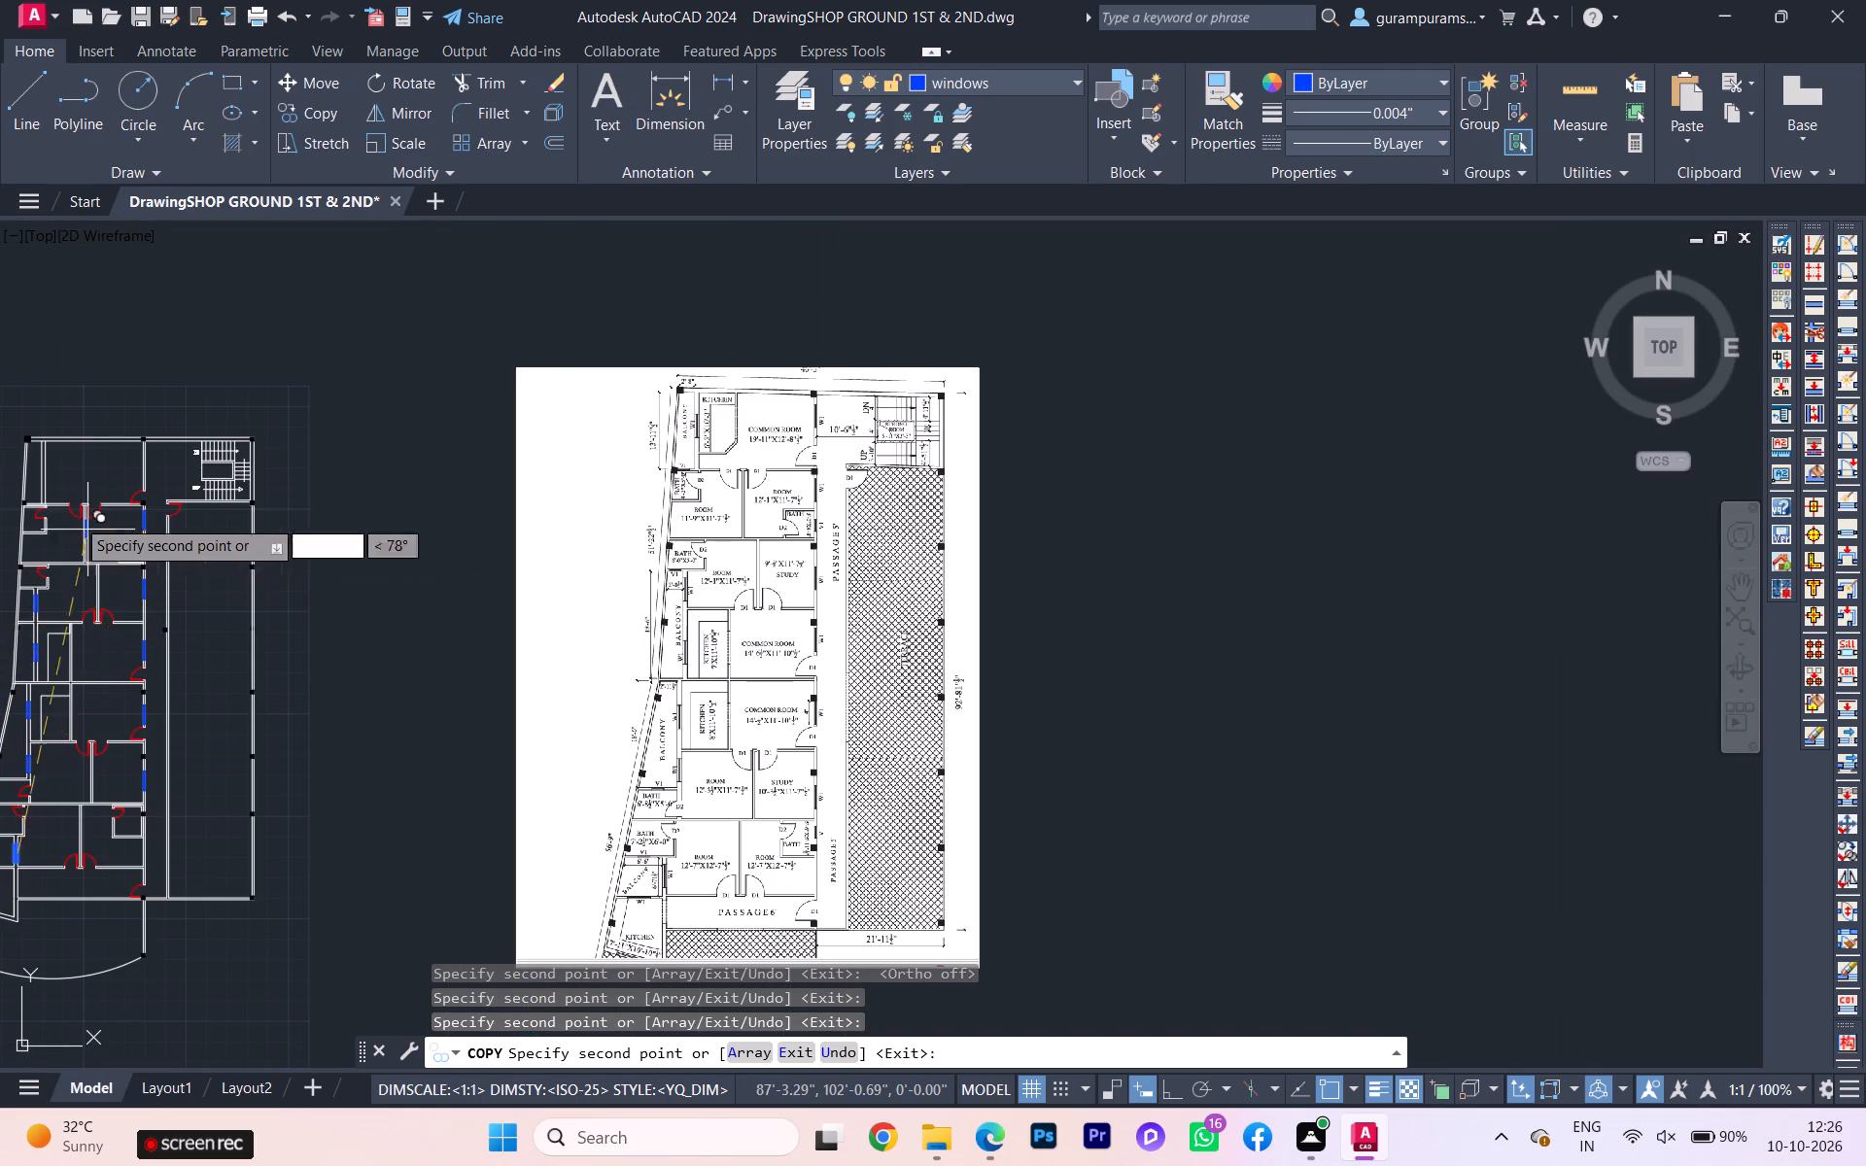
scroll(37, 456, "up", 5)
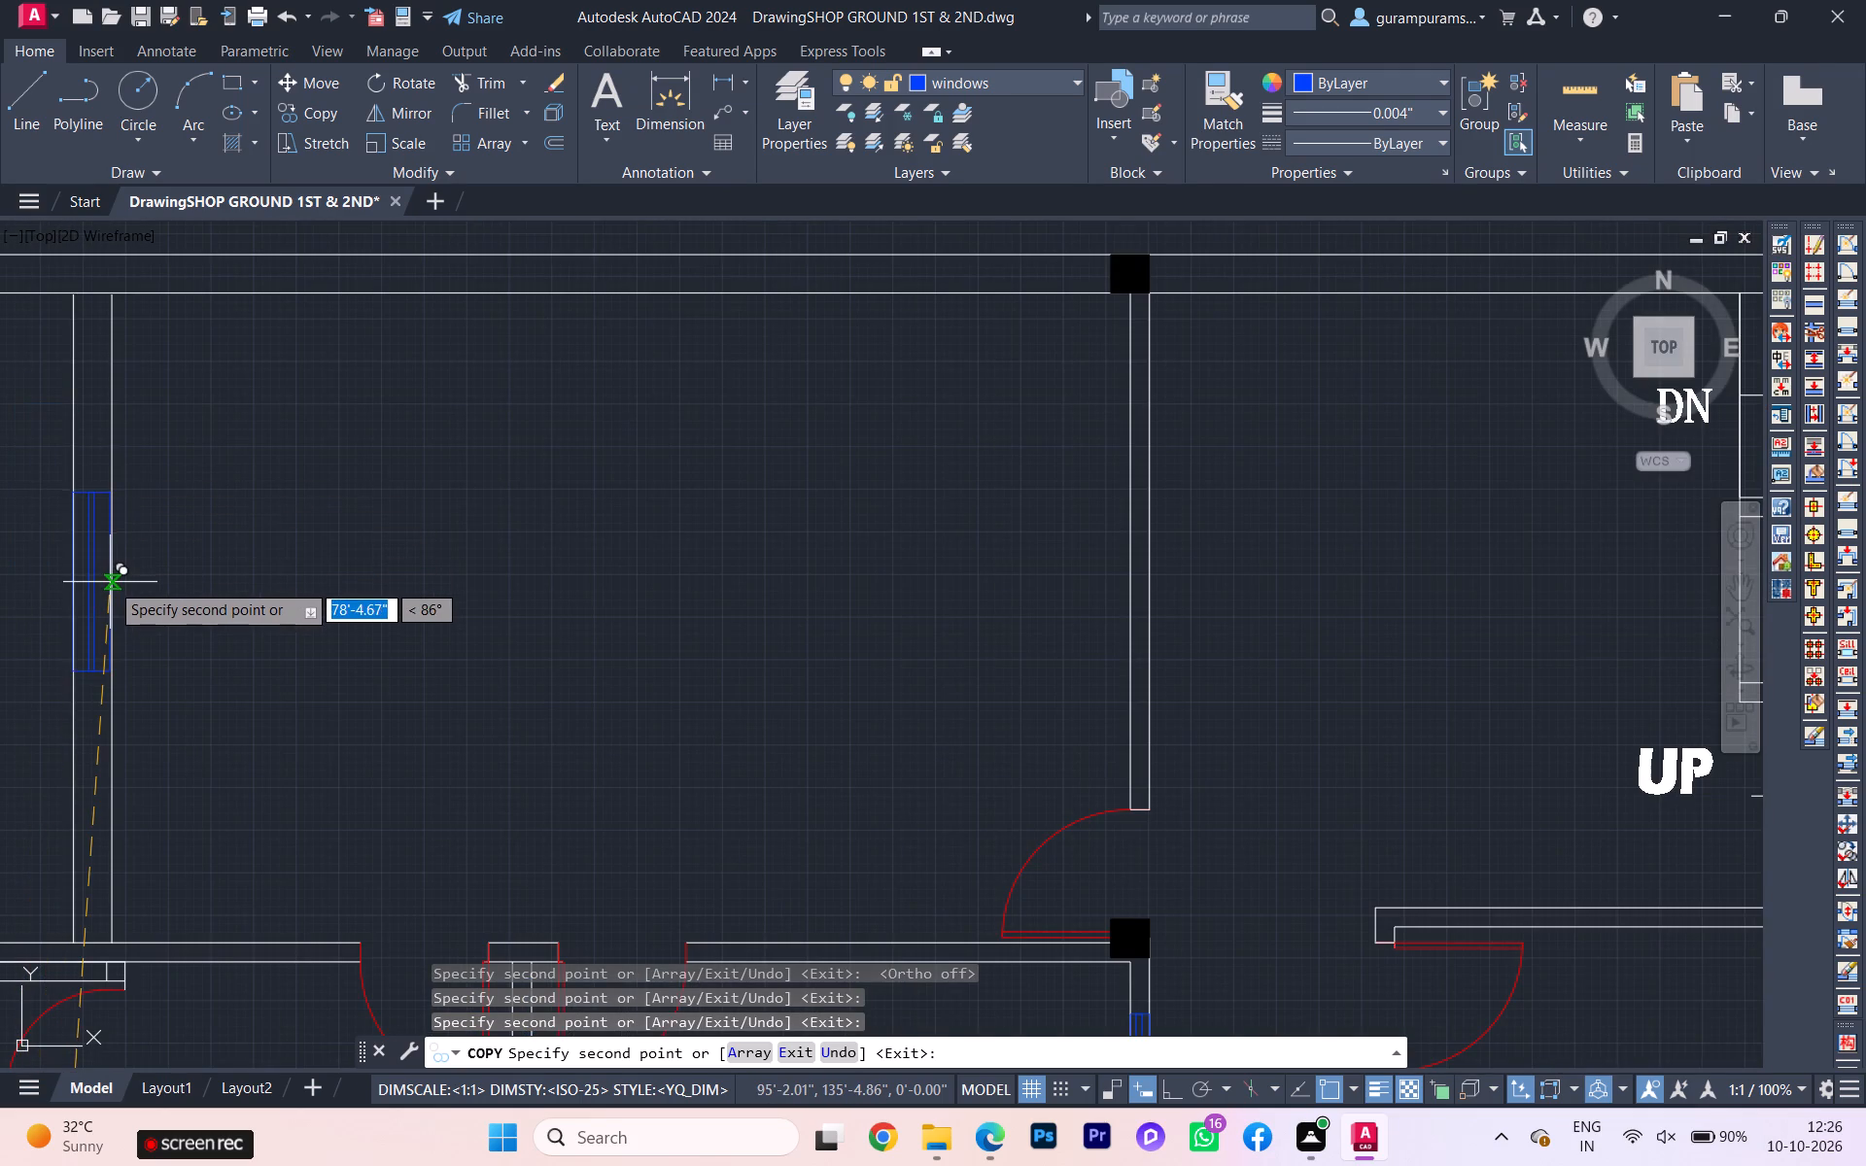
left_click(110, 586)
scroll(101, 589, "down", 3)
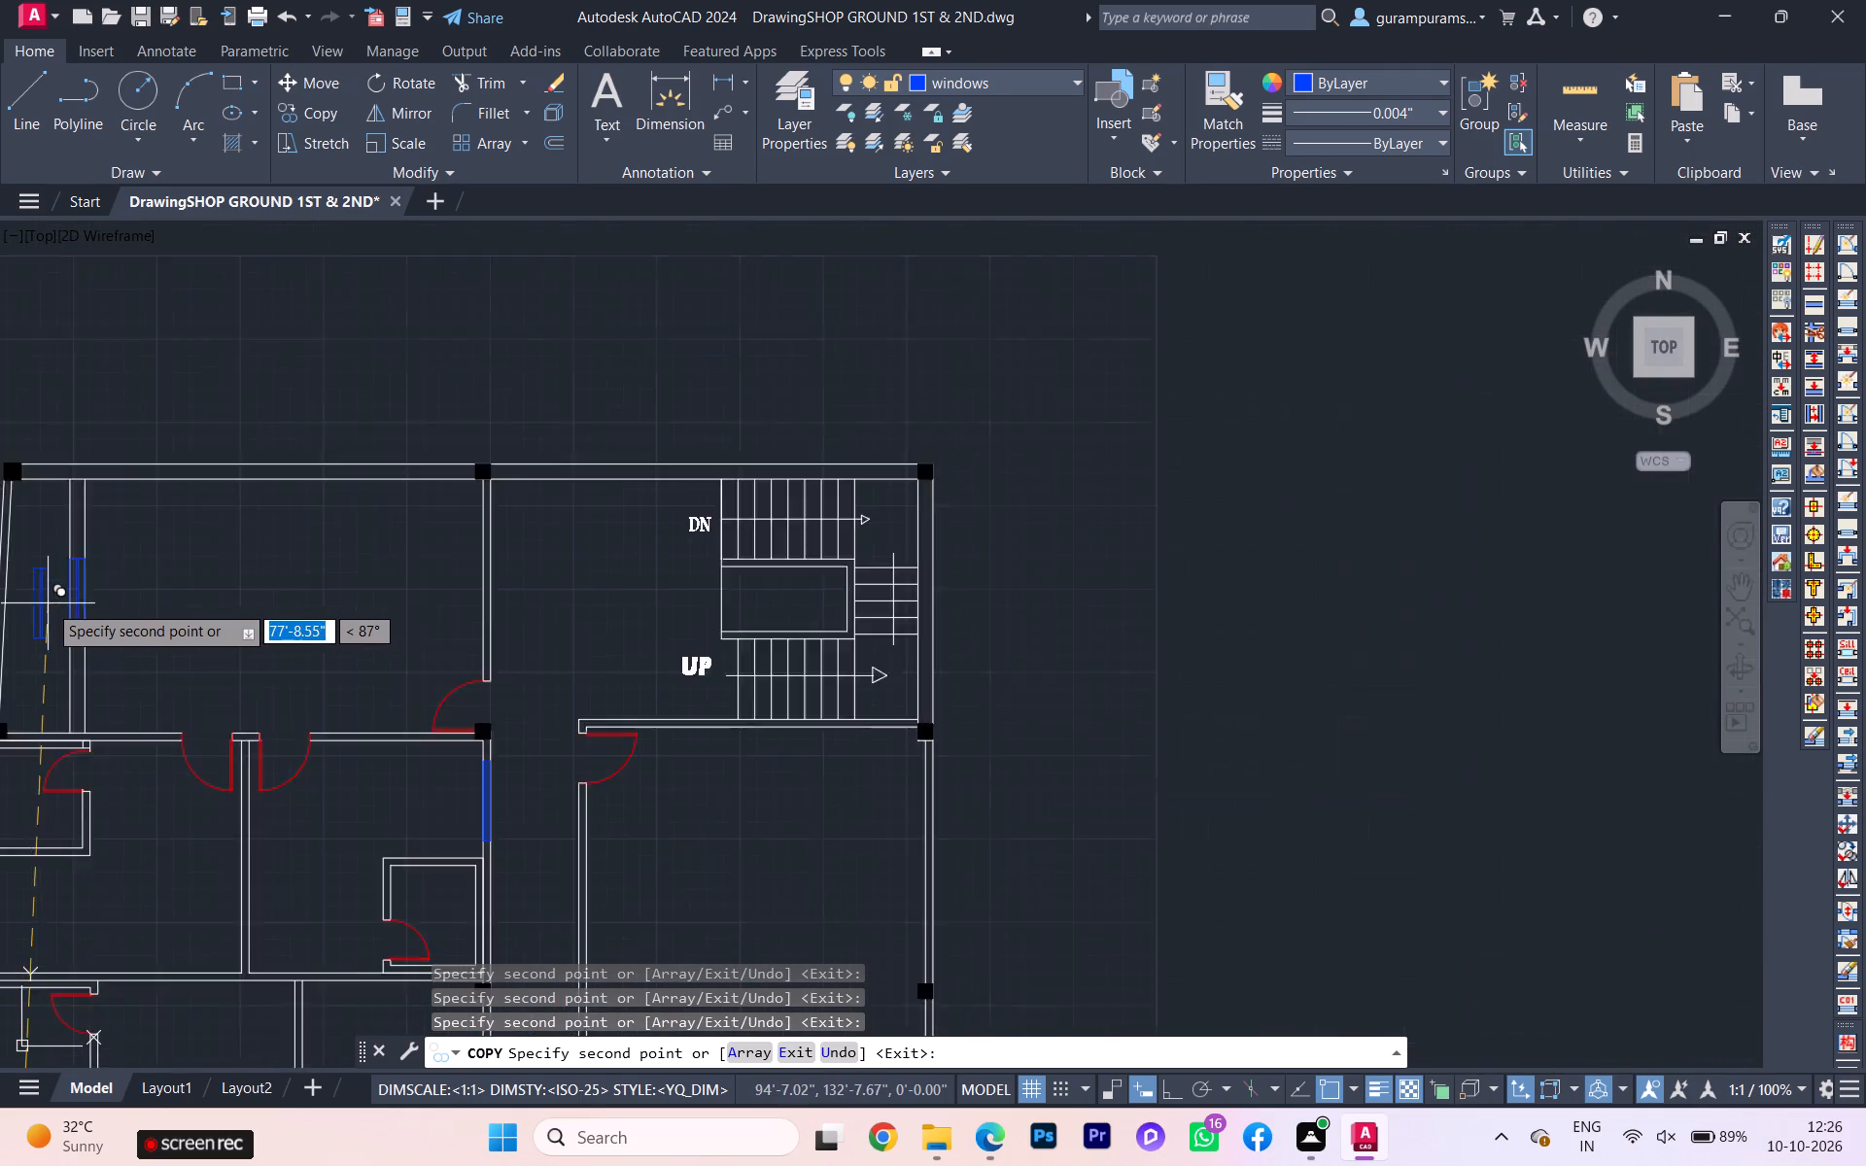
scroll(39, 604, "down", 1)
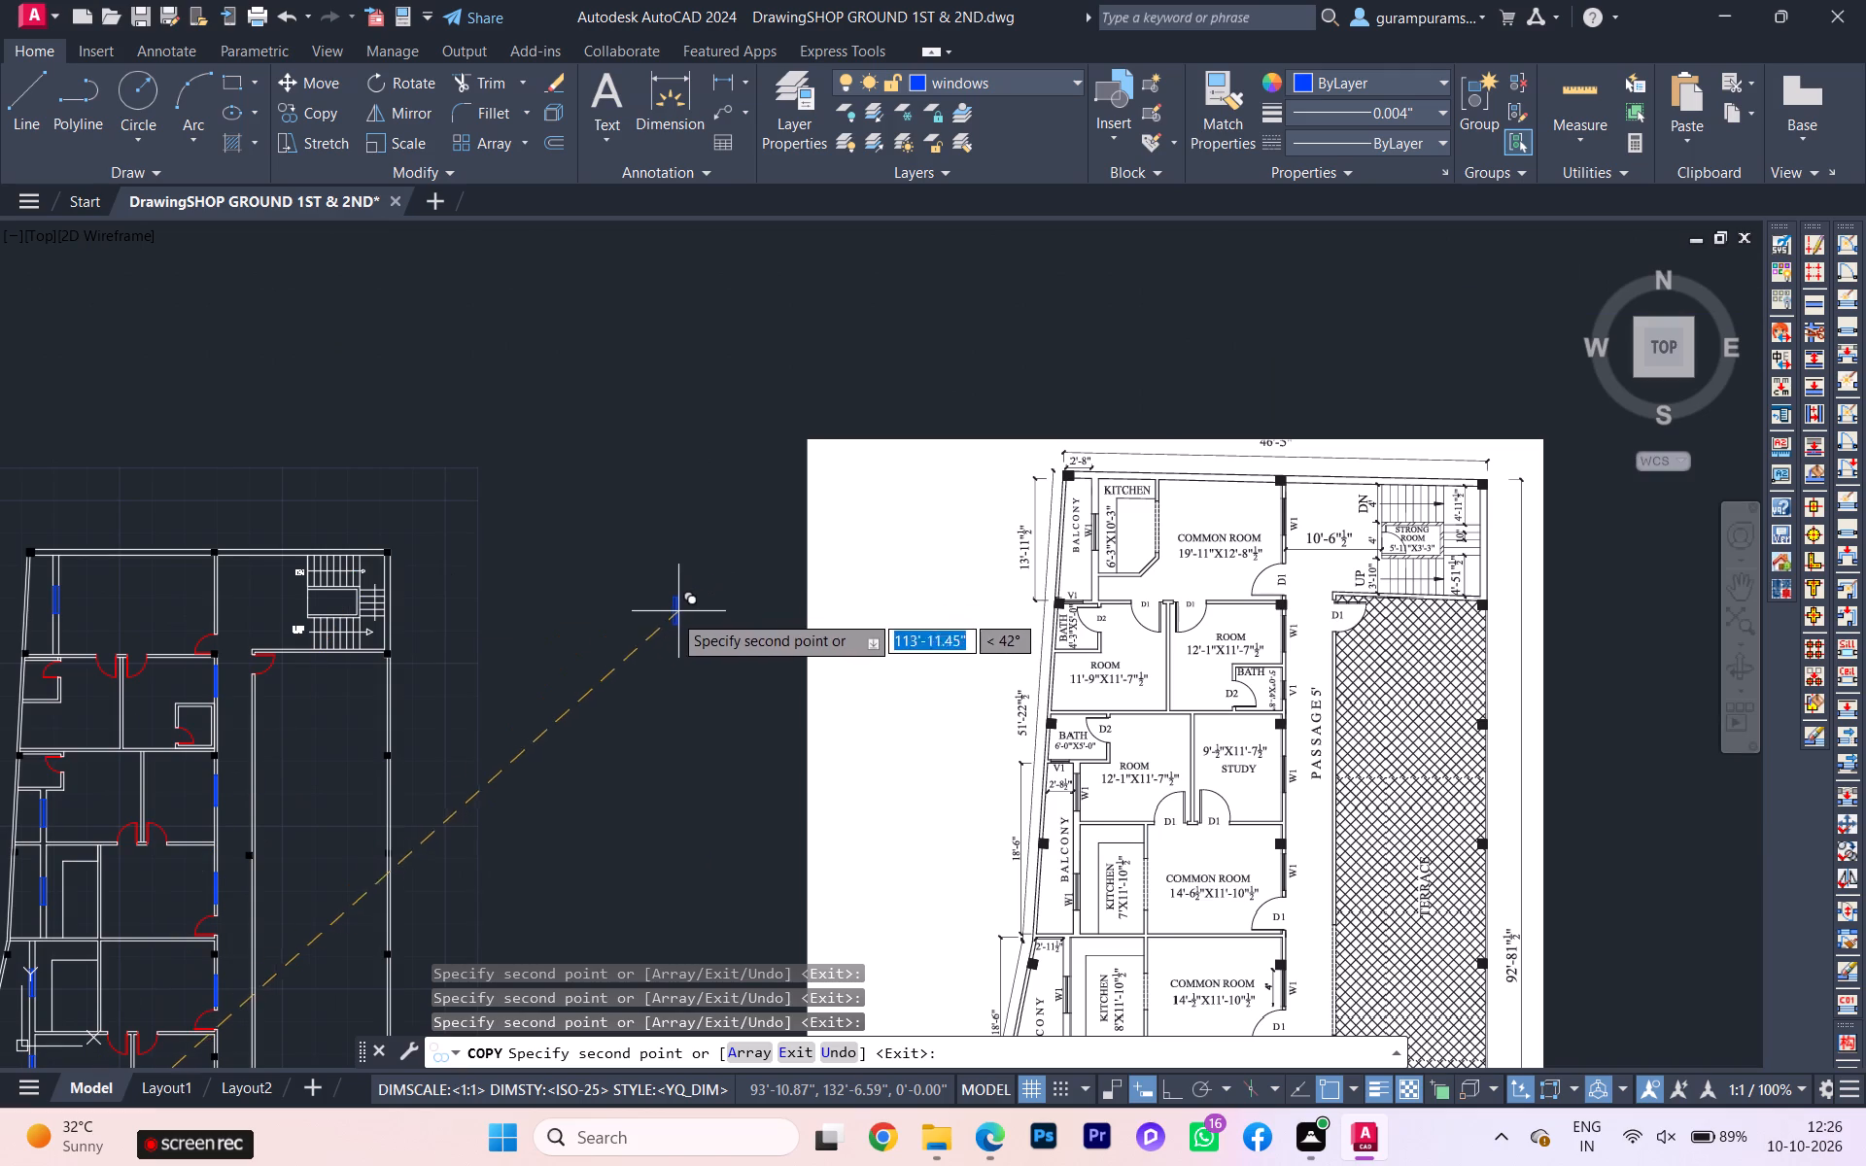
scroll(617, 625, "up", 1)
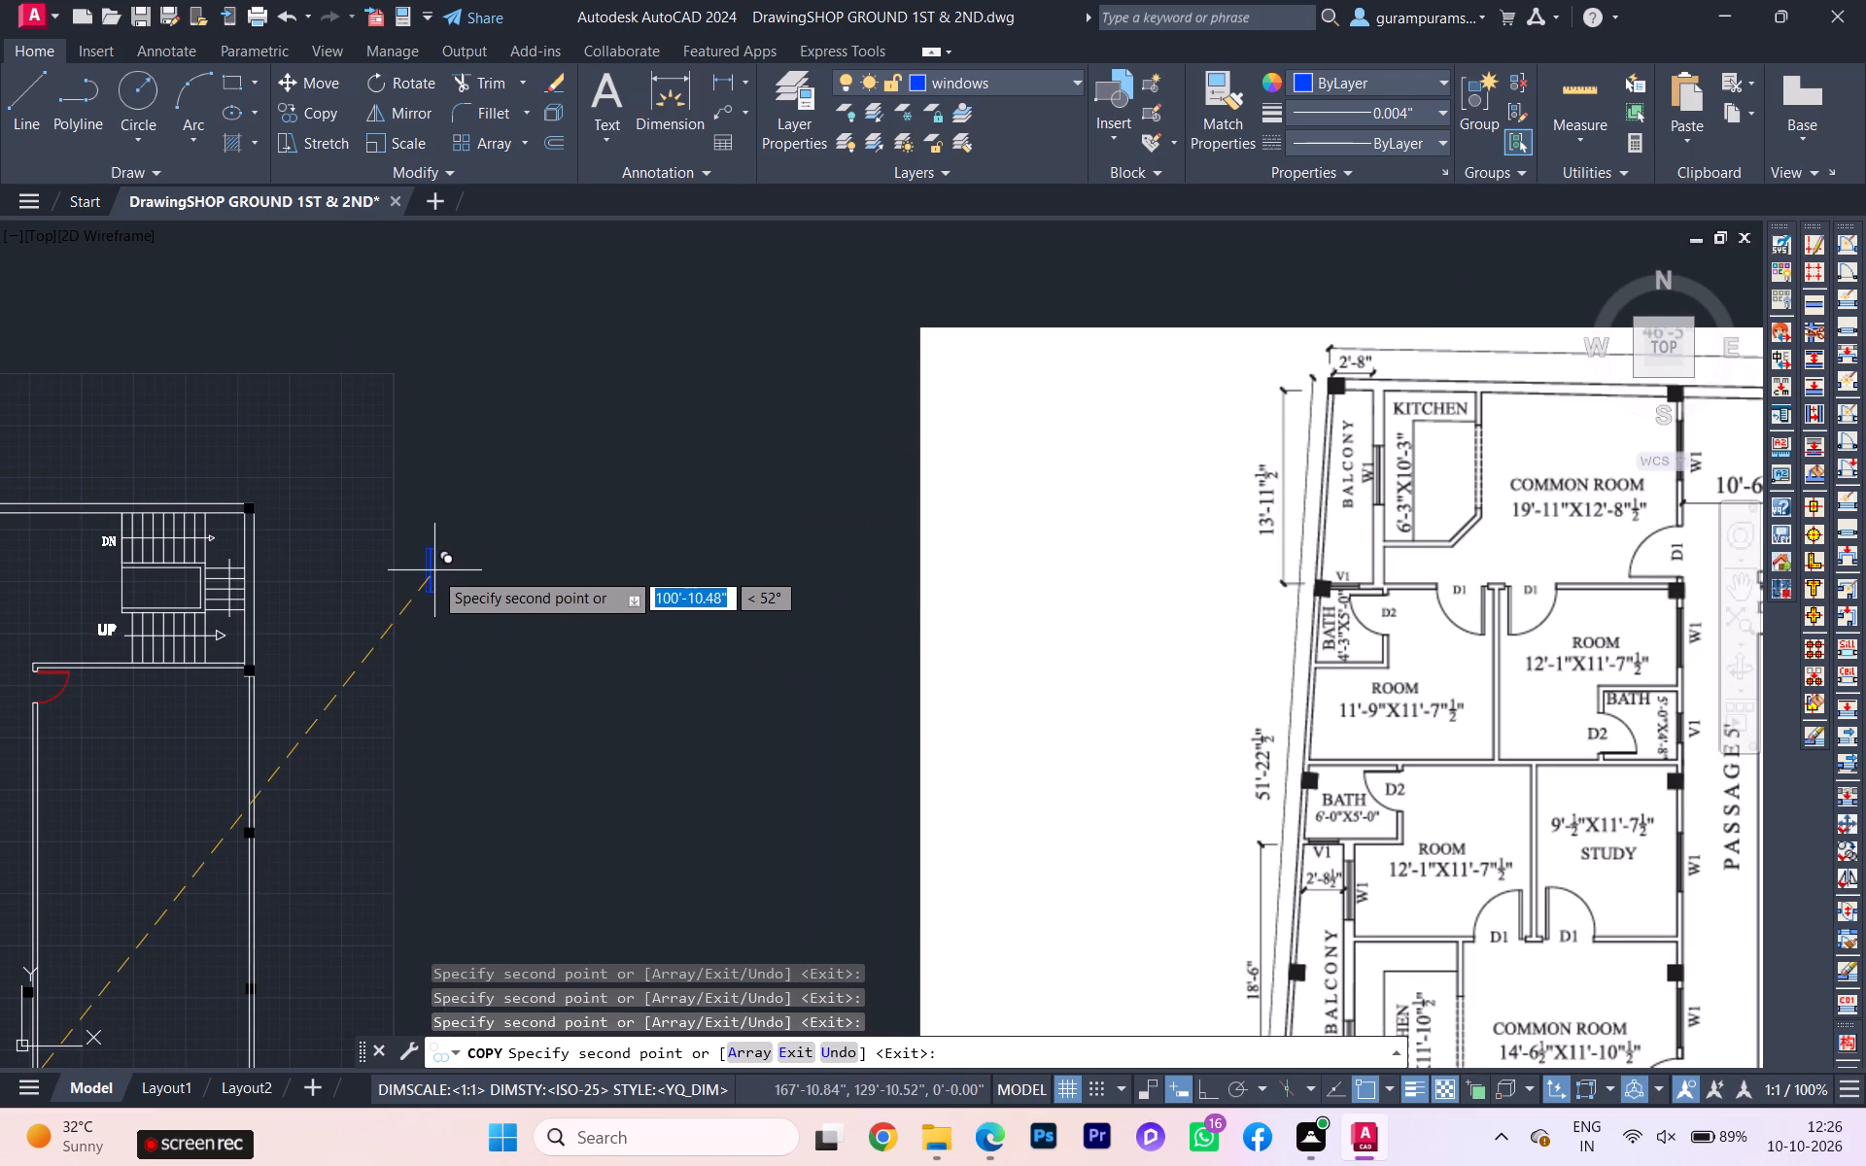
Examine the reference plan's windows, columns, passage and terrace hatching against the drawn plan.
key("Escape")
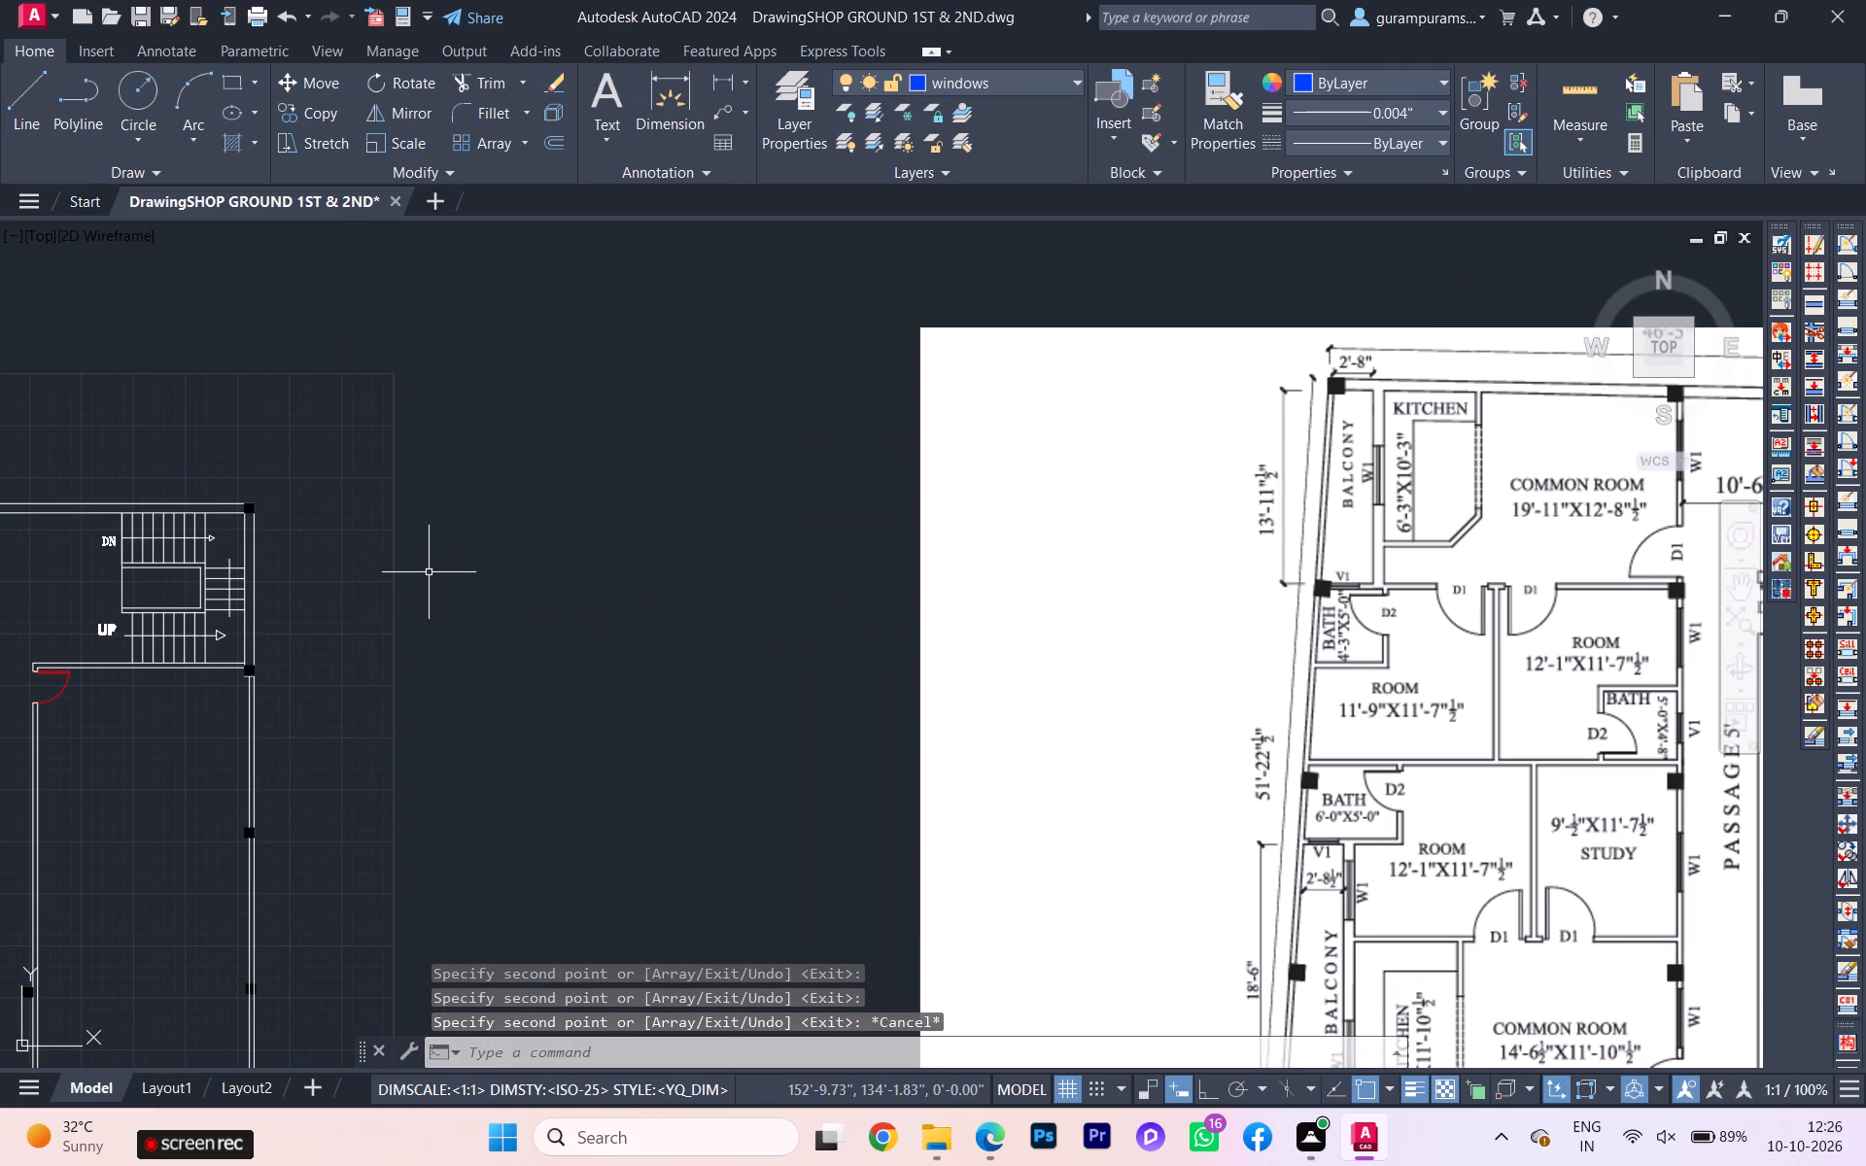
scroll(346, 592, "down", 2)
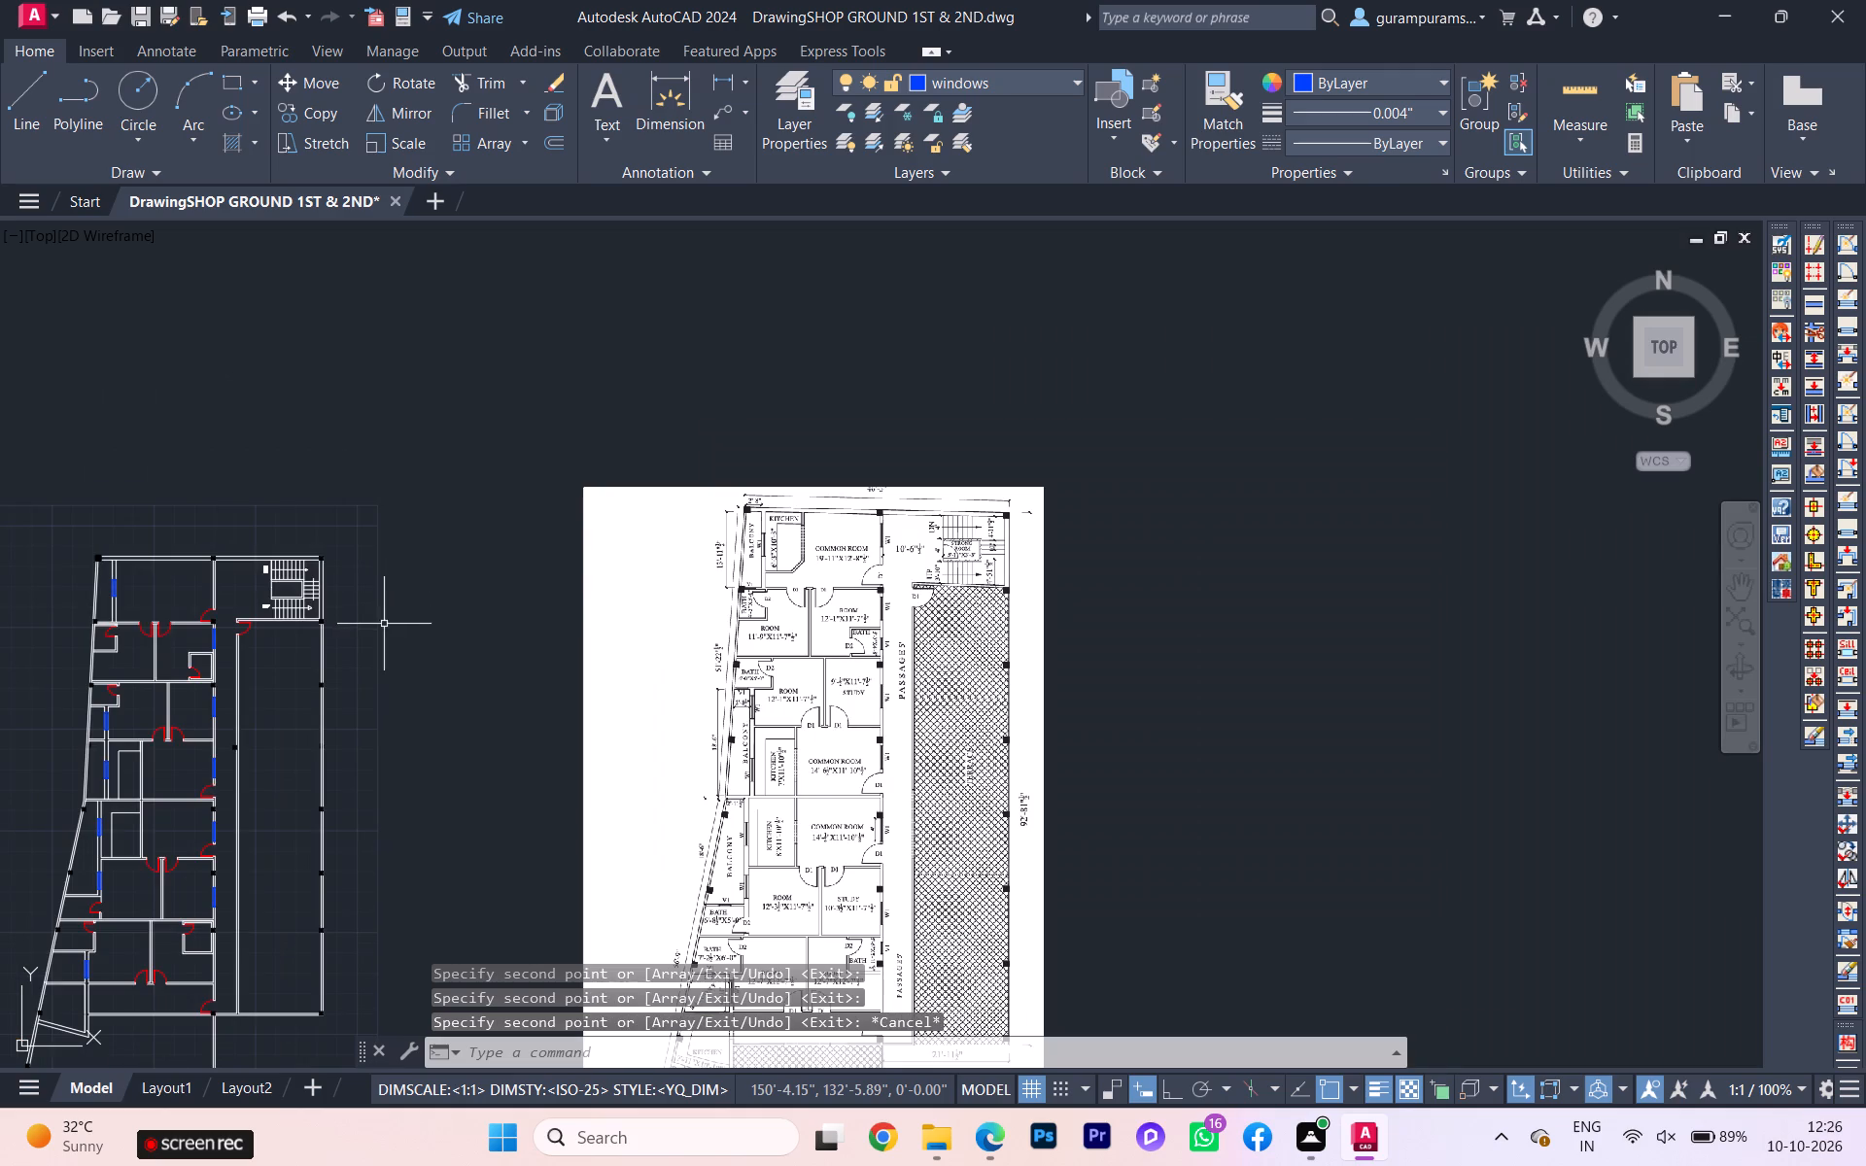
scroll(989, 552, "up", 2)
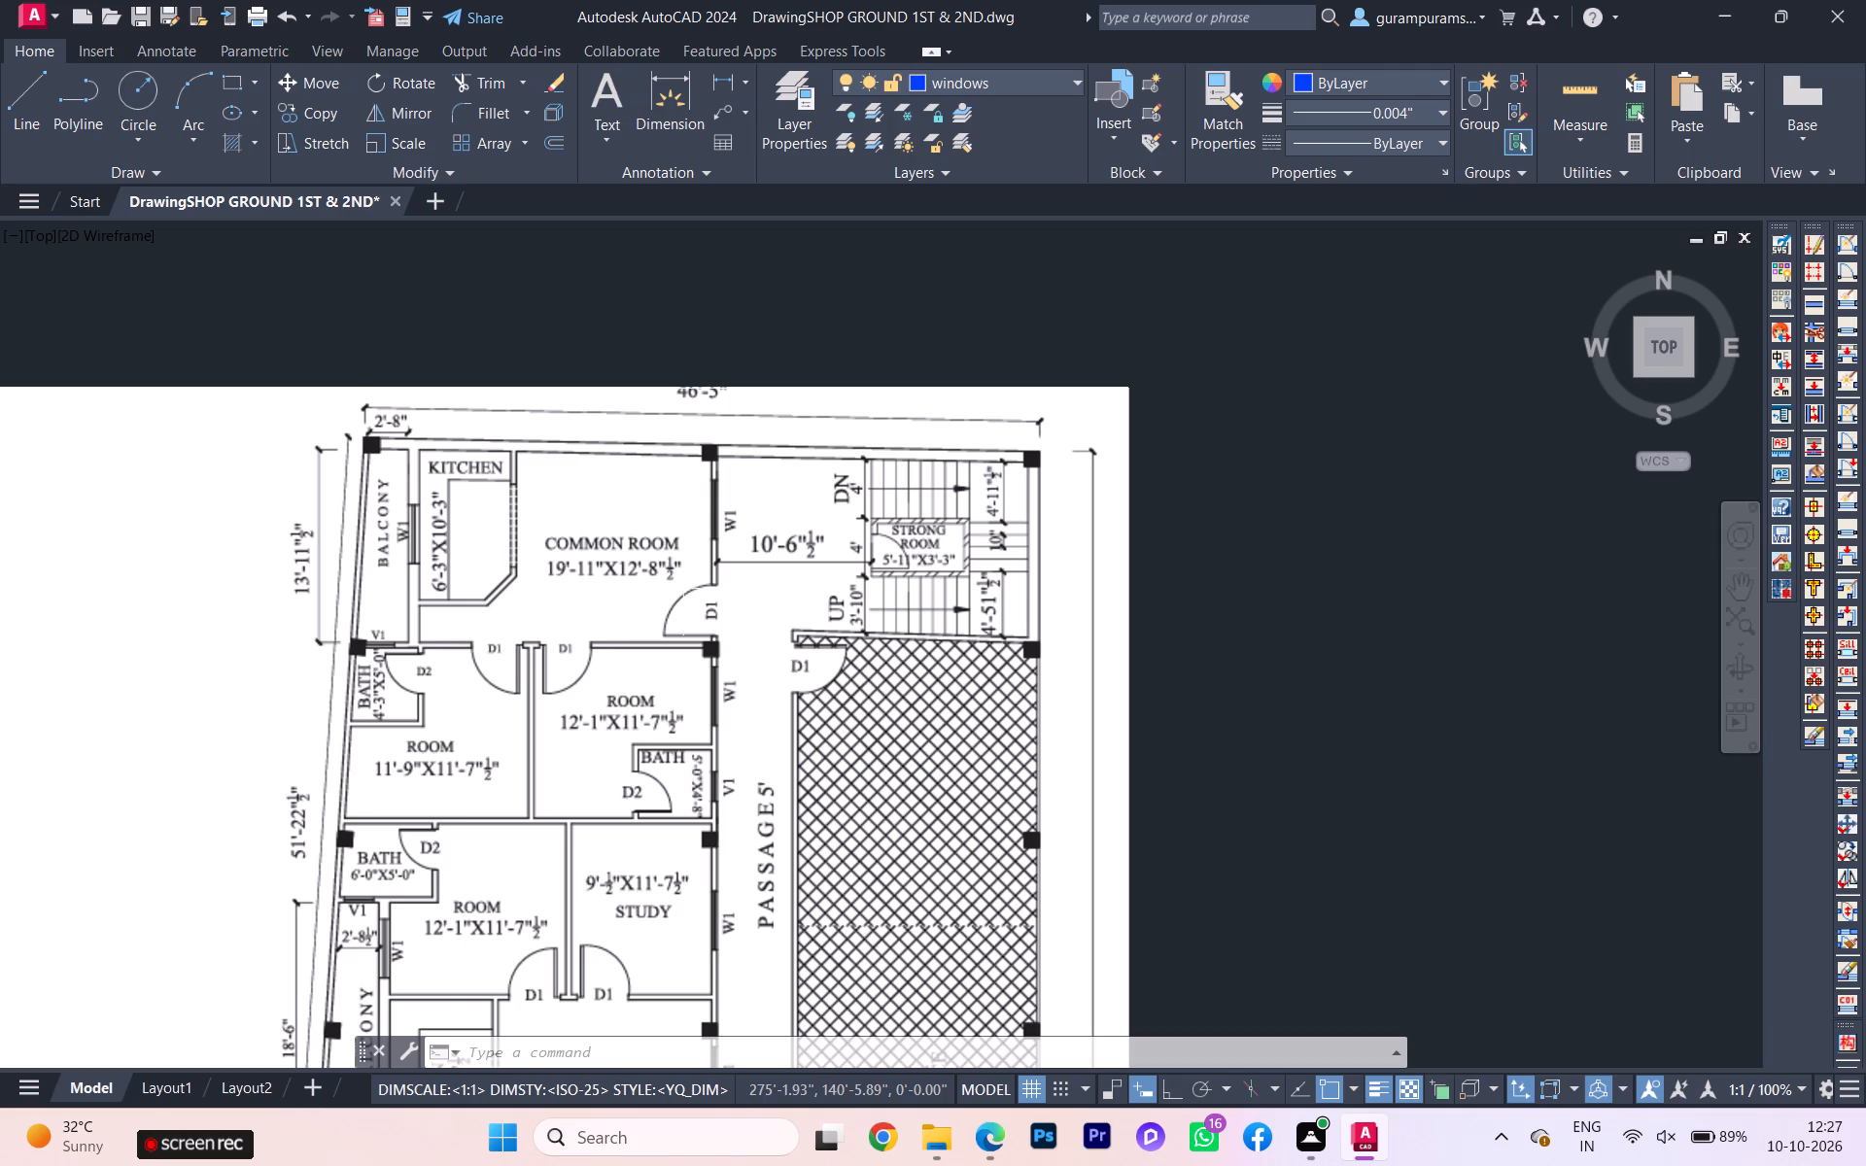
scroll(679, 600, "down", 1)
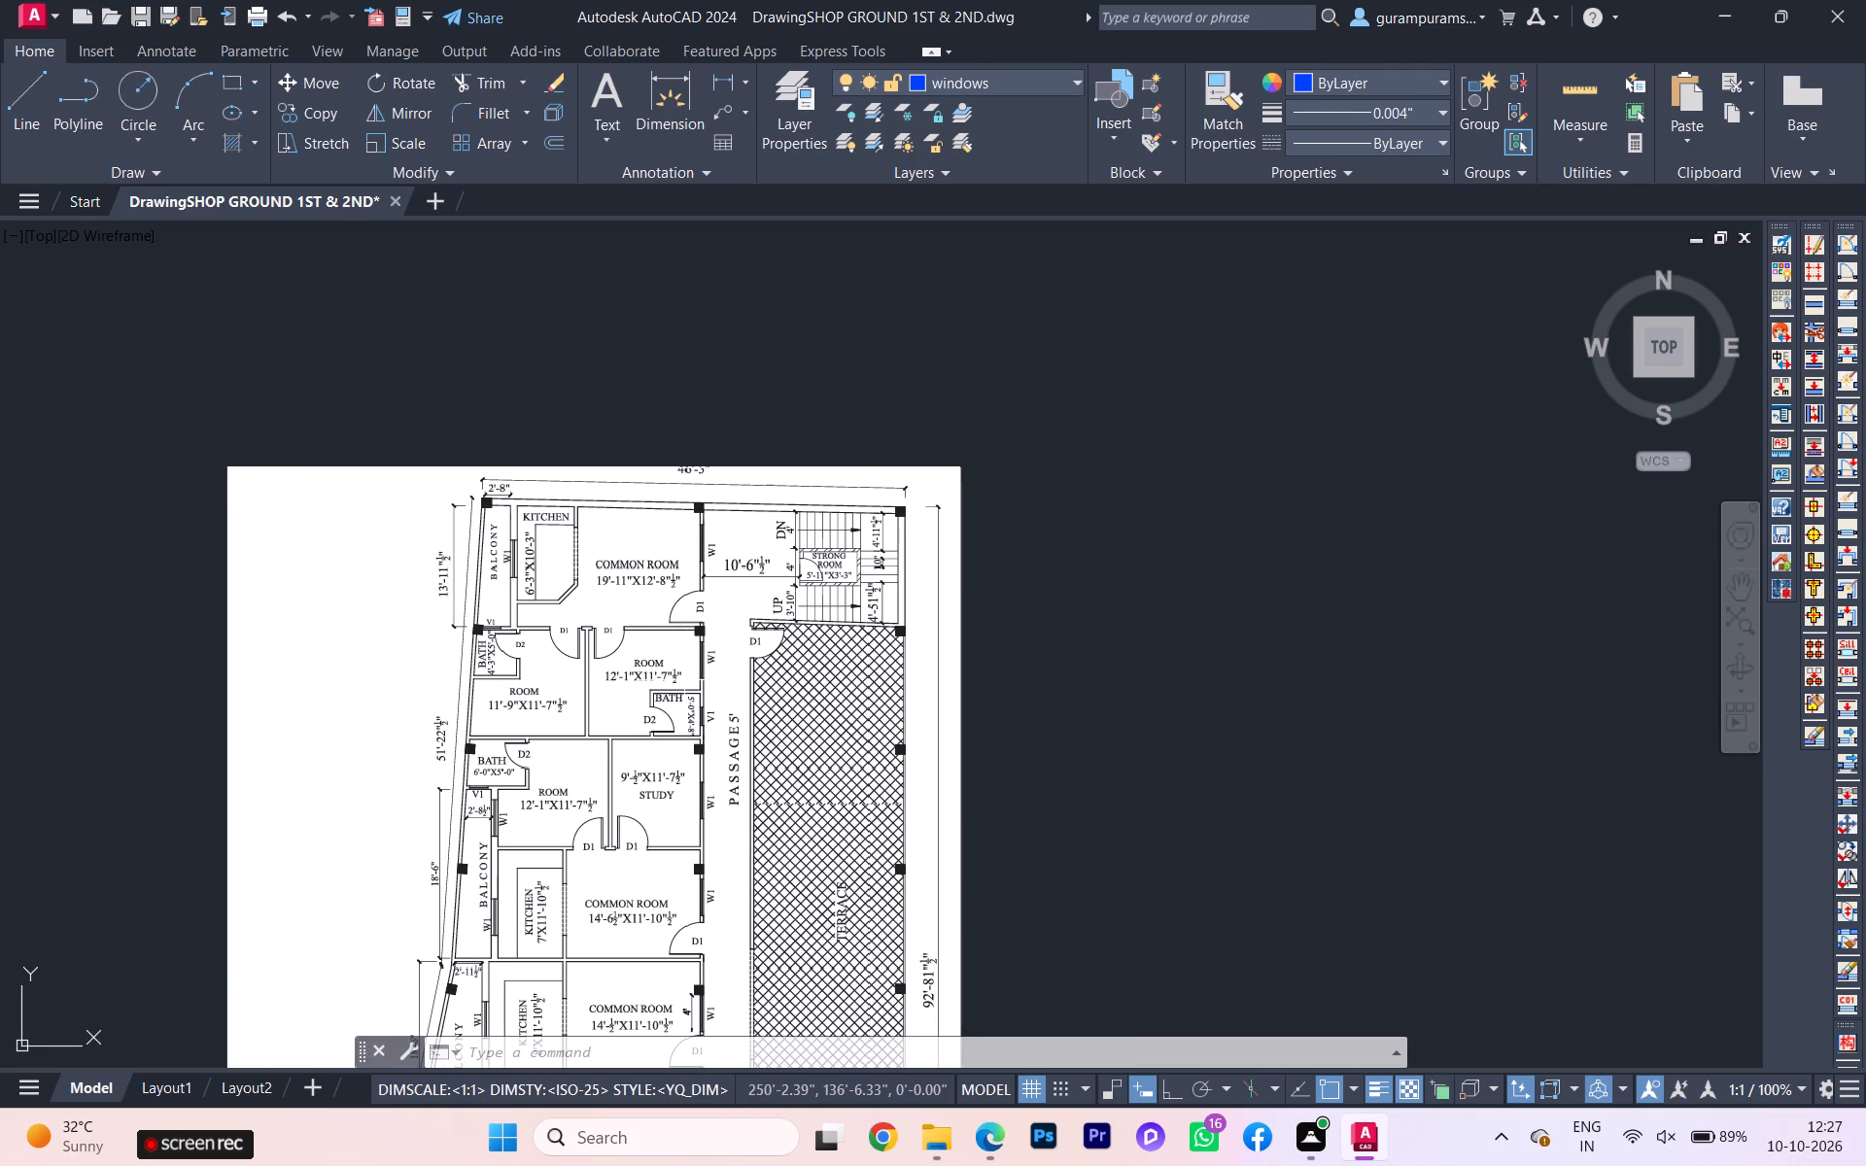
middle_click_drag(684, 684, 820, 309)
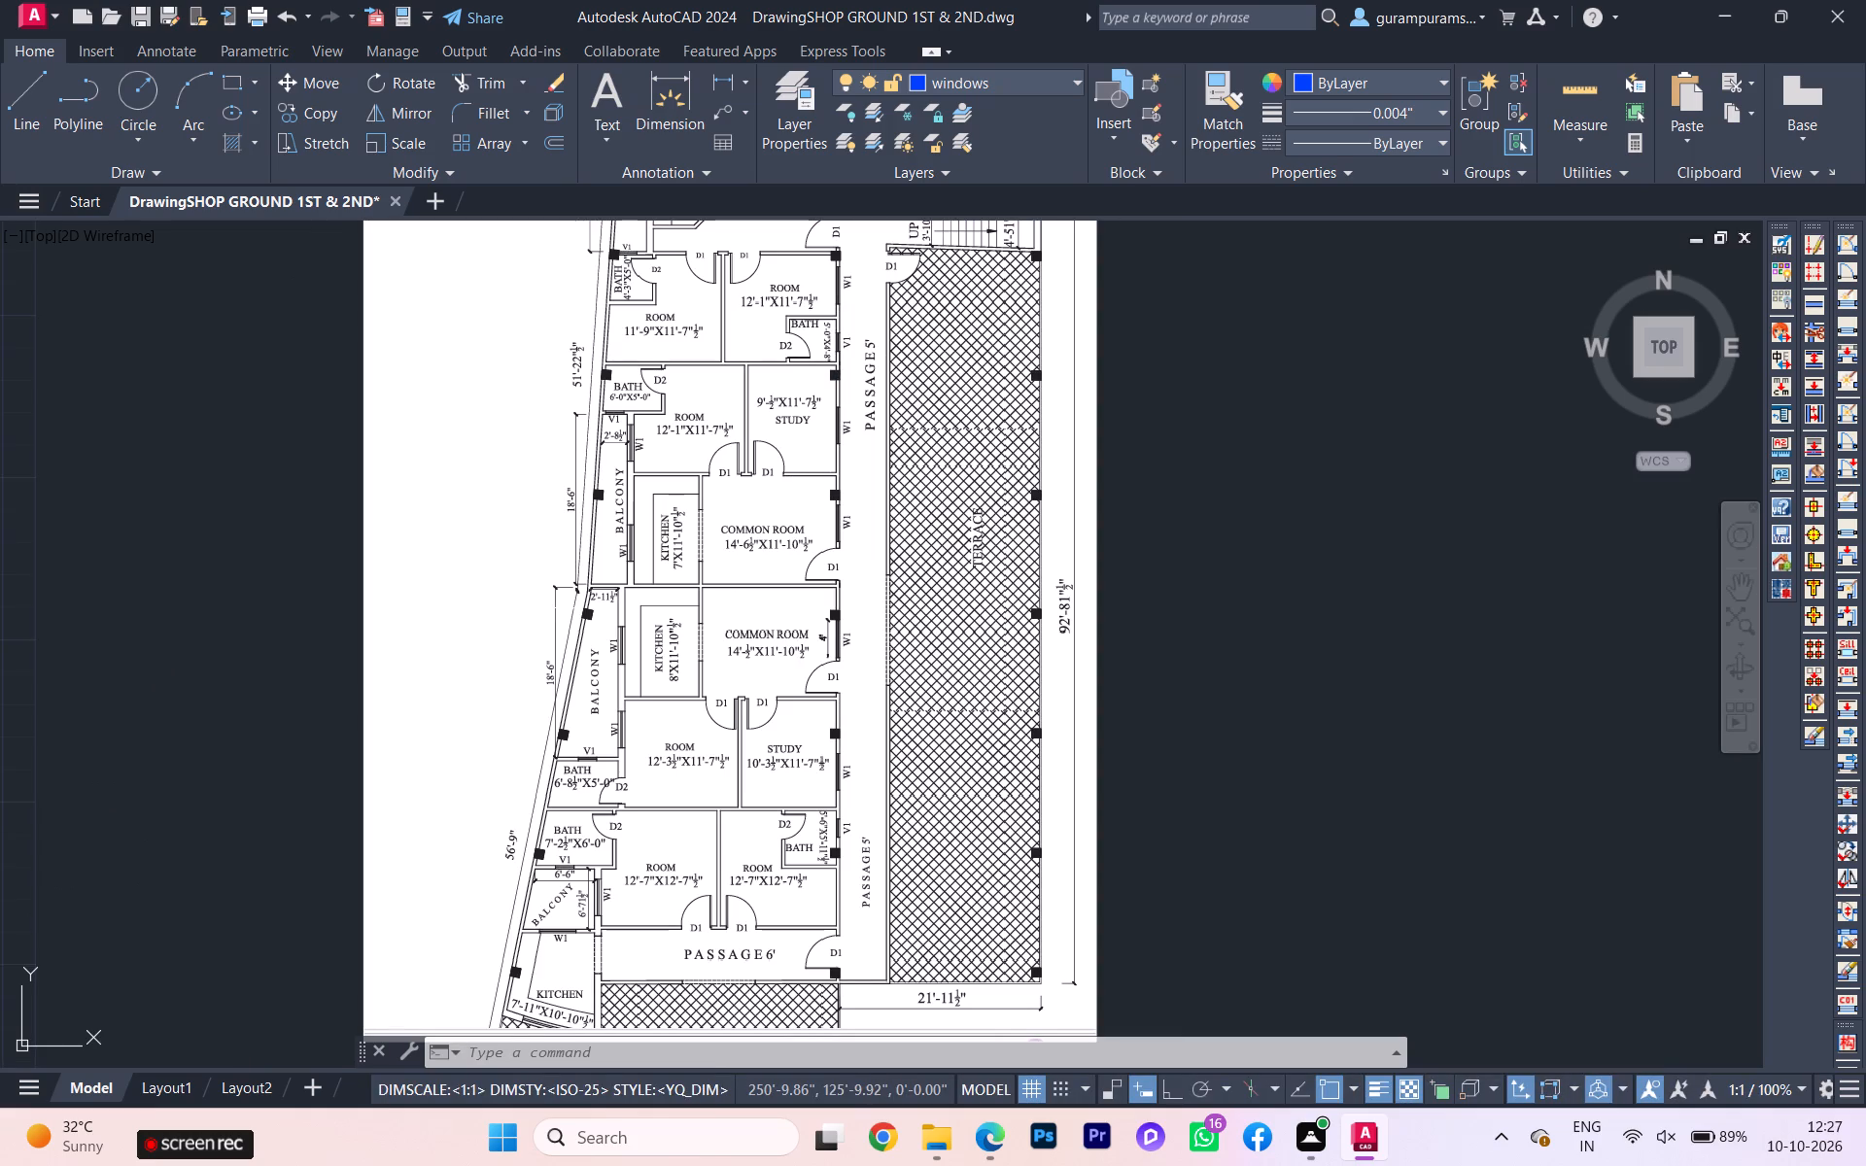
scroll(434, 695, "down", 2)
scroll(245, 792, "up", 1)
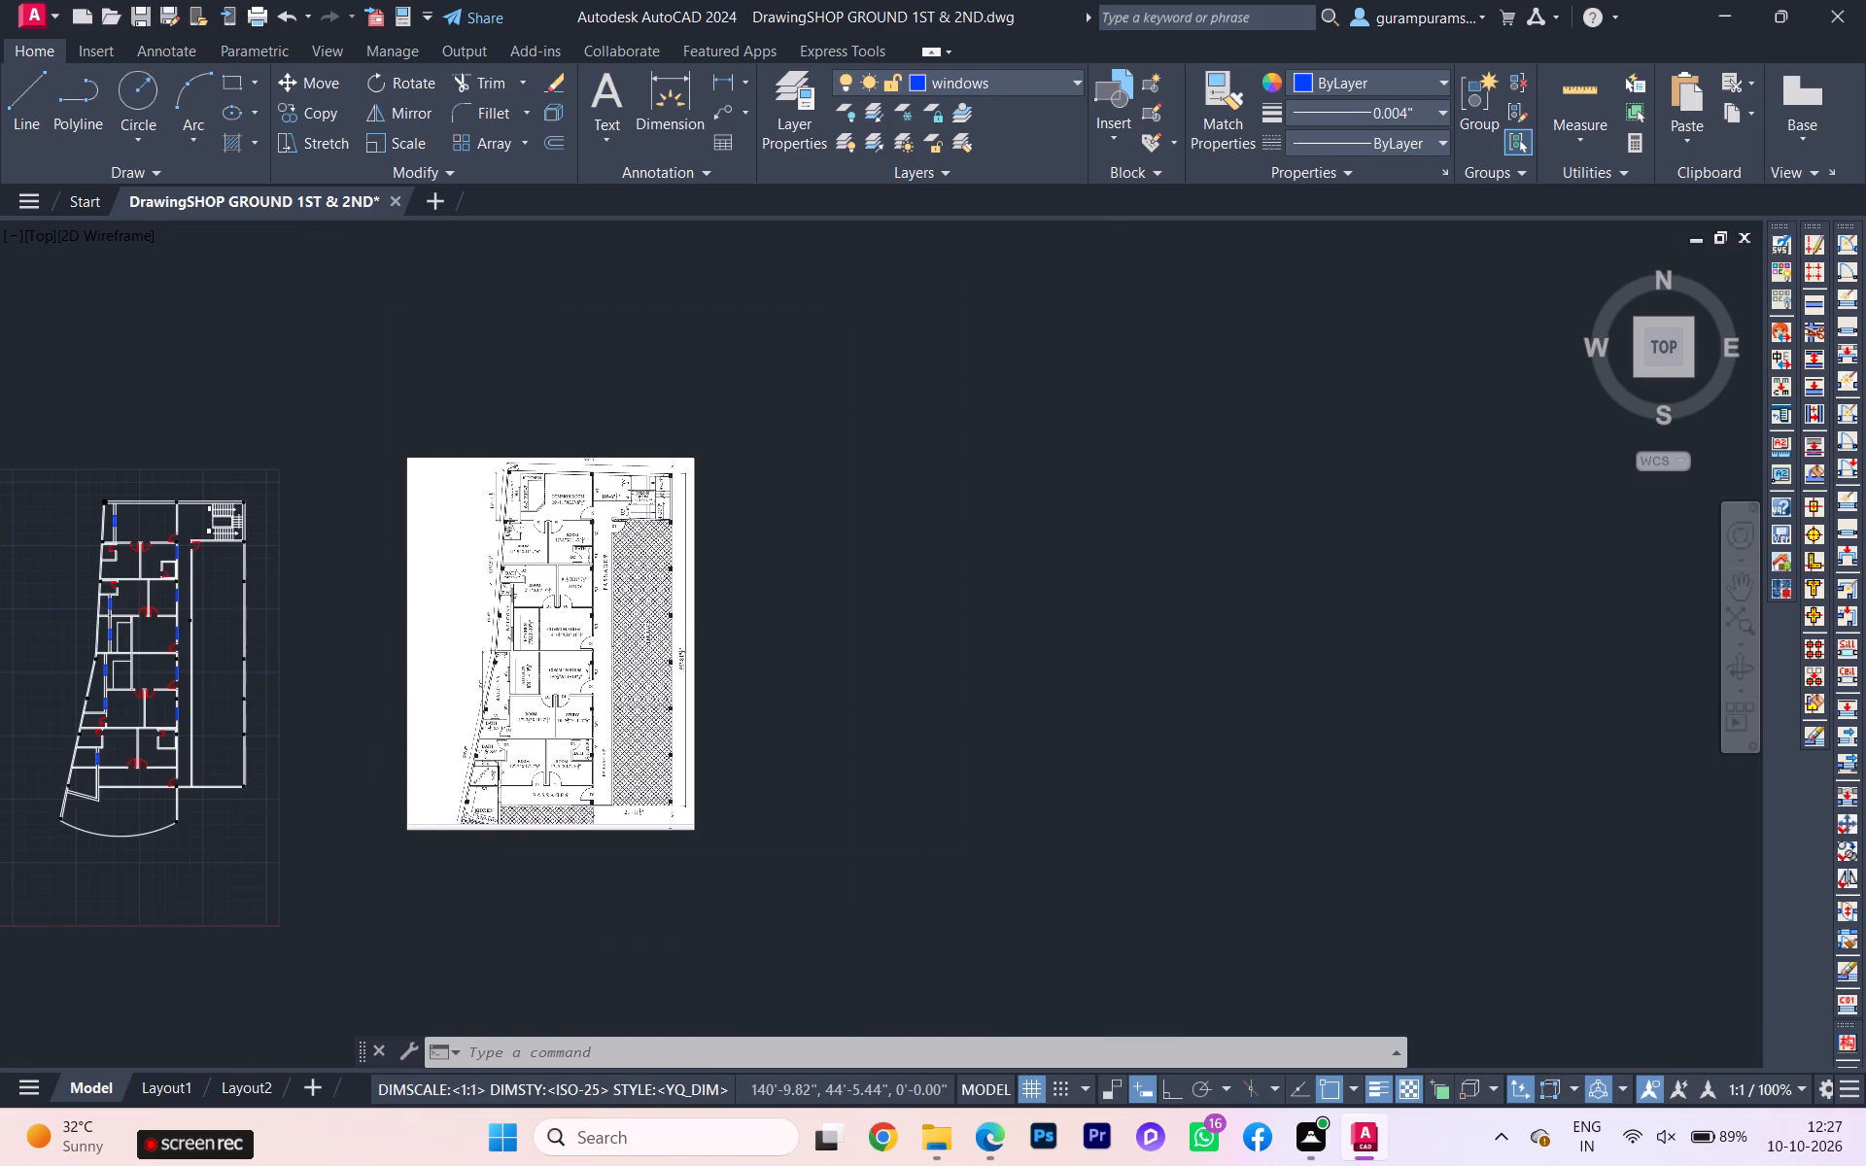
scroll(154, 817, "up", 1)
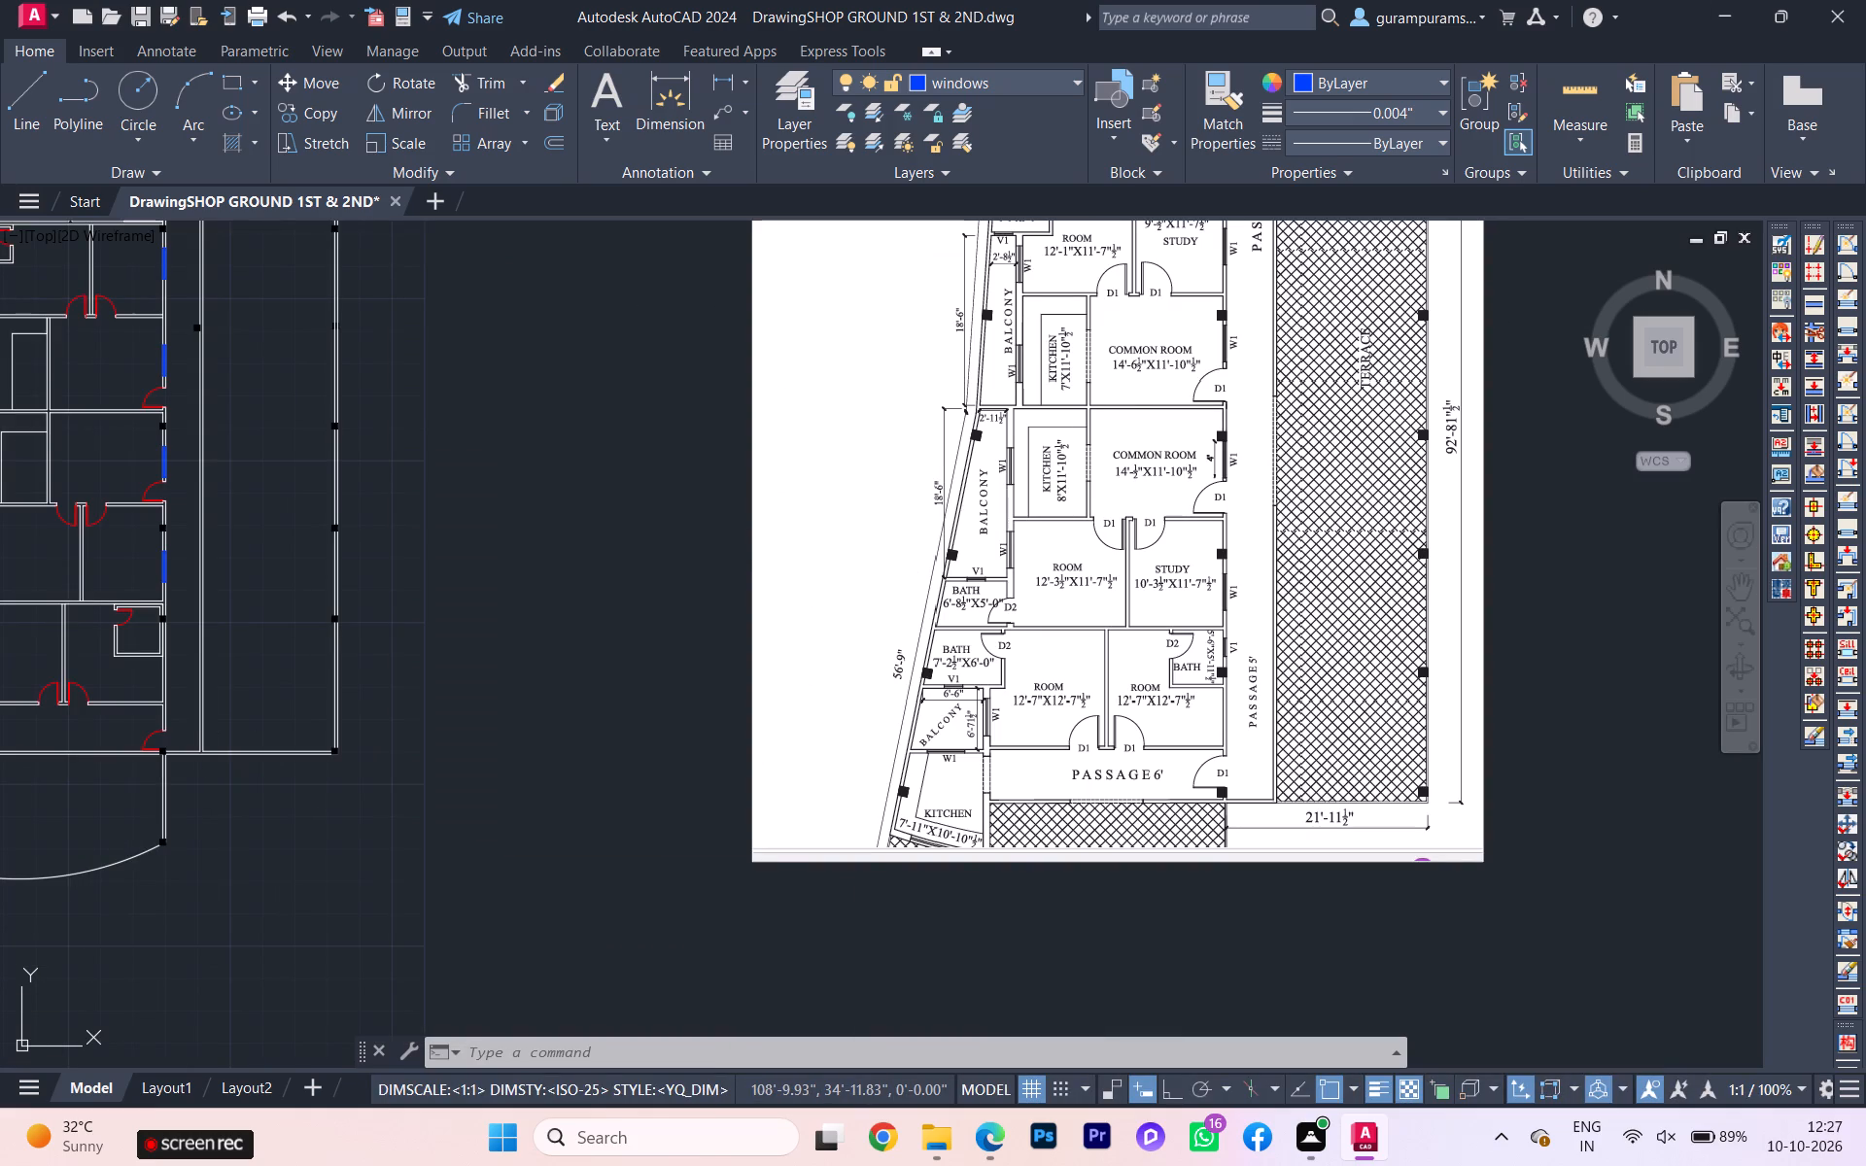
scroll(815, 527, "down", 1)
scroll(848, 520, "up", 2)
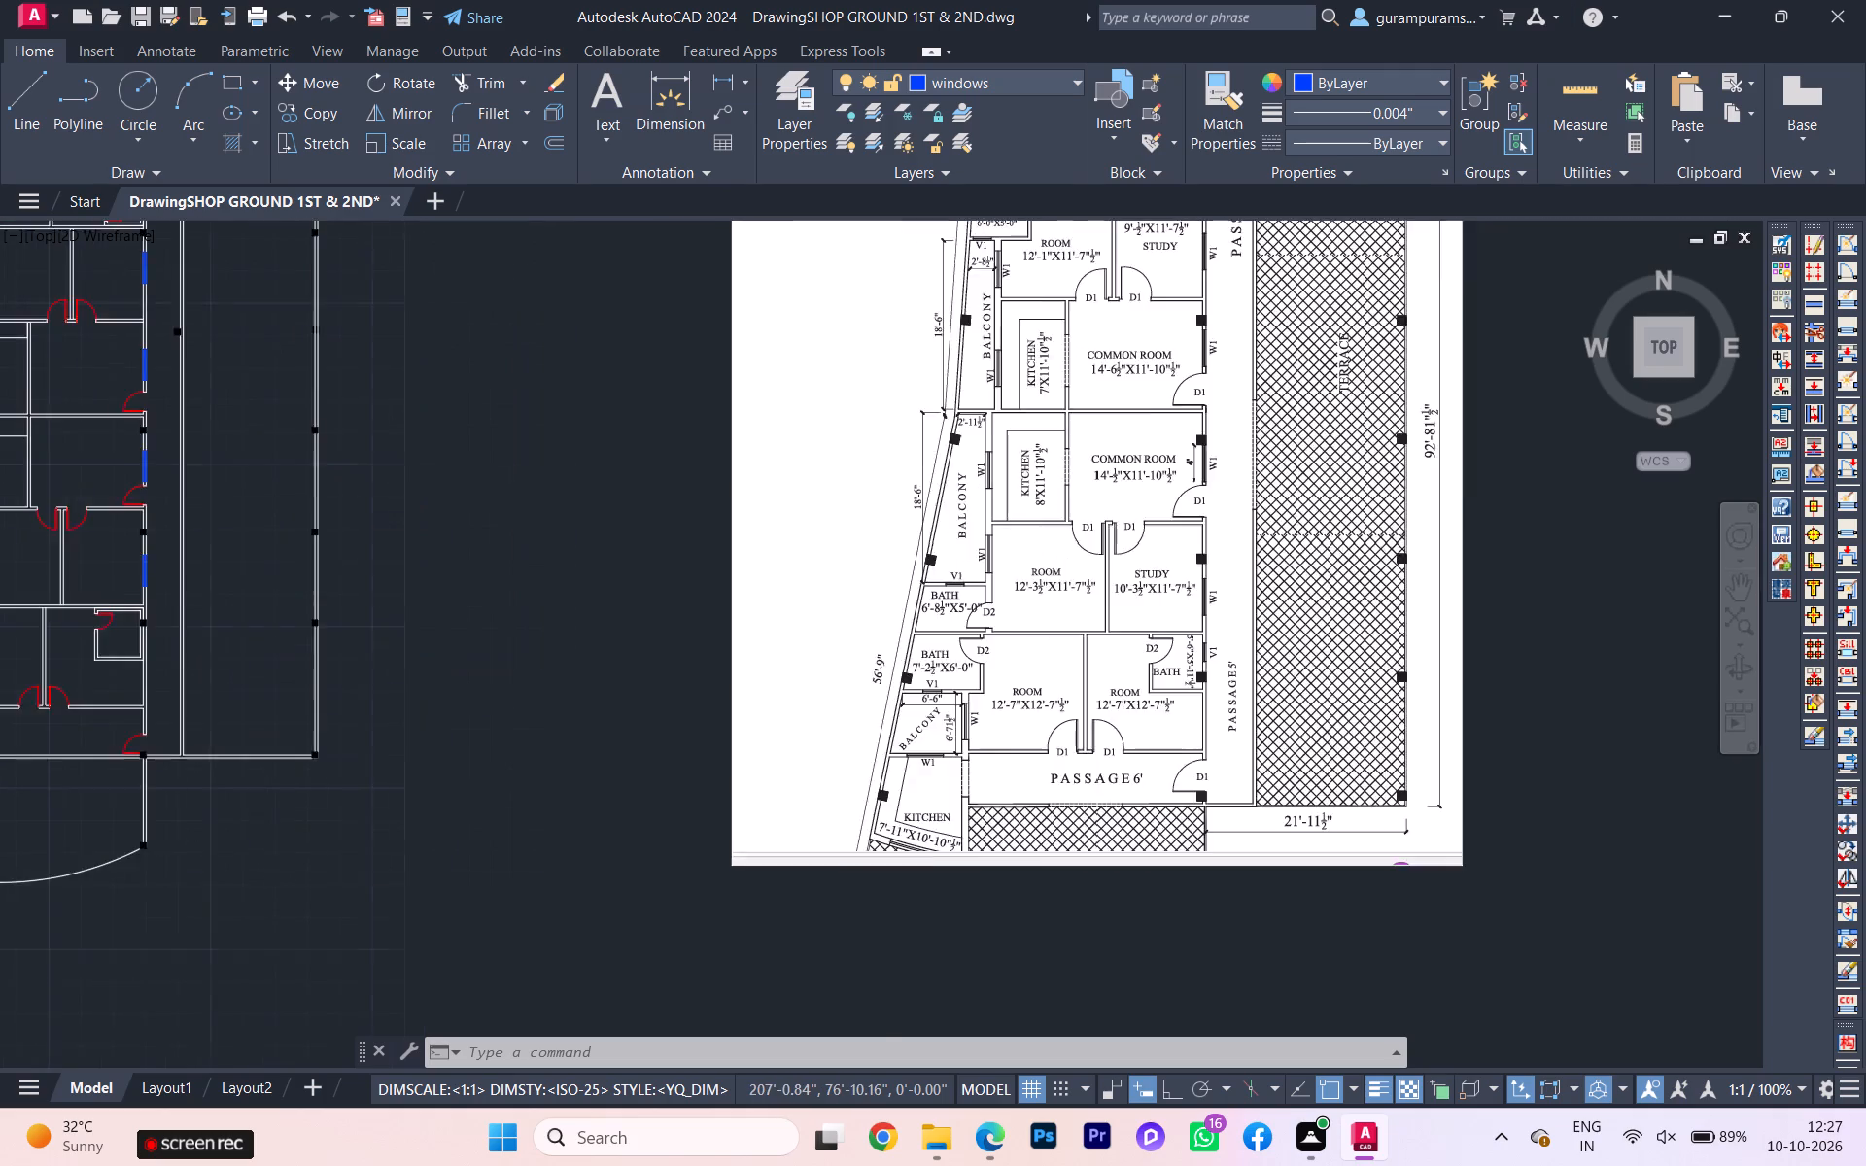
scroll(887, 501, "down", 1)
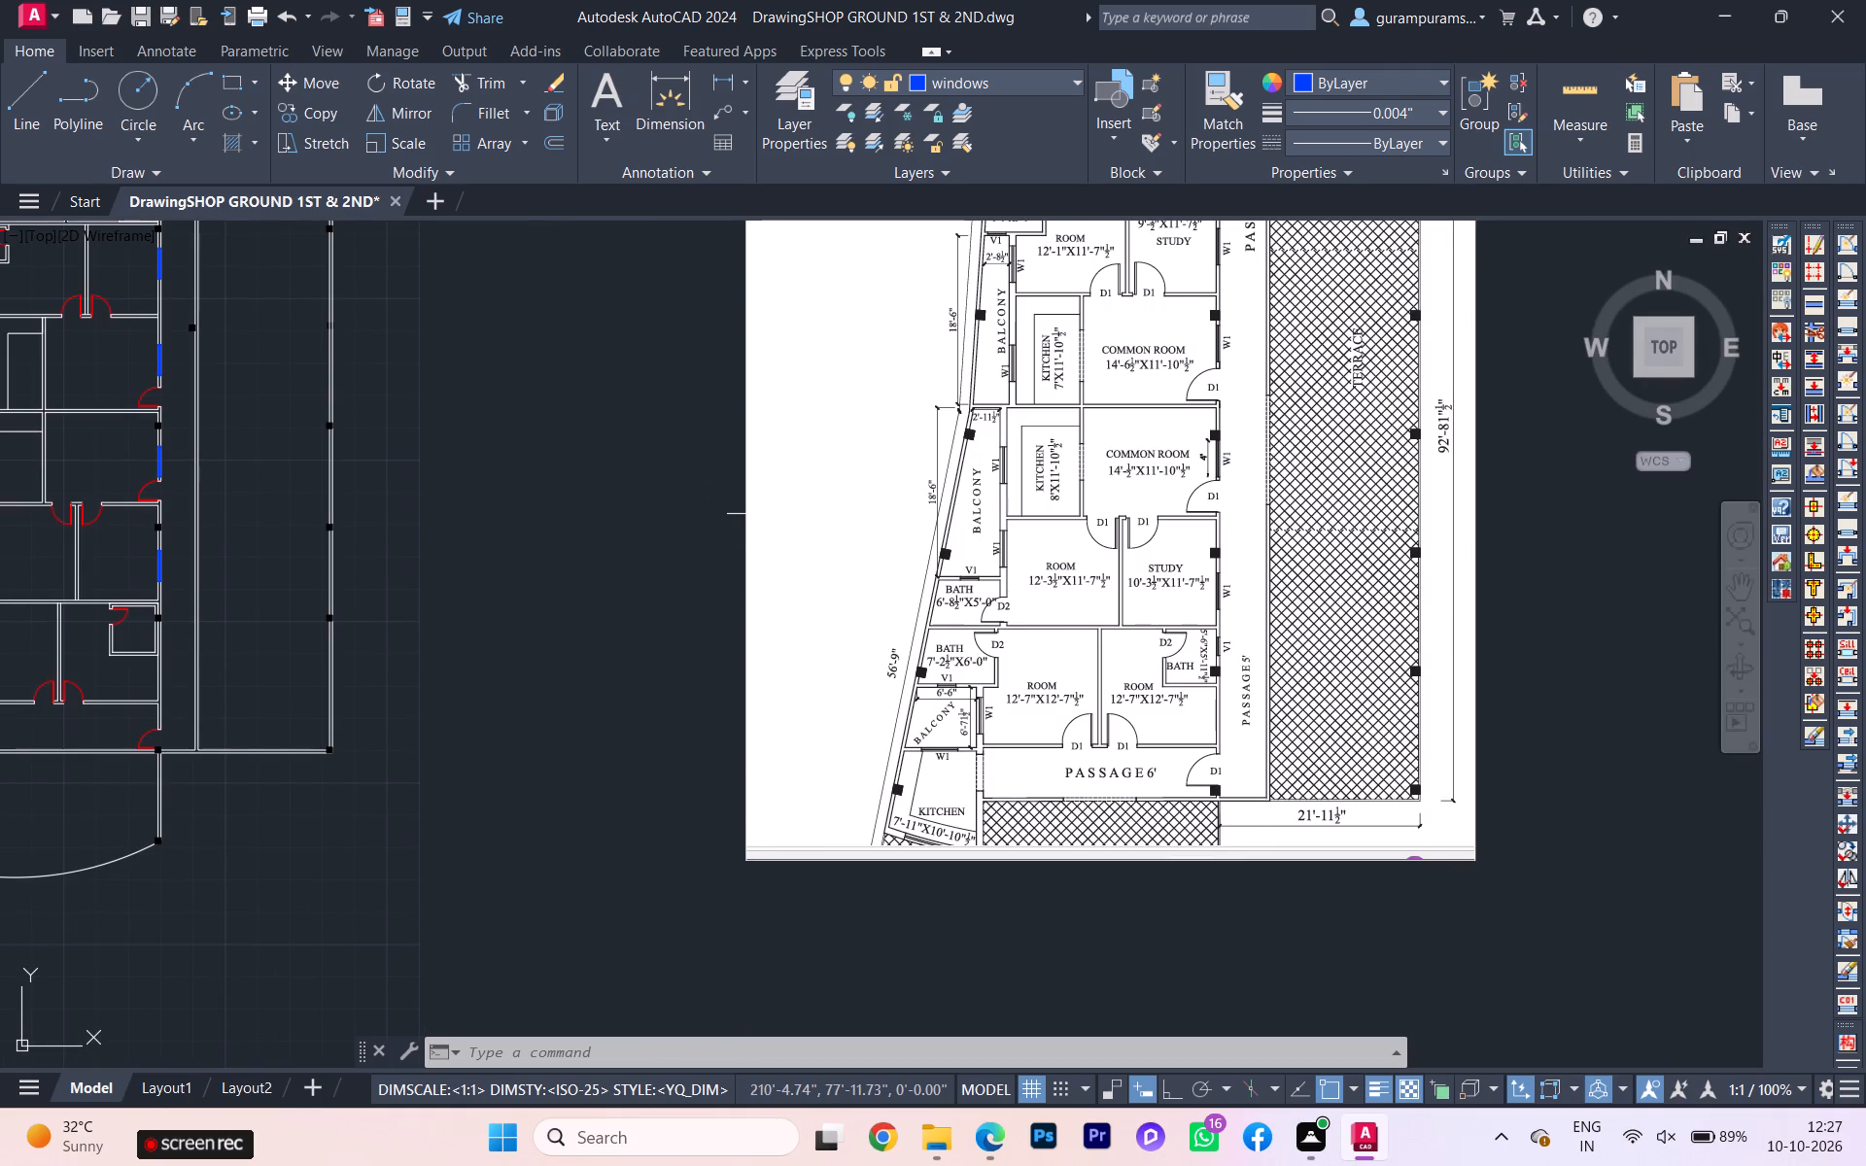
scroll(783, 516, "down", 1)
Move the column at the passage's terrace-side wall about 4'-5" straight across onto the window wall of the 14'-6½"x11'-10½" common room.
middle_click_drag(794, 524, 819, 546)
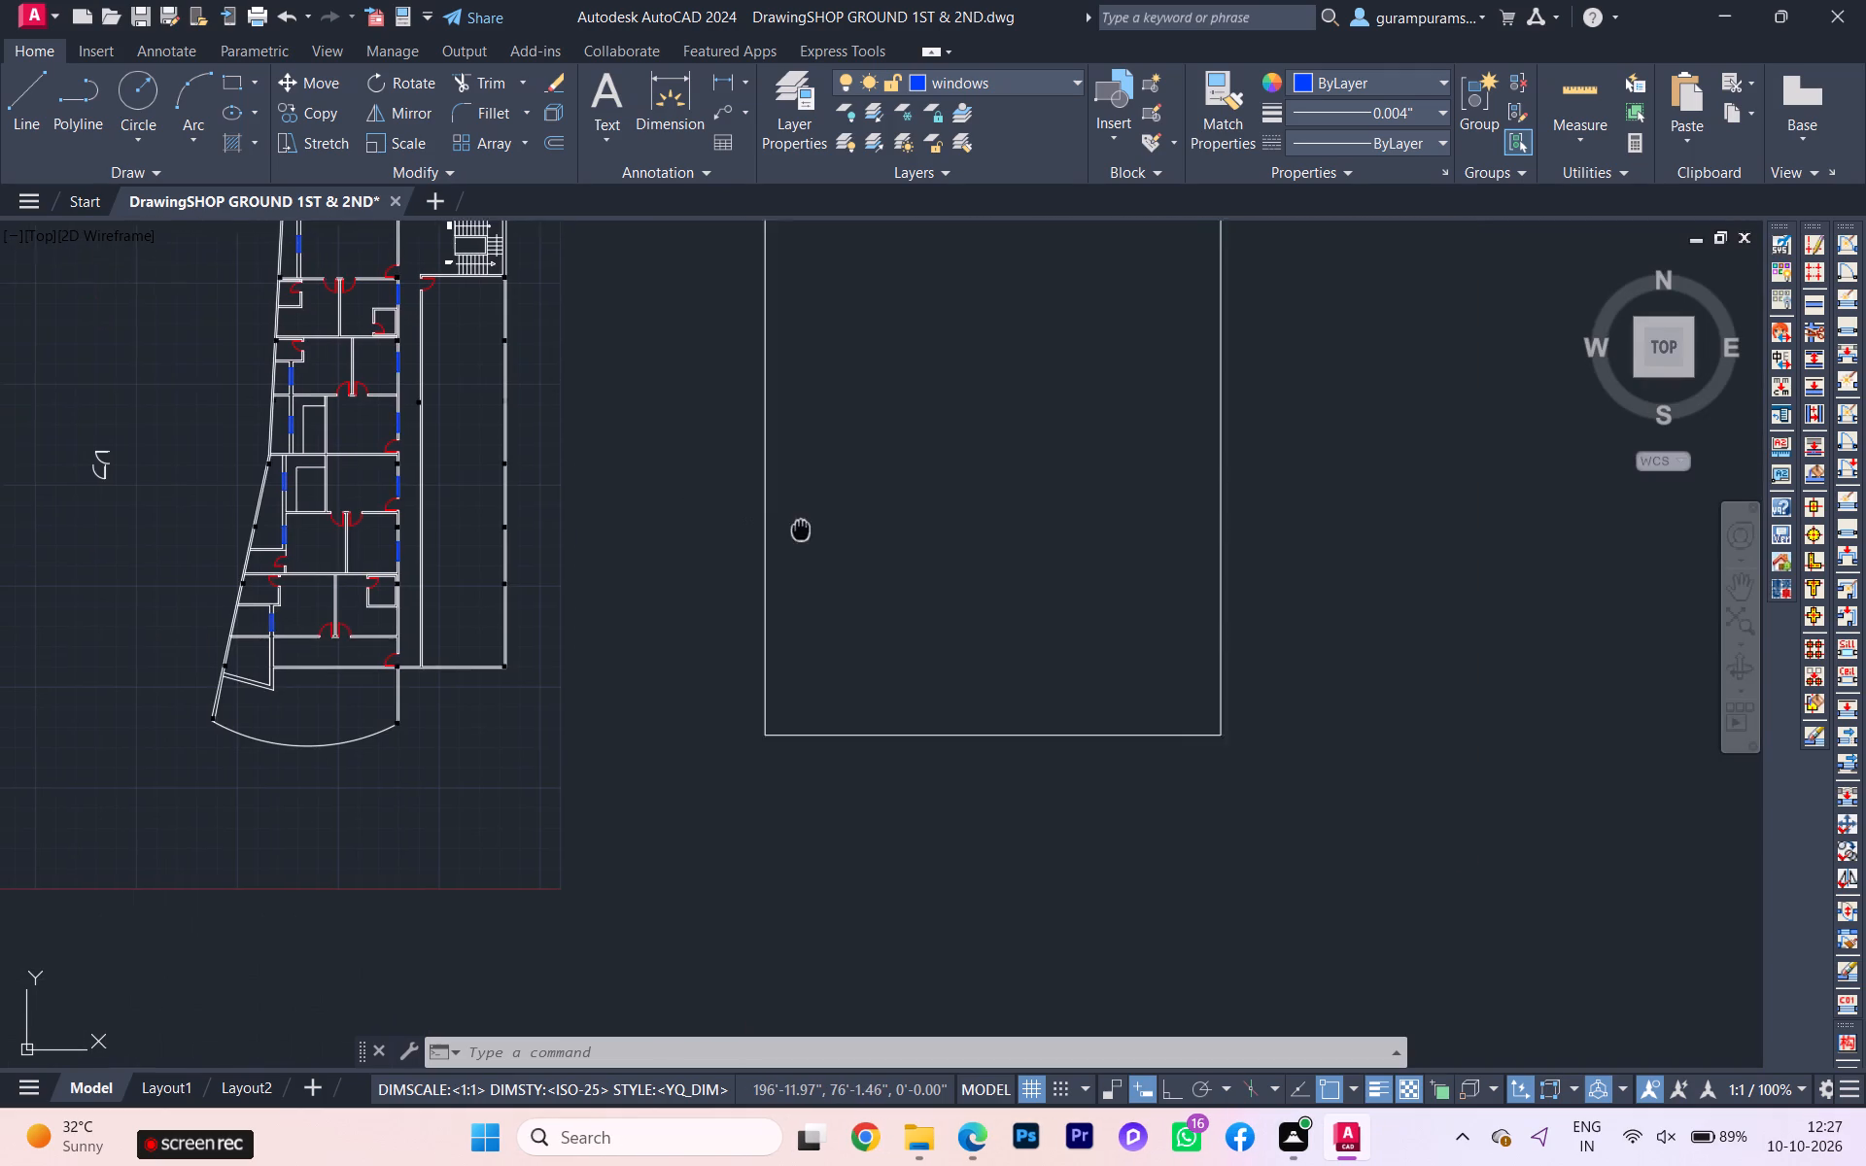
middle_click_drag(819, 546, 860, 601)
scroll(572, 468, "up", 2)
middle_click_drag(664, 476, 984, 497)
scroll(673, 477, "down", 1)
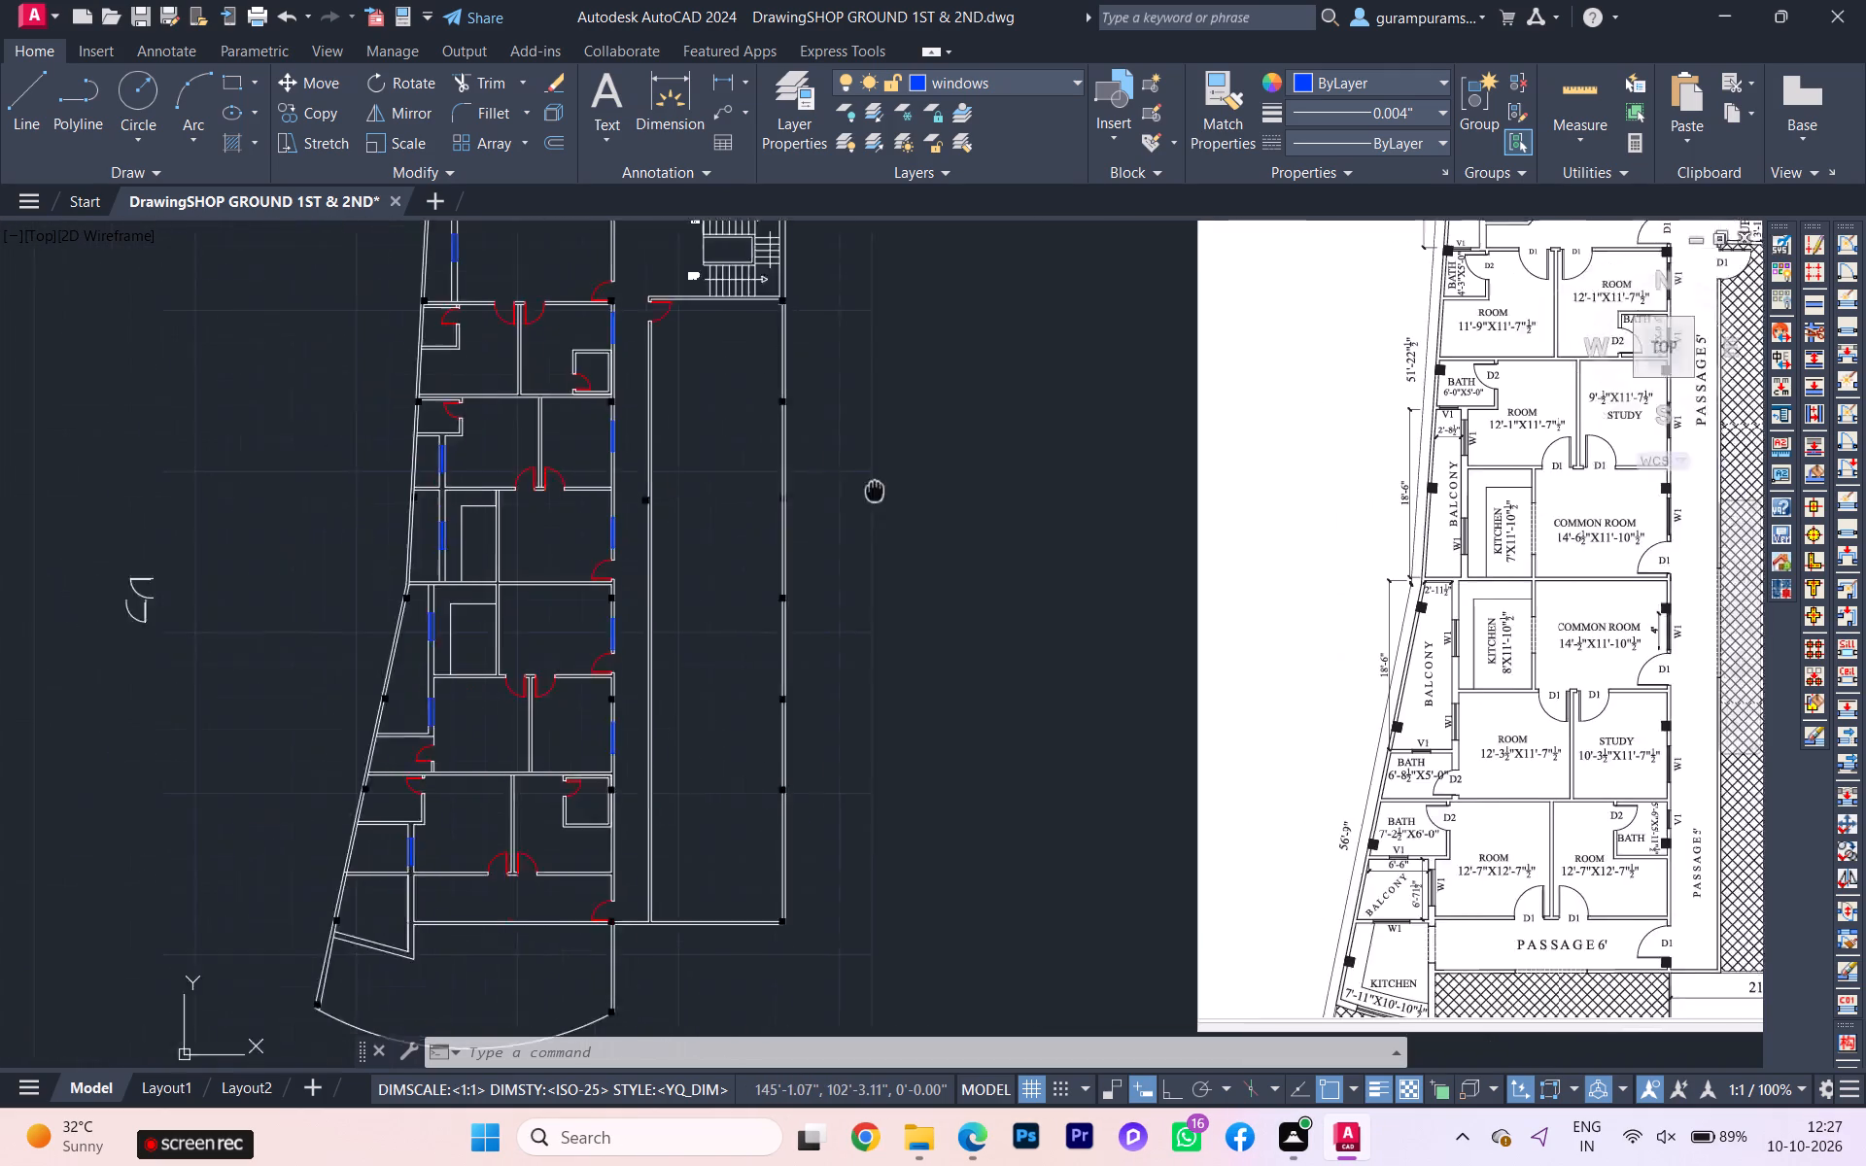
middle_click_drag(984, 497, 993, 500)
scroll(804, 528, "up", 5)
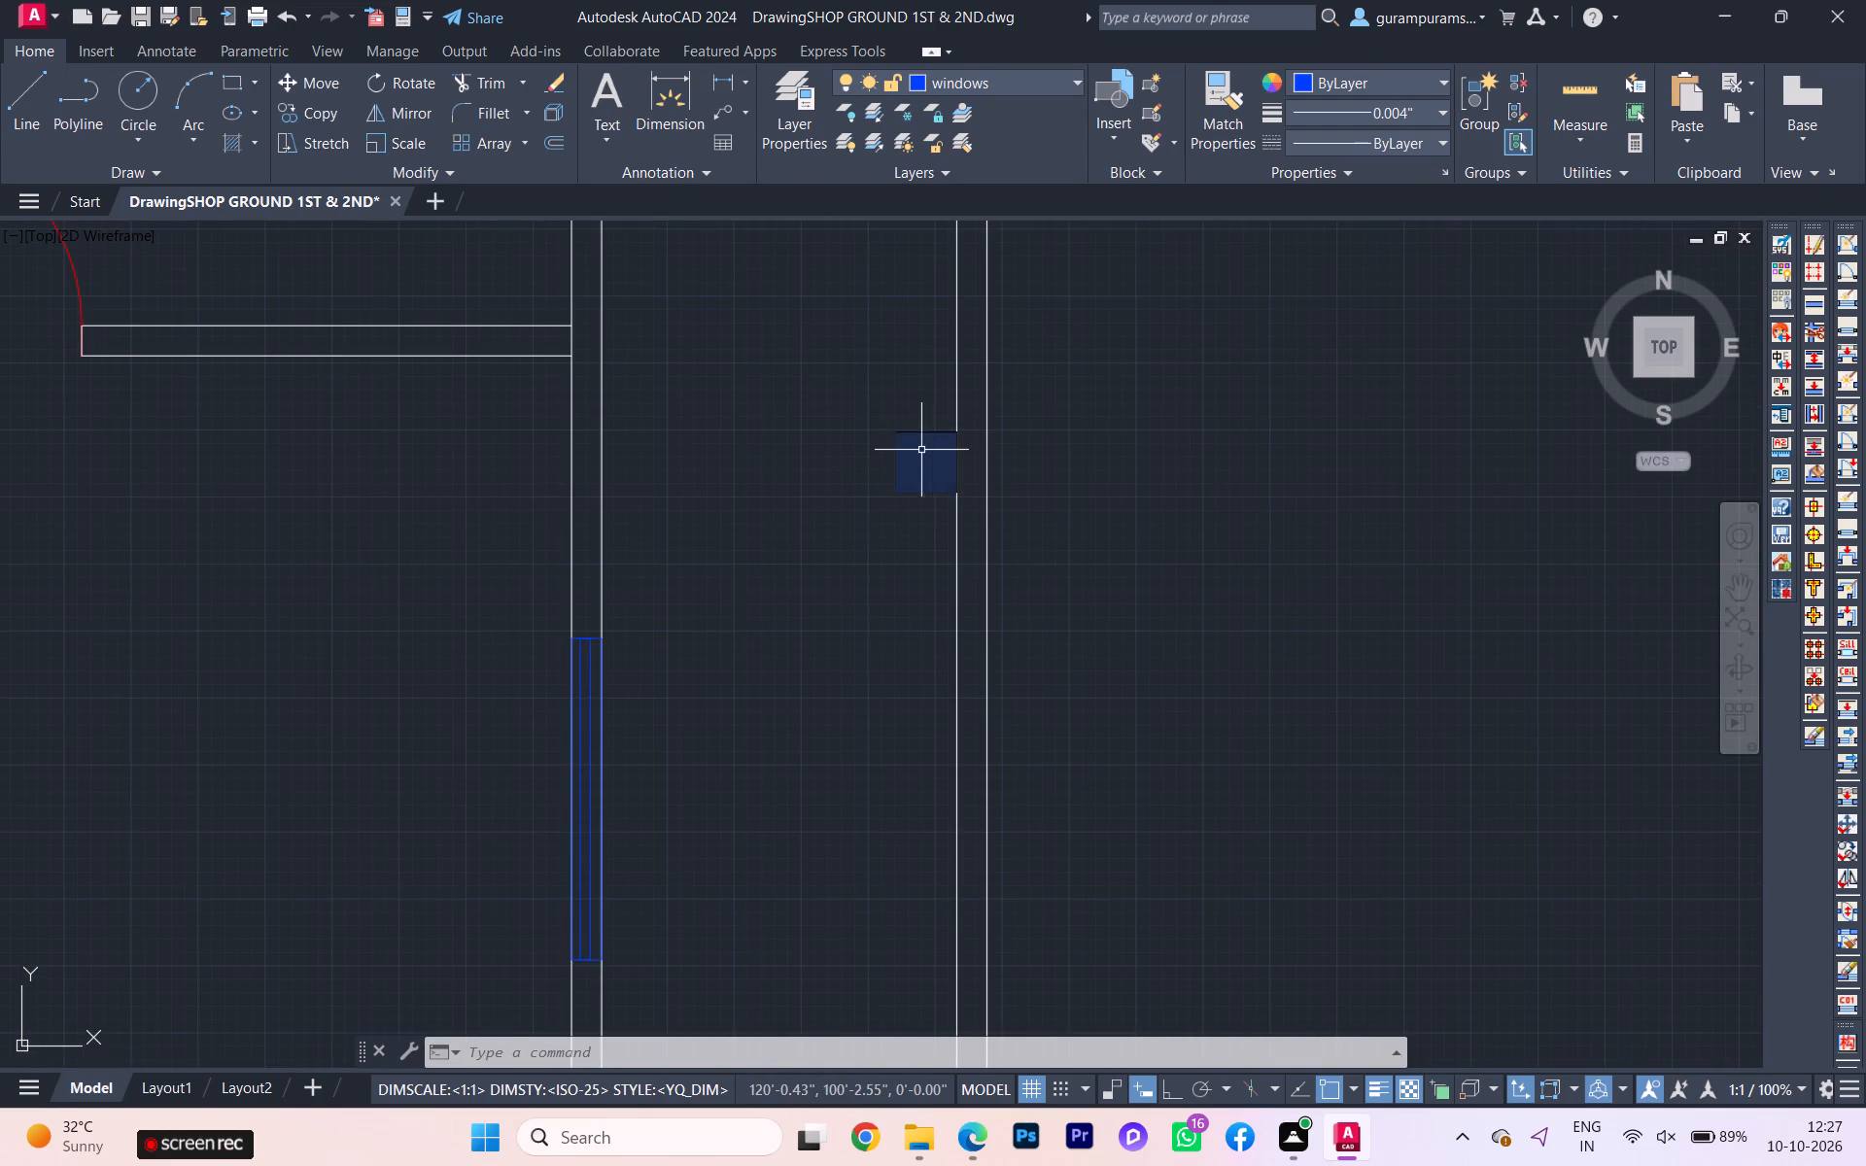
left_click(923, 450)
key("m")
key("Return")
scroll(955, 448, "up", 1)
left_click(952, 455)
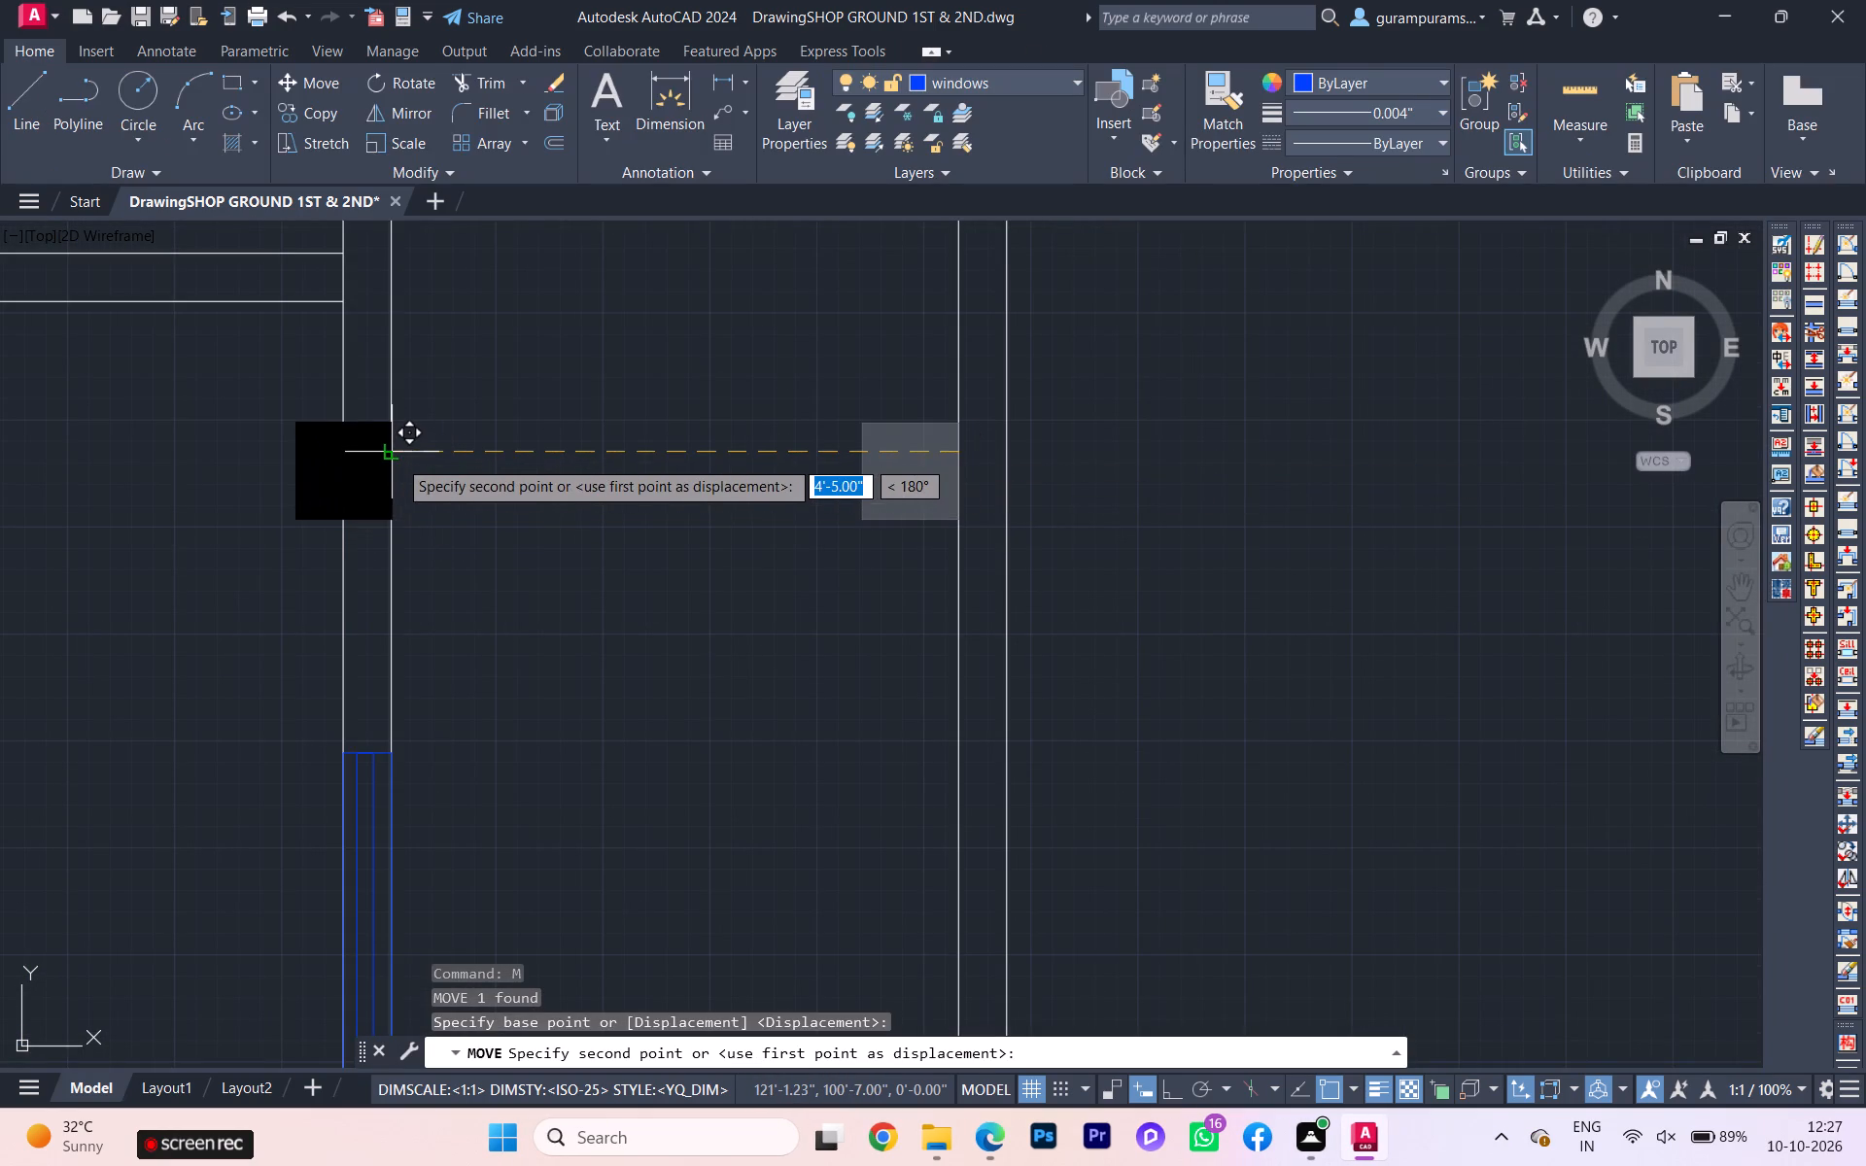
left_click(397, 459)
Hatch the long terrace area beside the passage with the ANGLE pattern.
scroll(423, 459, "down", 4)
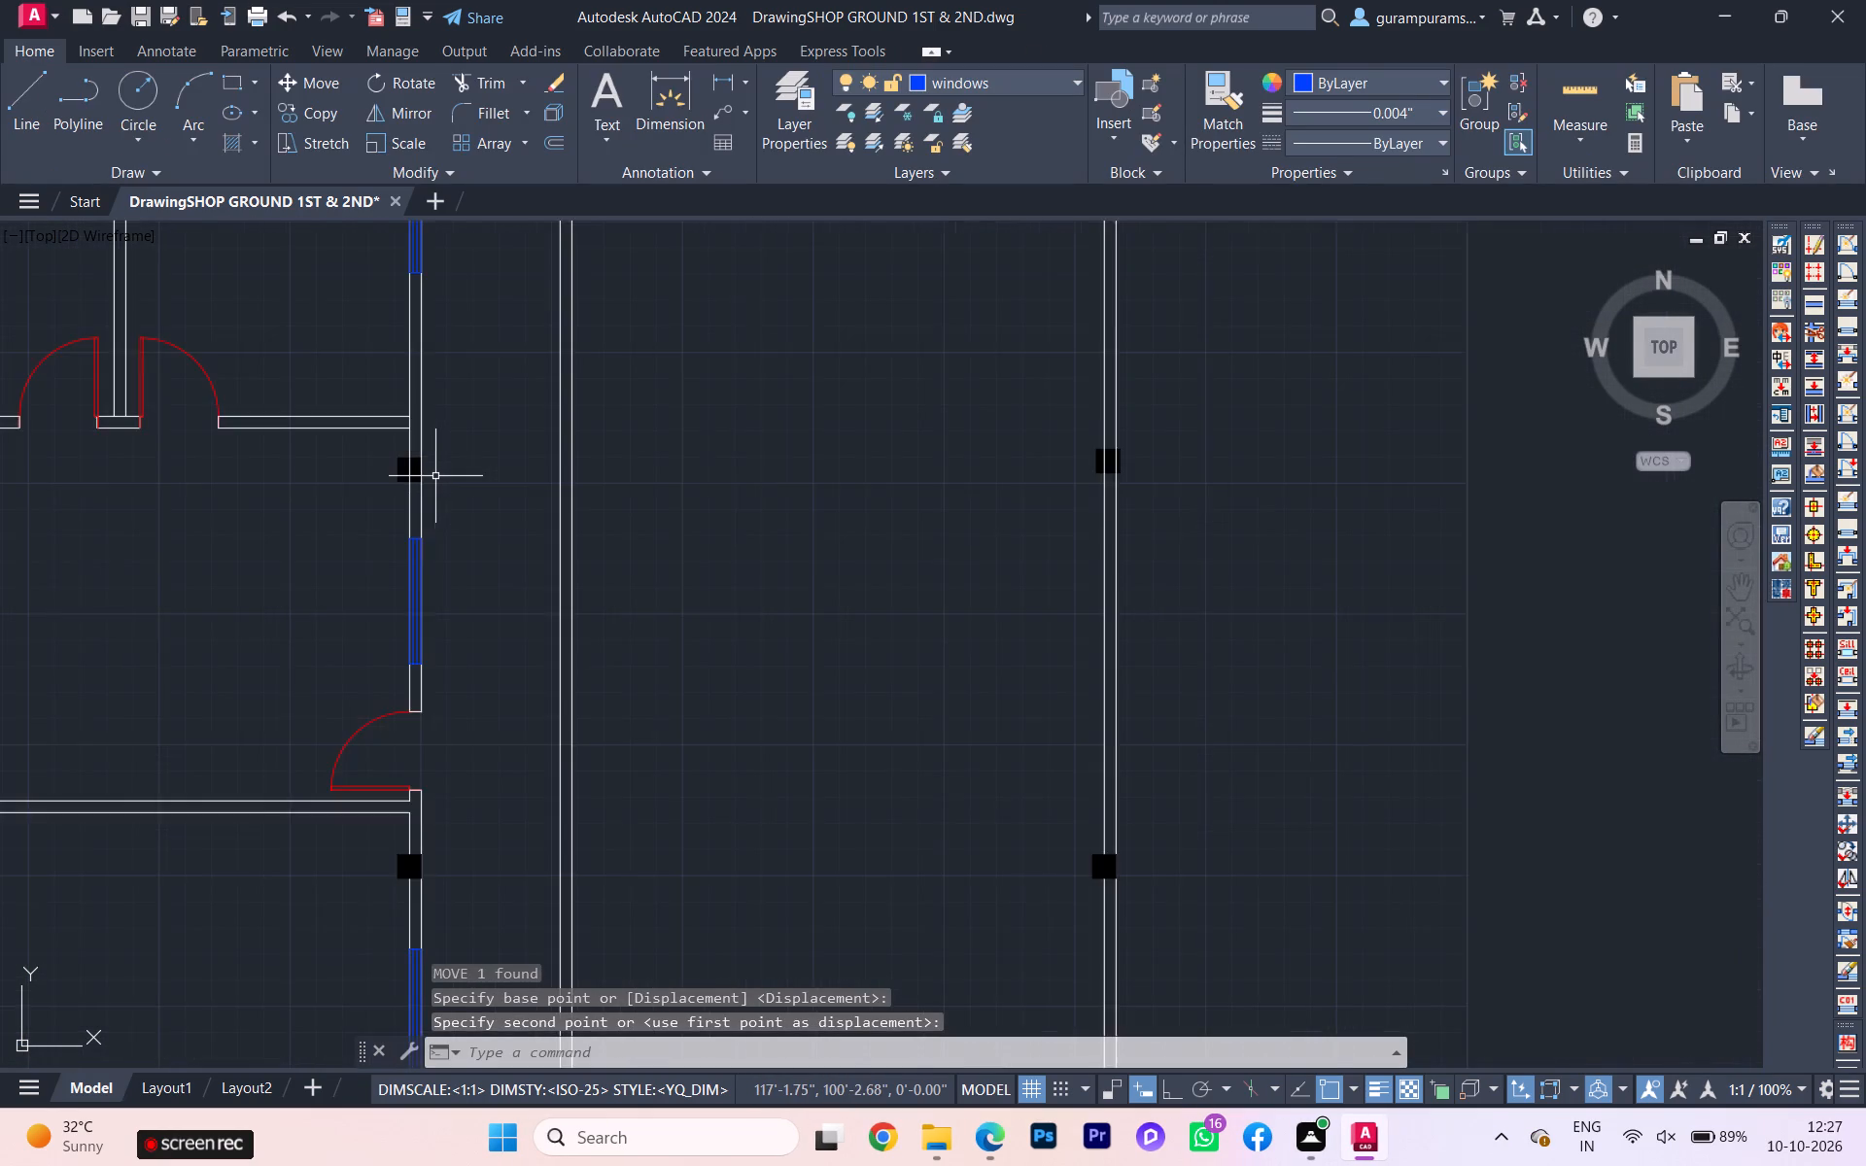
scroll(435, 477, "down", 2)
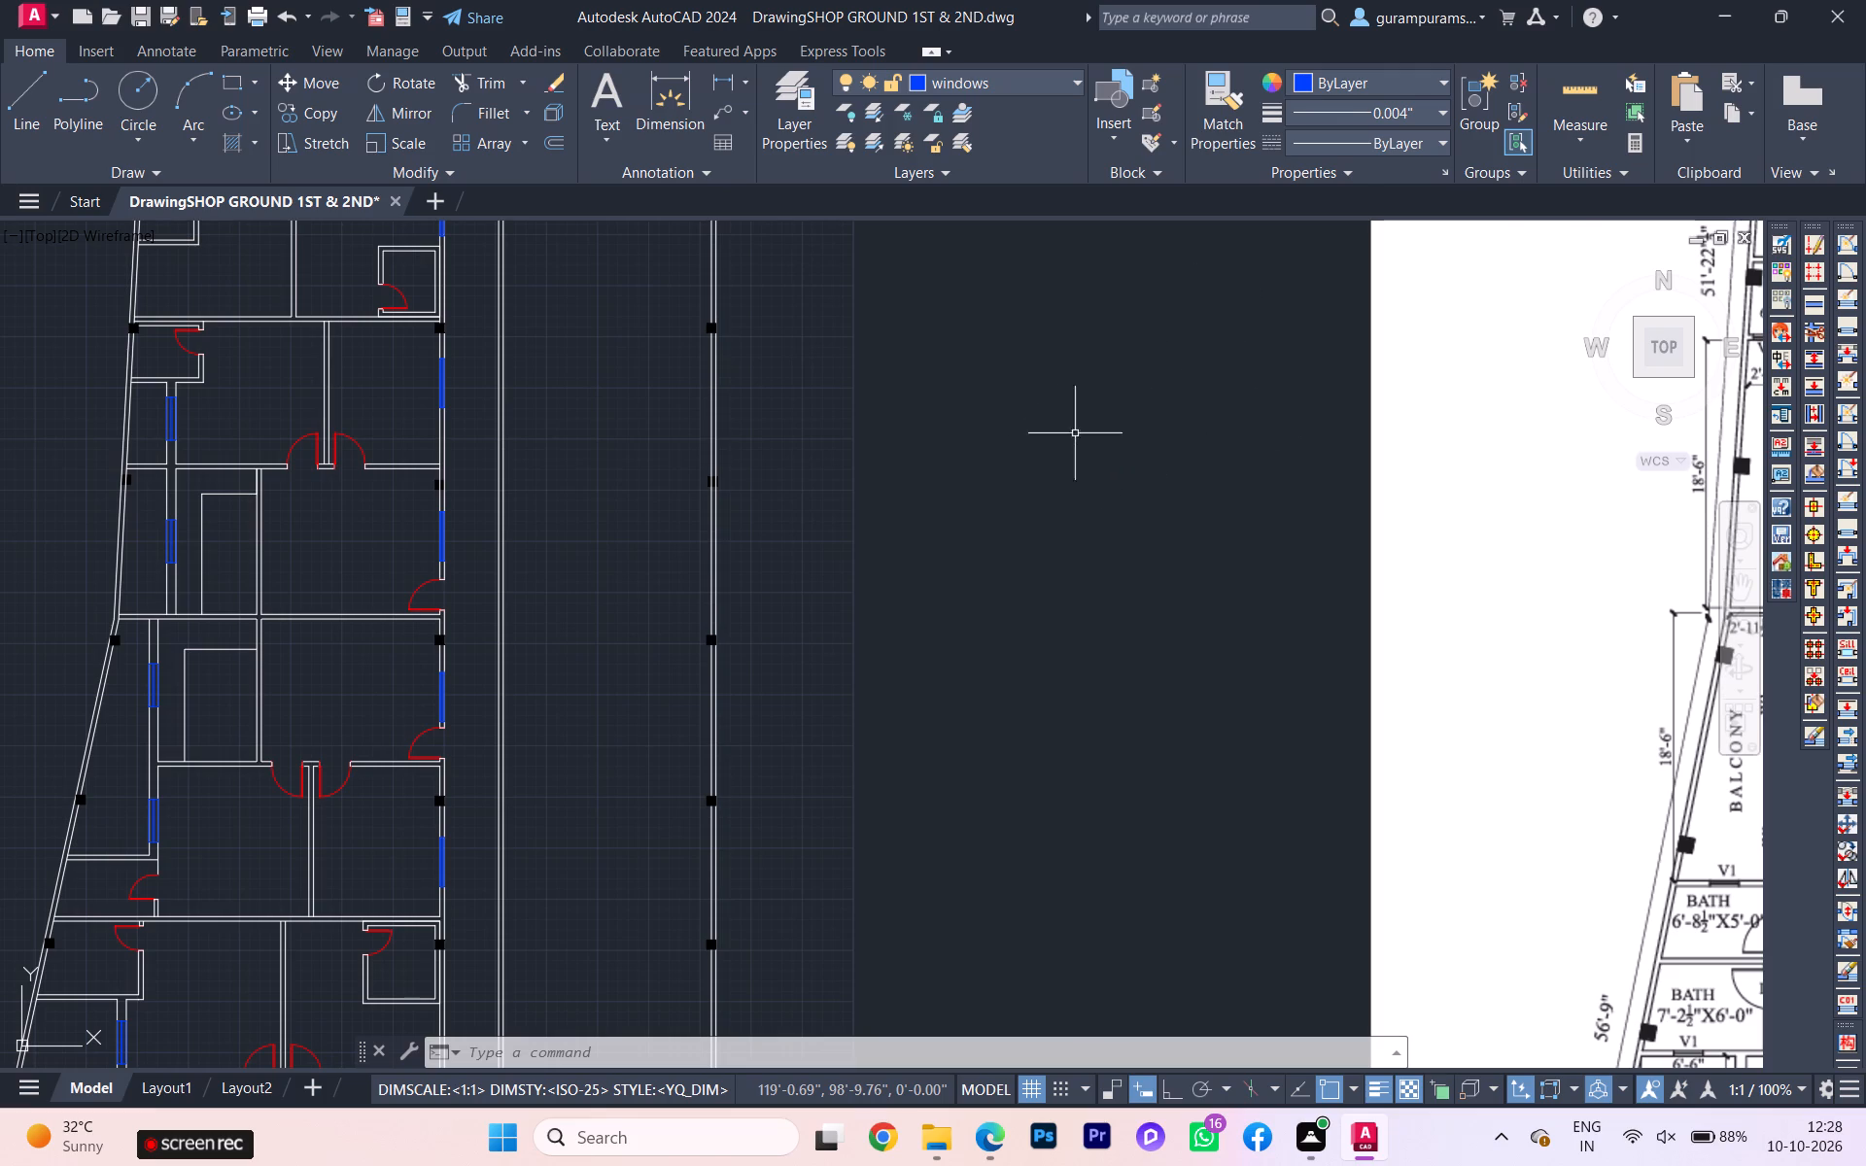
scroll(1054, 464, "down", 3)
scroll(894, 548, "up", 1)
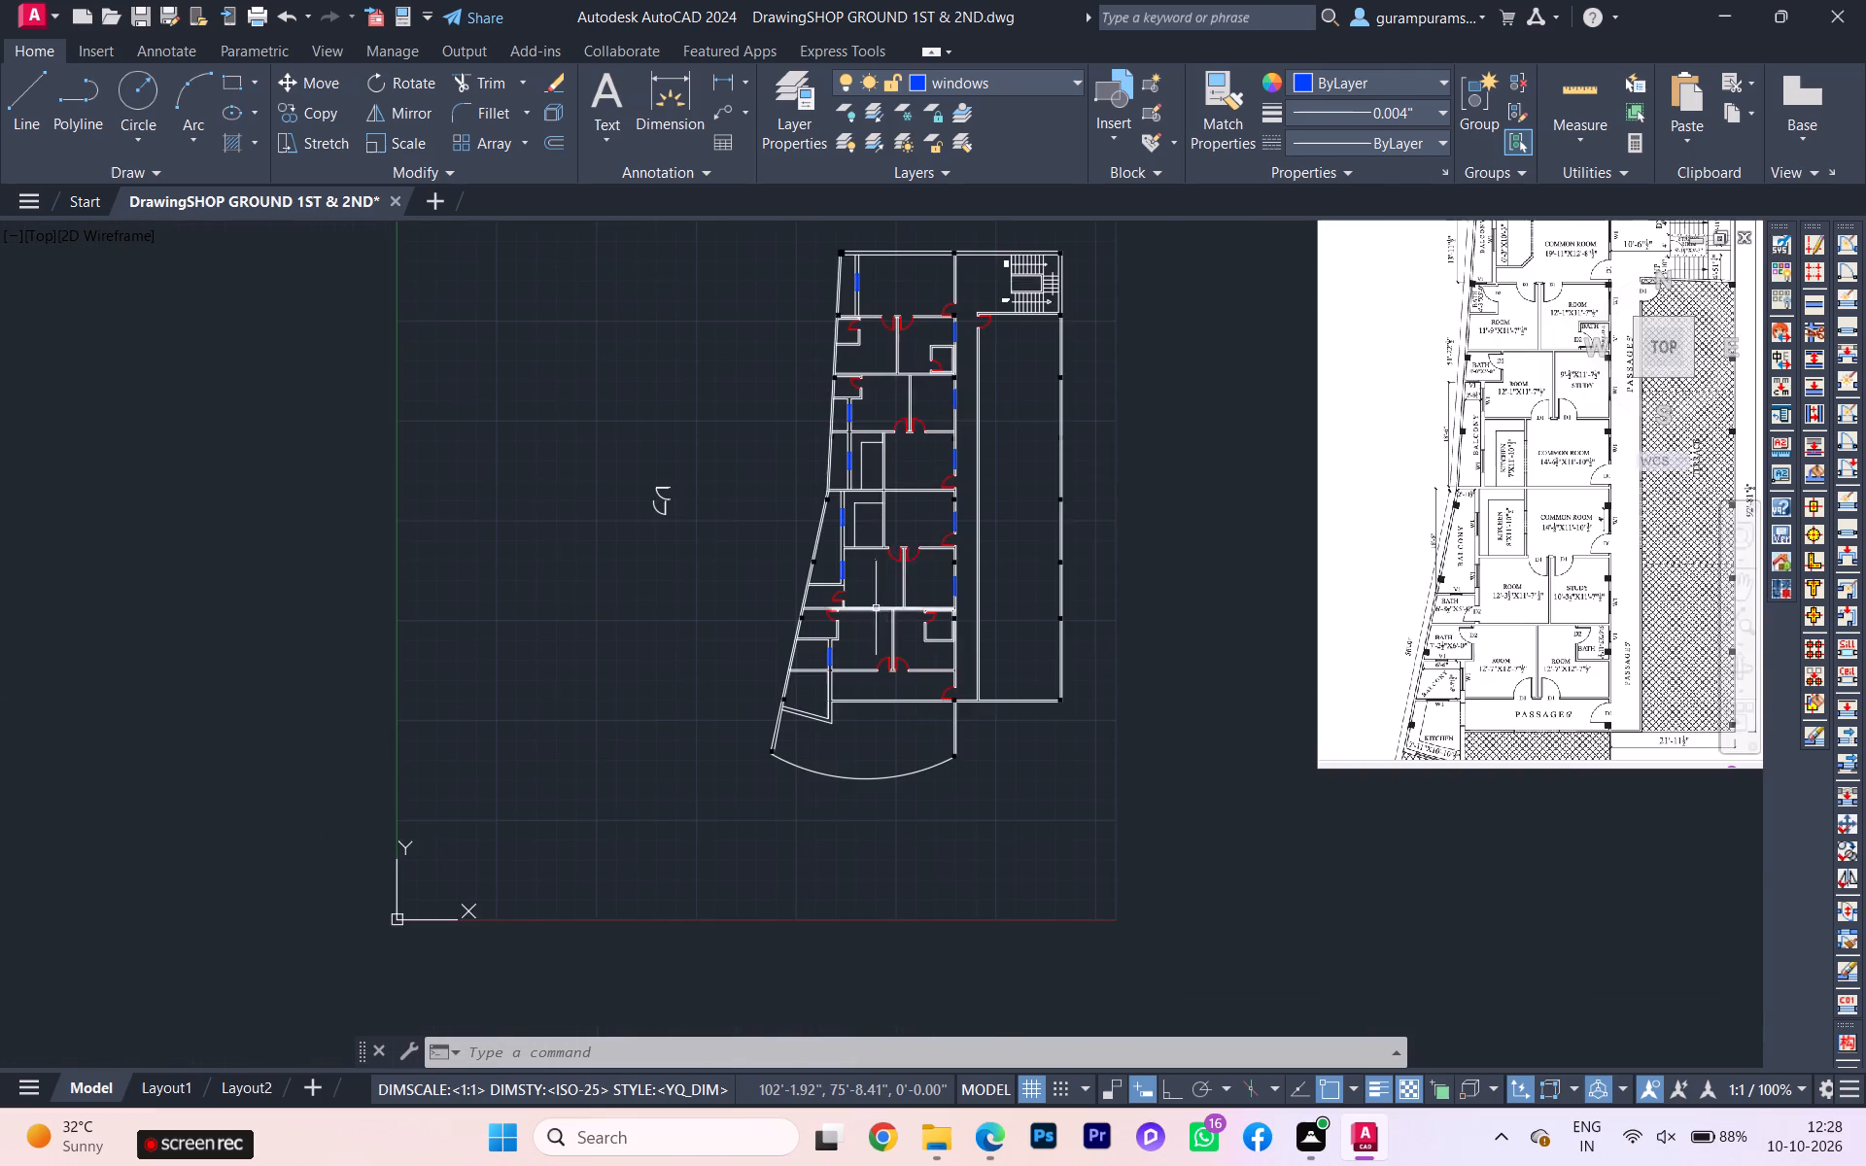
scroll(891, 595, "up", 2)
key("h")
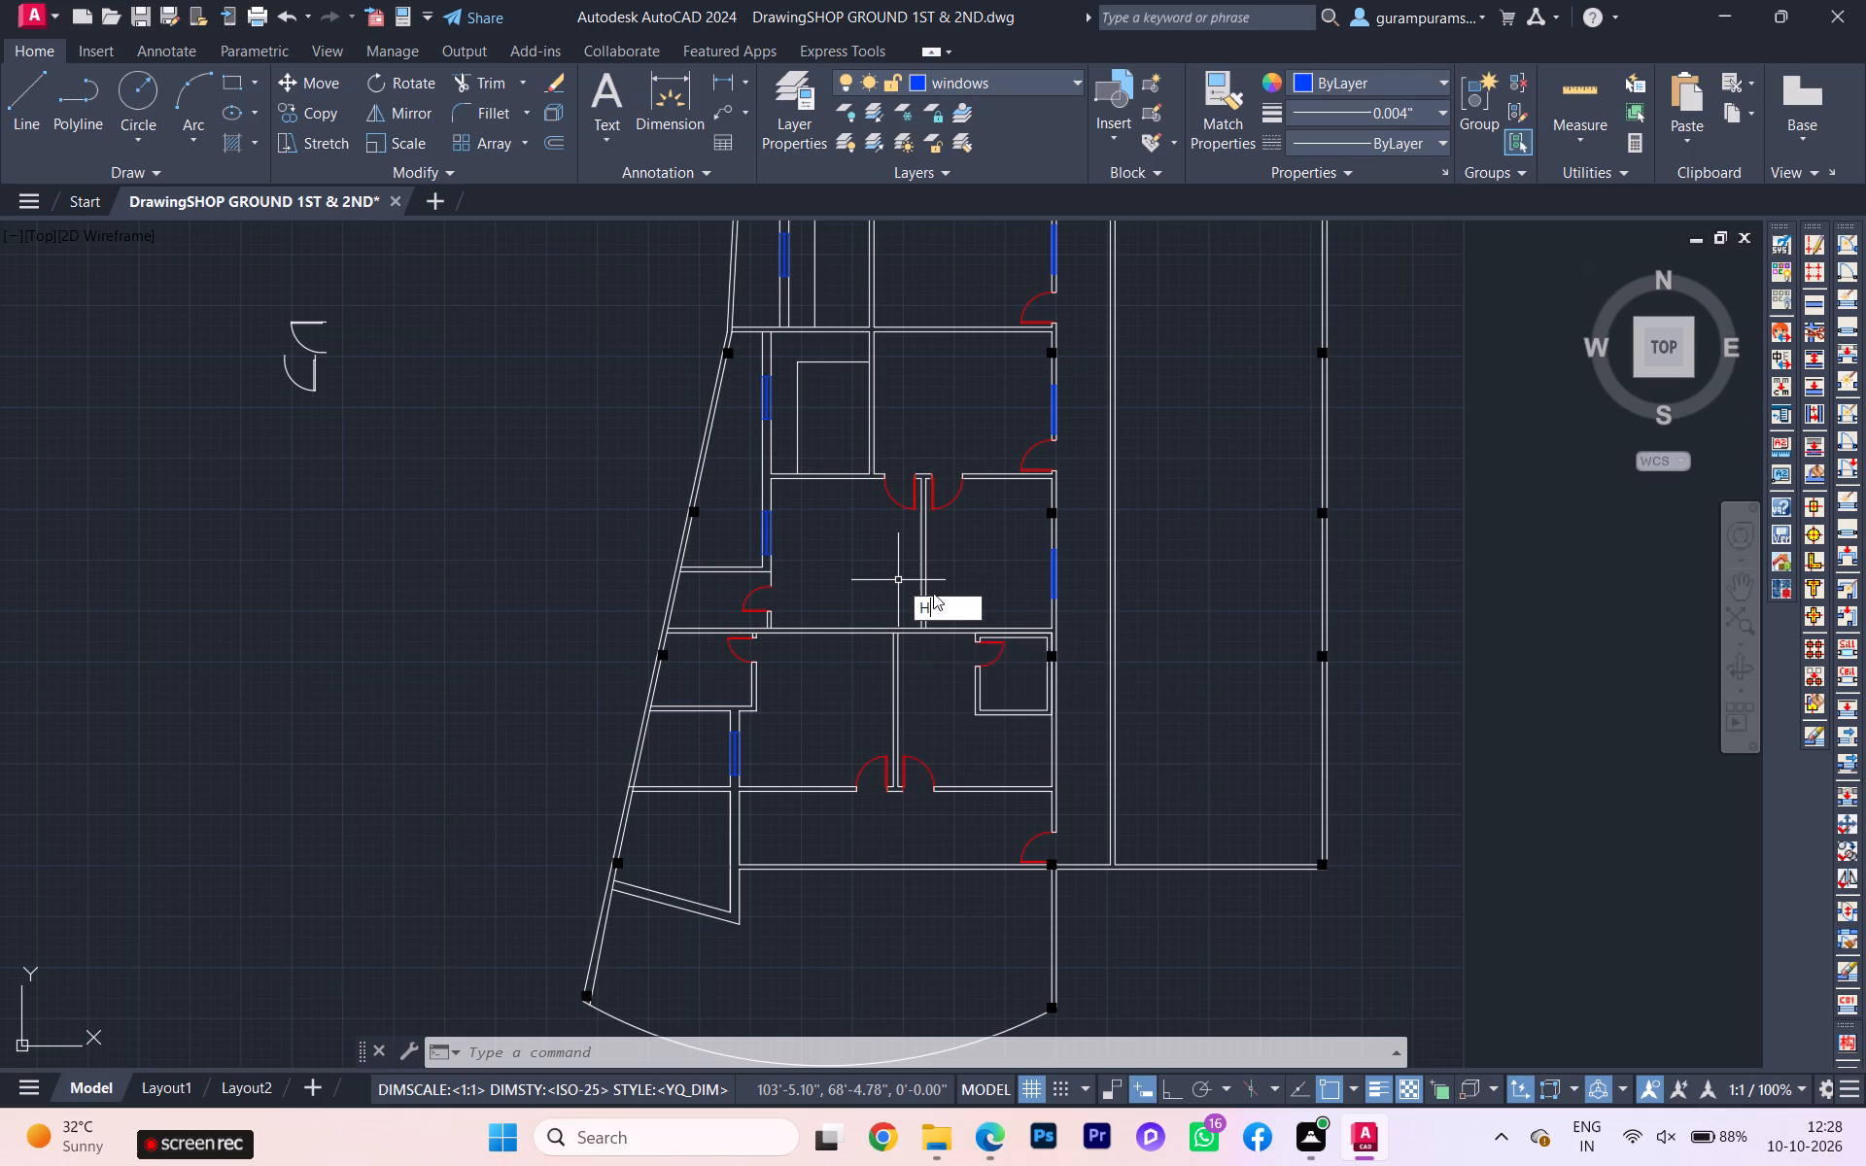
left_click(1034, 634)
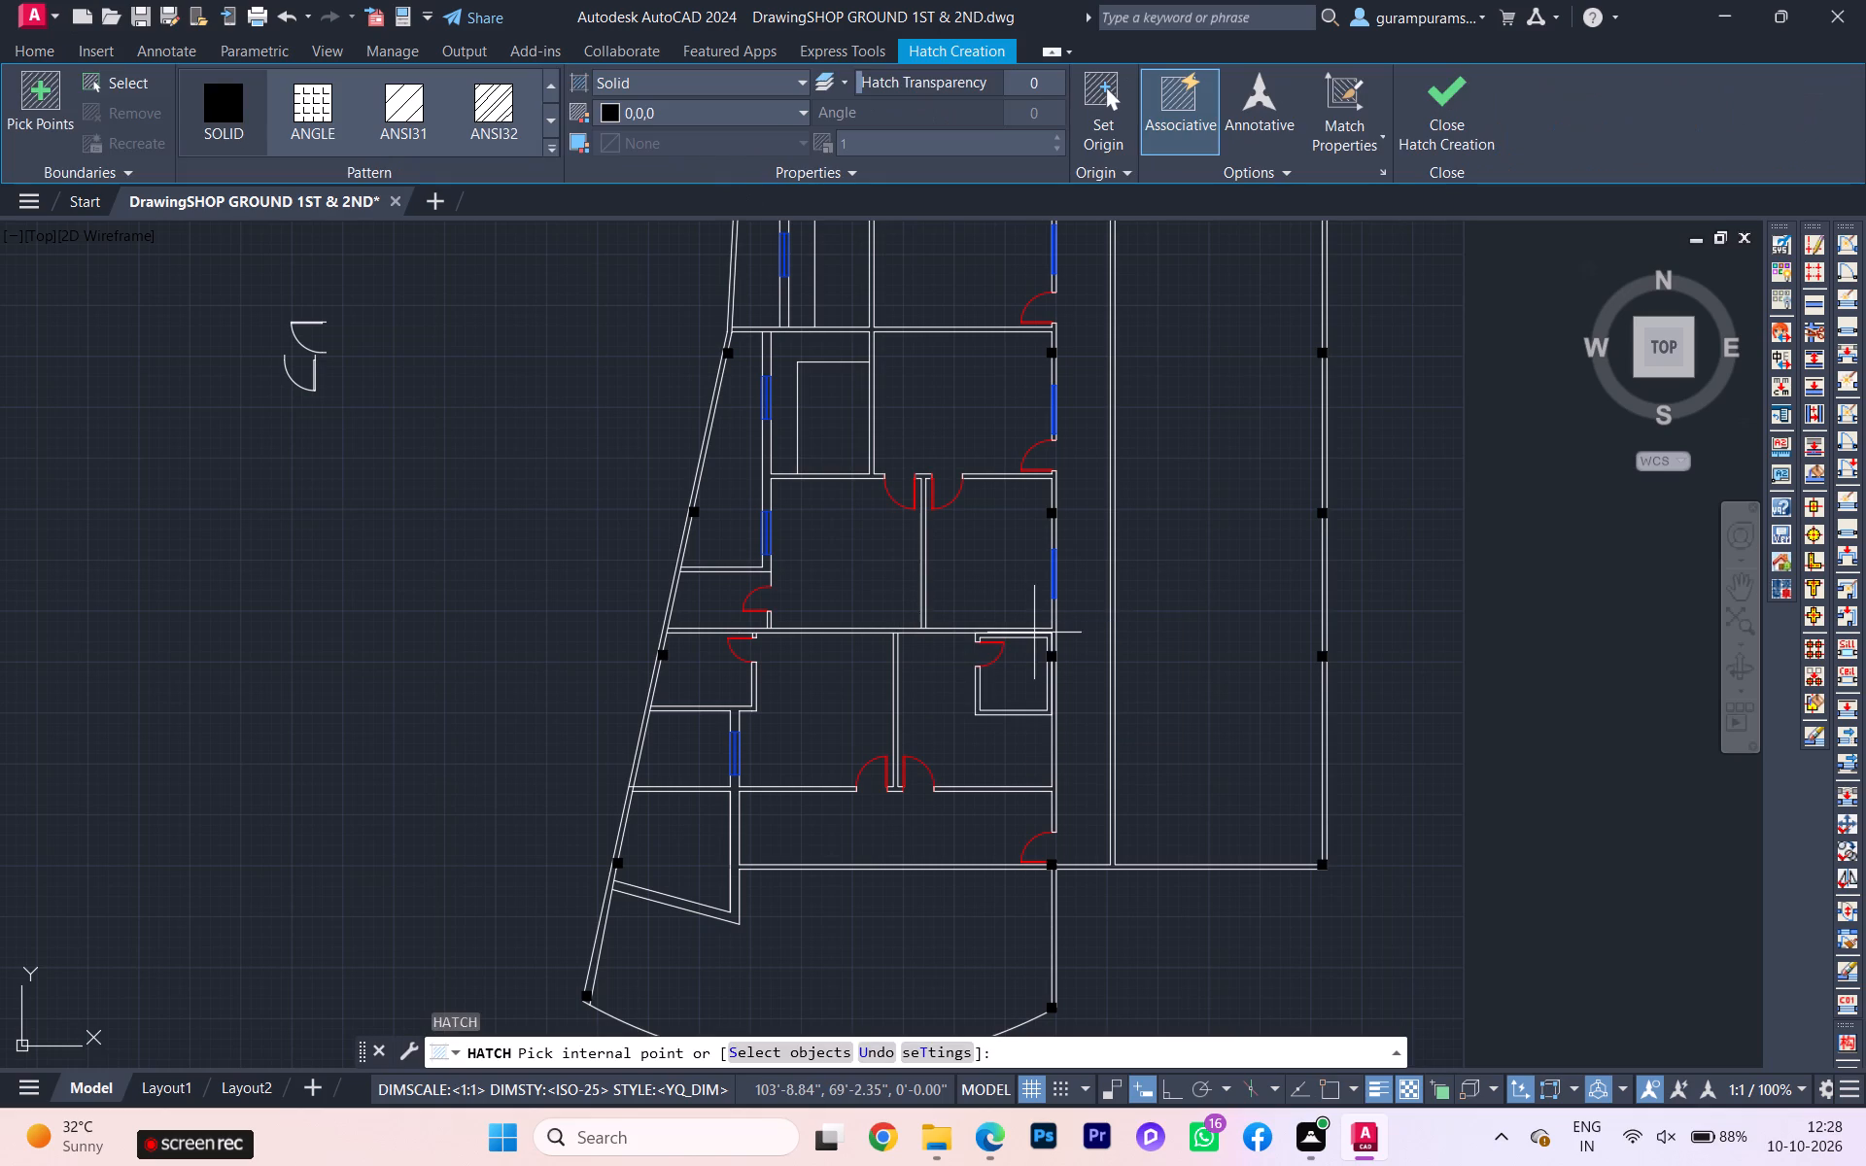
left_click(317, 104)
left_click(1188, 537)
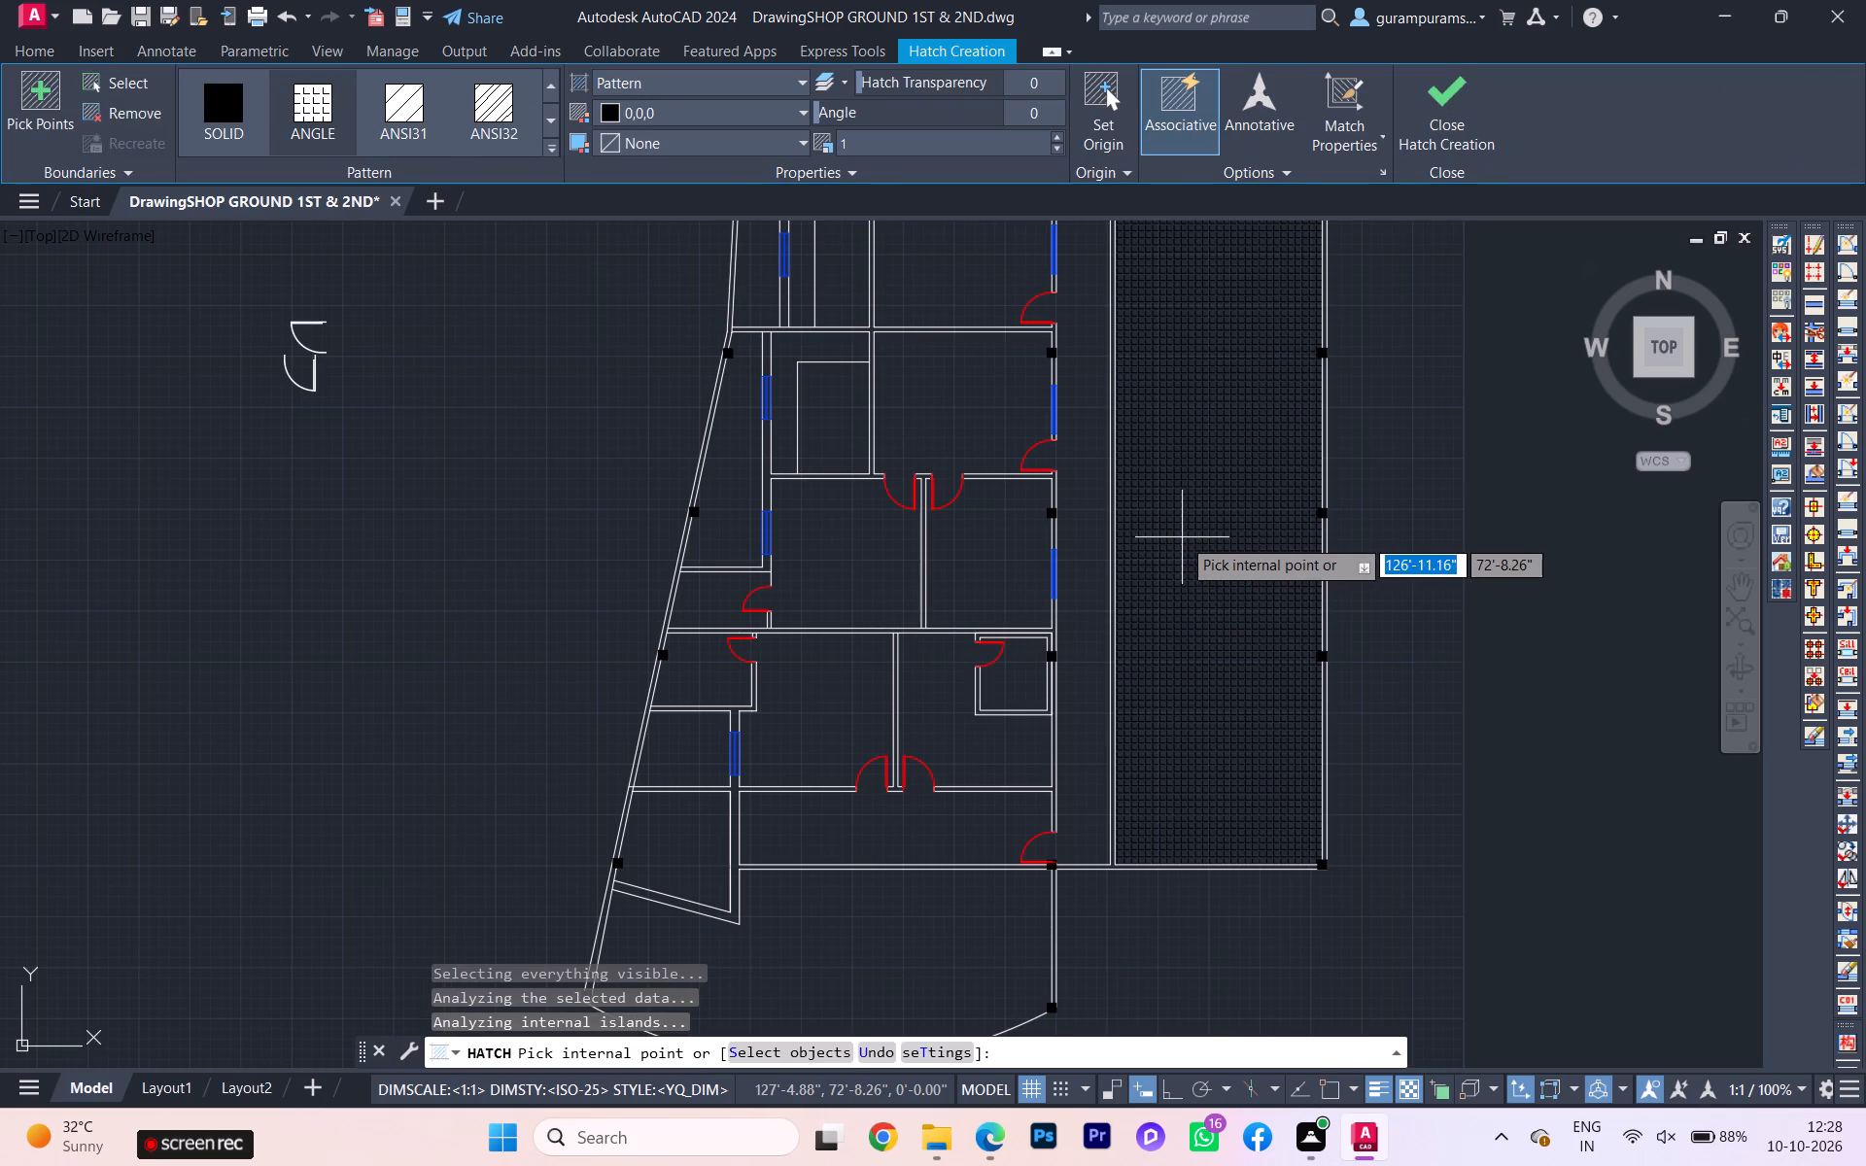
Change the terrace hatch to the AR-HBONE pattern with ByBlock colour.
scroll(1183, 533, "up", 3)
scroll(1182, 531, "down", 2)
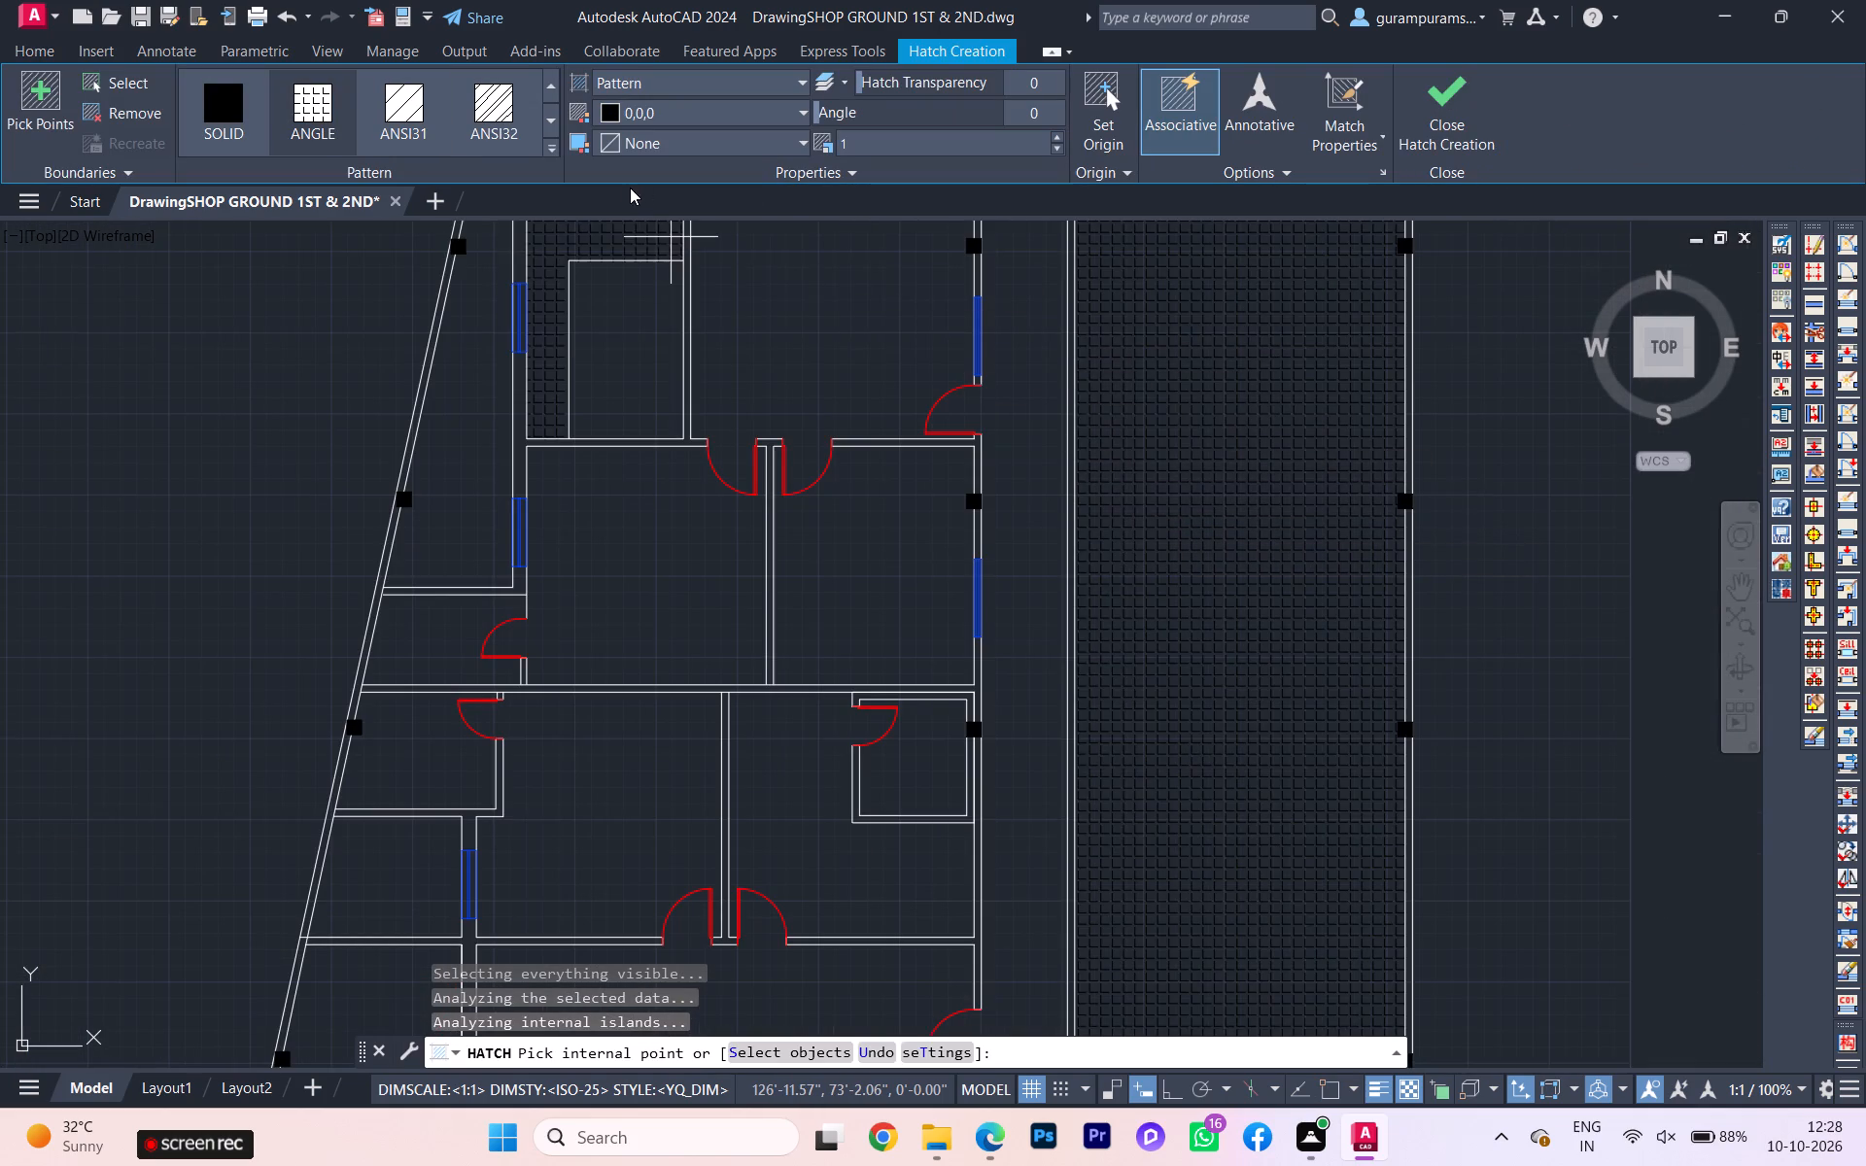
left_click(548, 145)
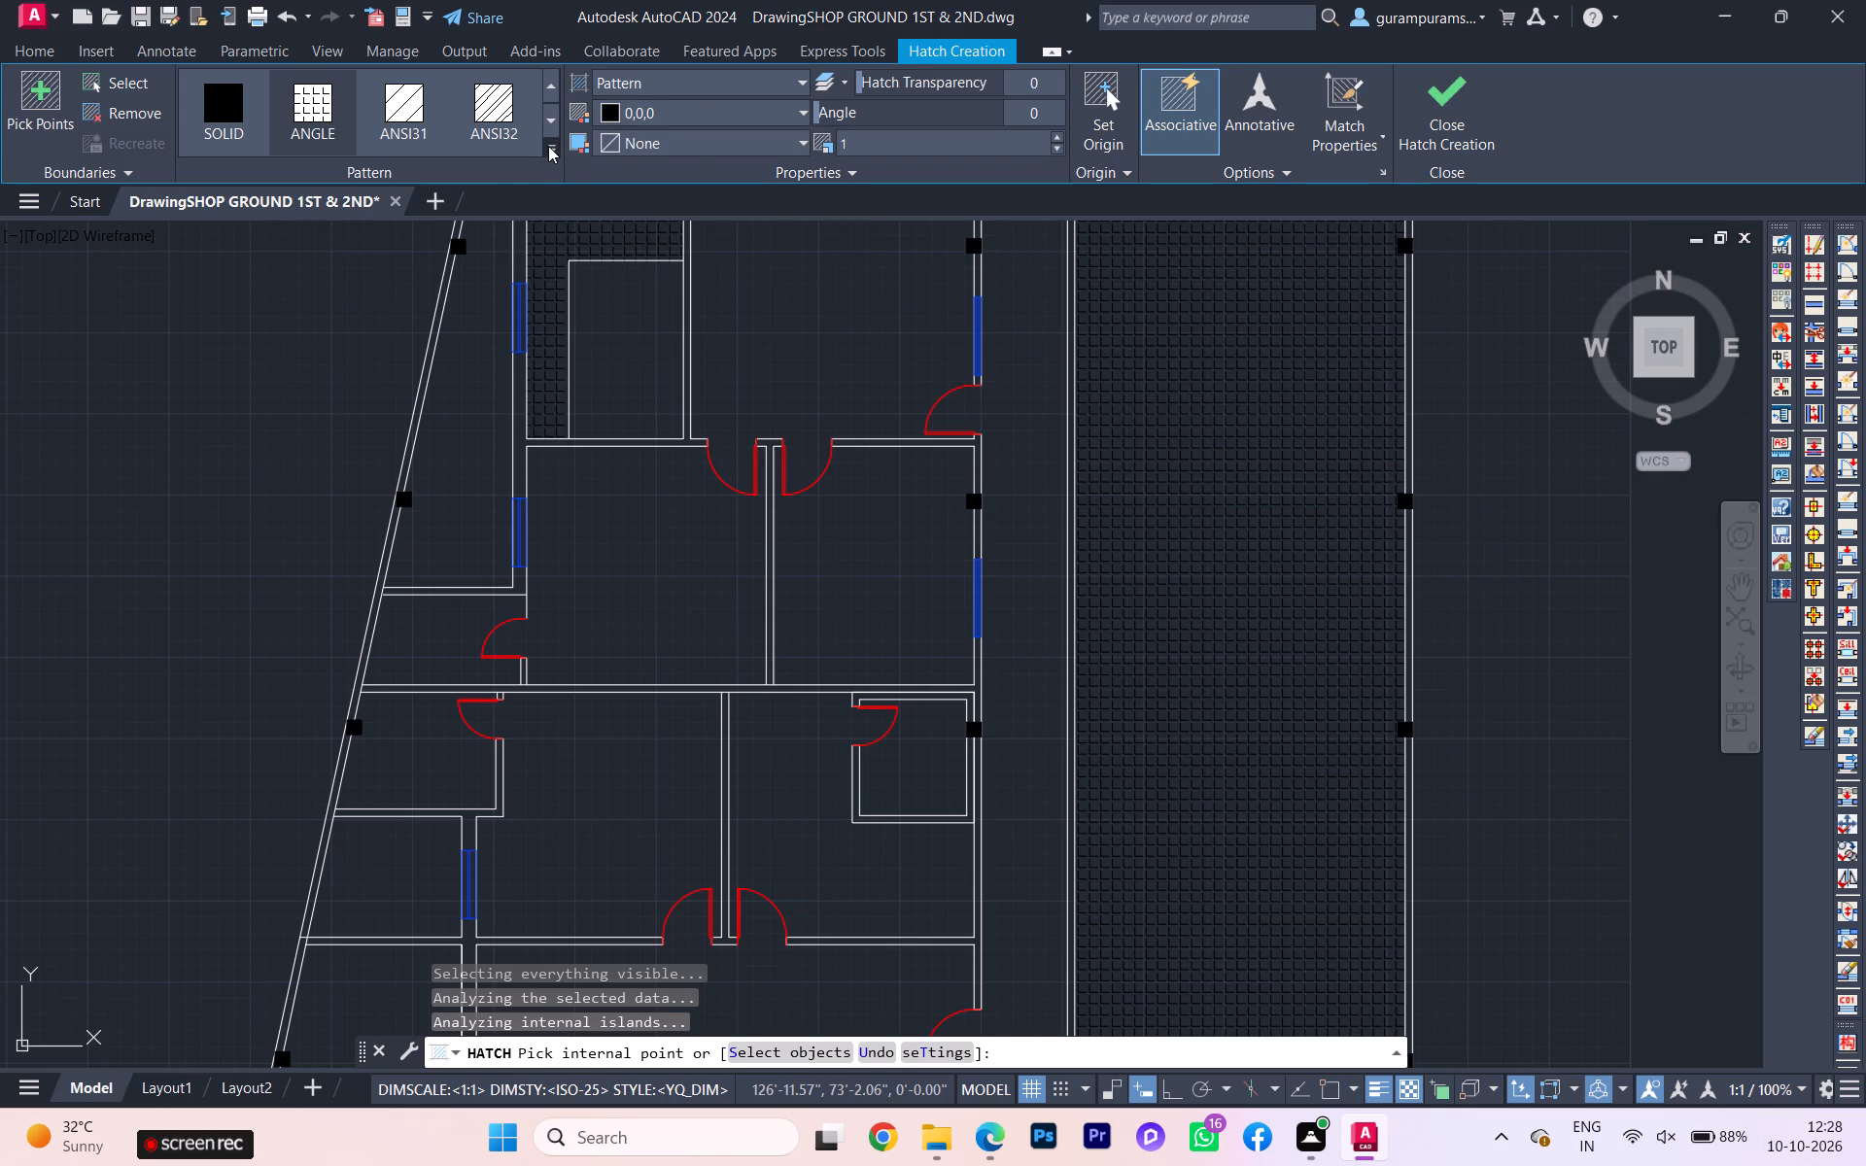
left_click(552, 146)
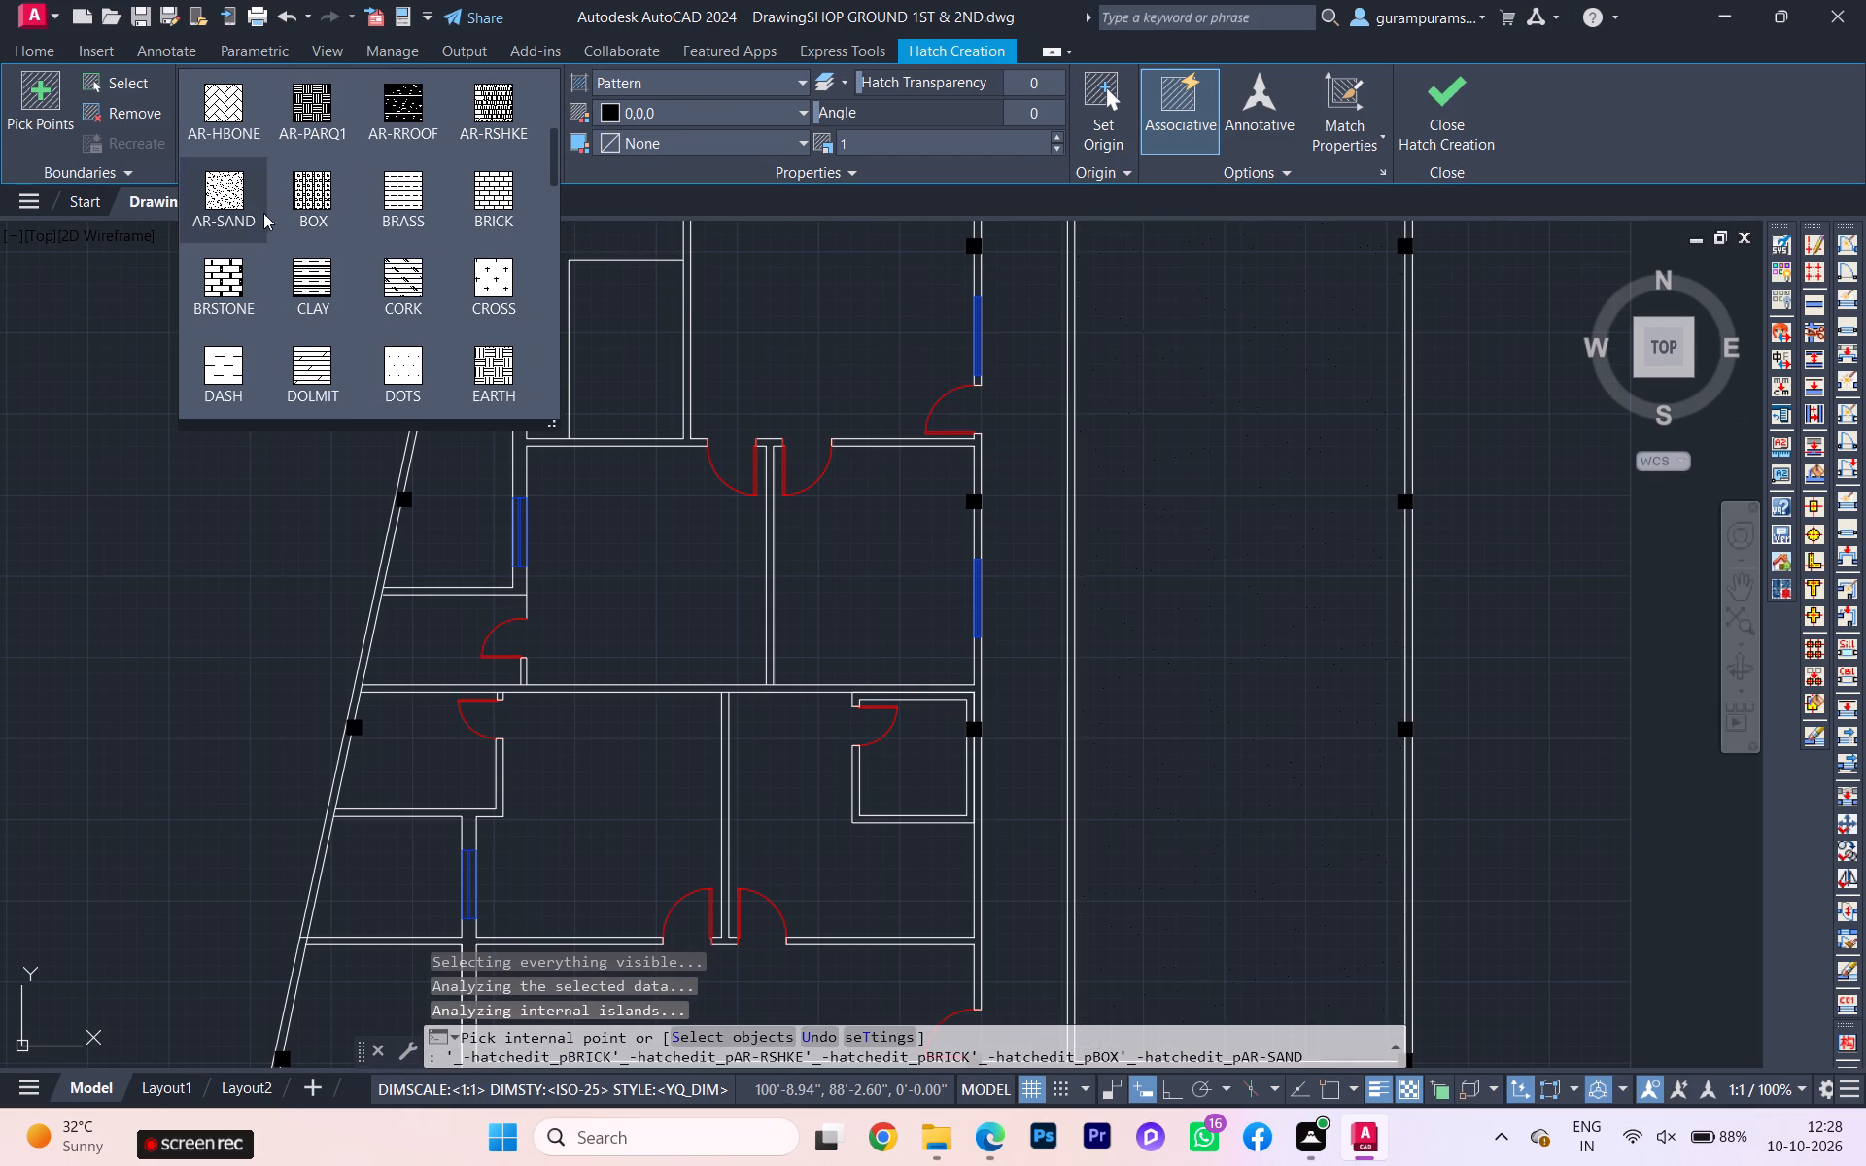
scroll(395, 243, "up", 1)
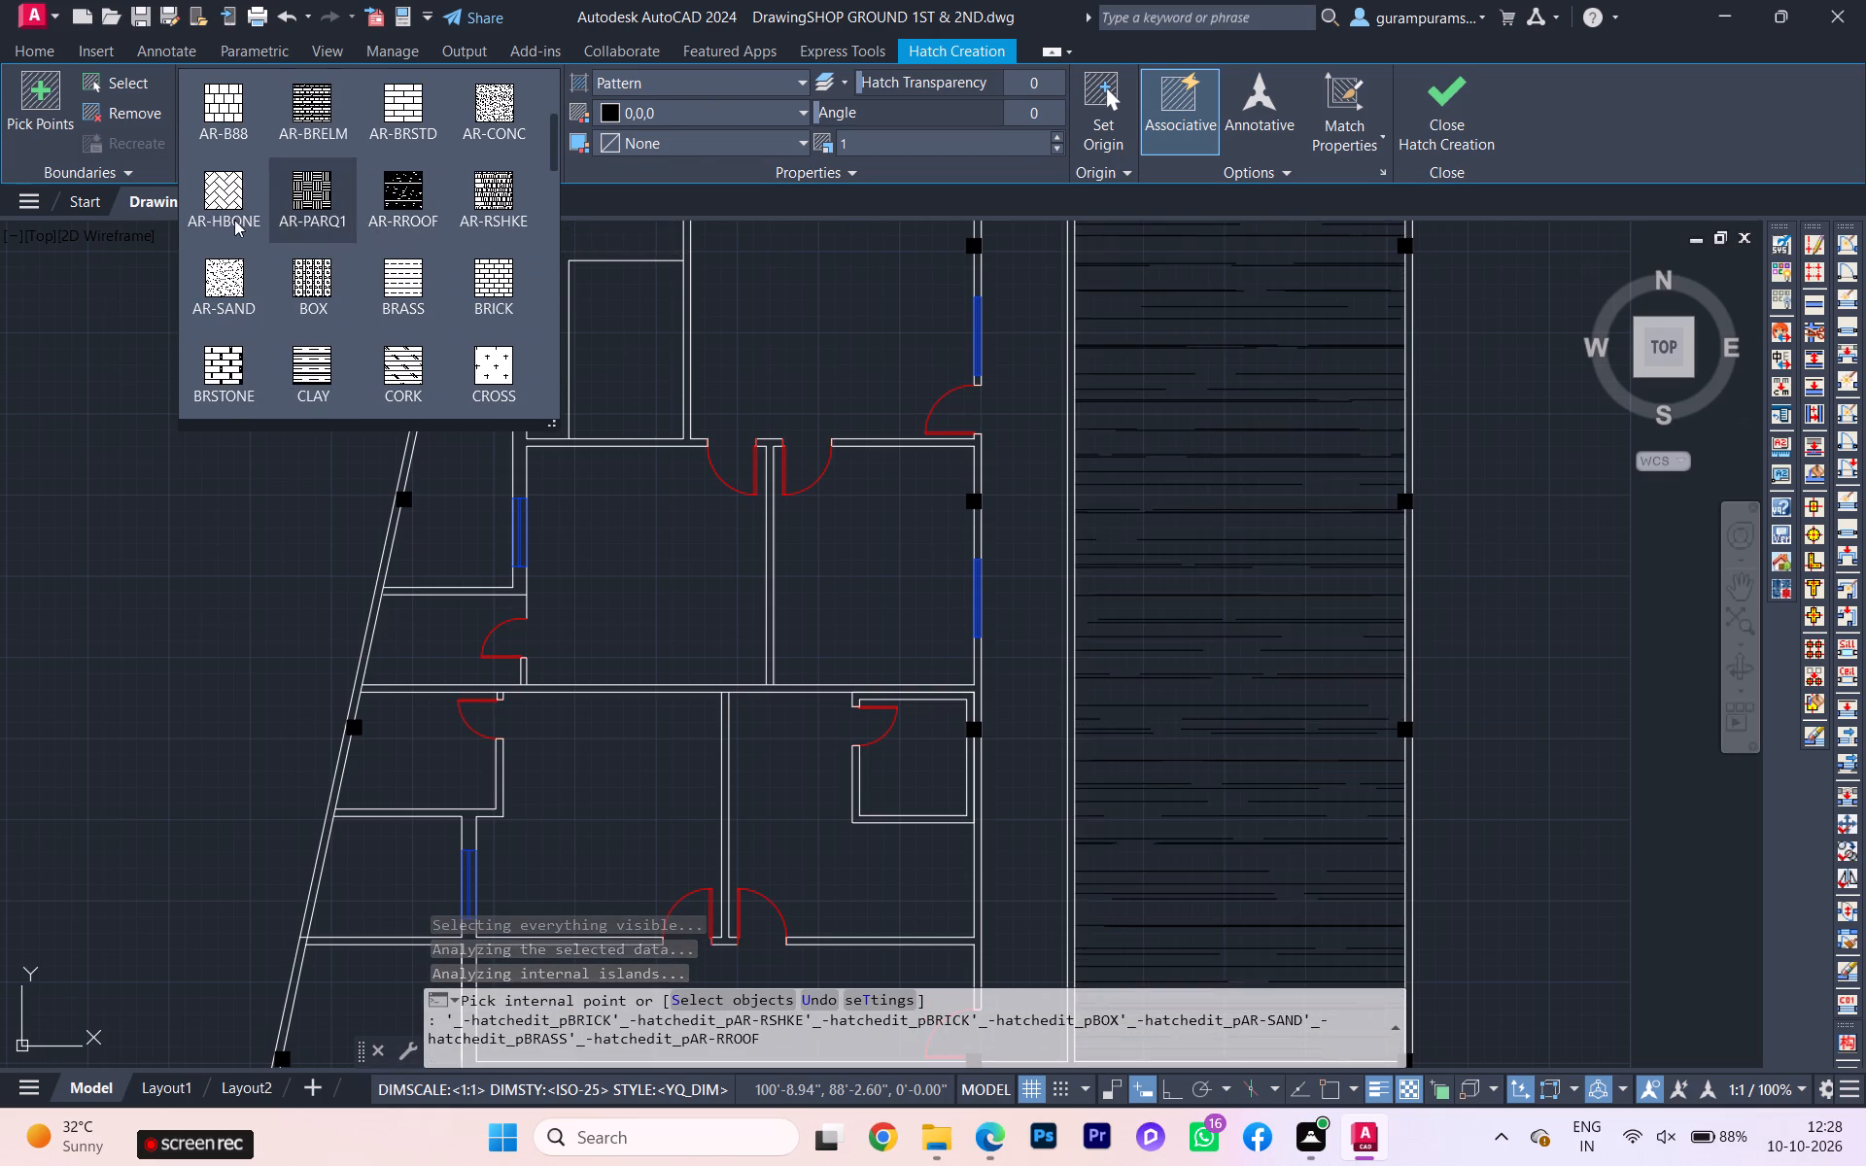
left_click(243, 187)
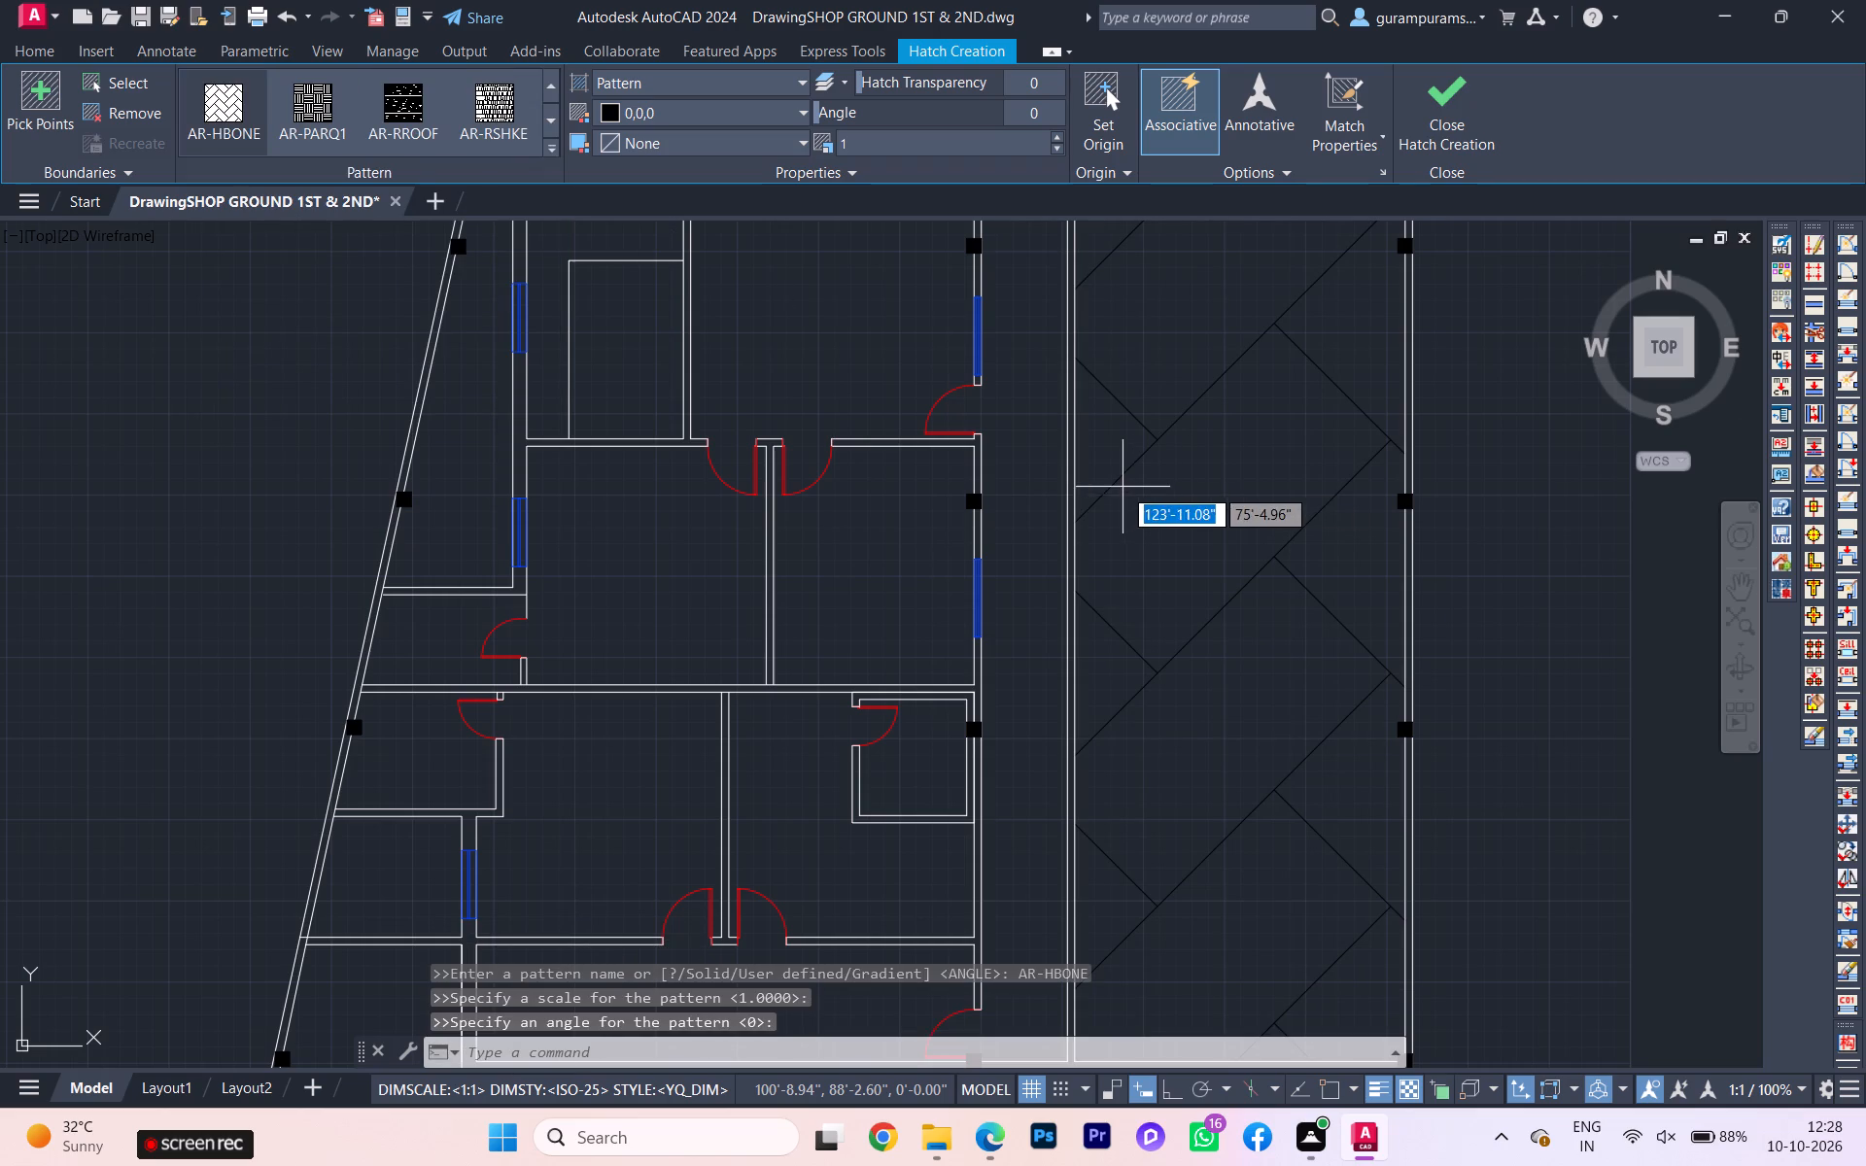
scroll(1167, 424, "down", 1)
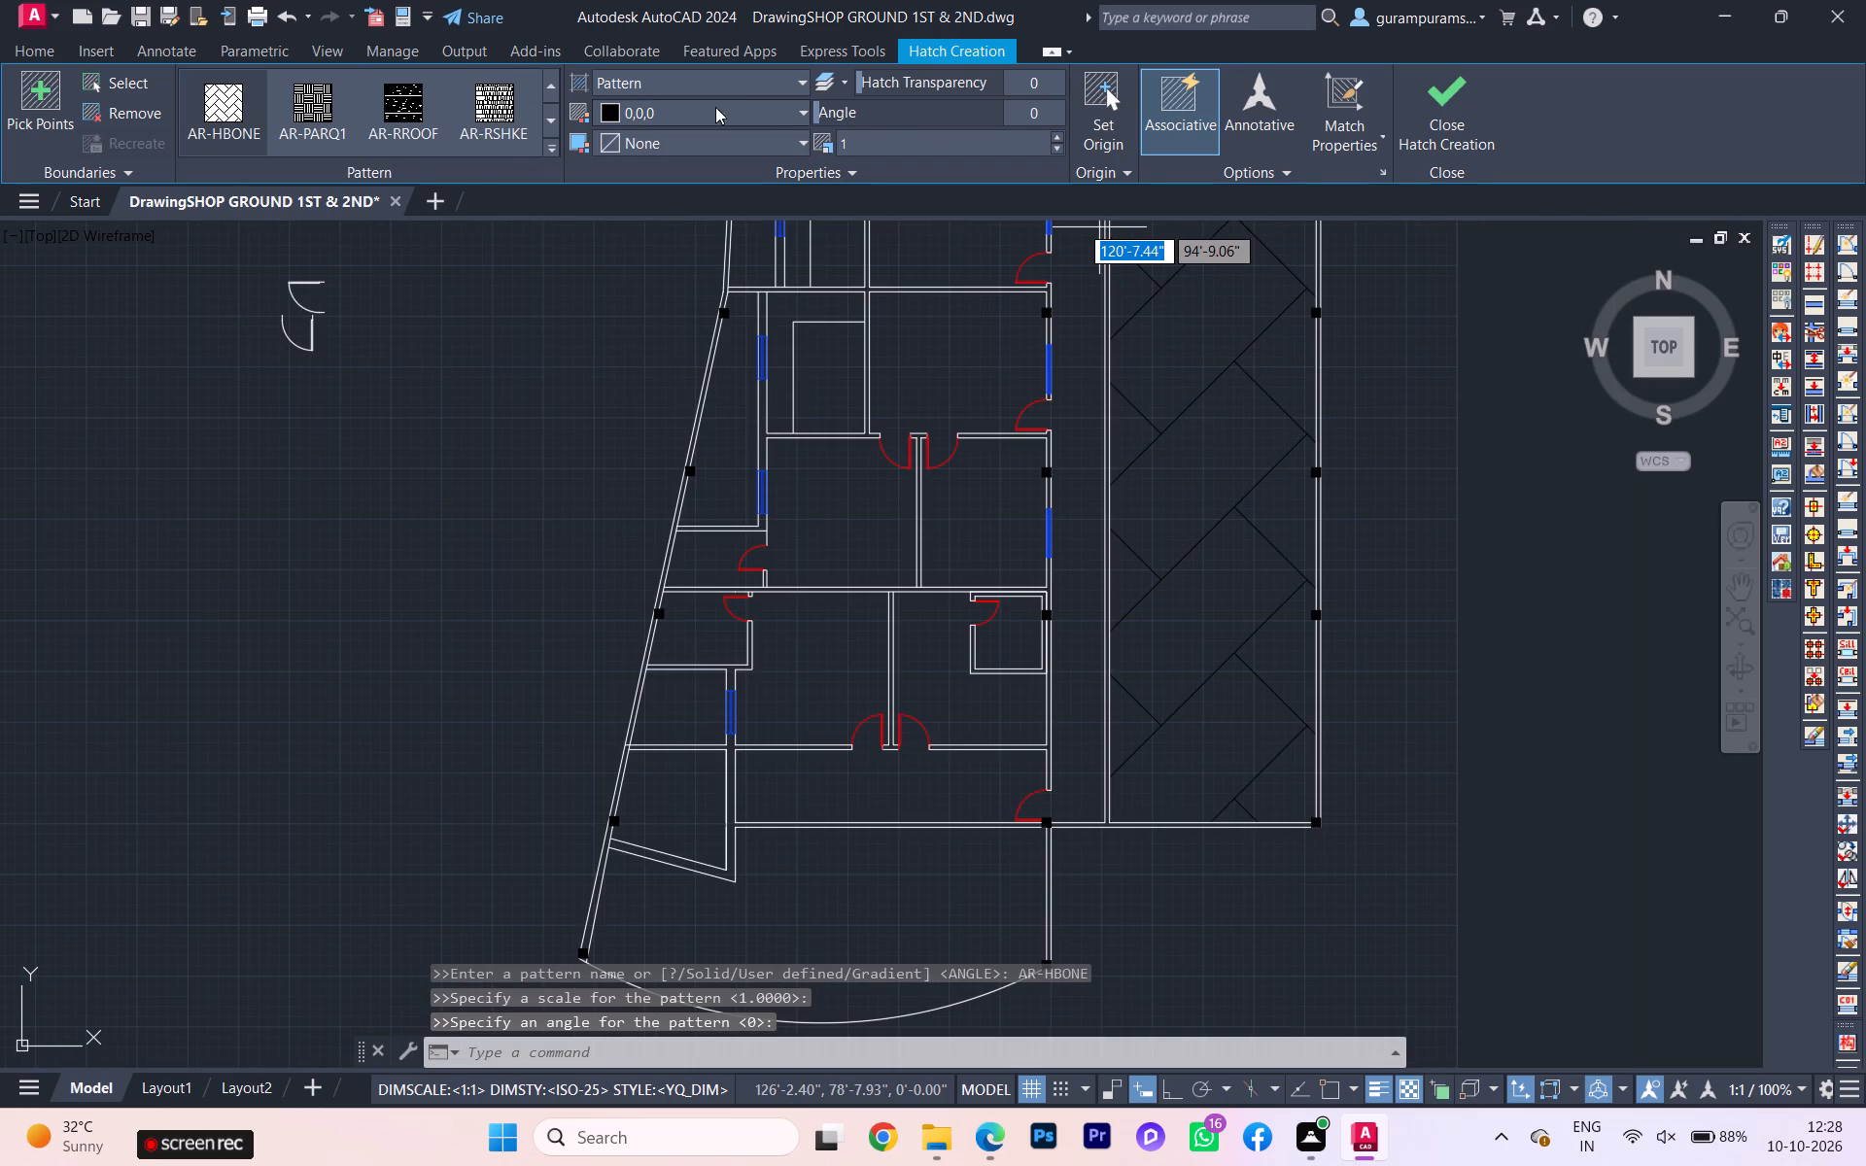
left_click(697, 115)
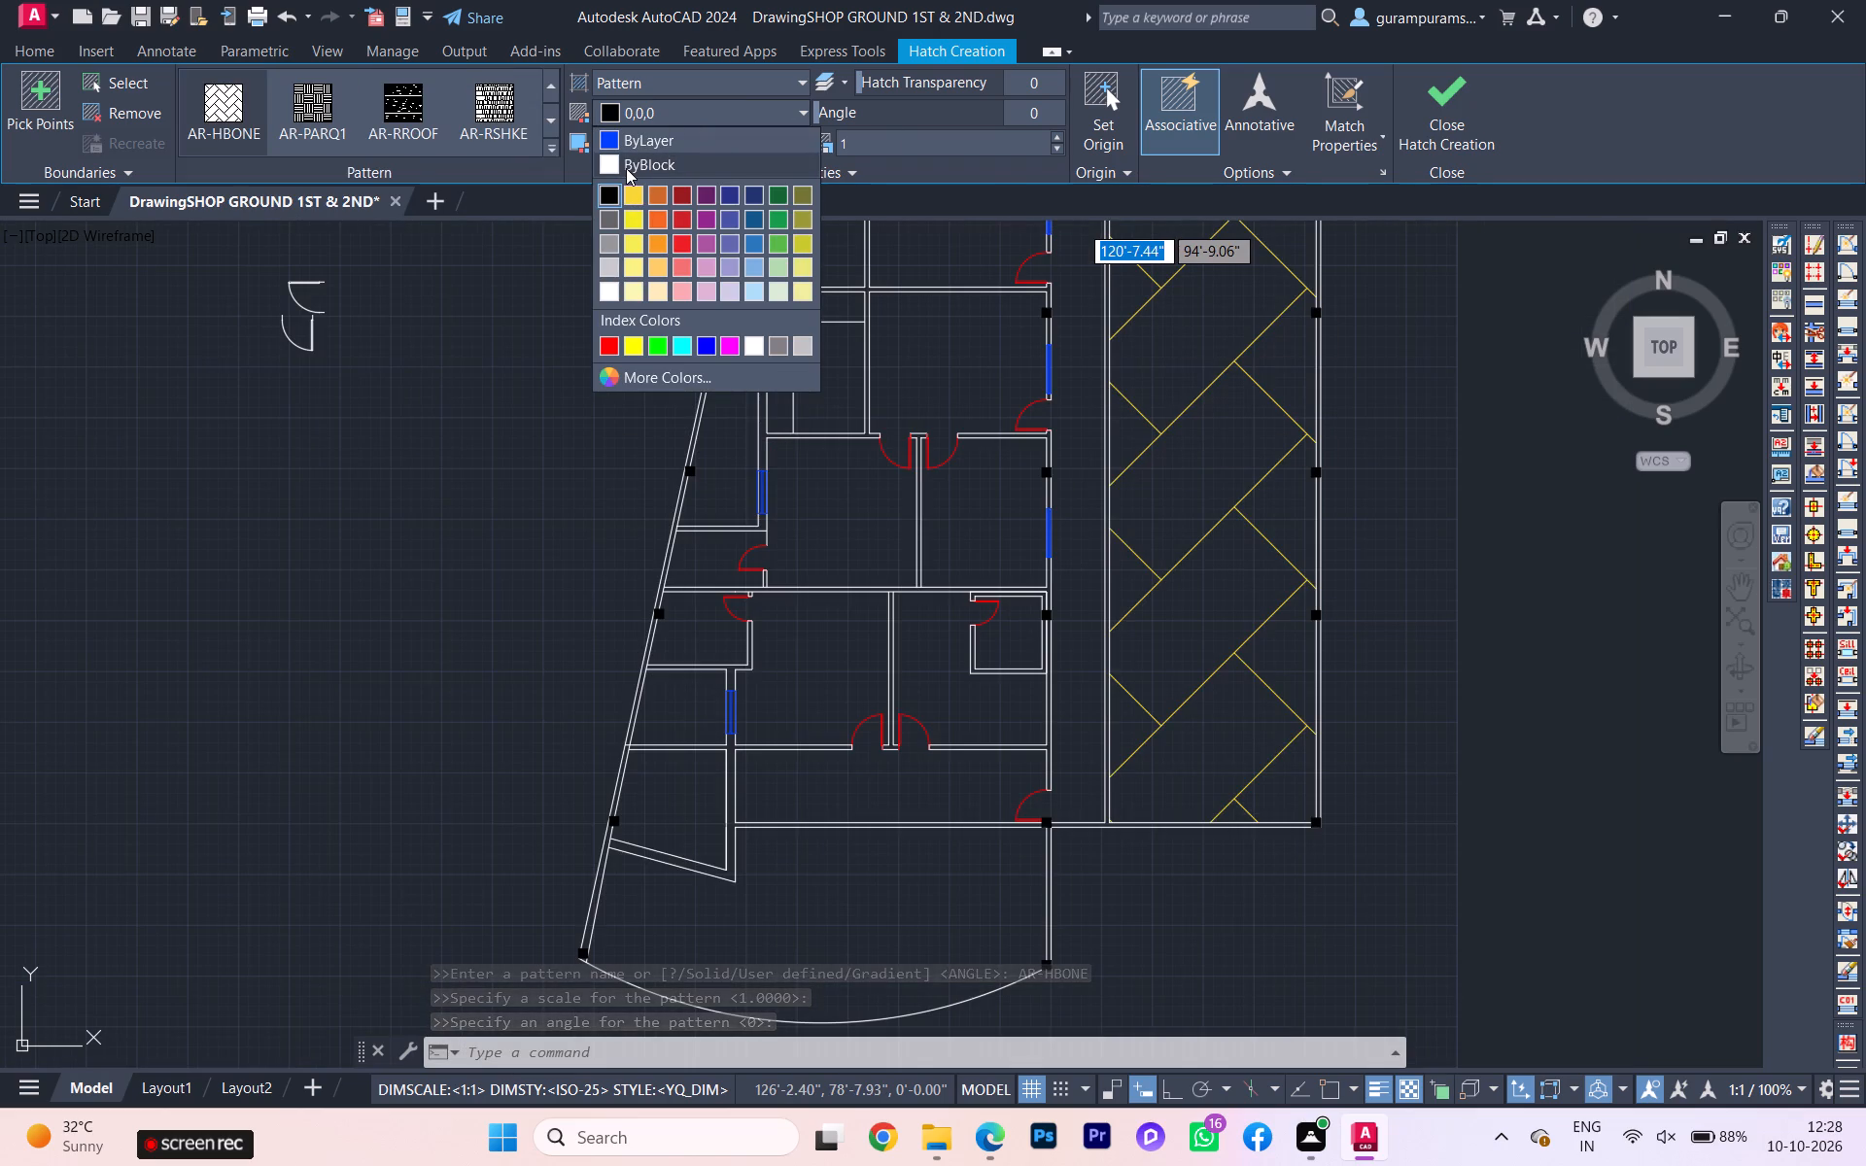
left_click(614, 161)
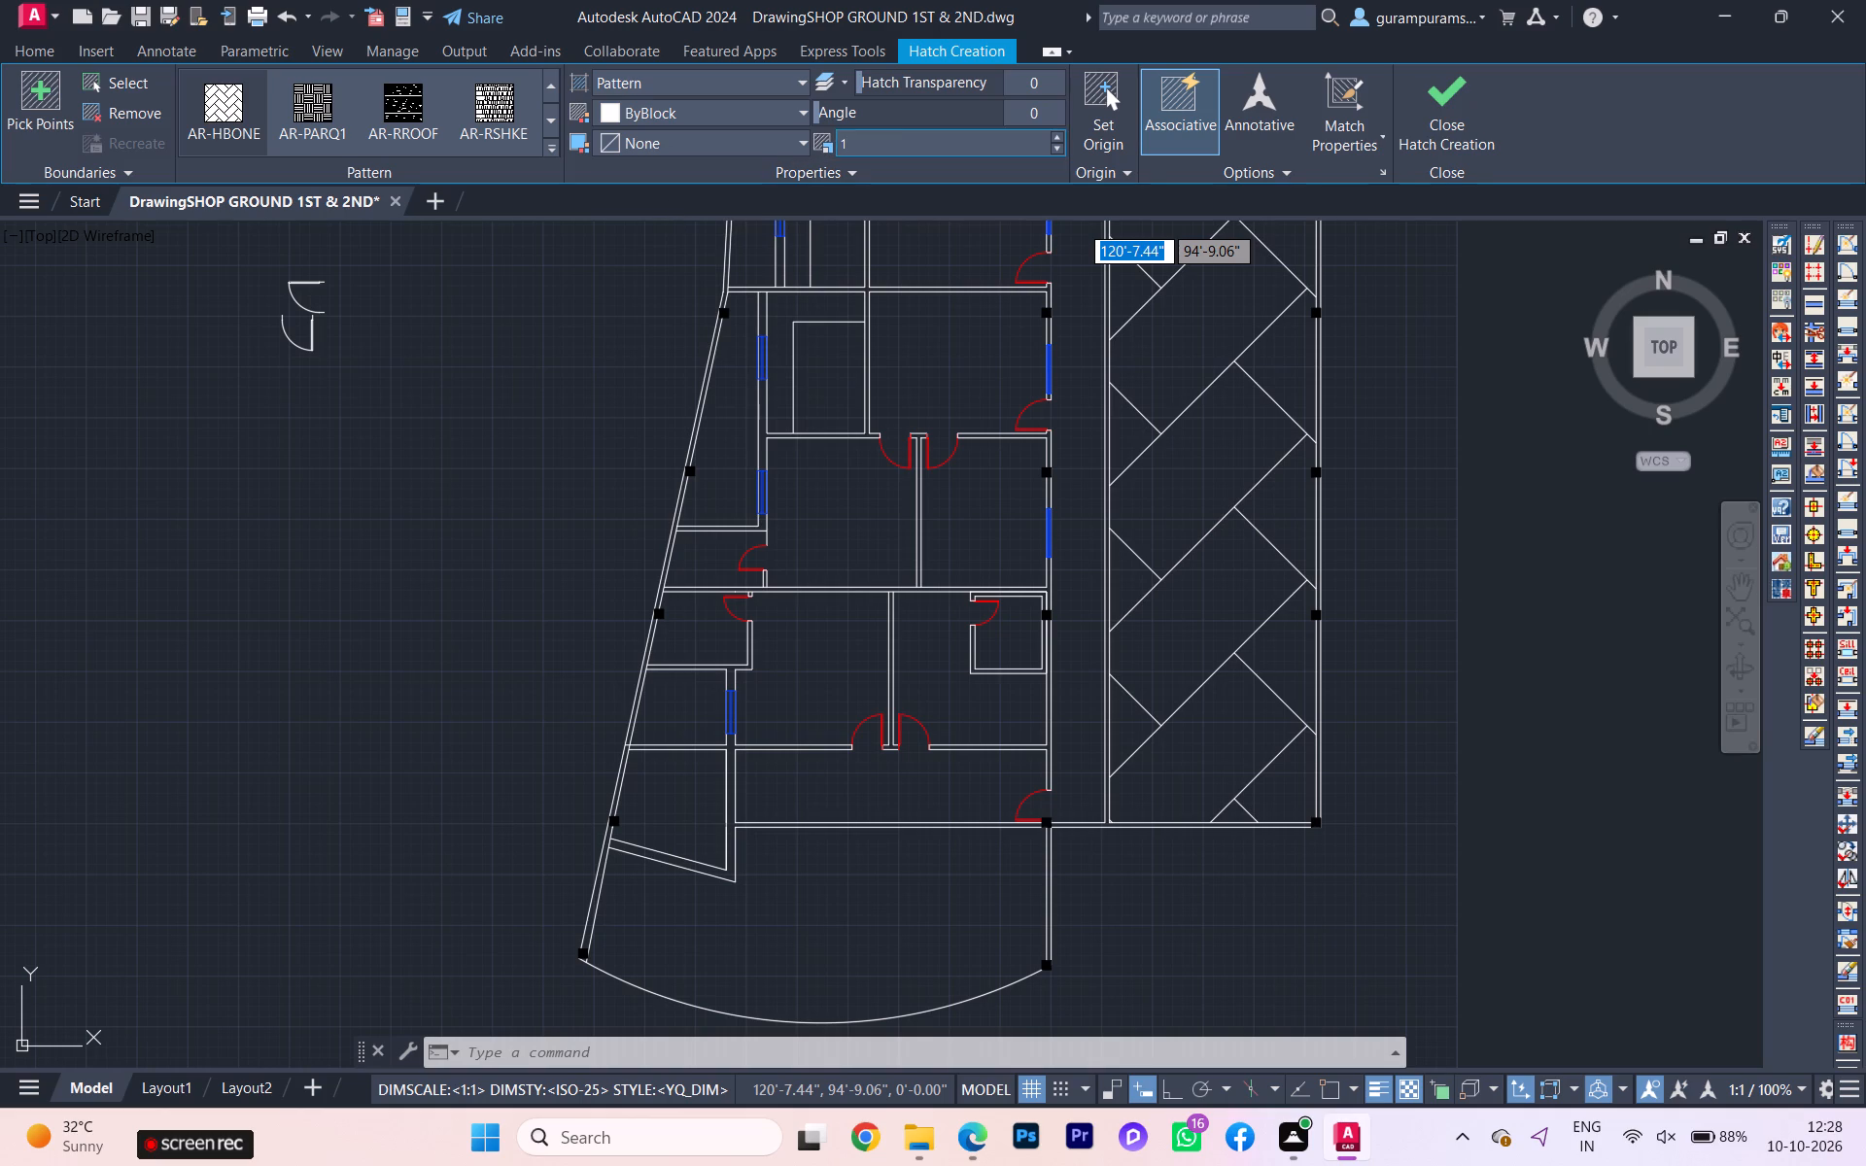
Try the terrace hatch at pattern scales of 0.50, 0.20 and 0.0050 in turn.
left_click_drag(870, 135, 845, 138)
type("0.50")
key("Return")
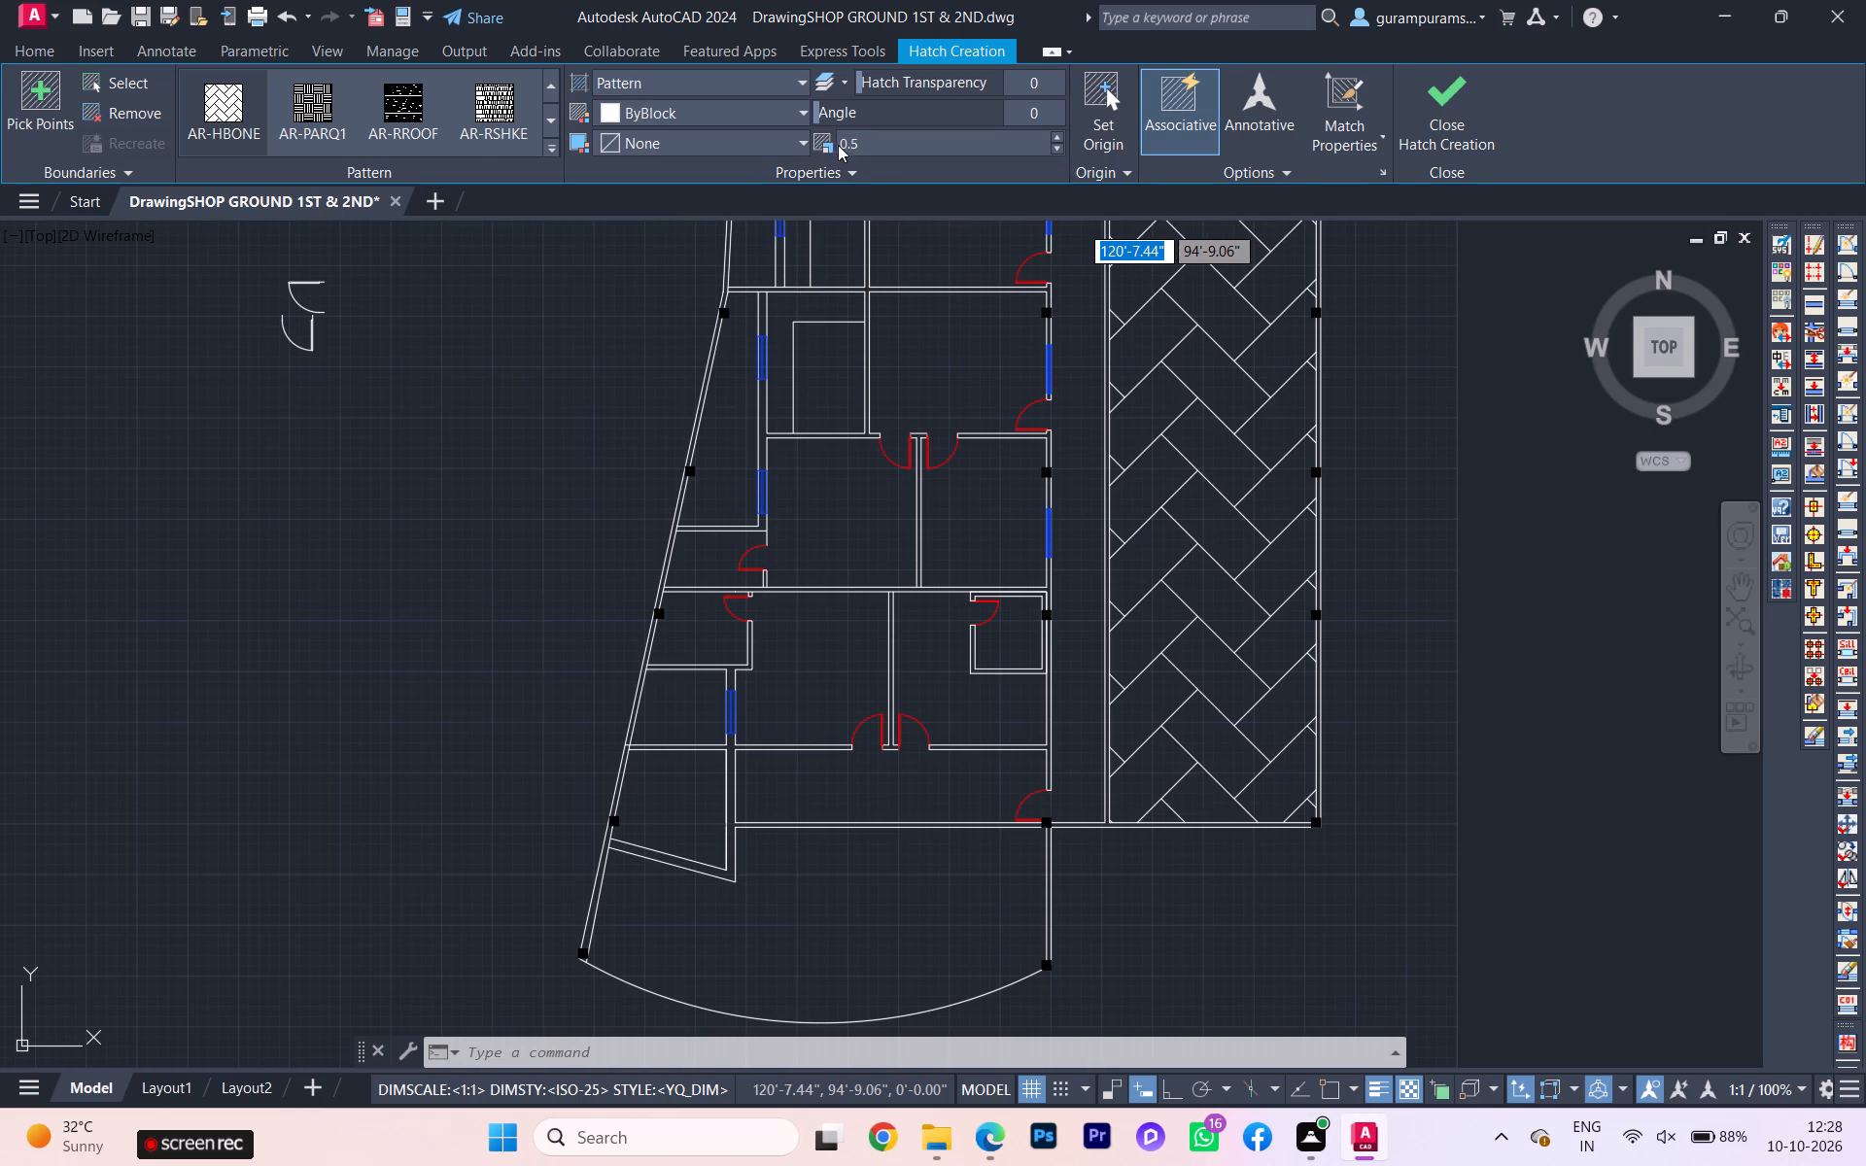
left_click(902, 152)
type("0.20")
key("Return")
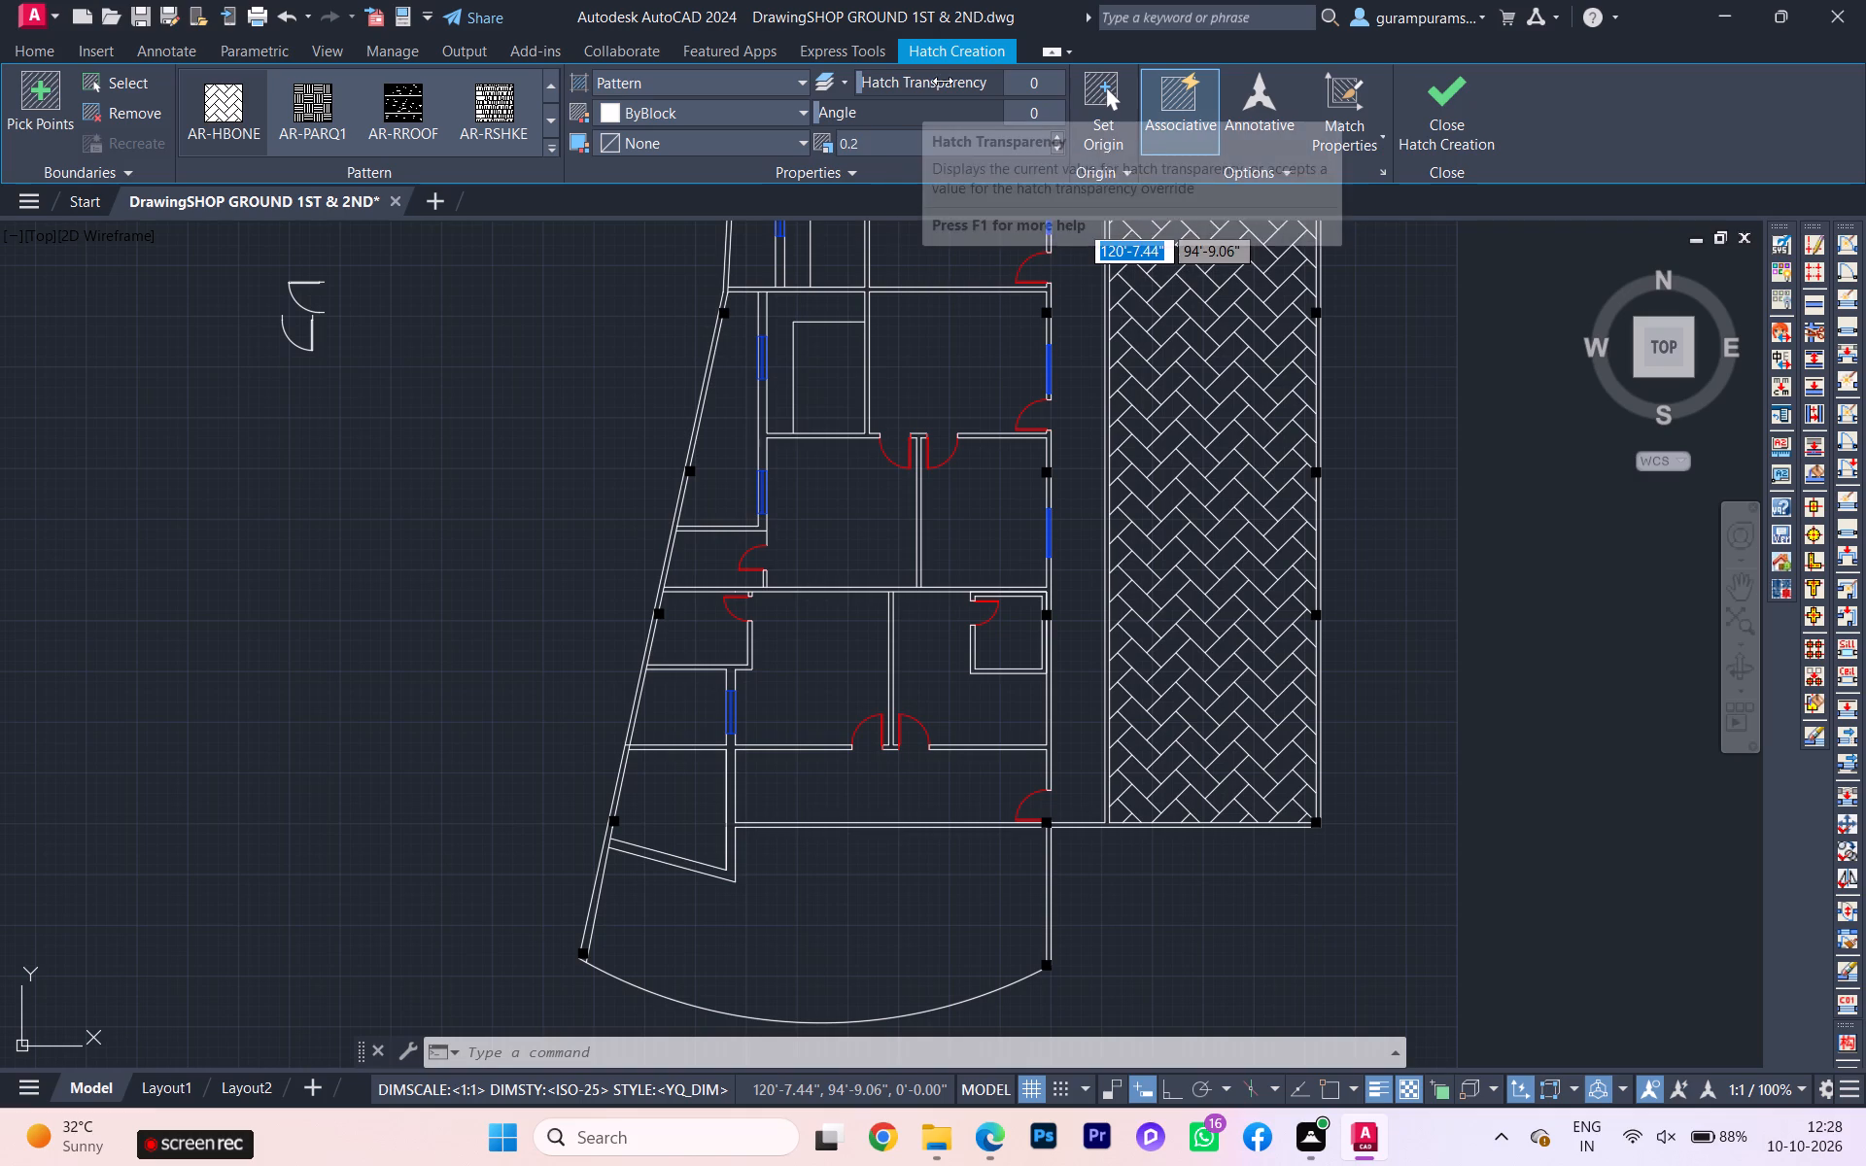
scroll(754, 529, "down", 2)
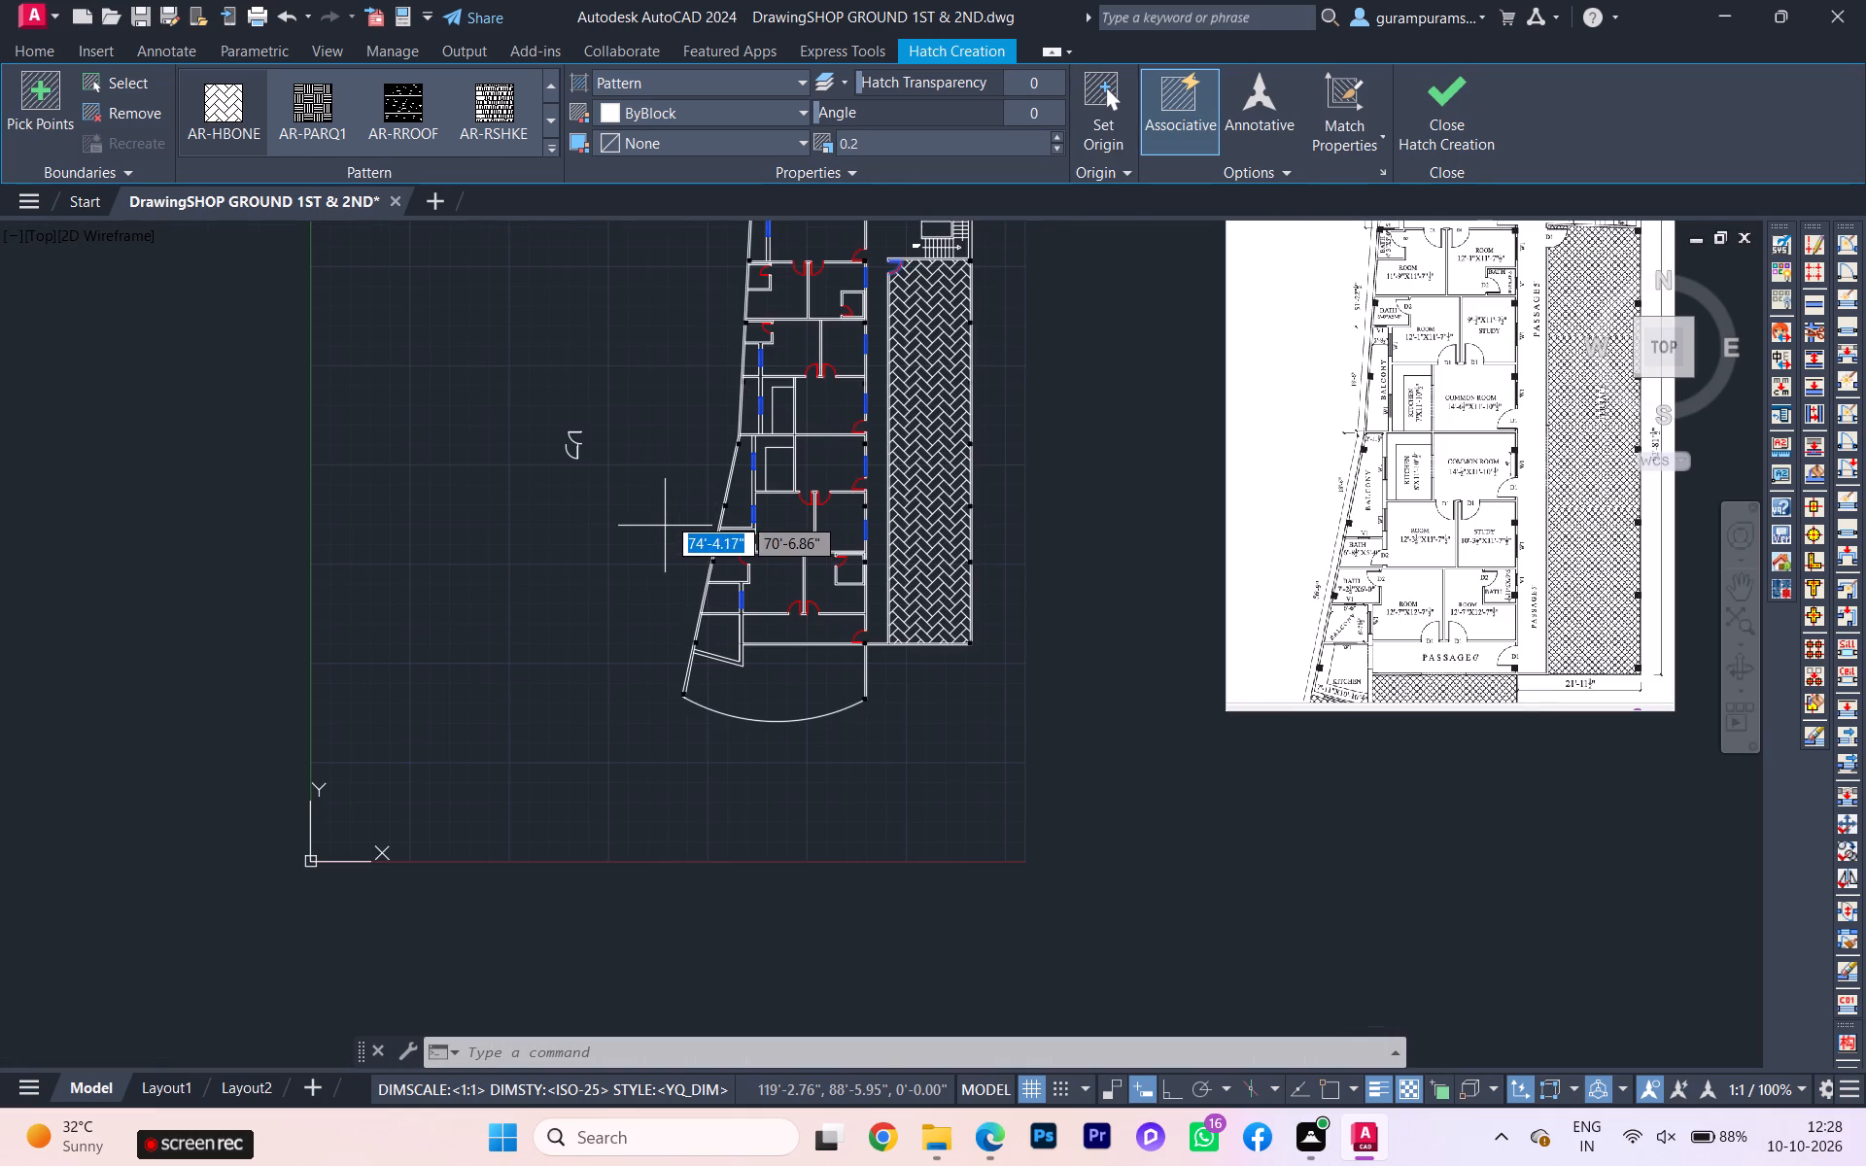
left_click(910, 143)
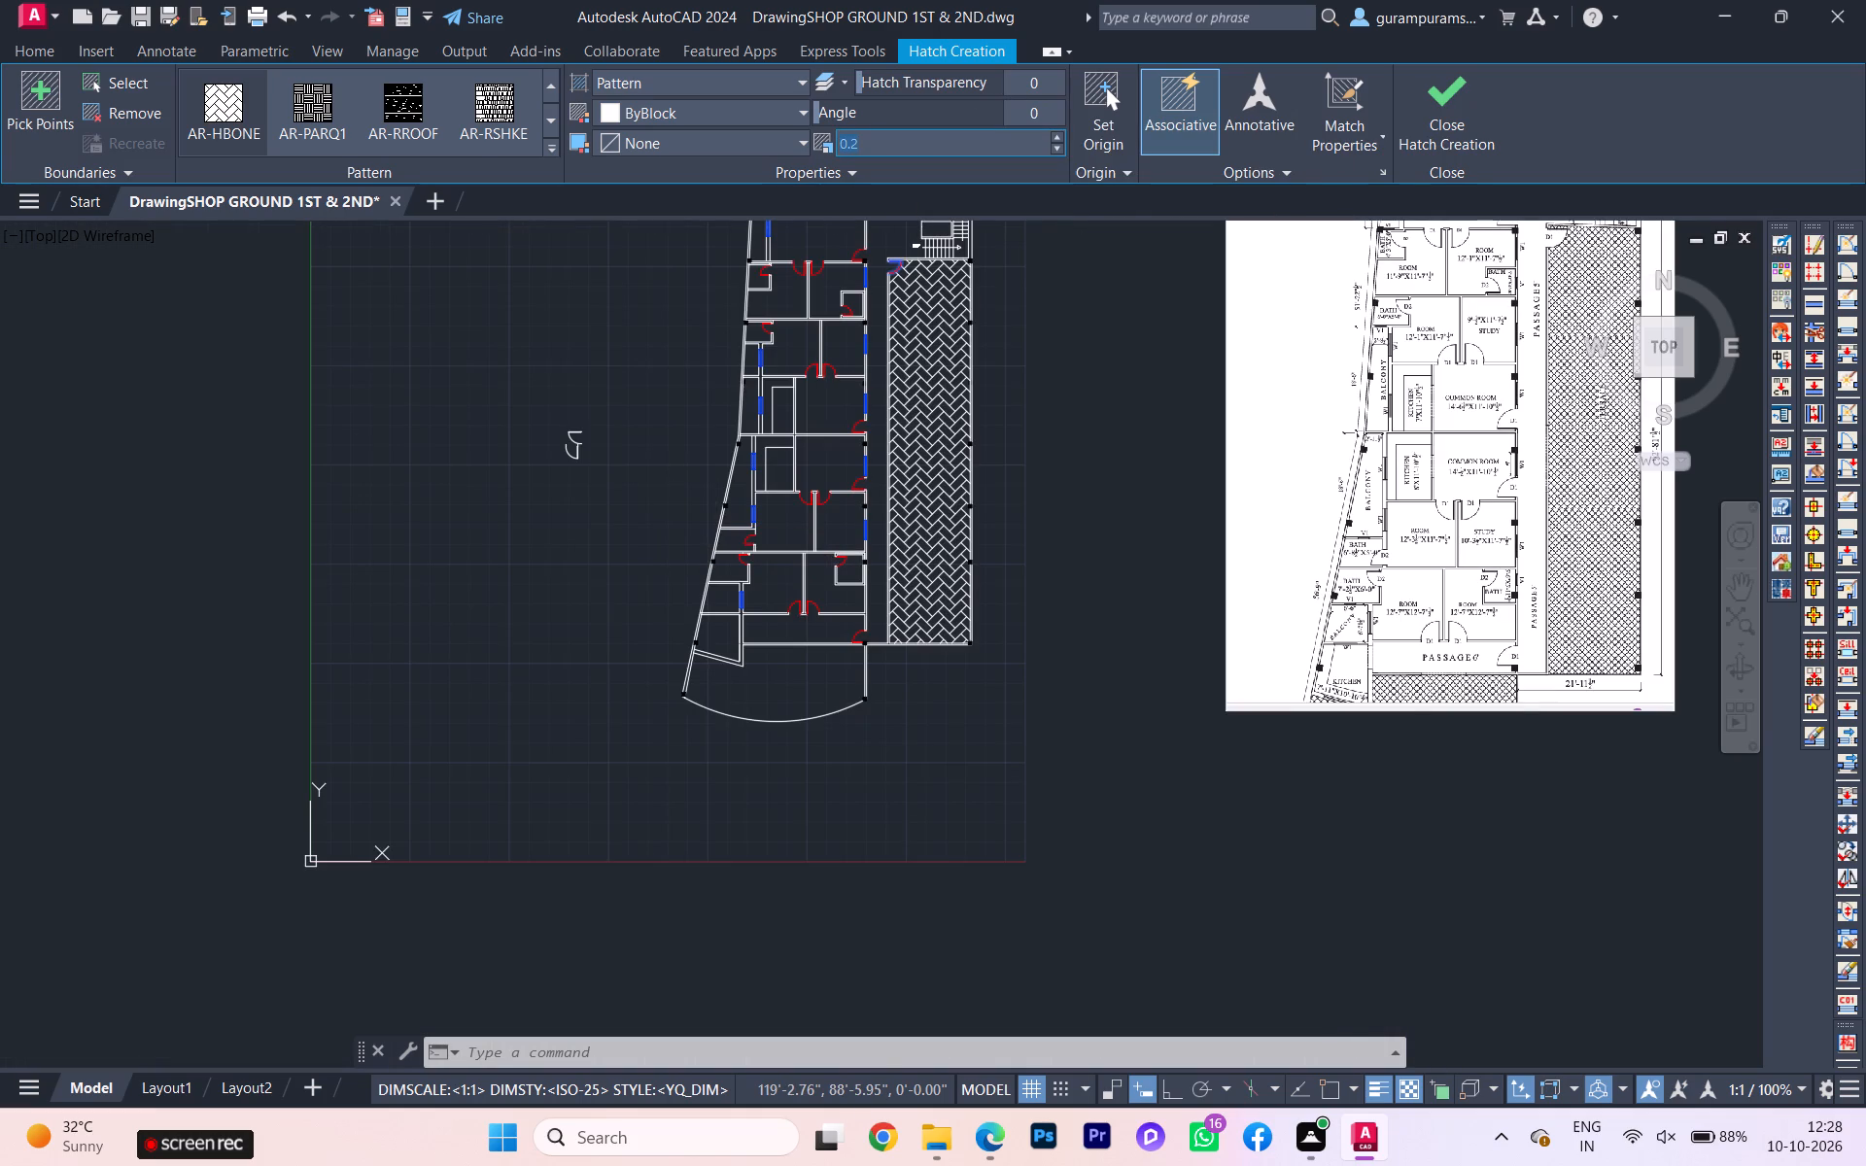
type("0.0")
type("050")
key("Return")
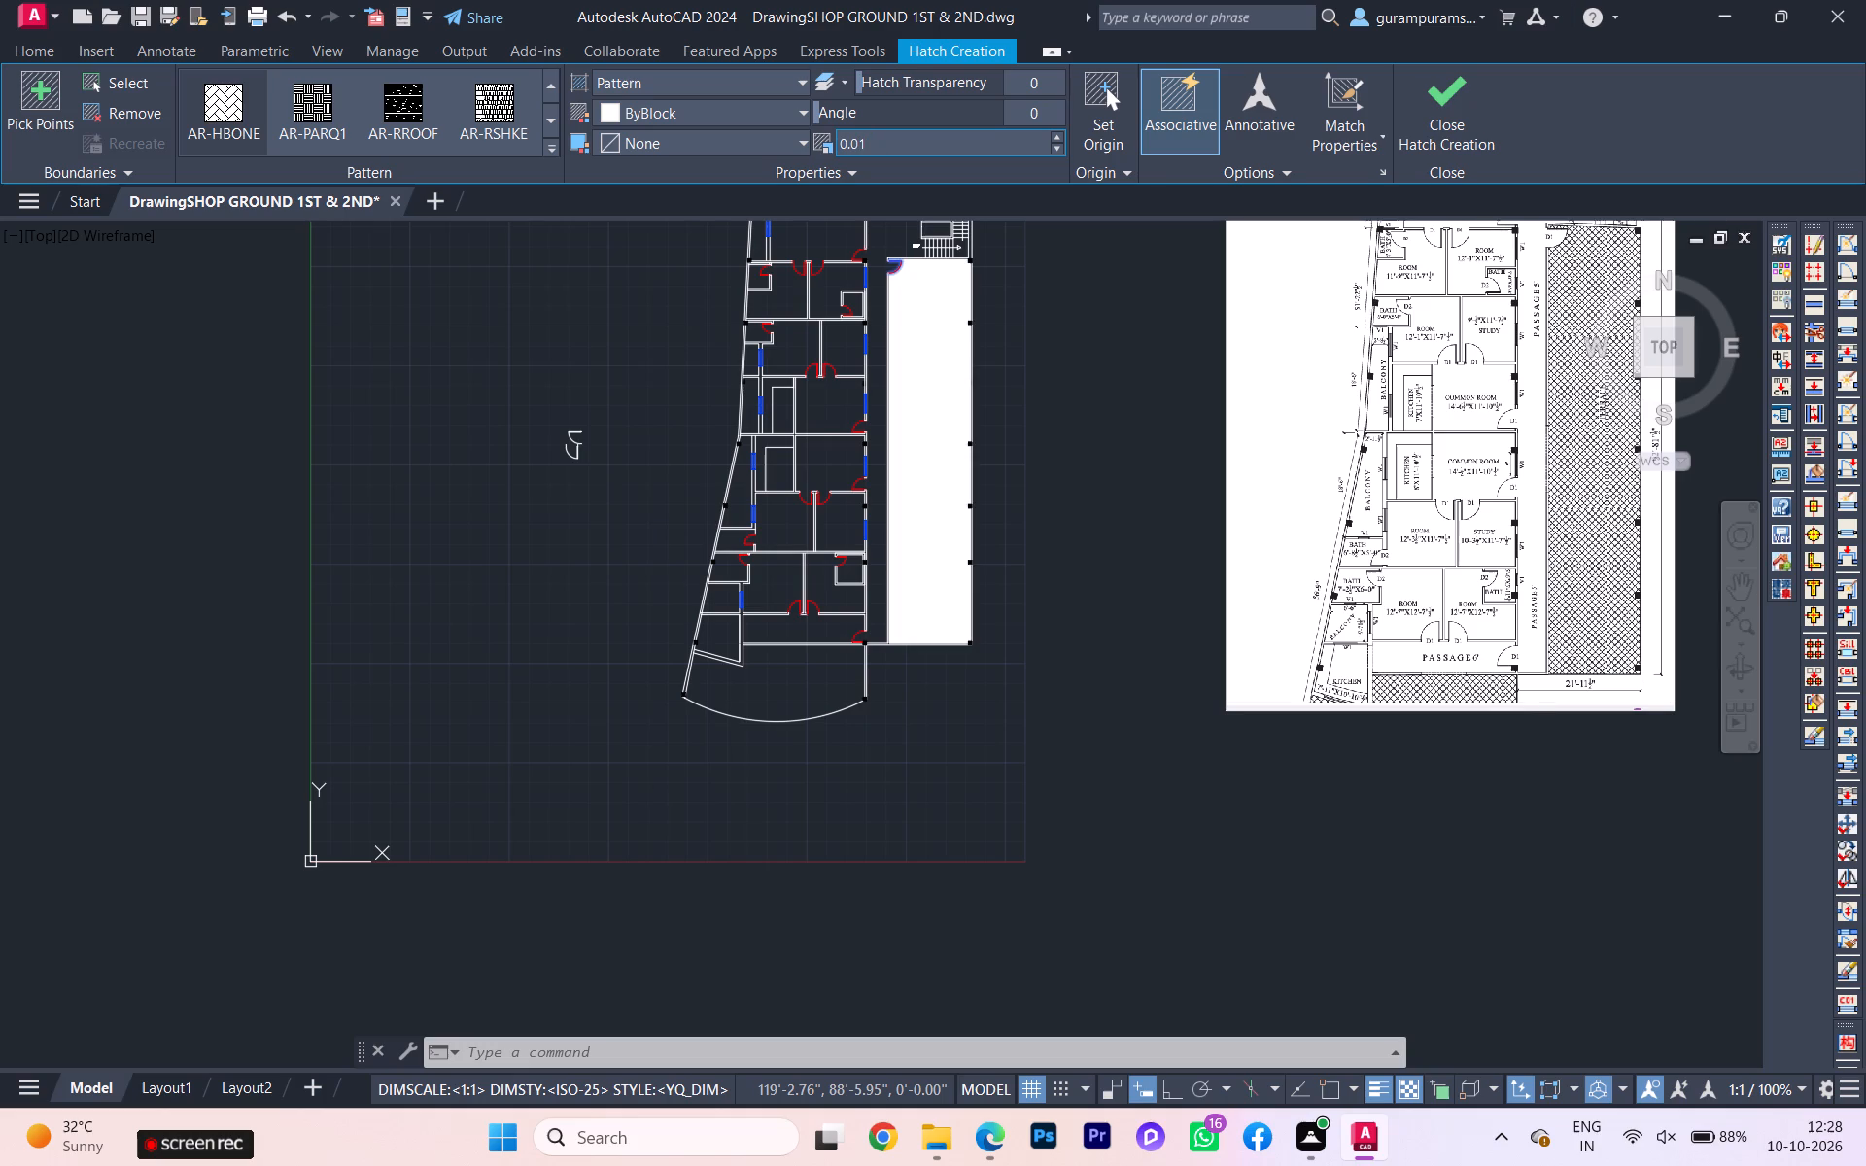
Set the terrace hatch's pattern scale to 0.010 and finish placing the hatch.
left_click(906, 143)
type("0.")
type("010")
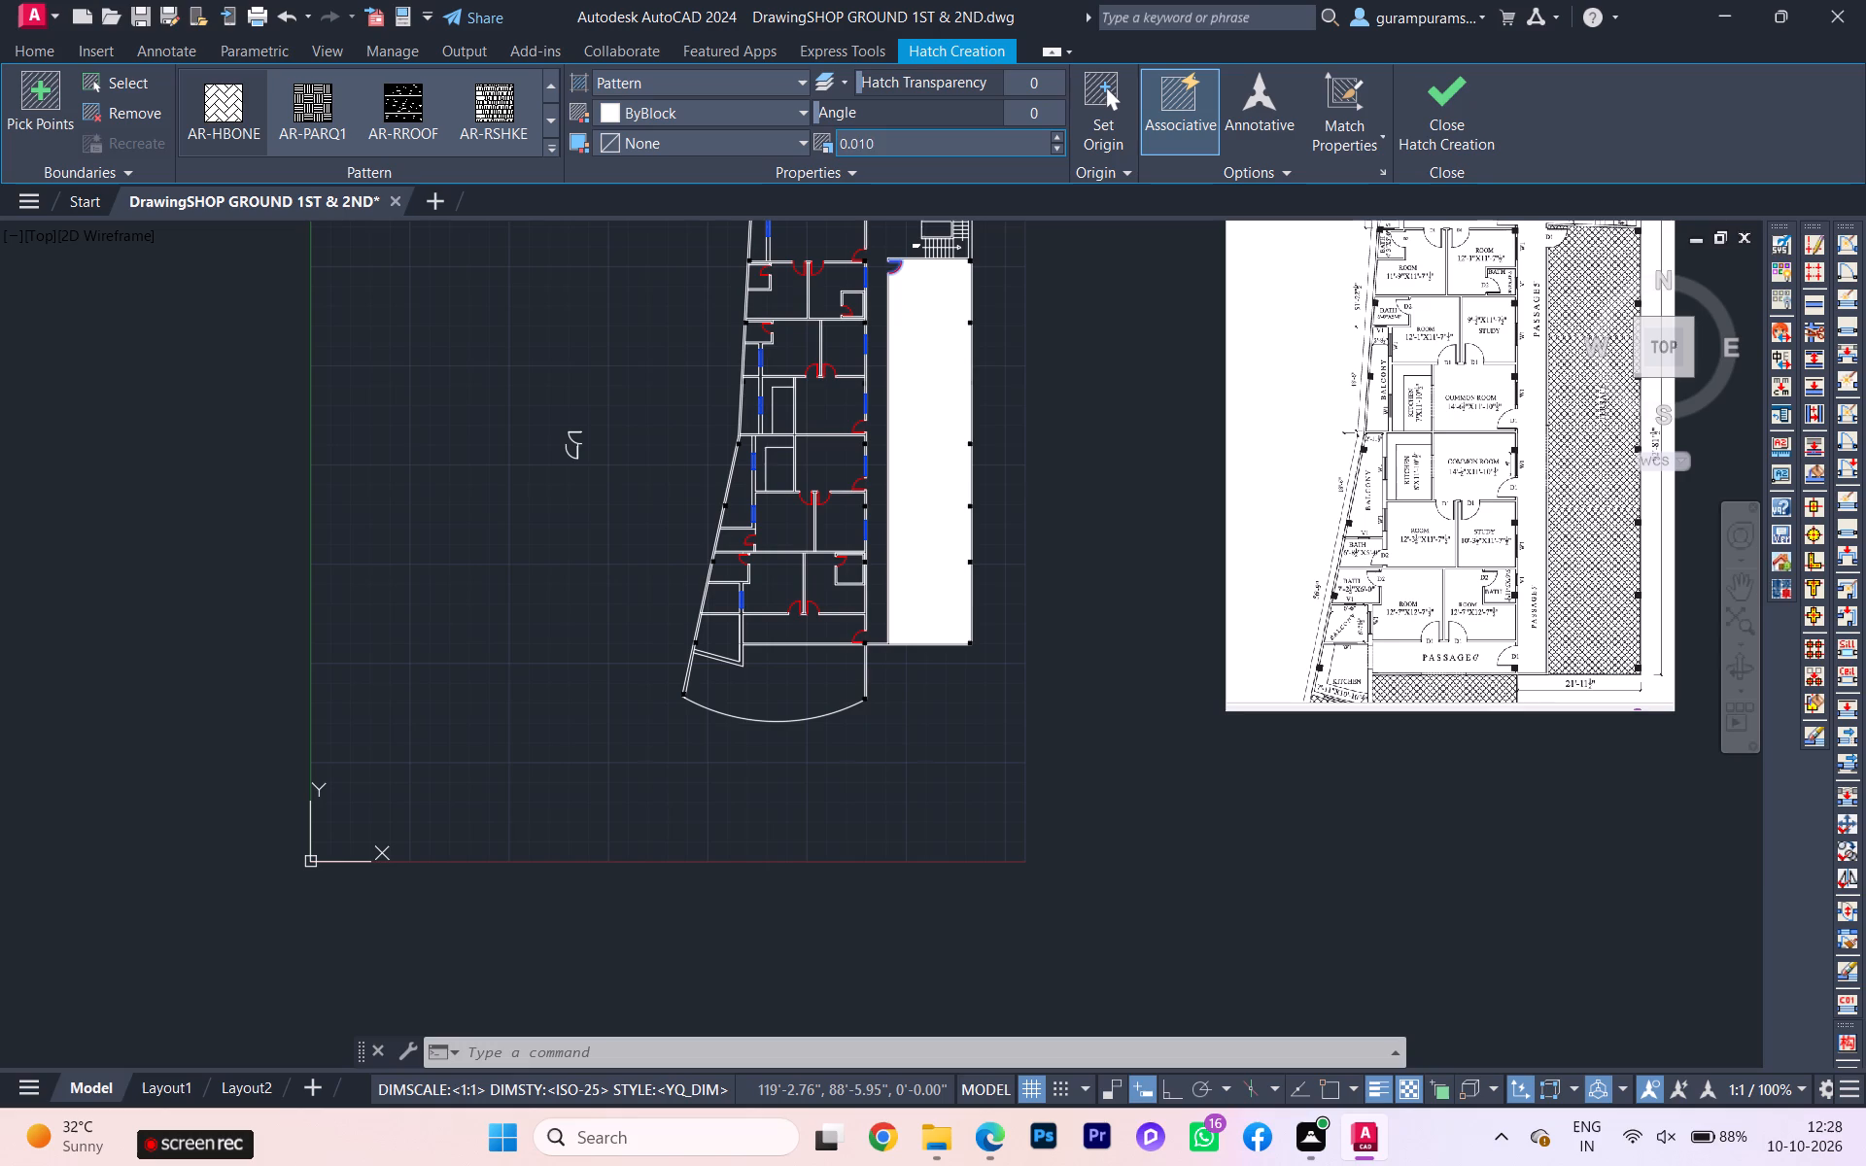
key("Return")
key("Return")
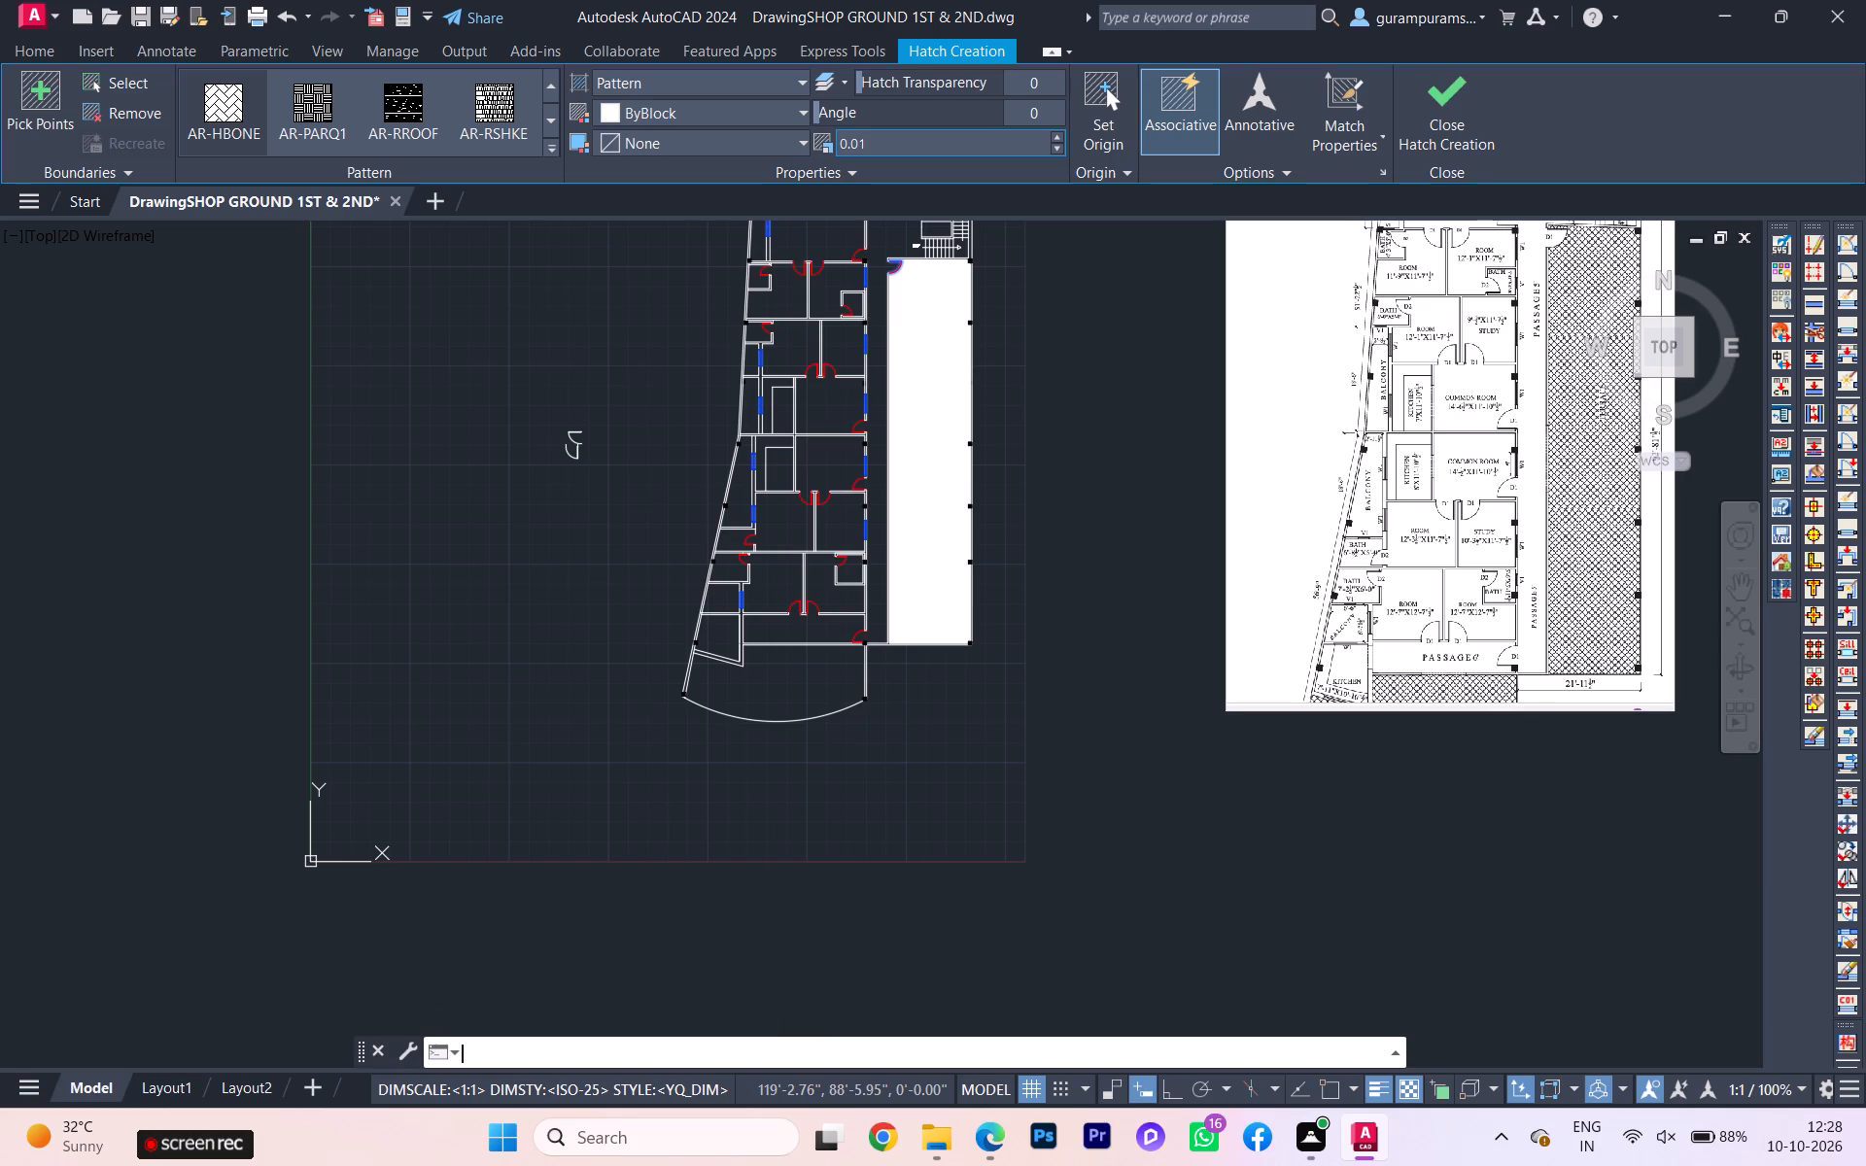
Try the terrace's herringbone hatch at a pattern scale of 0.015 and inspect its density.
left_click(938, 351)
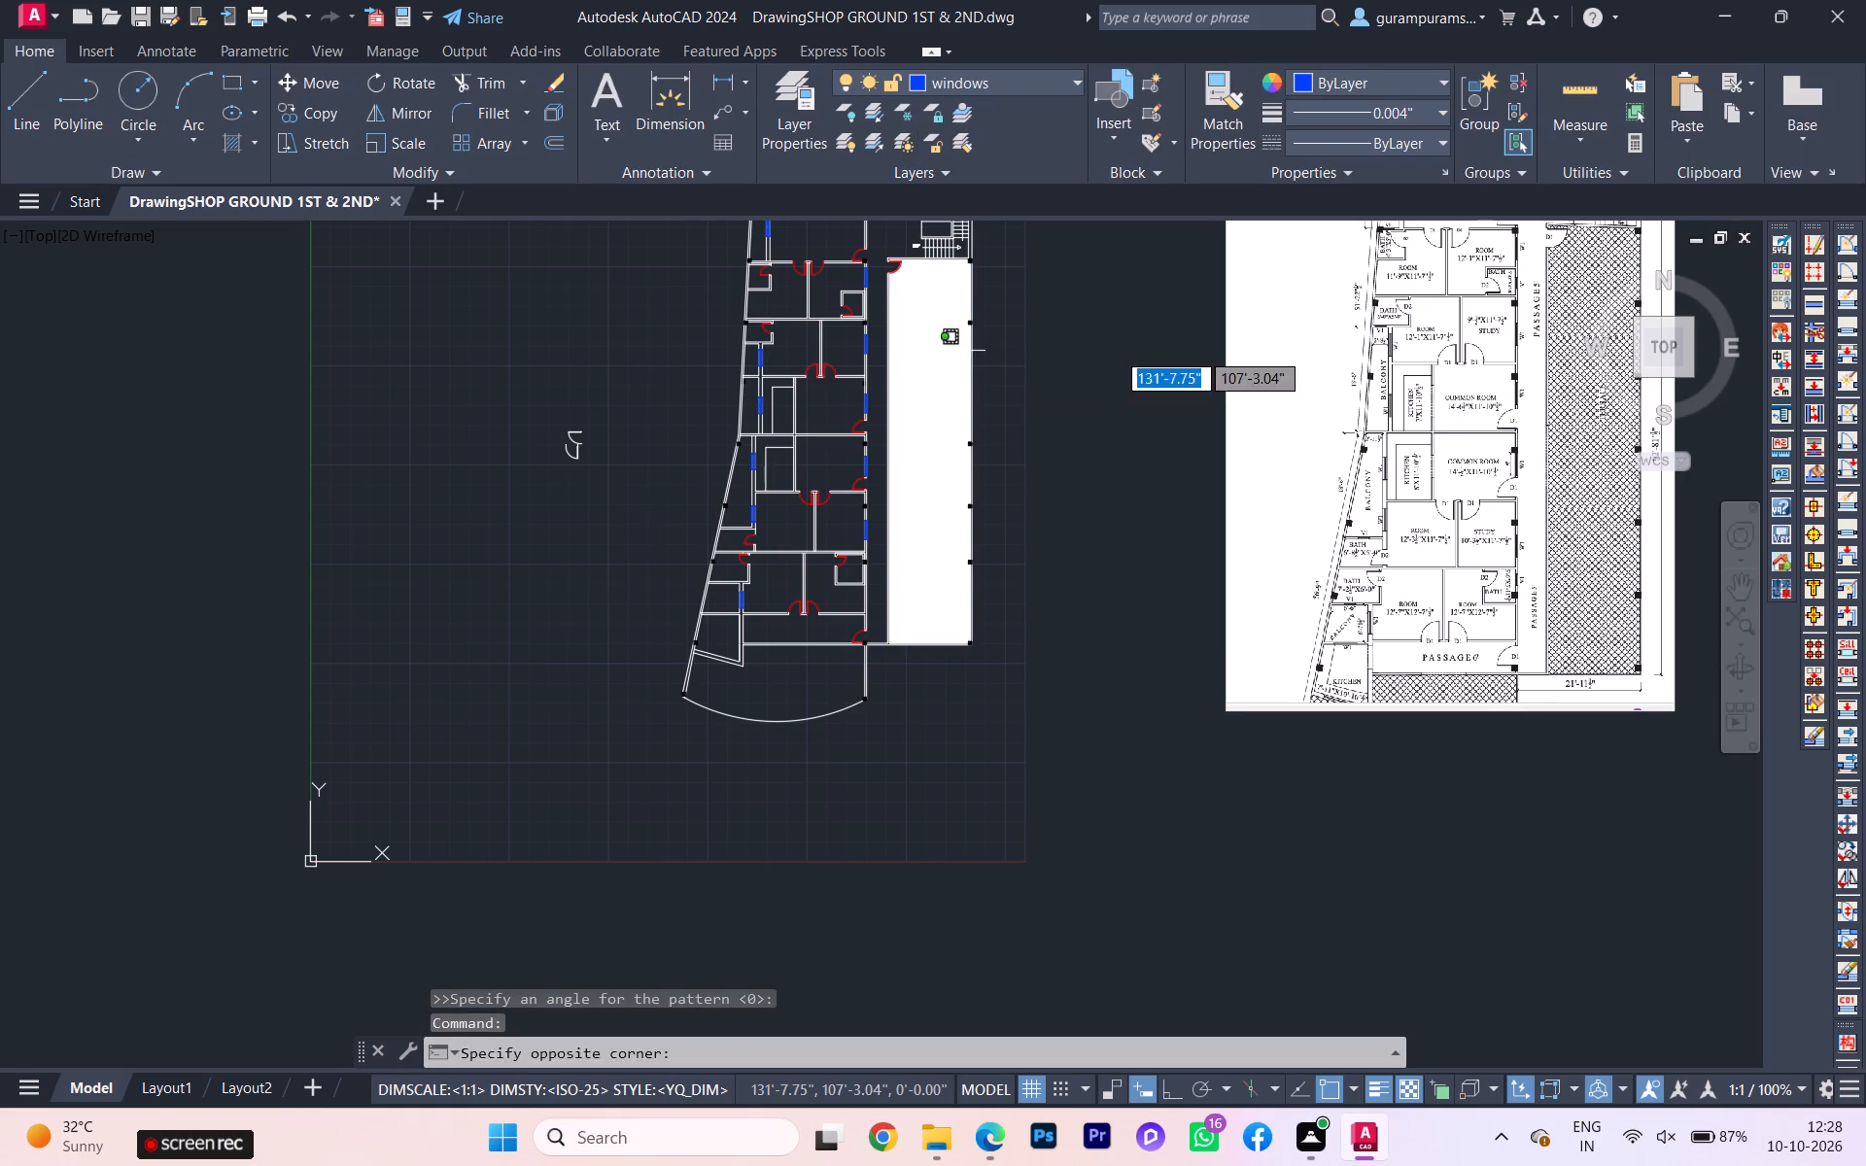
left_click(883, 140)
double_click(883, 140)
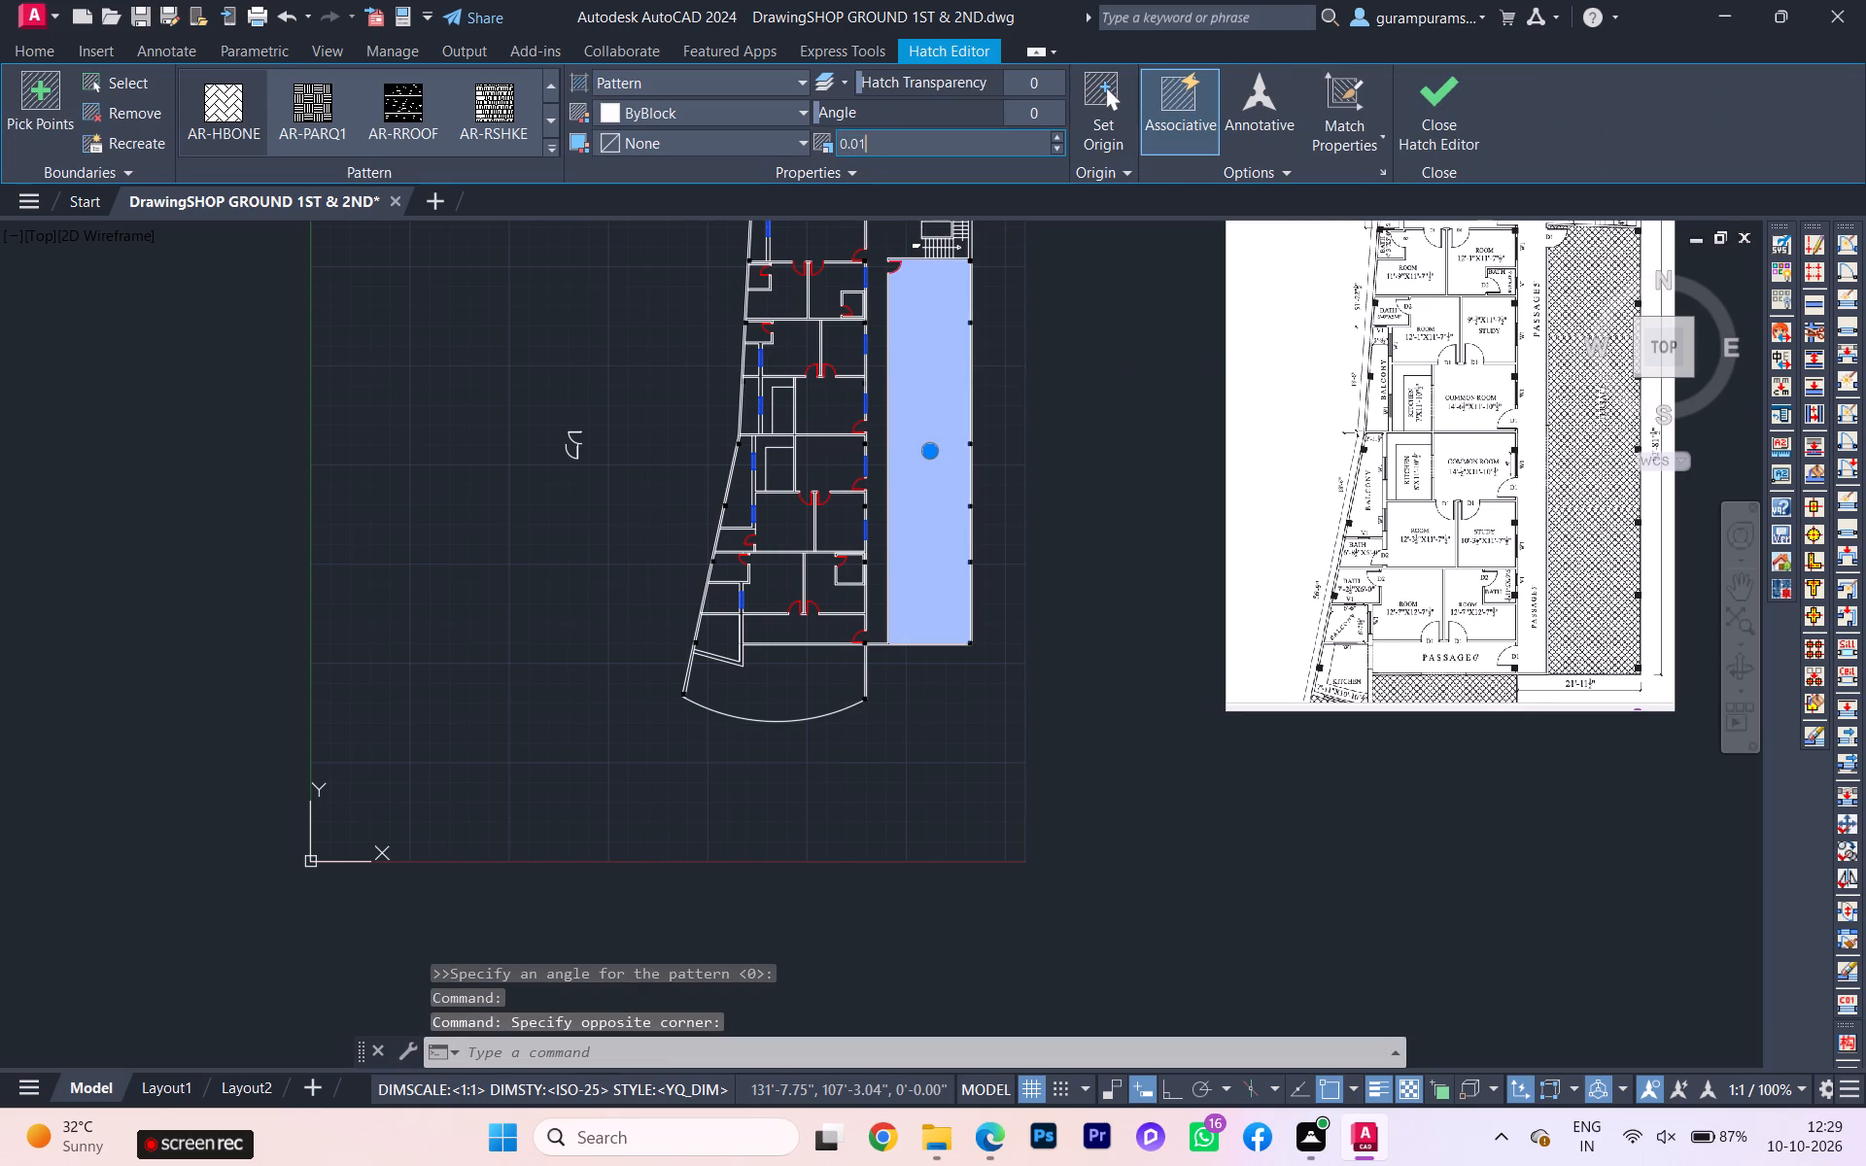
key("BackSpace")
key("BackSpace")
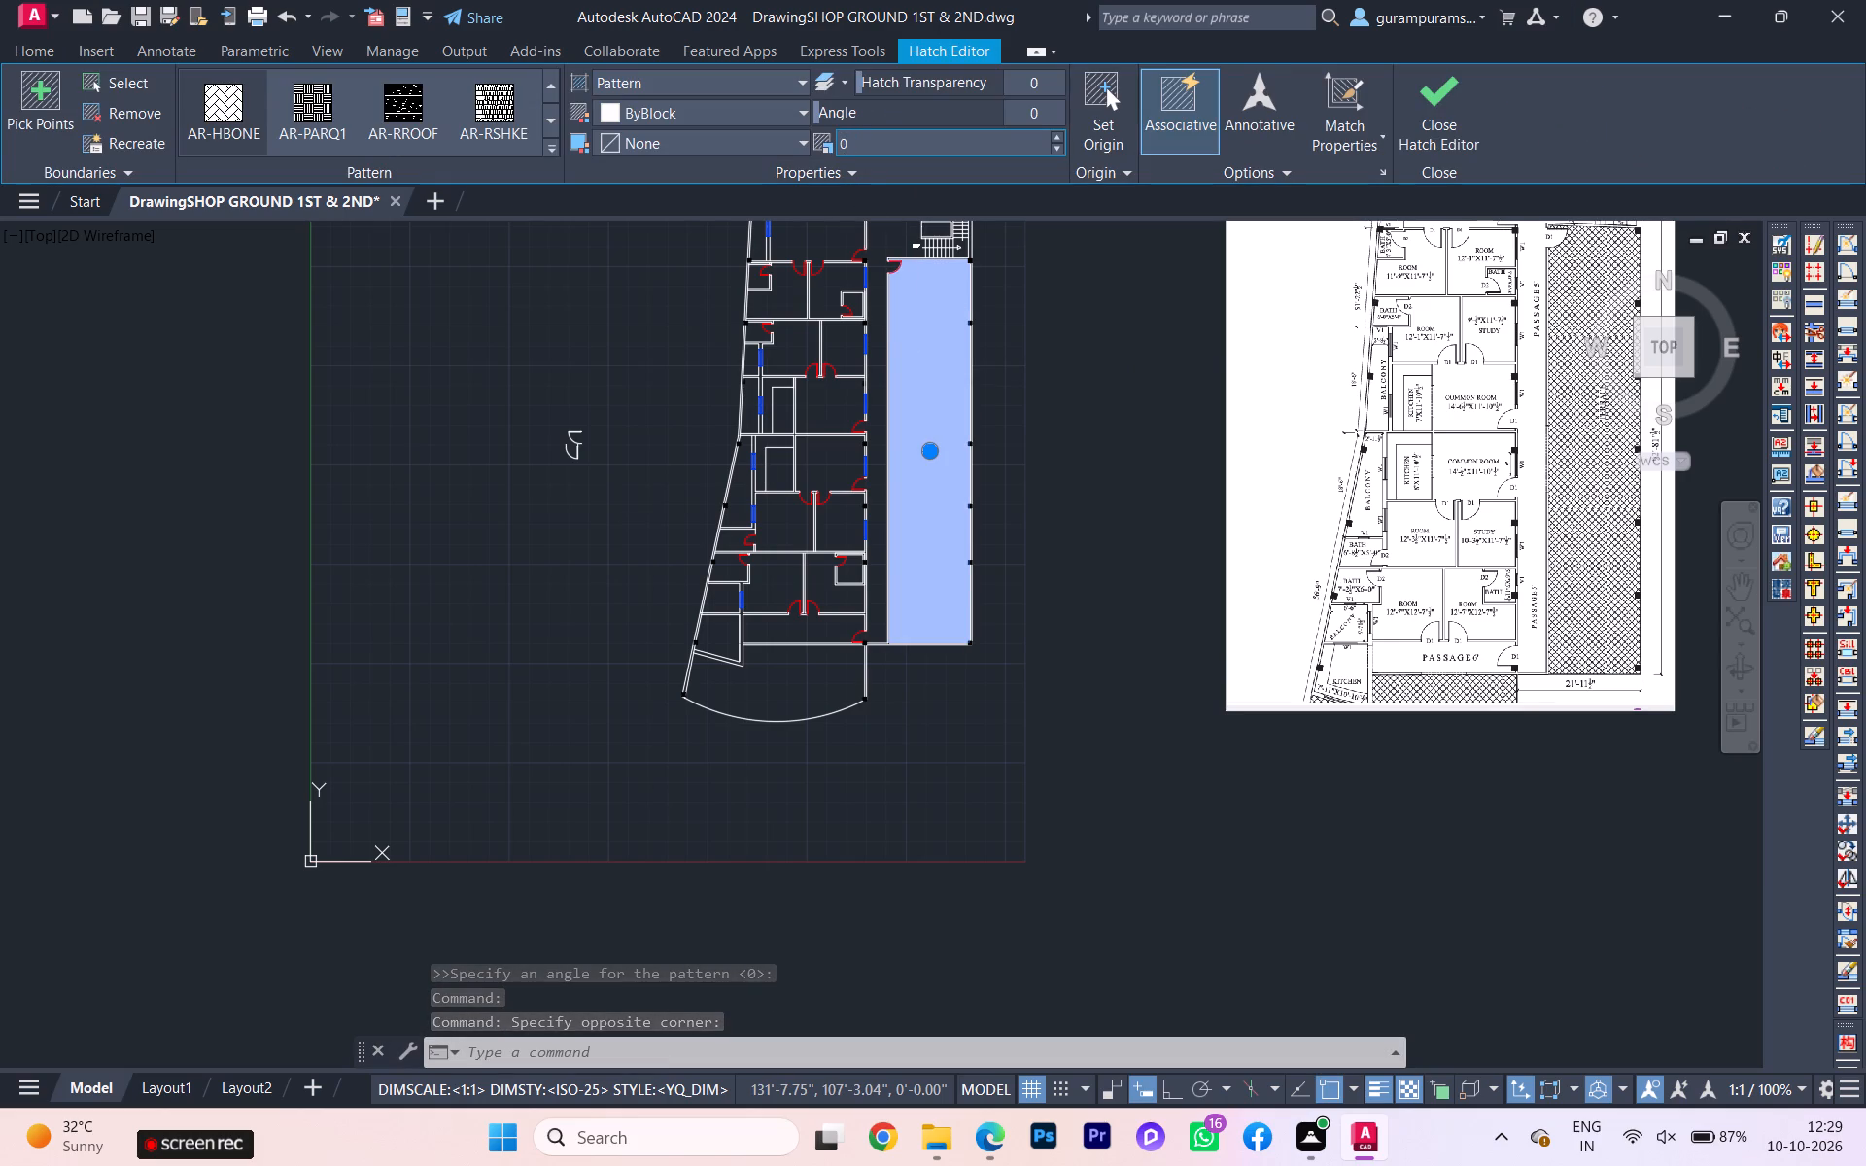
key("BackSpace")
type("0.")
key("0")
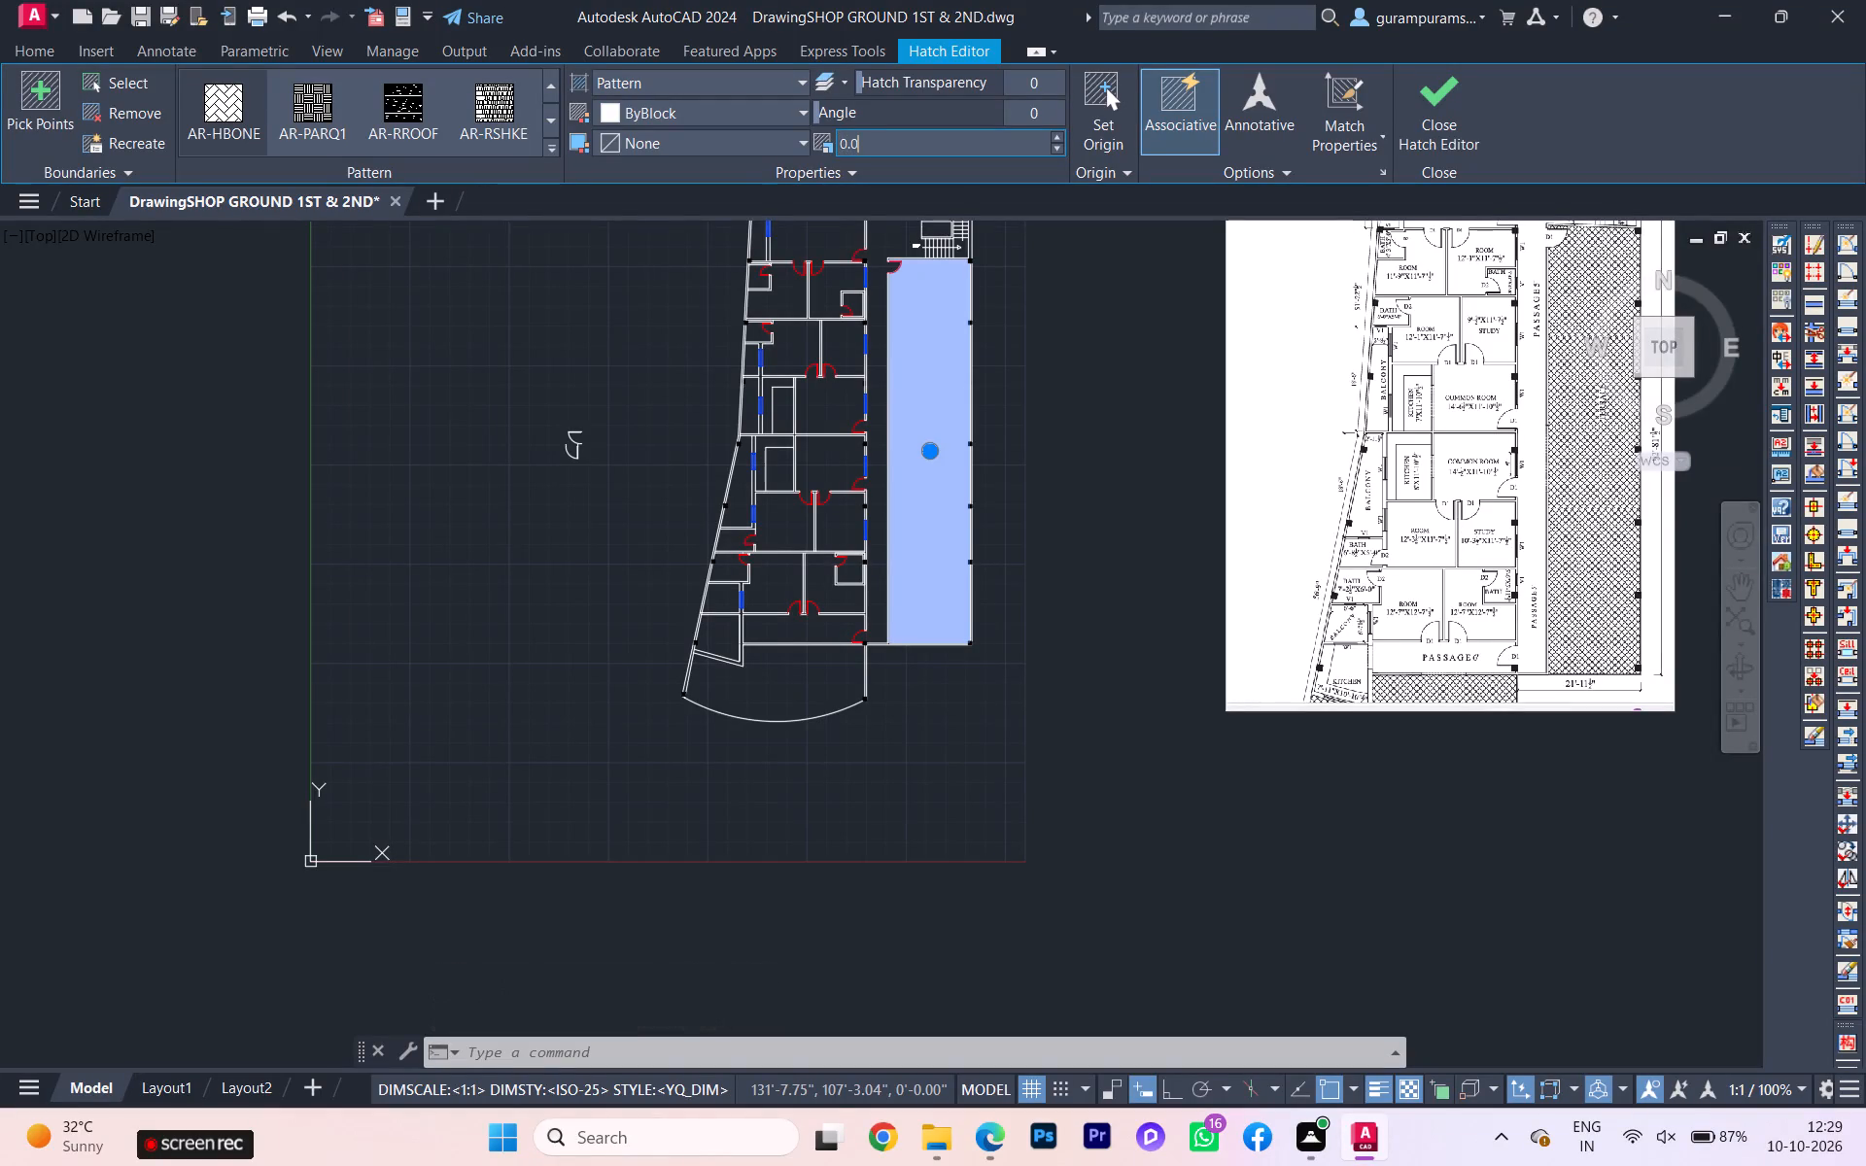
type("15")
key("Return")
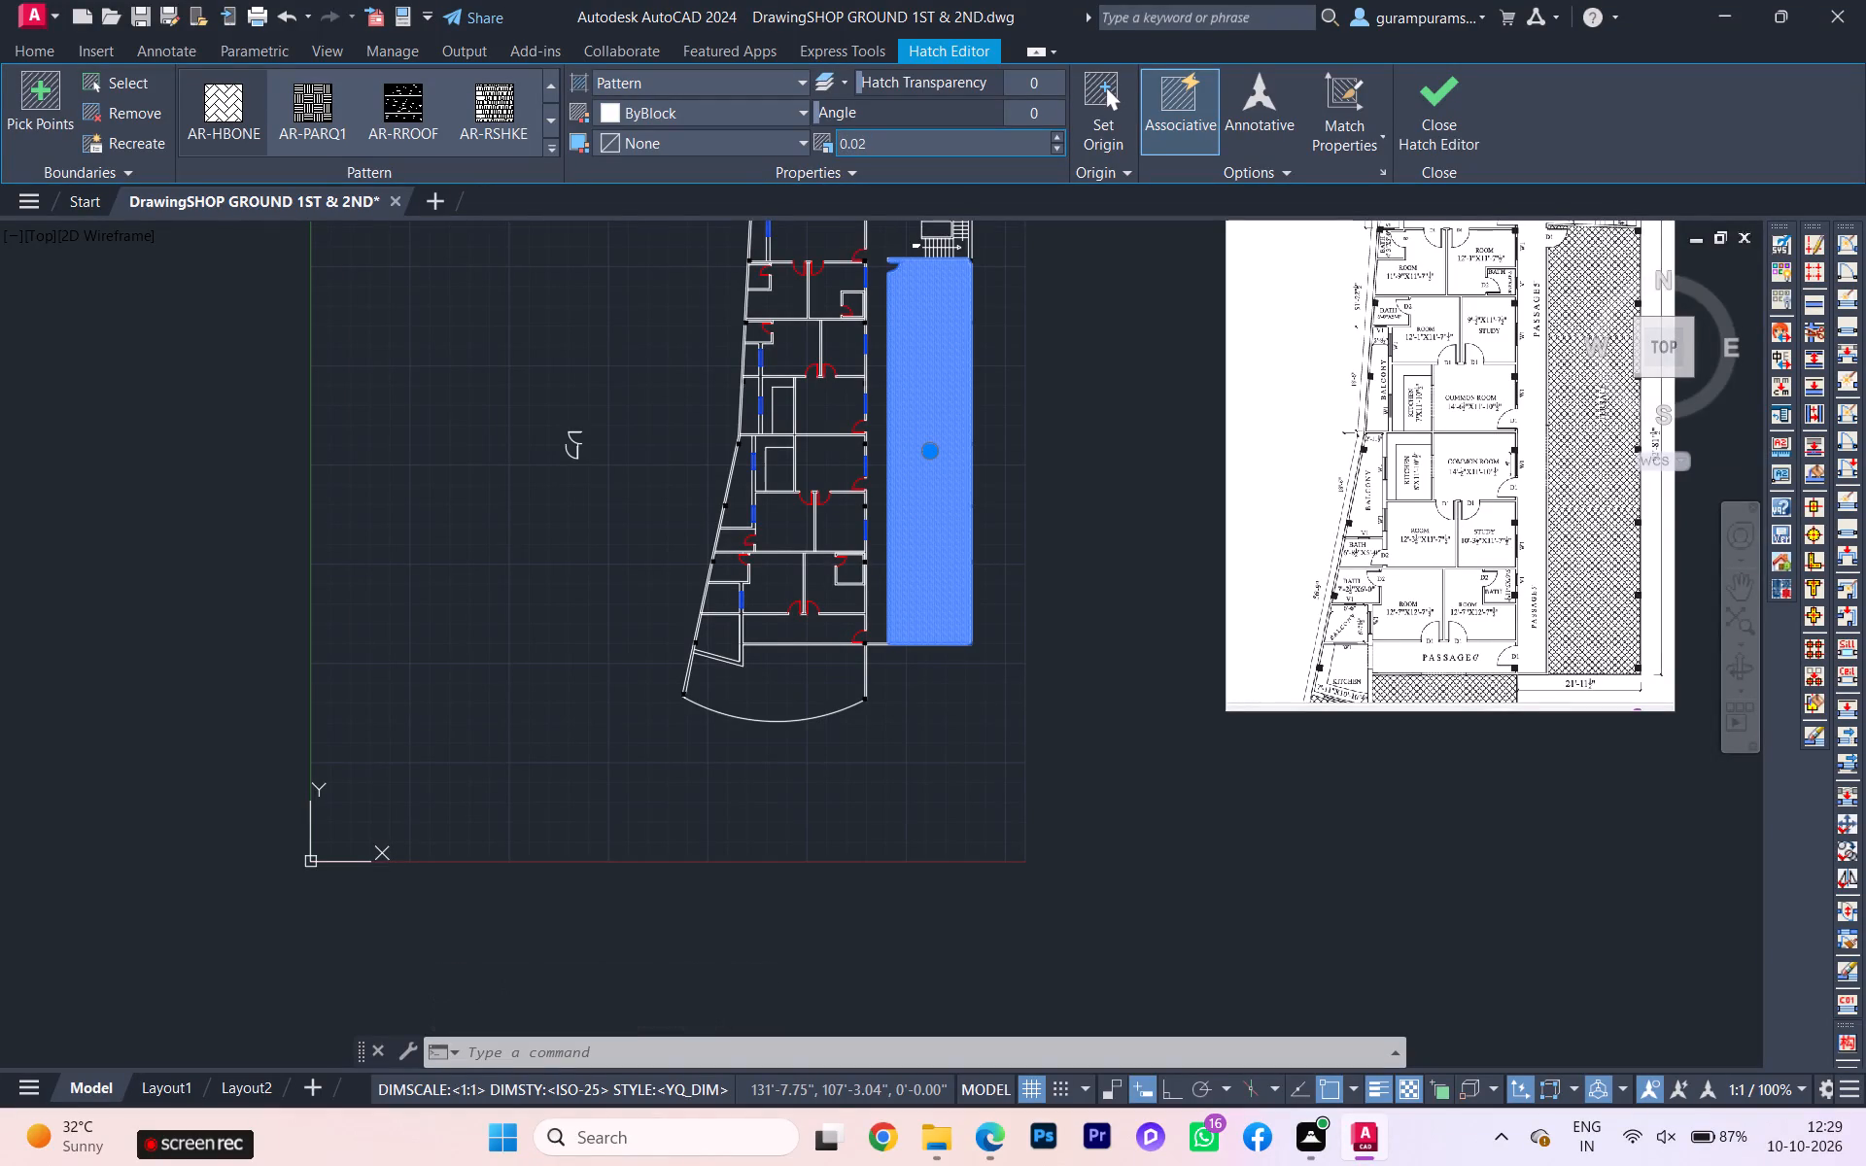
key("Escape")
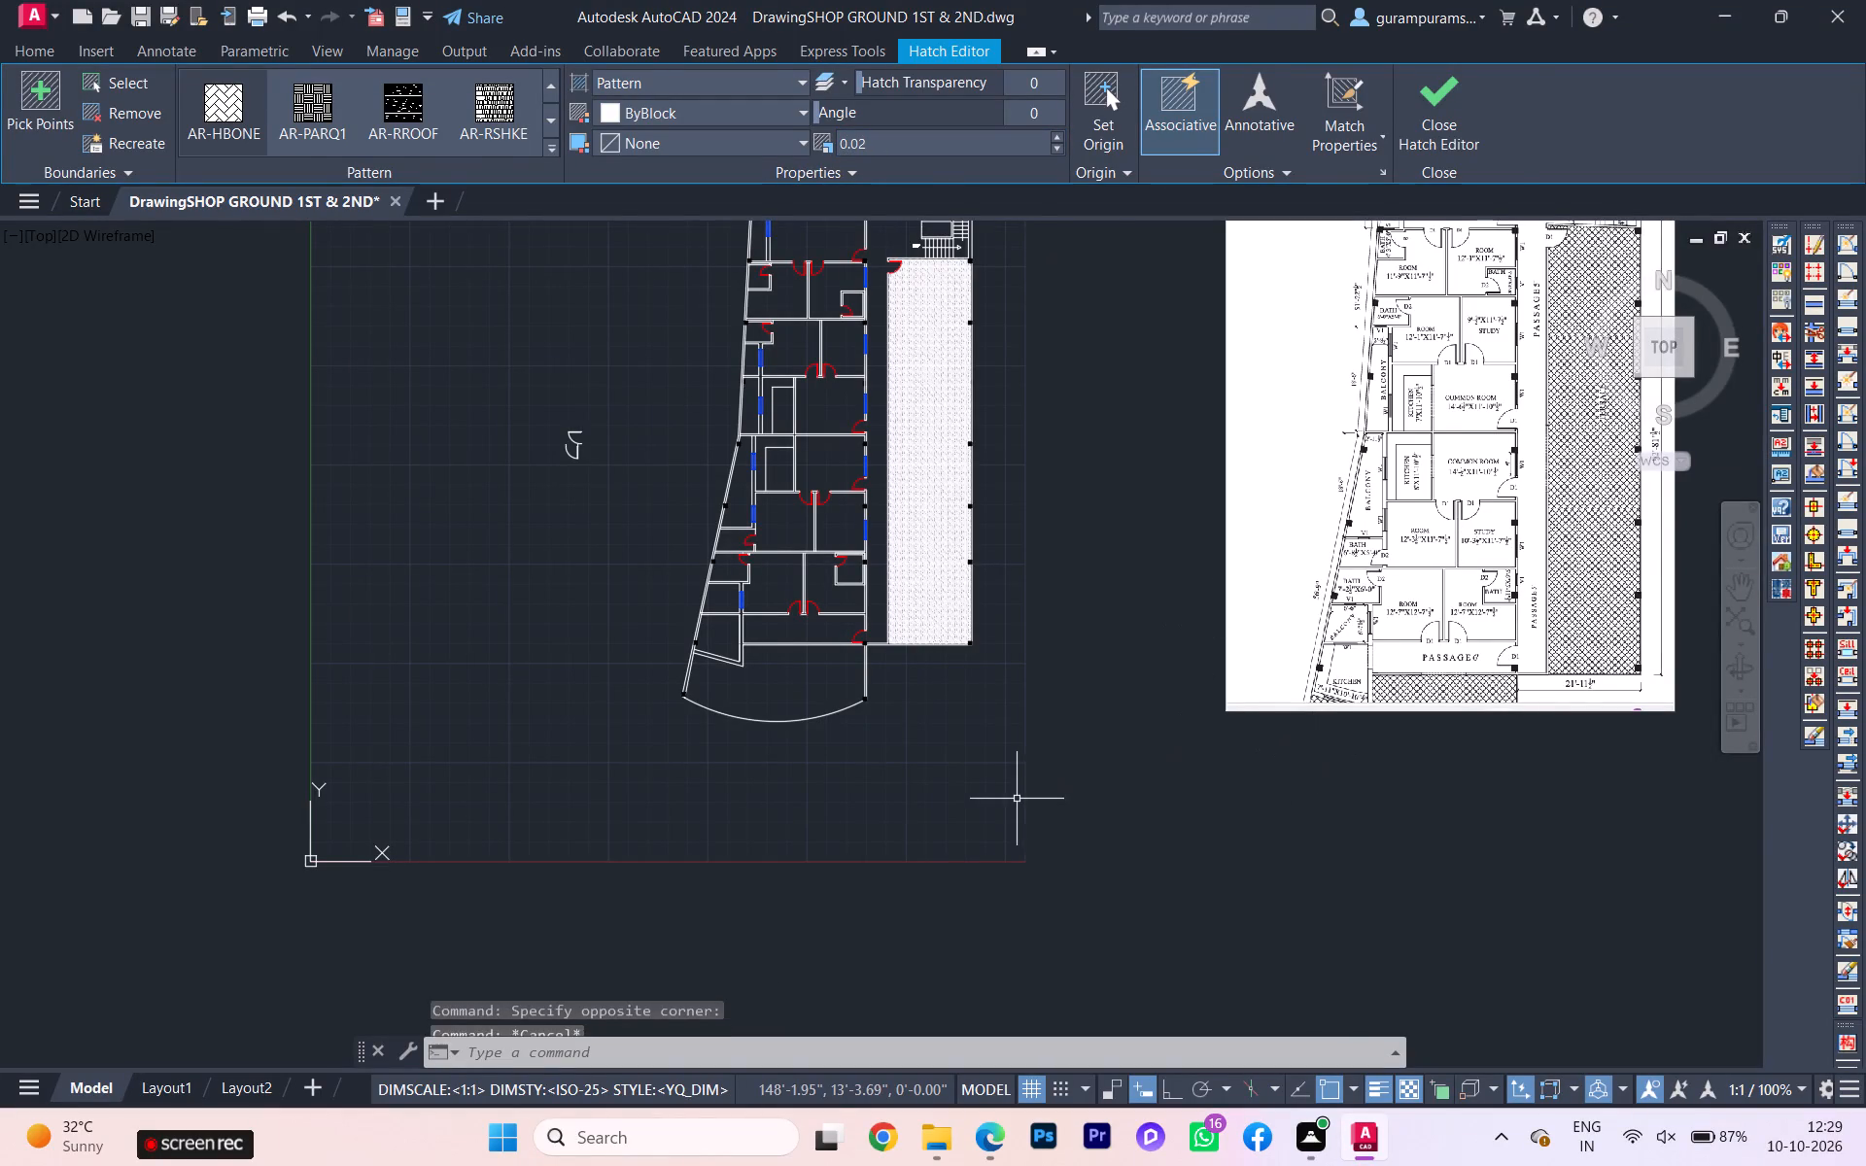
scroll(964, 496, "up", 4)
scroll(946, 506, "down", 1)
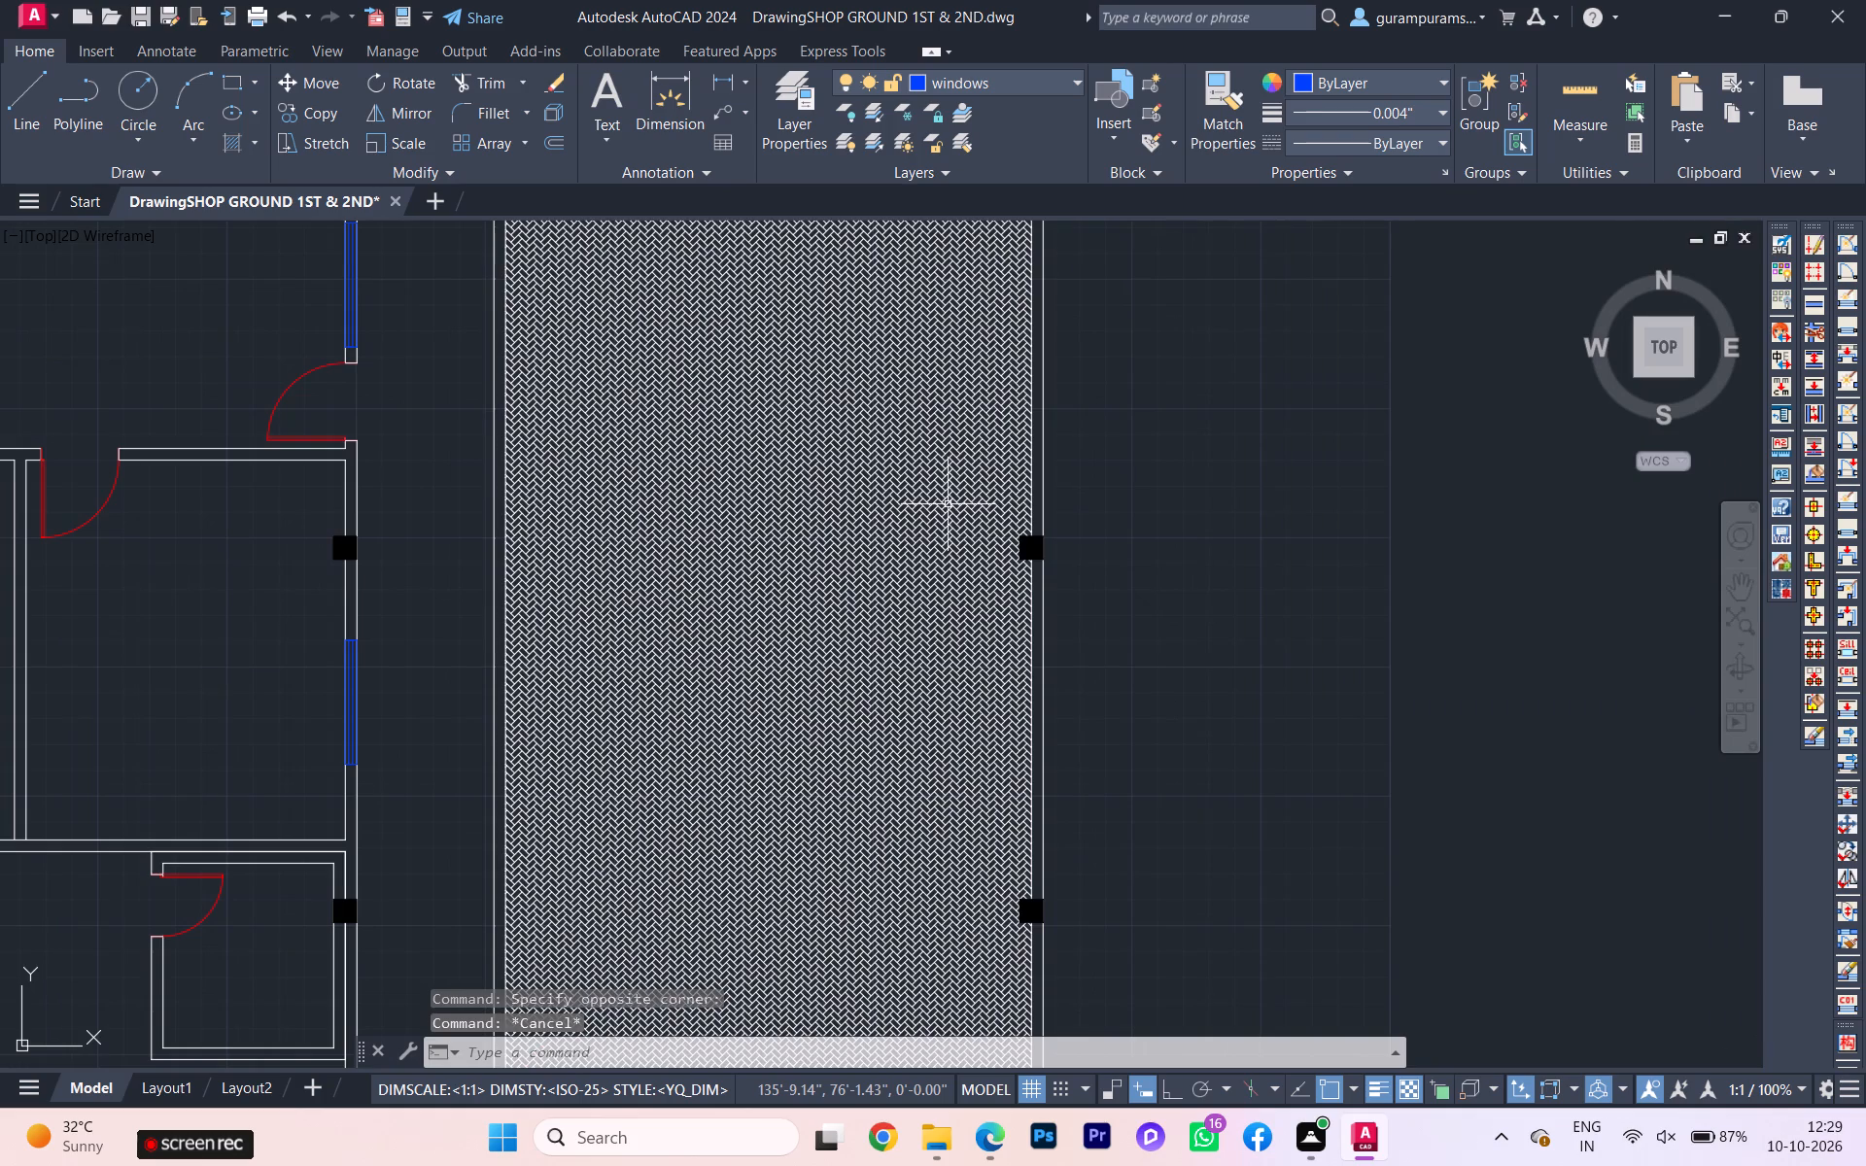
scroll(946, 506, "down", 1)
Try the terrace hatch at a pattern scale of 0.20, and settle on a scale of 0.10.
left_click(919, 428)
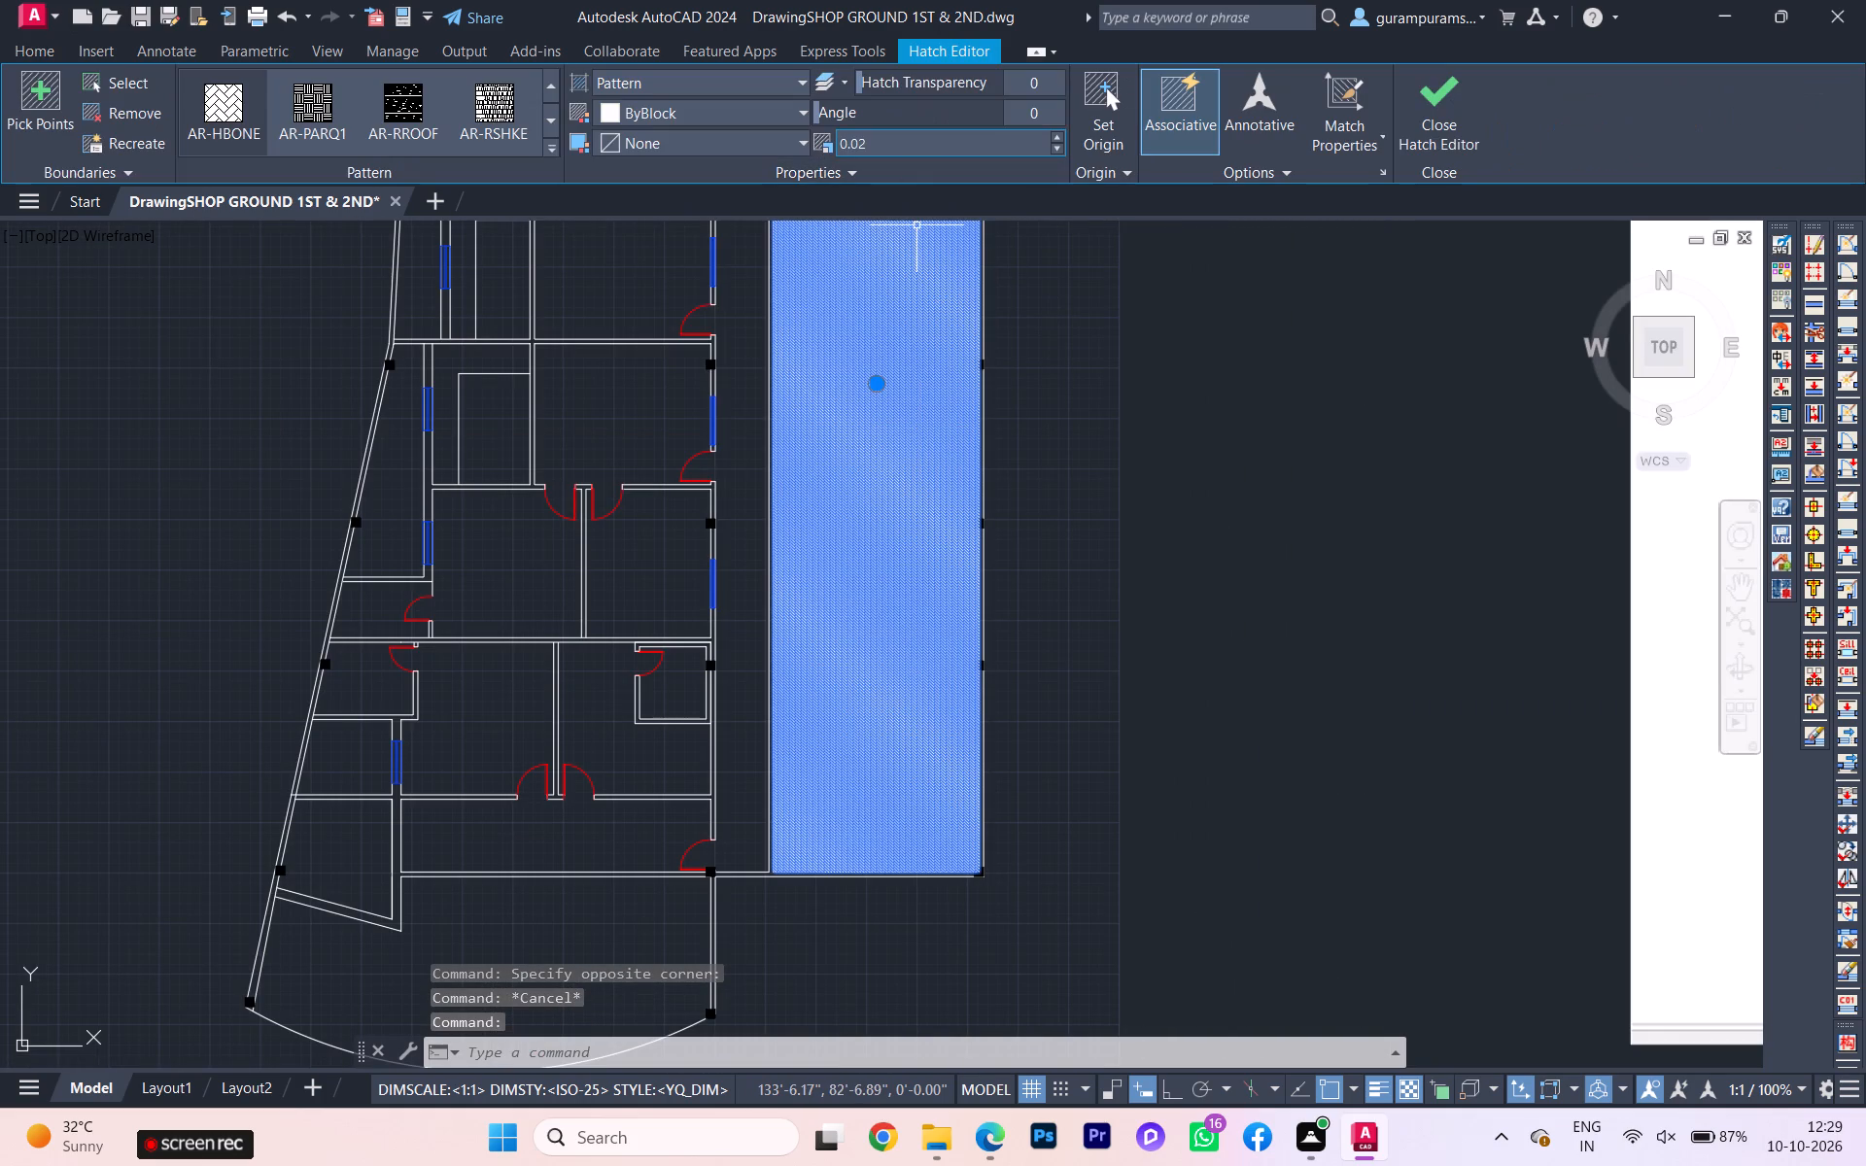
left_click(903, 145)
type("0.")
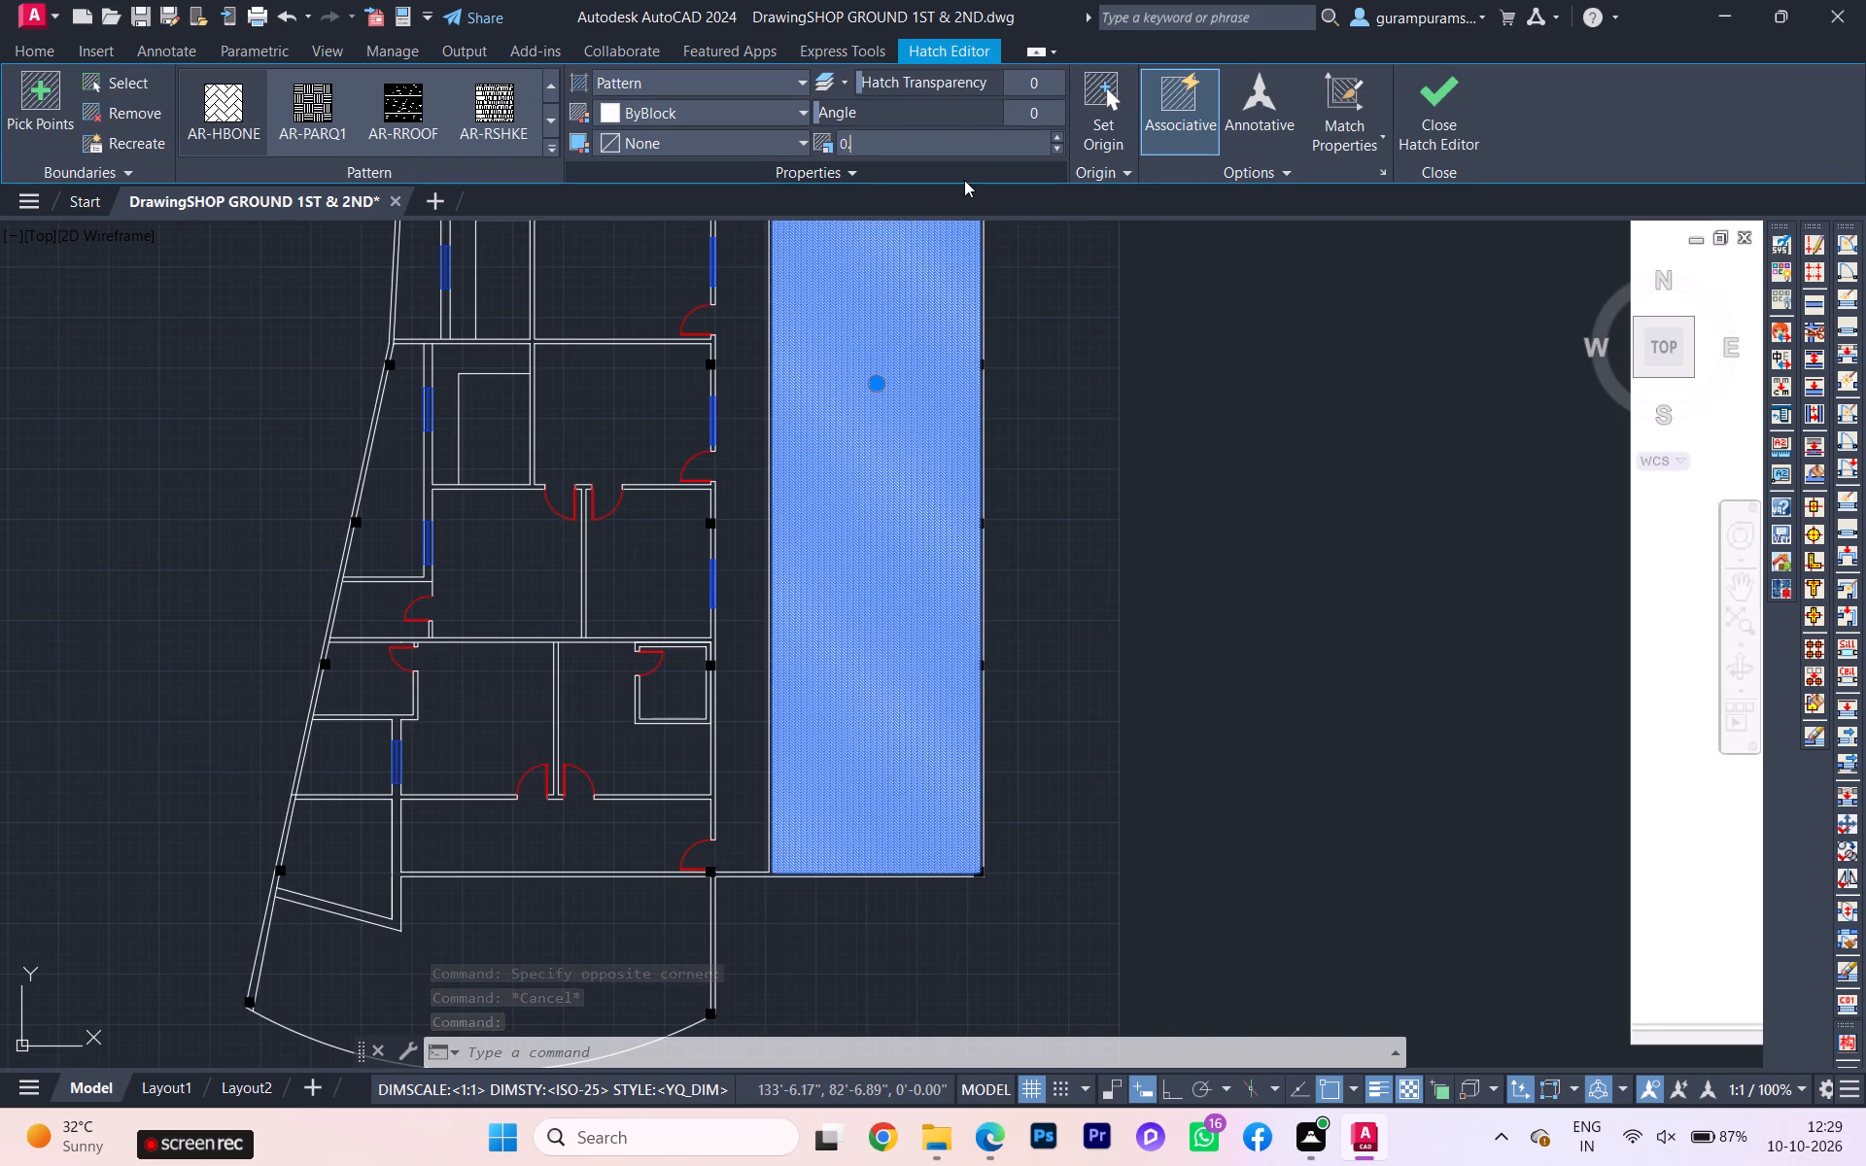
type("20")
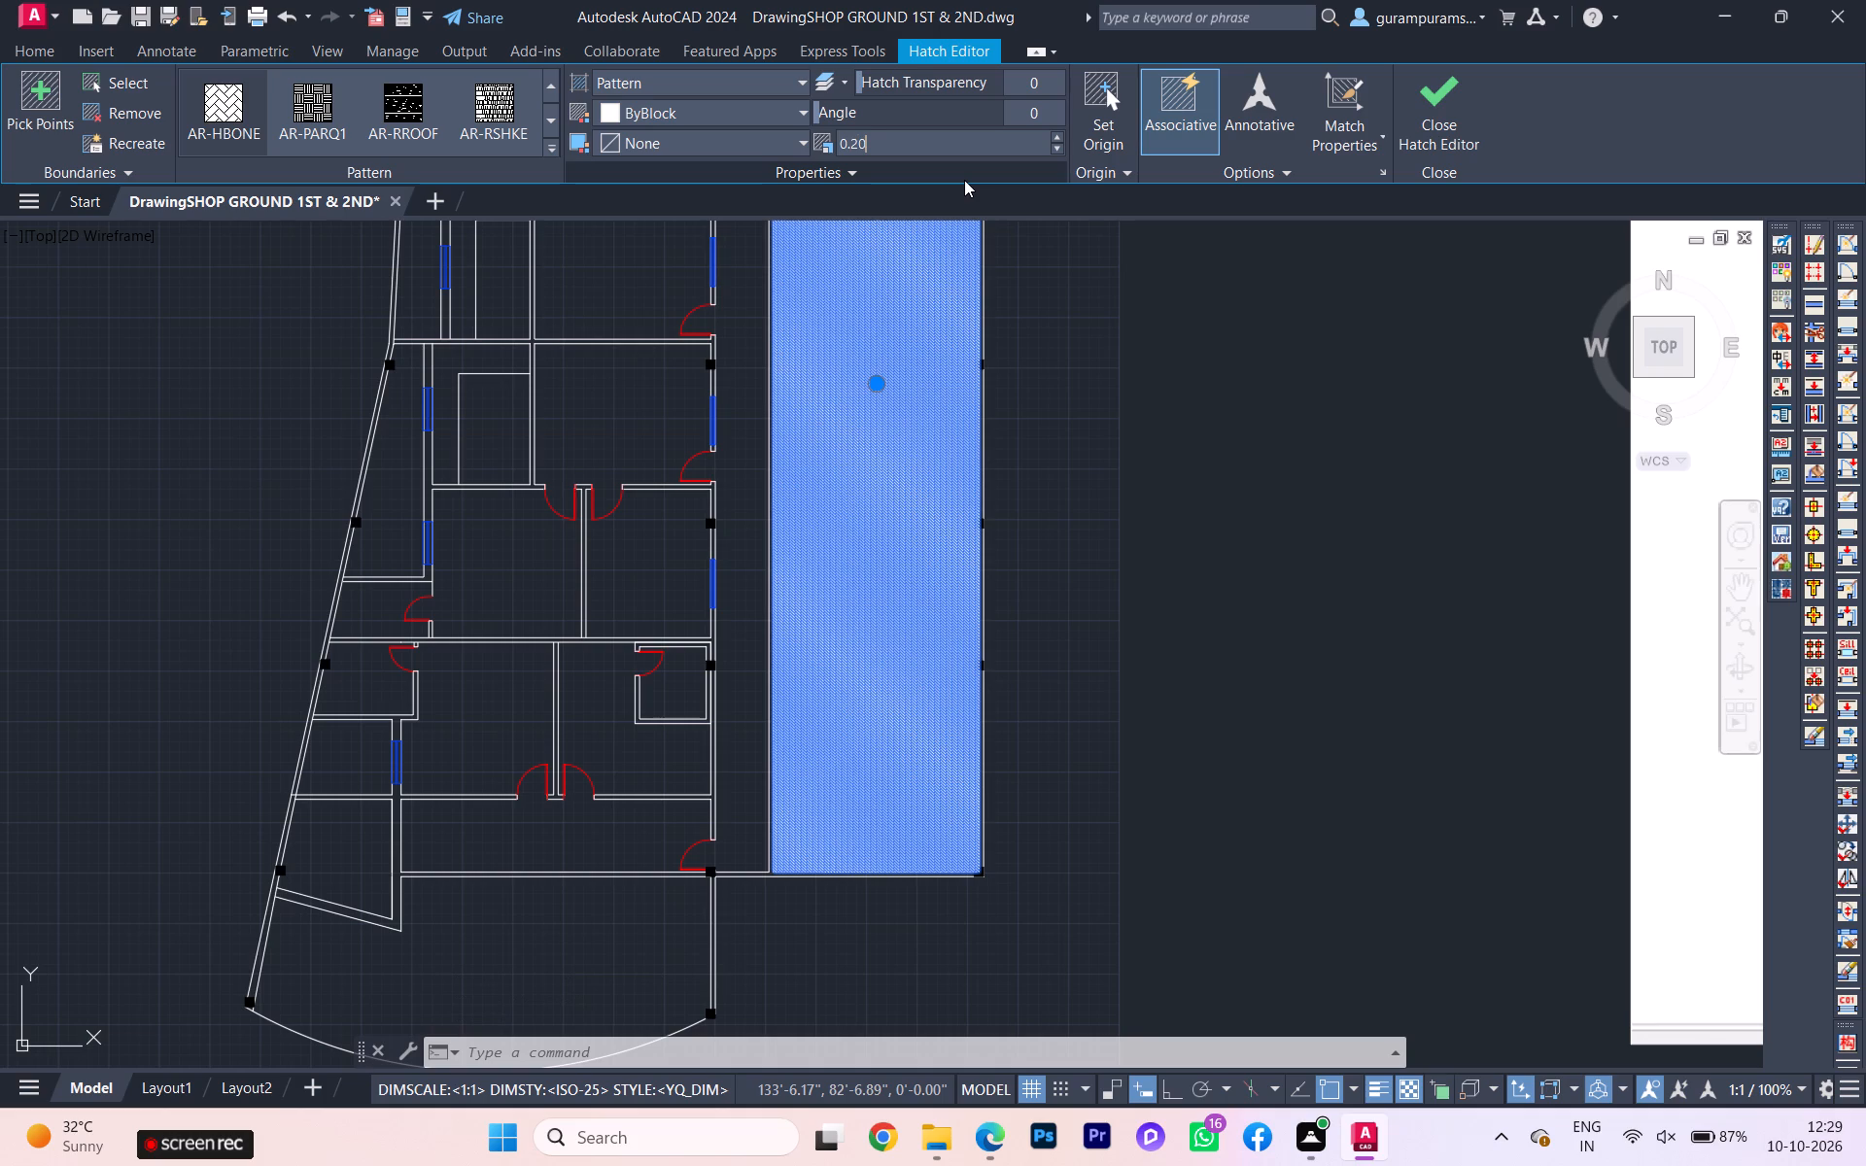
key("Return")
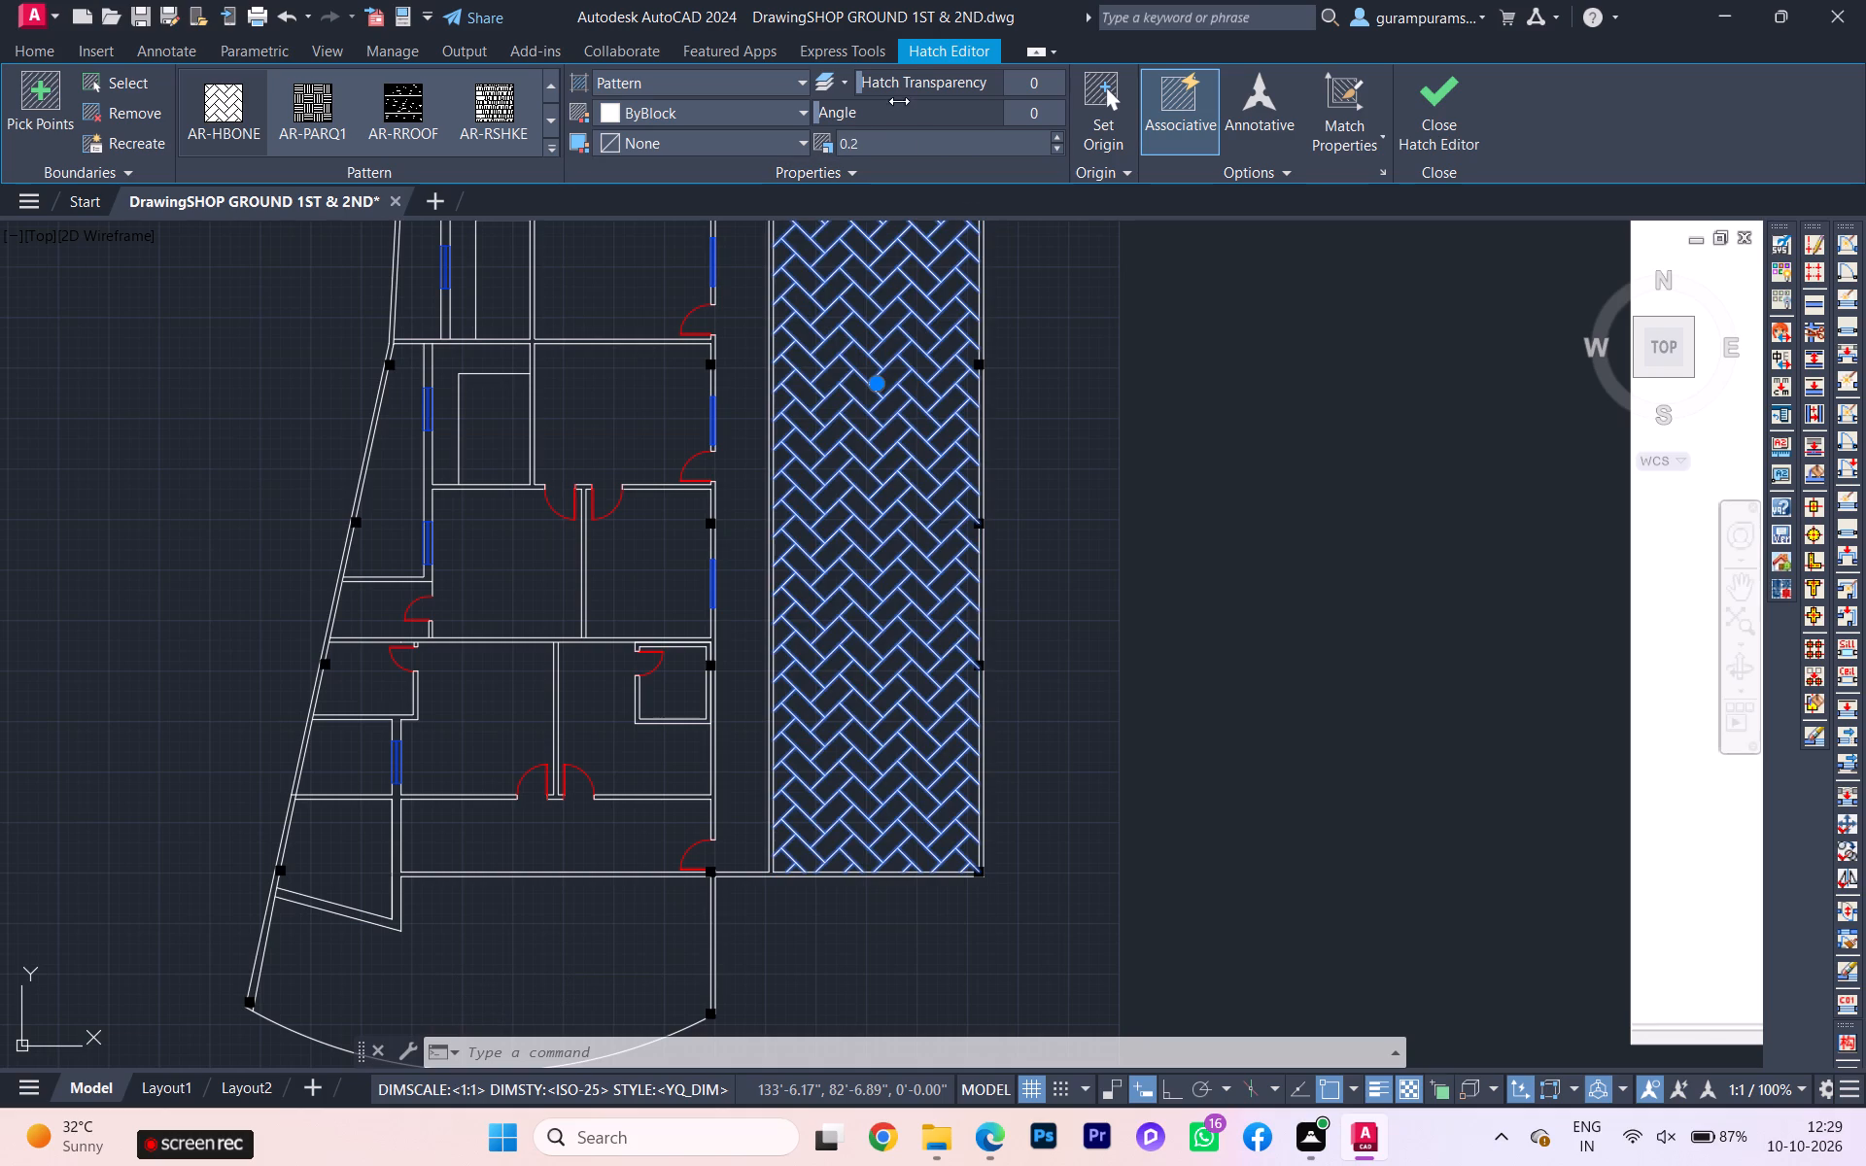
left_click(880, 135)
type("0.10")
key("Return")
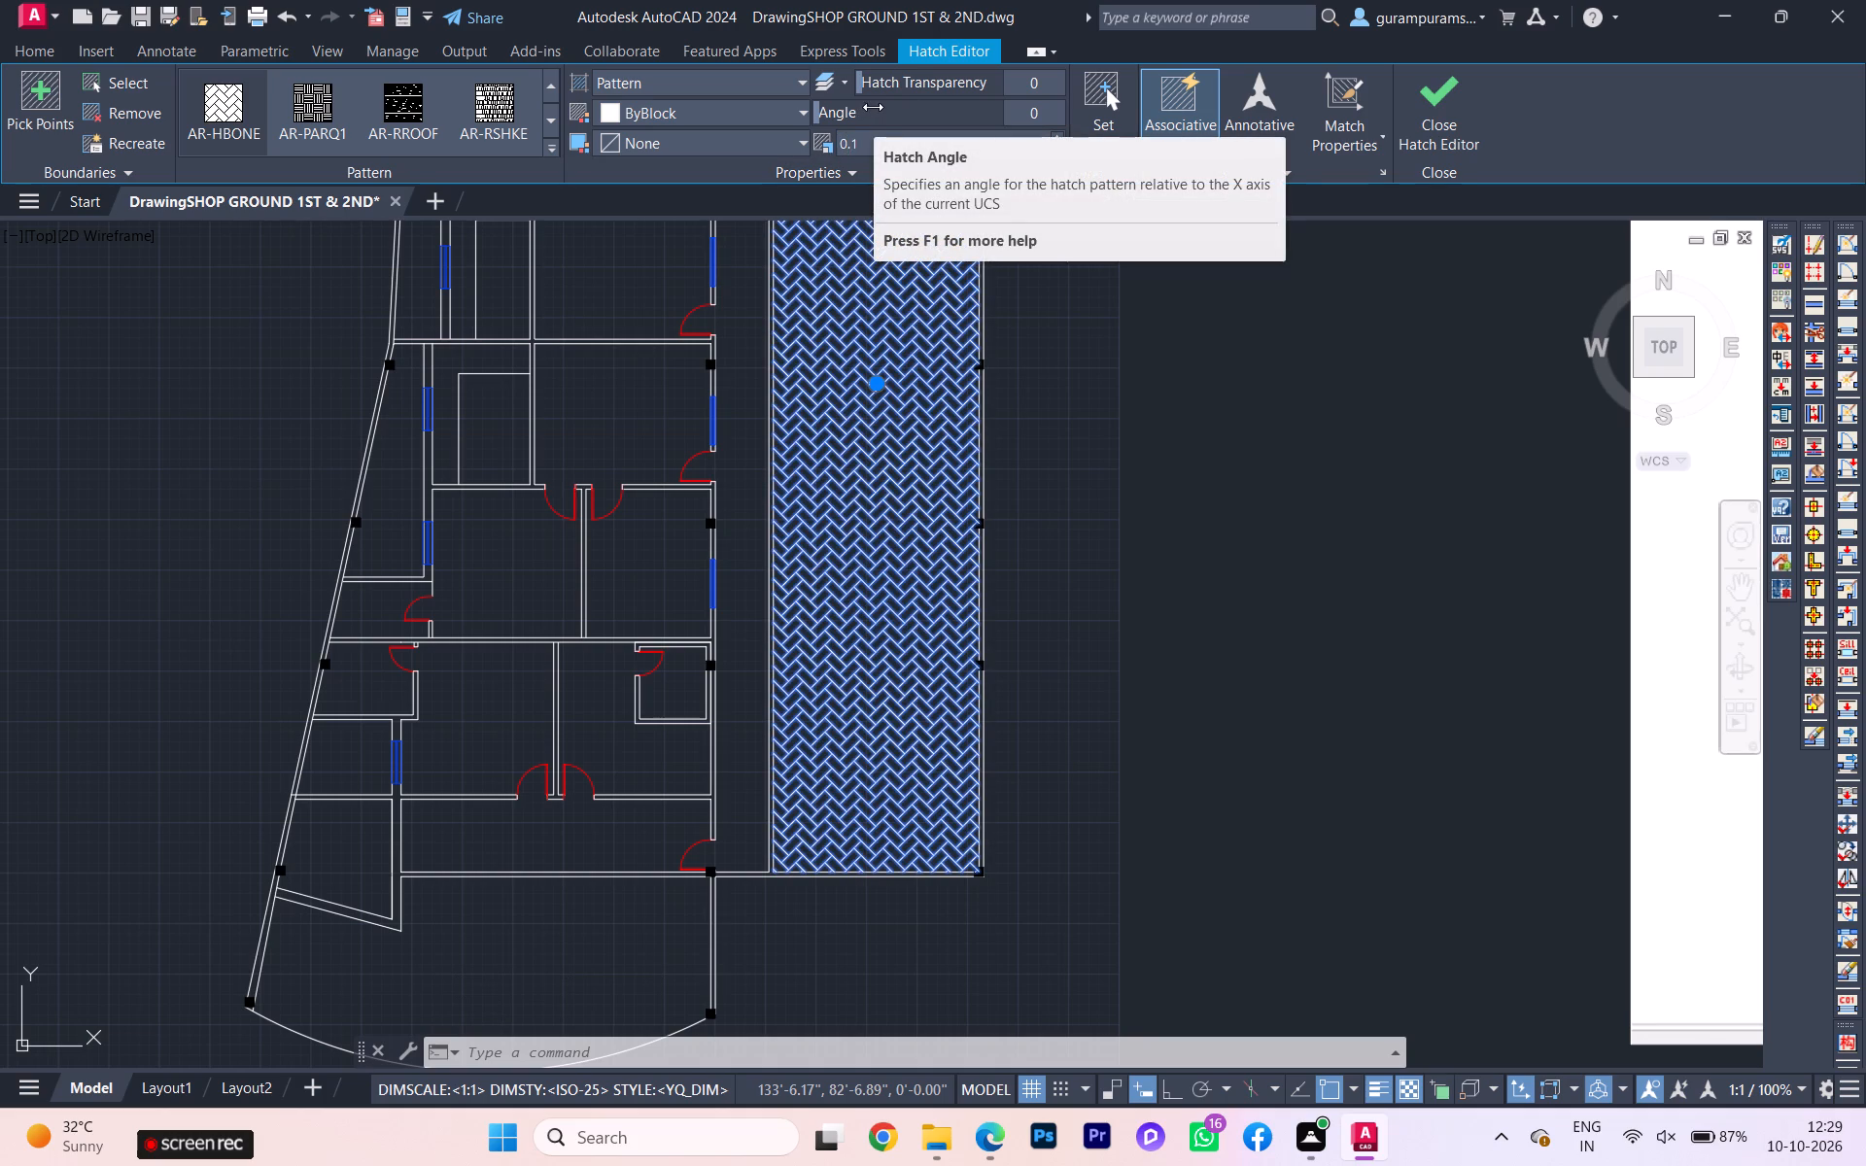
key("Escape")
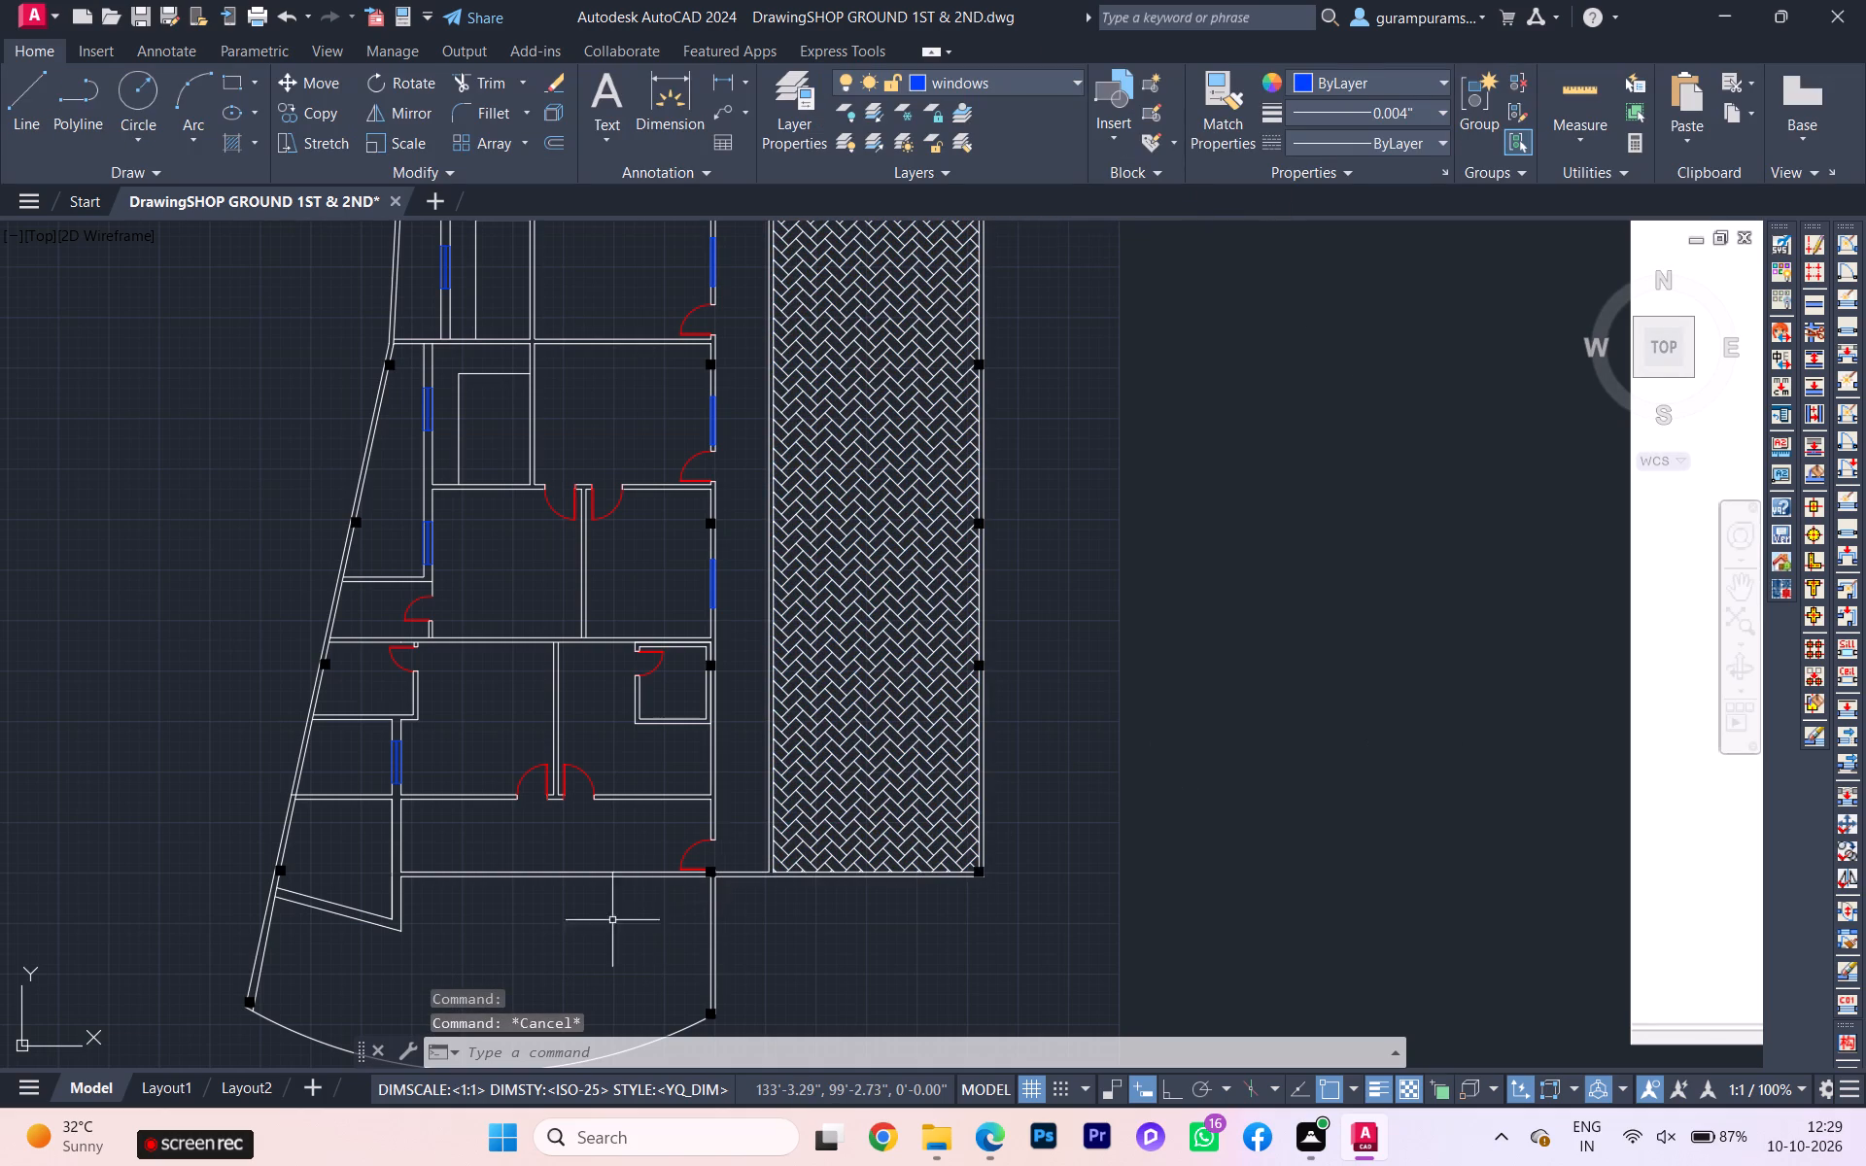
Start a hatch in the curved-edge area just outside the passage at the plan's lower end.
scroll(490, 991, "down", 1)
scroll(609, 953, "down", 3)
scroll(1090, 892, "up", 3)
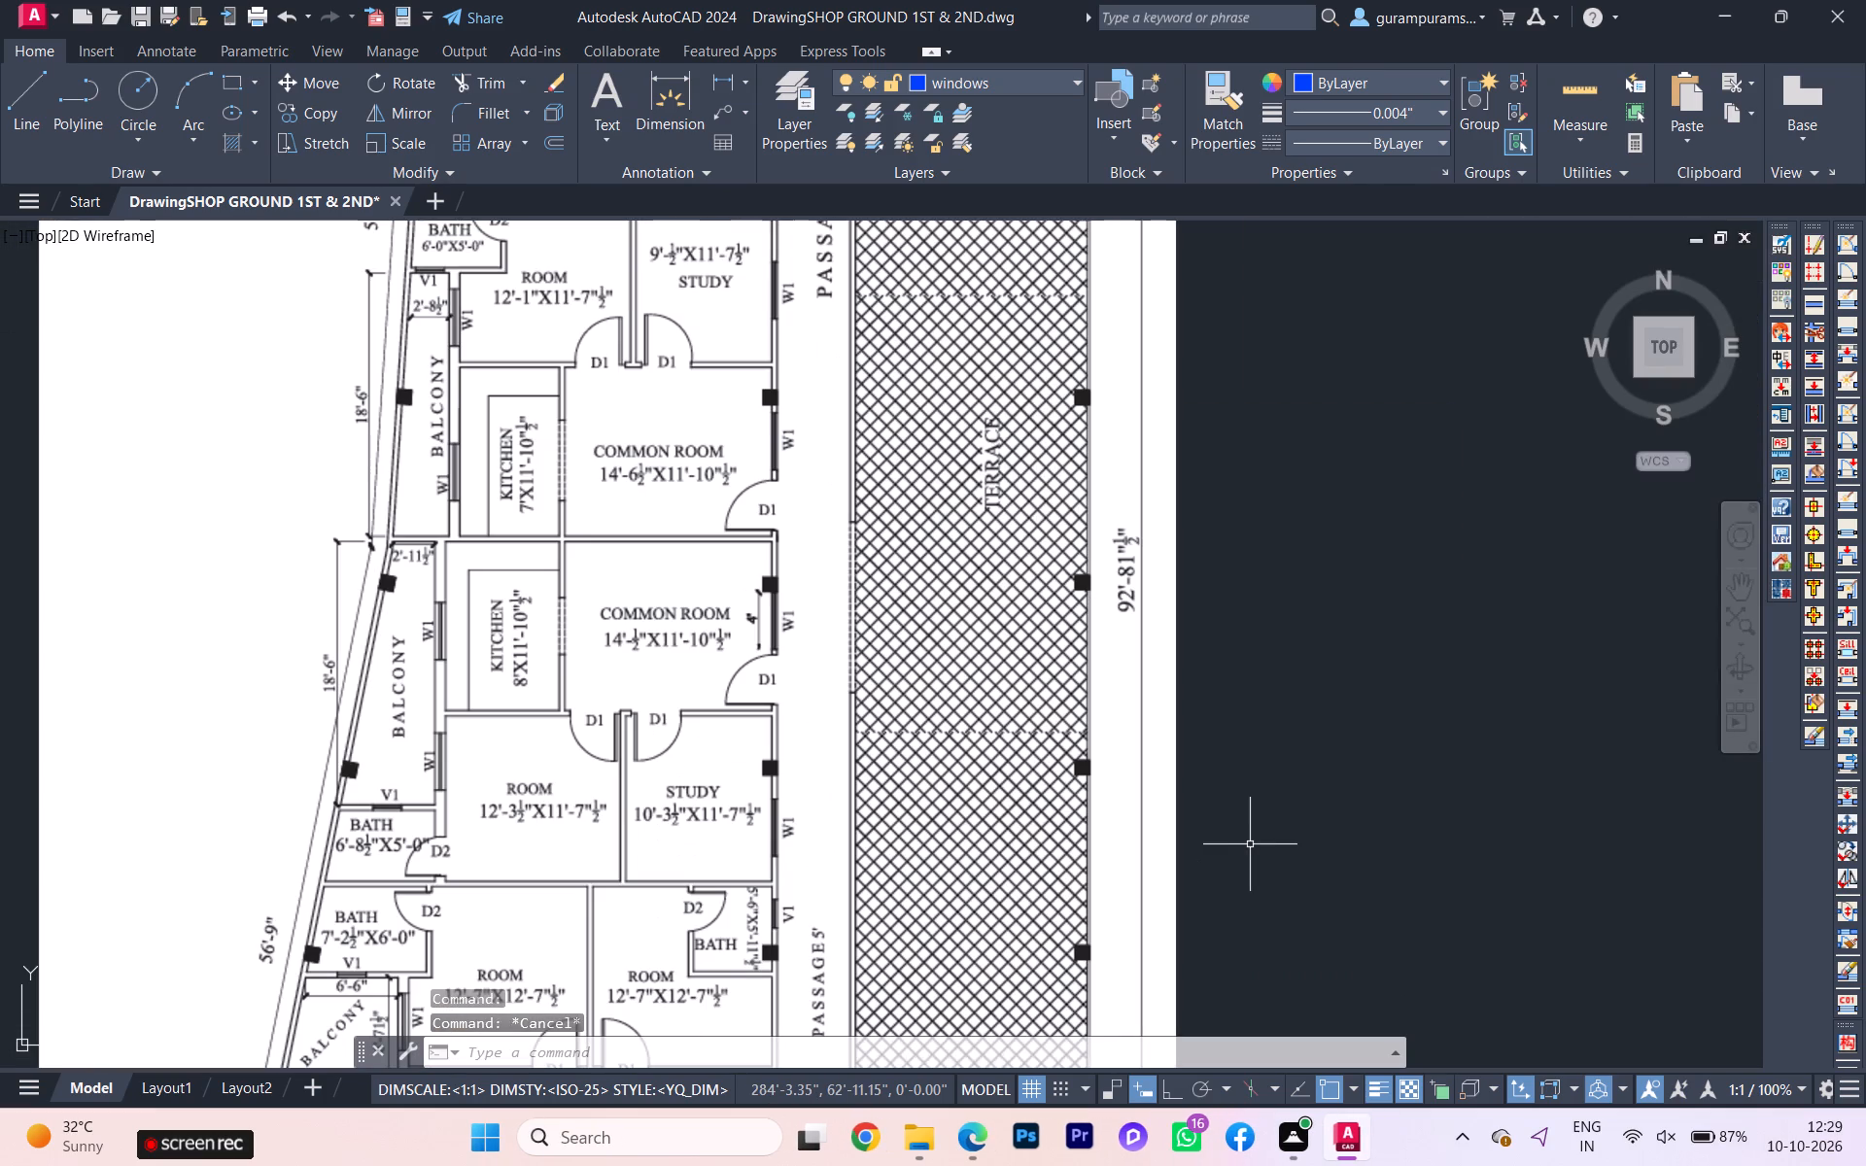
scroll(1348, 828, "down", 2)
scroll(599, 858, "up", 3)
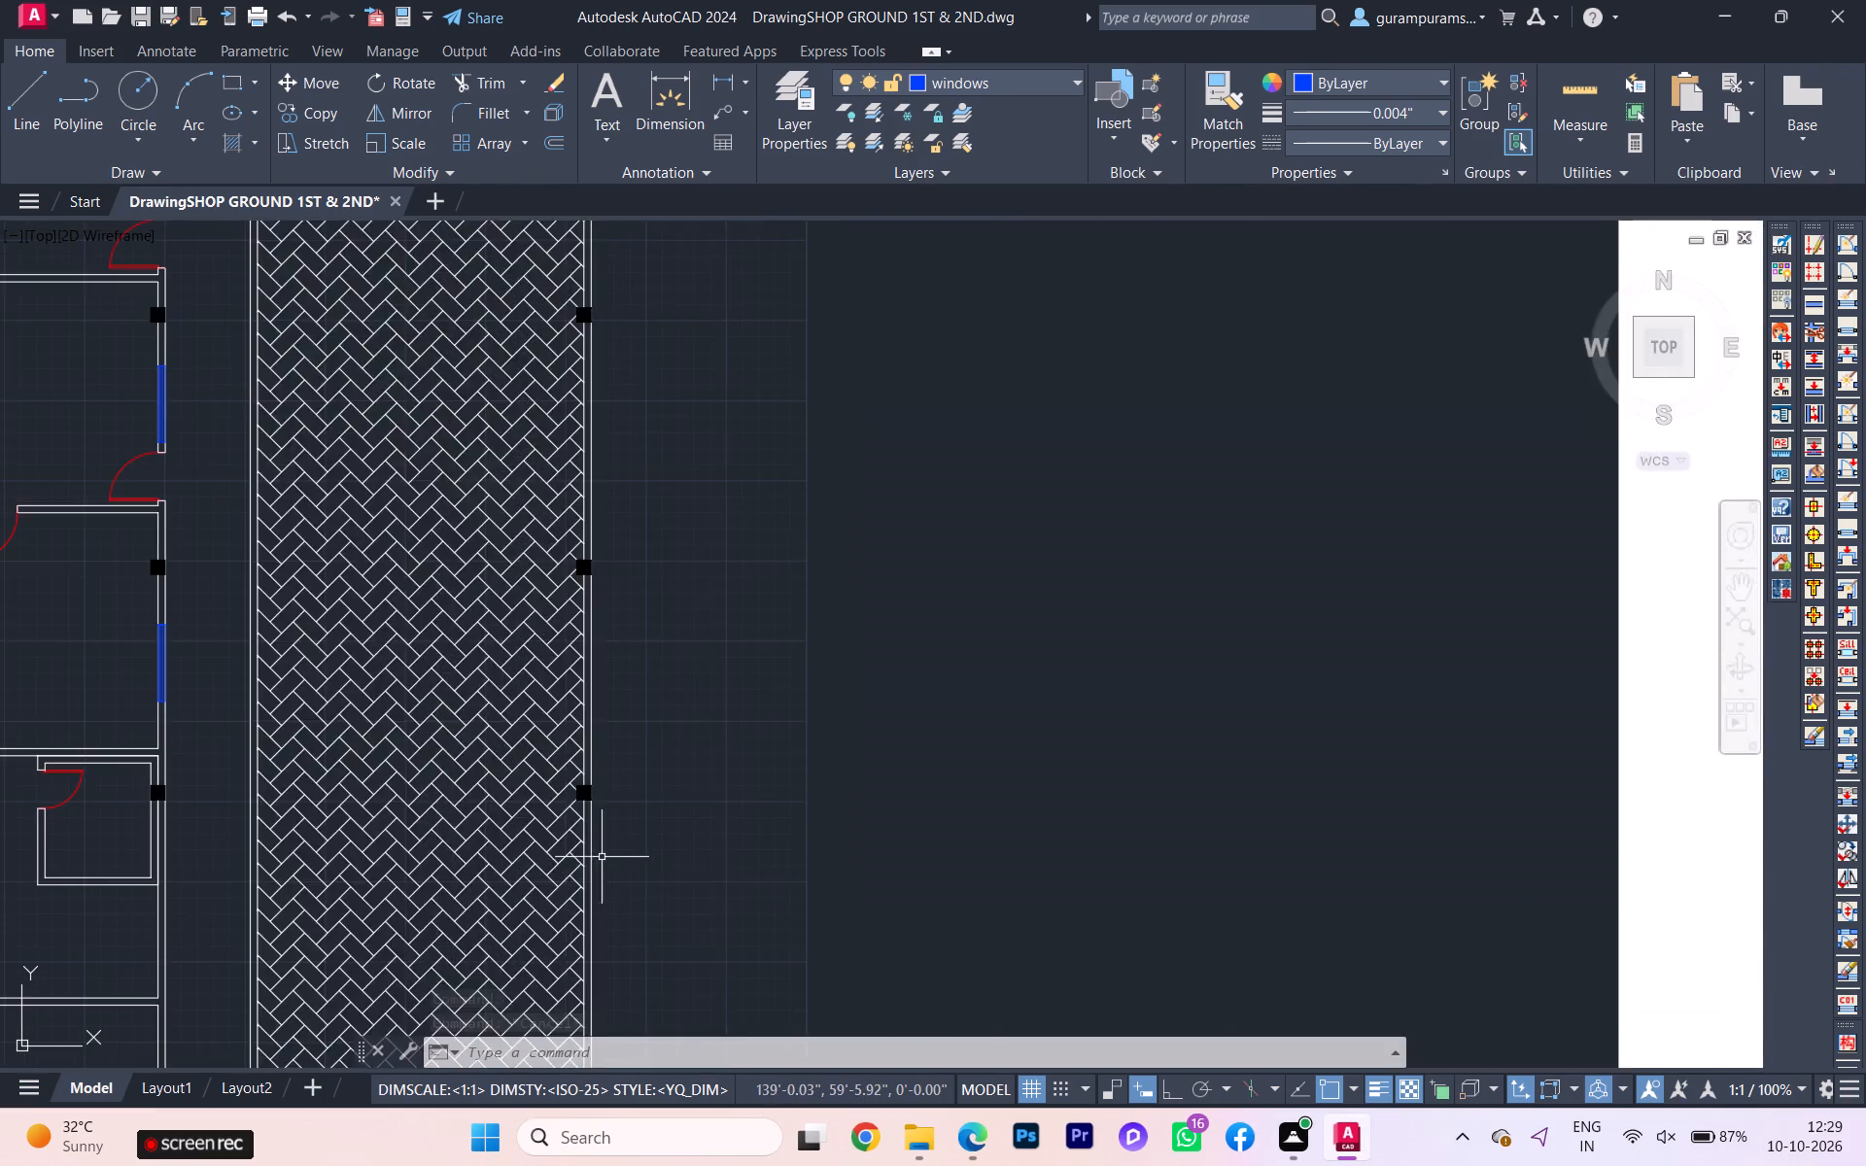
scroll(668, 848, "down", 3)
middle_click_drag(699, 833, 759, 734)
scroll(758, 734, "up", 3)
left_click(423, 943)
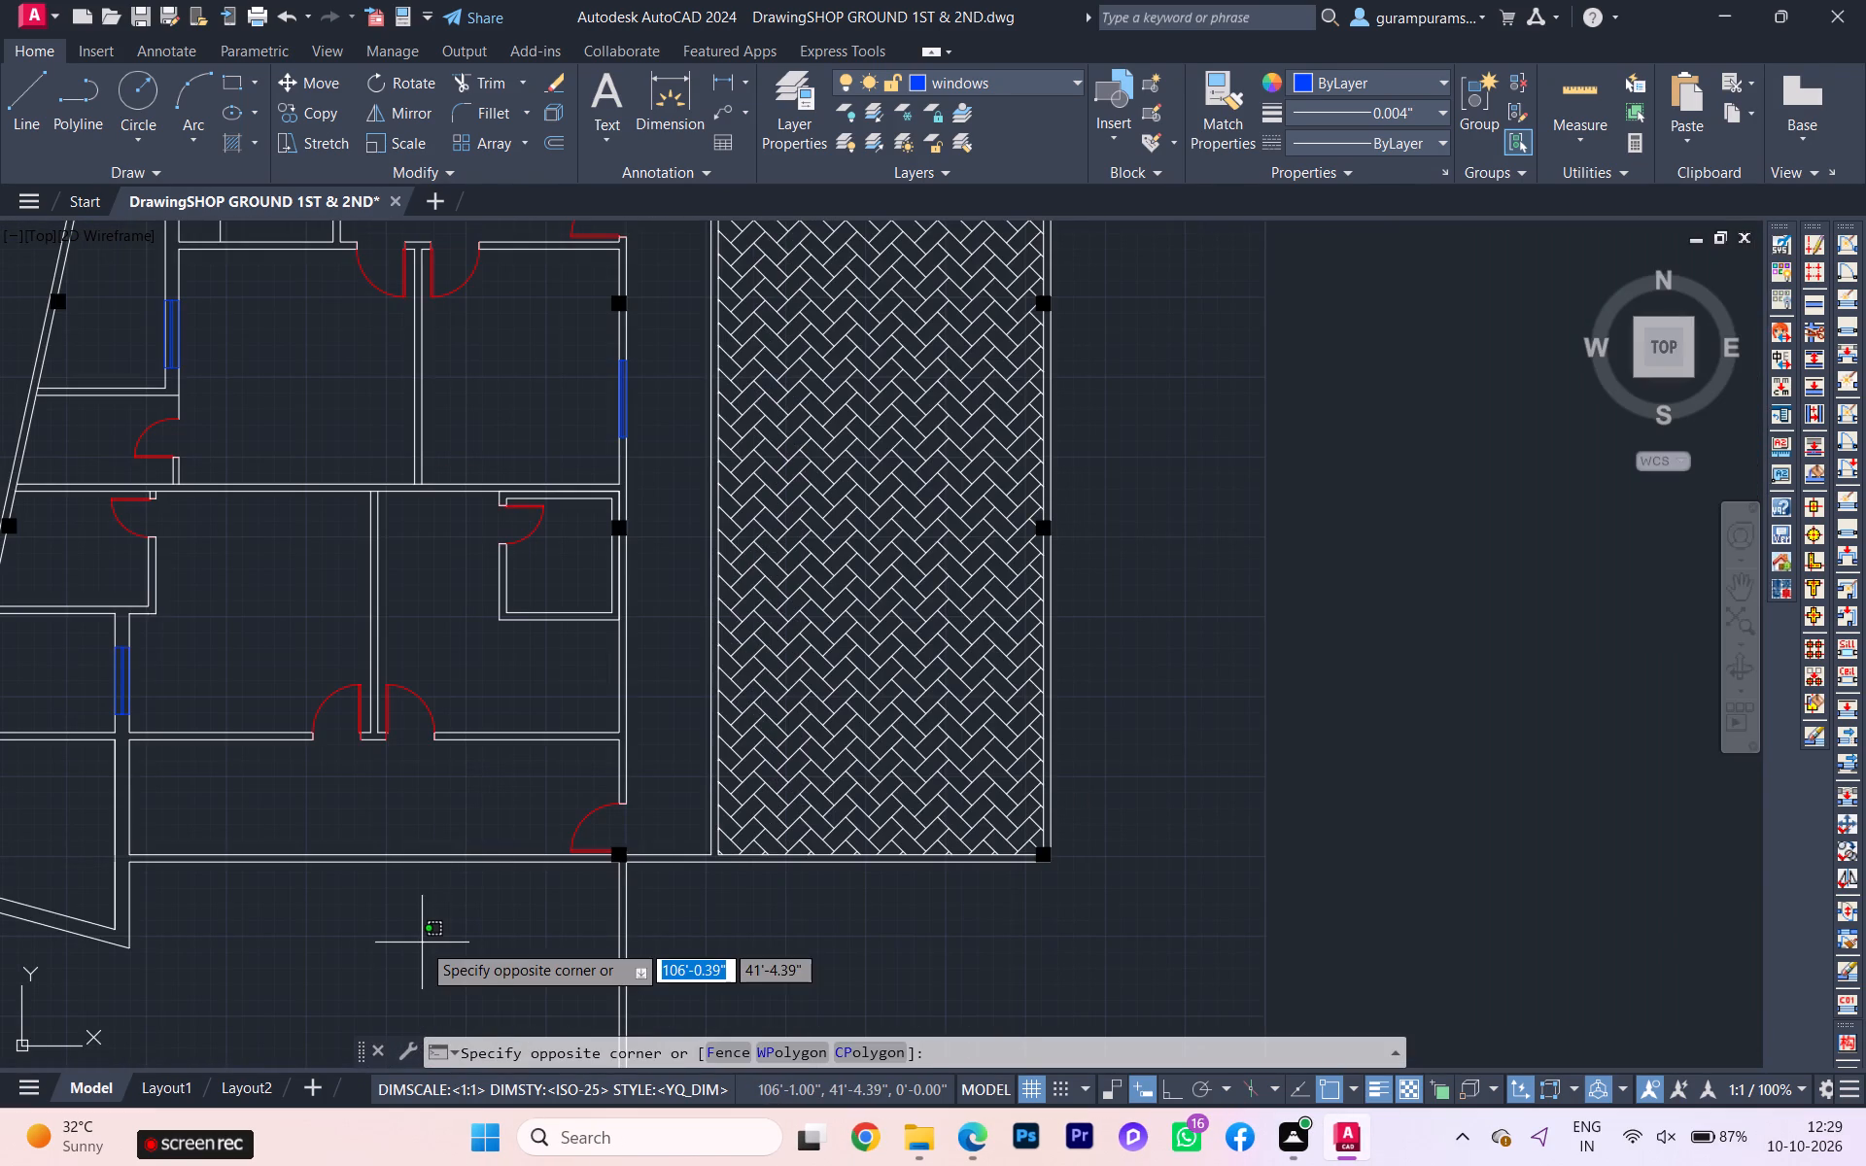
left_click(422, 942)
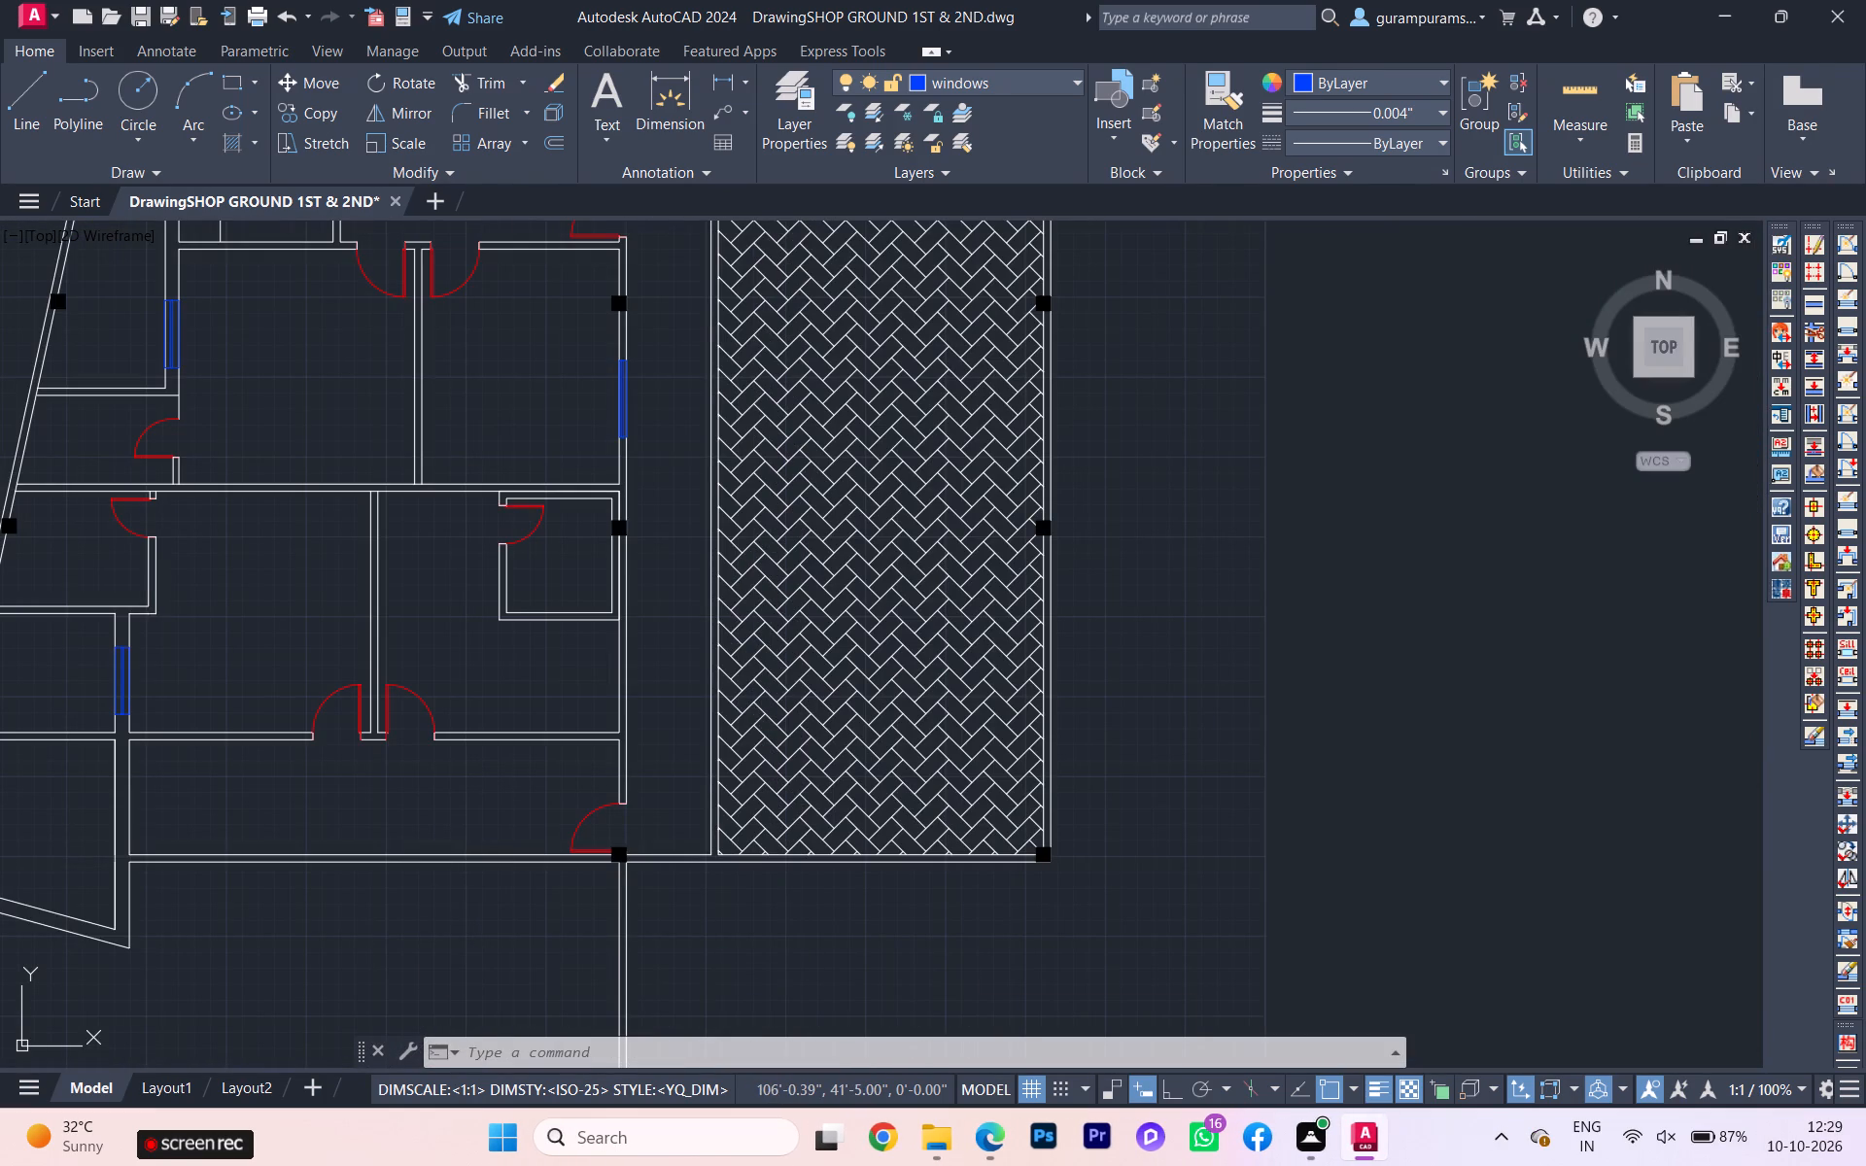
key("v")
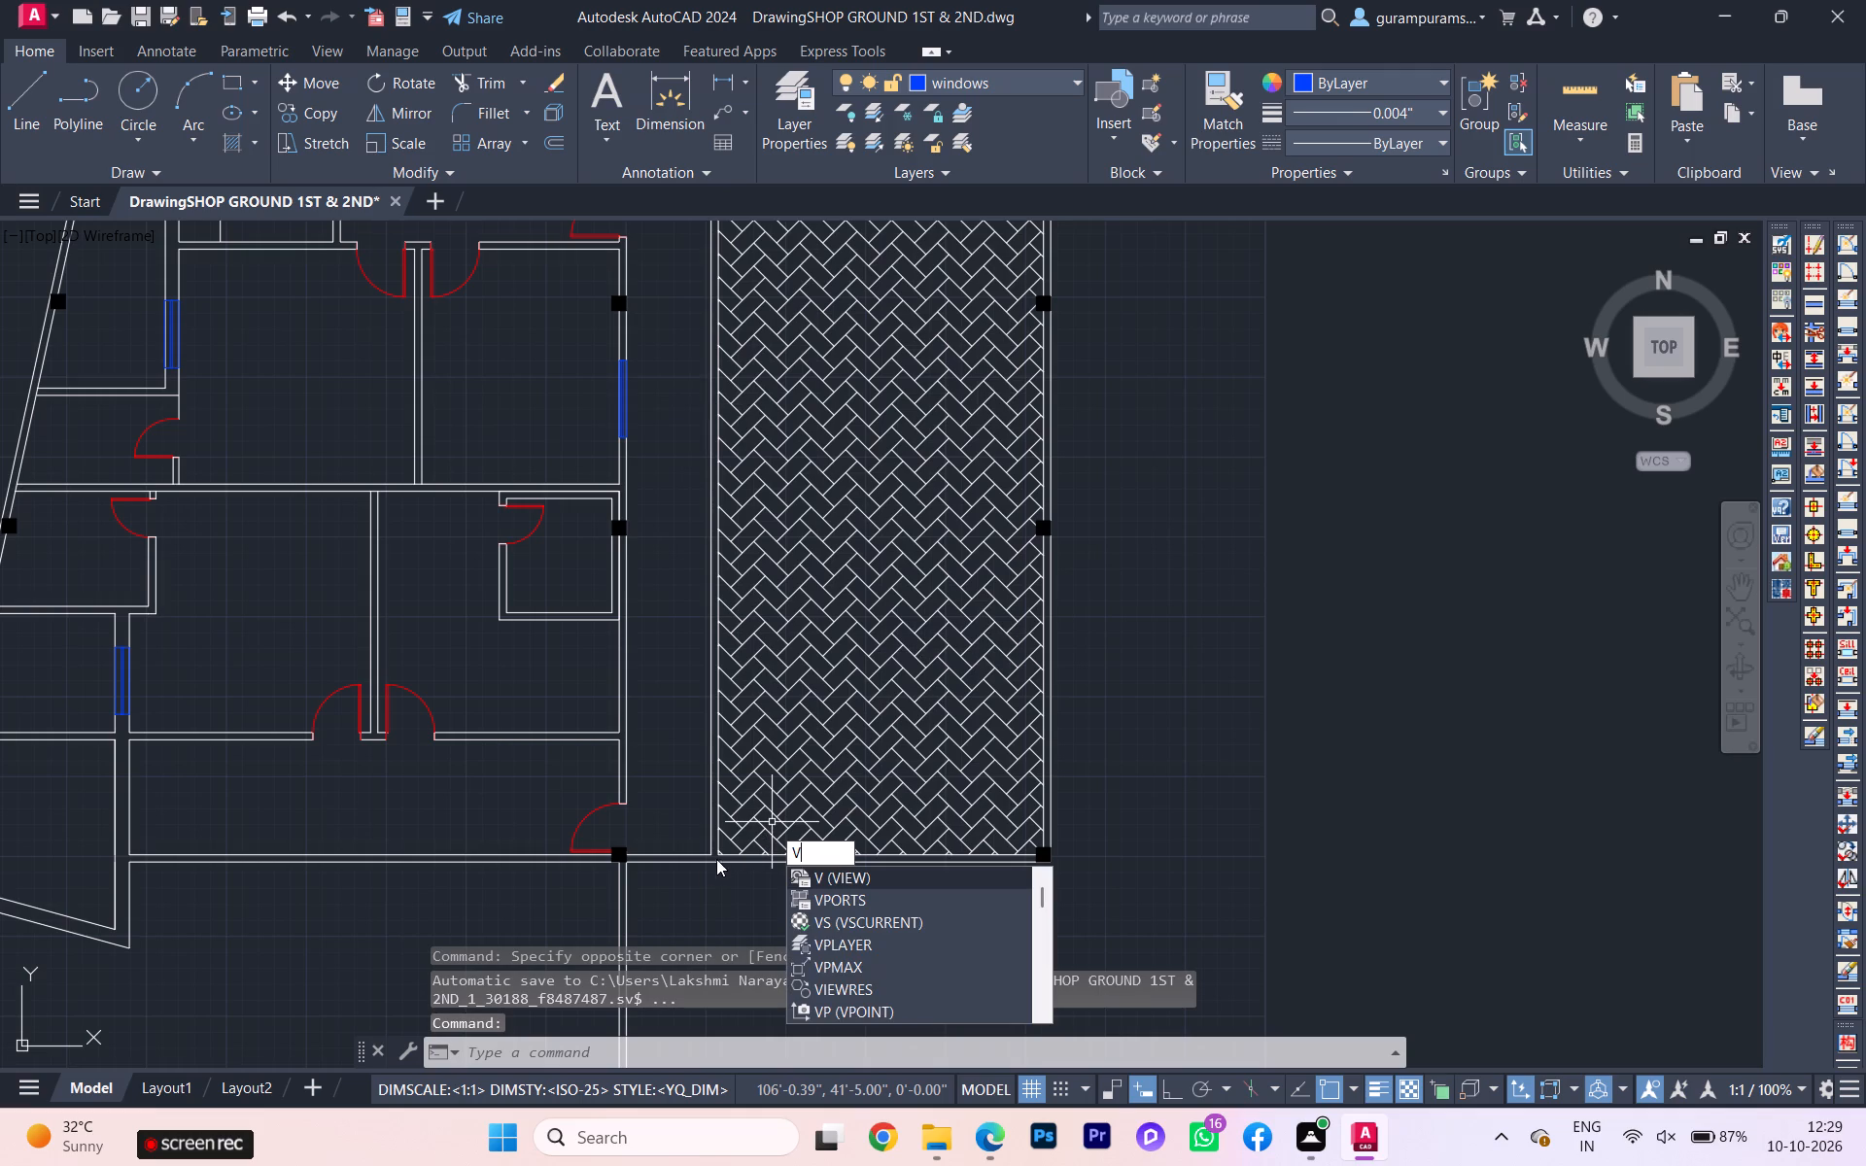
key("BackSpace")
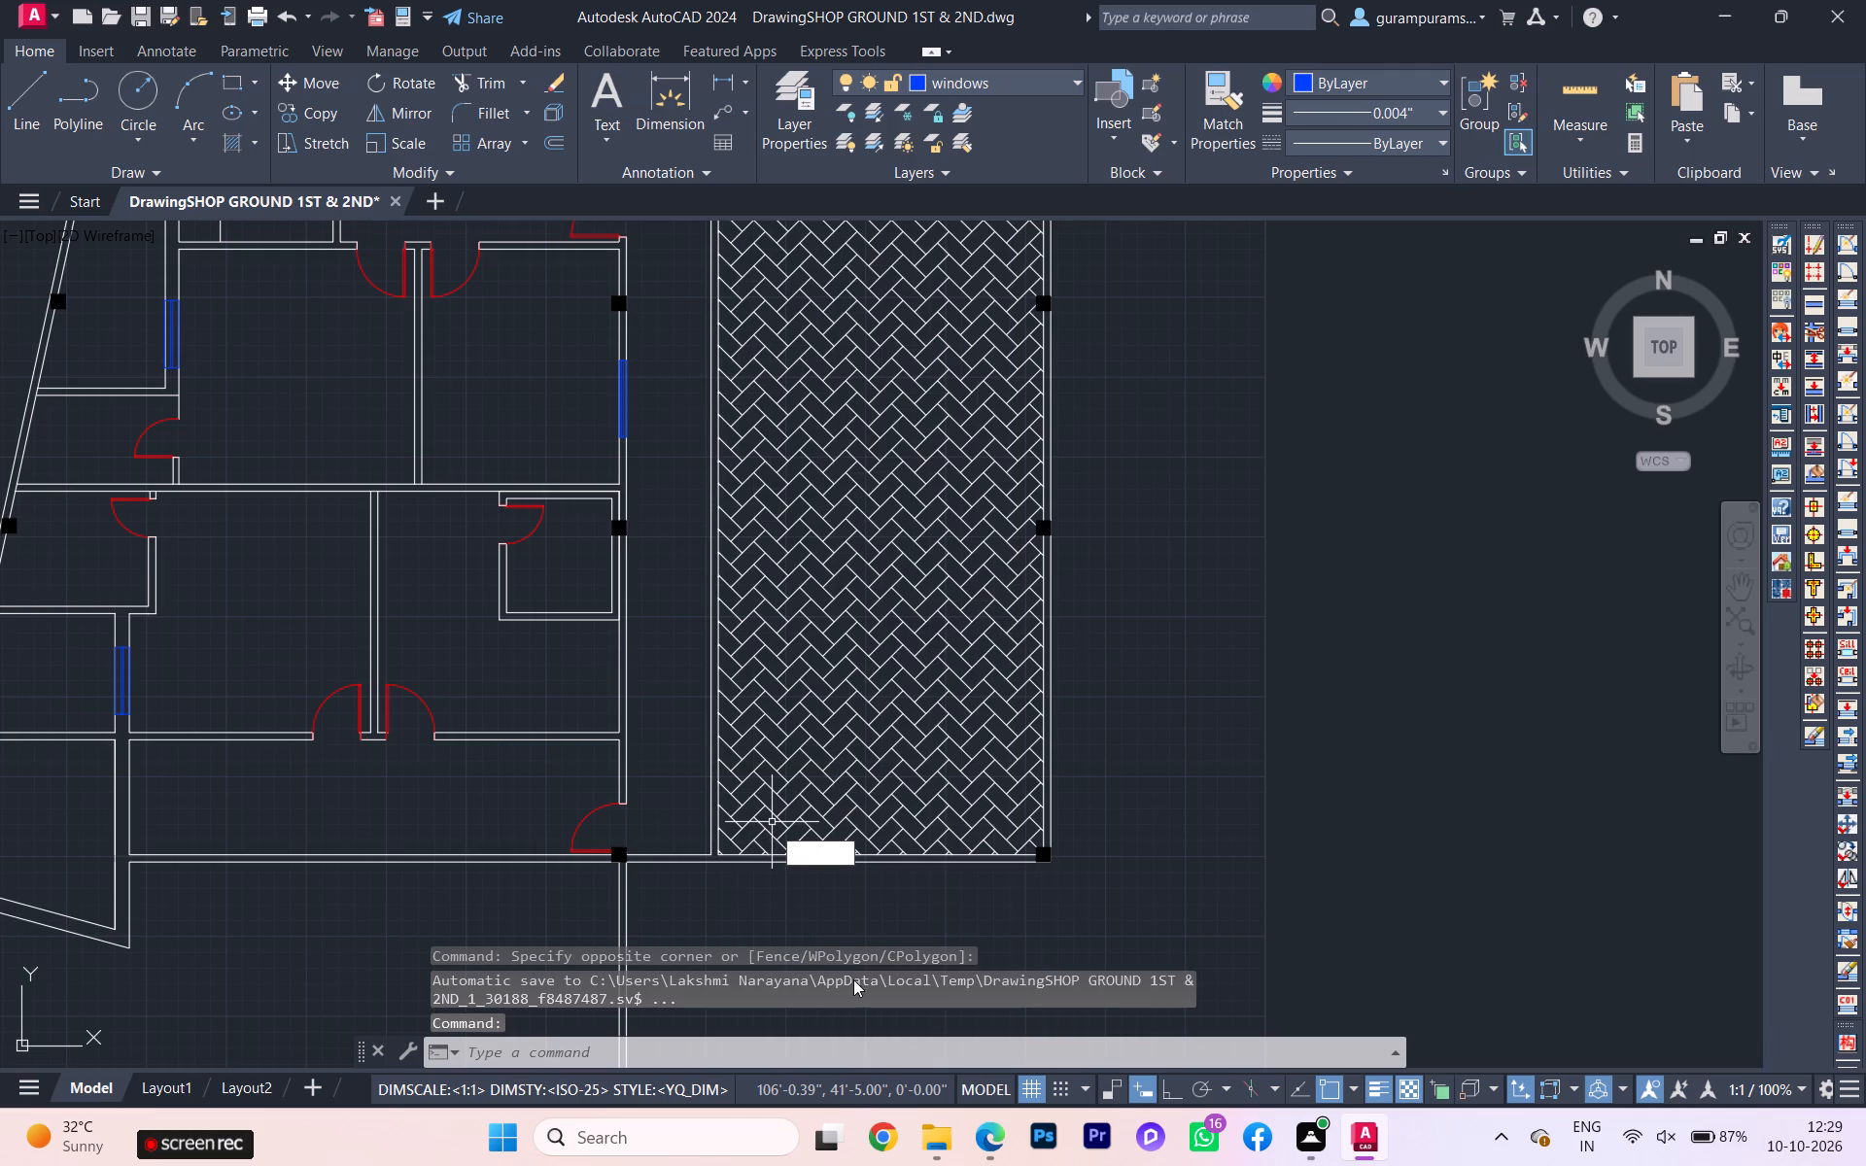
key("h")
key("Return")
left_click(451, 922)
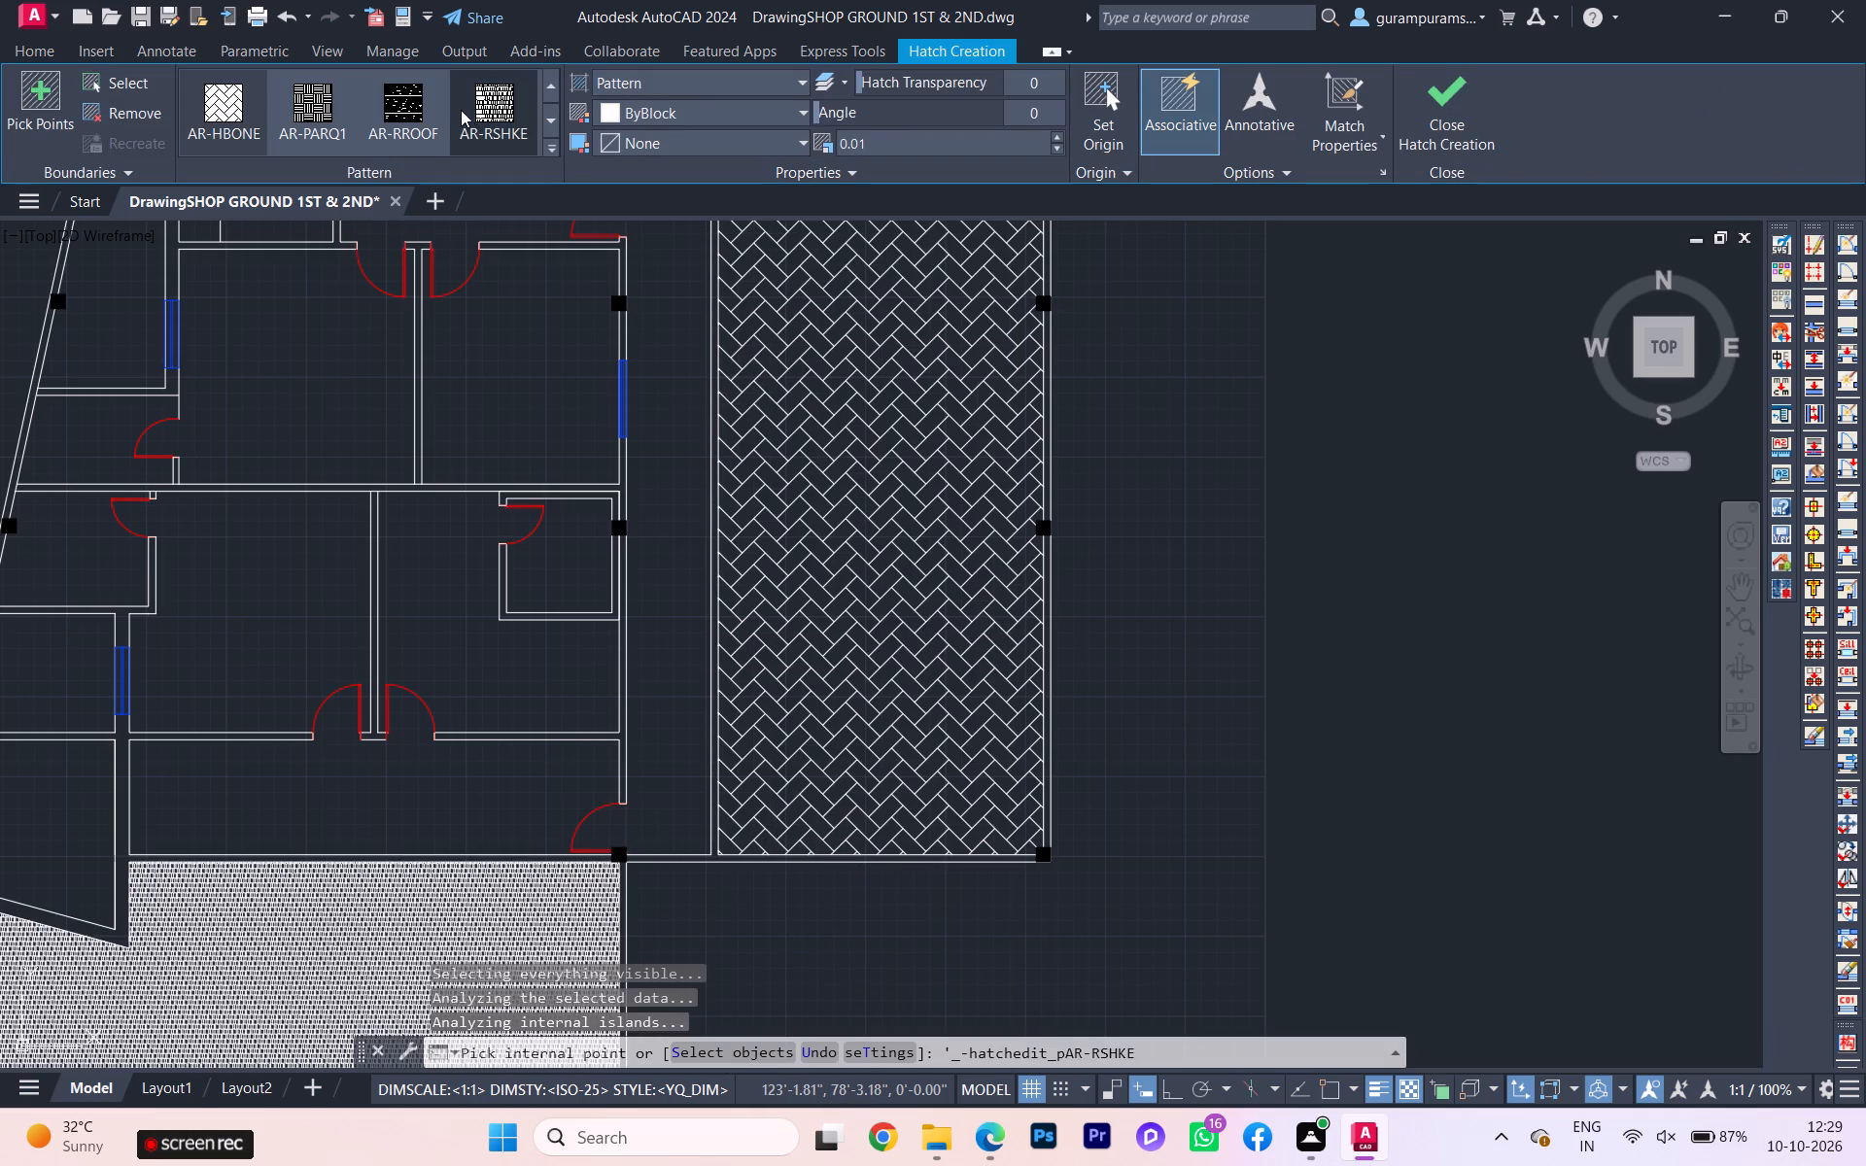
Change the curved-edge area's hatch to the NET pattern.
left_click(544, 137)
left_click(544, 150)
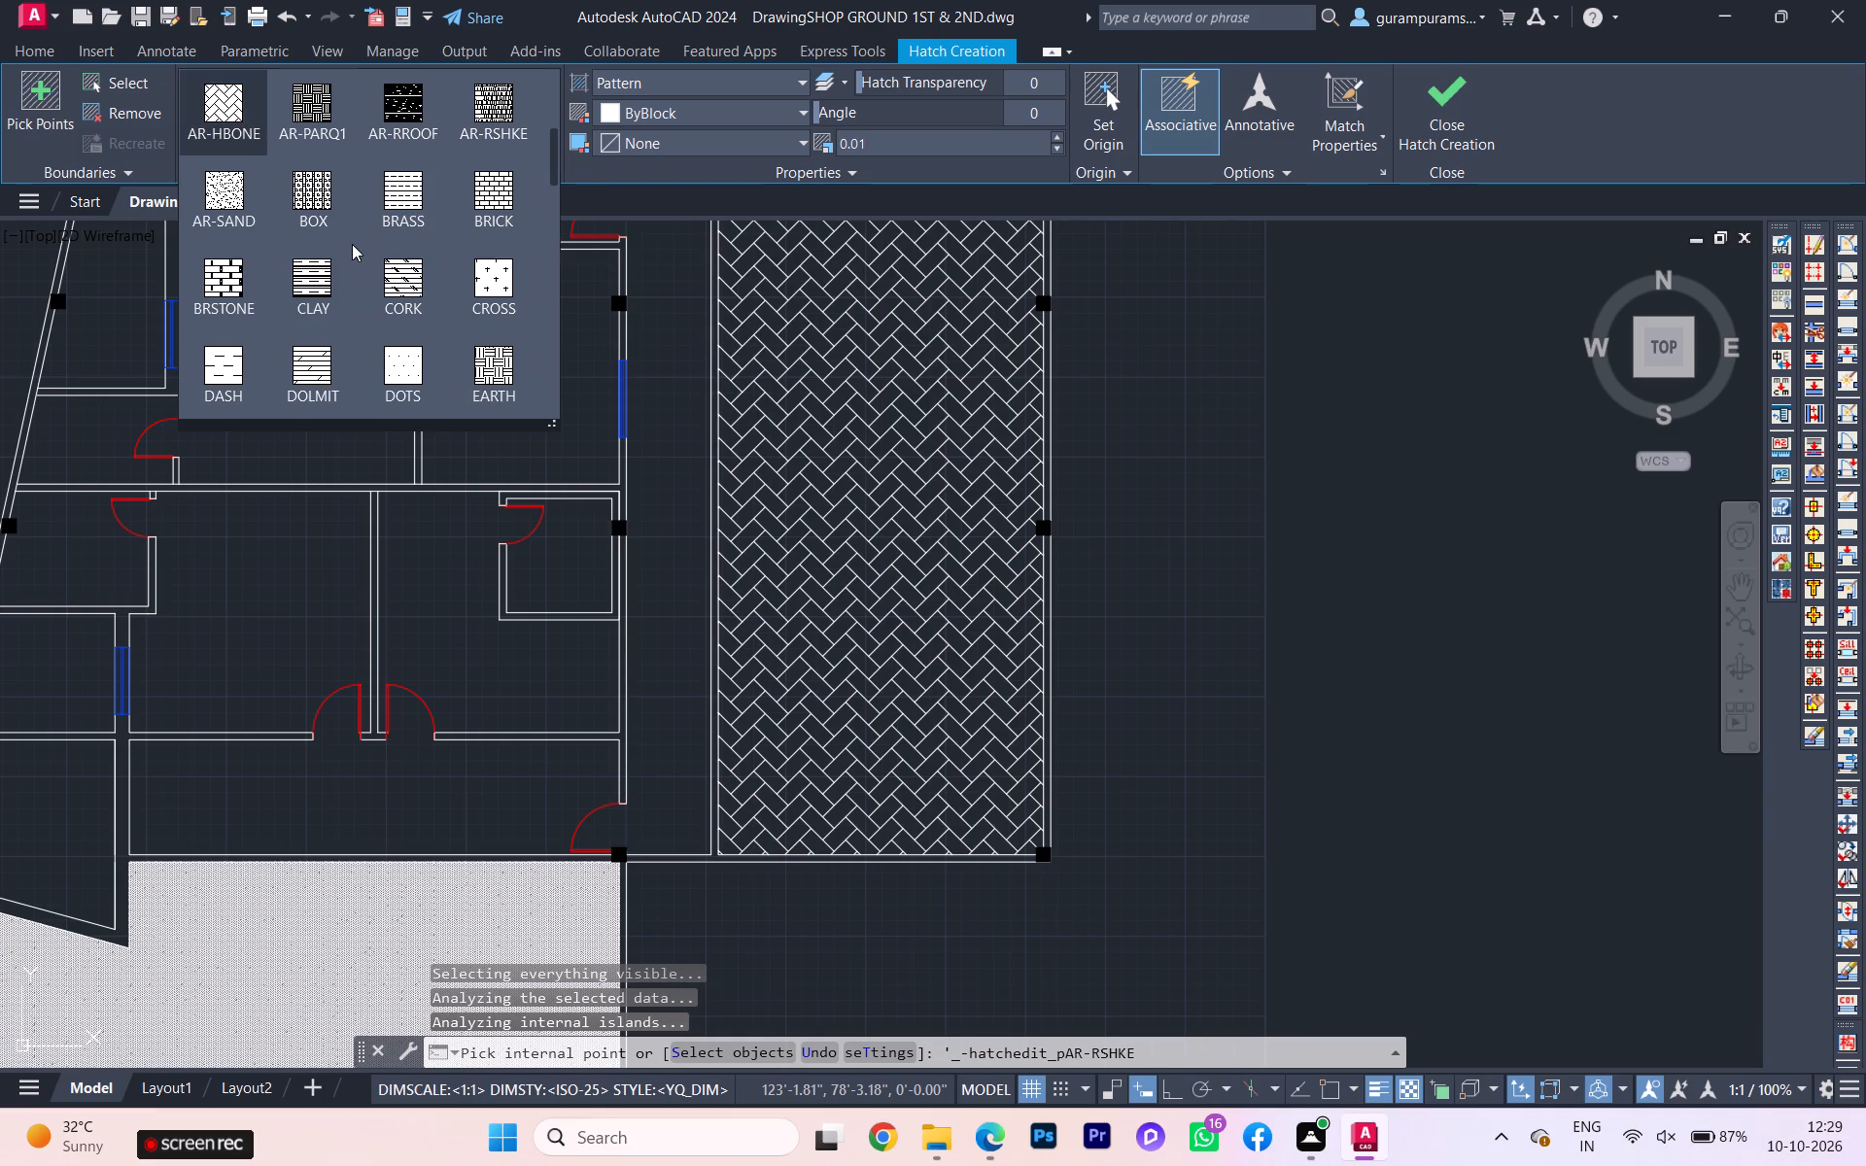
scroll(347, 291, "down", 2)
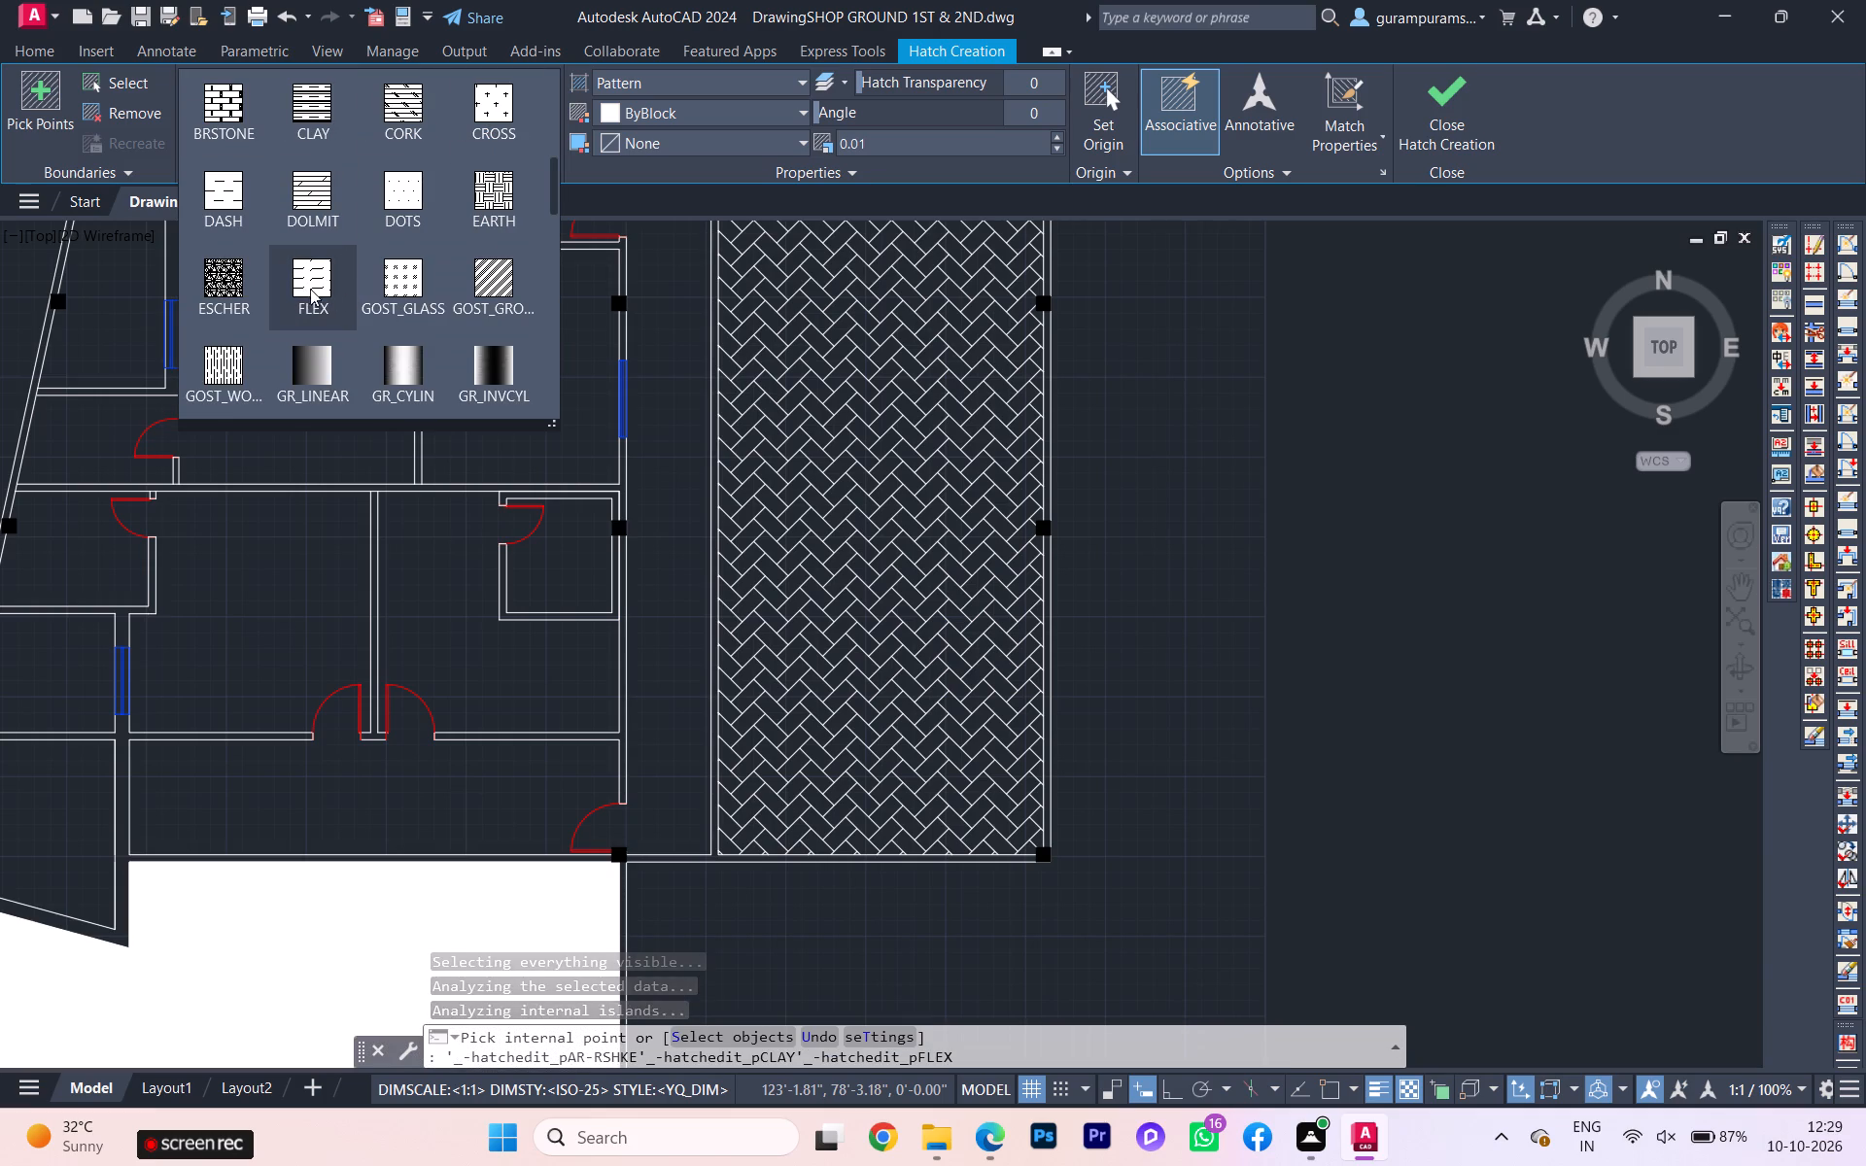
scroll(321, 276, "down", 1)
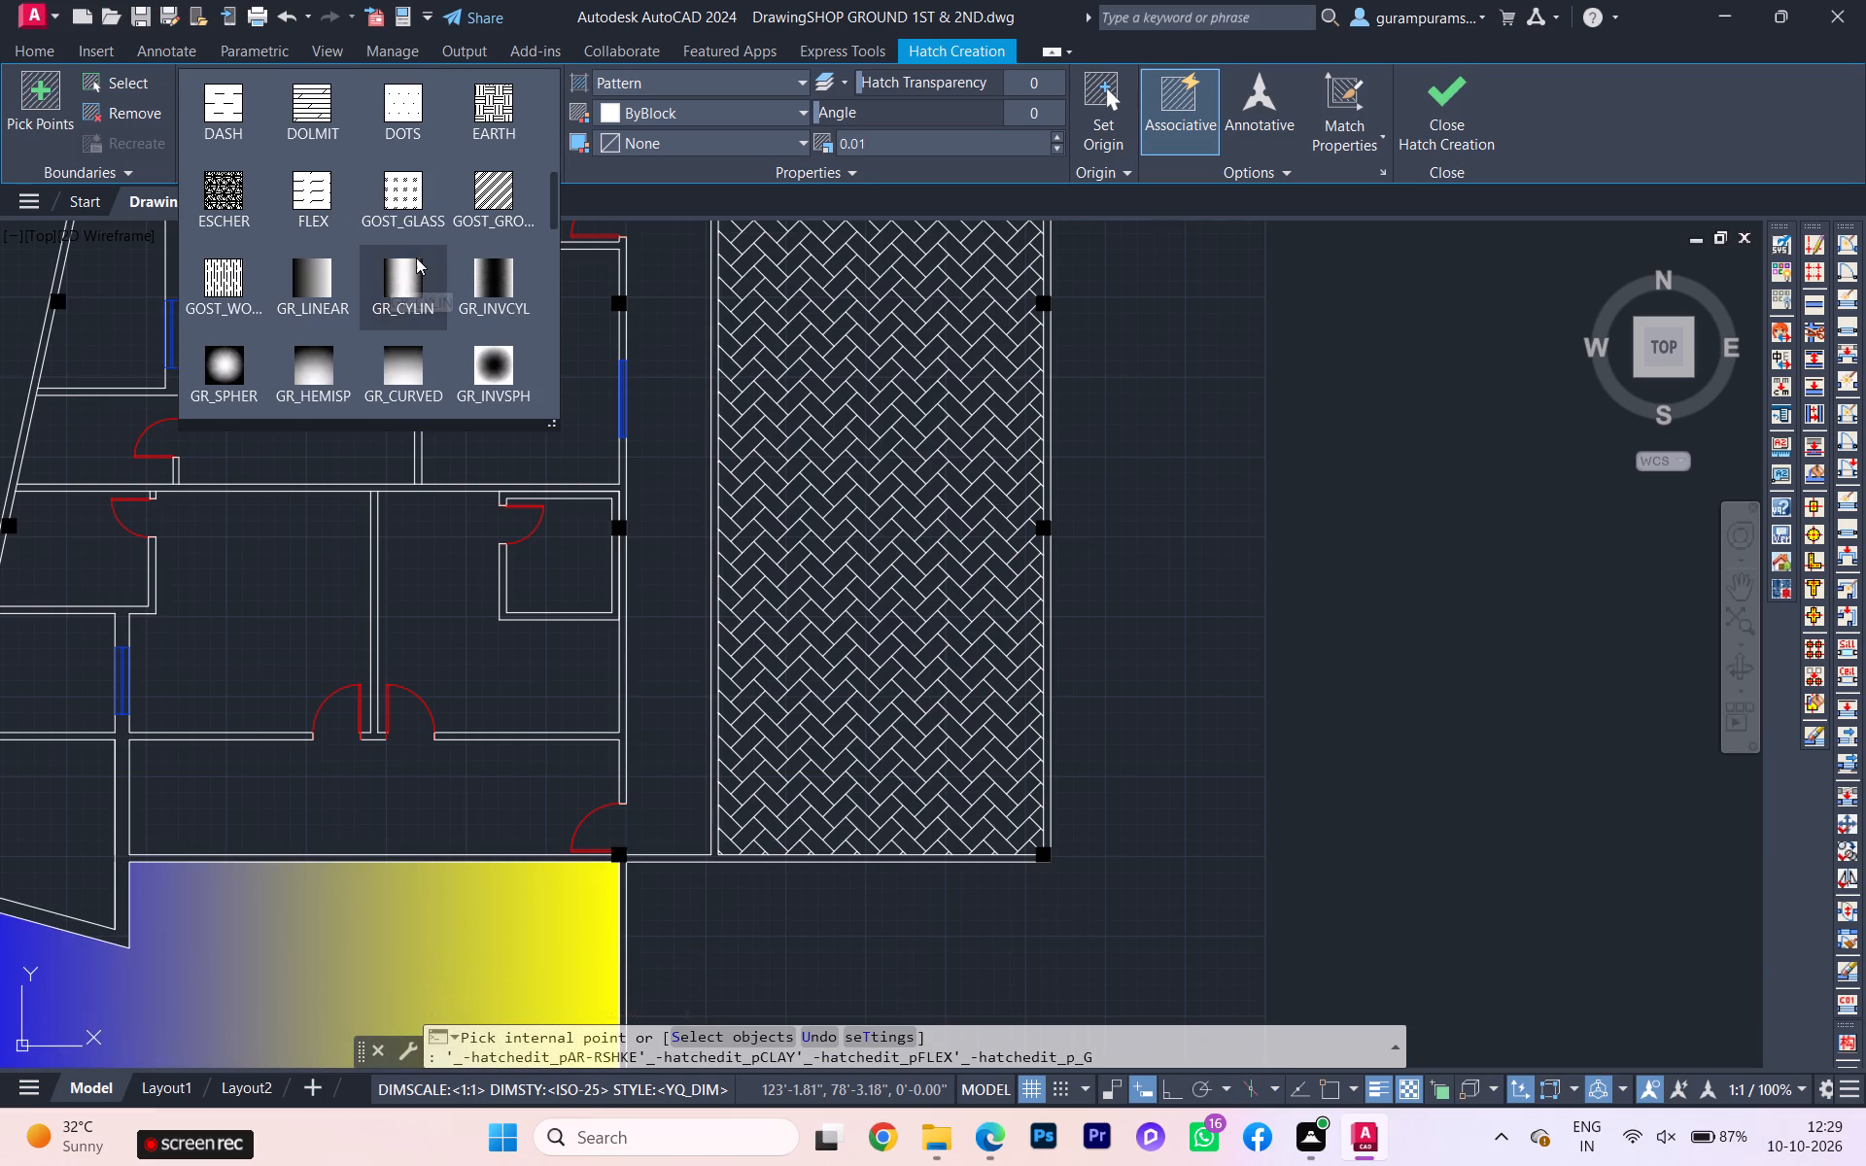
scroll(409, 273, "down", 2)
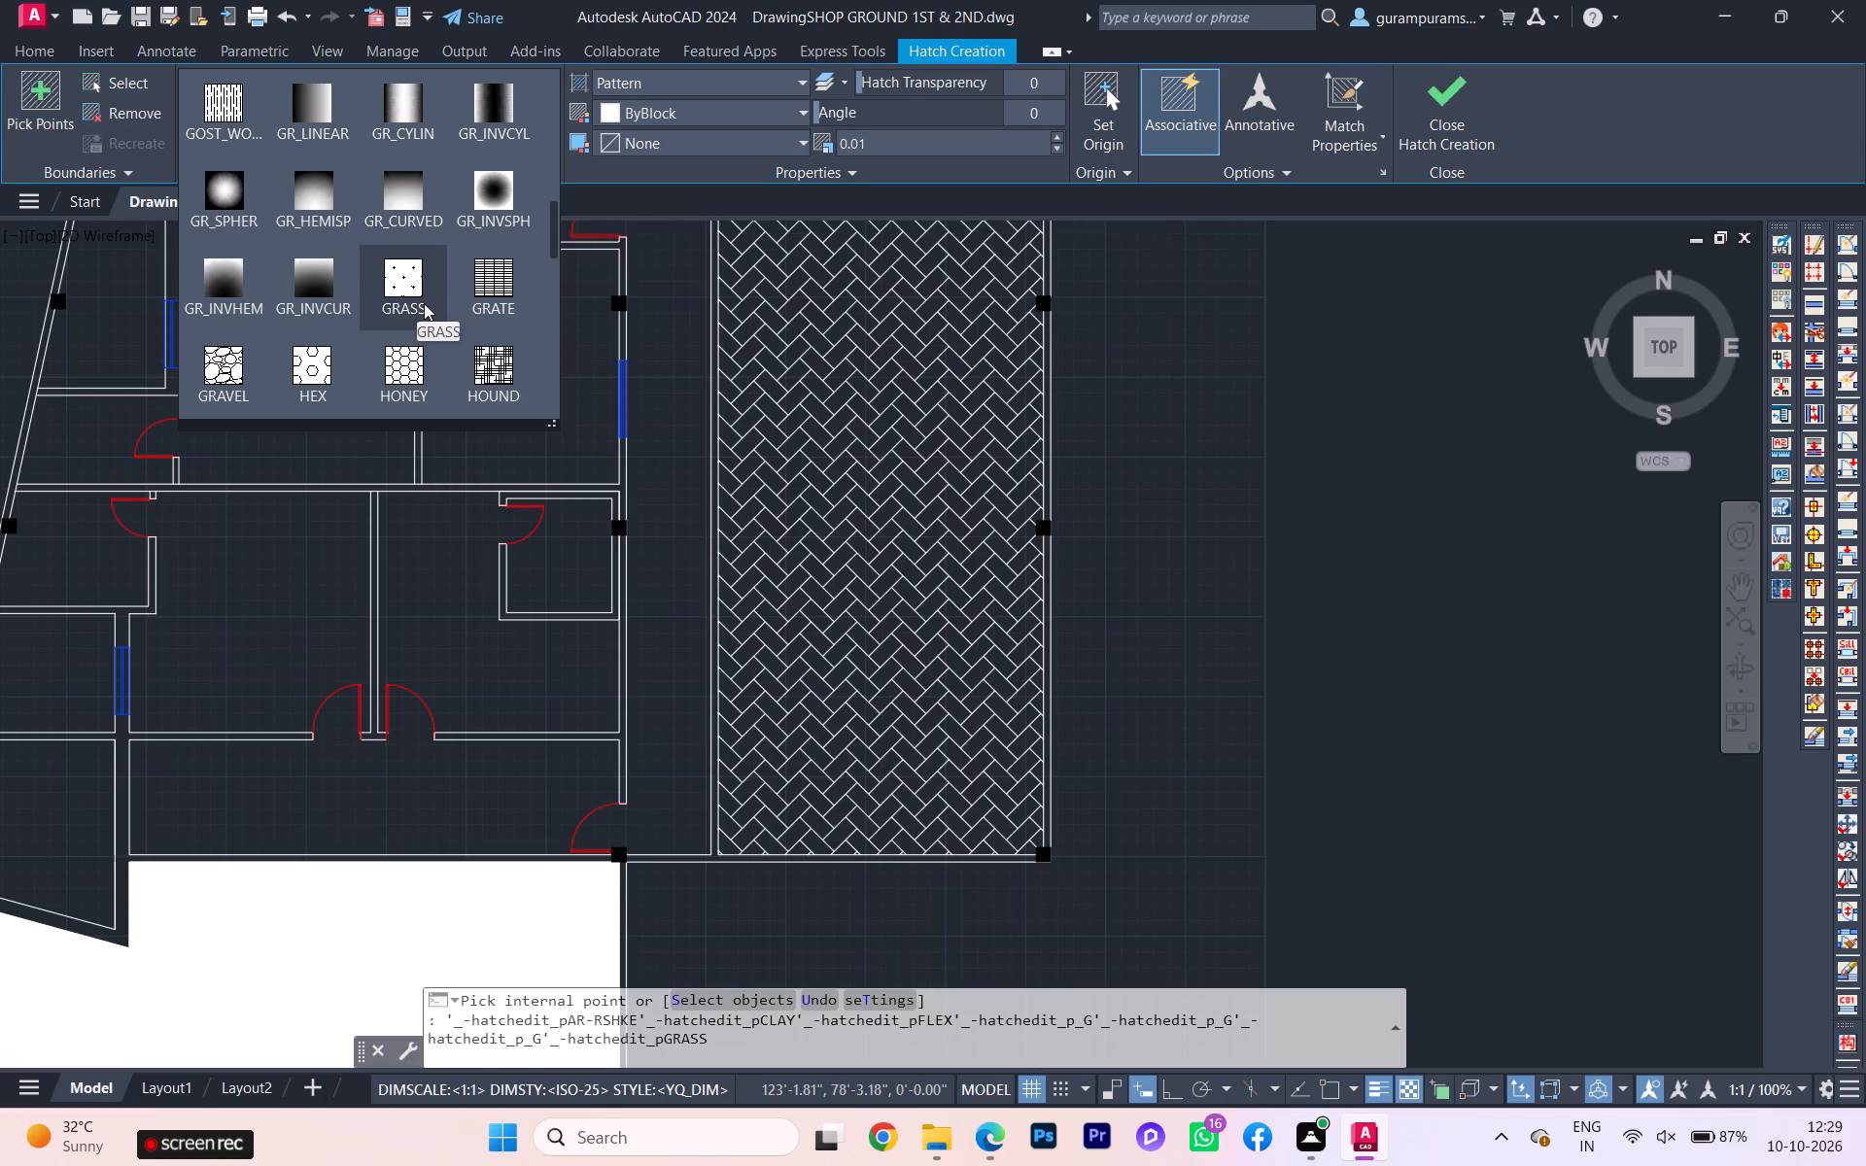
scroll(424, 303, "down", 2)
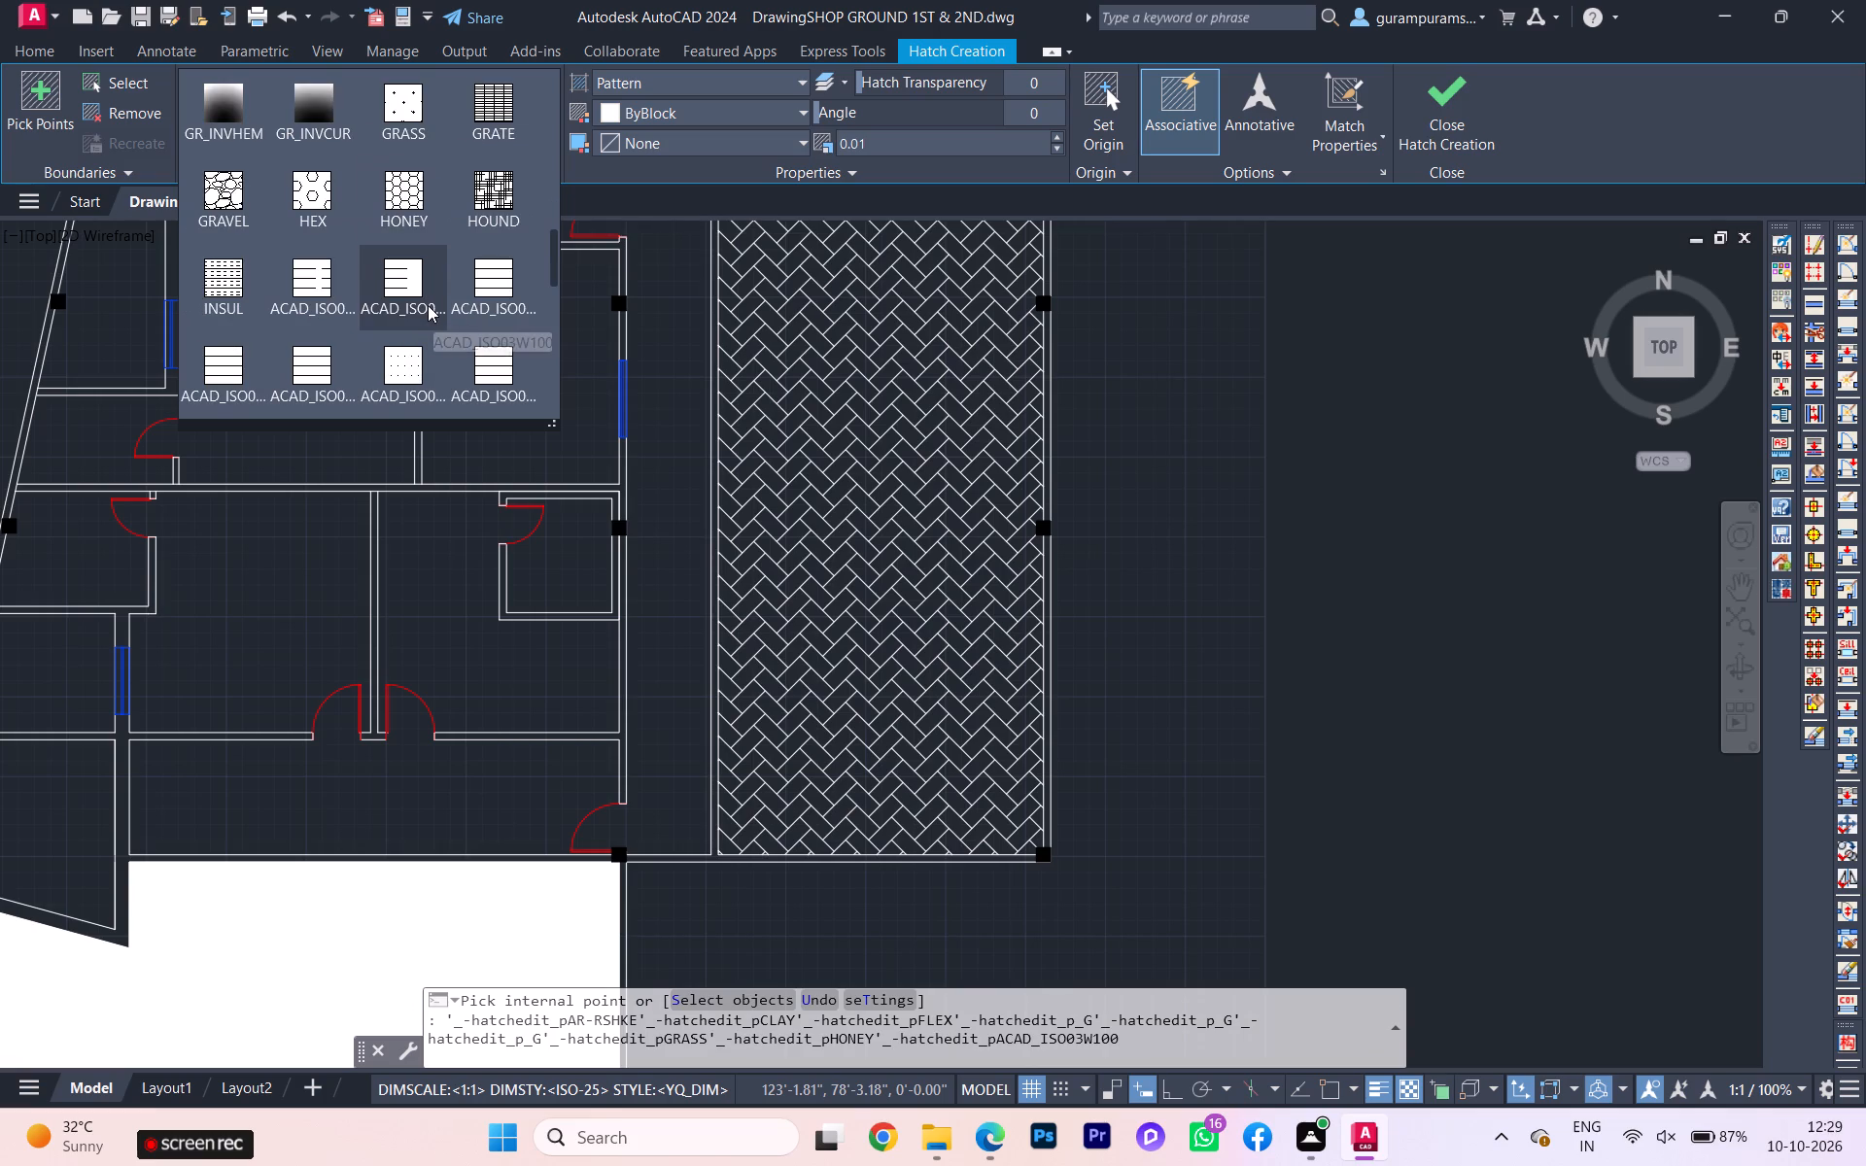
scroll(428, 305, "down", 6)
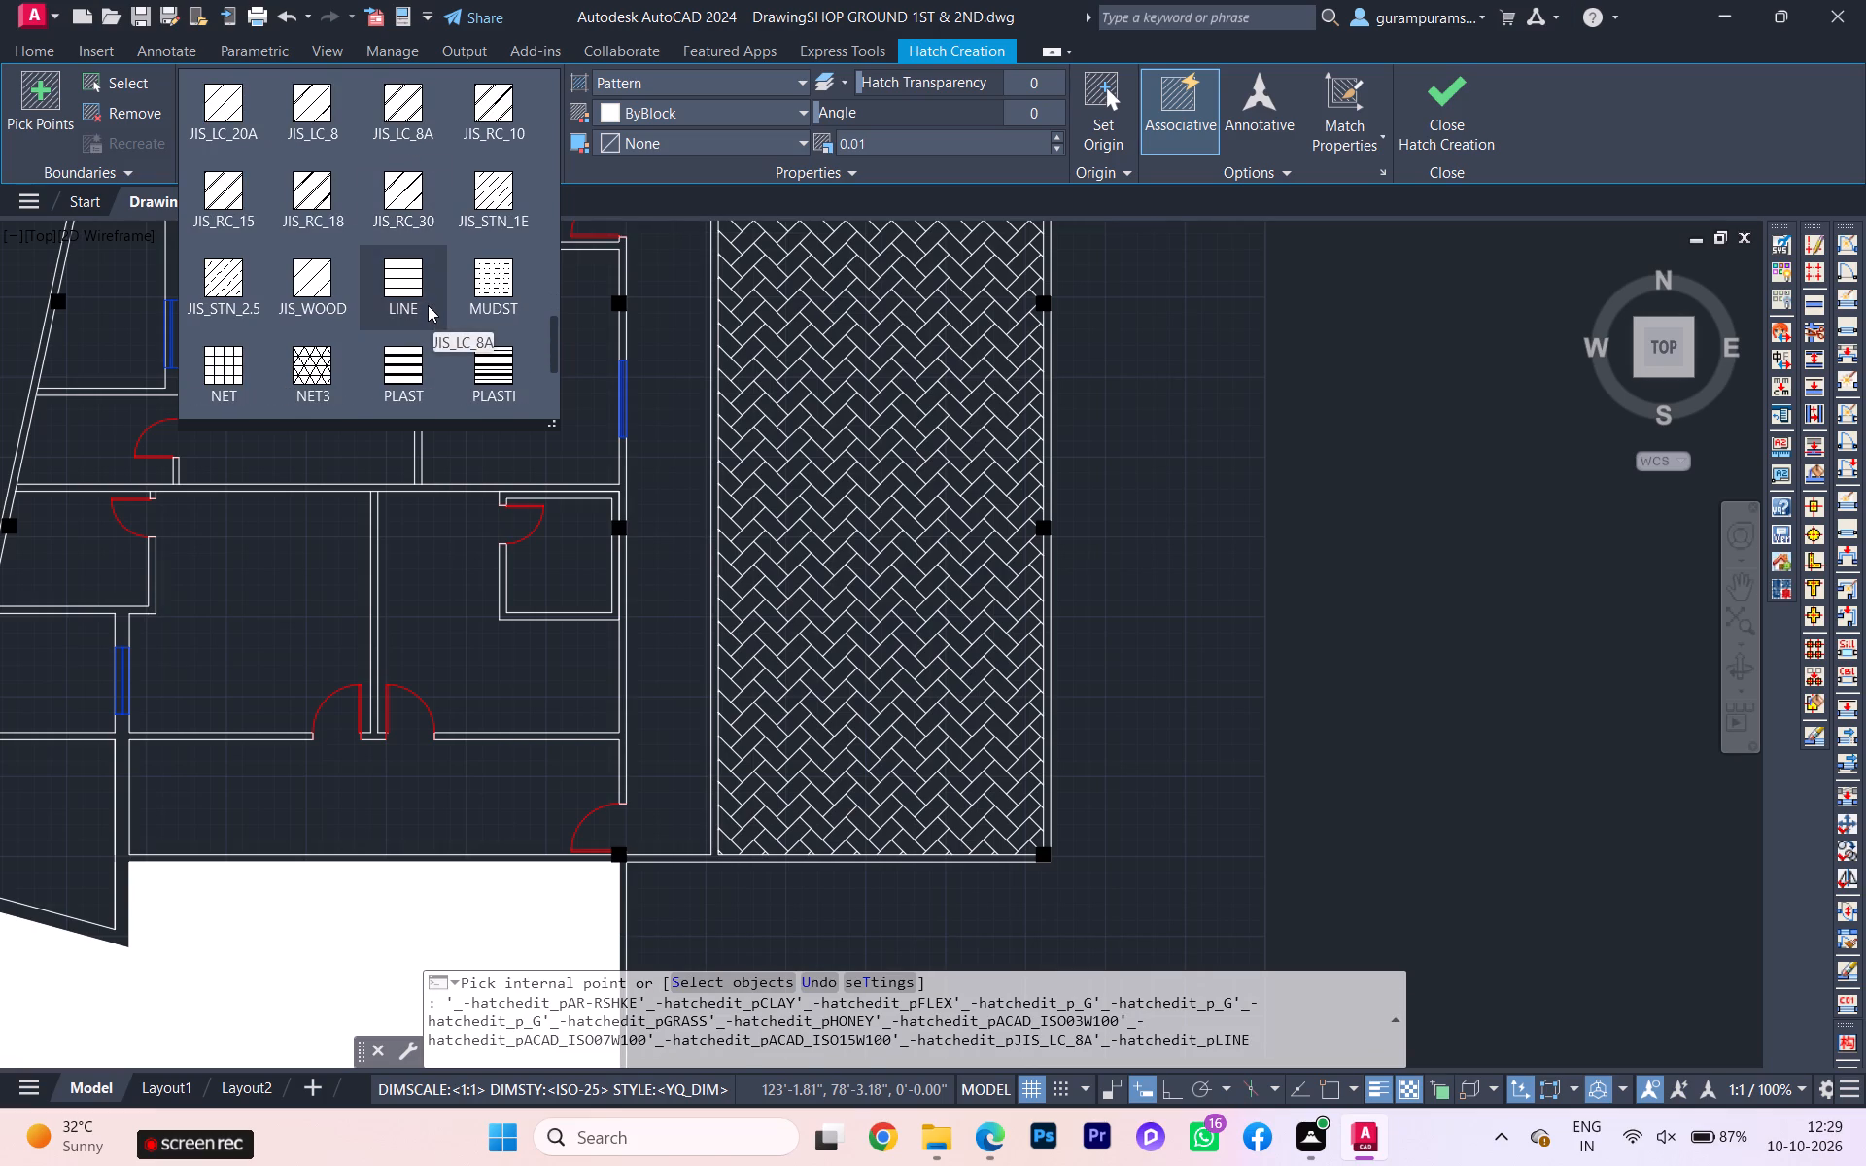
left_click(222, 370)
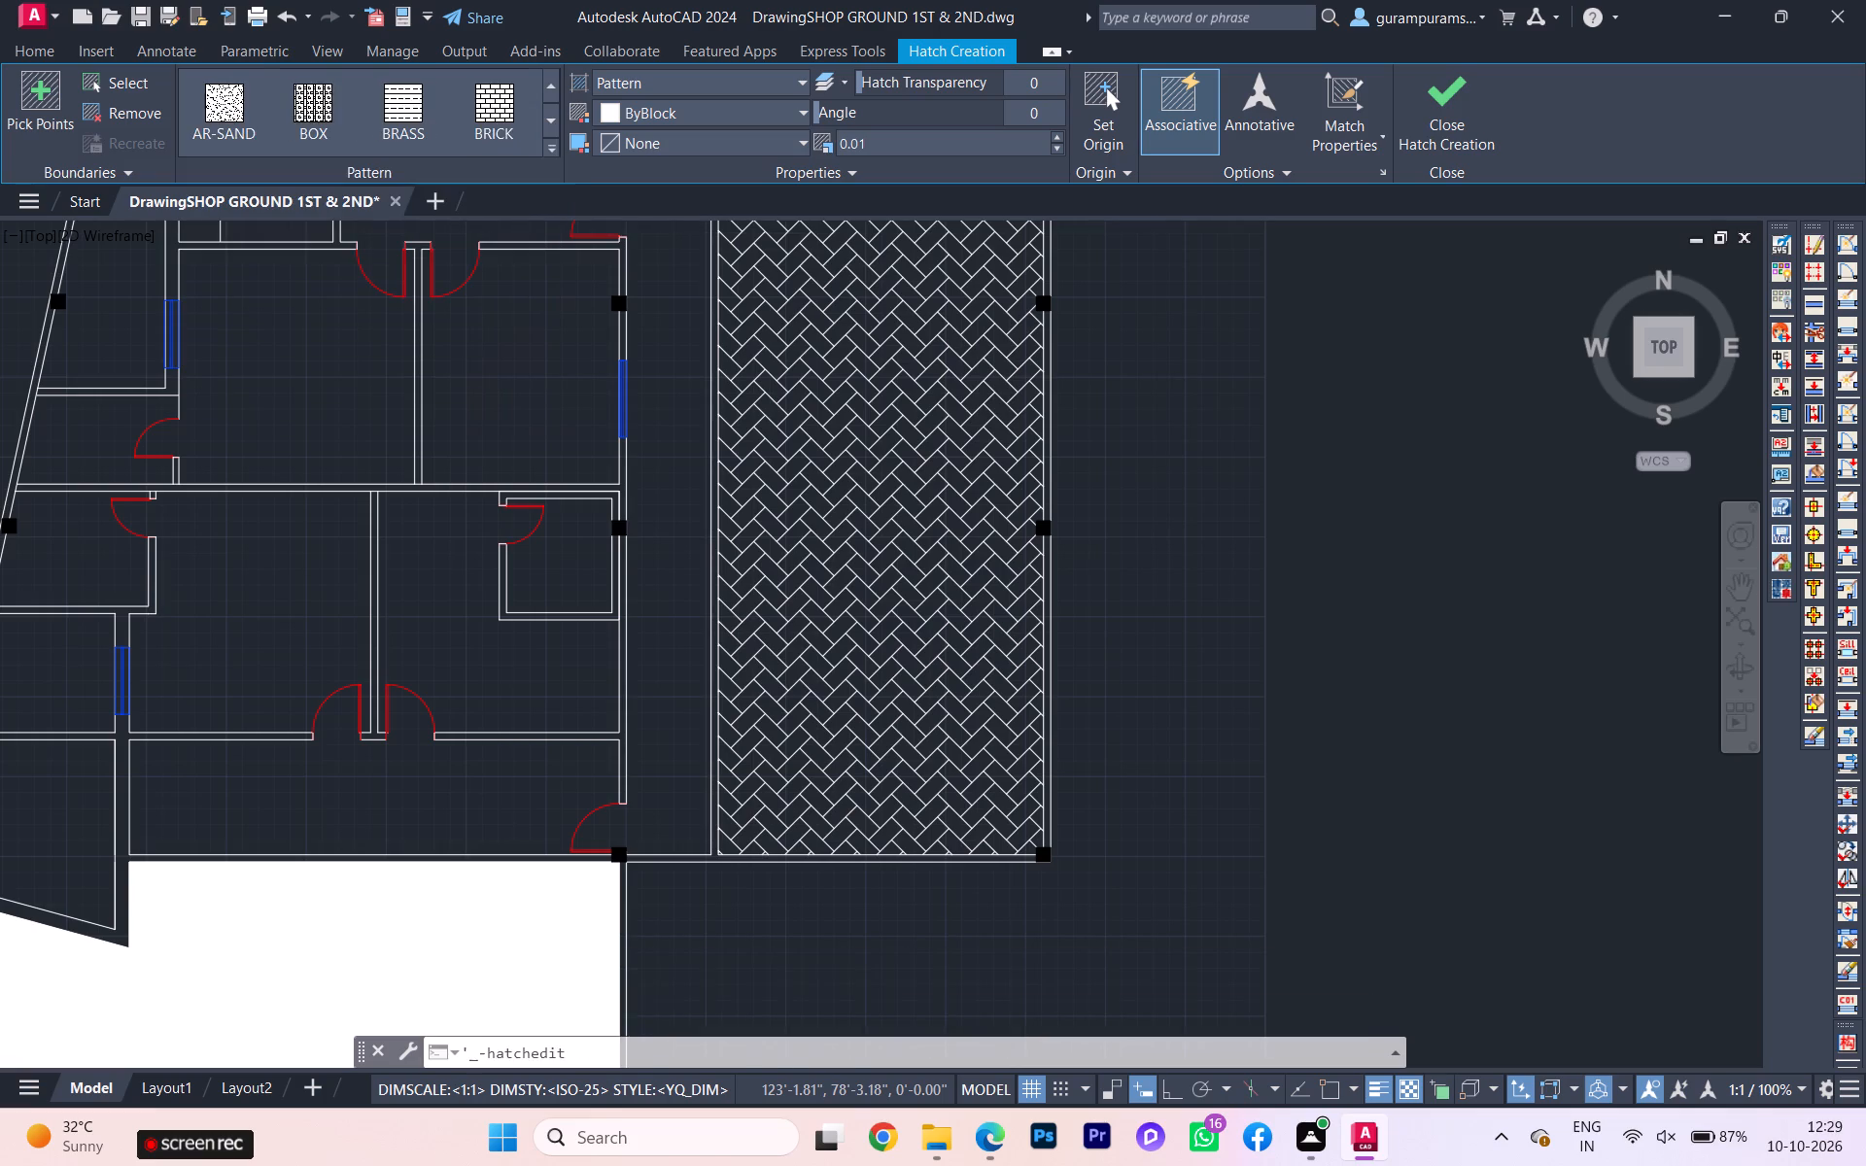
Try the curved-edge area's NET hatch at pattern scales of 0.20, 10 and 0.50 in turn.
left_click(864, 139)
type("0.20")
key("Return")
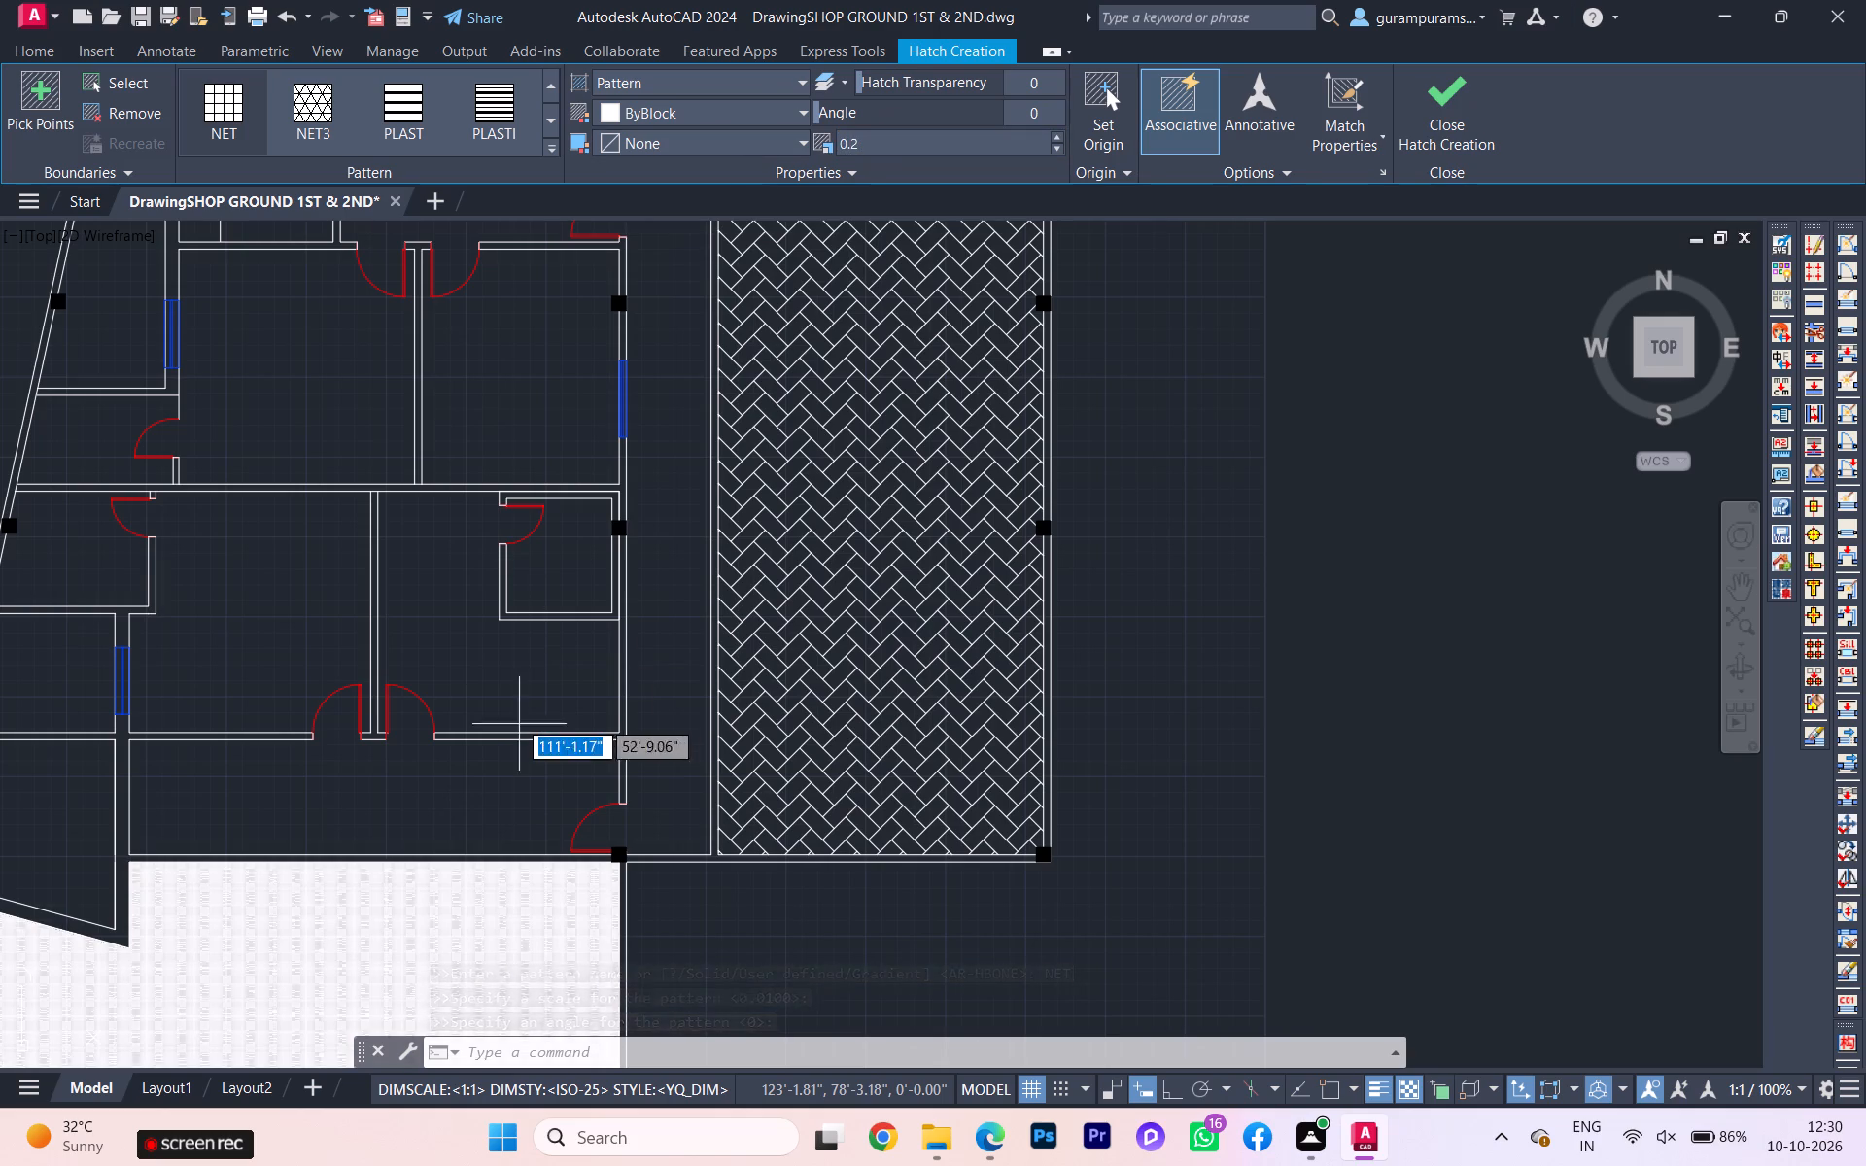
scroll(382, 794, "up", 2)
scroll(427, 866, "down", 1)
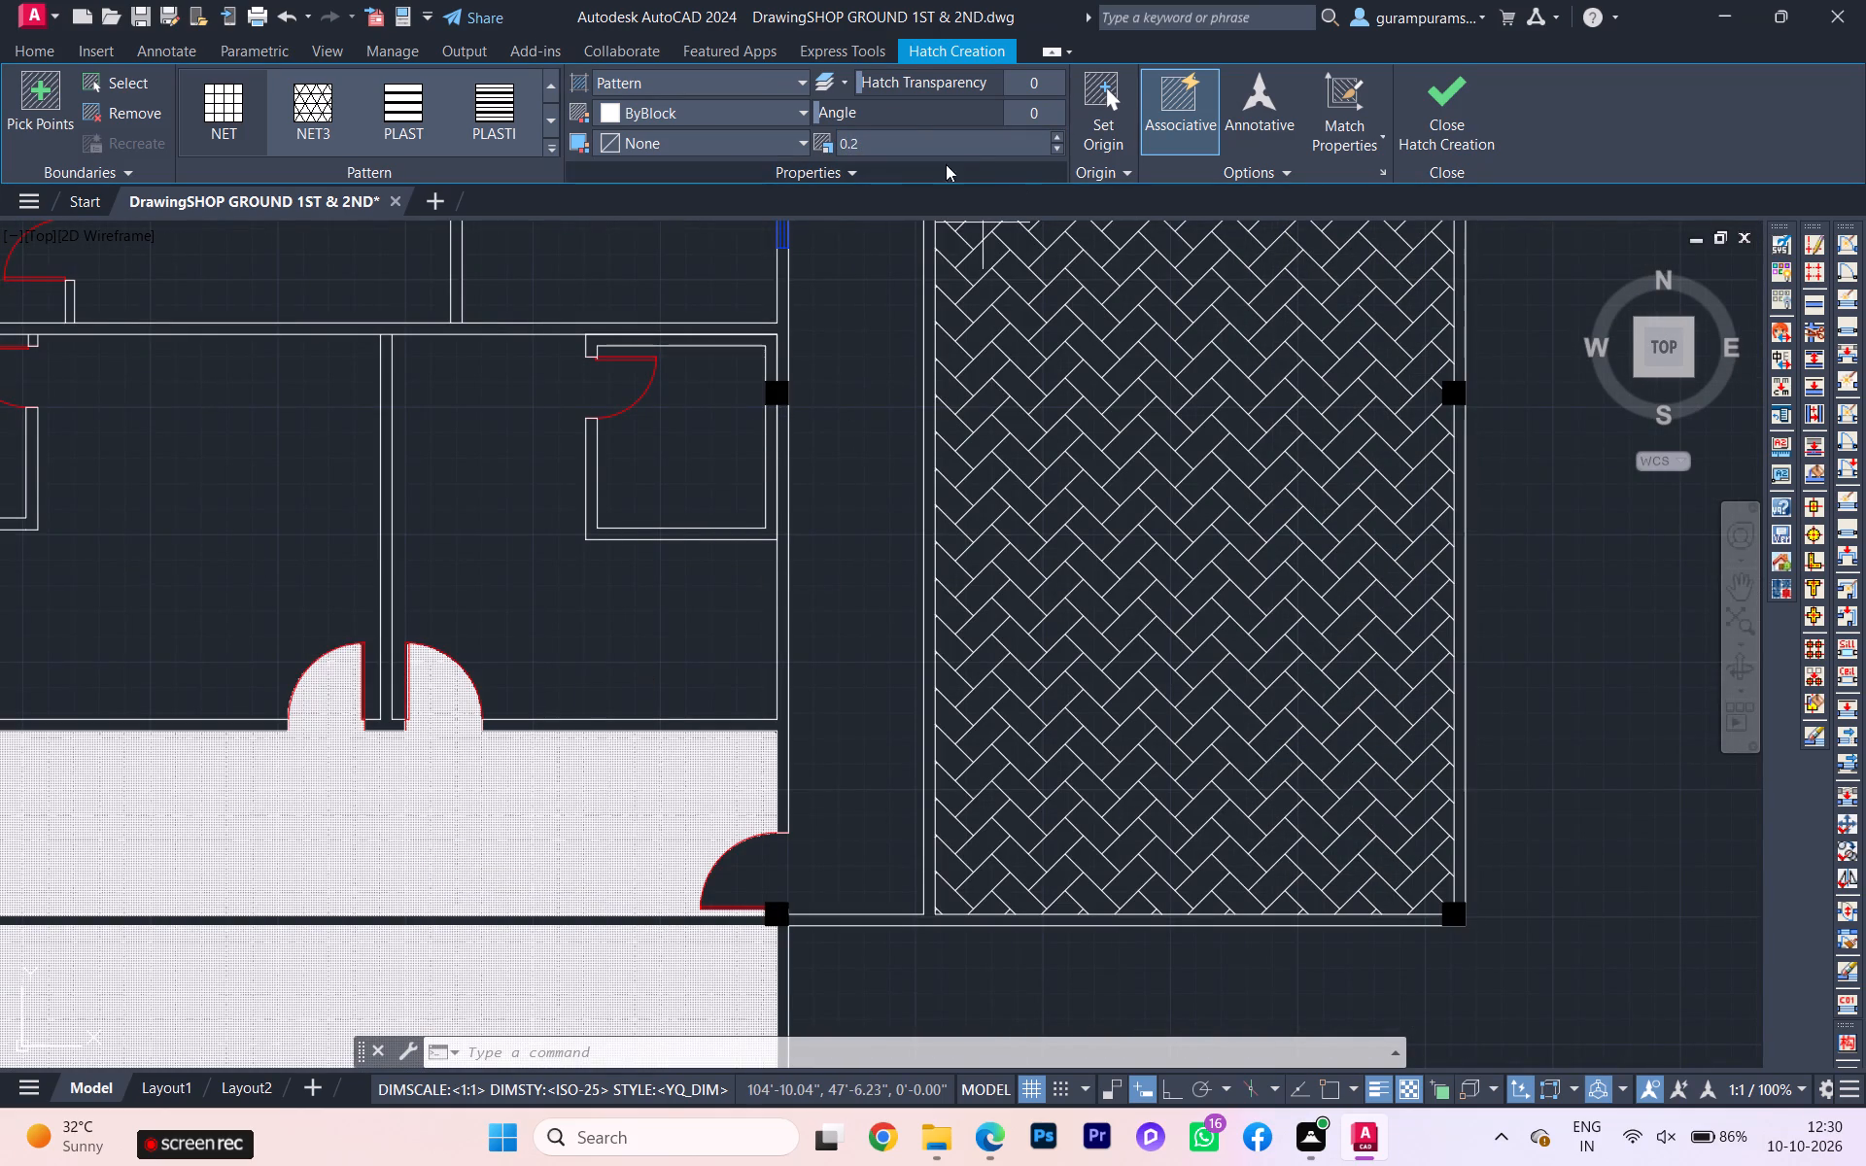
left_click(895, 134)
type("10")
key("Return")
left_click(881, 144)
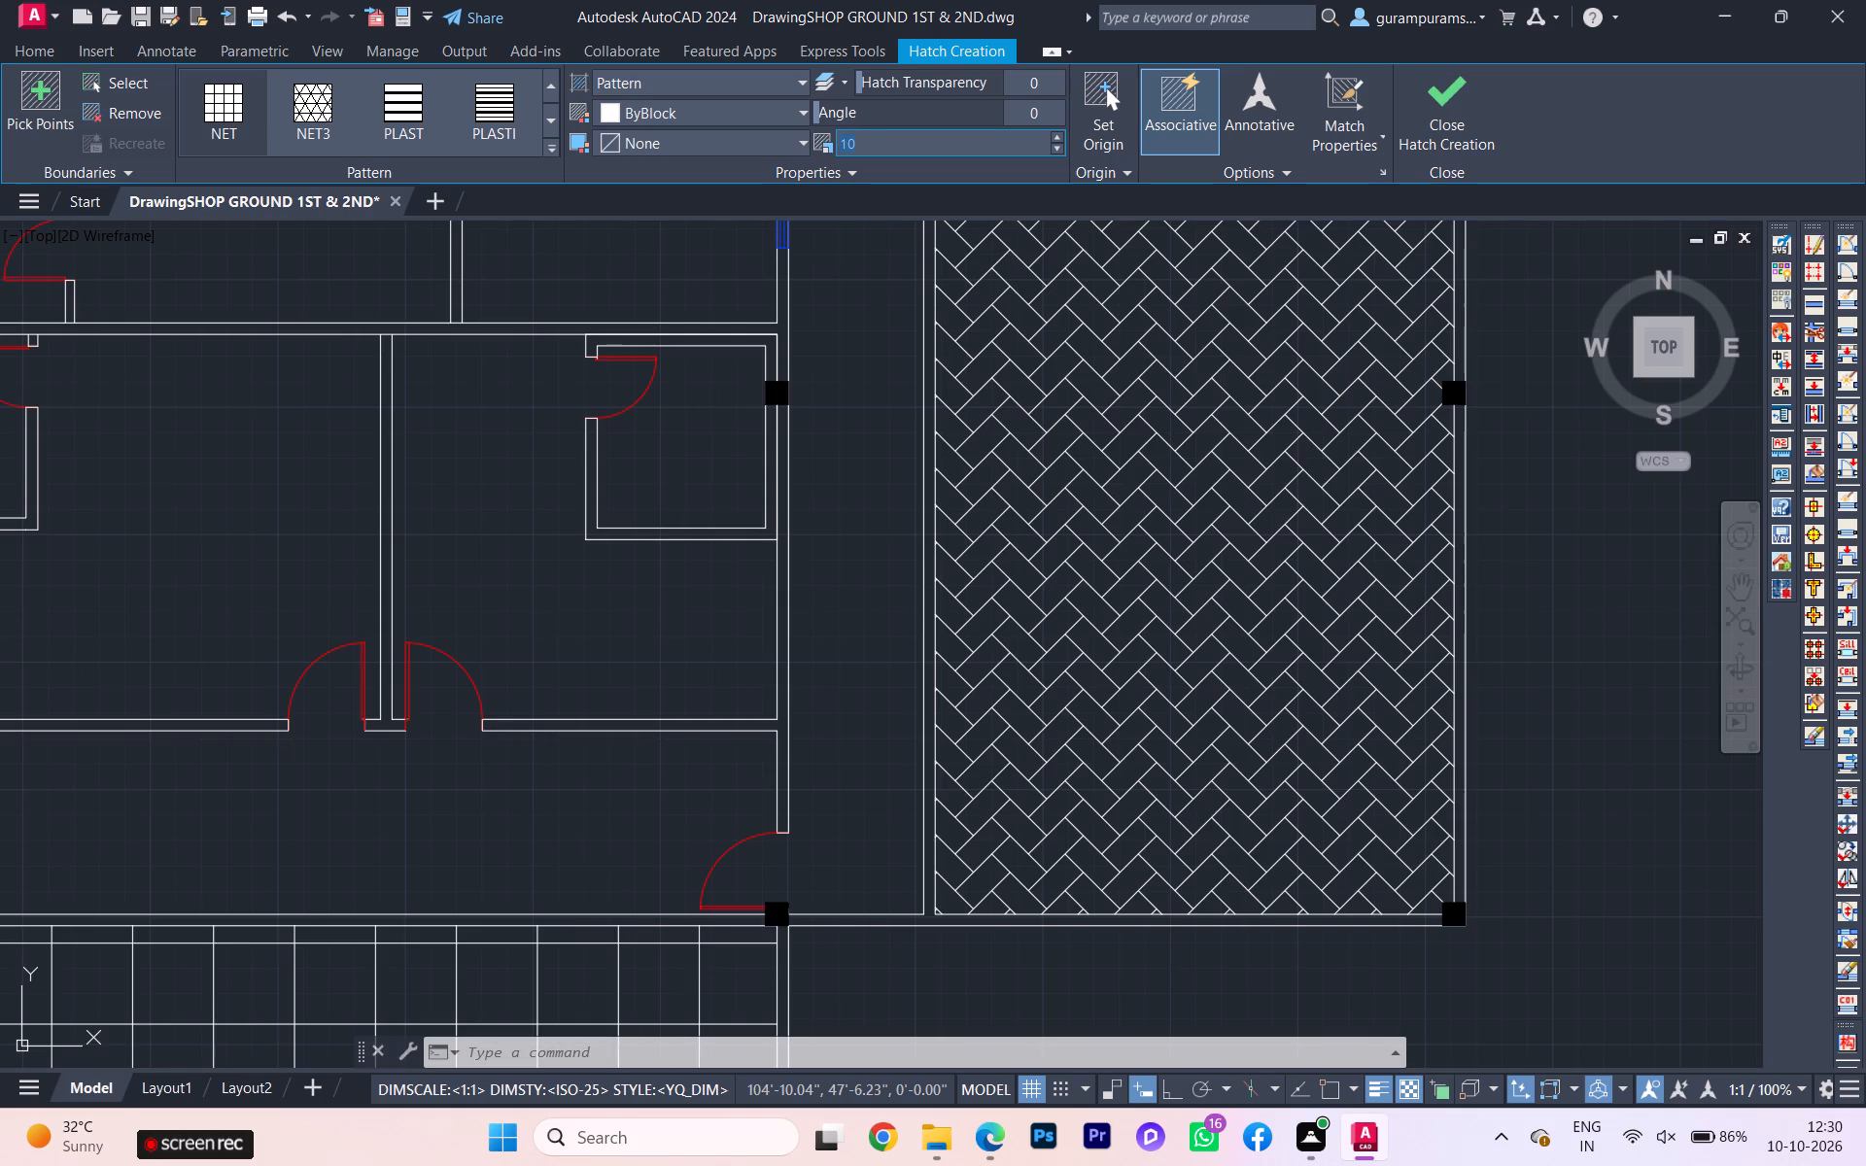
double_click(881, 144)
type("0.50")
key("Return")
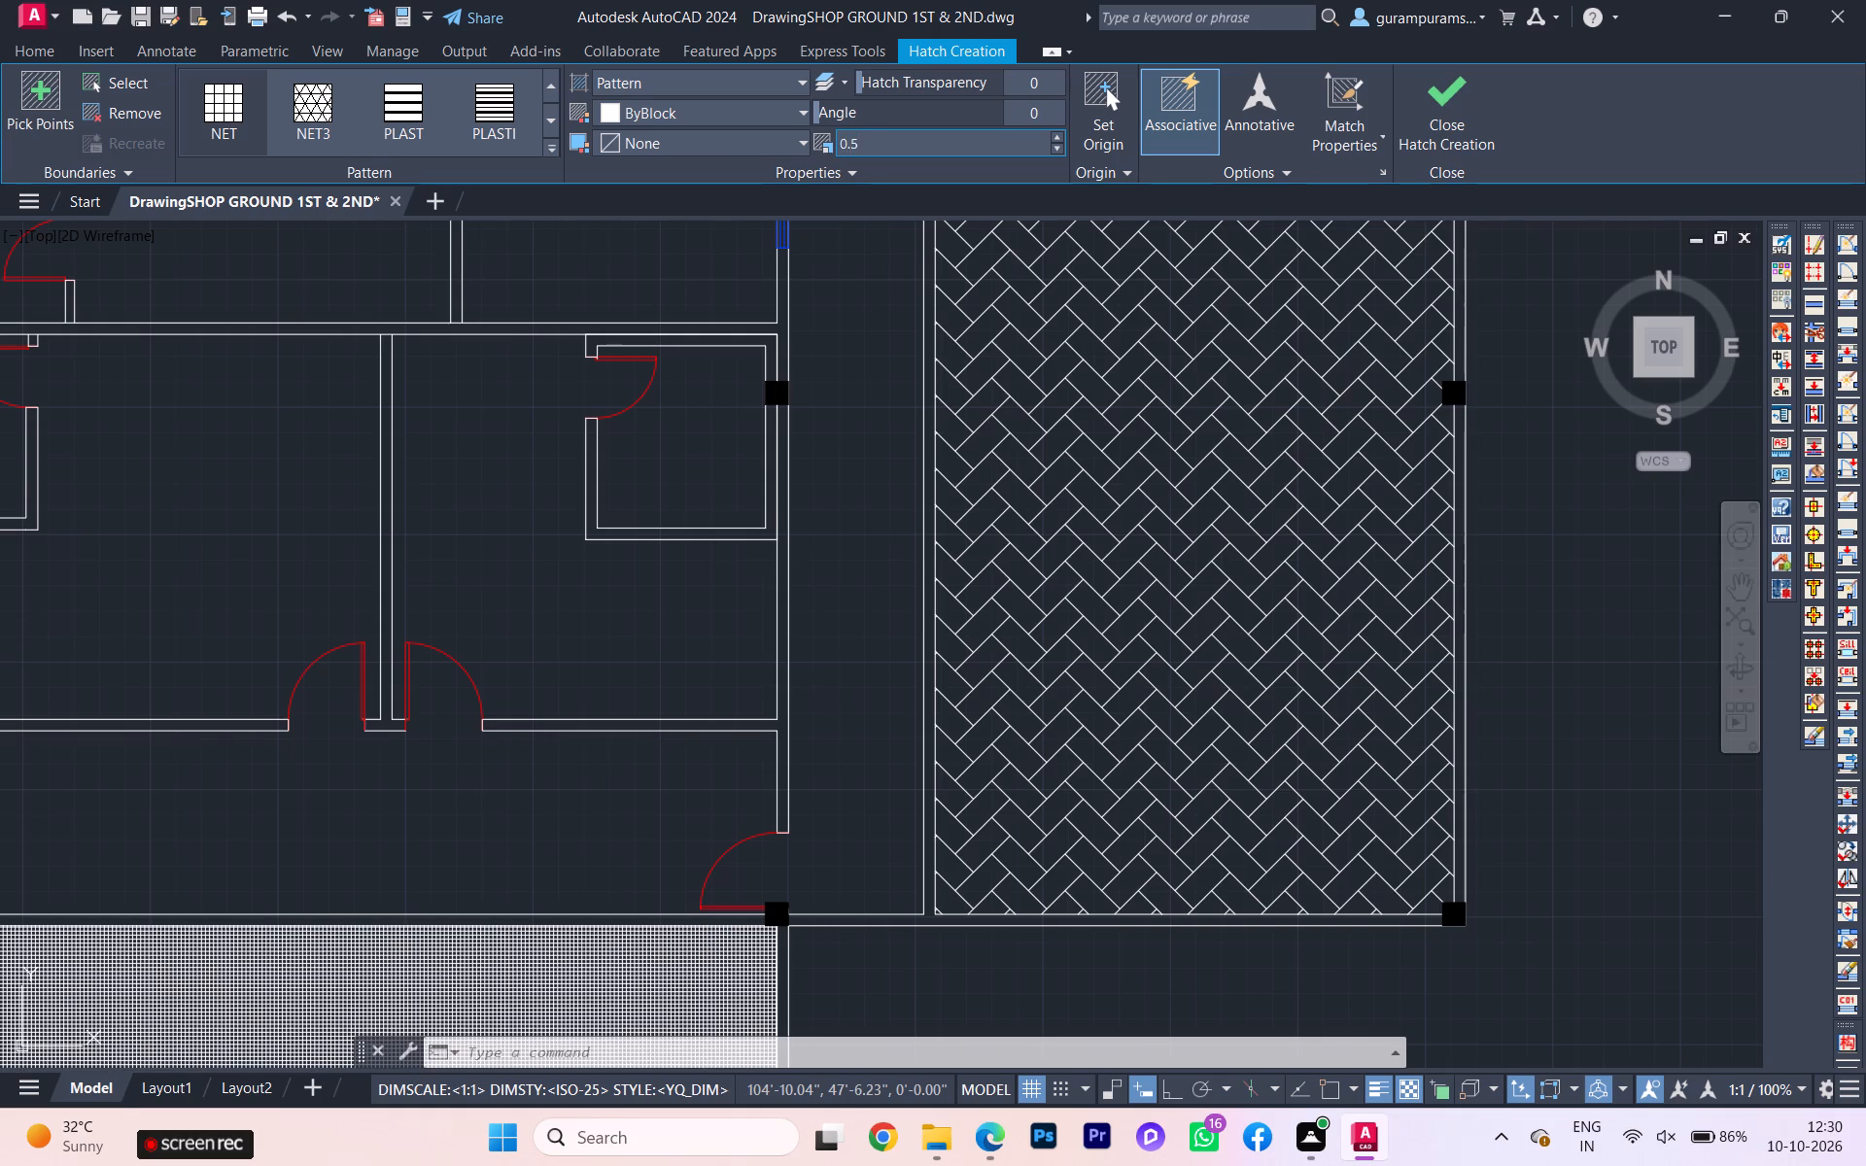
Set the curved-edge area's NET hatch to a pattern scale of 0.80.
double_click(889, 135)
type("0.80")
key("Return")
left_click(874, 95)
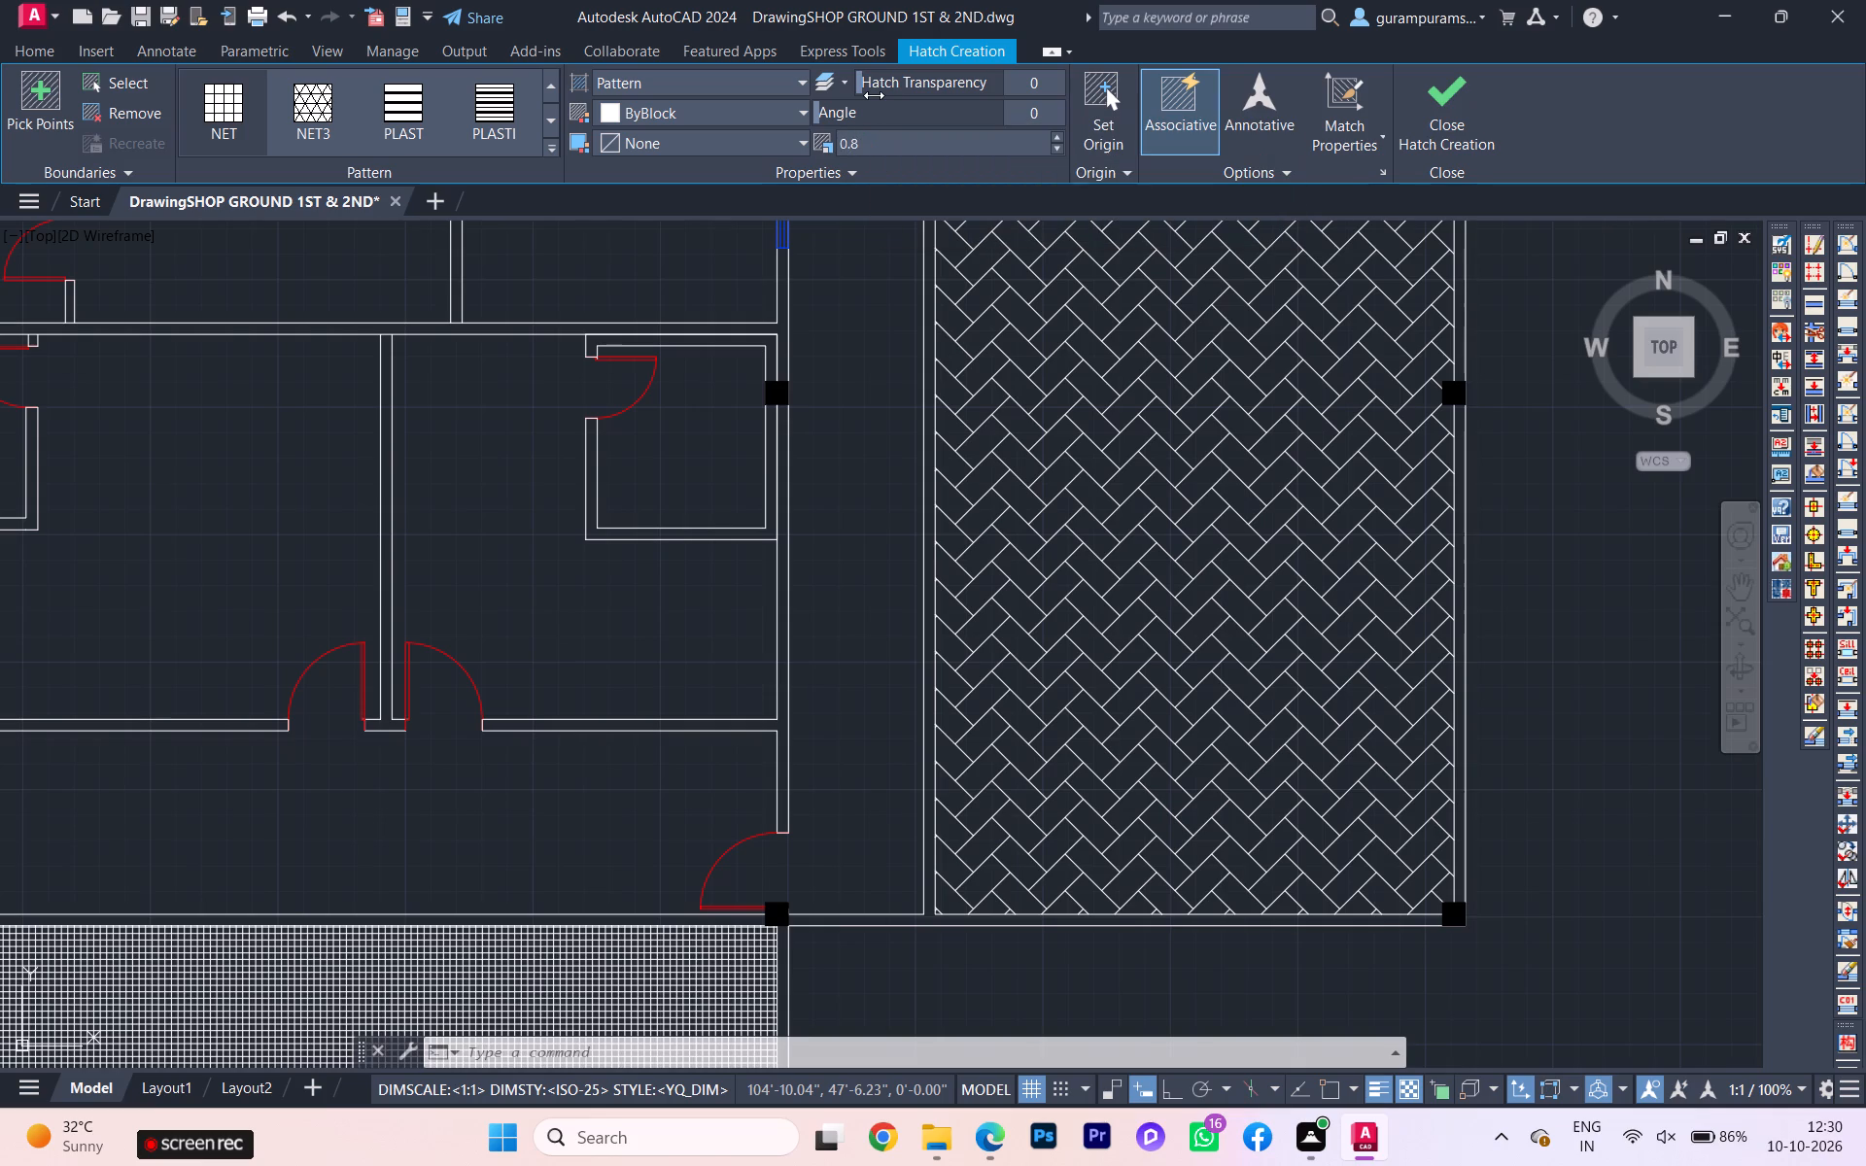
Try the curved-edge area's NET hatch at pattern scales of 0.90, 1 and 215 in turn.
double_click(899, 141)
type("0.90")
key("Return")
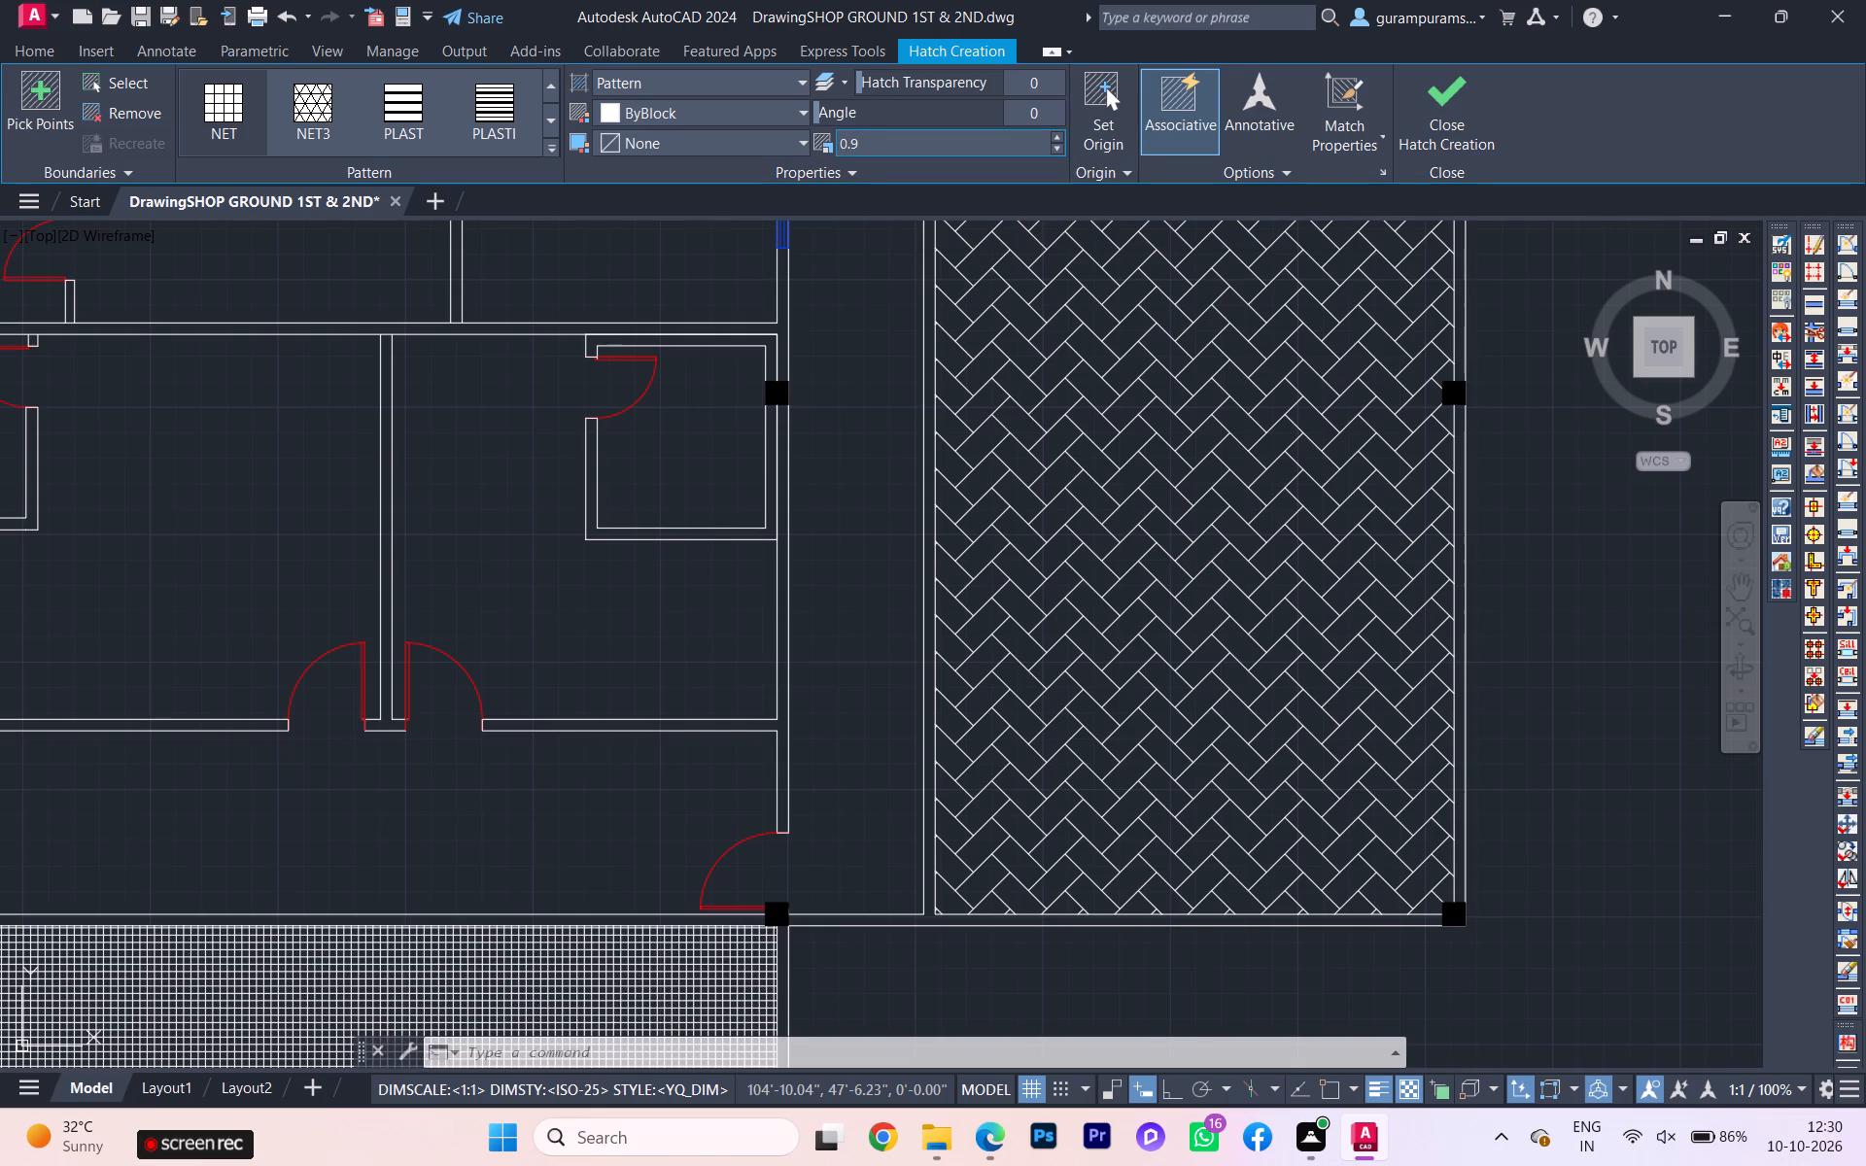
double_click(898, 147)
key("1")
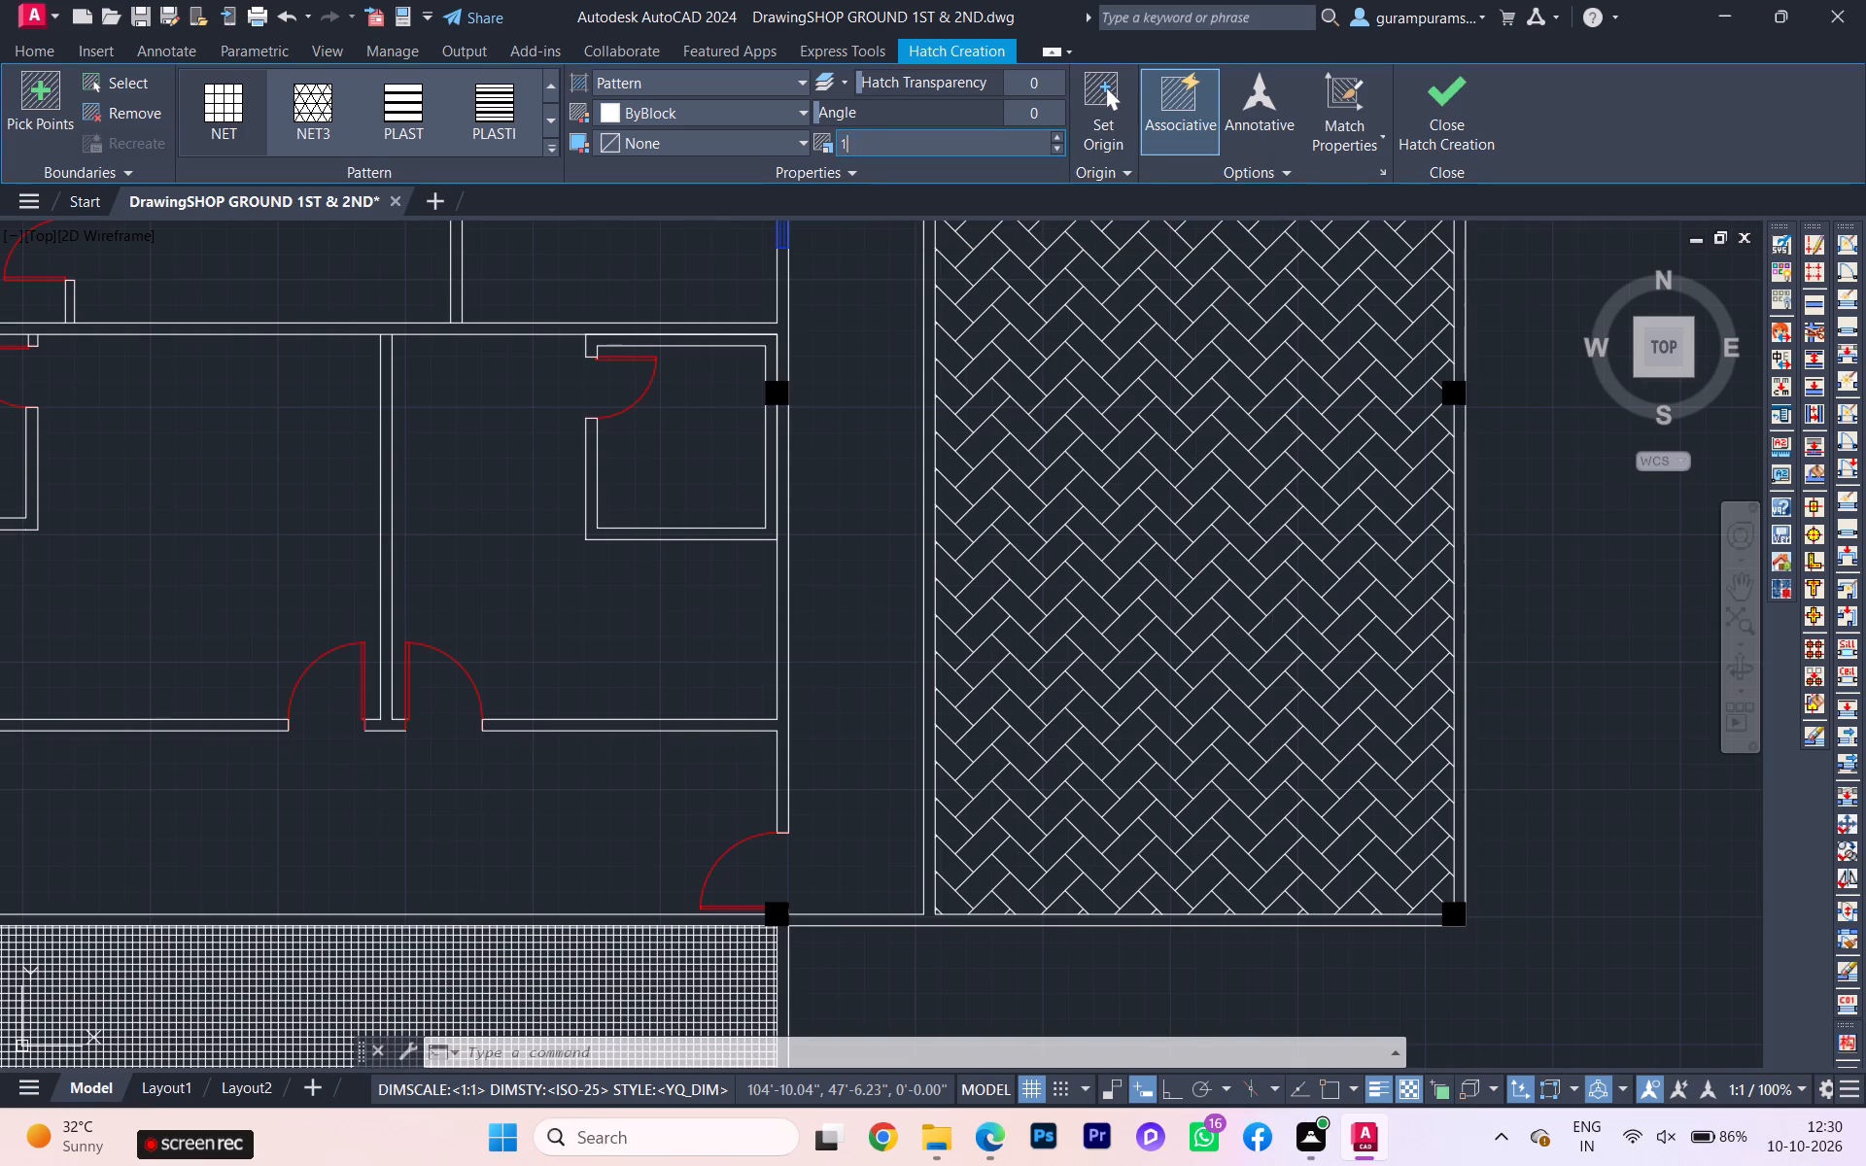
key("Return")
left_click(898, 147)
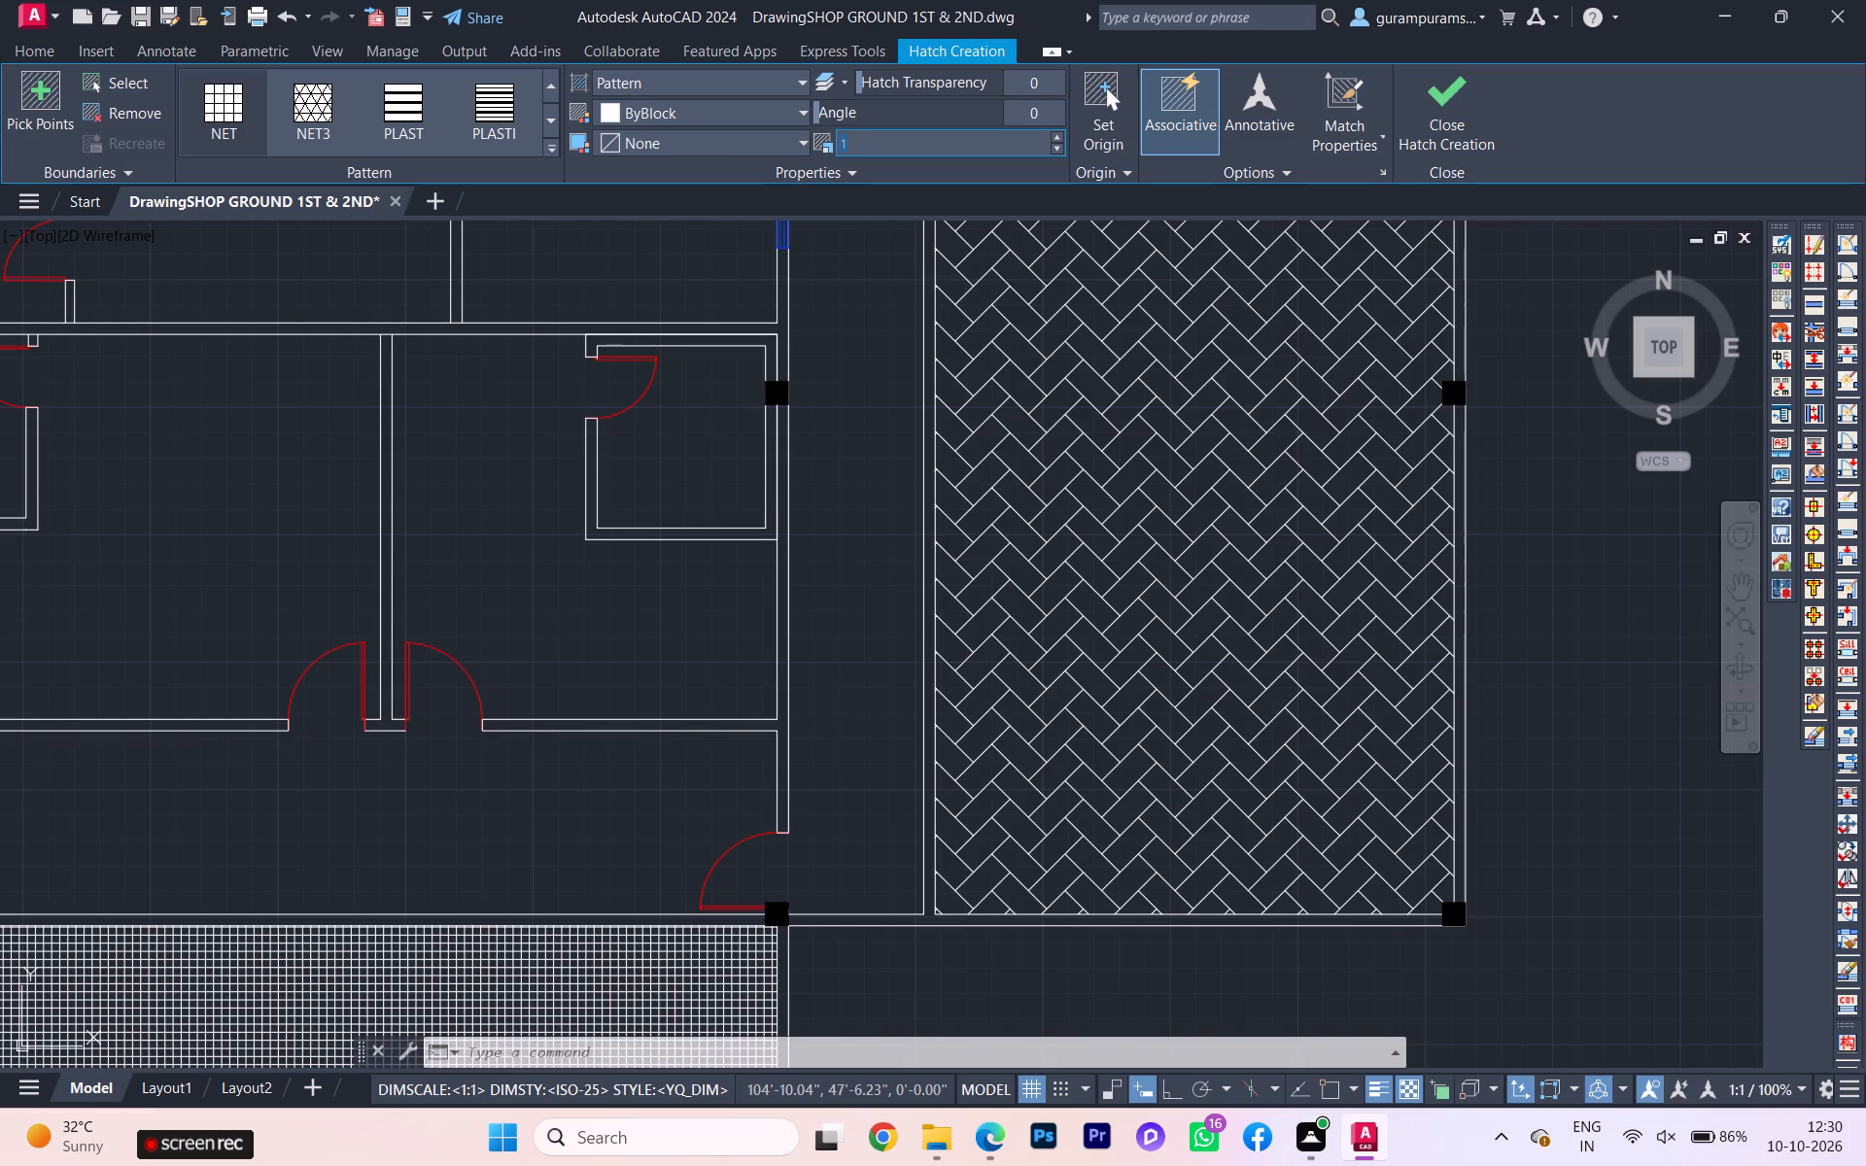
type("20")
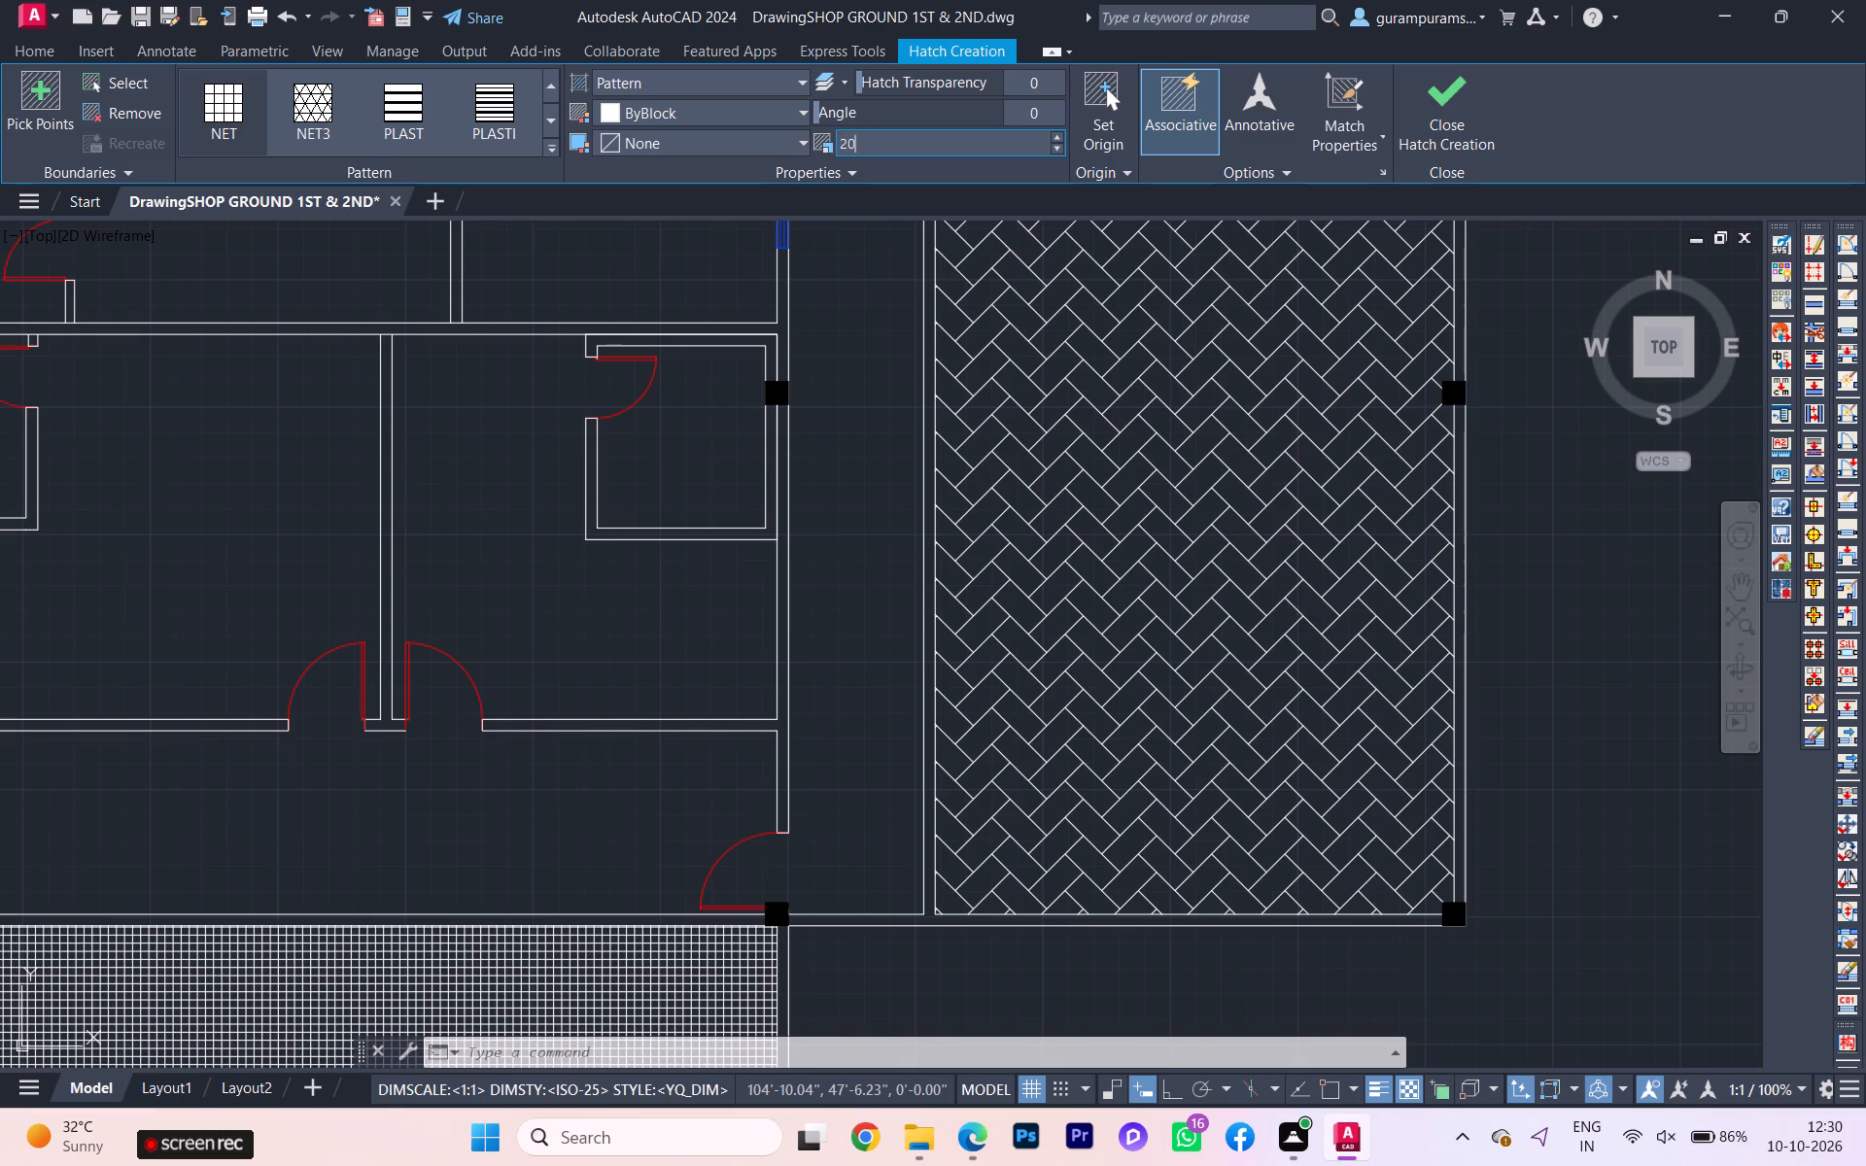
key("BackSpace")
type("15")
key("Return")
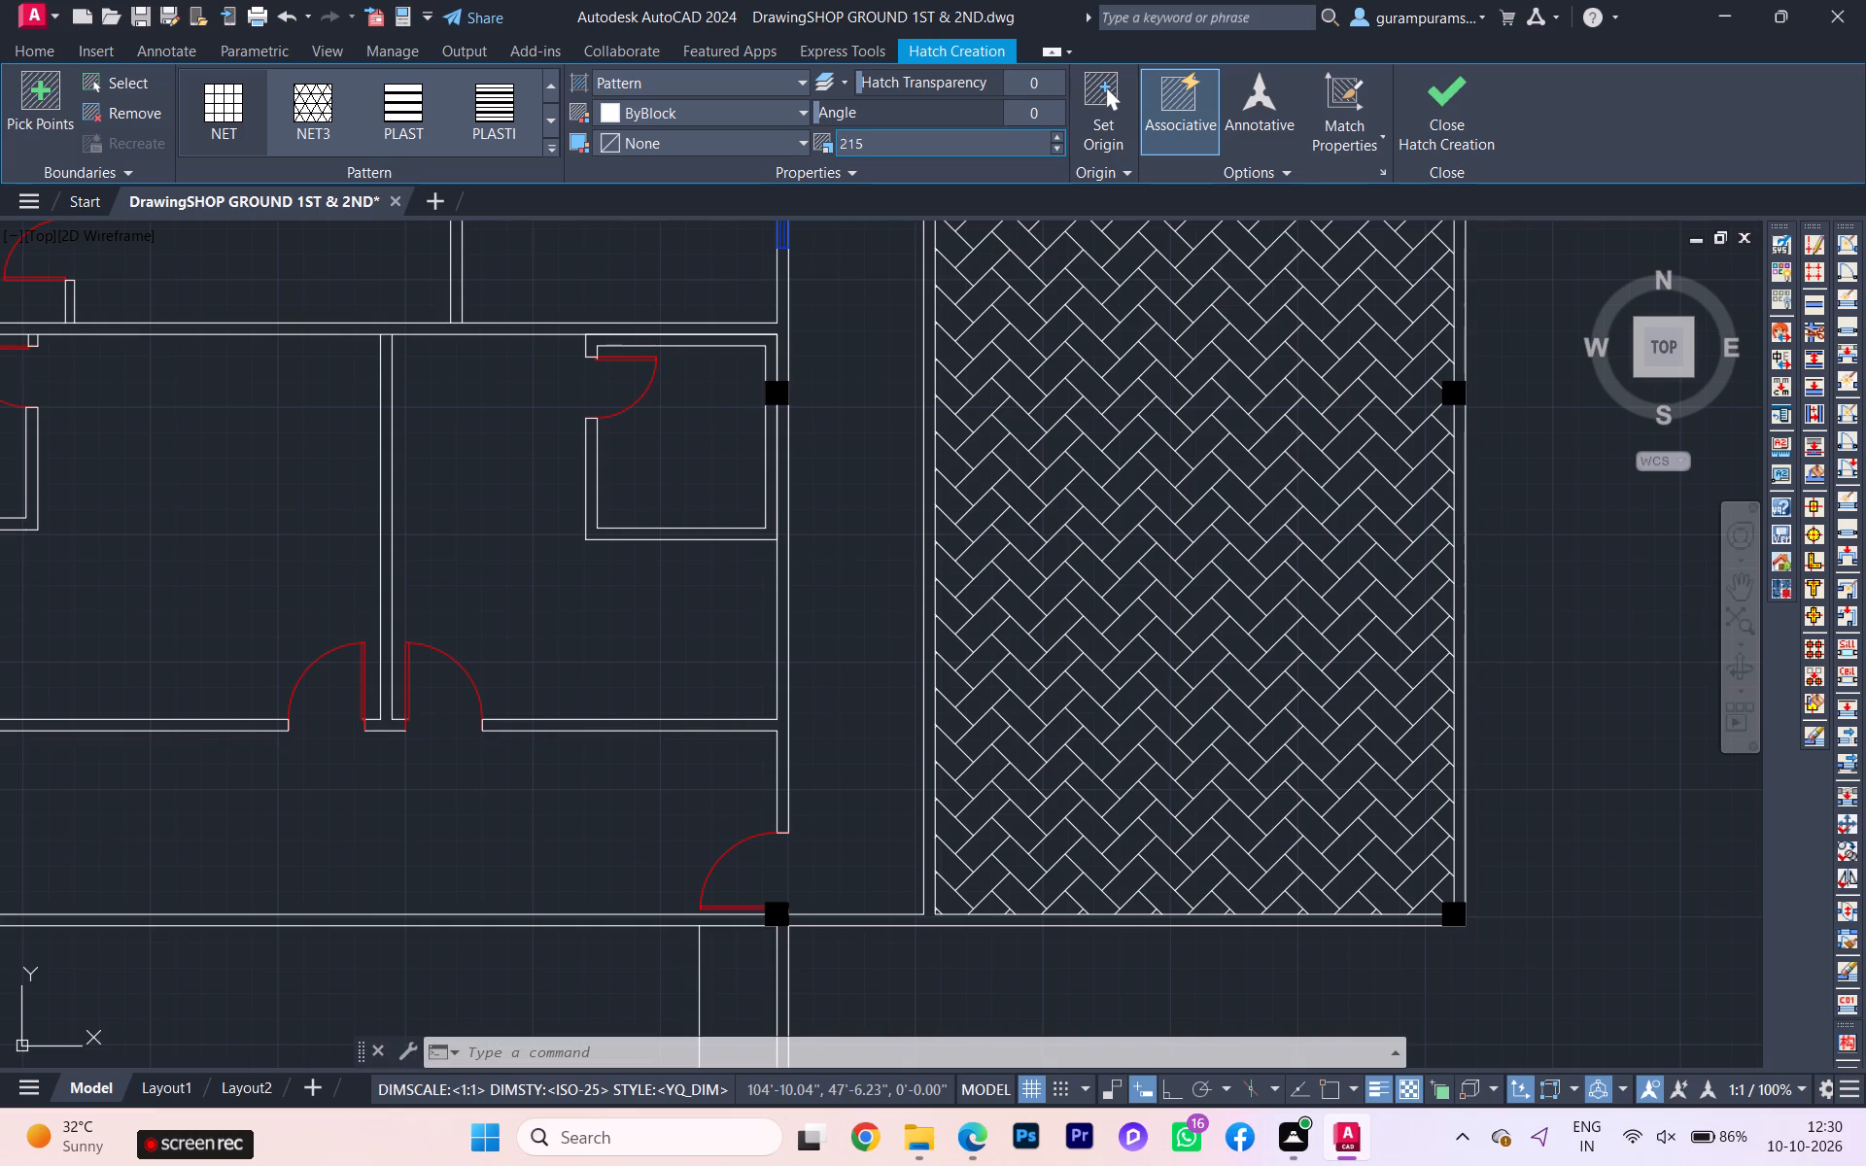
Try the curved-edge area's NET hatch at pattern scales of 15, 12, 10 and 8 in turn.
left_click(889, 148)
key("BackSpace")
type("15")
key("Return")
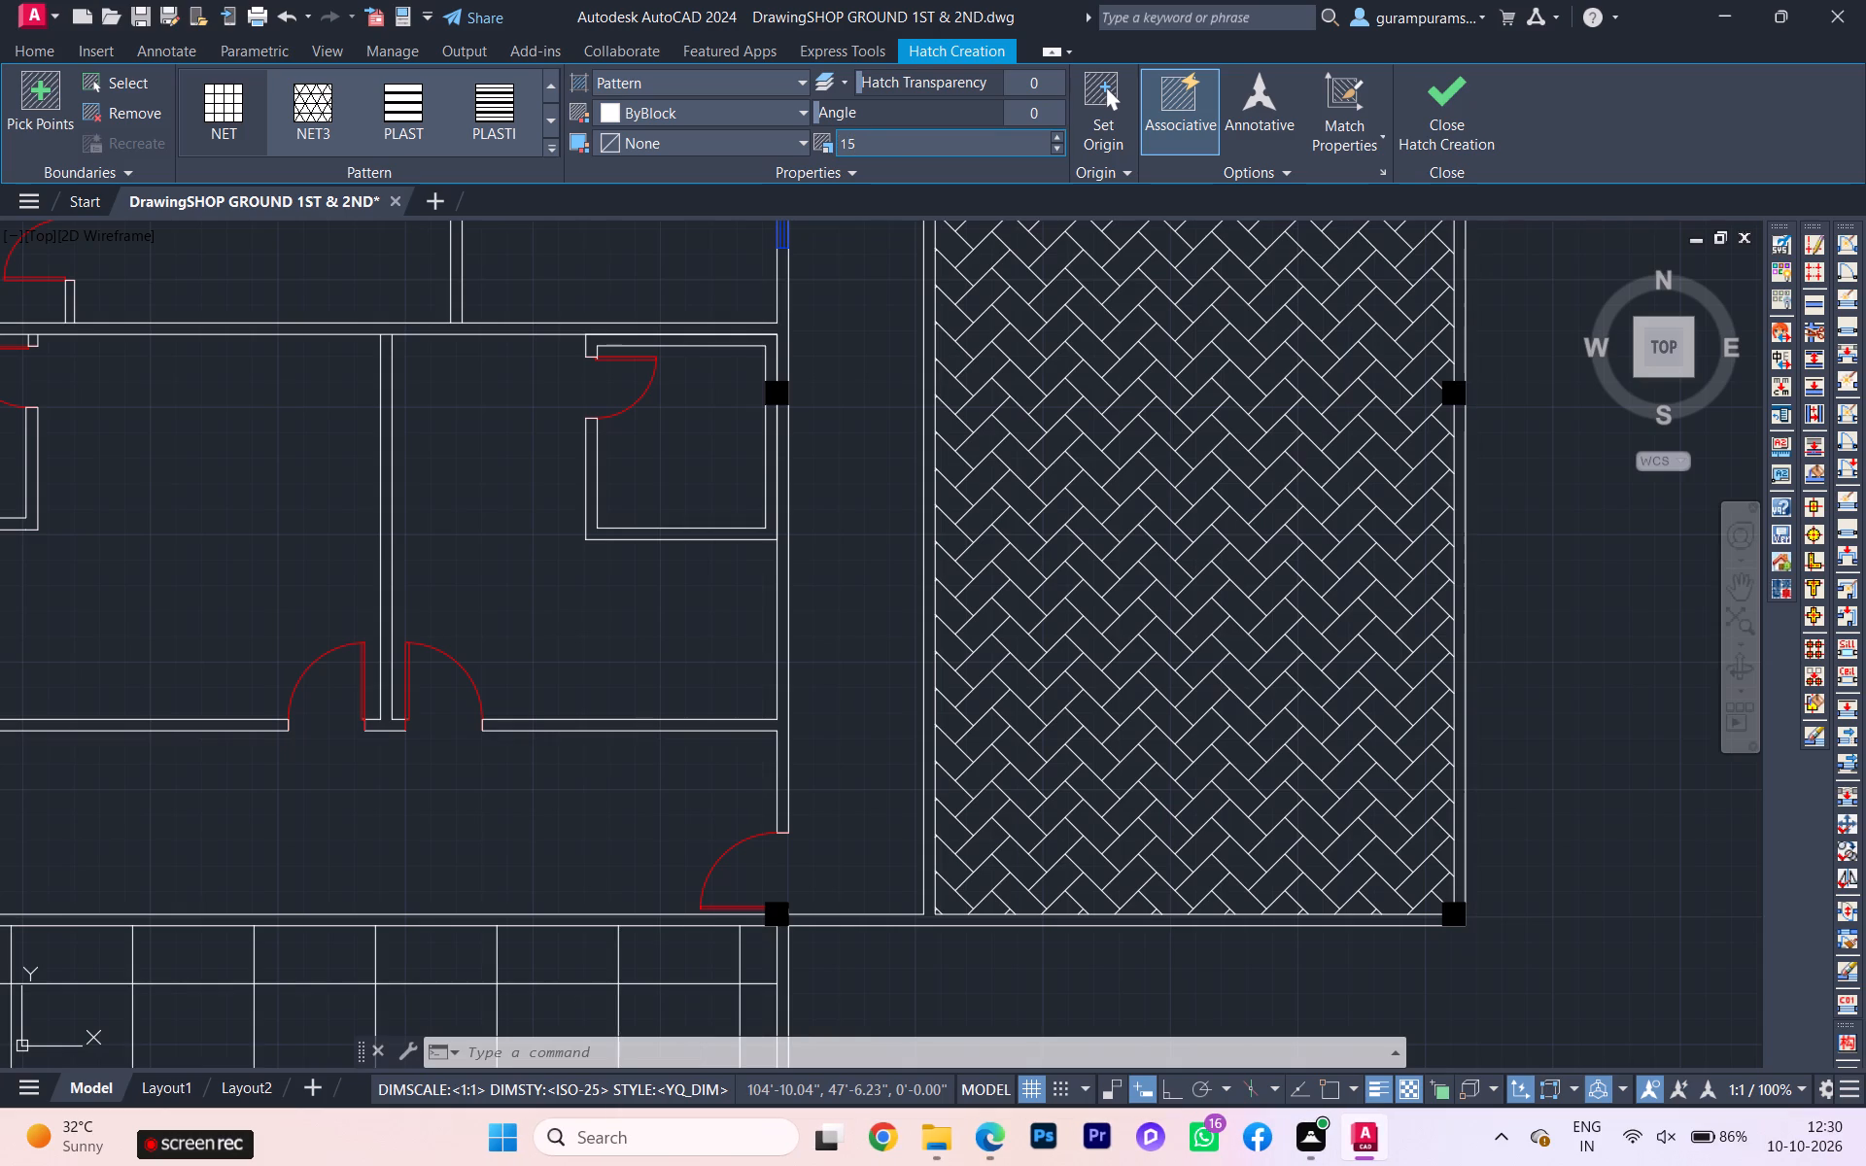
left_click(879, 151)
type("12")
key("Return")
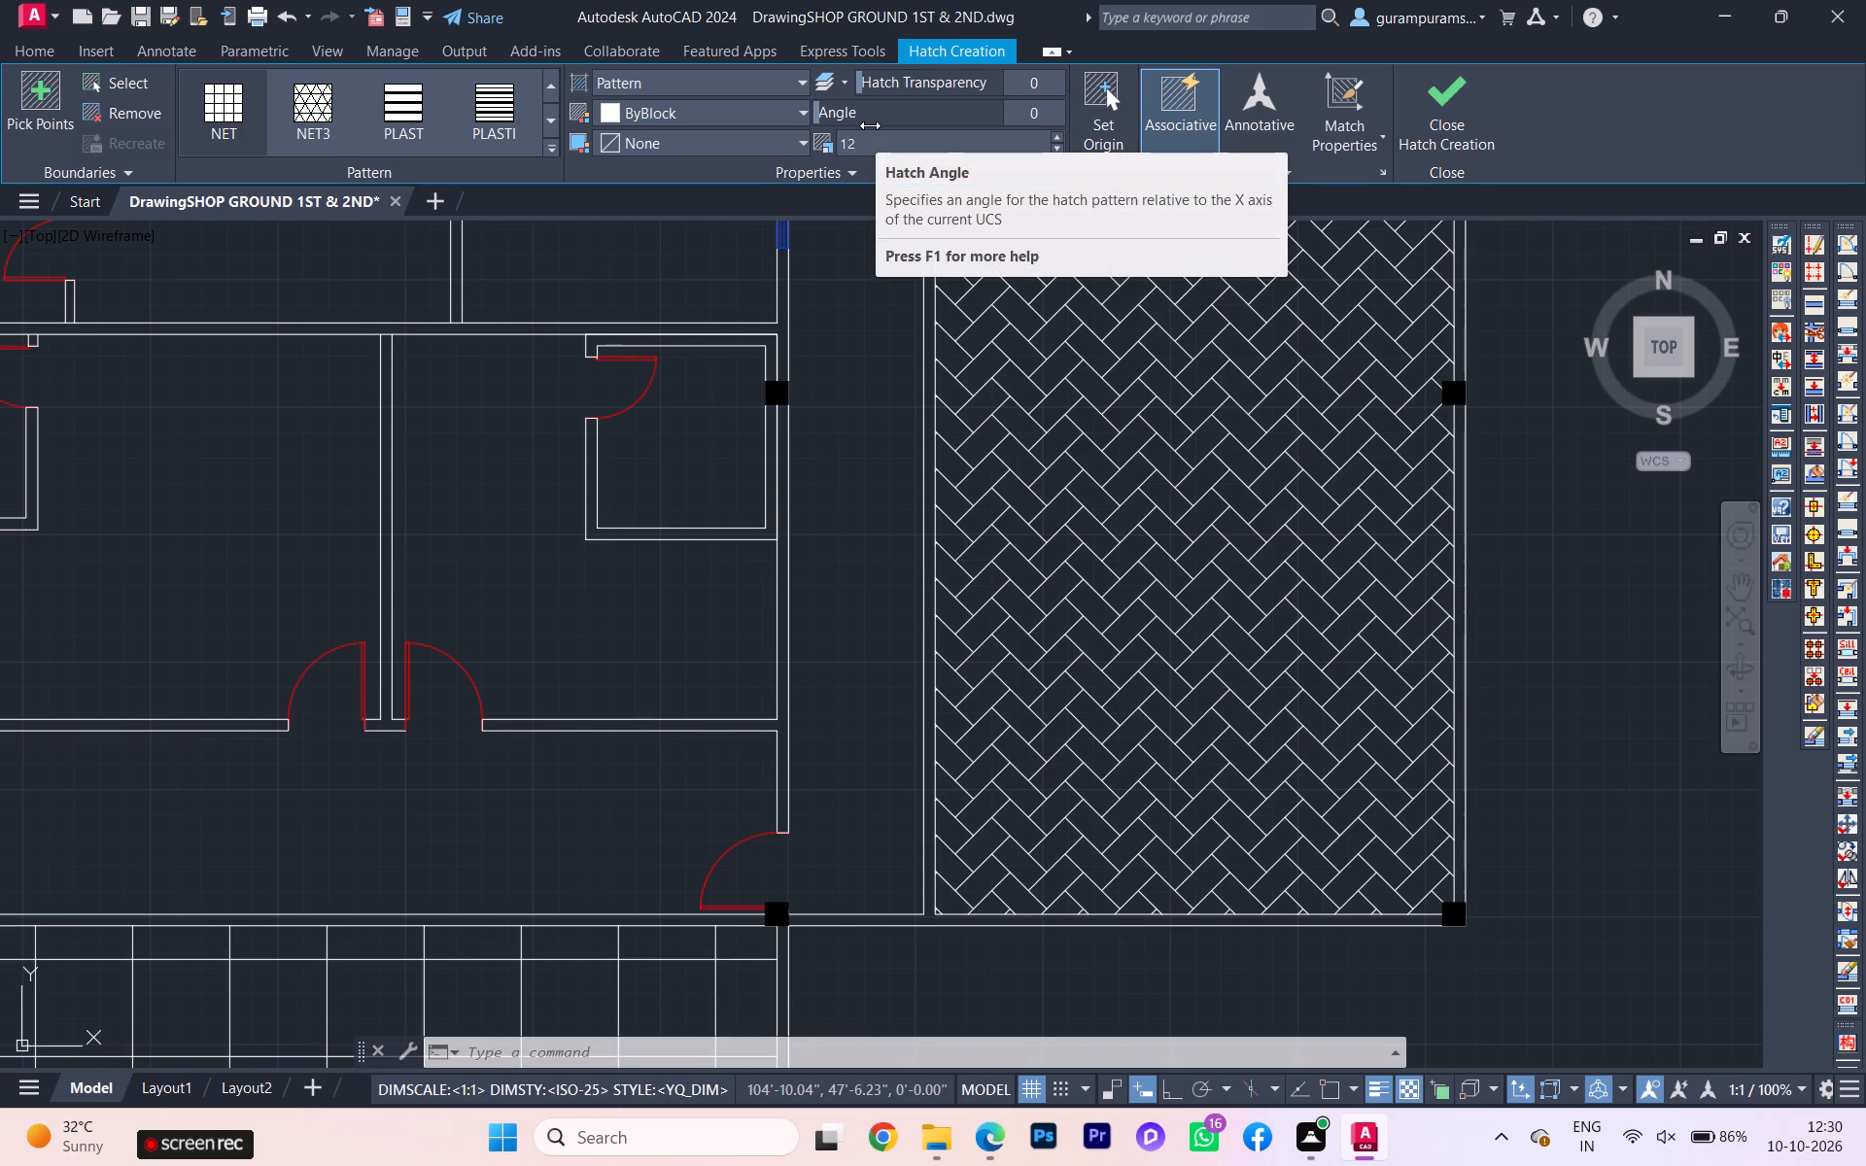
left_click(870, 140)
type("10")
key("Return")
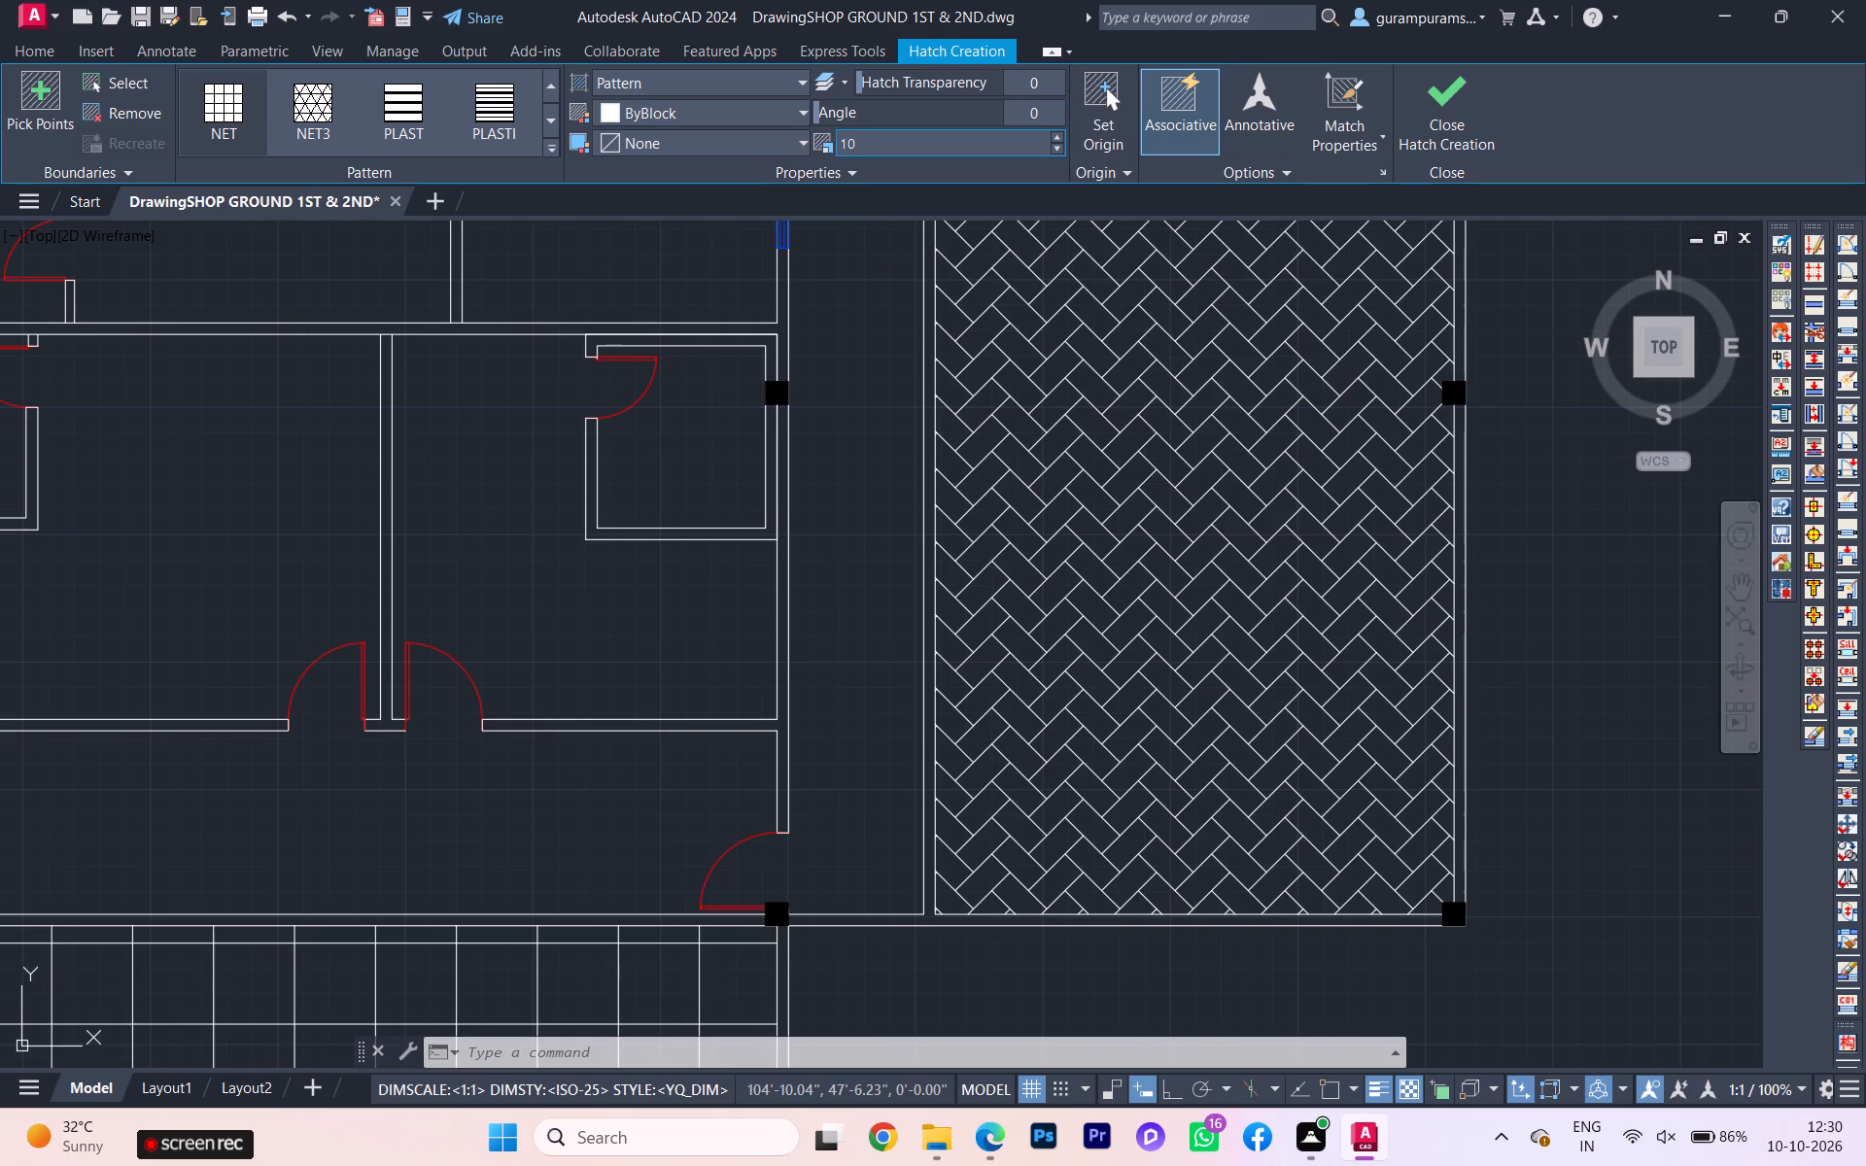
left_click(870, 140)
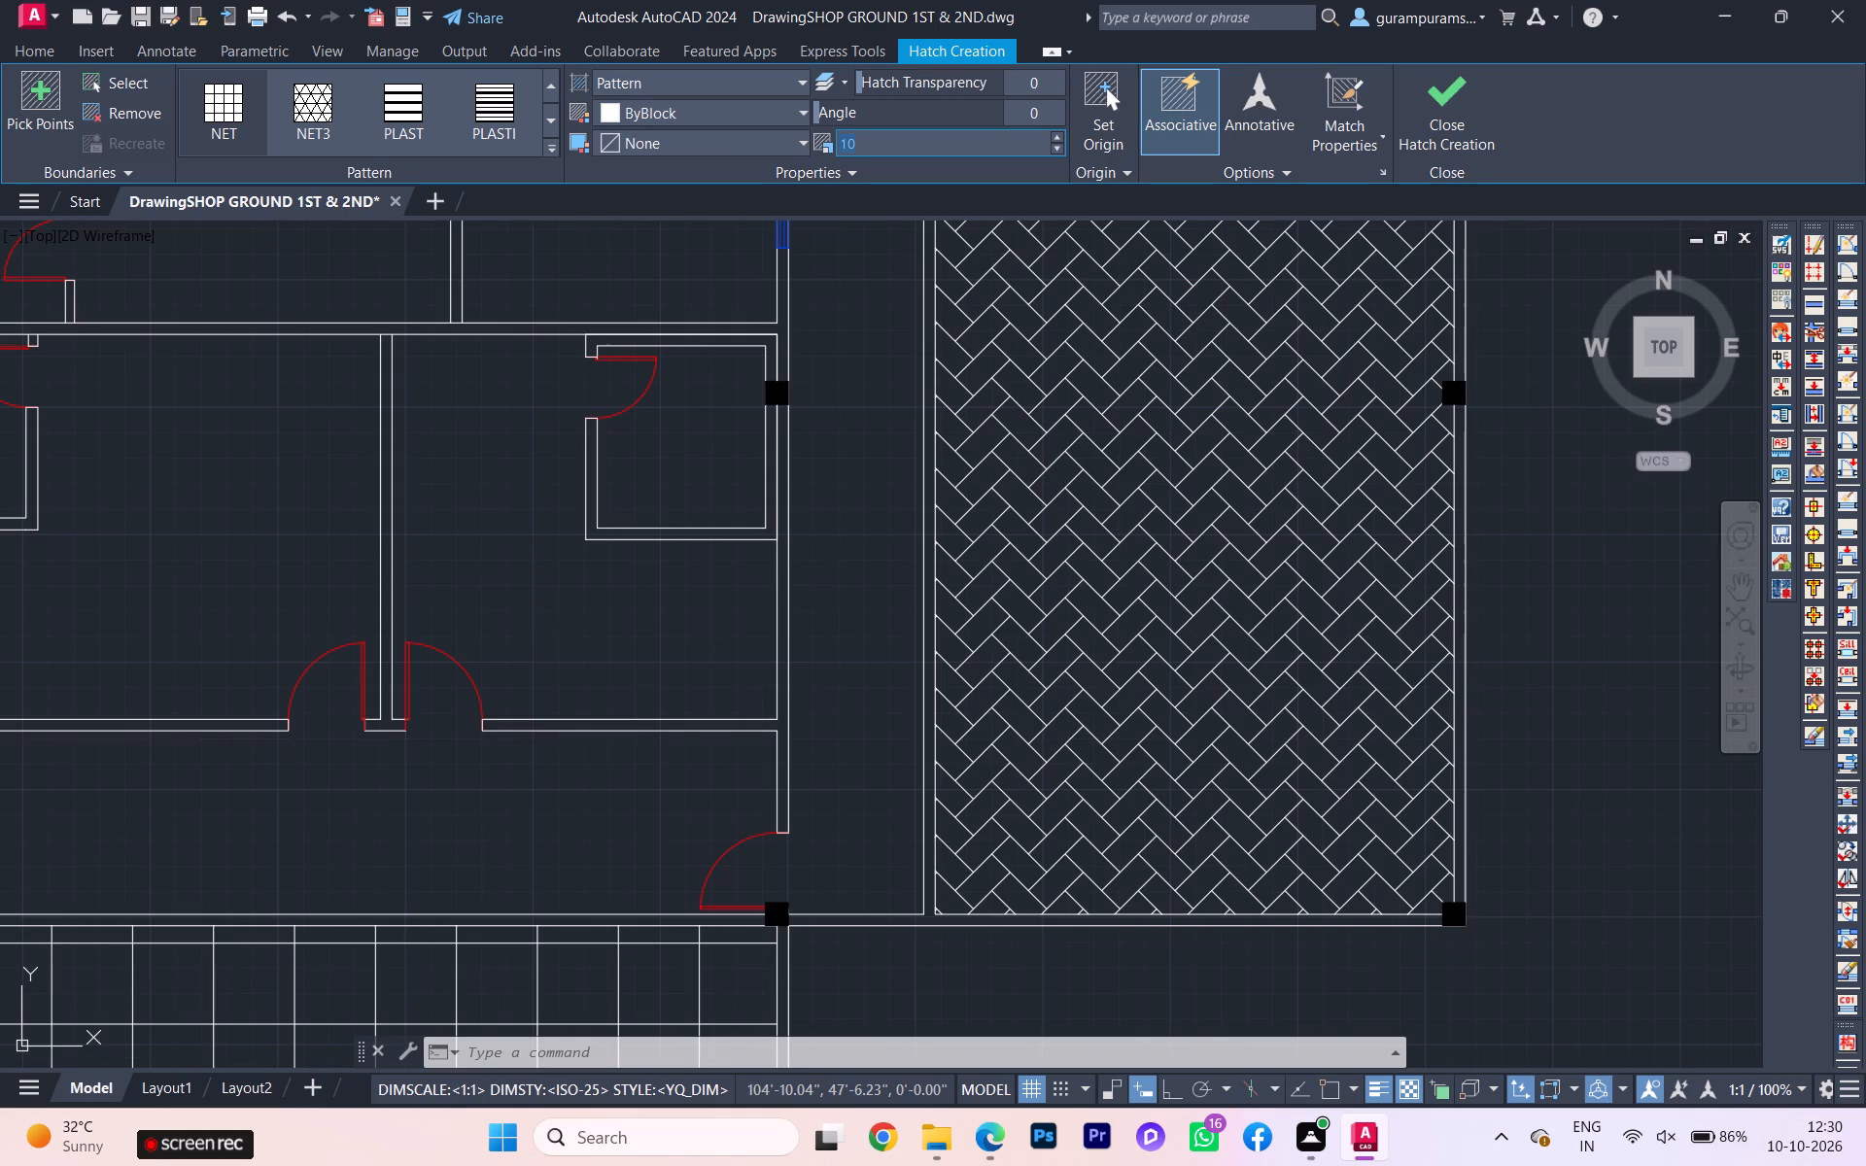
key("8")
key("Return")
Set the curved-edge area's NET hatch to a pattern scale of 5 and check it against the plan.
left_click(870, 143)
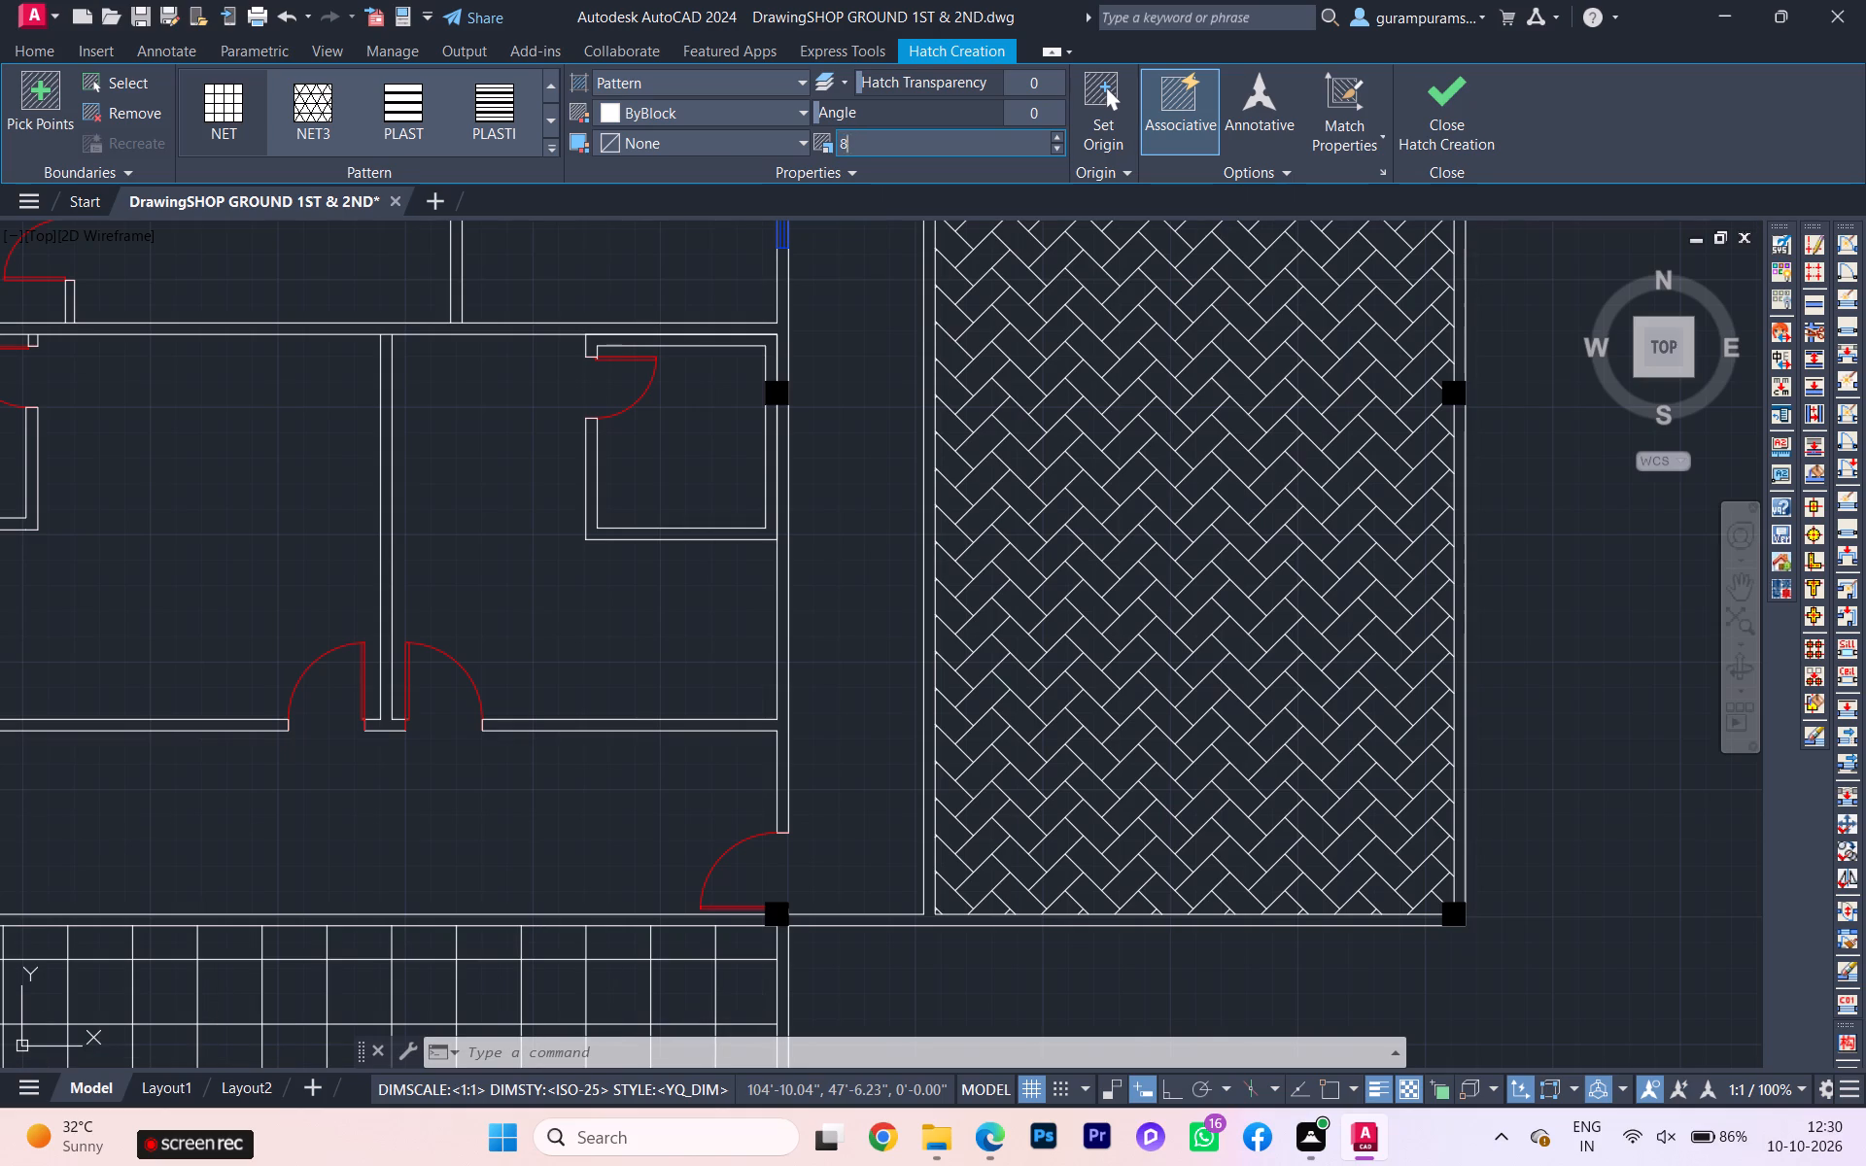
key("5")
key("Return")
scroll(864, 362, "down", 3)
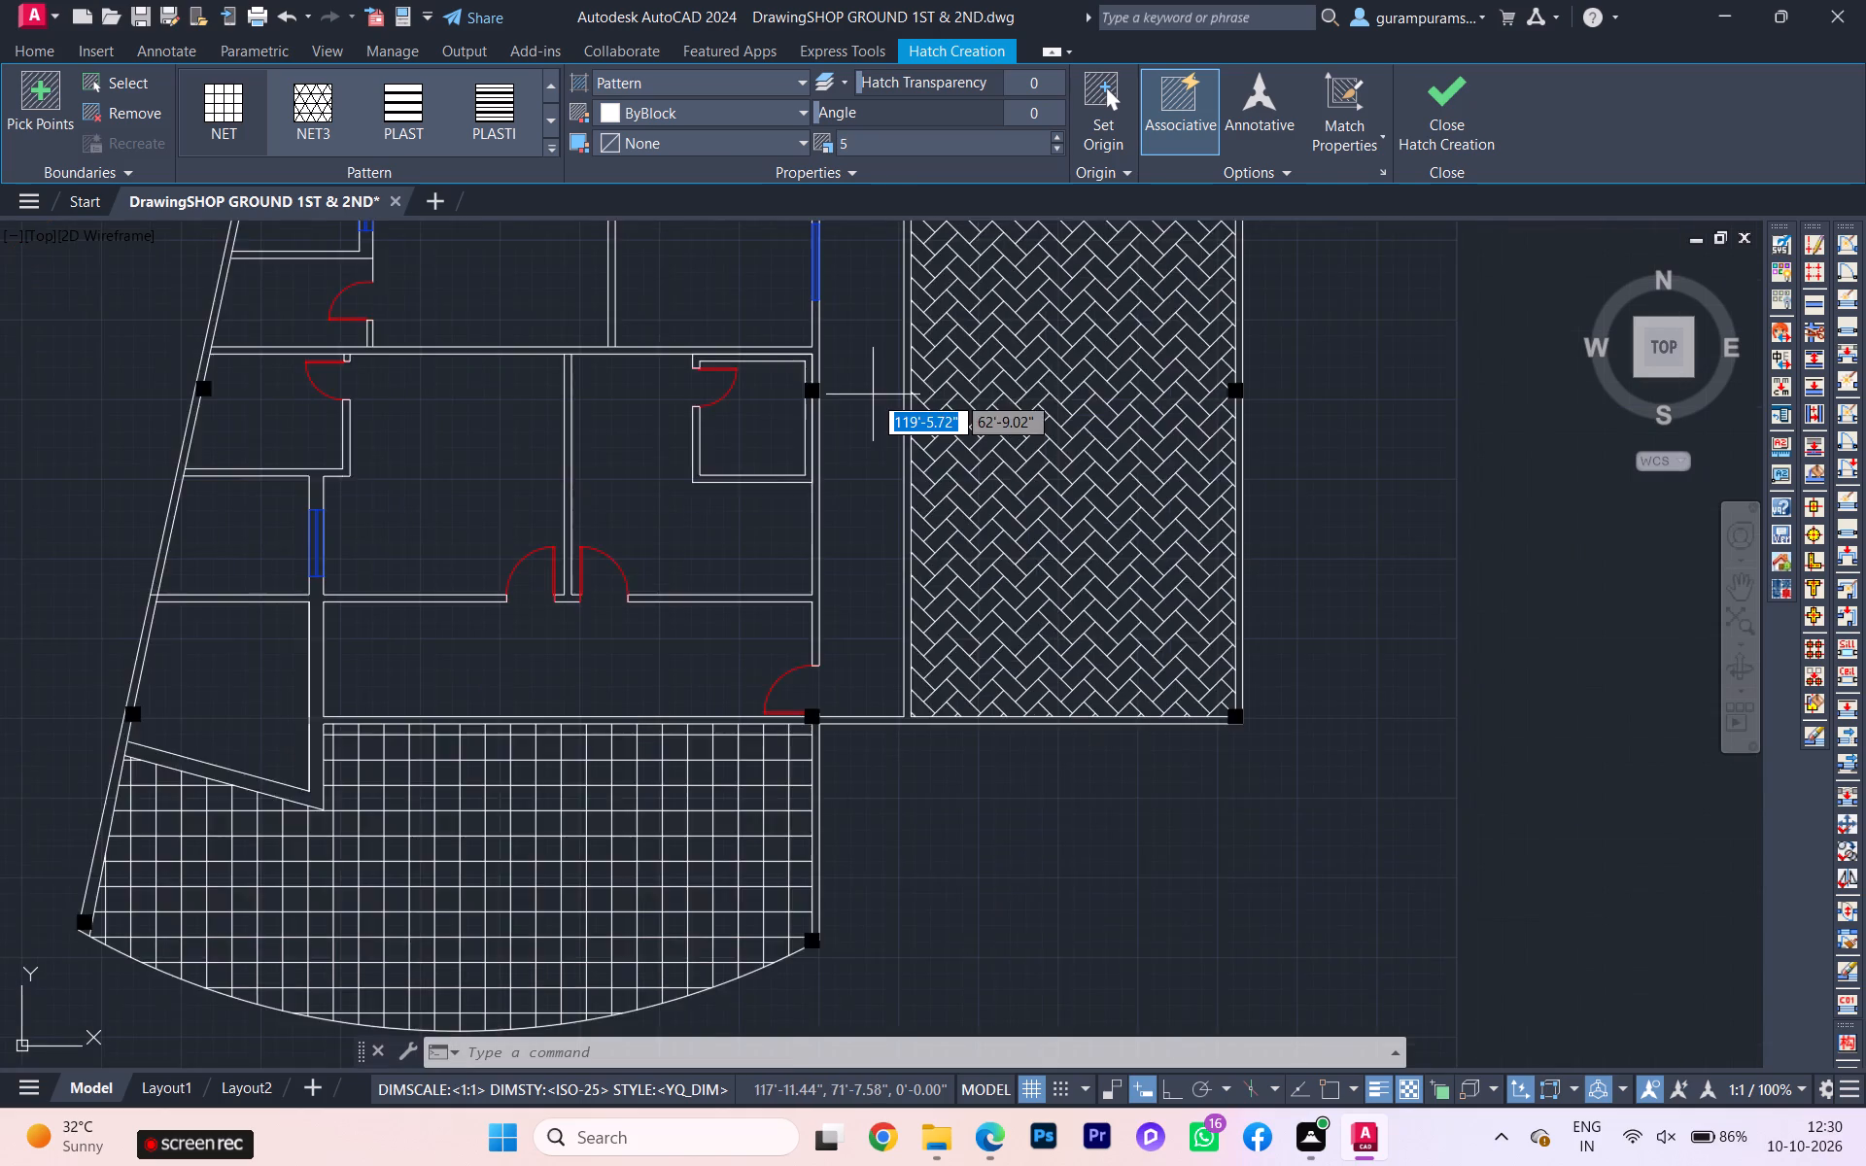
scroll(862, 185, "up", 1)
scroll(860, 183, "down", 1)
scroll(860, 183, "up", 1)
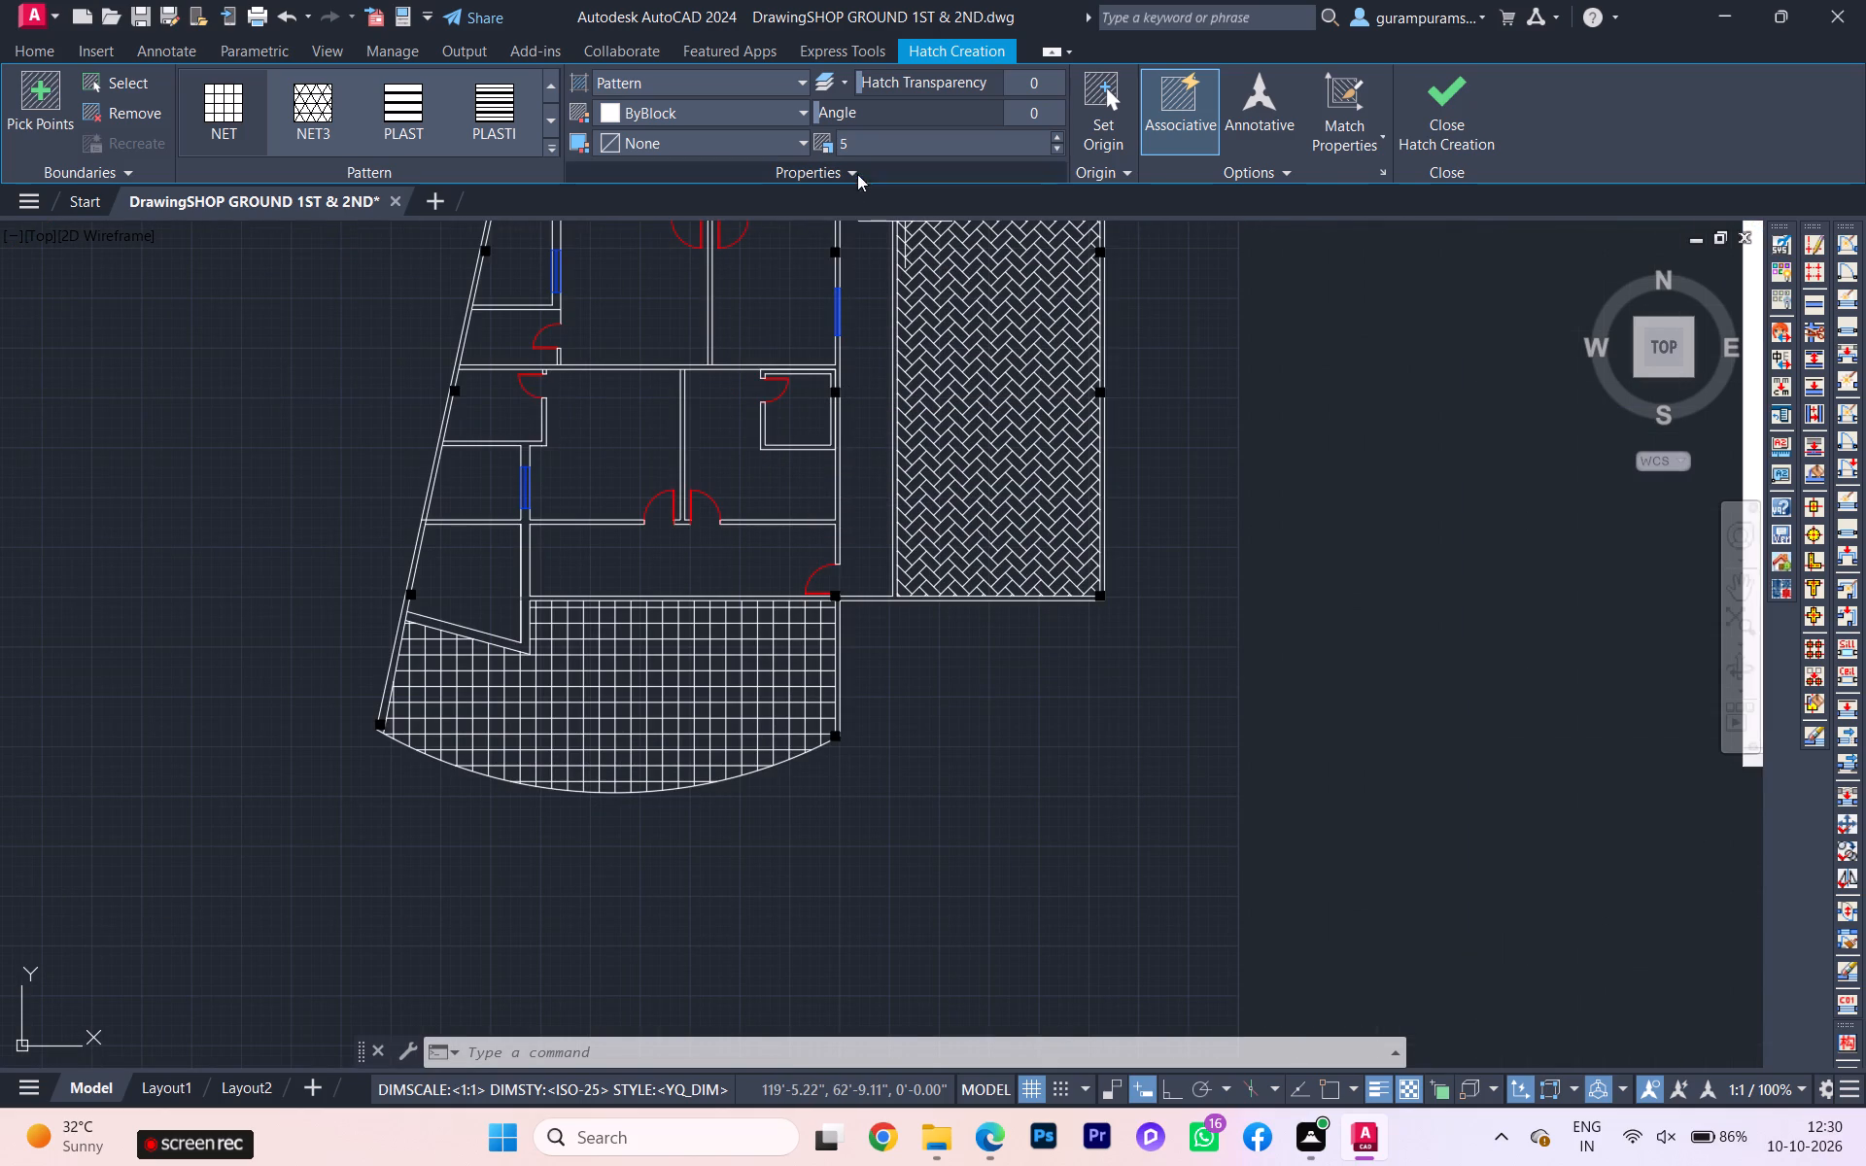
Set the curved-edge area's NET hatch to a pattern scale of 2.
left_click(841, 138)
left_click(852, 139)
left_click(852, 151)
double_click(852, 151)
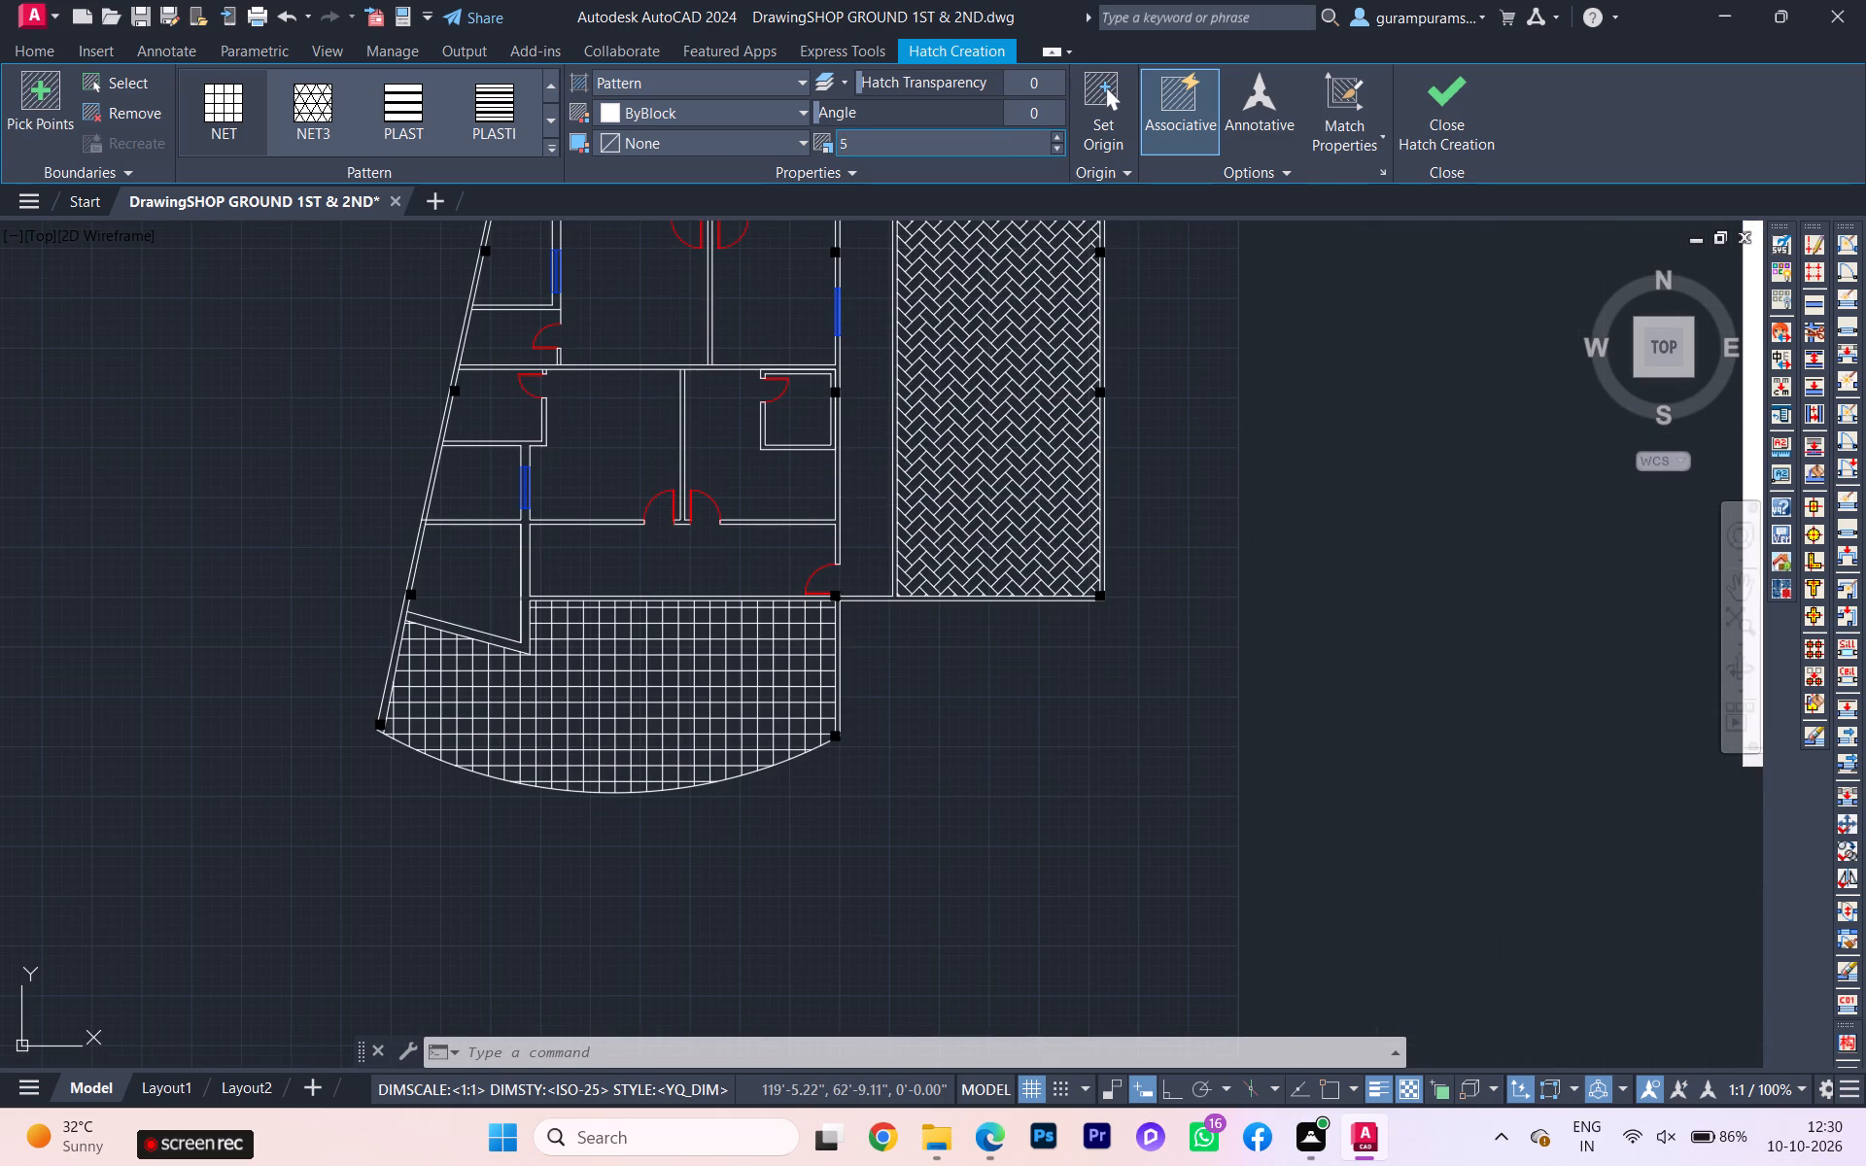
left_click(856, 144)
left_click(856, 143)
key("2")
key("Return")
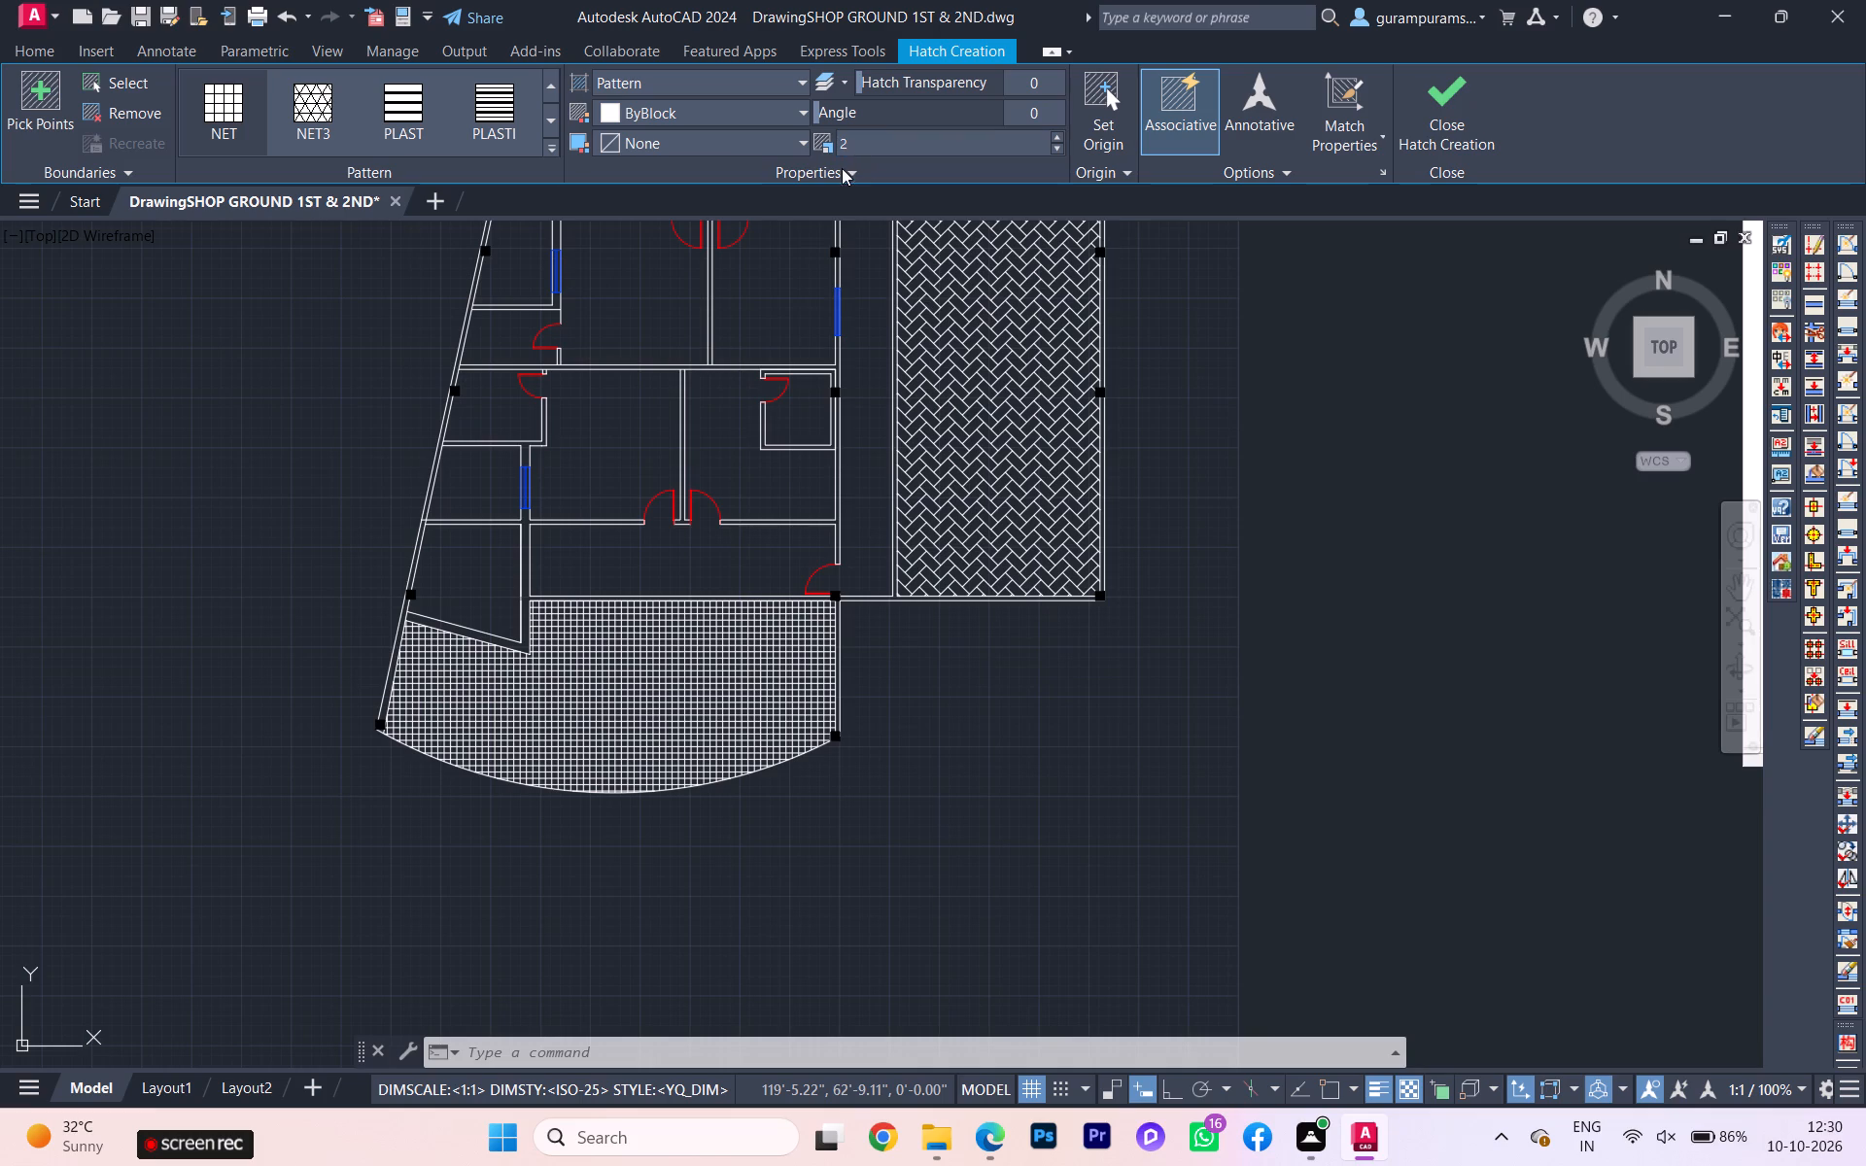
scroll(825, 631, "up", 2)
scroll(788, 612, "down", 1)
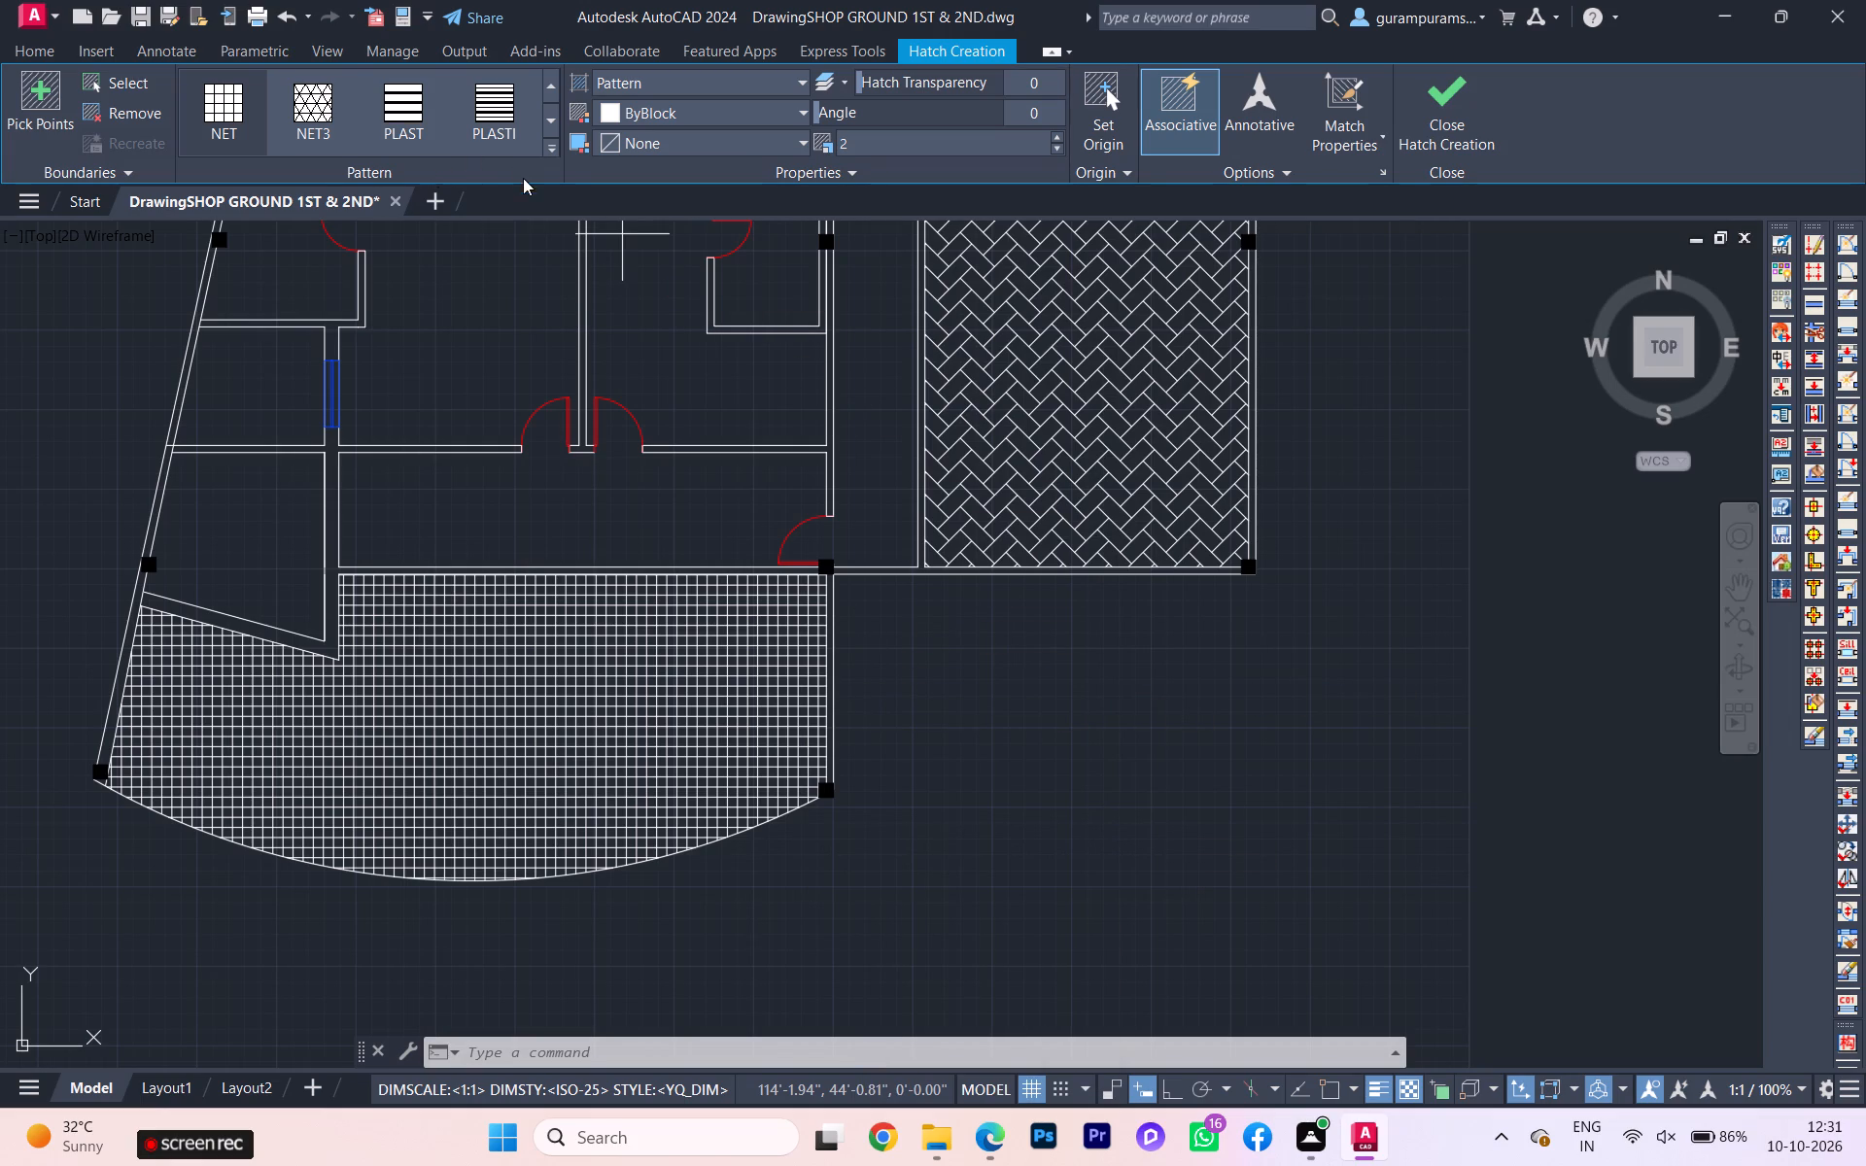
Change the curved-edge area's hatch to the NET3 pattern.
left_click(312, 110)
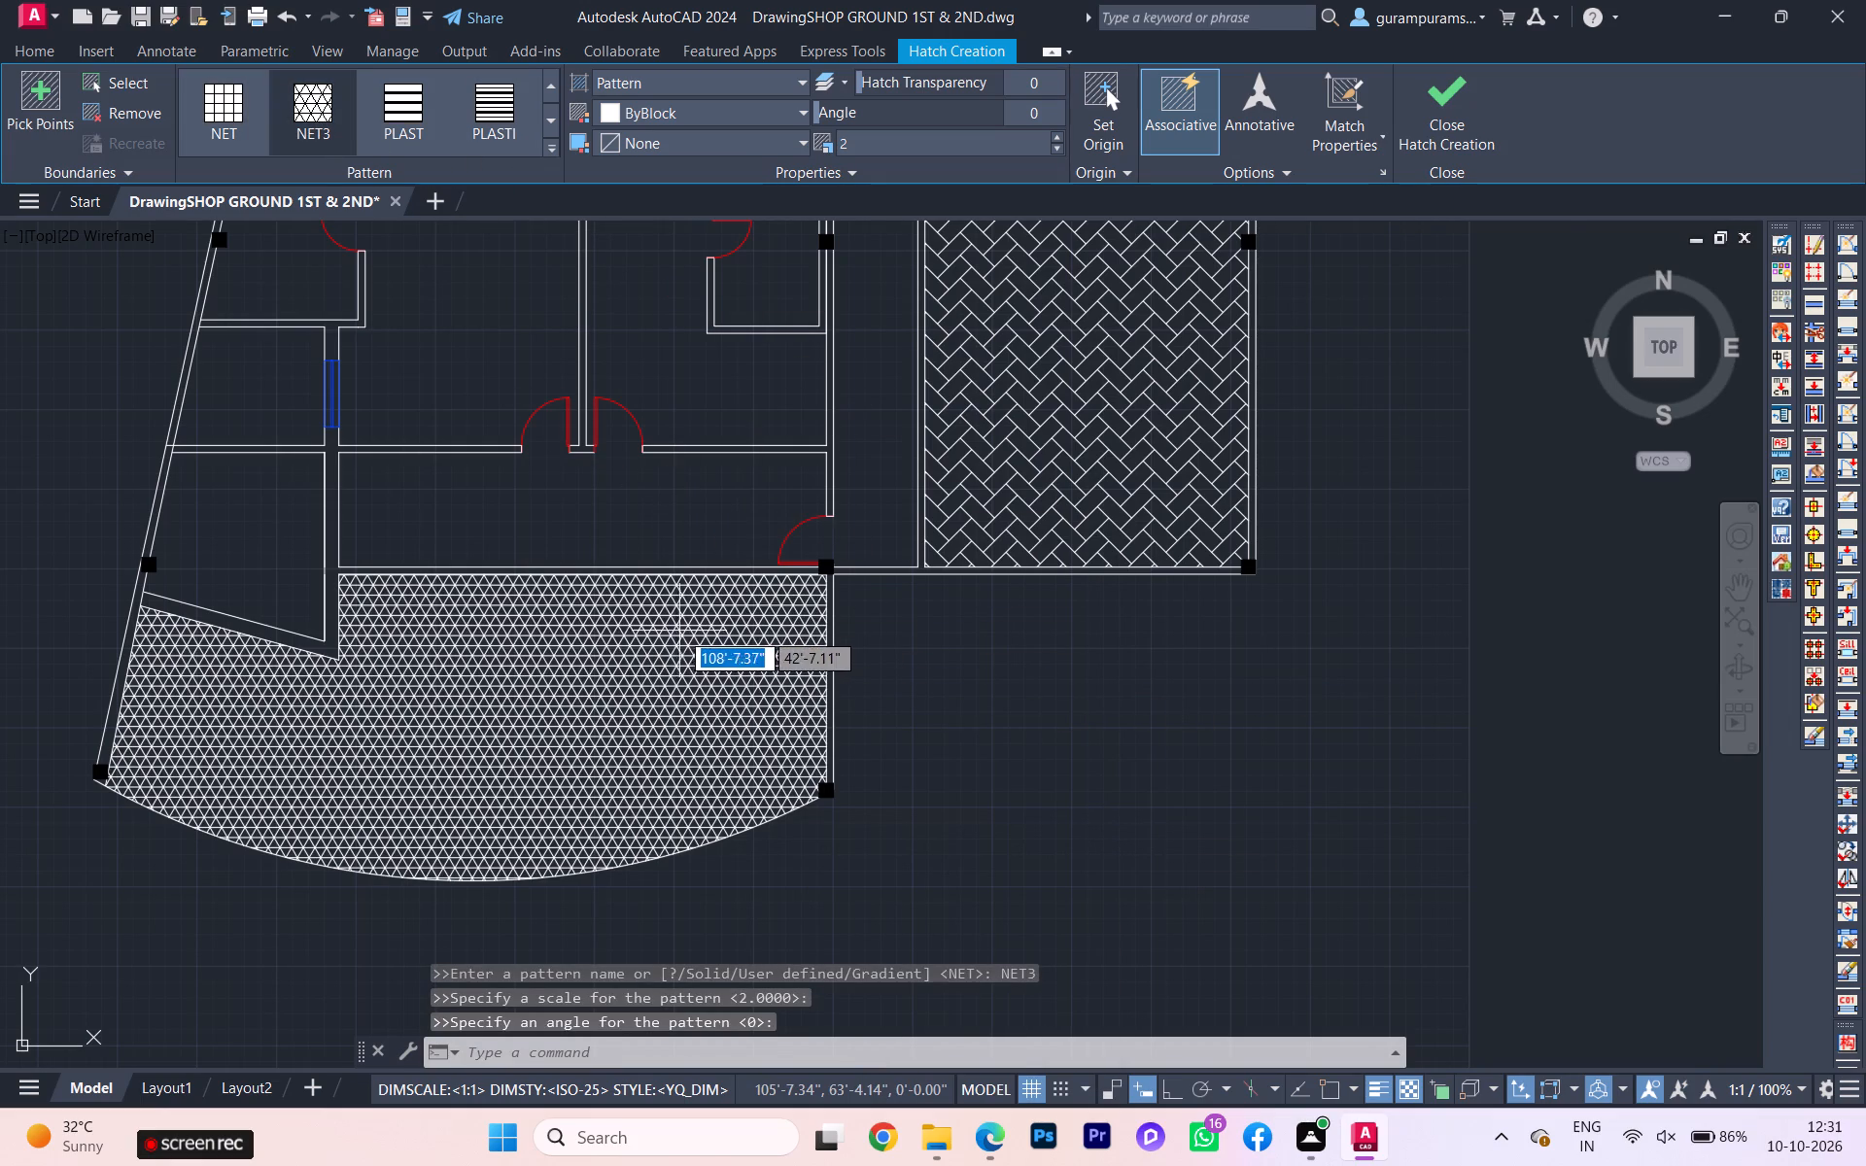
scroll(651, 645, "up", 2)
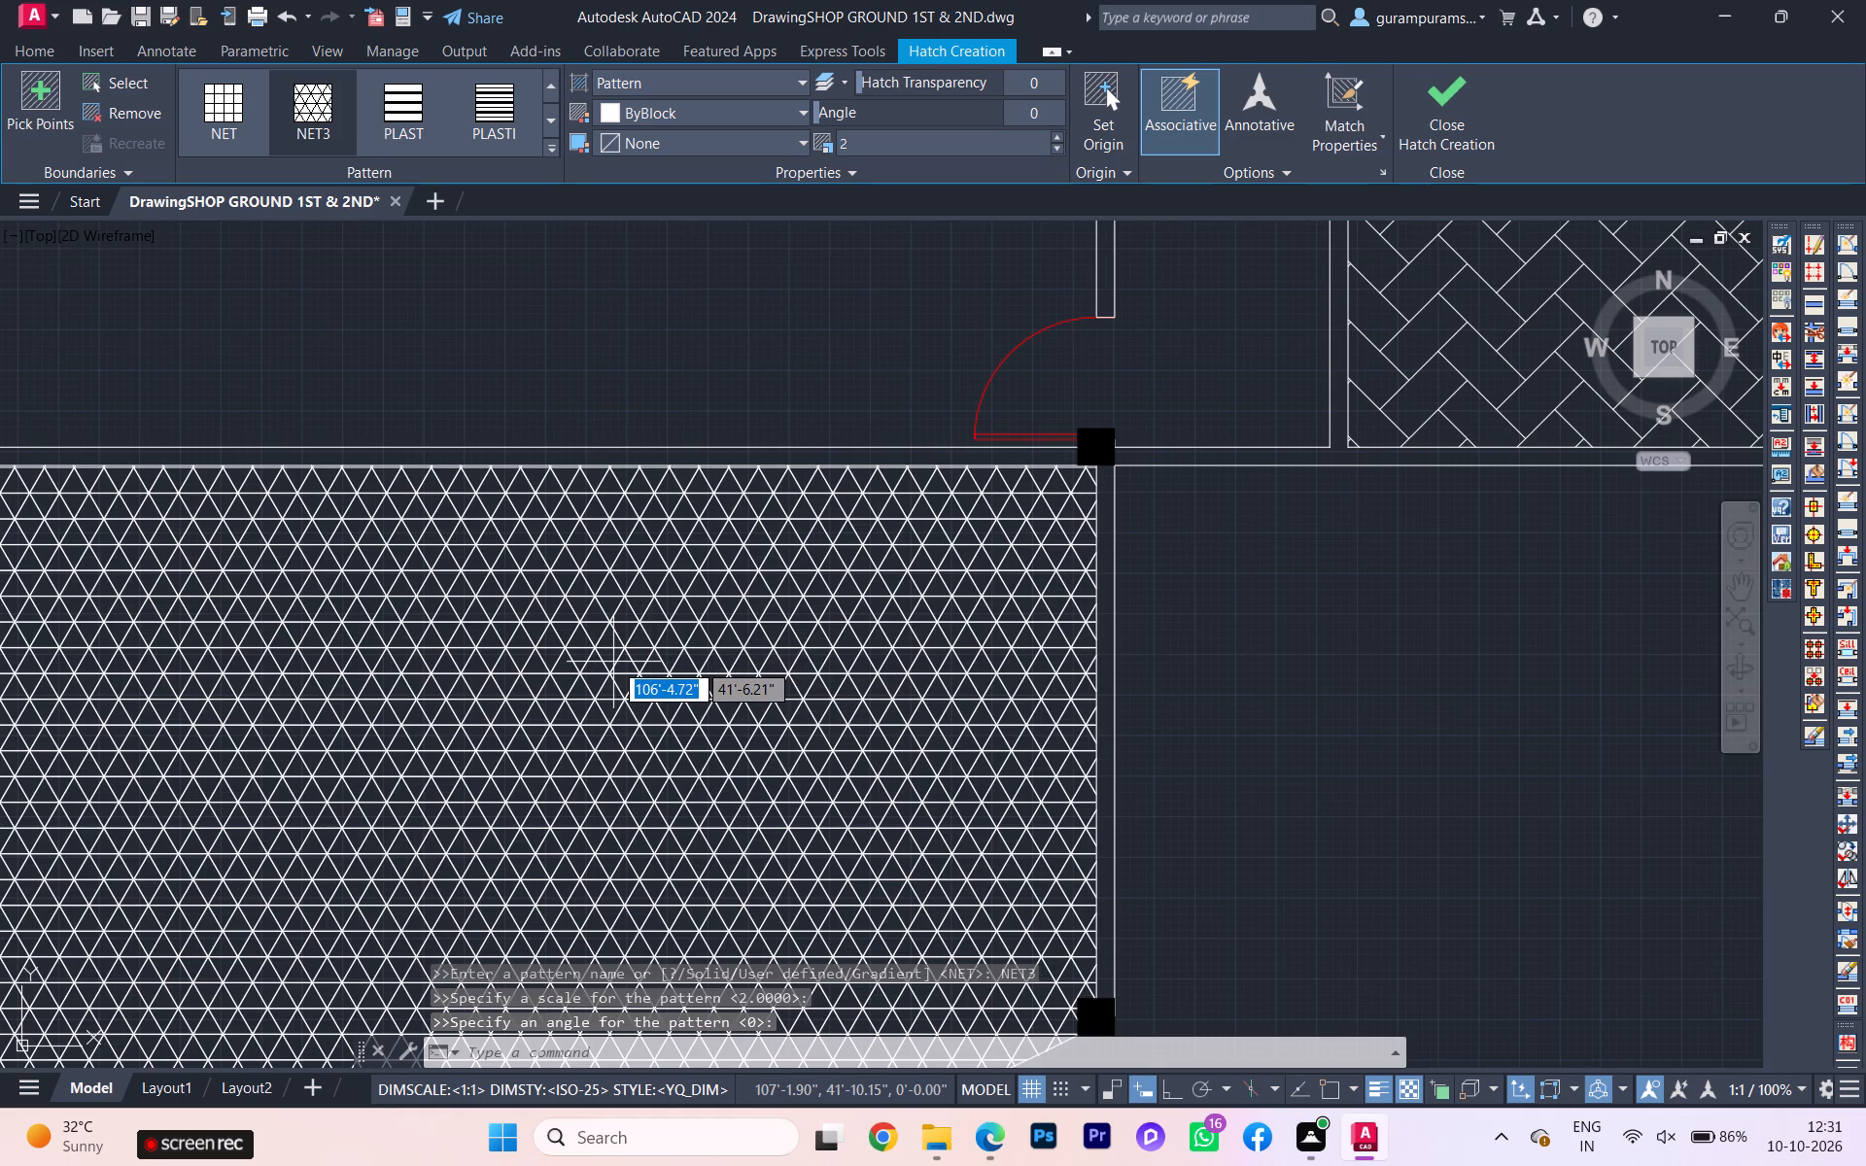
scroll(613, 662, "down", 1)
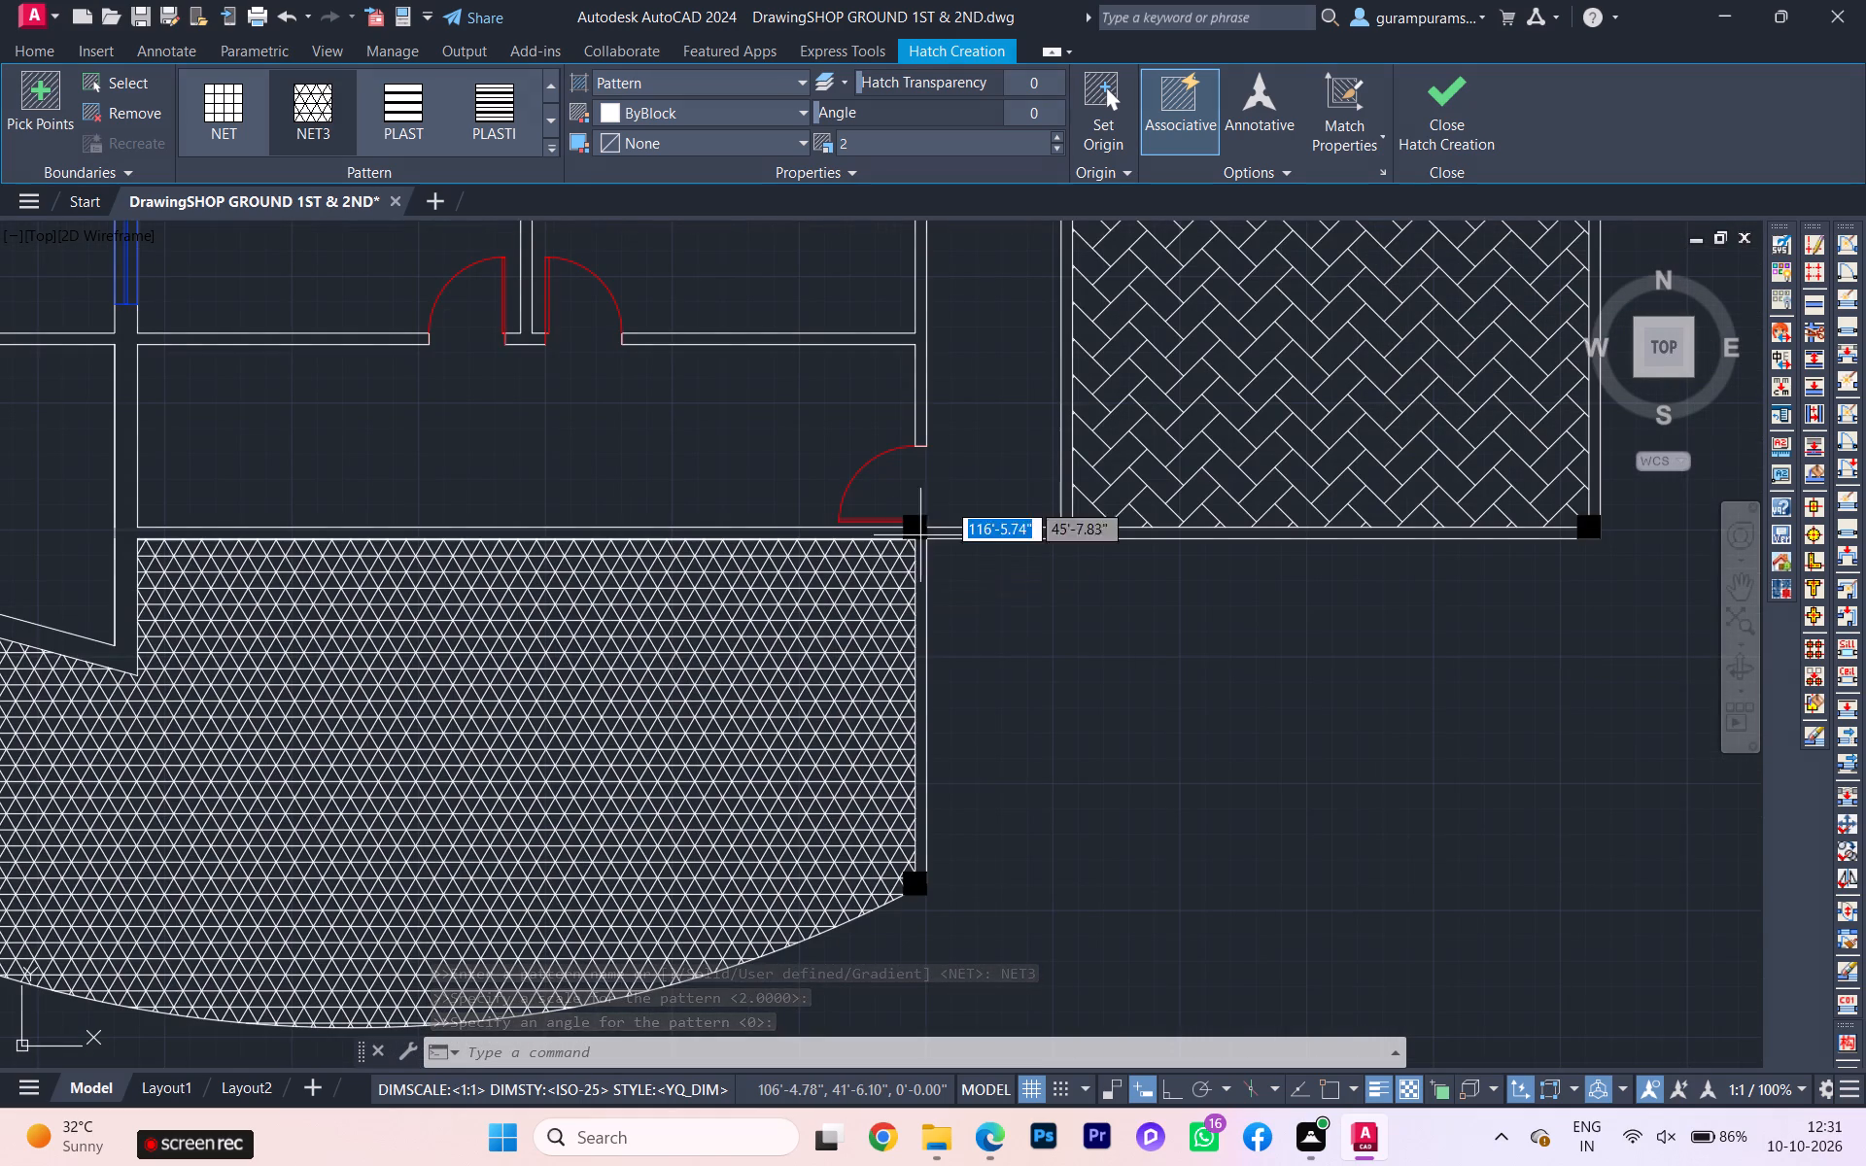
Set the curved-edge area's NET3 hatch to a pattern scale of 3.
left_click(851, 138)
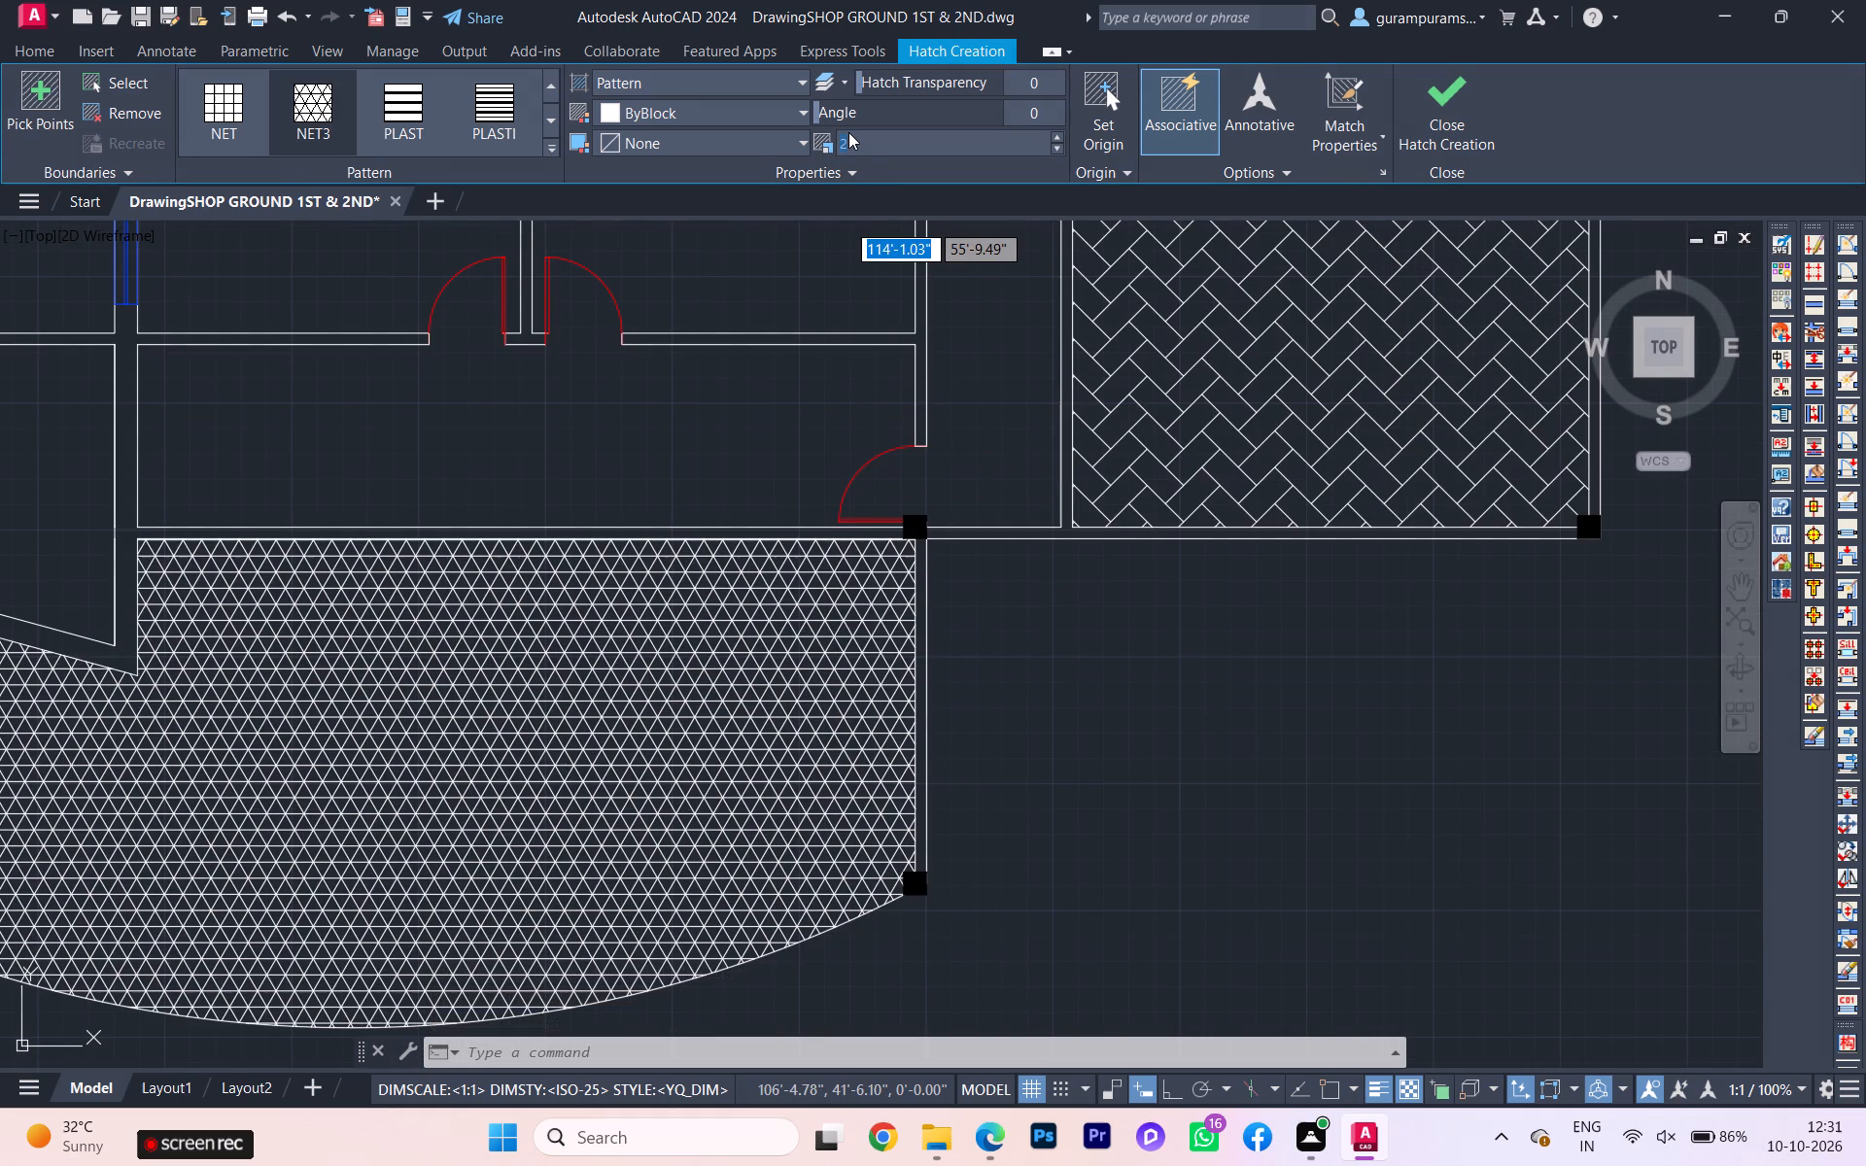
key("3")
key("Return")
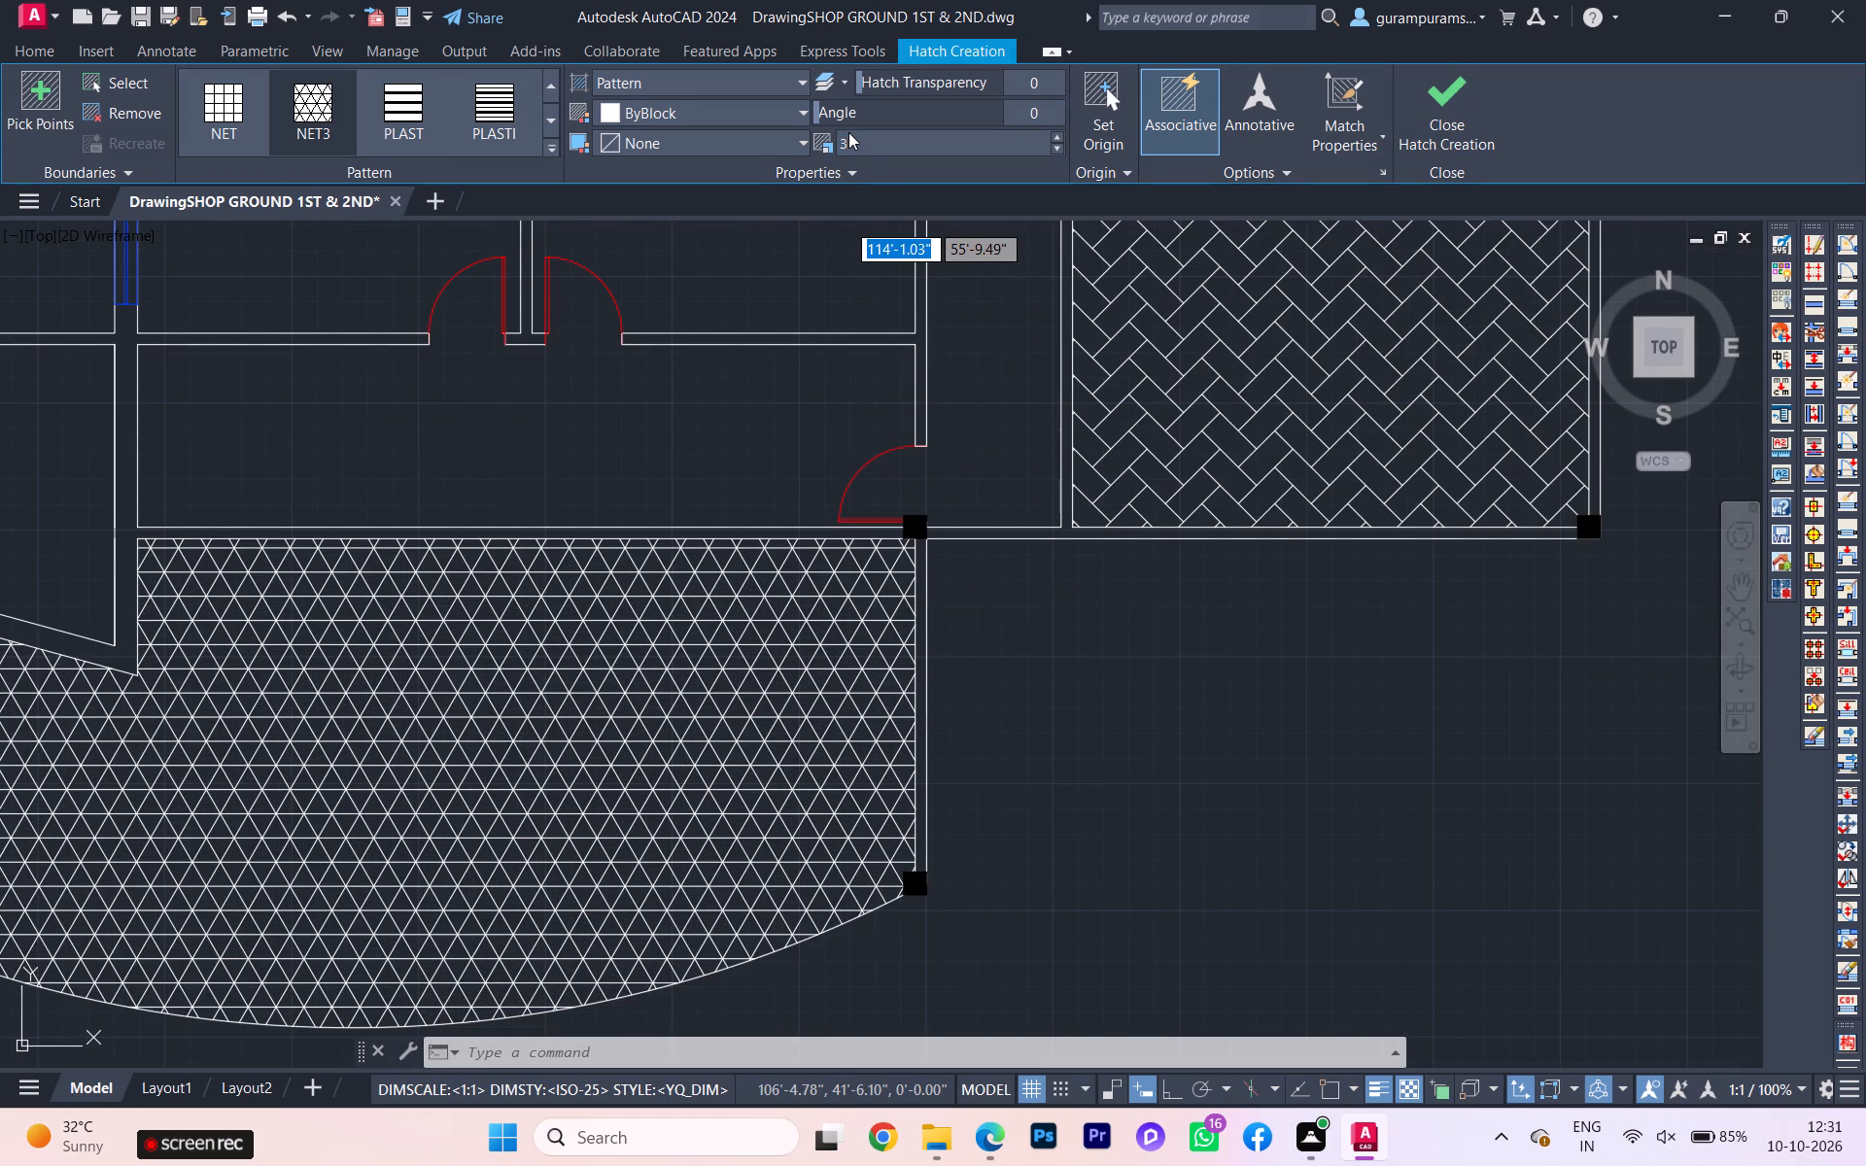
scroll(1085, 727, "down", 2)
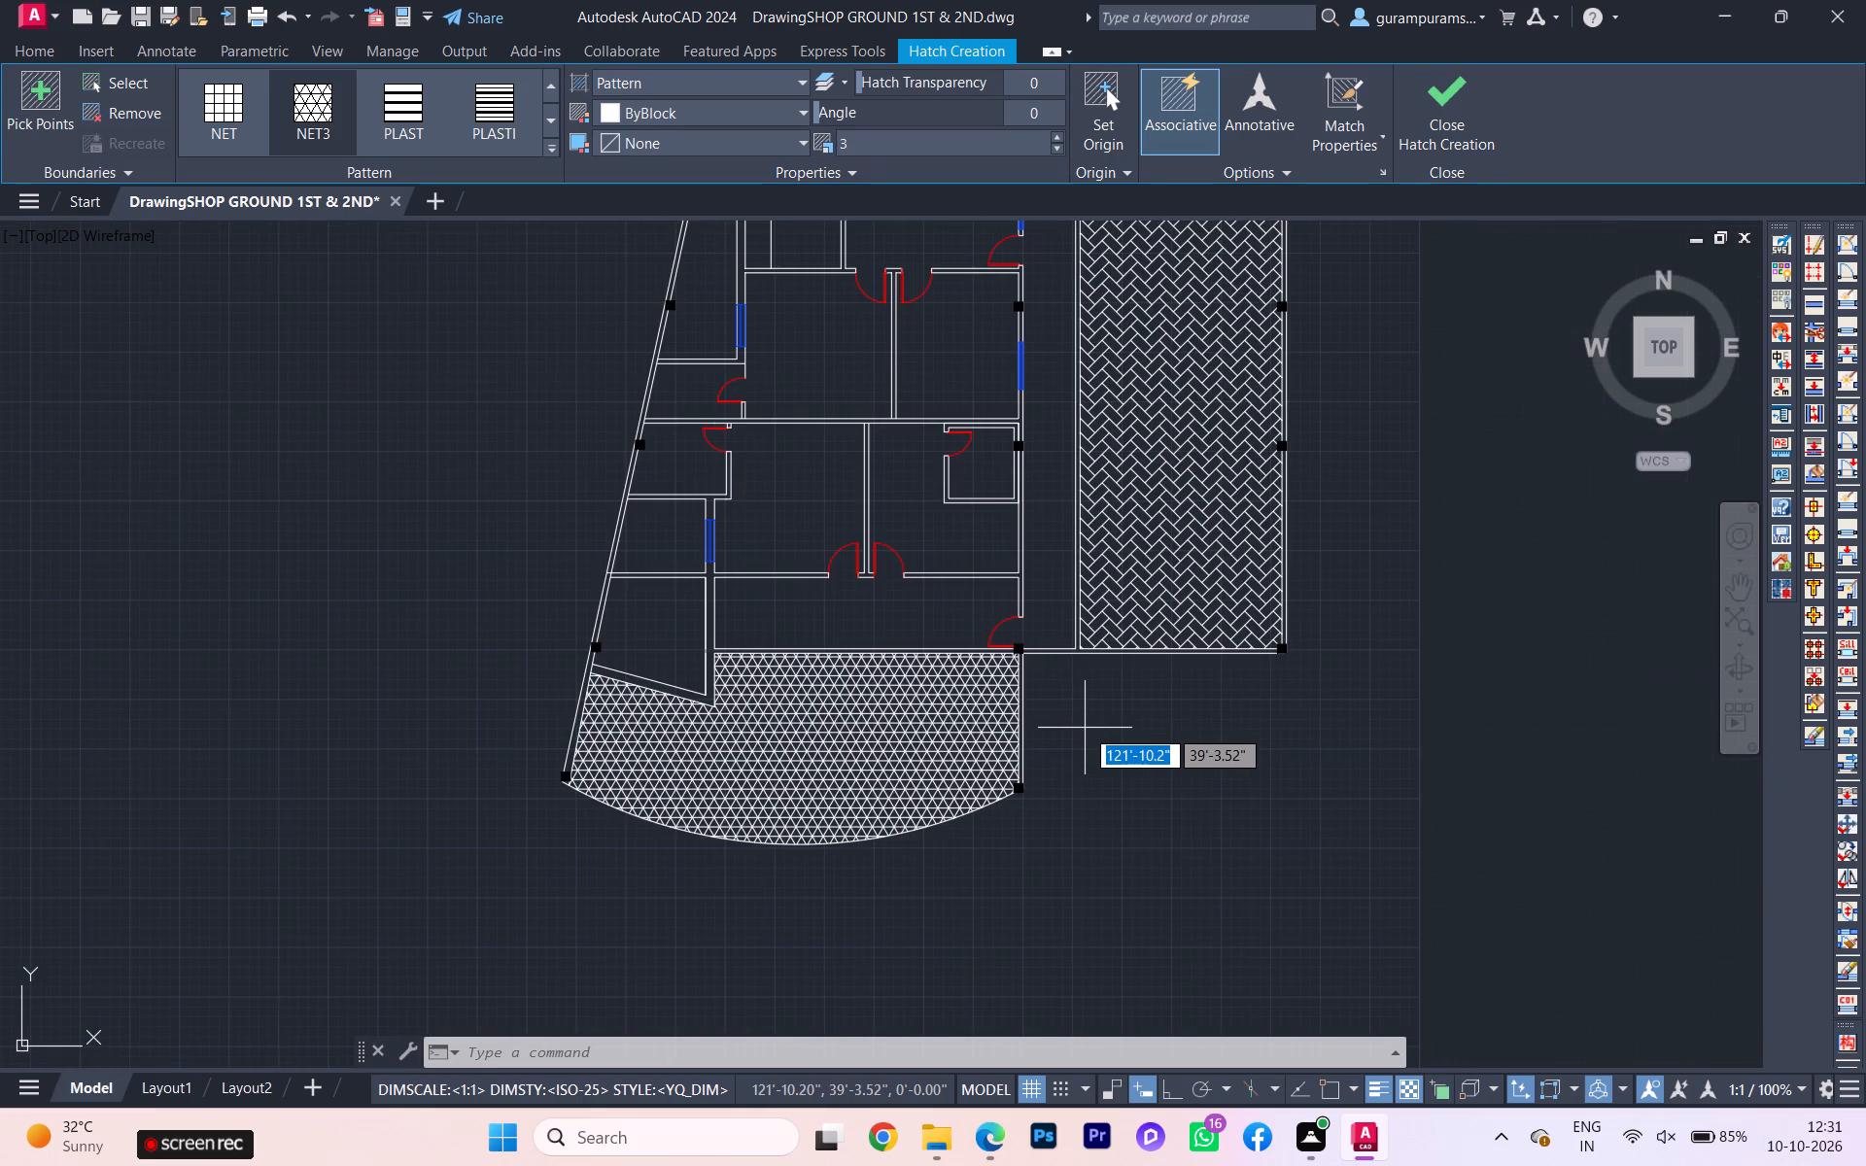
scroll(1085, 728, "up", 2)
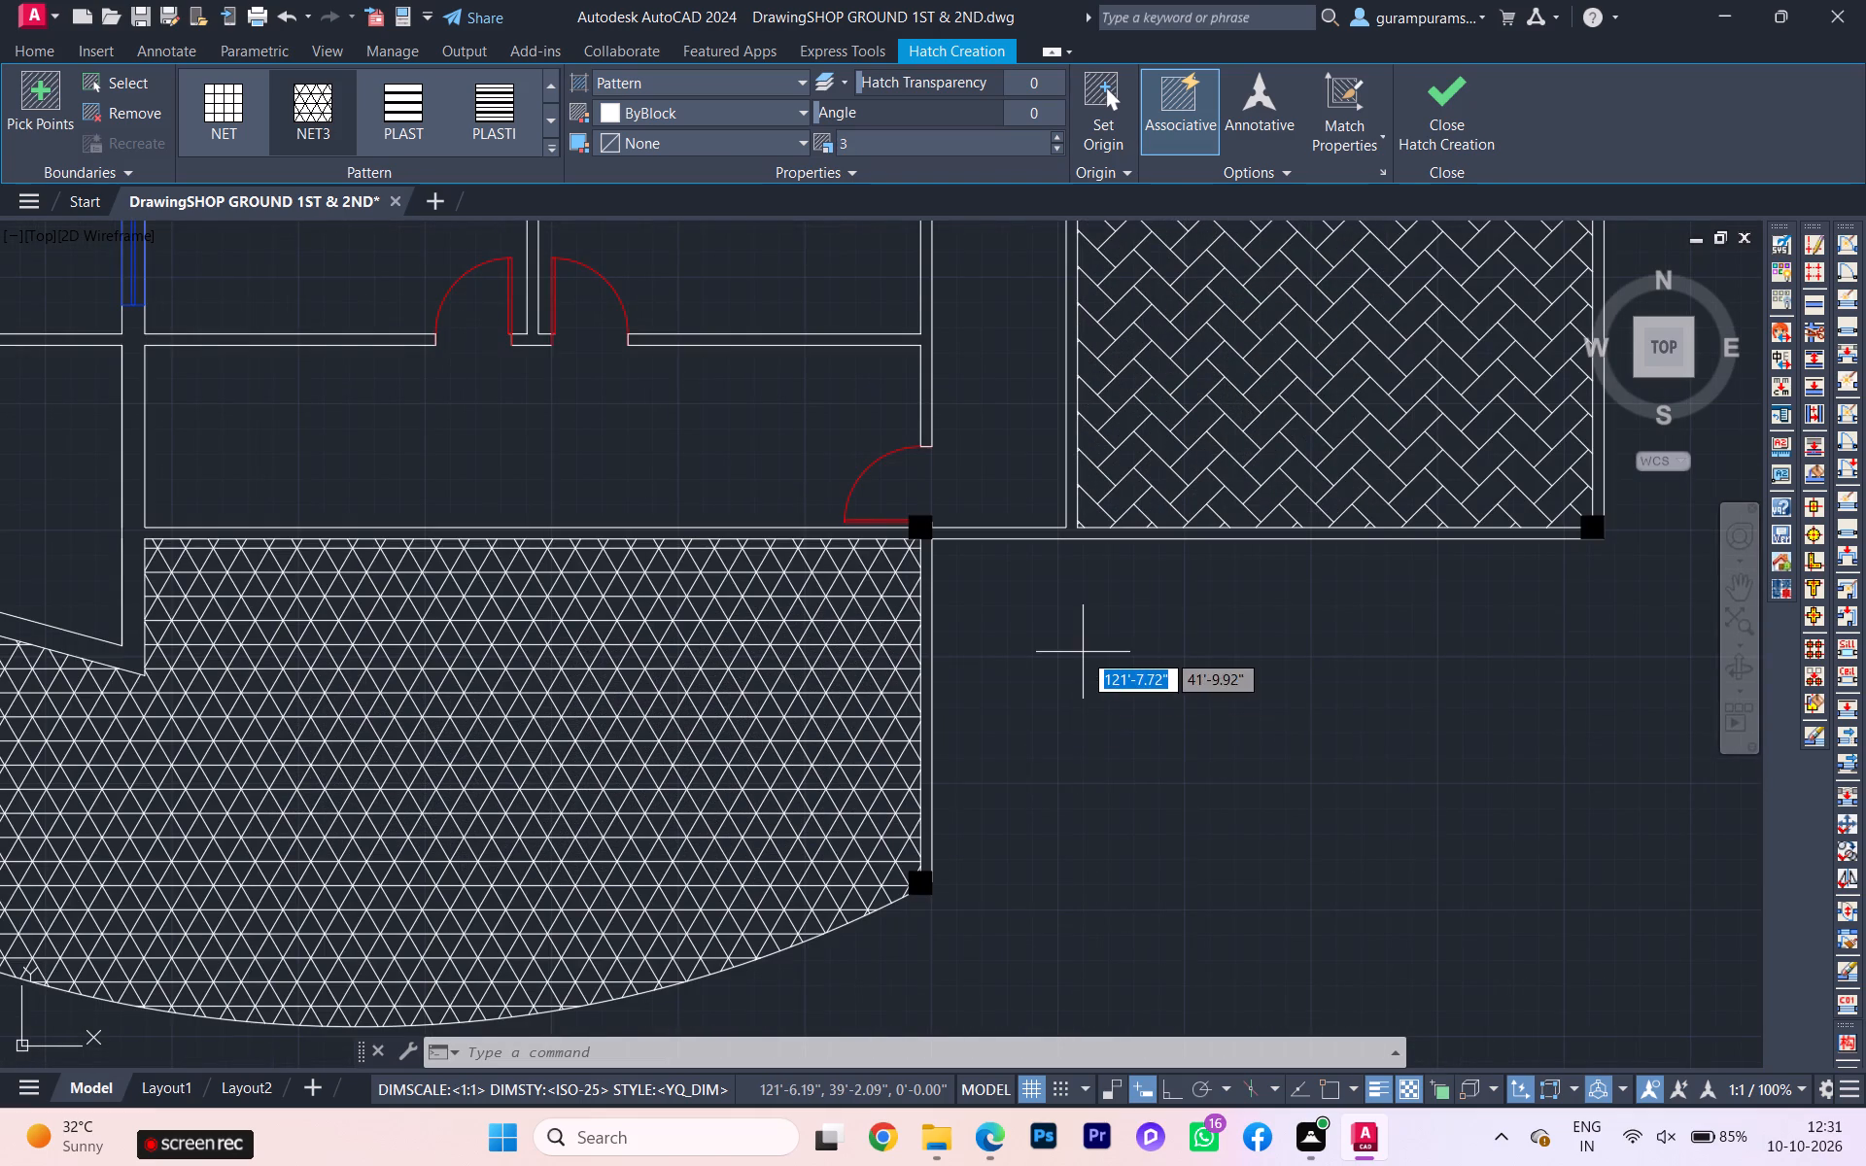
Try to add the herringbone-hatched strip to the NET3 hatch, and finish the curved-edge area's hatch.
left_click(1187, 402)
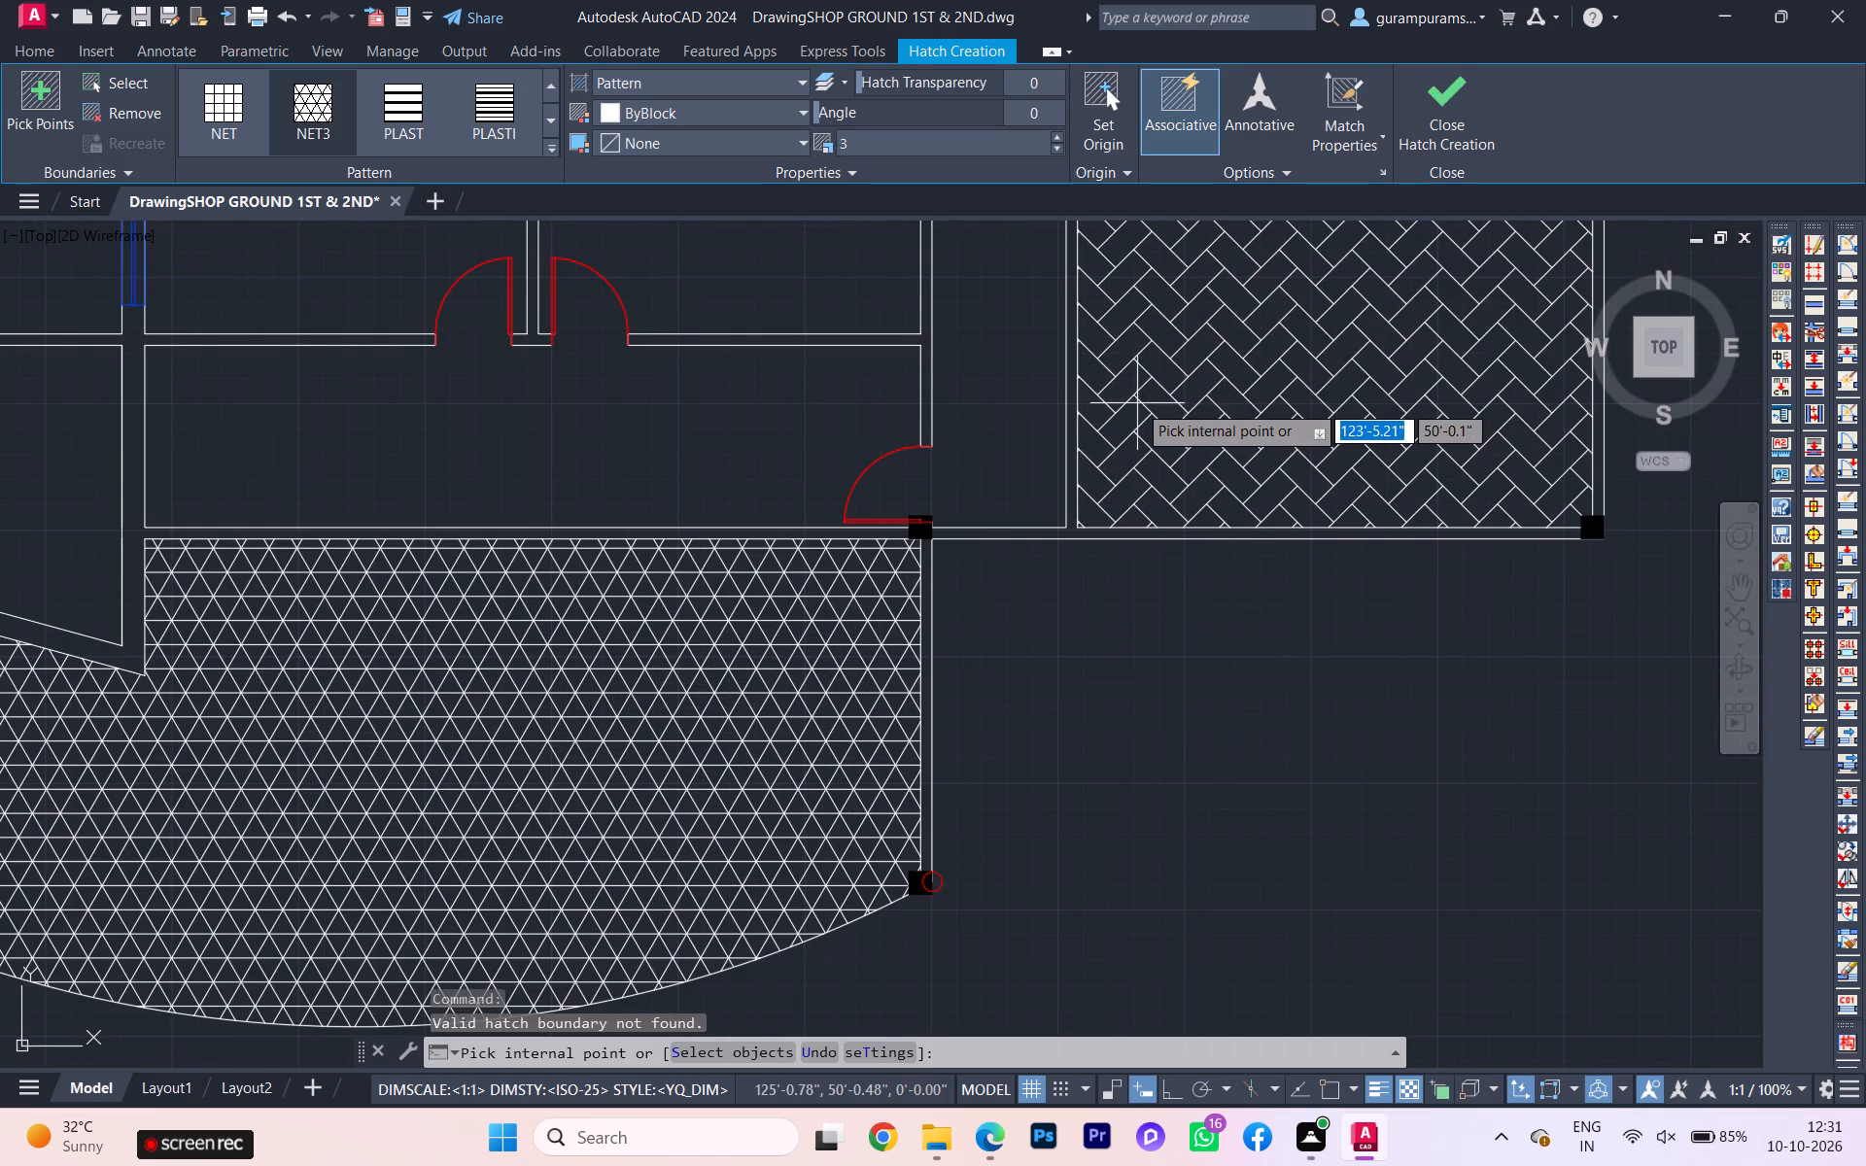
left_click(1143, 397)
left_click(1436, 137)
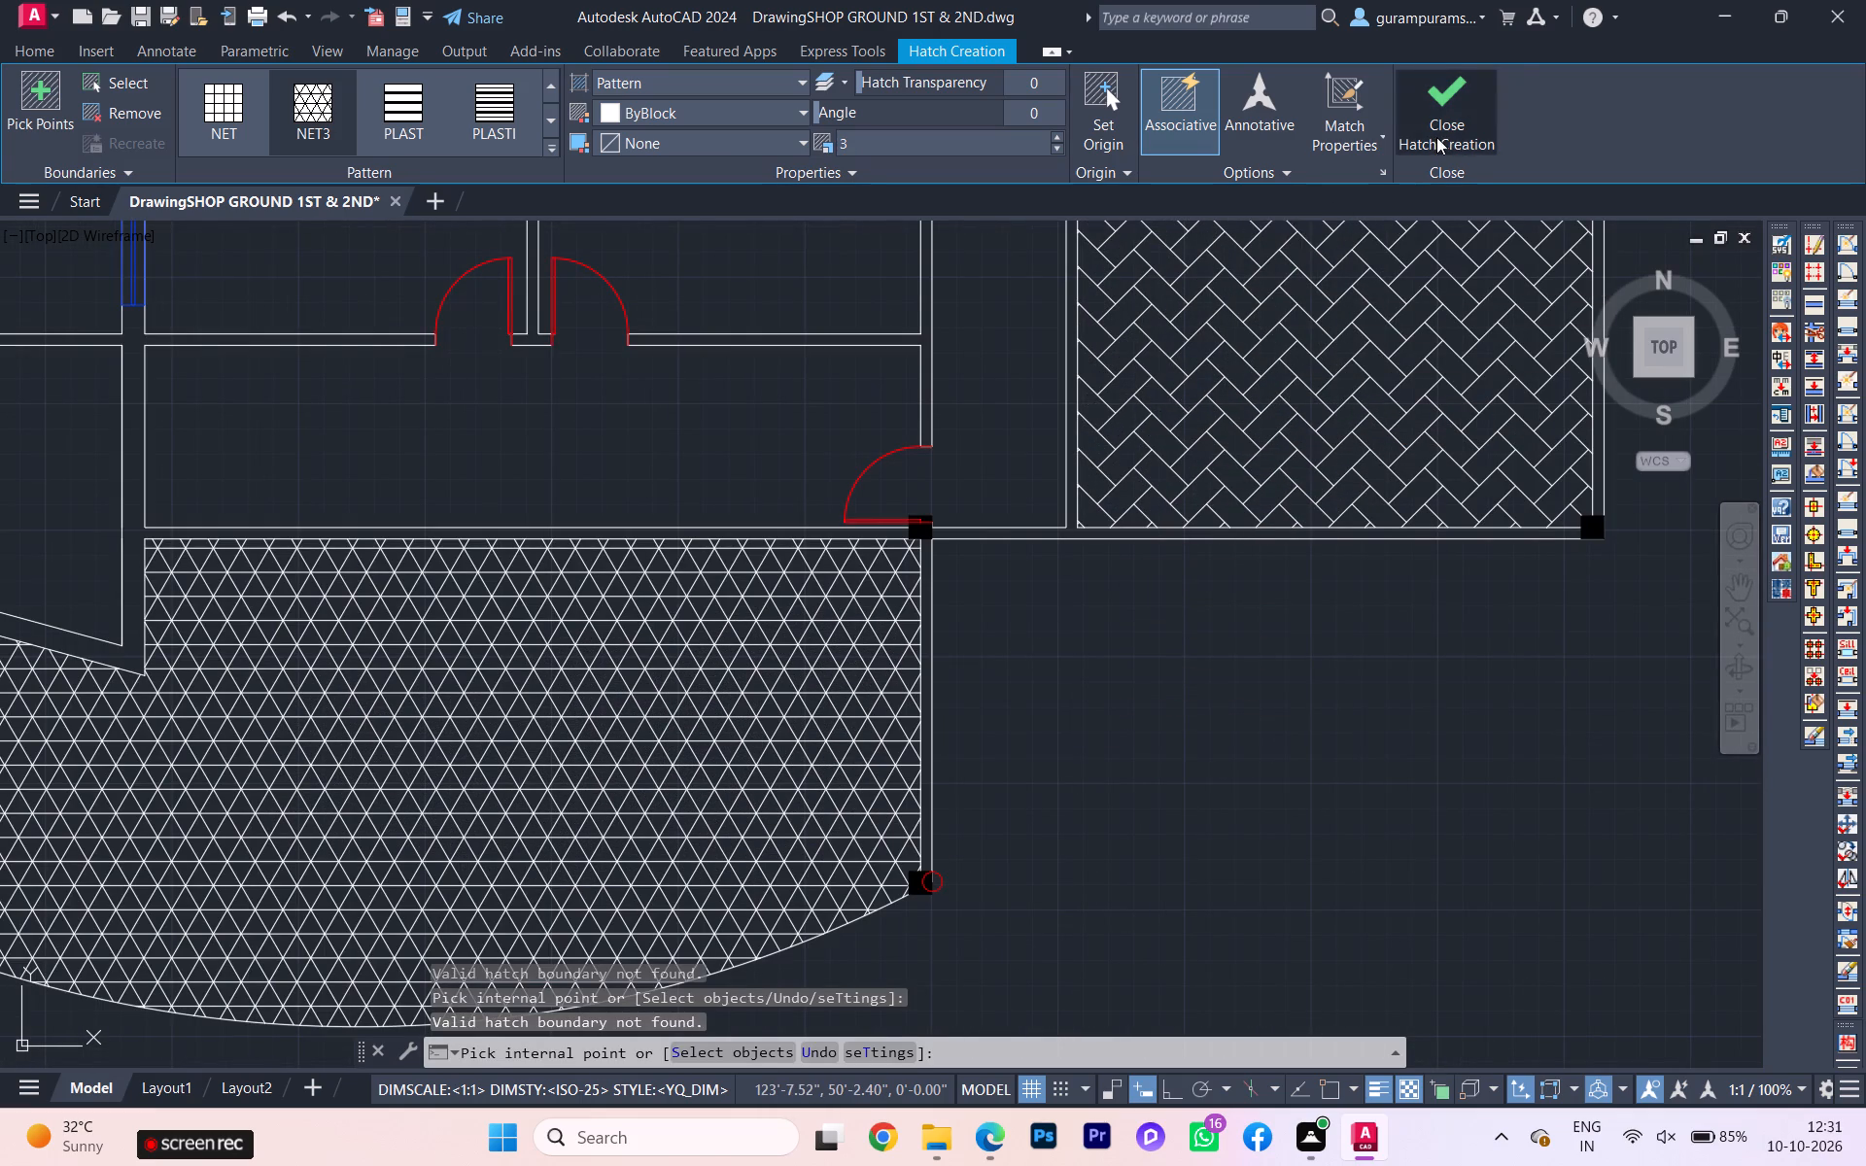
Delete the herringbone hatch from the long terrace strip beside the passage.
left_click(1258, 298)
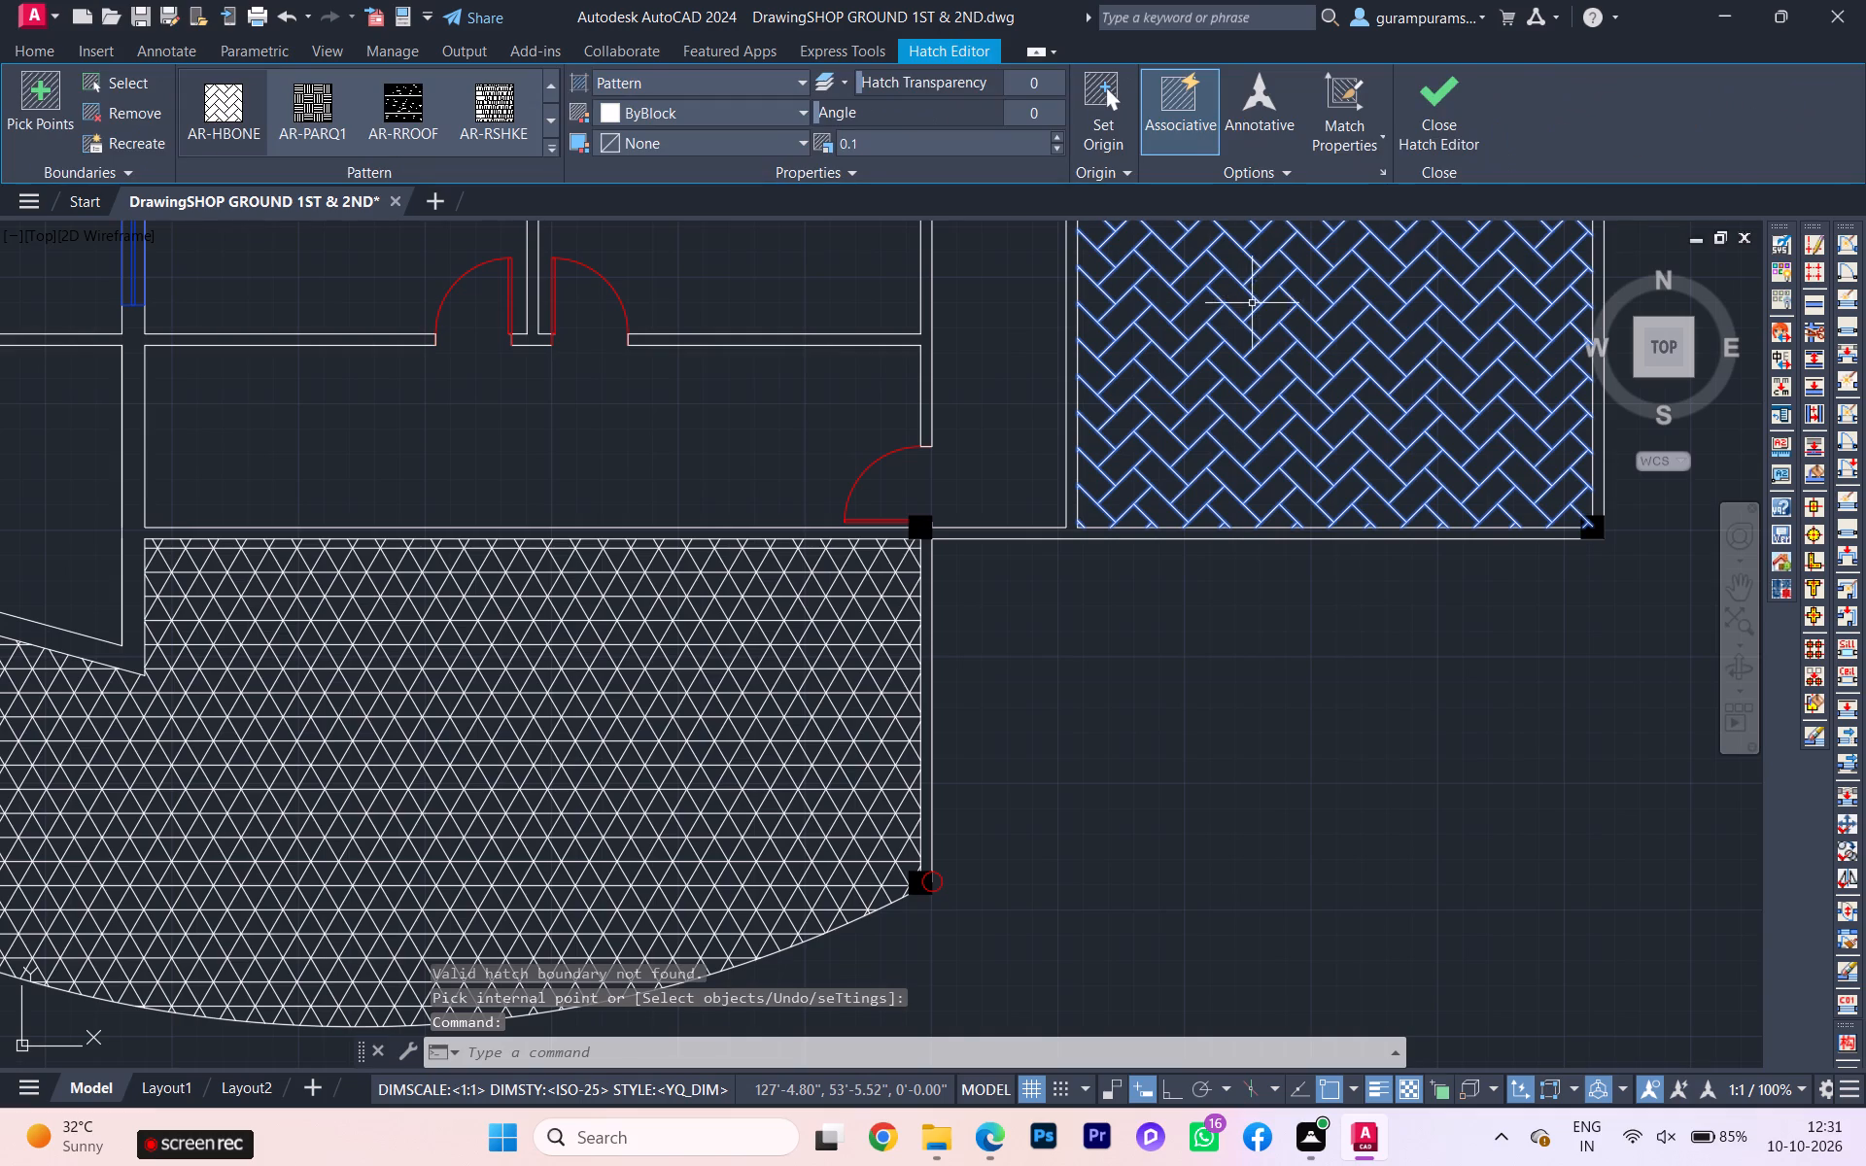
key("Delete")
Hatch the long terrace strip beside the passage with the NET3 pattern at a scale of 3.
key("h")
key("Return")
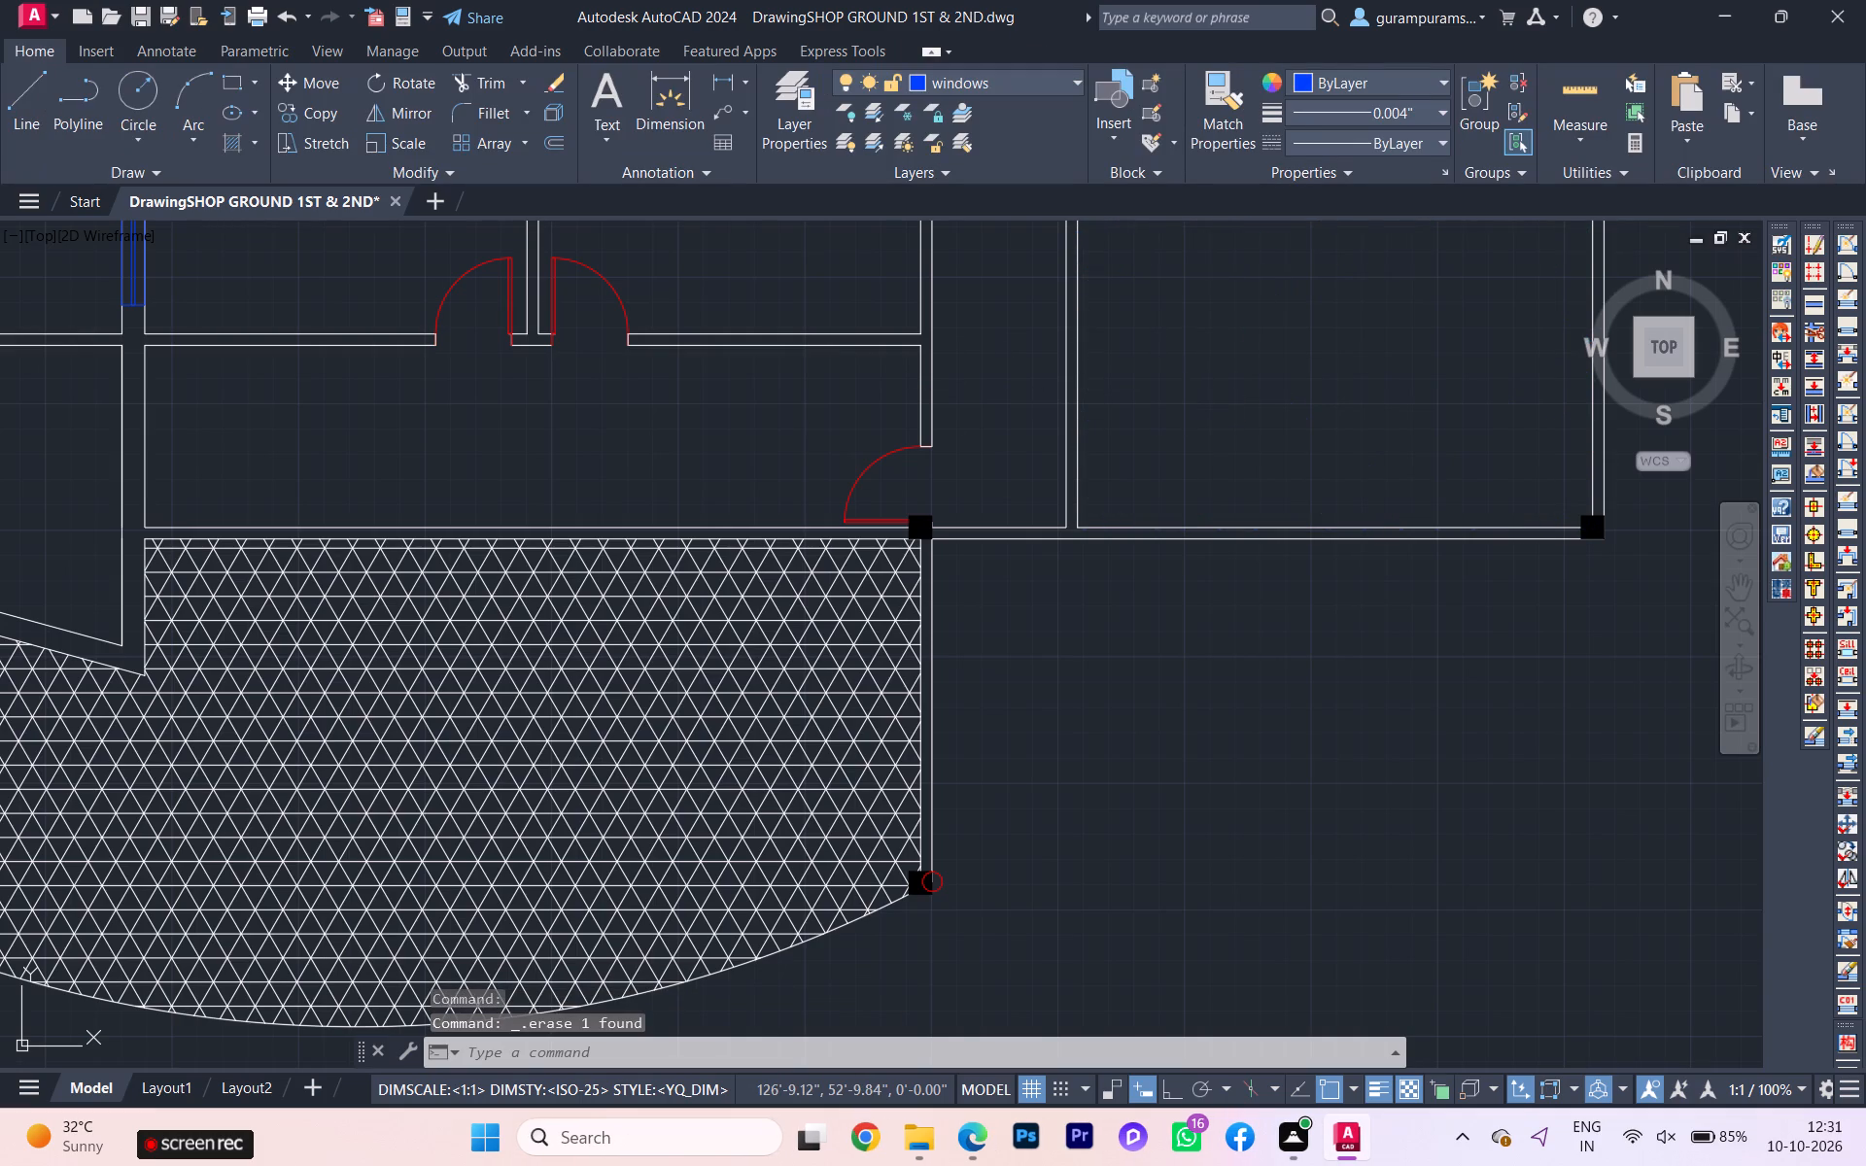
left_click(321, 120)
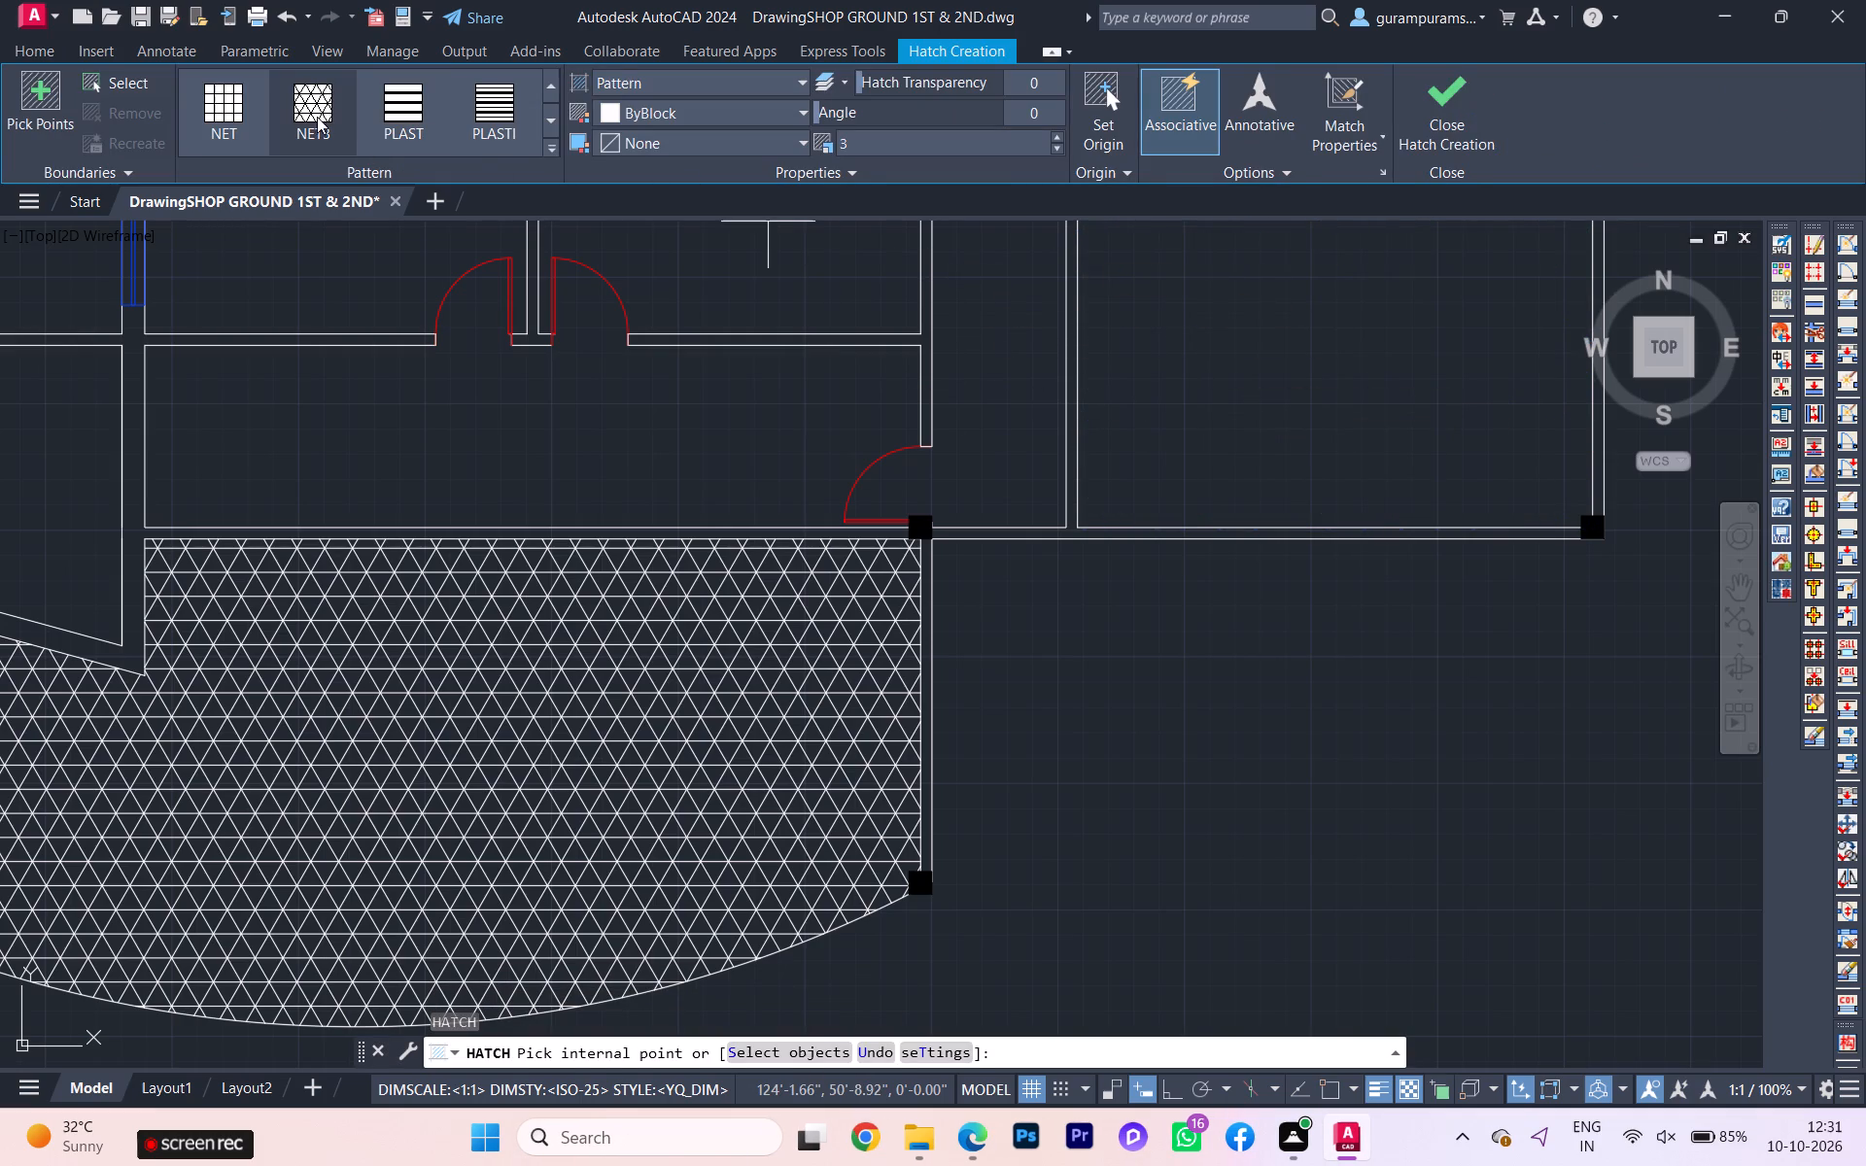
left_click(1277, 375)
left_click(1156, 368)
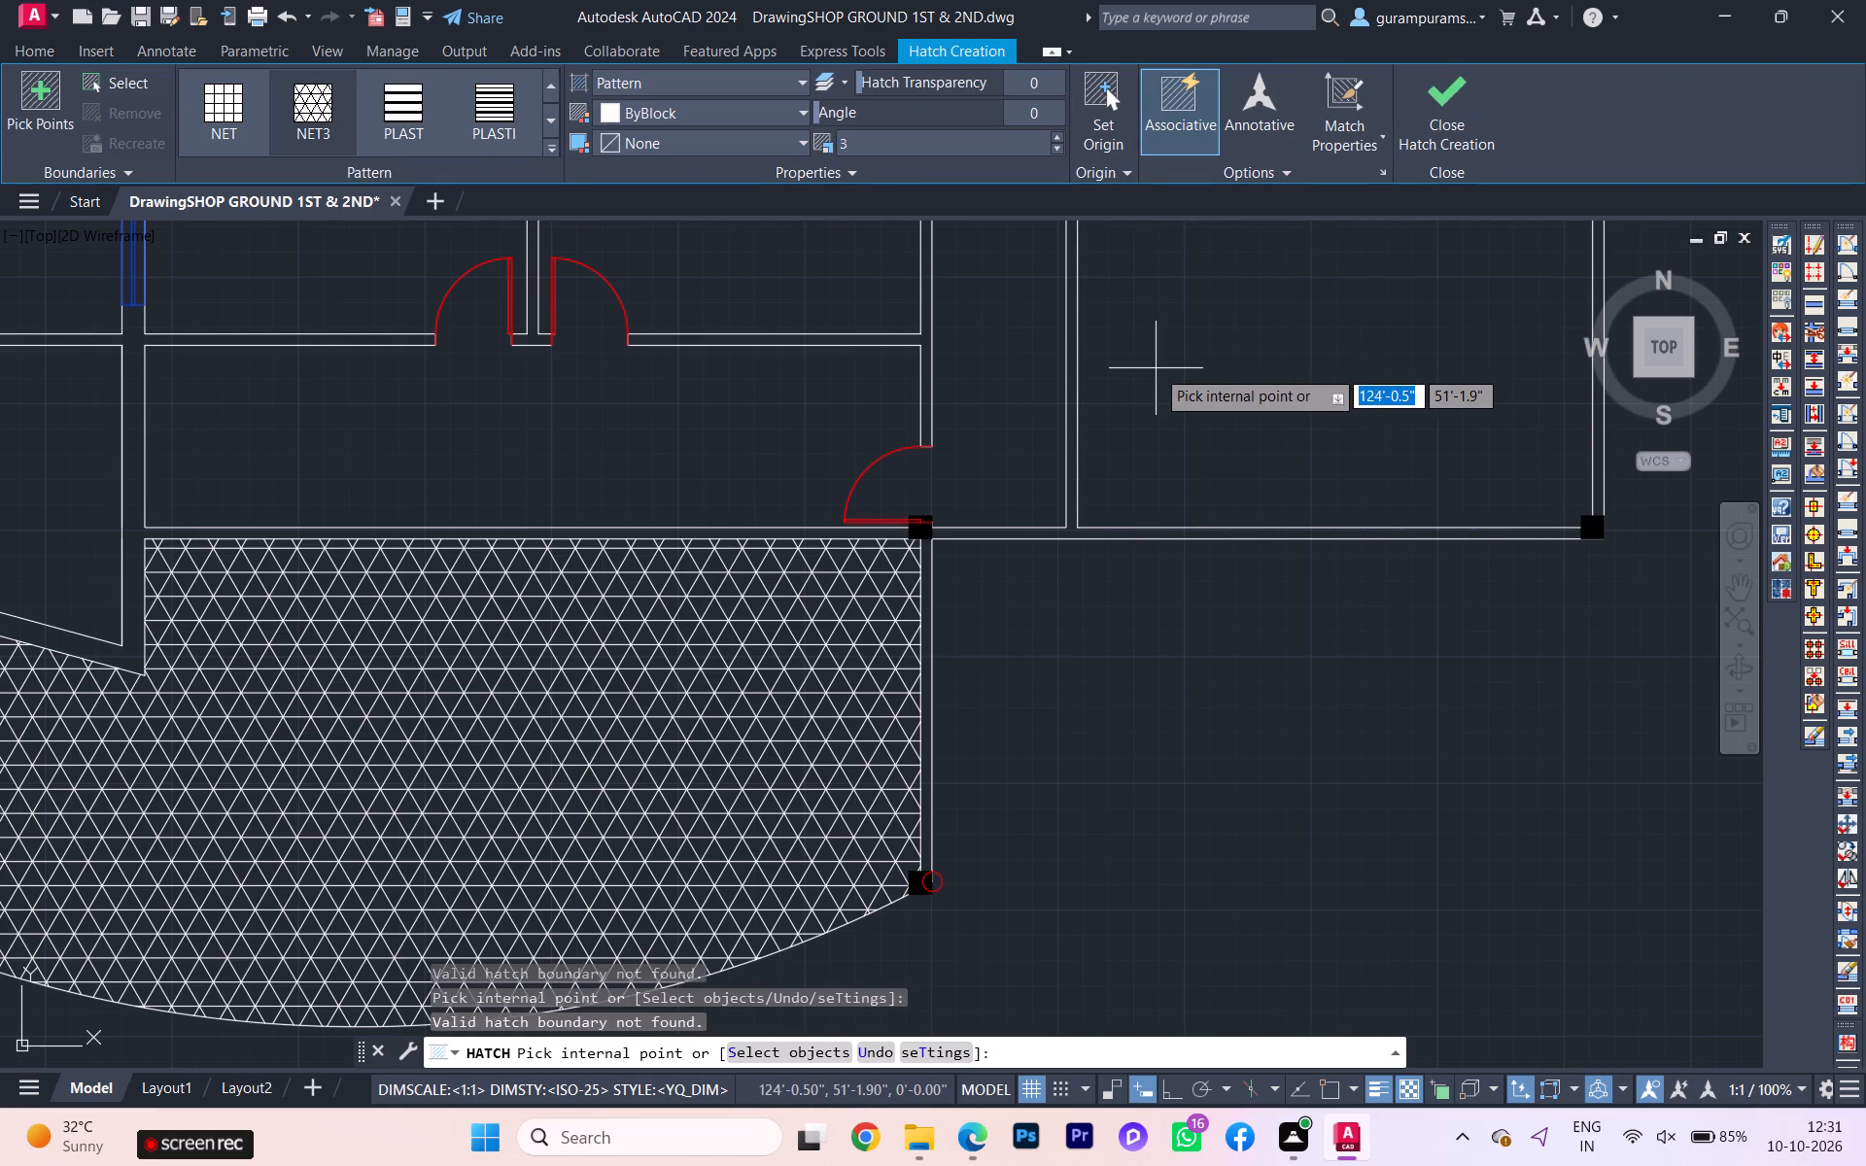
scroll(1148, 384, "down", 3)
middle_click_drag(1146, 399, 1064, 574)
scroll(1104, 427, "up", 1)
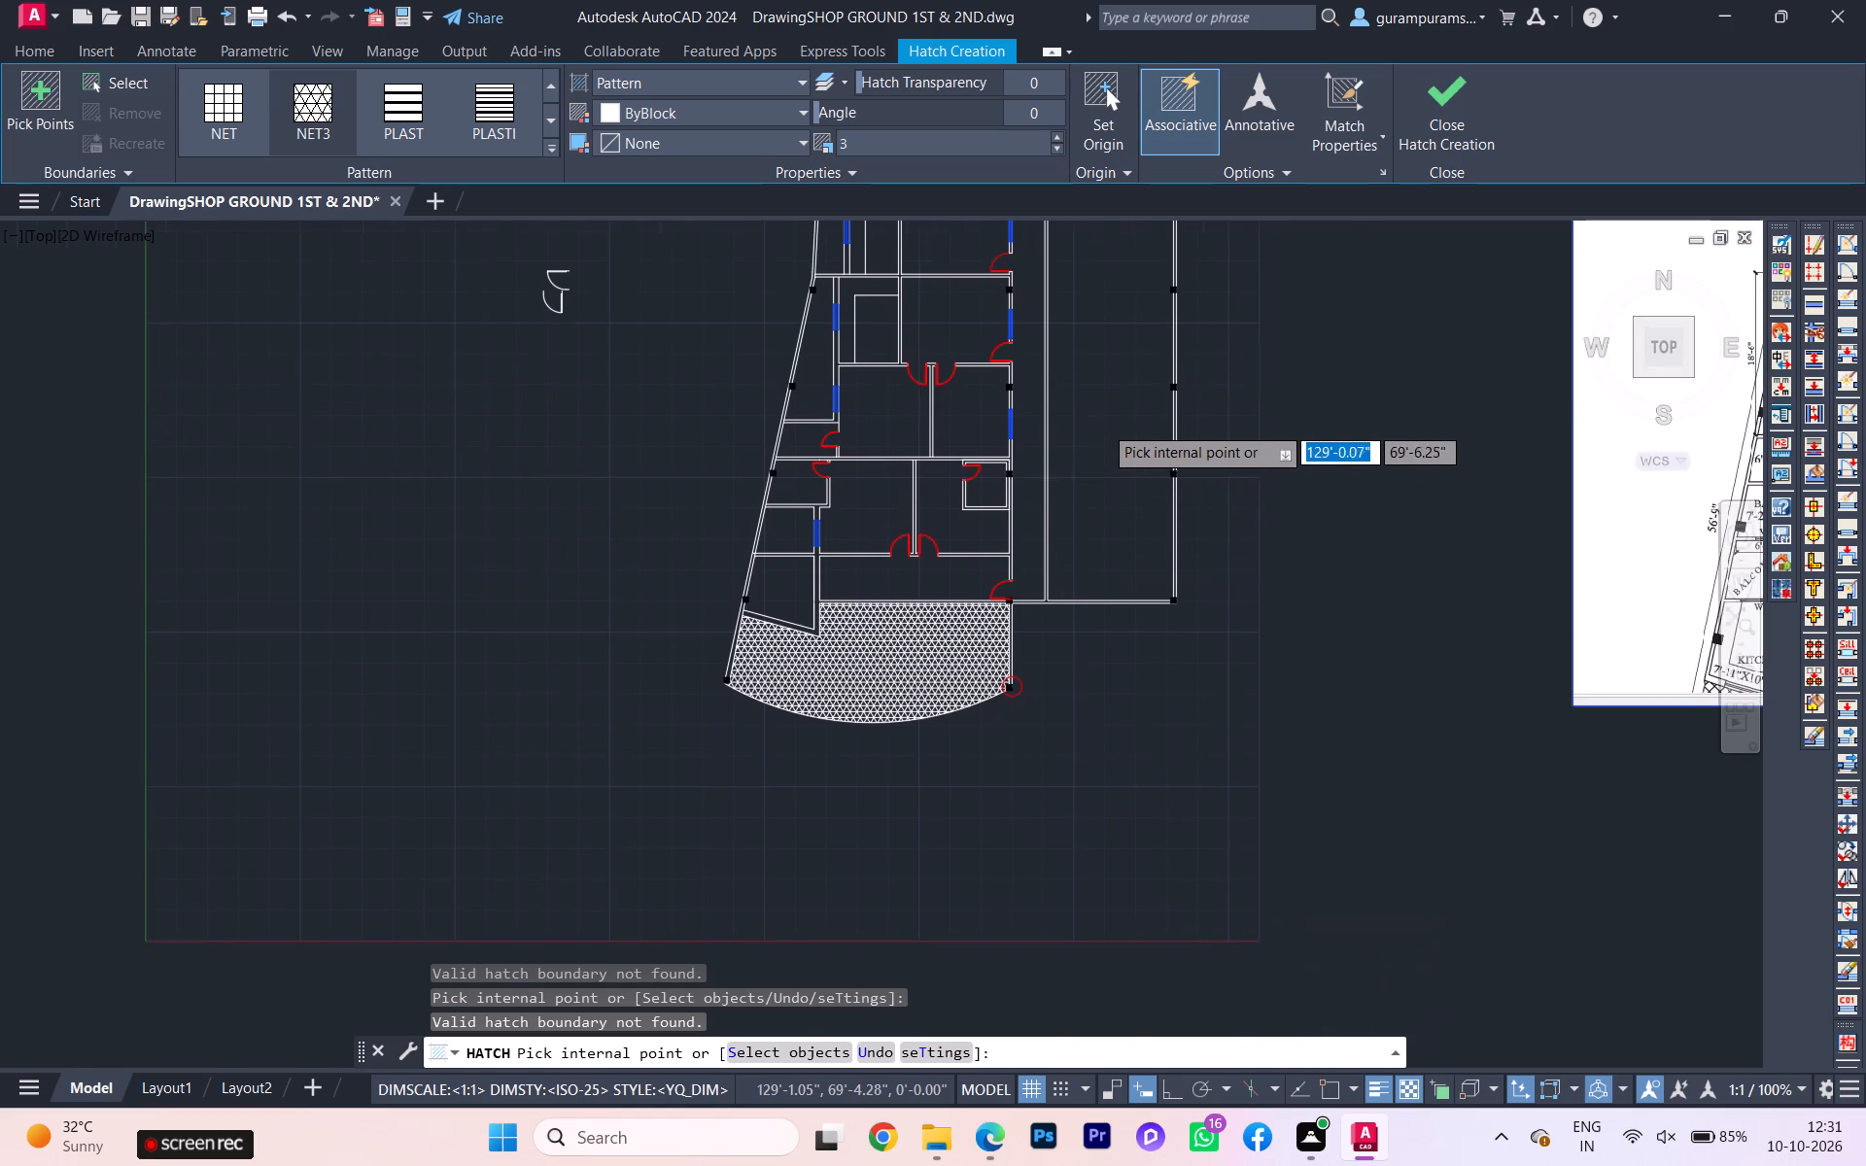
scroll(1092, 430, "down", 2)
middle_click_drag(1084, 441, 1019, 525)
scroll(1046, 387, "up", 1)
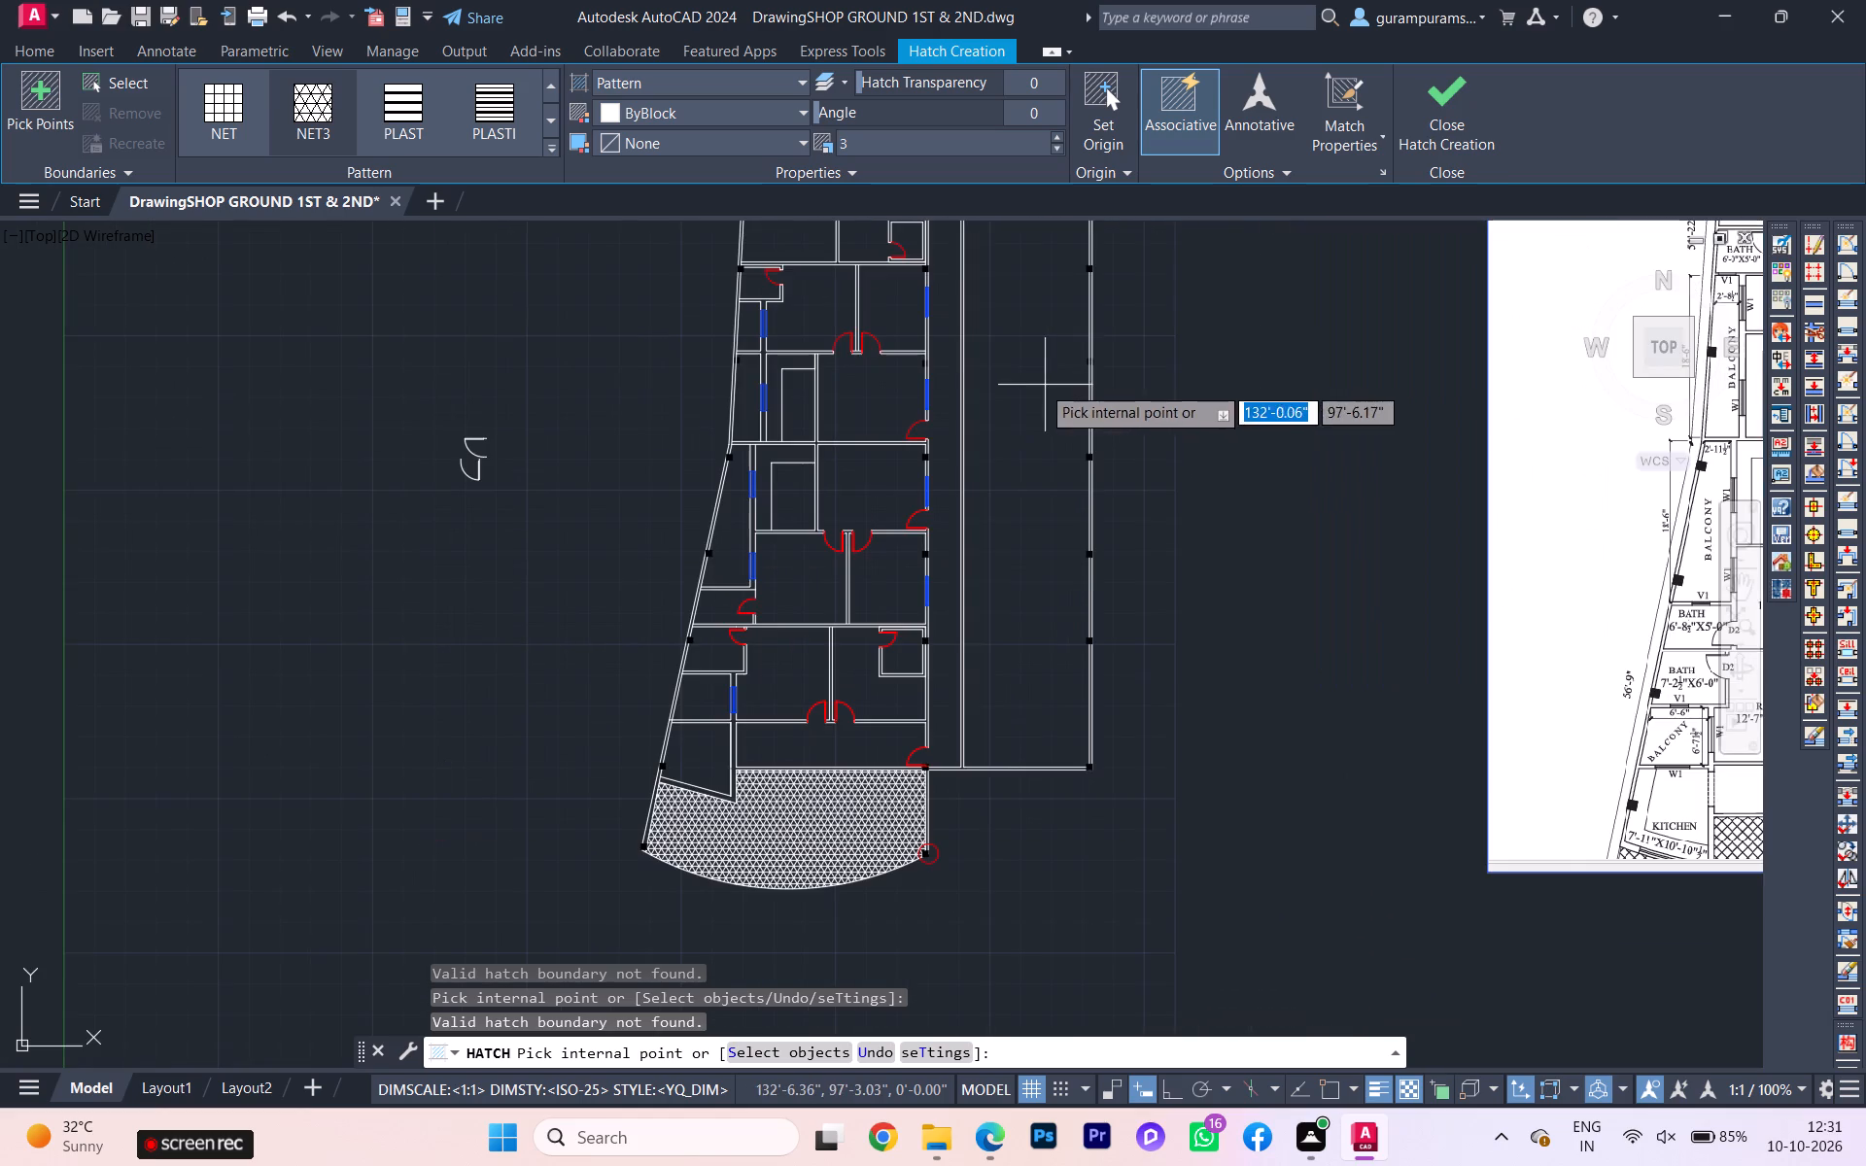
left_click(1038, 385)
scroll(1007, 381, "up", 3)
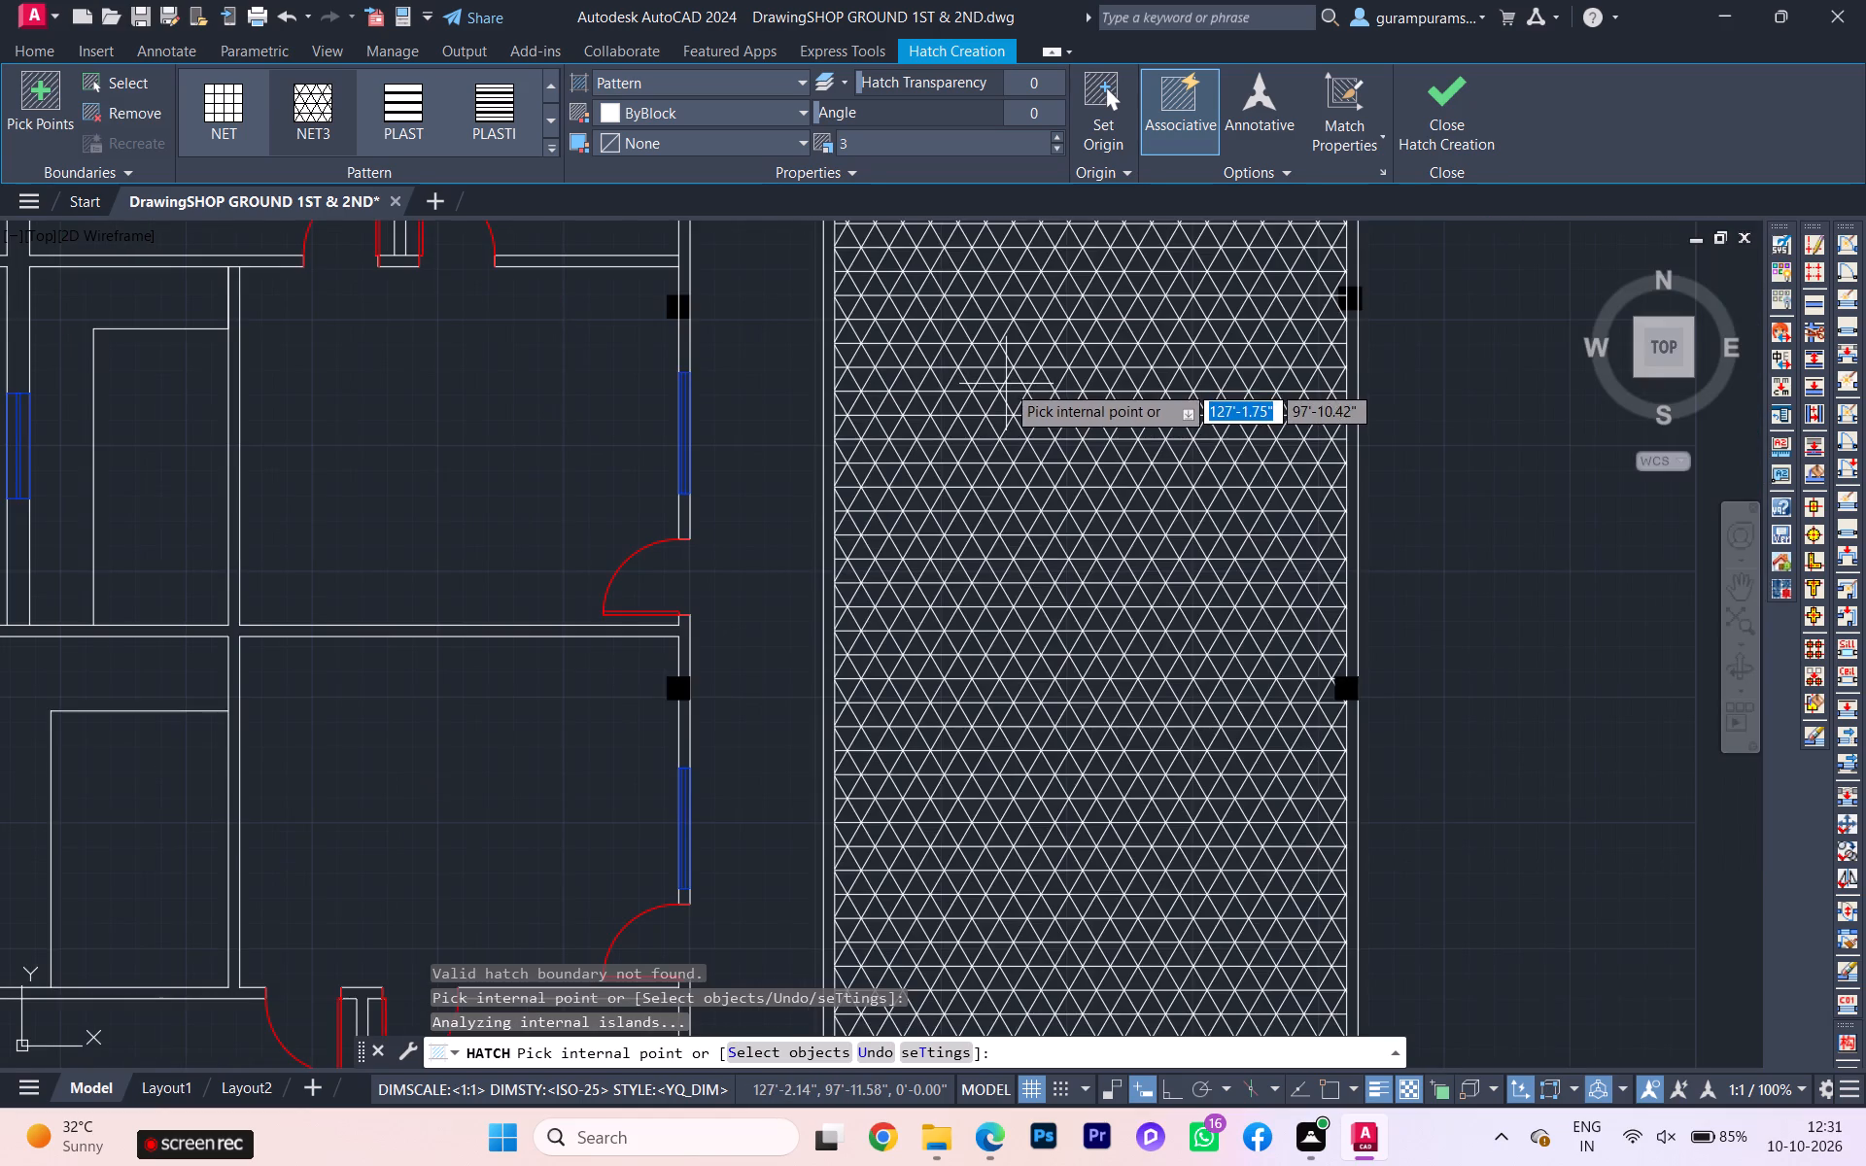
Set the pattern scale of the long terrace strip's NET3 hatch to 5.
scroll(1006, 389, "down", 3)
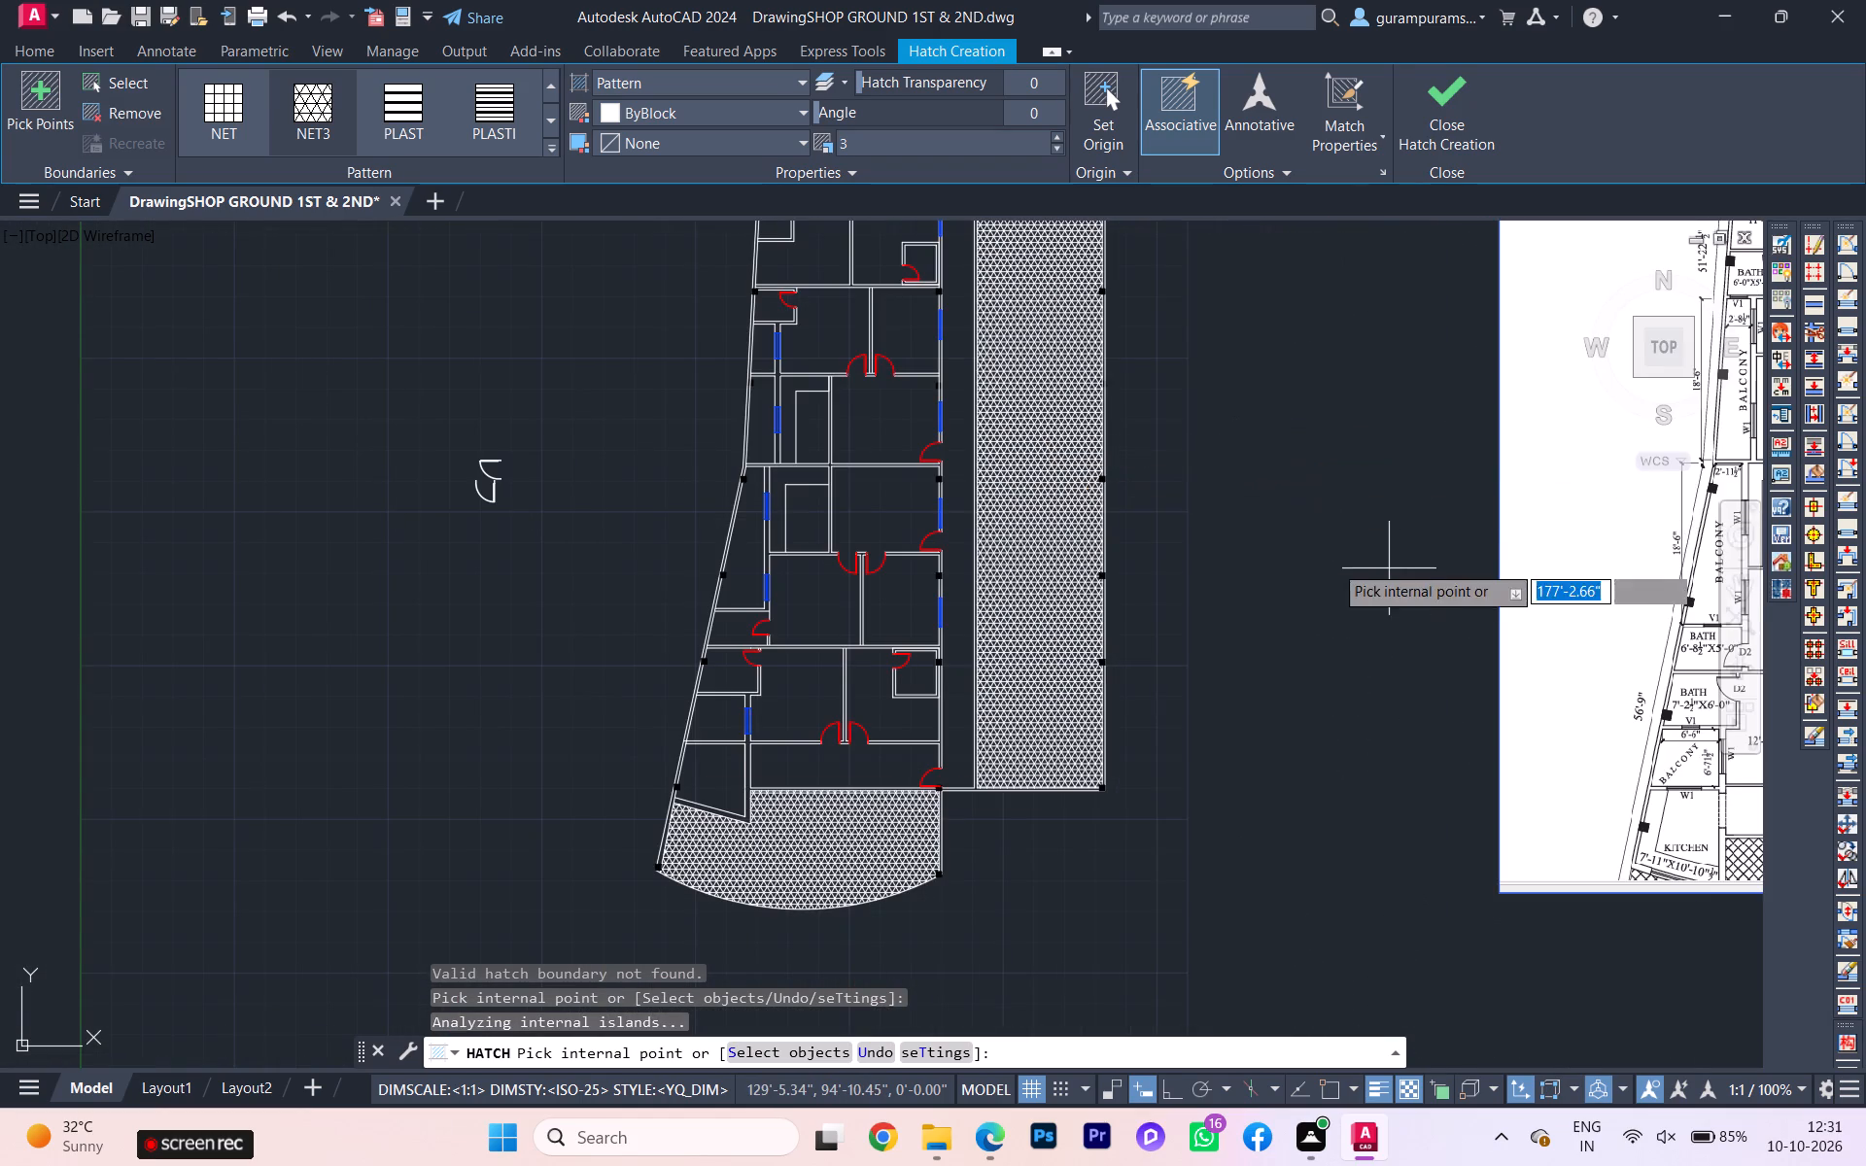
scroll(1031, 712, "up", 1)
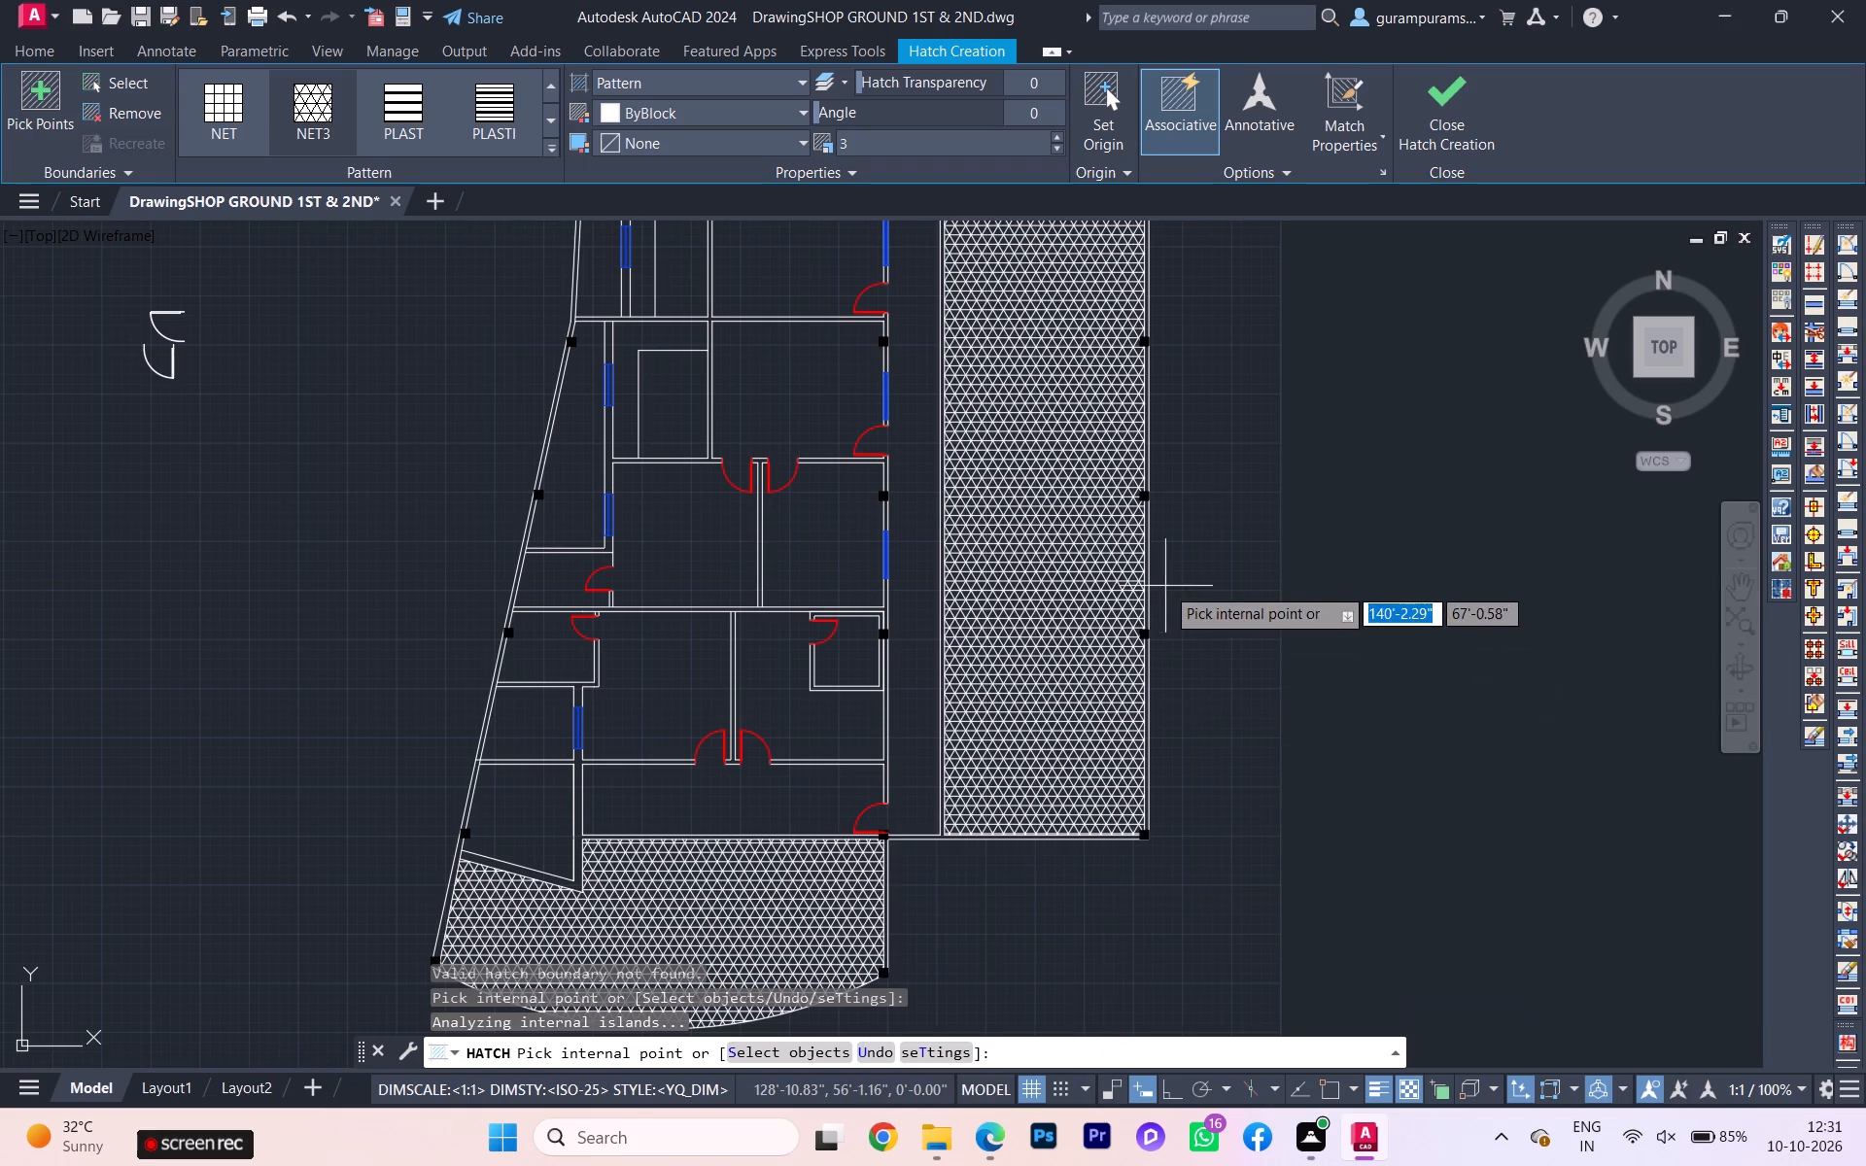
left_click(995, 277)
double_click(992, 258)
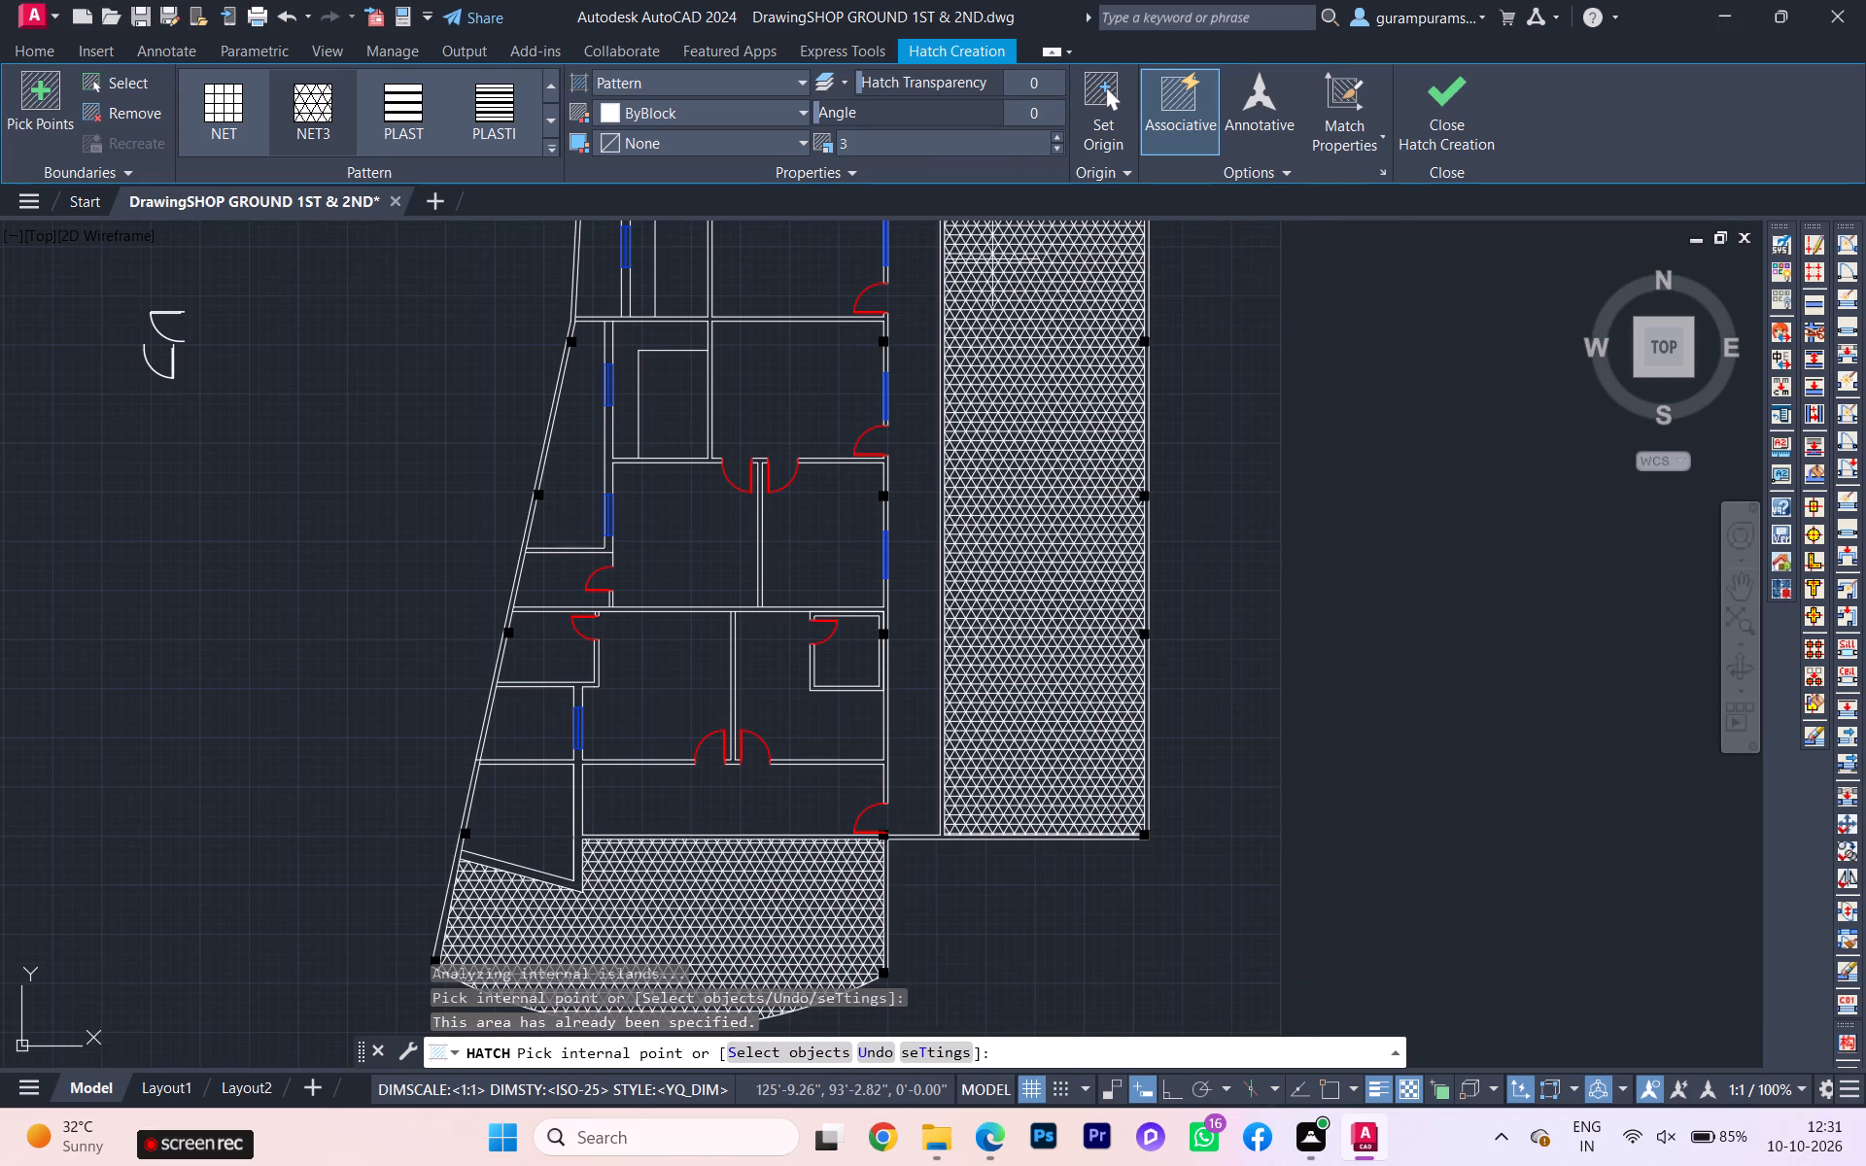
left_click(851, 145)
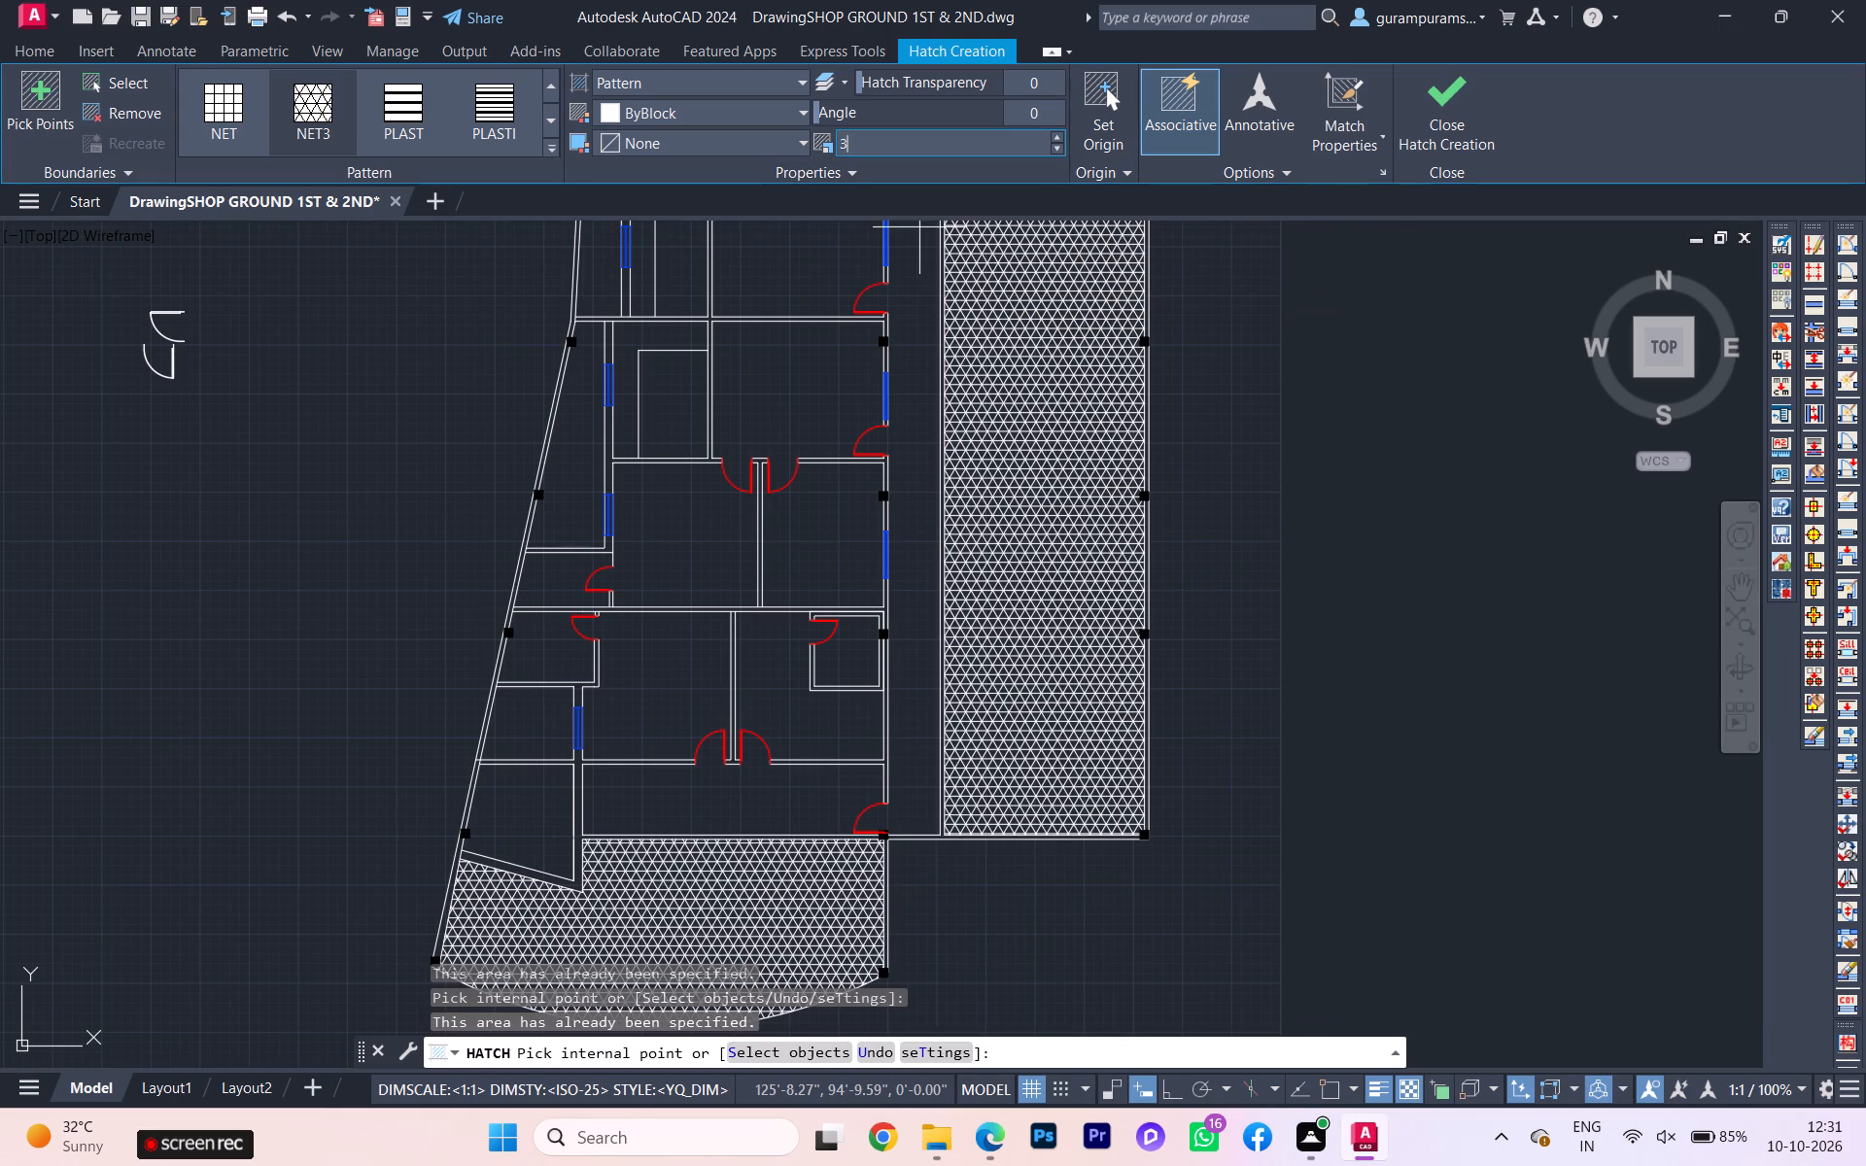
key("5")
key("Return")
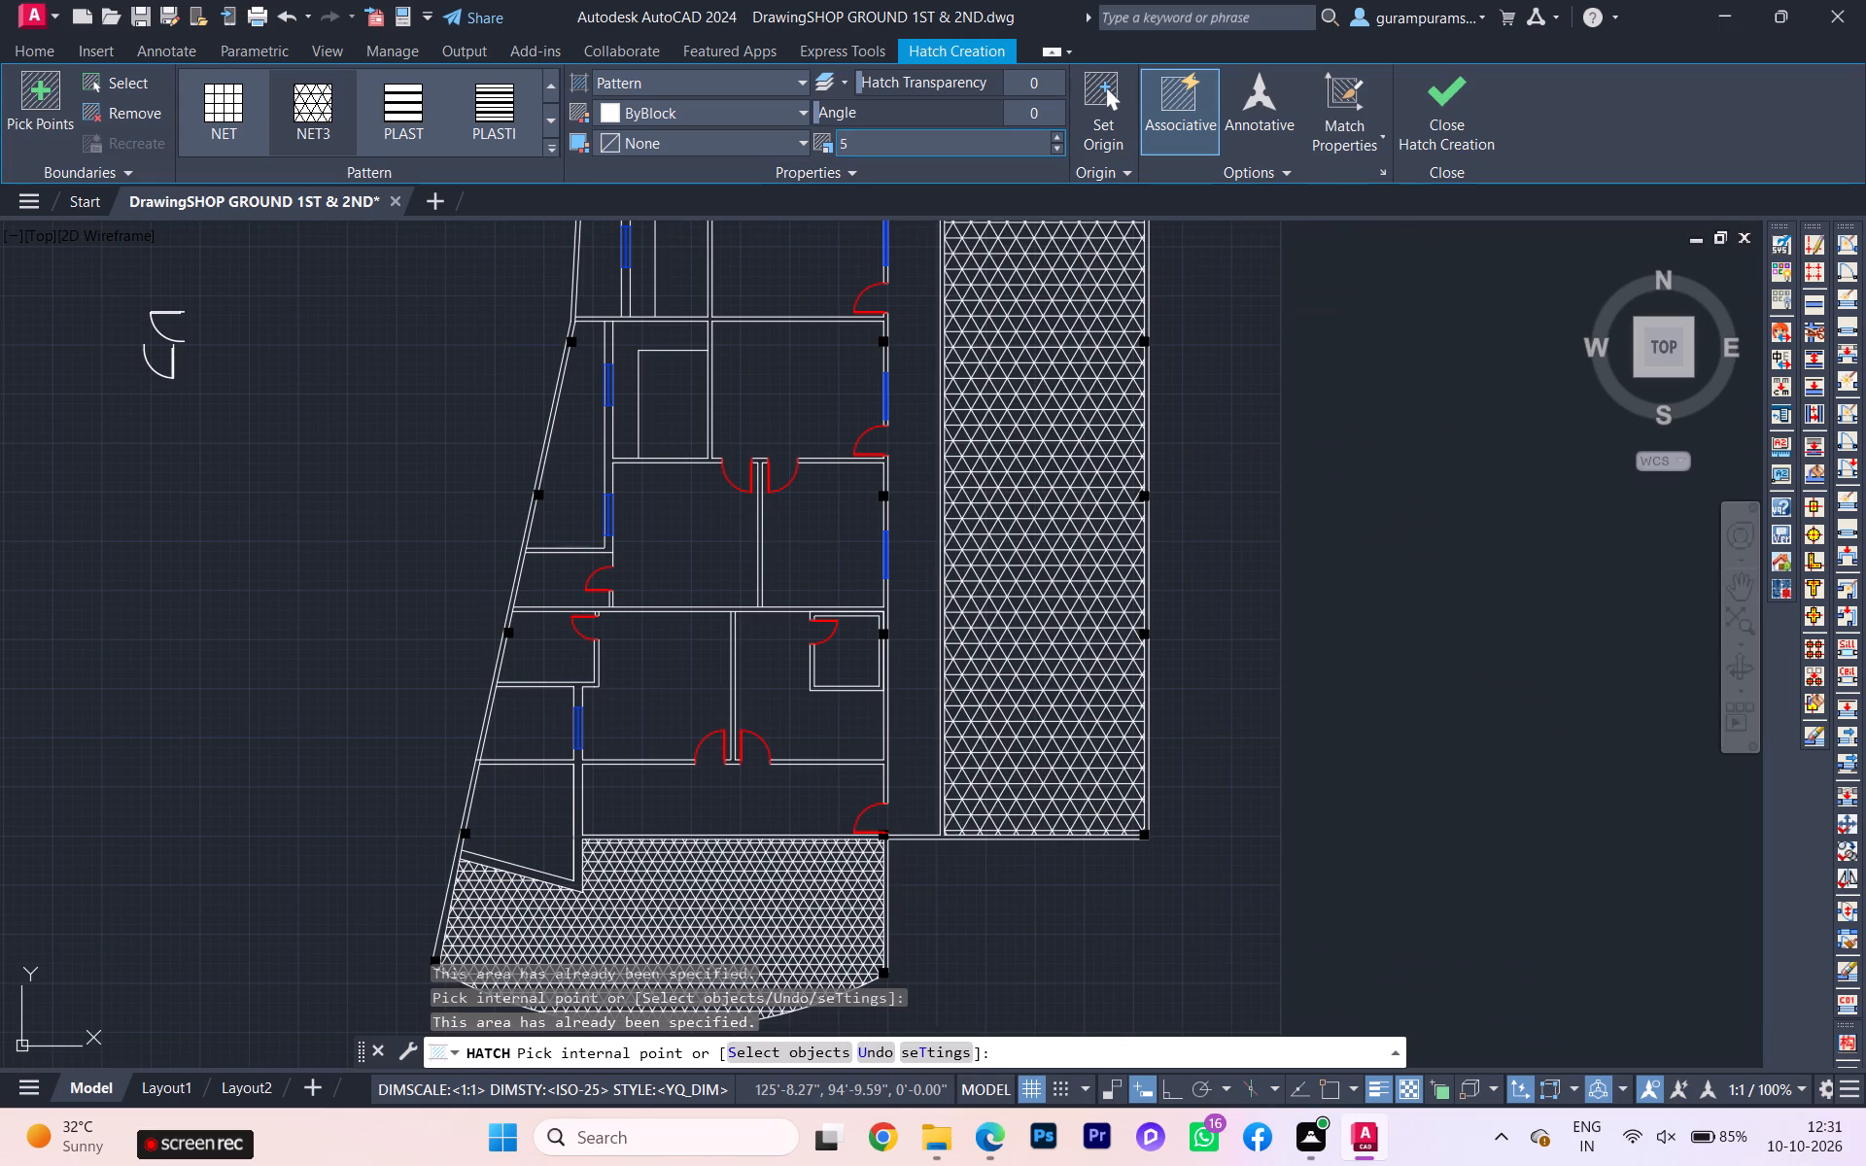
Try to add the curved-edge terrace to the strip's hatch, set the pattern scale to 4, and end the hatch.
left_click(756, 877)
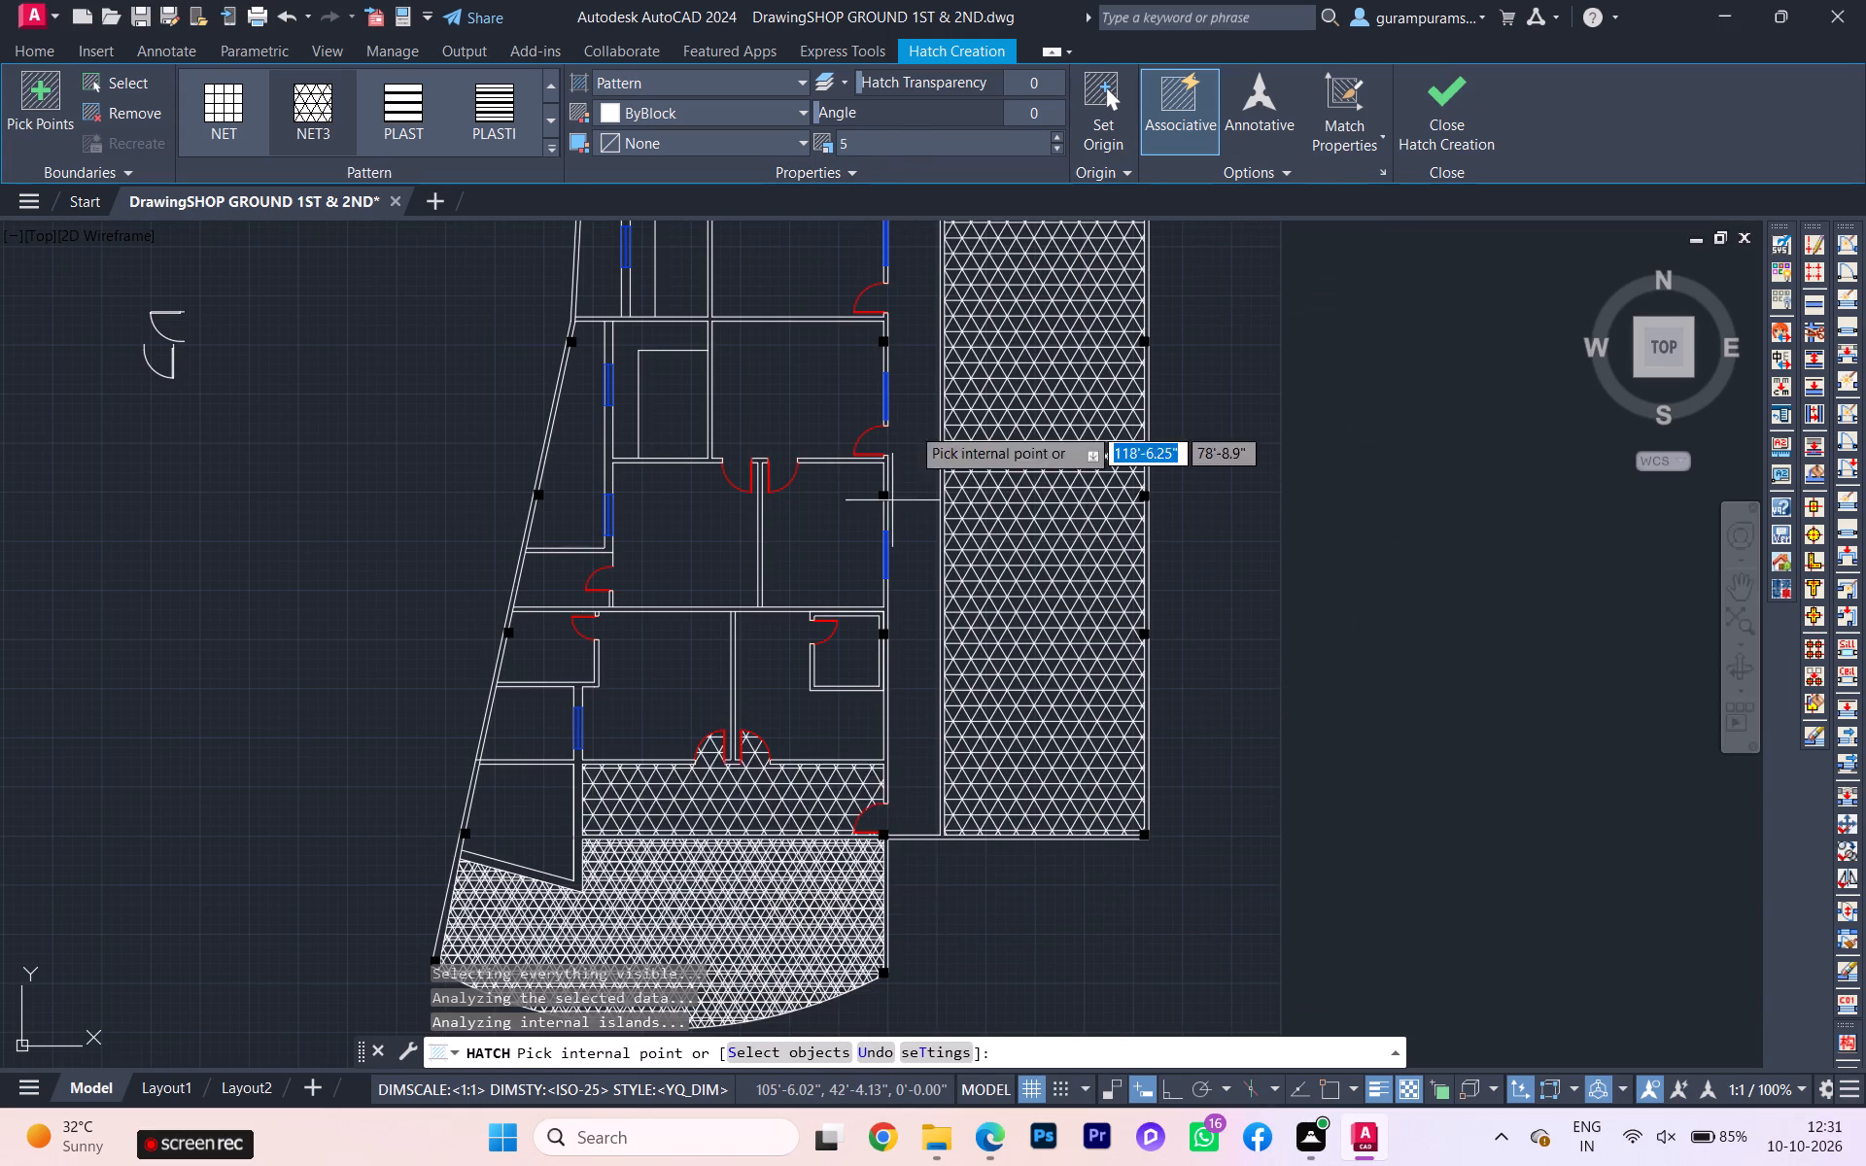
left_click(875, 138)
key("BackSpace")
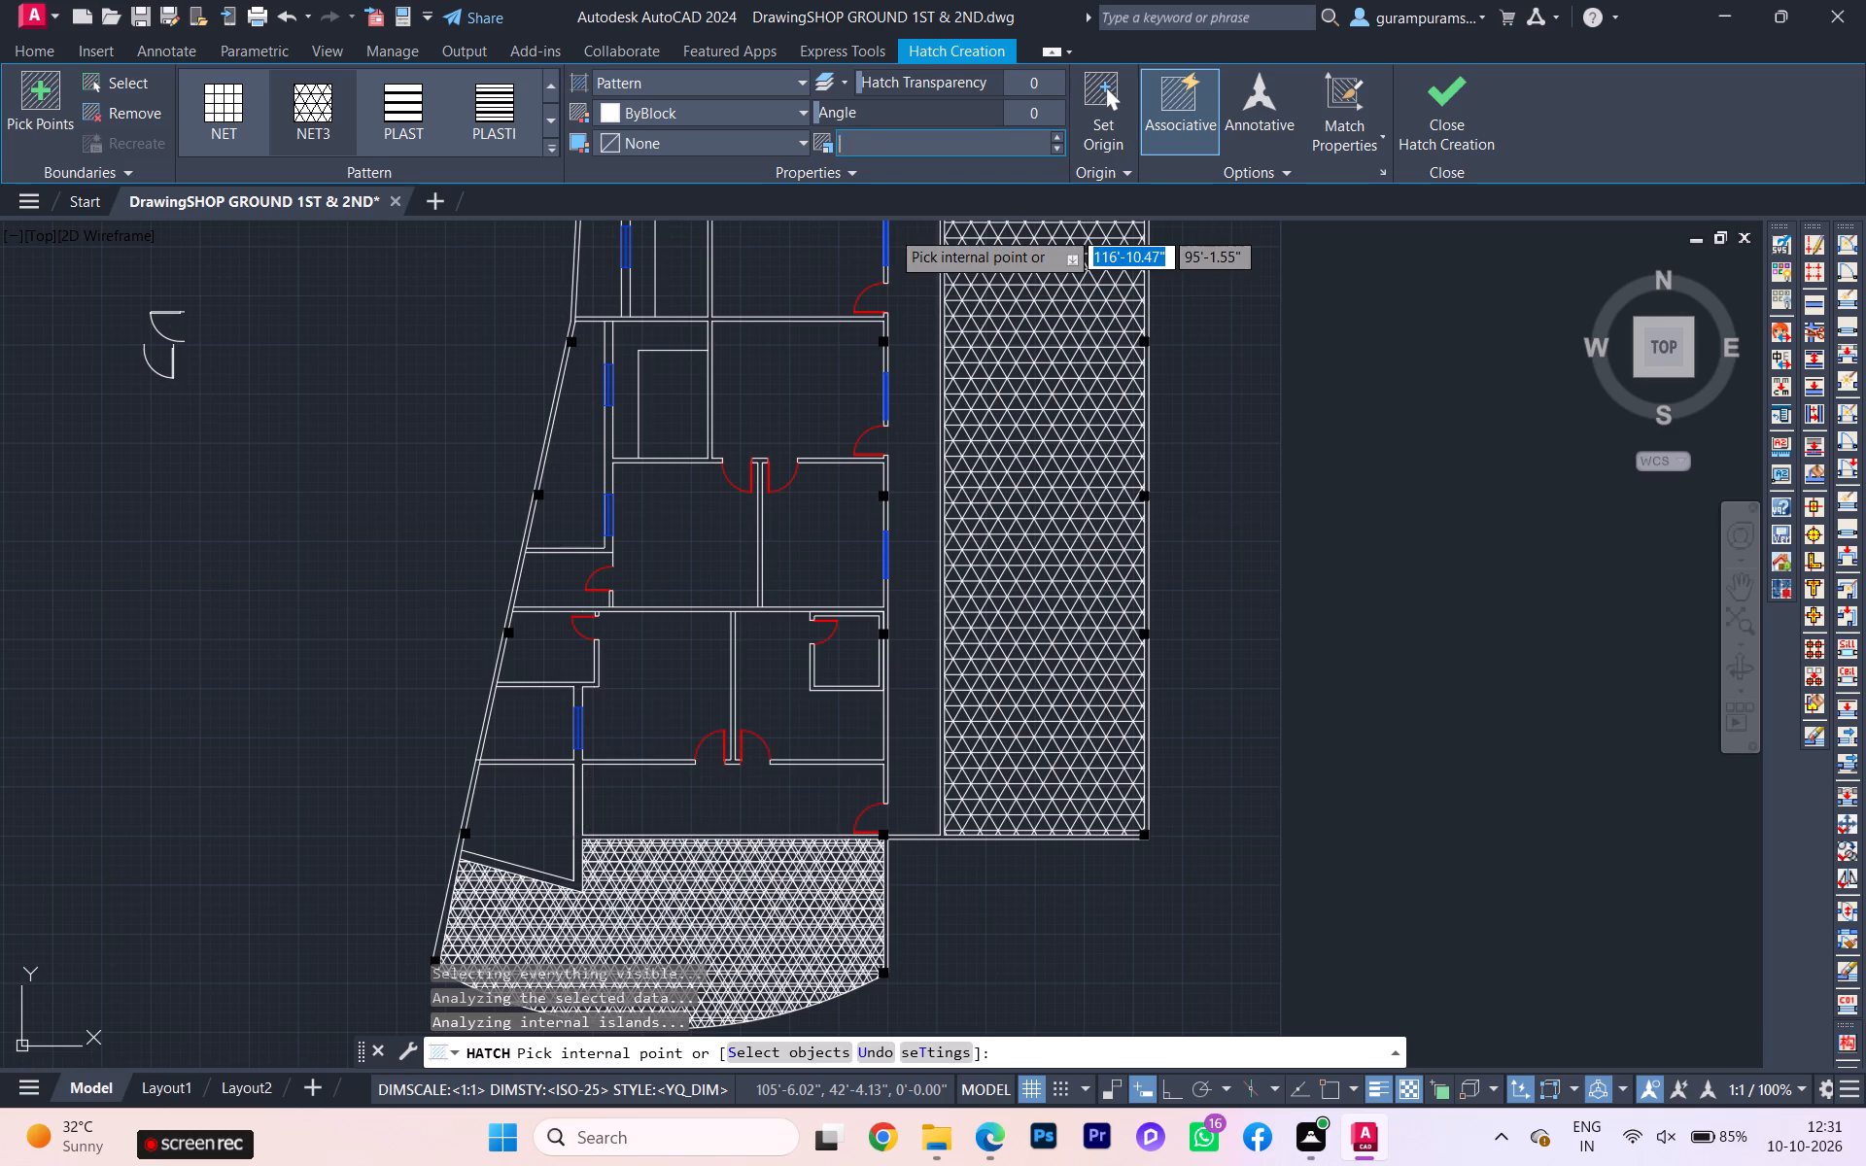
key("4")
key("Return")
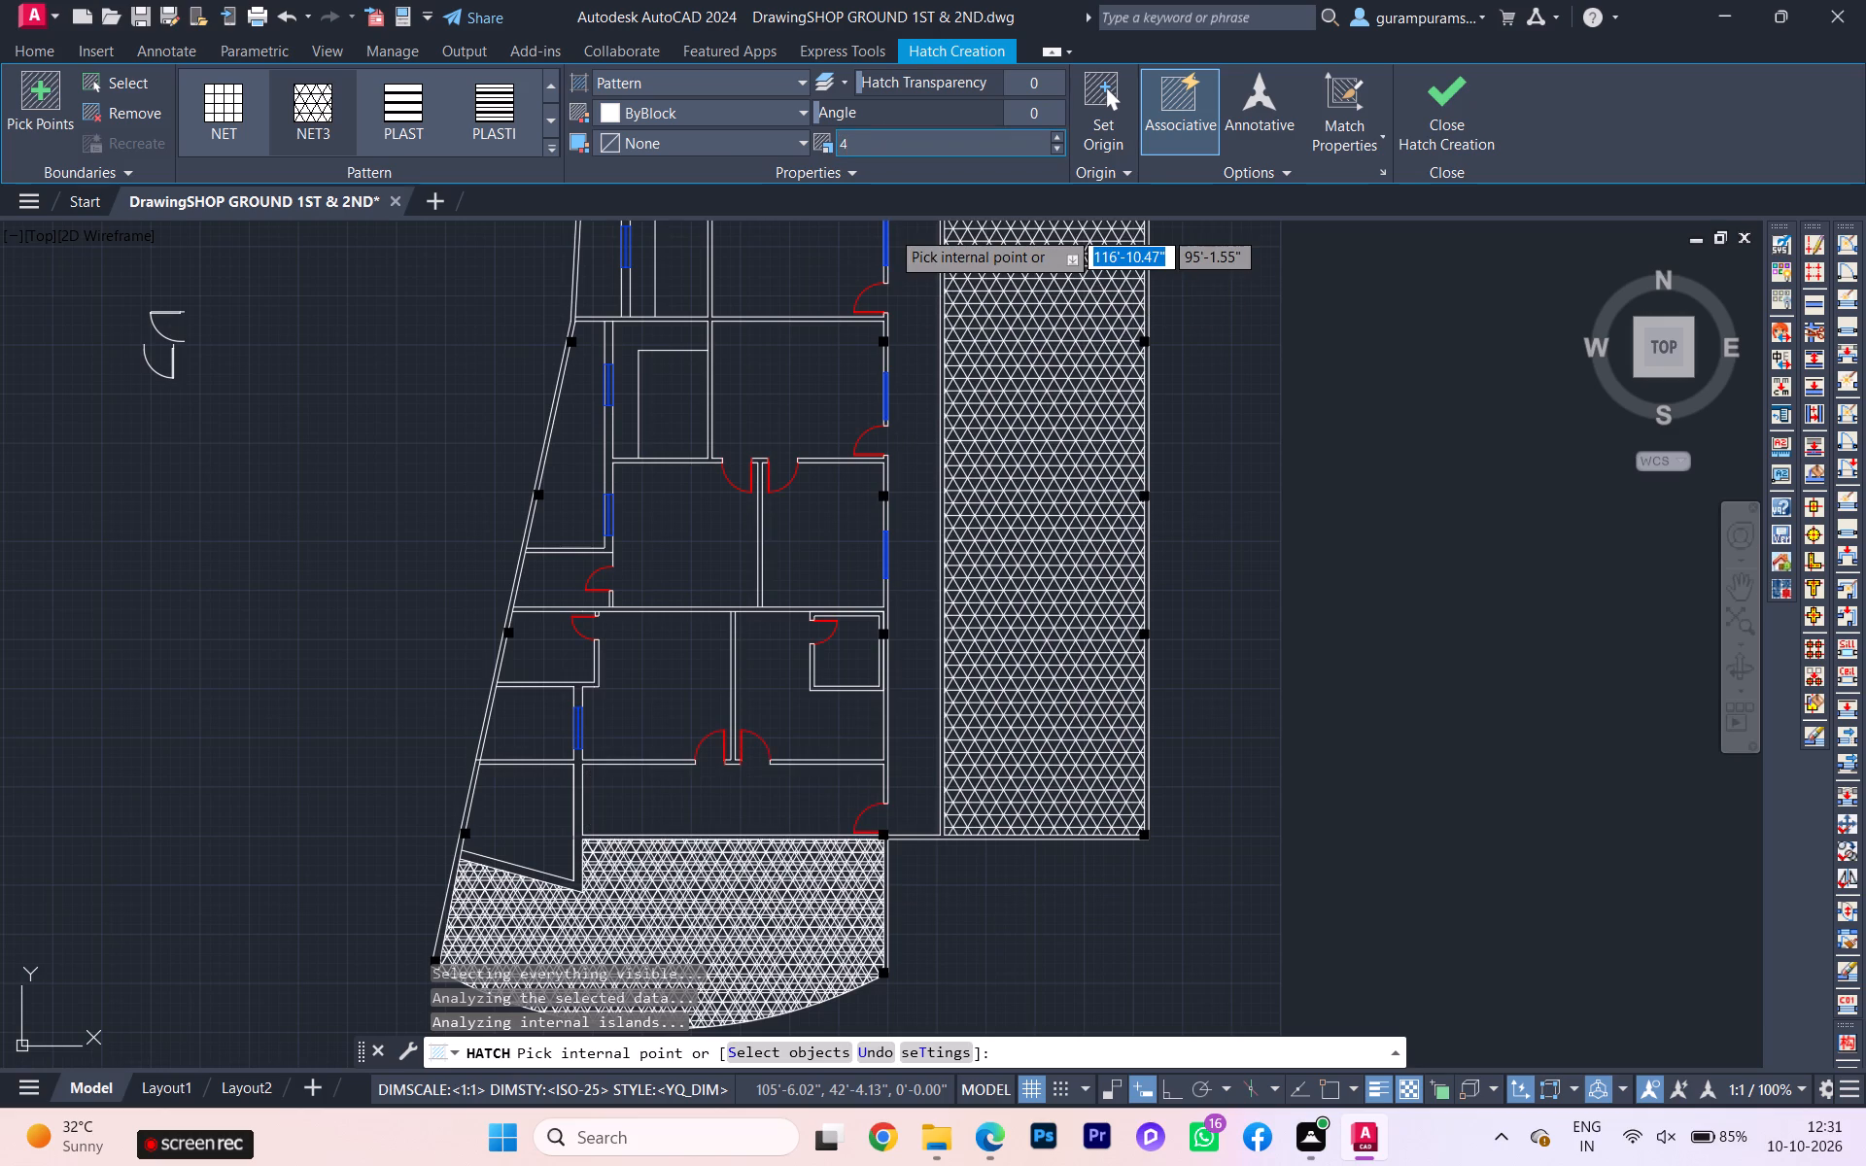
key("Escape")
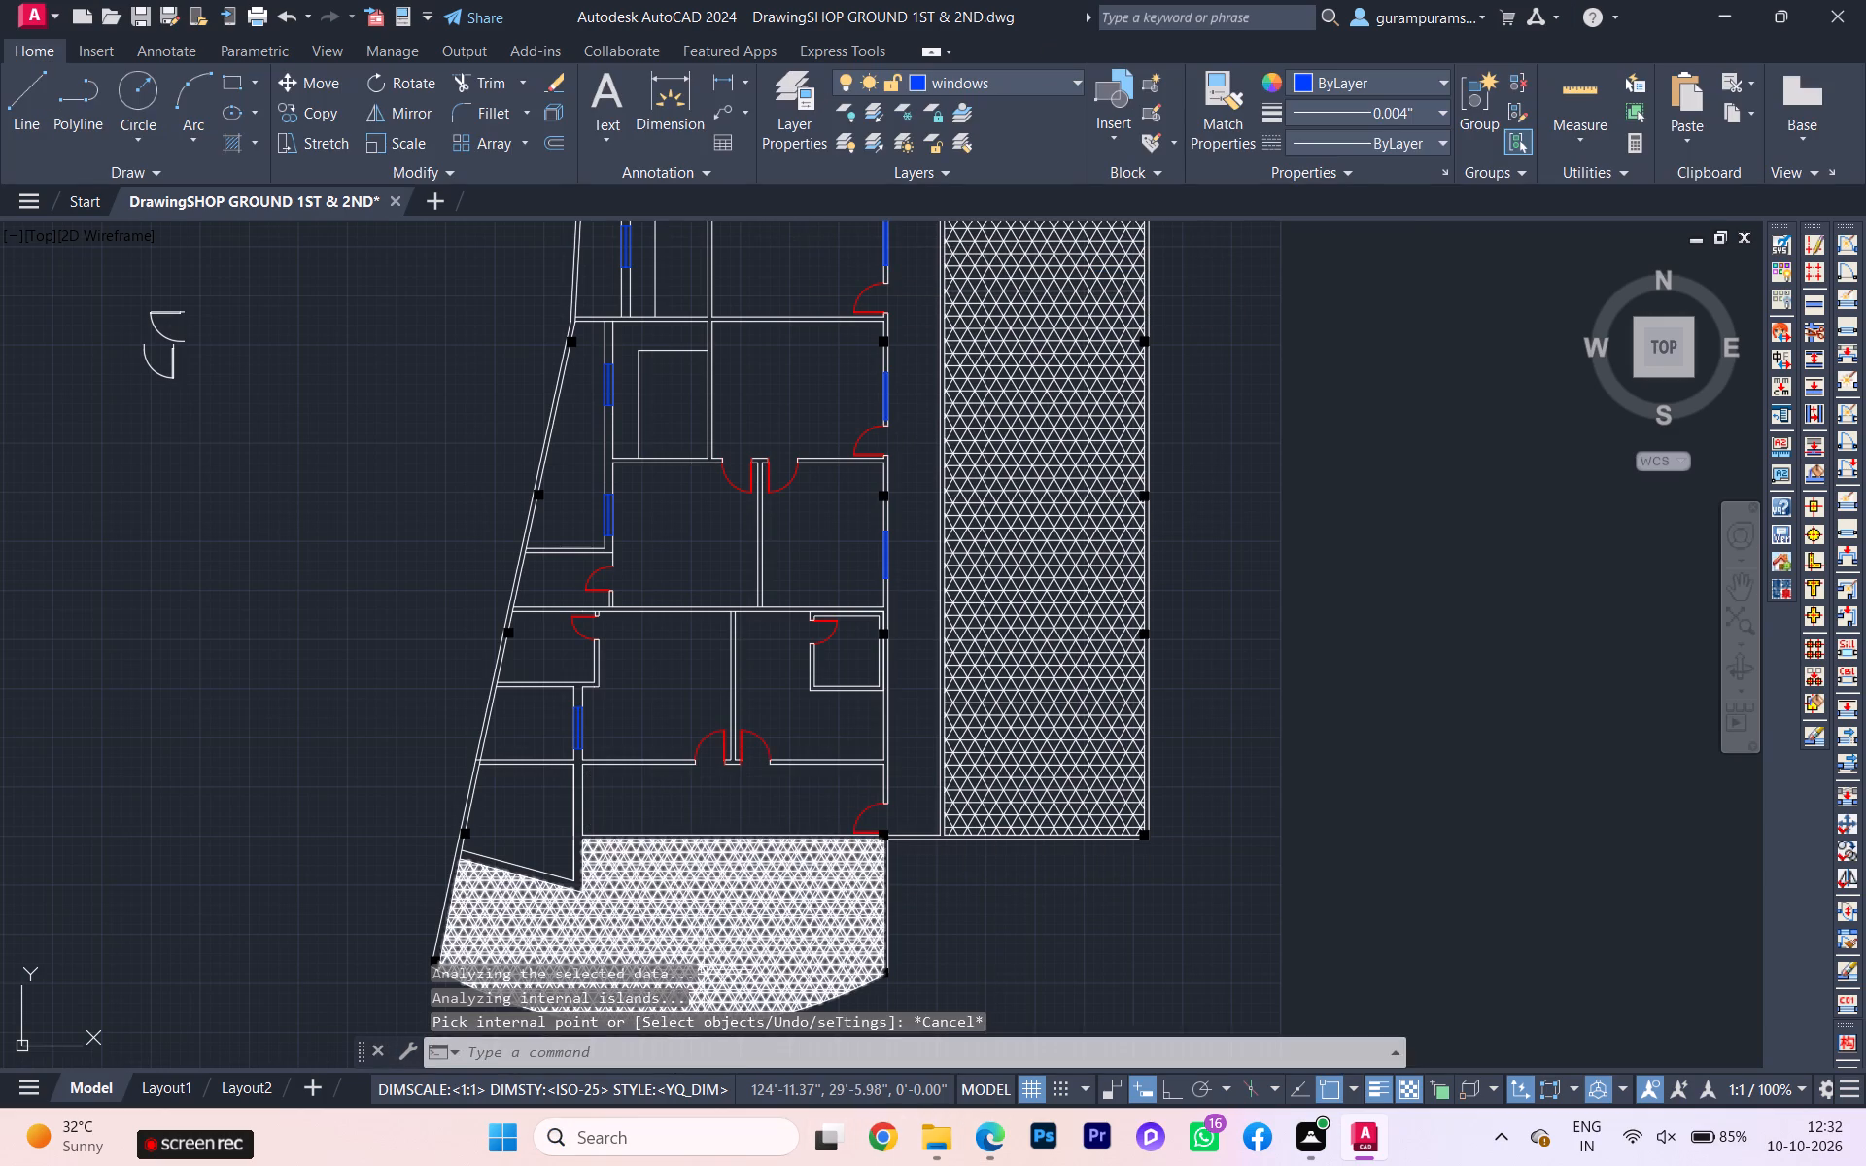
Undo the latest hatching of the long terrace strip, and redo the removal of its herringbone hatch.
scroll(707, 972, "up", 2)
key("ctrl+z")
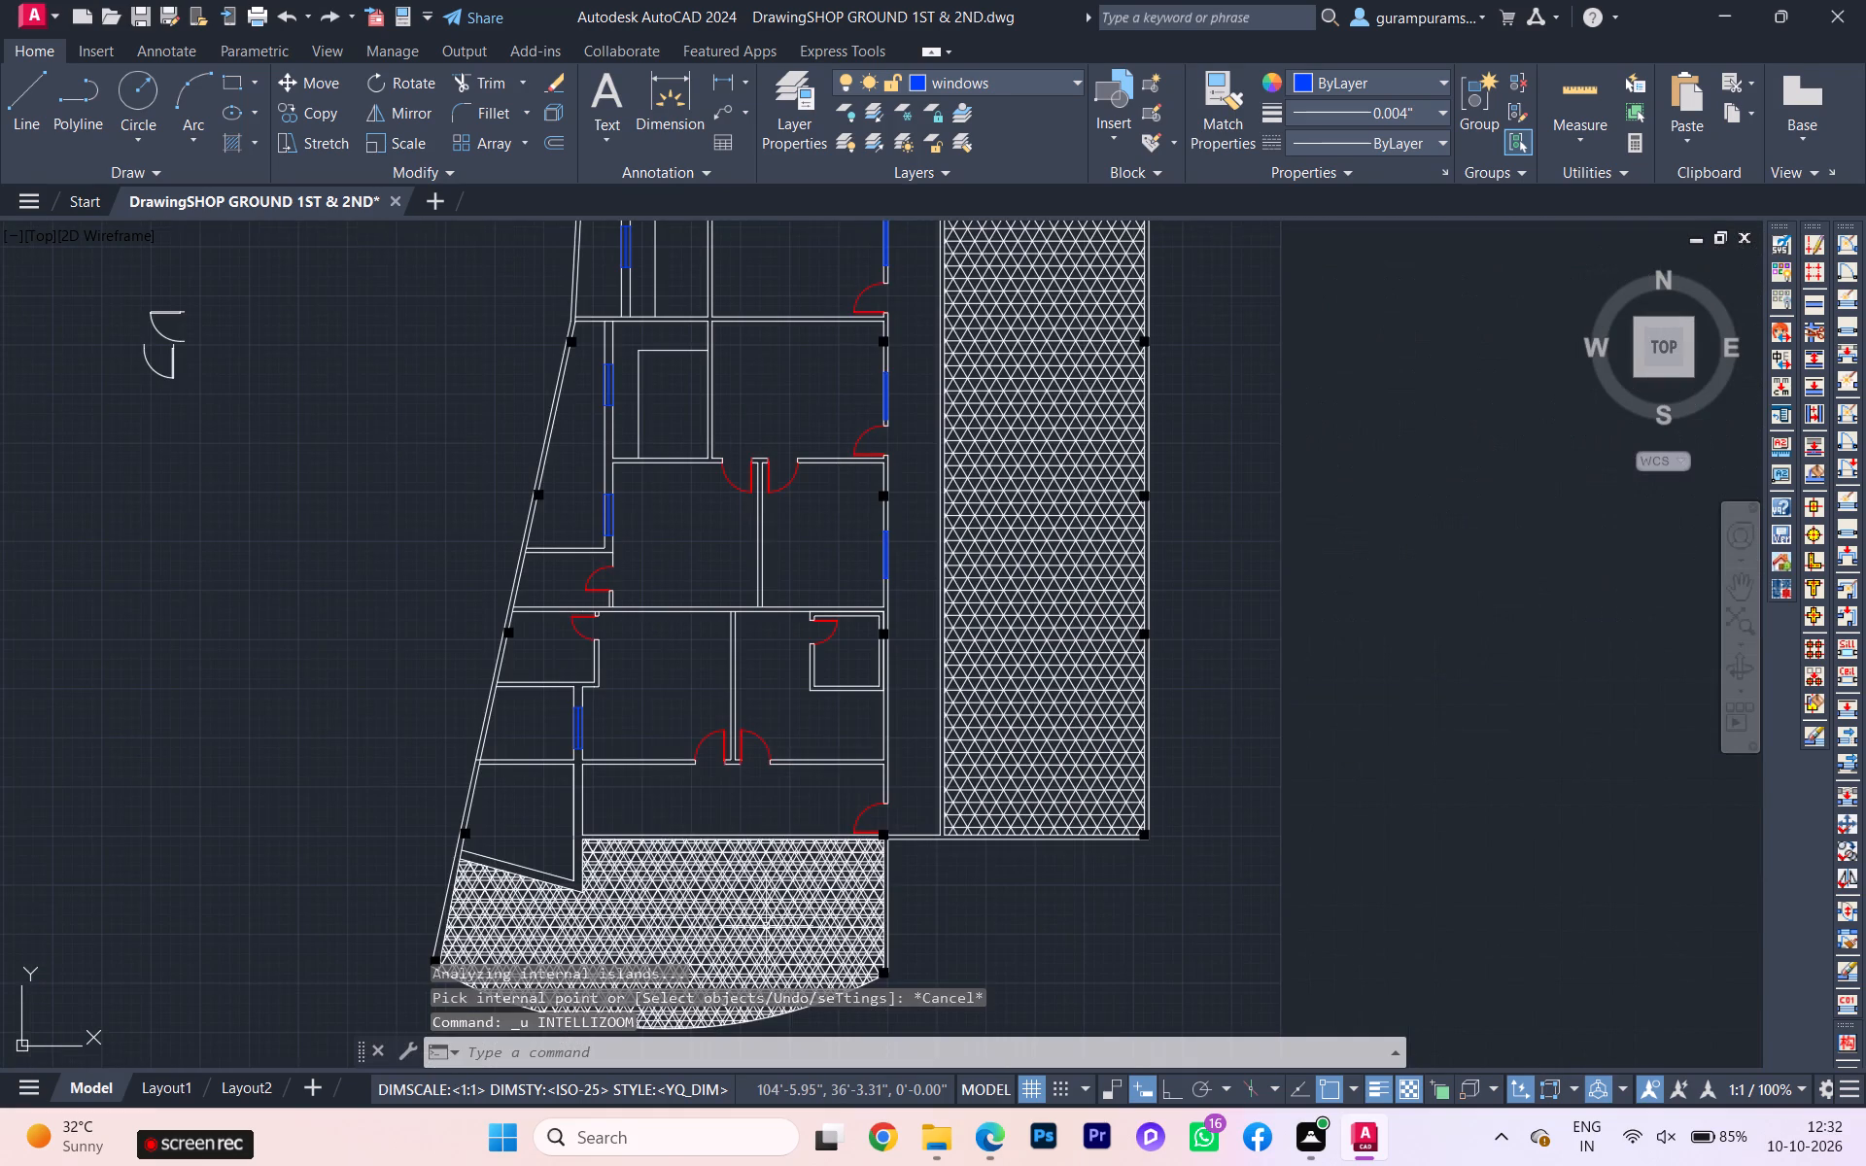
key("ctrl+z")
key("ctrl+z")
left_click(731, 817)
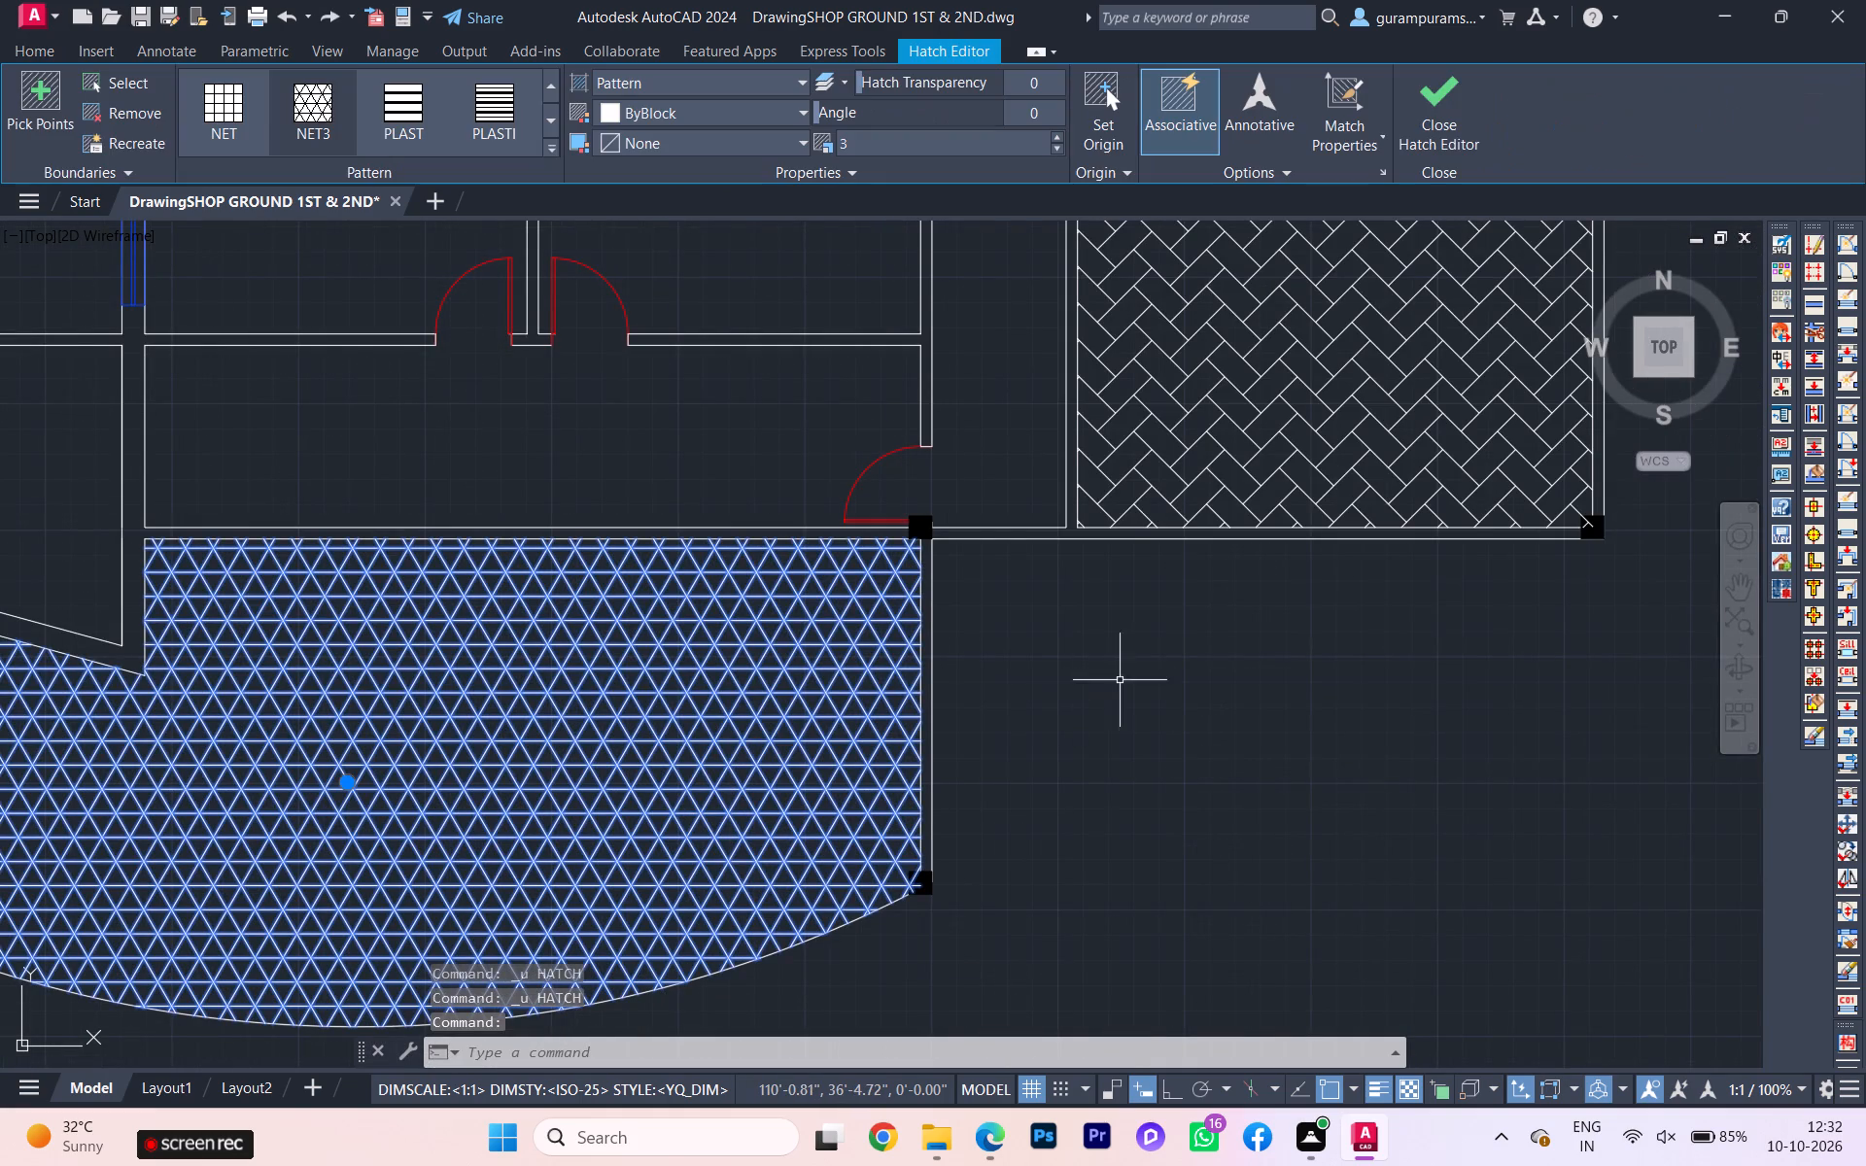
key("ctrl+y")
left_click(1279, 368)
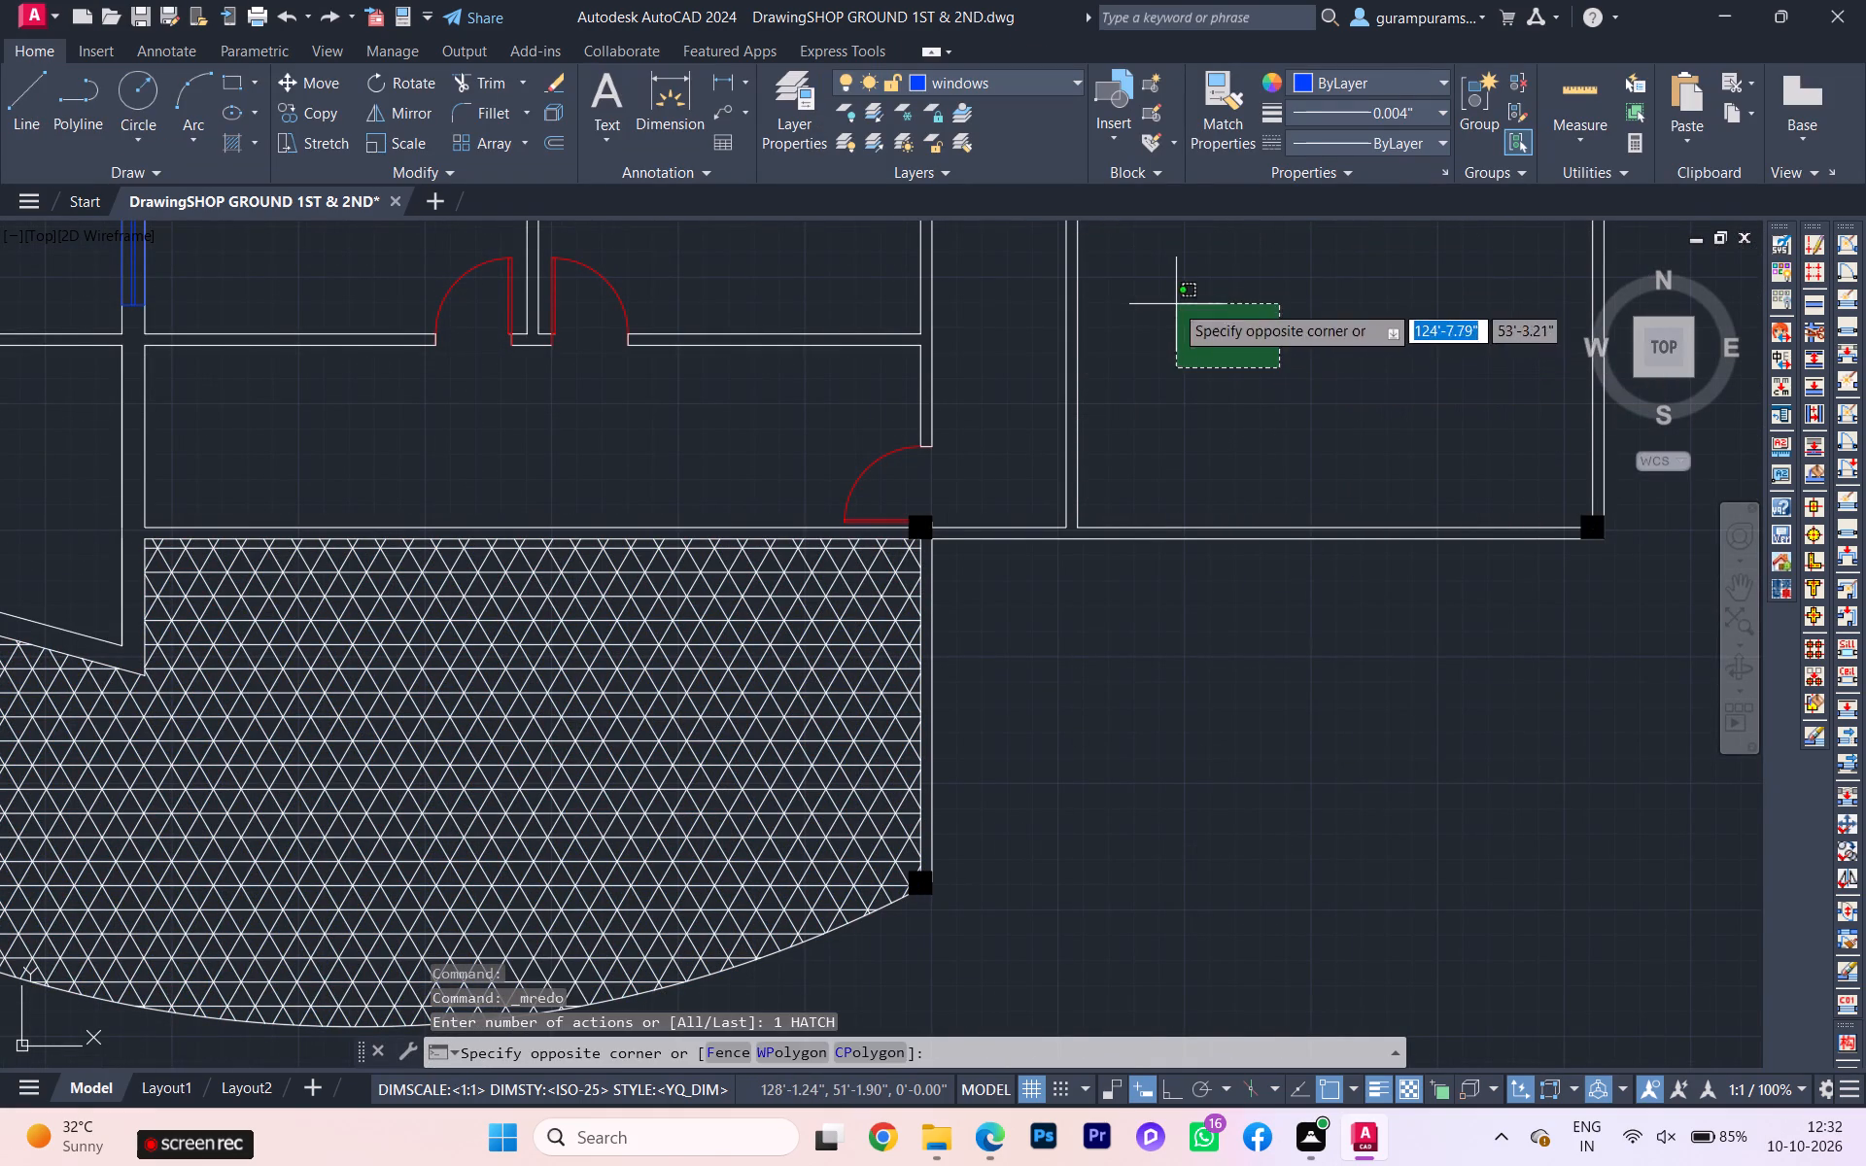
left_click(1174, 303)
Hatch the long terrace strip beside the passage with the NET3 pattern.
key("h")
key("Return")
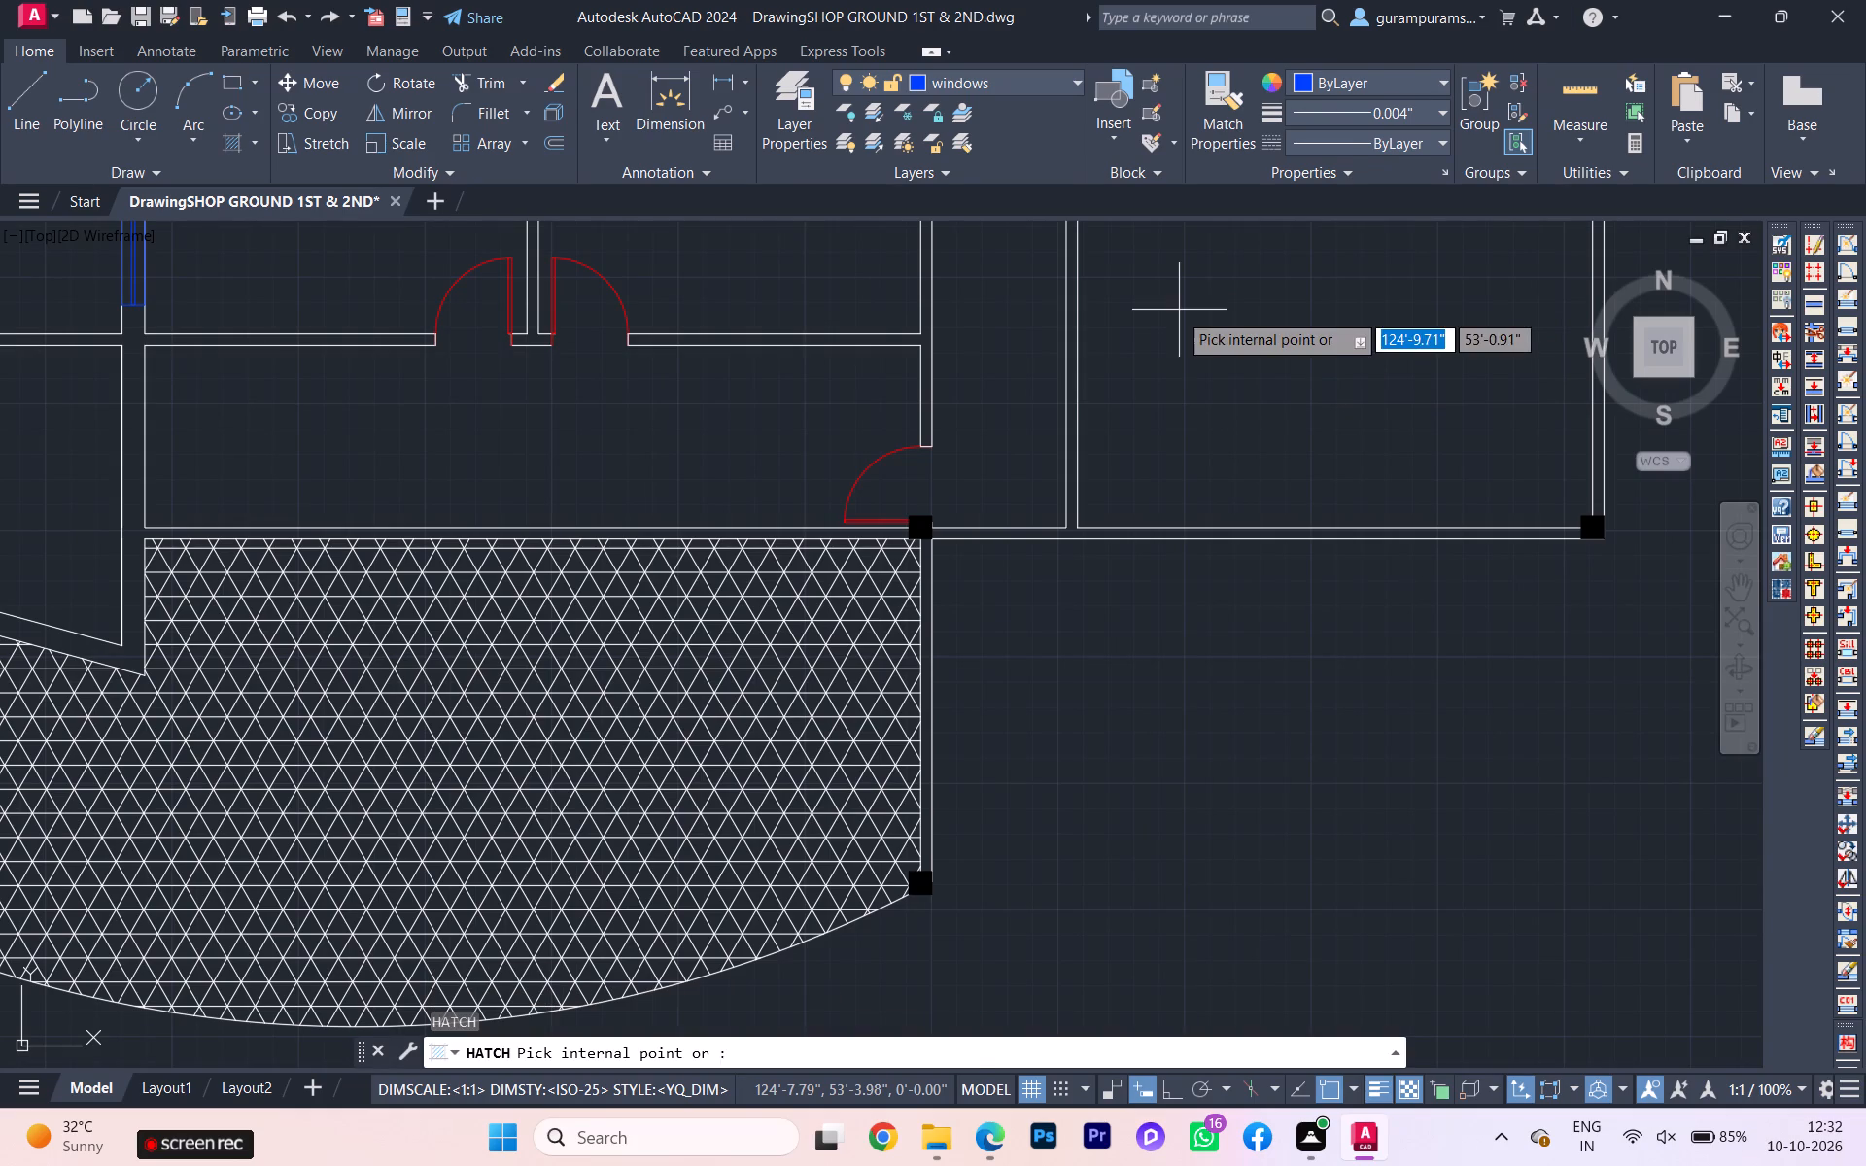
left_click(1170, 316)
left_click(1138, 324)
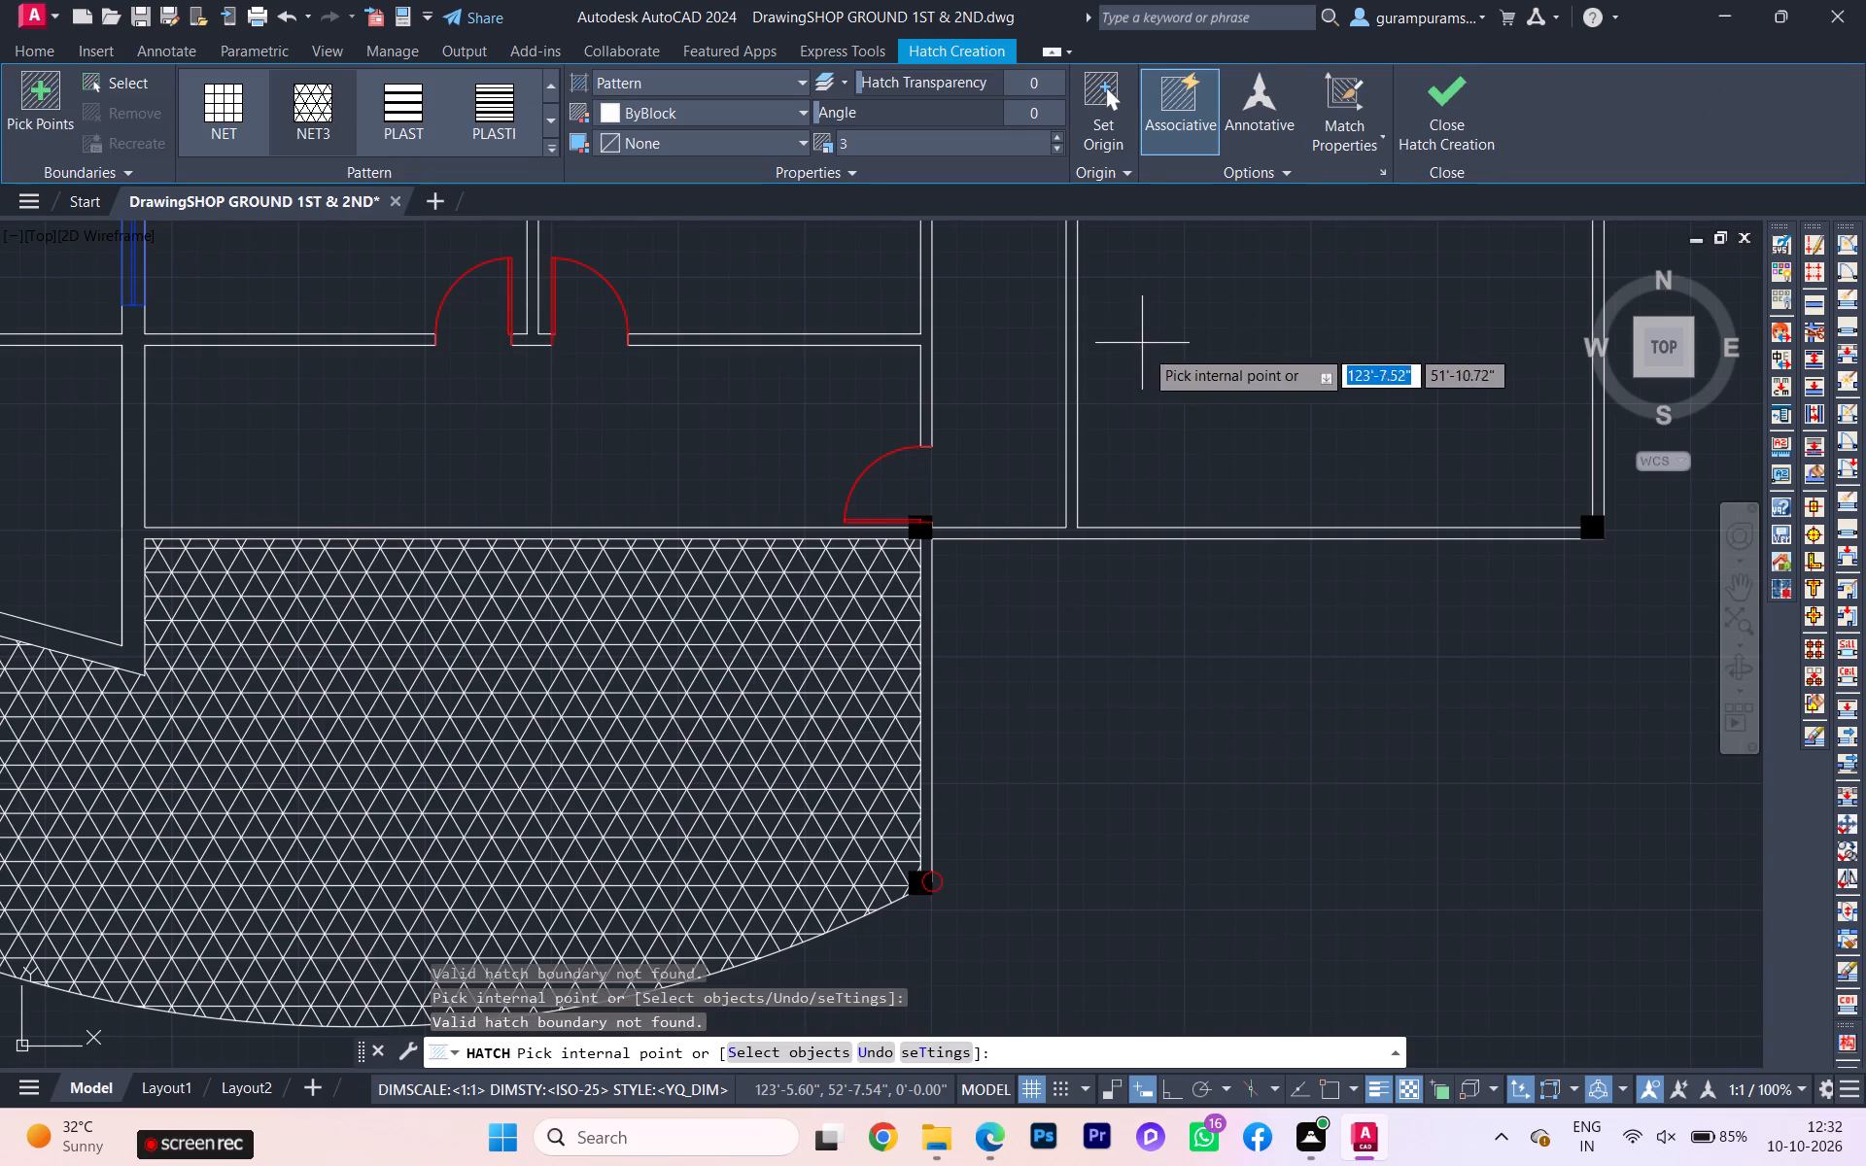
scroll(1146, 356, "down", 1)
left_click(324, 88)
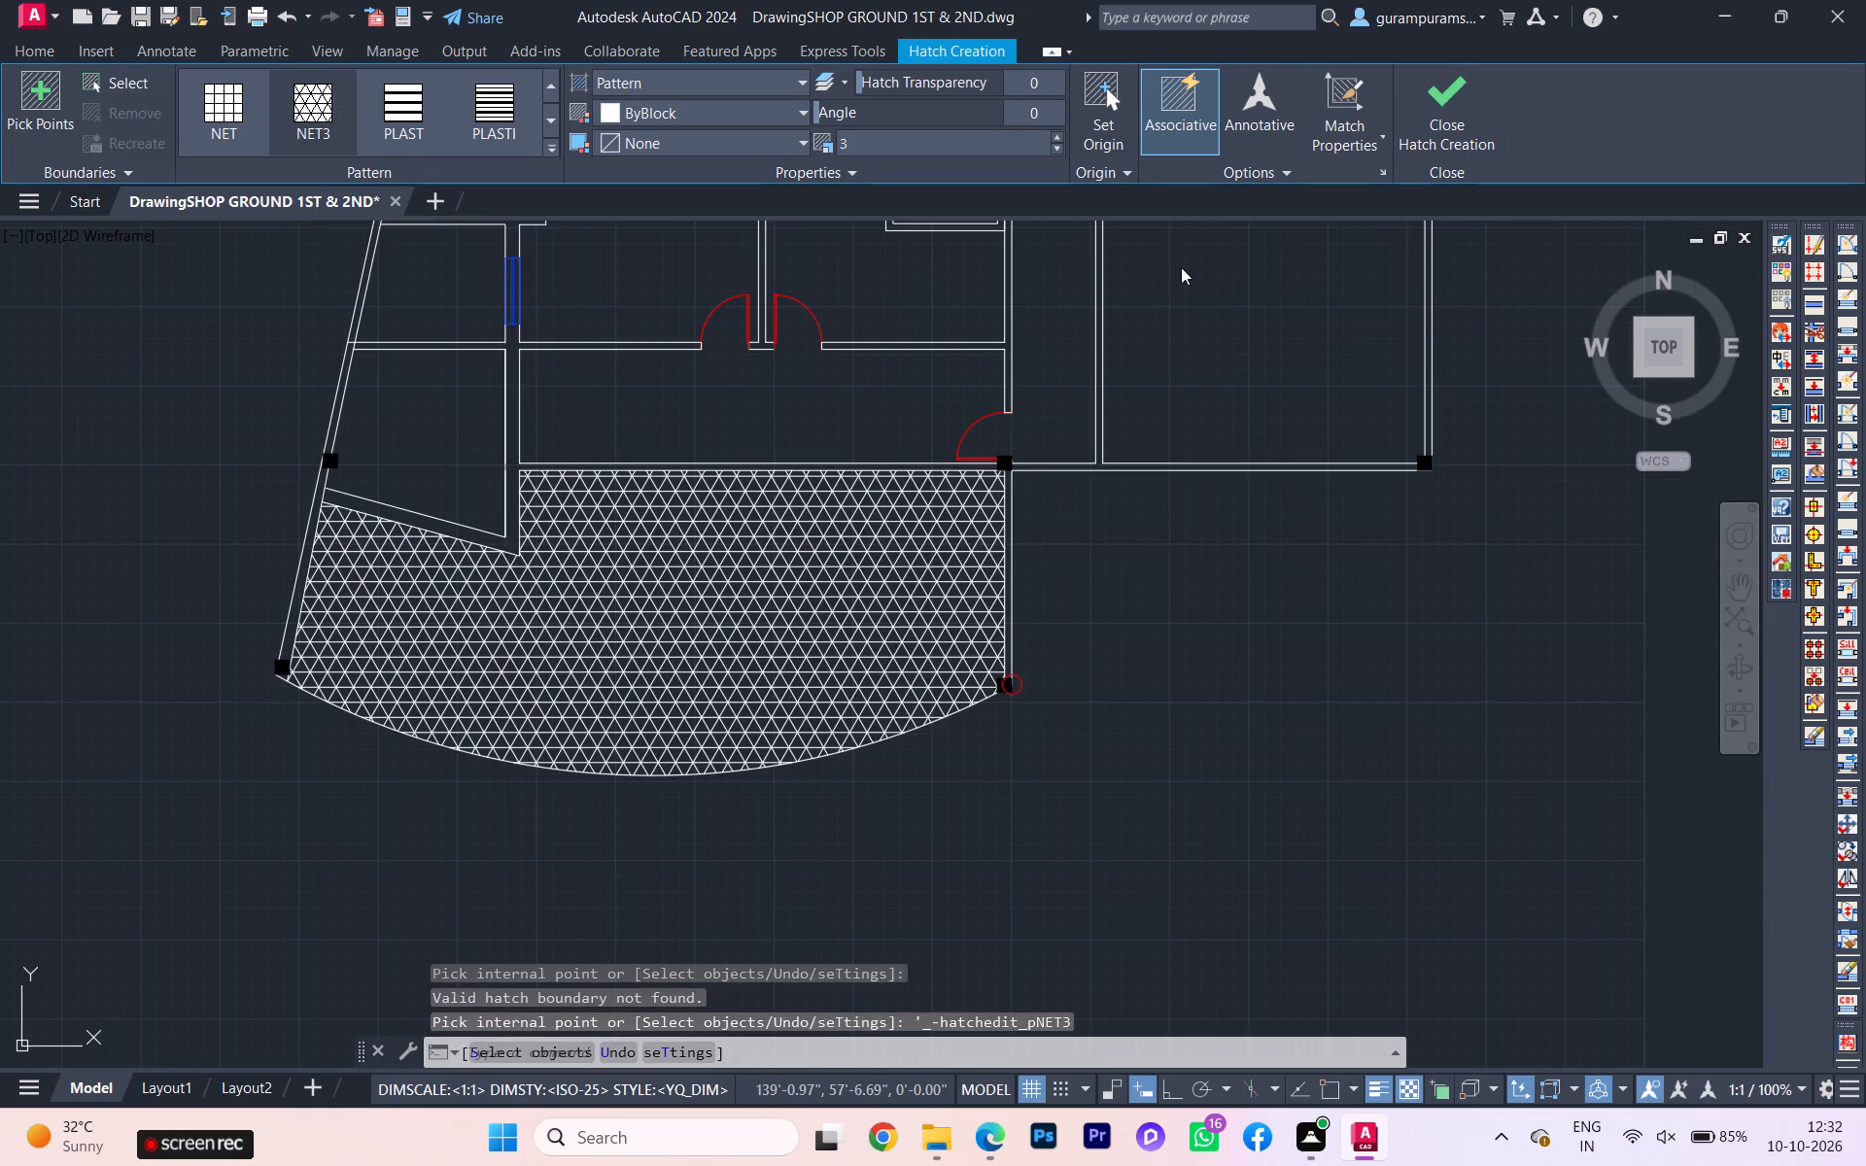
left_click(1181, 267)
middle_click_drag(1161, 304, 1100, 870)
scroll(1161, 304, "down", 1)
scroll(1090, 862, "up", 1)
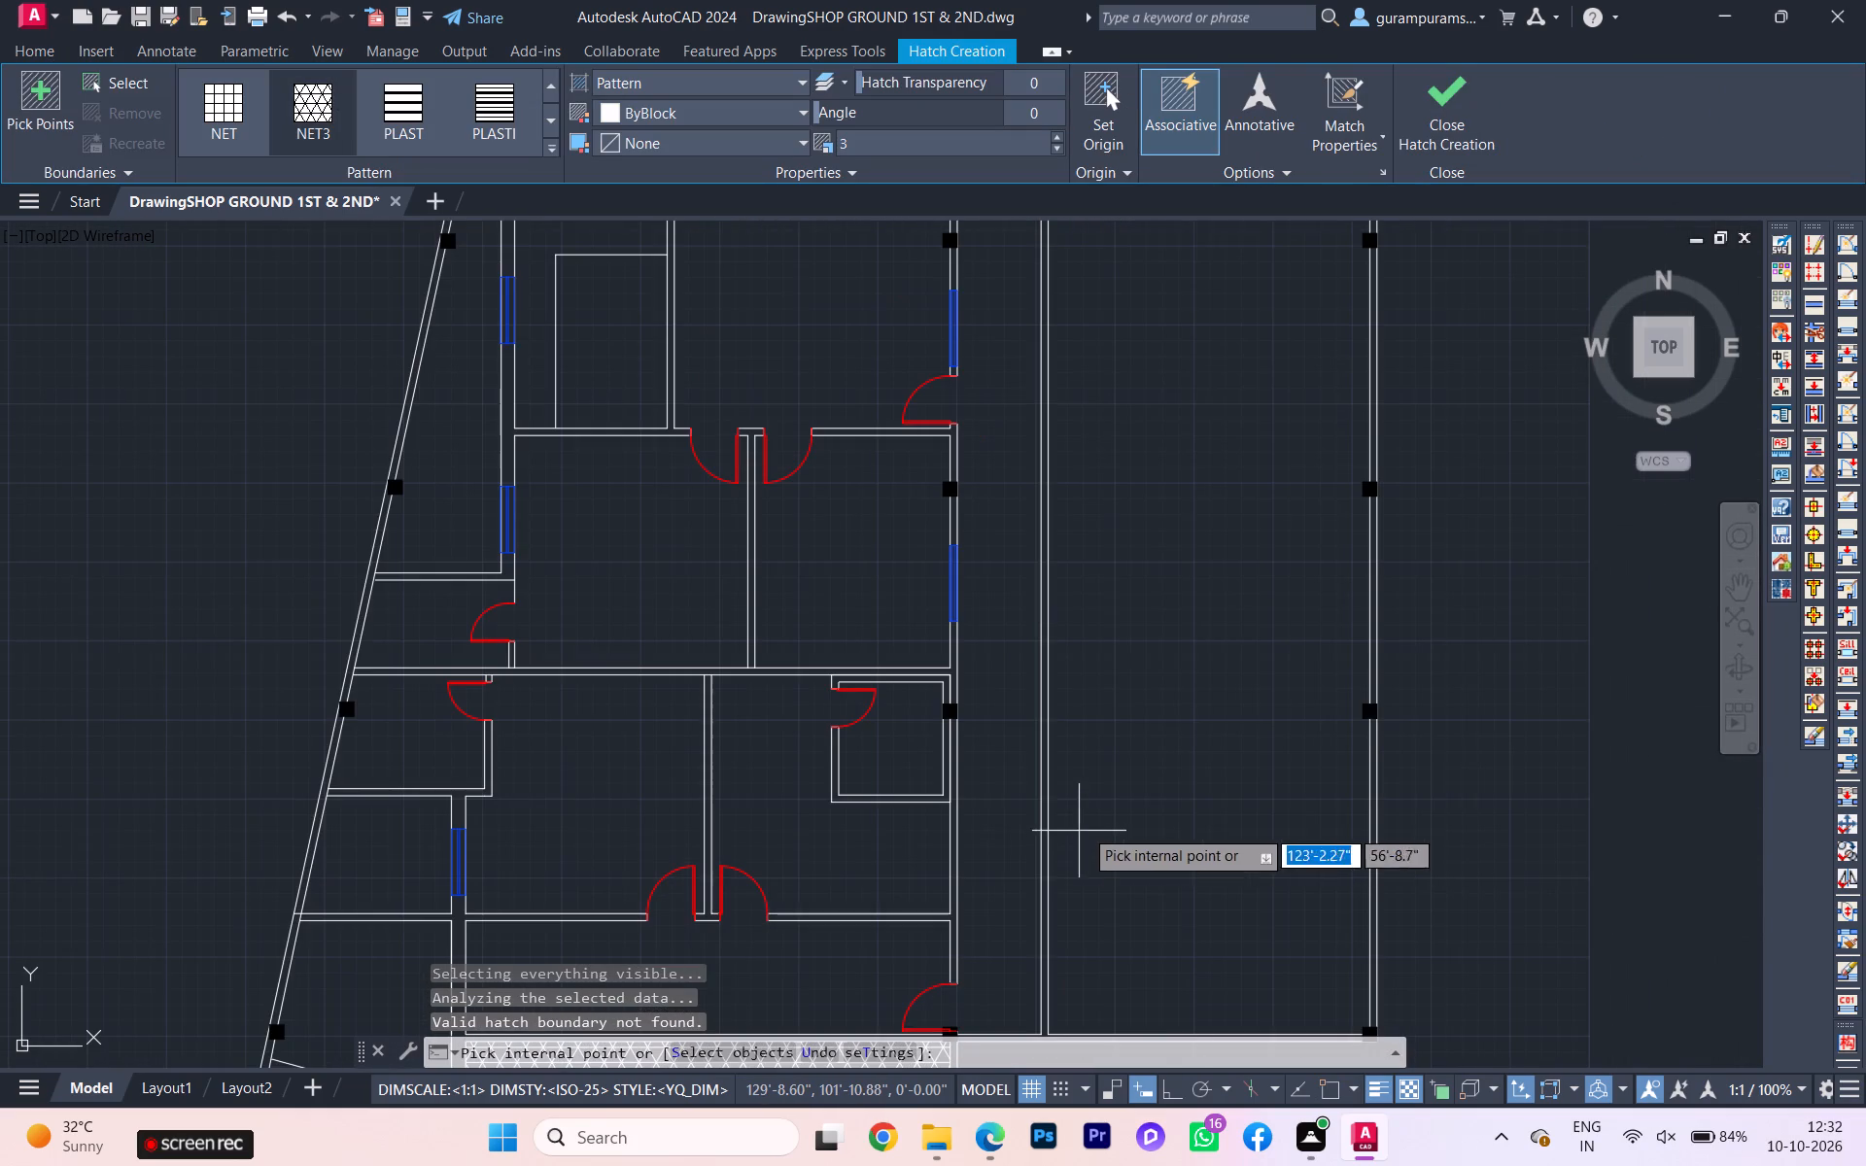
left_click(1274, 545)
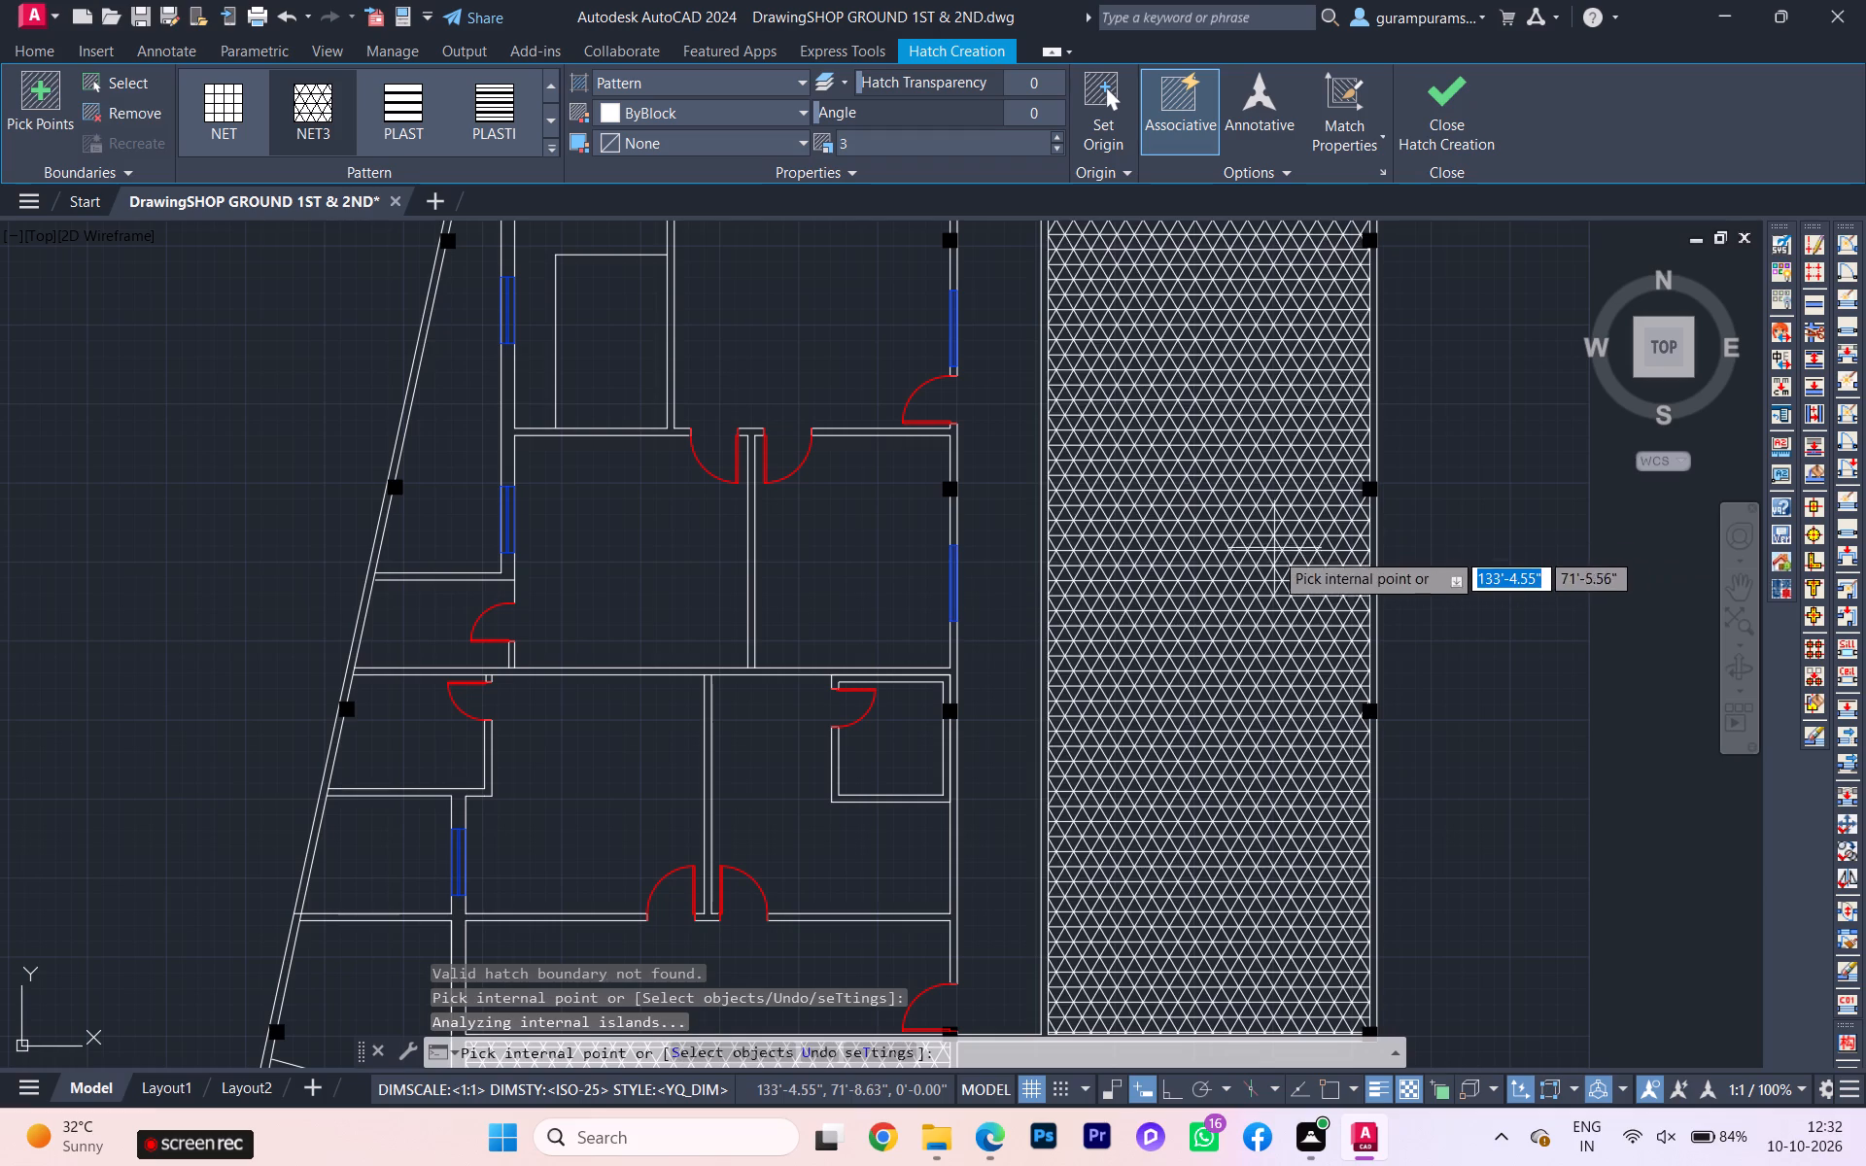
Set the long terrace strip's NET3 hatch to a pattern scale of 4.
left_click(866, 151)
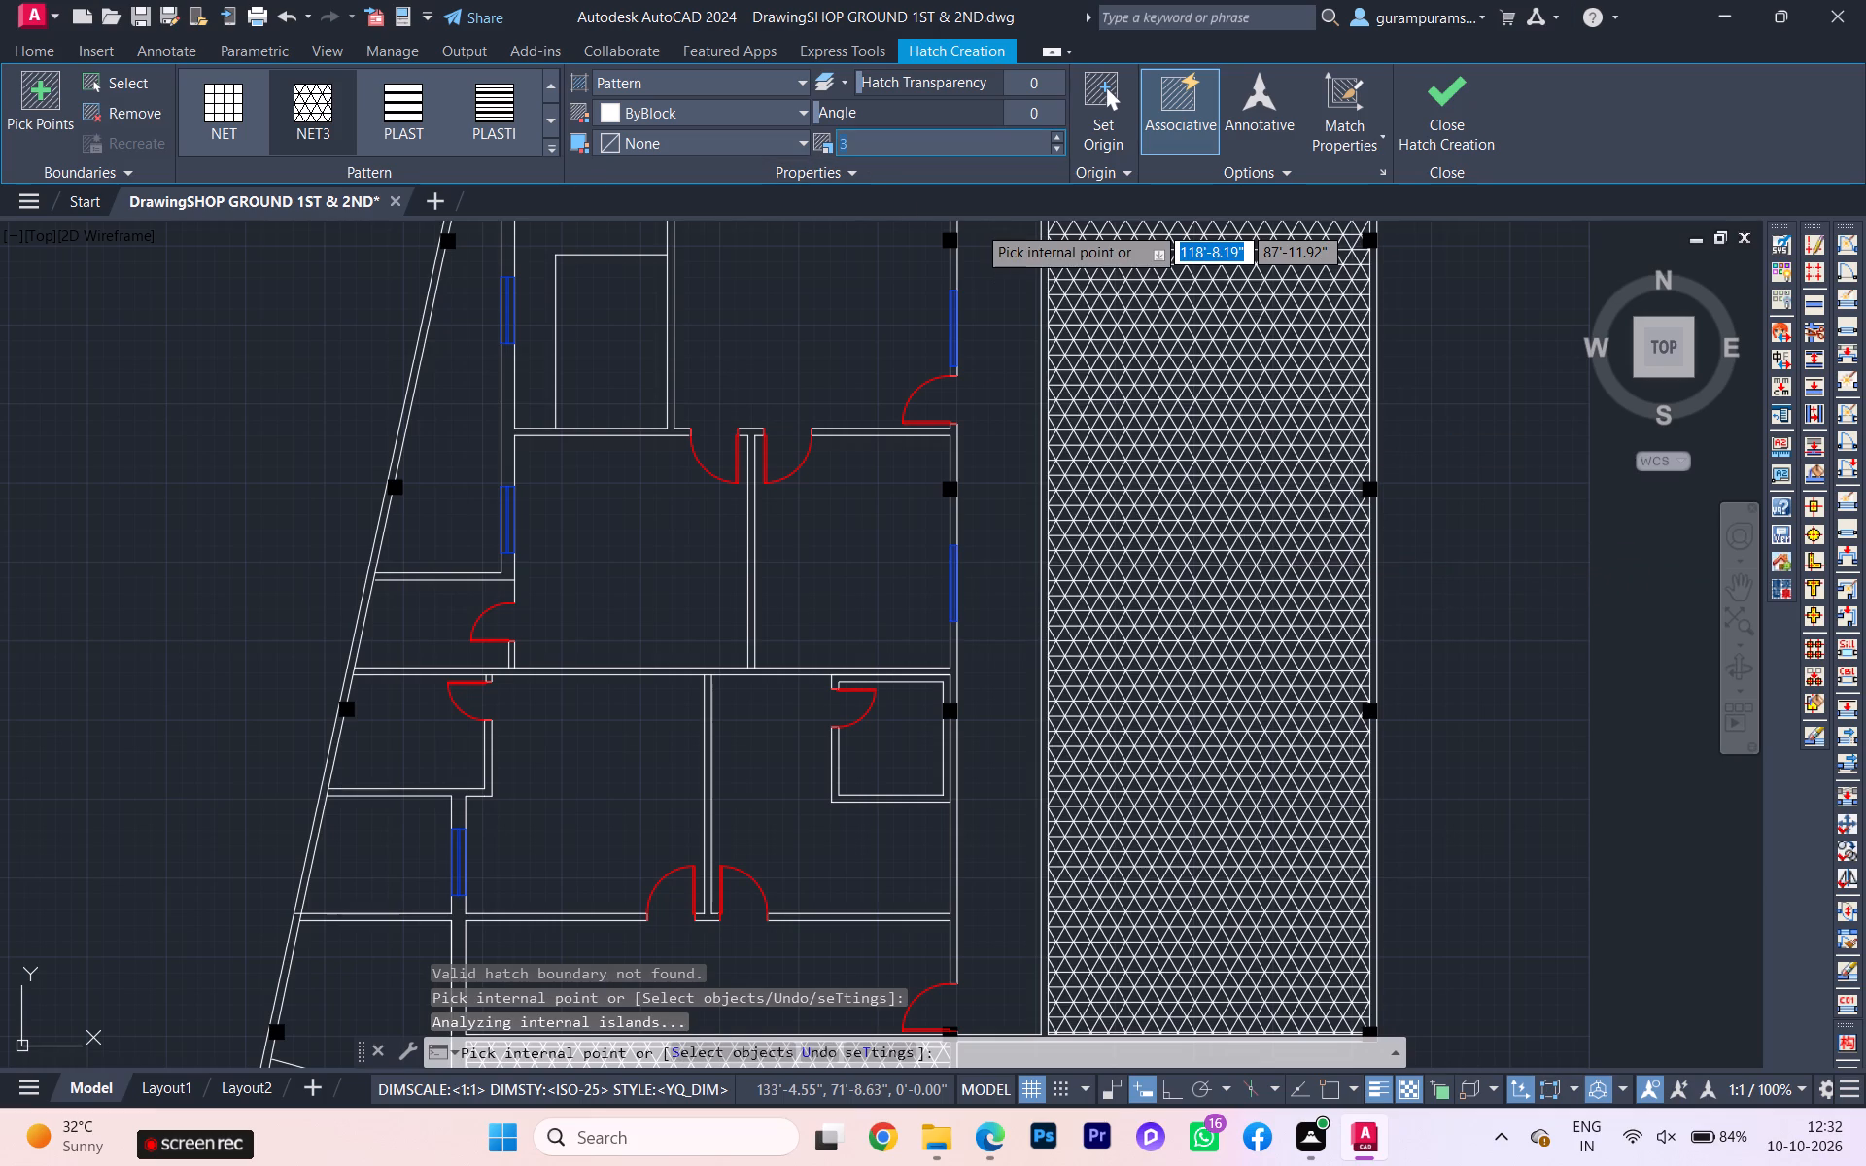
key("4")
left_click(1450, 341)
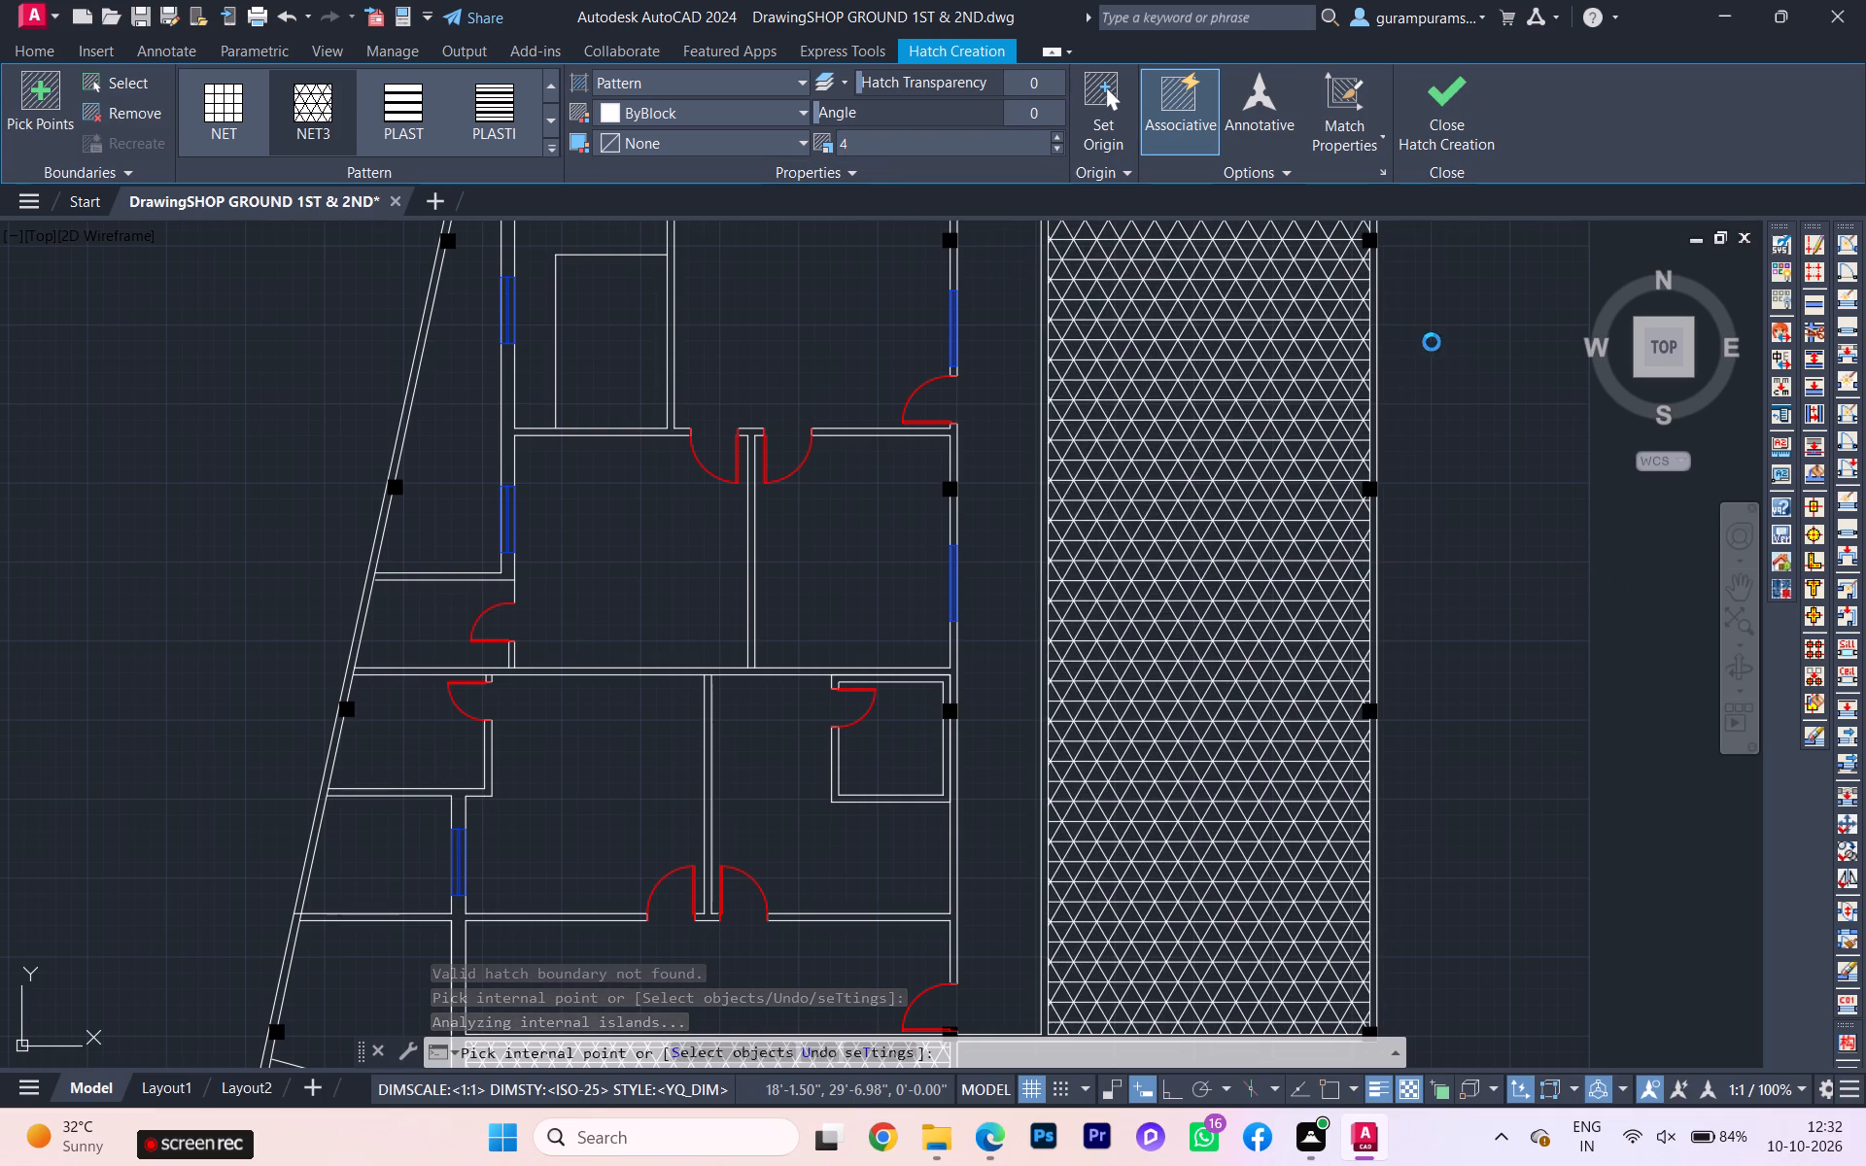
scroll(1110, 568, "down", 1)
left_click(1185, 410)
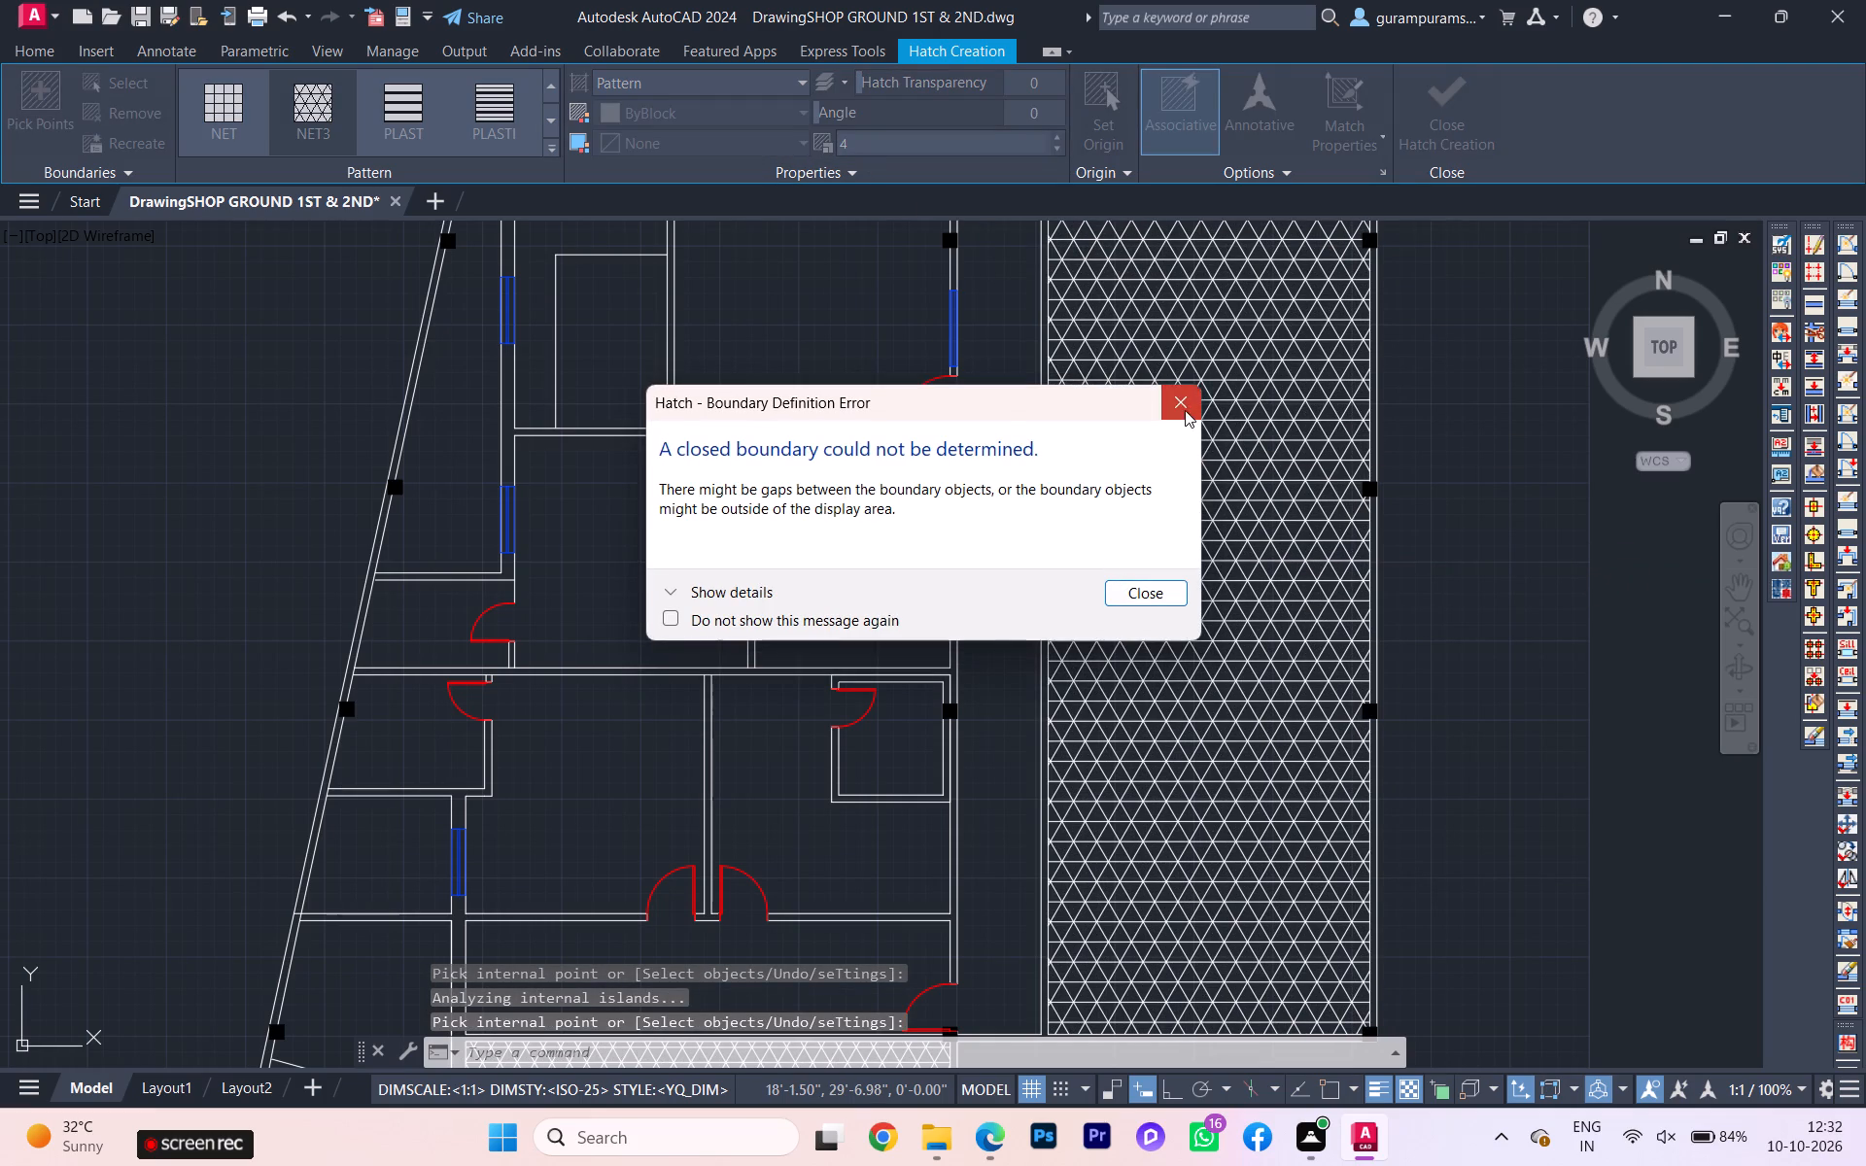
Compare both terrace hatches with the reference plan's terrace hatching, and finish the hatch.
scroll(1019, 454, "down", 2)
middle_click_drag(1016, 476, 999, 467)
scroll(808, 723, "up", 1)
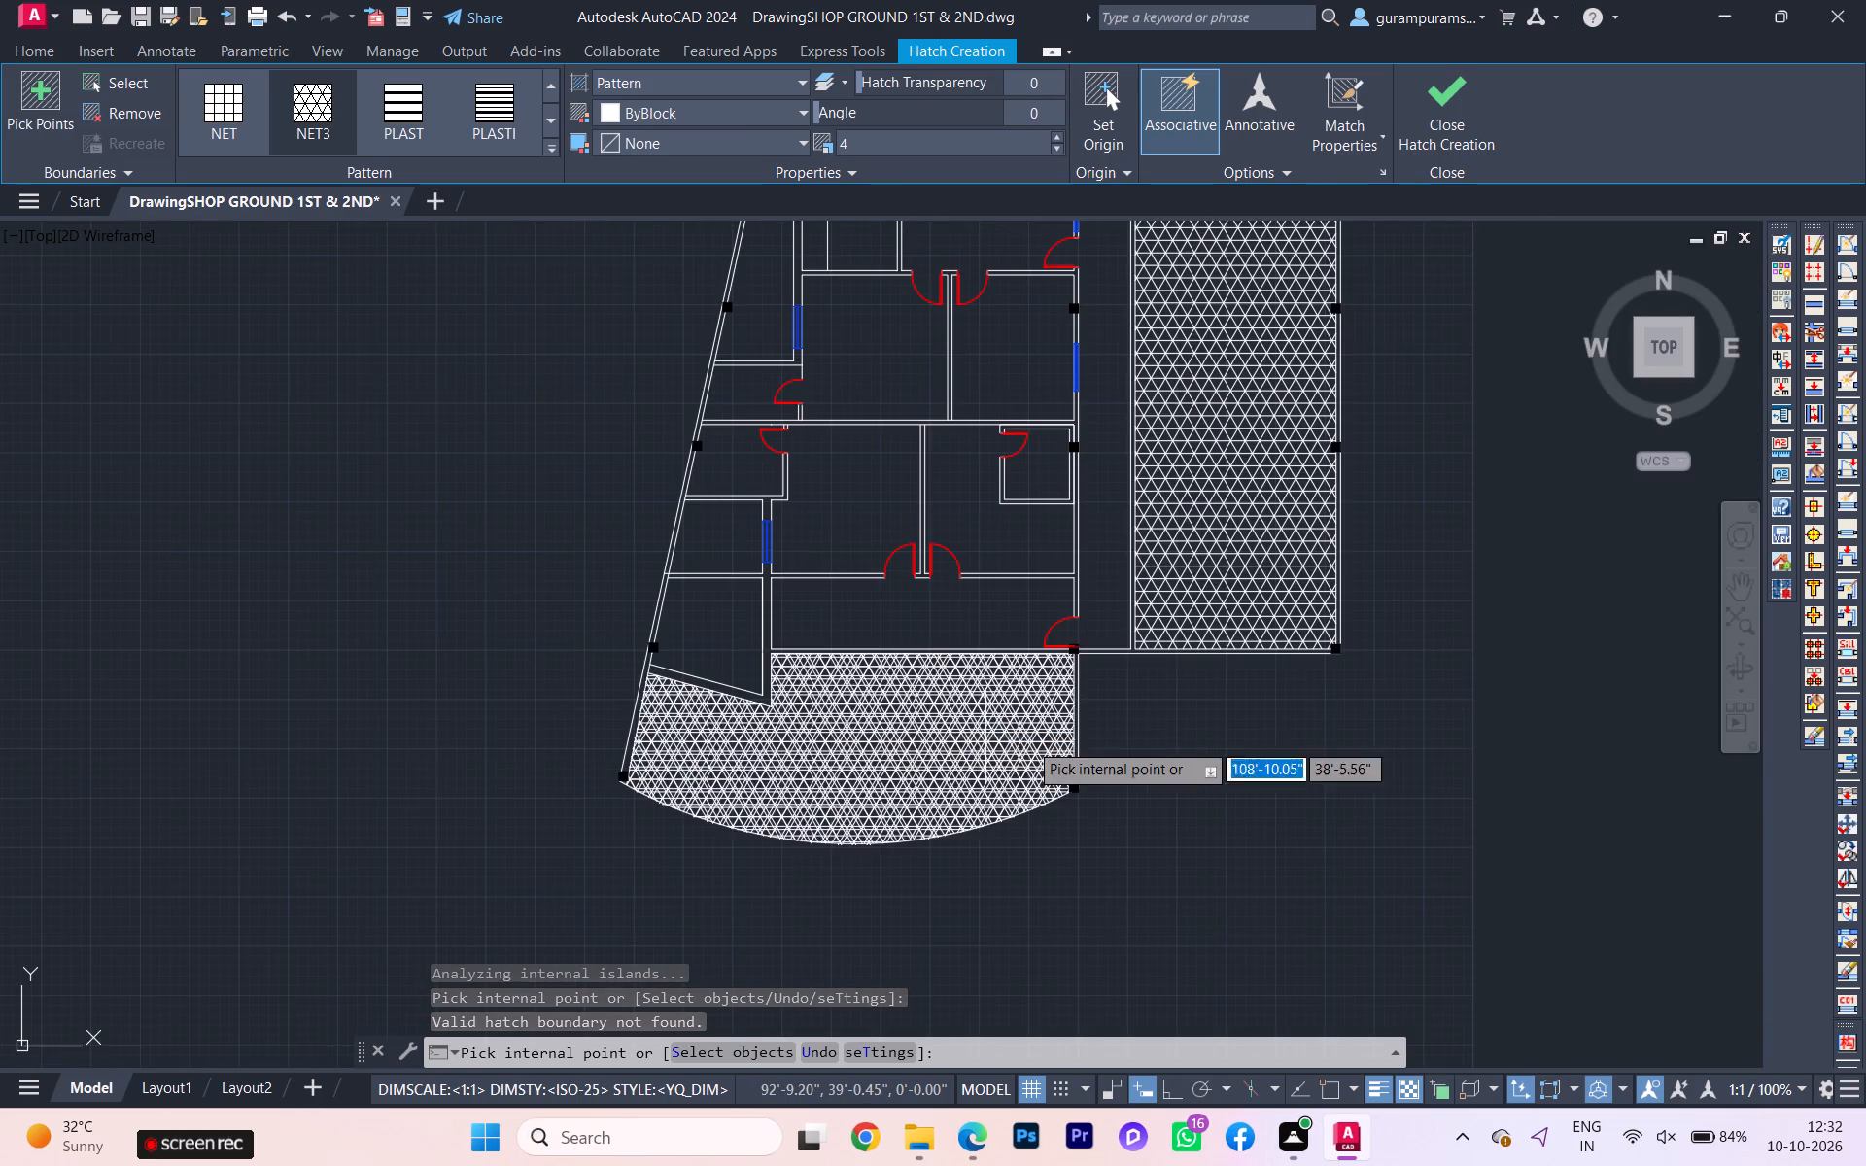
scroll(1082, 742, "up", 1)
scroll(1226, 762, "up", 1)
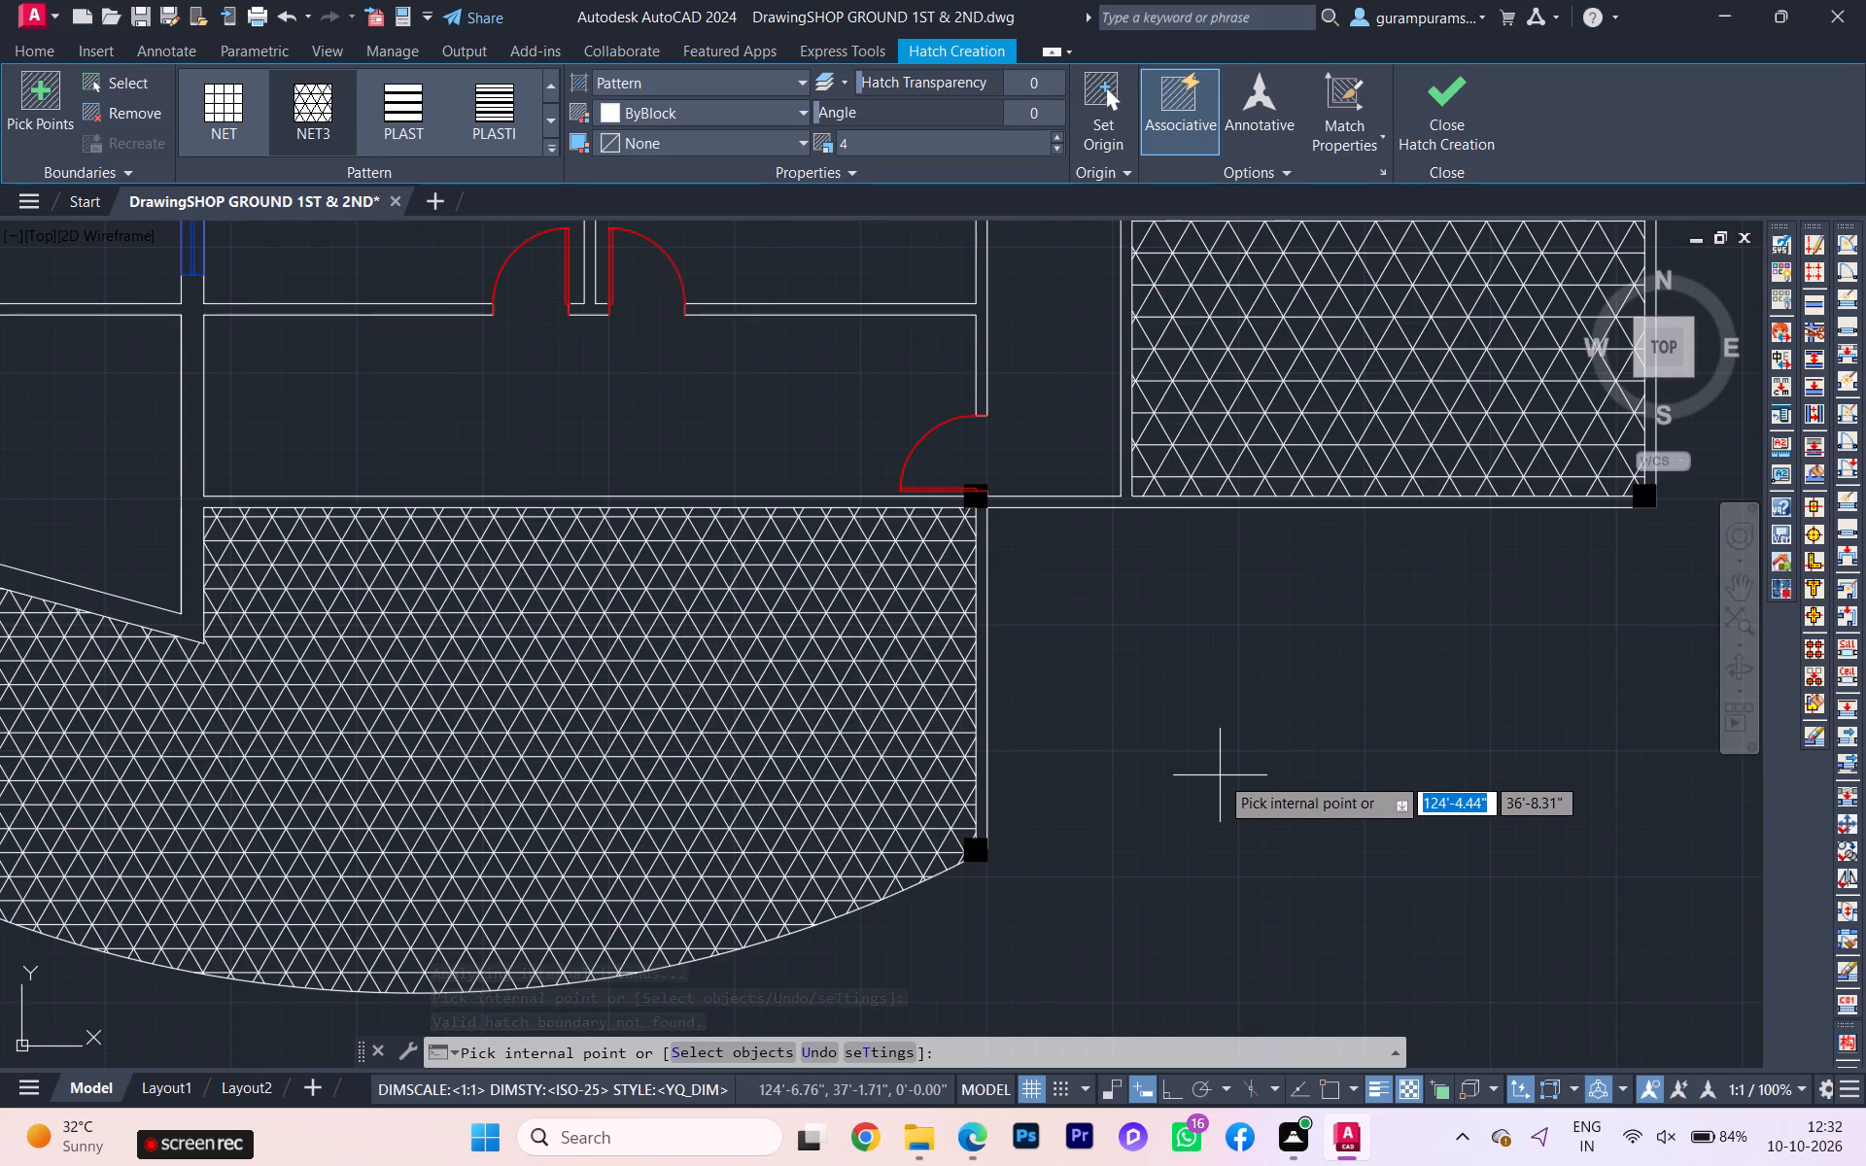
scroll(1220, 780, "down", 1)
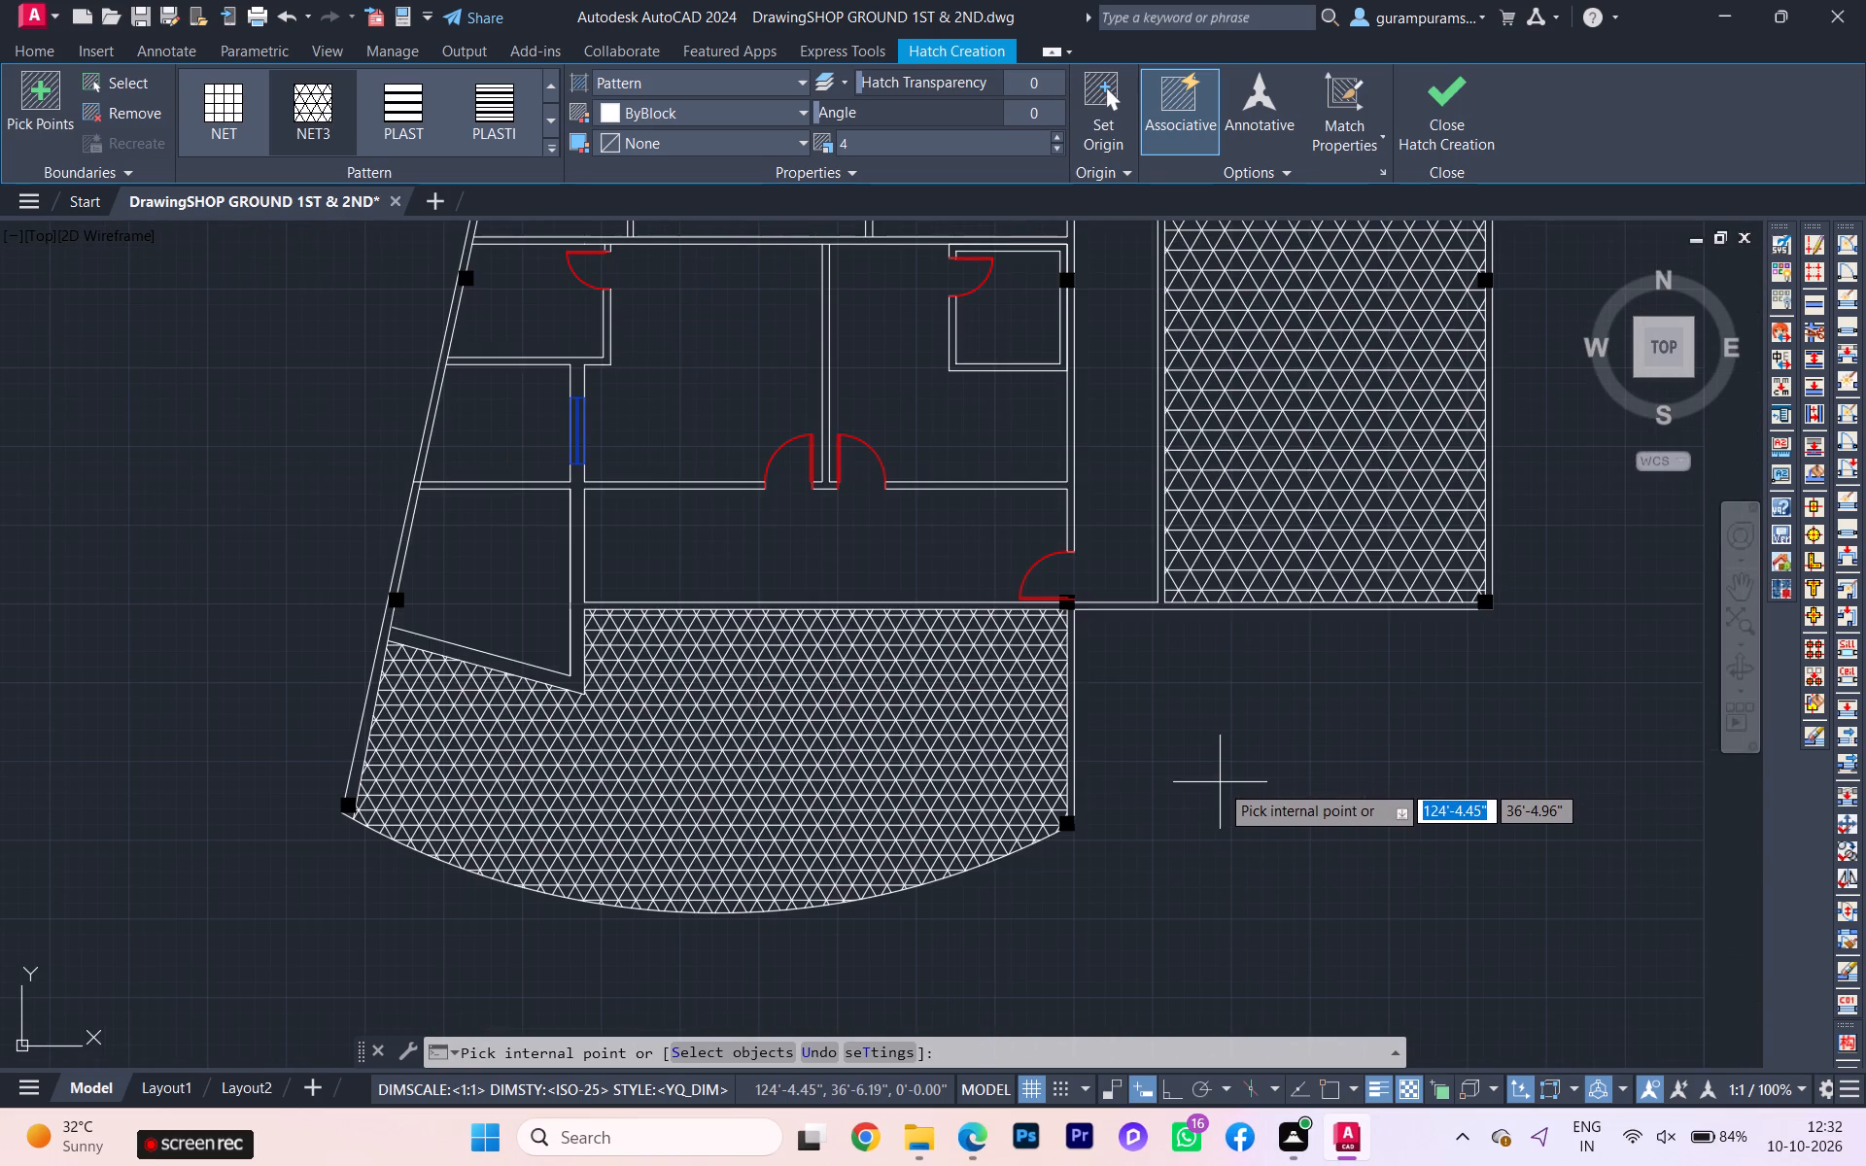
scroll(1215, 787, "down", 1)
scroll(1235, 889, "down", 2)
middle_click_drag(1423, 857, 924, 799)
scroll(1092, 829, "up", 1)
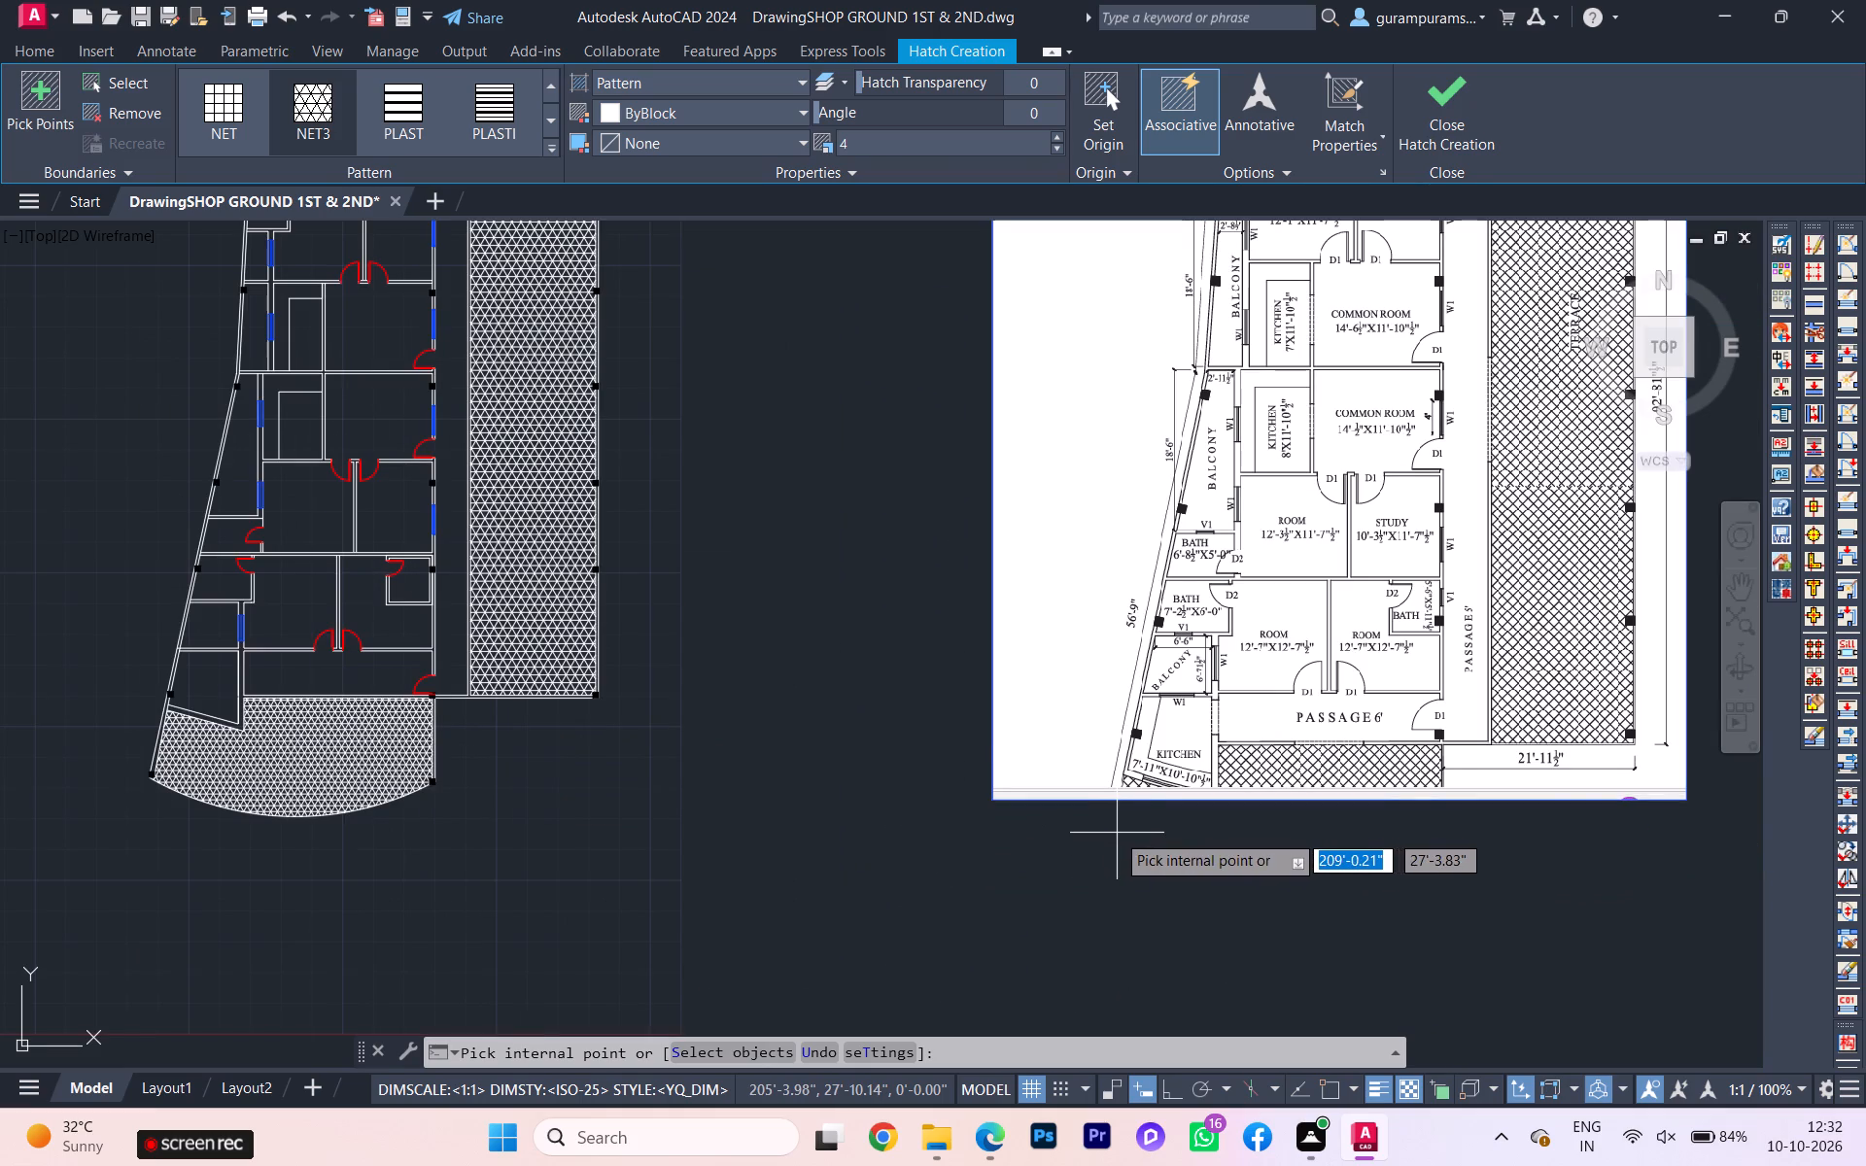
scroll(1191, 767, "up", 1)
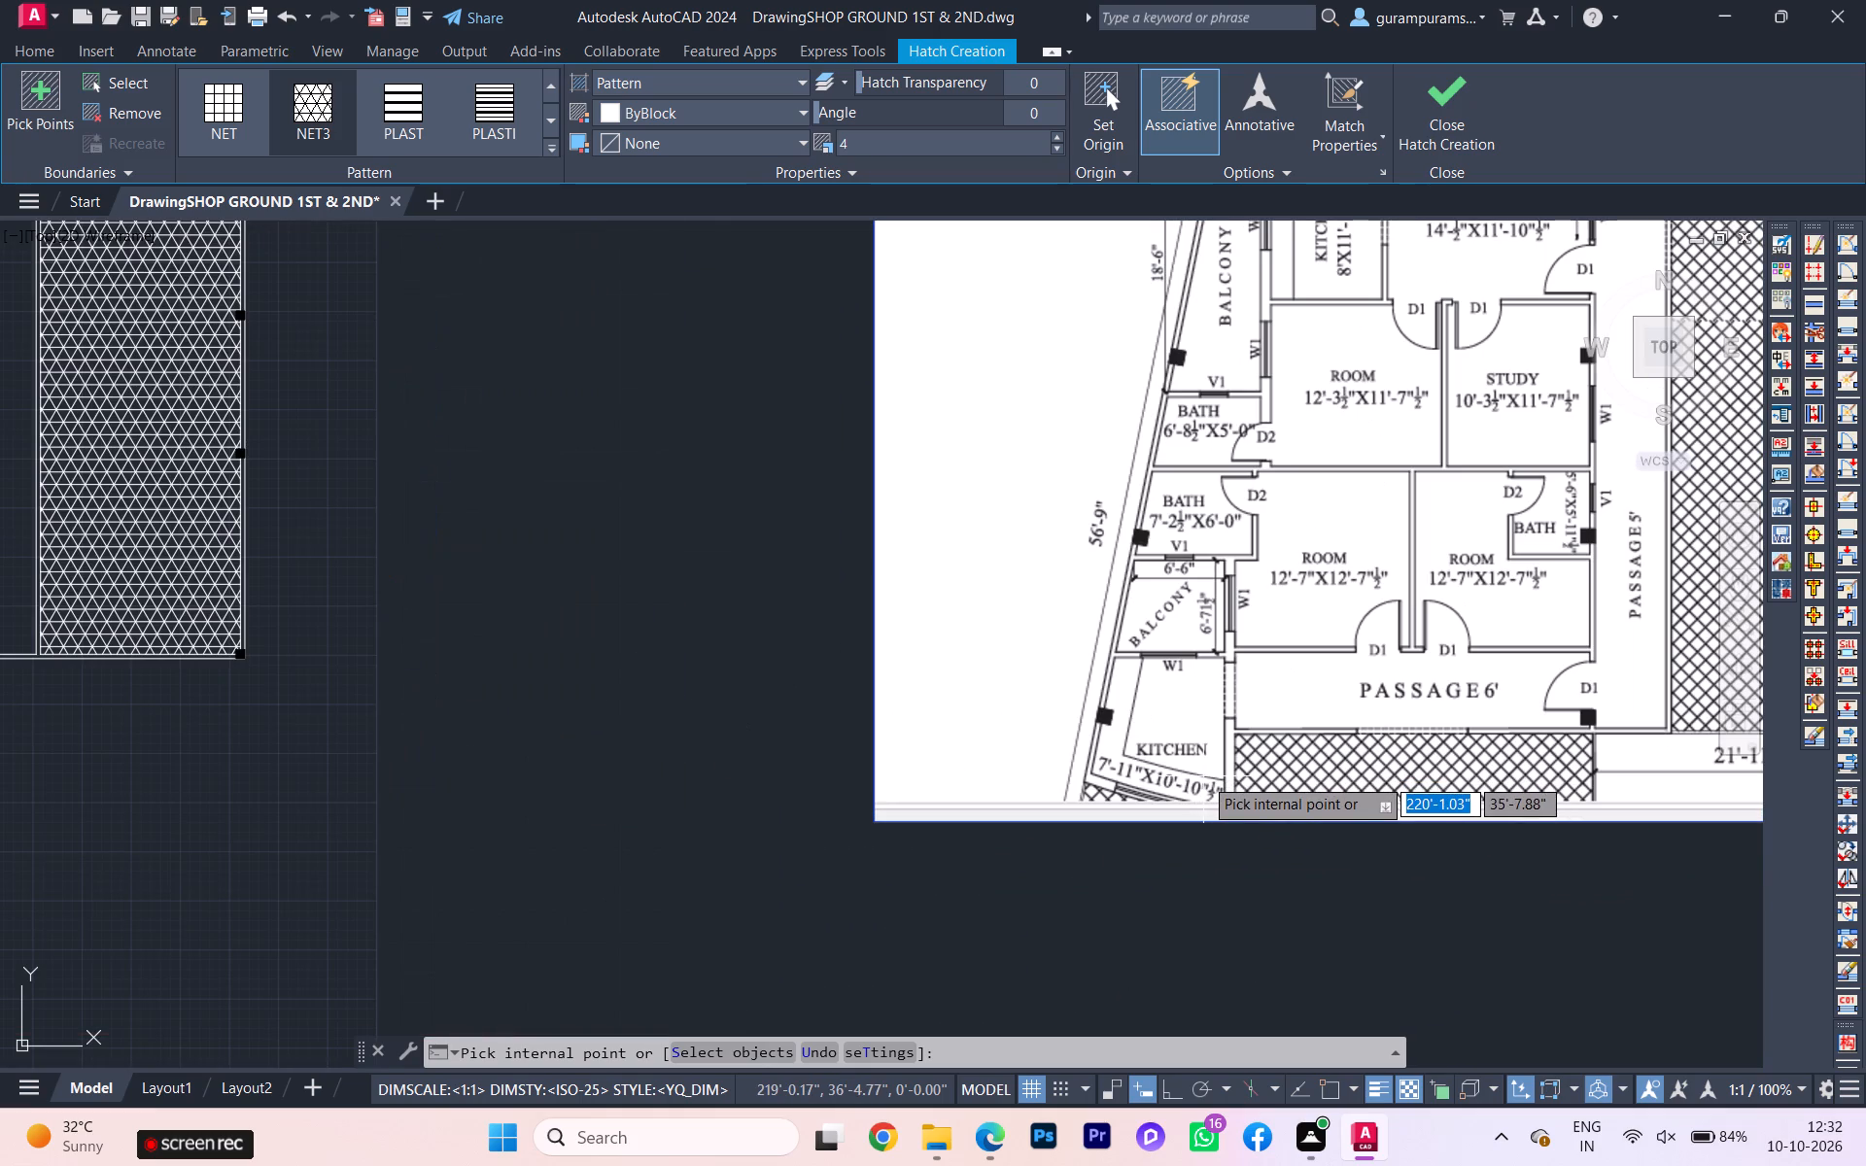
scroll(734, 834, "down", 1)
middle_click_drag(732, 834, 738, 829)
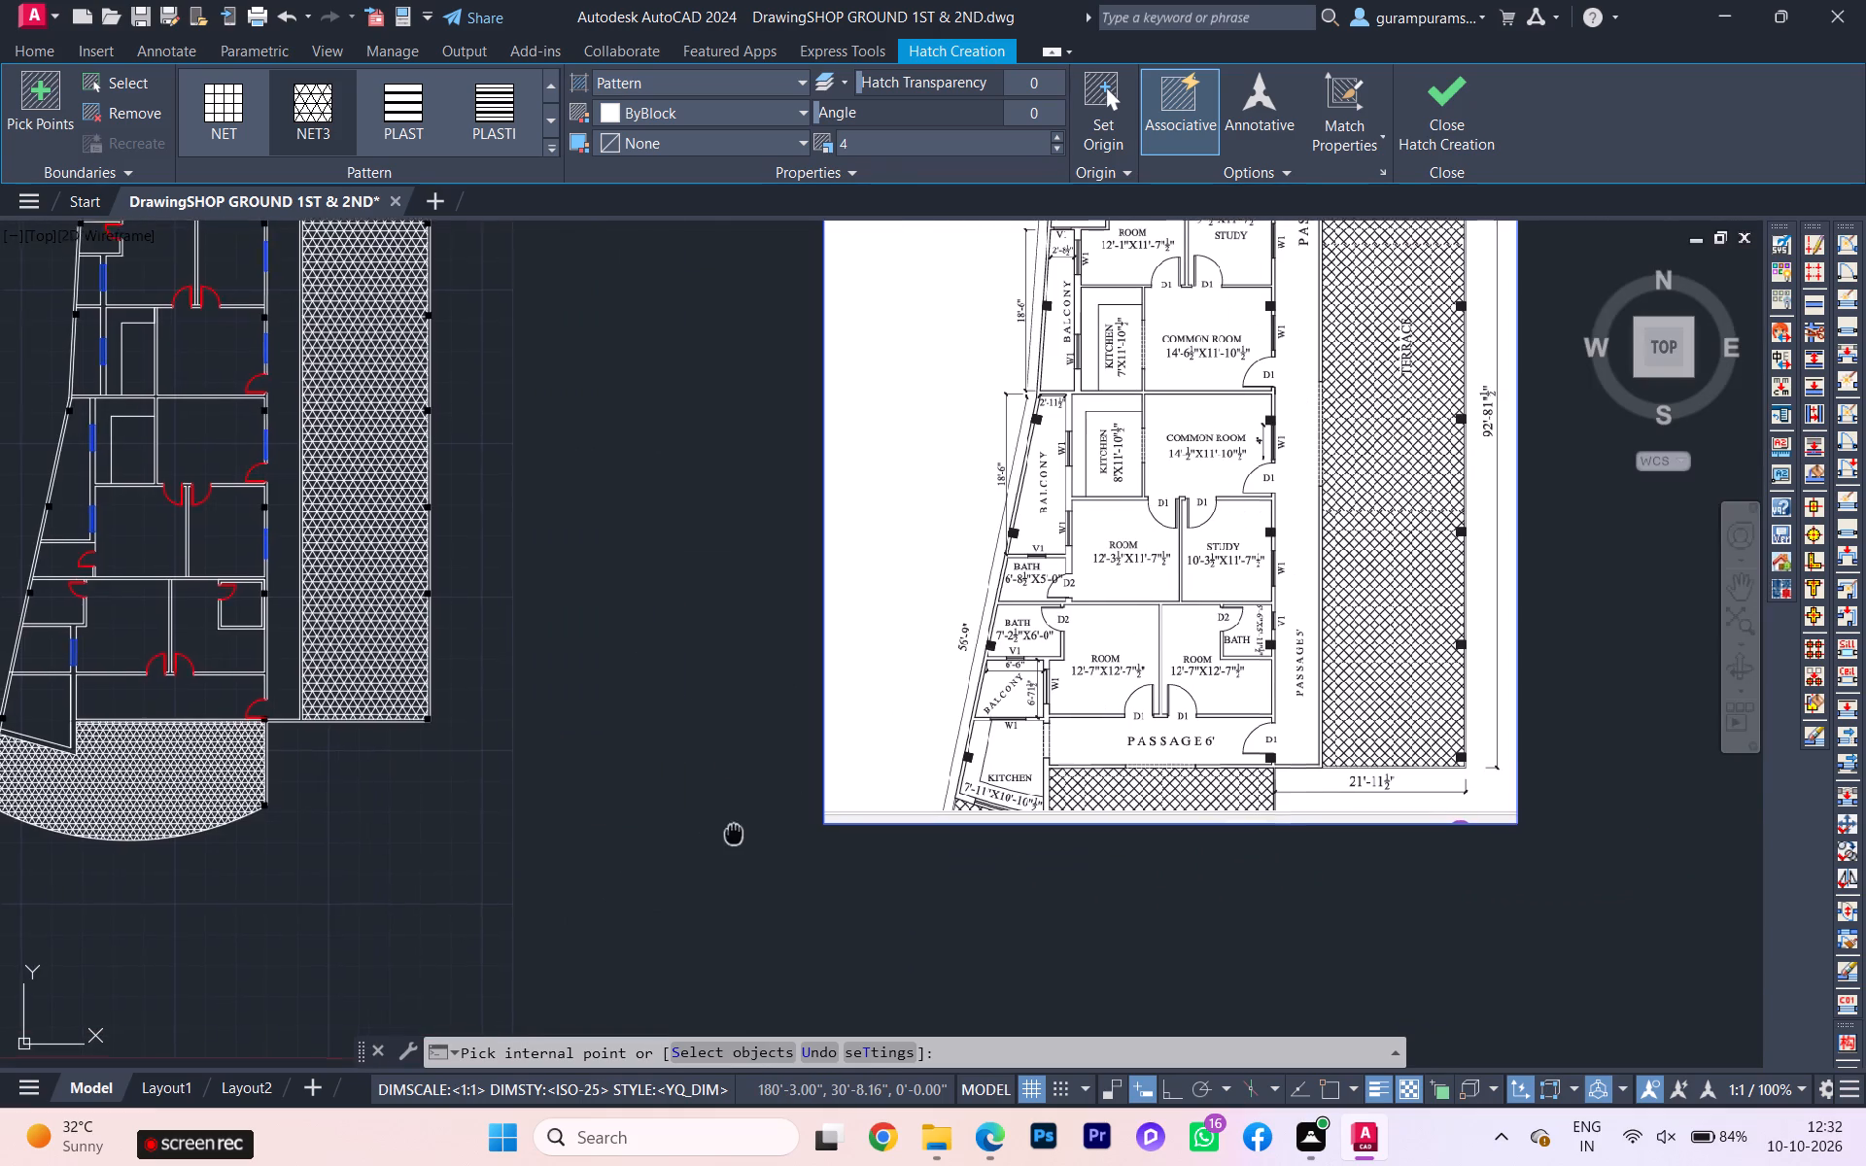
middle_click_drag(738, 829, 976, 844)
key("Escape")
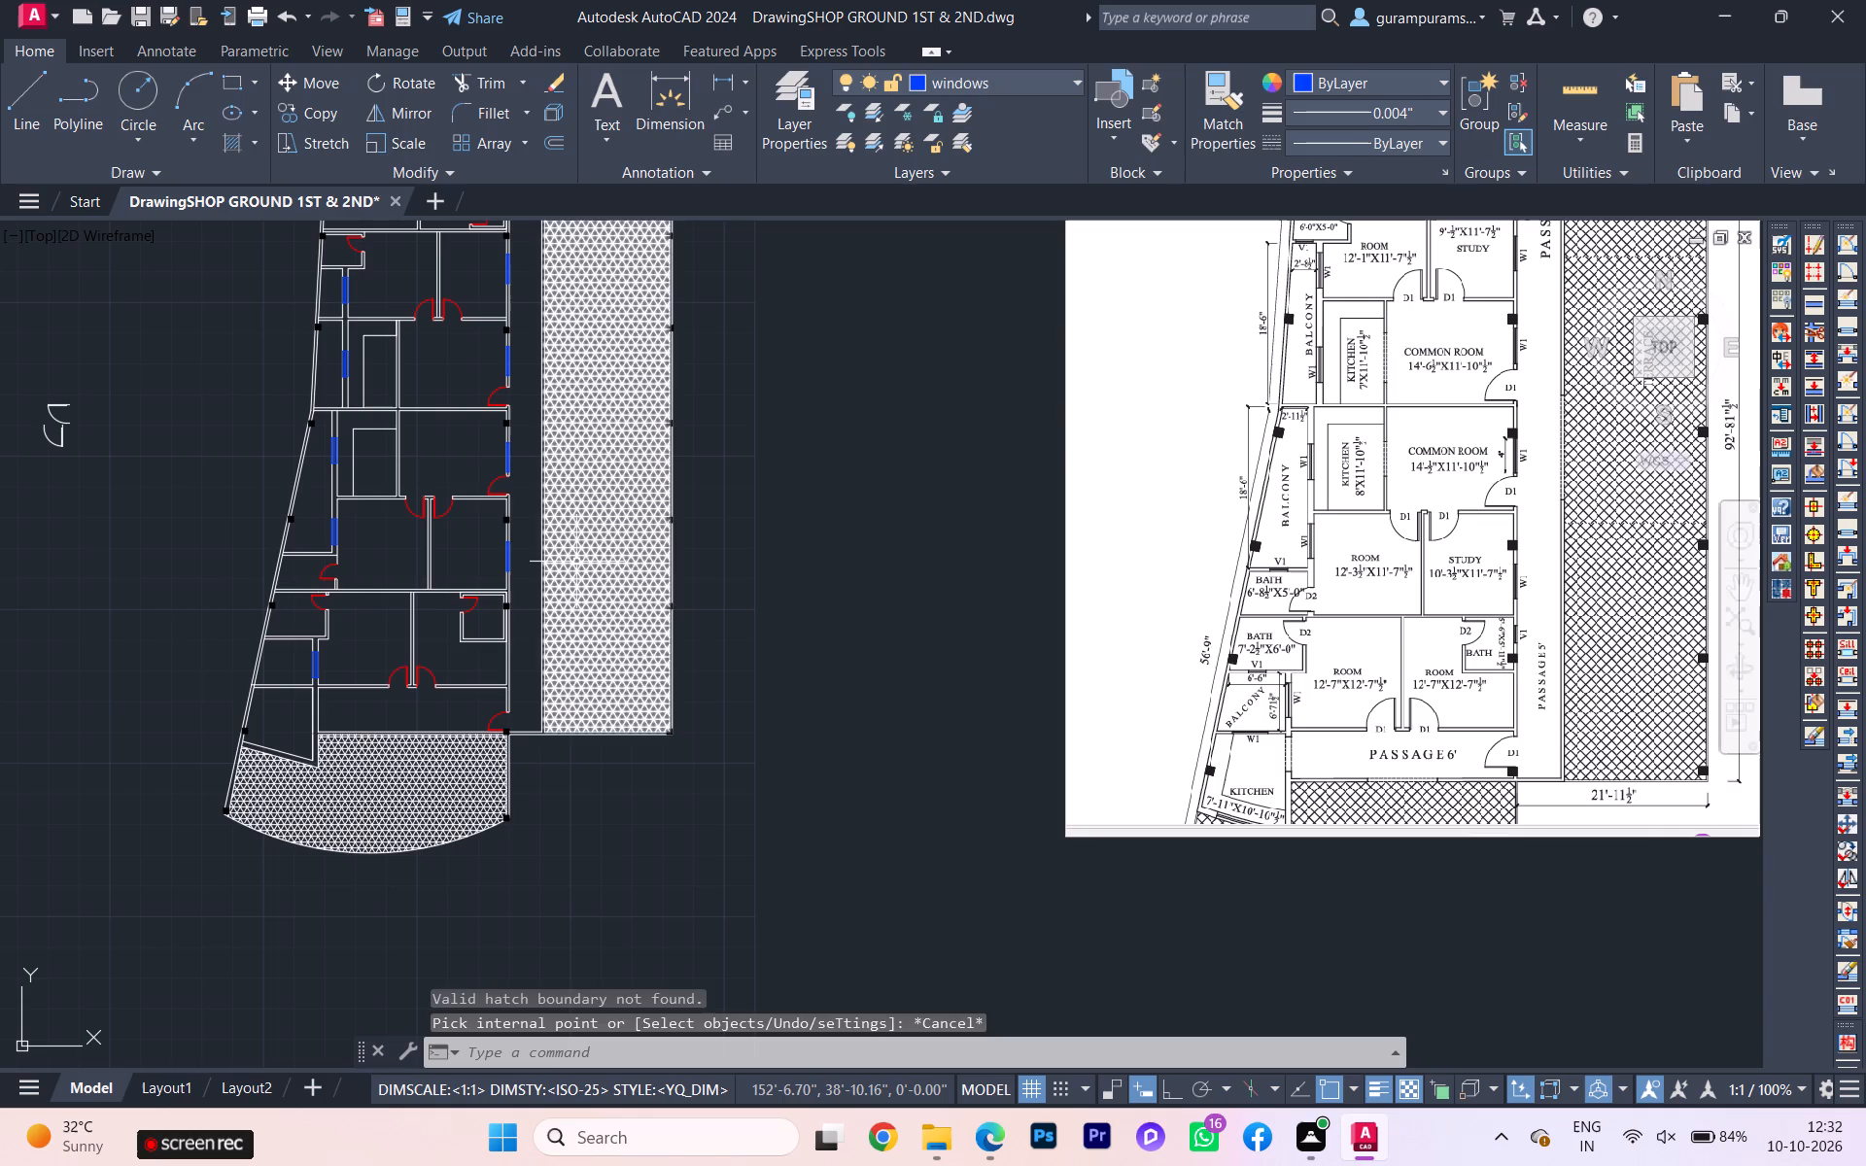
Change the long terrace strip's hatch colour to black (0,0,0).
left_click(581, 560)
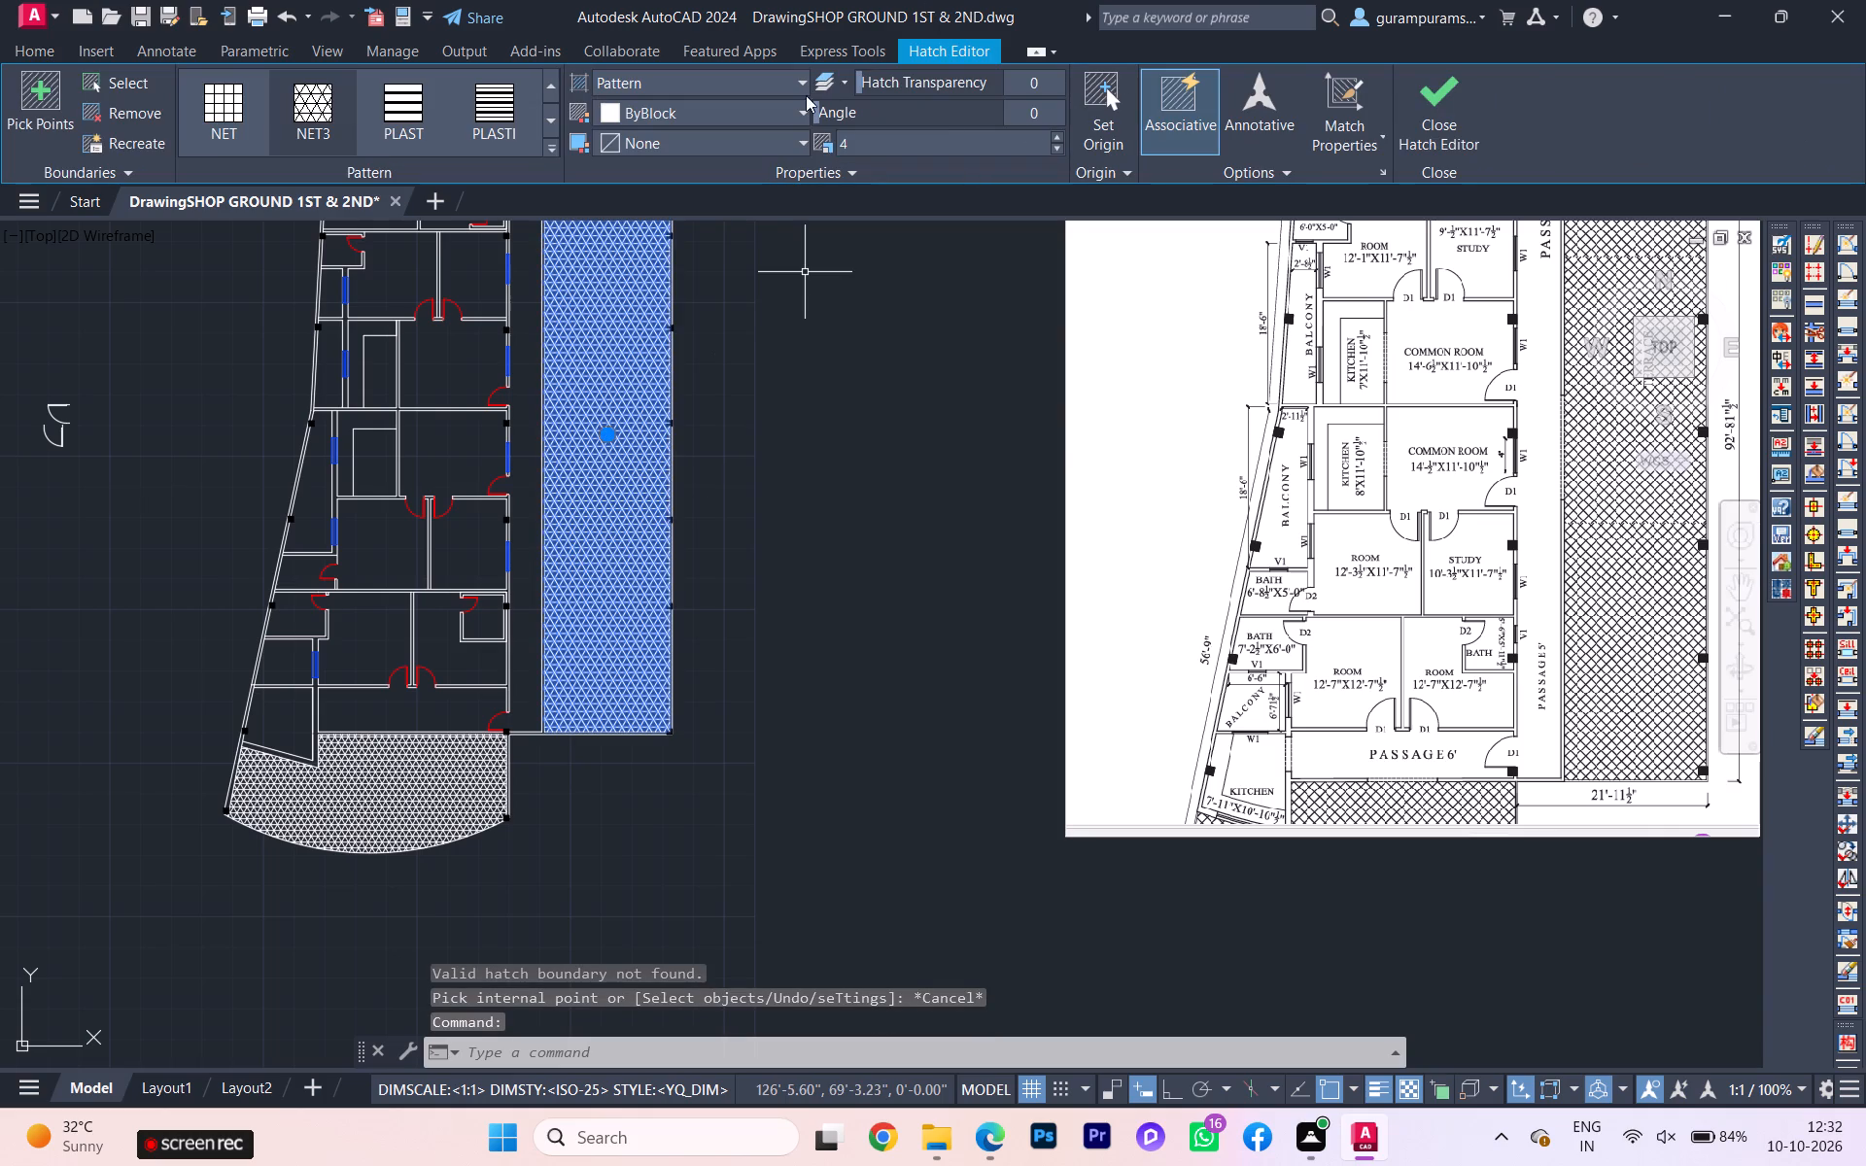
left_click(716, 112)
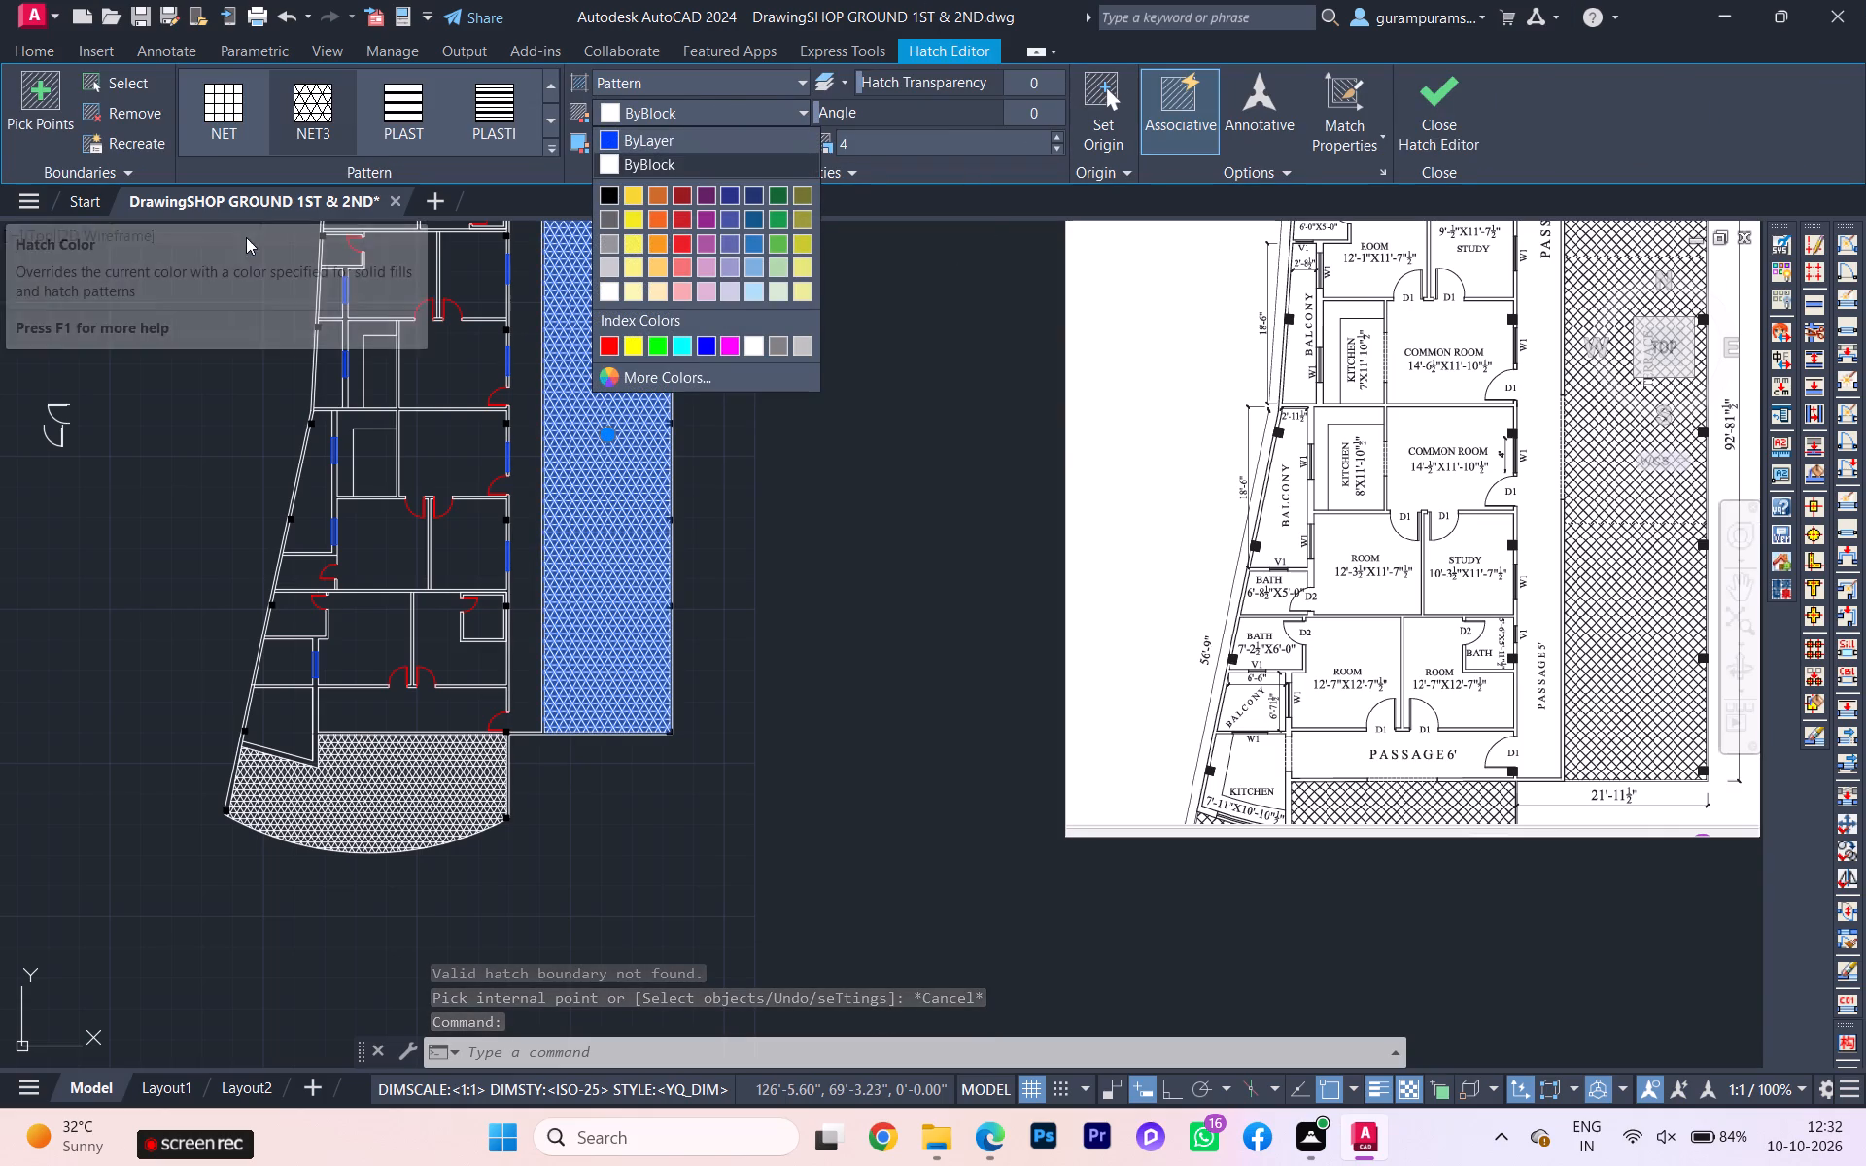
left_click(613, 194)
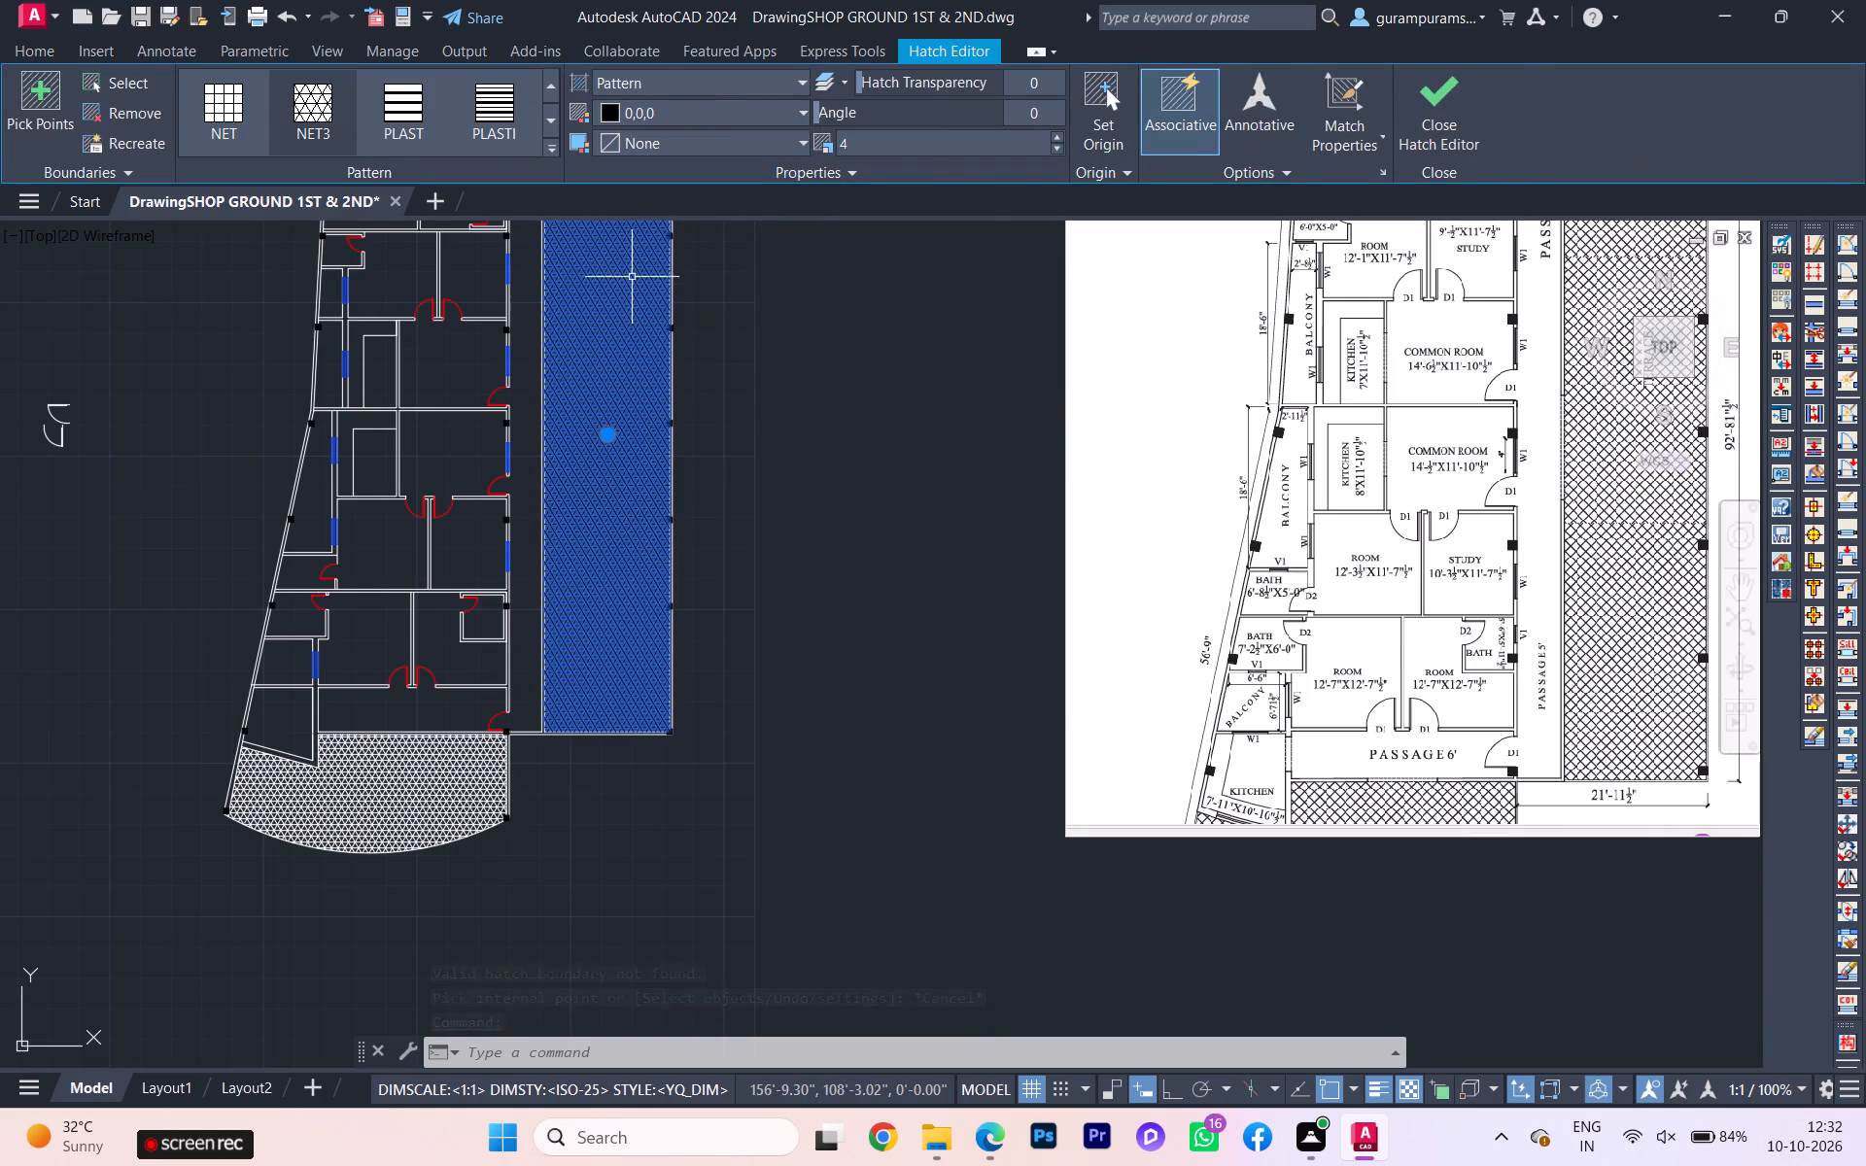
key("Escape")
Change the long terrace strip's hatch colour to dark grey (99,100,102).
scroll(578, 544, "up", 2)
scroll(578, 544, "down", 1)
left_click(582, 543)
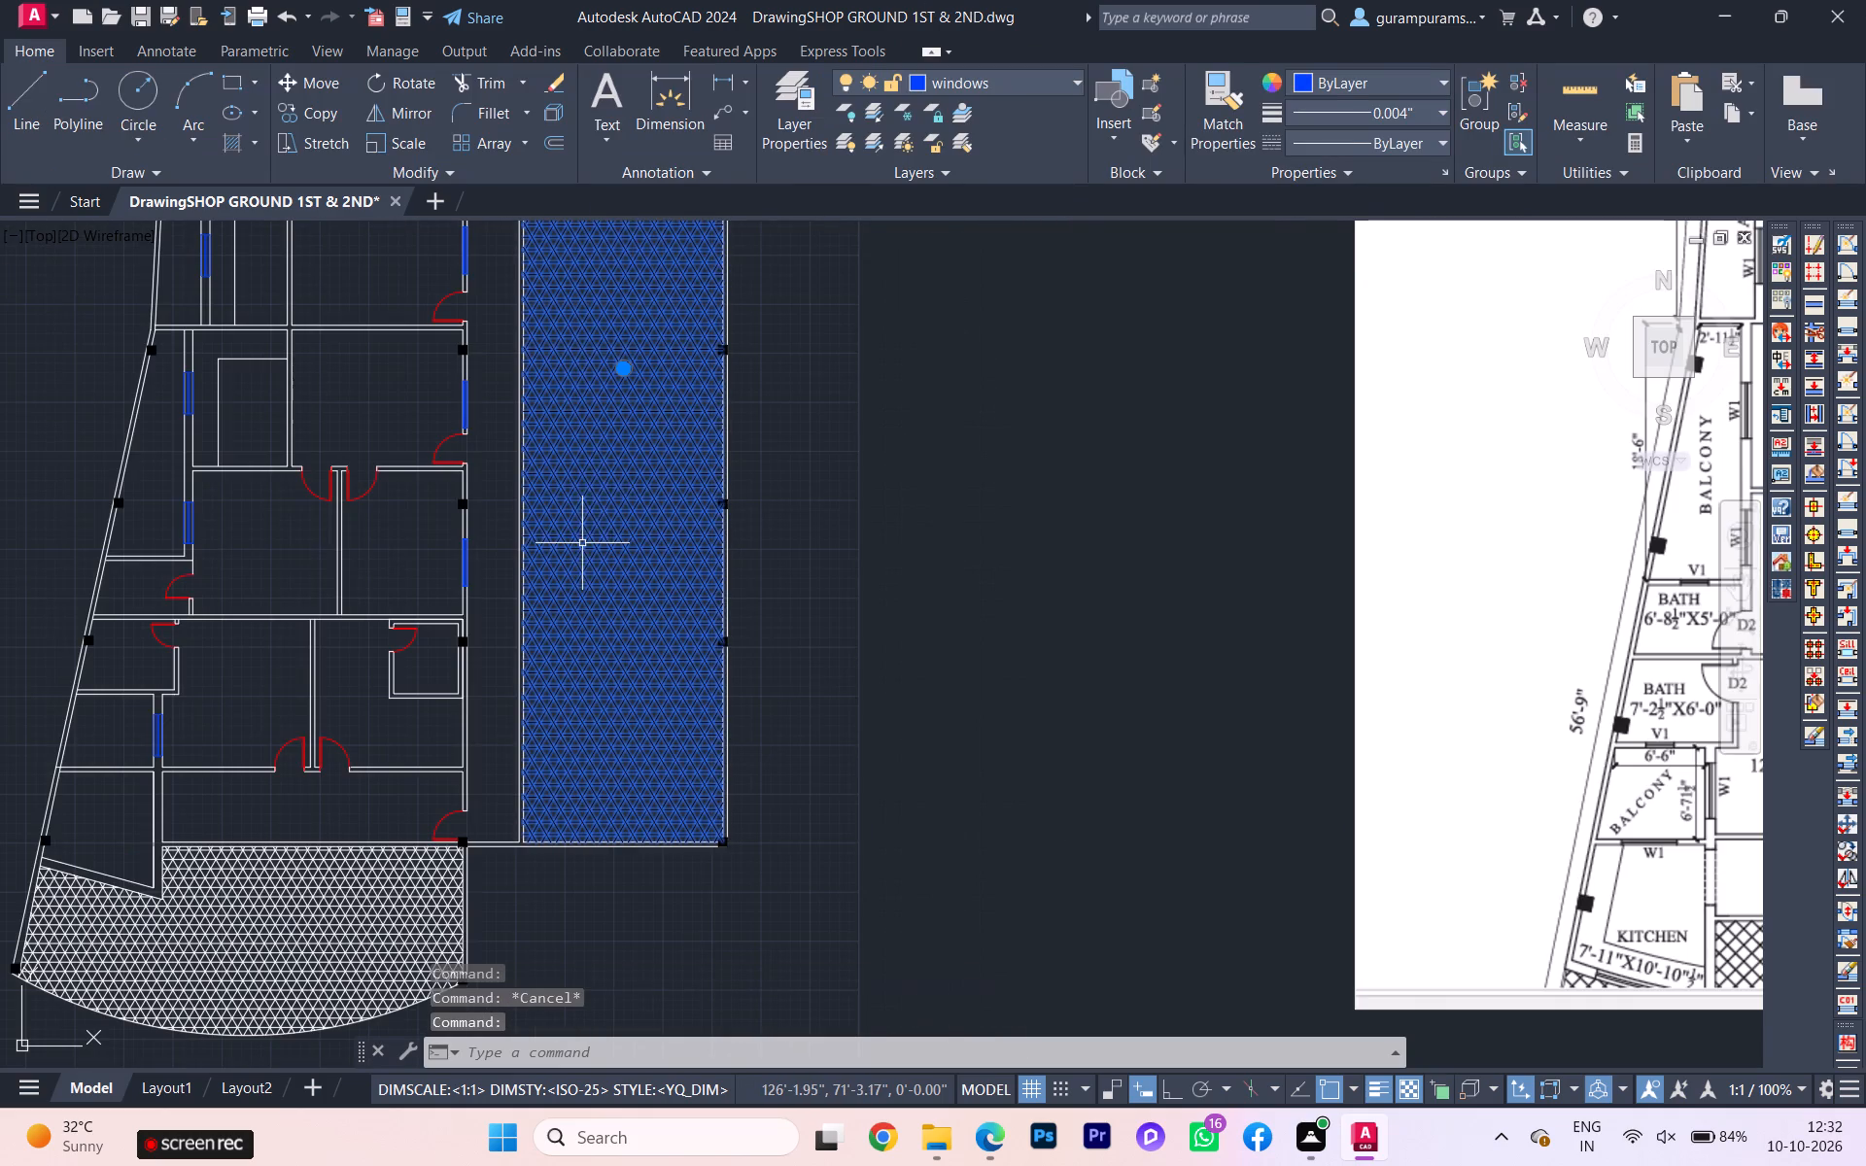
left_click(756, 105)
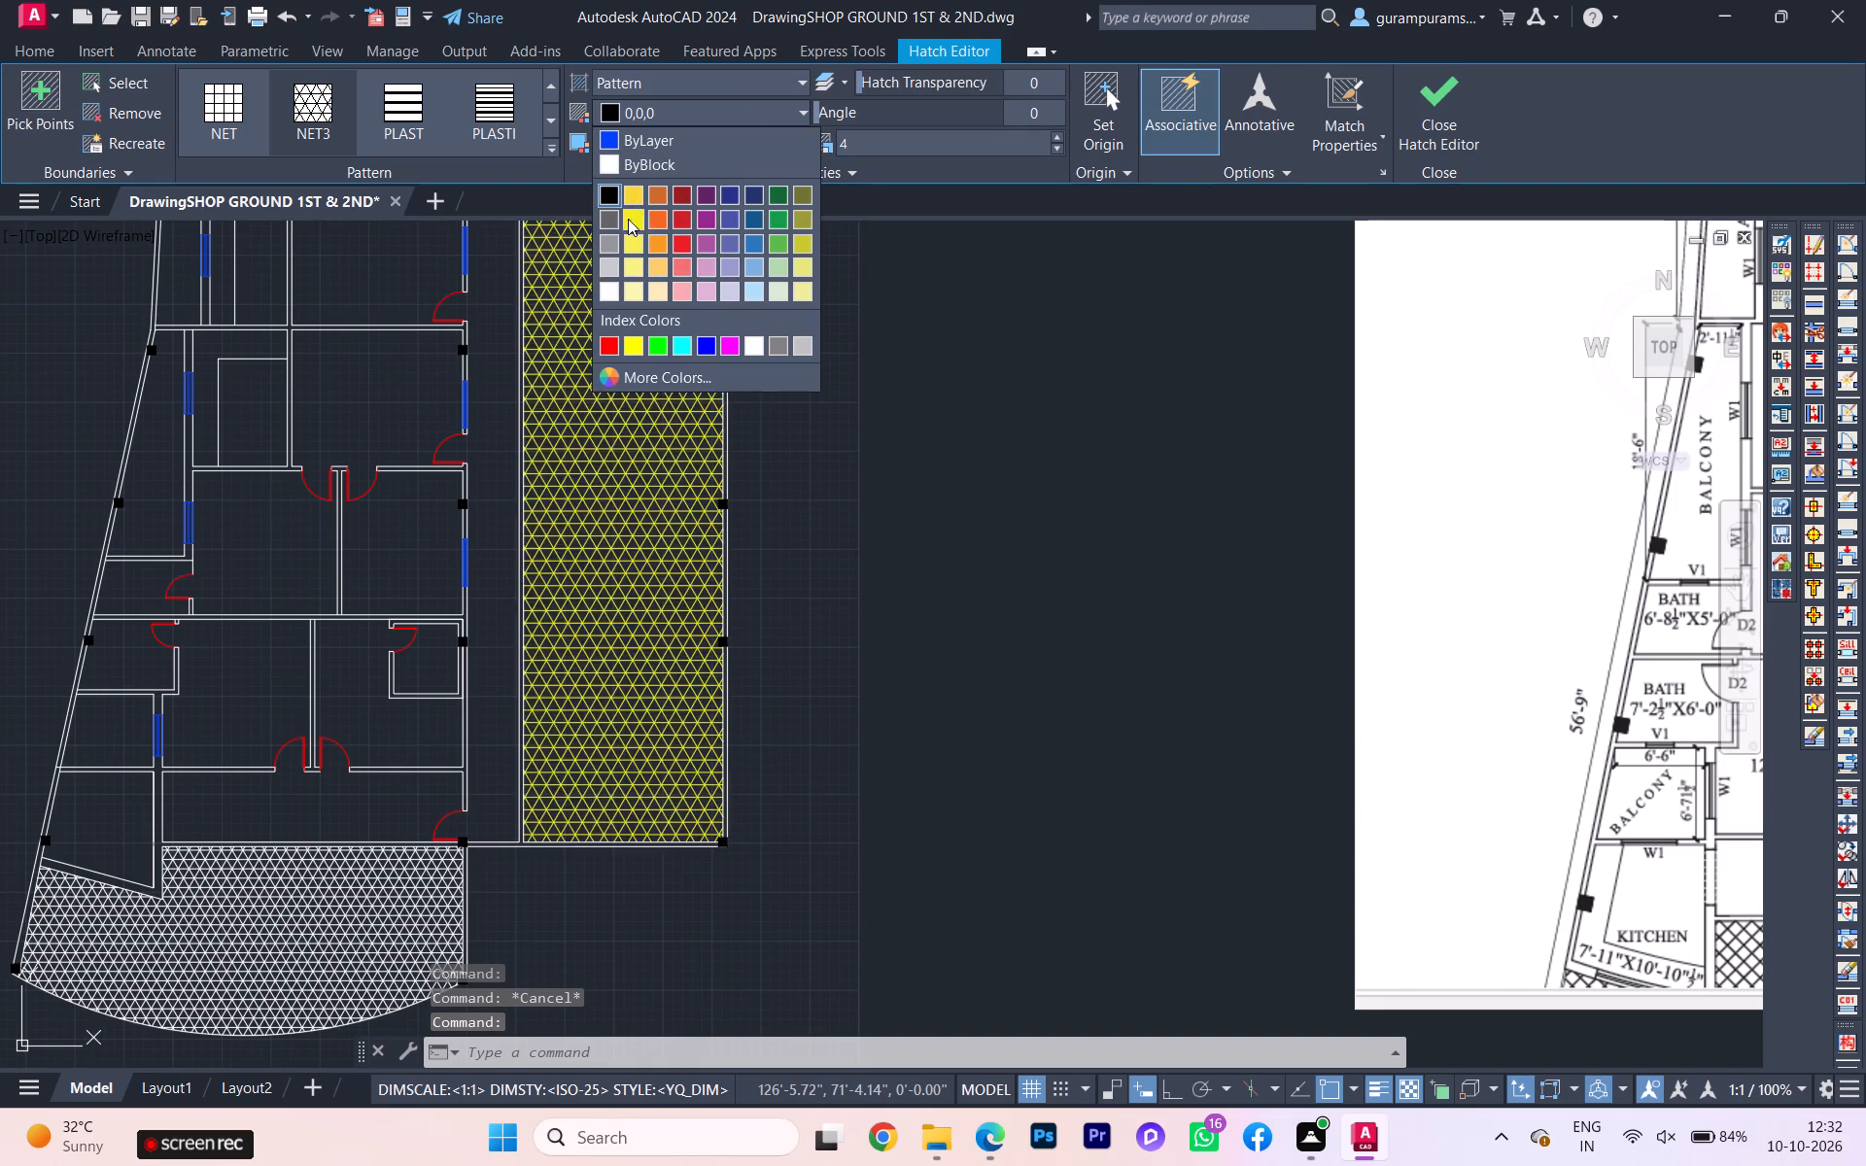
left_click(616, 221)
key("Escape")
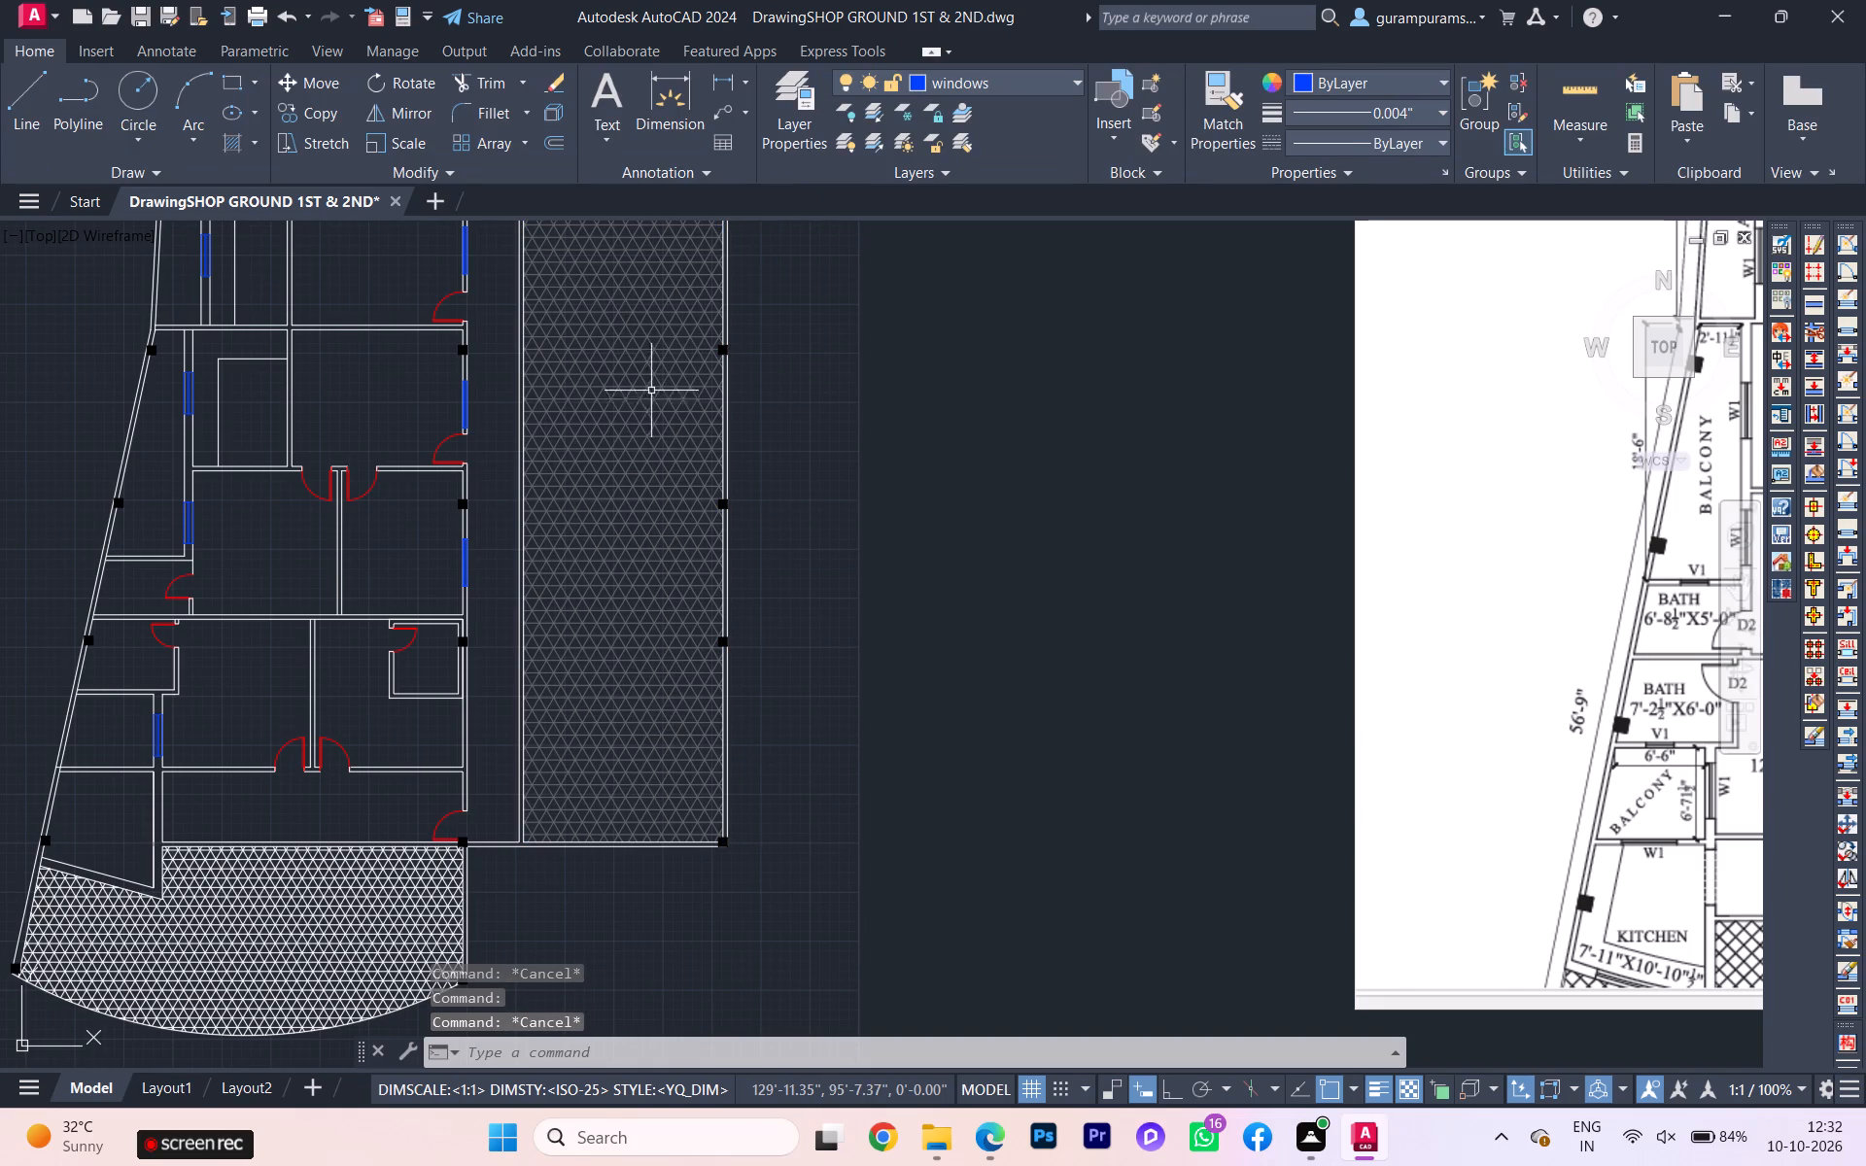
Change the long terrace strip's hatch colour to cyan.
left_click(651, 390)
left_click(618, 113)
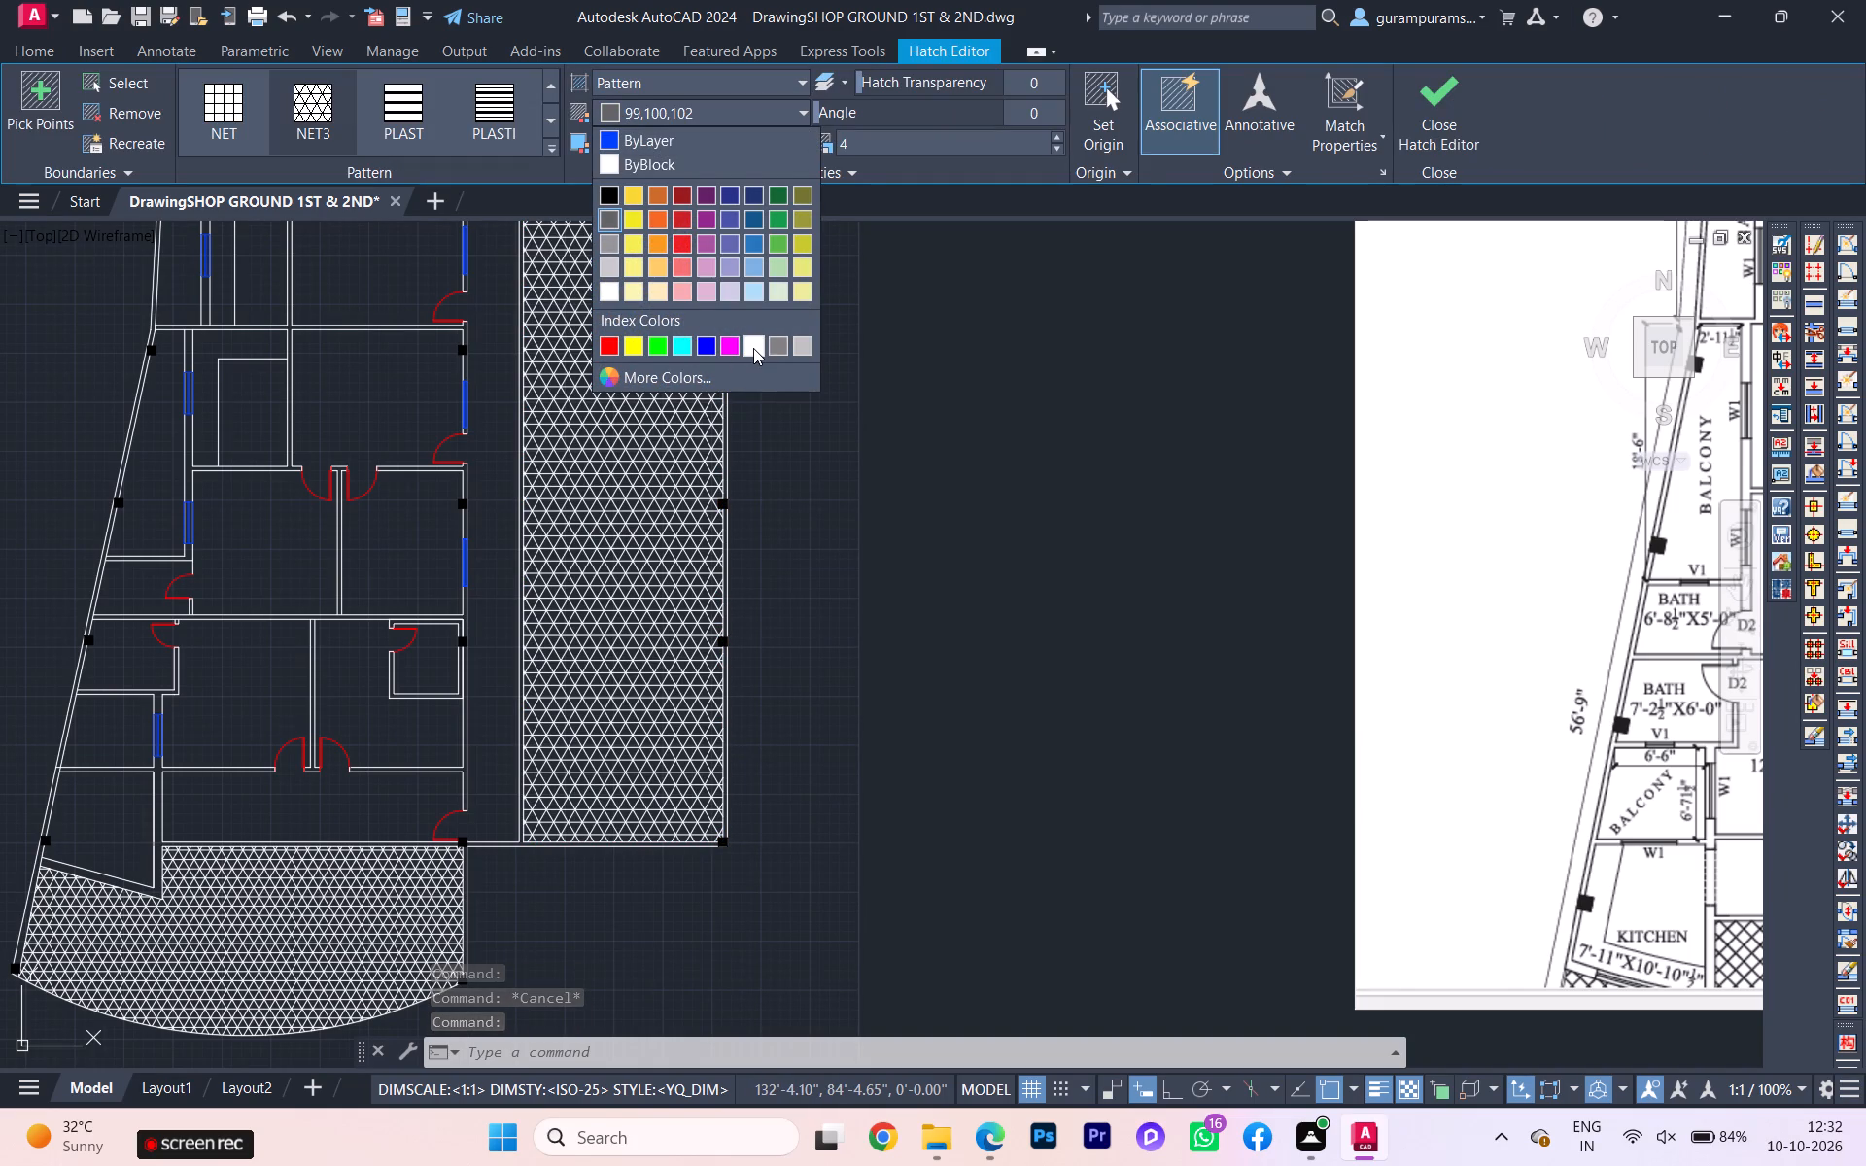
left_click(685, 346)
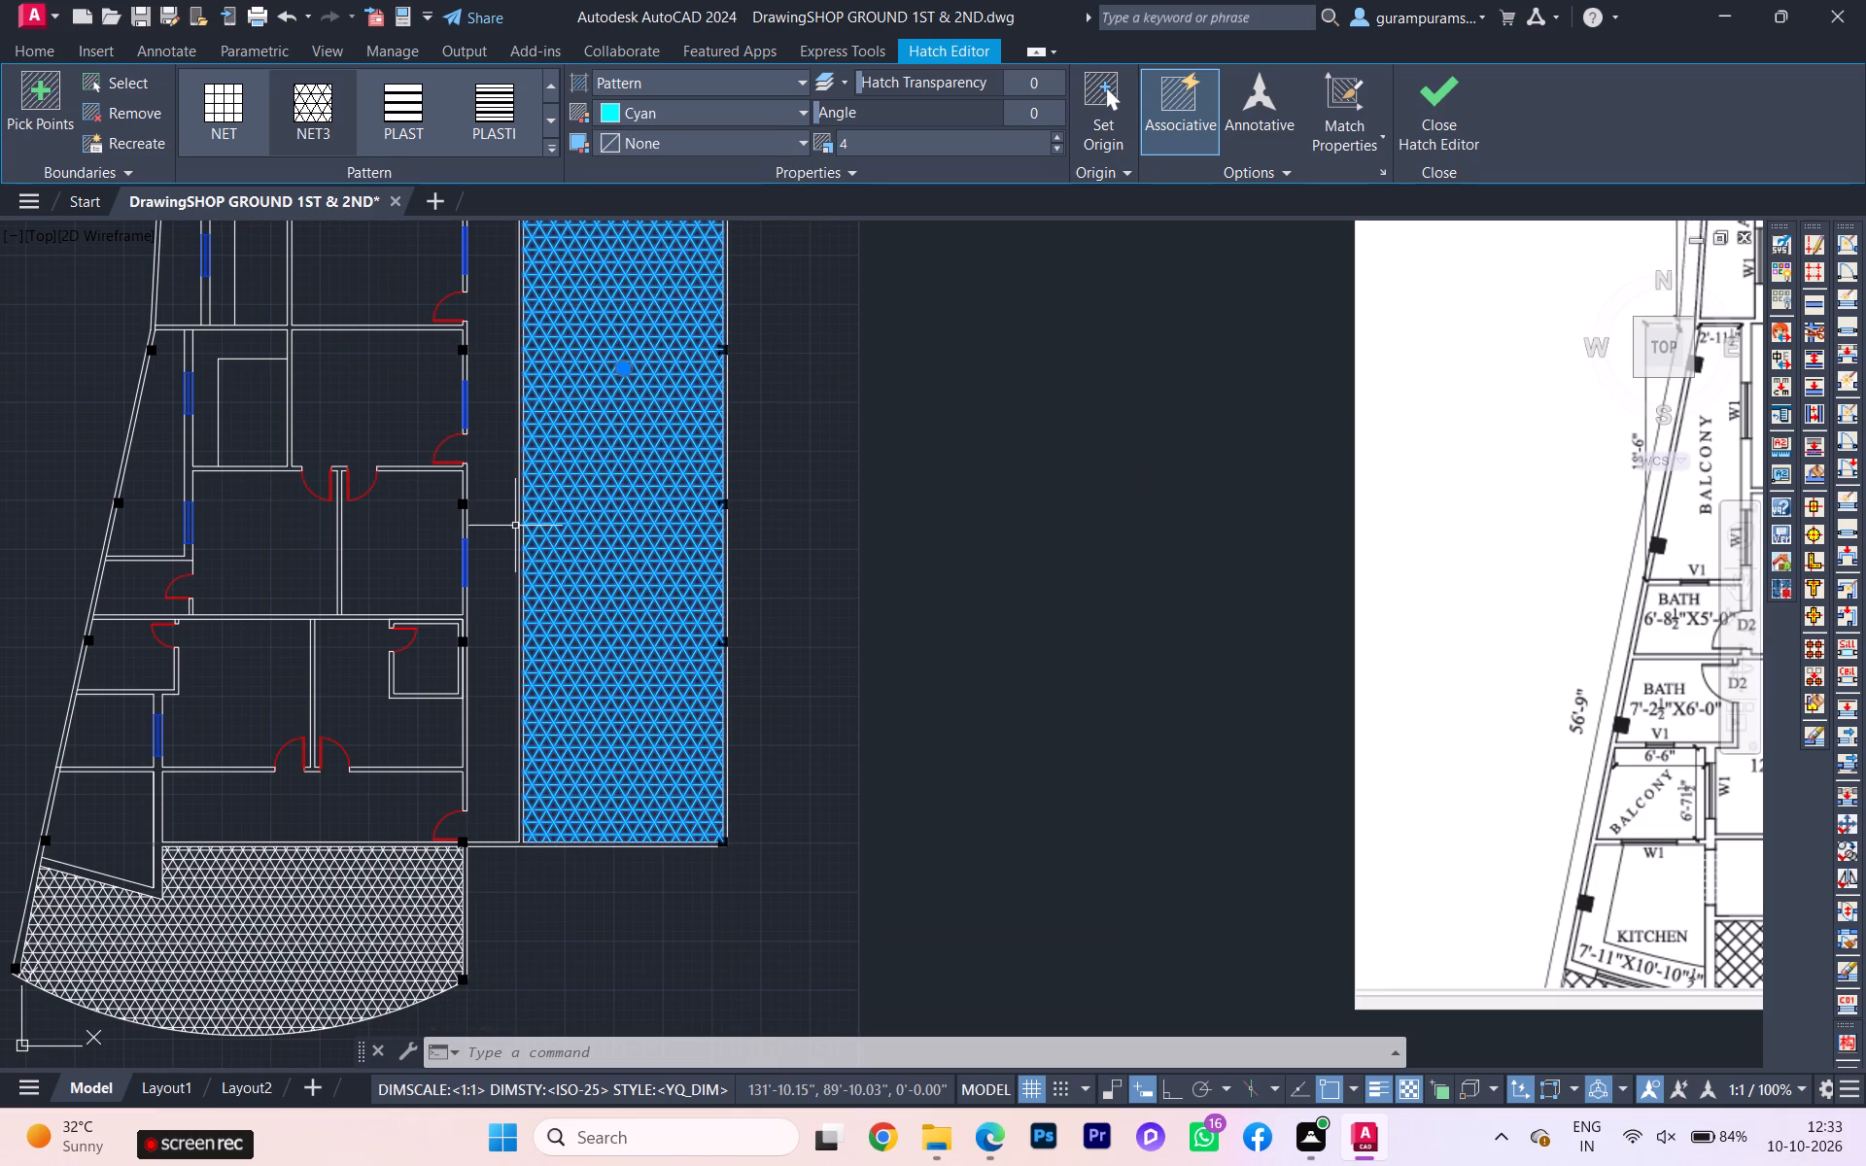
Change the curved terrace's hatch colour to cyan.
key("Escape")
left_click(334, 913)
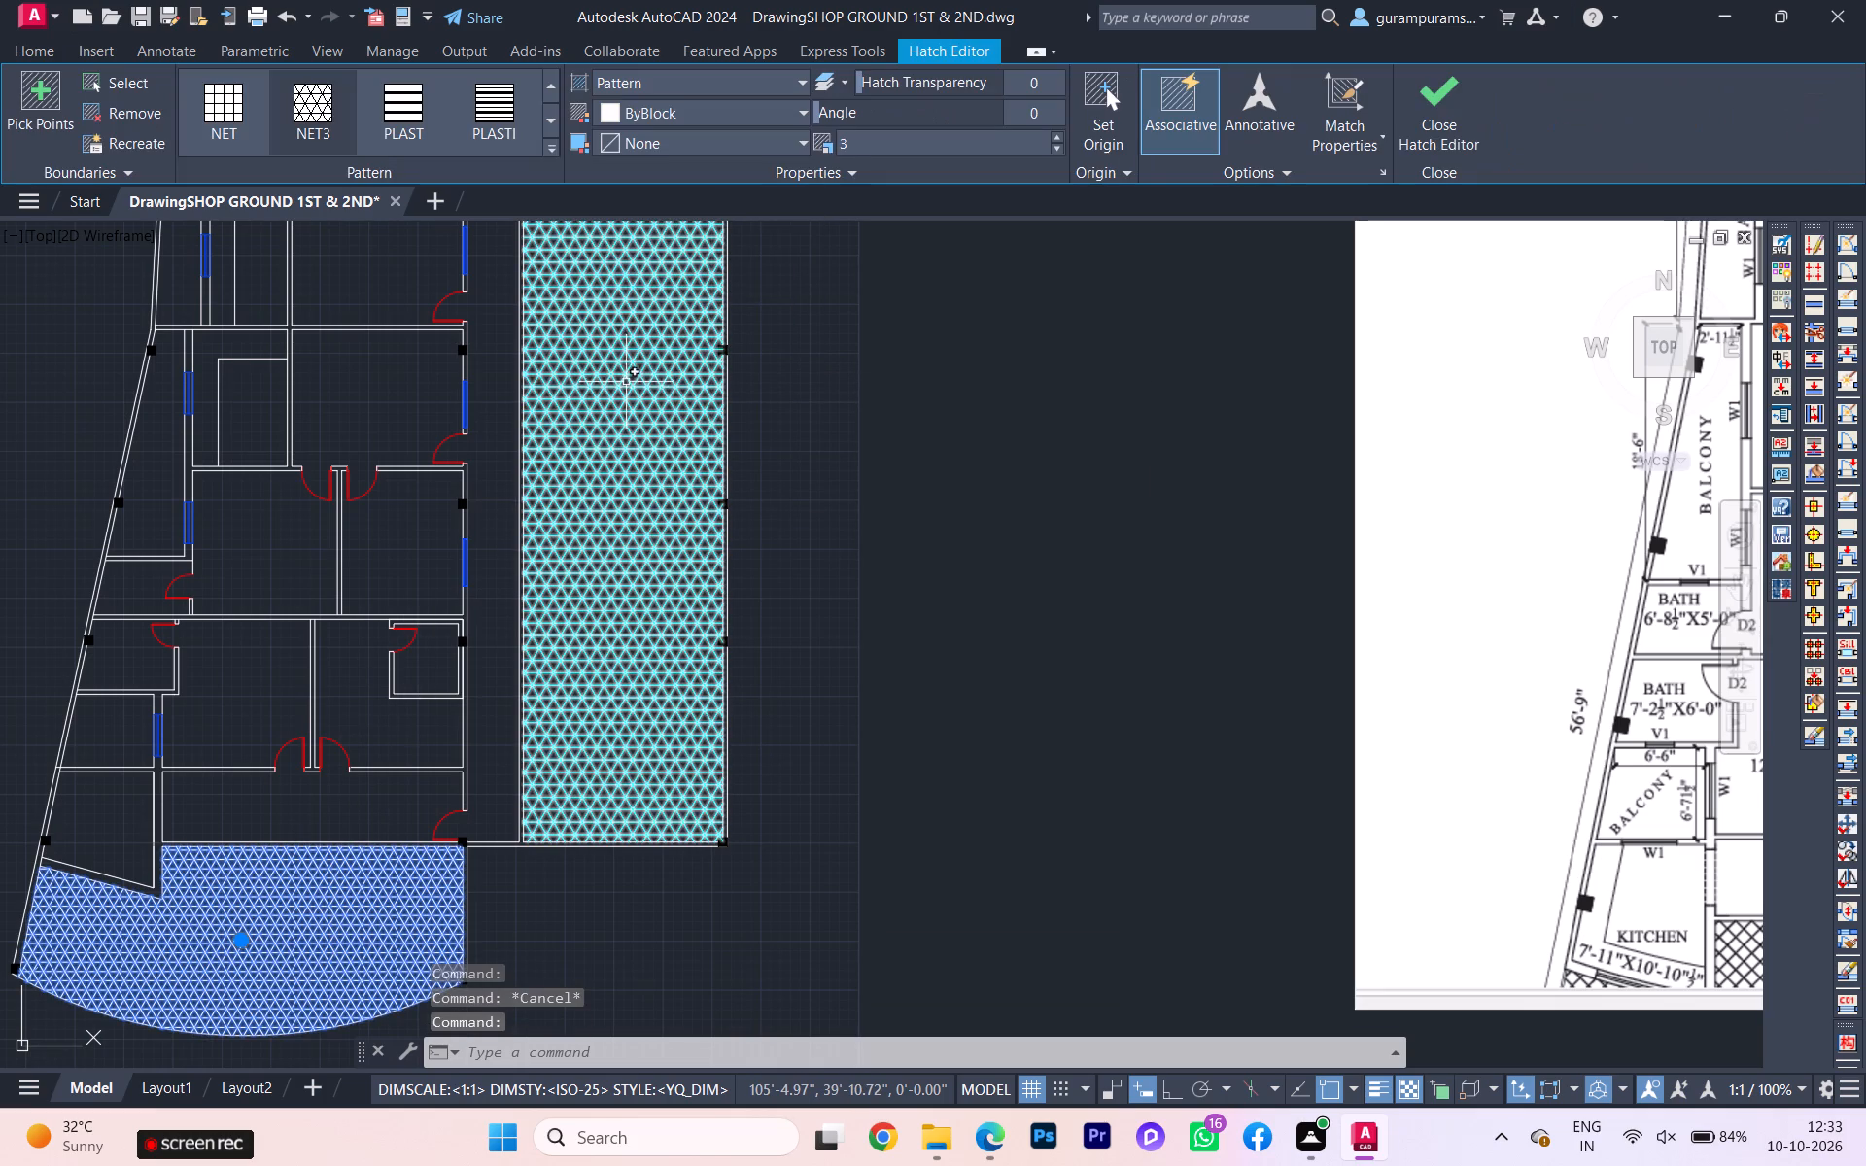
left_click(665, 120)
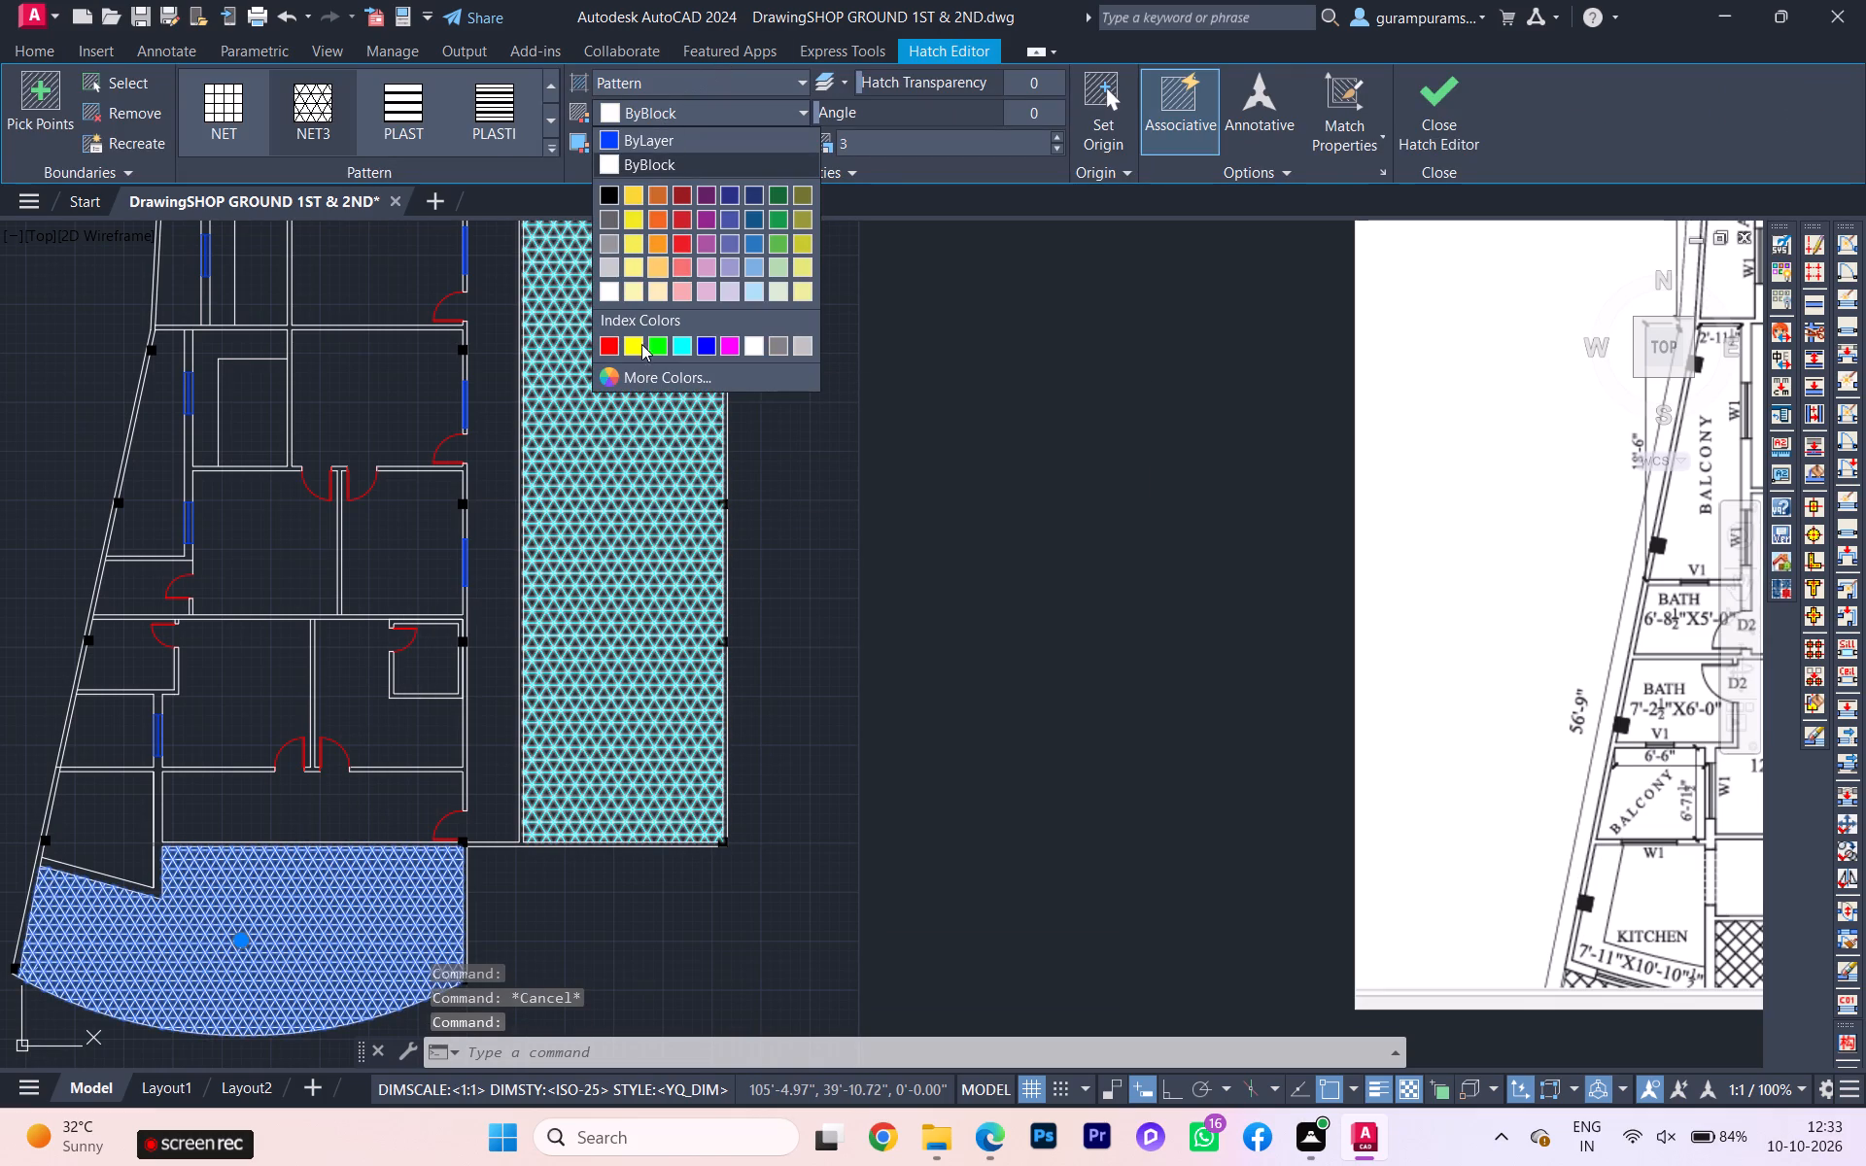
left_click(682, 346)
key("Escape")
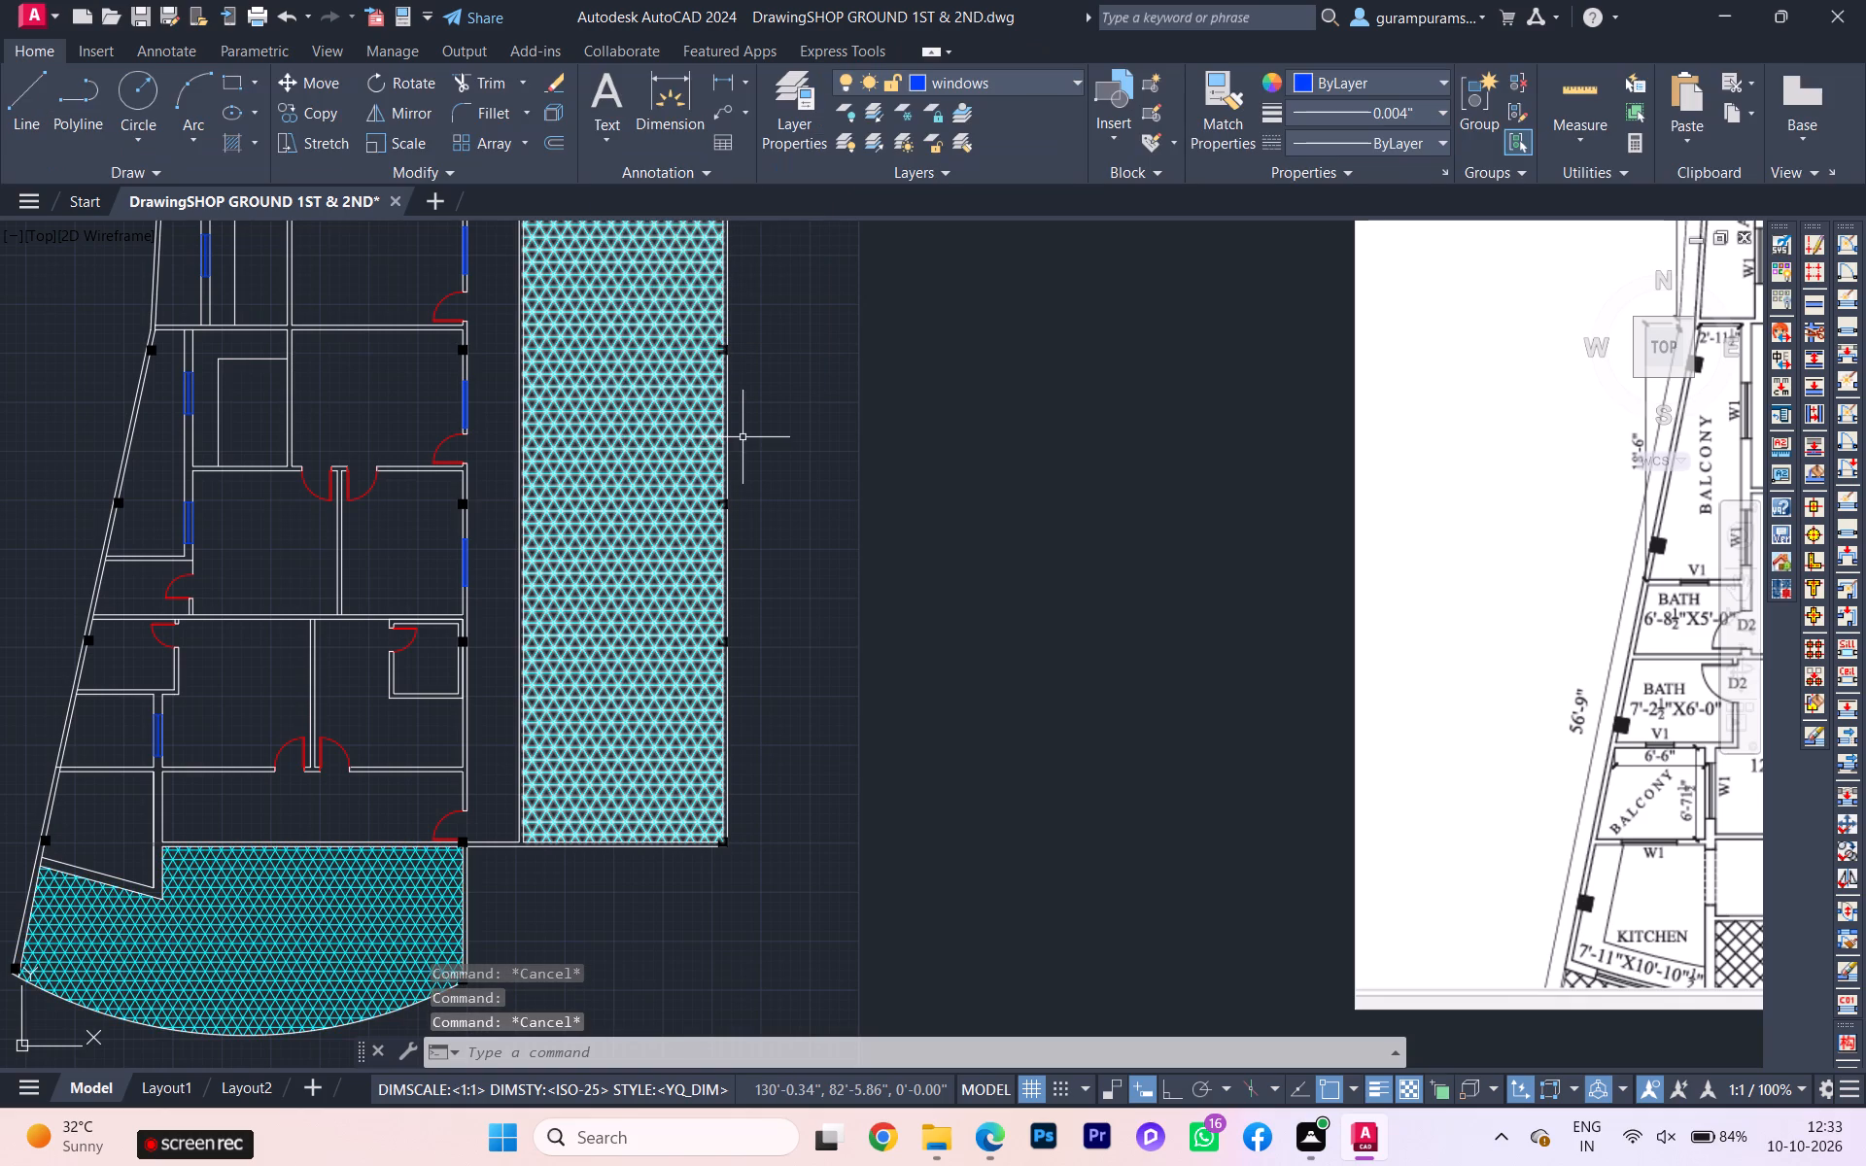
Examine the cyan hatching on both terraces up close and against the reference plan.
scroll(746, 442, "down", 2)
scroll(736, 357, "up", 2)
scroll(739, 335, "down", 1)
scroll(739, 332, "up", 6)
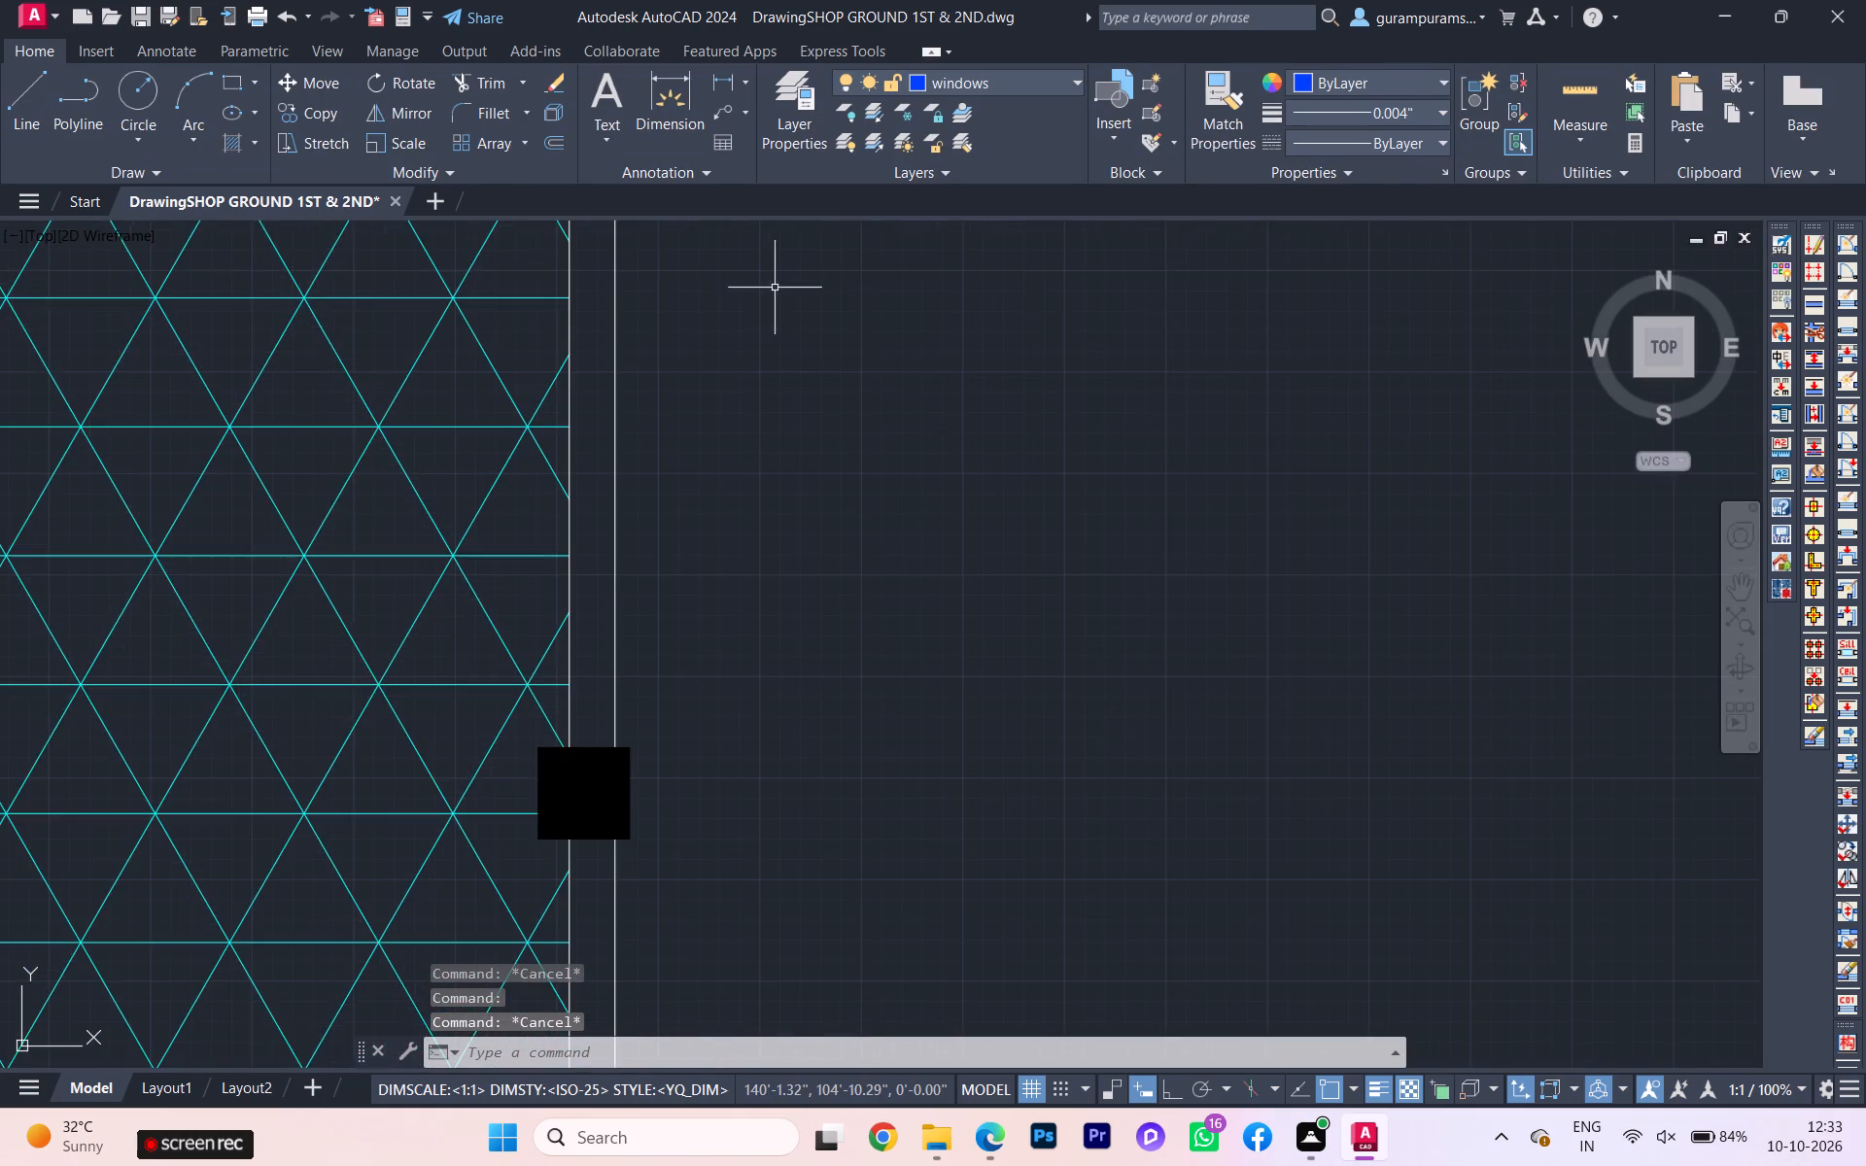
scroll(785, 314, "down", 3)
scroll(854, 384, "down", 3)
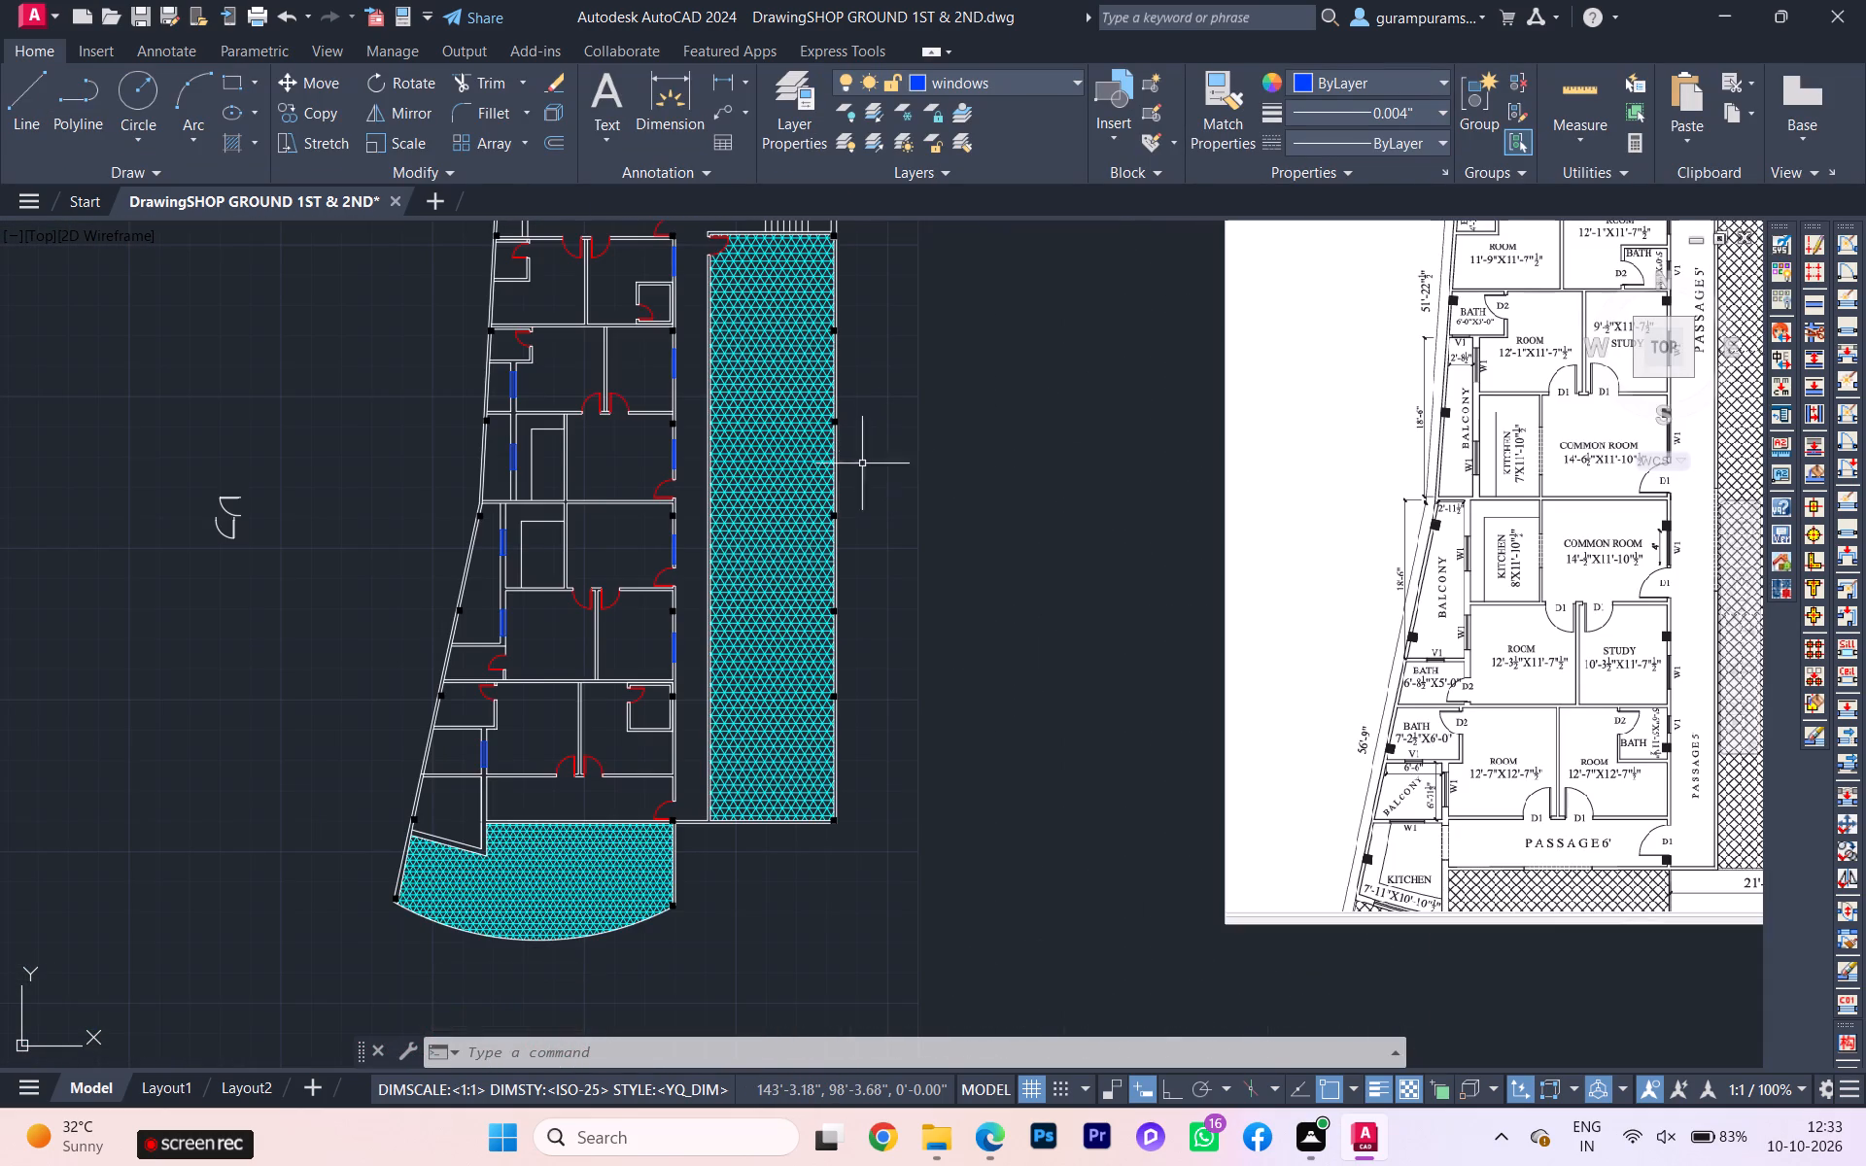
Change the long terrace strip's hatch colour to light green (175,217,170).
left_click(766, 466)
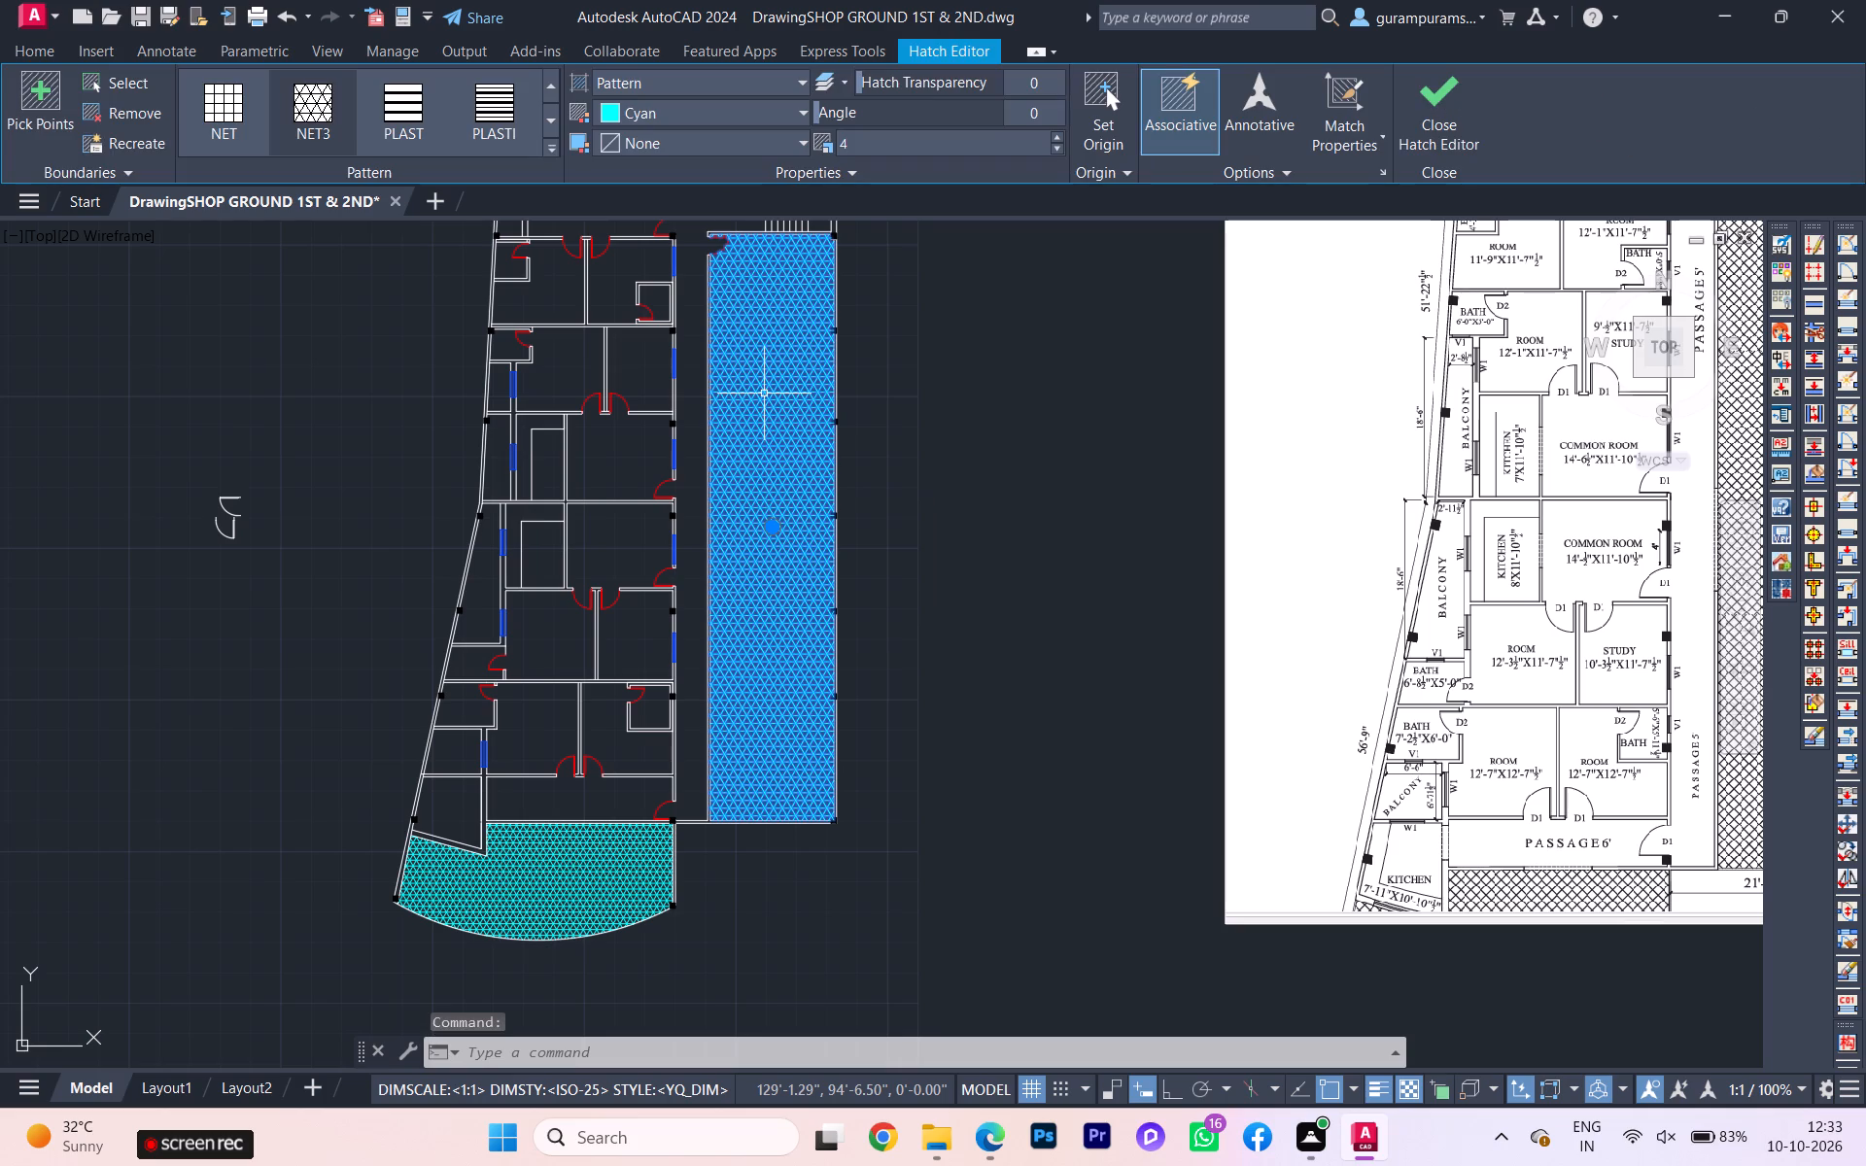
double_click(770, 415)
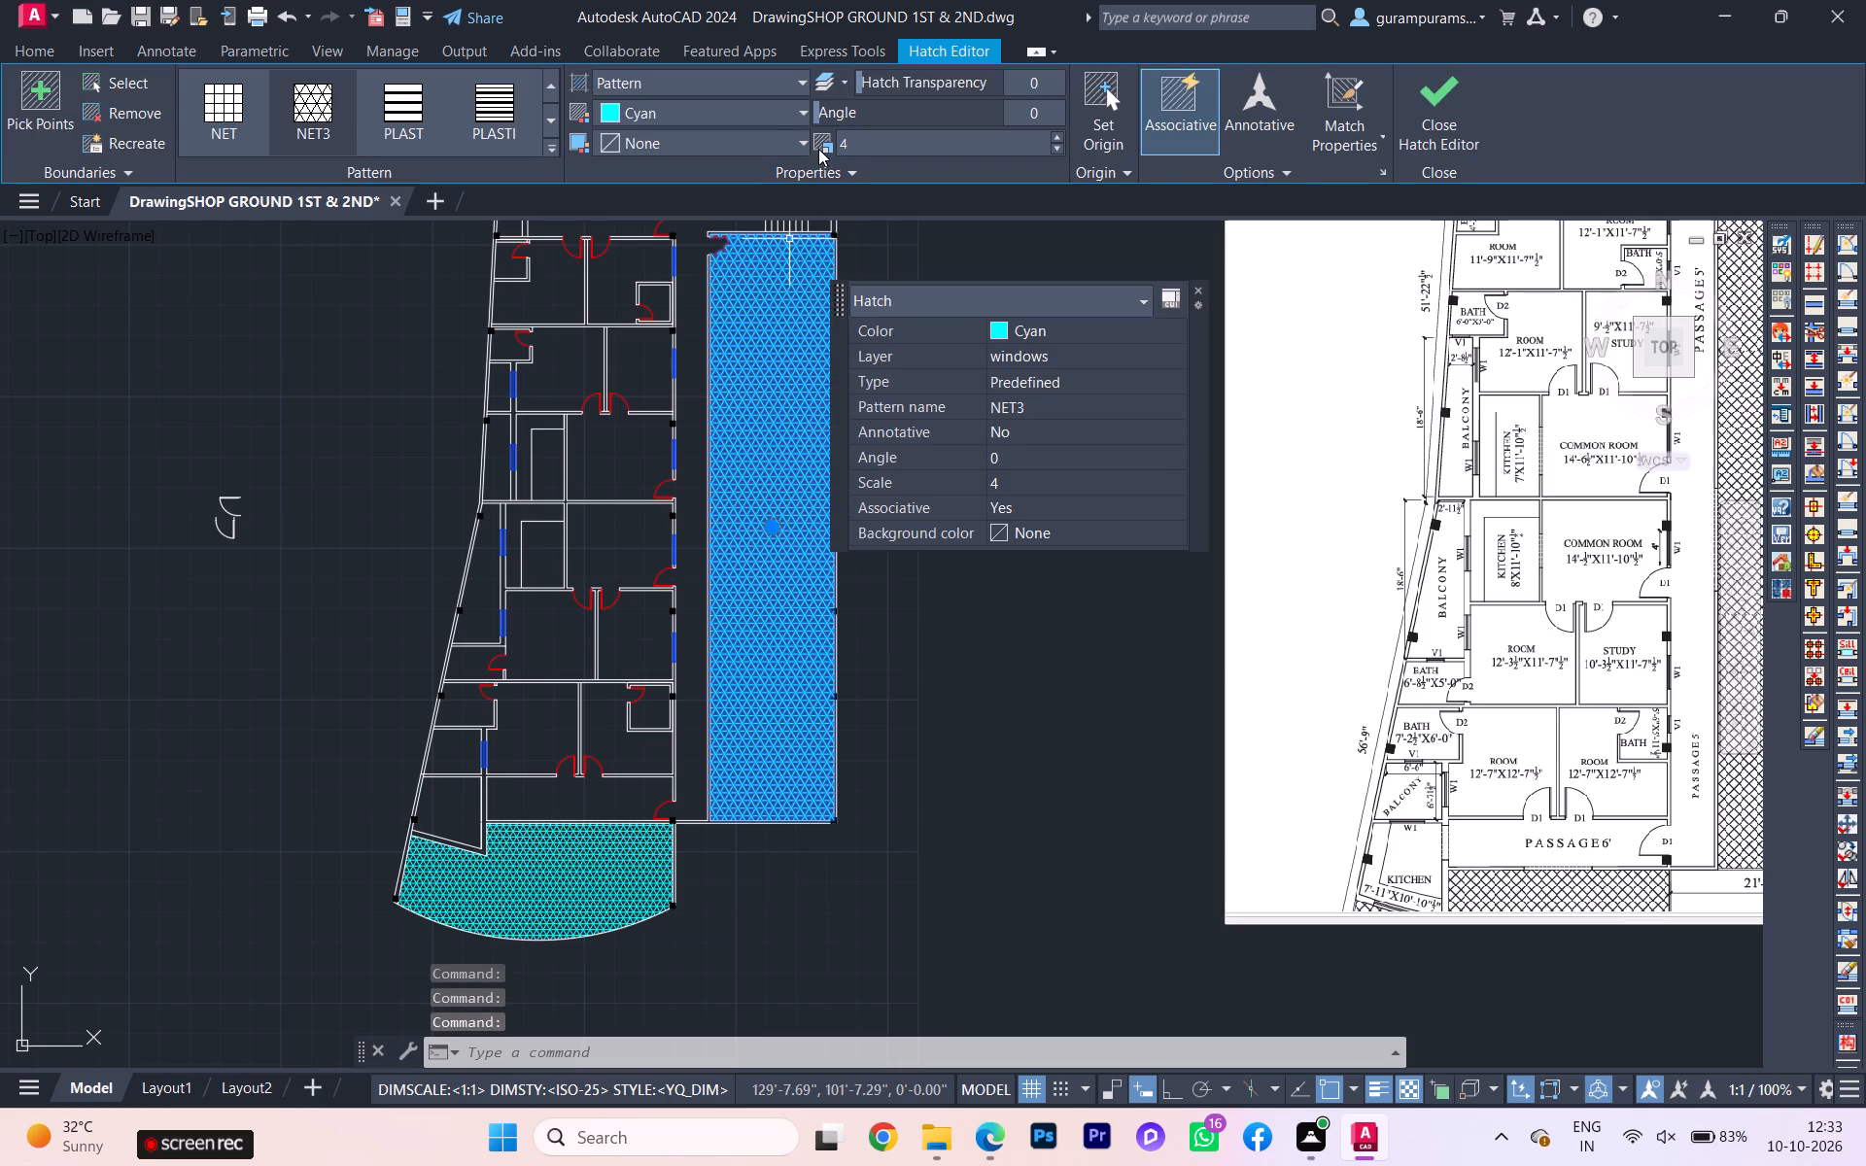
left_click(693, 107)
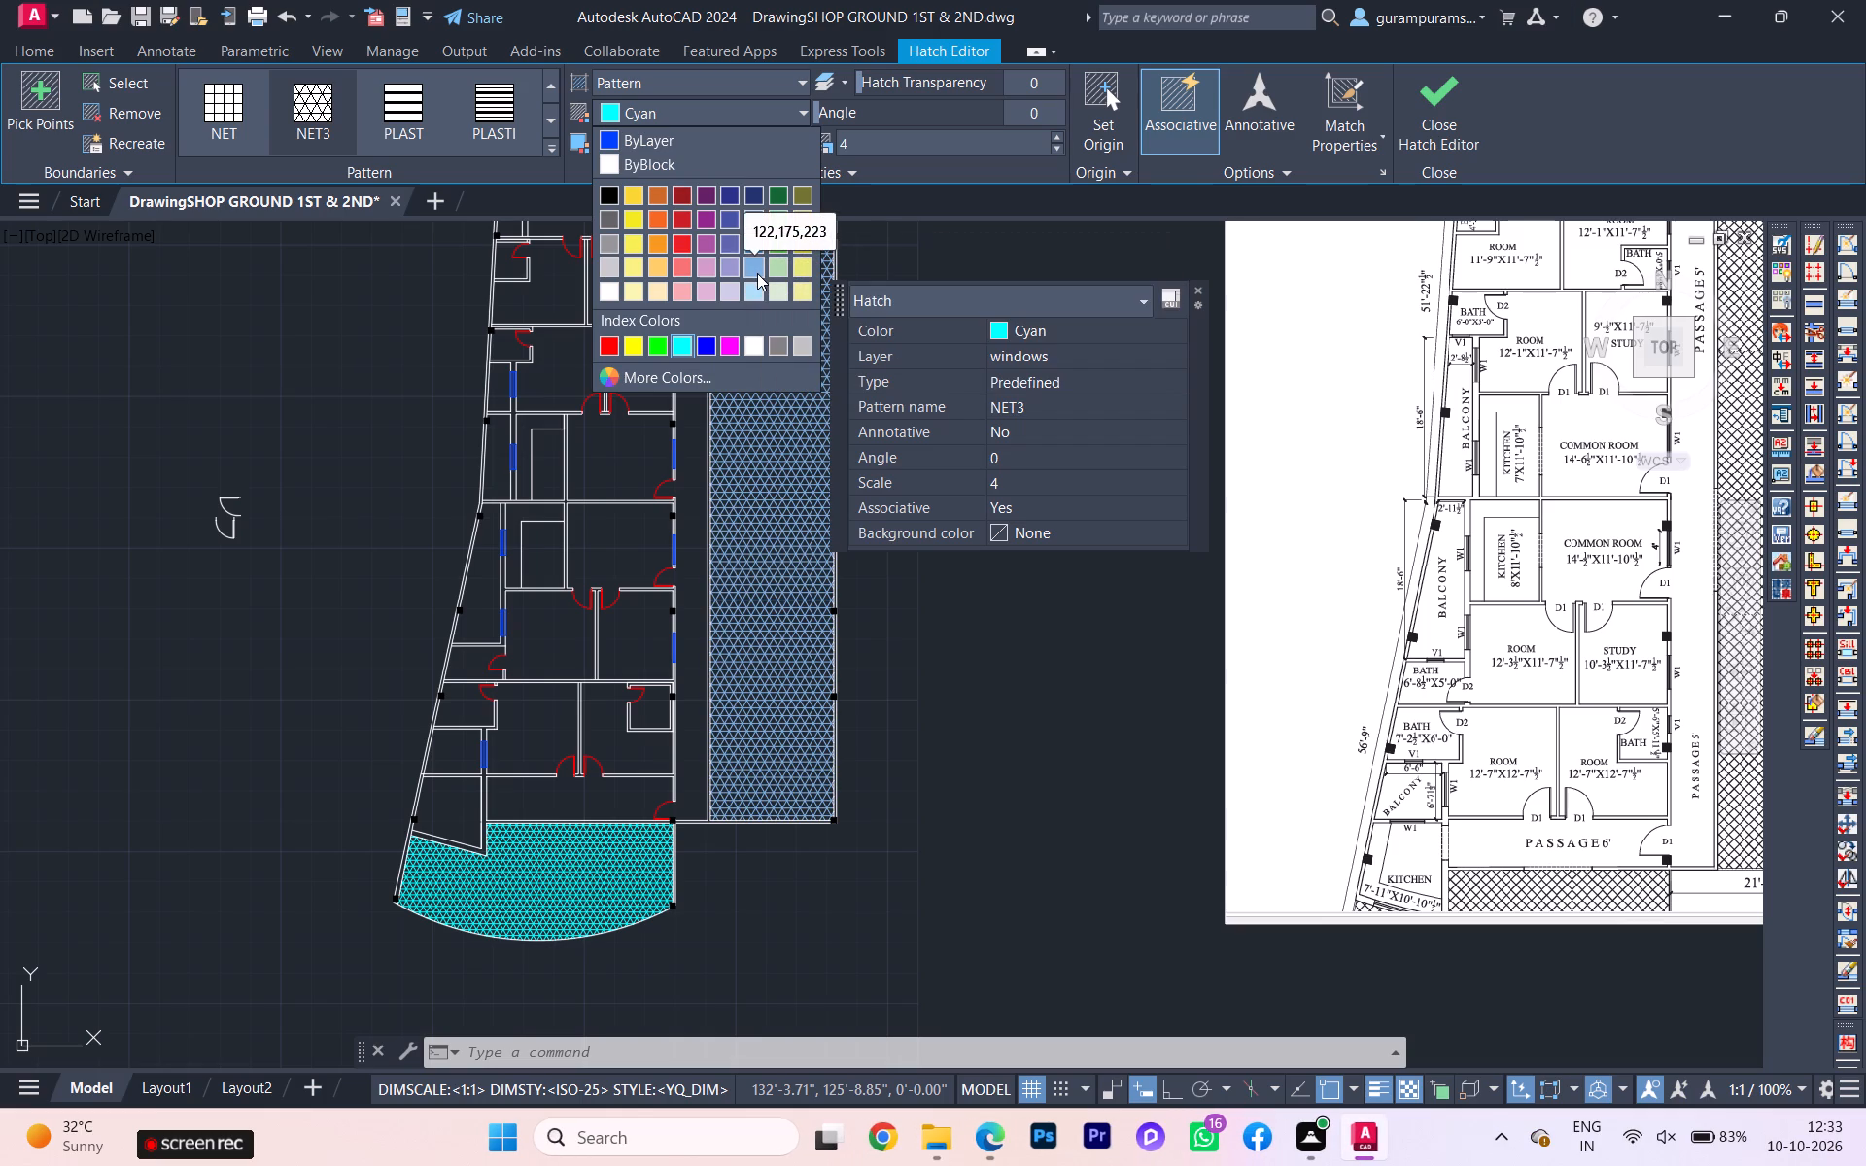
scroll(757, 273, "up", 3)
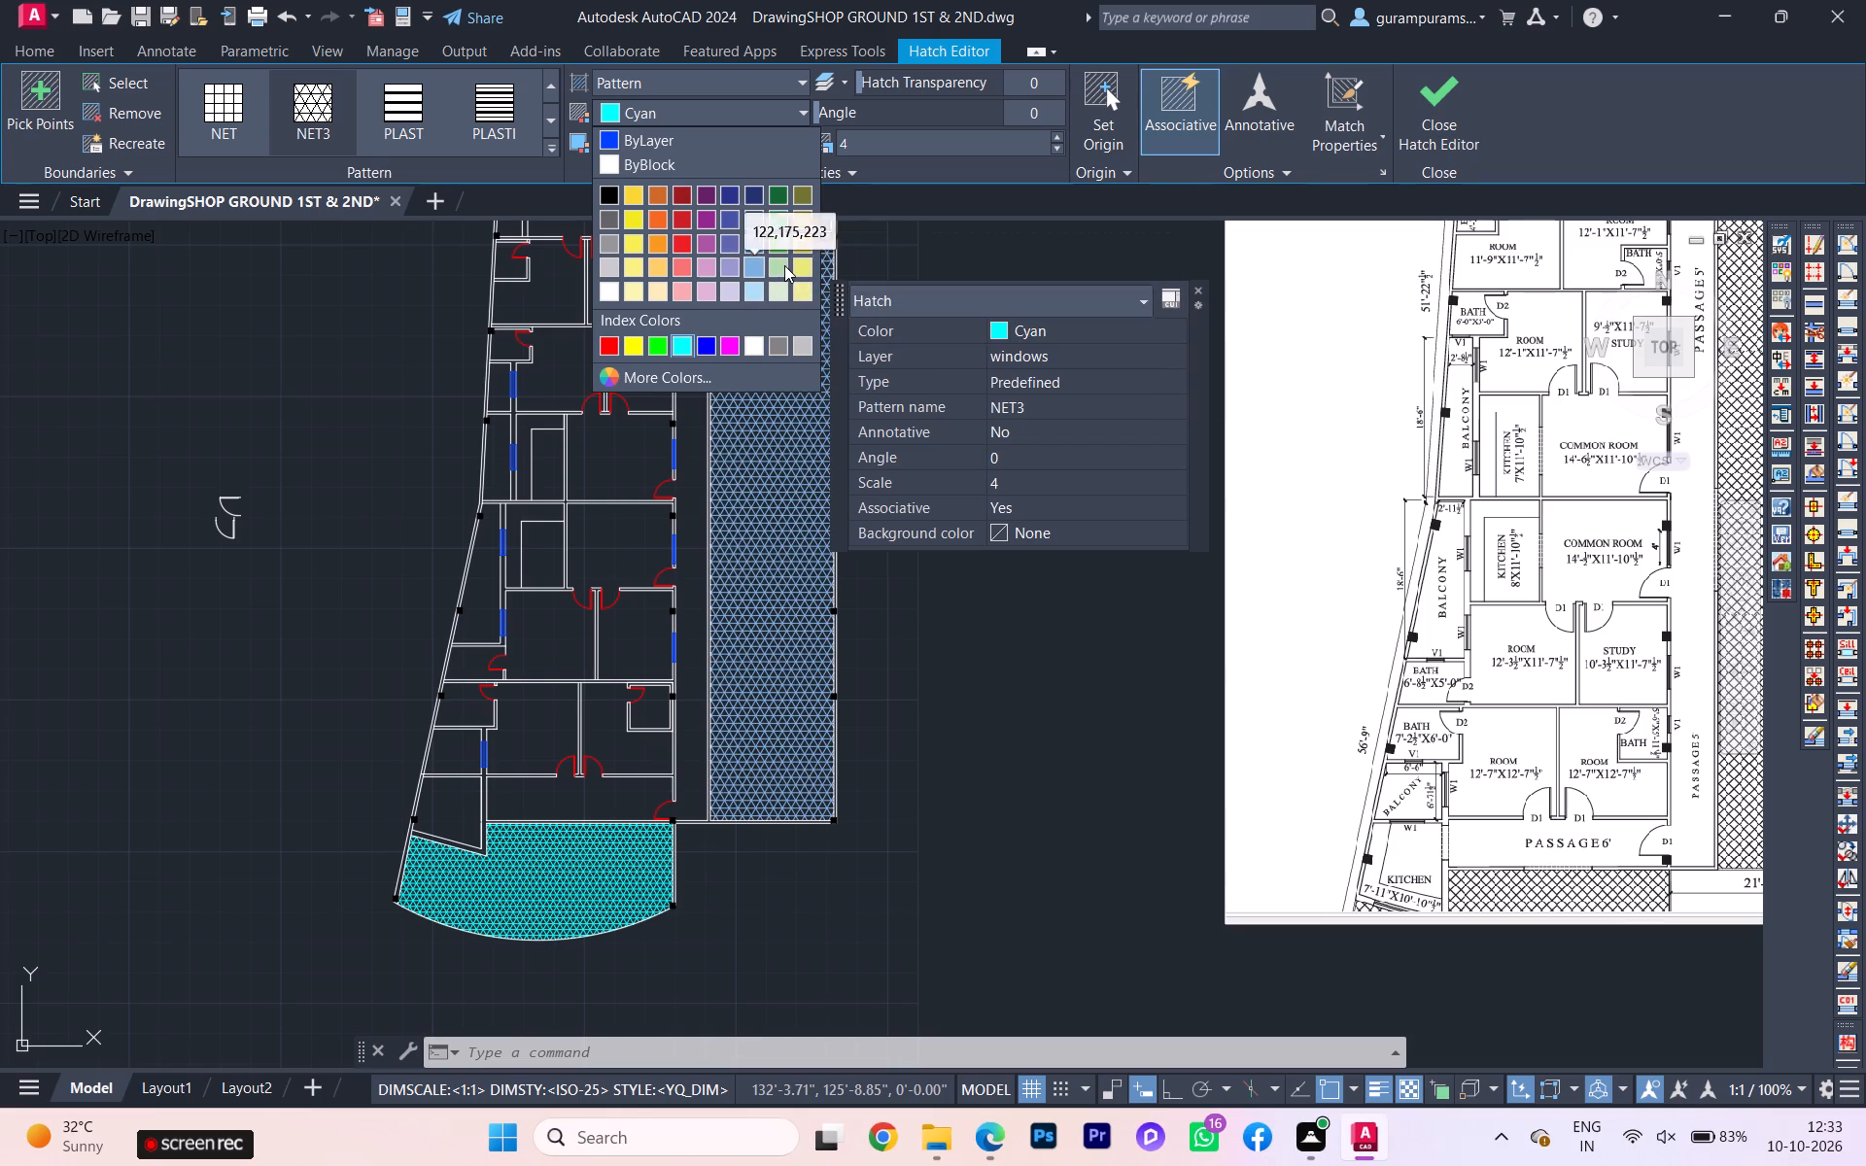
left_click(784, 265)
key("Escape")
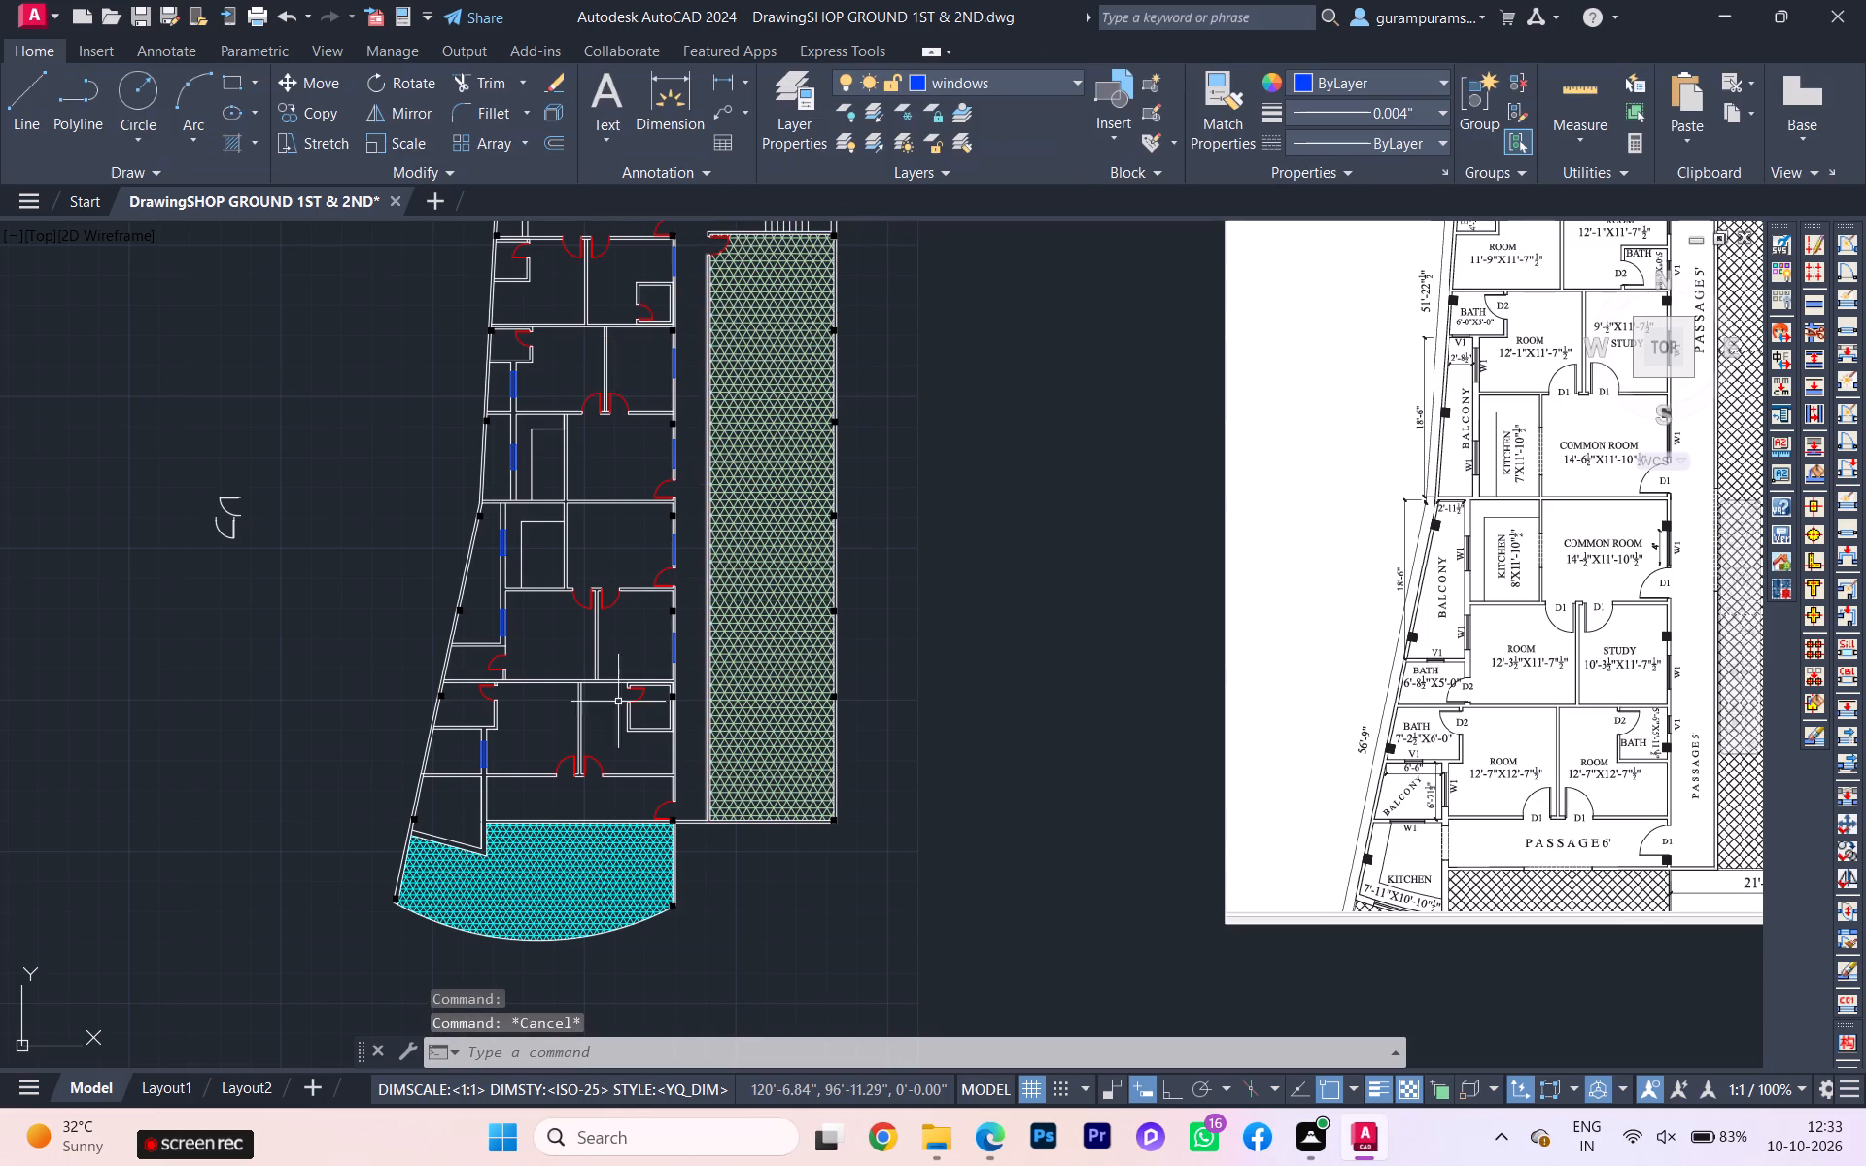
Change the curved terrace's hatch colour to light green (175,217,170).
left_click(557, 879)
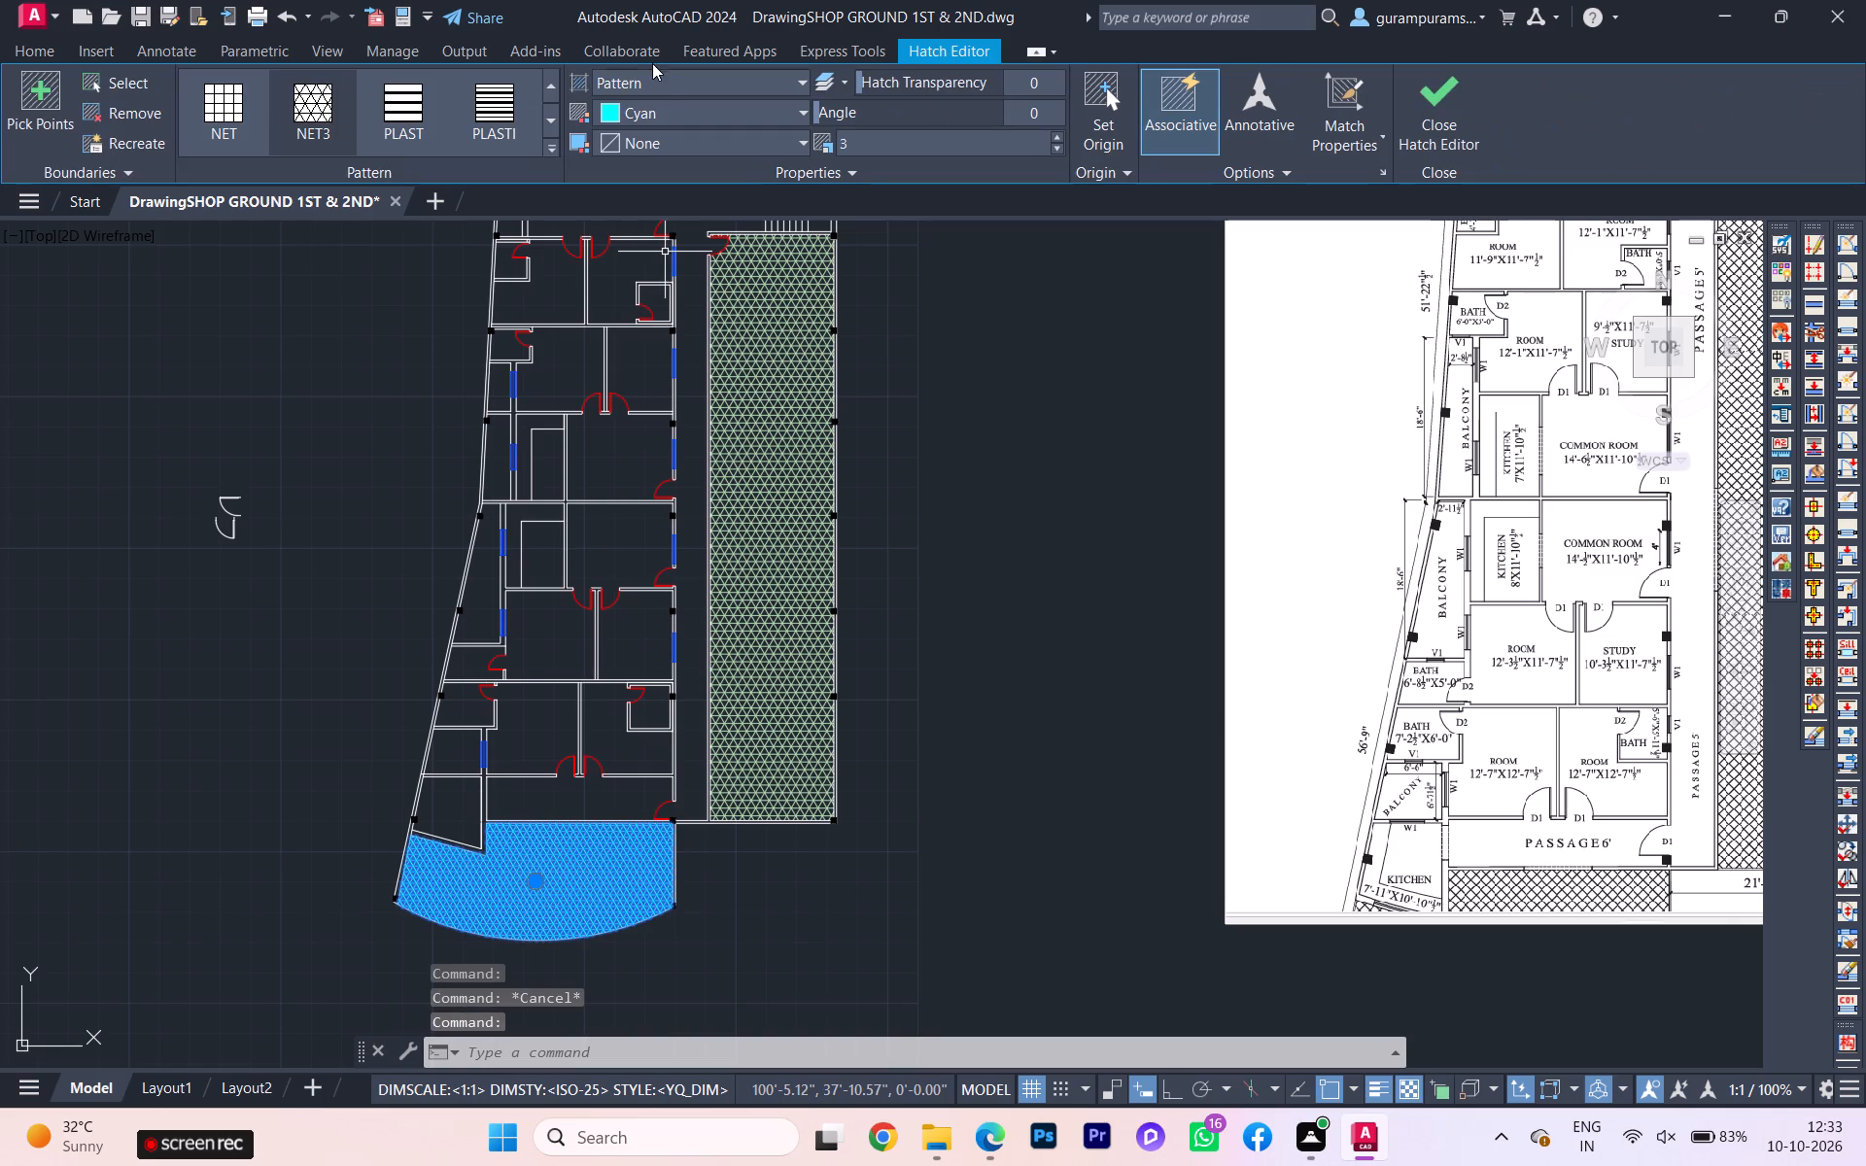
left_click(660, 113)
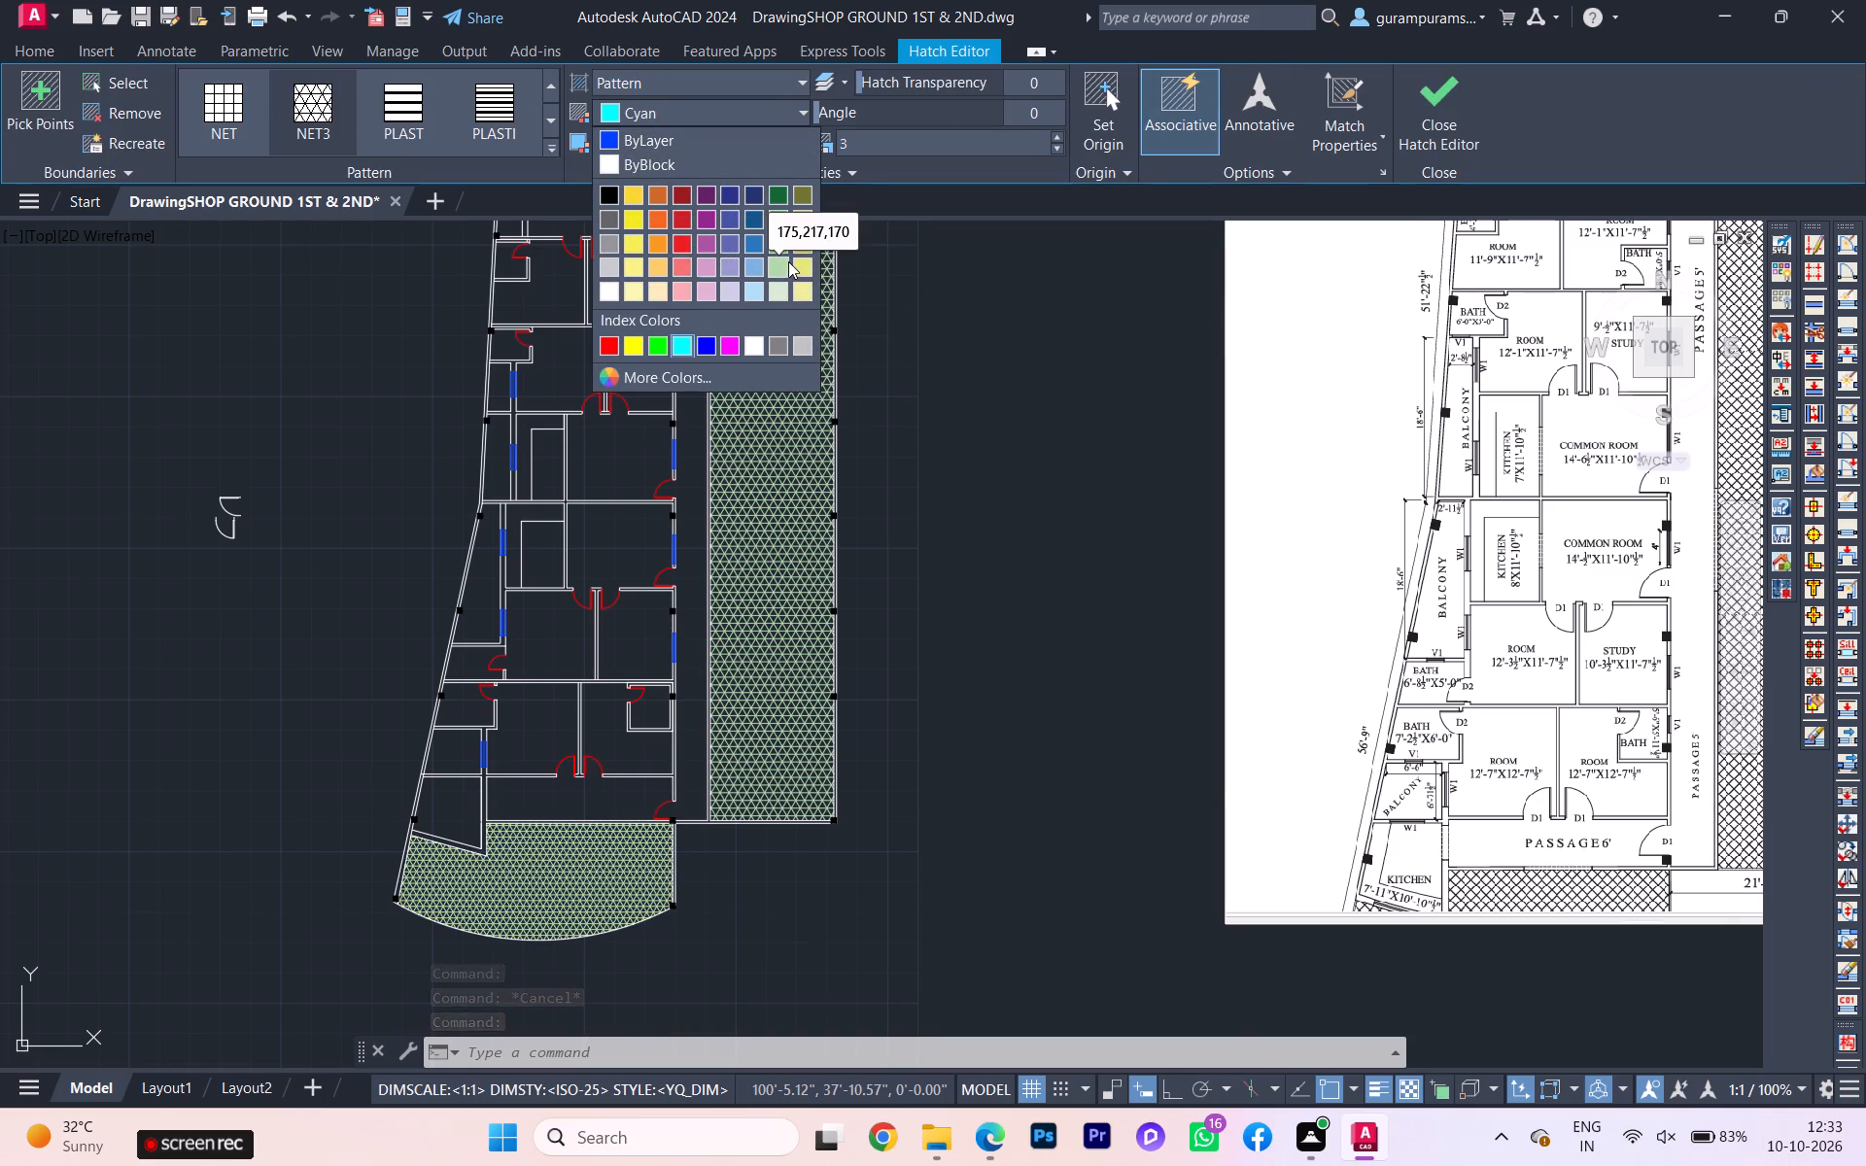
left_click(784, 266)
key("Escape")
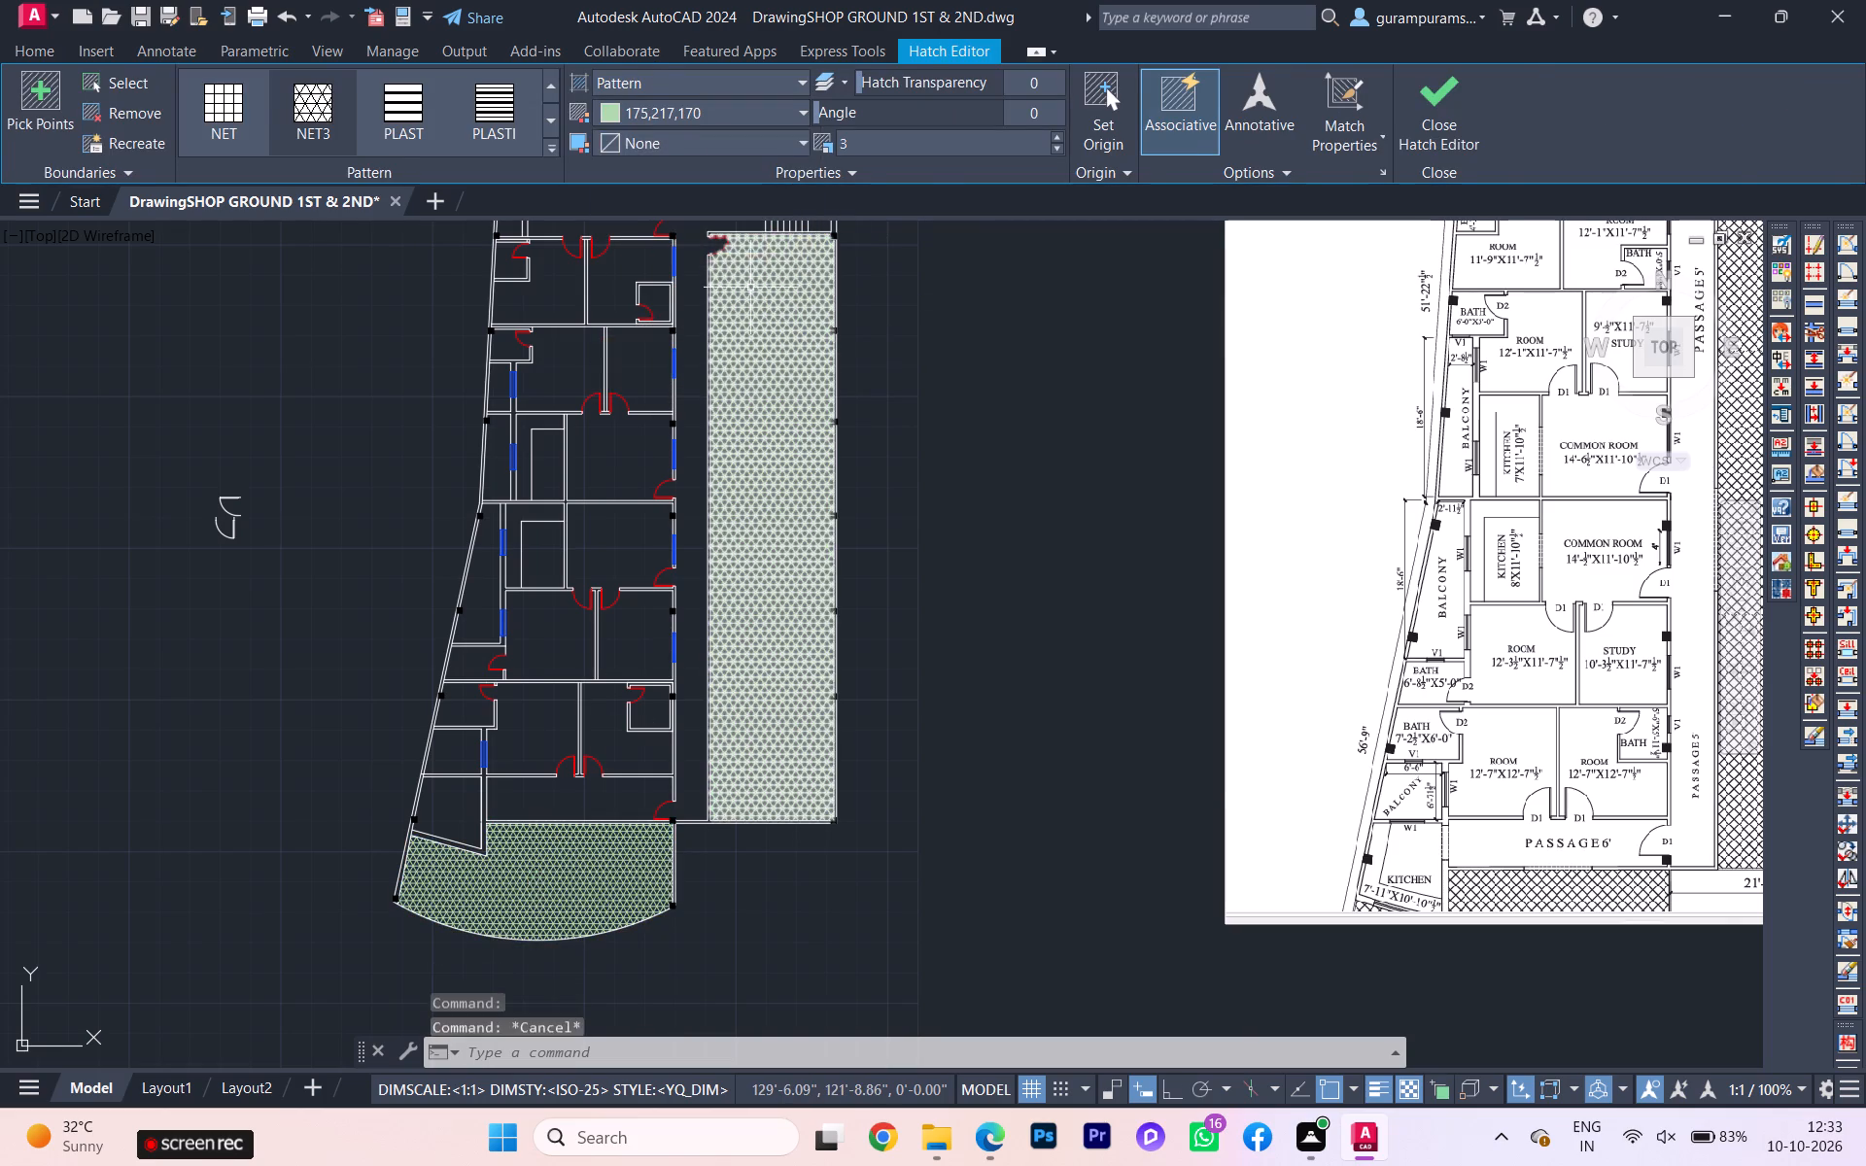
Review the light green terrace hatches and the whole floor plan against the reference plan.
scroll(805, 586, "up", 2)
scroll(995, 500, "up", 2)
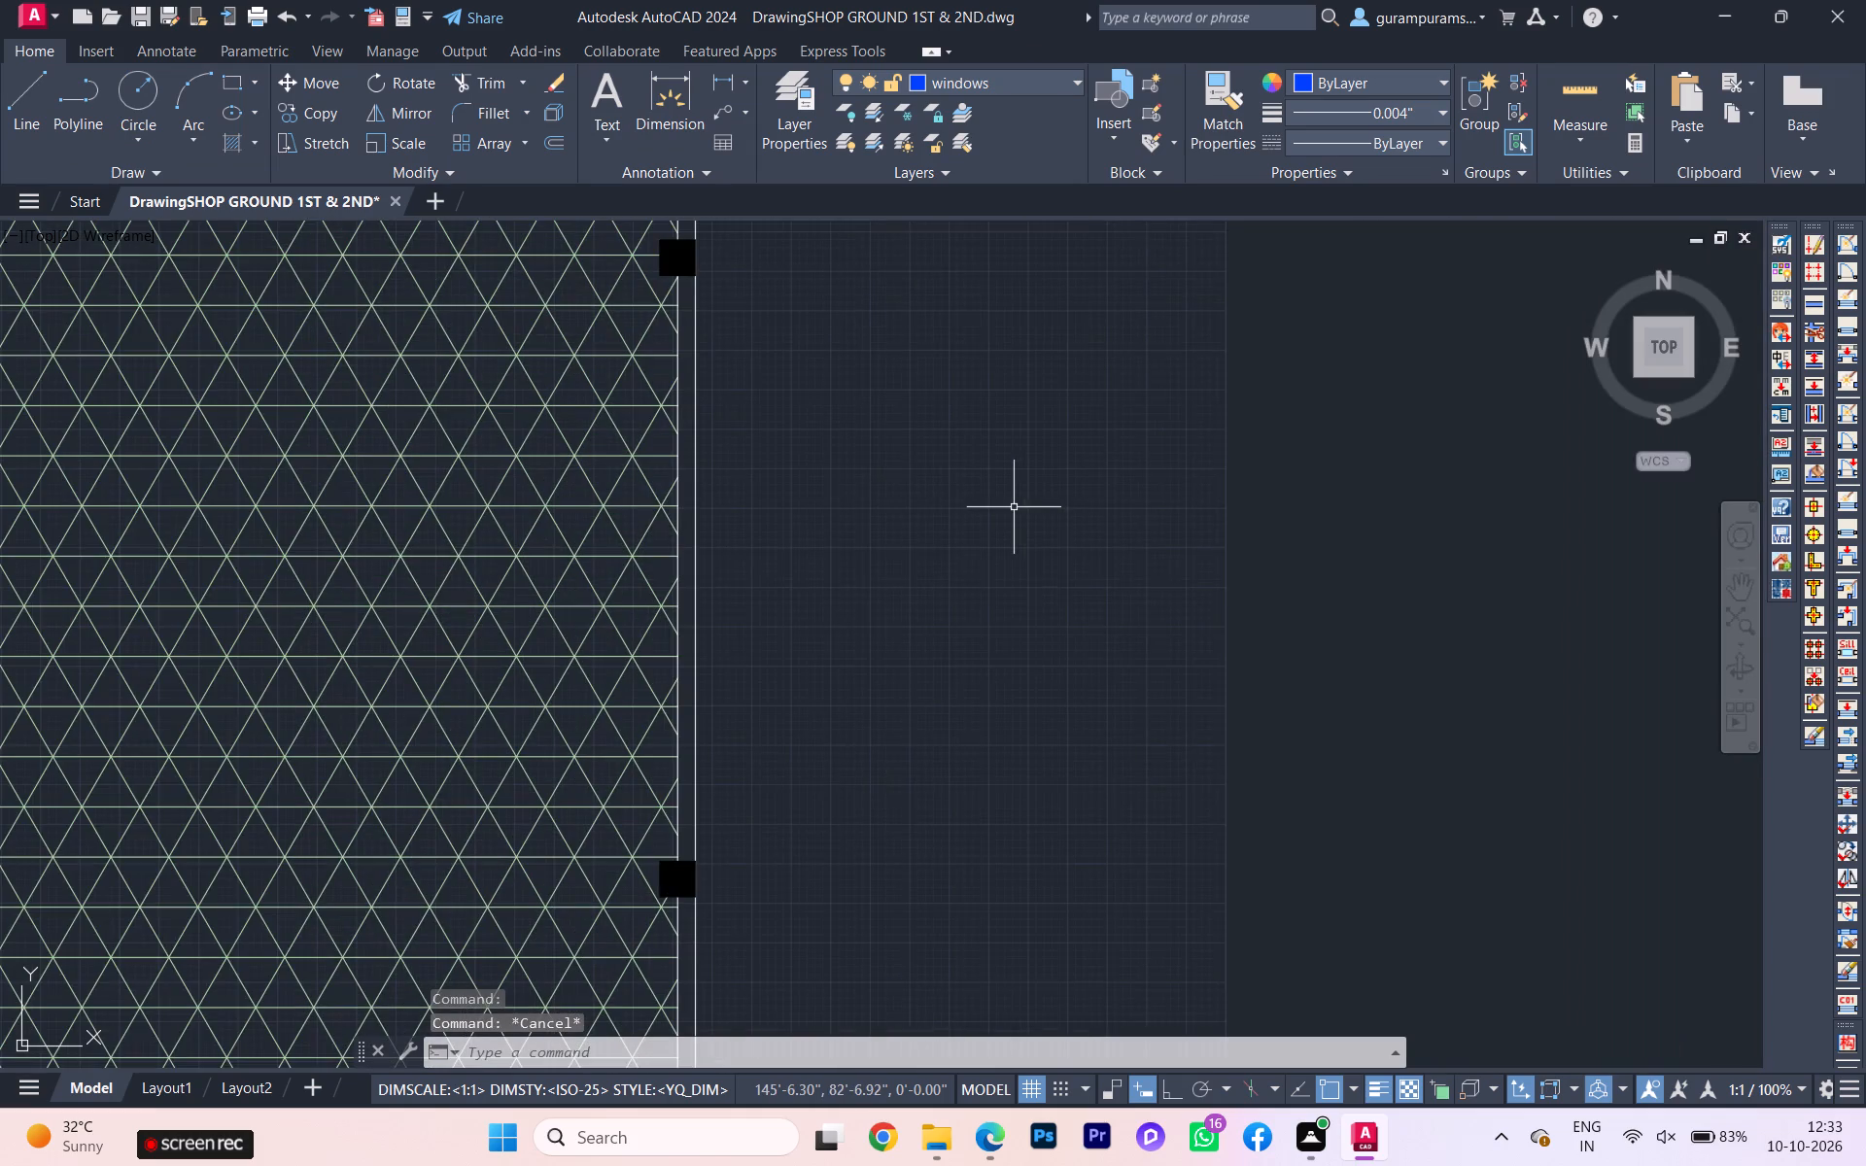
scroll(1015, 516, "down", 3)
scroll(1016, 516, "up", 1)
scroll(1018, 515, "down", 2)
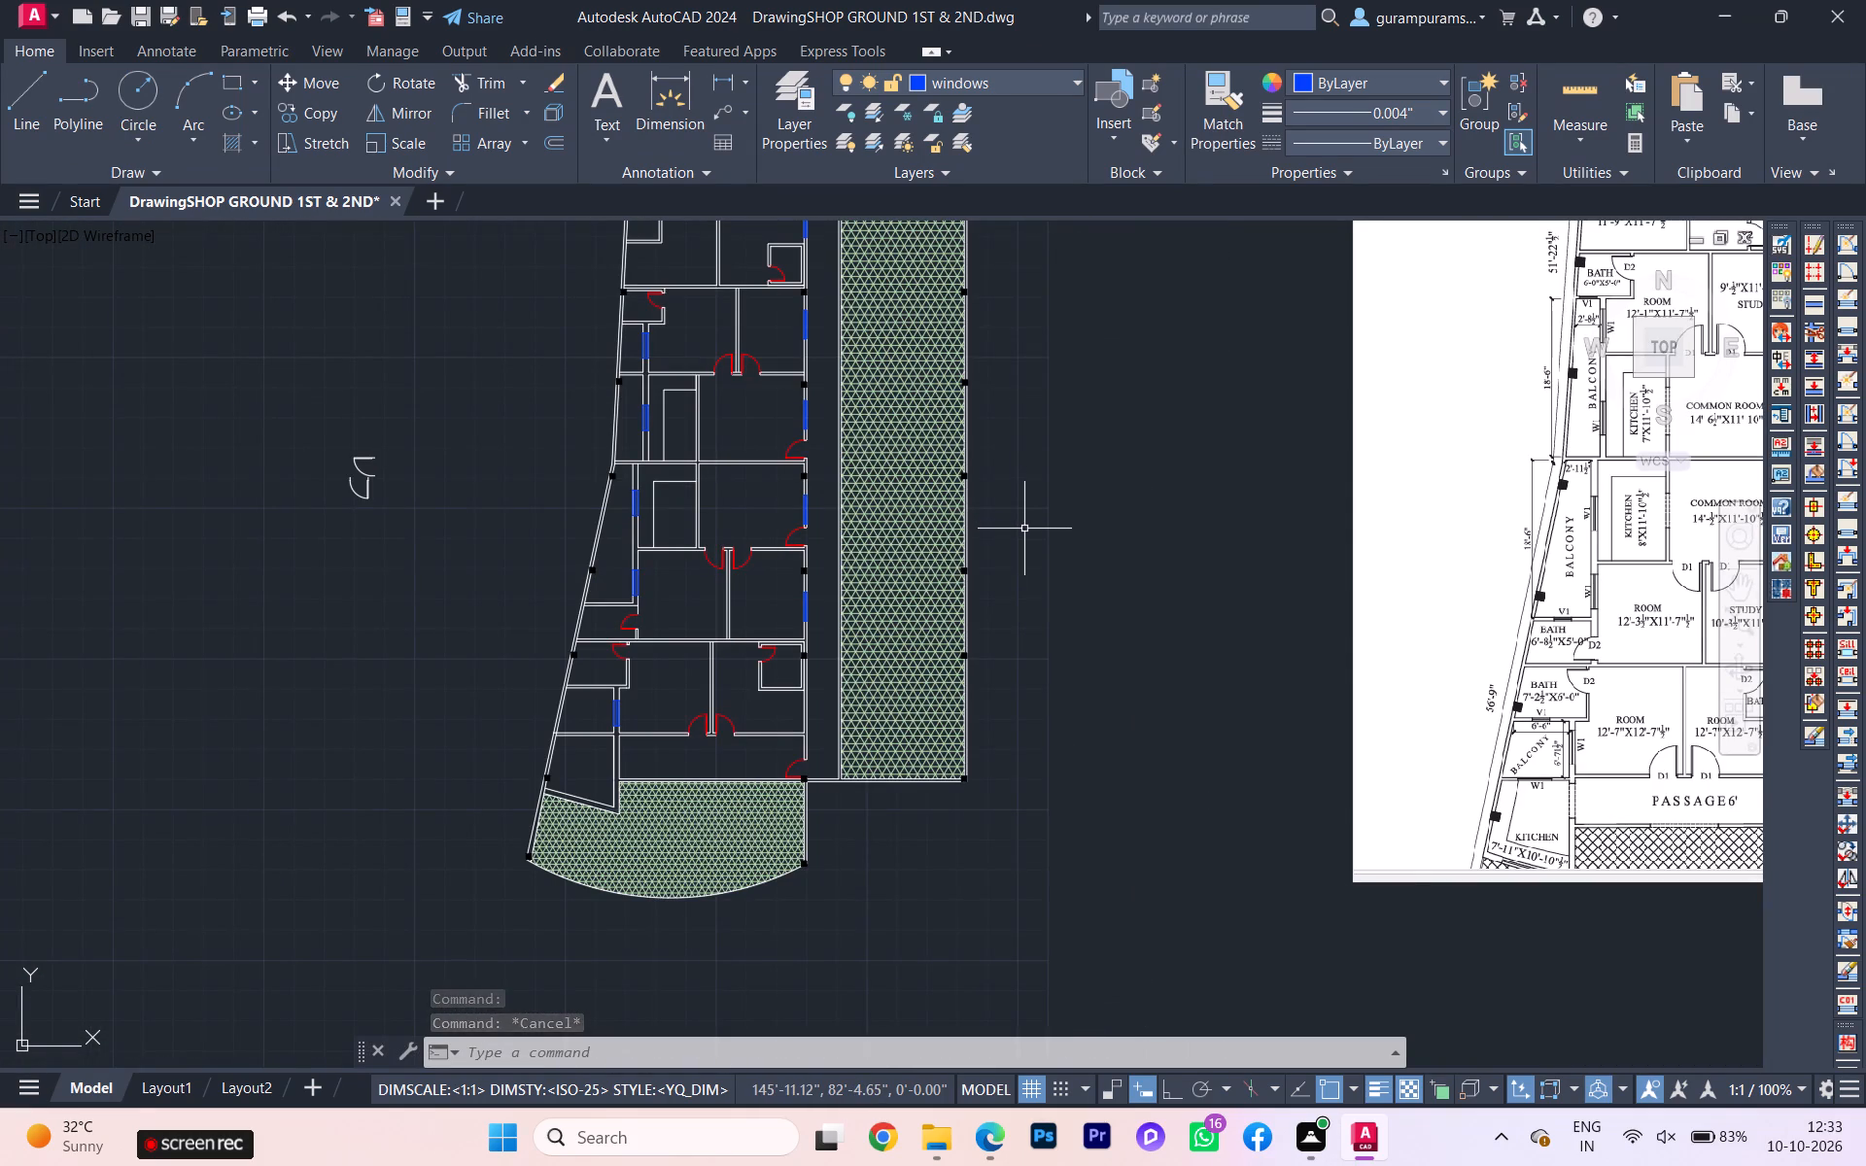
key("Escape")
scroll(855, 452, "up", 1)
scroll(765, 459, "down", 1)
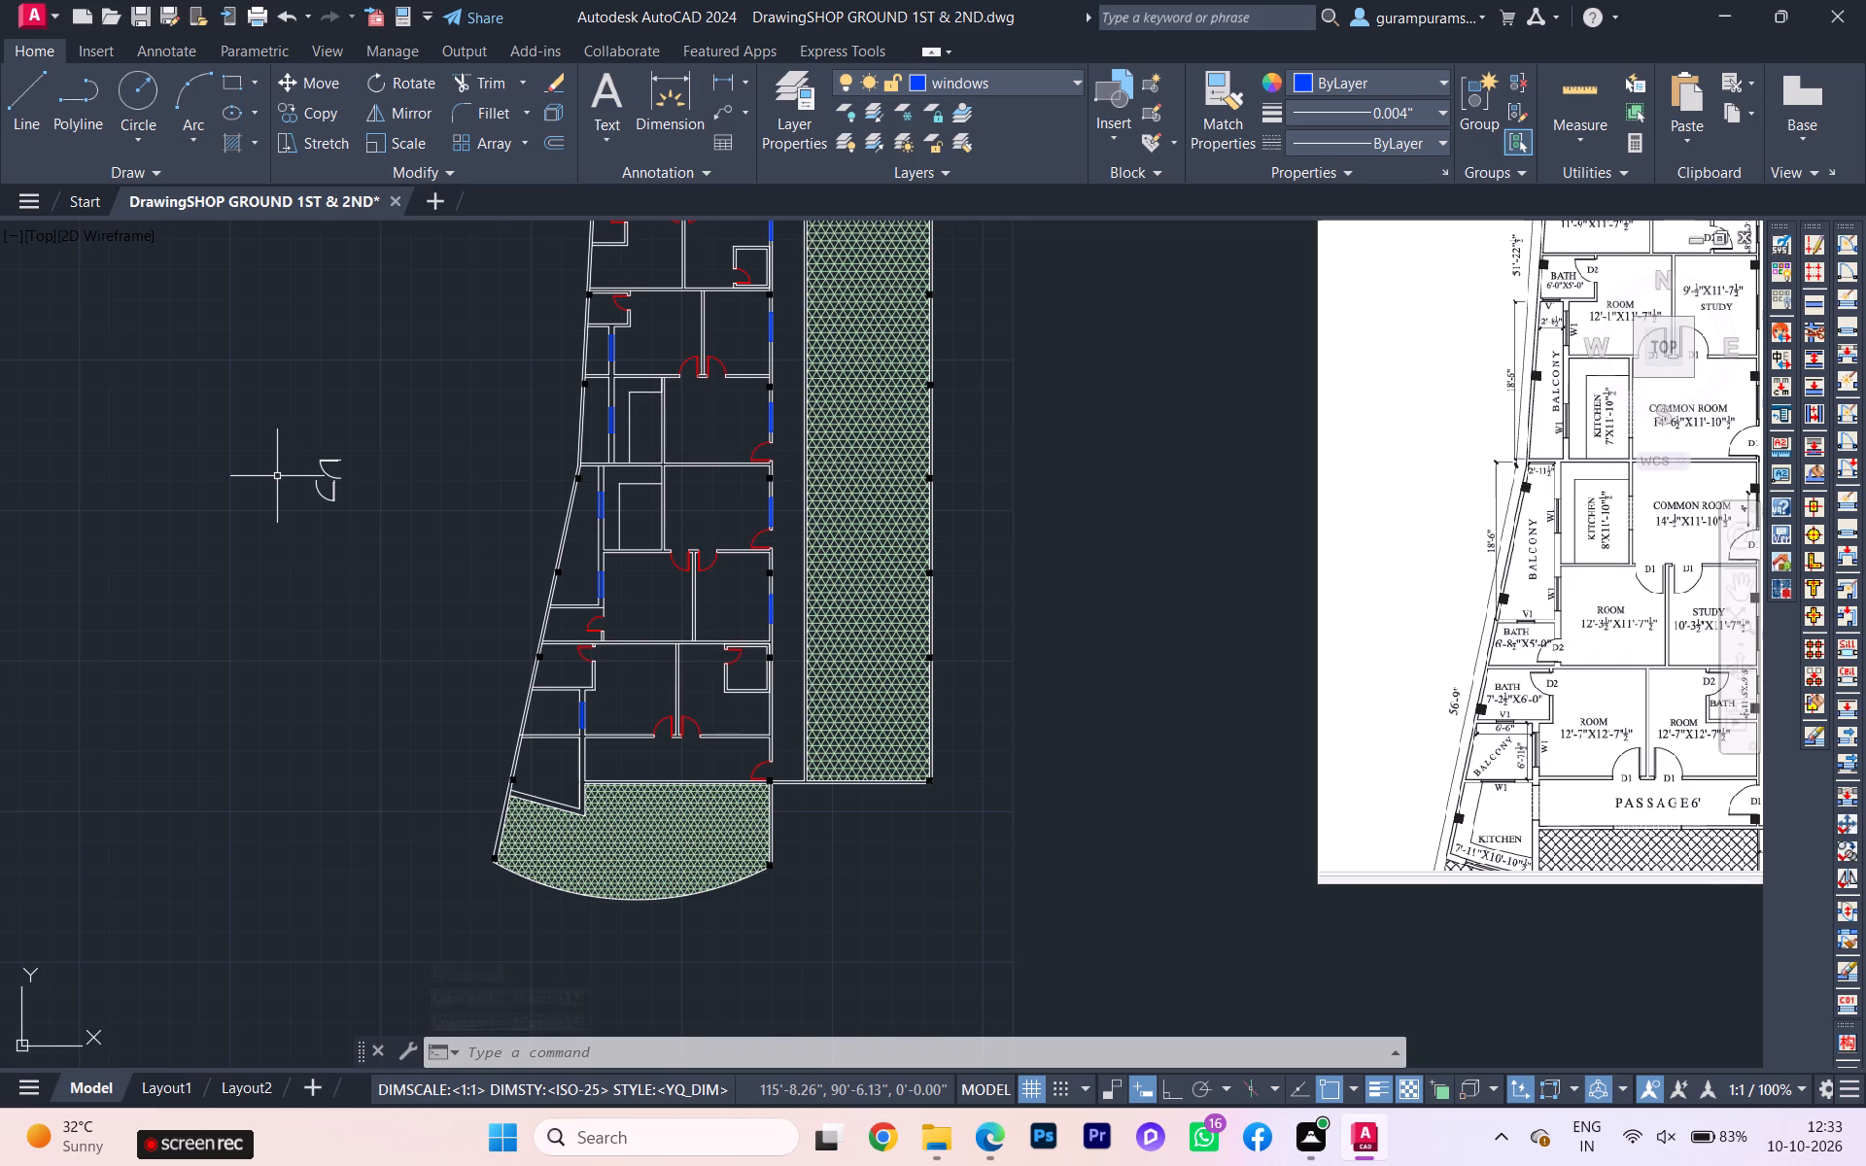
scroll(301, 547, "up", 1)
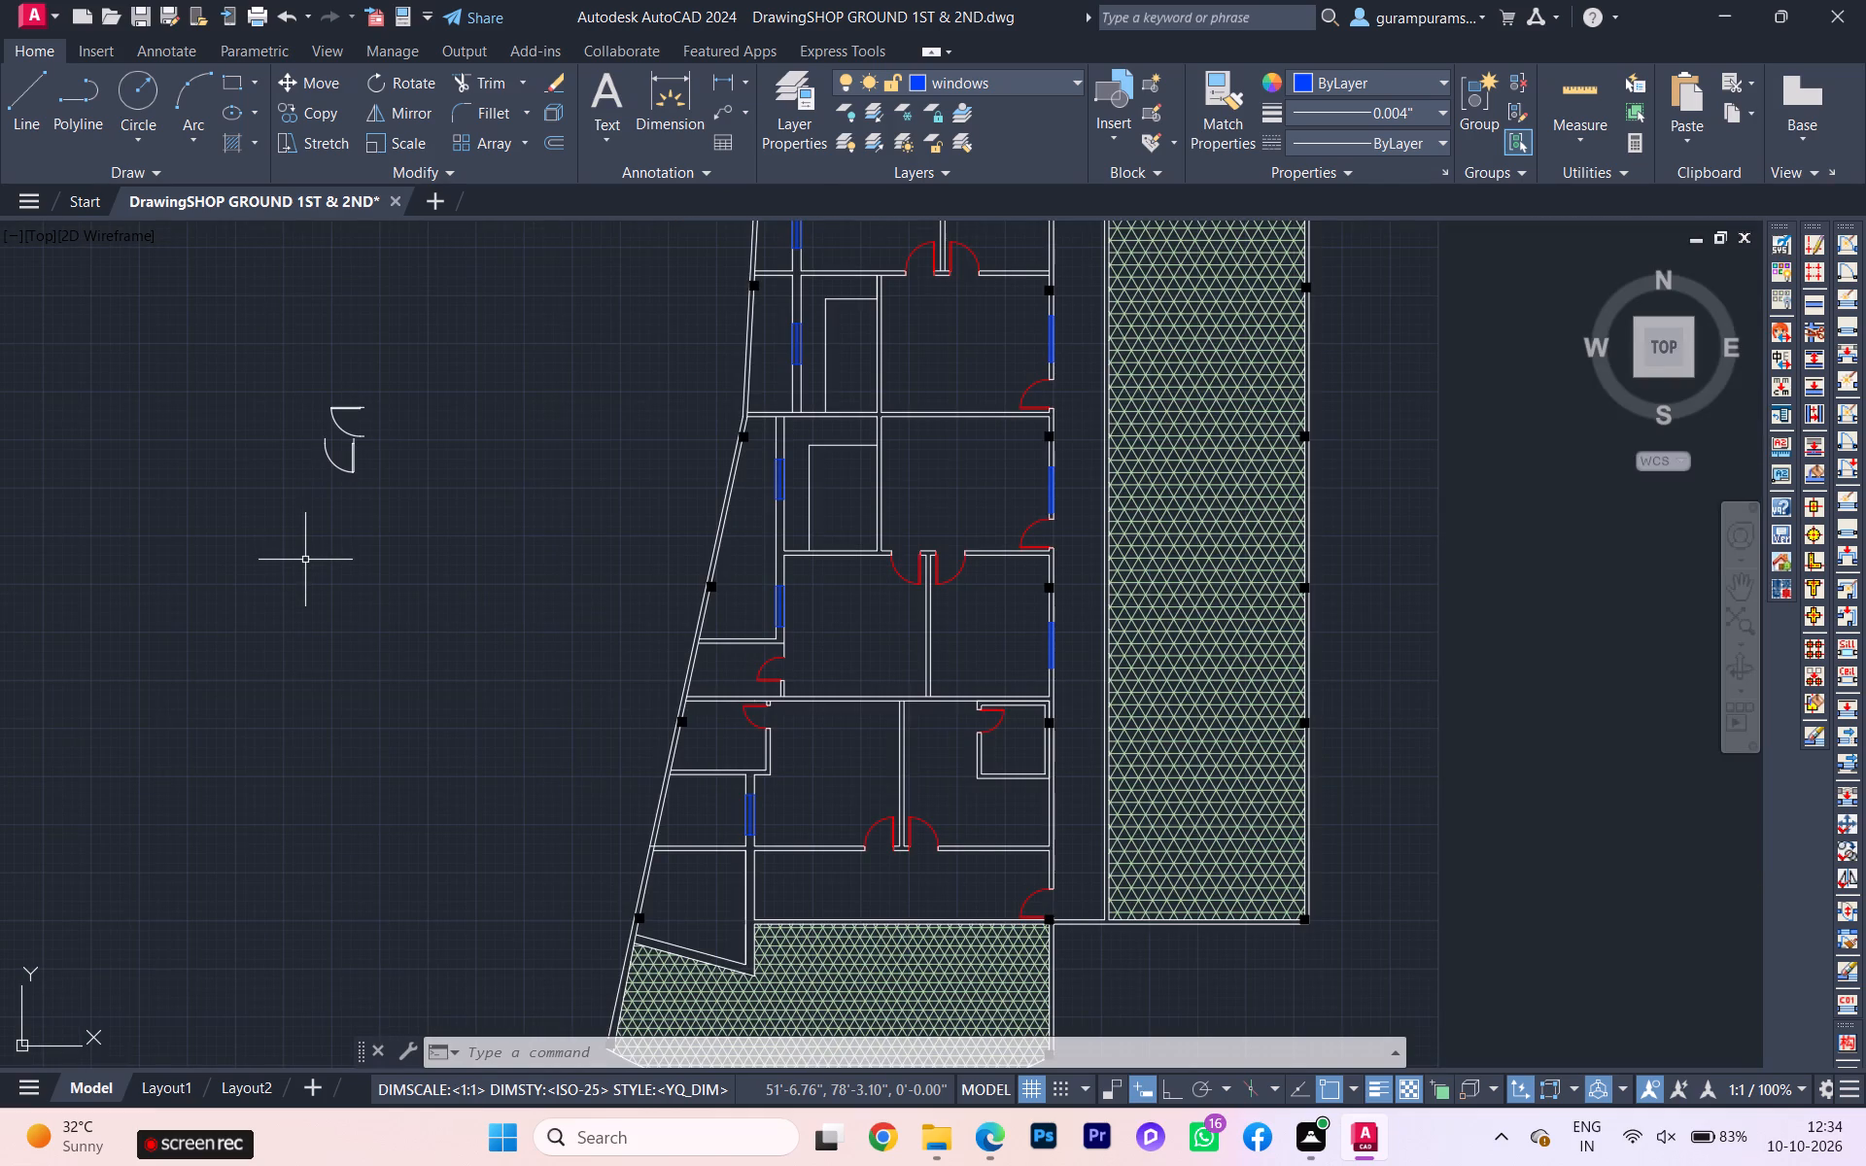
scroll(301, 576, "down", 2)
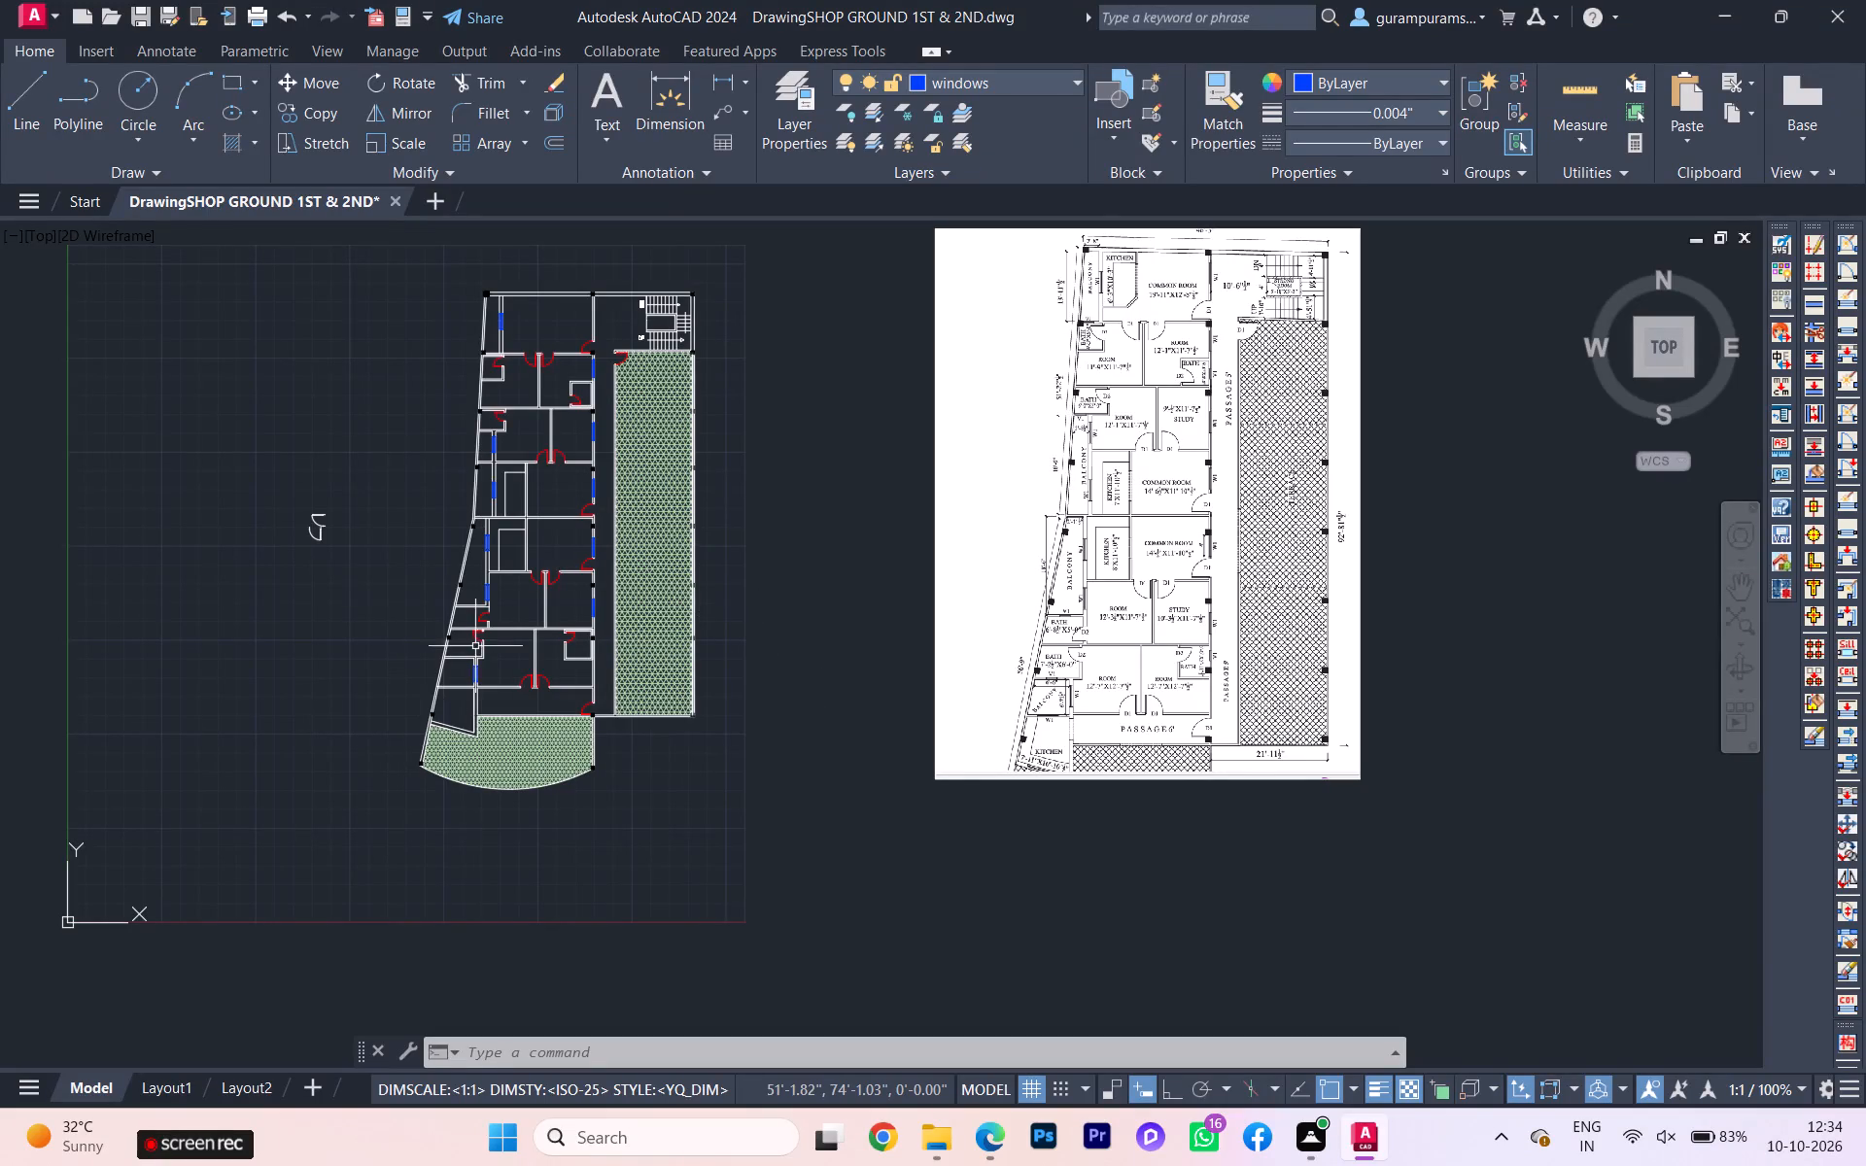
scroll(287, 553, "up", 1)
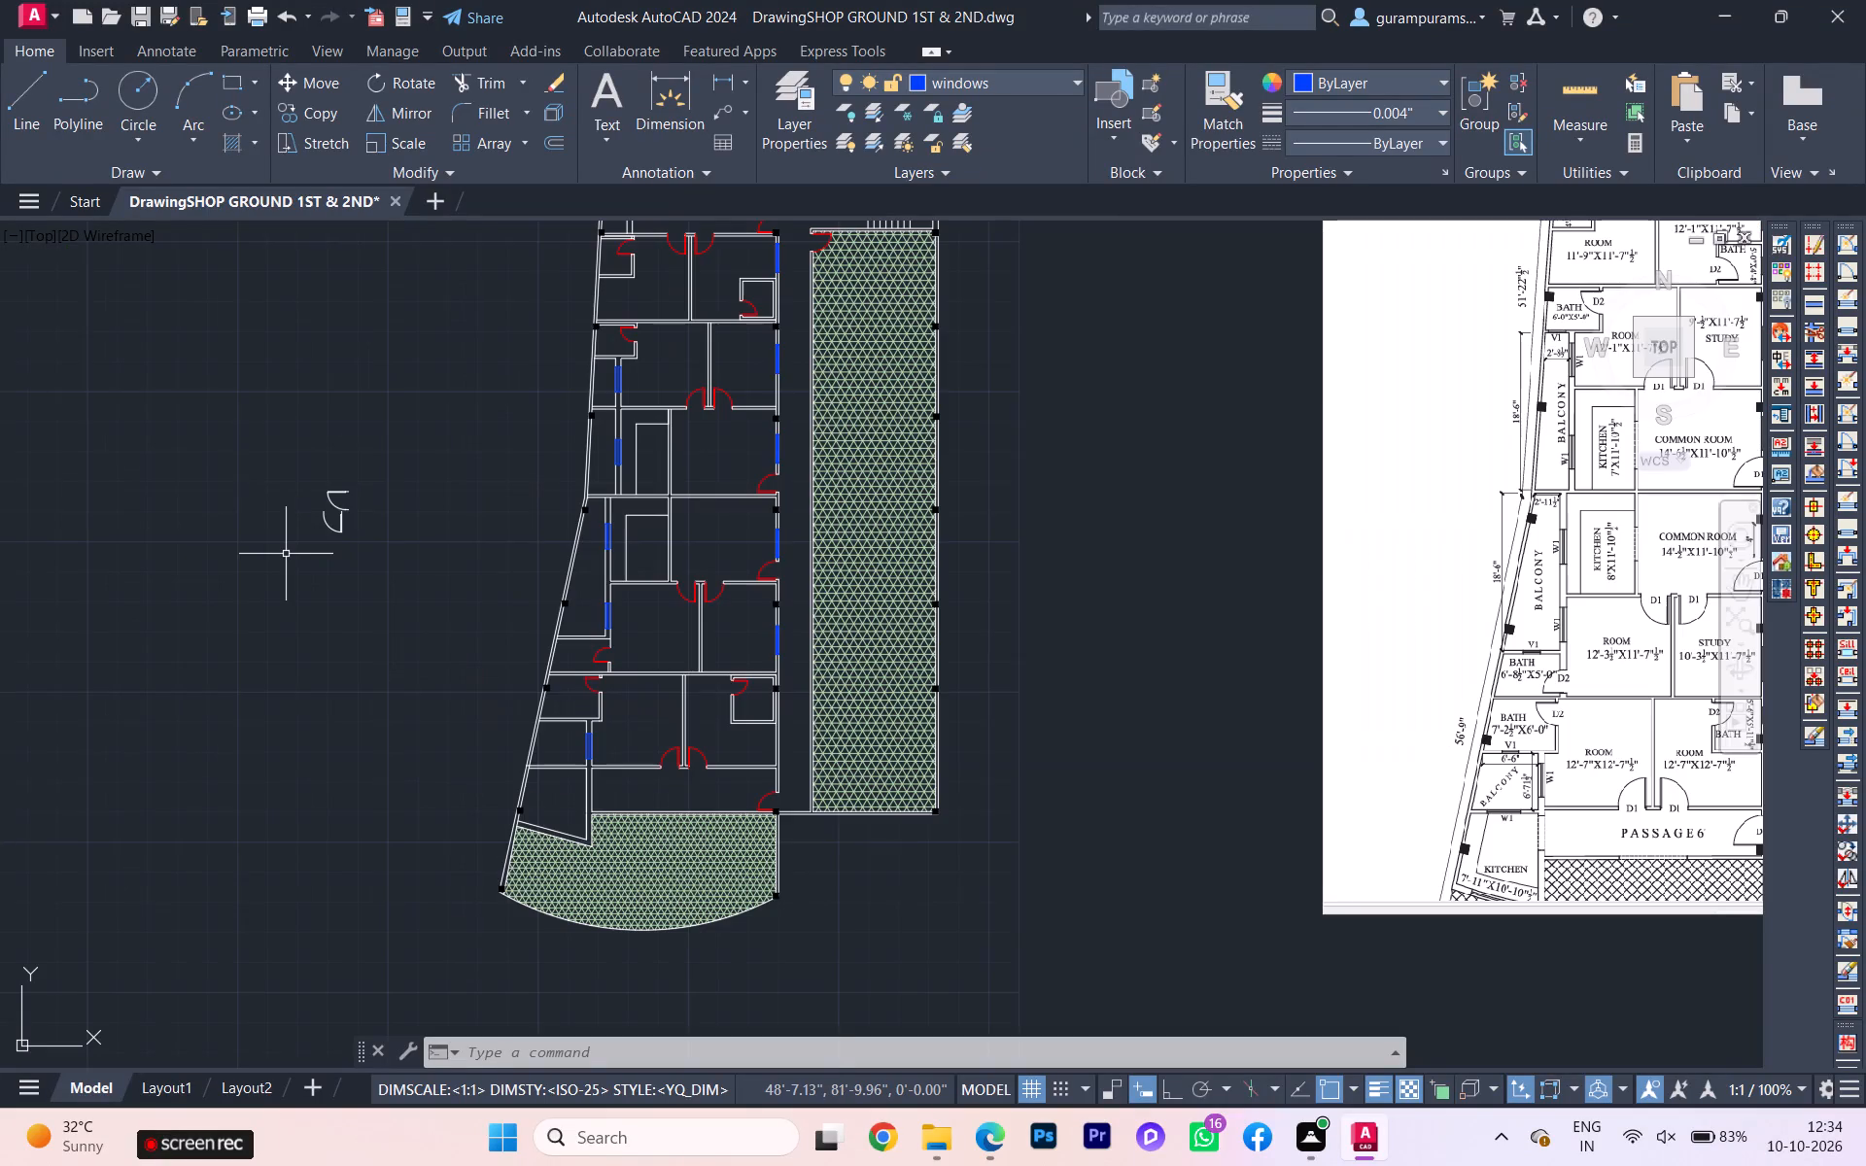
scroll(520, 584, "up", 1)
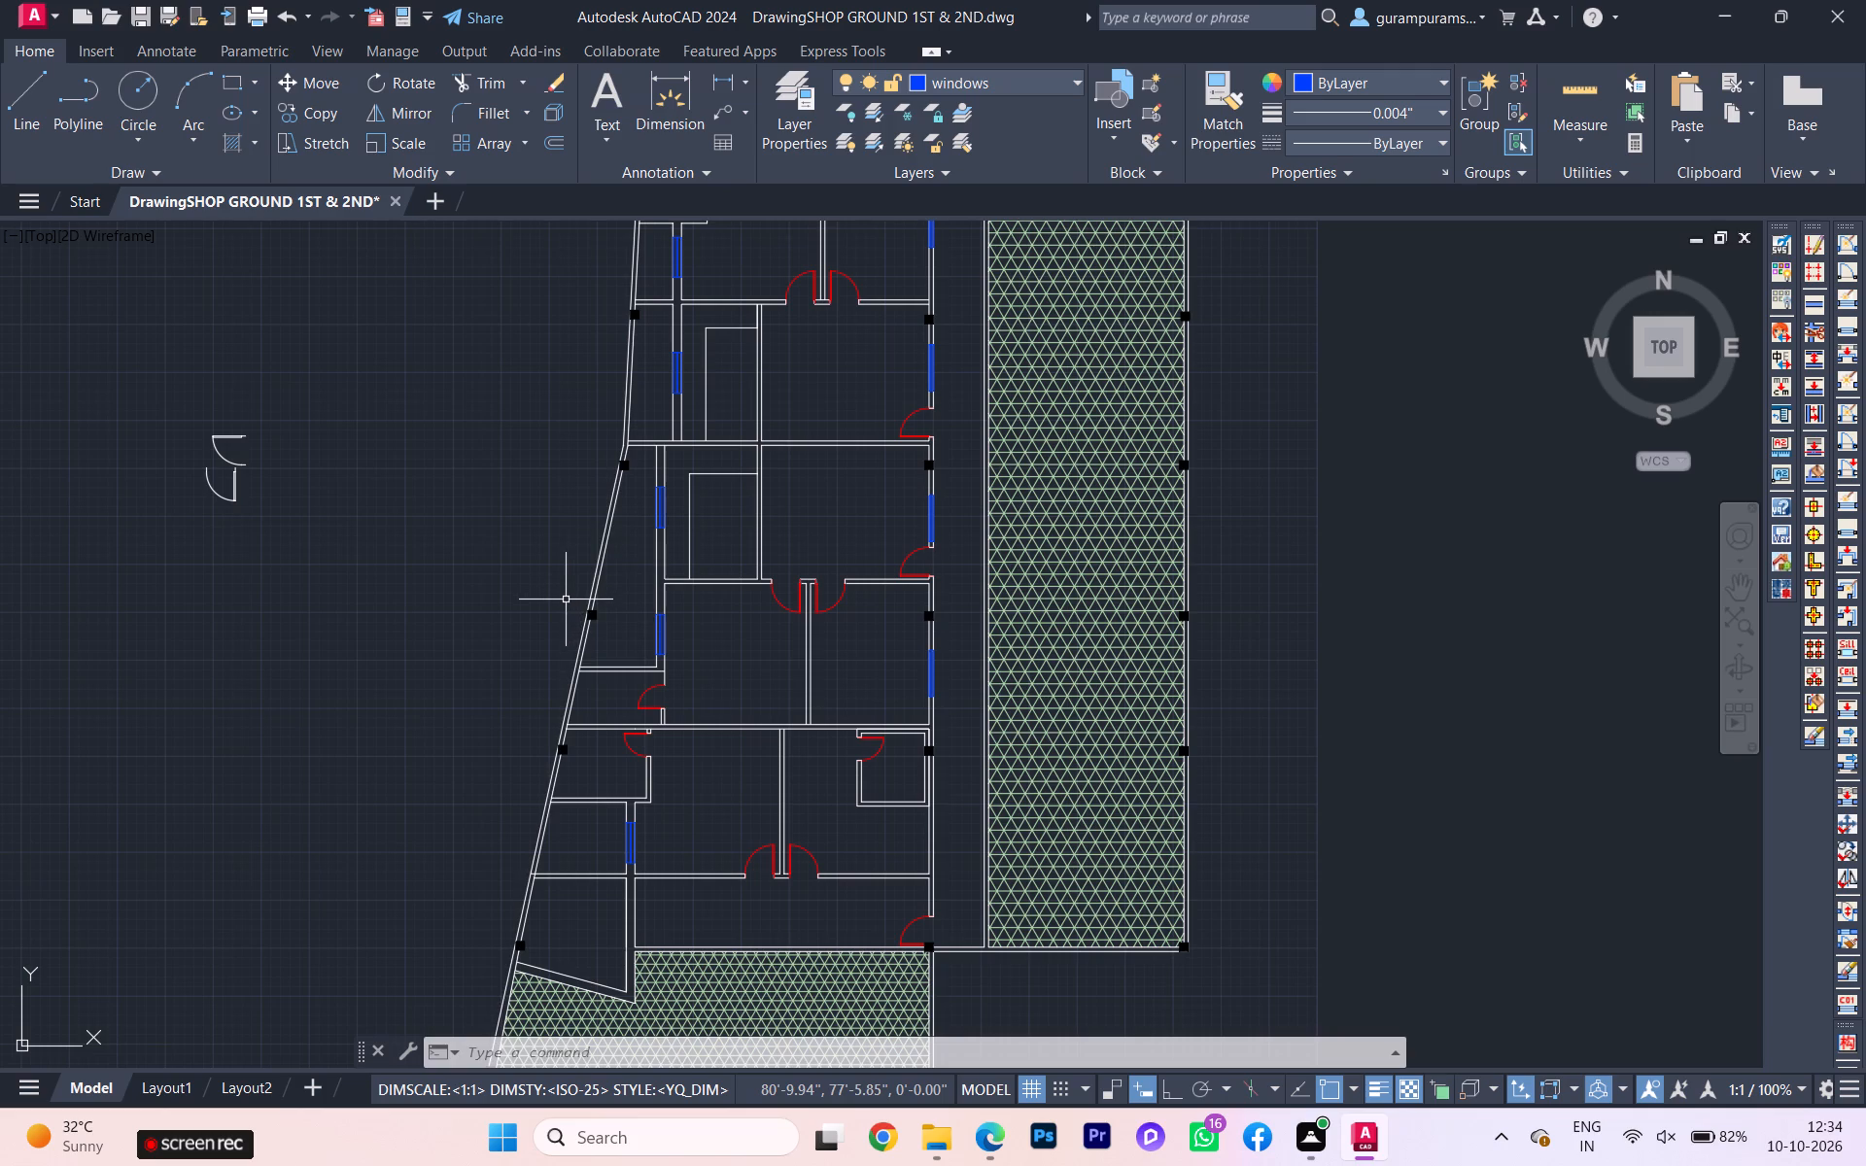
scroll(564, 603, "down", 1)
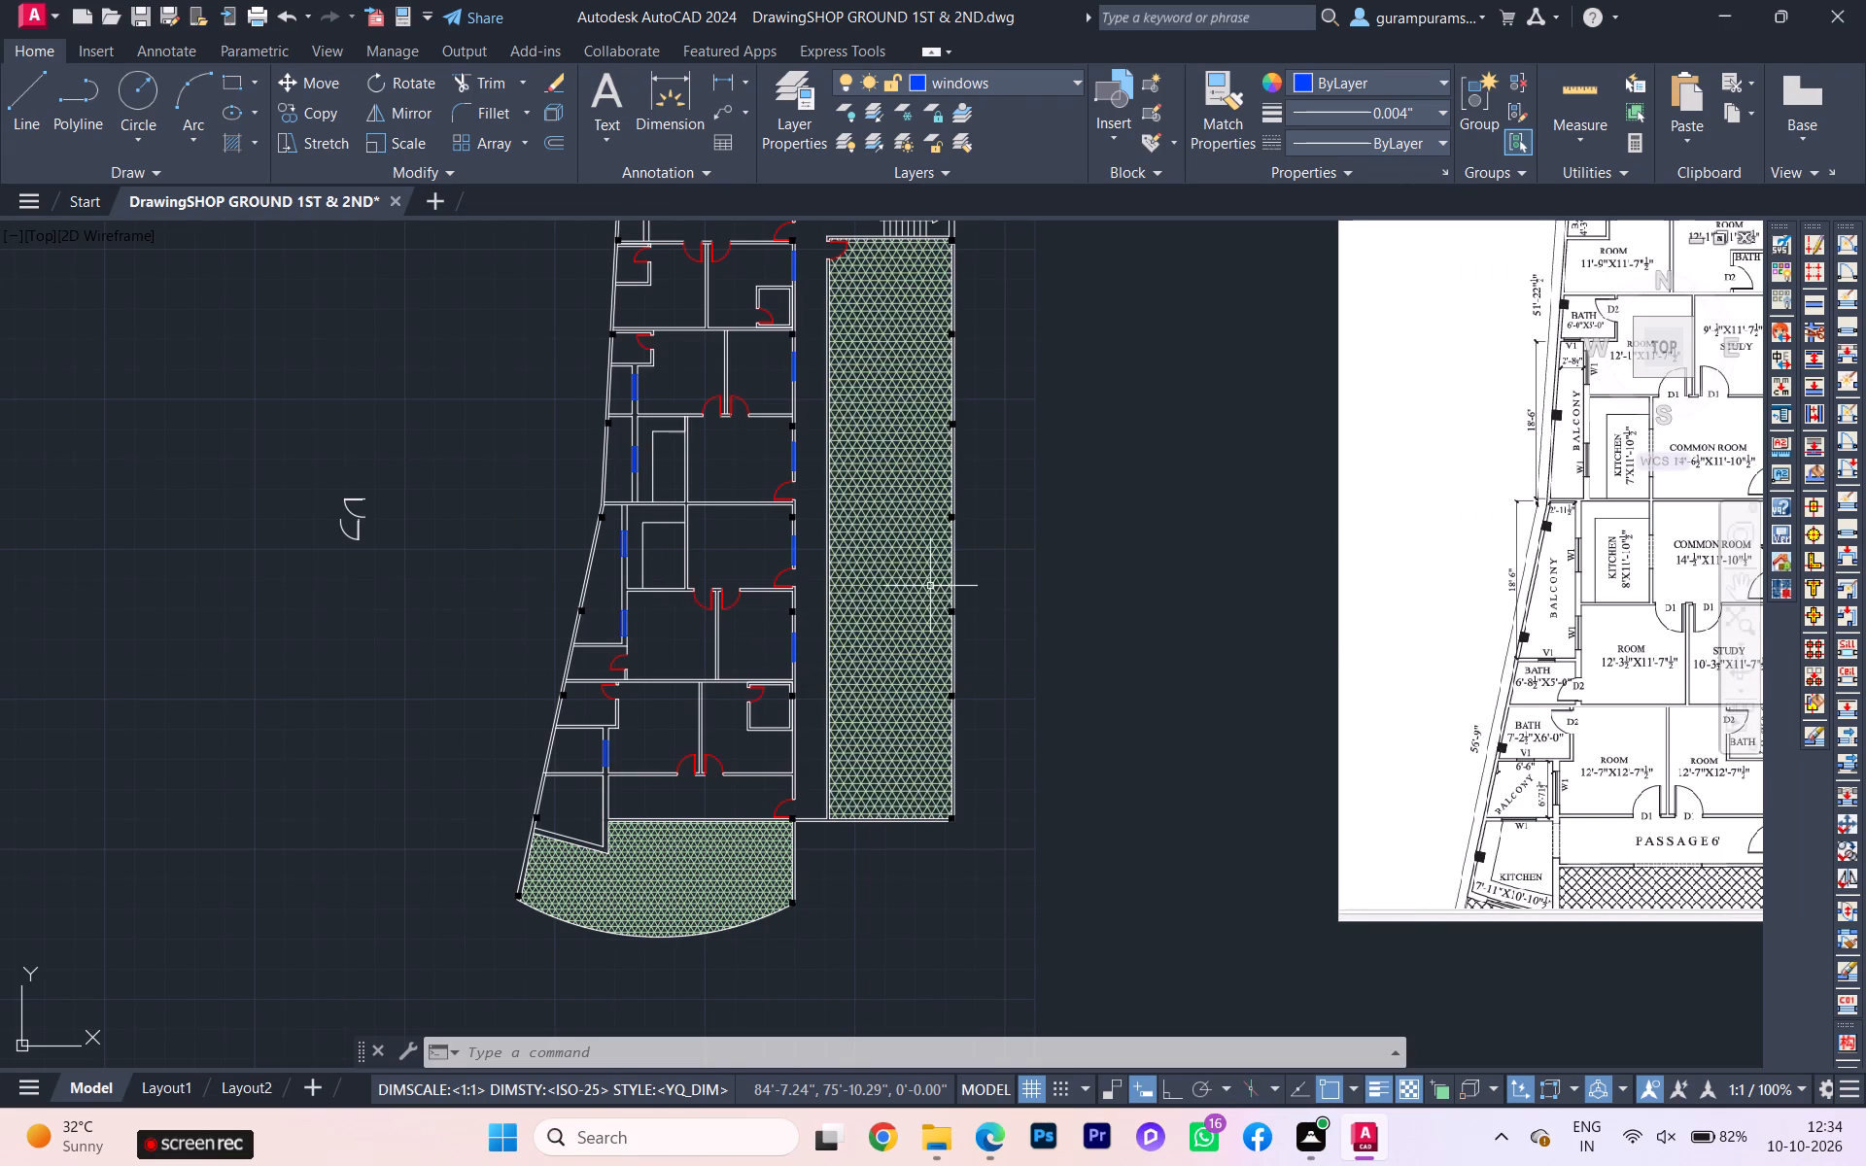
scroll(982, 580, "up", 1)
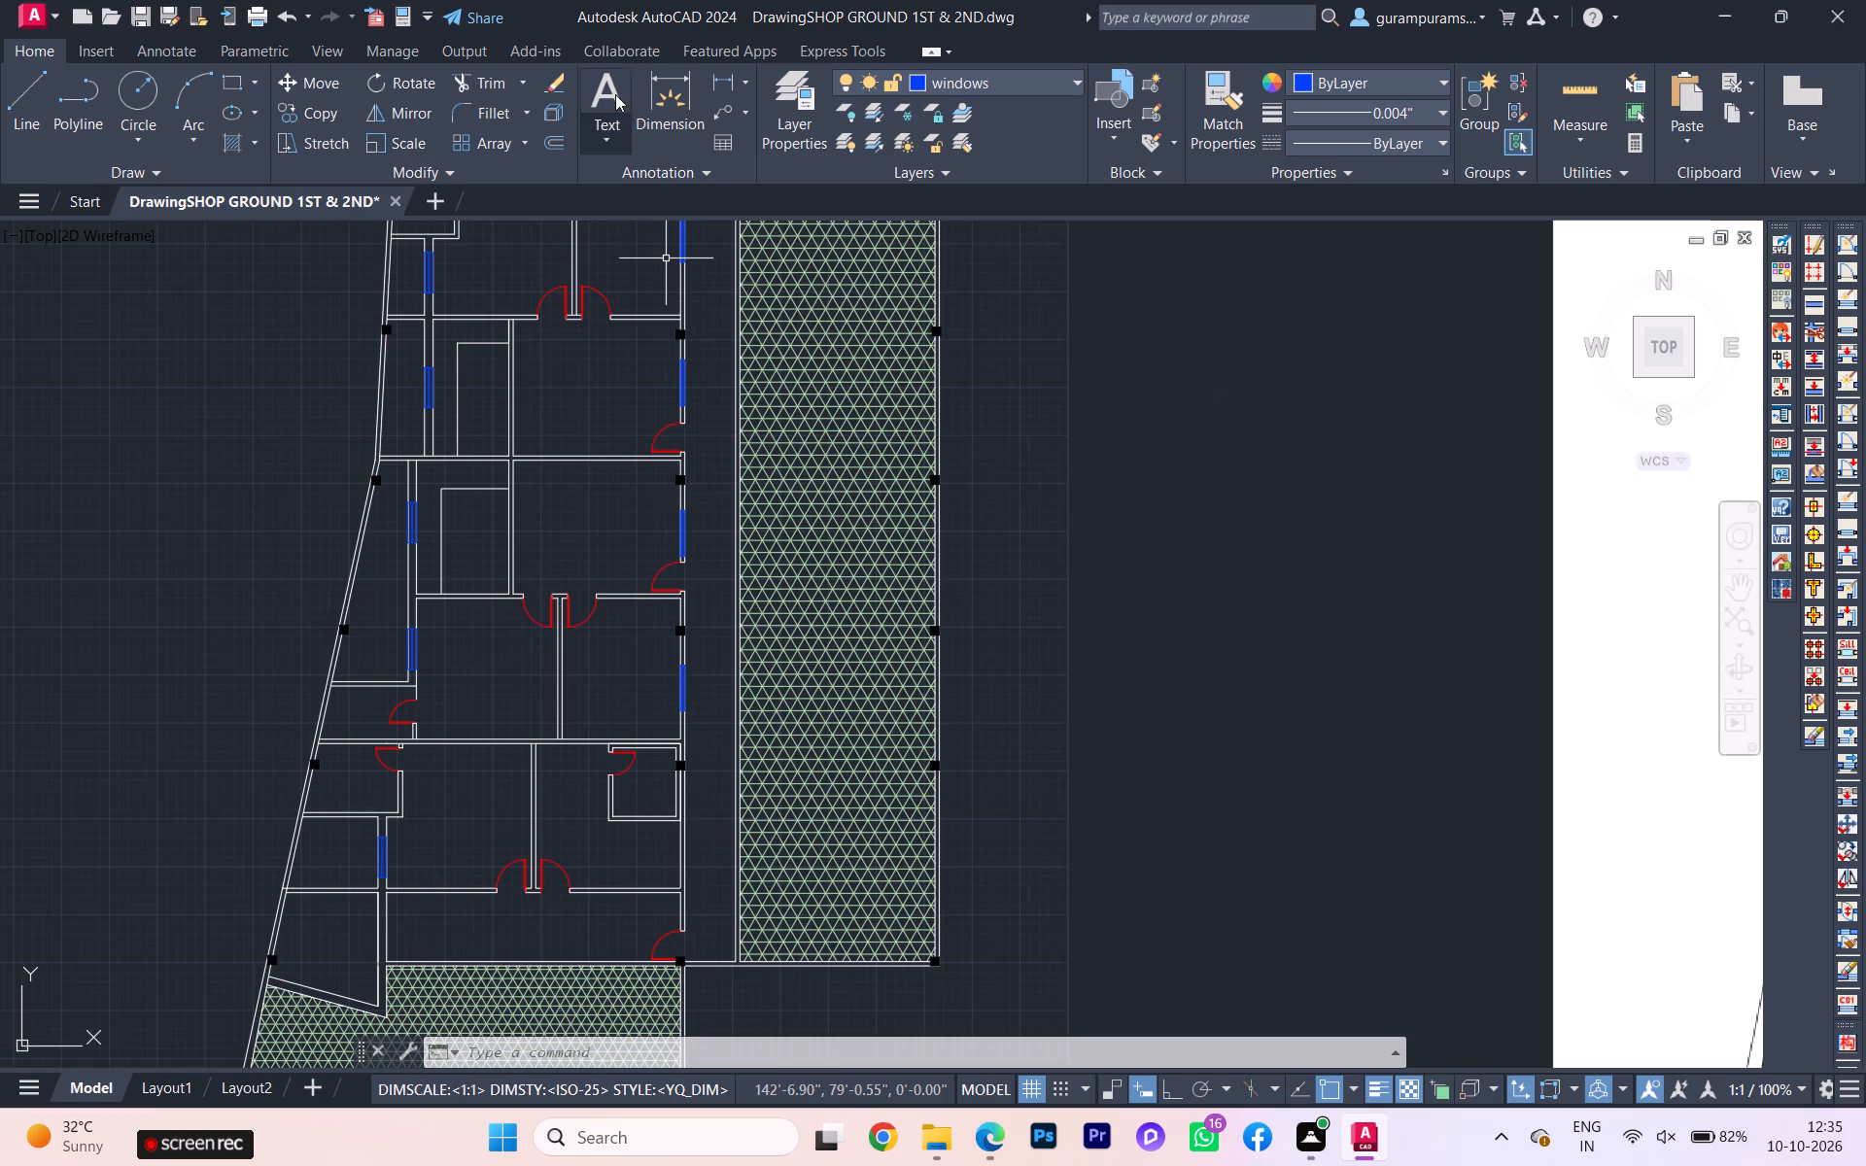
Add a vertical linear dimension outside the long terrace wall, from the outer corner by the stairs to the terrace strip's far outer corner.
left_click(717, 88)
scroll(911, 573, "down", 2)
scroll(910, 331, "up", 1)
scroll(912, 328, "down", 1)
scroll(912, 328, "up", 4)
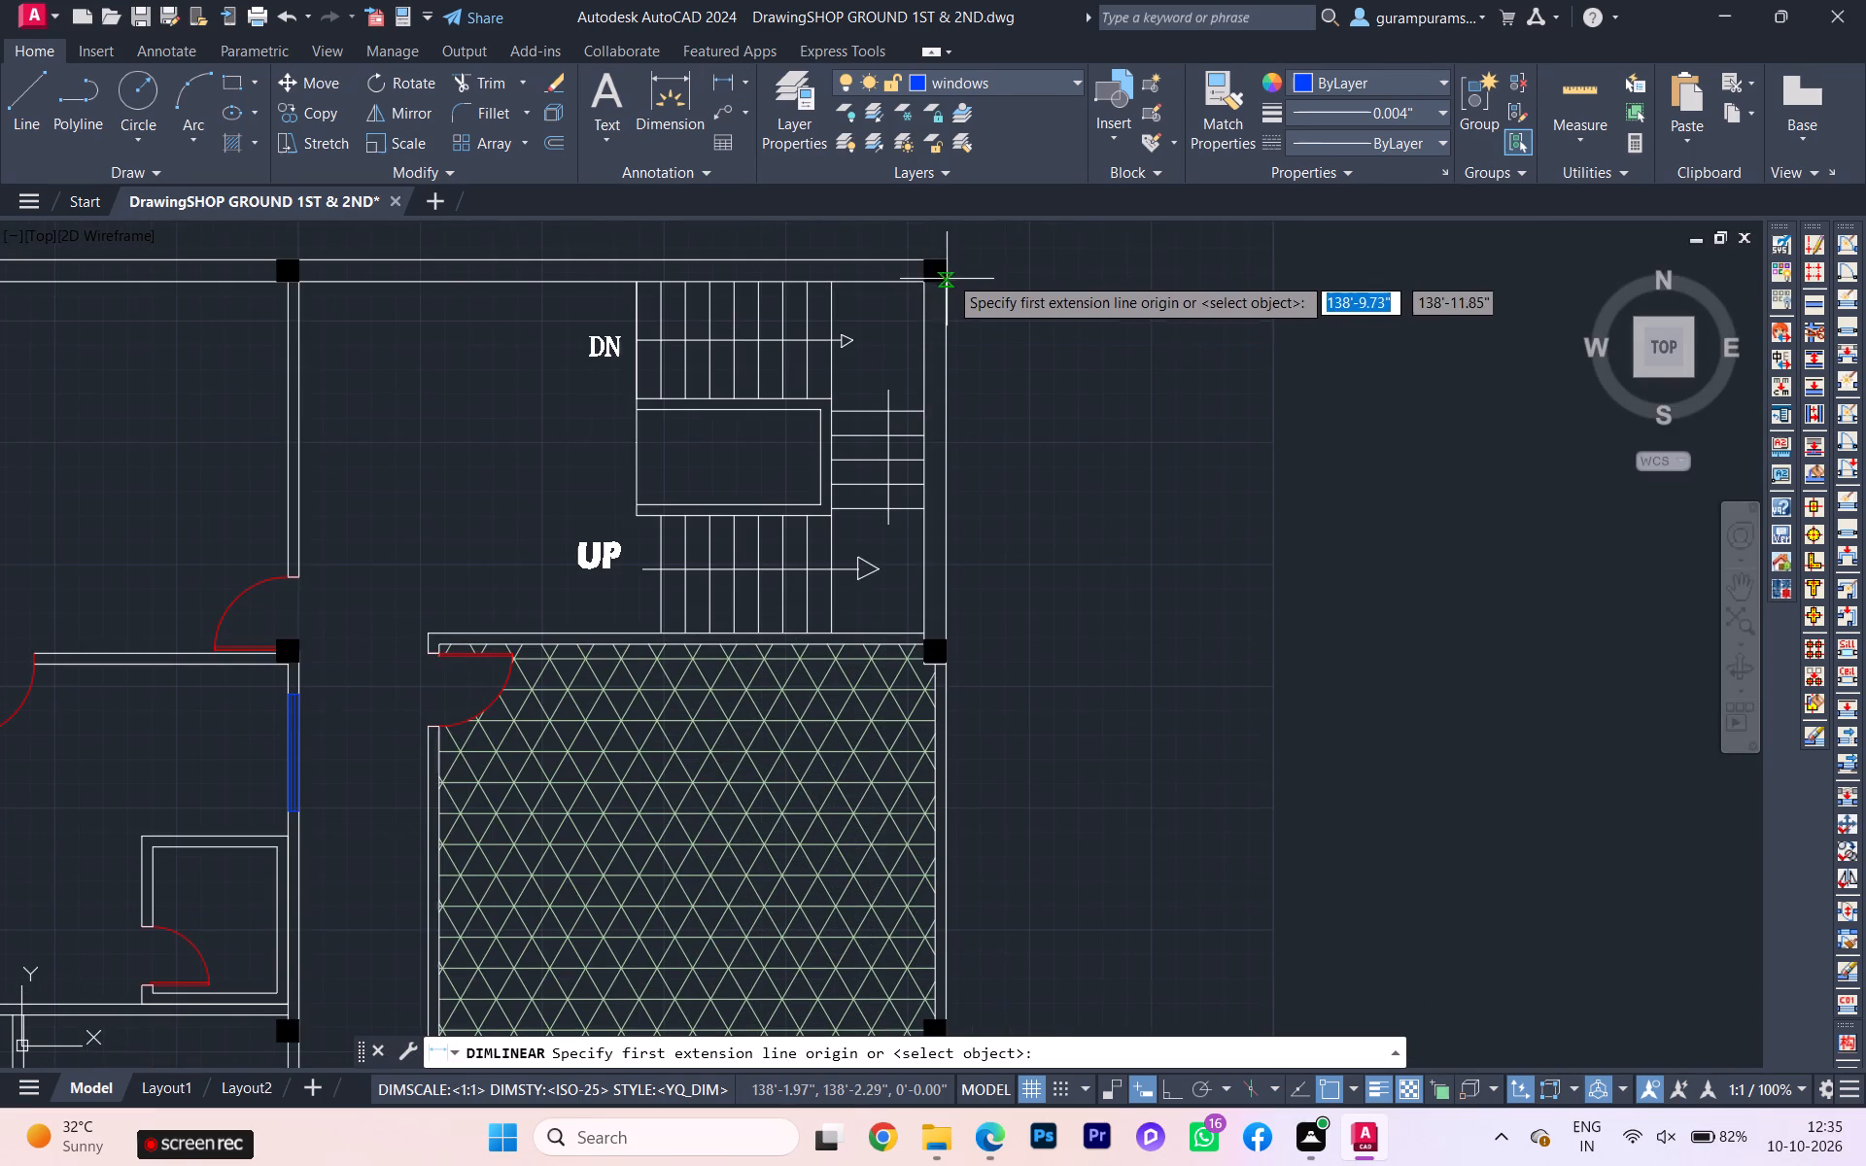
scroll(949, 272, "up", 1)
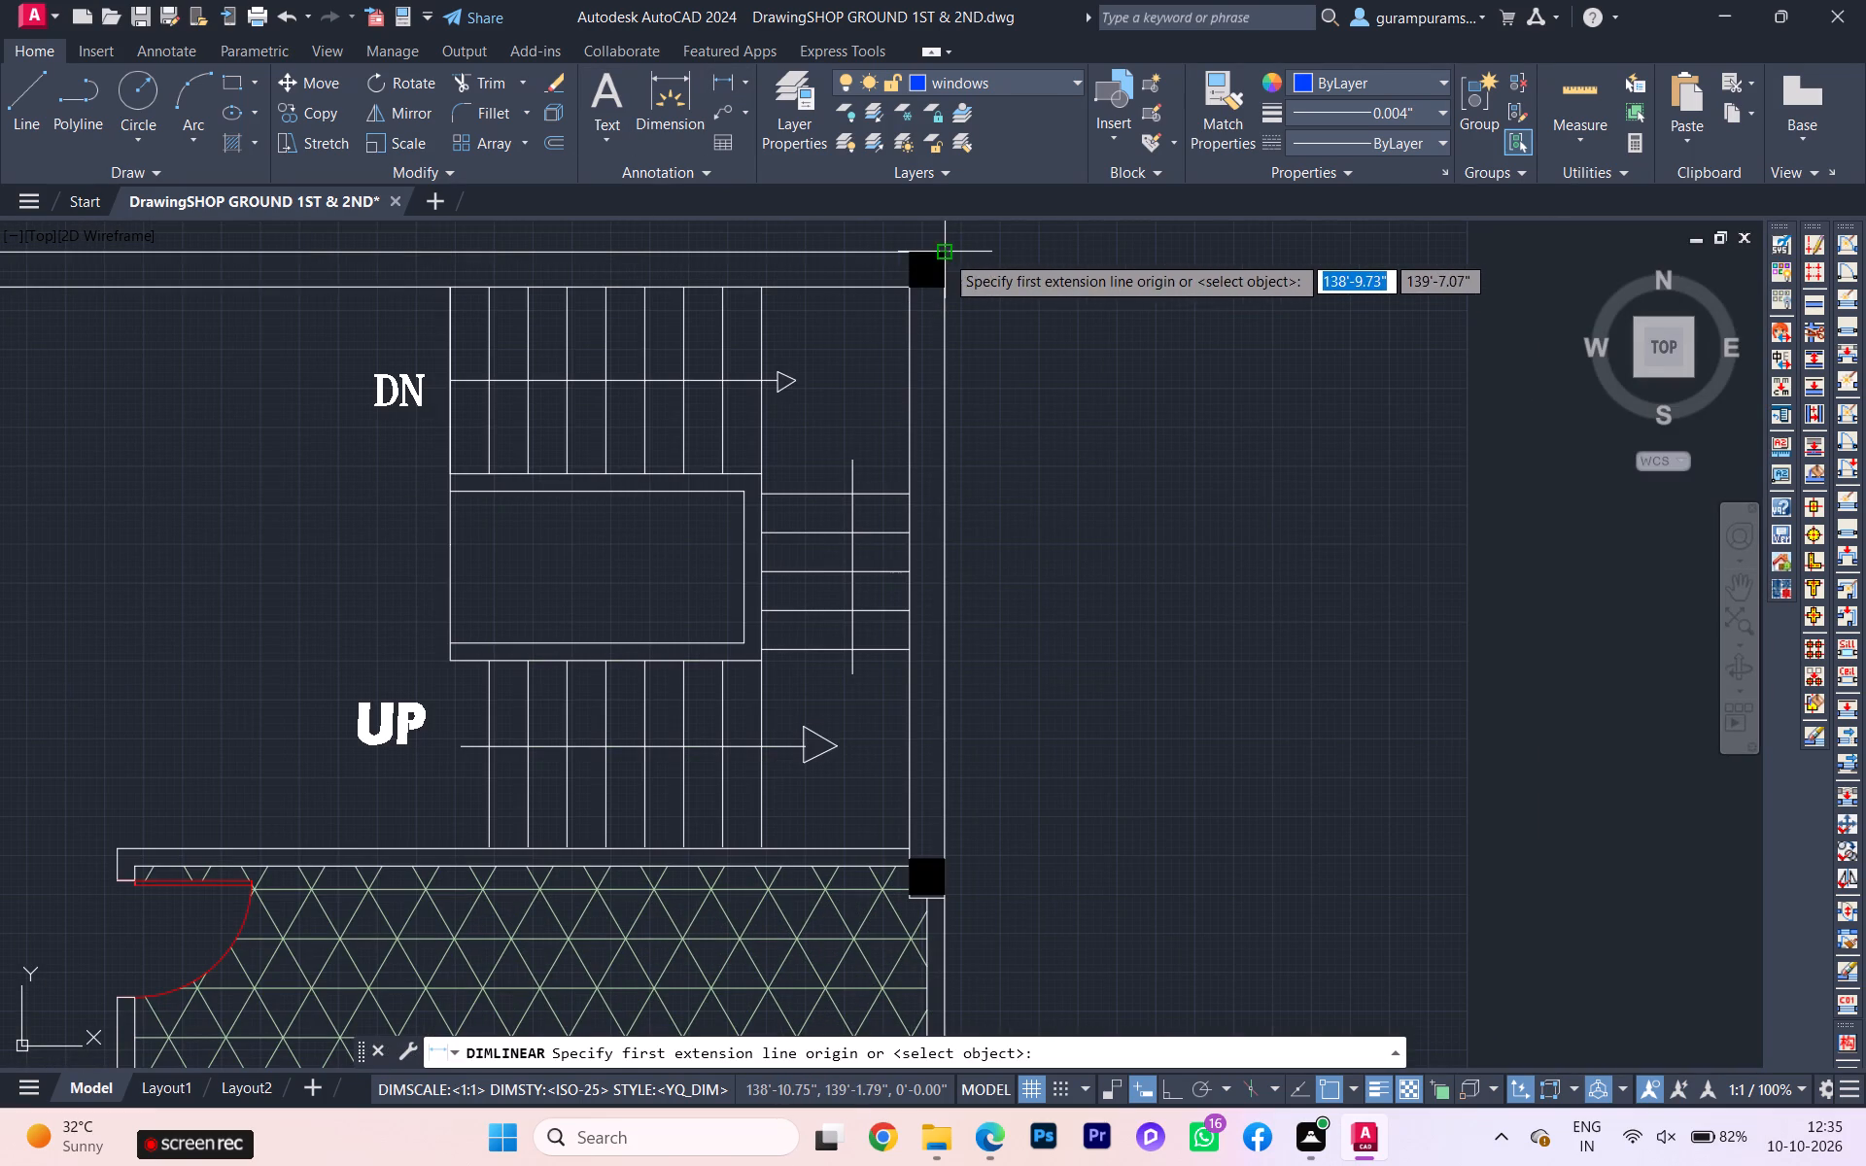
left_click(945, 254)
scroll(963, 499, "down", 4)
middle_click_drag(983, 690, 867, 400)
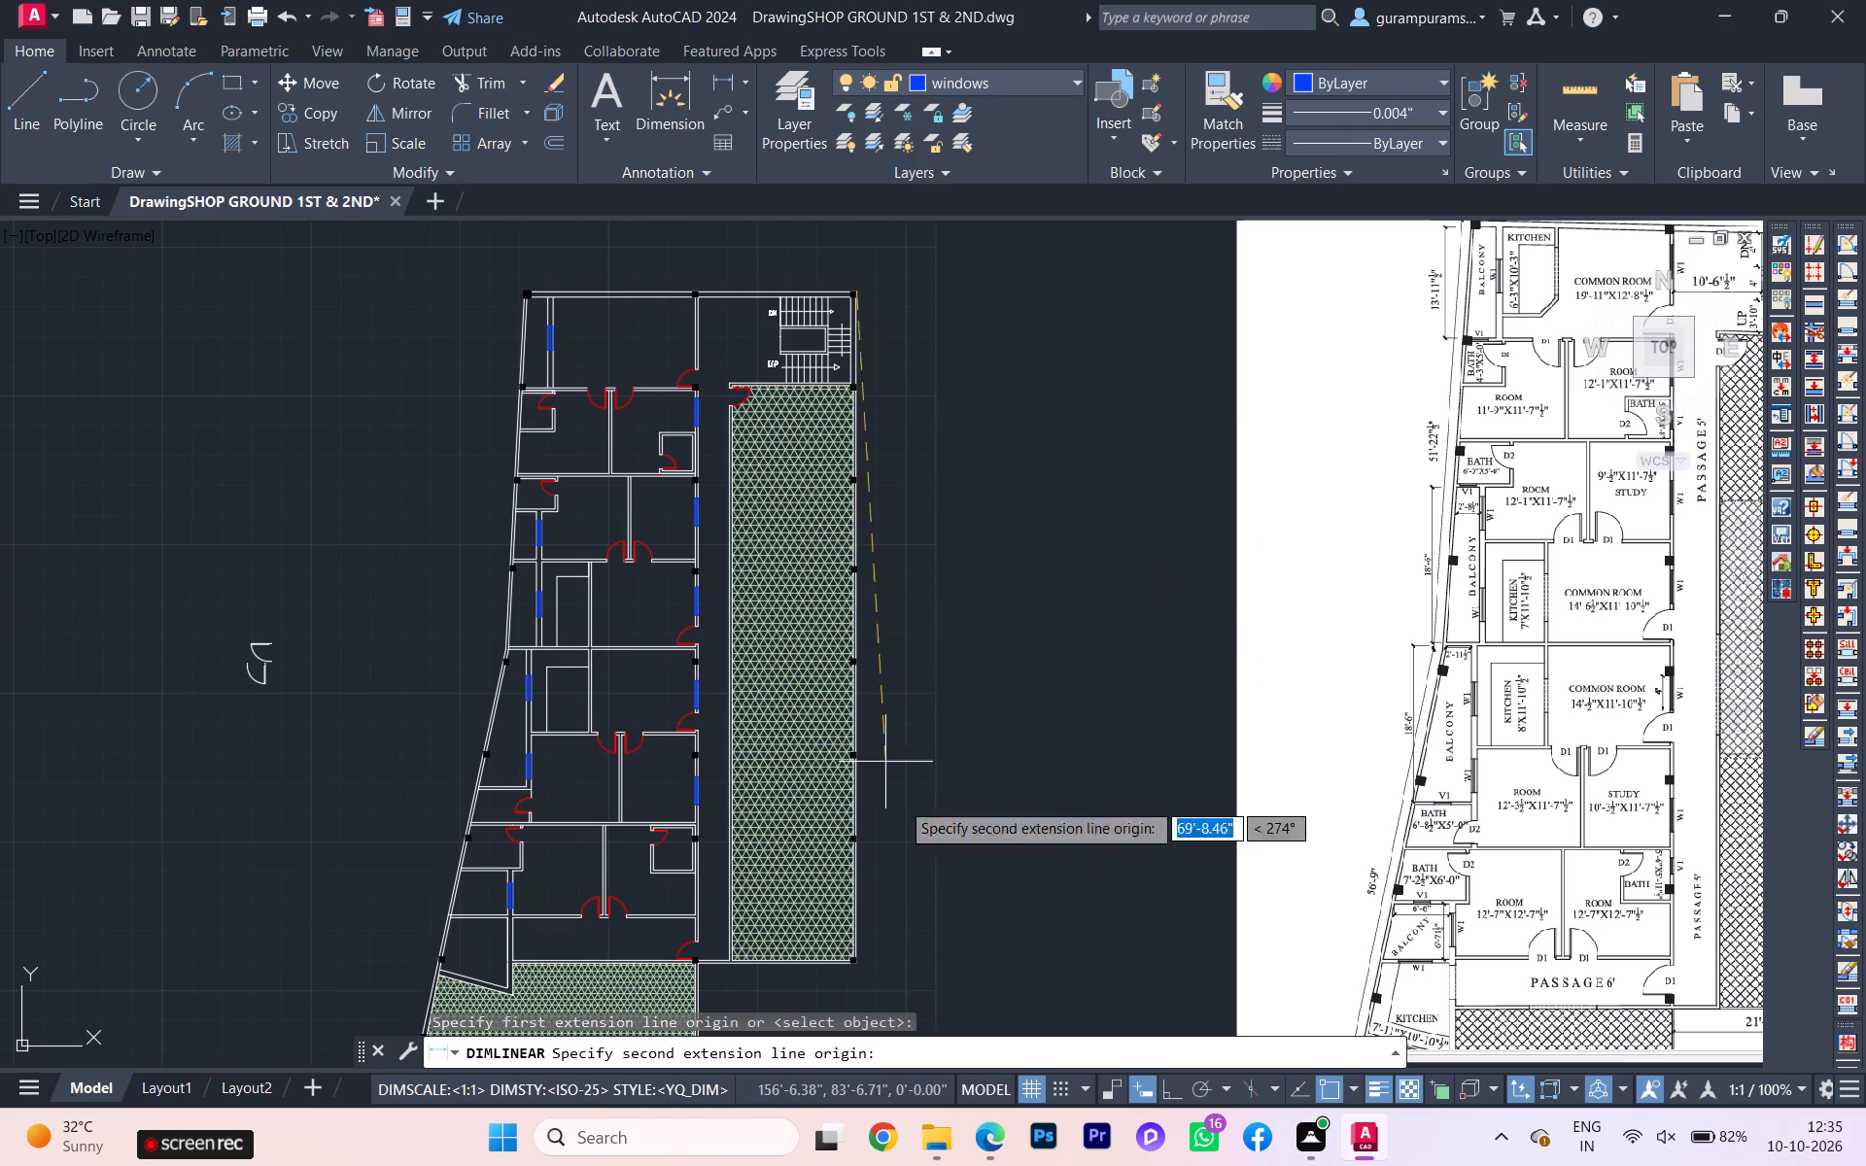
scroll(881, 948, "up", 2)
scroll(821, 1006, "up", 2)
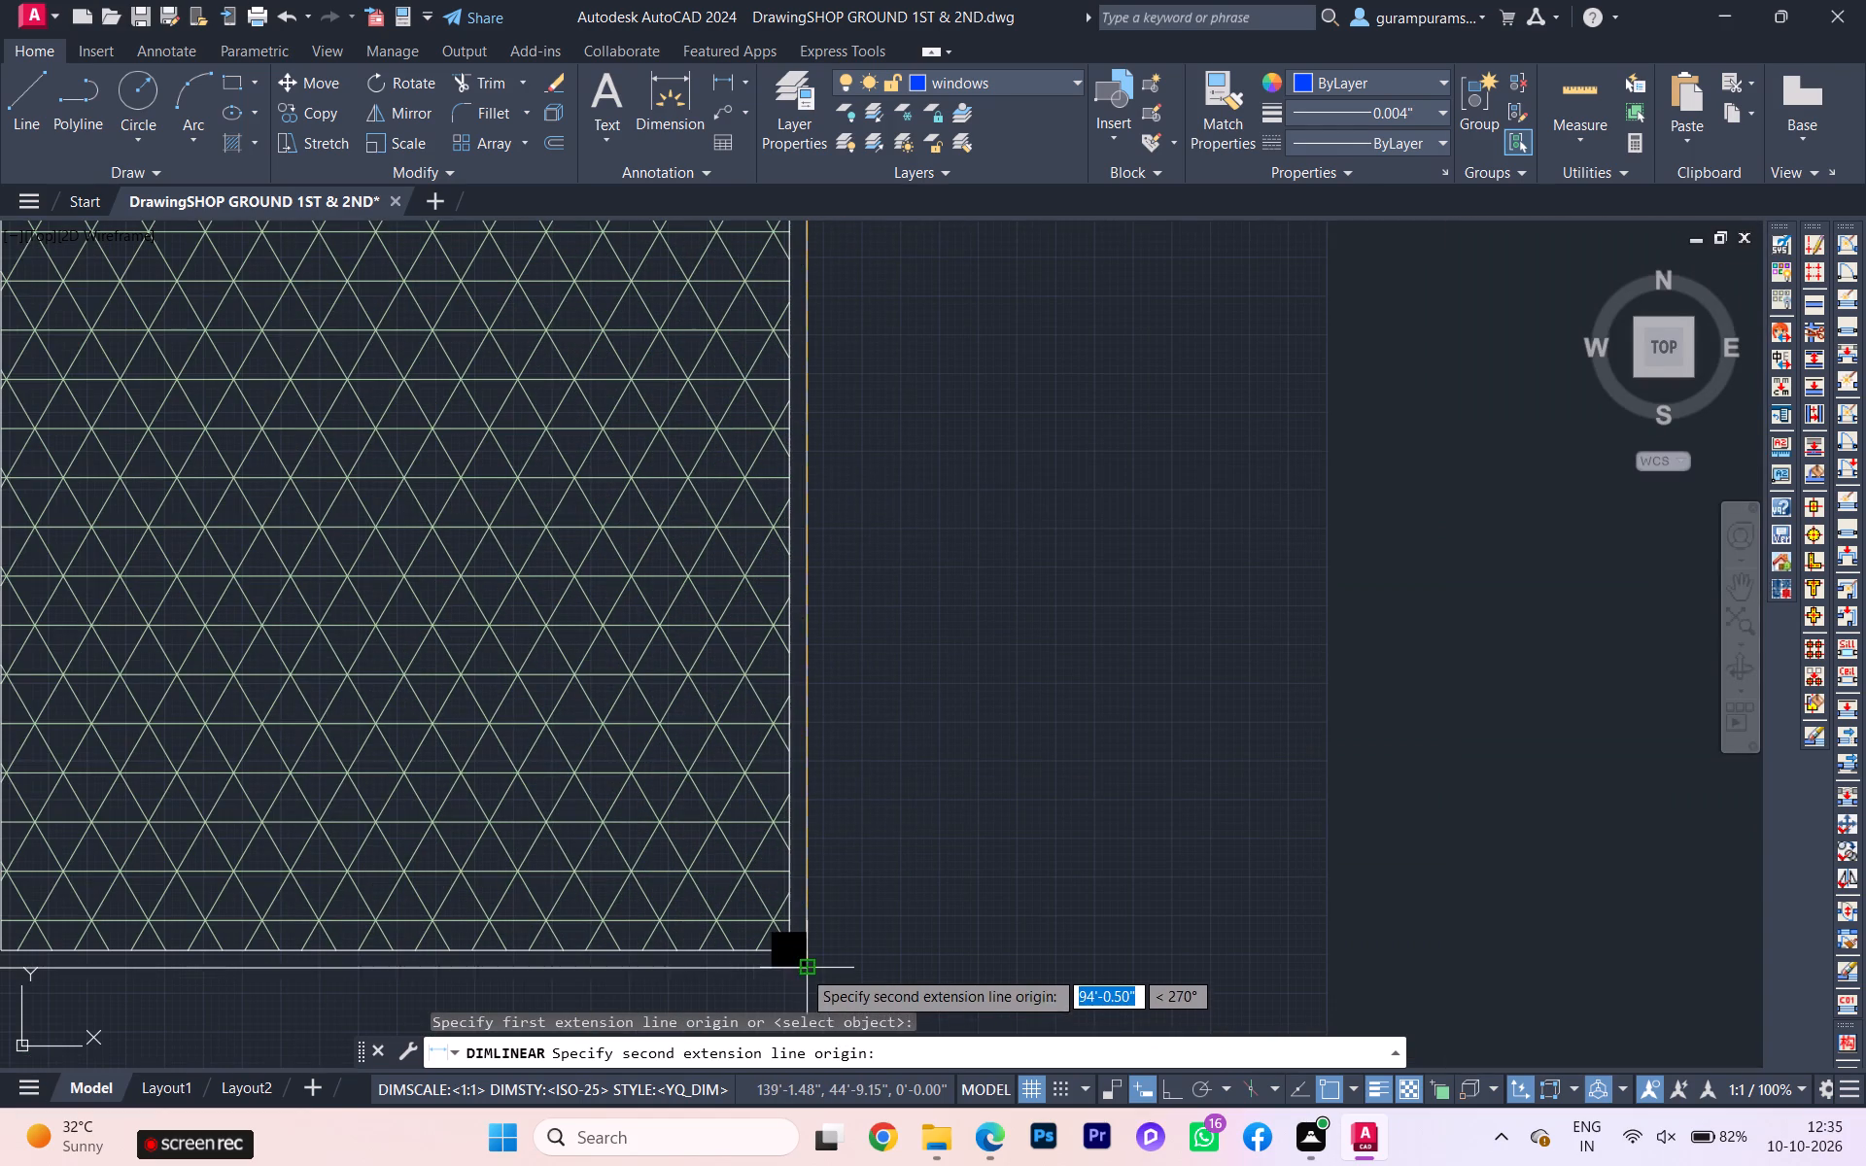
left_click(802, 969)
left_click(1092, 924)
Examine the new vertical dimension's line and text along the long terrace wall.
scroll(1155, 699, "down", 2)
middle_click_drag(1146, 712, 981, 801)
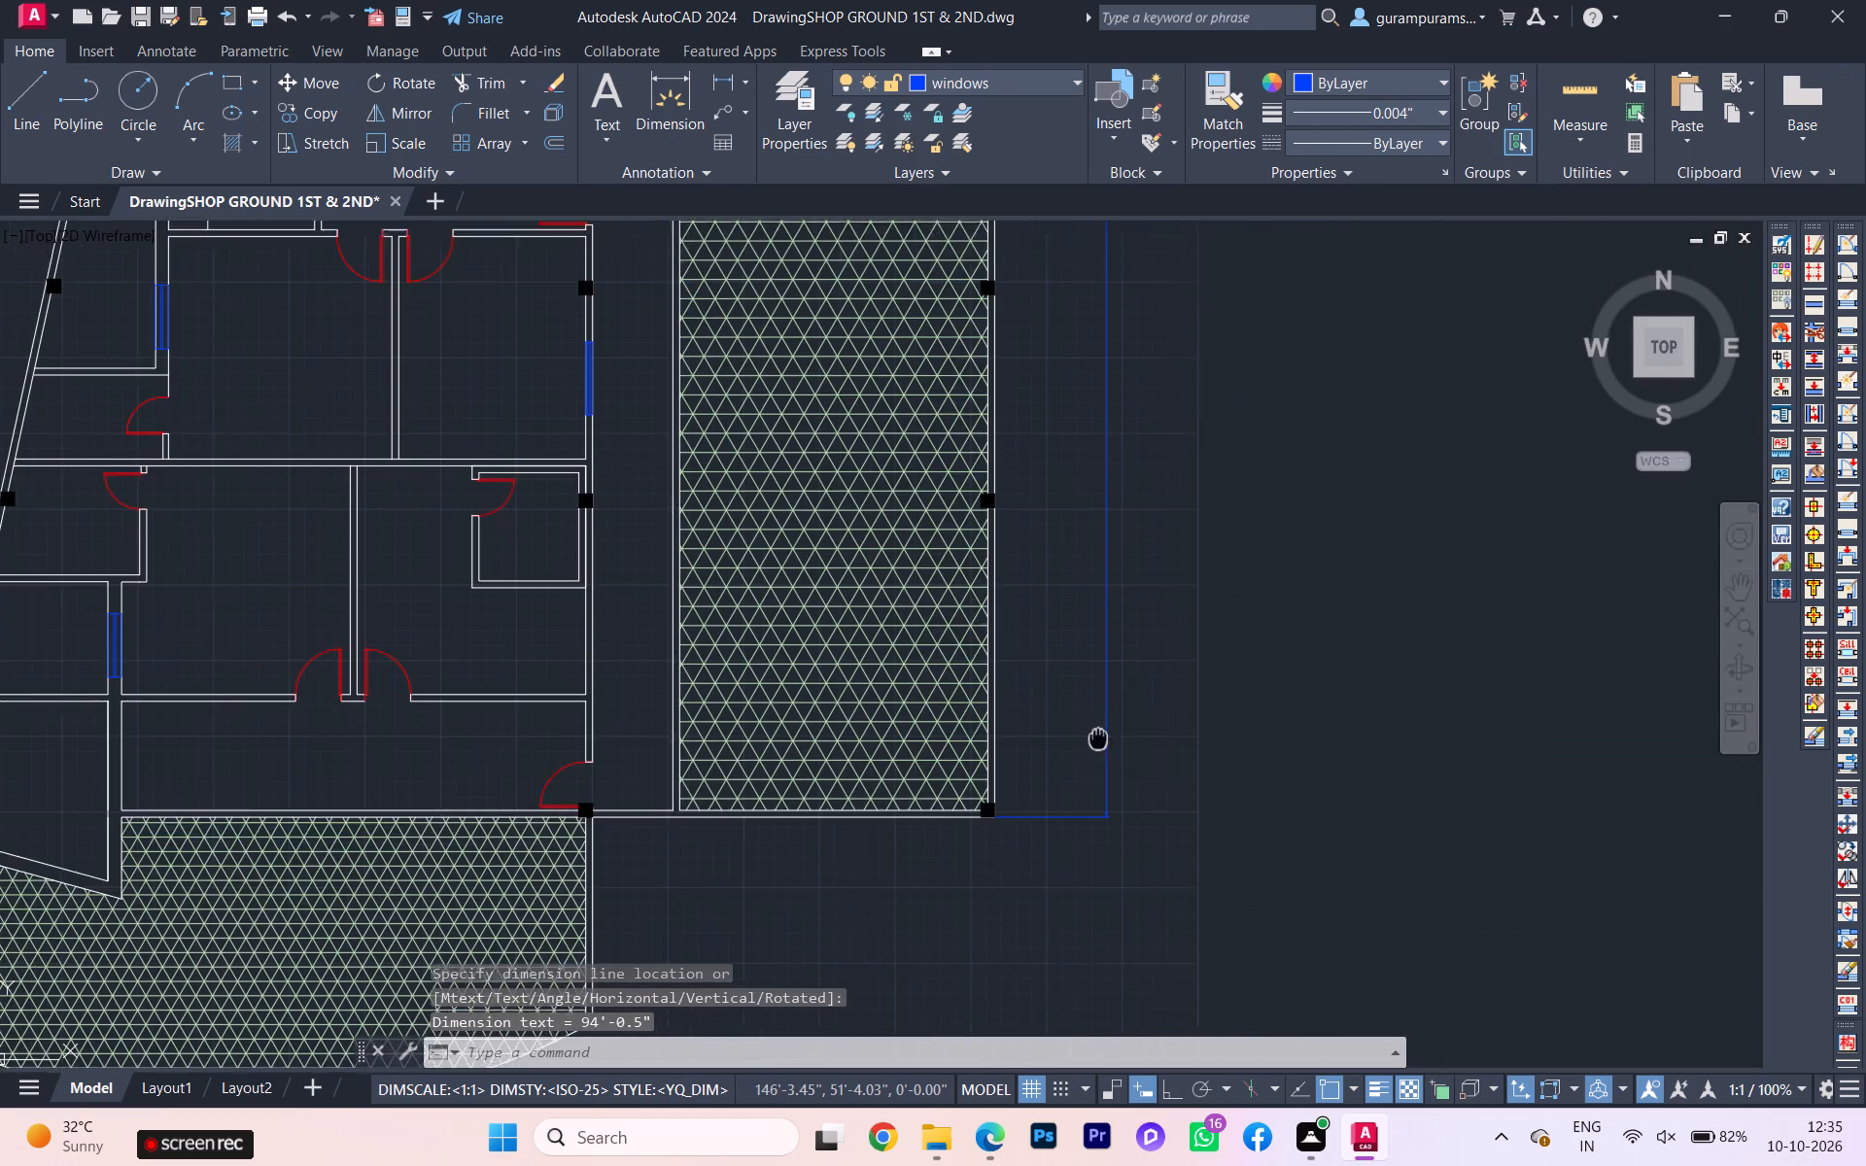
middle_click_drag(981, 801, 888, 897)
scroll(922, 440, "down", 2)
scroll(922, 435, "up", 1)
scroll(896, 344, "up", 3)
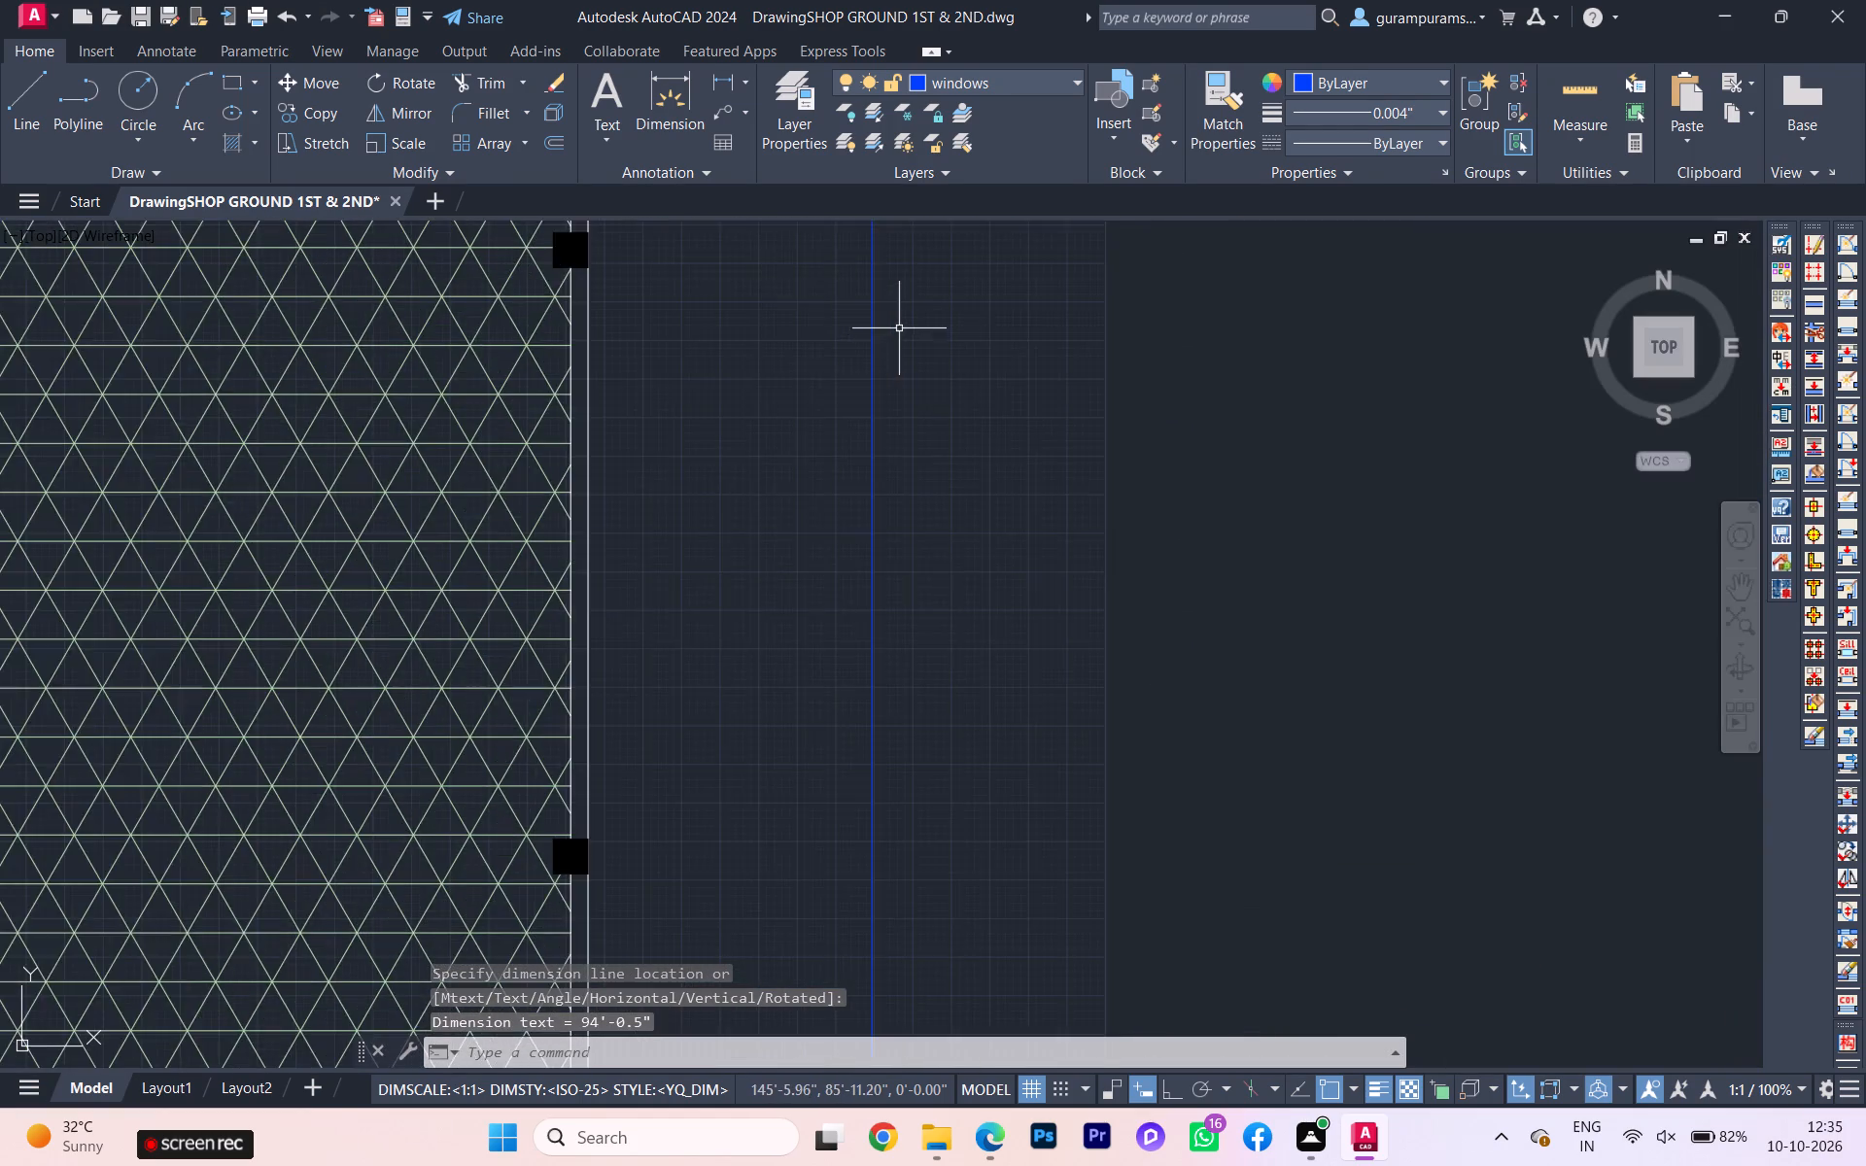
scroll(901, 331, "down", 2)
middle_click_drag(897, 375, 890, 487)
scroll(887, 319, "up", 1)
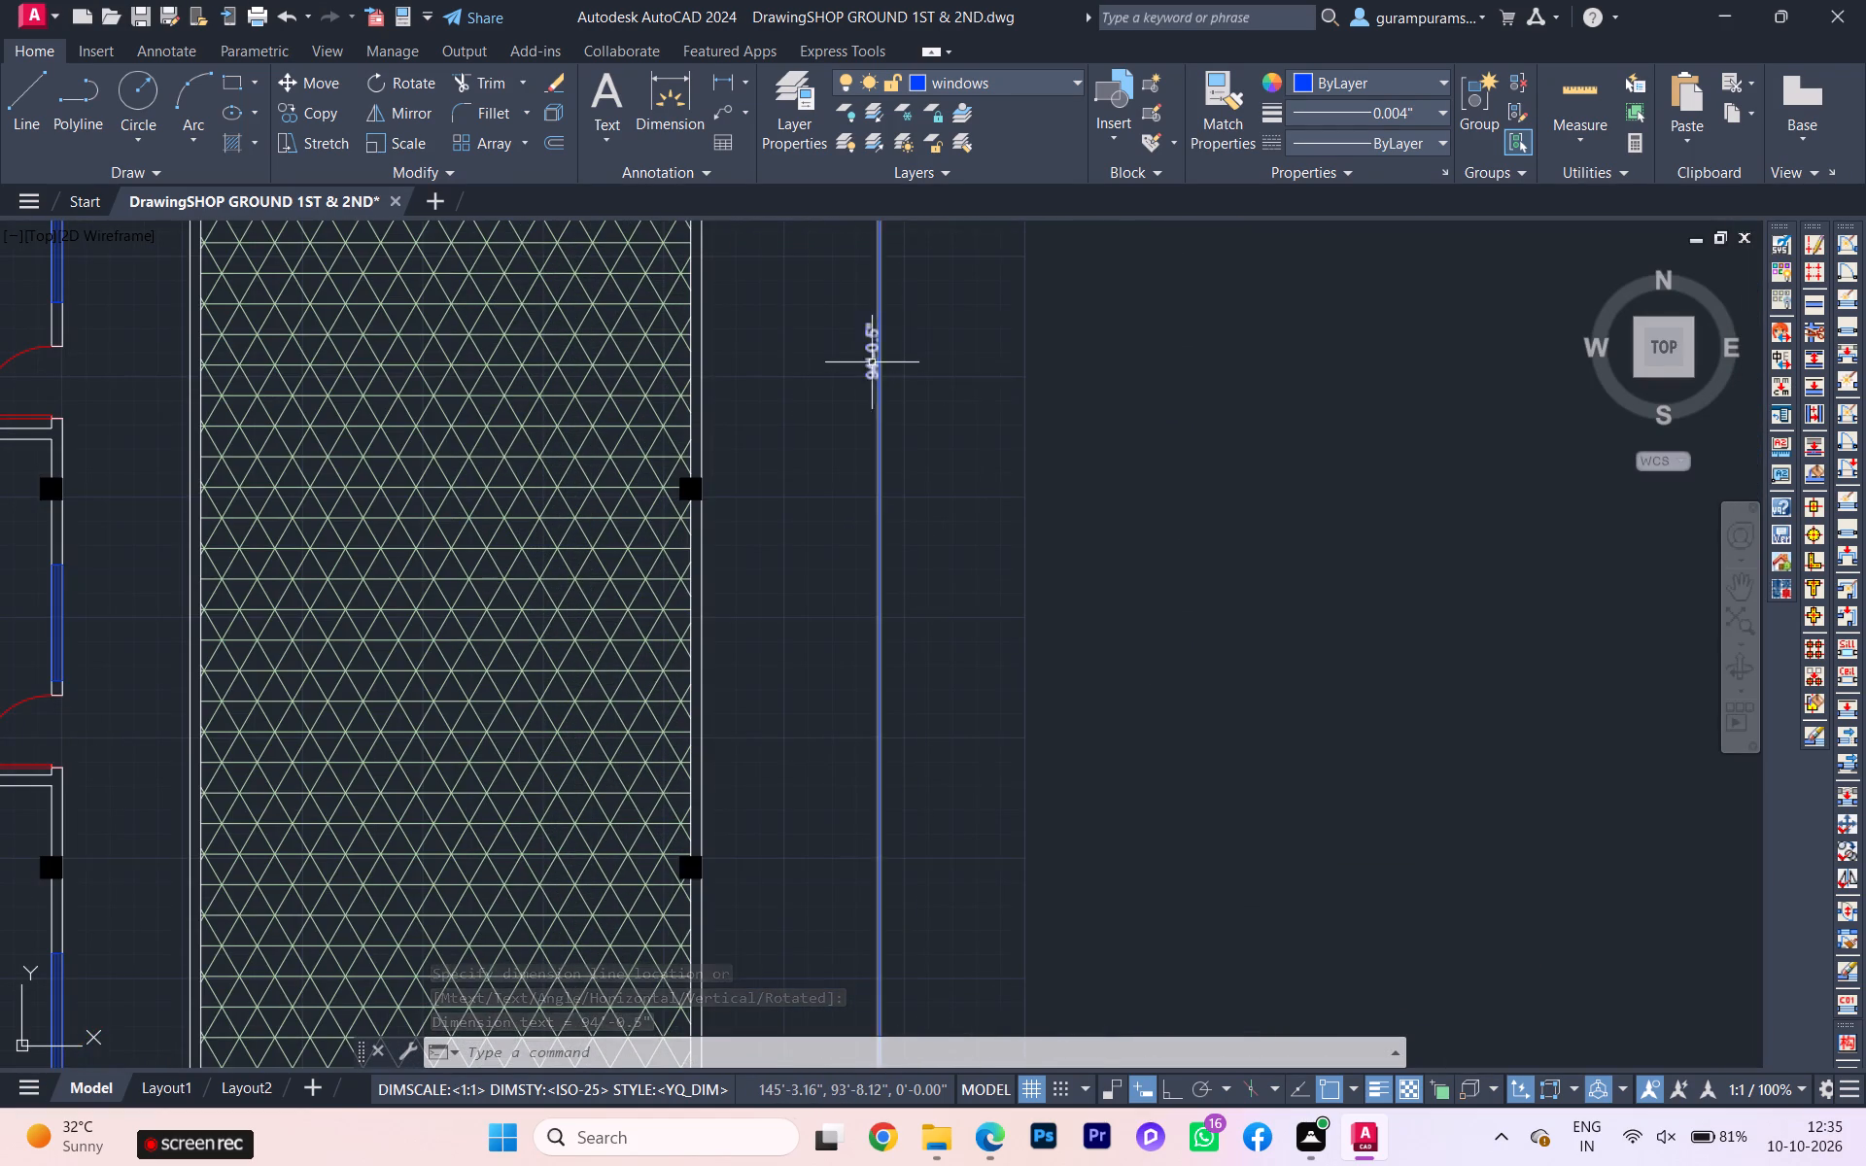
scroll(870, 365, "up", 1)
scroll(870, 366, "down", 3)
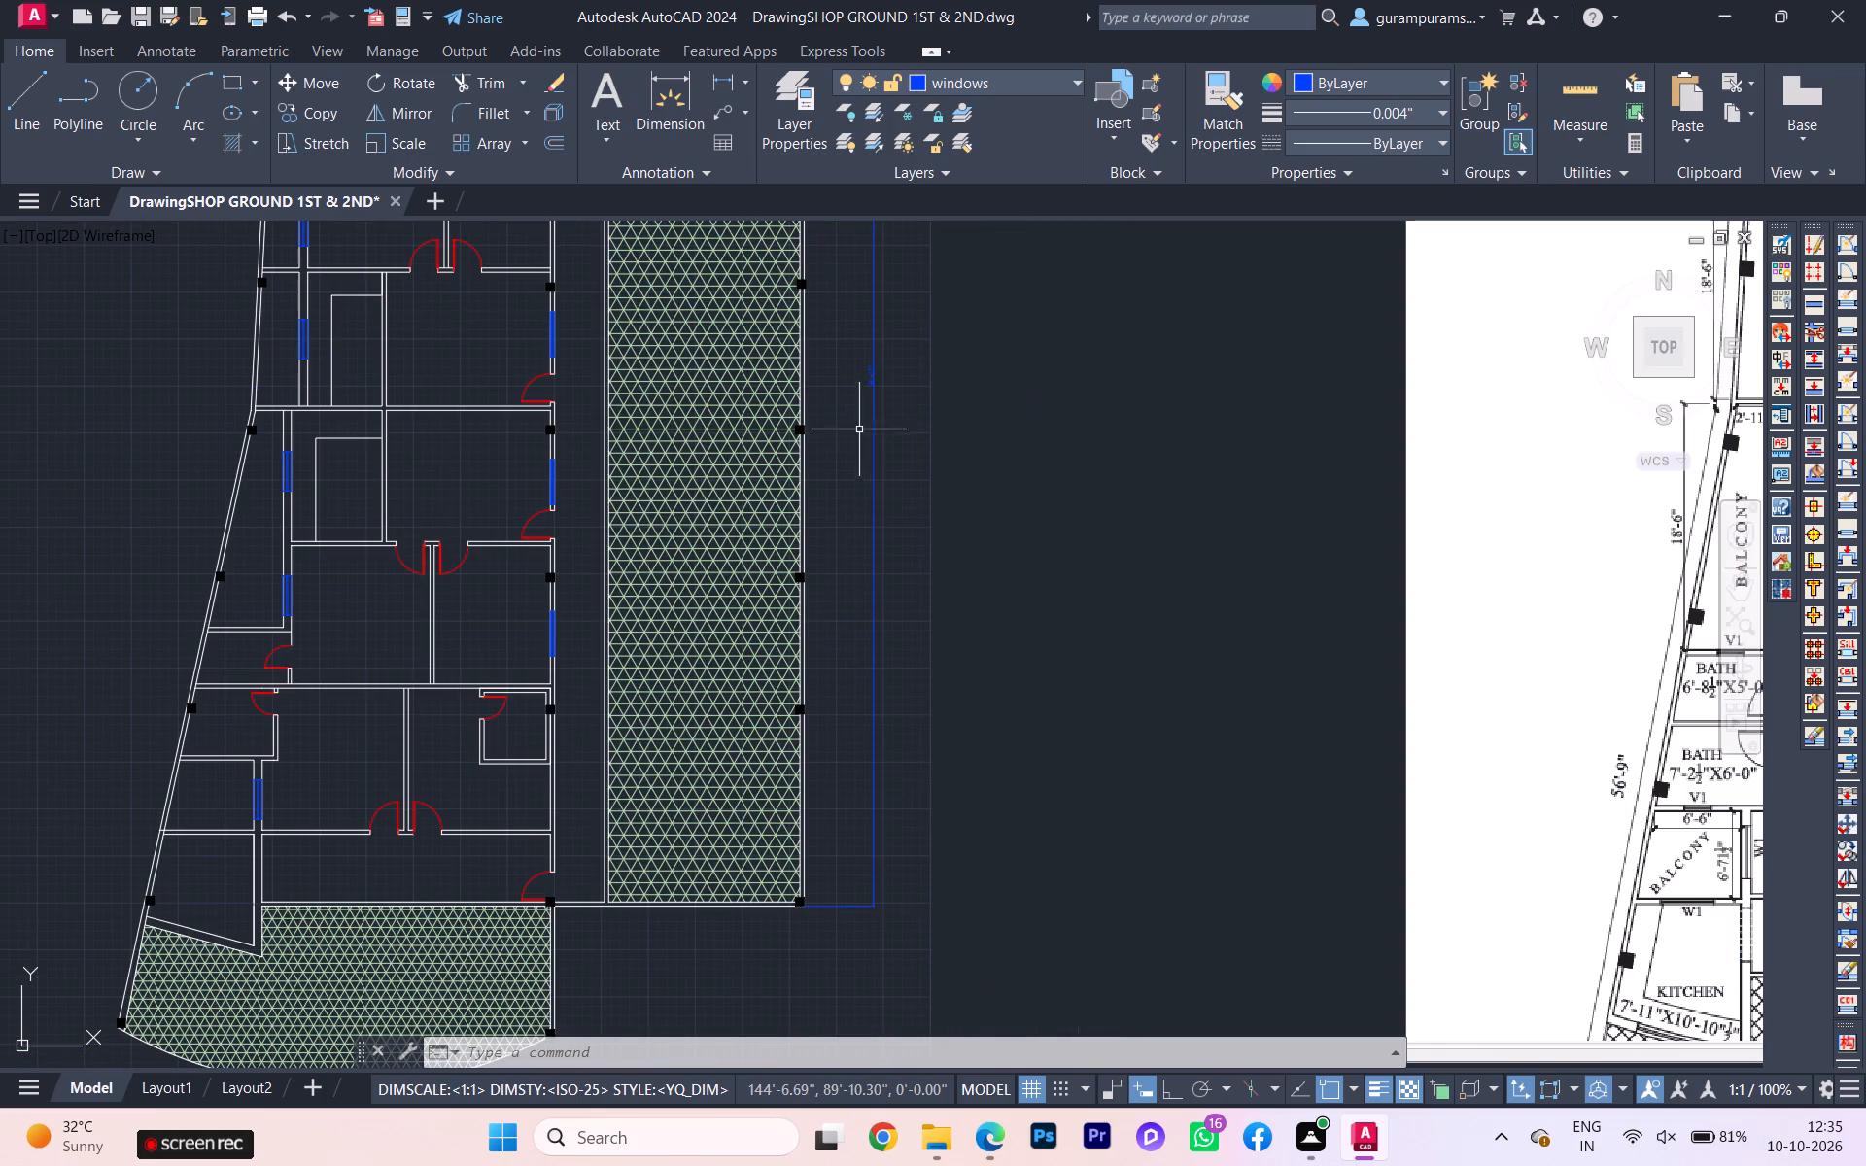
Move the vertical dimension beside the long terrace strip to the DIMENSIONS layer.
left_click(903, 475)
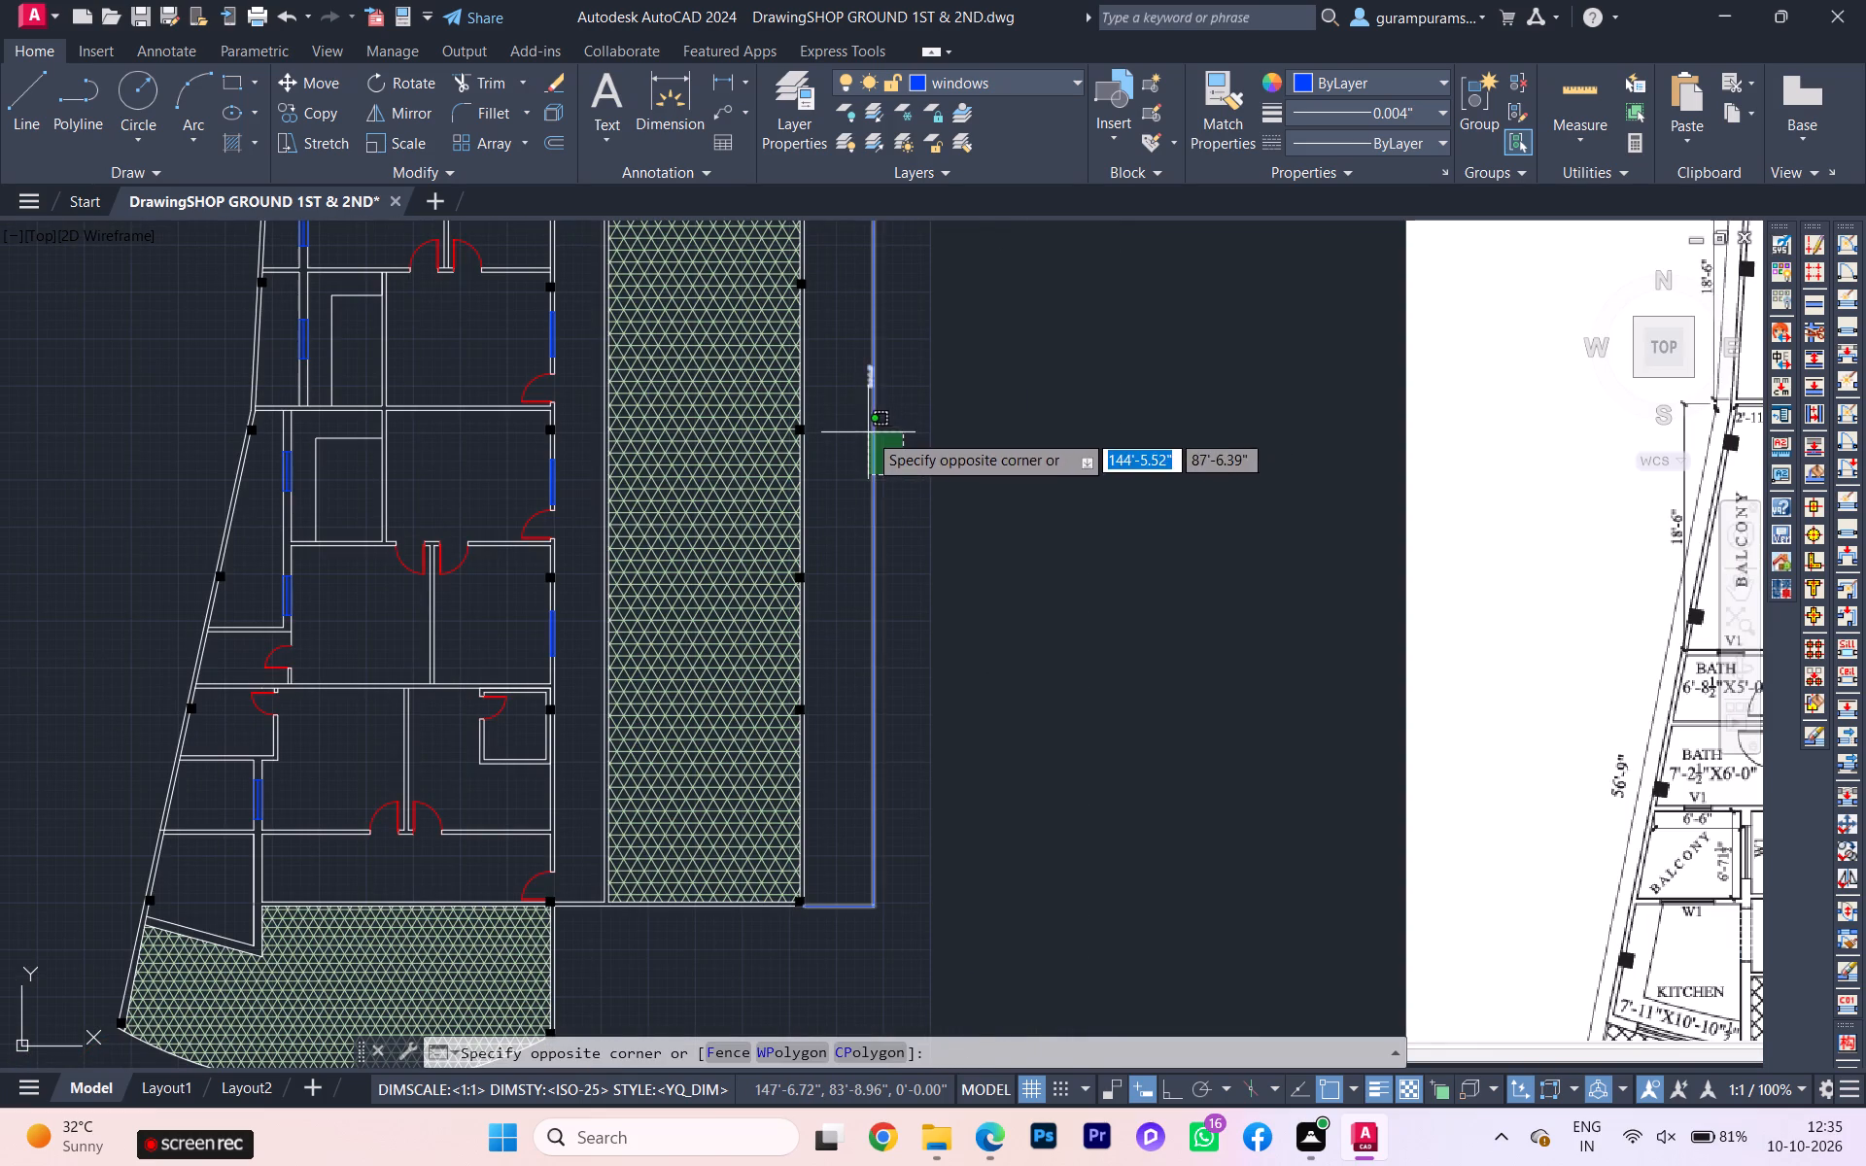
left_click(868, 432)
left_click(1012, 75)
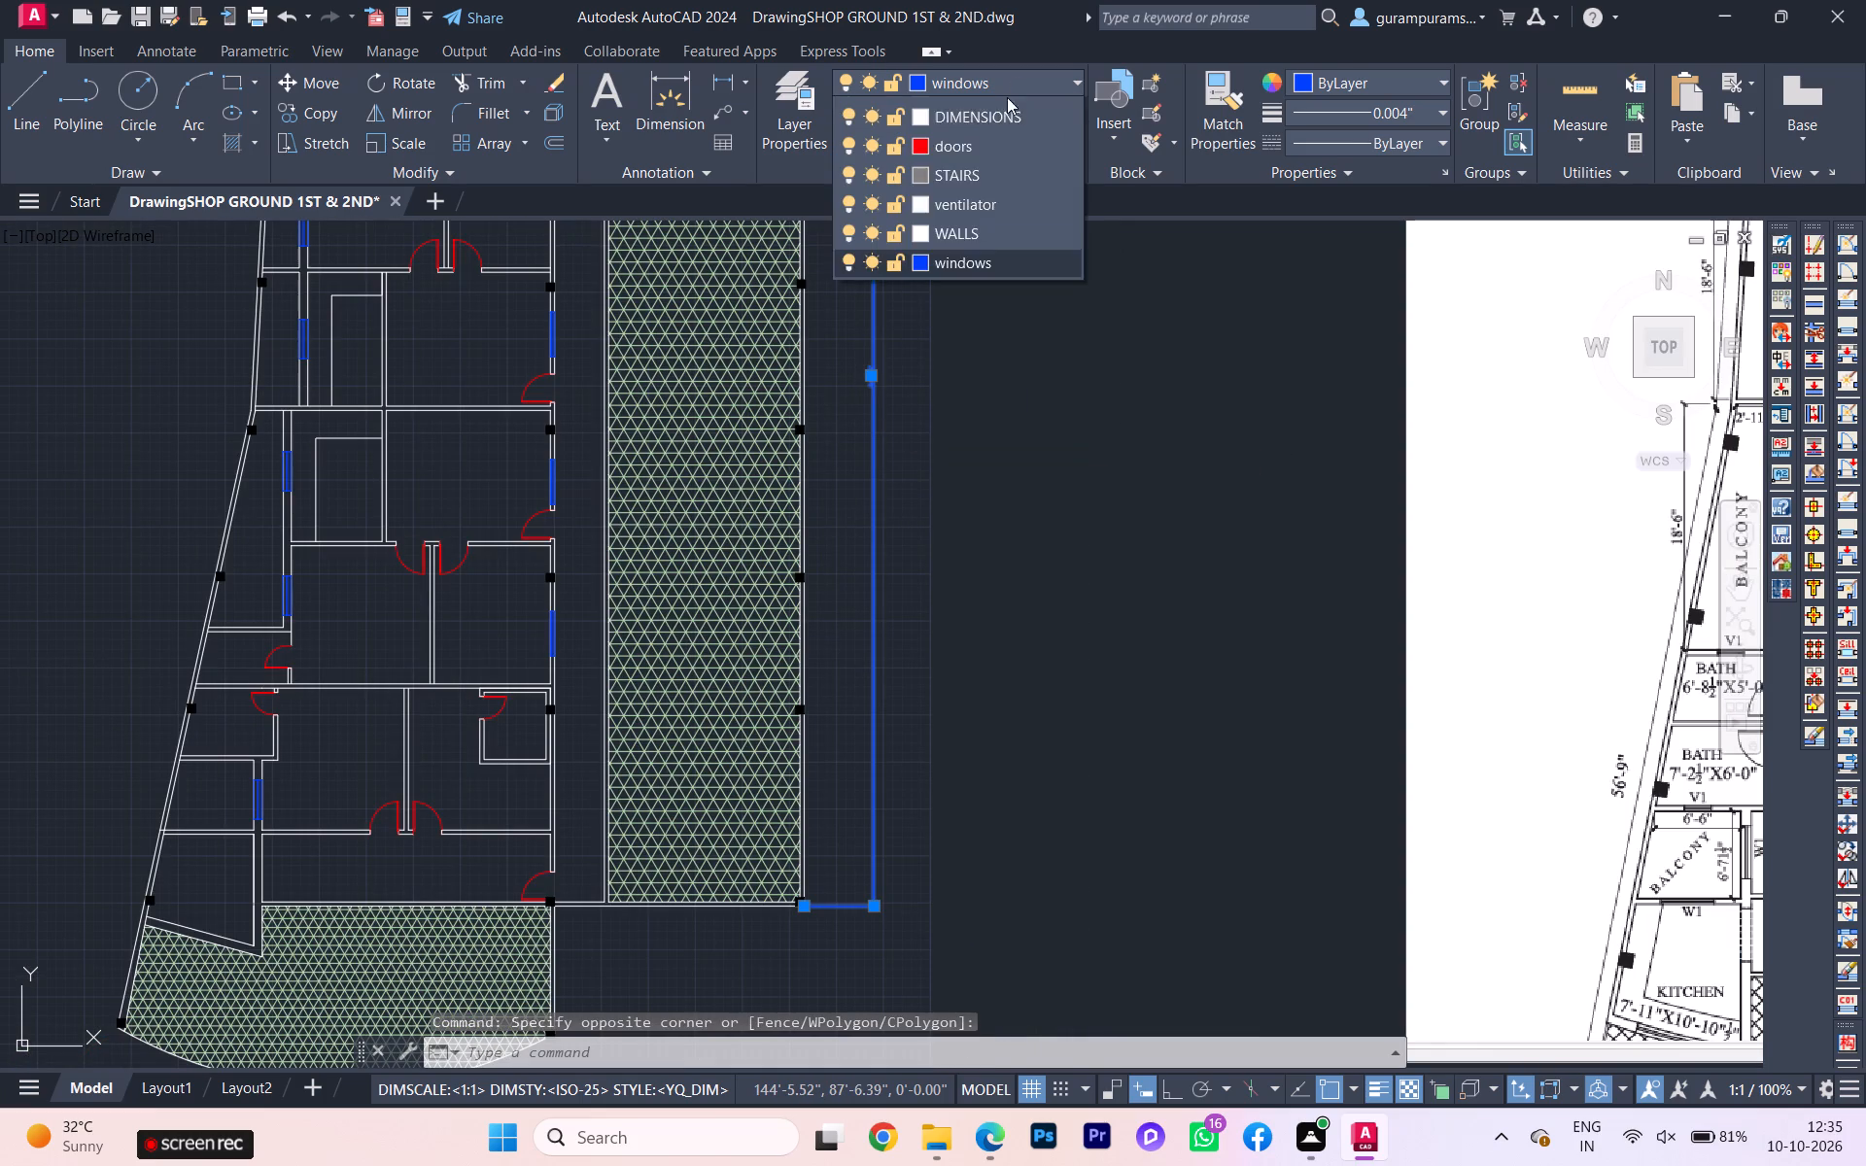
left_click(979, 170)
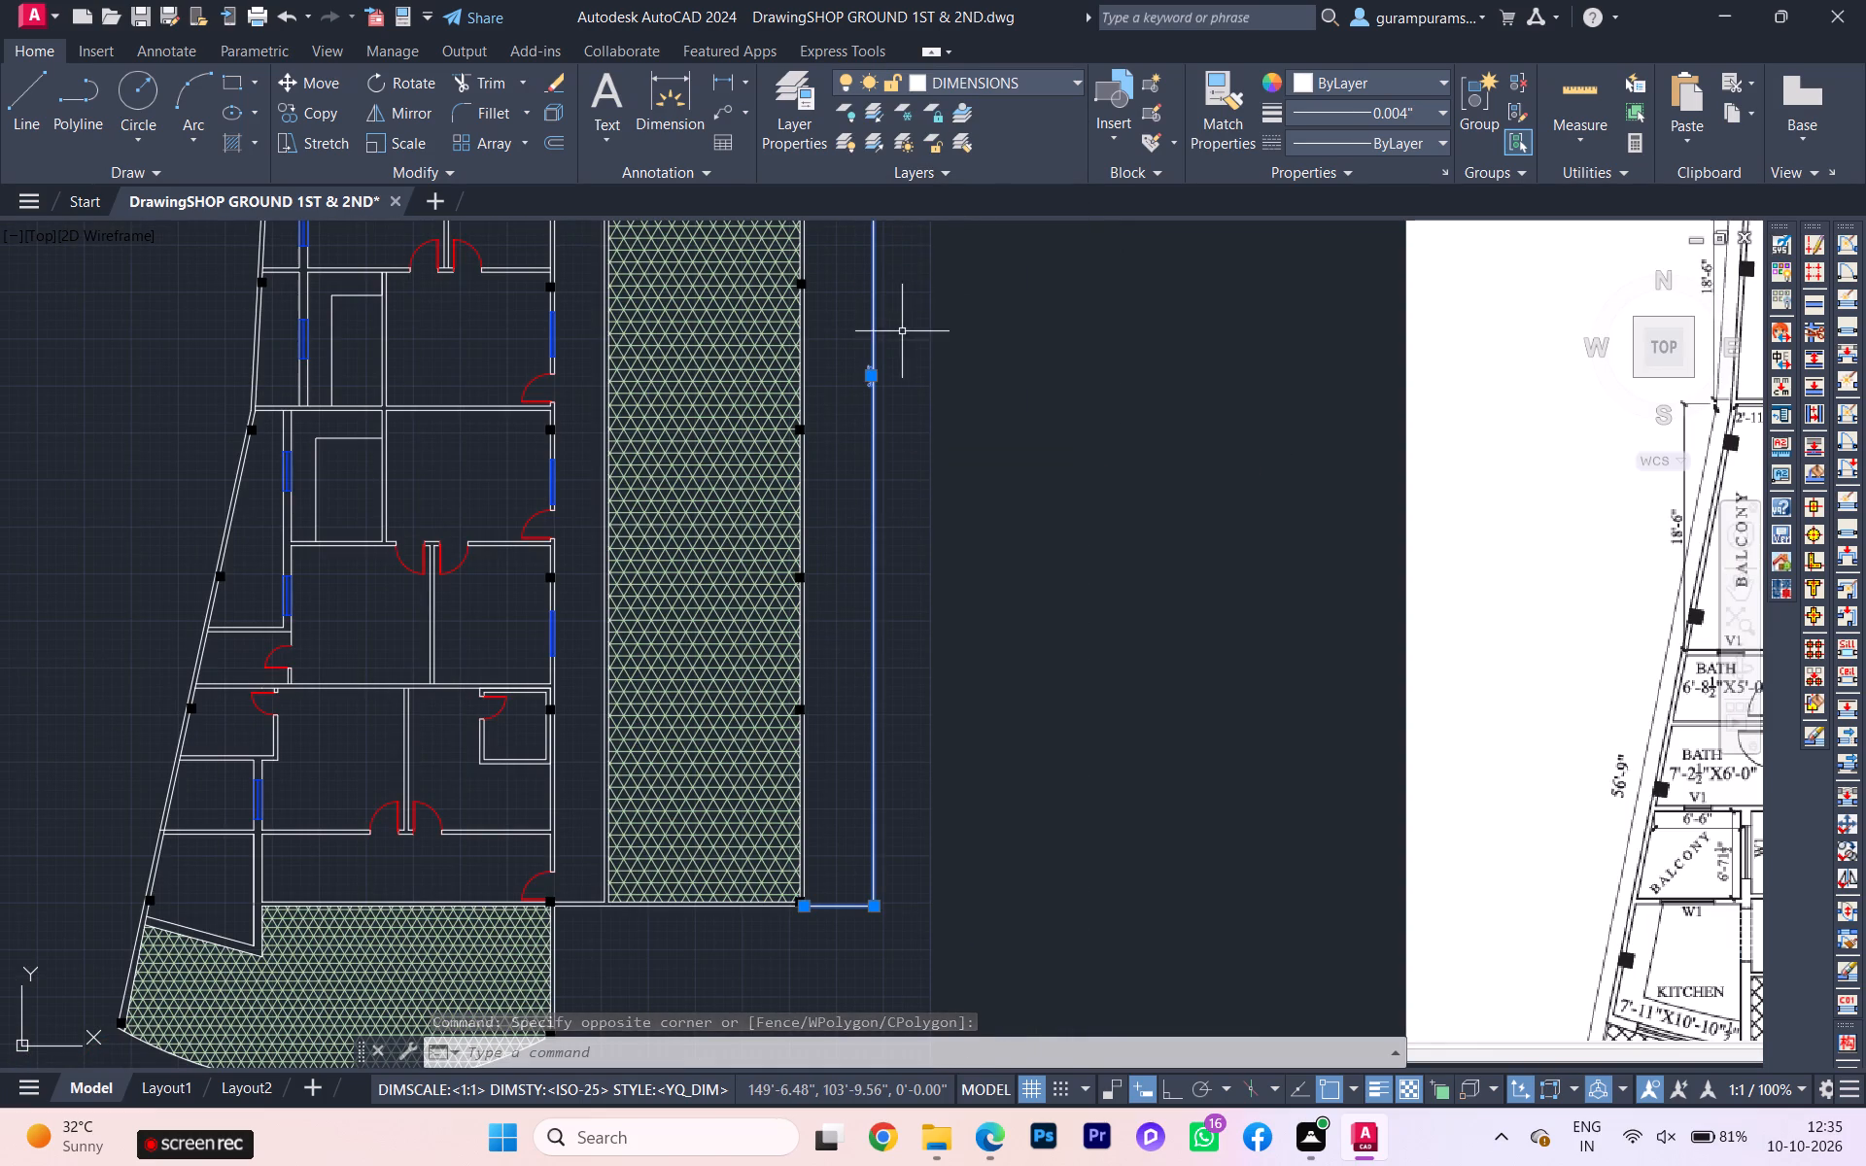
left_click(1019, 77)
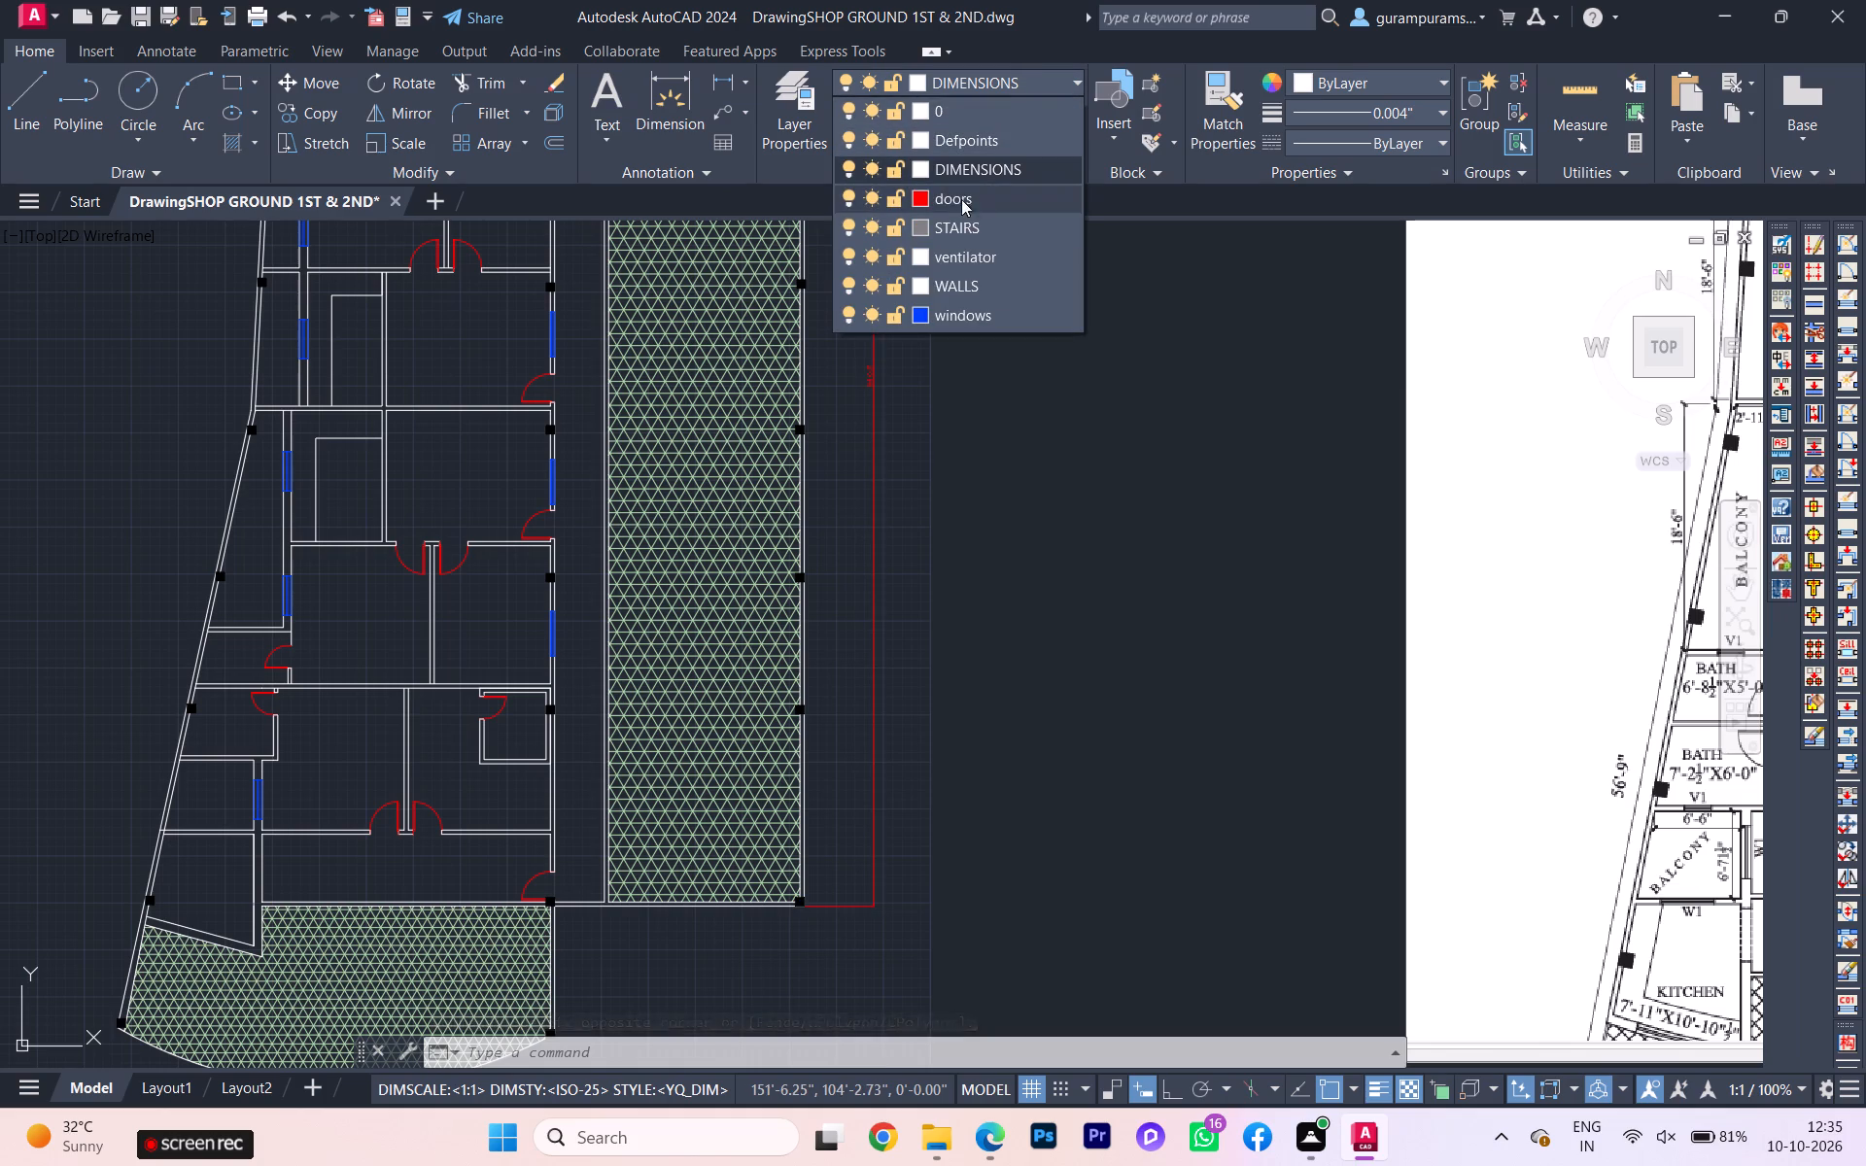
left_click(912, 172)
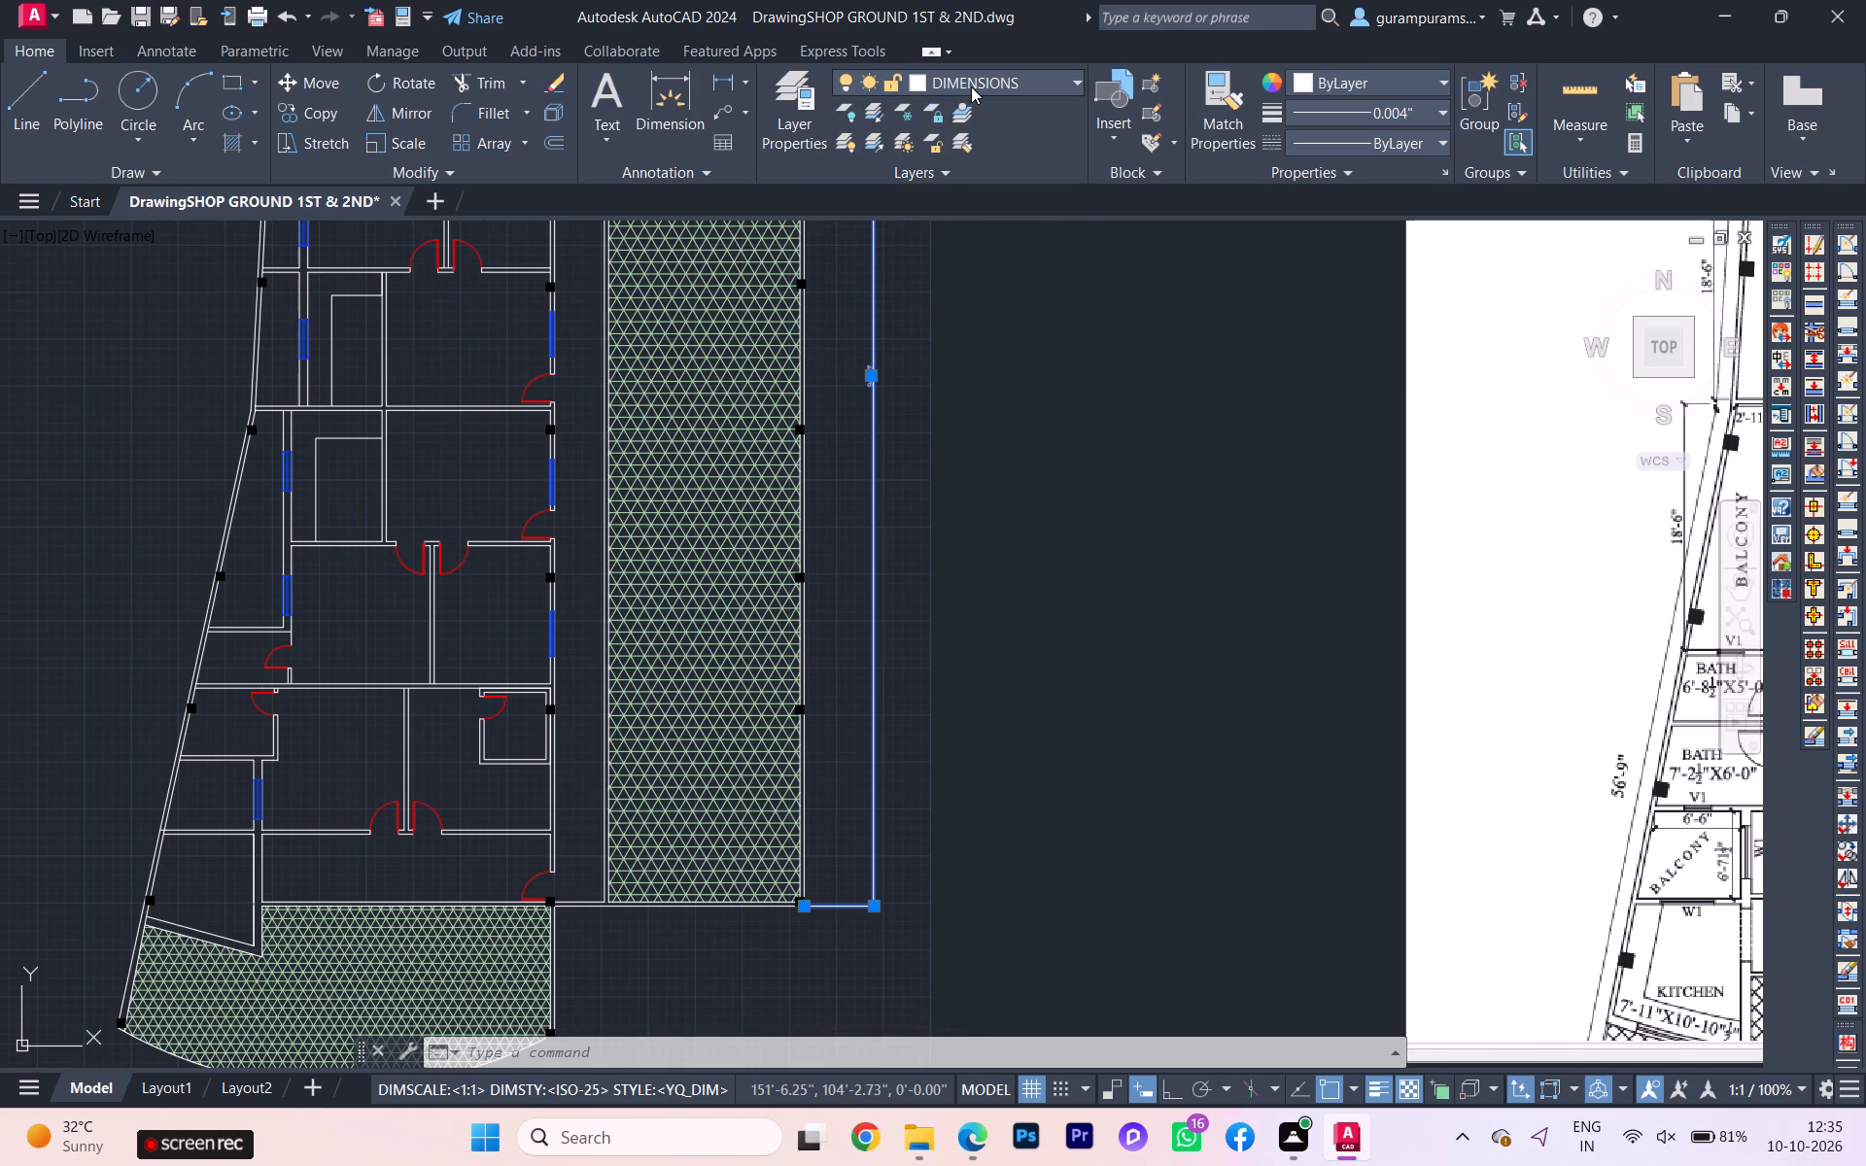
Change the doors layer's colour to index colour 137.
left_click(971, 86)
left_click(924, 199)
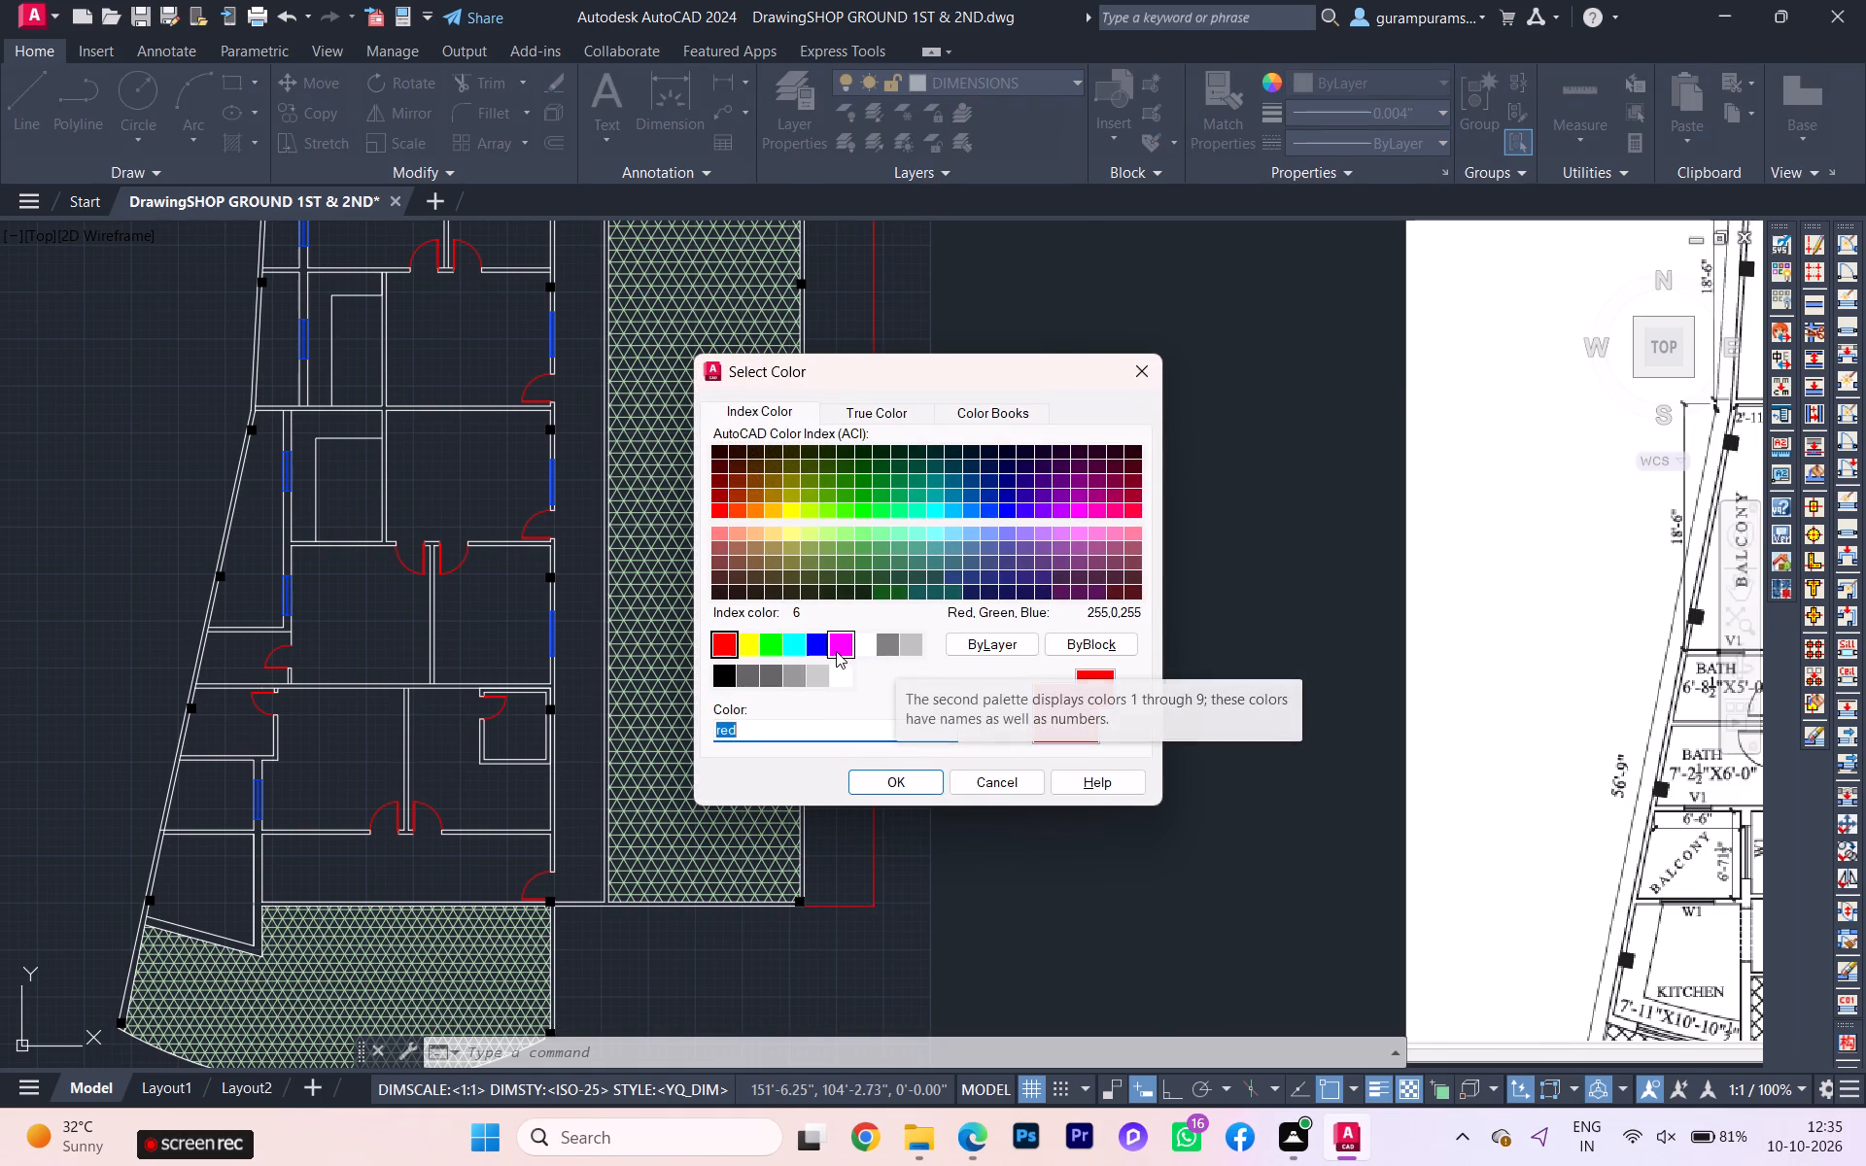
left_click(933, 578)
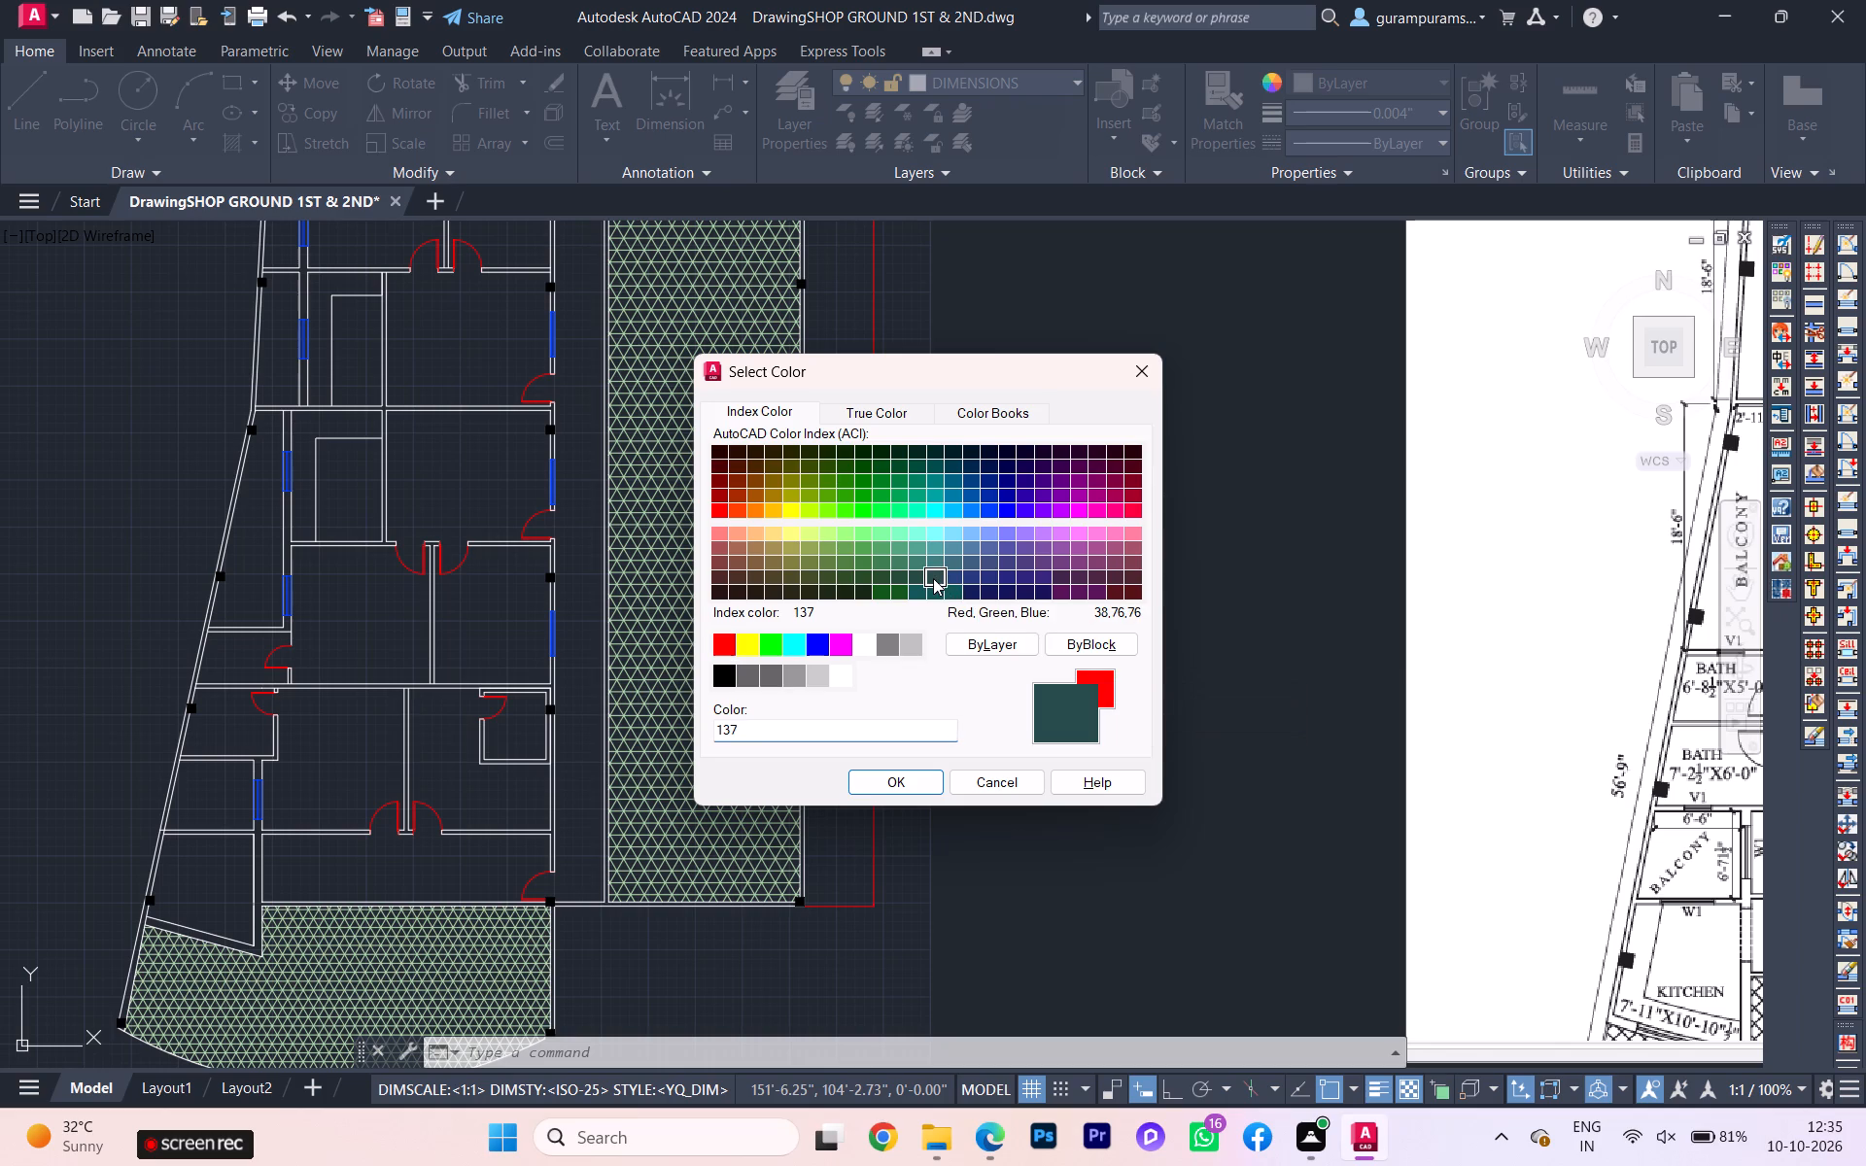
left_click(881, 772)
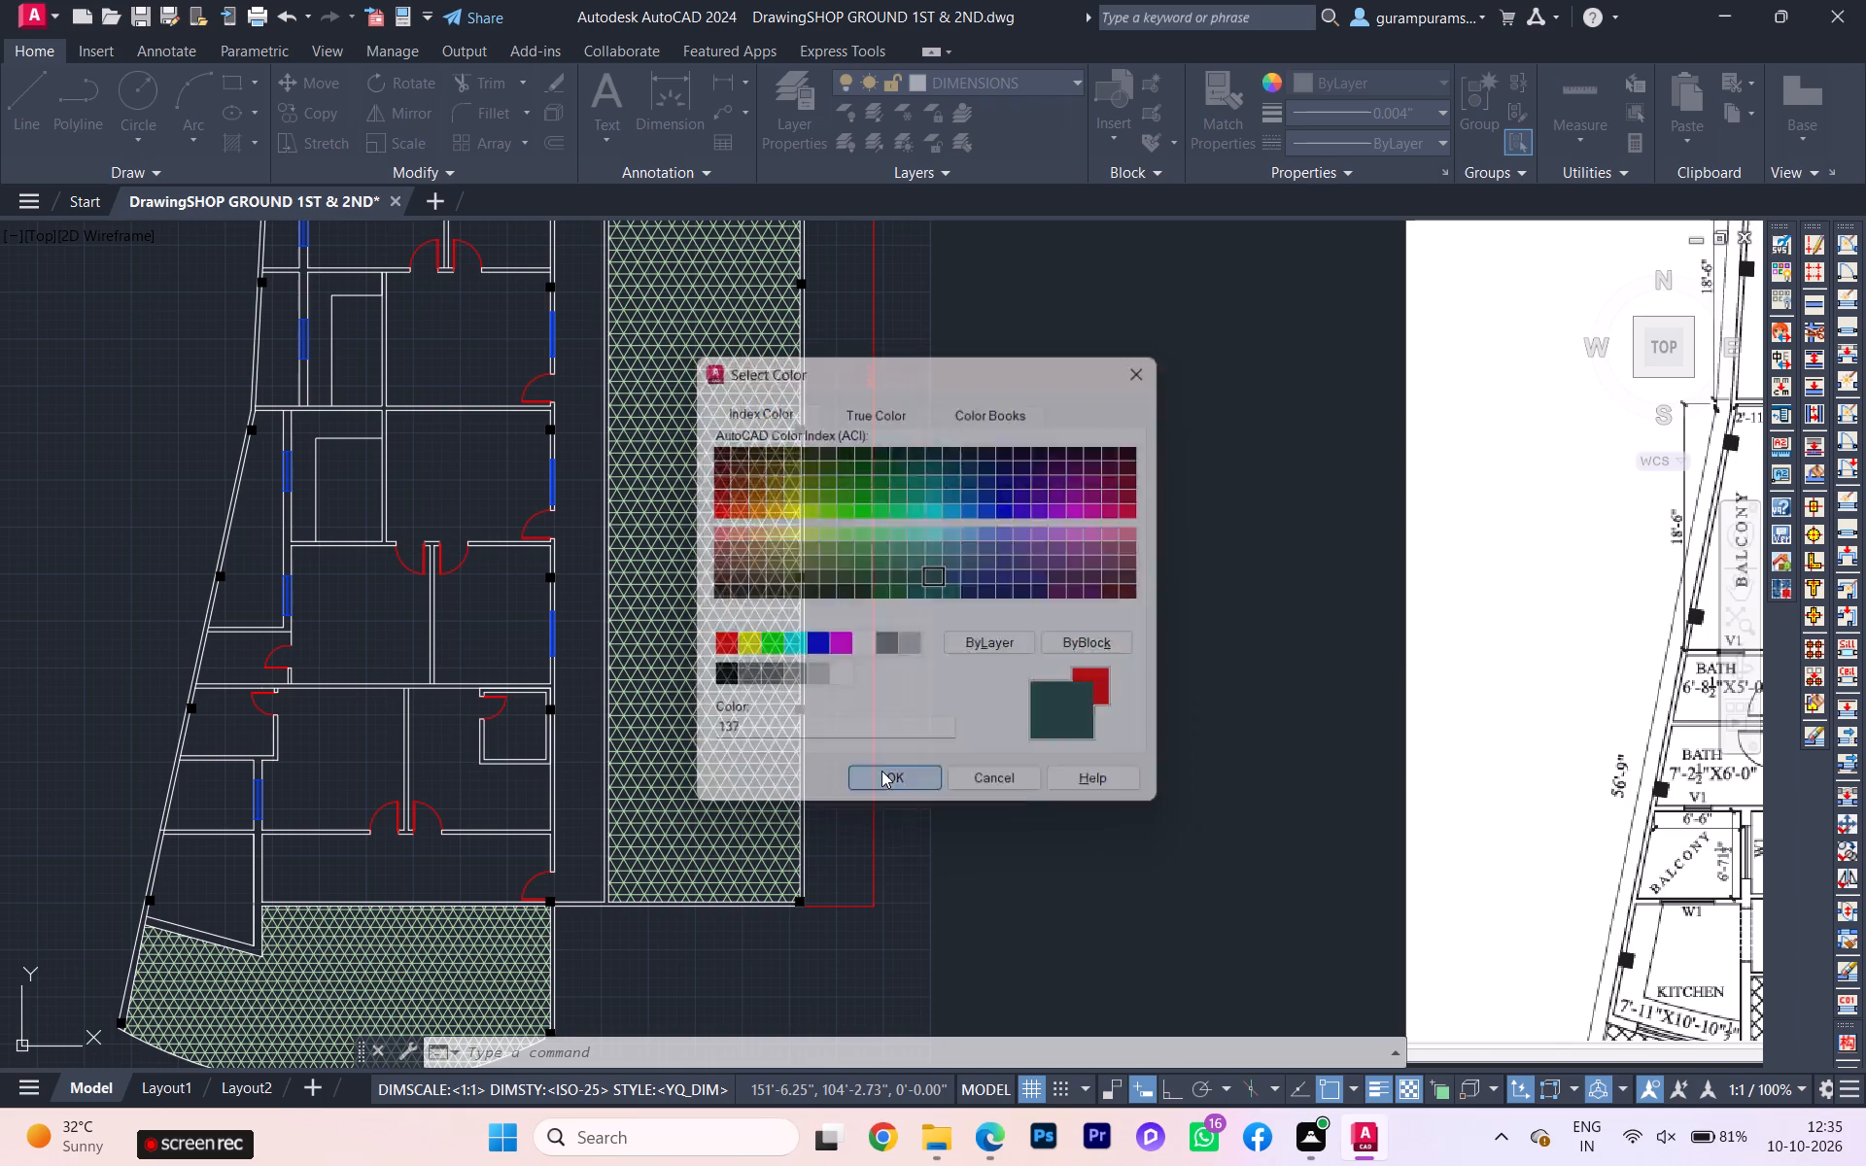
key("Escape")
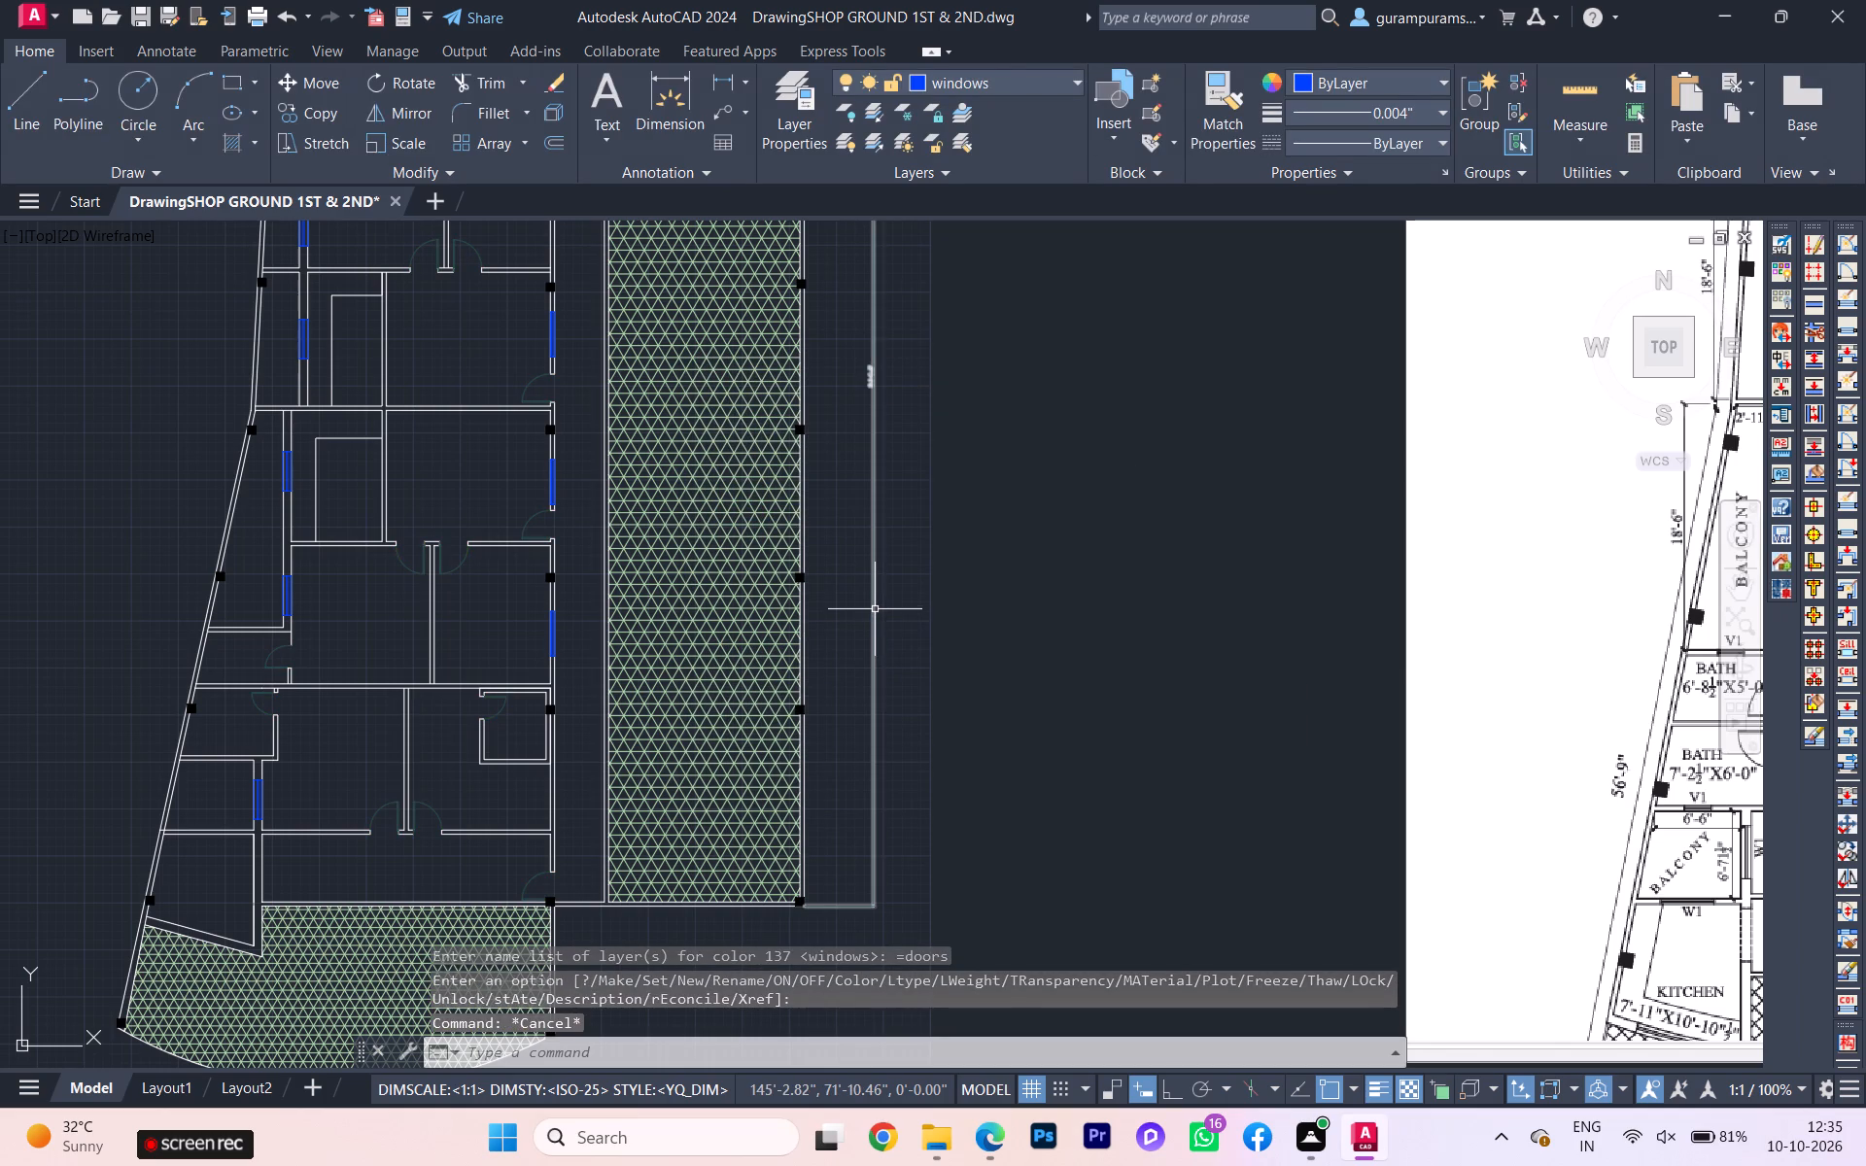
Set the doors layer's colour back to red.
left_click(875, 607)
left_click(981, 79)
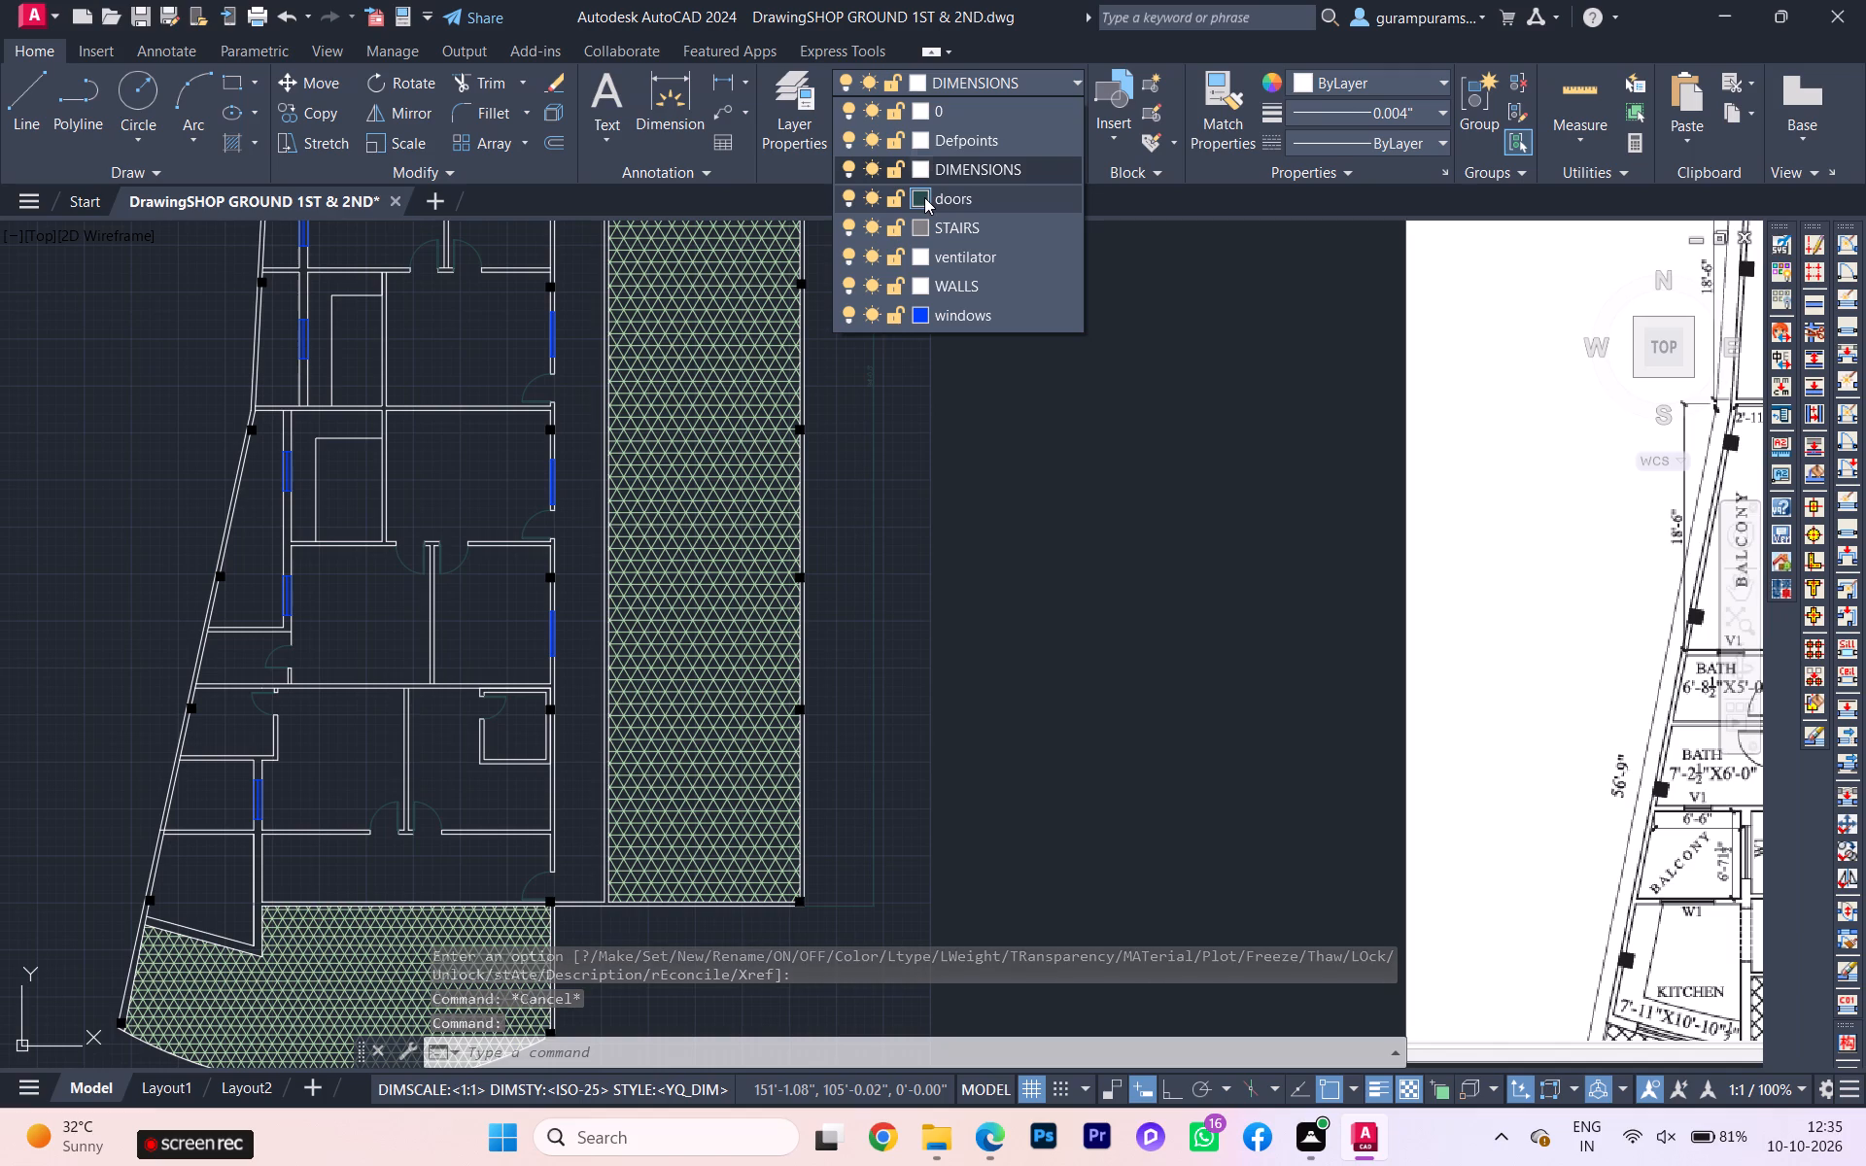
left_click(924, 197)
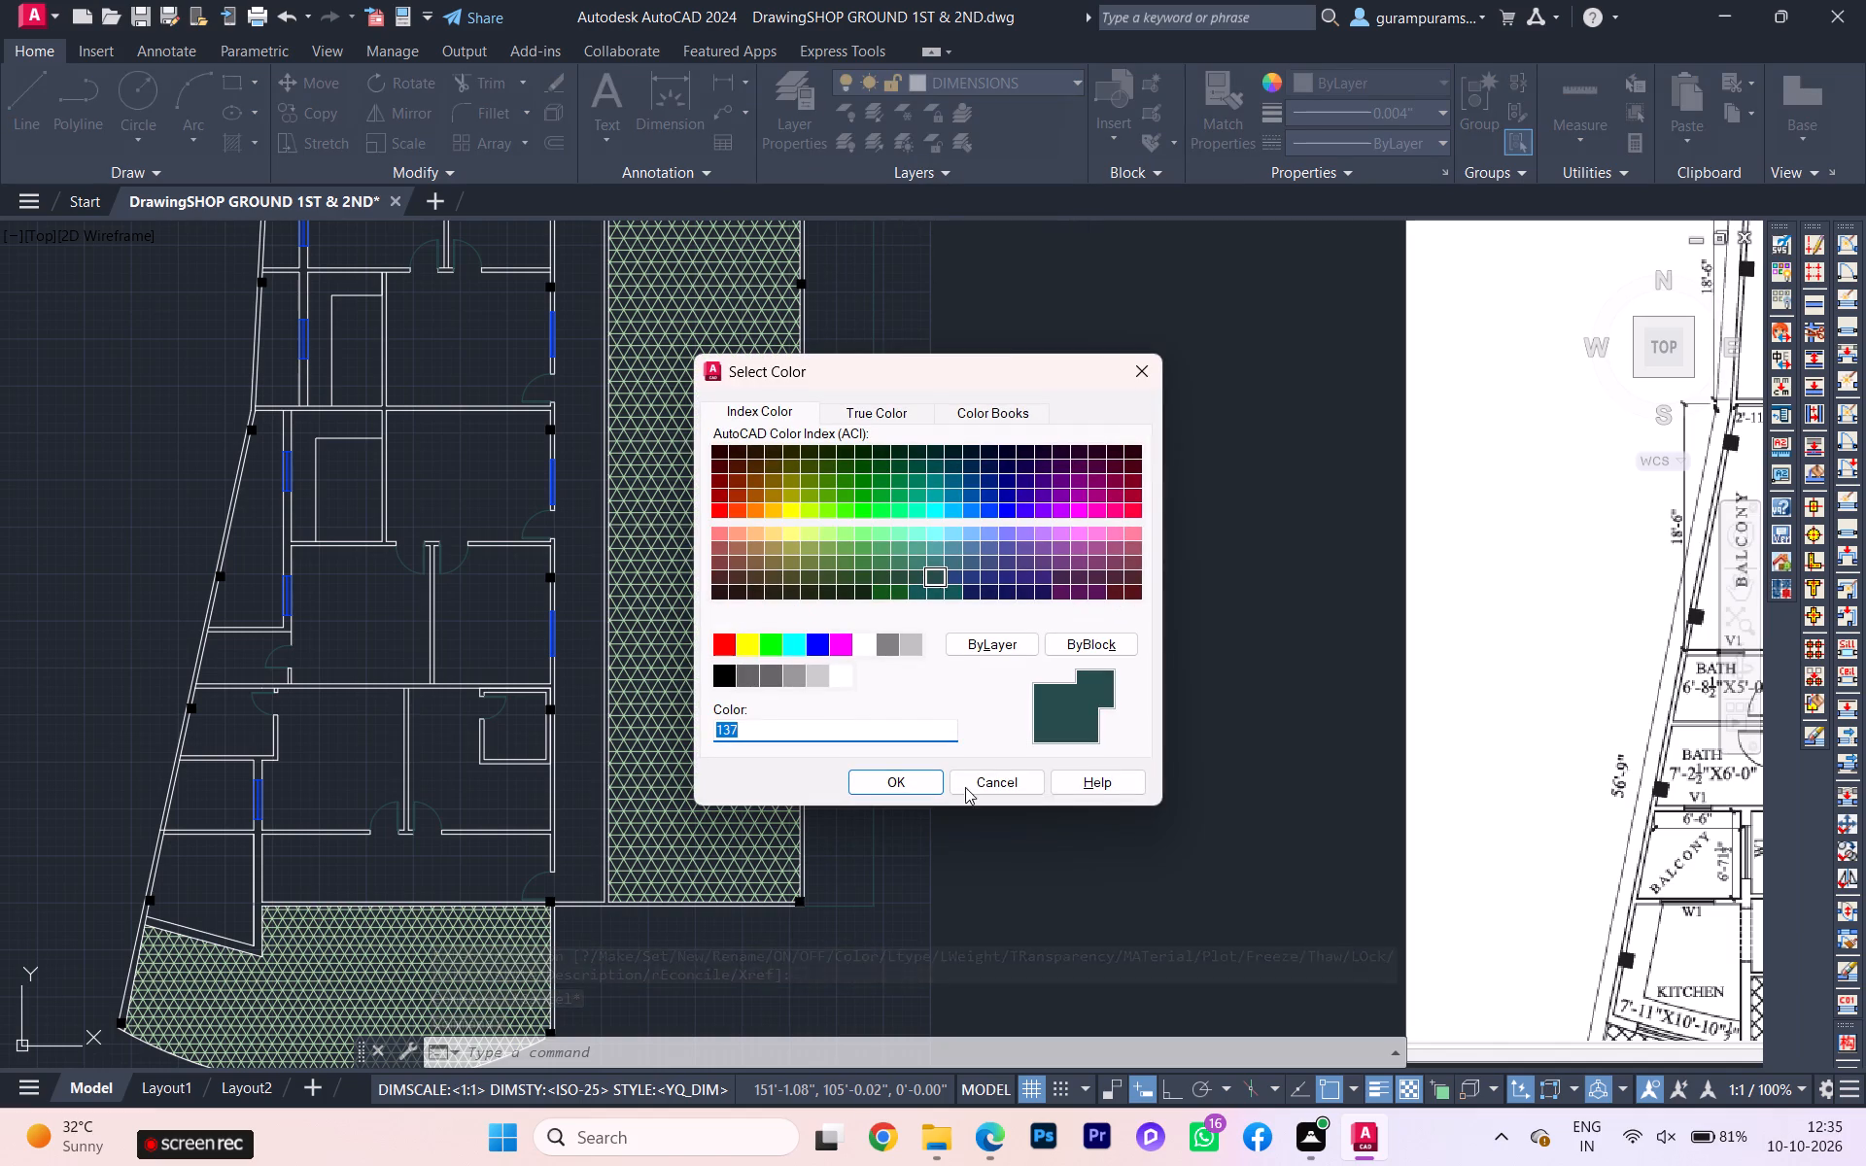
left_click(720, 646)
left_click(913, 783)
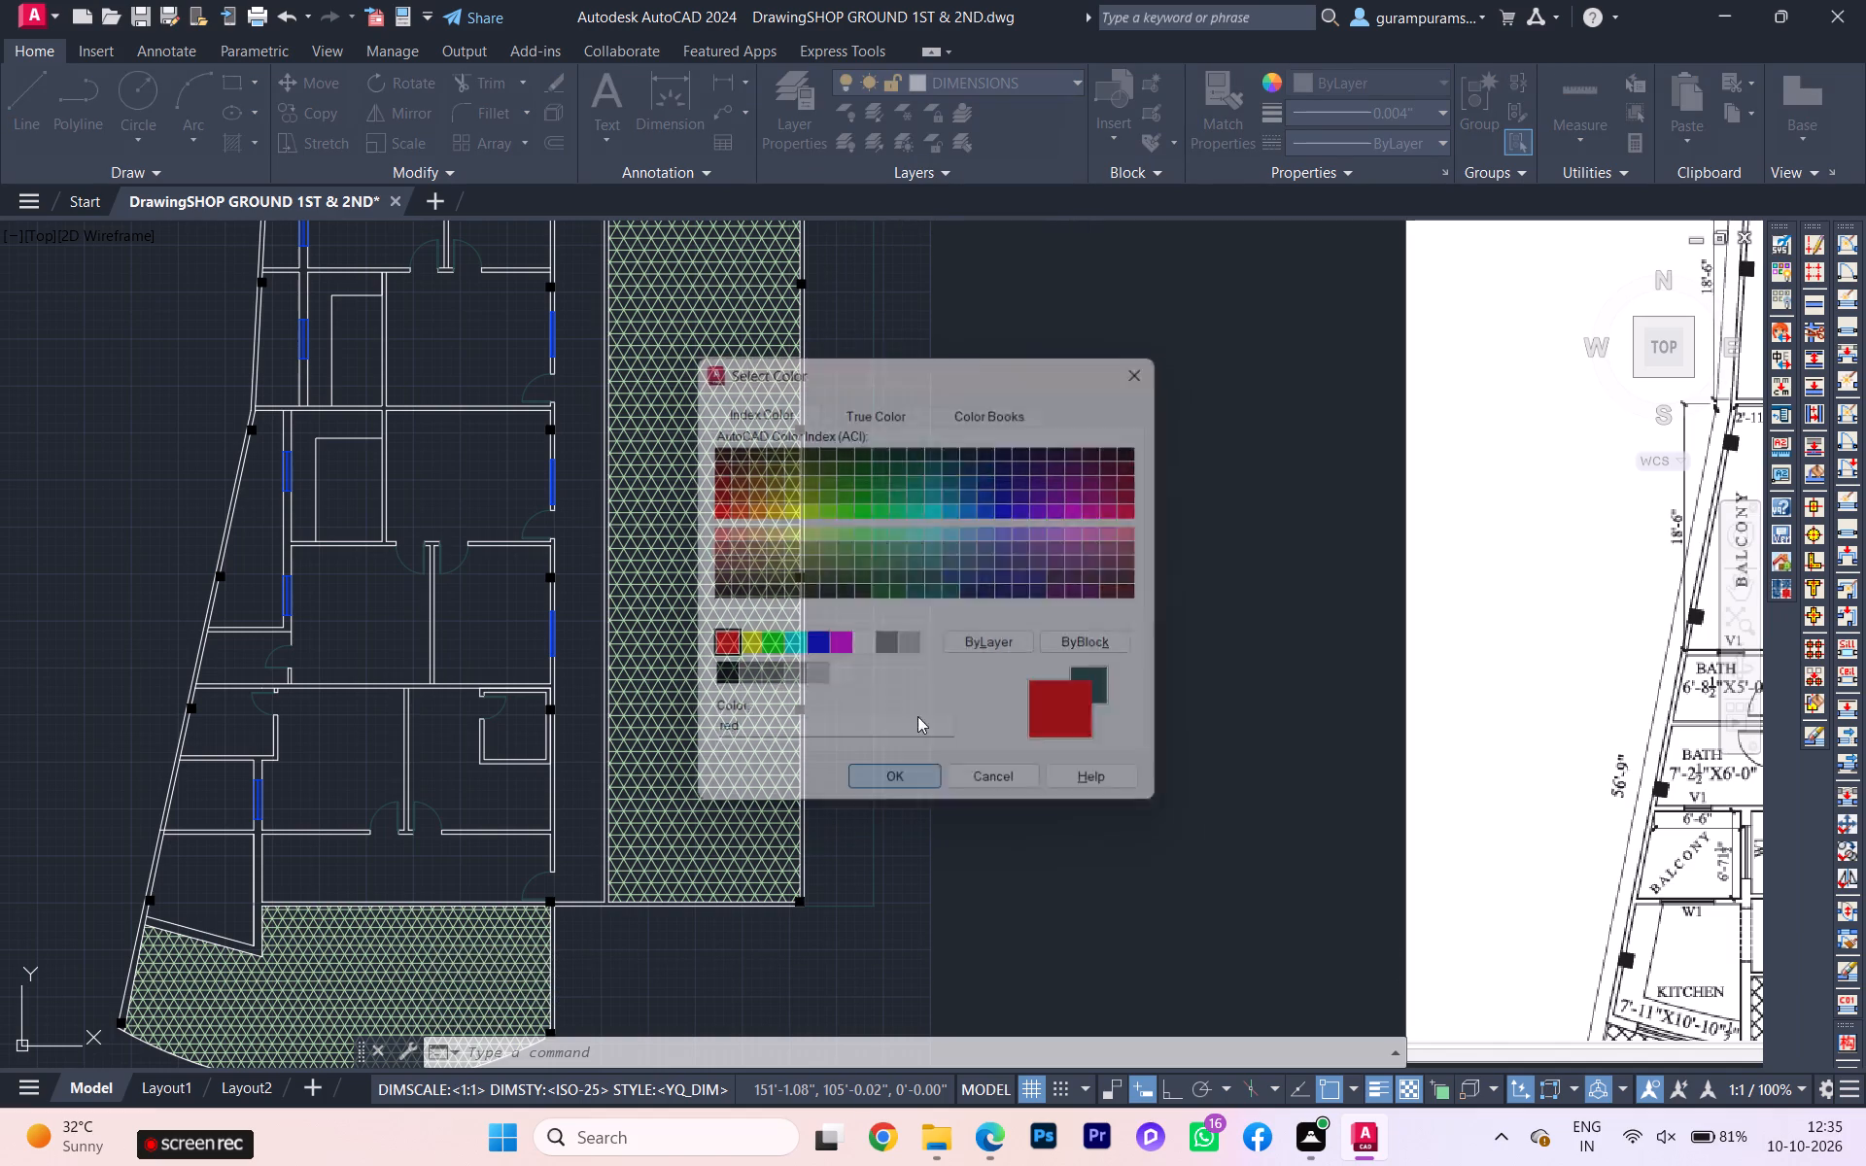
Set the DIMENSIONS layer's colour to magenta, index colour 210.
left_click(998, 82)
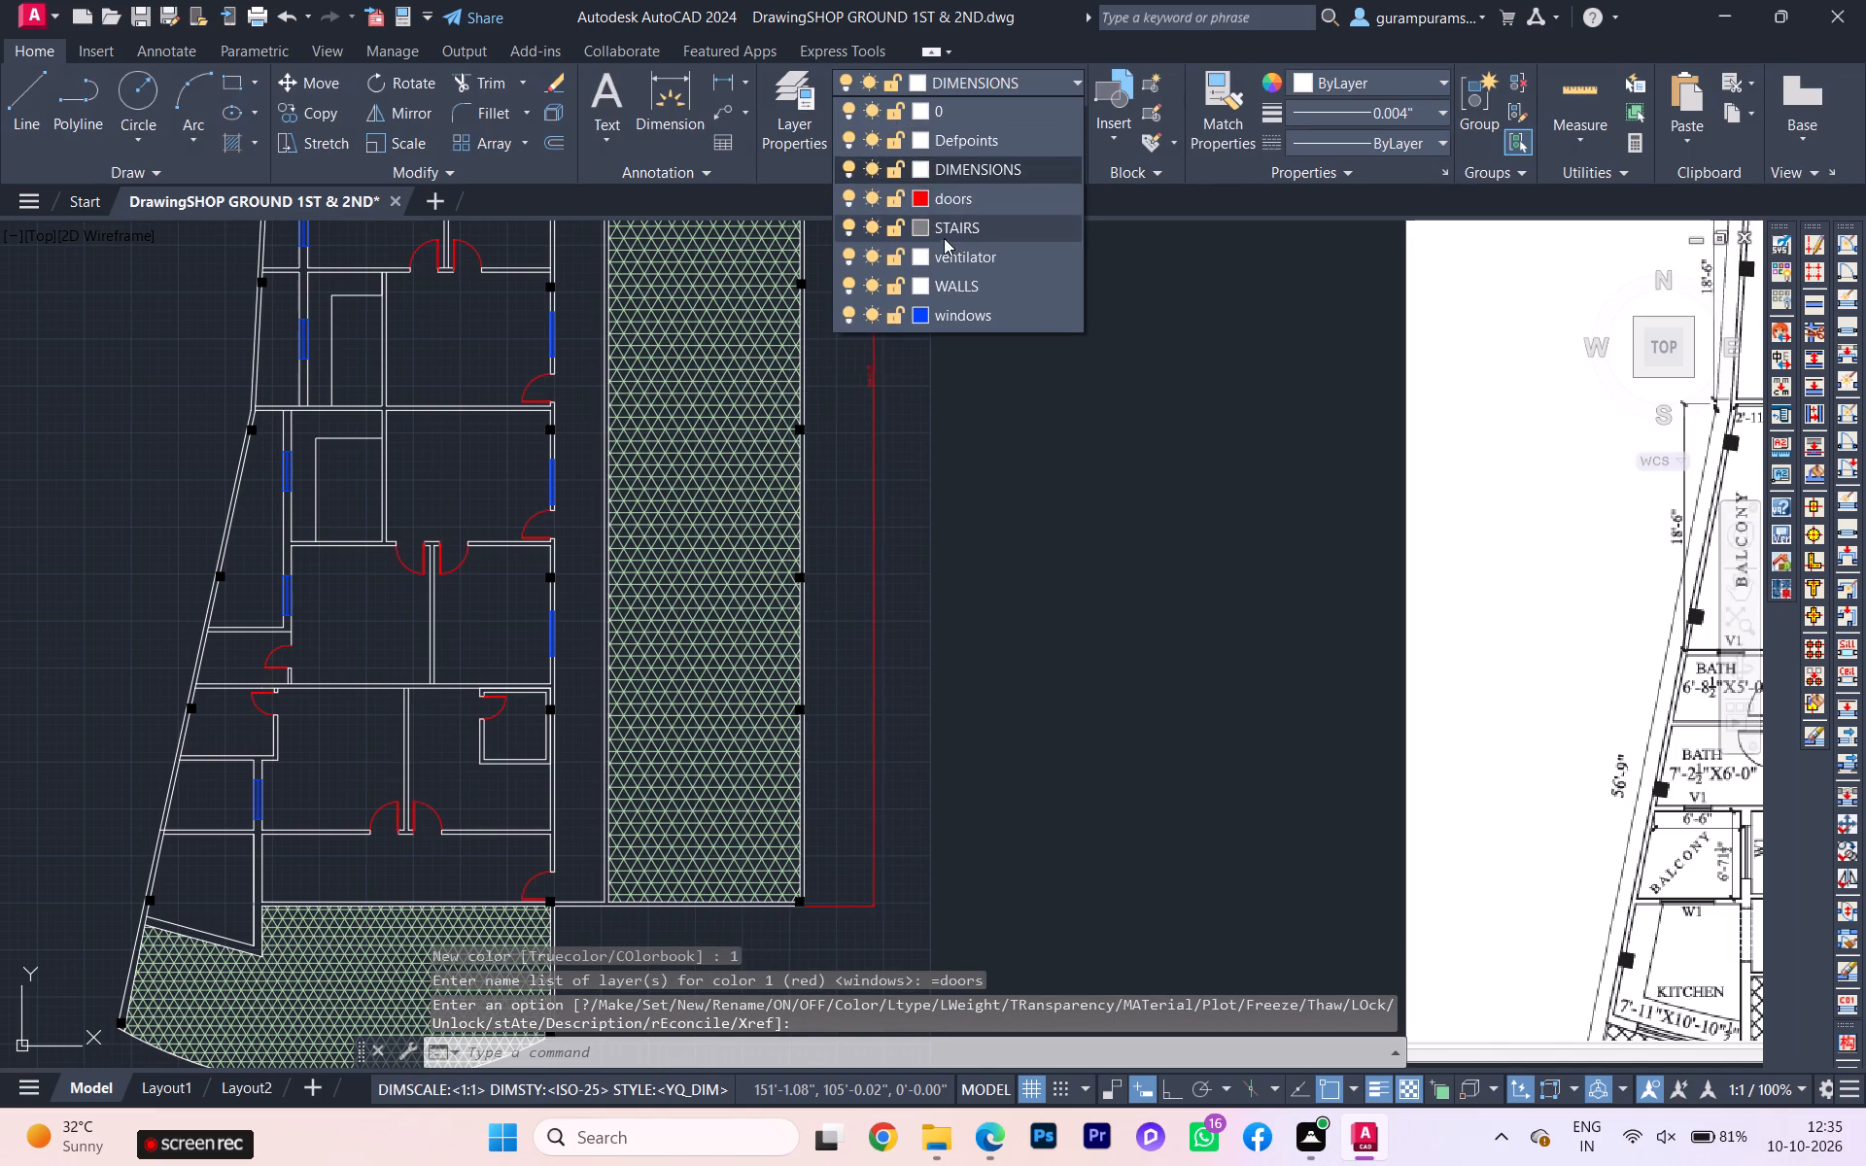
left_click(917, 165)
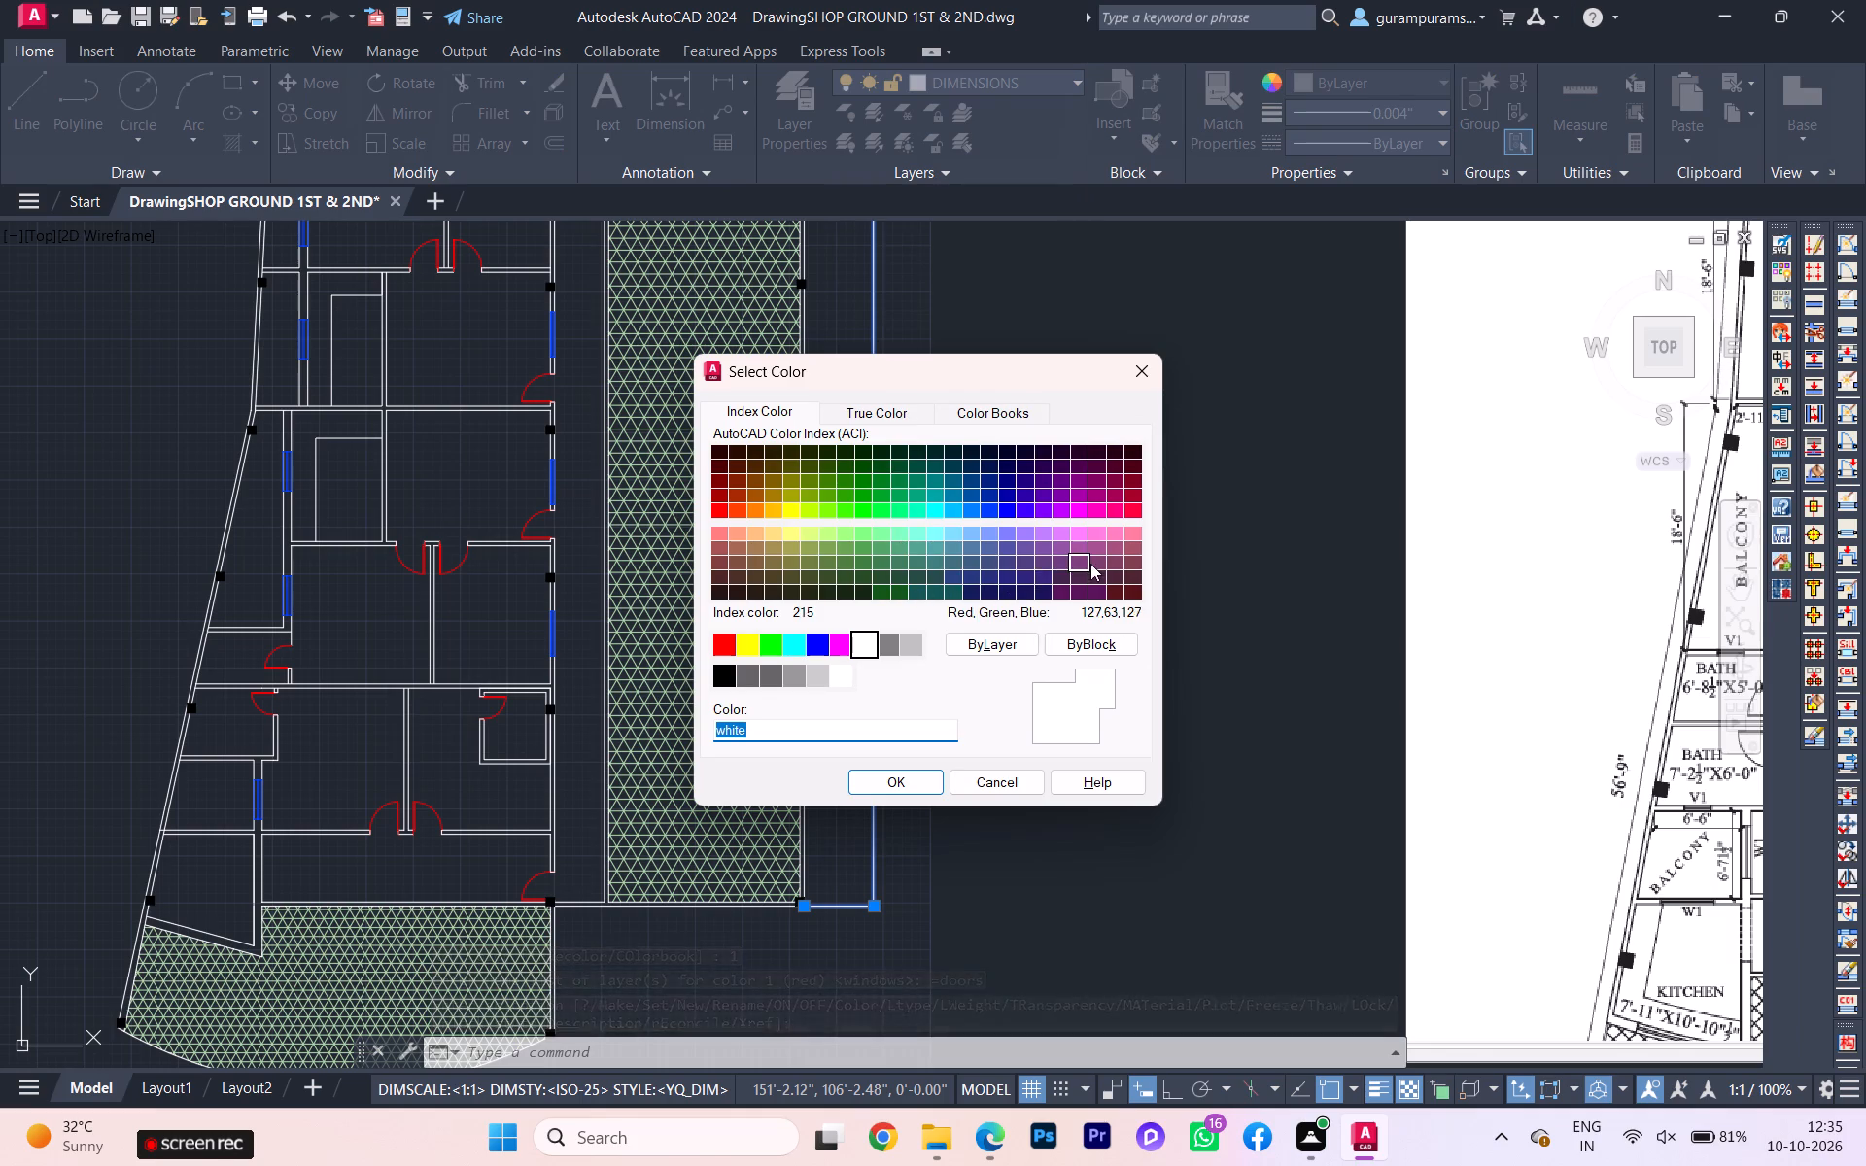
left_click(1079, 508)
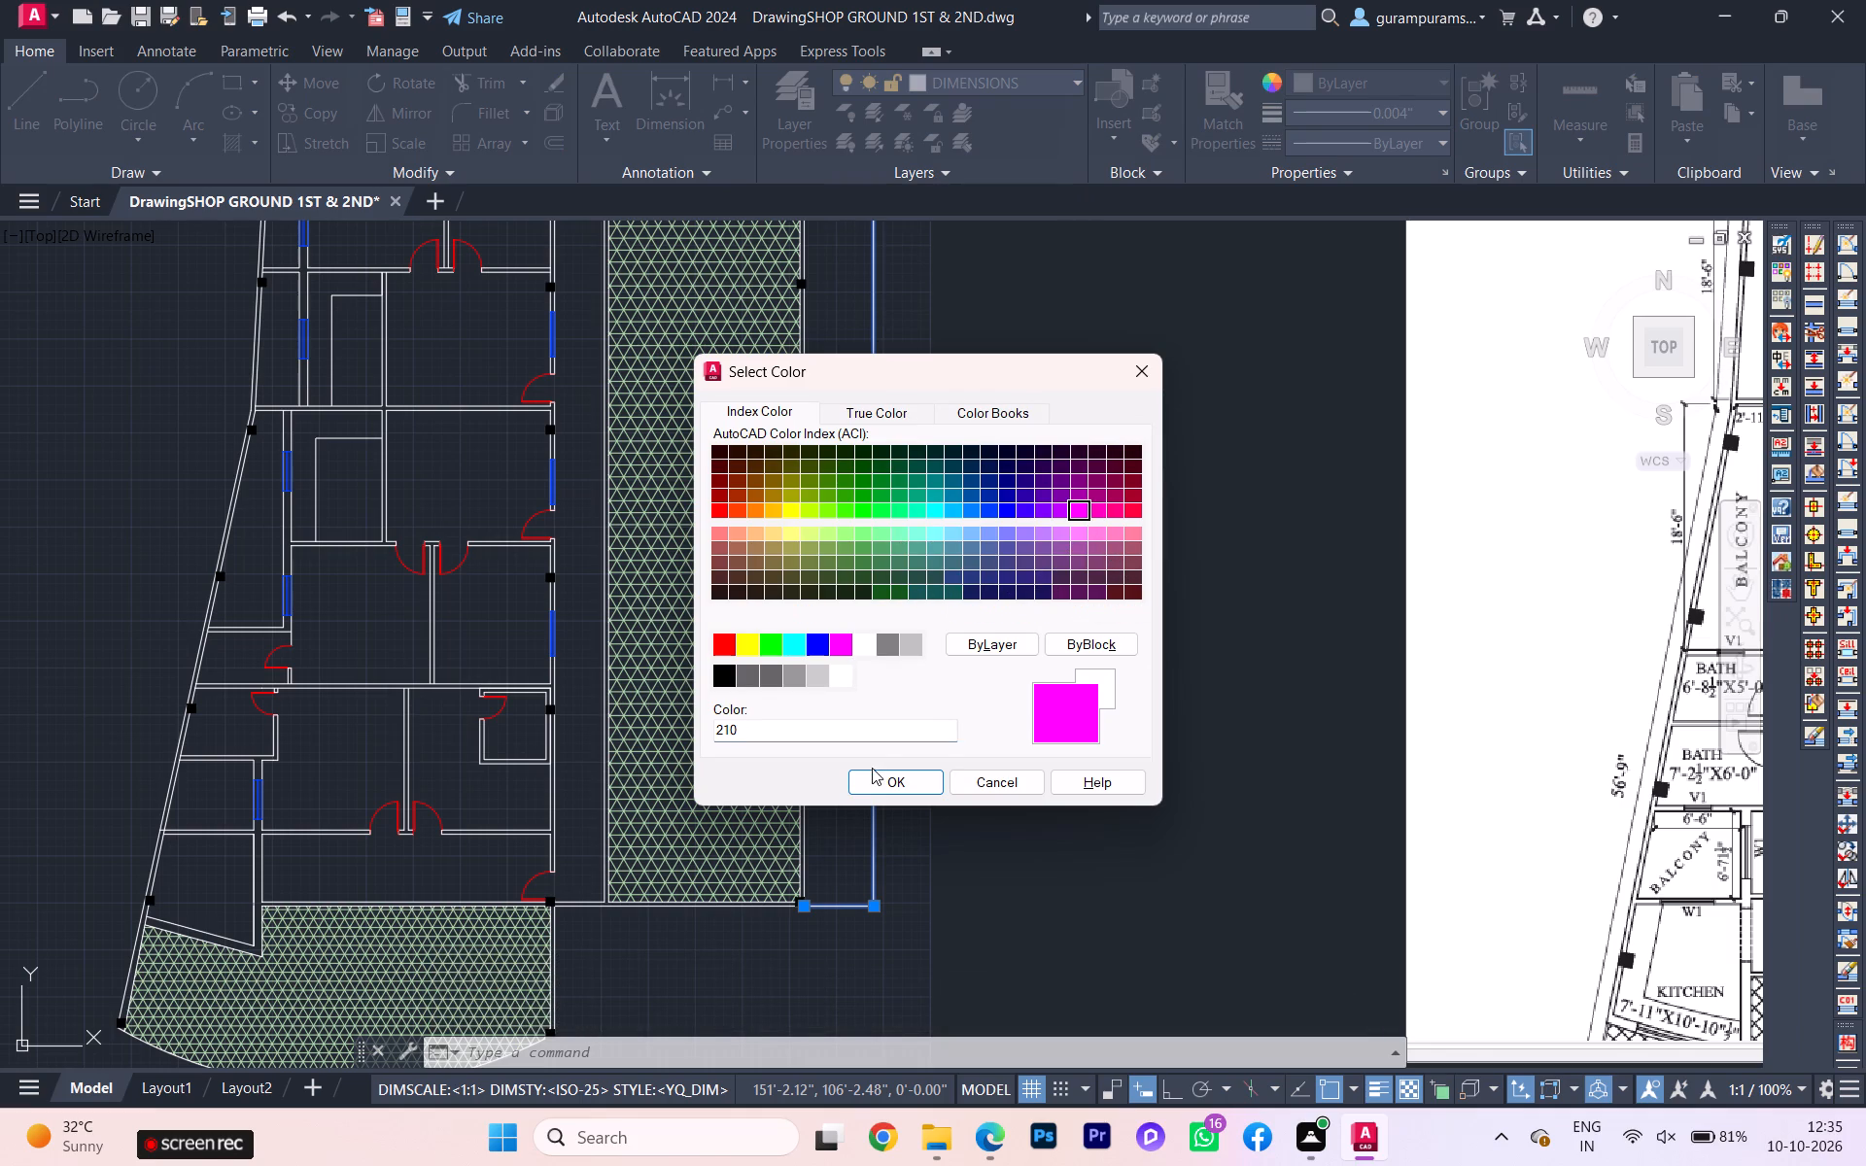
left_click(880, 775)
key("grave")
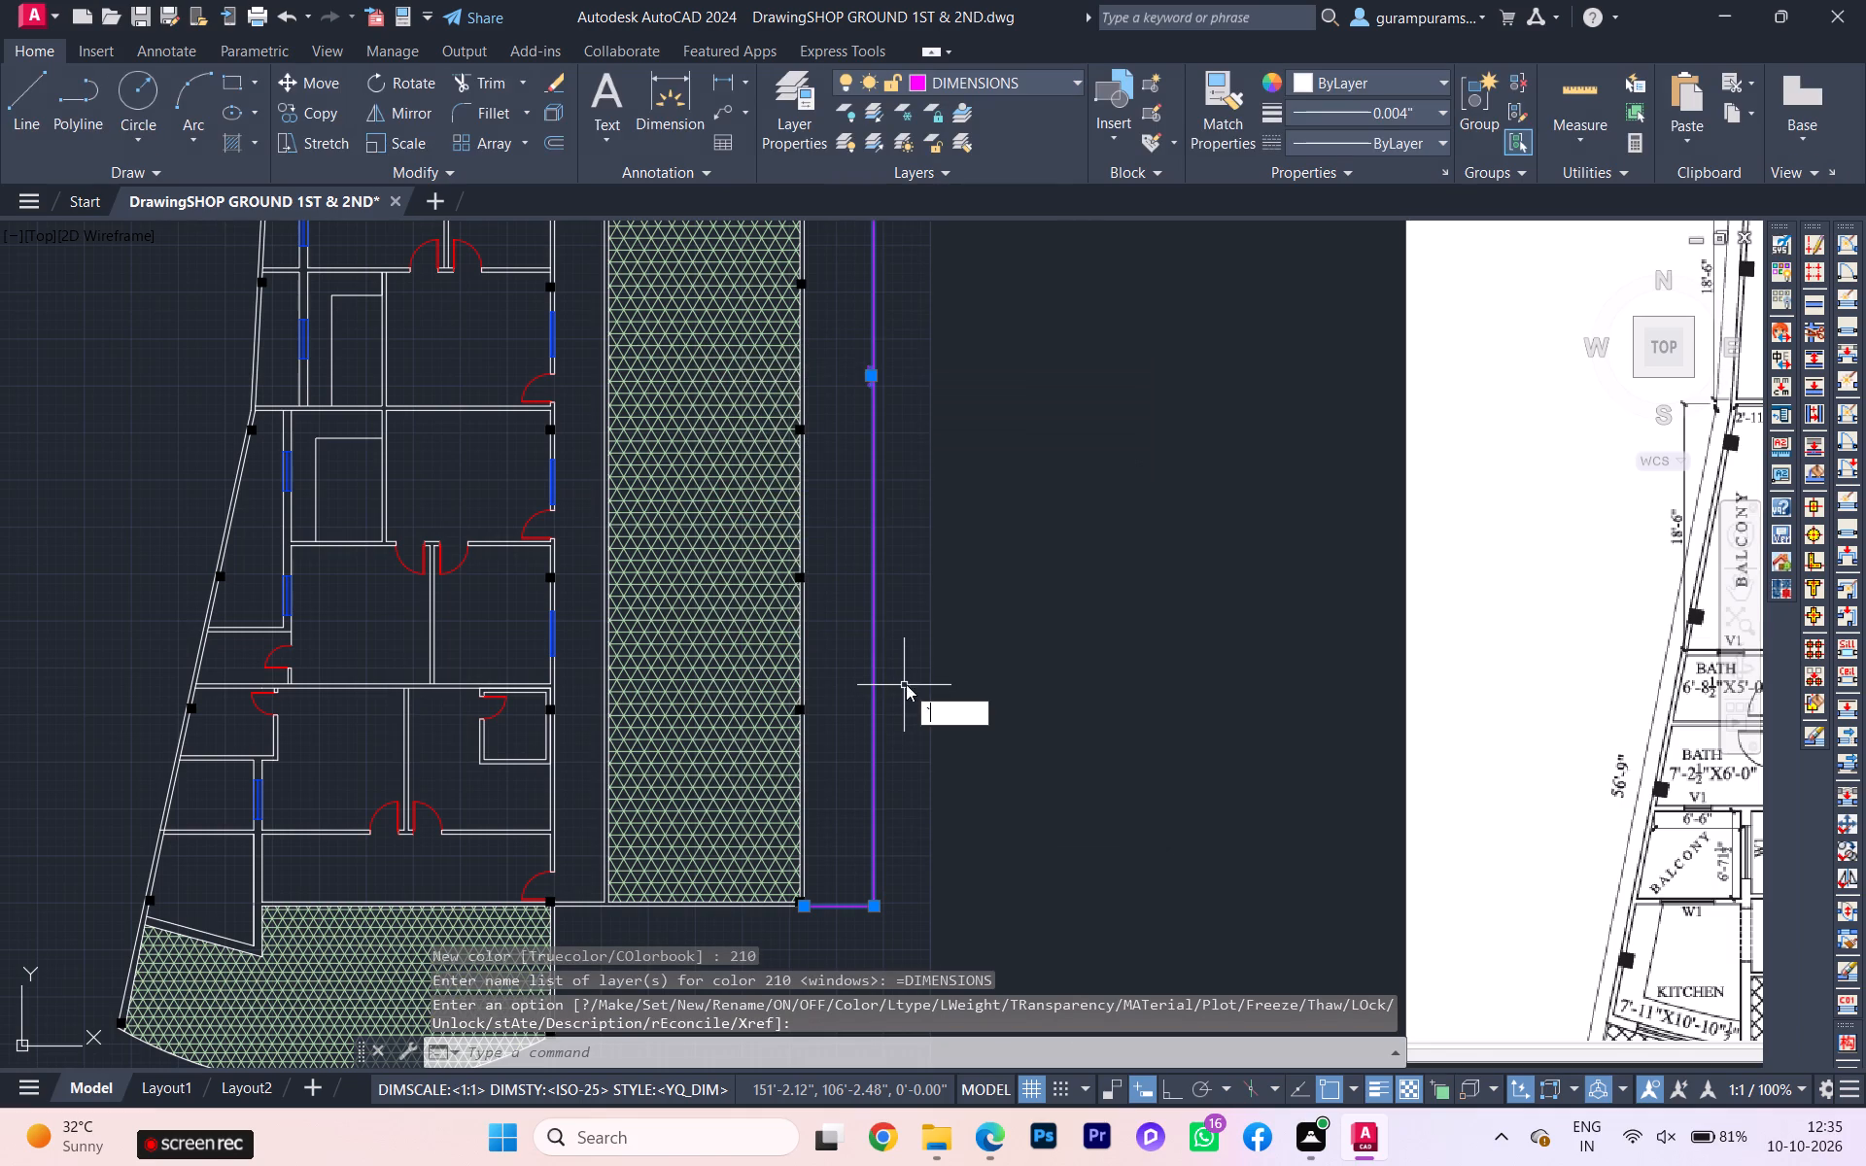
key("Escape")
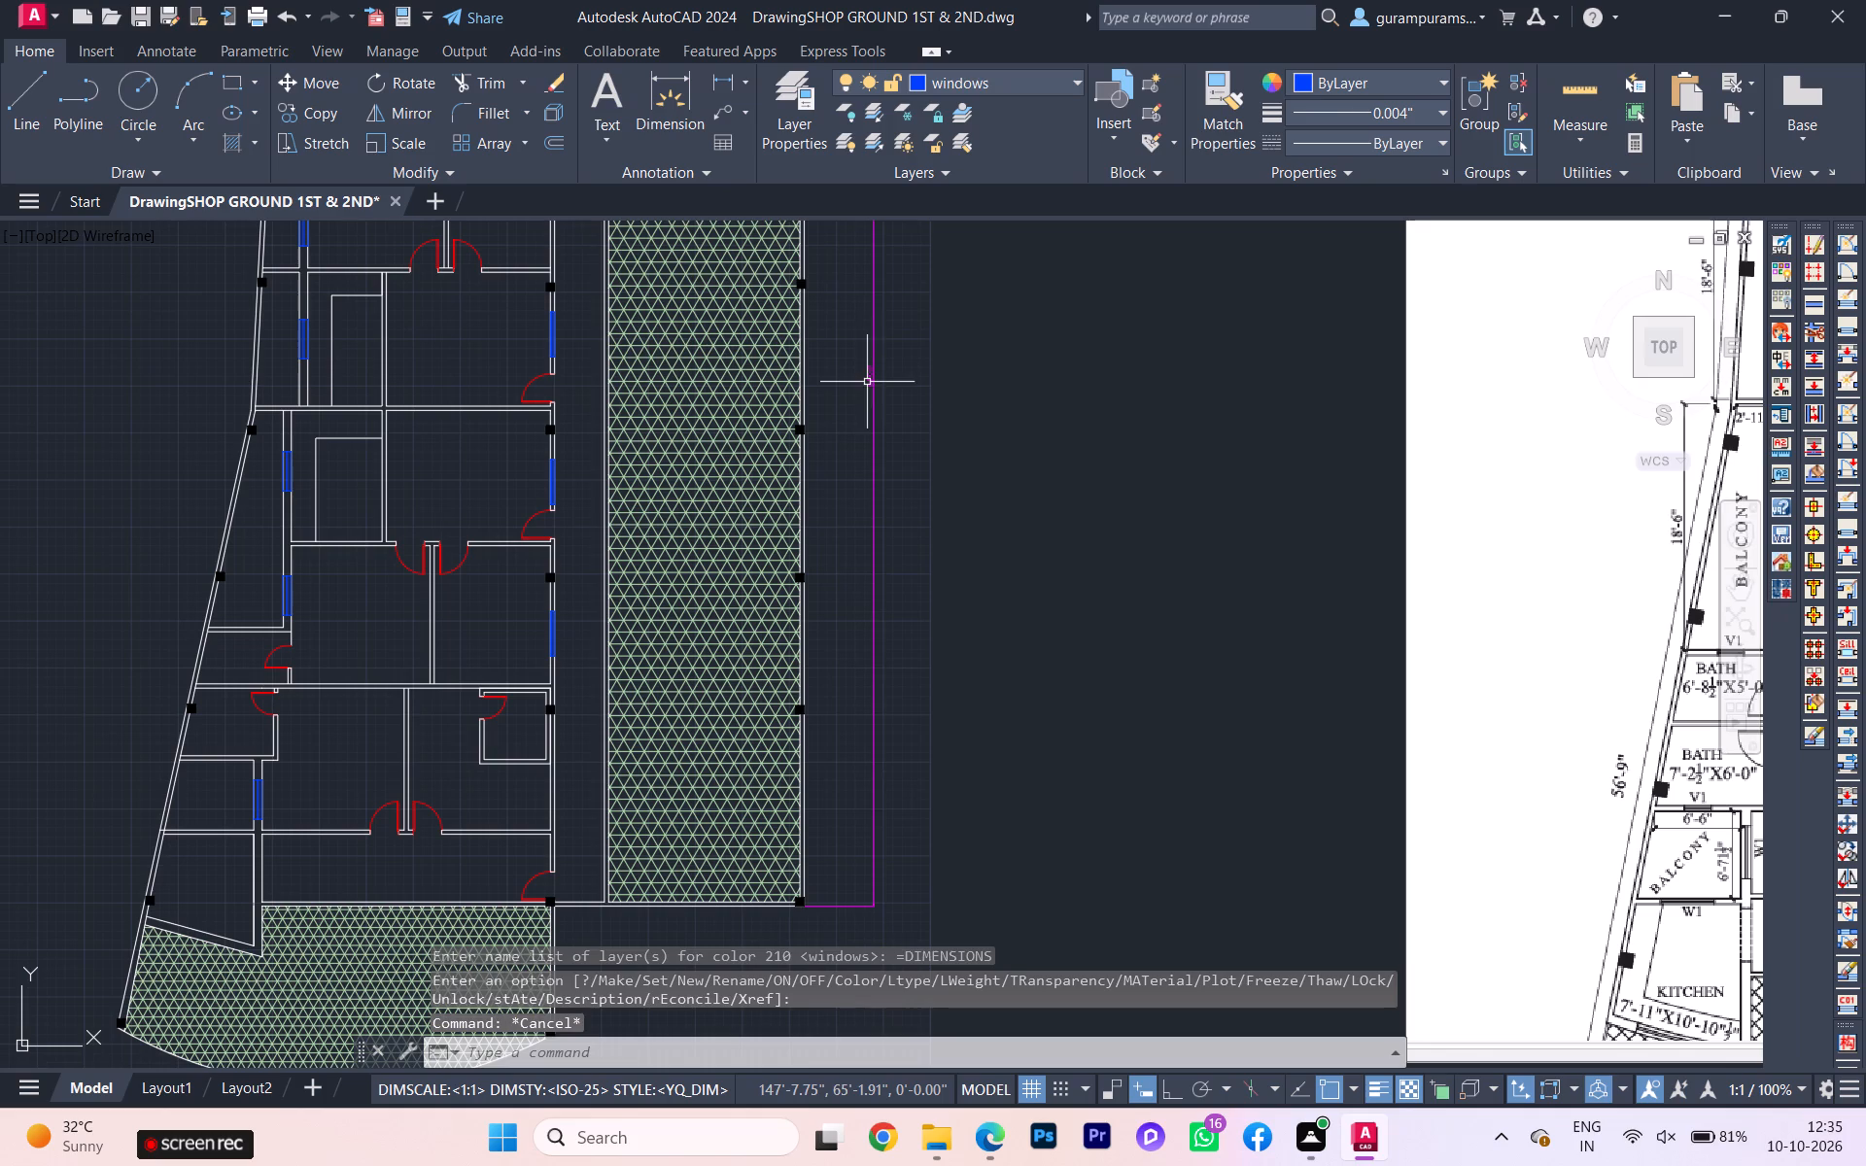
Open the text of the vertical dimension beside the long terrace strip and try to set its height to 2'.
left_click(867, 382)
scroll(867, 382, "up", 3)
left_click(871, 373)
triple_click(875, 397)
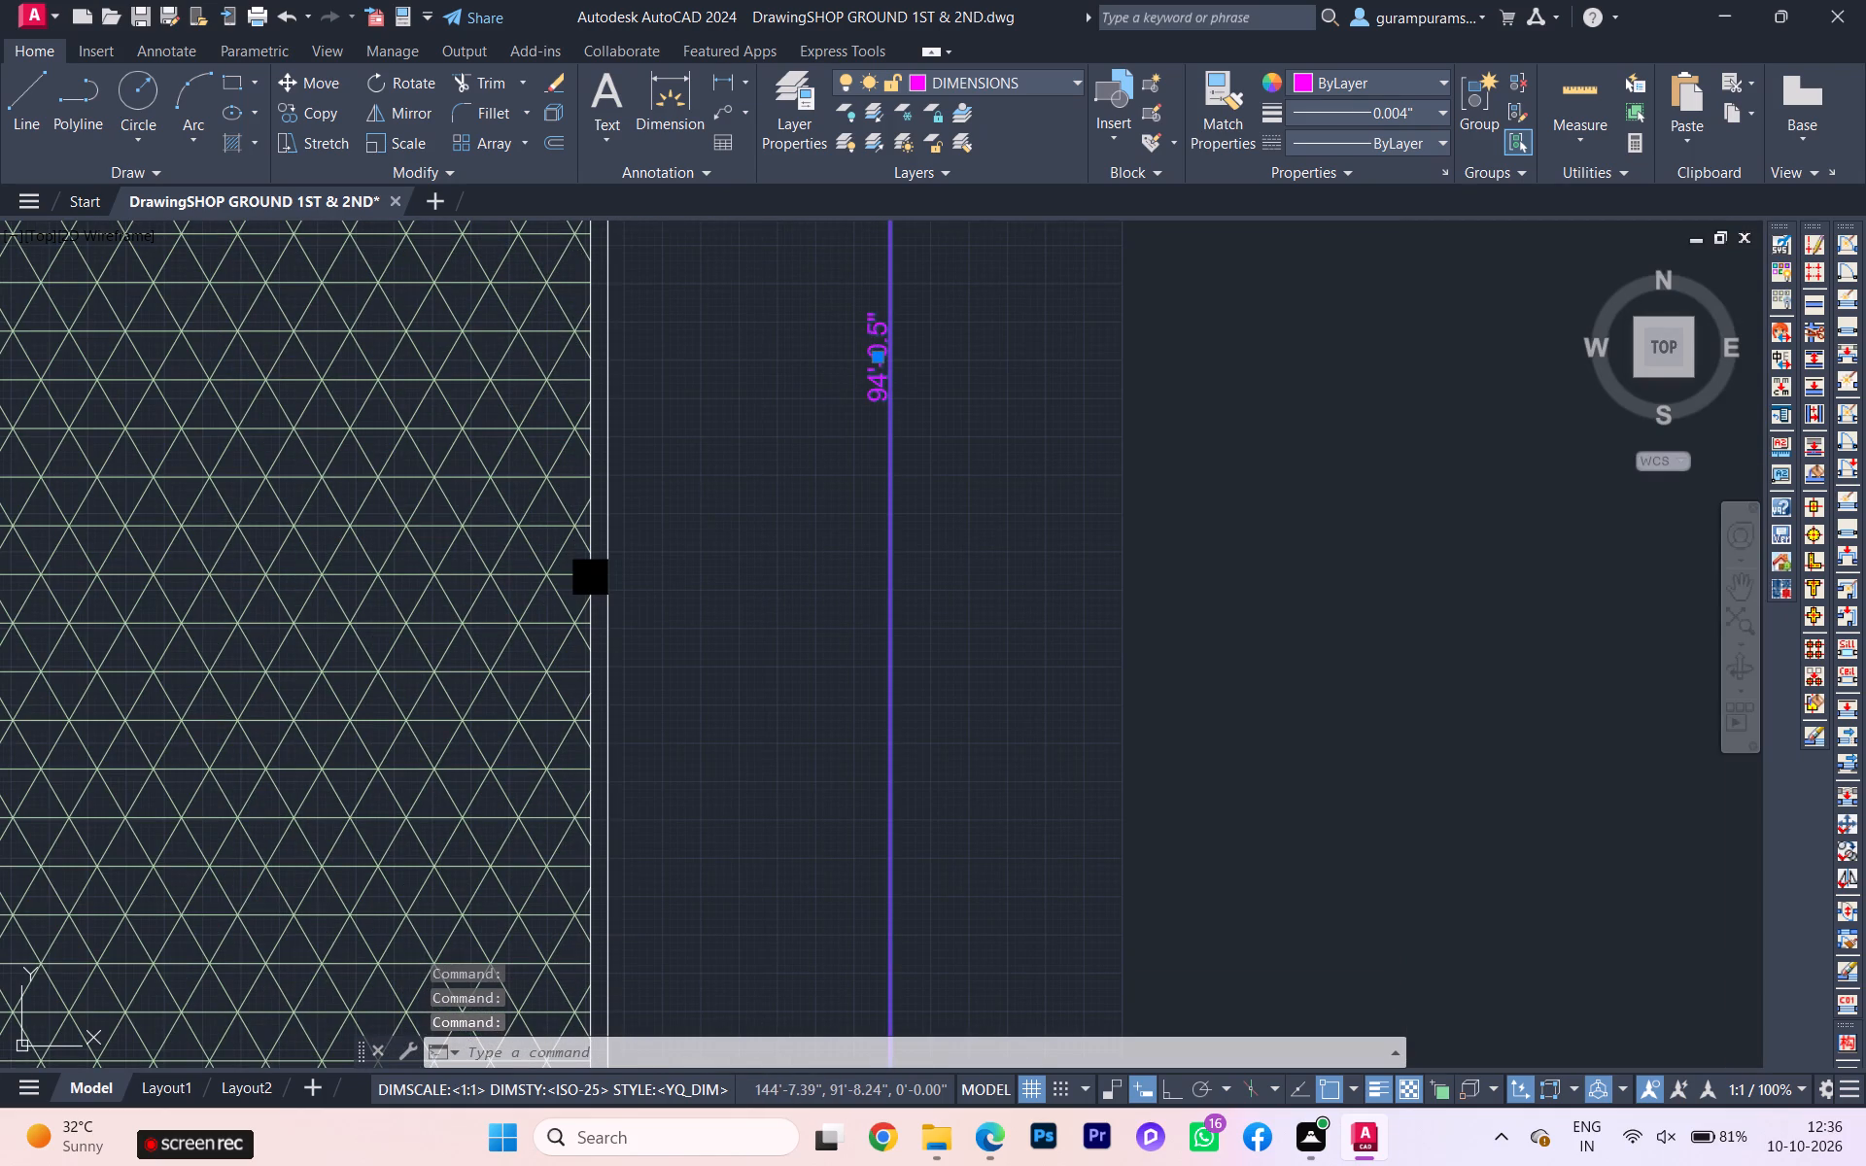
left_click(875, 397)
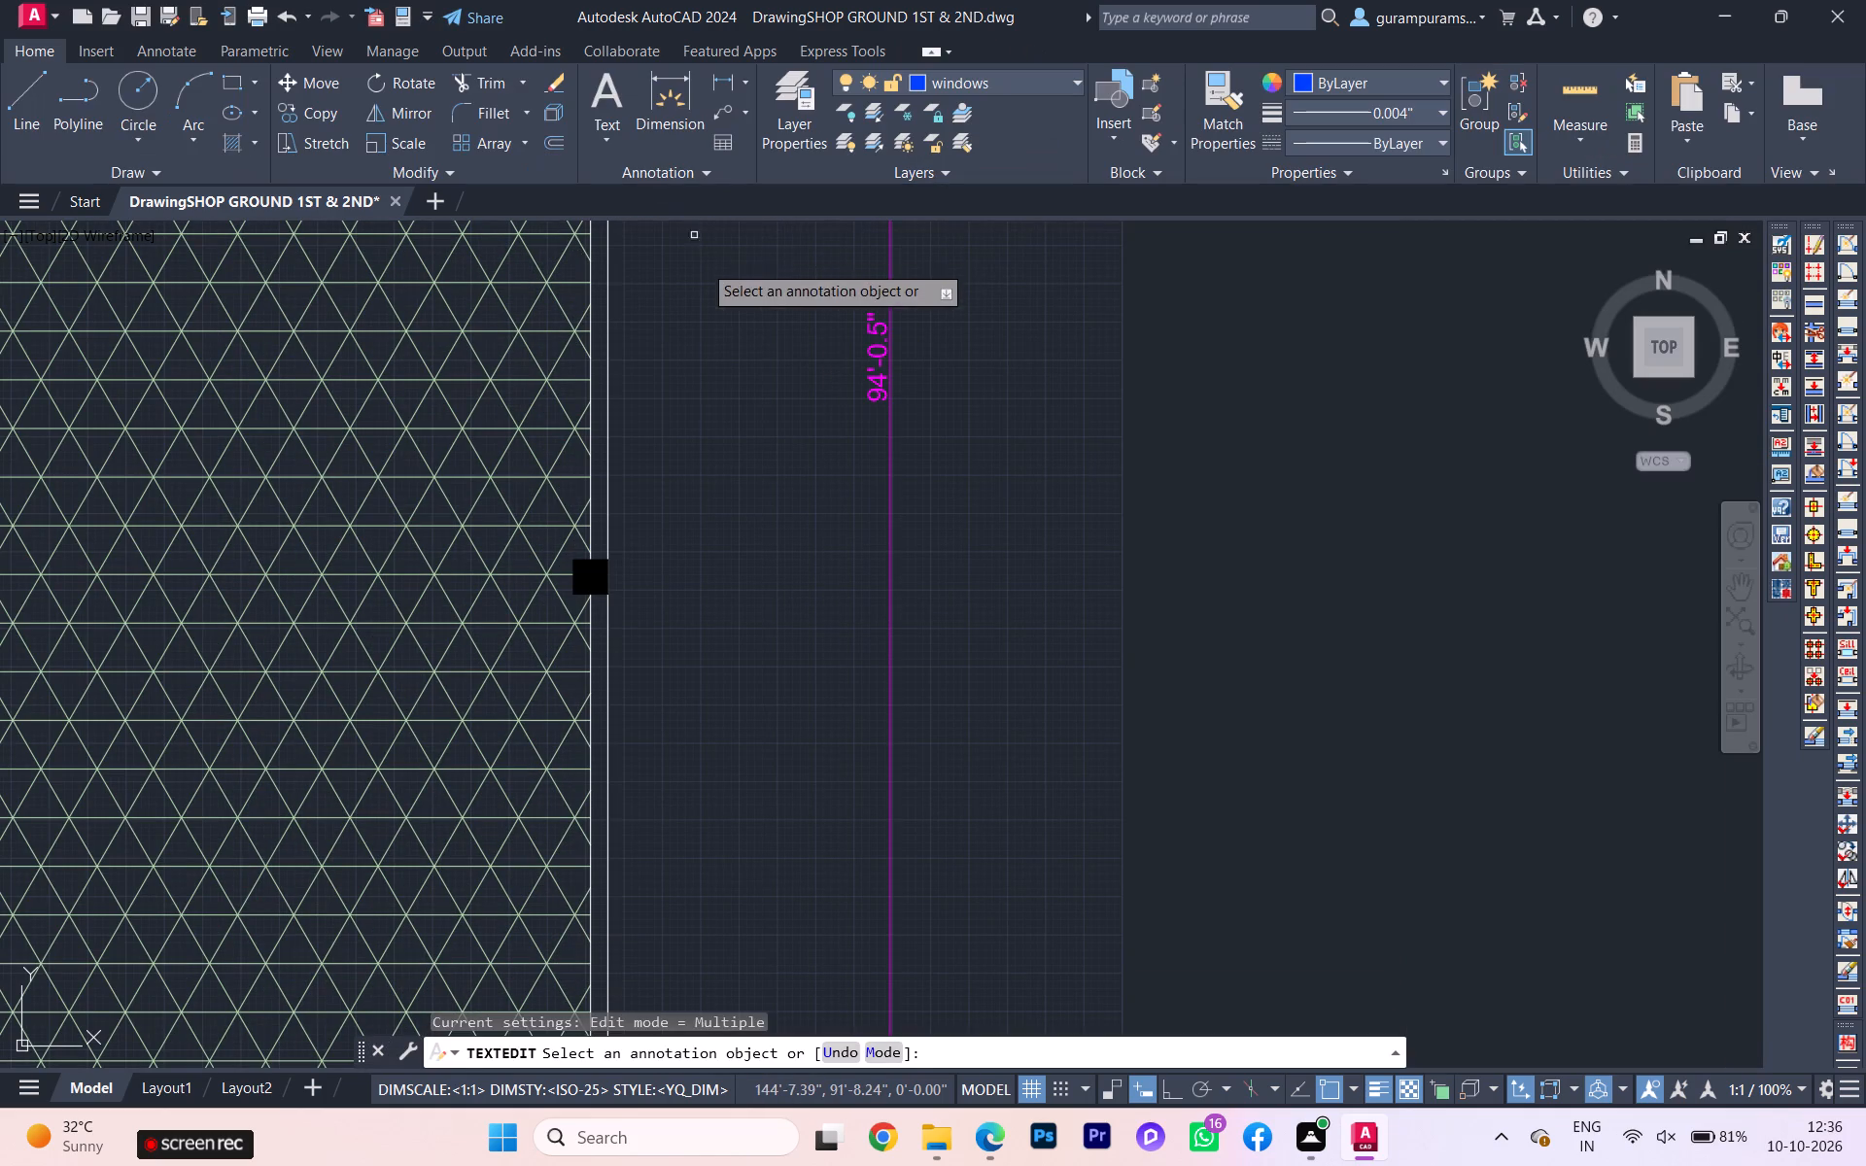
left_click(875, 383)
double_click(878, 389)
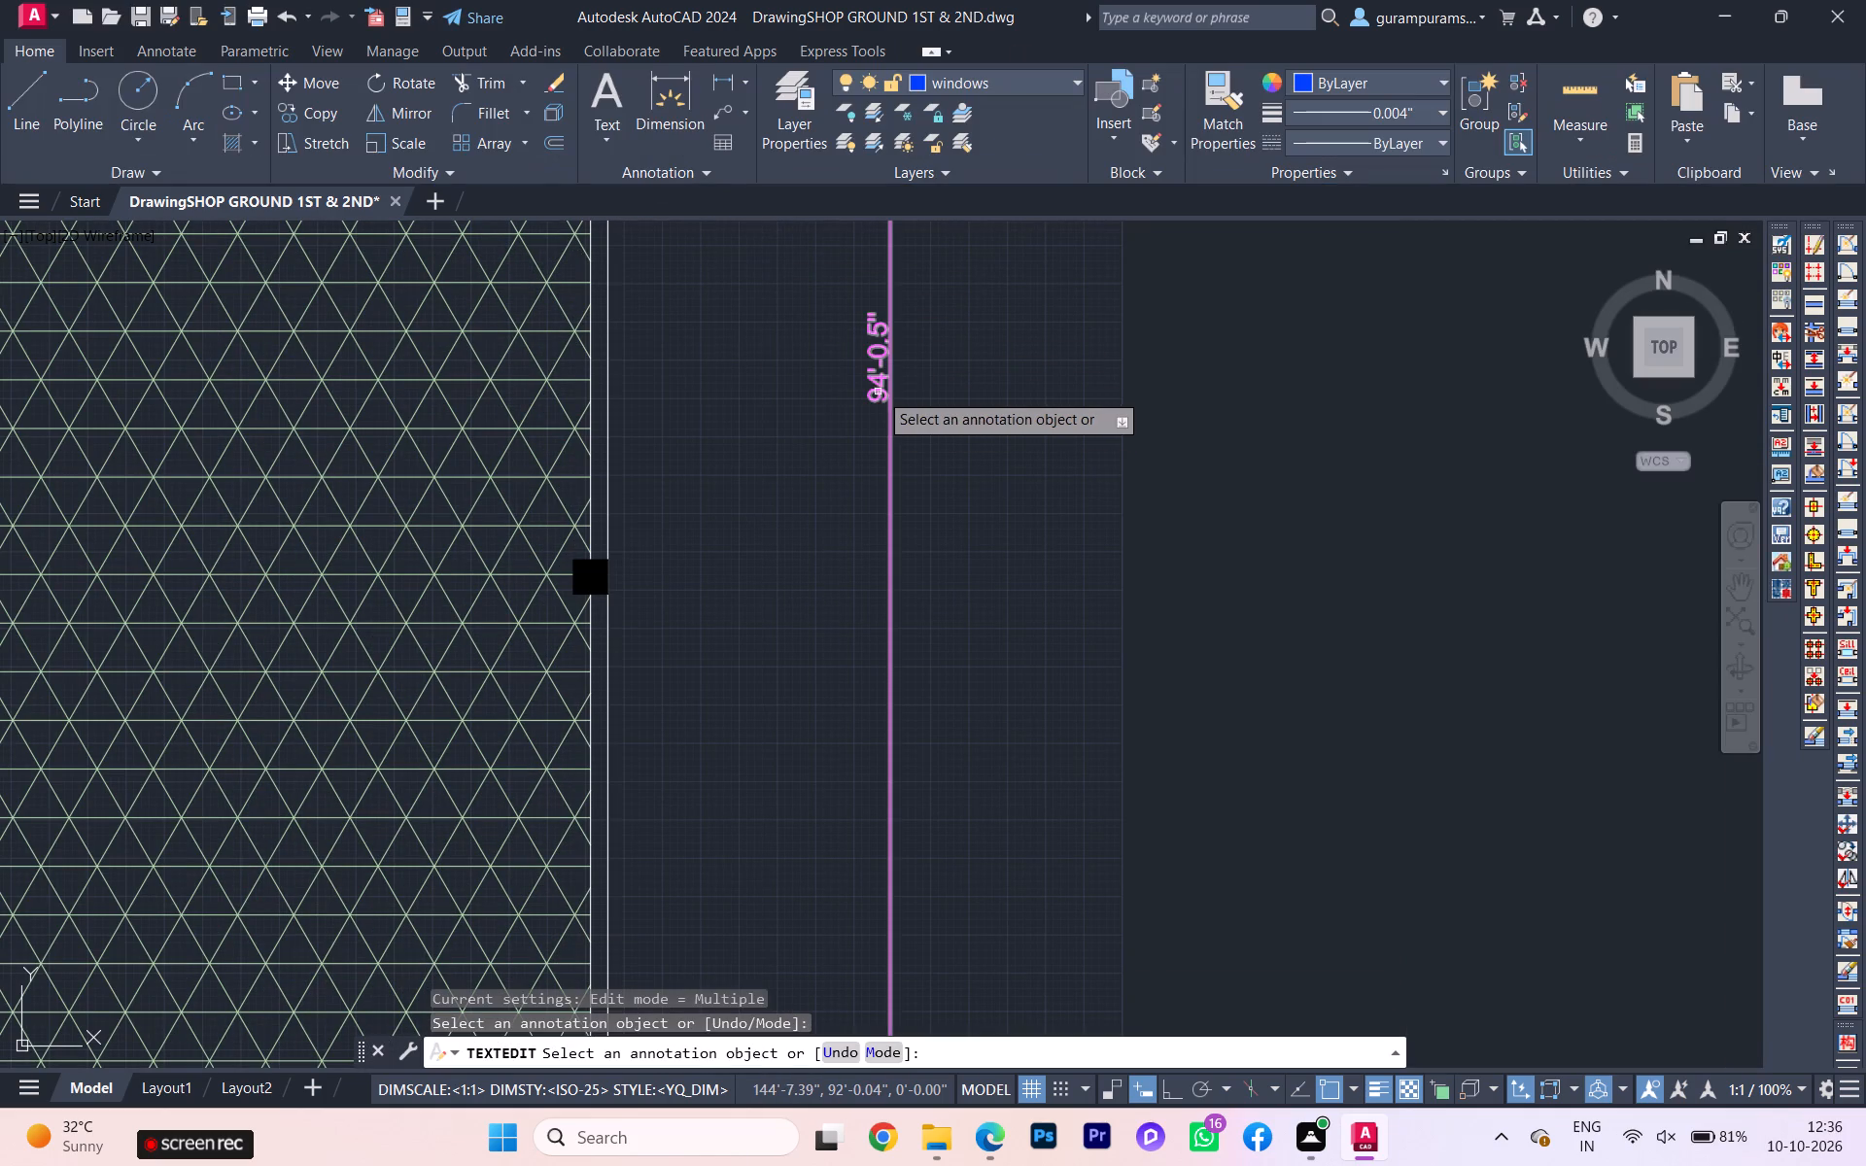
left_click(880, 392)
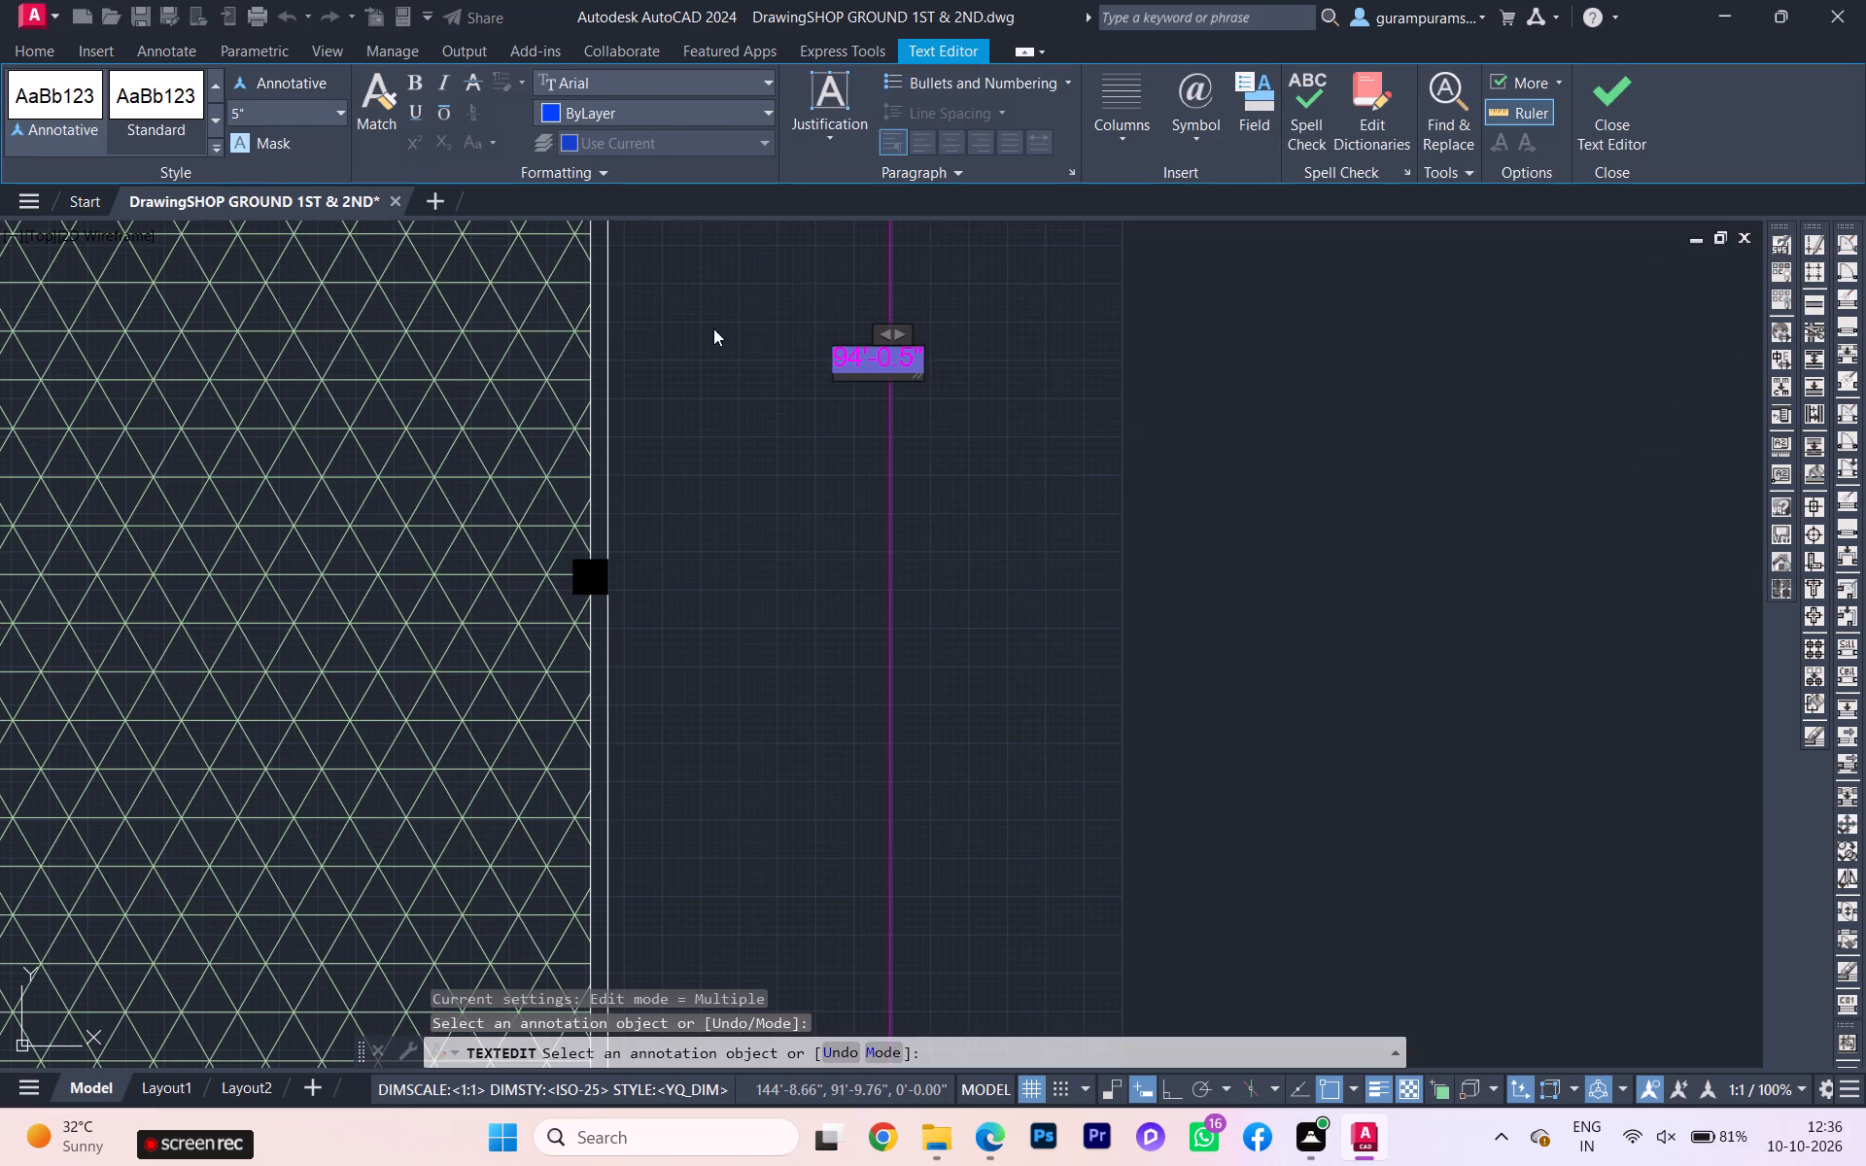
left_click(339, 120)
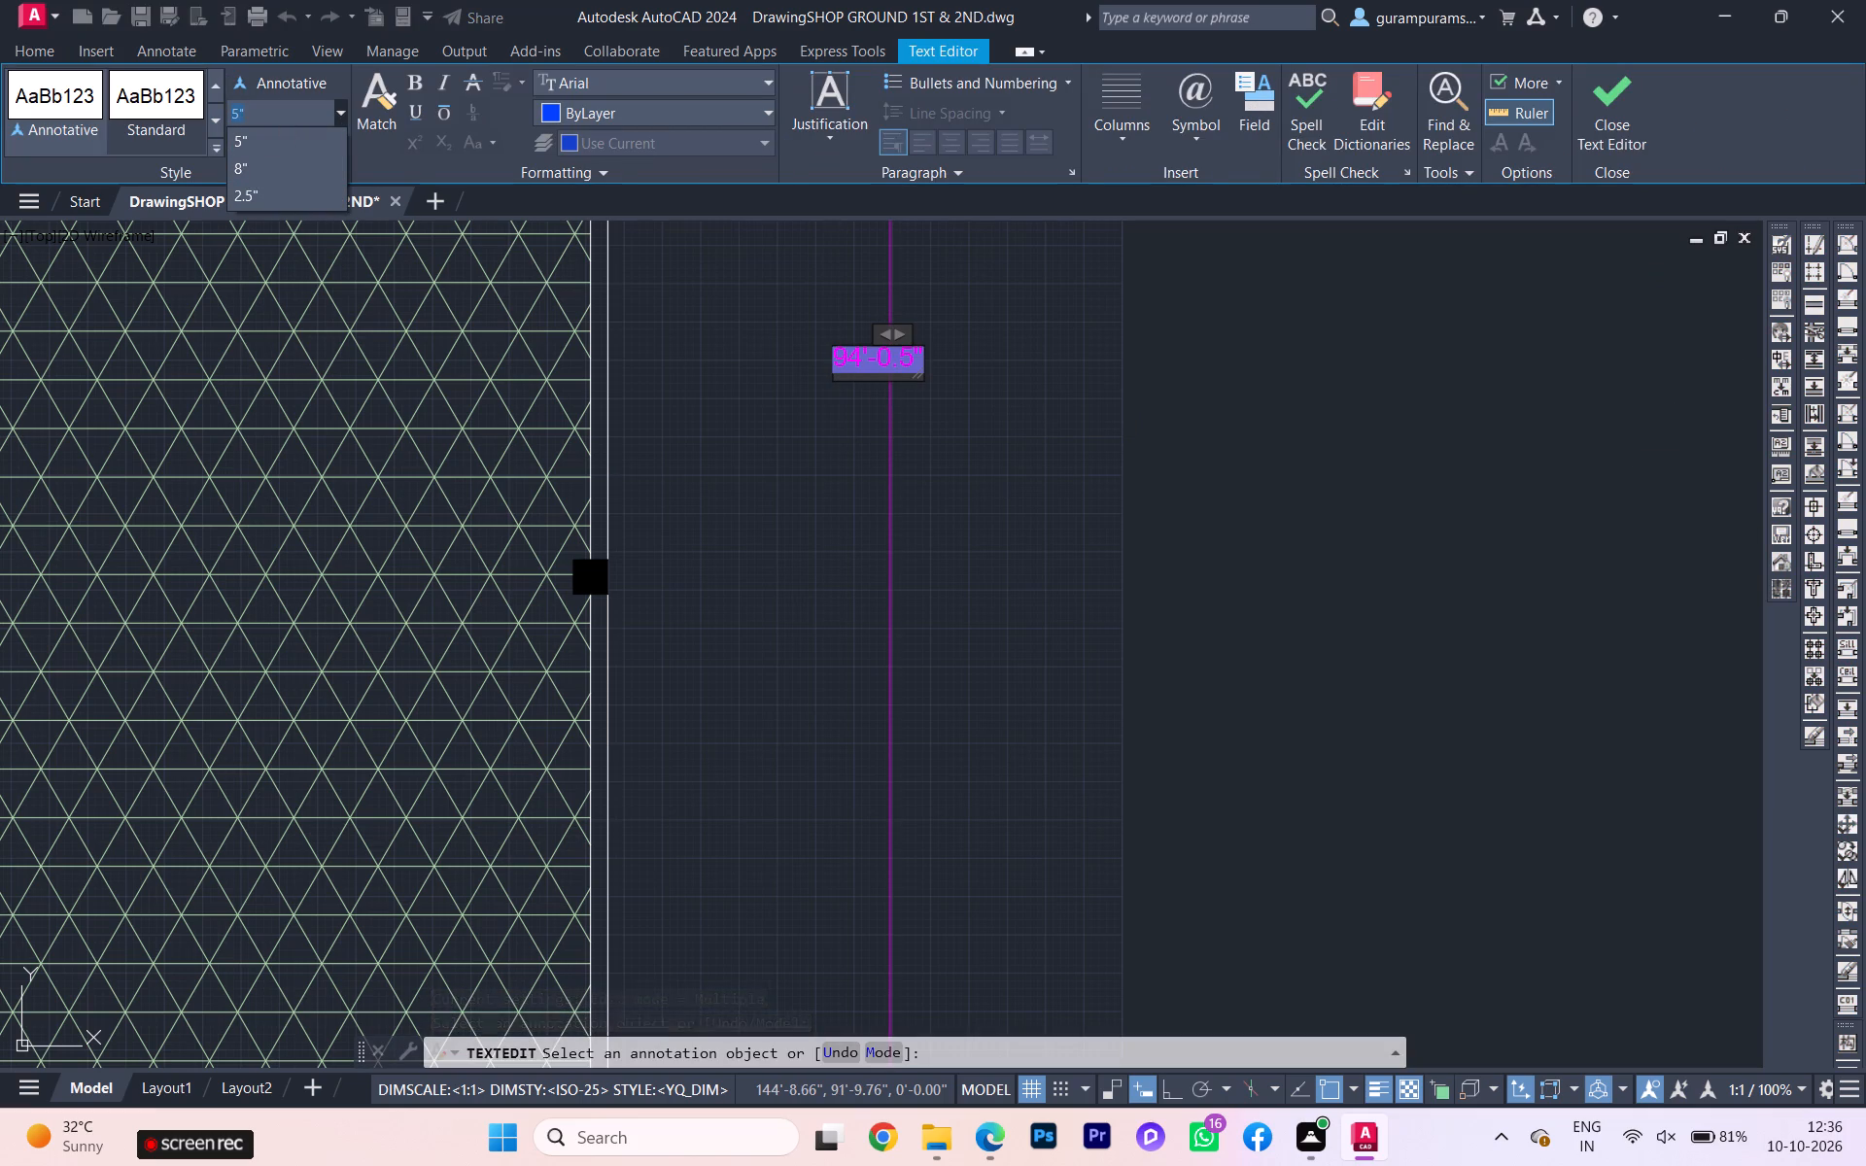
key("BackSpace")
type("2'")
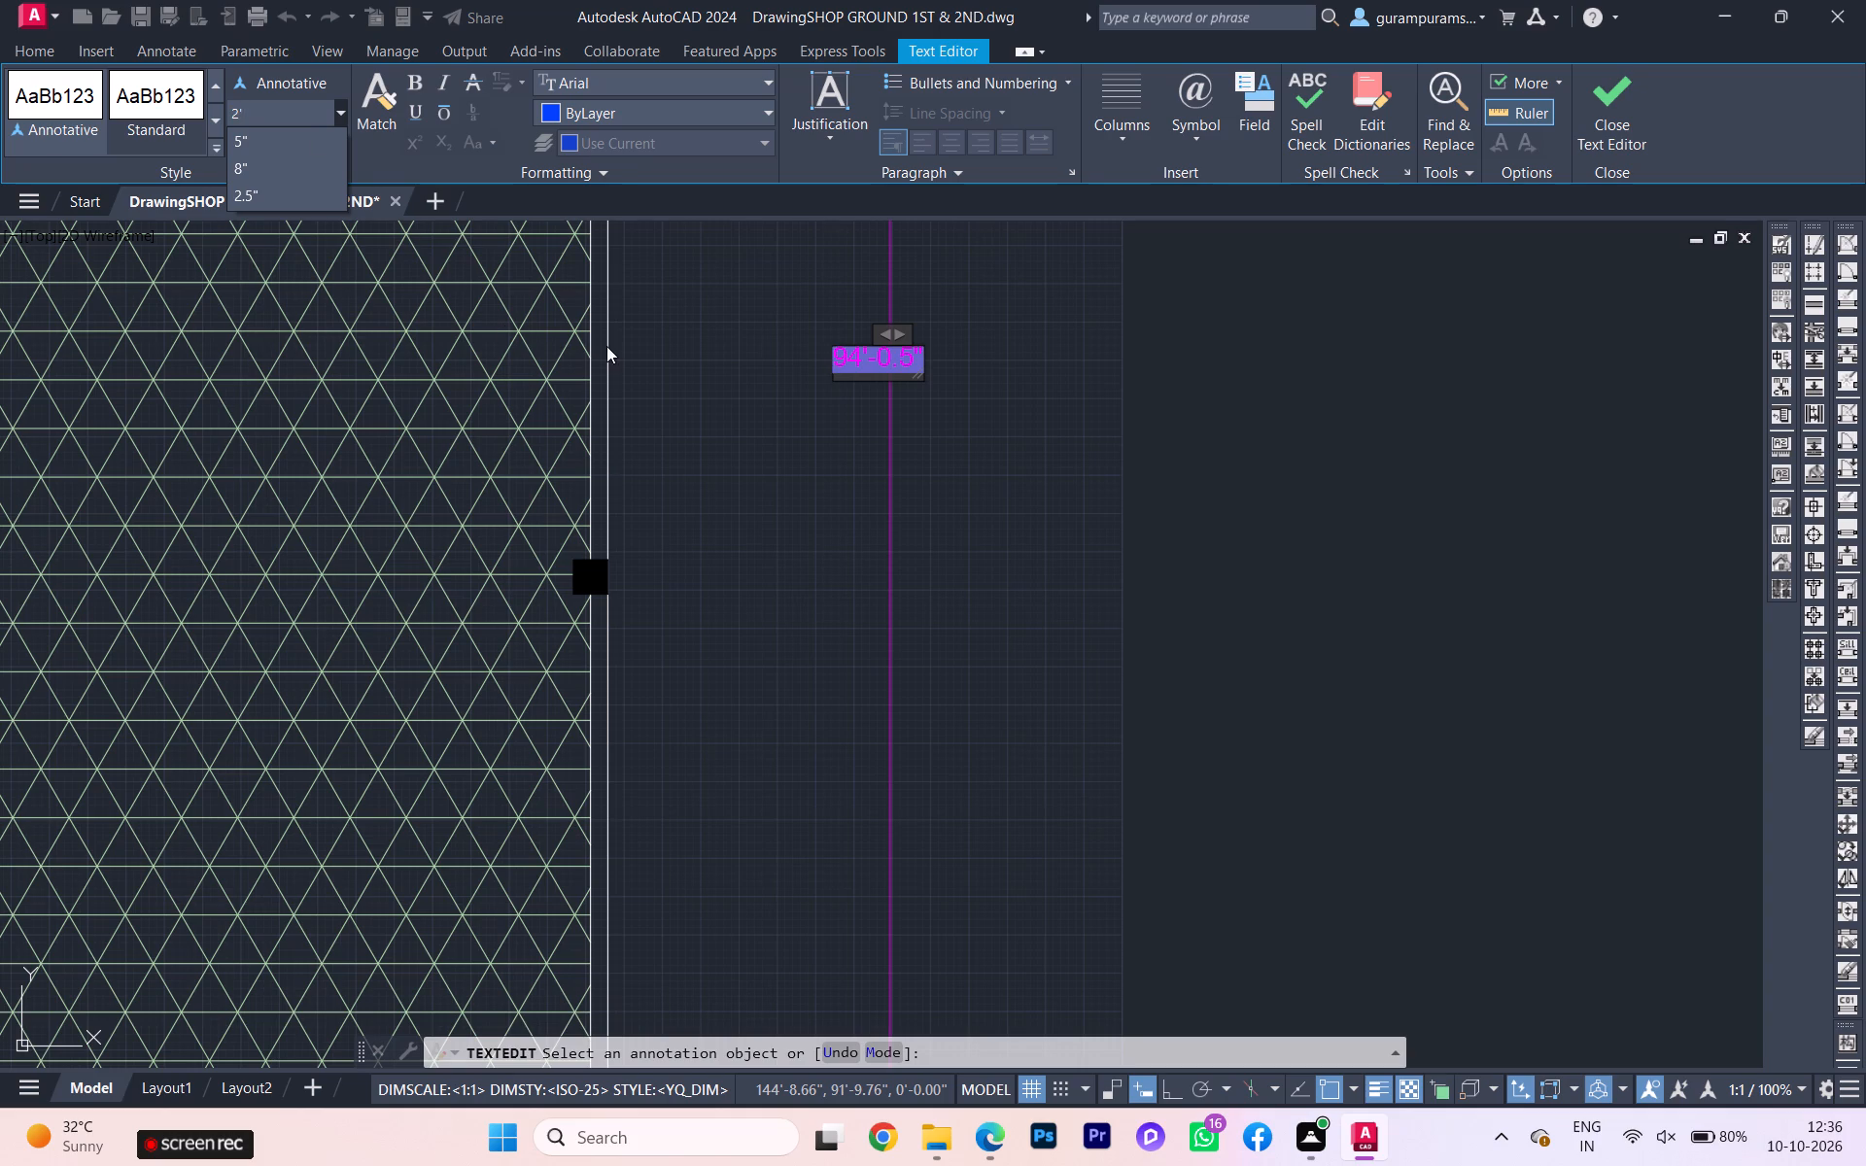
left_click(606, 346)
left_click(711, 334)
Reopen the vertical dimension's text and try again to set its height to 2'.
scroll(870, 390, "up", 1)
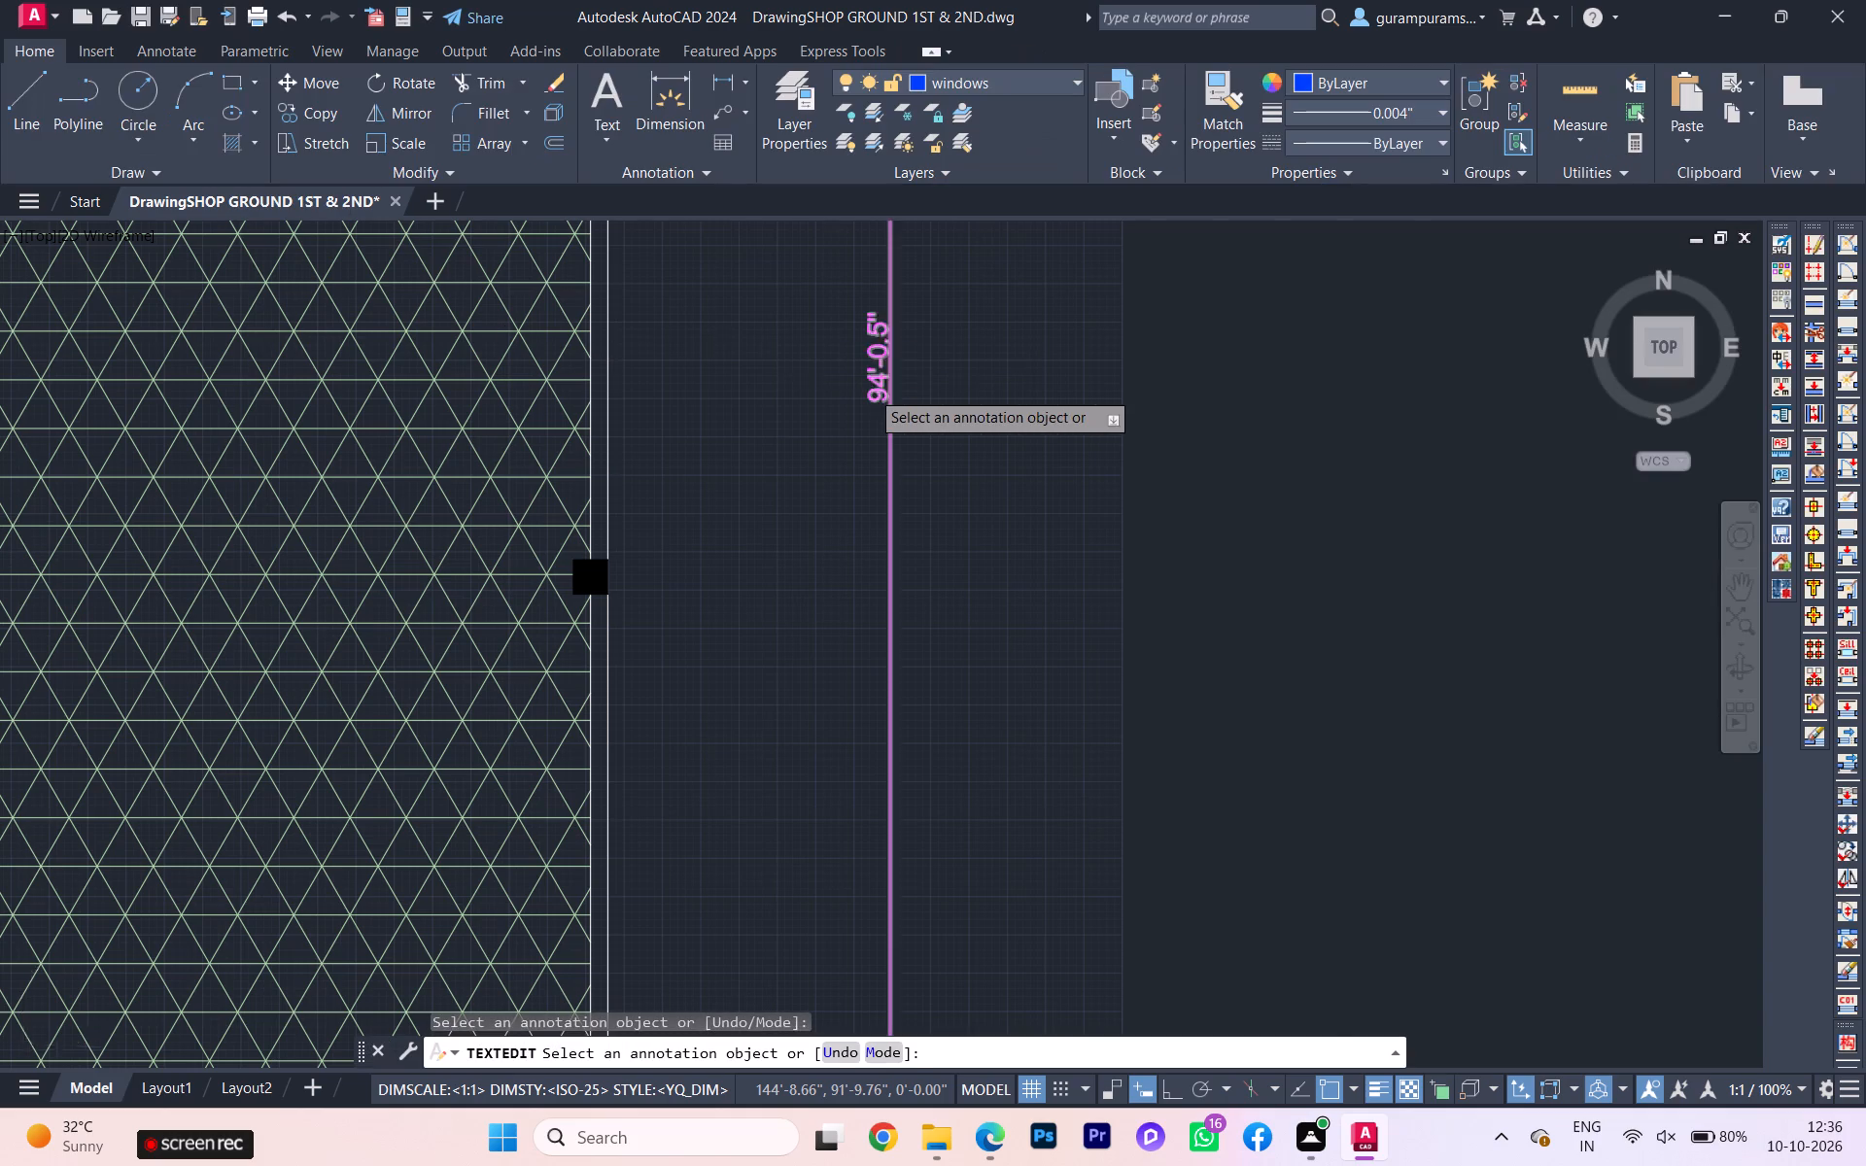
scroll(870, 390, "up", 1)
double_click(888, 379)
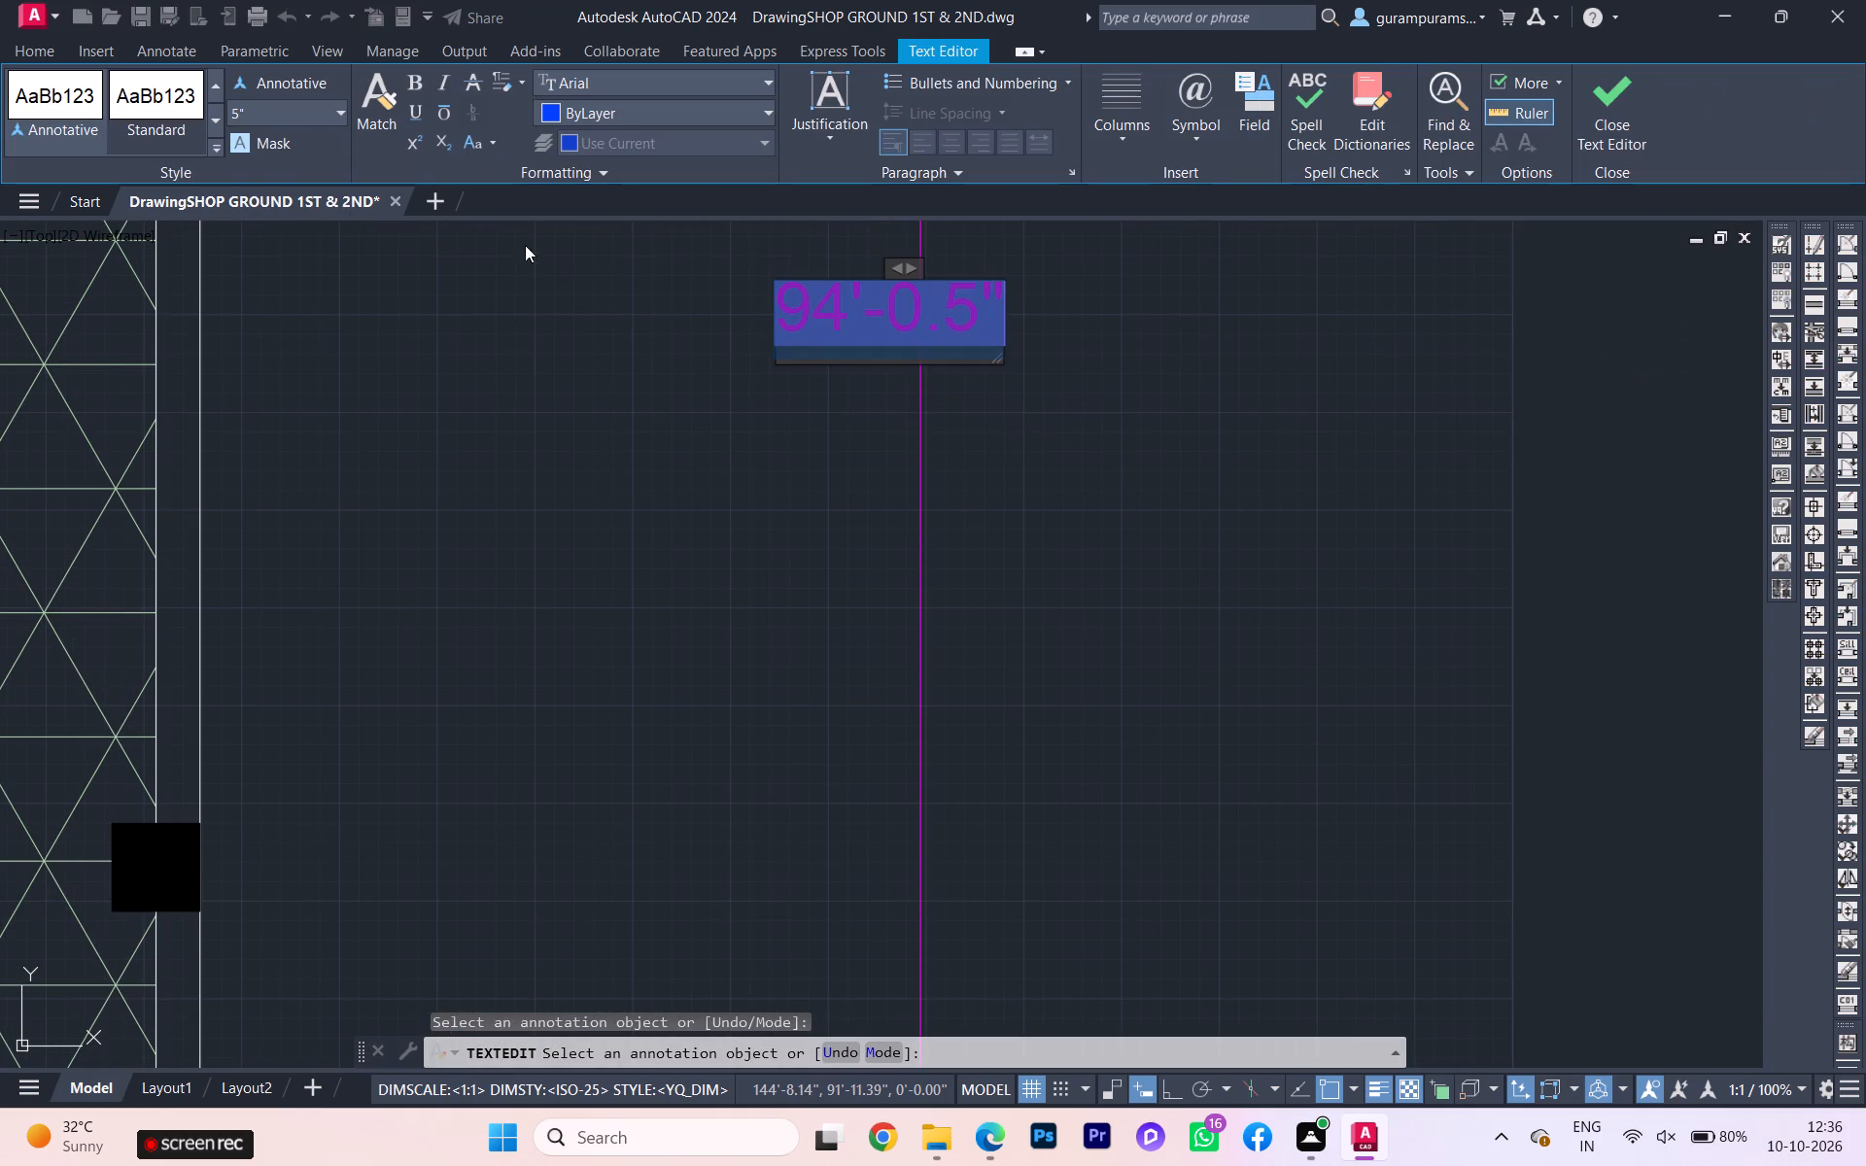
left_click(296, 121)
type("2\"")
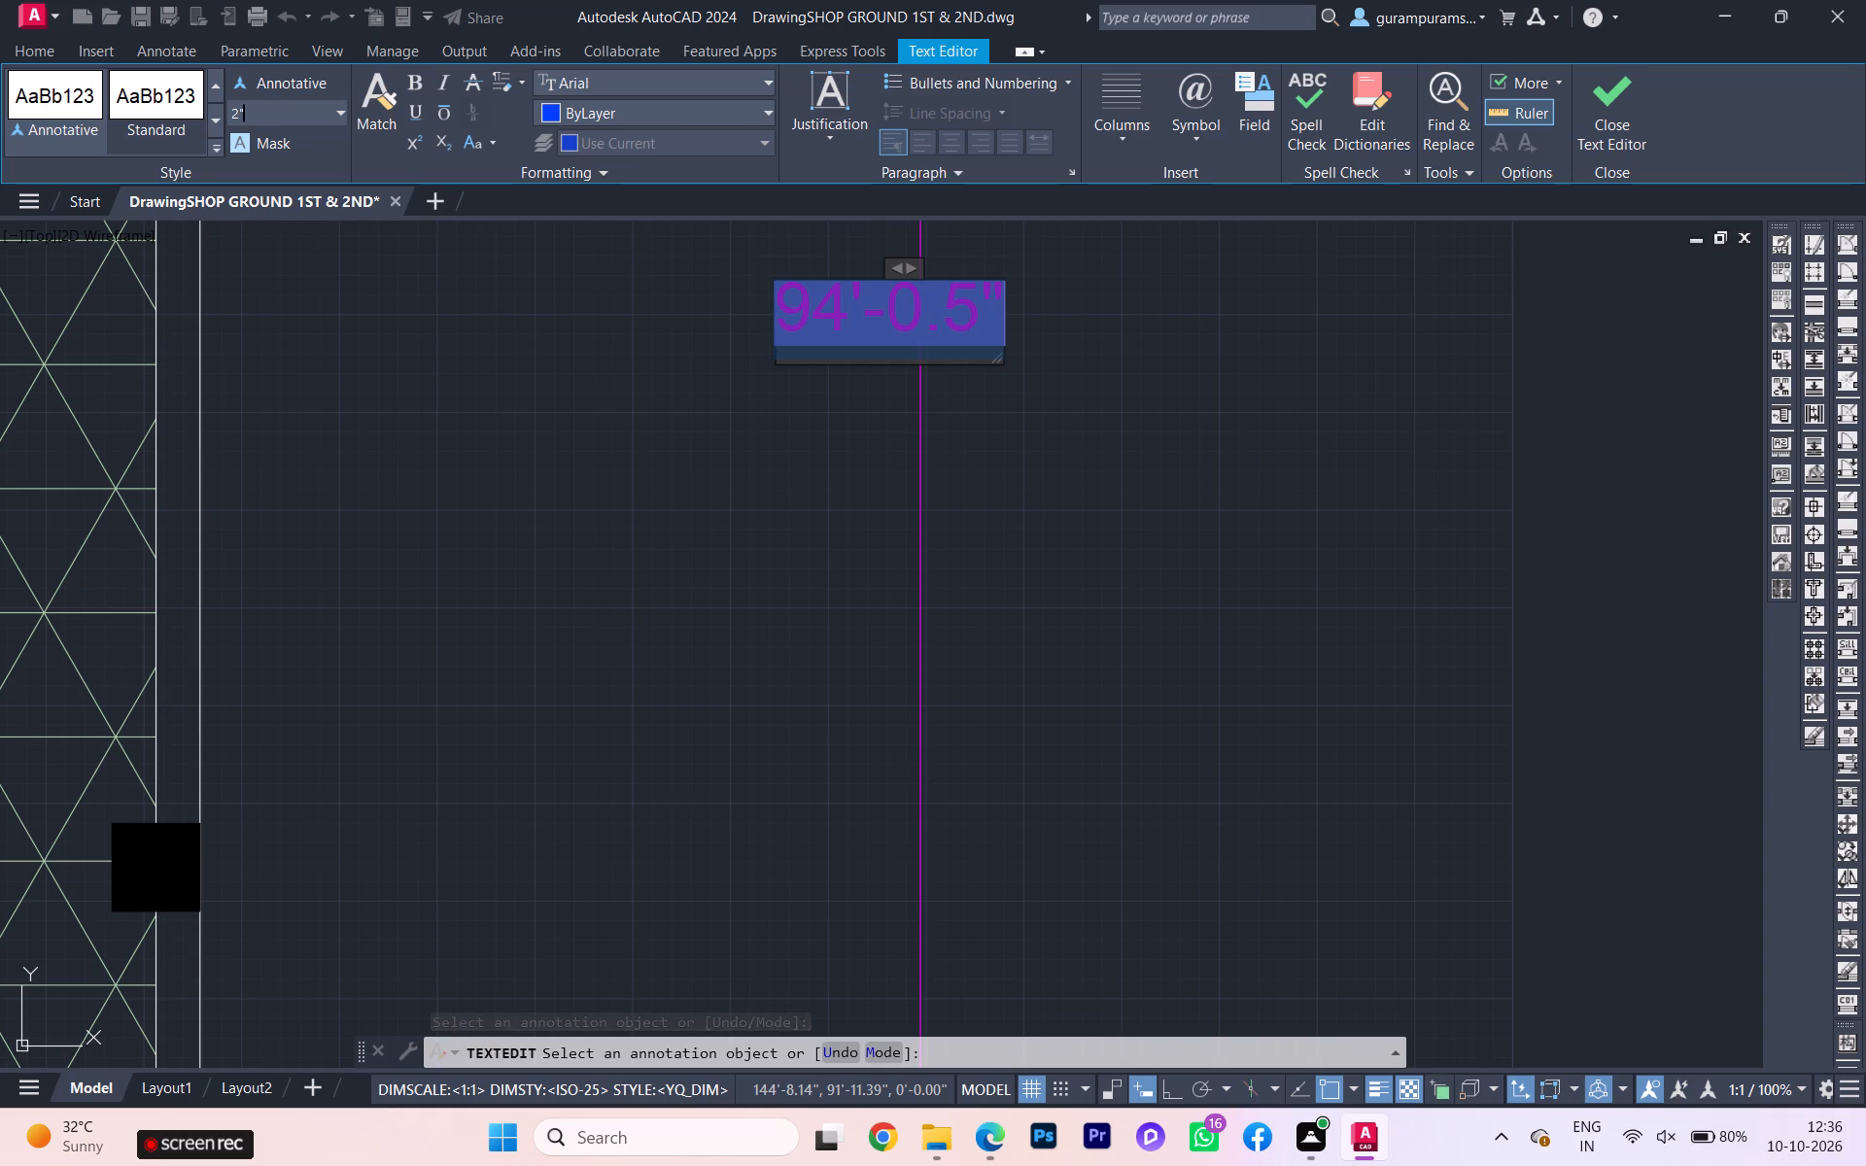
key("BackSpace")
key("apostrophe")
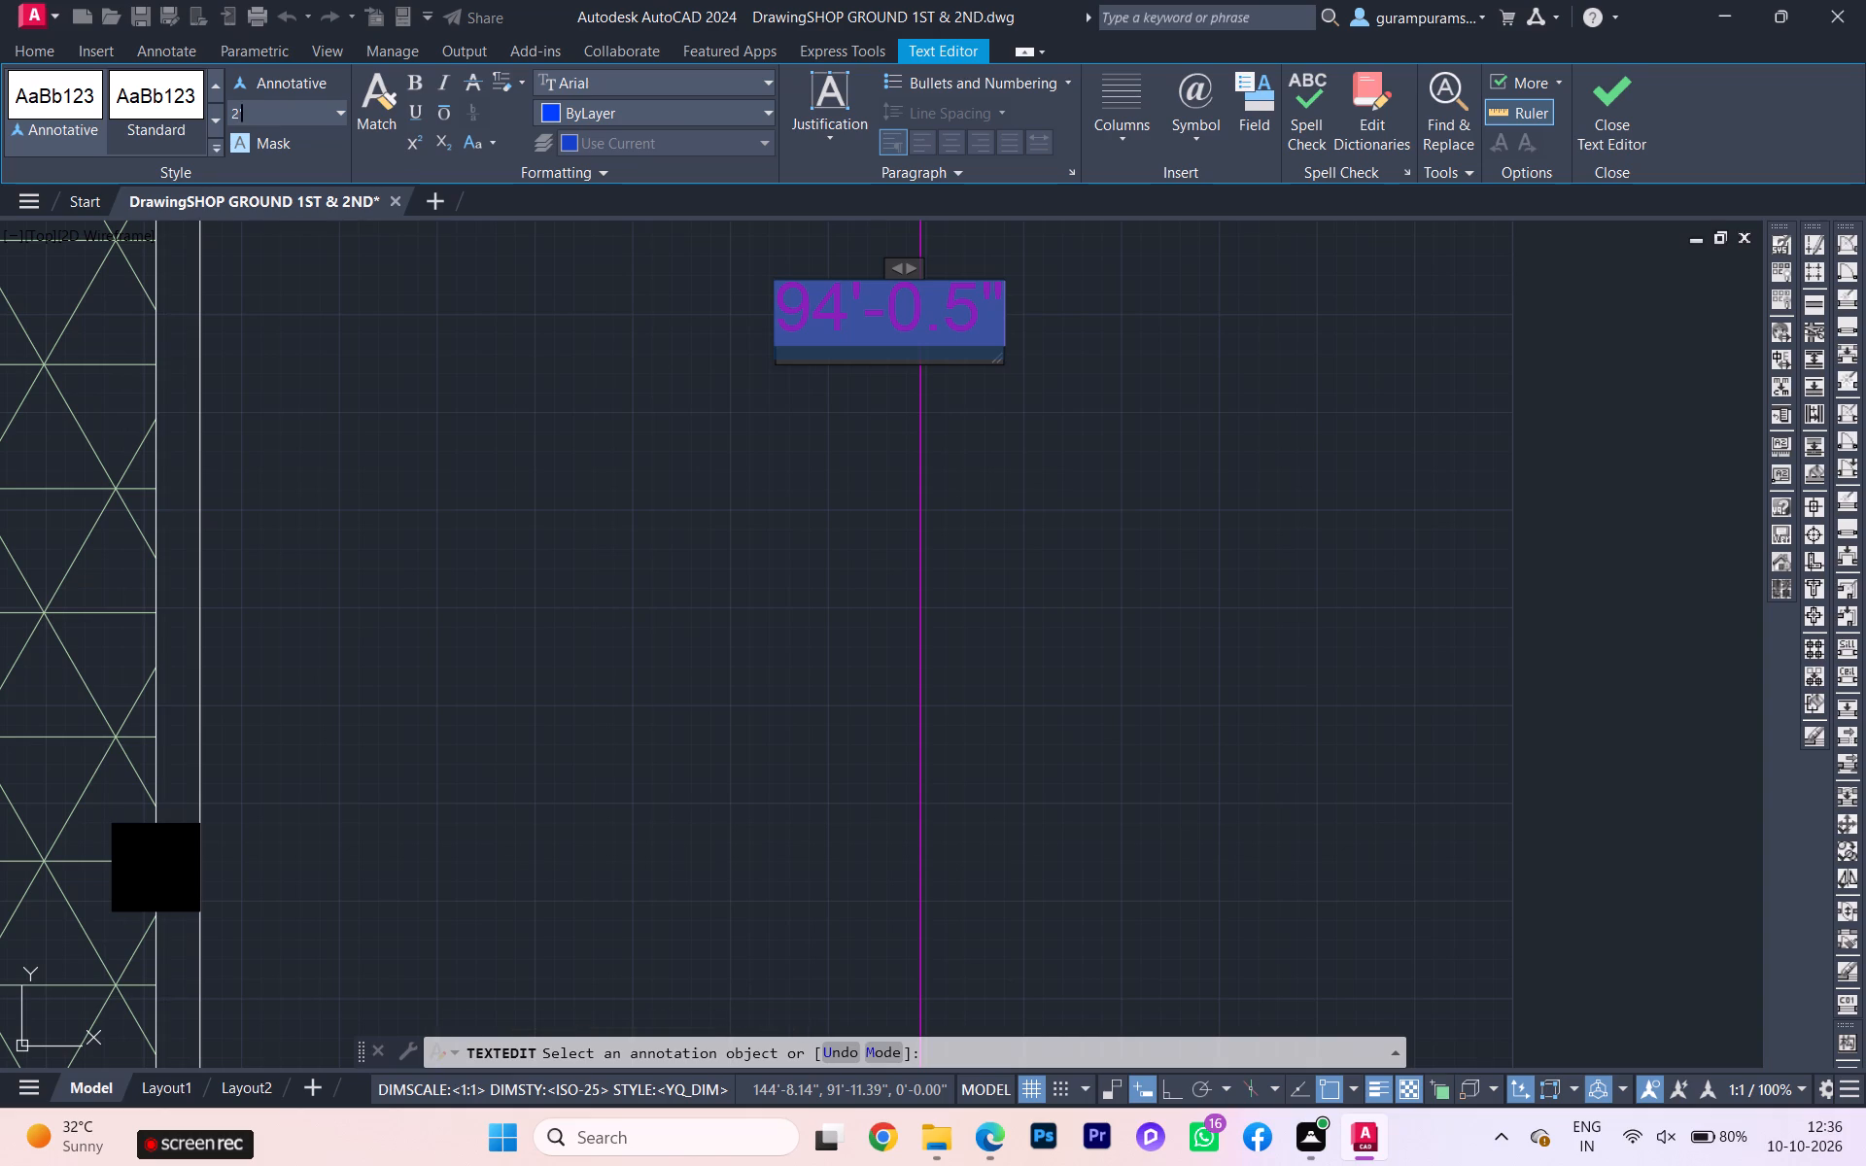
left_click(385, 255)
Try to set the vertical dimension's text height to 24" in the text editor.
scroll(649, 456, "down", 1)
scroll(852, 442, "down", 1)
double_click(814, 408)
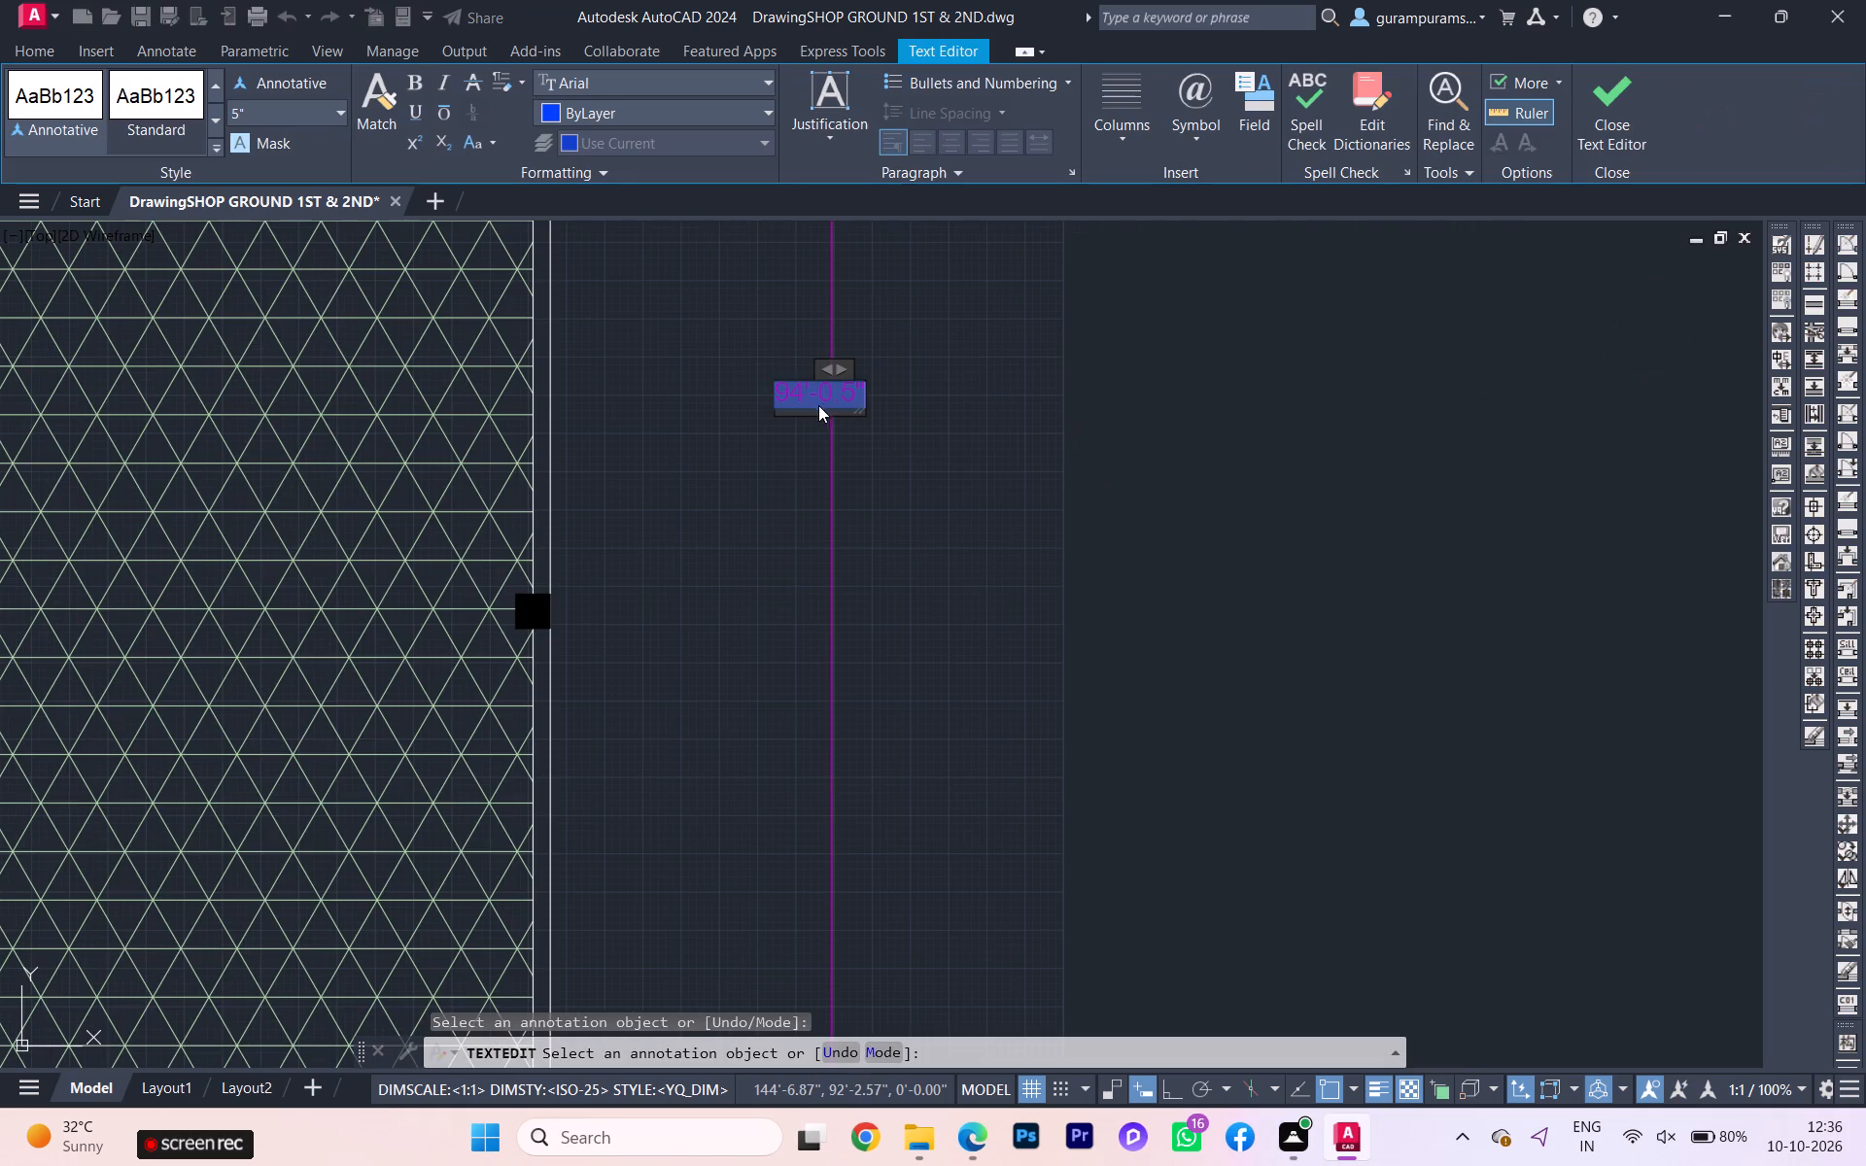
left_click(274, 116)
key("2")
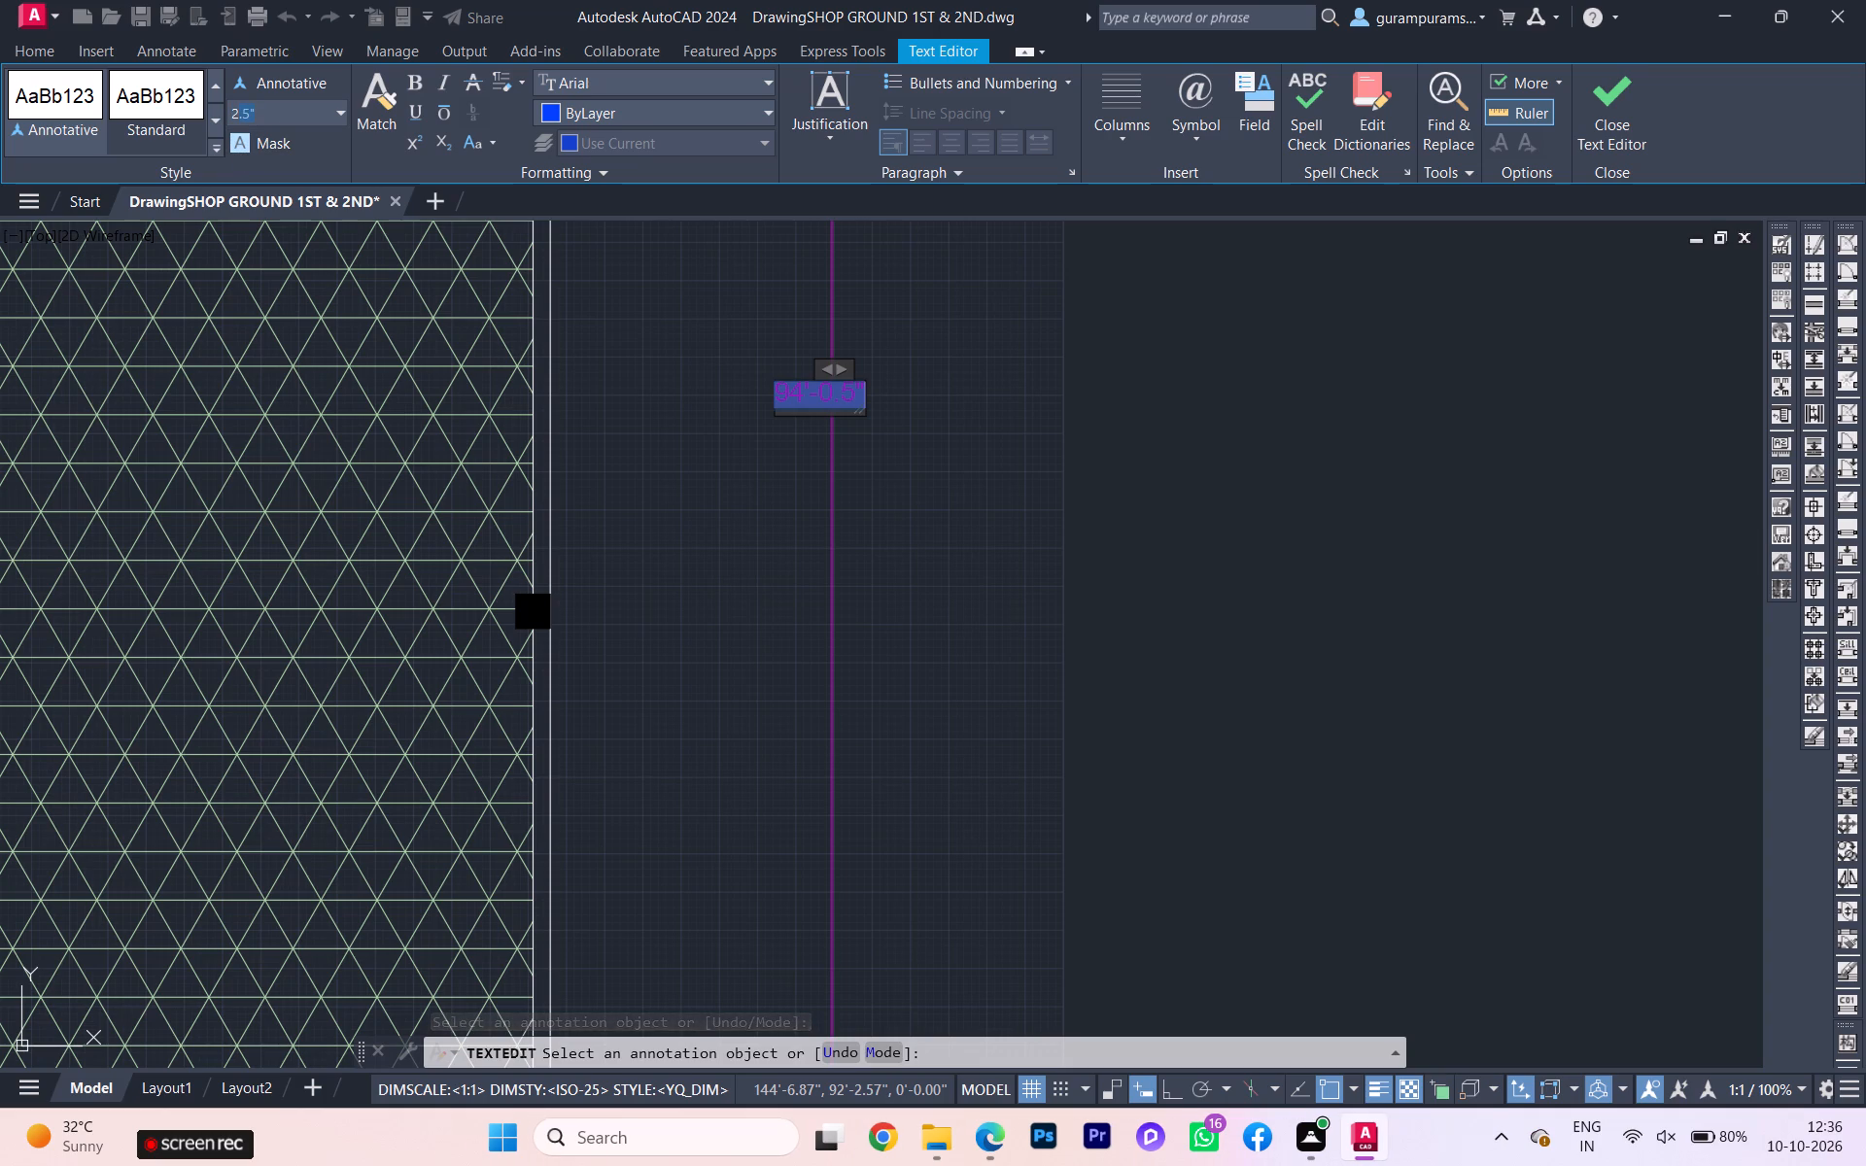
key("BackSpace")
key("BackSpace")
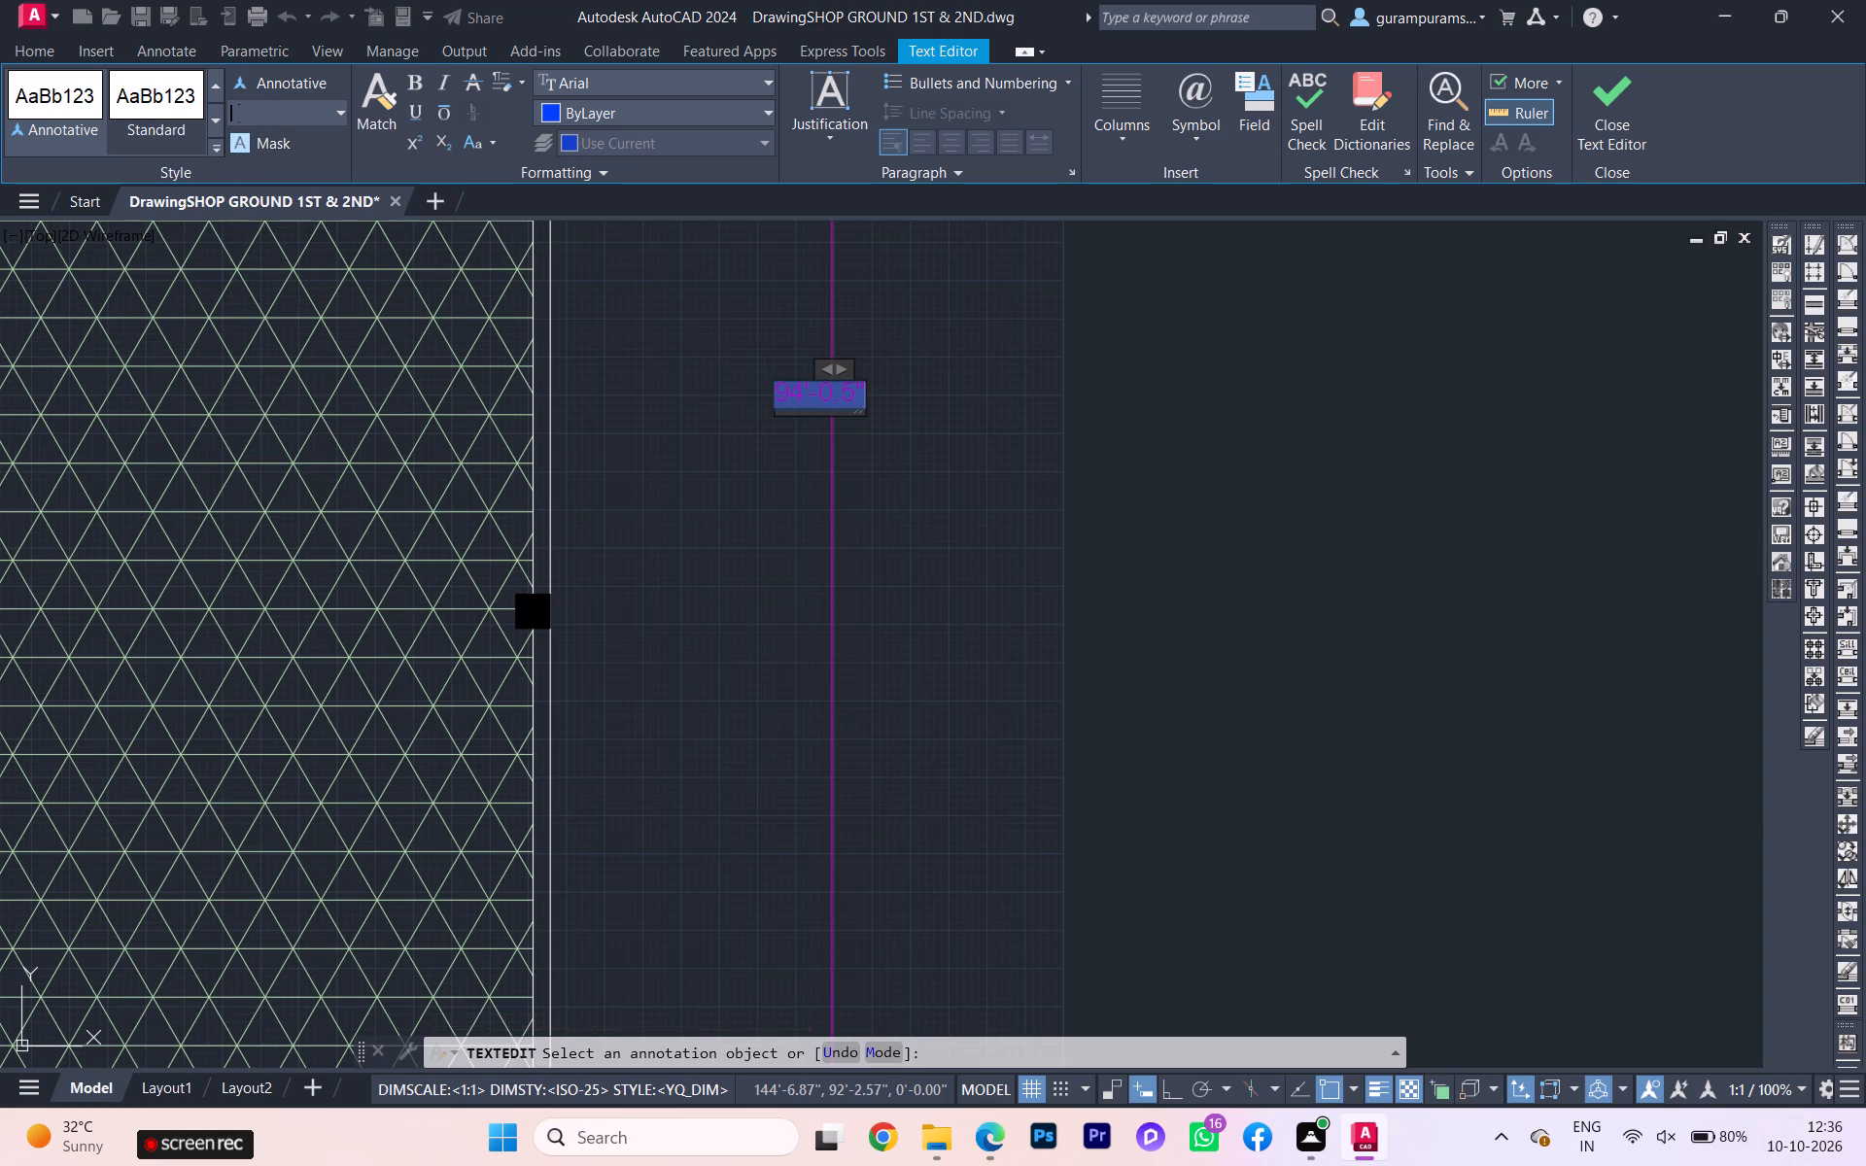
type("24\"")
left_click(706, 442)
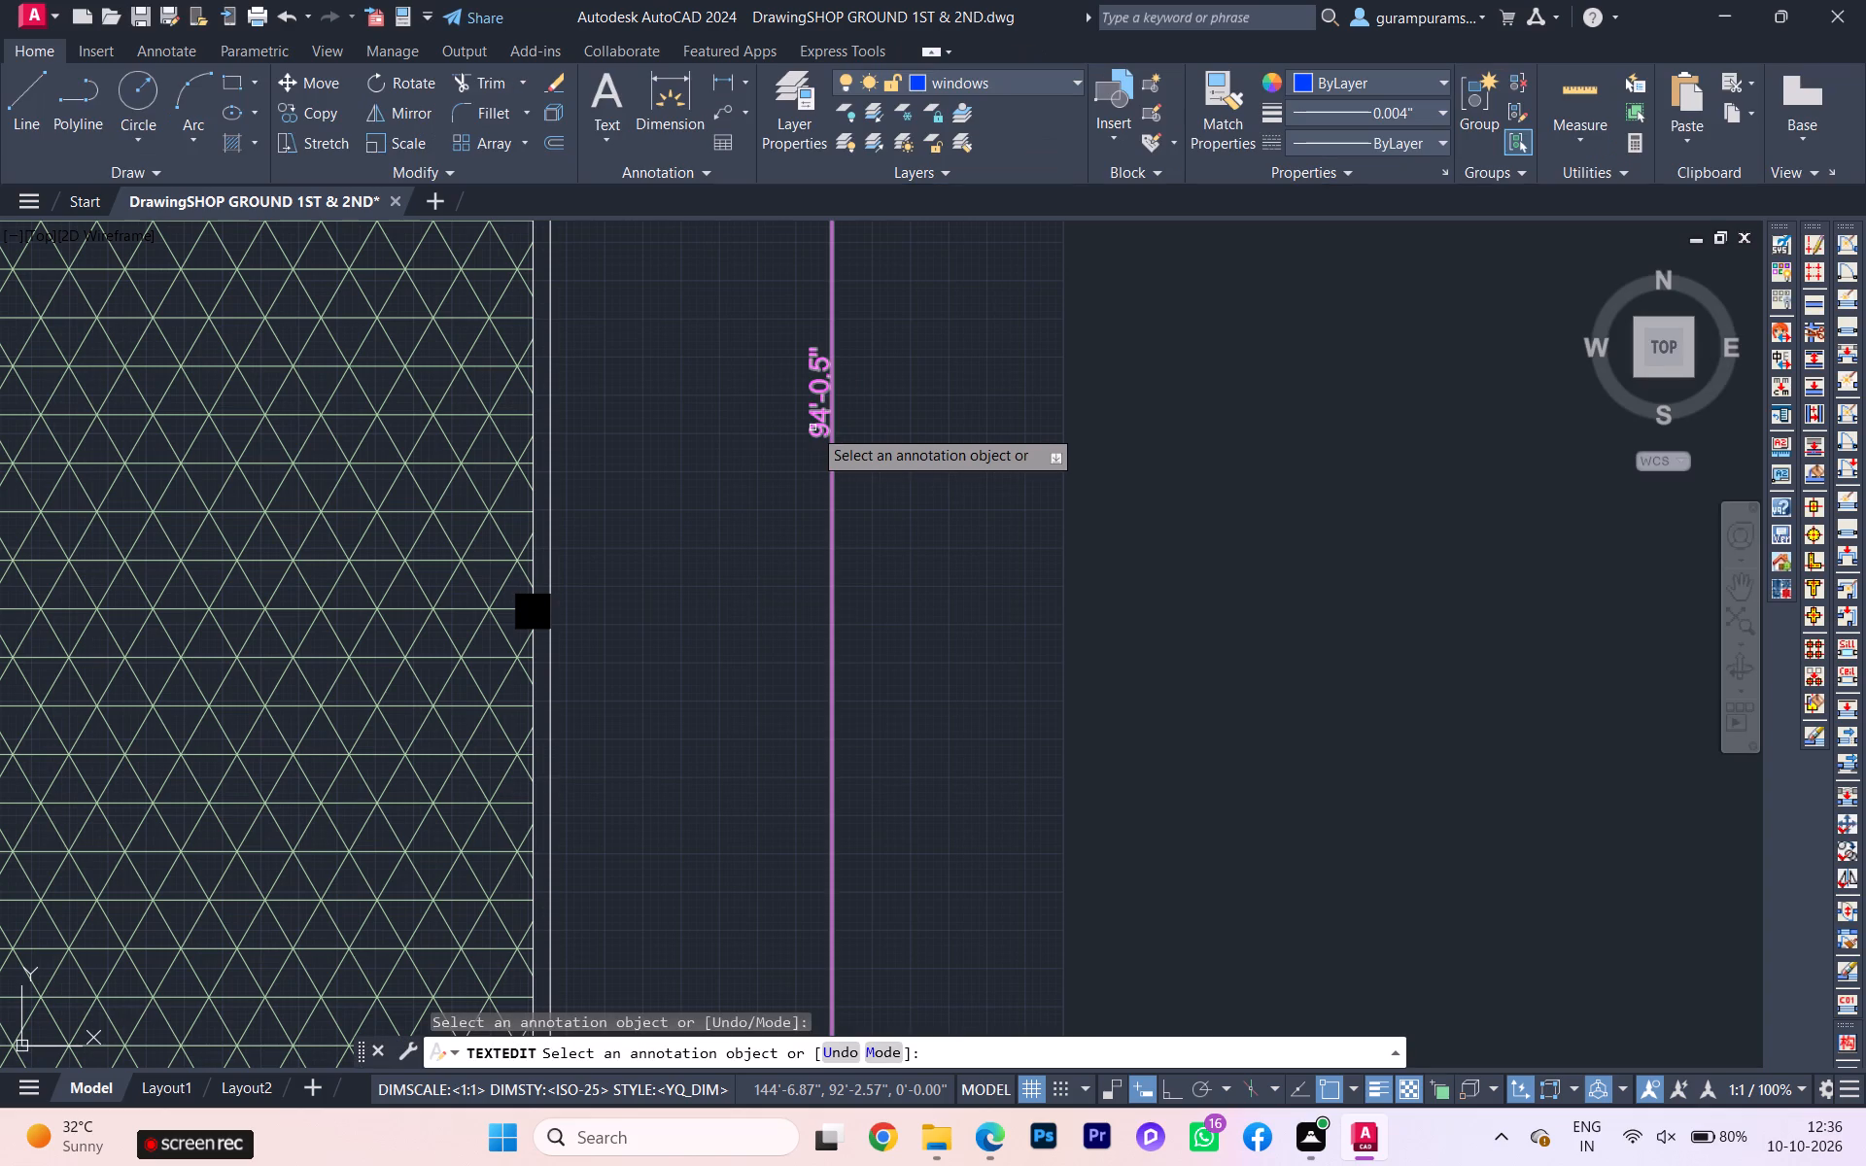
Replace the text of the vertical dimension beside the long terrace strip with 91'-81 1/2", using a stacked fraction.
double_click(818, 422)
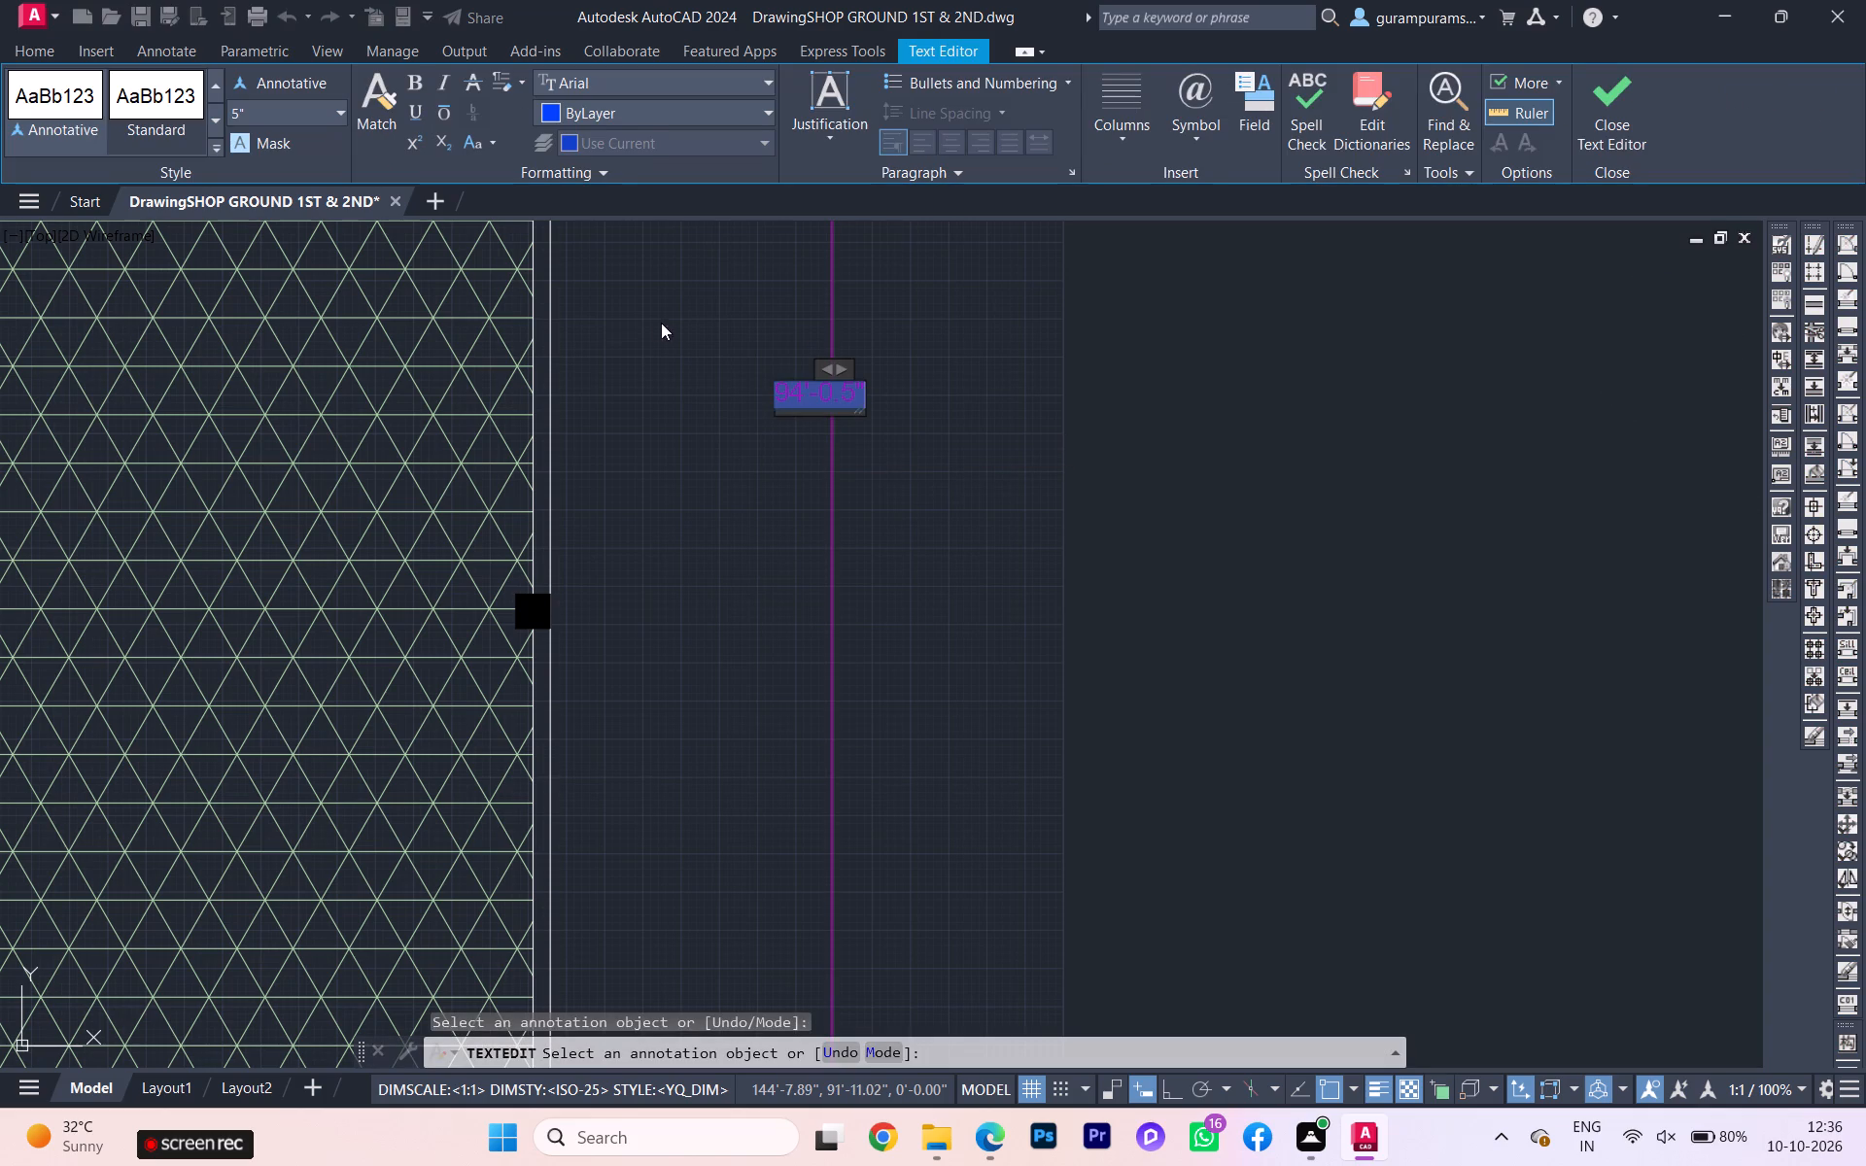
scroll(847, 405, "up", 2)
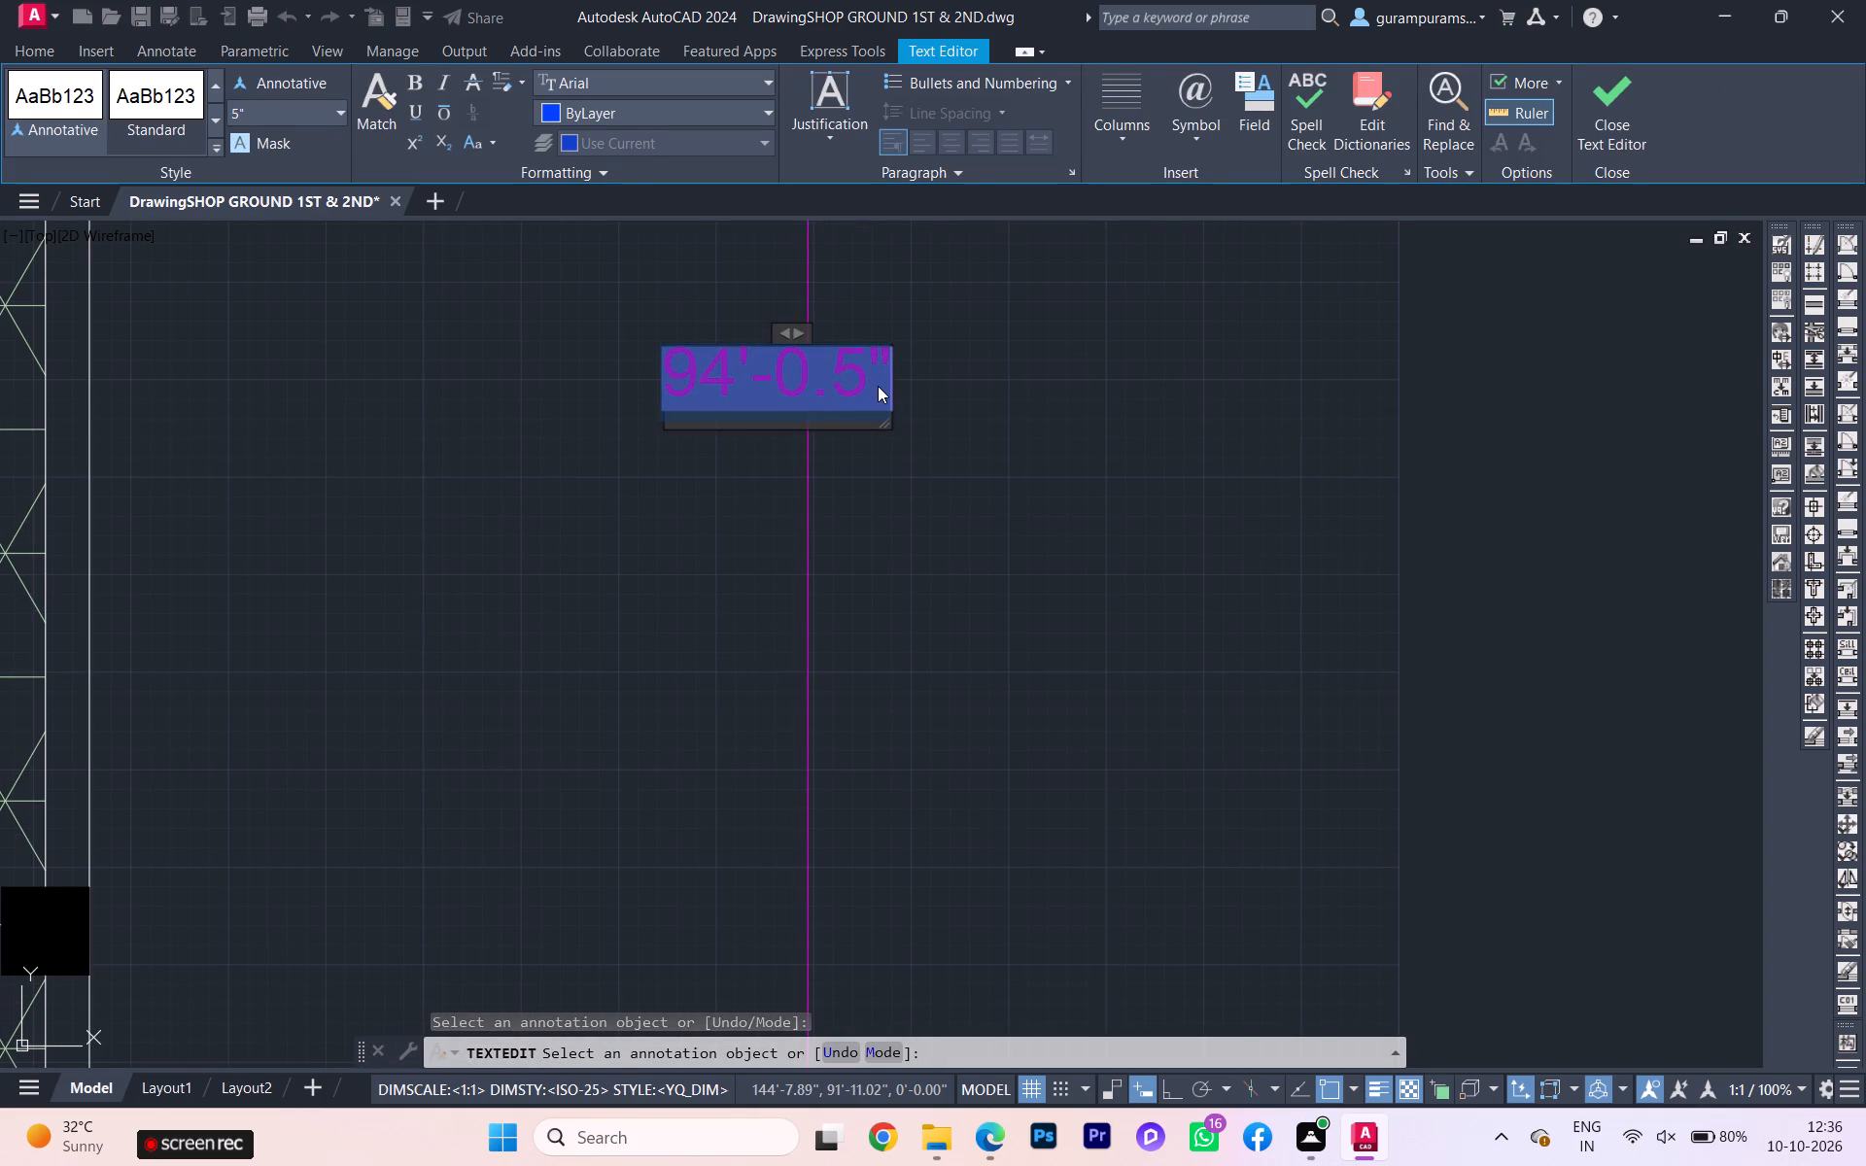
key("BackSpace")
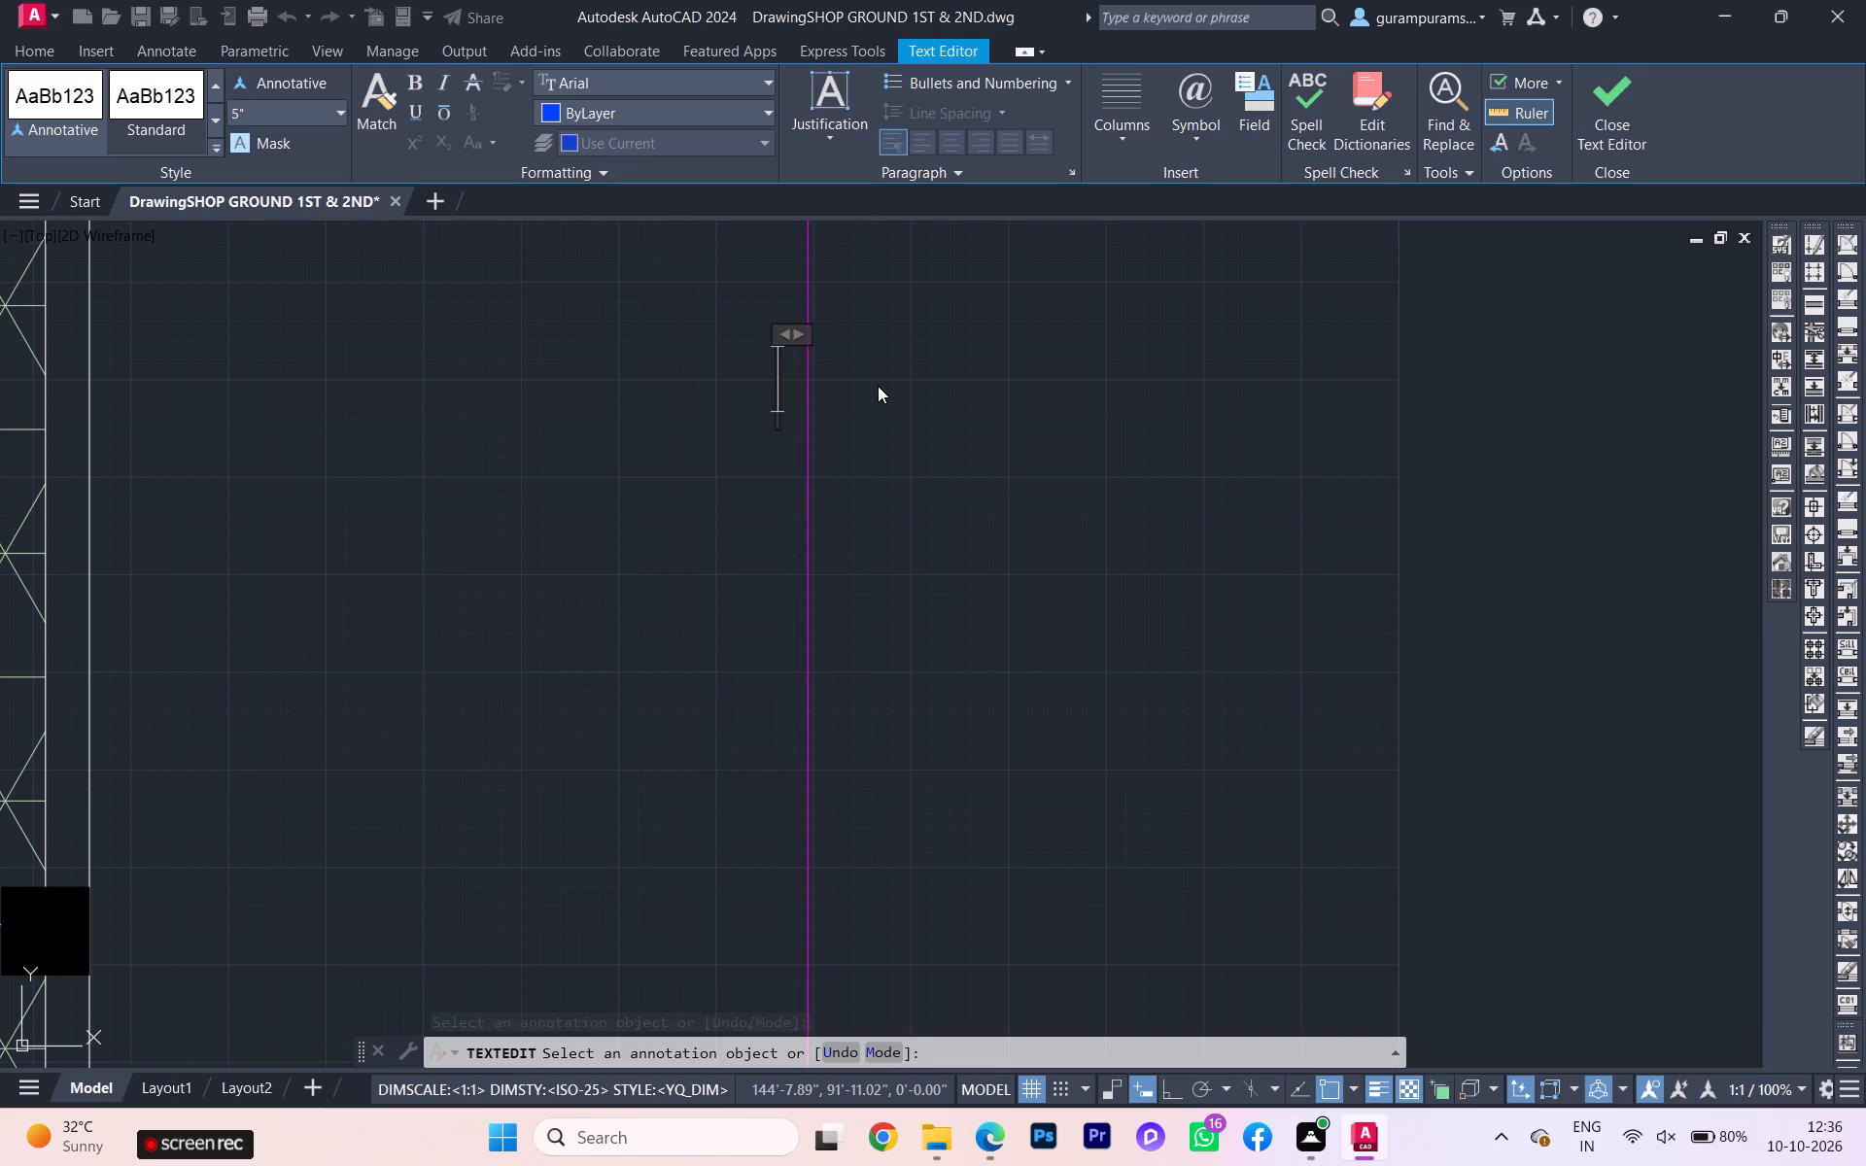
type("91'-81")
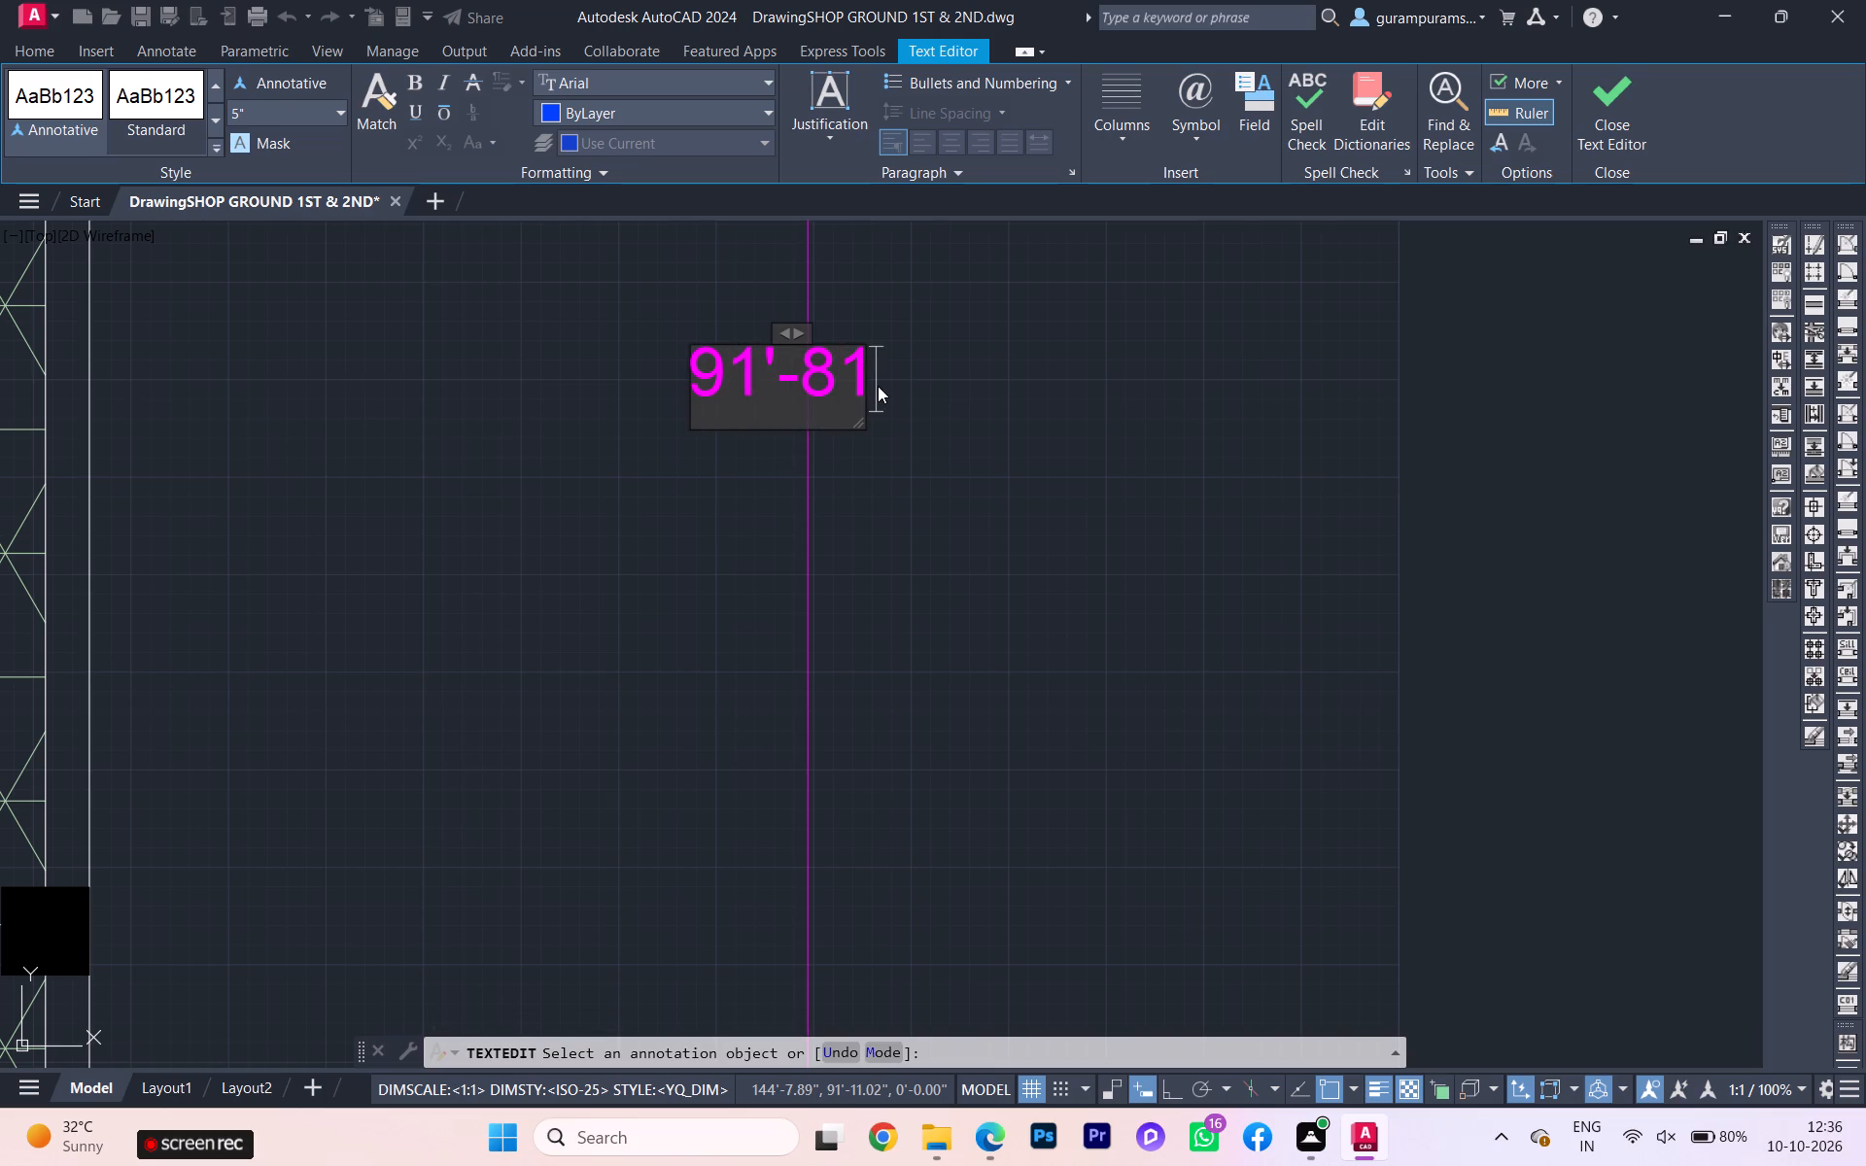
key("space")
type("1/2\"")
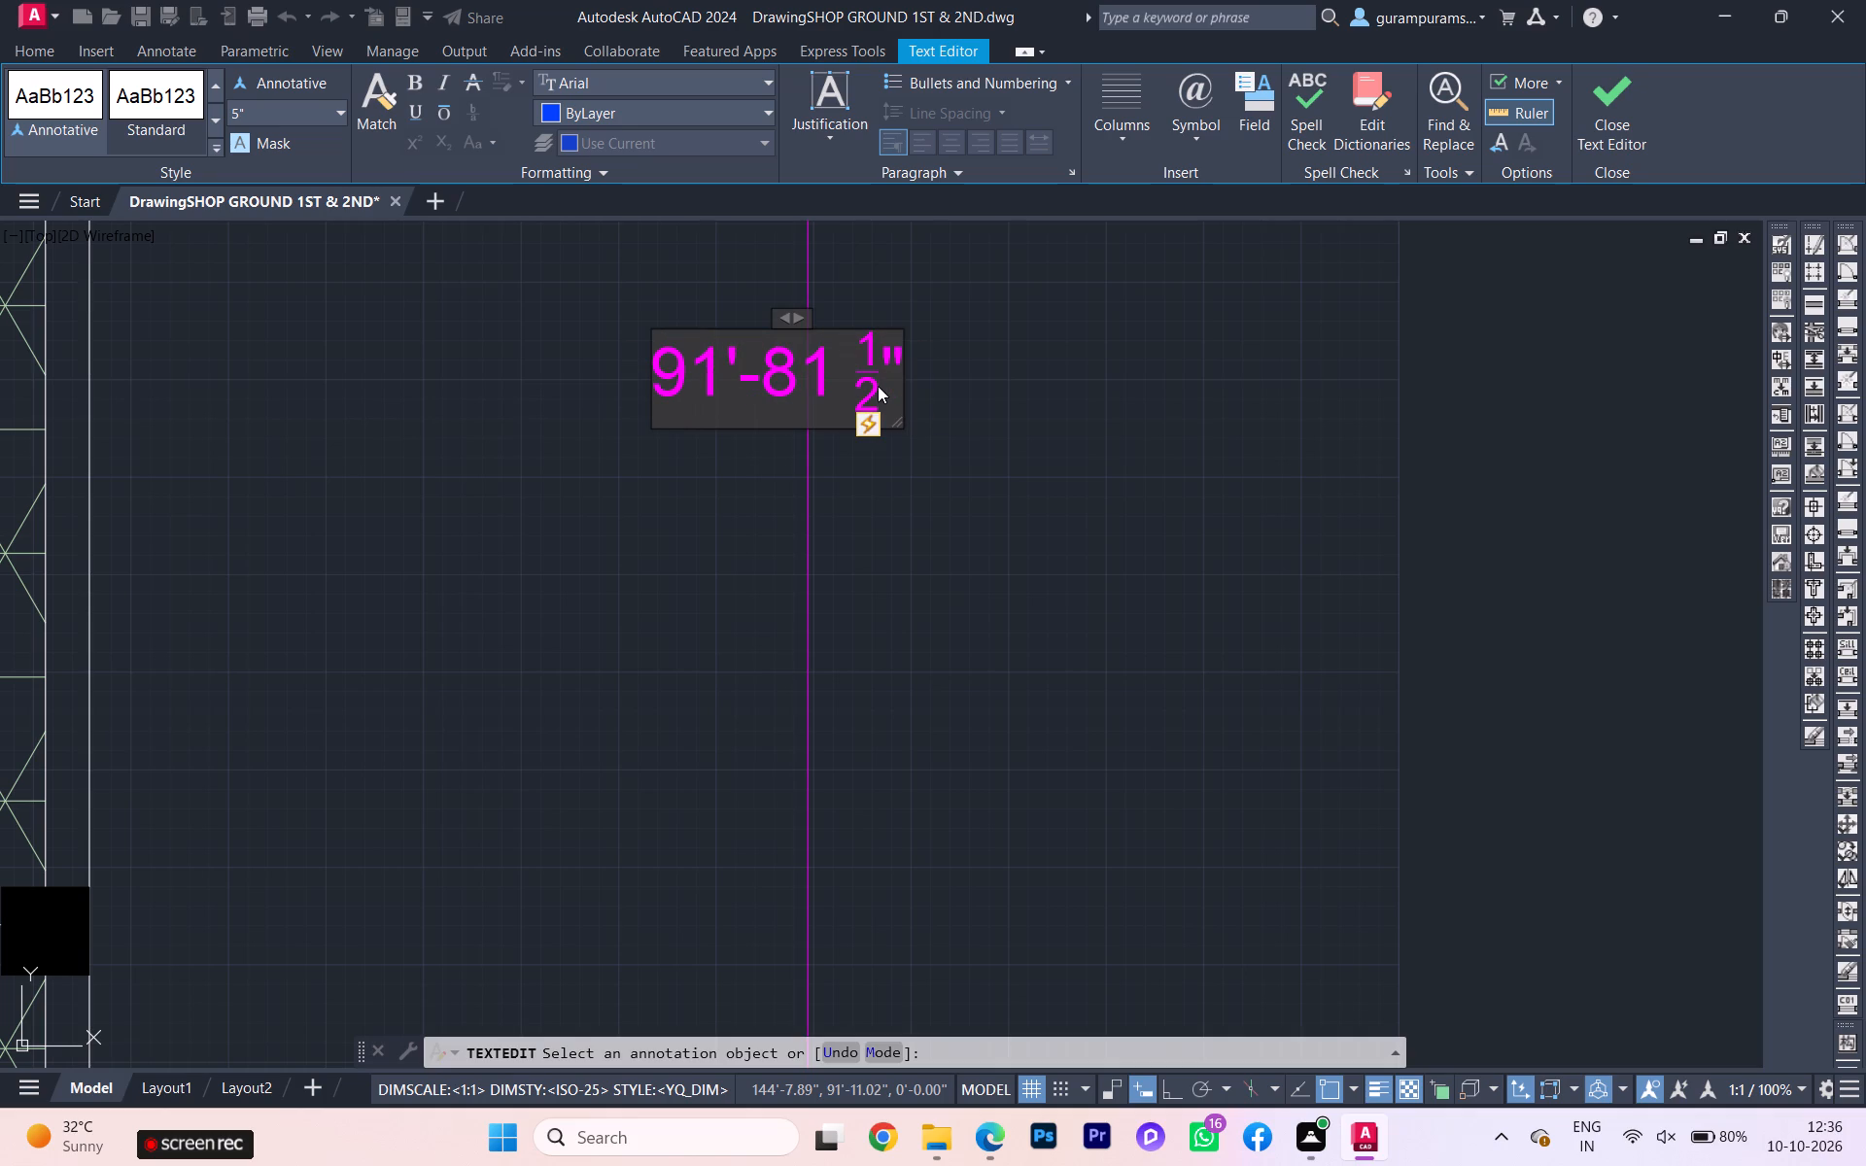
left_click(557, 681)
scroll(529, 699, "down", 2)
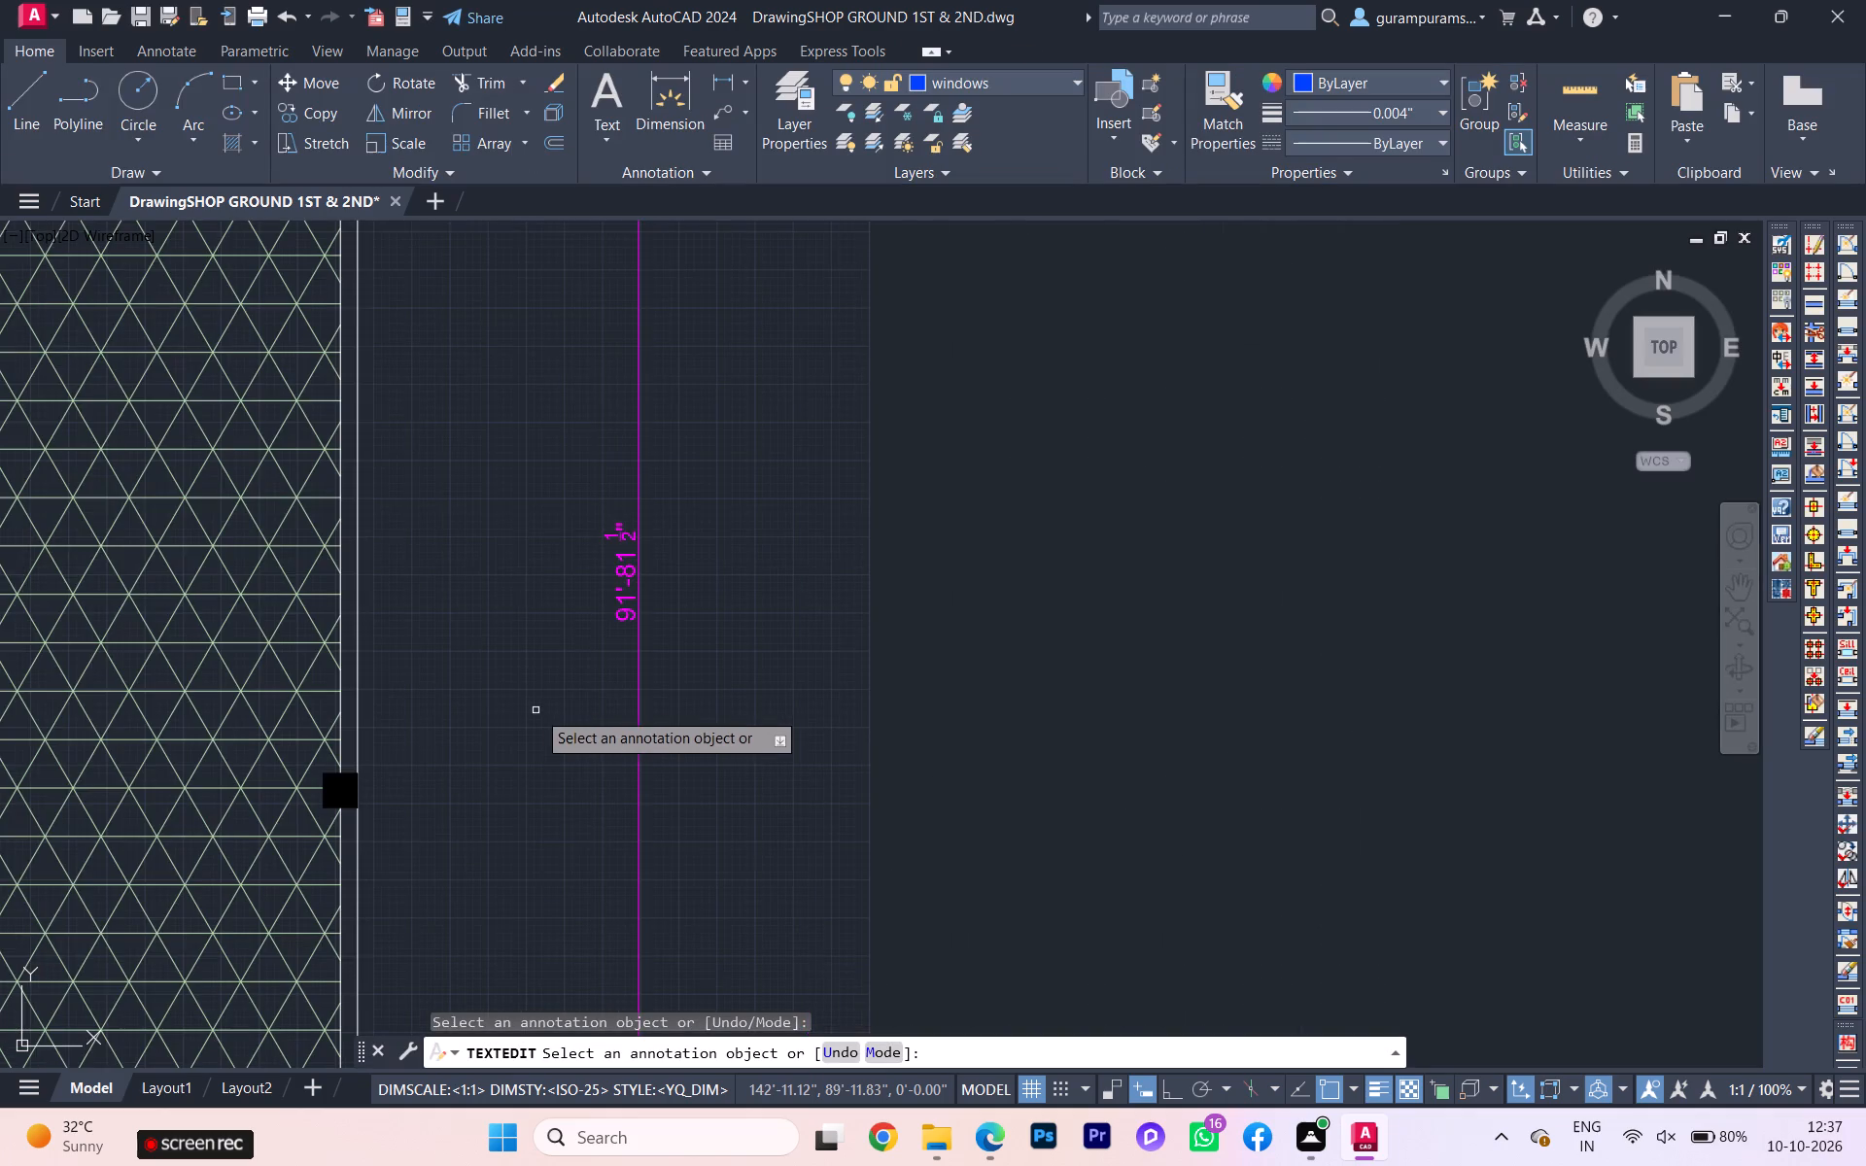
Set the text height of the 91'-81 1/2" vertical dimension beside the long terrace strip to 1'.
scroll(543, 703, "down", 3)
scroll(565, 696, "up", 2)
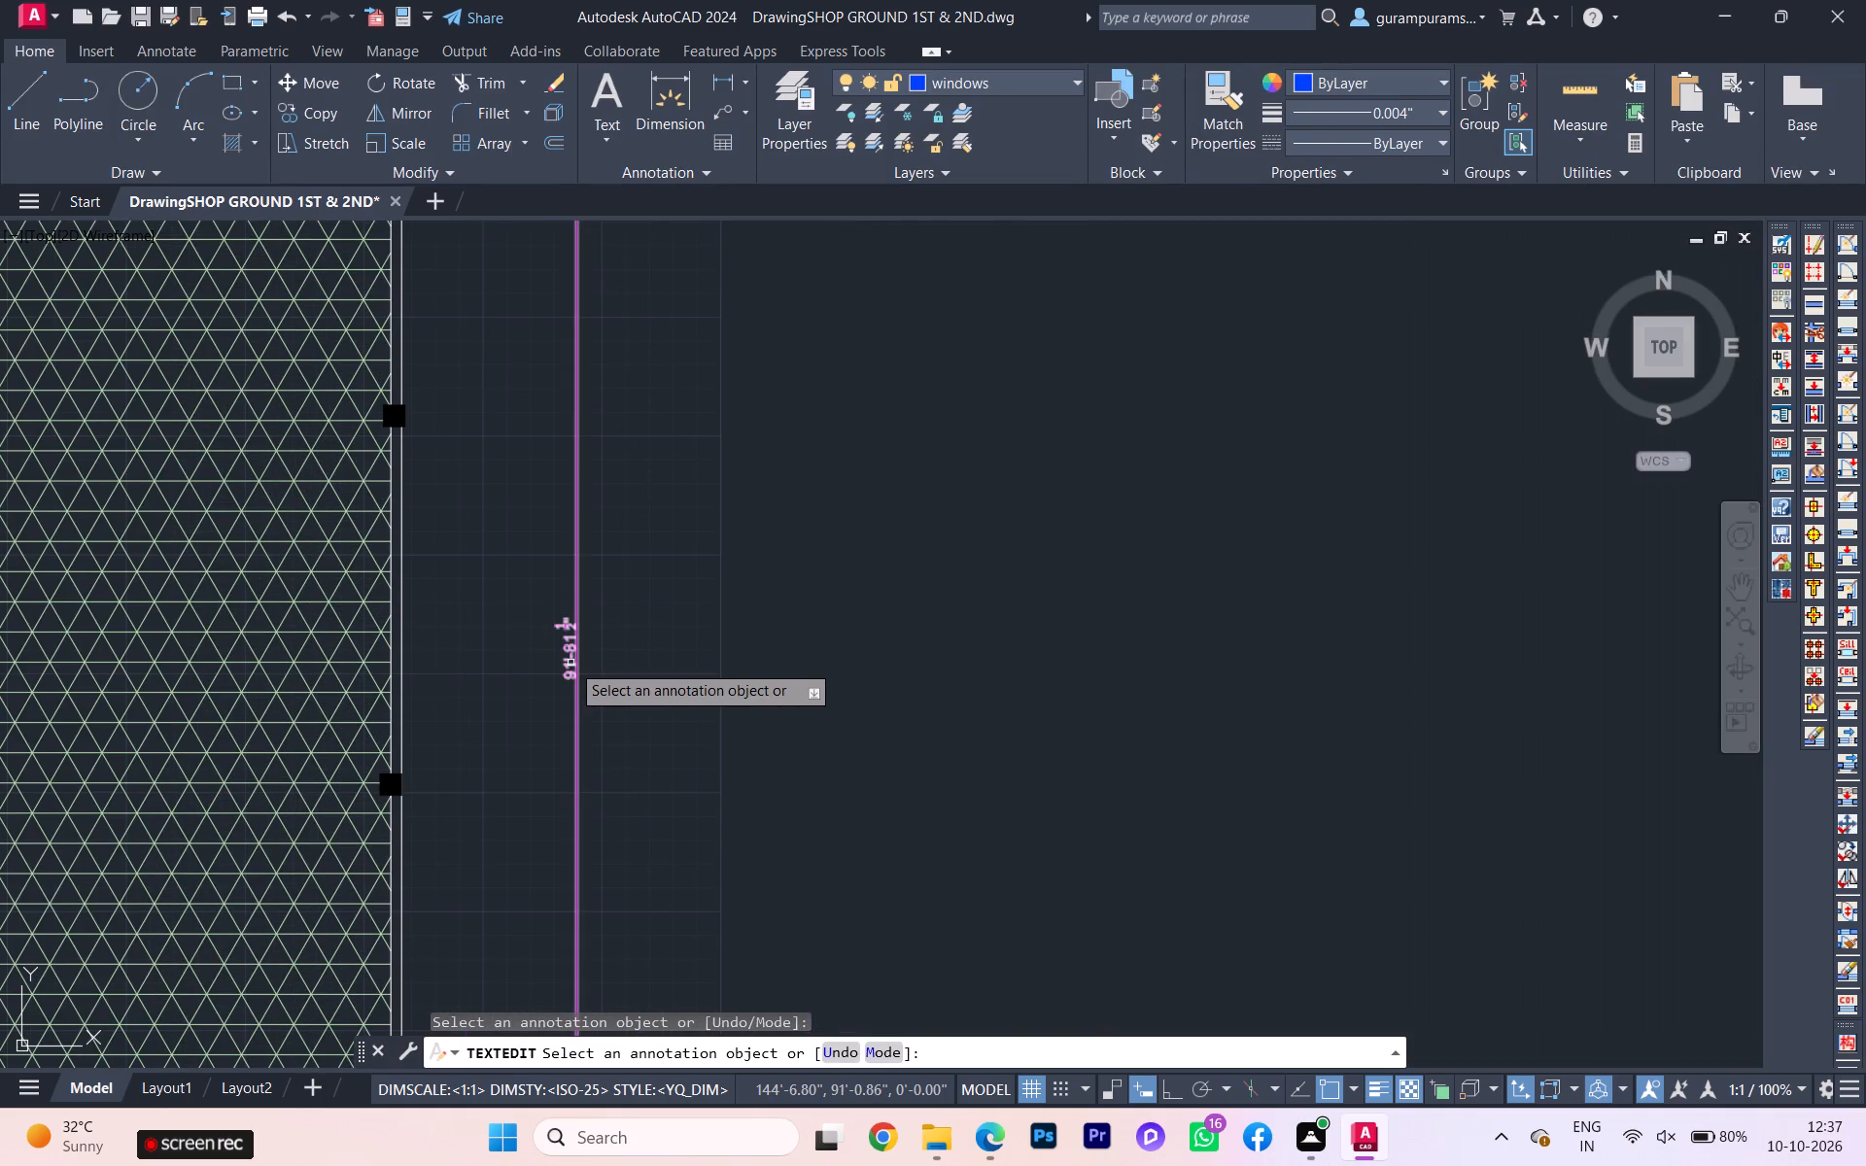
key("Escape")
left_click(573, 647)
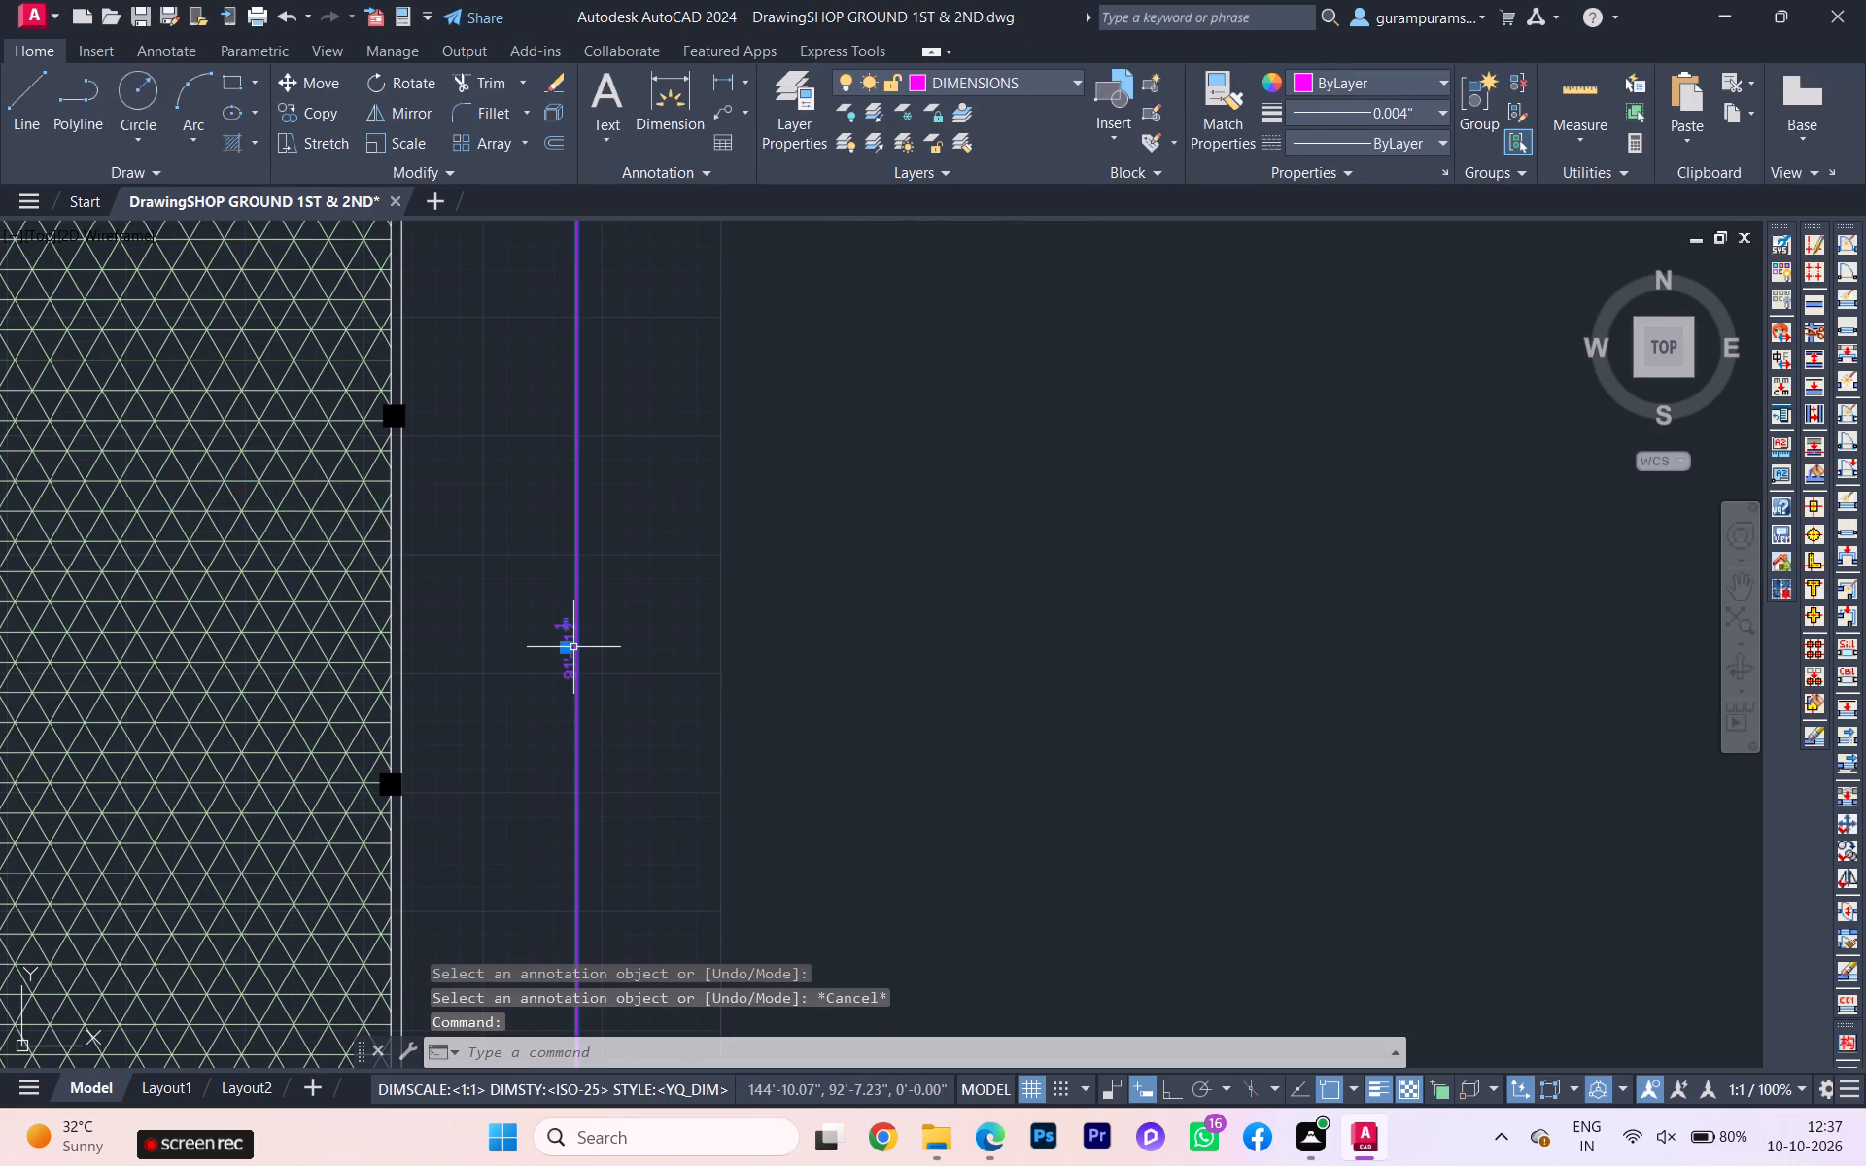
double_click(568, 652)
key("Escape")
scroll(568, 651, "up", 4)
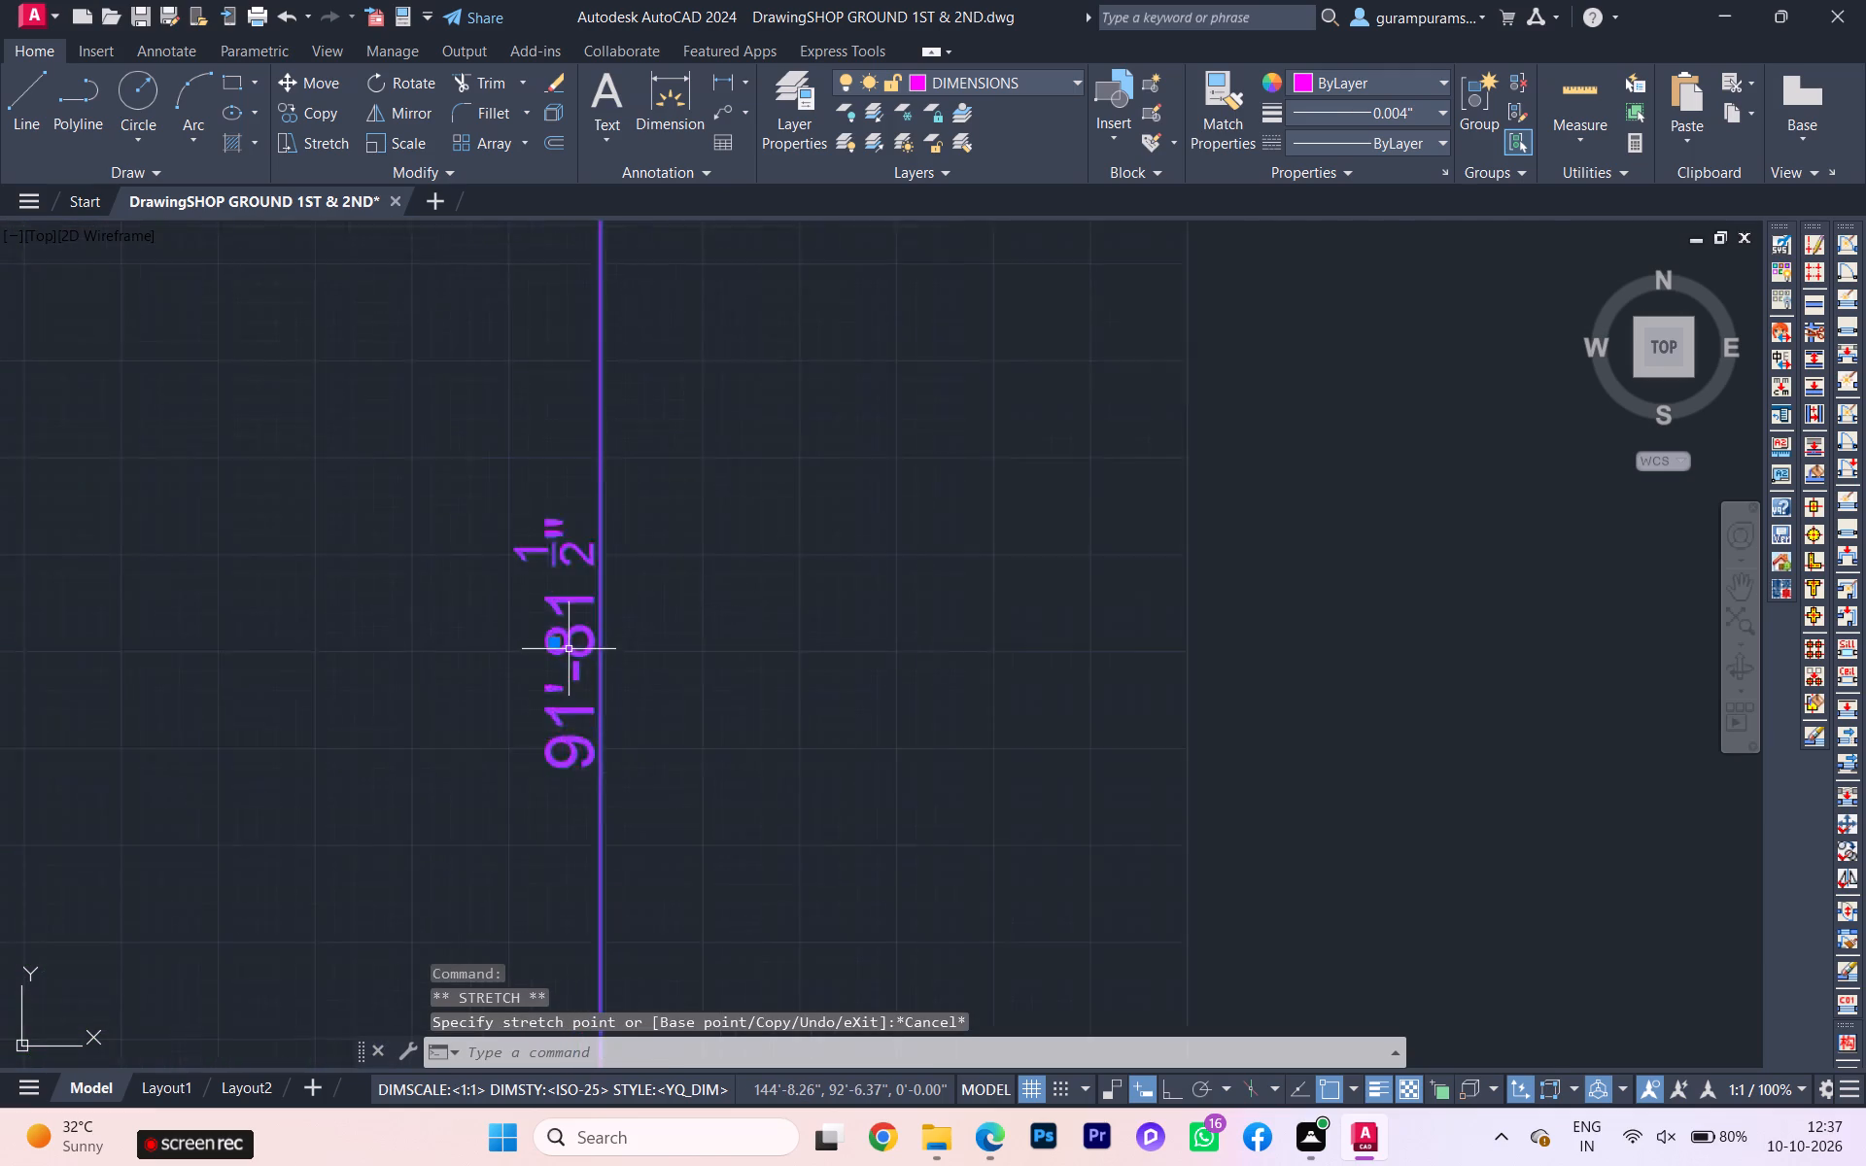
left_click(571, 669)
triple_click(575, 654)
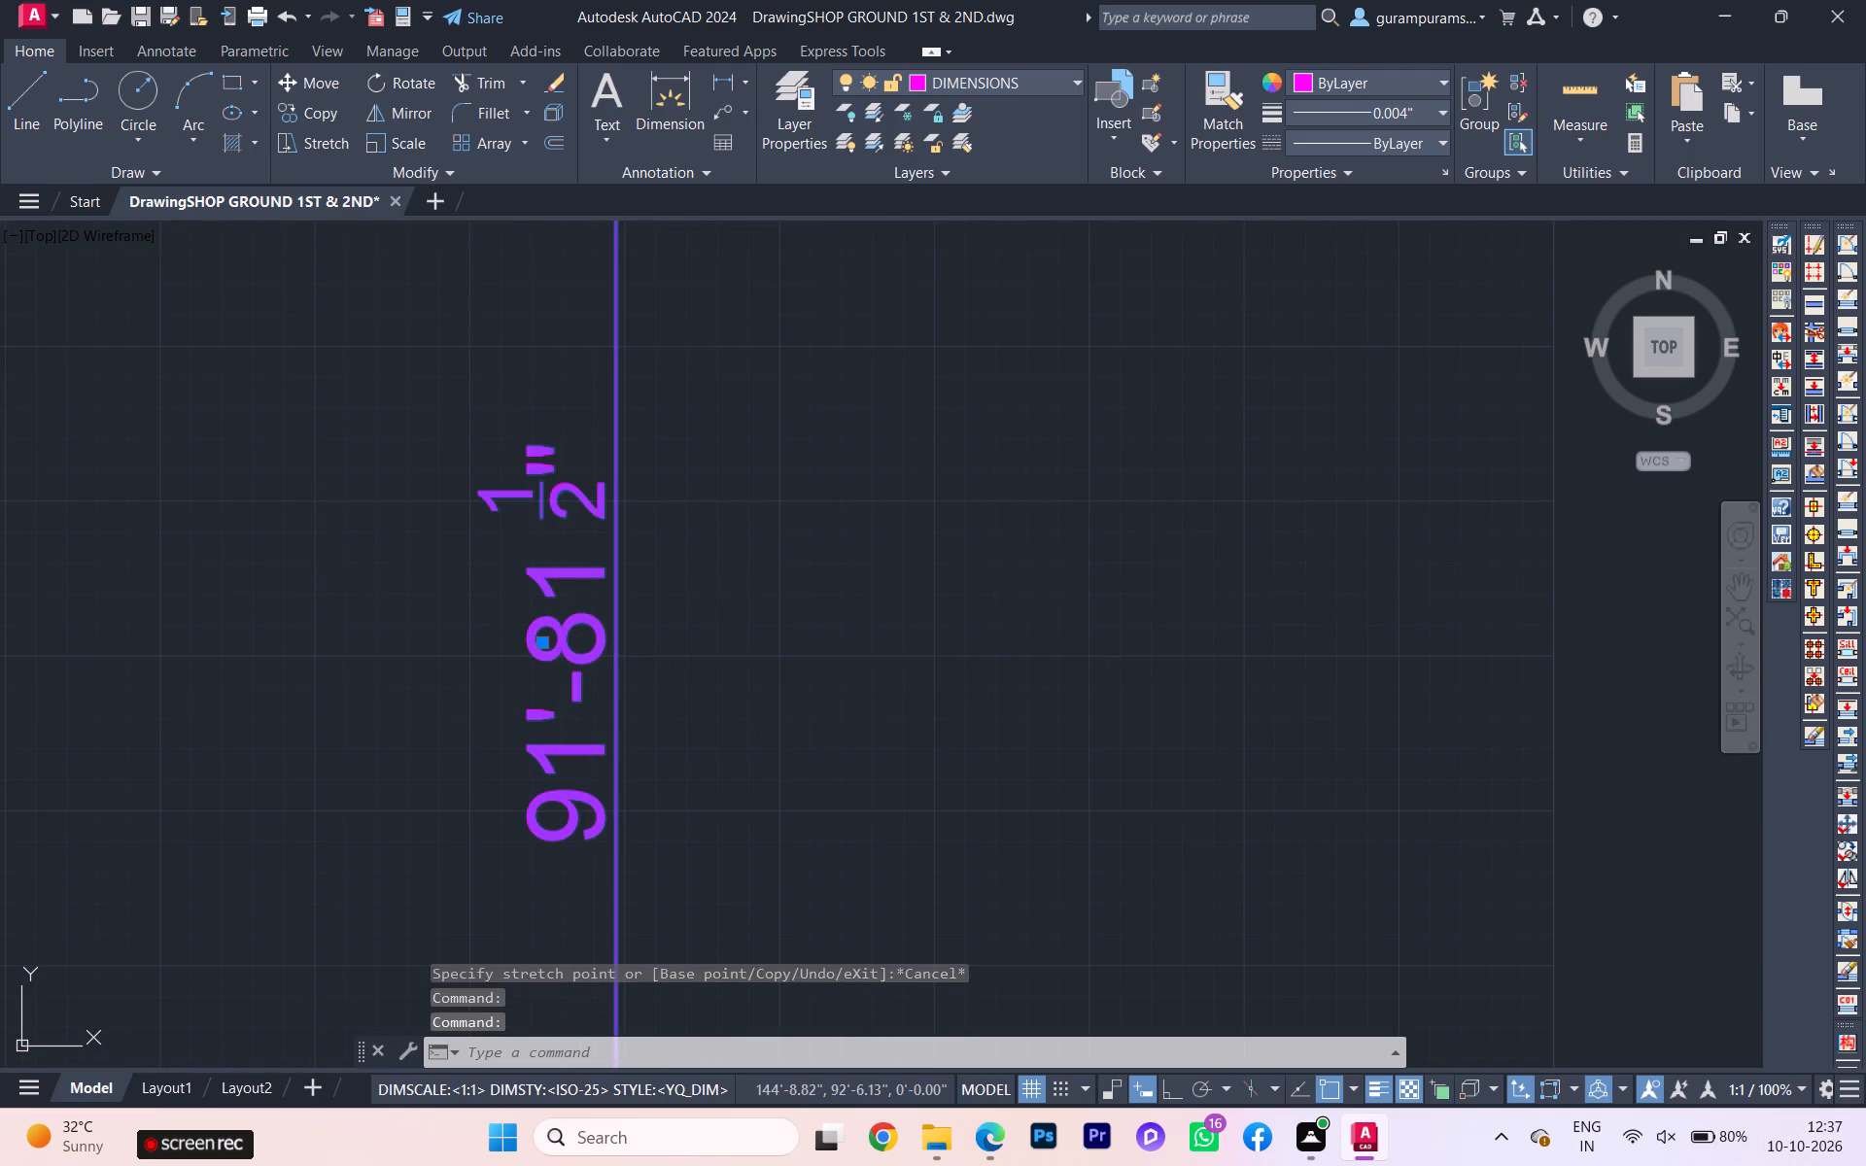
left_click_drag(722, 682, 321, 604)
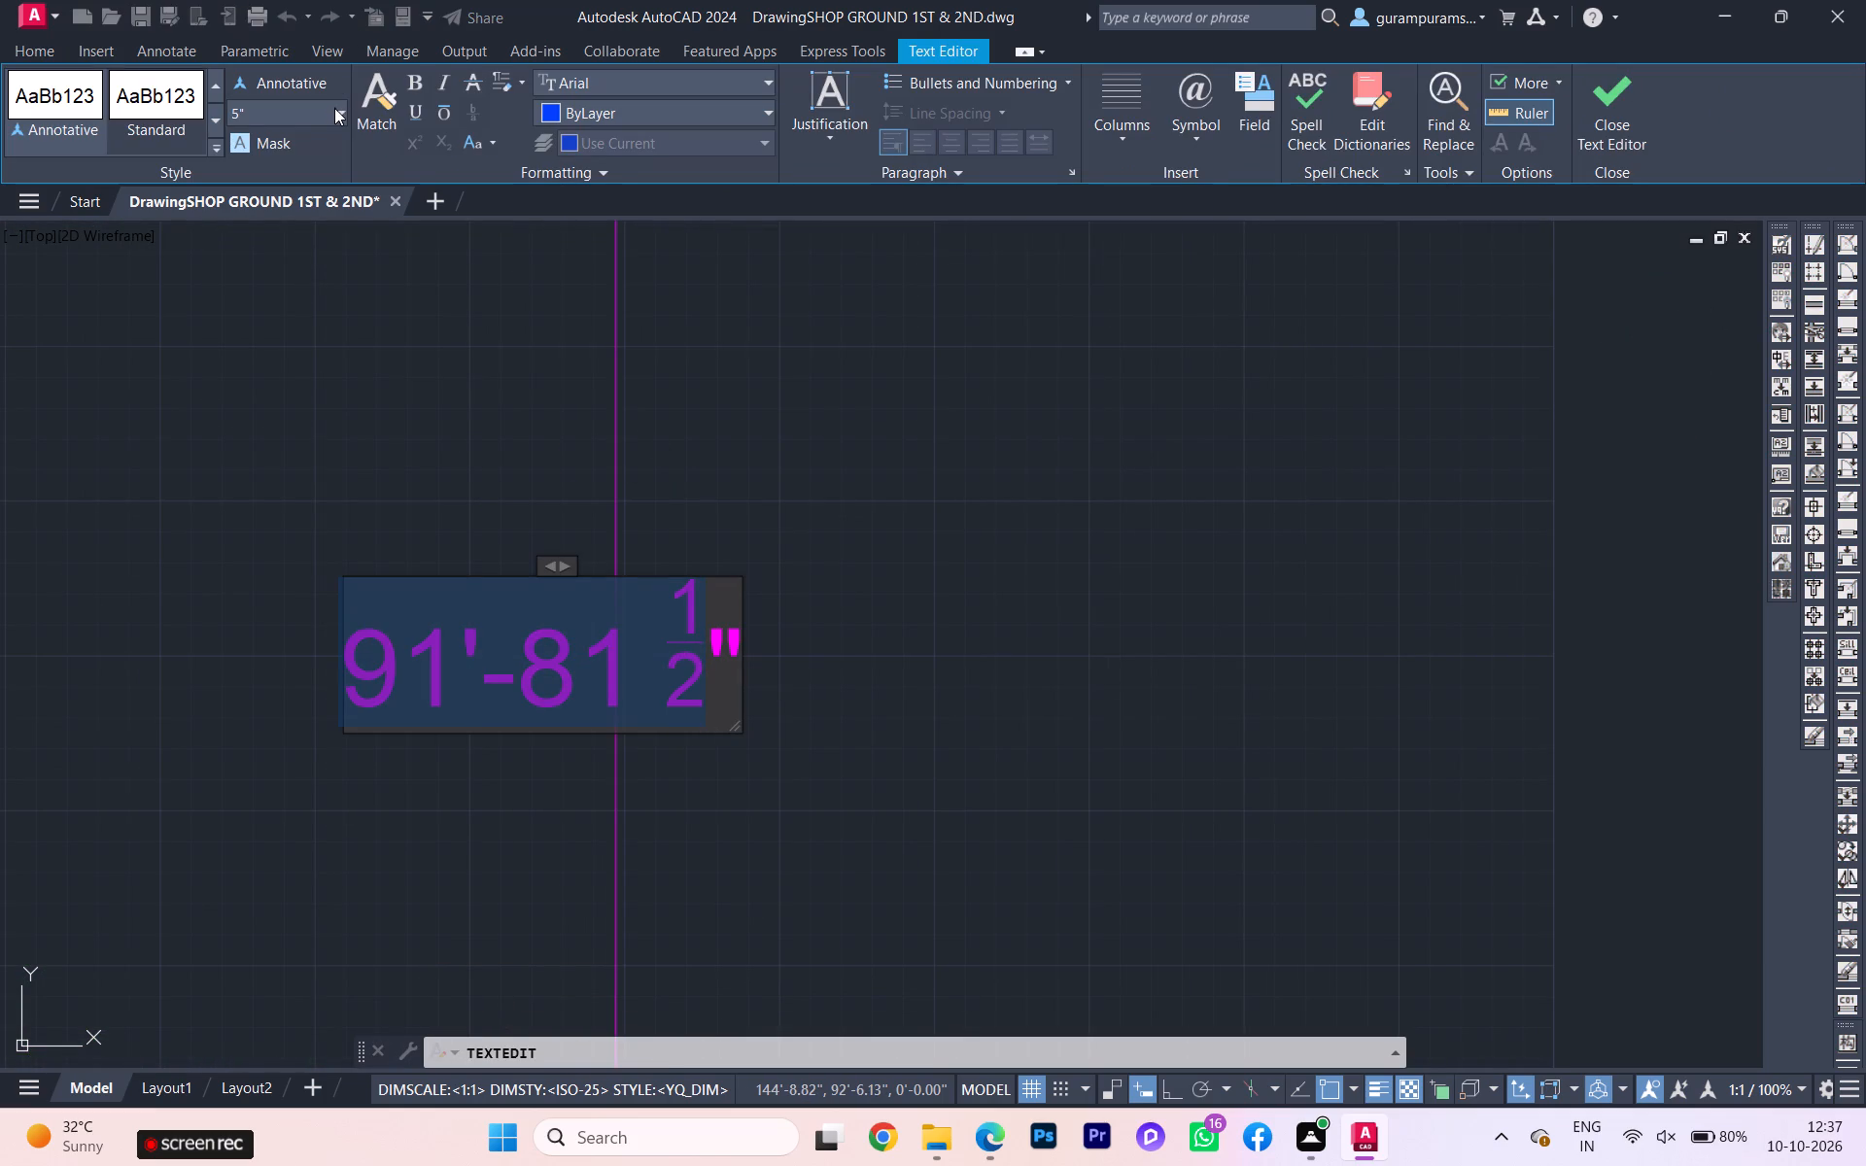
left_click(333, 112)
left_click(336, 111)
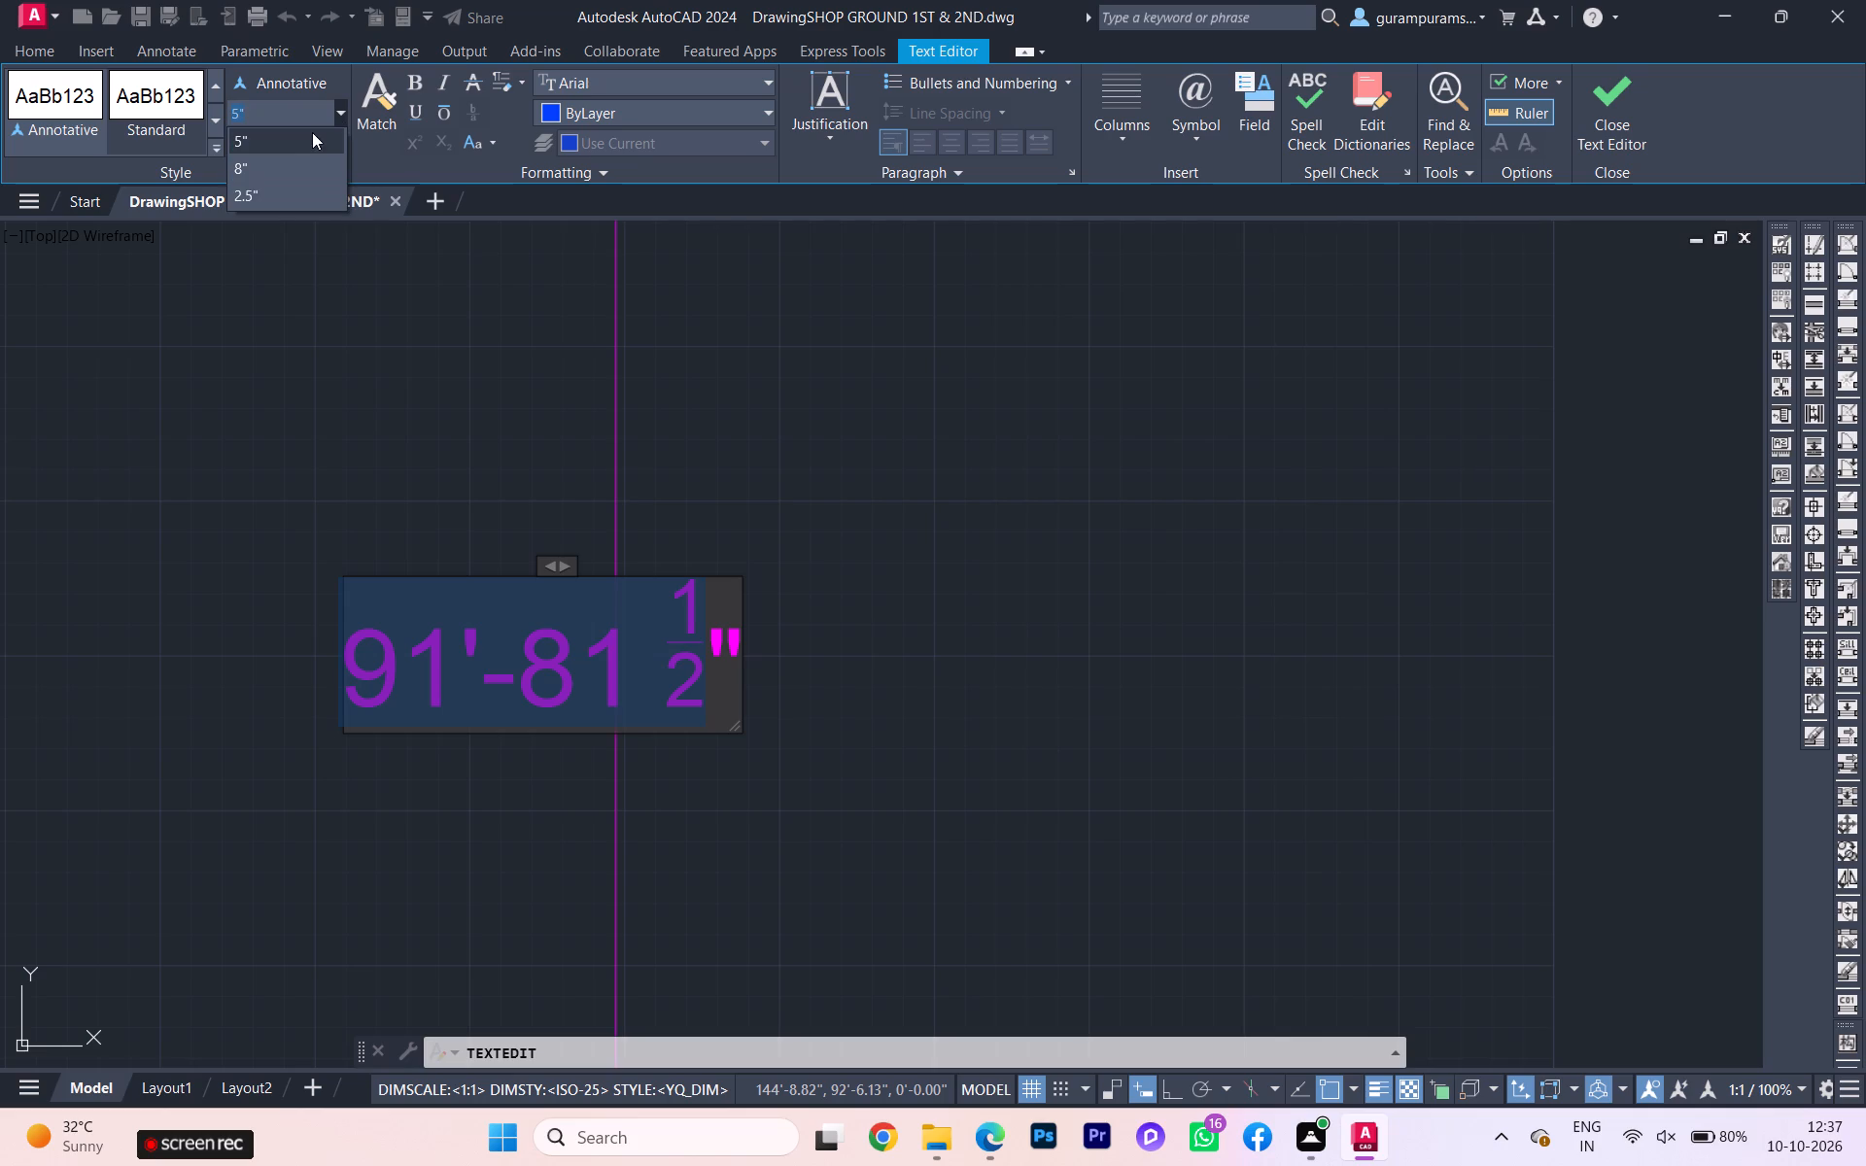
left_click(287, 105)
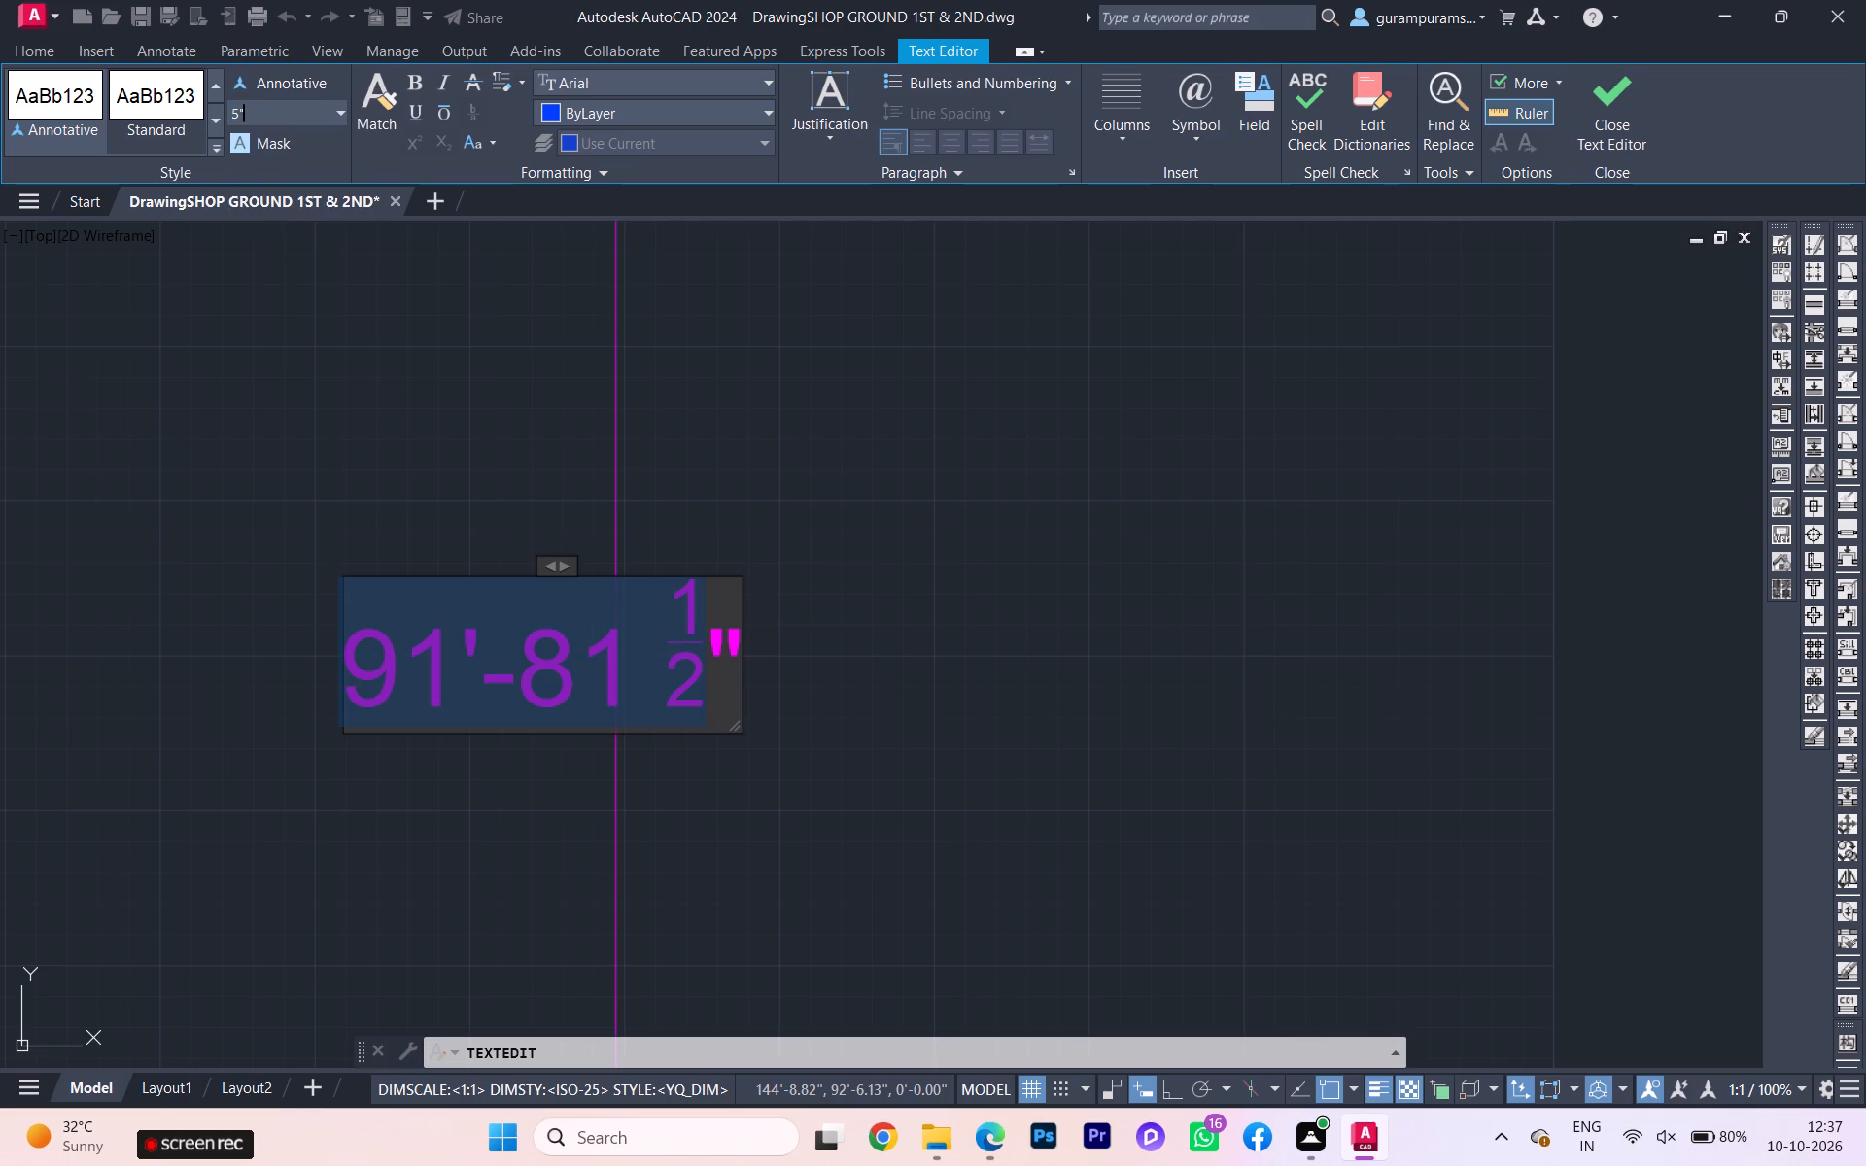
key("BackSpace")
key("BackSpace")
type("1'")
key("Return")
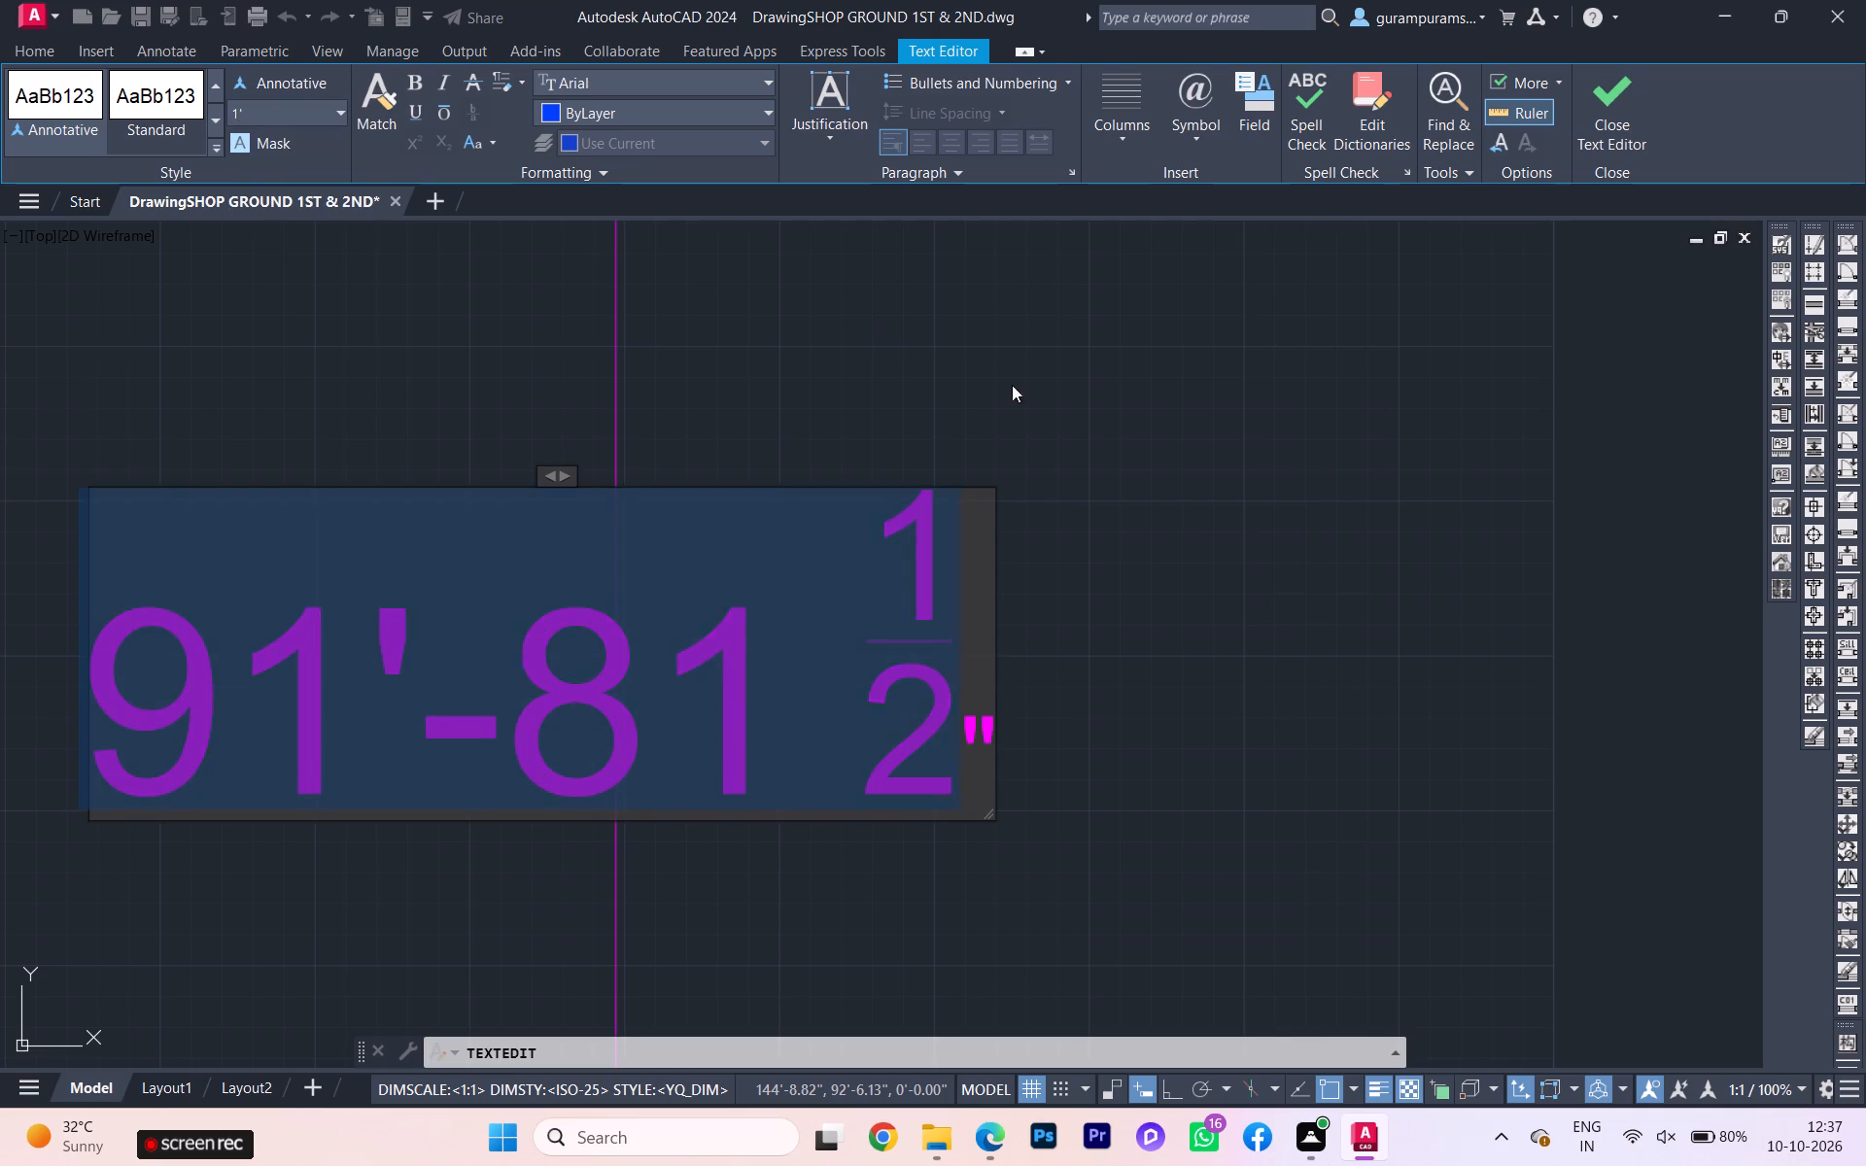
left_click(1012, 385)
scroll(712, 537, "down", 2)
scroll(522, 495, "down", 2)
scroll(722, 555, "down", 1)
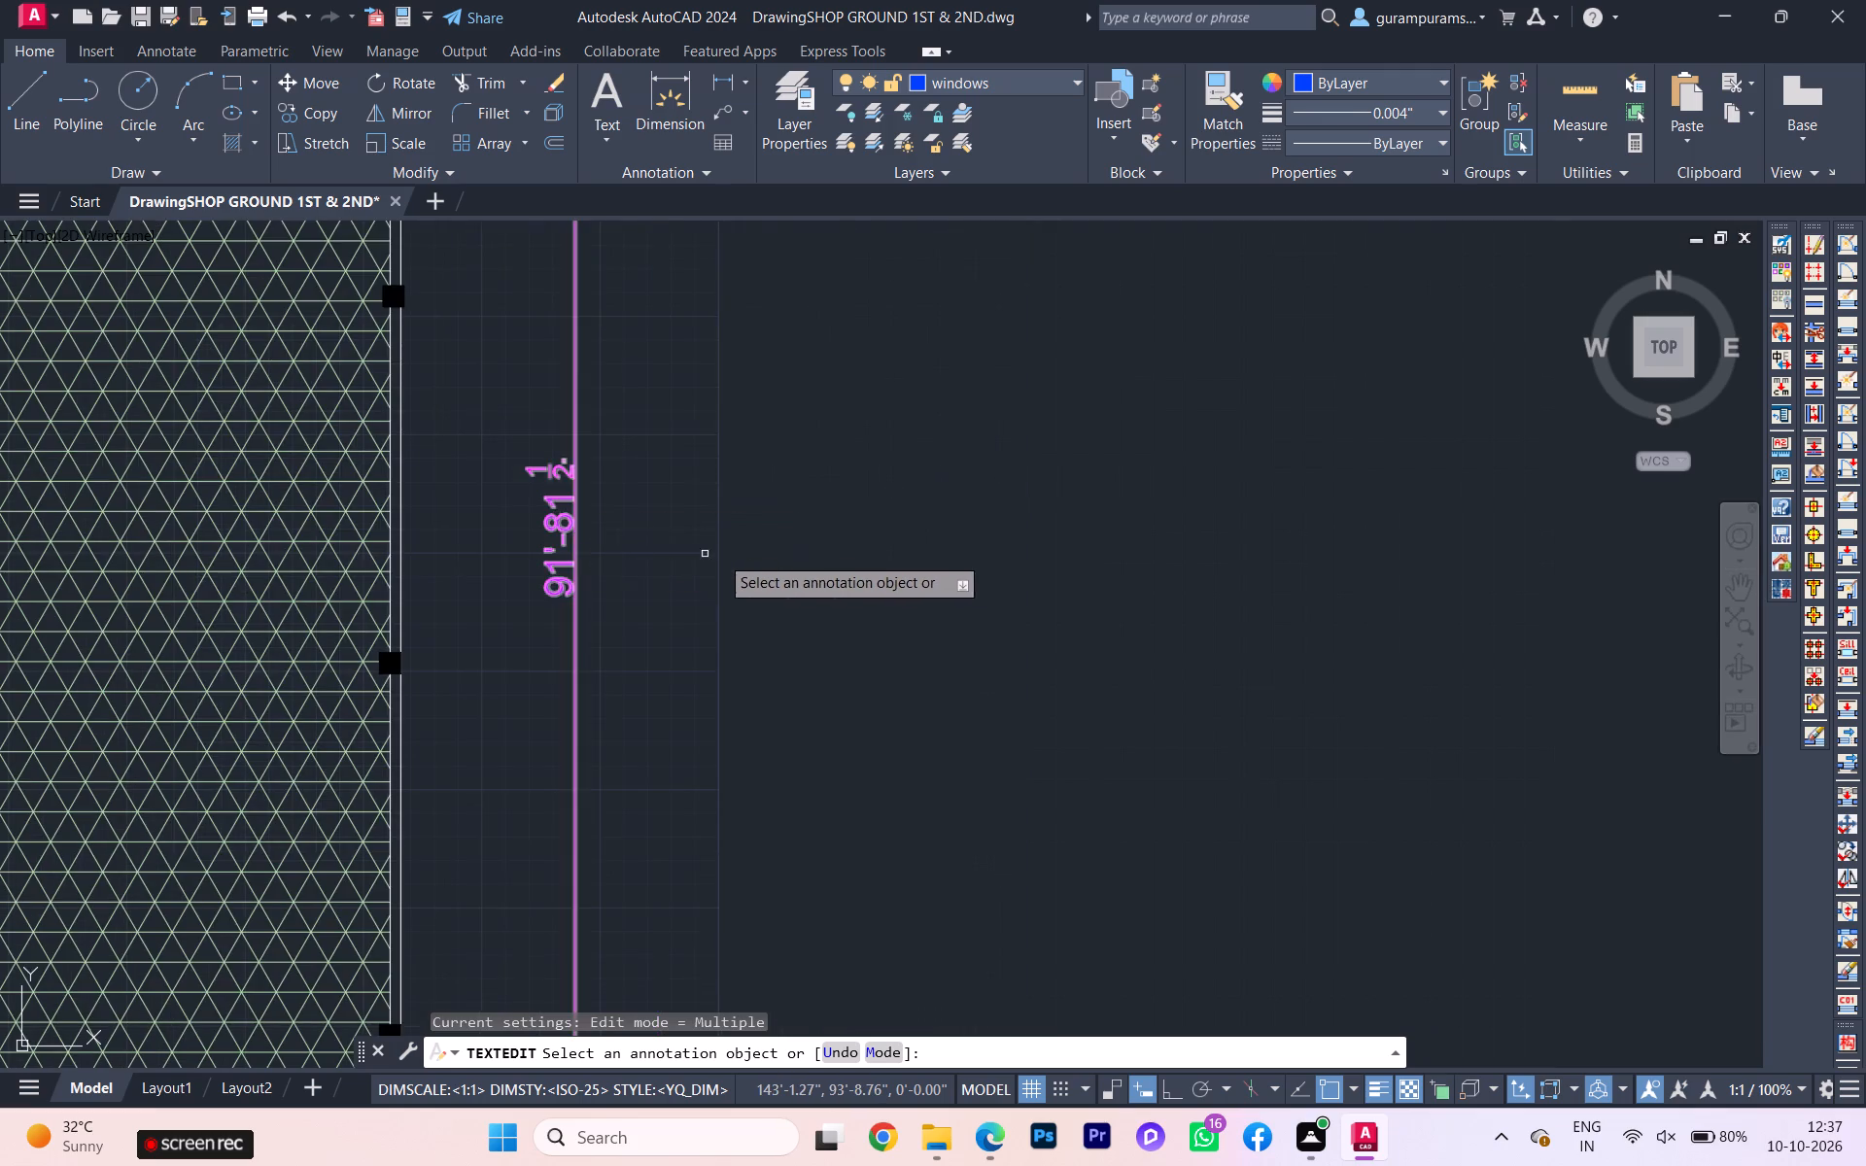
scroll(728, 555, "down", 1)
scroll(848, 559, "down", 1)
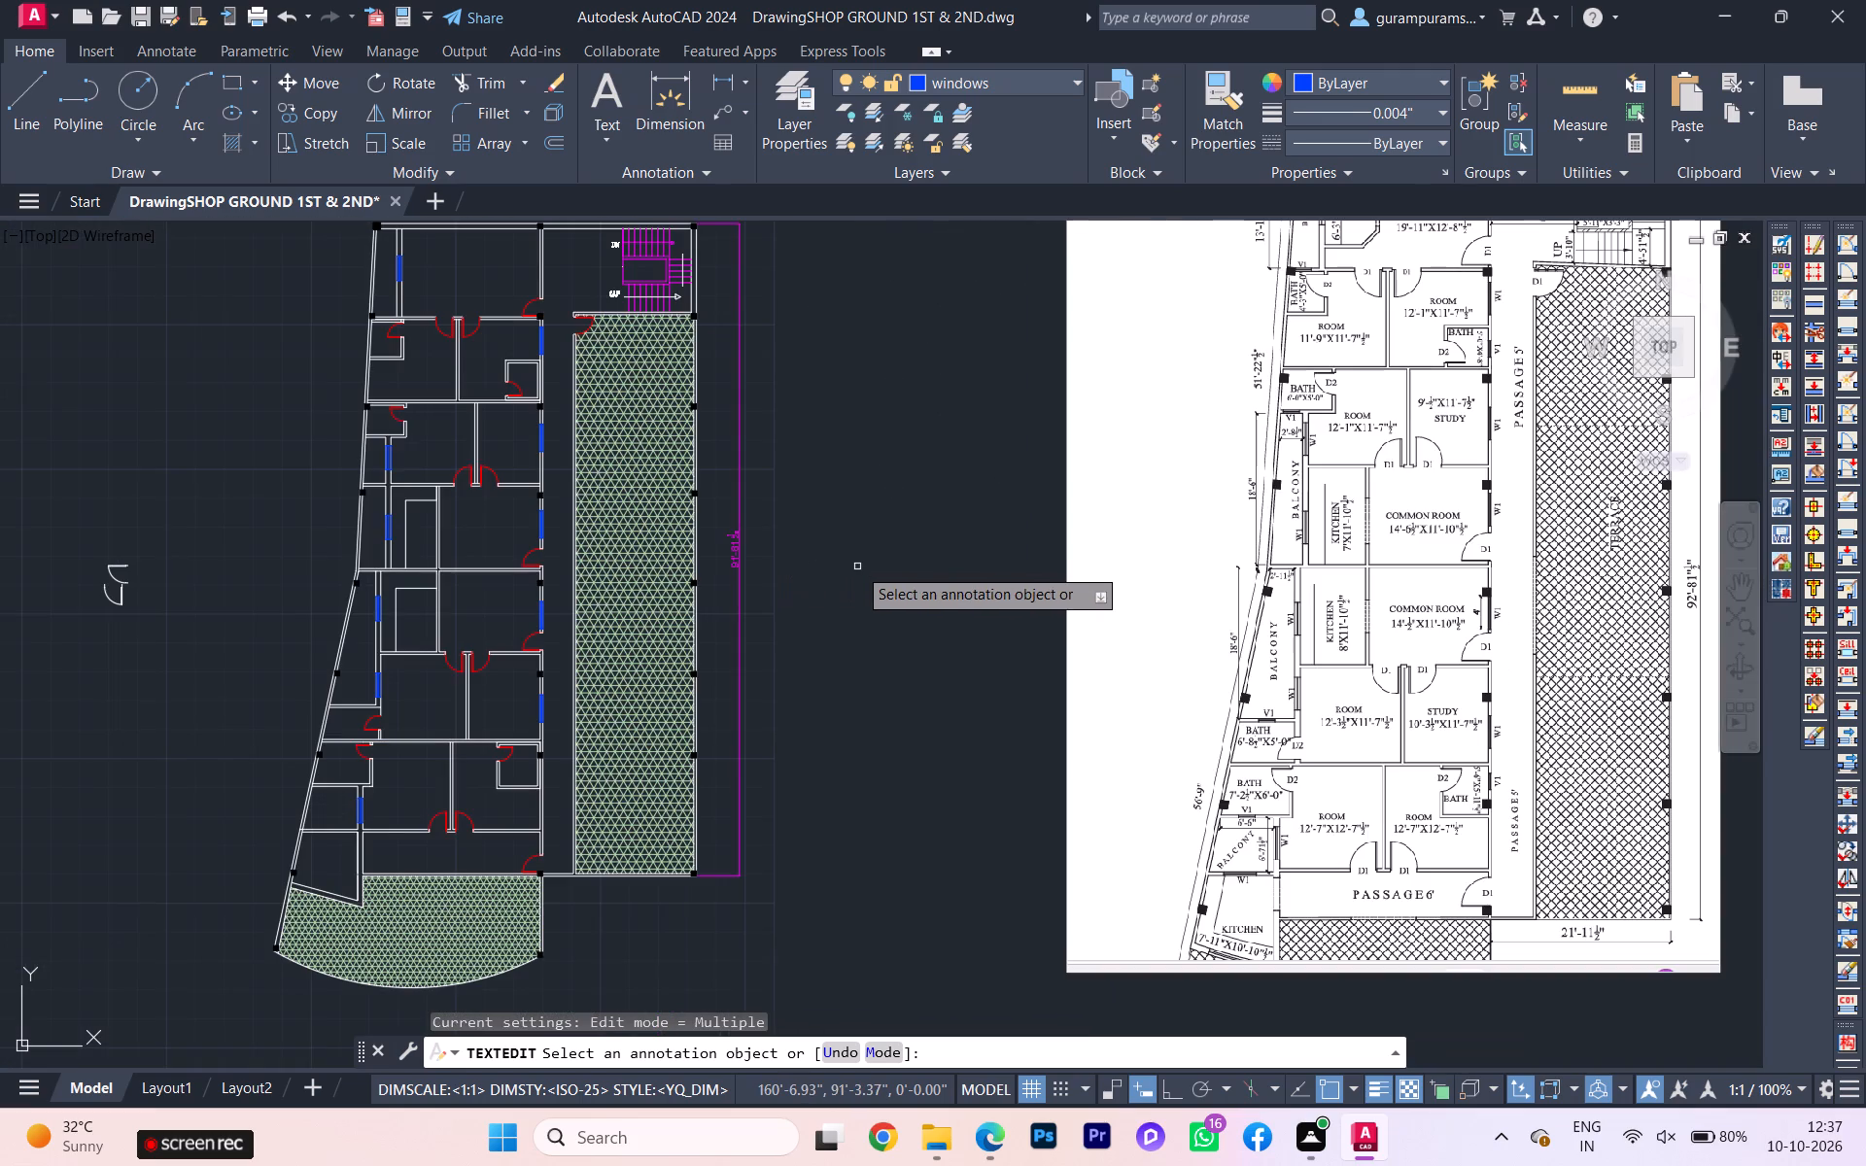
Add a horizontal linear dimension just above the plan's top outer wall, spanning from one outer corner column to the other.
scroll(560, 534, "up", 1)
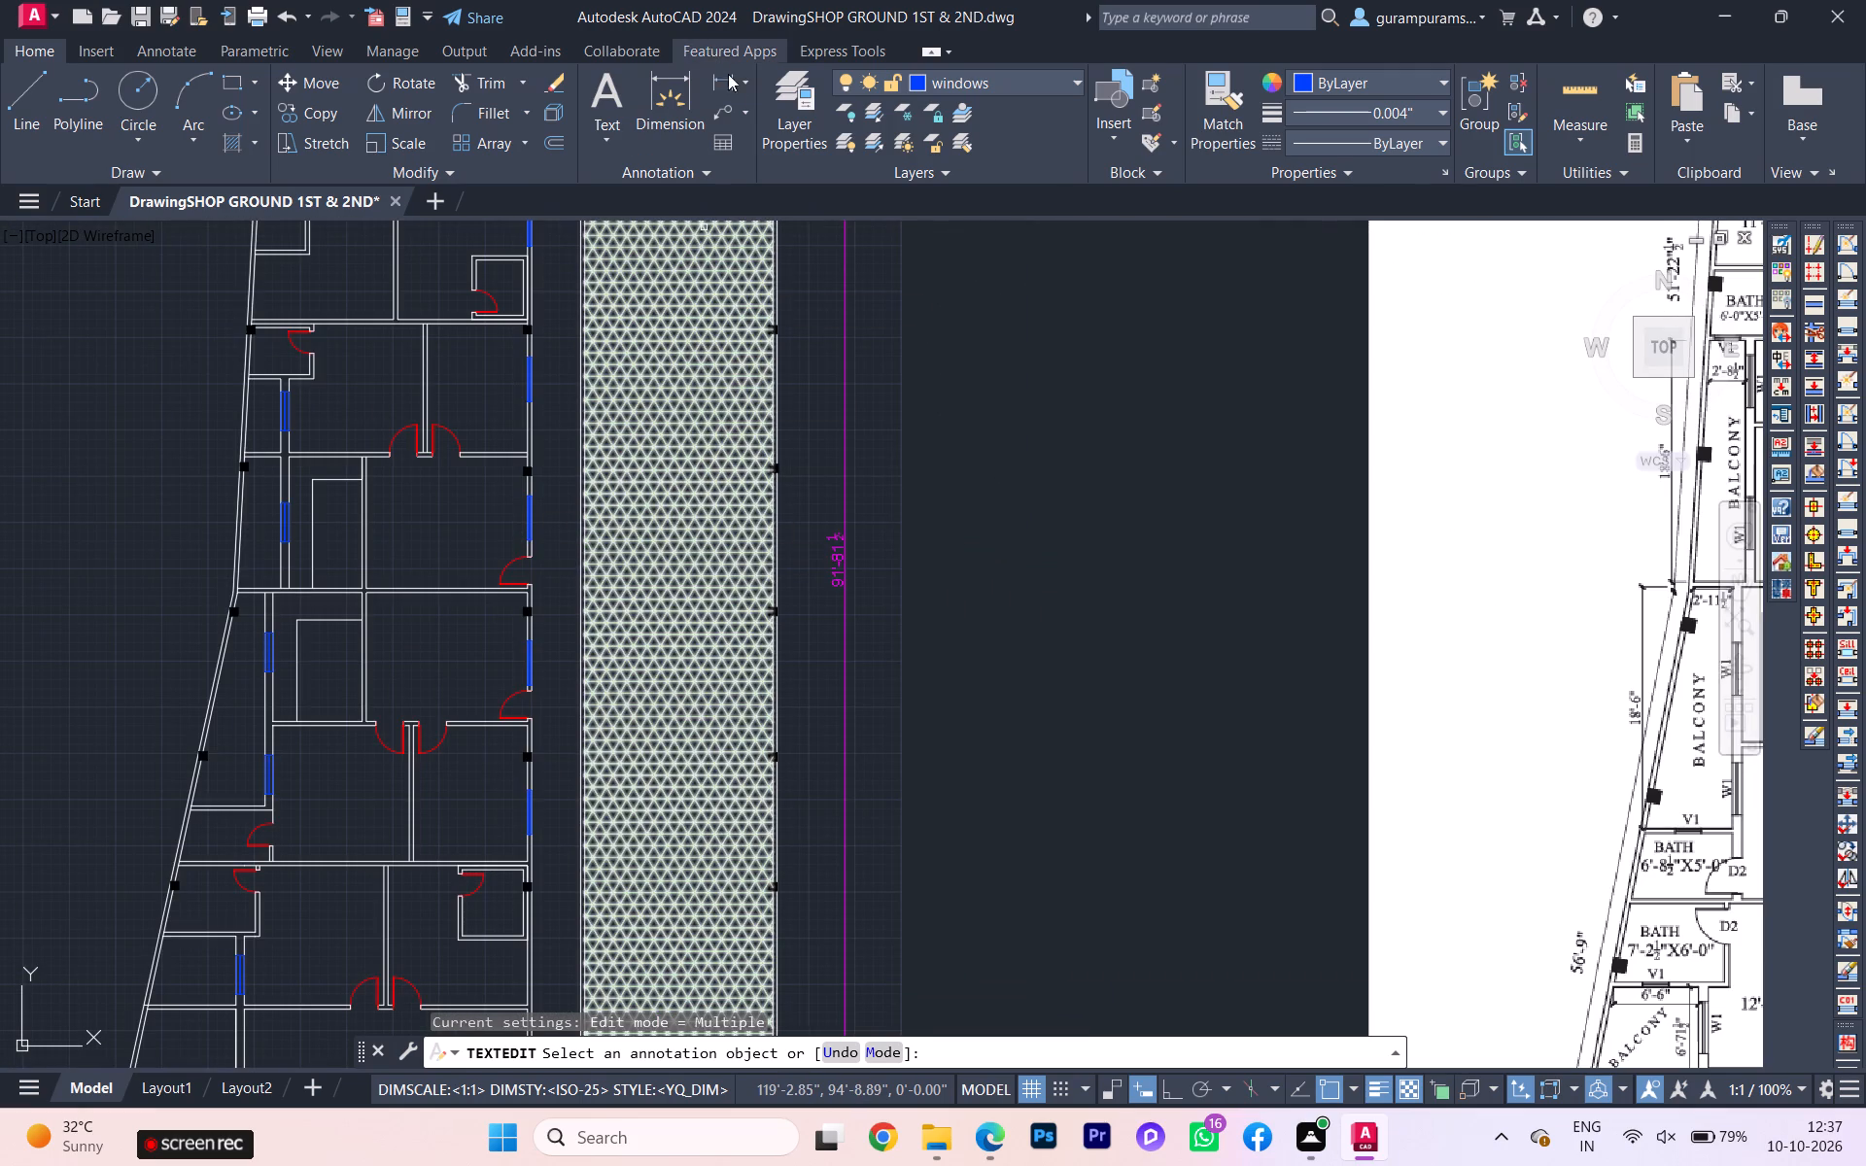
left_click(734, 86)
scroll(470, 448, "down", 1)
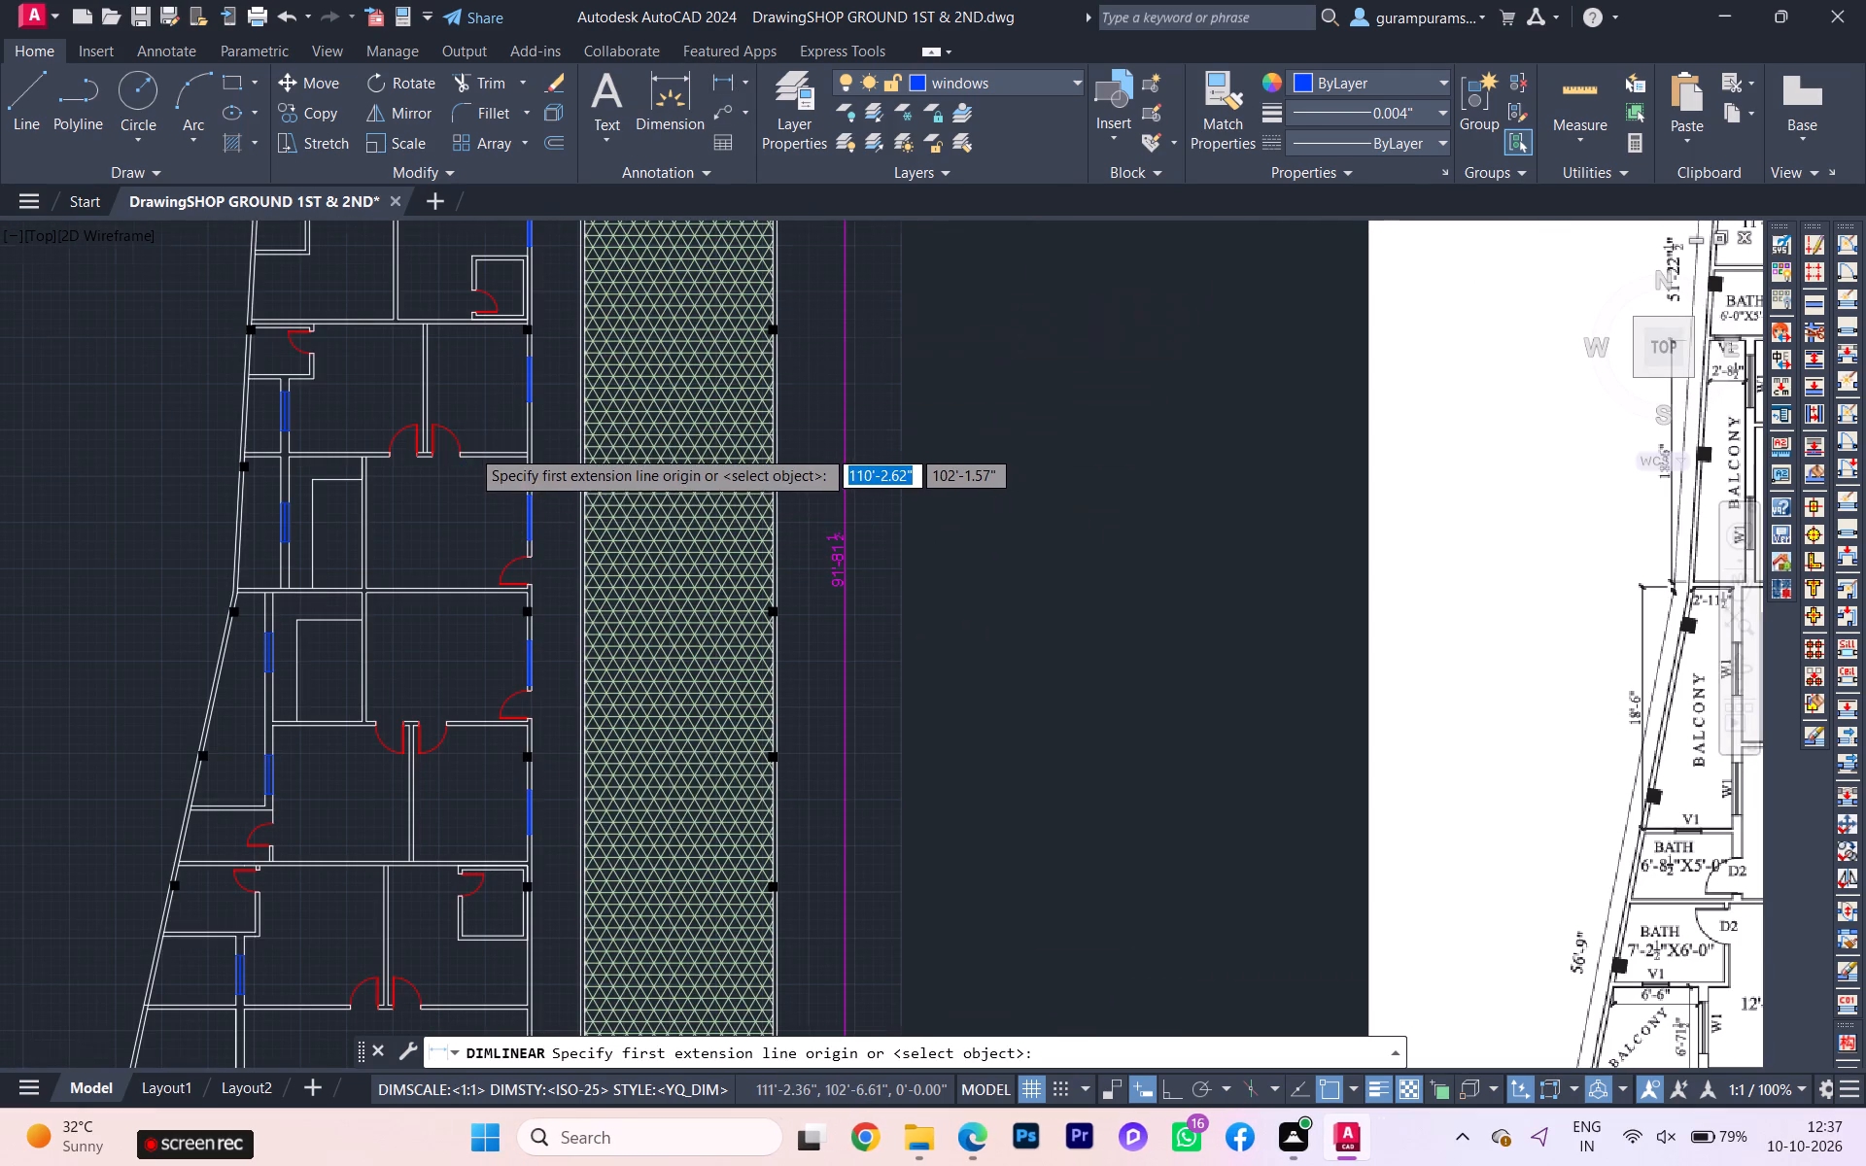
scroll(450, 430, "down", 1)
middle_click_drag(466, 437, 490, 532)
scroll(425, 382, "up", 3)
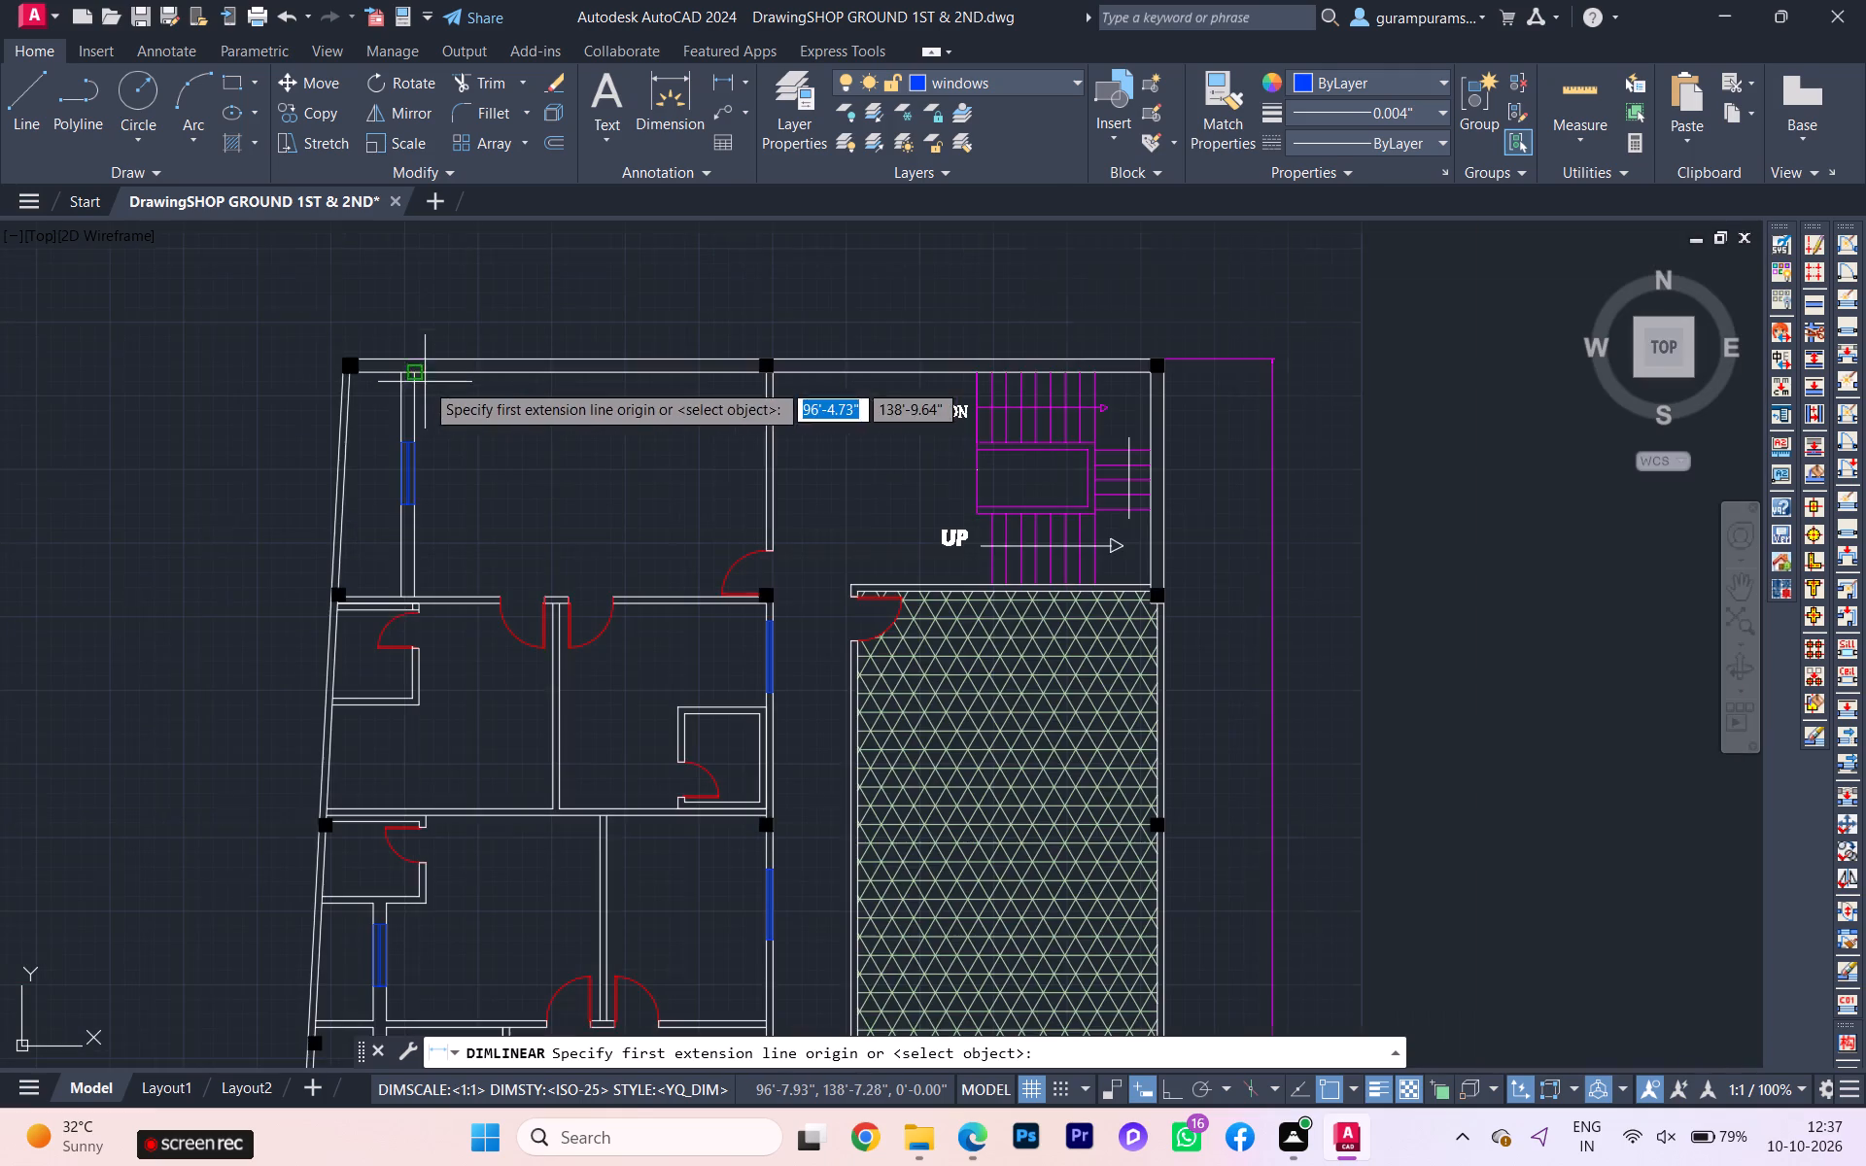
scroll(357, 346, "up", 3)
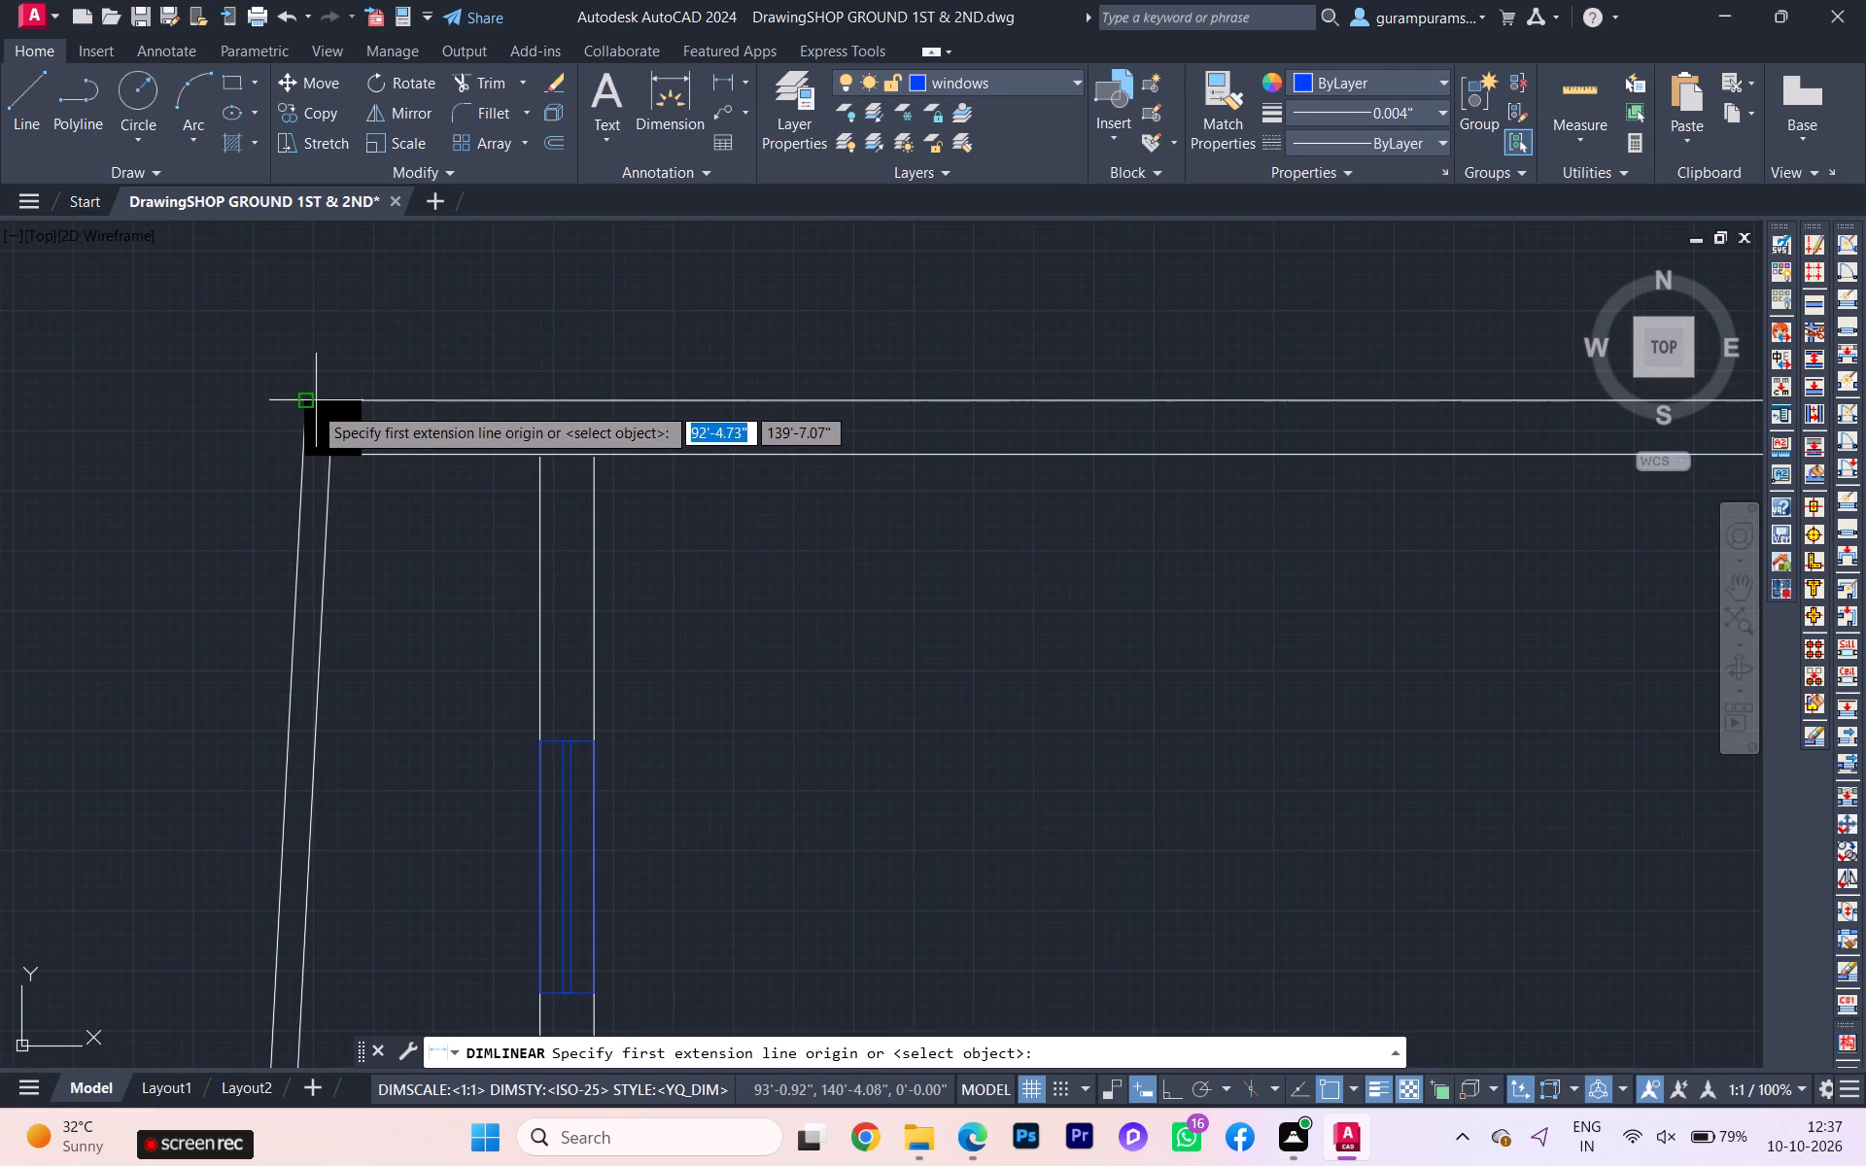
left_click(313, 405)
scroll(263, 356, "down", 3)
scroll(1089, 367, "up", 3)
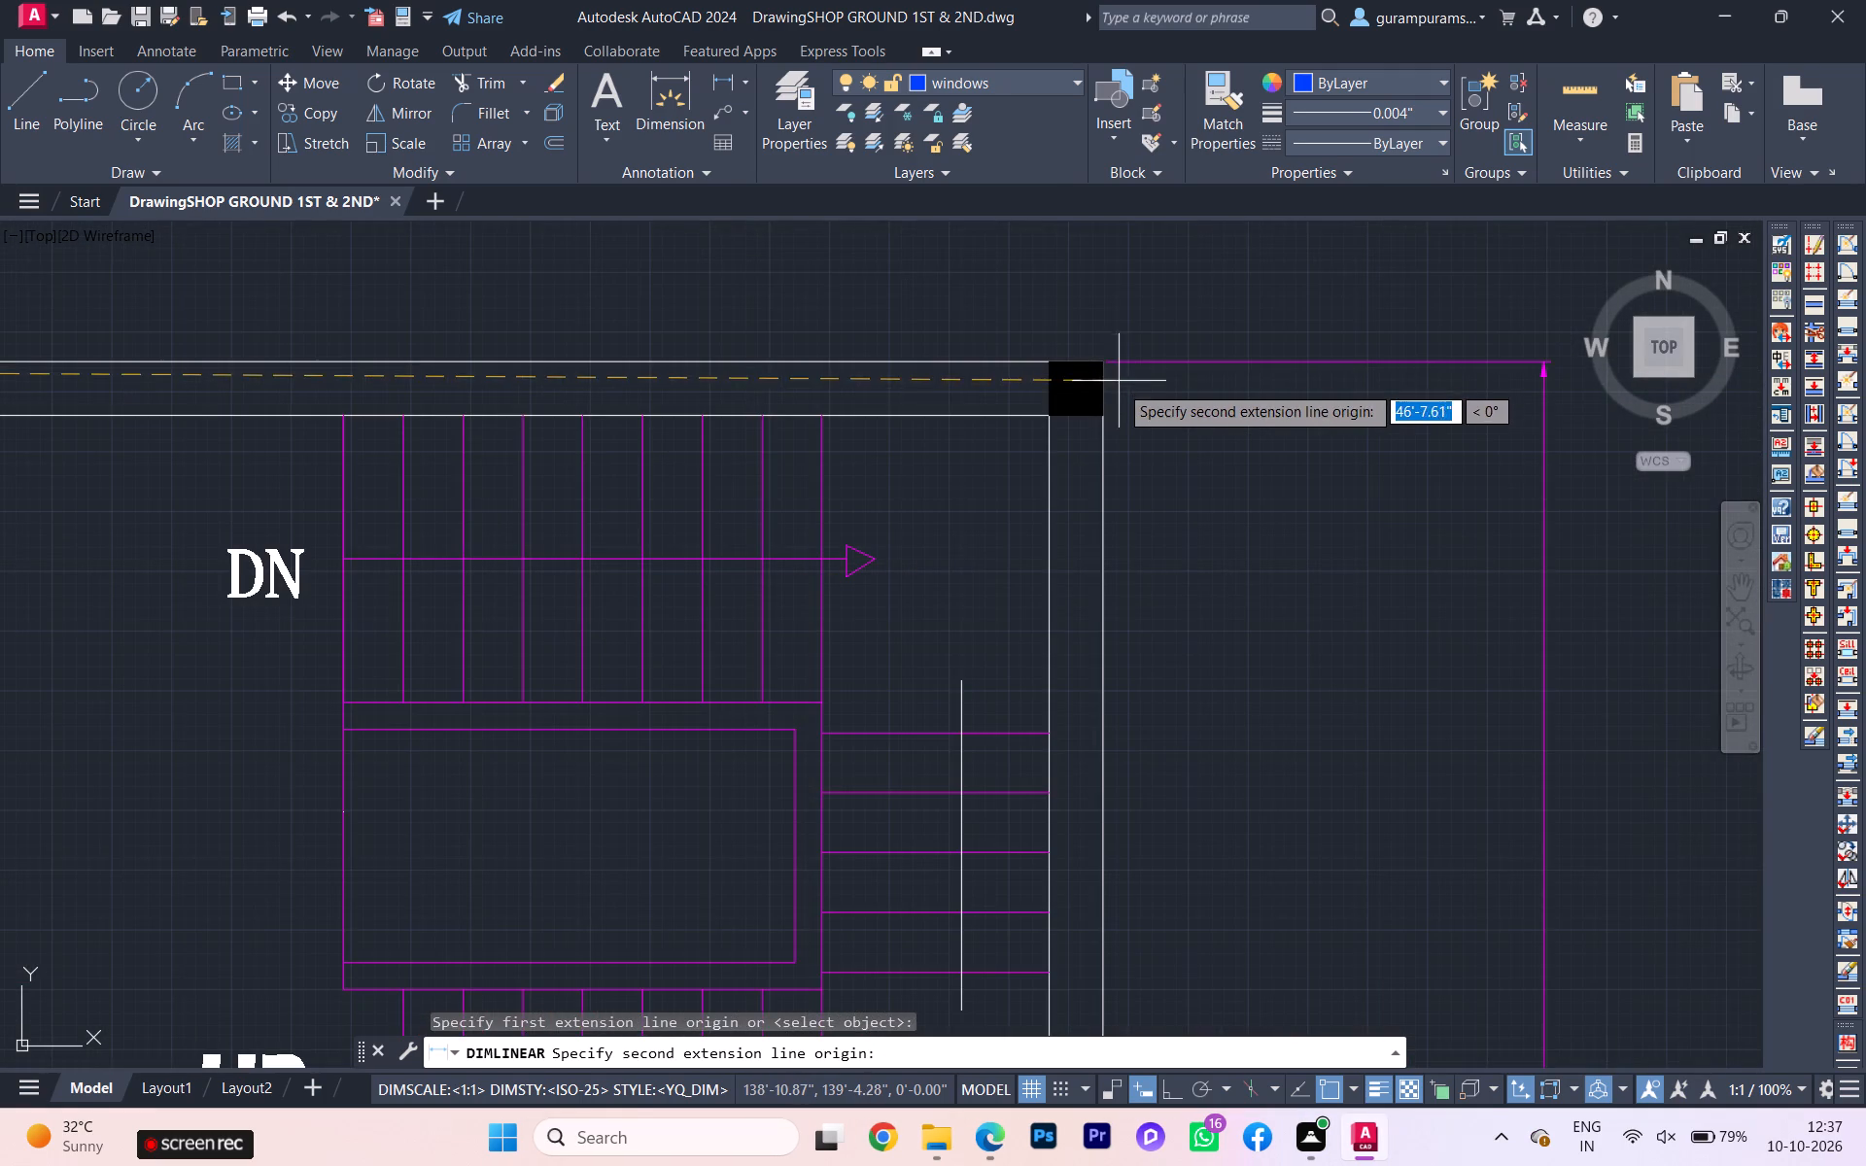
left_click(1092, 360)
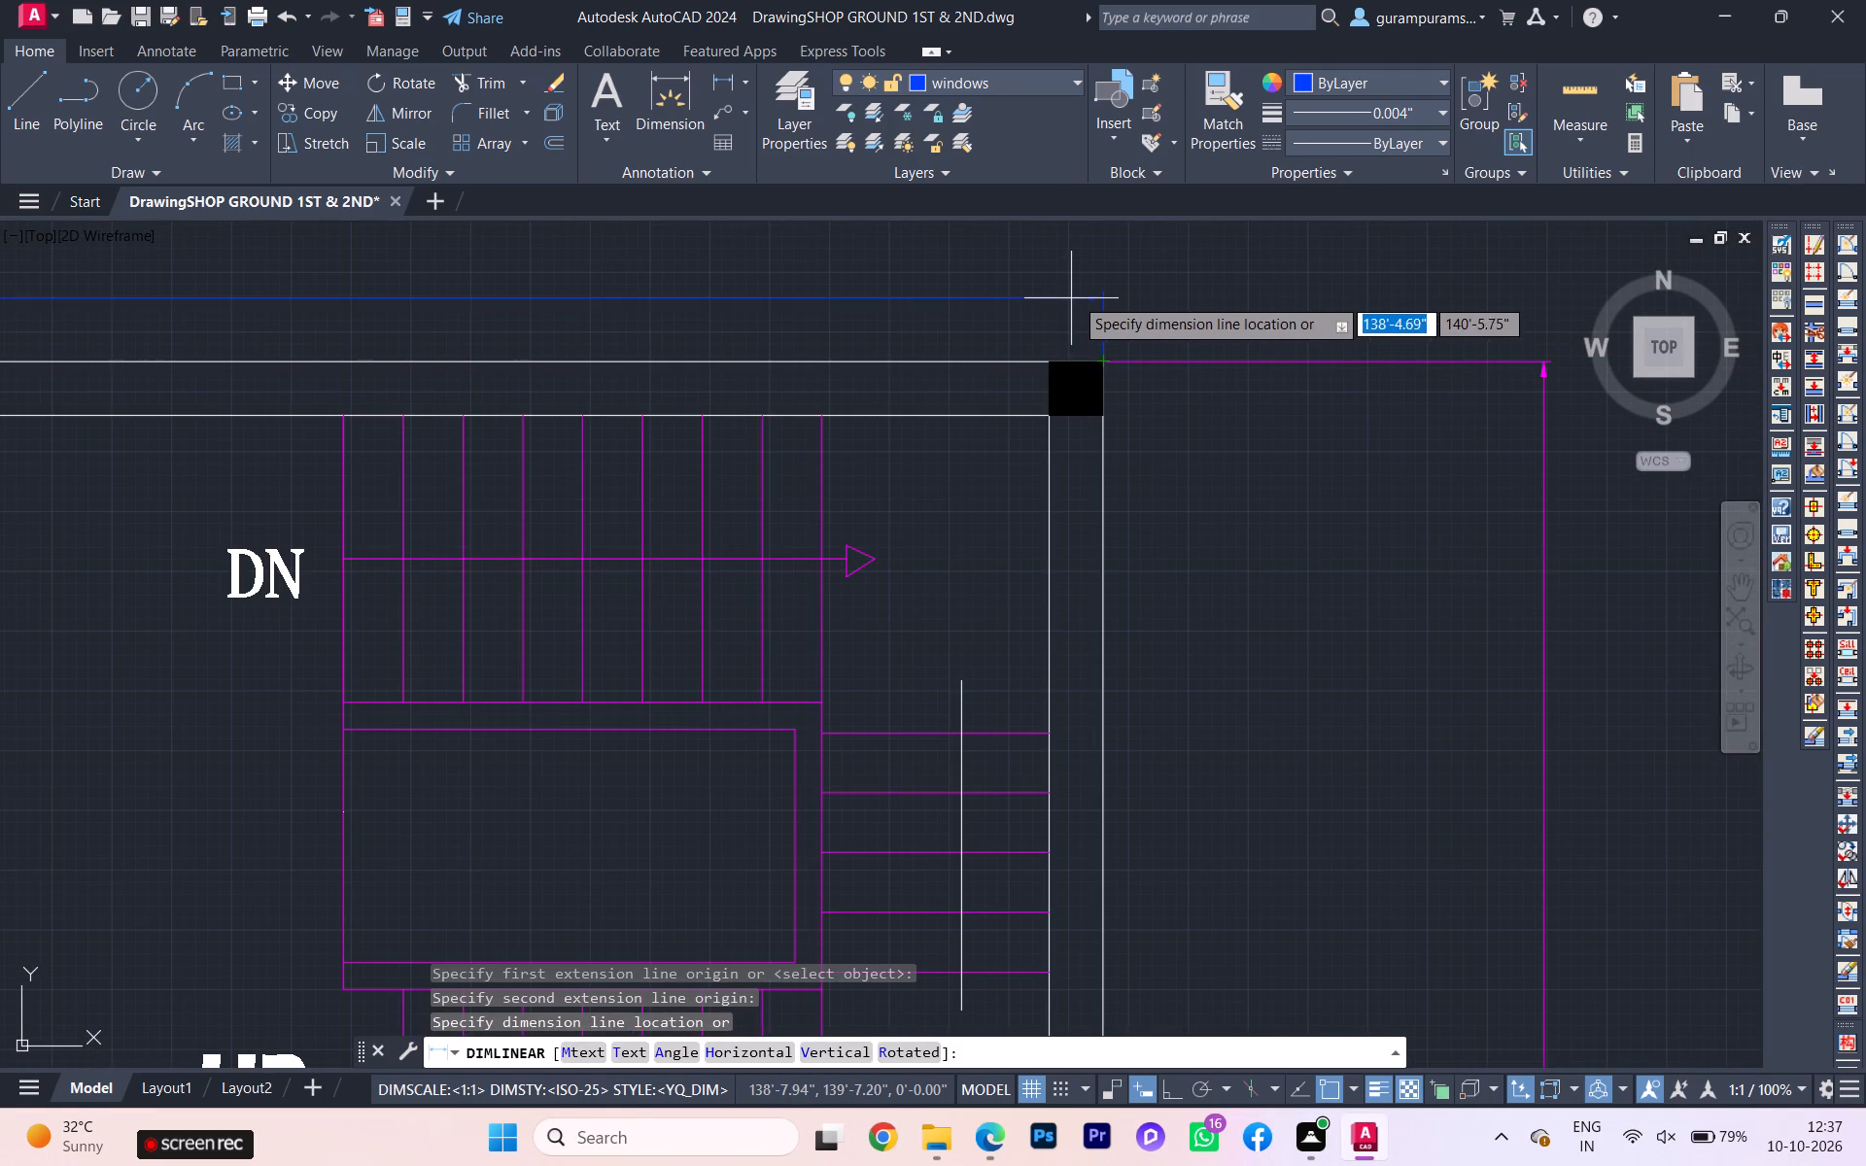
left_click(1074, 295)
scroll(1092, 303, "down", 2)
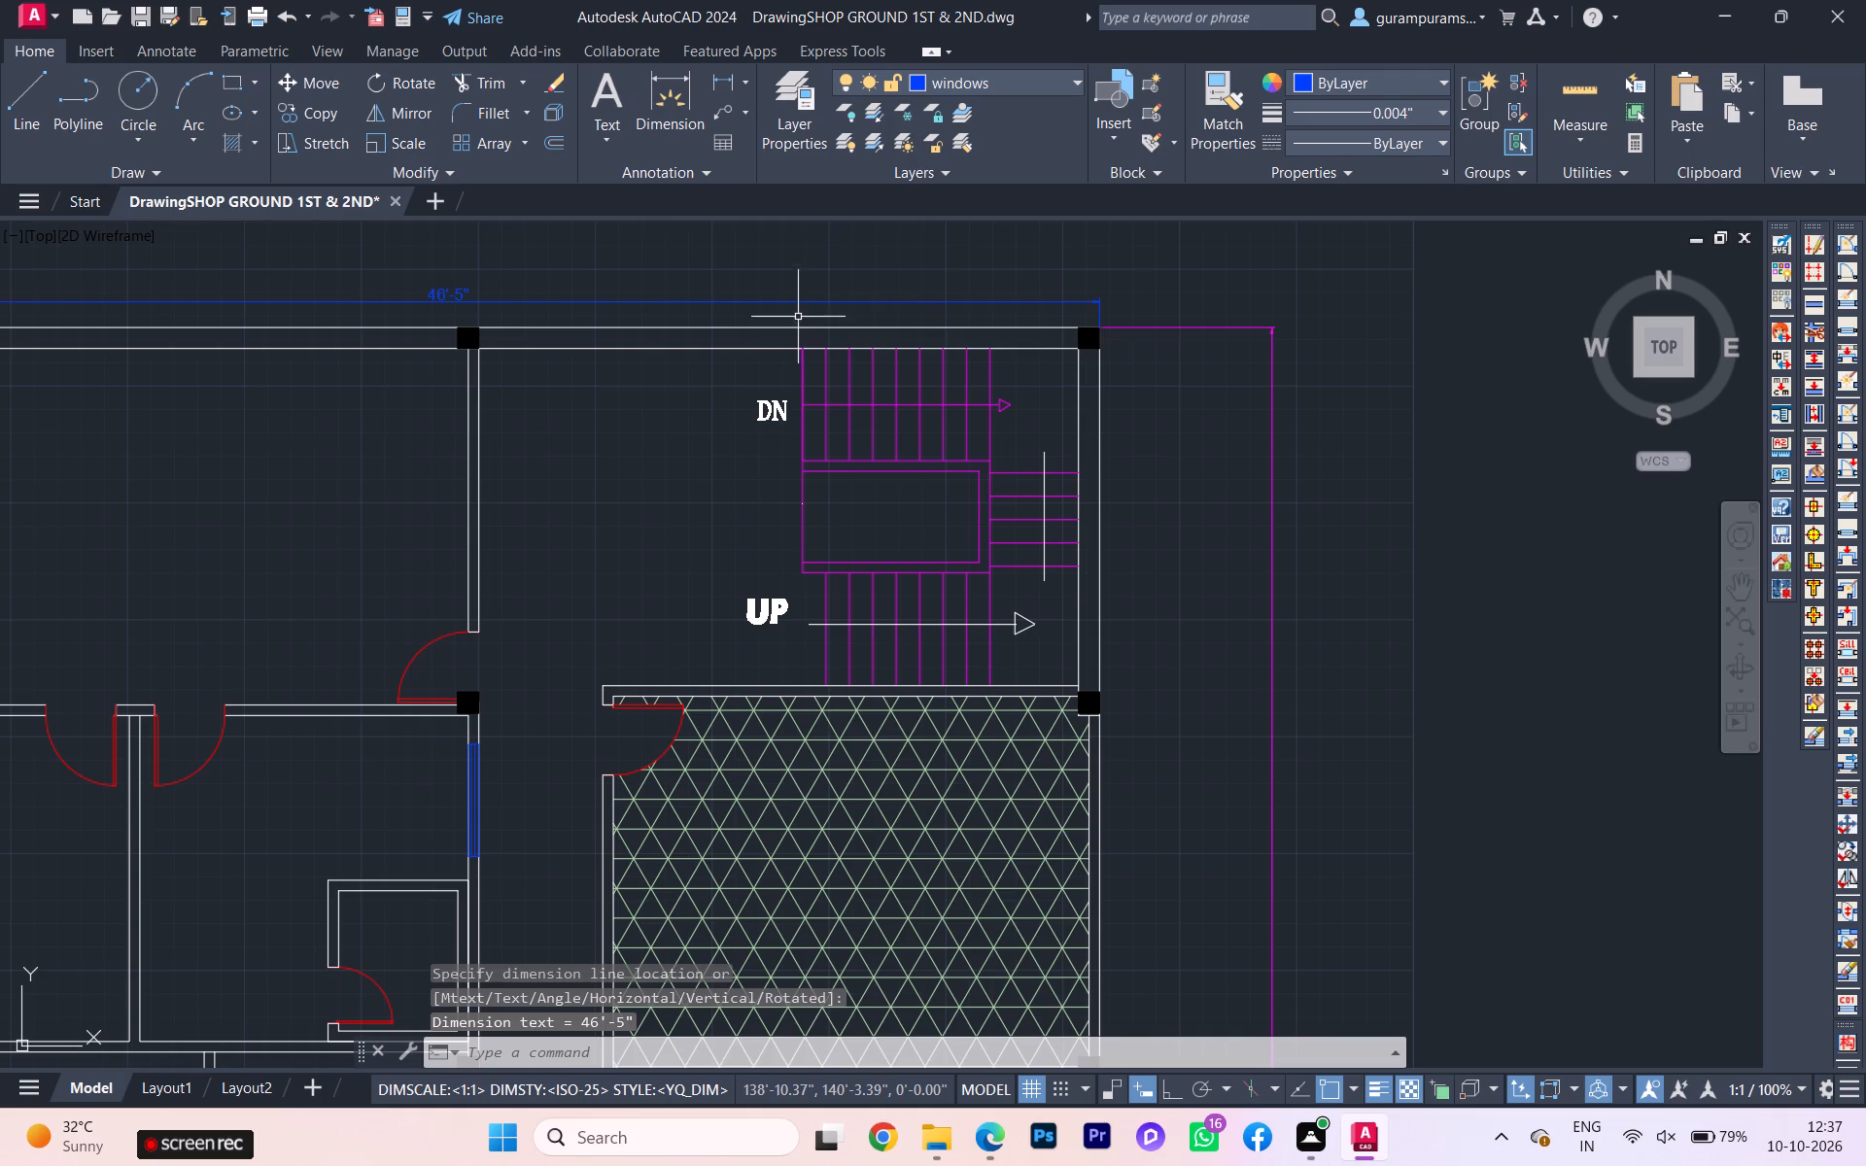
Move the new horizontal dimension above the top wall to the DIMENSIONS layer.
left_click(798, 311)
left_click(784, 289)
left_click(997, 86)
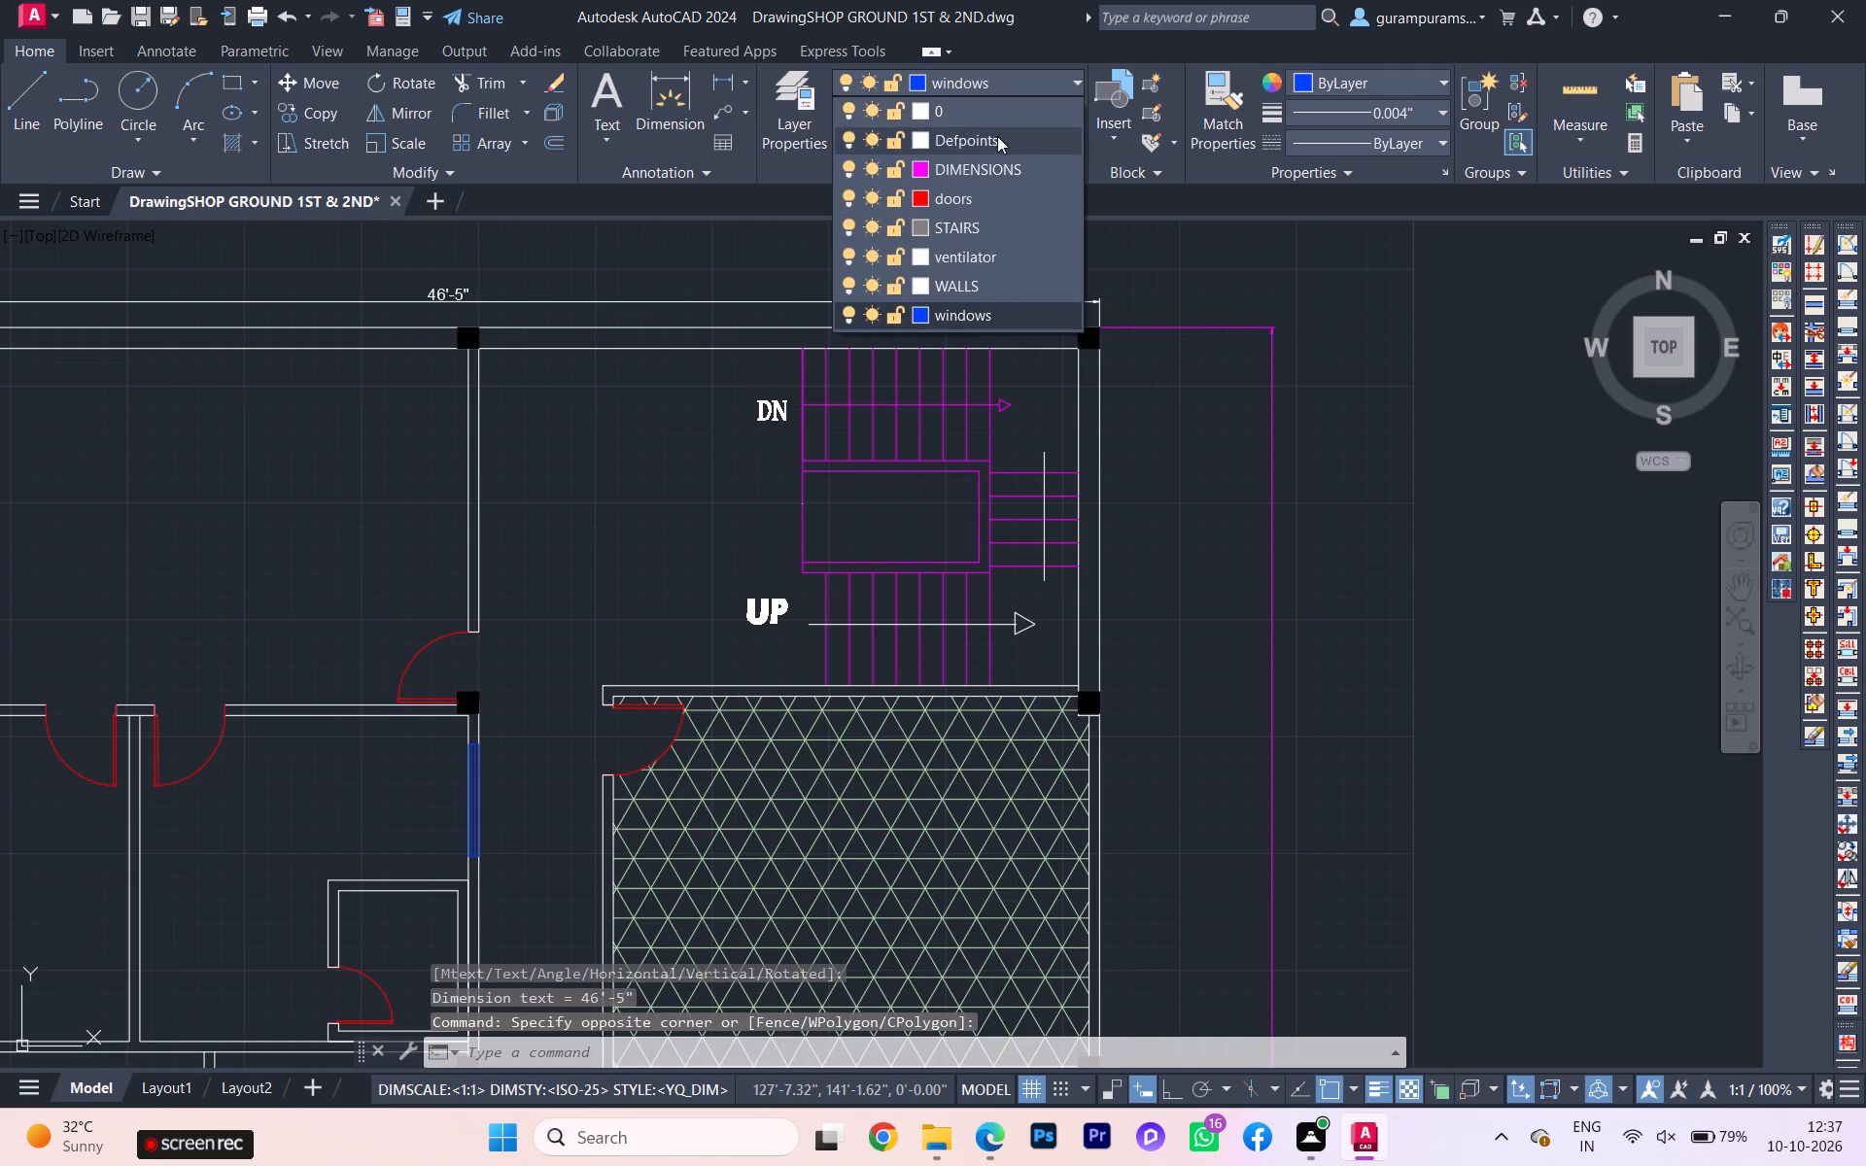
left_click(986, 167)
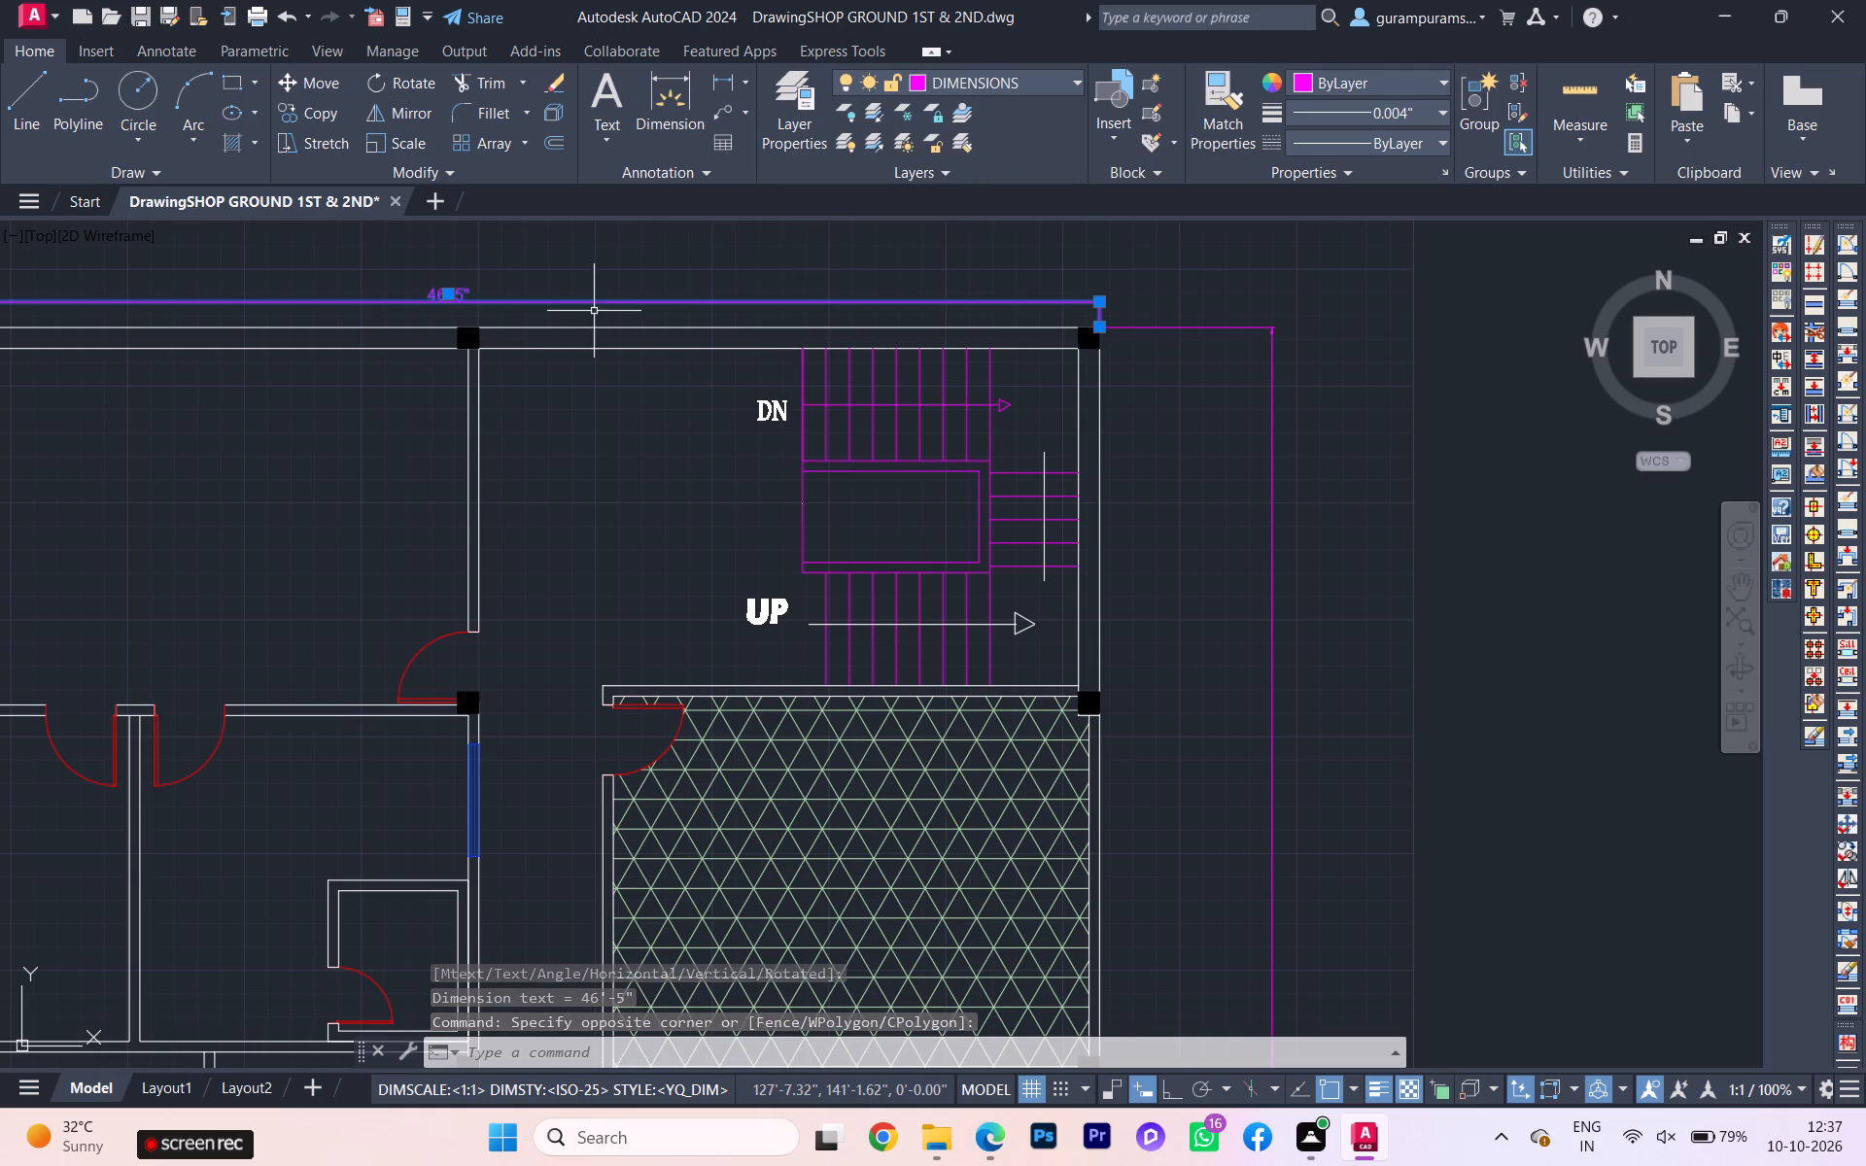
left_click(947, 412)
left_click(846, 409)
key("Escape")
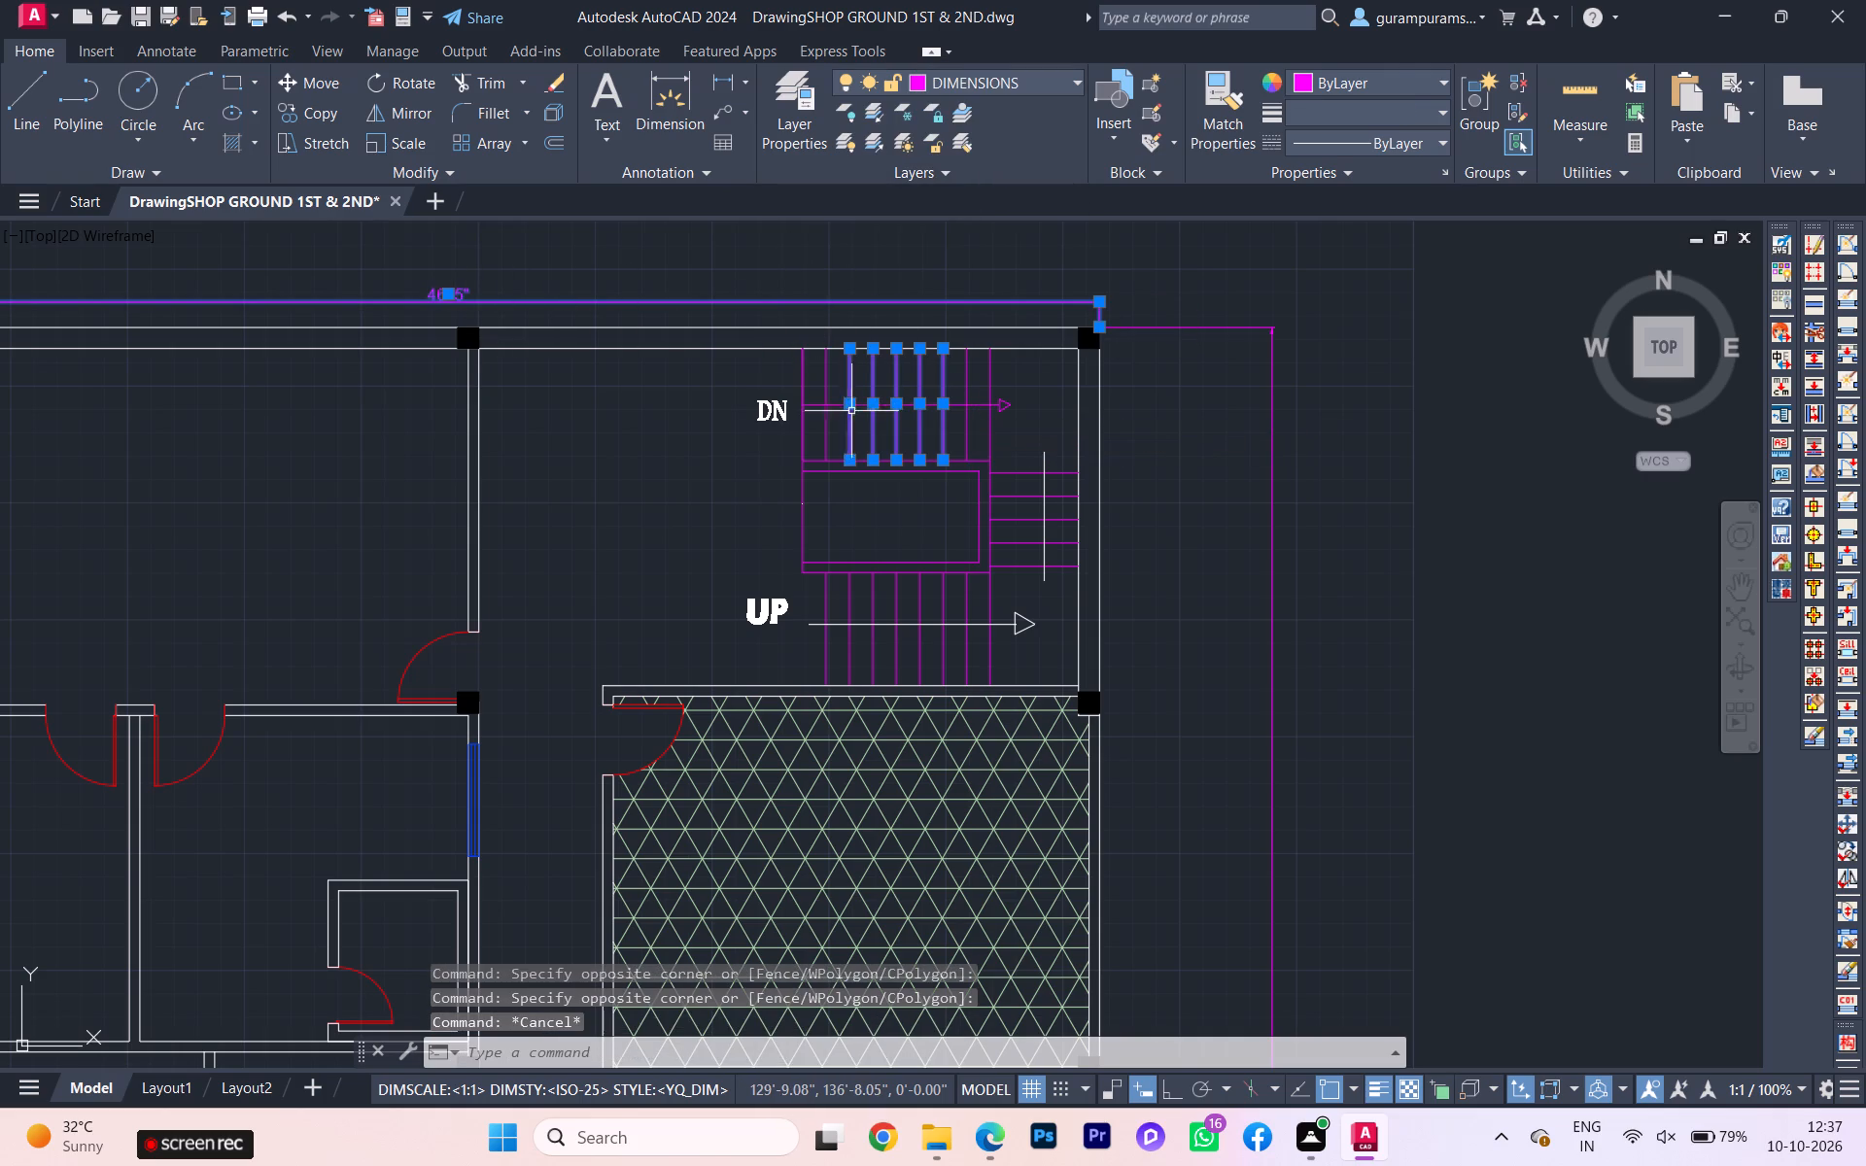
Select the staircase objects and change the STAIRS layer's colour to cyan (index 4).
left_click(1022, 655)
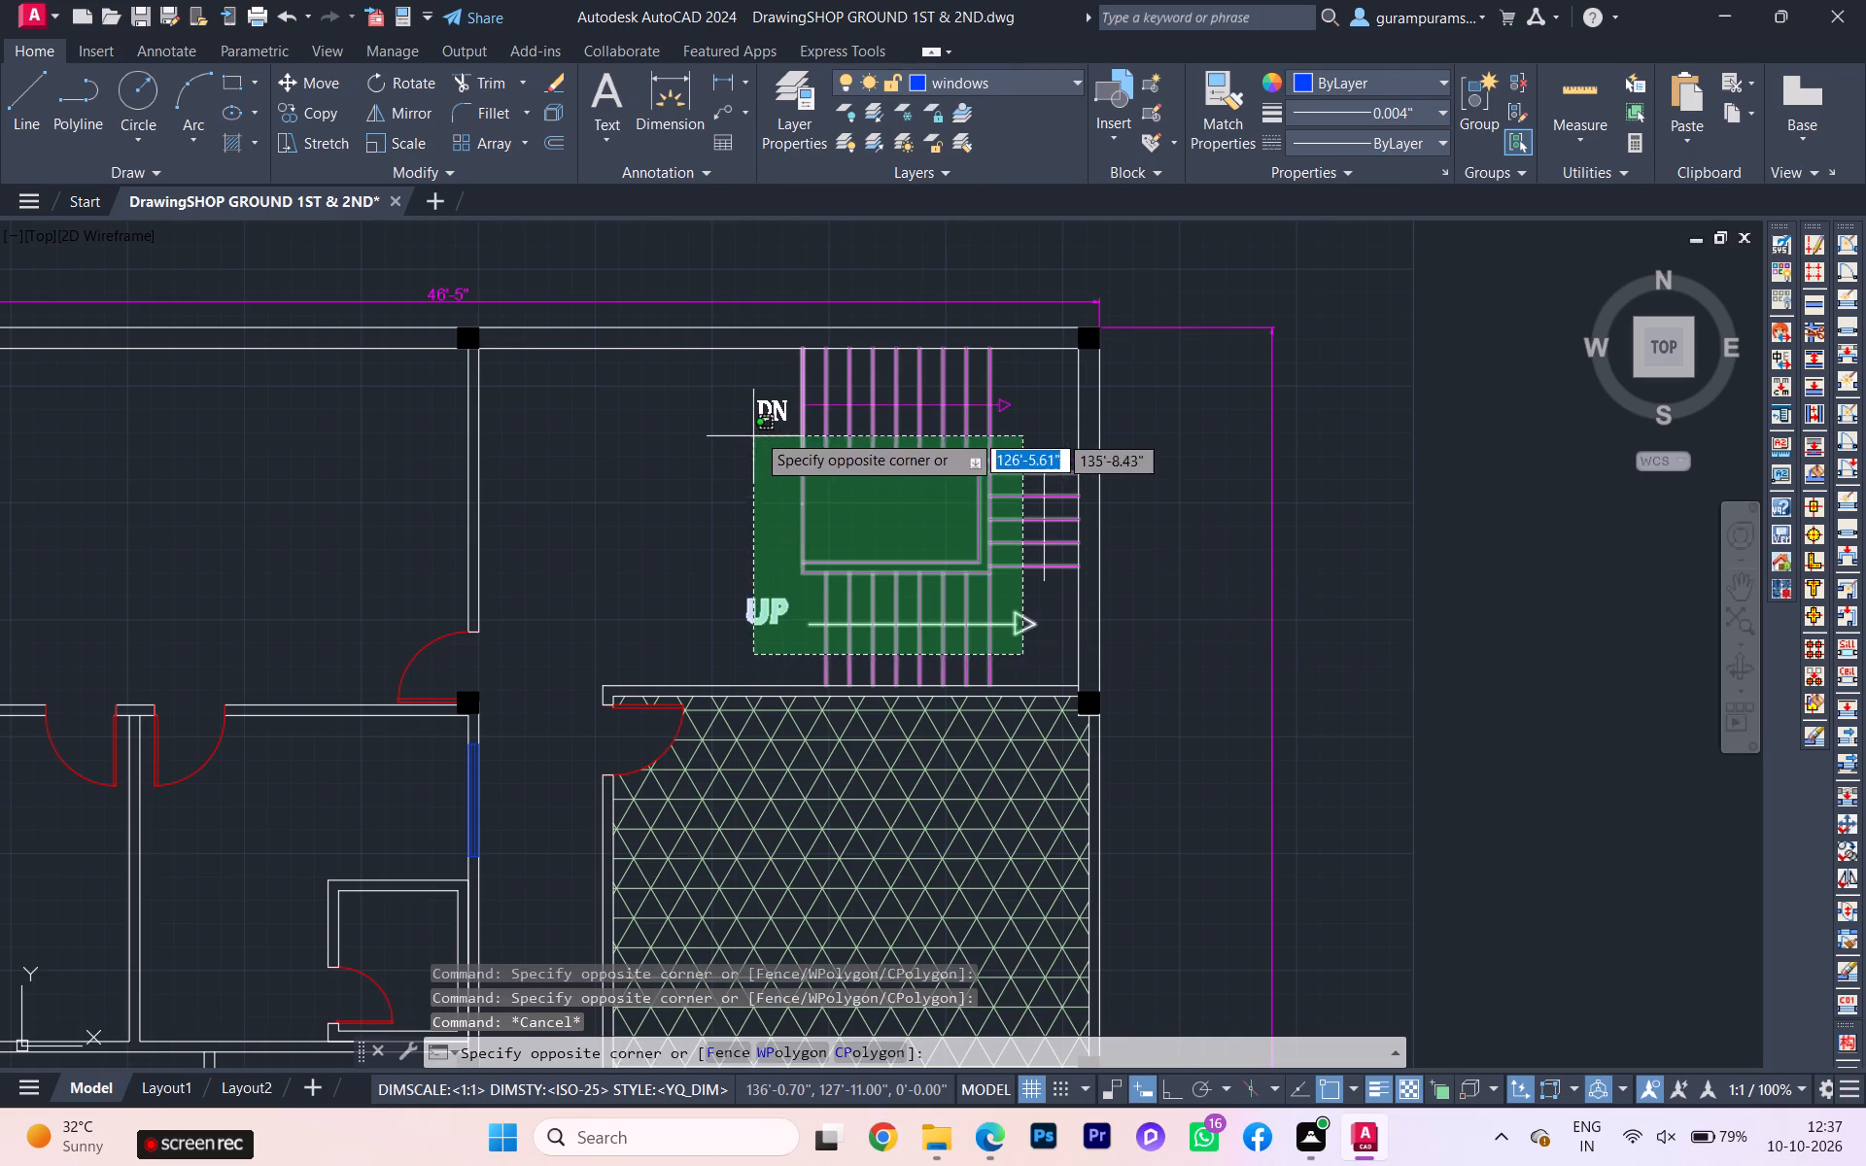
left_click(745, 405)
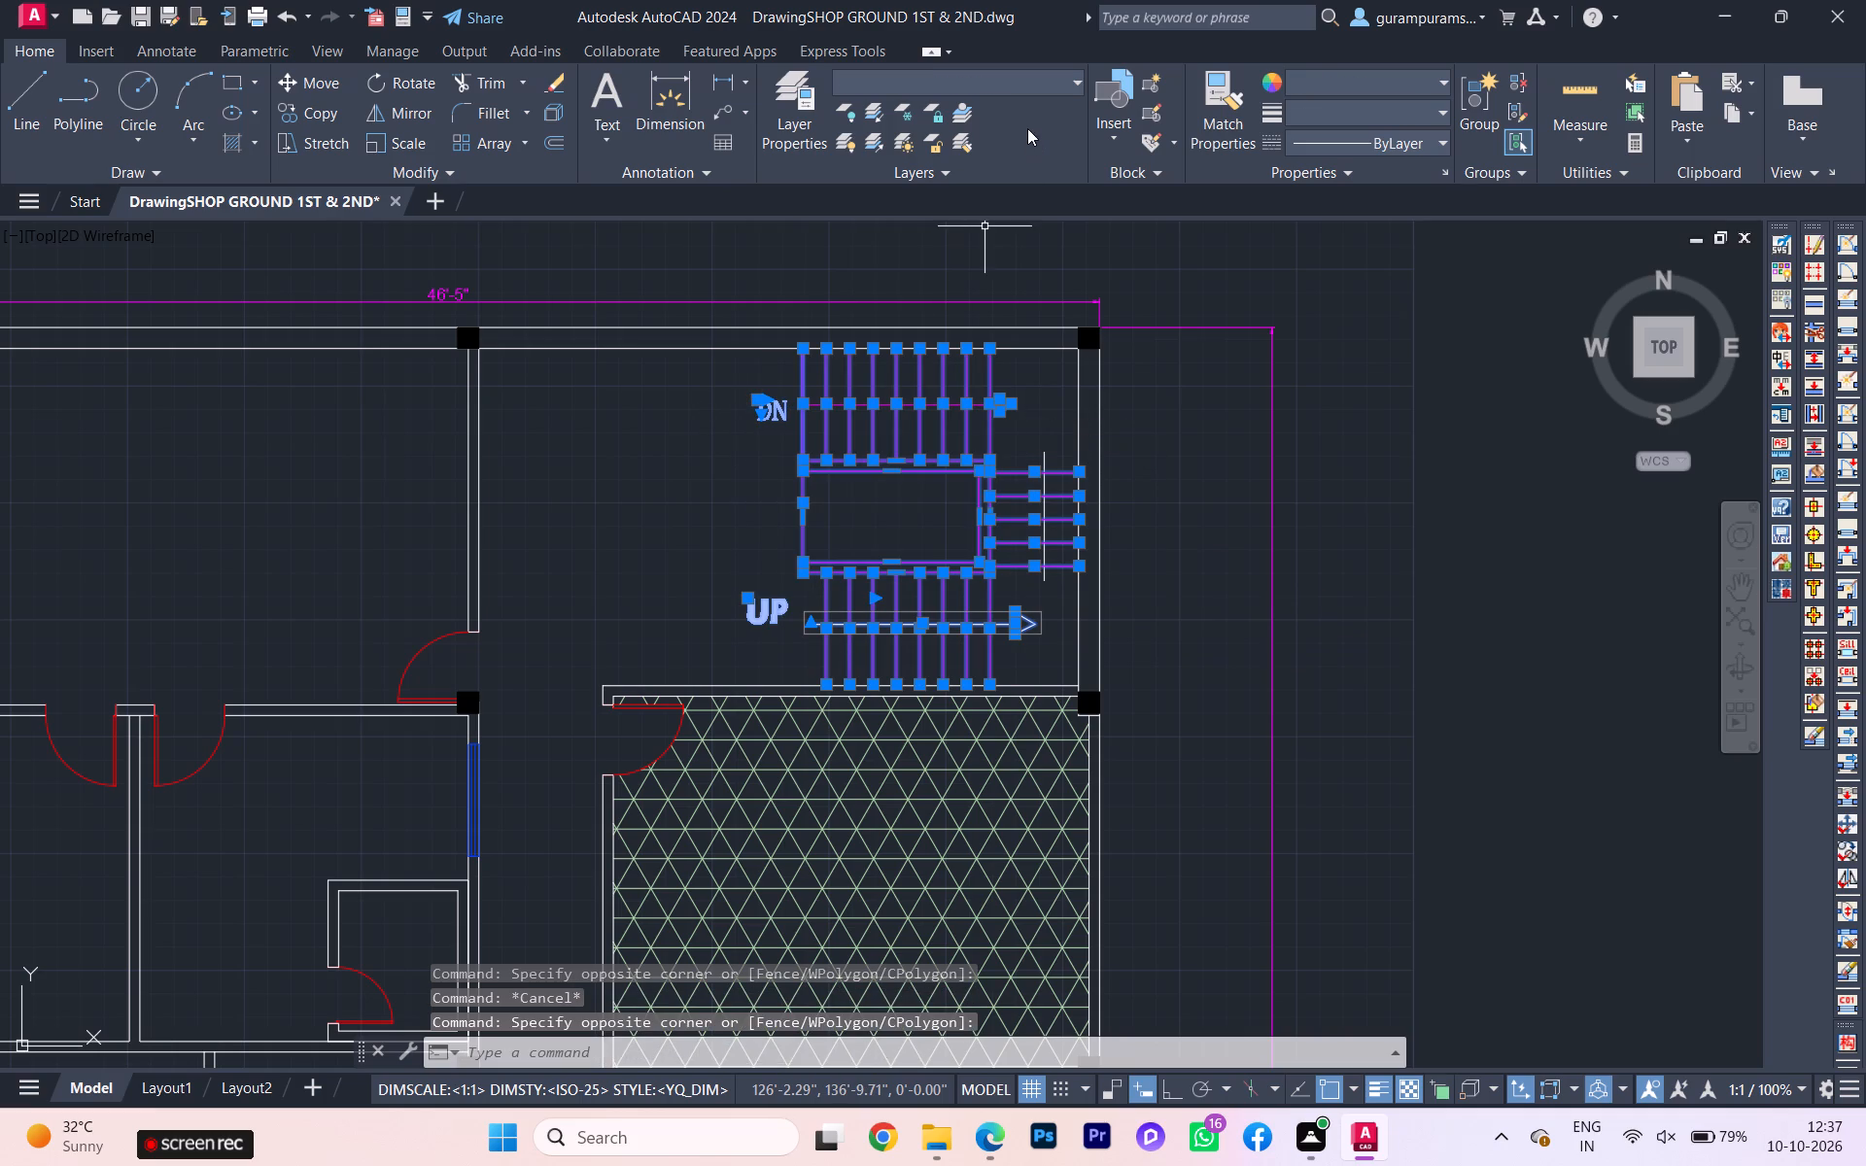
left_click(1025, 69)
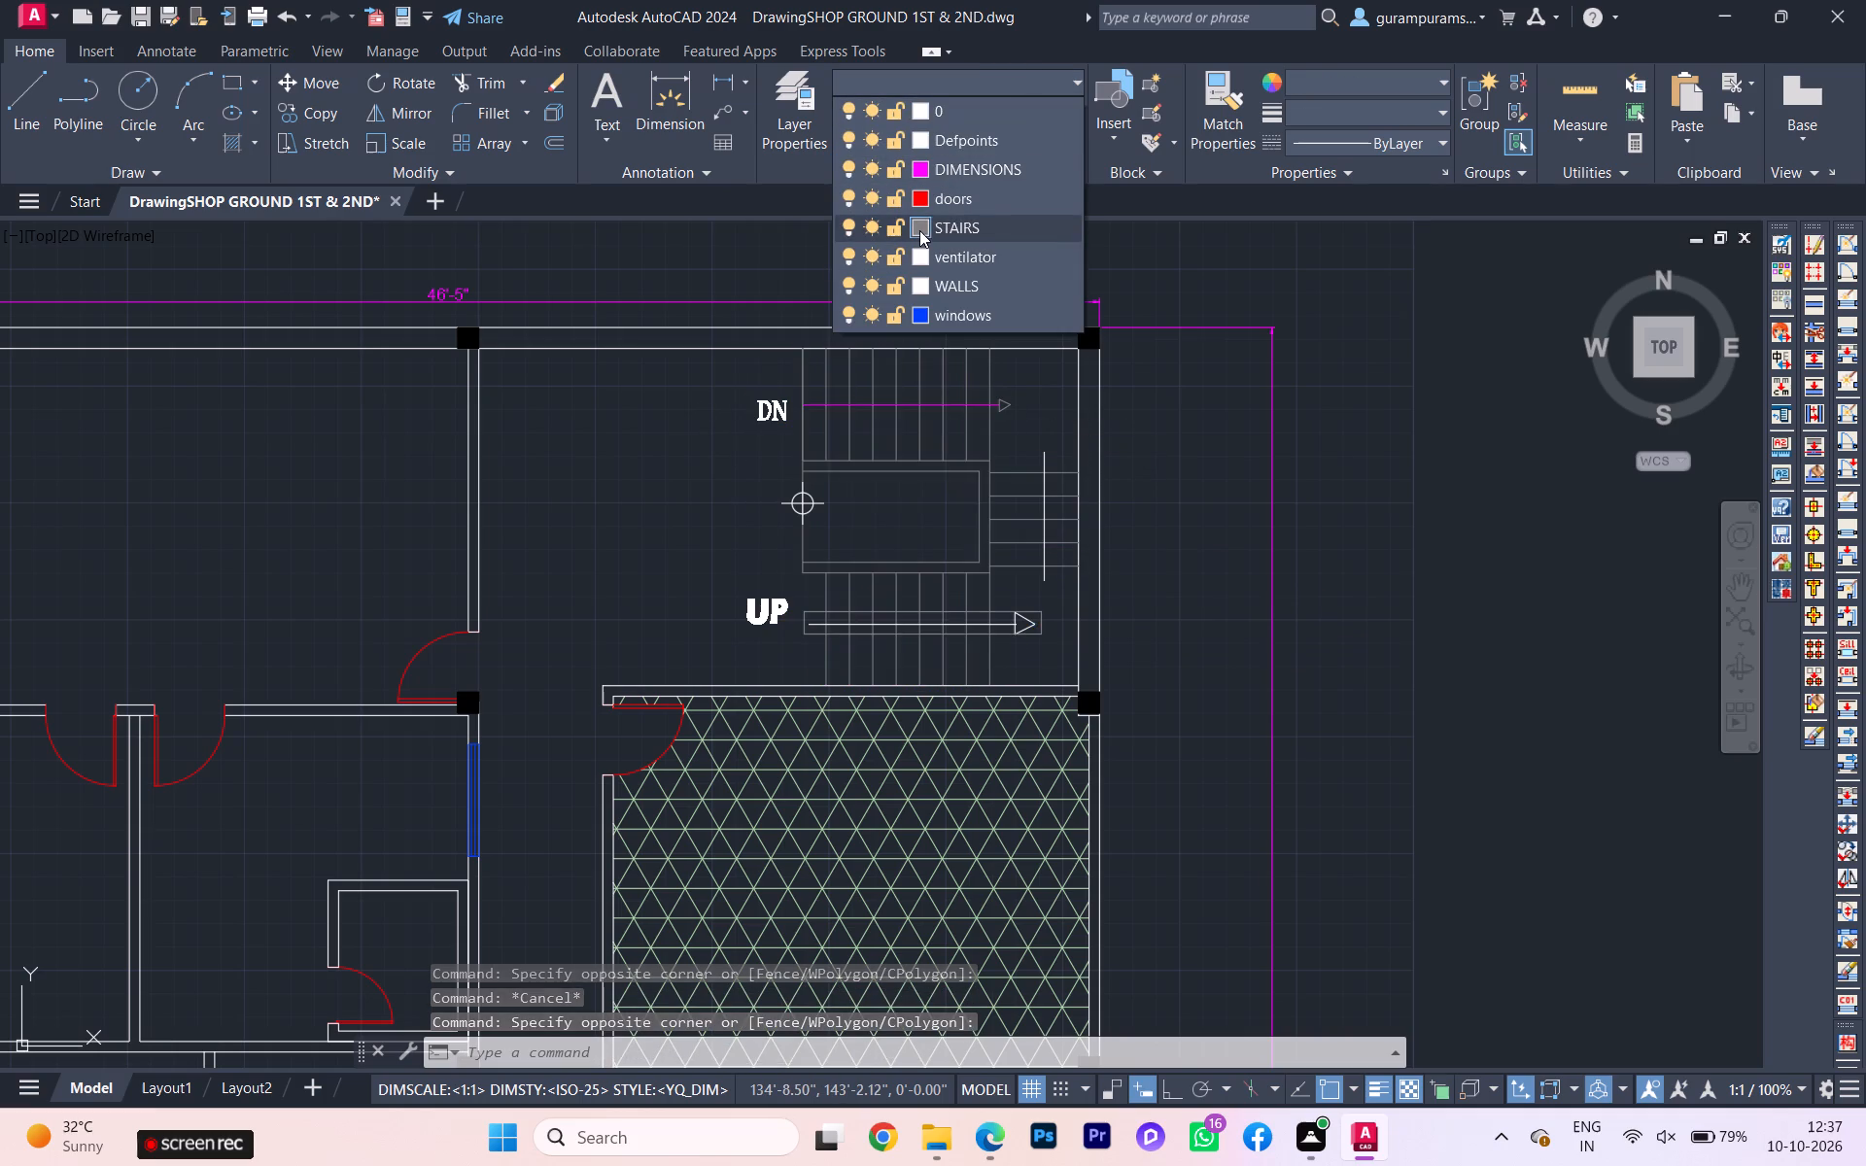
left_click(917, 229)
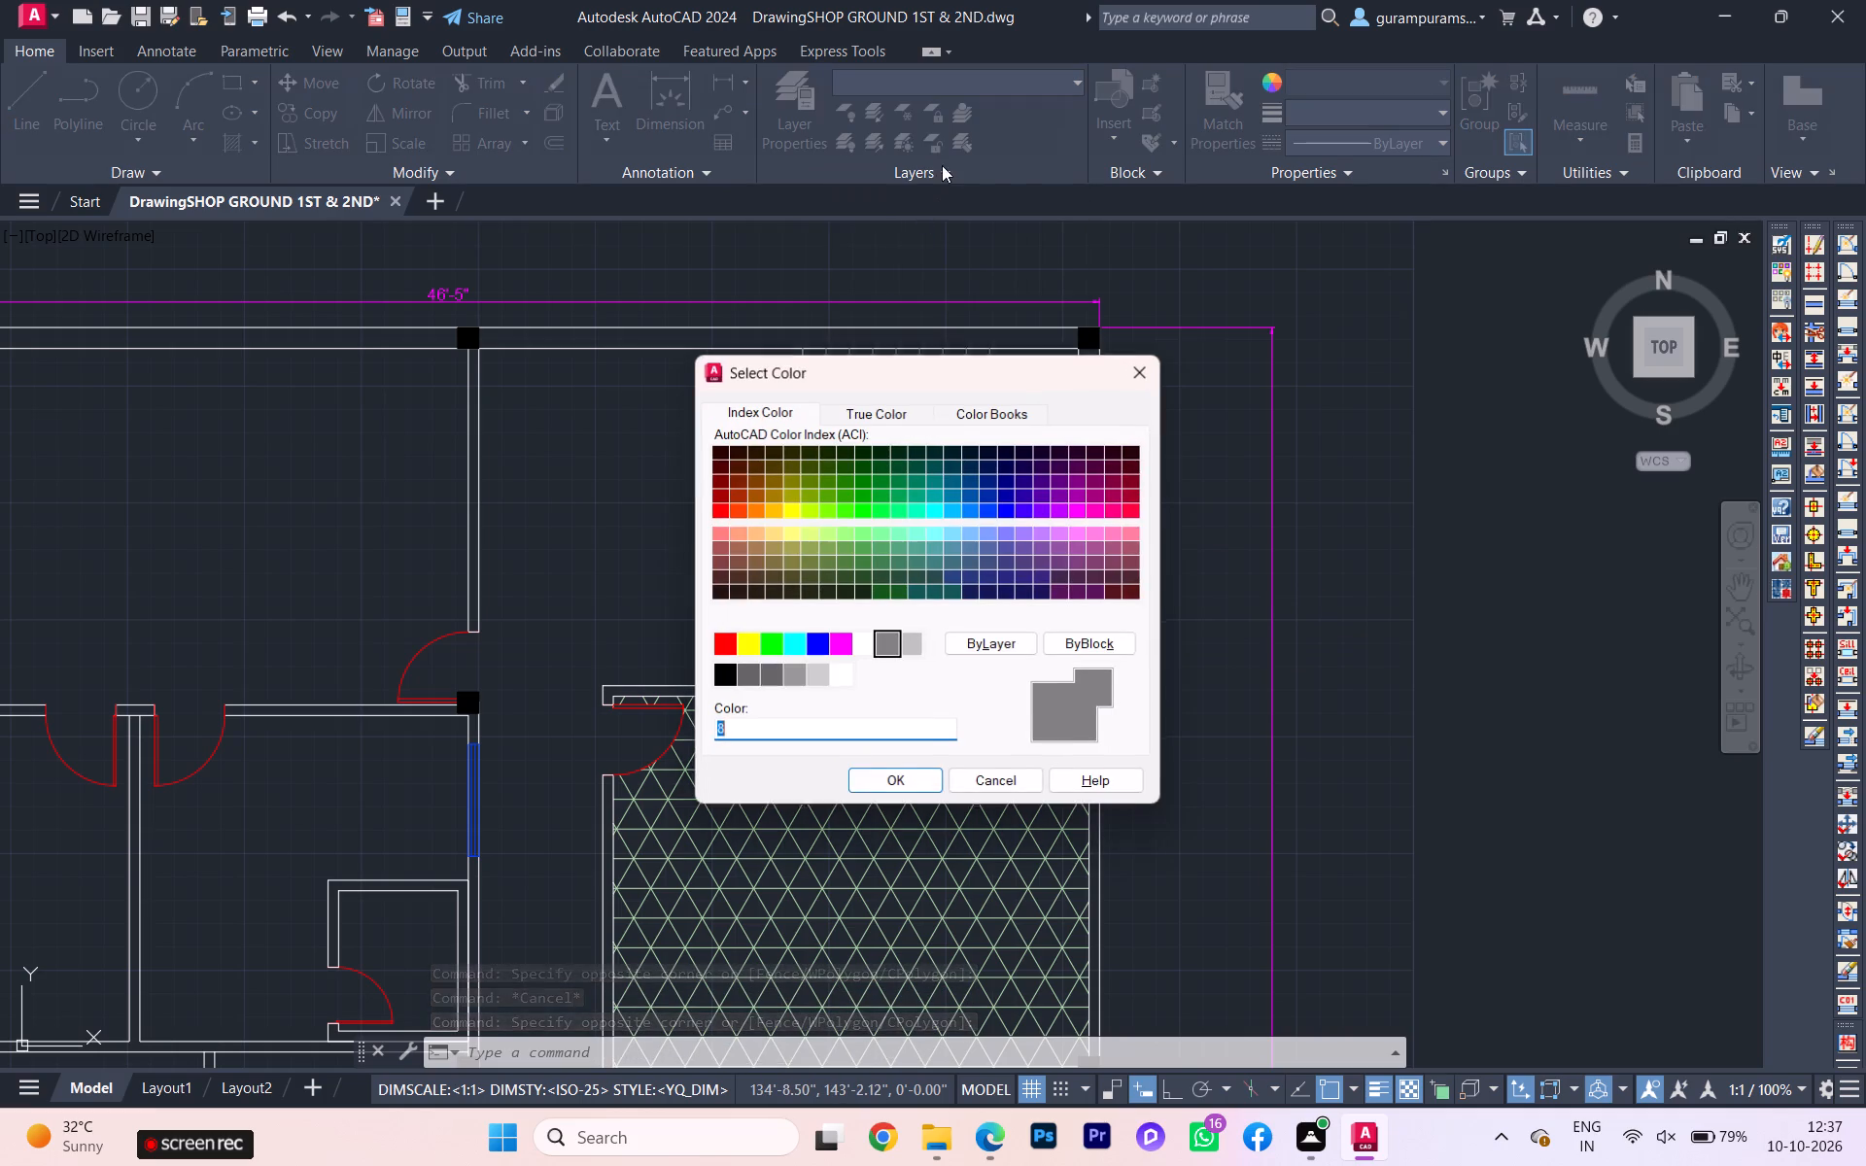
left_click(798, 644)
left_click(908, 776)
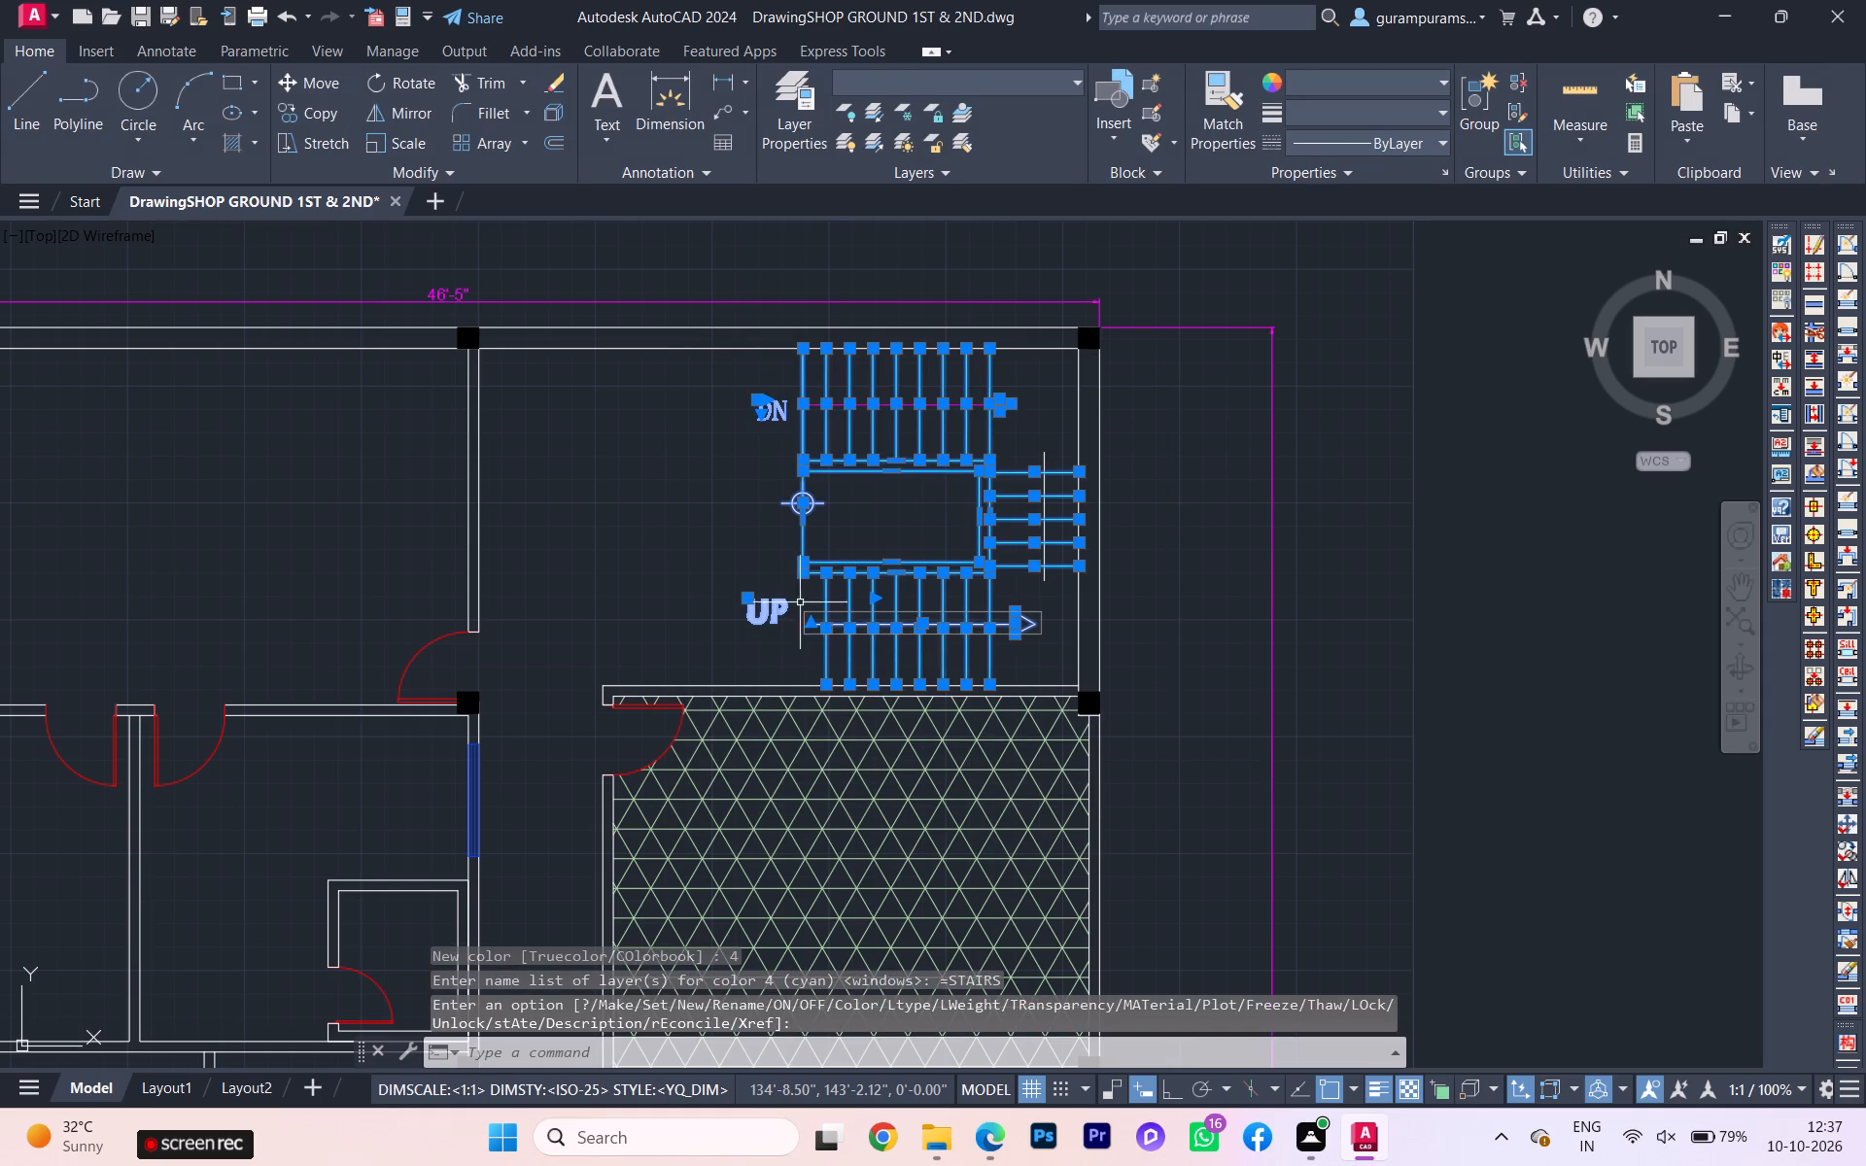
key("Escape")
Examine the upper-floor plan against the reference plan, and look over the ground-floor shop plan.
scroll(790, 601, "down", 2)
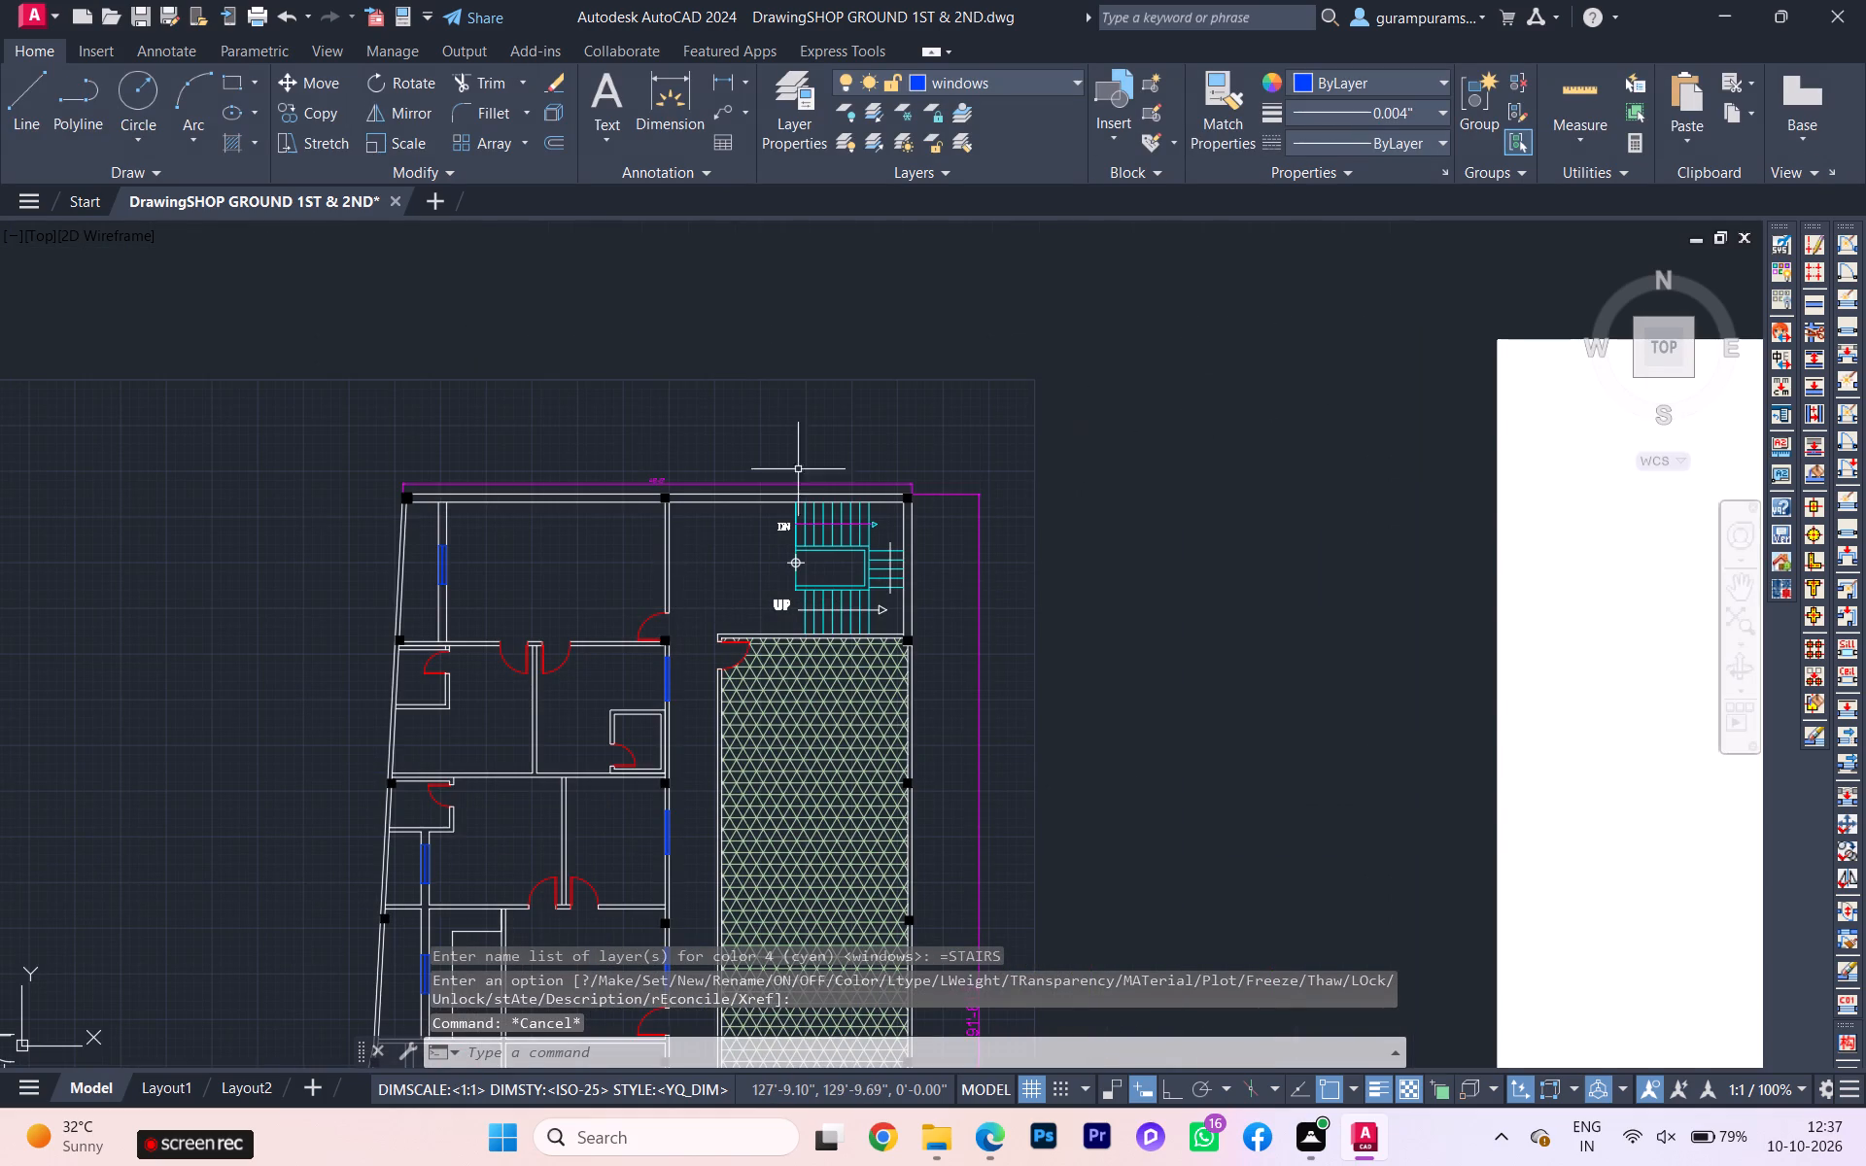
scroll(441, 562, "down", 1)
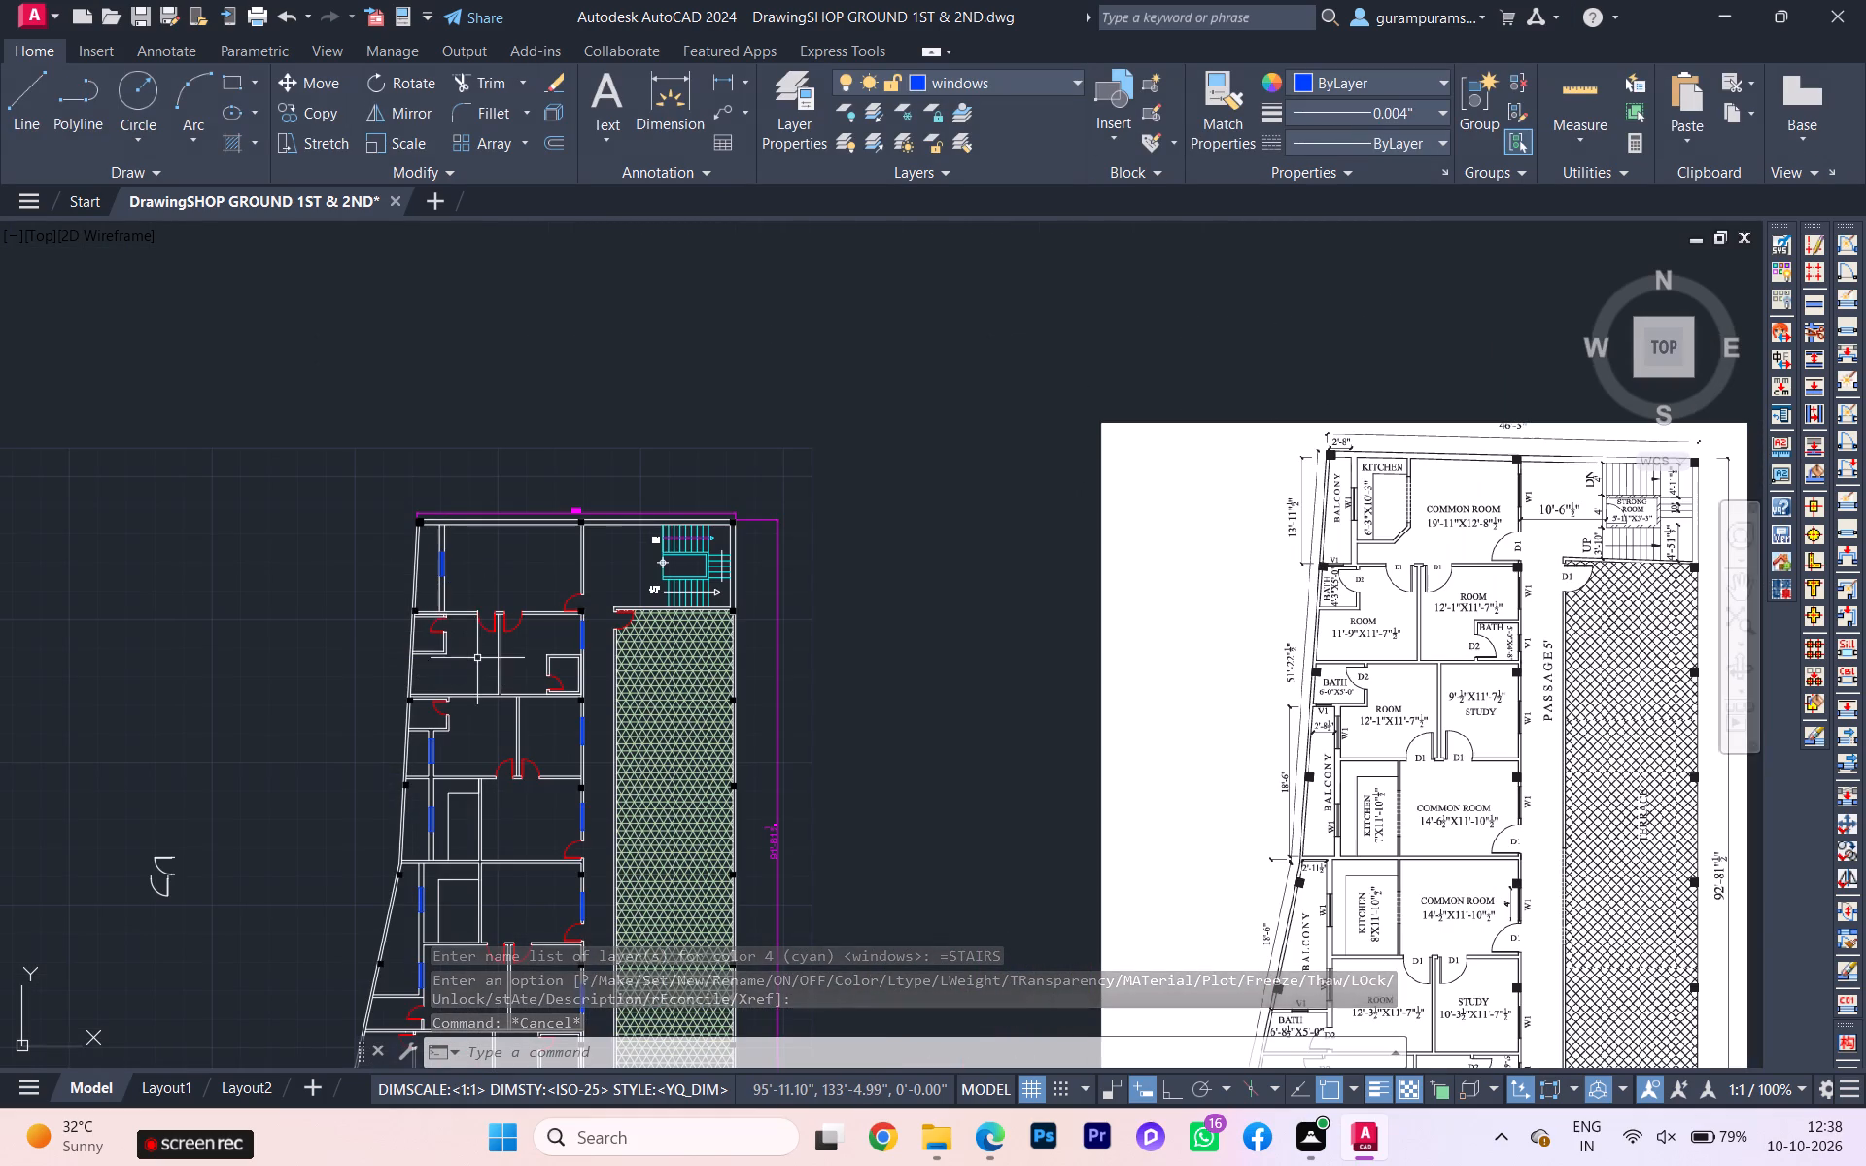
scroll(477, 655, "up", 1)
scroll(448, 599, "down", 1)
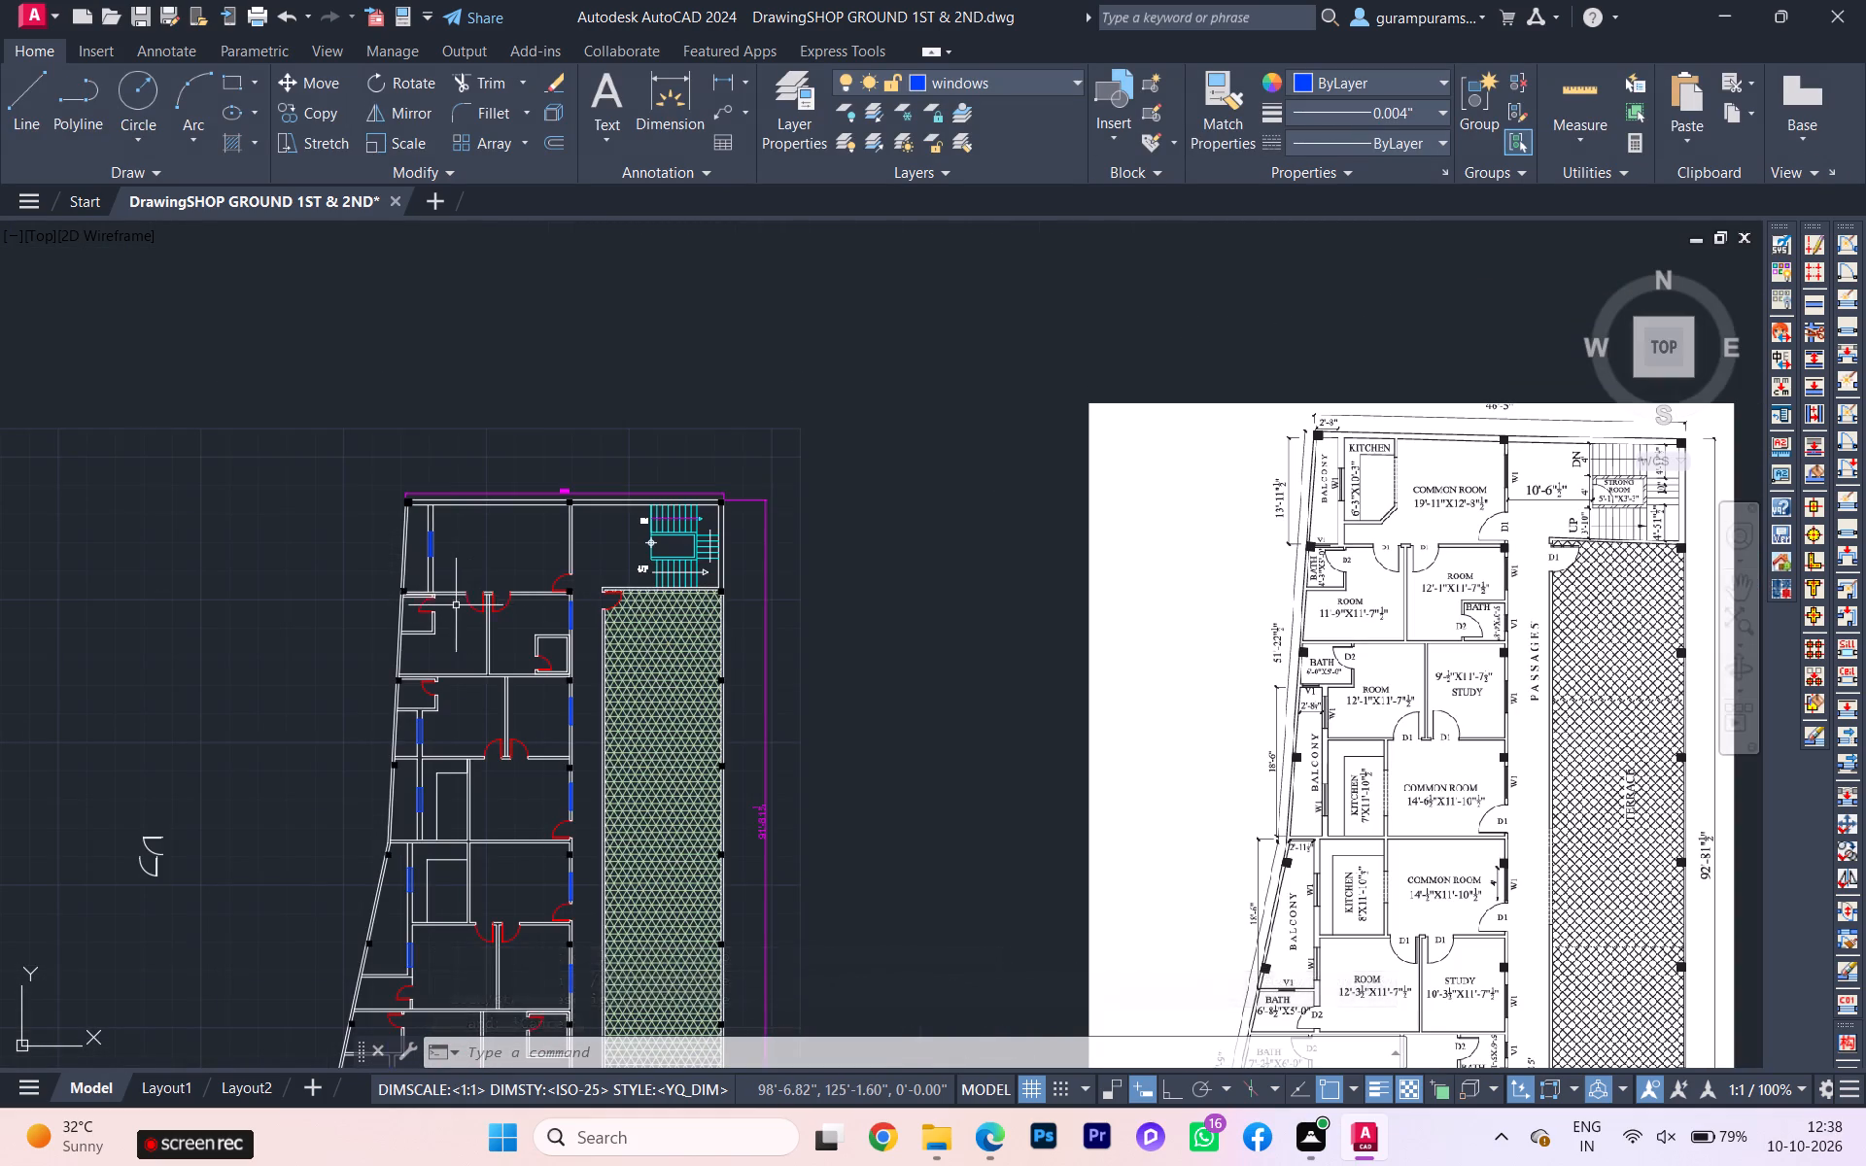
scroll(456, 605, "up", 2)
scroll(421, 577, "down", 2)
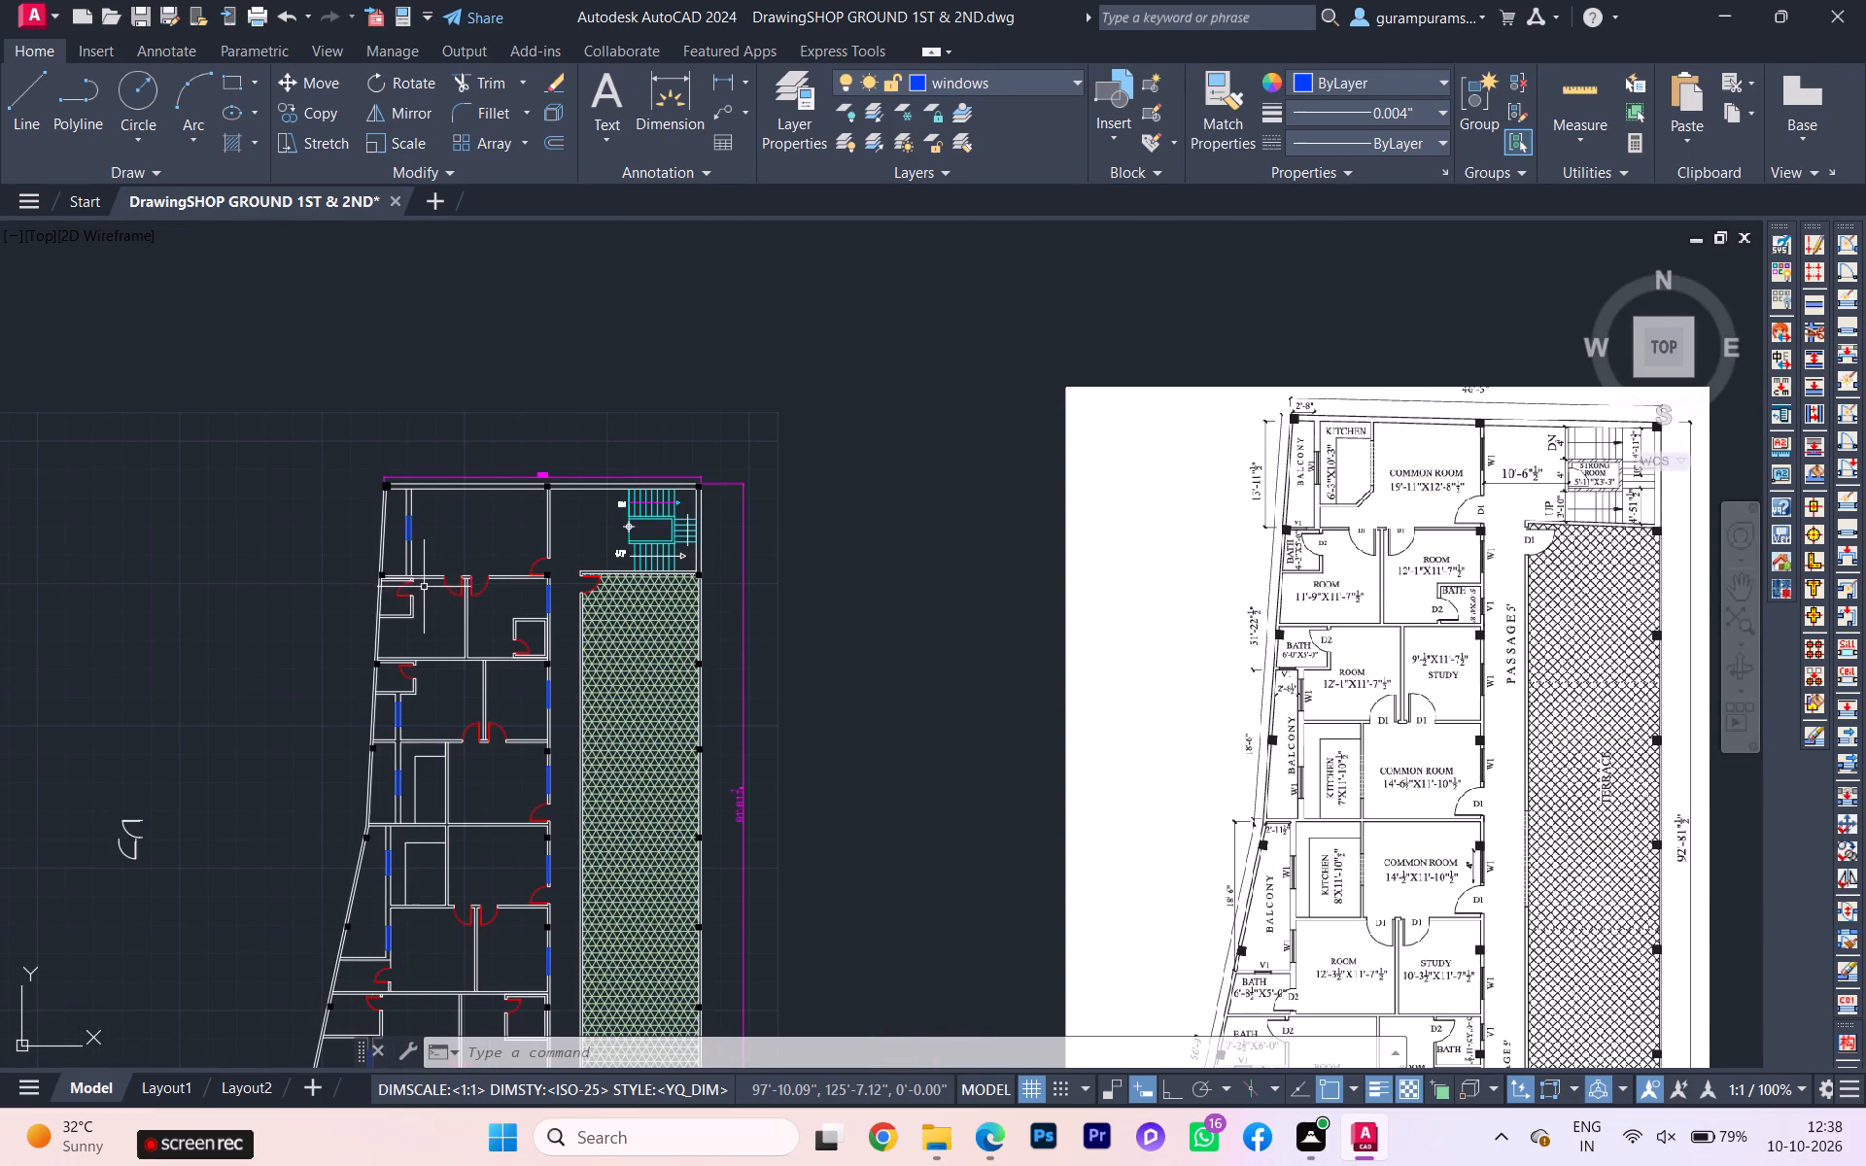
scroll(421, 574, "up", 2)
scroll(419, 573, "down", 1)
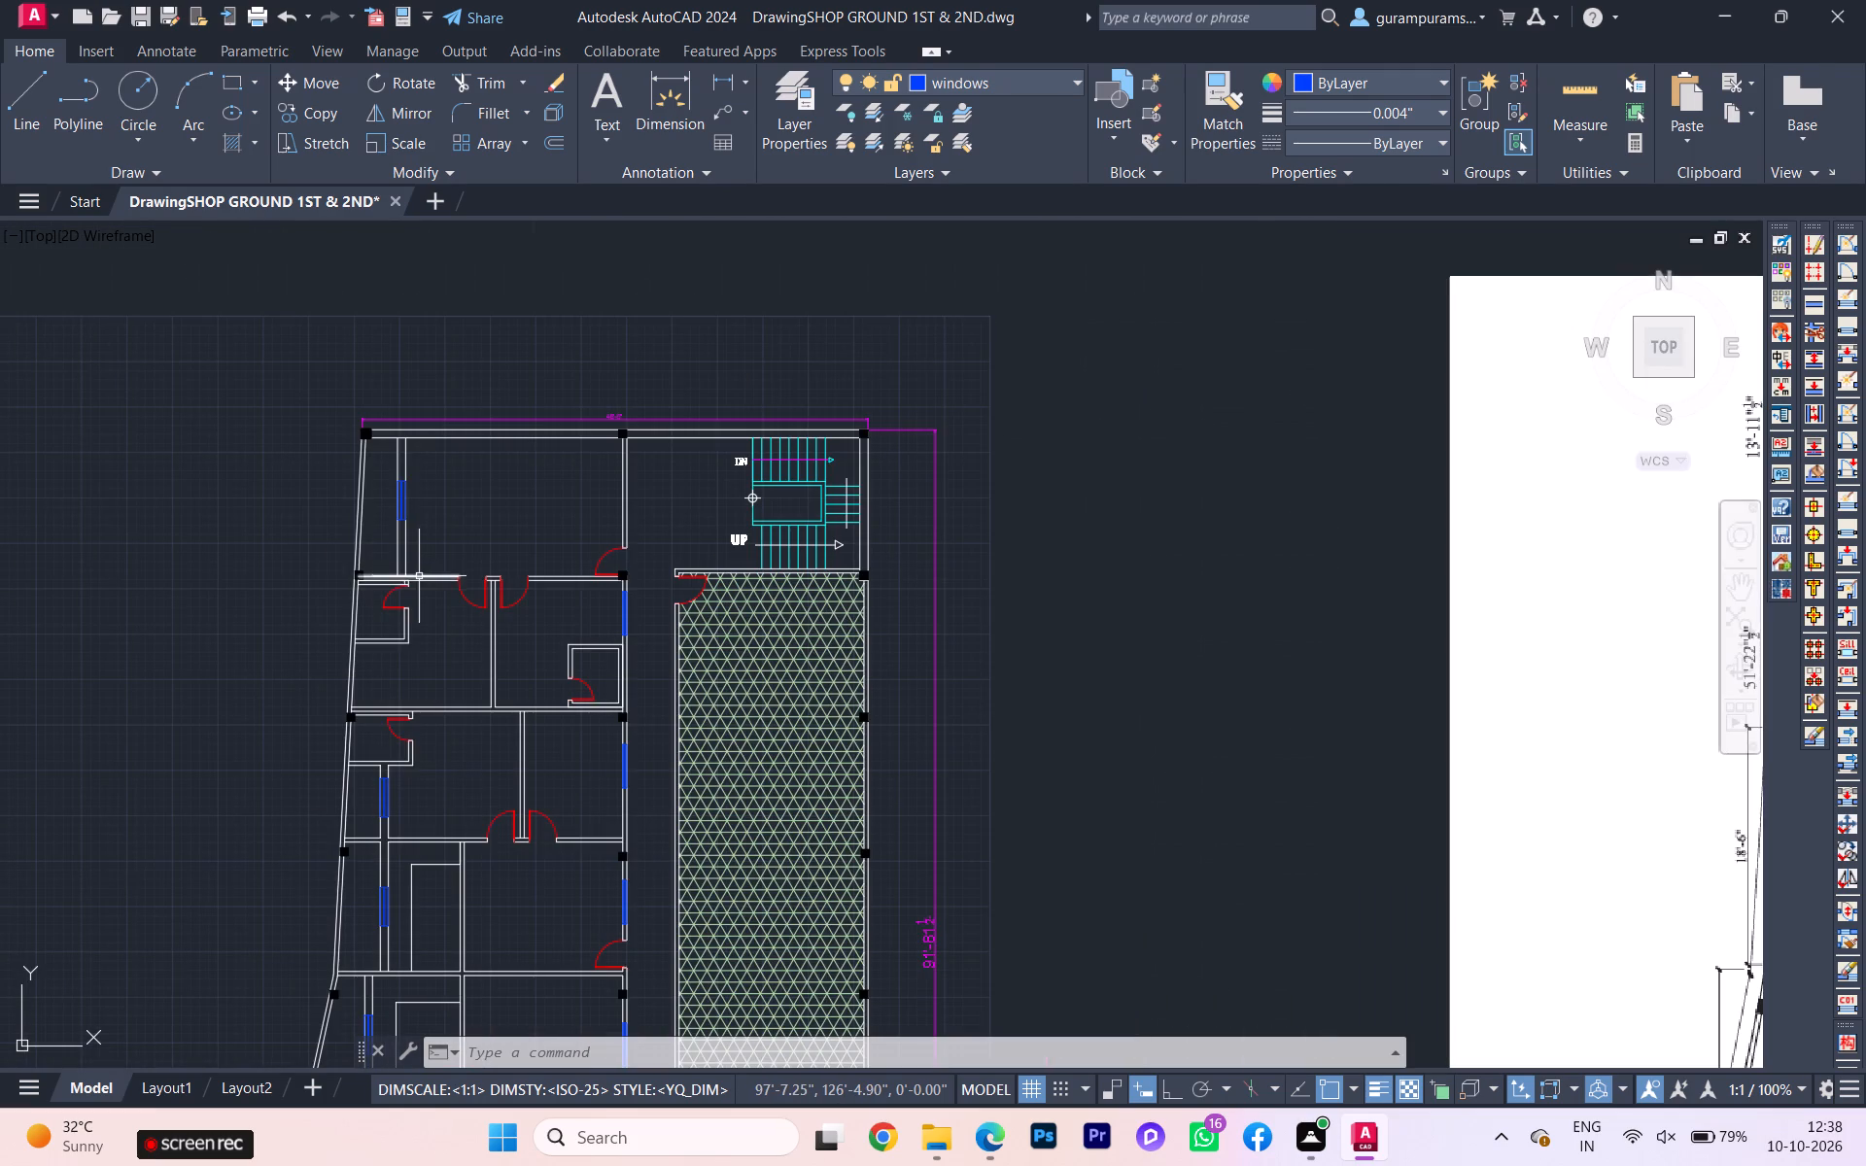
scroll(418, 573, "up", 1)
scroll(420, 565, "down", 3)
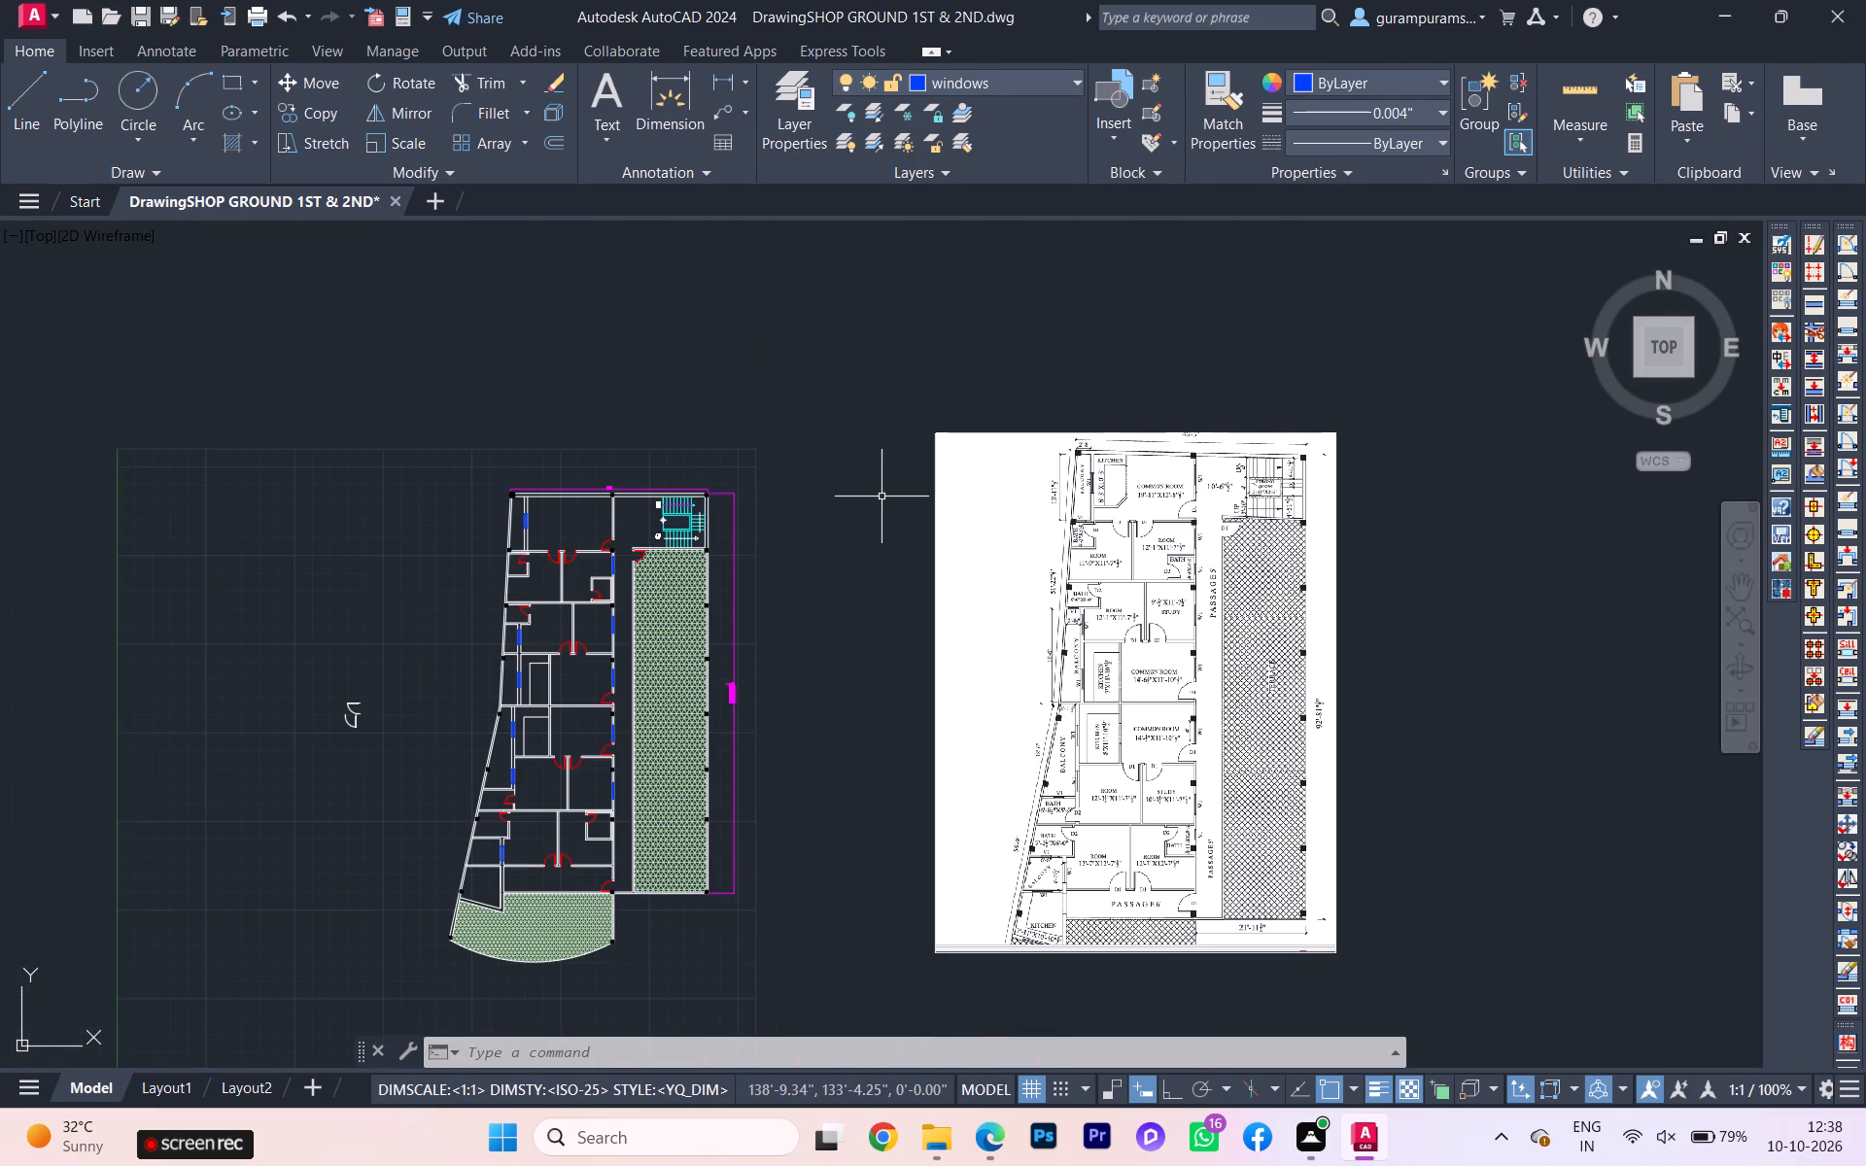
scroll(1162, 463, "down", 2)
scroll(258, 615, "up", 3)
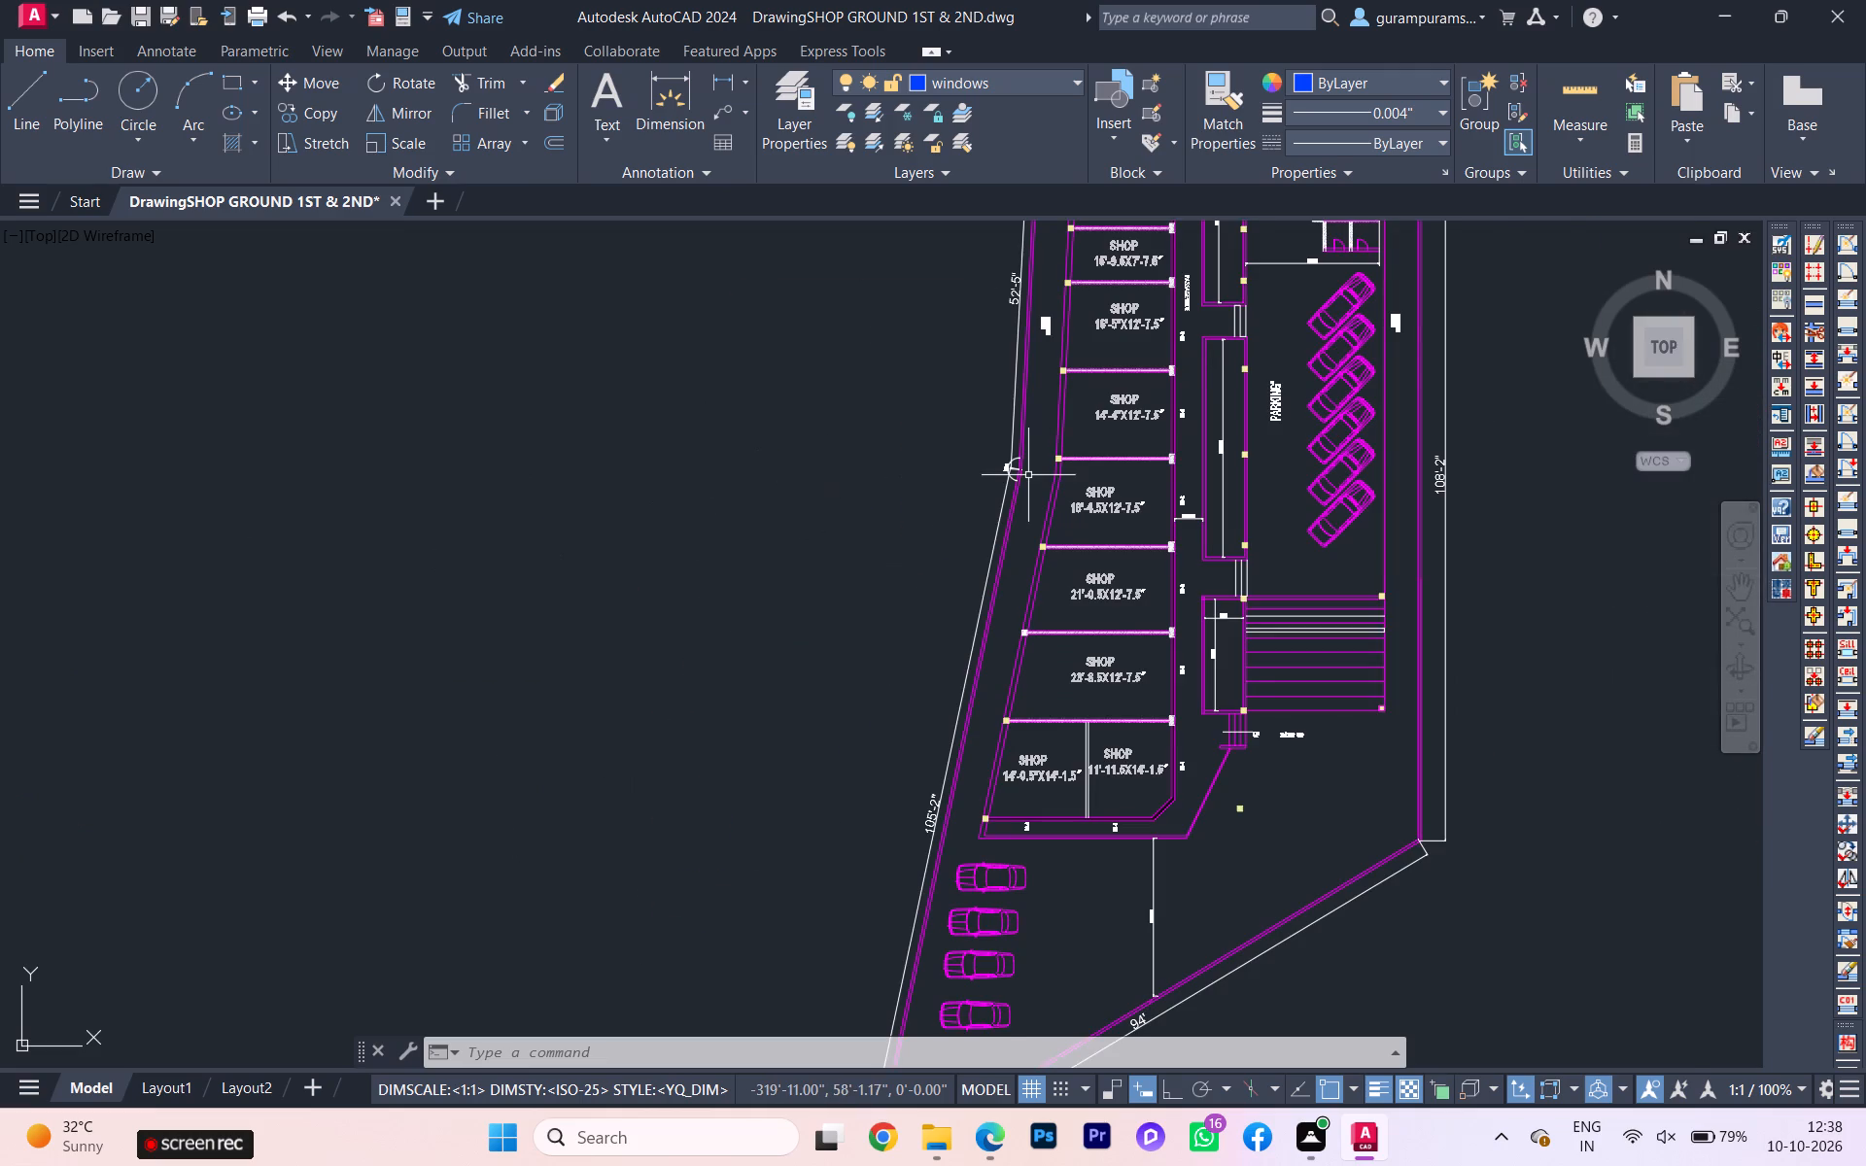
scroll(1029, 471, "up", 1)
key("Escape")
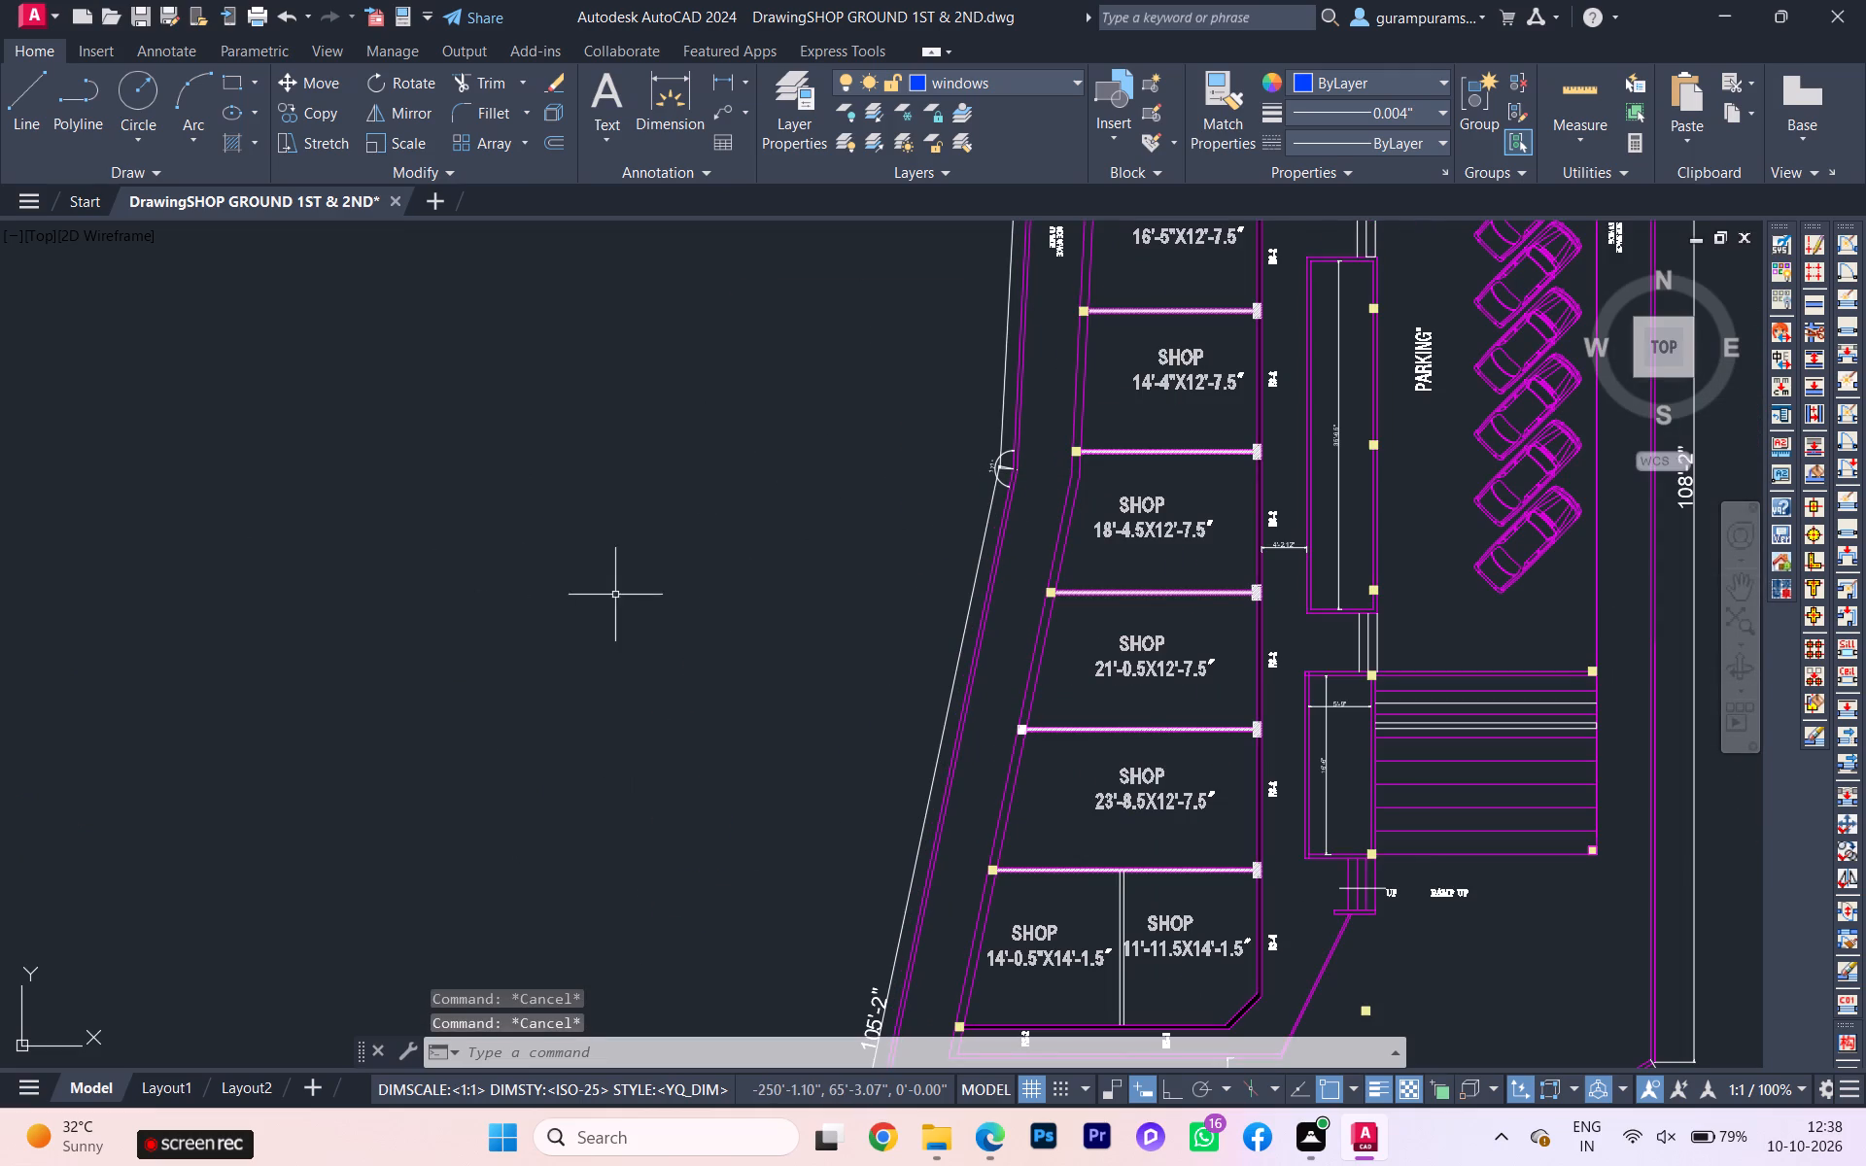
scroll(449, 595, "down", 2)
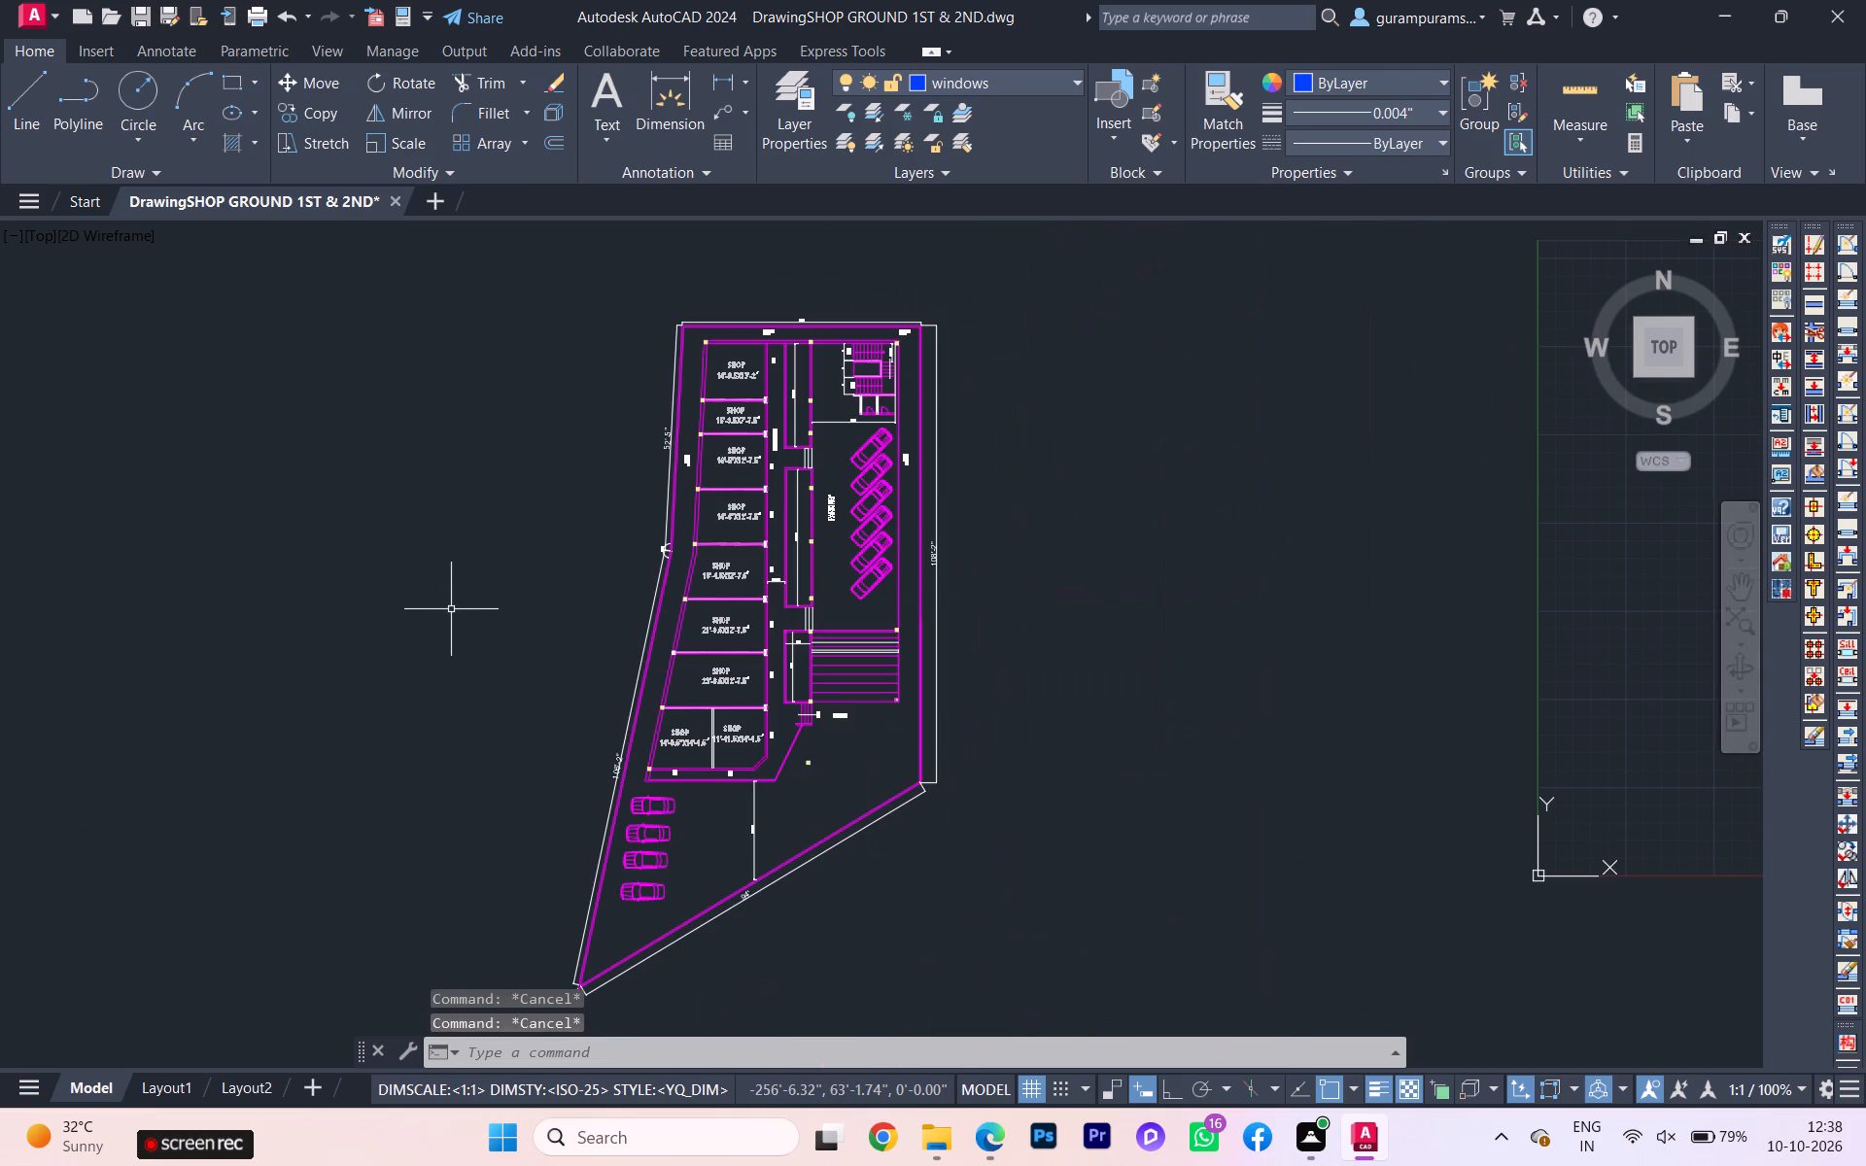
Examine the ground-floor shop plan and its labels, and compare the upper-floor plan with the reference plan.
scroll(711, 557, "up", 2)
scroll(756, 548, "down", 2)
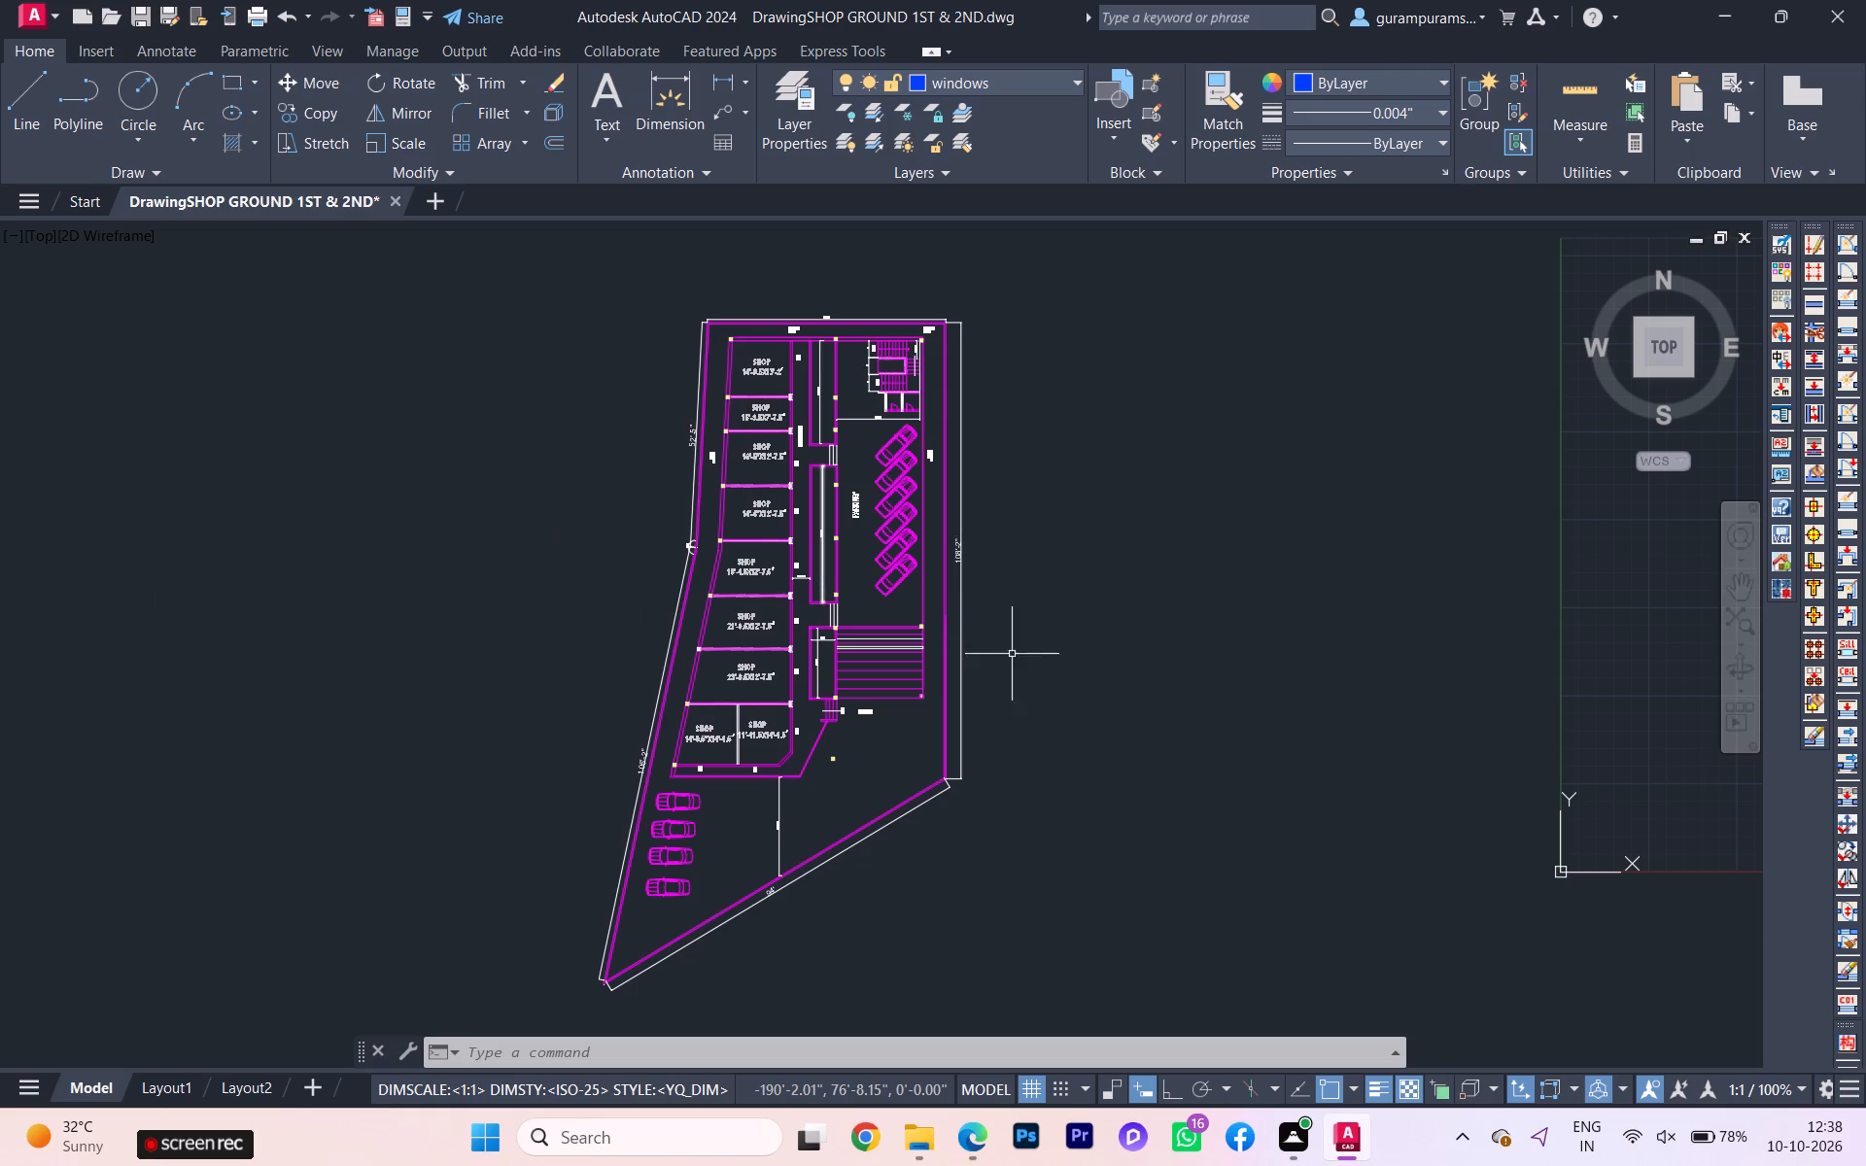
scroll(837, 417, "up", 2)
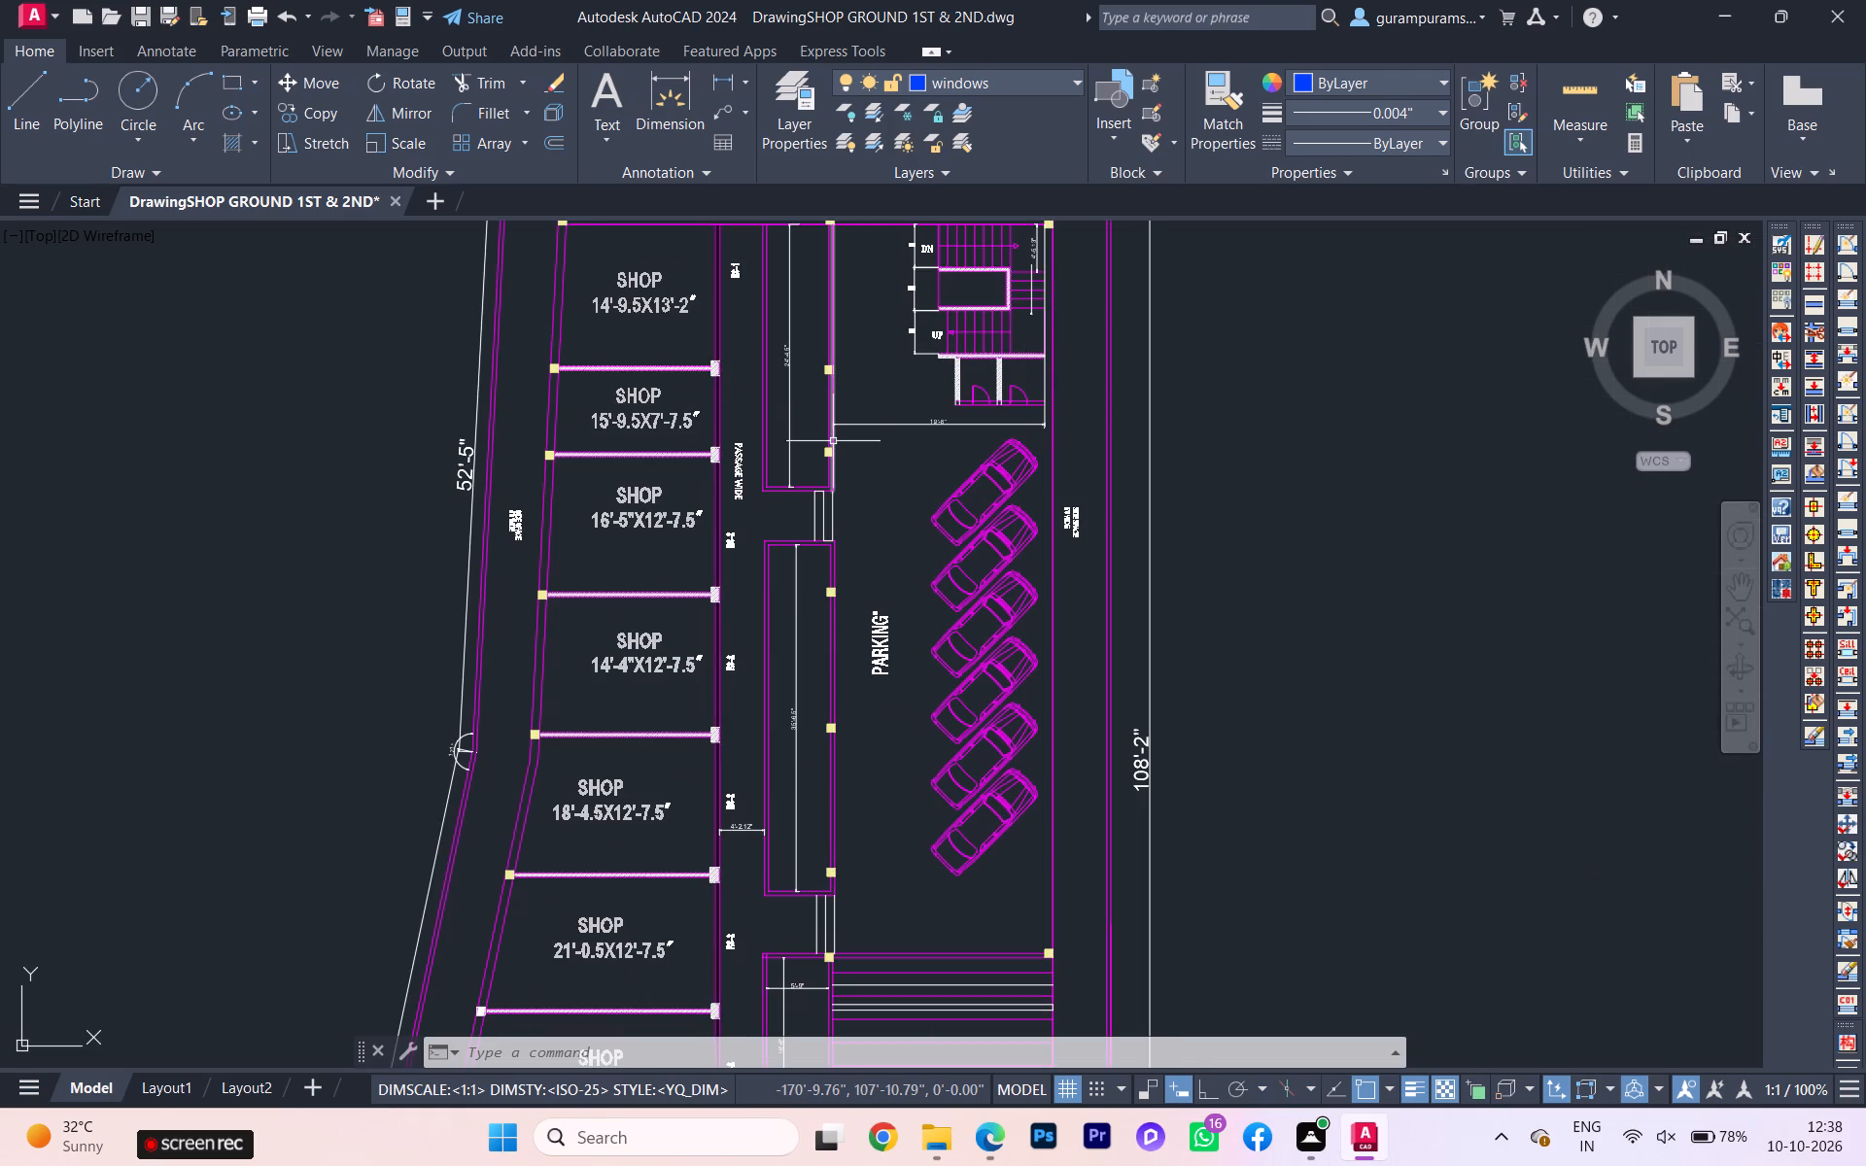
scroll(898, 487, "down", 2)
scroll(294, 561, "down", 1)
scroll(1330, 593, "up", 3)
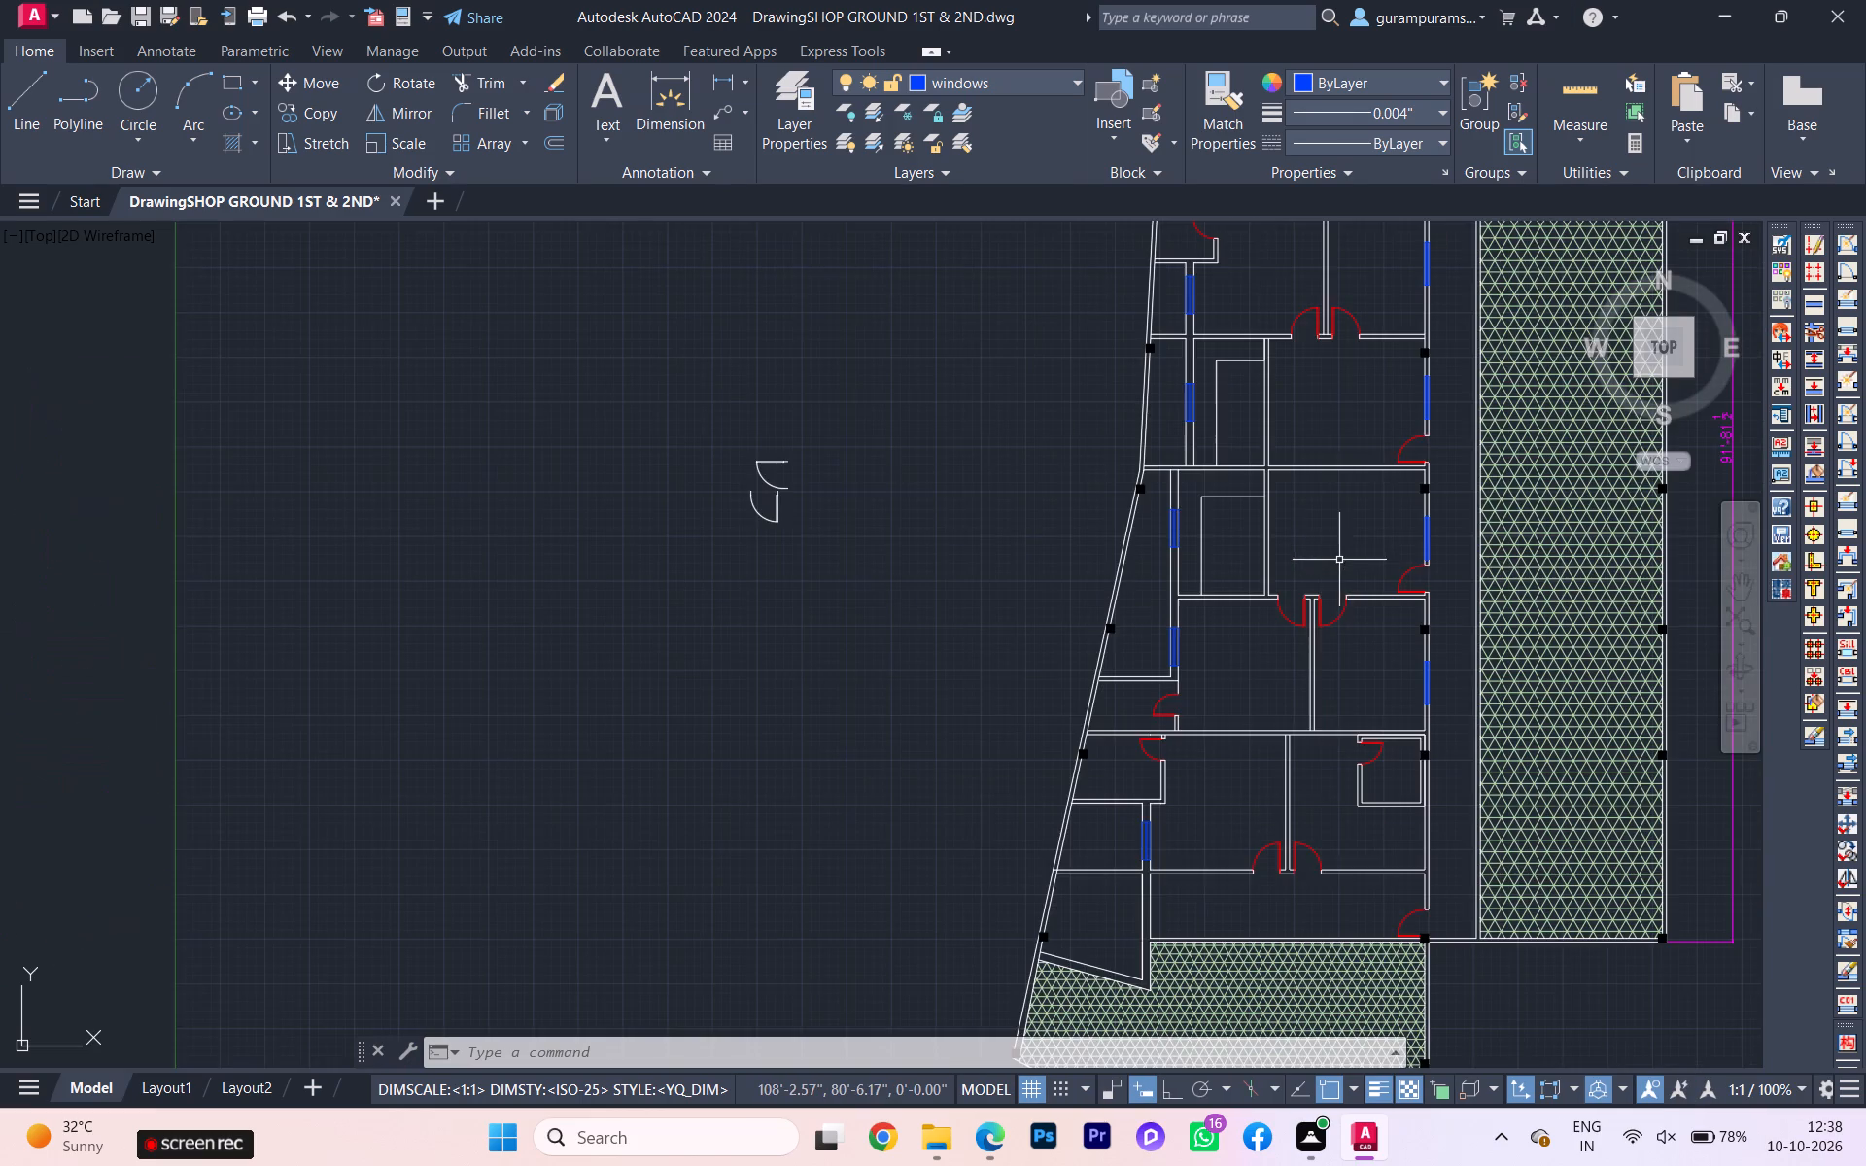
scroll(1307, 566, "up", 1)
scroll(412, 563, "down", 2)
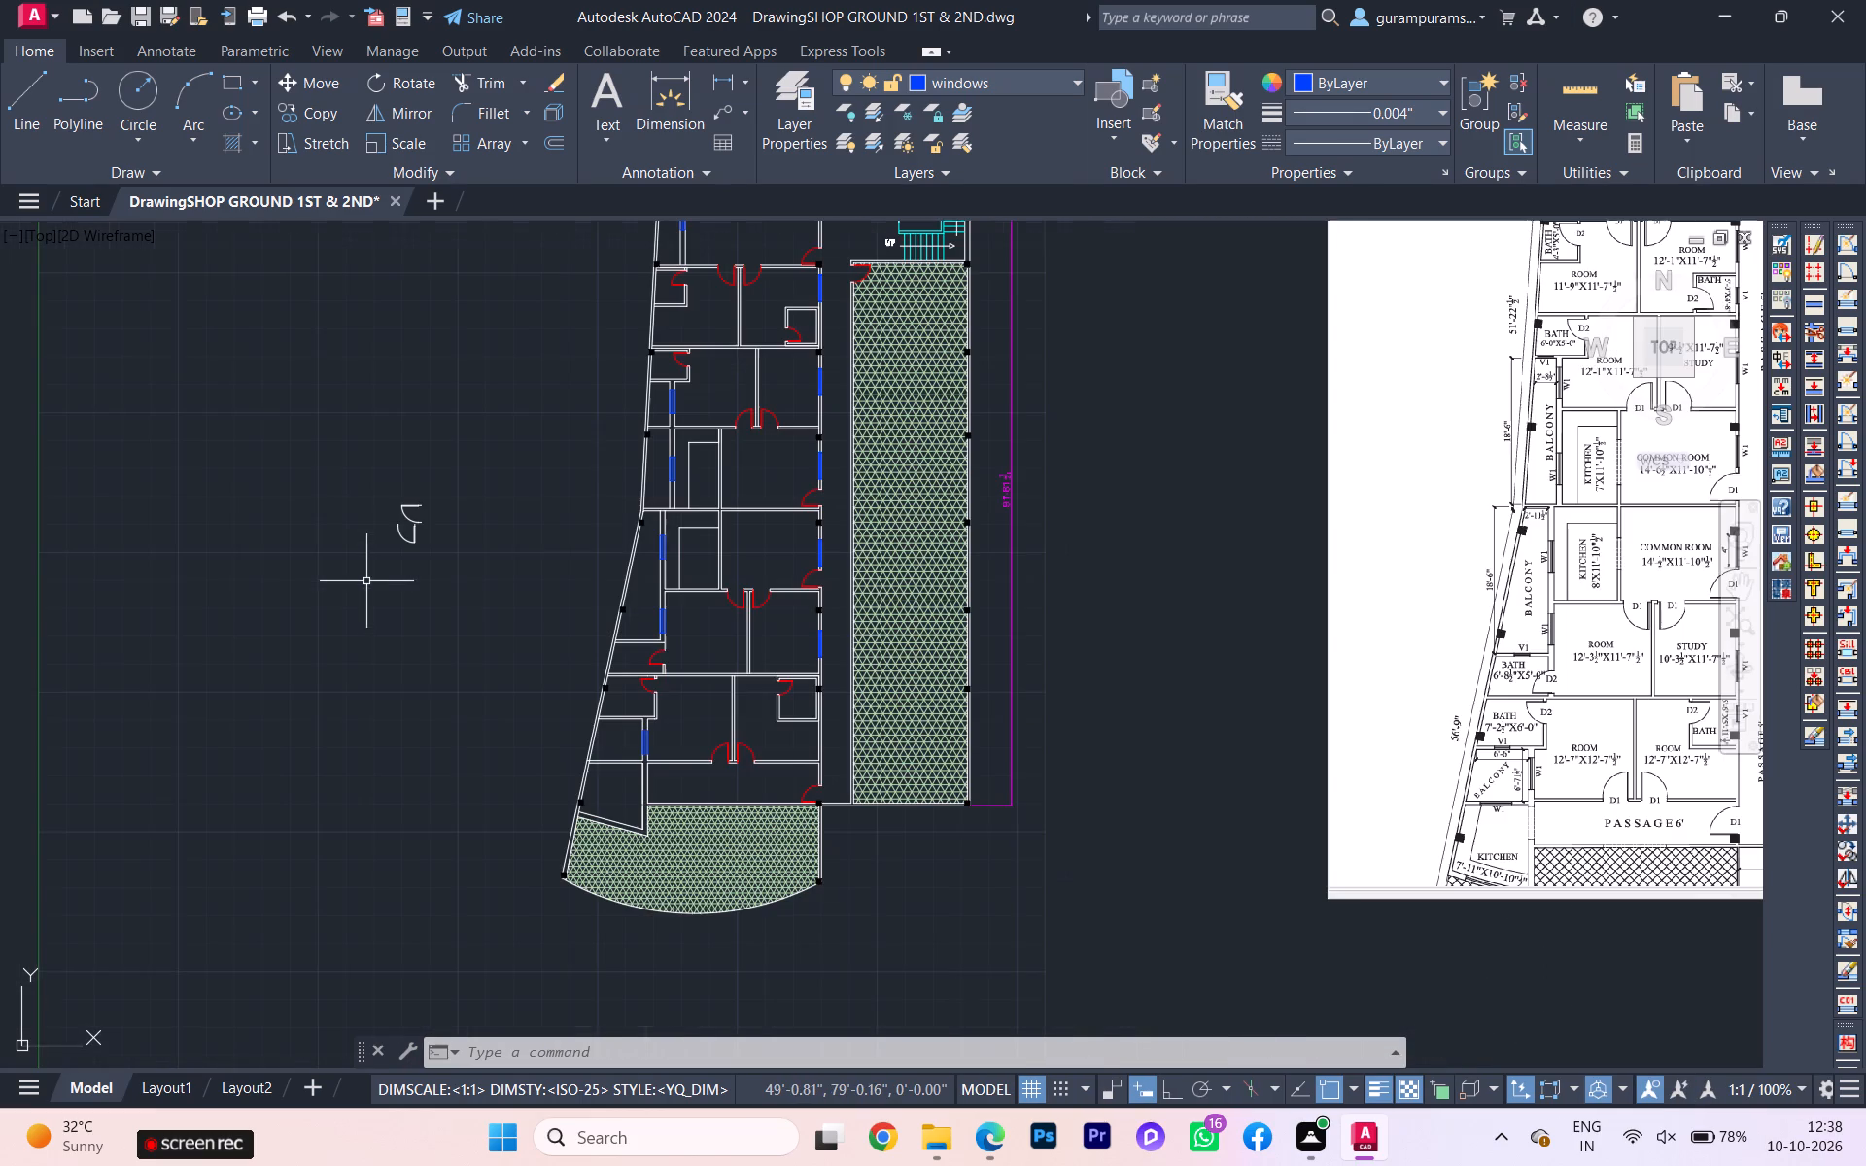
scroll(491, 514, "up", 1)
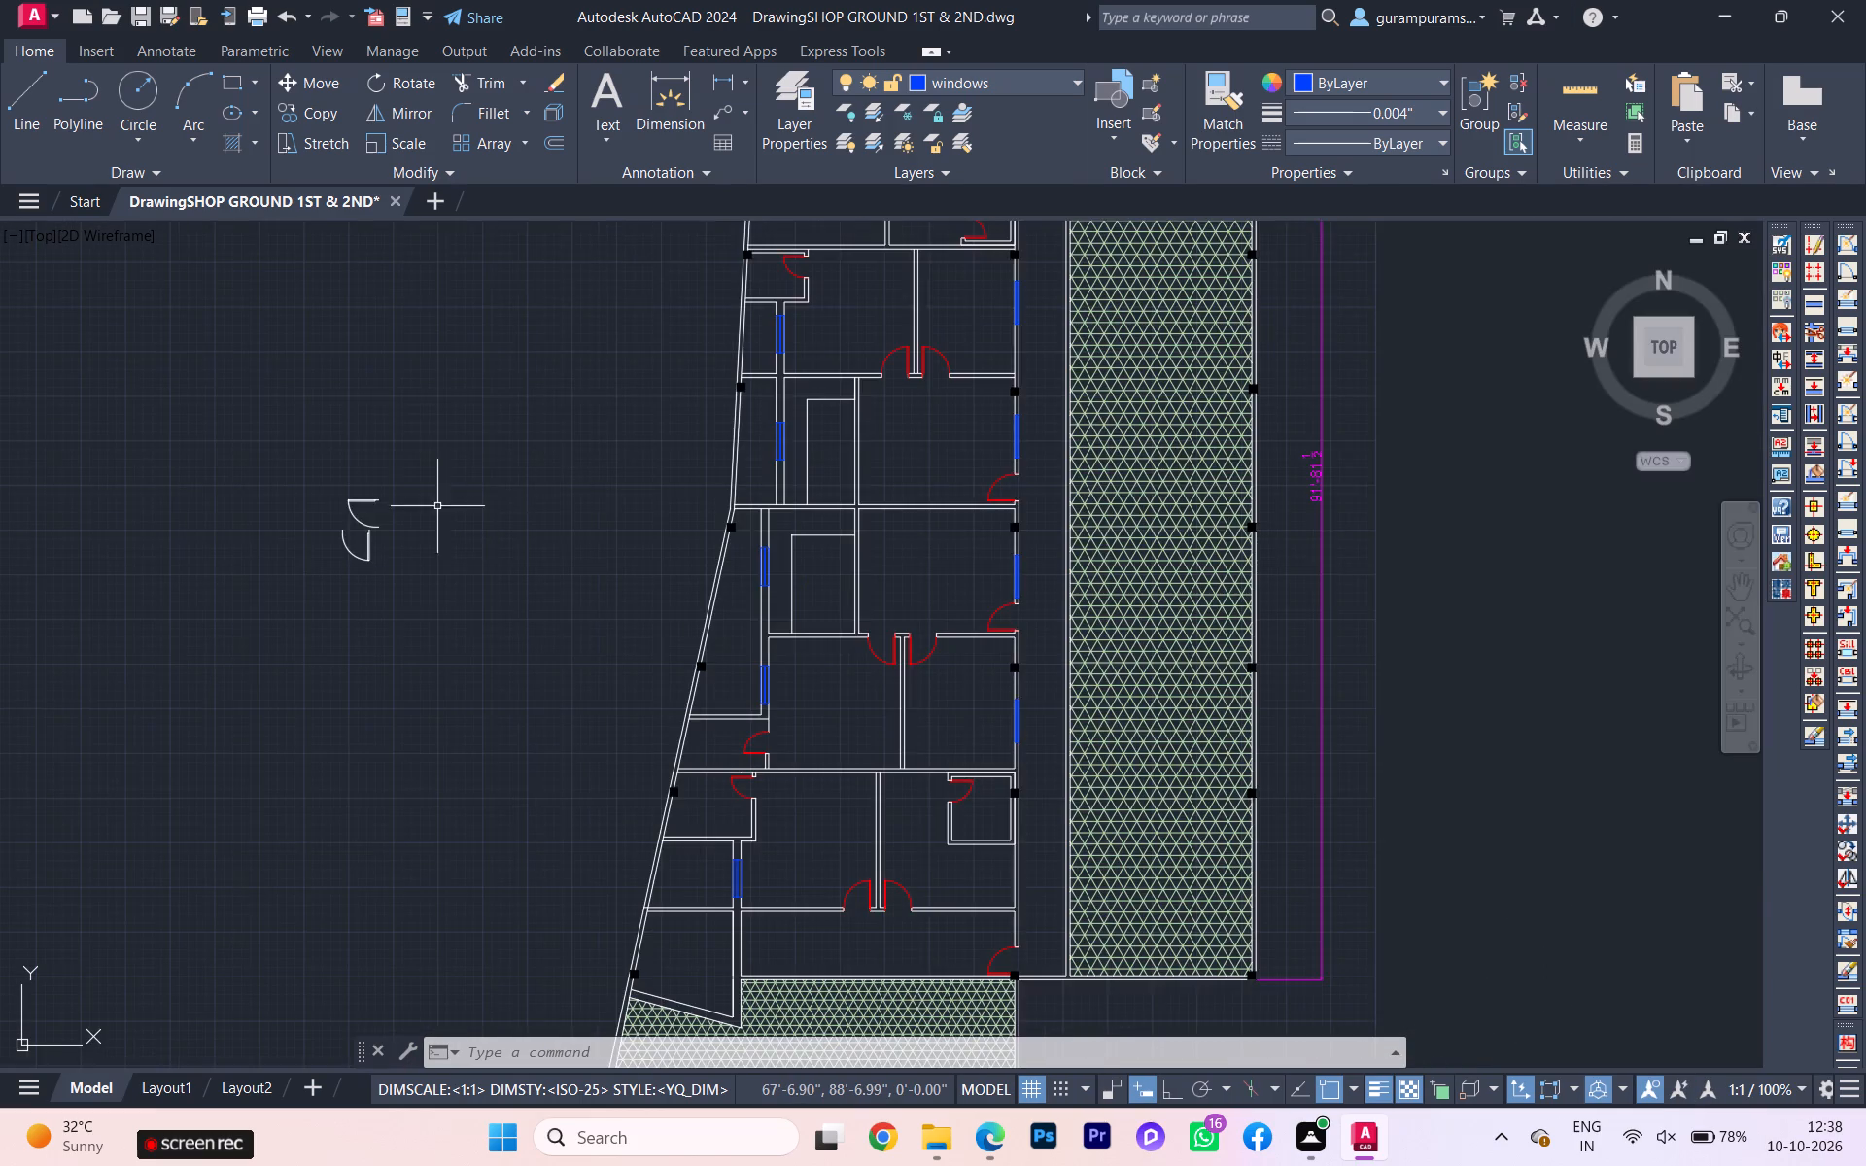
scroll(350, 512, "down", 1)
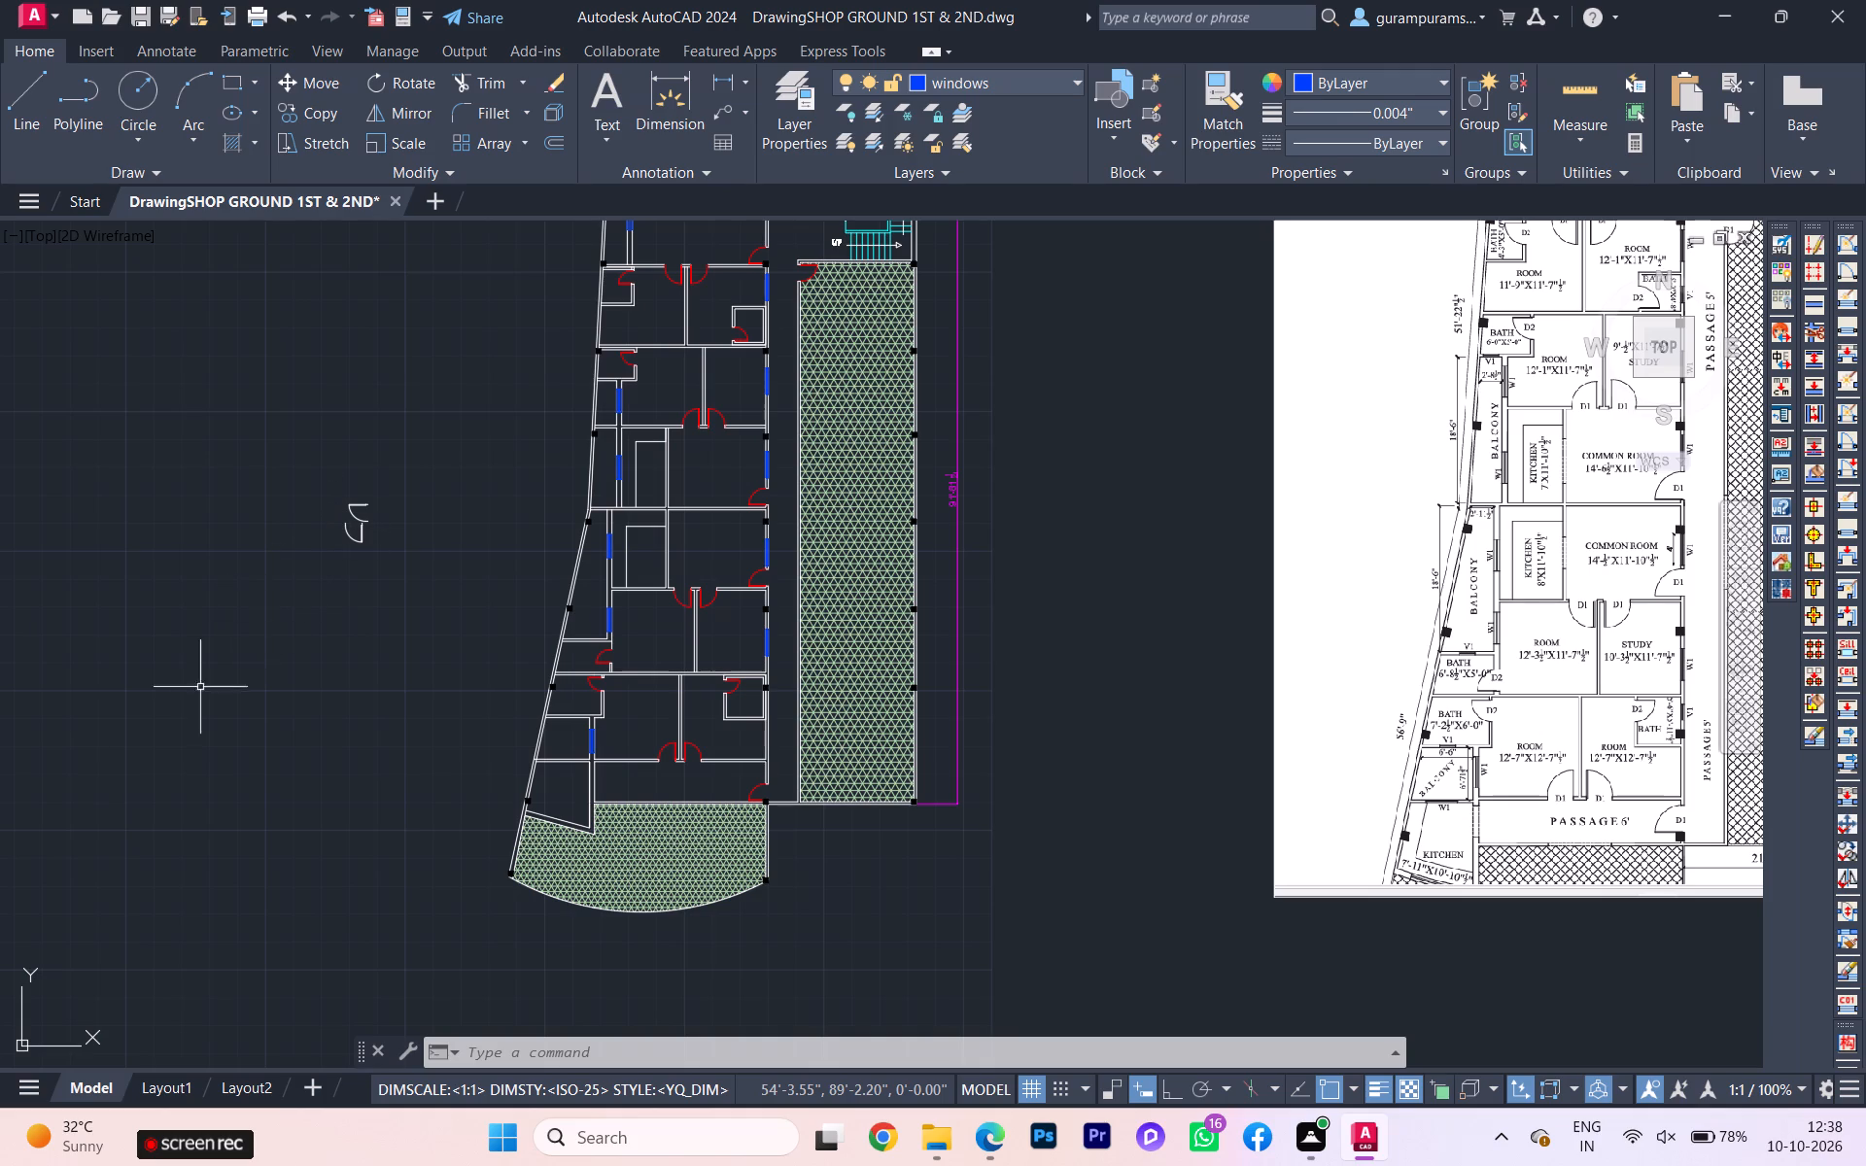
scroll(1078, 514, "up", 1)
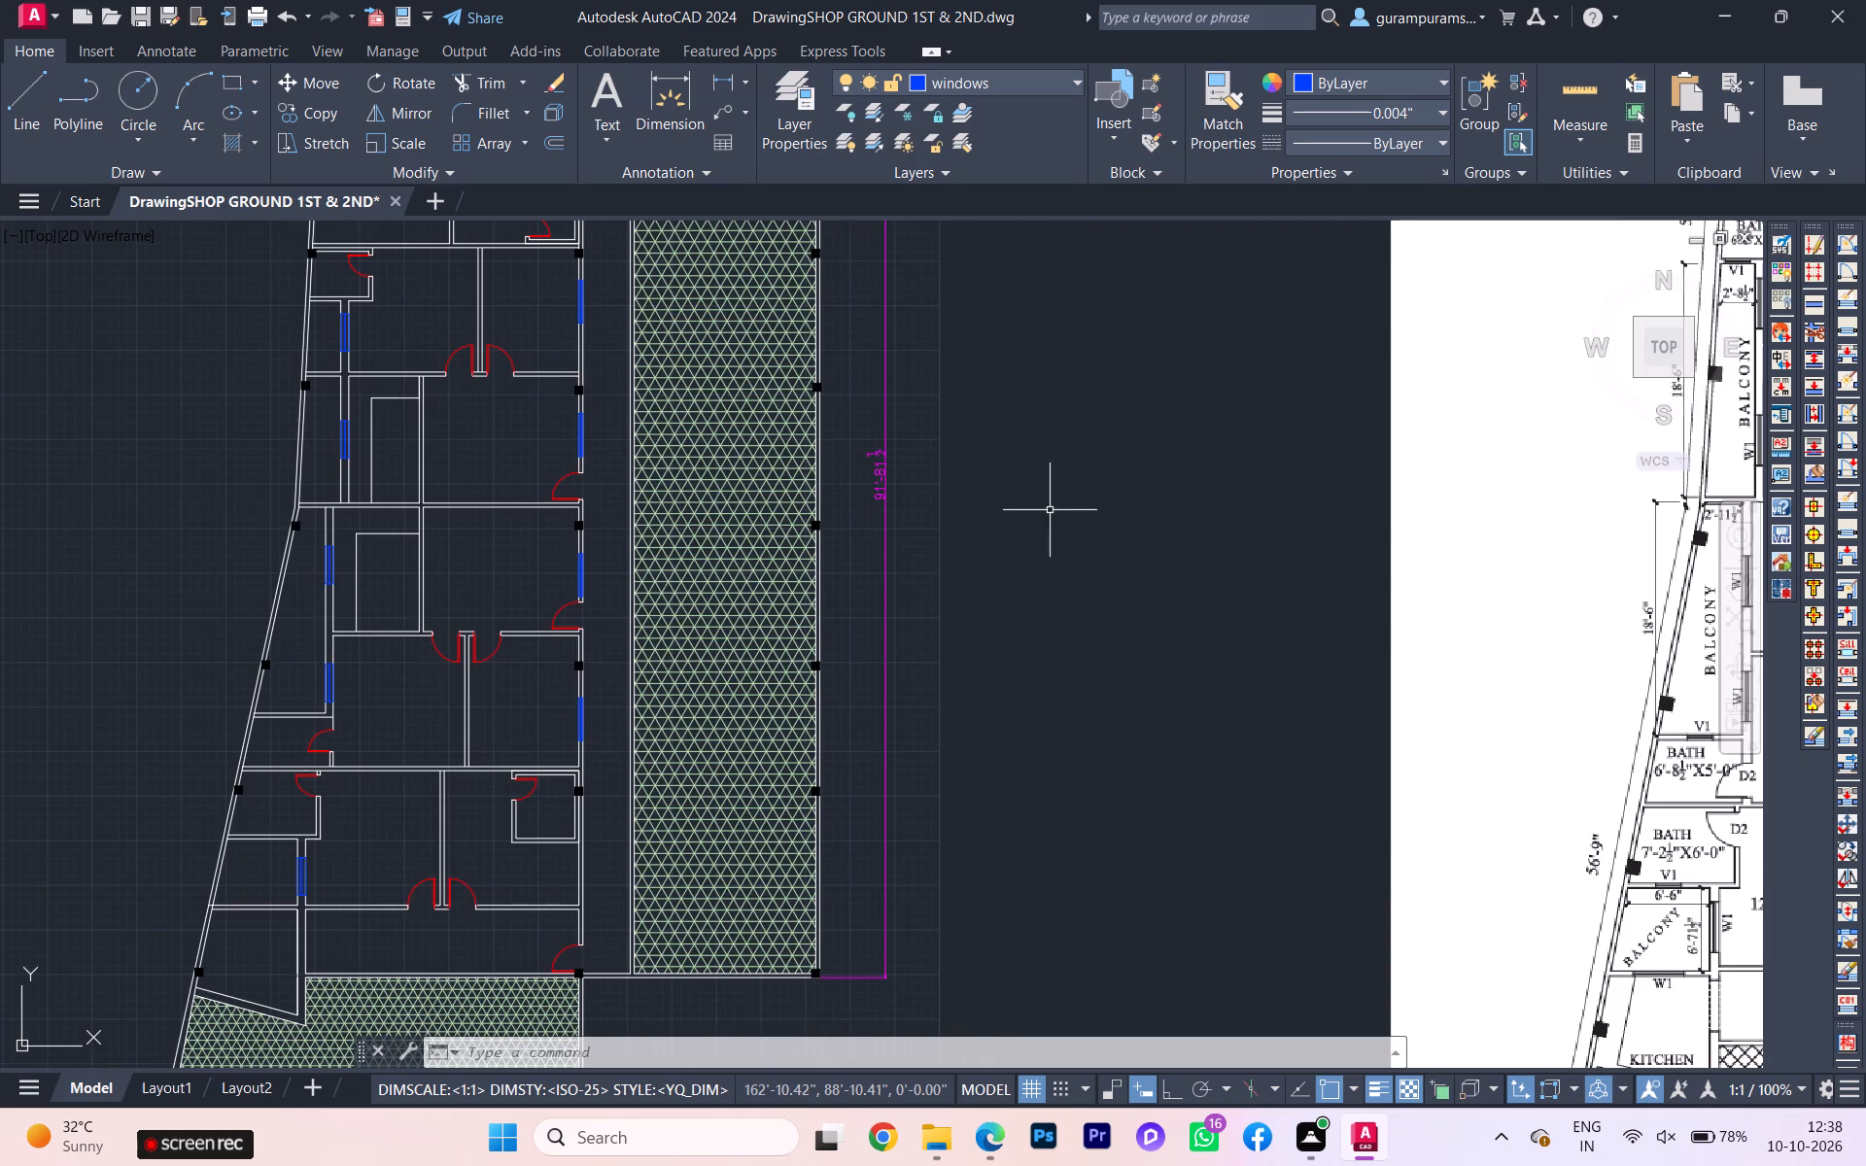
scroll(484, 325, "down", 1)
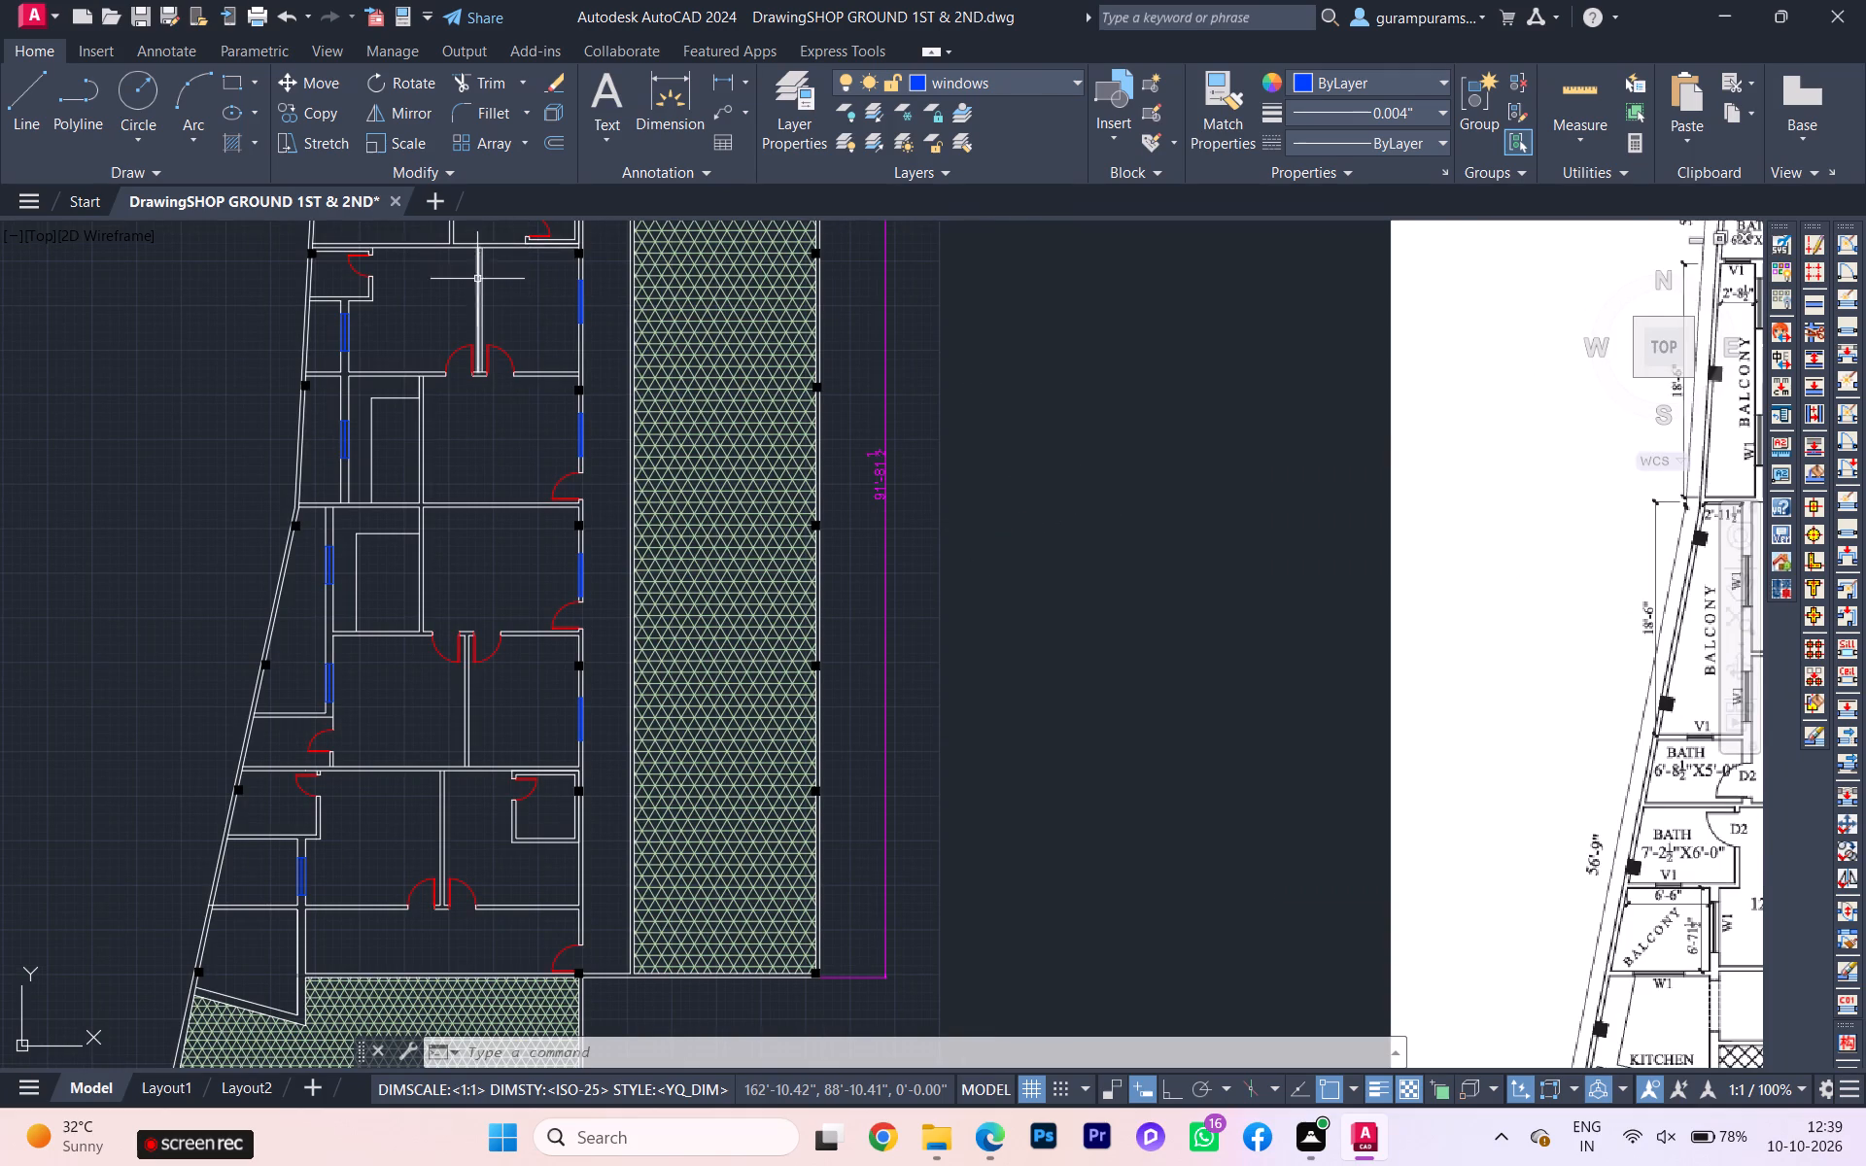
scroll(487, 335, "down", 1)
scroll(484, 224, "down", 2)
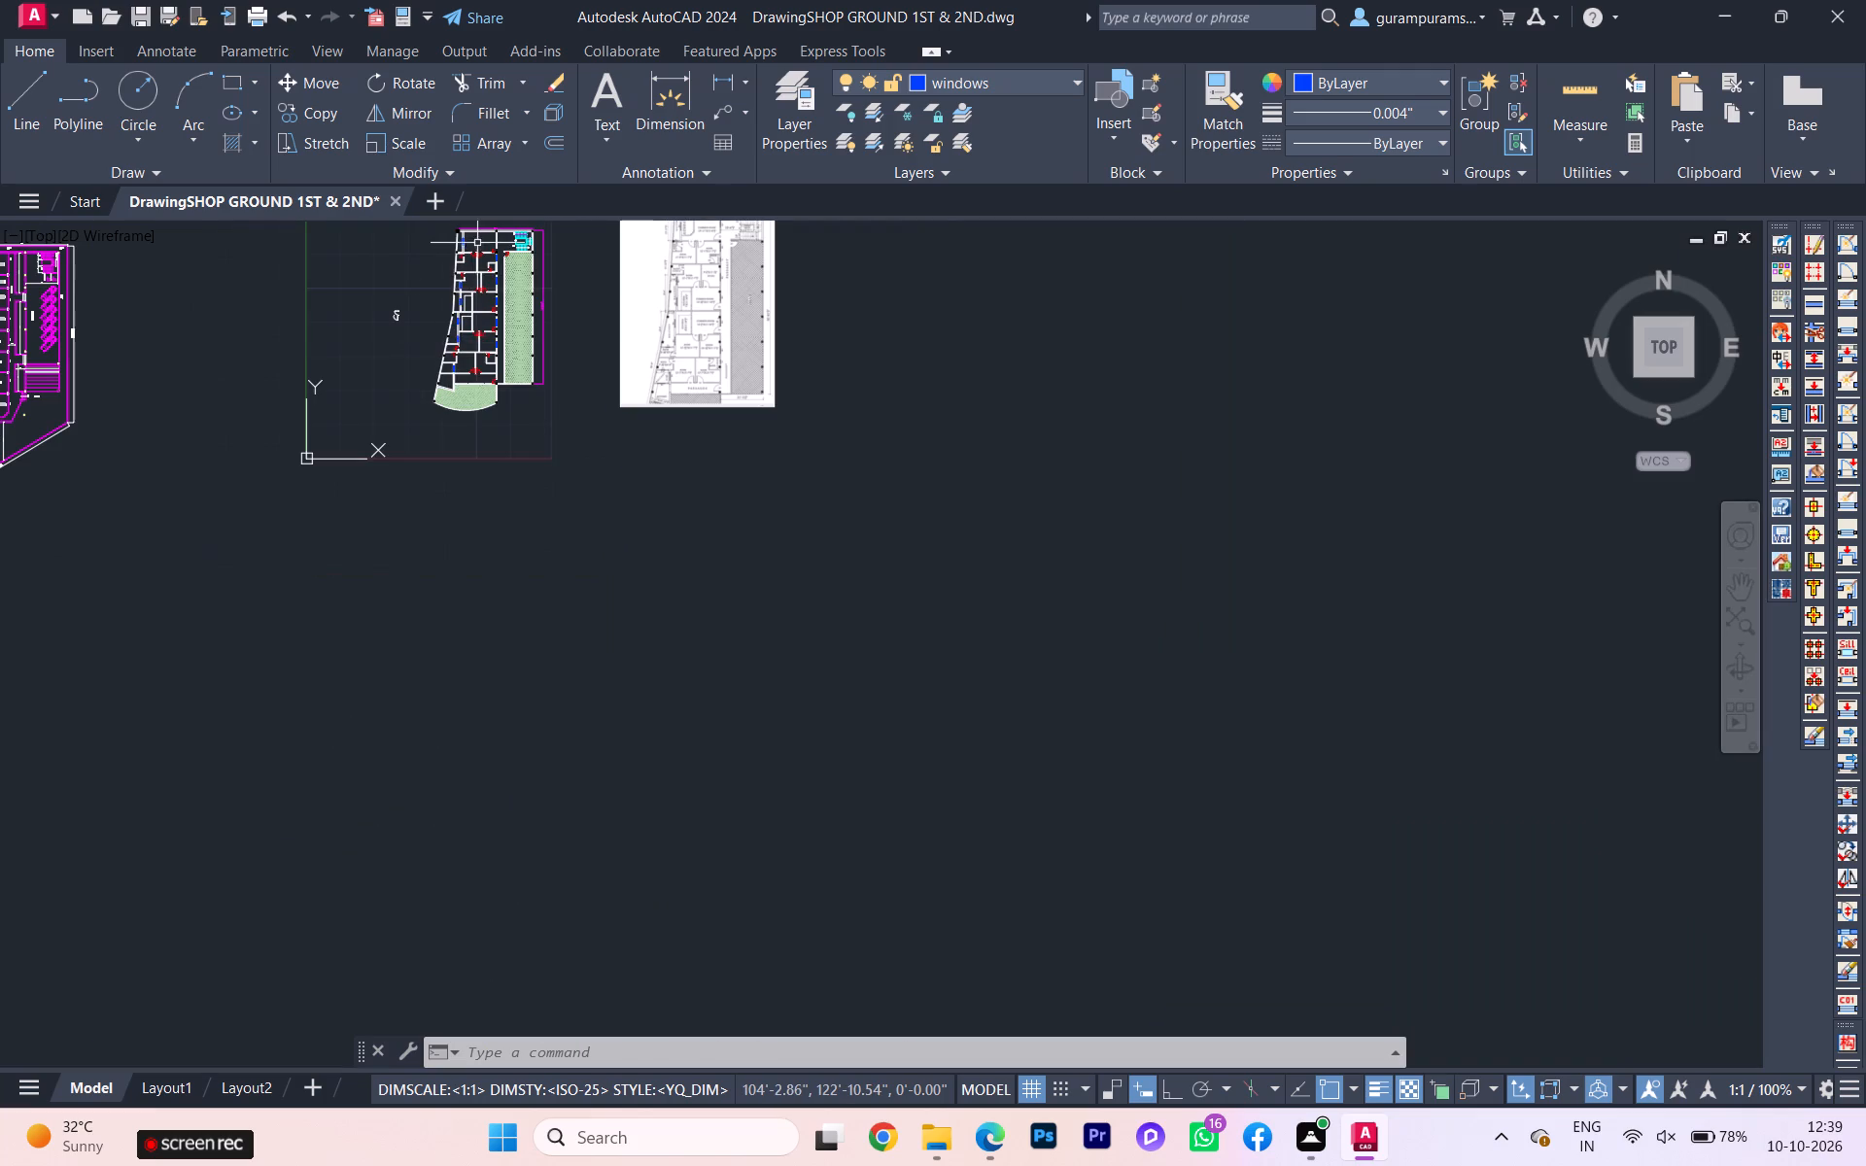
scroll(480, 233, "up", 3)
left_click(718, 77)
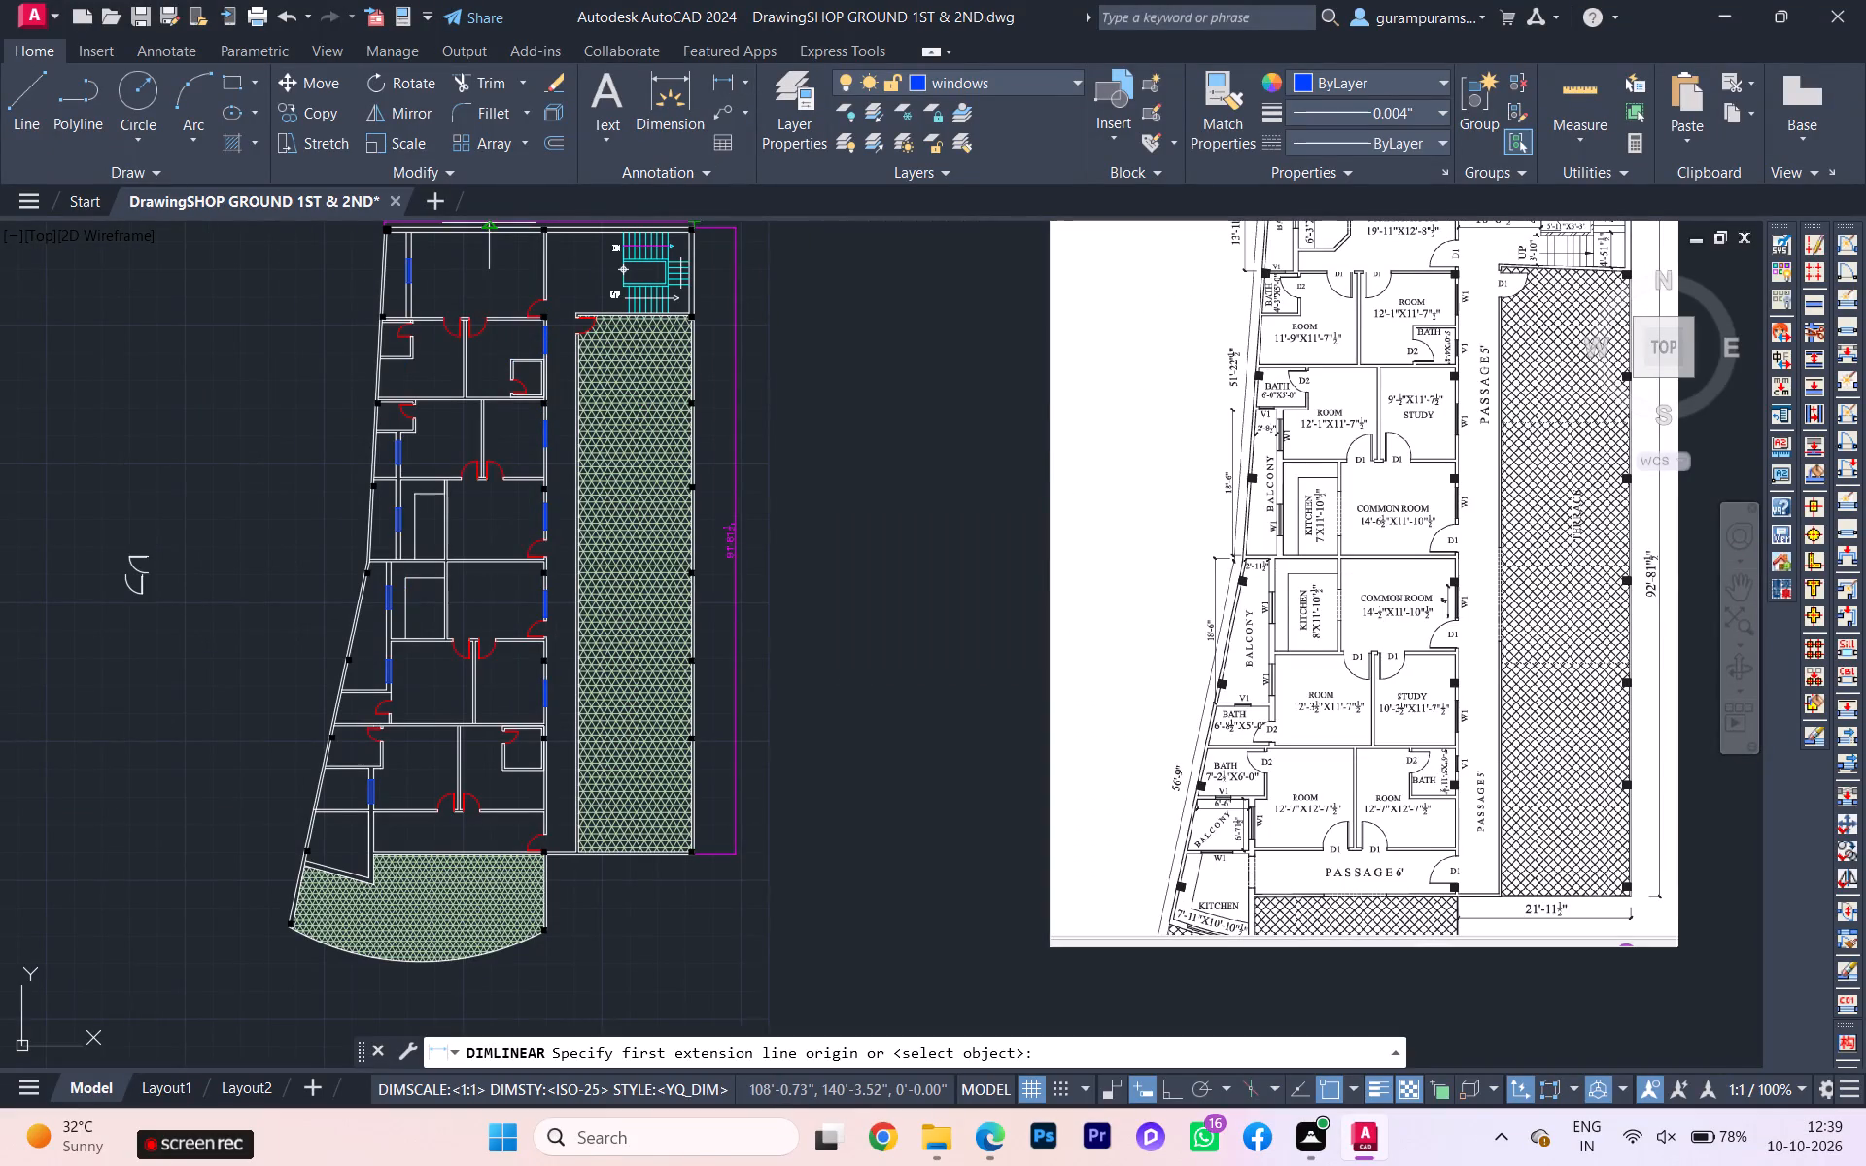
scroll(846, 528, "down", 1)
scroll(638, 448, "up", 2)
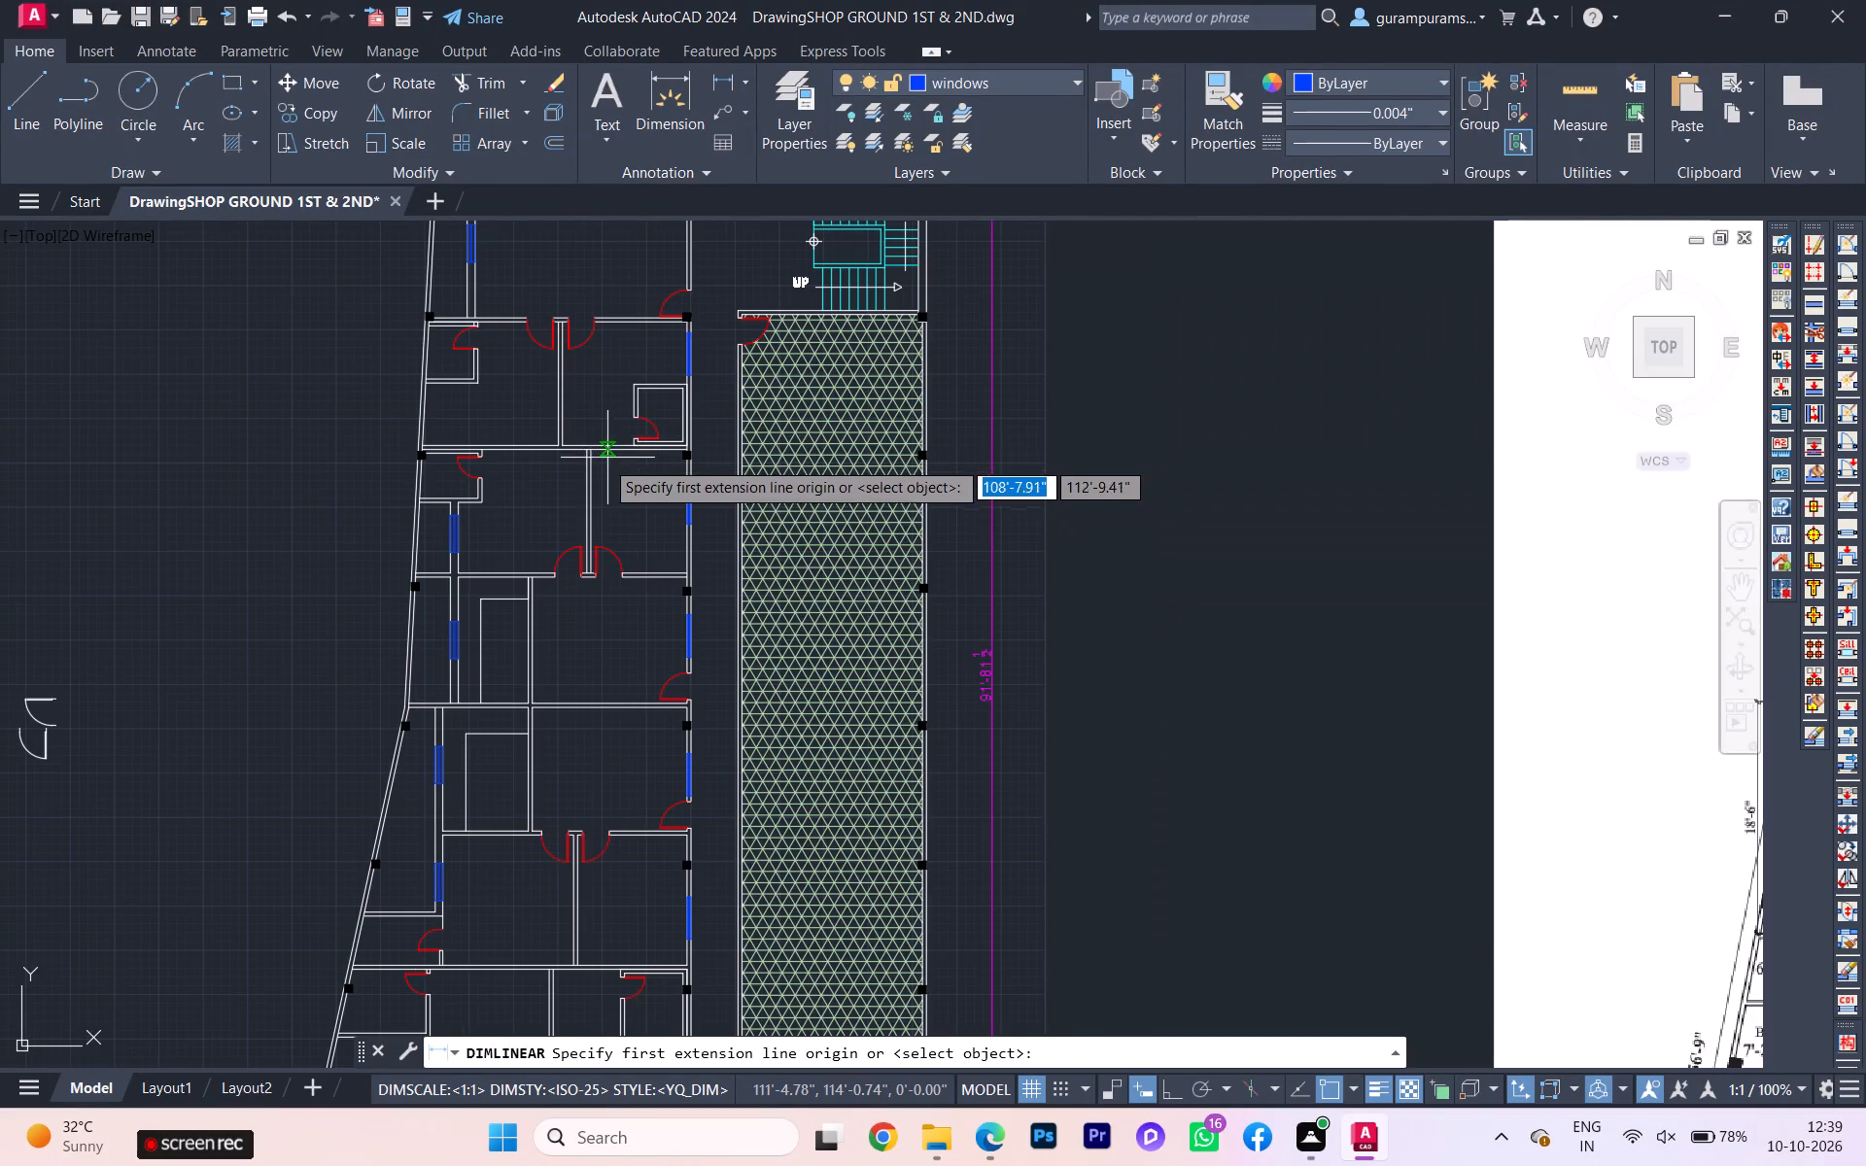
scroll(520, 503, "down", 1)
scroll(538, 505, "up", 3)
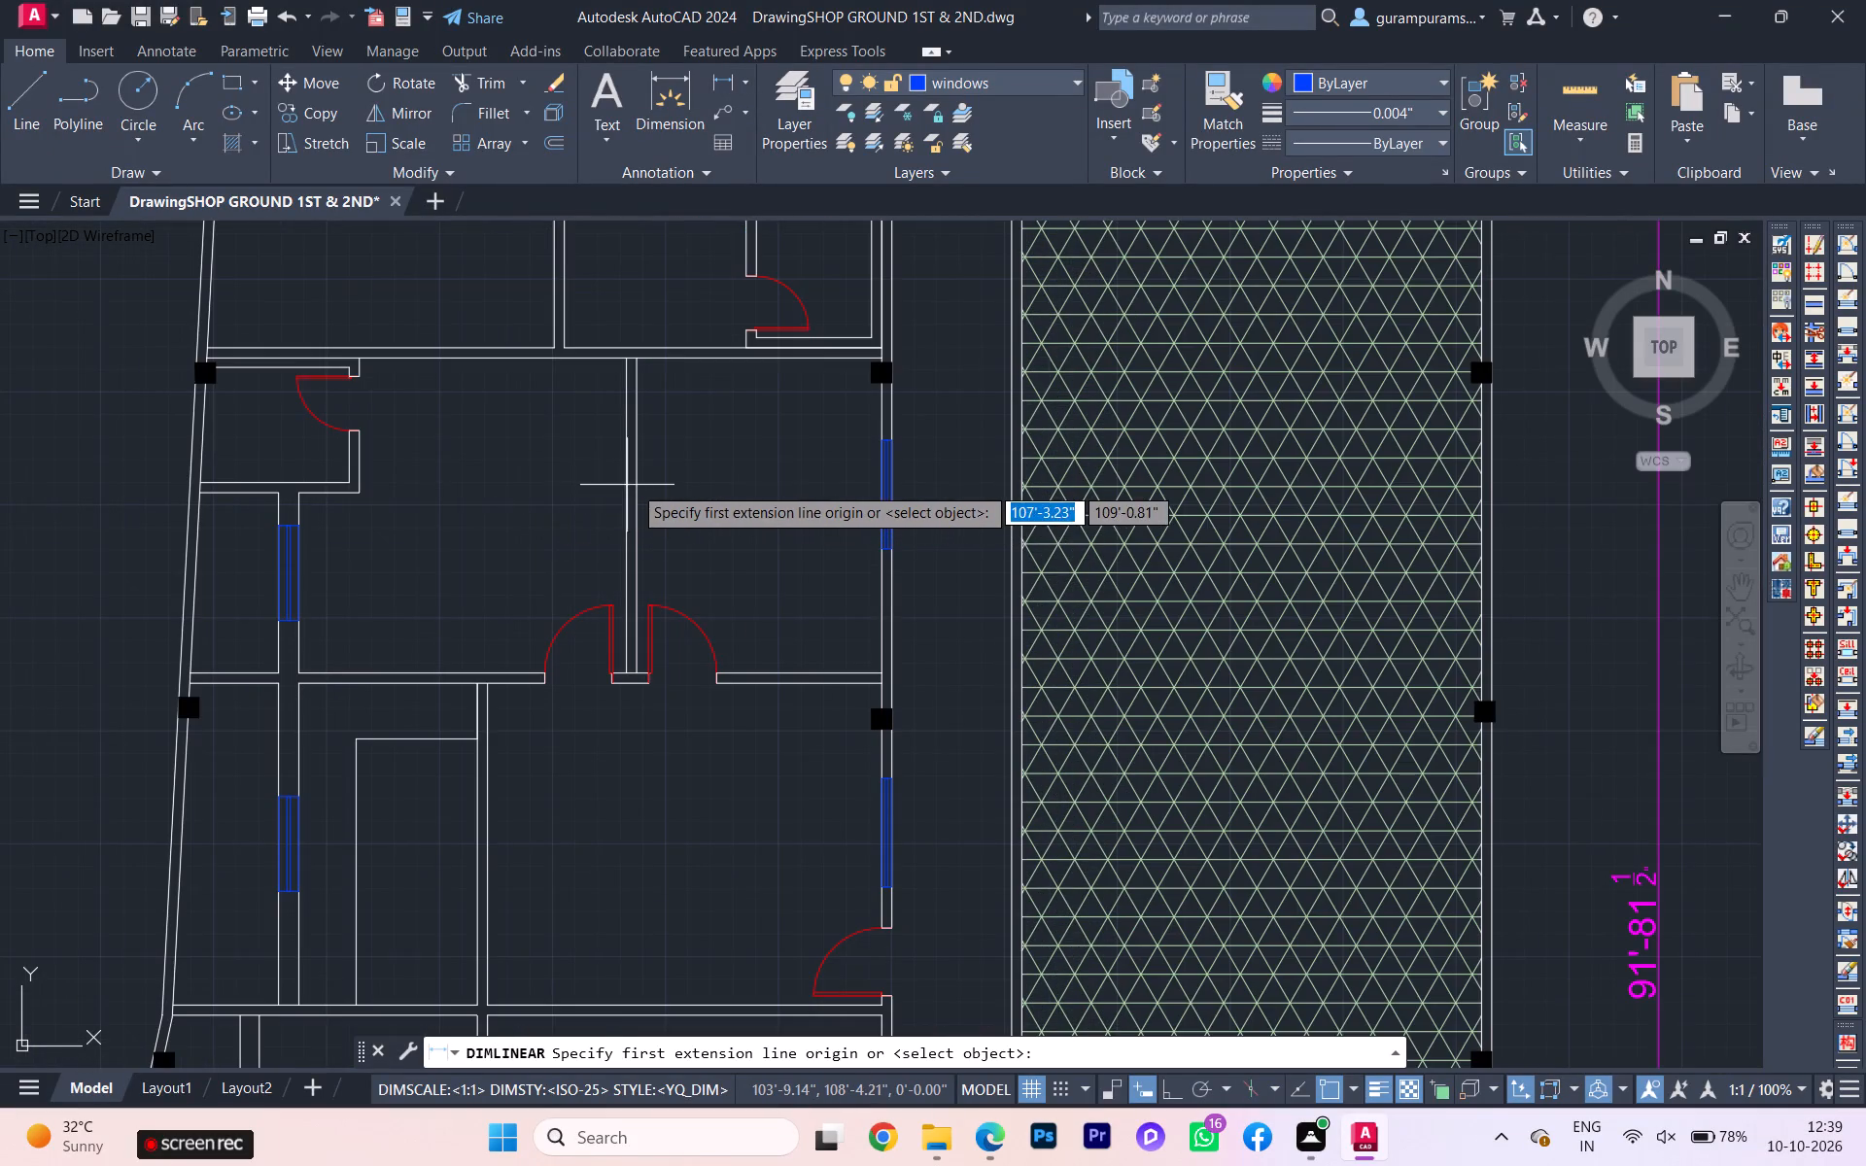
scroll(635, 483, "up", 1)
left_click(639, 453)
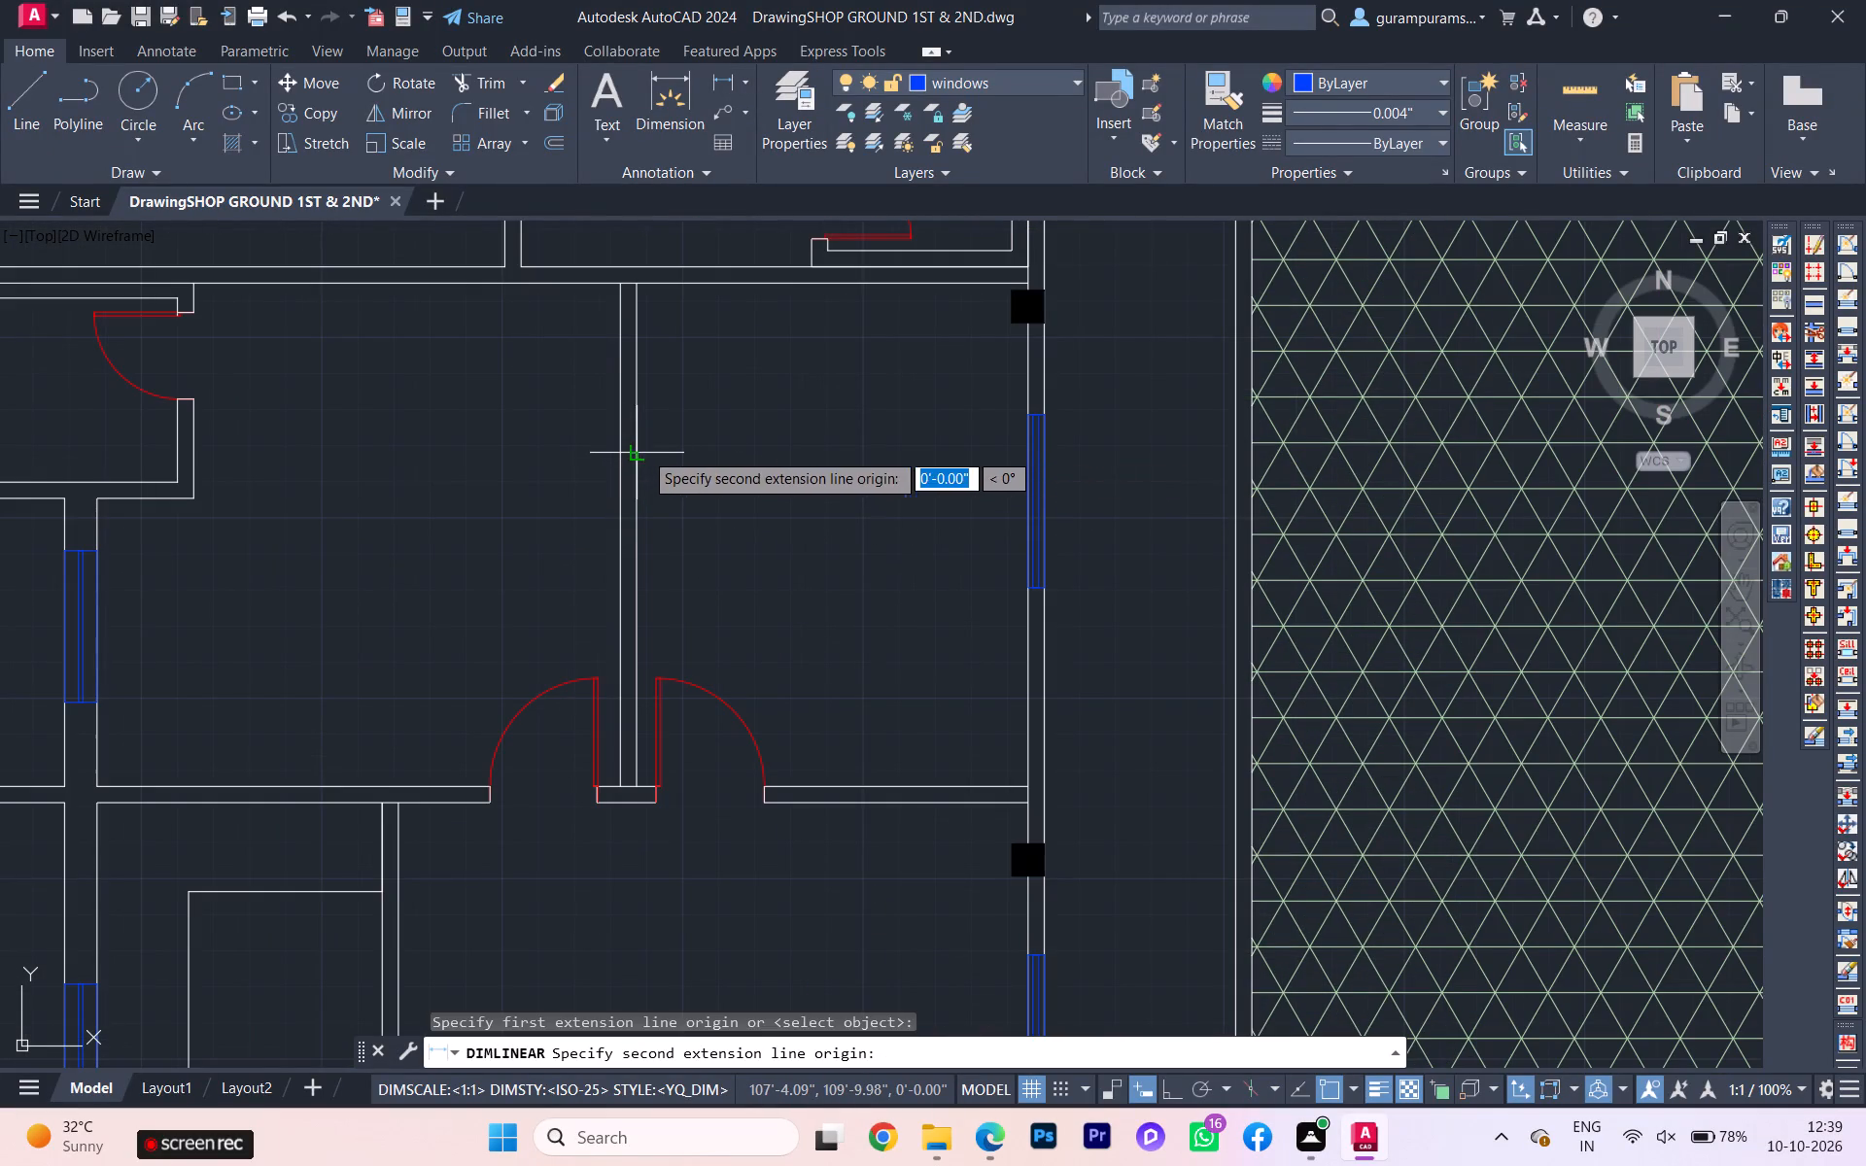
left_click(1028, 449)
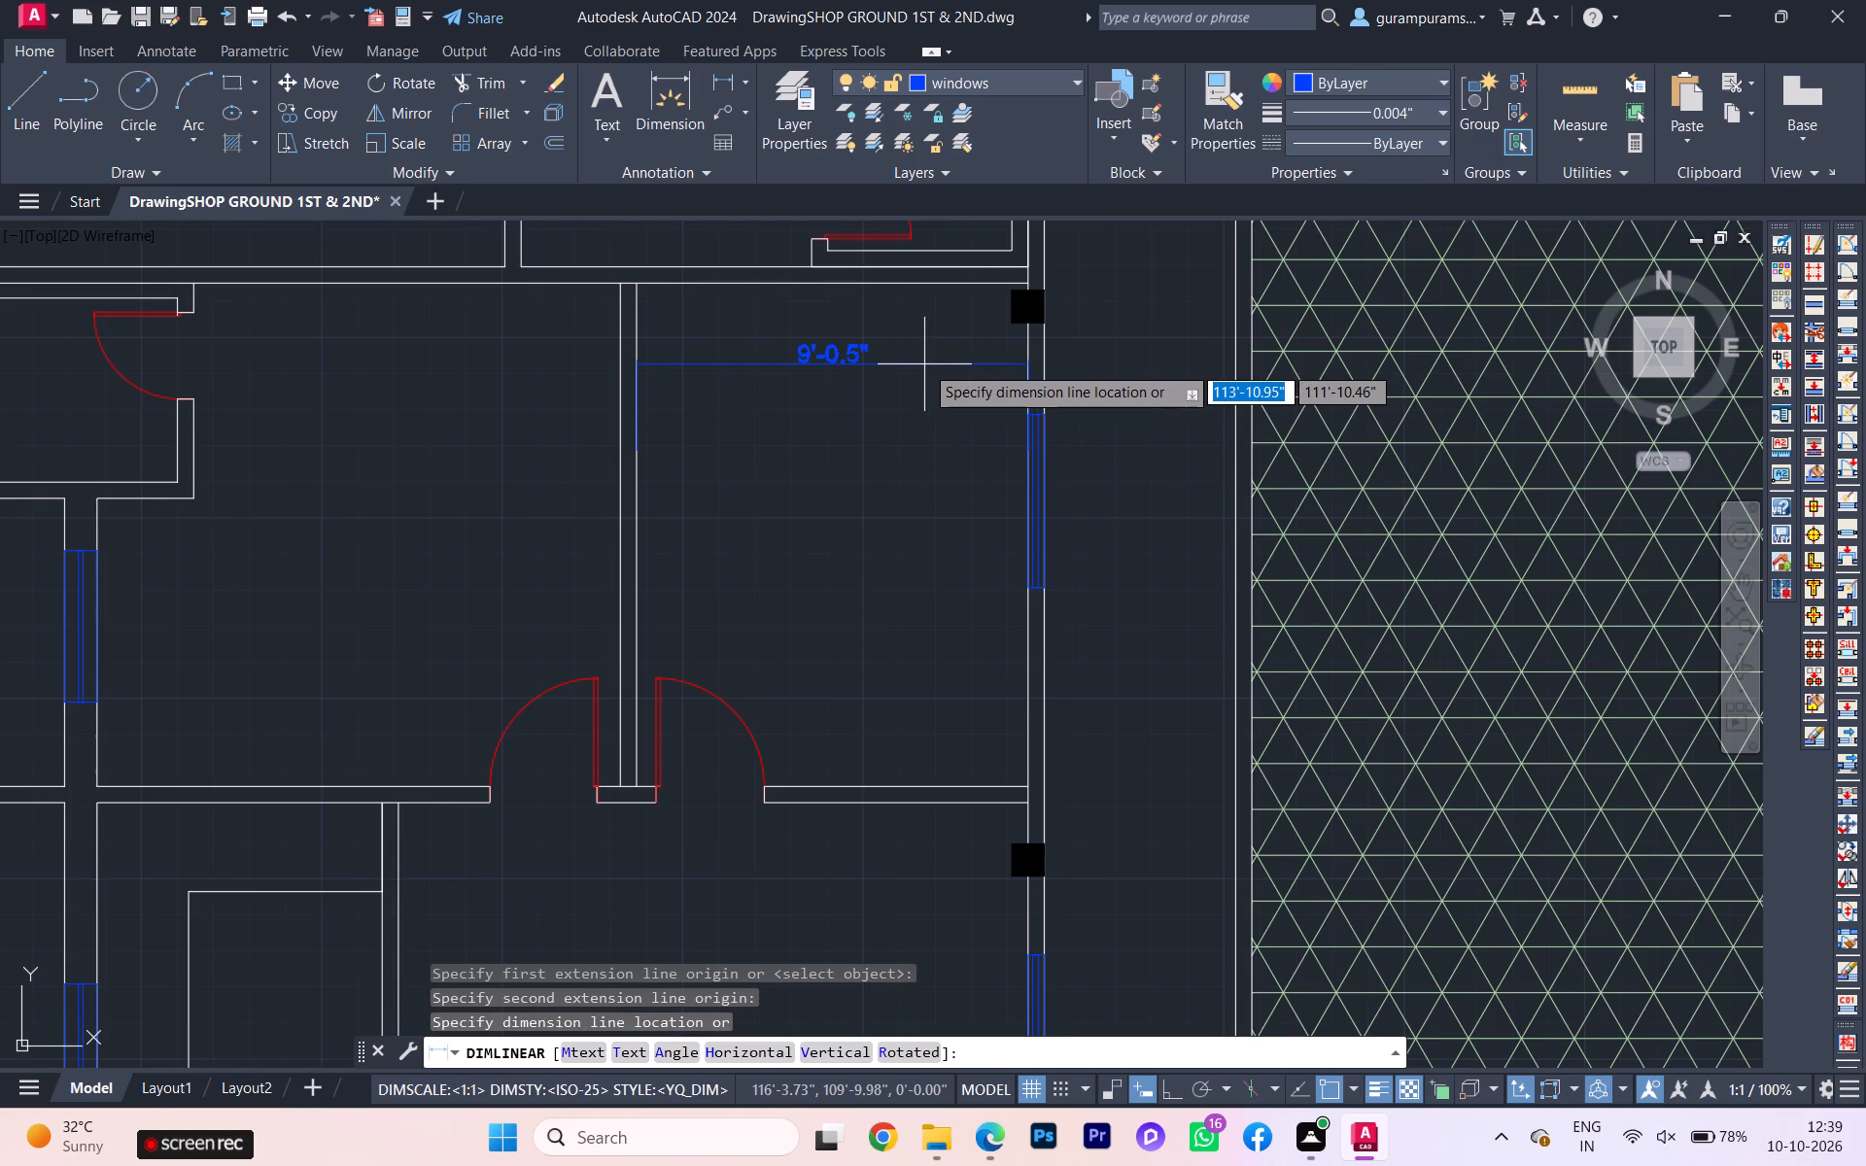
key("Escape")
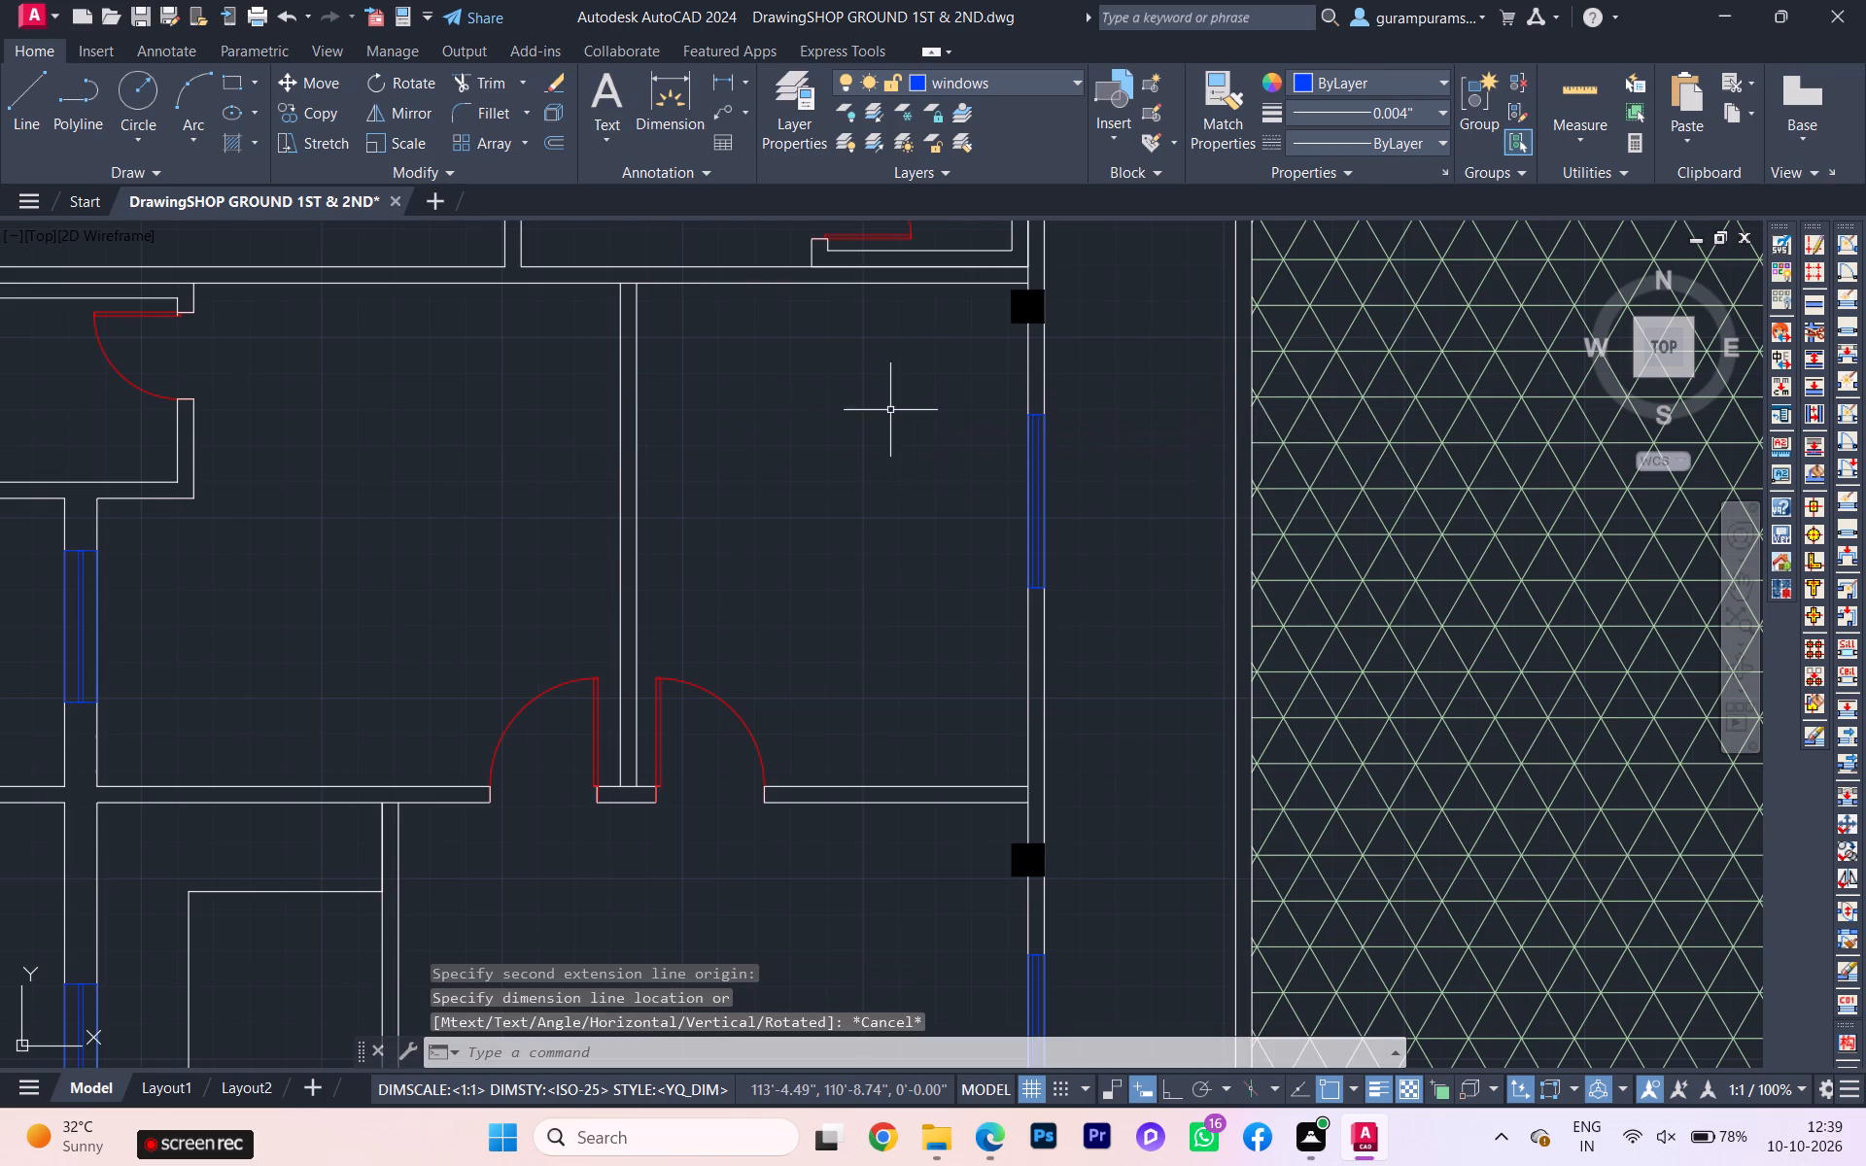
Add the multiline text PASSAGE in the bottom passage, just below the lowest pair of adjoining room doors.
scroll(671, 426, "down", 2)
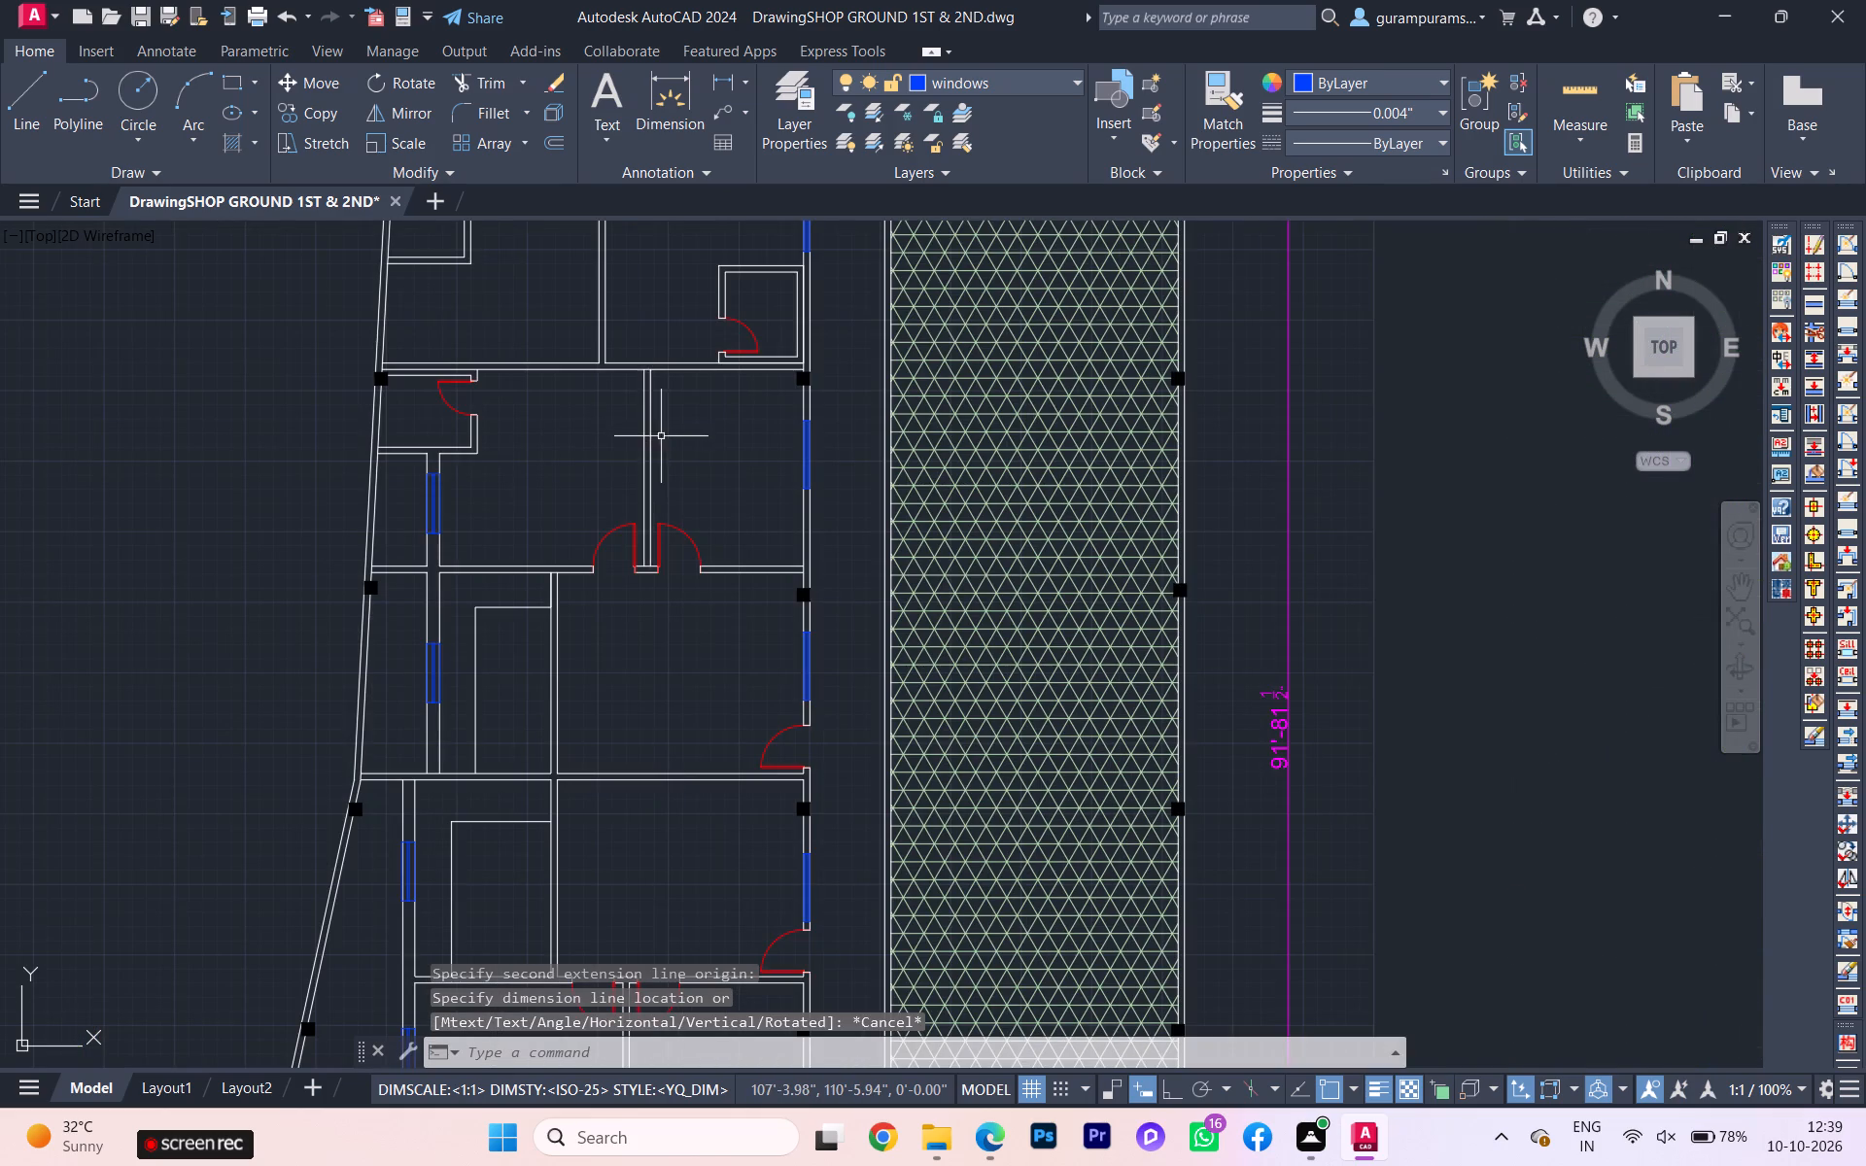
scroll(662, 443, "down", 2)
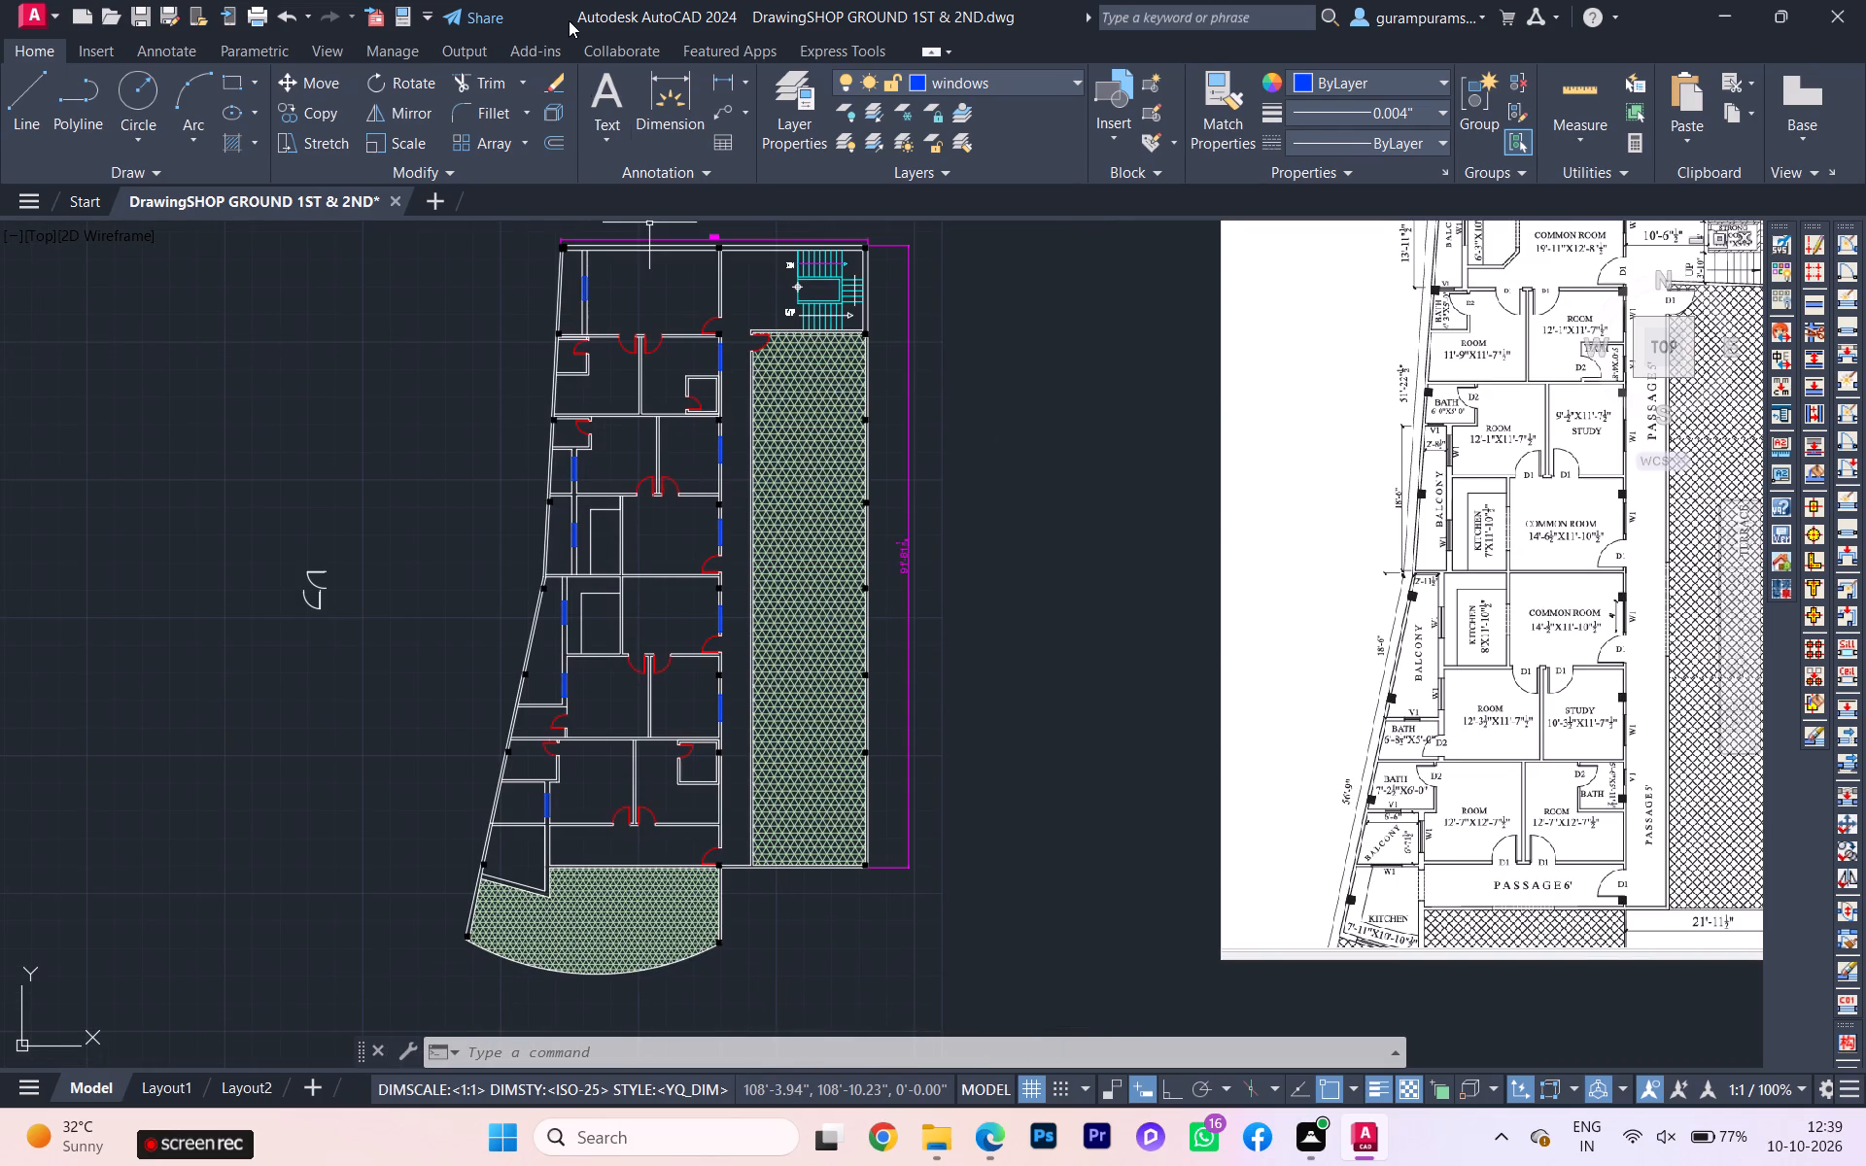
left_click(615, 114)
scroll(630, 866, "up", 5)
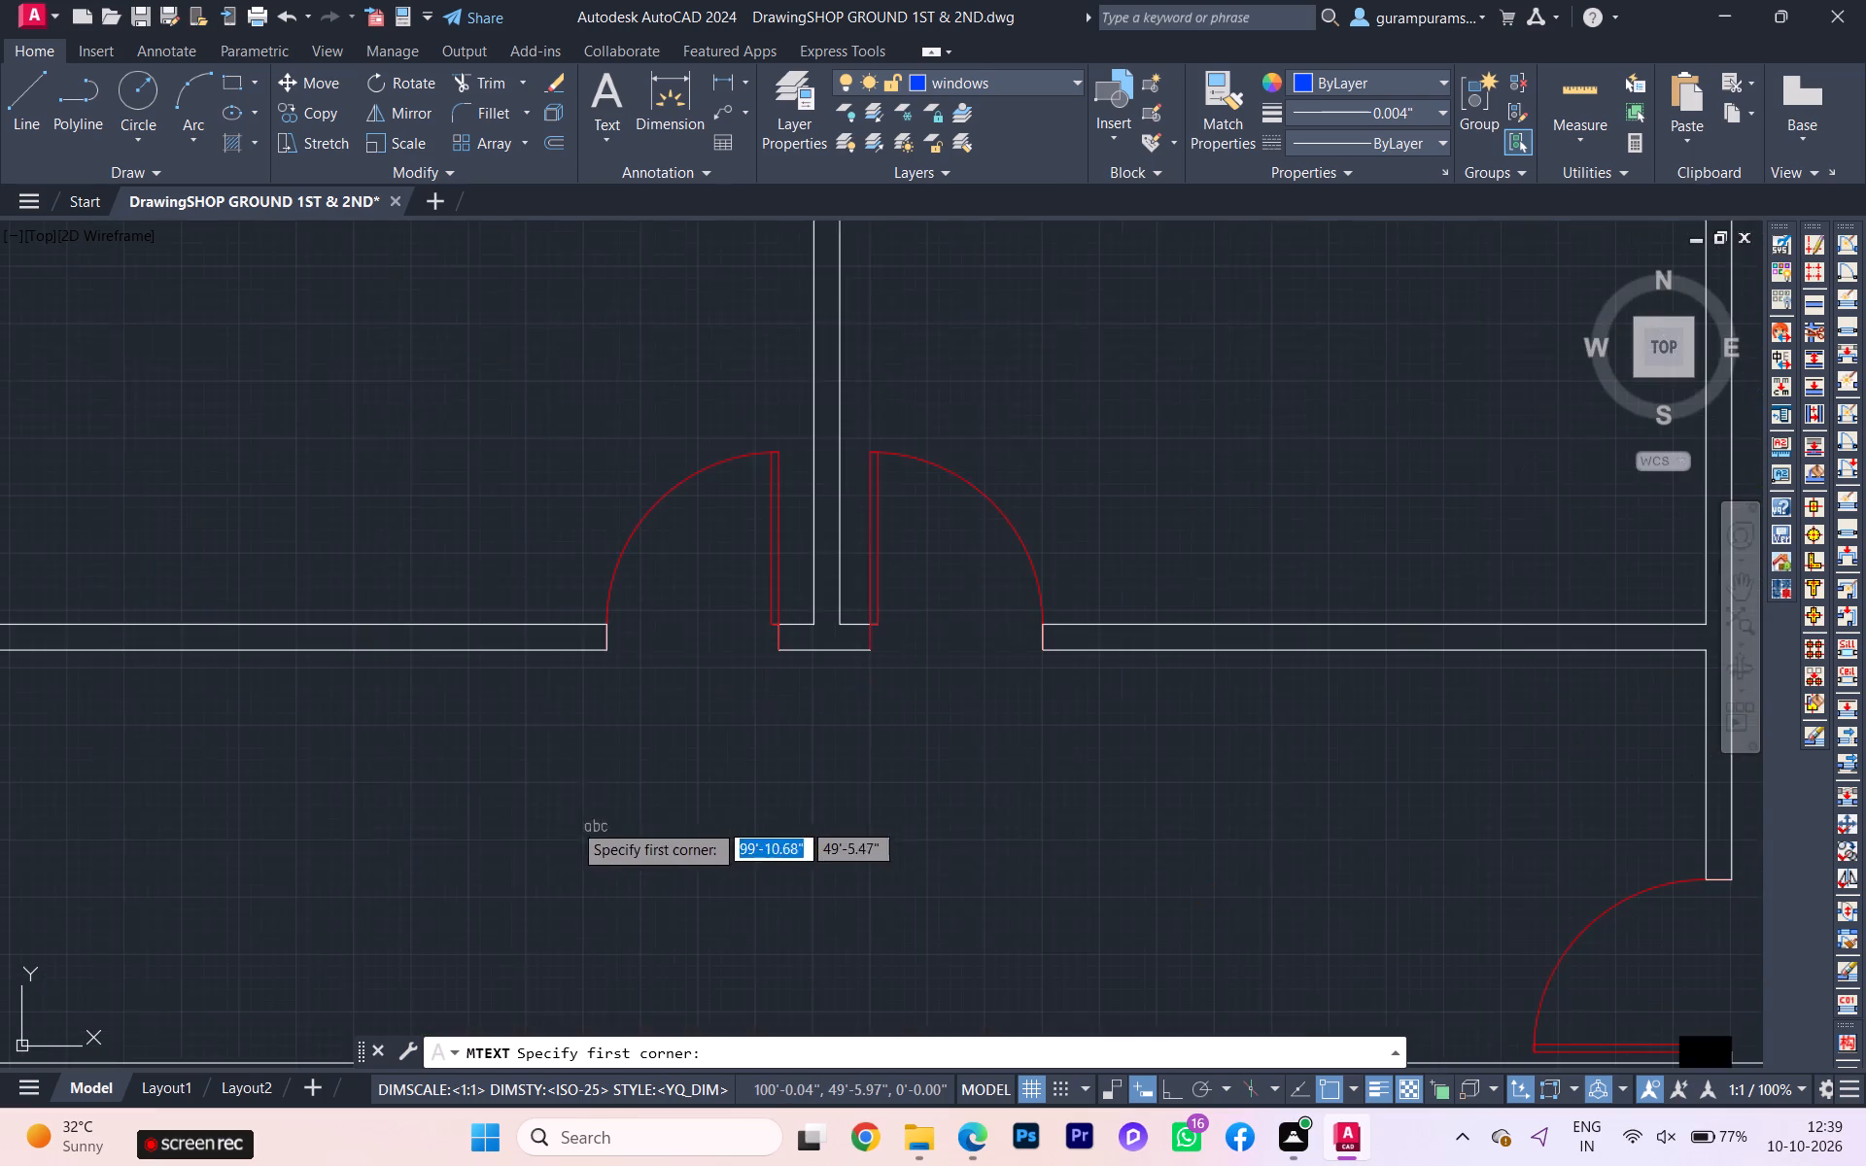
left_click(447, 796)
left_click(1085, 981)
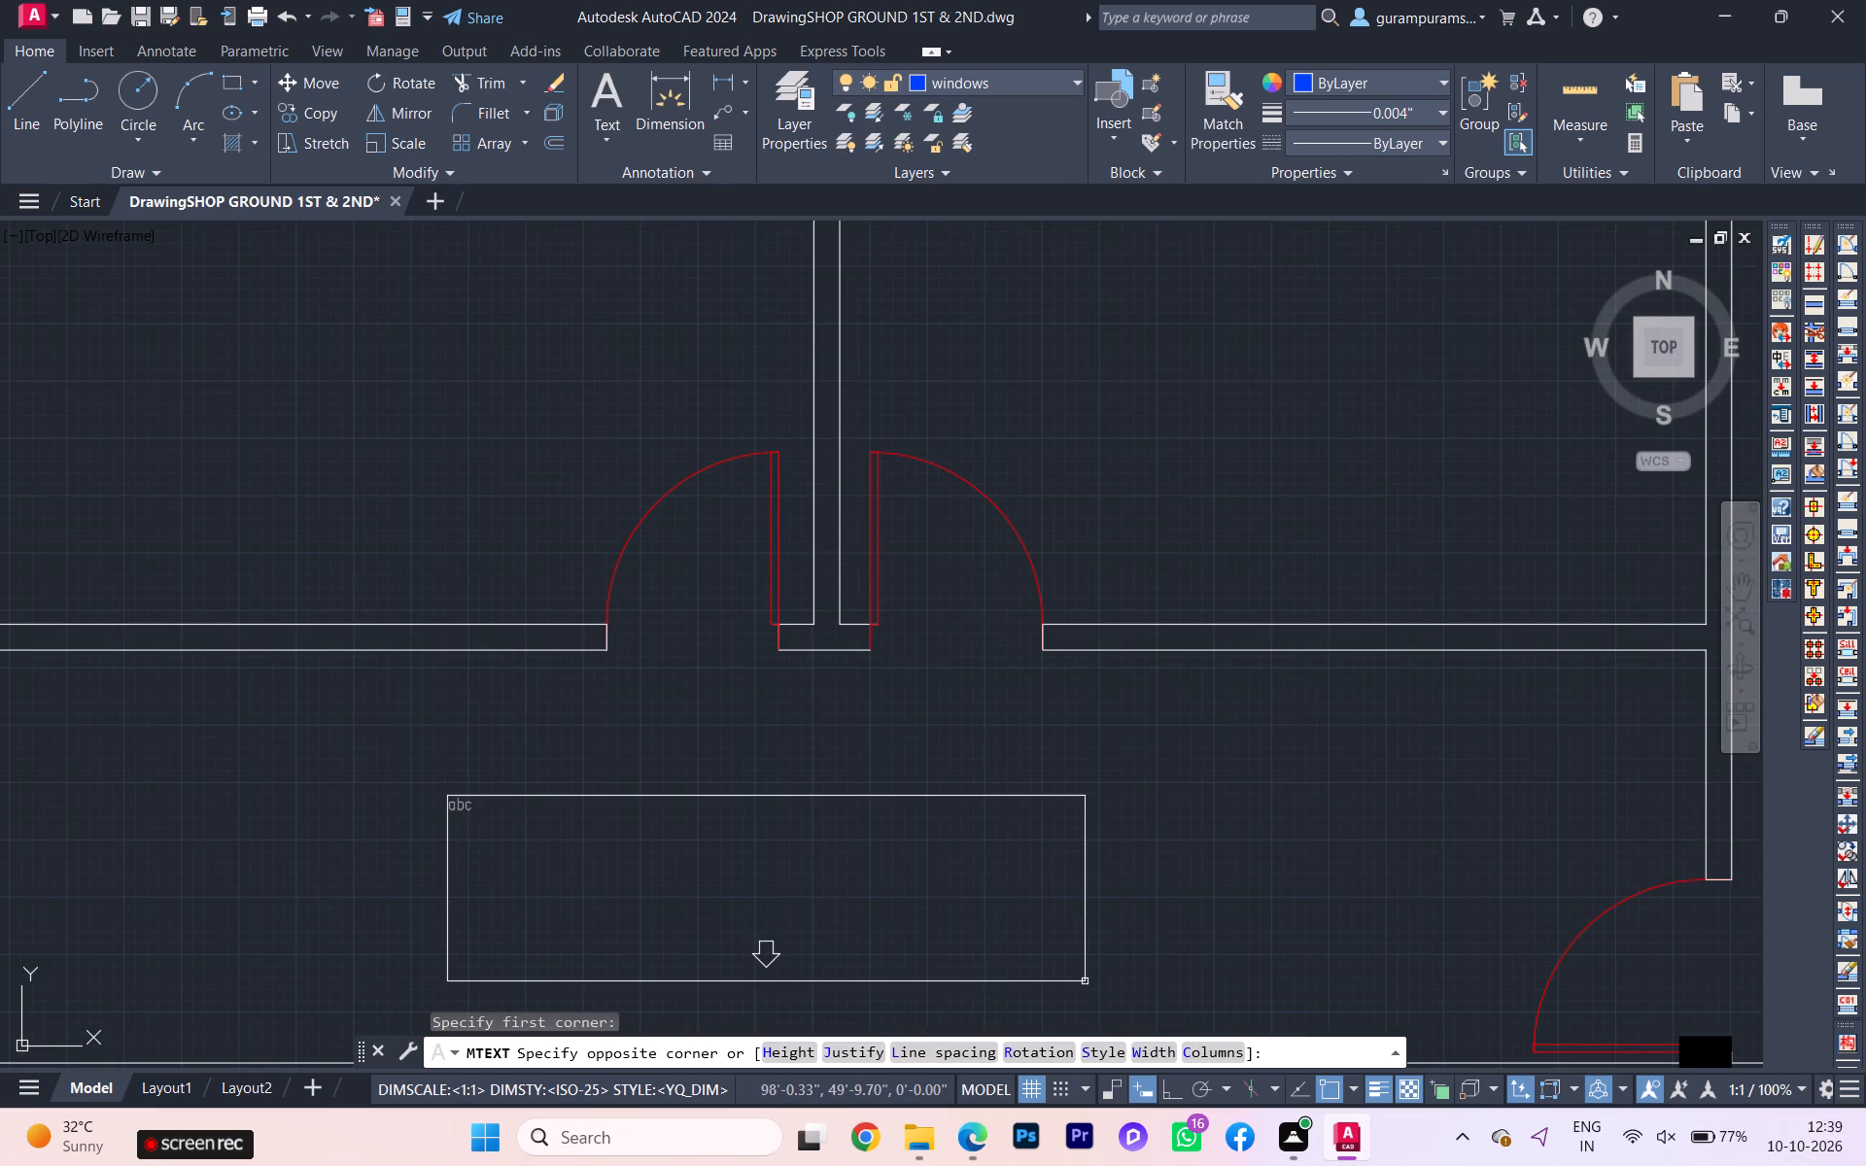
key("p")
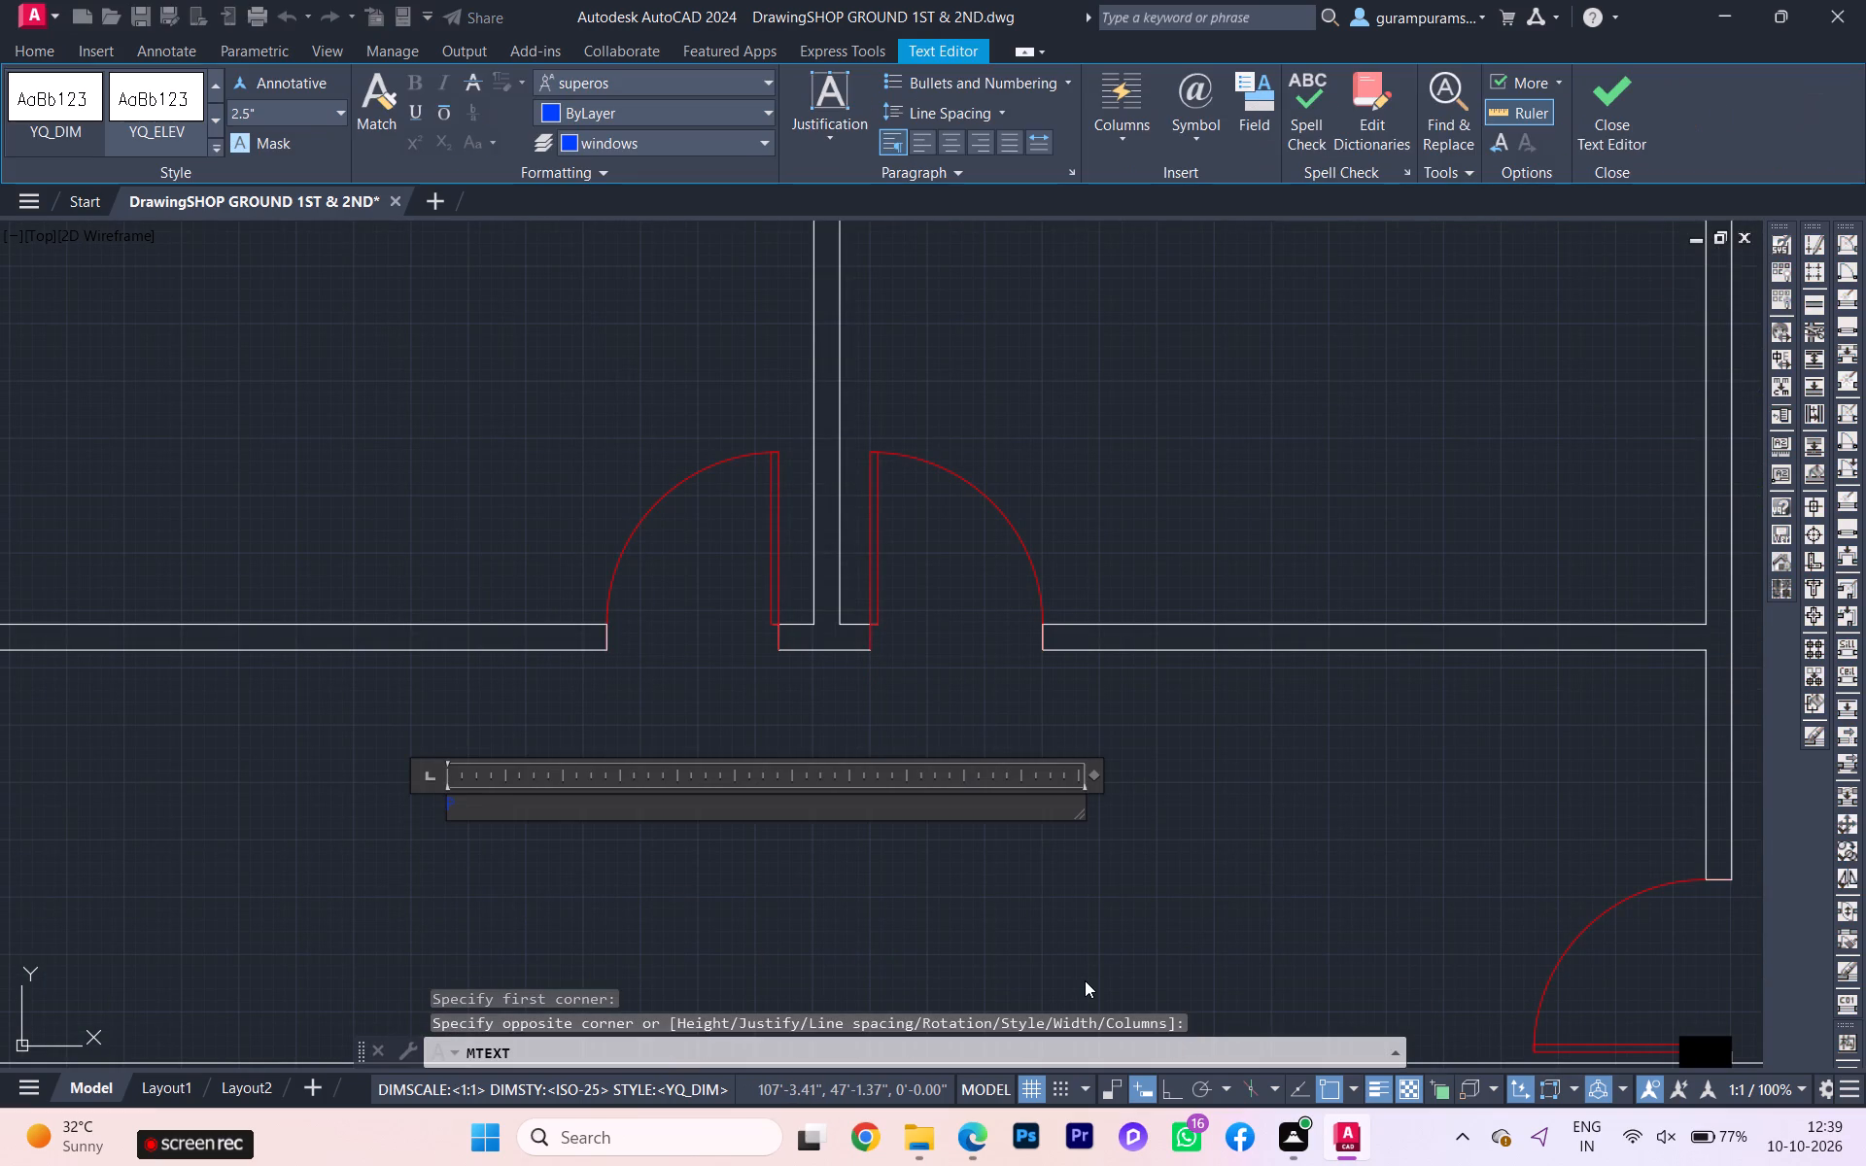
type("ASSAG")
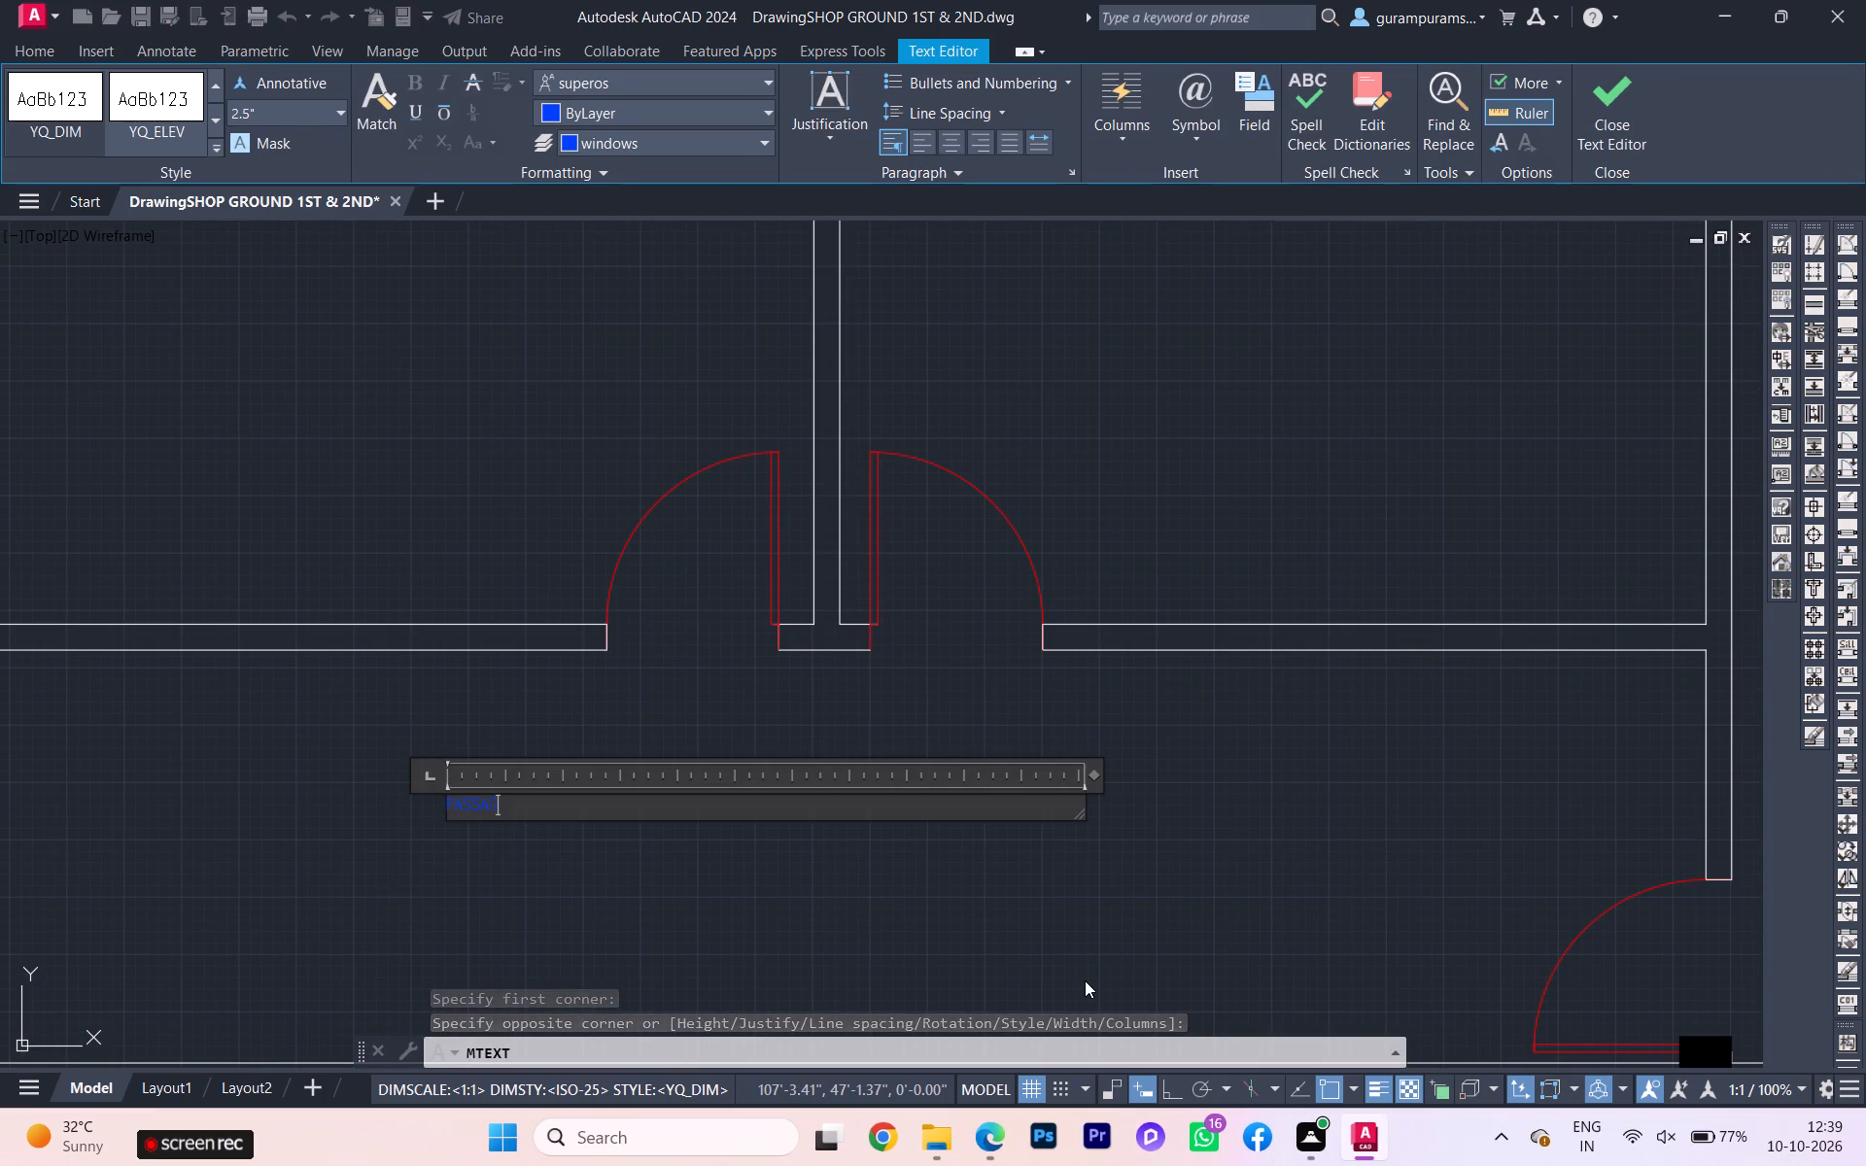
key("e")
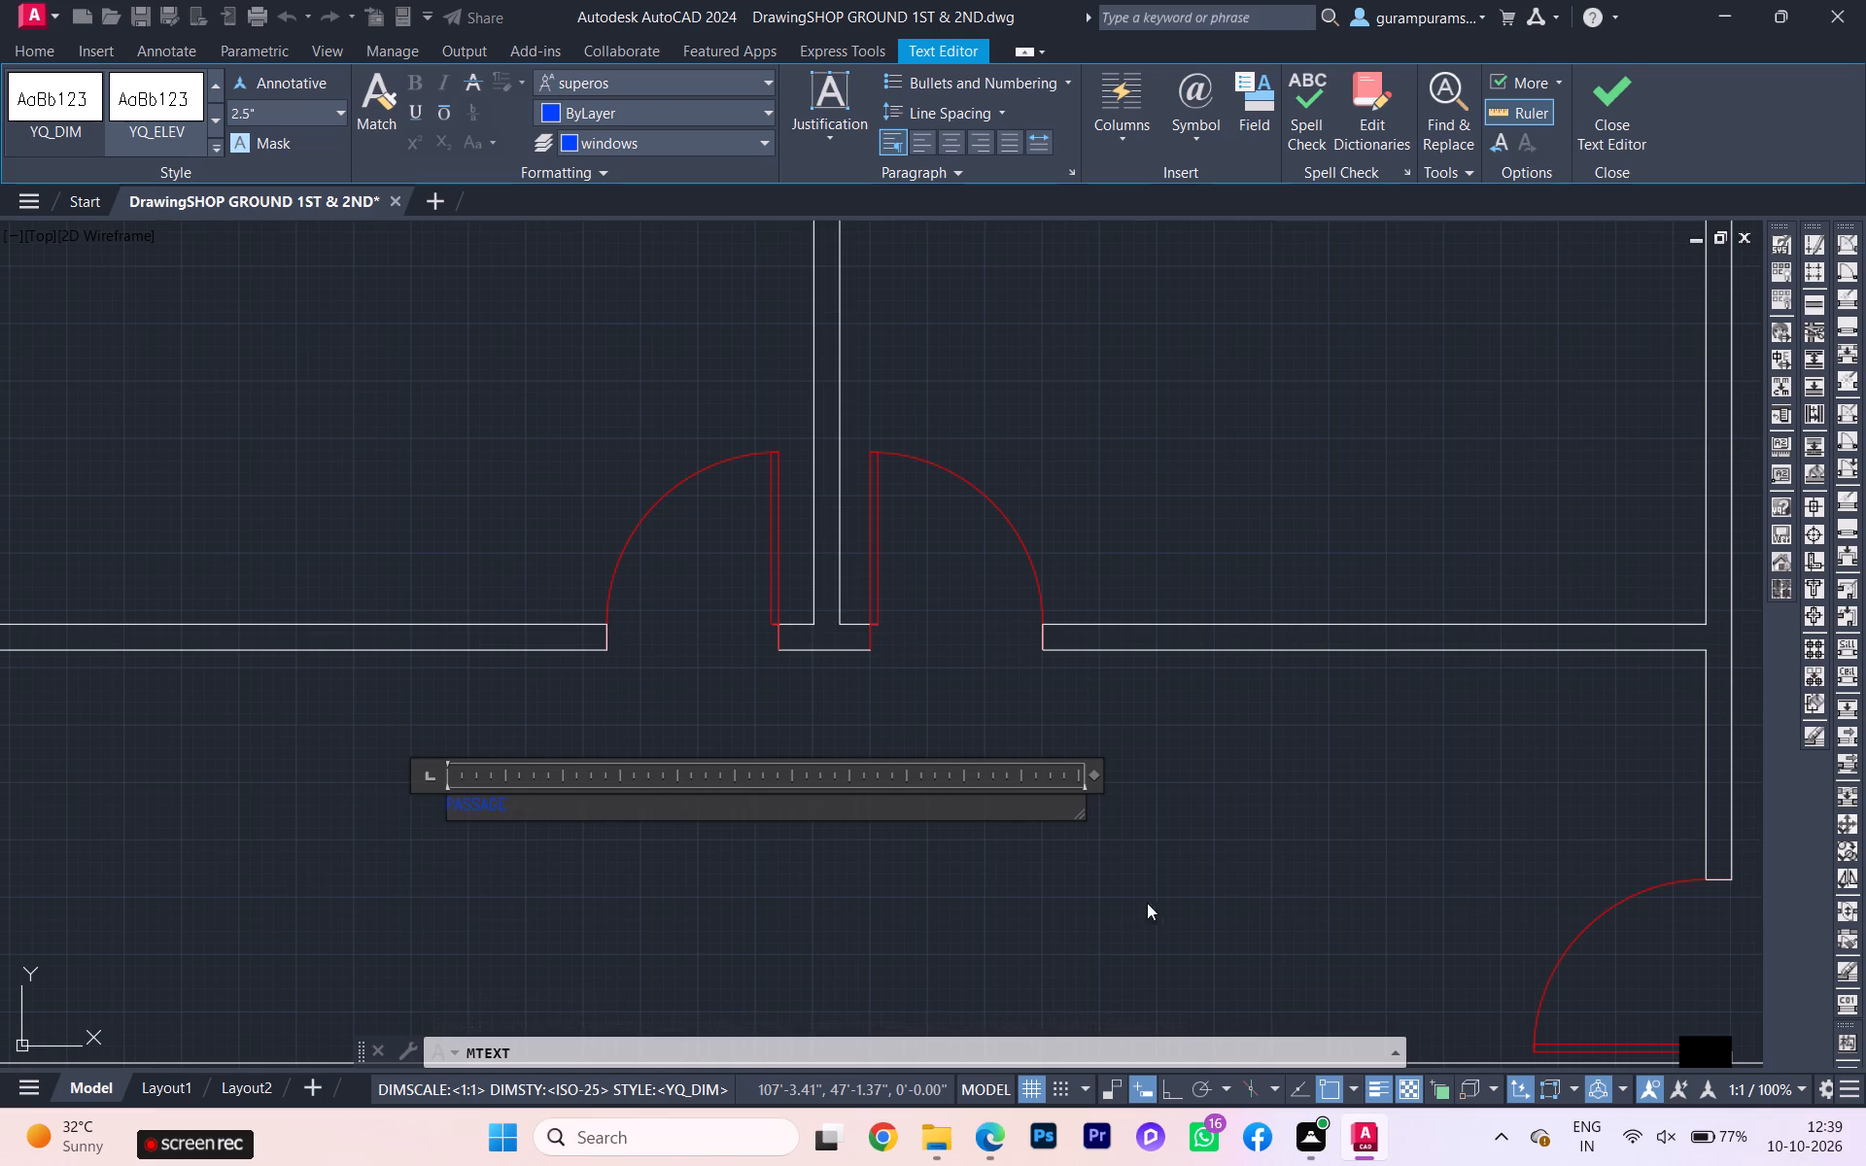
Put the PASSAGE text on the DIMENSIONS layer and choose magenta as the text colour.
left_click(692, 123)
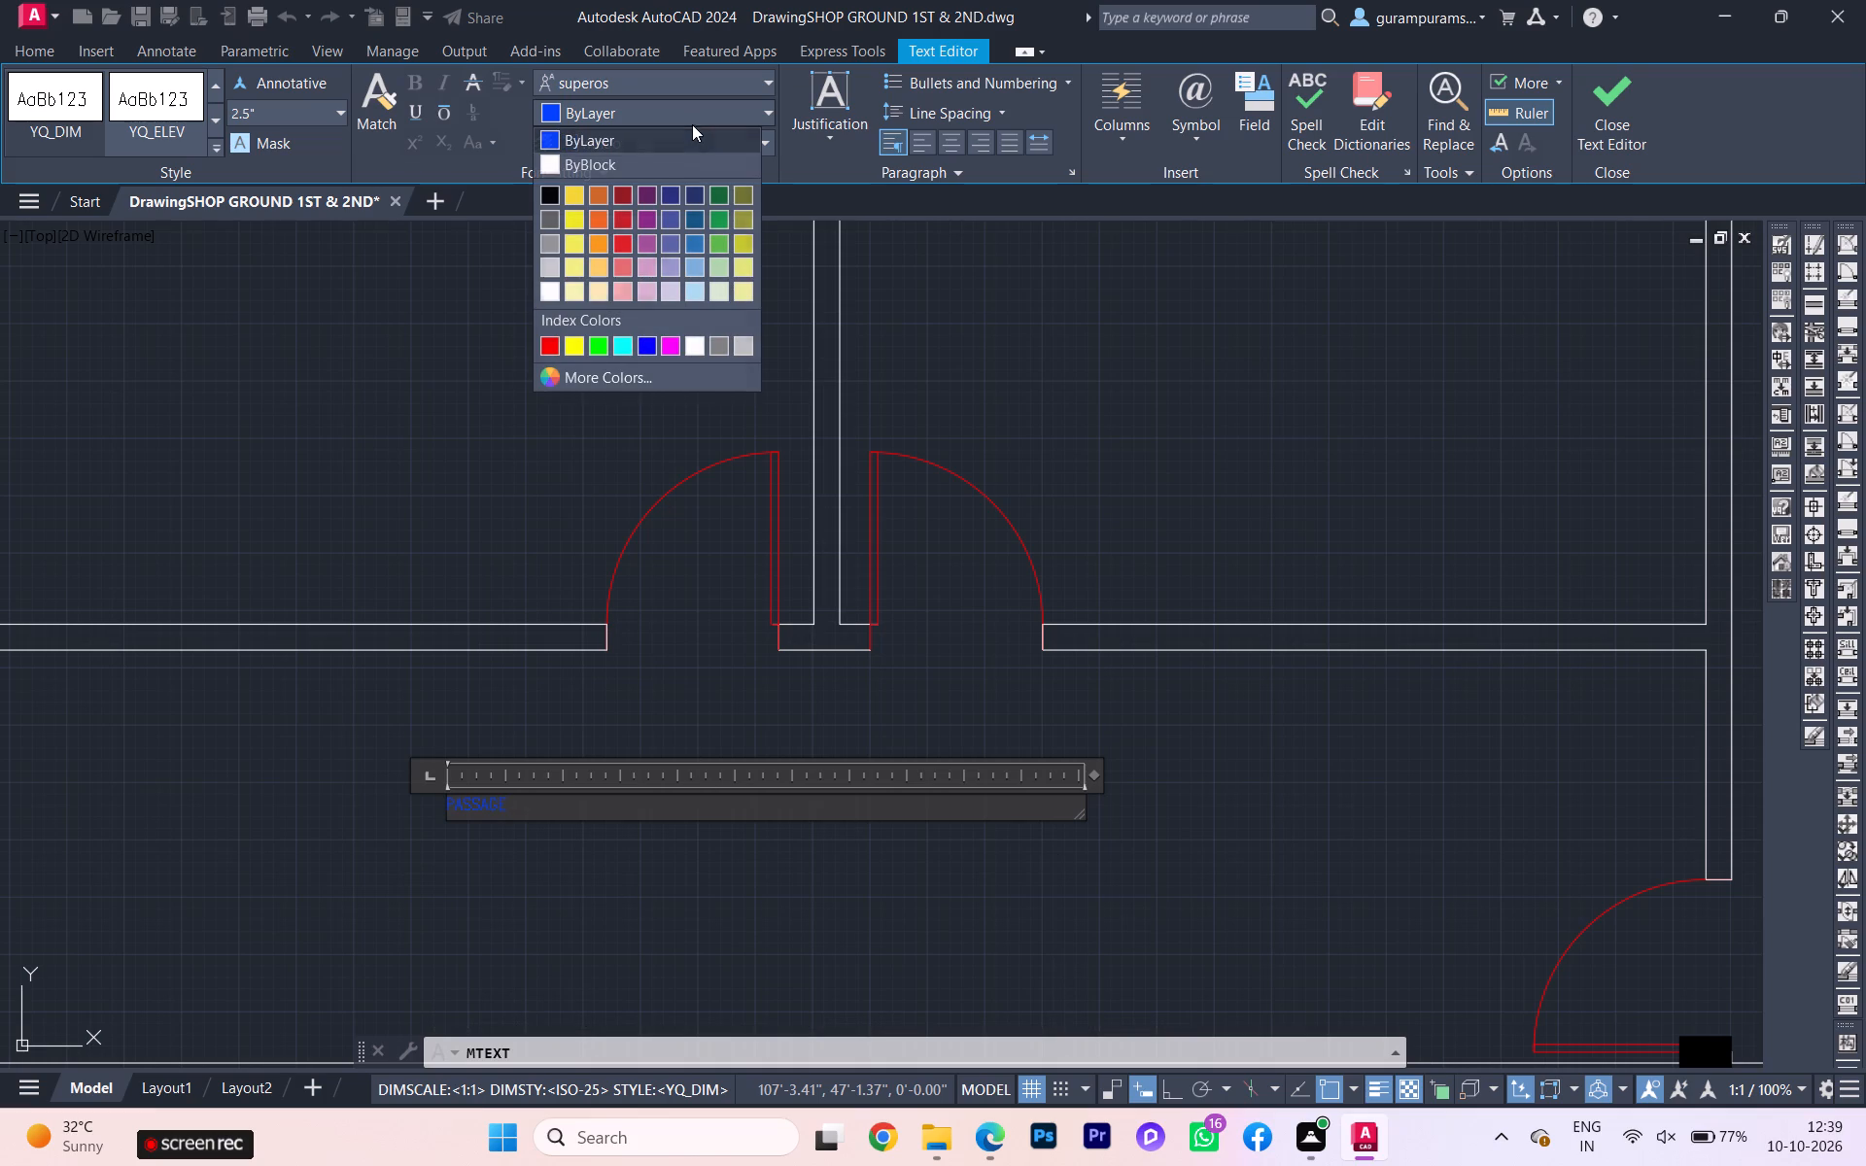
left_click(691, 145)
left_click(685, 143)
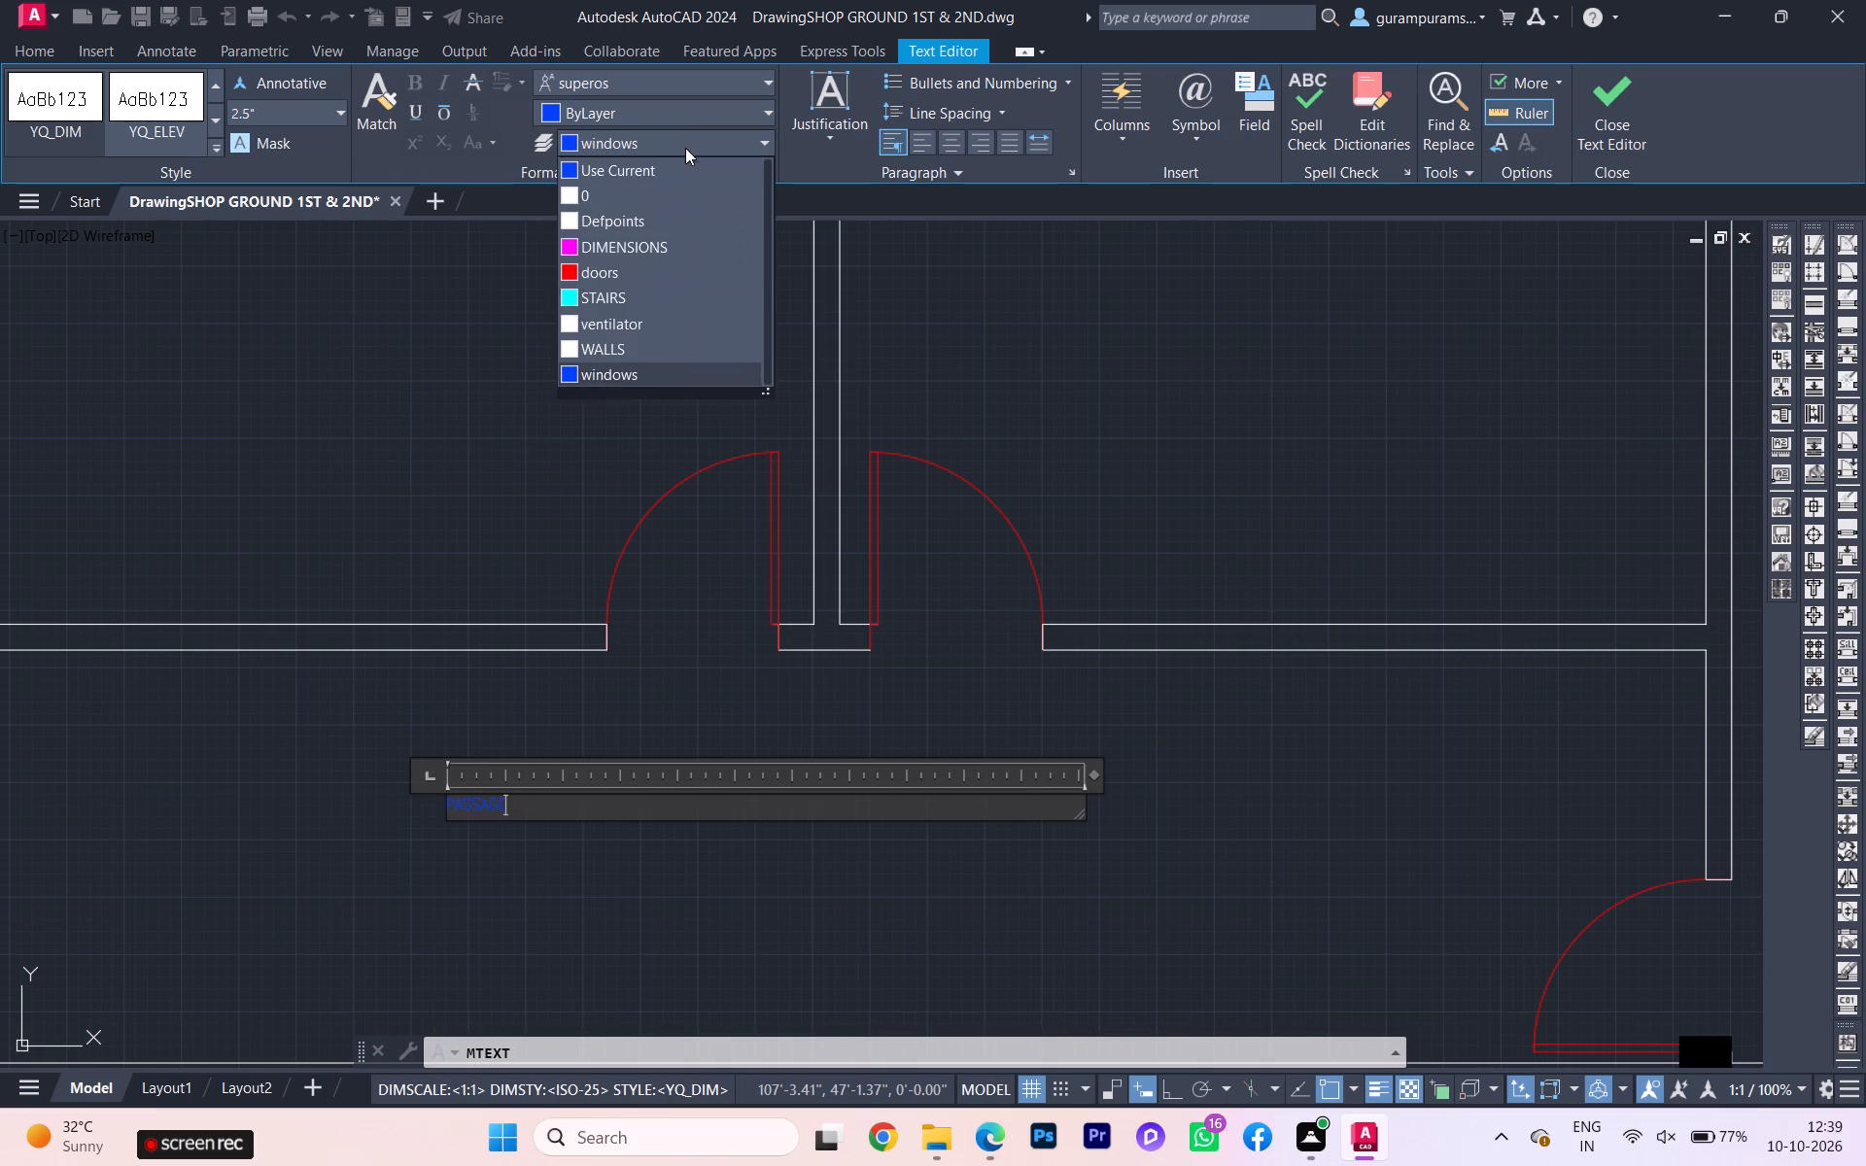
left_click(665, 240)
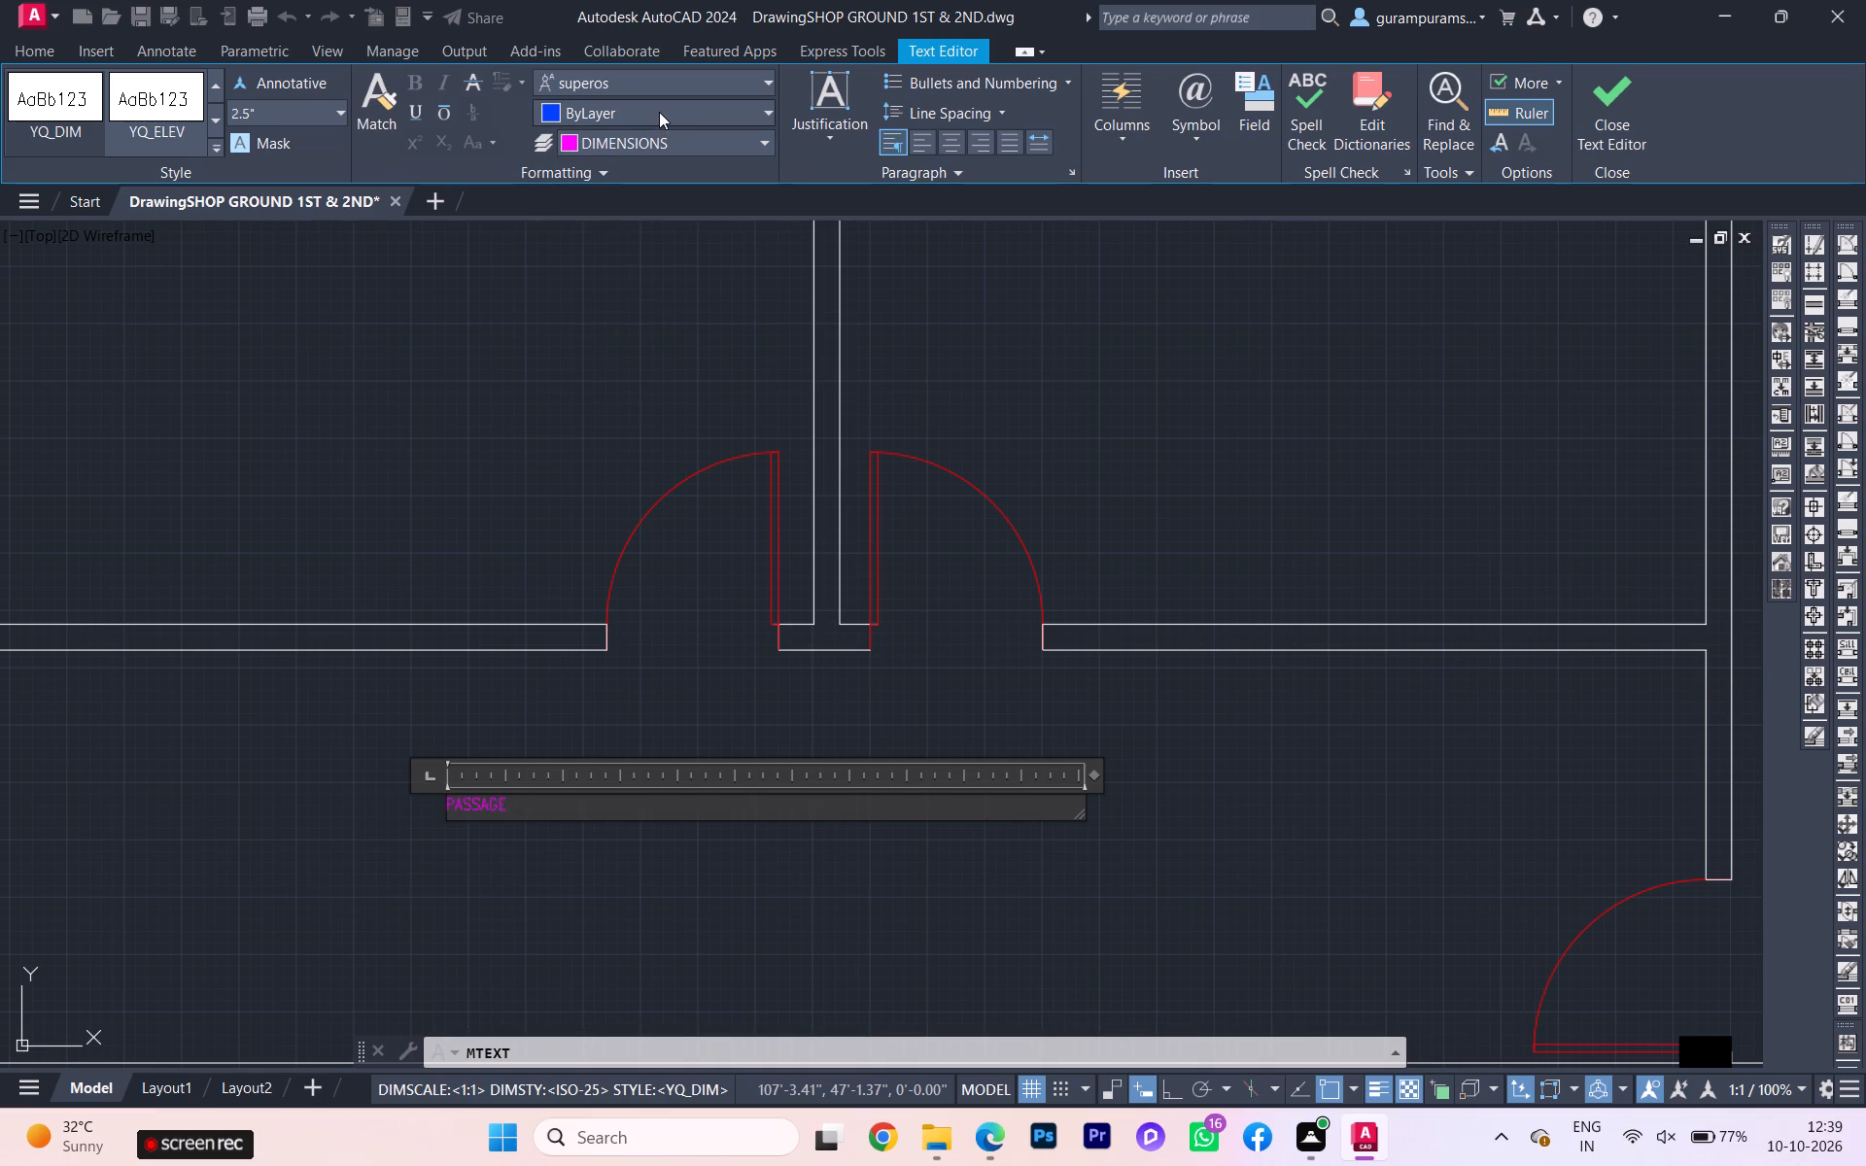
left_click(659, 112)
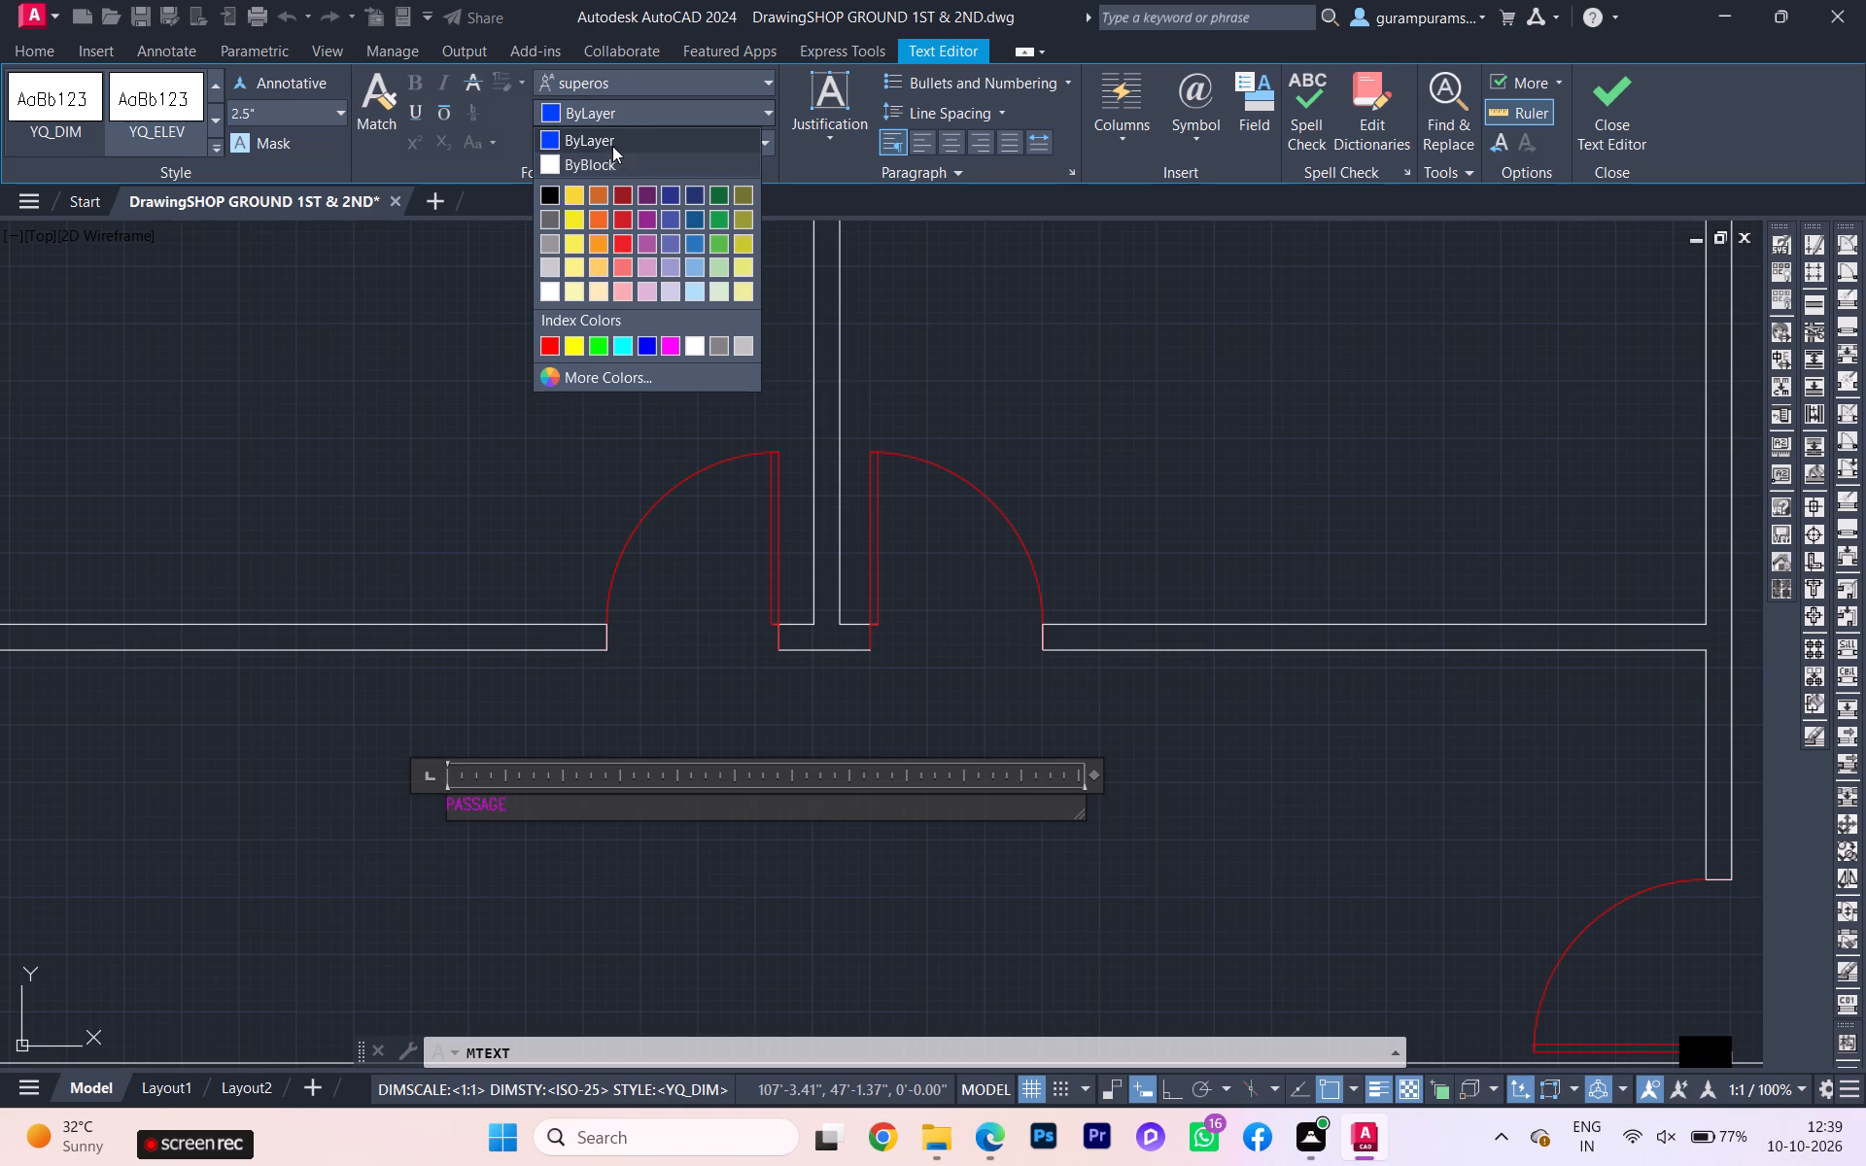
left_click(651, 123)
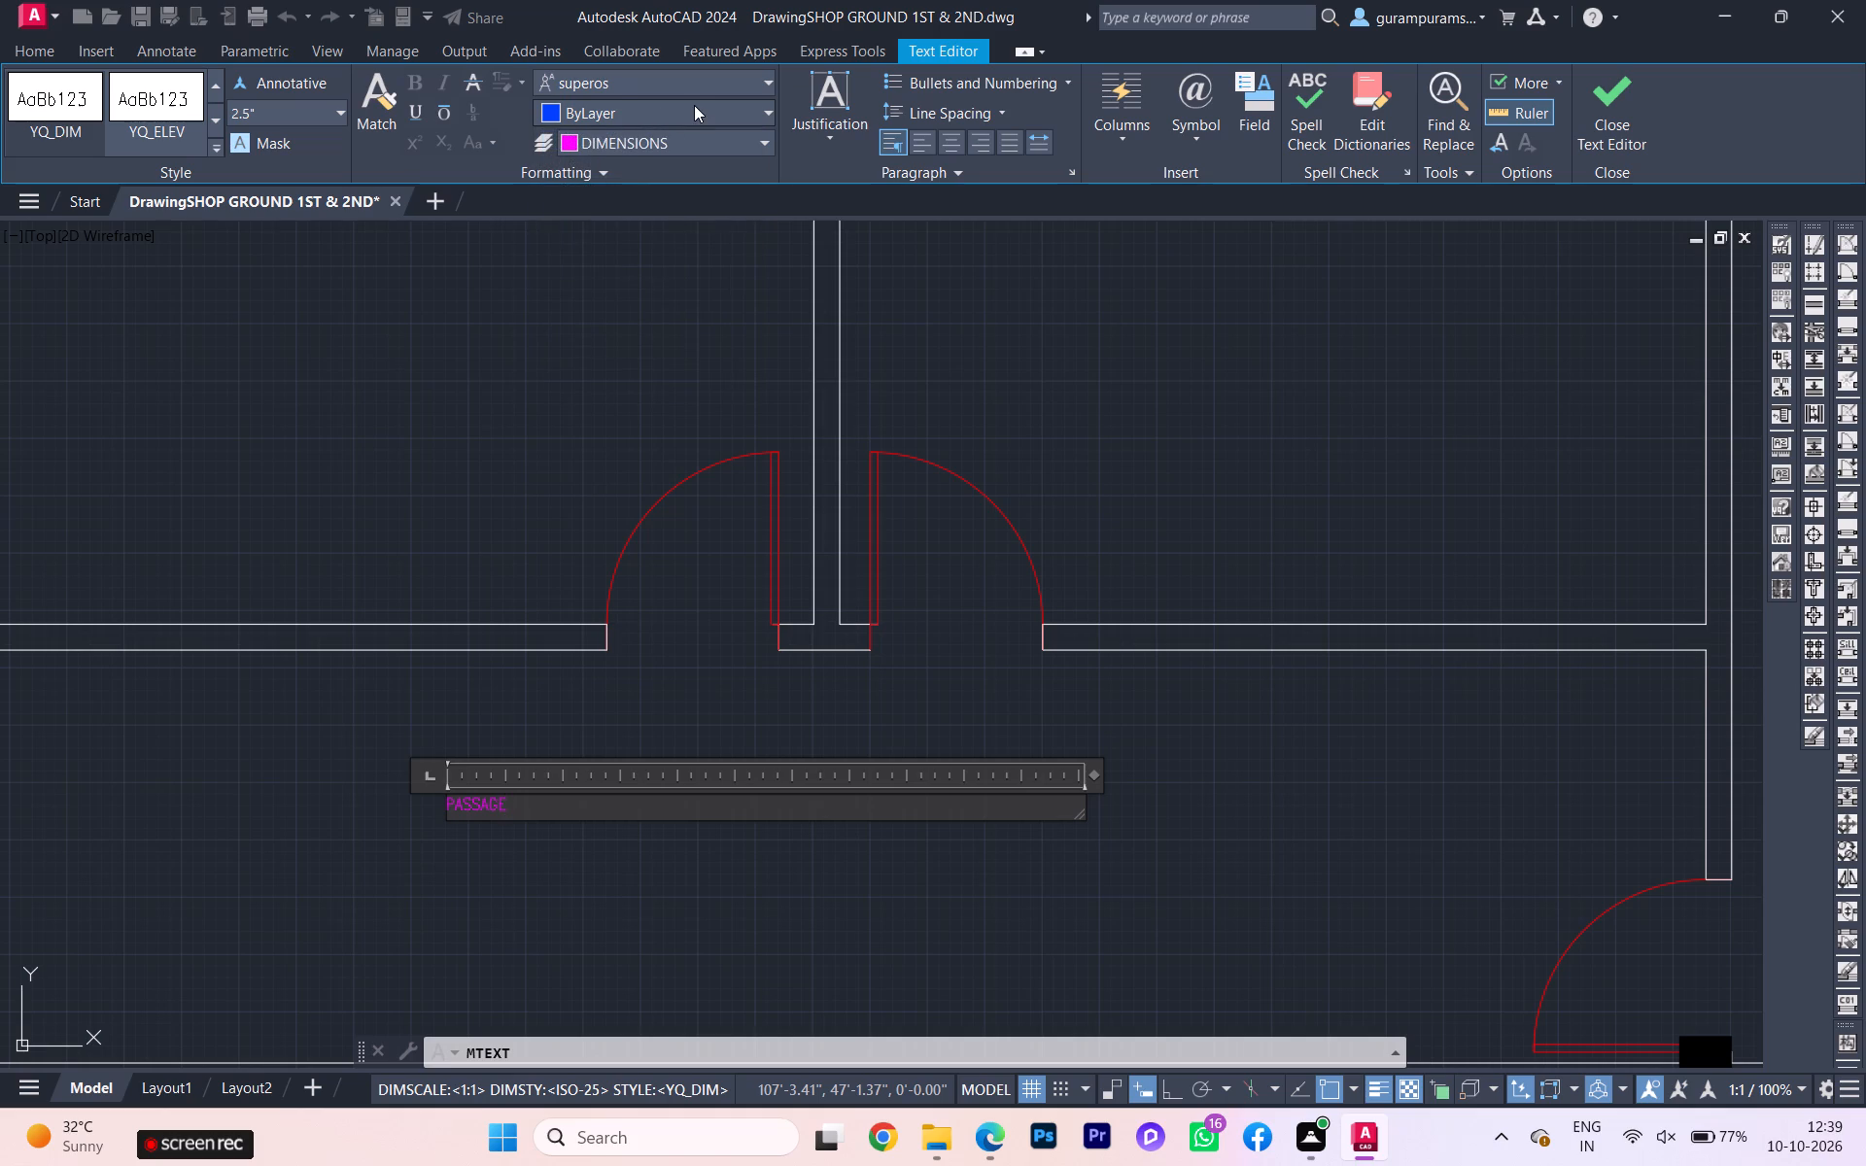
left_click(694, 105)
left_click(639, 138)
left_click(756, 103)
left_click(675, 341)
Select the PASSAGE text and look through the available fonts for it.
left_click_drag(542, 809, 325, 828)
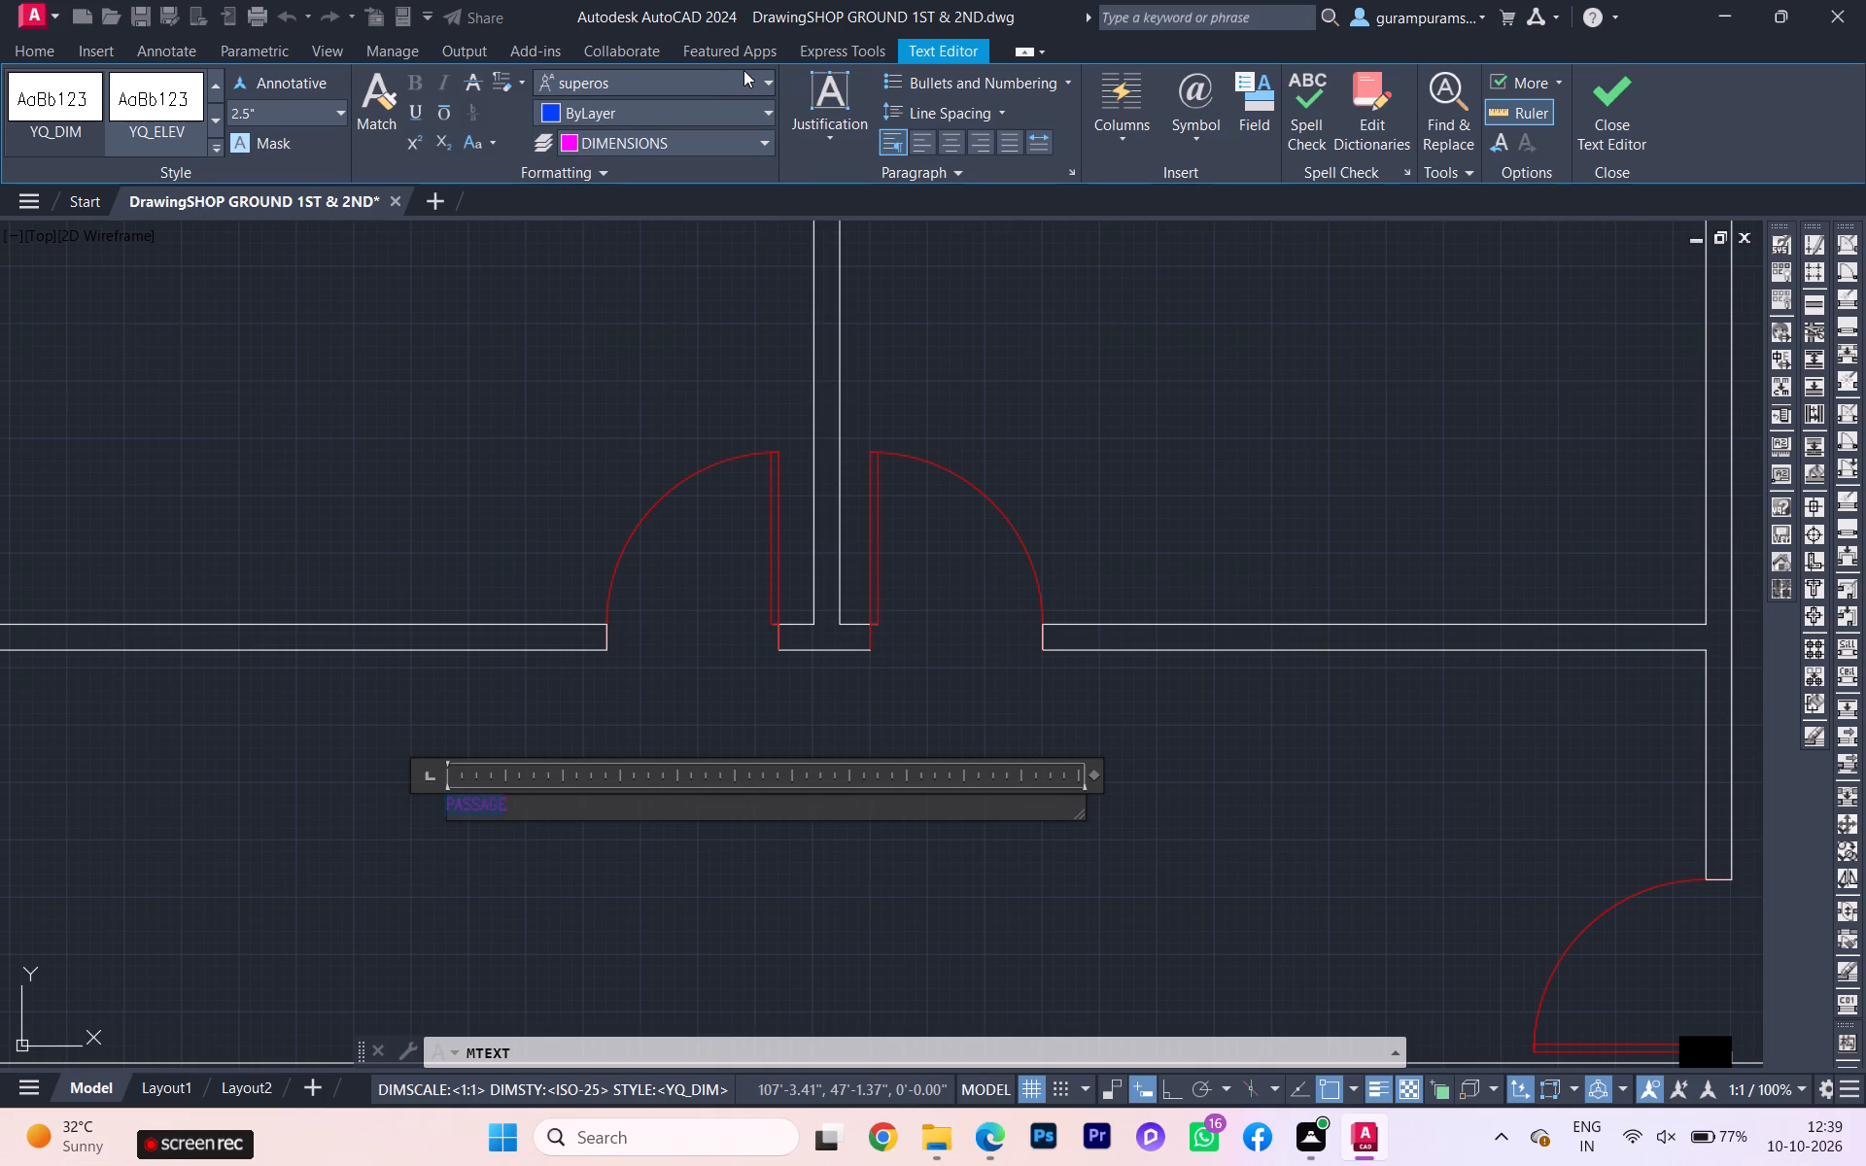
left_click(478, 78)
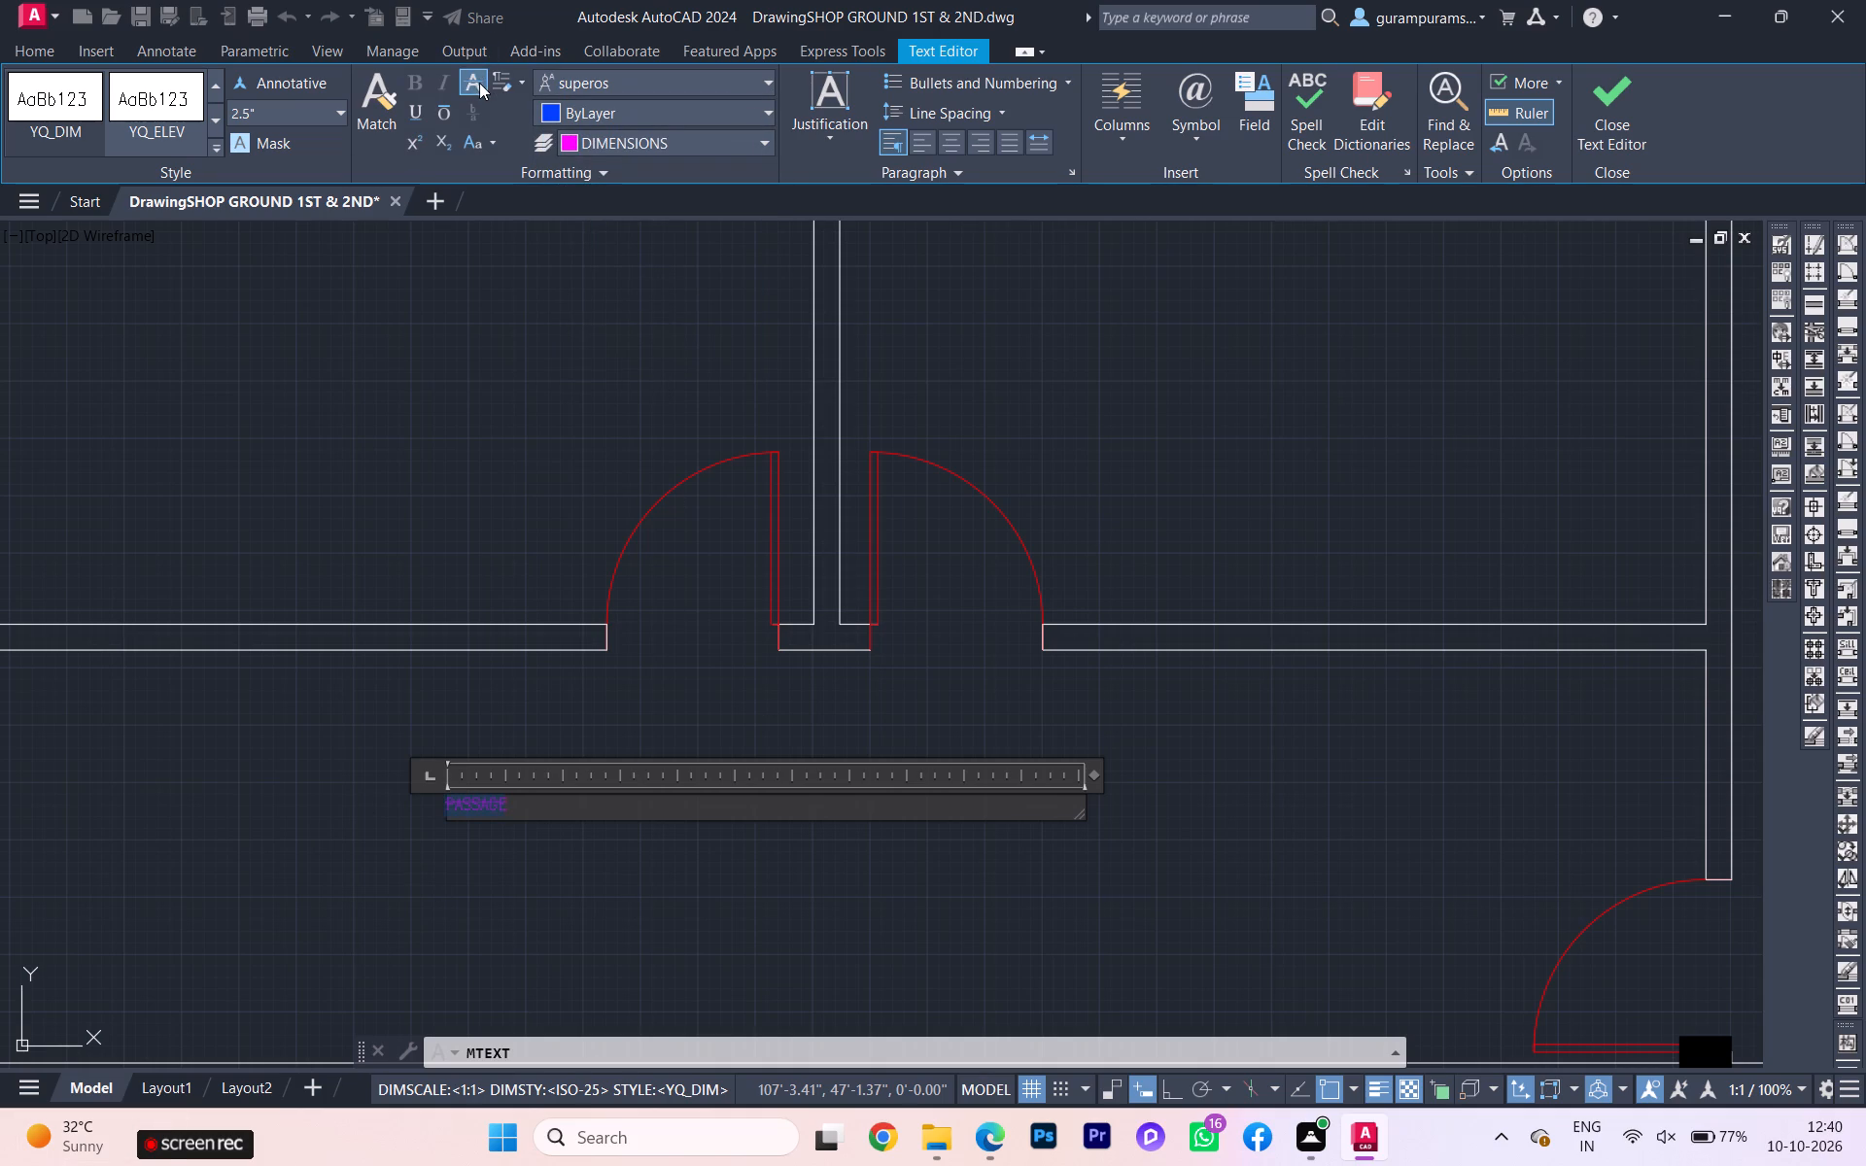
left_click(477, 86)
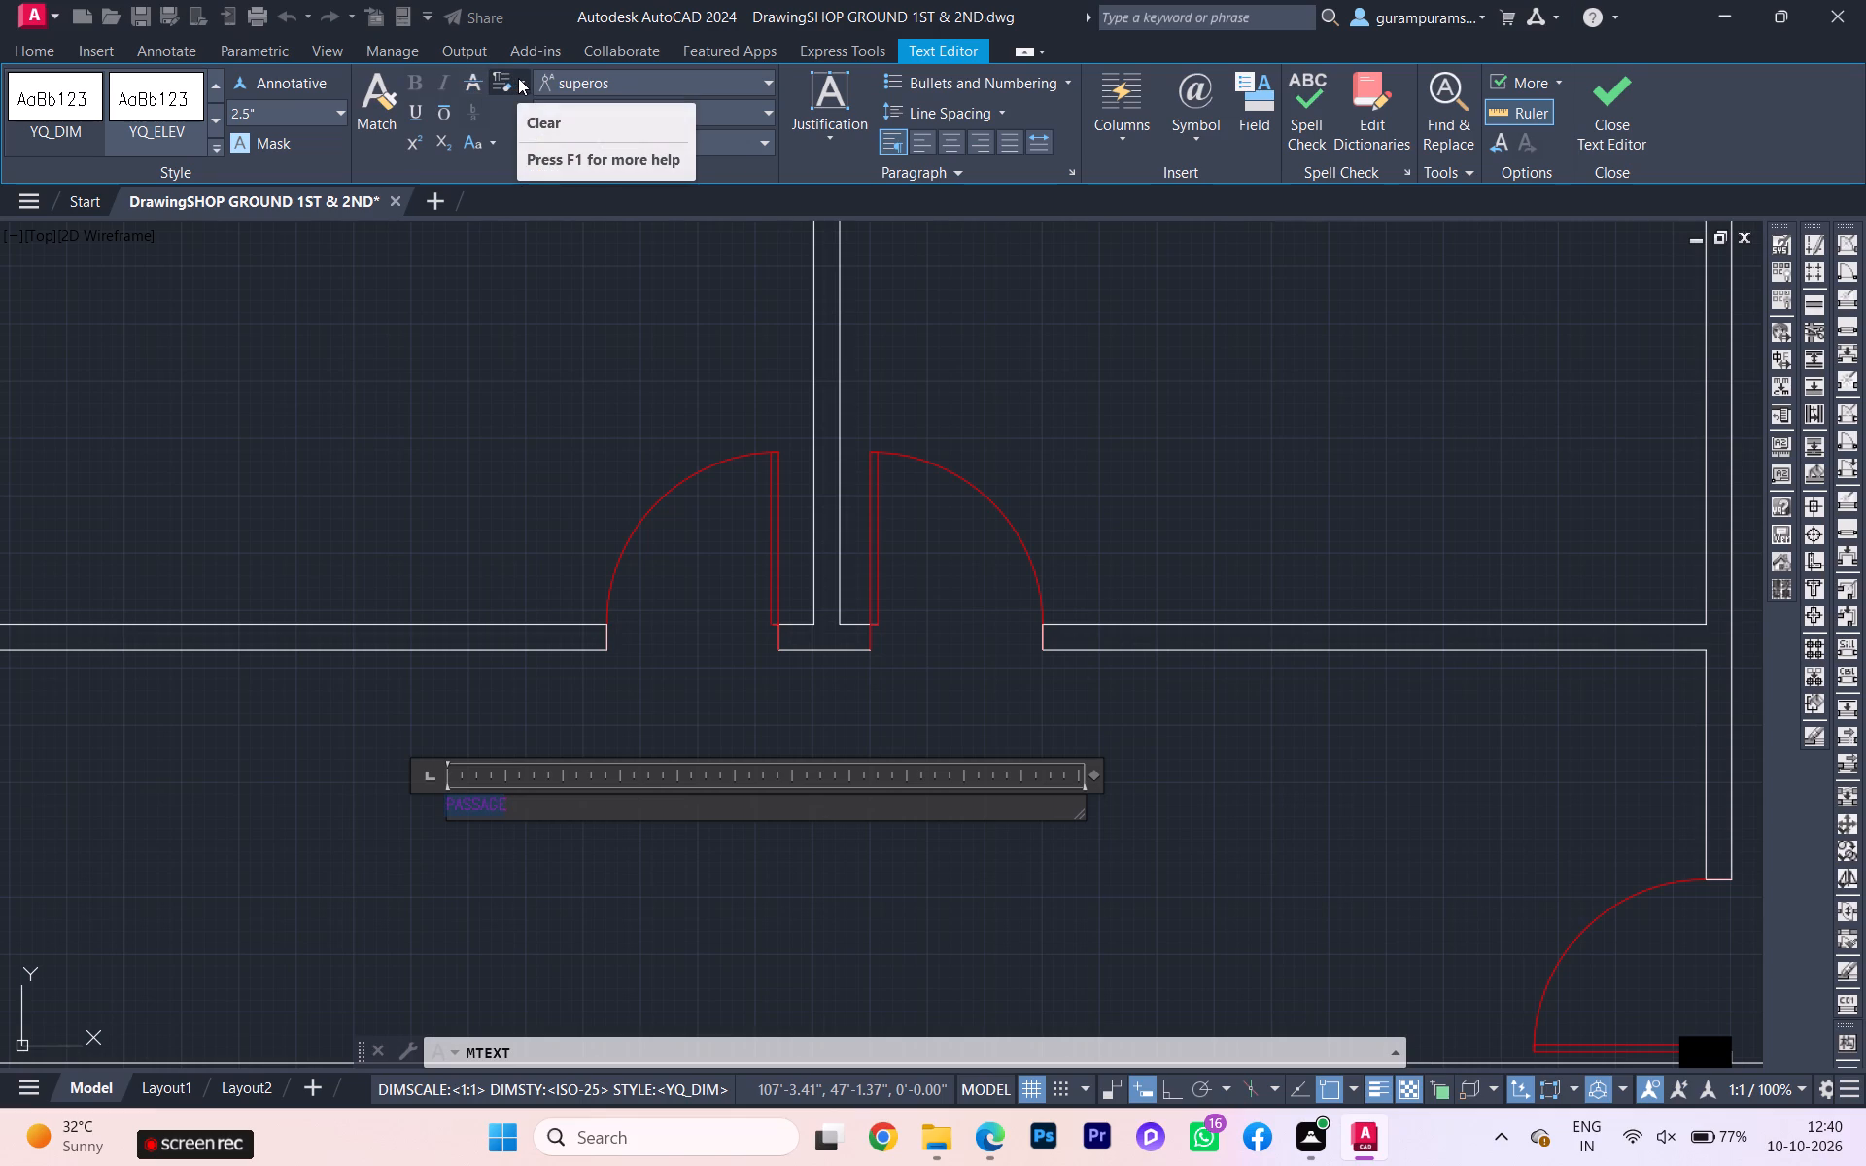
left_click(518, 78)
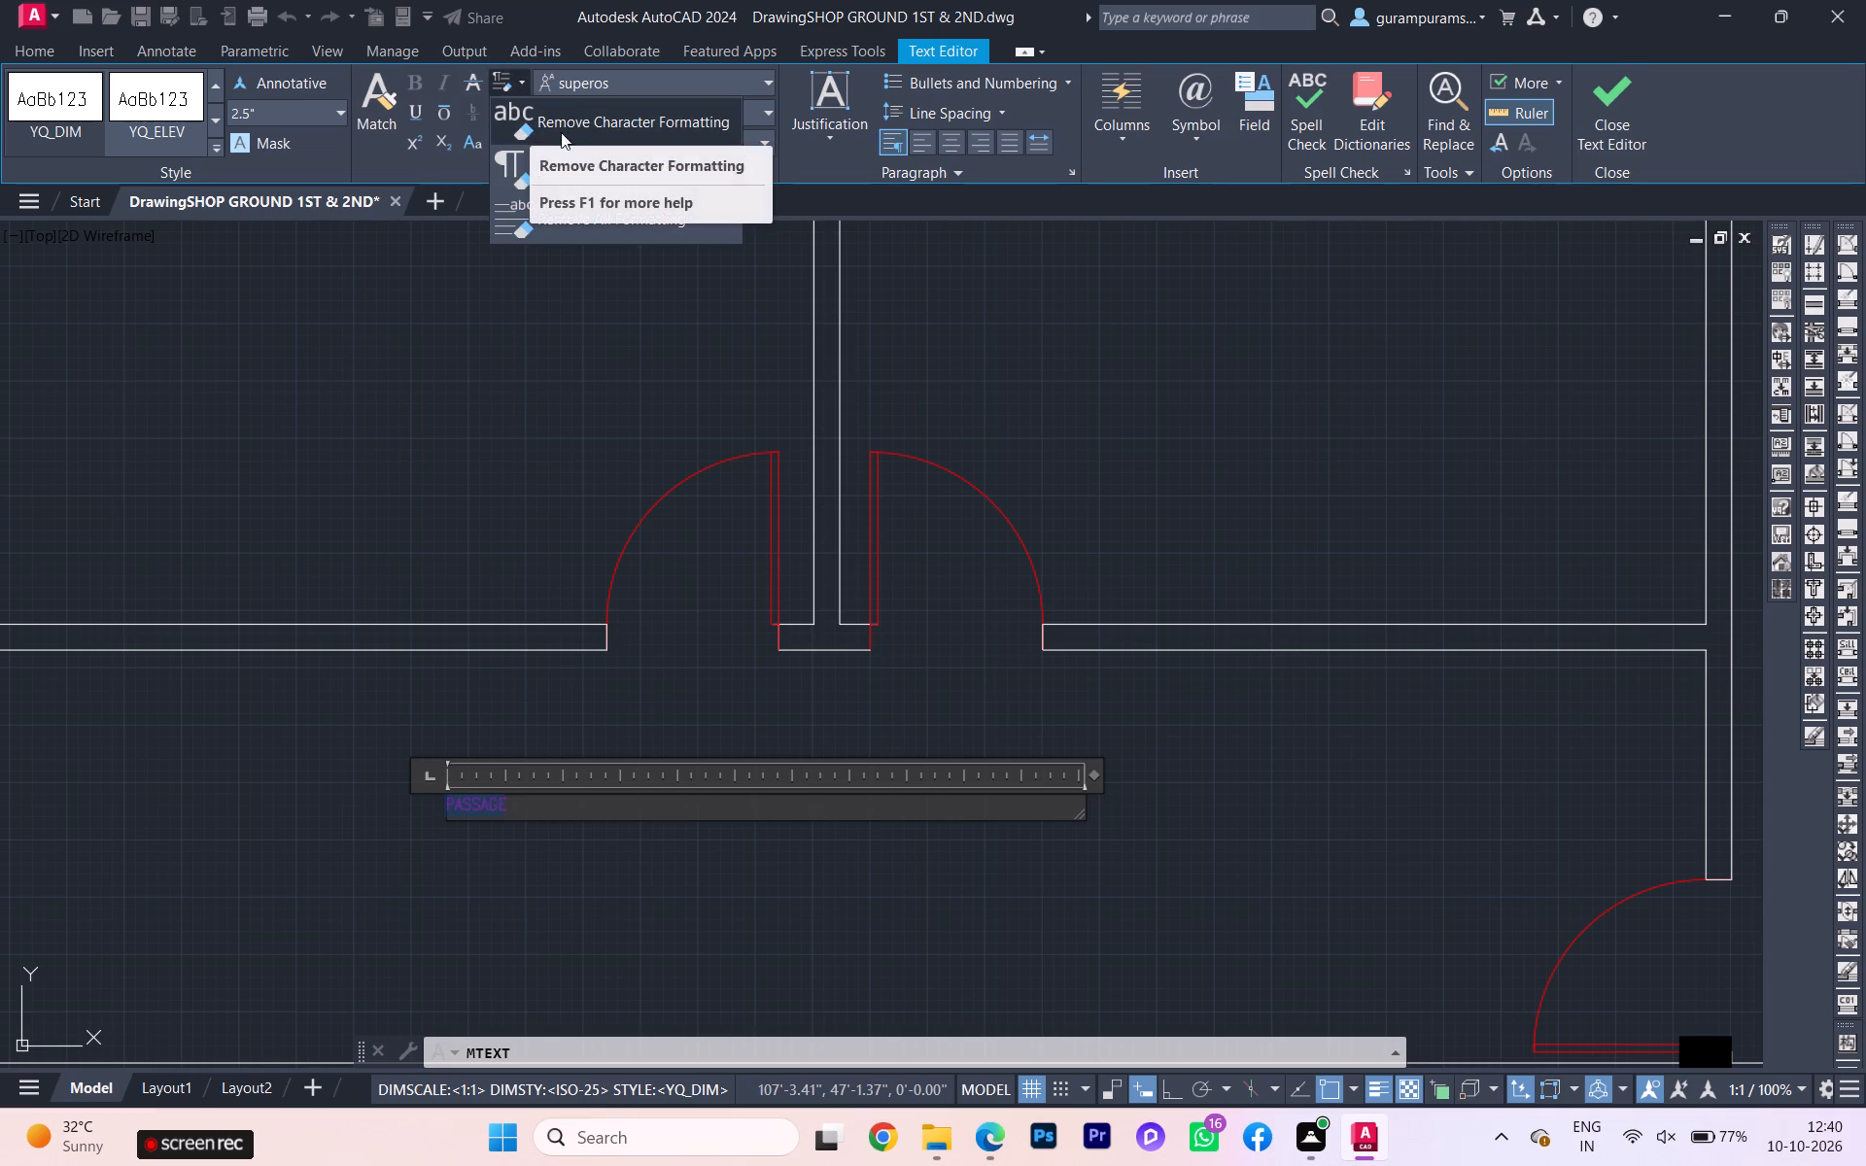
left_click(647, 76)
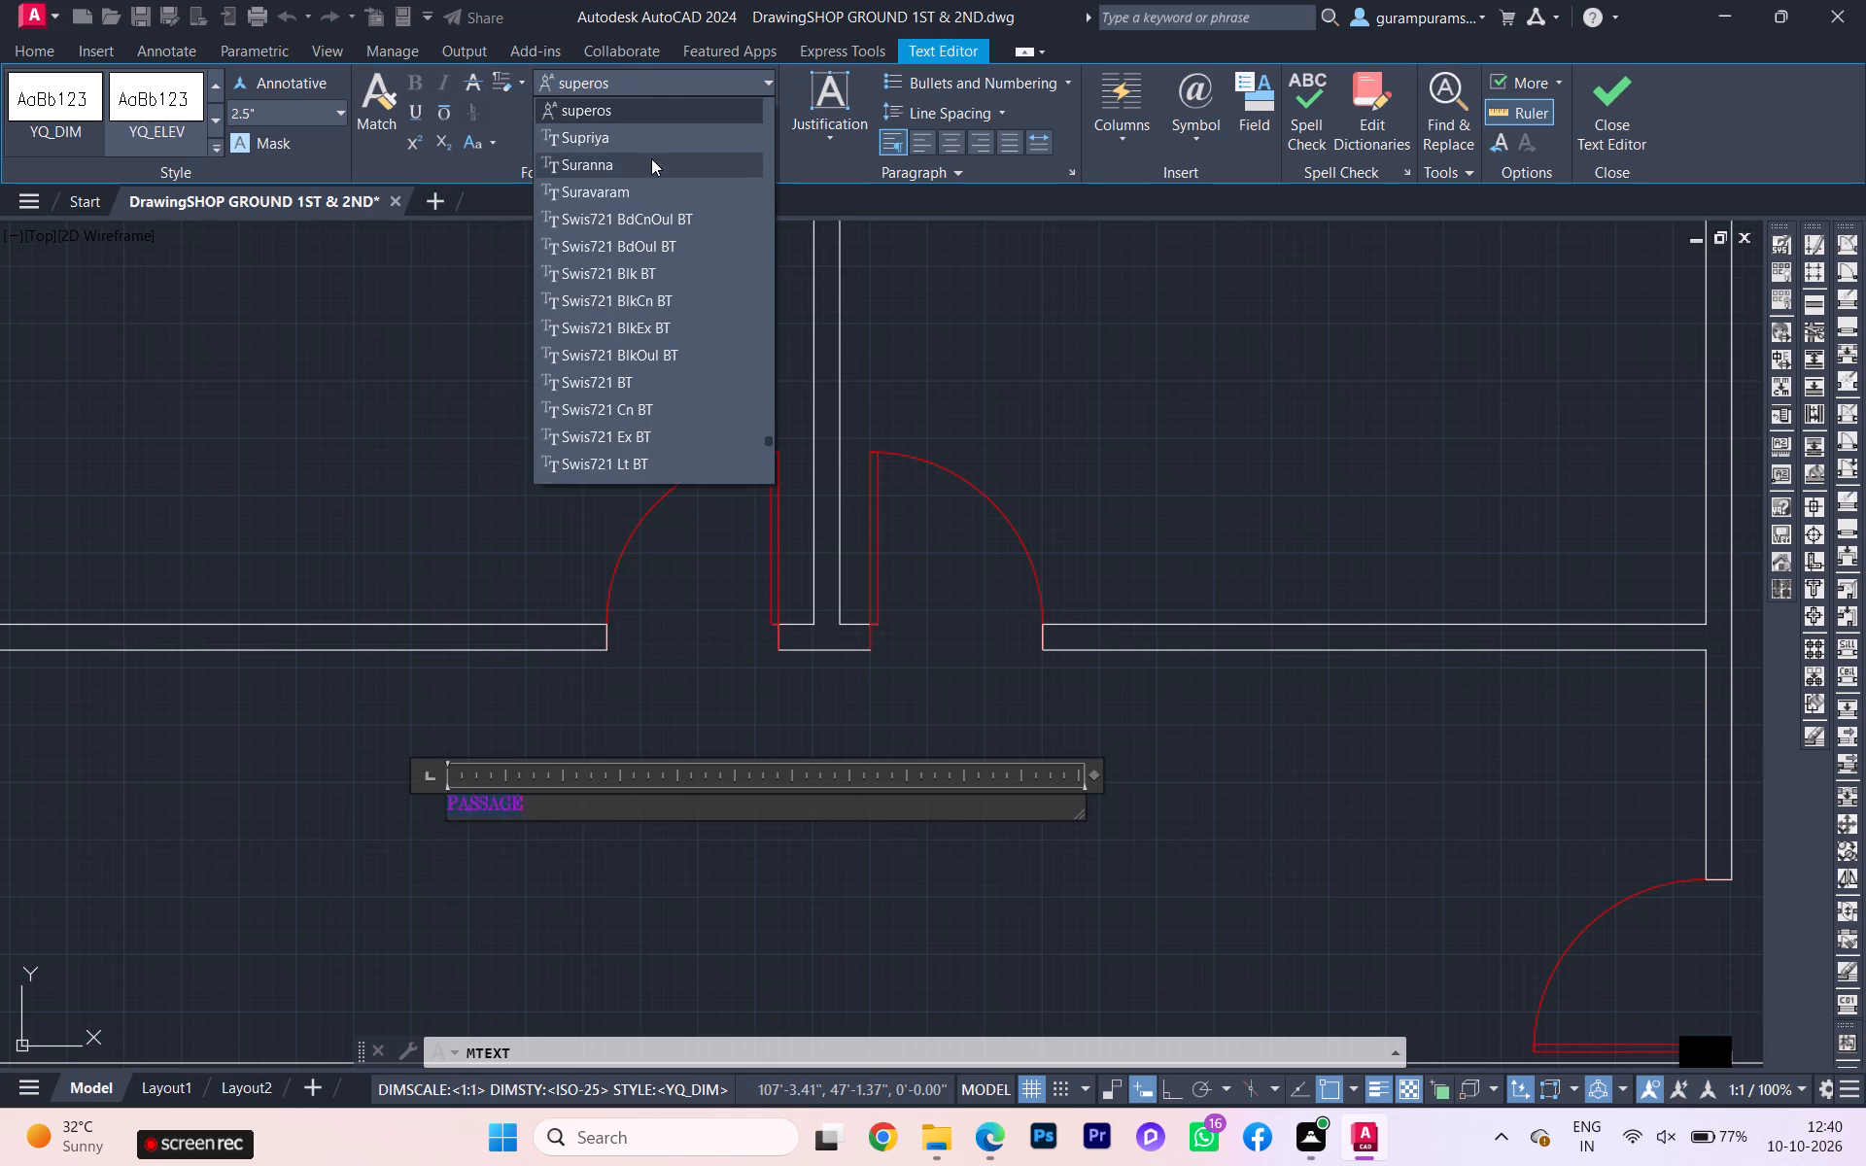
scroll(651, 158, "up", 10)
scroll(655, 172, "down", 1)
scroll(655, 172, "up", 4)
scroll(655, 172, "down", 2)
scroll(655, 172, "up", 5)
scroll(658, 177, "down", 1)
scroll(658, 177, "up", 5)
scroll(661, 184, "down", 3)
scroll(661, 184, "up", 2)
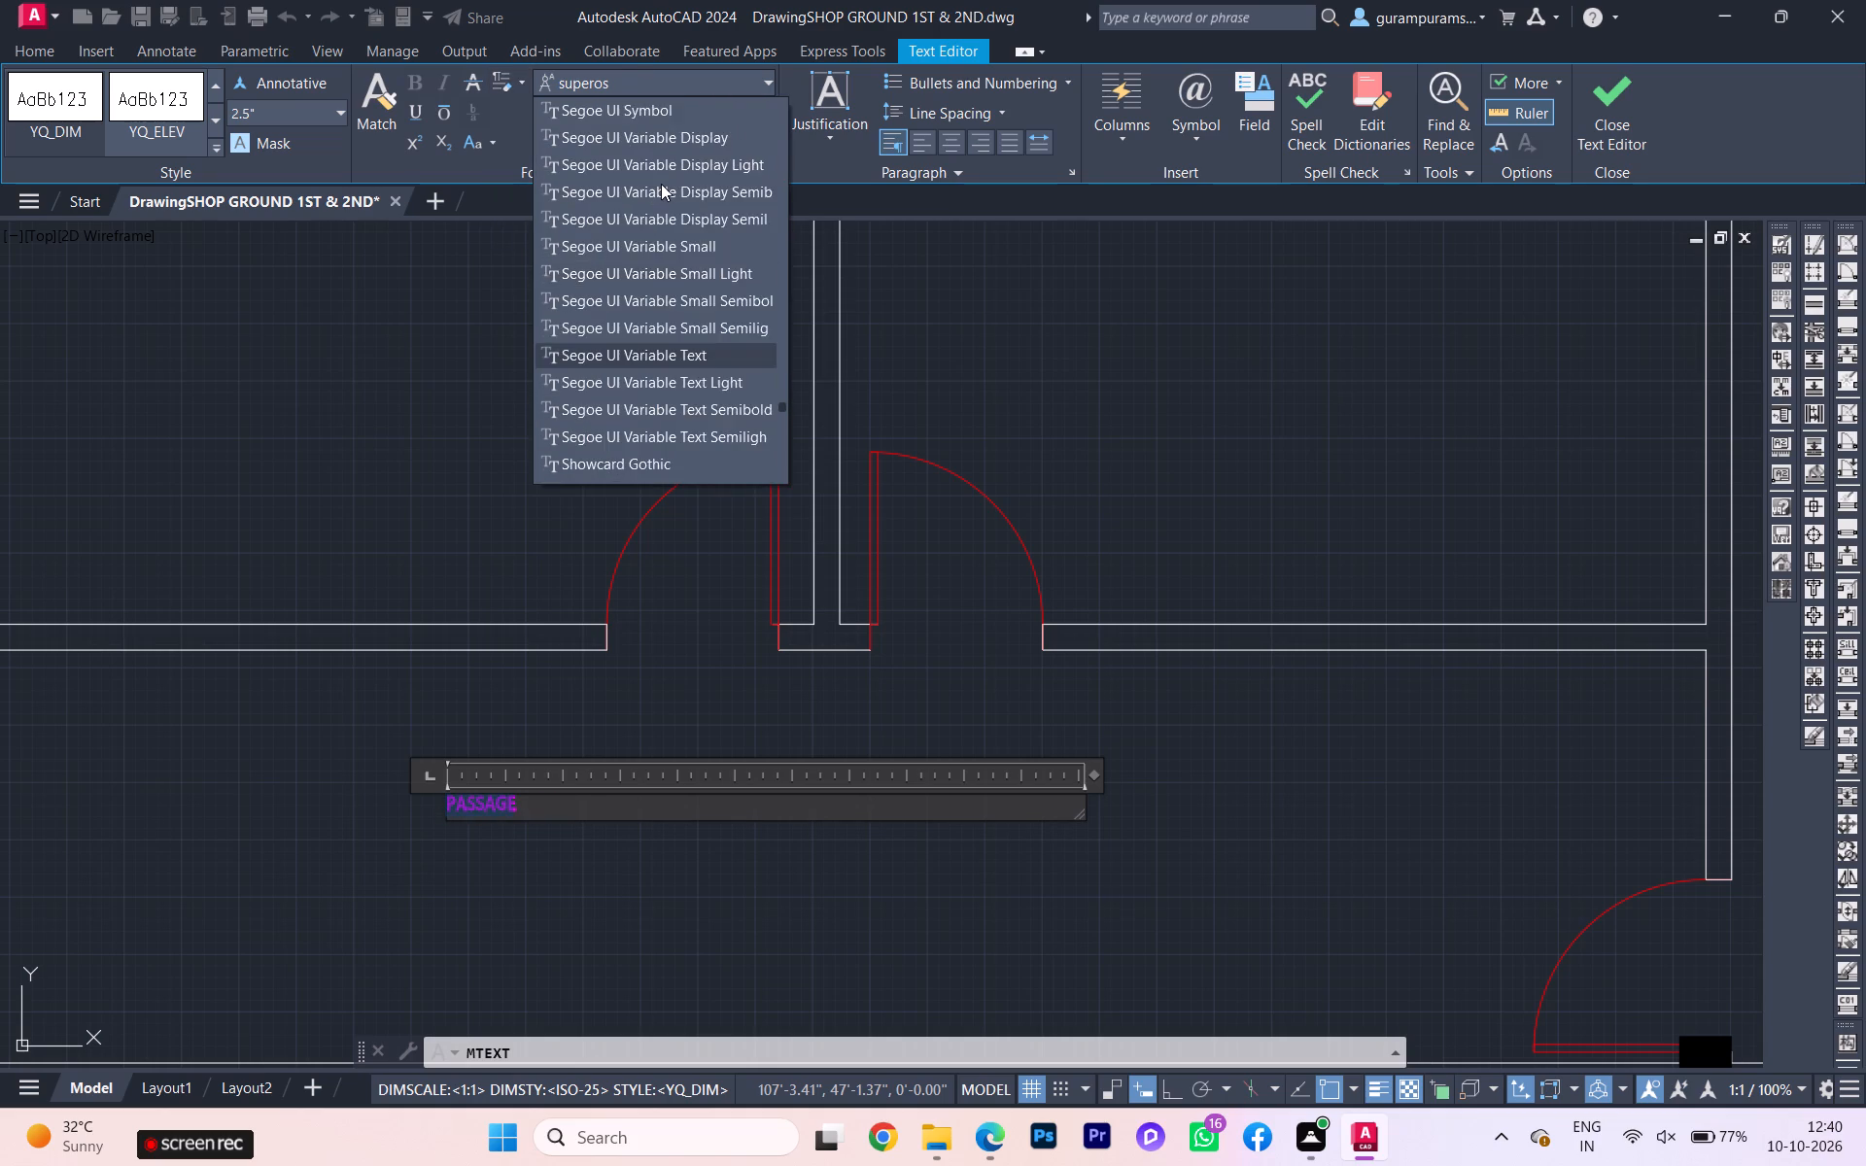
scroll(661, 184, "up", 7)
scroll(661, 189, "down", 1)
scroll(661, 189, "up", 4)
scroll(661, 192, "down", 1)
scroll(661, 192, "up", 1)
scroll(661, 193, "down", 1)
scroll(660, 197, "up", 2)
scroll(660, 197, "down", 2)
scroll(660, 197, "up", 1)
scroll(660, 197, "down", 1)
scroll(660, 197, "up", 4)
scroll(661, 205, "down", 1)
scroll(661, 205, "up", 1)
scroll(661, 205, "down", 1)
scroll(661, 205, "up", 1)
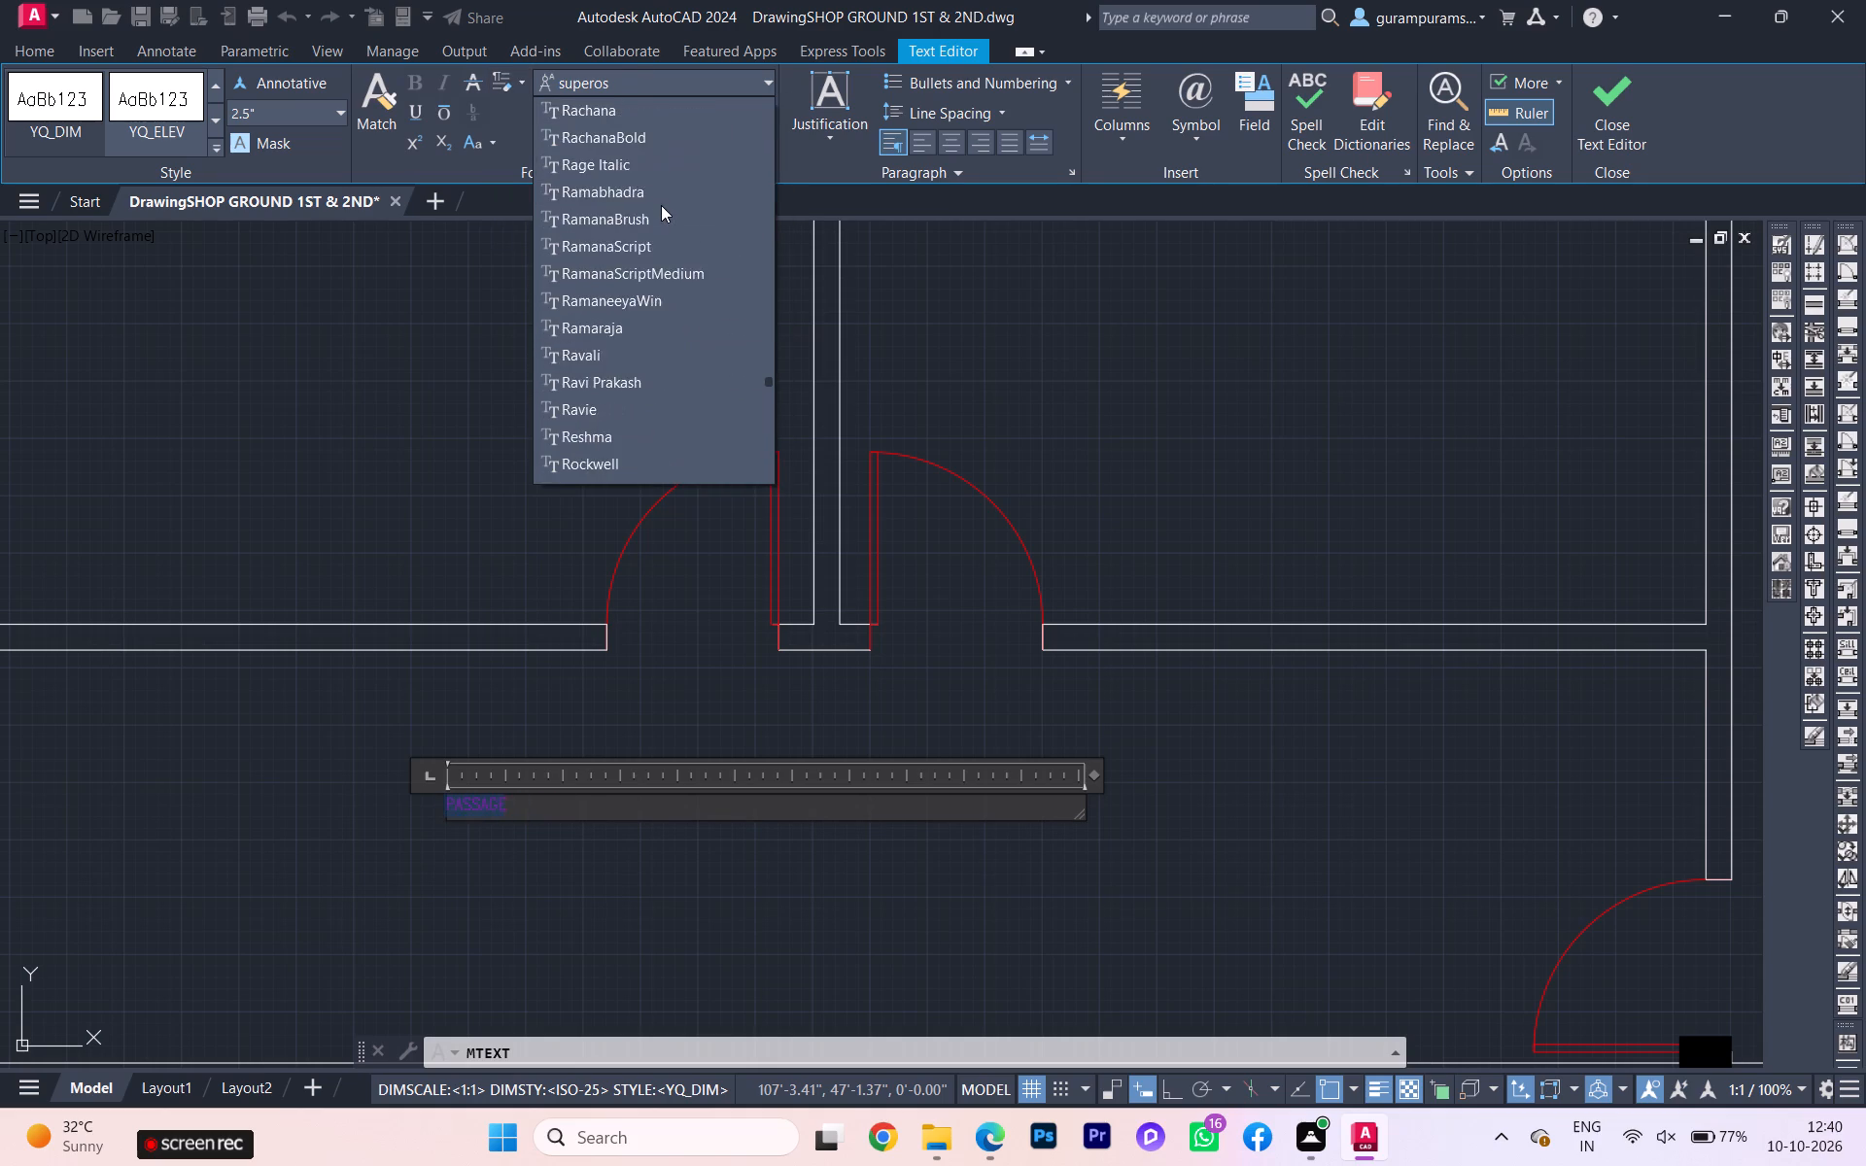
scroll(661, 207, "up", 11)
scroll(661, 207, "down", 1)
scroll(661, 207, "up", 16)
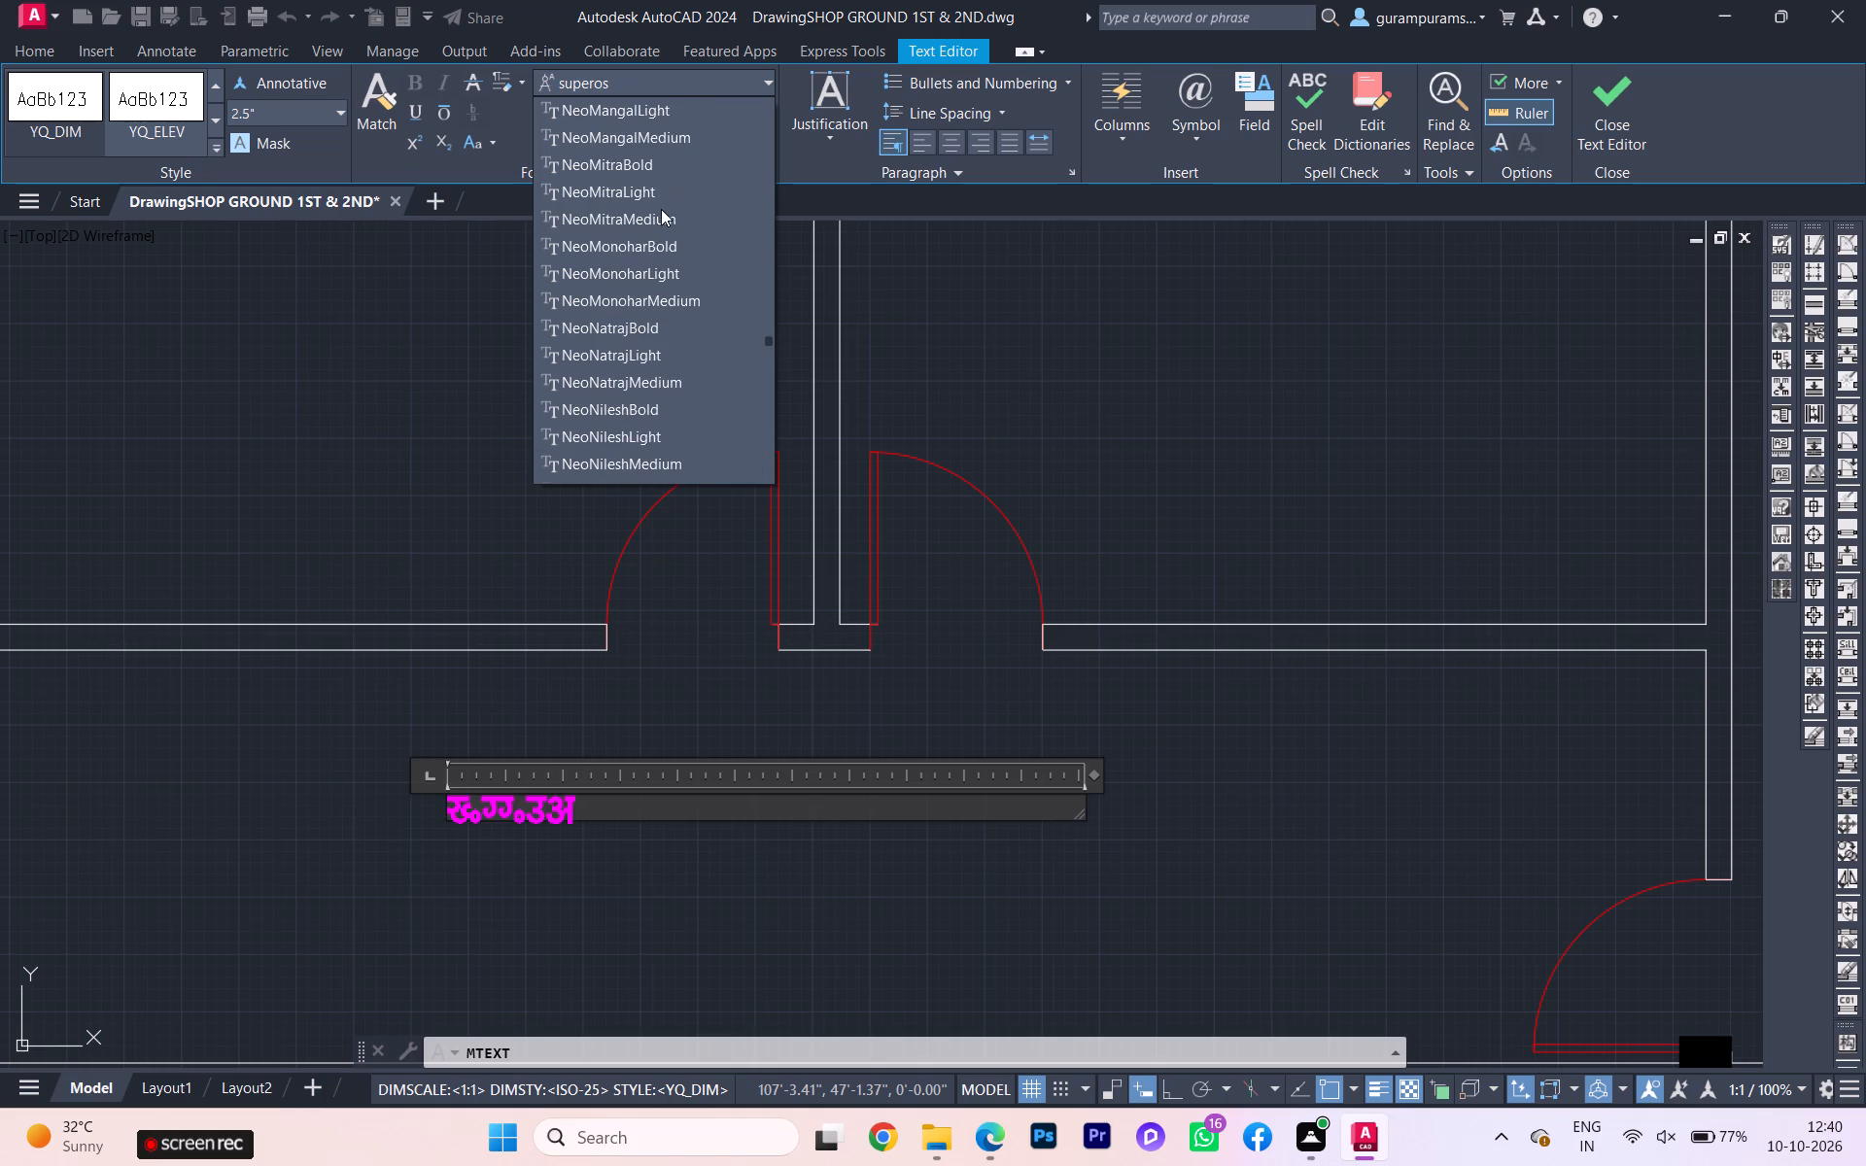
Set the justification of the PASSAGE text to Middle Center.
left_click(824, 142)
left_click(824, 142)
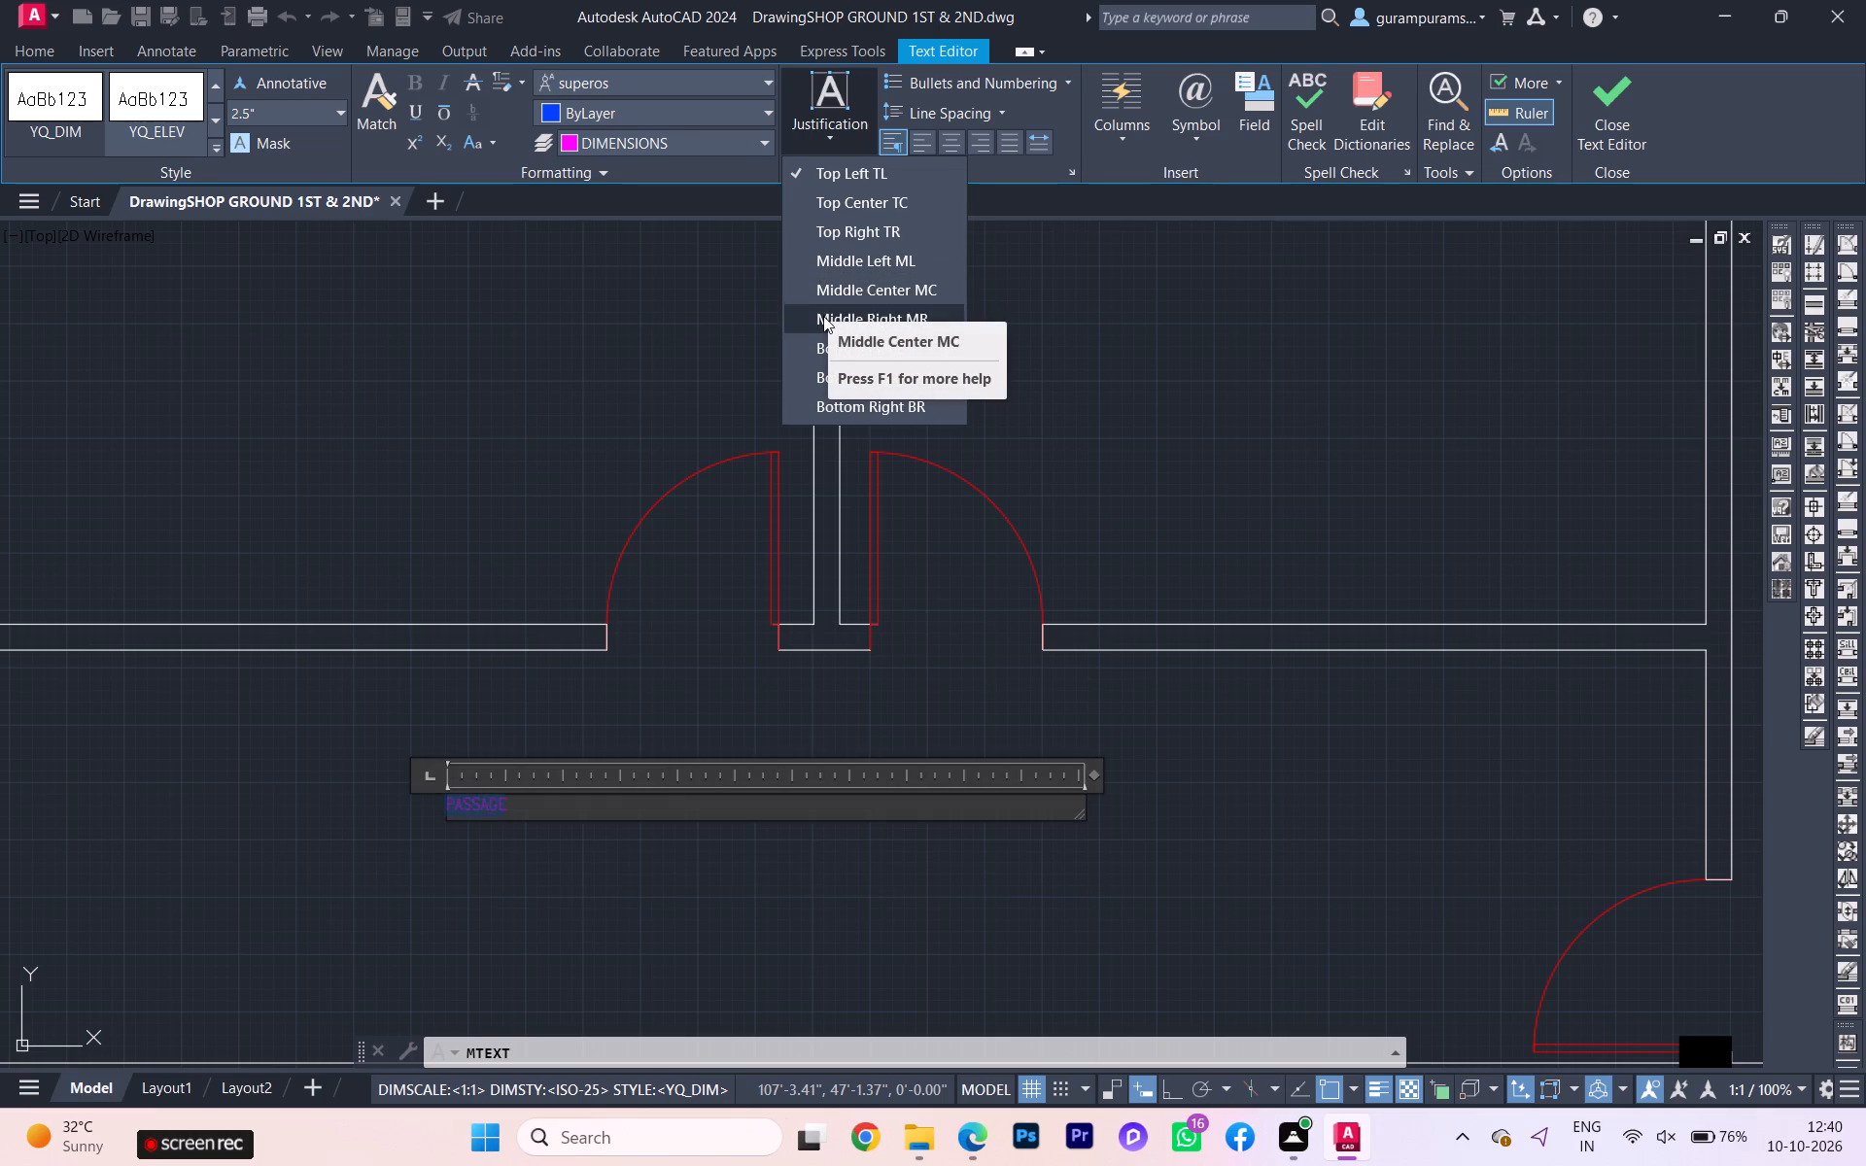
left_click(823, 290)
Set the selected PASSAGE text's colour to magenta and its height to 8".
scroll(858, 907, "up", 2)
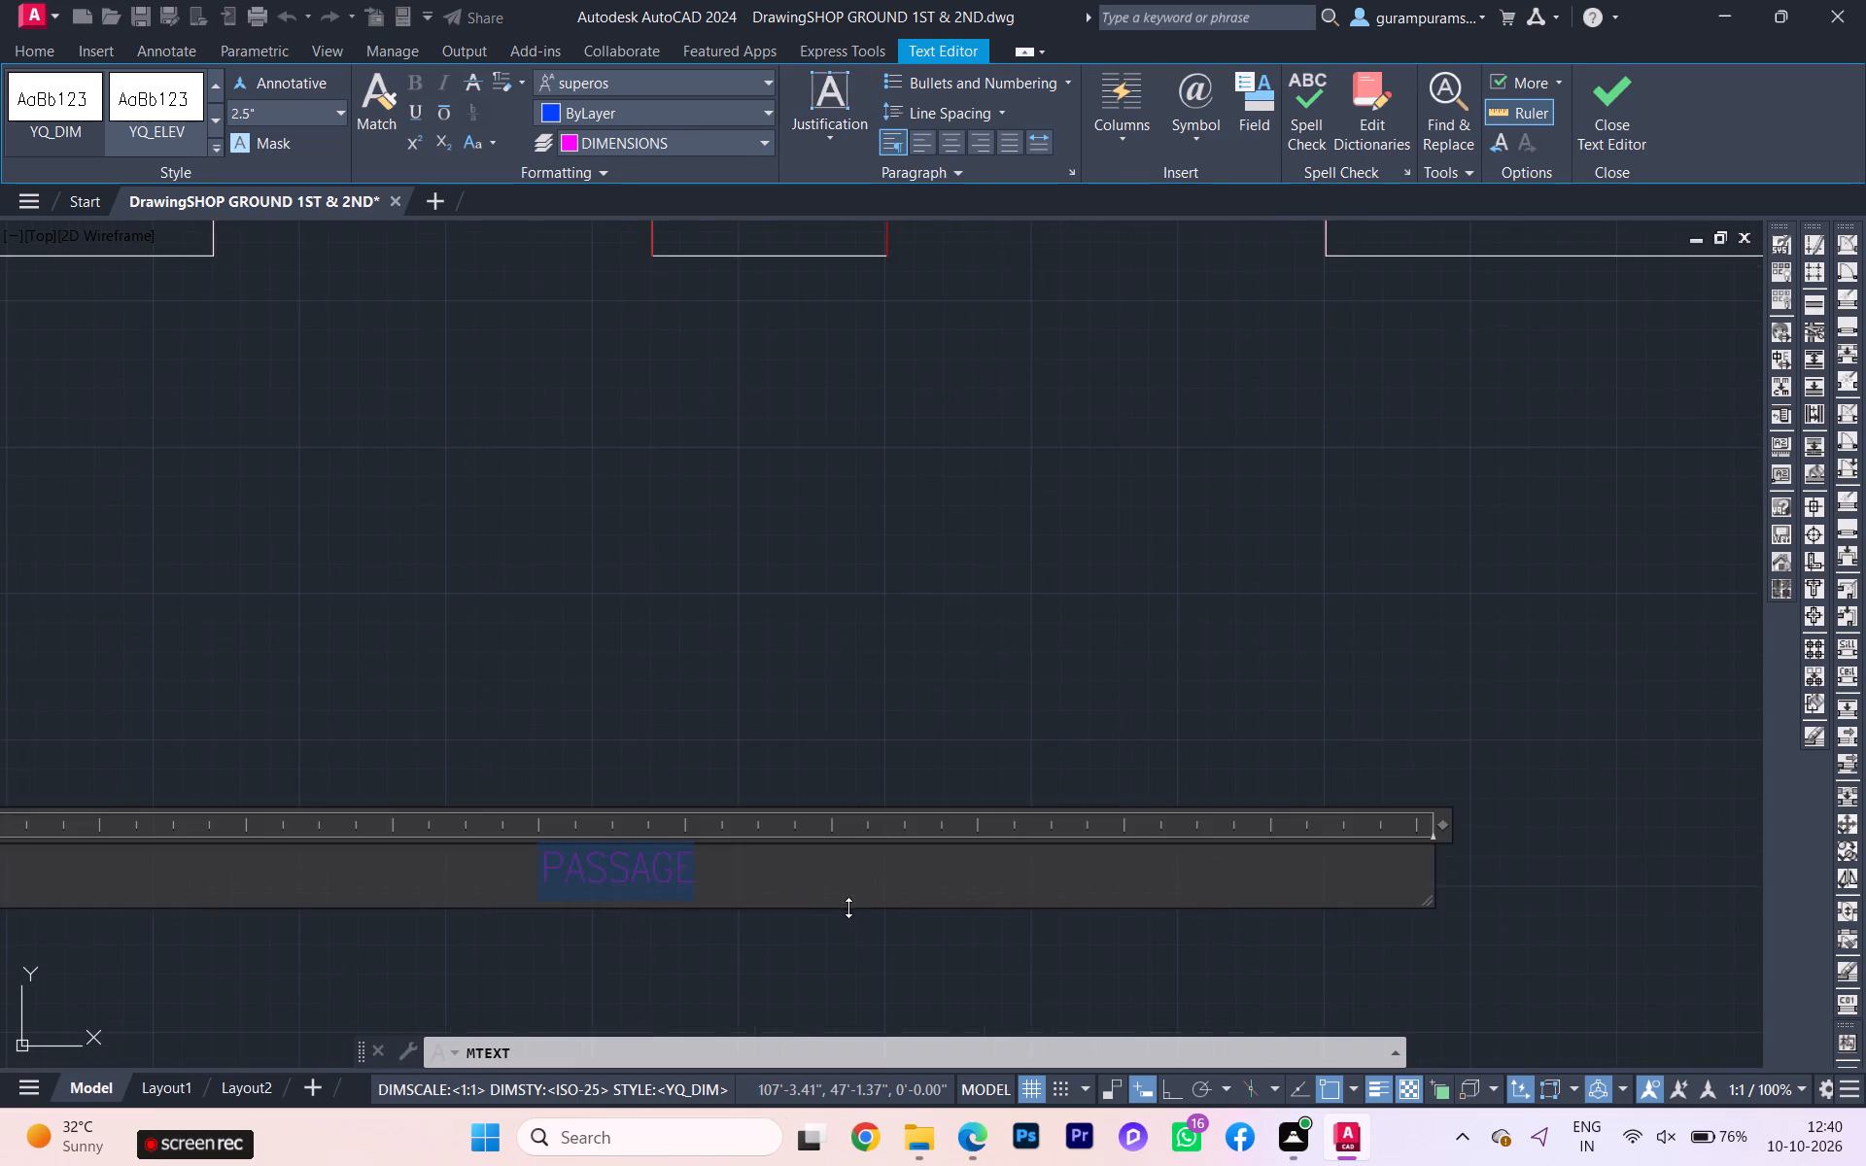
scroll(737, 891, "up", 1)
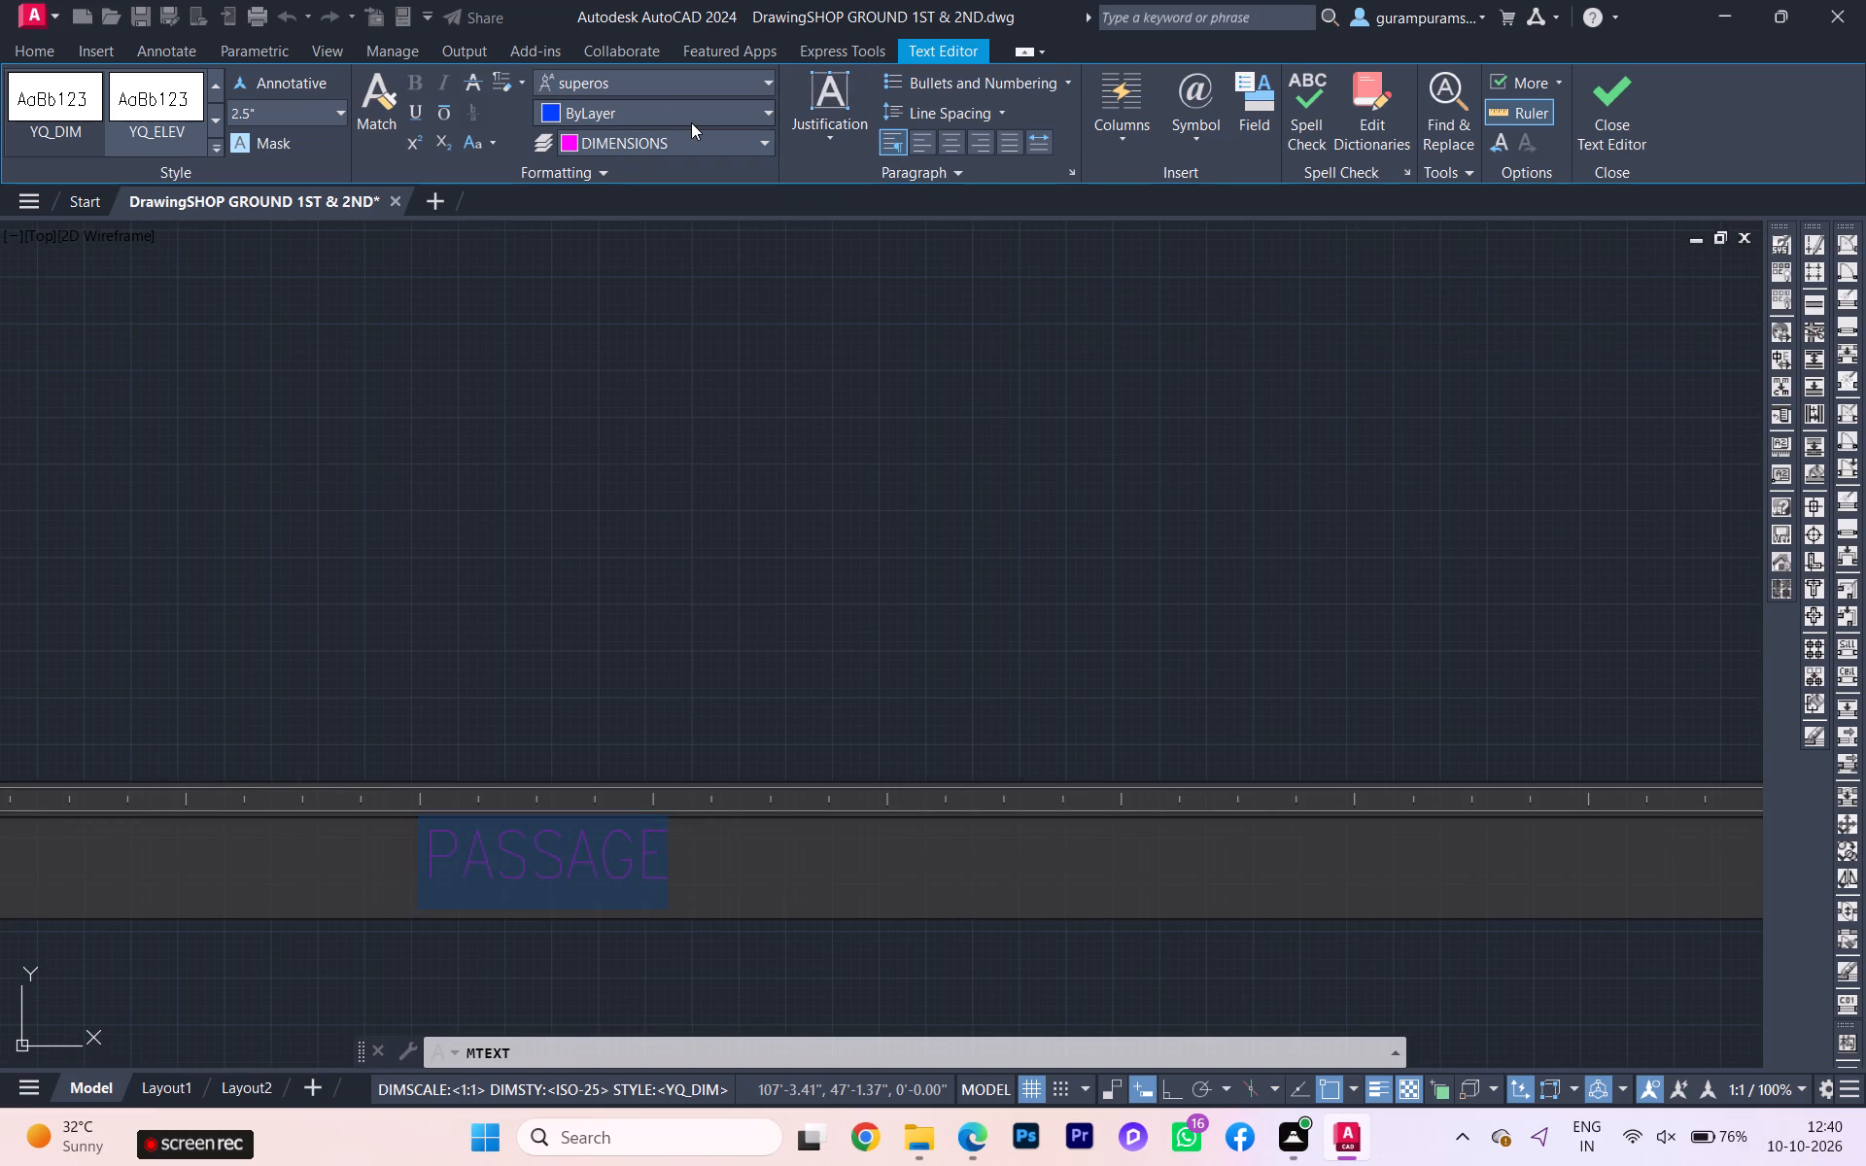
left_click(692, 122)
left_click(666, 341)
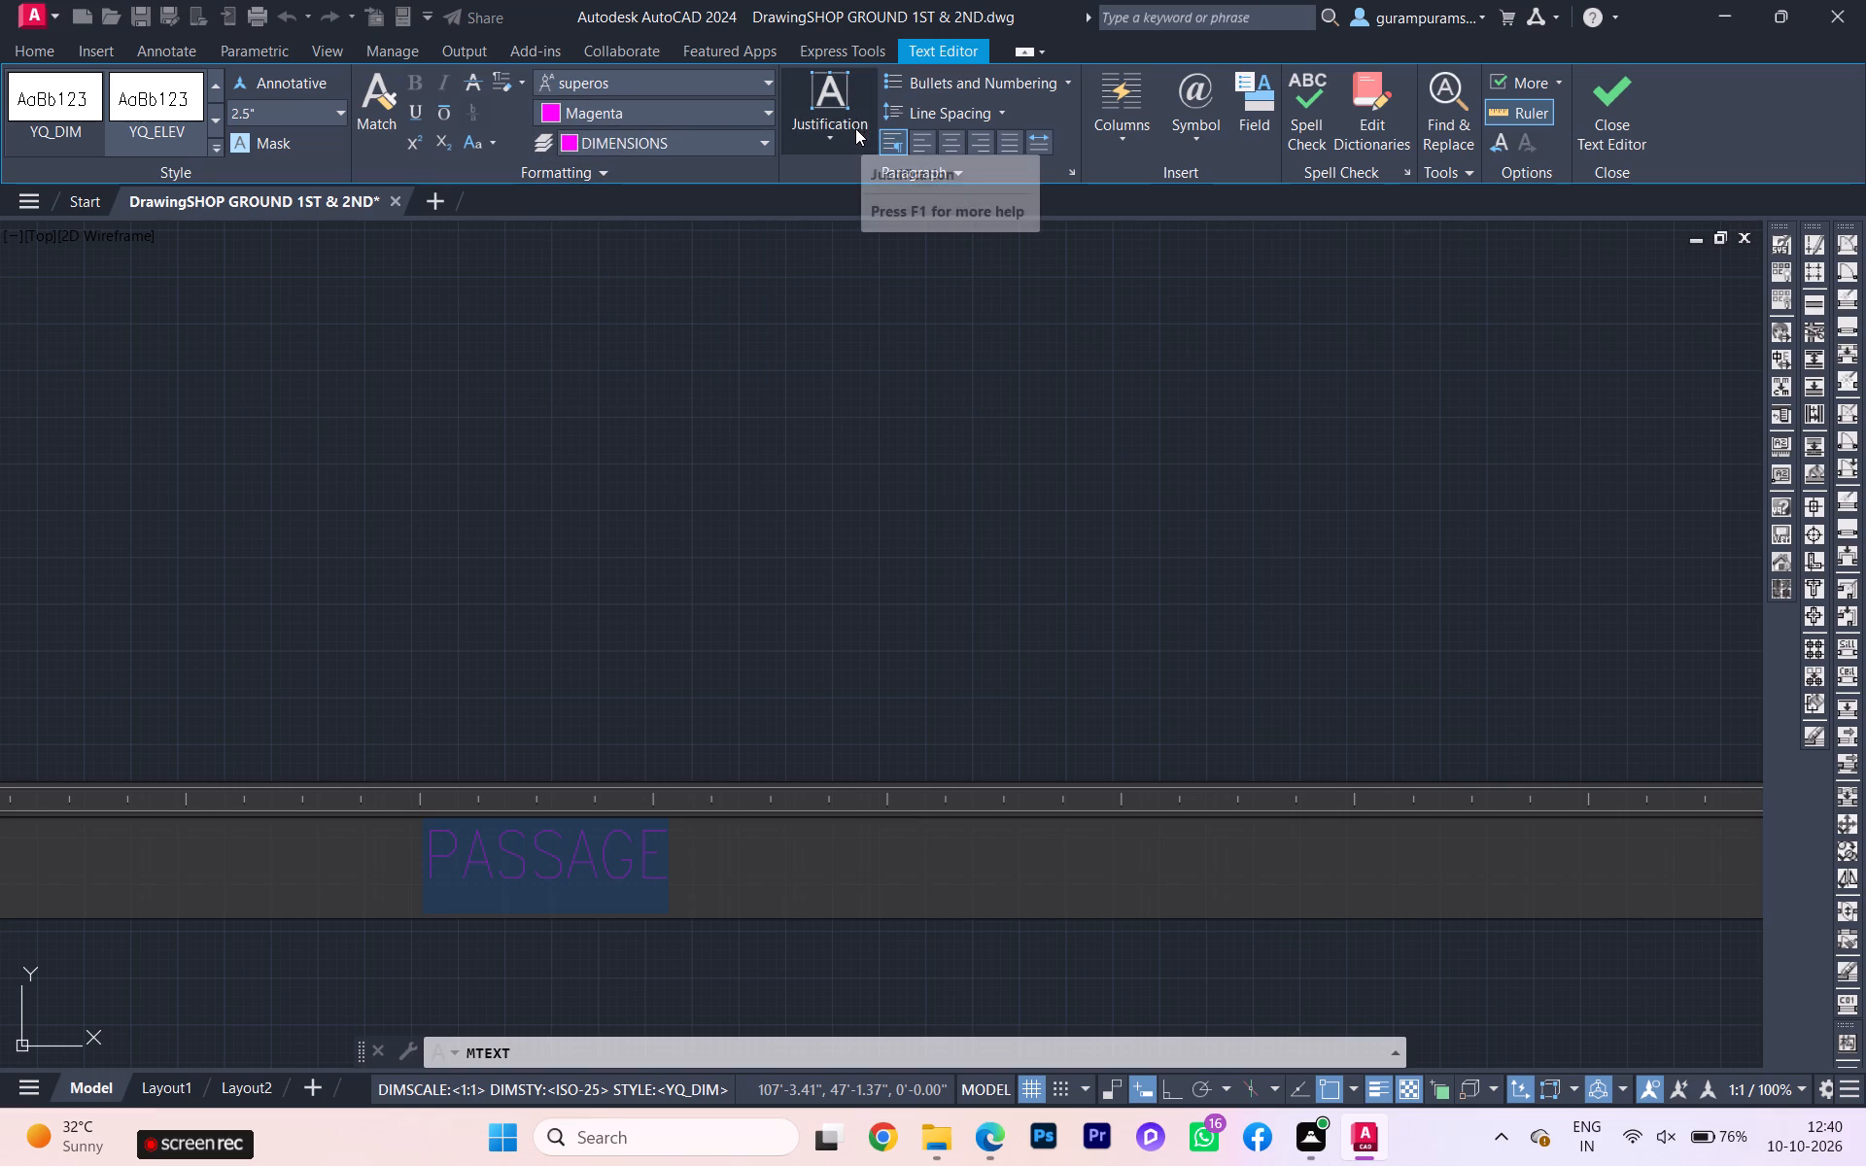
left_click(1127, 134)
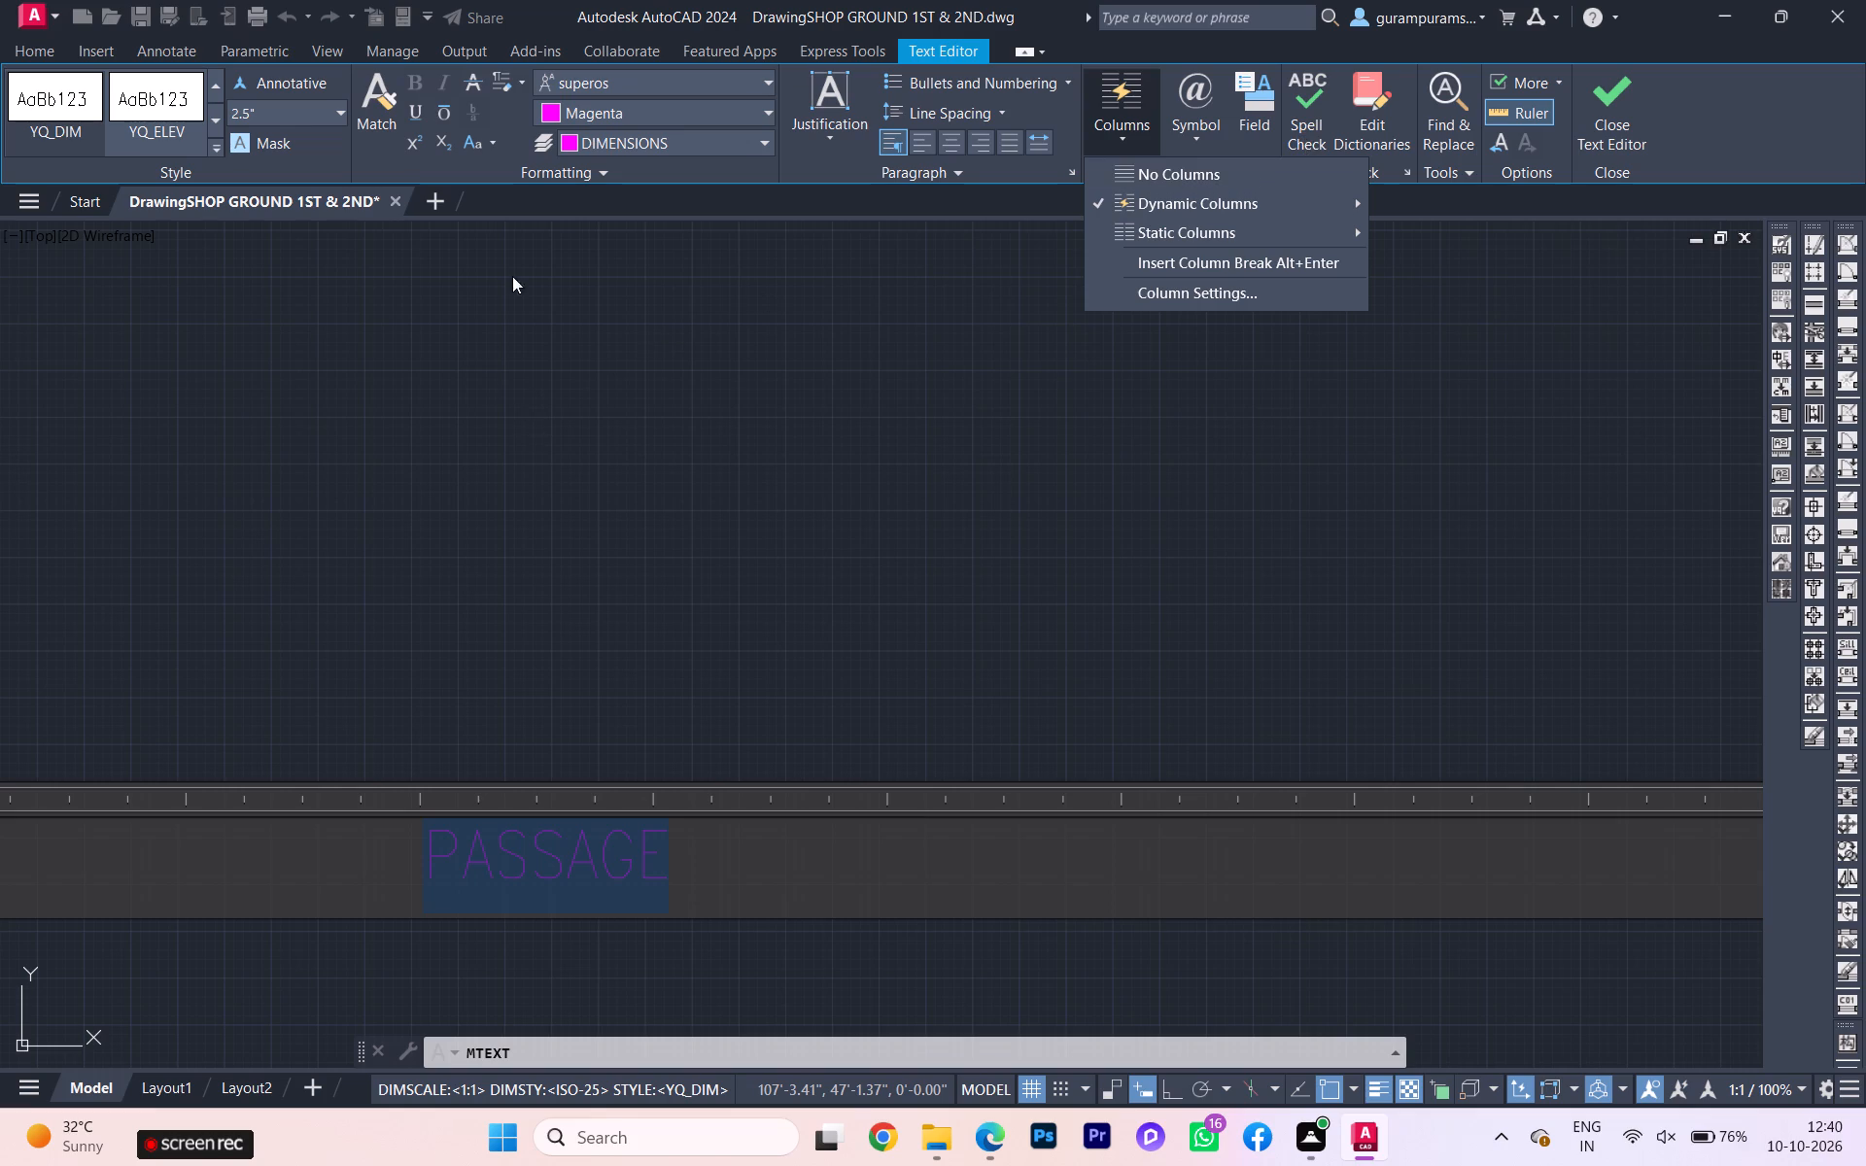
left_click(342, 110)
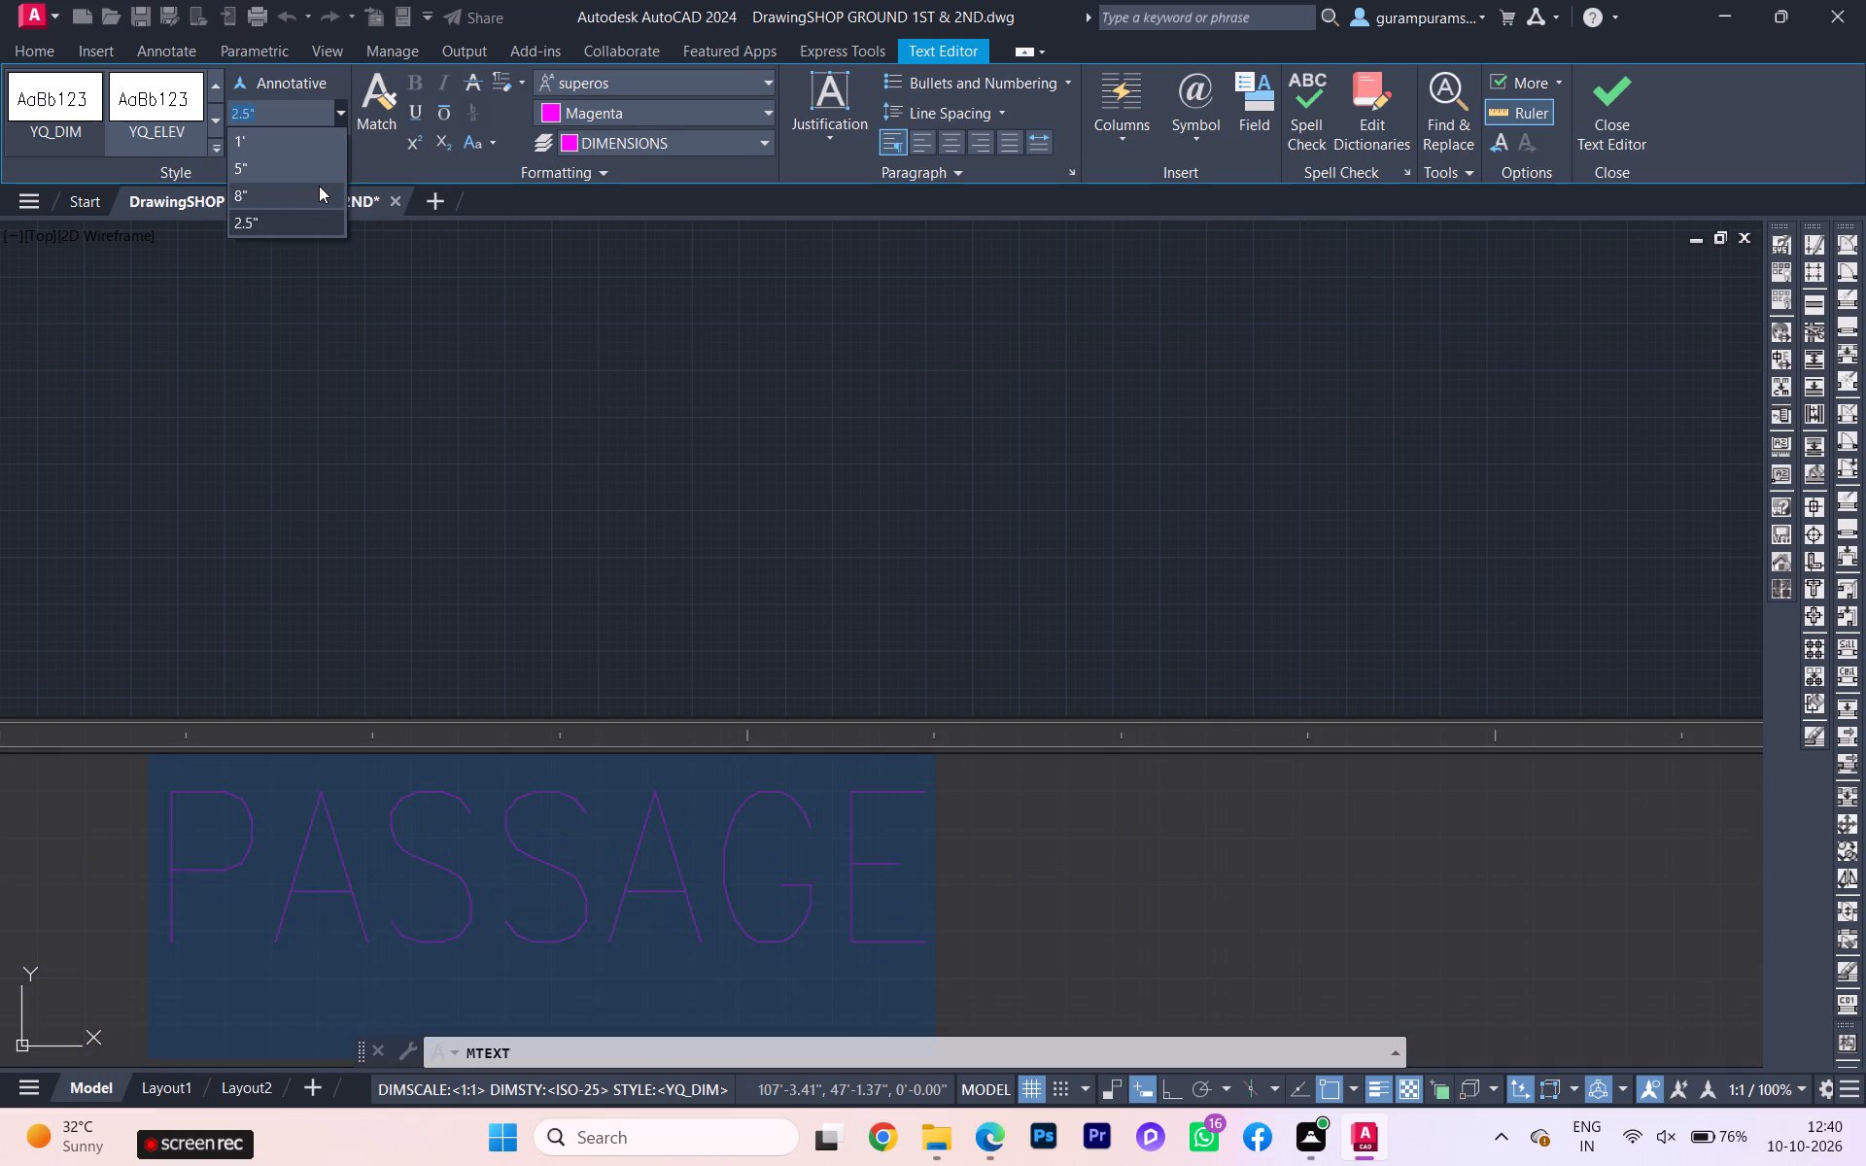
left_click(319, 186)
left_click(766, 82)
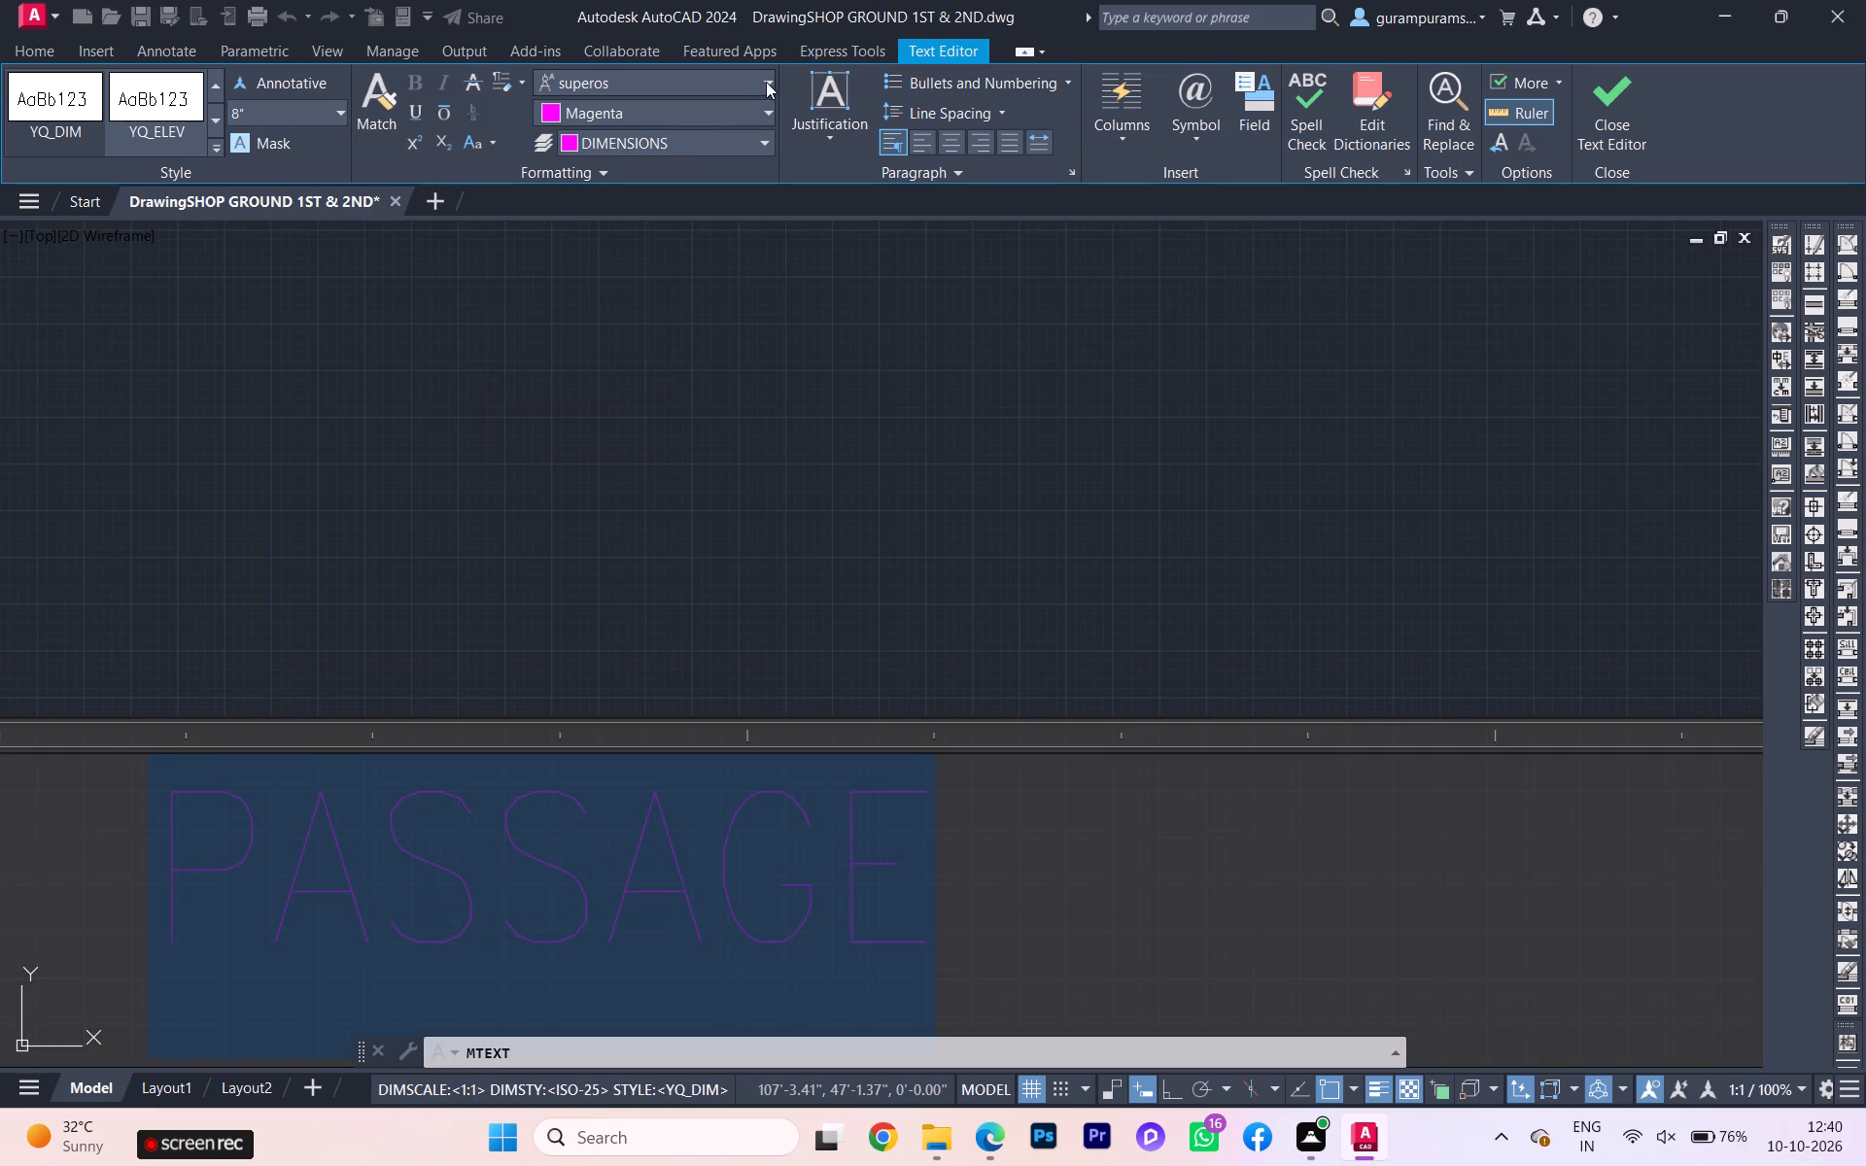
left_click_drag(767, 436, 770, 17)
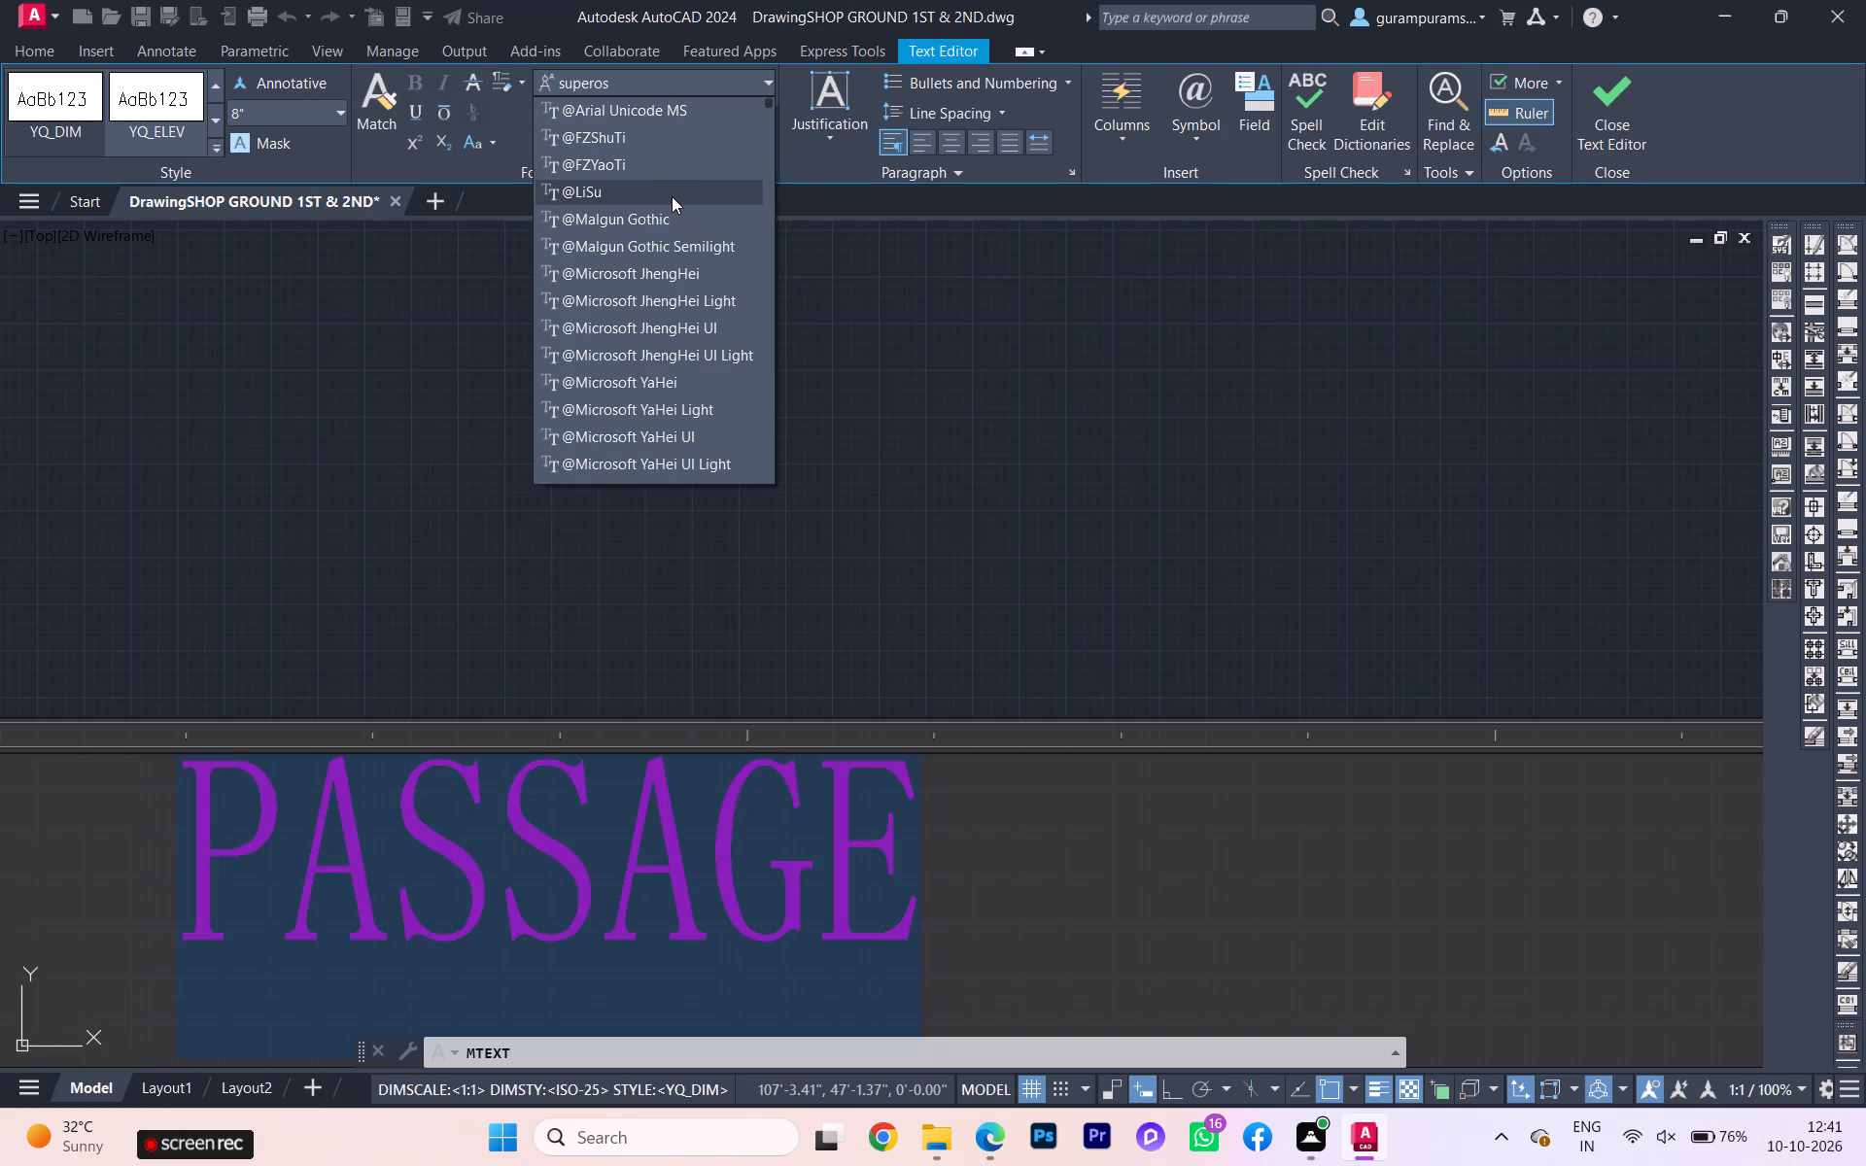
scroll(672, 196, "up", 2)
scroll(672, 195, "down", 3)
scroll(672, 195, "up", 2)
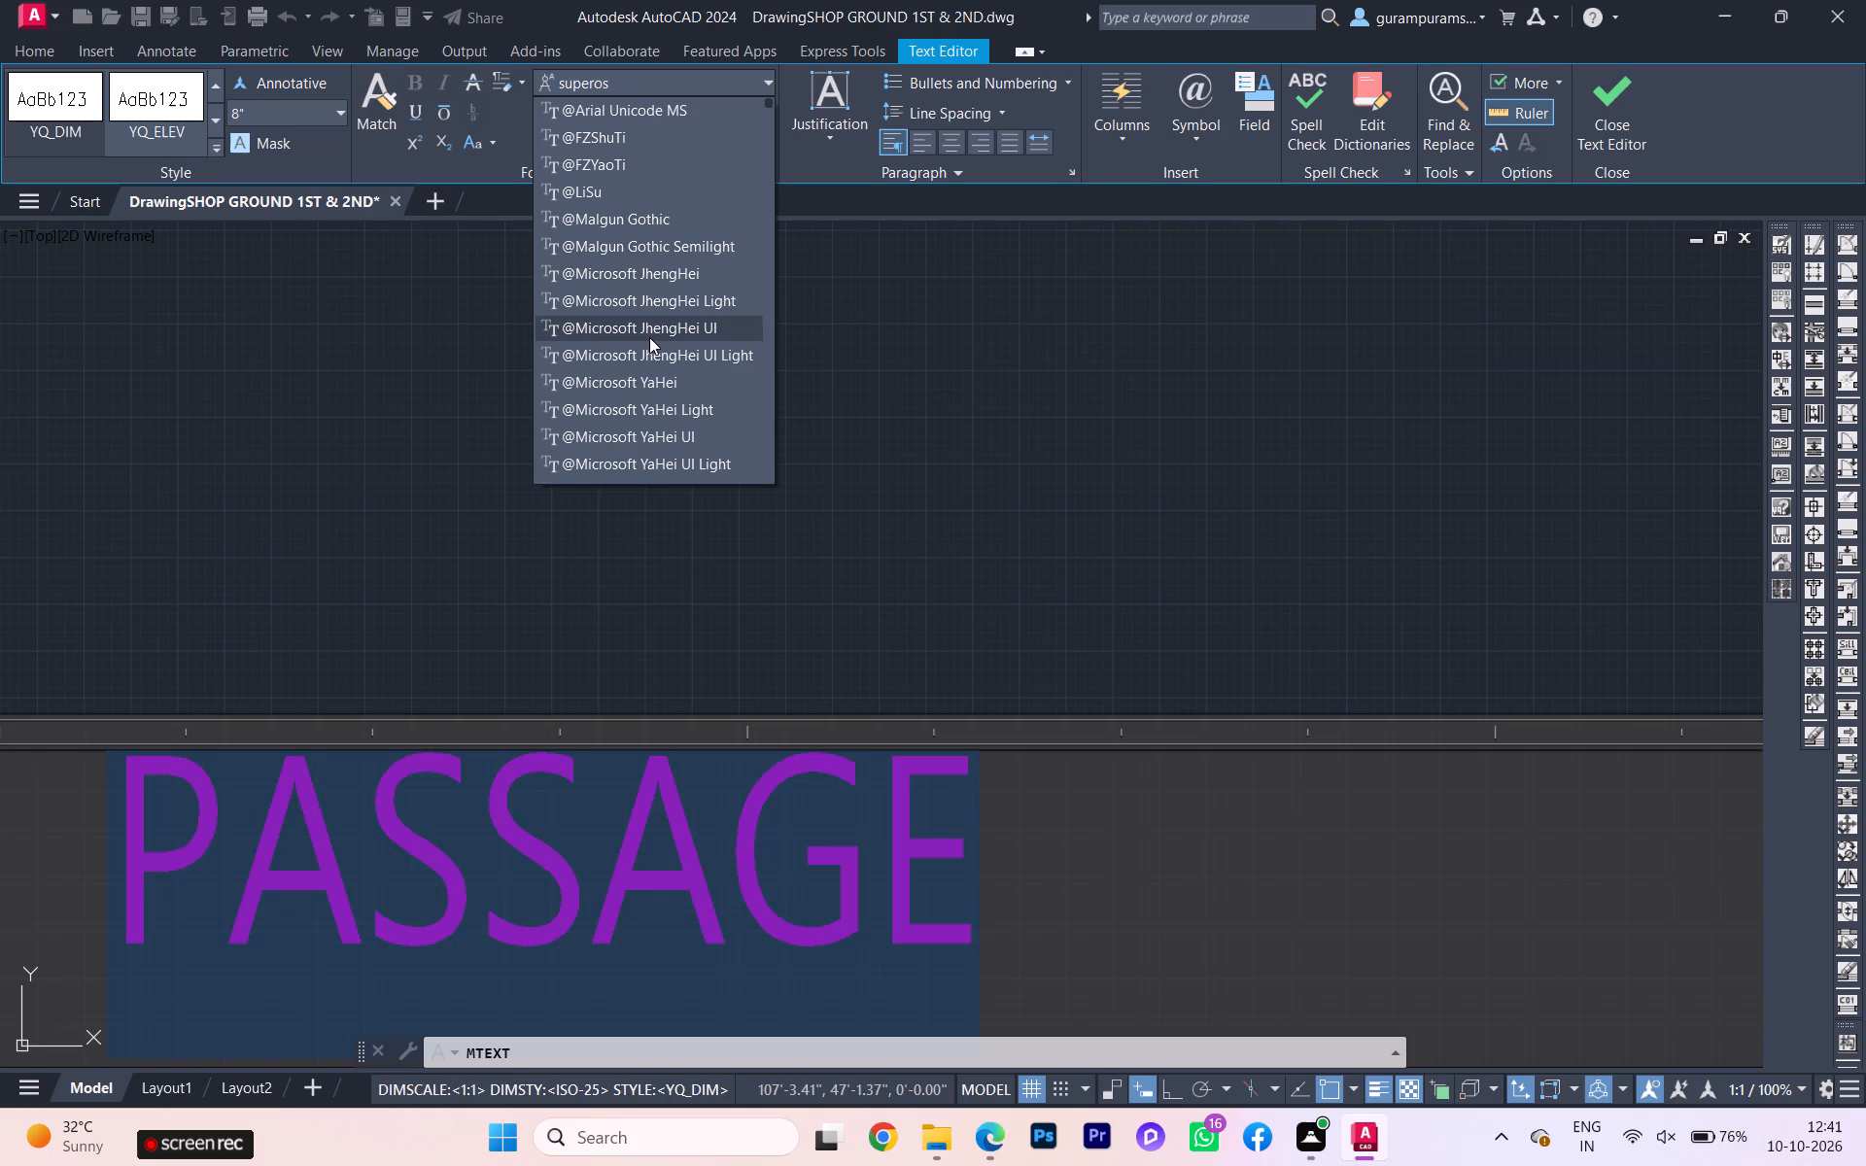
scroll(649, 337, "down", 2)
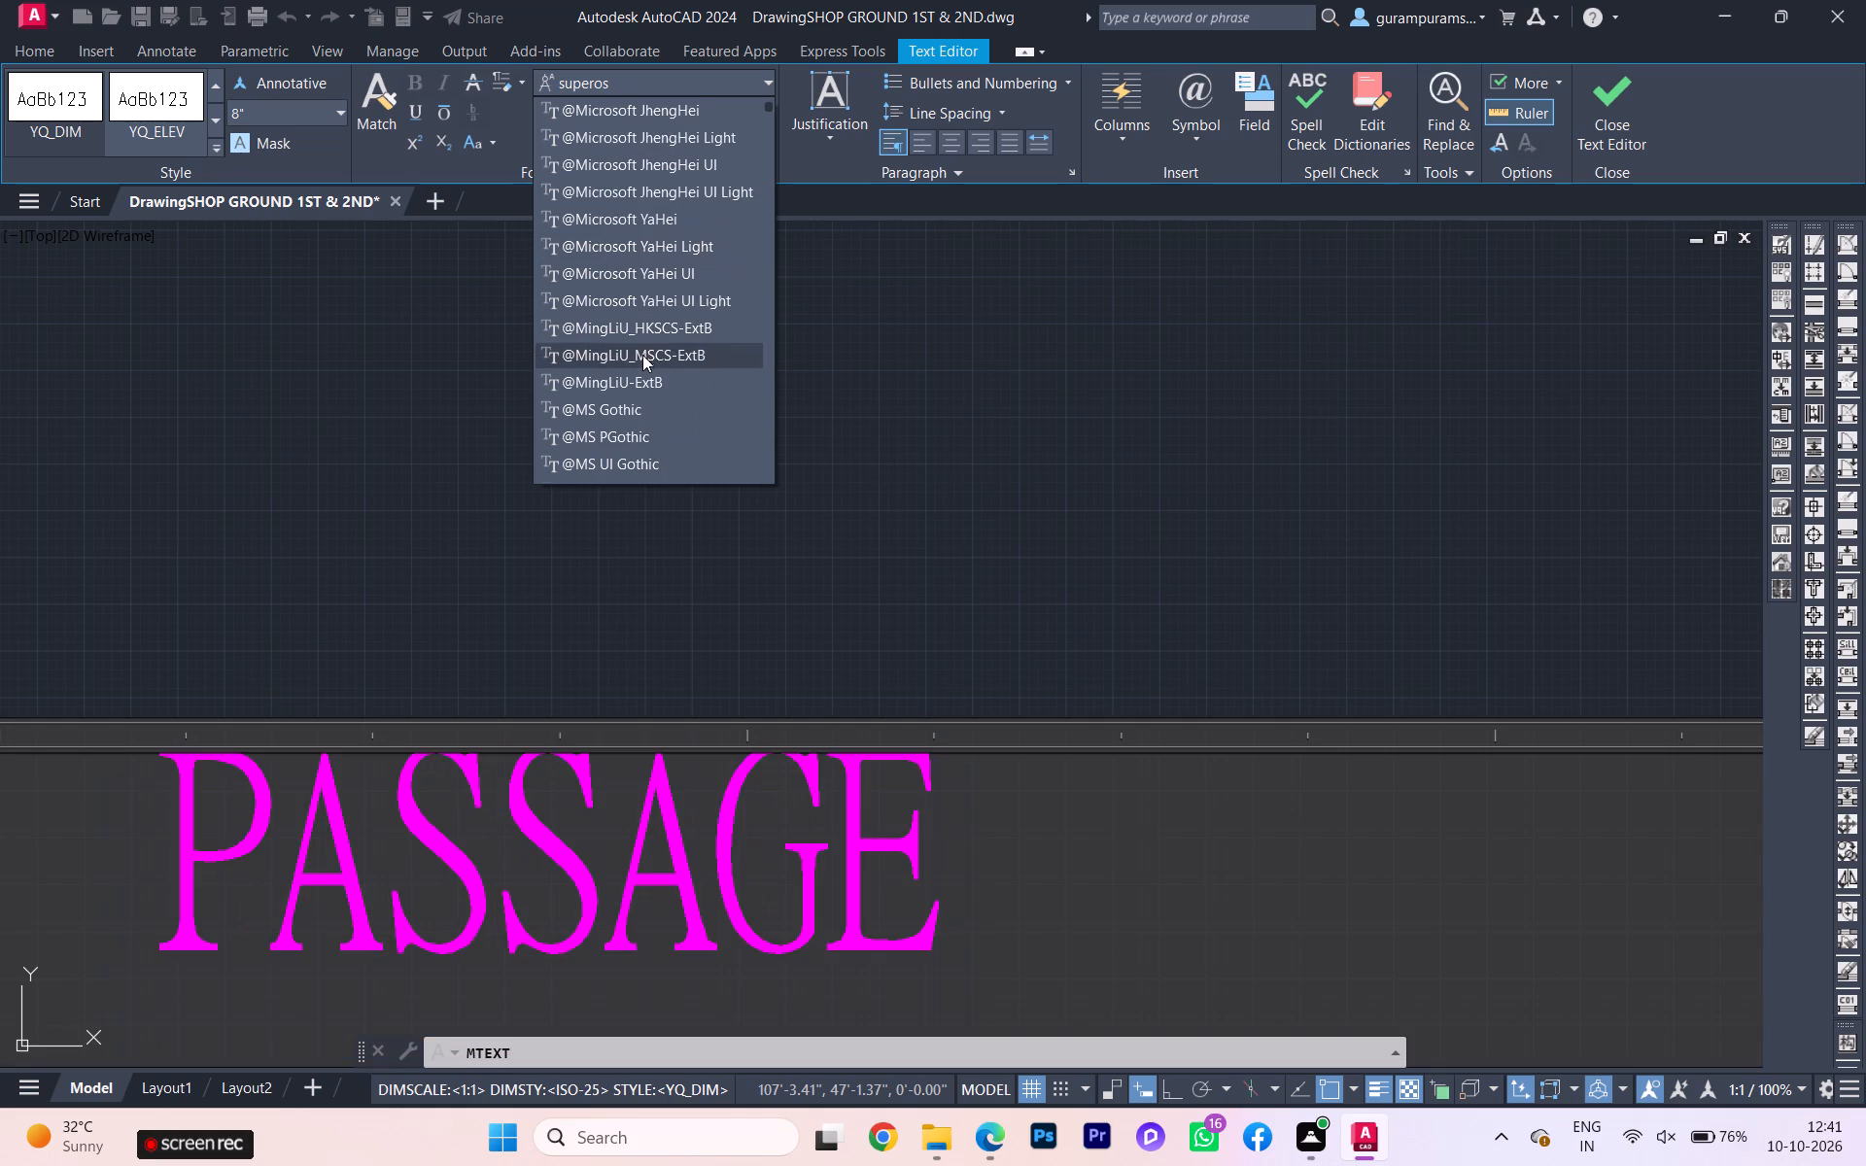
scroll(642, 362, "down", 1)
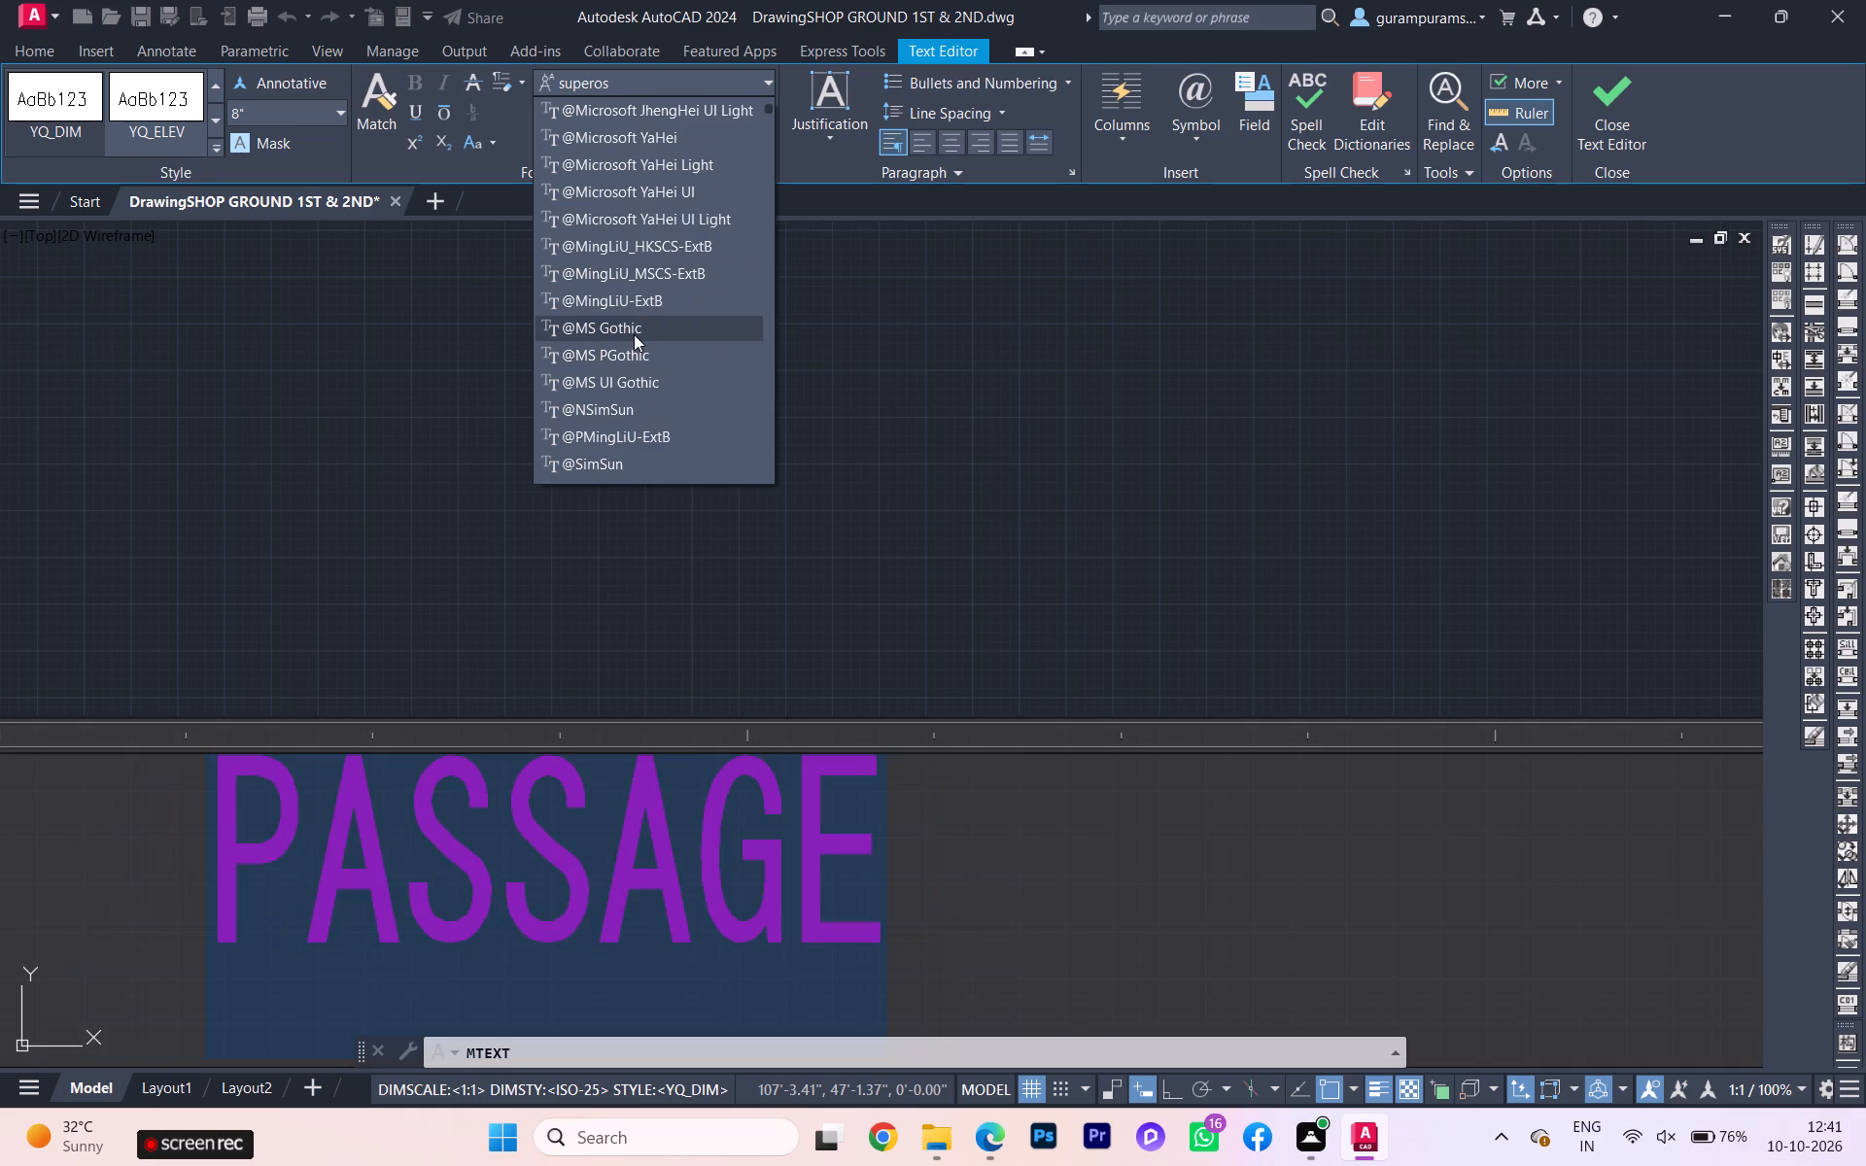
left_click(635, 359)
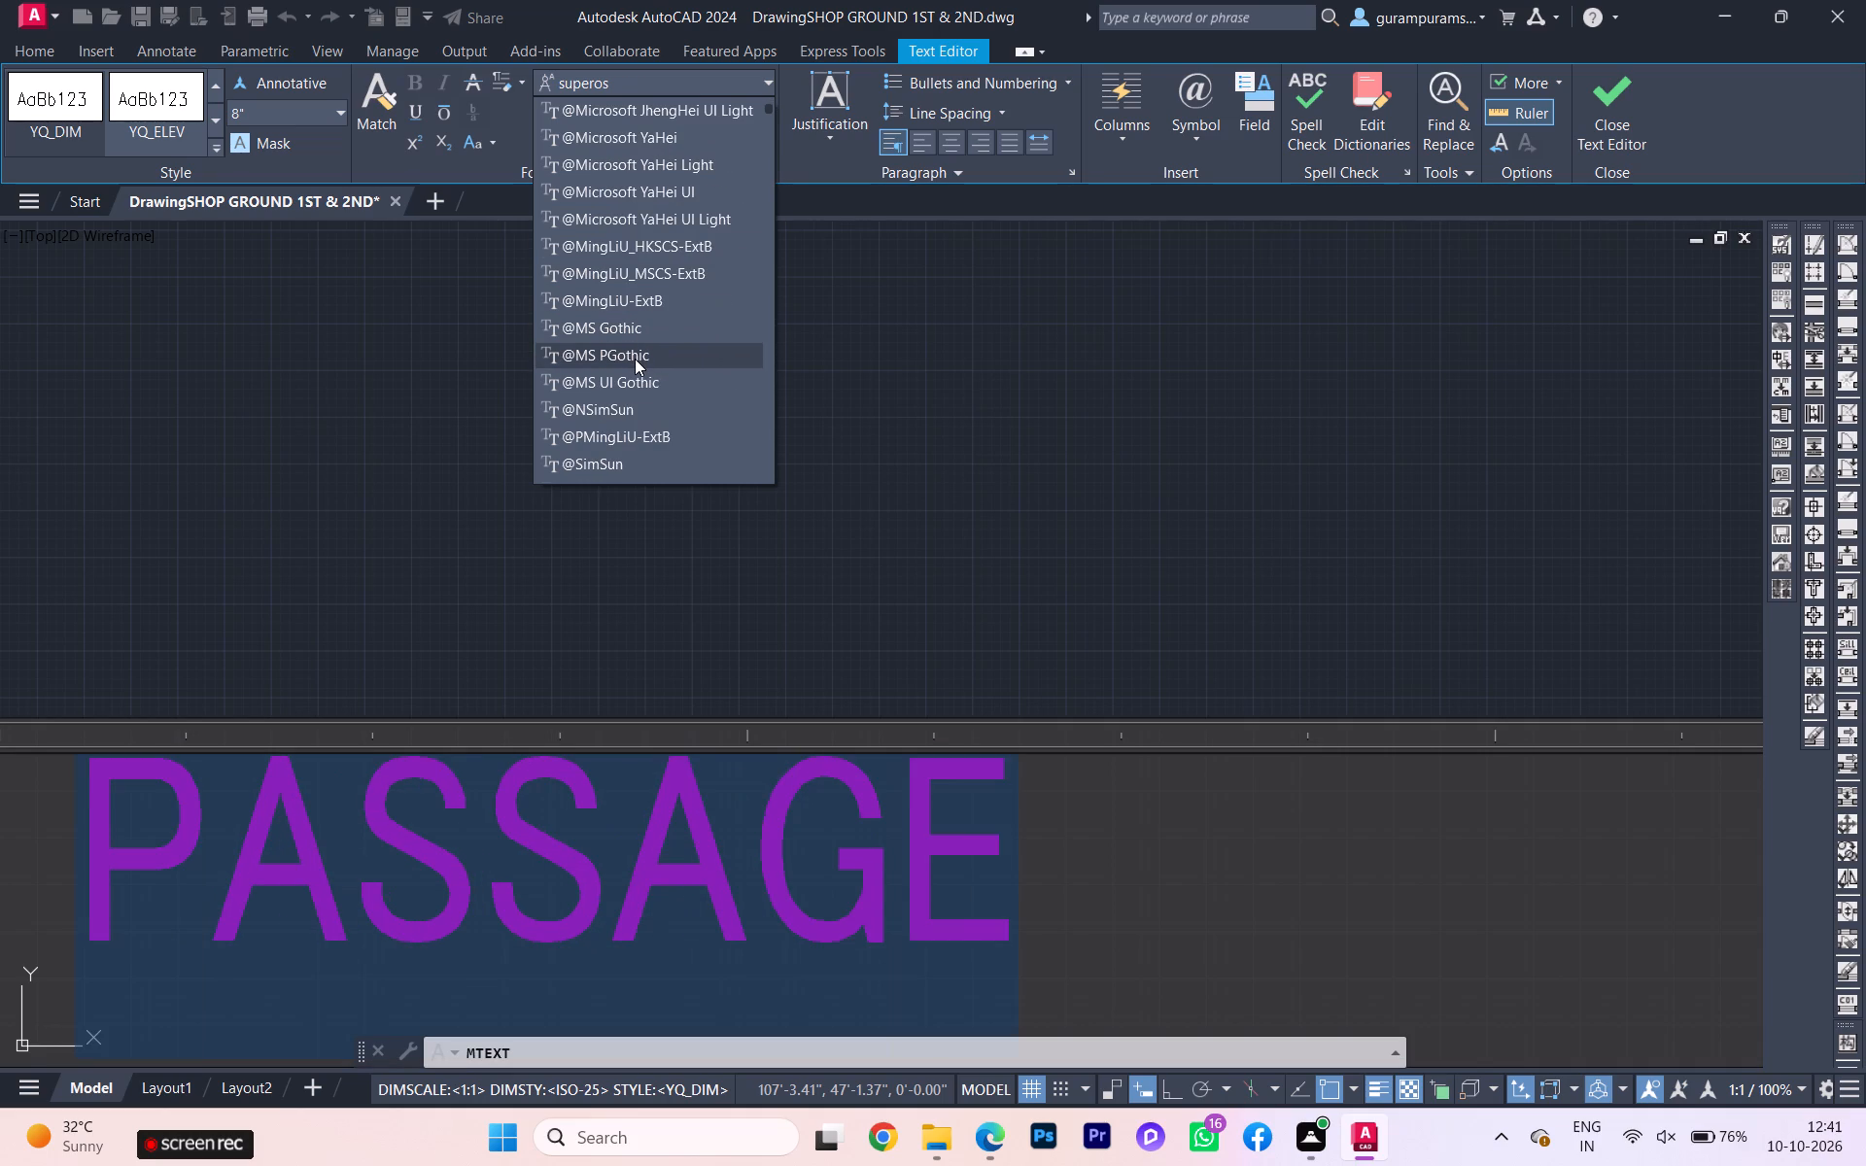
Add 6' after the word in the passage label so it reads PASSAGE 6', matching the reference plan, and finish the text.
scroll(545, 418, "down", 2)
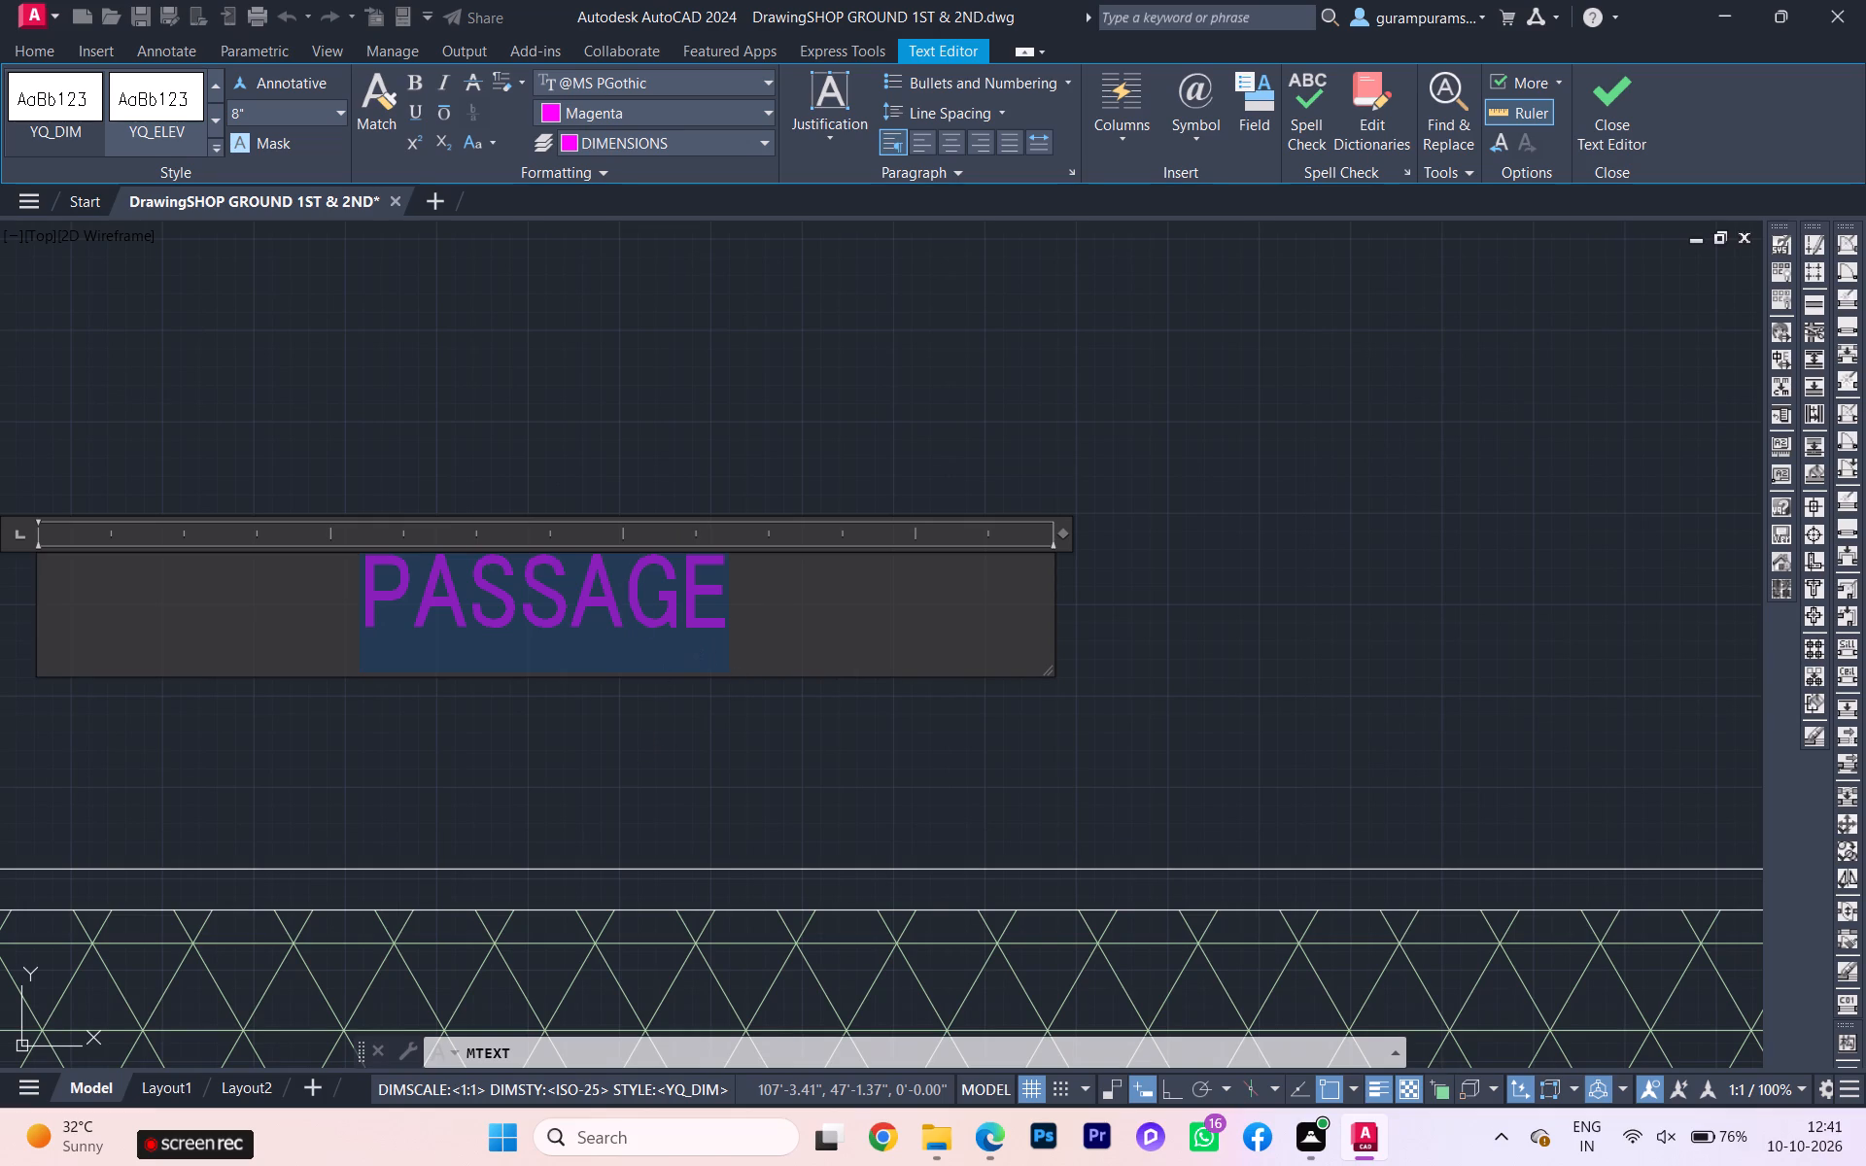
scroll(386, 588, "down", 4)
scroll(279, 605, "down", 1)
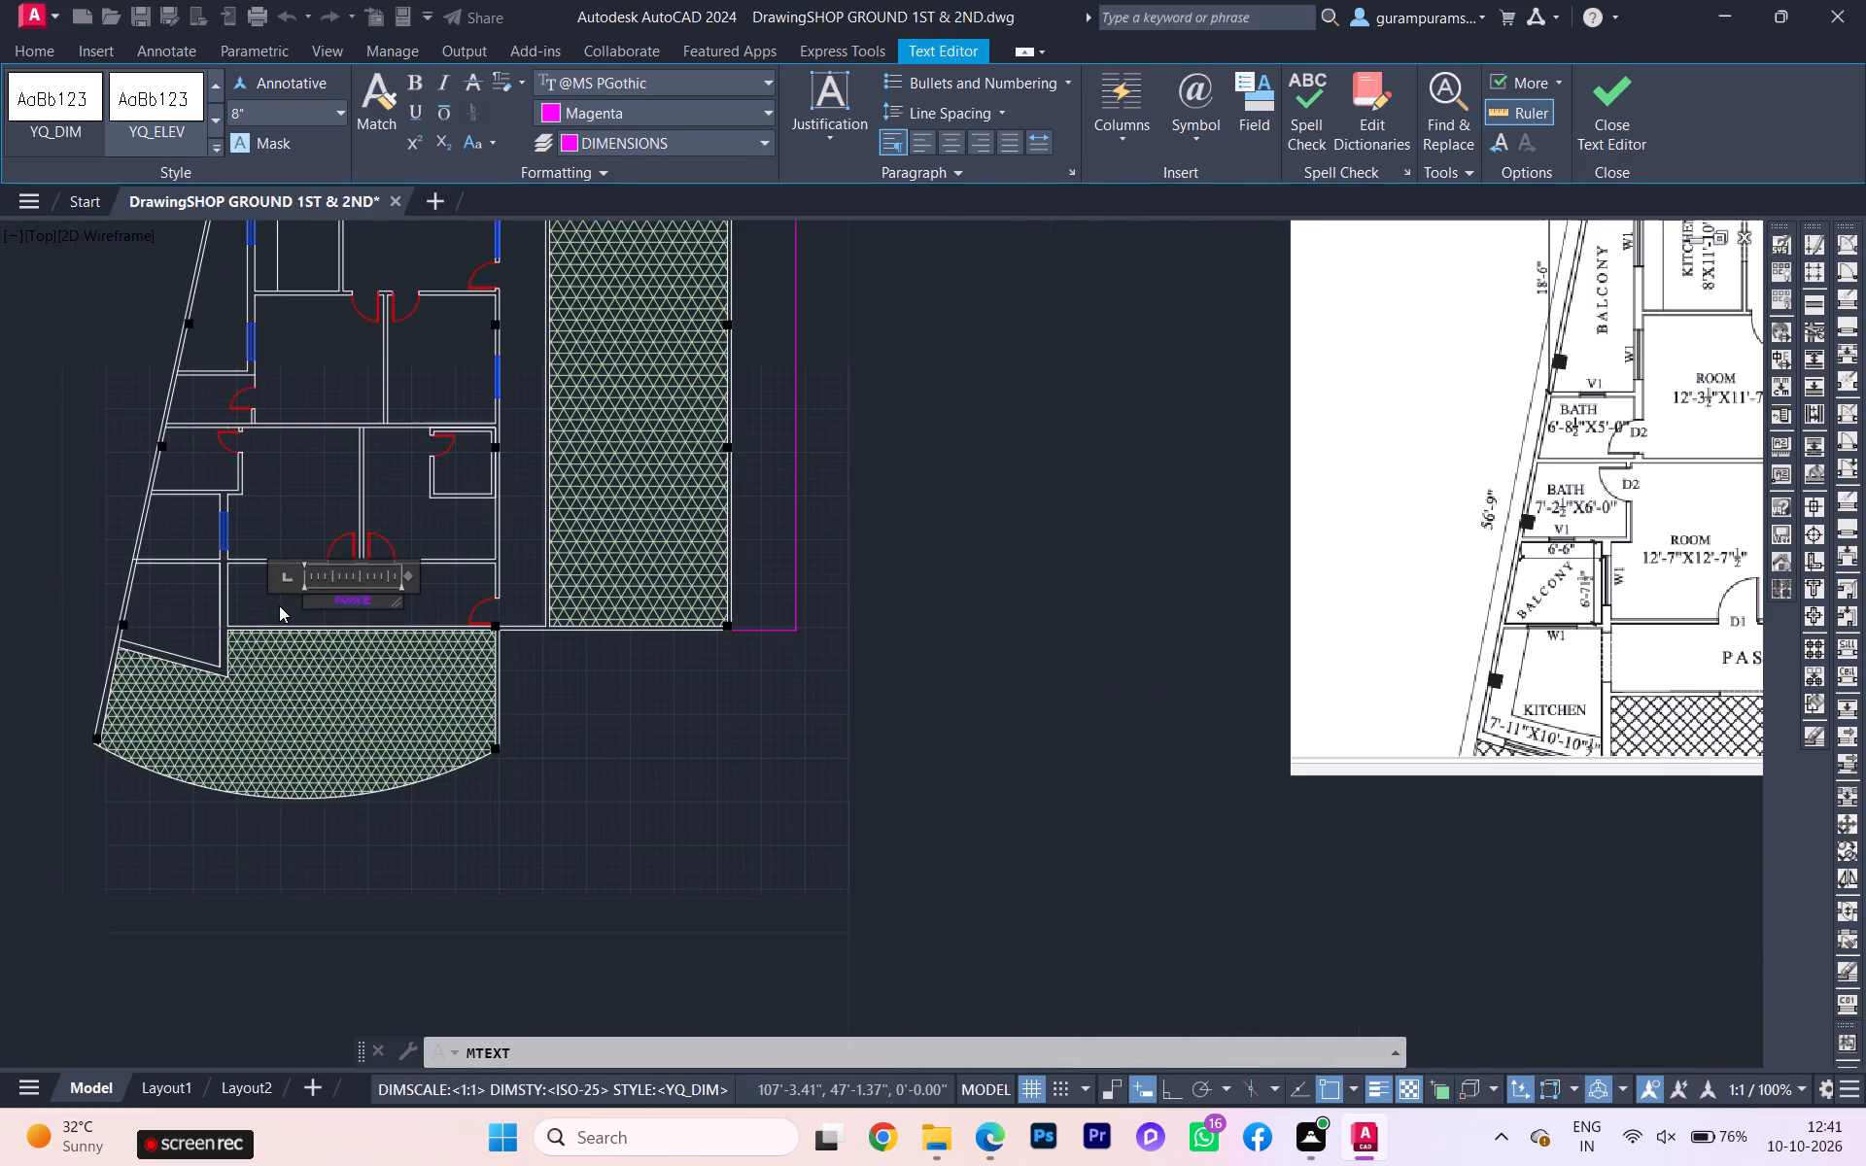
scroll(270, 604, "down", 1)
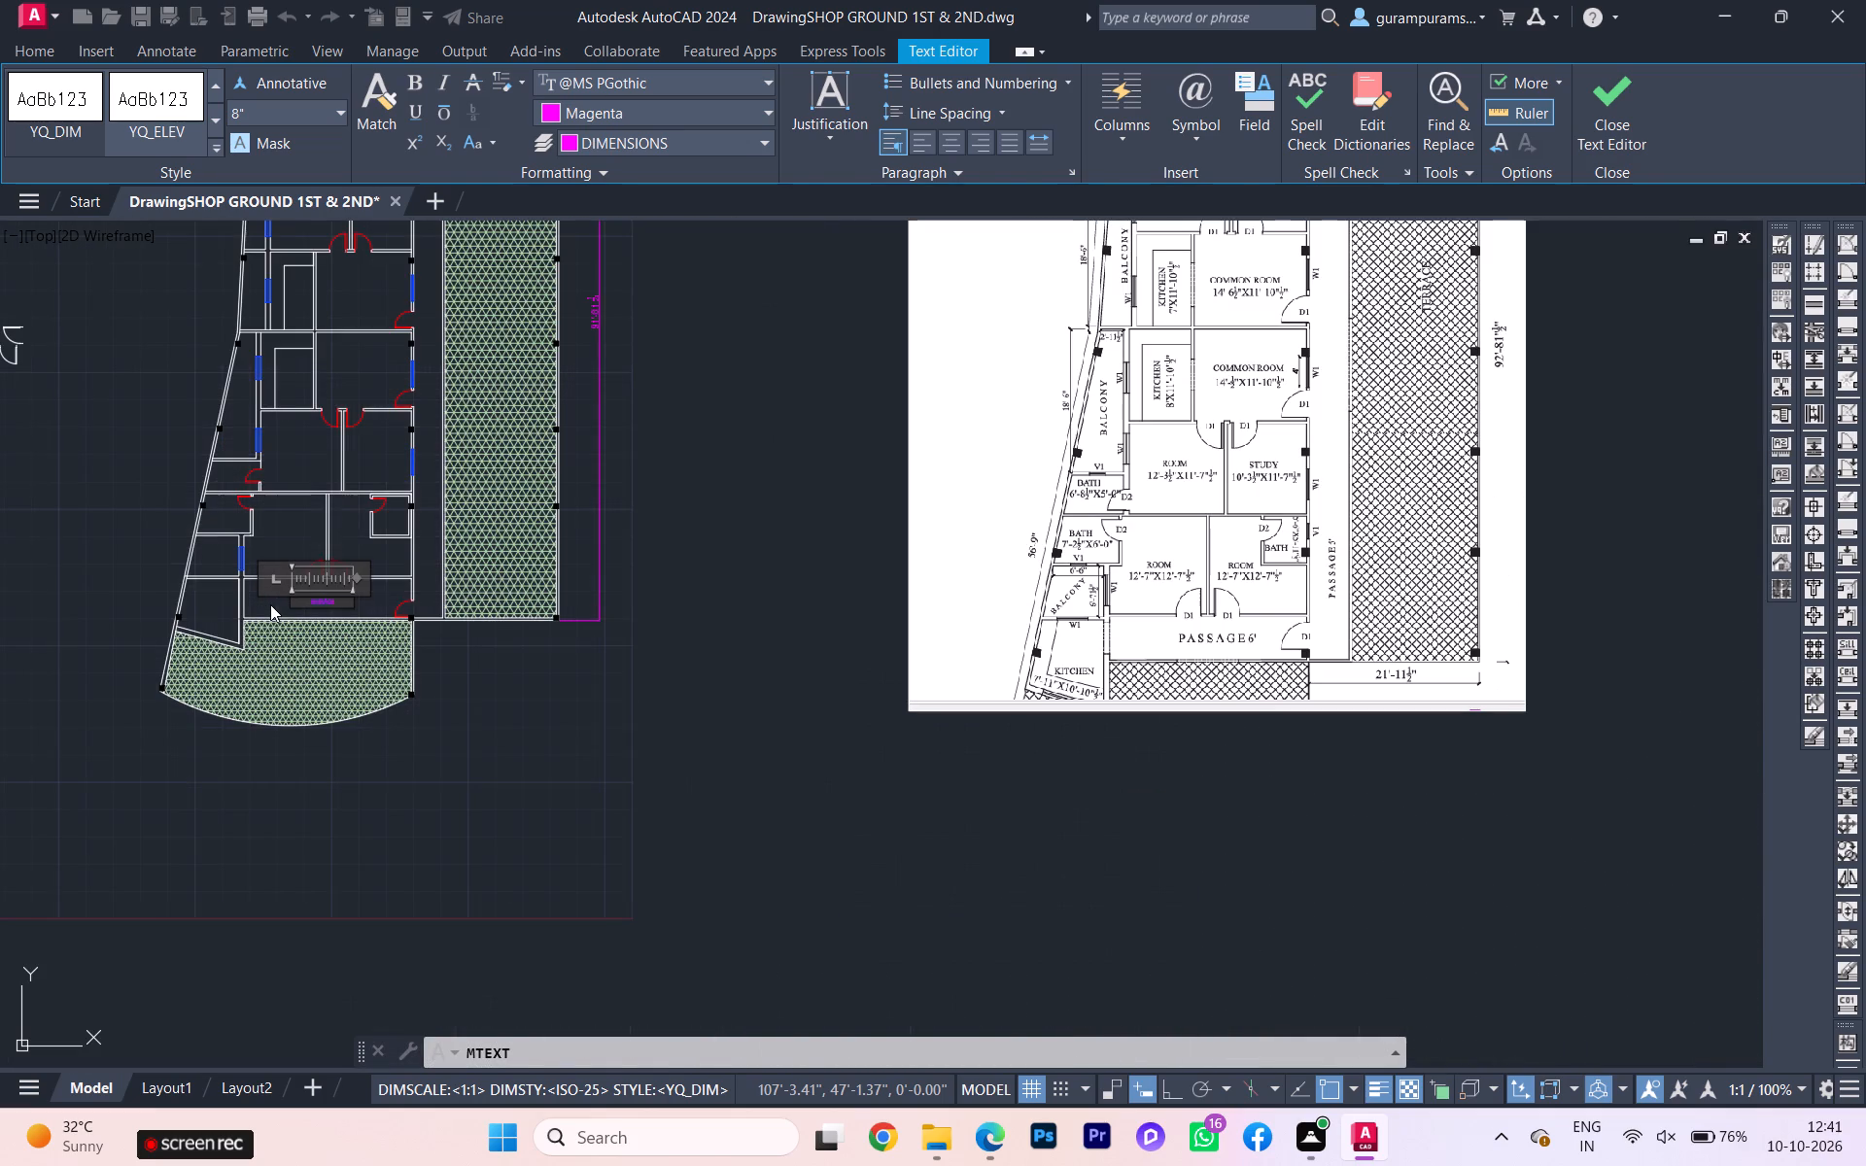
scroll(382, 582, "up", 4)
scroll(301, 613, "up", 1)
scroll(406, 633, "down", 1)
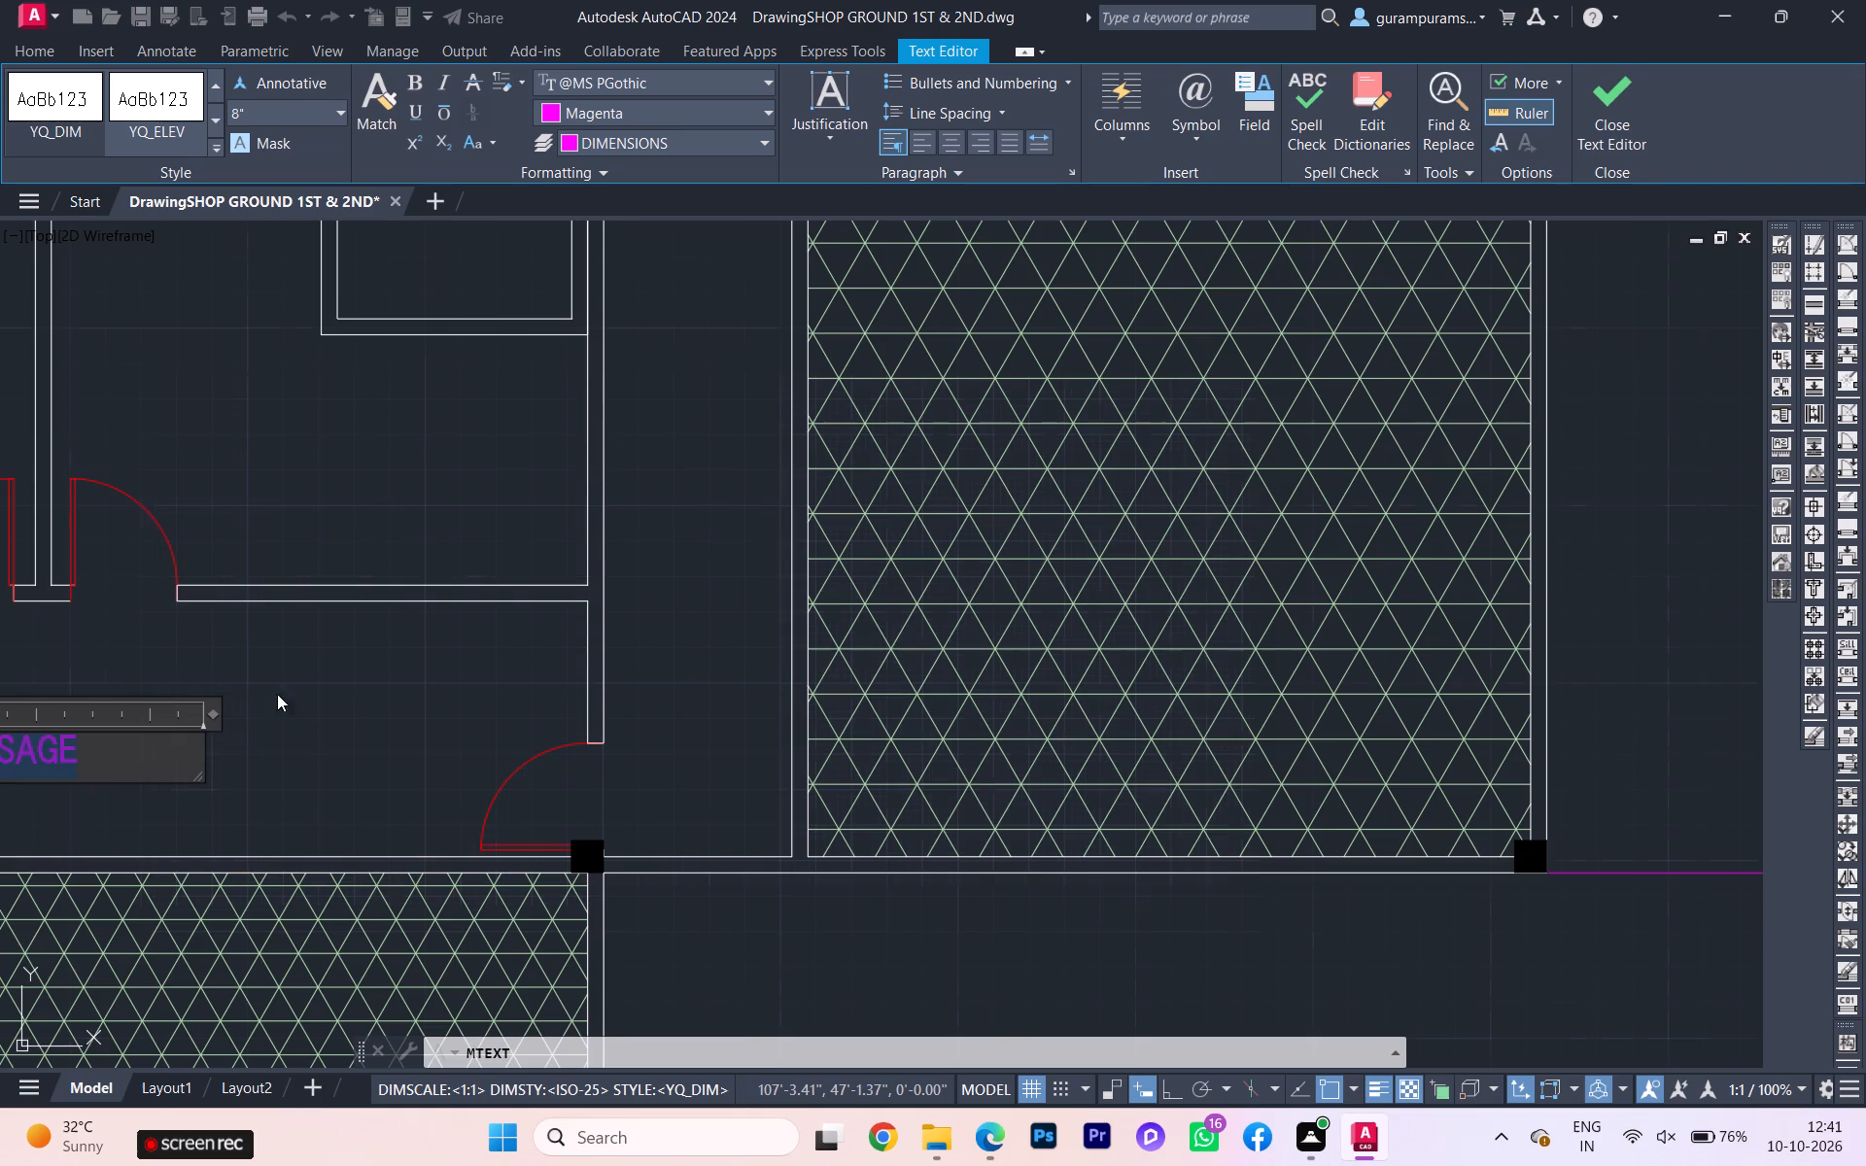
left_click(155, 746)
key("space")
key("space")
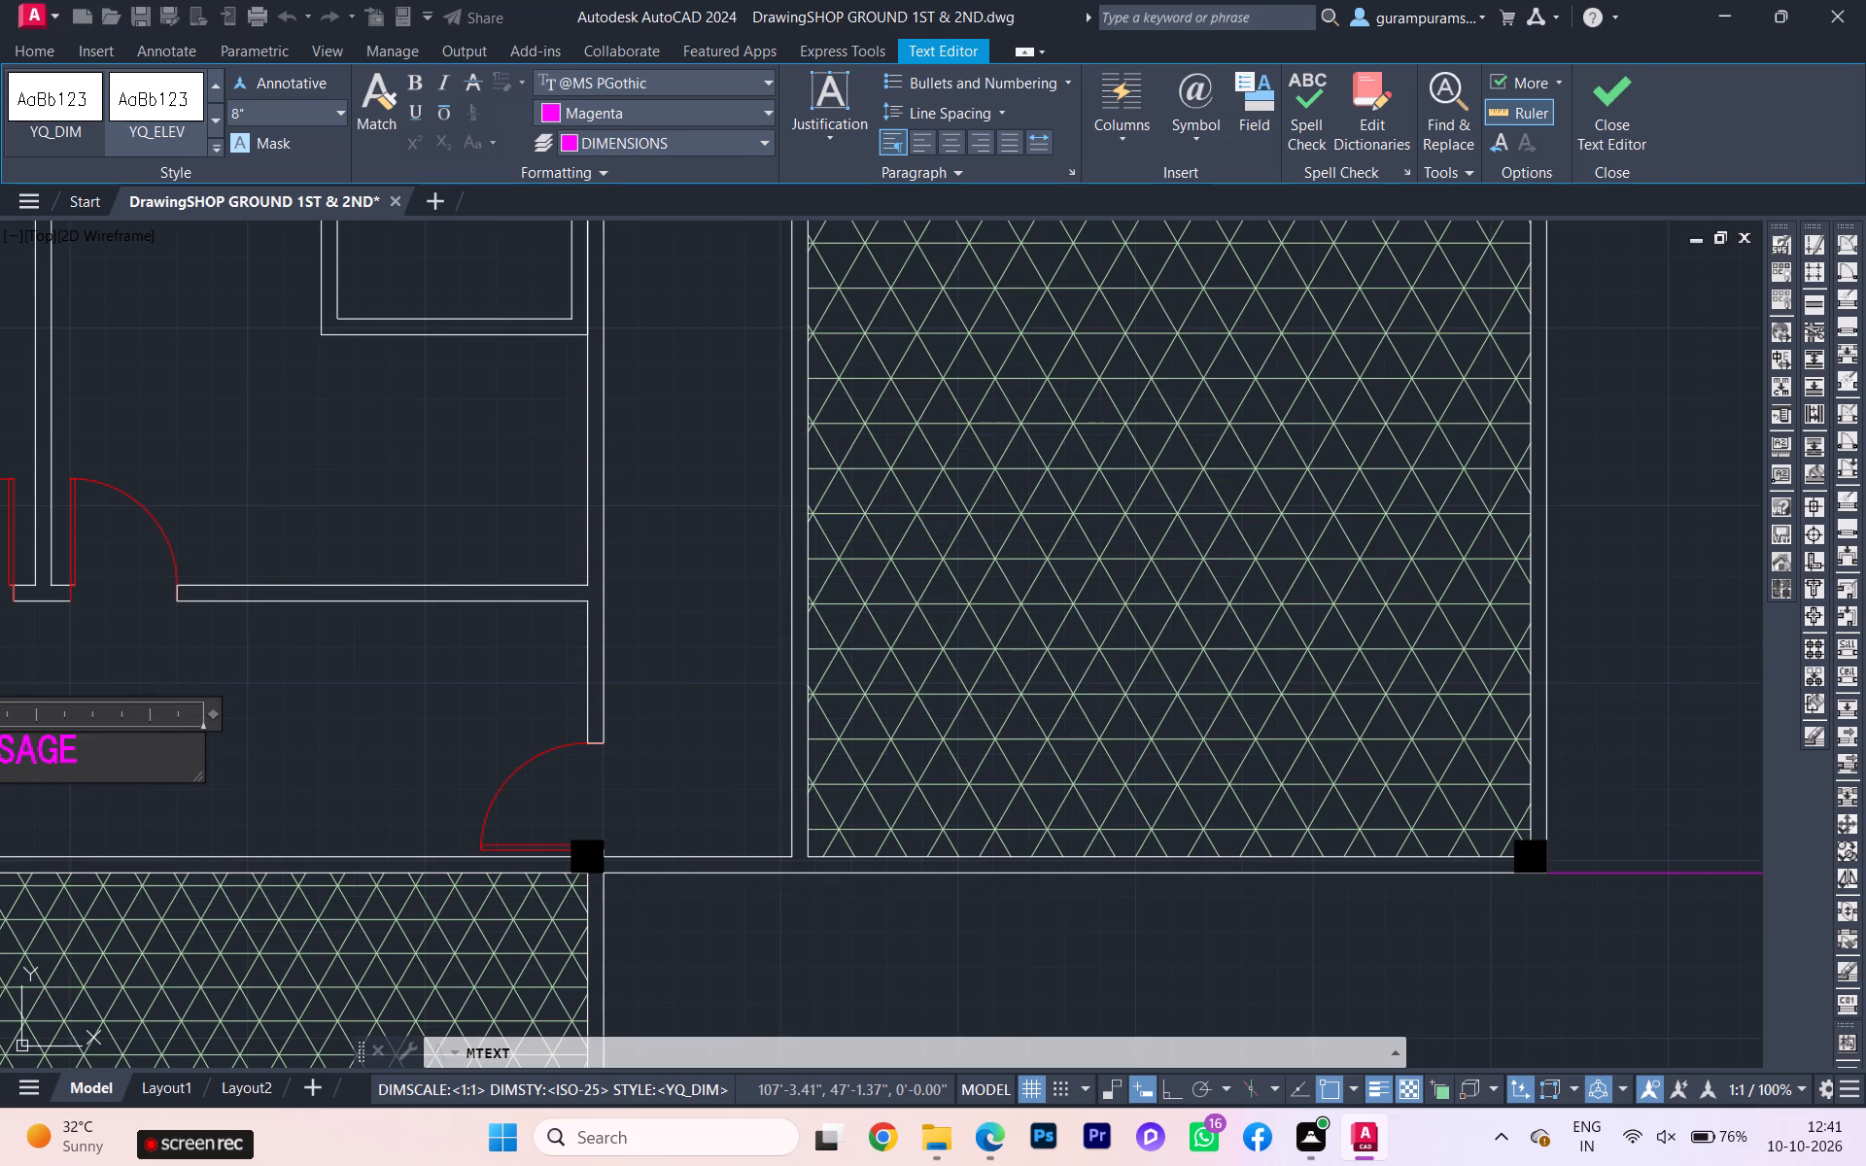
key("6")
key("apostrophe")
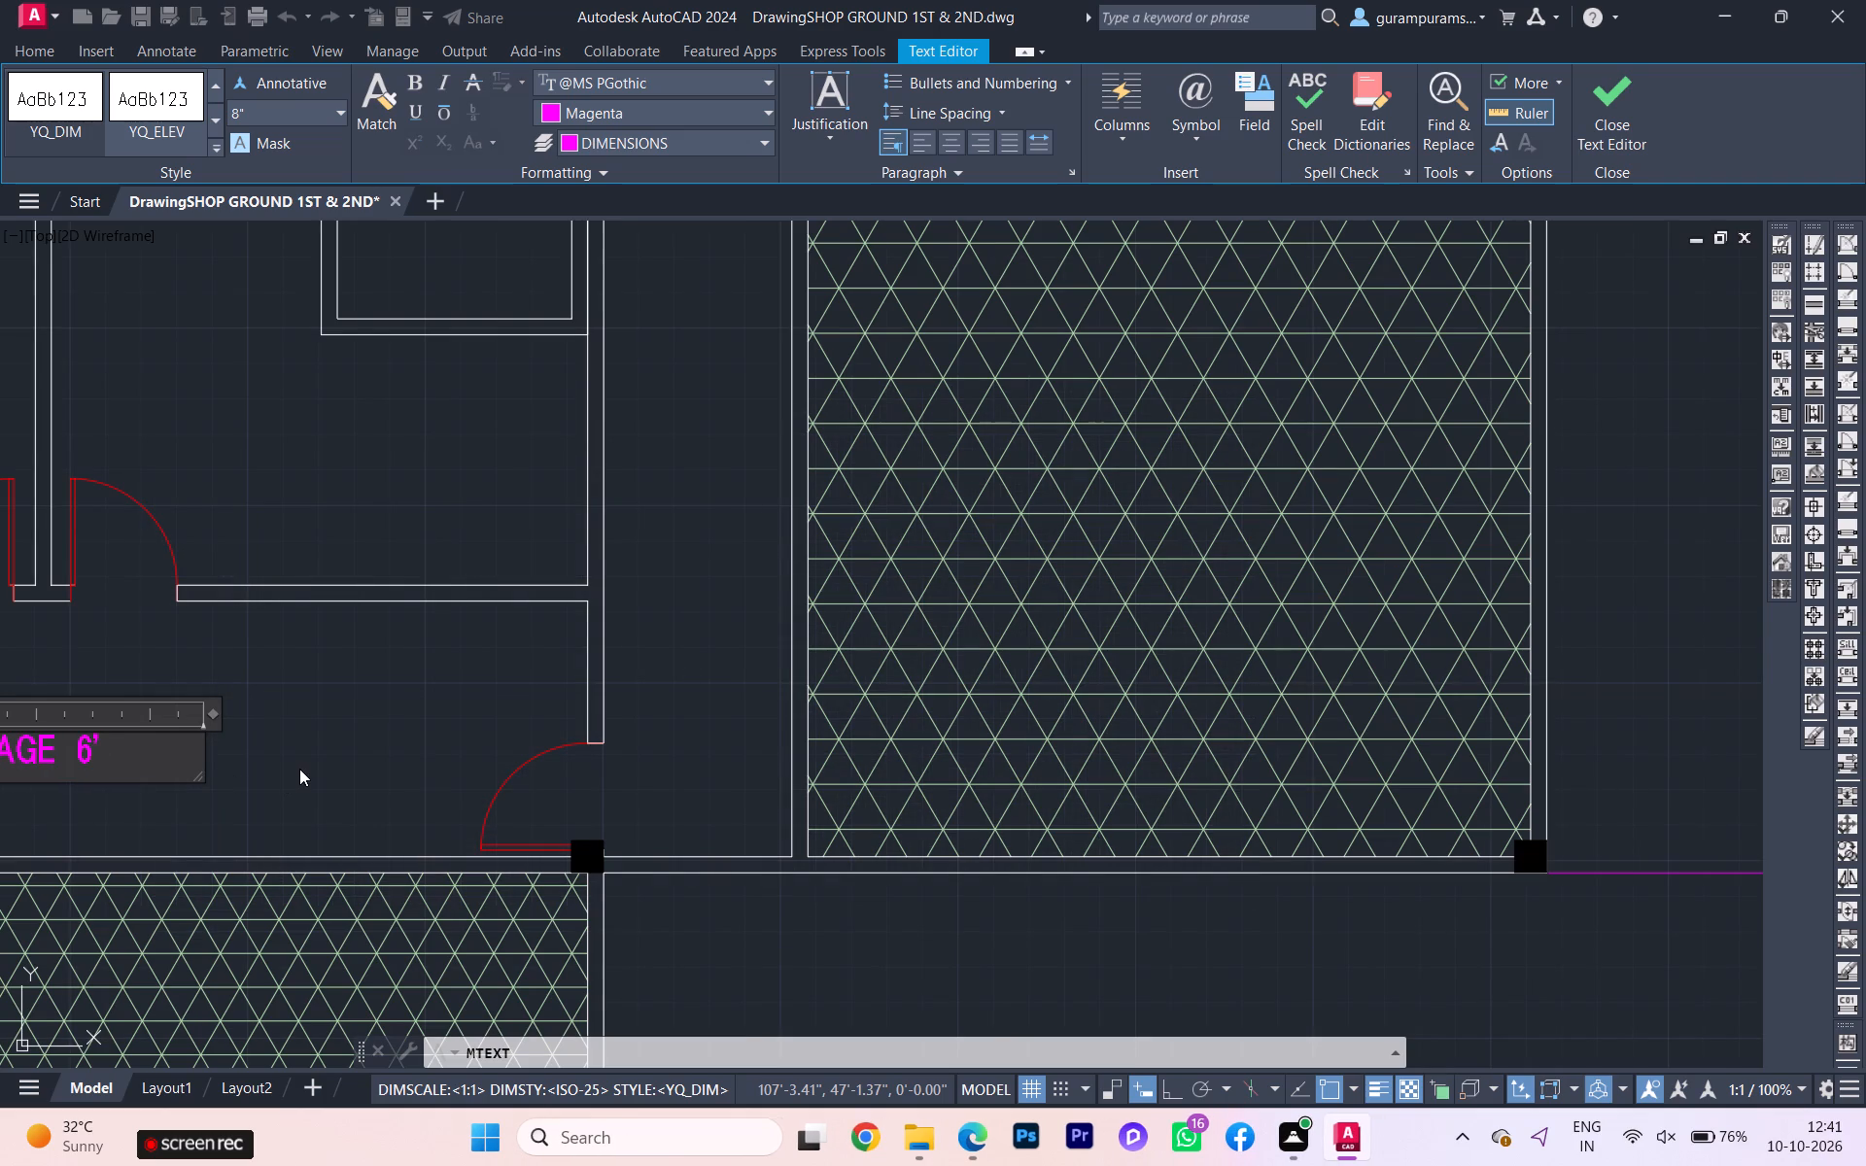
left_click(348, 763)
Edit the PASSAGE 6' label to insert a space between each pair of letters, giving P A S S A G E 6'.
scroll(374, 771, "down", 3)
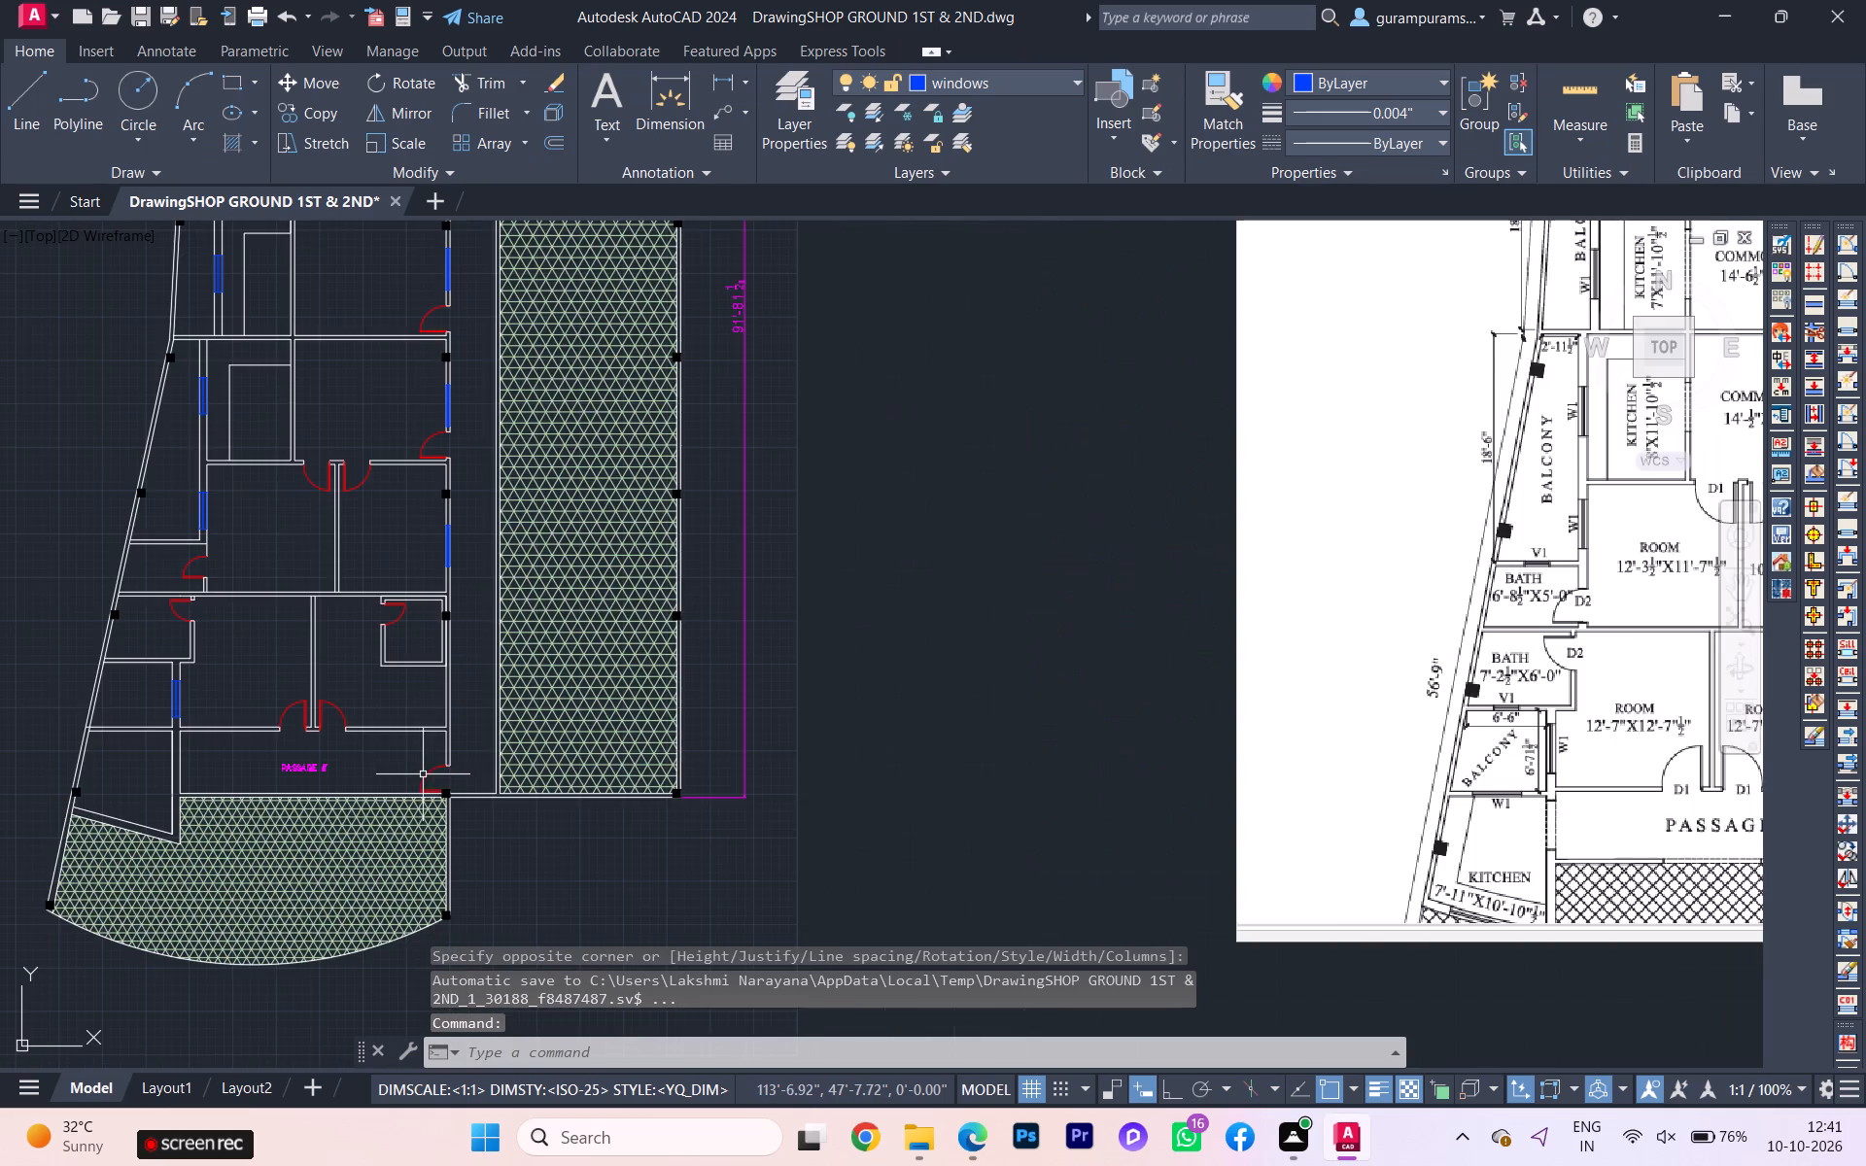
scroll(358, 792, "up", 3)
triple_click(161, 709)
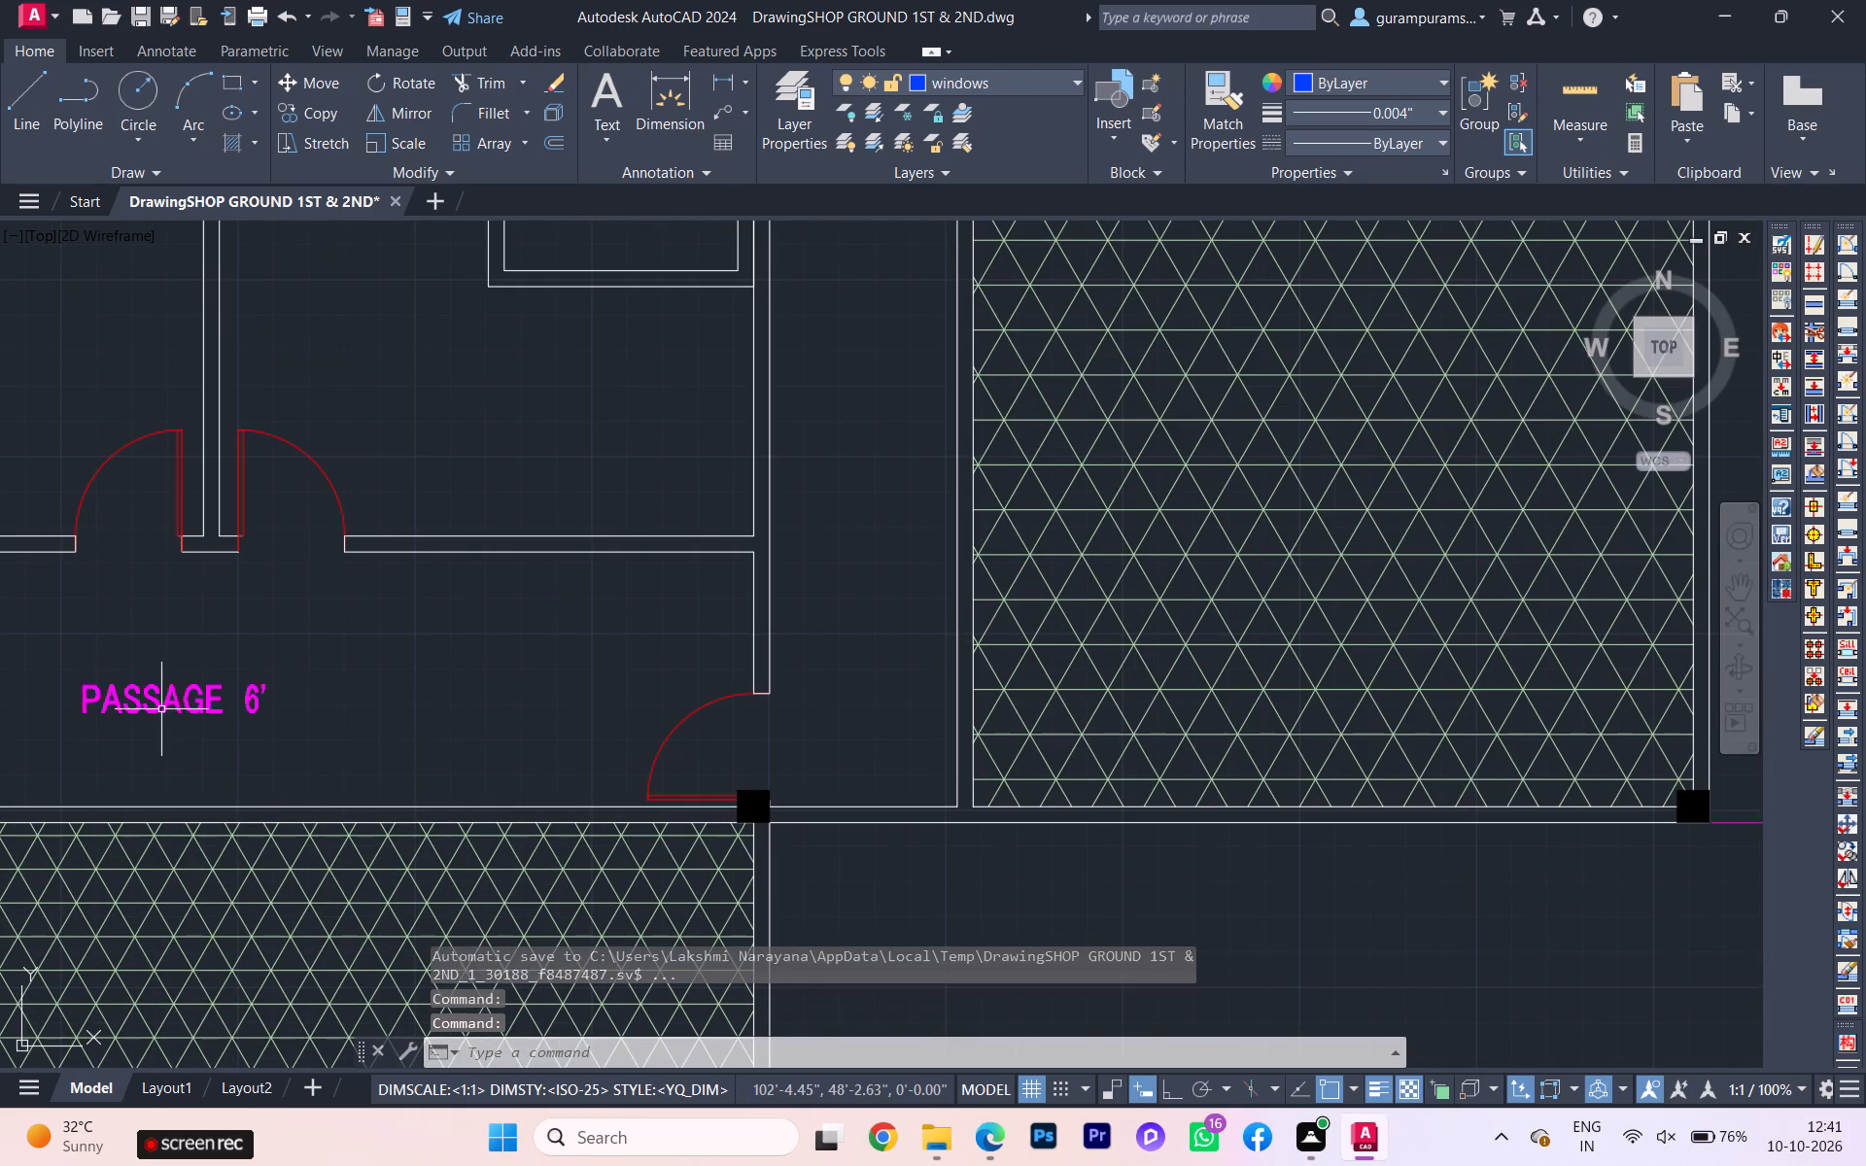
left_click(131, 711)
key("space")
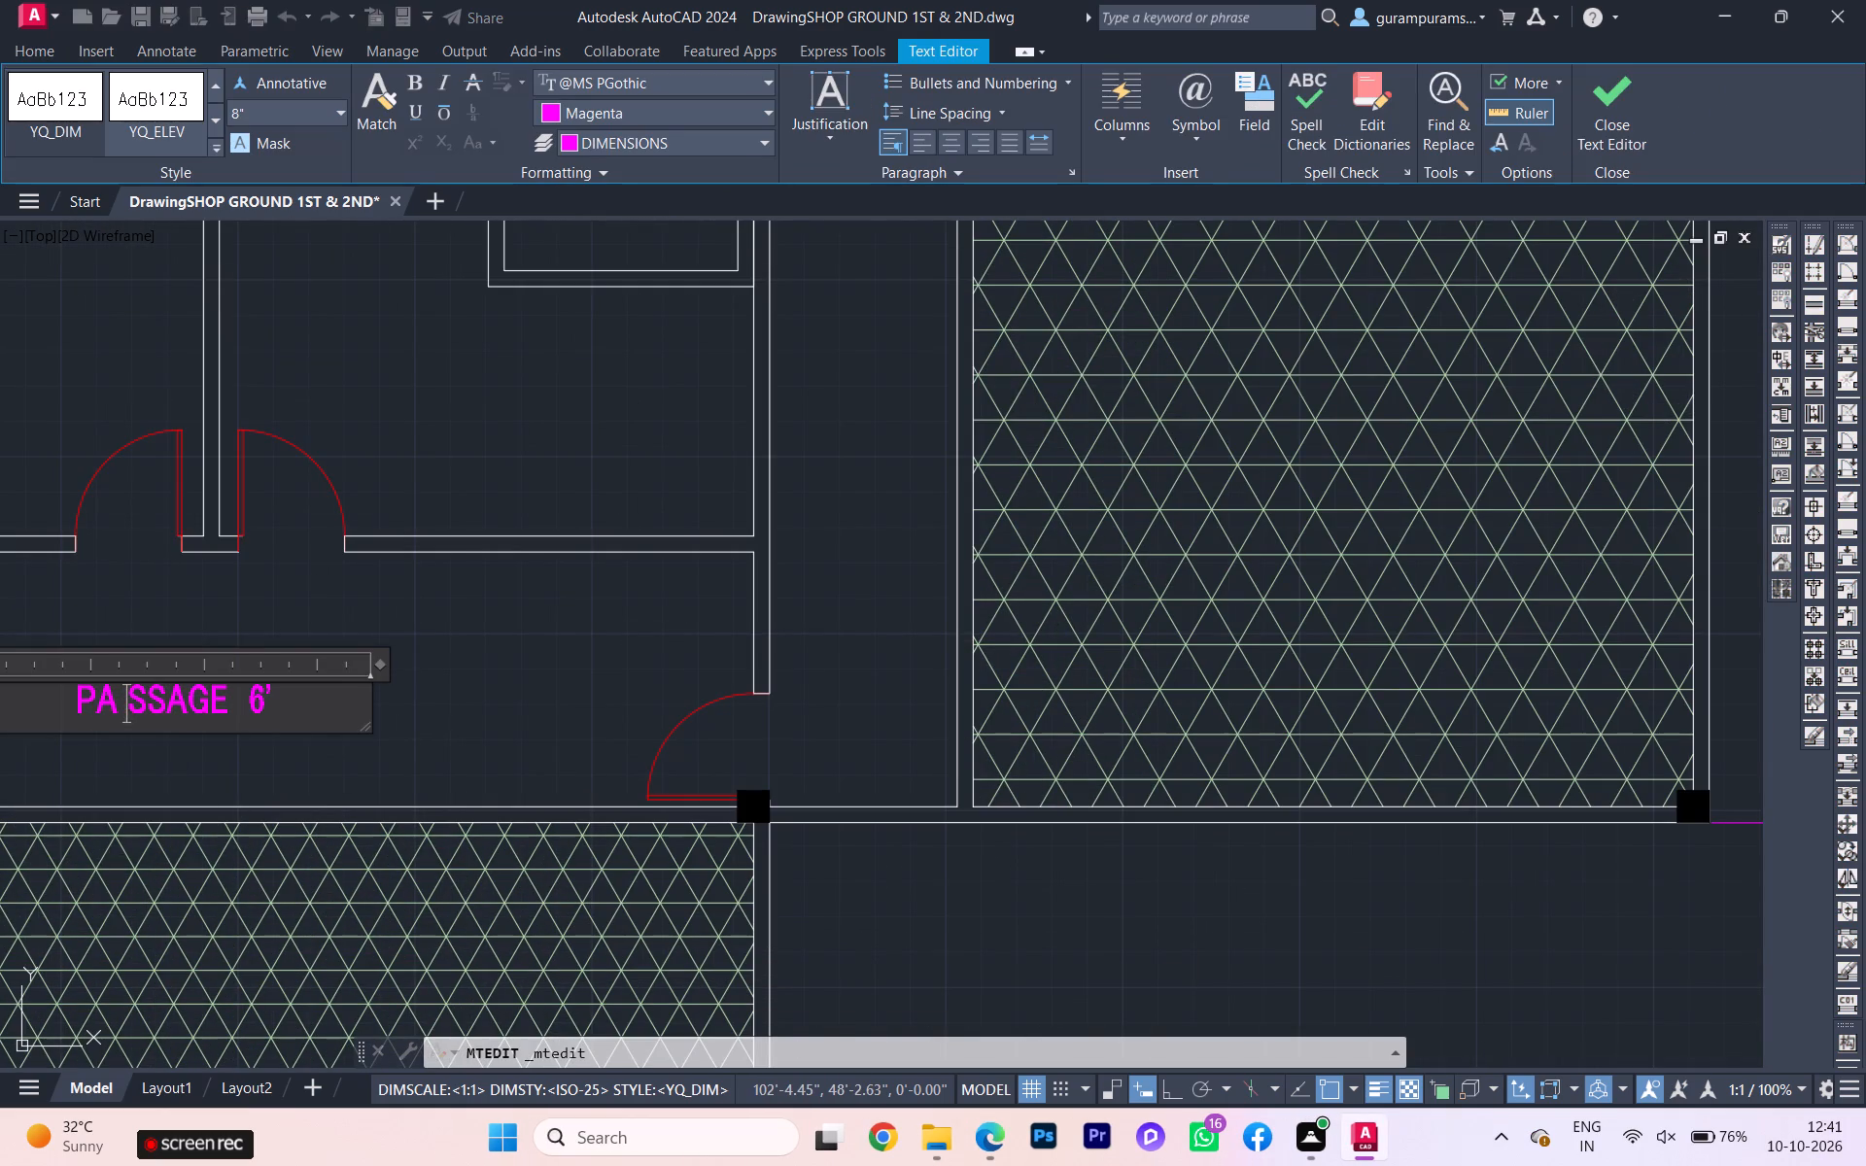
left_click(96, 710)
key("space")
left_click(155, 704)
key("space")
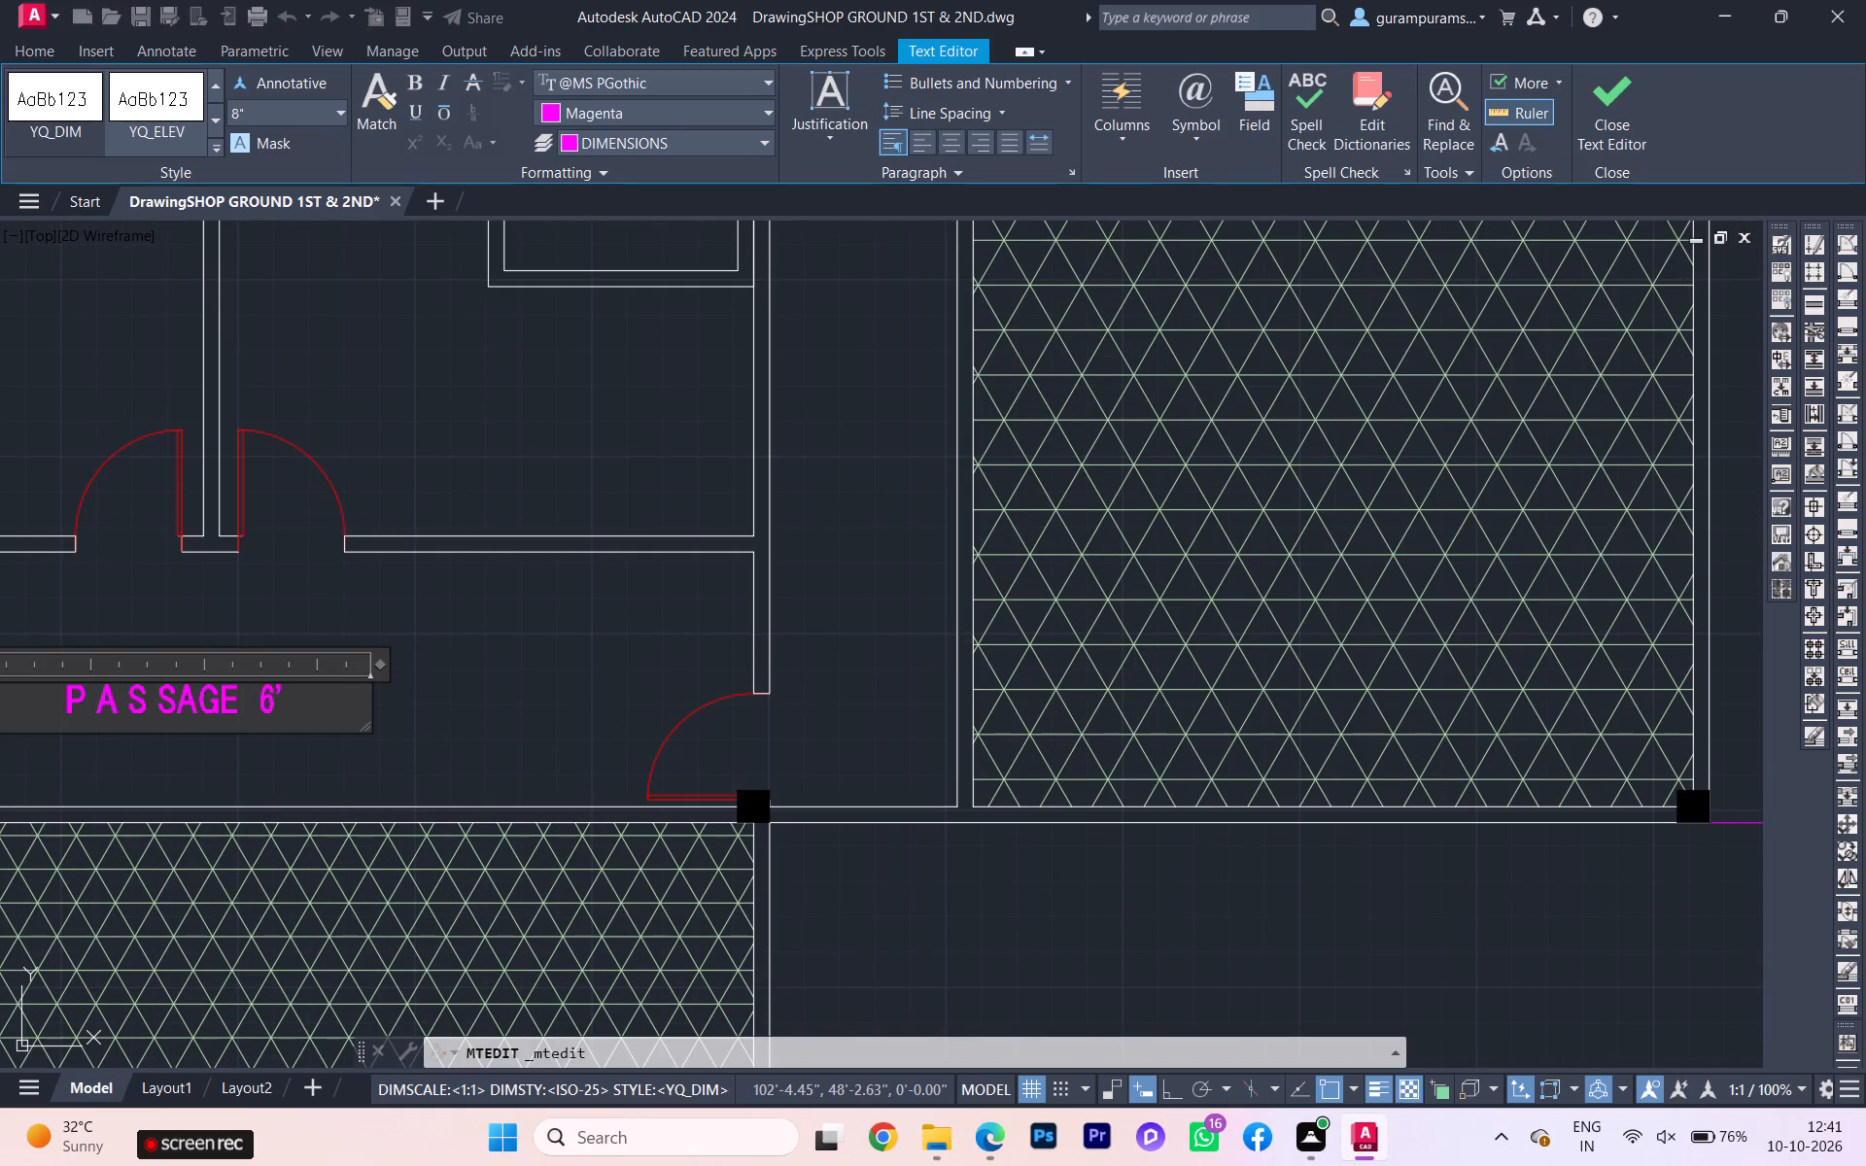
left_click(172, 701)
key("space")
left_click(215, 701)
key("space")
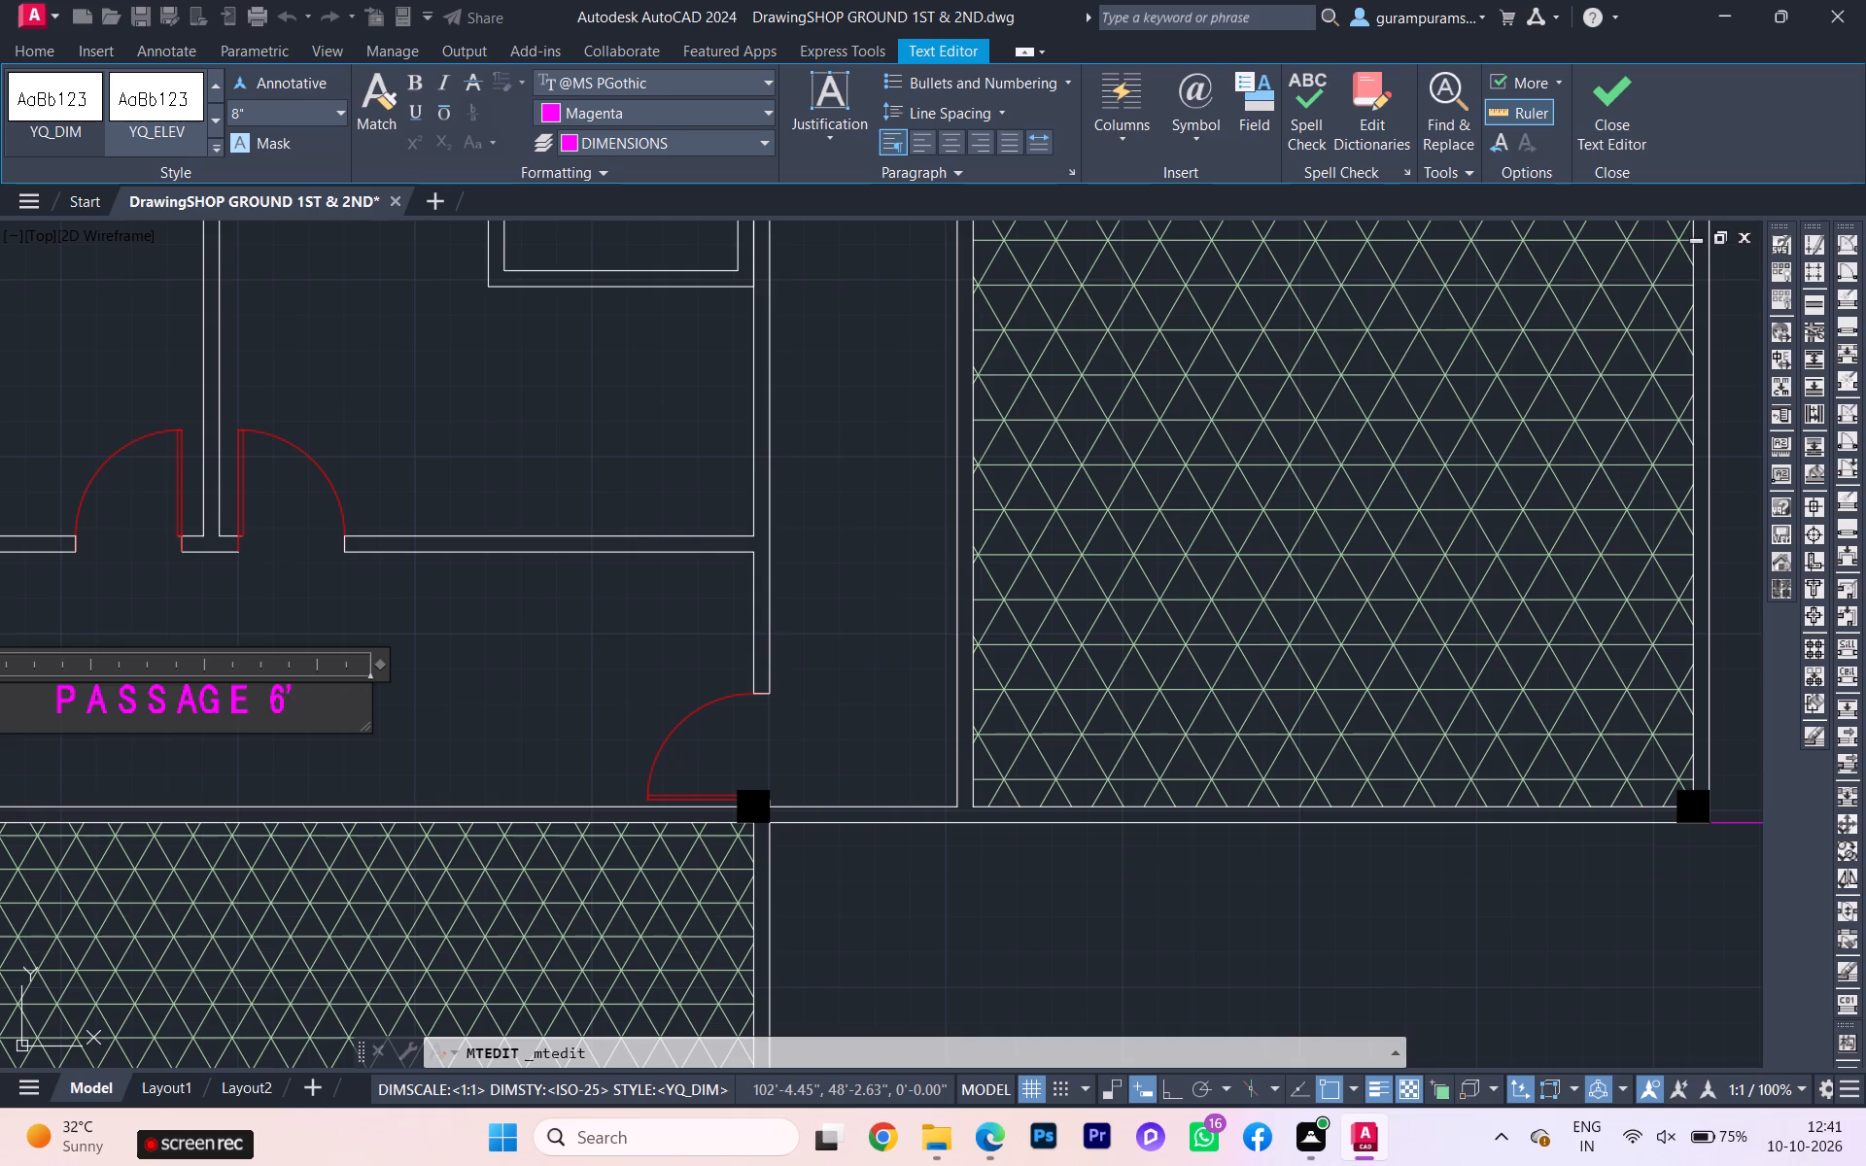
left_click(195, 705)
key("space")
left_click(415, 698)
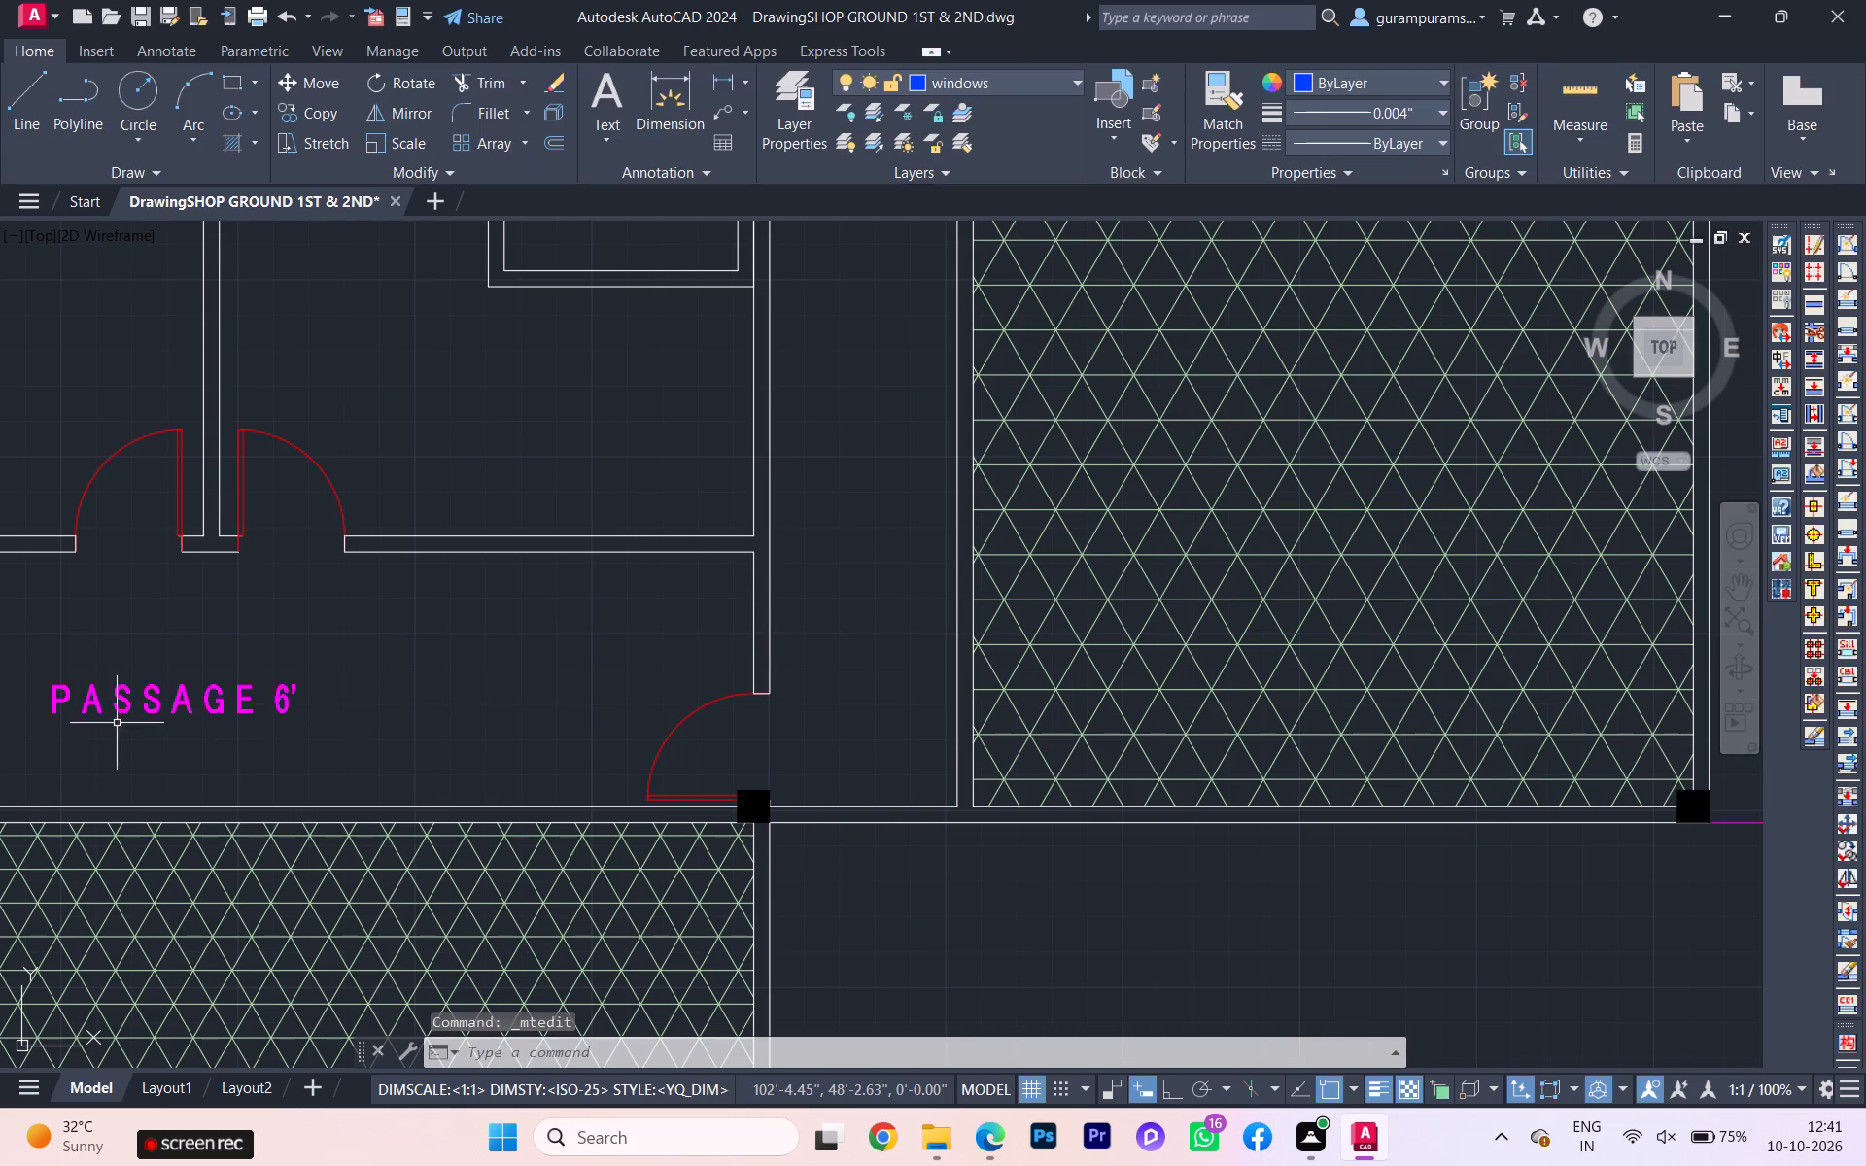
Insert a hyphen between the word and 6' in the spaced-out passage label.
double_click(148, 706)
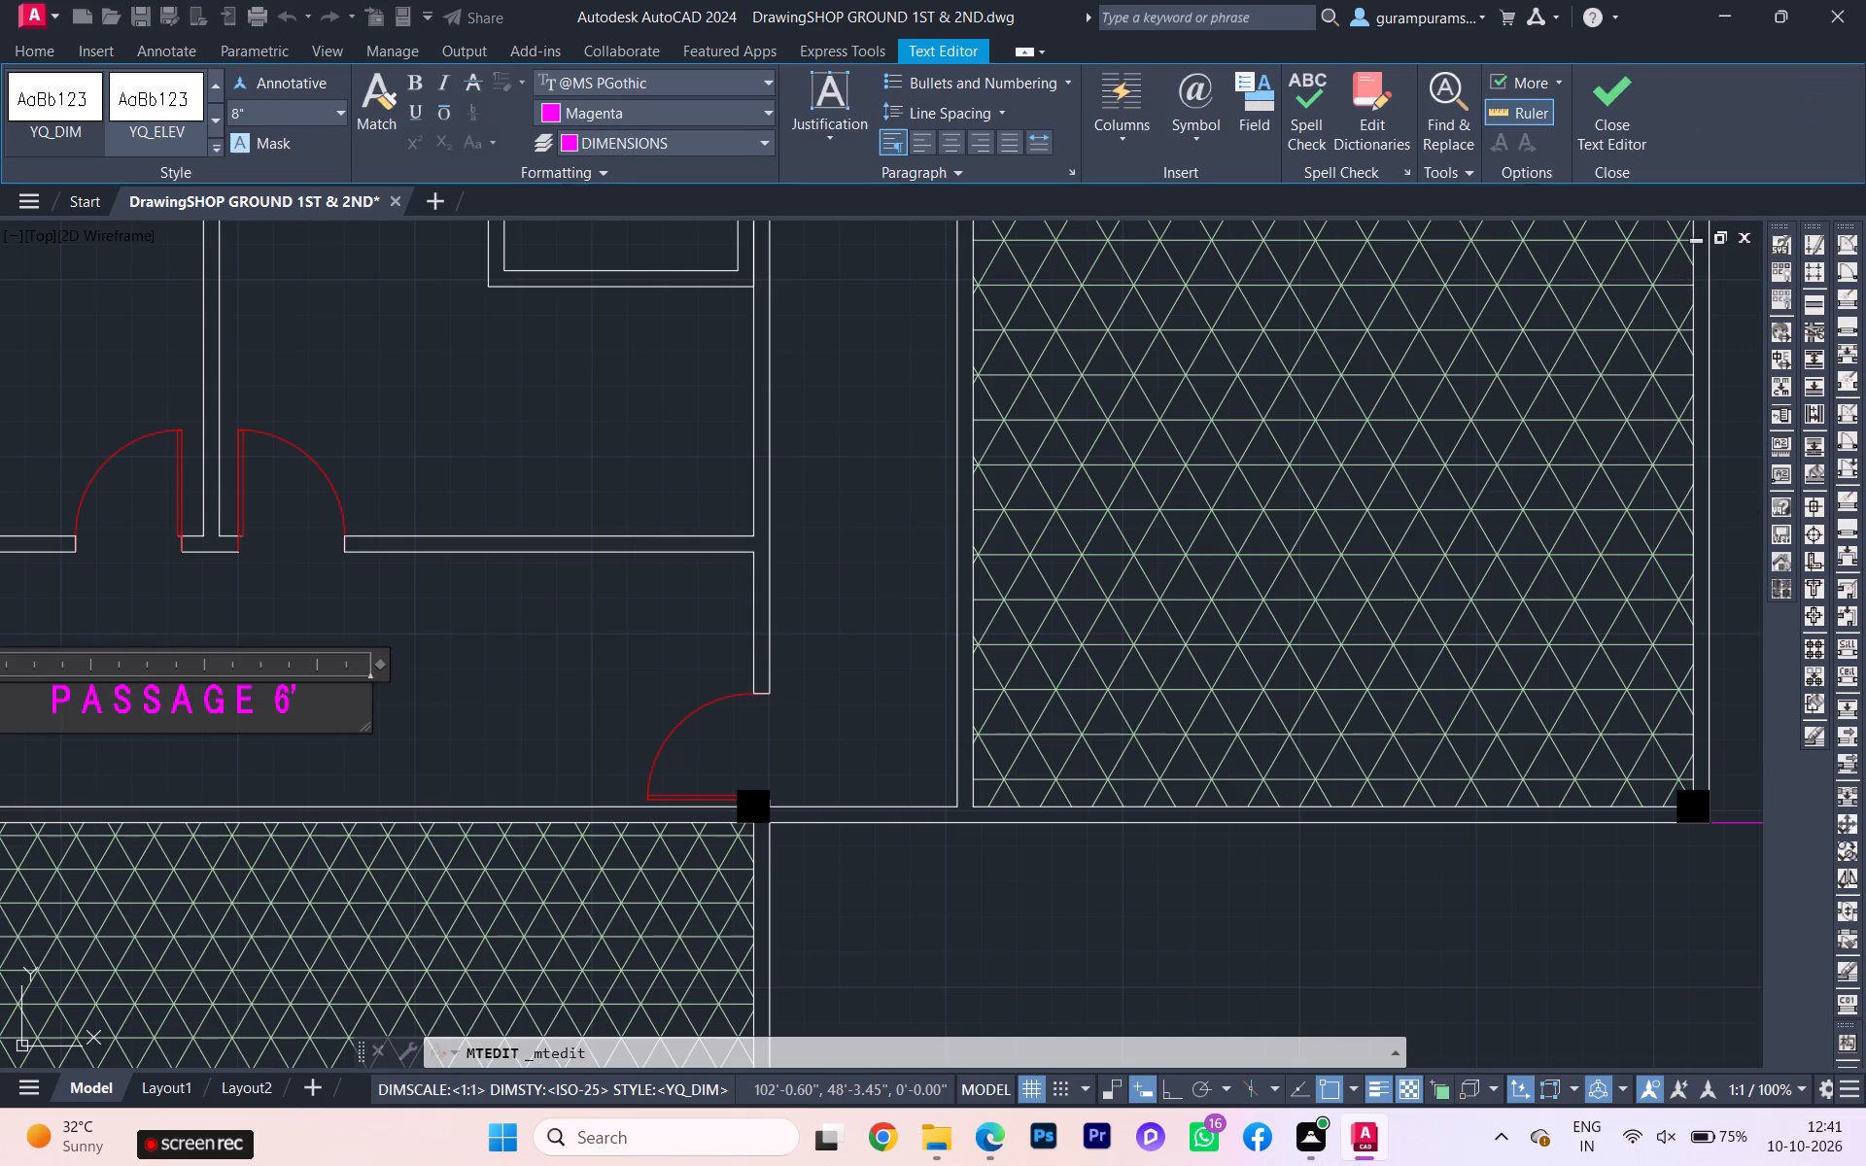
left_click(273, 705)
left_click(266, 707)
key("minus")
left_click(409, 703)
scroll(218, 707, "down", 1)
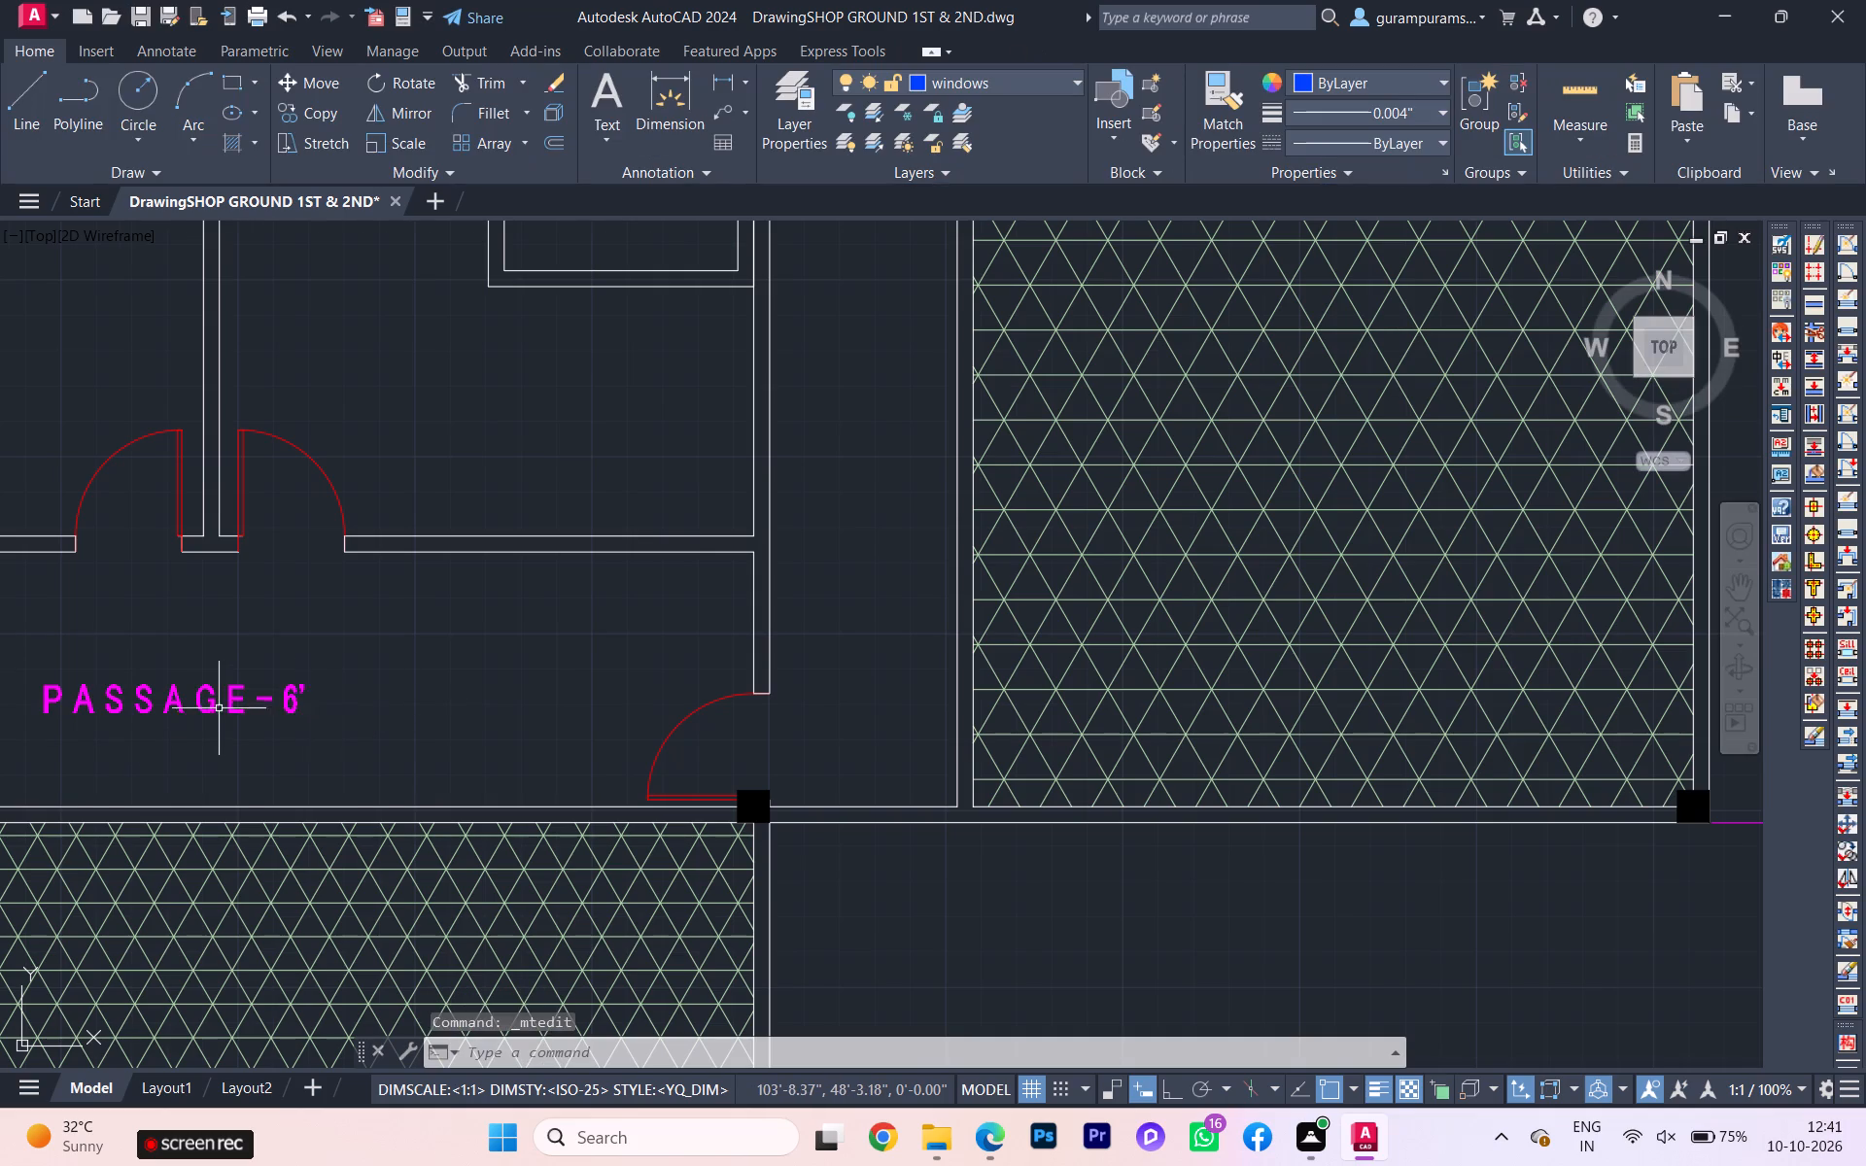
Check the spaced-out passage label's size and placement against the PASSAGE 6' label on the reference plan.
scroll(215, 707, "down", 1)
scroll(89, 695, "down", 1)
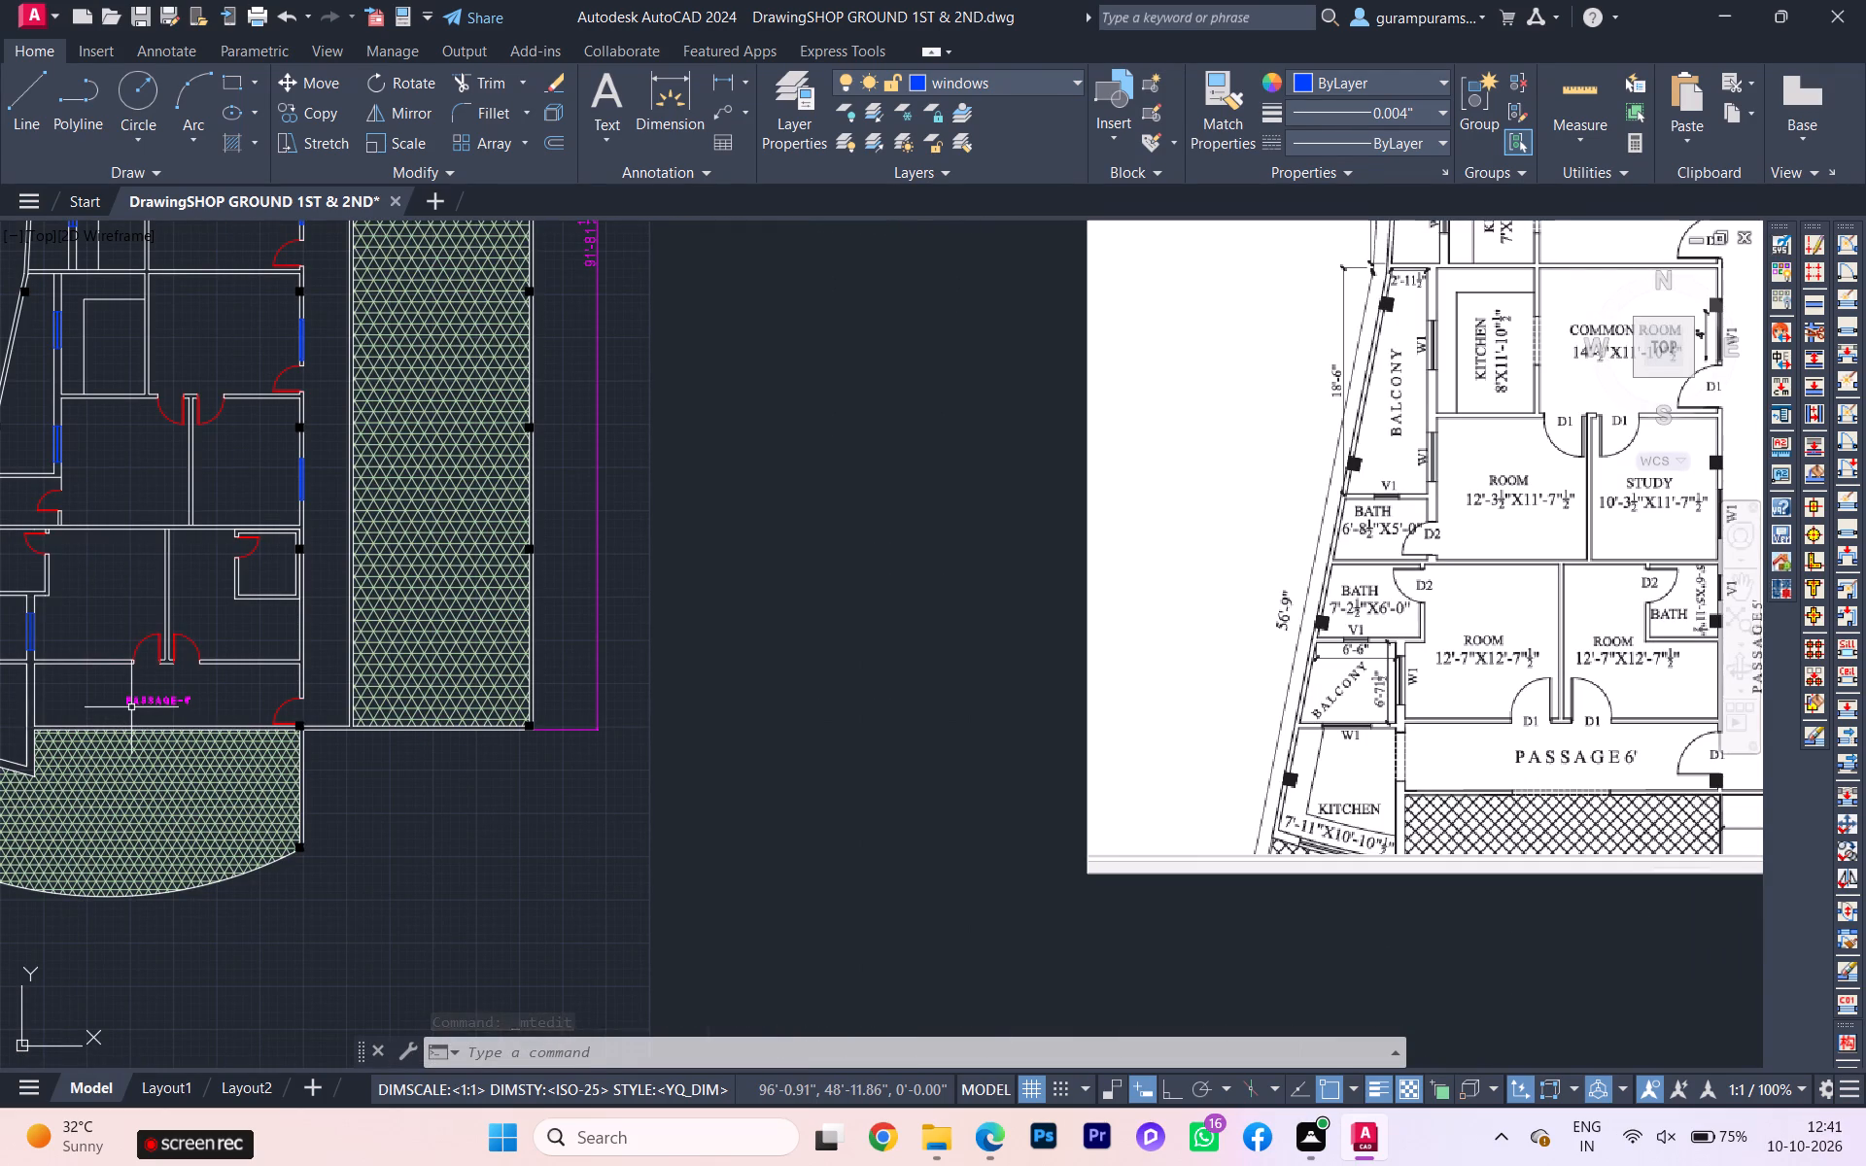
scroll(120, 712, "up", 2)
scroll(180, 659, "up", 1)
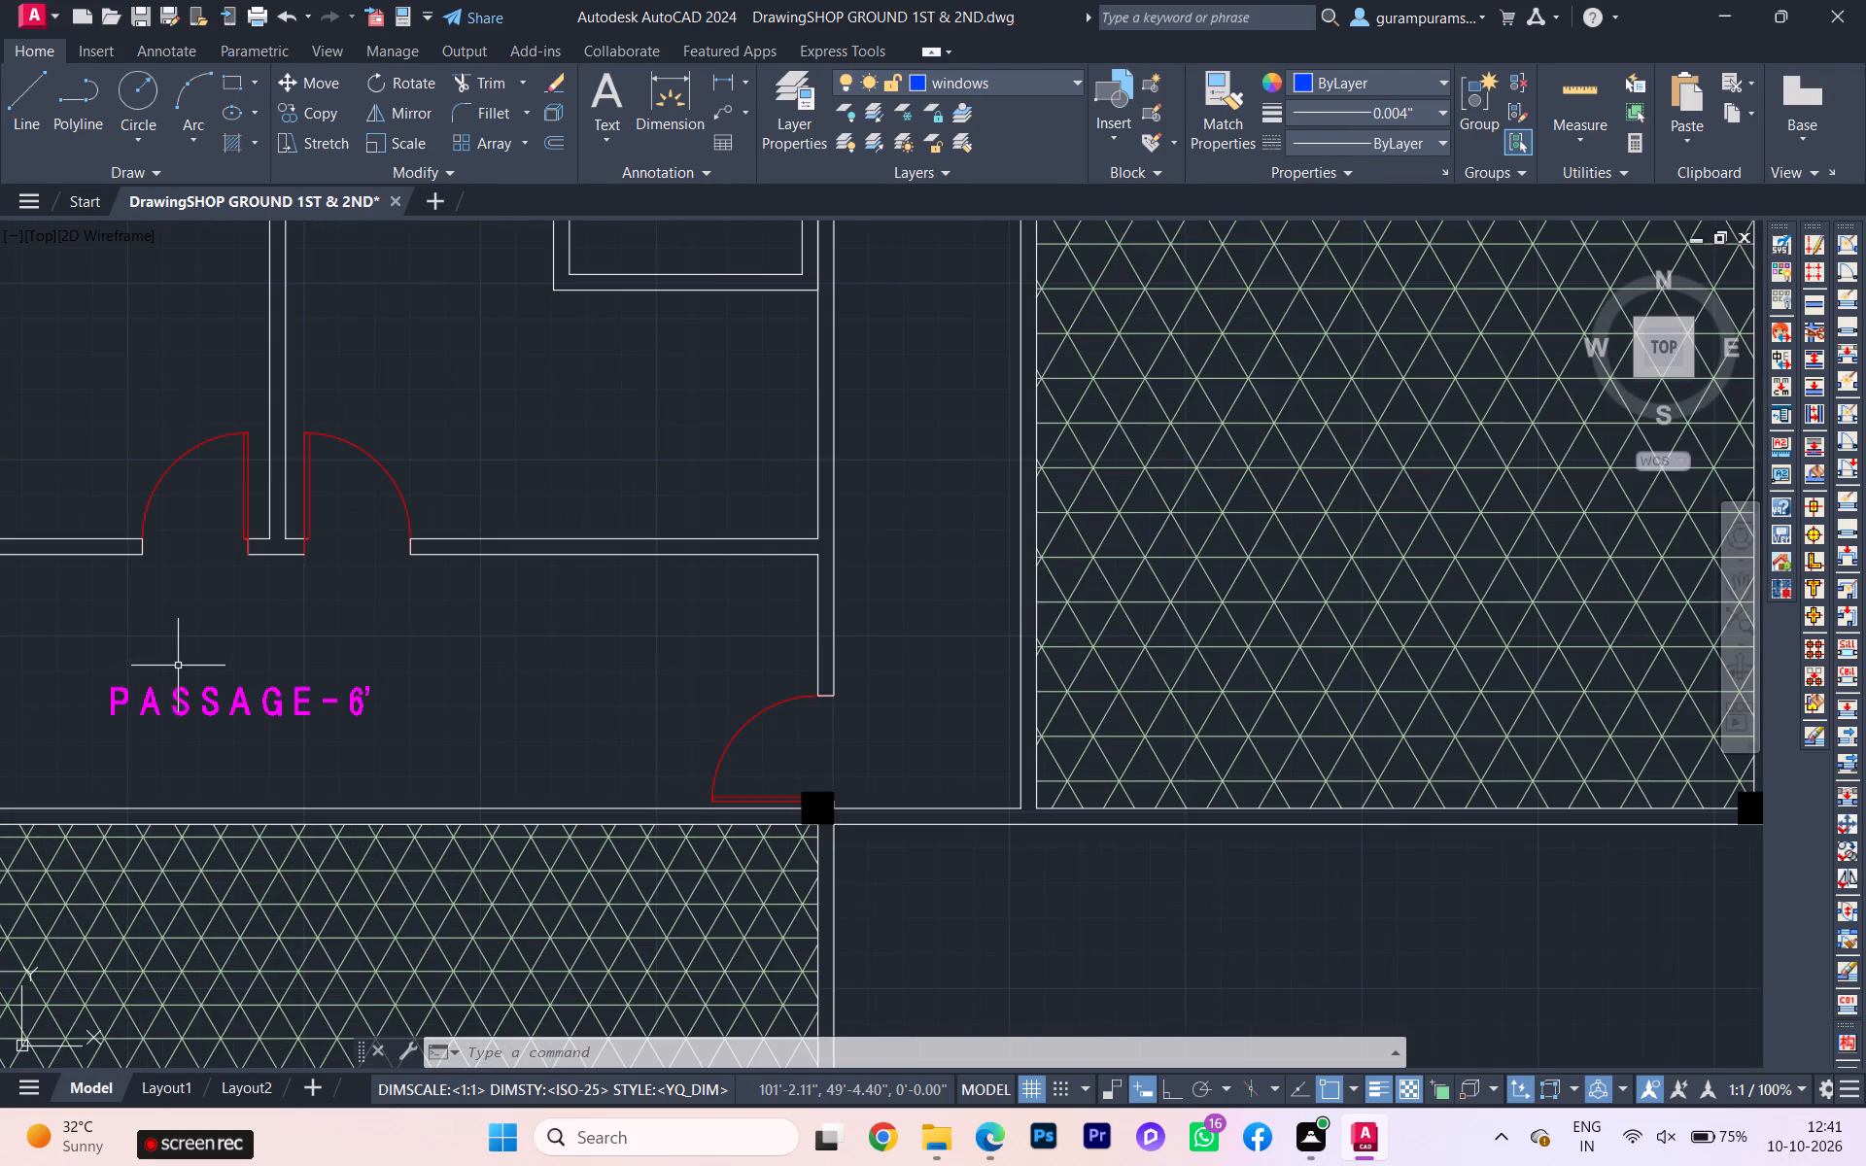
scroll(164, 702, "down", 4)
scroll(168, 718, "up", 1)
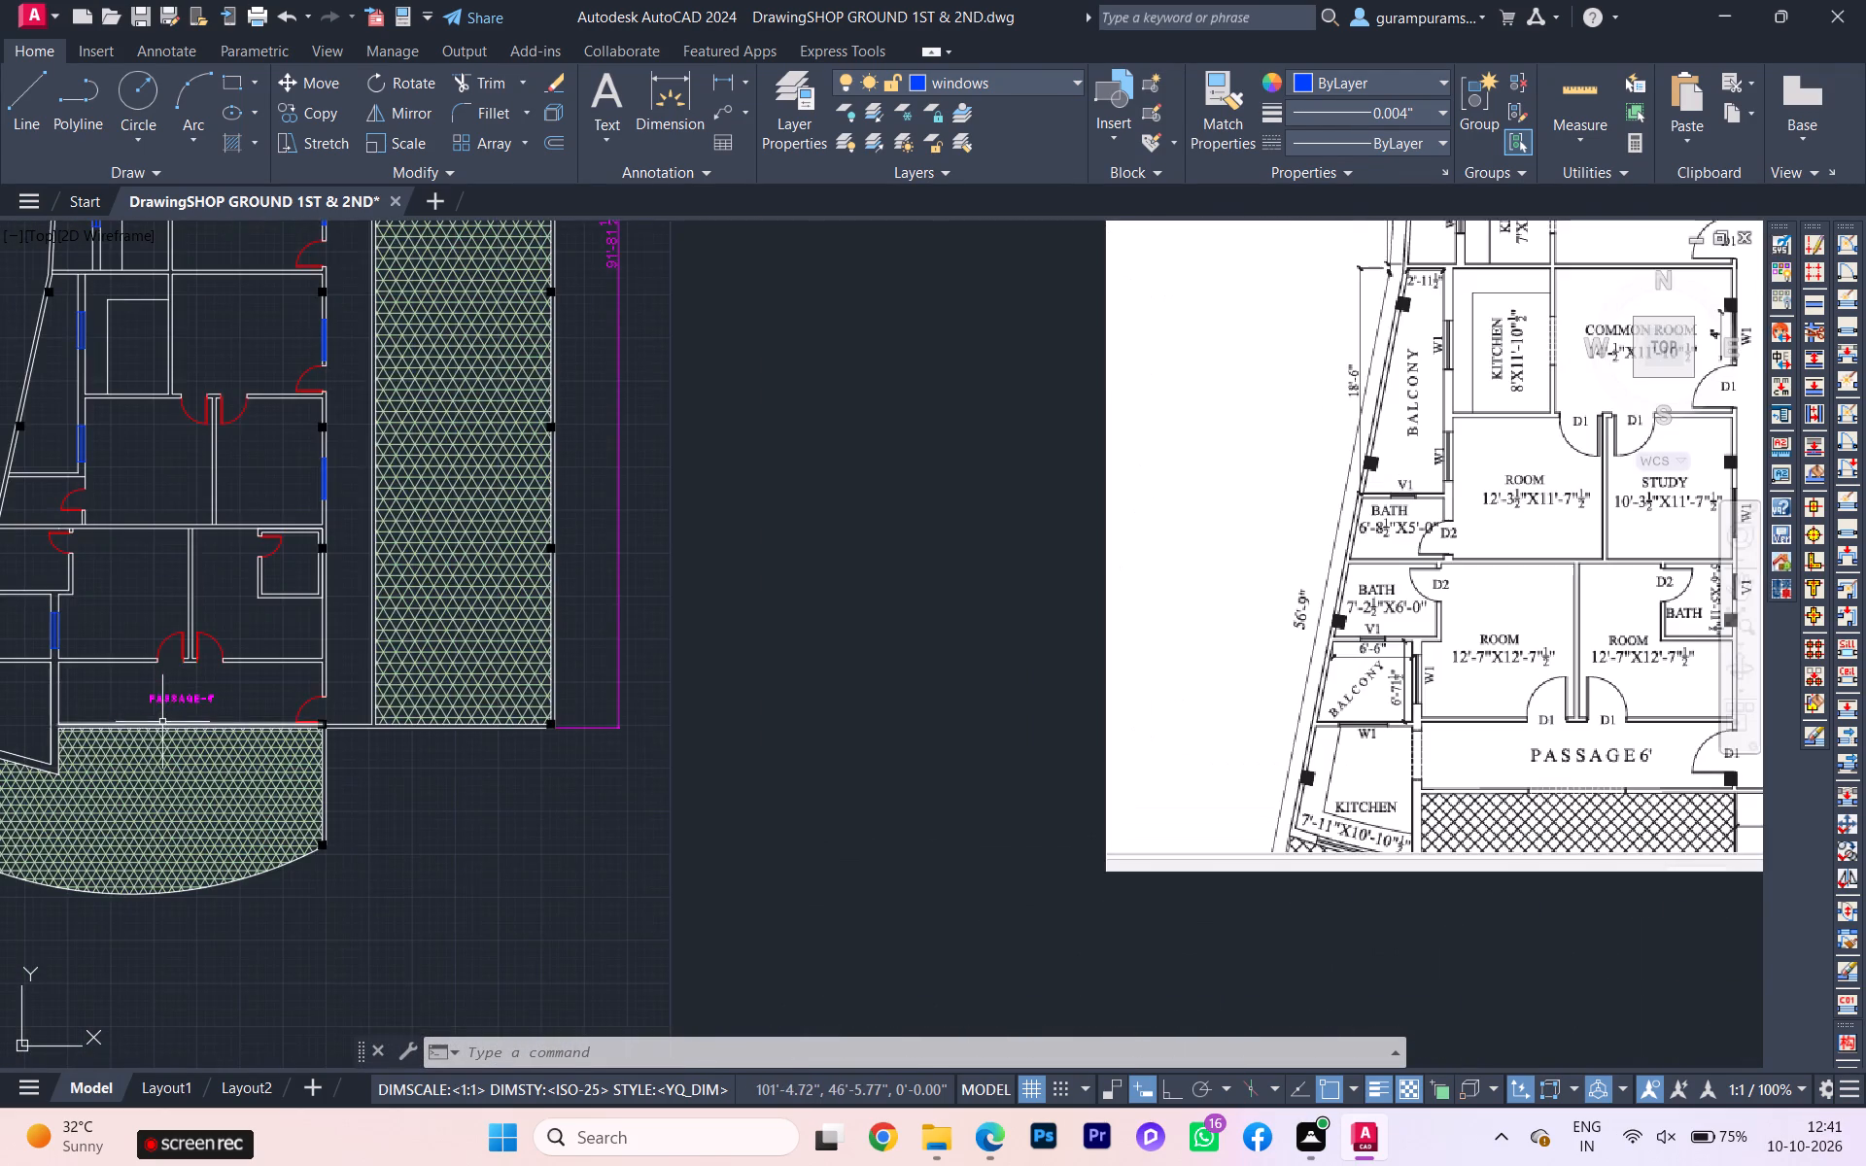
scroll(164, 704, "up", 1)
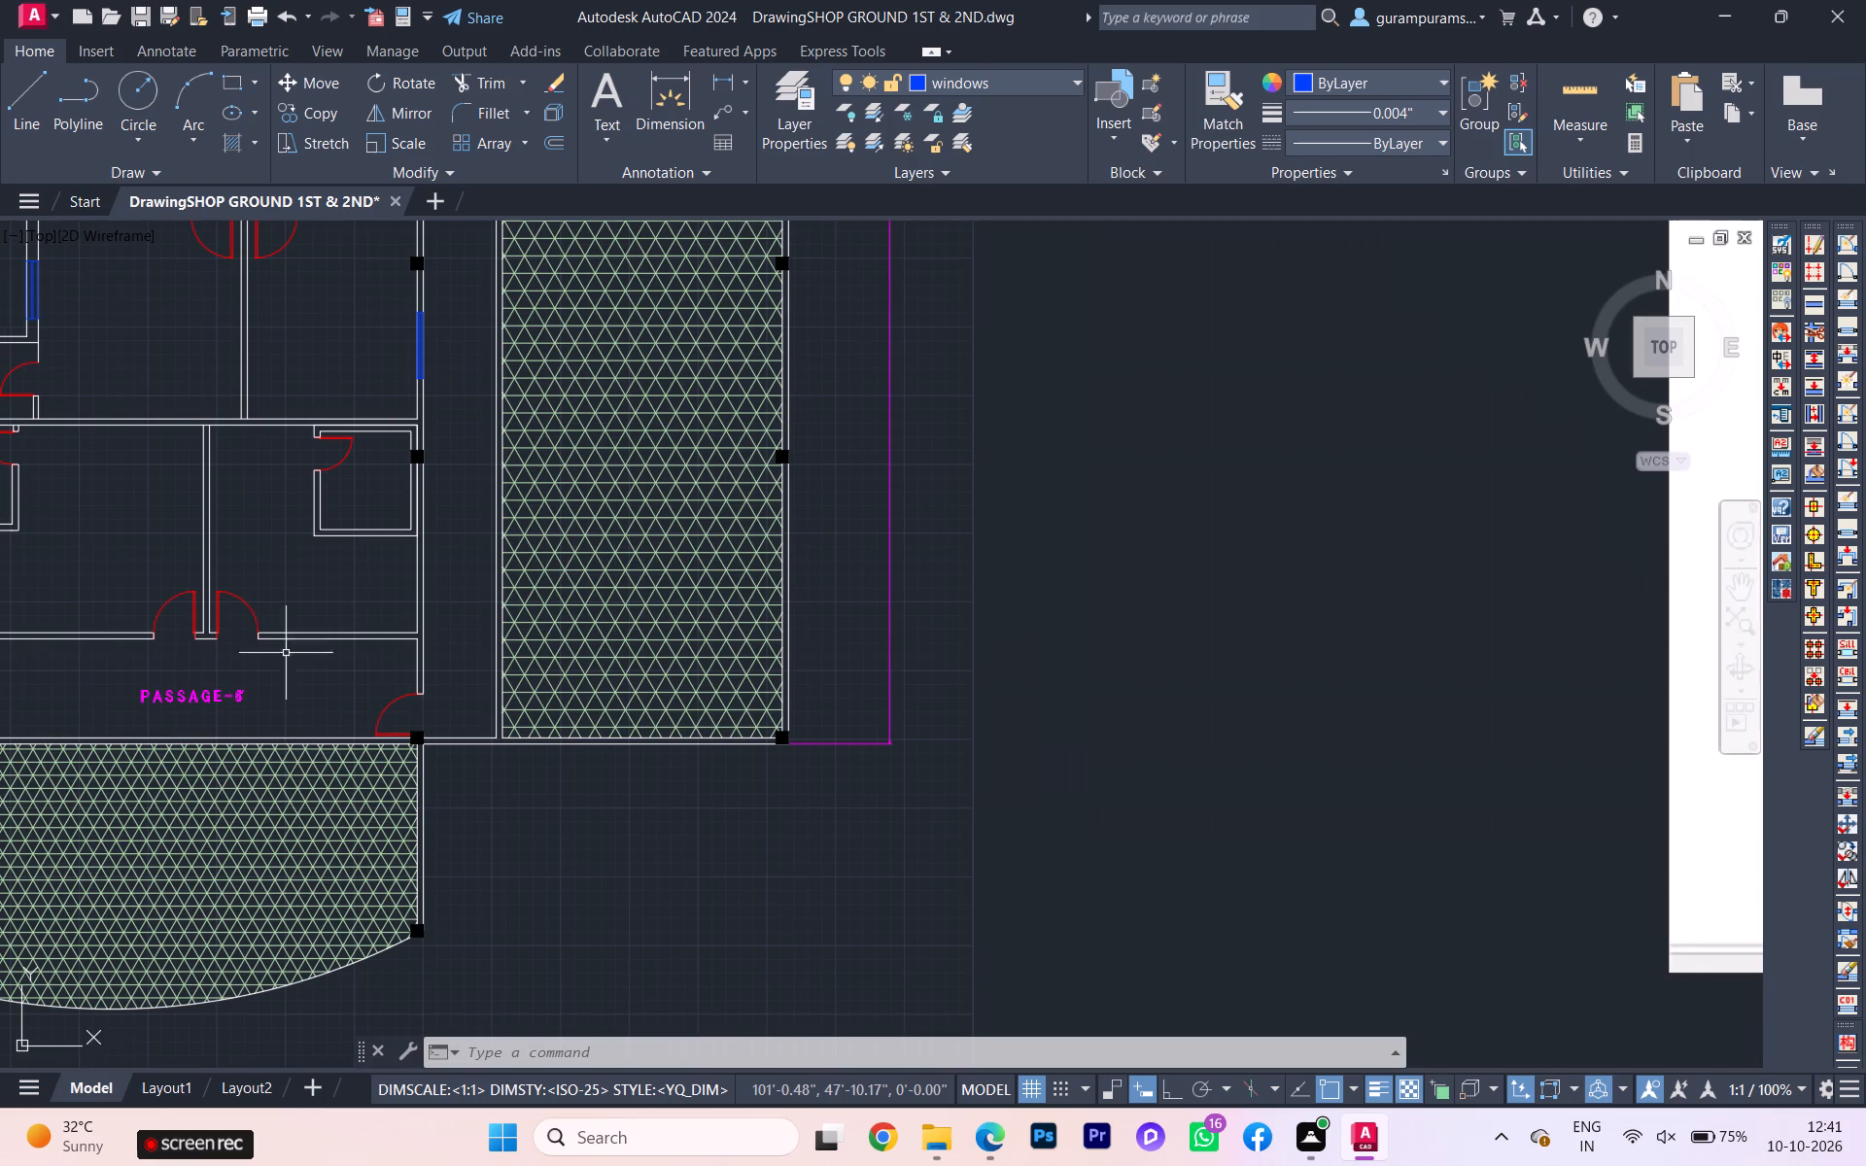
scroll(351, 634, "down", 2)
scroll(318, 452, "up", 2)
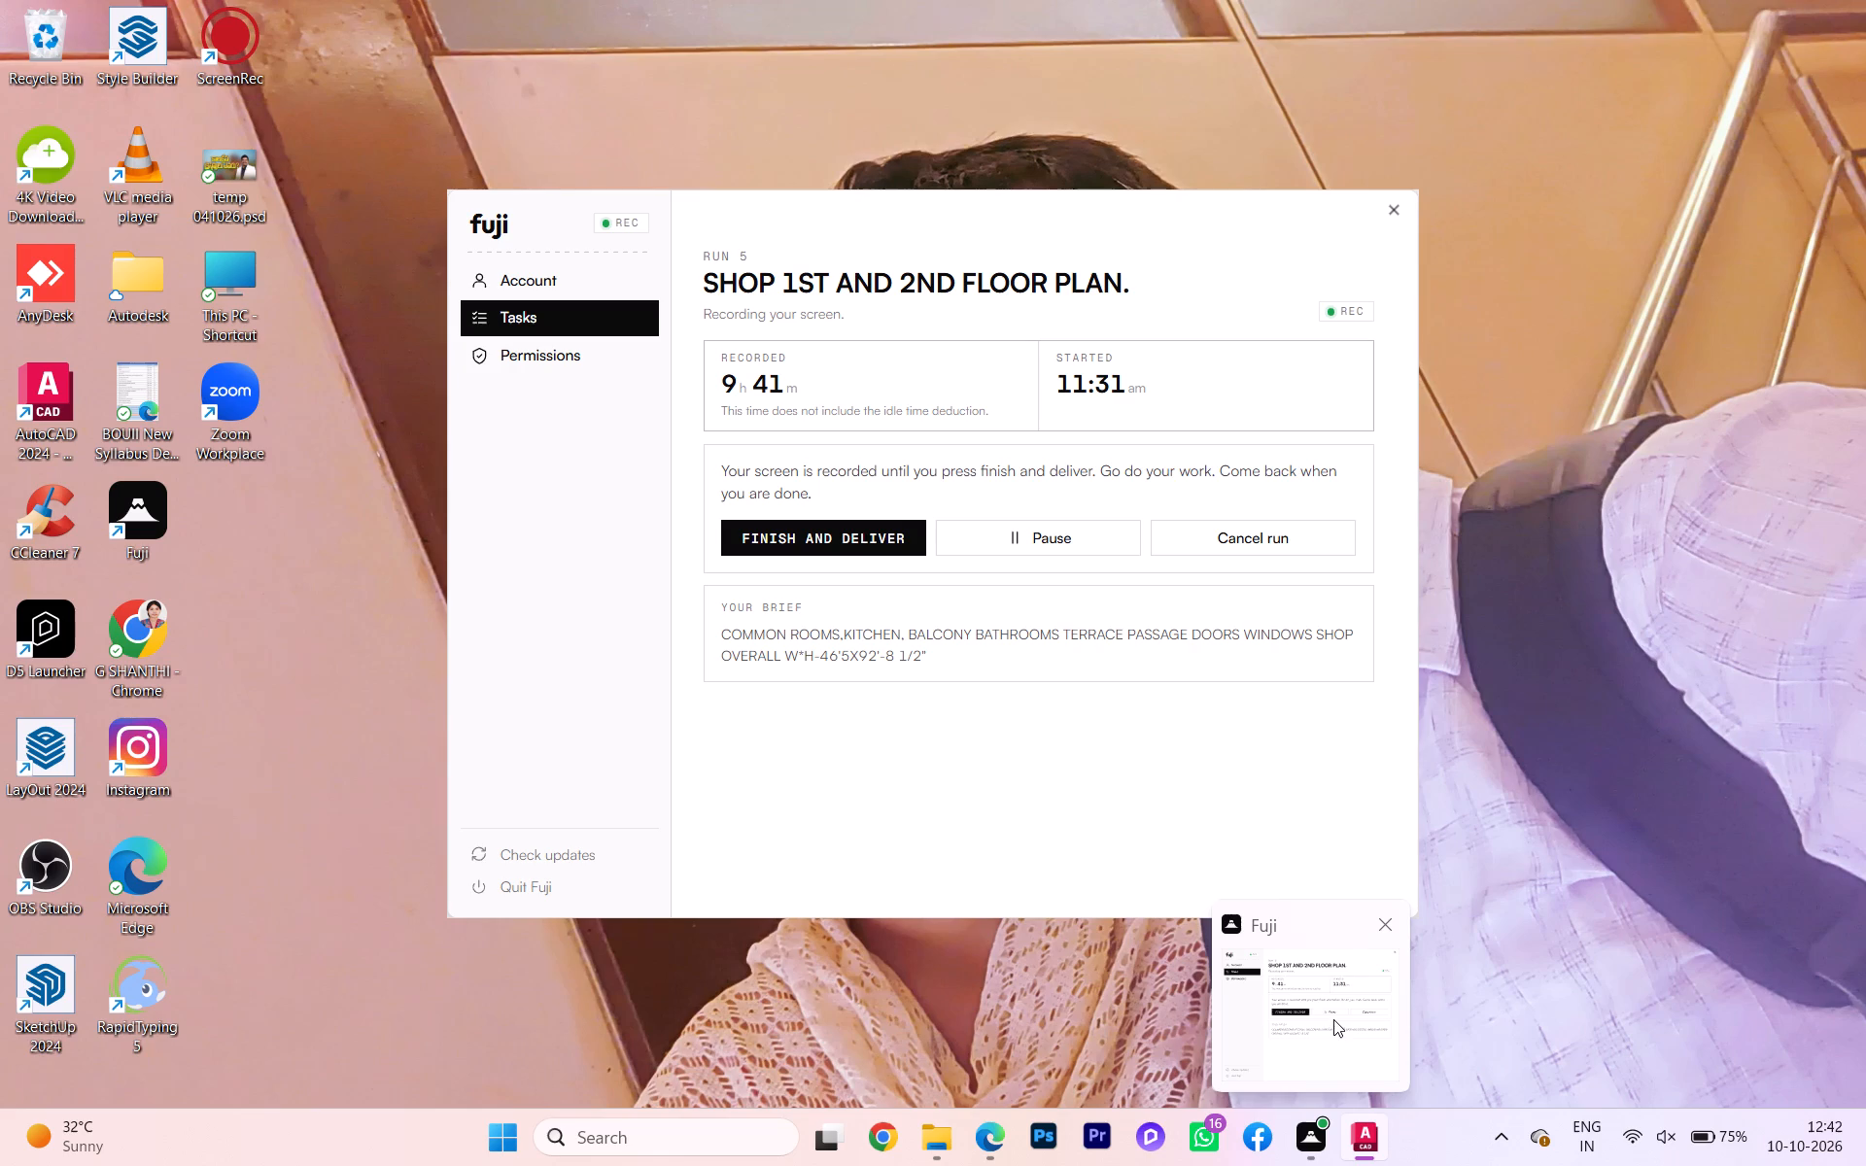
Examine the ground-floor shop plan, including its room labels and the ramp and parking area, beside the upper-floor plan.
scroll(818, 900, "down", 1)
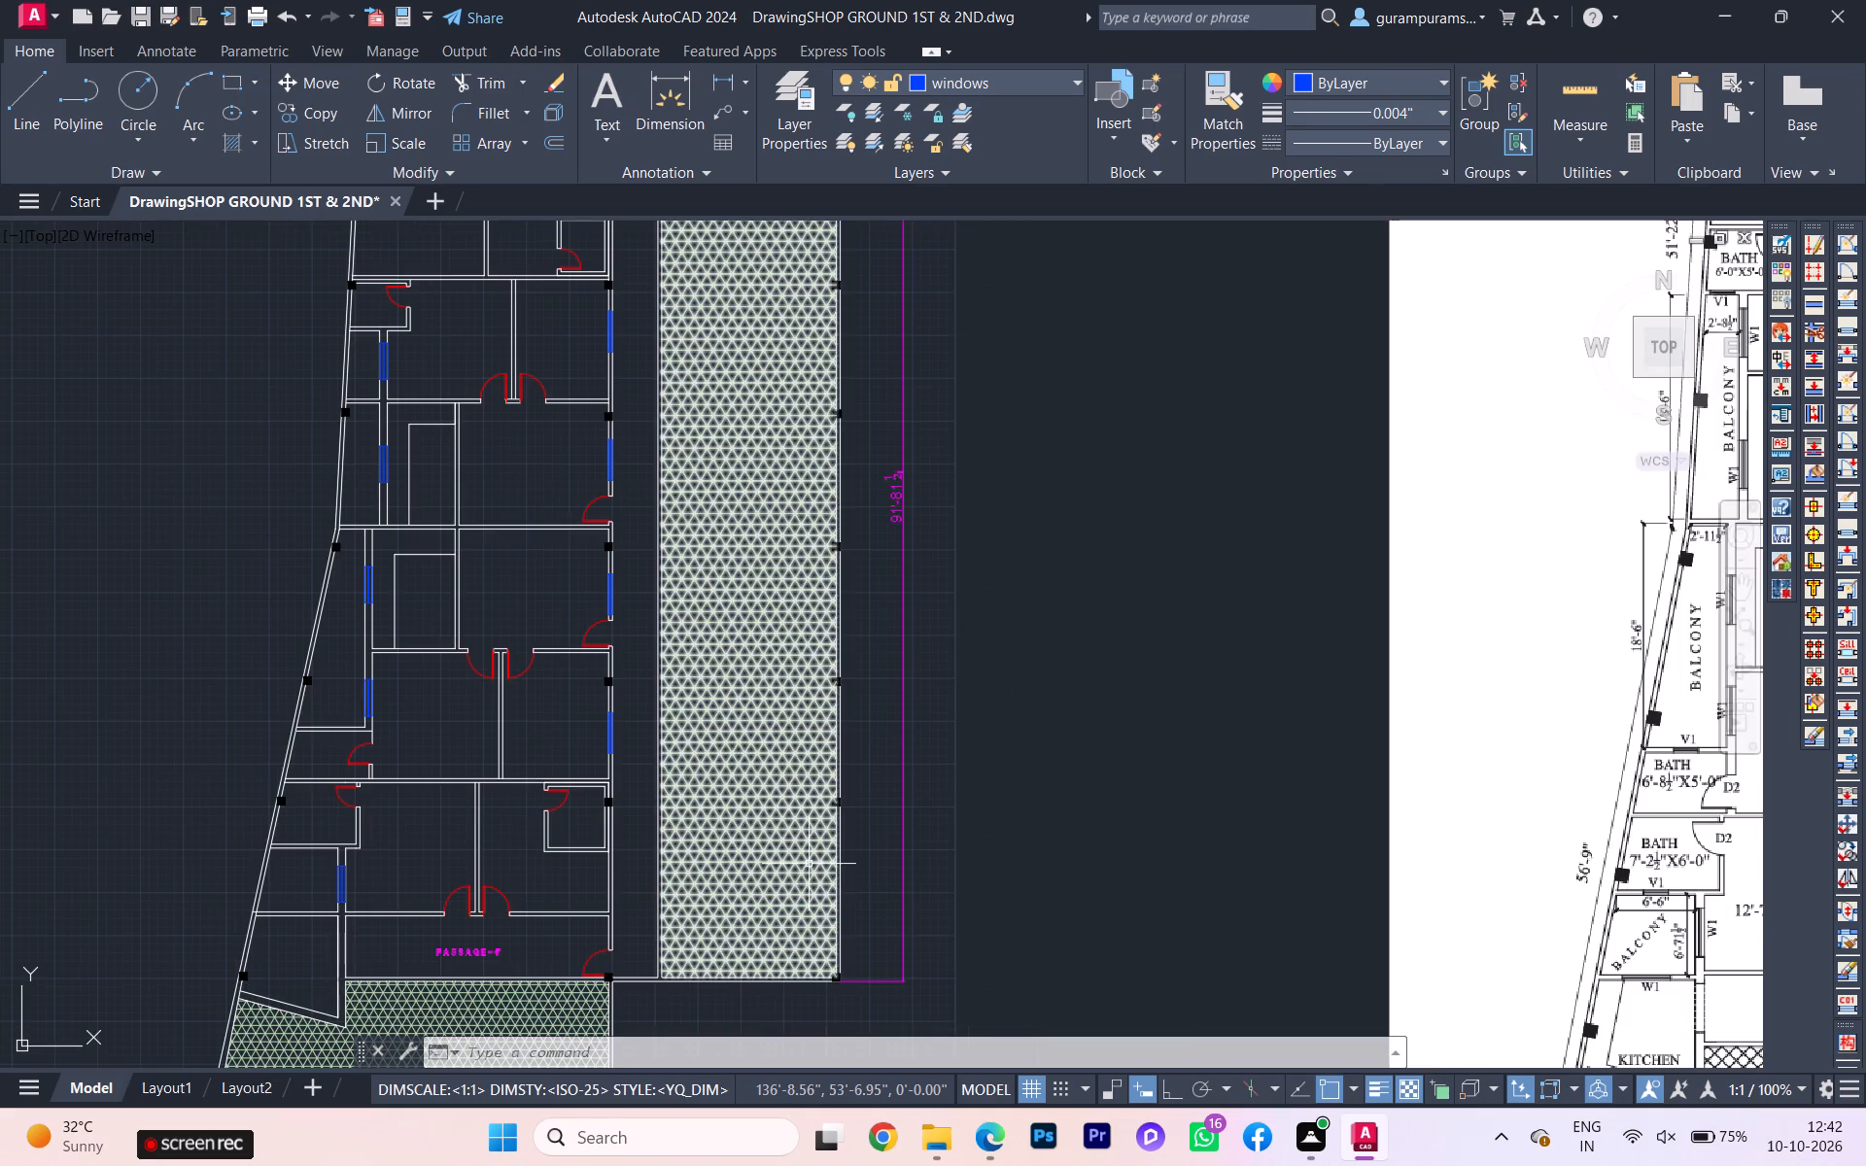
scroll(767, 789, "down", 1)
scroll(523, 668, "down", 1)
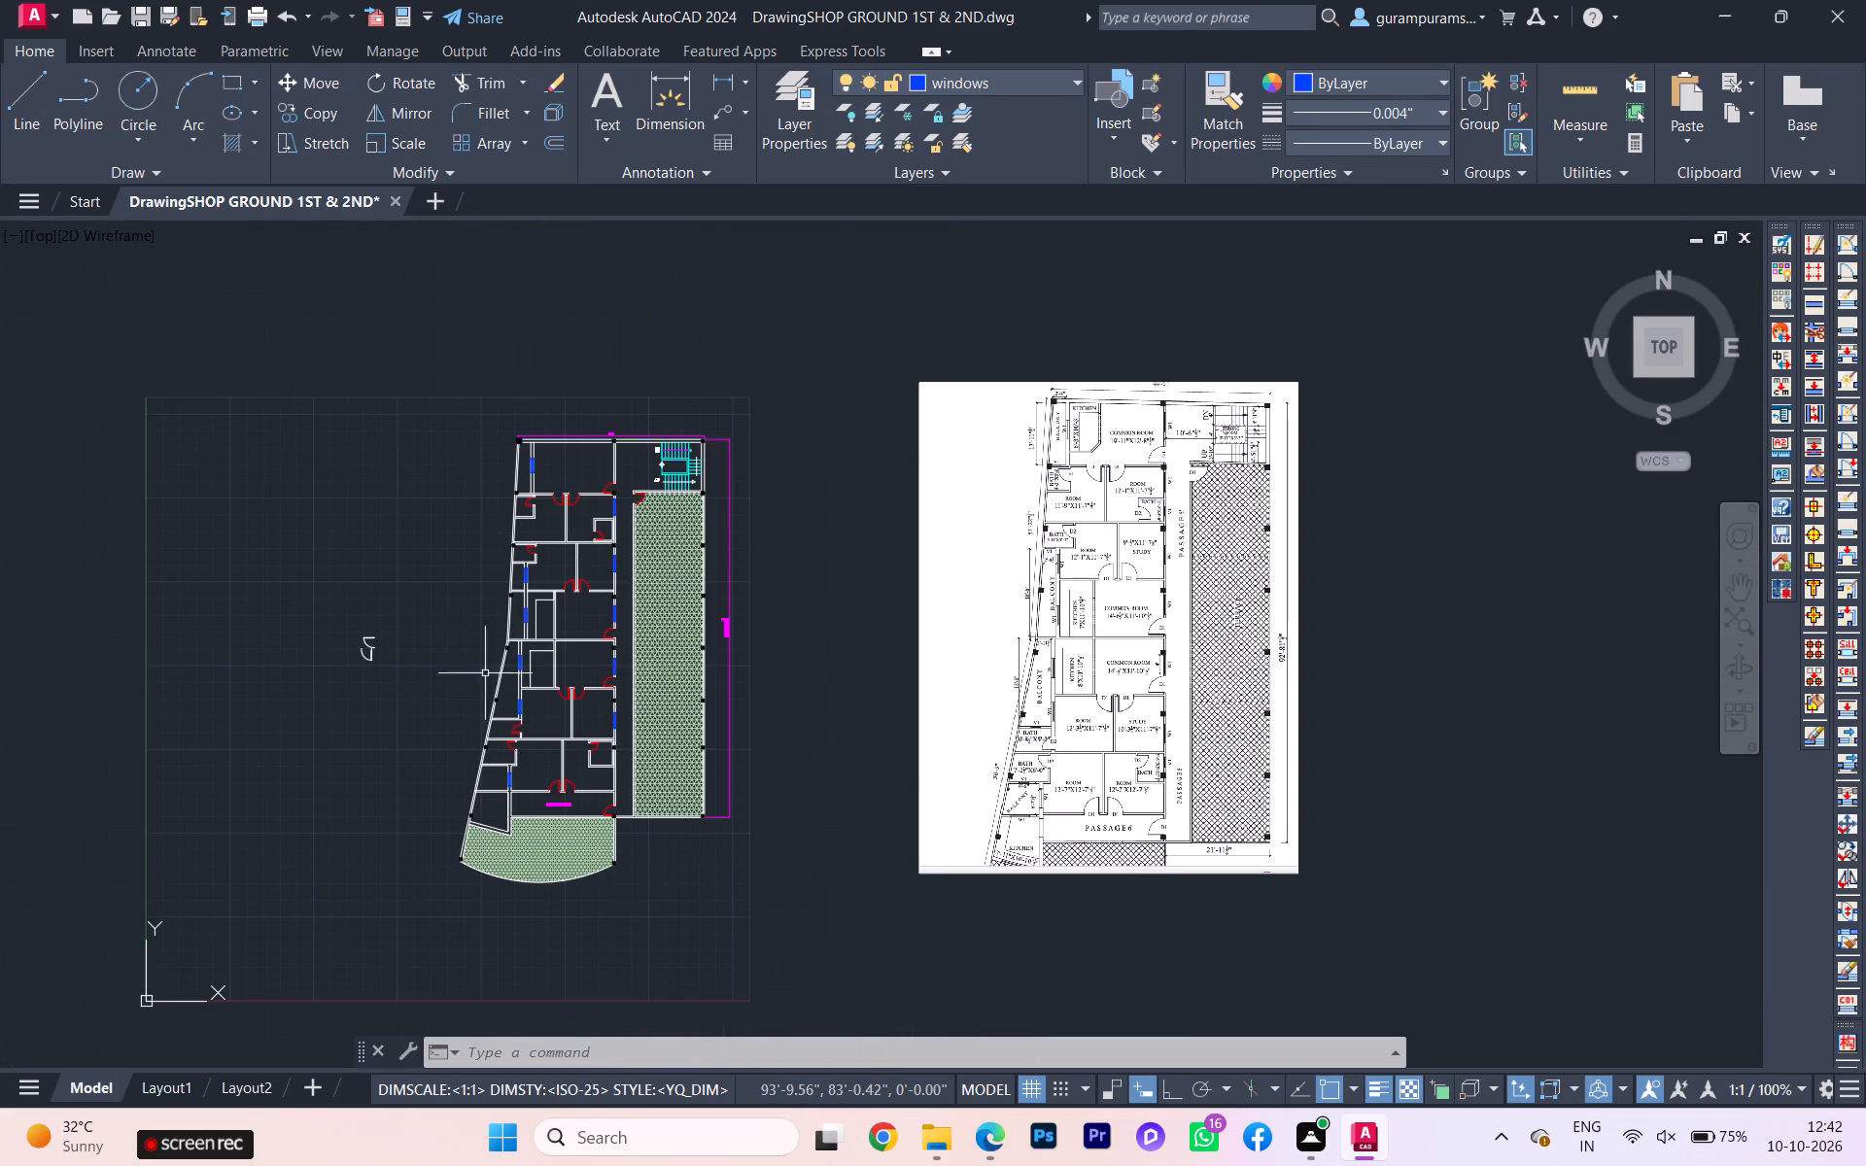
scroll(627, 679, "down", 1)
scroll(720, 678, "down", 1)
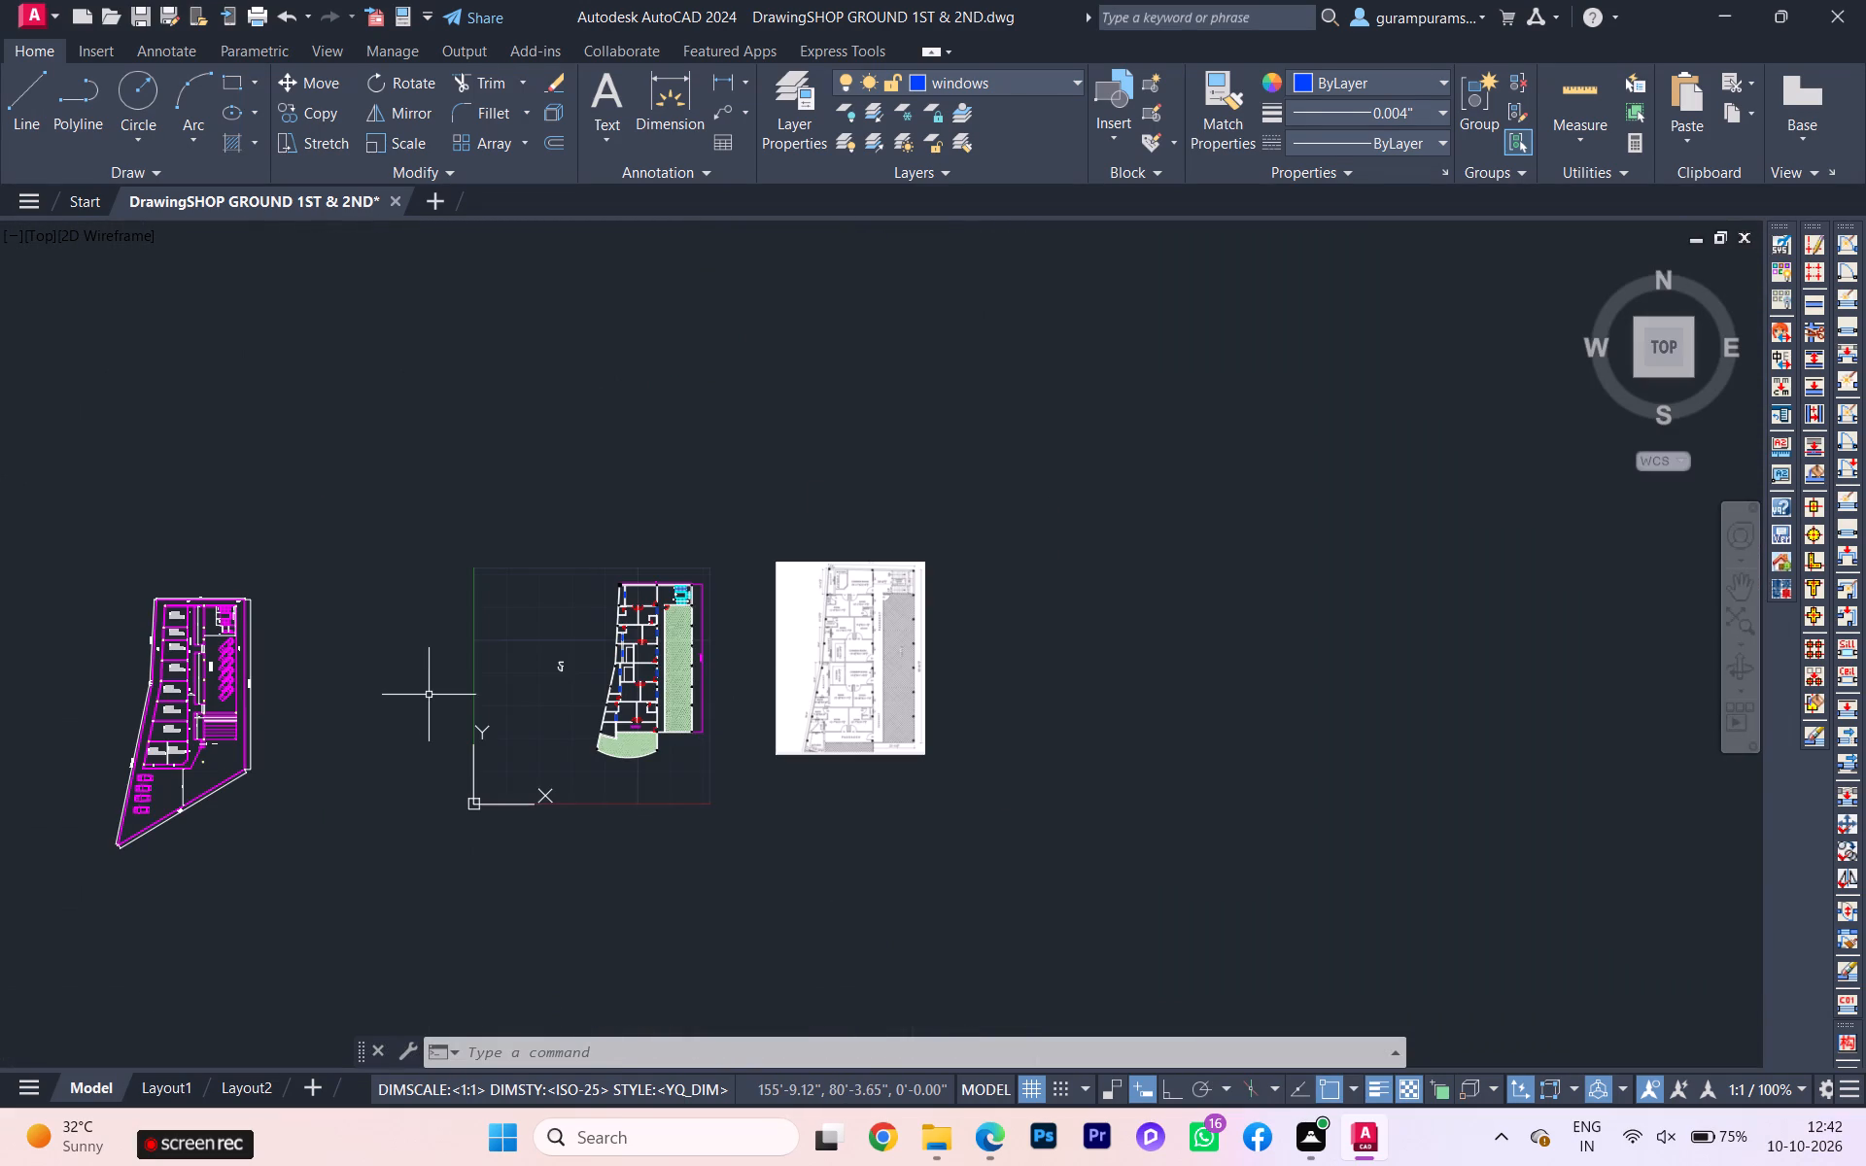
scroll(281, 712, "up", 2)
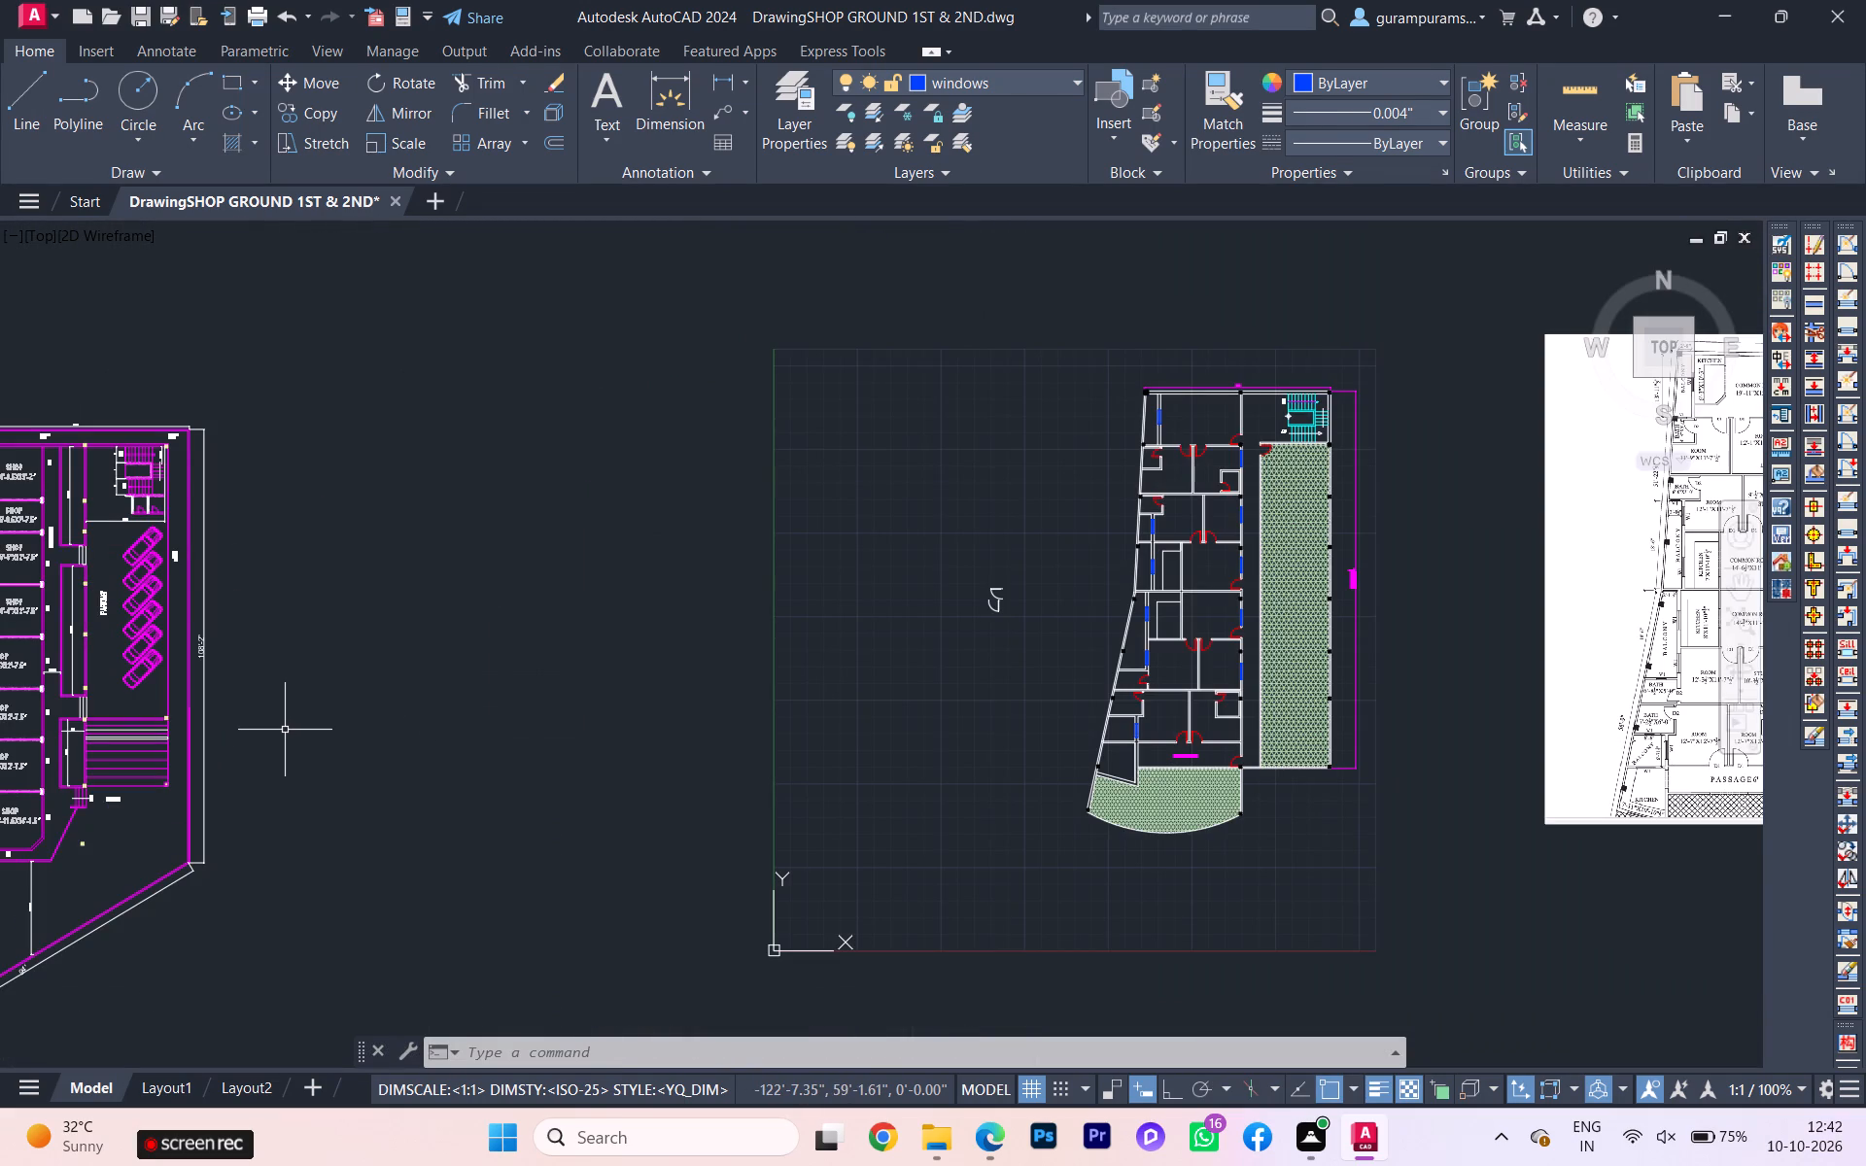
scroll(313, 740, "down", 1)
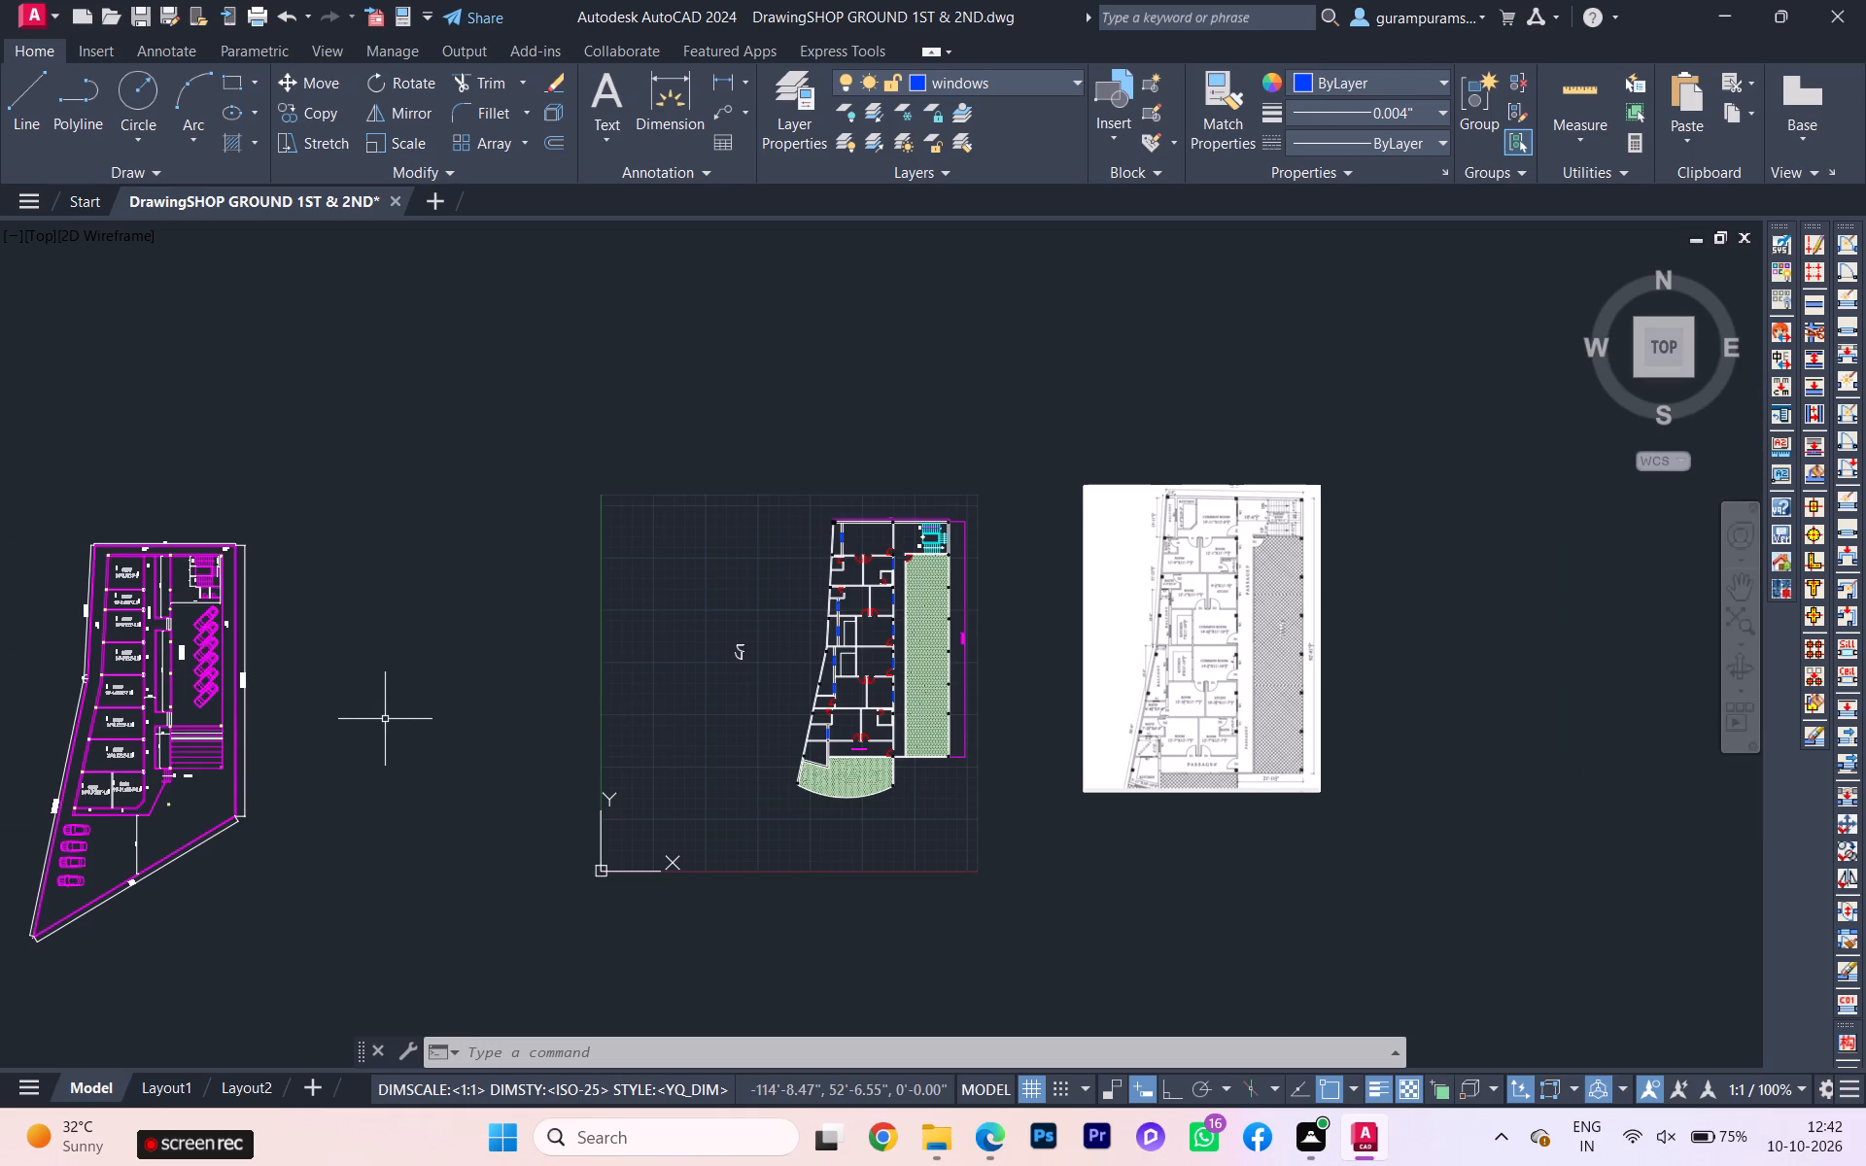
scroll(230, 730, "up", 1)
scroll(335, 723, "up", 1)
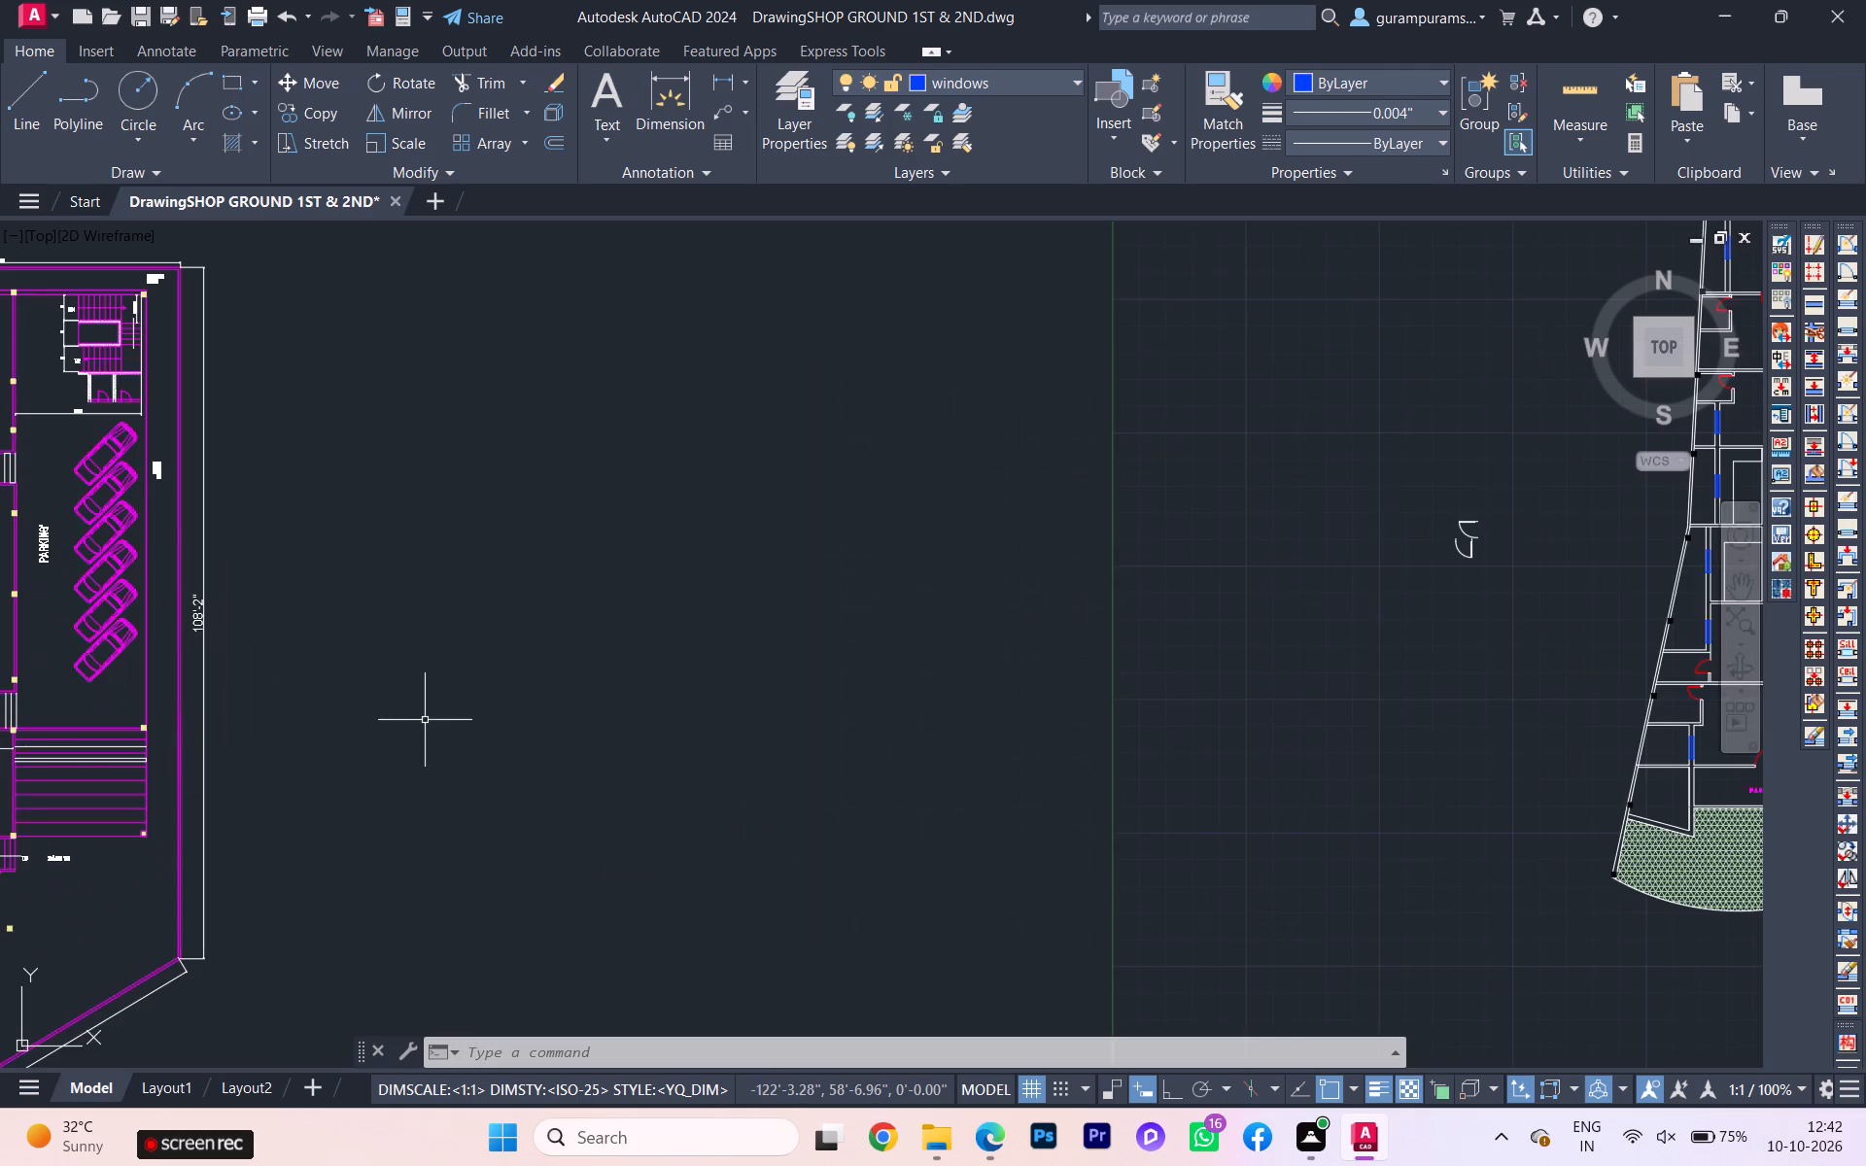
scroll(452, 721, "down", 2)
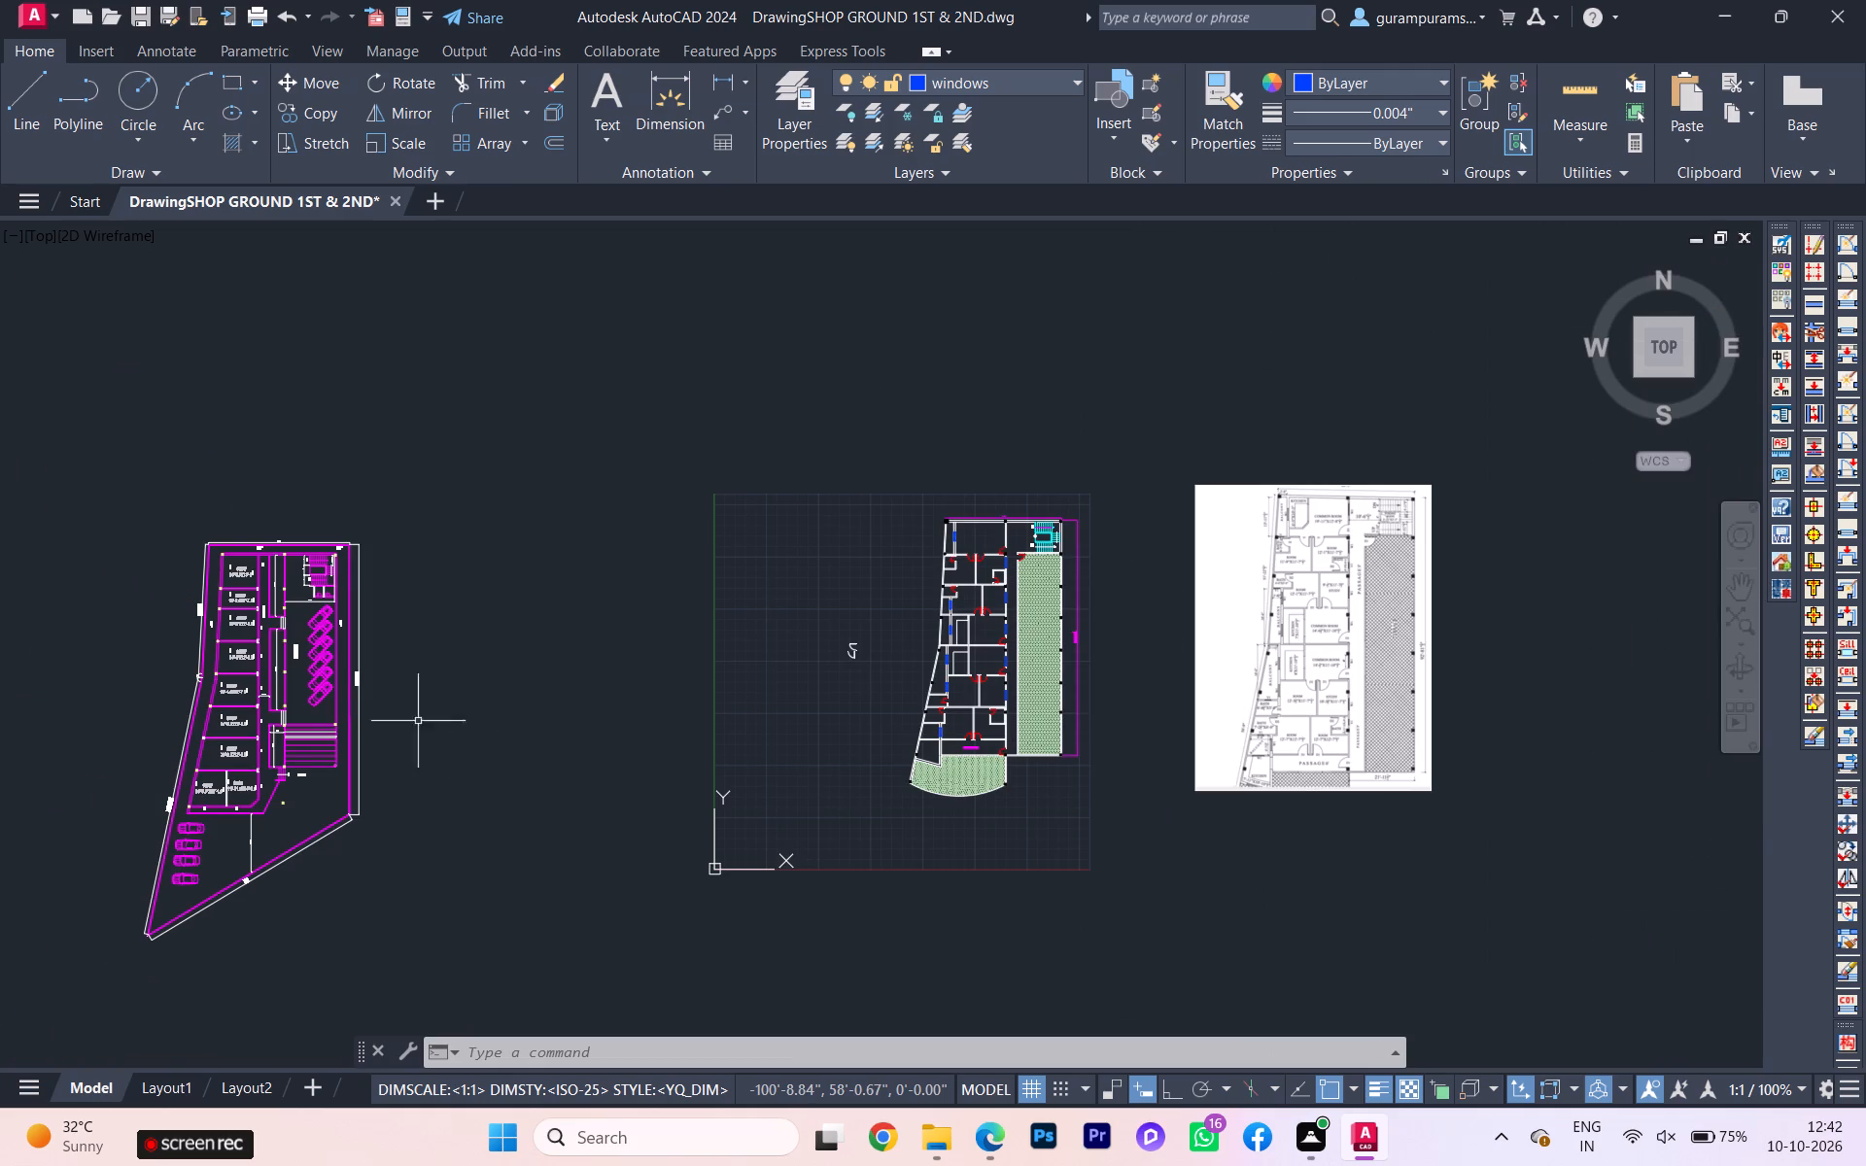
scroll(366, 713, "up", 2)
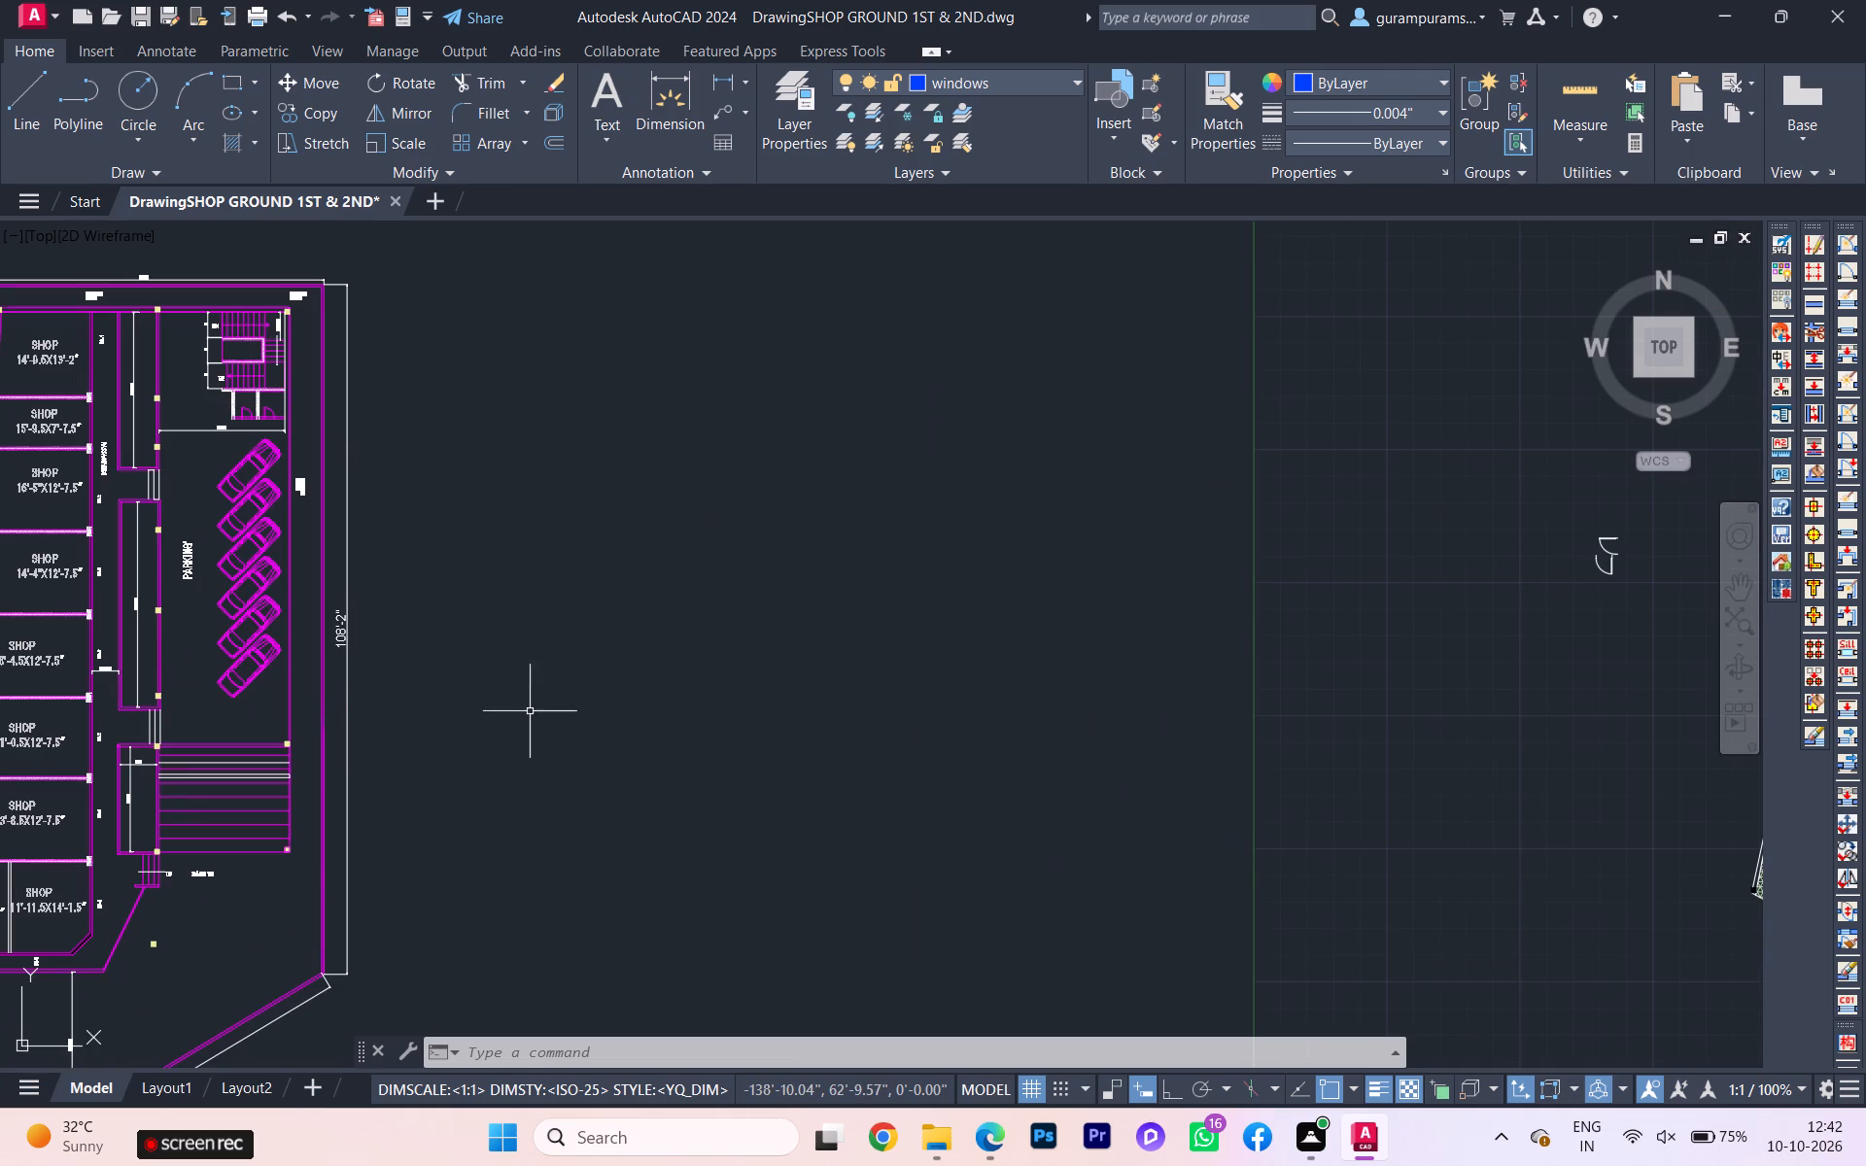
scroll(556, 764, "down", 1)
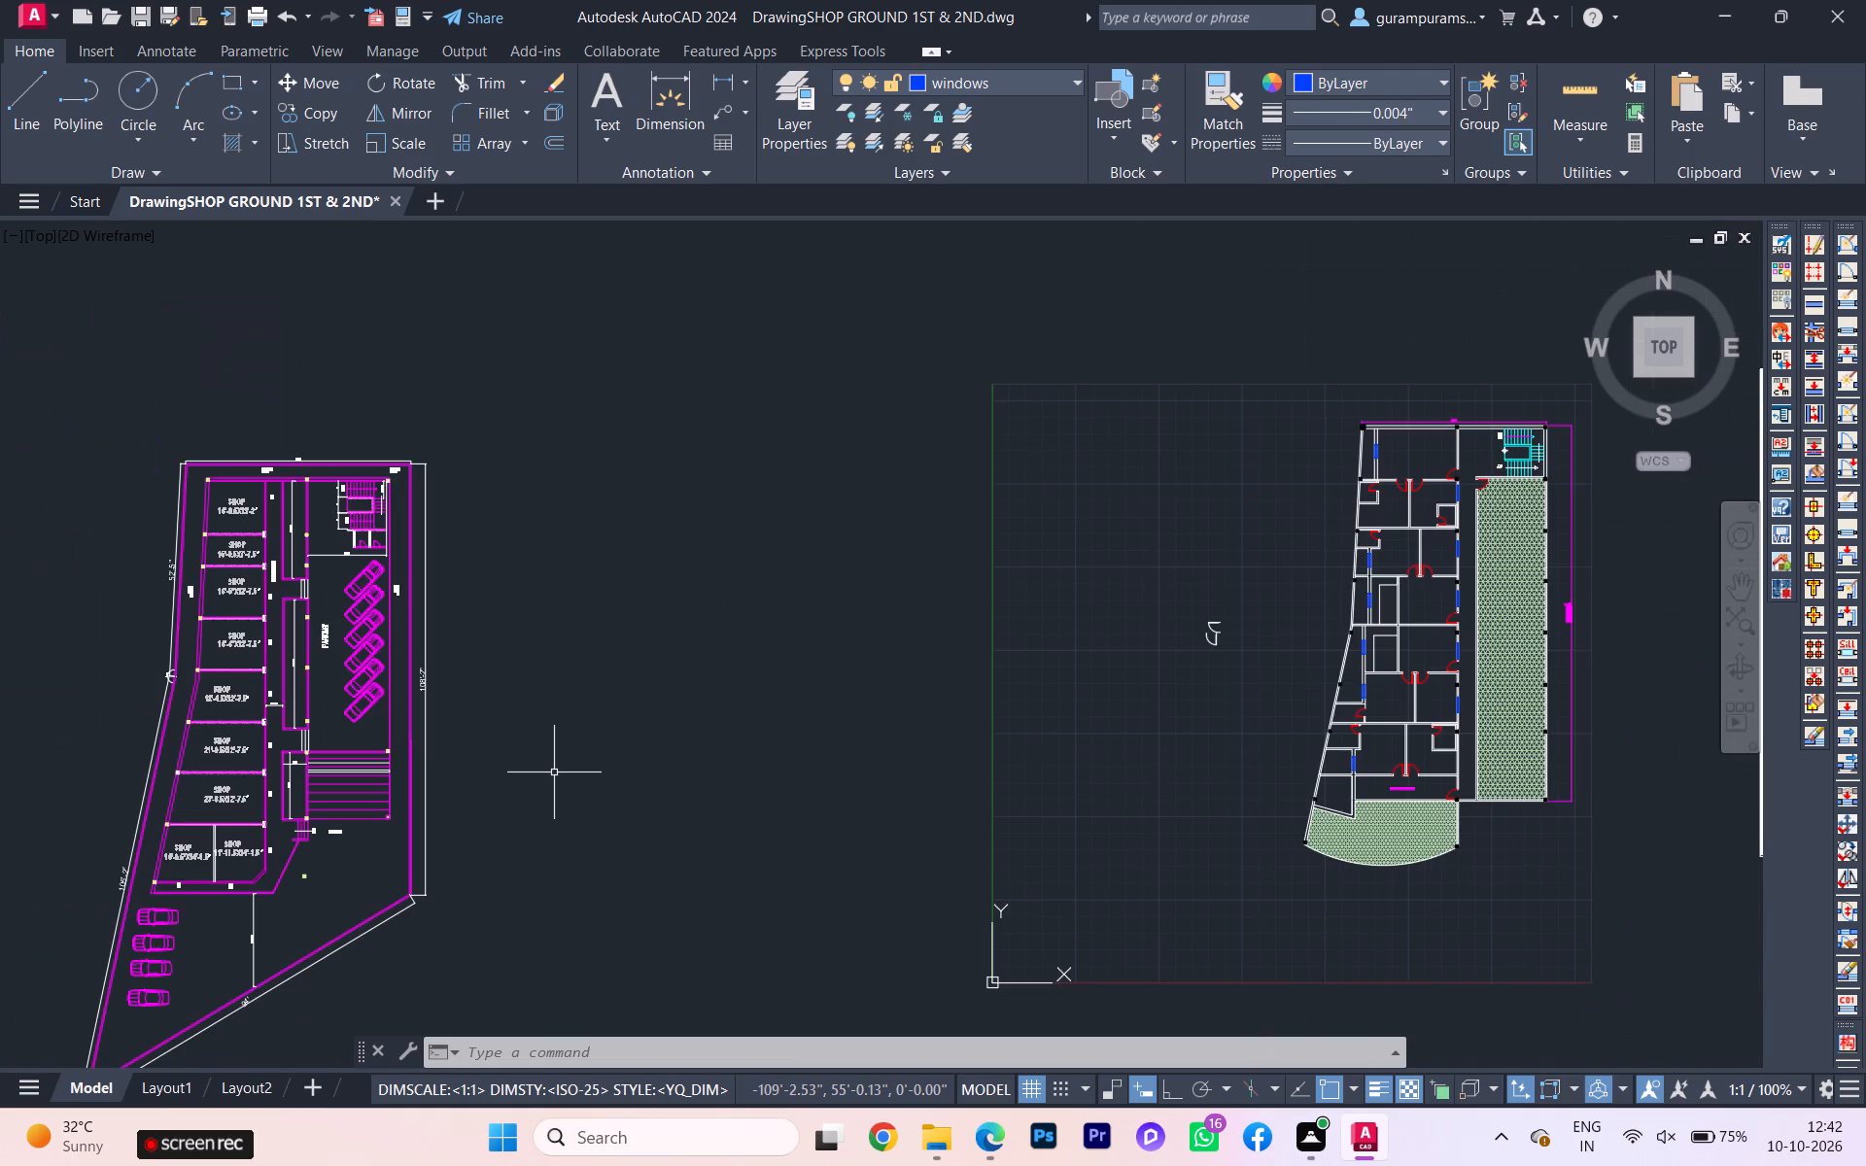
scroll(391, 878, "up", 2)
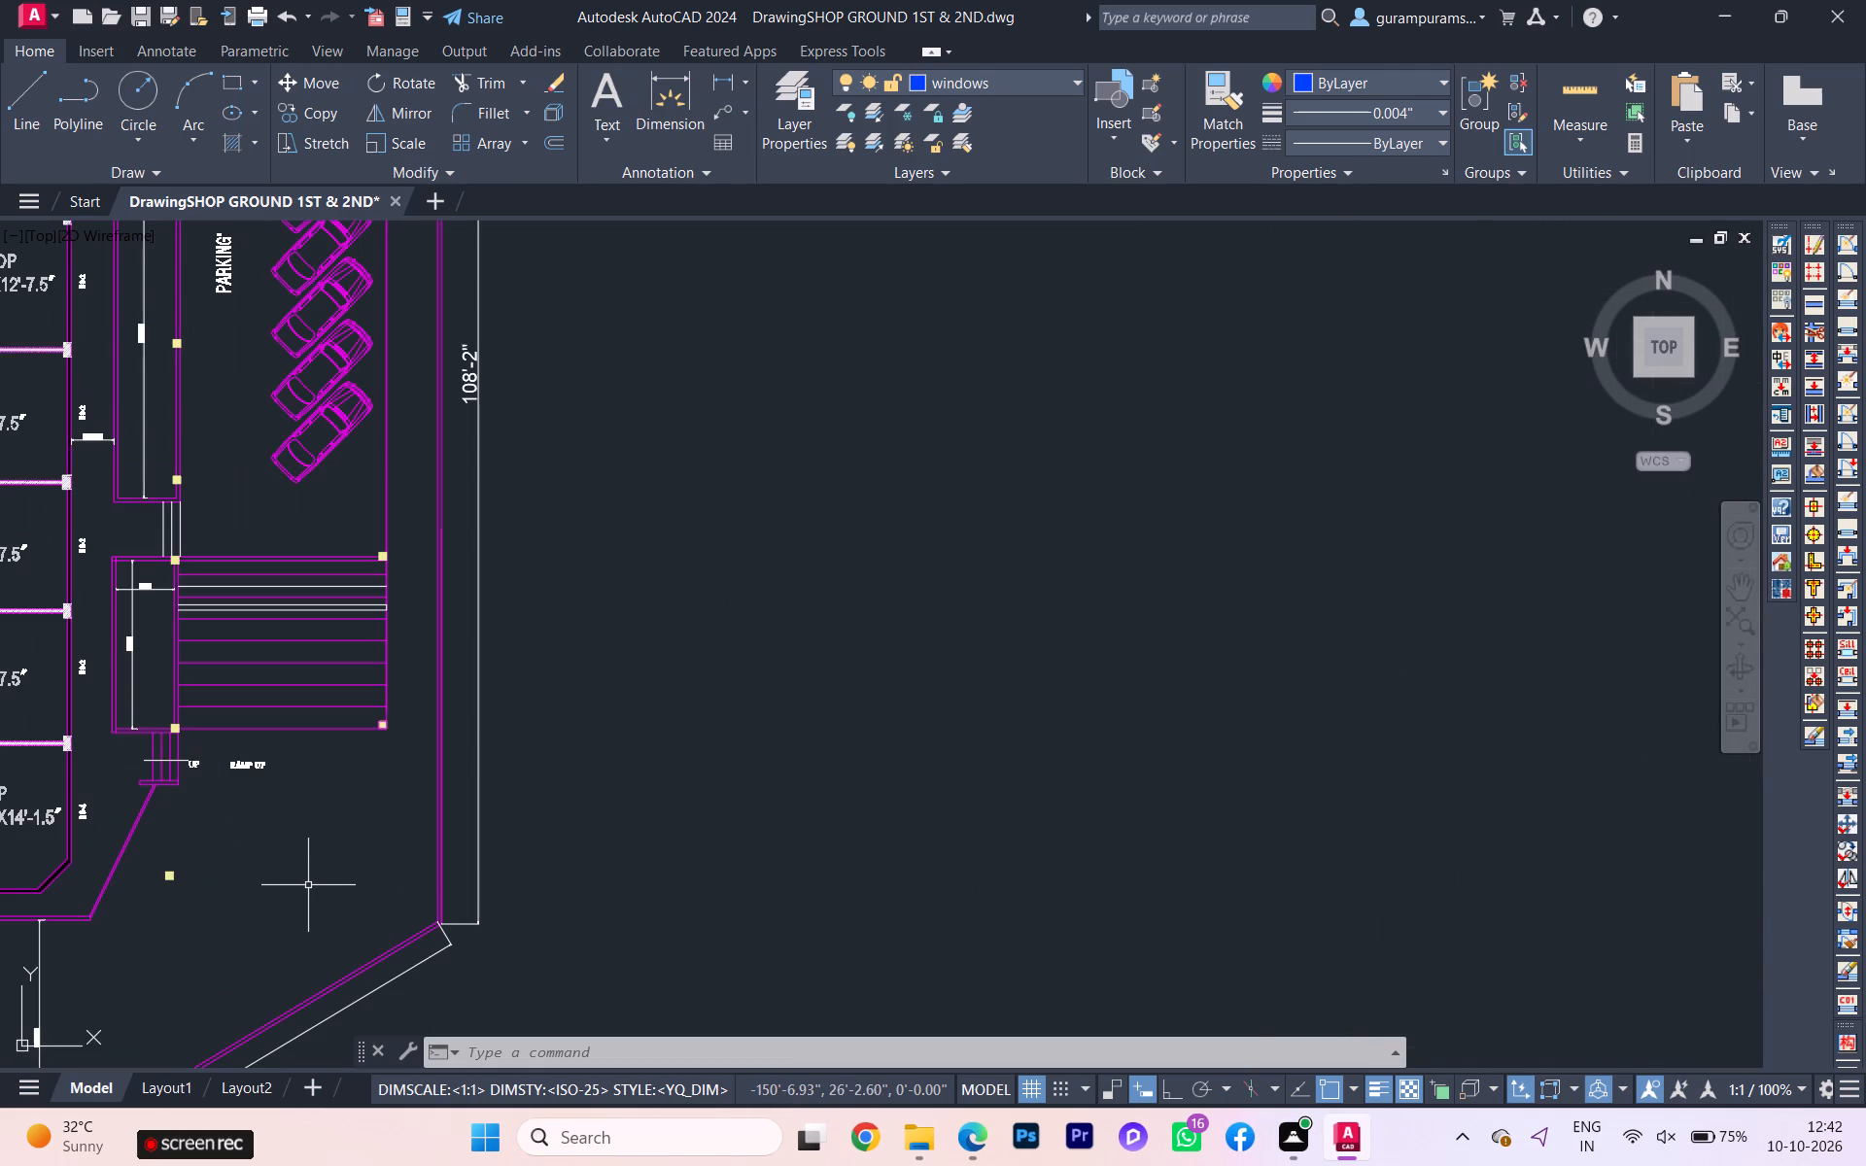
scroll(306, 885, "down", 1)
scroll(175, 800, "up", 2)
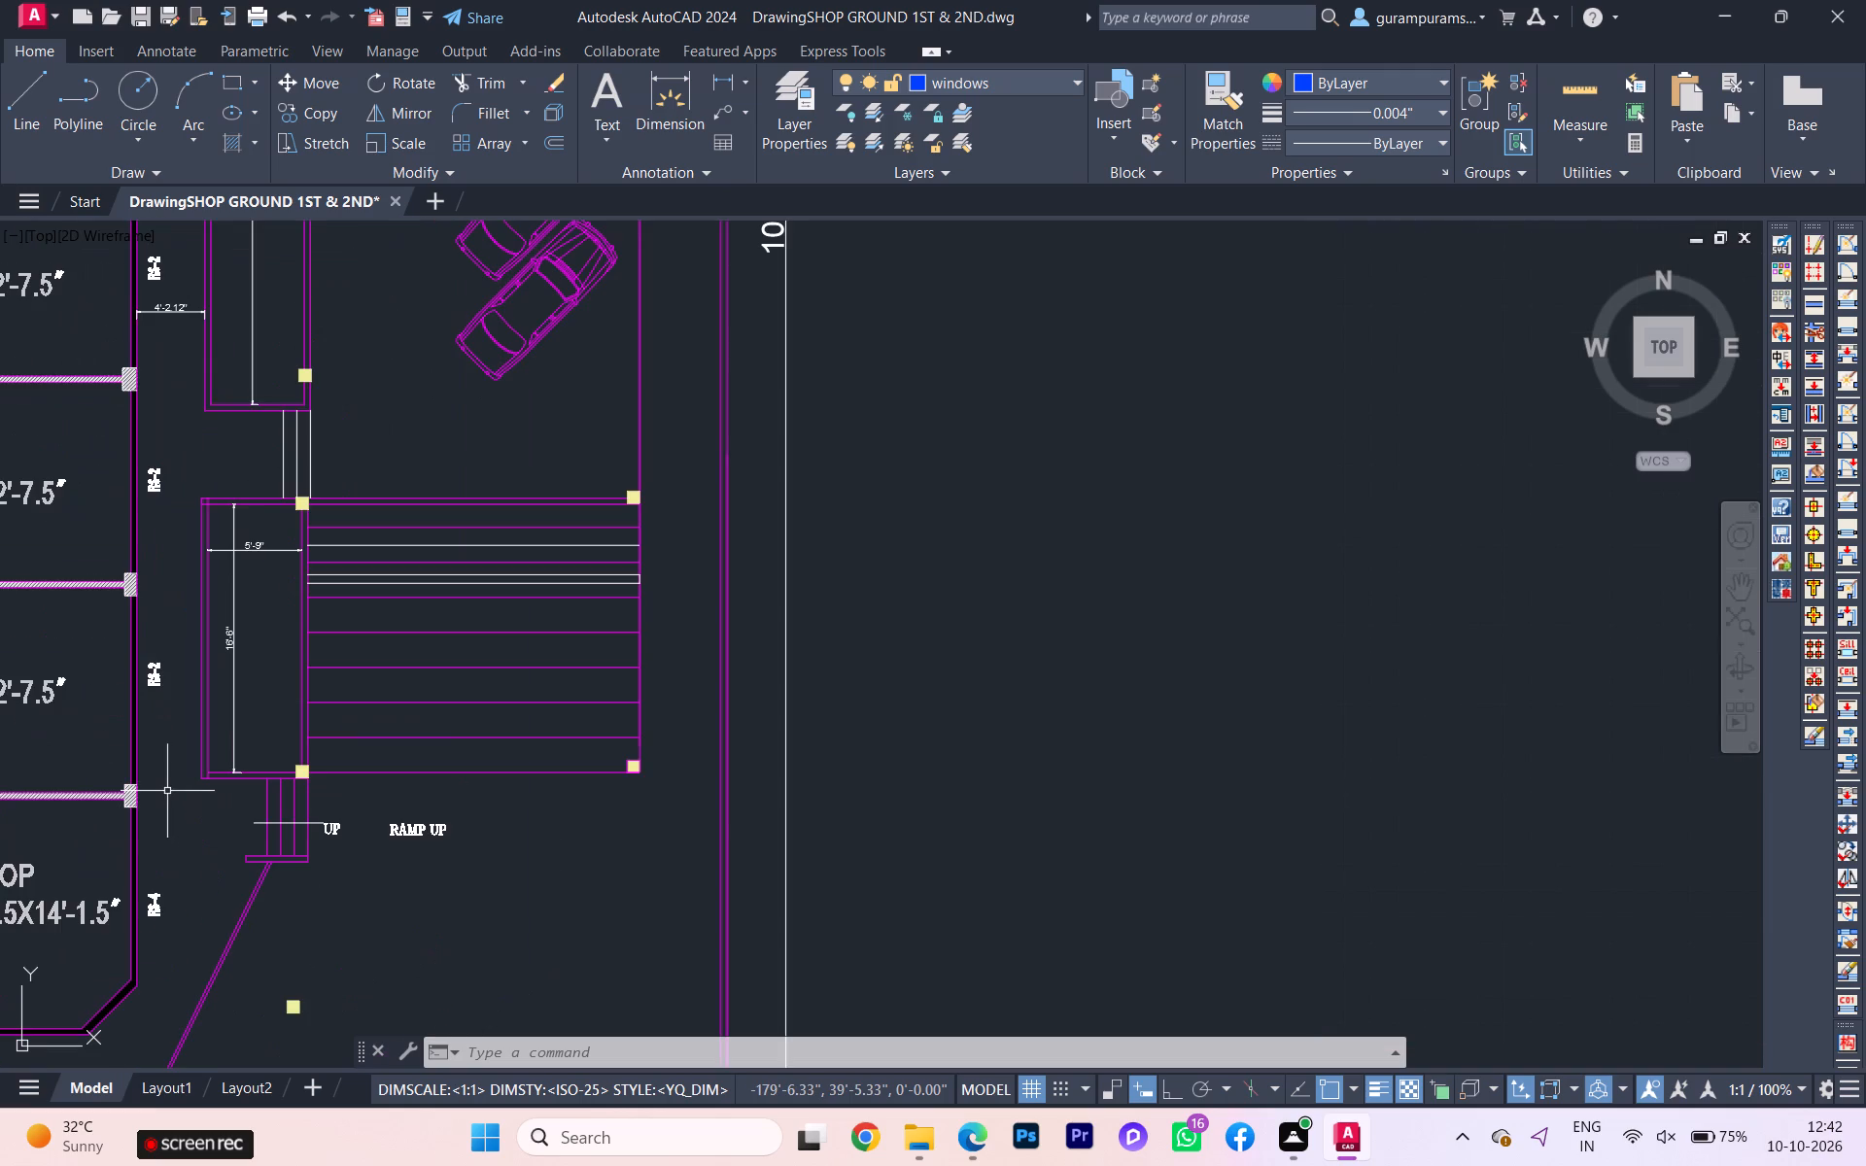
scroll(169, 800, "down", 2)
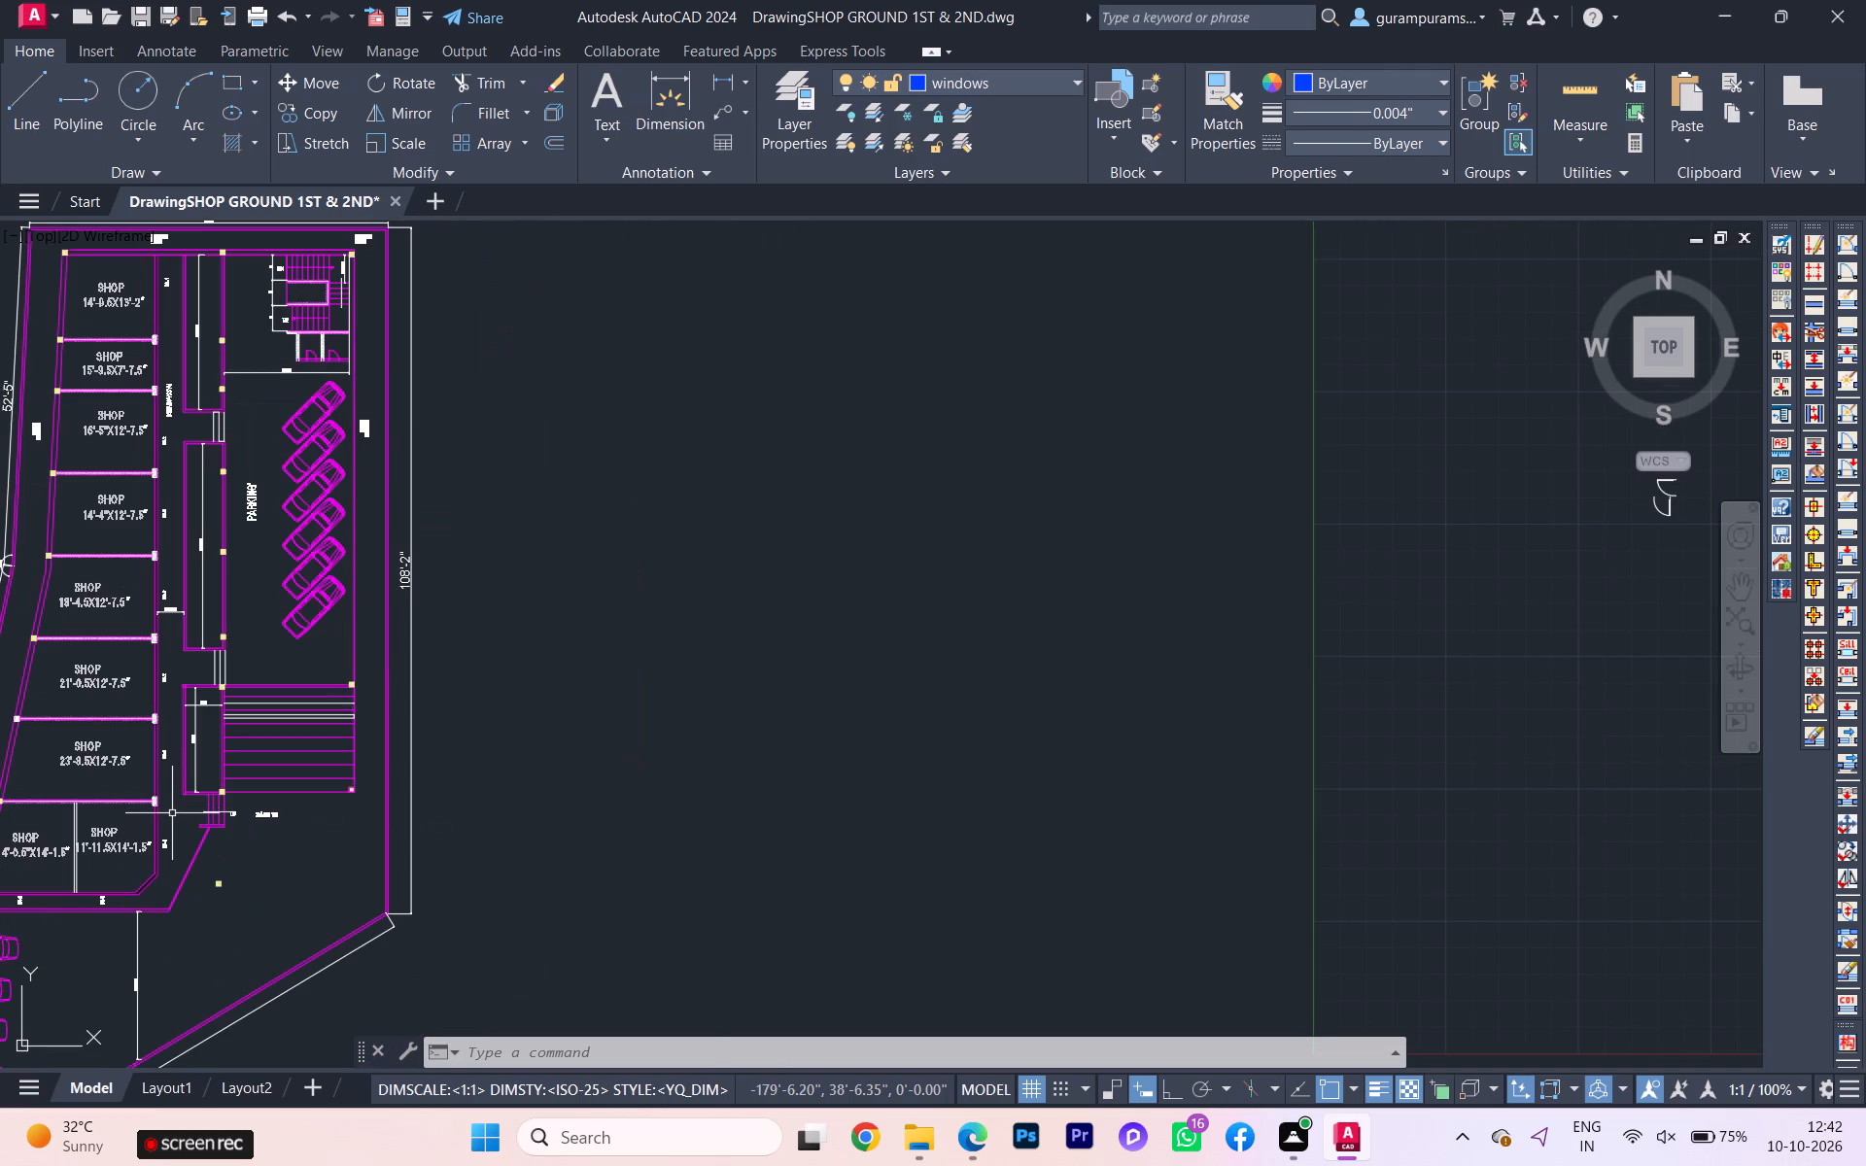
scroll(102, 730, "up", 1)
scroll(102, 746, "down", 2)
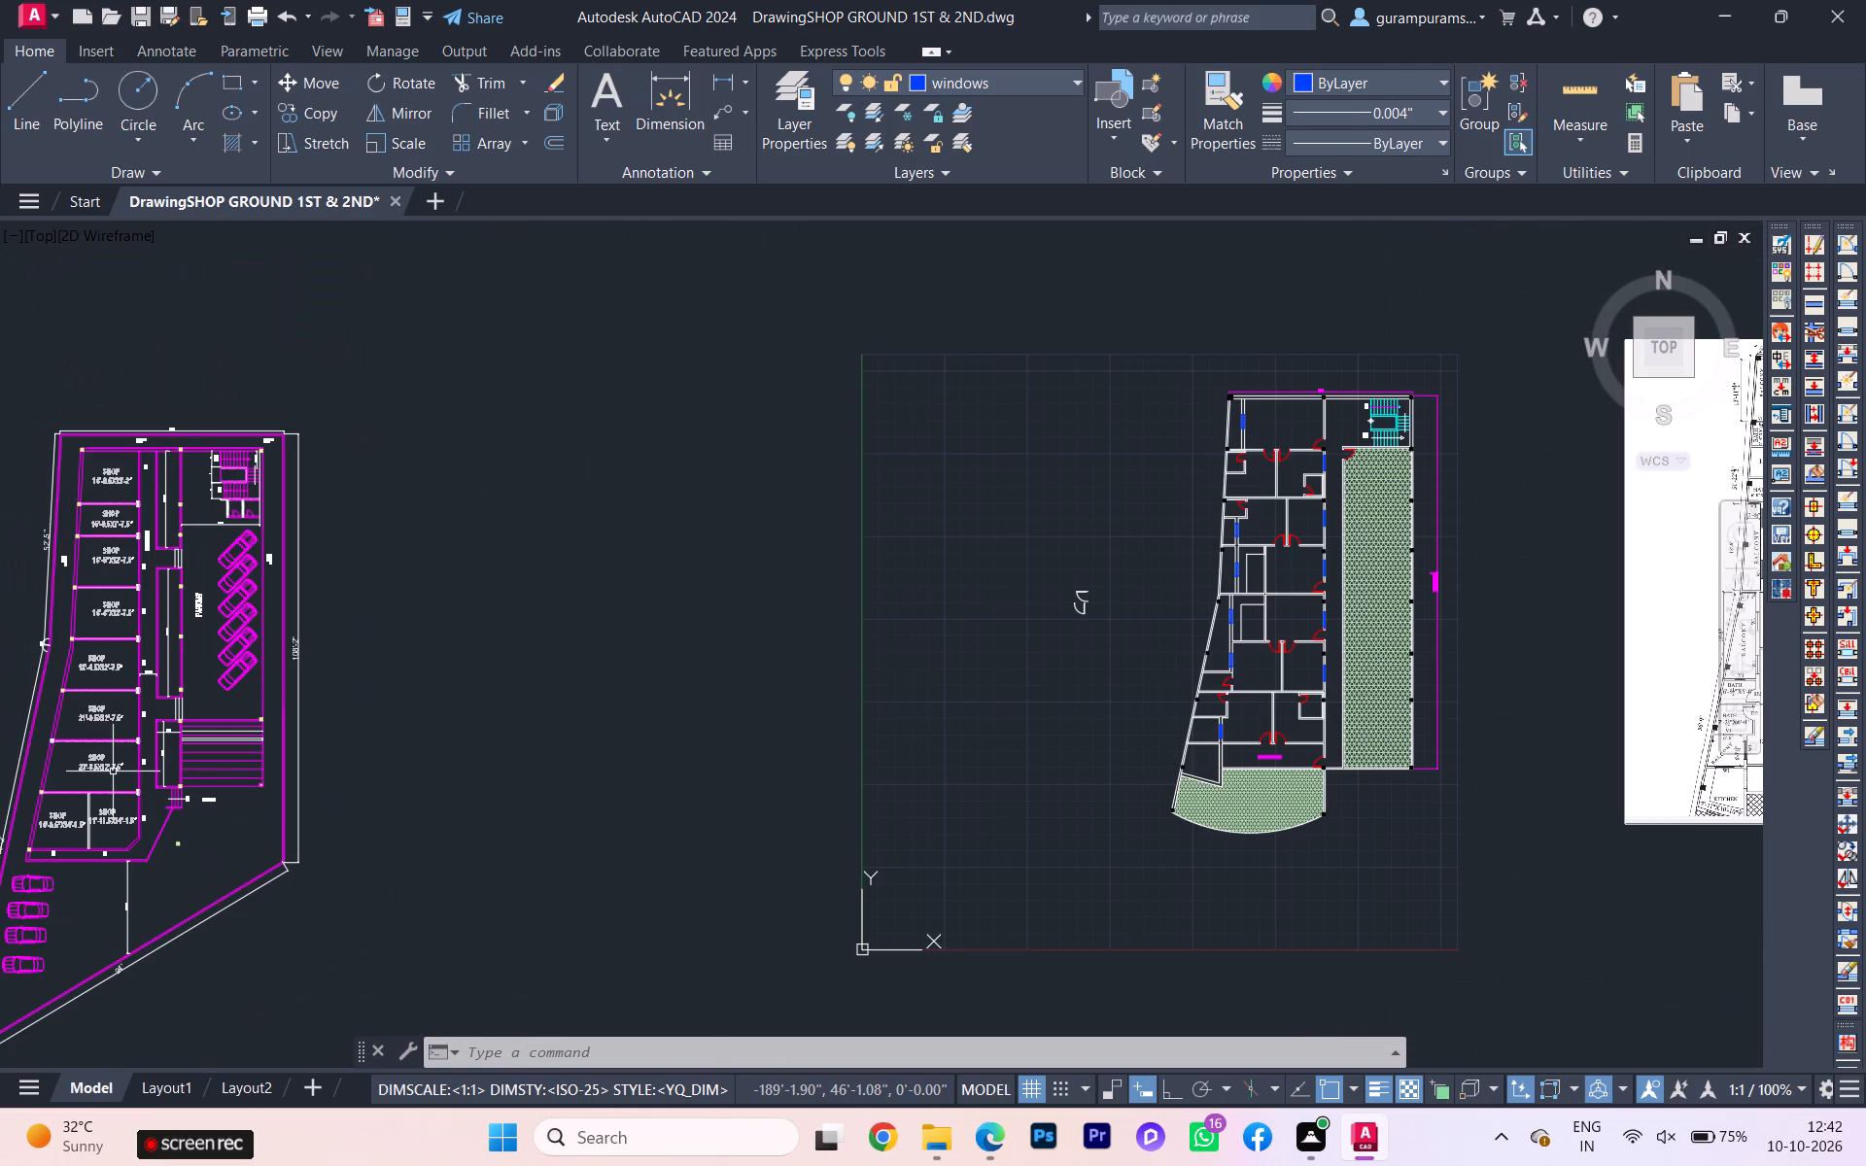
scroll(0, 795, "down", 1)
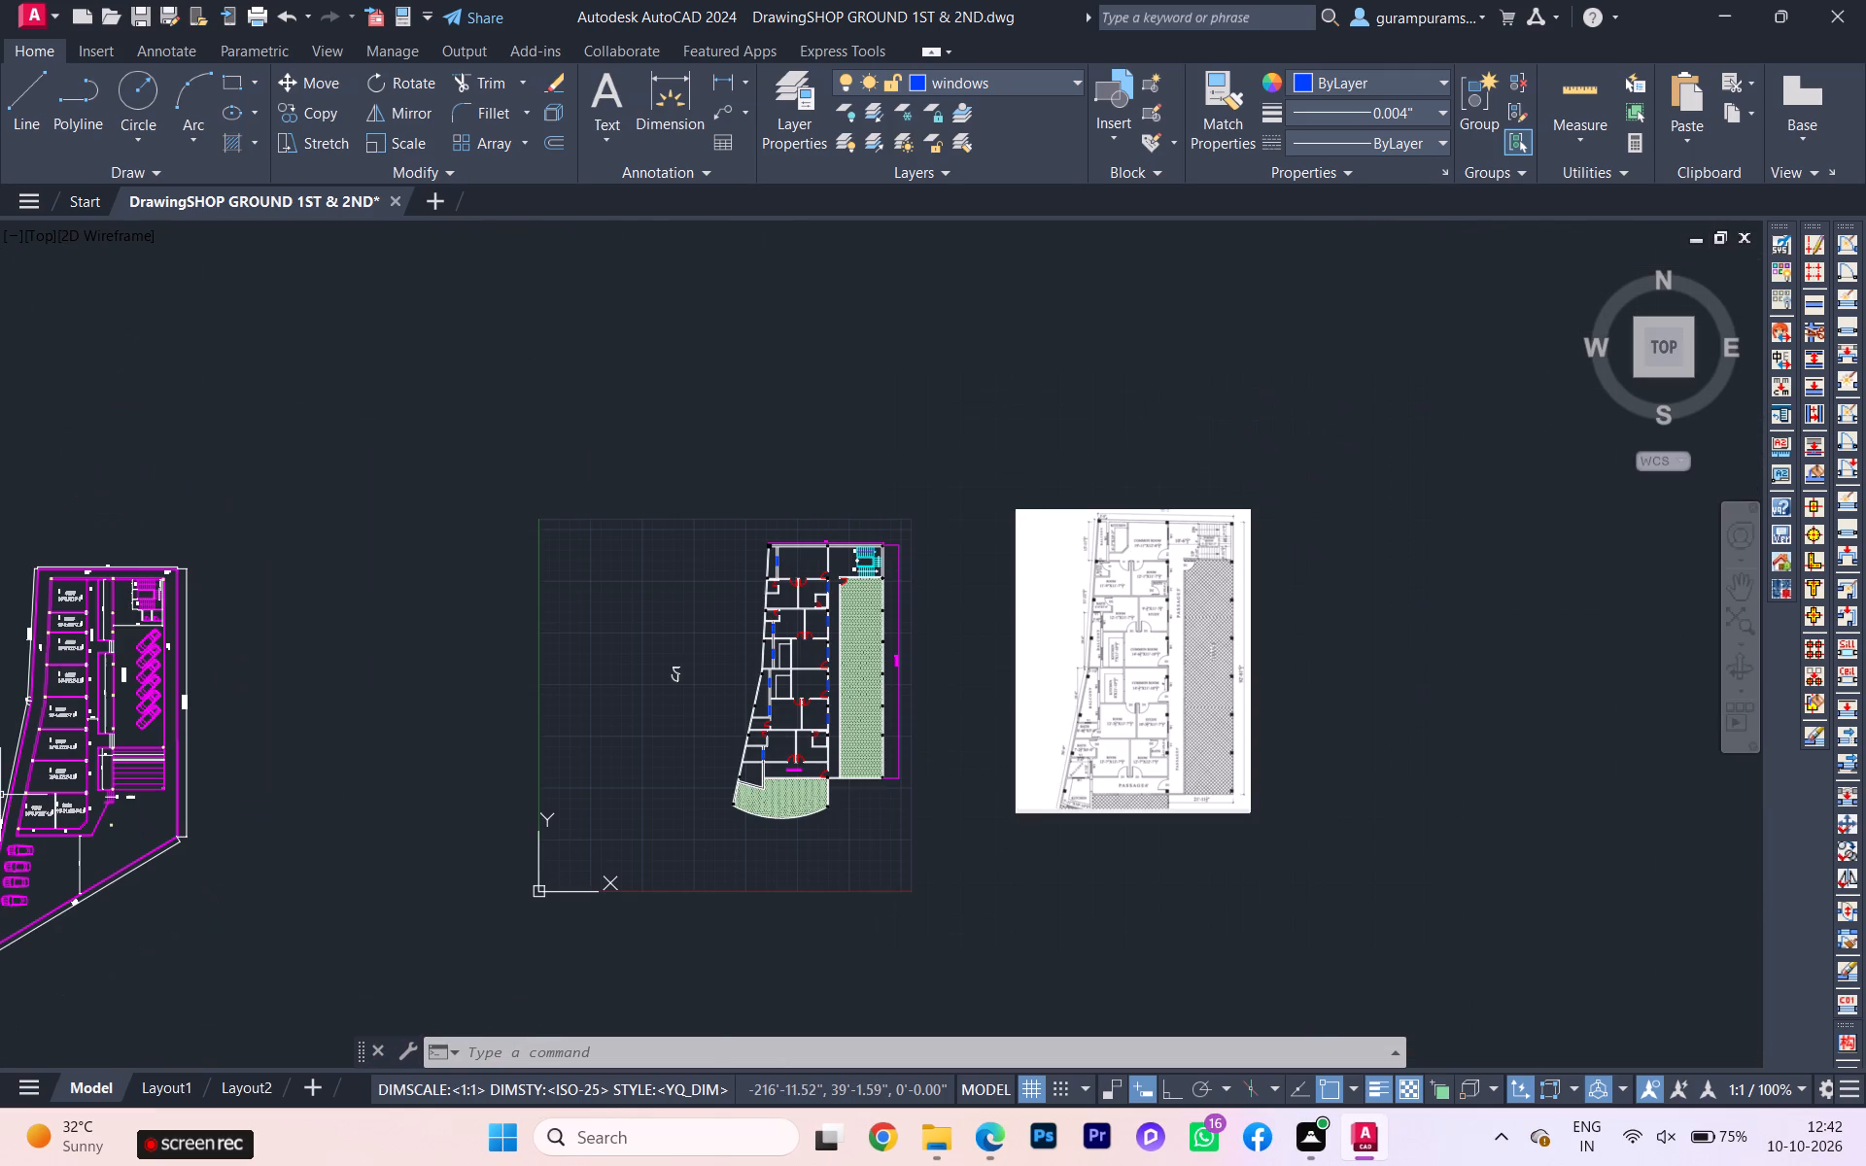
Compare the upper-floor plan's rooms, balconies, kitchens and staircase area with the reference plan to find what is still undrawn.
scroll(769, 696, "up", 4)
scroll(780, 754, "down", 1)
middle_click_drag(784, 776, 308, 775)
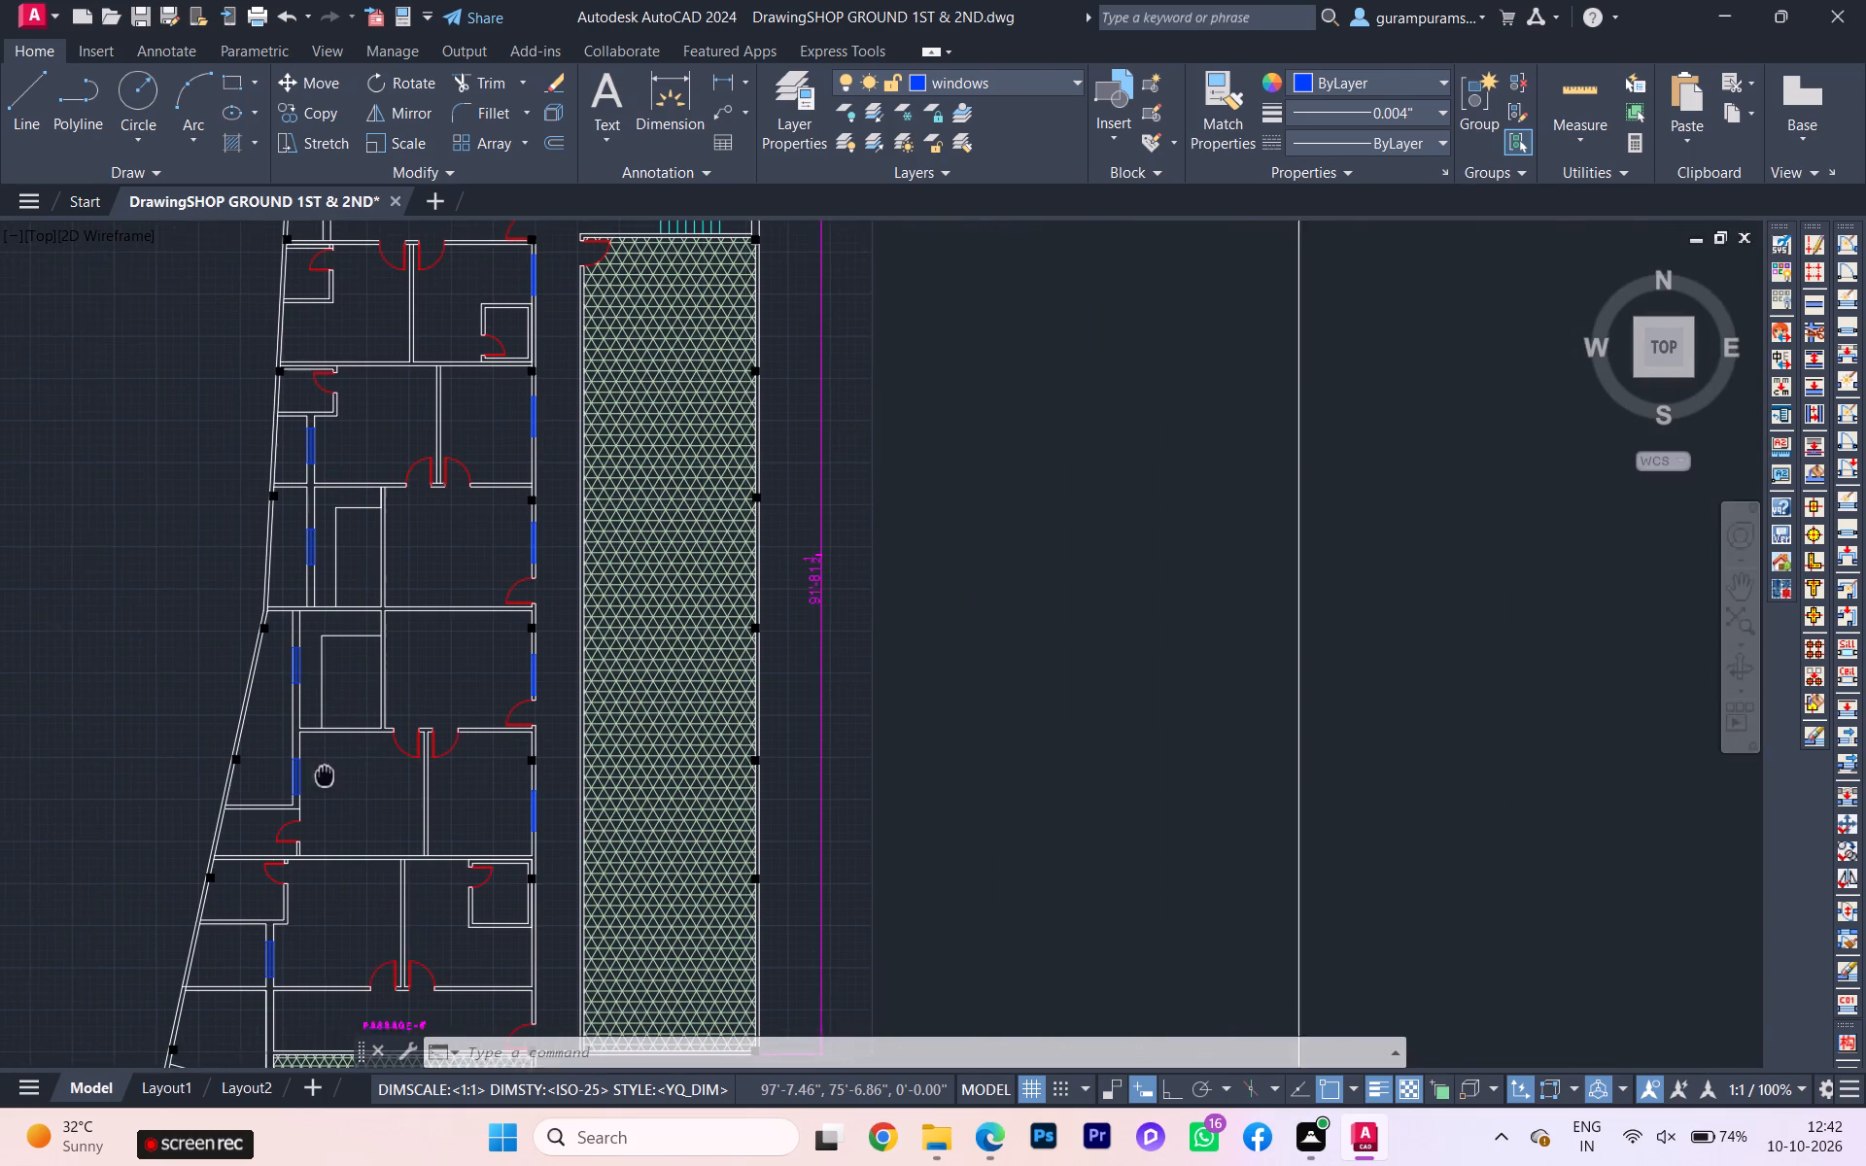
middle_click_drag(308, 775, 304, 775)
scroll(259, 781, "down", 1)
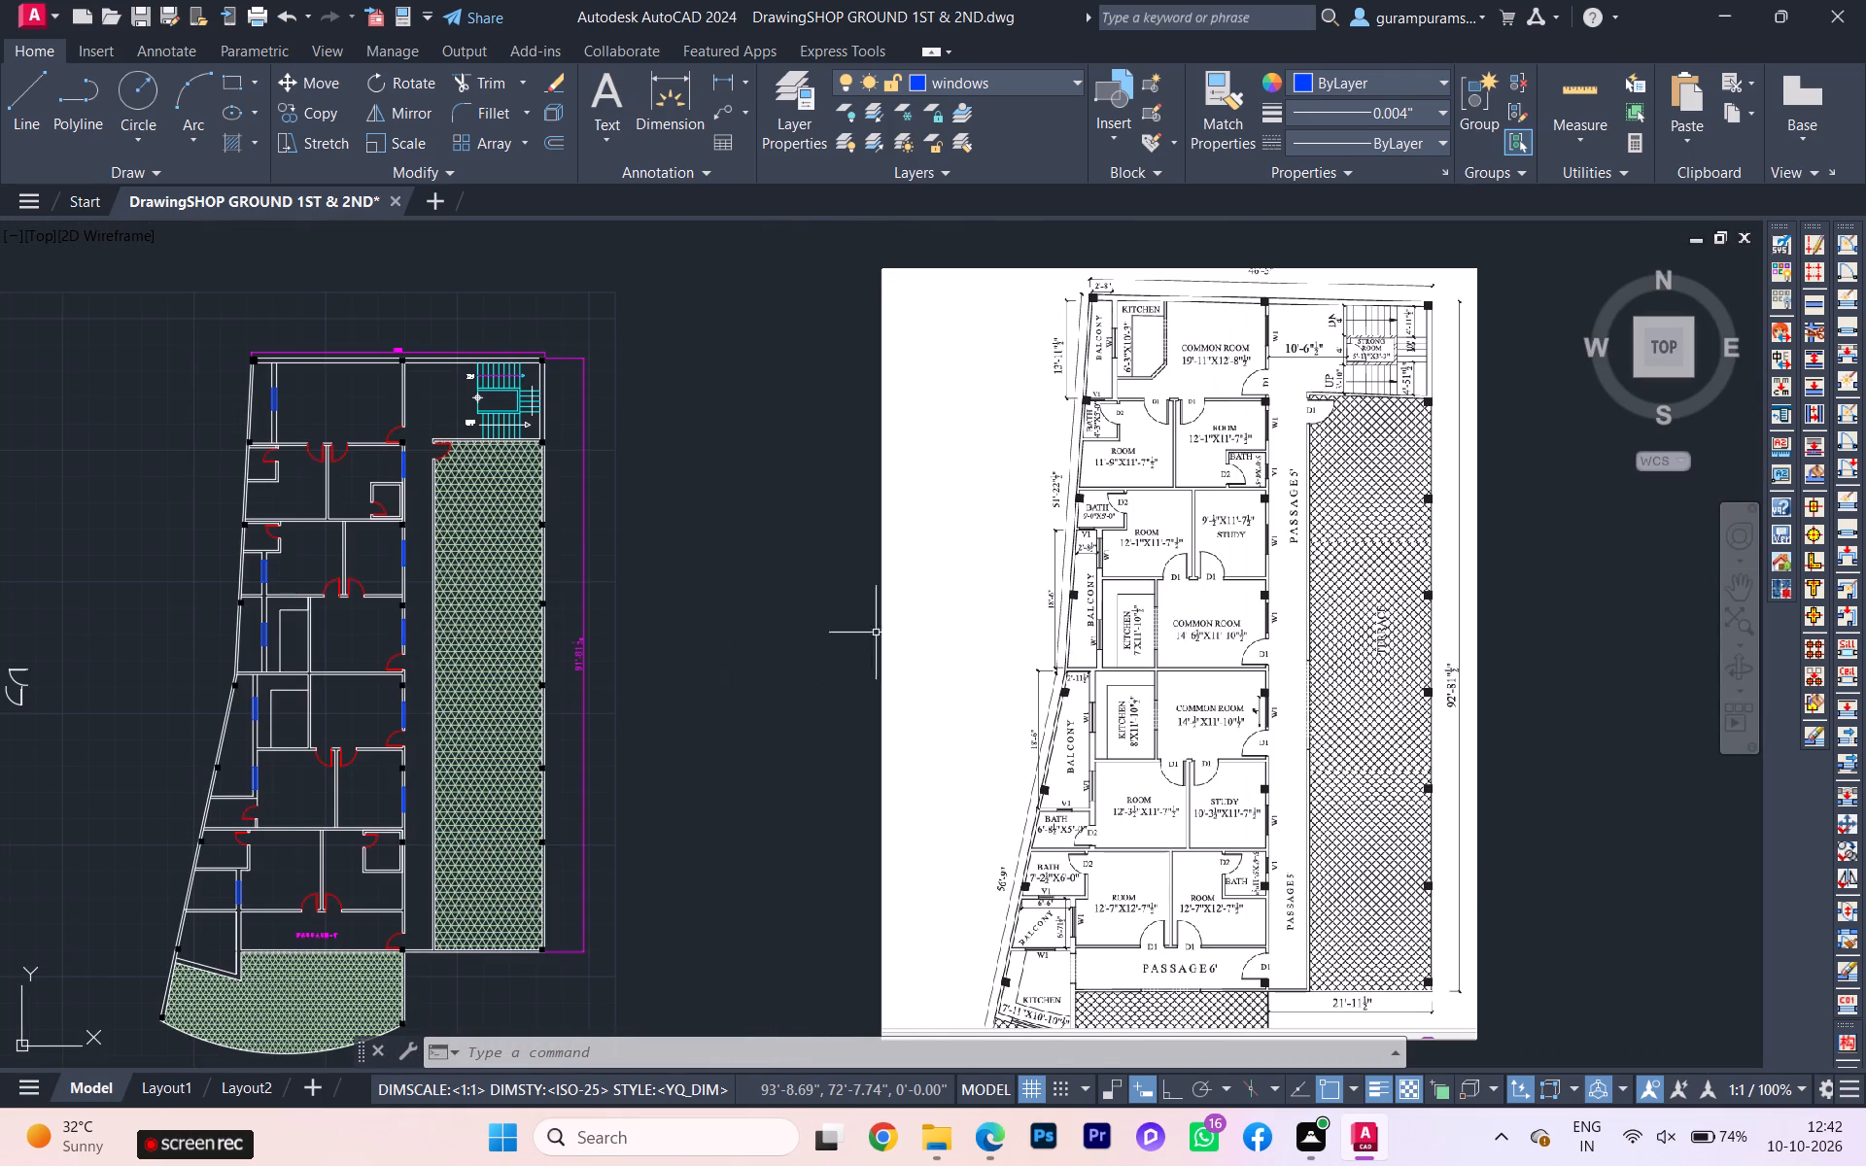
scroll(288, 569, "up", 3)
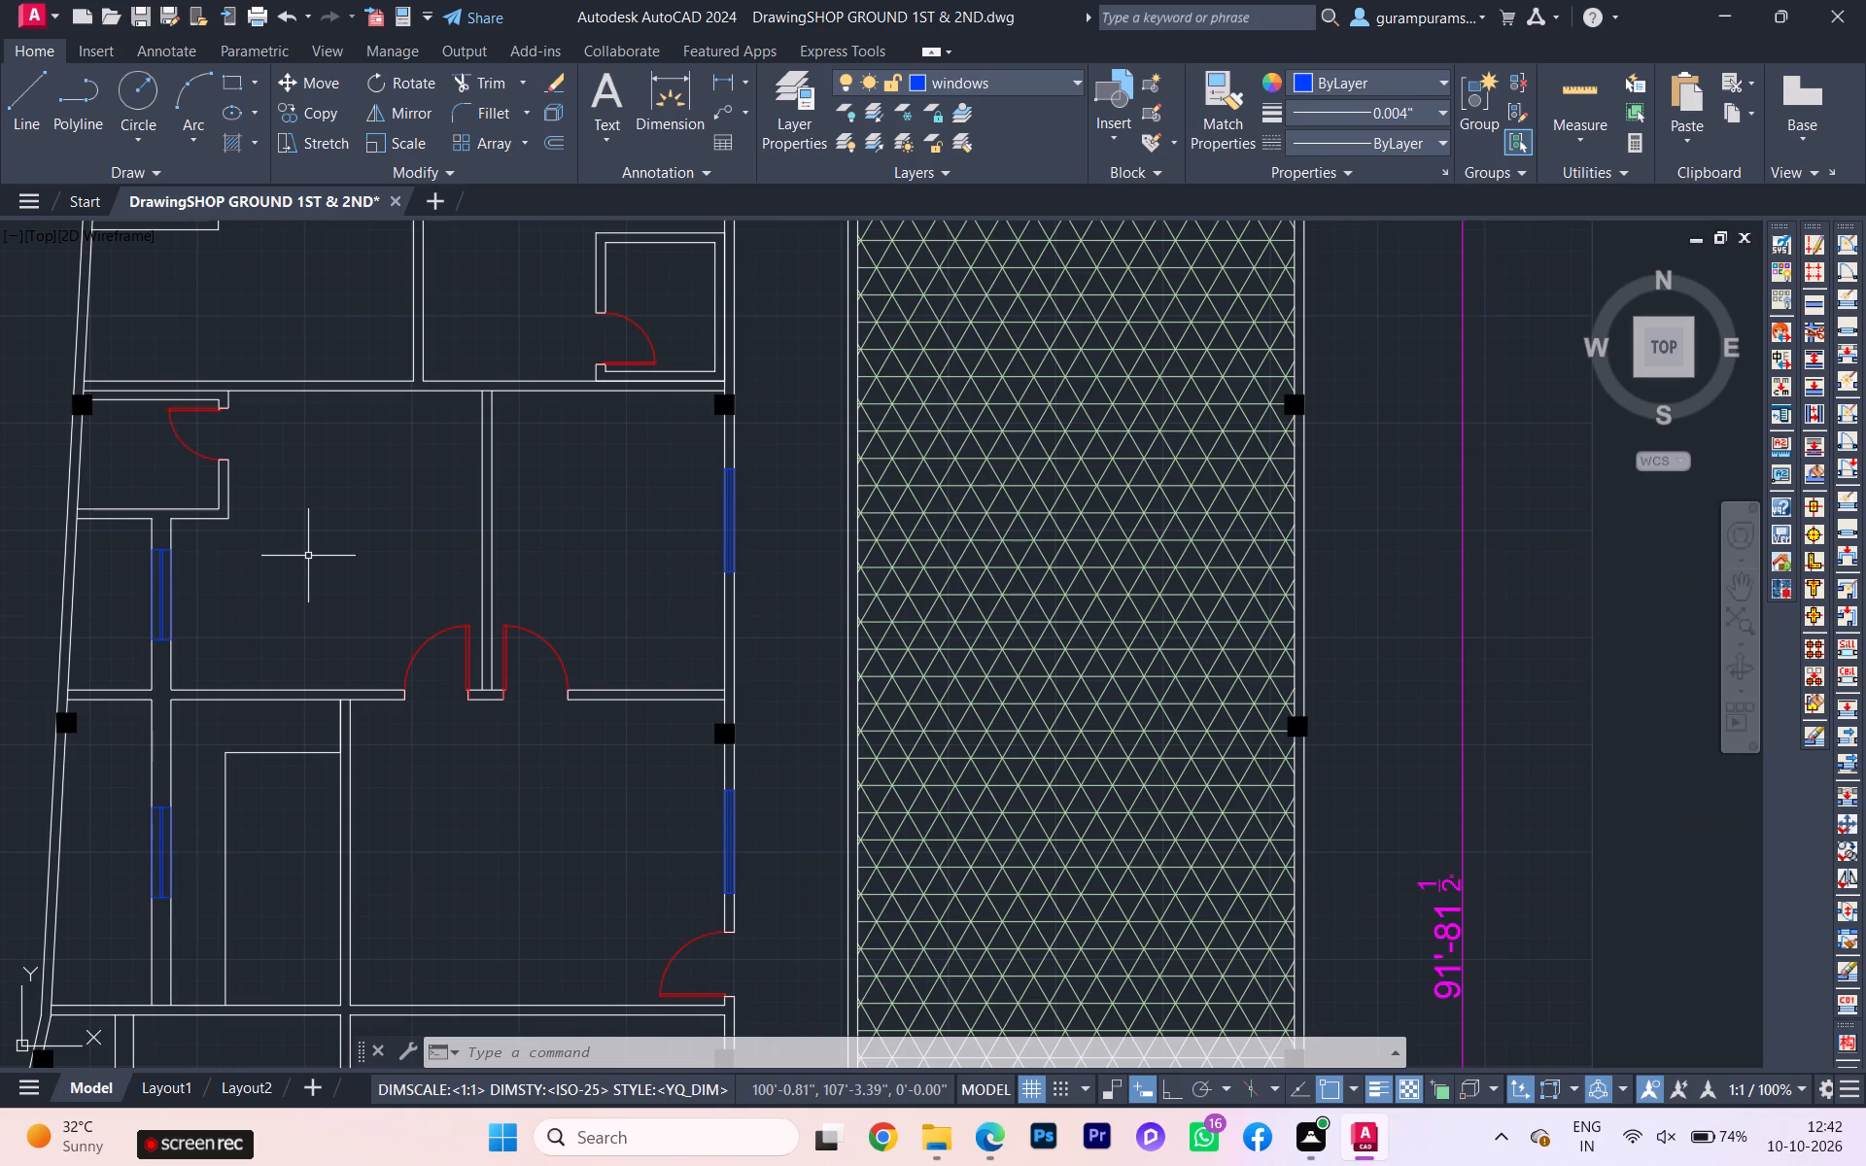
scroll(310, 561, "down", 2)
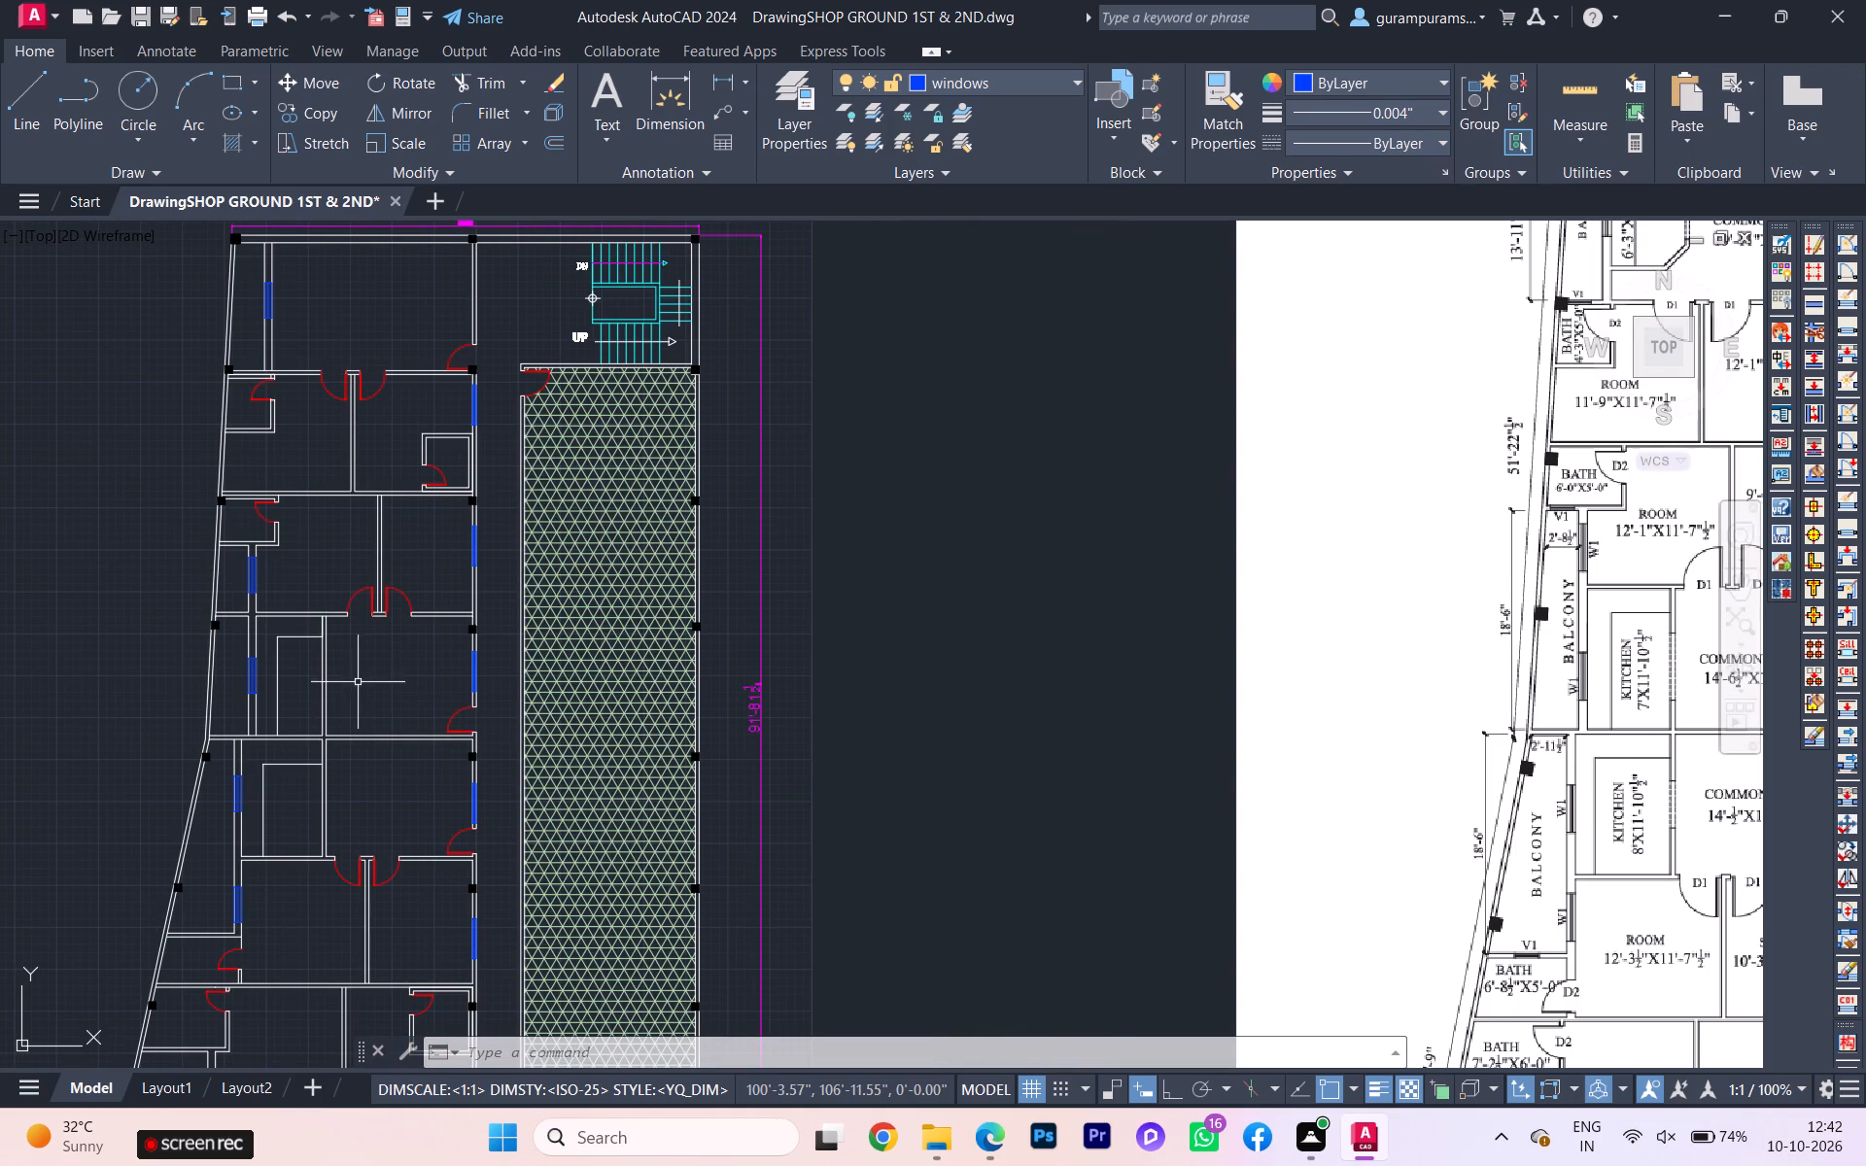
scroll(354, 689, "down", 1)
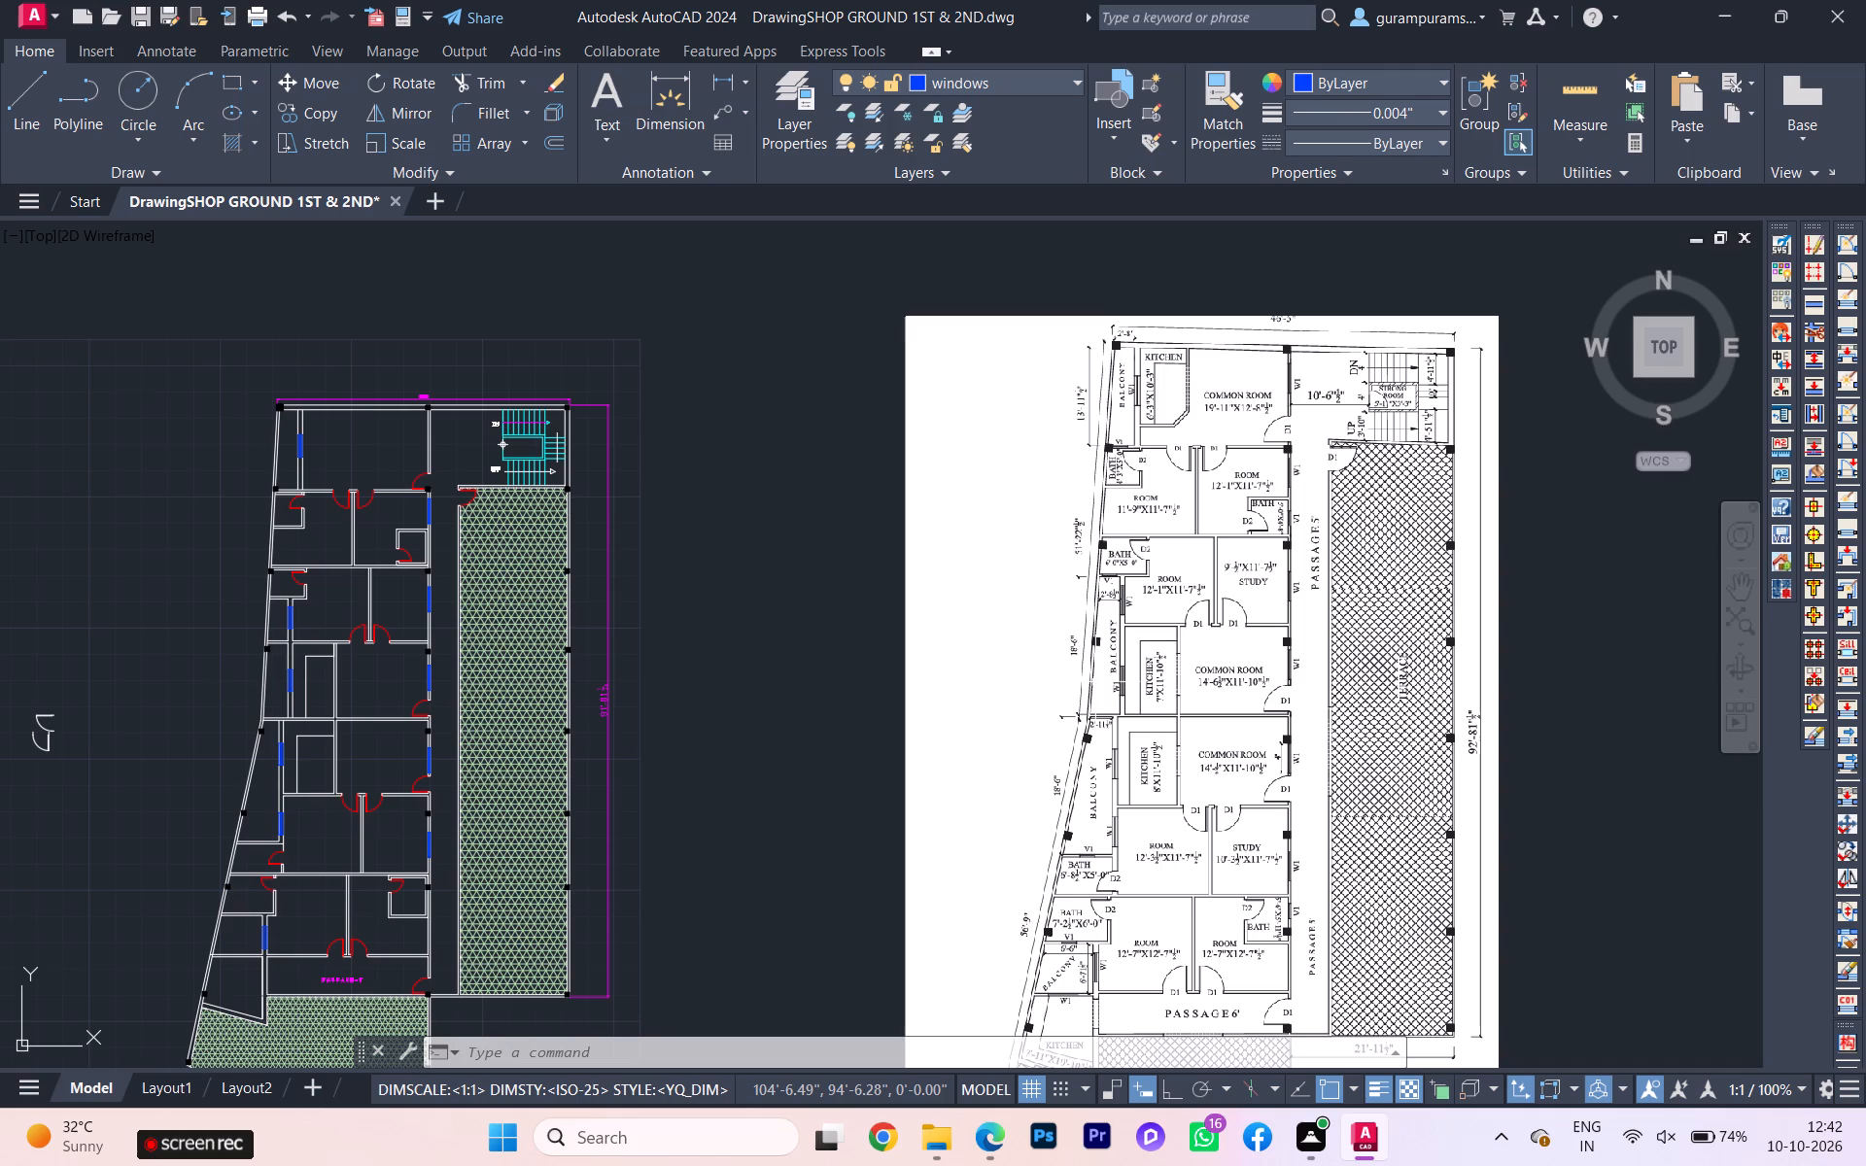
scroll(395, 569, "up", 2)
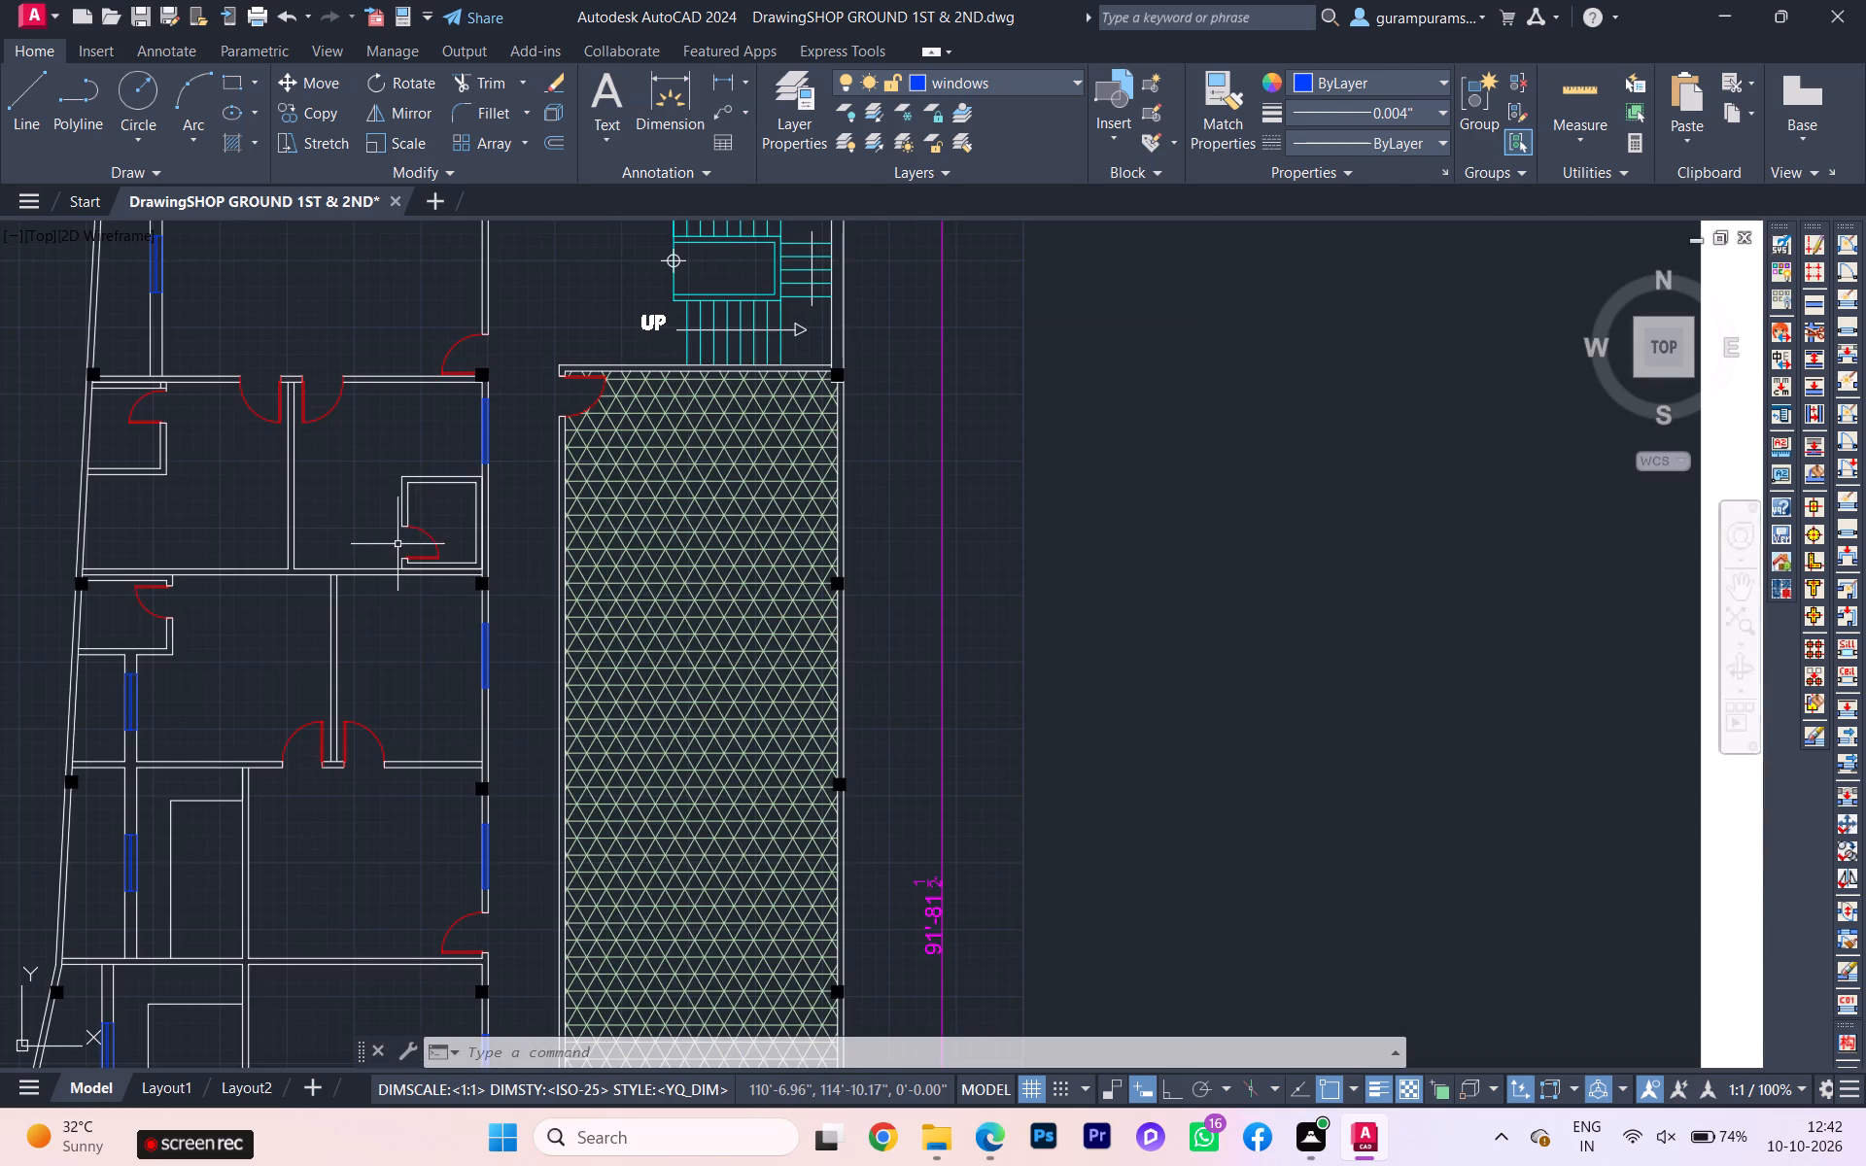
scroll(416, 532, "up", 1)
scroll(376, 620, "down", 1)
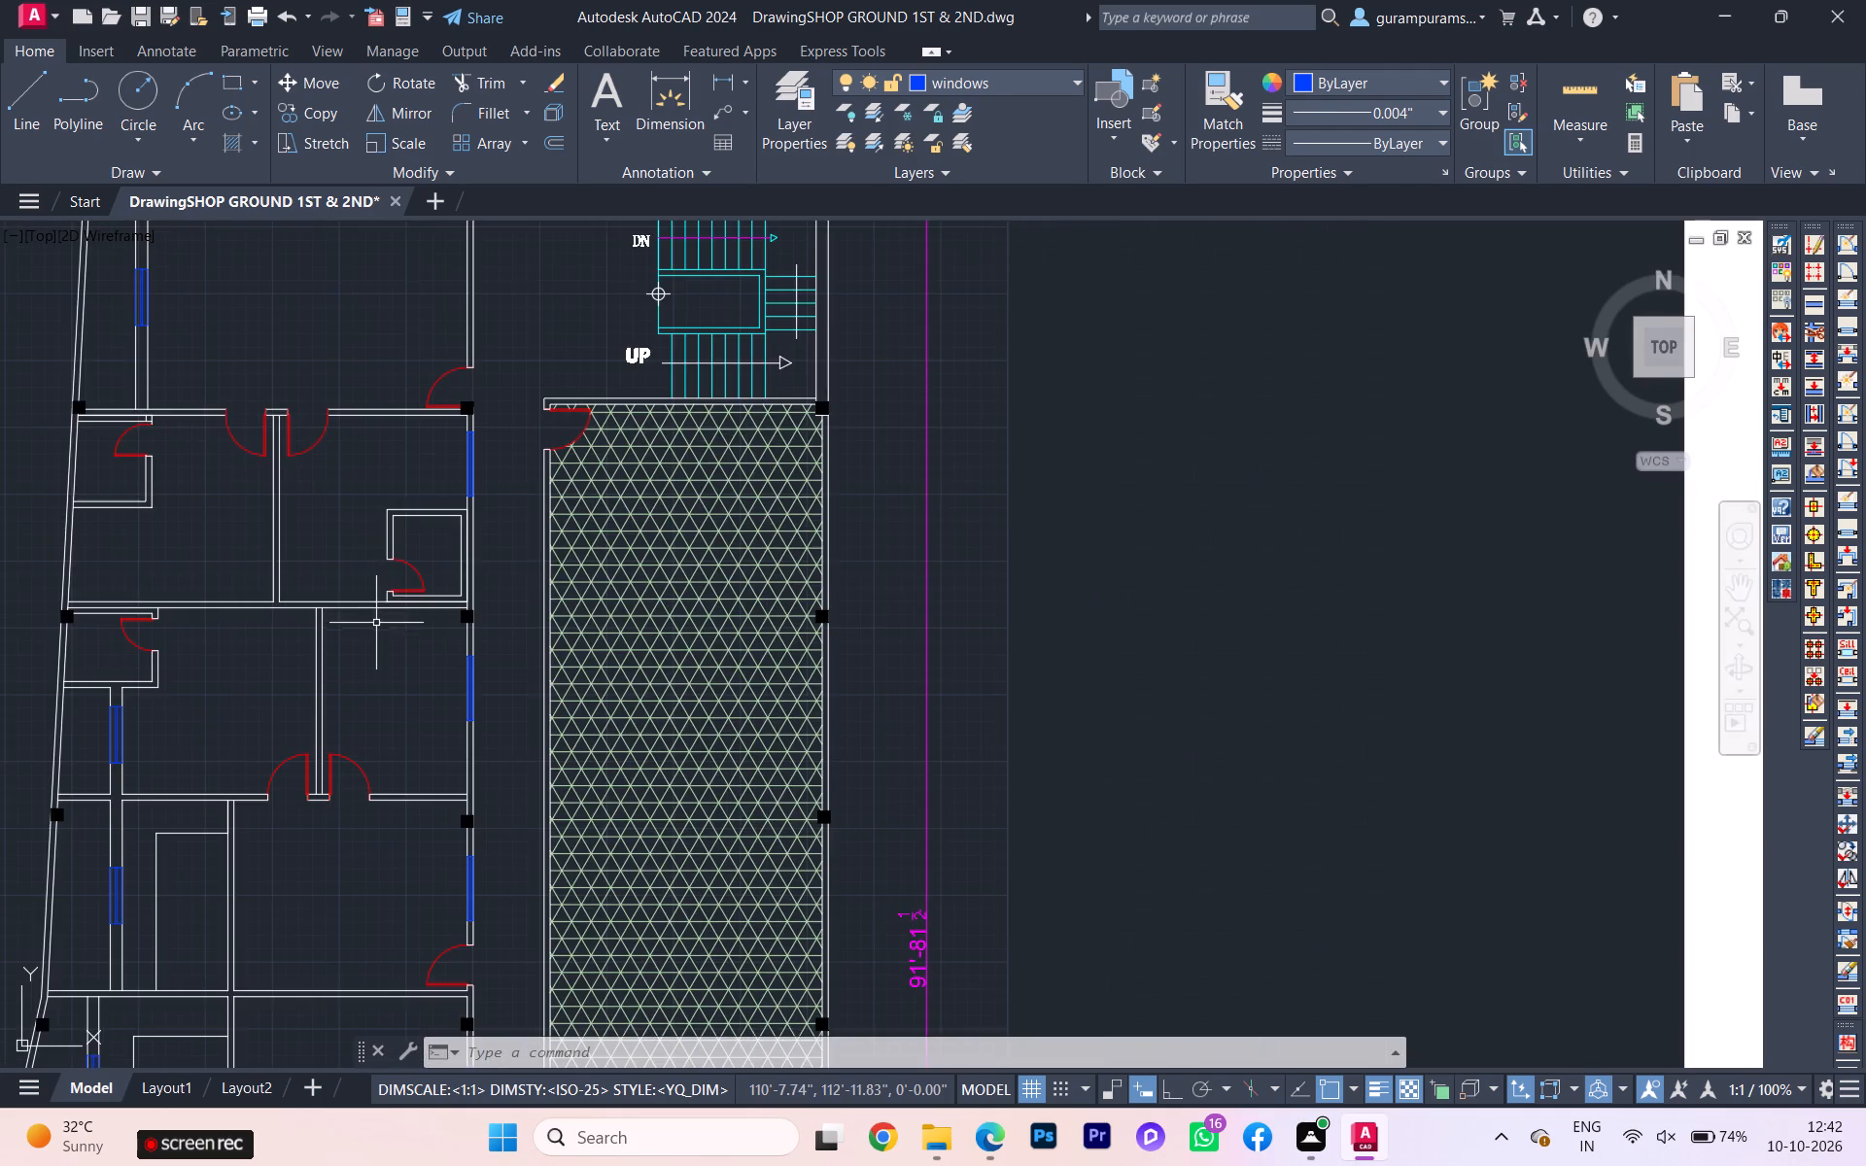
scroll(398, 622, "down", 1)
scroll(598, 430, "up", 2)
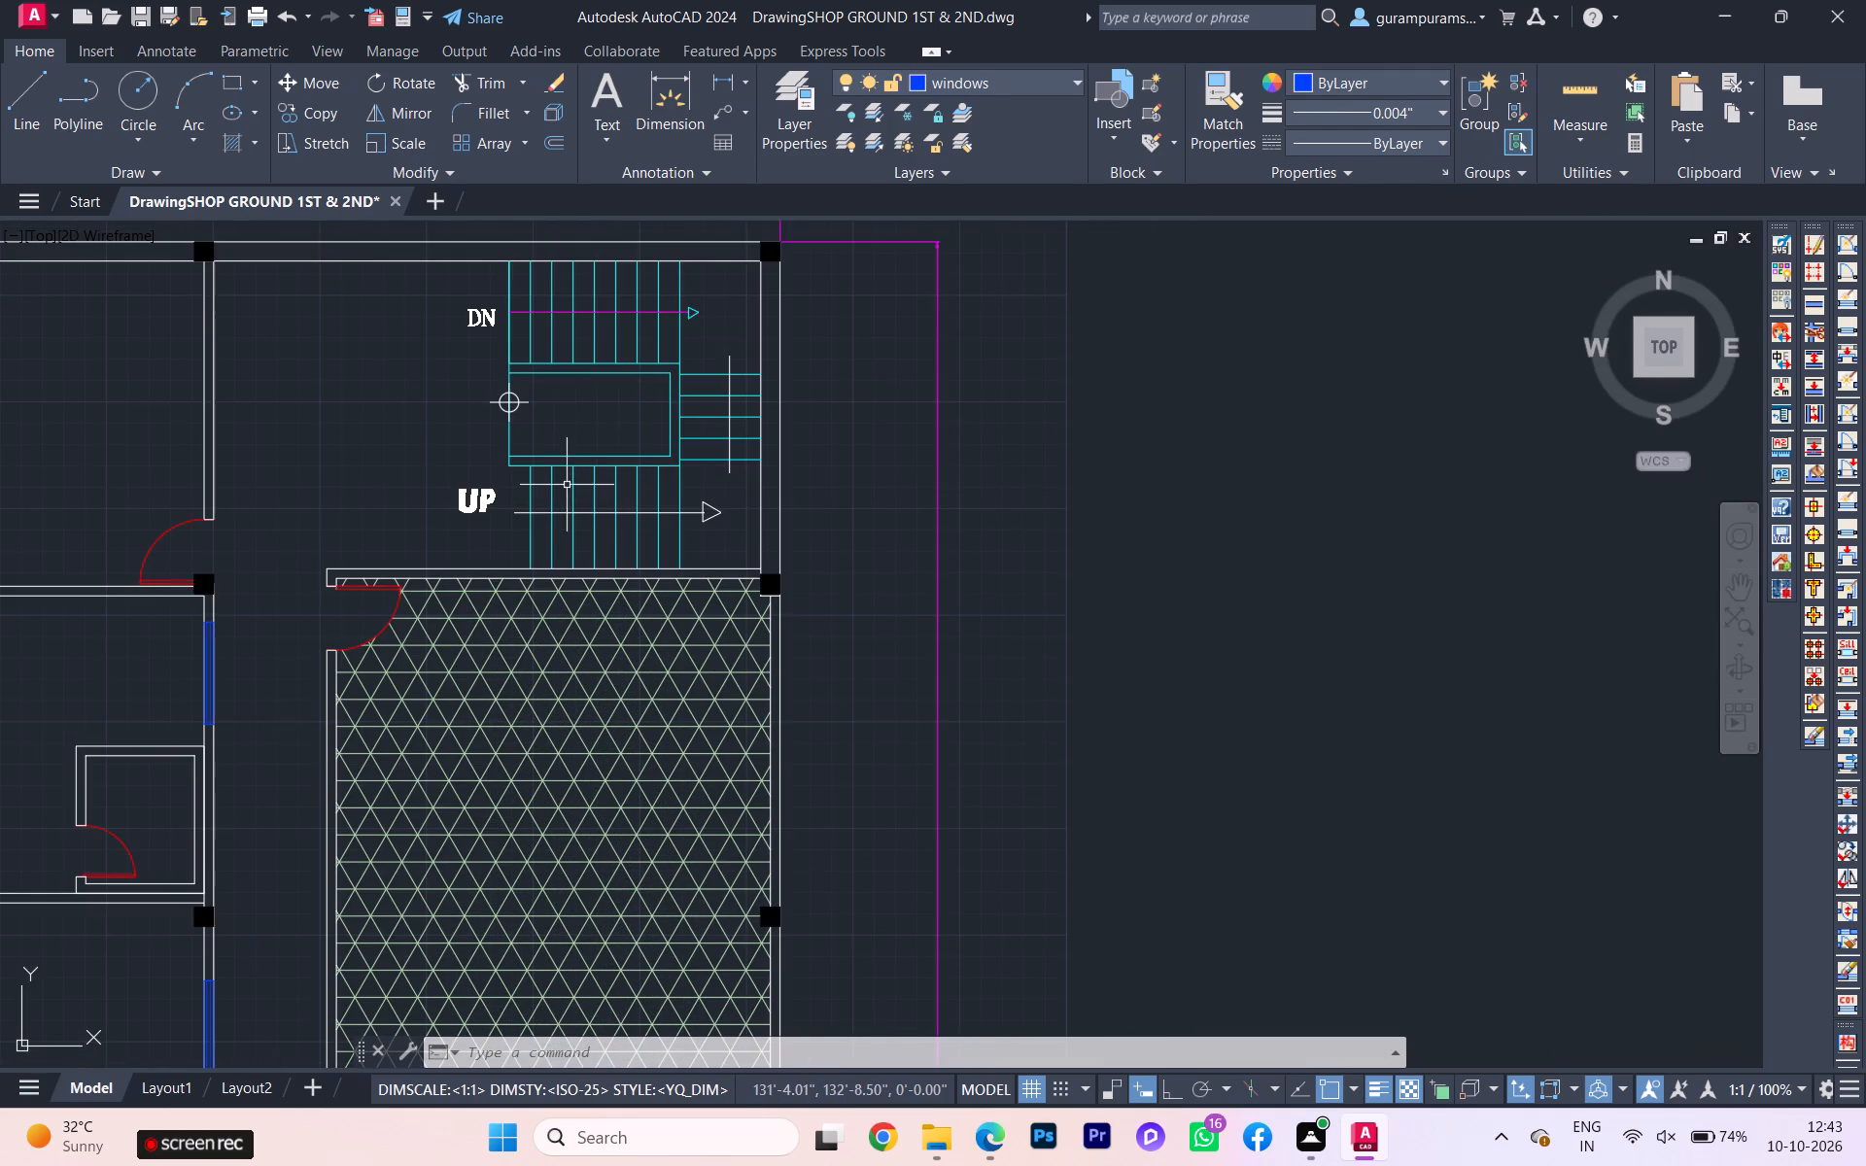
scroll(541, 492, "down", 2)
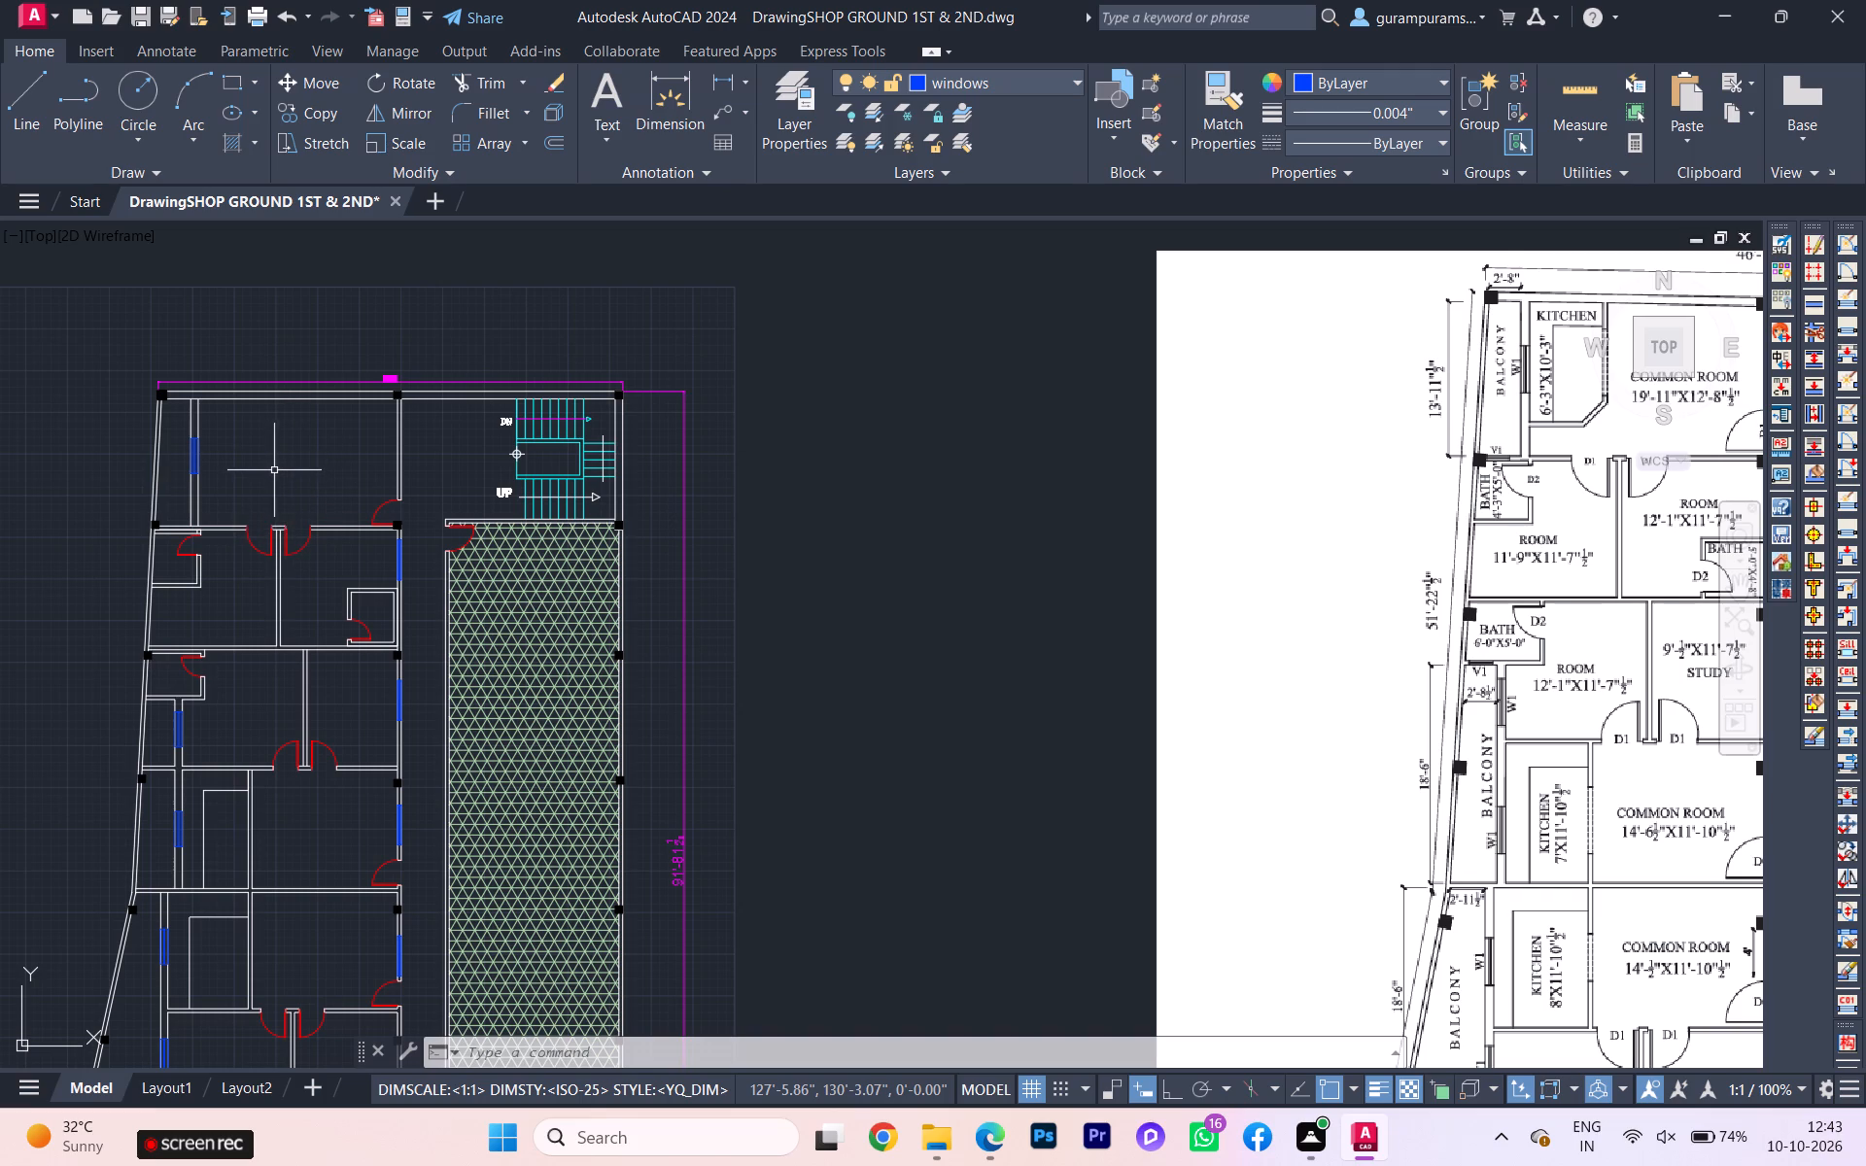
scroll(199, 515, "up", 1)
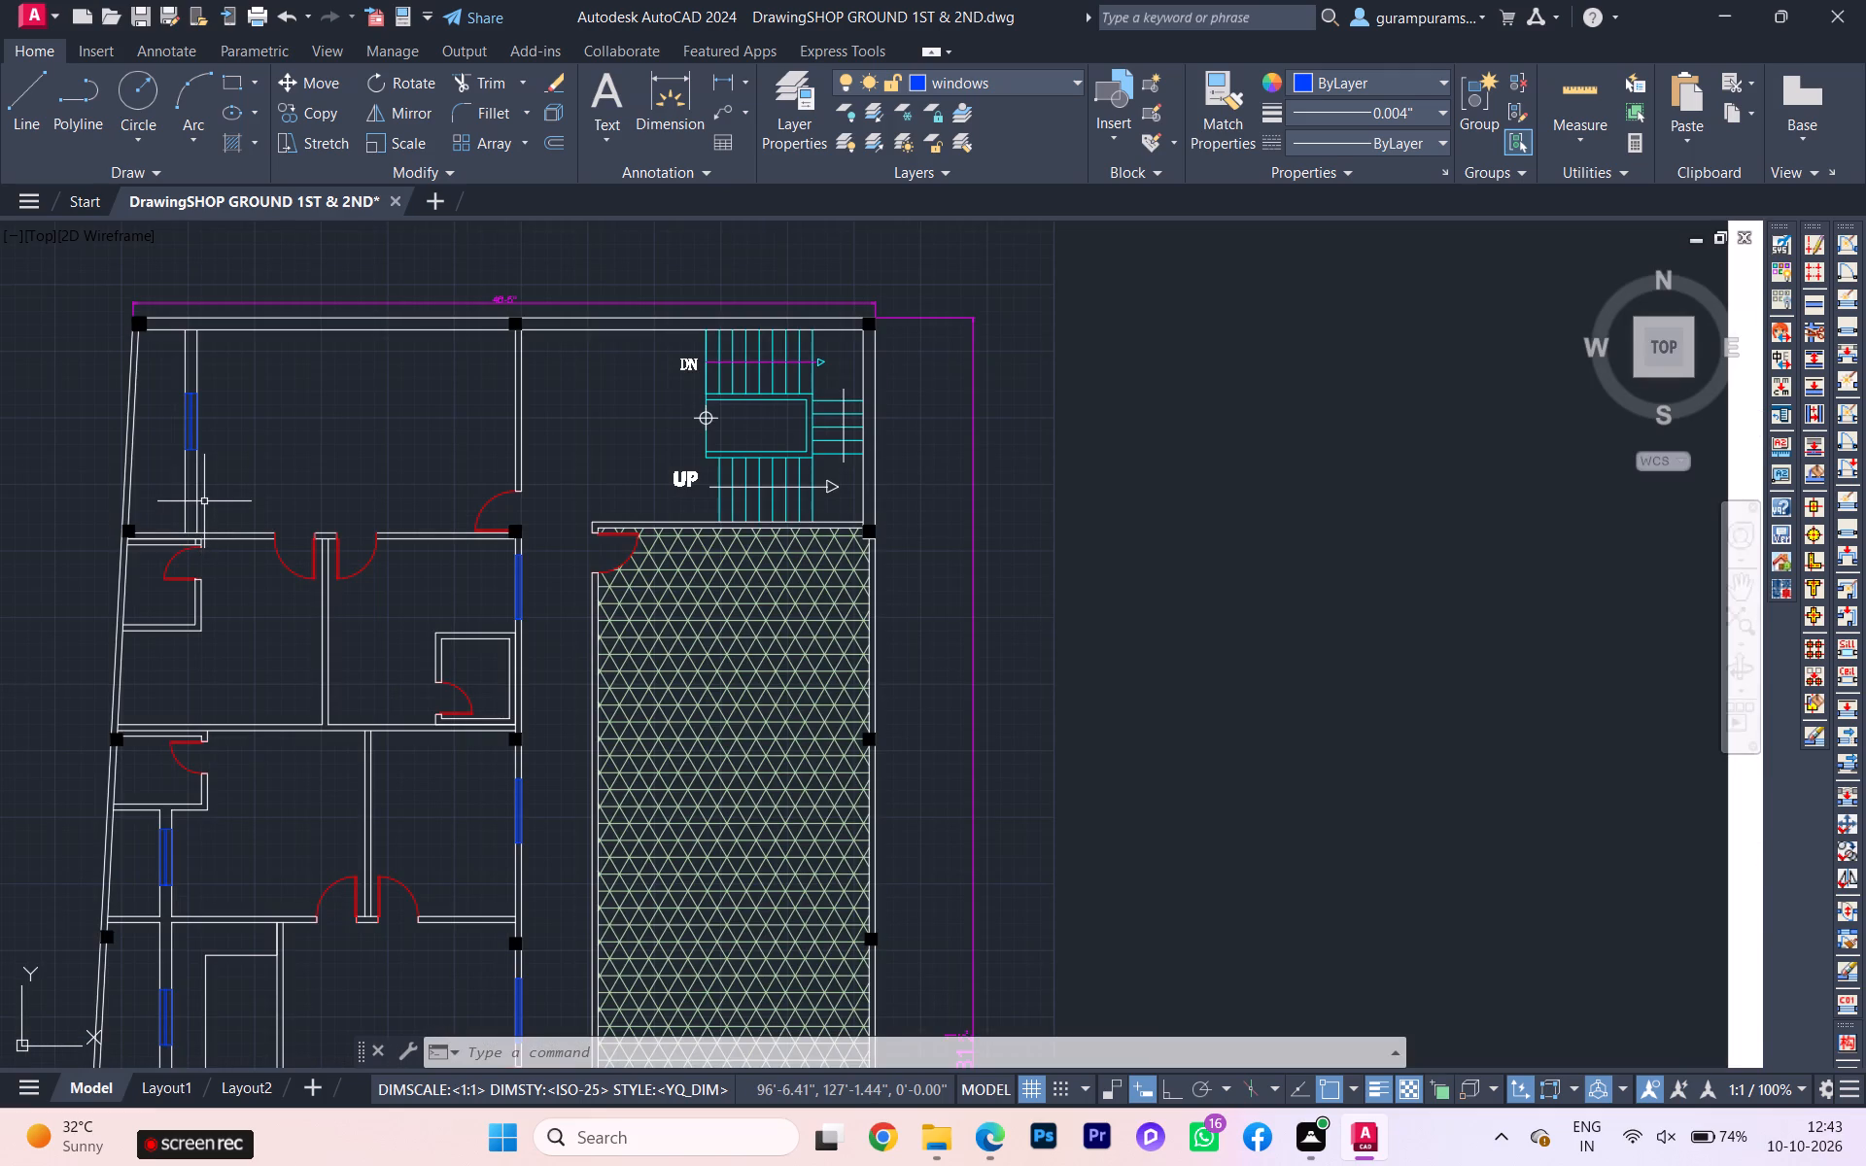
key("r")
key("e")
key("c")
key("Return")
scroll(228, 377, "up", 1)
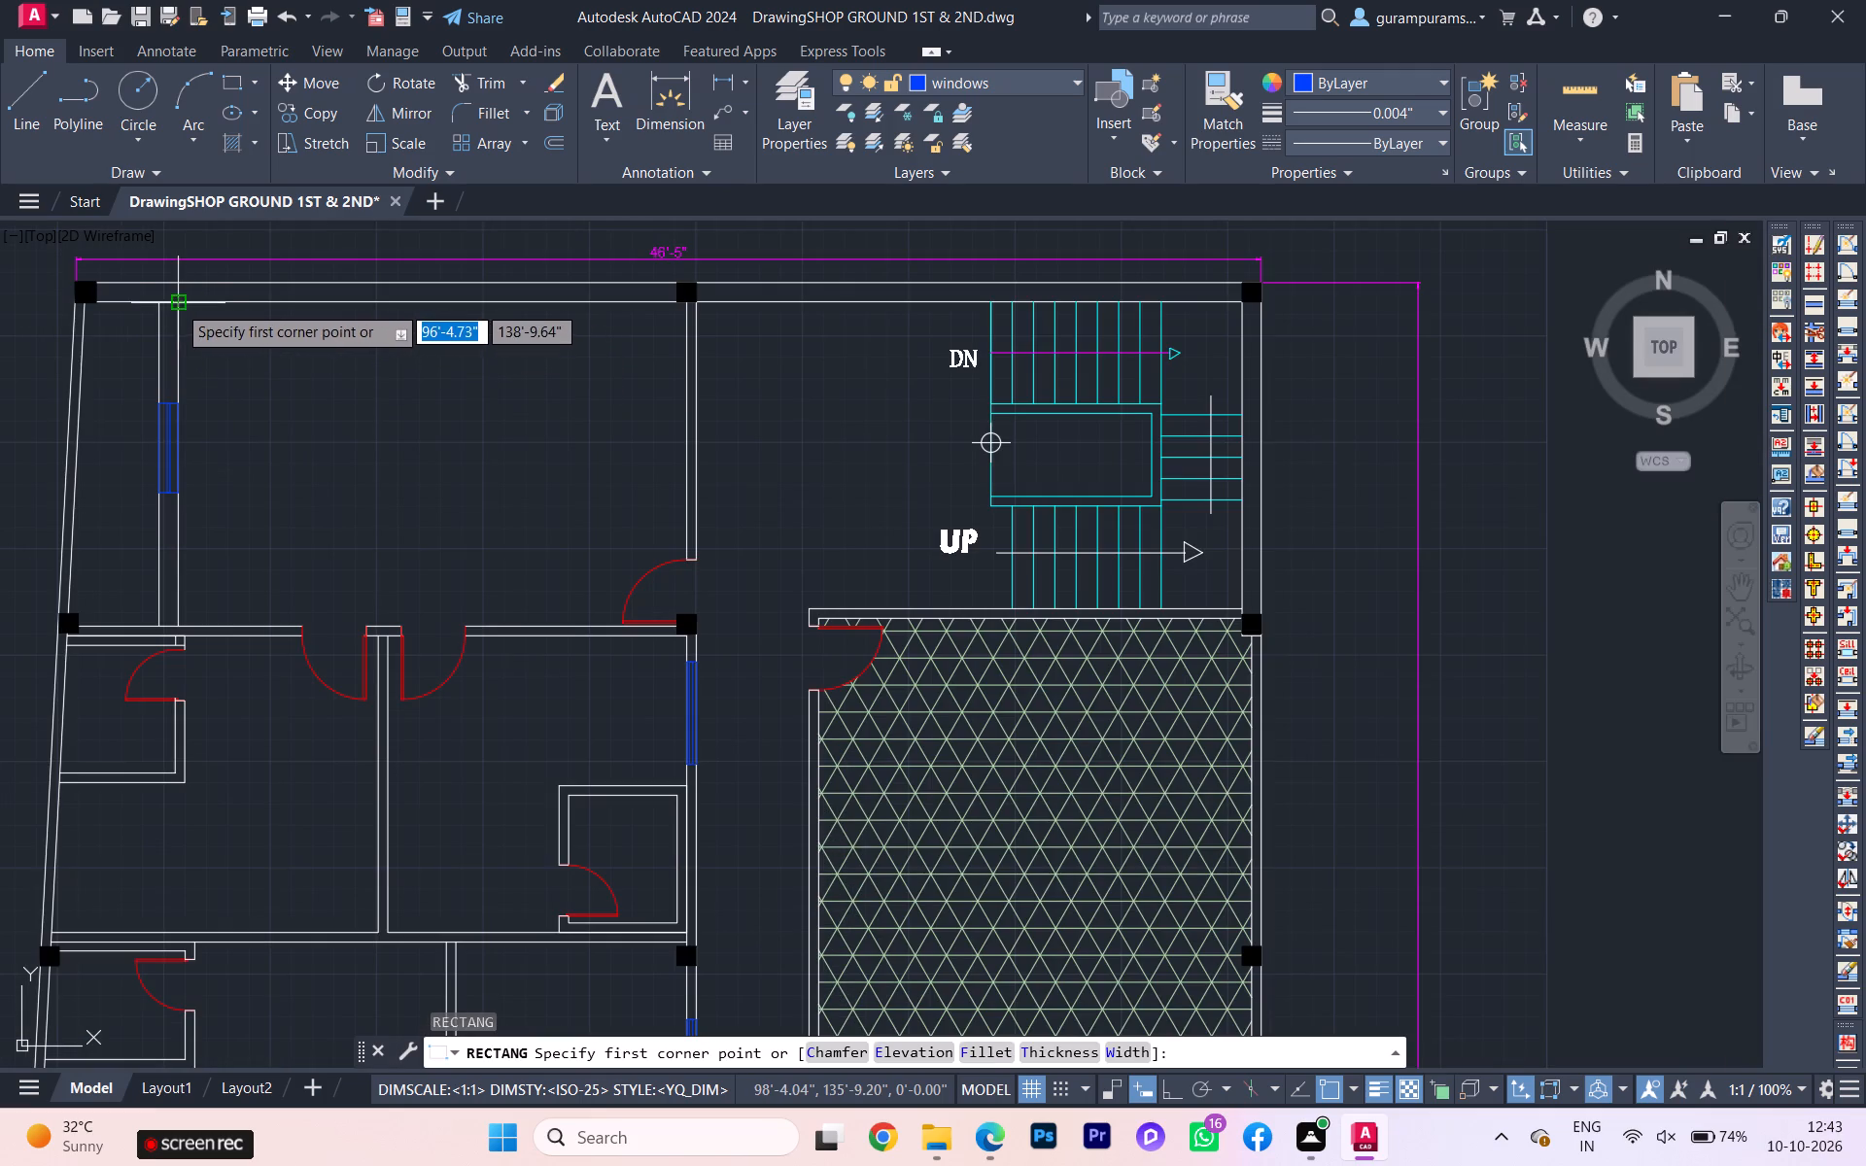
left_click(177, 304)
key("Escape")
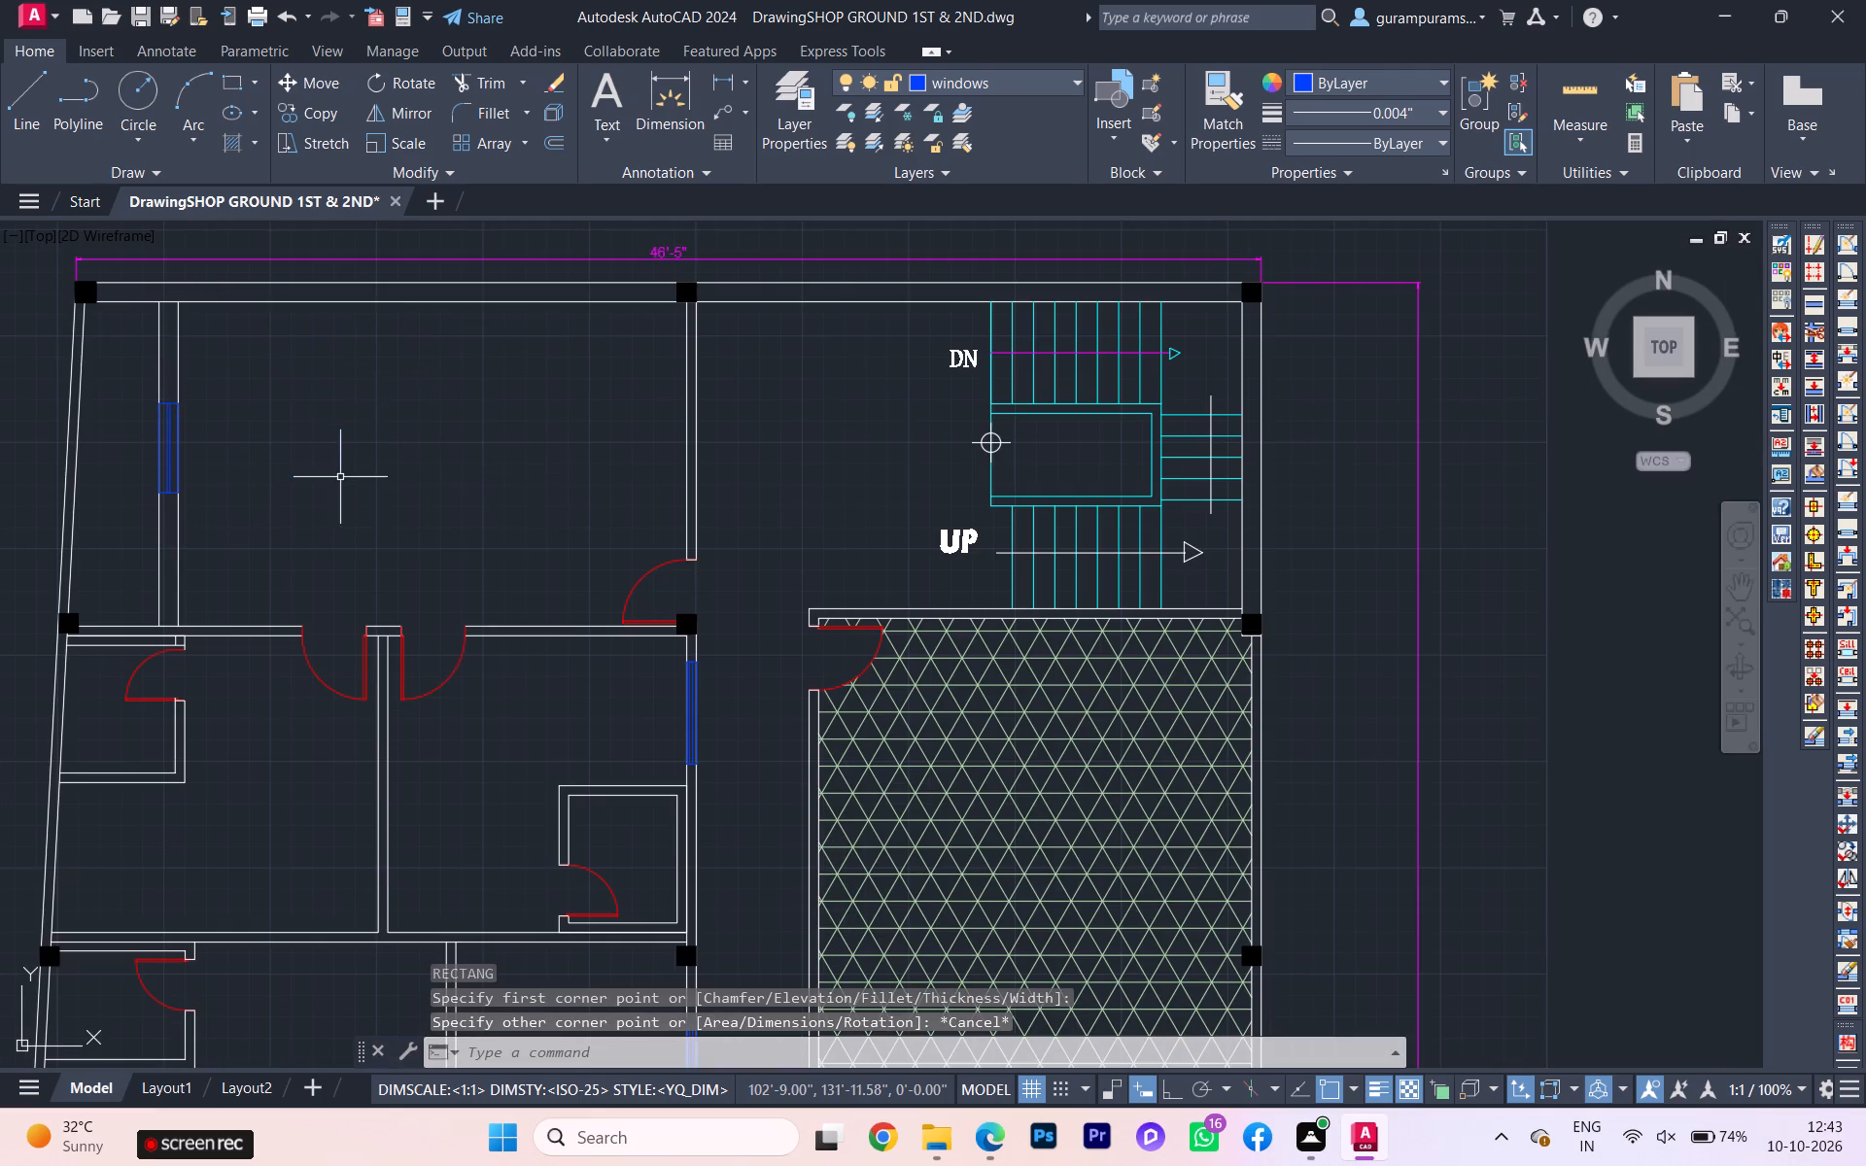
Make WALLS the current layer.
left_click(1027, 80)
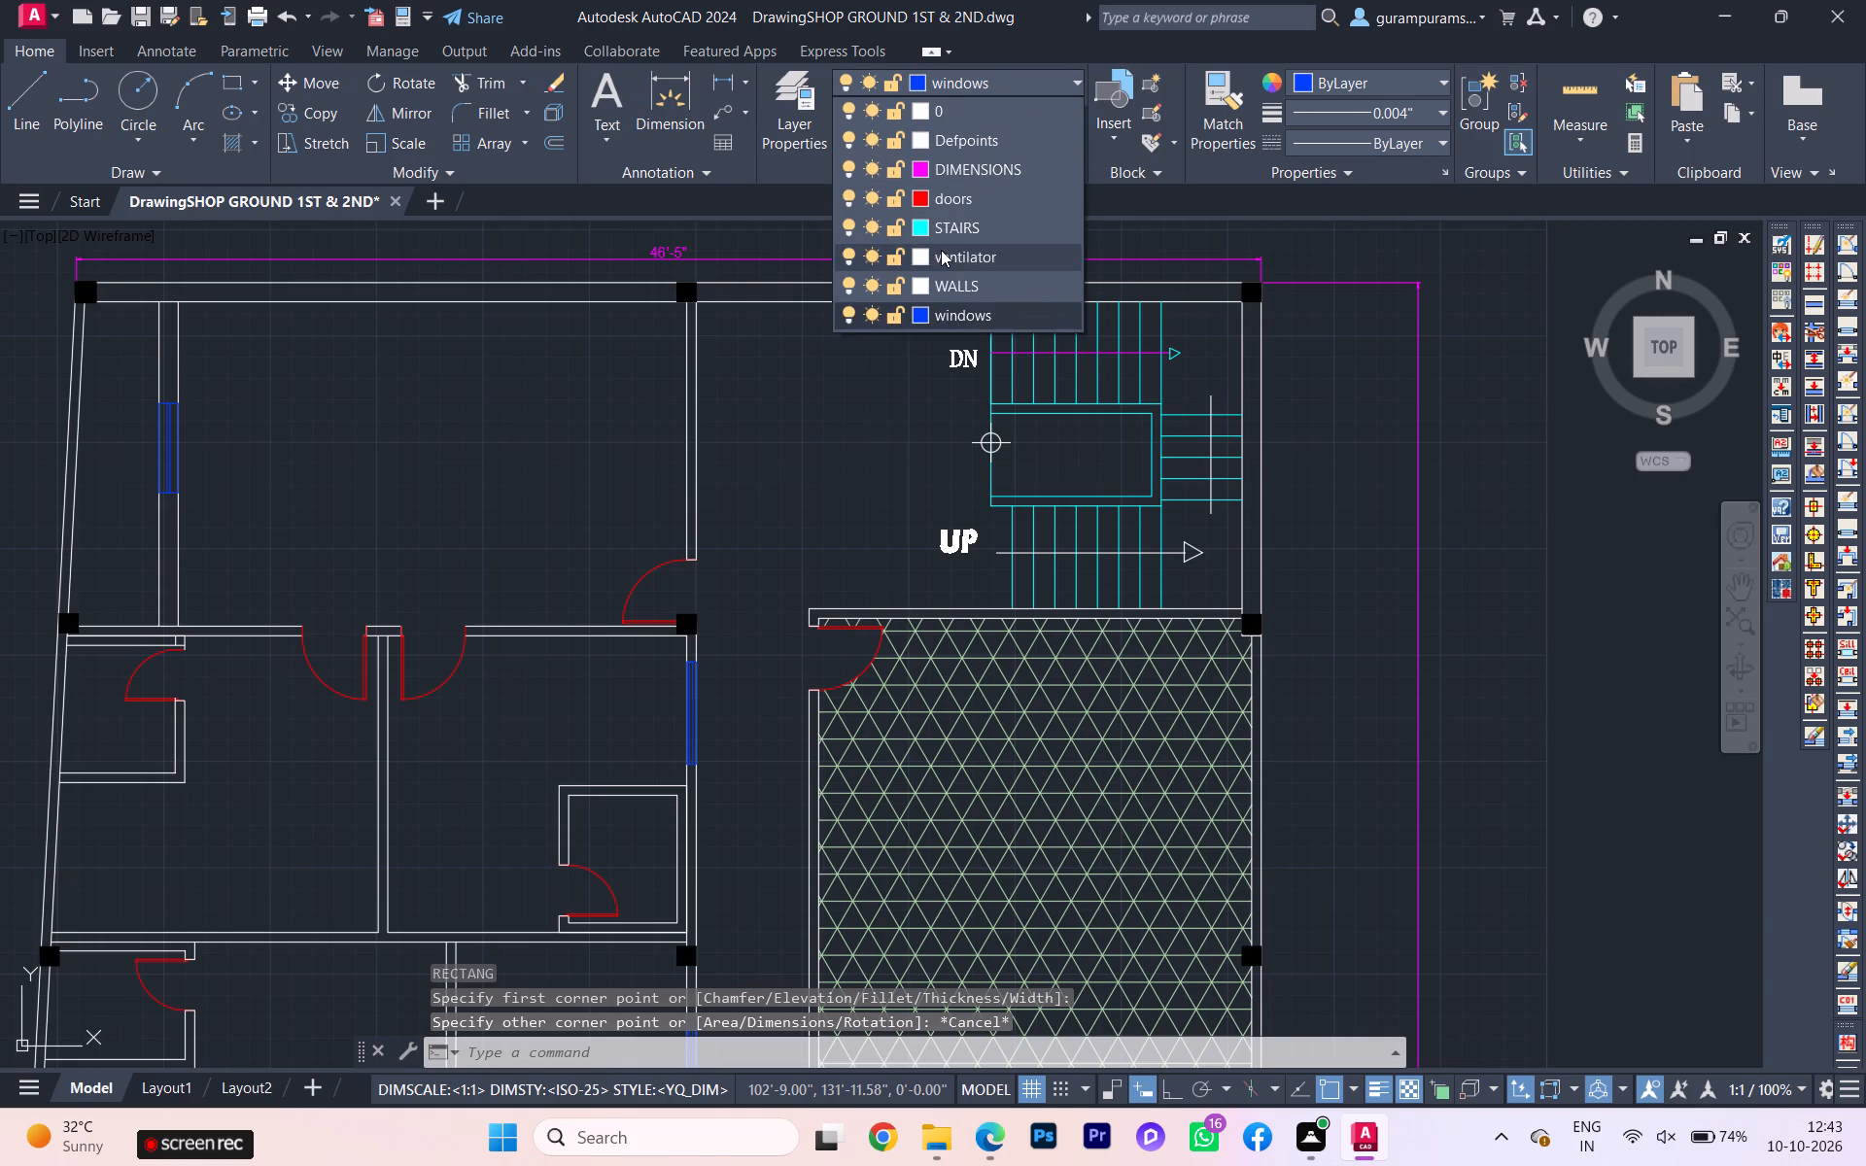
left_click(926, 288)
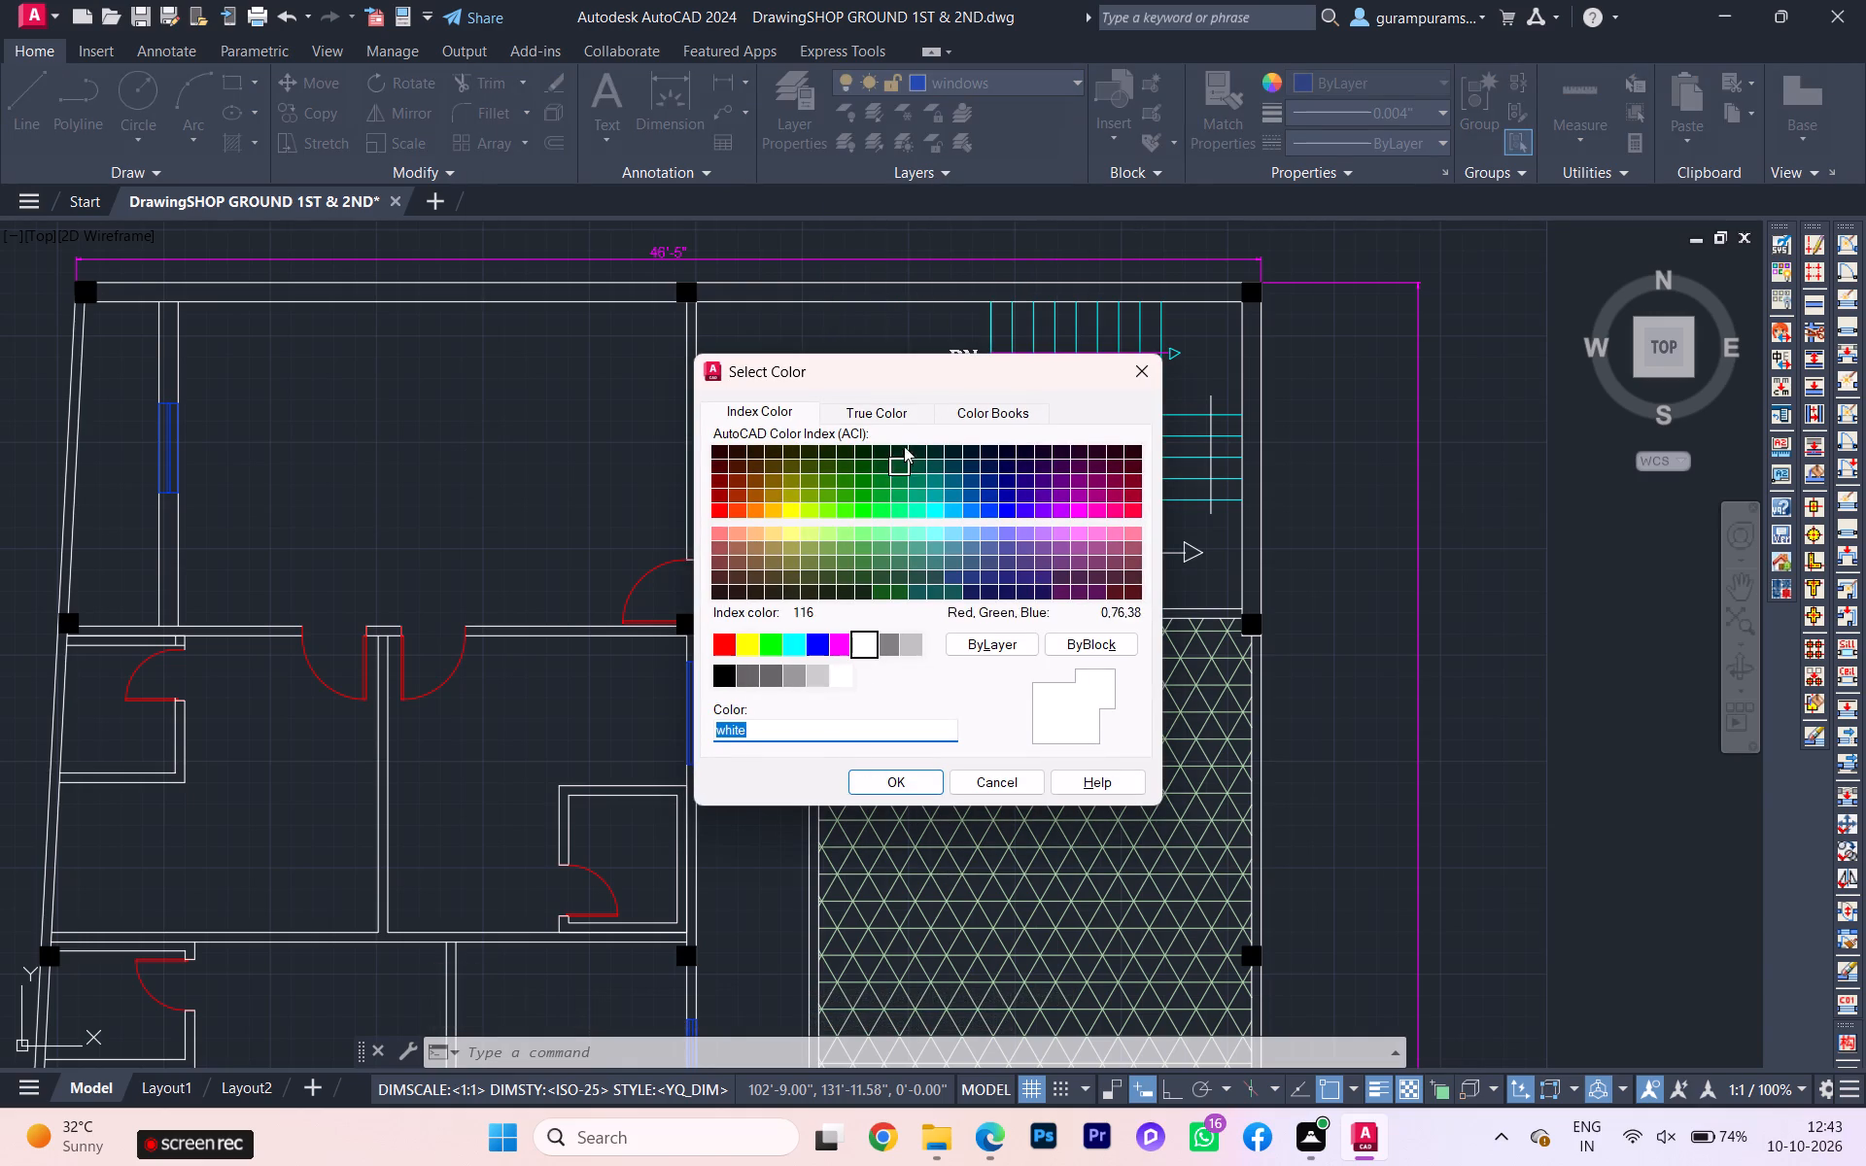
left_click(982, 216)
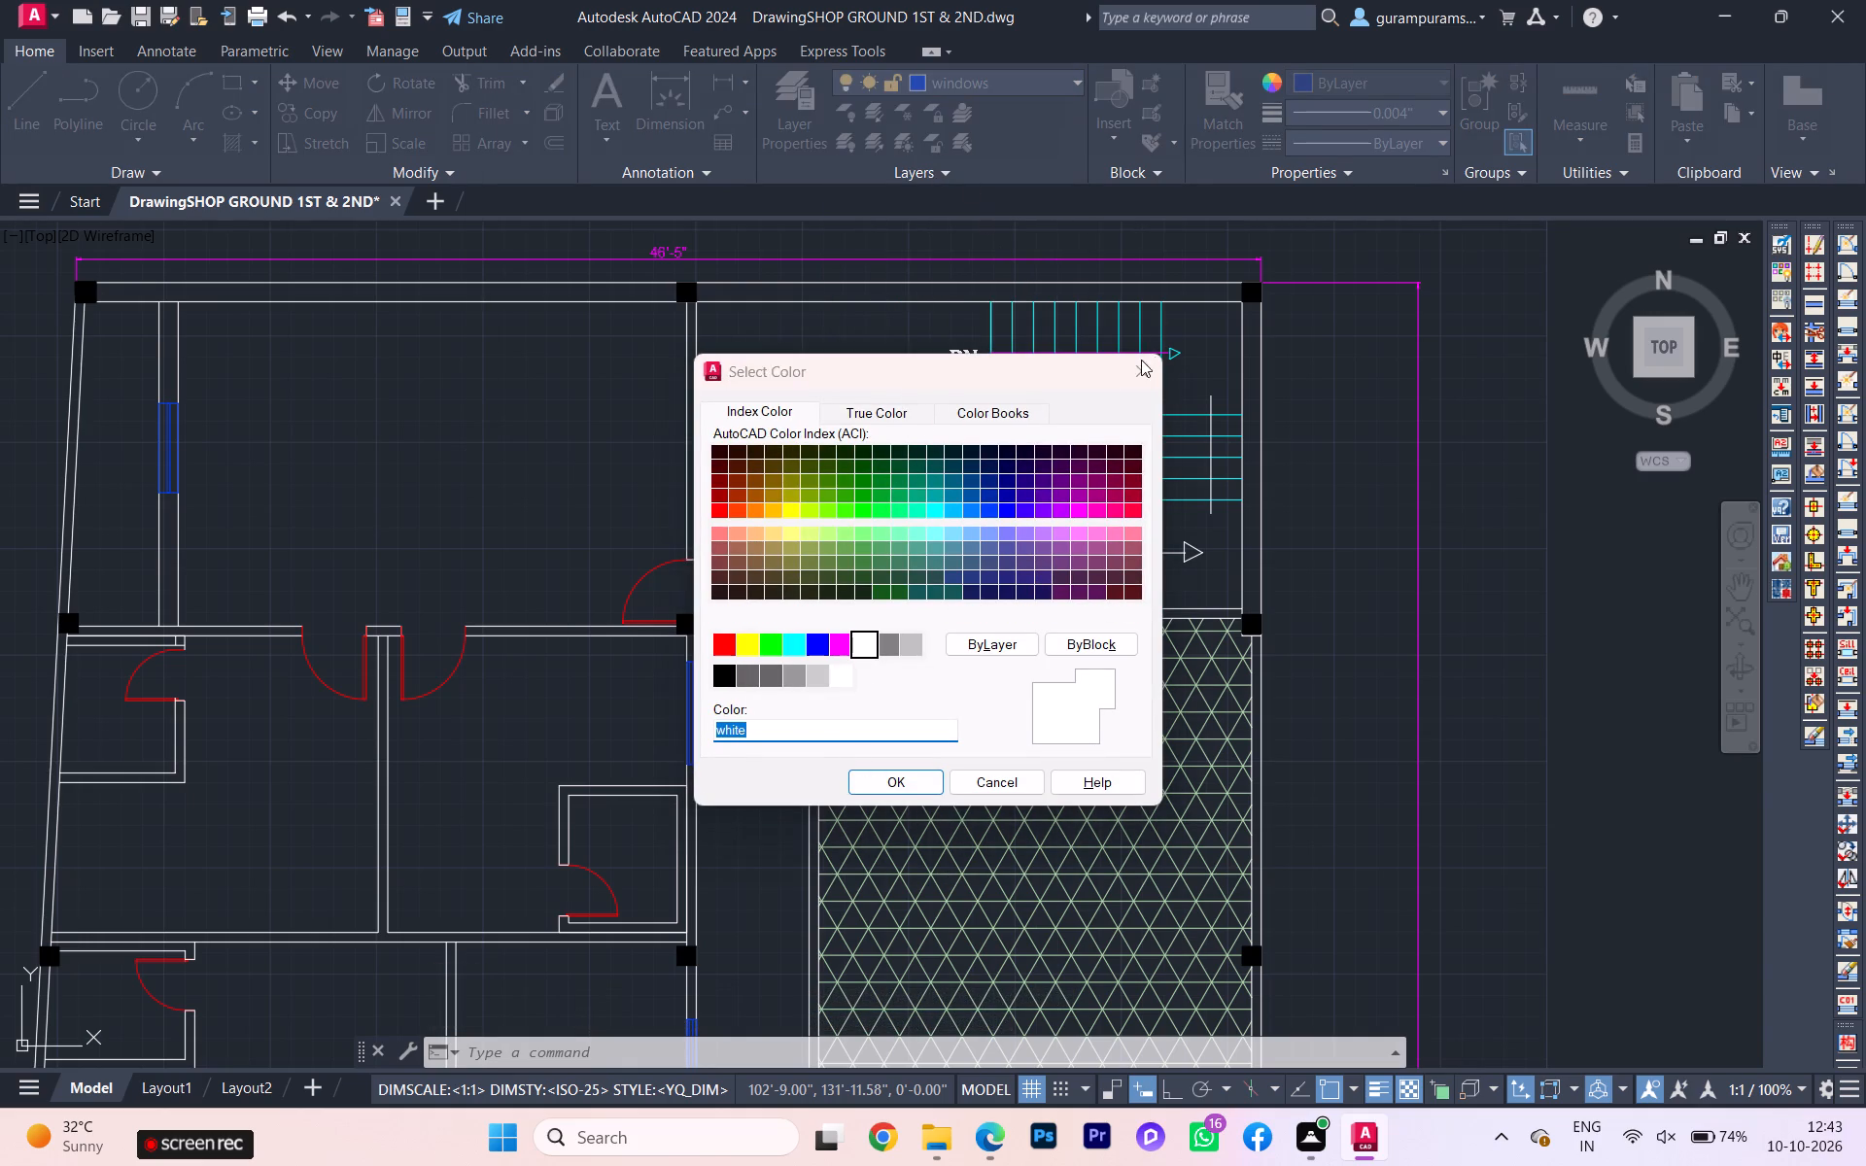
left_click(1140, 371)
left_click(1057, 91)
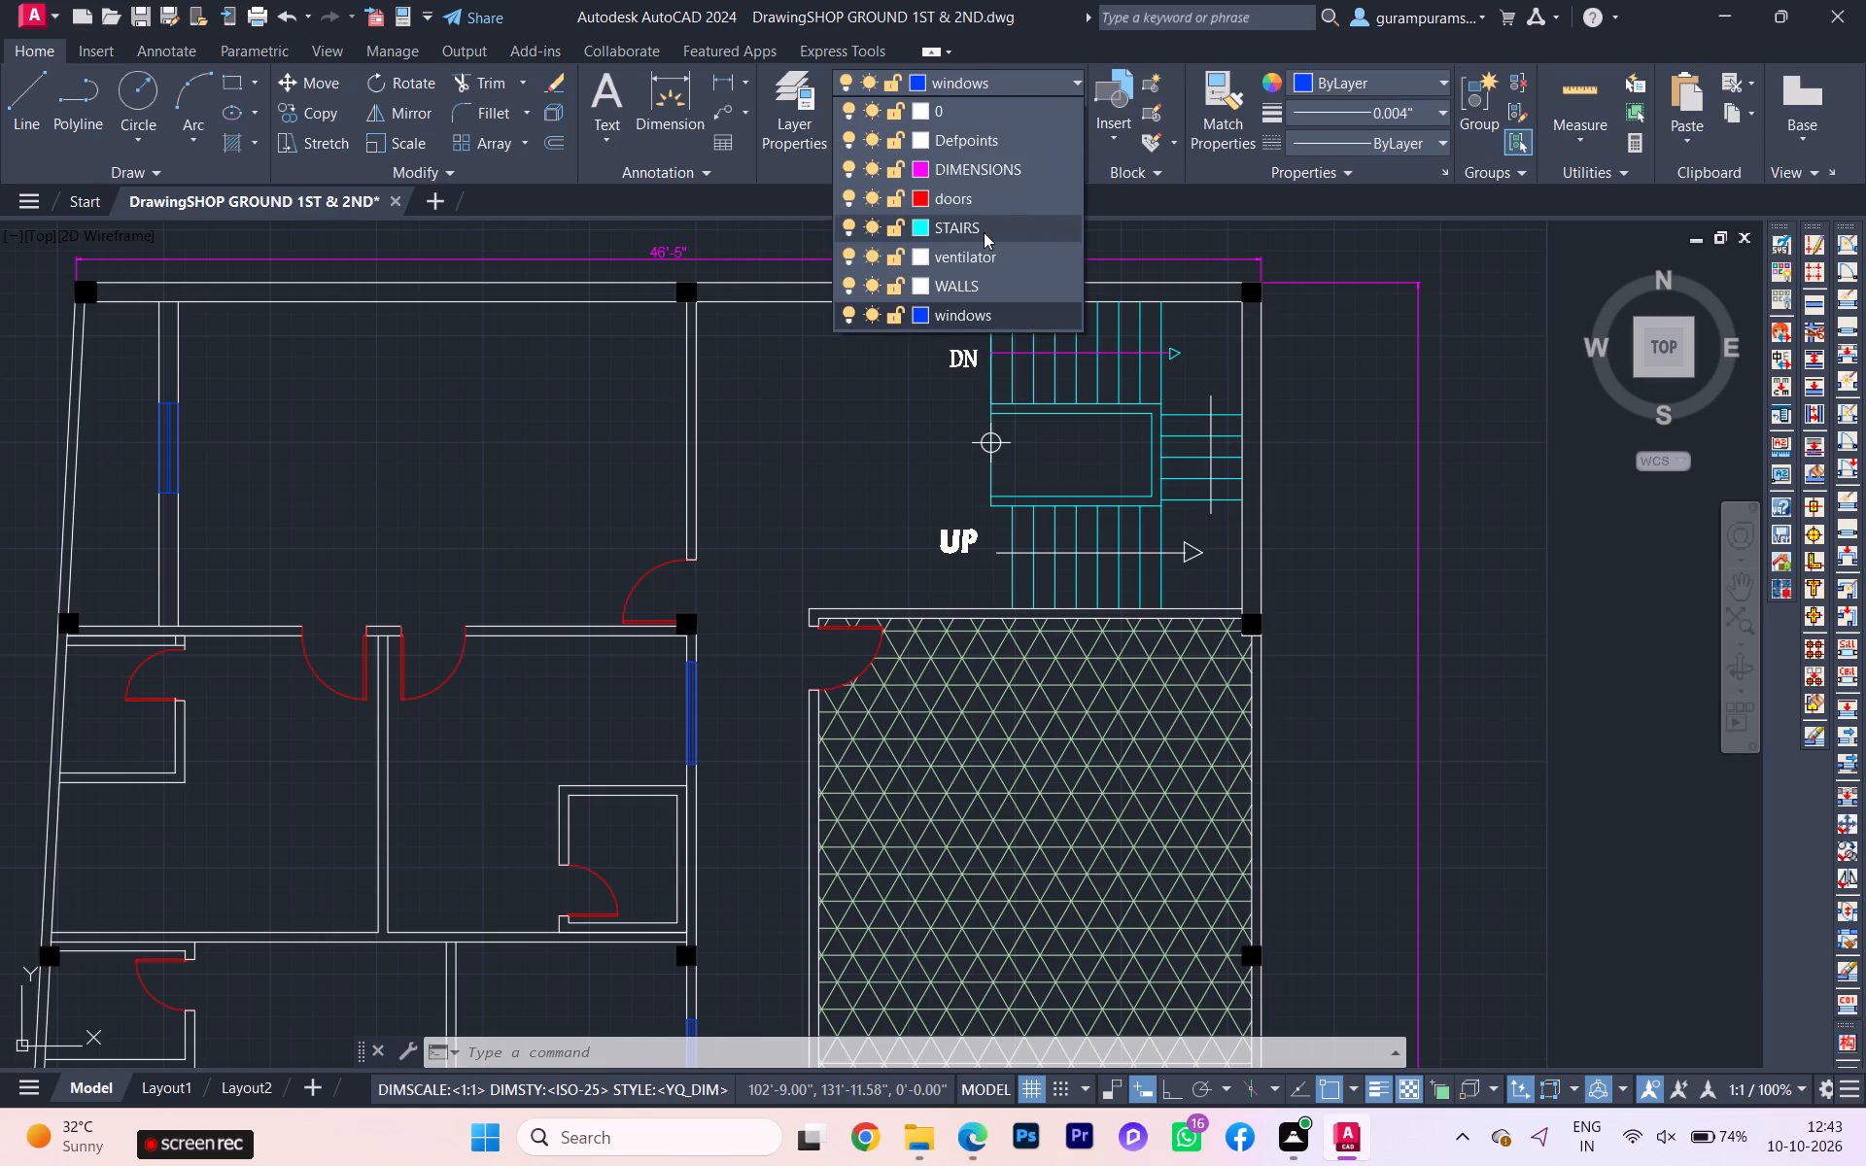
left_click(975, 281)
Draw a 6'-3" by 10'-3" kitchen rectangle from the inner upper-left corner of the topmost common room, beside the balcony wall.
type("RE")
key("c")
left_click(527, 535)
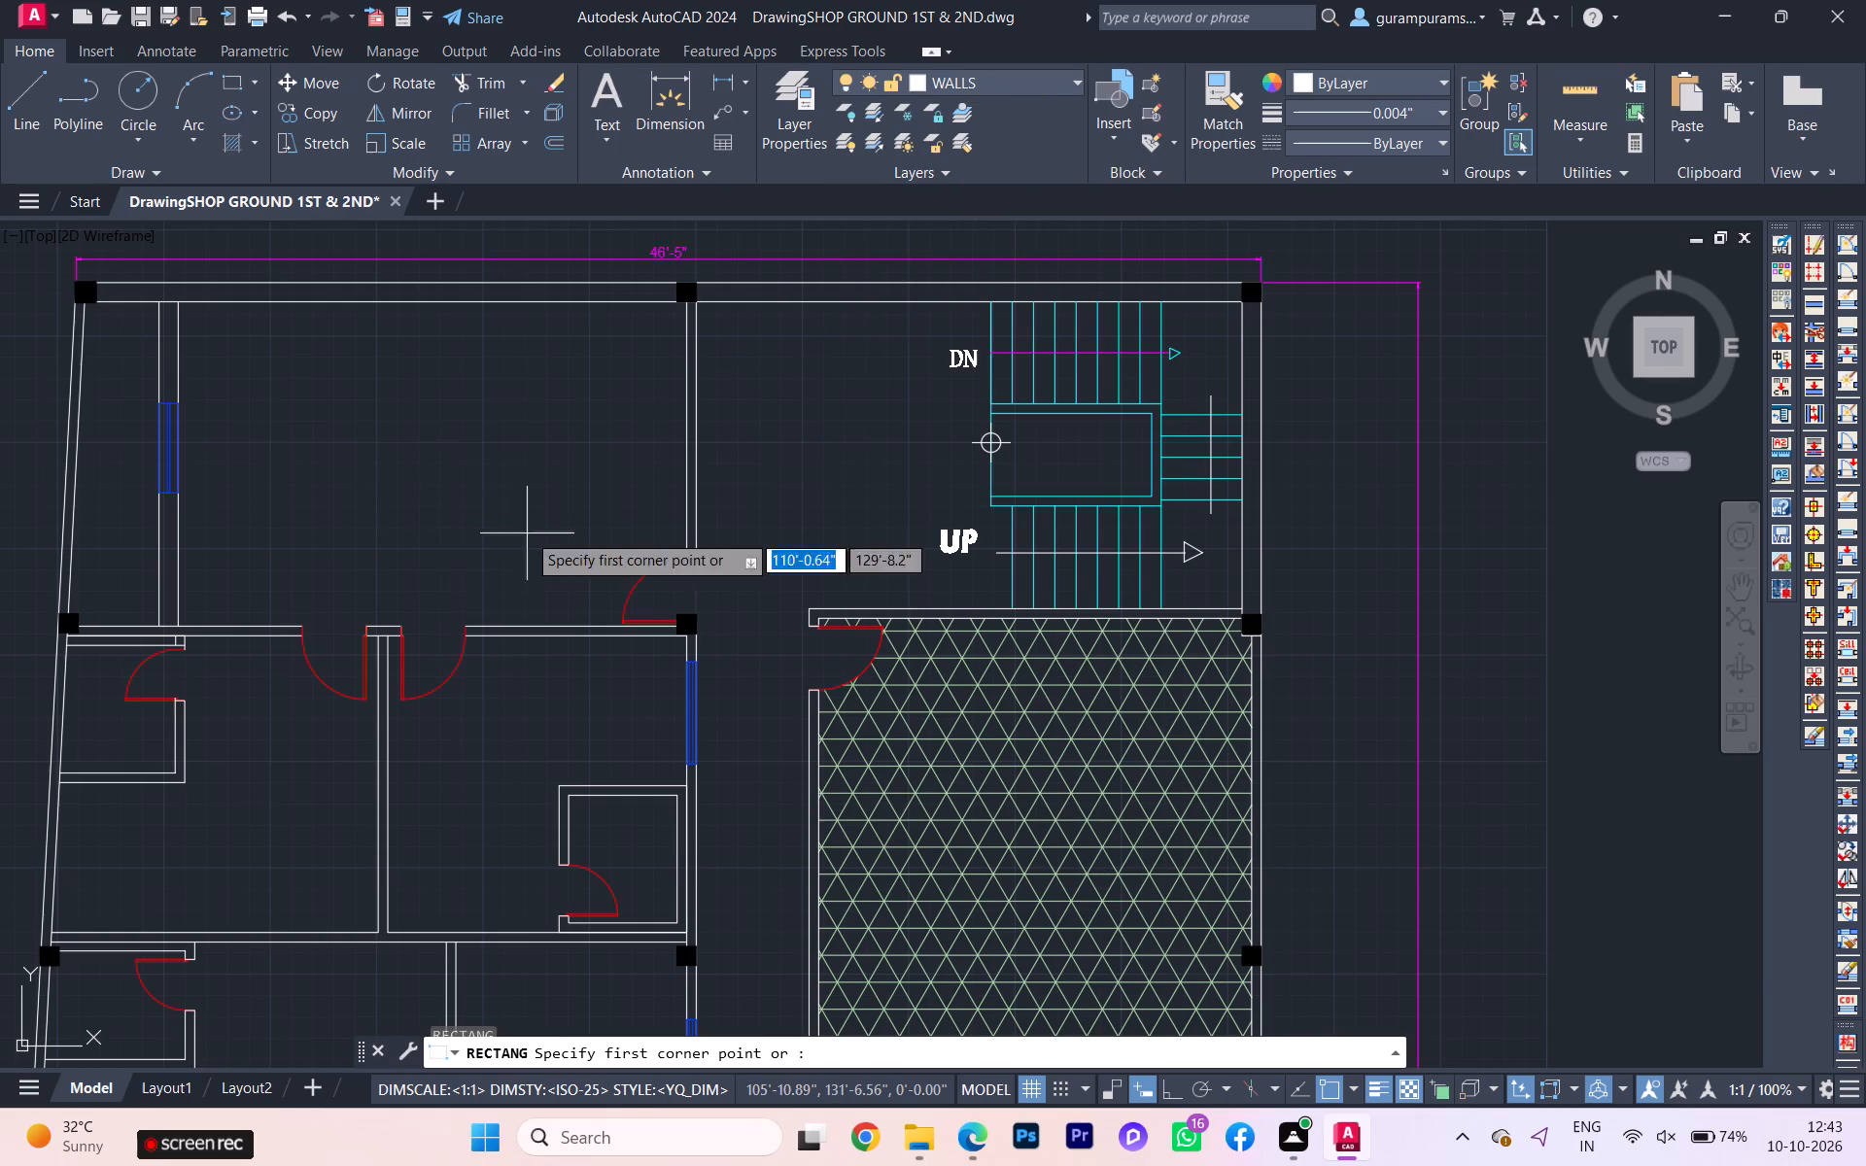
left_click(181, 305)
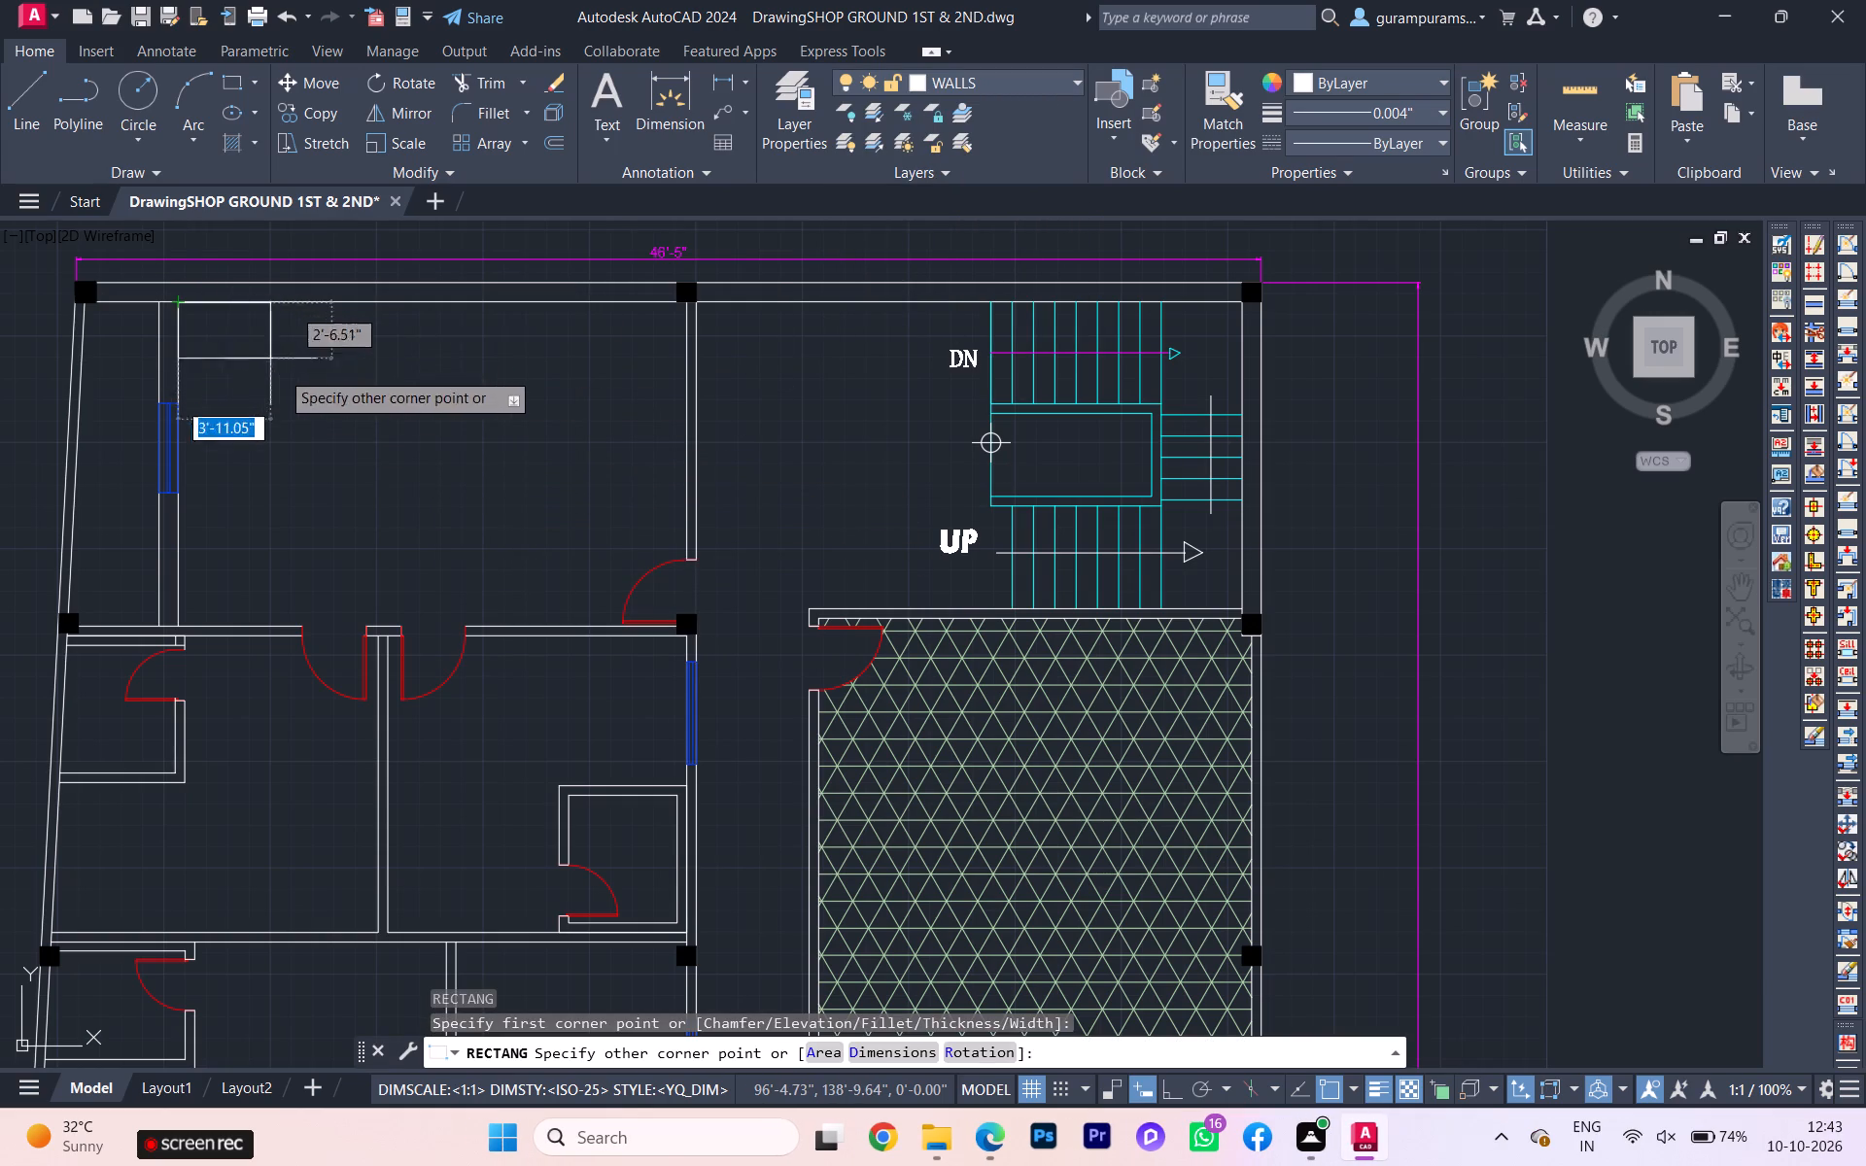
scroll(354, 451, "down", 2)
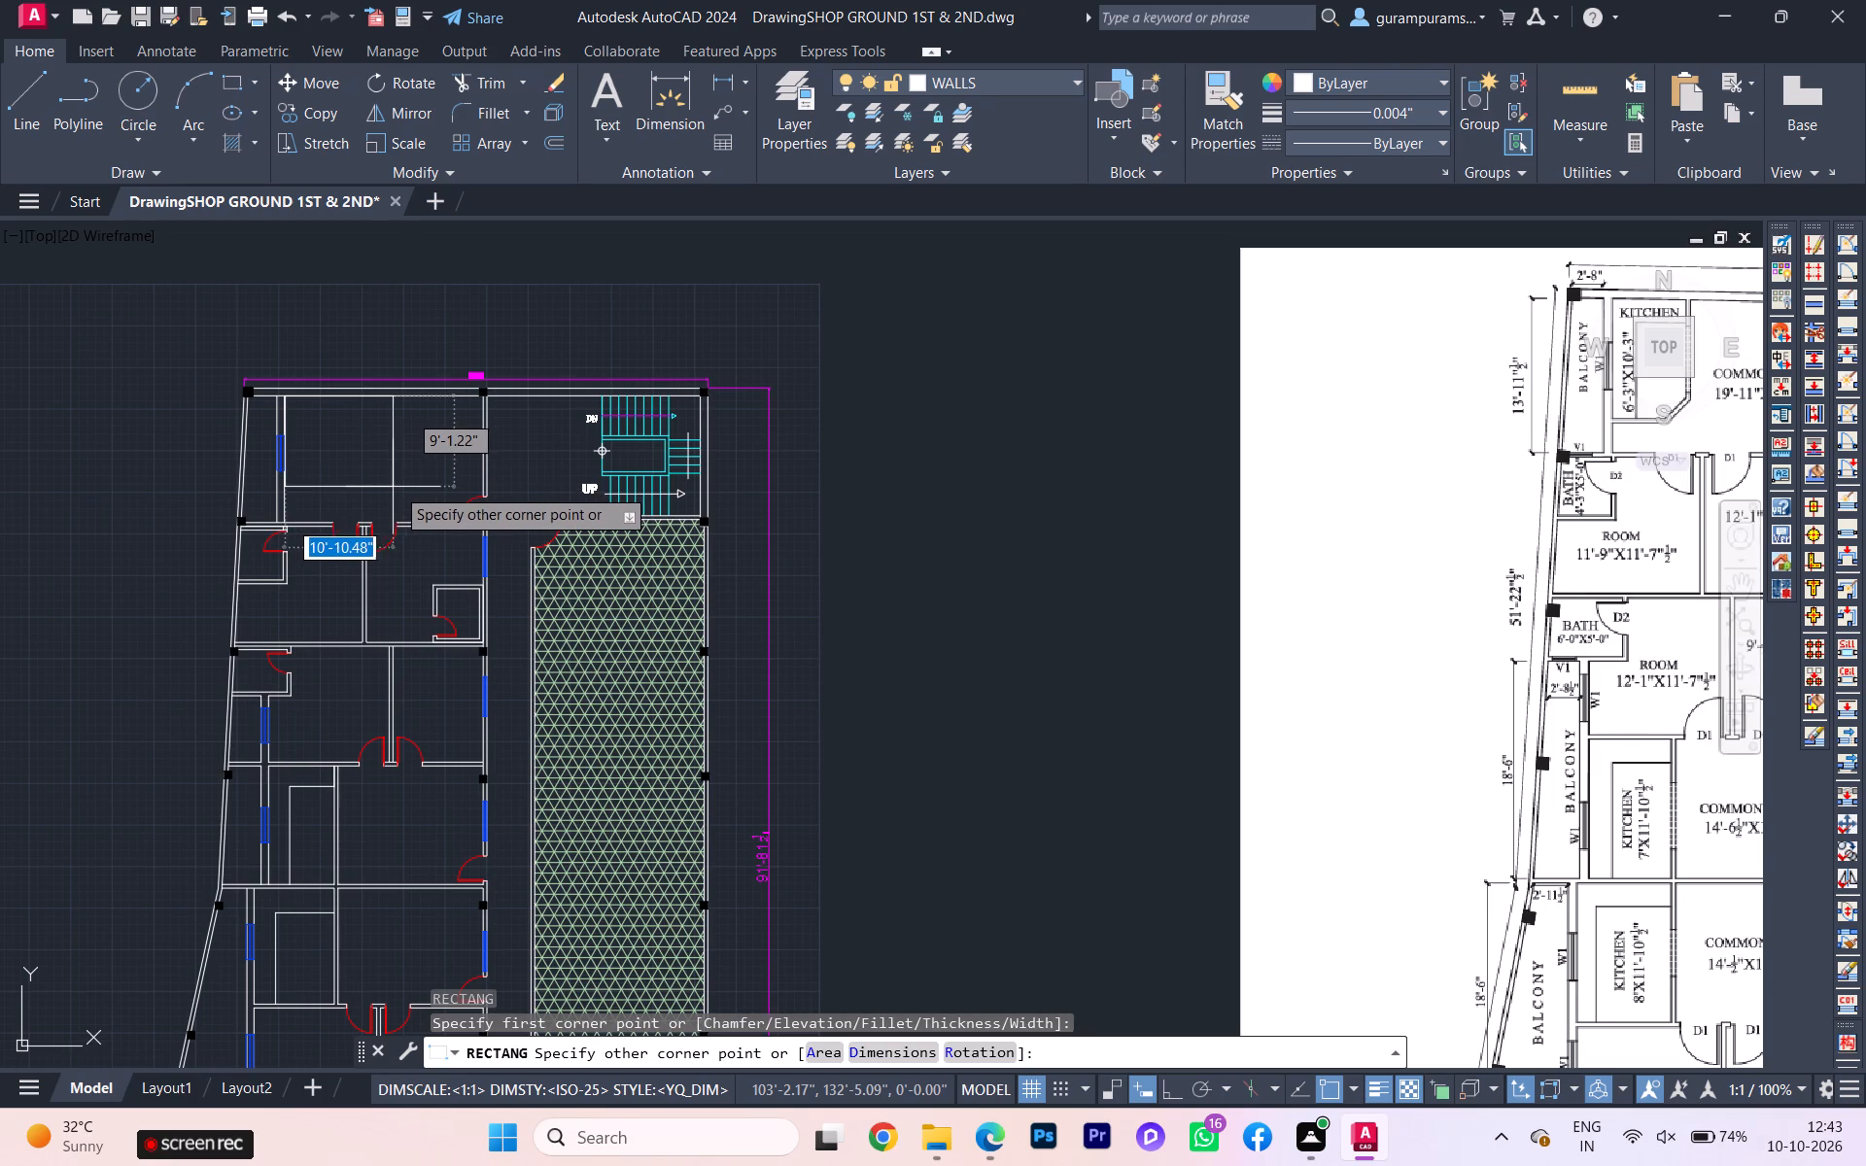
type("6'")
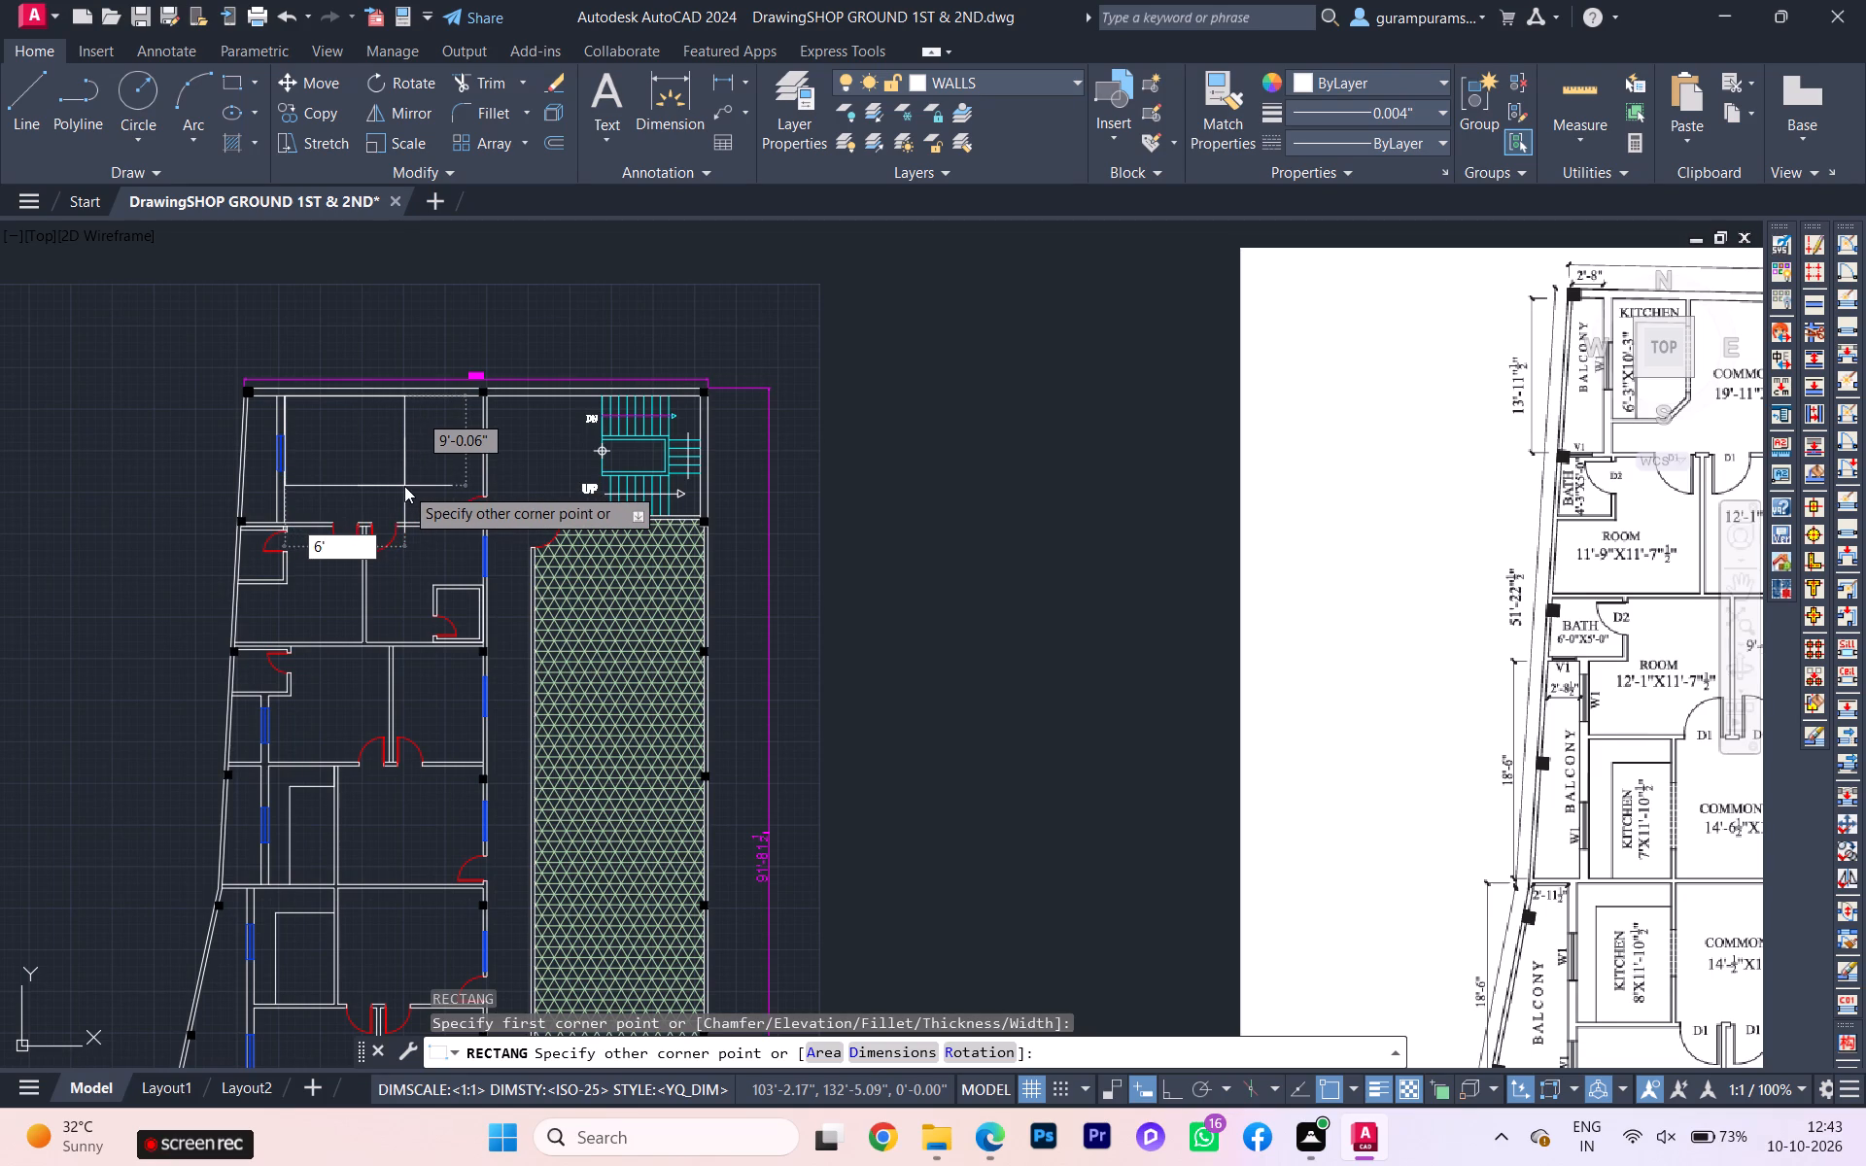
key("3")
key("Tab")
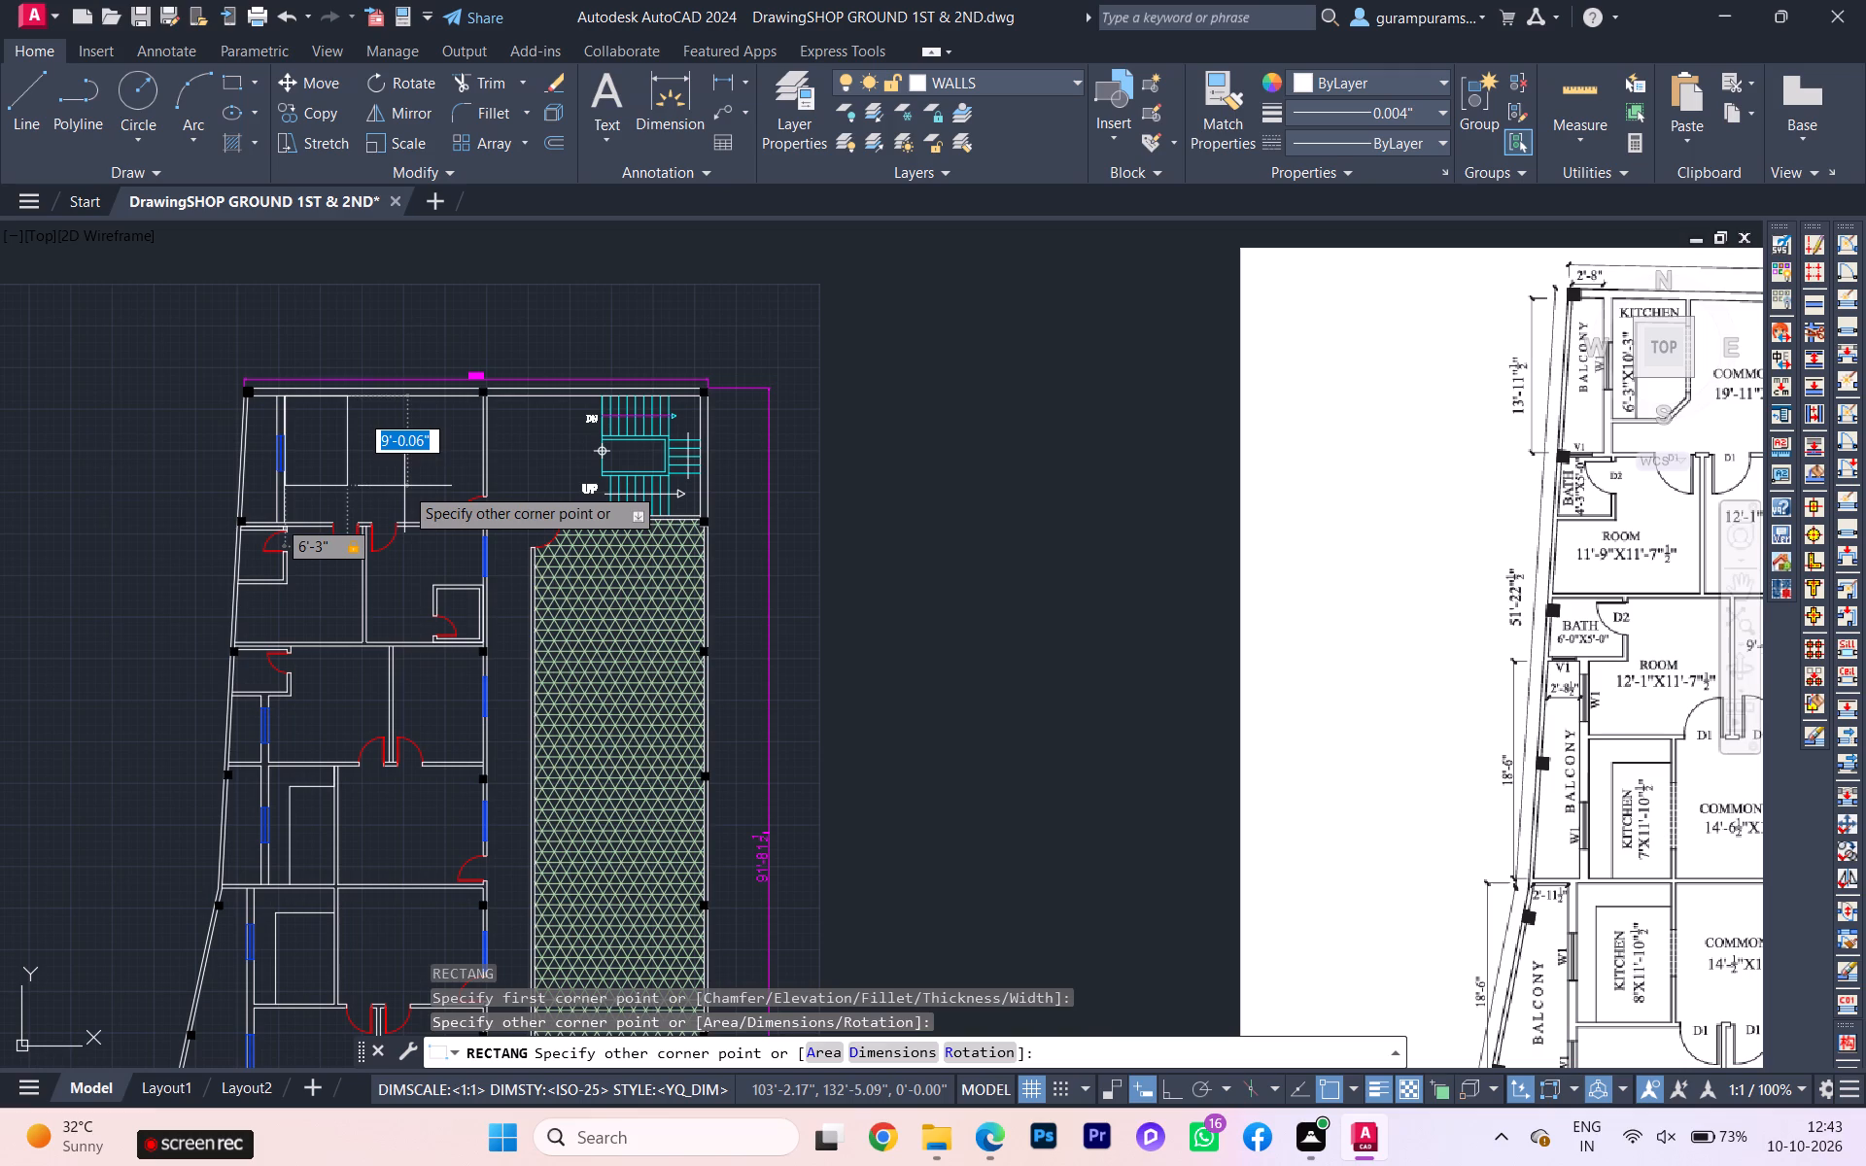
type("10'3")
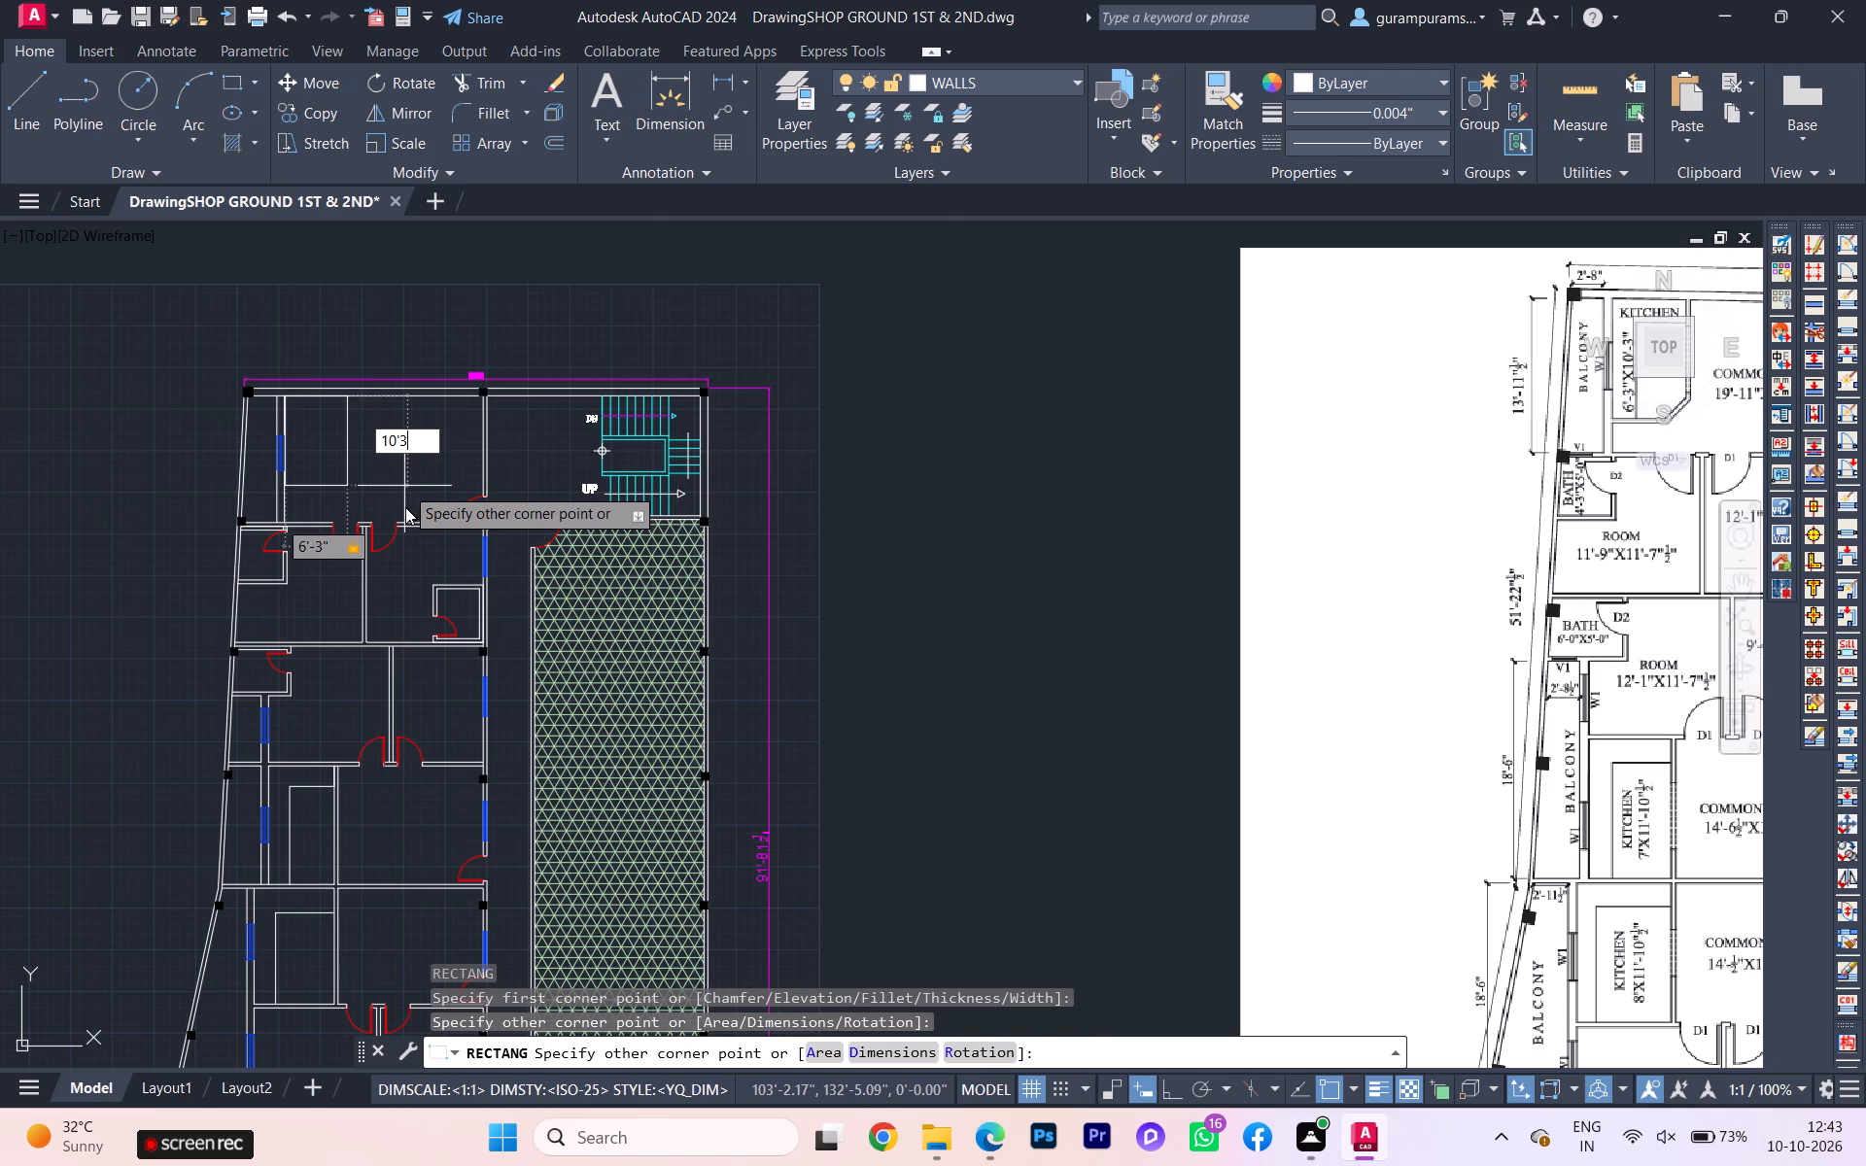
scroll(405, 507, "up", 1)
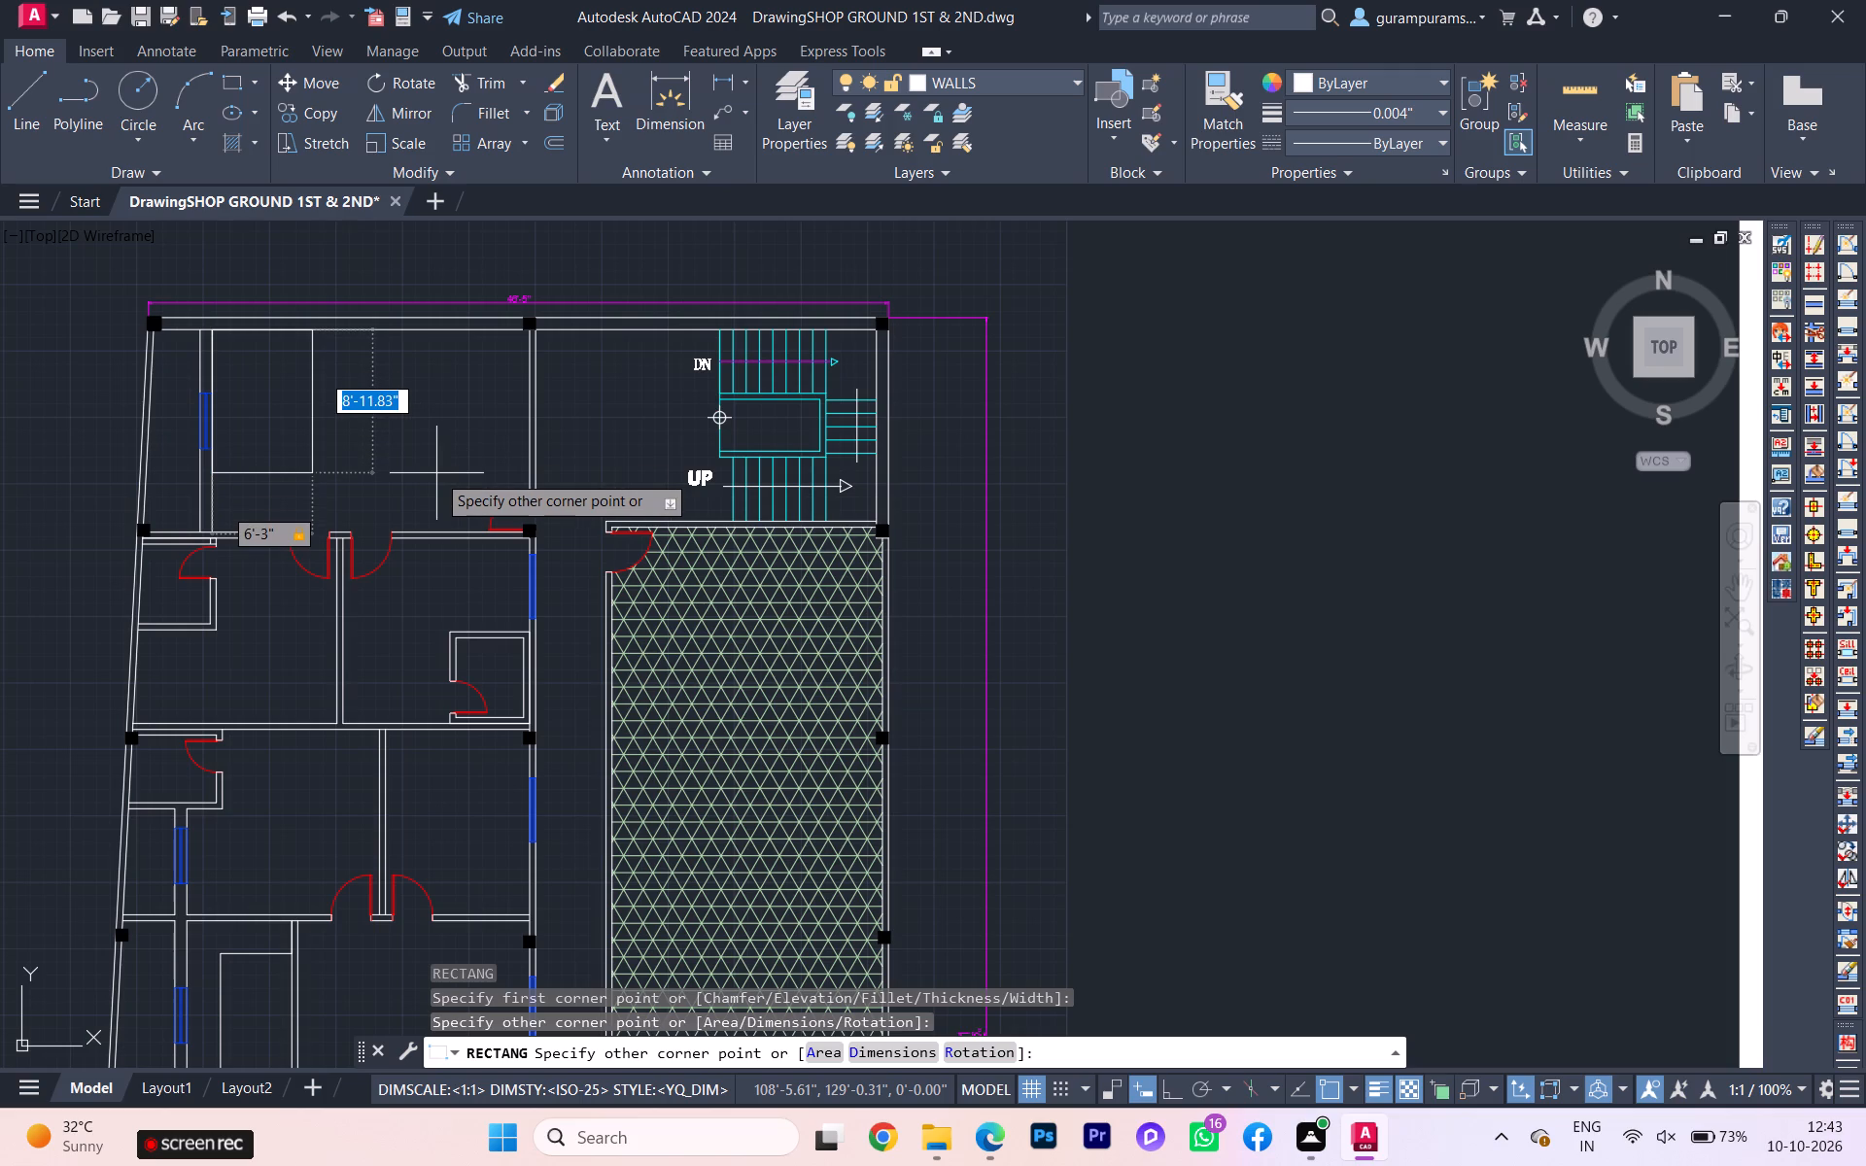
type("10'")
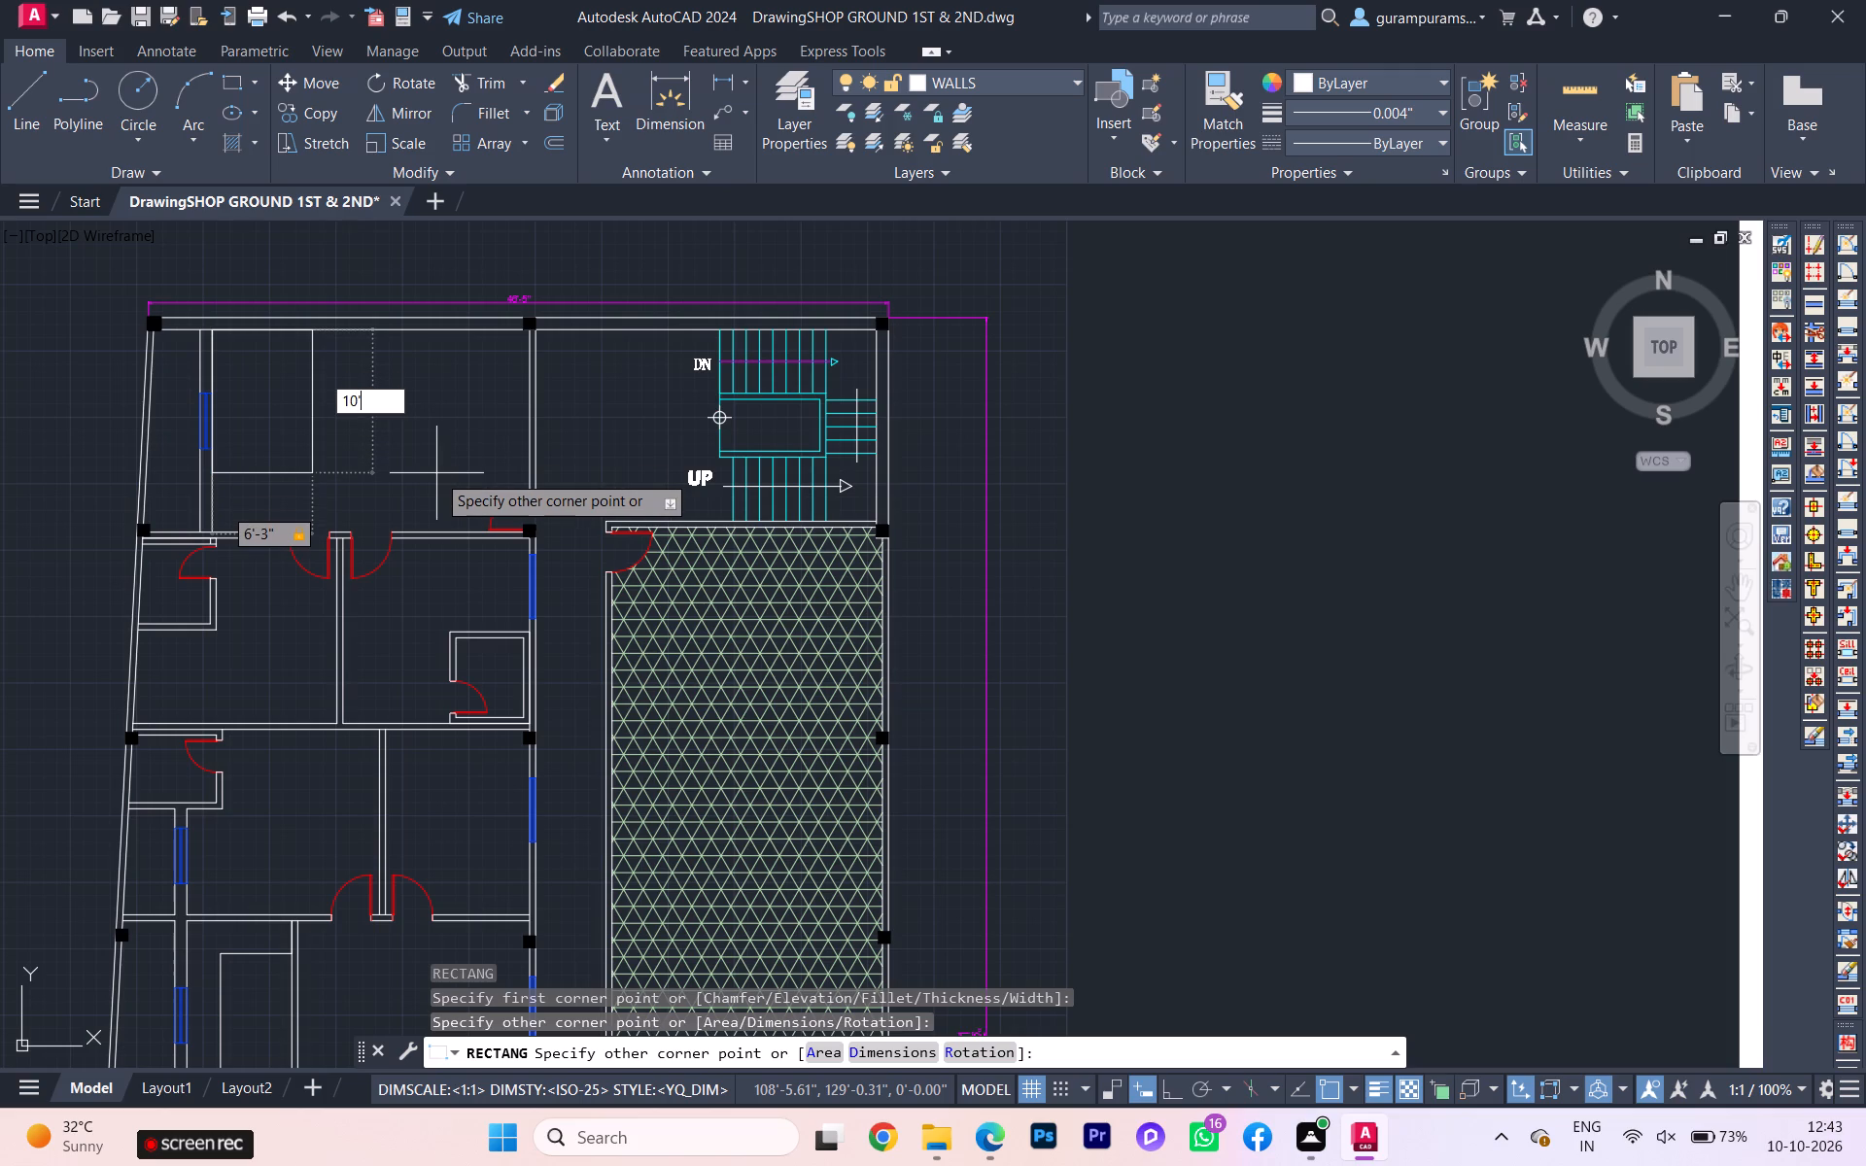
scroll(414, 467, "down", 1)
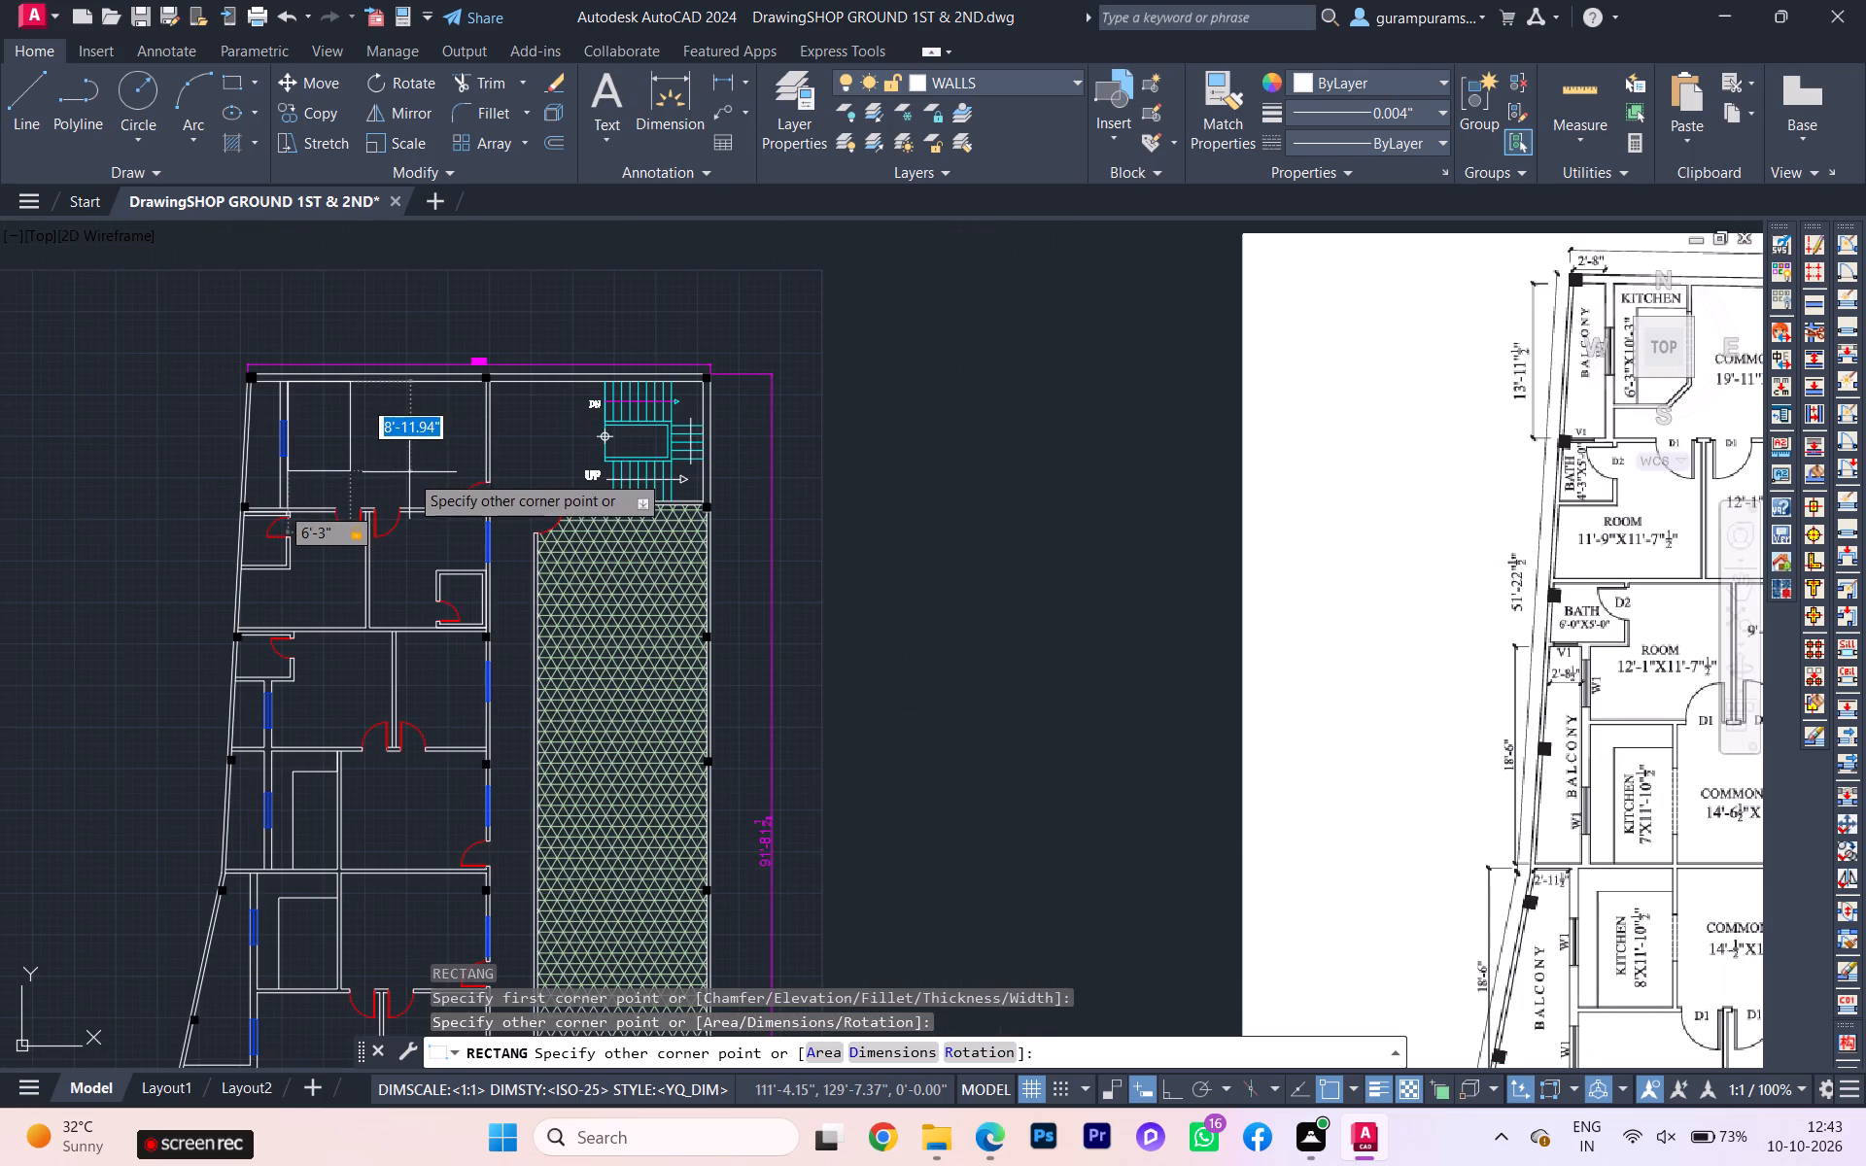
scroll(410, 485, "up", 1)
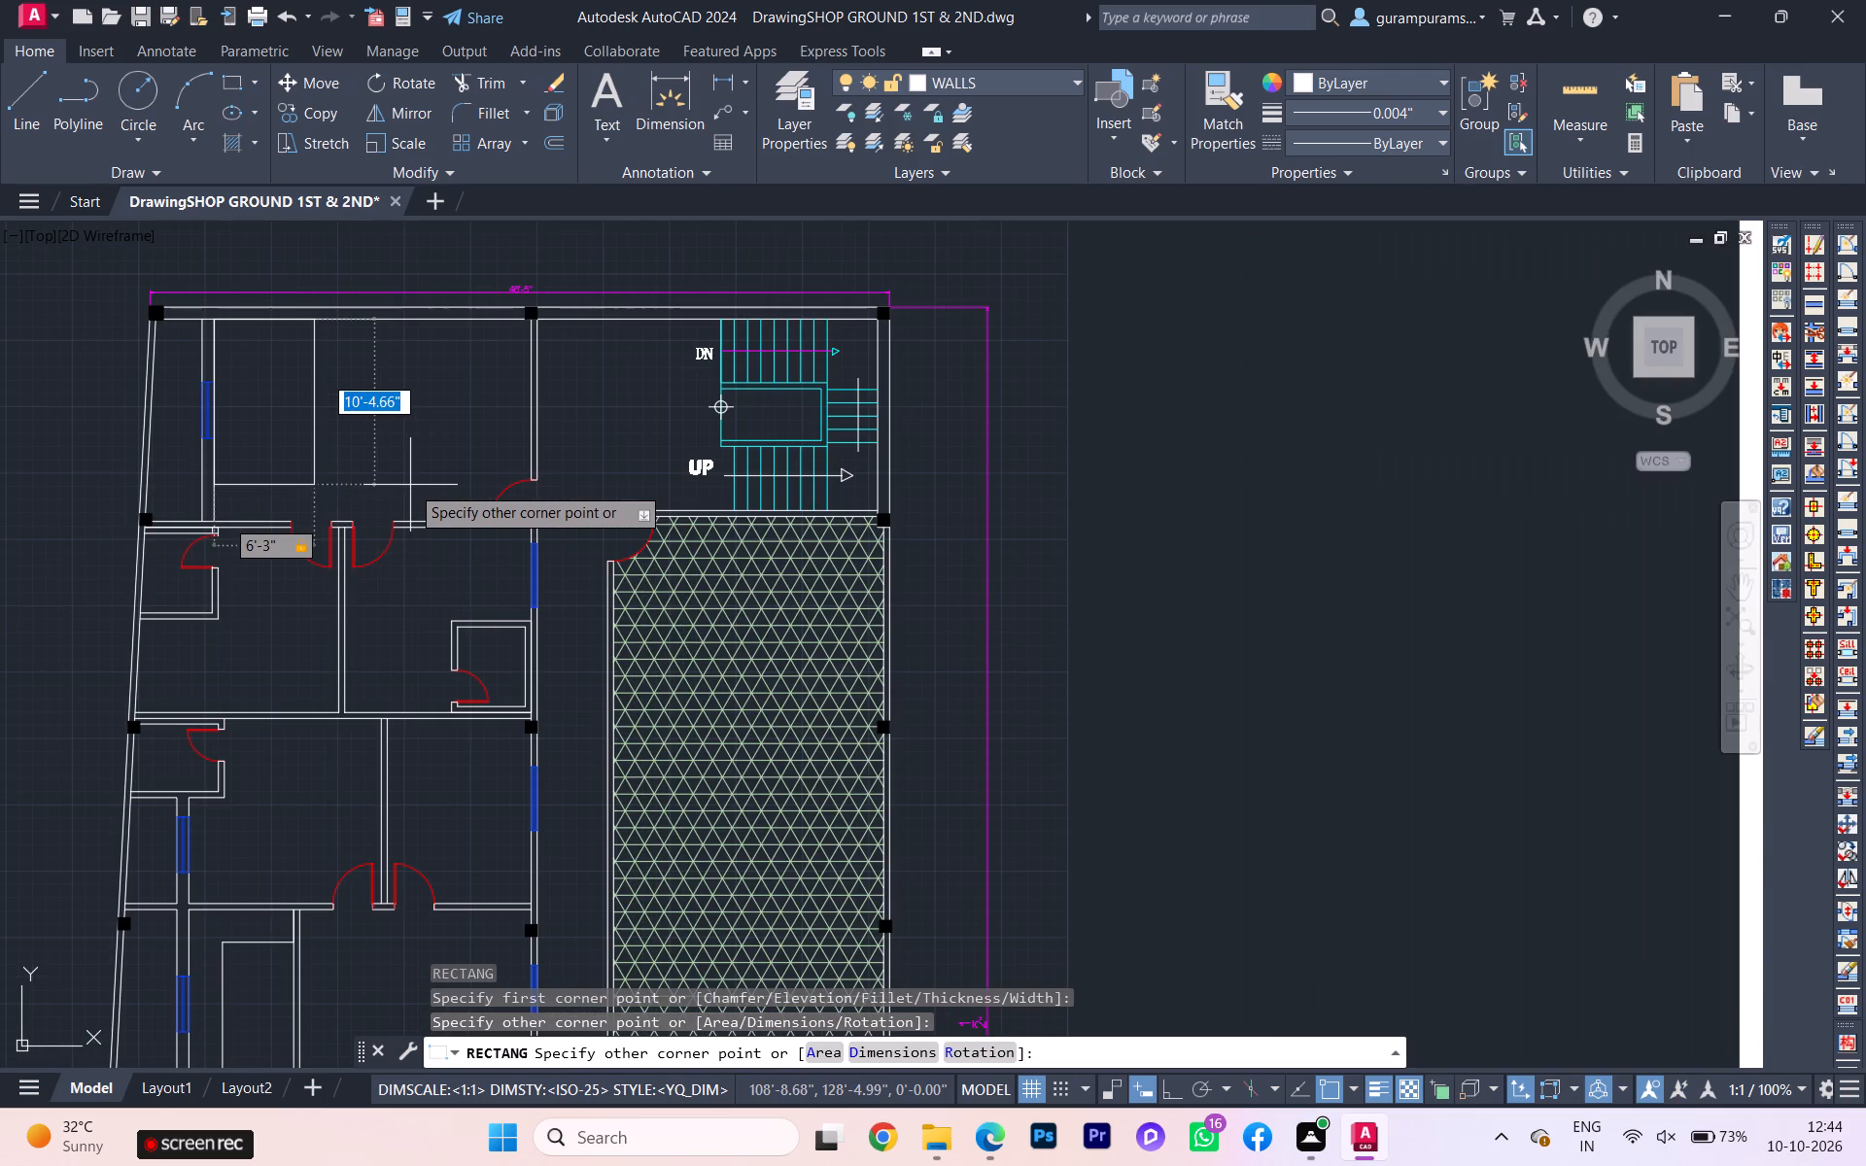
type("10'3")
key("Return")
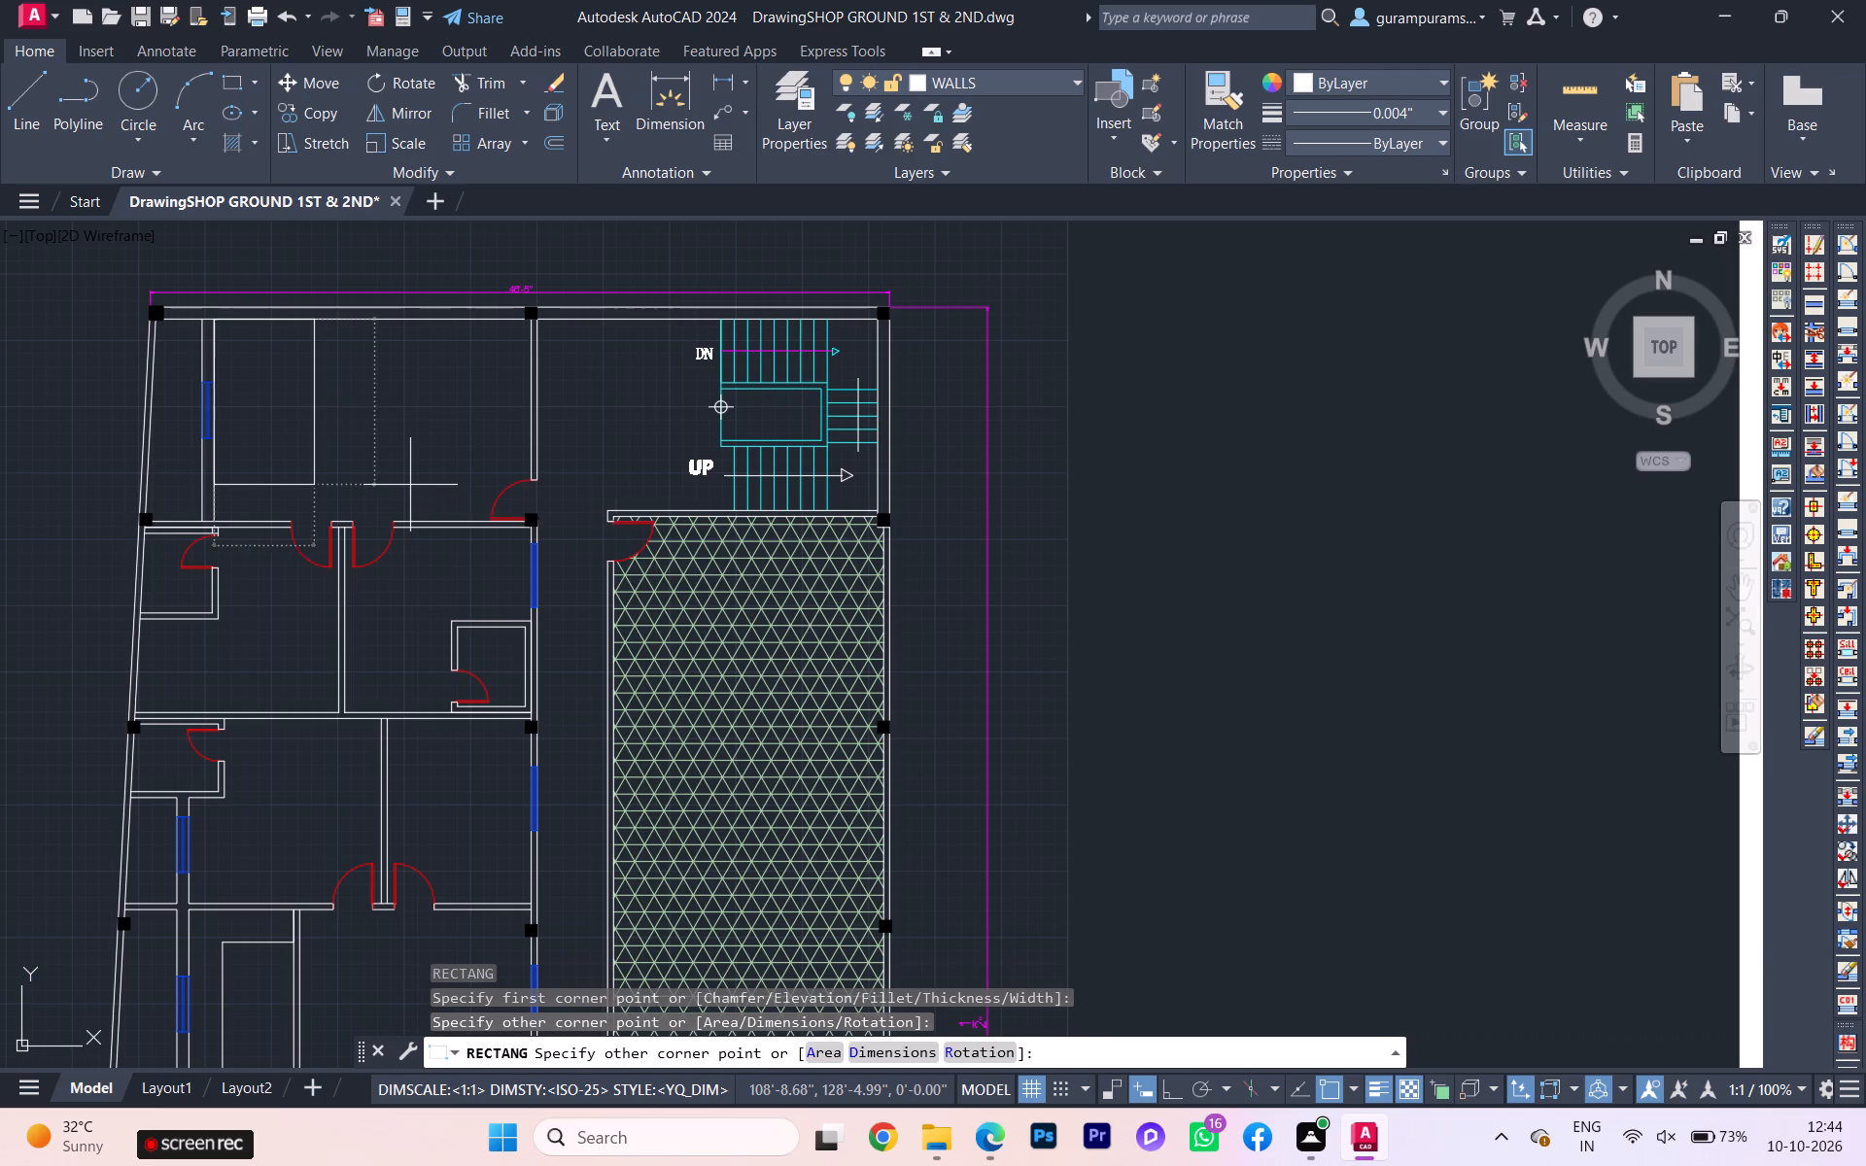
Compare the new kitchen rectangle with the 6'-3"X10'-3" kitchen at the top of the reference plan.
scroll(127, 472, "down", 4)
scroll(349, 501, "up", 2)
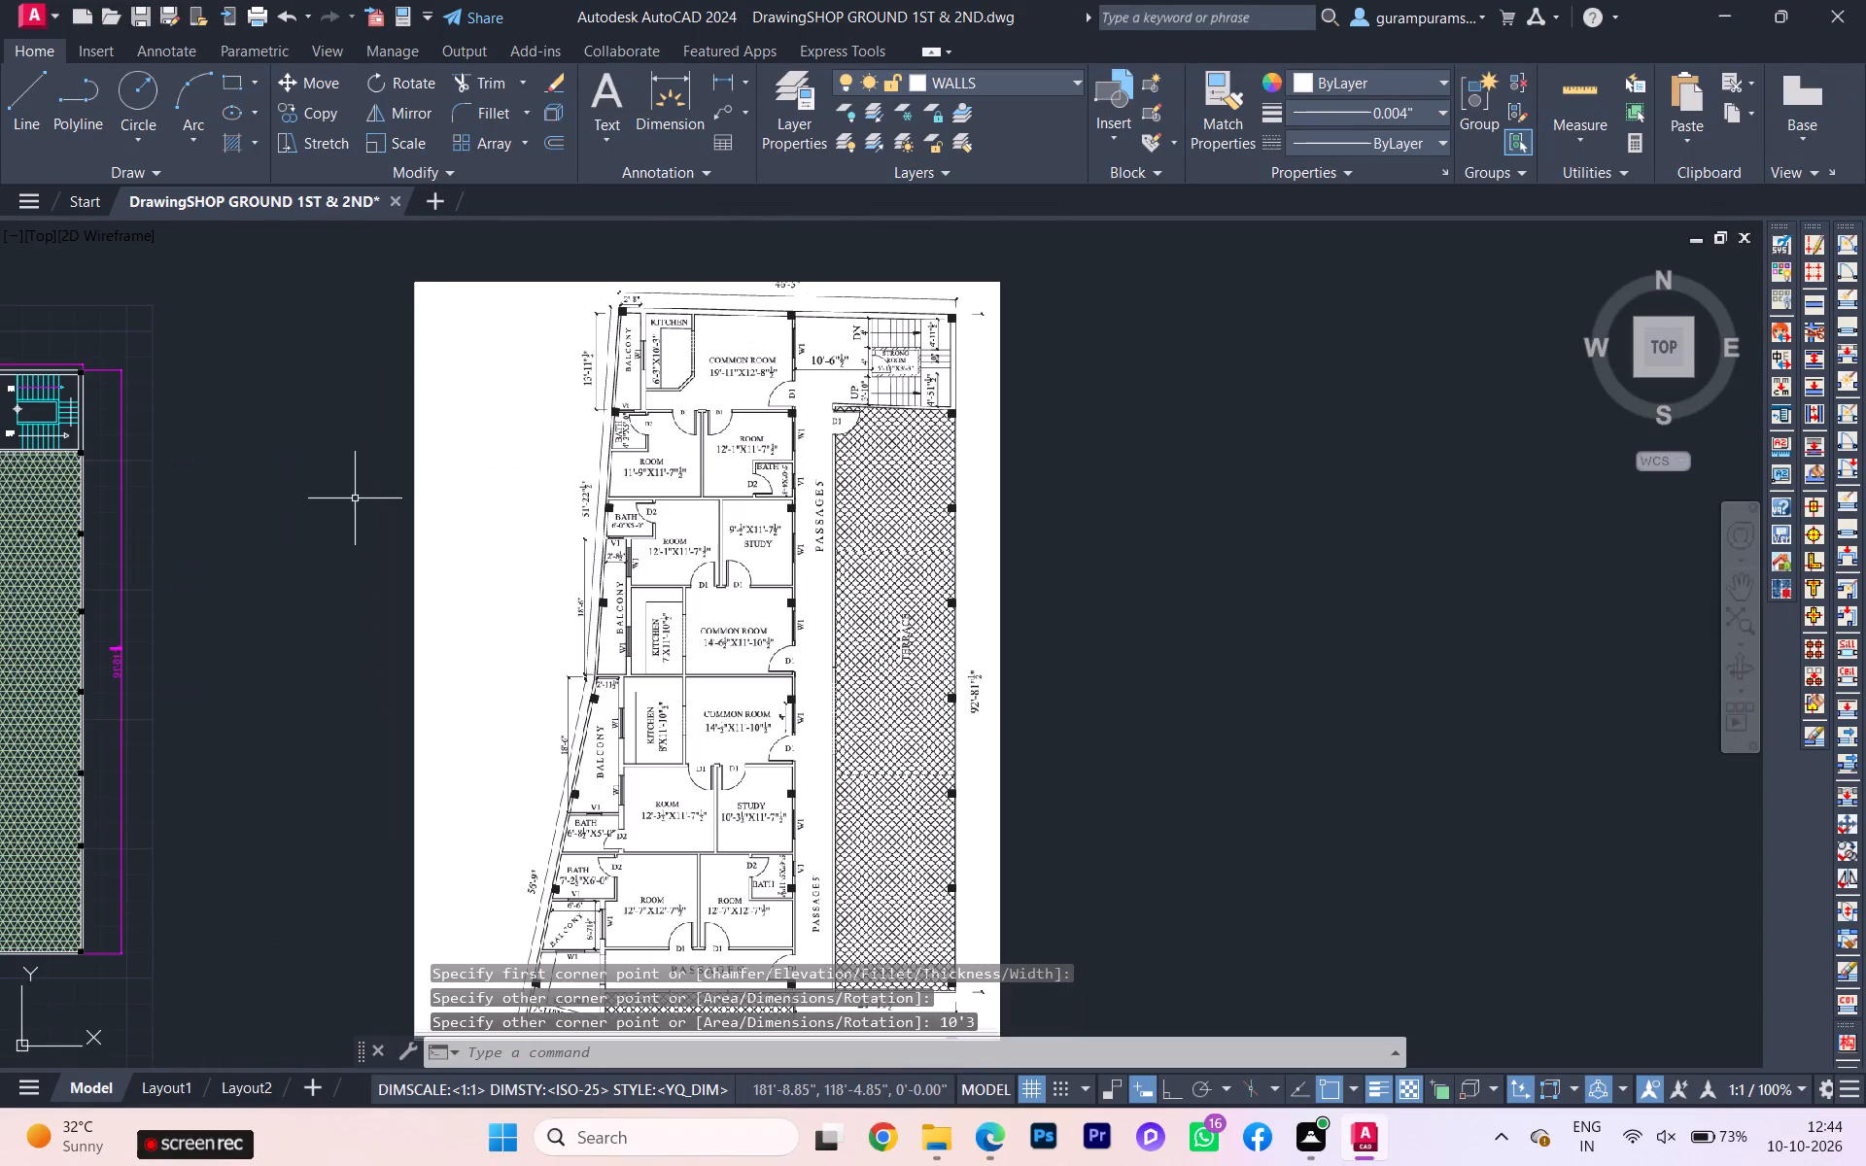
scroll(762, 508, "up", 1)
scroll(1068, 522, "down", 1)
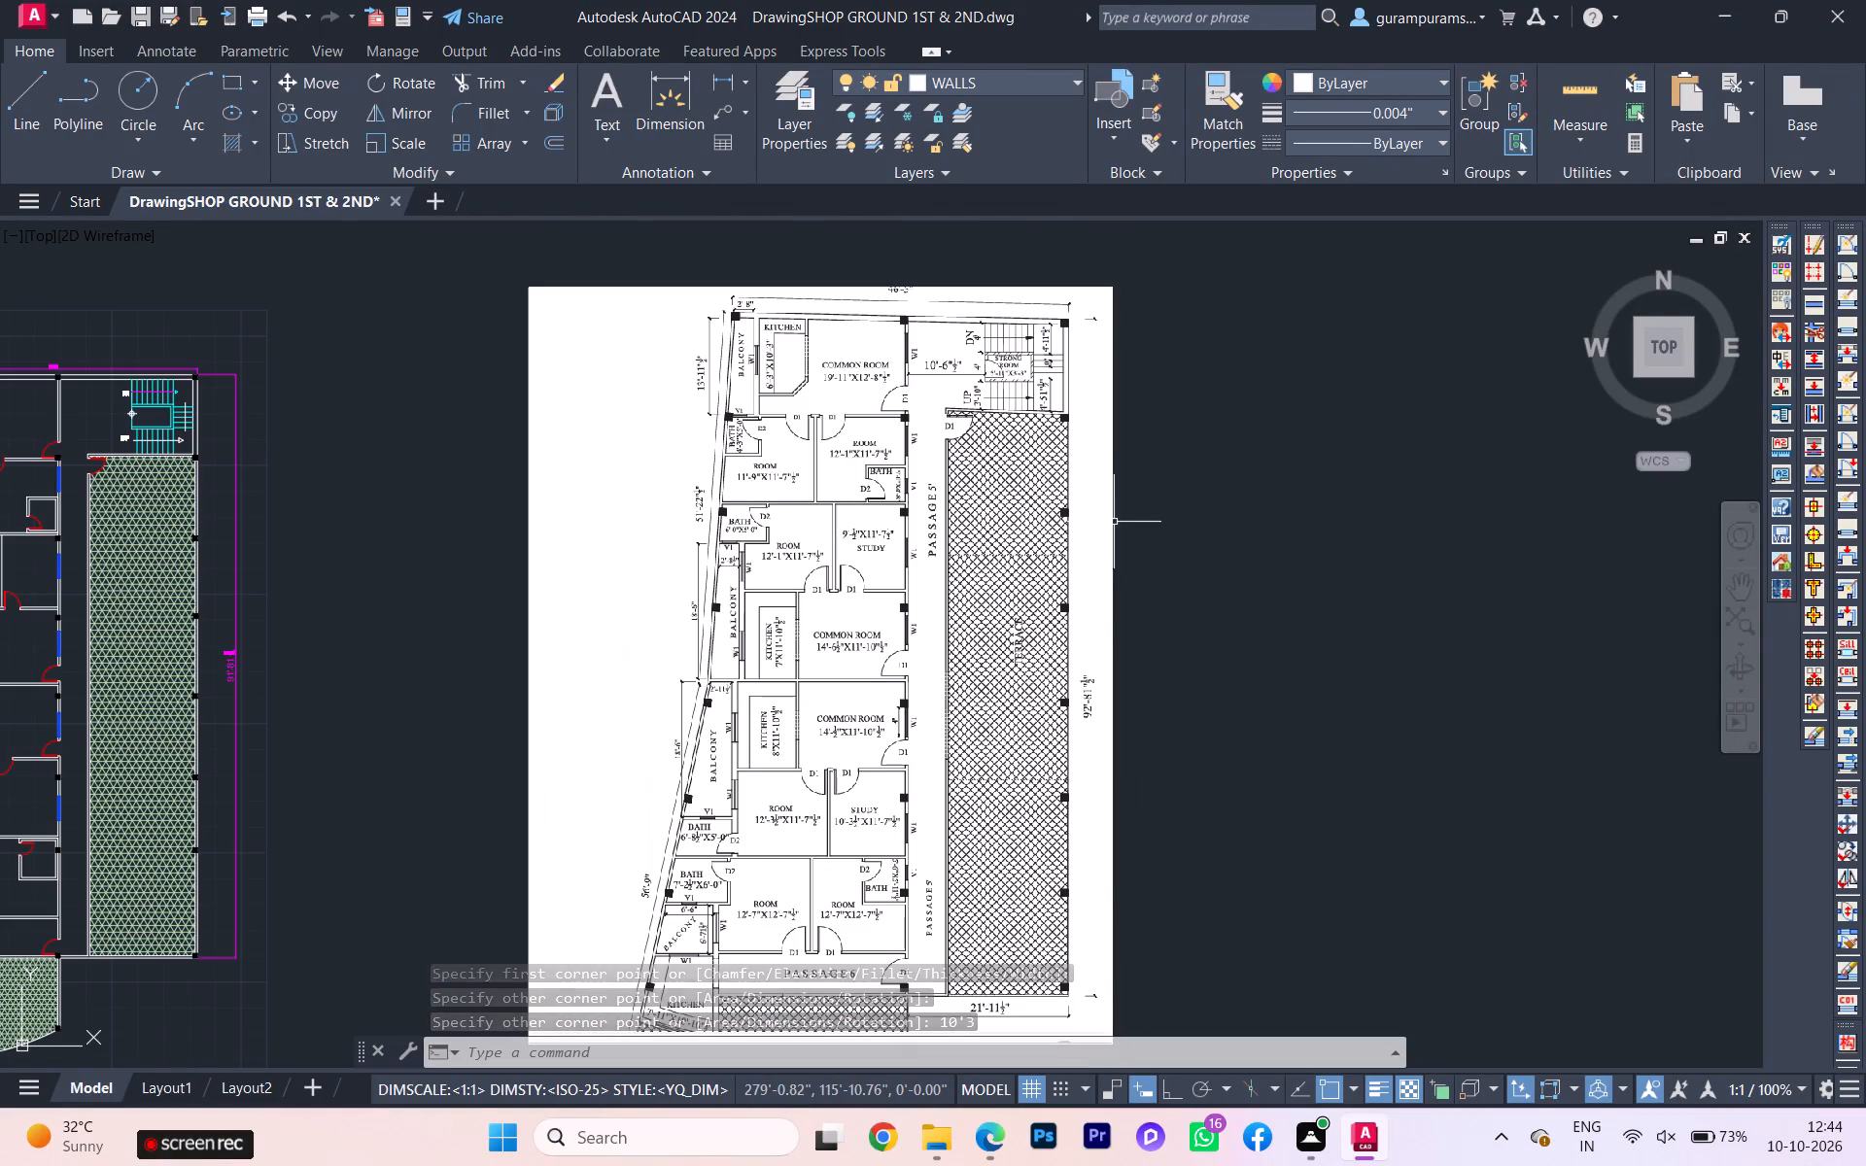
scroll(807, 385, "up", 2)
scroll(1169, 469, "down", 2)
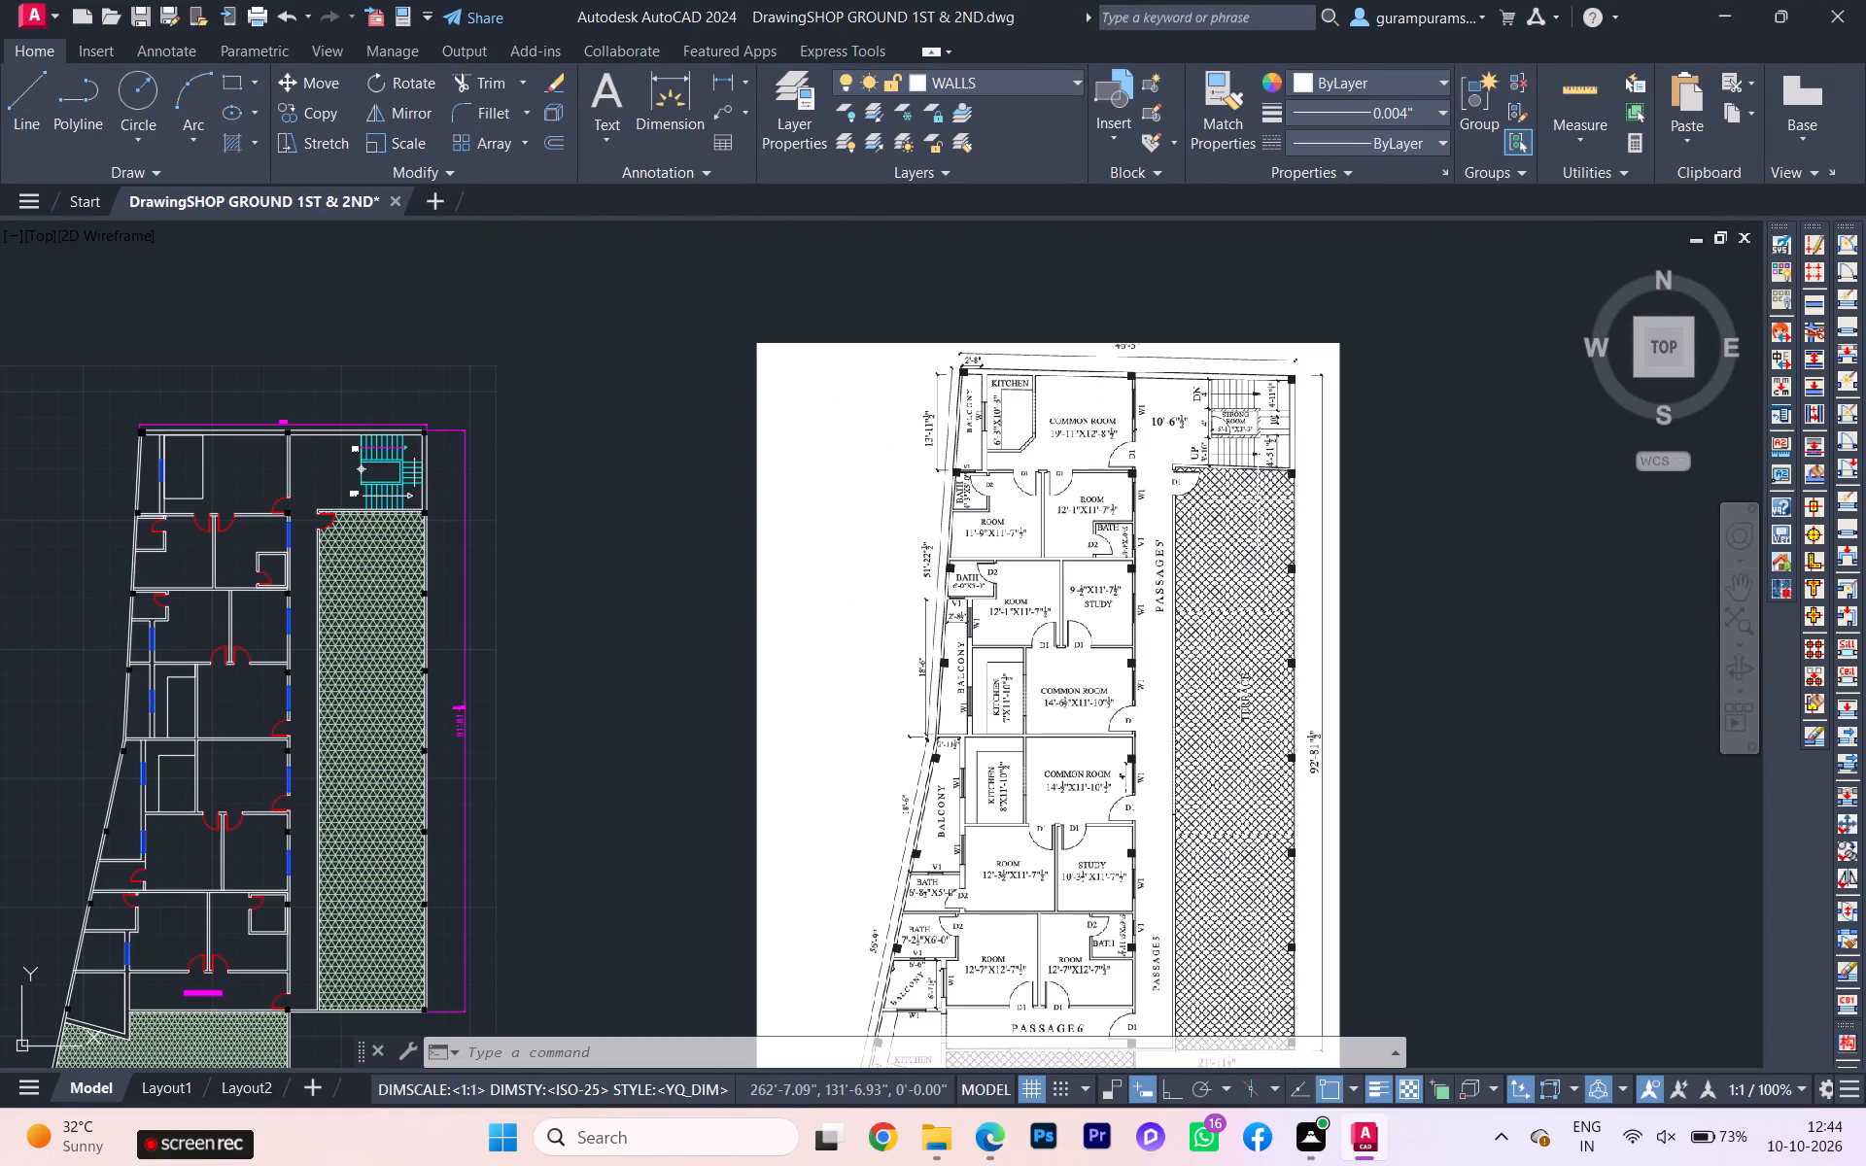
scroll(175, 470, "up", 6)
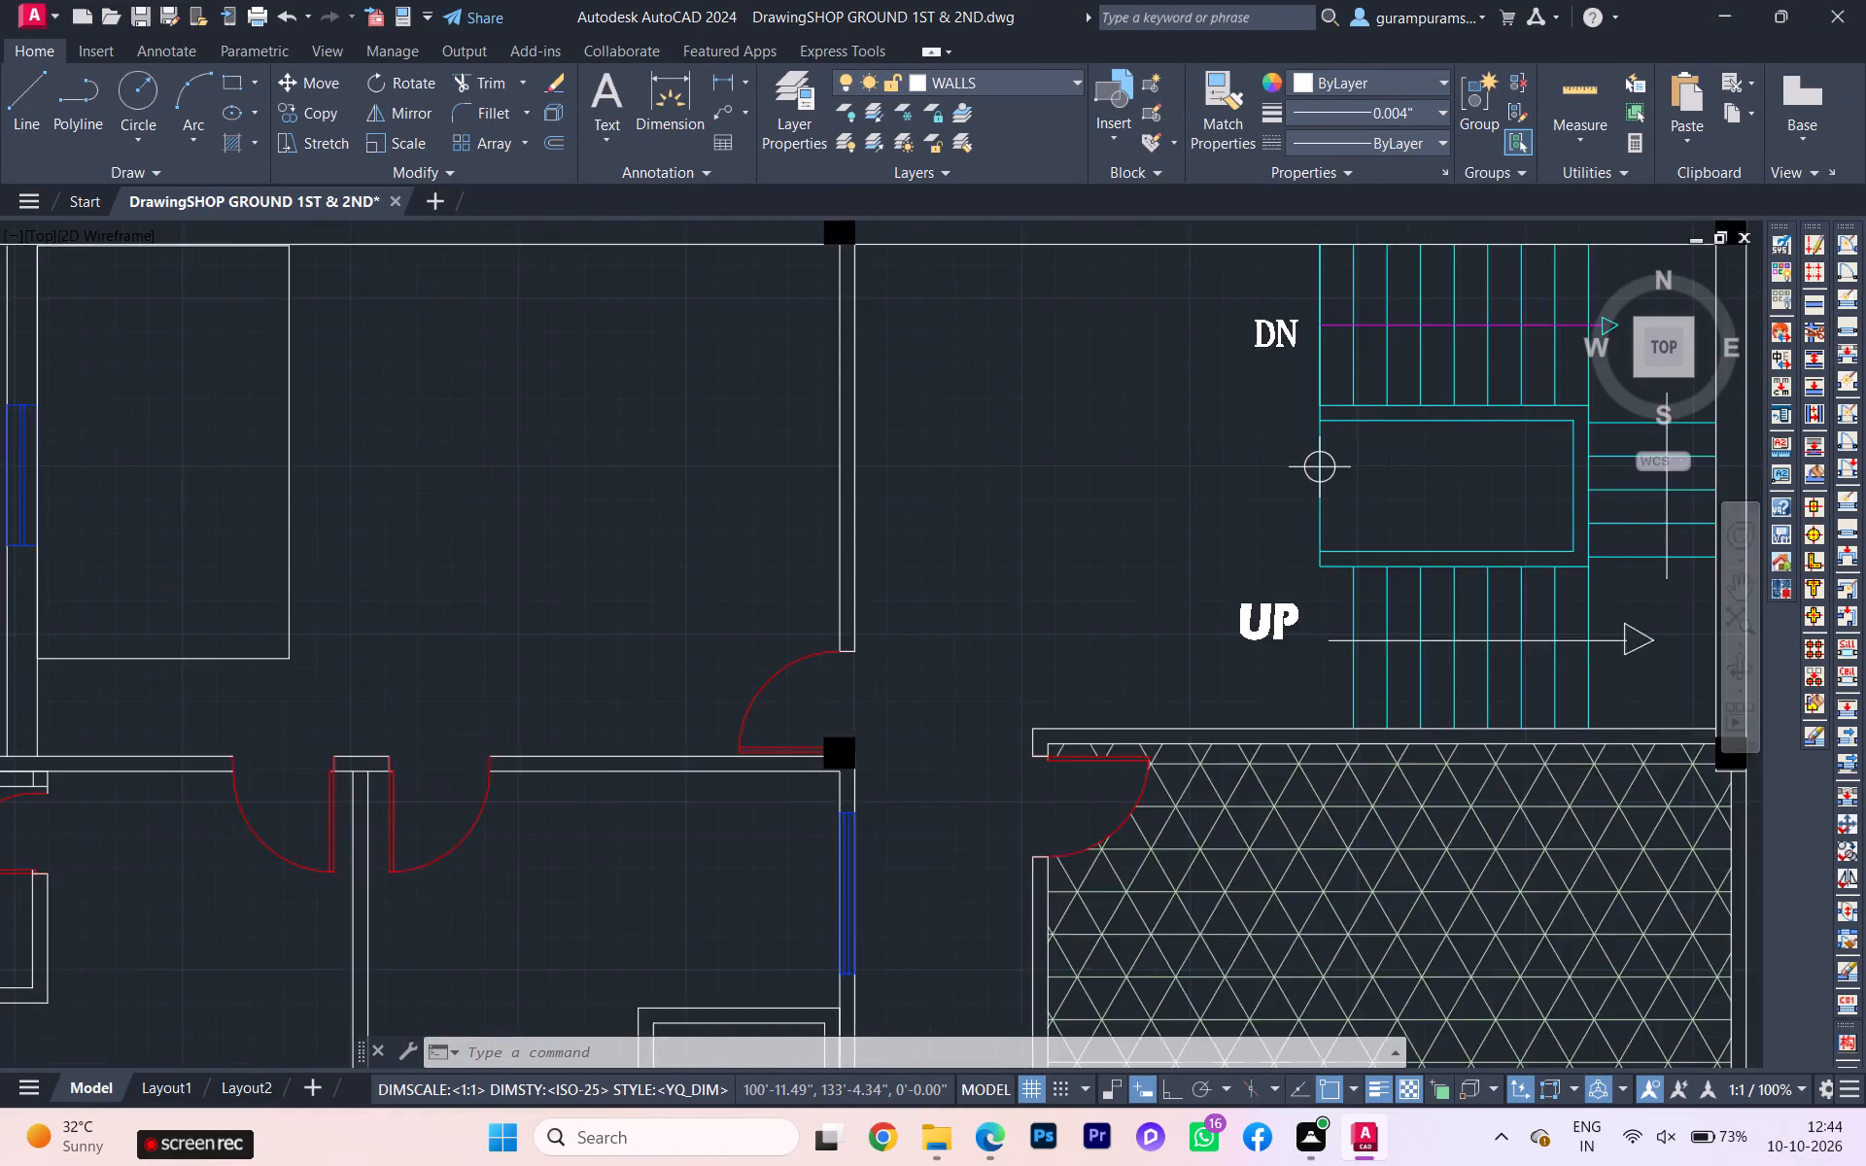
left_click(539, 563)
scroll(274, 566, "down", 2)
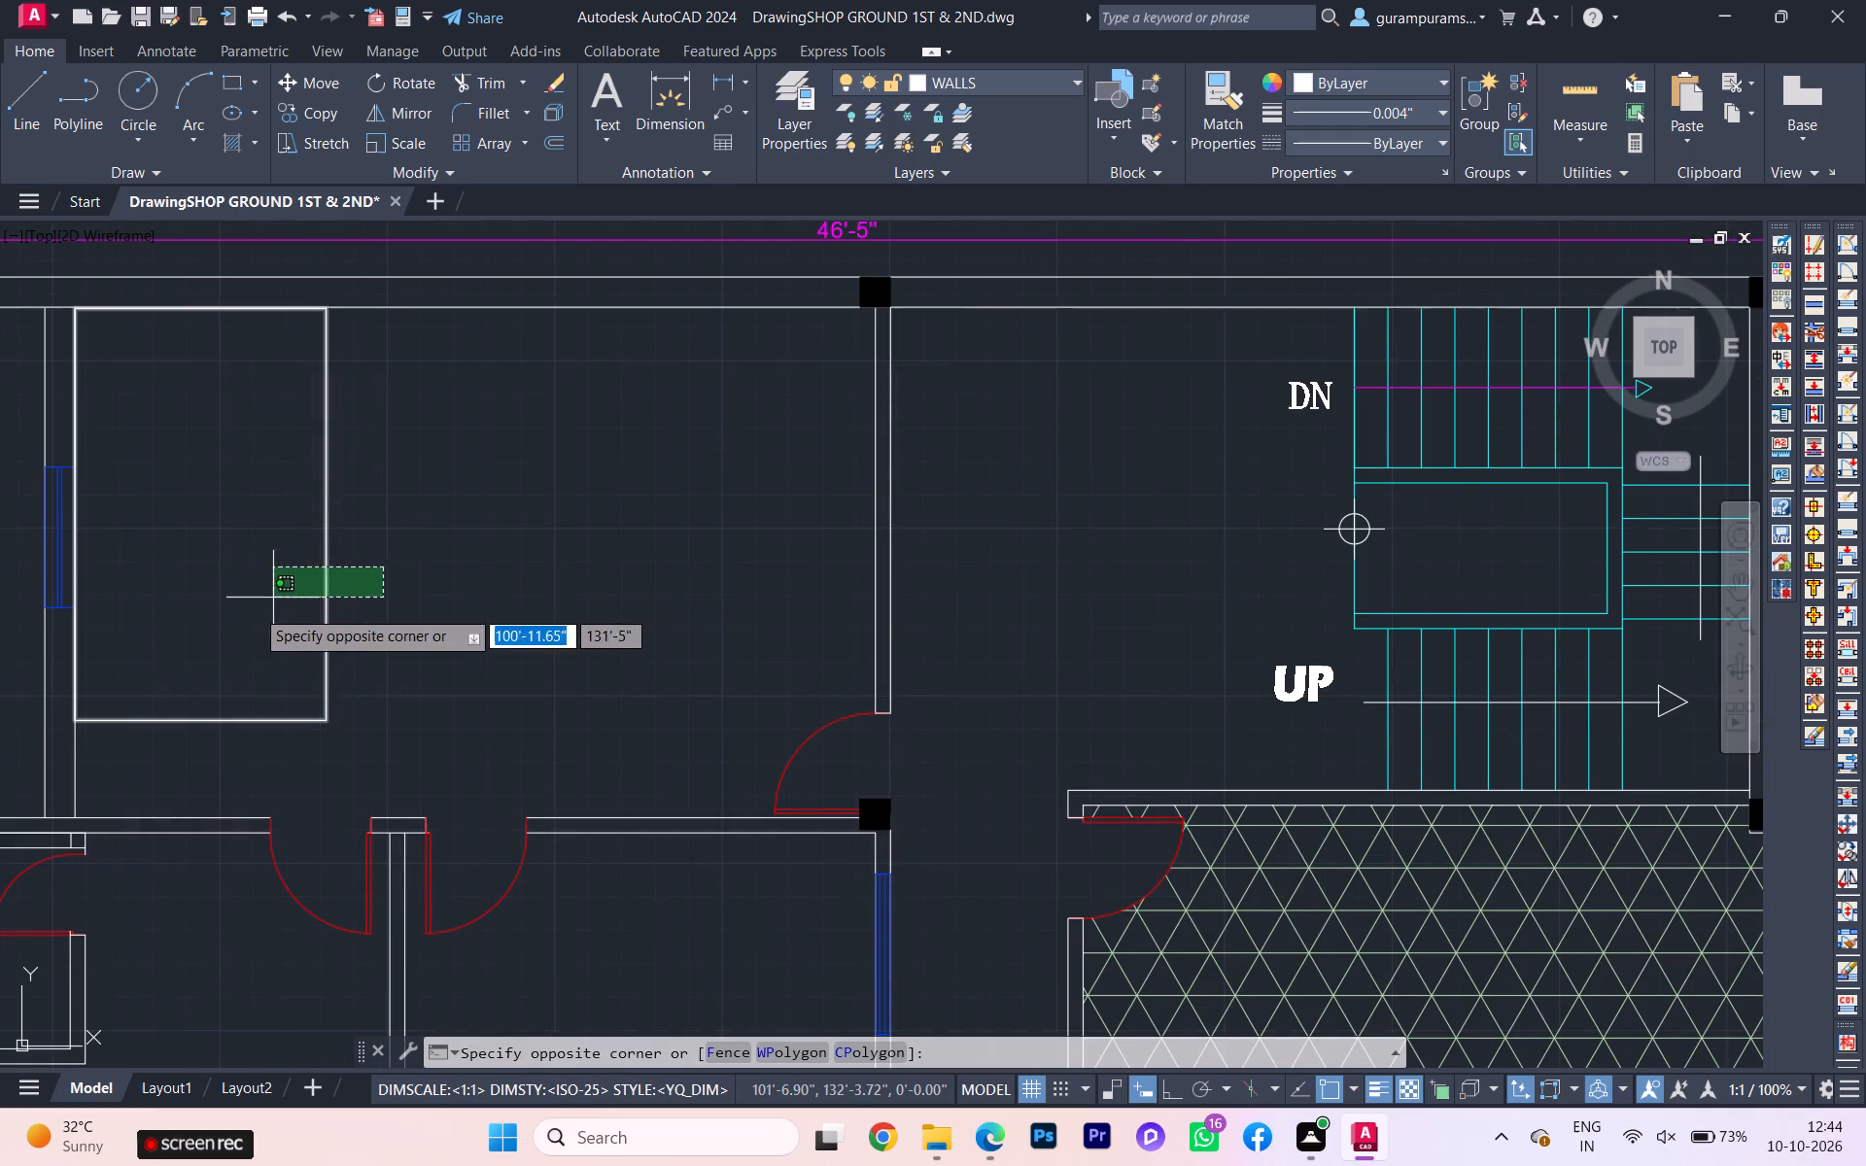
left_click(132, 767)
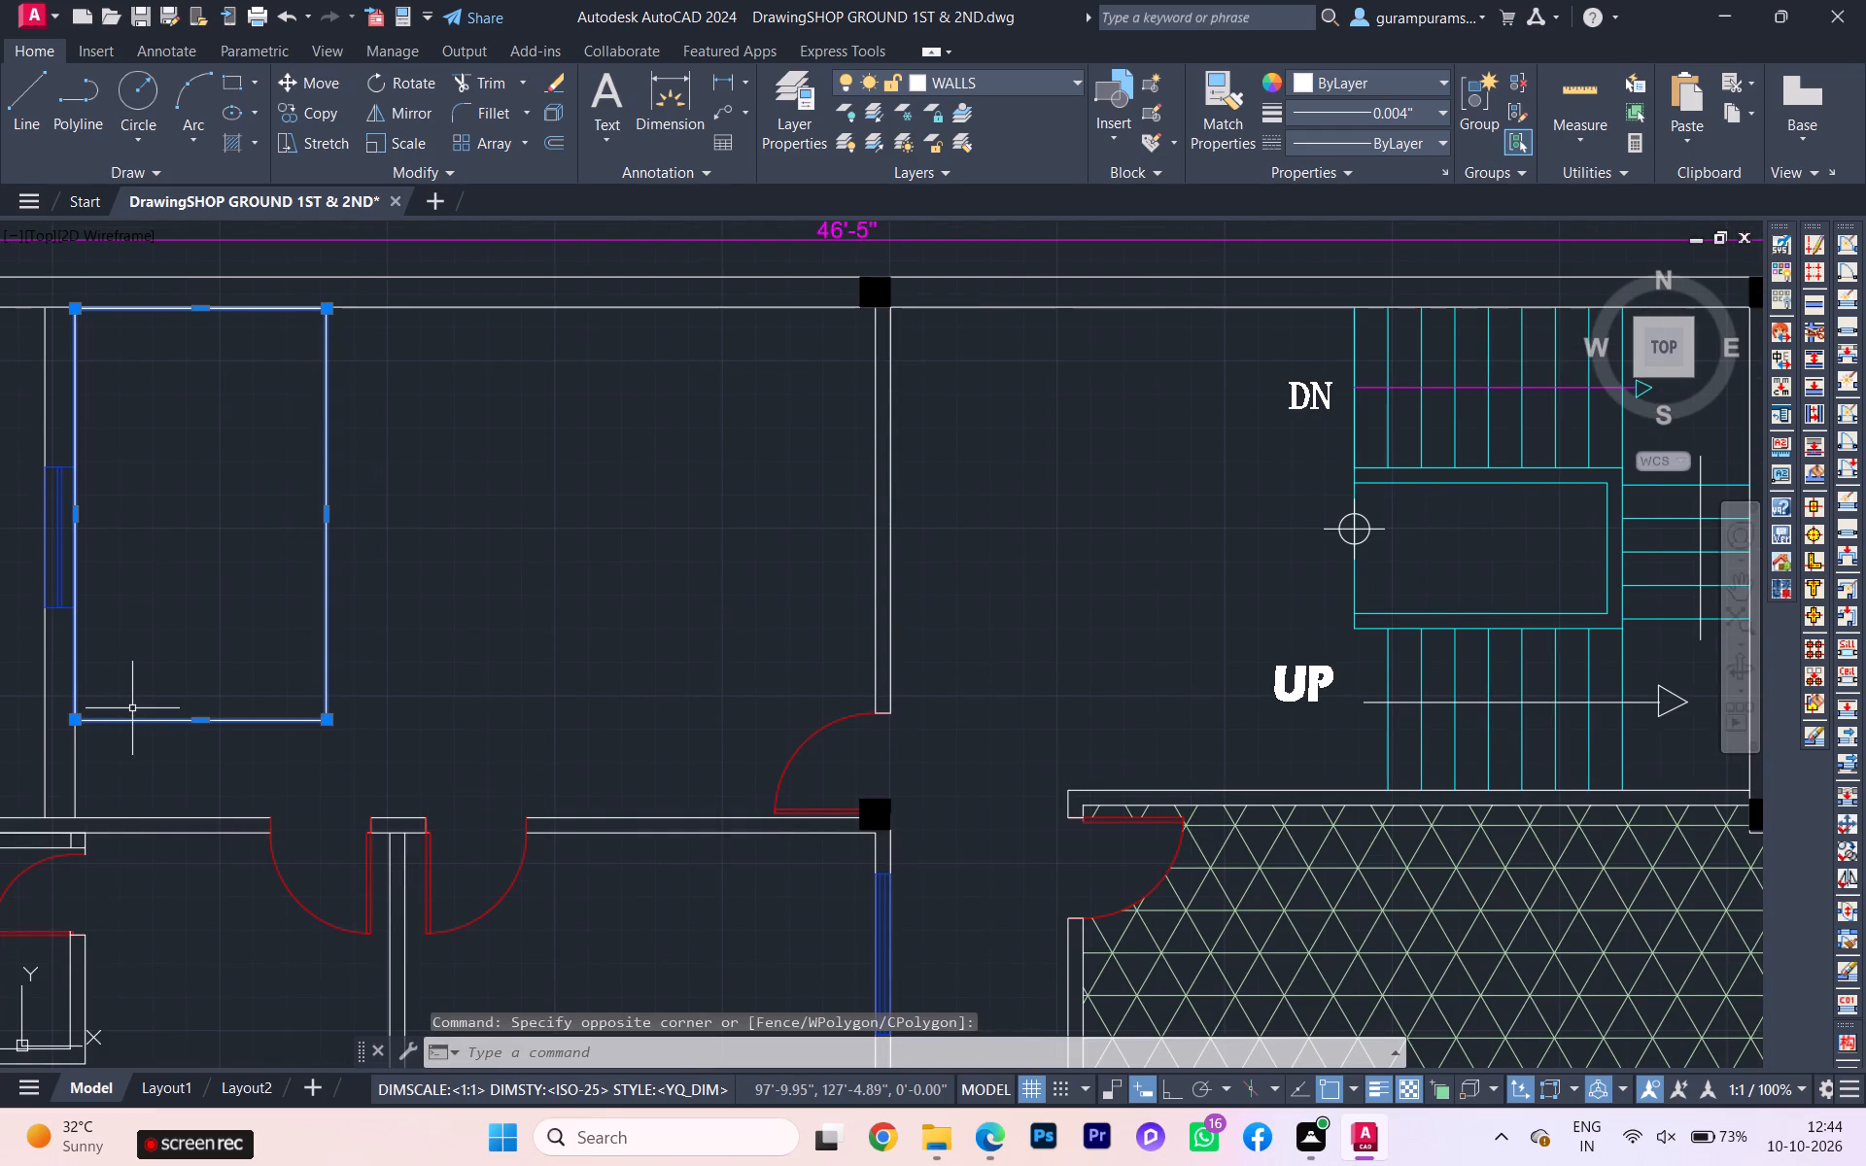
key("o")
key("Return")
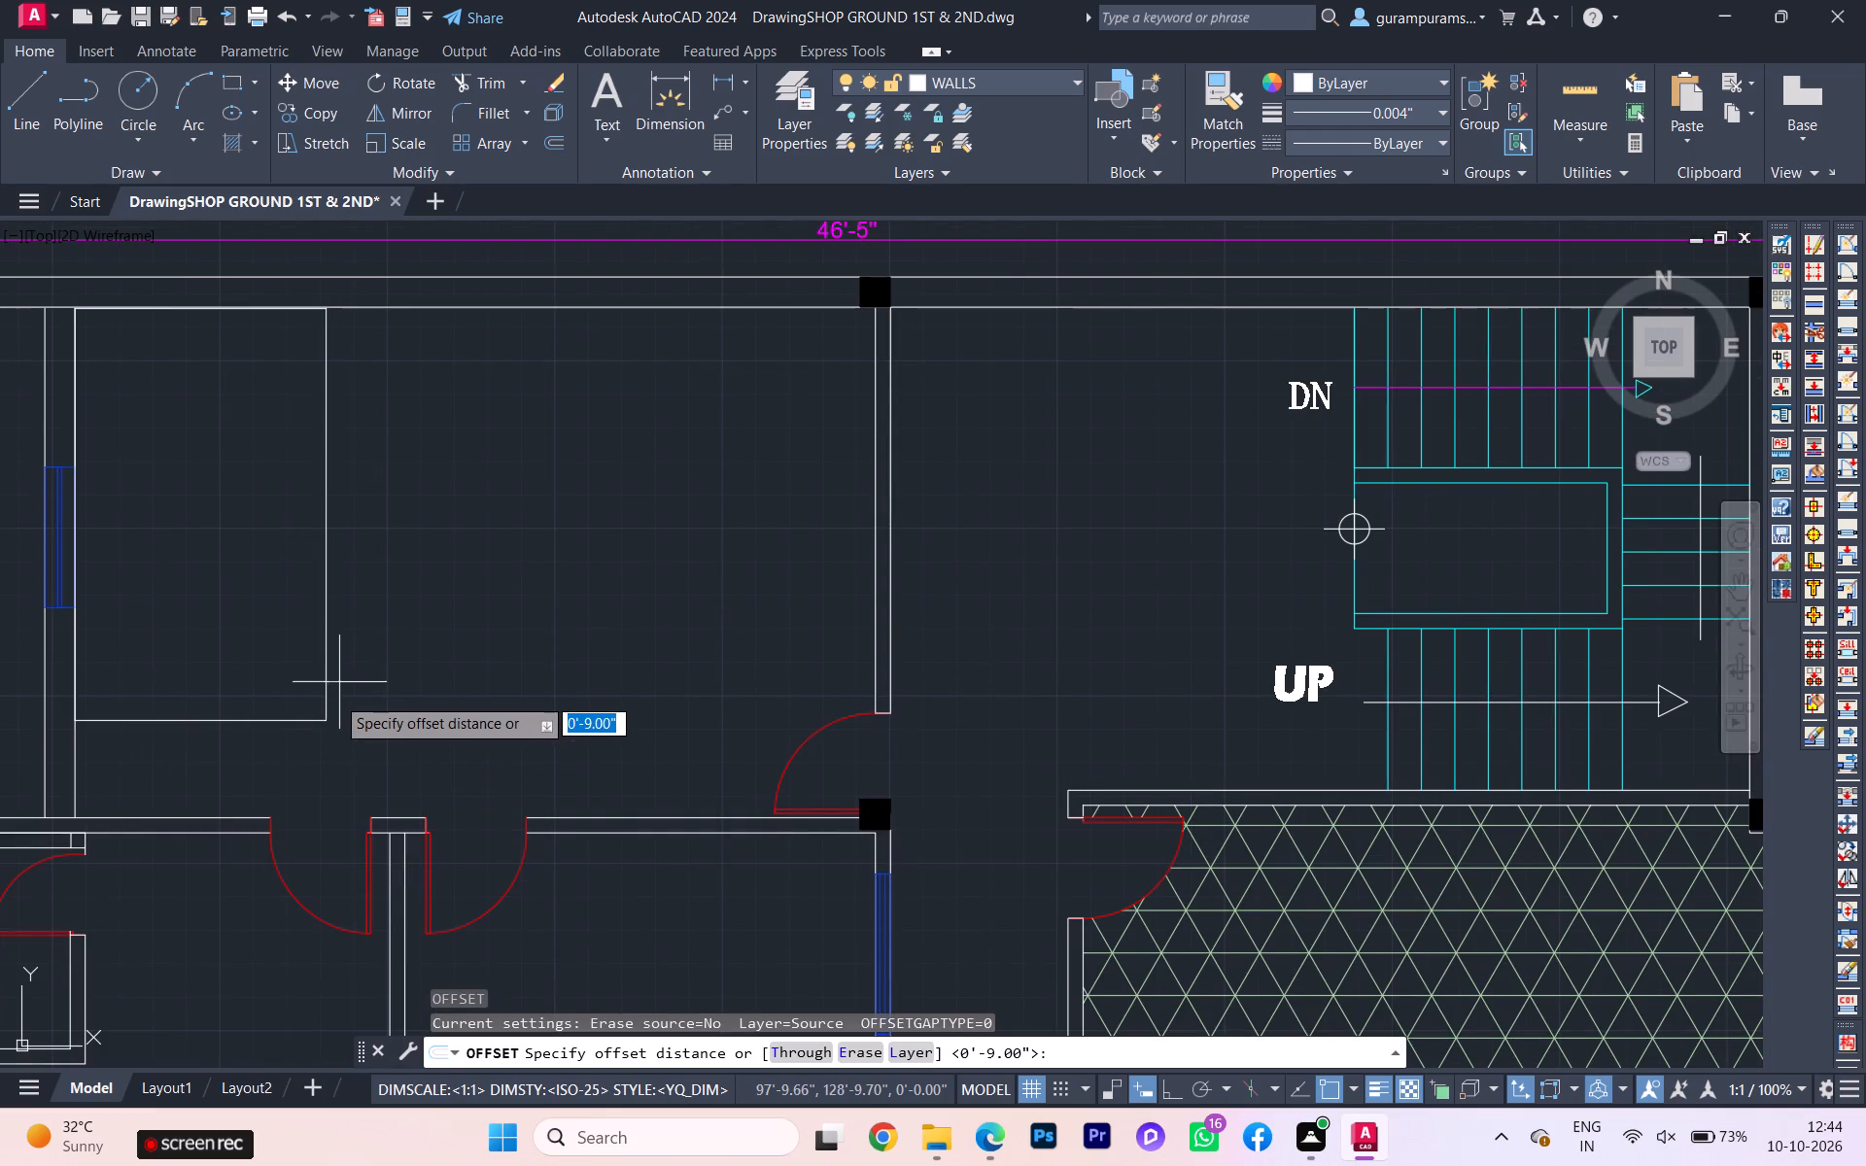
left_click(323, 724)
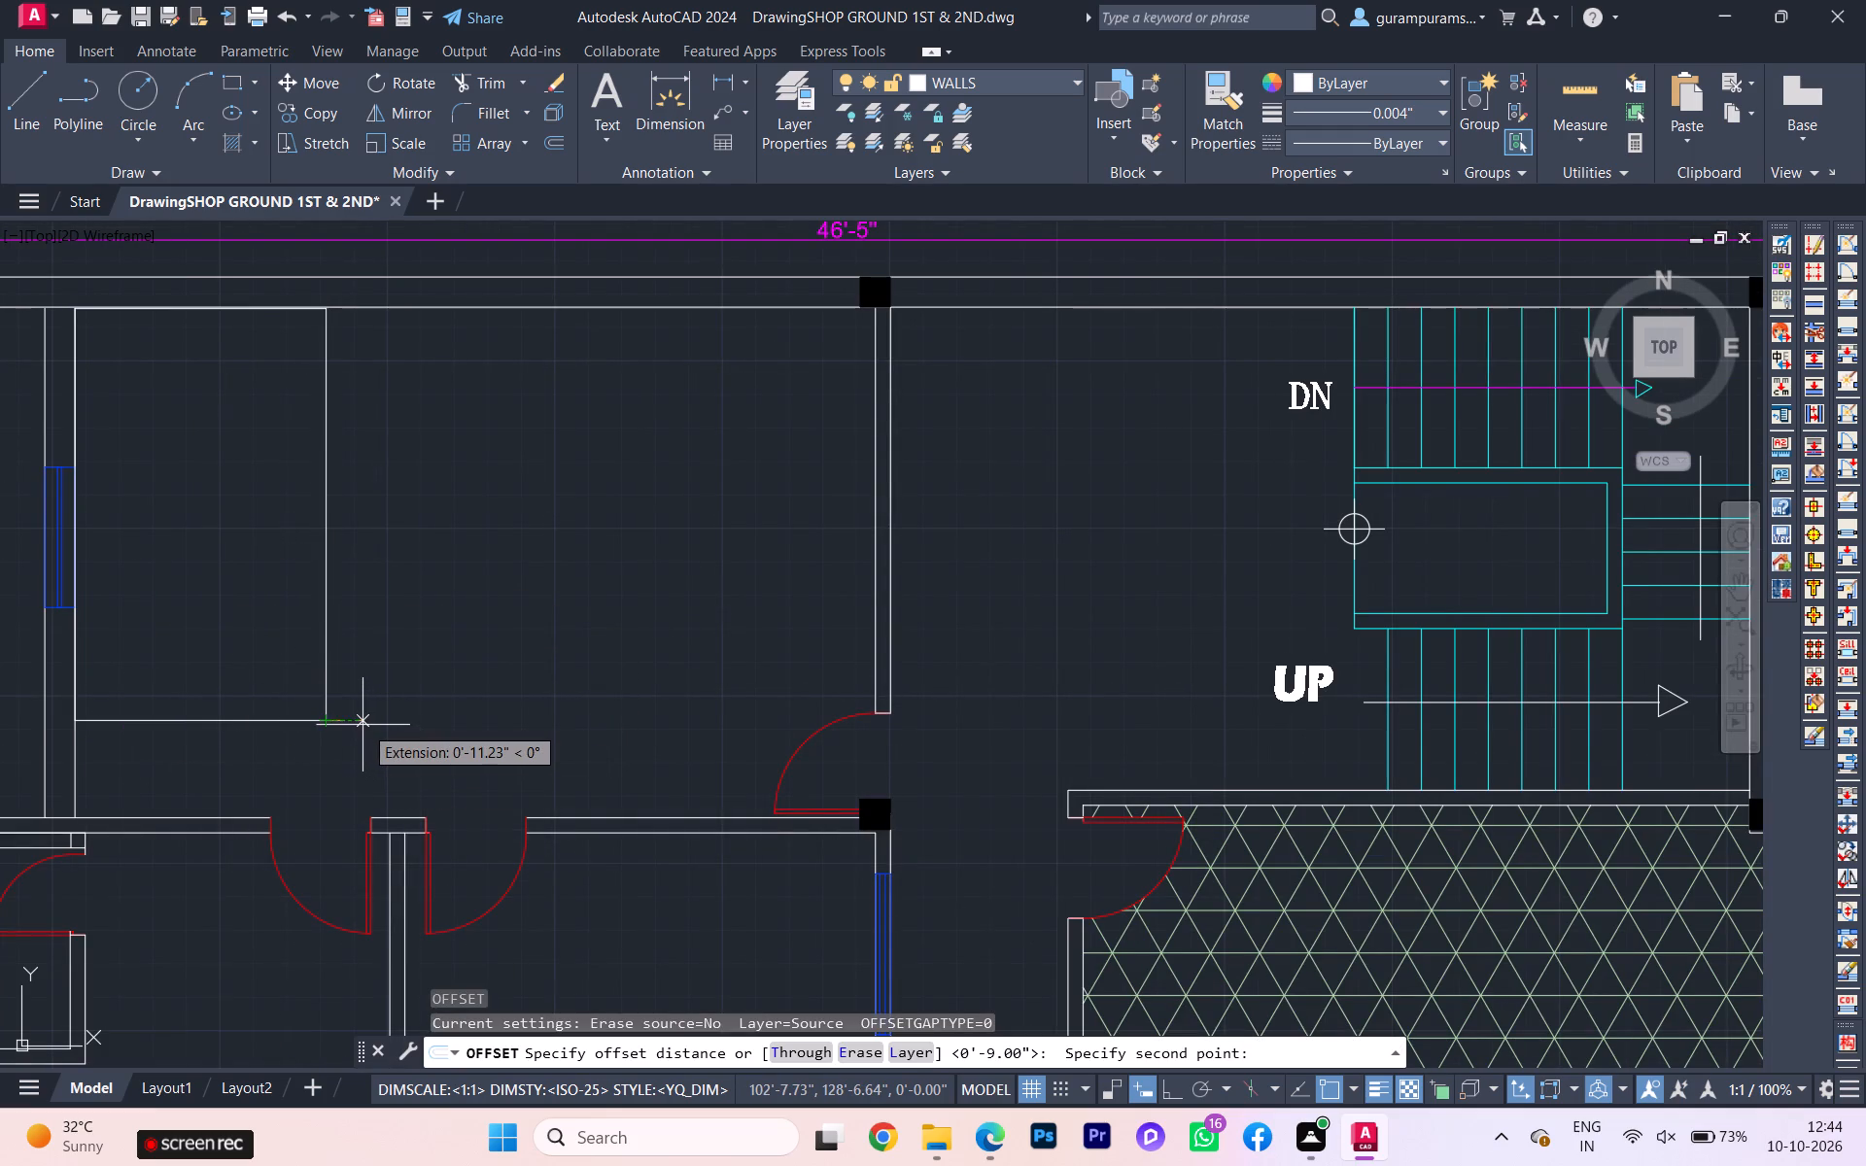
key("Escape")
Offset the new kitchen rectangle outward by 4.5 inches to form its wall thickness.
left_click(363, 724)
left_click(284, 681)
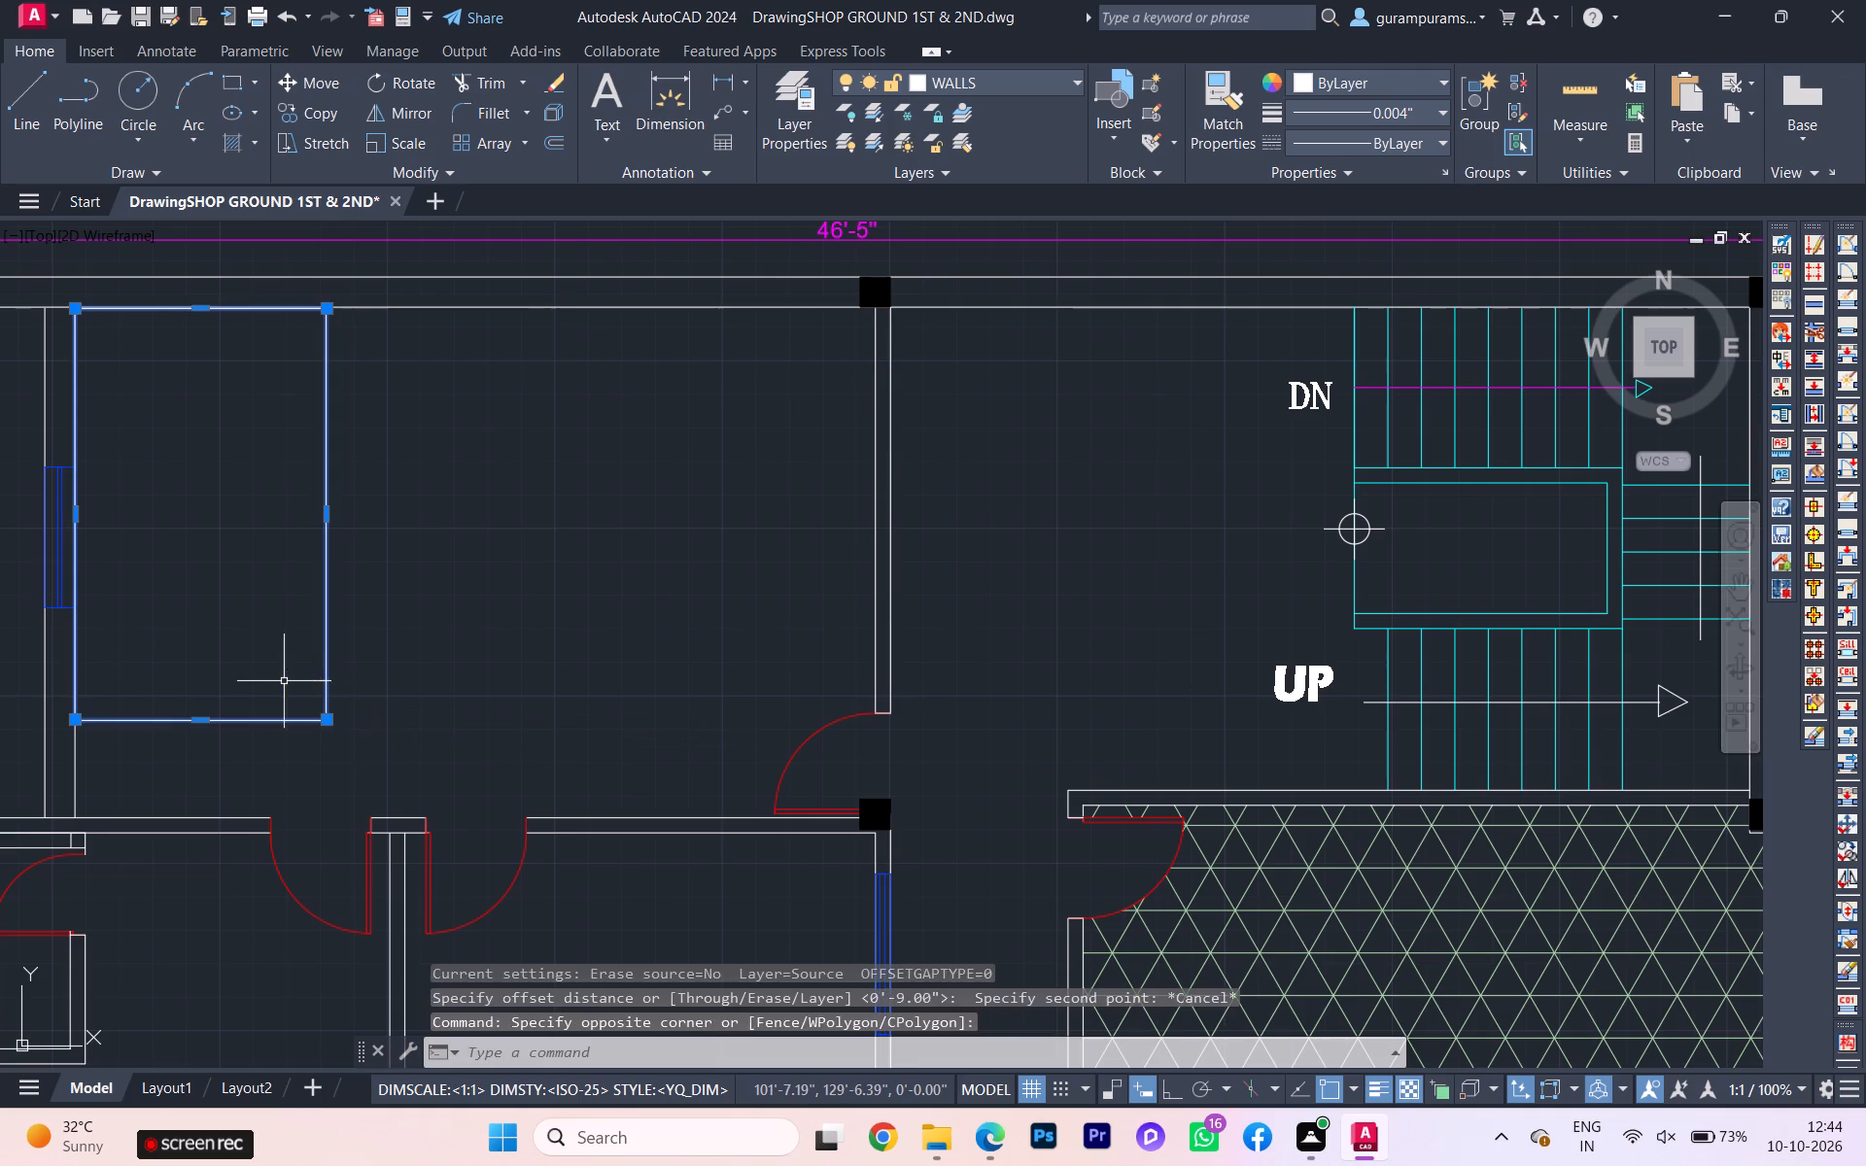
key("space")
key("space")
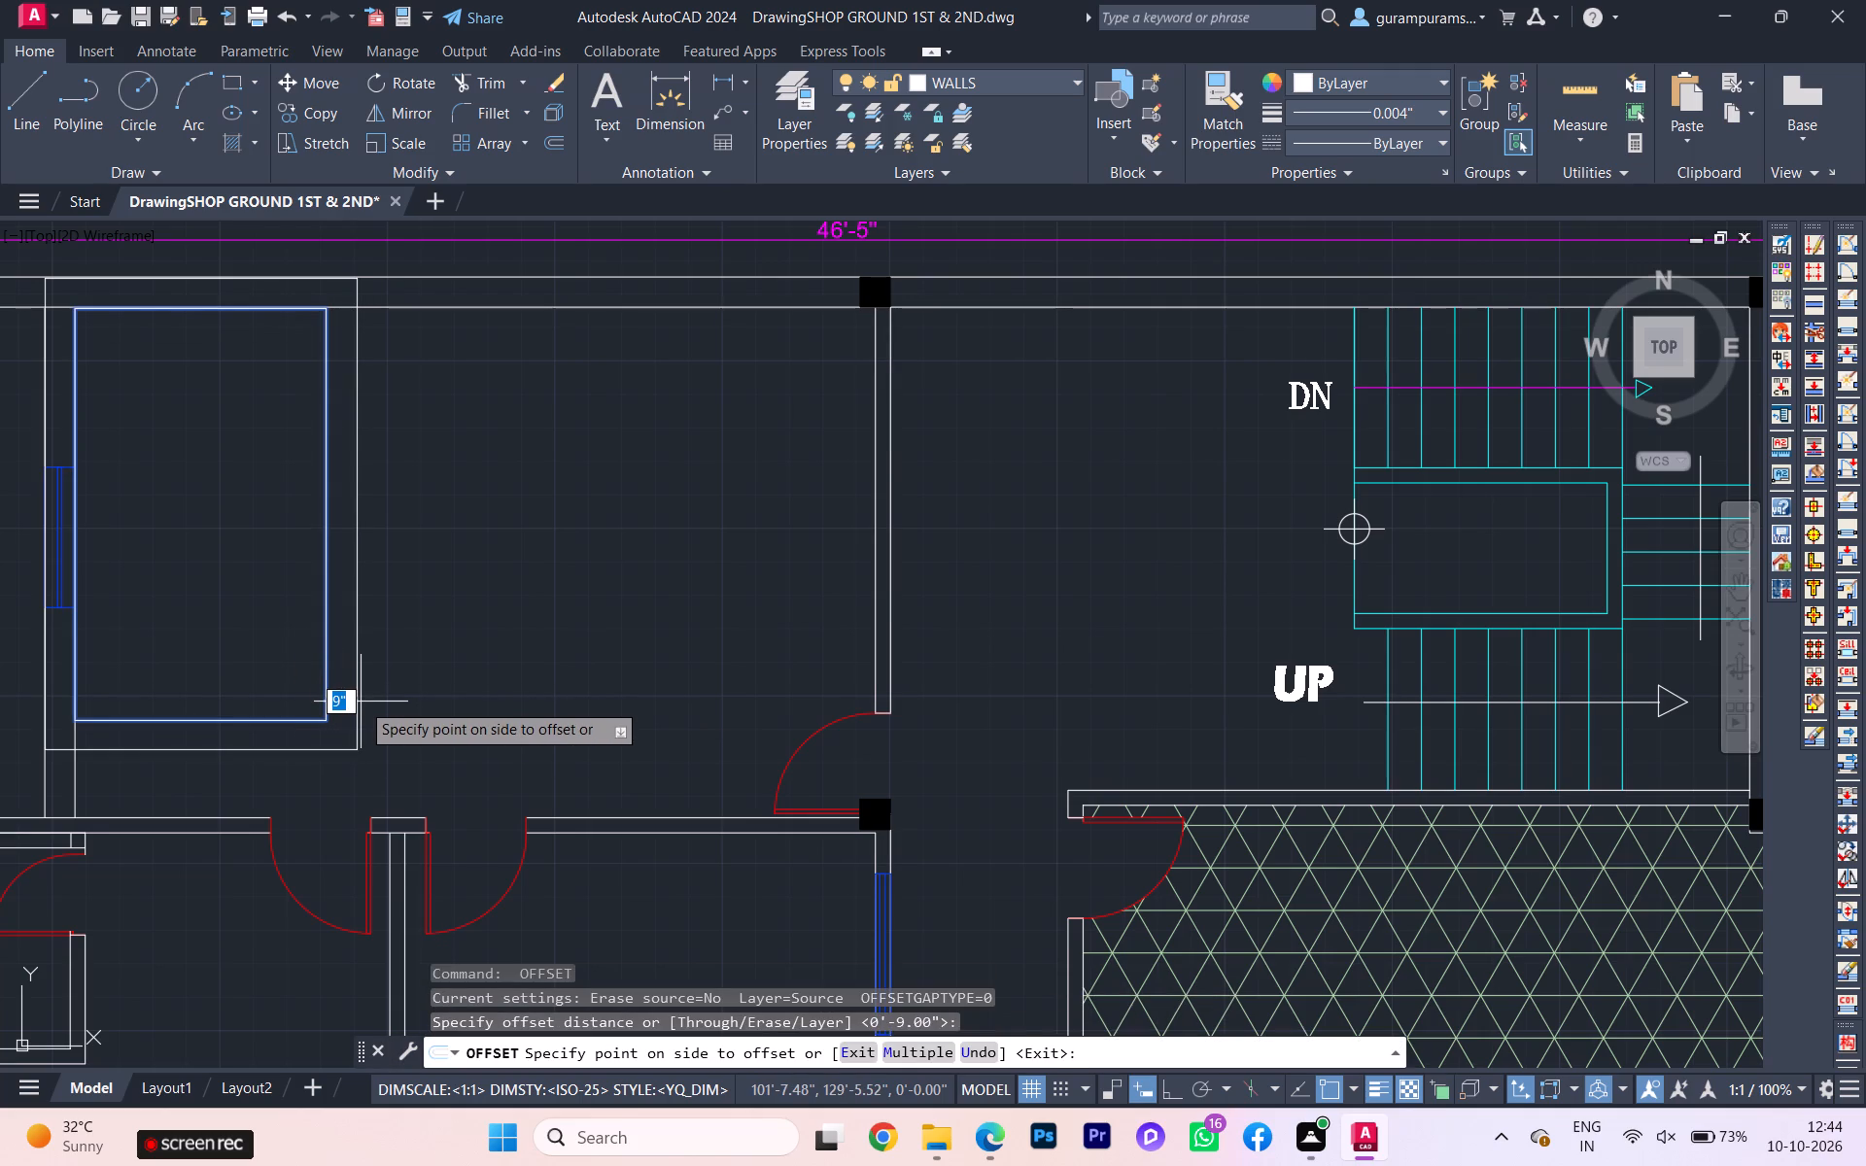
key("6")
key("BackSpace")
type("4.5")
key("Return")
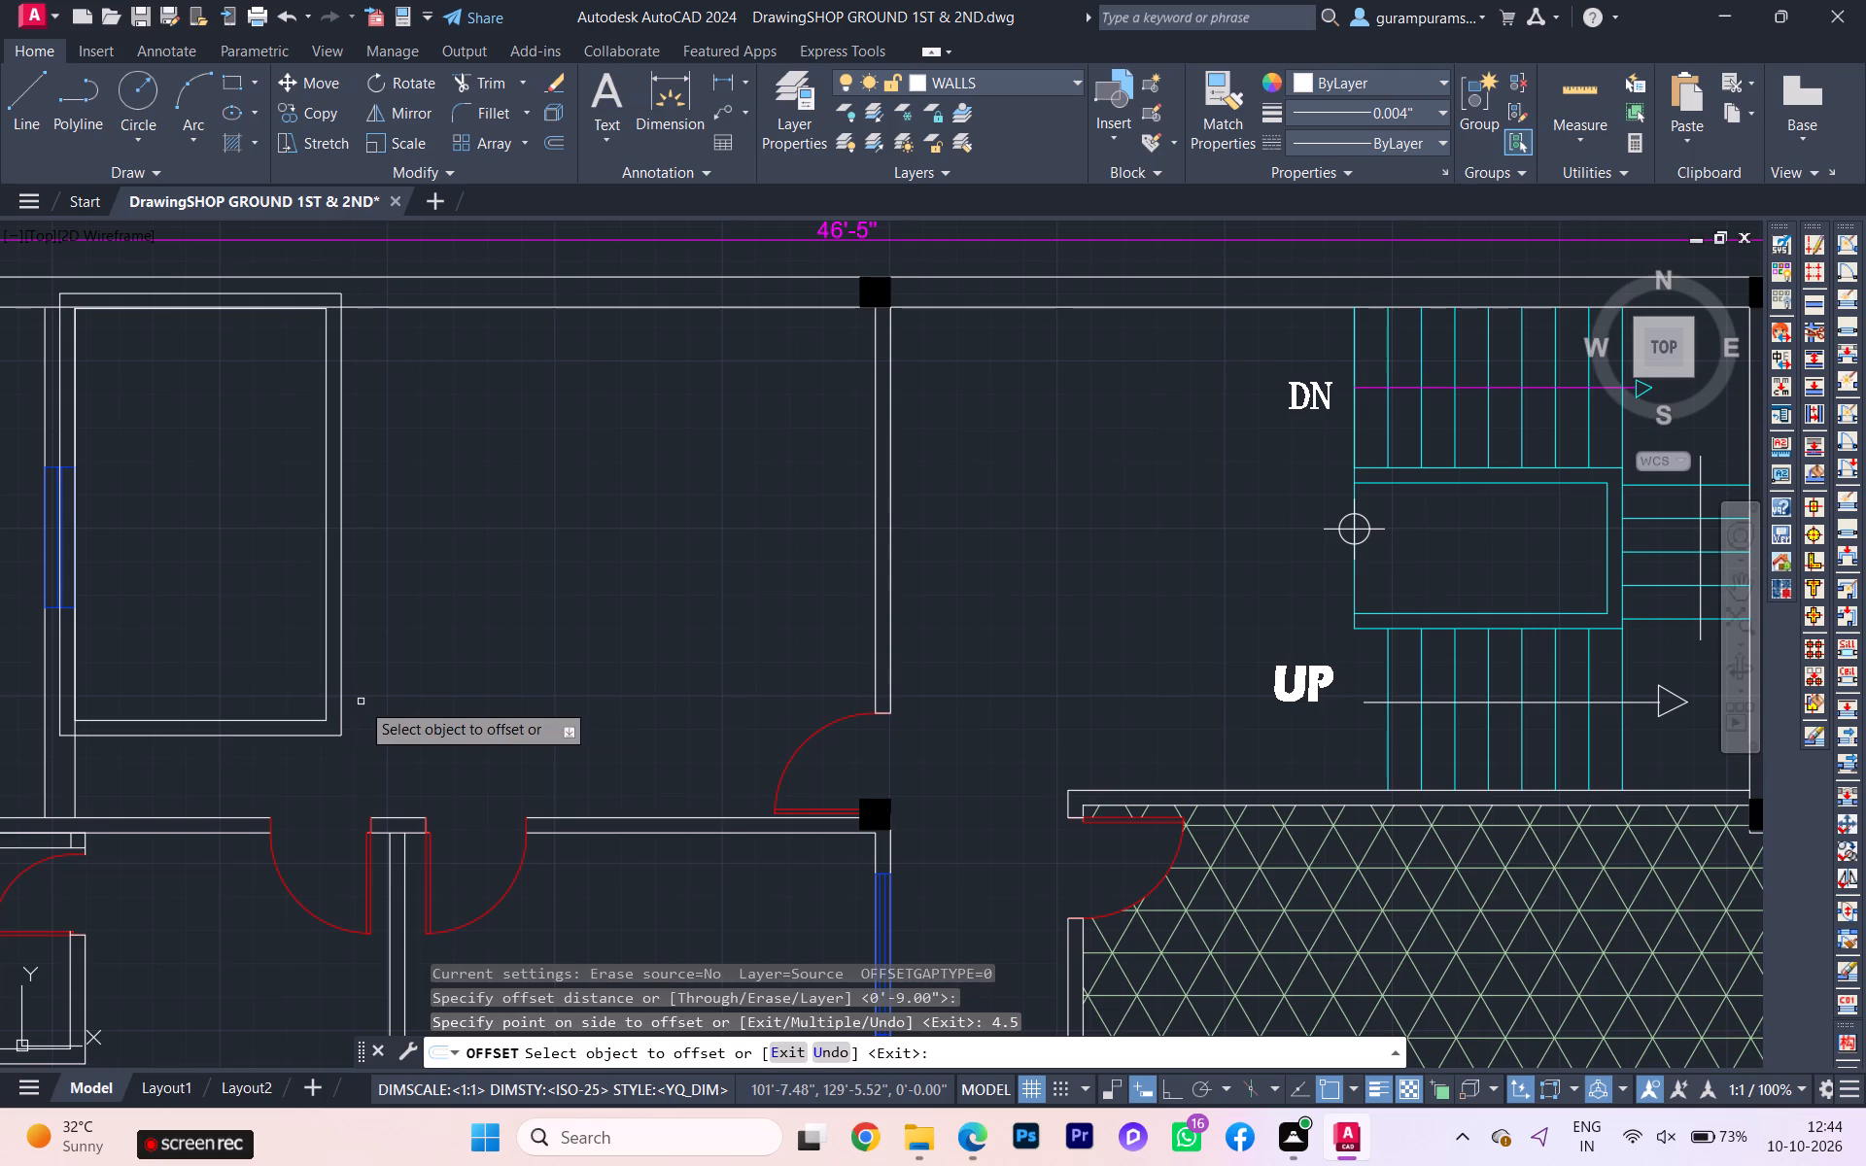
key("Escape")
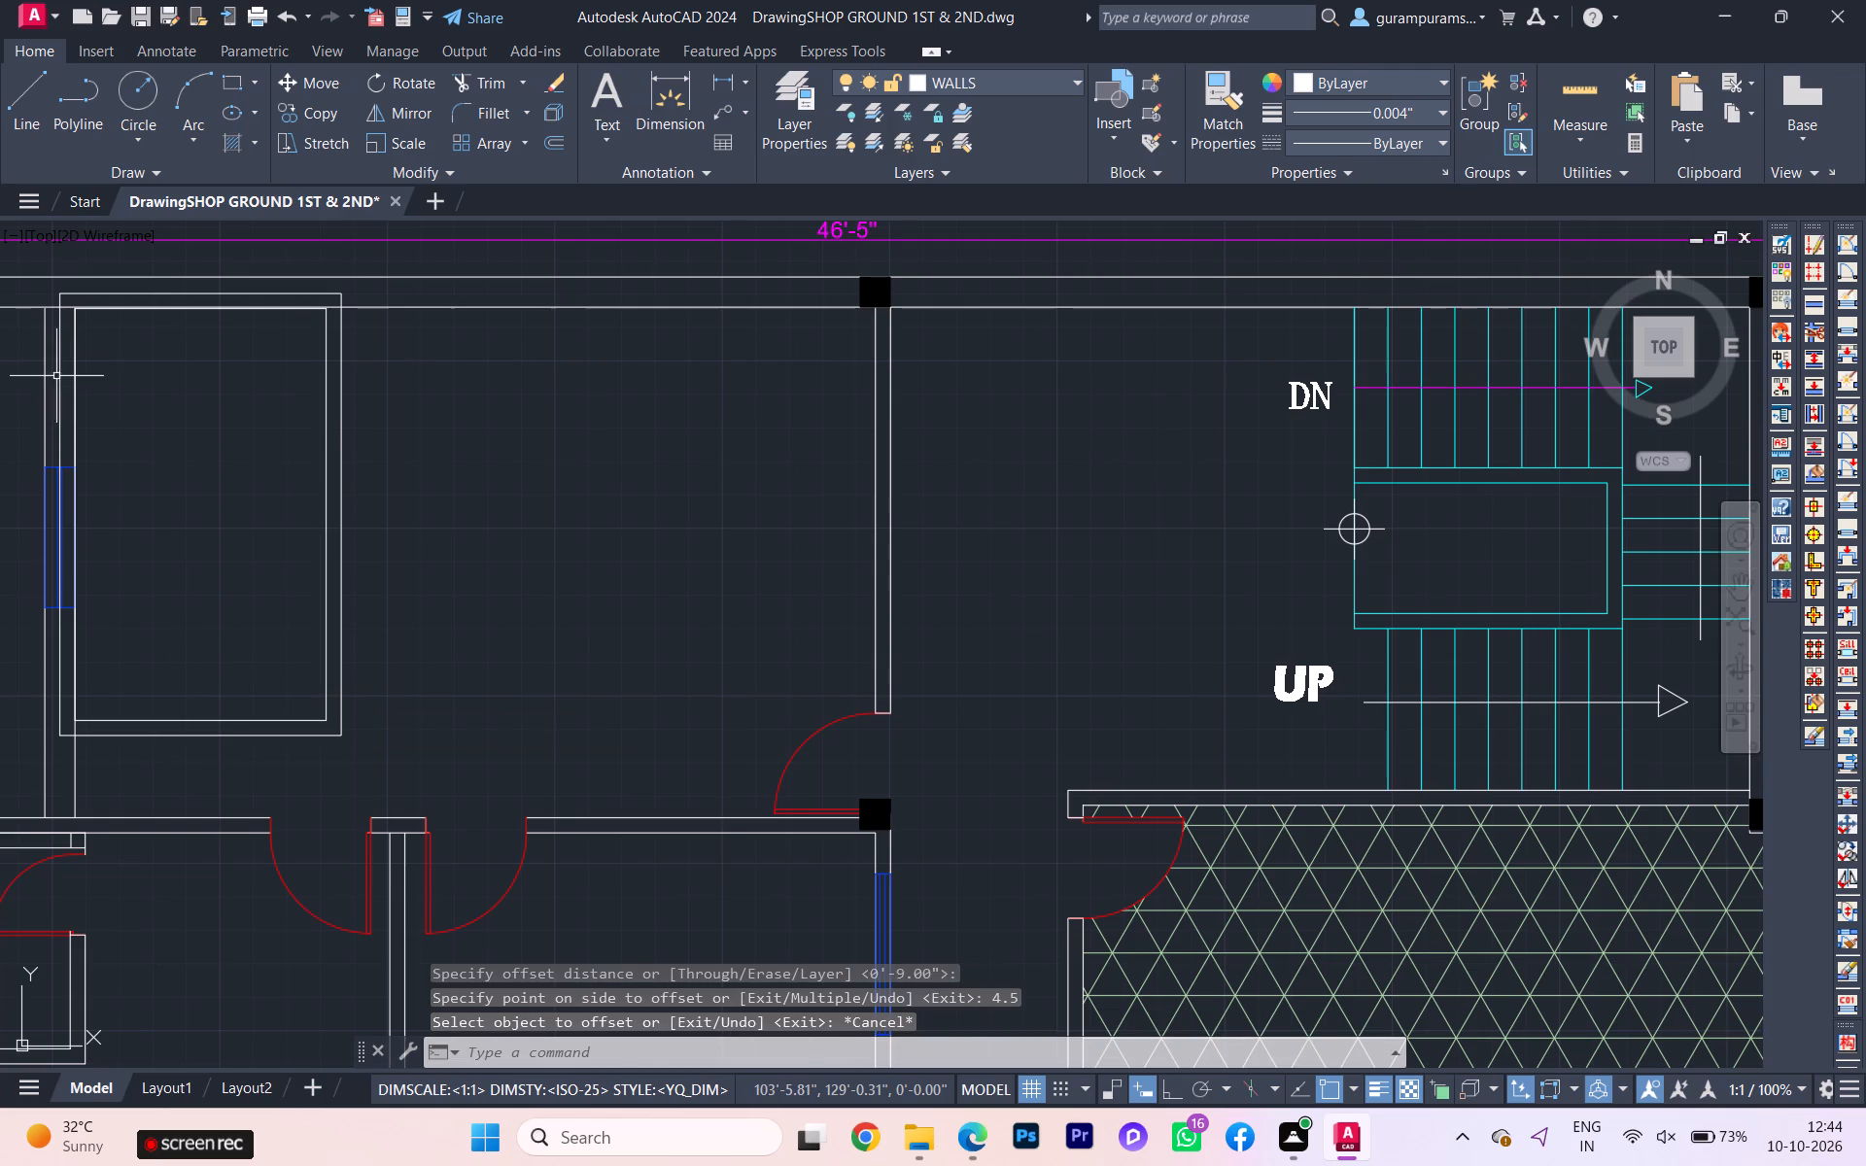
Trim away the outer kitchen outline where it overlaps the balcony wall and the top exterior wall.
left_click(53, 380)
left_click(61, 372)
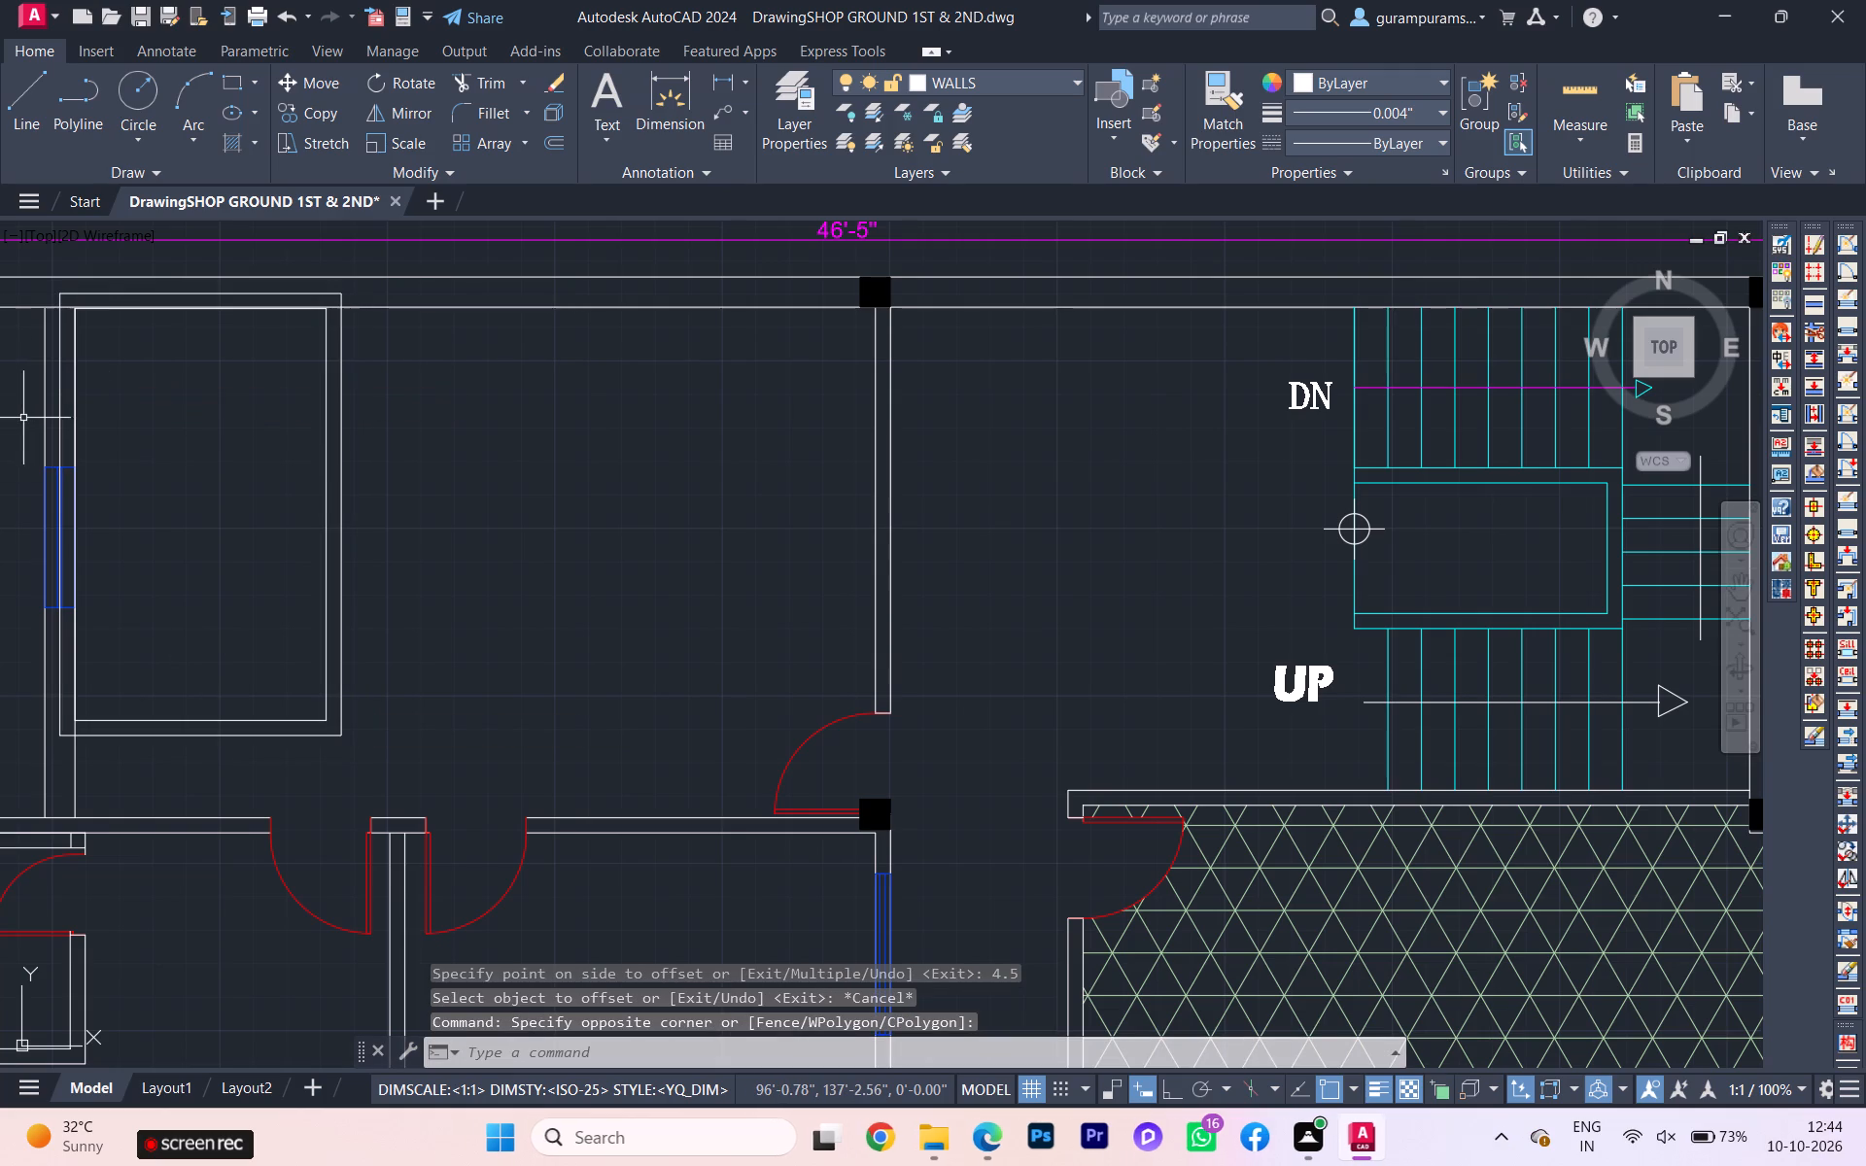
type("TR")
left_click(146, 469)
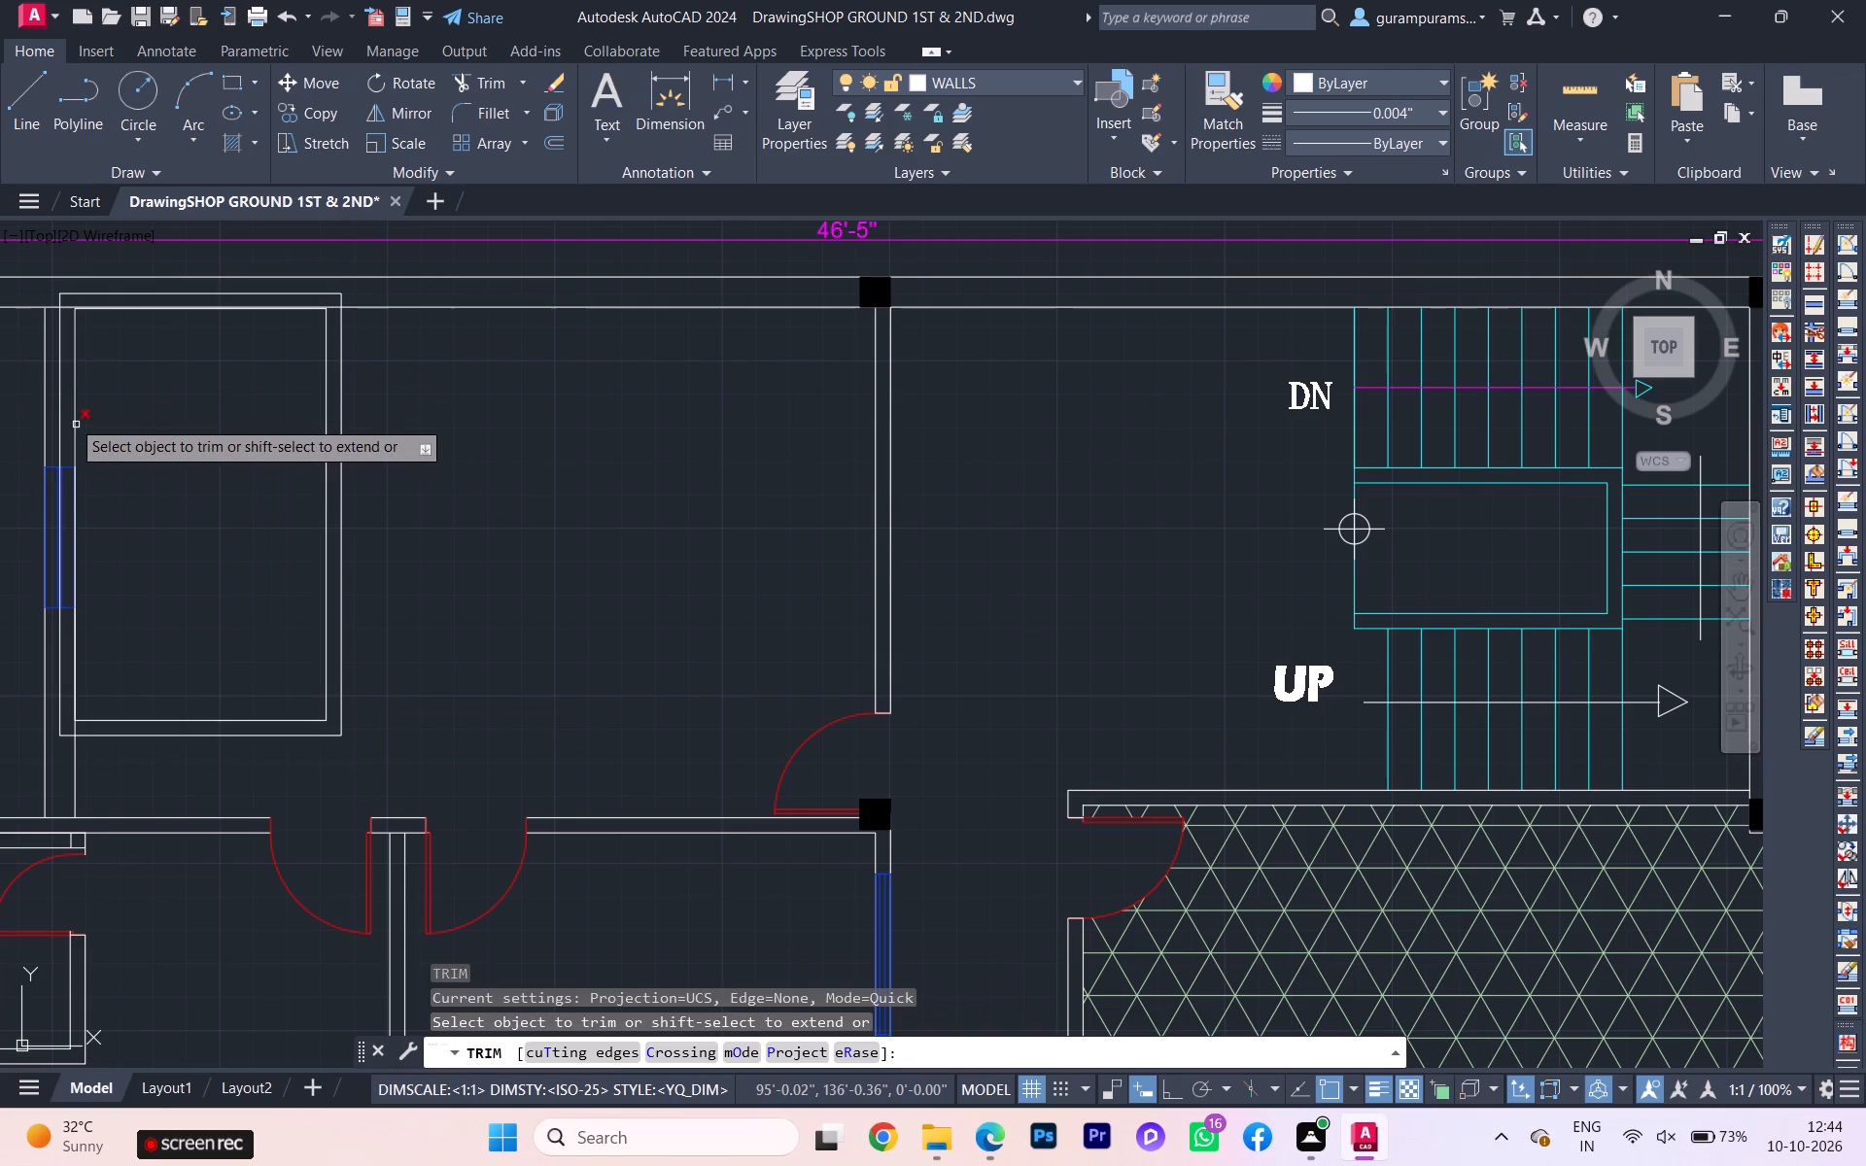
left_click(61, 414)
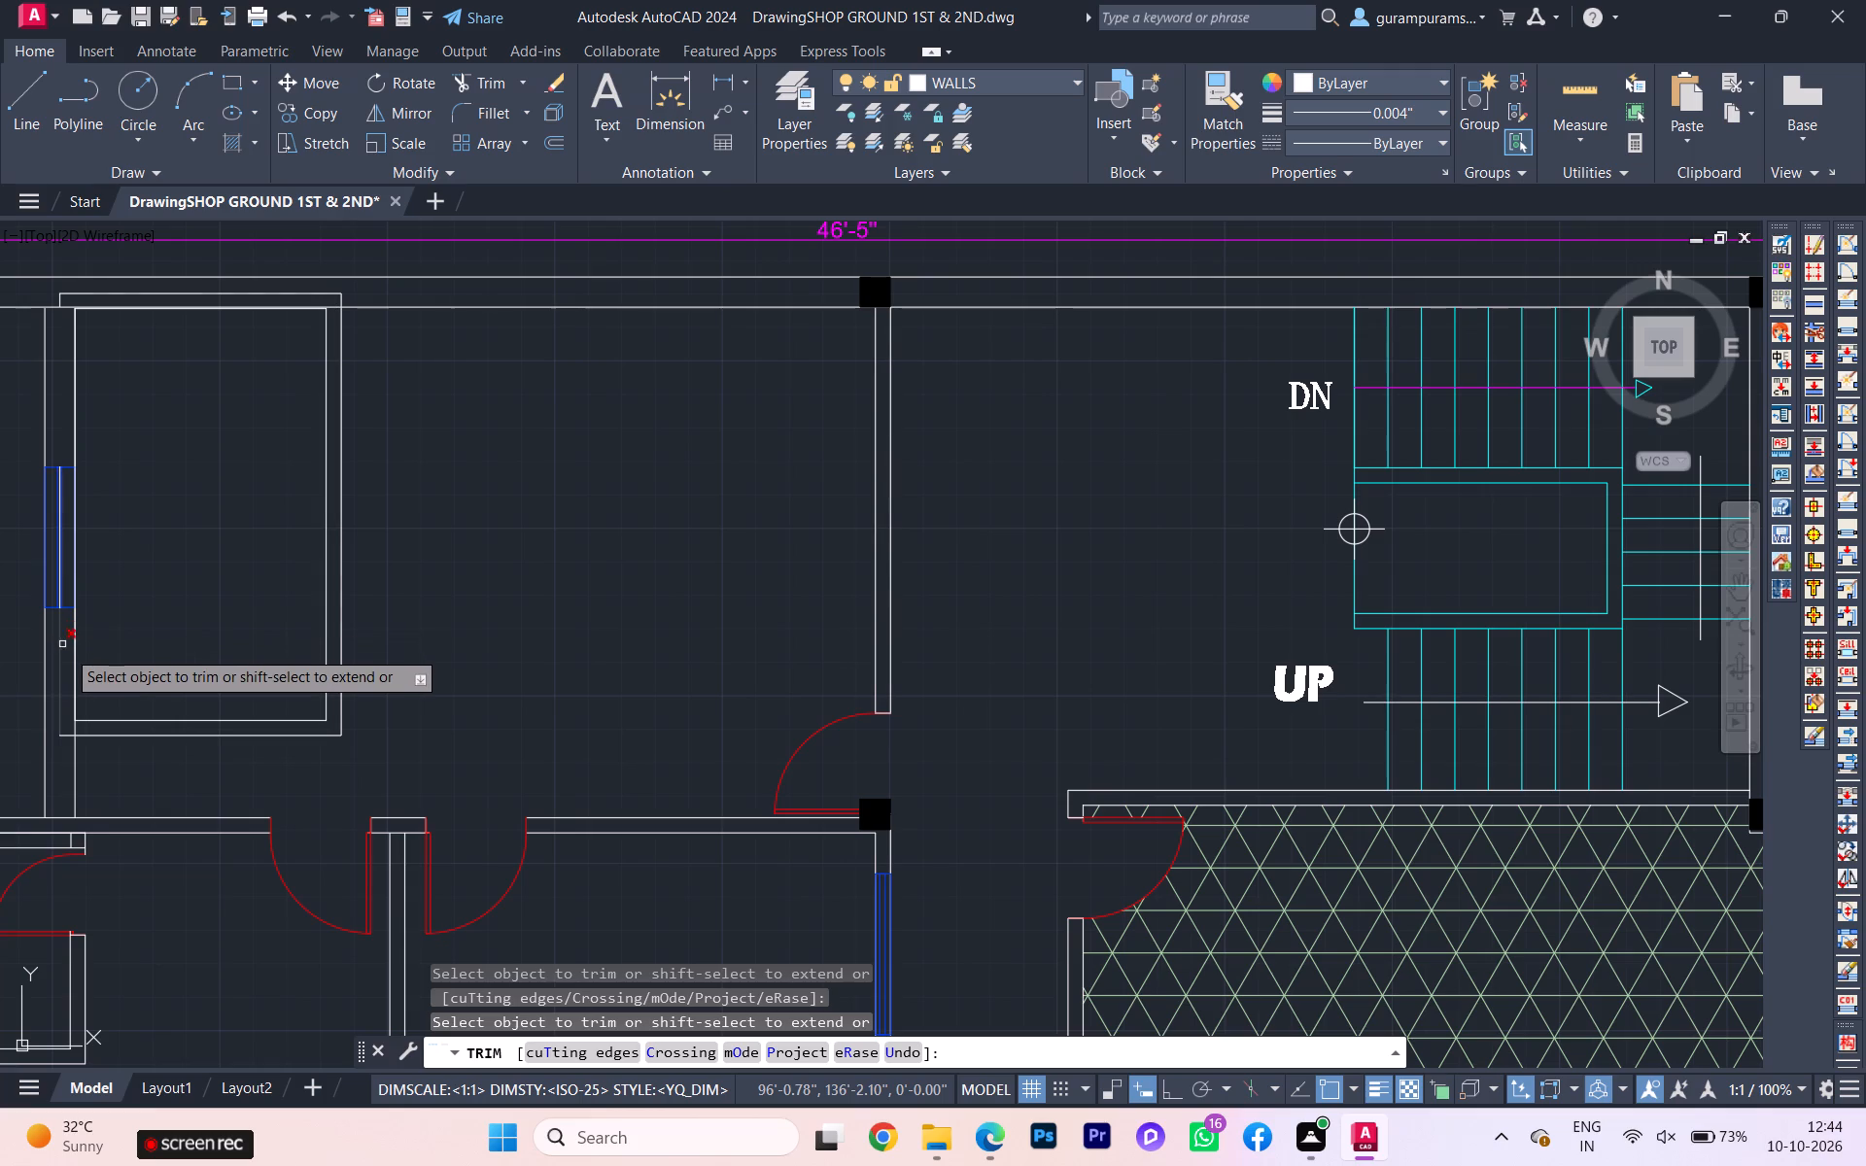
left_click(61, 646)
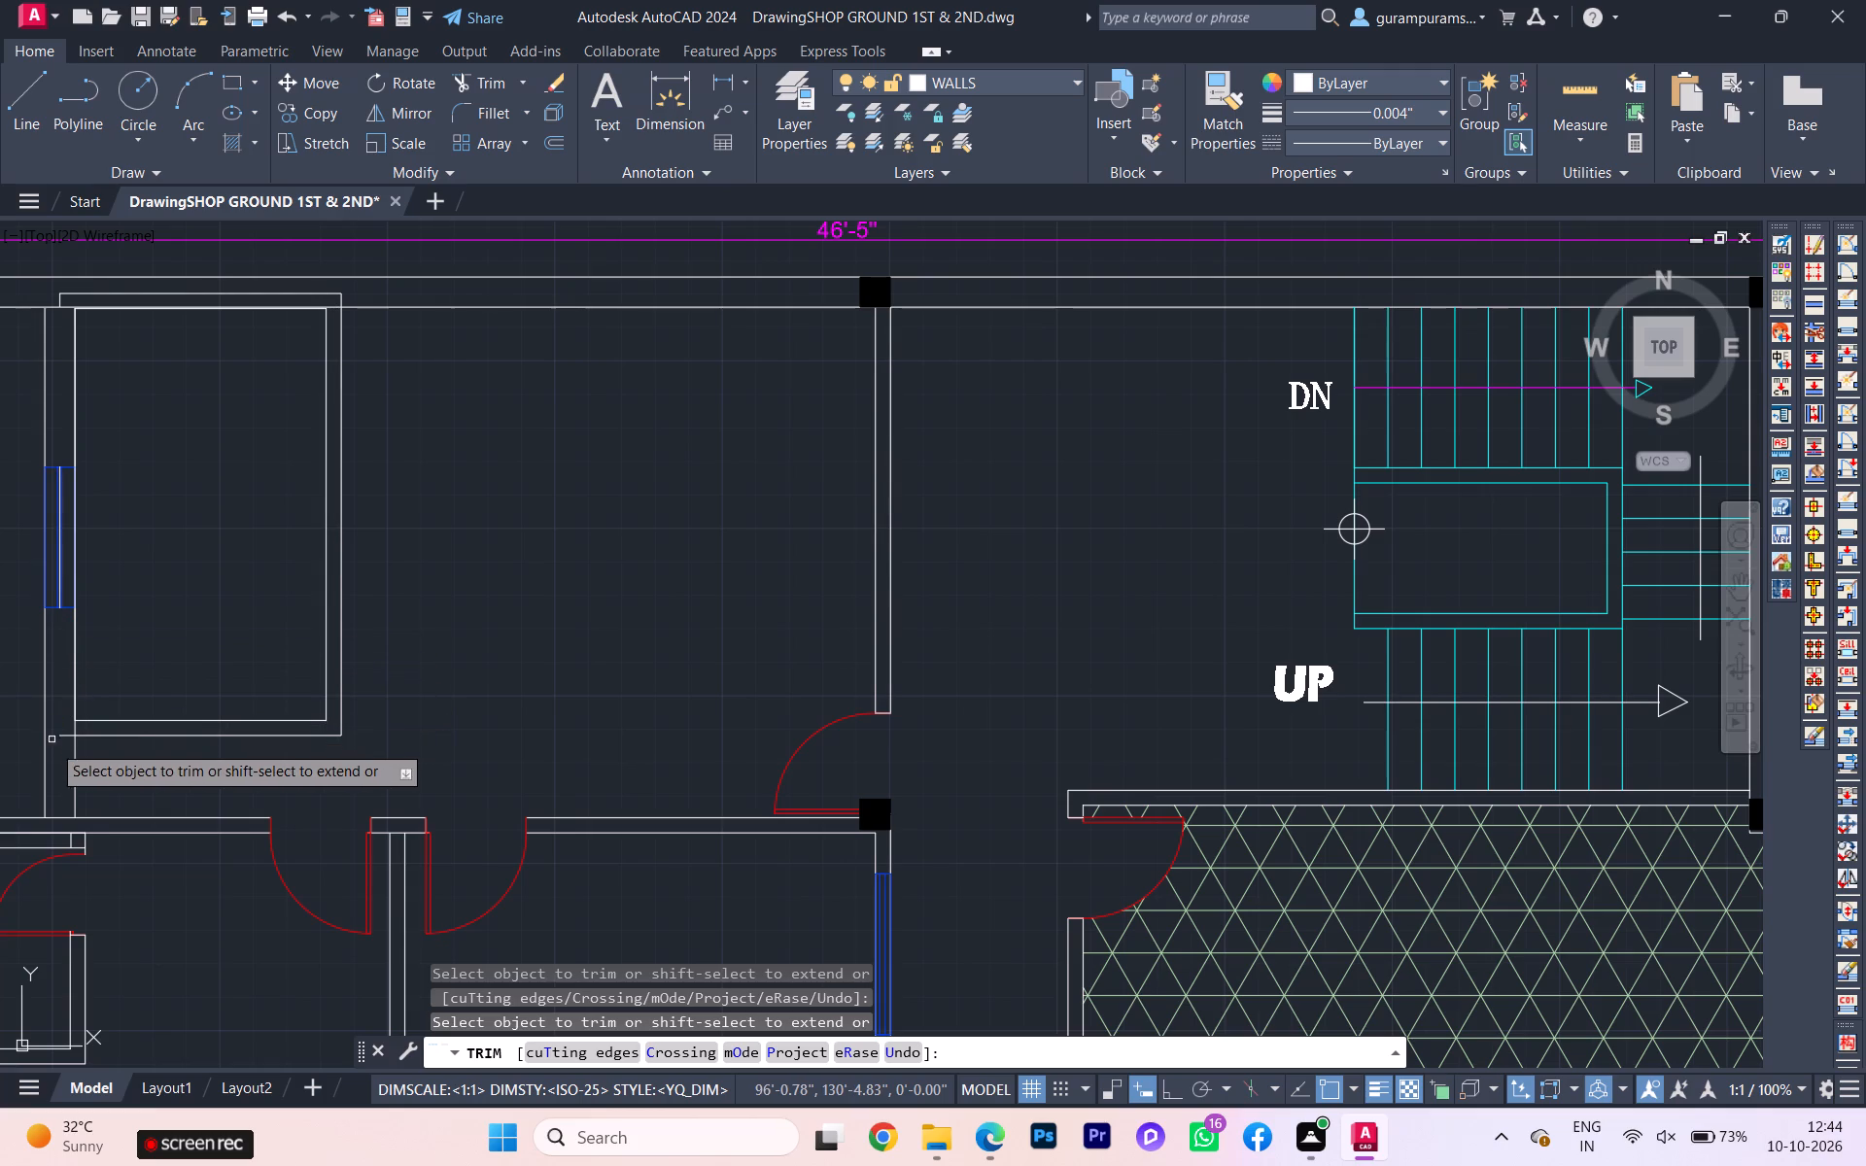
left_click(63, 730)
left_click(63, 742)
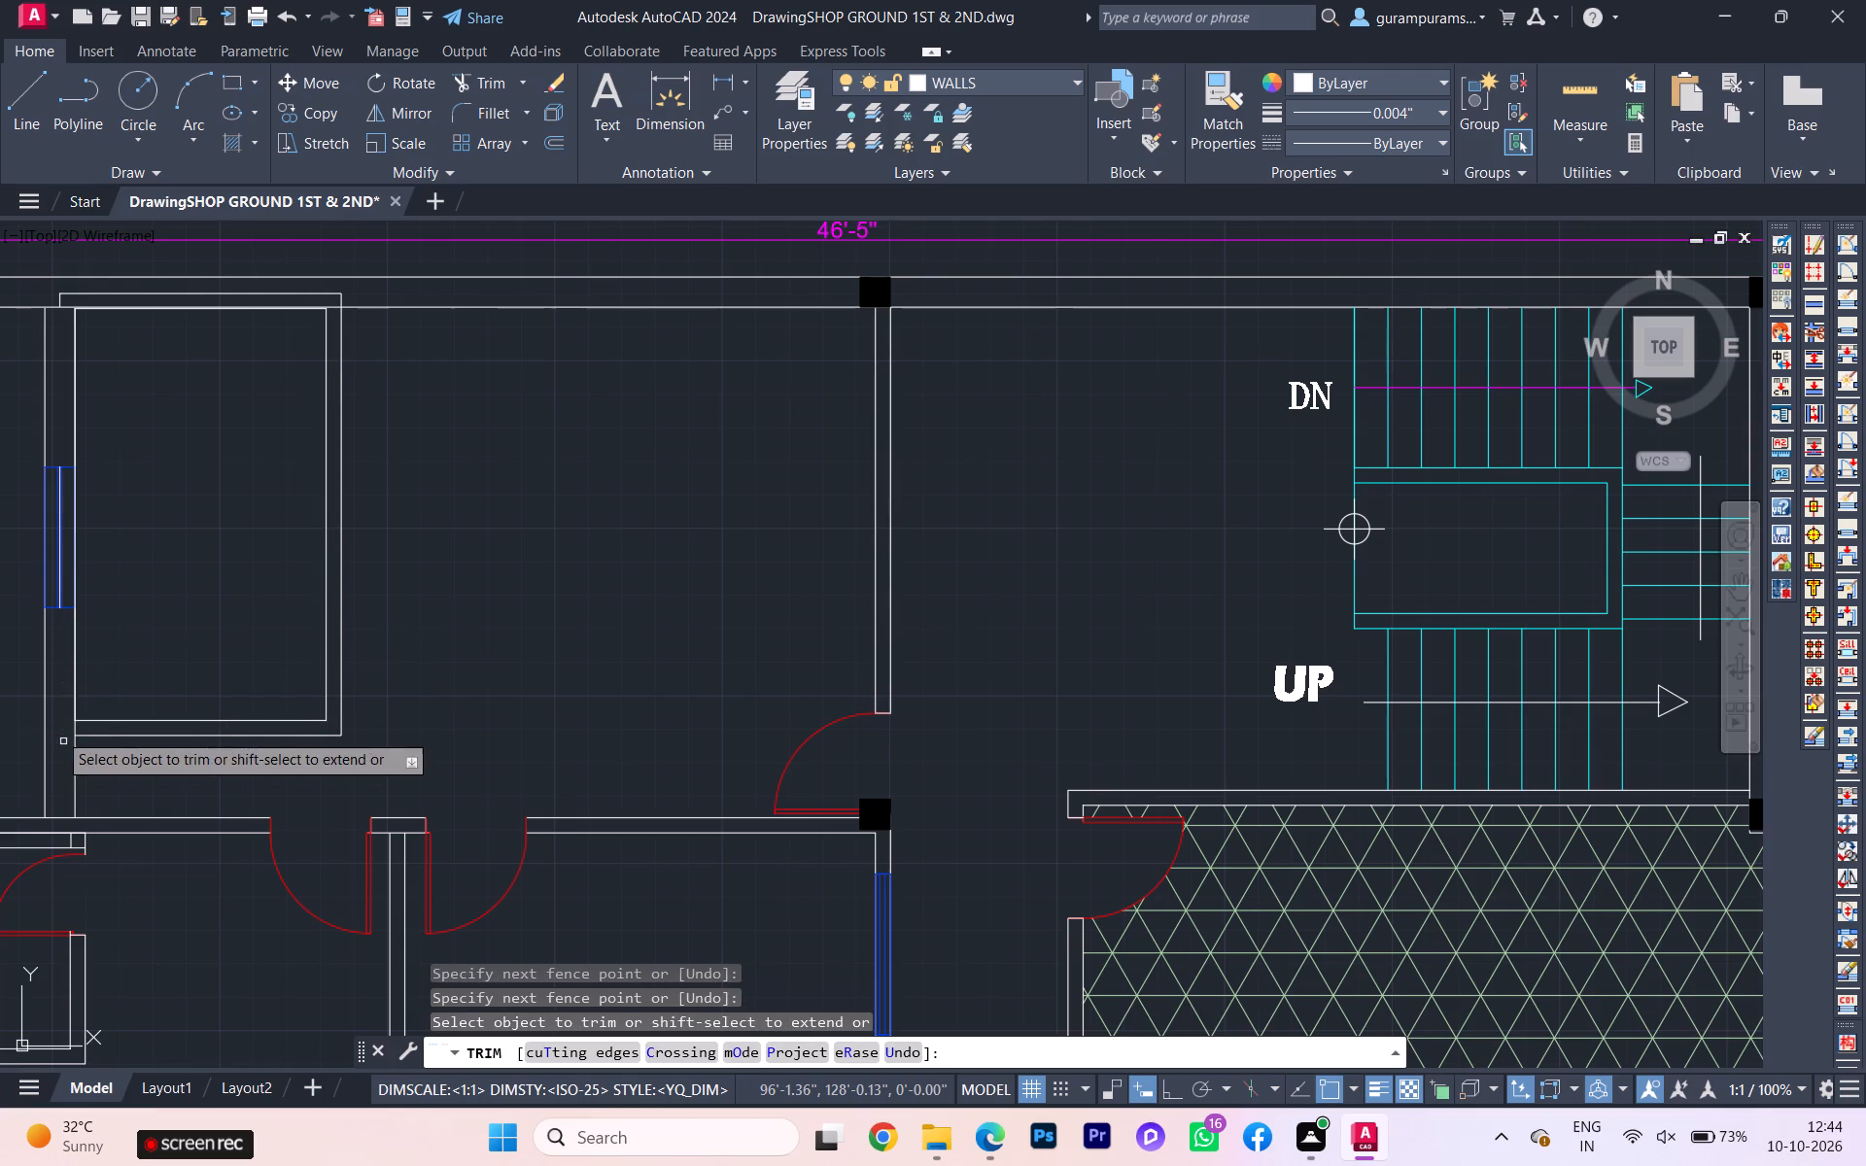
left_click(58, 293)
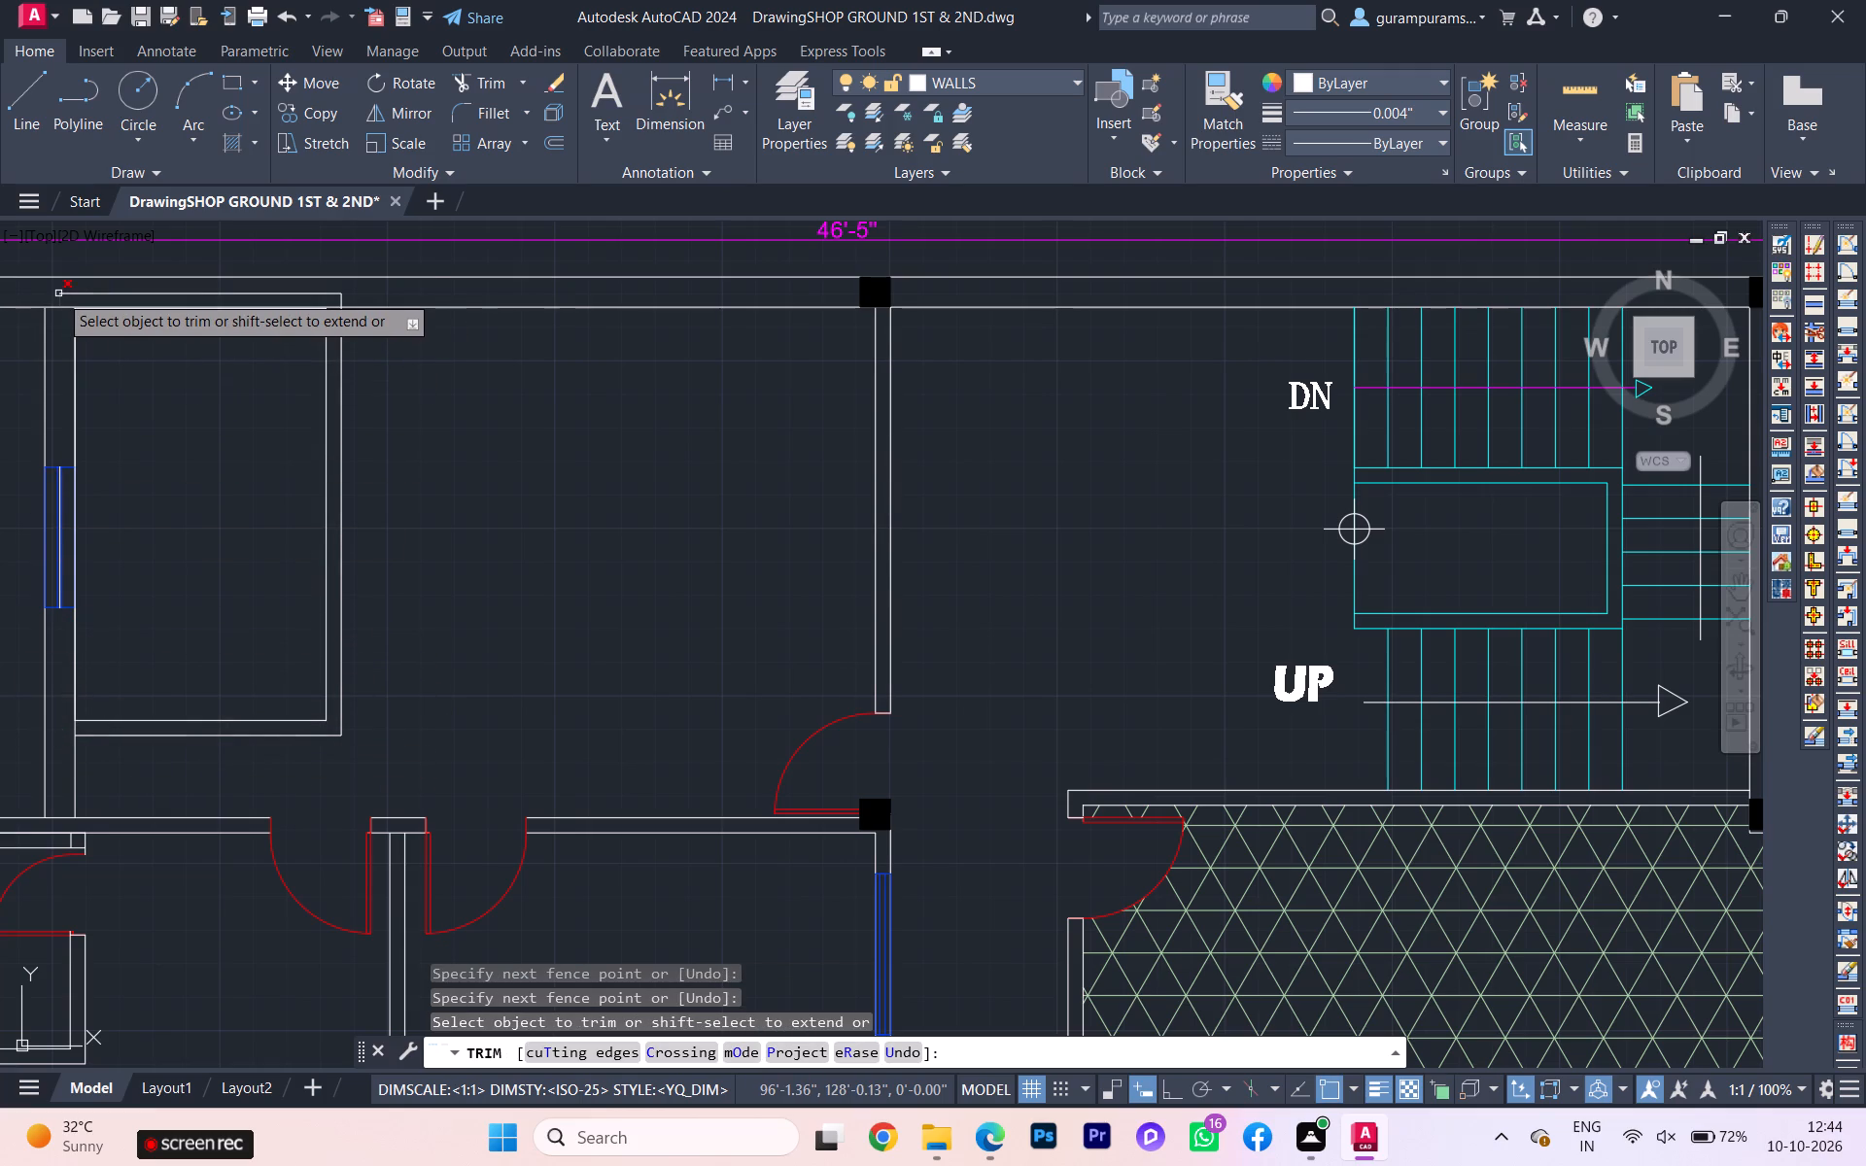
left_click(69, 291)
scroll(363, 289, "up", 2)
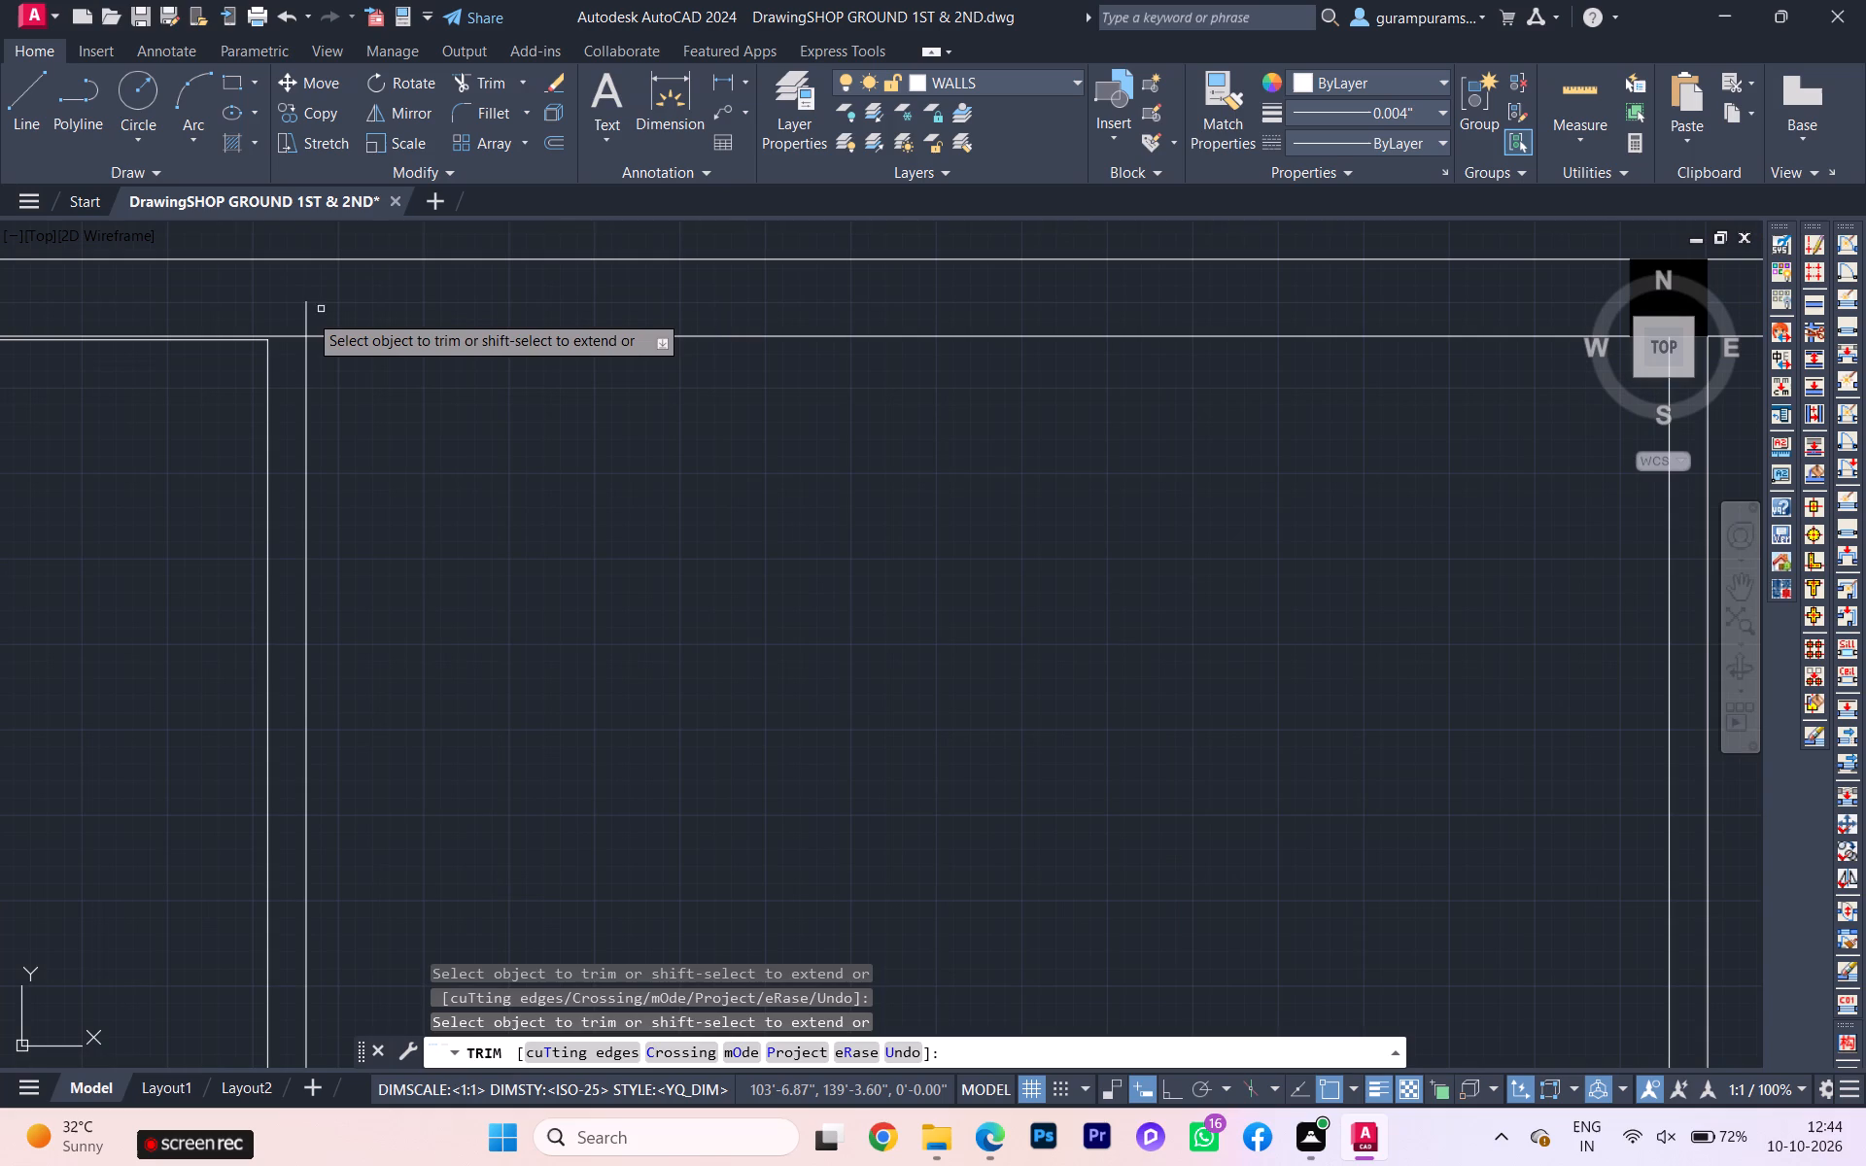
left_click(299, 316)
left_click(318, 316)
scroll(283, 336, "down", 1)
scroll(396, 376, "down", 1)
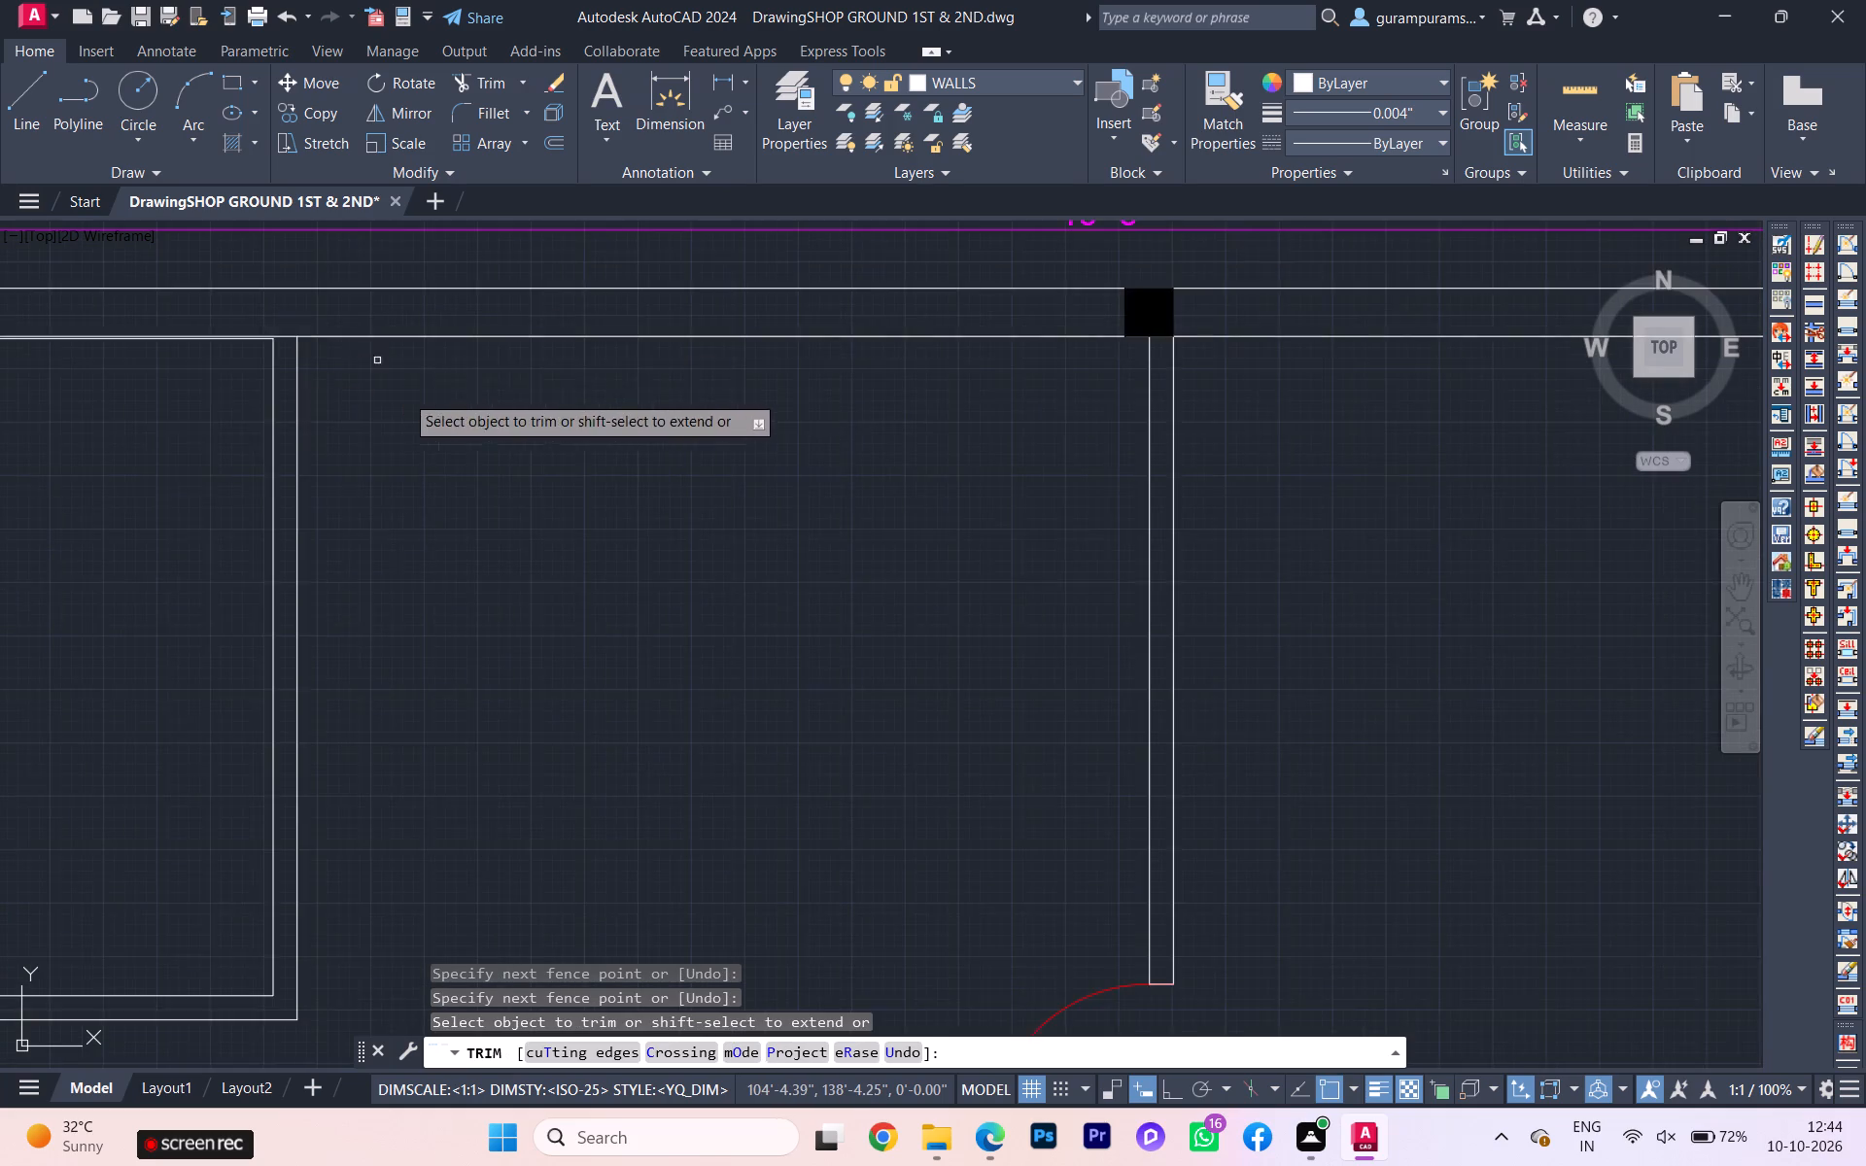
key("Escape")
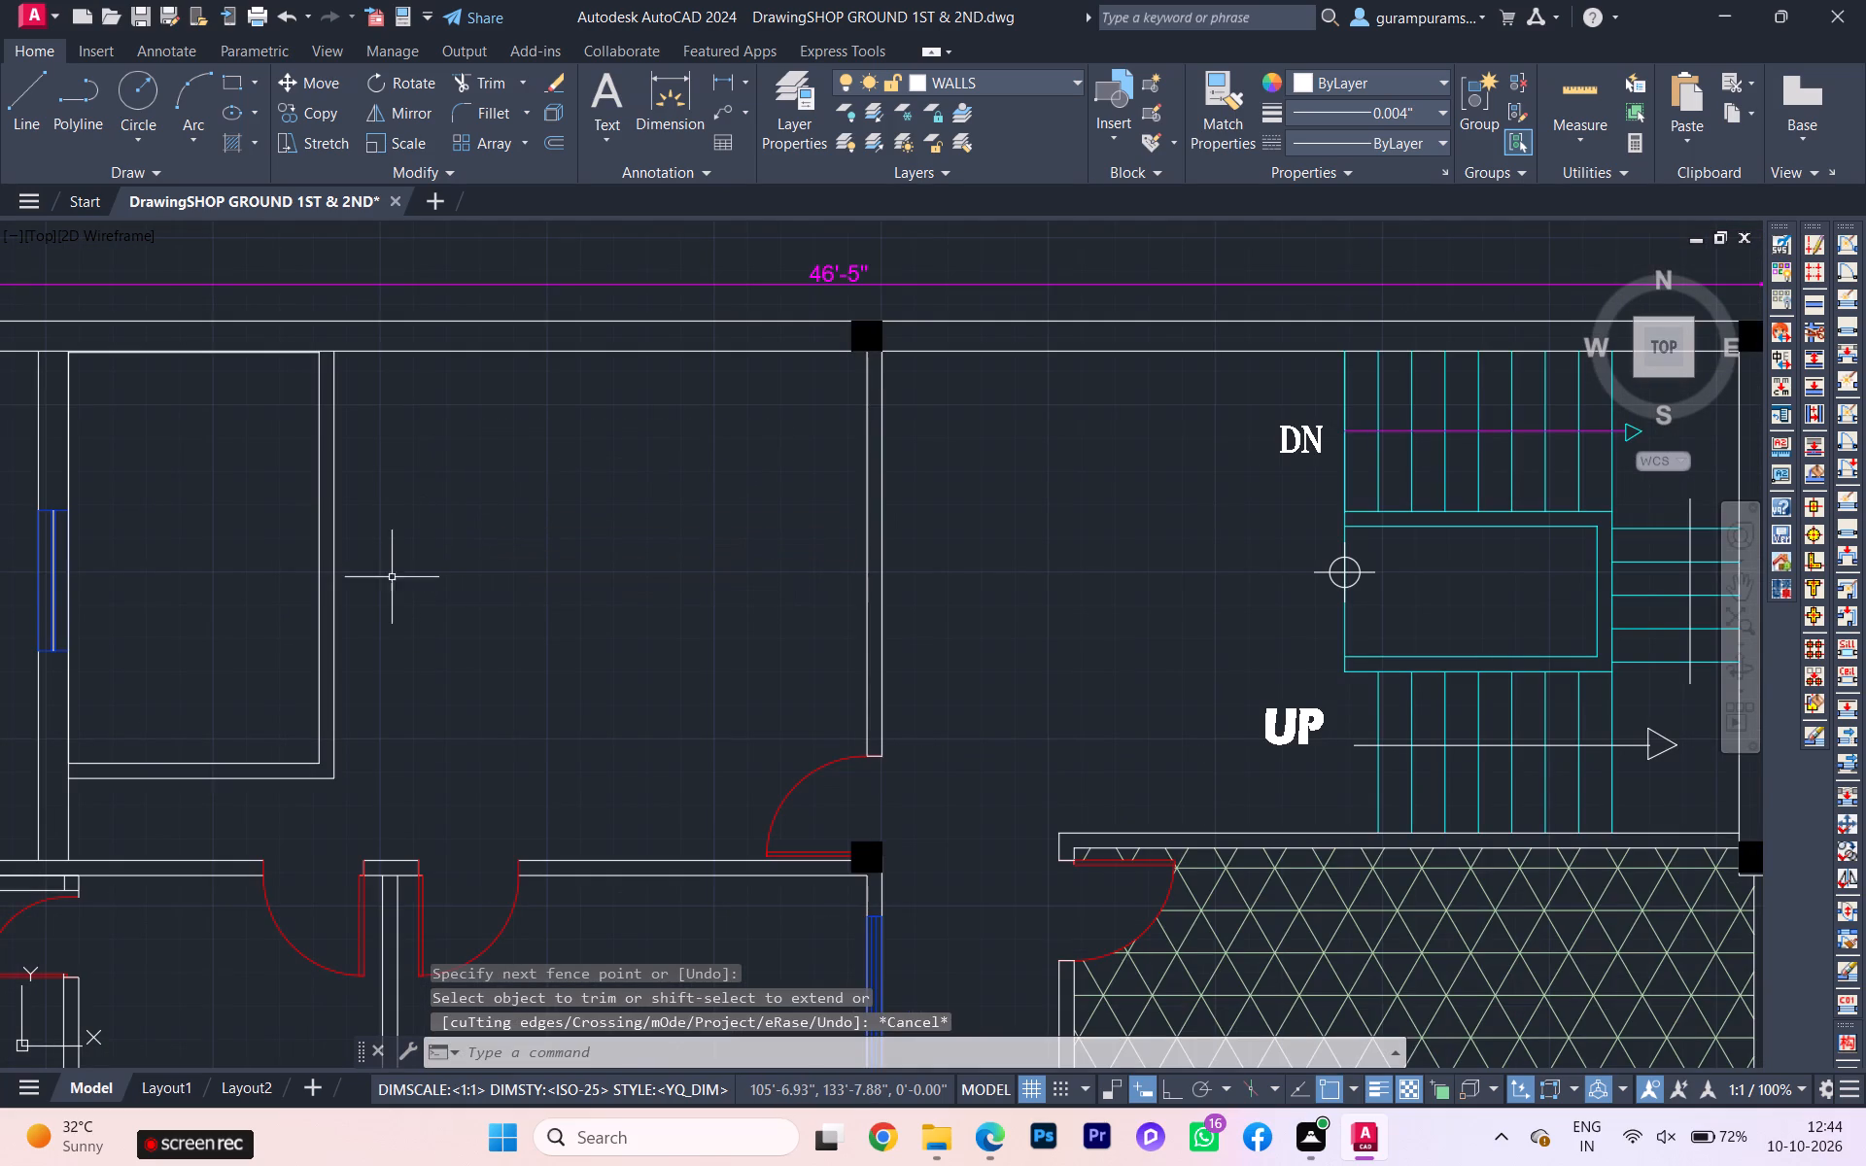
Stretch the top edge of the inner kitchen outline up to the inner face of the top exterior wall.
left_click(392, 579)
left_click(315, 535)
scroll(256, 341, "up", 1)
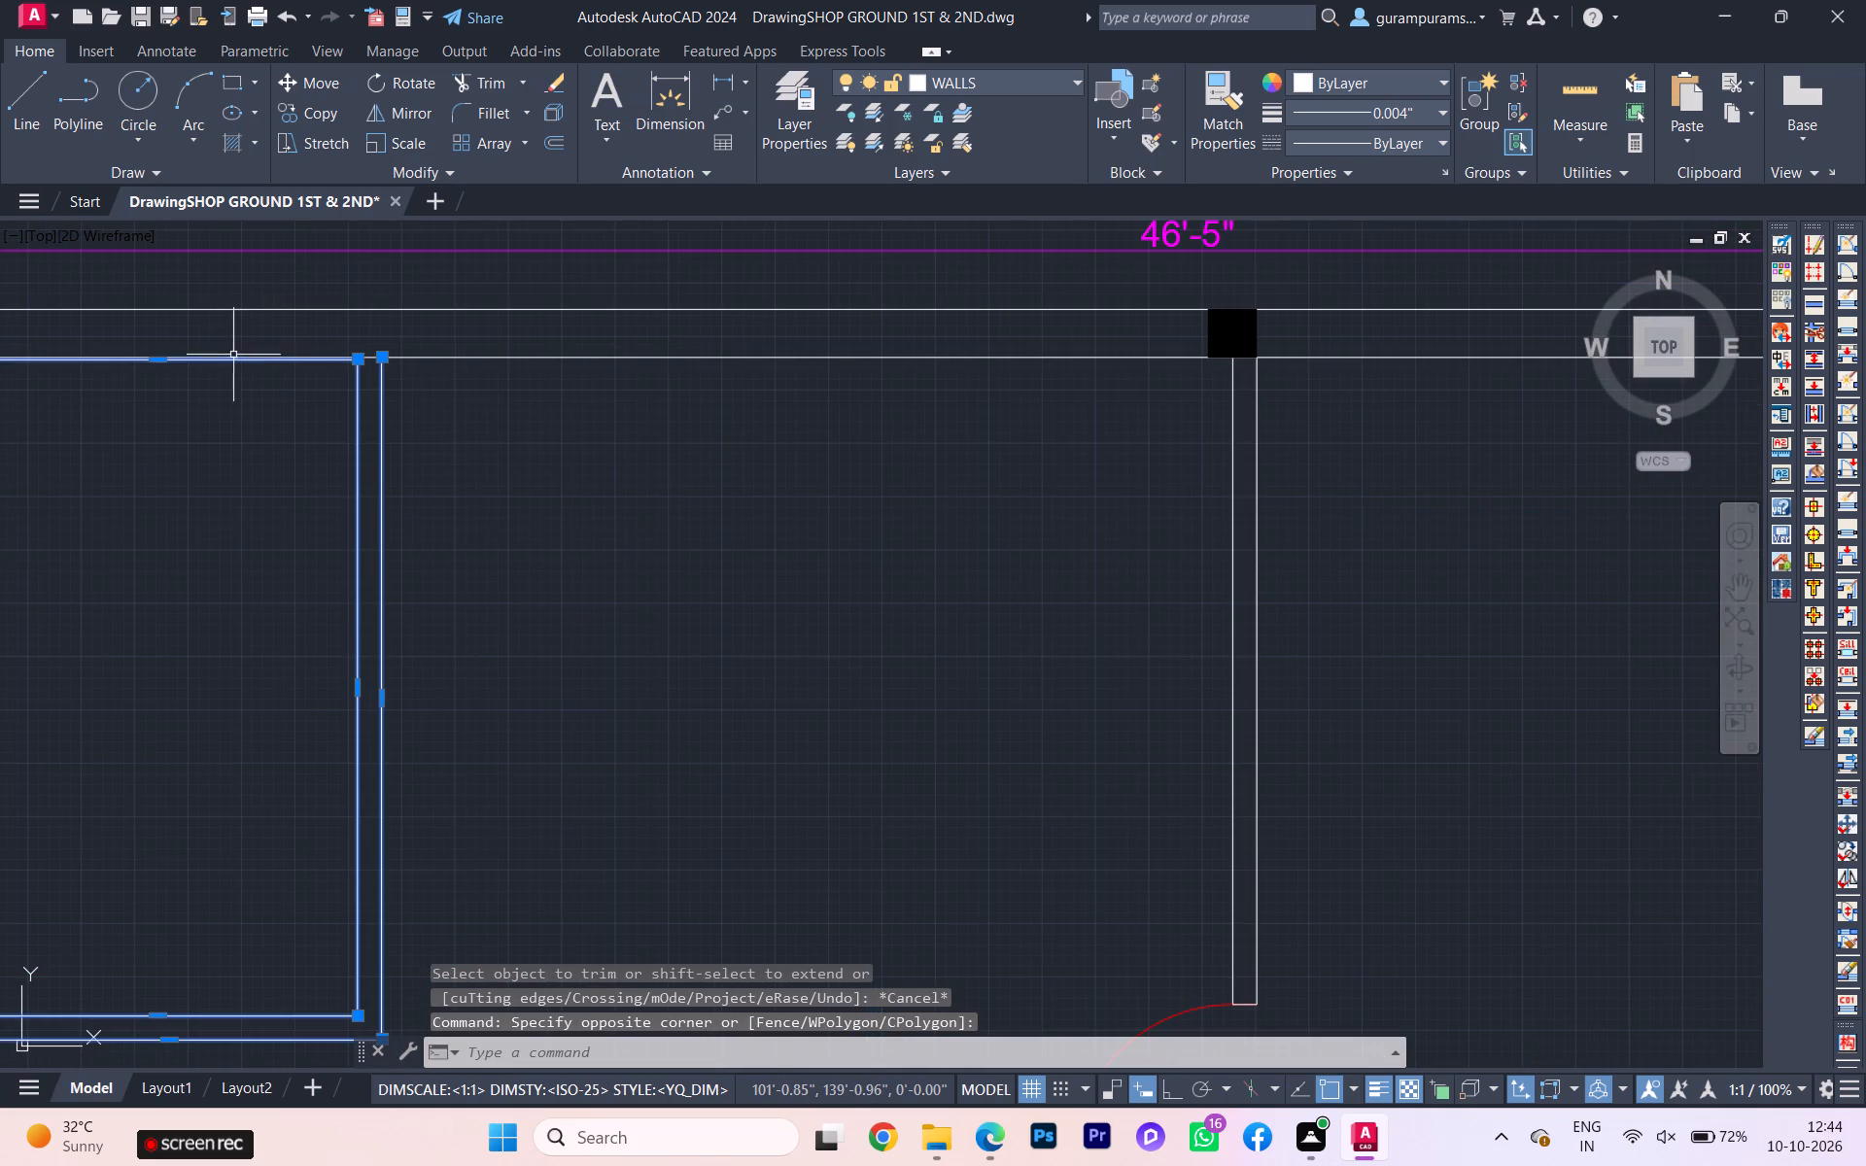
scroll(379, 587, "down", 1)
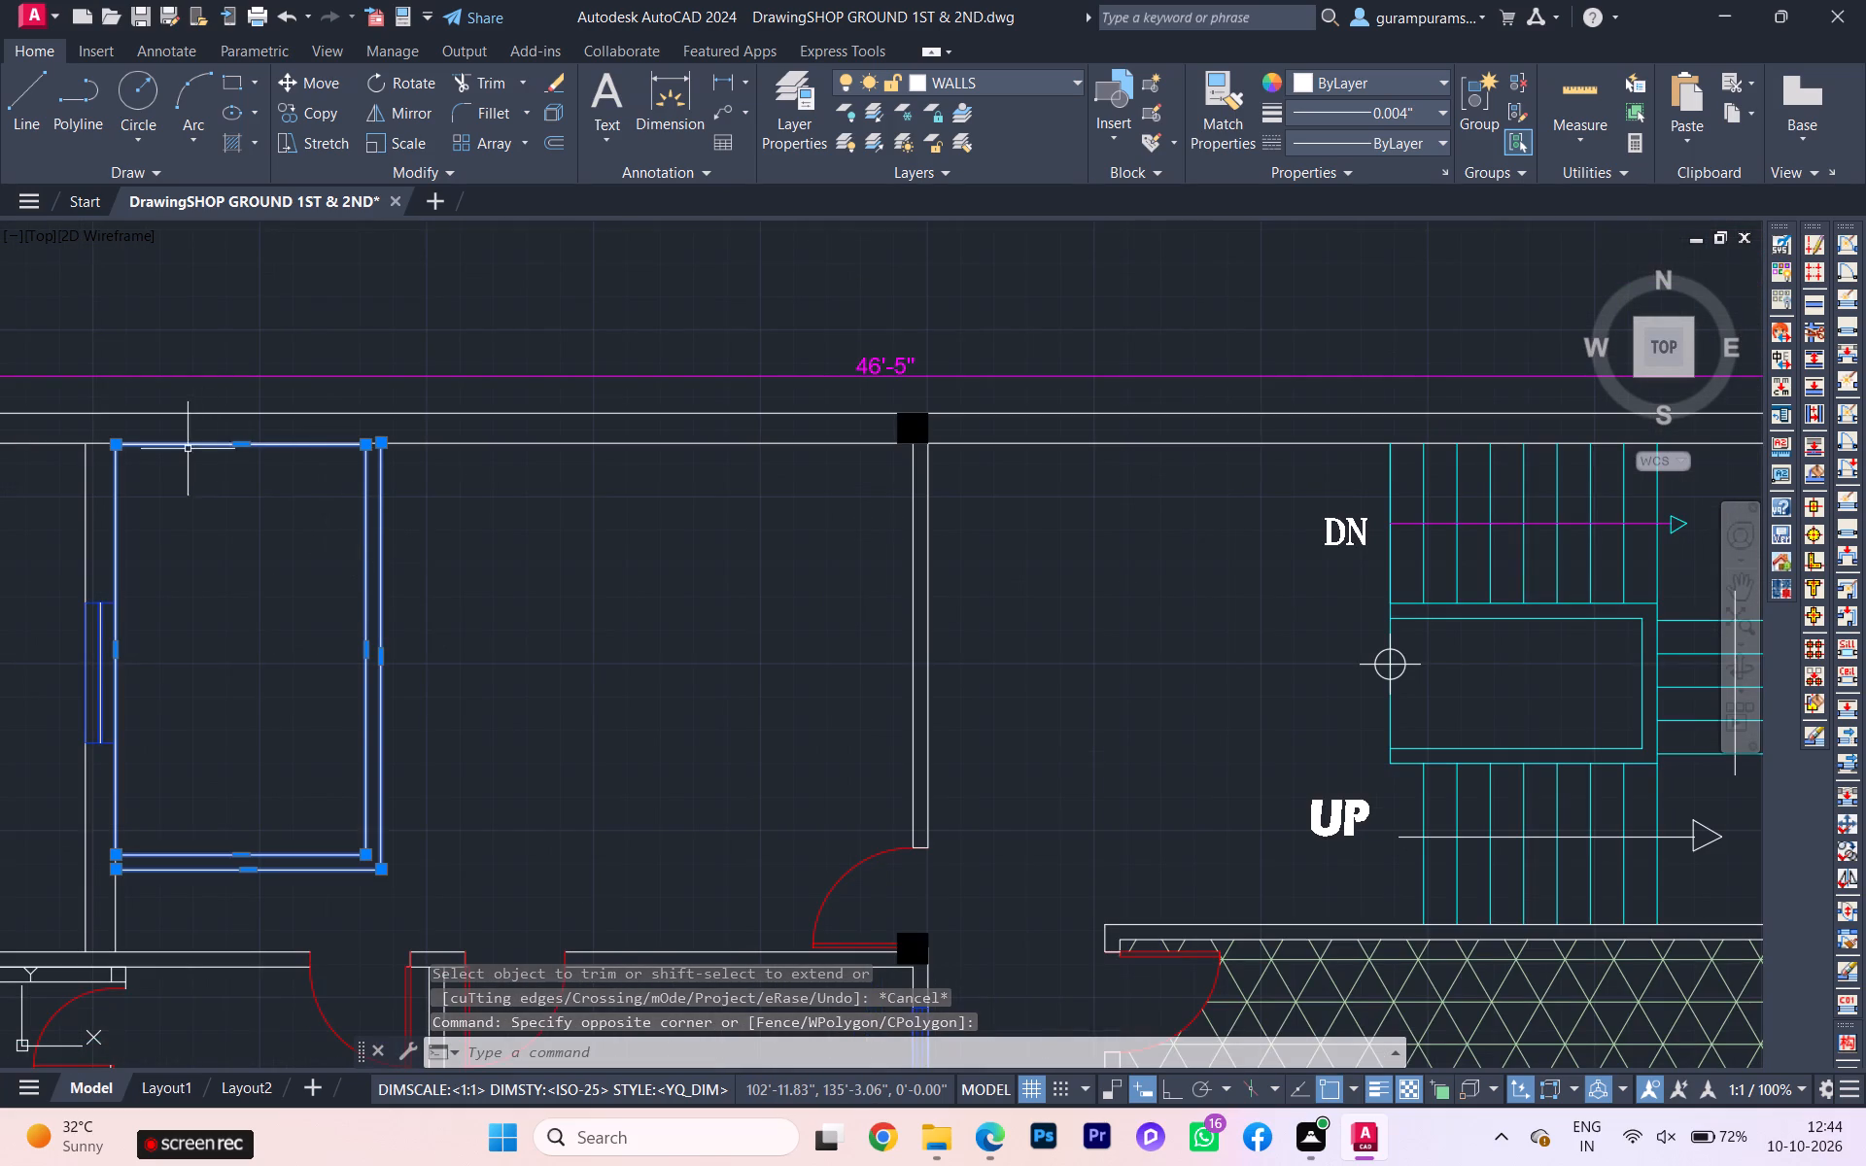
scroll(232, 436, "up", 3)
scroll(258, 477, "down", 1)
scroll(258, 477, "up", 1)
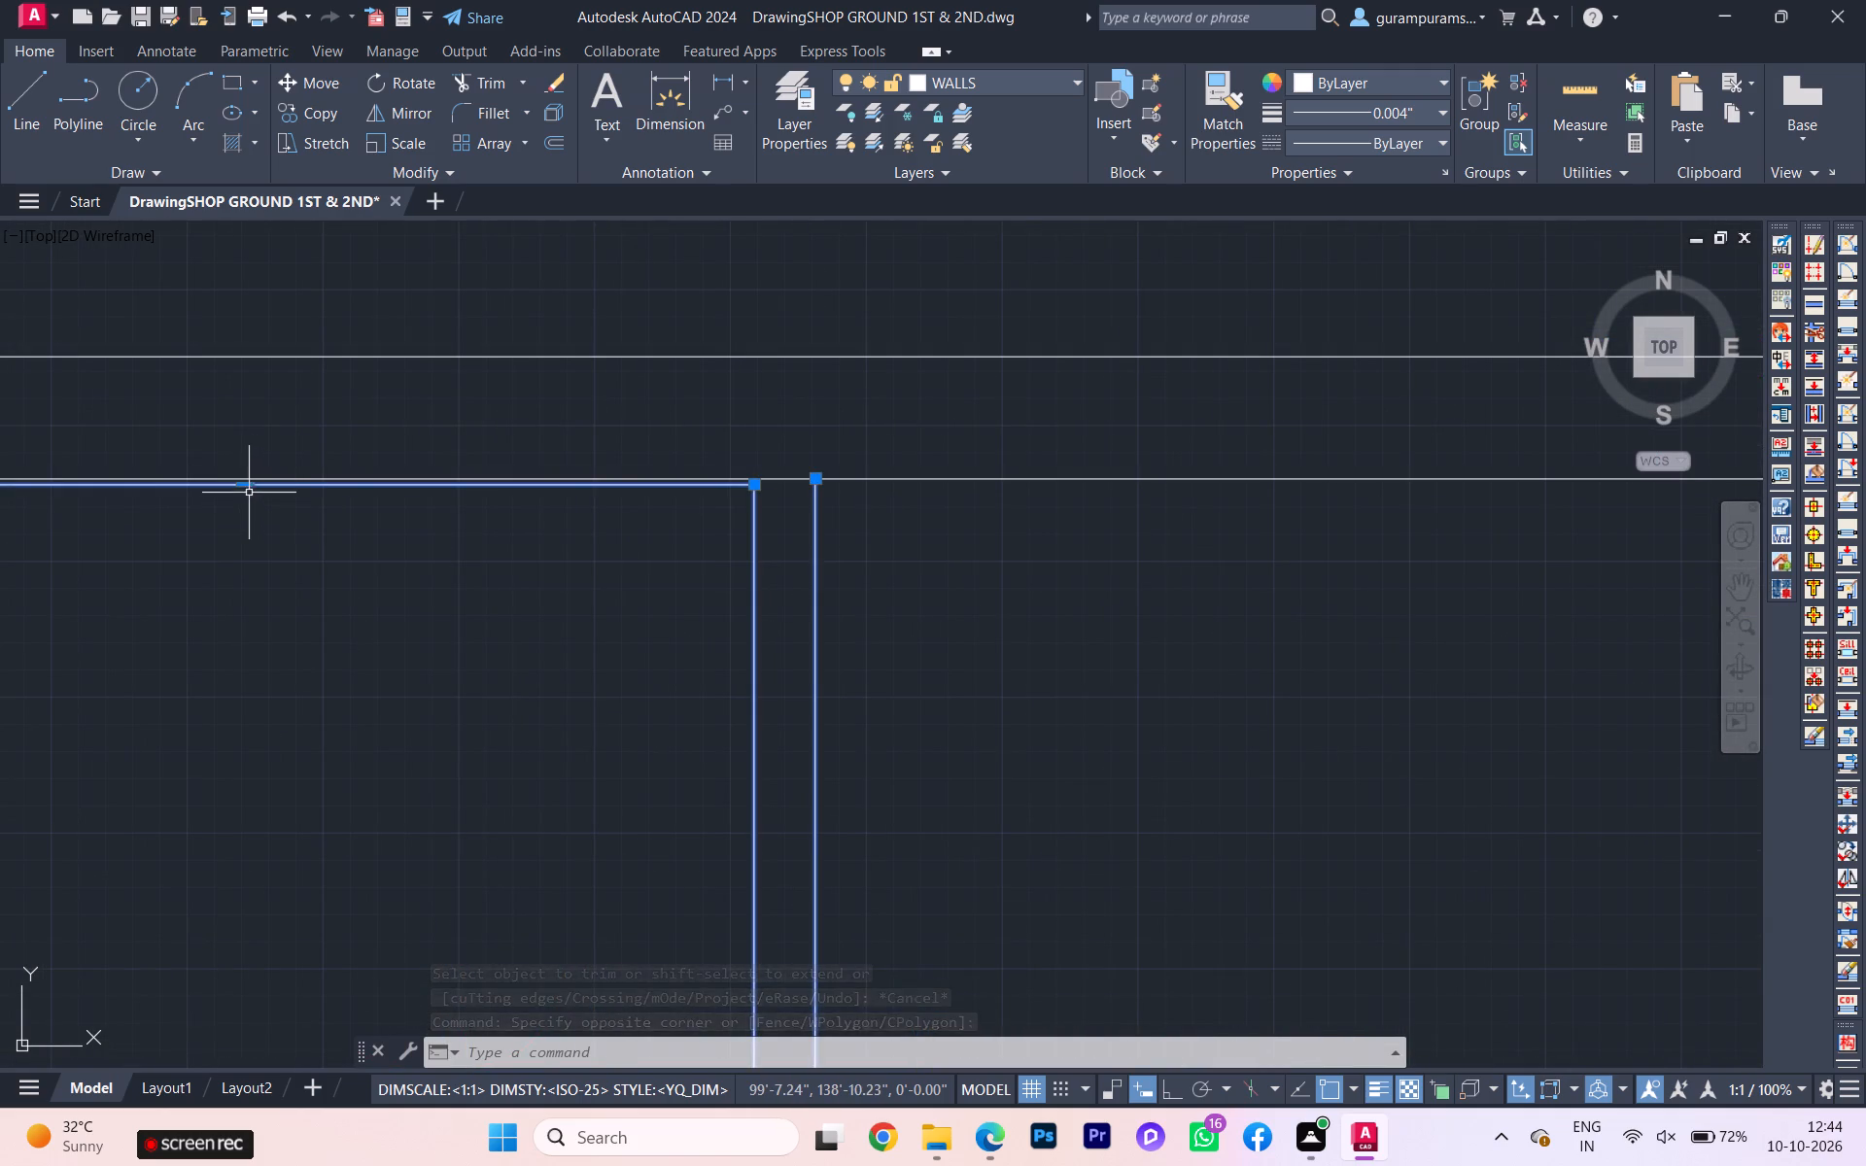
left_click(249, 484)
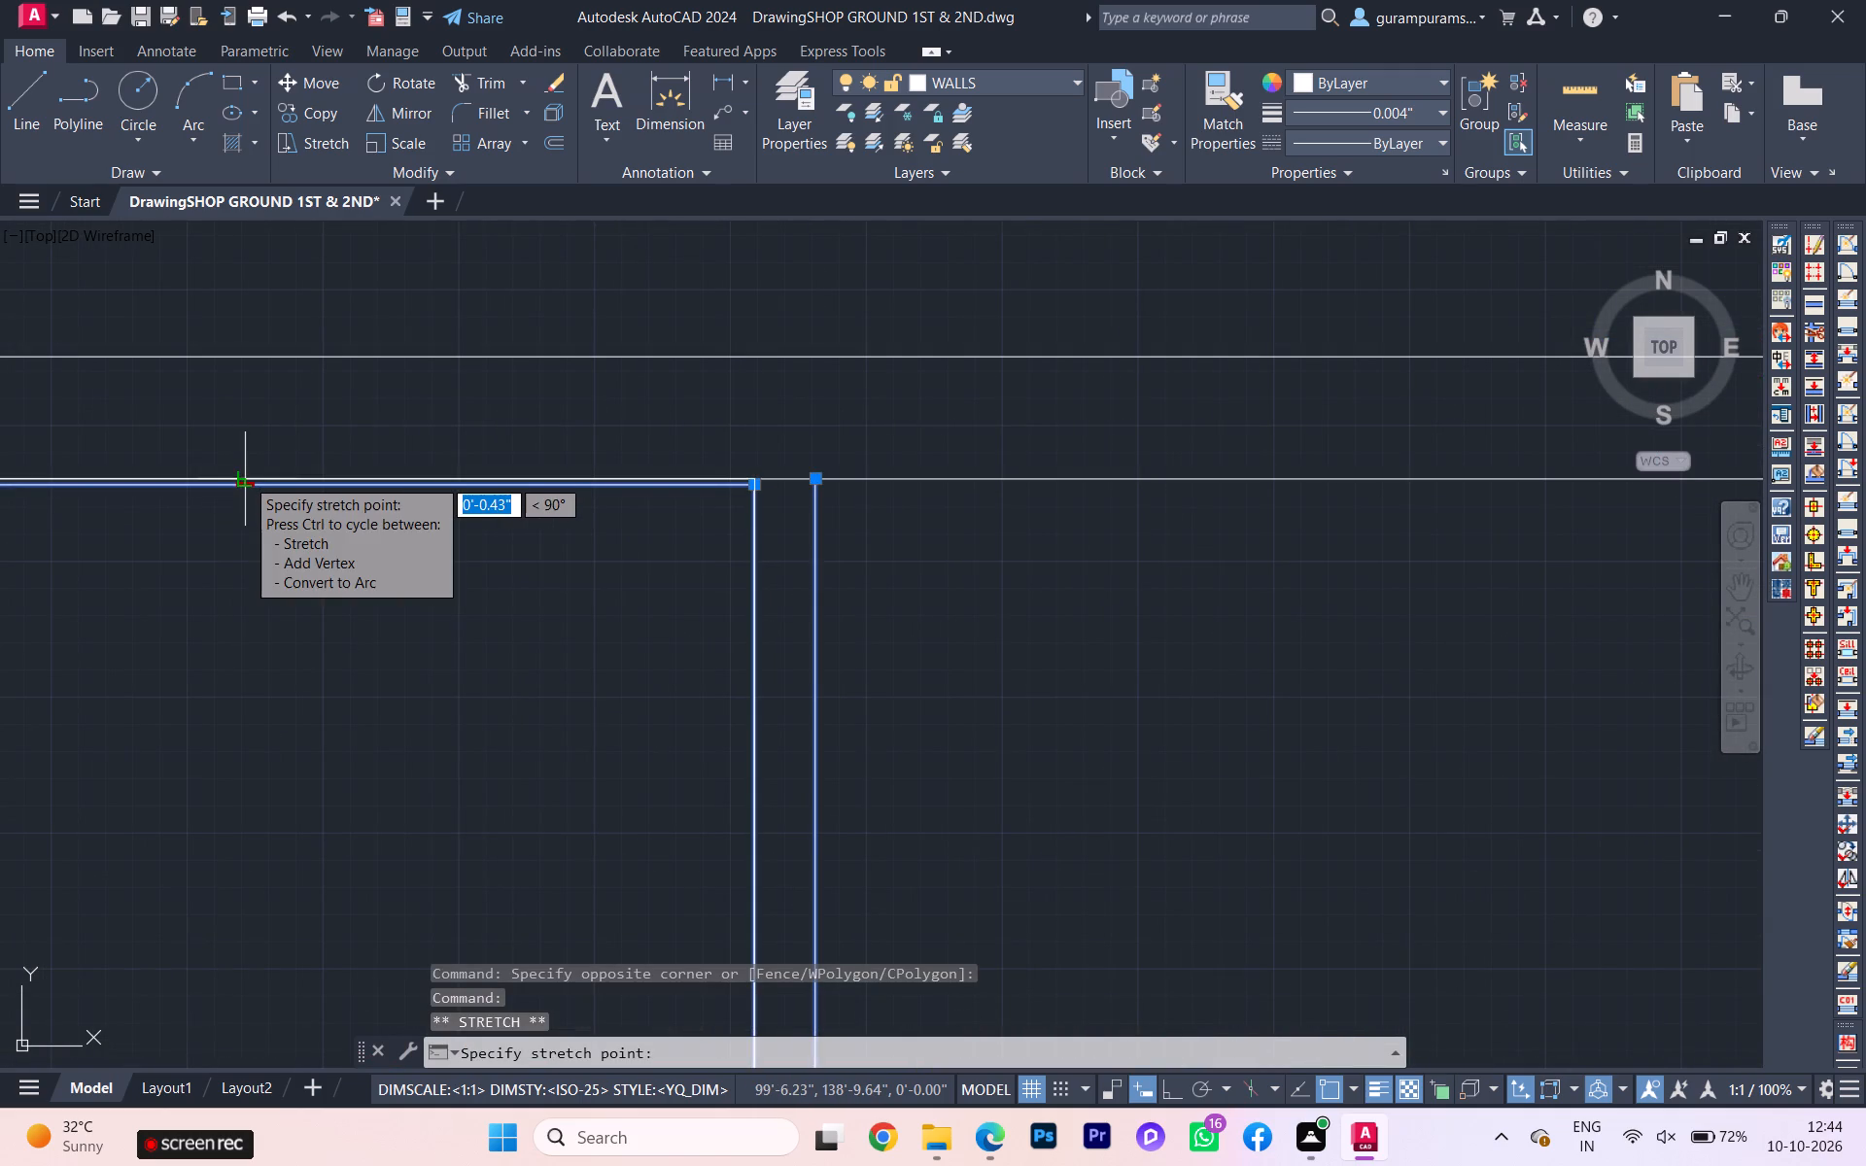
scroll(250, 474, "up", 3)
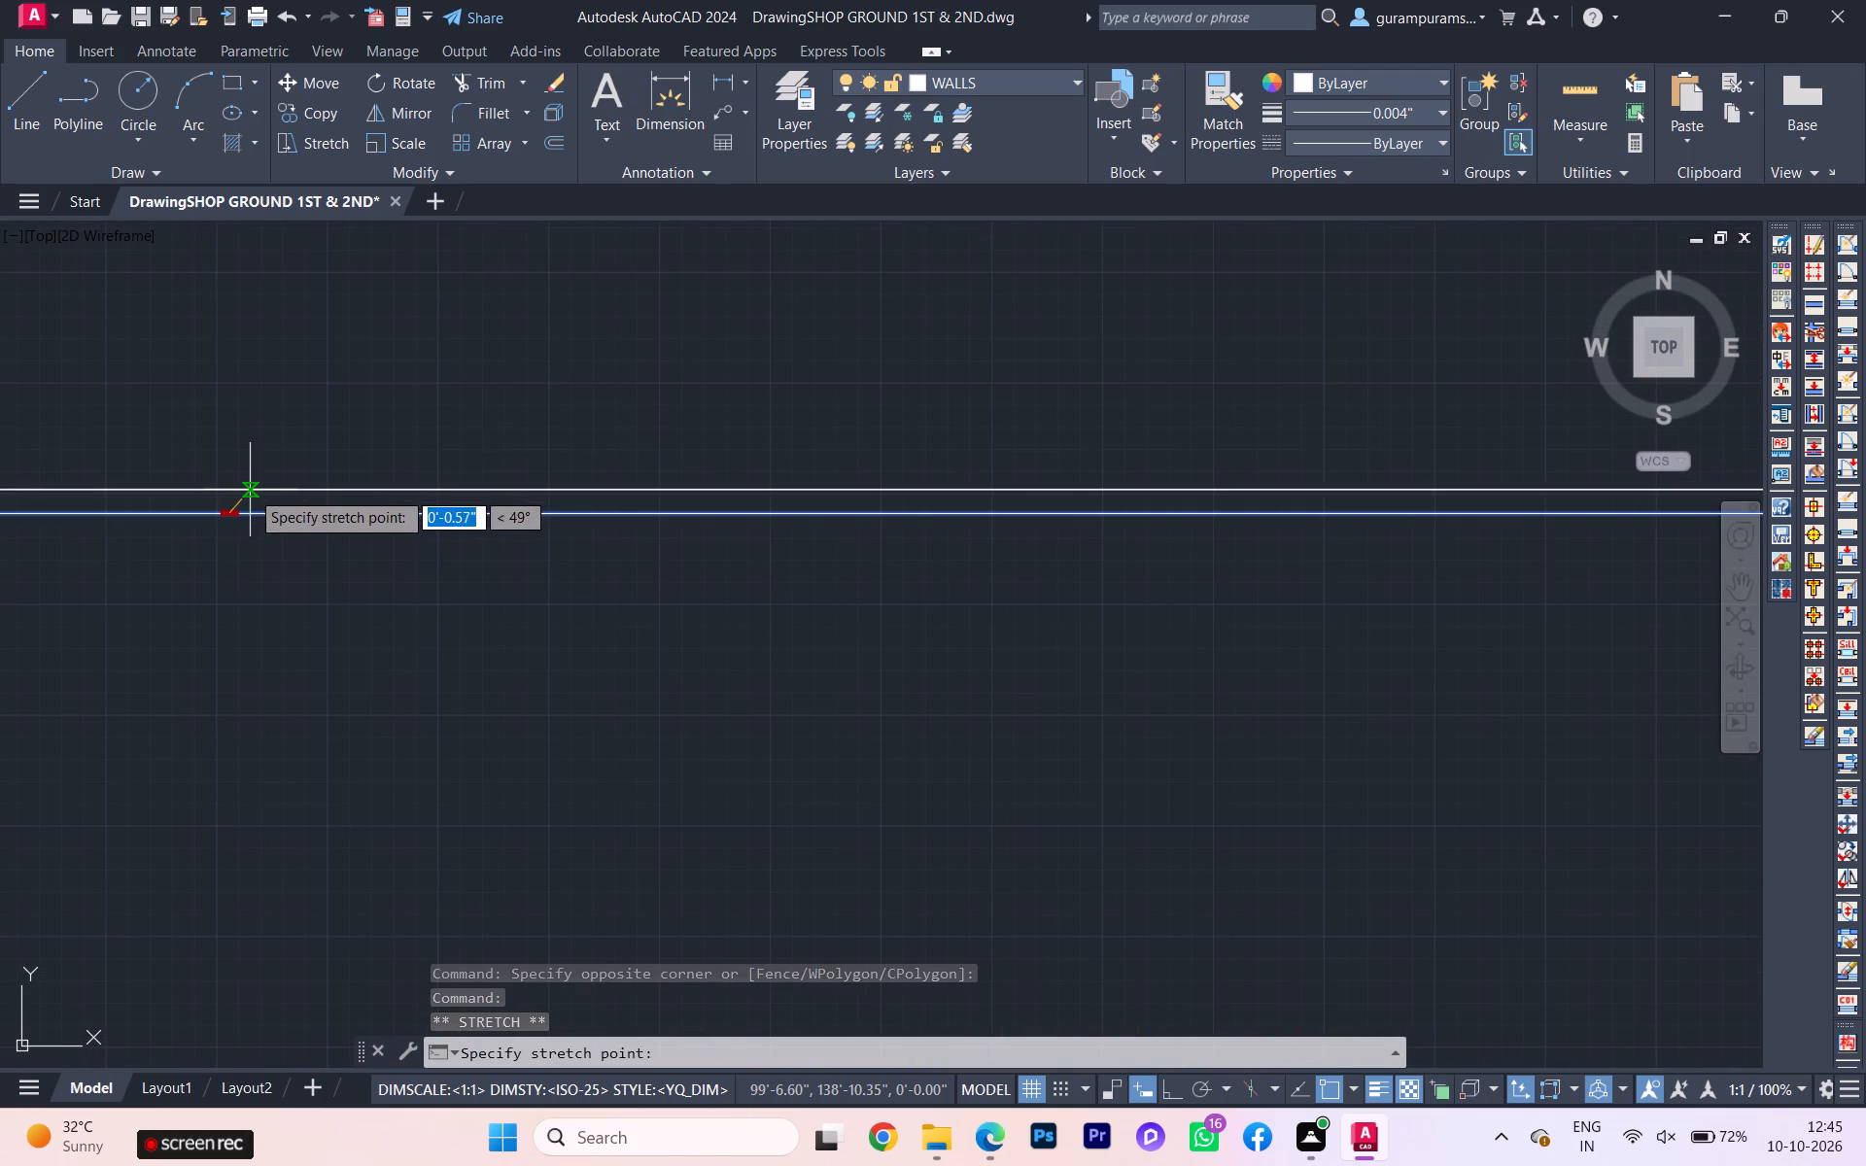
left_click(250, 490)
scroll(273, 478, "down", 6)
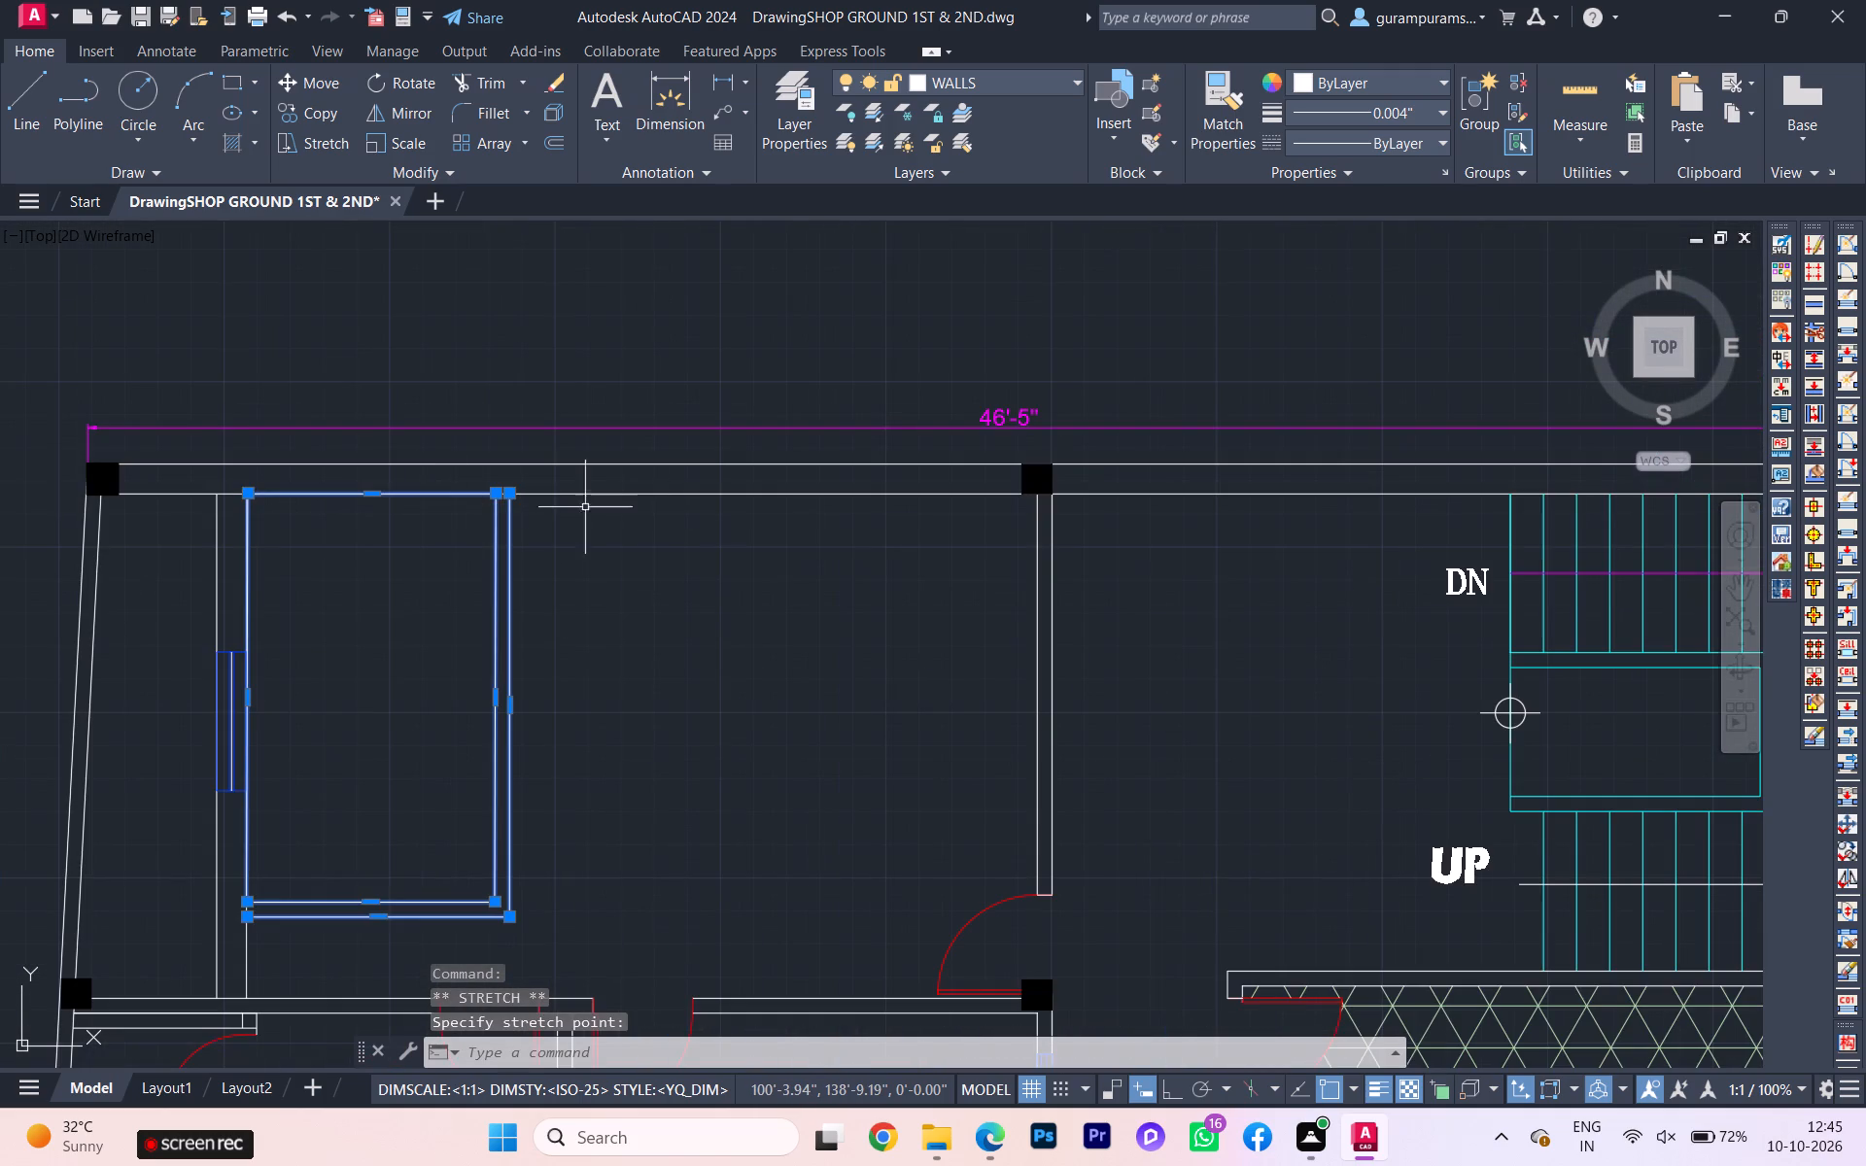
Check how the kitchen walls meet the surrounding walls and compare the kitchen's shape with the reference plan.
scroll(453, 523, "up", 3)
scroll(585, 459, "up", 2)
scroll(676, 457, "down", 1)
scroll(725, 468, "up", 1)
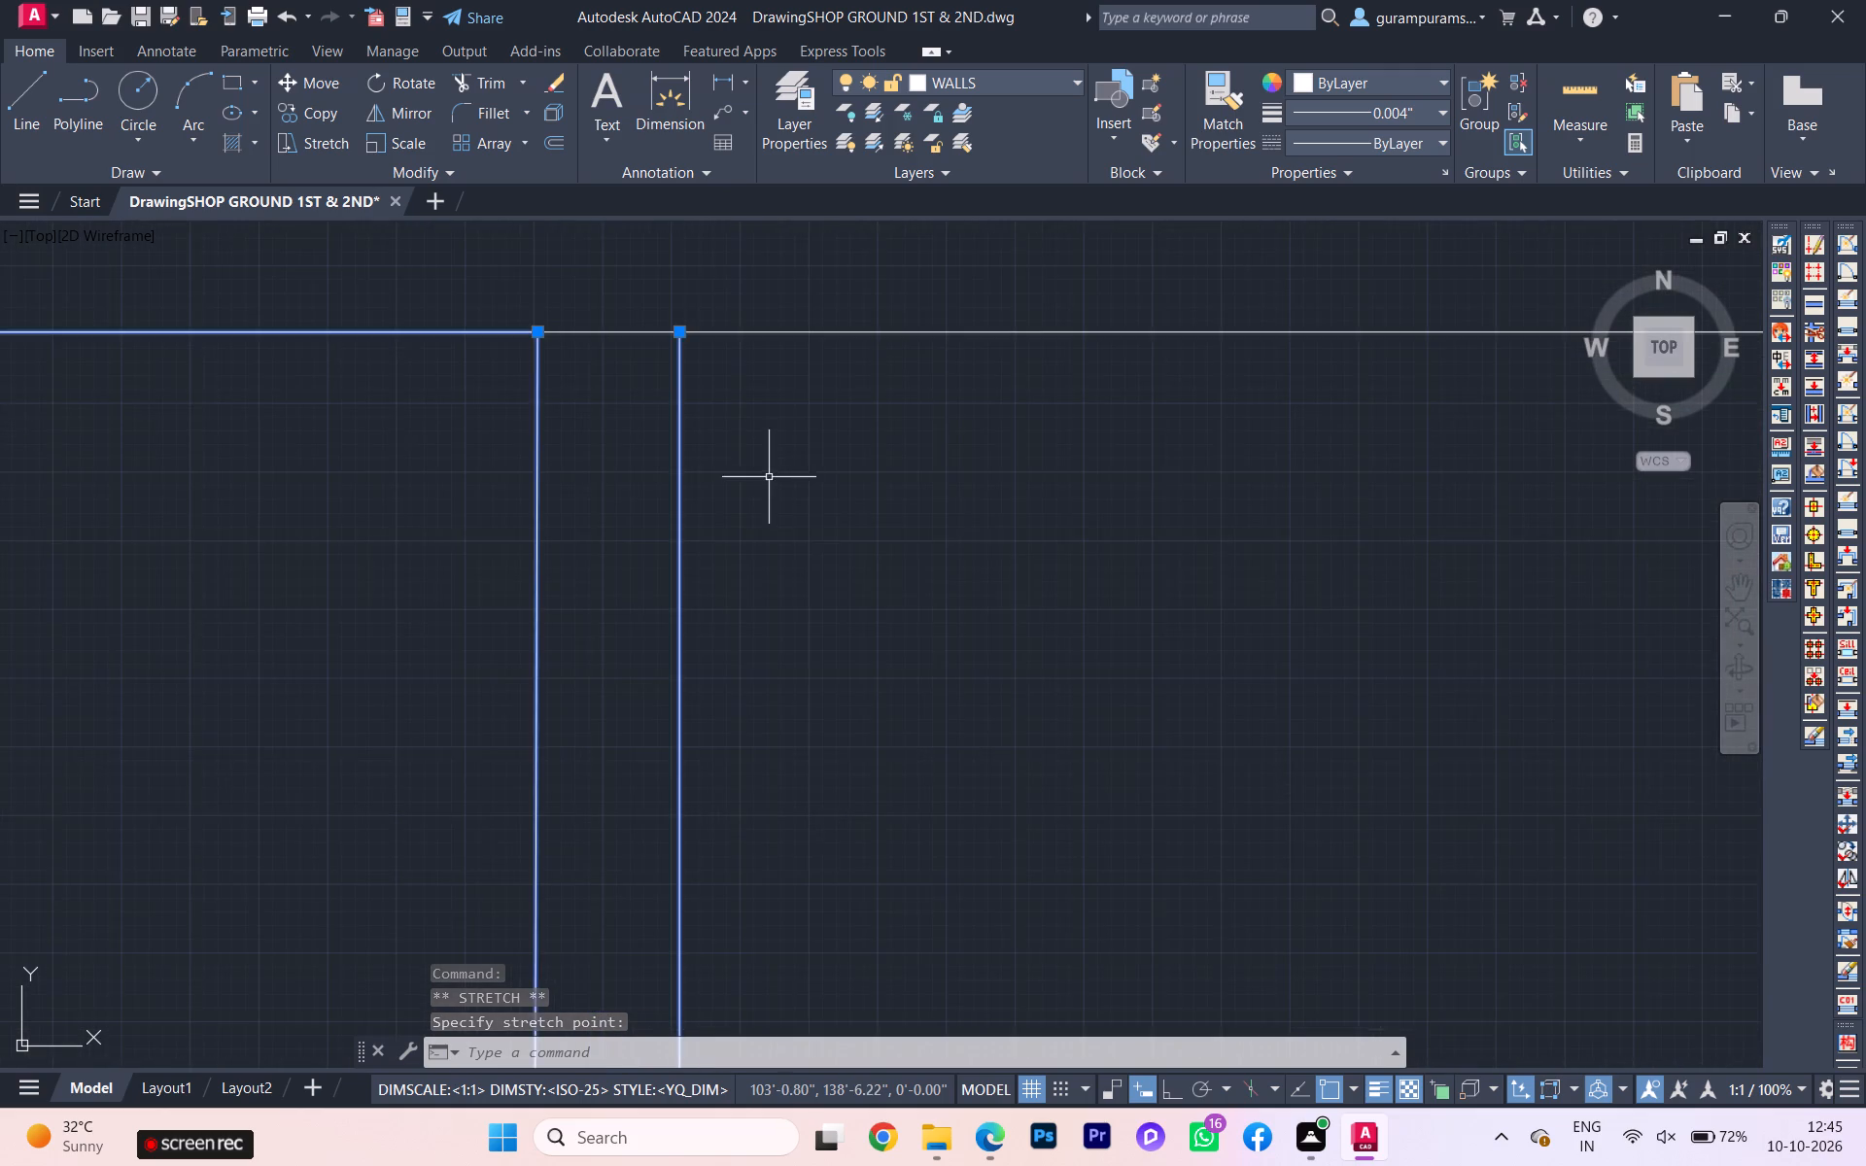
scroll(817, 509, "down", 4)
middle_click_drag(464, 735, 289, 328)
scroll(413, 564, "down", 1)
scroll(248, 669, "up", 4)
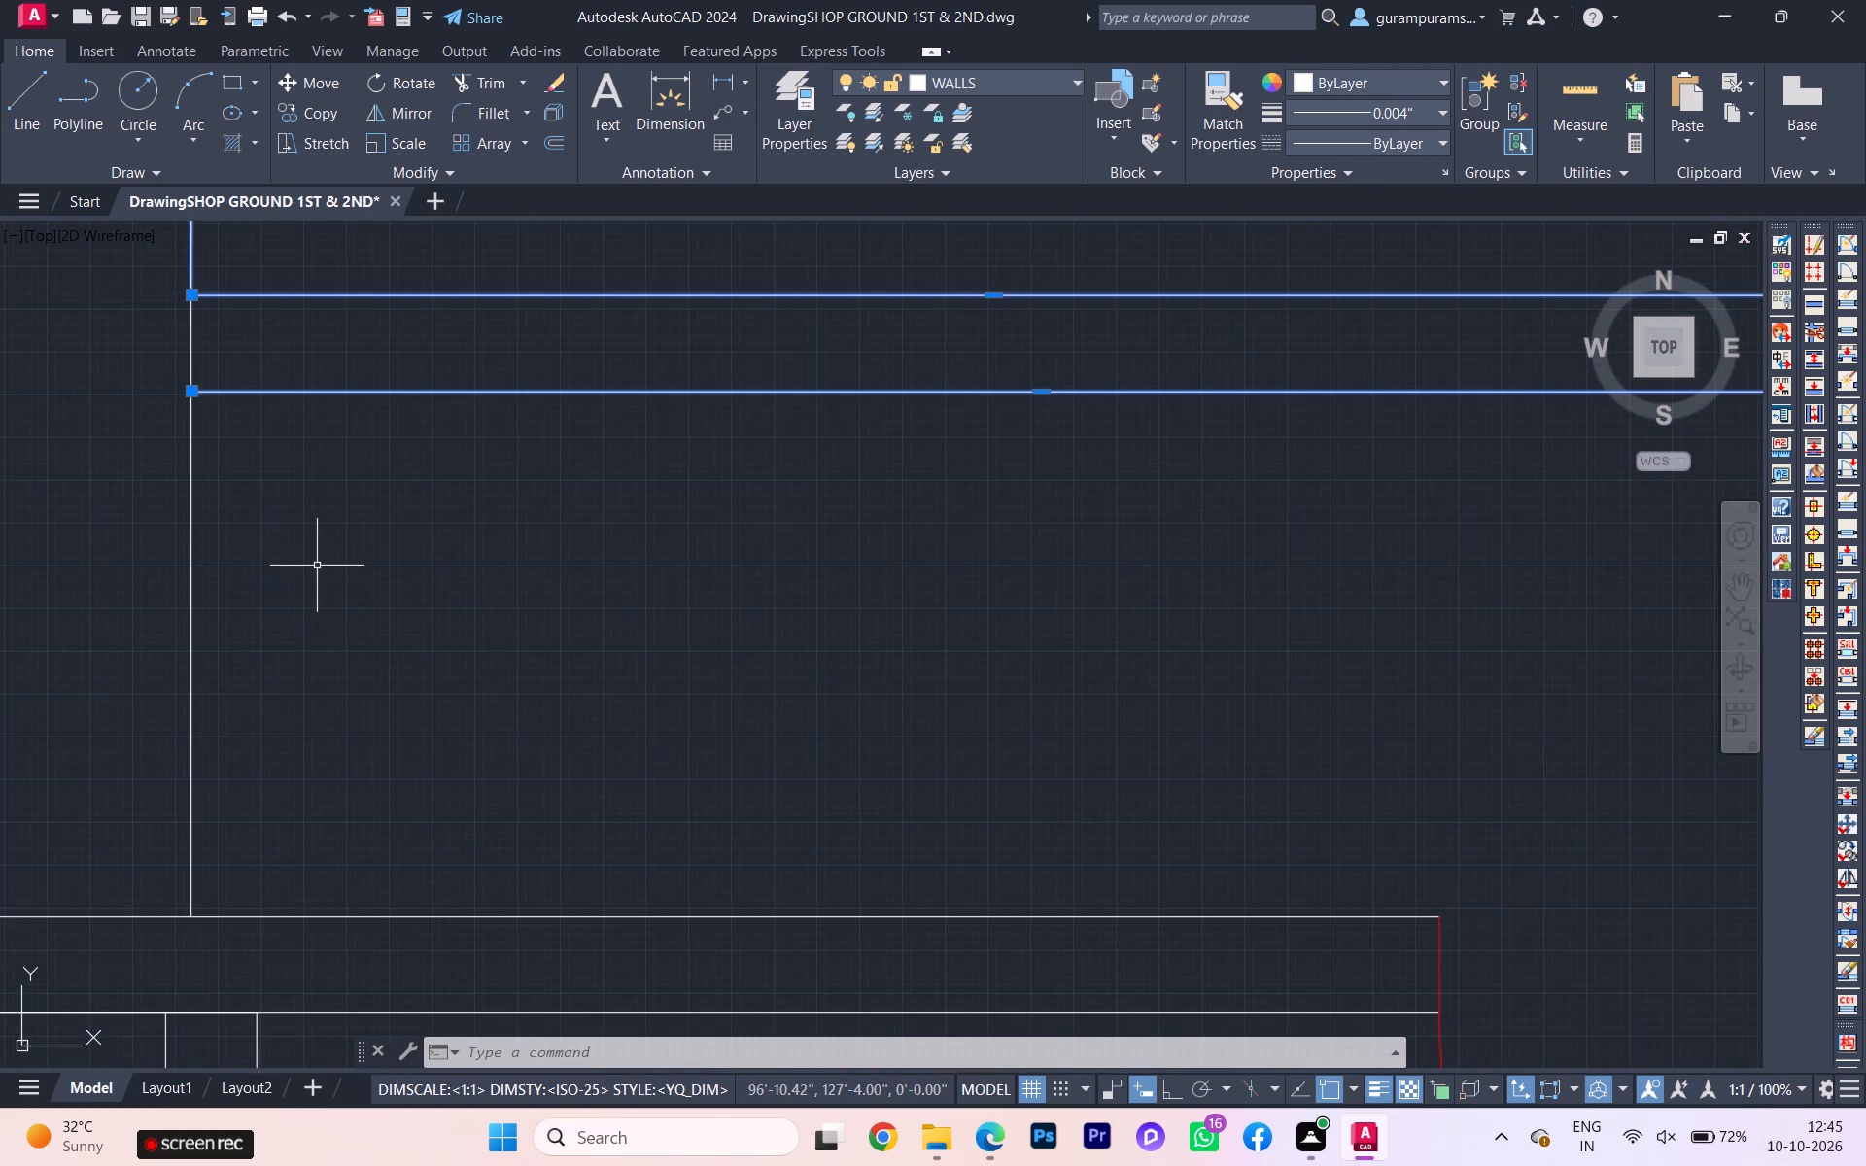
scroll(327, 567, "down", 3)
scroll(348, 607, "up", 1)
scroll(354, 616, "down", 2)
scroll(372, 634, "up", 1)
scroll(379, 644, "down", 2)
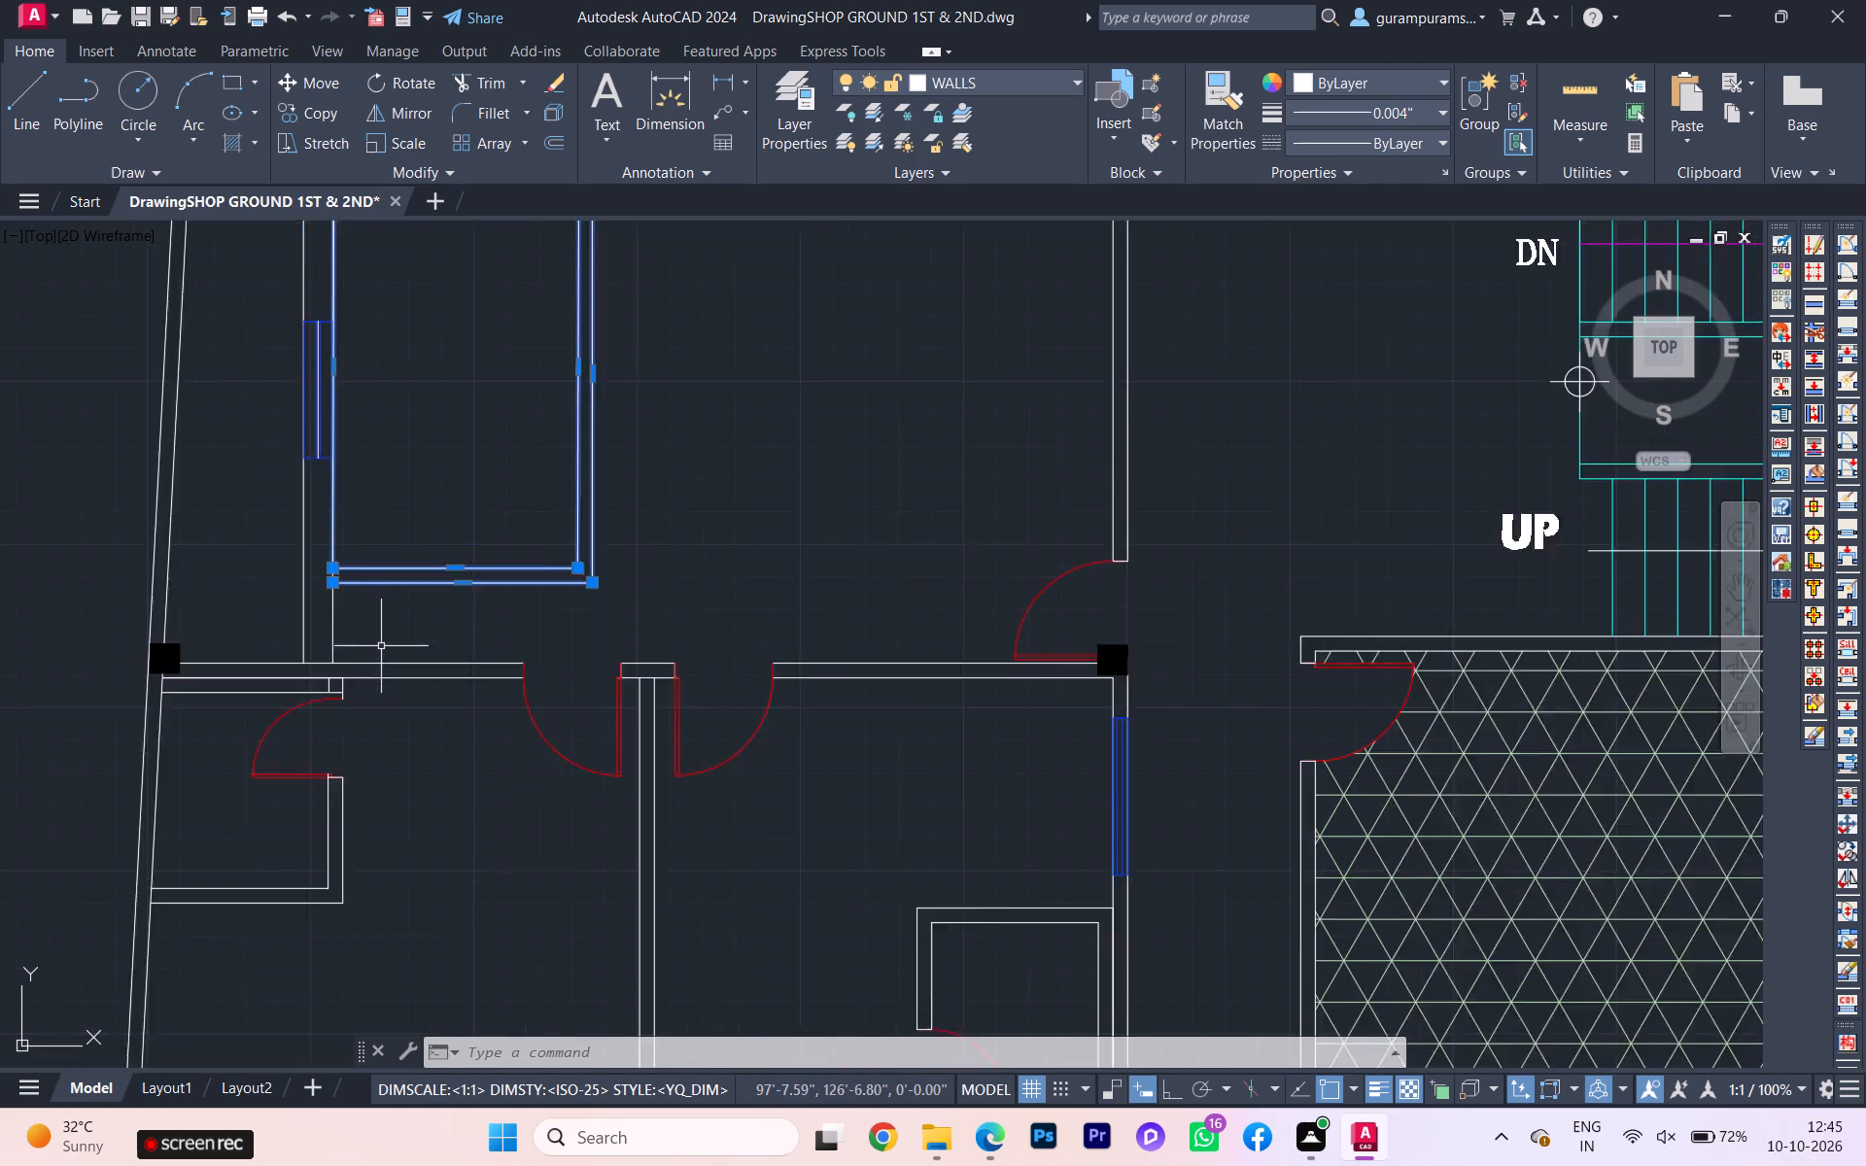
key("Escape")
scroll(313, 632, "down", 2)
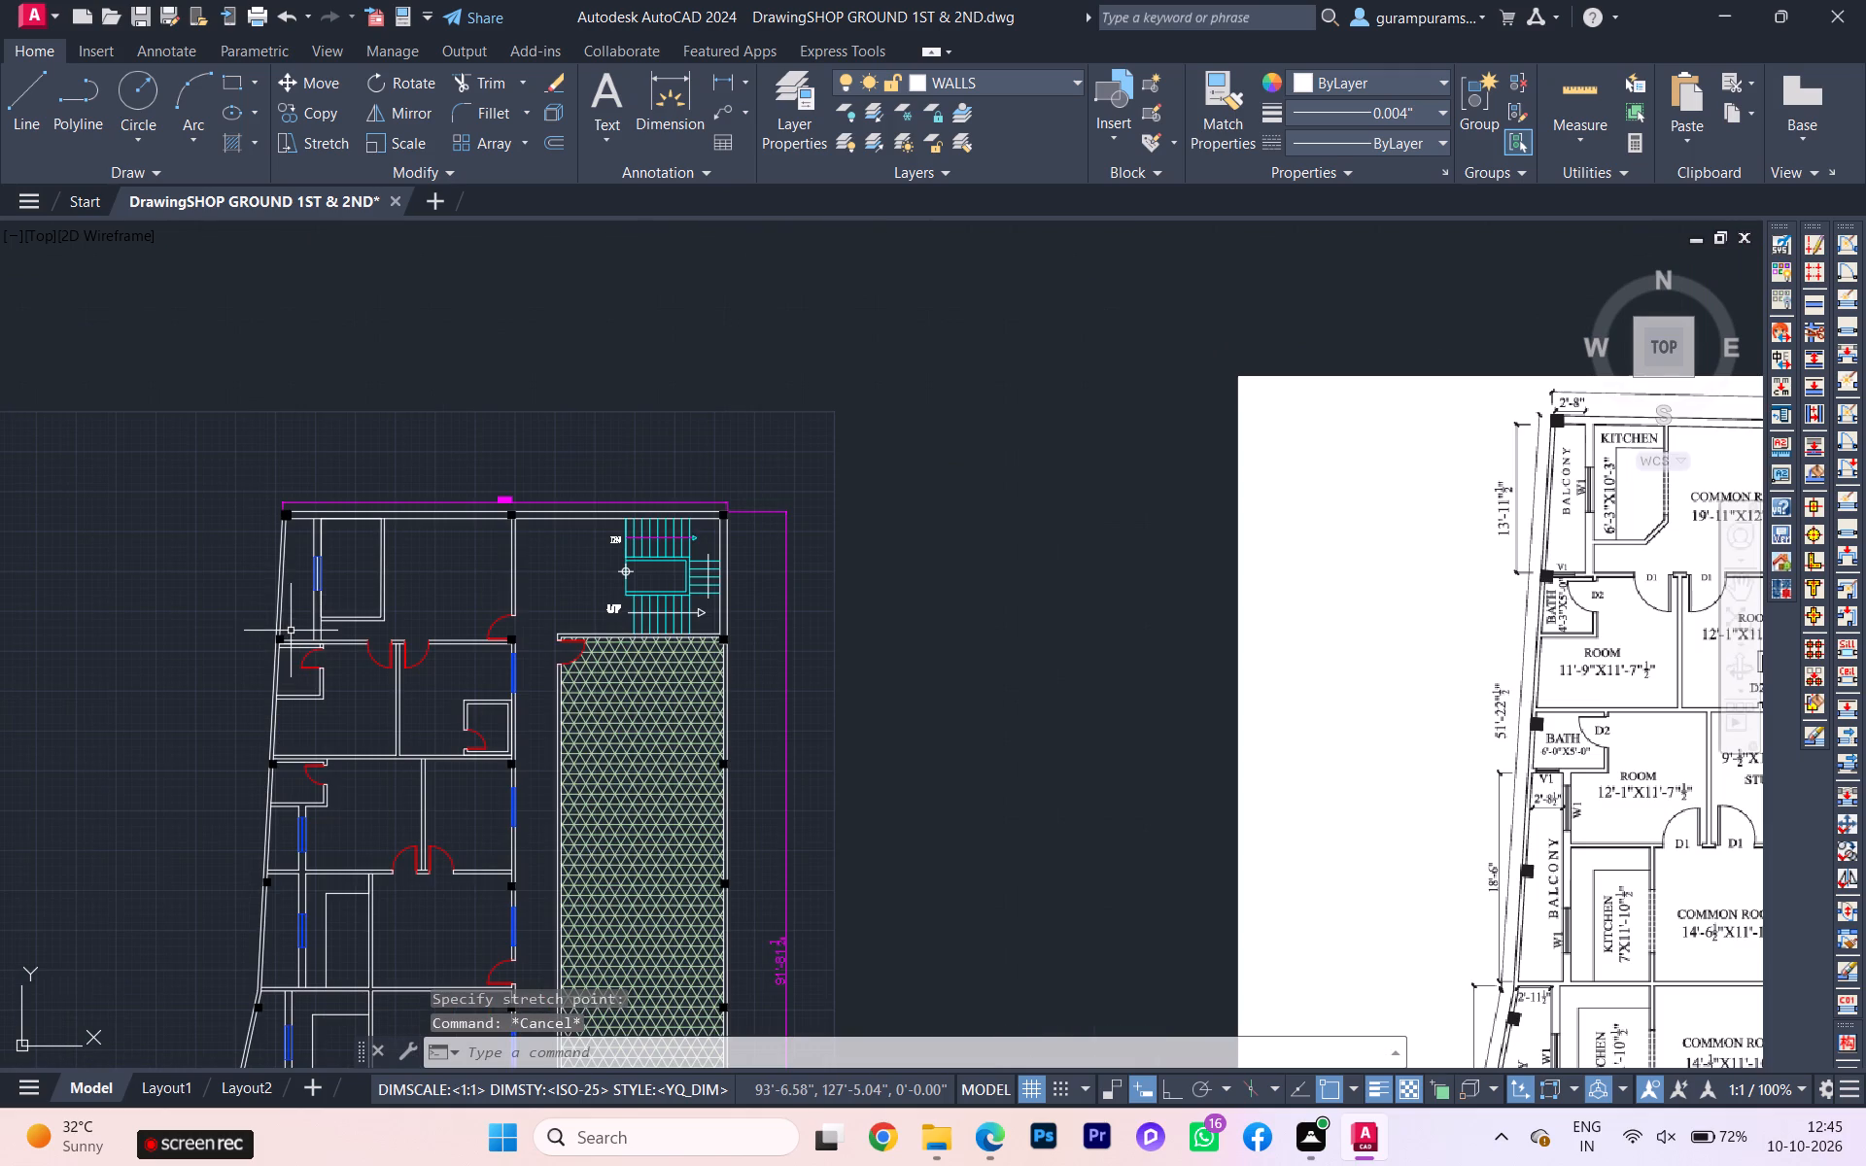
scroll(367, 618, "up", 5)
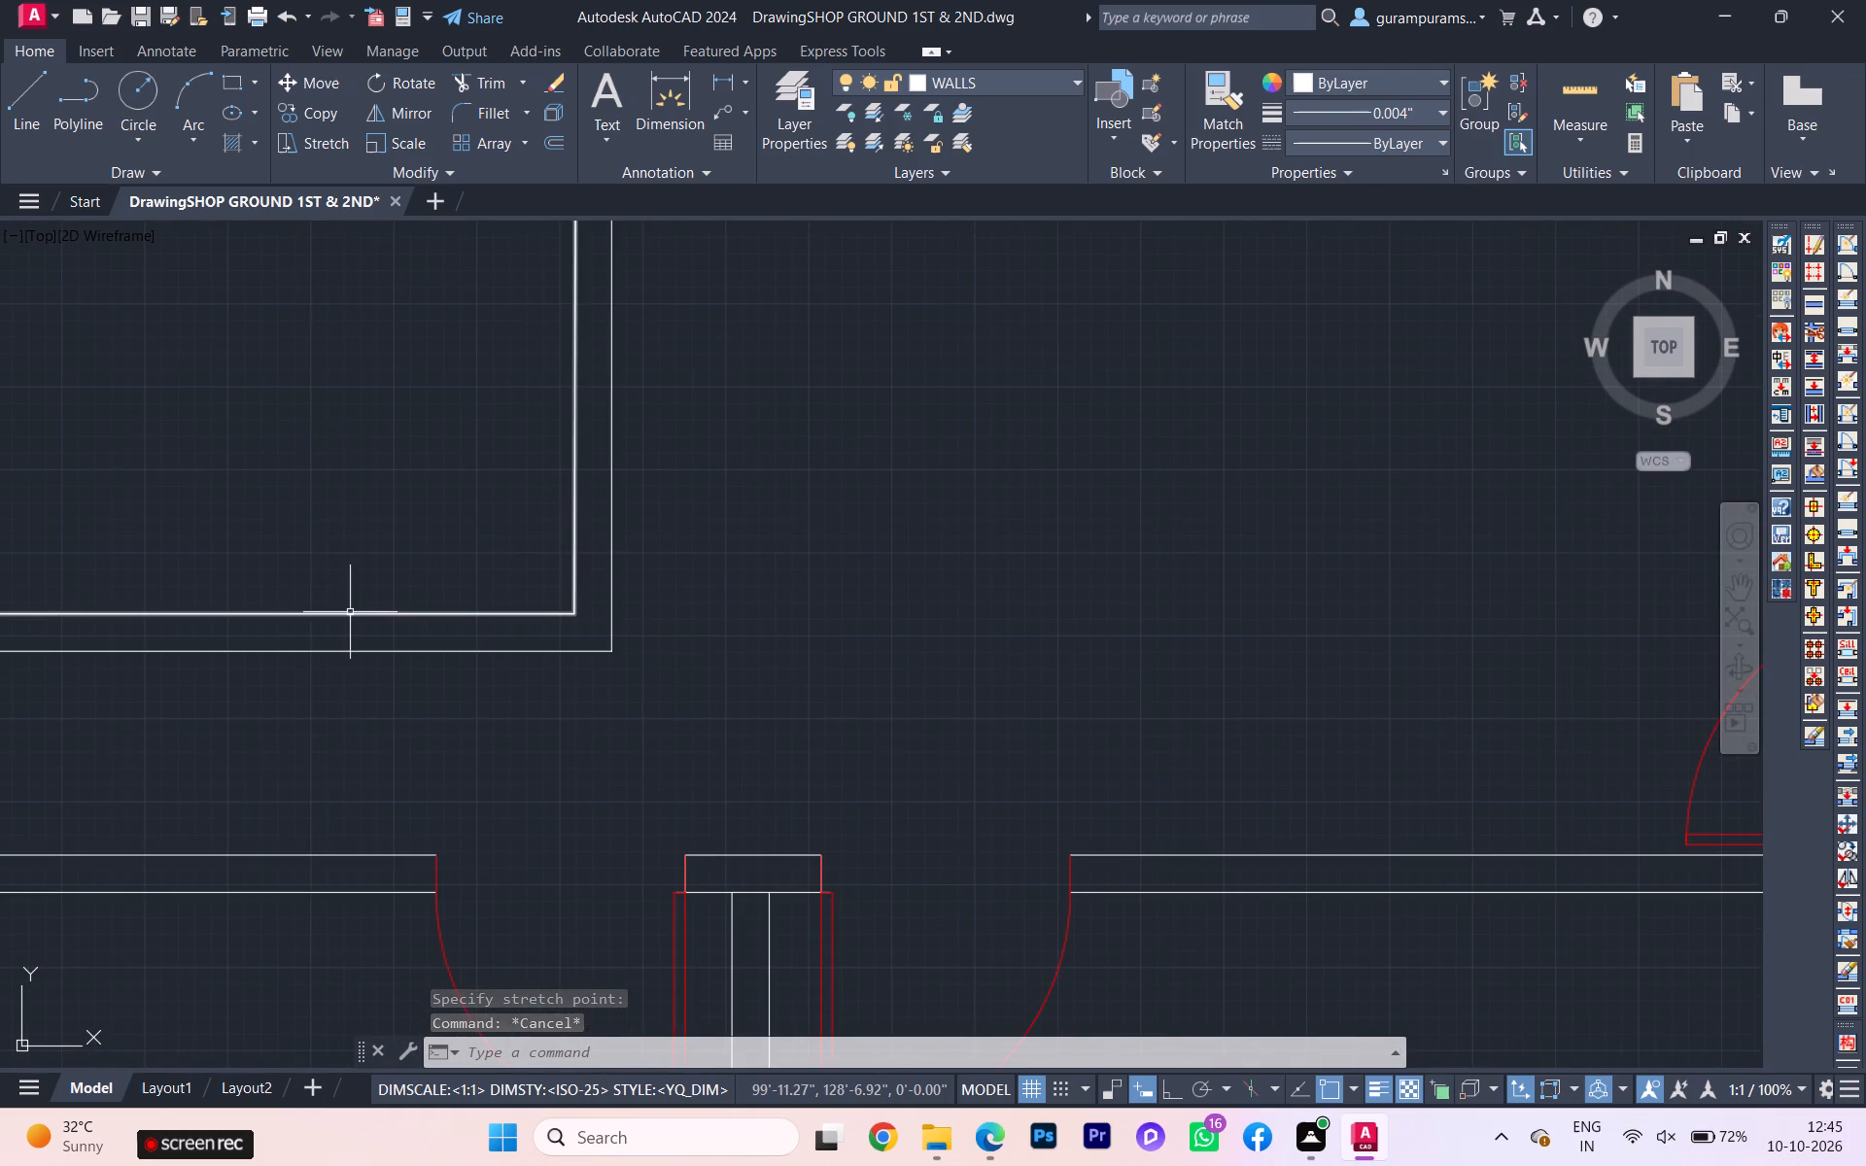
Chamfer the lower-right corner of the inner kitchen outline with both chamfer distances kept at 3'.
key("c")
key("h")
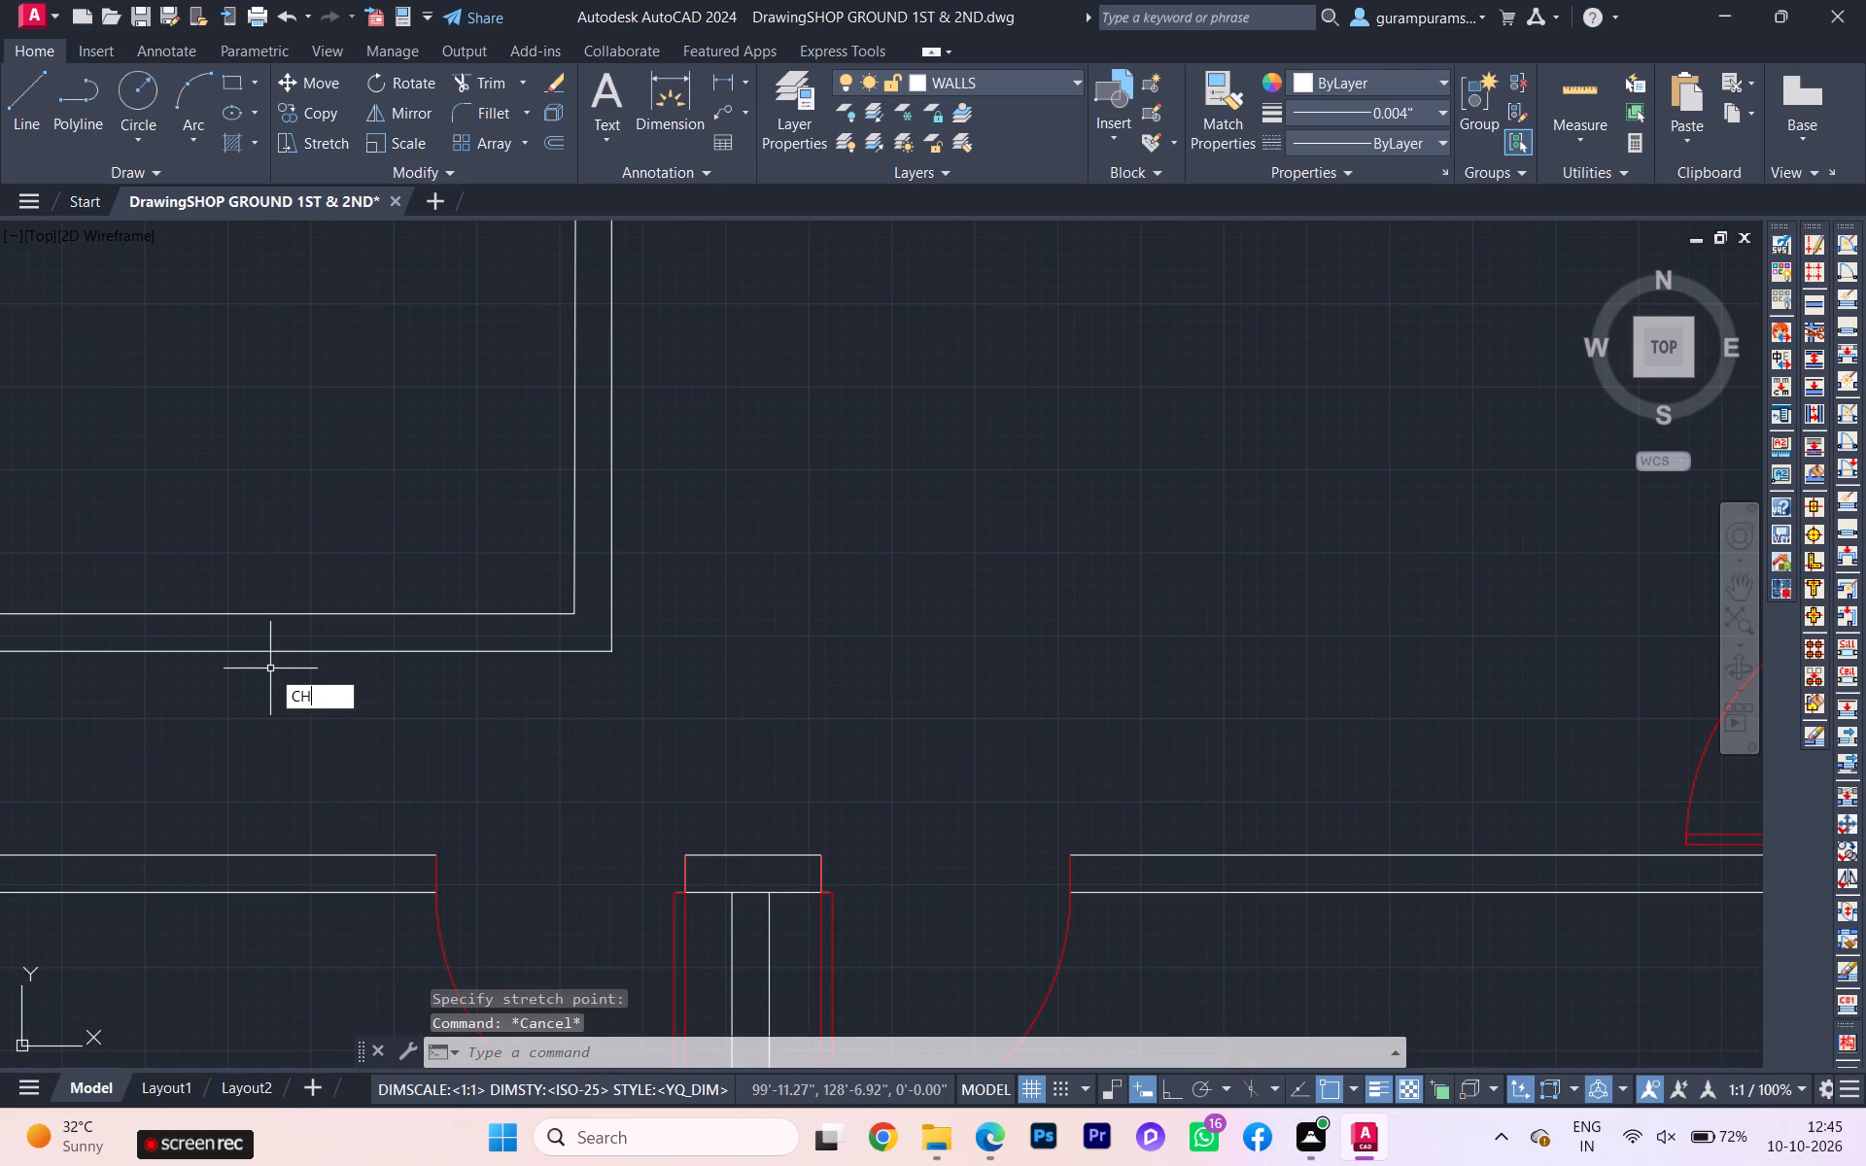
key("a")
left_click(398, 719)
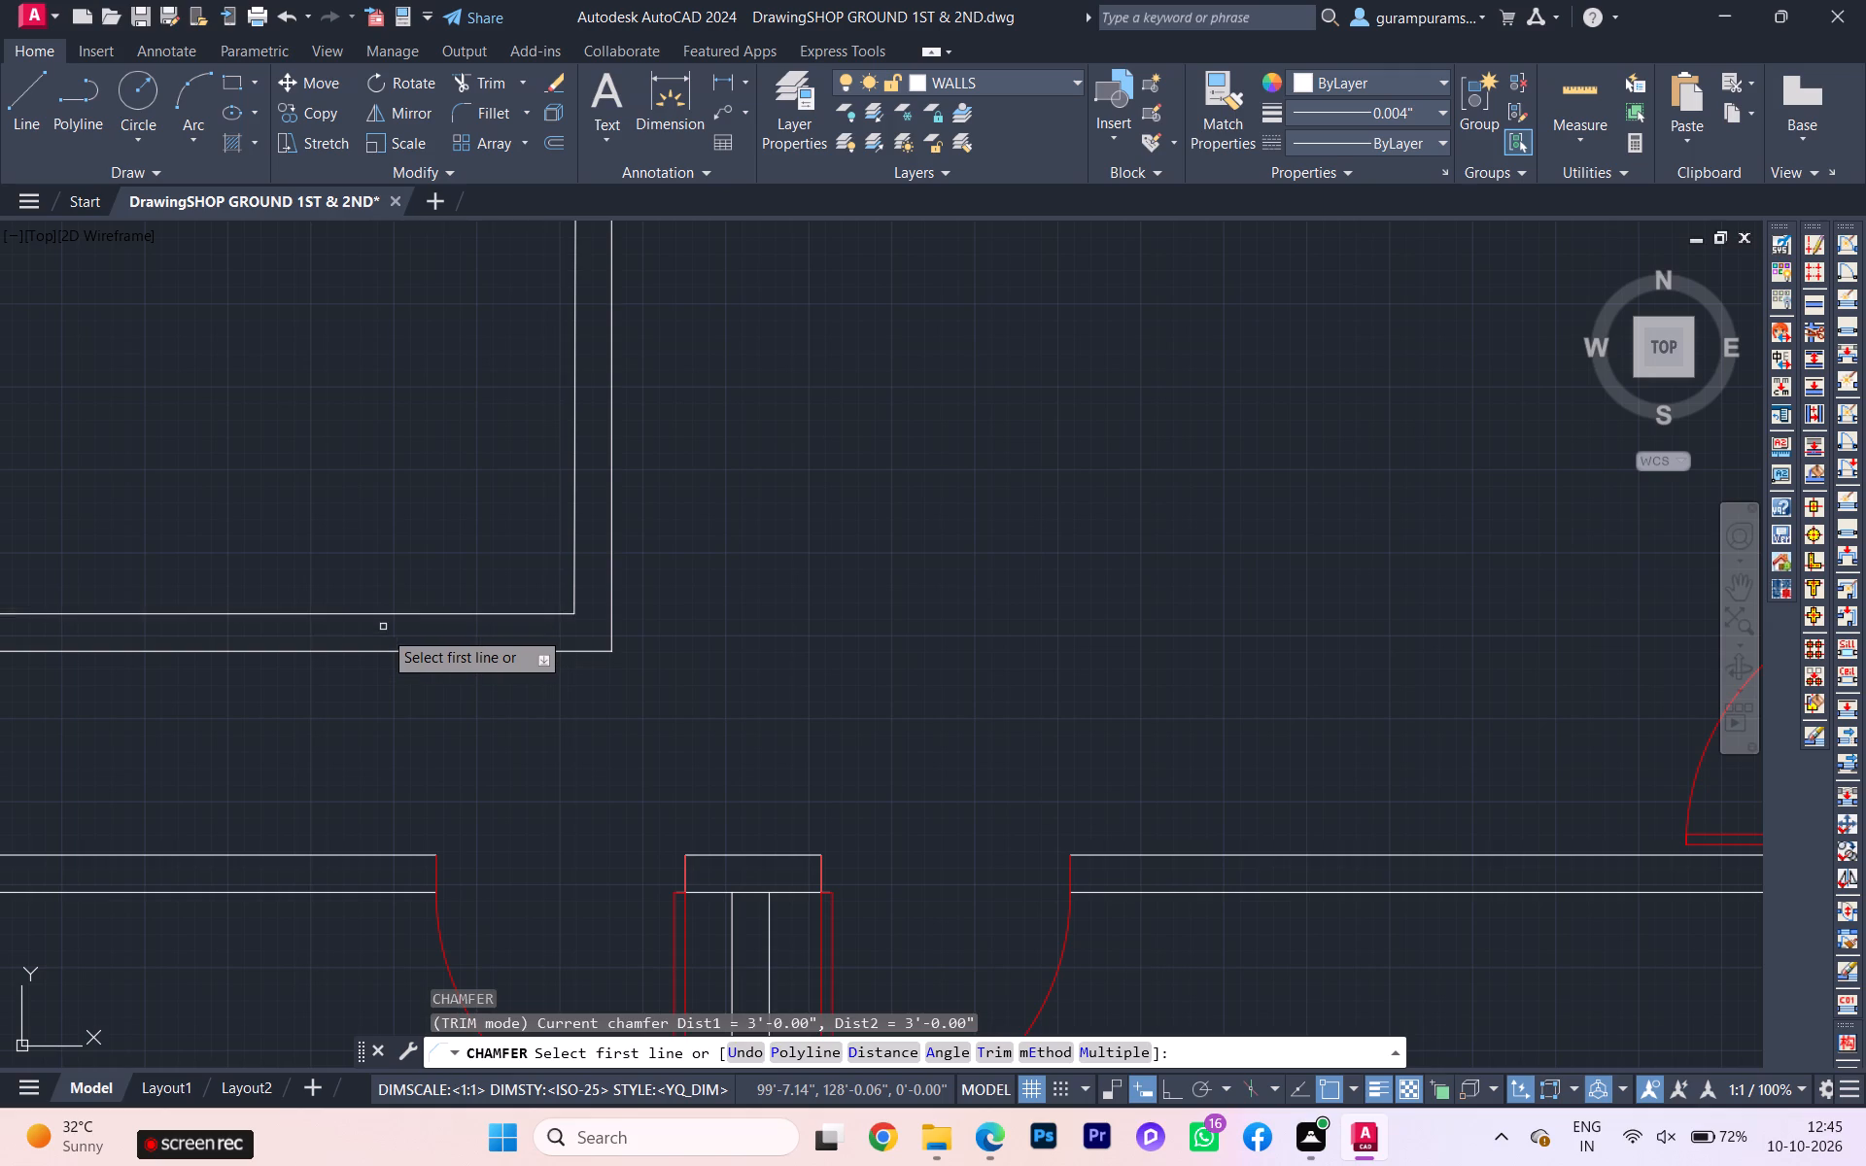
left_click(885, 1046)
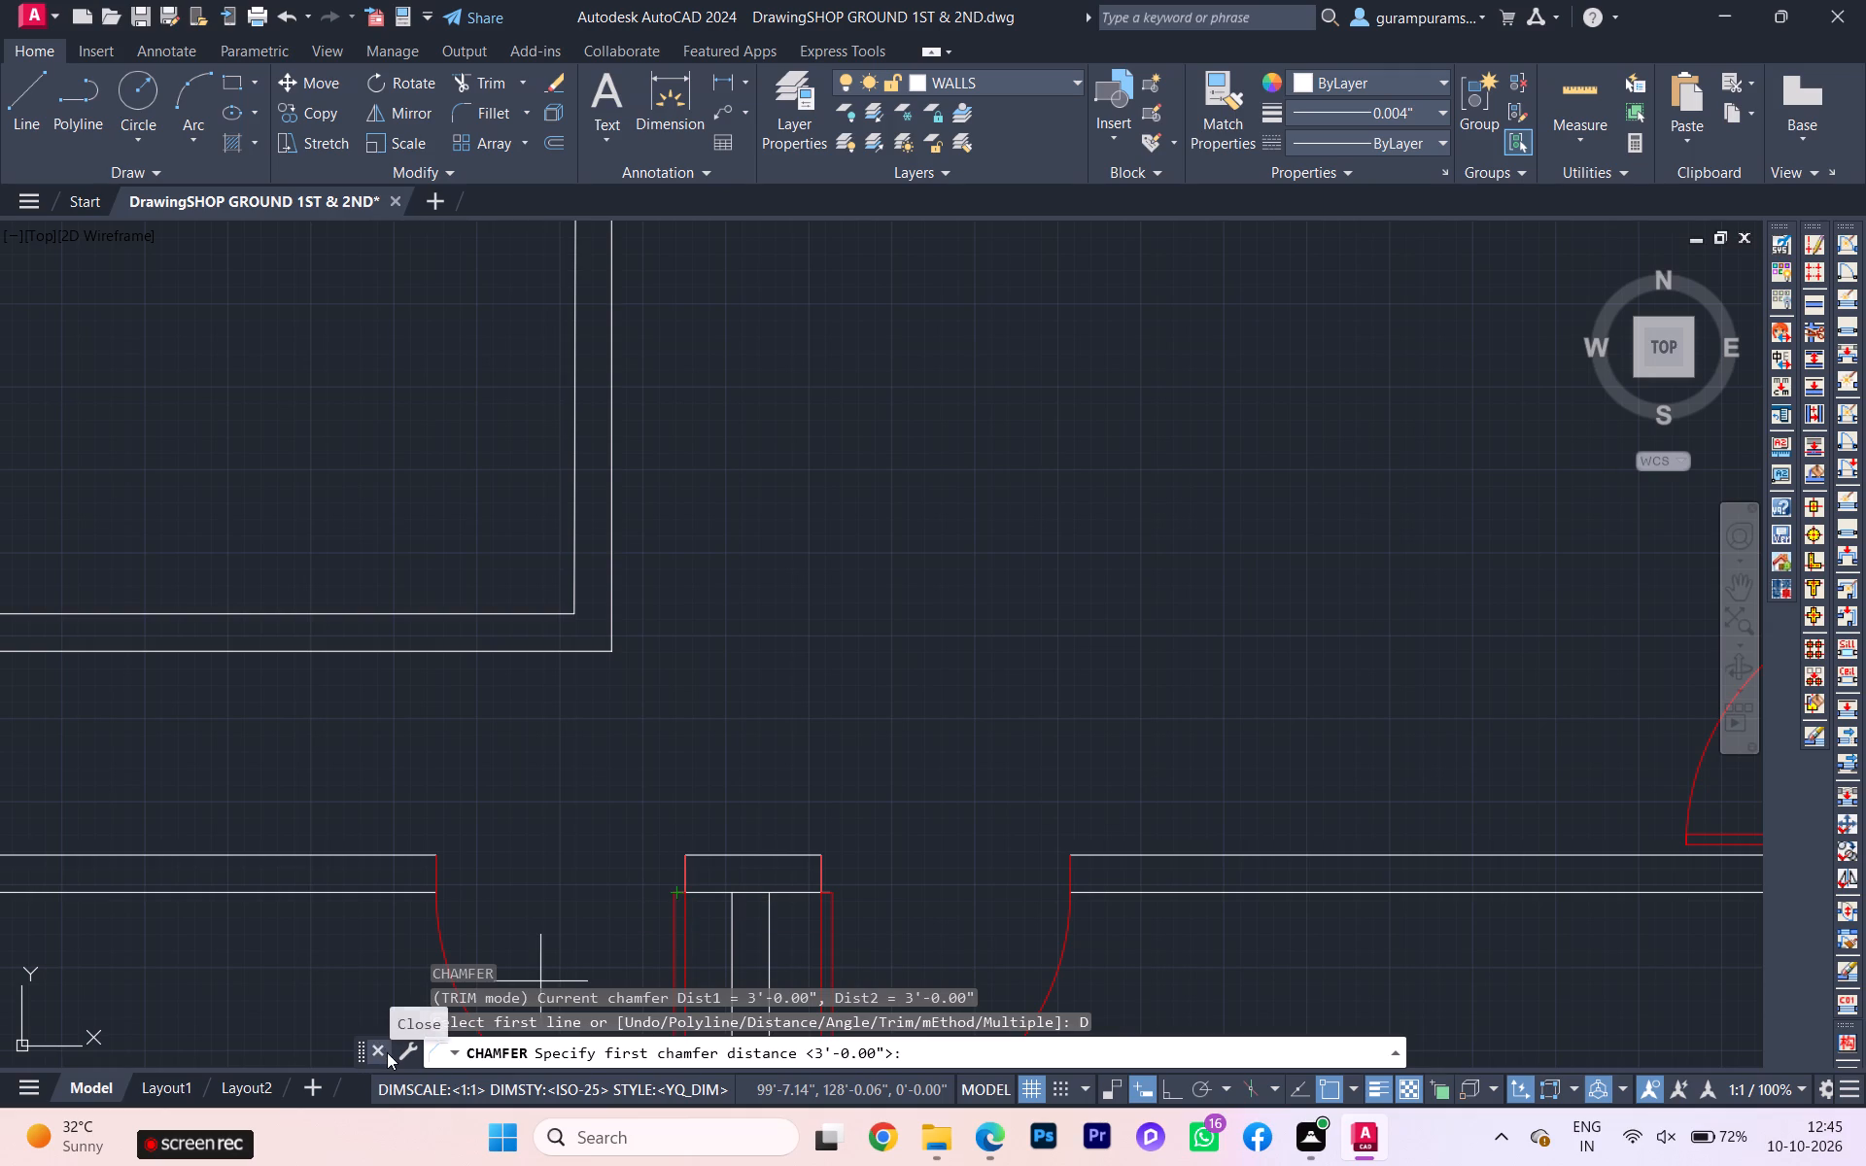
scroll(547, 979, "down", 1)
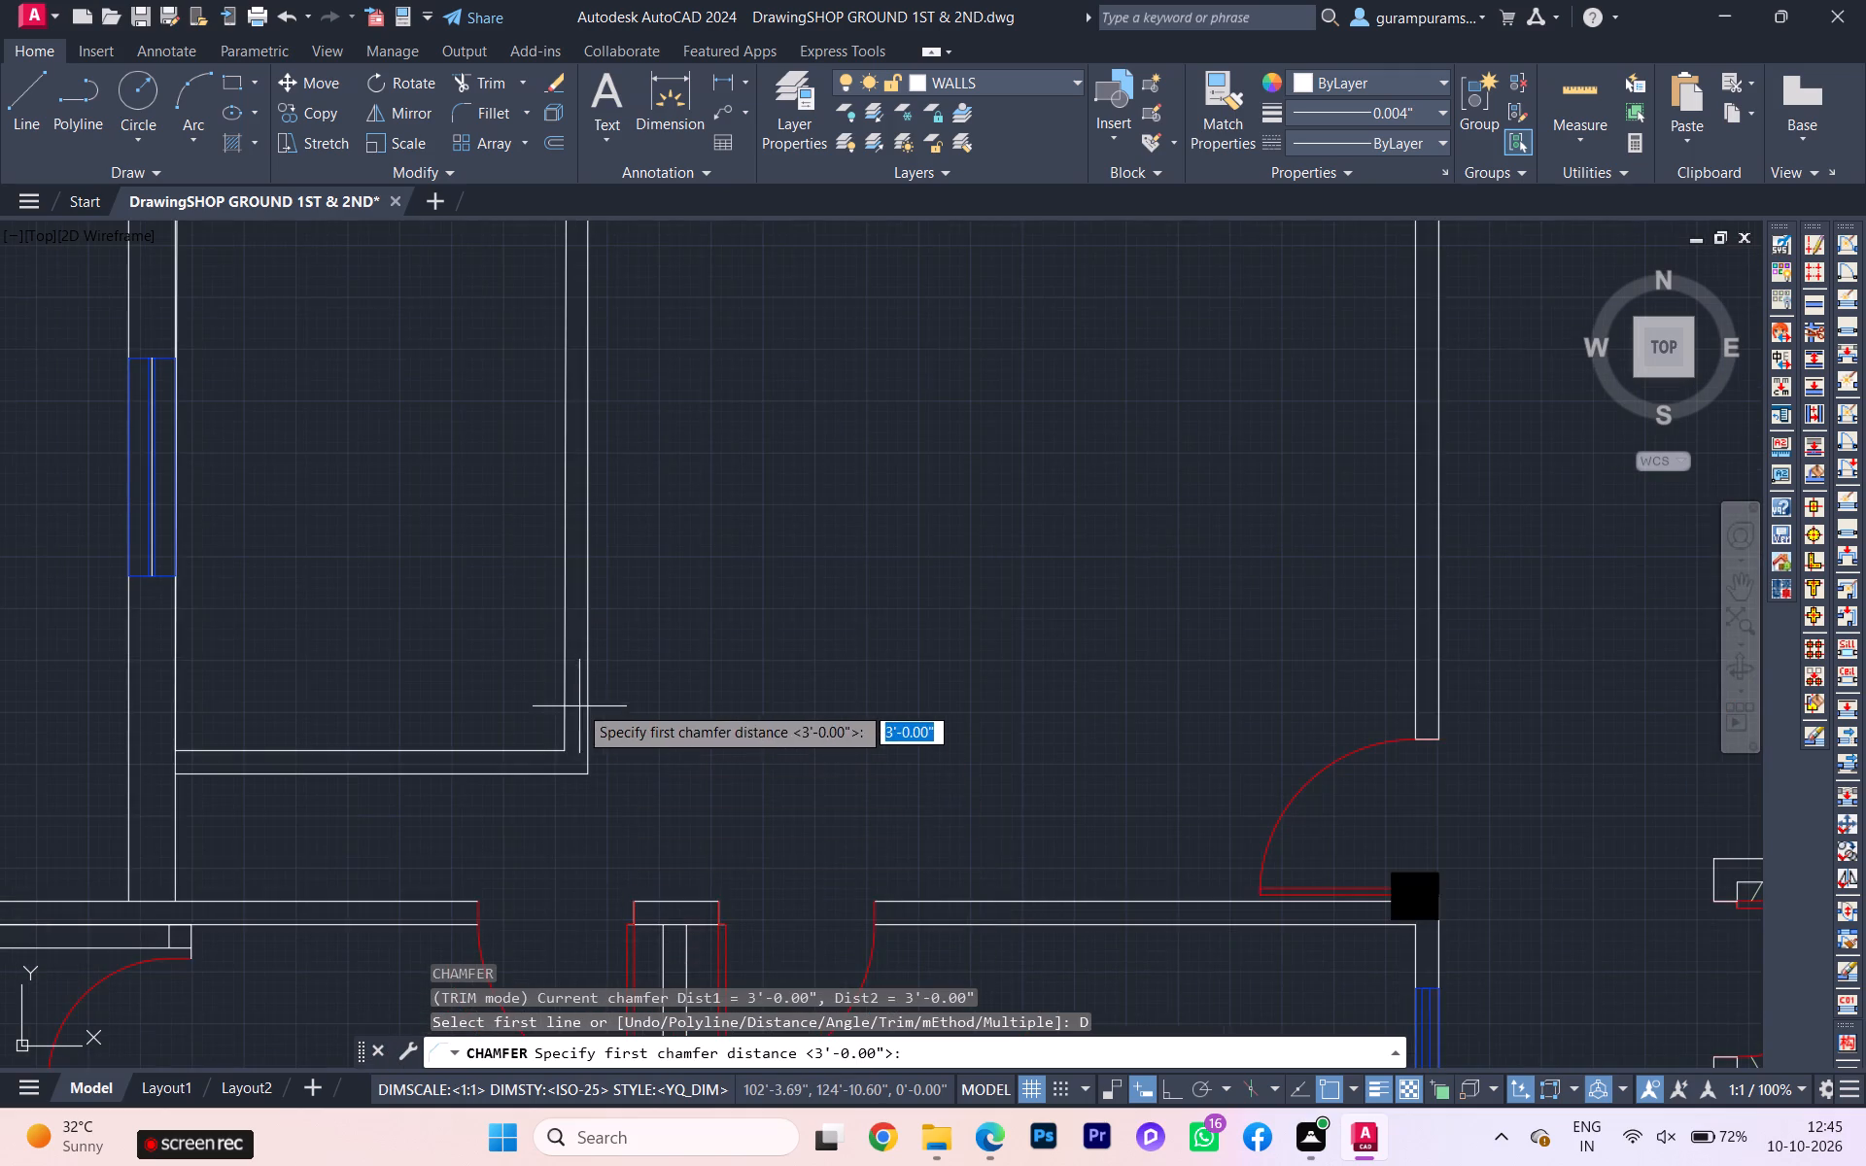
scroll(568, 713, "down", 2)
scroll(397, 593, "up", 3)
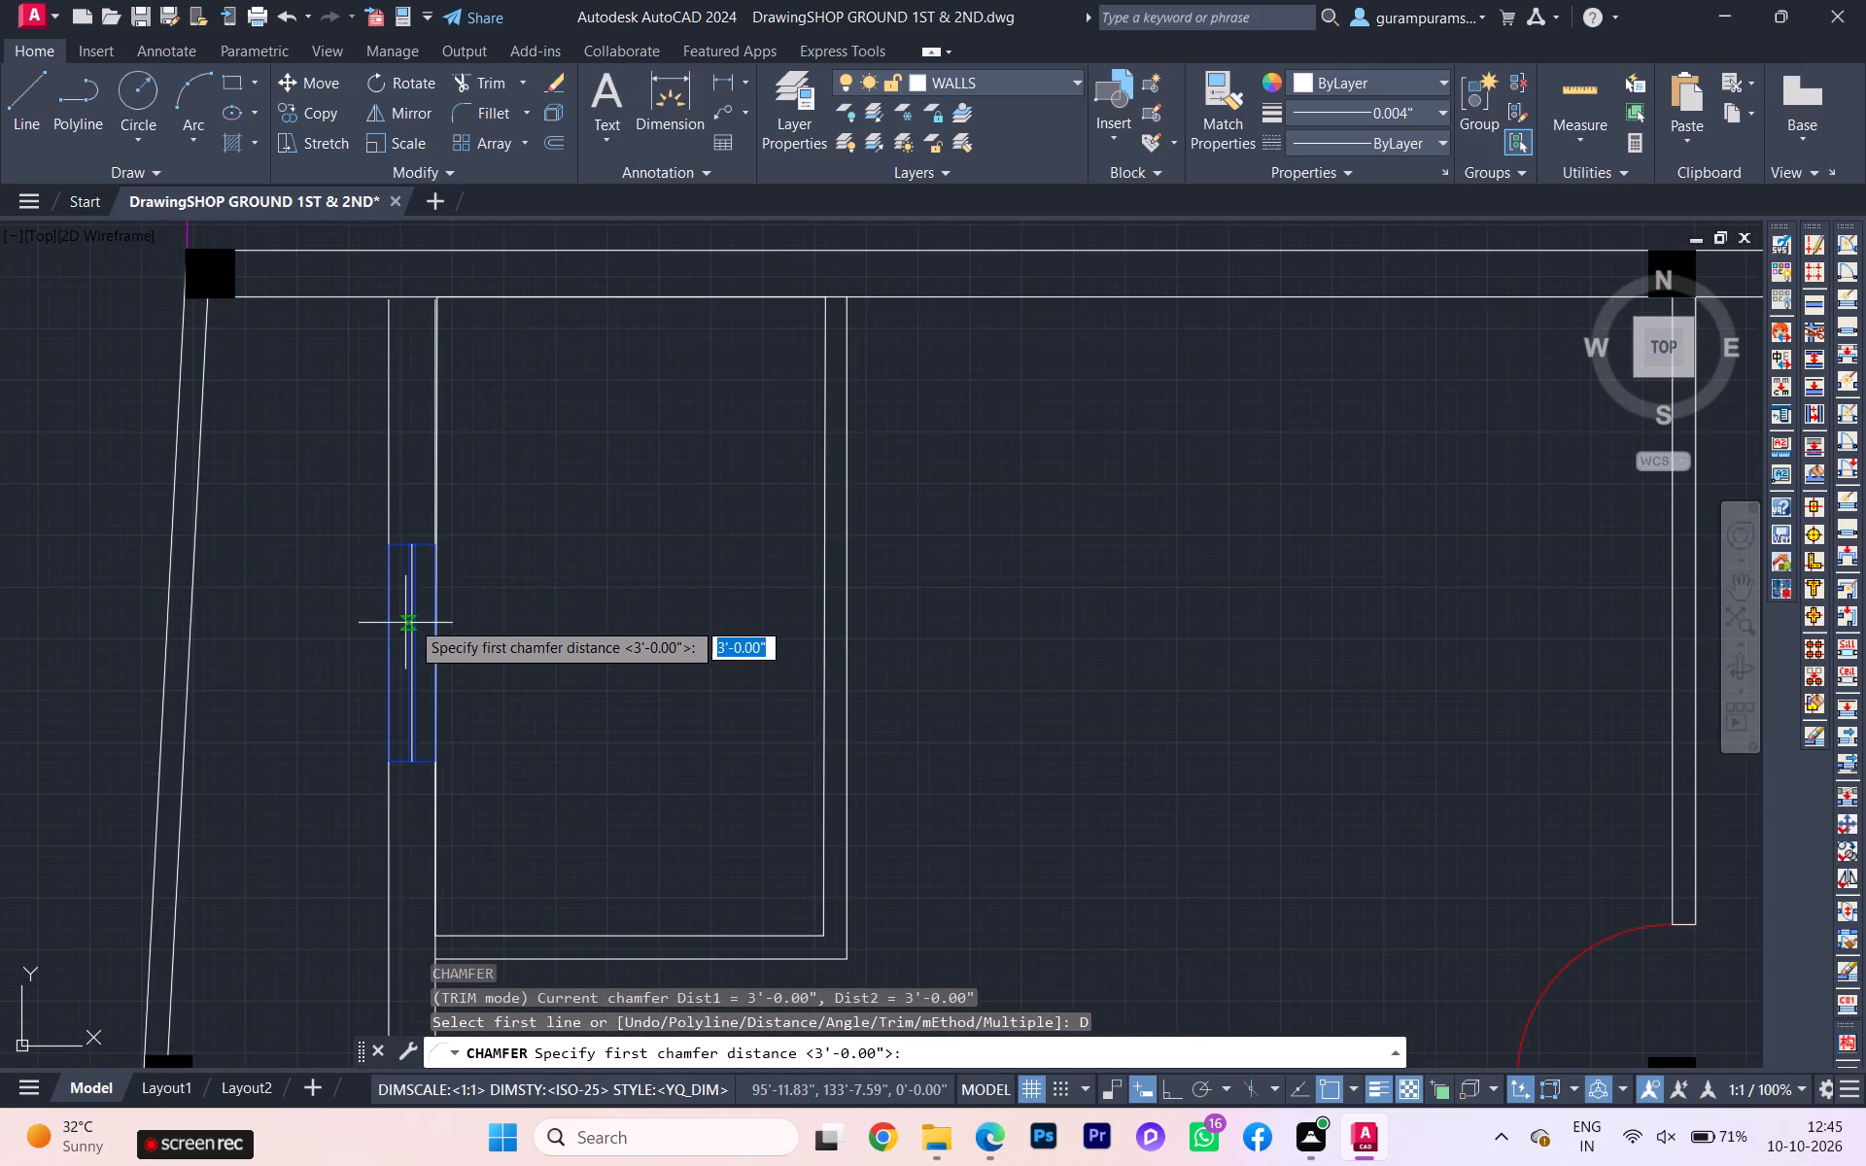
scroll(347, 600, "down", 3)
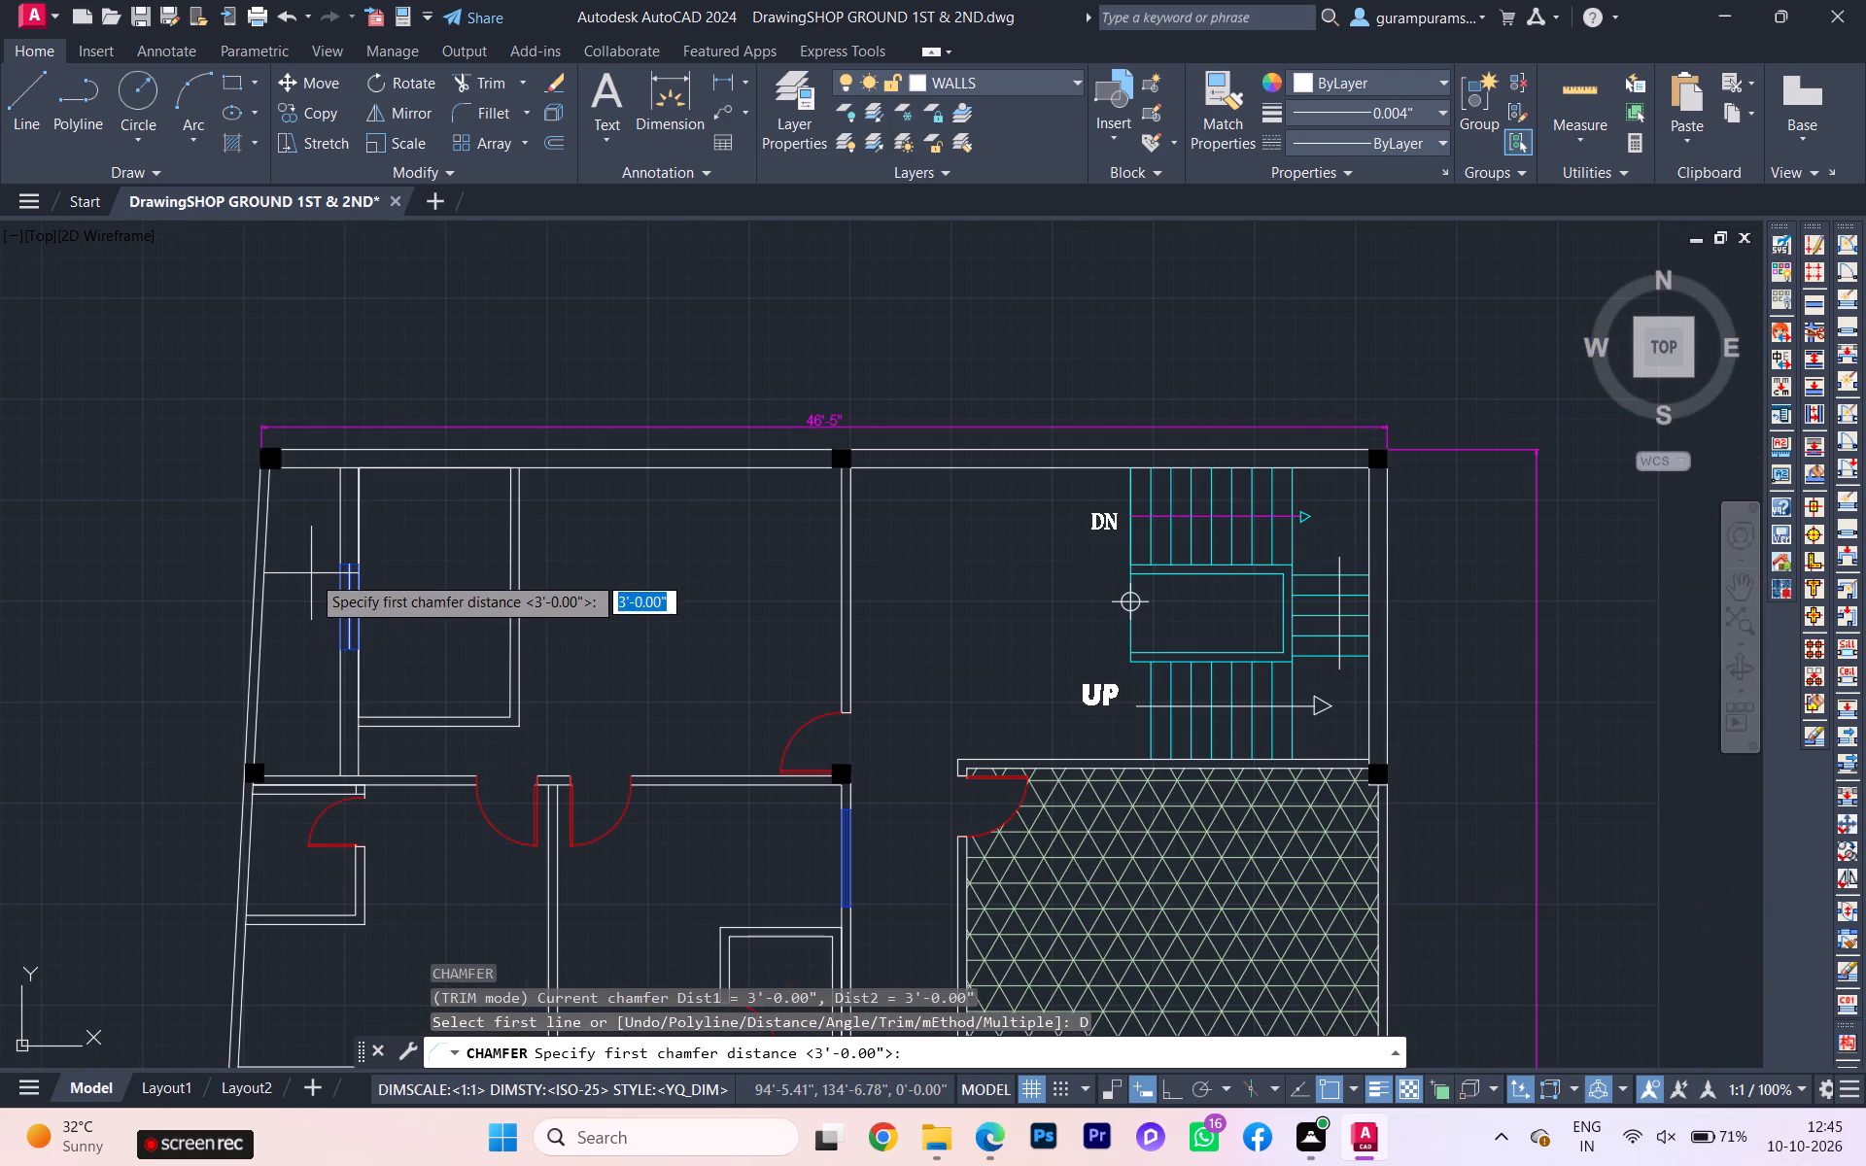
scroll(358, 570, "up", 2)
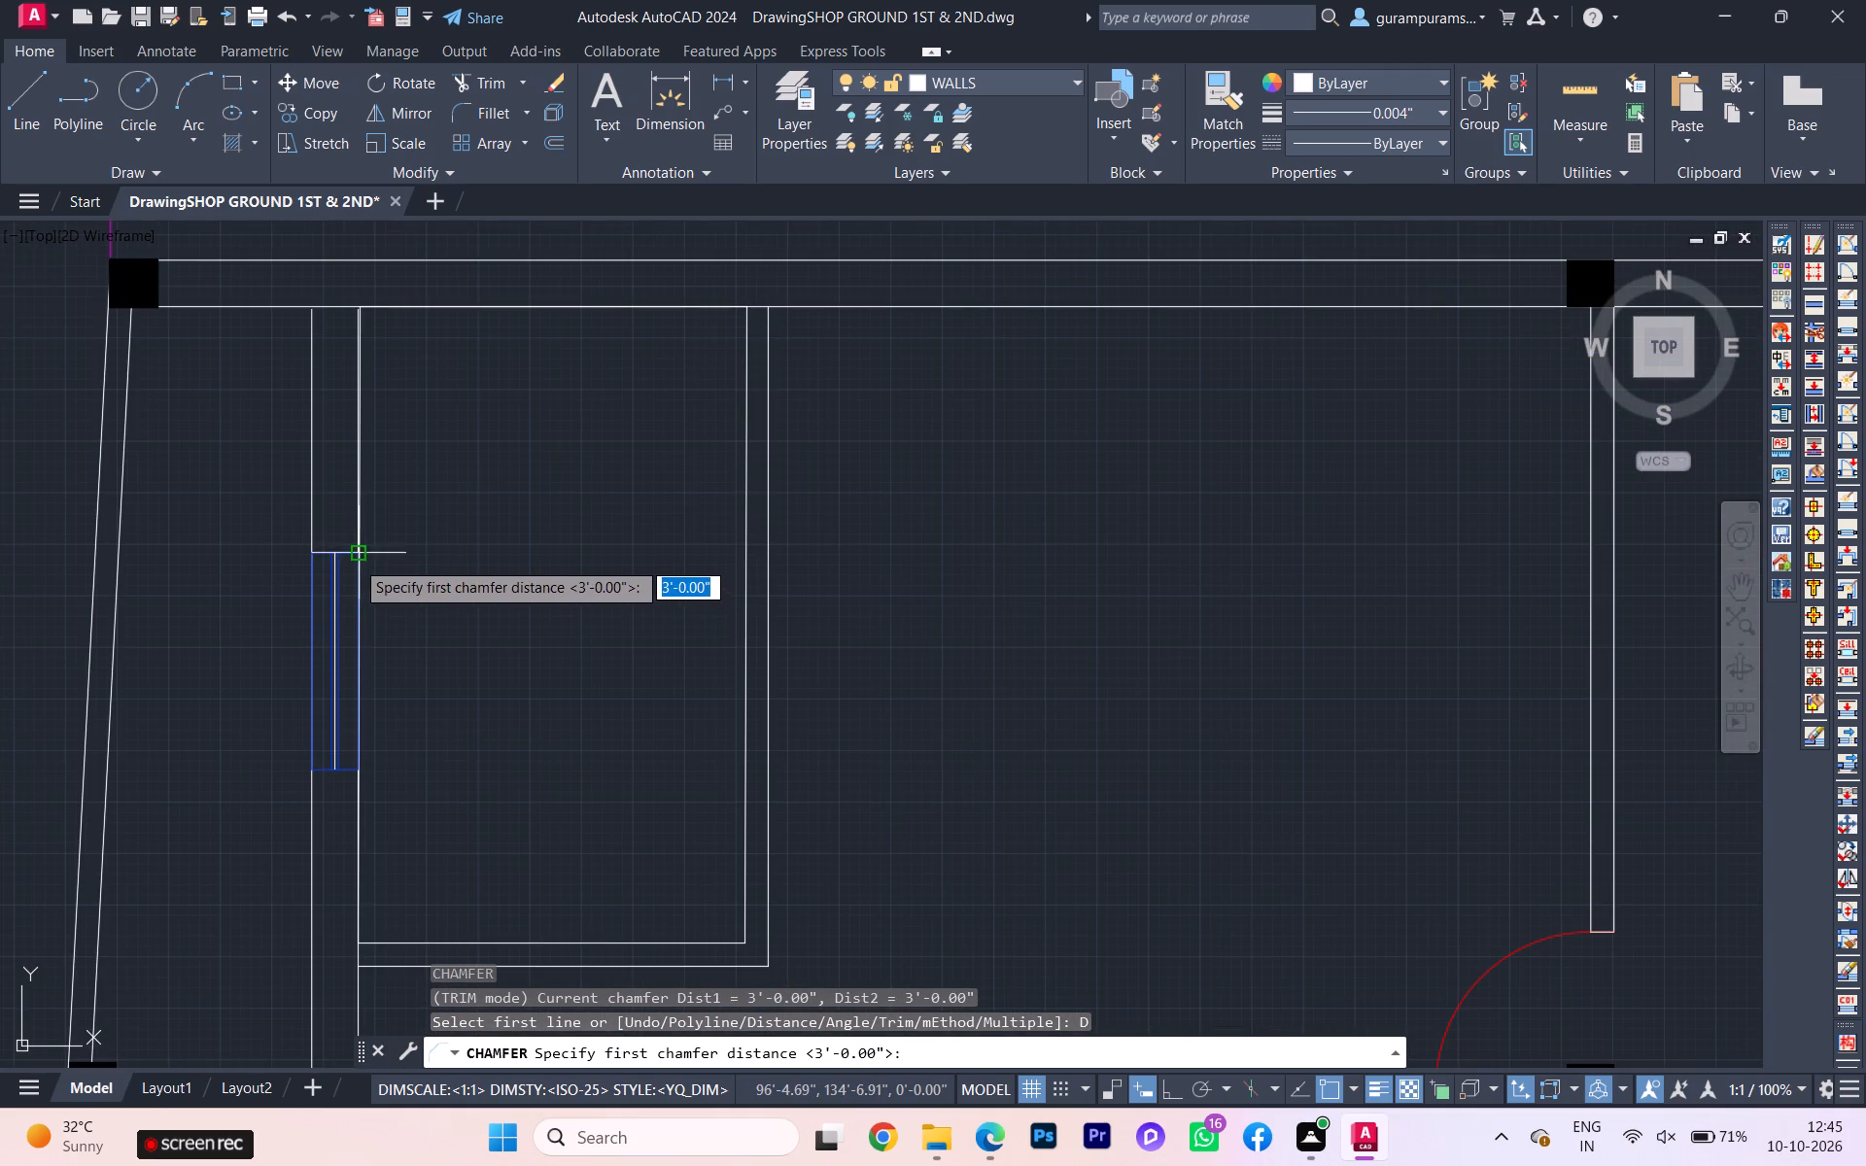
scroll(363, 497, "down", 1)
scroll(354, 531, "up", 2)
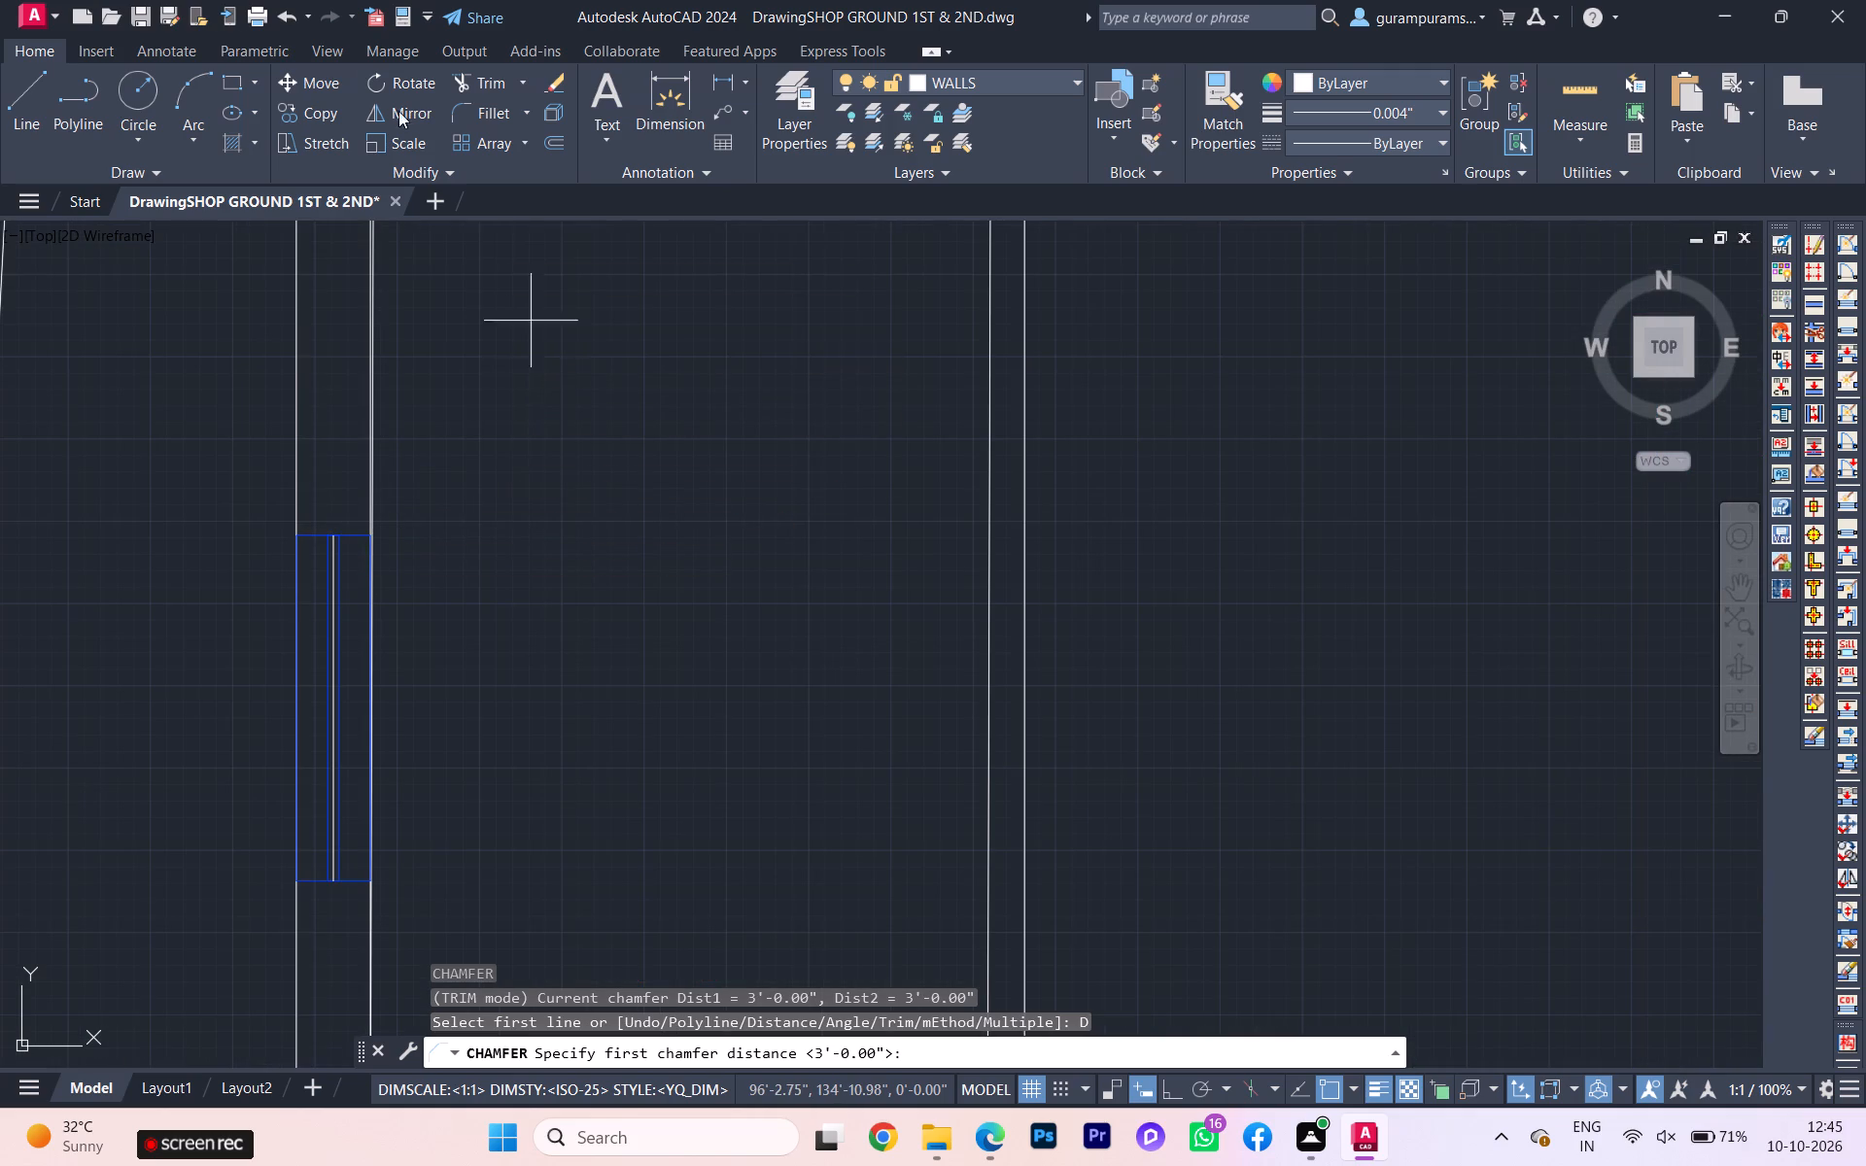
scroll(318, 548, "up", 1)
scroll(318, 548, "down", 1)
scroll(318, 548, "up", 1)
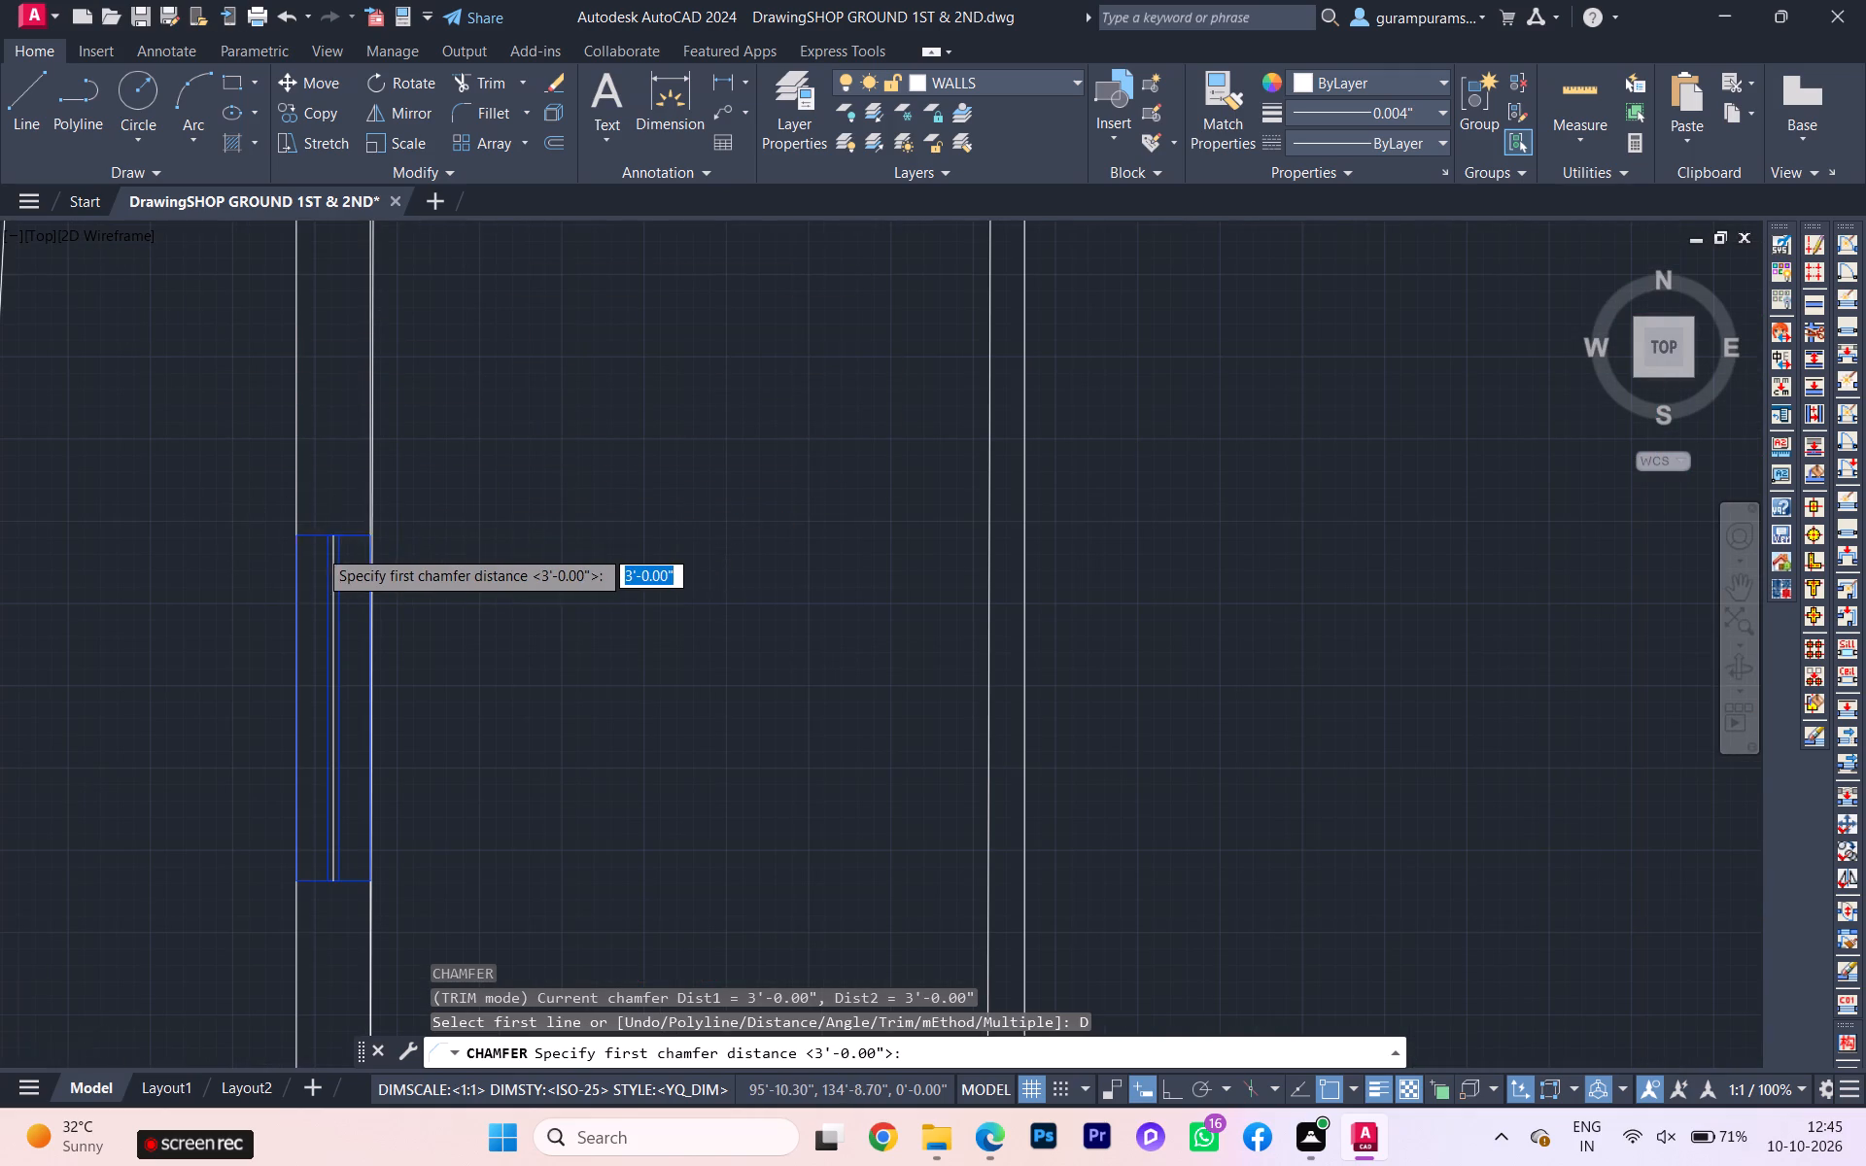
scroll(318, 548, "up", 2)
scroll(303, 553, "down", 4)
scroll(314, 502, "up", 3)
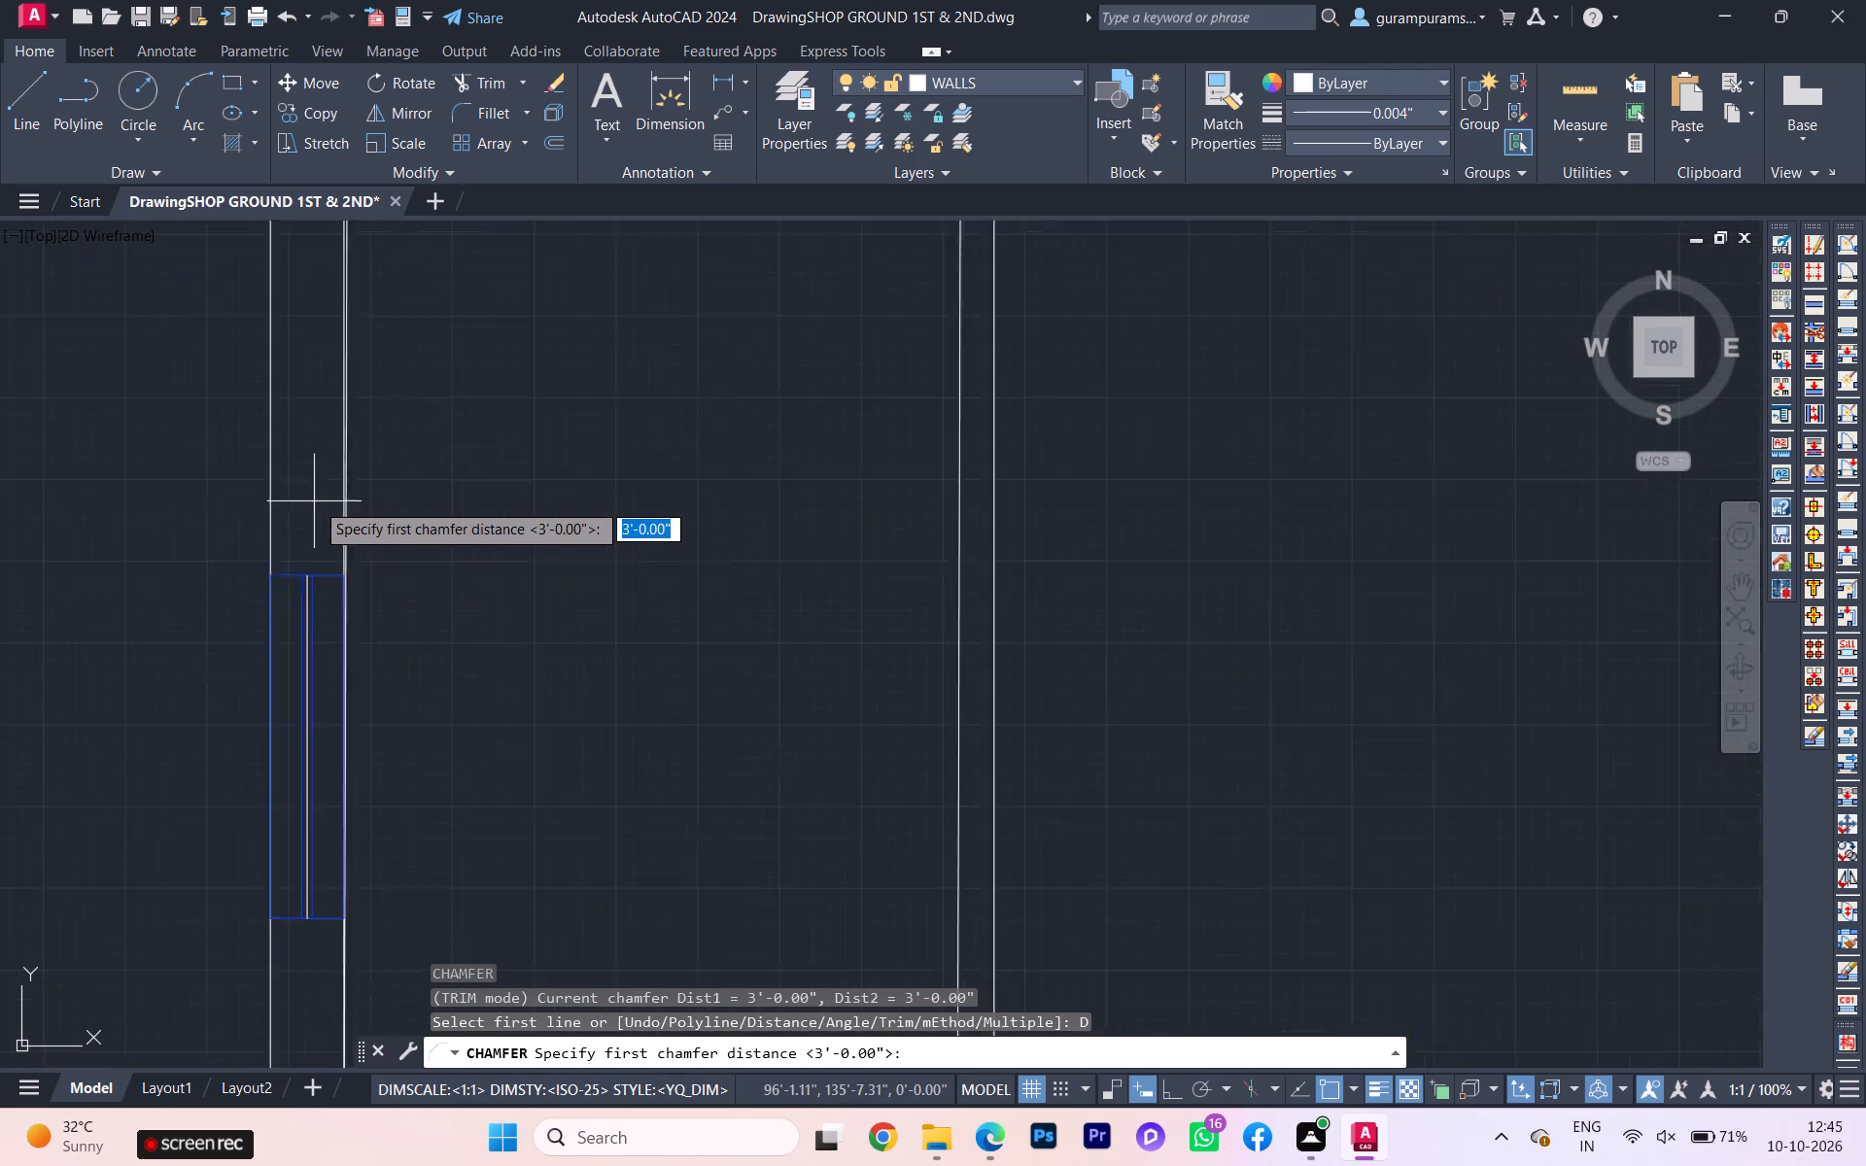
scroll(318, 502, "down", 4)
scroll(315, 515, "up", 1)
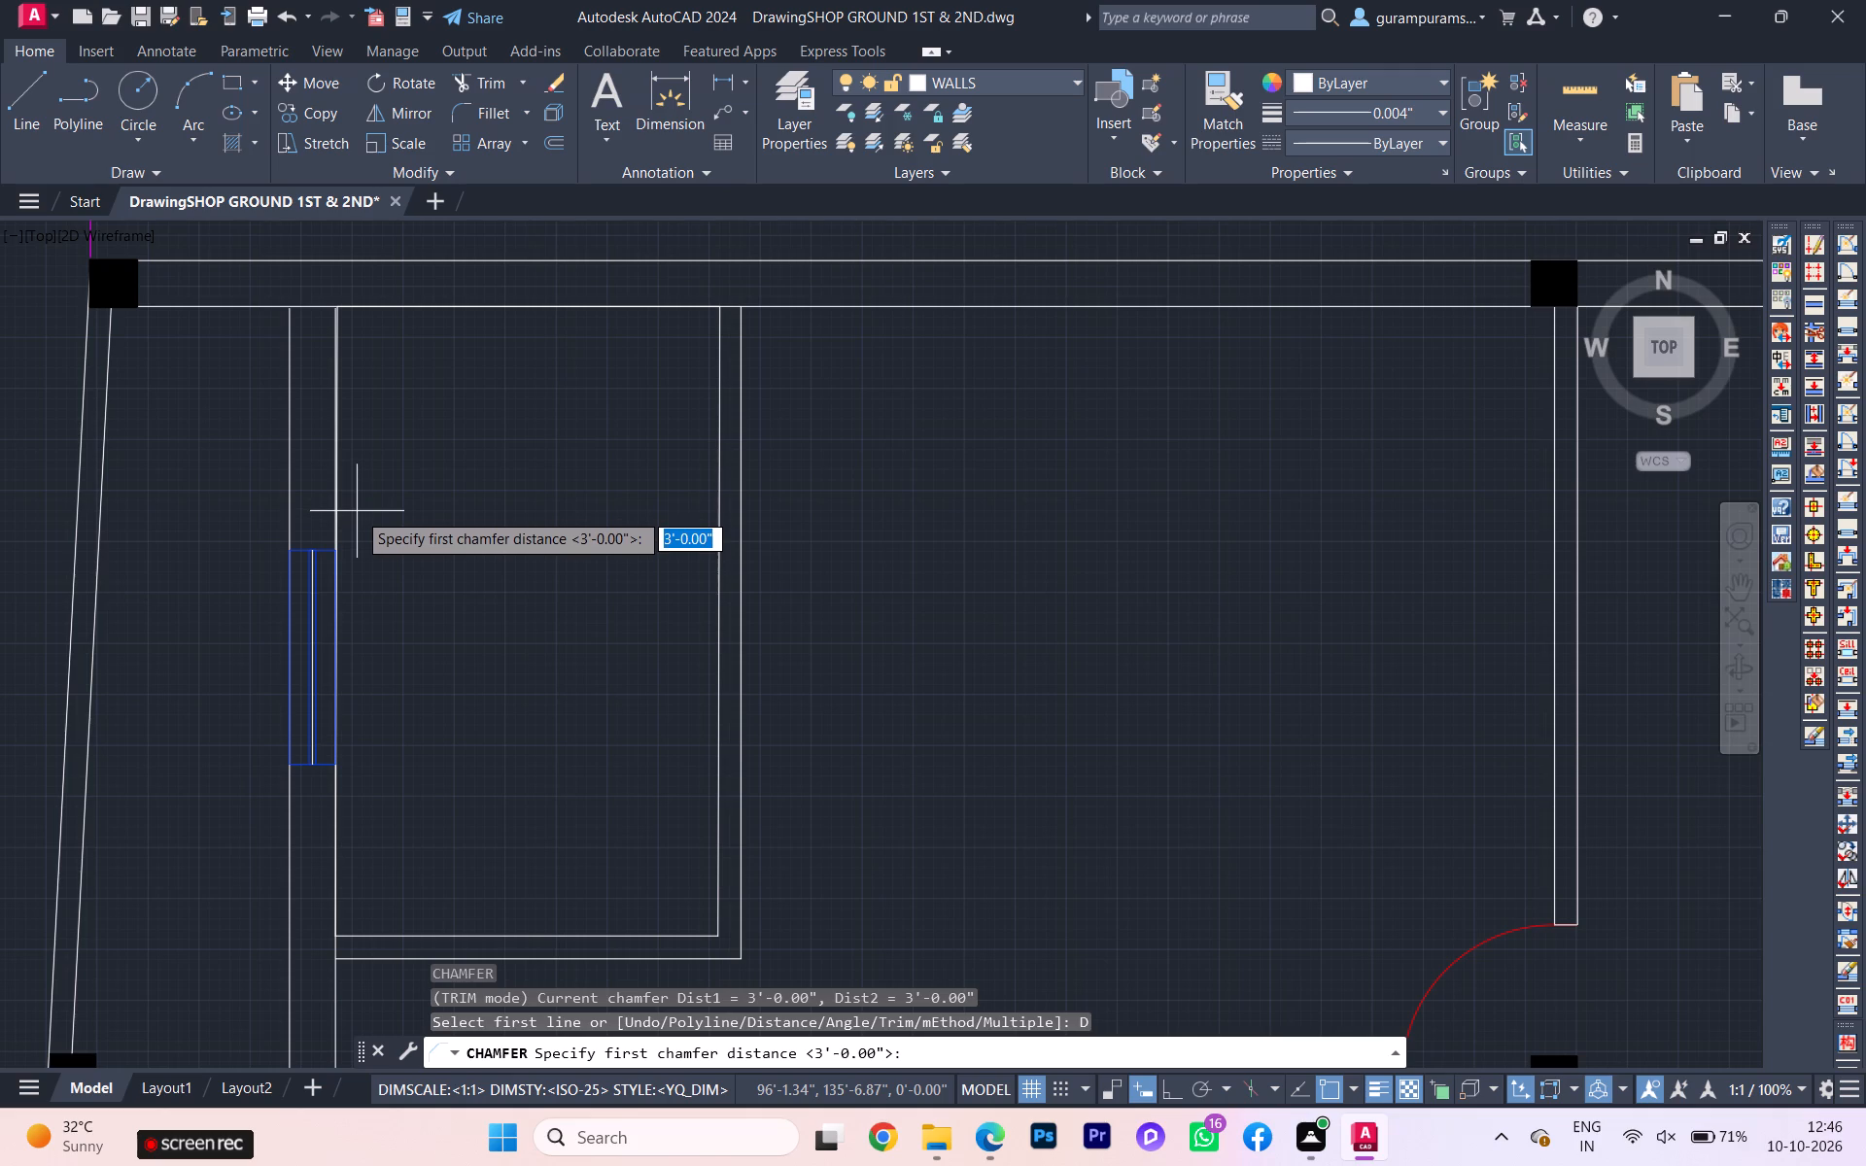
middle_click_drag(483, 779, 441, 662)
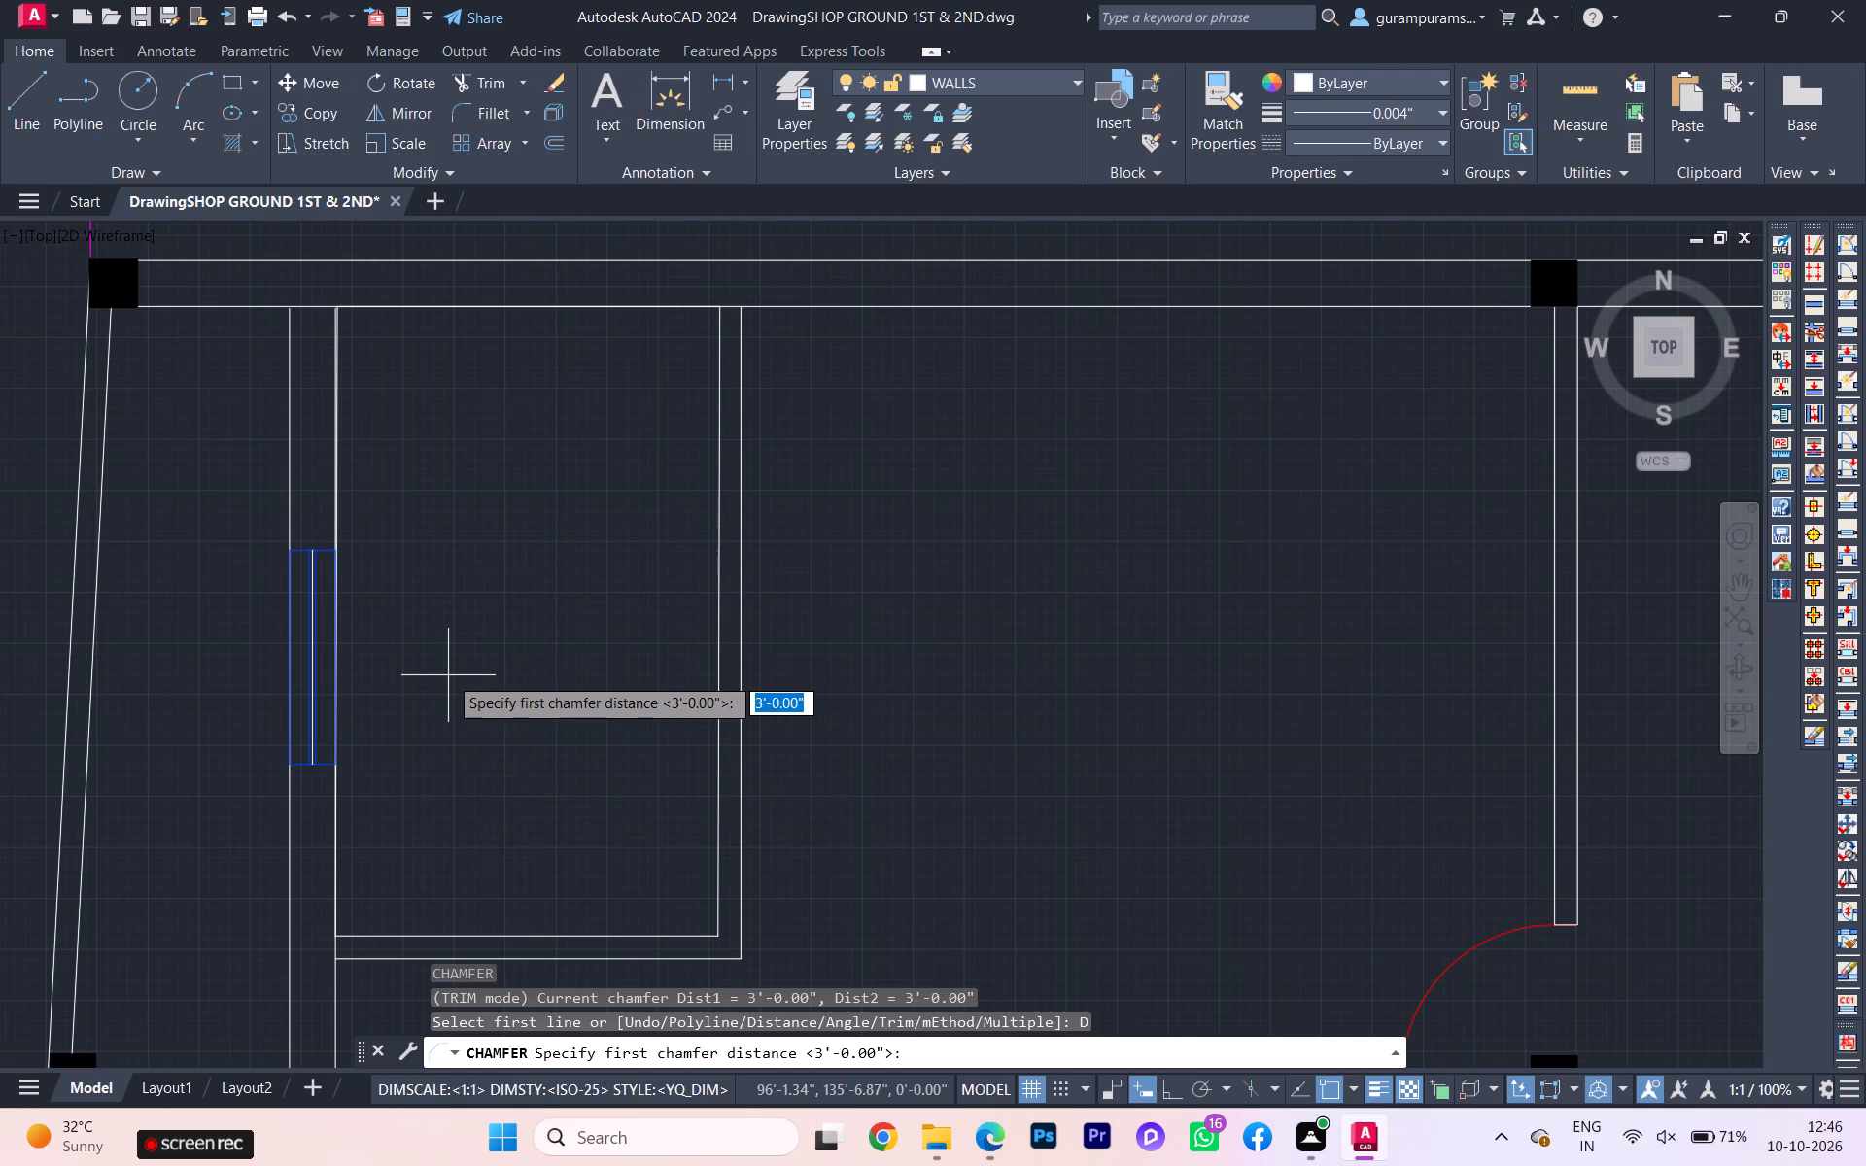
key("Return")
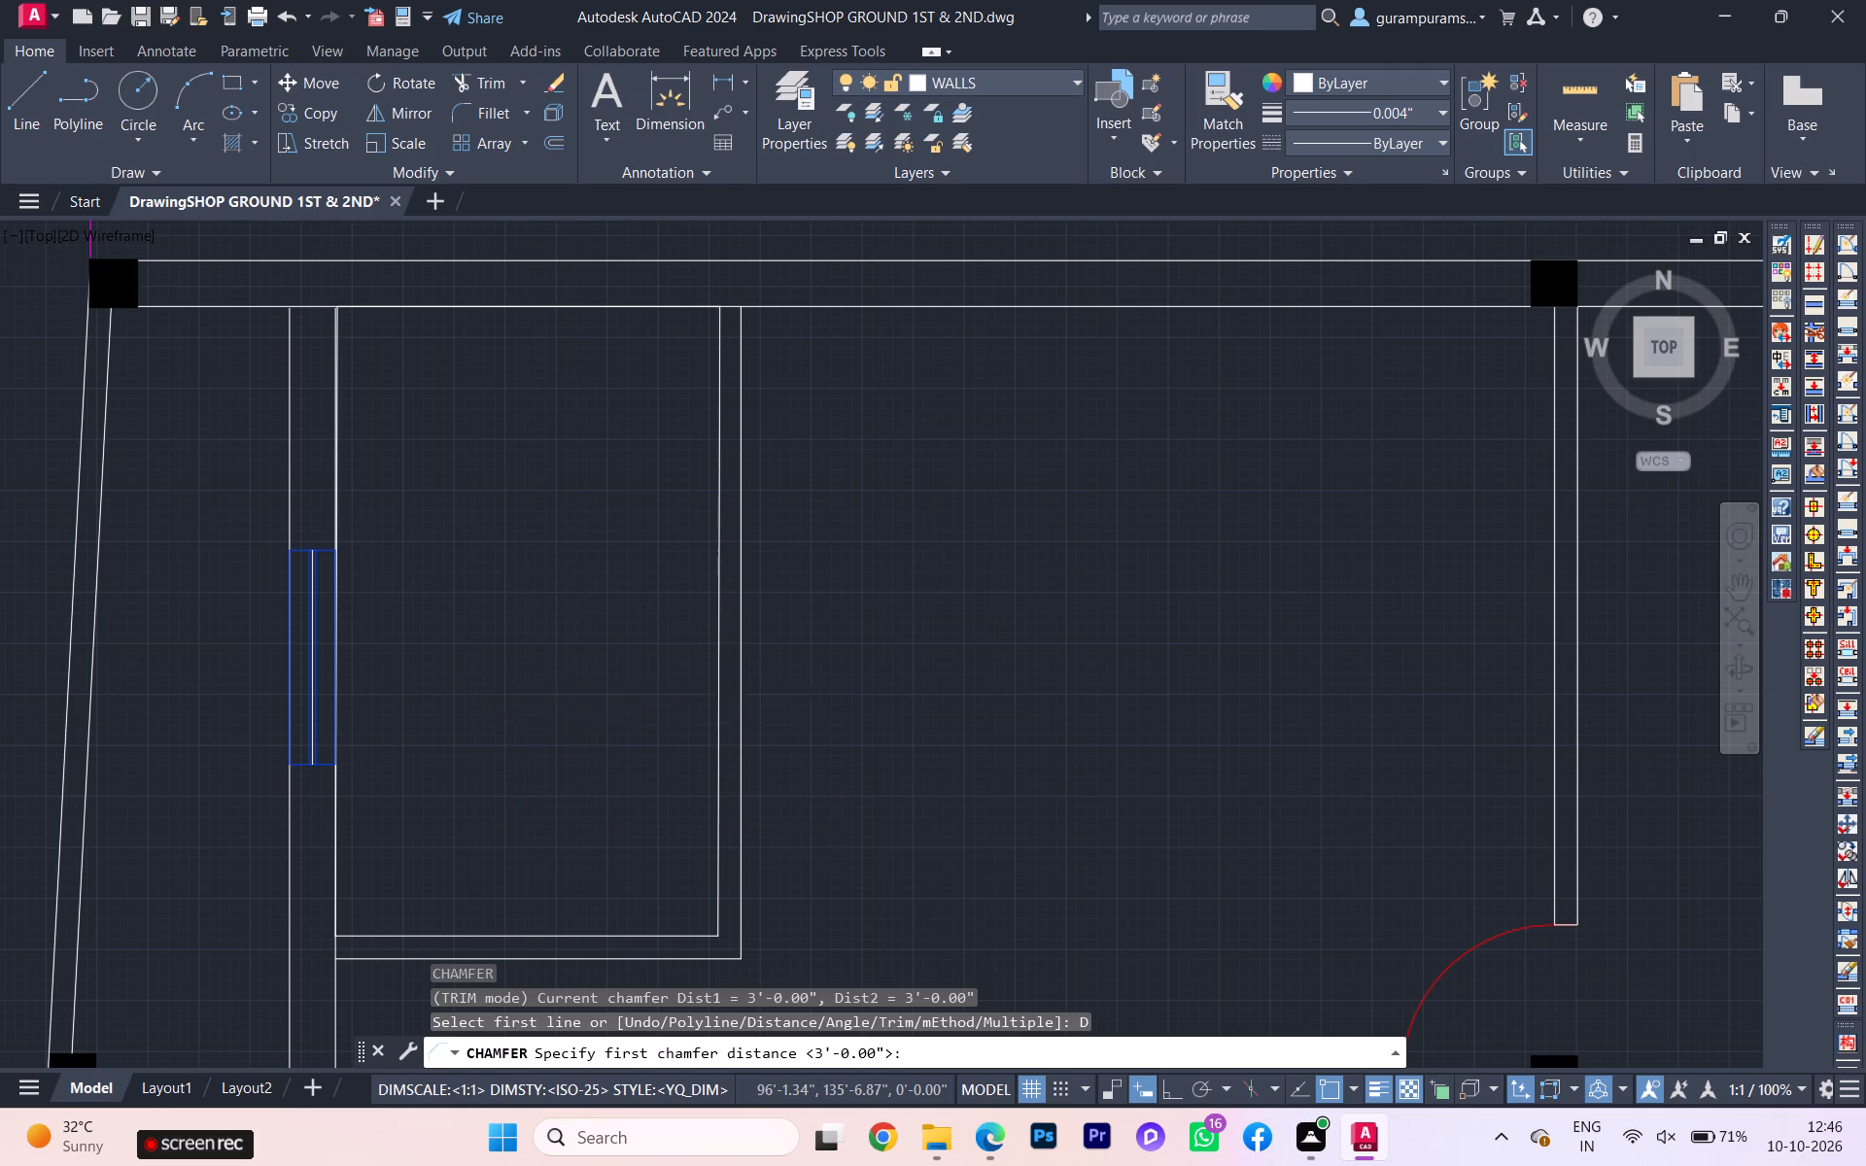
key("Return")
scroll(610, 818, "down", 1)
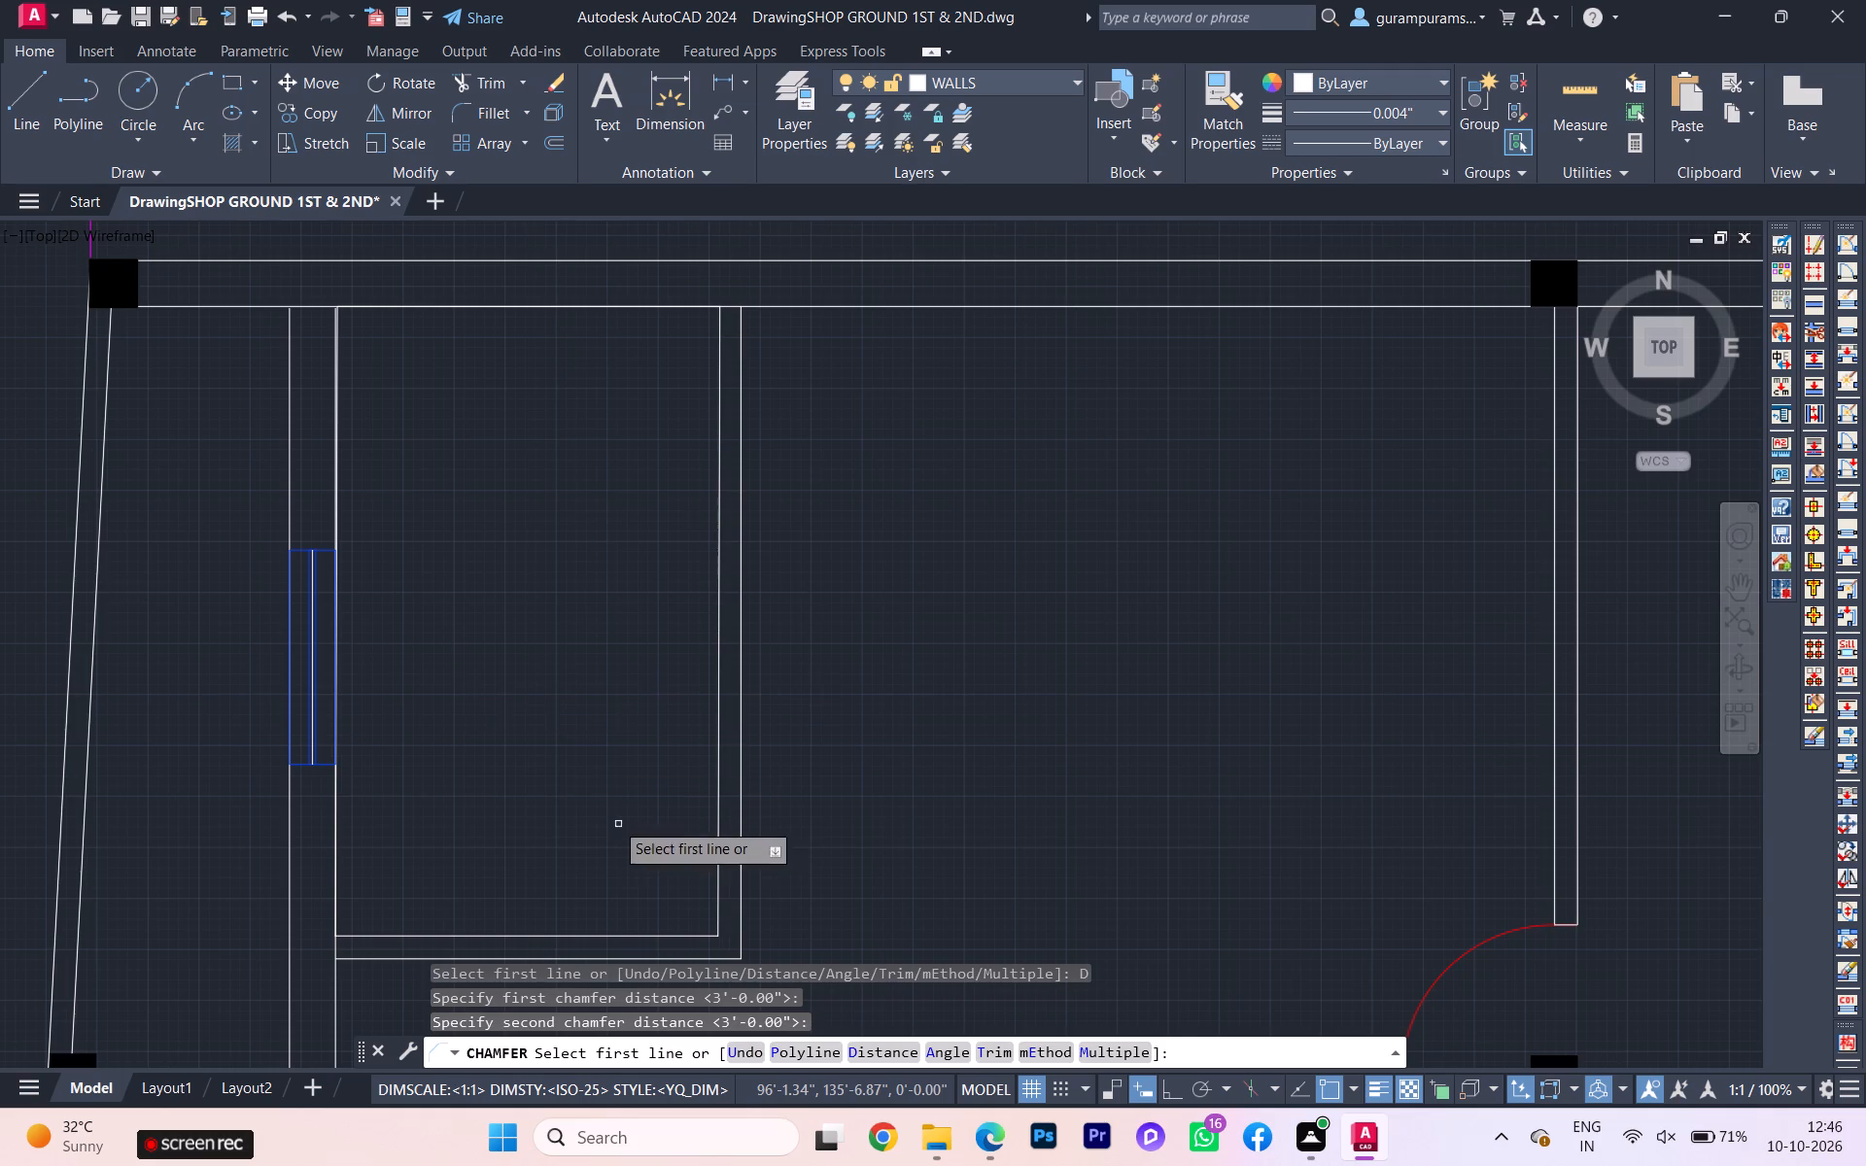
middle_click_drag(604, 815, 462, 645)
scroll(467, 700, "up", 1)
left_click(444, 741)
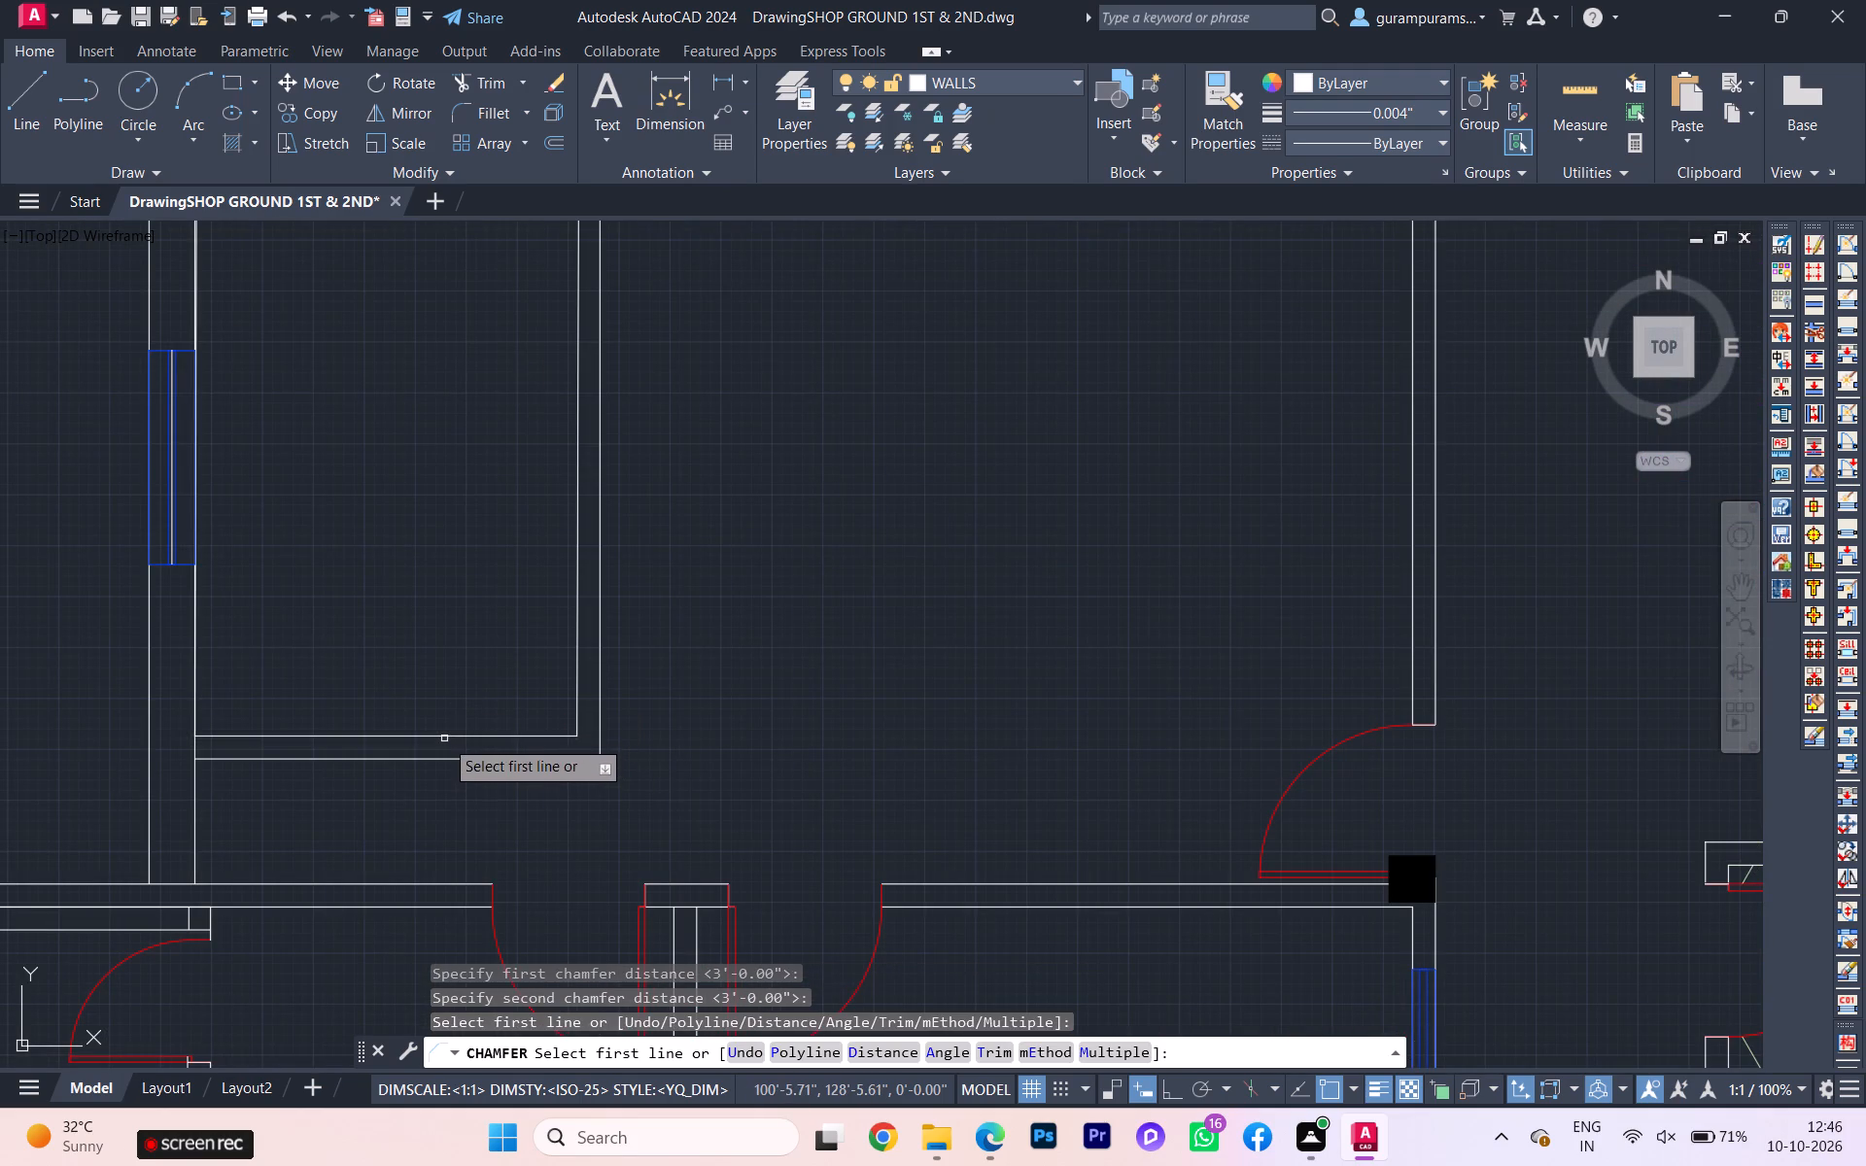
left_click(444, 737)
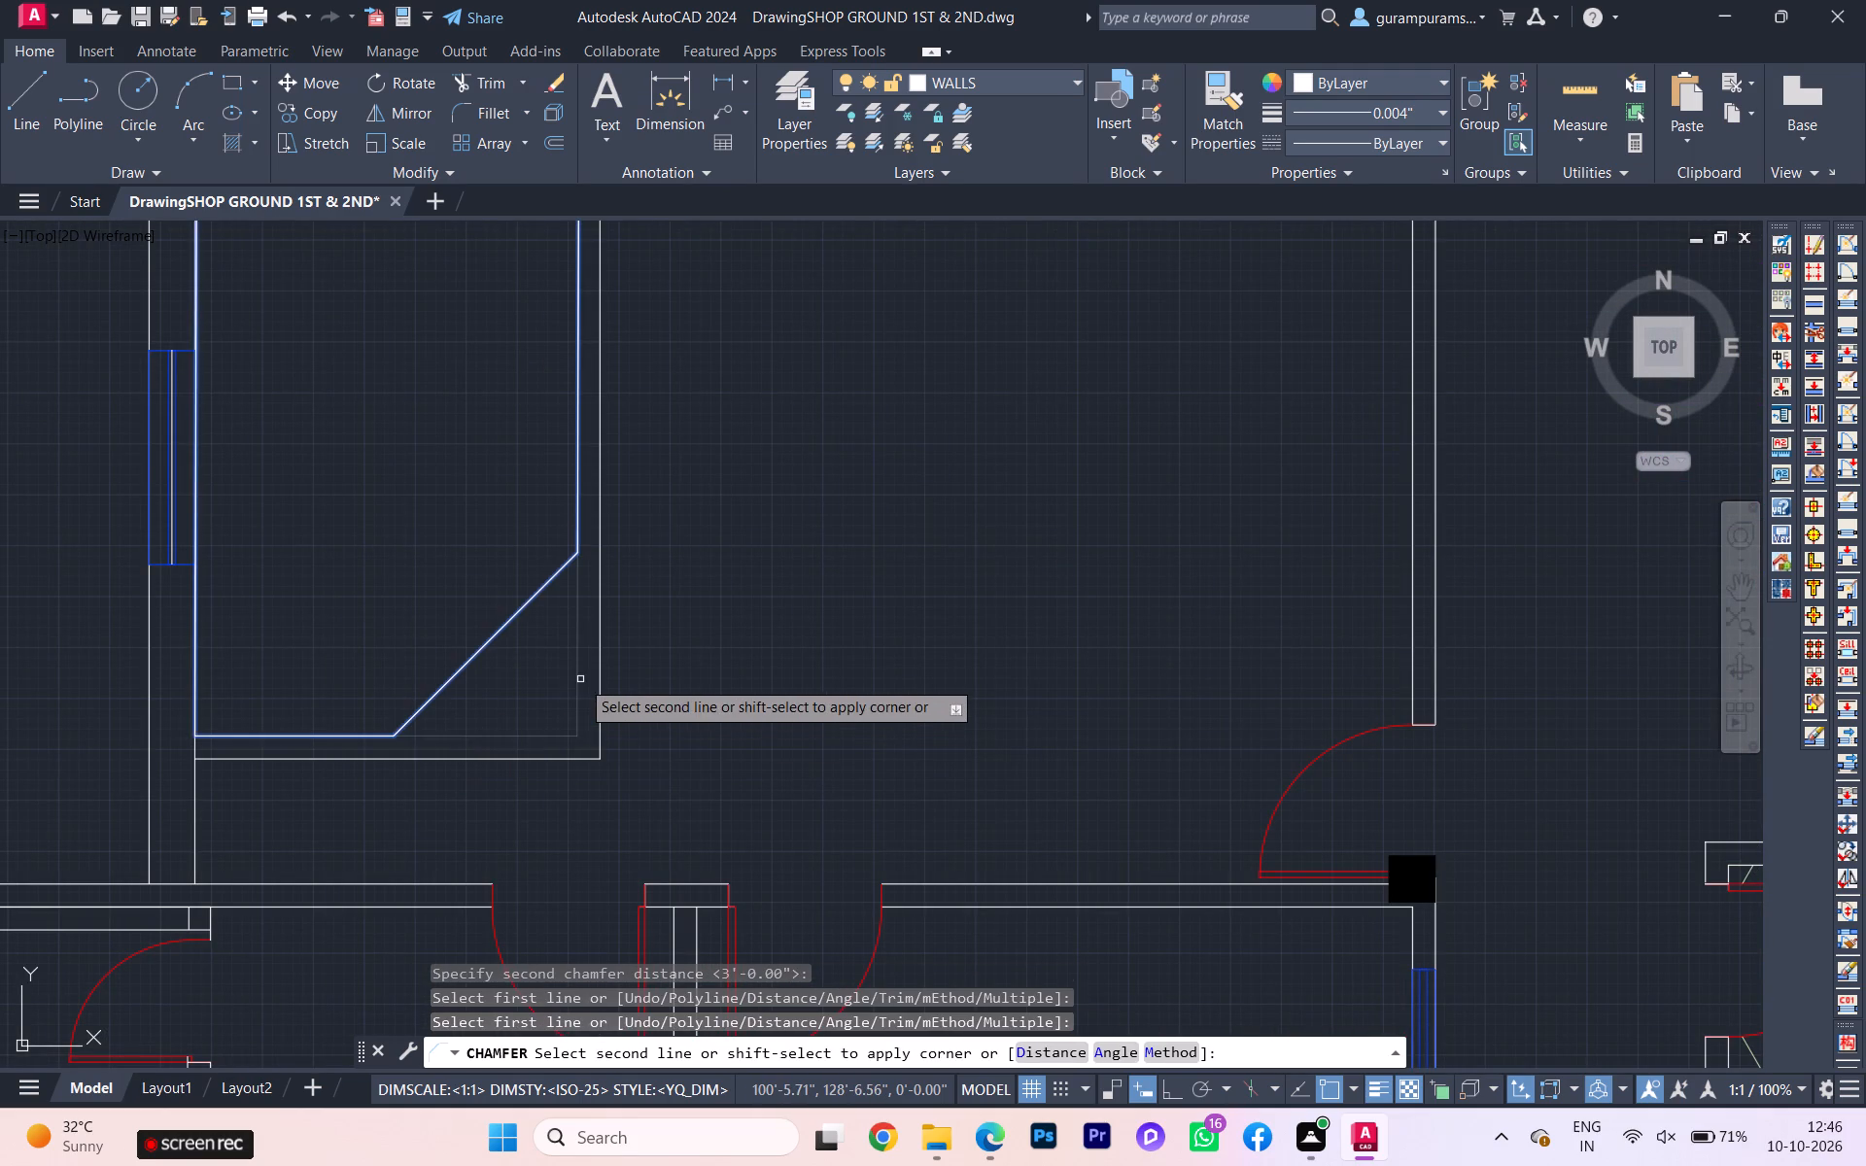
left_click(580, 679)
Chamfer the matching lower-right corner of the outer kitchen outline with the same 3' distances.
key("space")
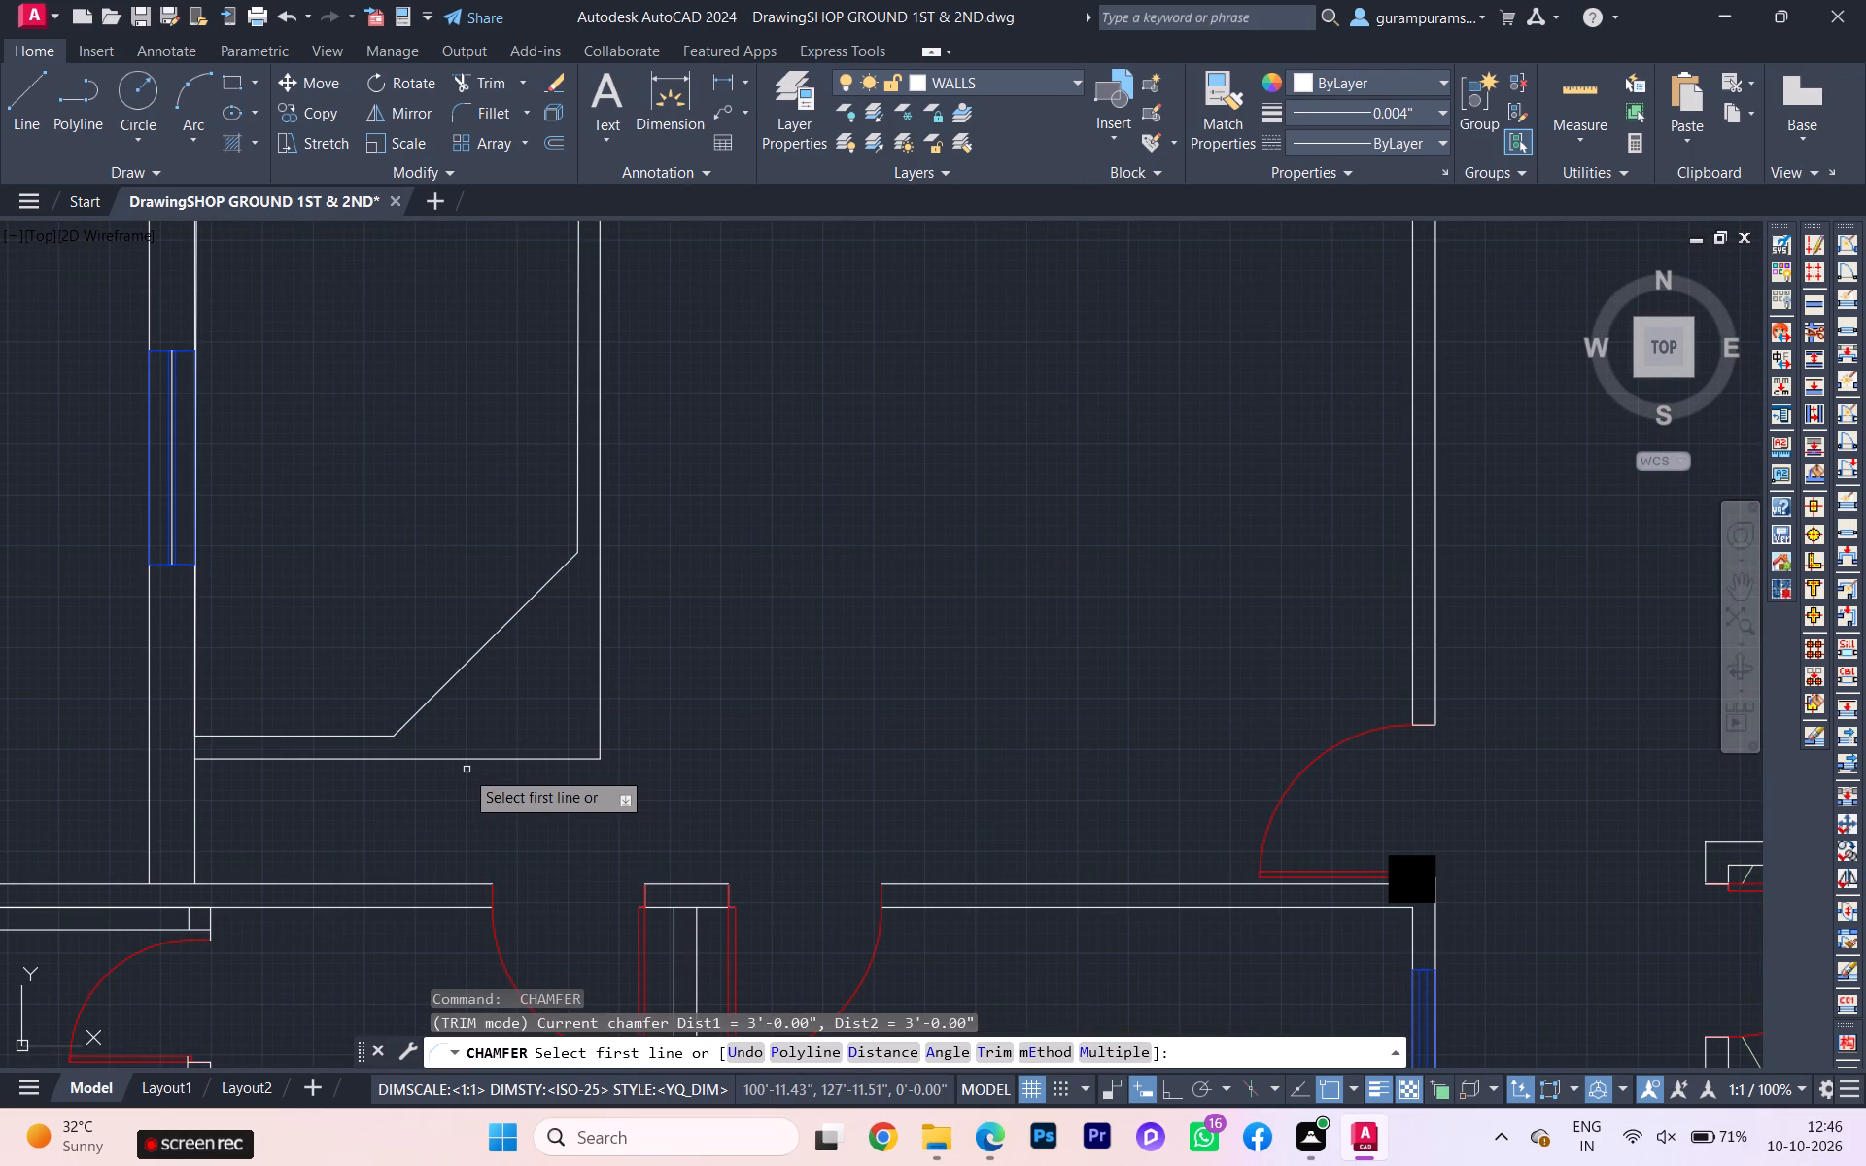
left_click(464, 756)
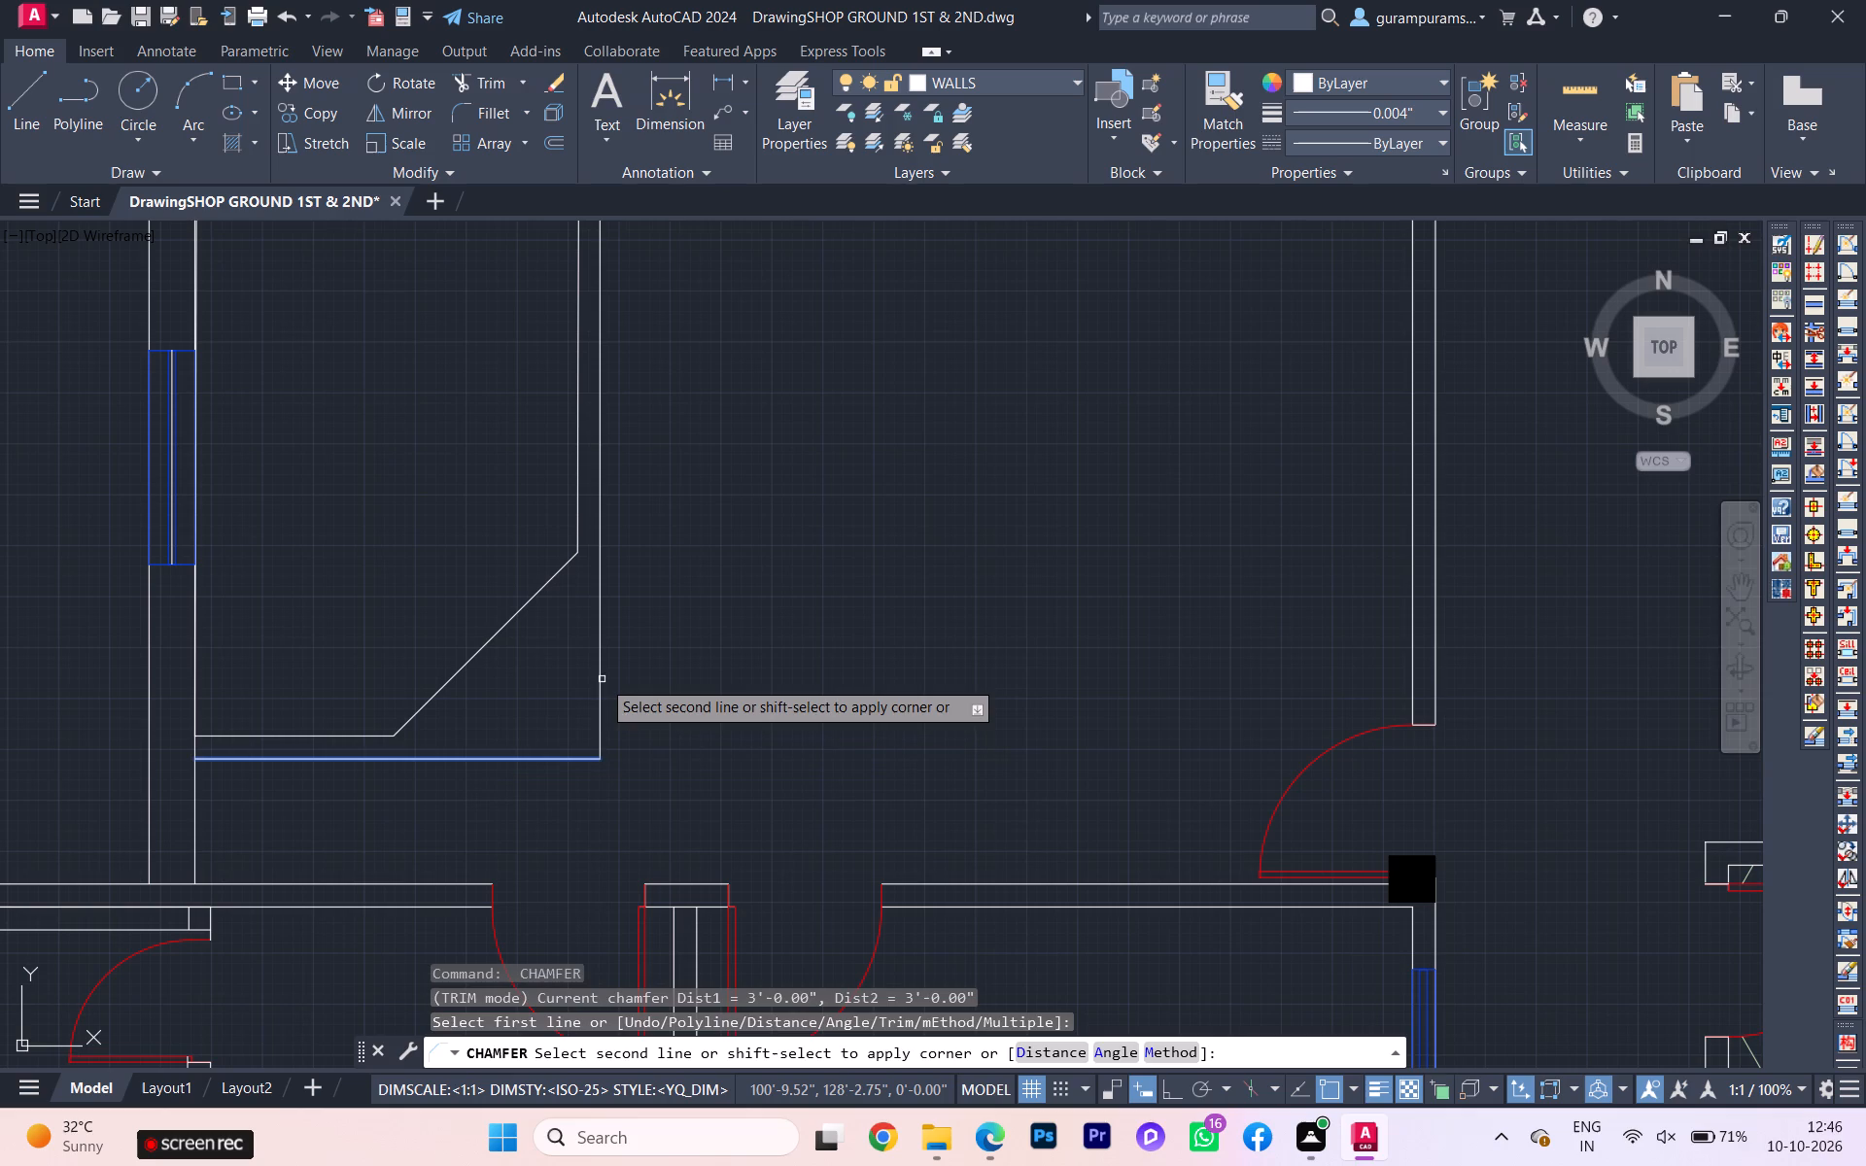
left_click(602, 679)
Examine the chamfered kitchen corner against the reference plan and the surrounding walls and doors.
scroll(529, 731, "down", 2)
scroll(356, 734, "down", 1)
scroll(196, 716, "down", 2)
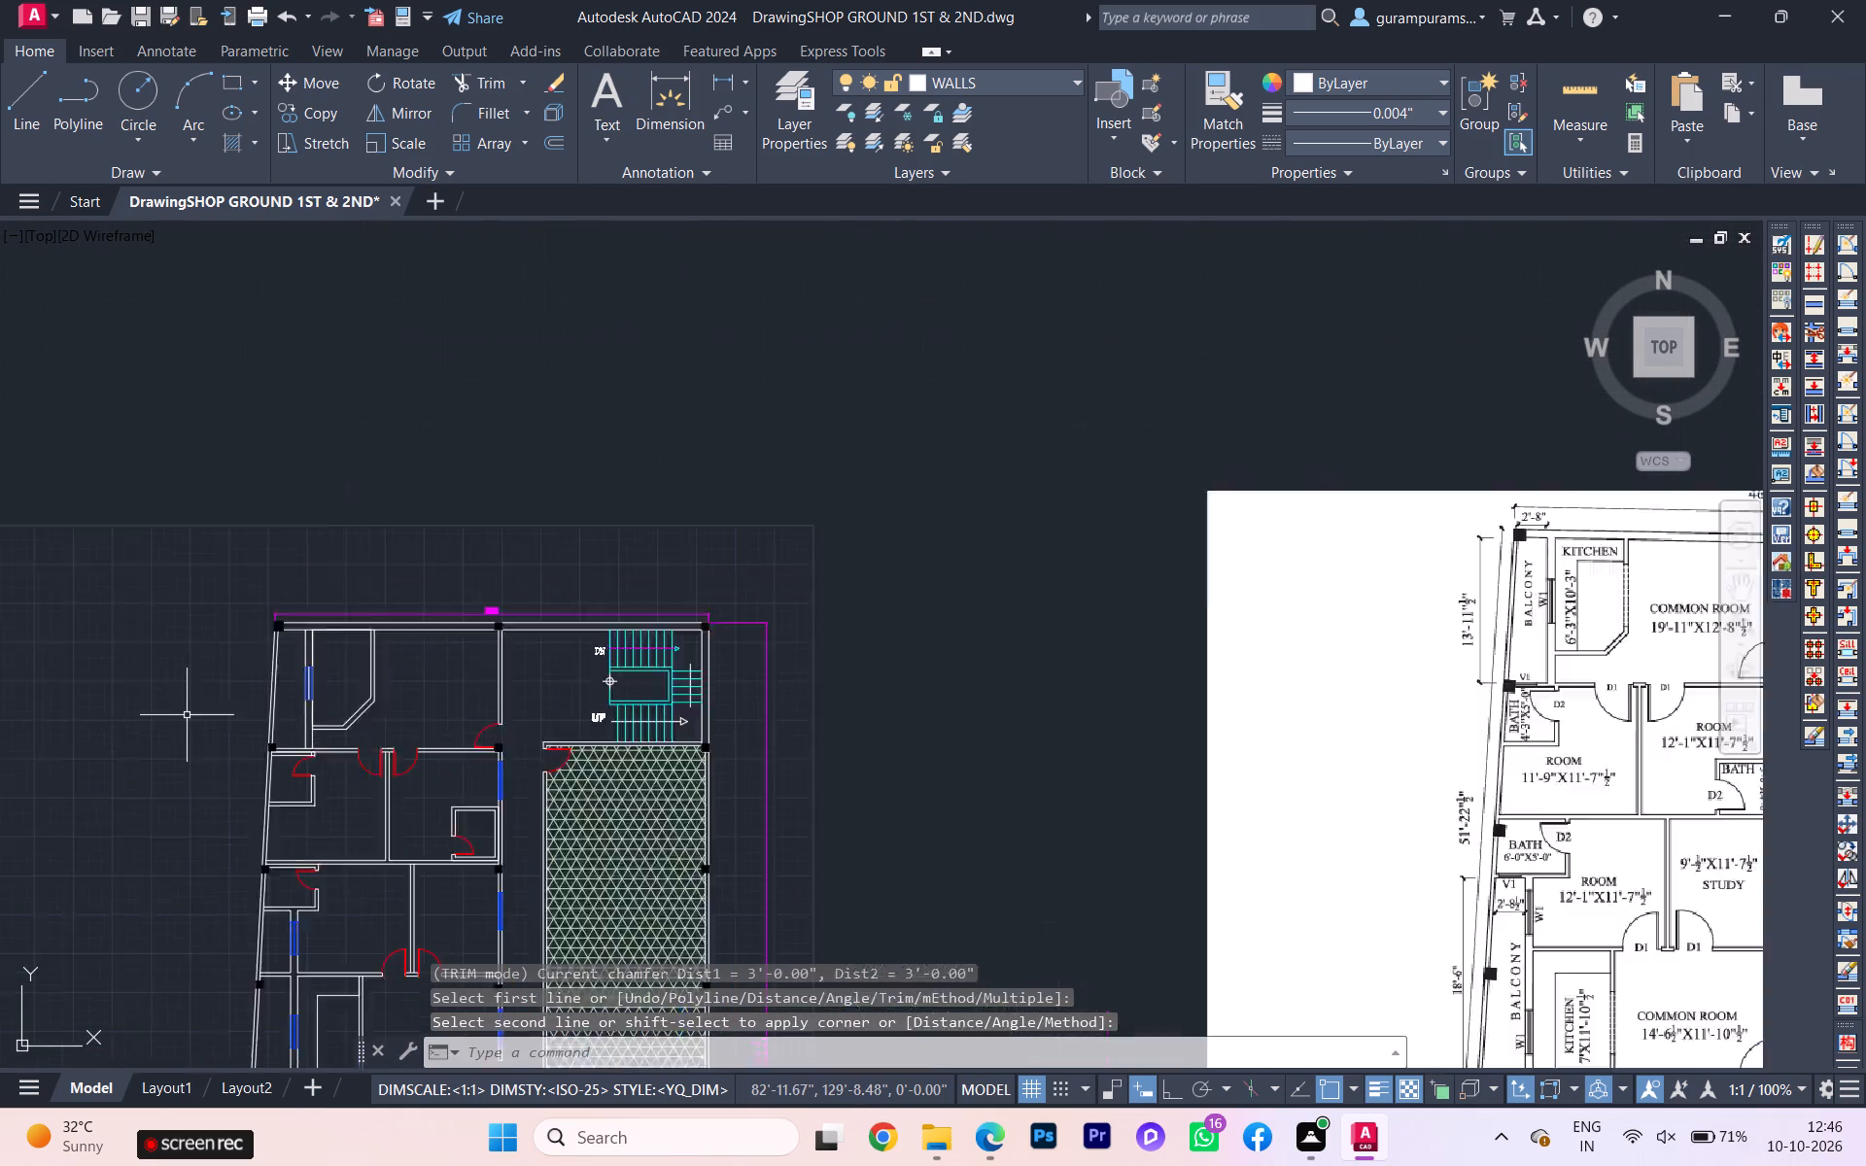
scroll(340, 772, "up", 3)
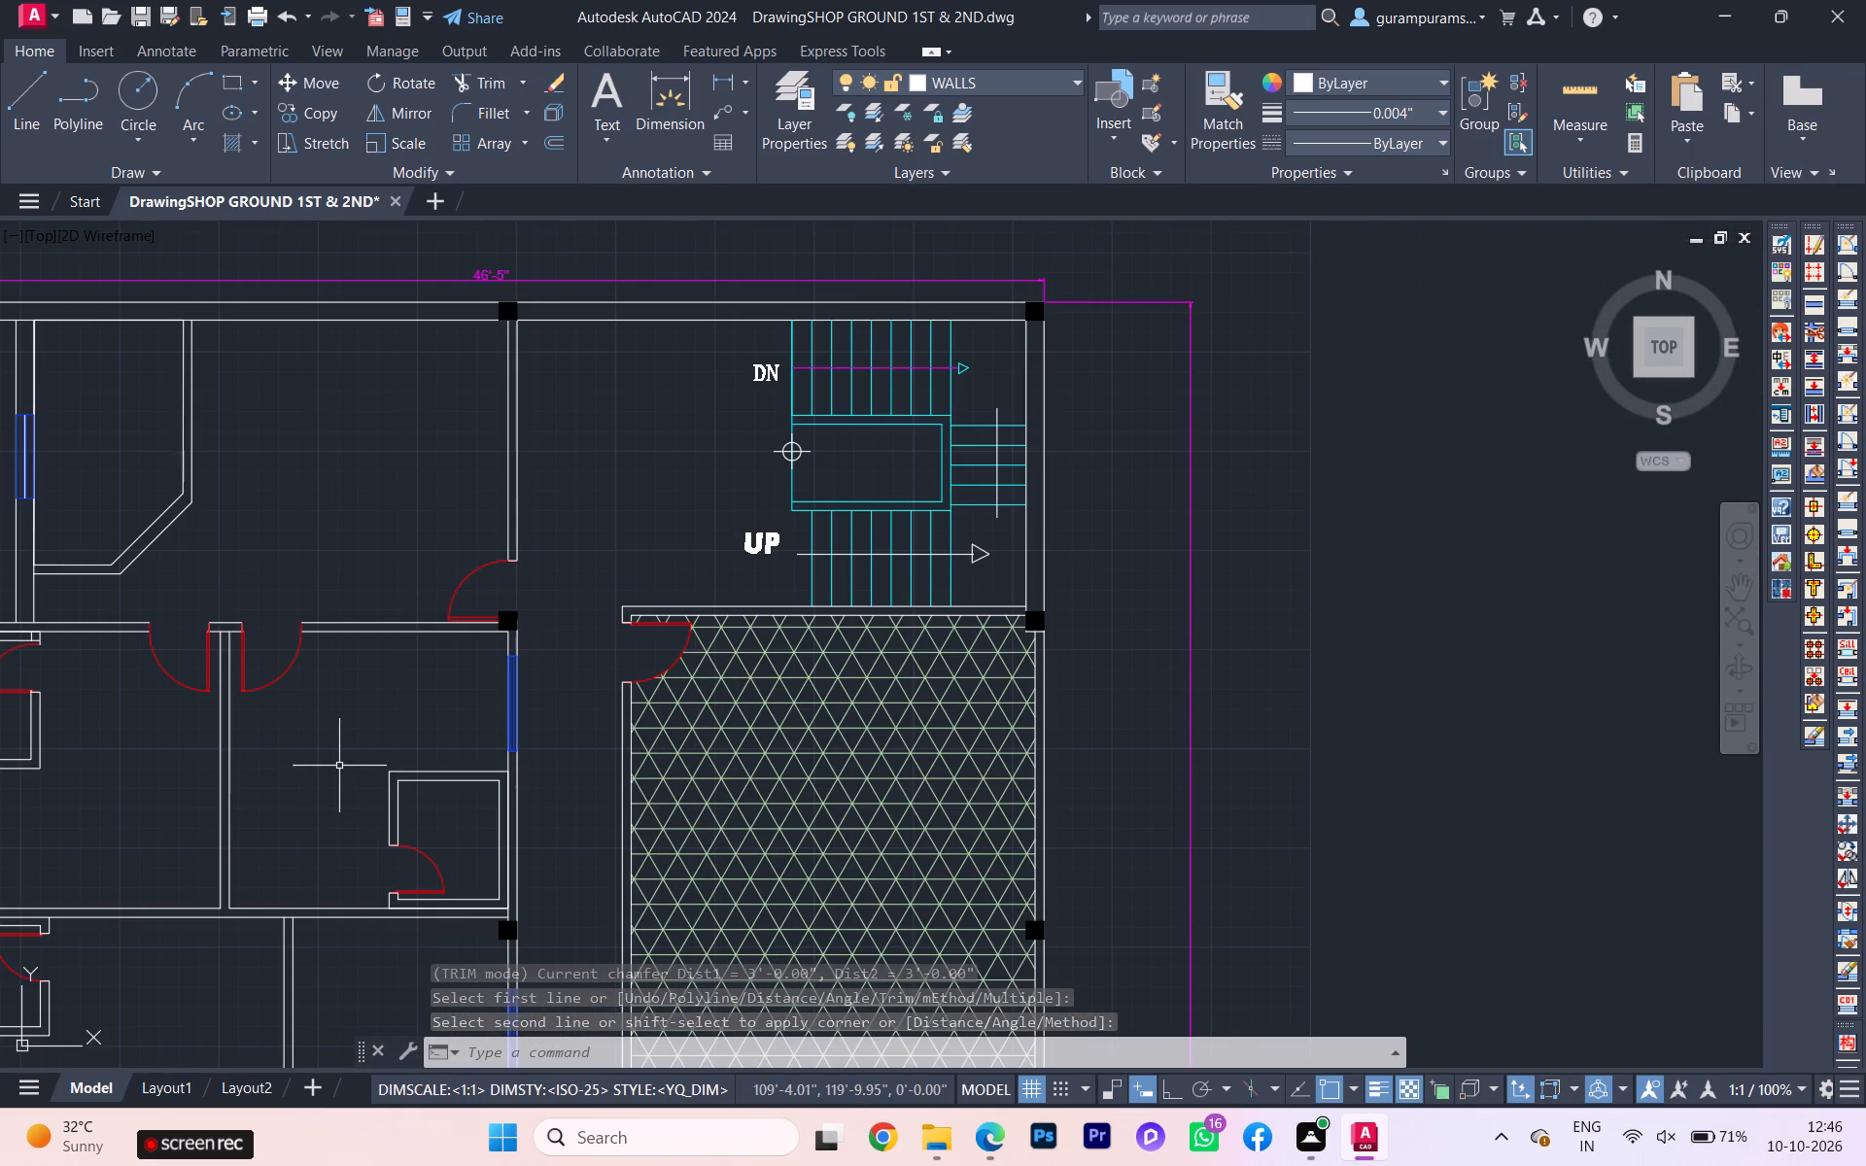
scroll(362, 555, "down", 1)
scroll(190, 559, "up", 3)
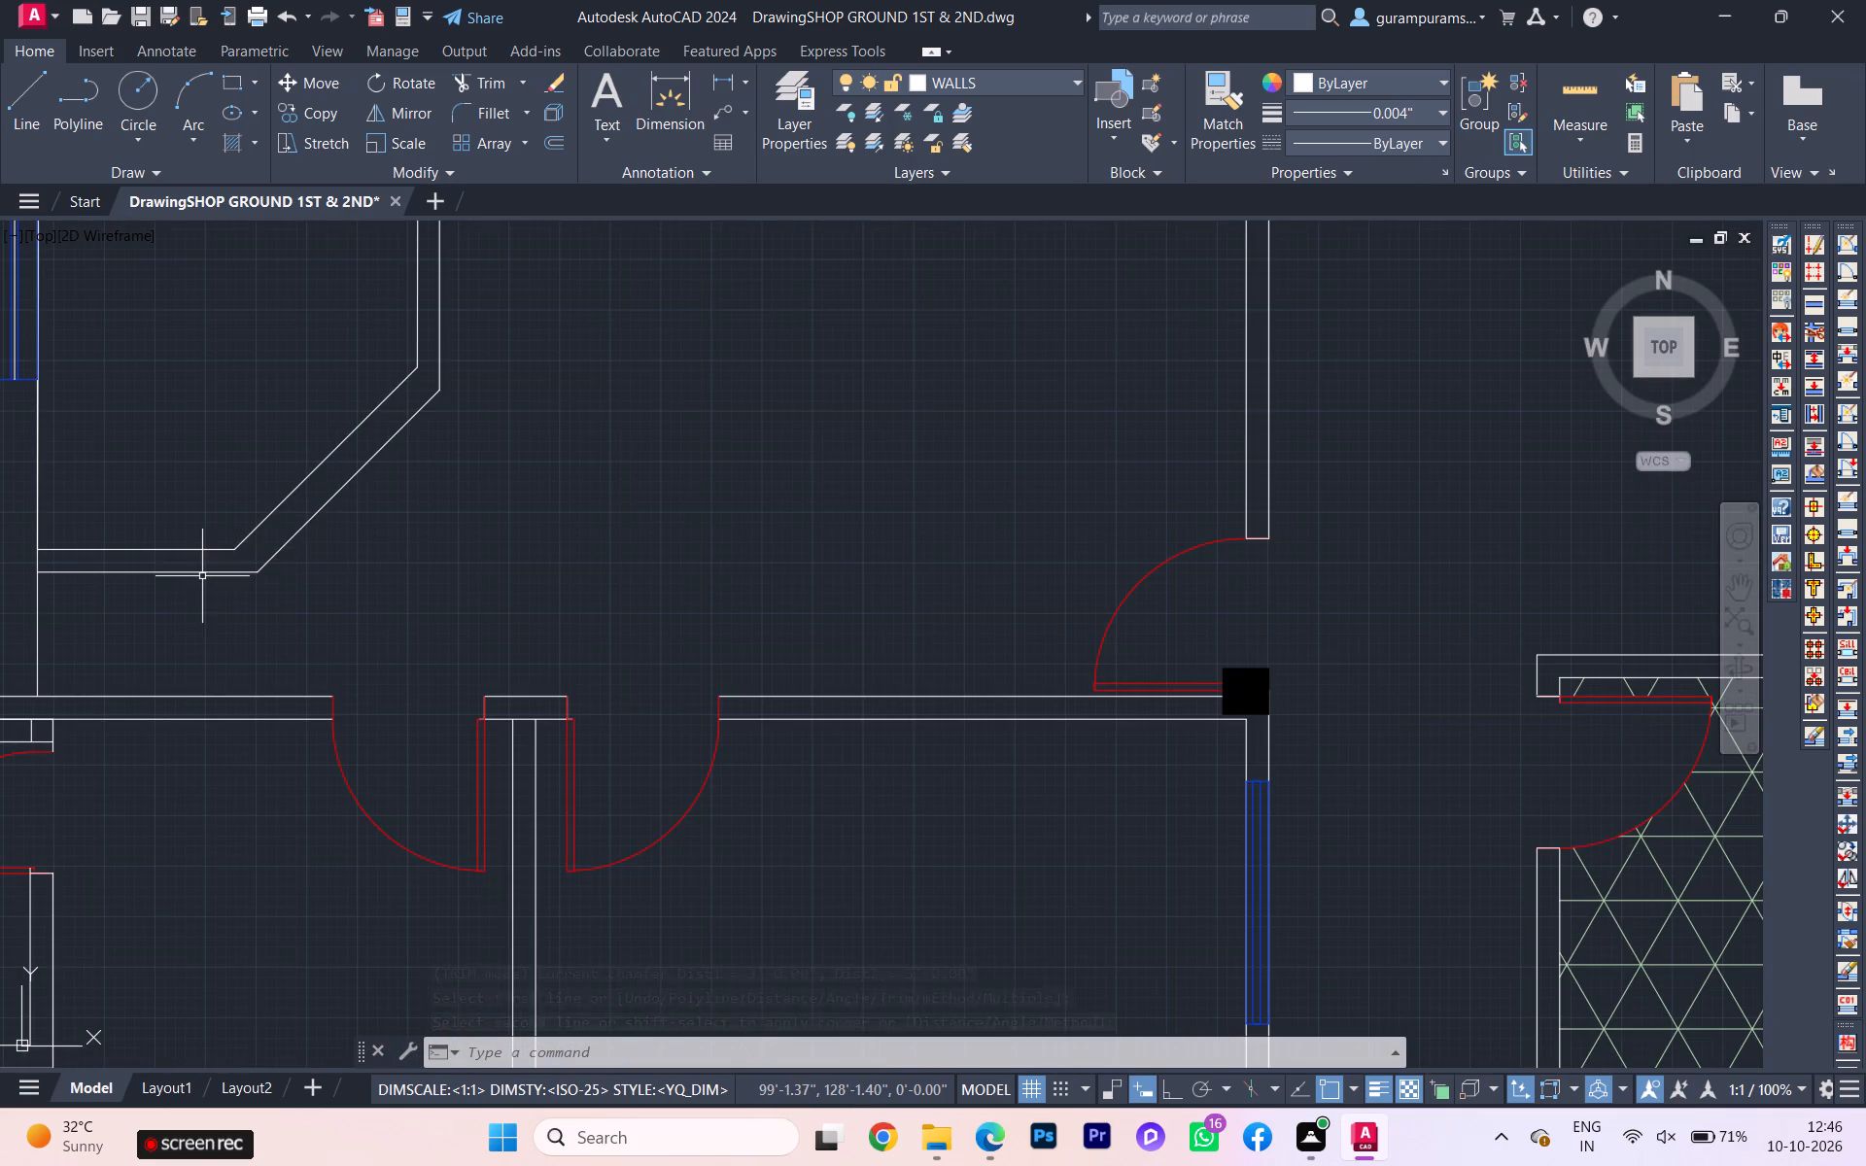
scroll(274, 573, "down", 2)
scroll(190, 608, "down", 1)
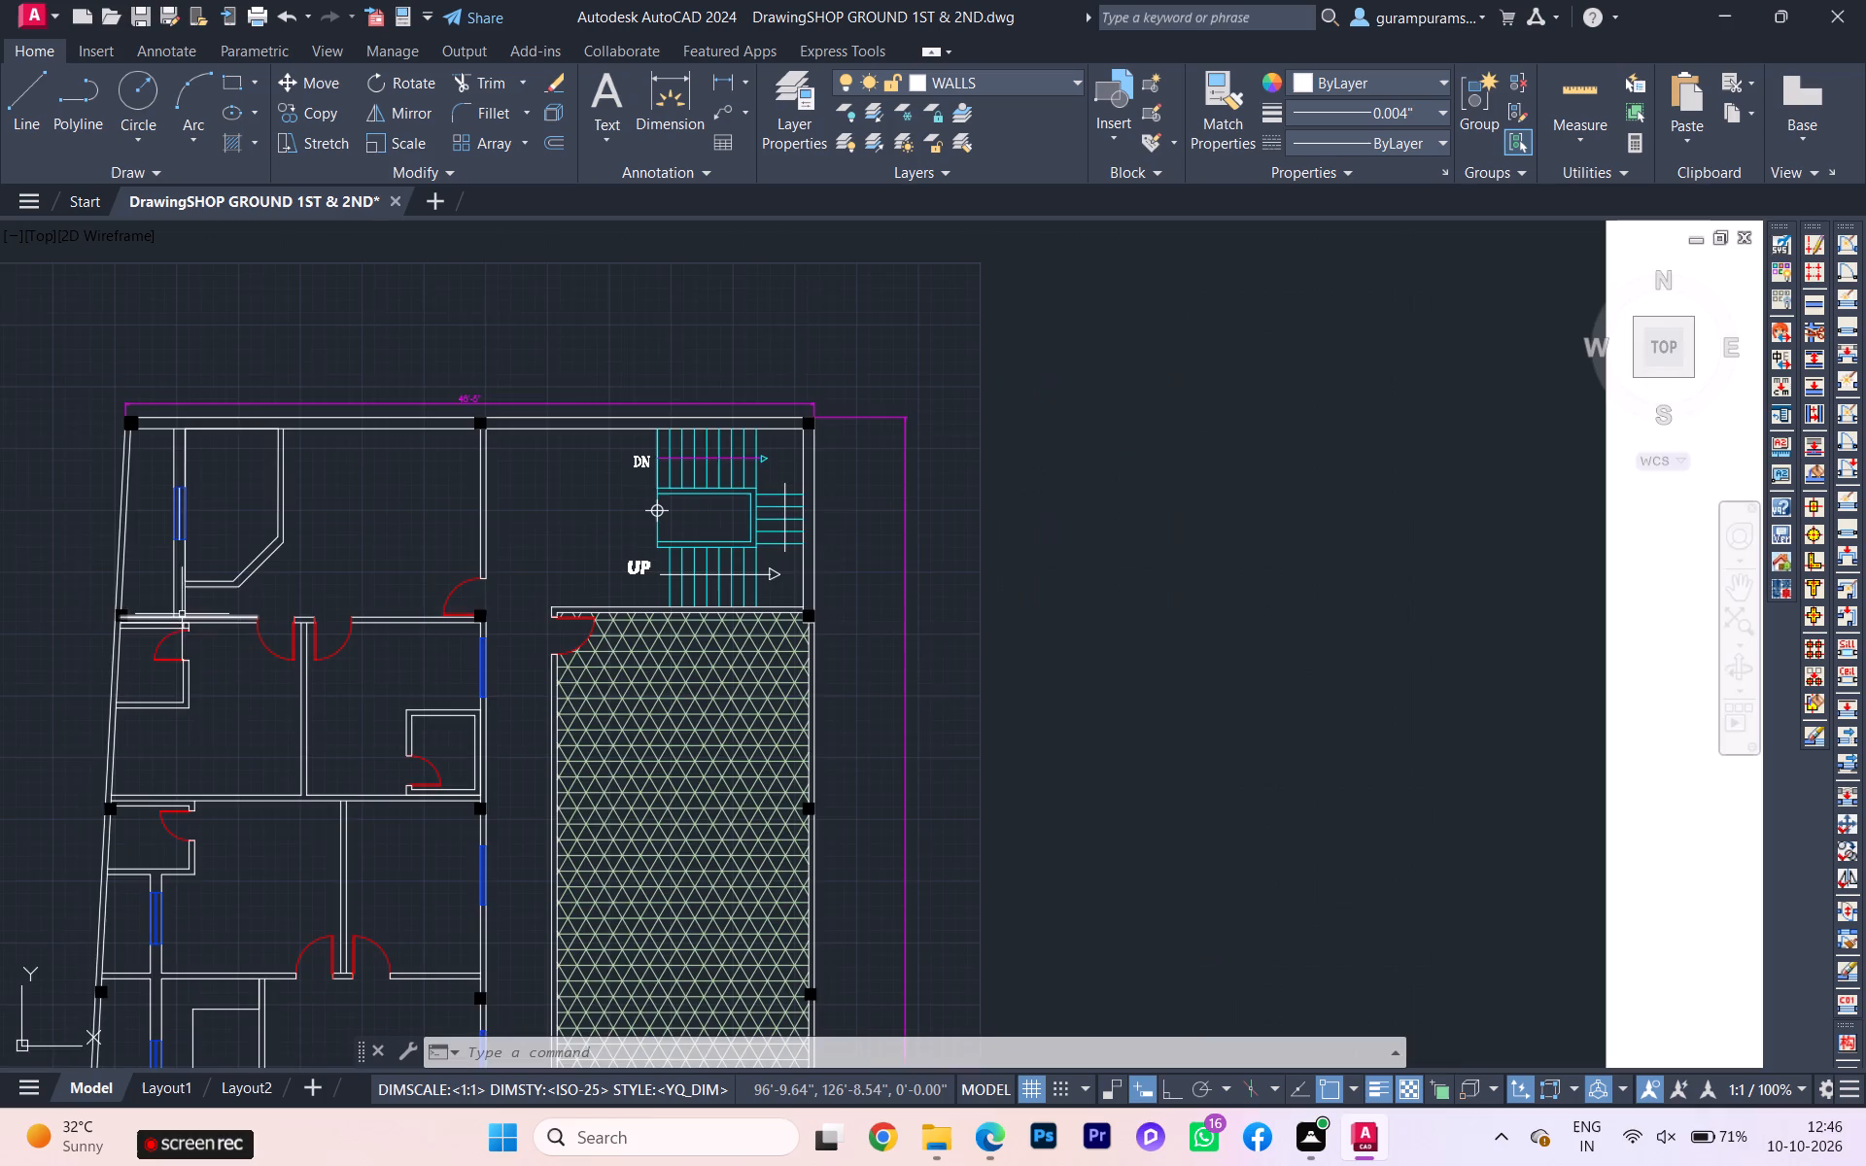
scroll(217, 585, "up", 1)
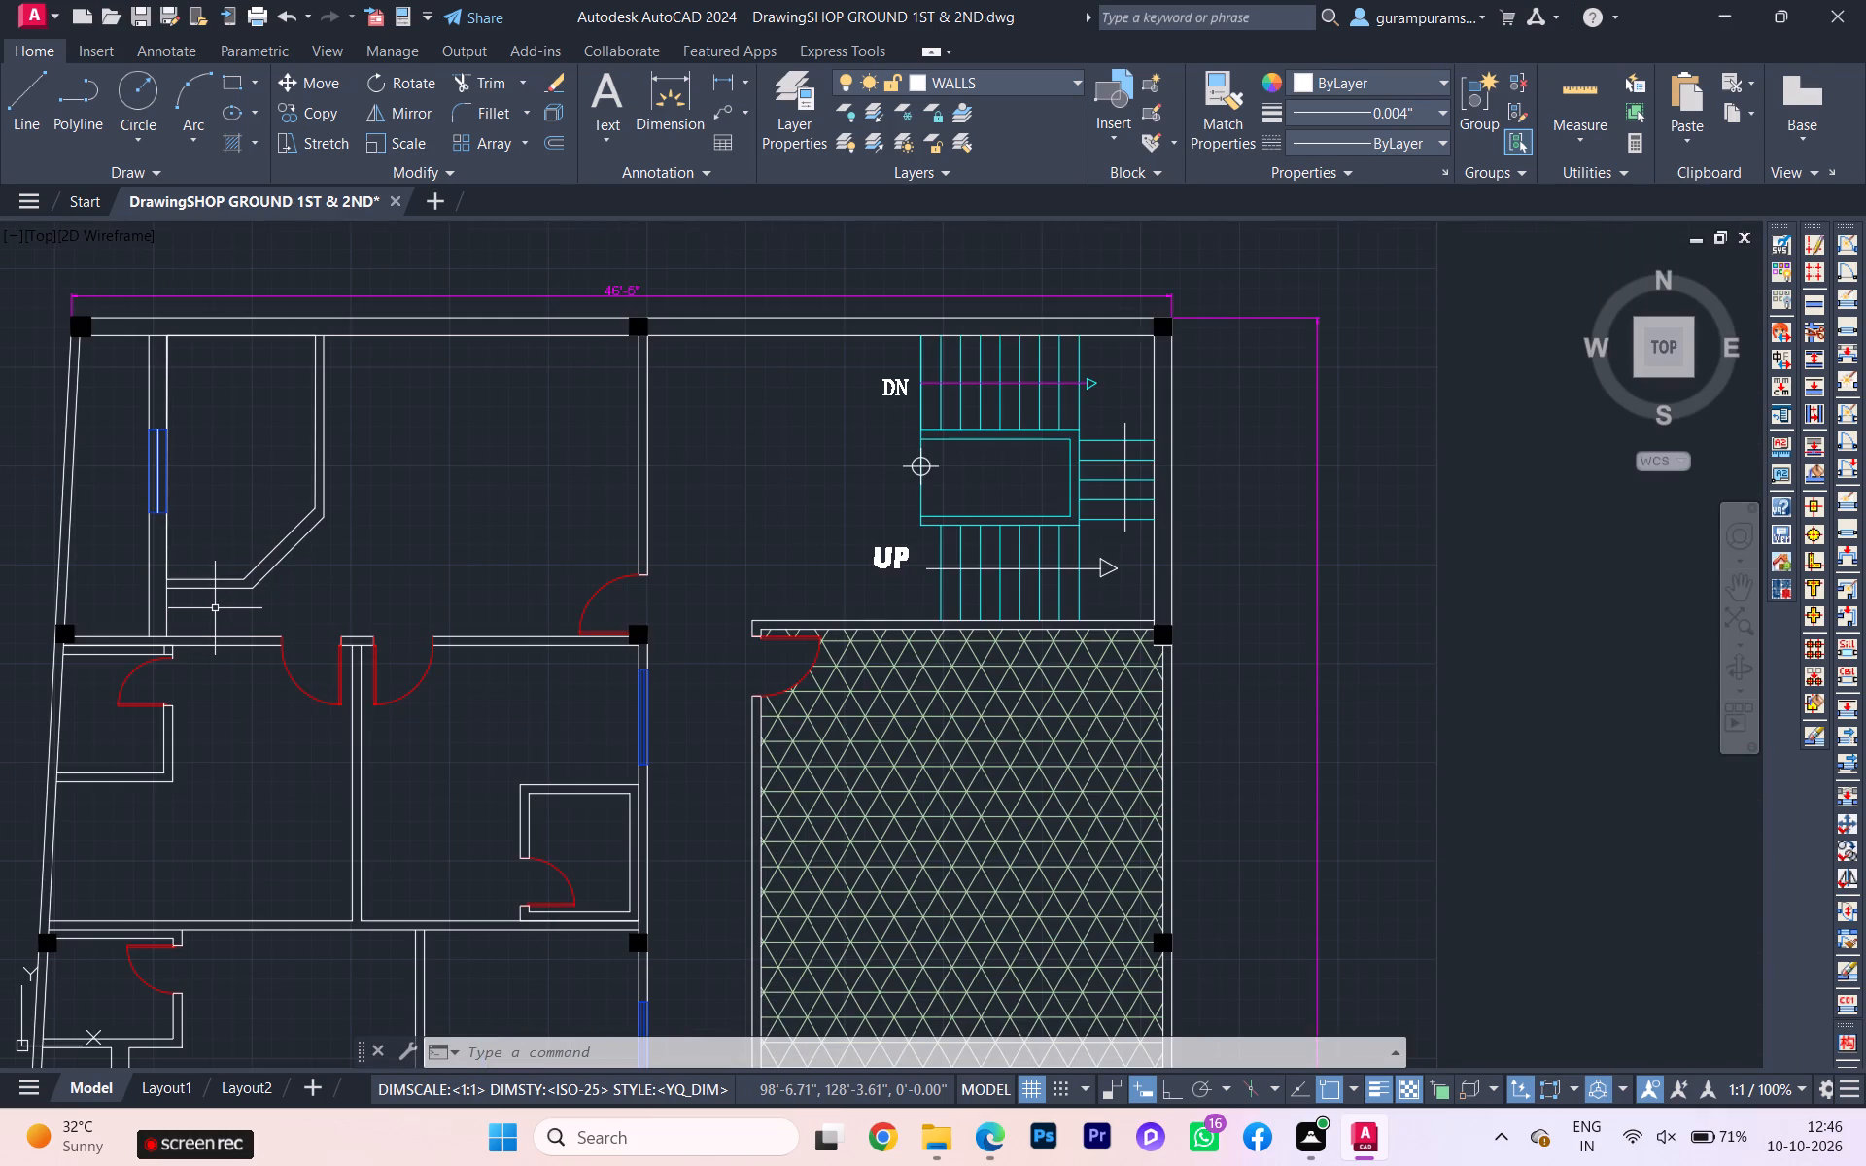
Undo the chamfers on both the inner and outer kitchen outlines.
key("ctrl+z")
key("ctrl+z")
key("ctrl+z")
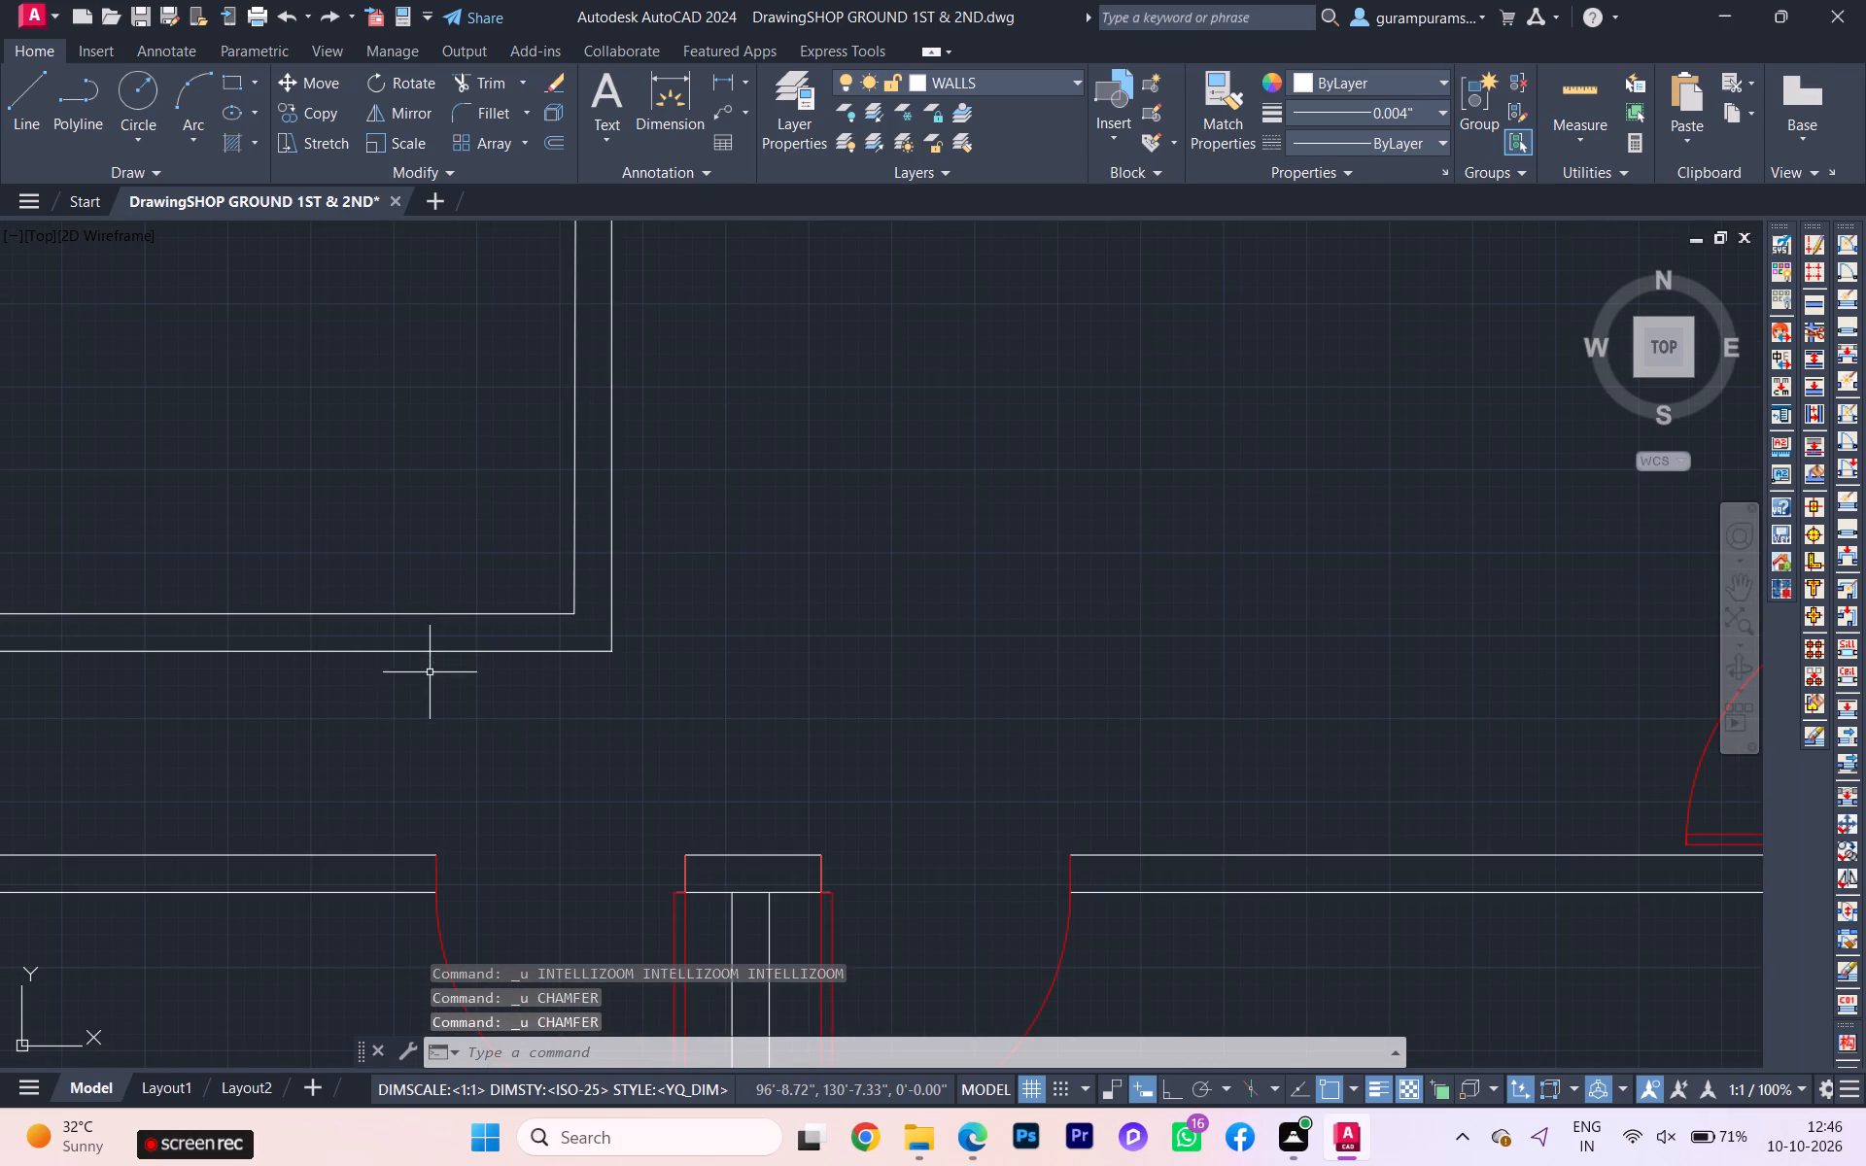
Chamfer the lower-right corner of the inner kitchen outline with both distances set to 2'.
type("CHA")
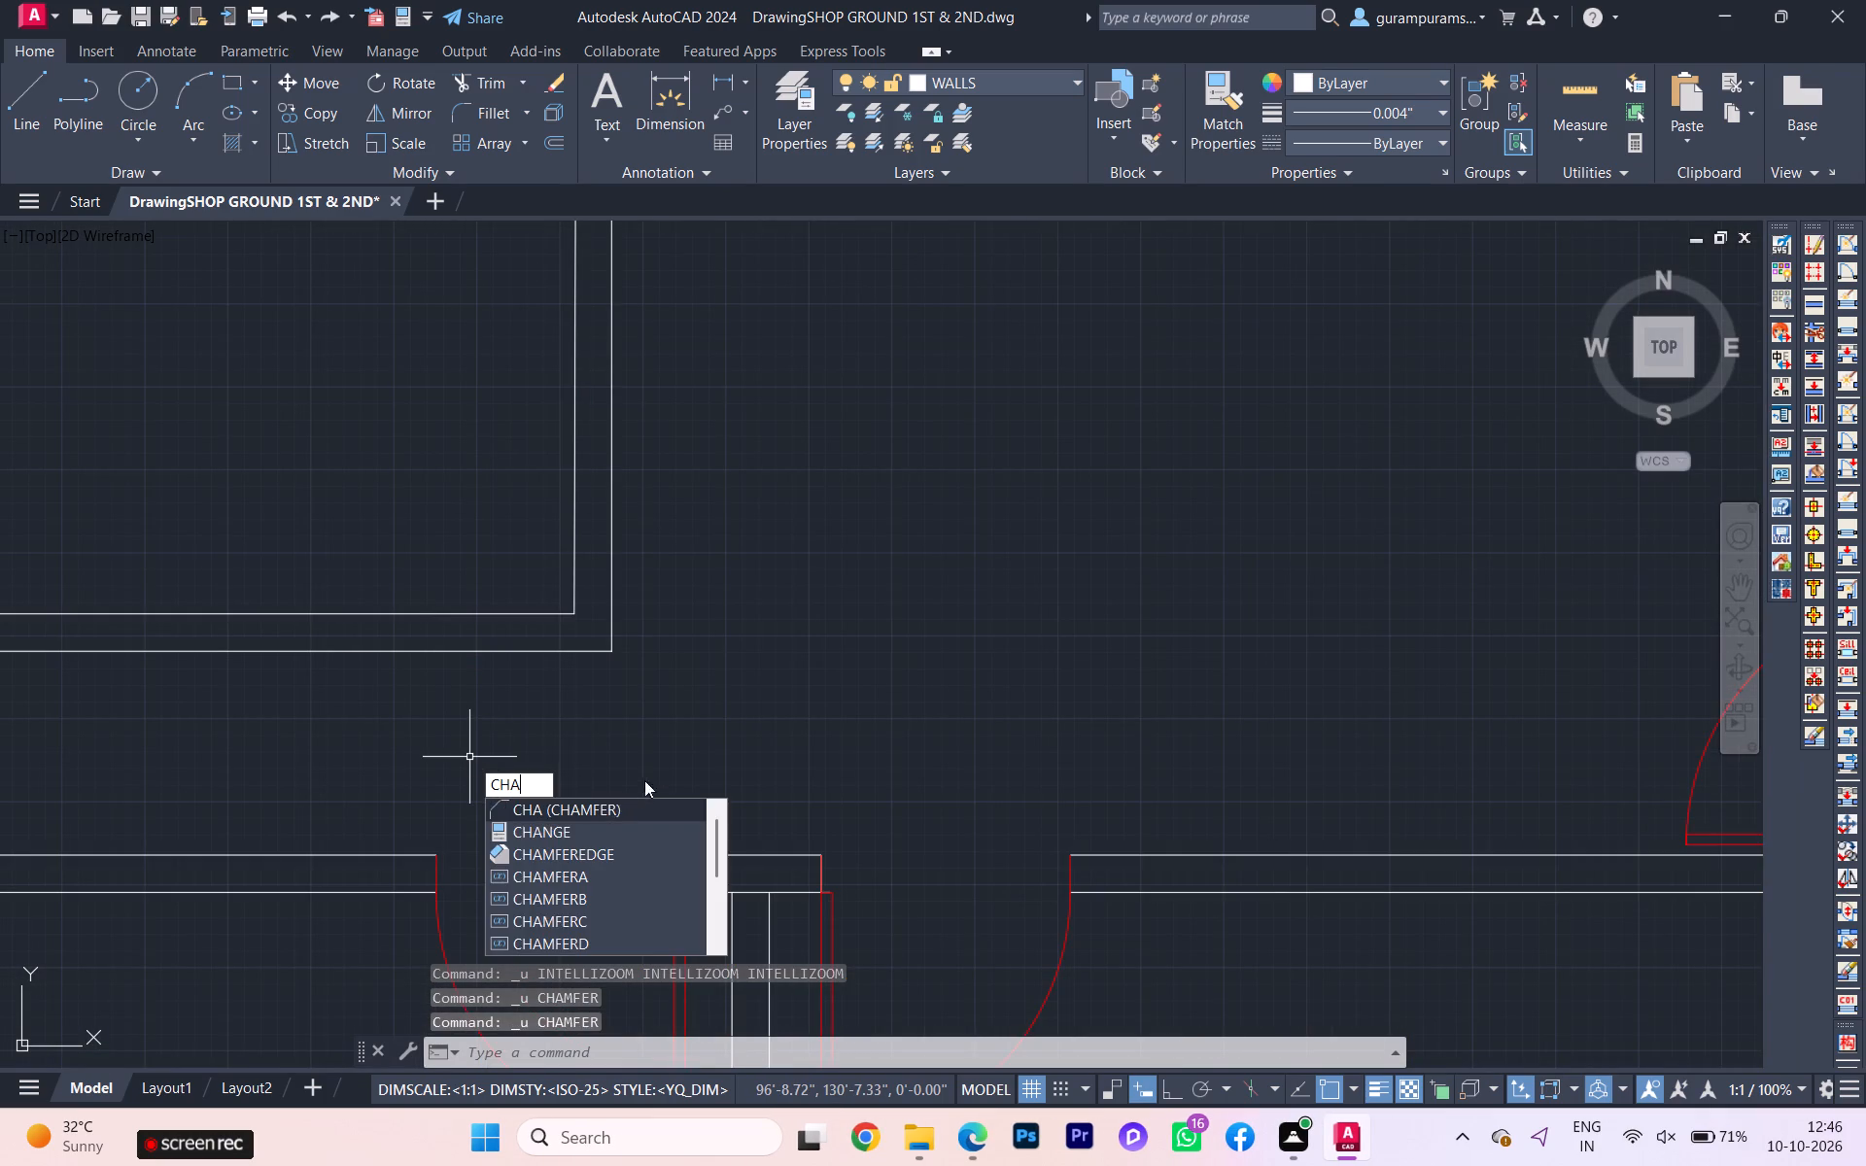
left_click(594, 805)
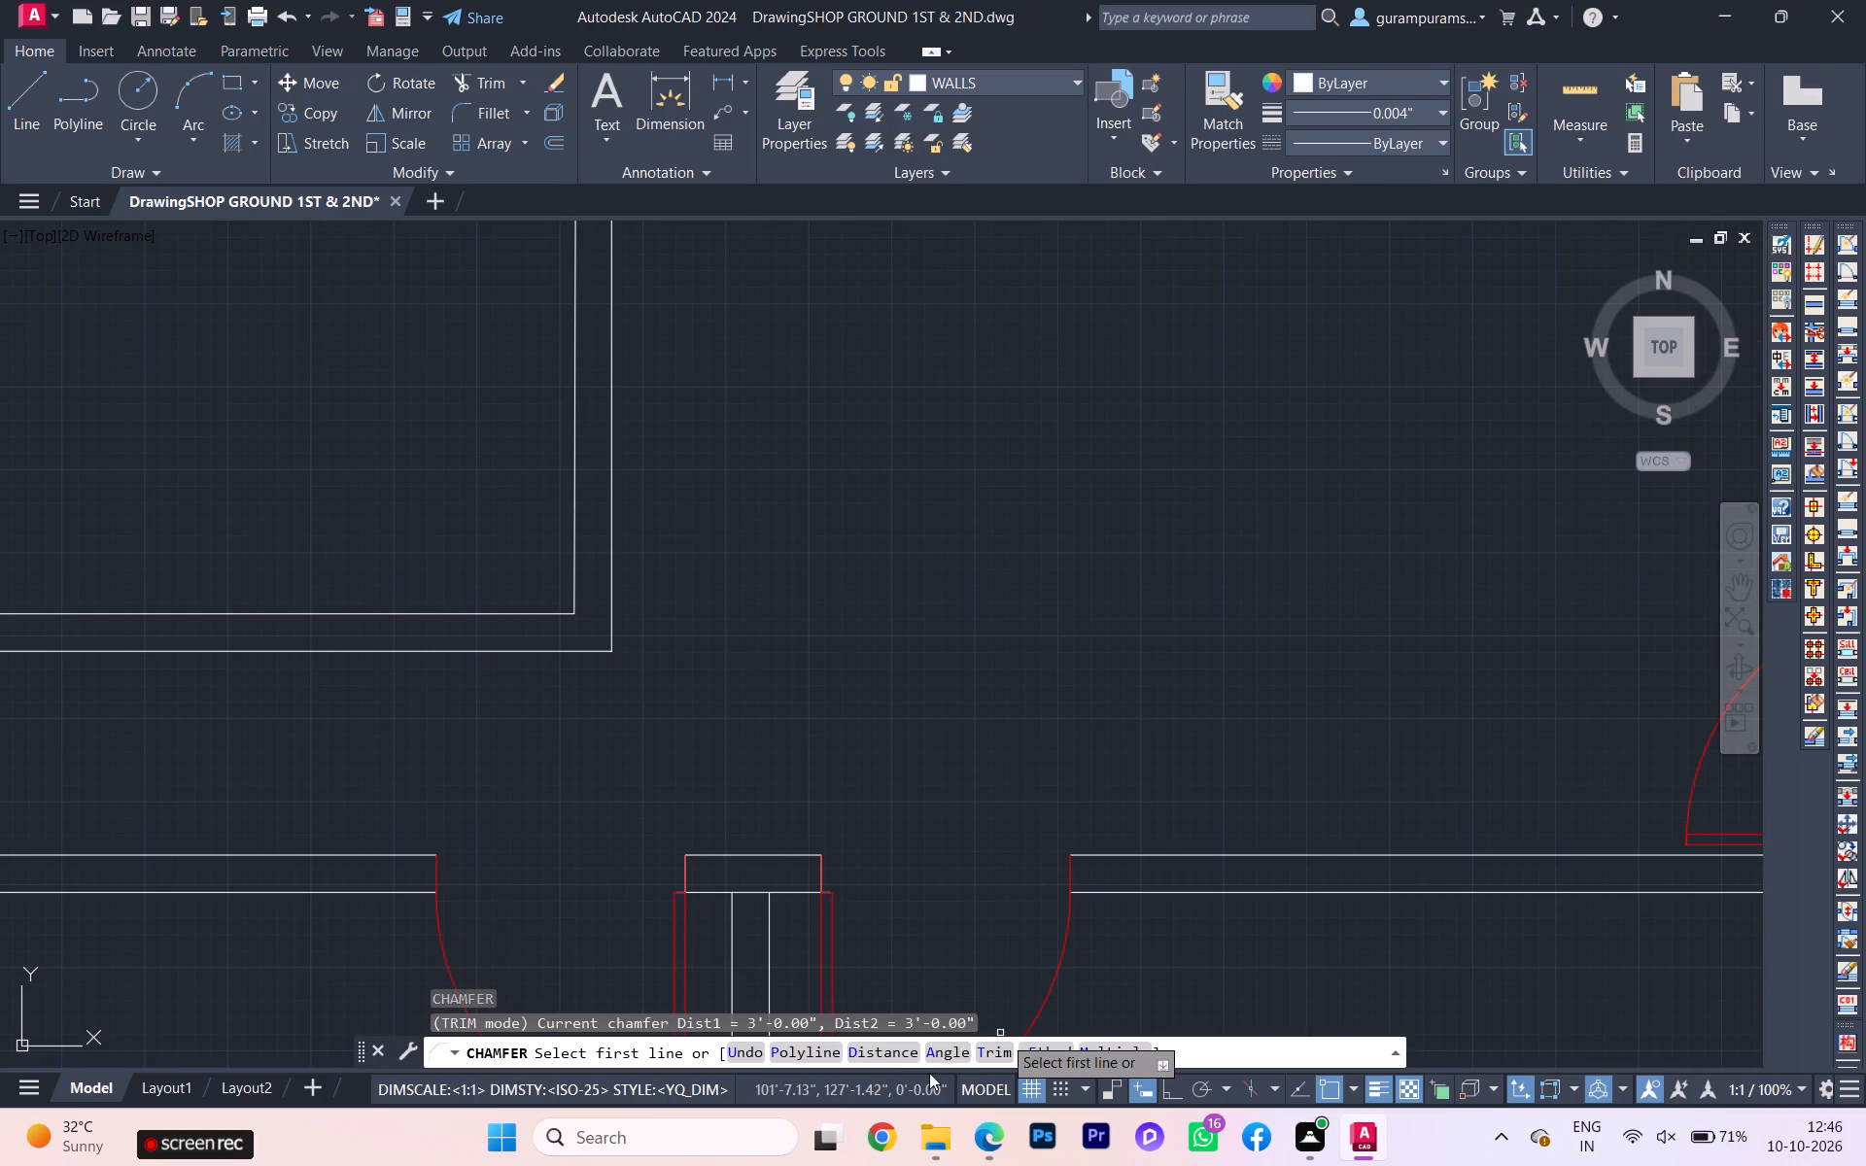
left_click(900, 1059)
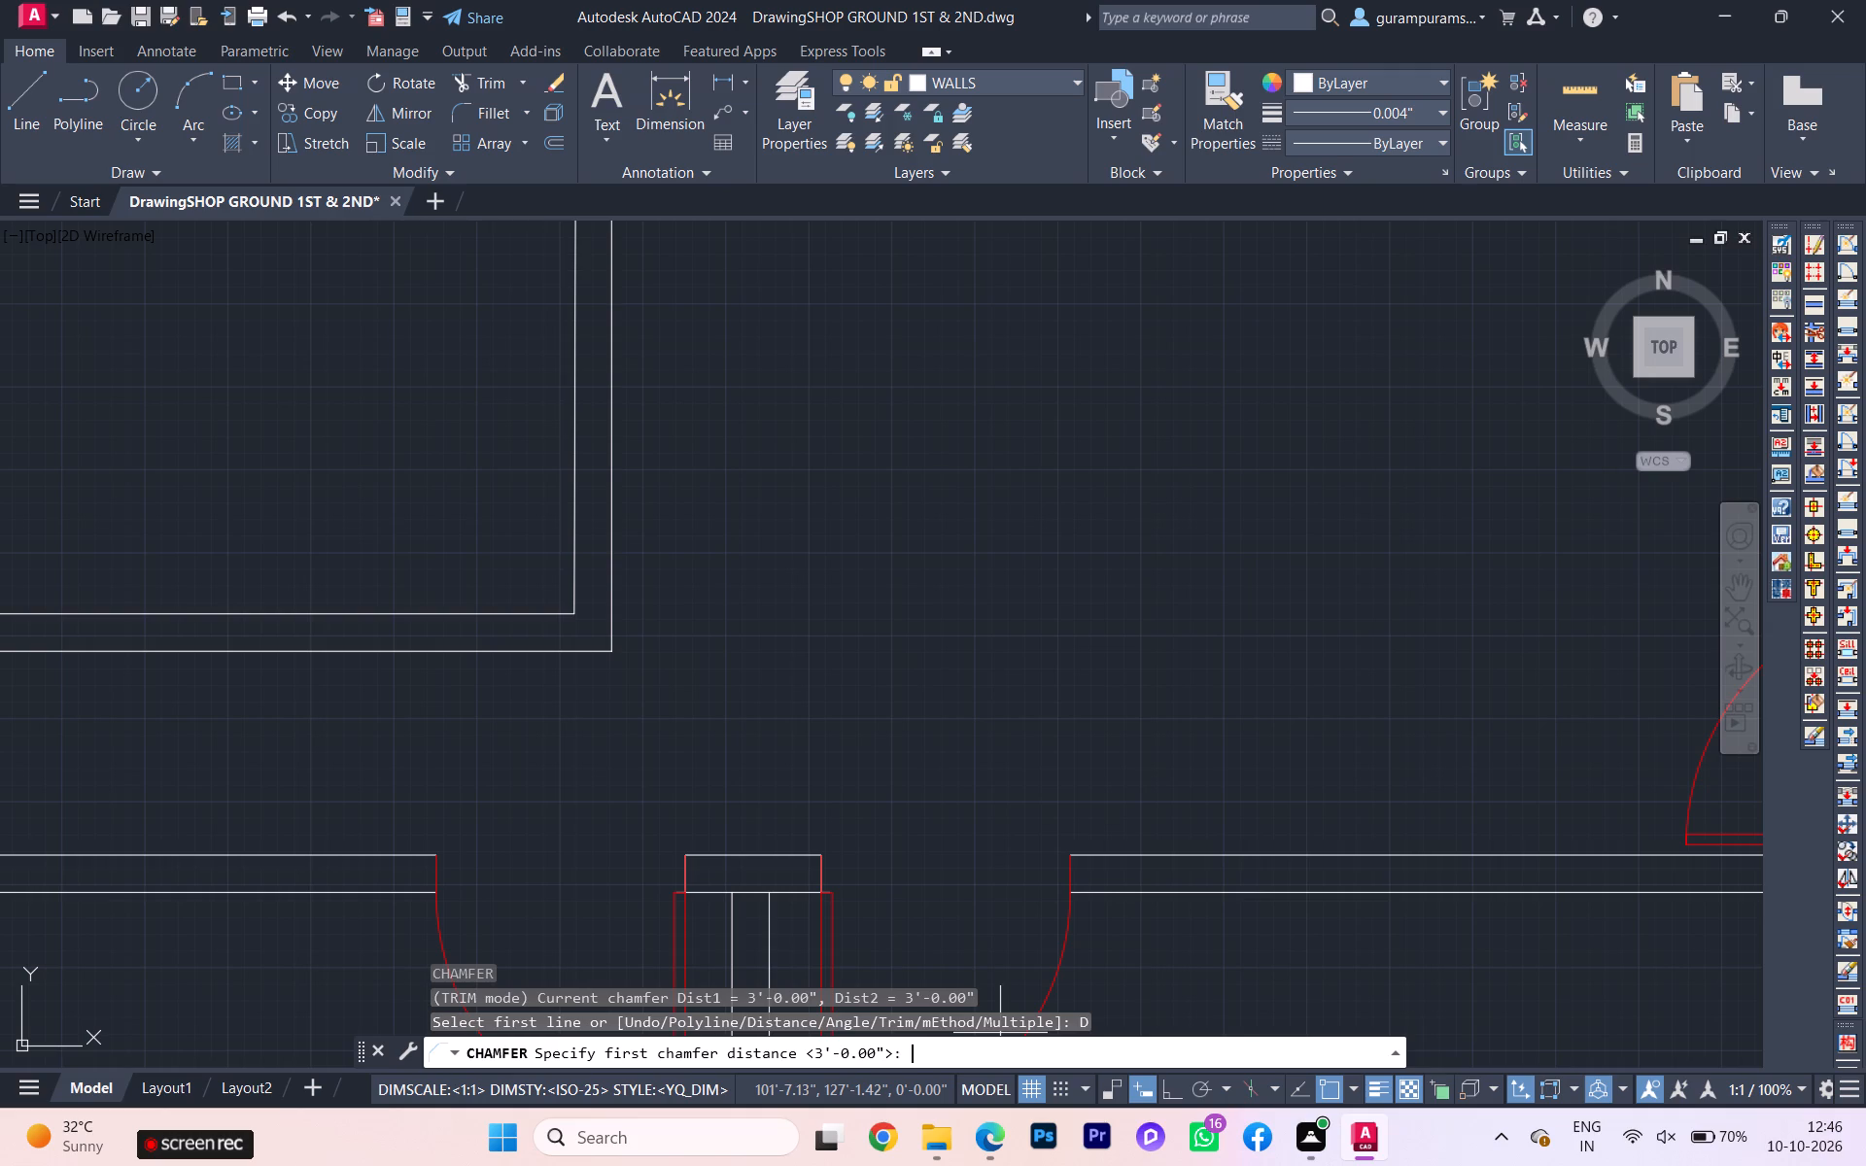
scroll(707, 591, "down", 2)
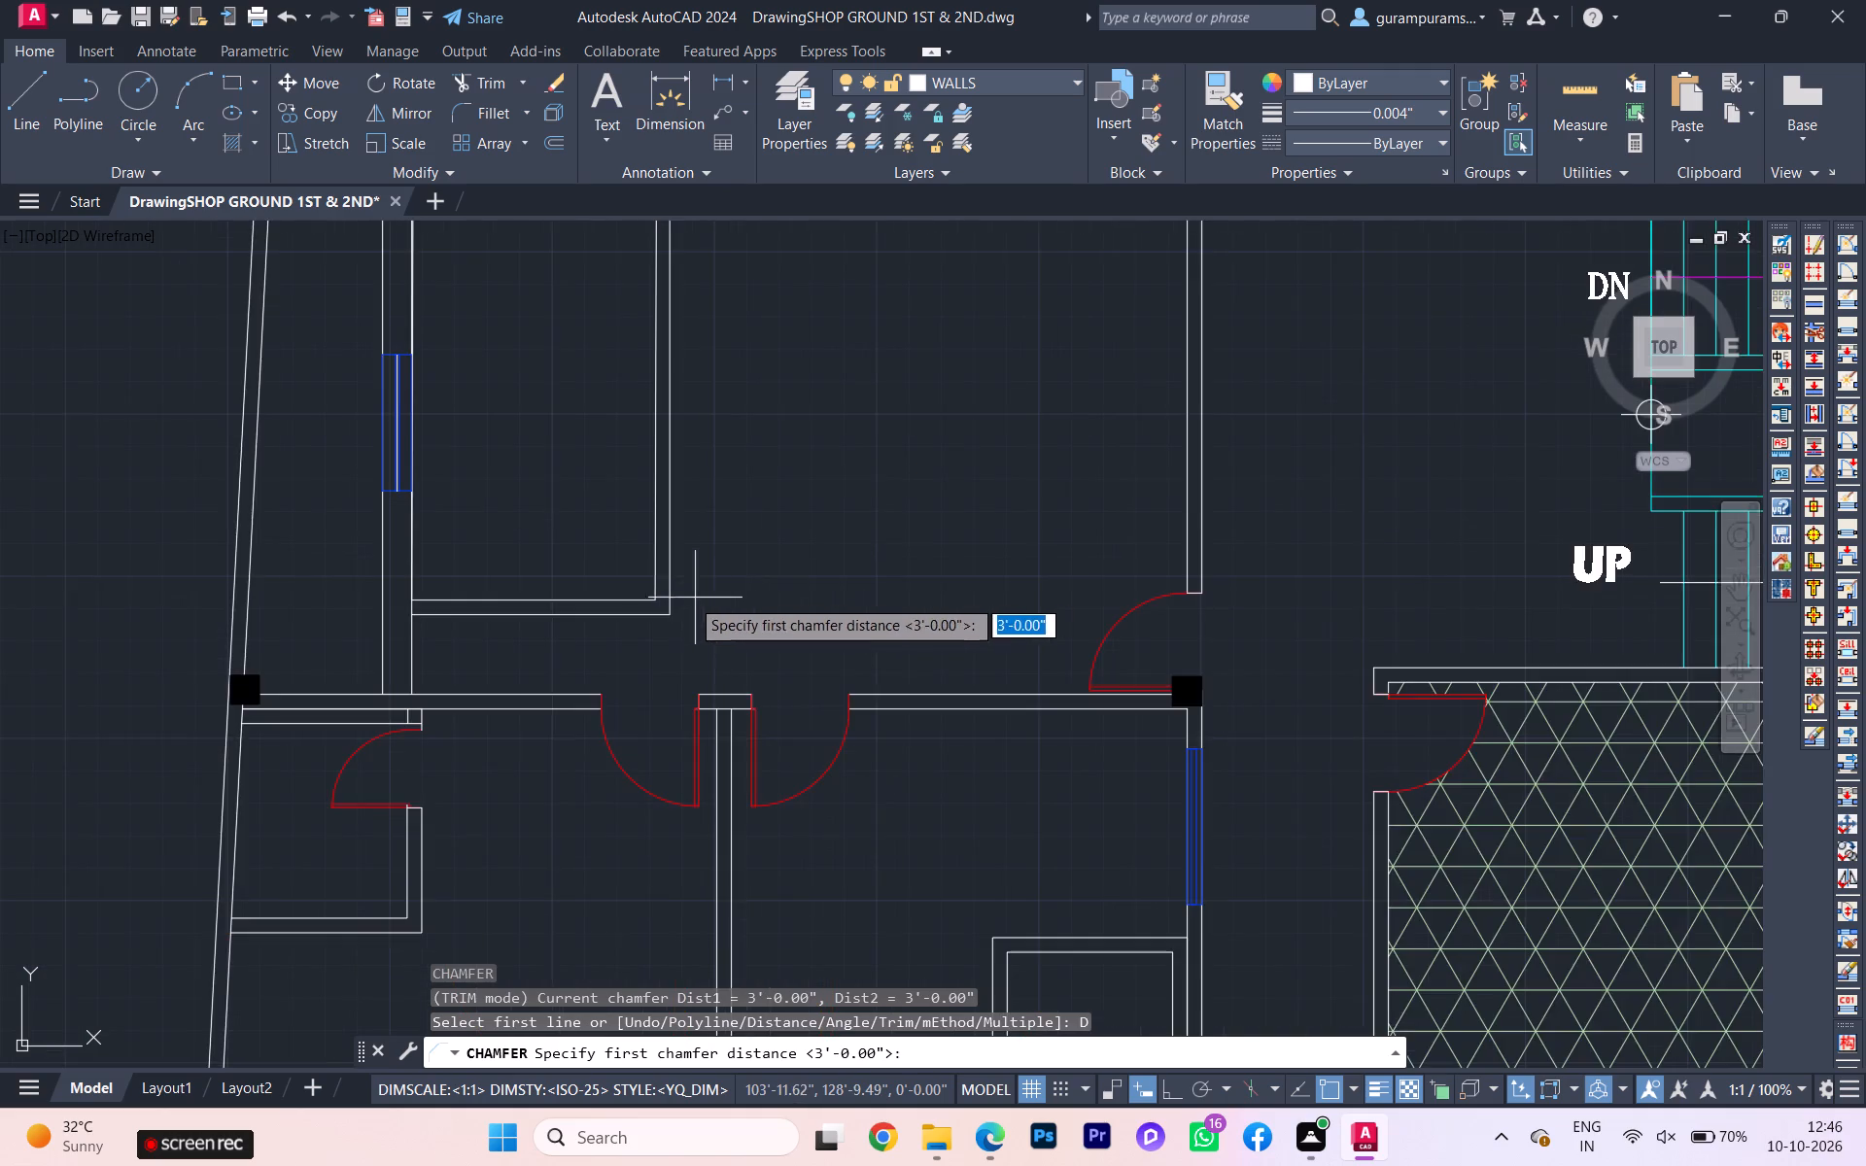
scroll(653, 580, "up", 3)
type("2'")
key("Return")
type("2'")
key("Return")
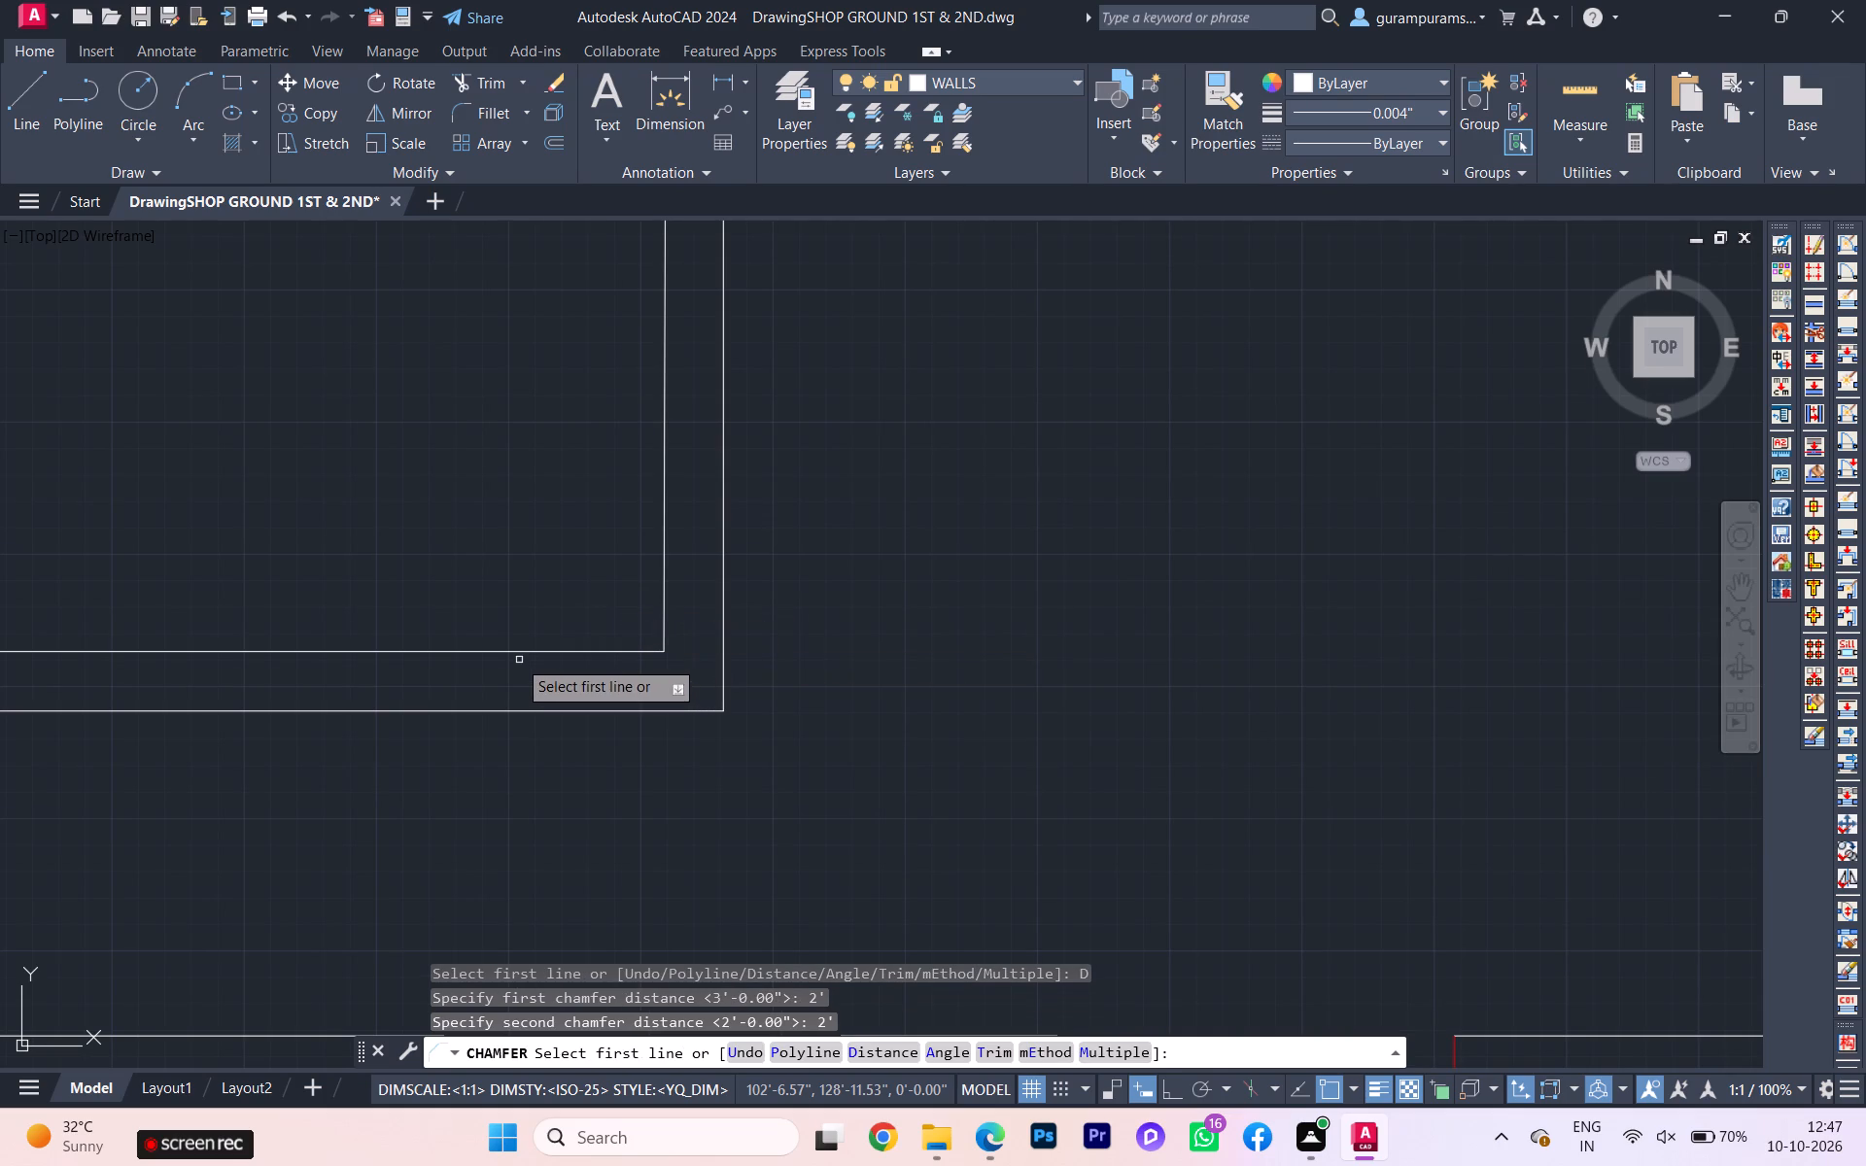
left_click(517, 654)
left_click(662, 583)
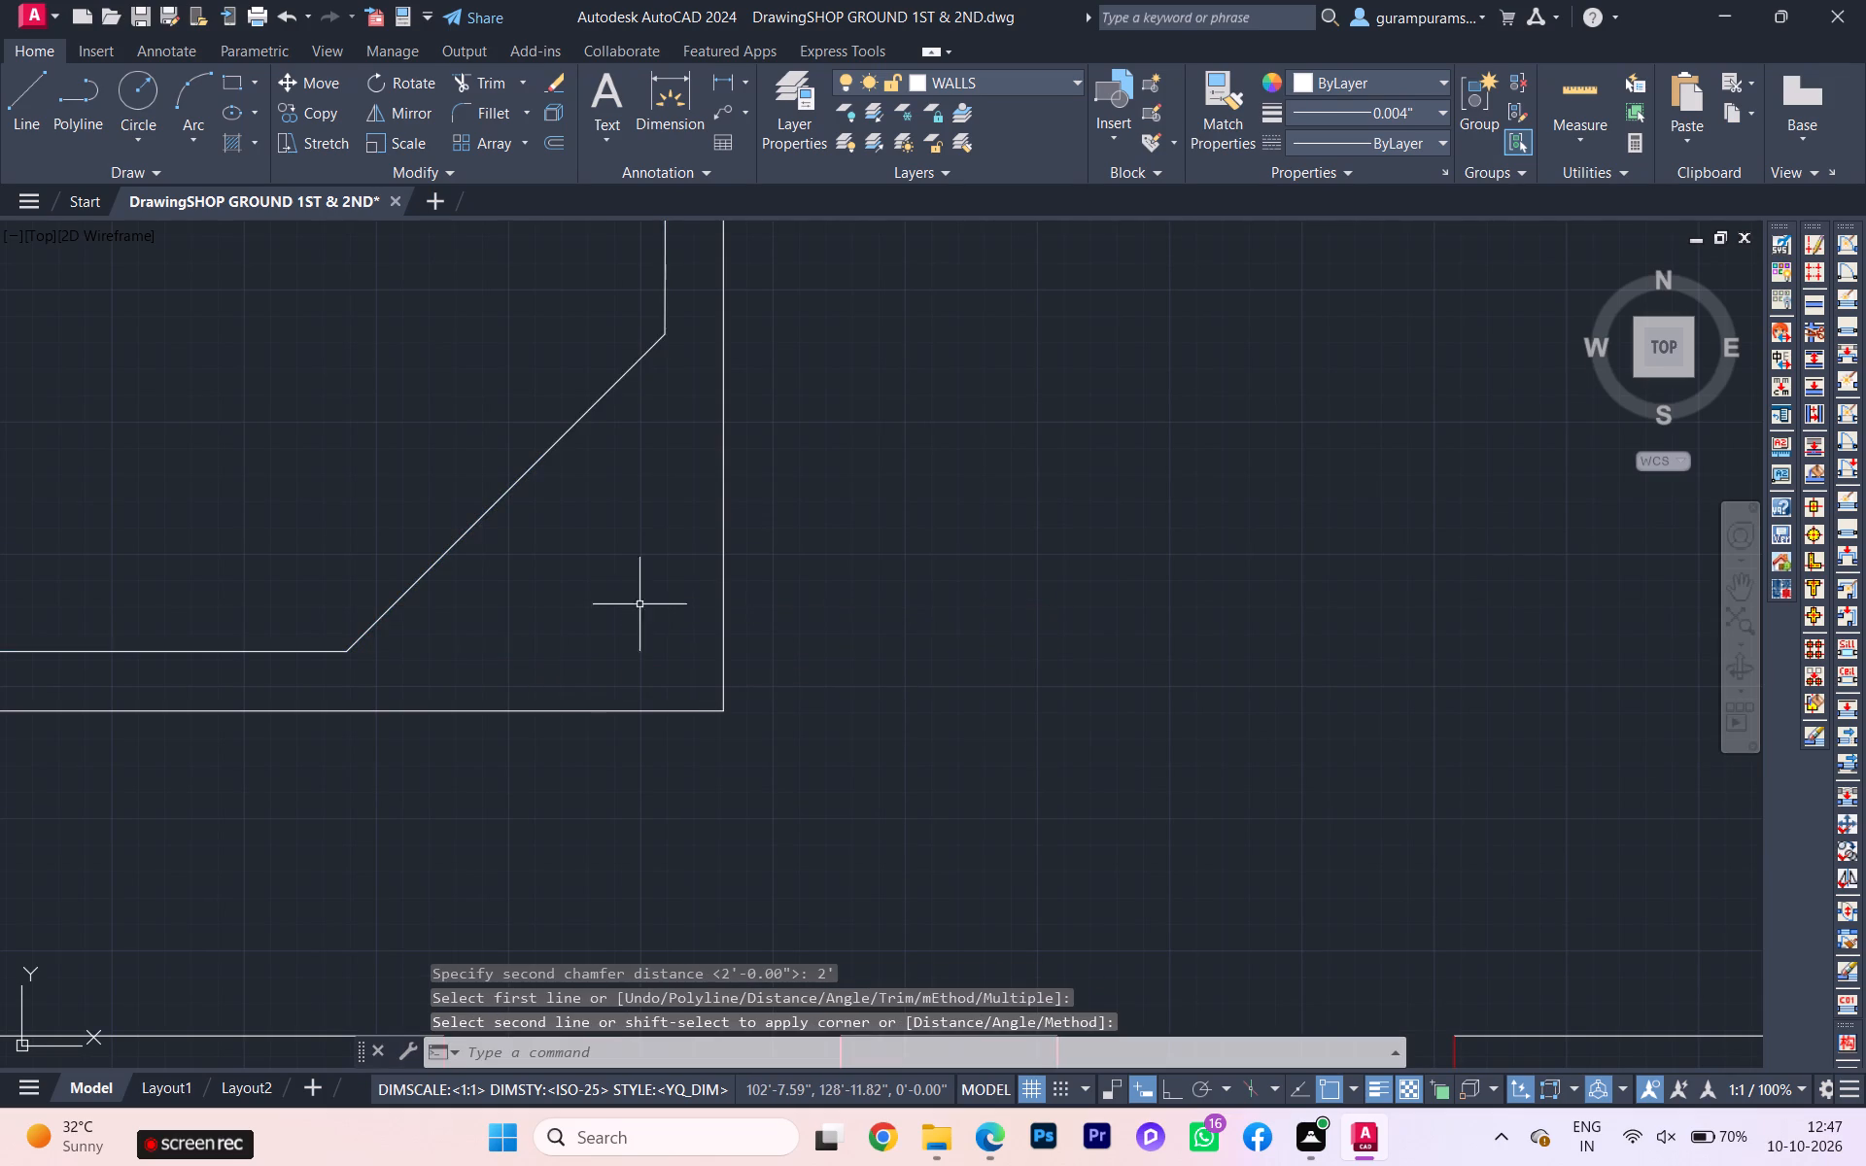
Chamfer the lower-right corner of the outer kitchen outline with the same 2' distances.
key("space")
left_click(483, 710)
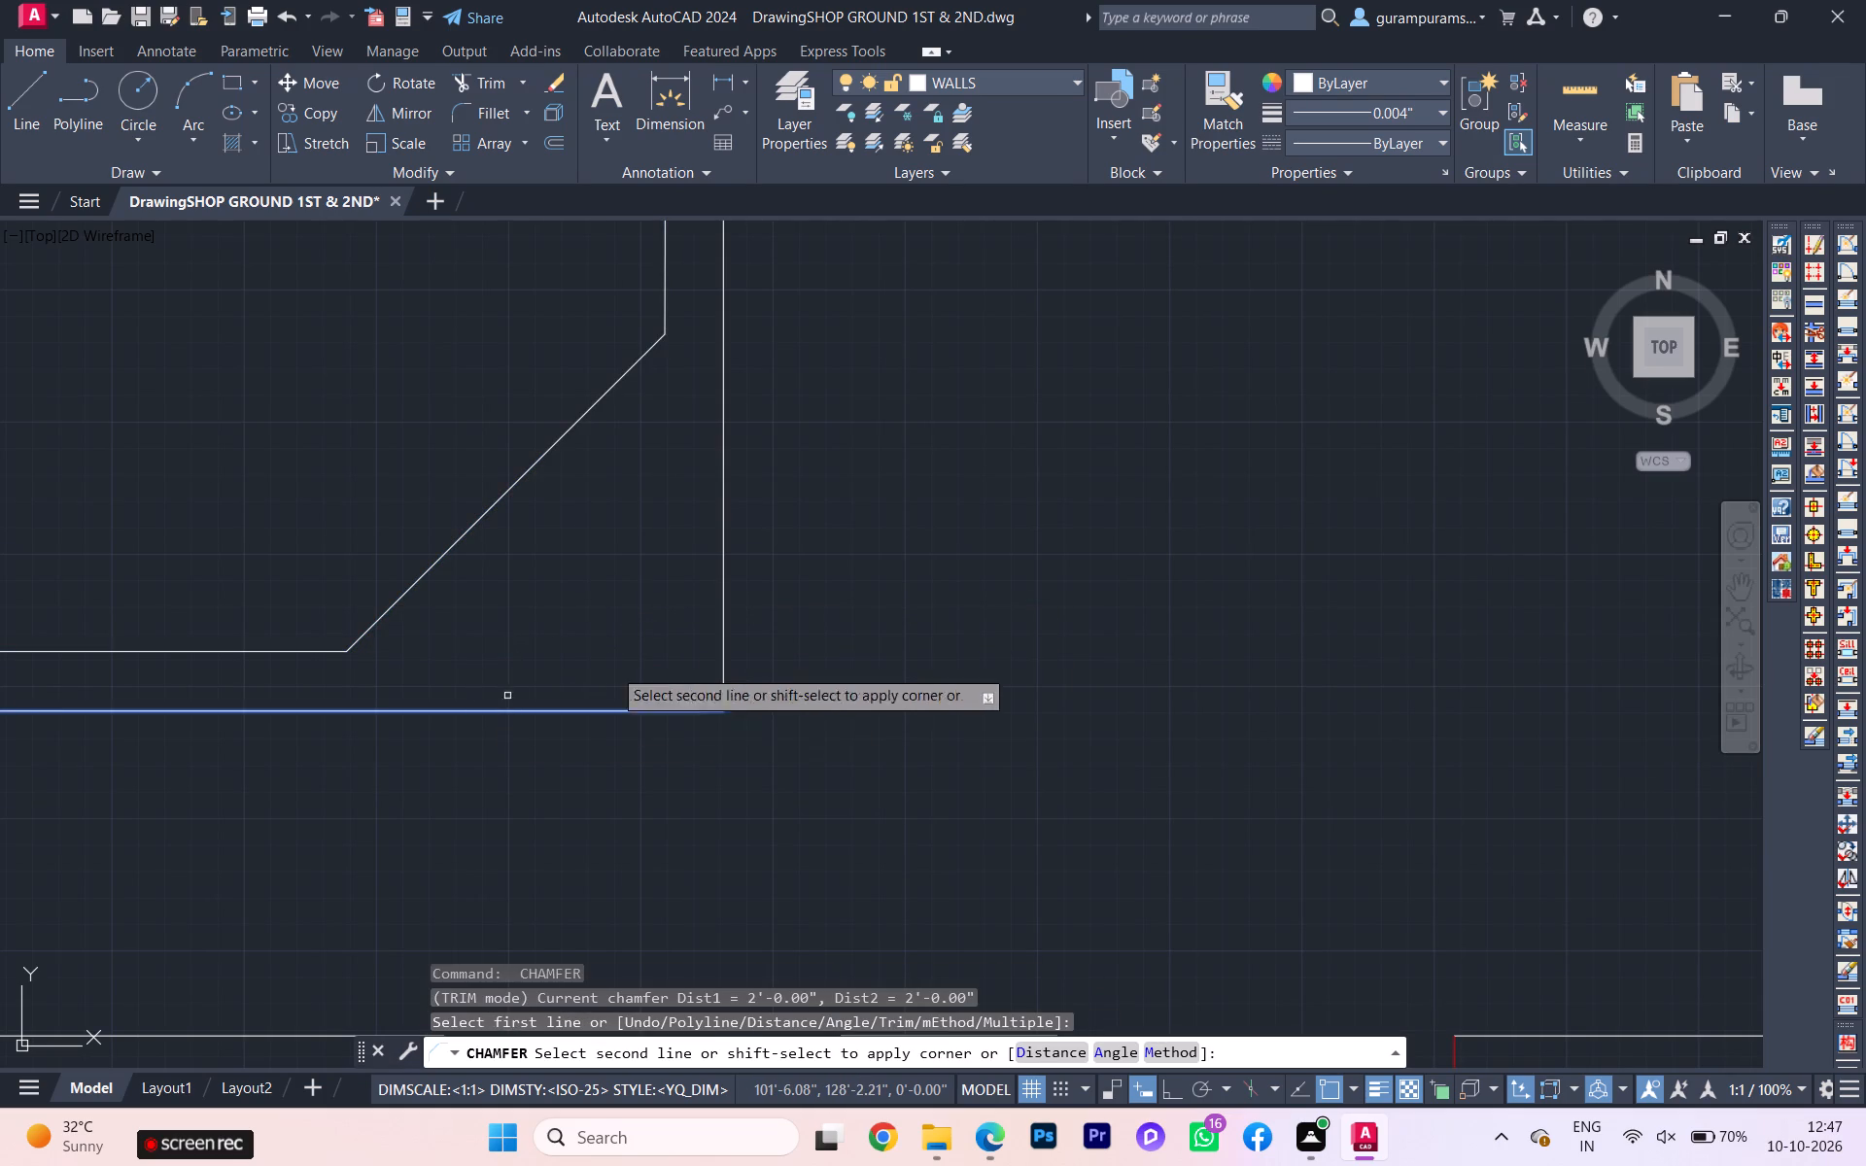
left_click(720, 620)
scroll(660, 646, "down", 3)
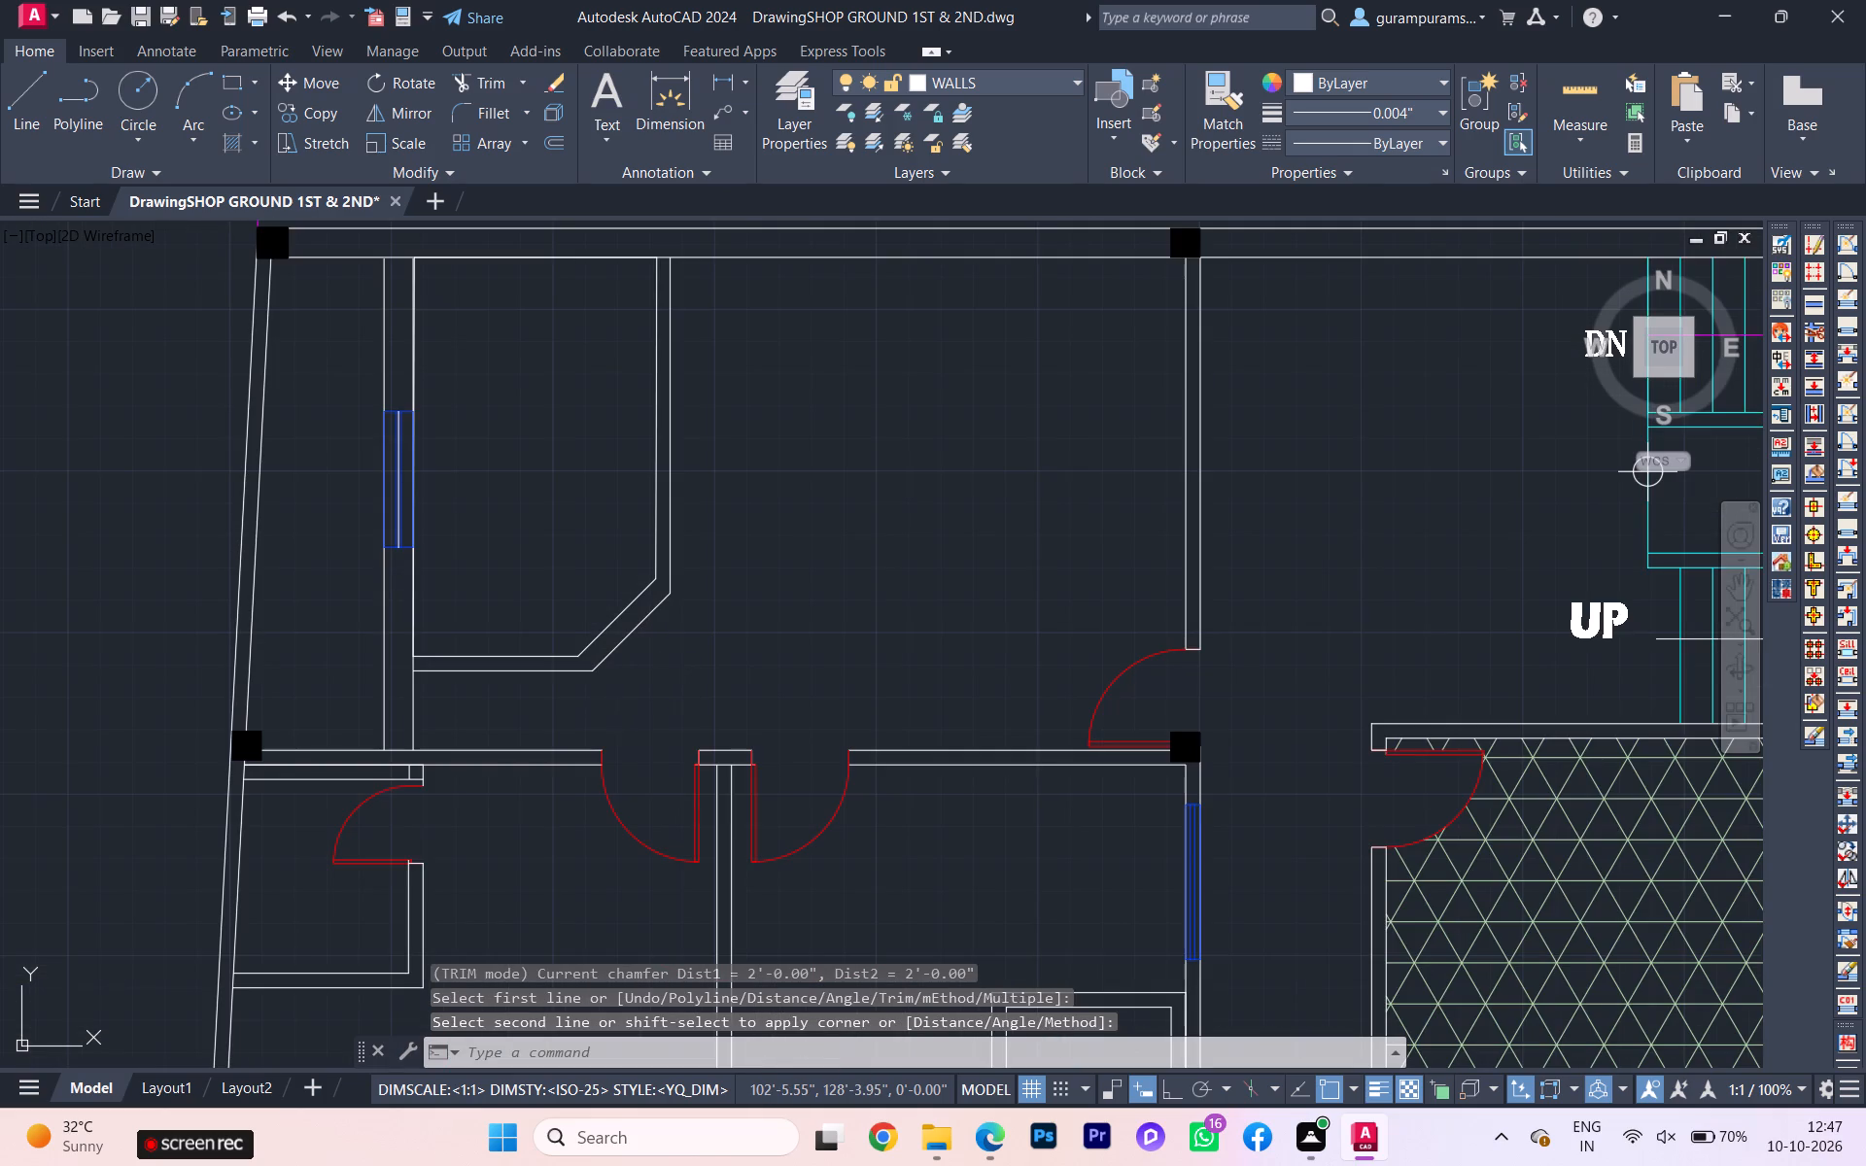
key("Escape")
Group the inner and outer chamfered kitchen outlines together.
left_click(627, 696)
left_click(544, 405)
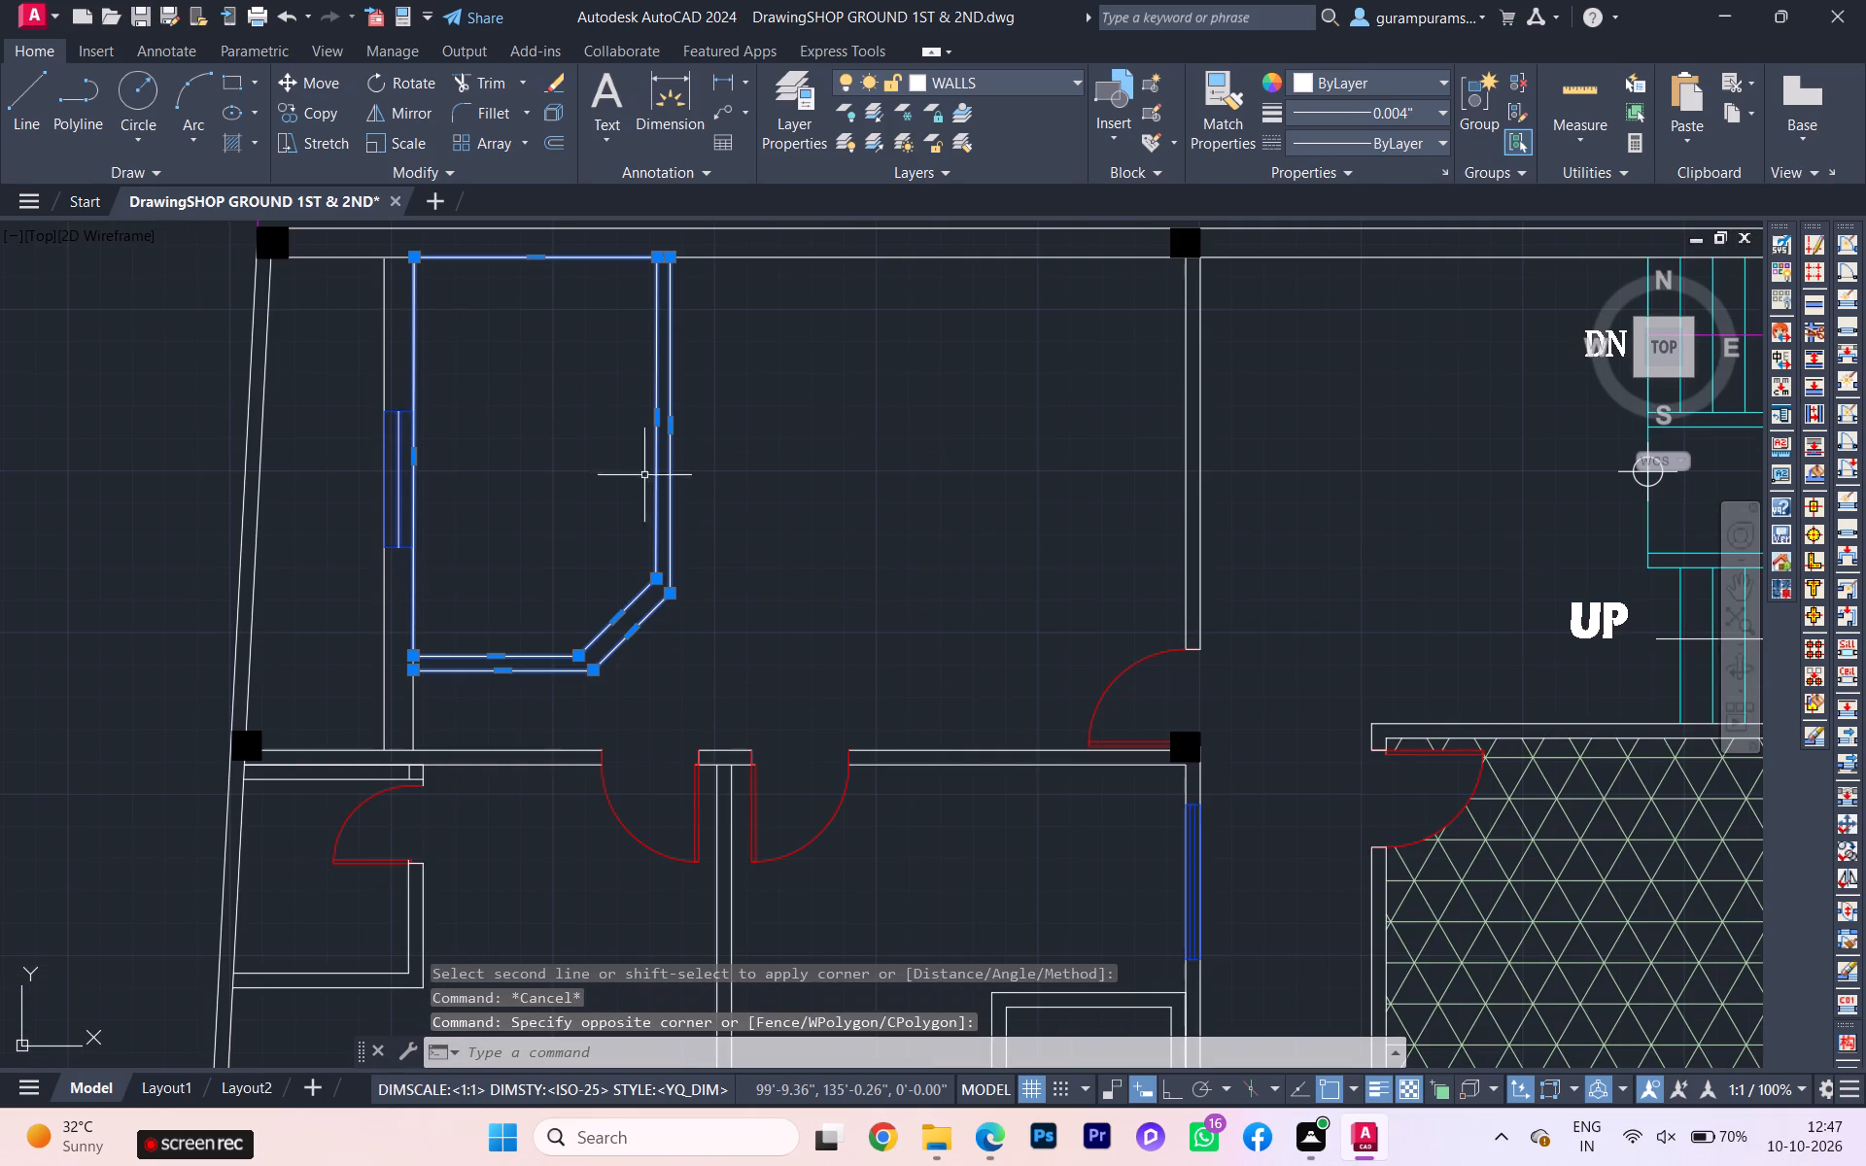
key("g")
left_click(941, 587)
scroll(739, 472, "down", 2)
scroll(676, 480, "up", 1)
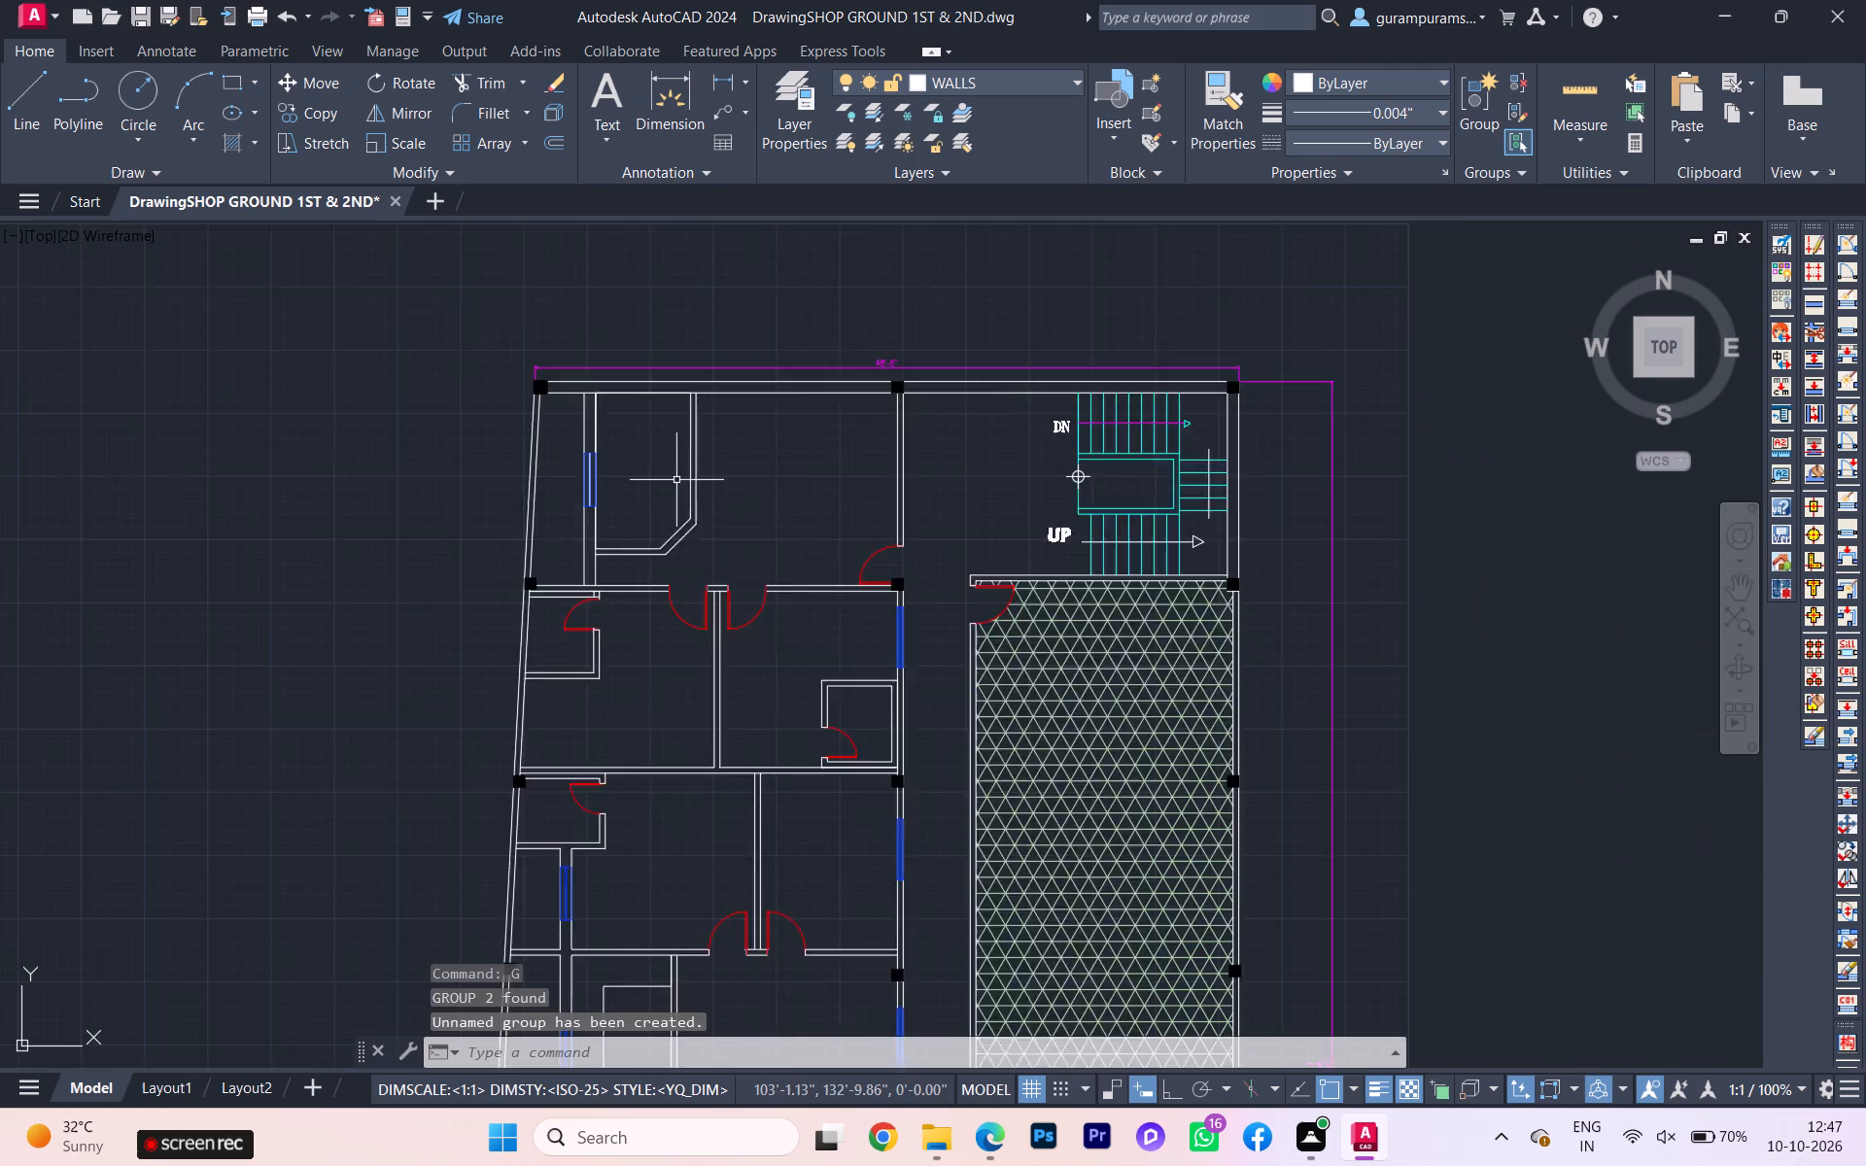
Ungroup the inner and outer chamfered kitchen outlines.
left_click(706, 473)
key("u")
key("n")
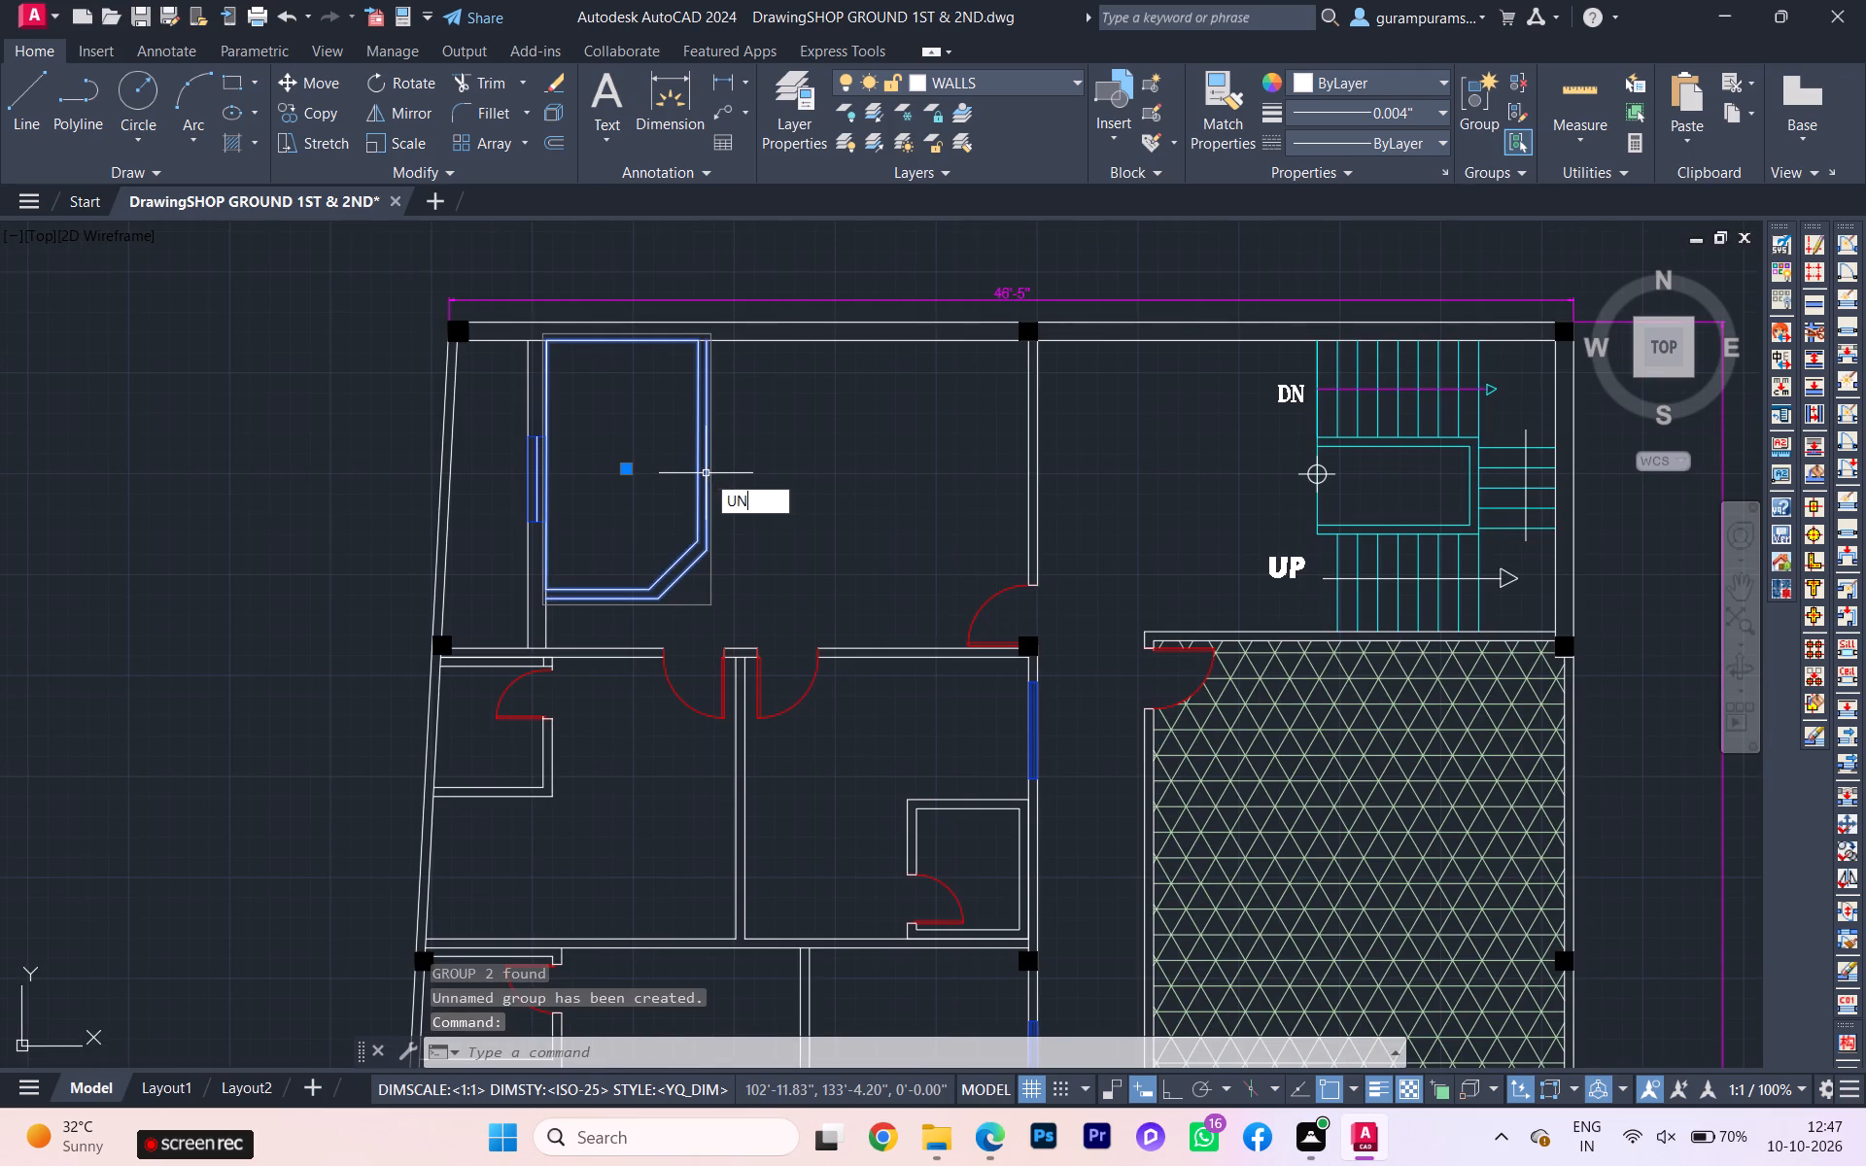
left_click(807, 568)
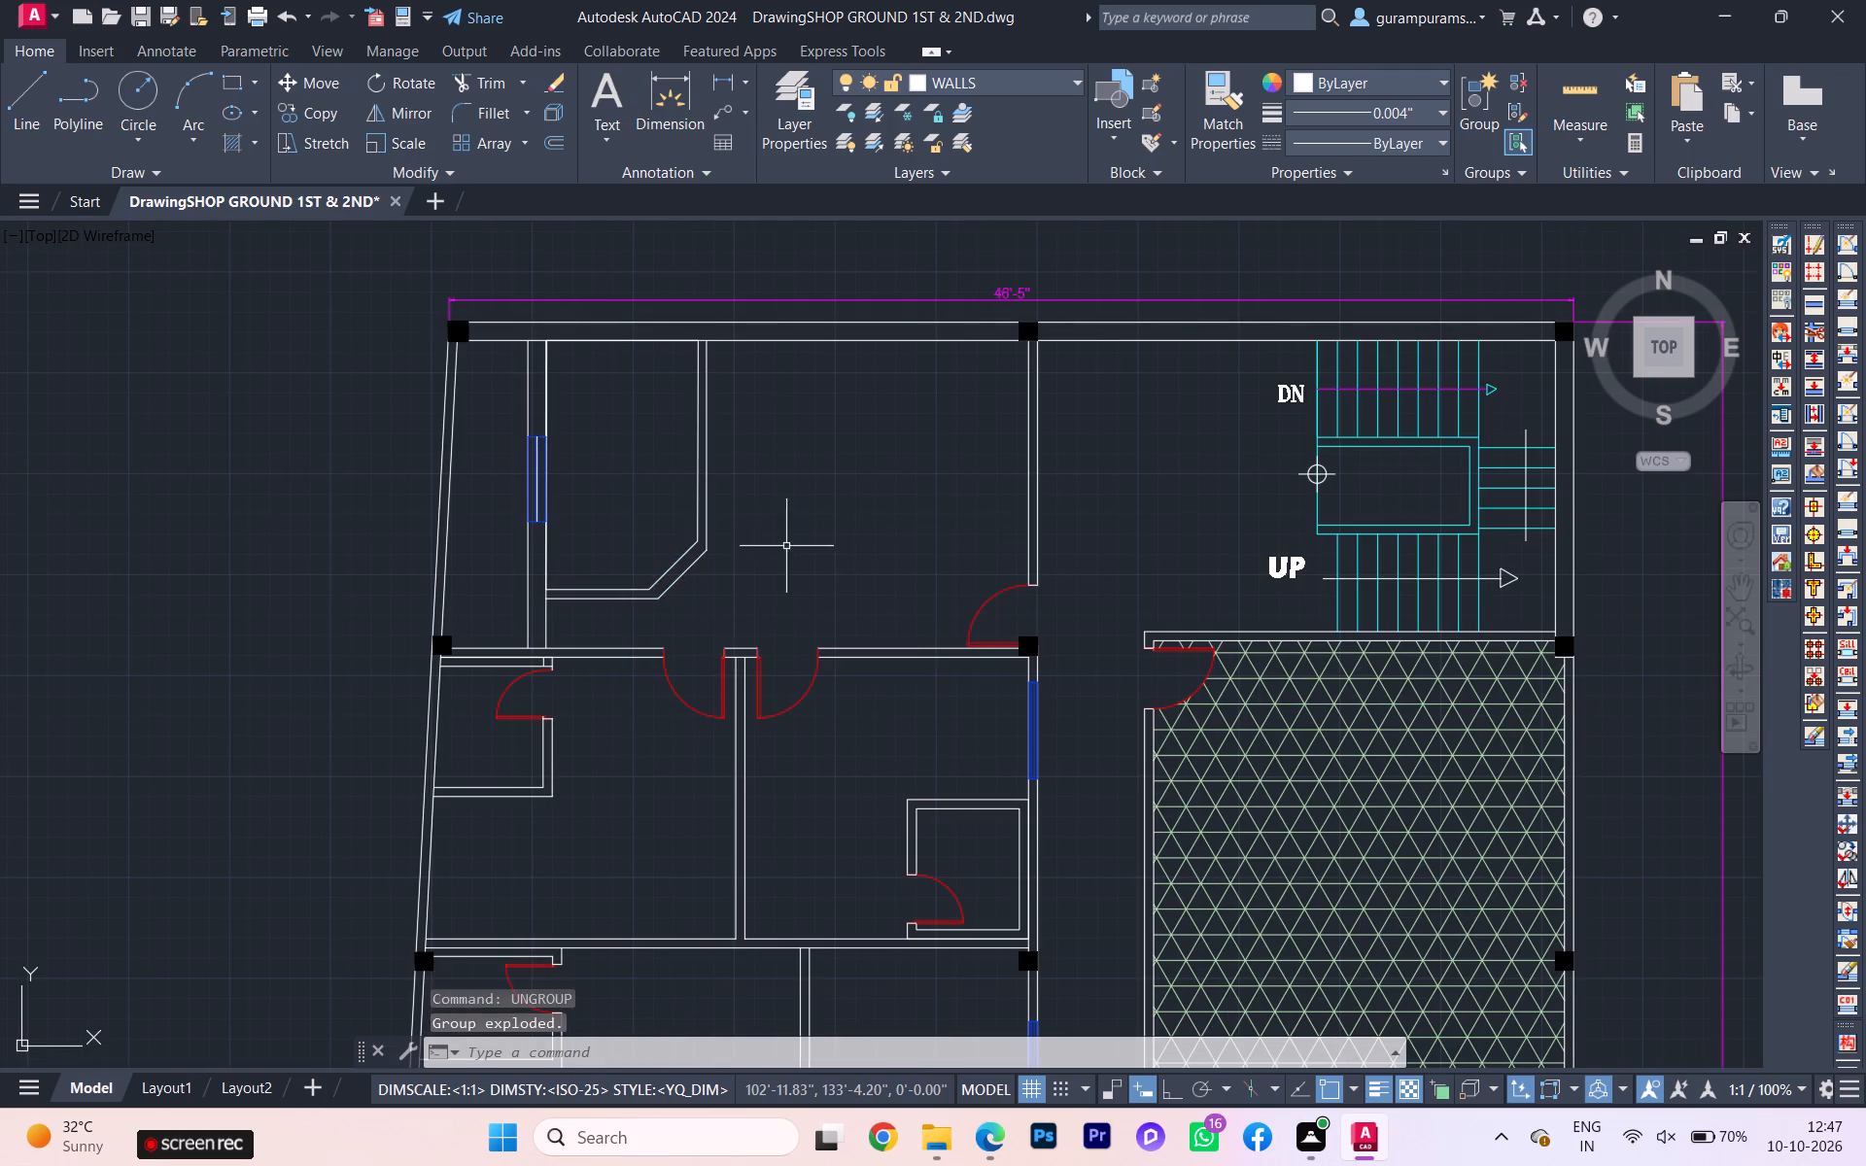
Examine the top kitchen's chamfered wall beside the common room on the reference plan.
scroll(502, 469, "down", 3)
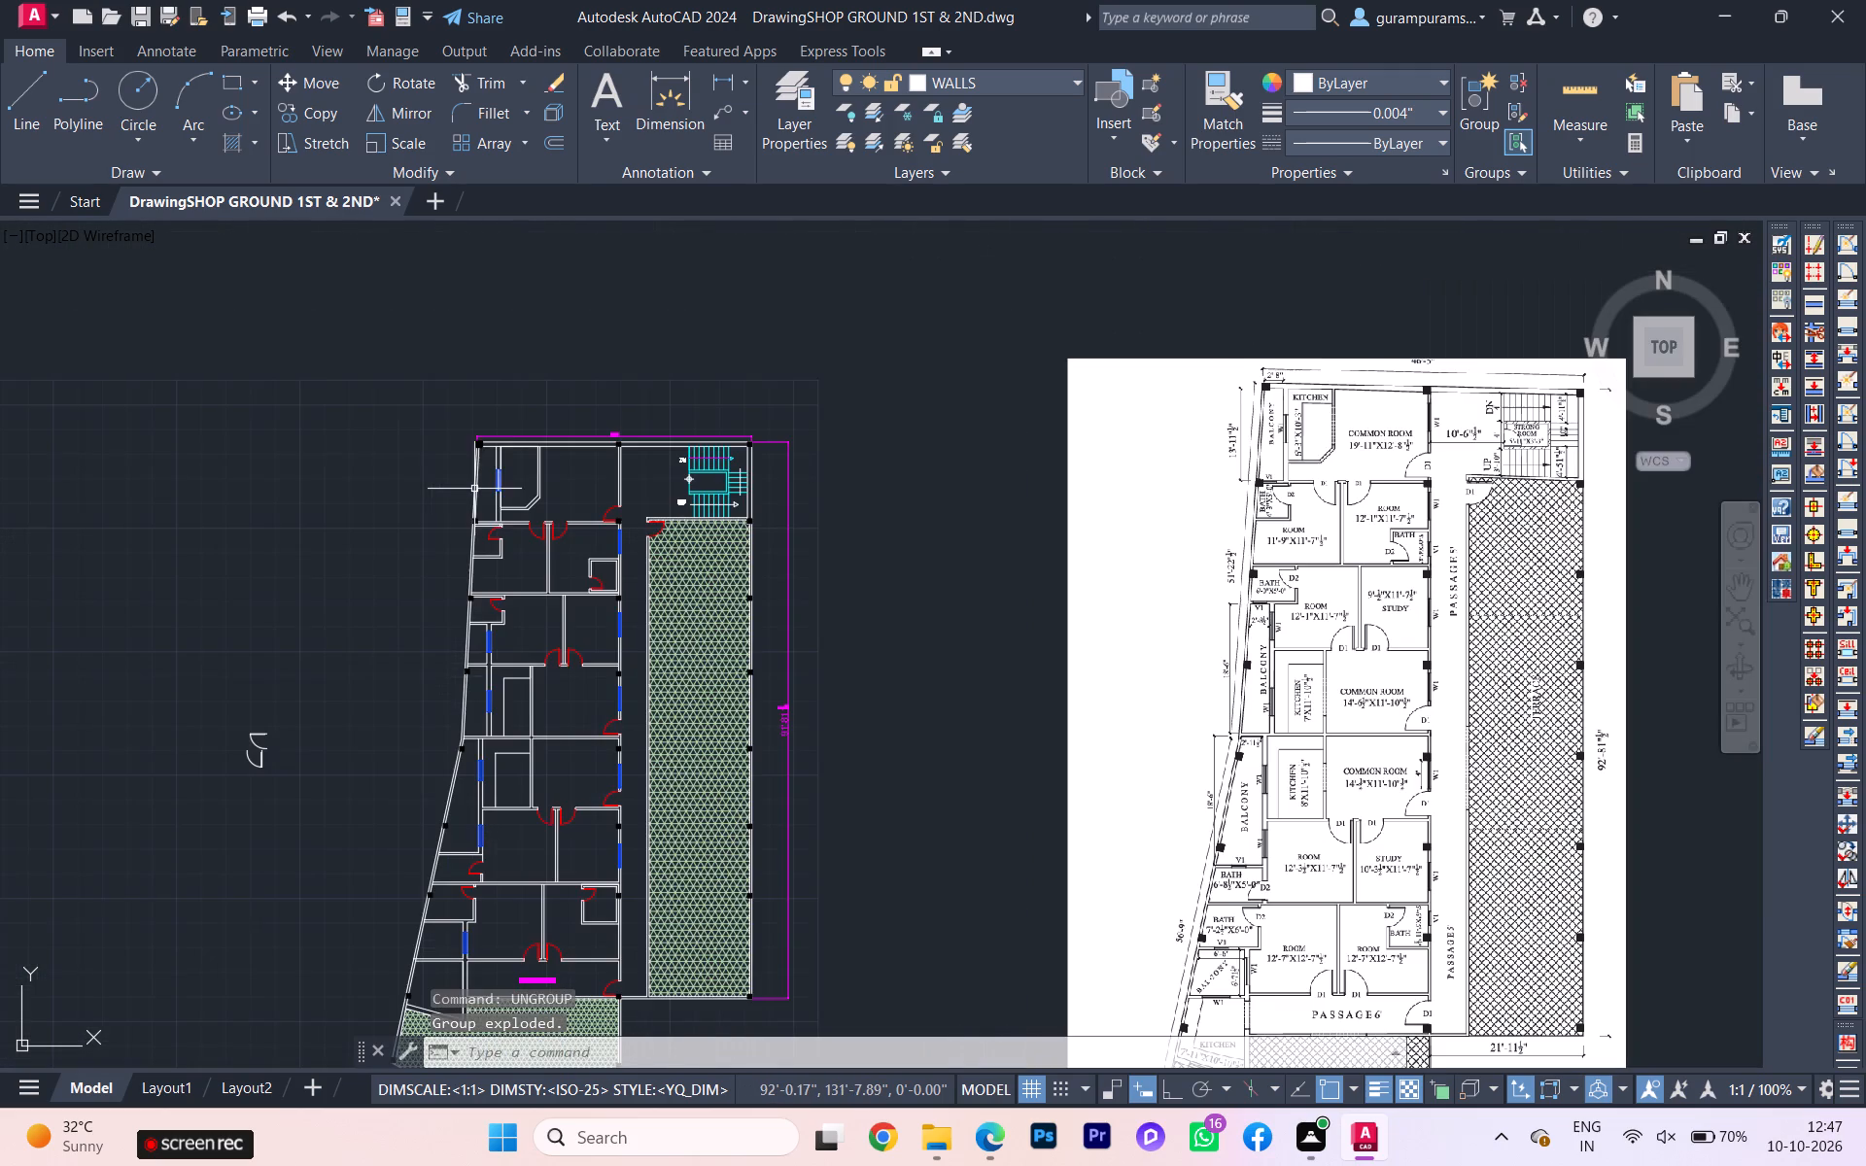
scroll(1238, 454, "up", 1)
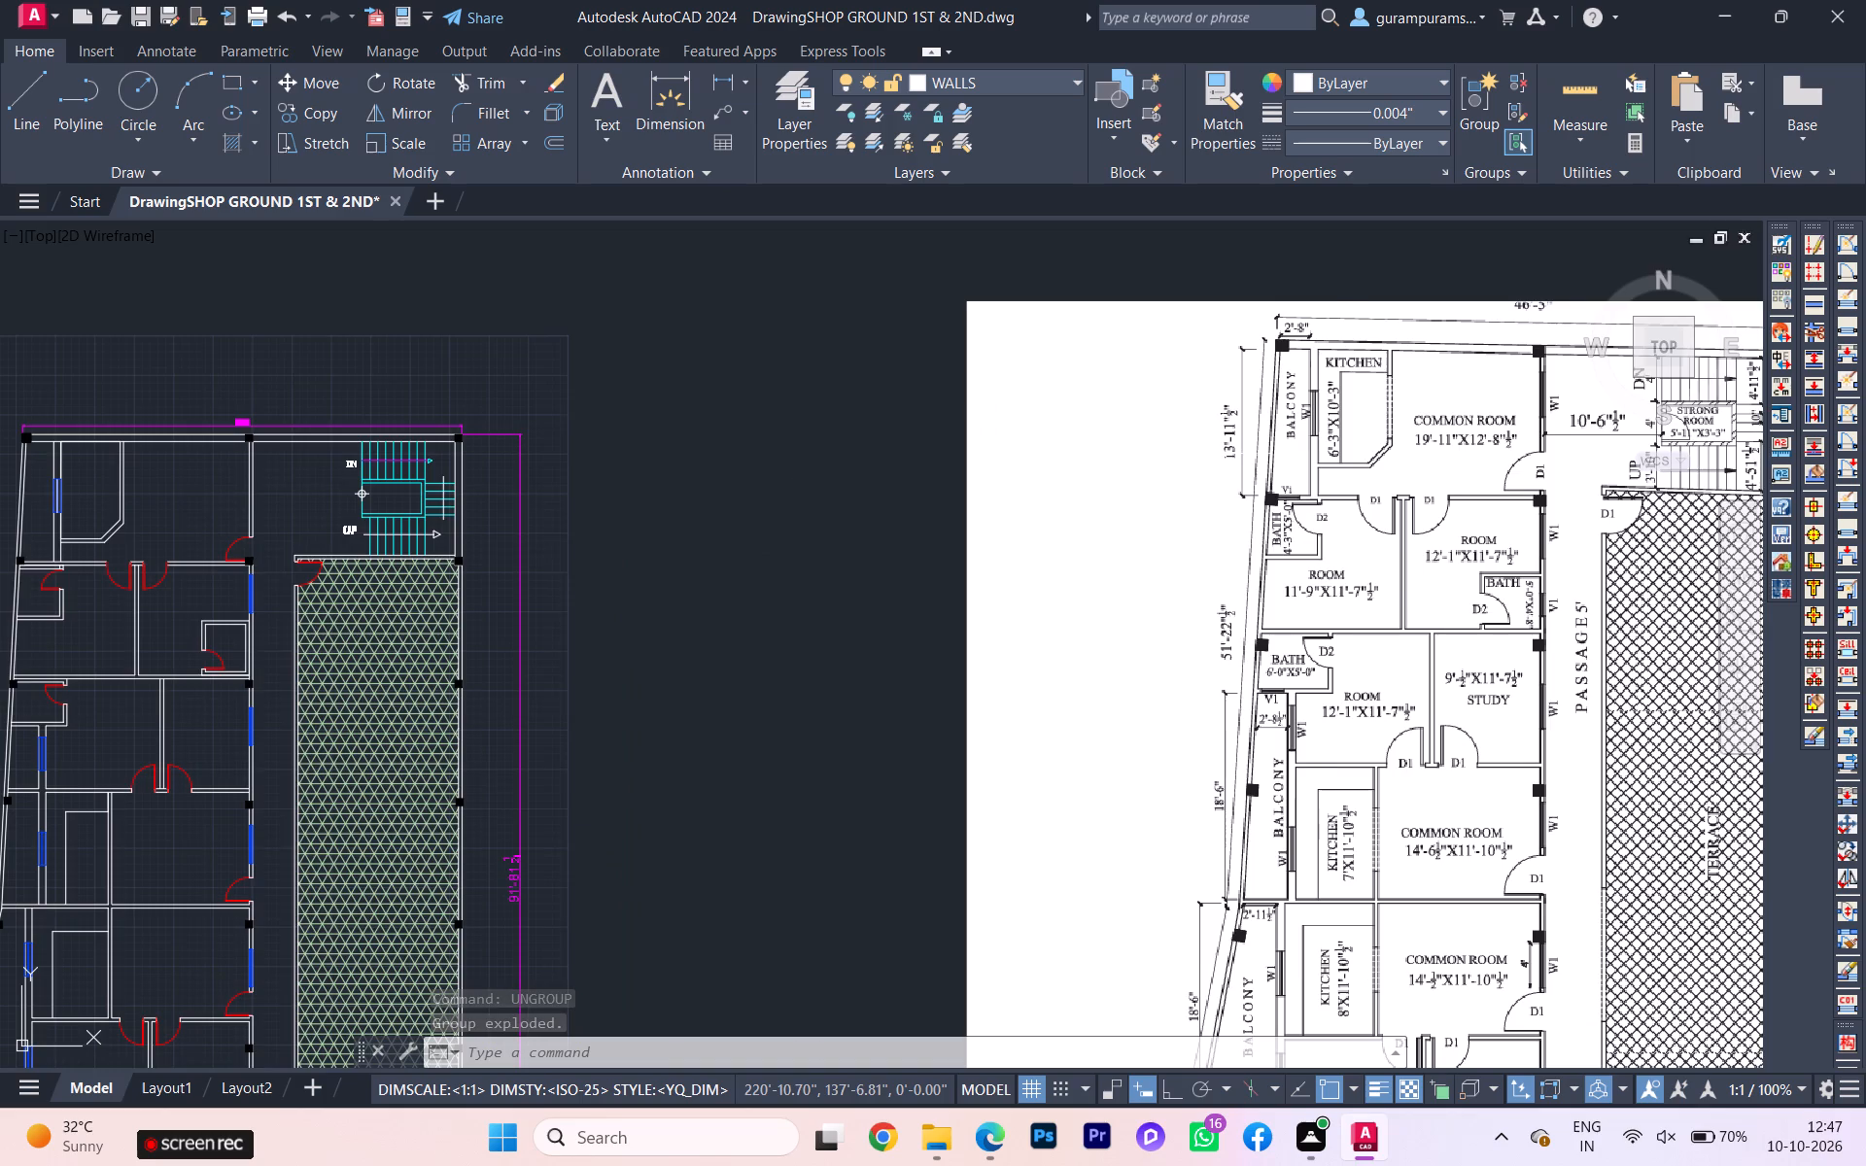
scroll(1150, 442, "up", 2)
scroll(1153, 441, "down", 1)
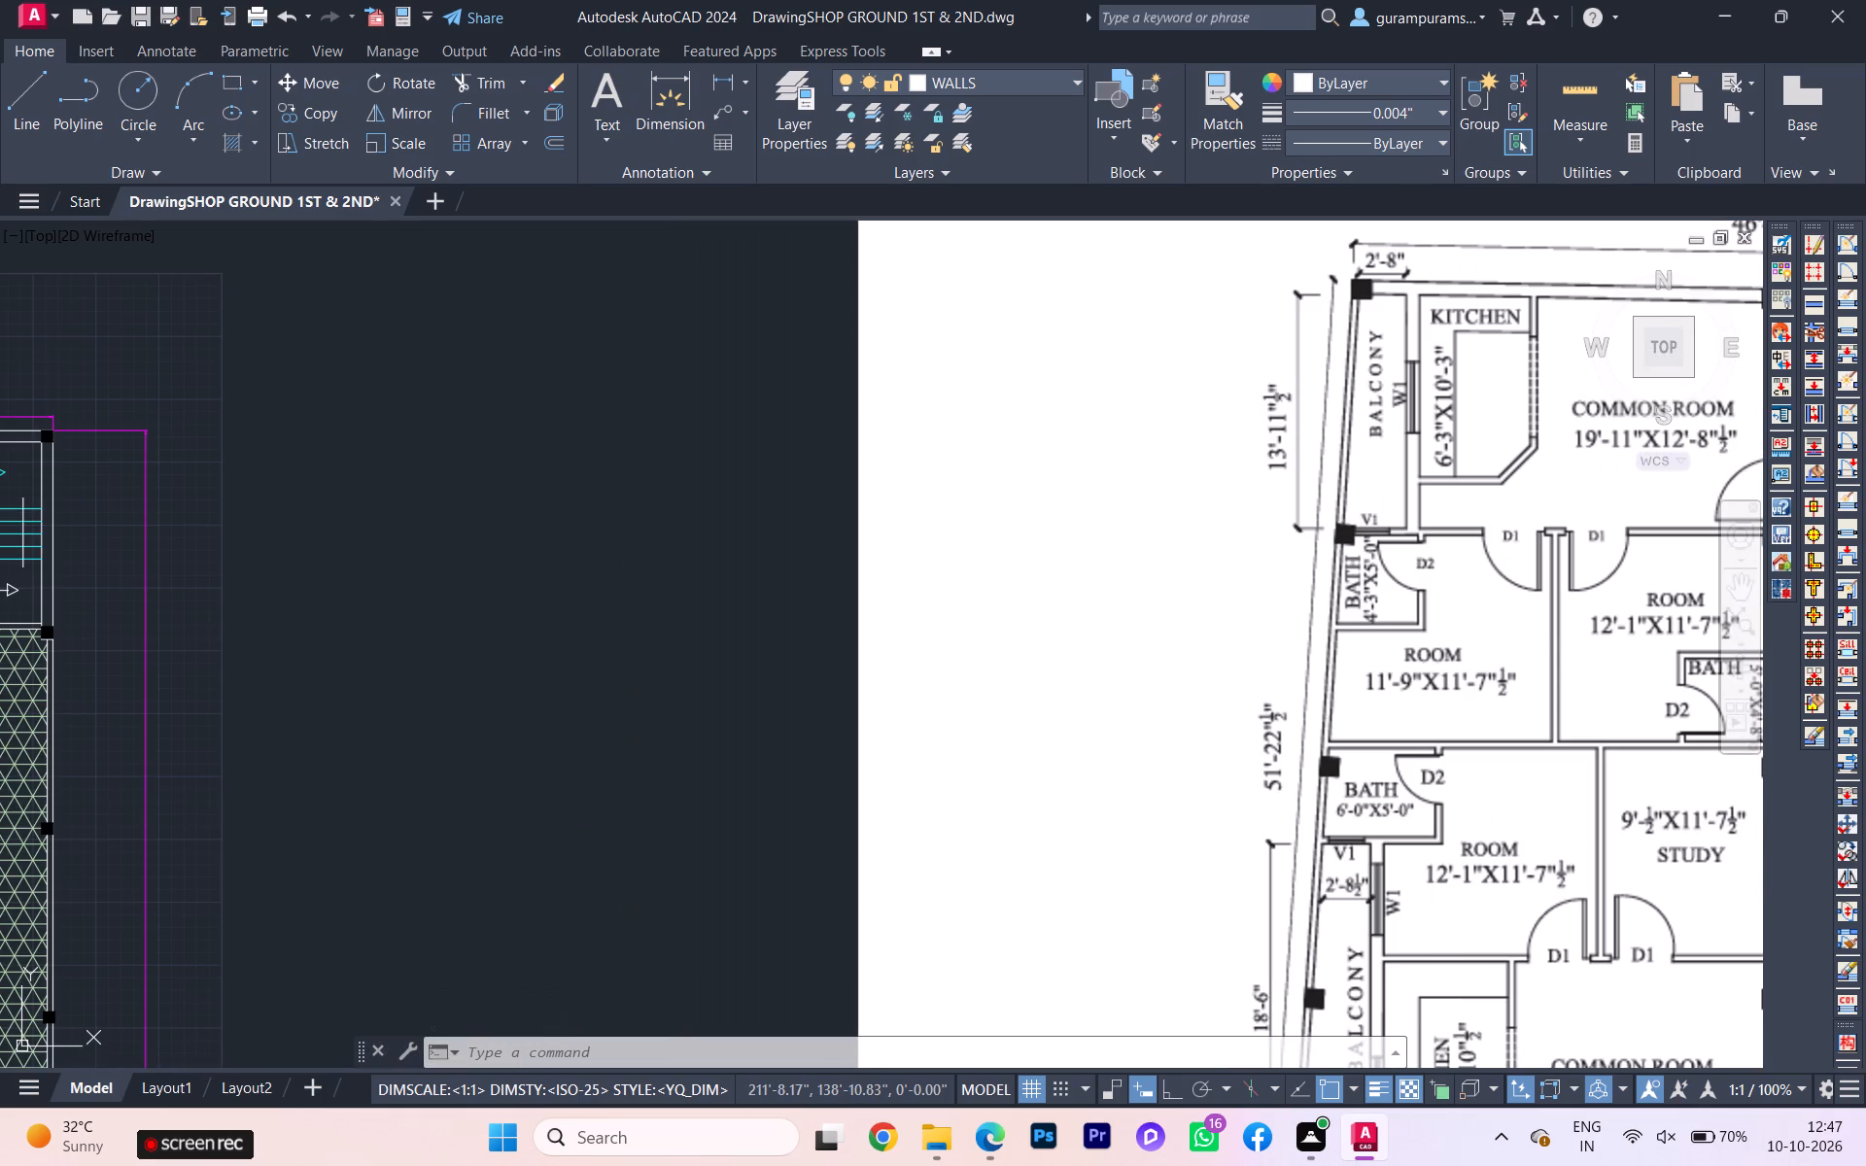
scroll(1152, 446, "down", 1)
scroll(351, 448, "down", 1)
Draw a short horizontal line across the kitchen's vertical wall, from the inner to the outer outline, just above the chamfer.
middle_click_drag(617, 448, 630, 443)
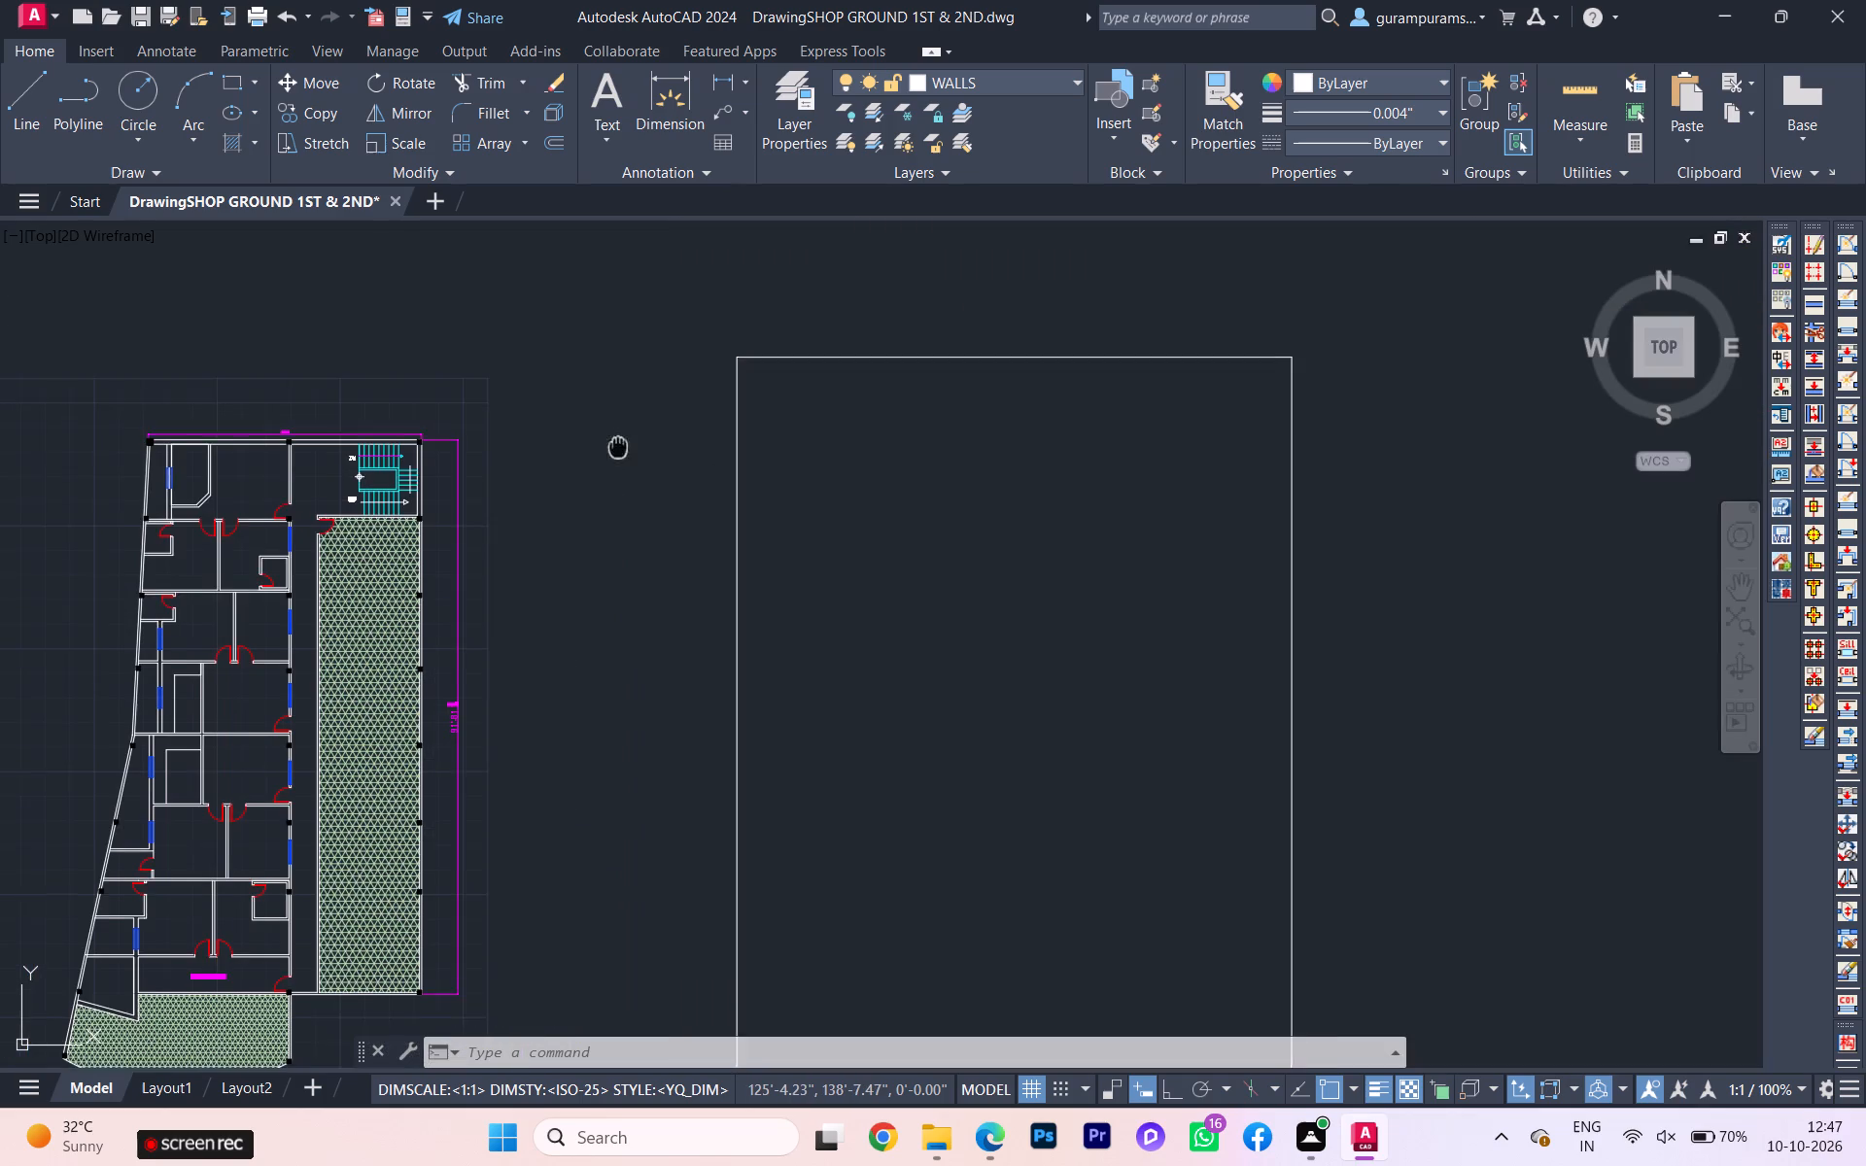
middle_click_drag(630, 443, 771, 431)
scroll(288, 429, "up", 3)
scroll(543, 540, "up", 3)
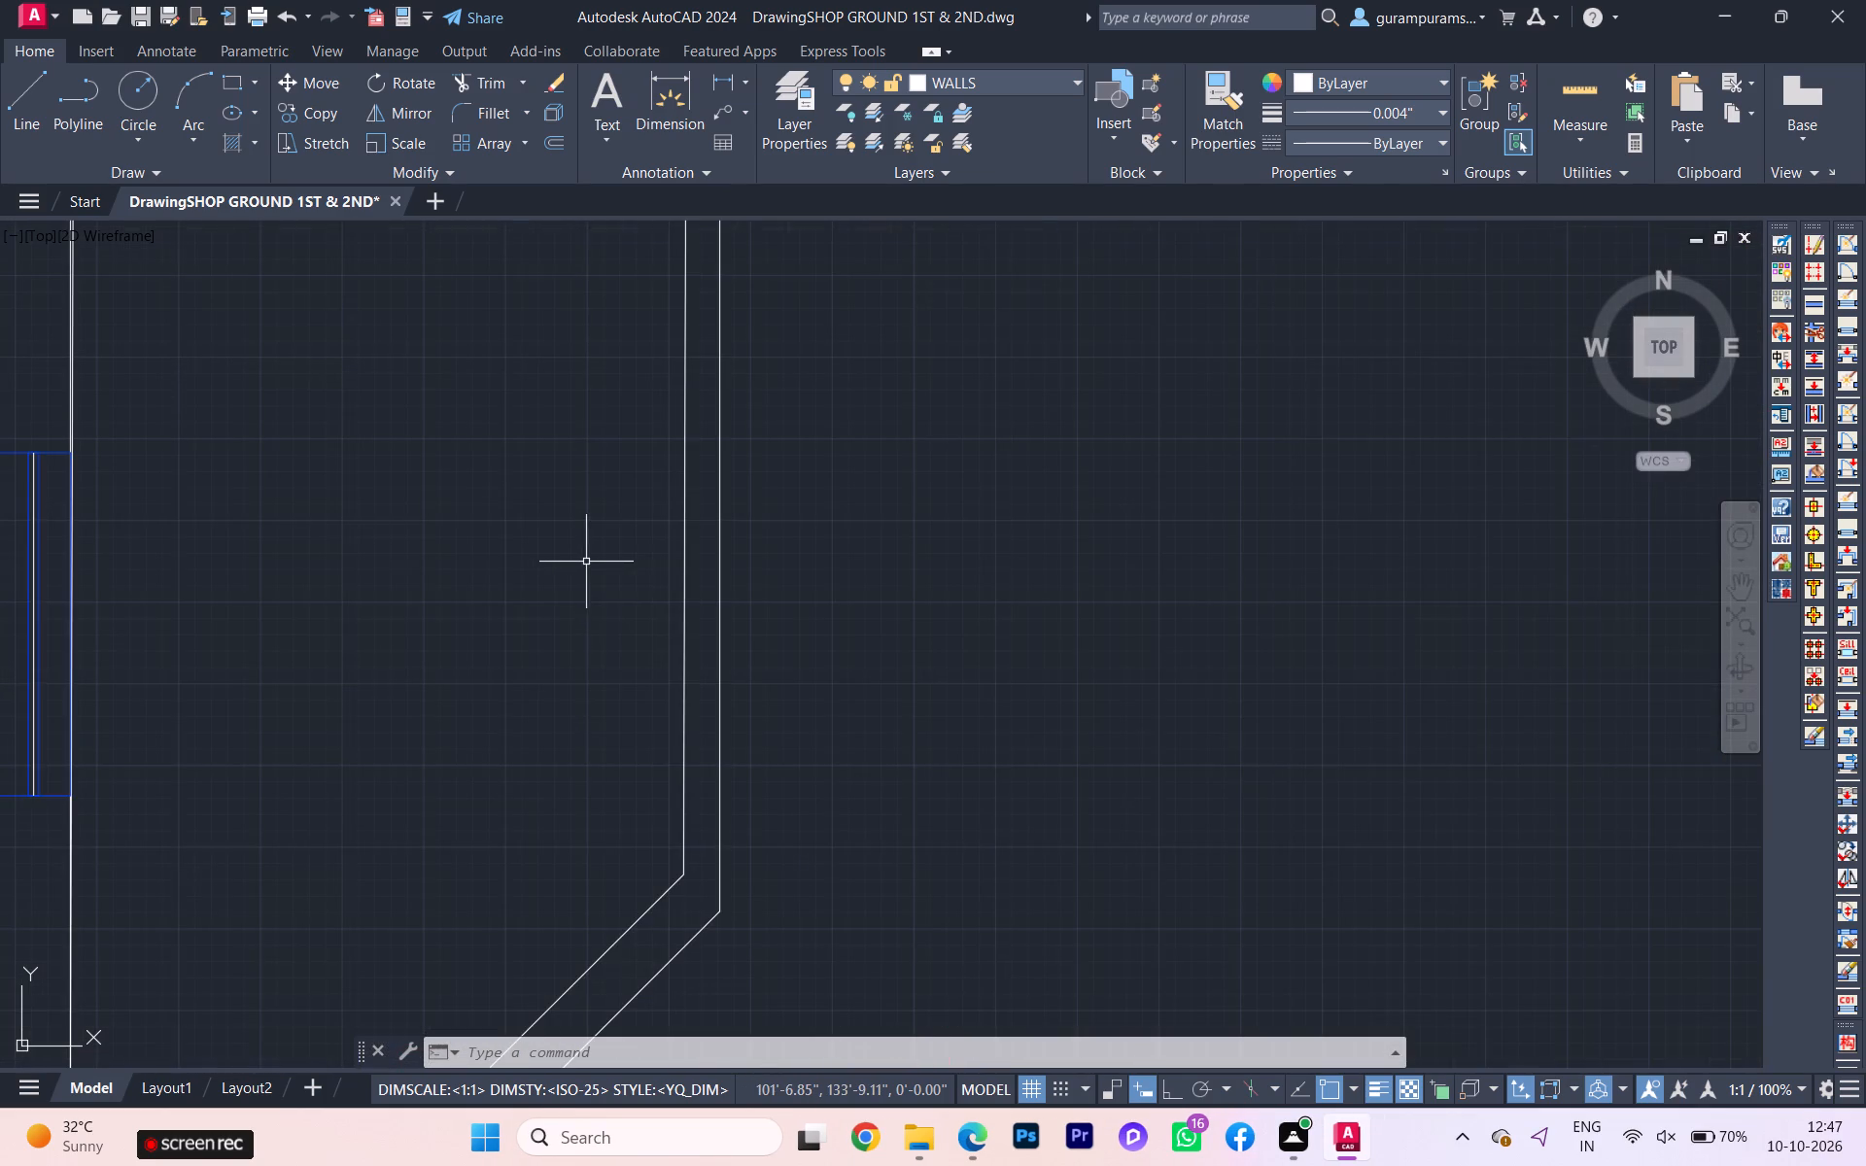
key("l")
key("Return")
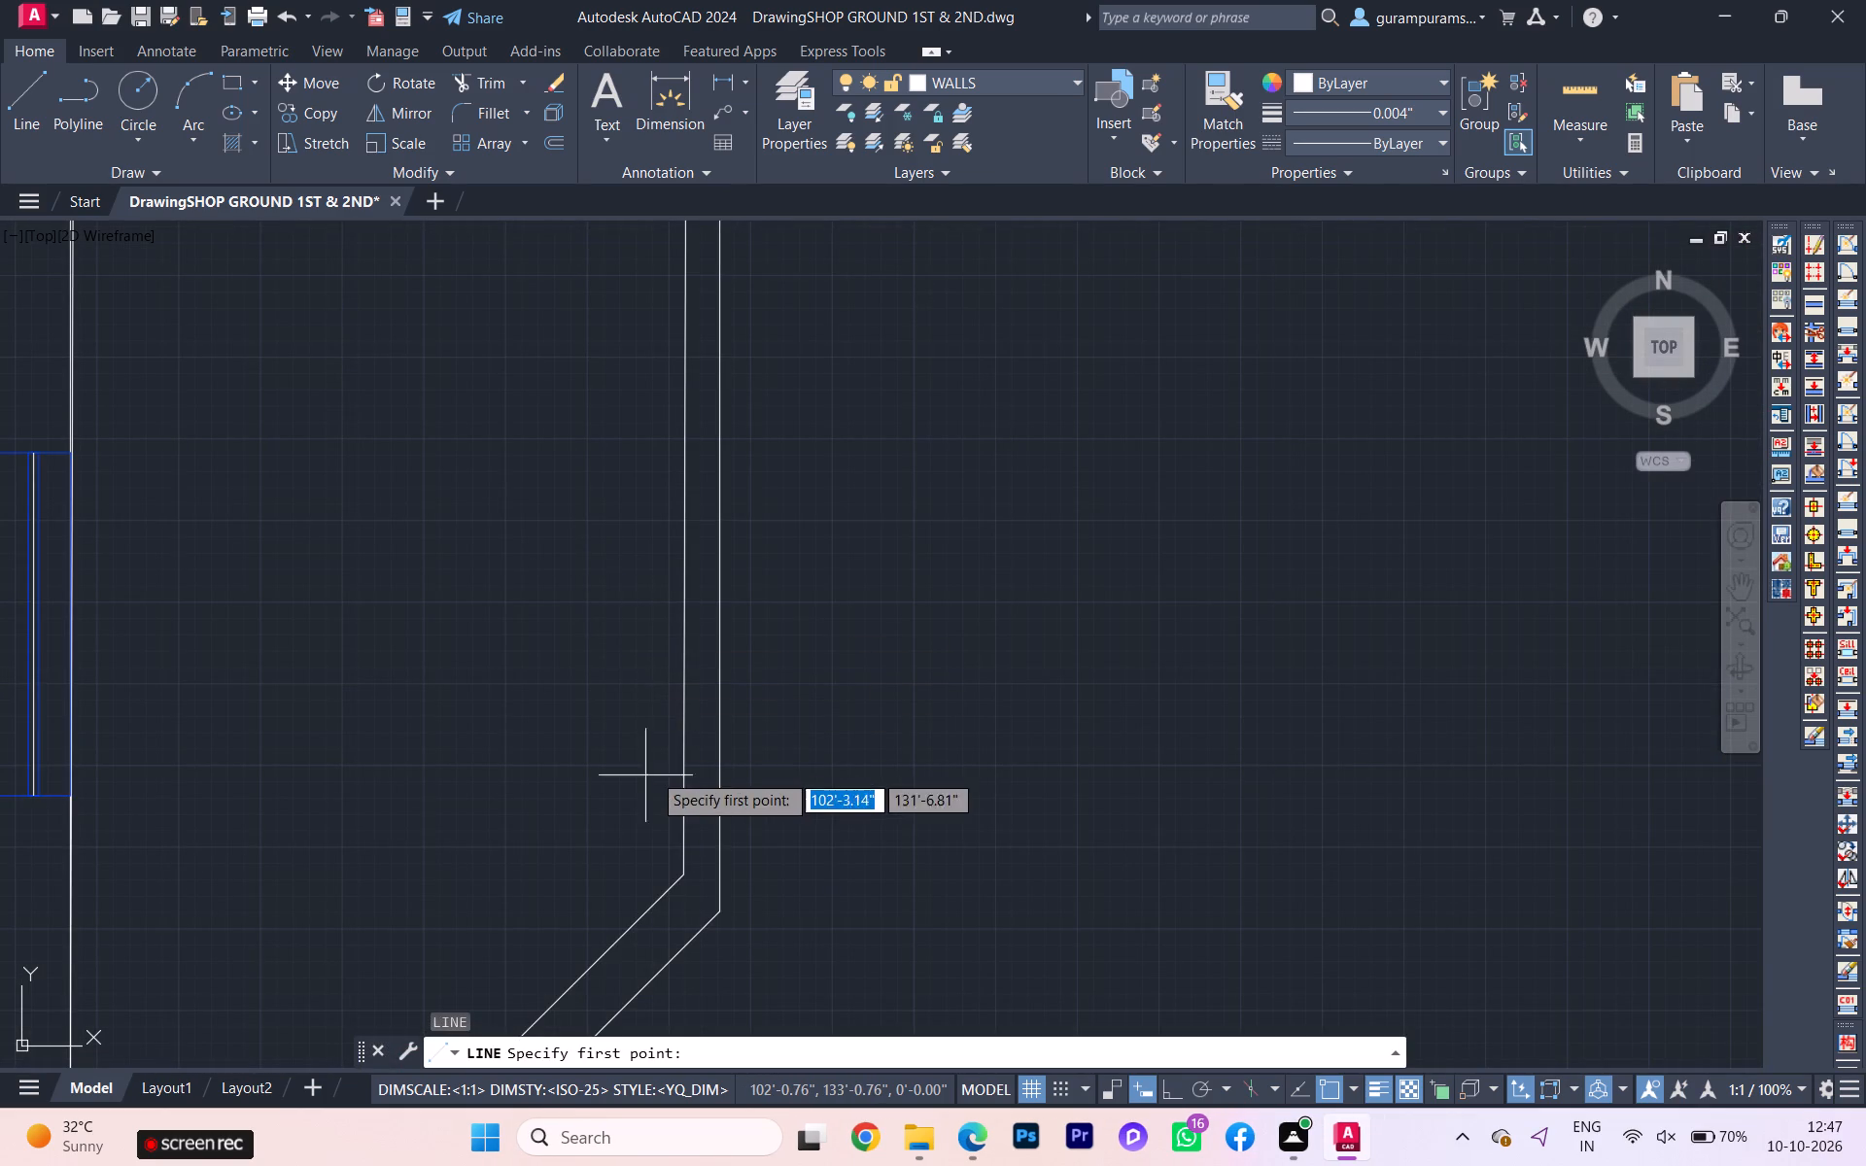
scroll(662, 812, "up", 1)
middle_click_drag(684, 858, 645, 750)
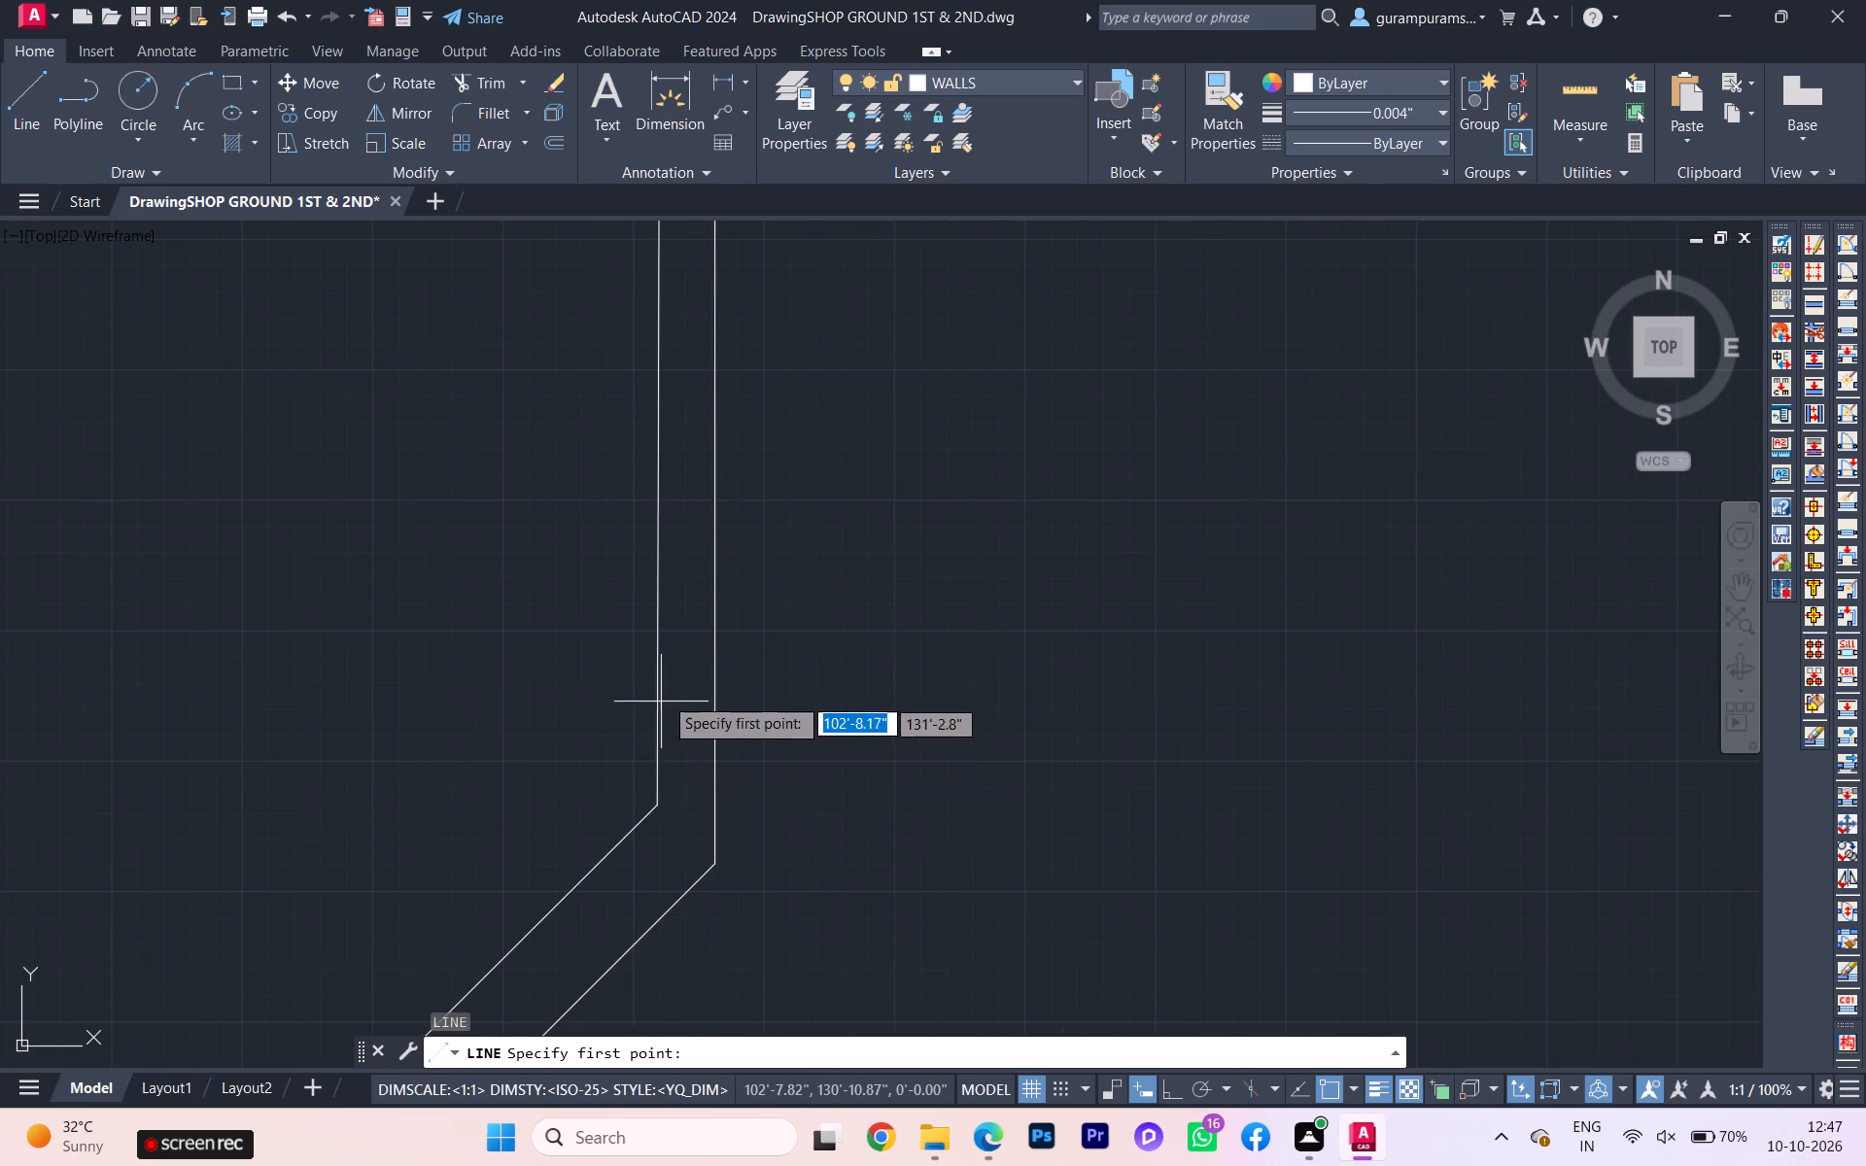
left_click(656, 654)
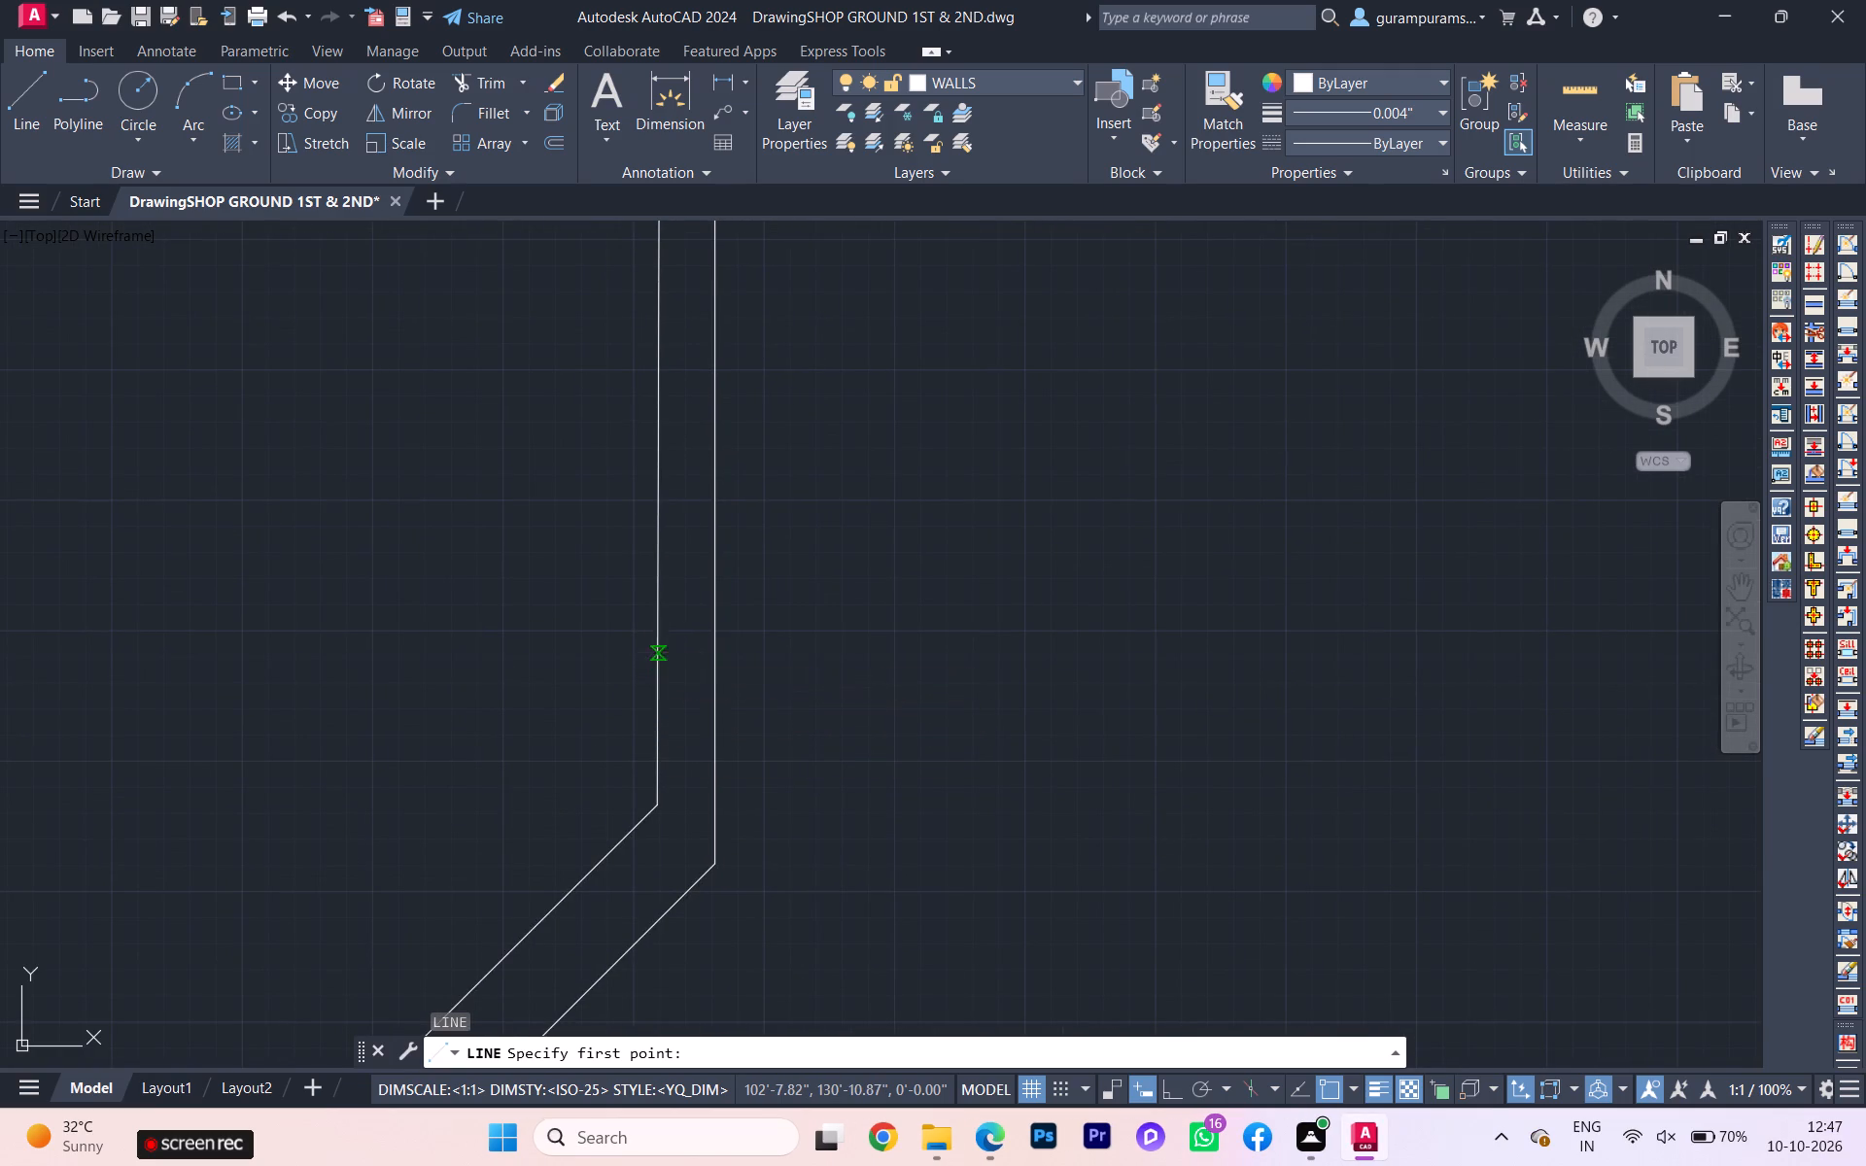
left_click(721, 656)
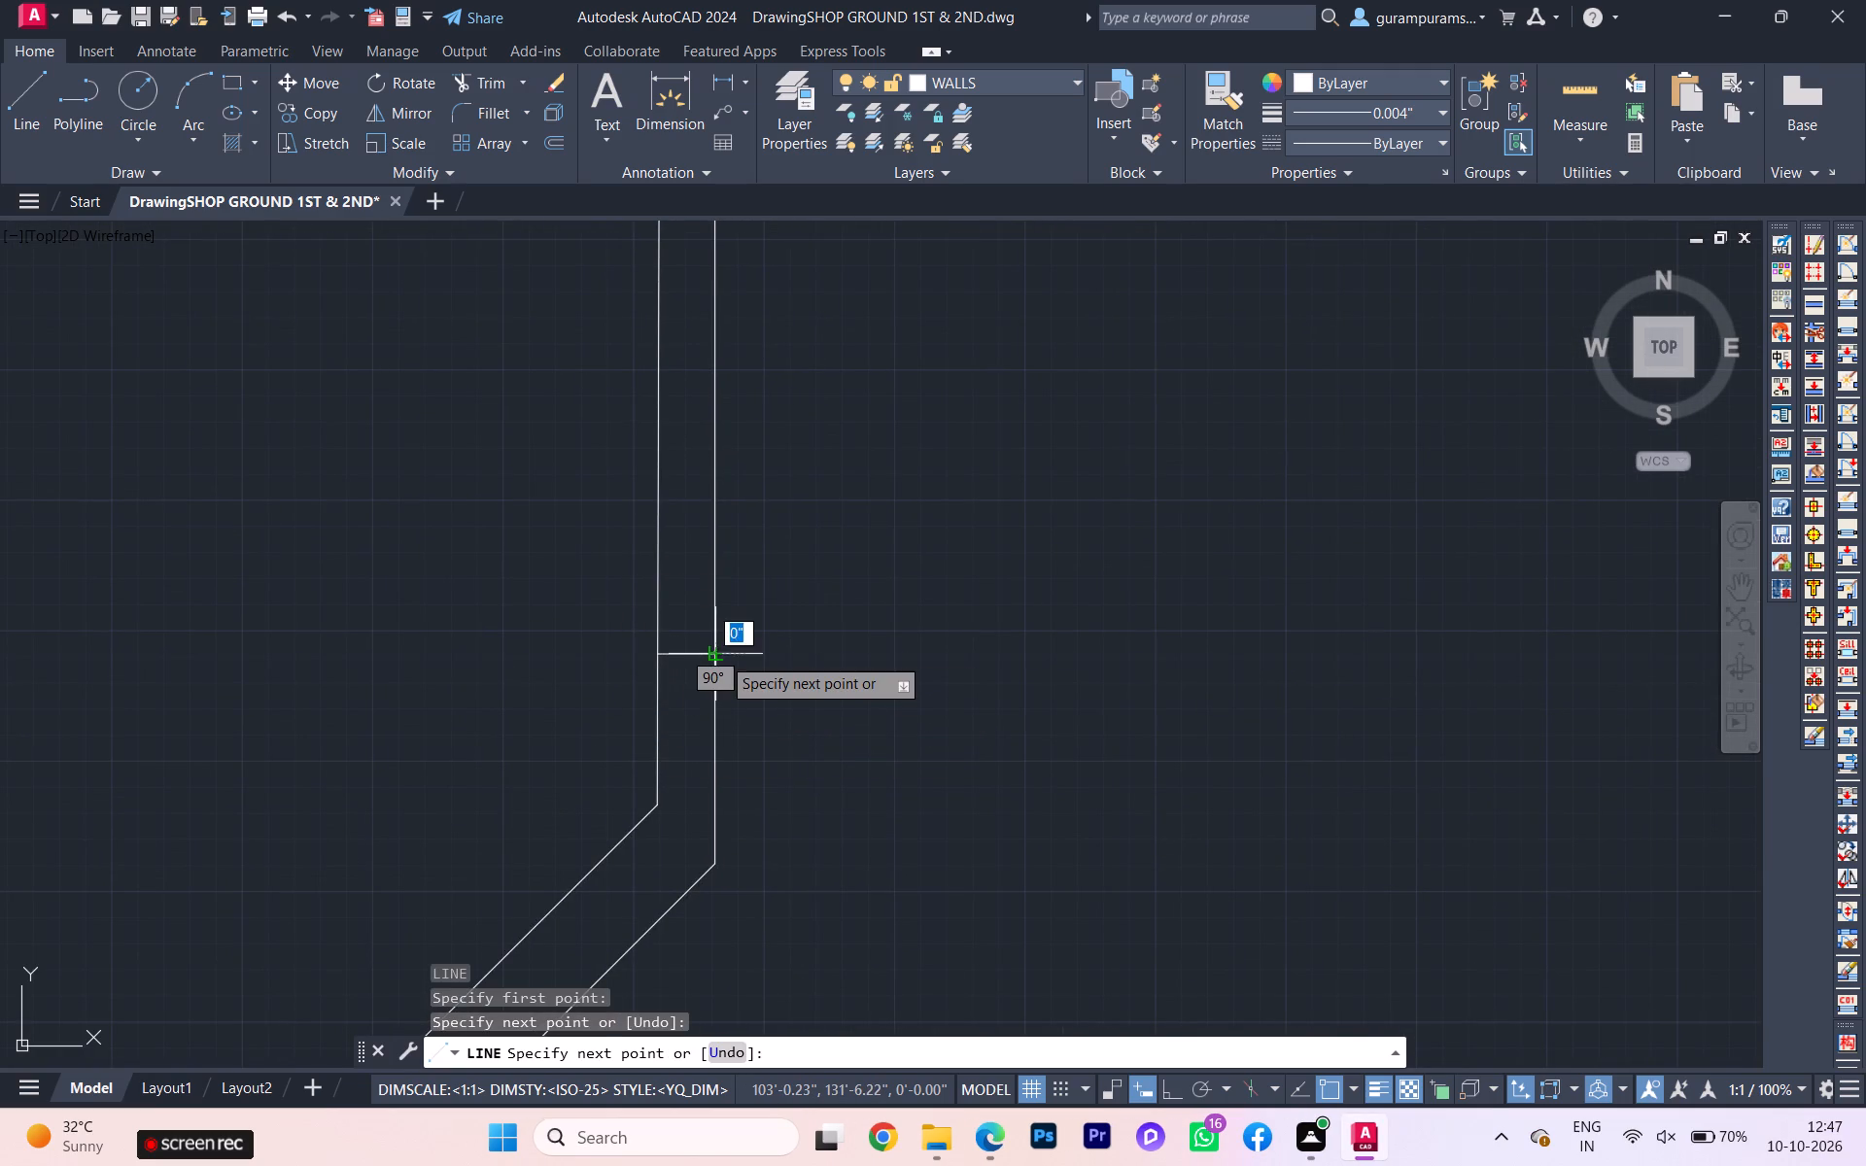
Draw a second short horizontal line across the kitchen's vertical wall, from the inner to the outer outline, a little below the top wall.
key("Escape")
scroll(705, 670, "down", 3)
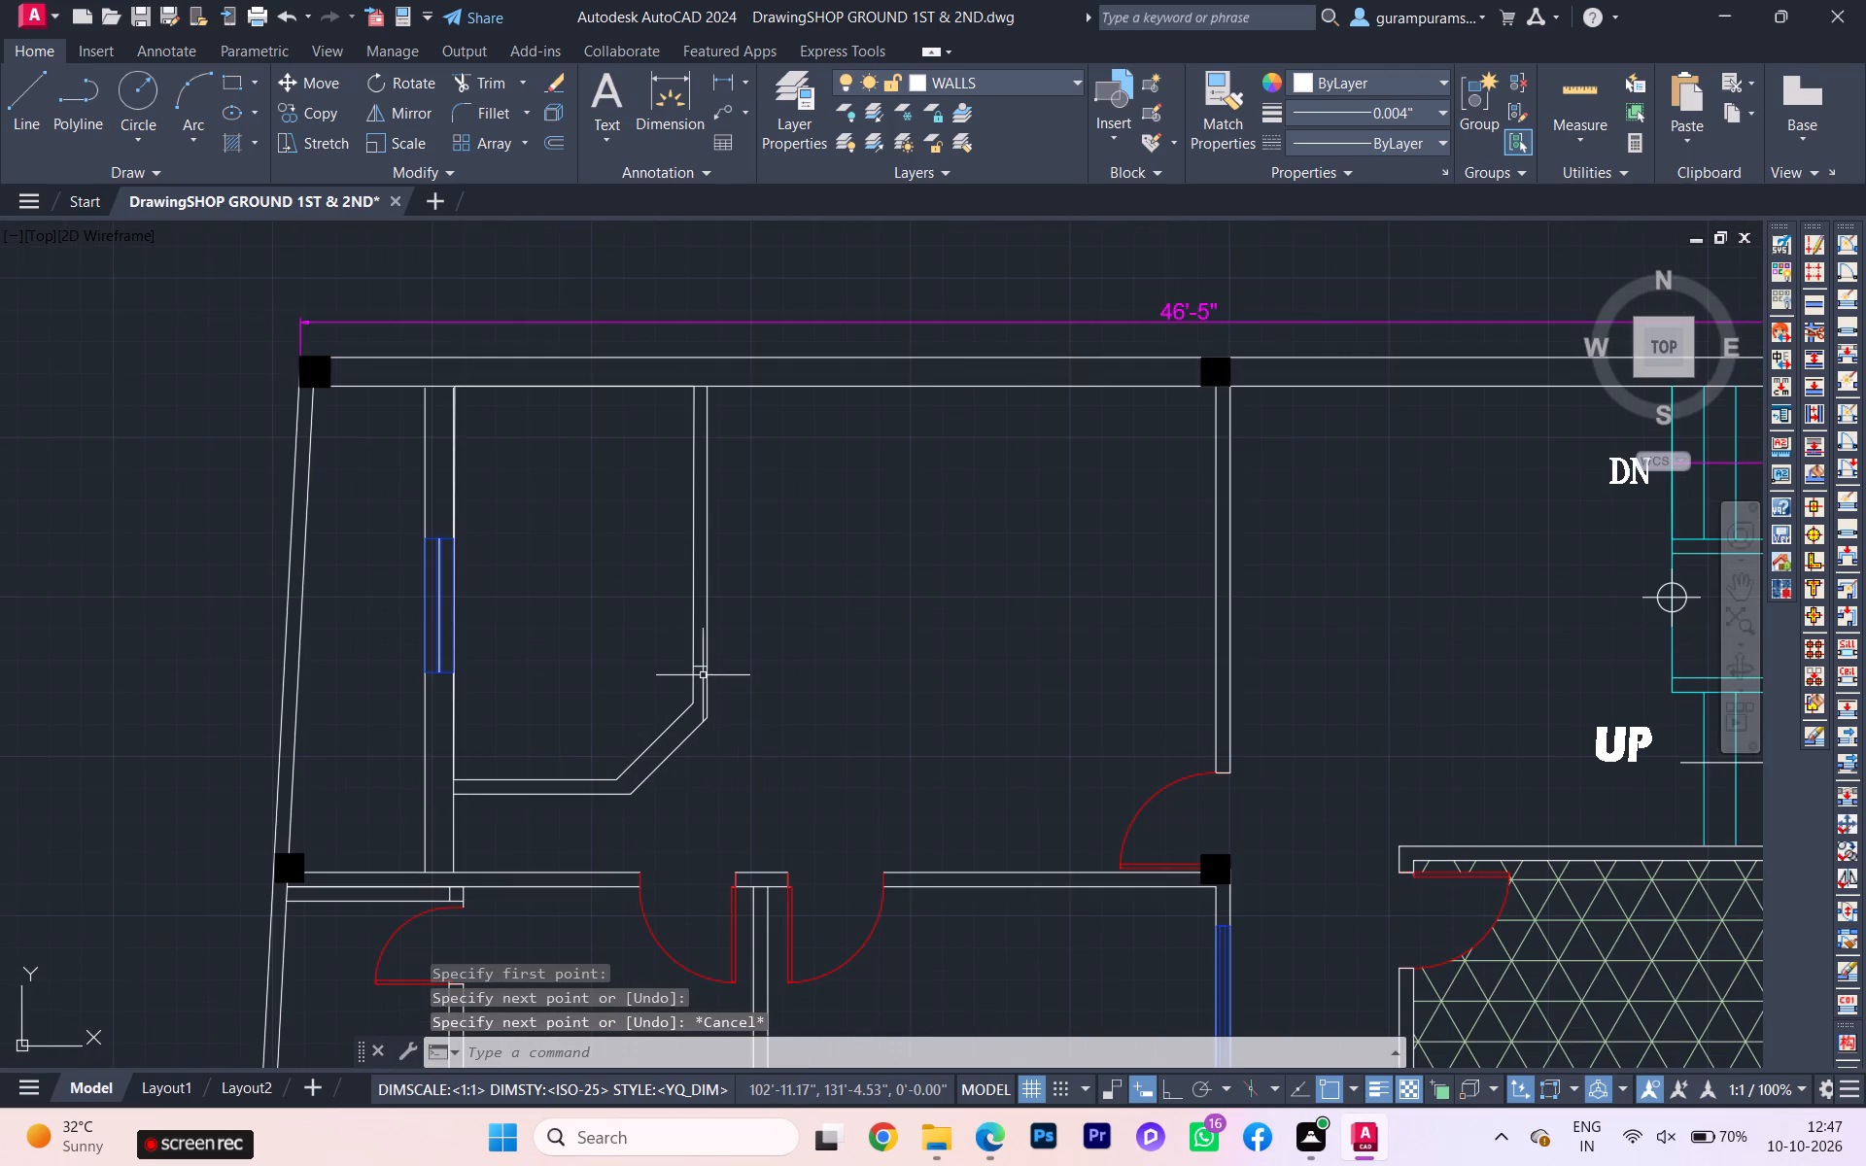
key("l")
key("Return")
scroll(670, 504, "up", 1)
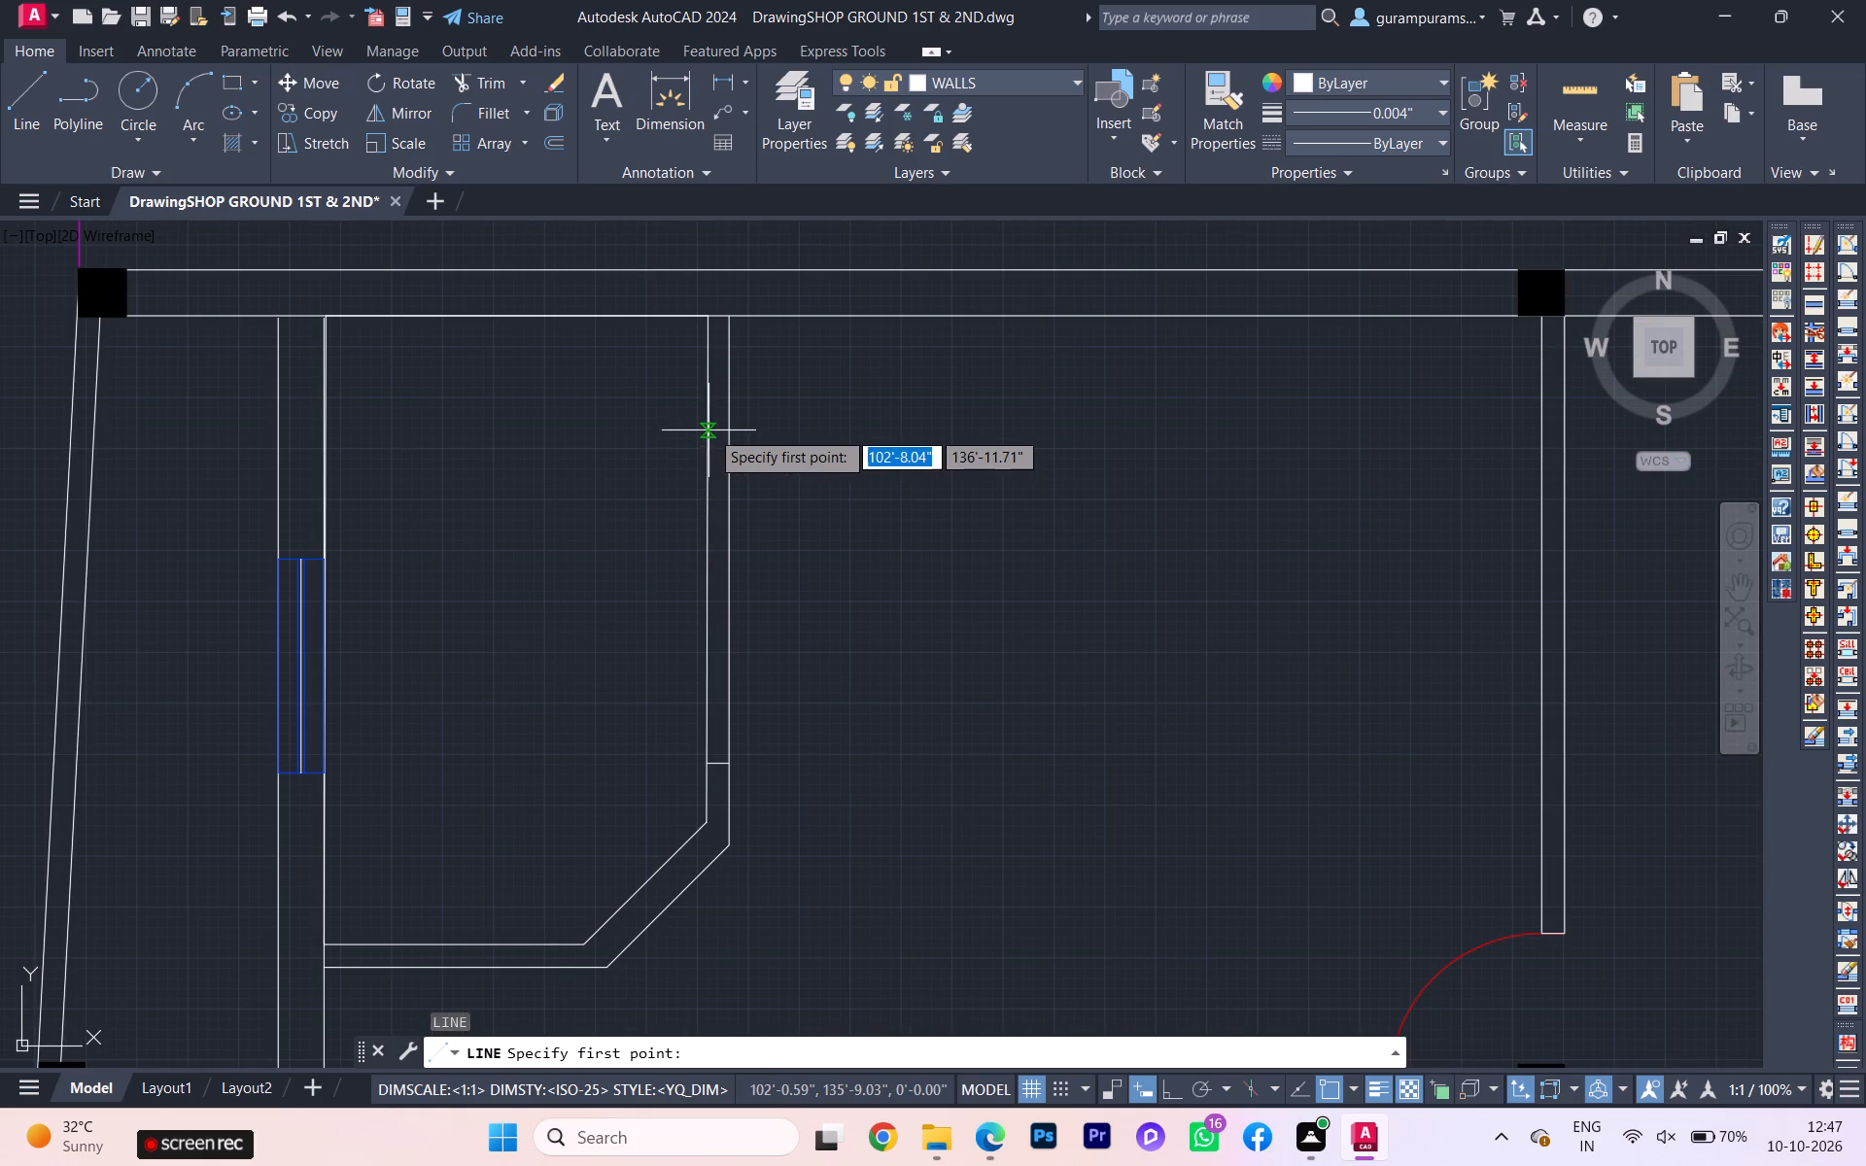
left_click(709, 429)
left_click(731, 427)
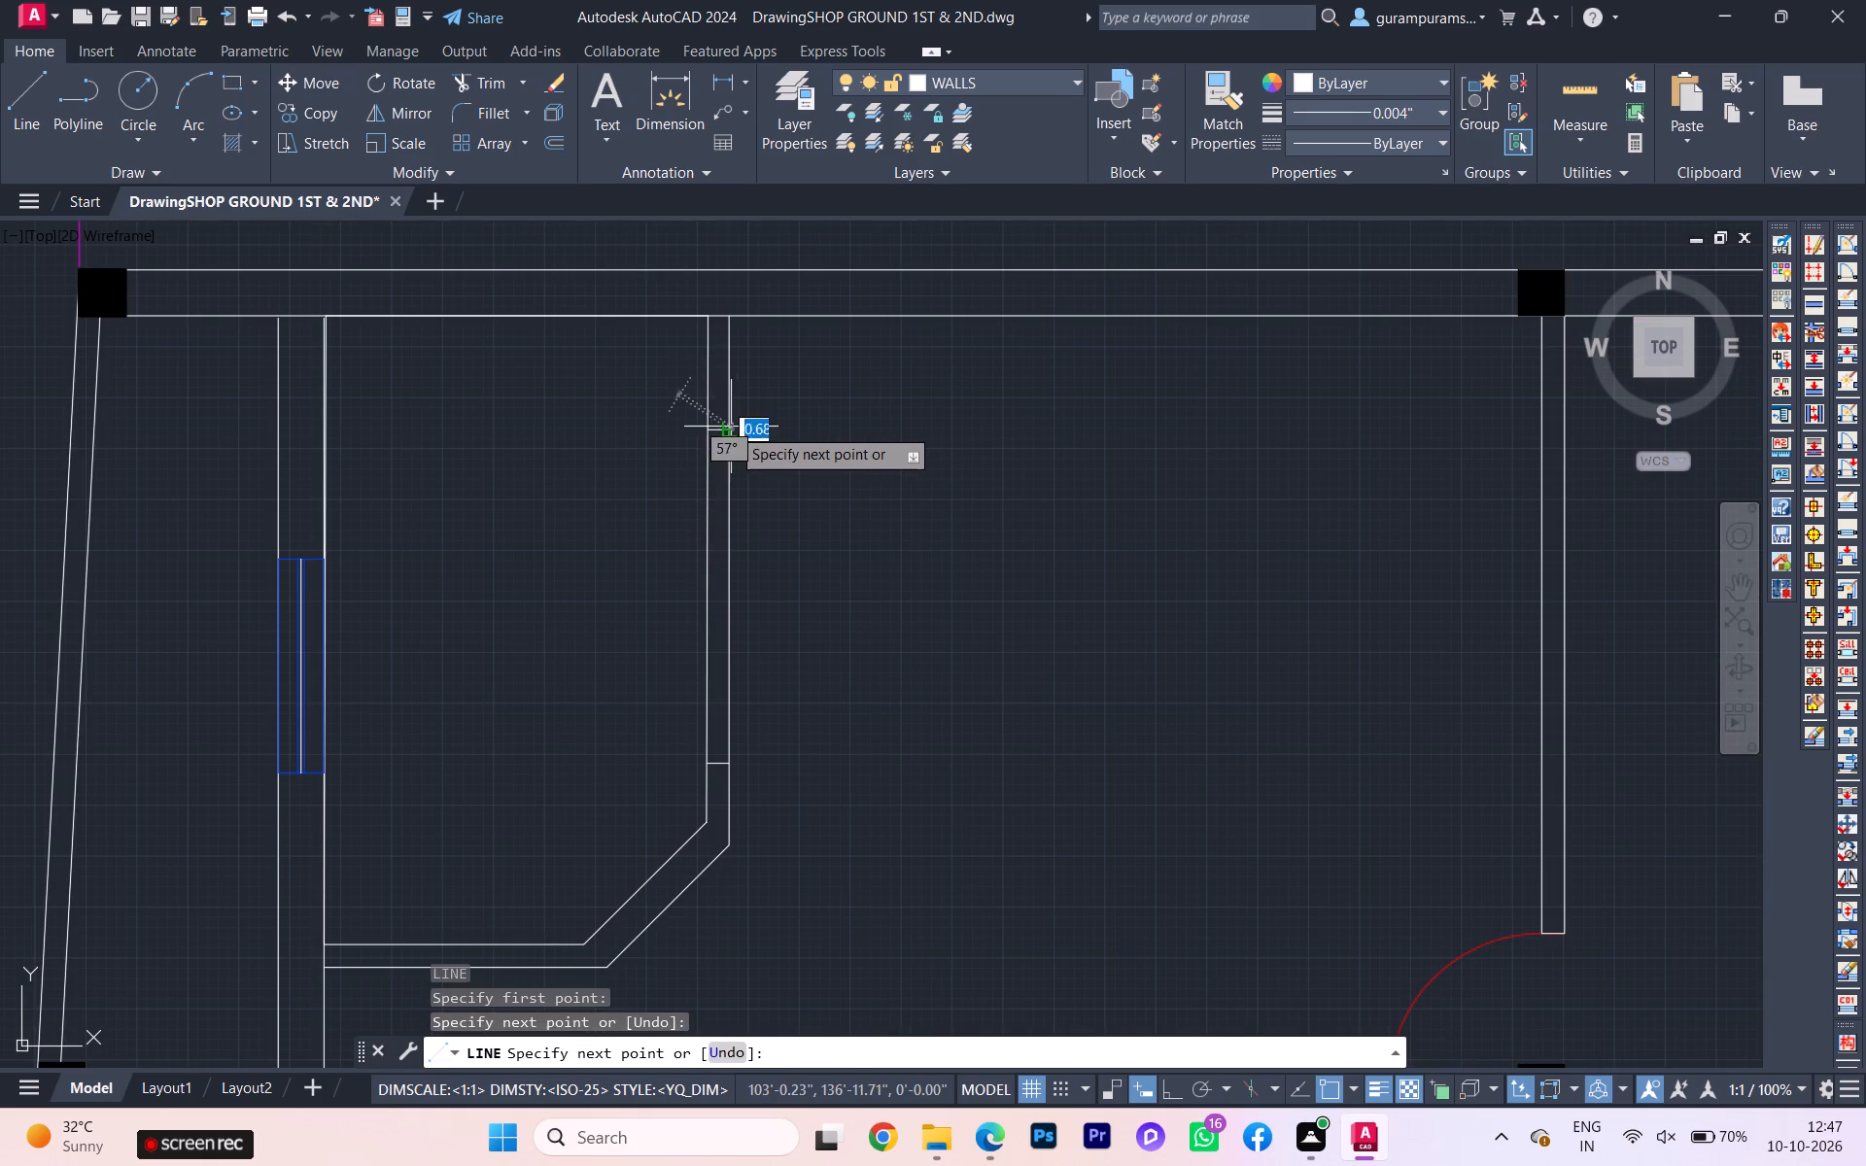
key("Escape")
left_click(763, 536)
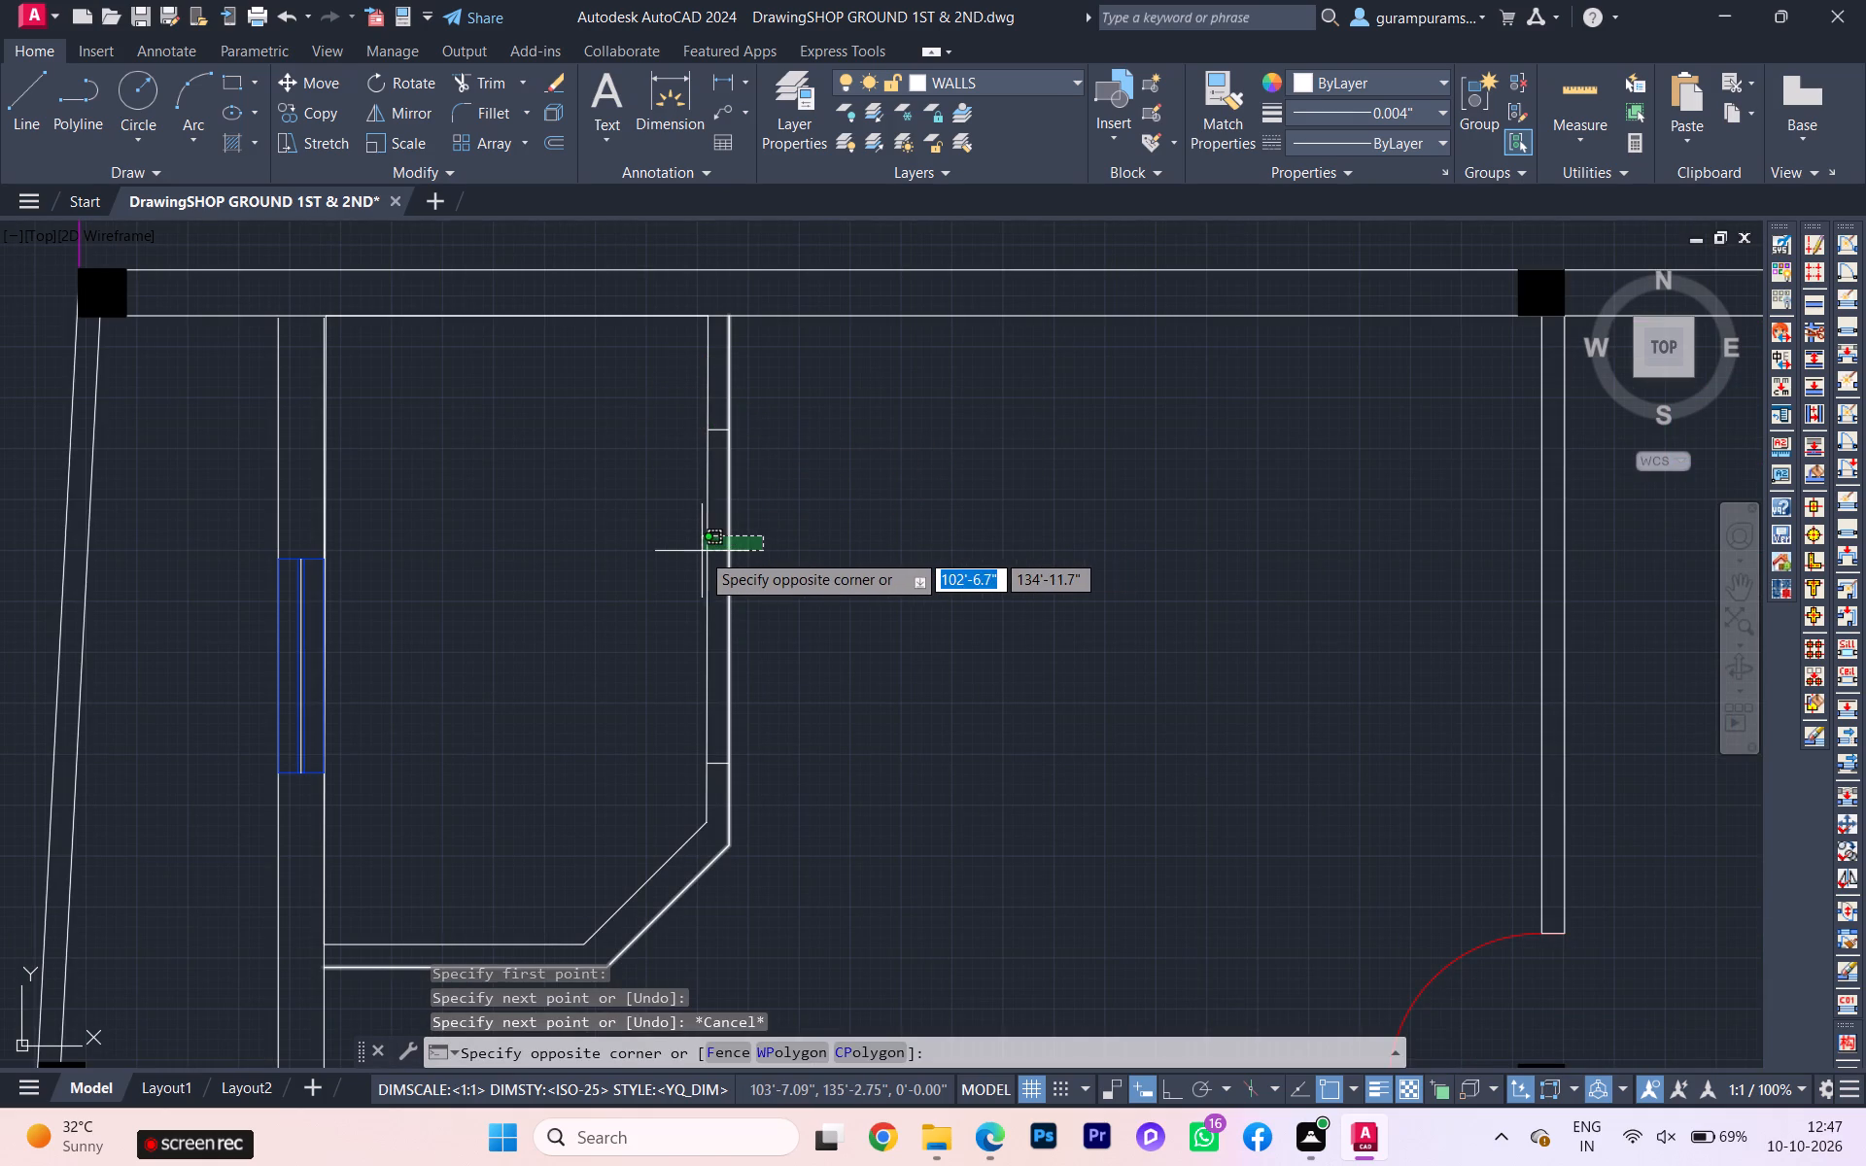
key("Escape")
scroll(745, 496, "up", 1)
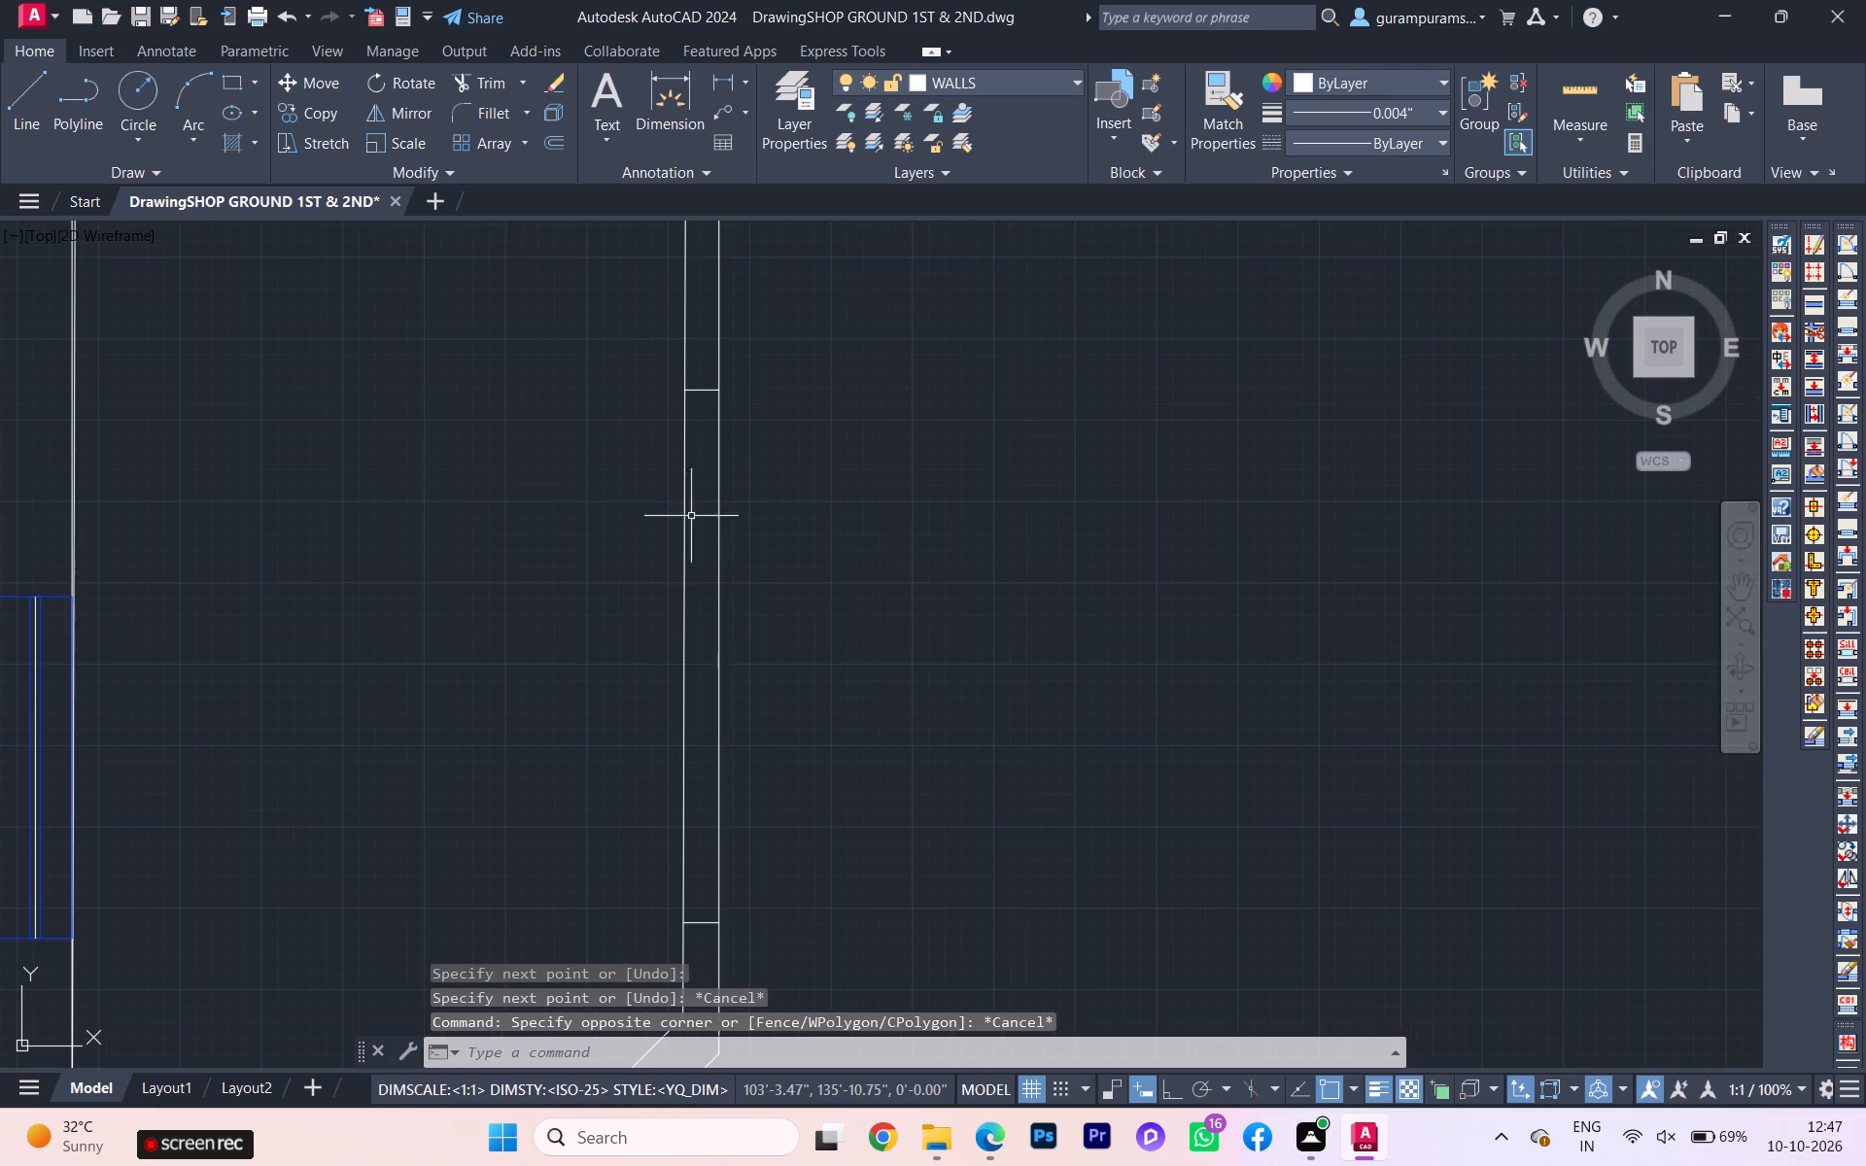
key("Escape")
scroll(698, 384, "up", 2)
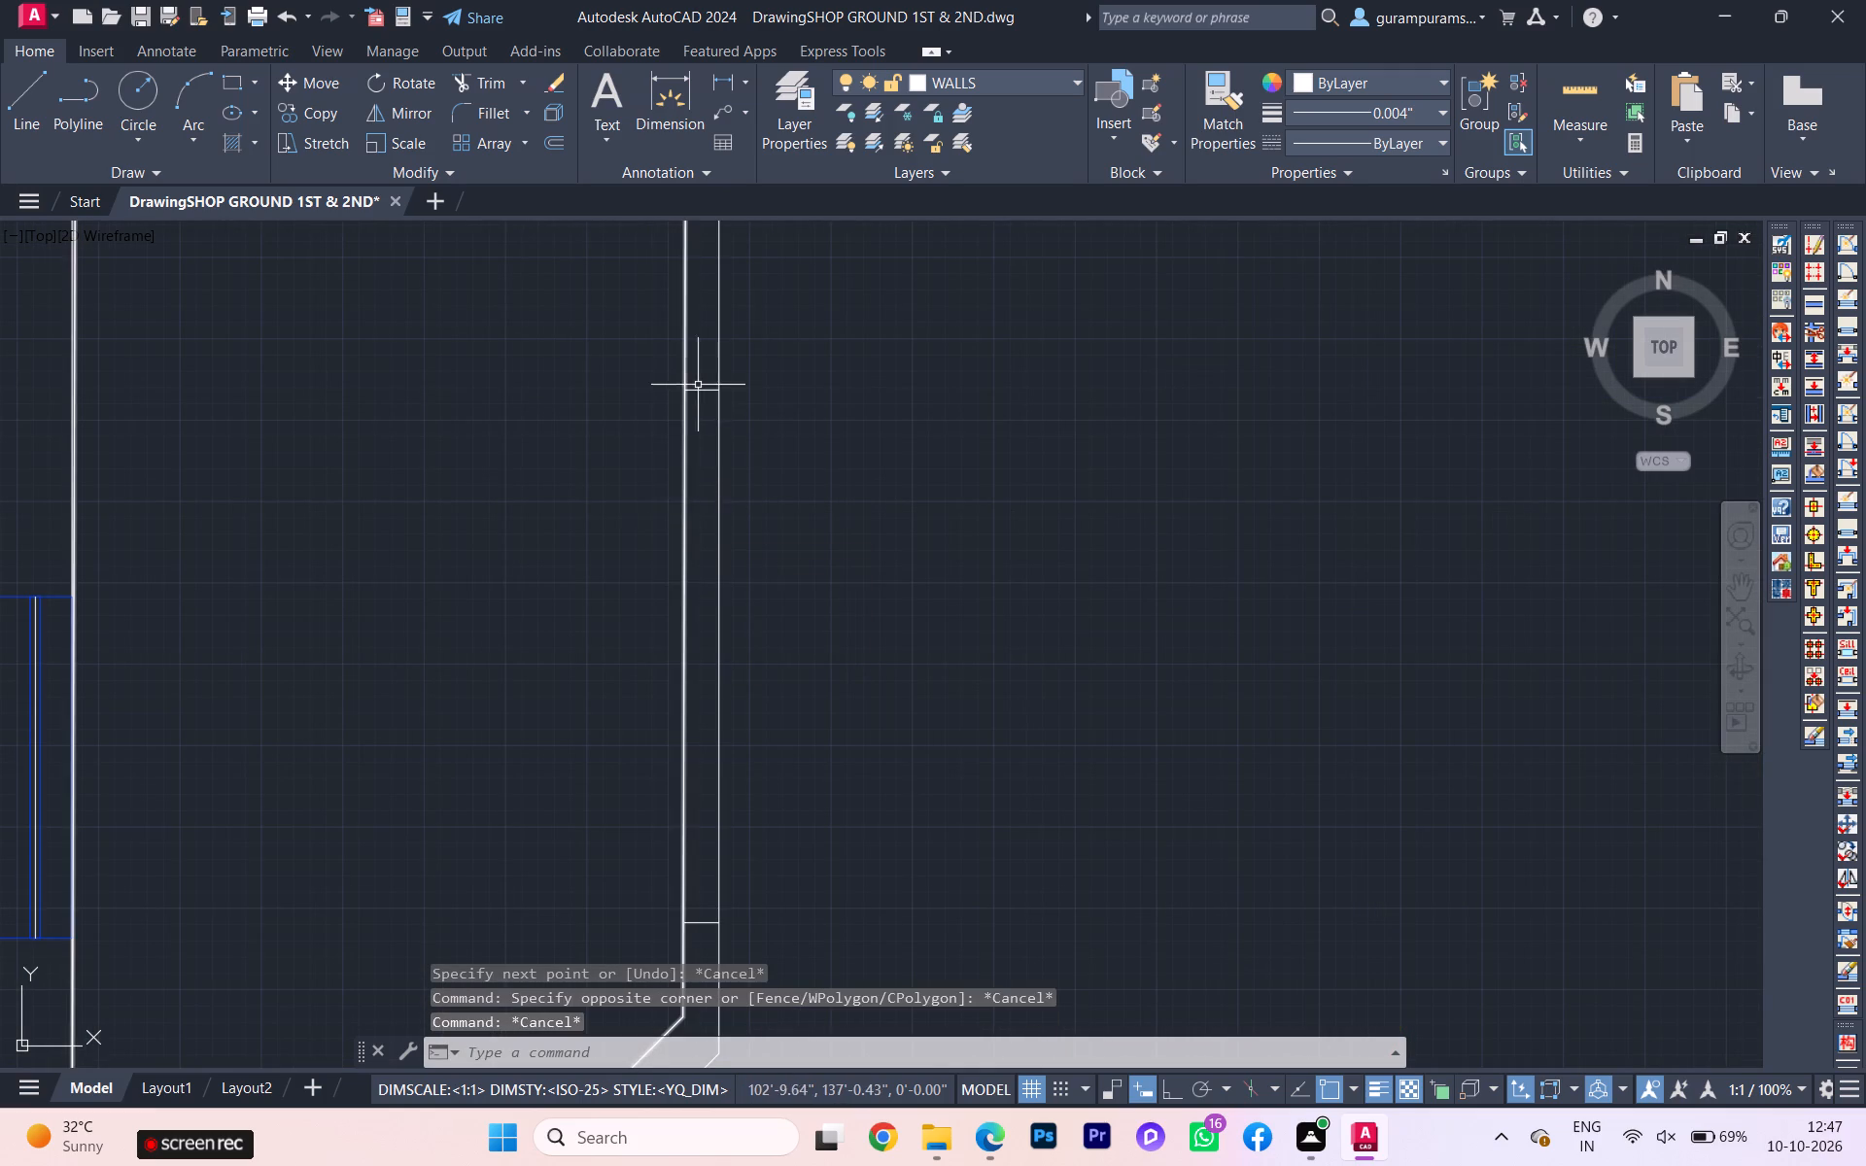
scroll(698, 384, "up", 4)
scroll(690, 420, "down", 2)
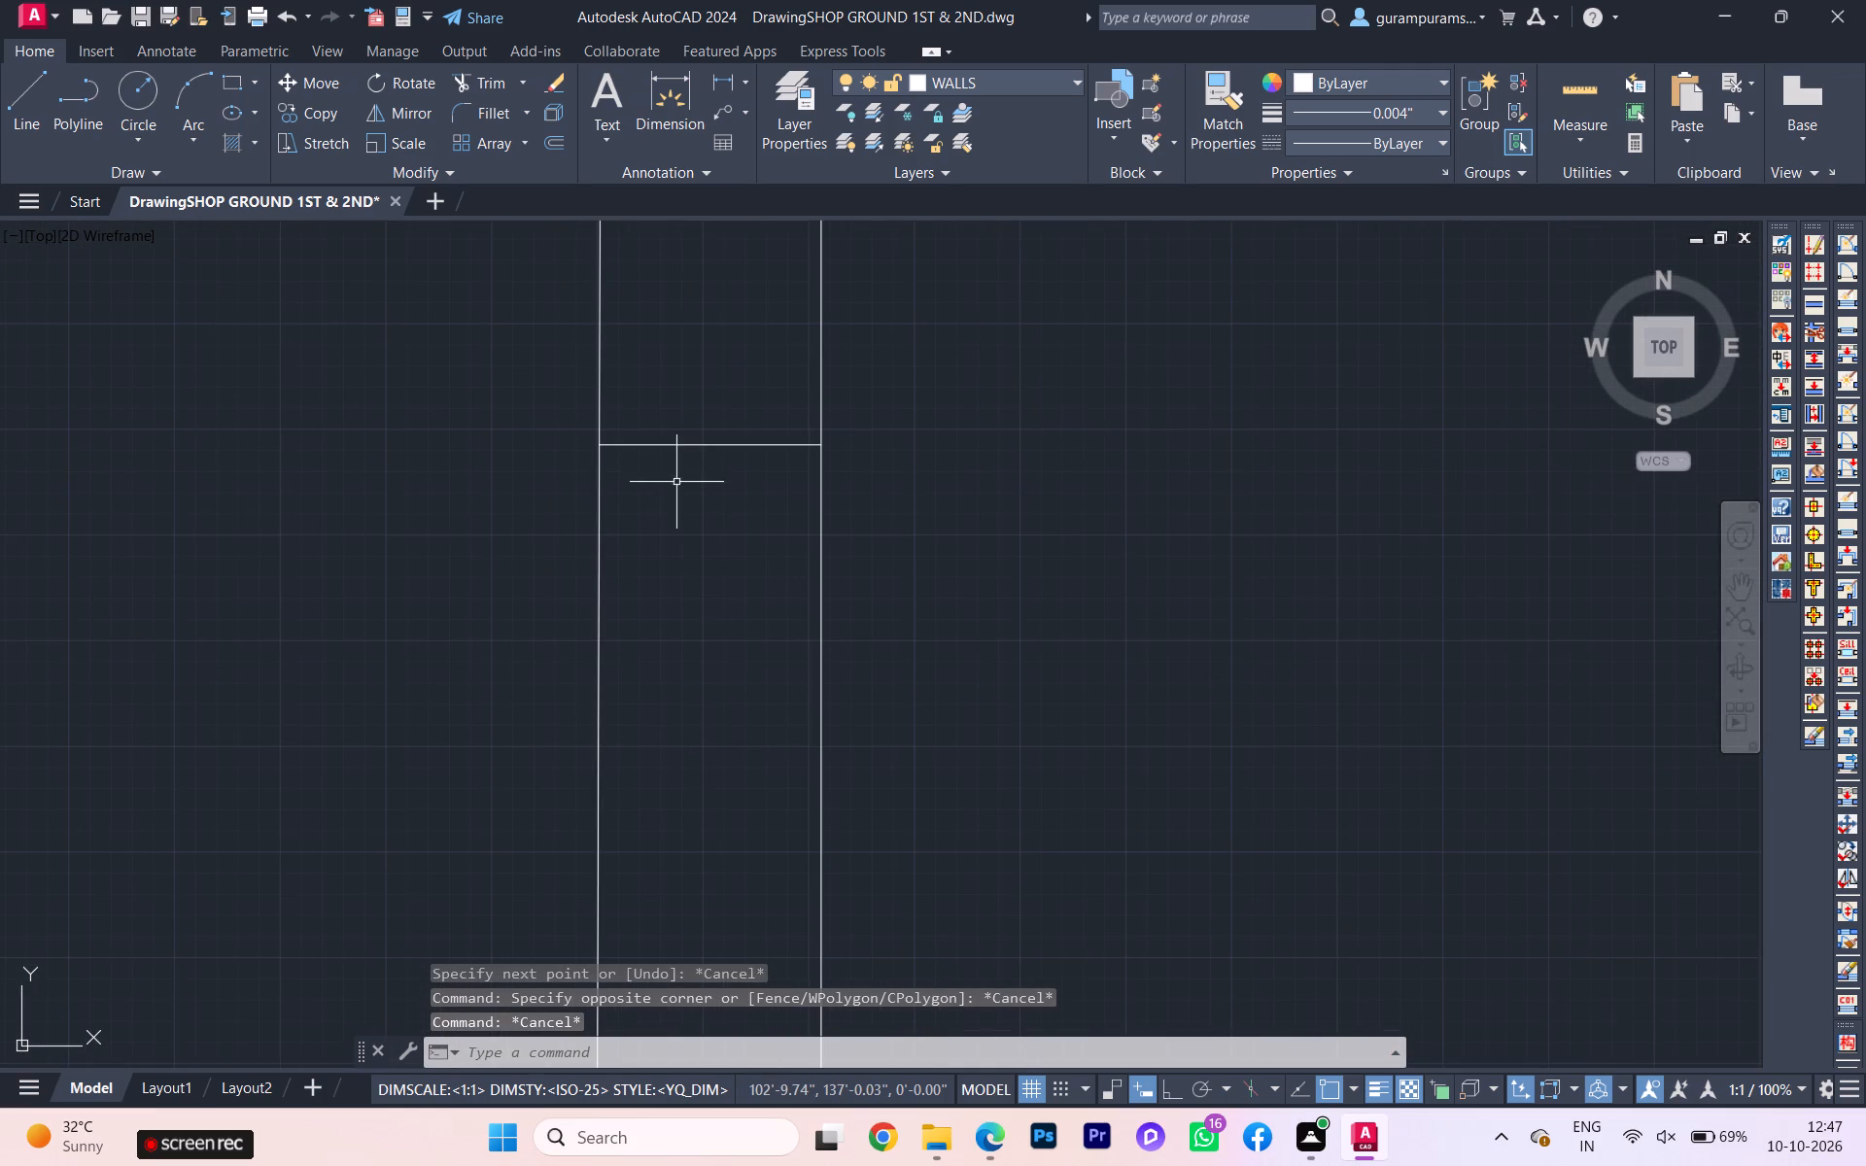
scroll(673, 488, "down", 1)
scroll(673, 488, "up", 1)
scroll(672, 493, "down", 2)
Trim the kitchen wall's inner and outer lines between the two short cross lines to leave an opening.
middle_click_drag(672, 499, 649, 365)
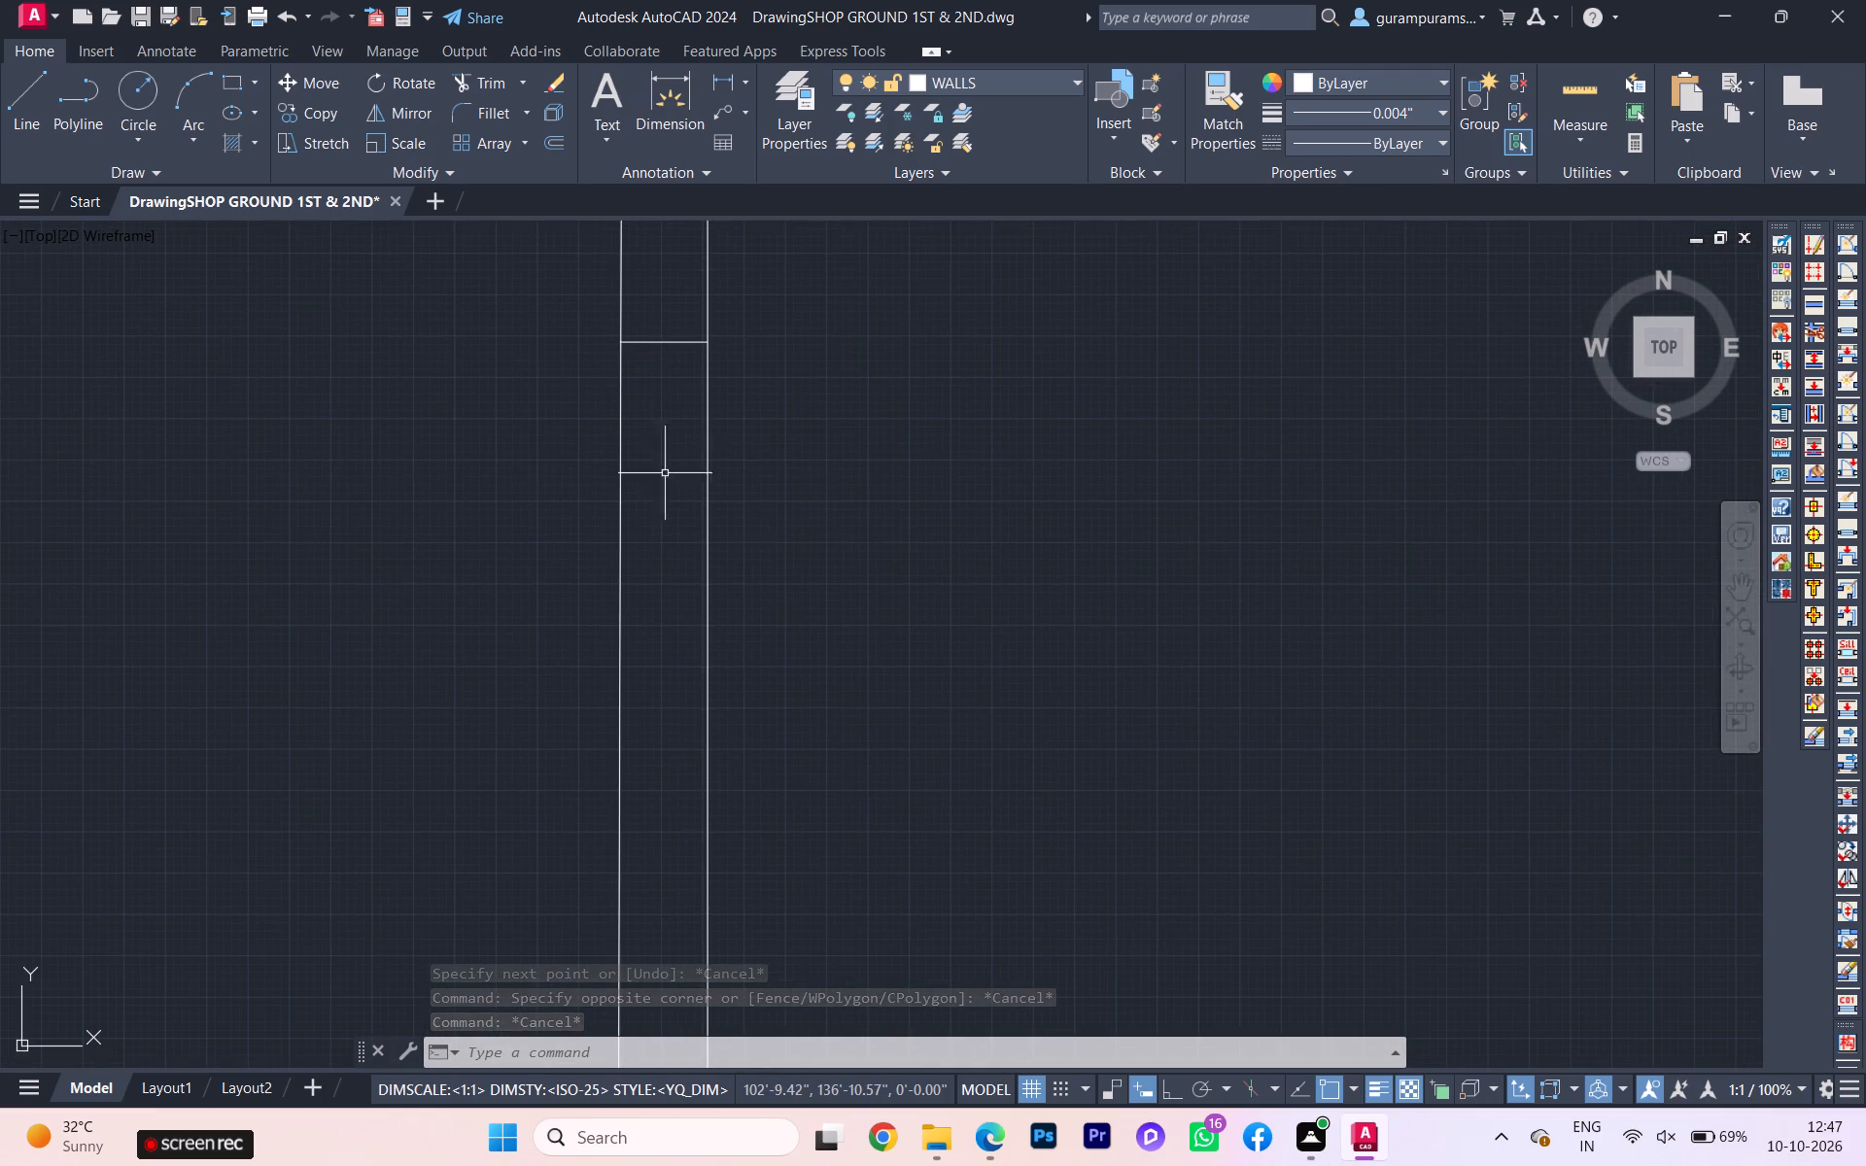
type("TR")
left_click(732, 602)
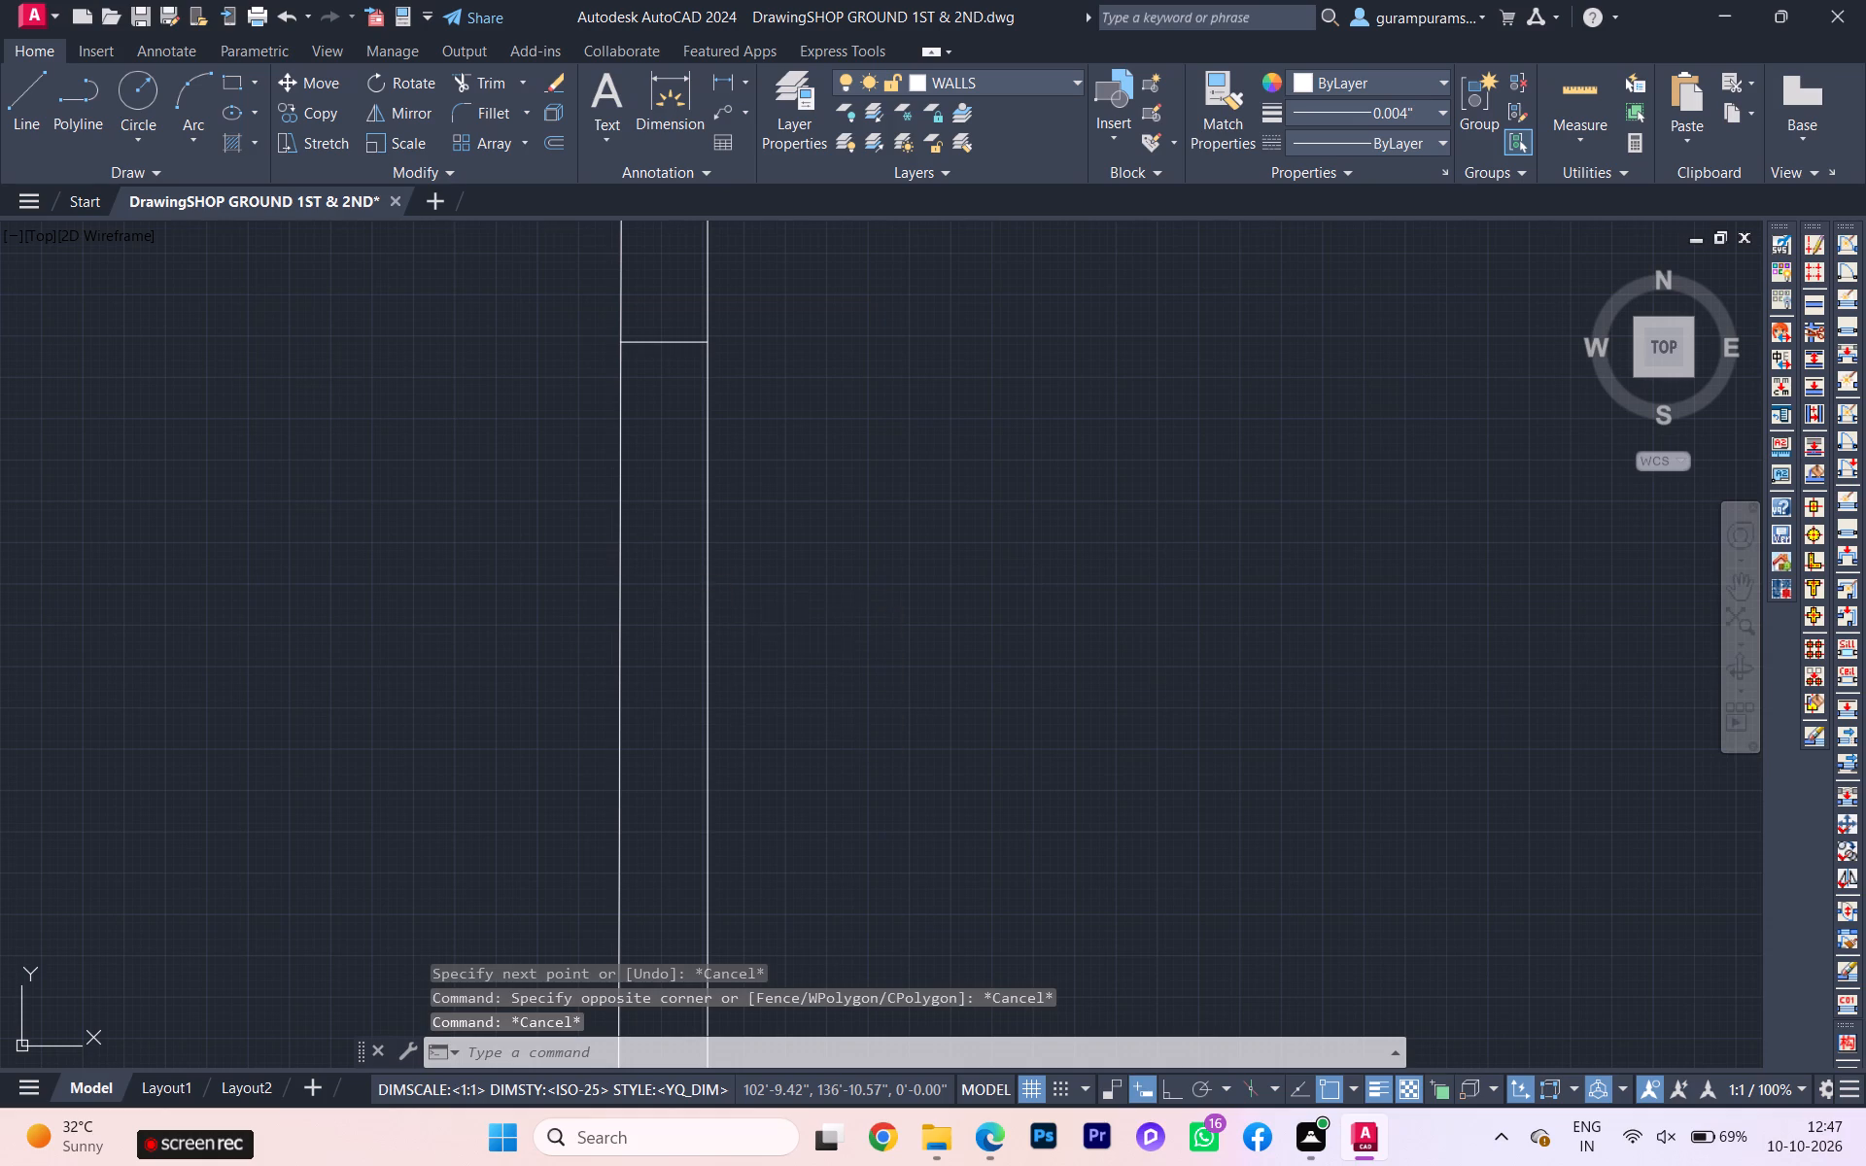
left_click(764, 570)
left_click(703, 559)
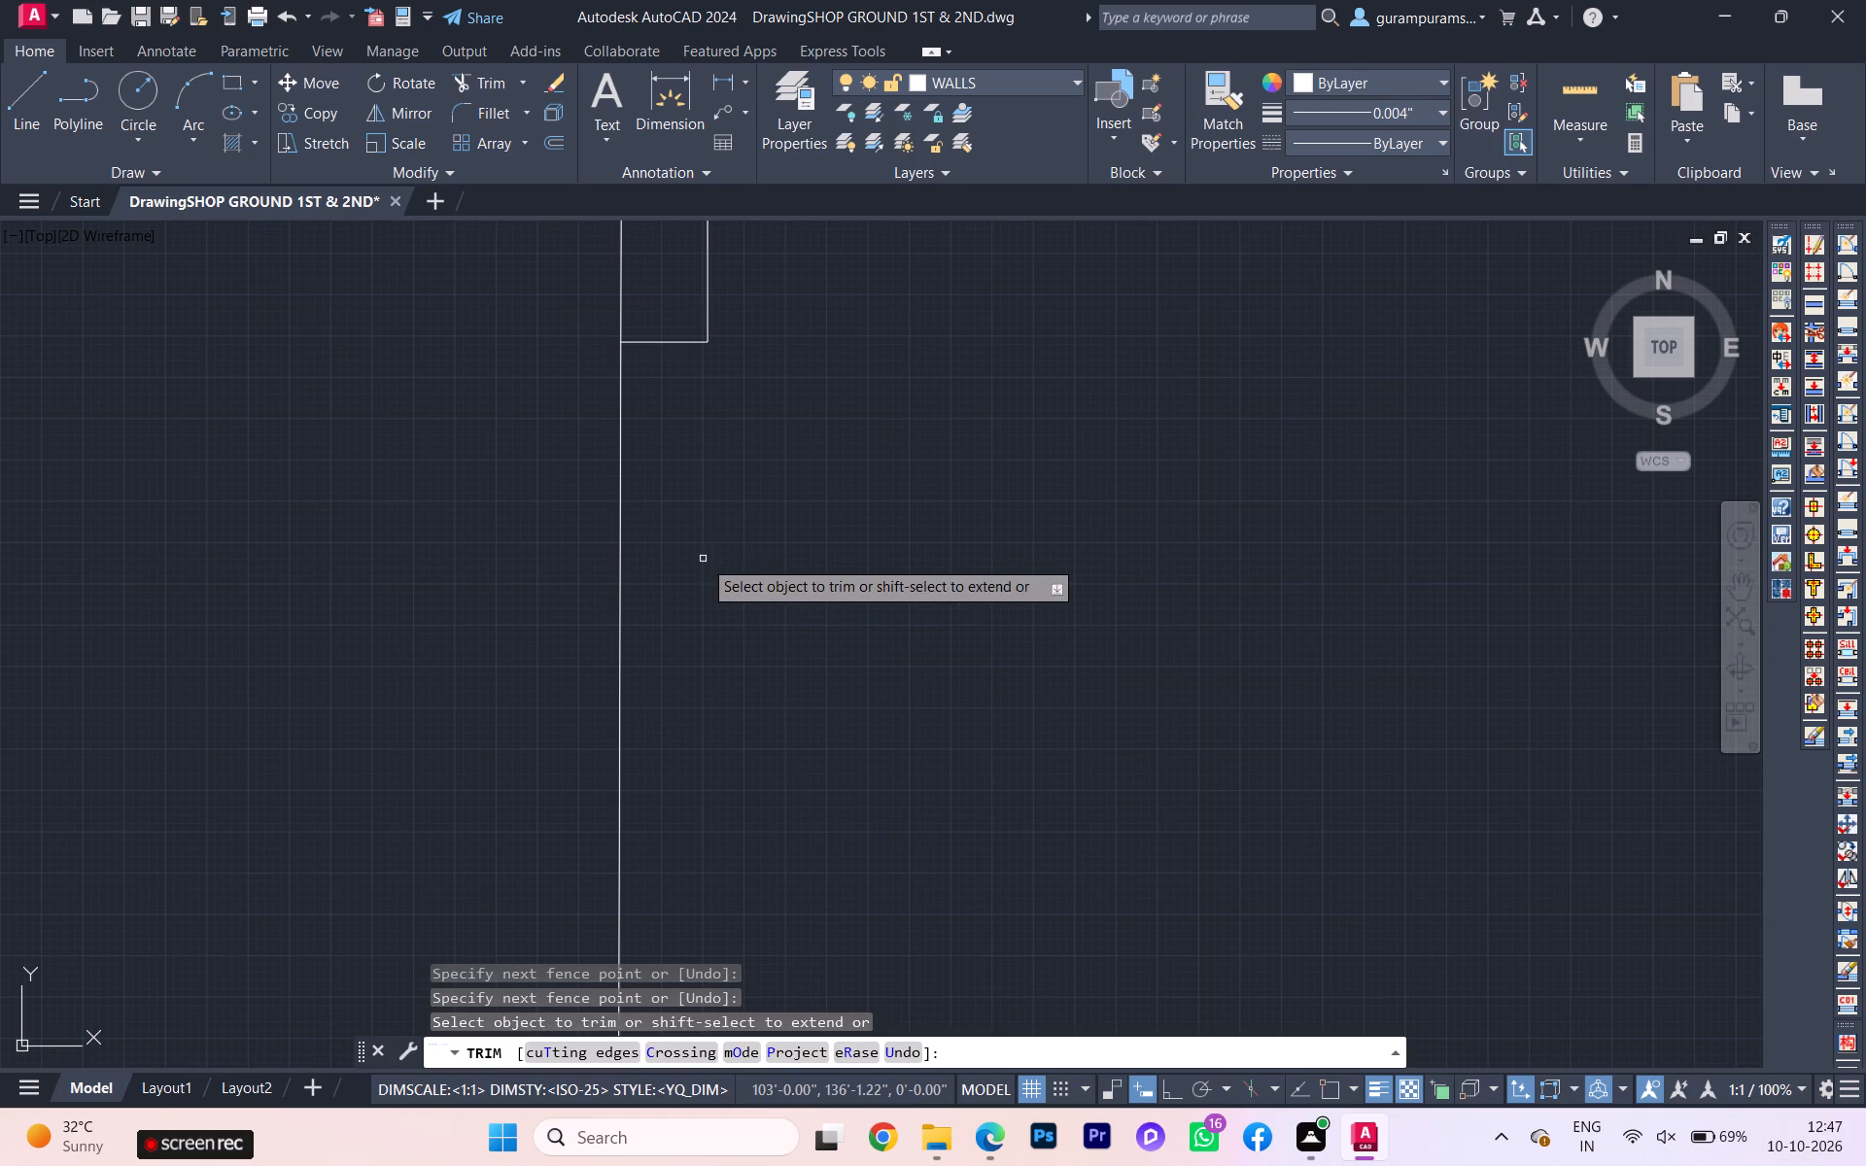
scroll(667, 547, "down", 2)
key("ctrl+z")
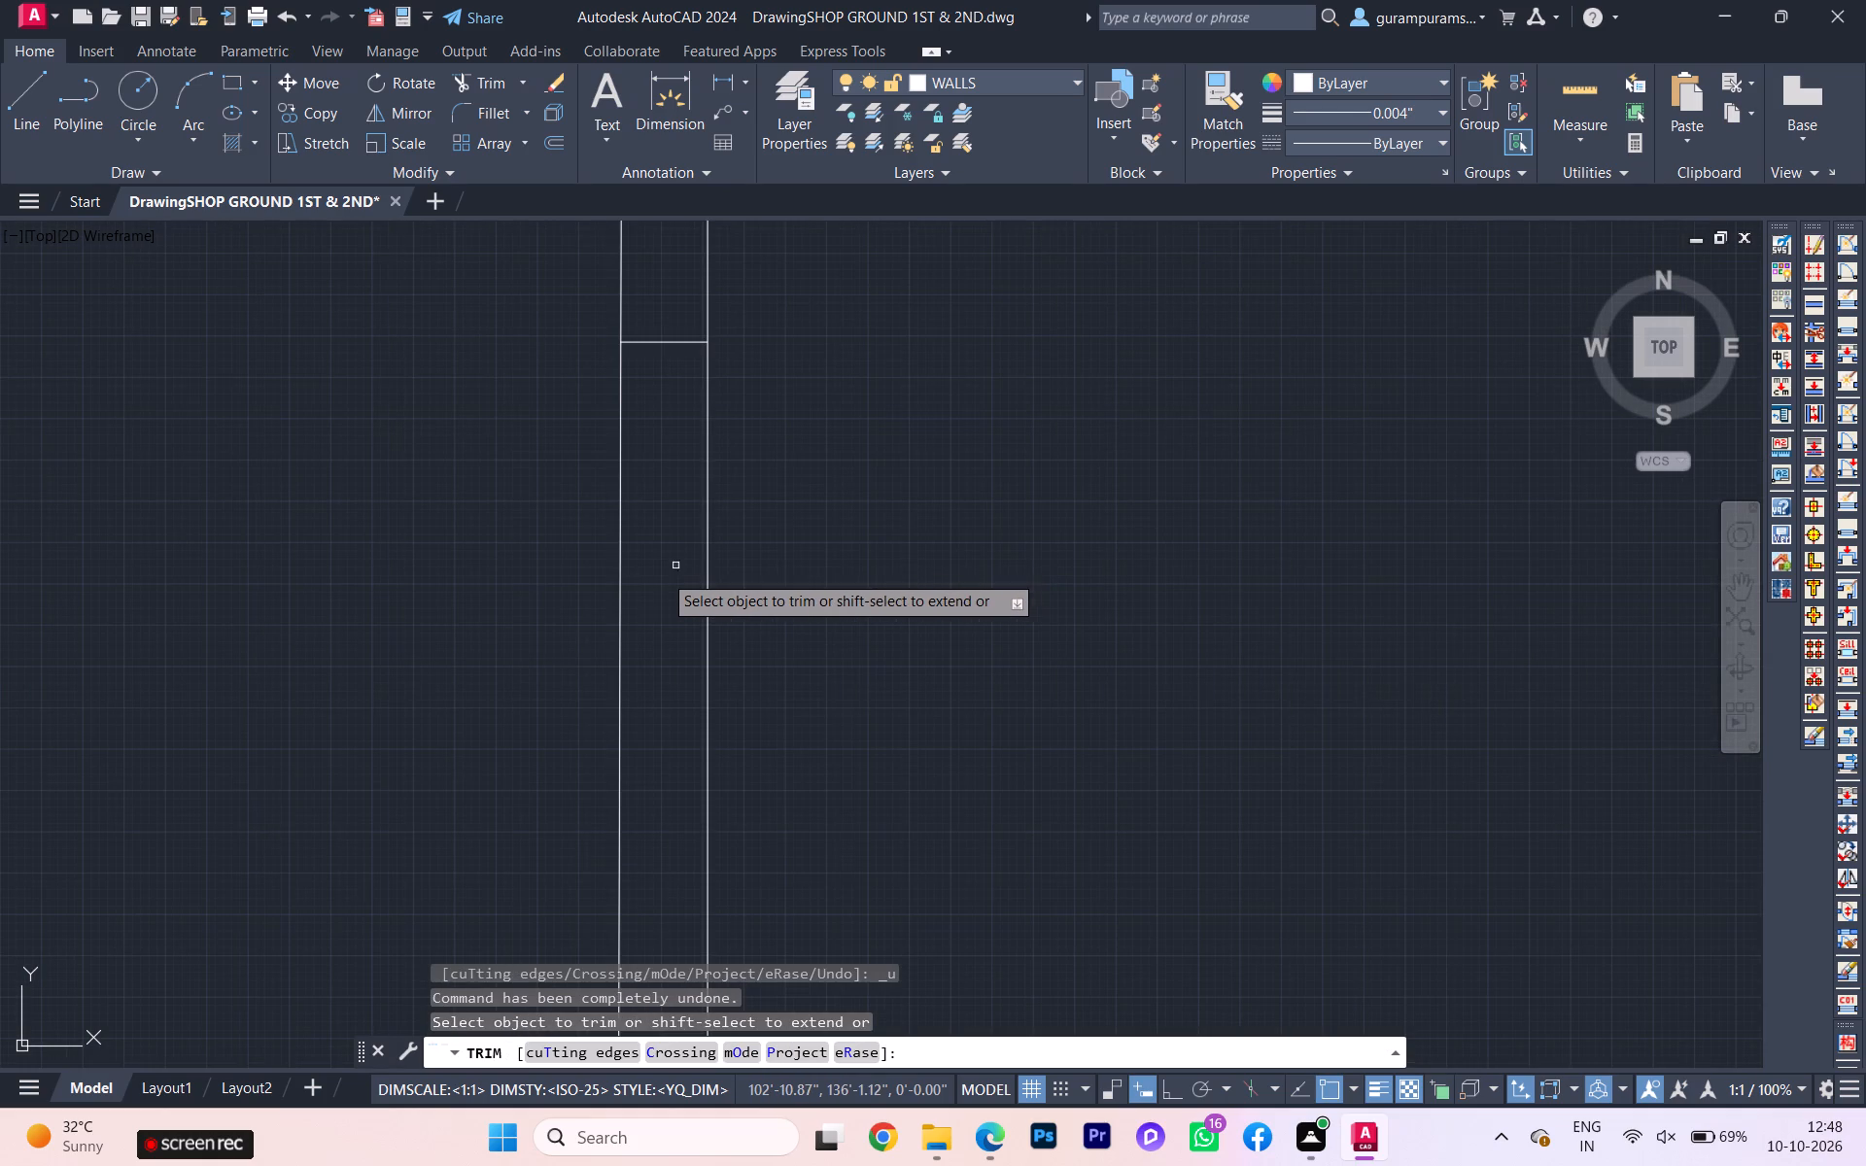
left_click(617, 557)
scroll(708, 527, "down", 3)
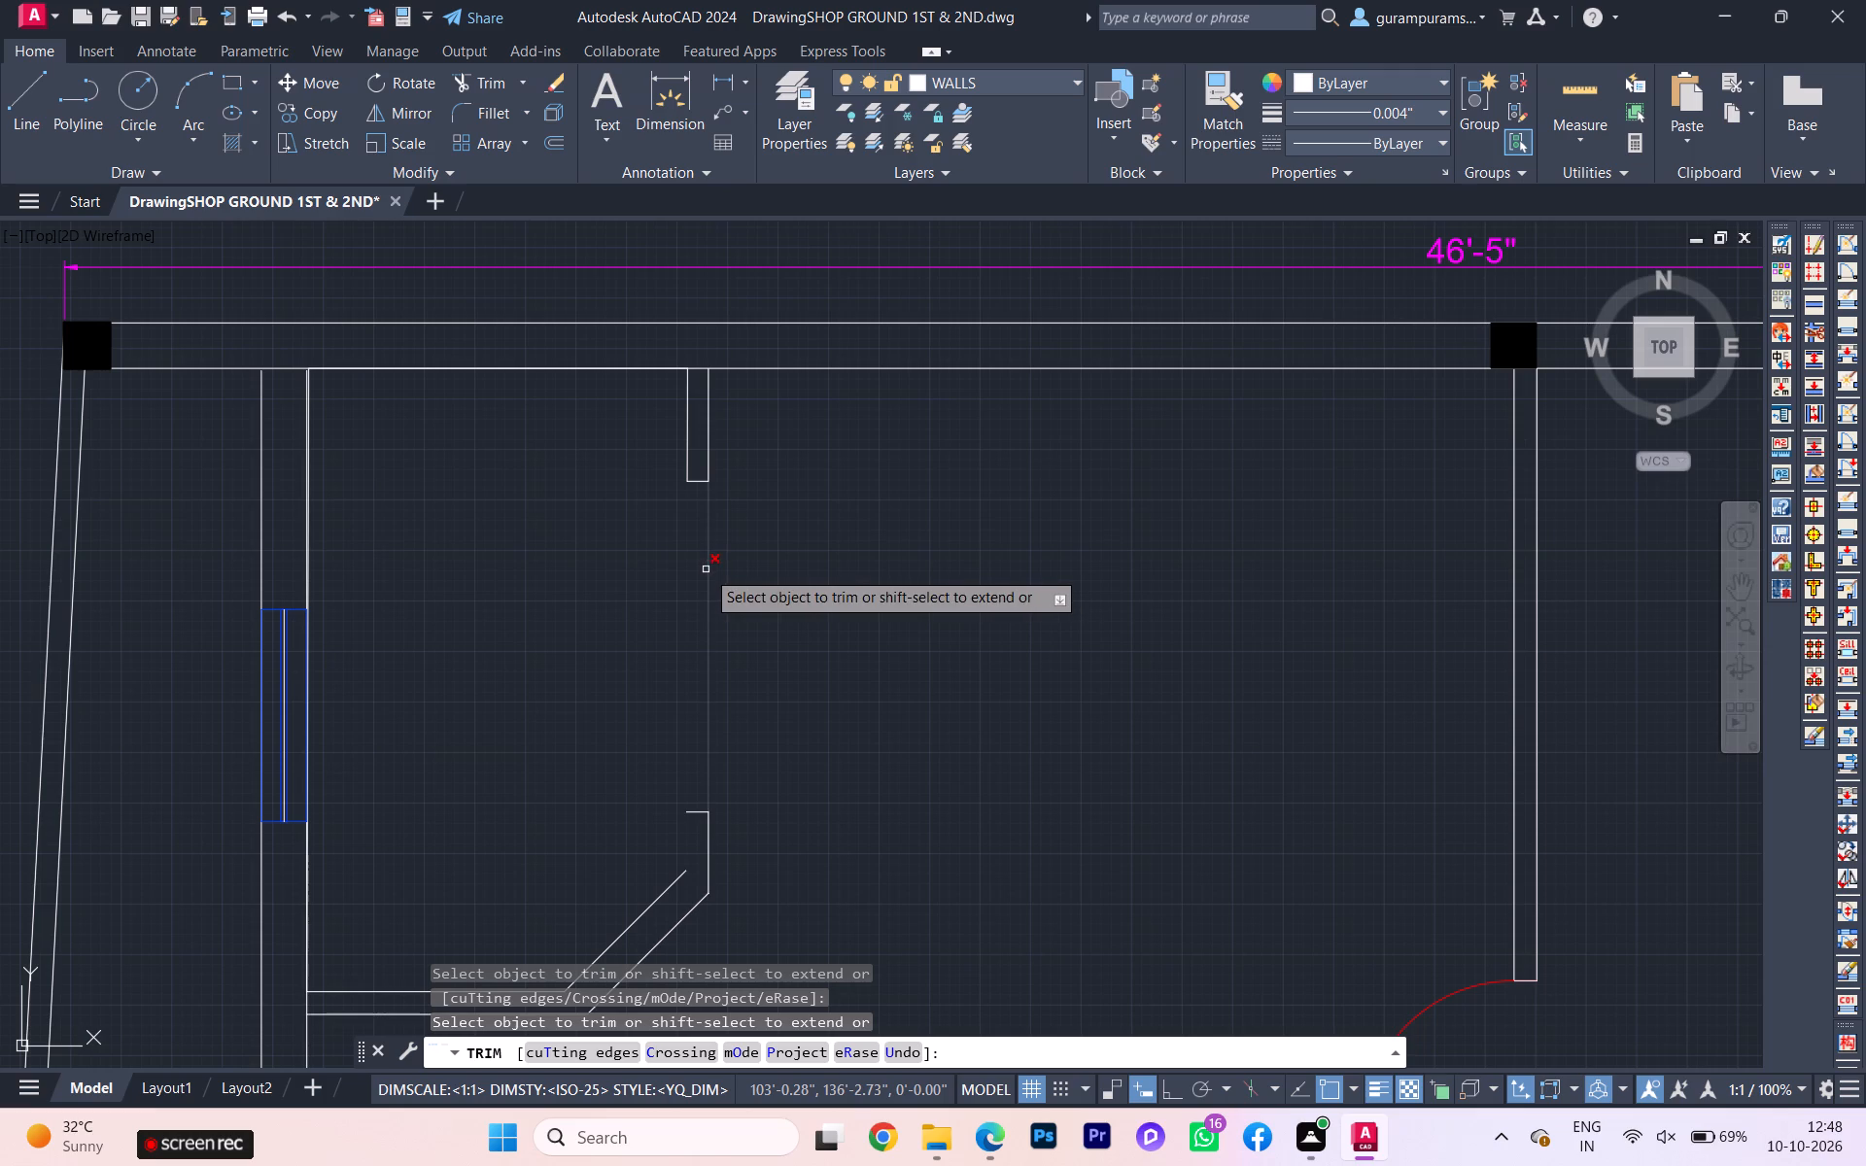
left_click(706, 570)
key("Escape")
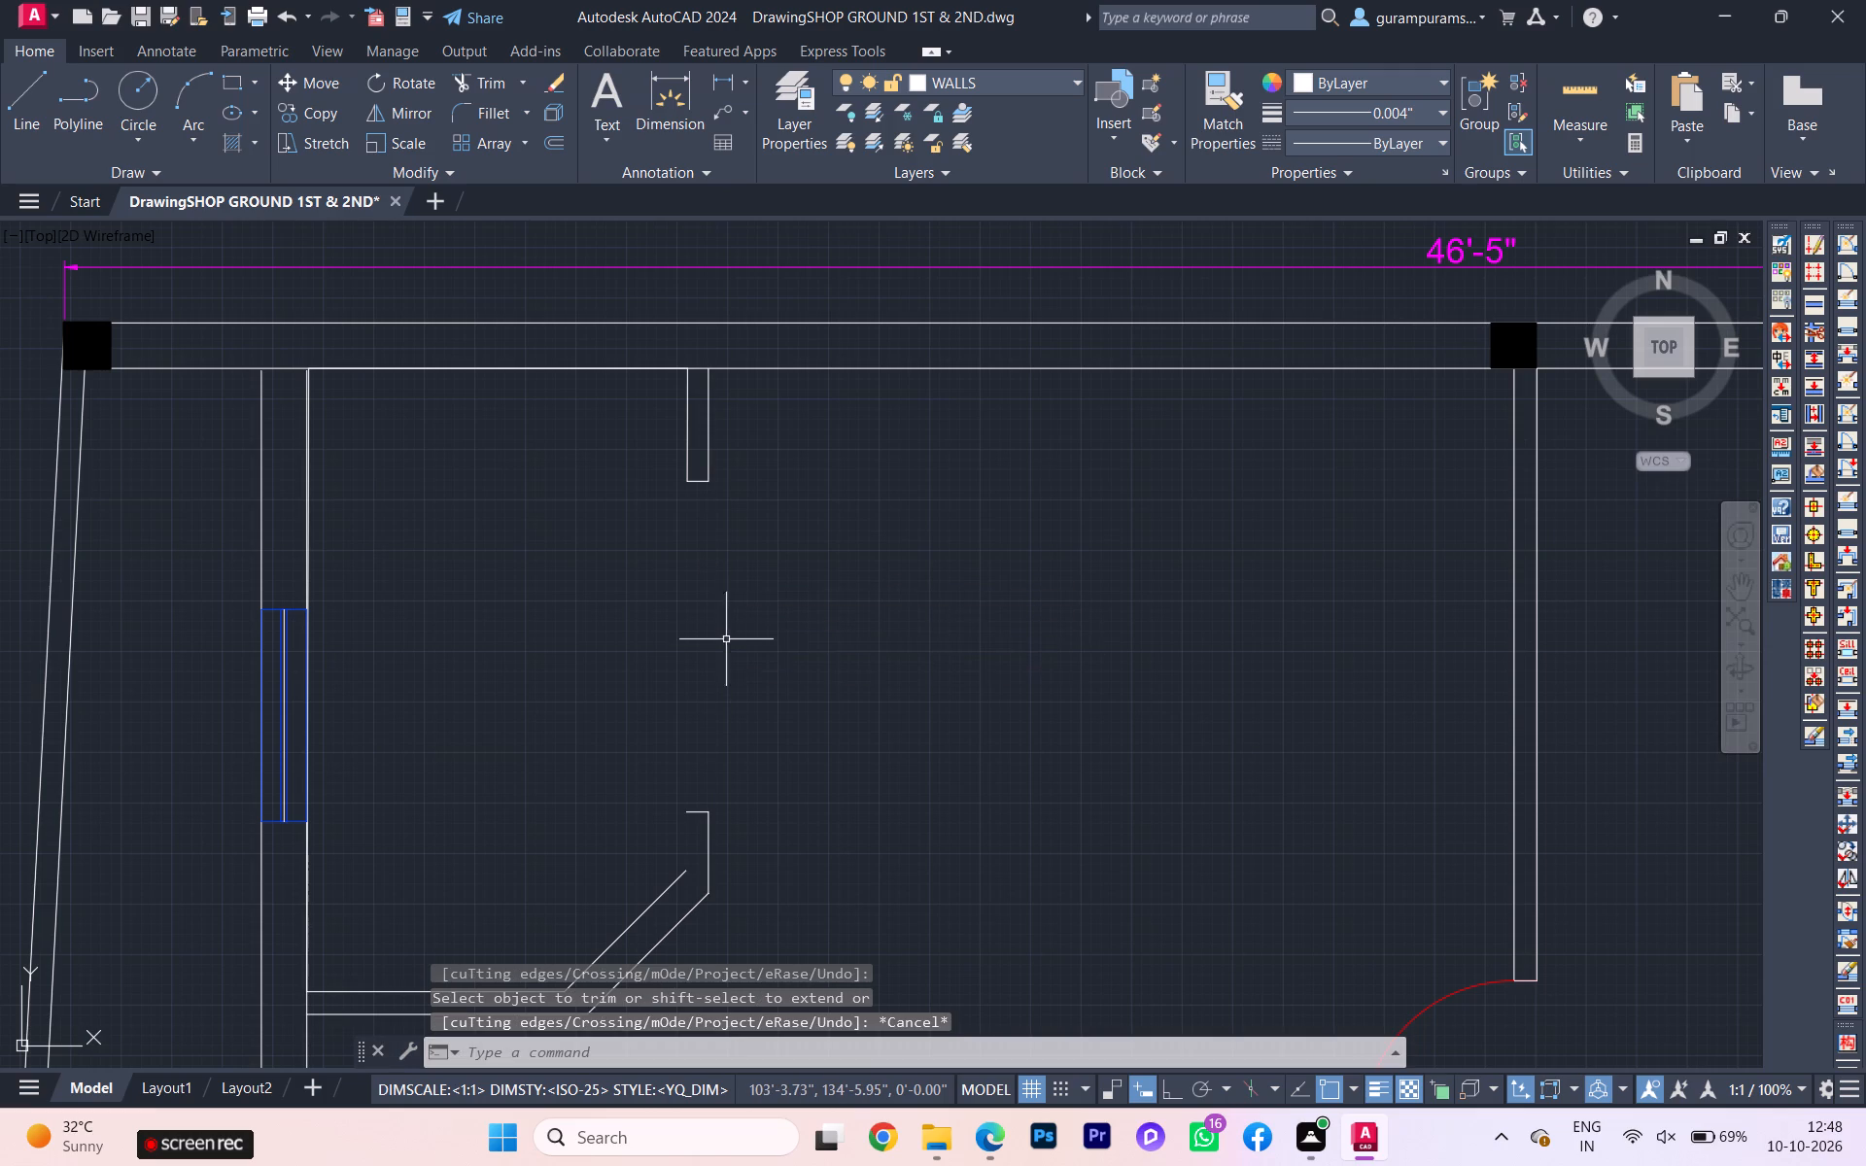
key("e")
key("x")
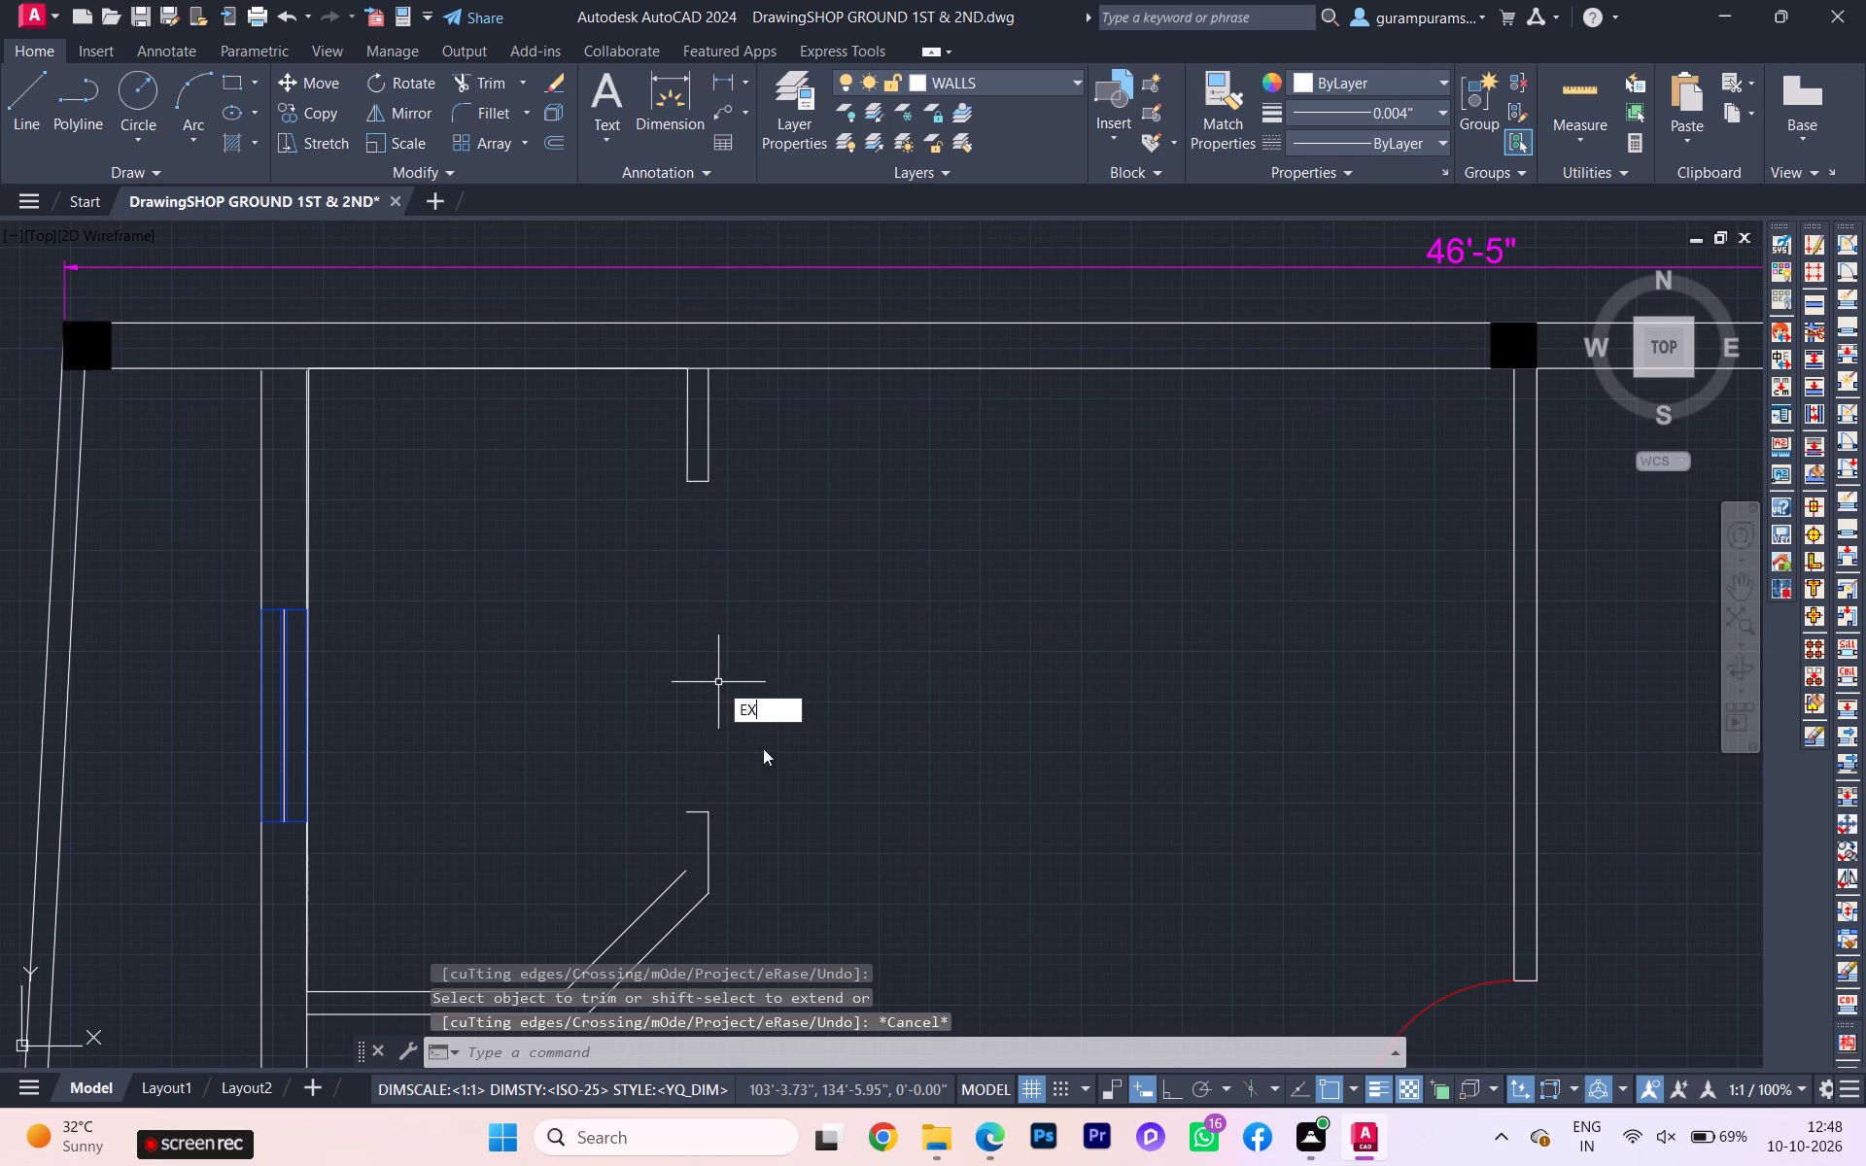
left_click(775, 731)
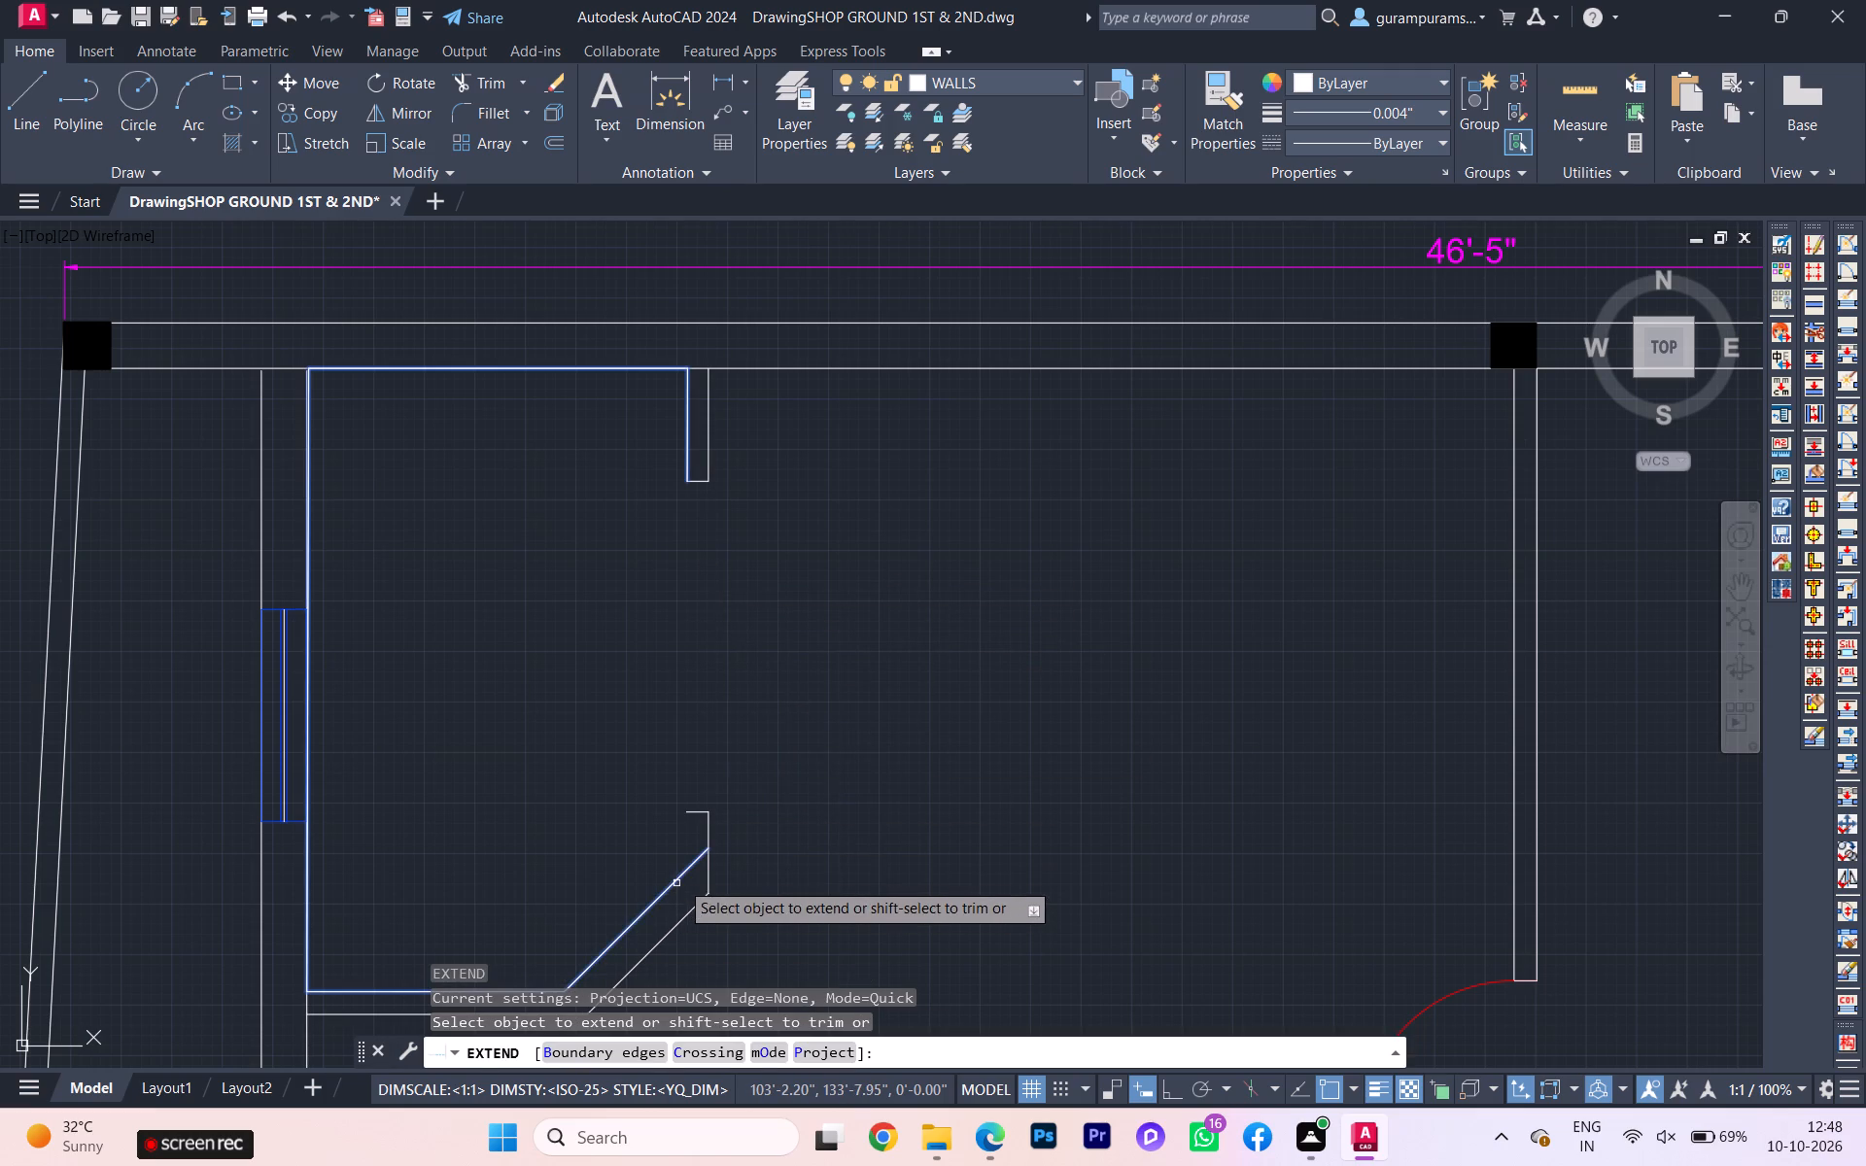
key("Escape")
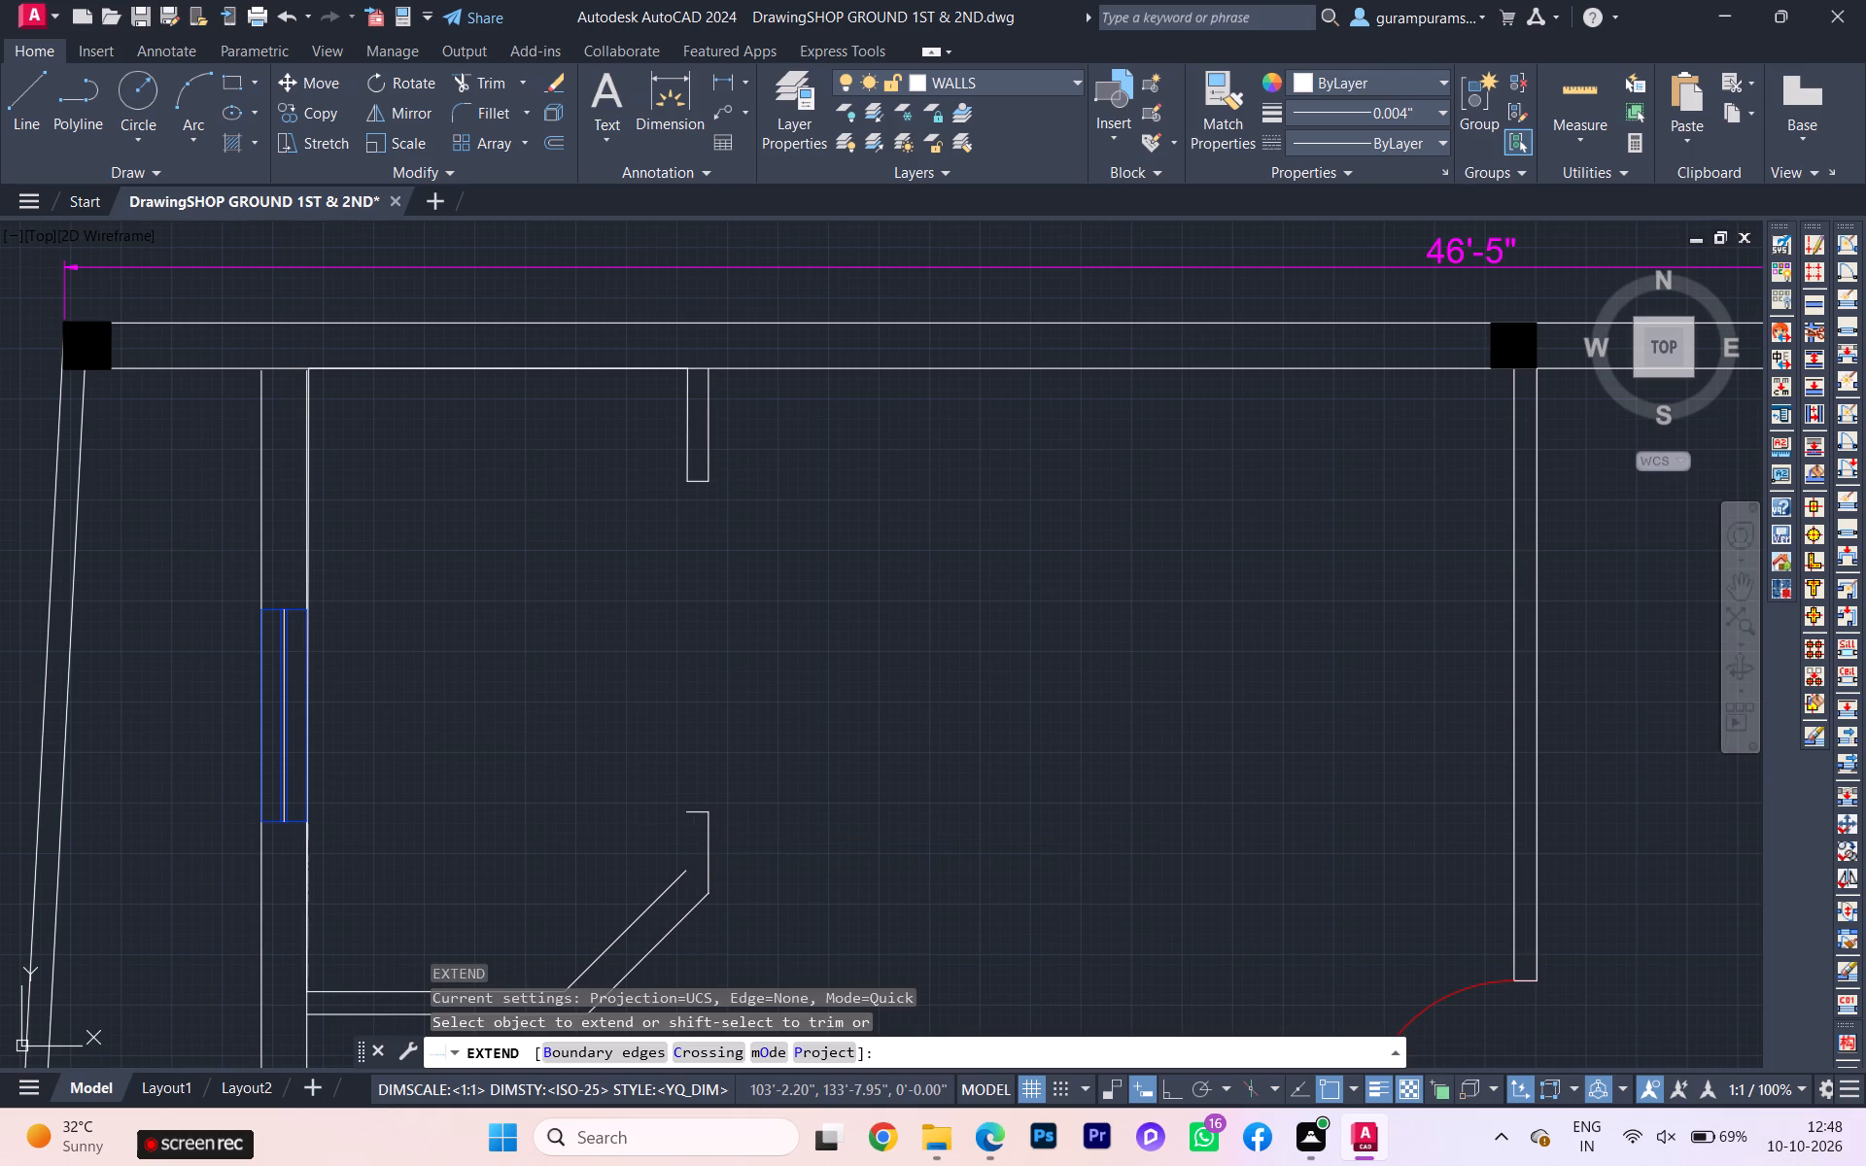
Draw a vertical line about 11.58" long from the chamfer's inner corner up to the inner end of the lower cross line.
key("l")
key("Return")
scroll(689, 841, "up", 1)
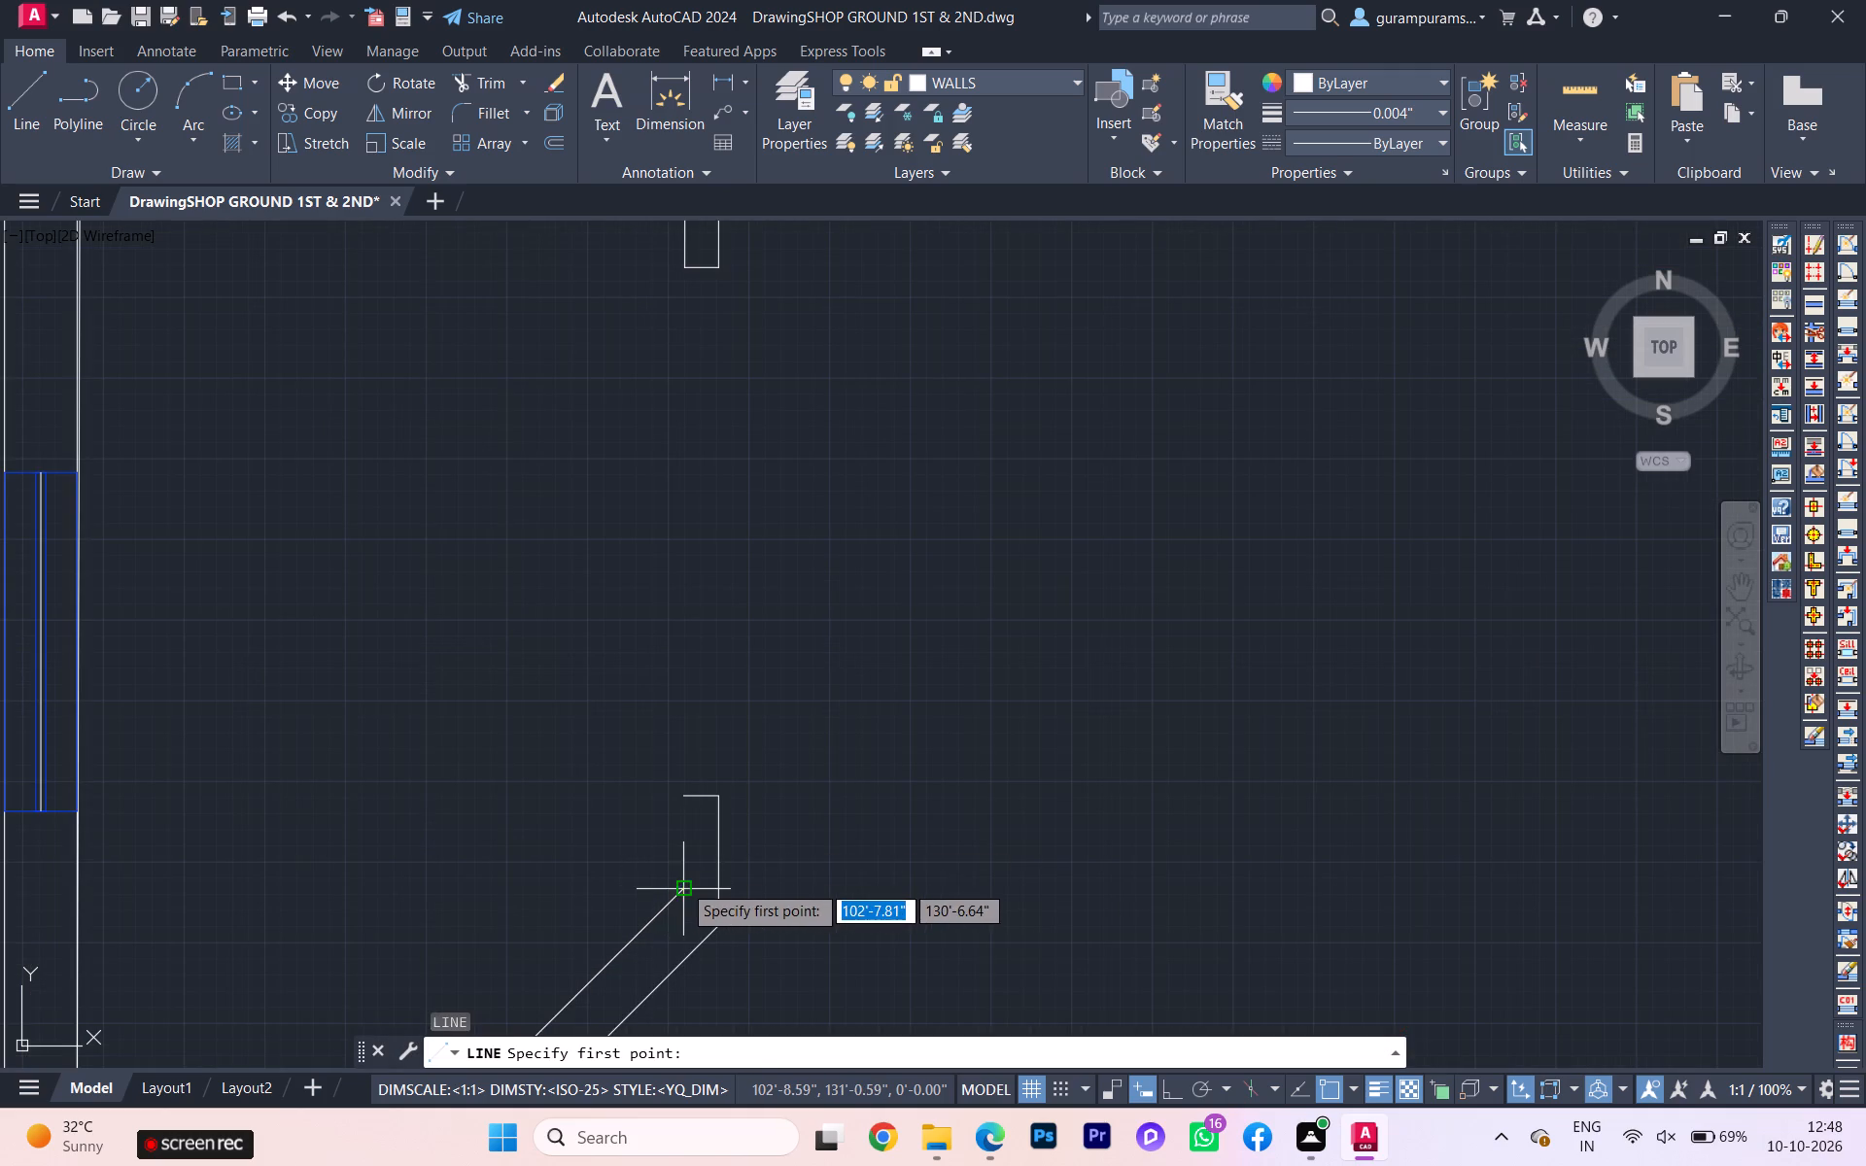
left_click(682, 883)
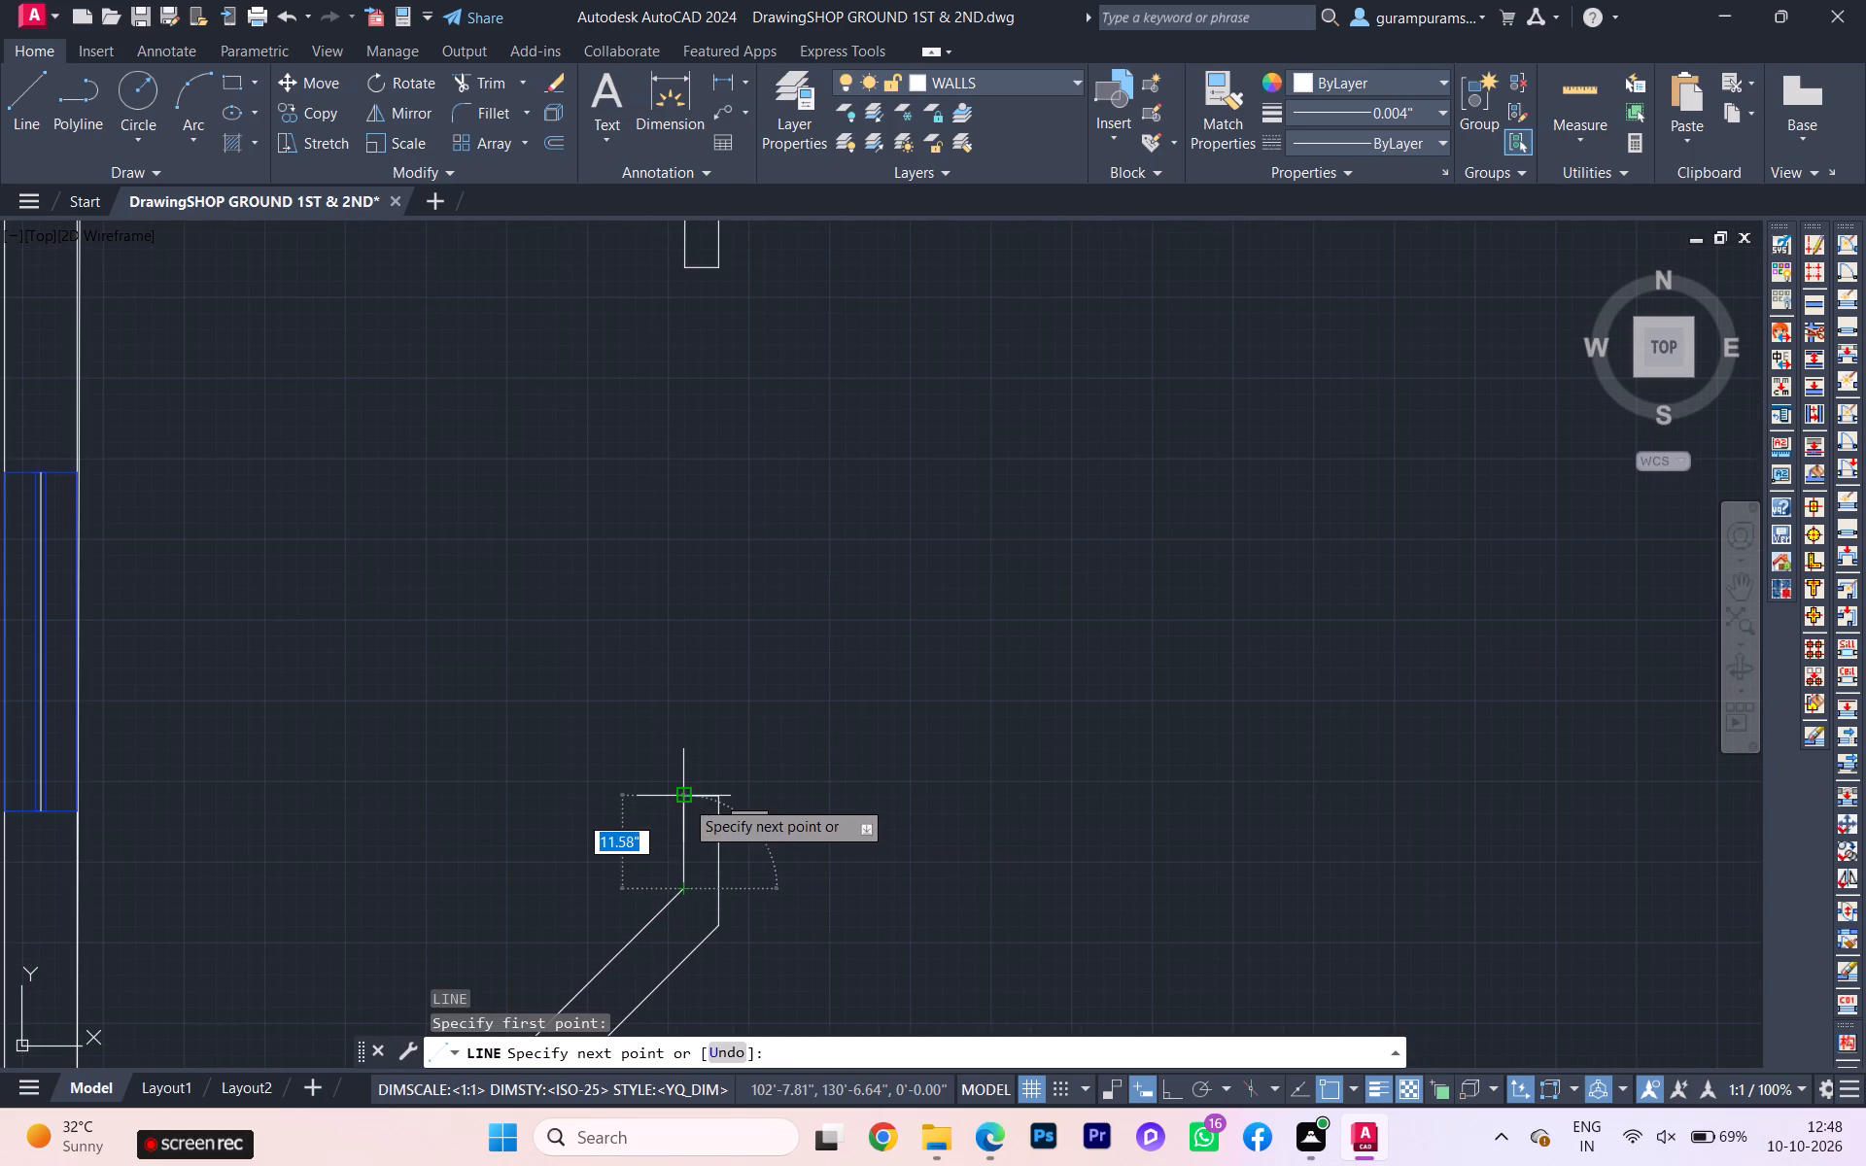
left_click(684, 799)
key("Escape")
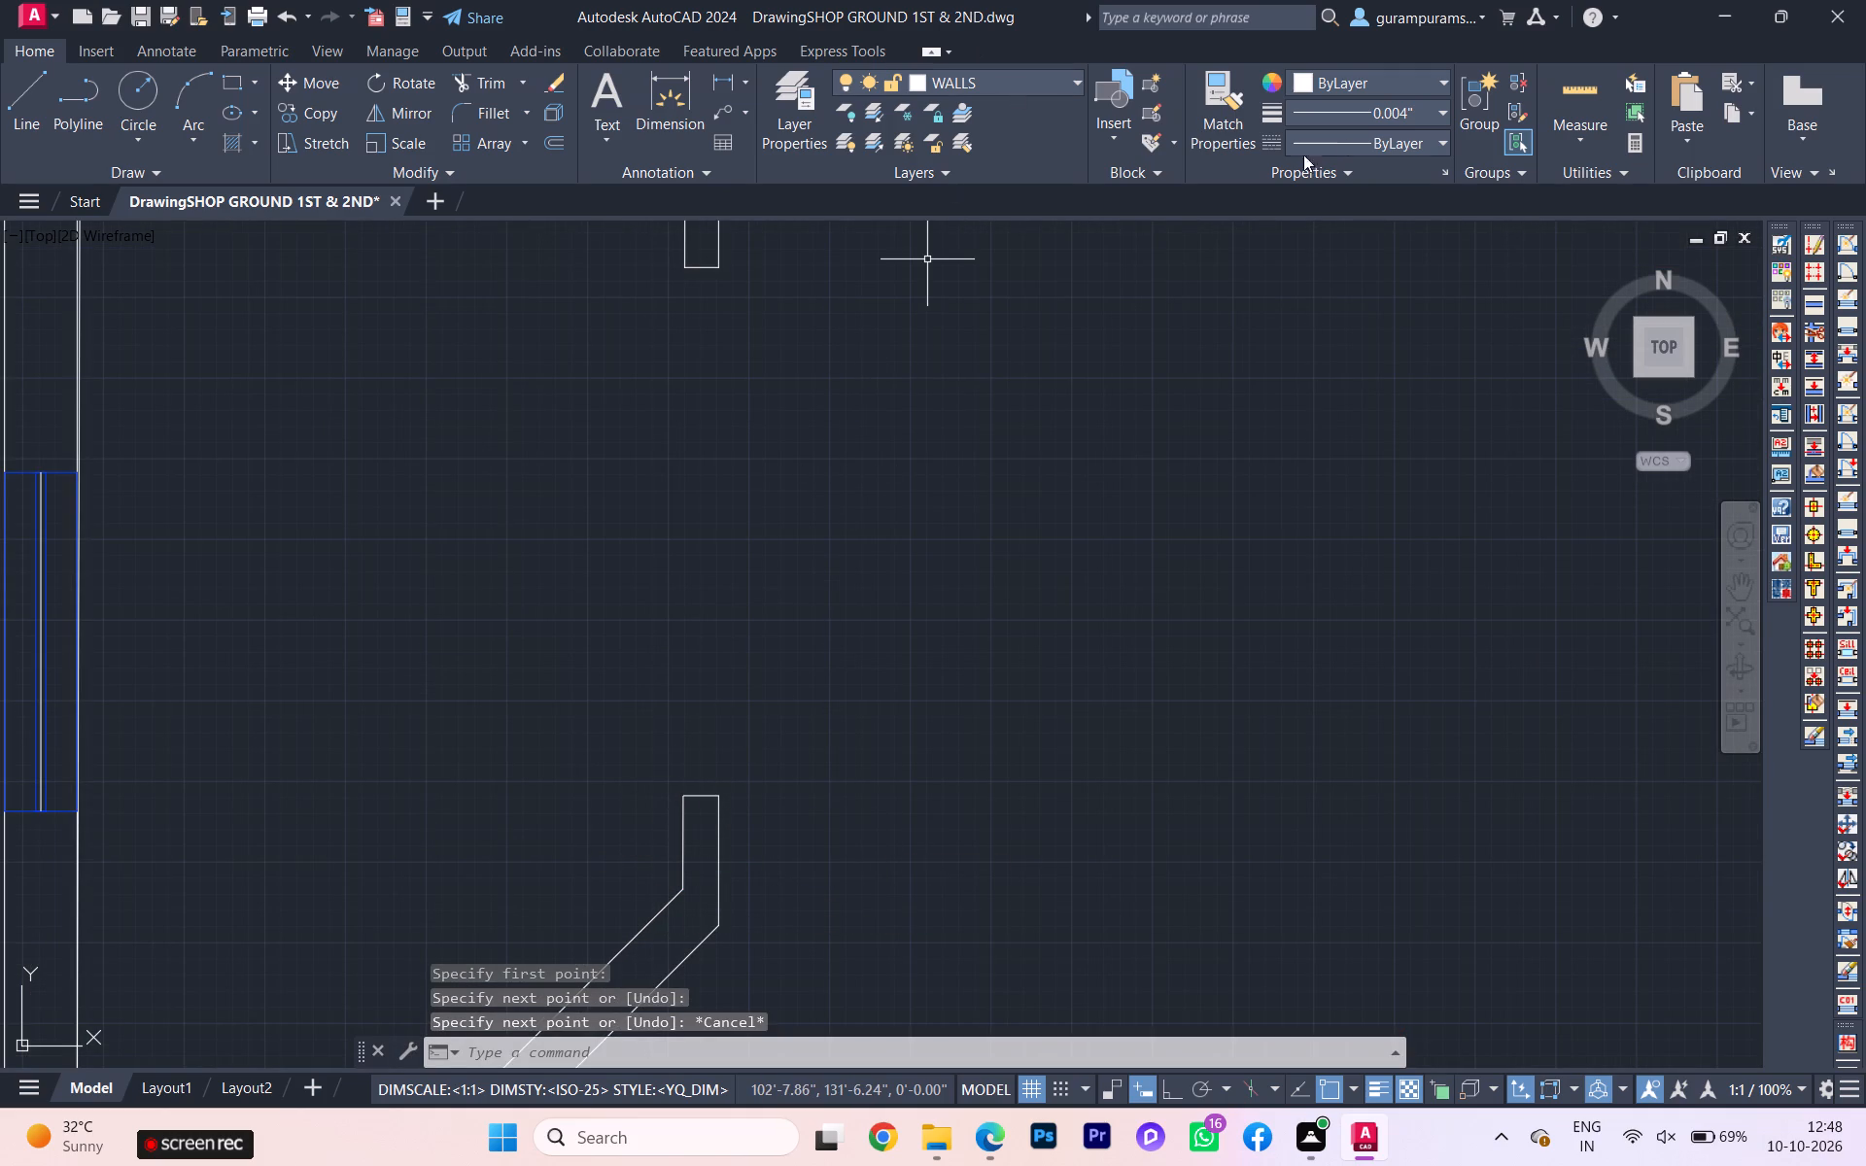
Load the ACAD_ISO02W100 ISO dash linetype and make it the current linetype.
left_click(1394, 145)
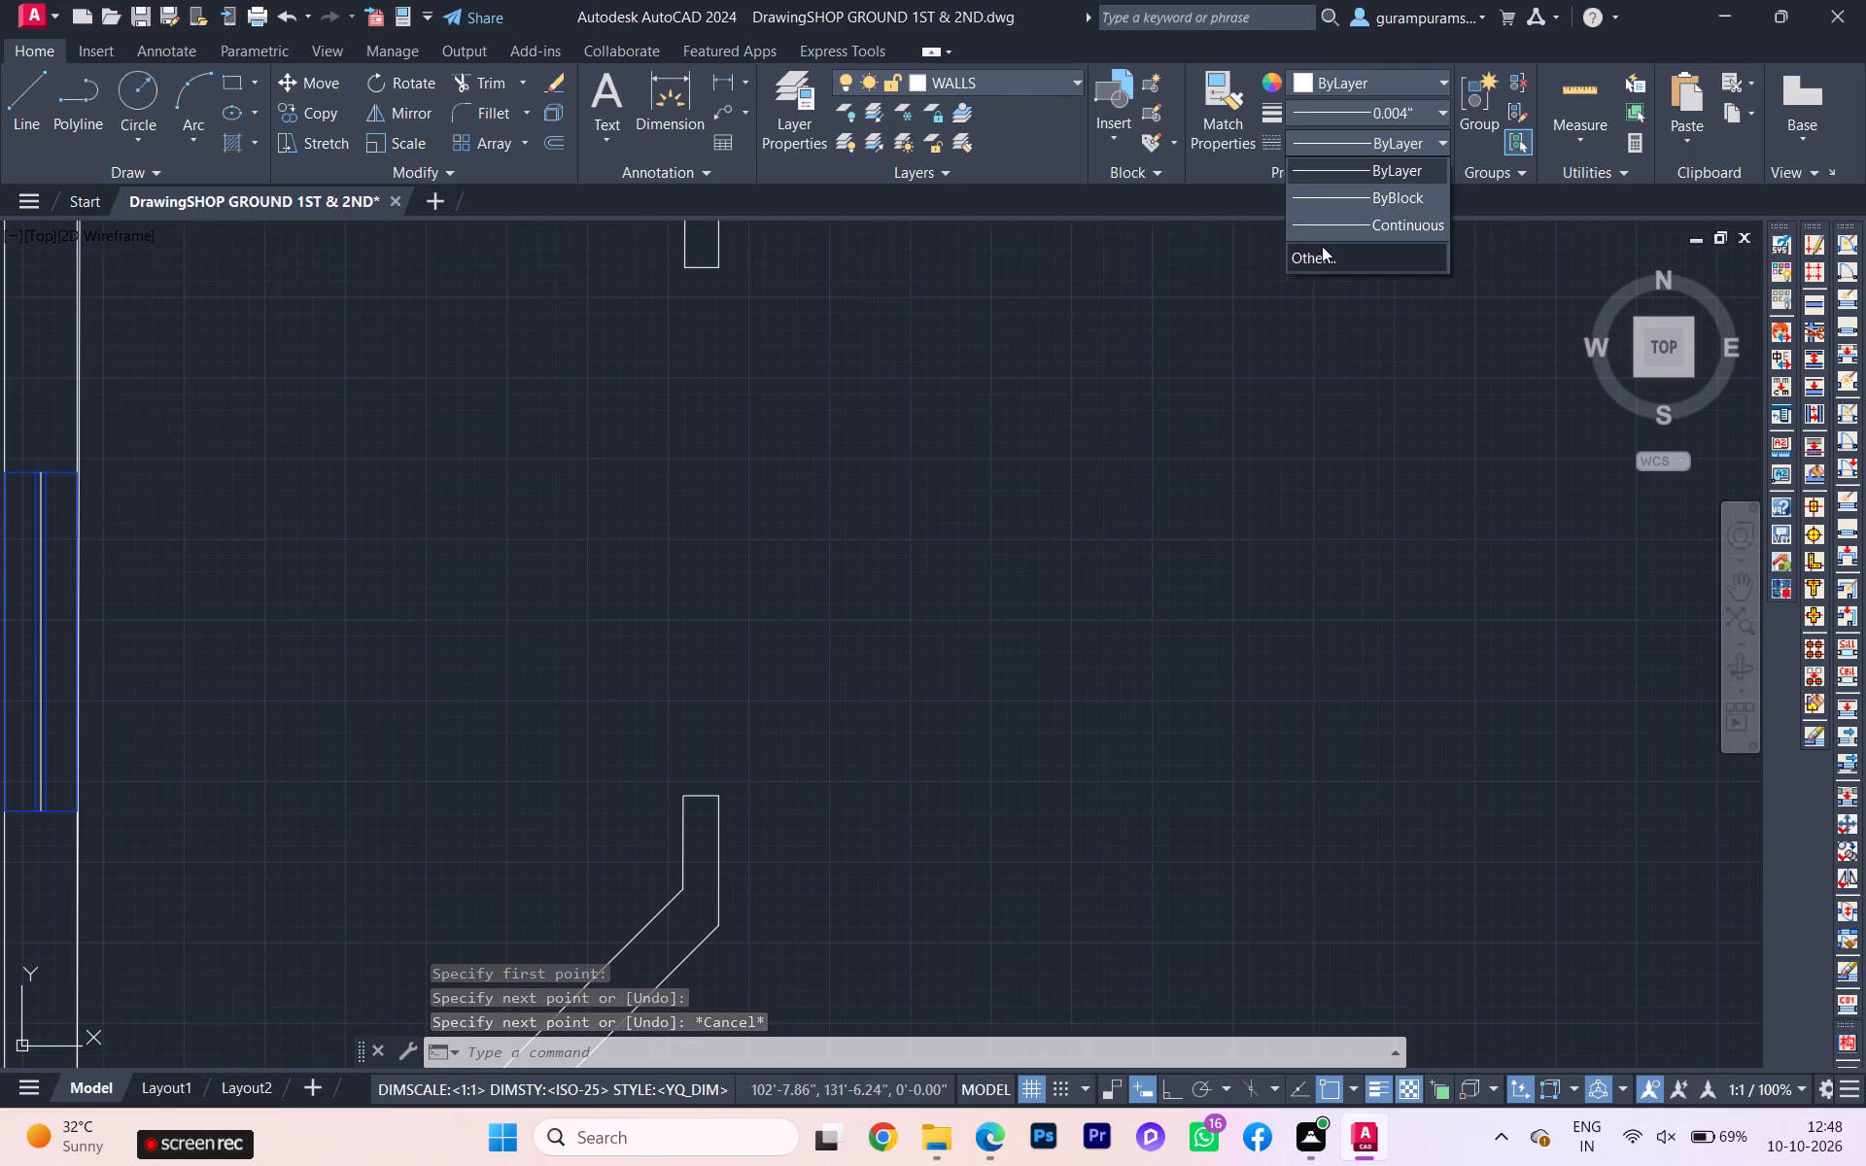
left_click(1322, 246)
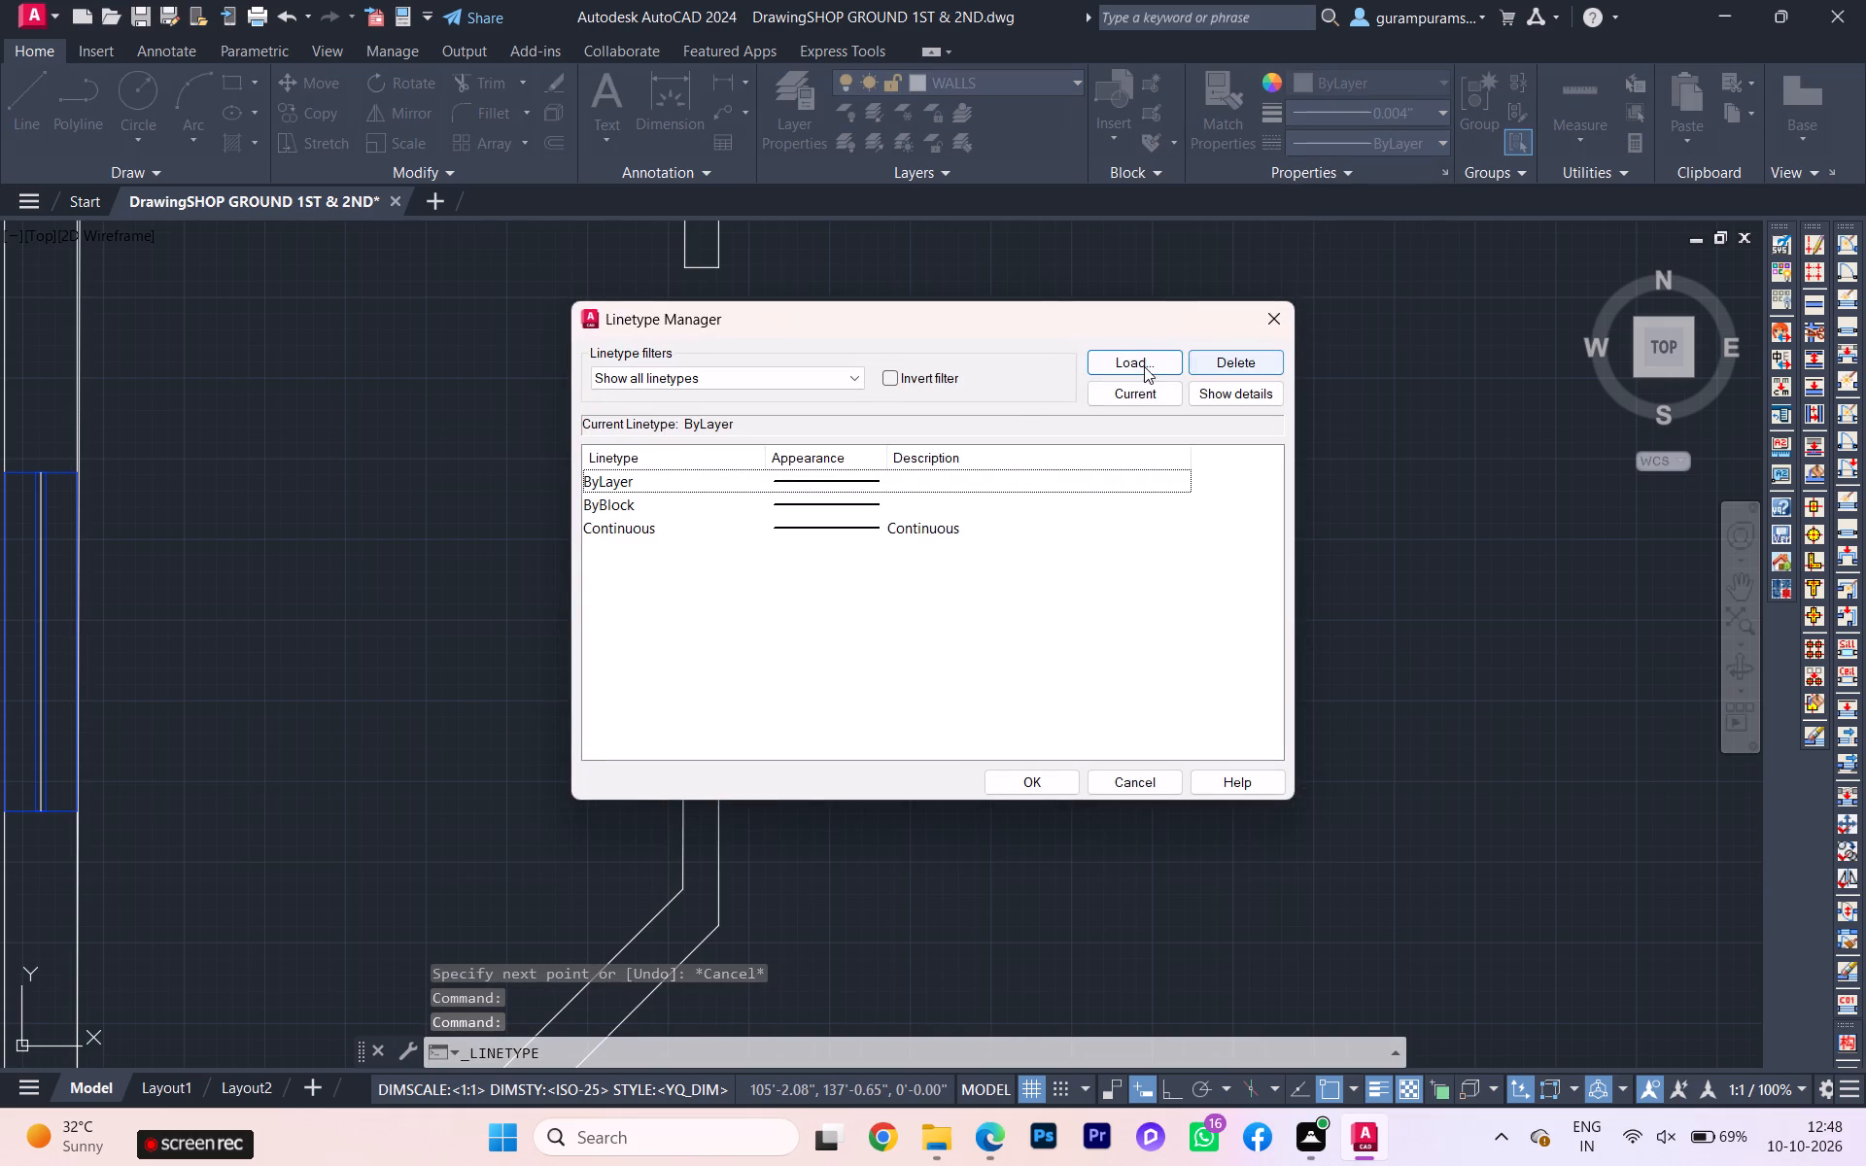
left_click(1144, 366)
left_click(986, 507)
left_click(979, 519)
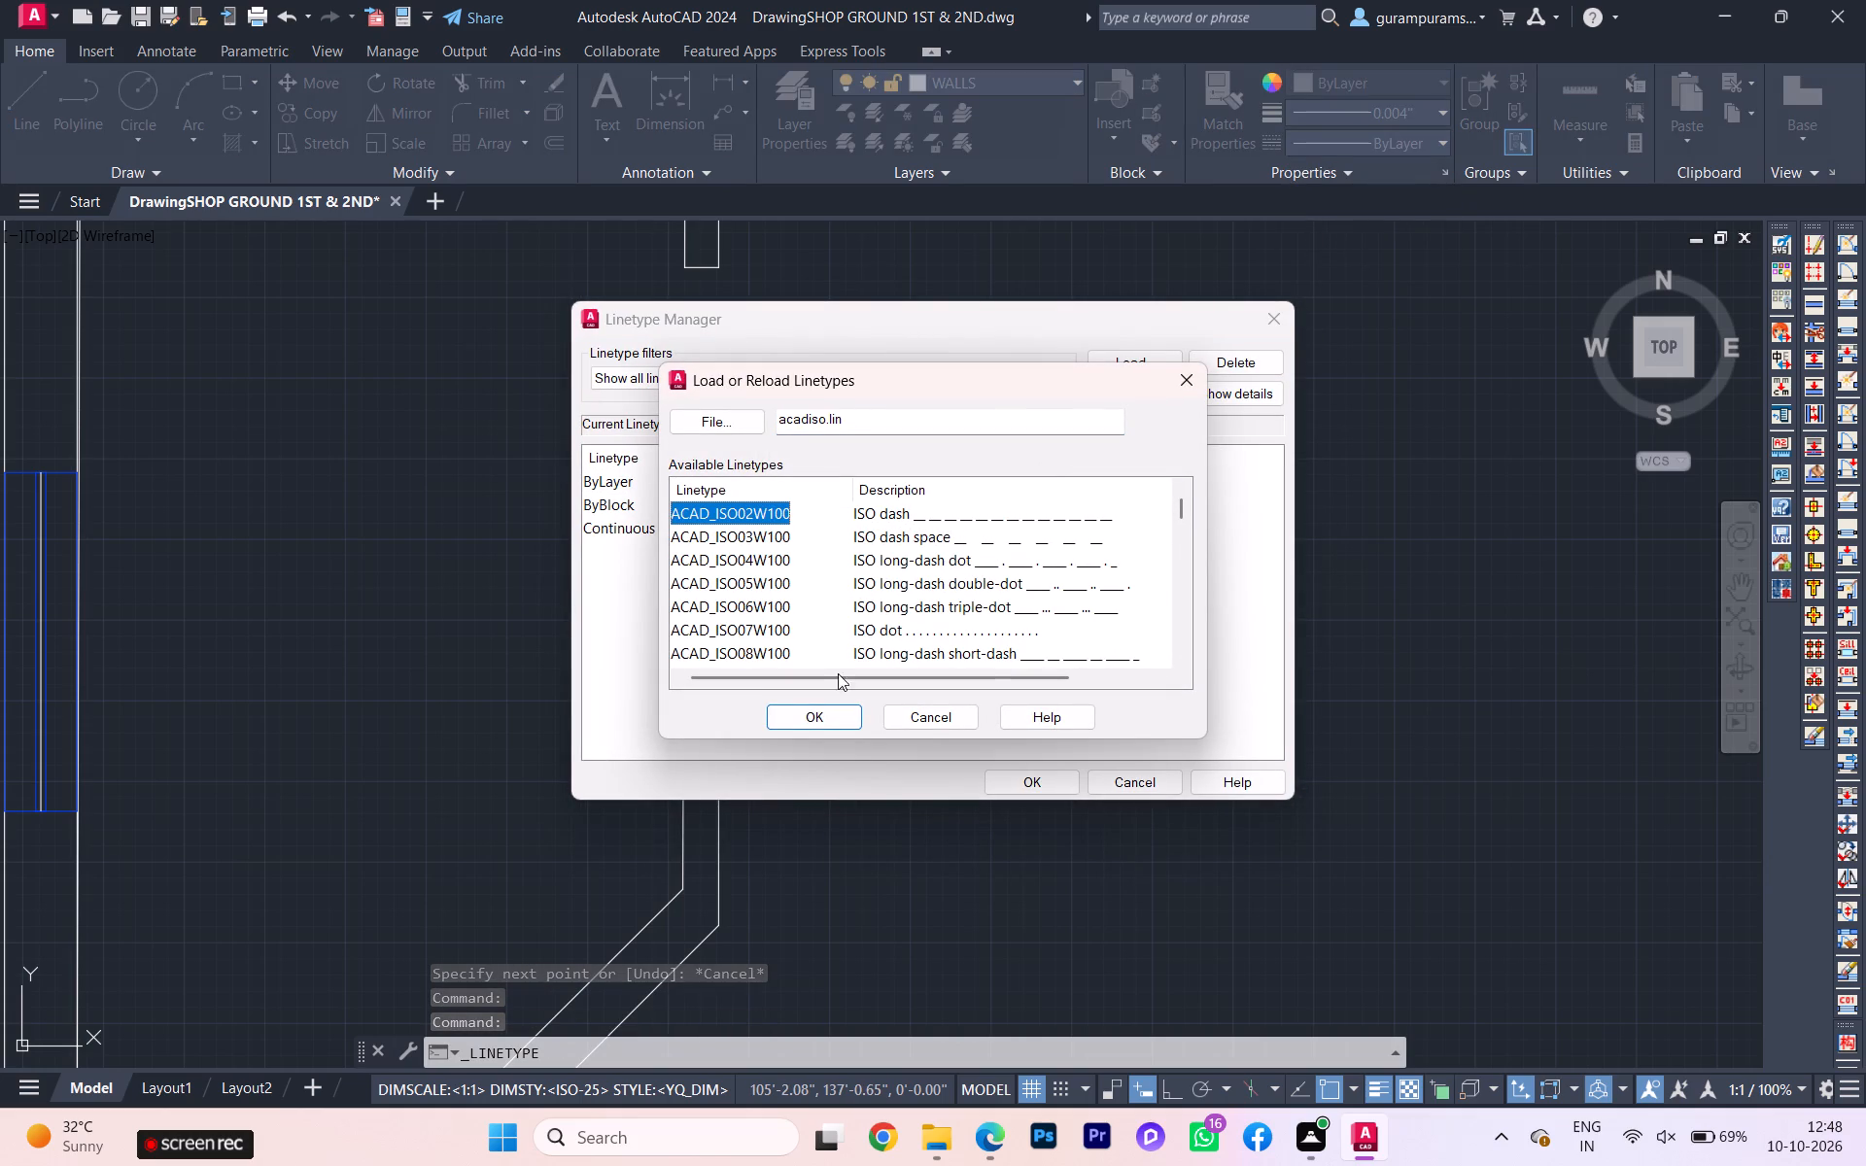
left_click(794, 729)
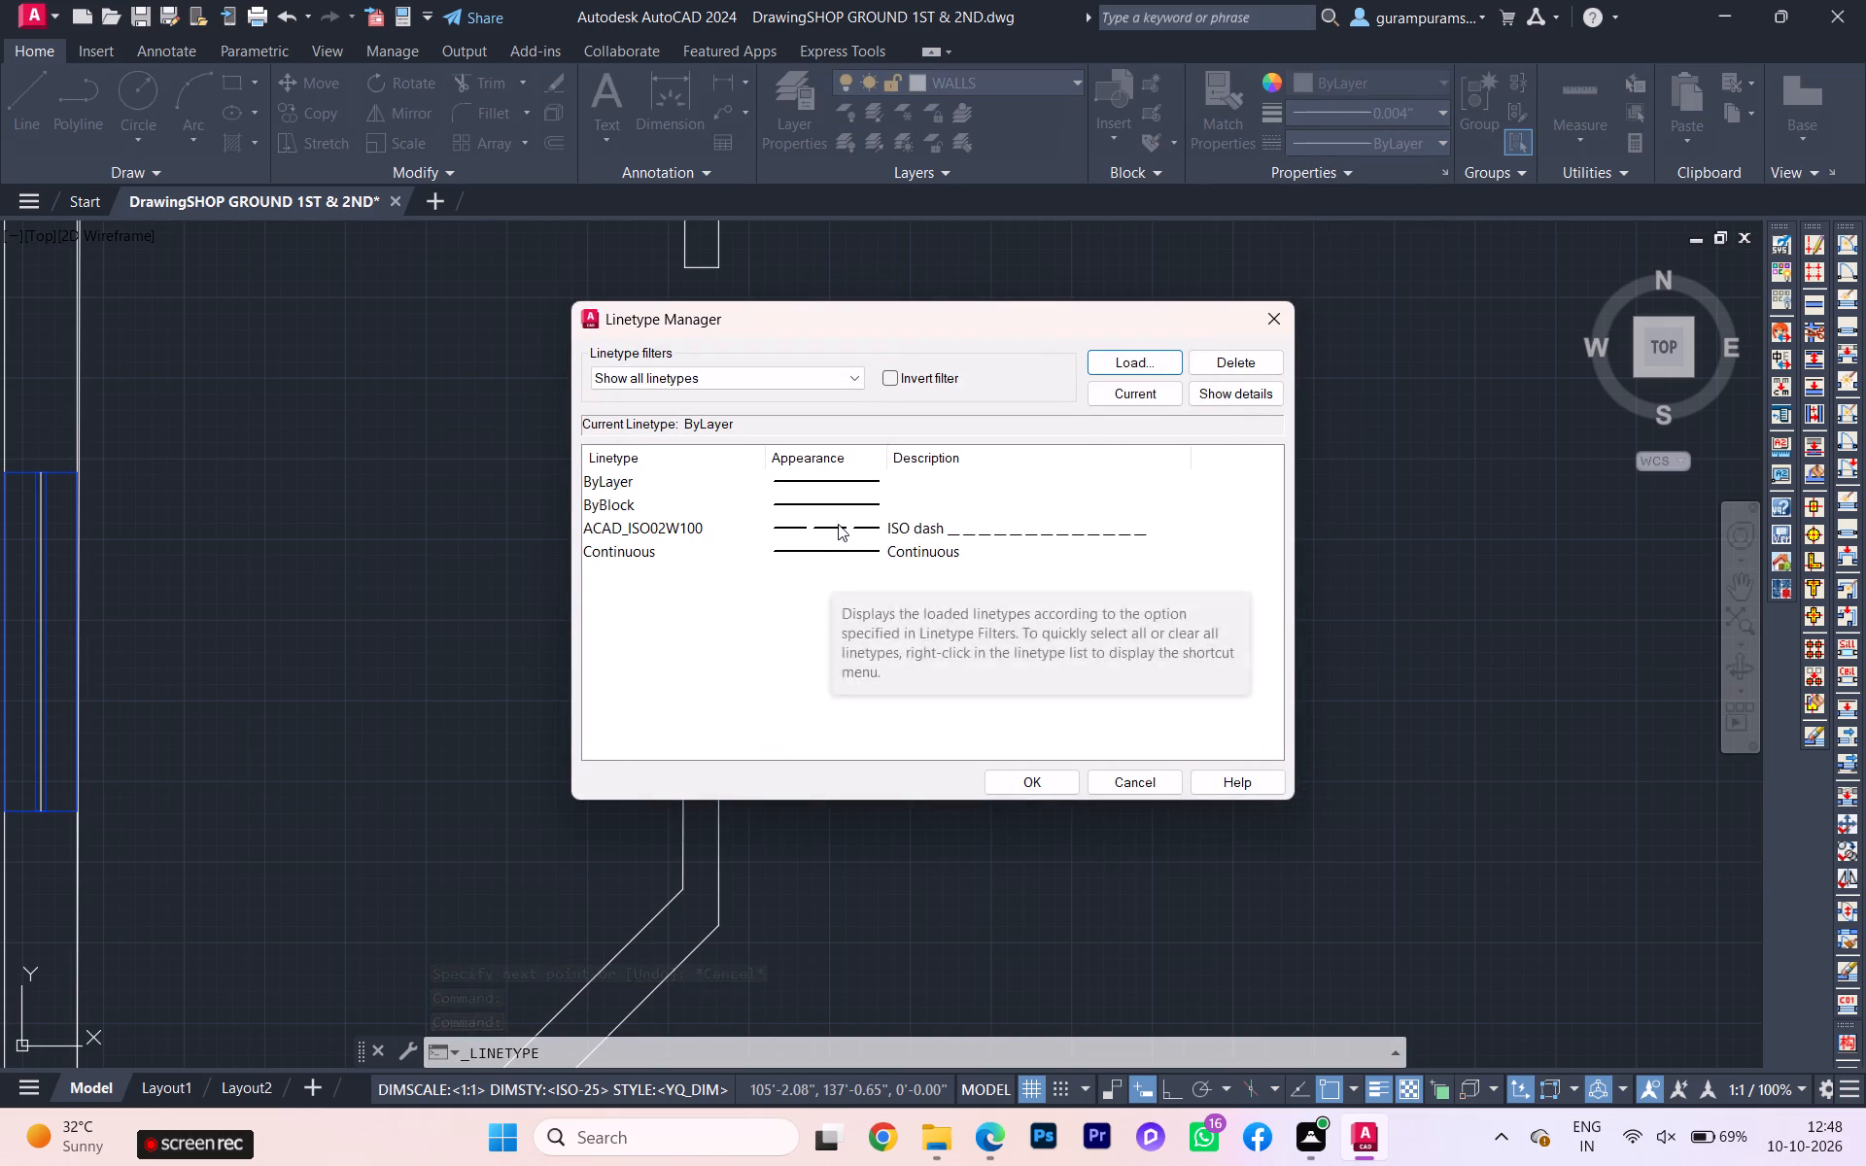
left_click(838, 524)
left_click(1016, 773)
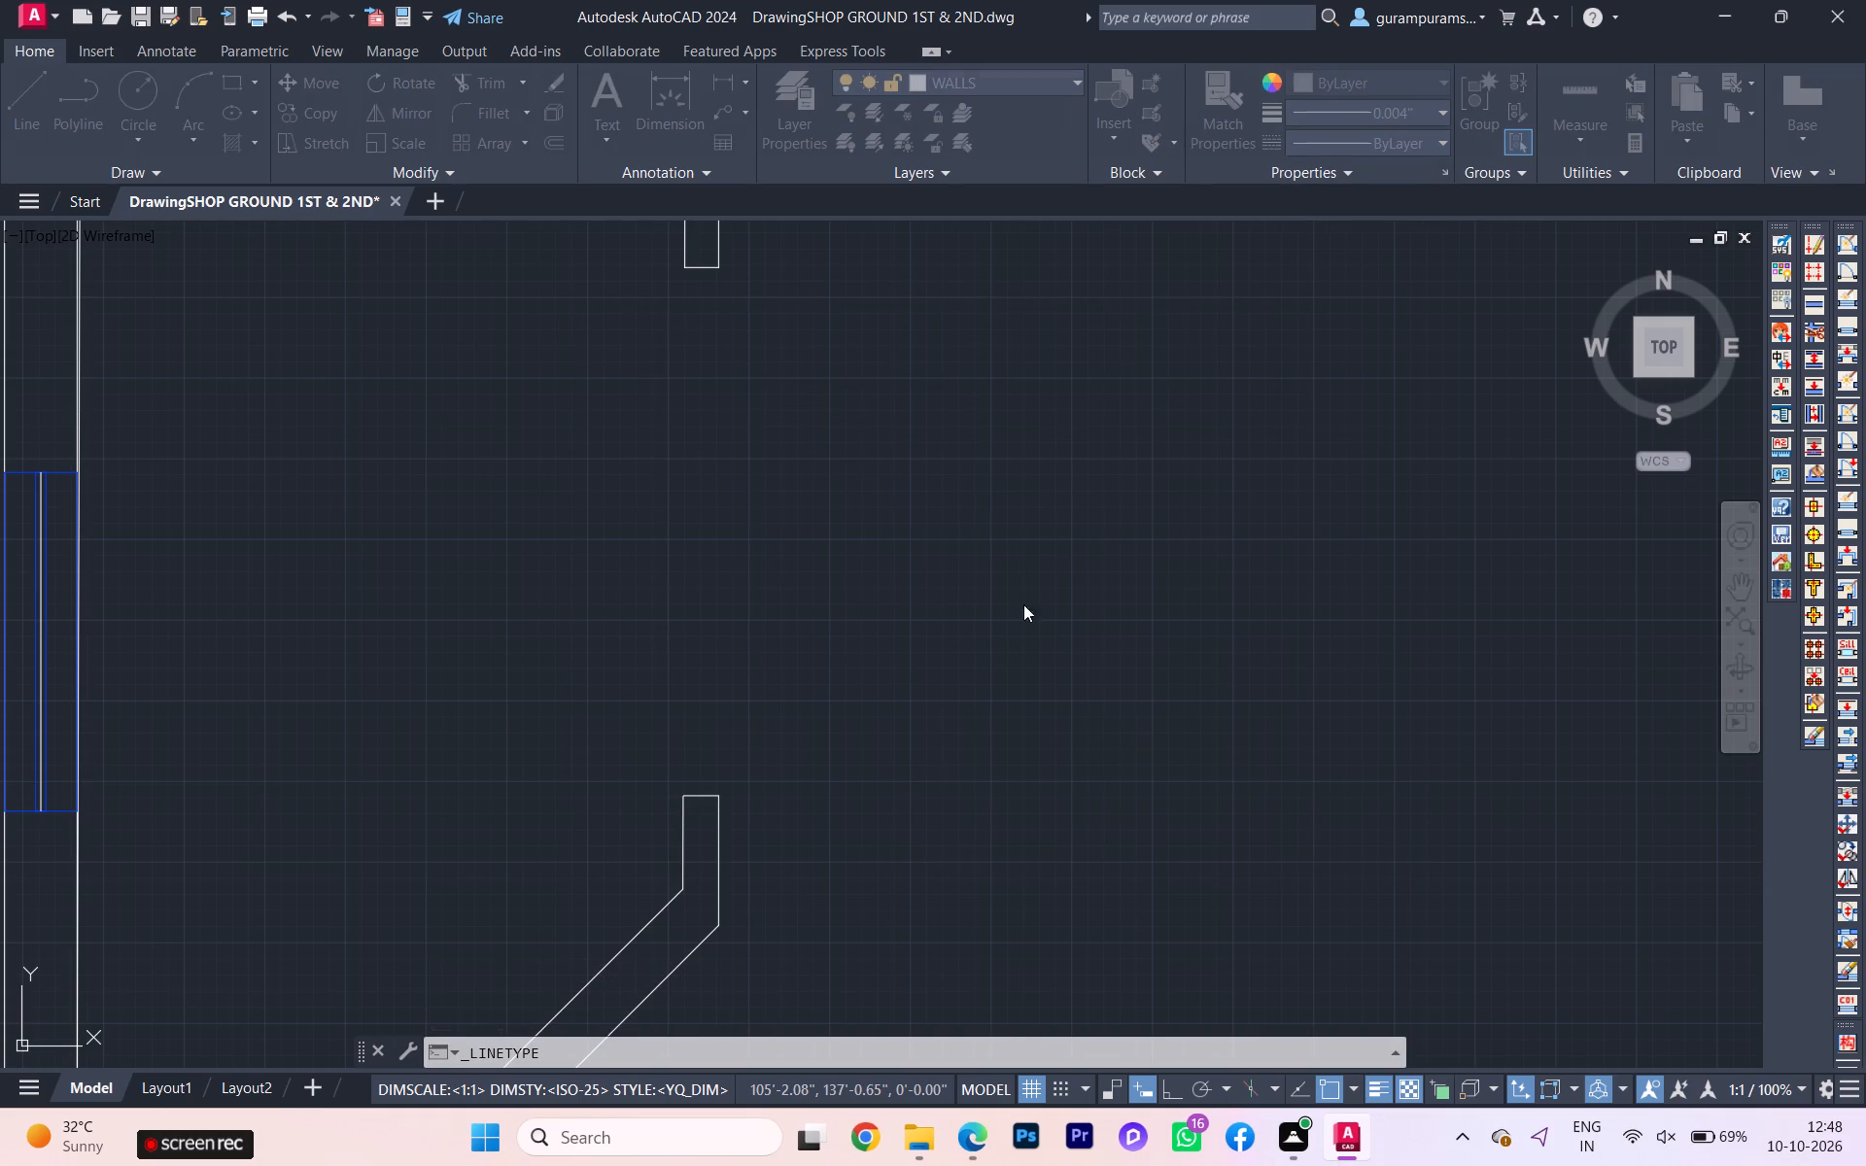
left_click(1390, 128)
left_click(1398, 143)
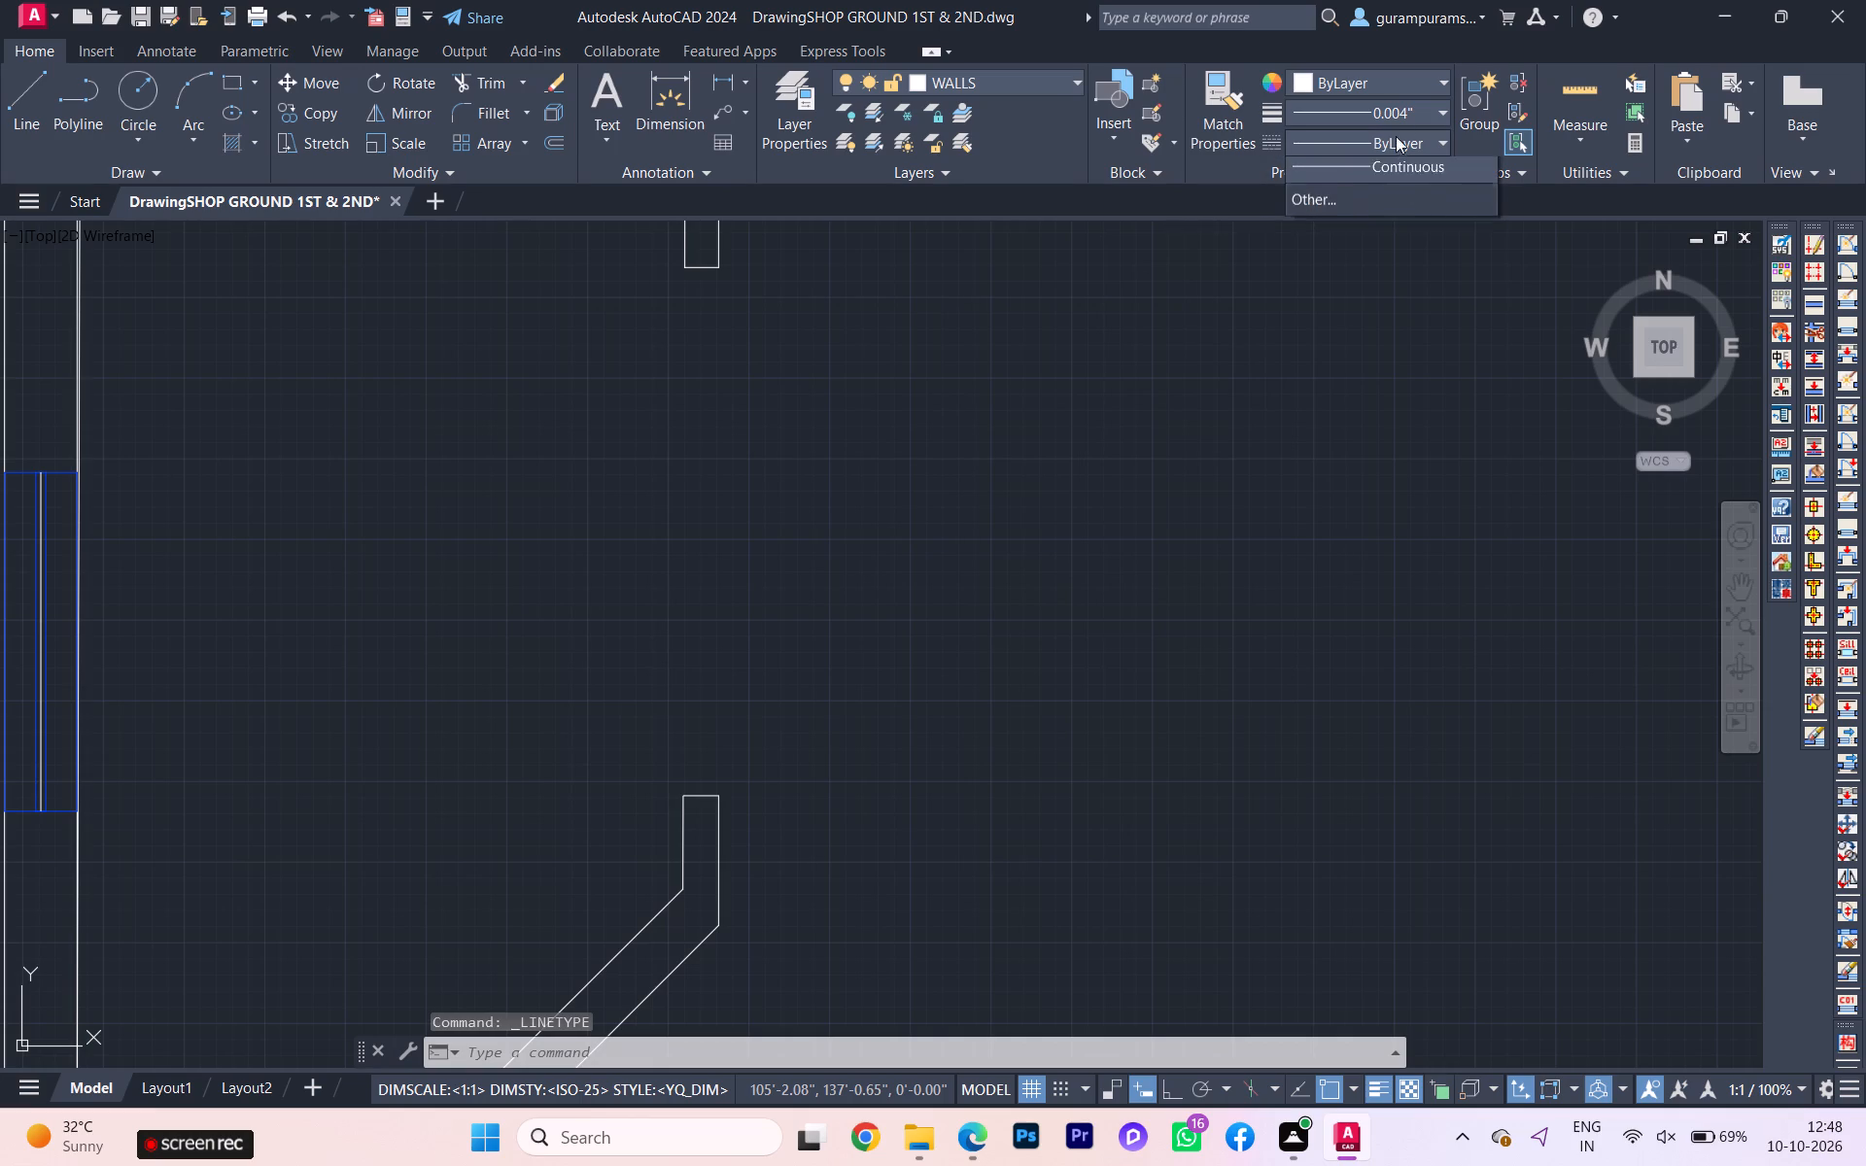
left_click(1355, 233)
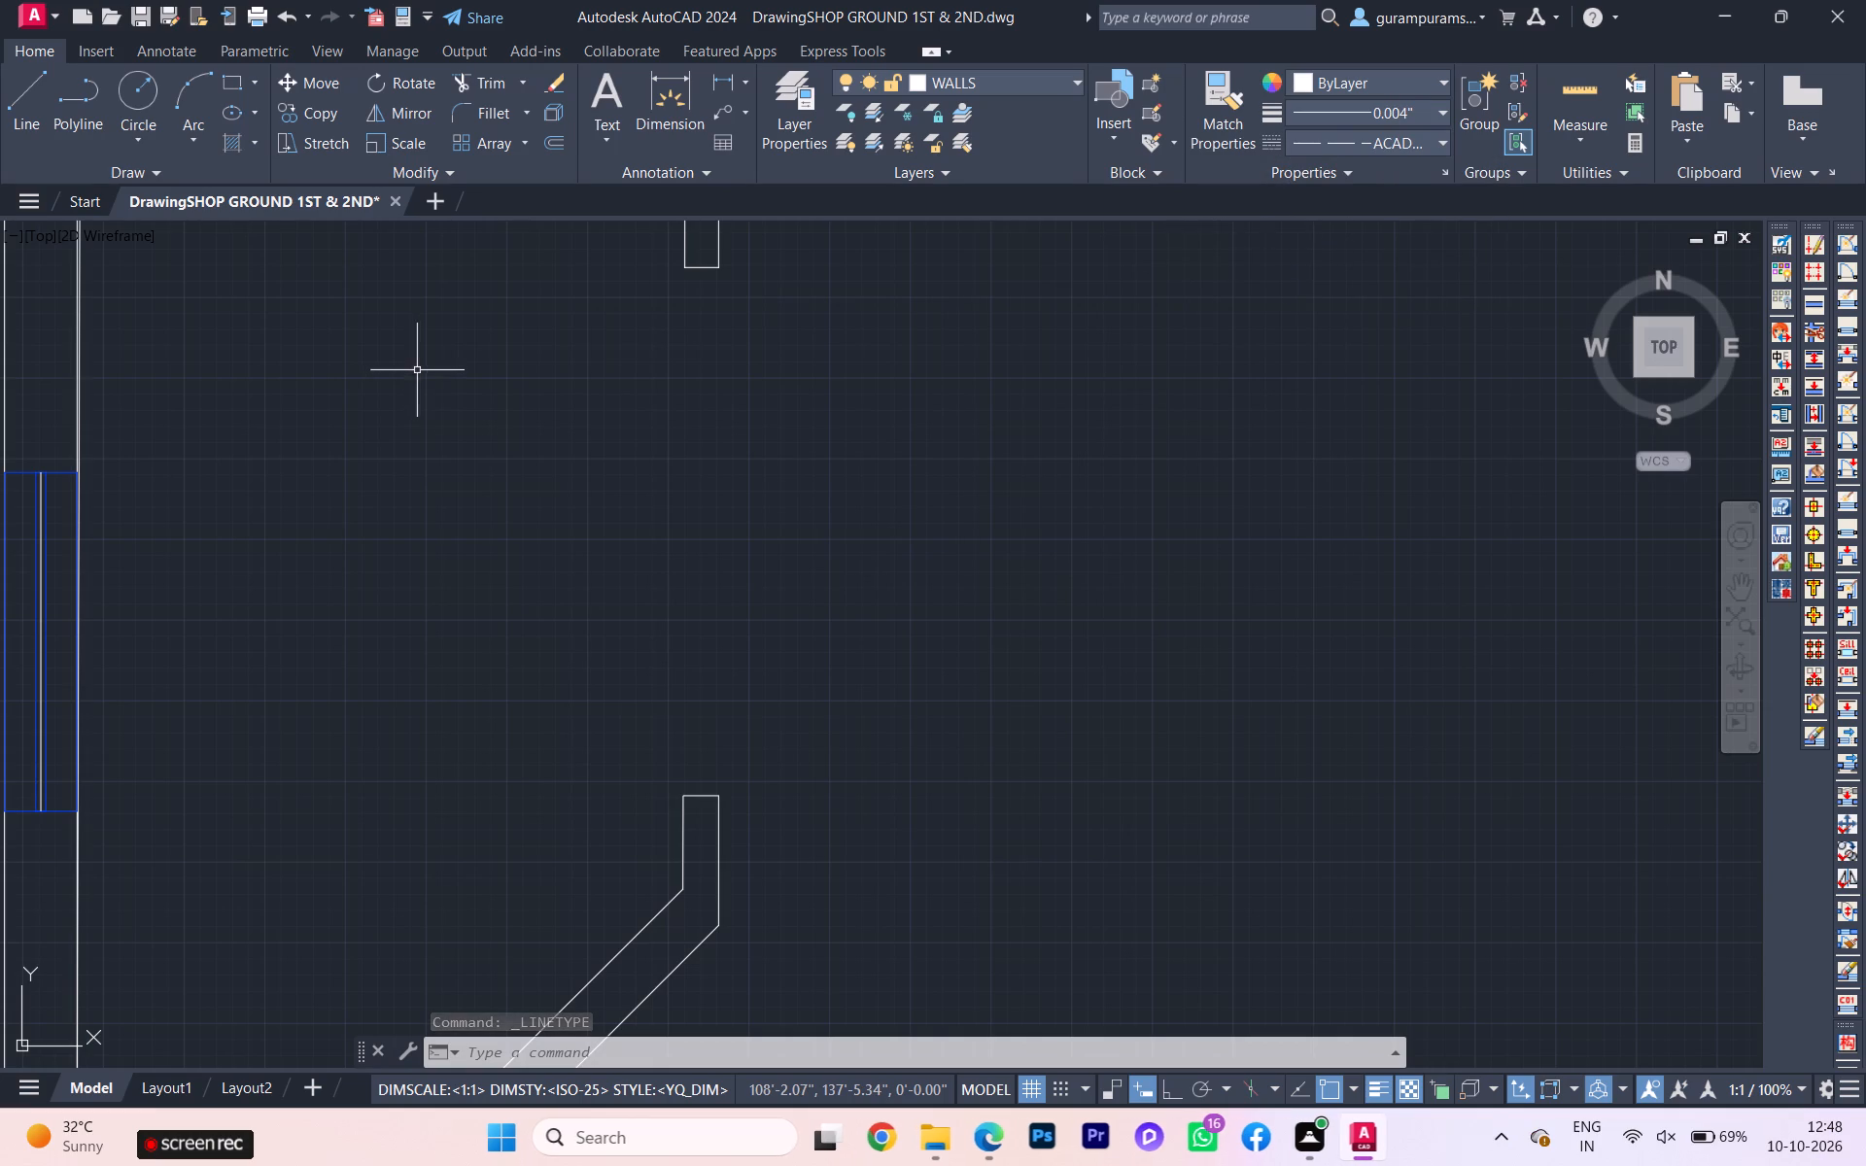
Set the ISO pen width to 0.5 mm in the linetype details.
key("l")
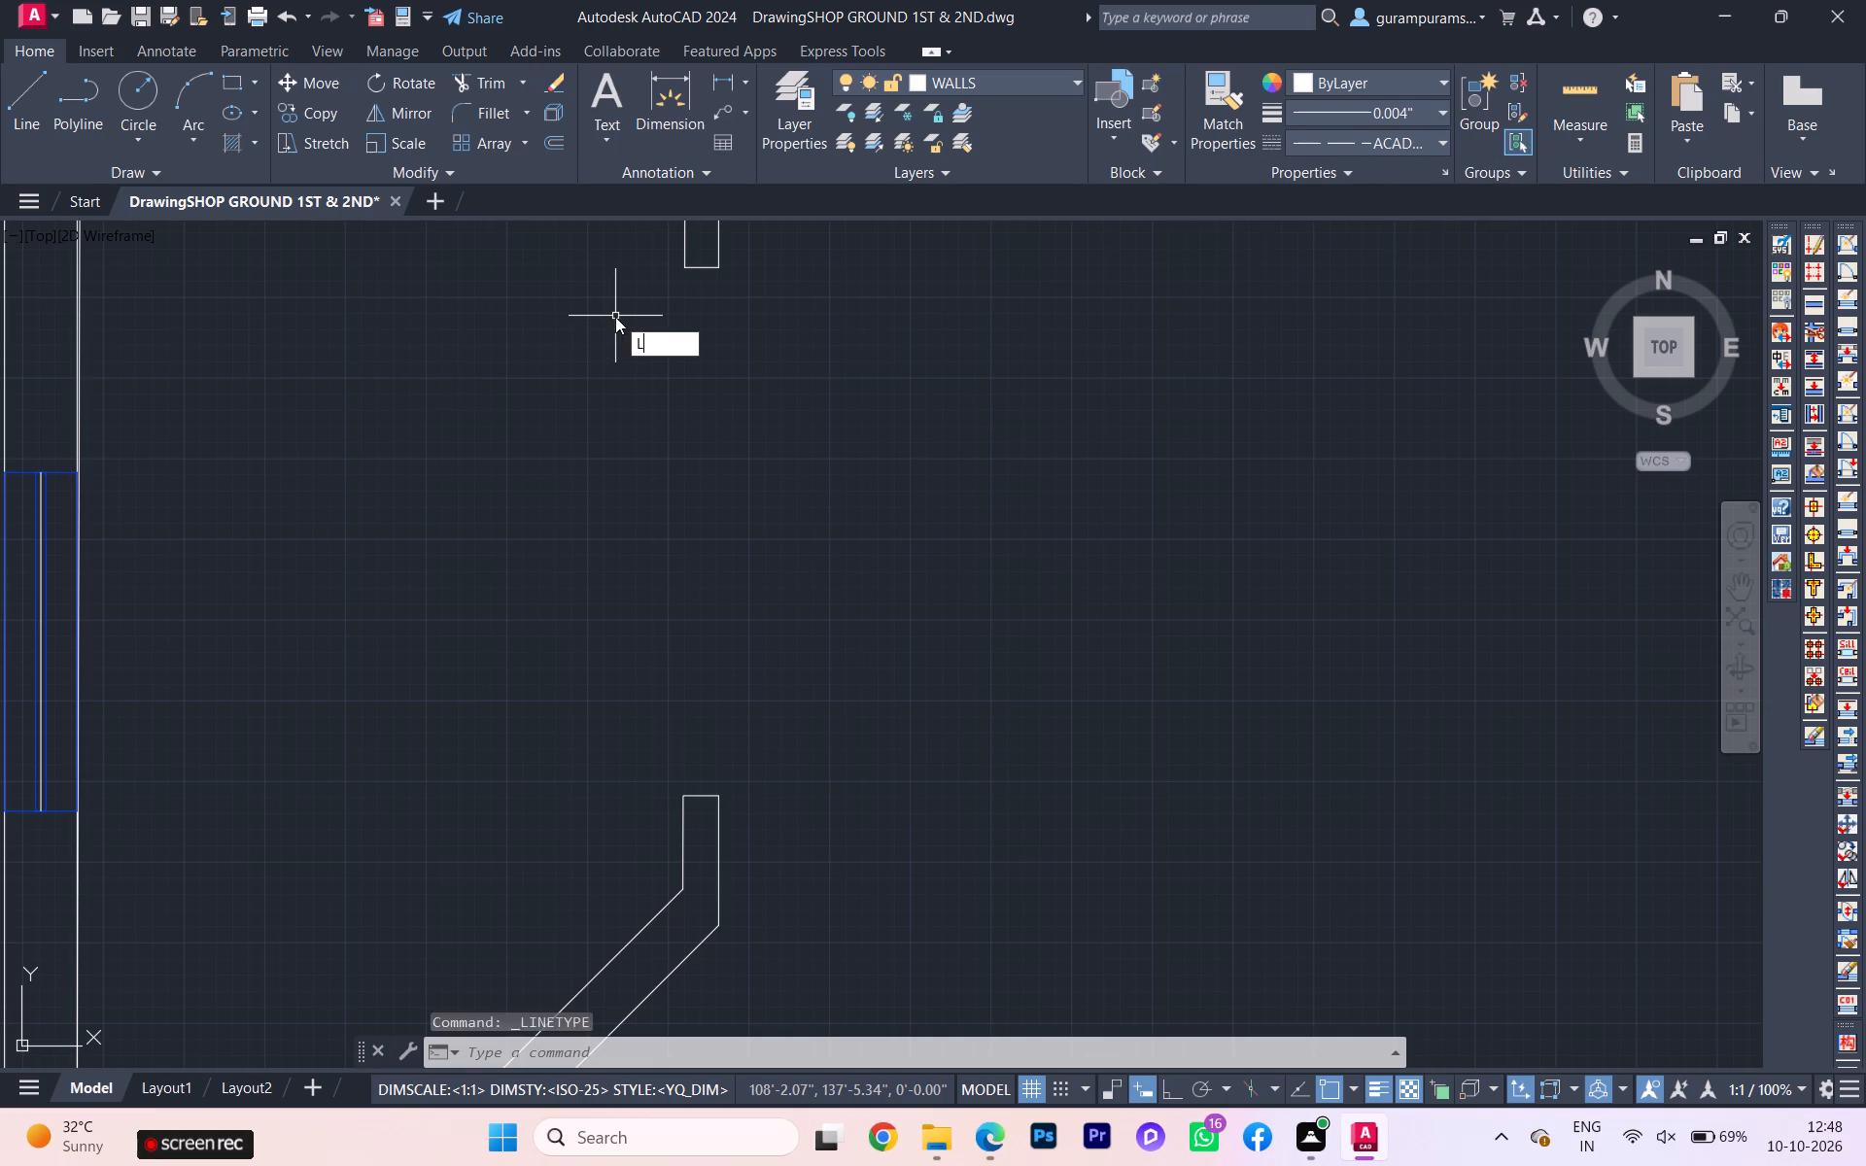
key("Return")
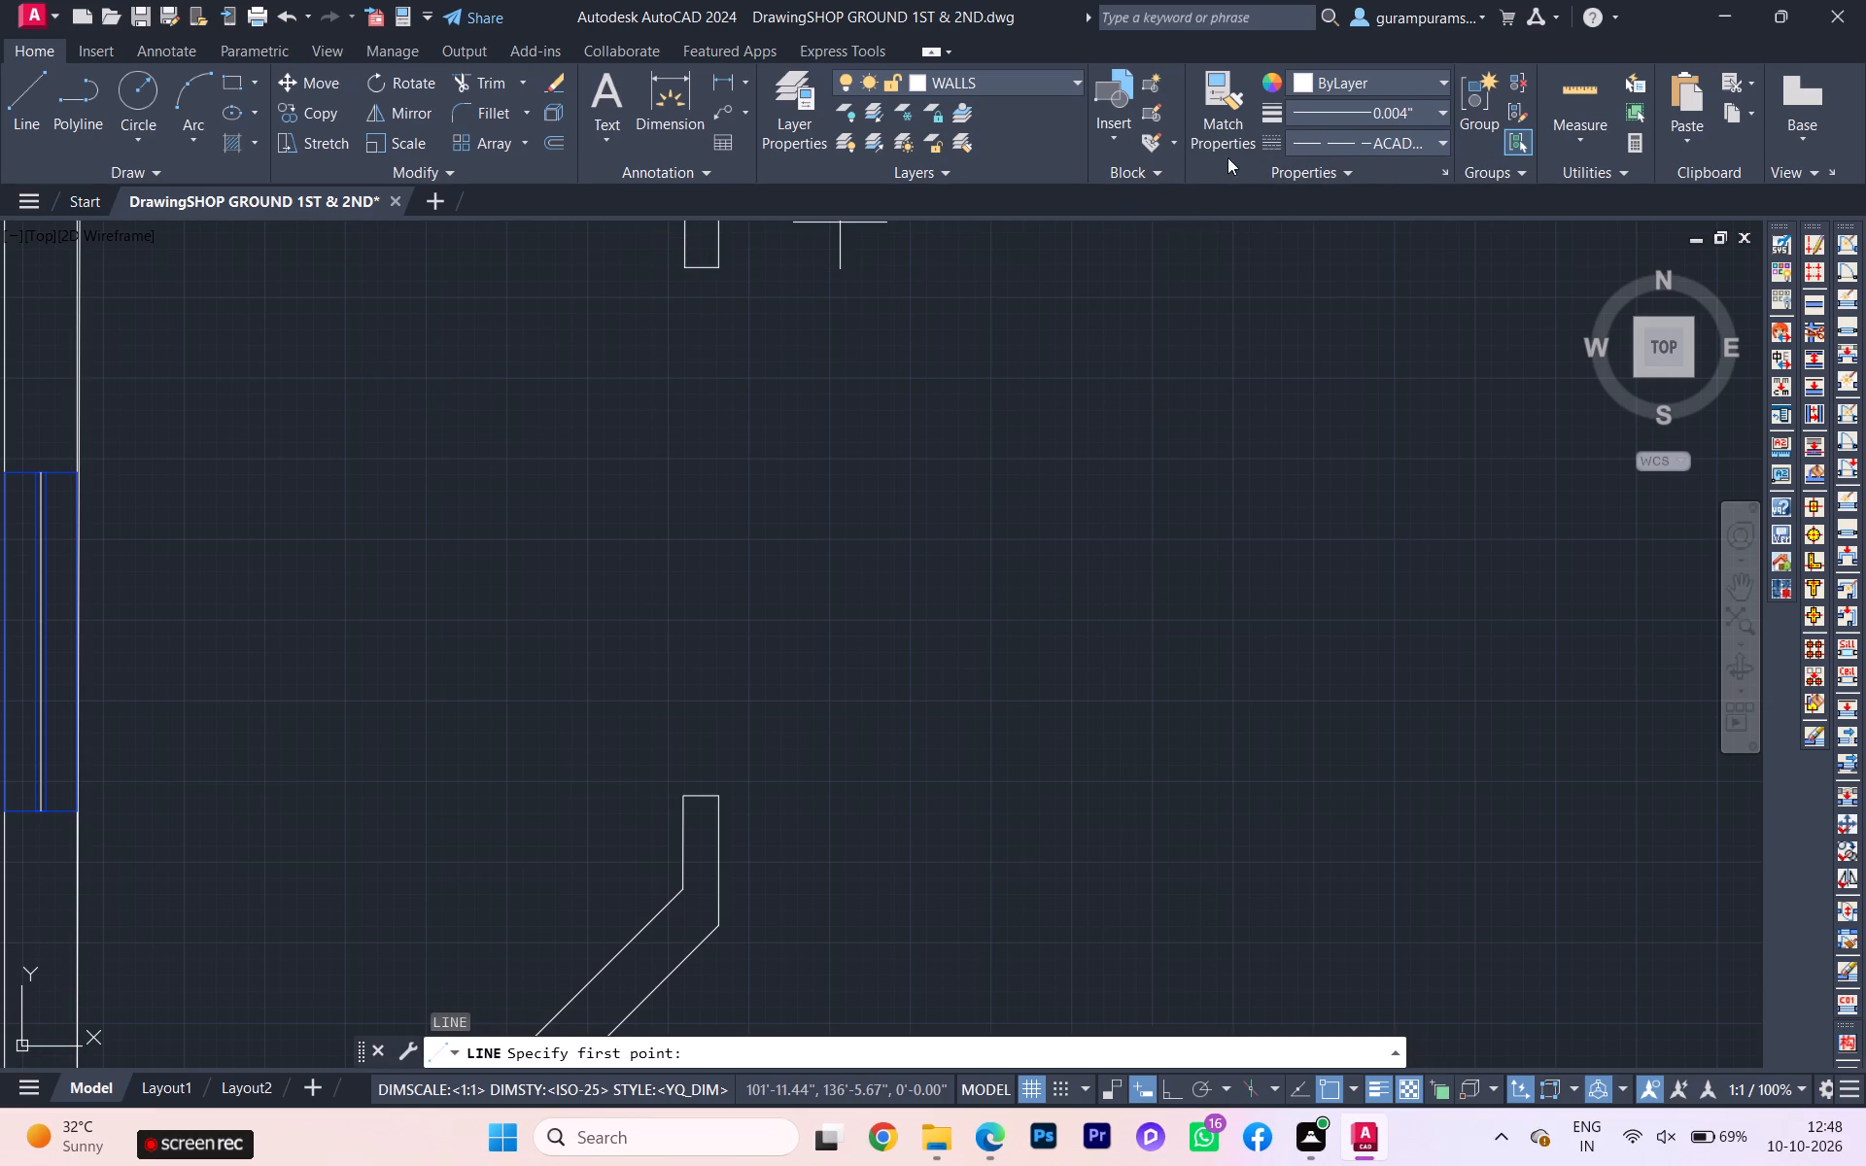
left_click(1330, 145)
left_click(1372, 287)
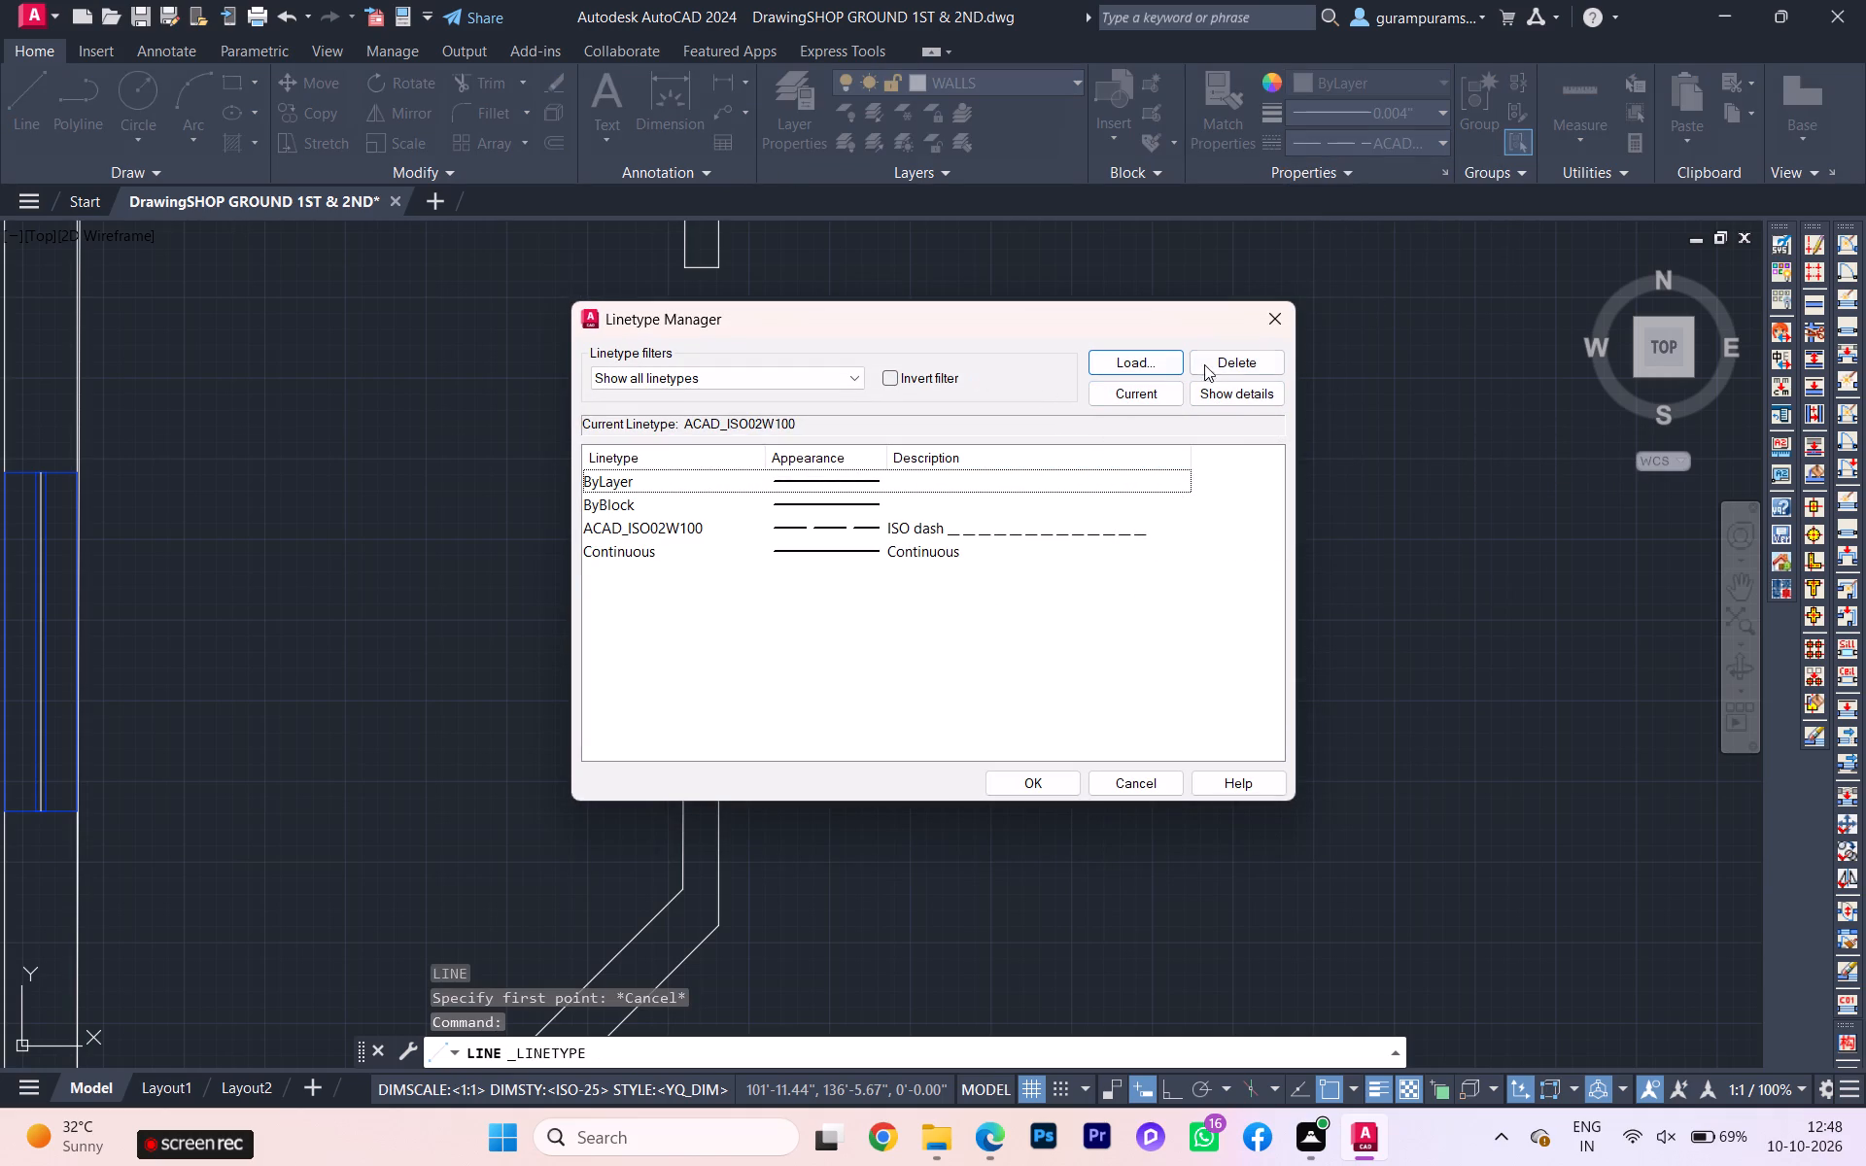
left_click(1233, 393)
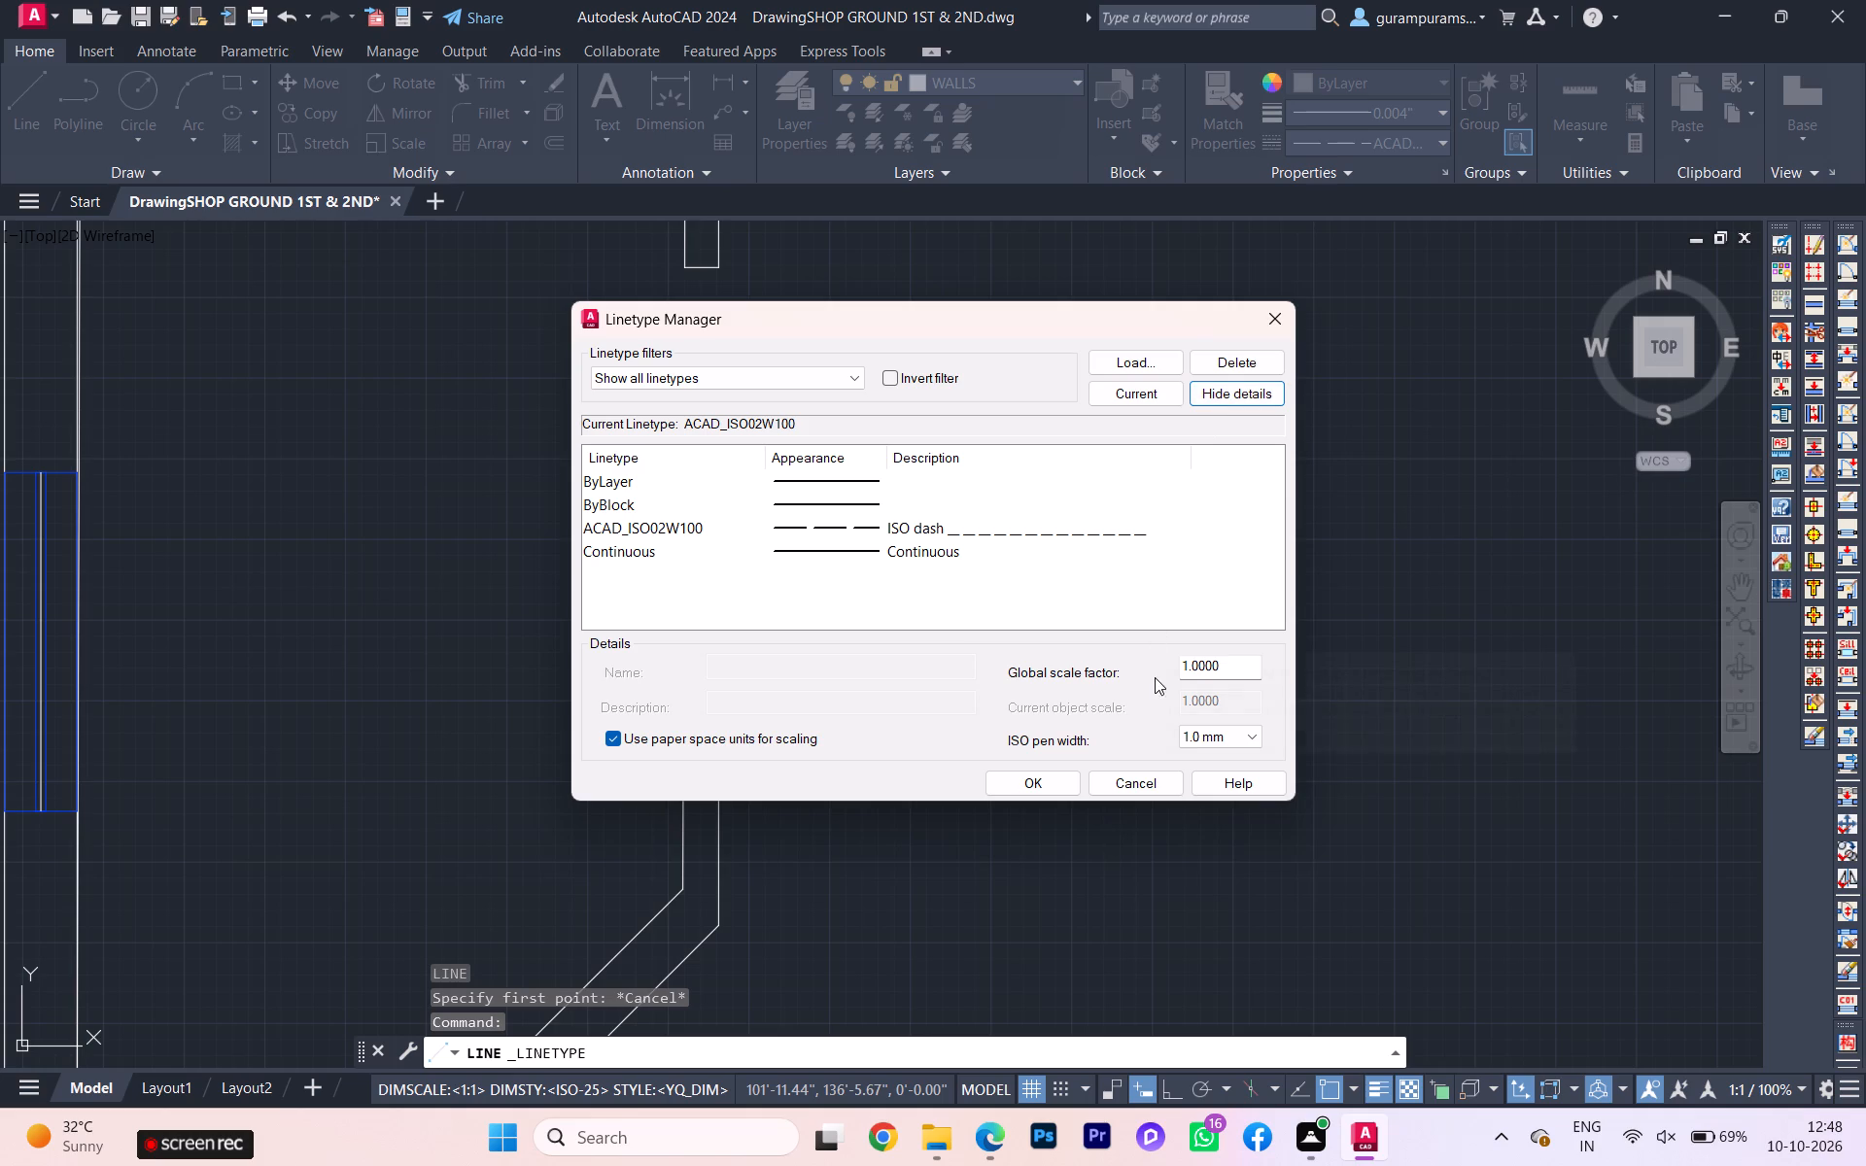
scroll(1176, 675, "down", 2)
left_click(1248, 733)
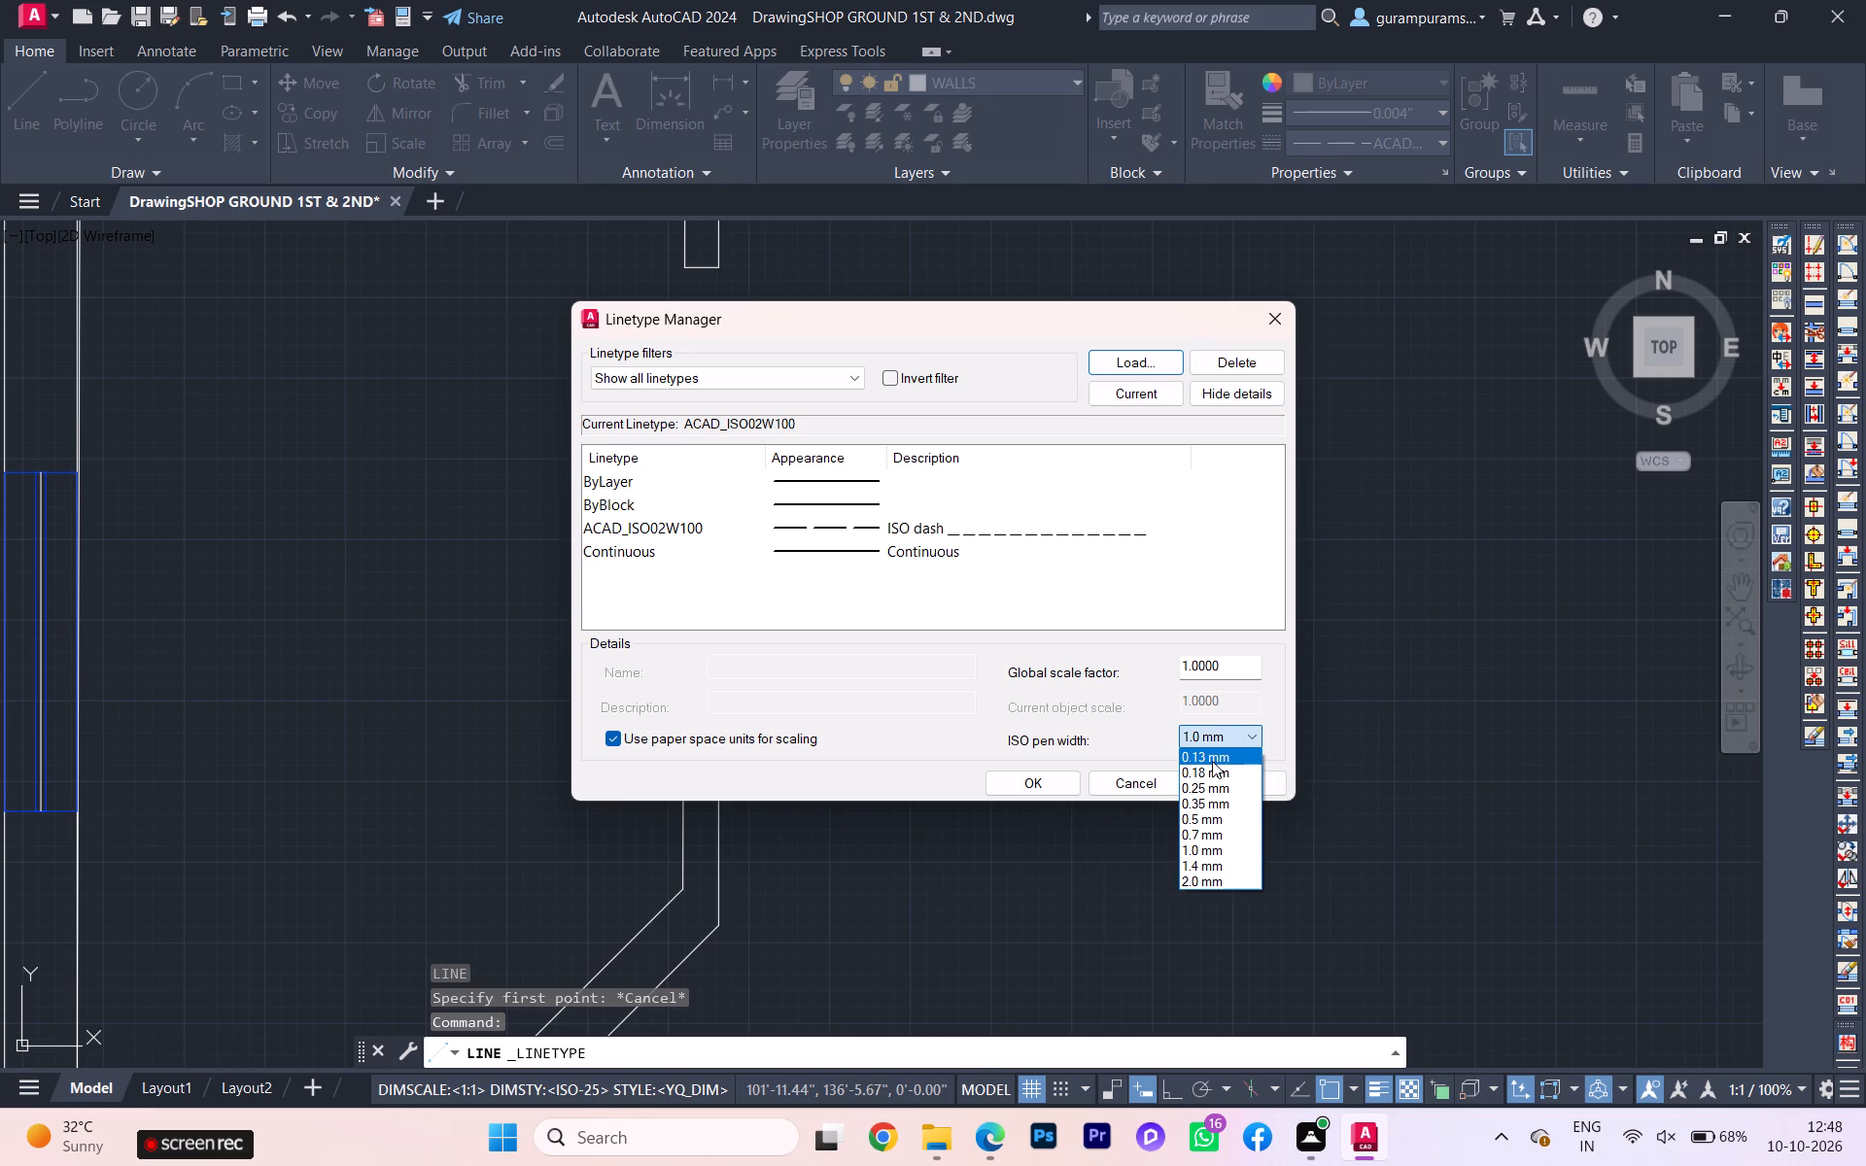
left_click(1205, 816)
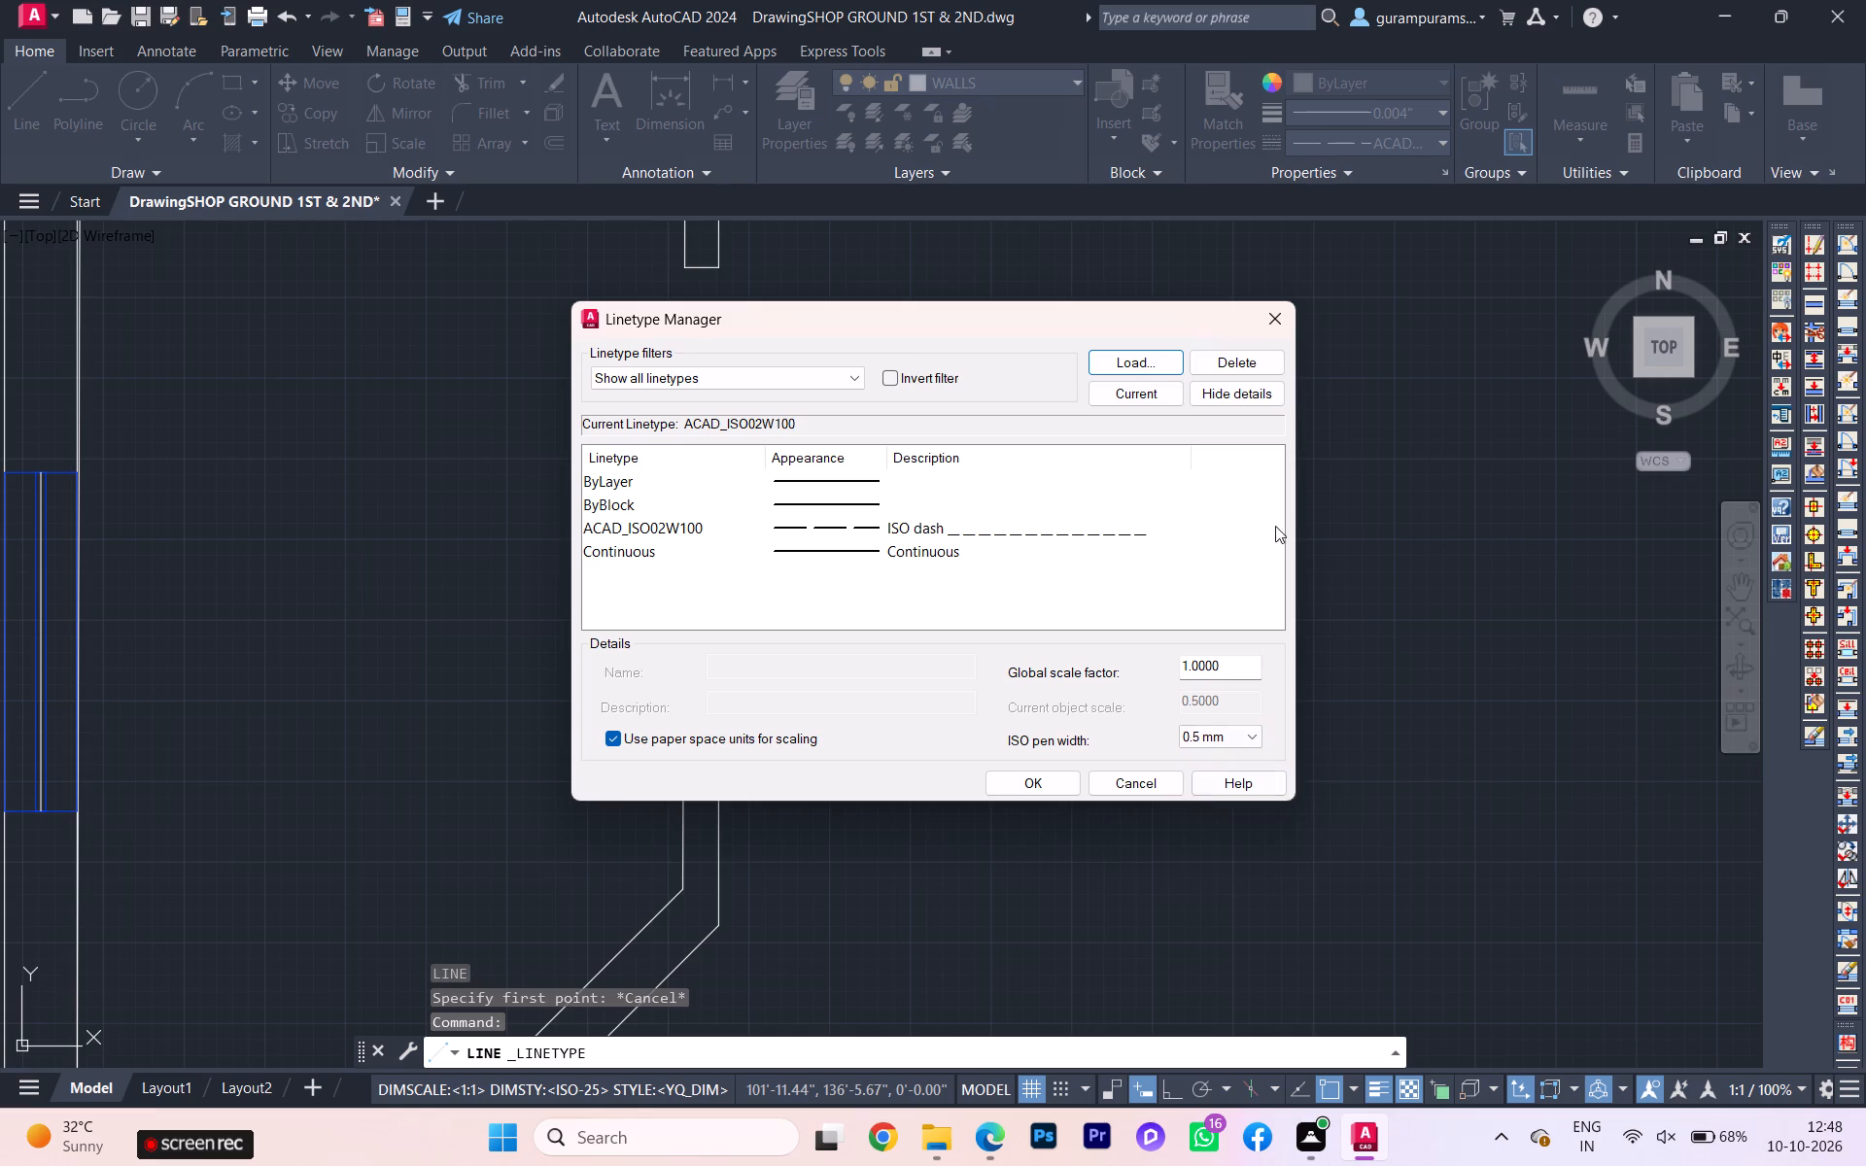
left_click(1027, 778)
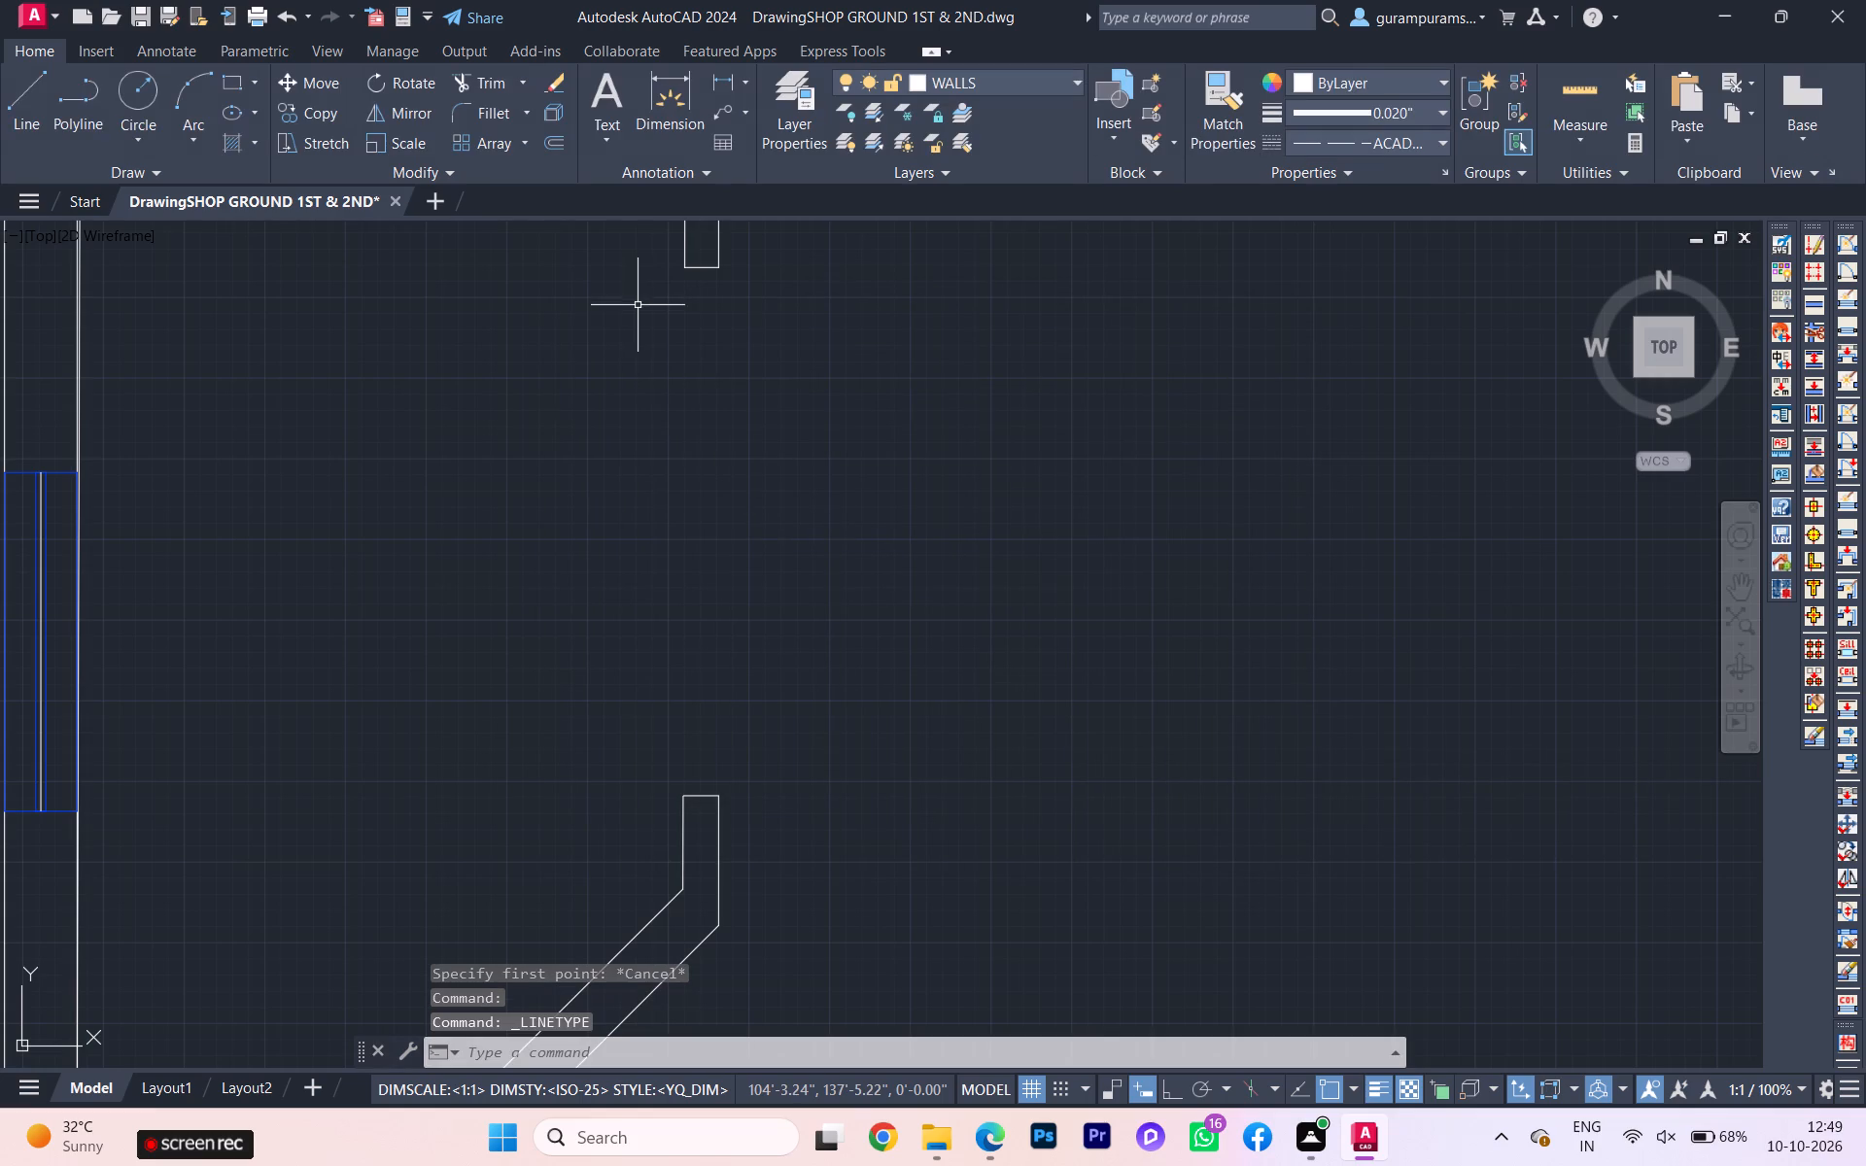
scroll(671, 282, "up", 1)
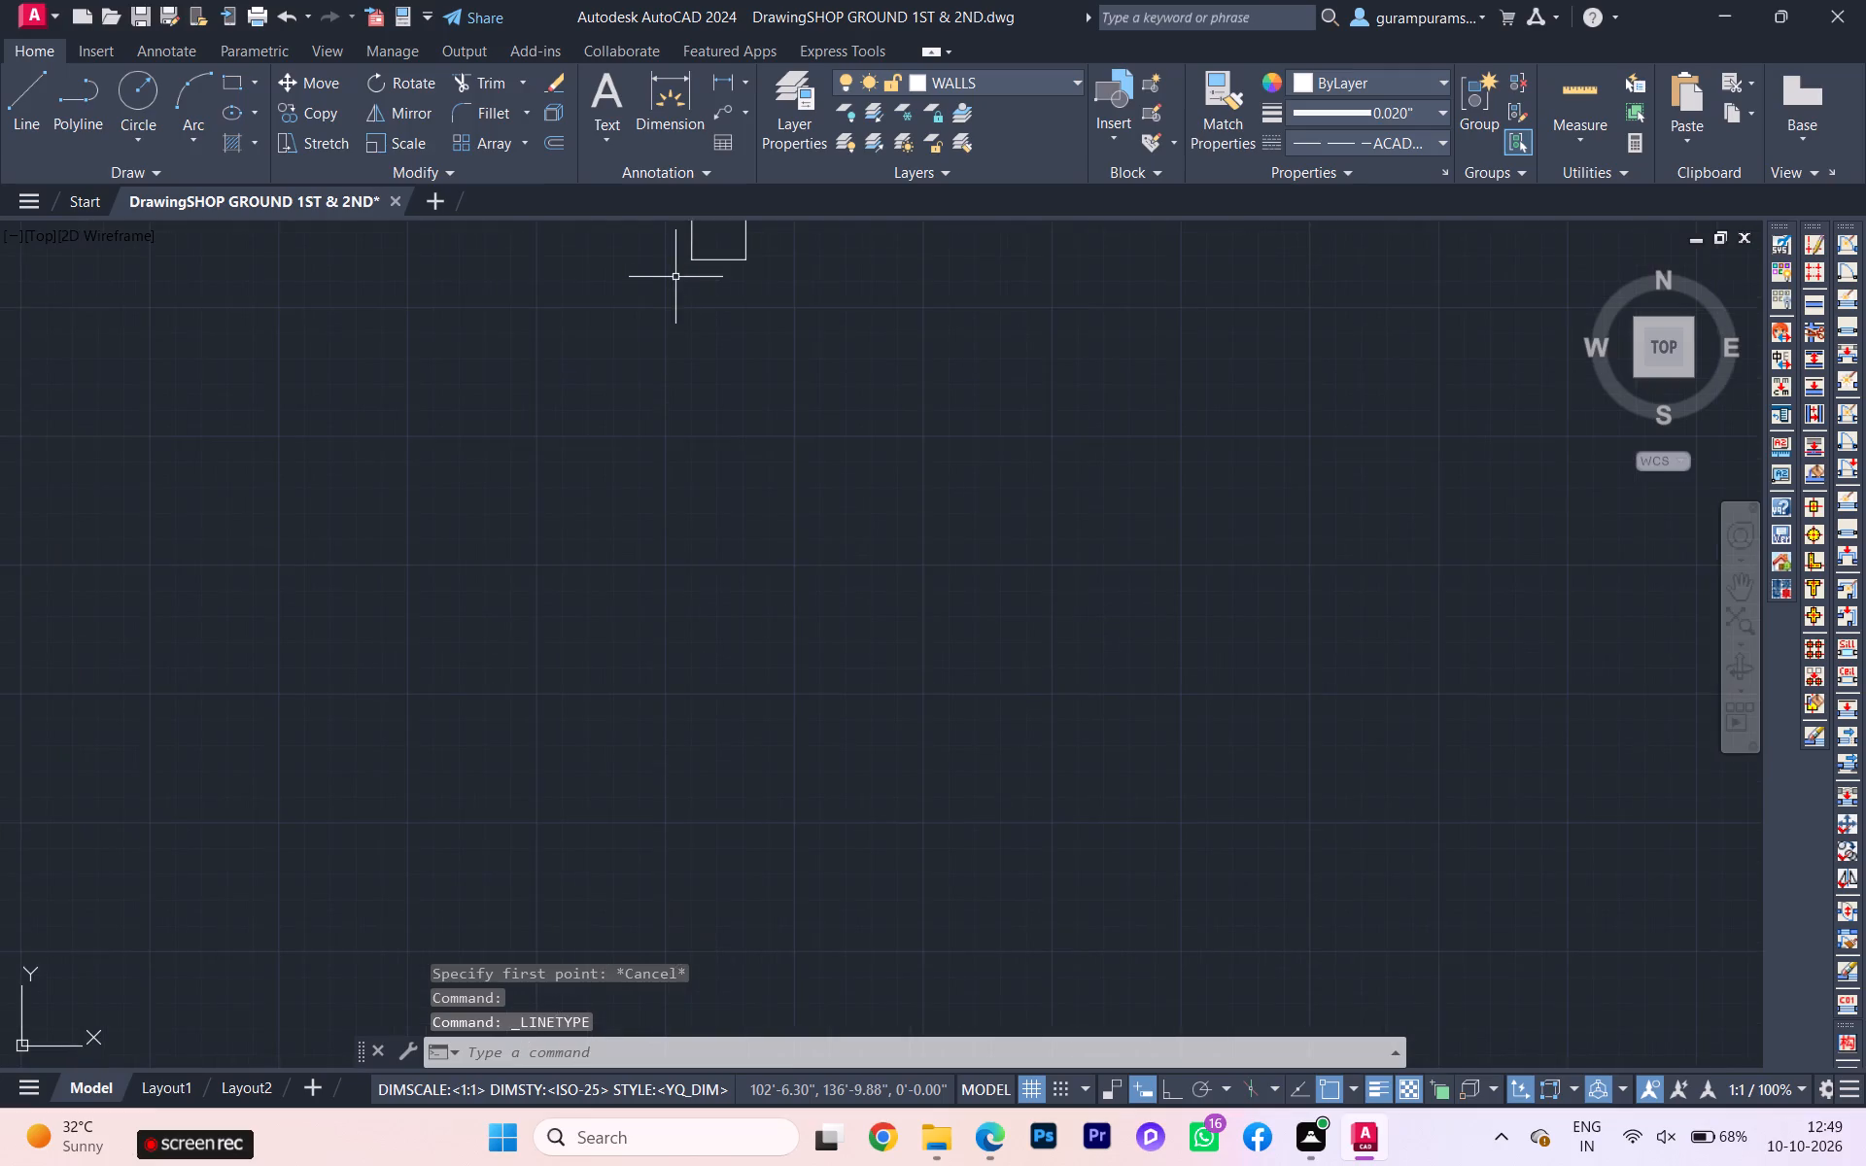
Draw a vertical dashed line across the chamfered kitchen wall's opening, joining the inner ends of the two short cross lines.
key("l")
key("Return")
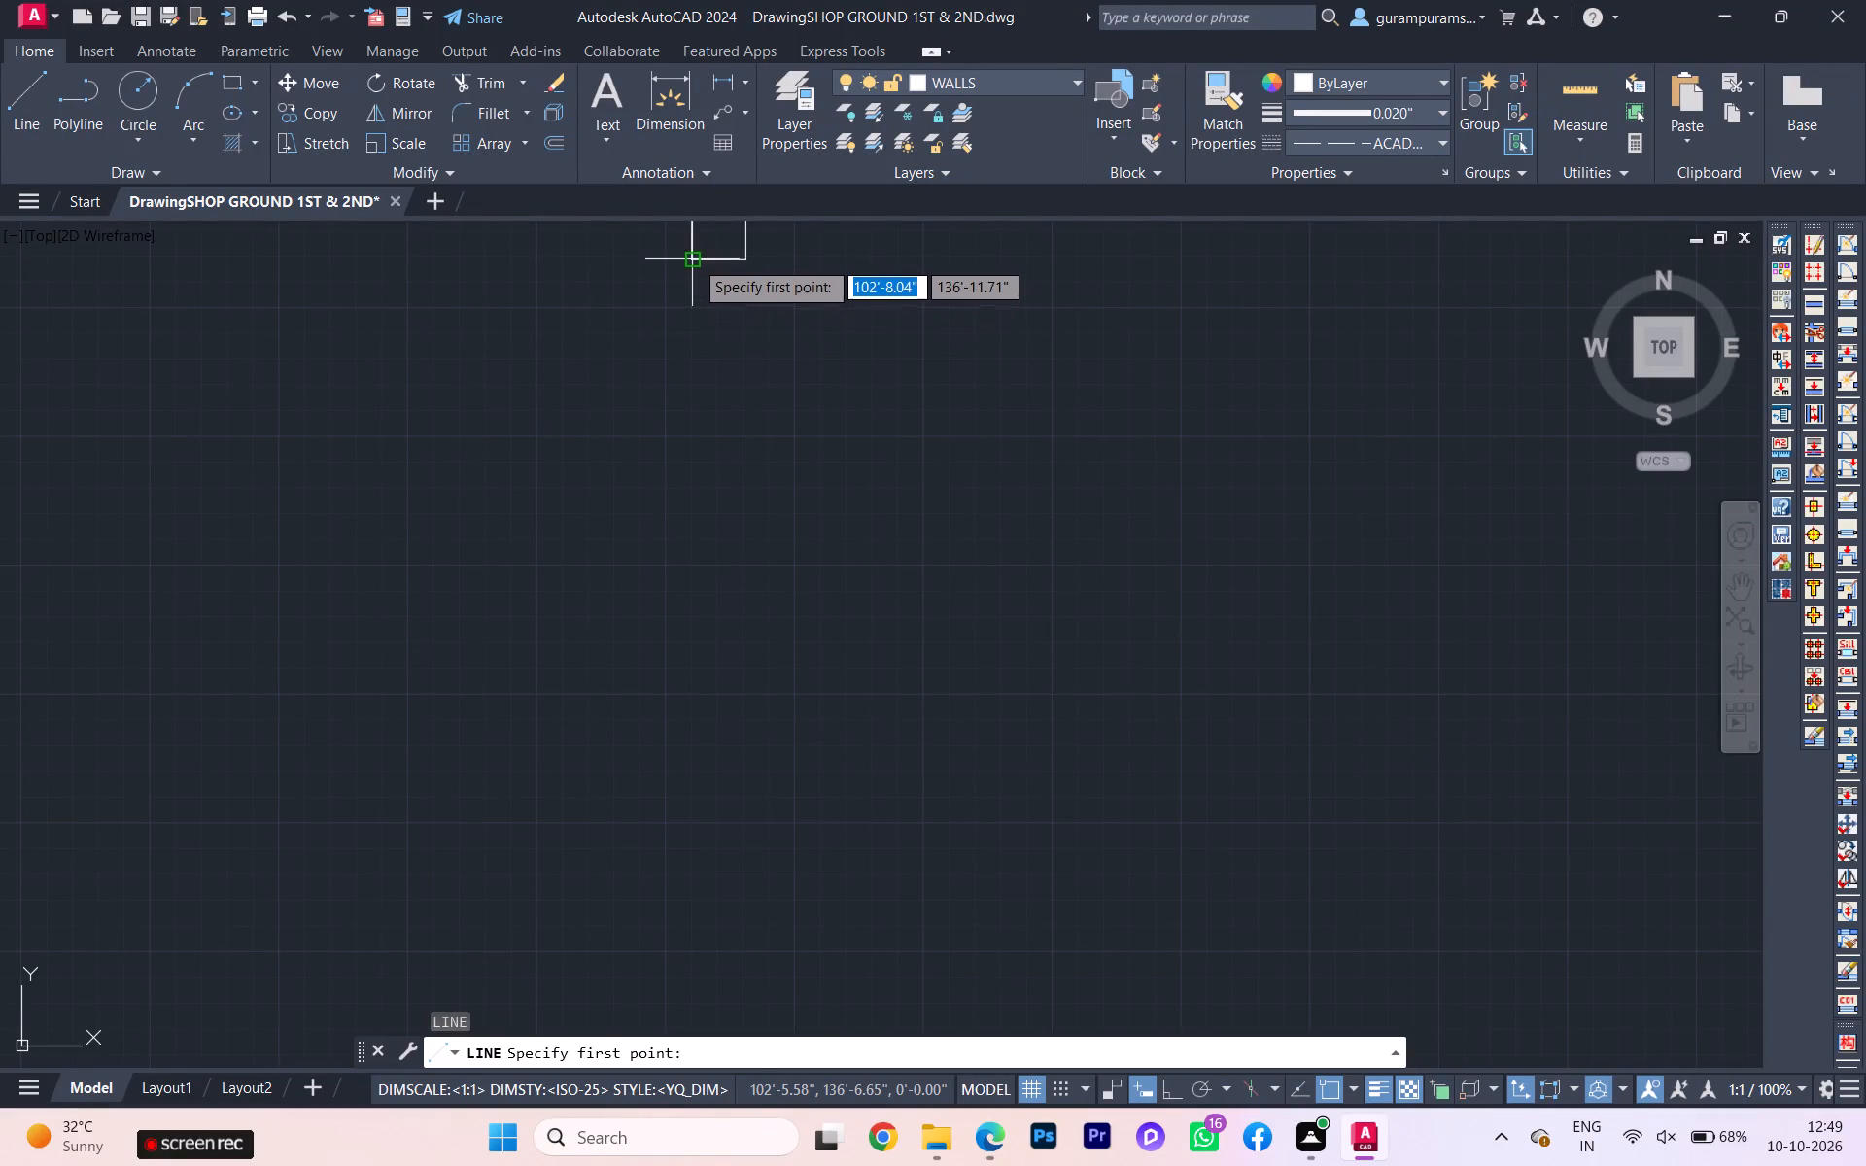
left_click(694, 258)
scroll(700, 512, "down", 2)
middle_click_drag(691, 534, 691, 531)
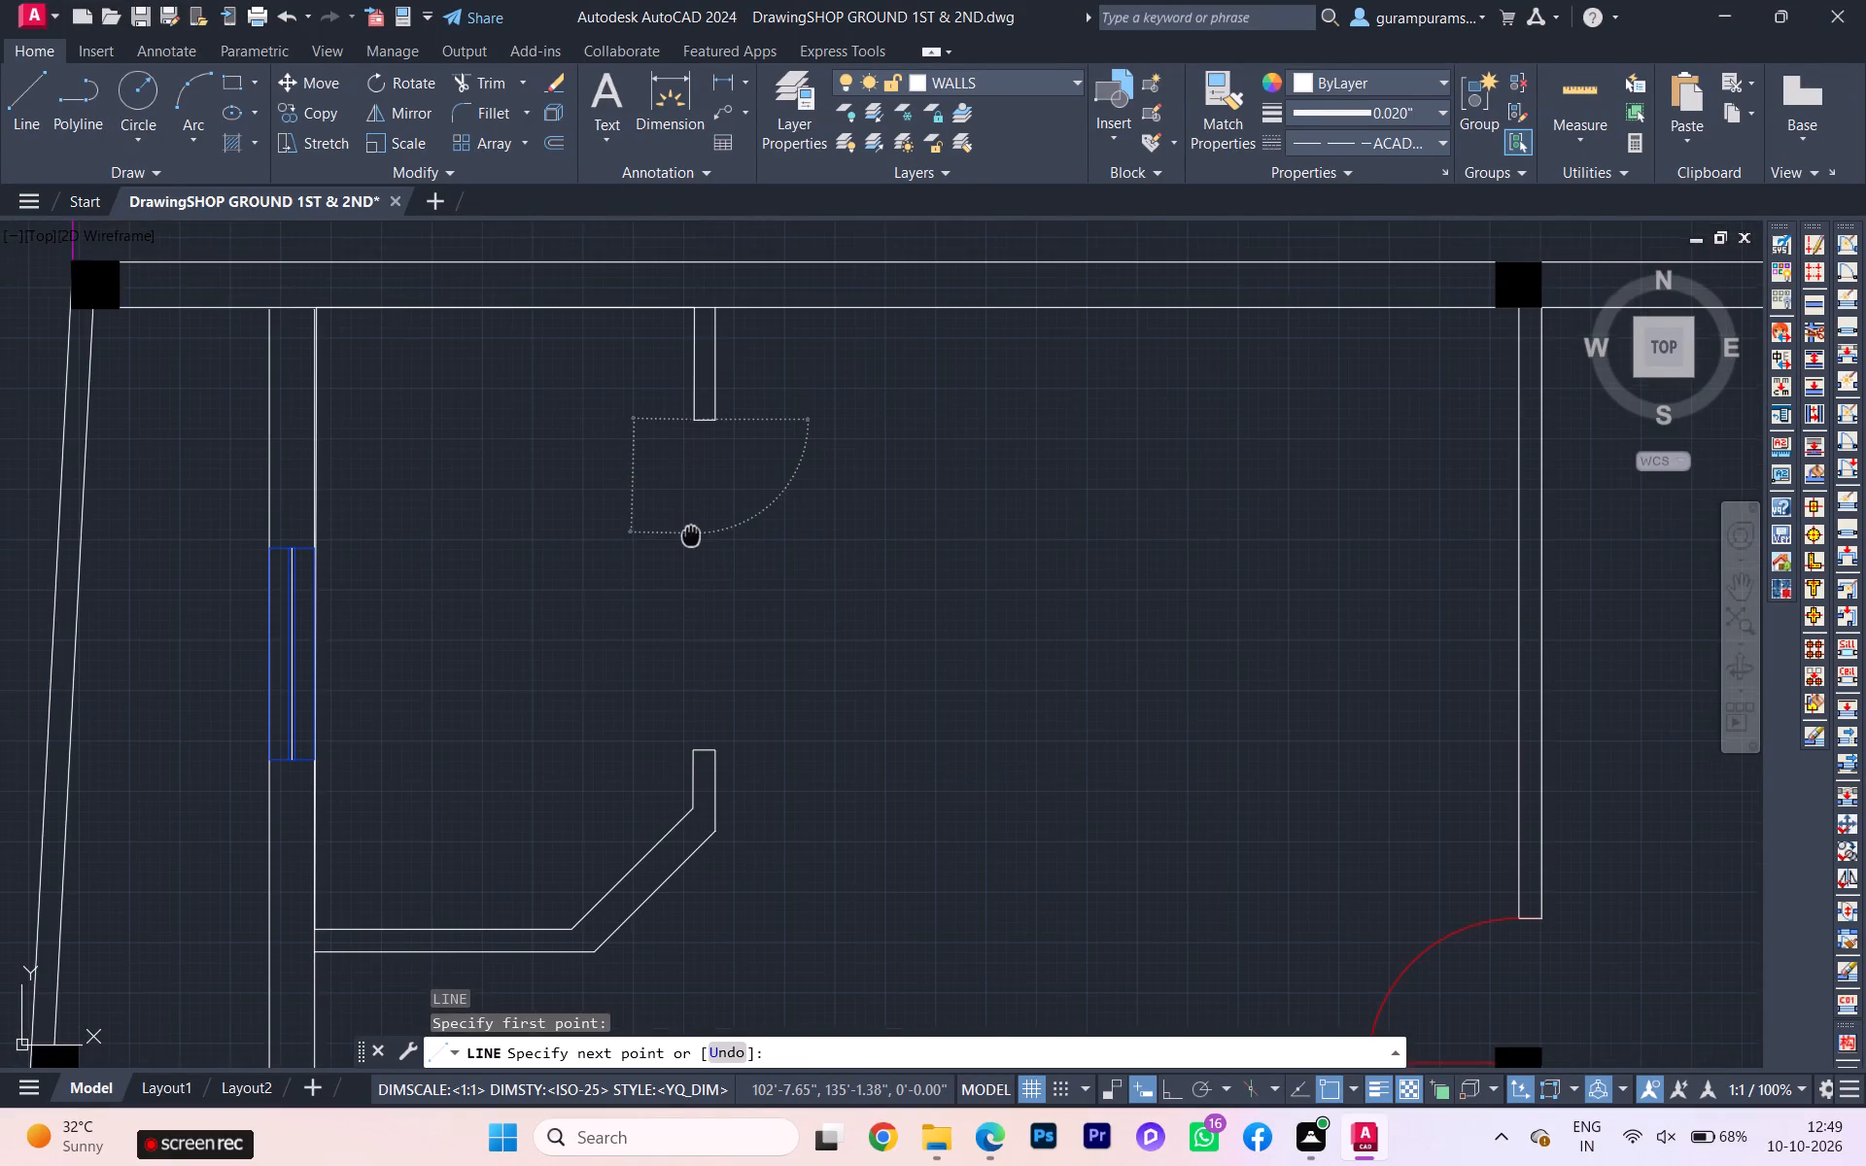
middle_click_drag(691, 531, 708, 423)
scroll(699, 645, "up", 4)
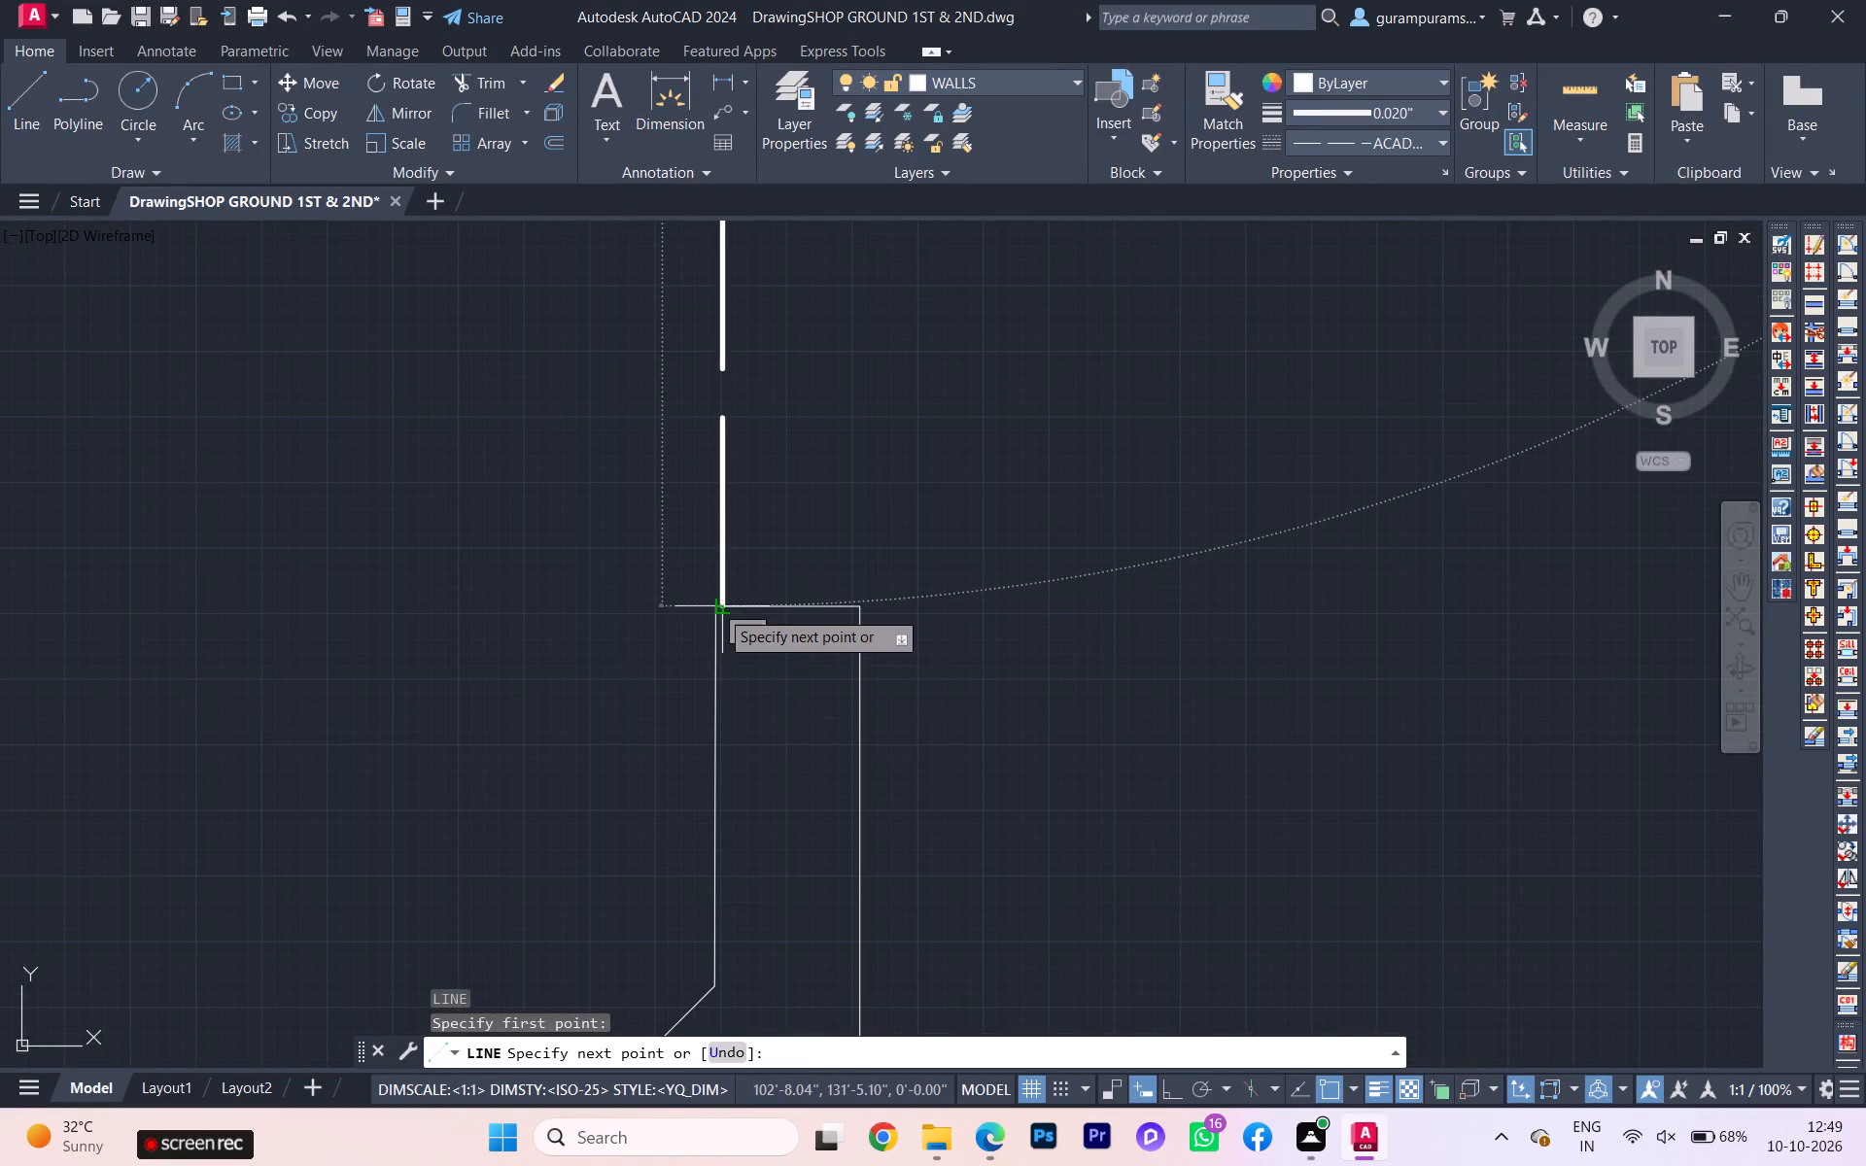
left_click(711, 602)
key("Escape")
Draw a second vertical dashed line across the opening, joining the outer ends of the two short cross lines.
scroll(715, 593, "down", 1)
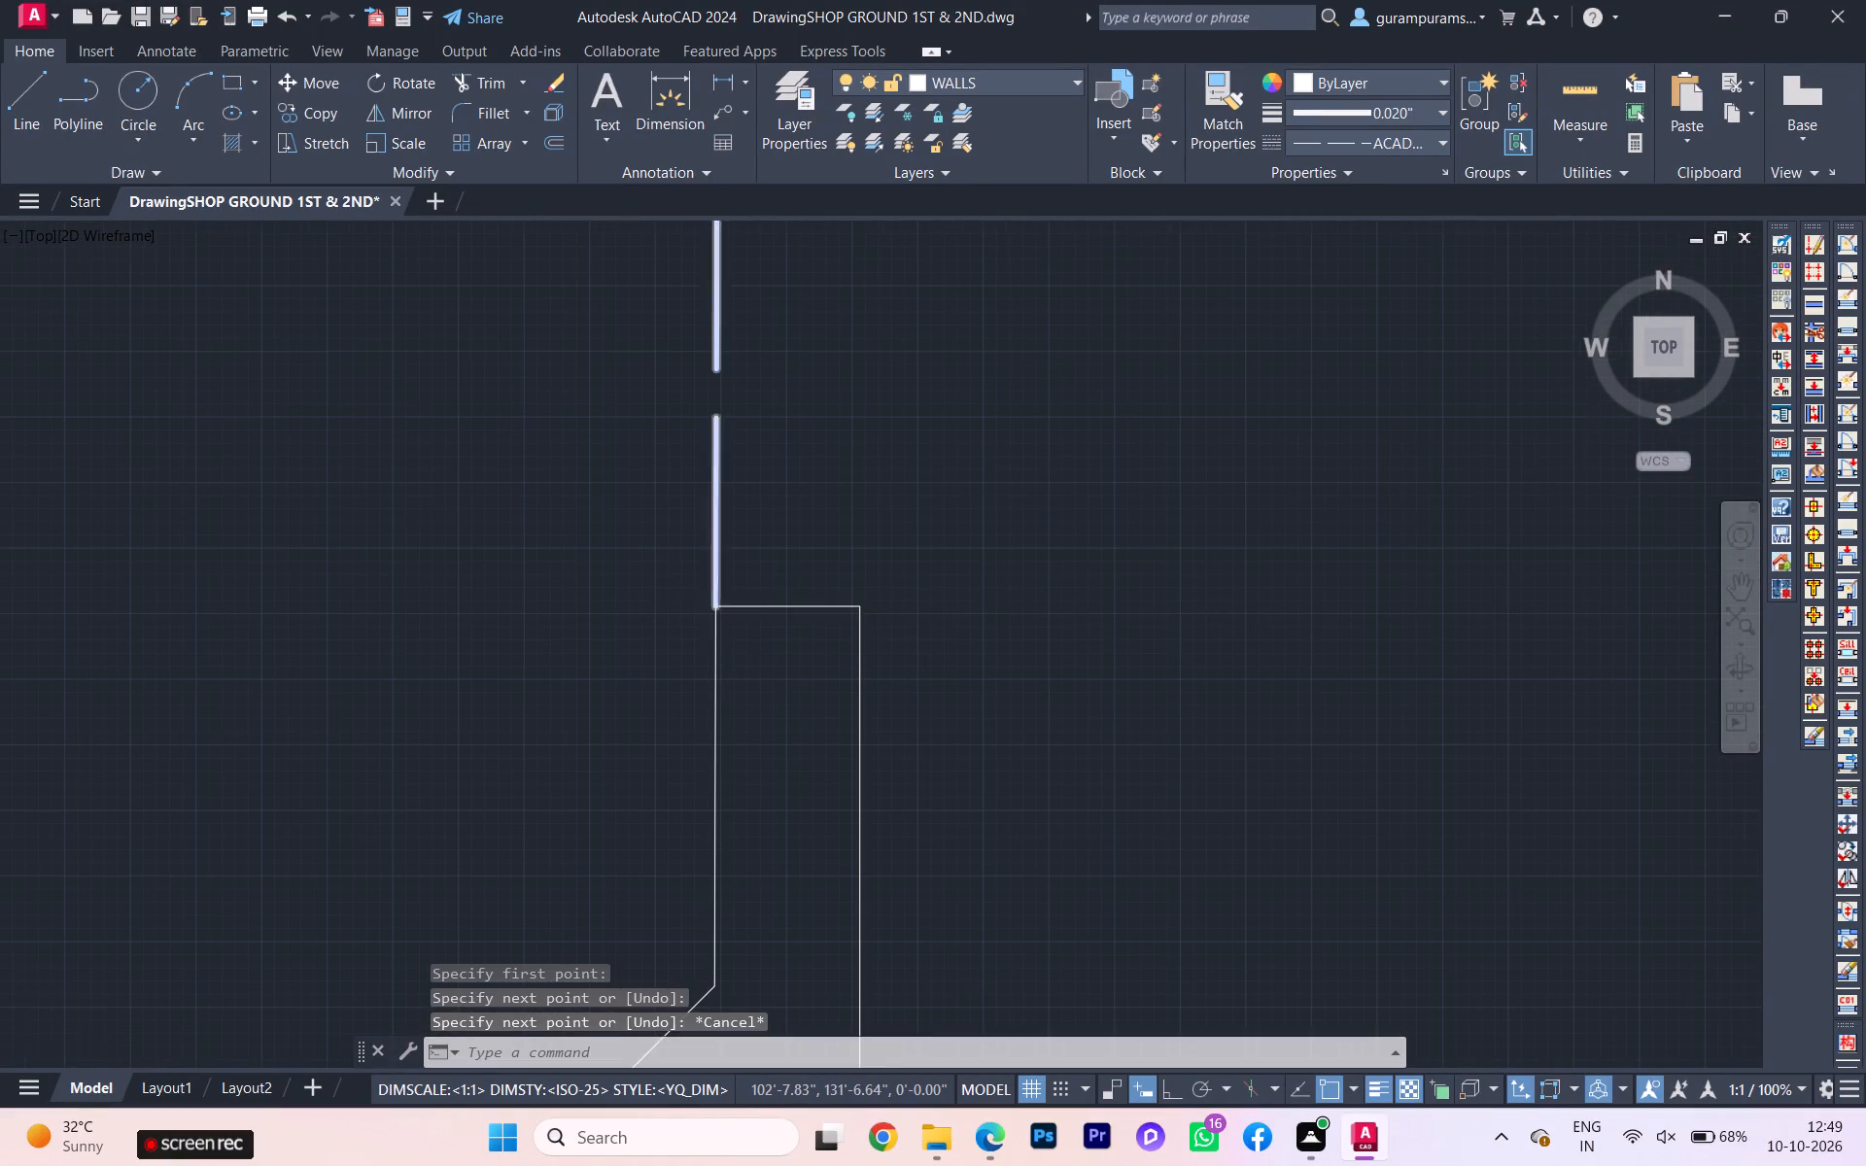
scroll(715, 594, "down", 2)
scroll(726, 588, "up", 1)
scroll(726, 588, "down", 1)
key("space")
scroll(756, 551, "down", 2)
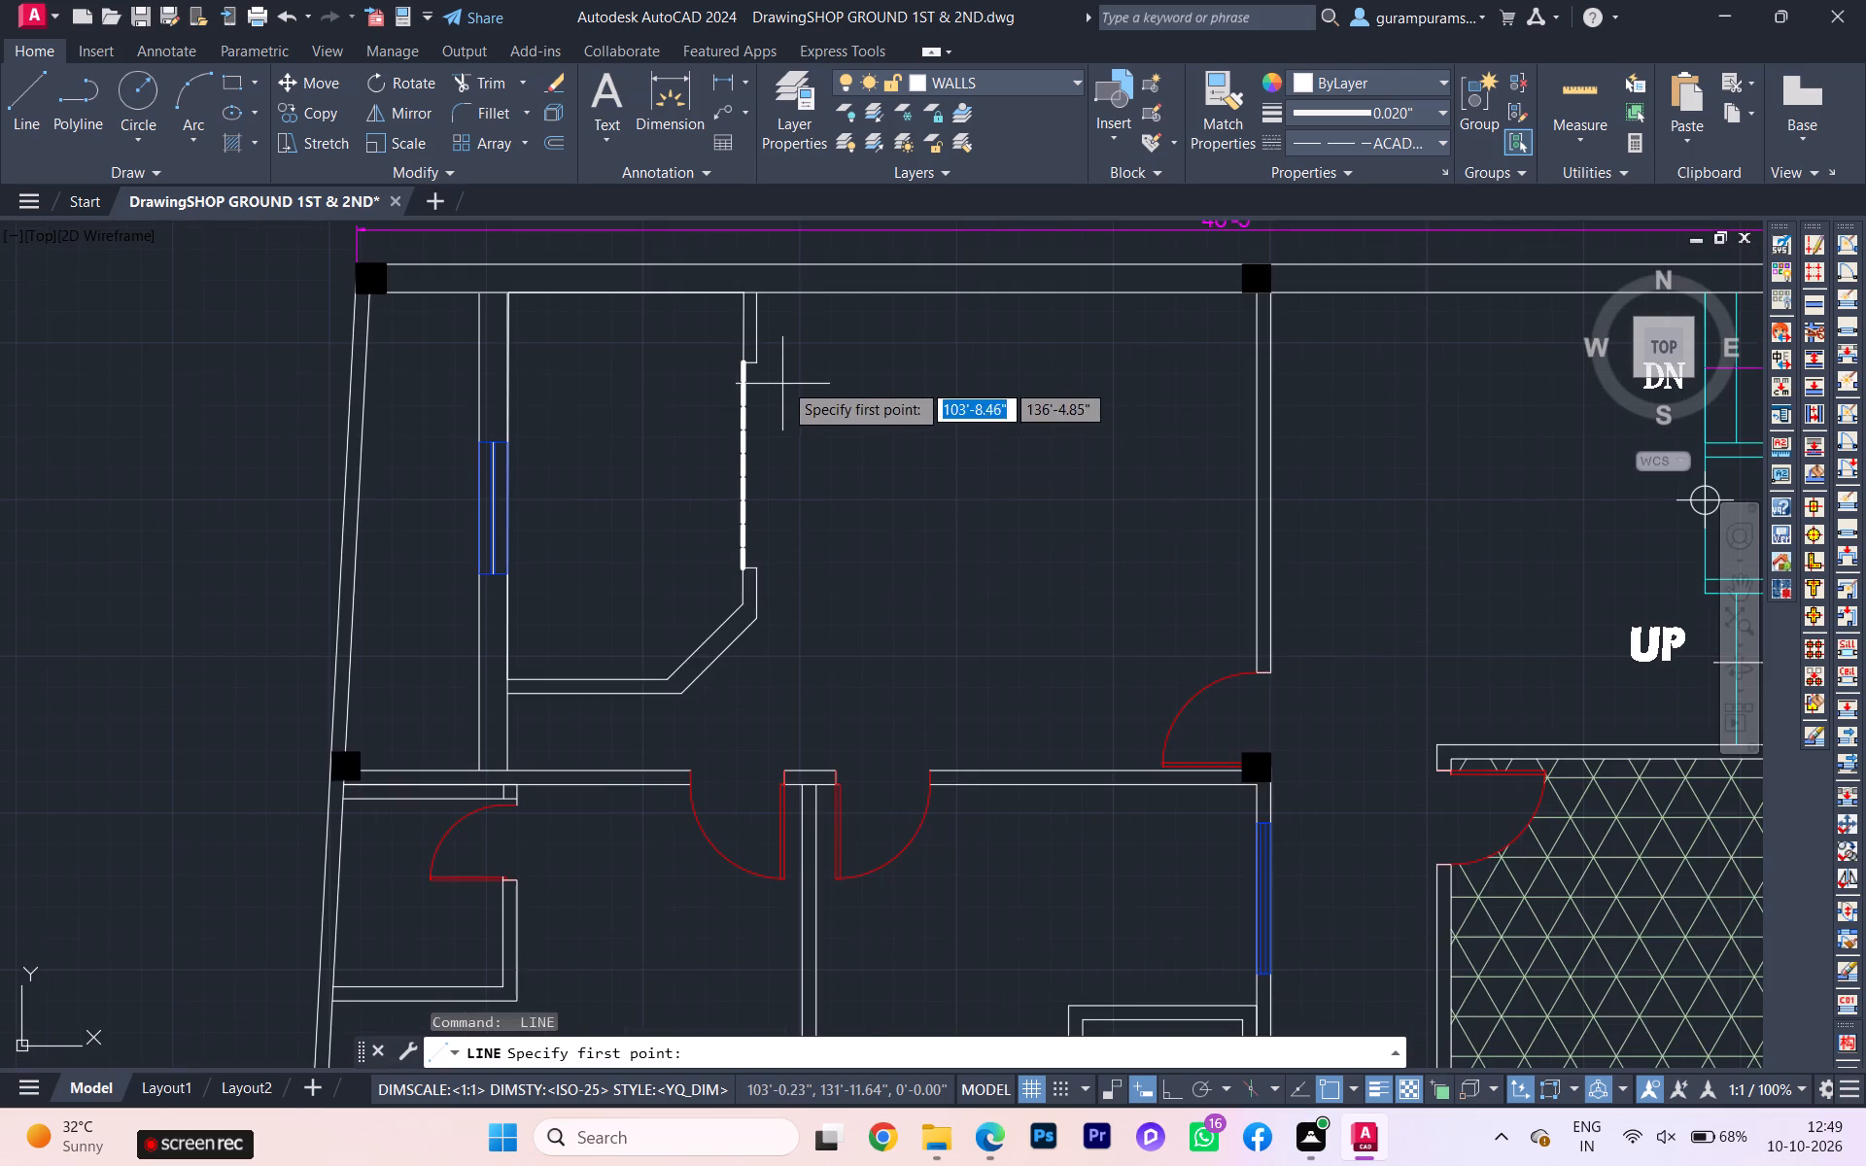
scroll(784, 371, "up", 3)
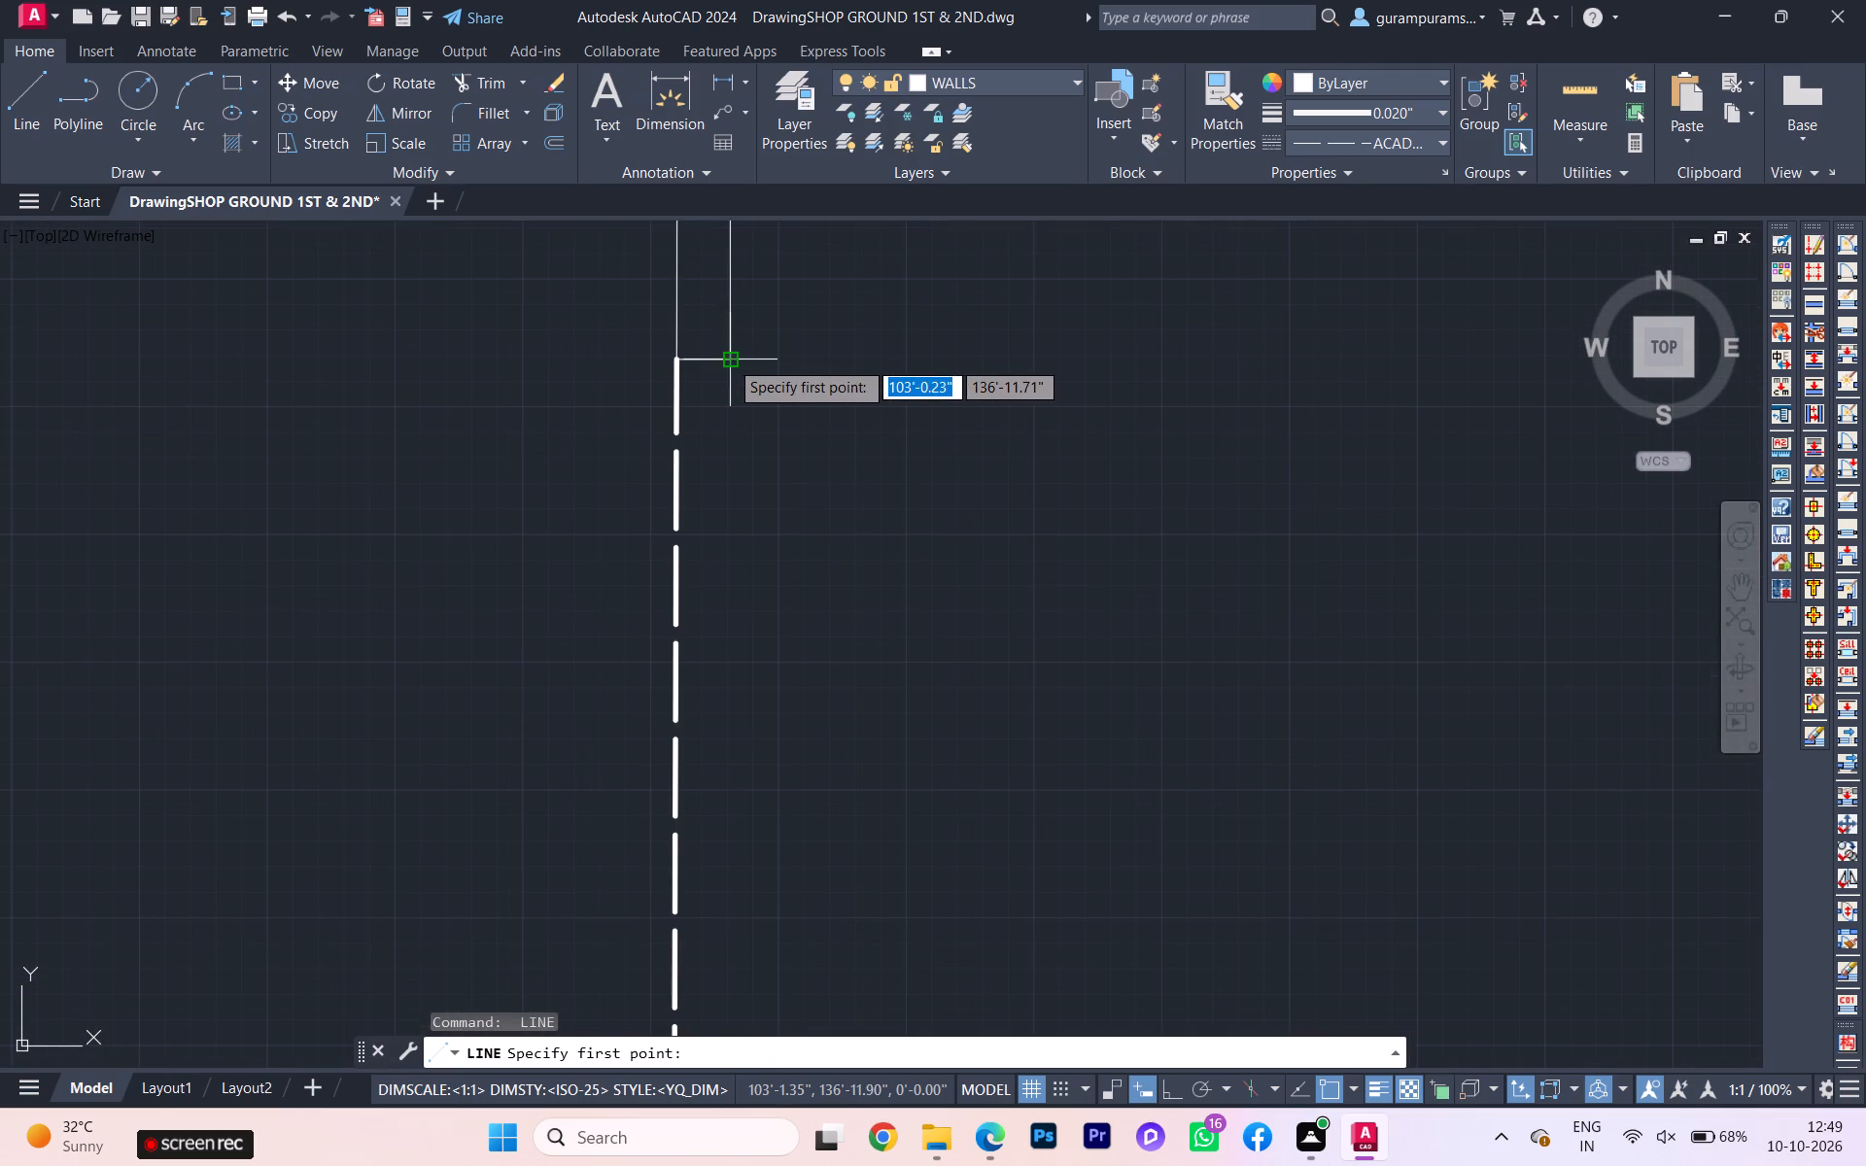
left_click(727, 360)
scroll(736, 474, "down", 2)
scroll(729, 576, "down", 1)
middle_click_drag(729, 576, 727, 446)
scroll(732, 574, "up", 2)
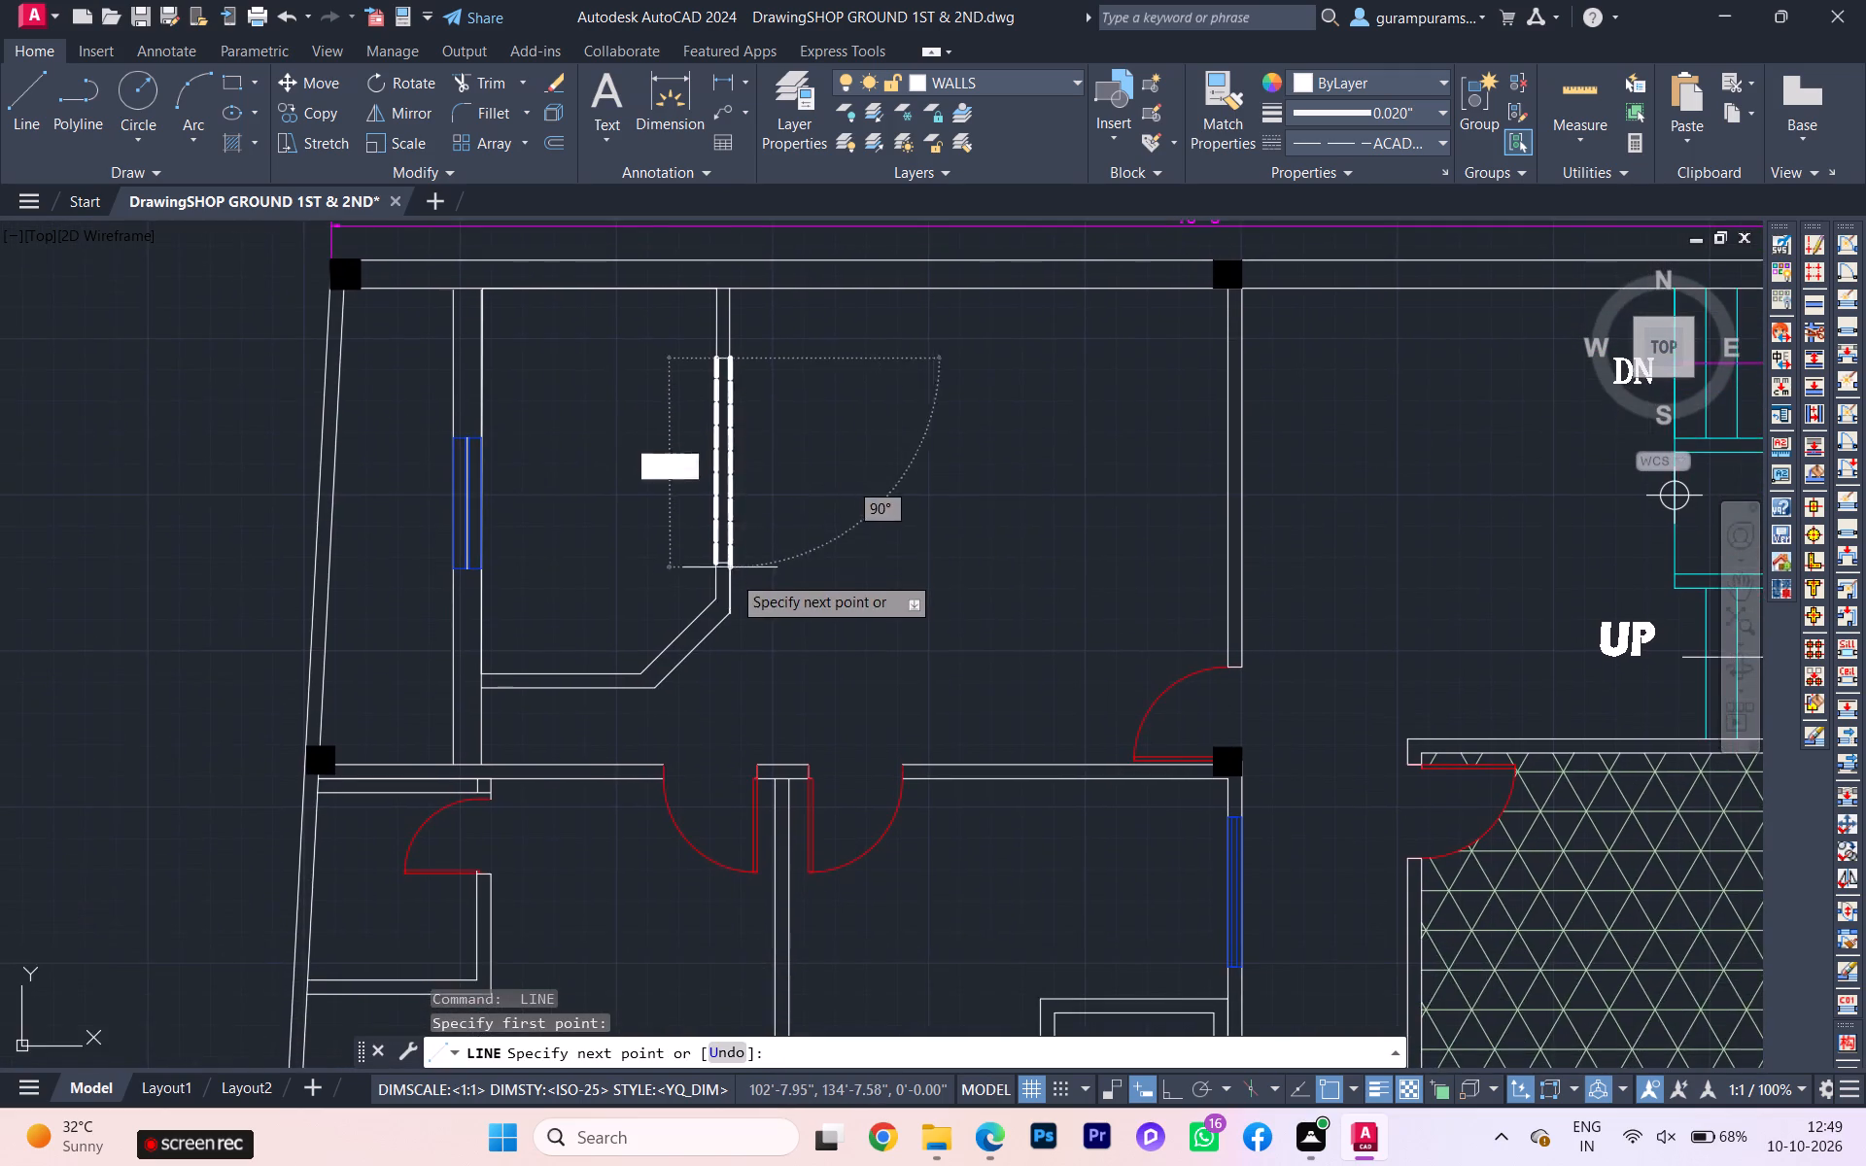
scroll(734, 577, "up", 2)
left_click(702, 484)
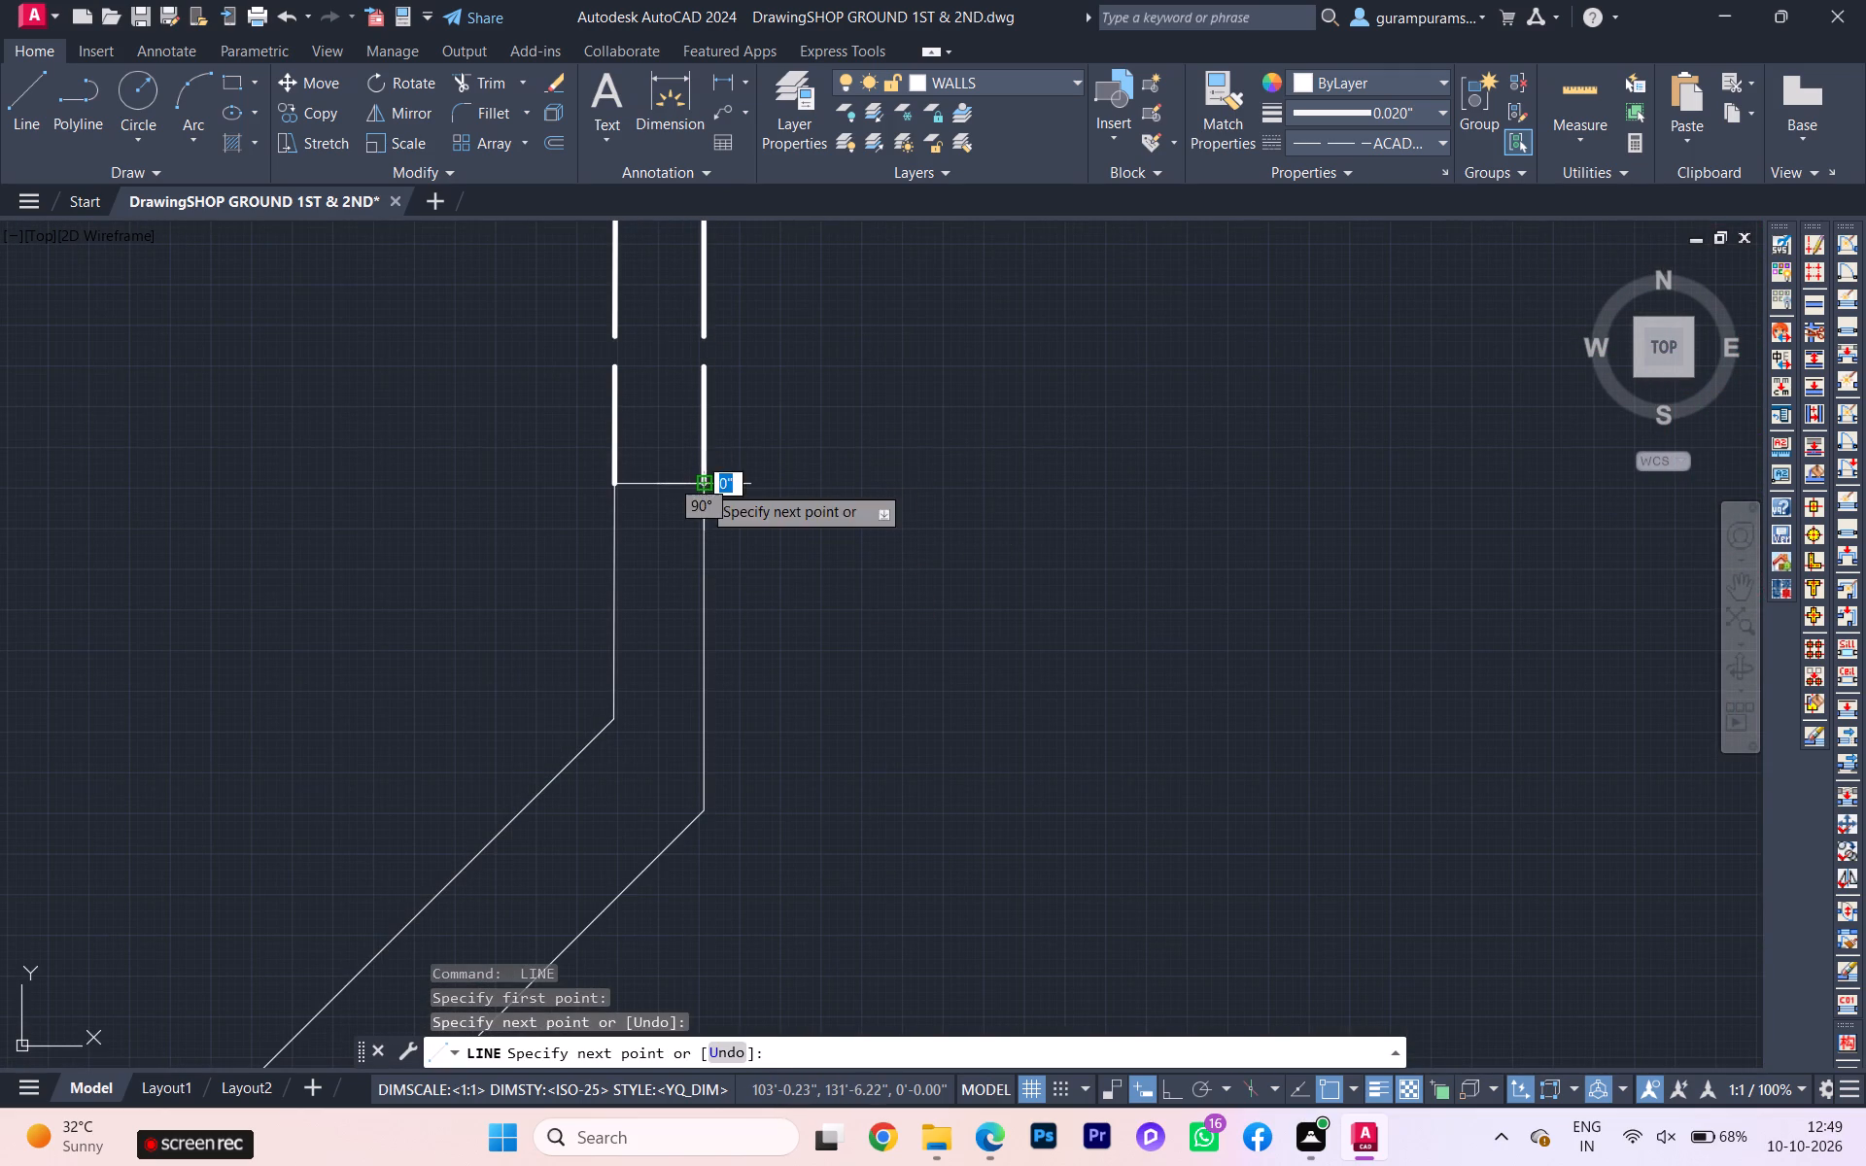
key("space")
Set both dashed opening lines to a 0.010" lineweight and the colour 152,152,204.
scroll(775, 529, "down", 2)
left_click(809, 419)
left_click(662, 380)
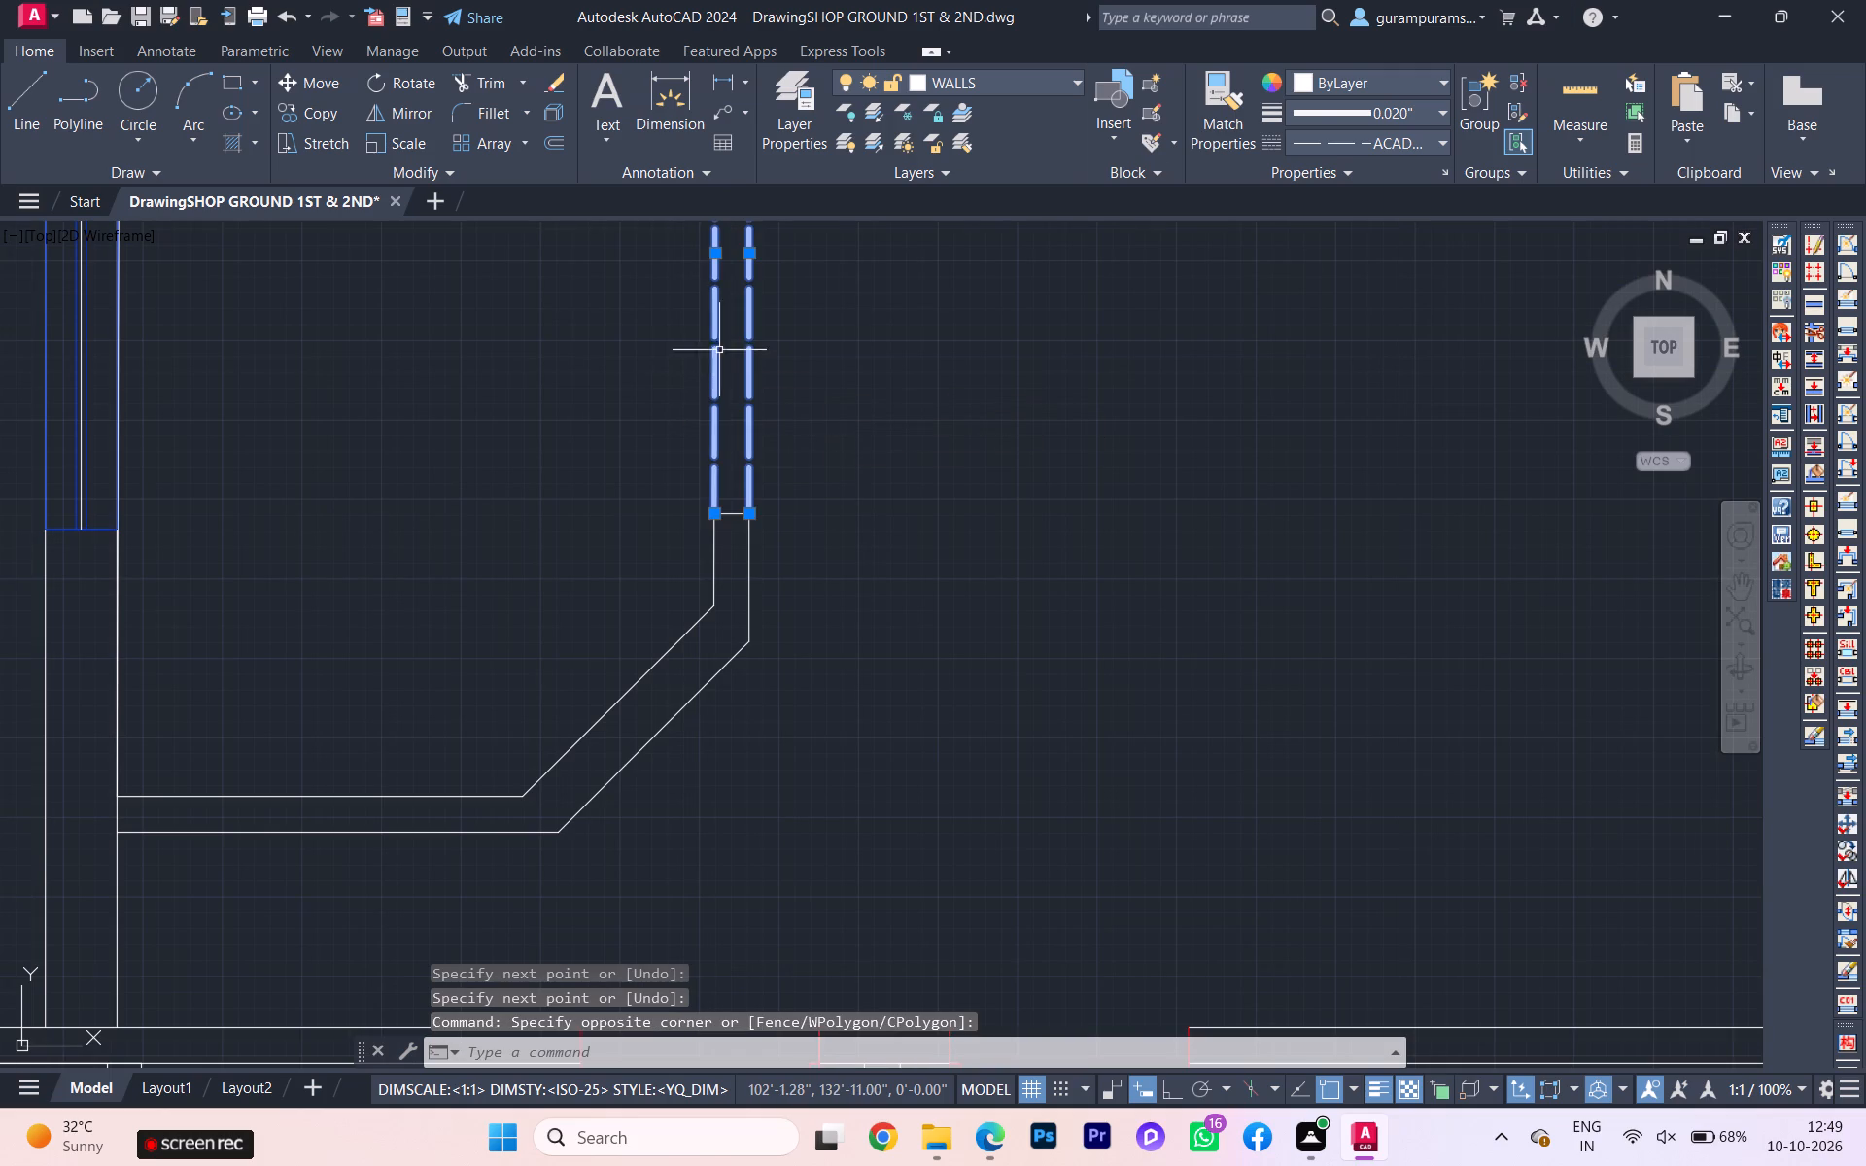
left_click(1432, 99)
scroll(1330, 214, "up", 3)
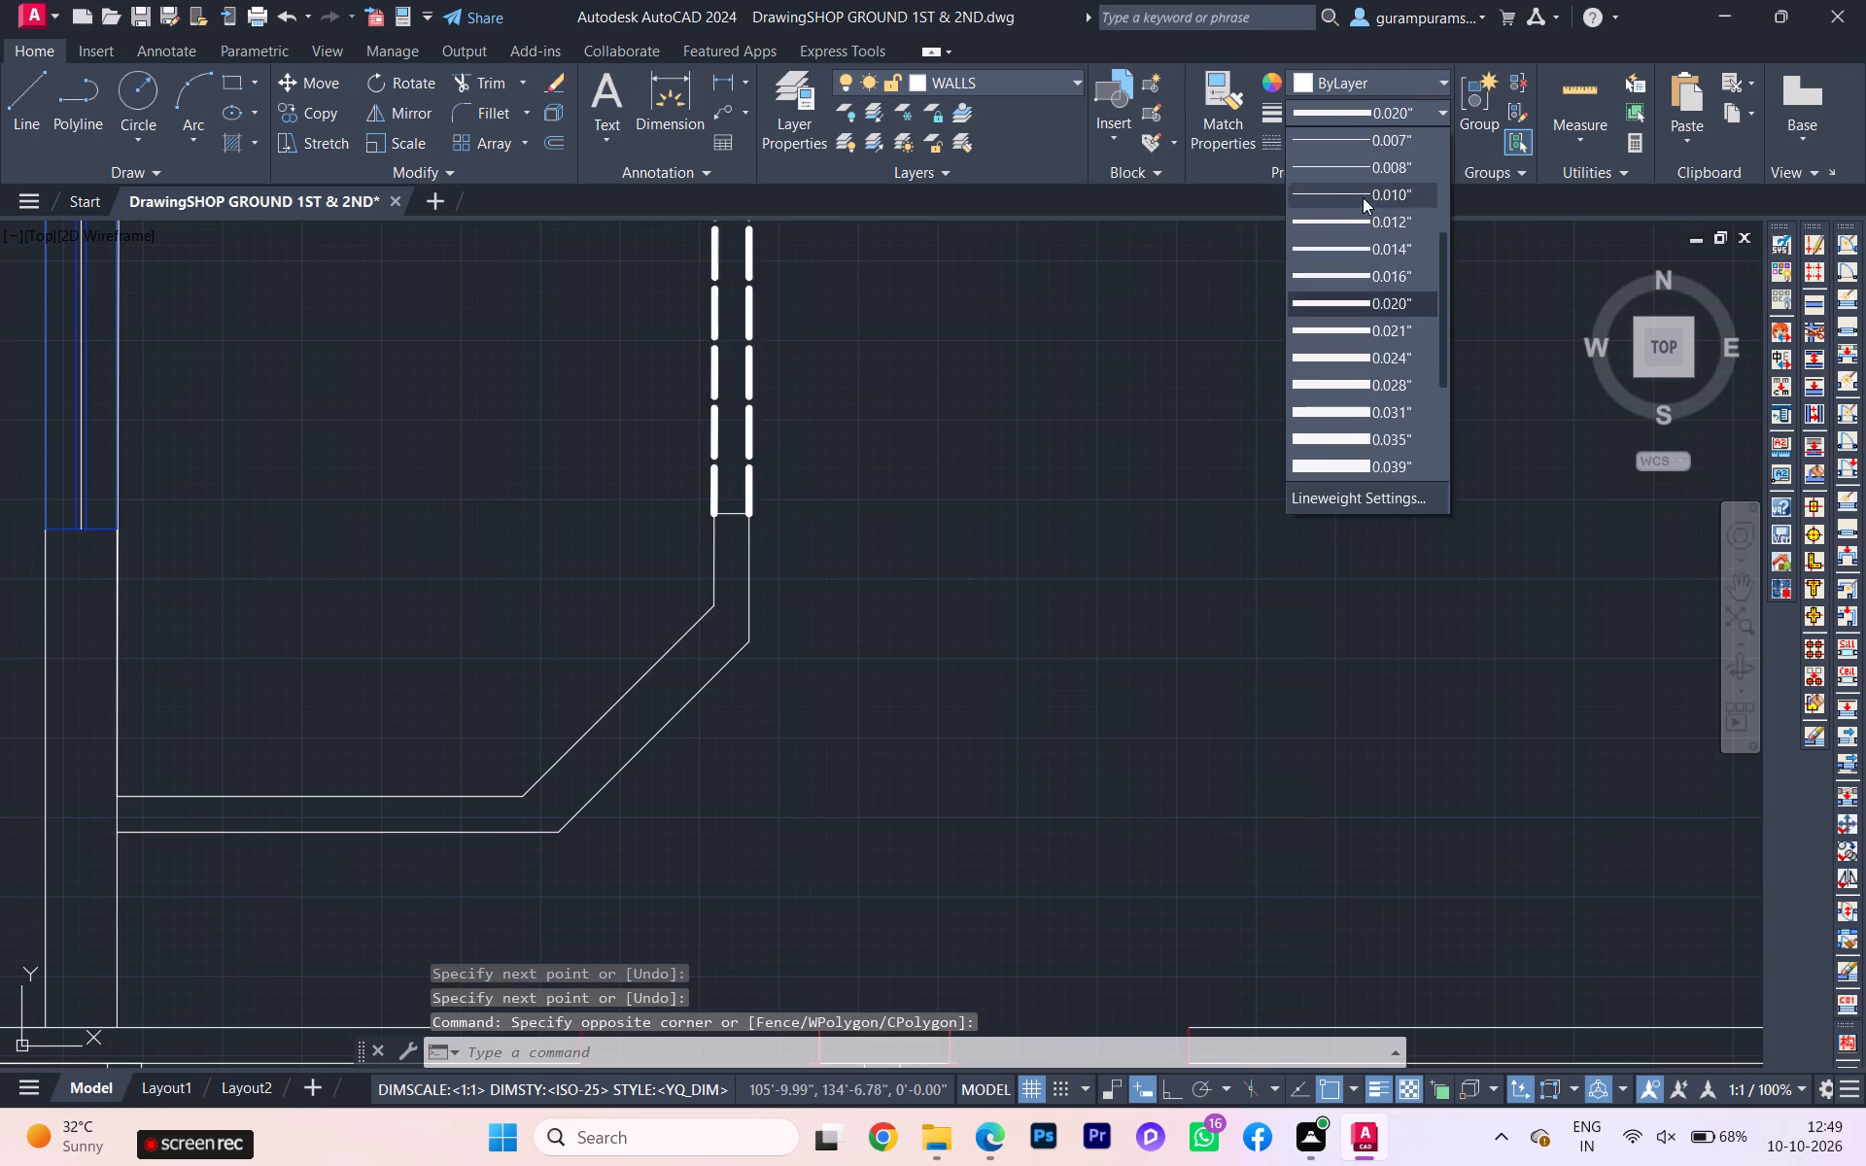
scroll(1363, 197, "up", 2)
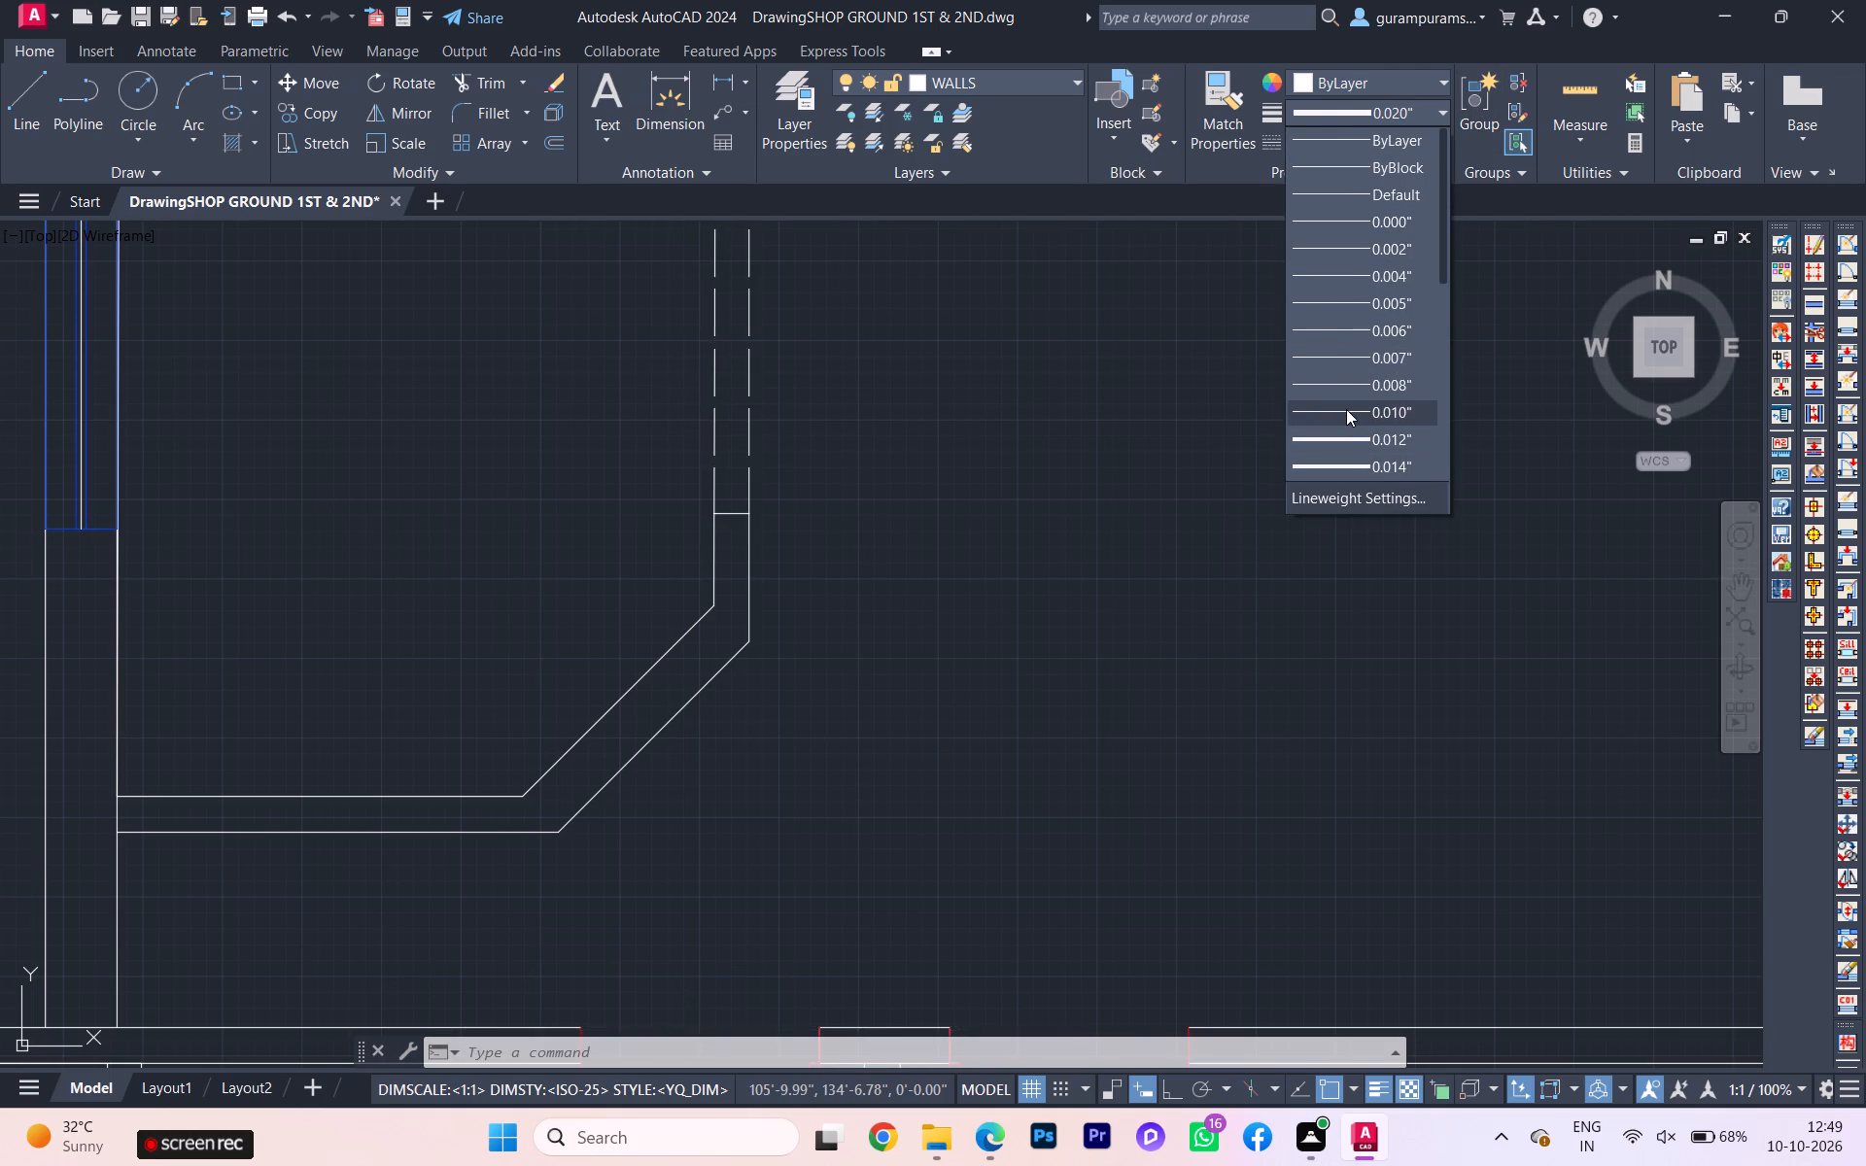
left_click(1346, 409)
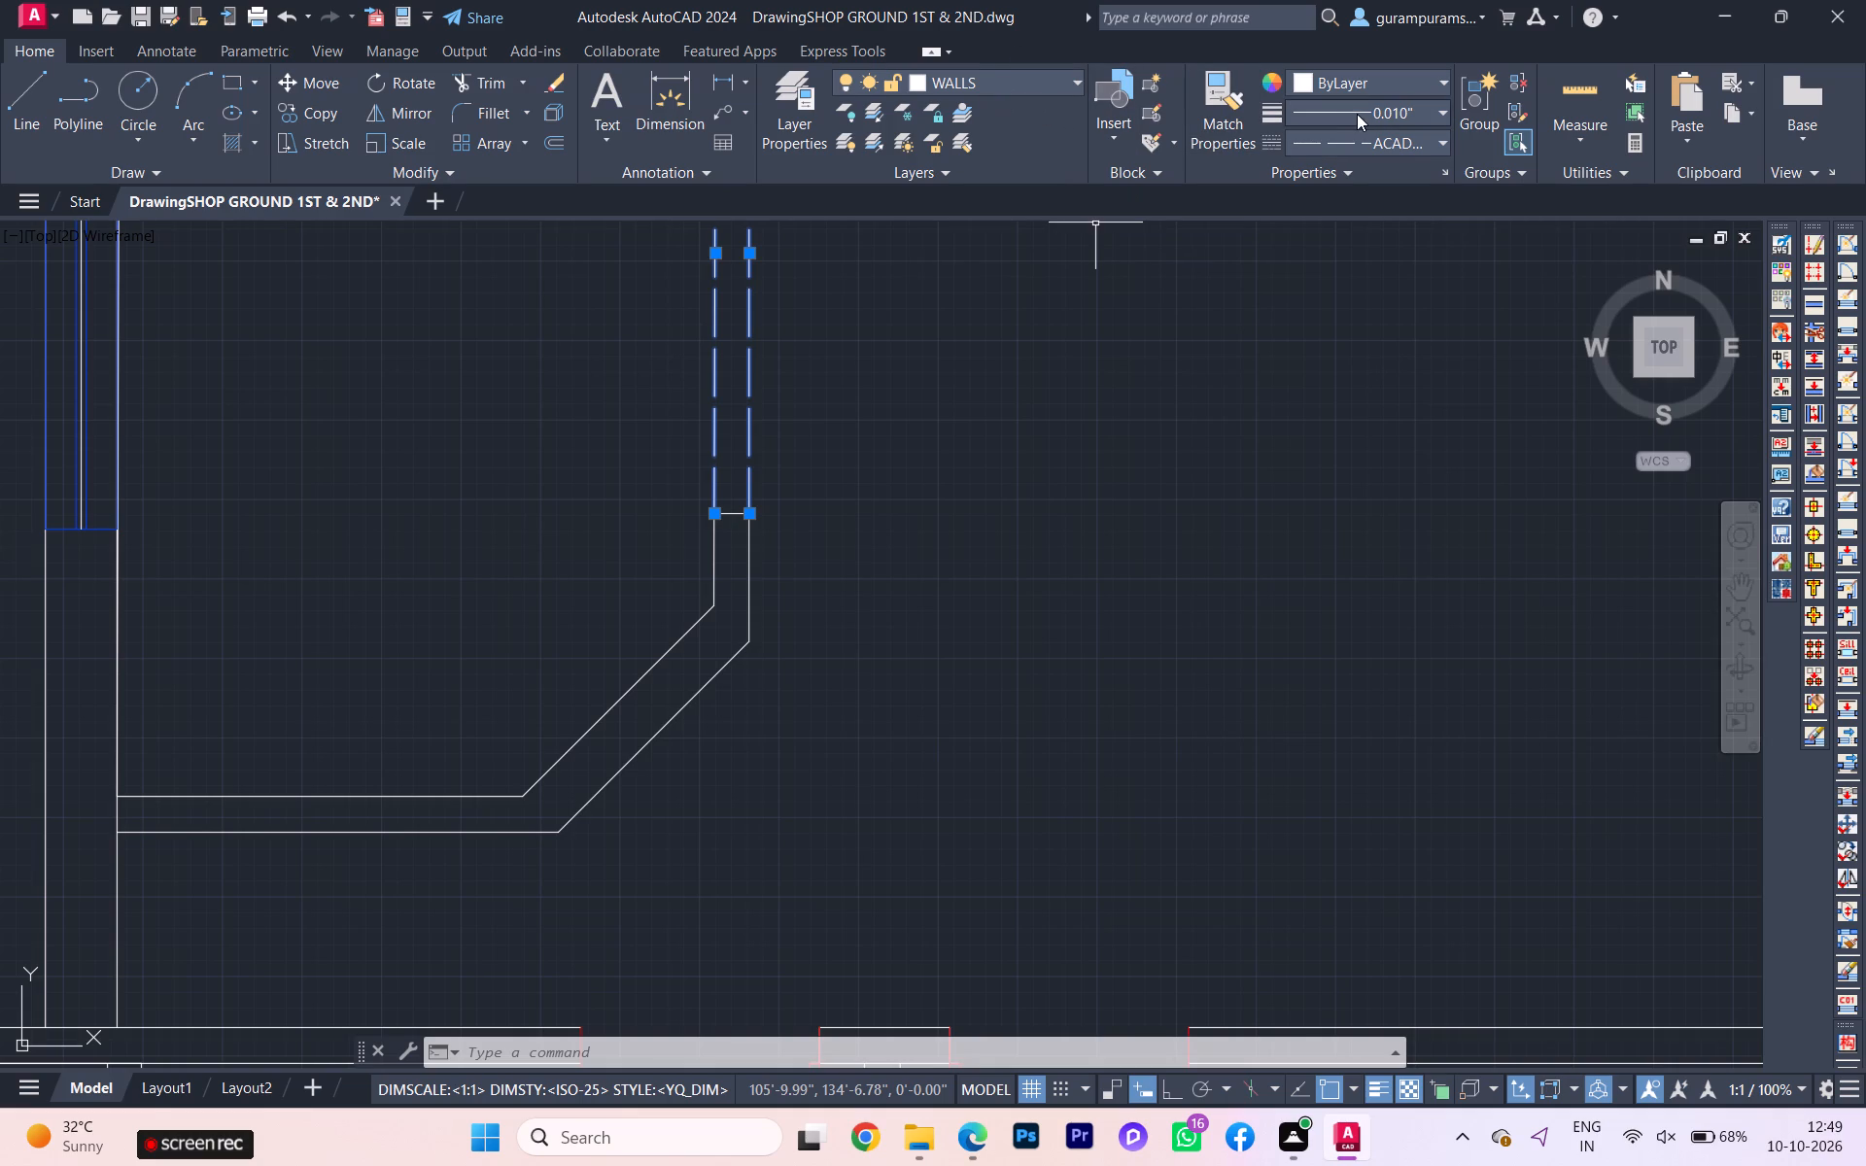
left_click(1330, 84)
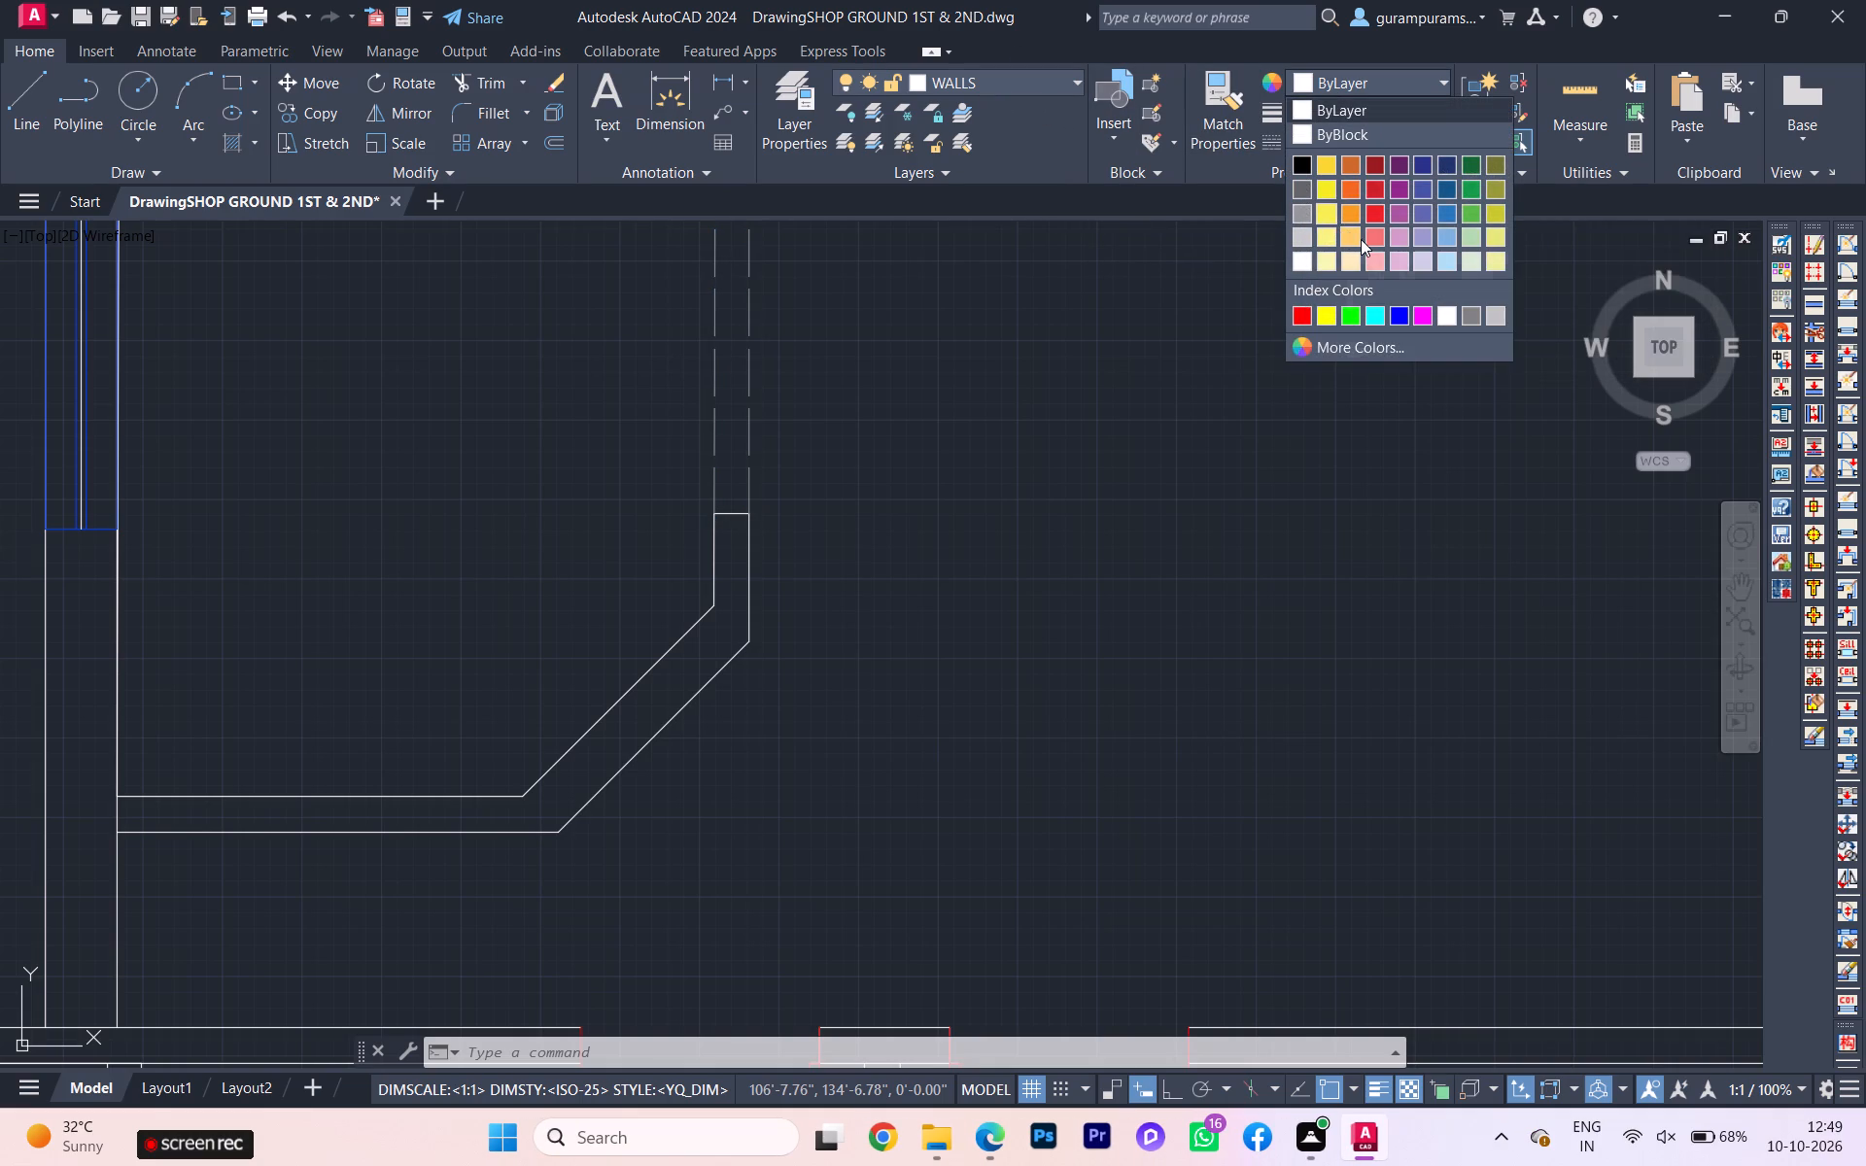
left_click(1420, 243)
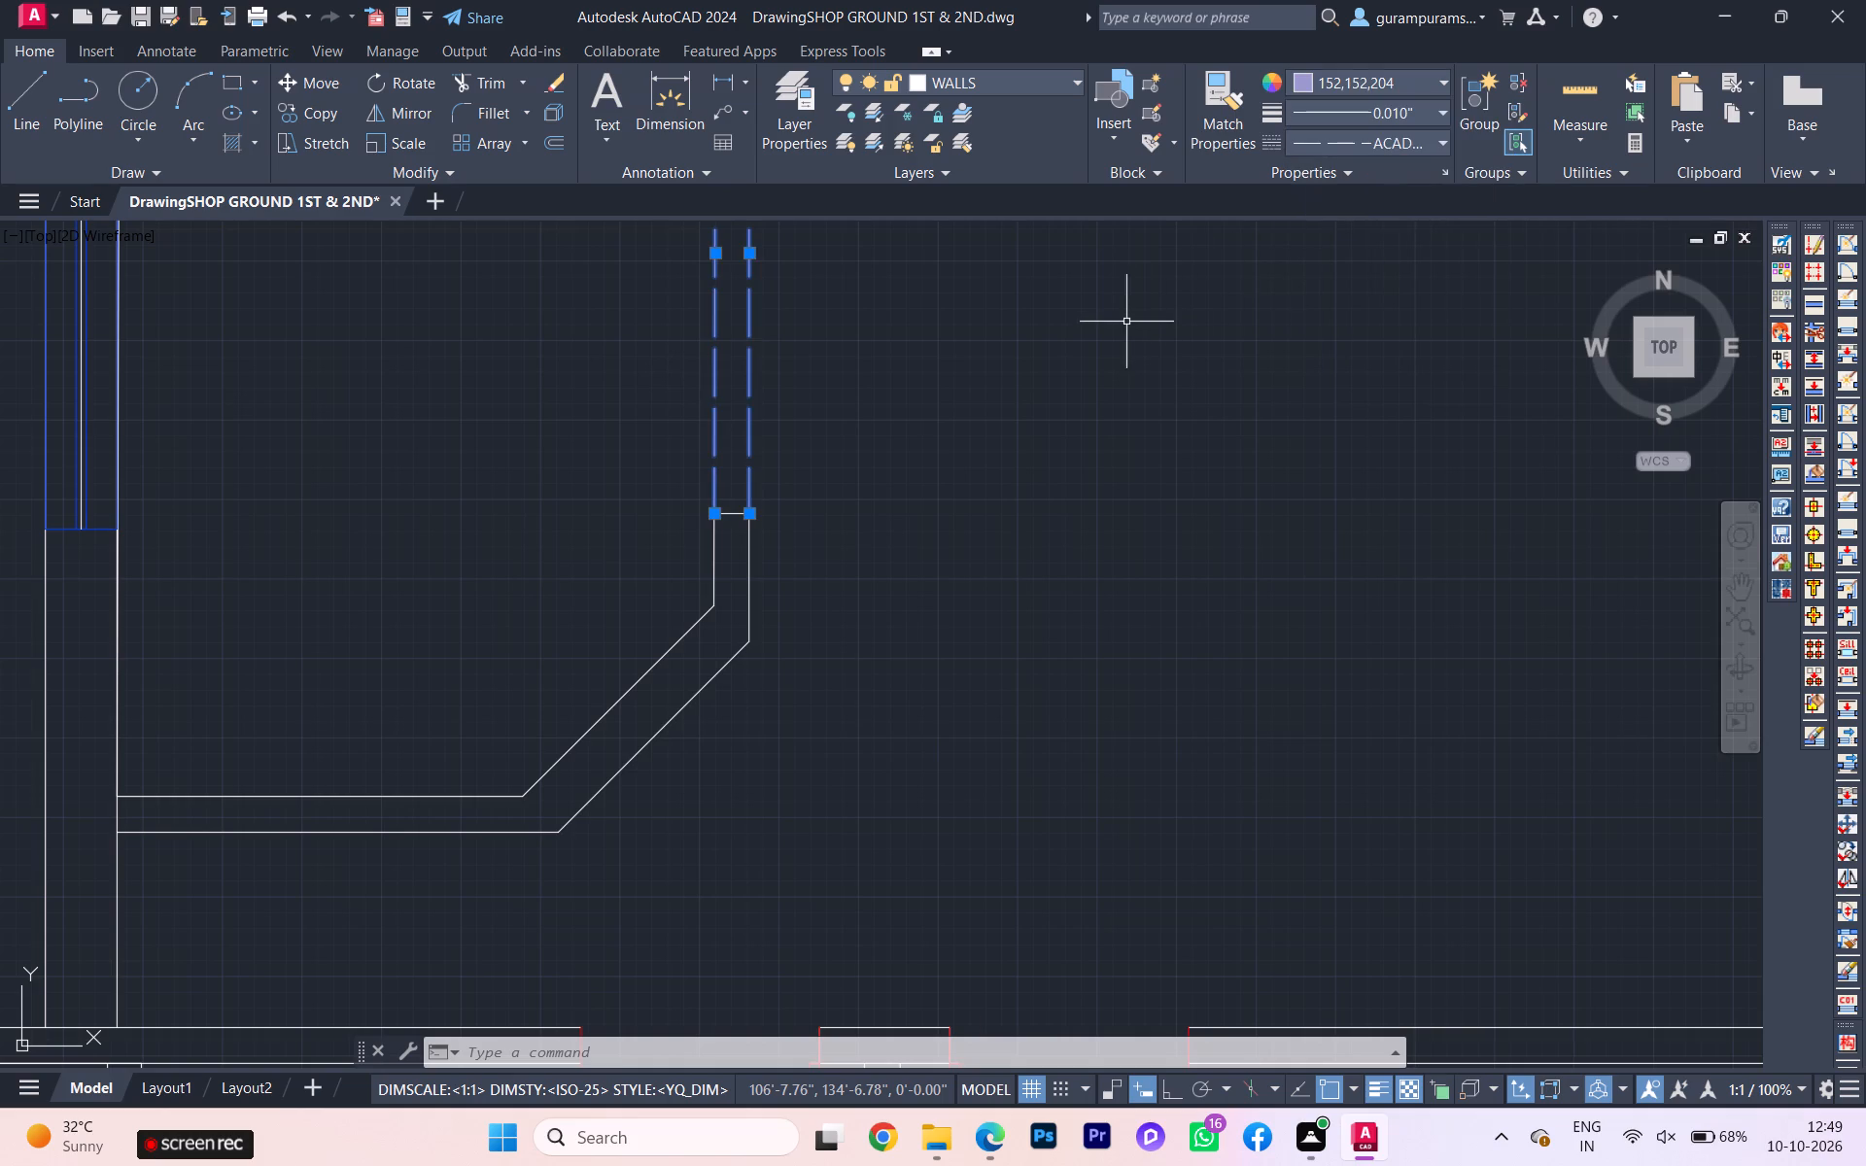
key("Escape")
Examine the reference plan beside the drawn plan to check the openings of the other kitchens.
scroll(930, 350, "down", 3)
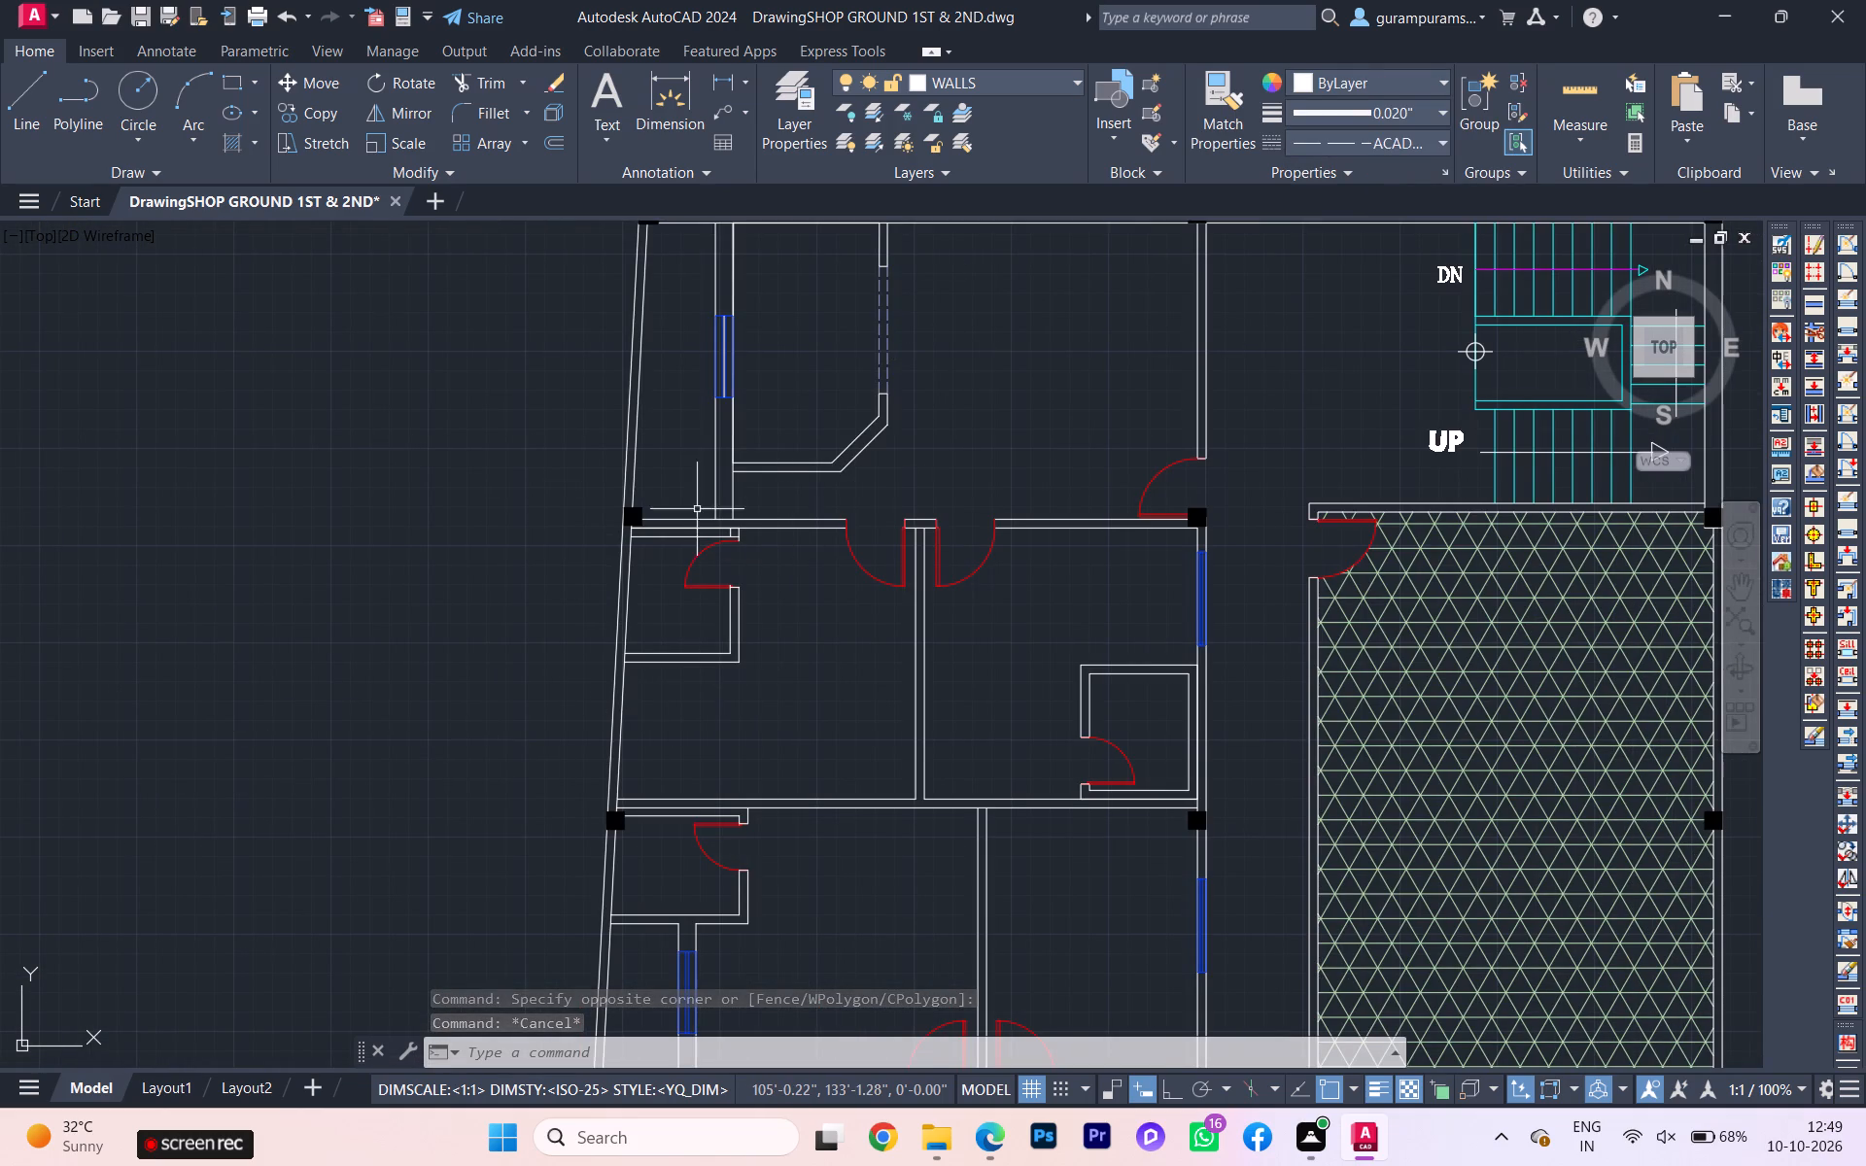
scroll(287, 493, "down", 1)
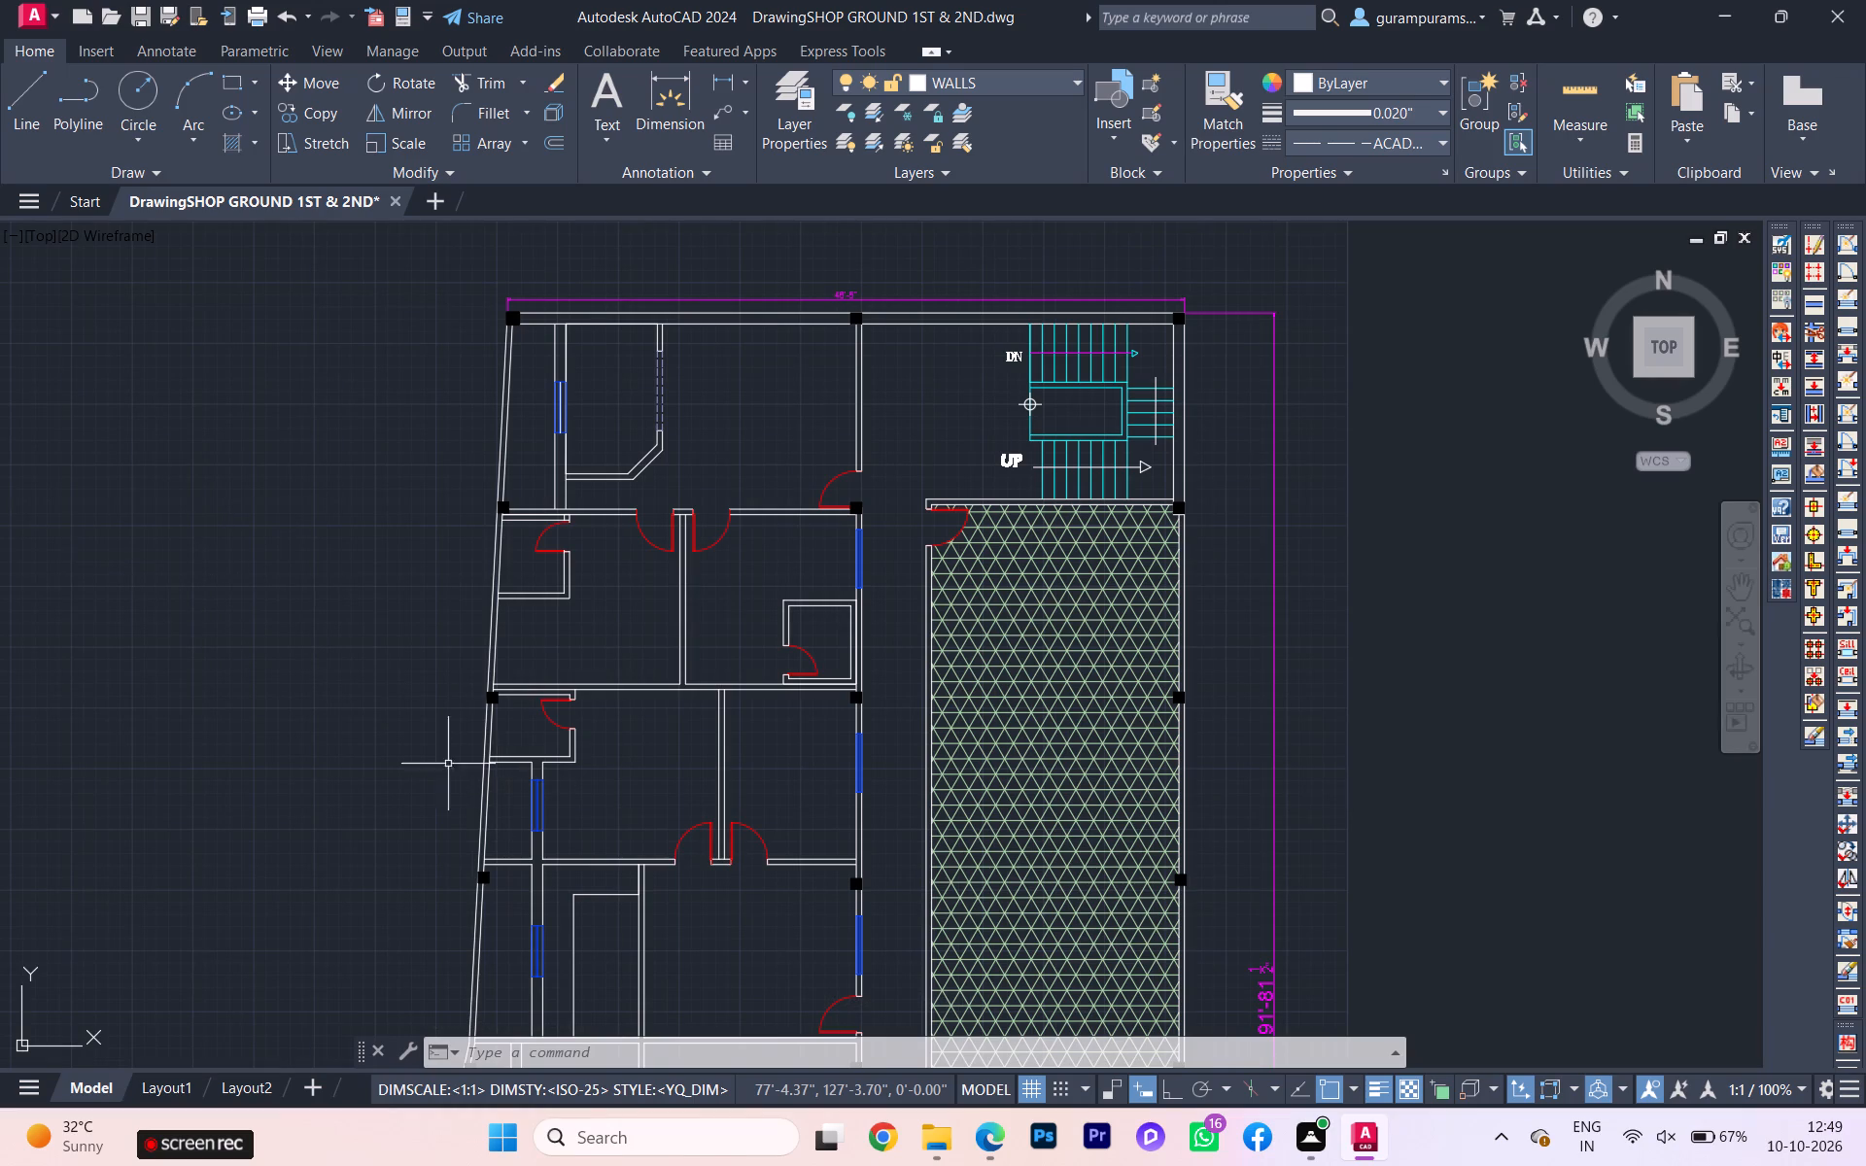
scroll(457, 624, "down", 1)
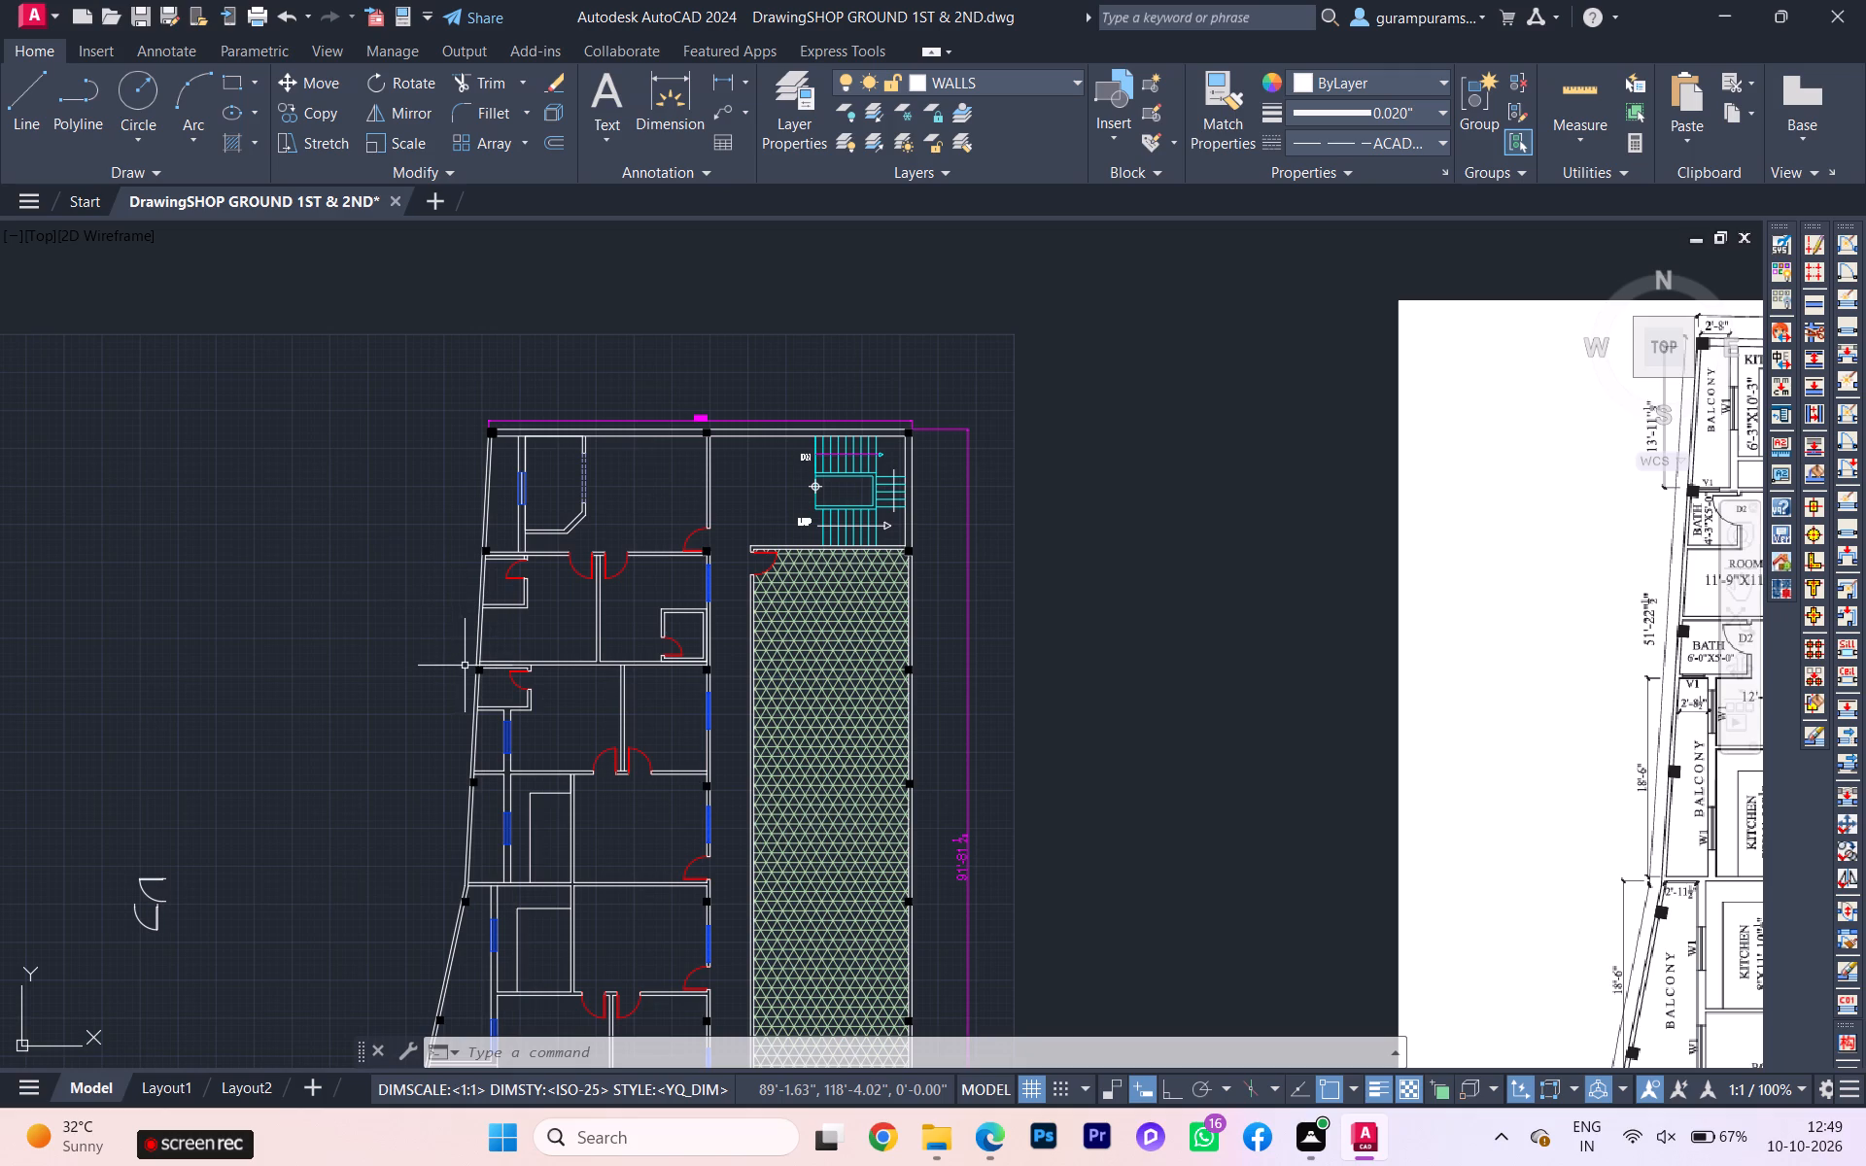
scroll(457, 697, "down", 2)
scroll(1003, 780, "up", 2)
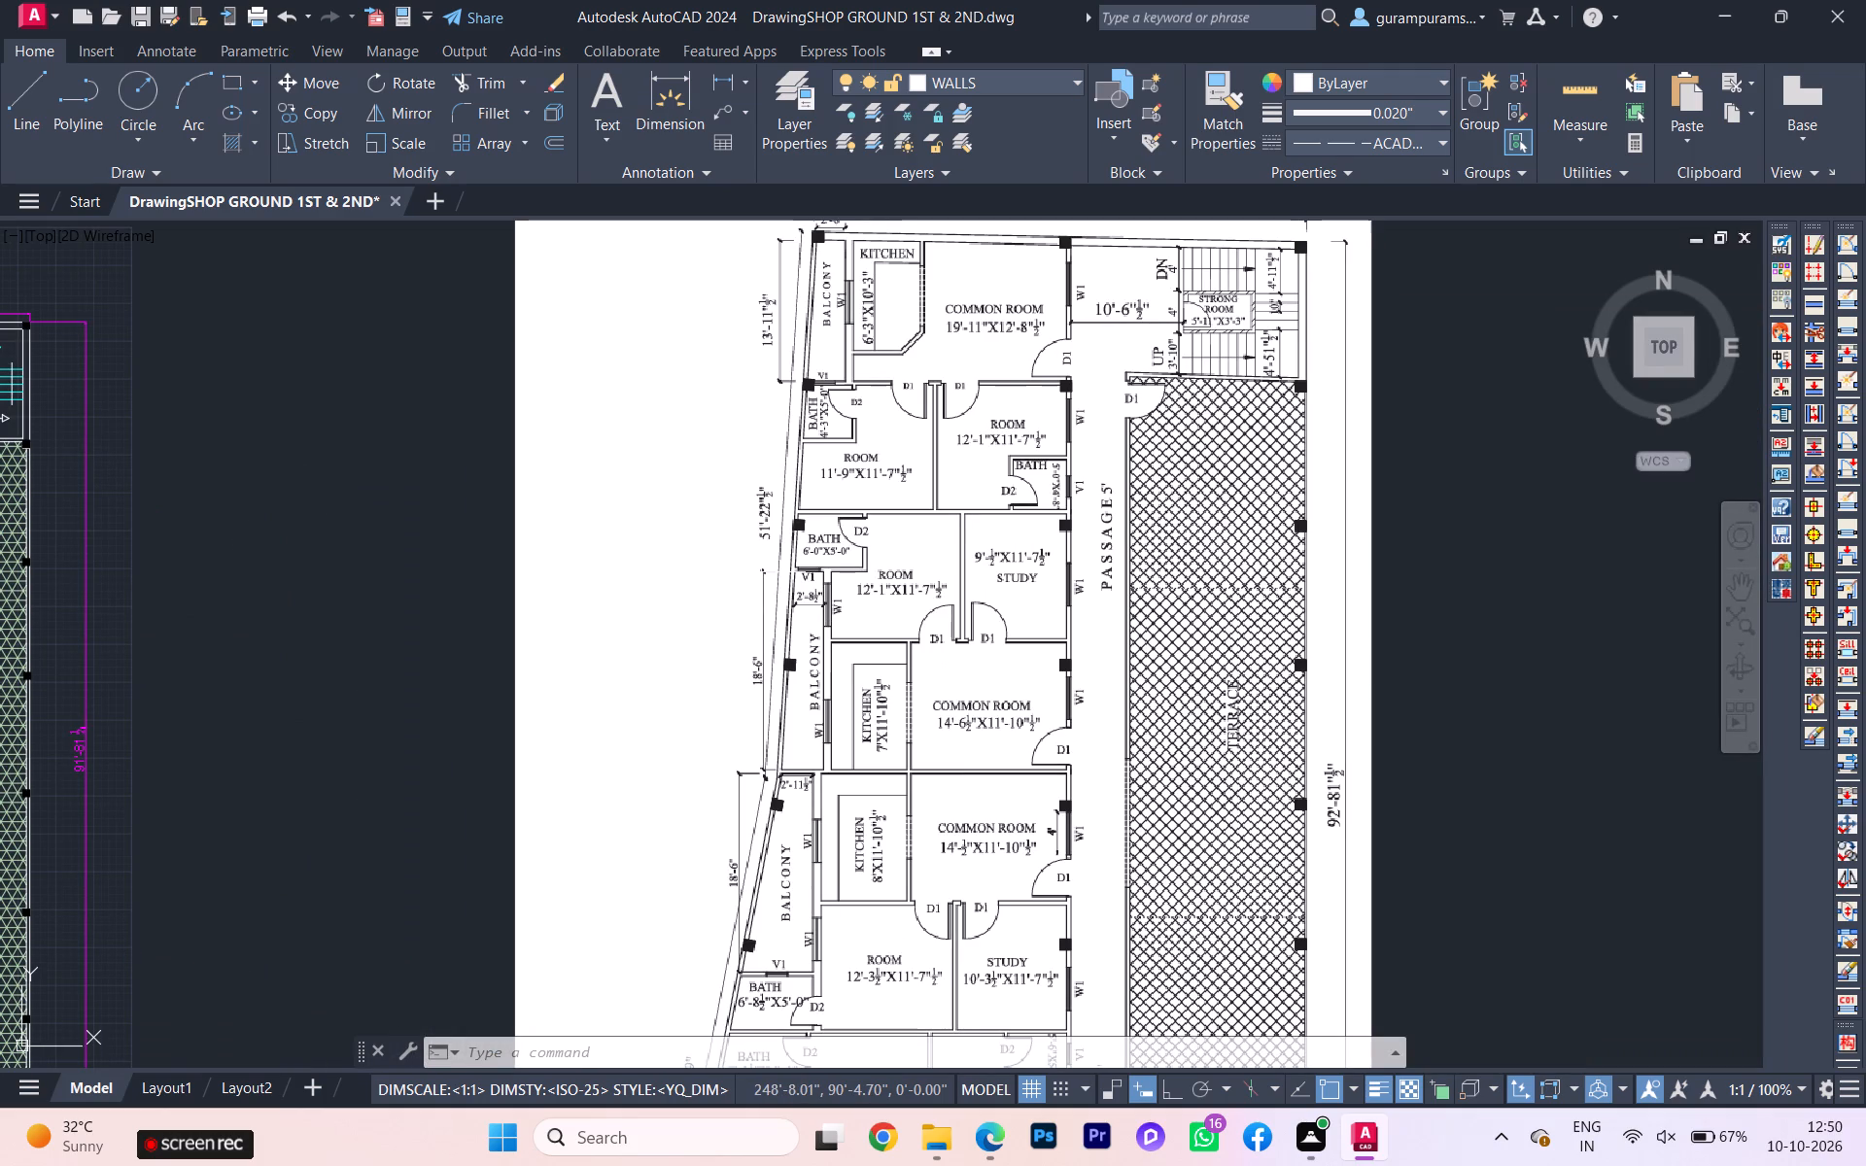
scroll(797, 748, "down", 1)
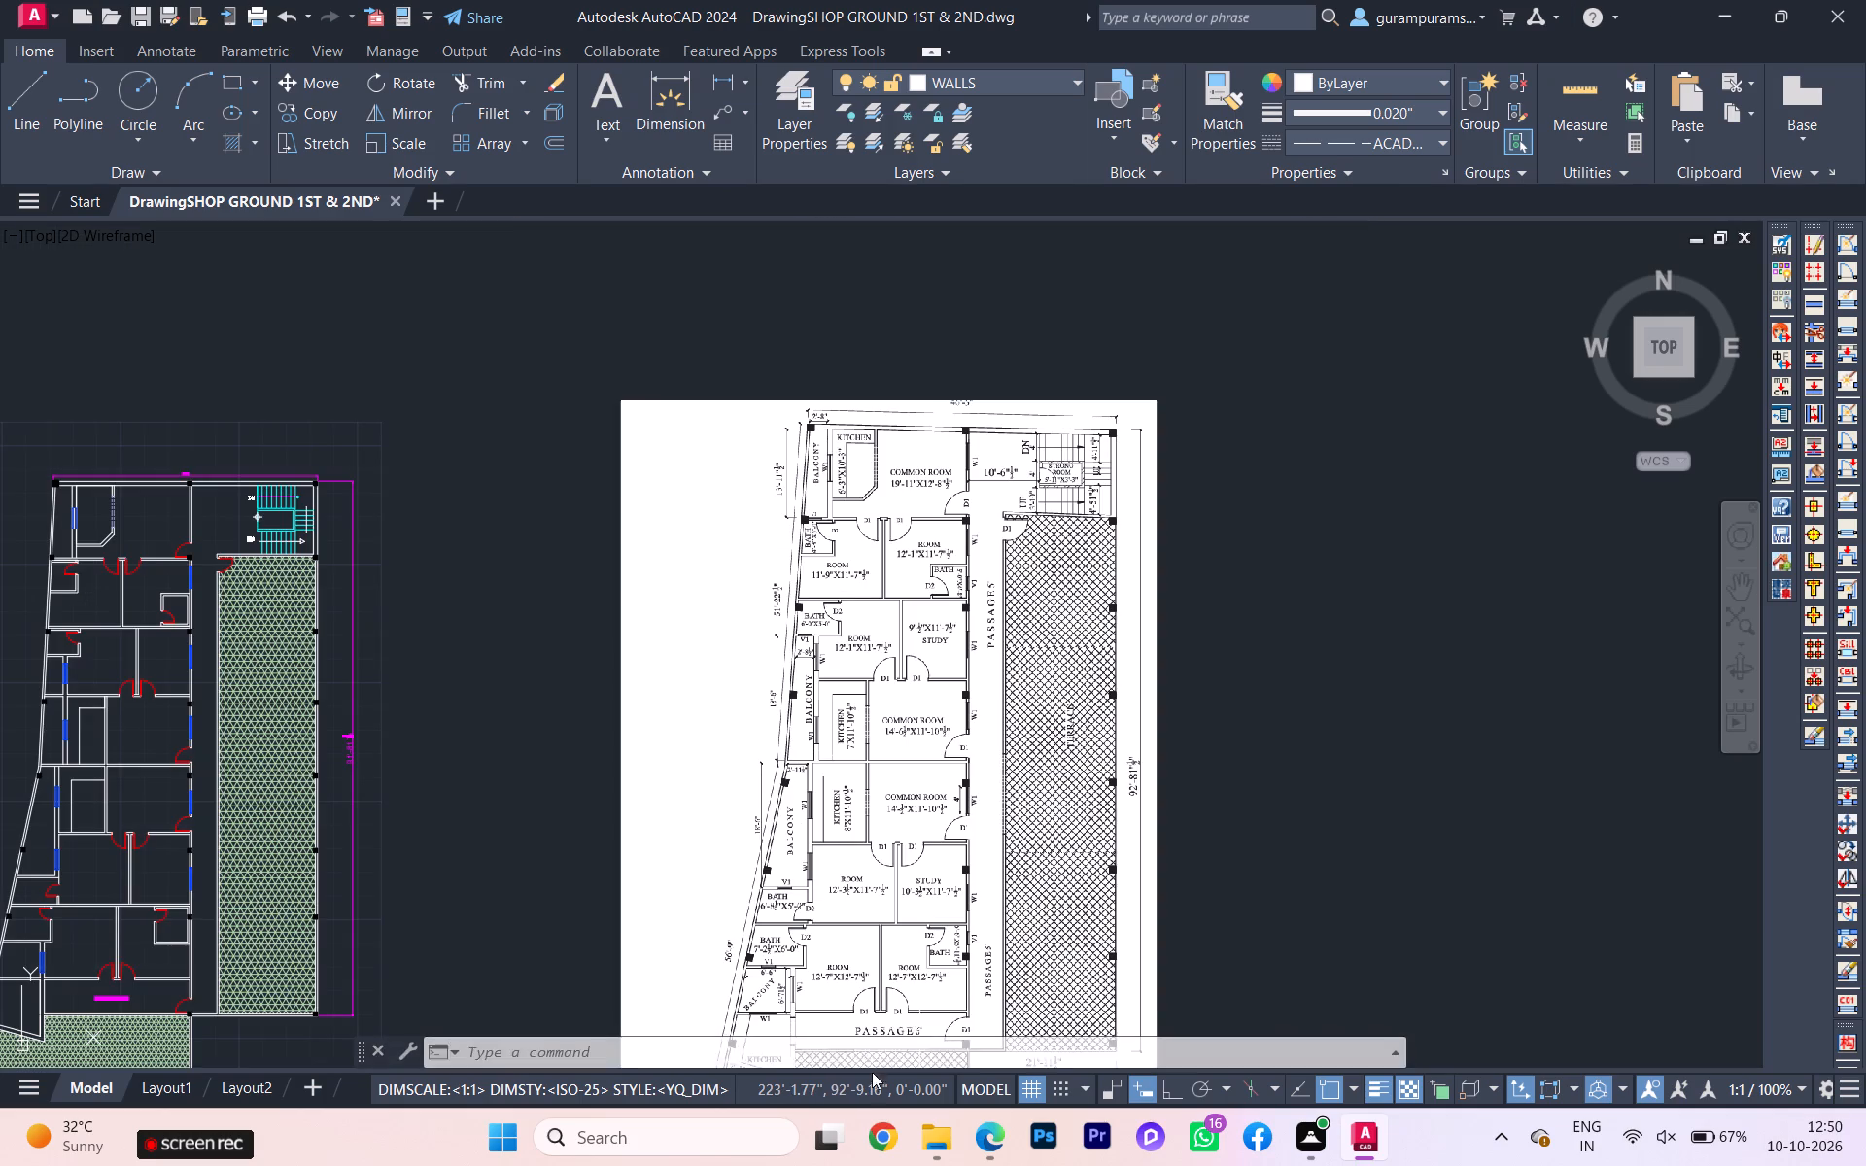
scroll(824, 968, "up", 2)
middle_click_drag(791, 908, 810, 675)
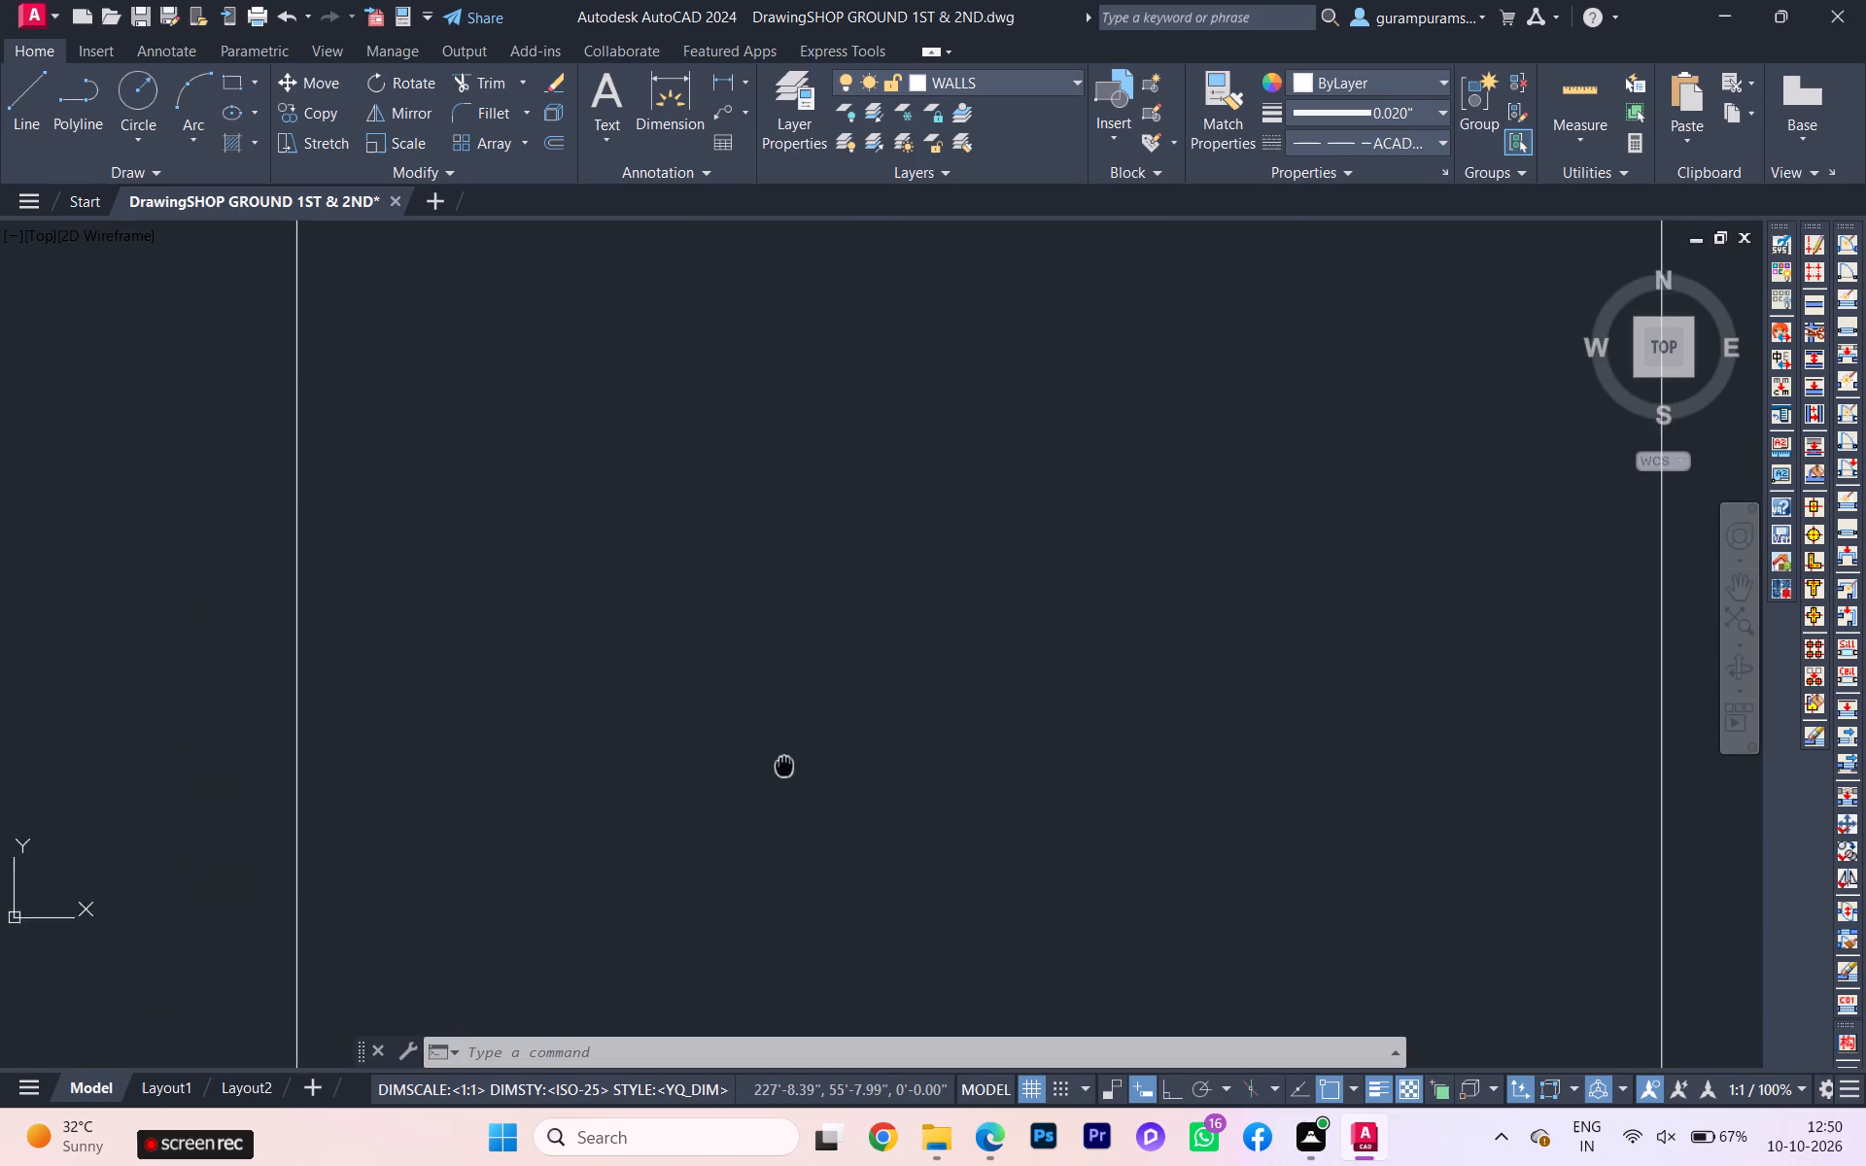
middle_click_drag(810, 675, 830, 634)
scroll(826, 668, "down", 2)
scroll(867, 492, "up", 1)
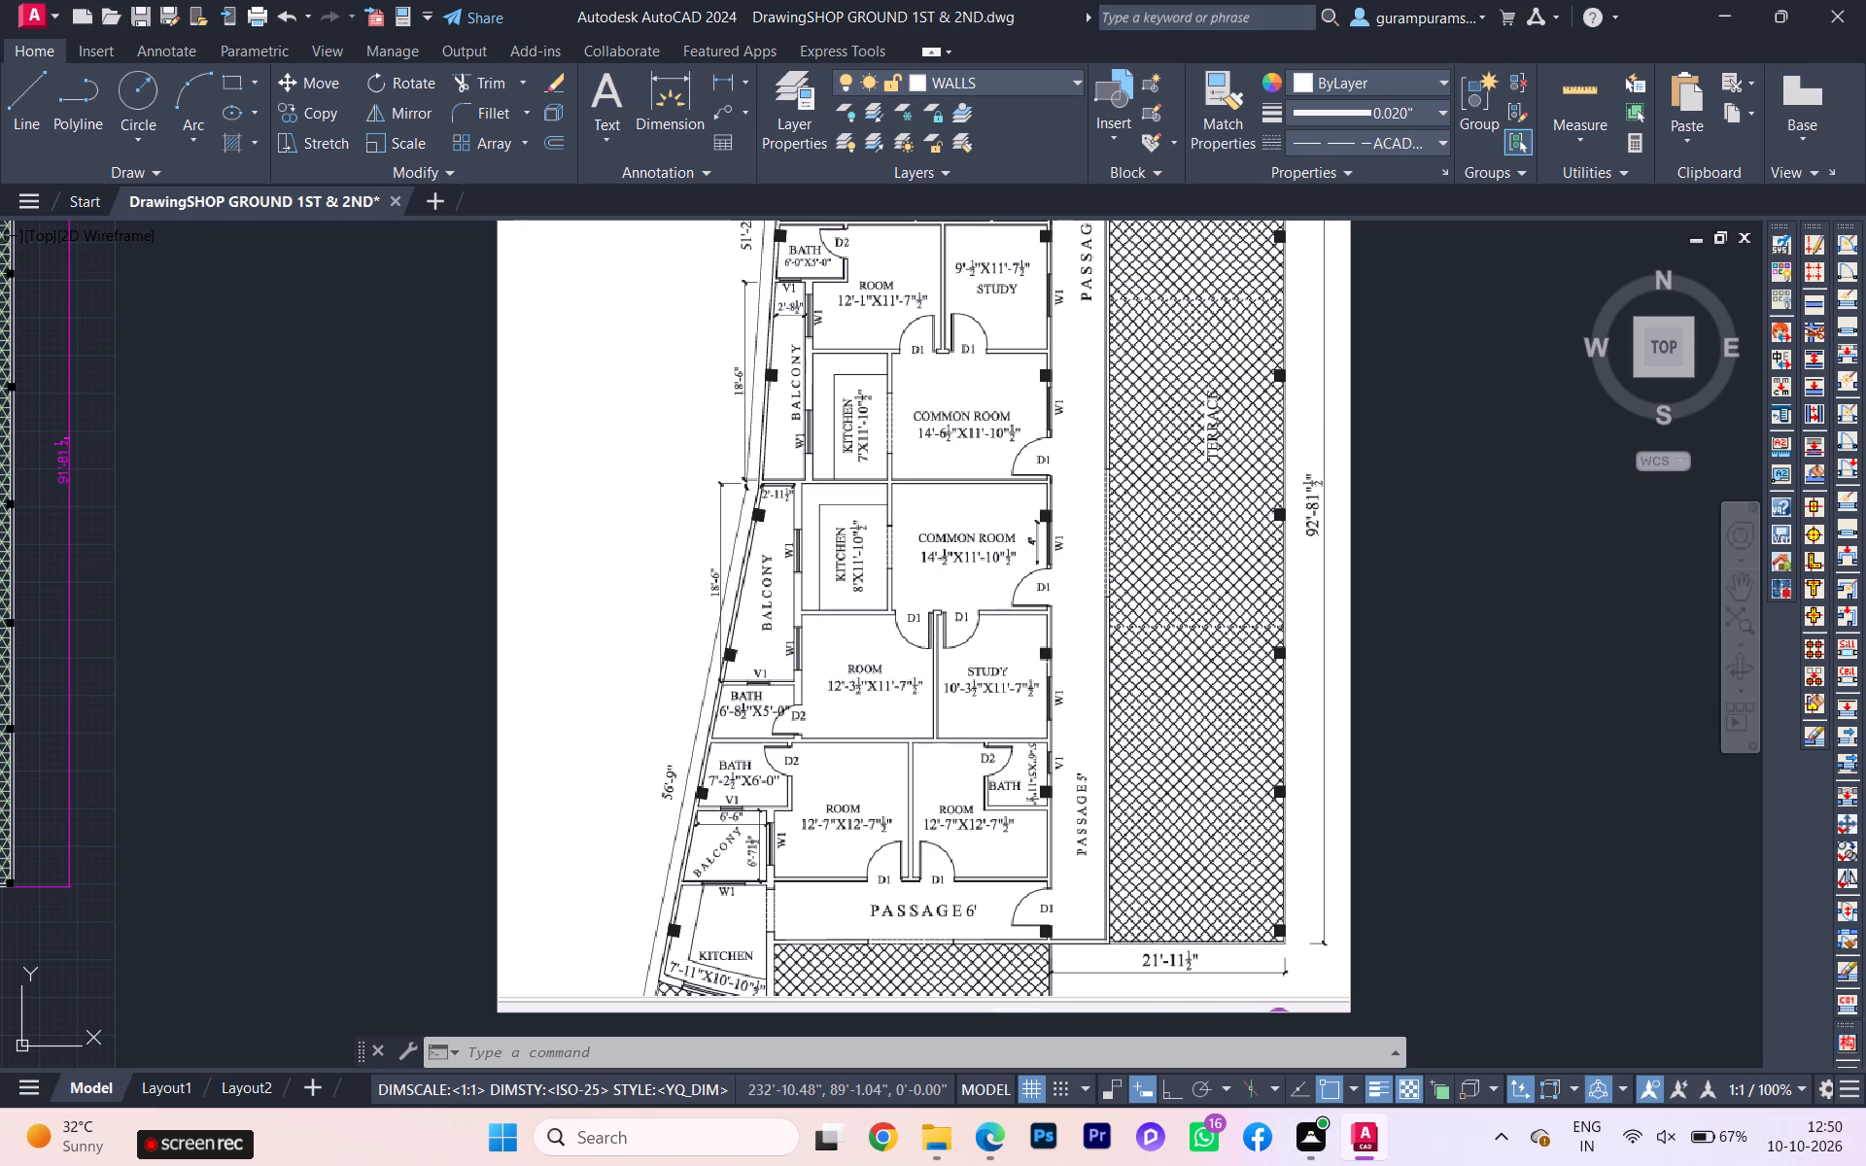
scroll(1066, 679, "down", 1)
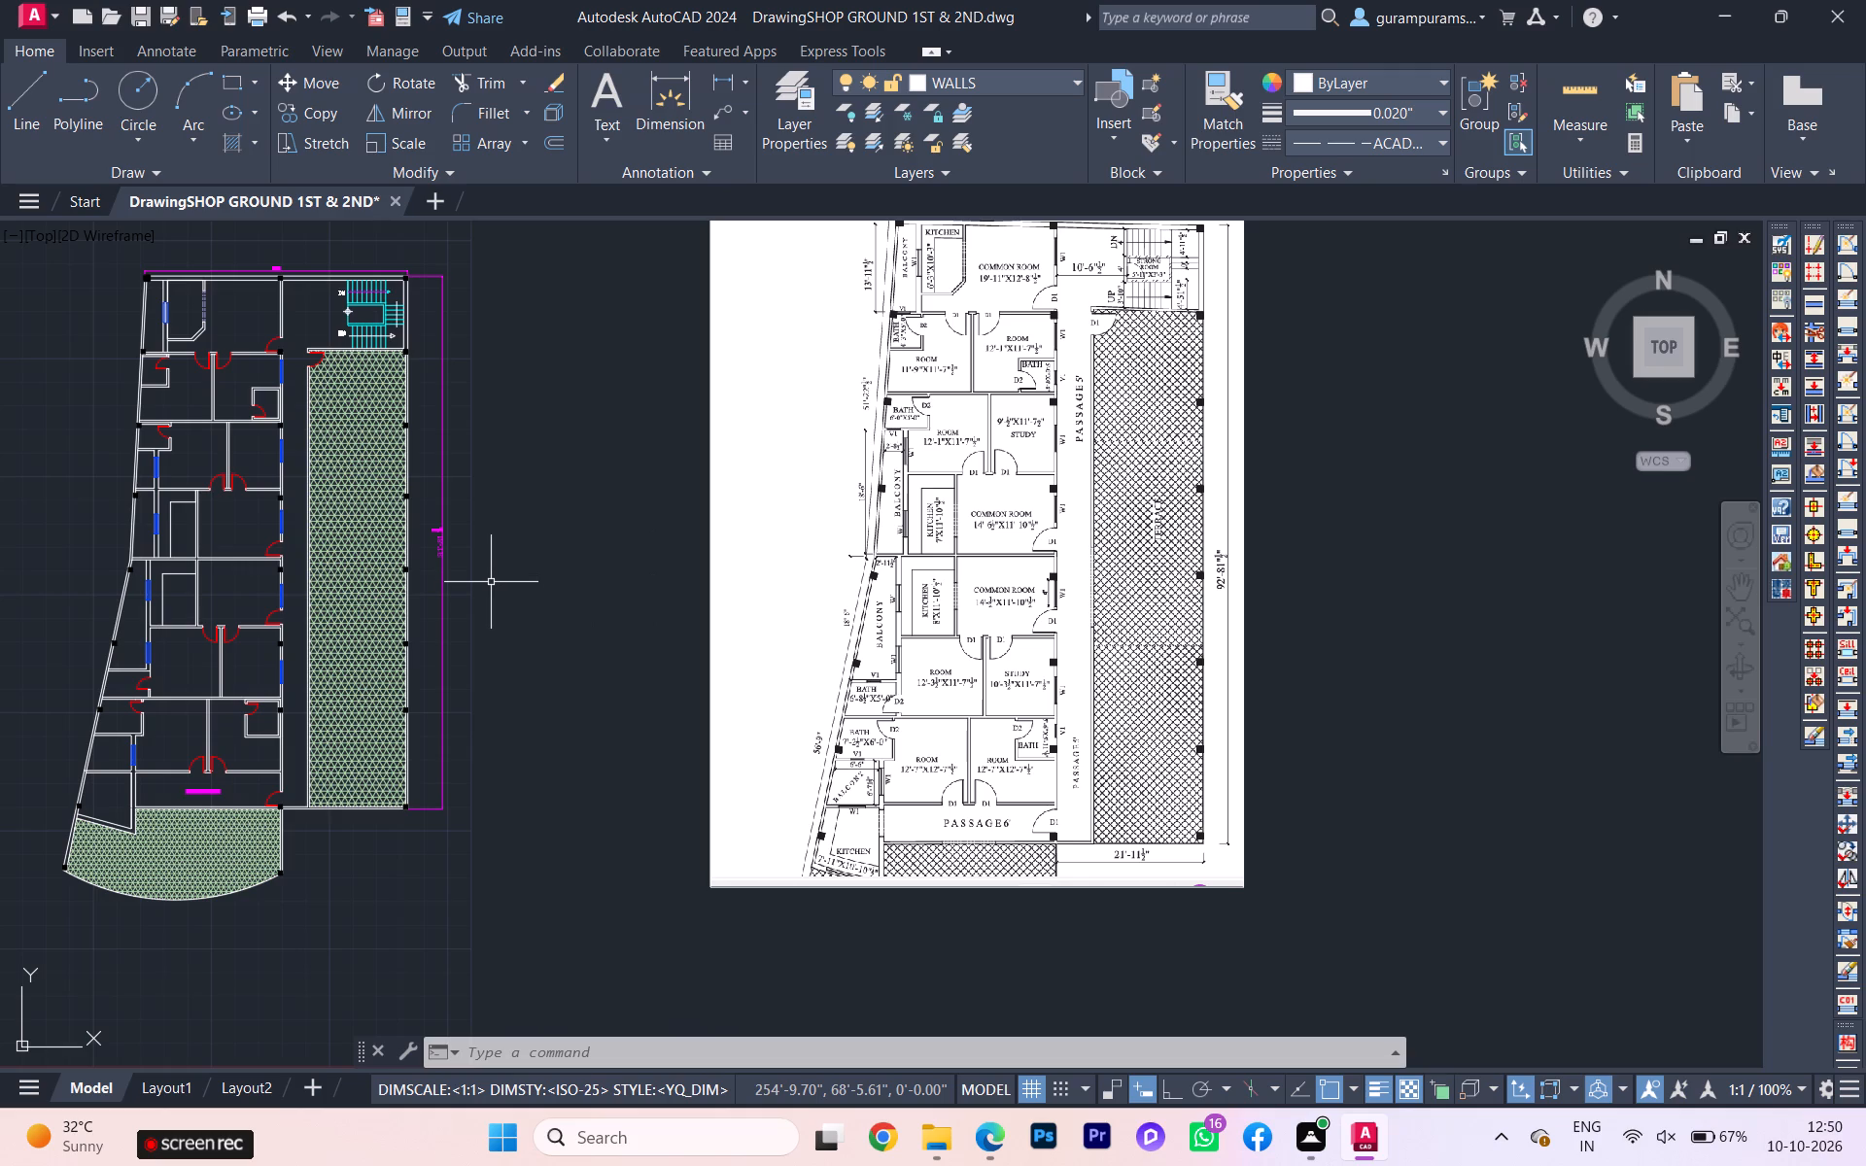
middle_click_drag(496, 583, 706, 608)
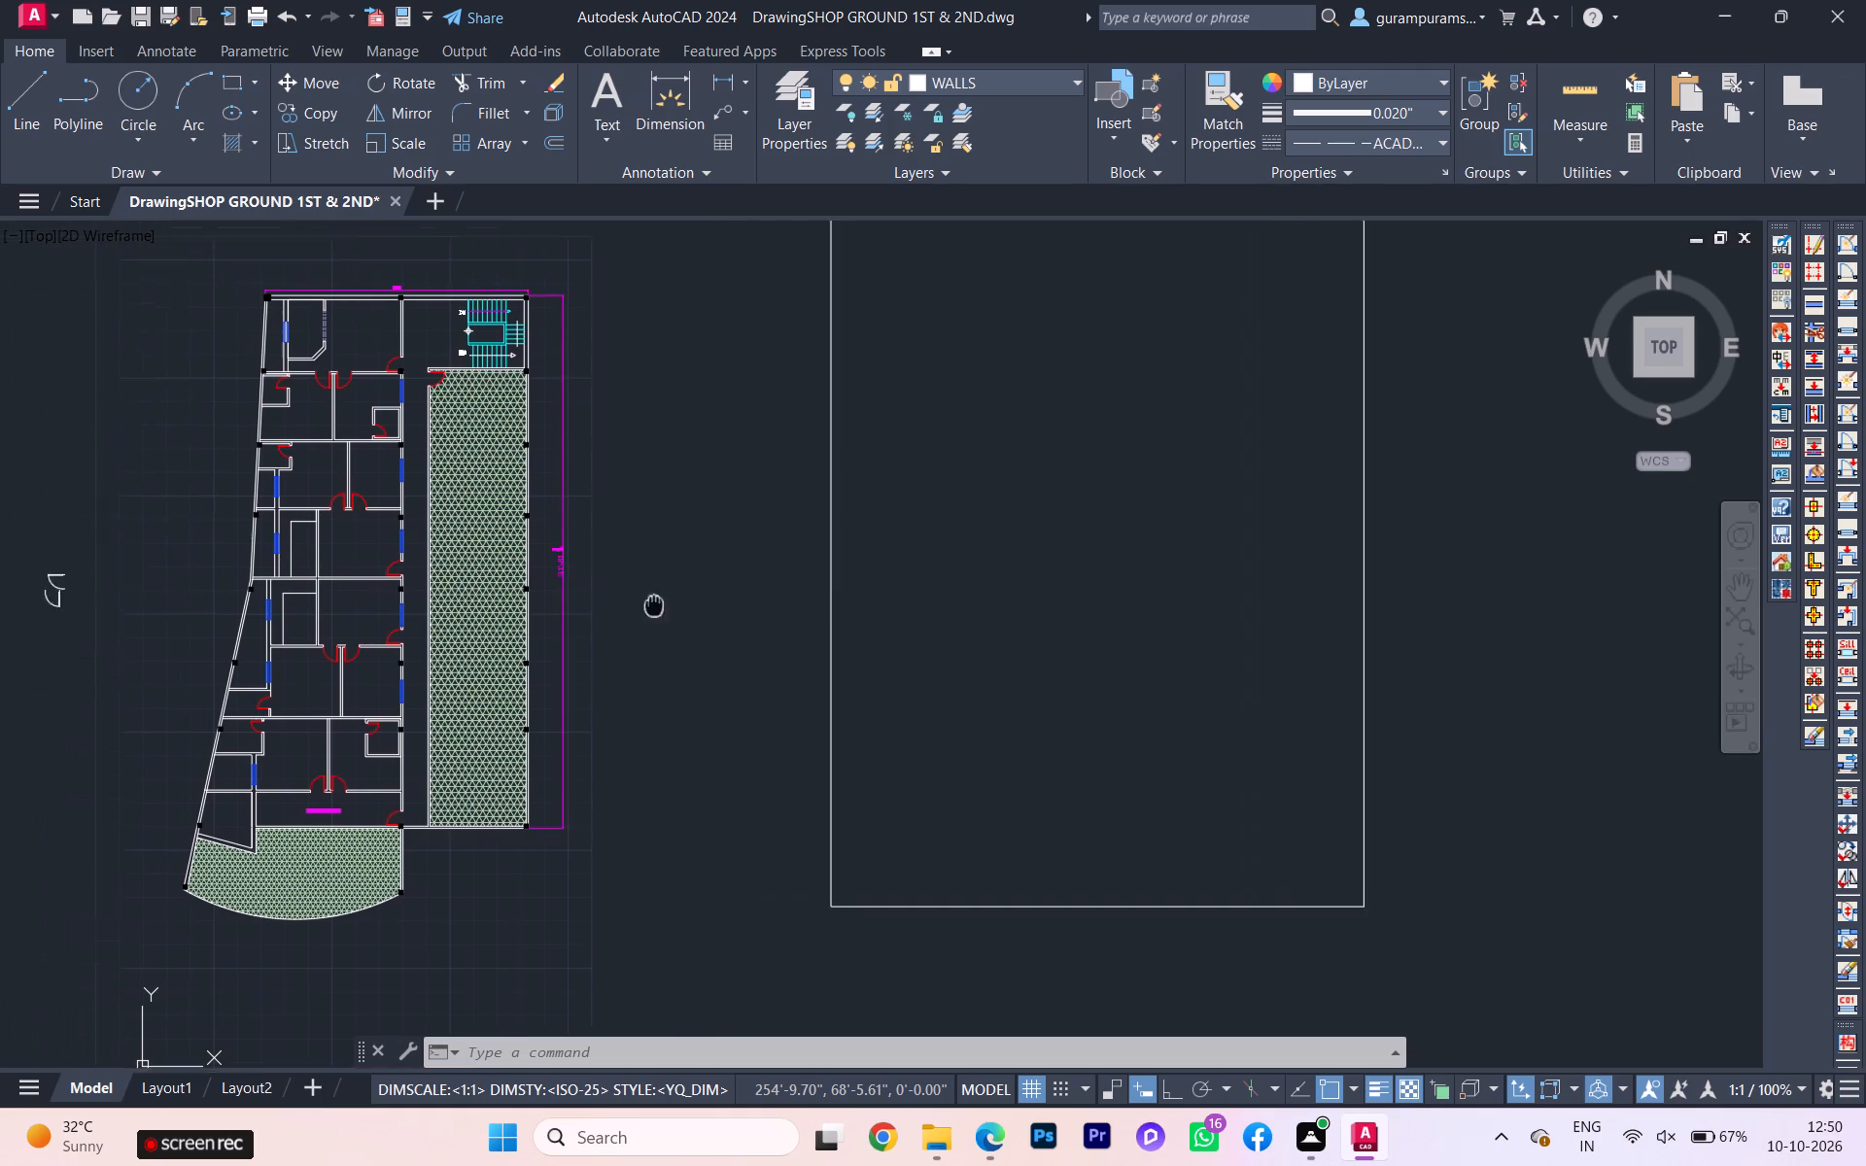
middle_click_drag(706, 608, 843, 621)
scroll(538, 546, "up", 3)
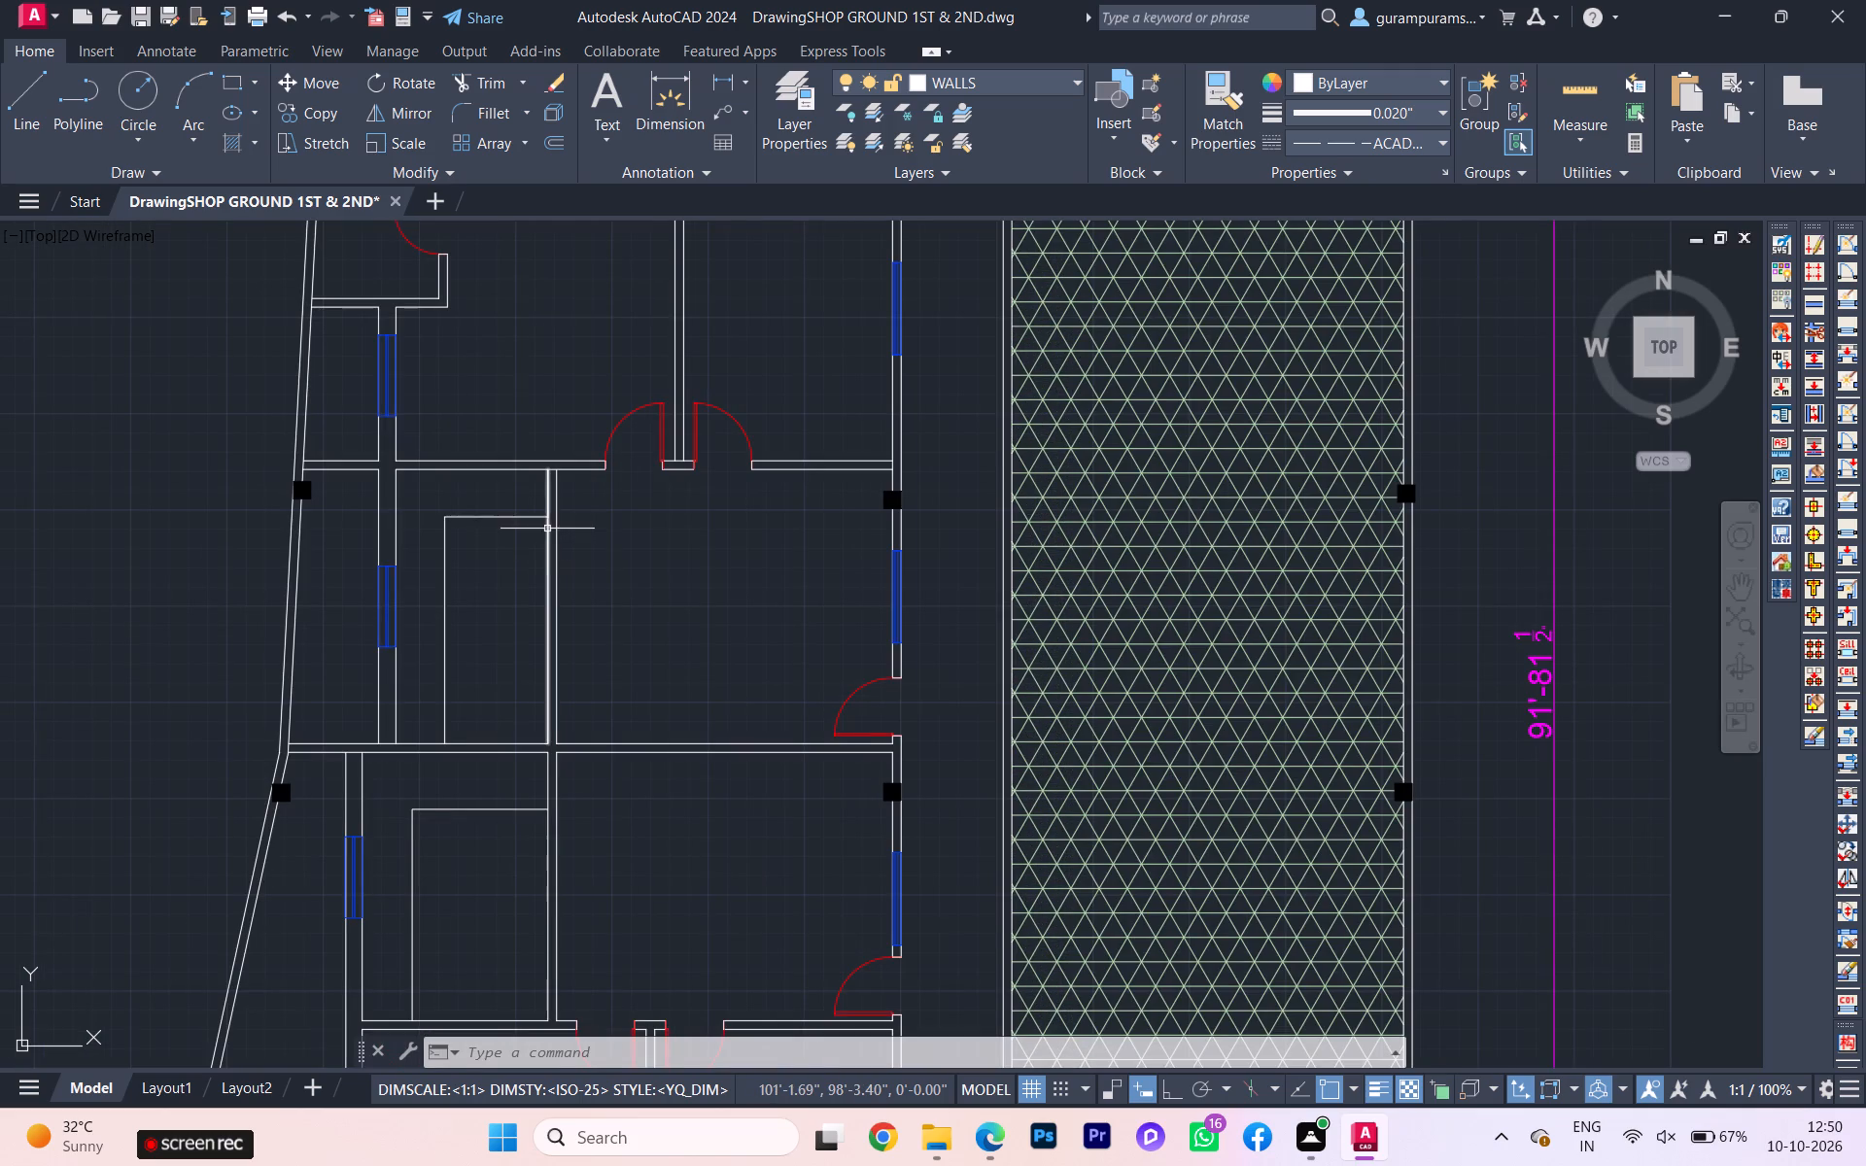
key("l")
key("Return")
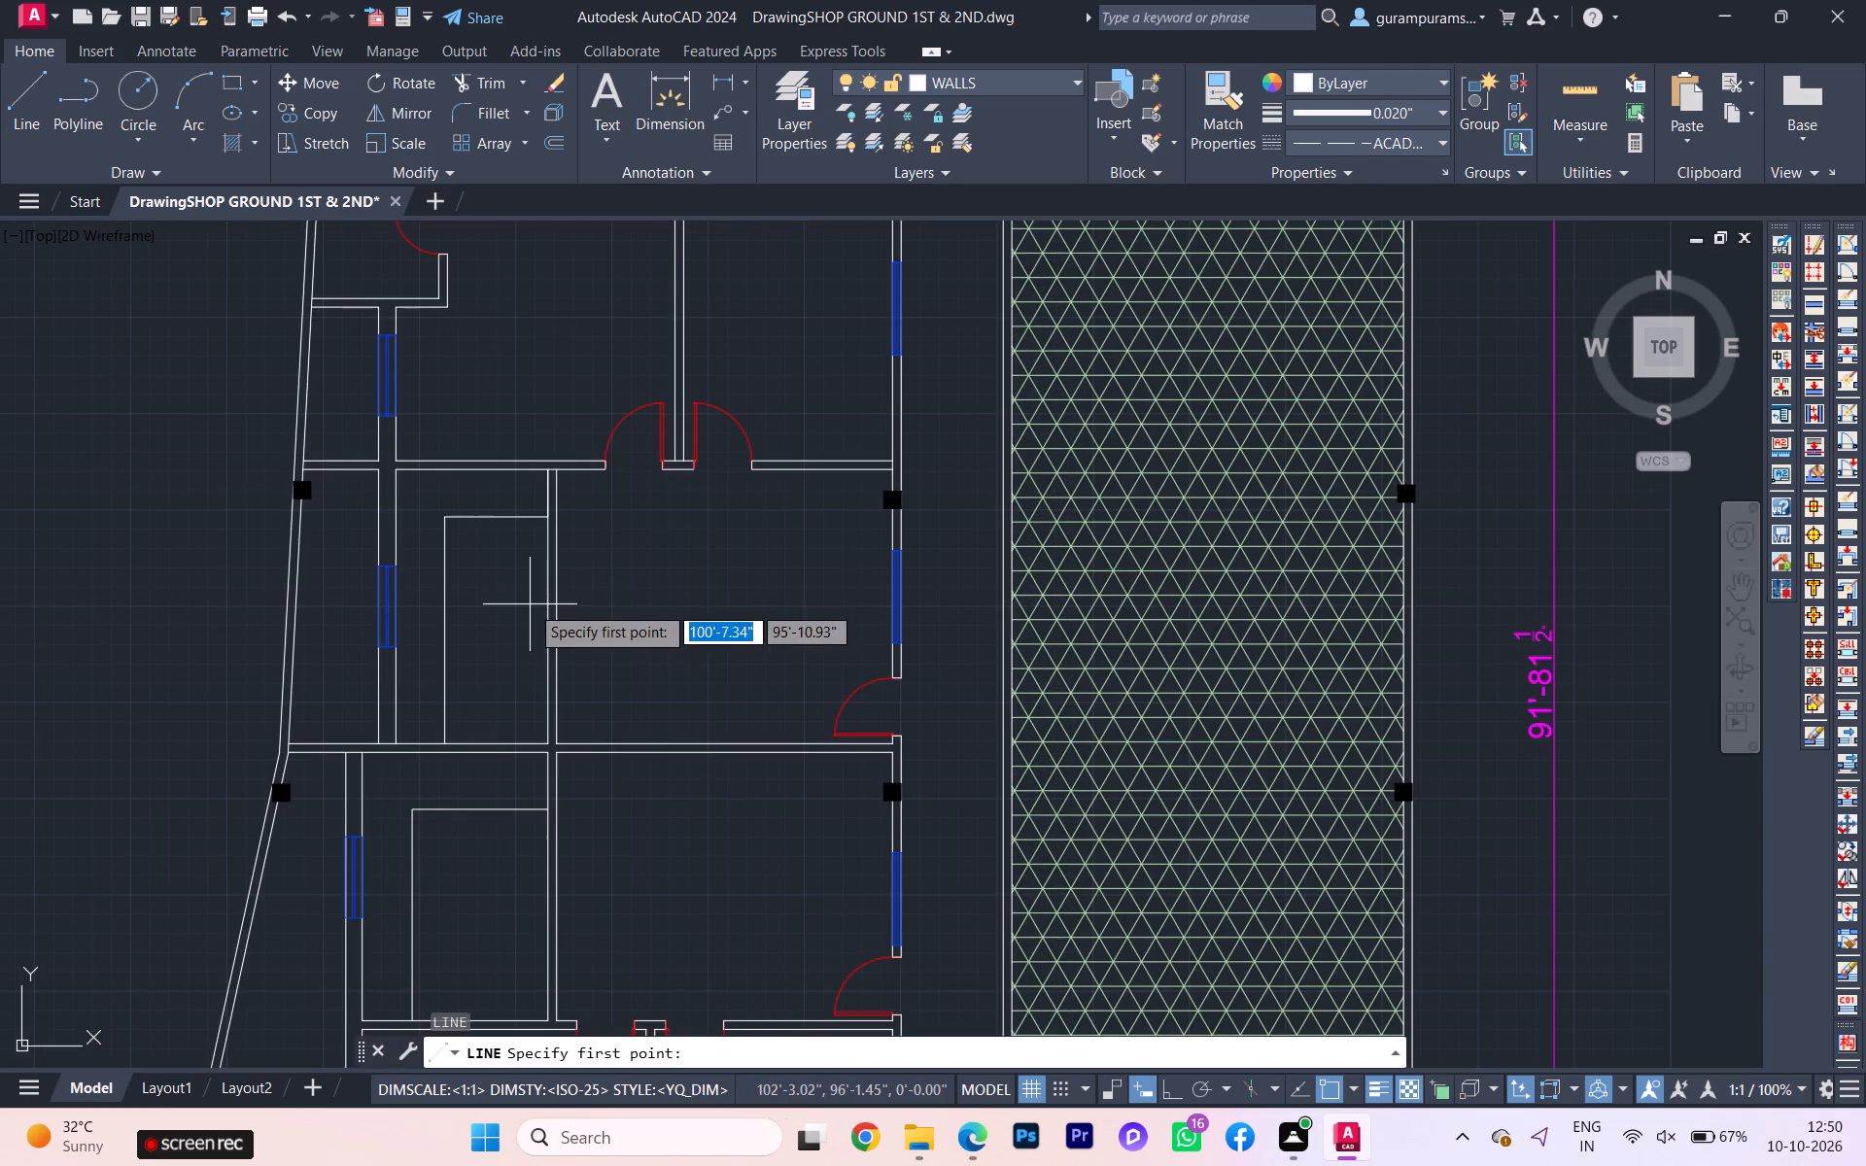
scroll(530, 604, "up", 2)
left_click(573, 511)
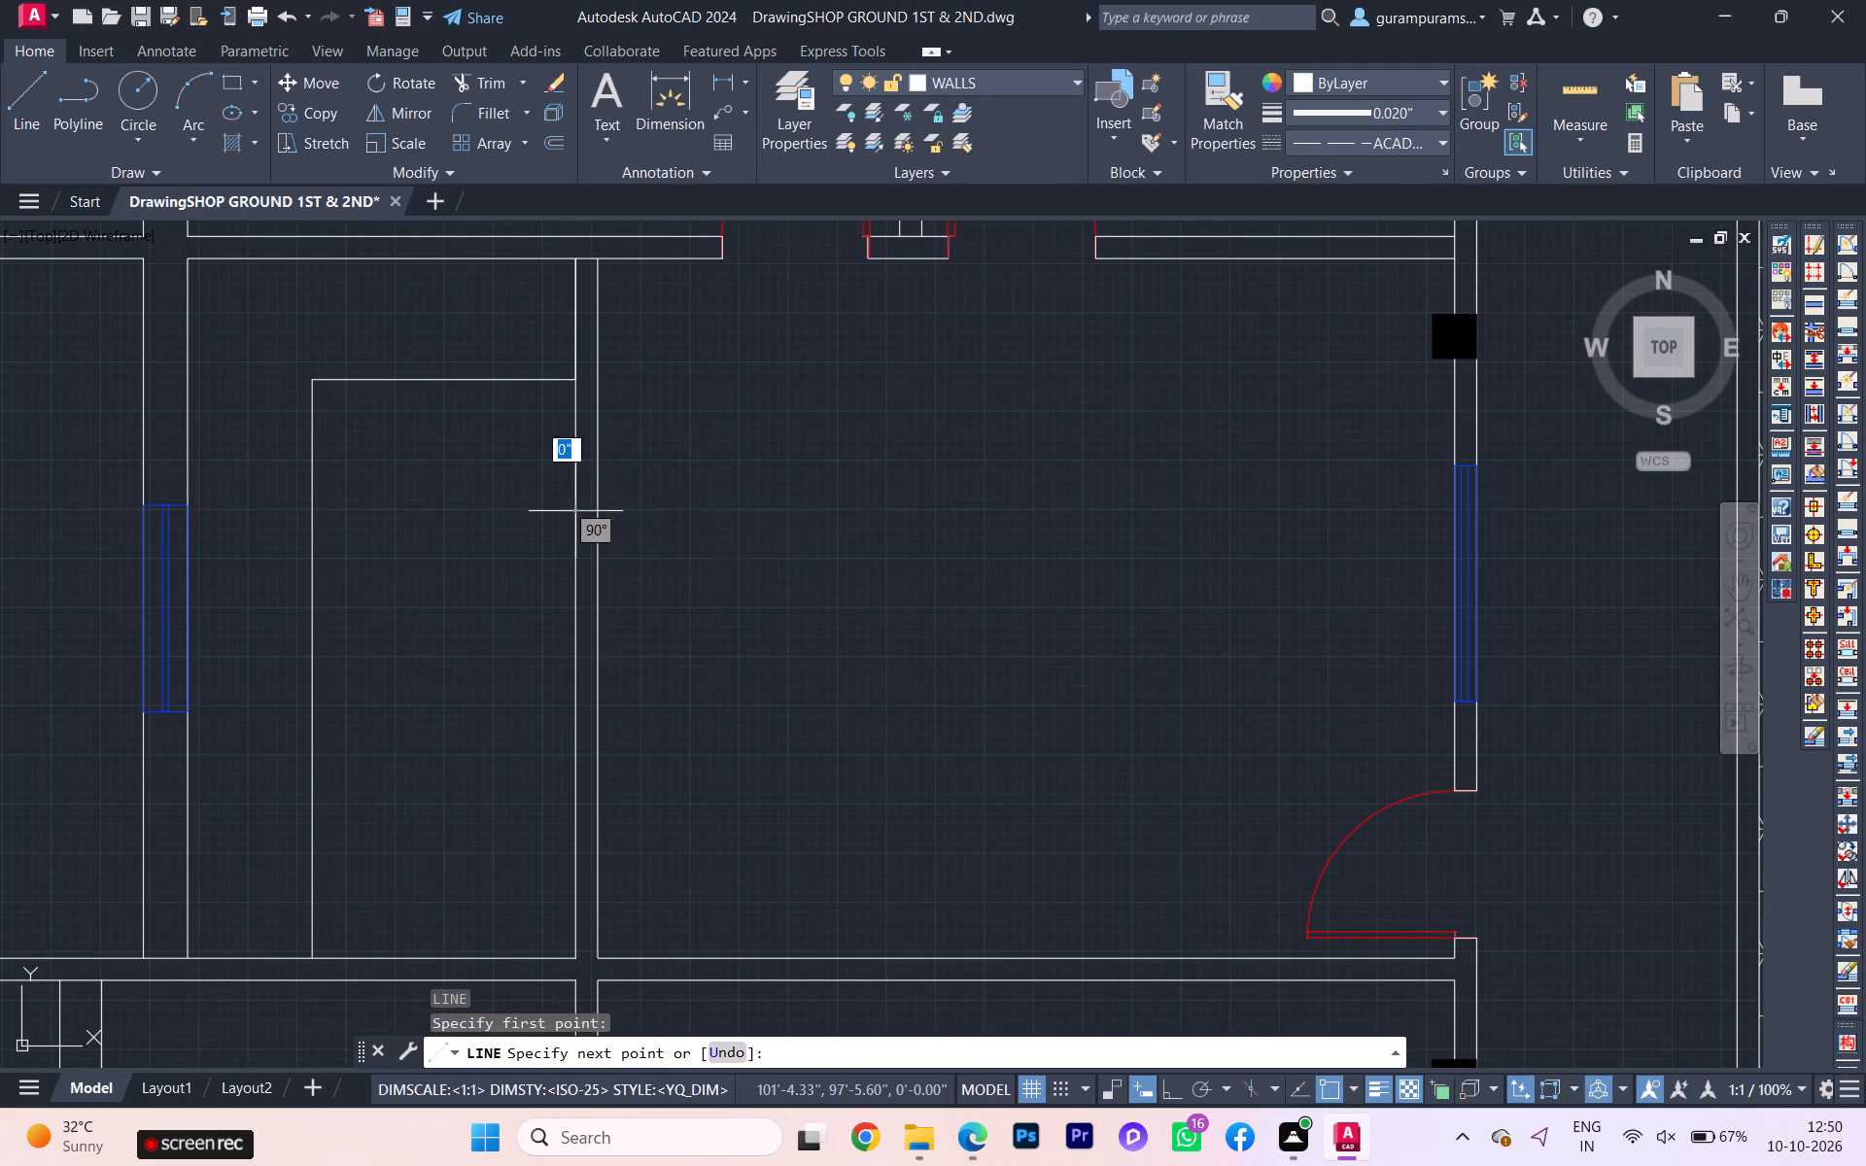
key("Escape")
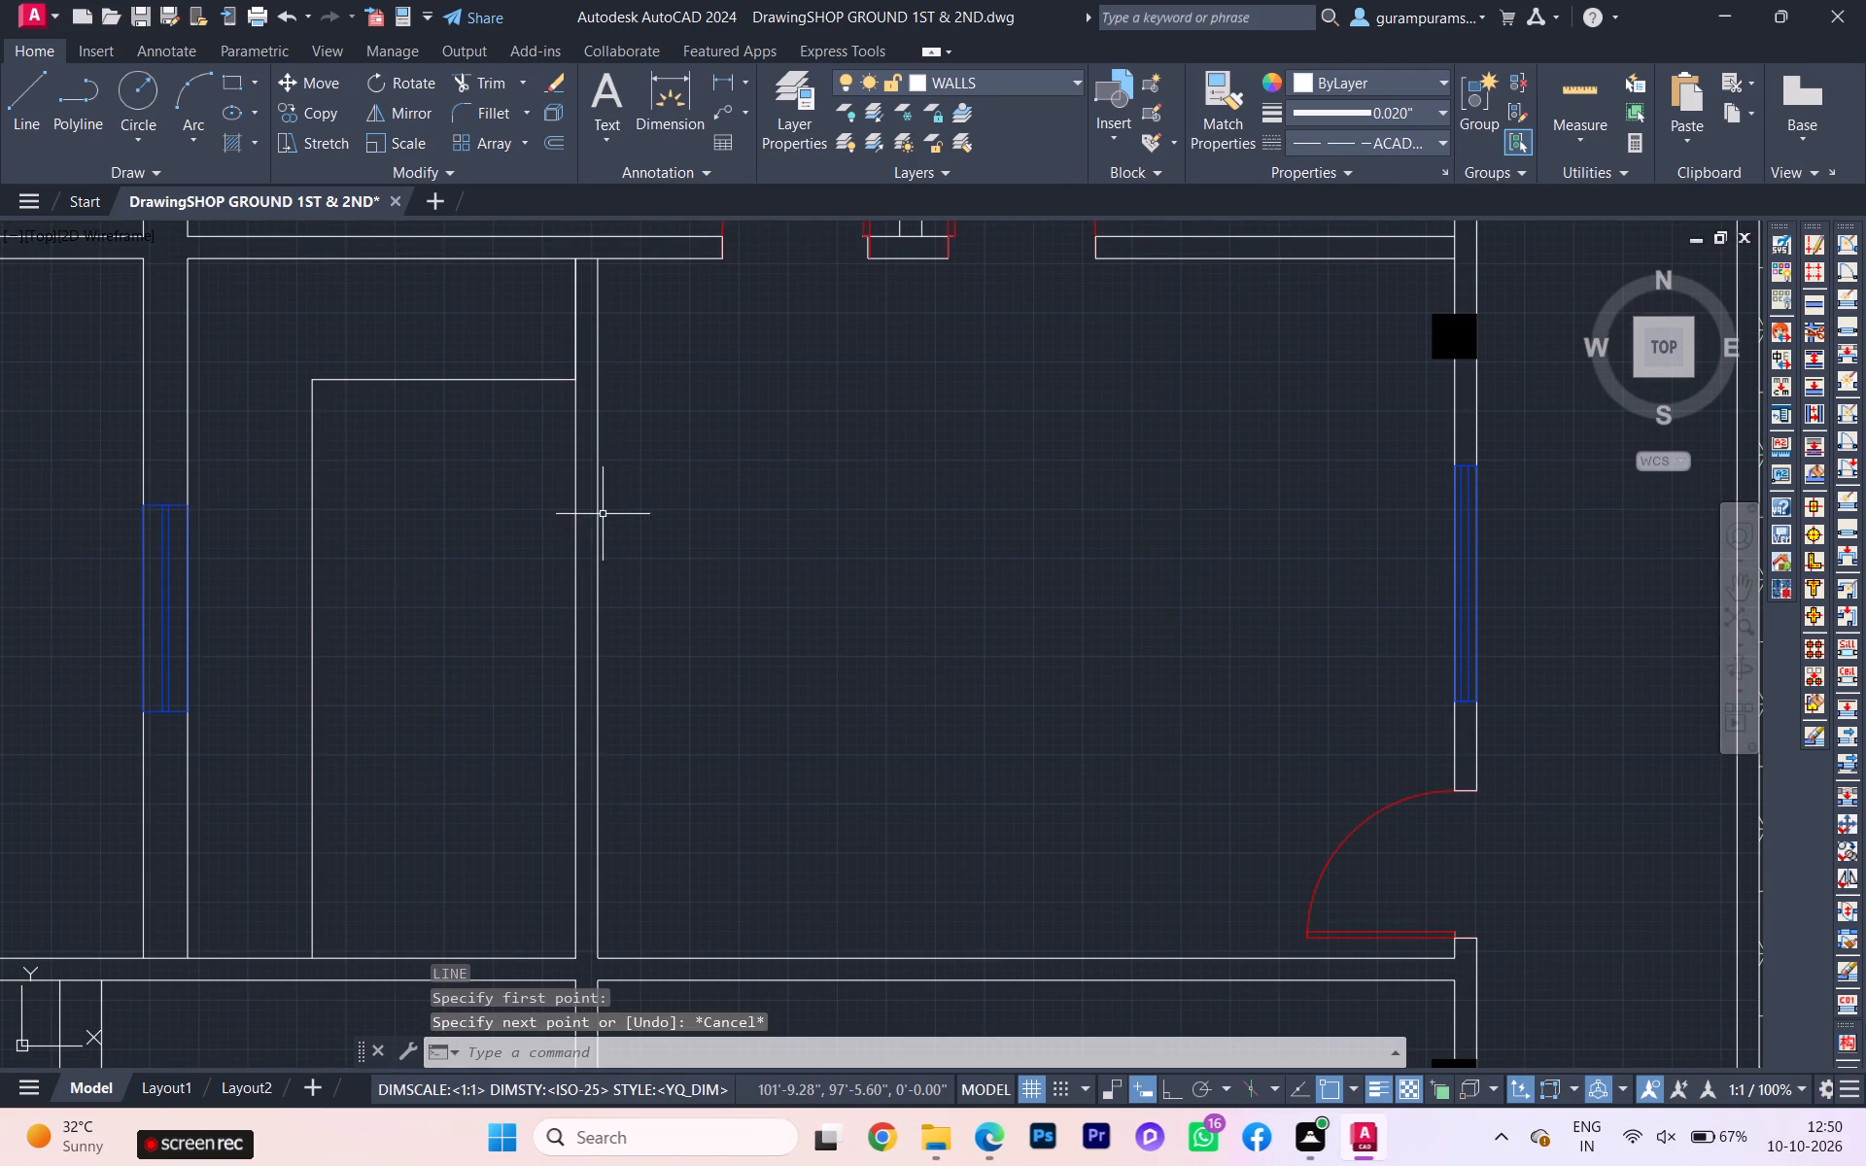
Set the current lineweight to 0.008" and the current linetype back to ByLayer.
left_click(1397, 115)
scroll(1374, 163, "up", 3)
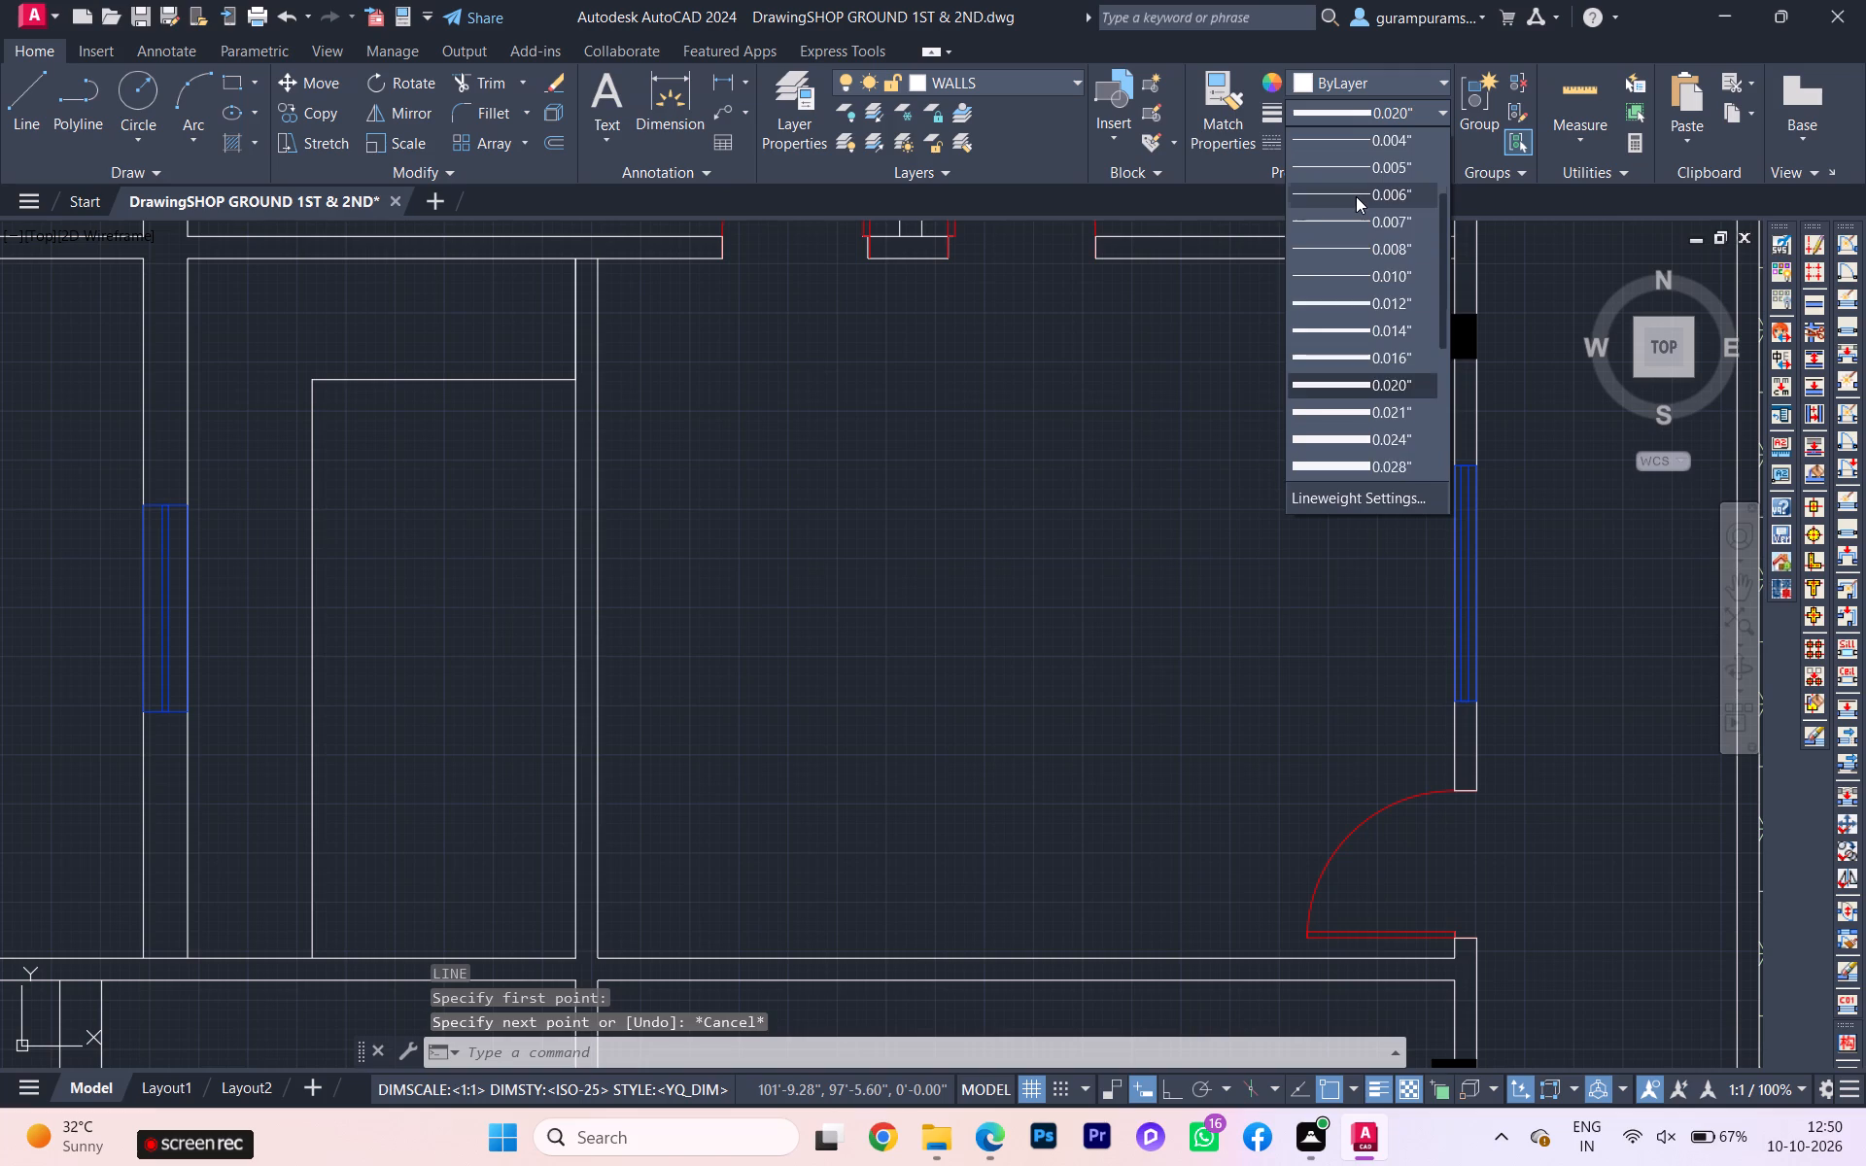
scroll(1356, 196, "up", 1)
left_click(1346, 328)
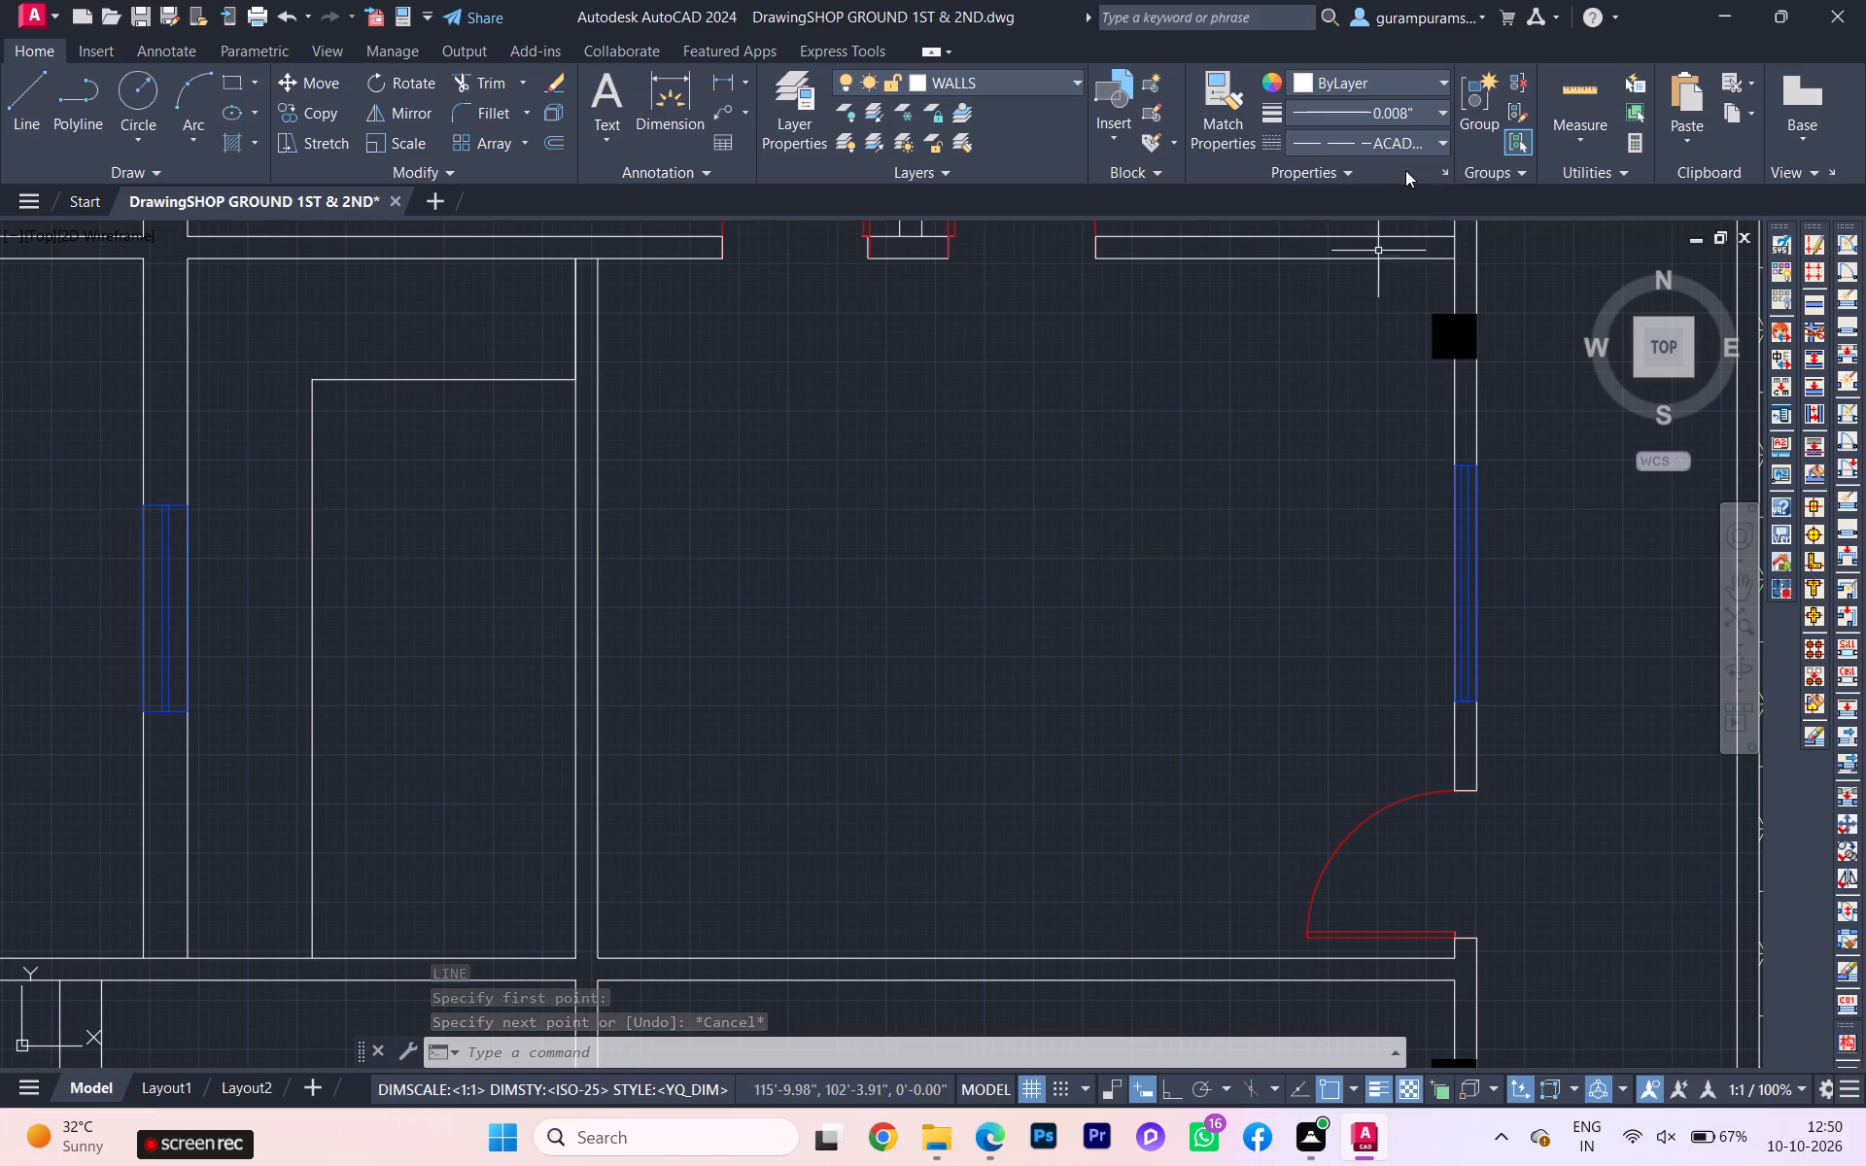
left_click(1407, 146)
left_click(1385, 178)
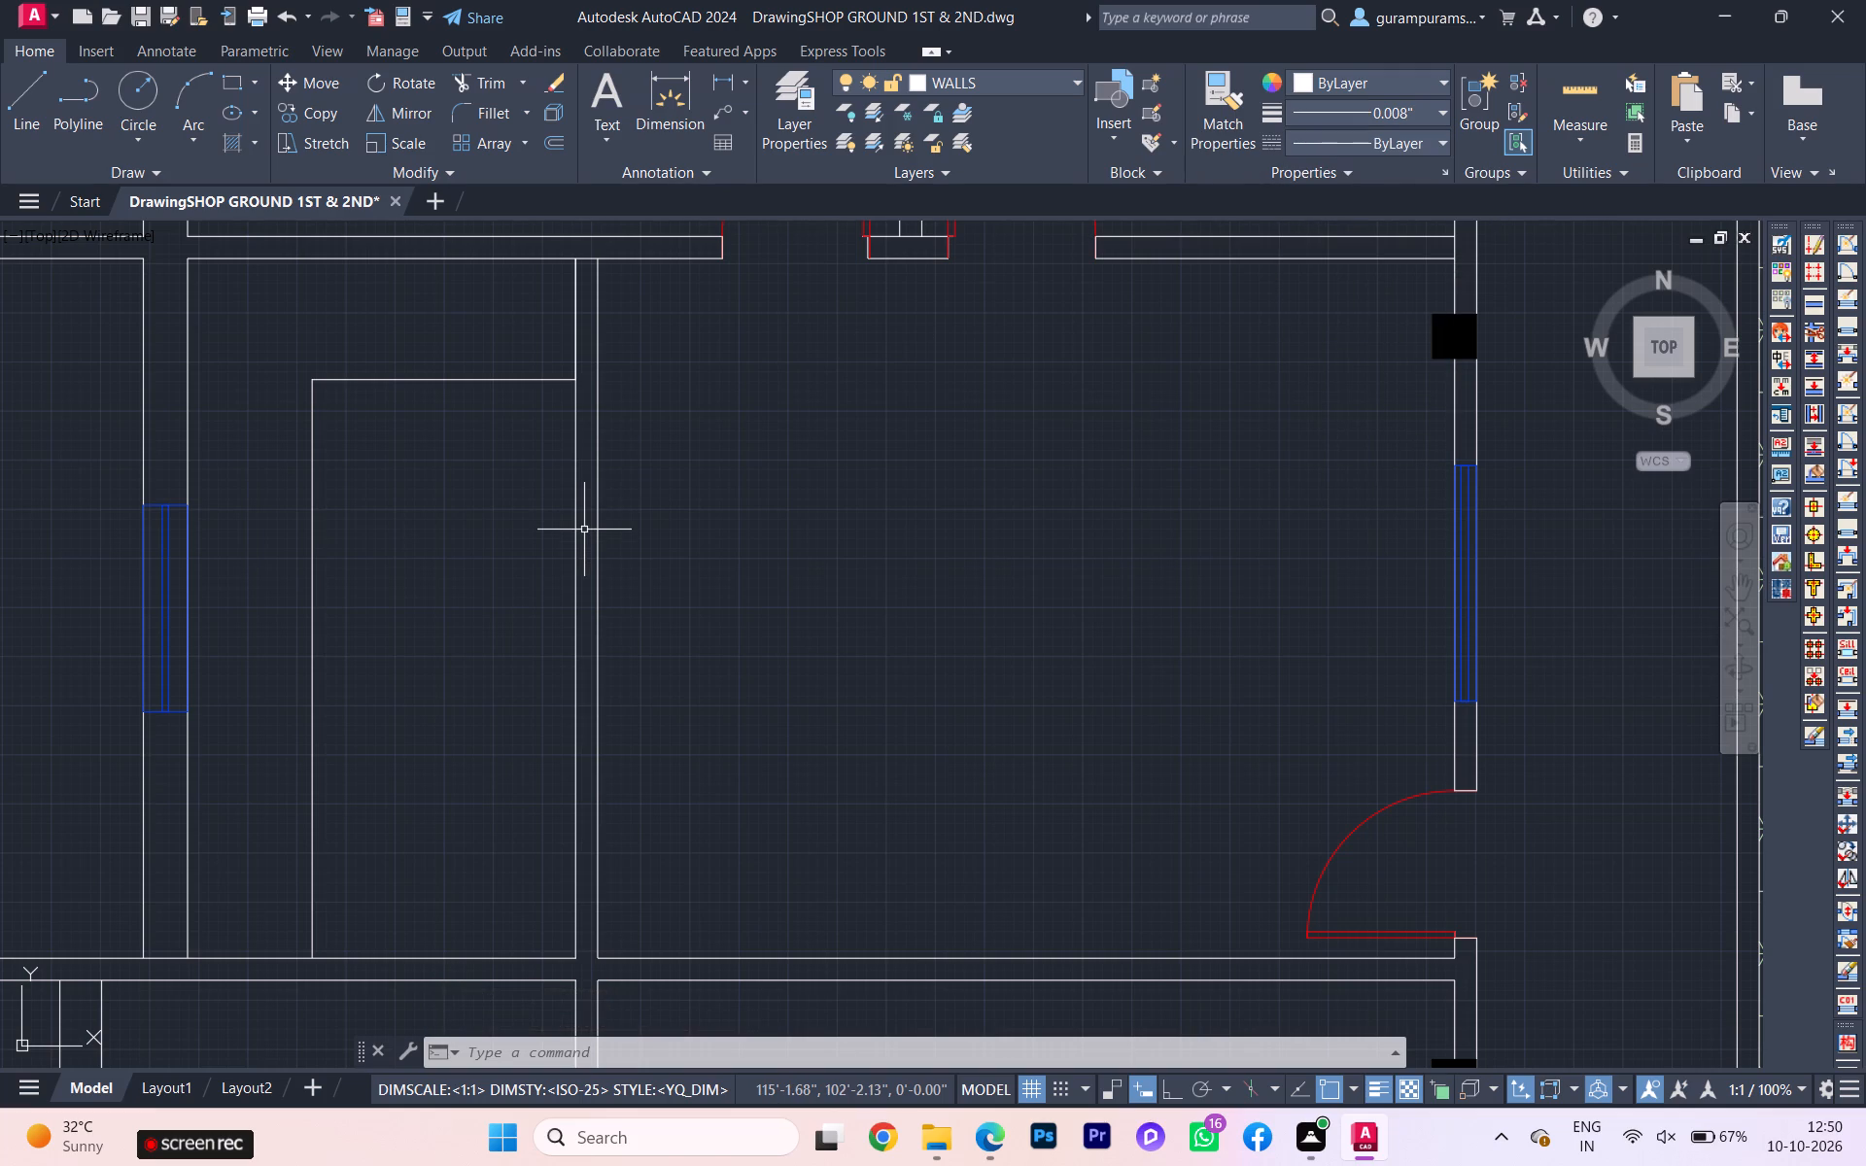
Draw the outline of a 4' opening in the kitchen's inner wall: a cross line, a 4' line downward, and a second cross line.
key("l")
key("Return")
scroll(564, 538, "up", 1)
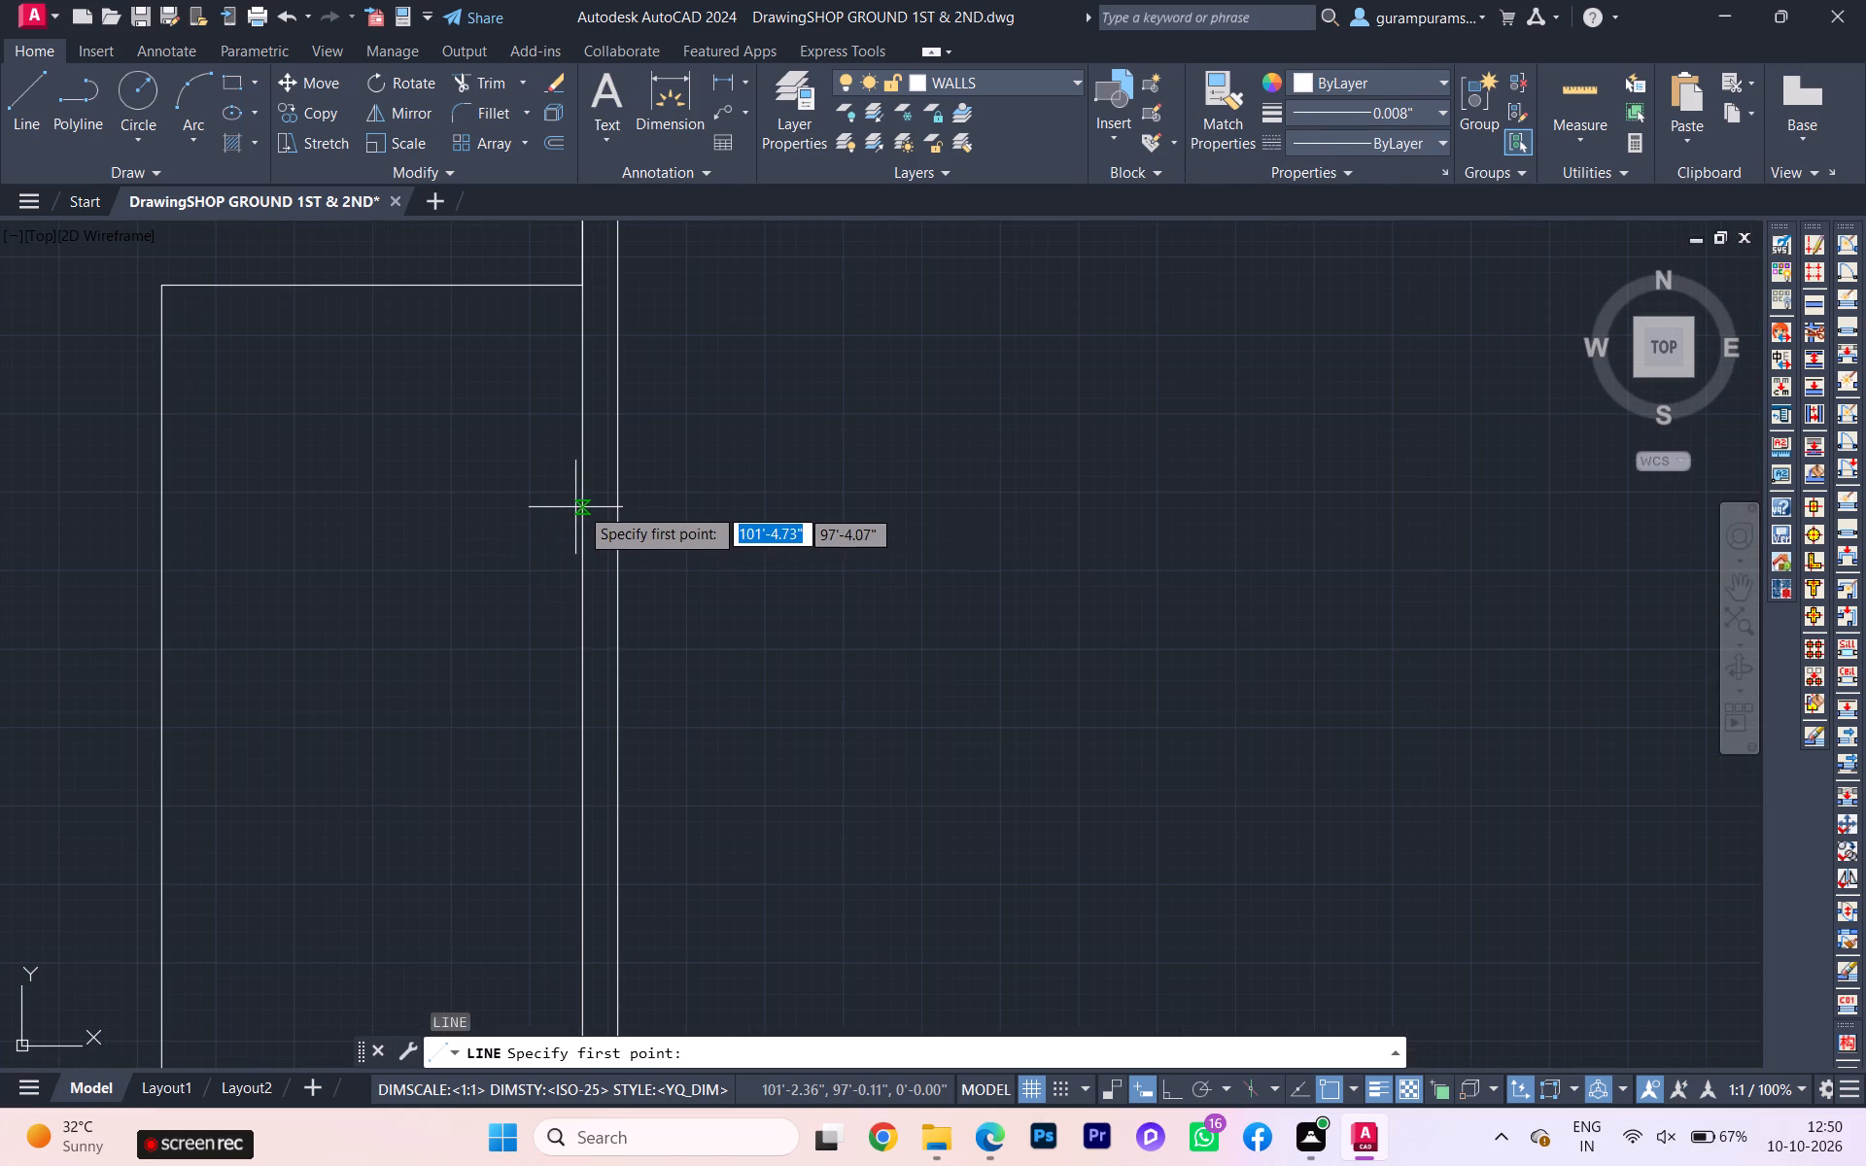
left_click(582, 522)
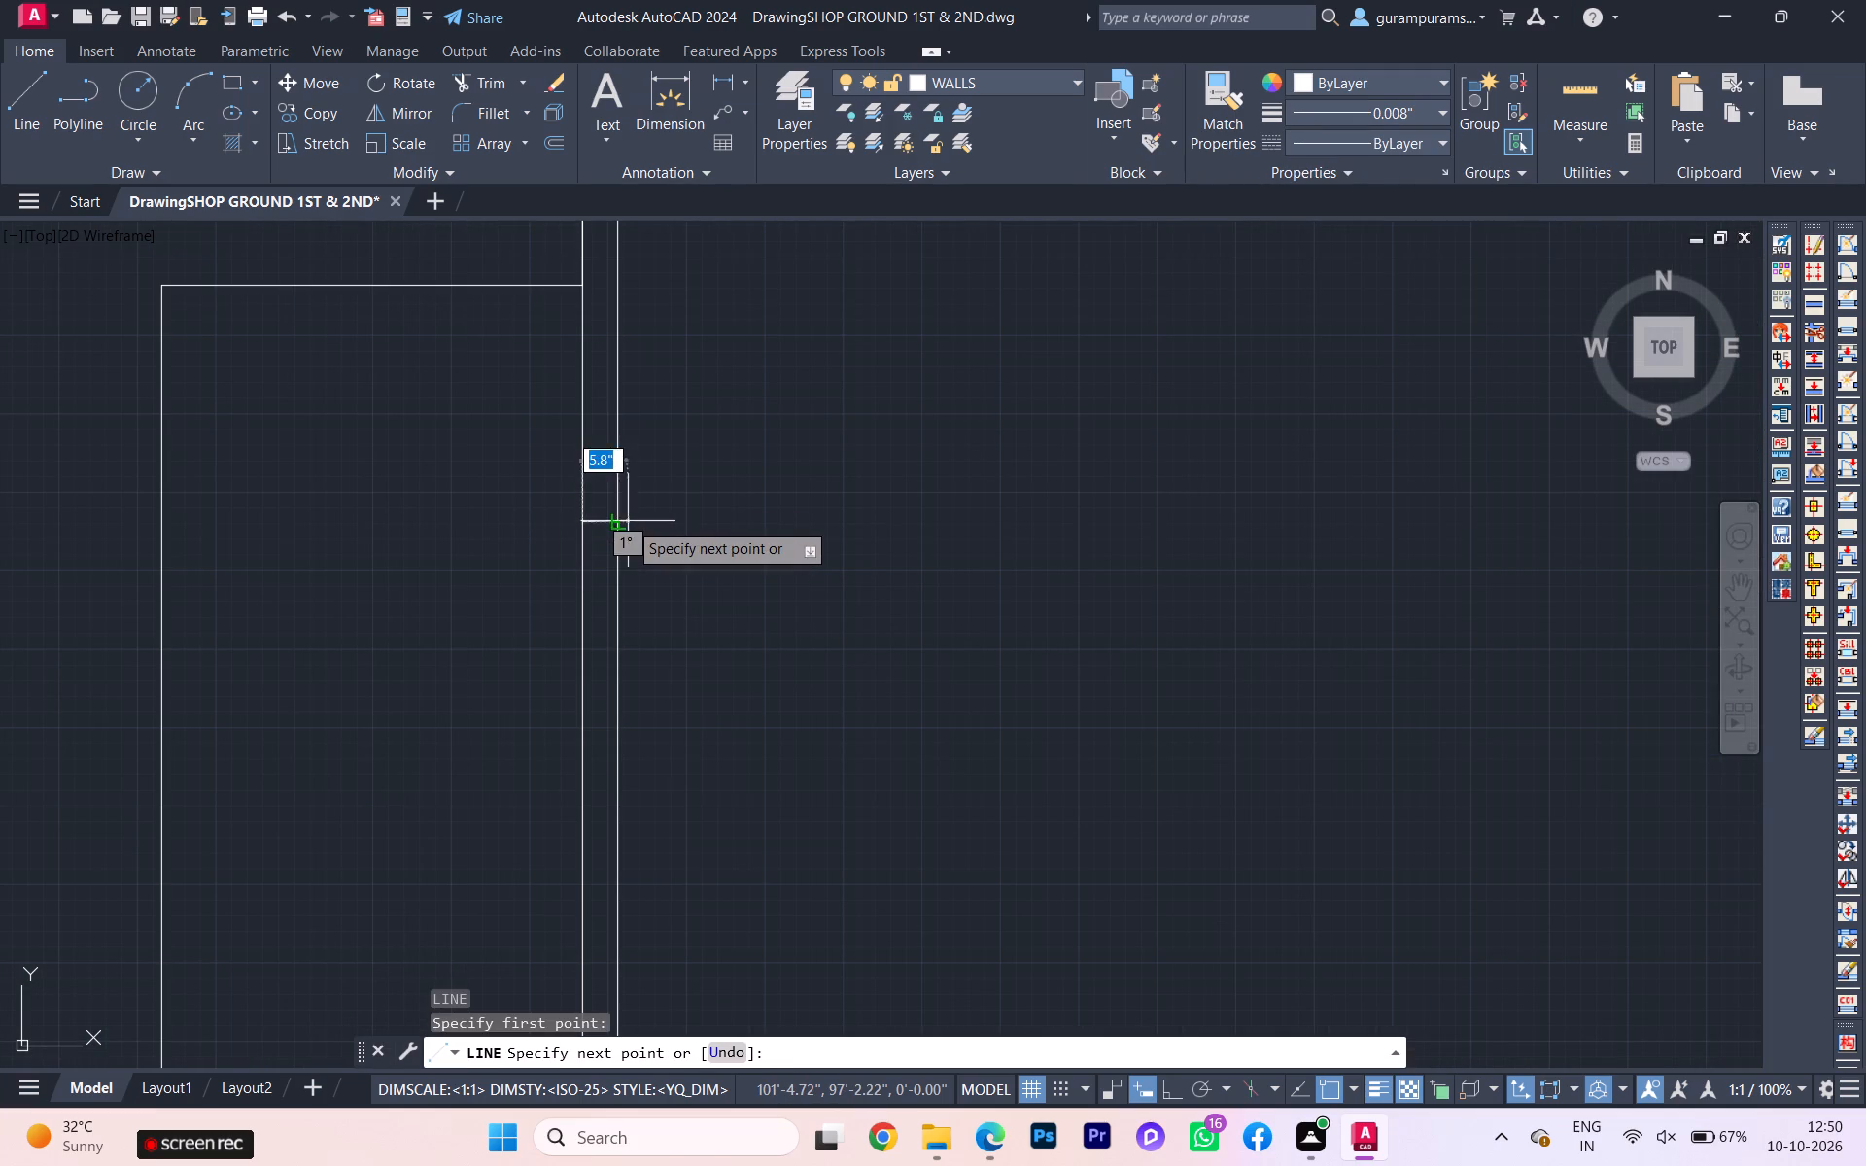
left_click(628, 521)
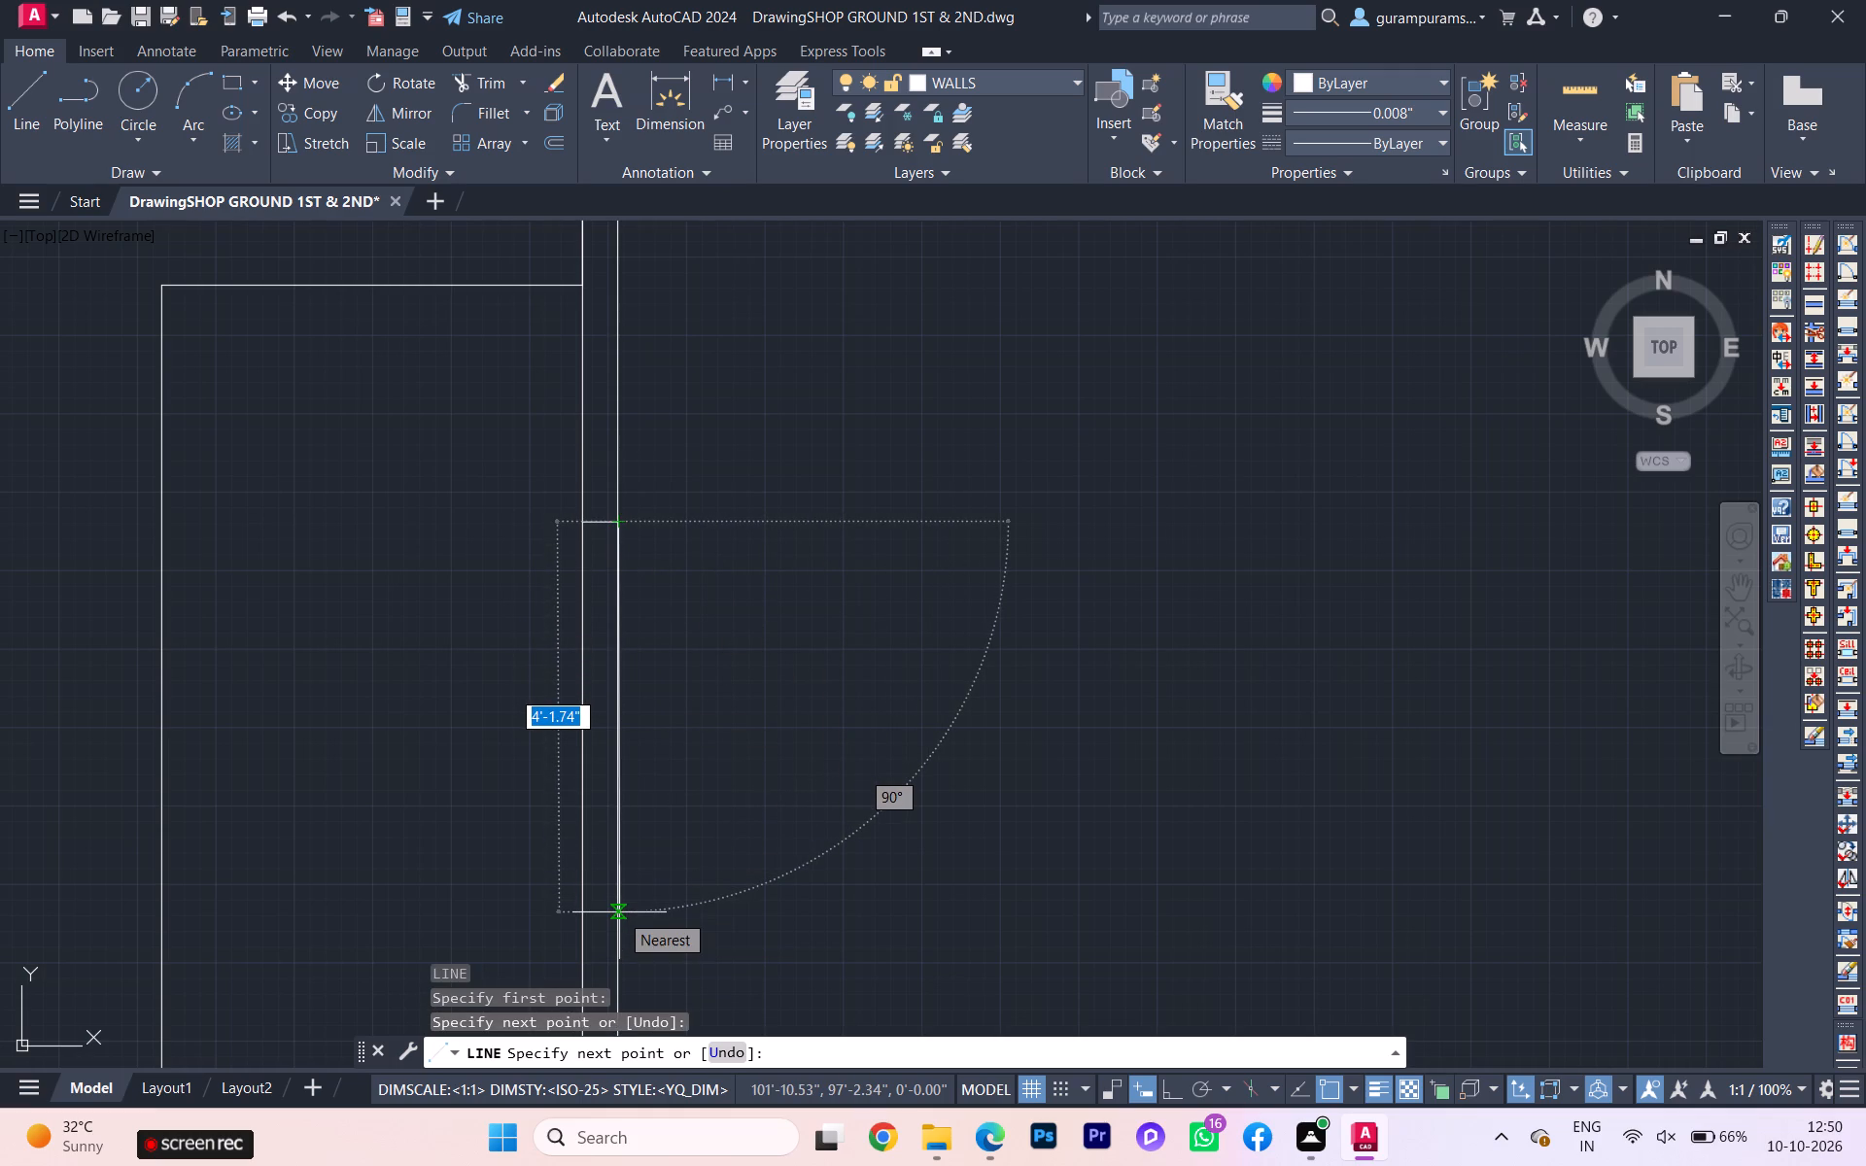
type("4'")
key("Return")
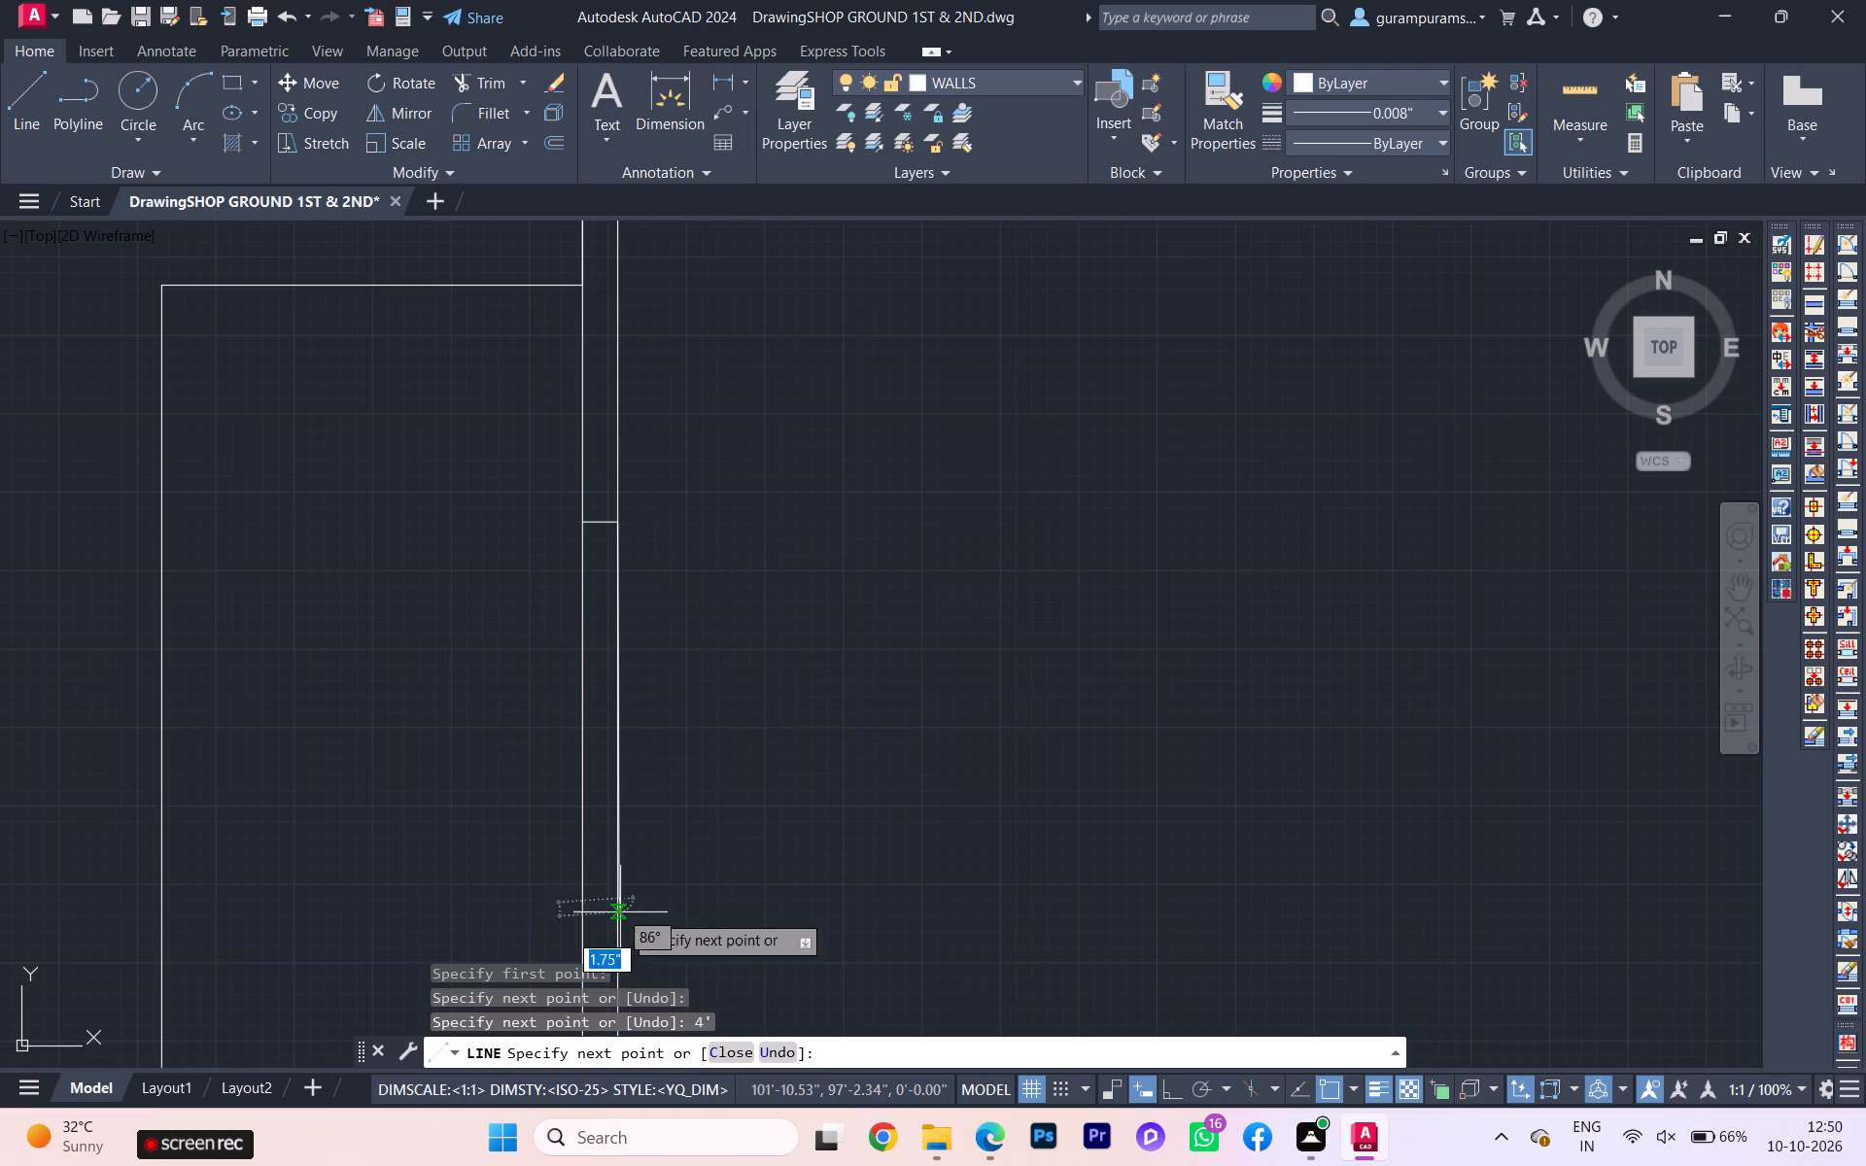
scroll(645, 907, "down", 2)
middle_click_drag(639, 895, 657, 796)
scroll(658, 796, "up", 3)
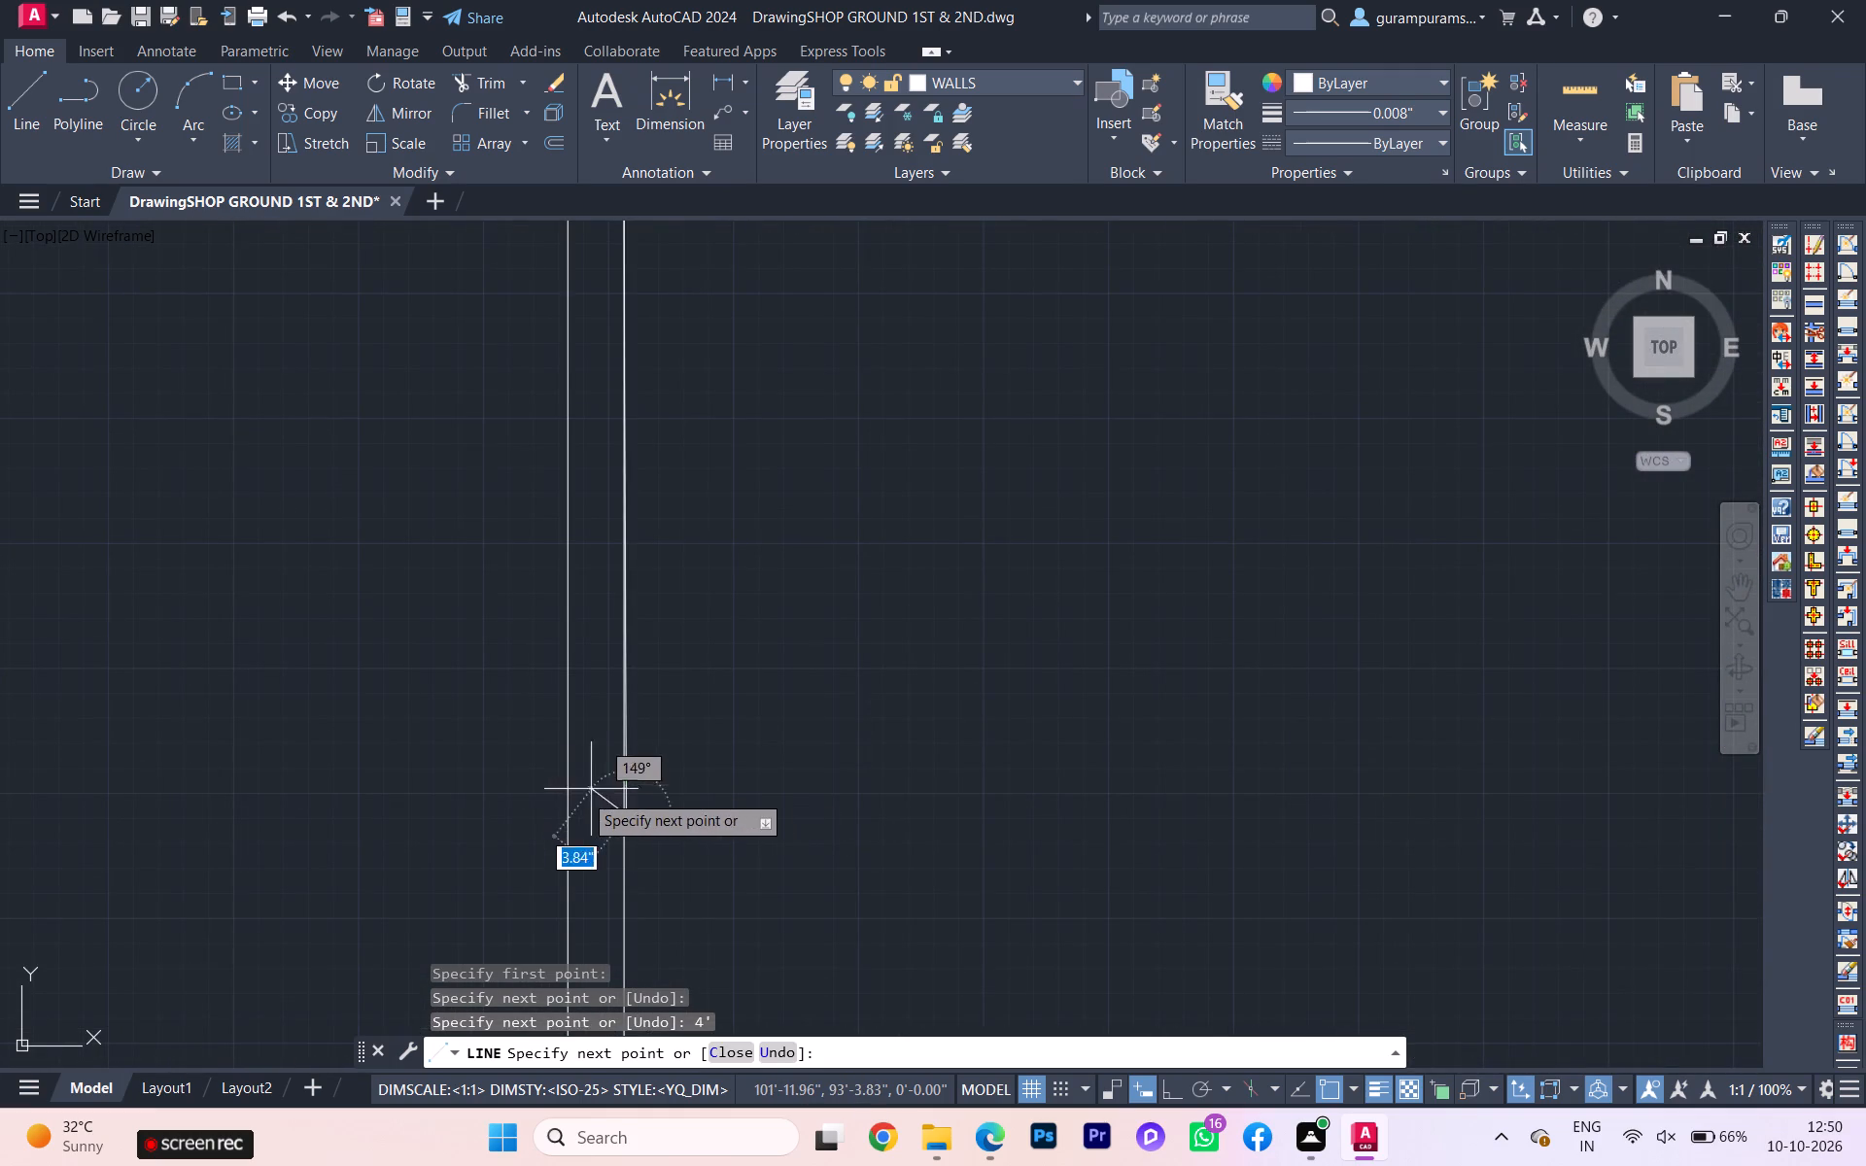
left_click(565, 819)
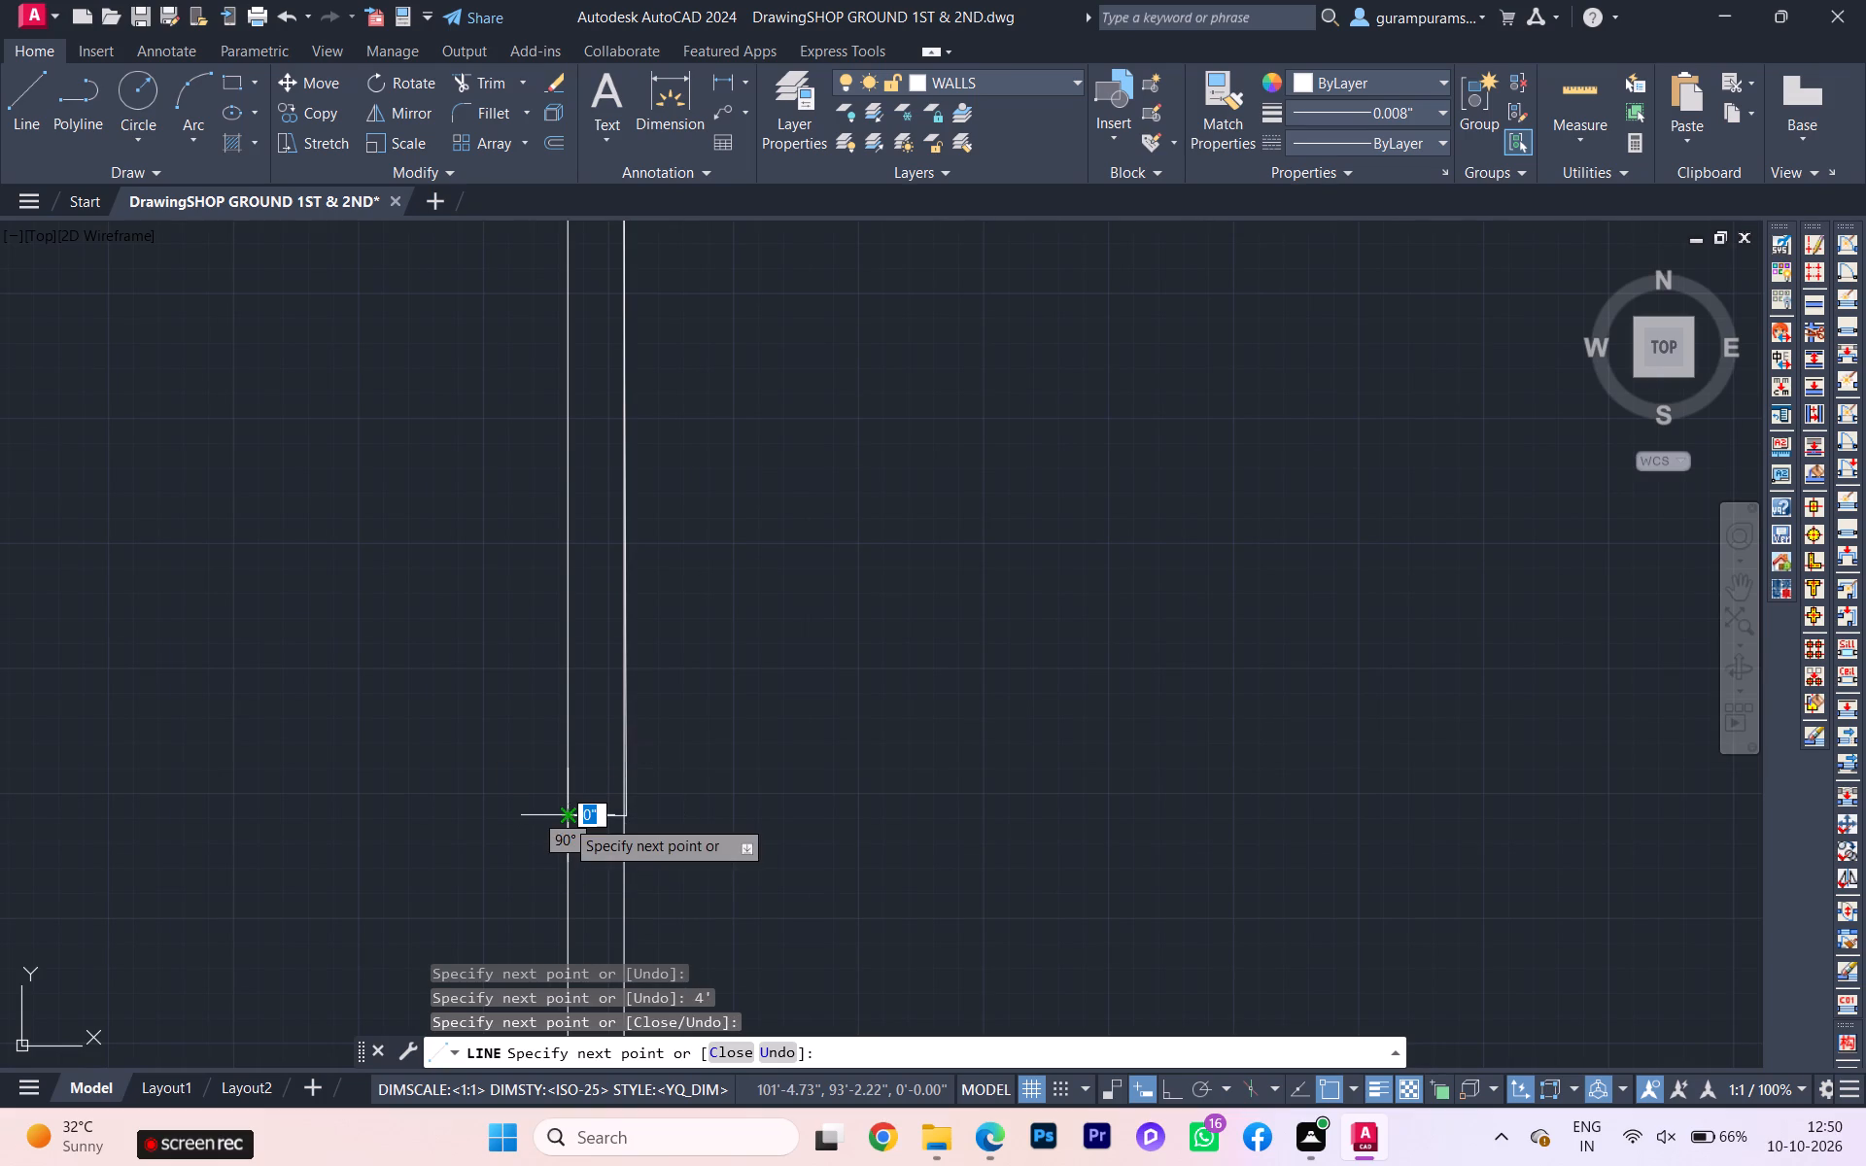
key("Escape")
Trim the wall lines and the 4' guide line between the two cross lines to clear the kitchen opening.
type("TR")
left_click(708, 906)
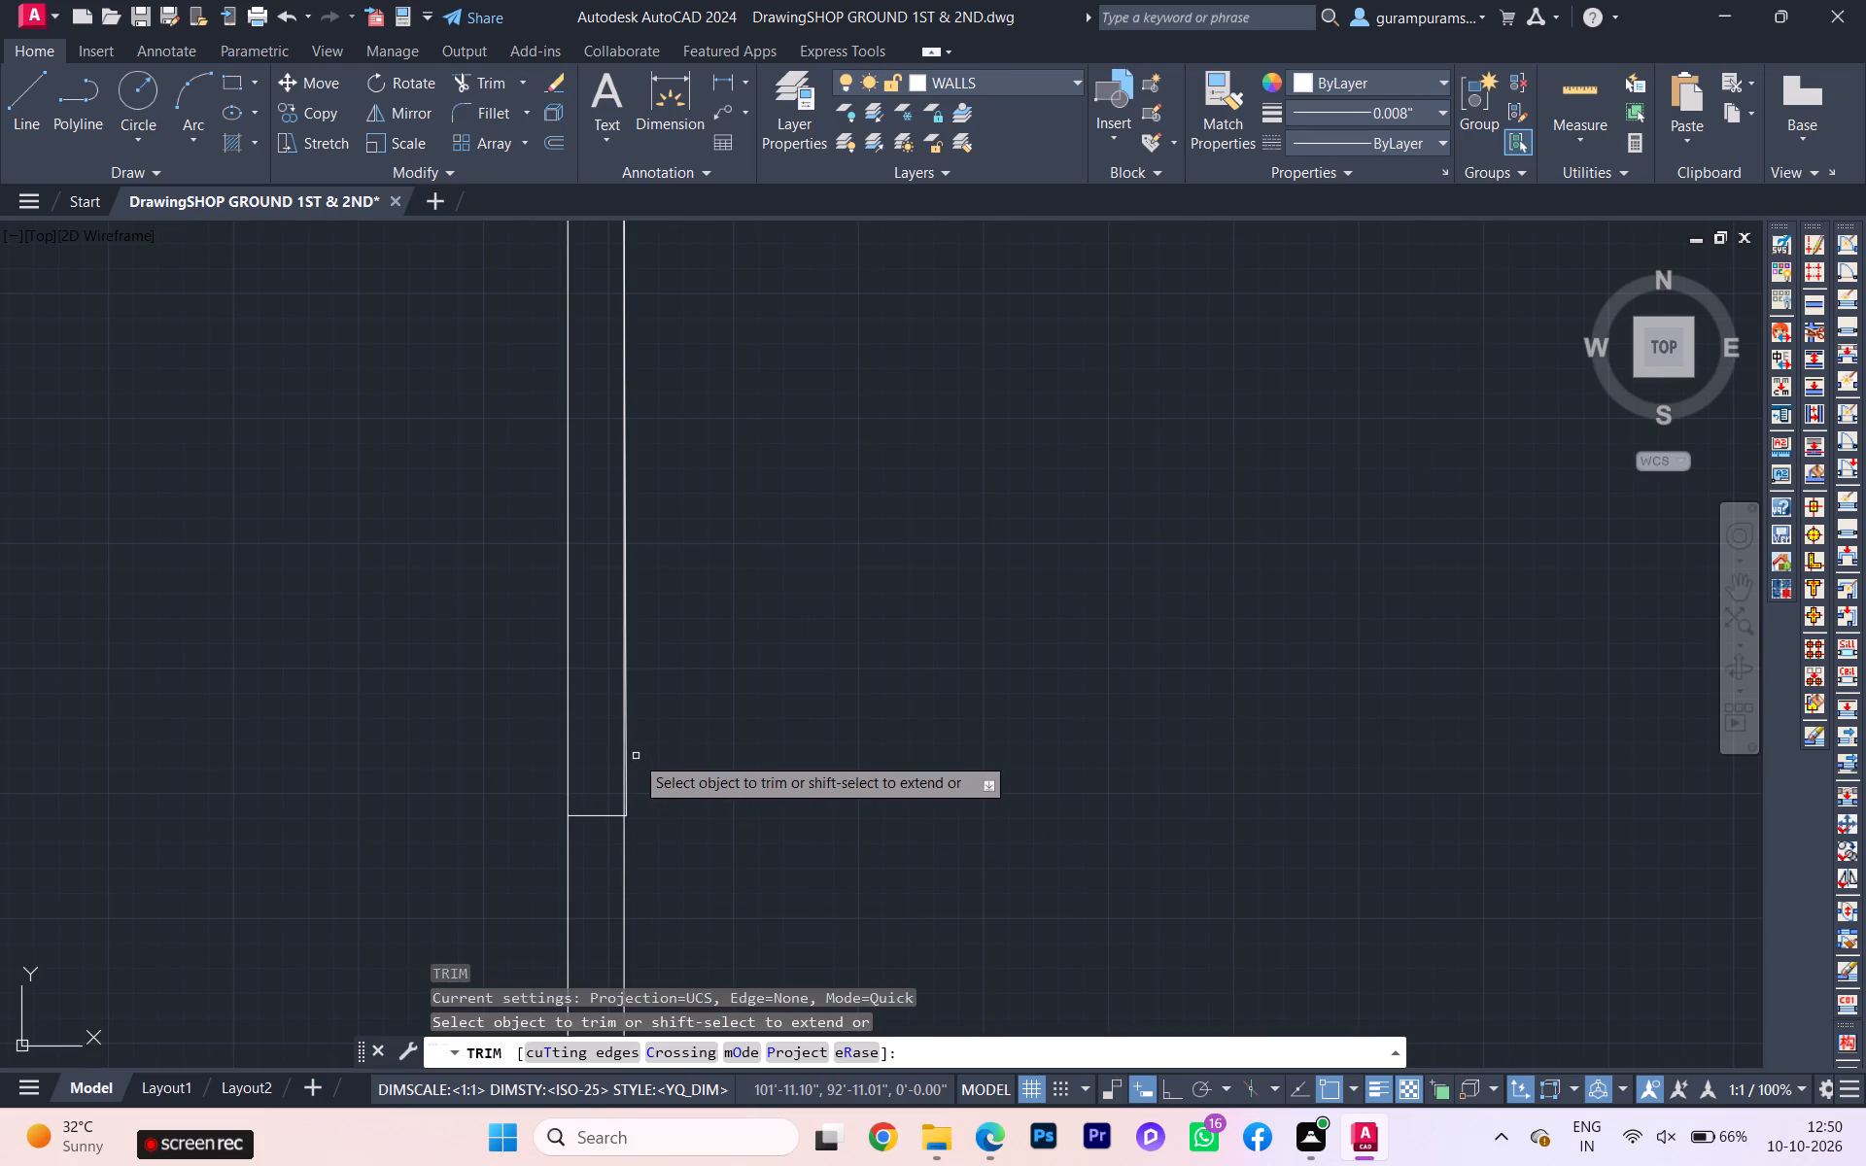
left_click(627, 744)
scroll(654, 784, "down", 1)
scroll(655, 785, "up", 1)
scroll(655, 786, "down", 1)
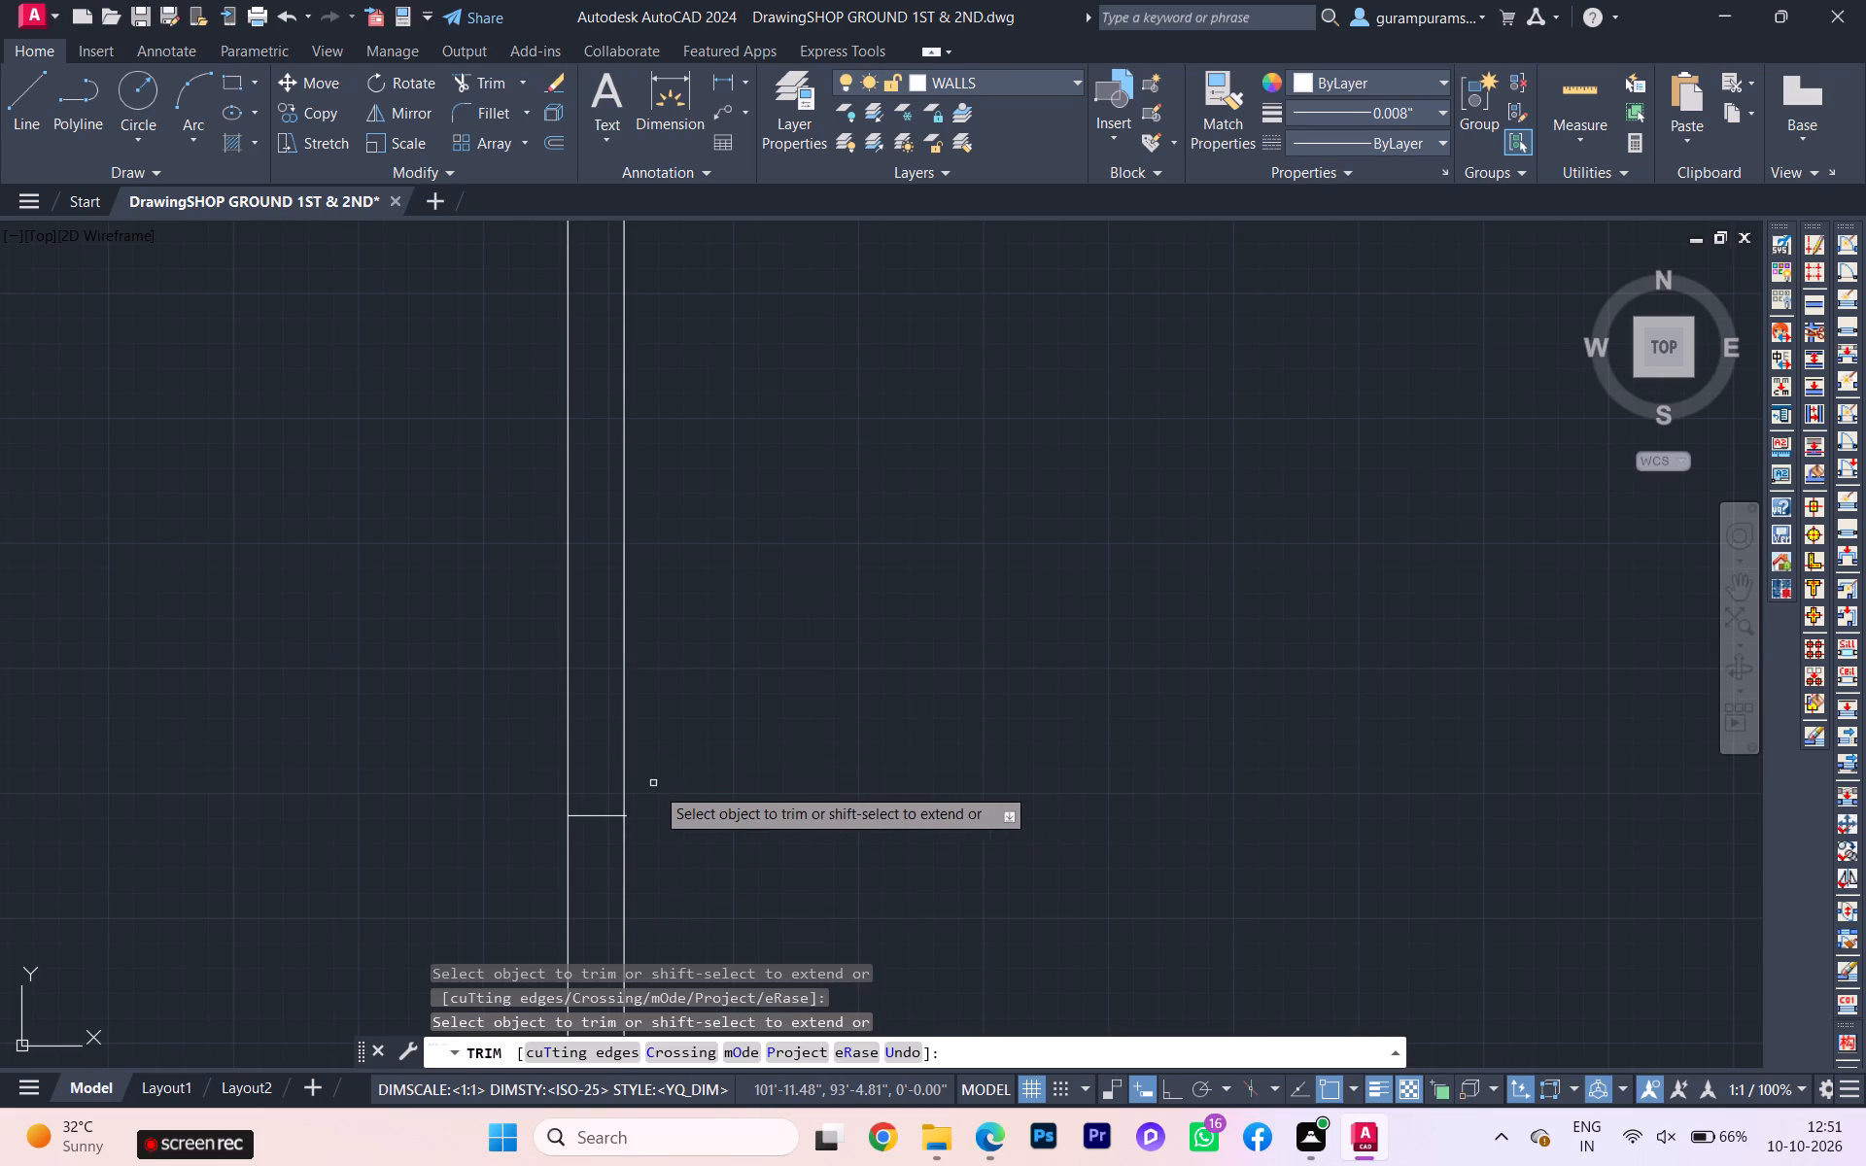
left_click(636, 727)
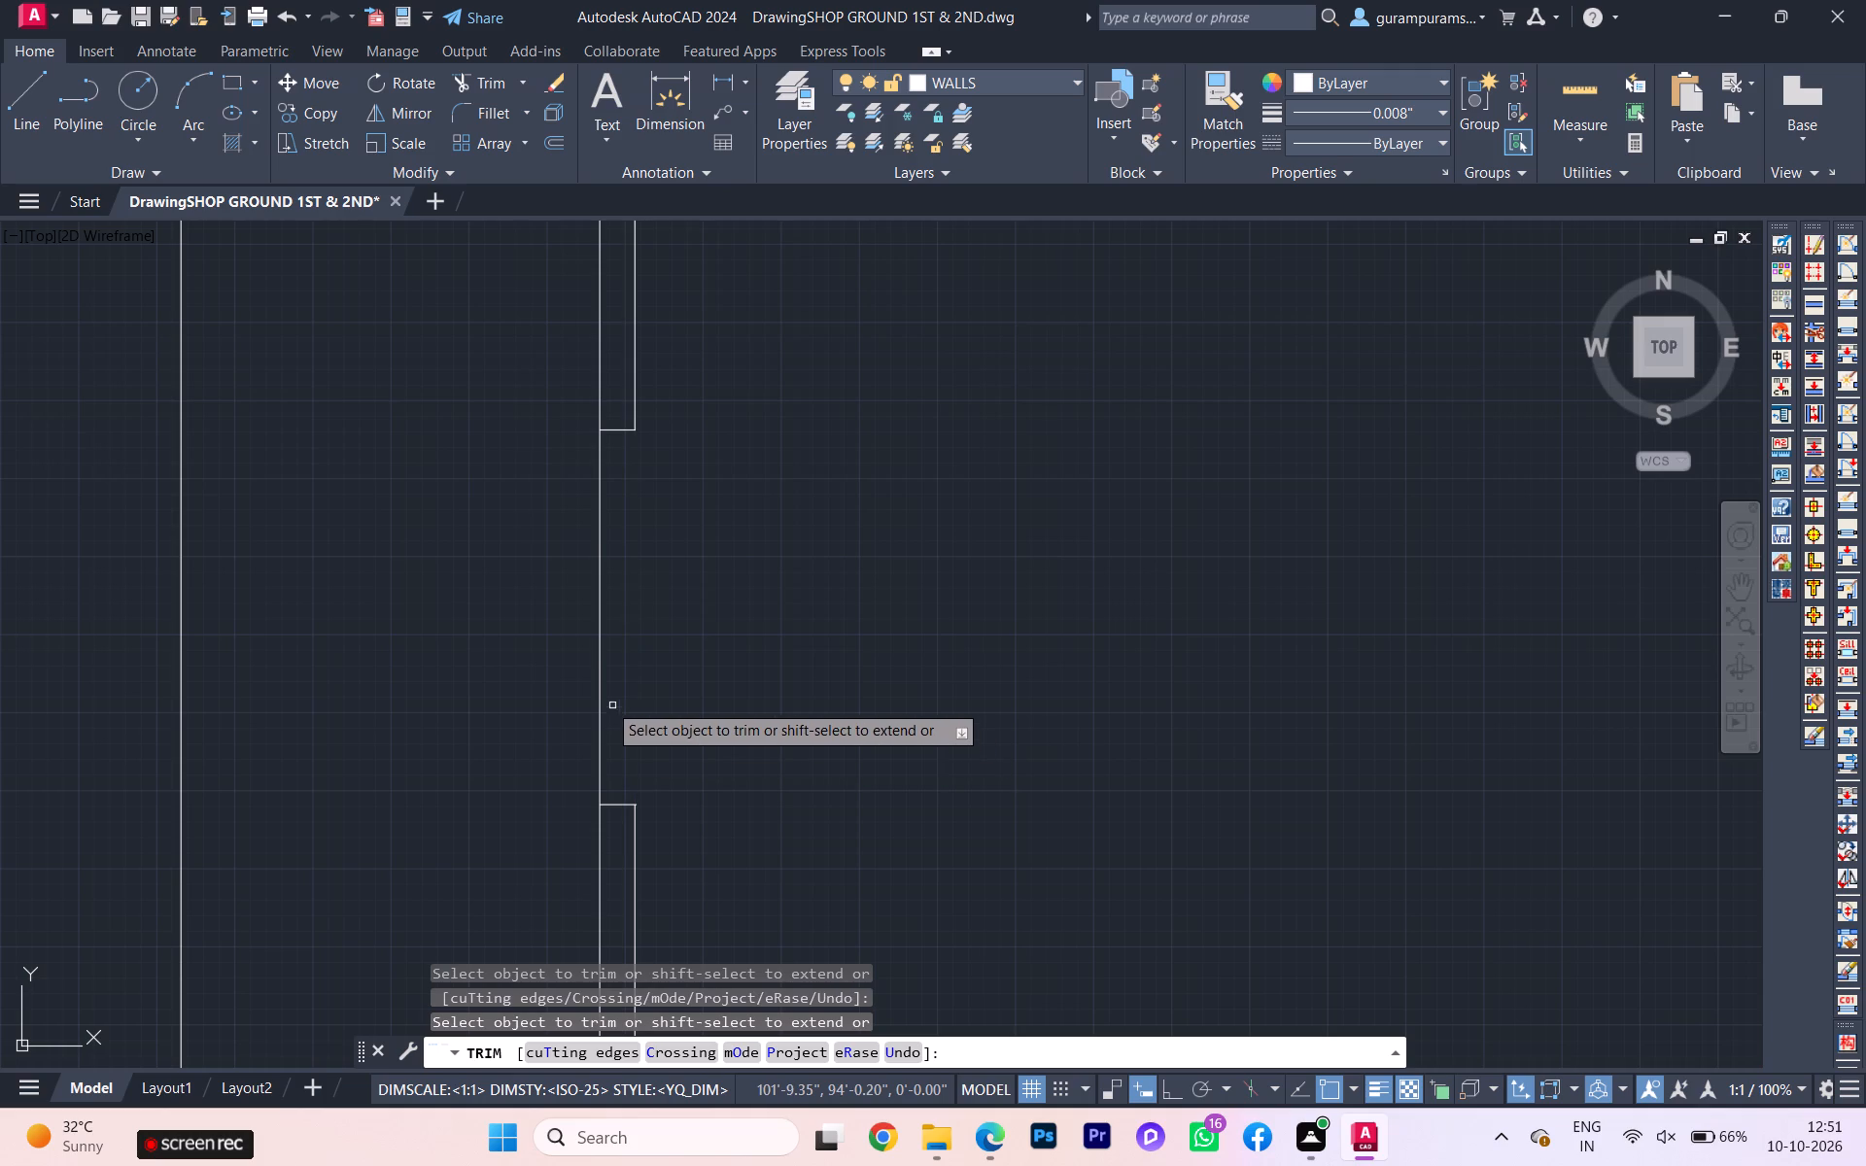
left_click(600, 695)
scroll(619, 698, "down", 5)
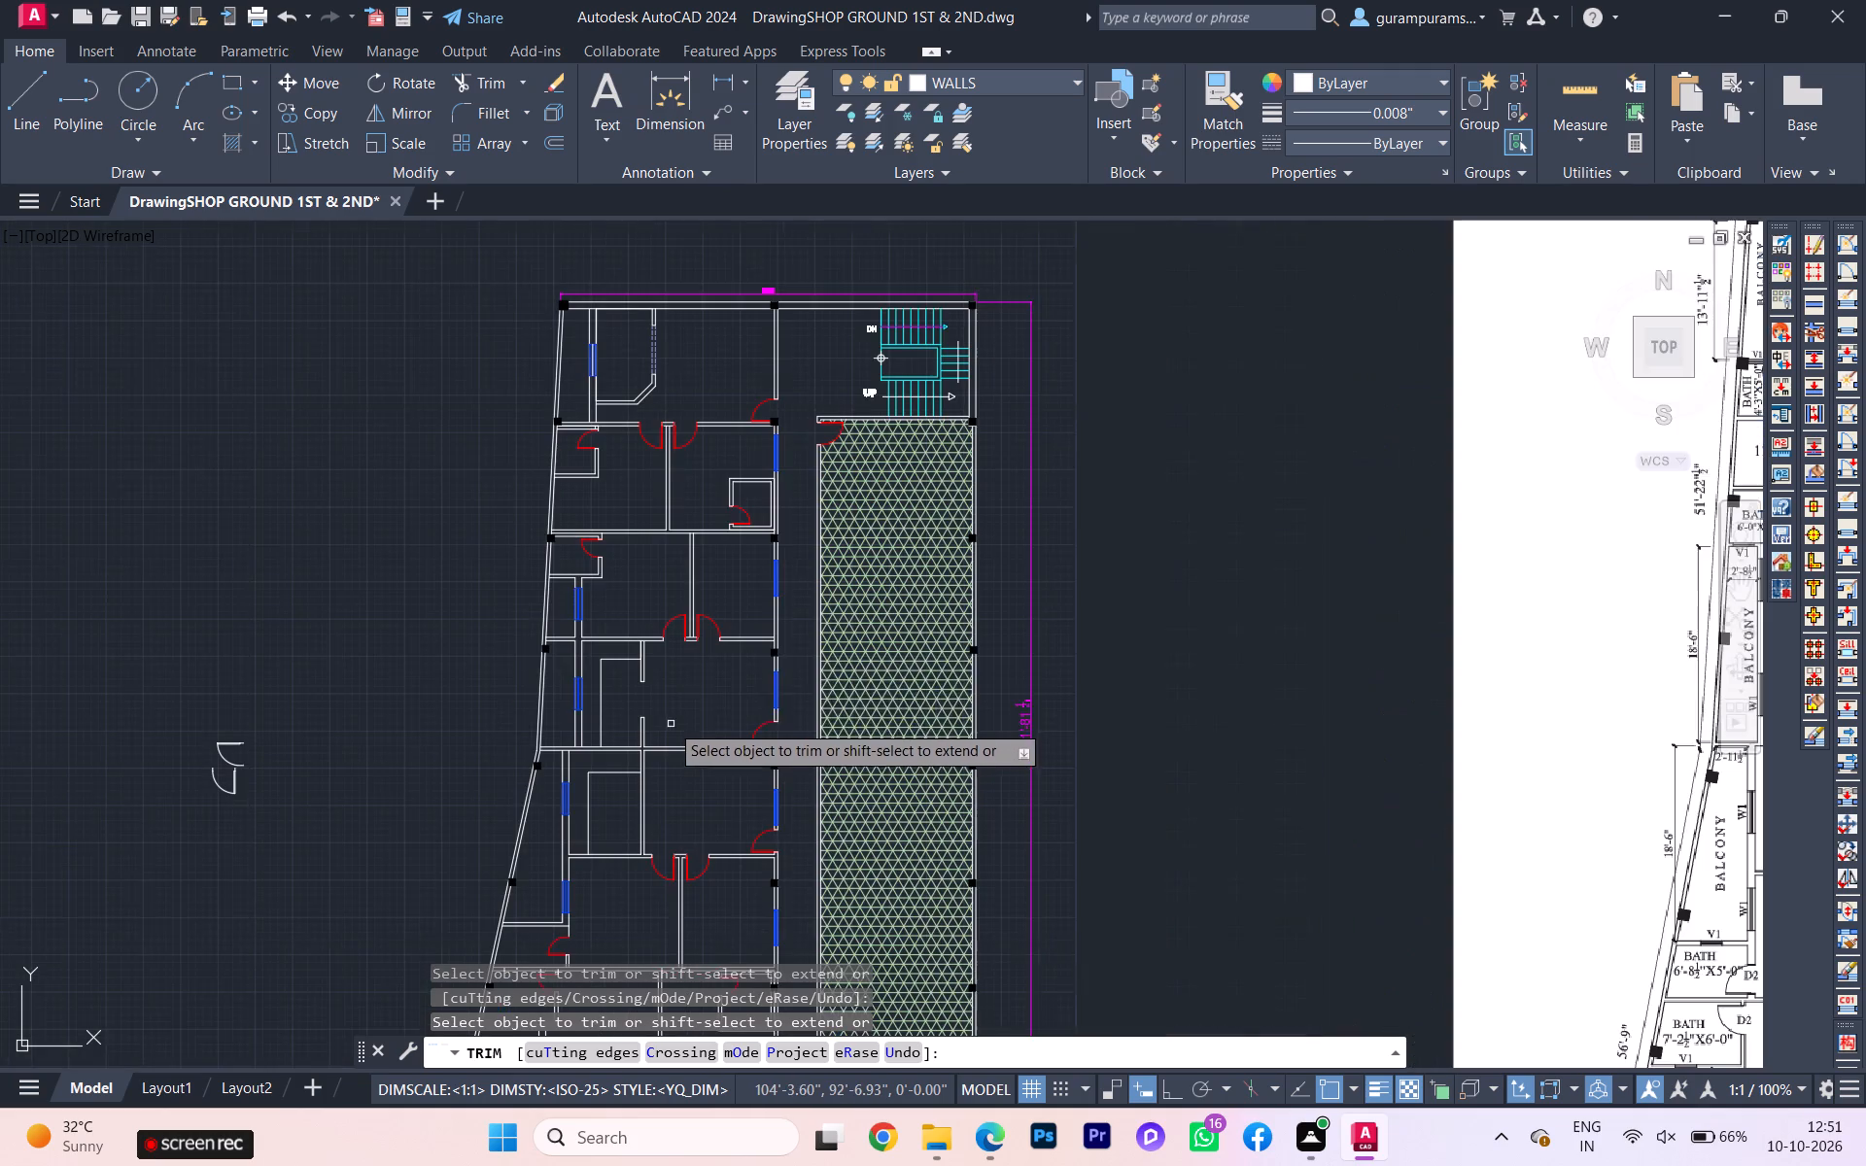
middle_click_drag(664, 646, 657, 554)
key("Escape")
scroll(630, 638, "up", 3)
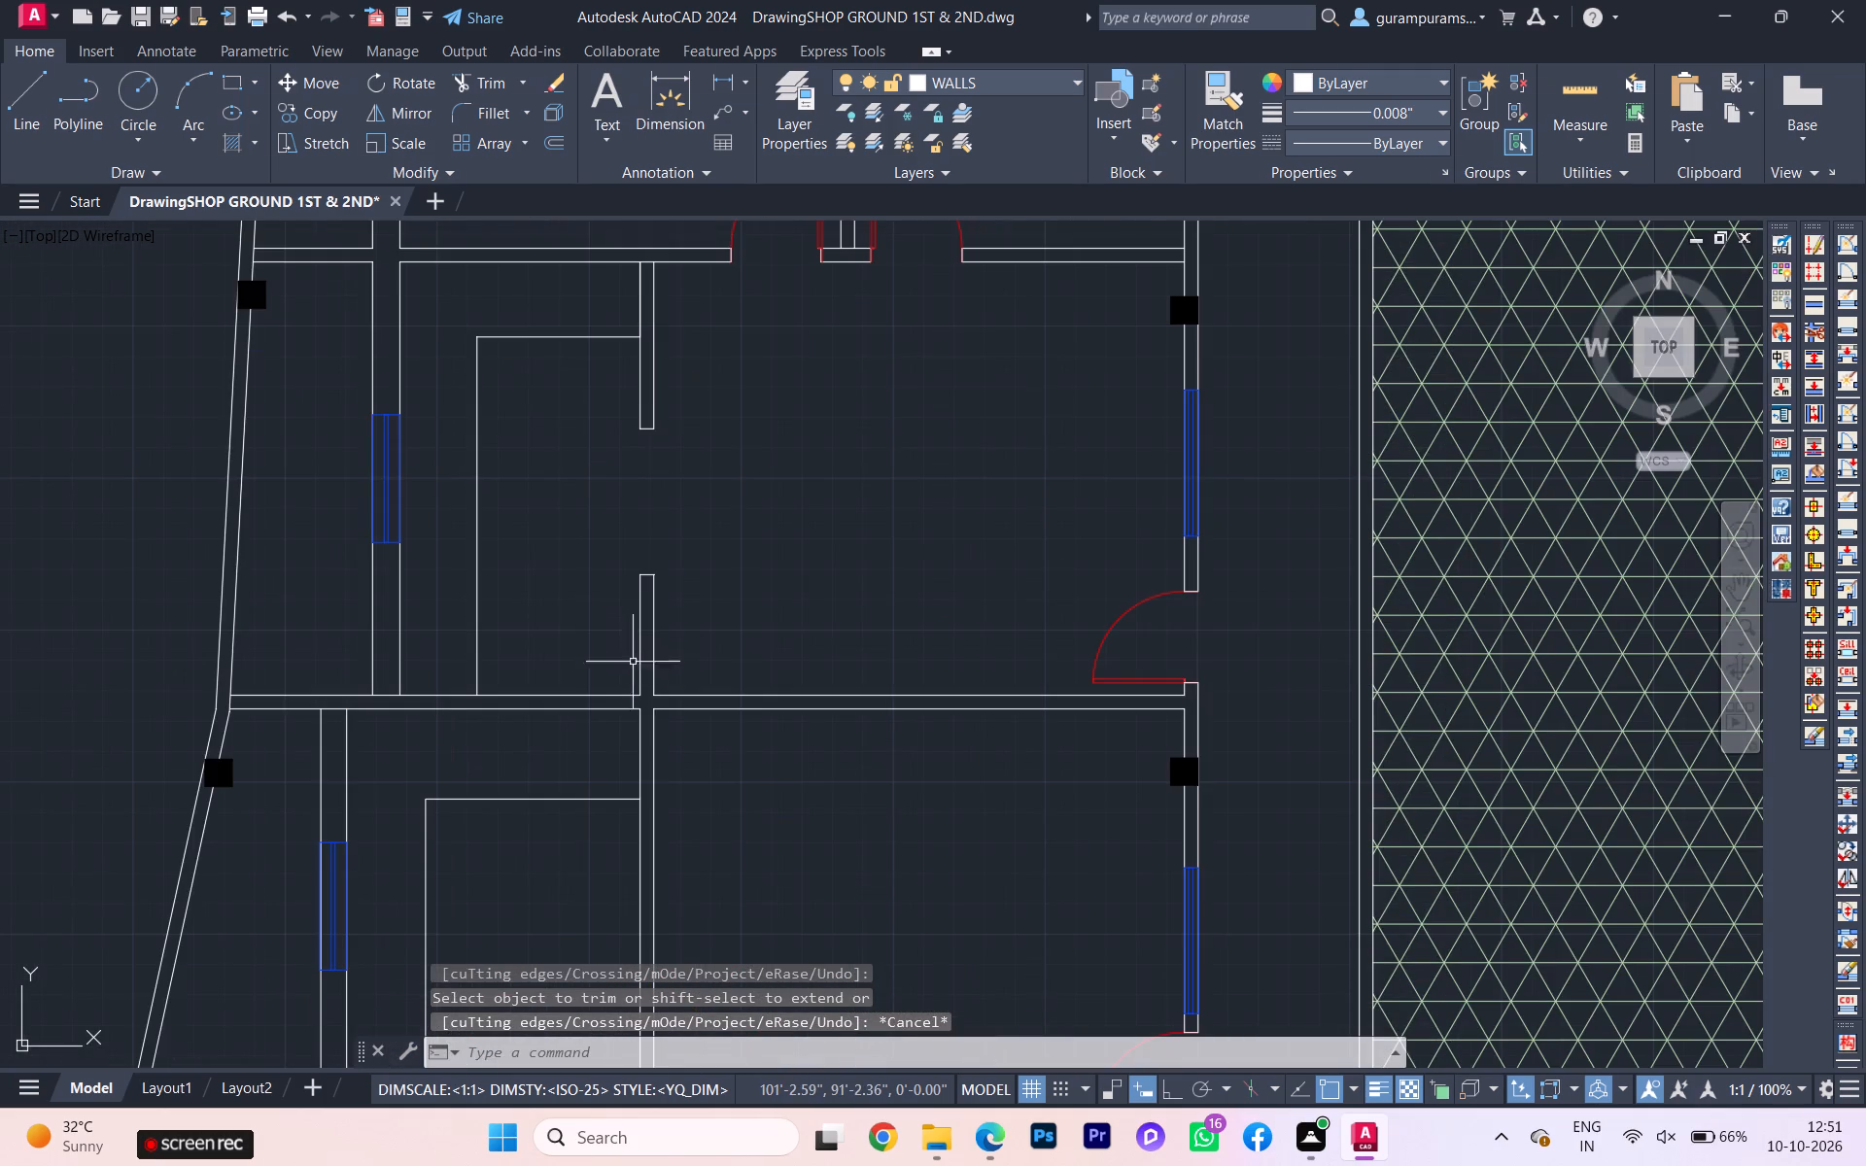
Outline another 4' opening in the inner wall of the kitchen directly below, with a cross line at each end.
key("l")
key("Return")
middle_click_drag(669, 821, 689, 568)
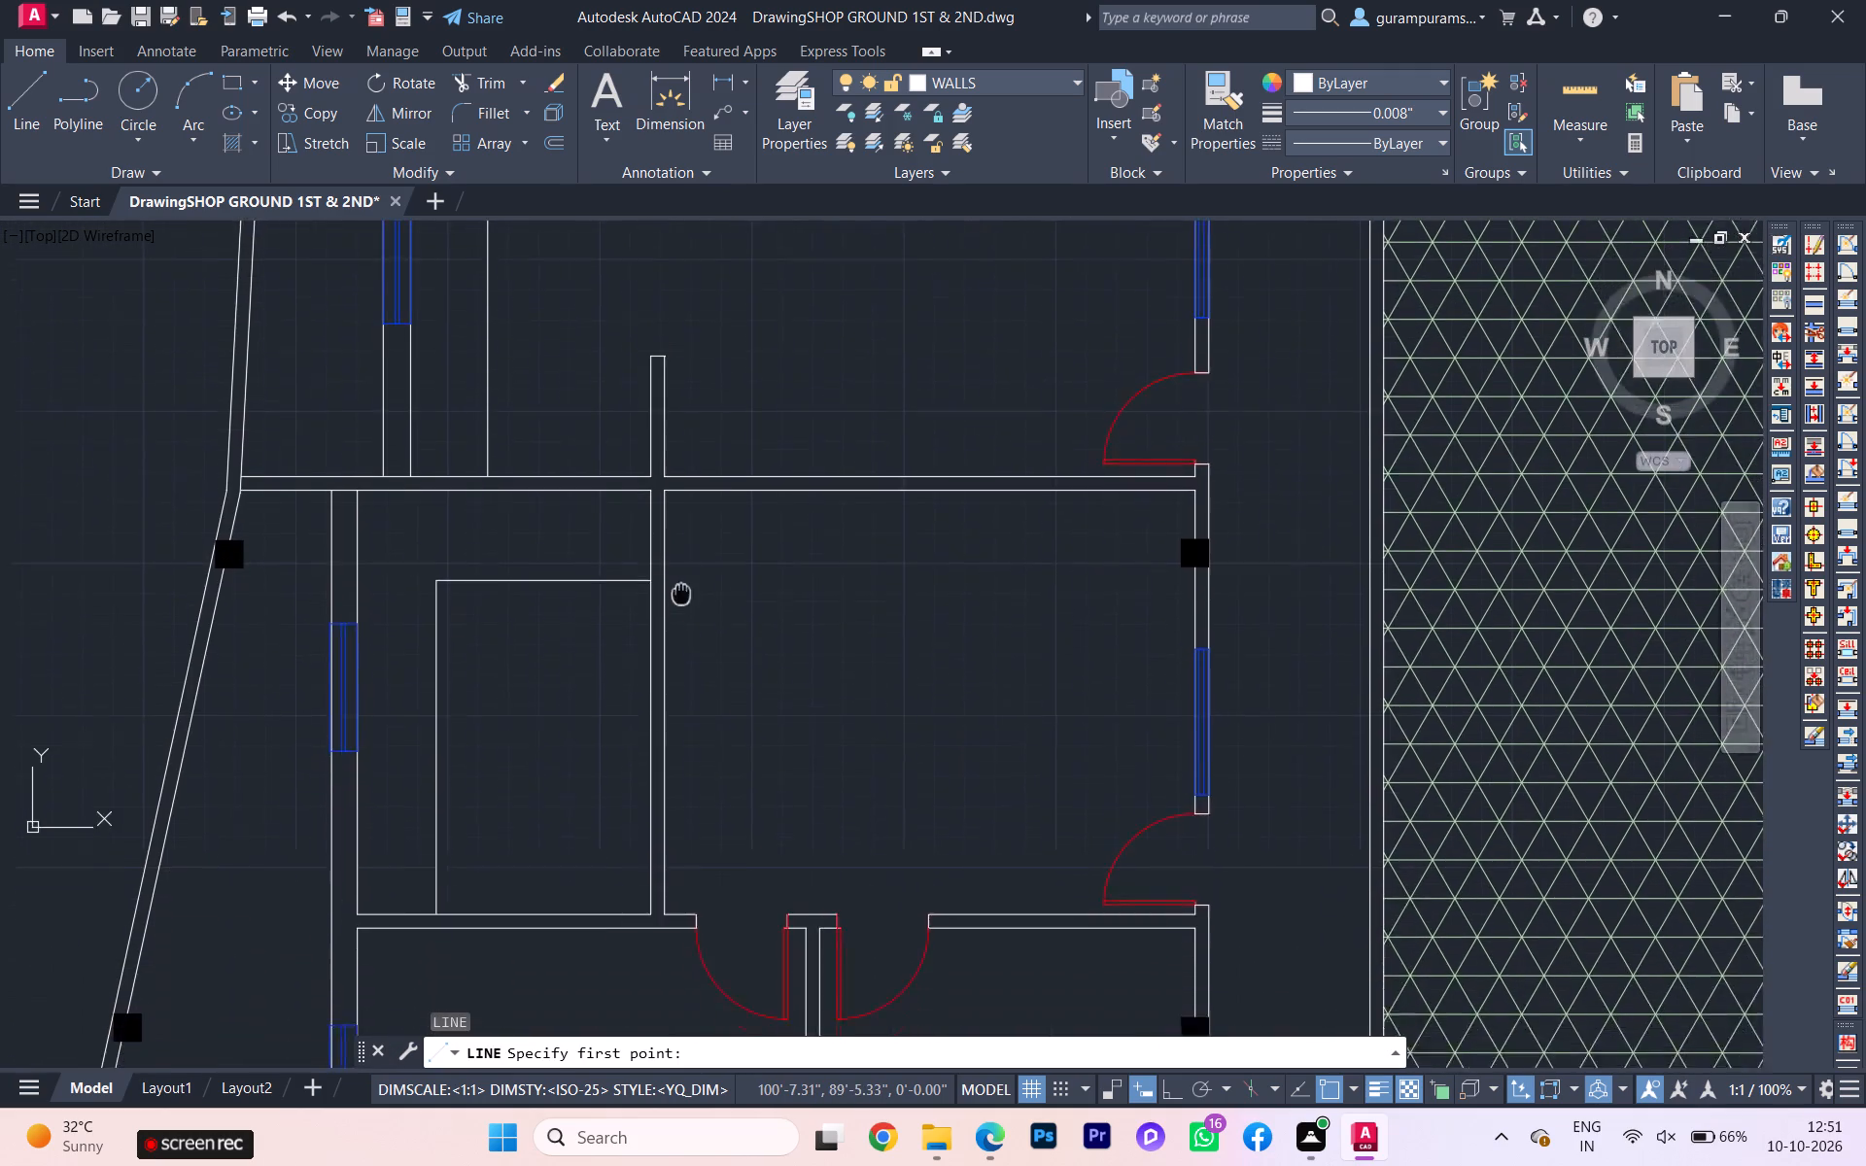
scroll(676, 605, "up", 2)
left_click(634, 656)
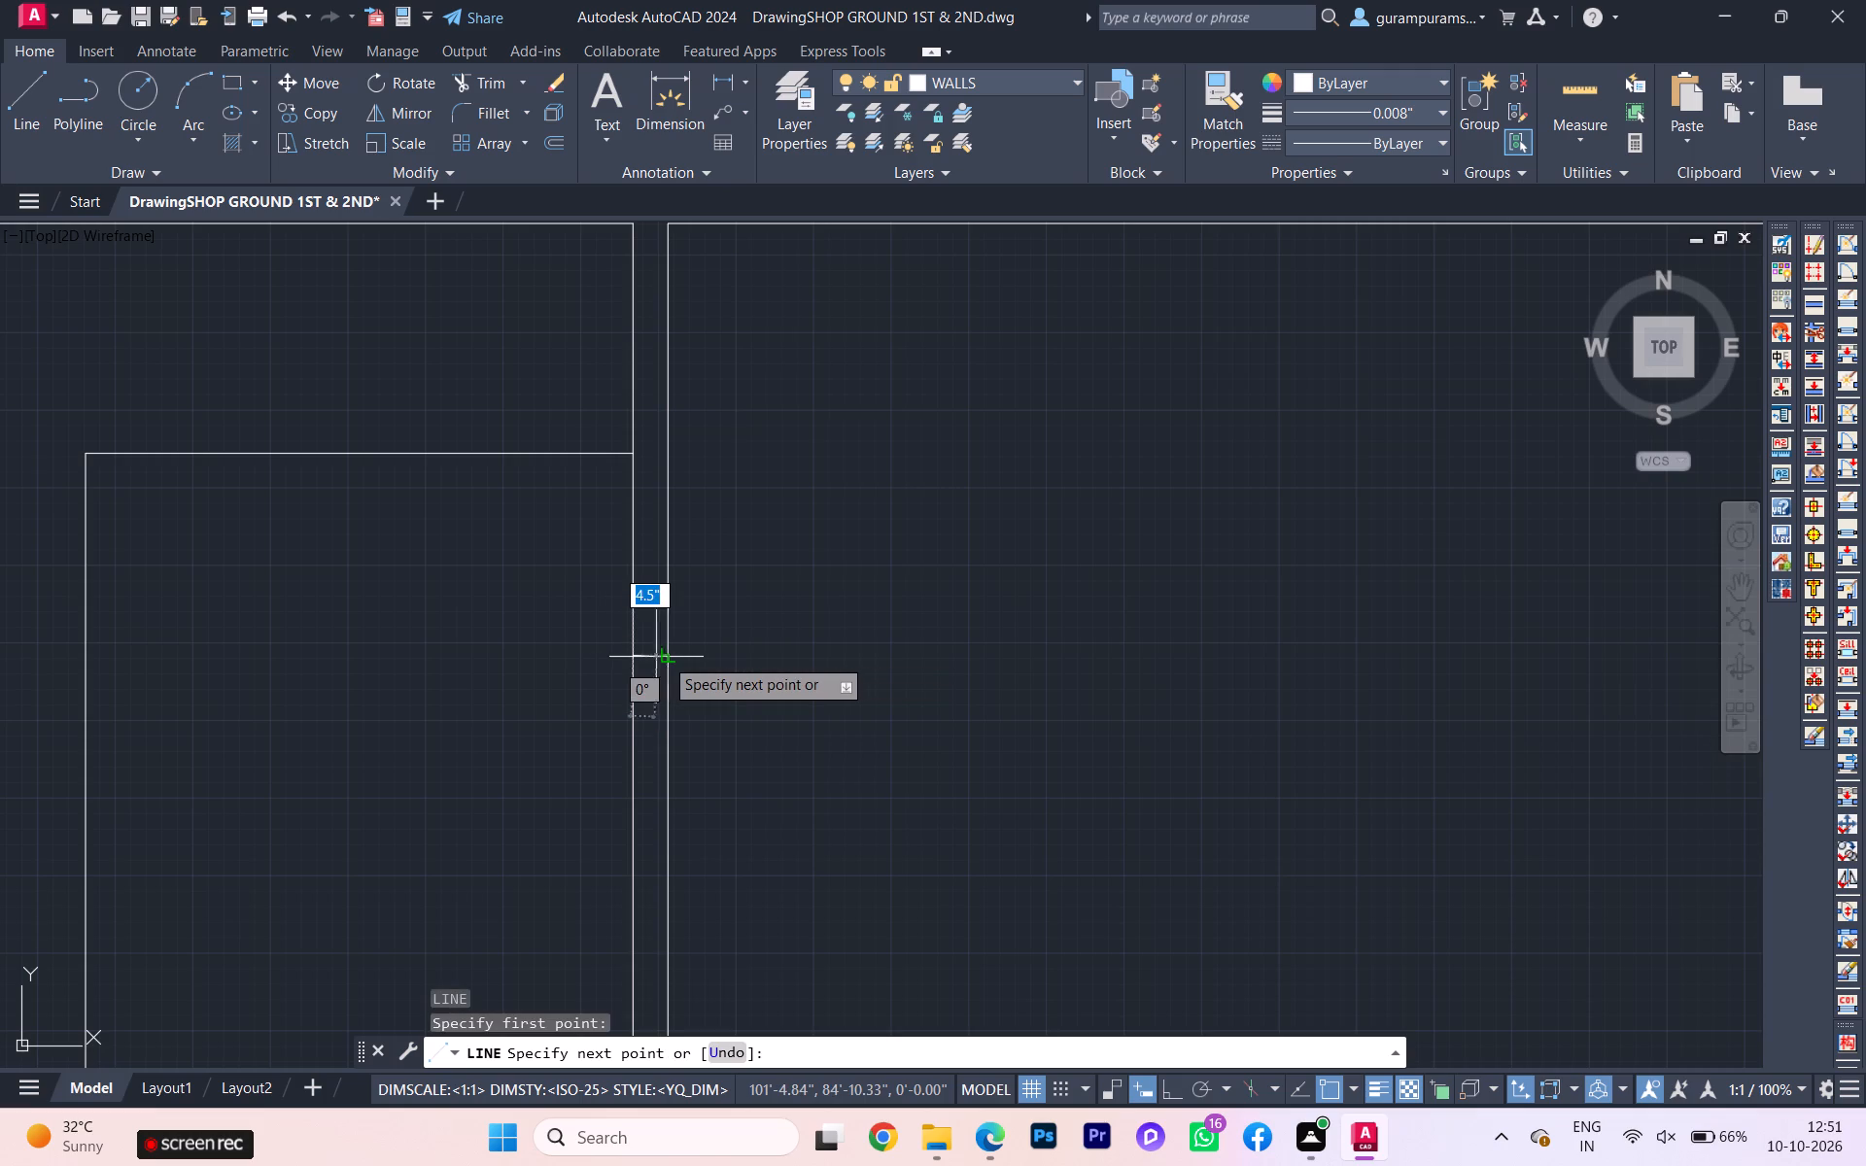
left_click(667, 657)
scroll(674, 739, "down", 1)
middle_click_drag(674, 743, 674, 696)
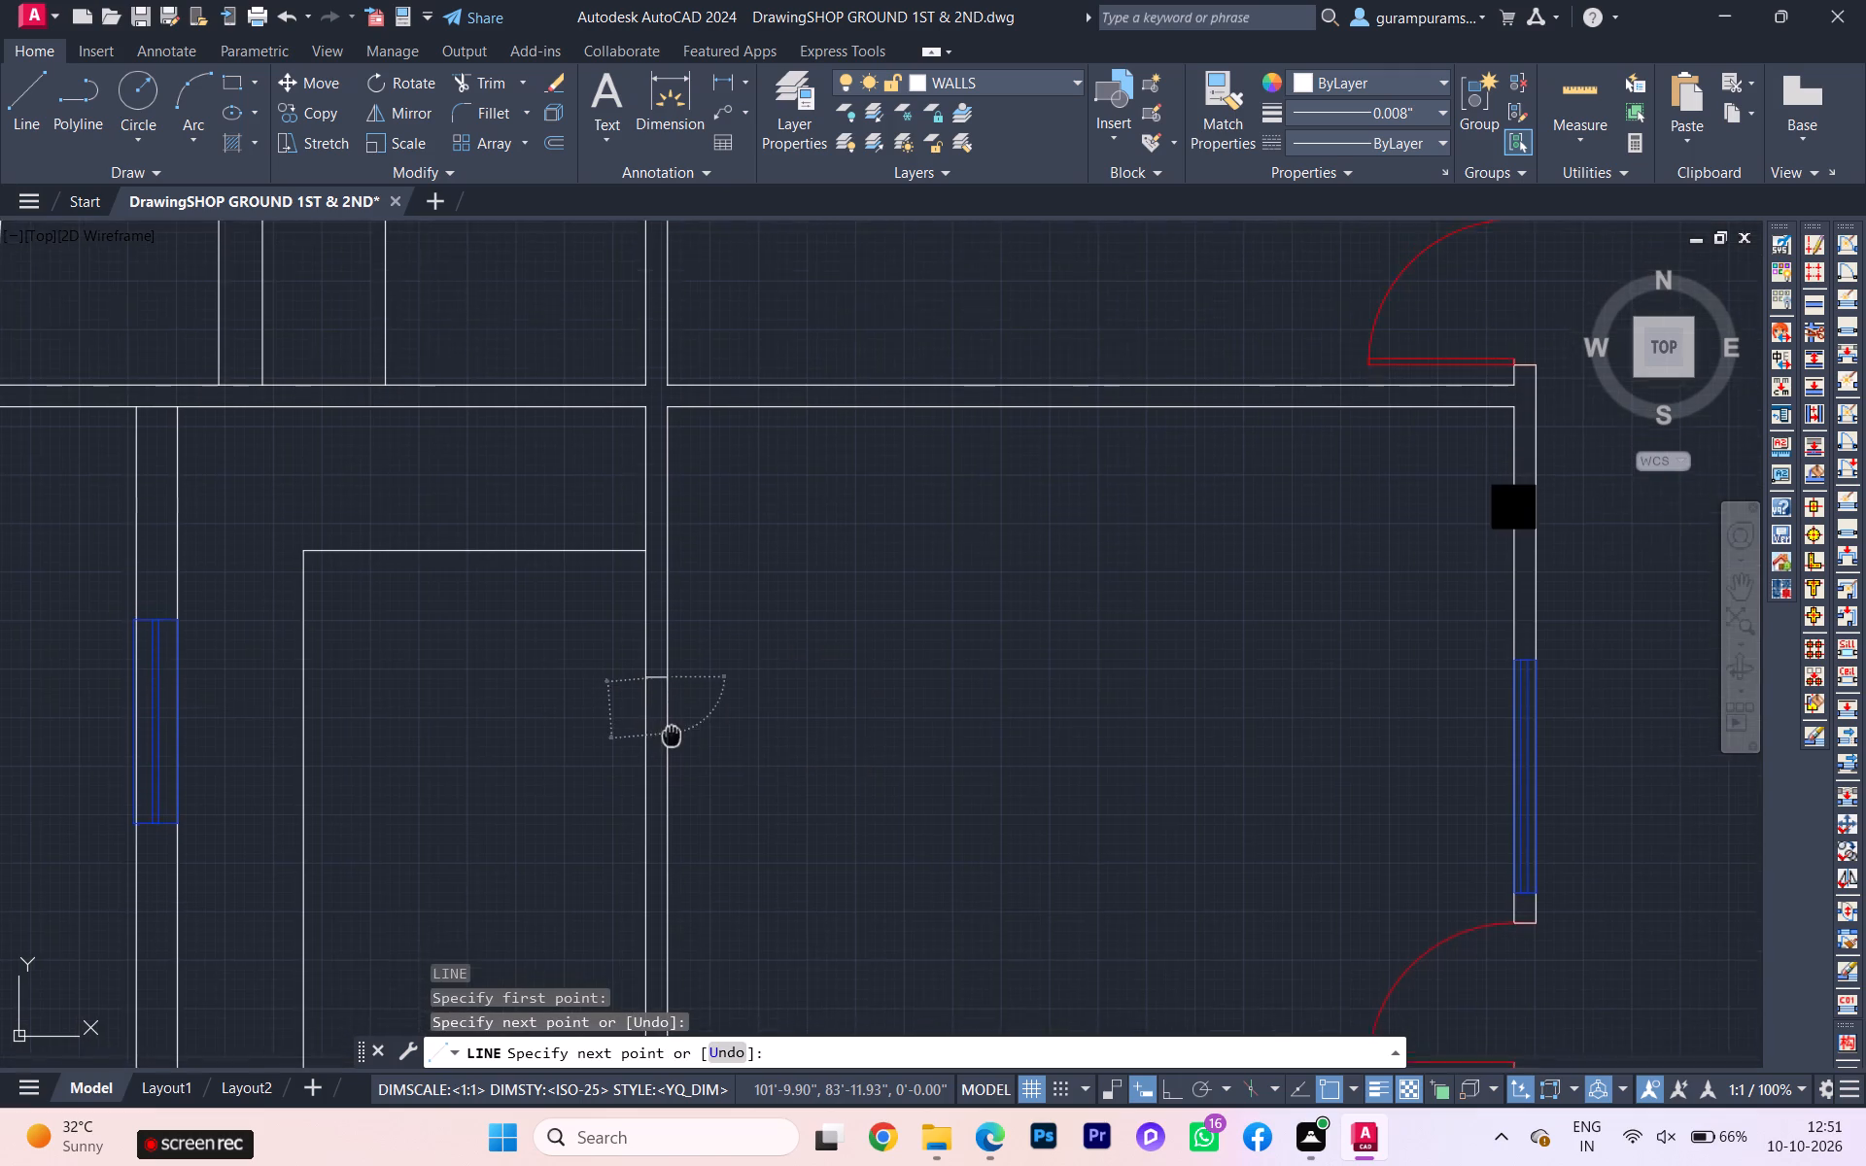
middle_click_drag(674, 696, 688, 587)
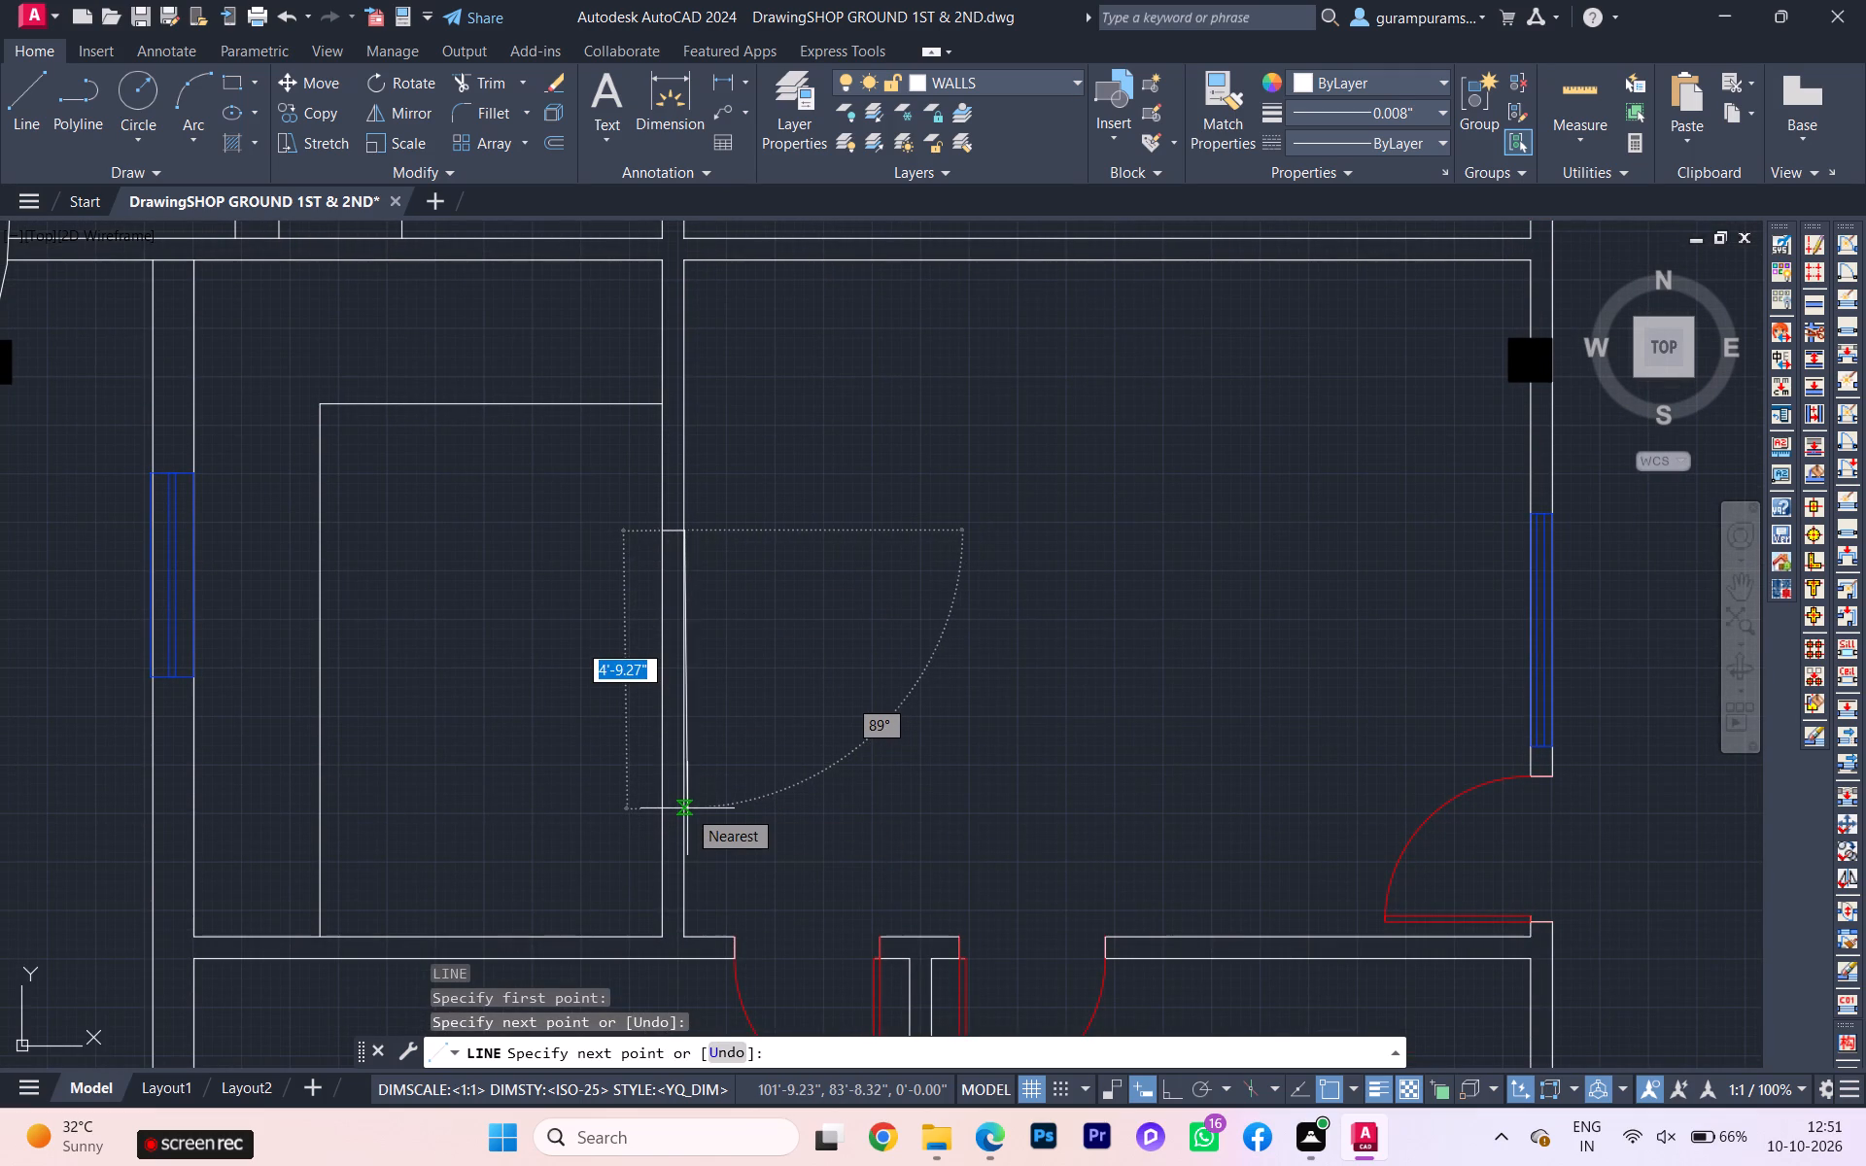
key("F8")
type("4'")
key("Return")
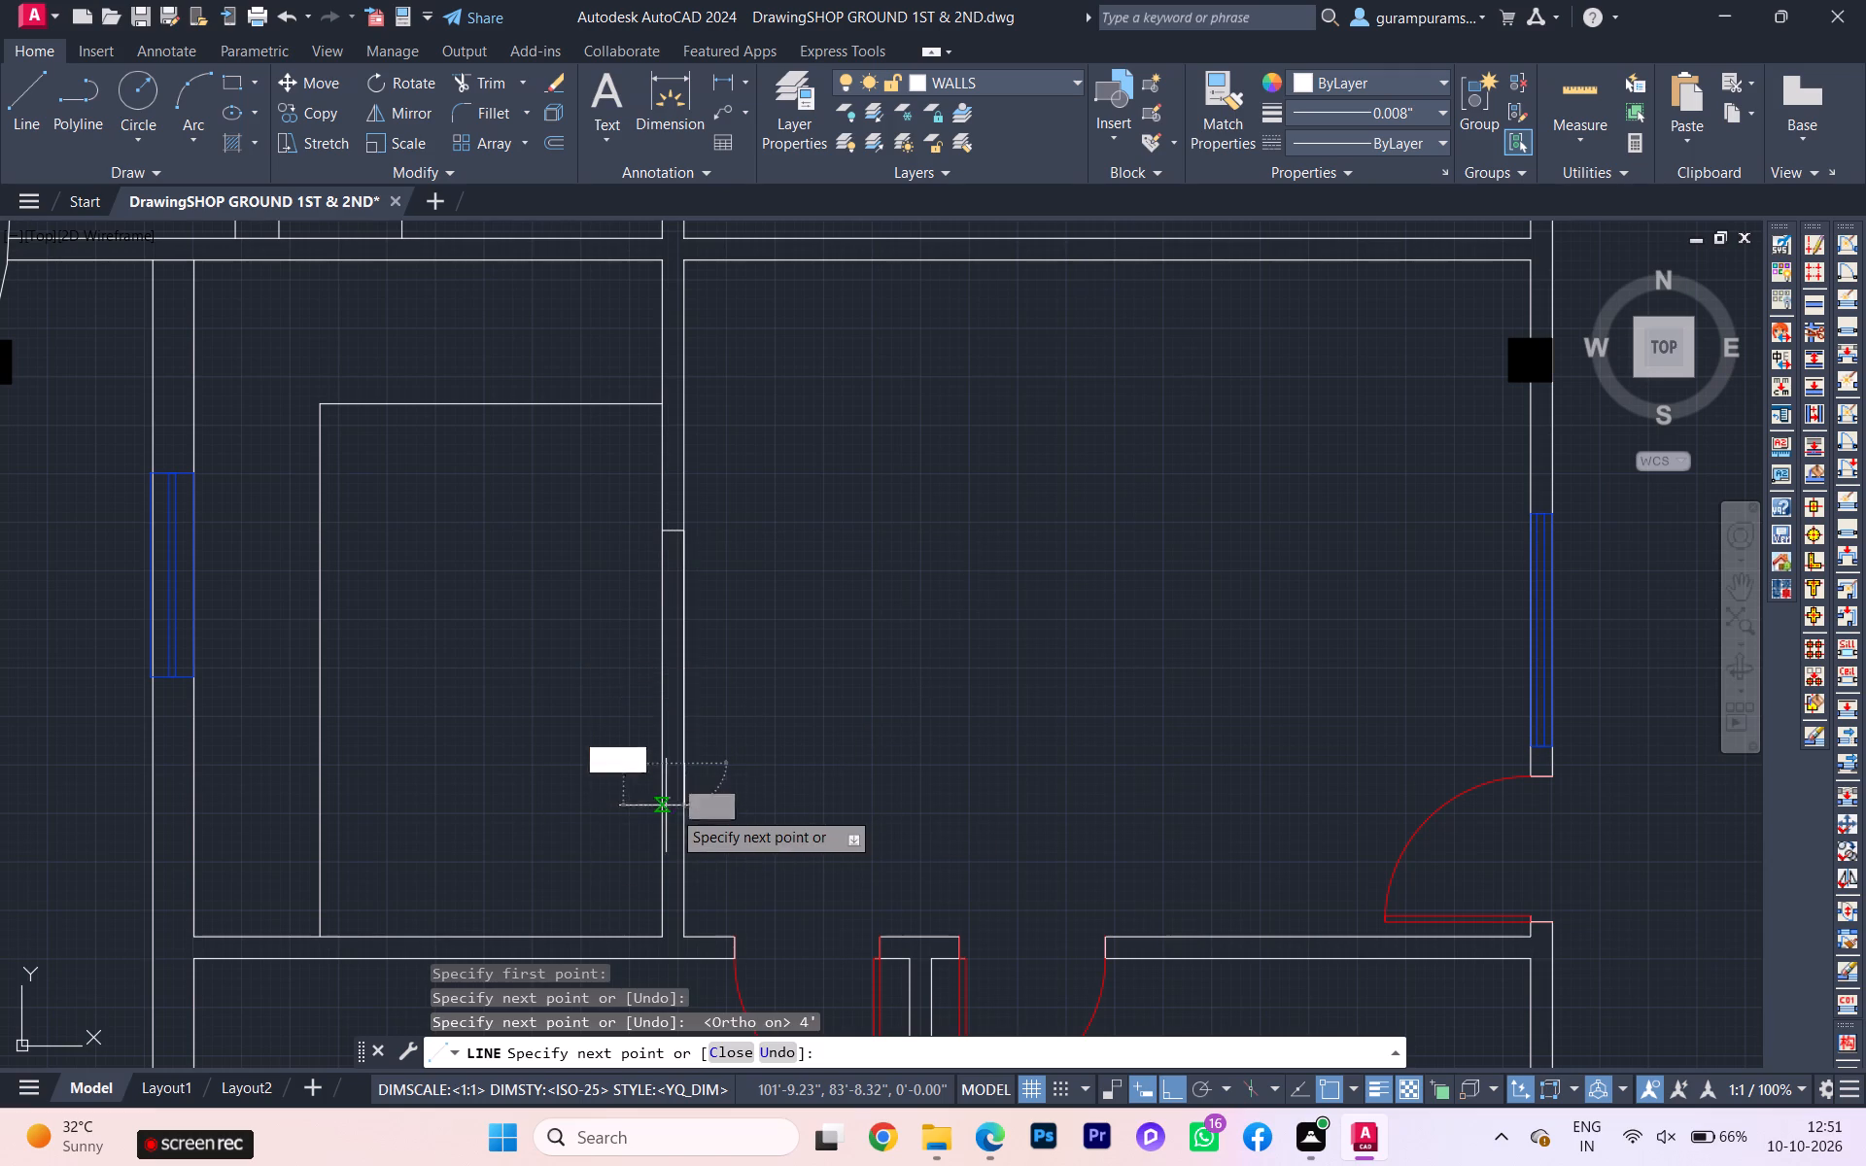
scroll(683, 808, "up", 2)
scroll(643, 713, "up", 2)
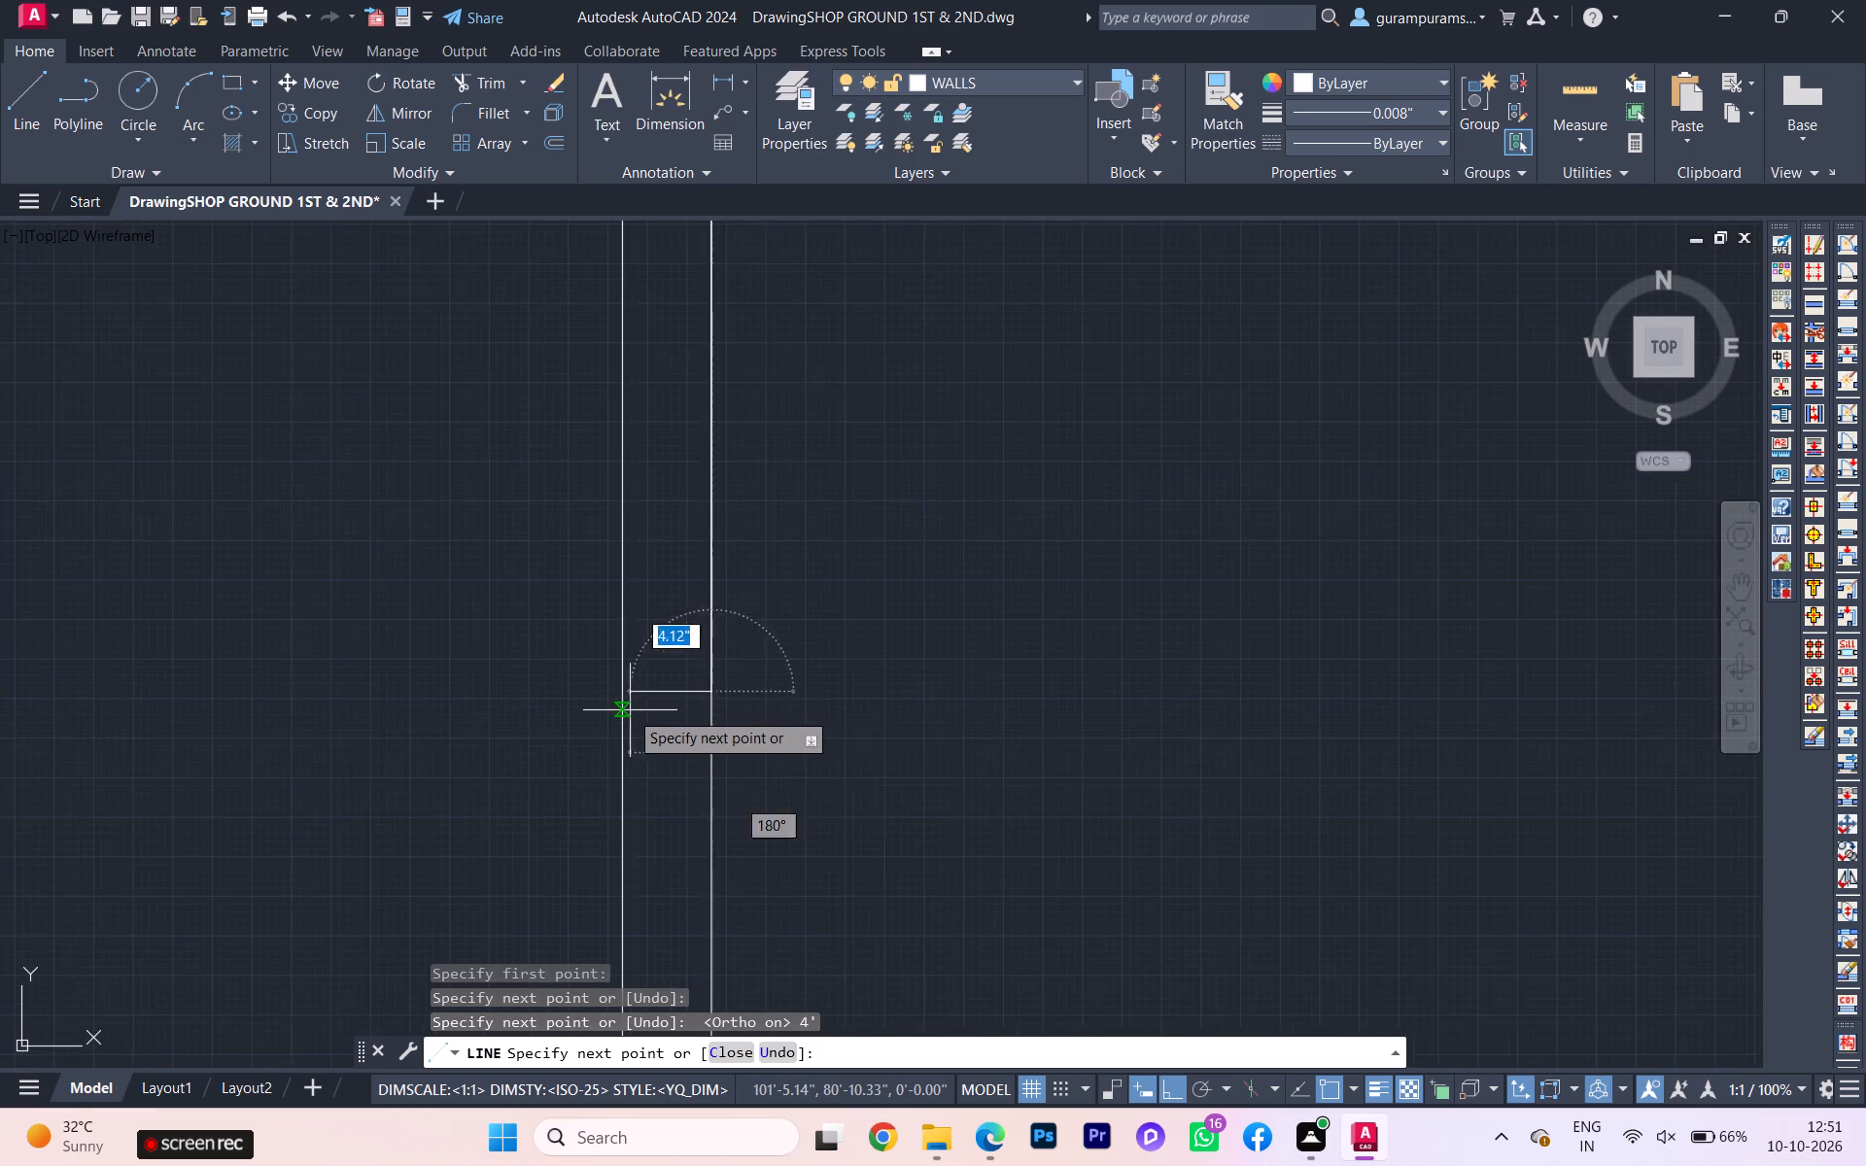
left_click(614, 682)
key("Escape")
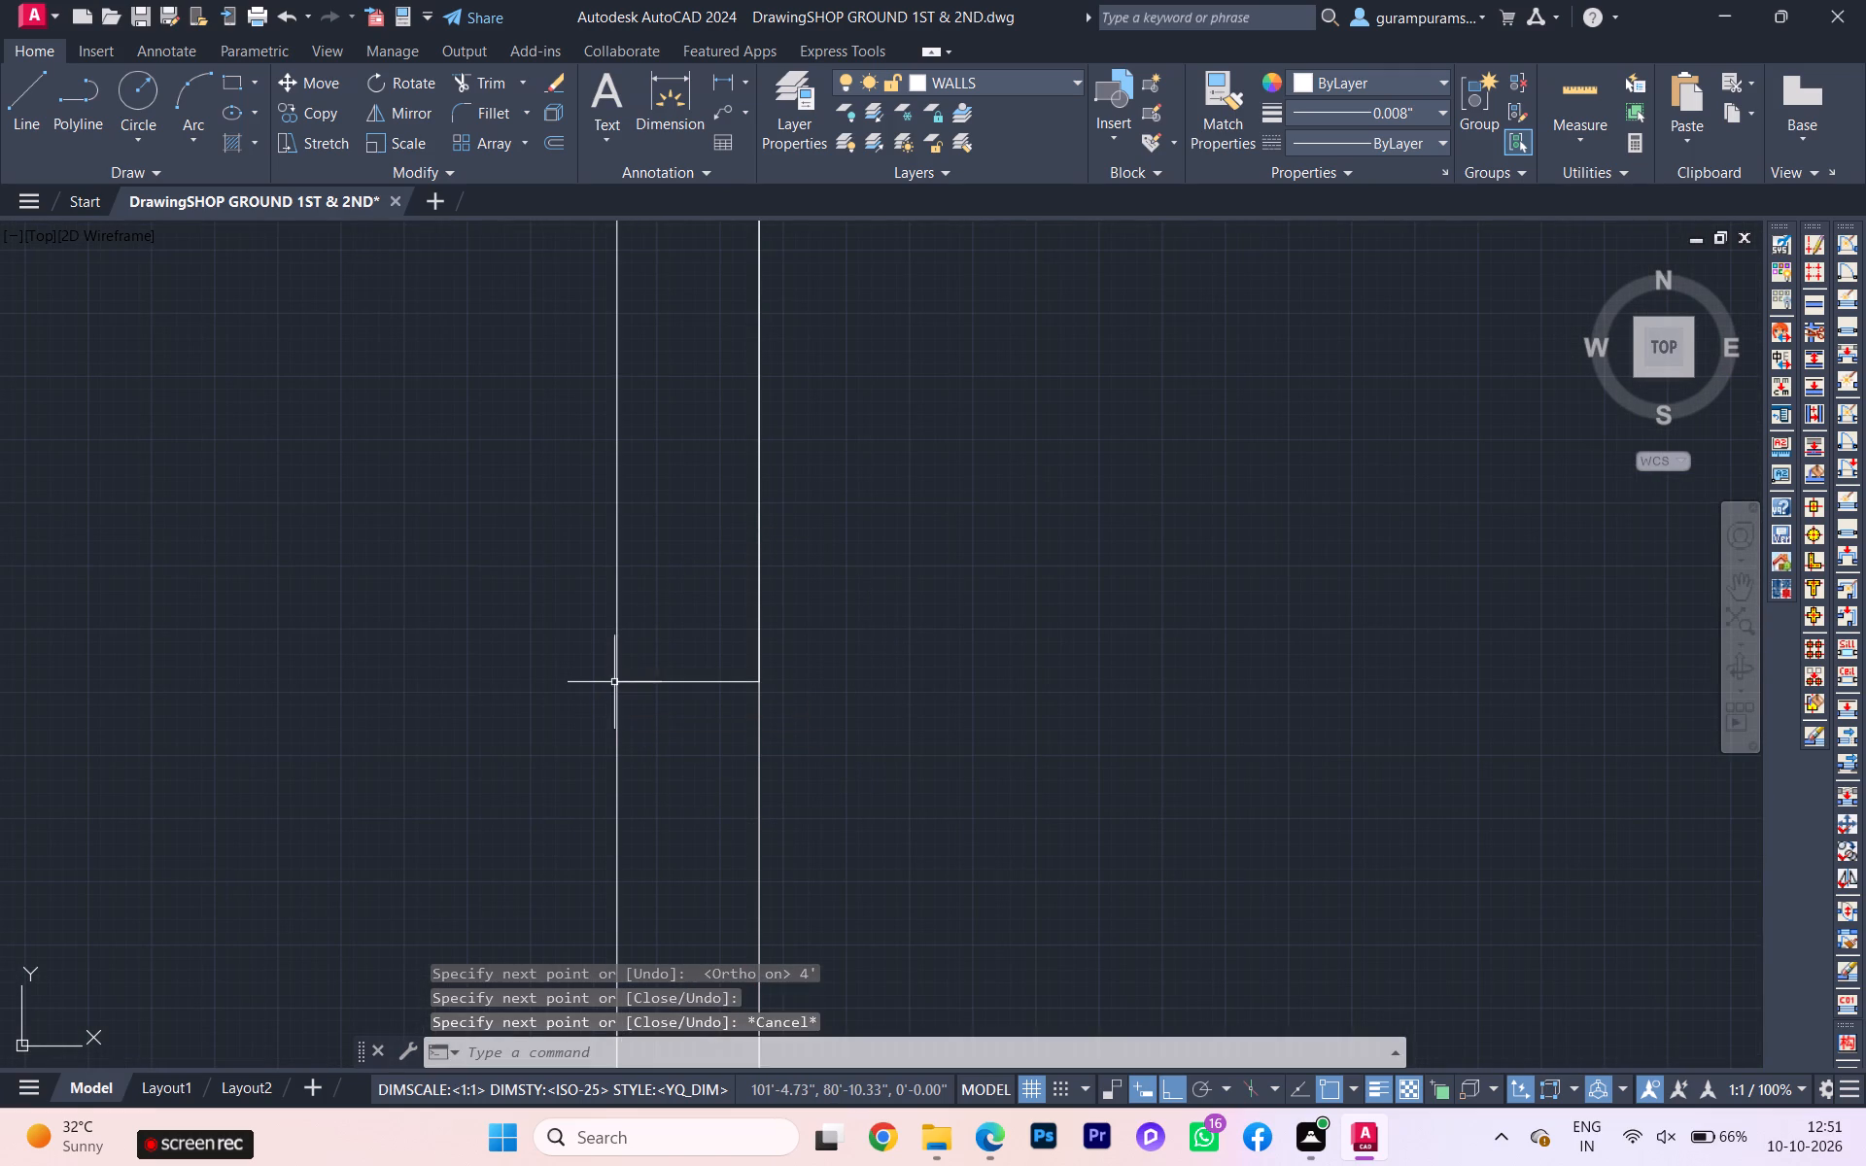
Trim the wall lines and guide line between the cross lines to clear the lower kitchen's 4' opening.
scroll(629, 701, "down", 2)
key("t")
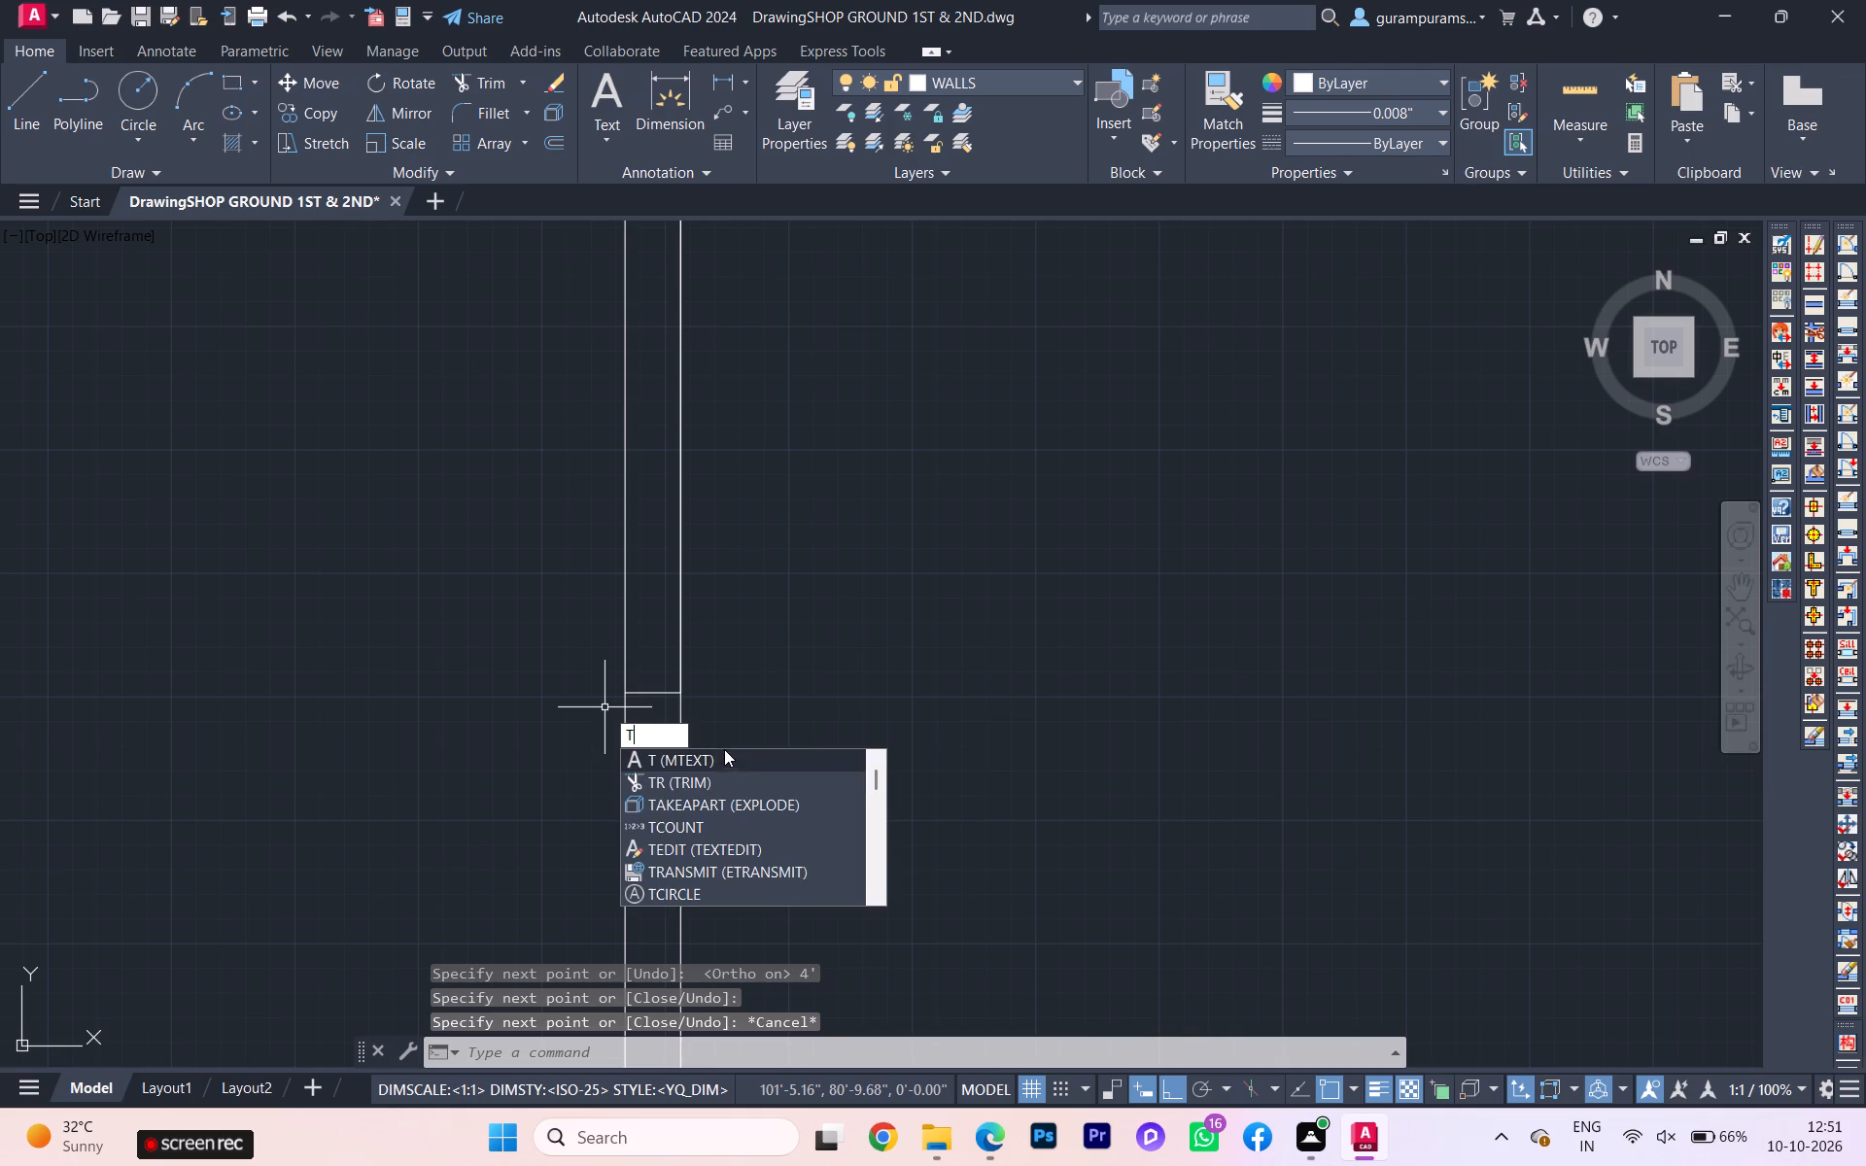
left_click(697, 772)
left_click(623, 607)
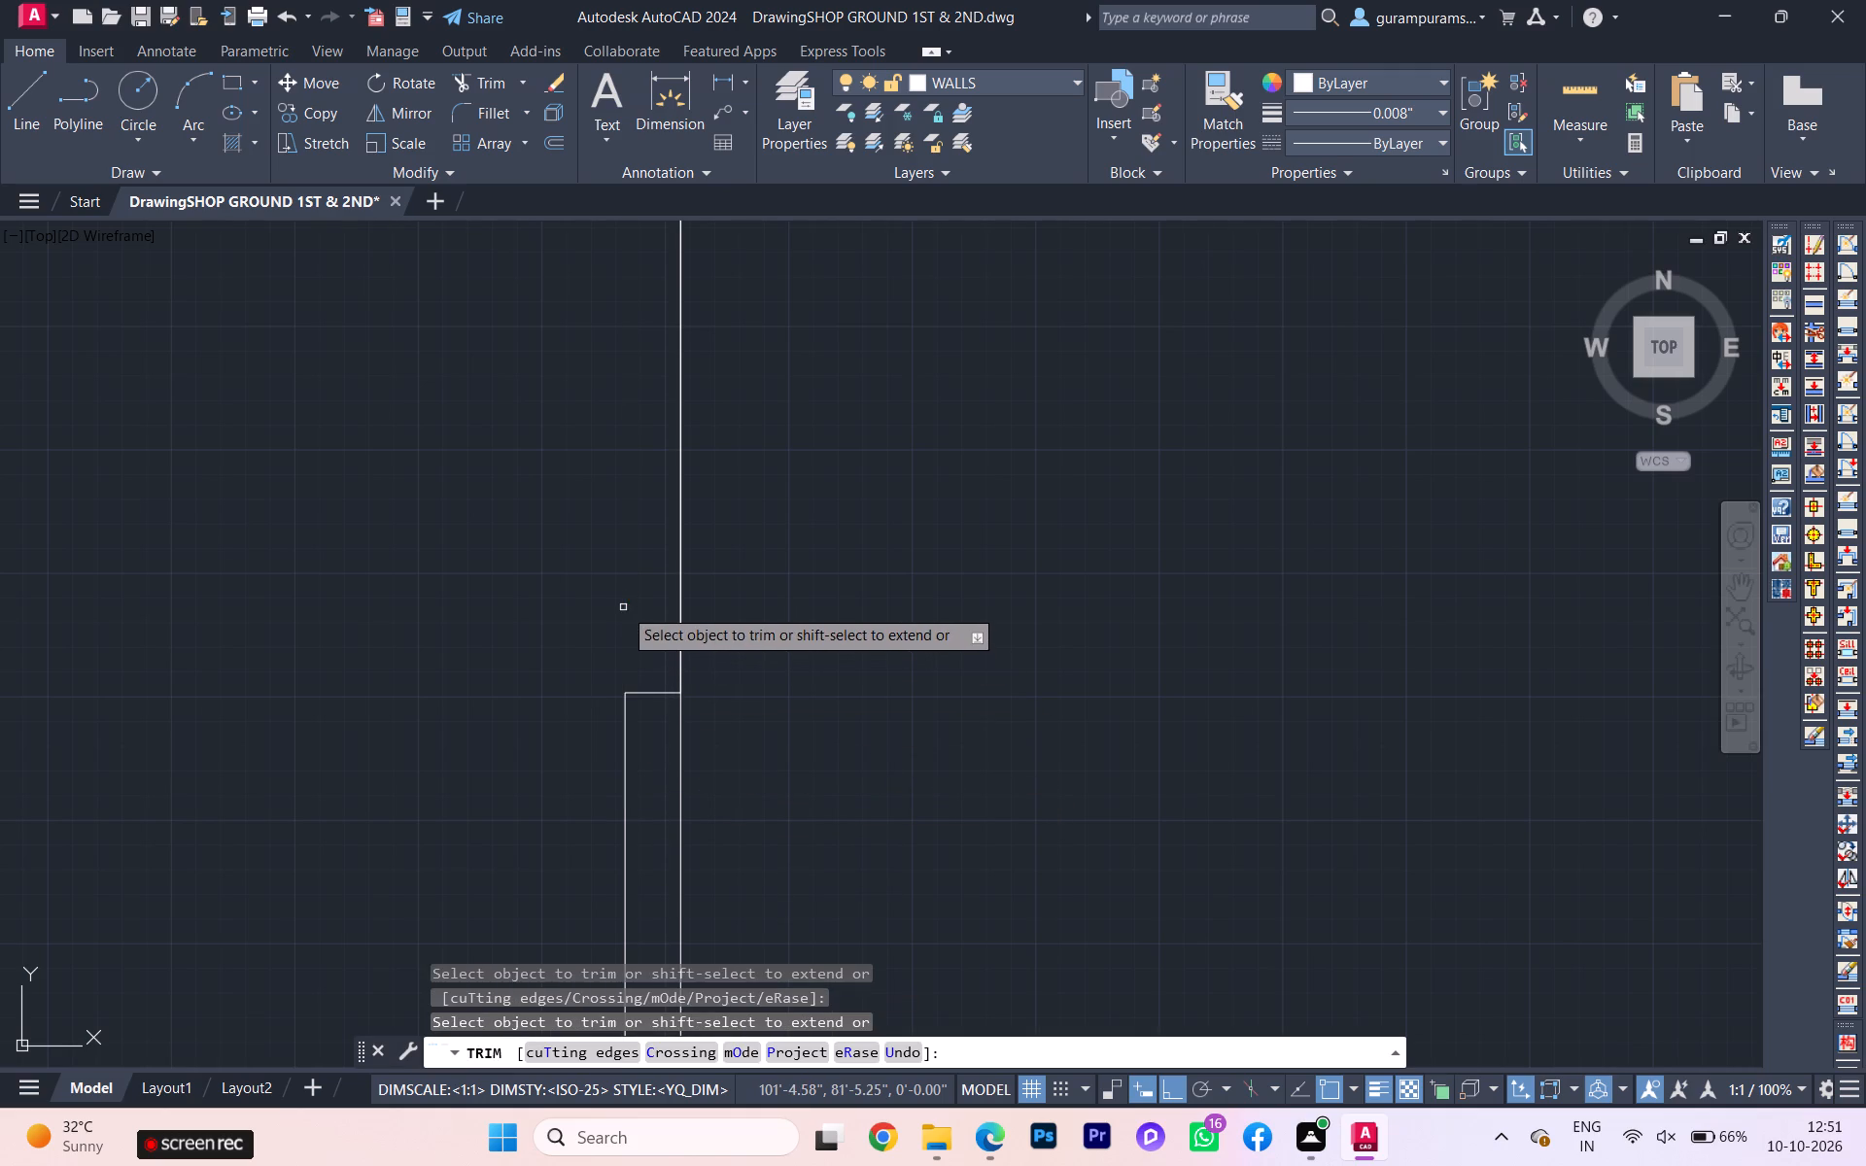
scroll(686, 639, "down", 2)
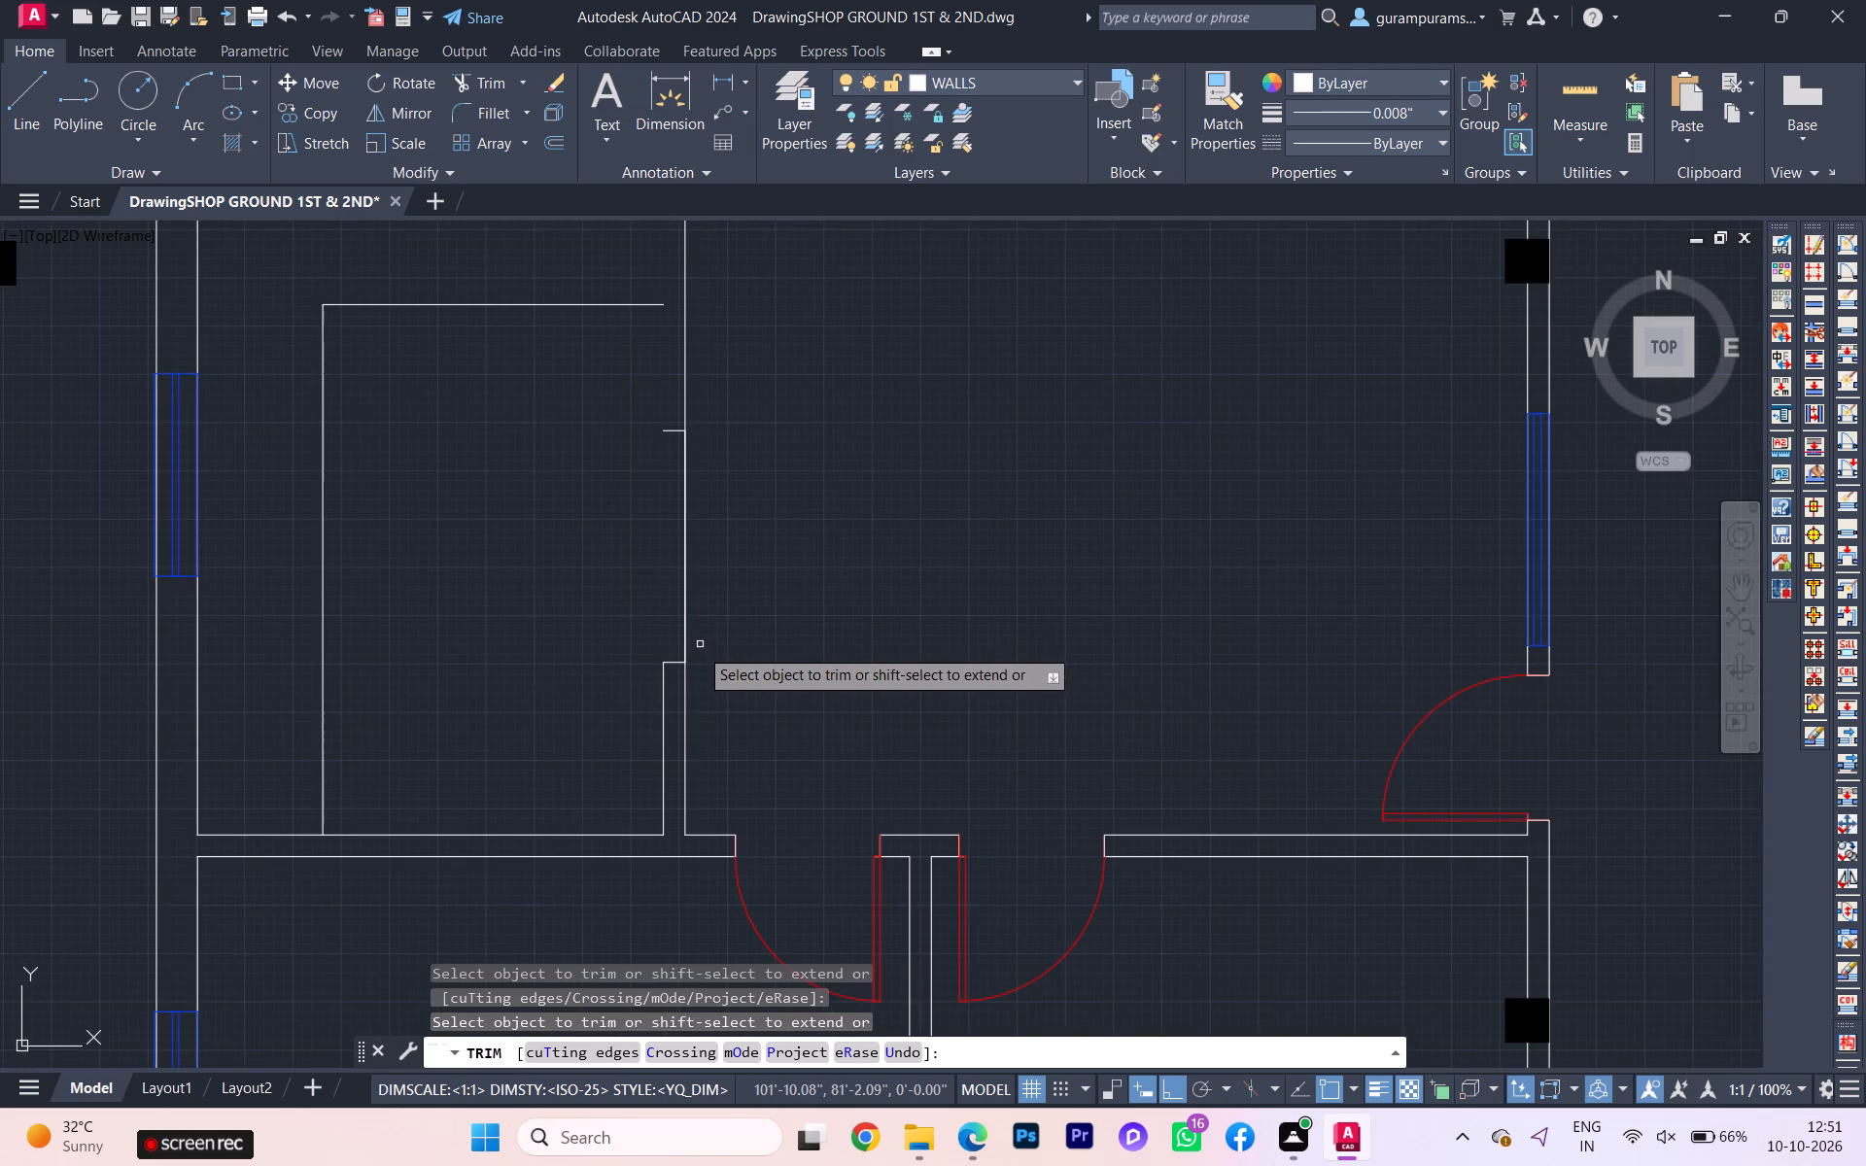
key("ctrl+z")
scroll(660, 608, "down", 2)
left_click(667, 566)
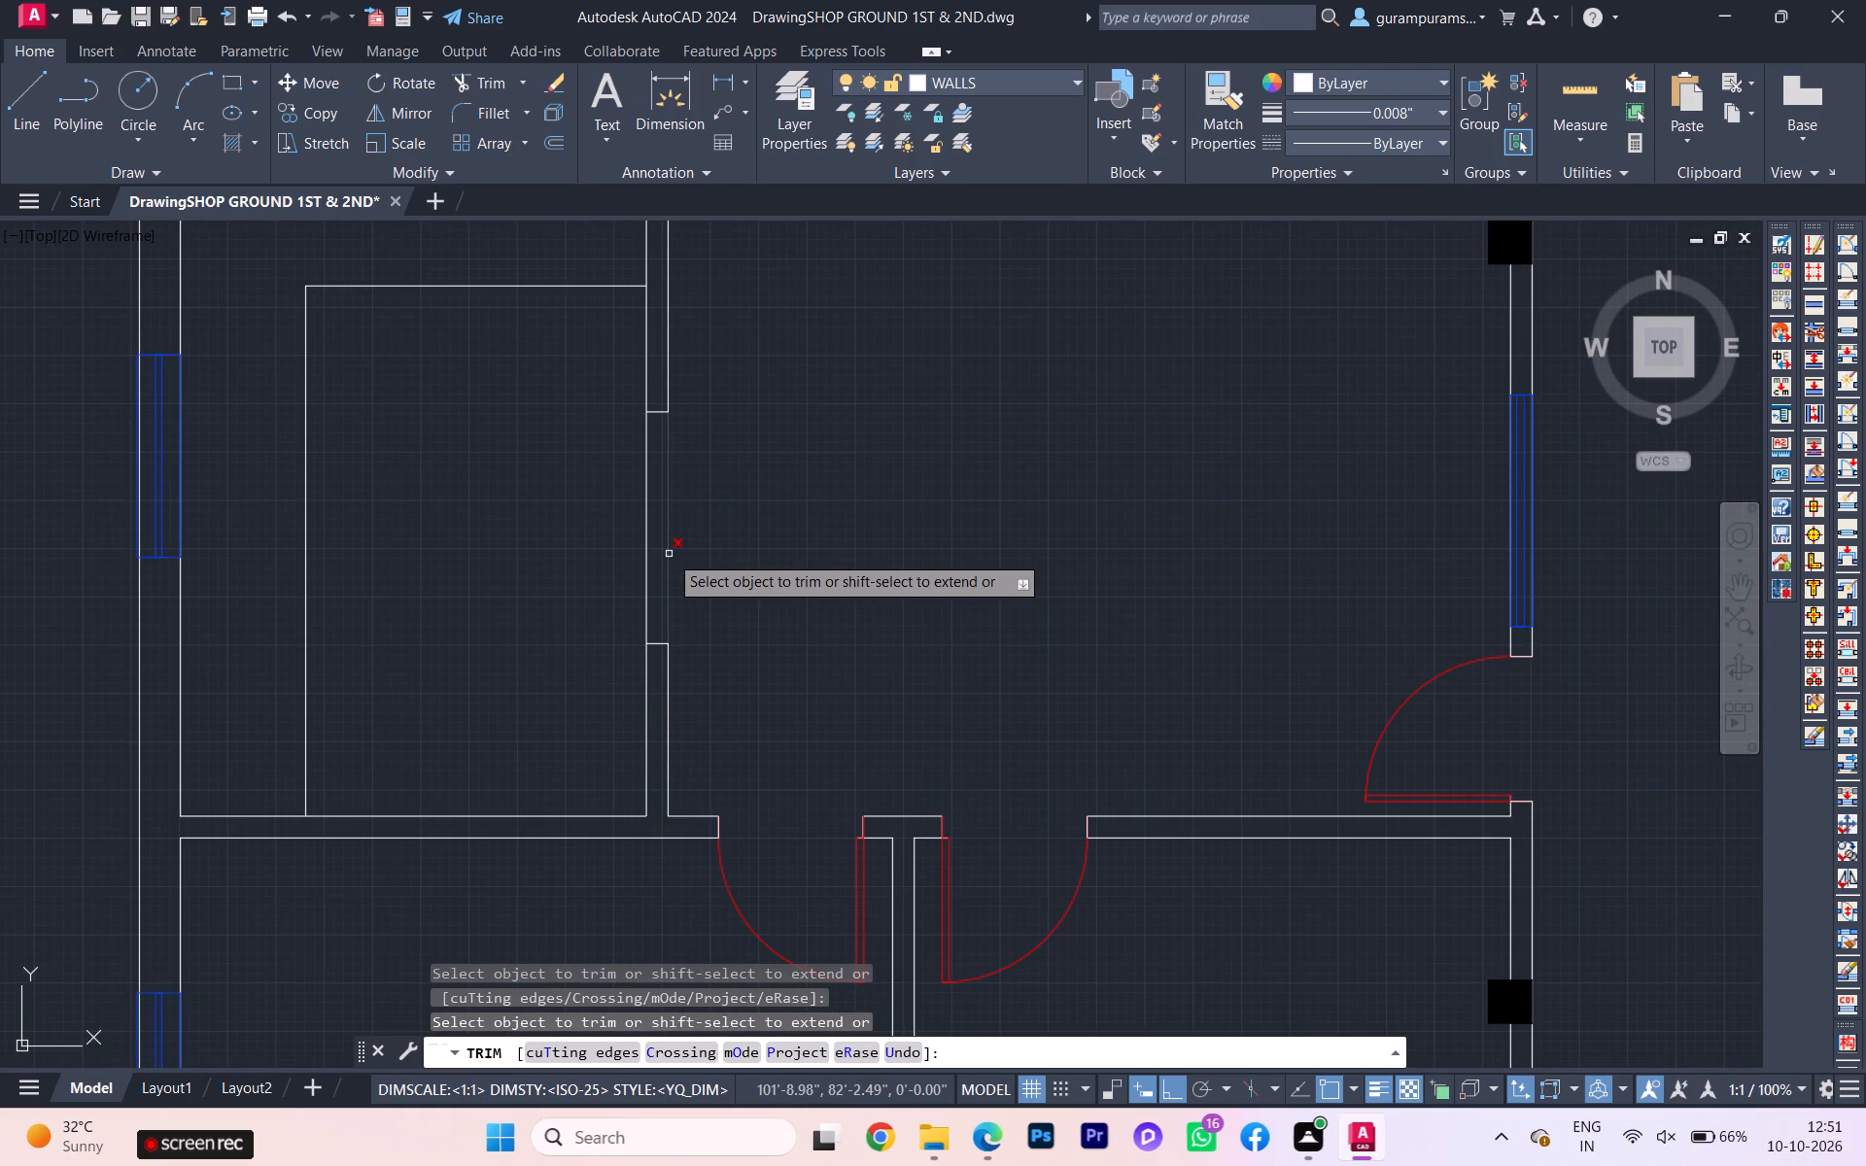
left_click(668, 554)
left_click(643, 548)
scroll(732, 549, "down", 2)
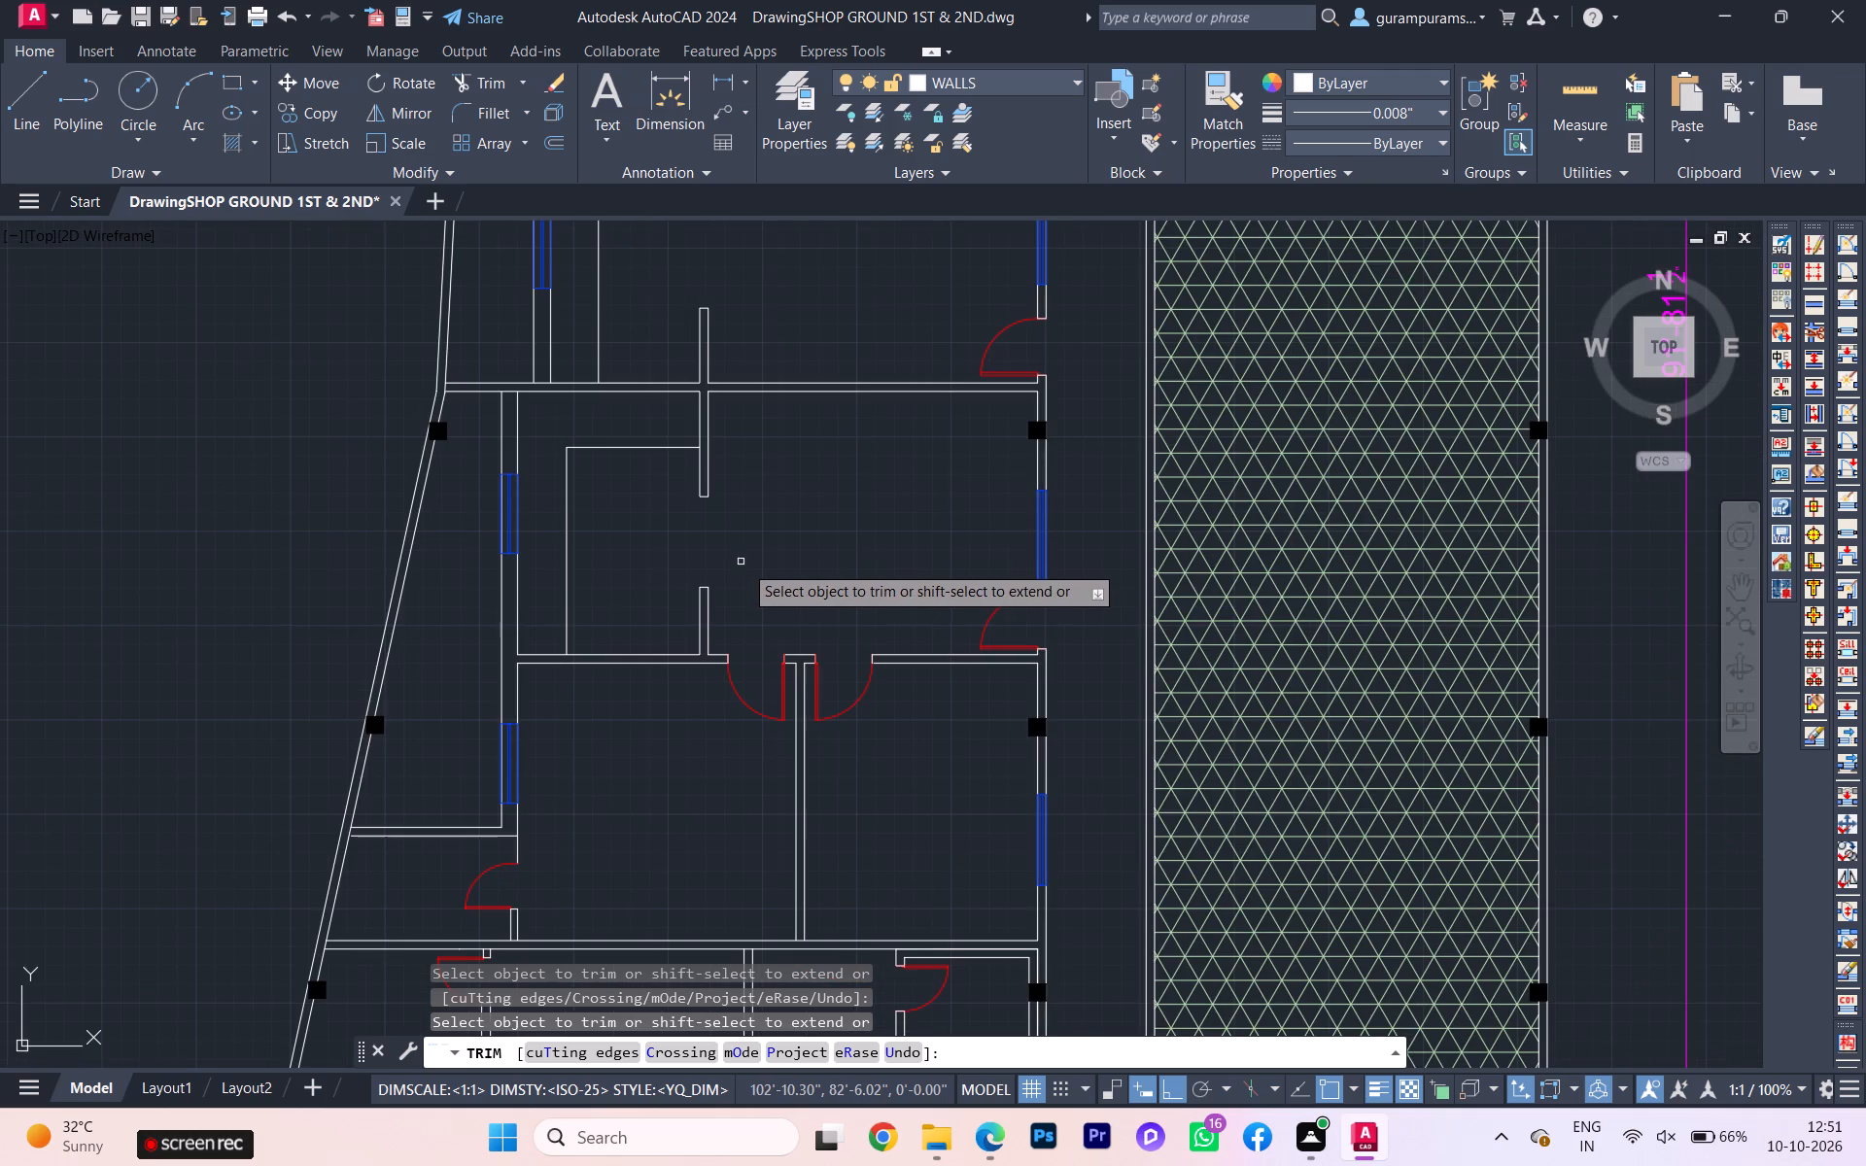
key("Escape")
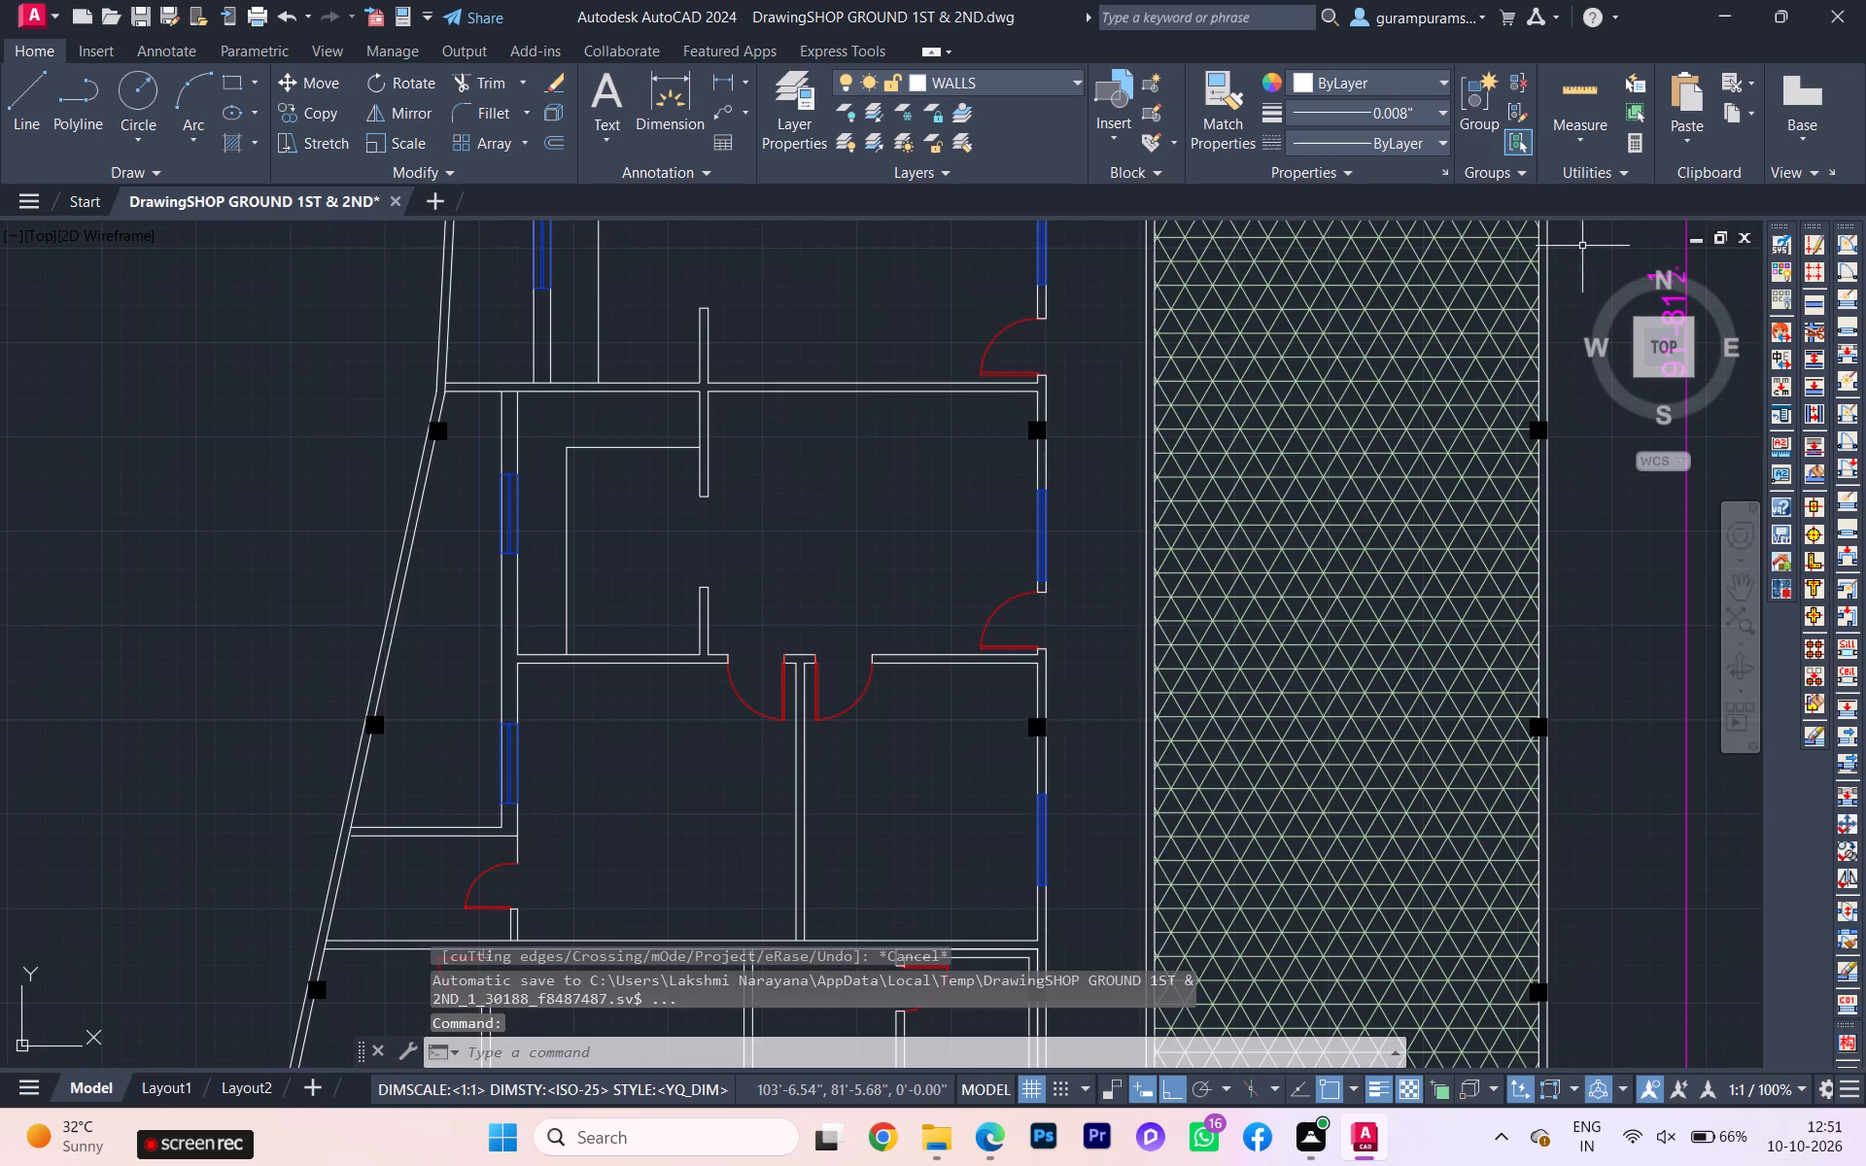
Set the current linetype to ACAD_ISO02W100 and the current colour to 152,152,204.
left_click(1399, 135)
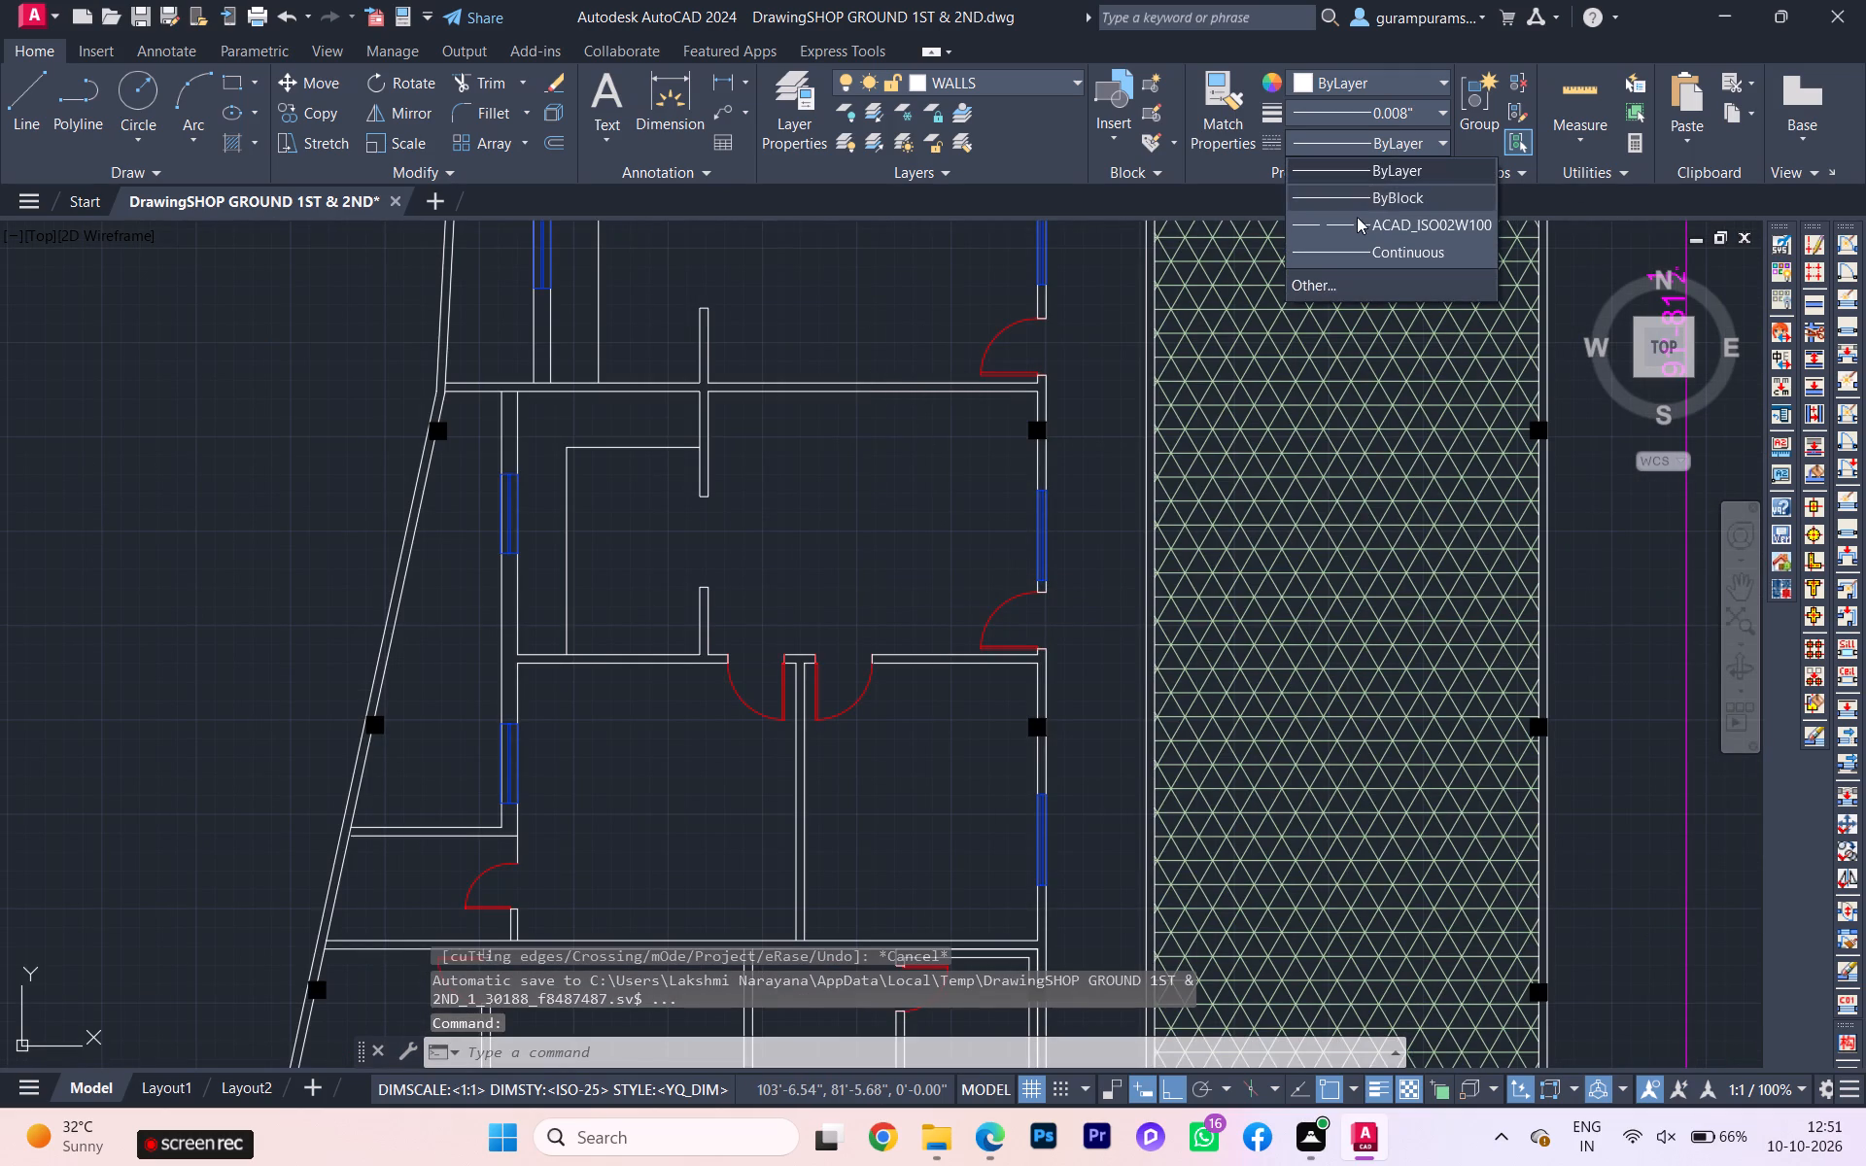
left_click(1356, 221)
left_click(1365, 86)
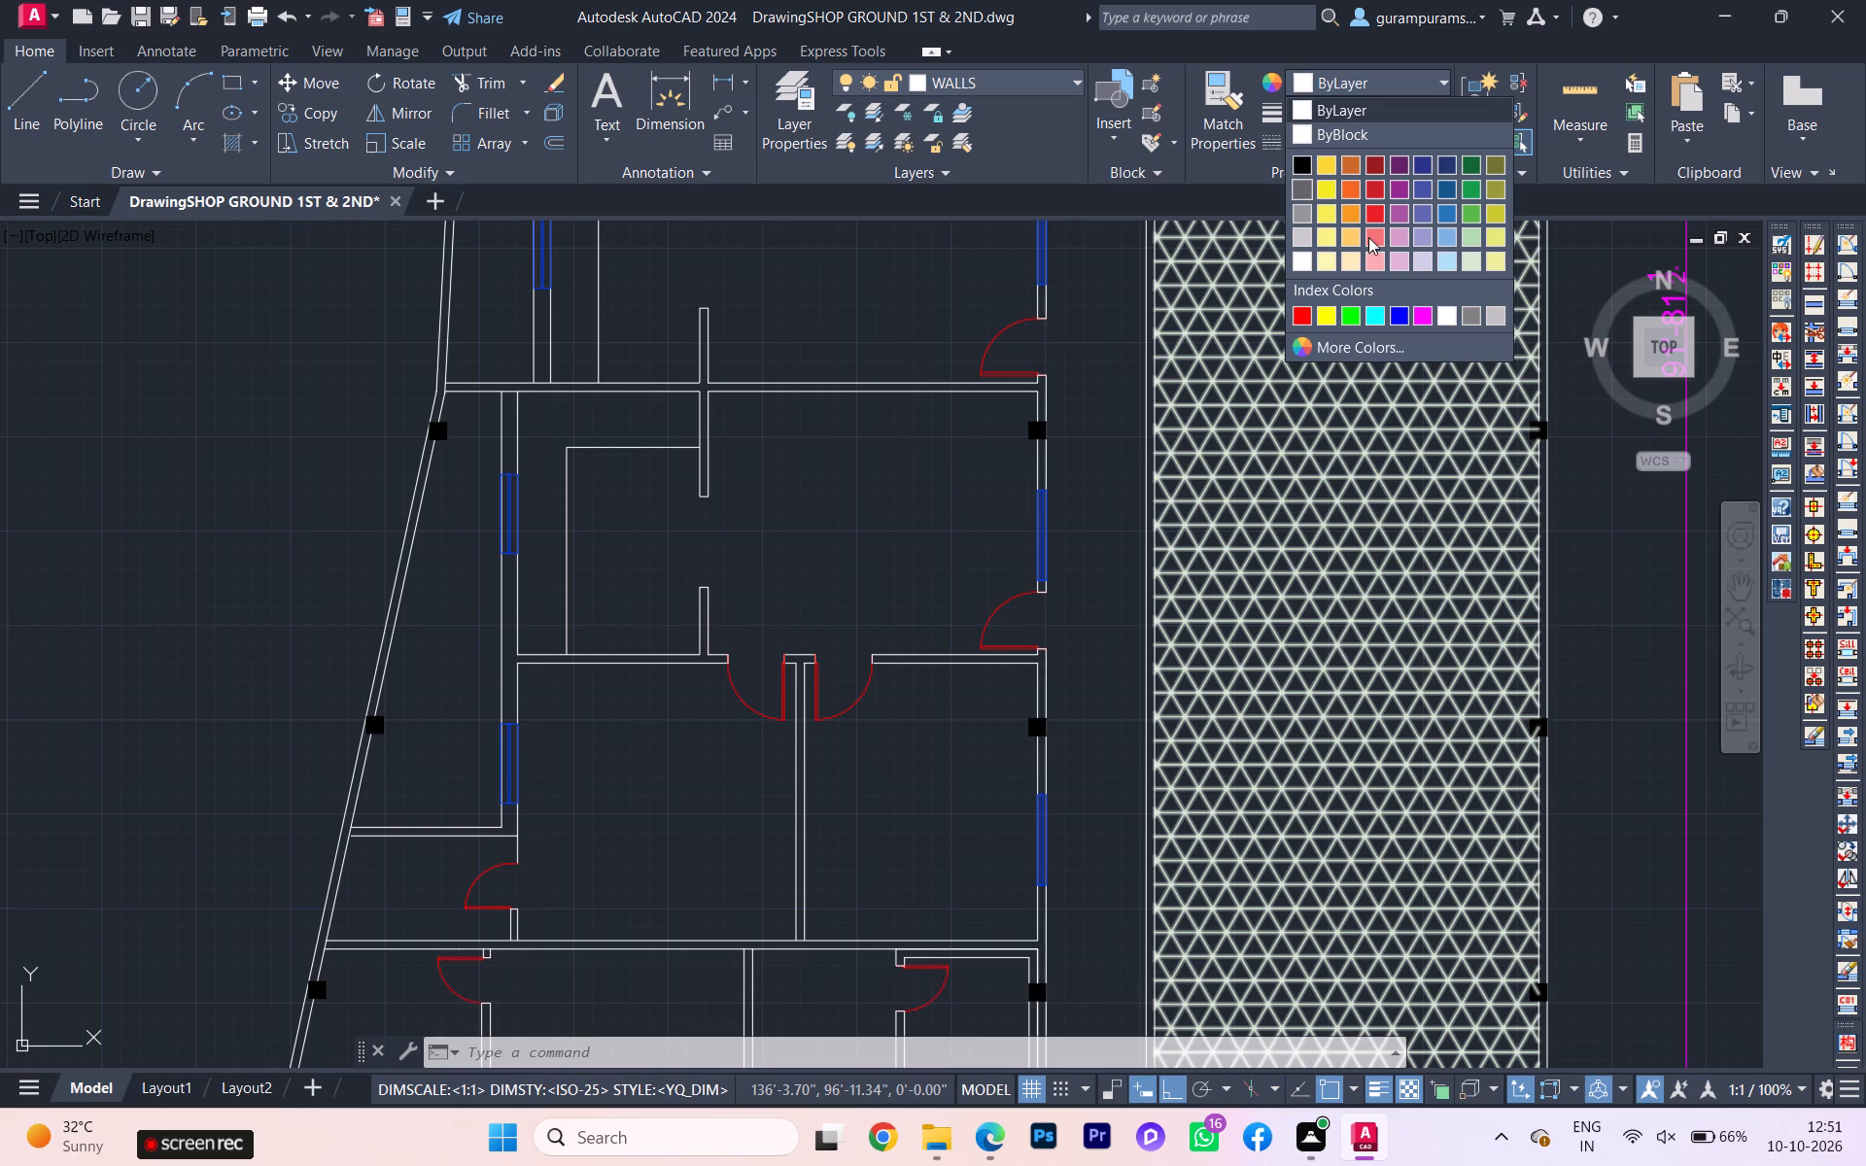
left_click(1420, 238)
Draw a vertical dashed line across the upper kitchen's new opening, joining the cross lines' ends on the kitchen side.
scroll(843, 380, "down", 2)
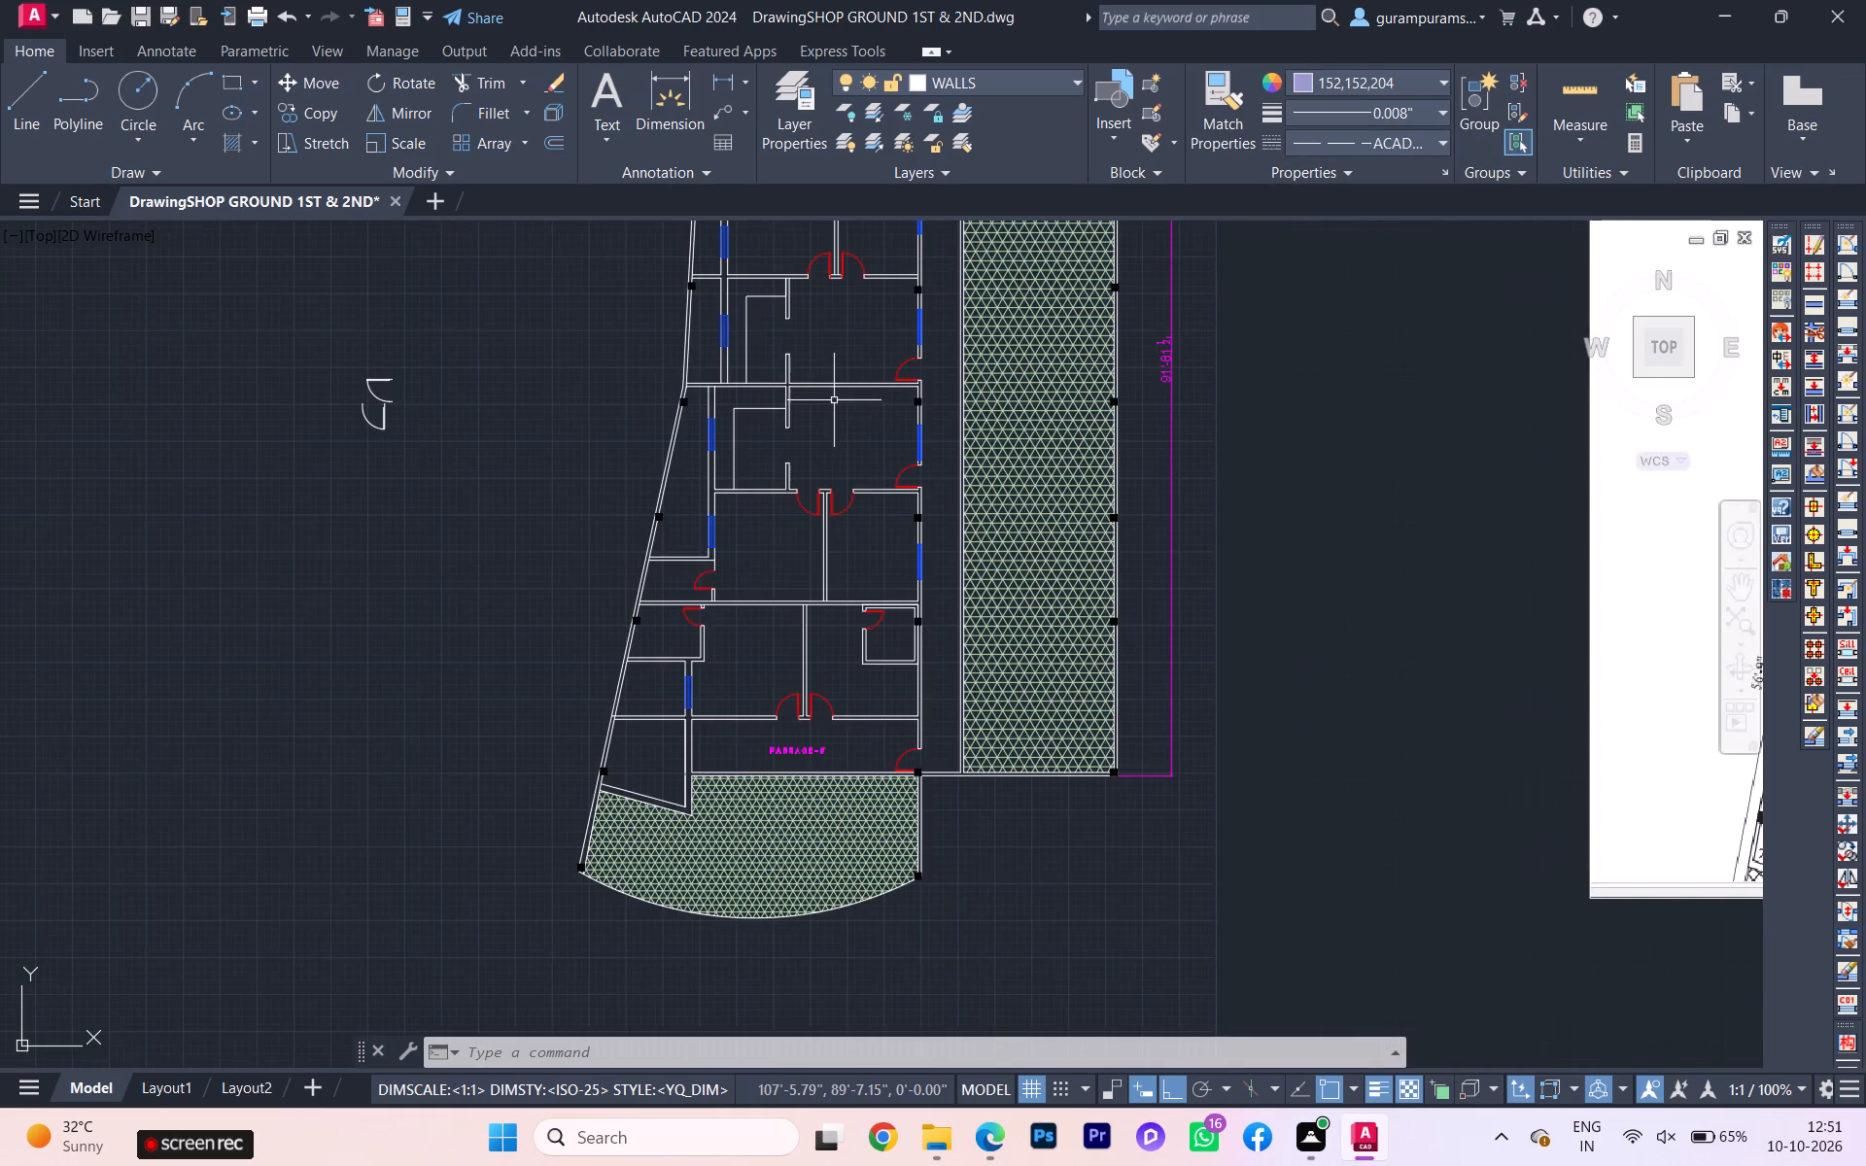
middle_click_drag(847, 479, 866, 568)
scroll(852, 493, "up", 3)
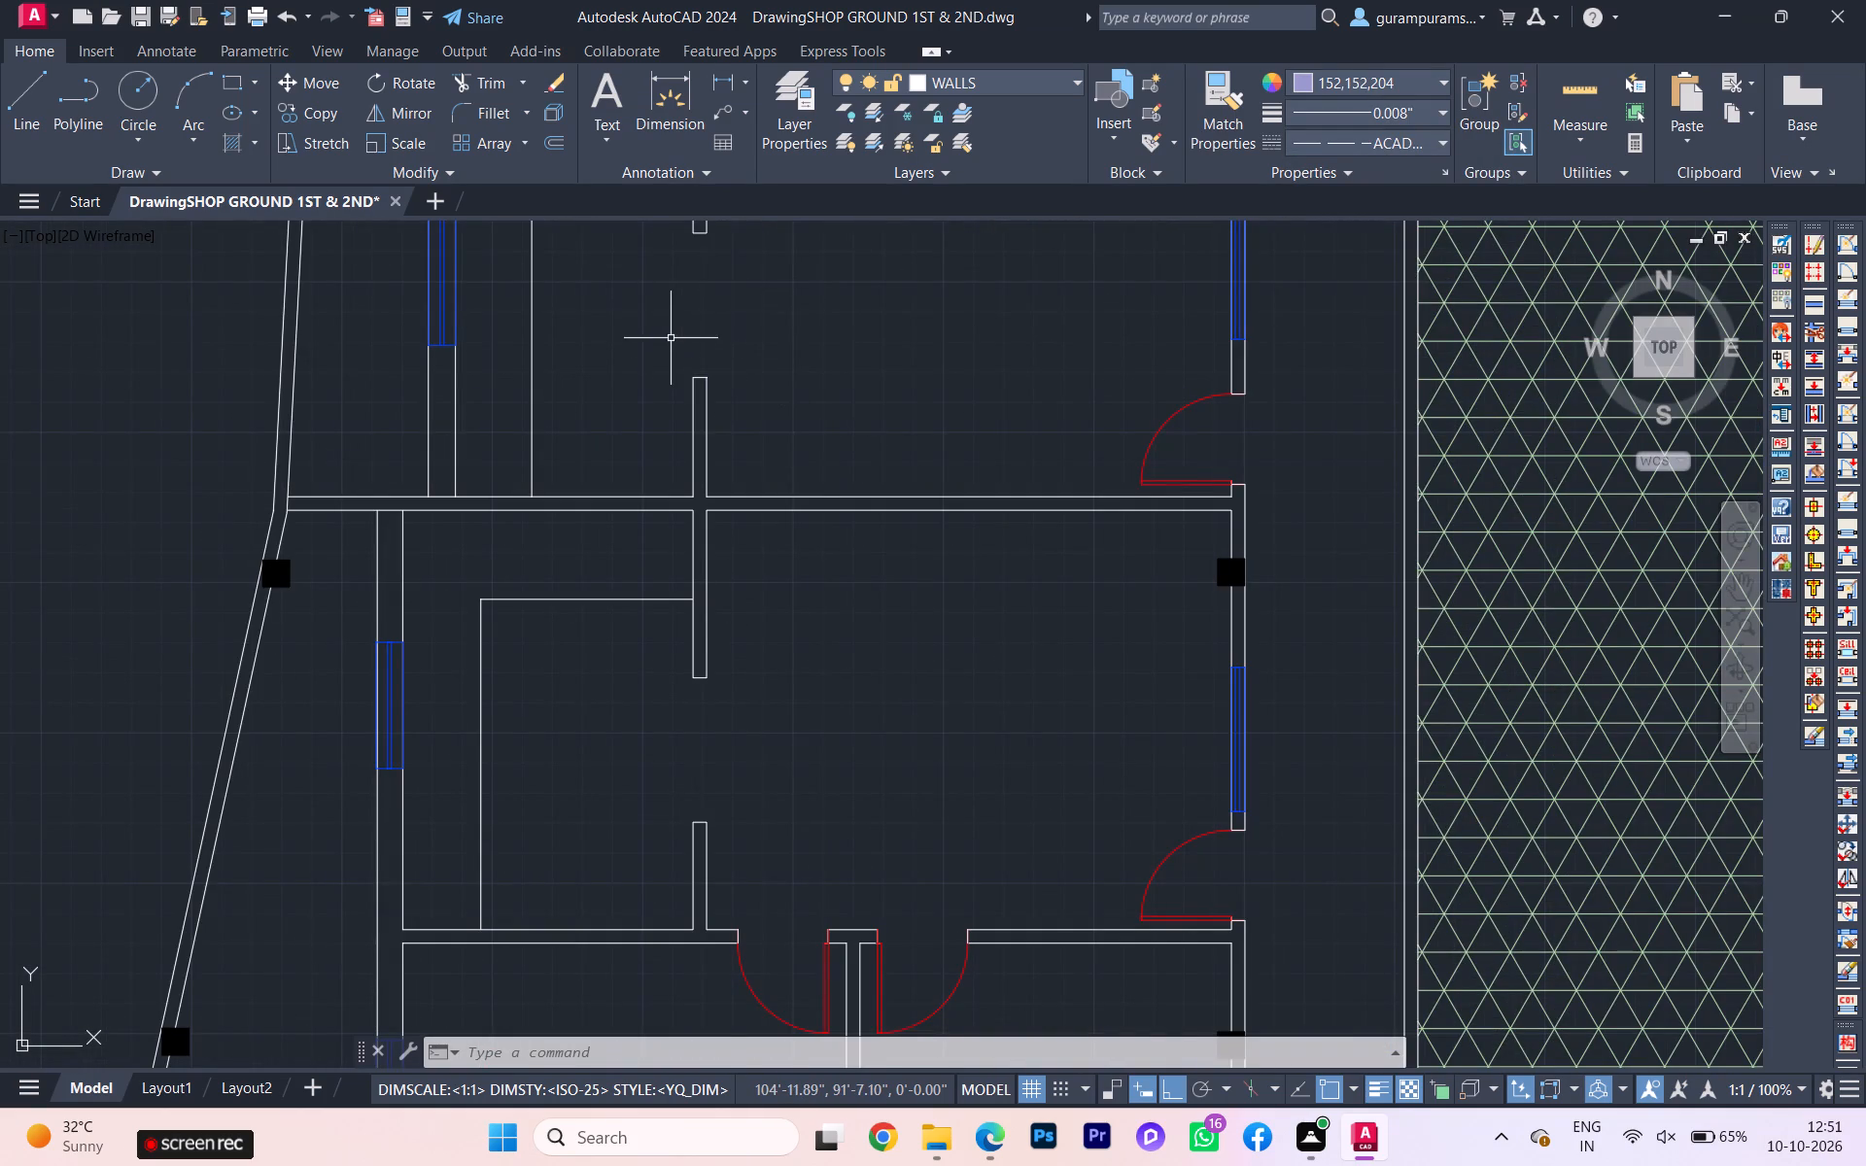
scroll(652, 342, "down", 2)
middle_click_drag(654, 355, 673, 447)
scroll(661, 441, "up", 2)
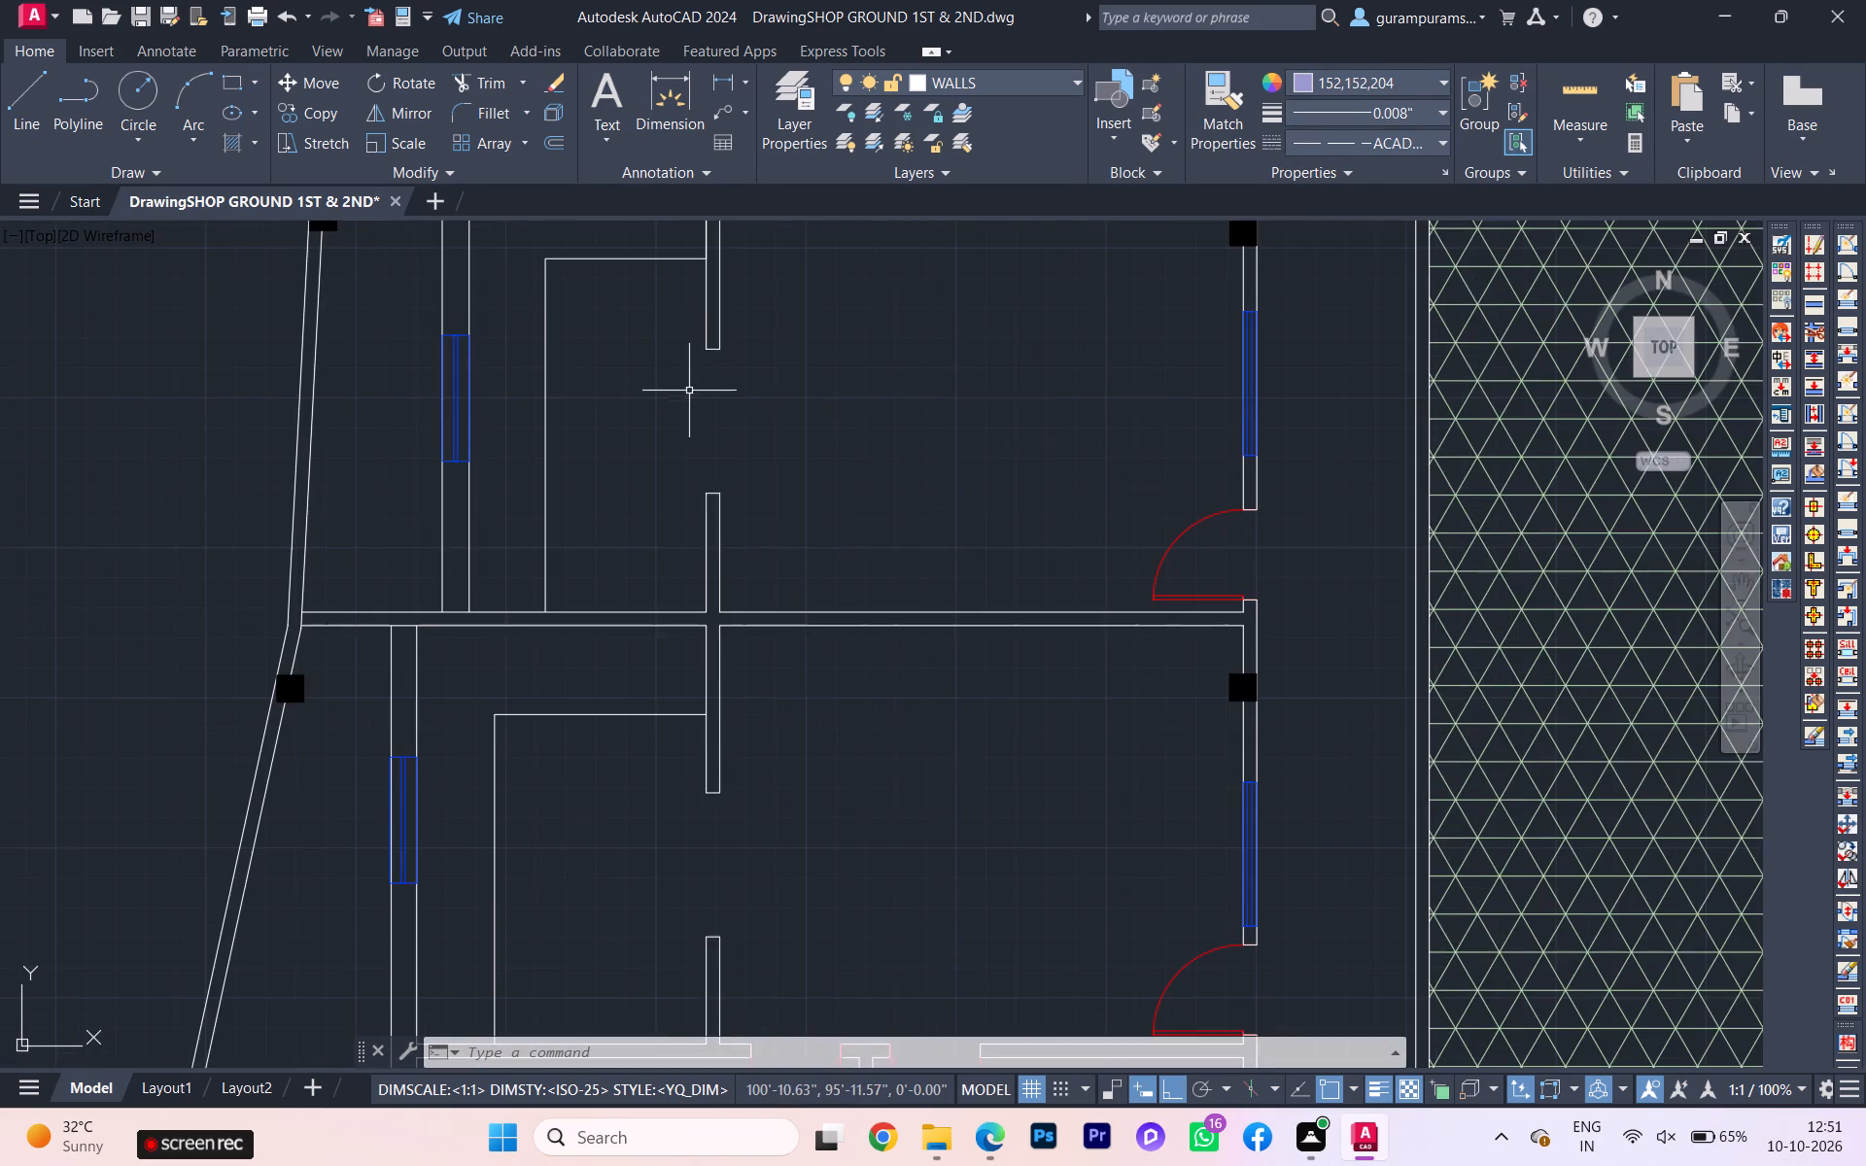
scroll(705, 360, "up", 1)
key("l")
key("Return")
scroll(701, 341, "up", 1)
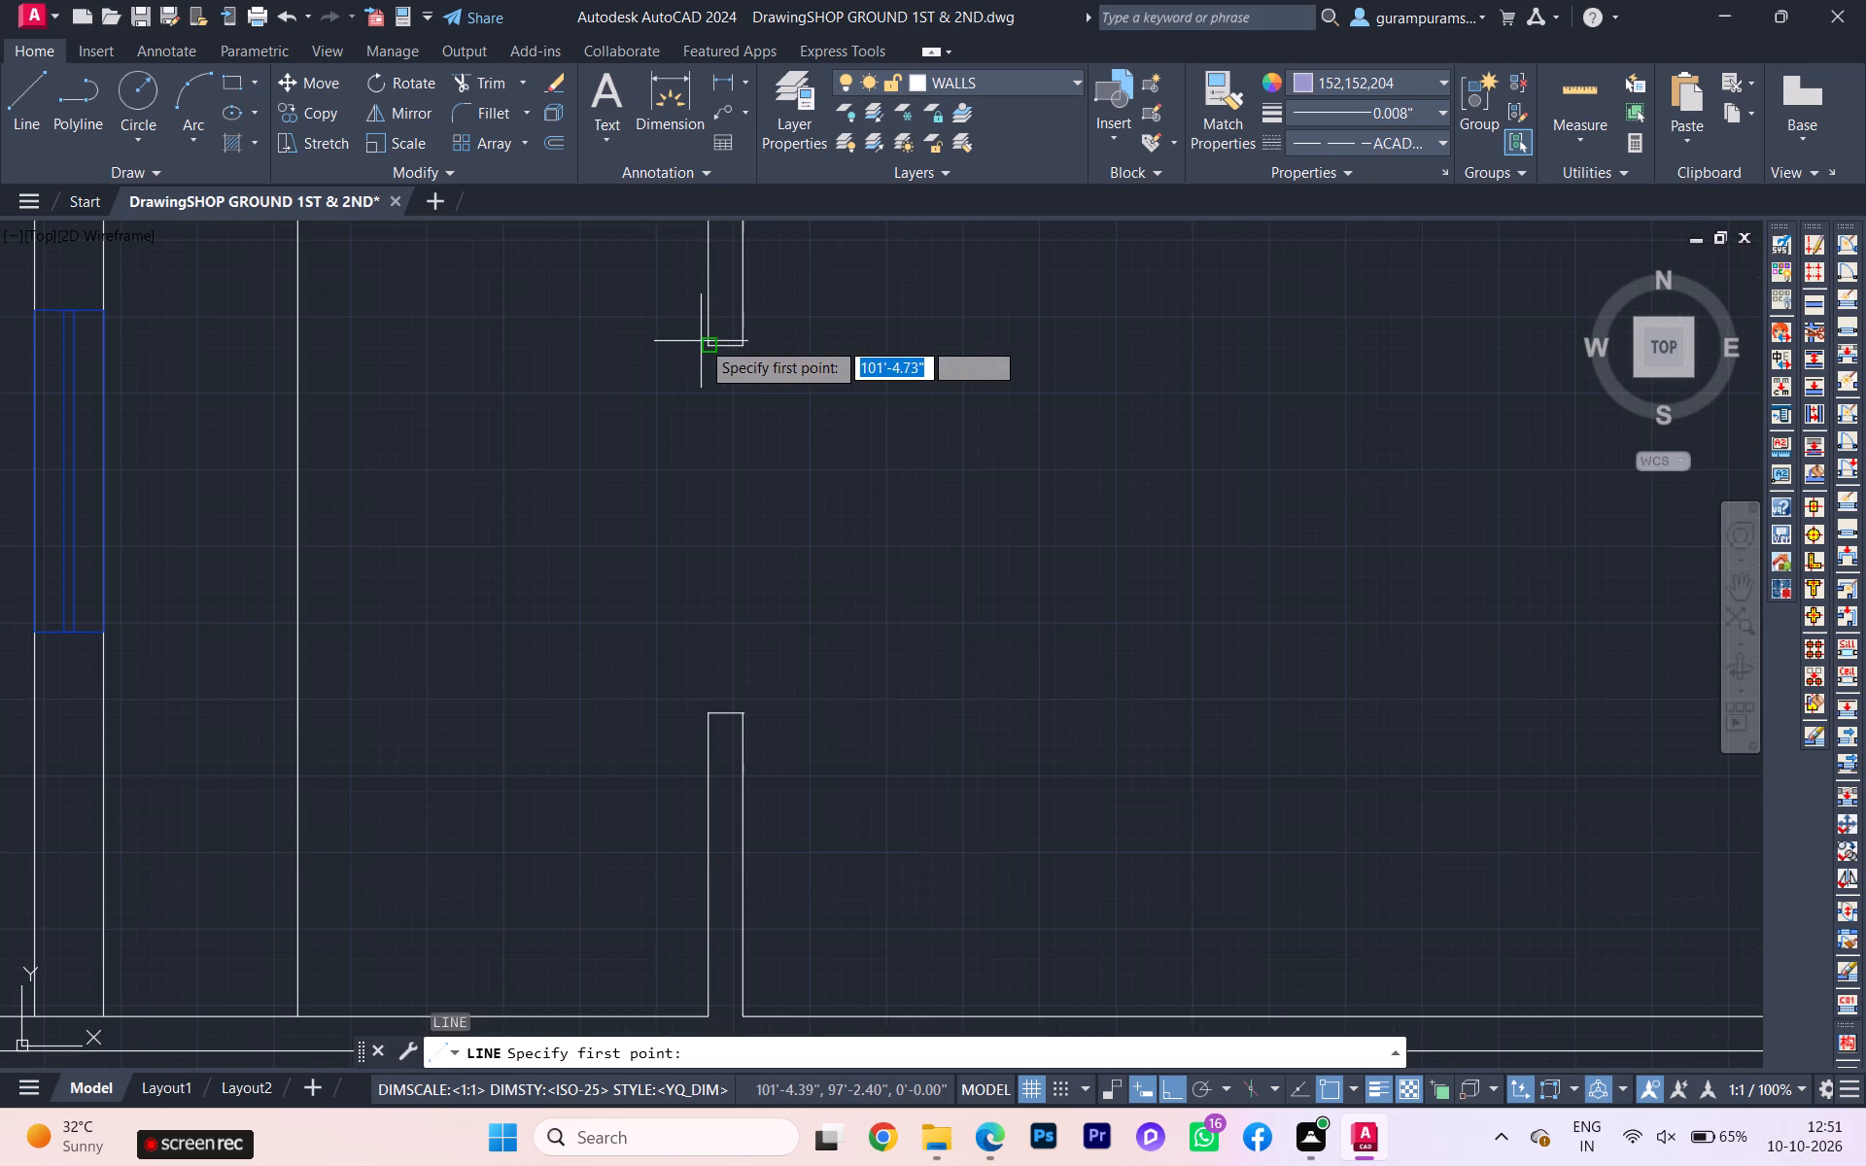
left_click(708, 350)
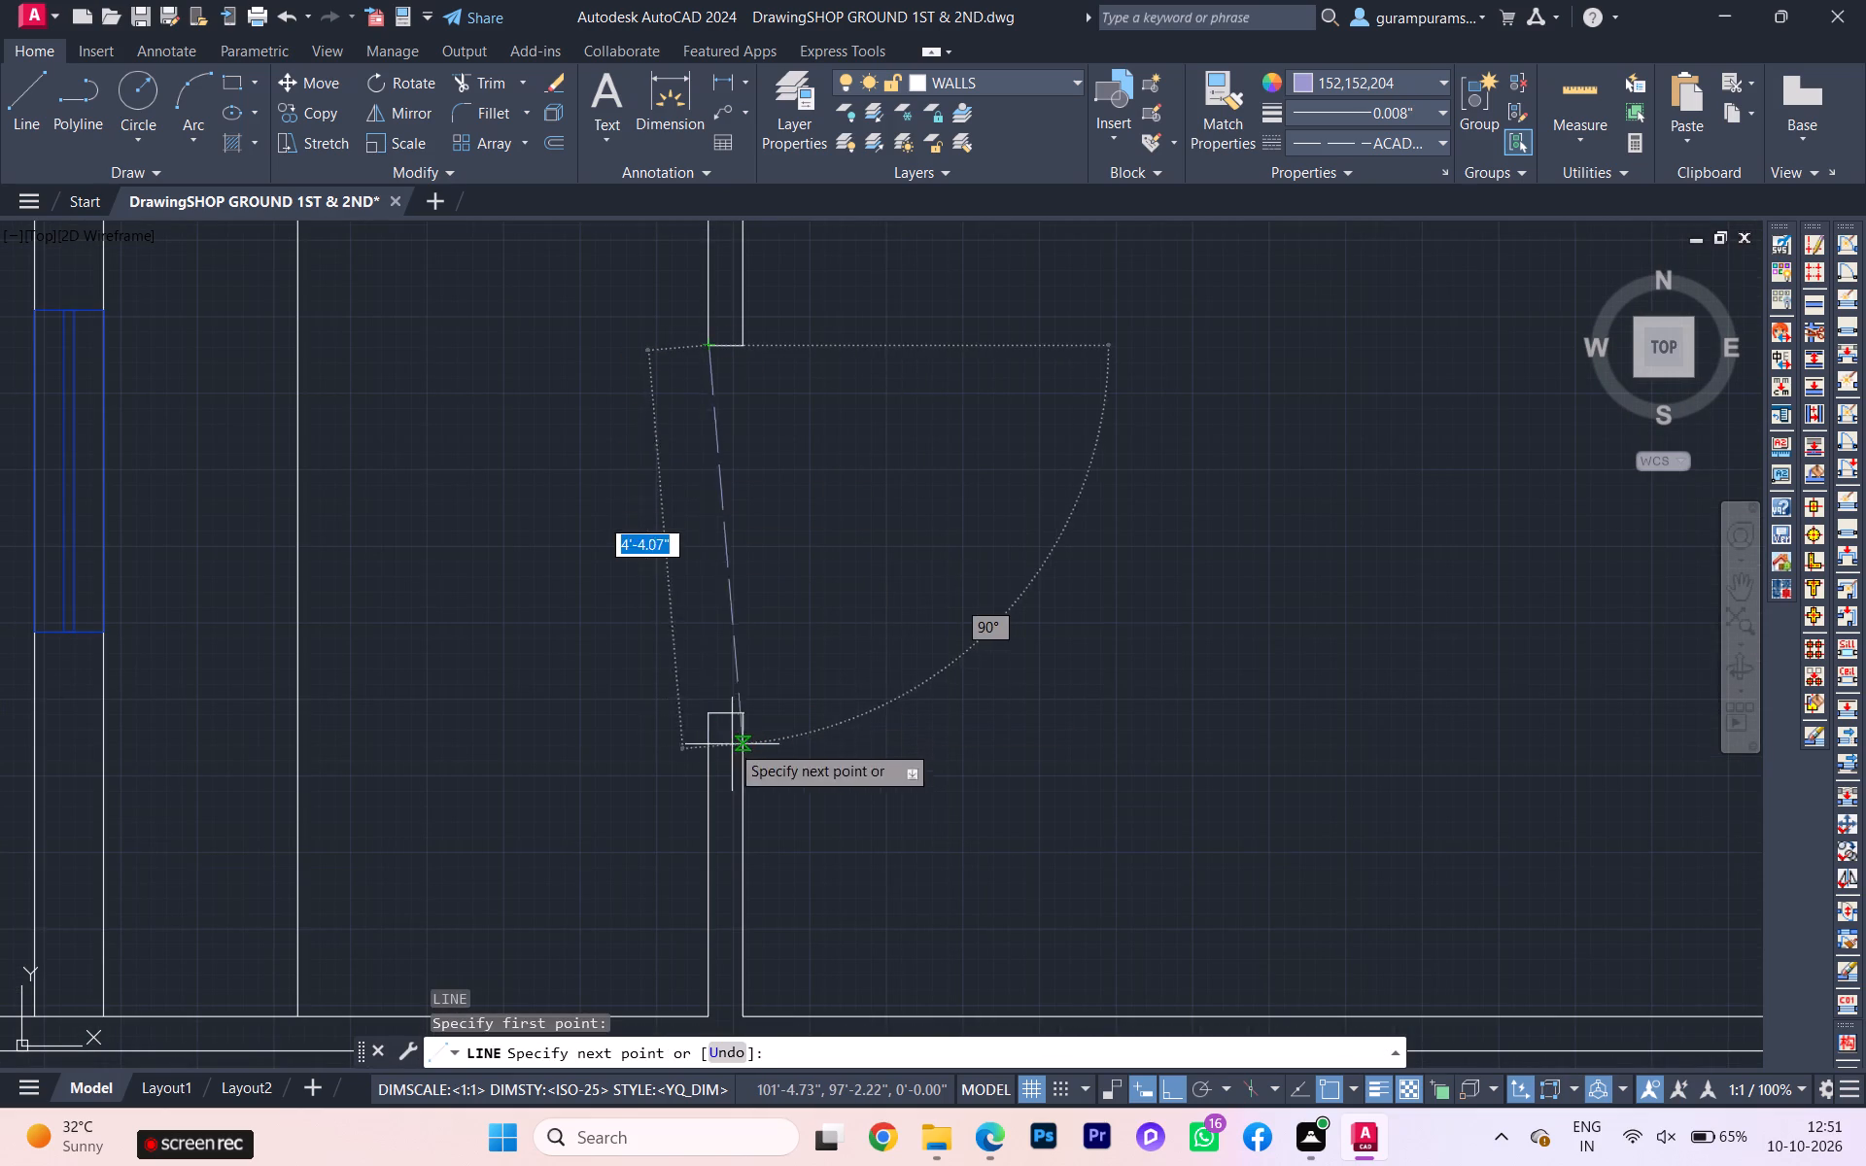
left_click(709, 718)
key("Escape")
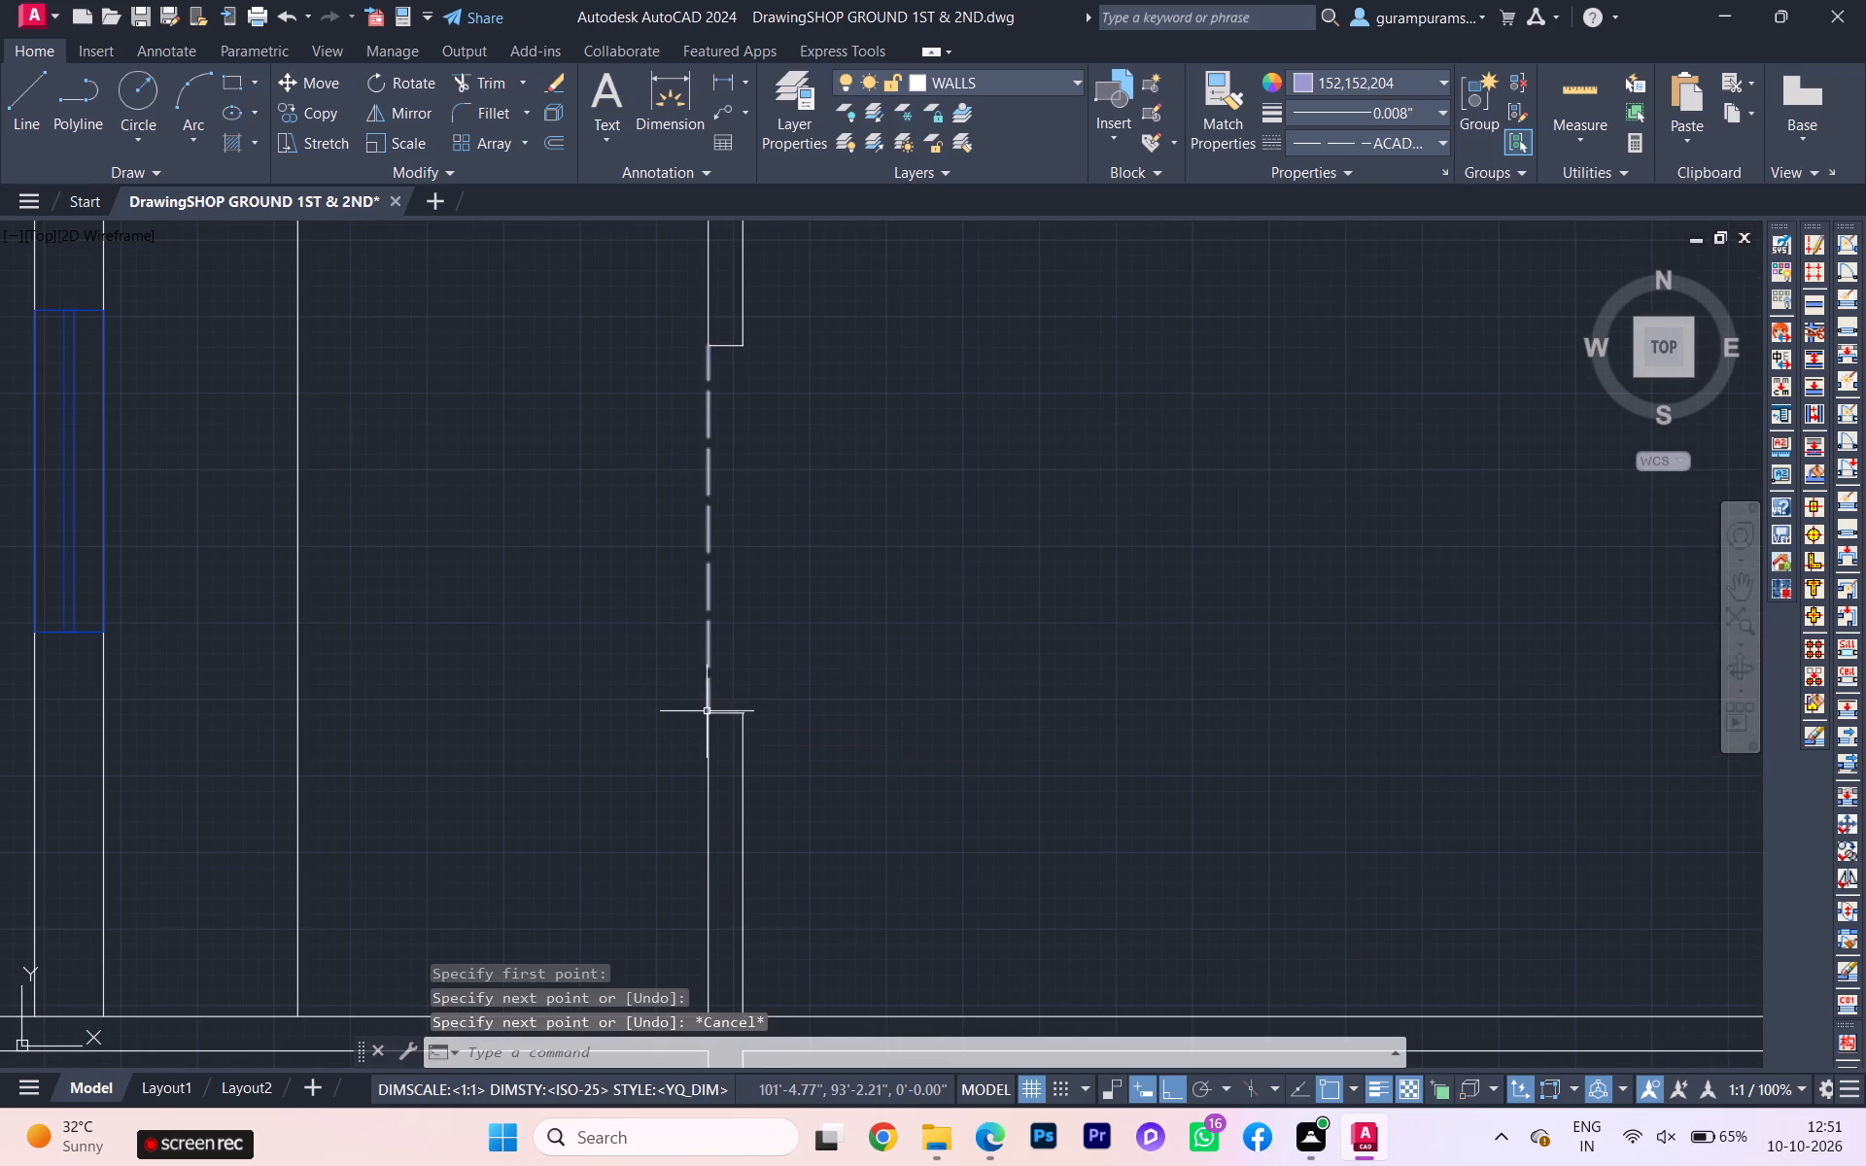
Draw a second vertical dashed line across the upper kitchen's opening, joining the cross lines' ends on the common room side.
key("v")
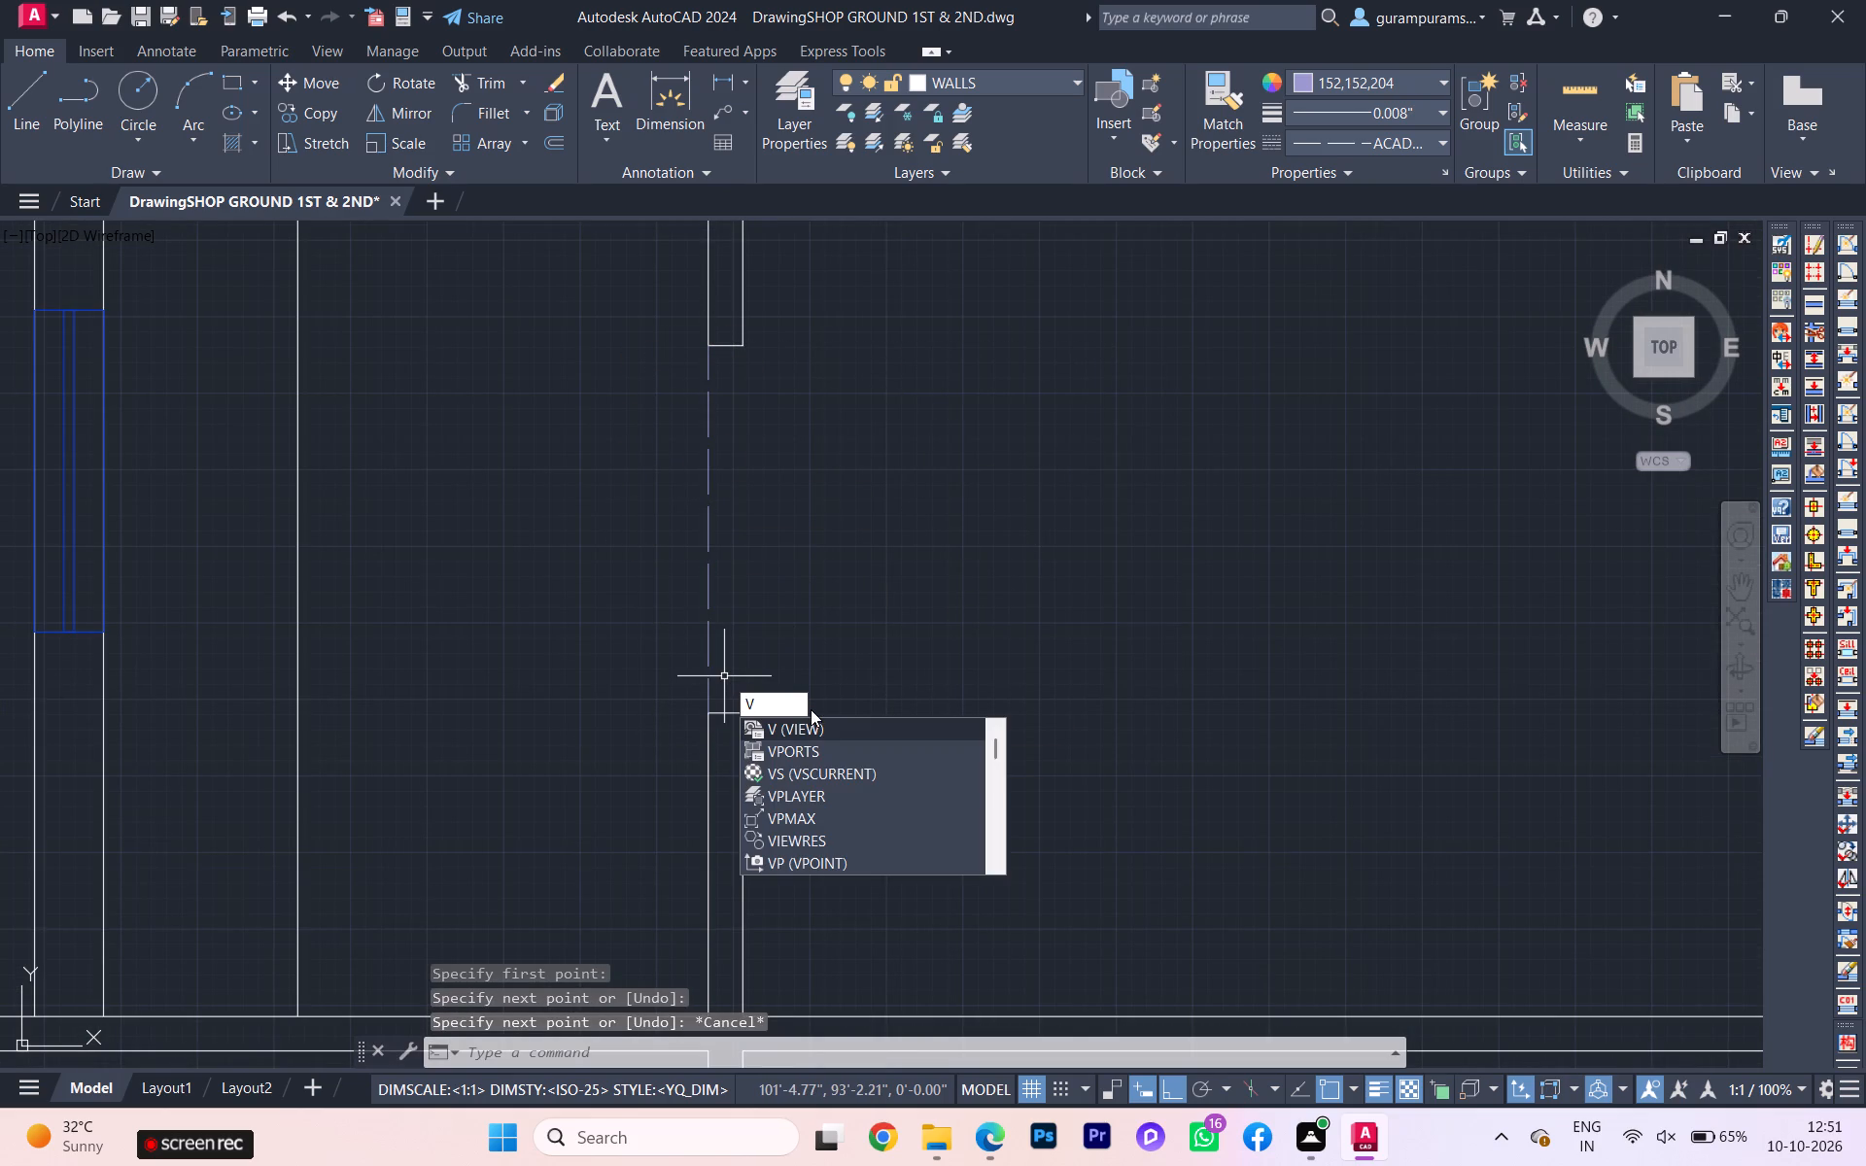
key("Escape")
key("space")
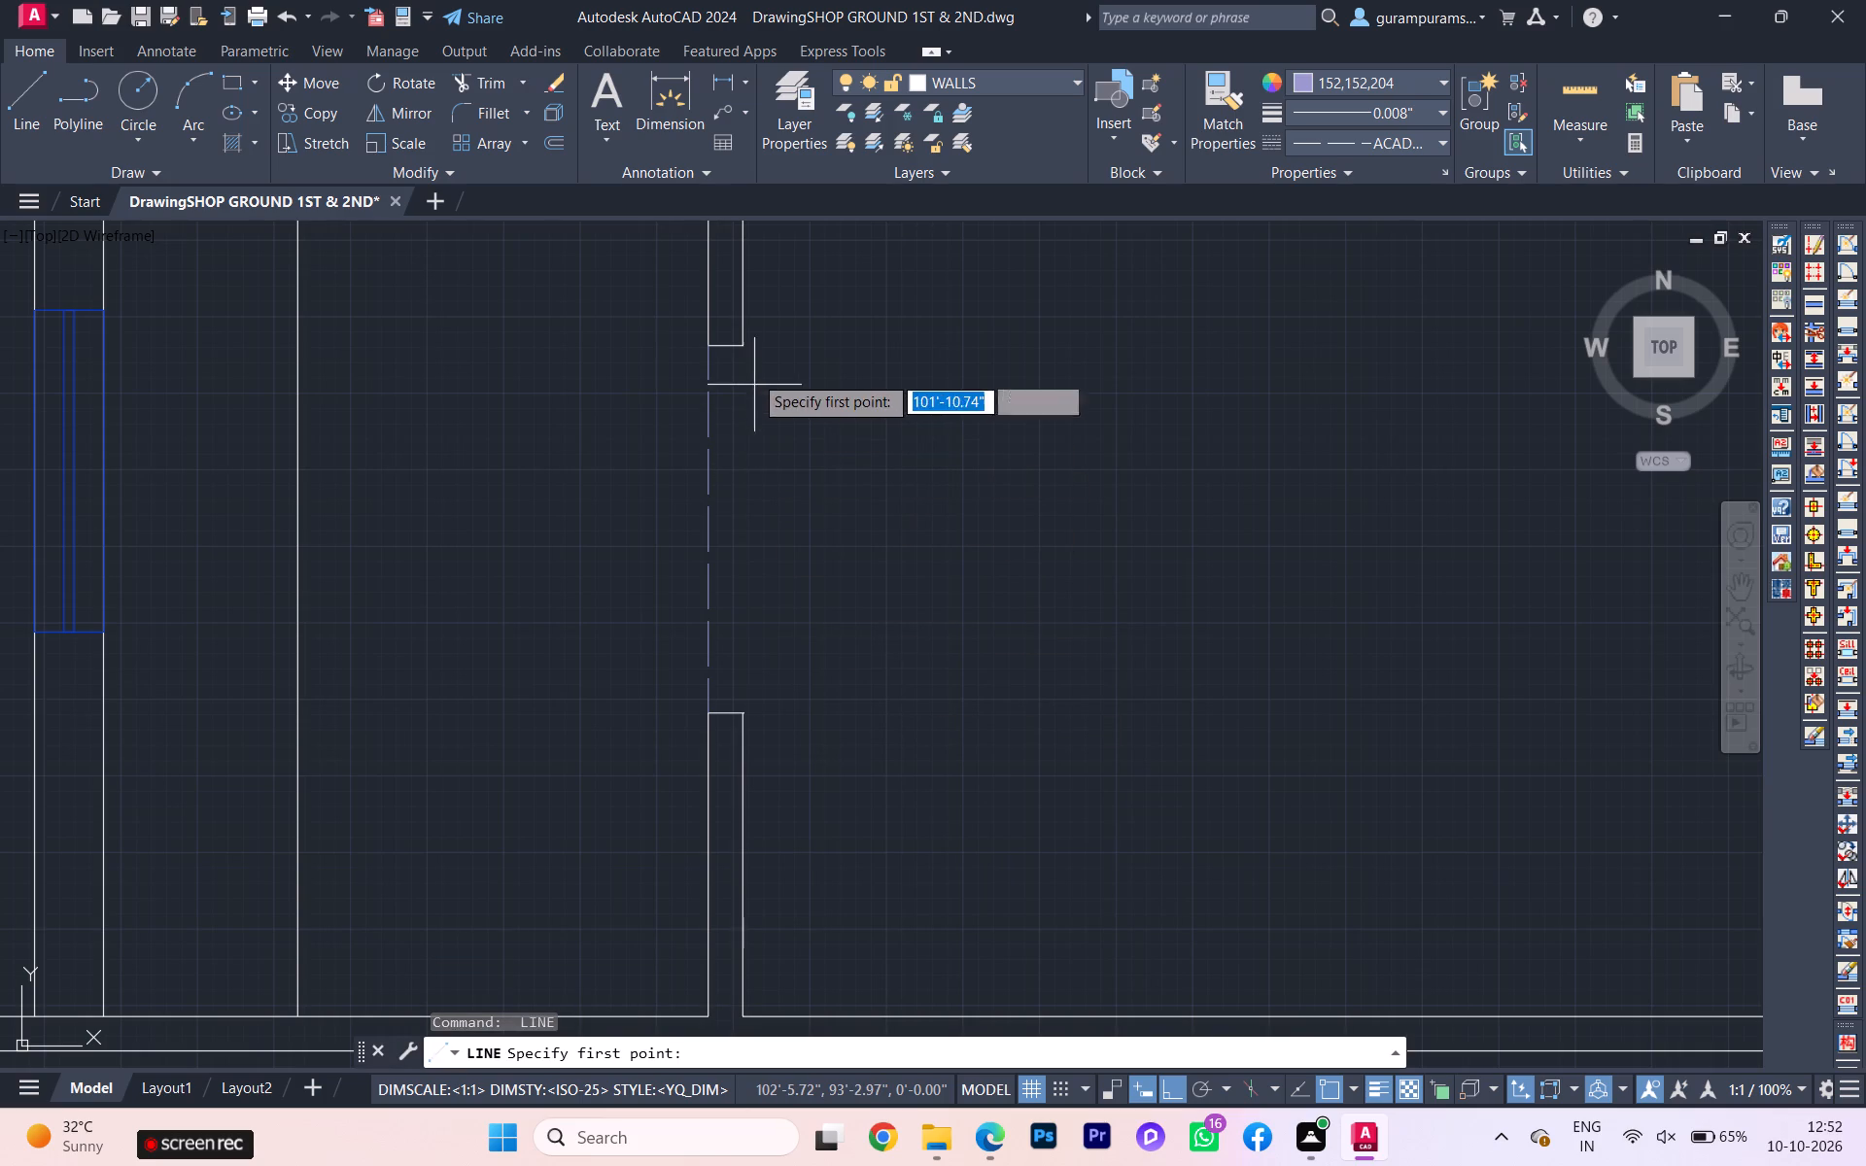
left_click(744, 342)
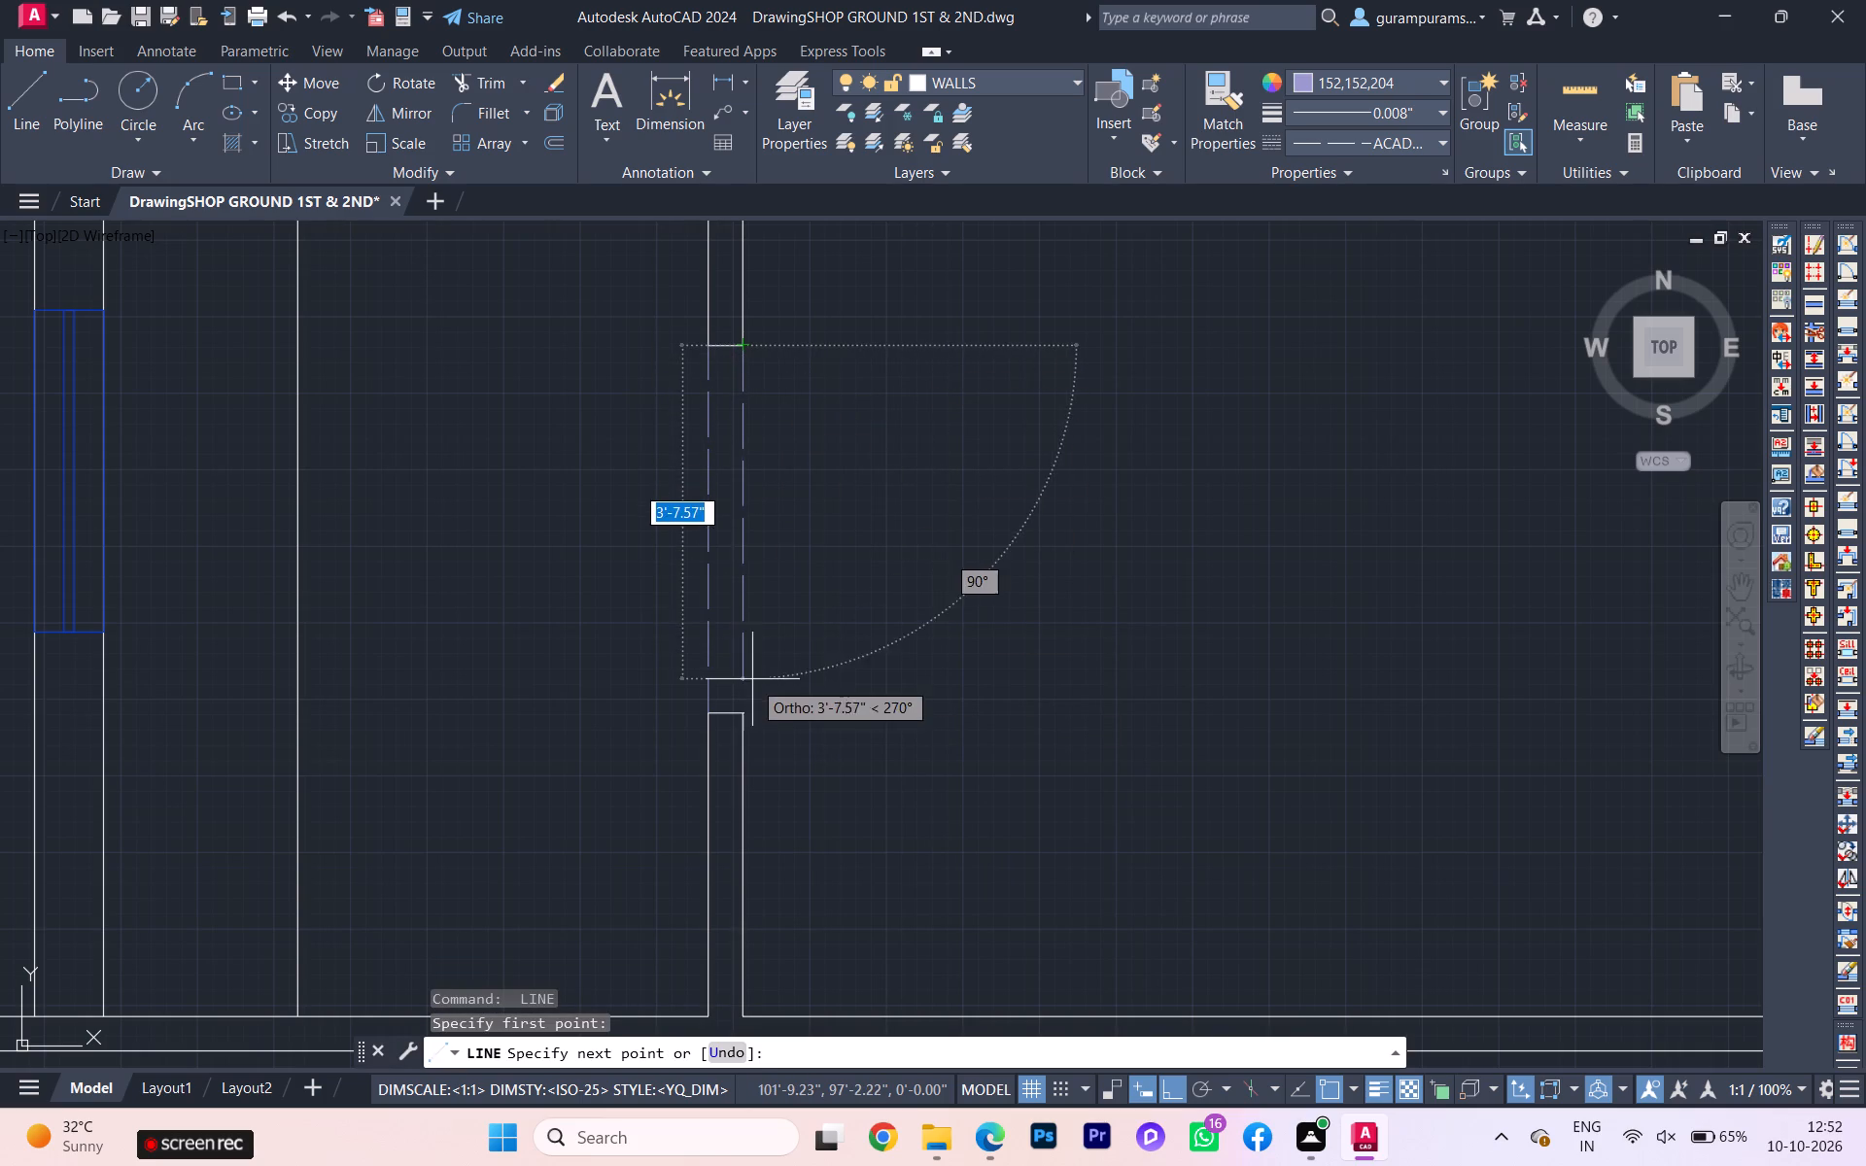
left_click(741, 716)
key("space")
scroll(757, 683, "down", 2)
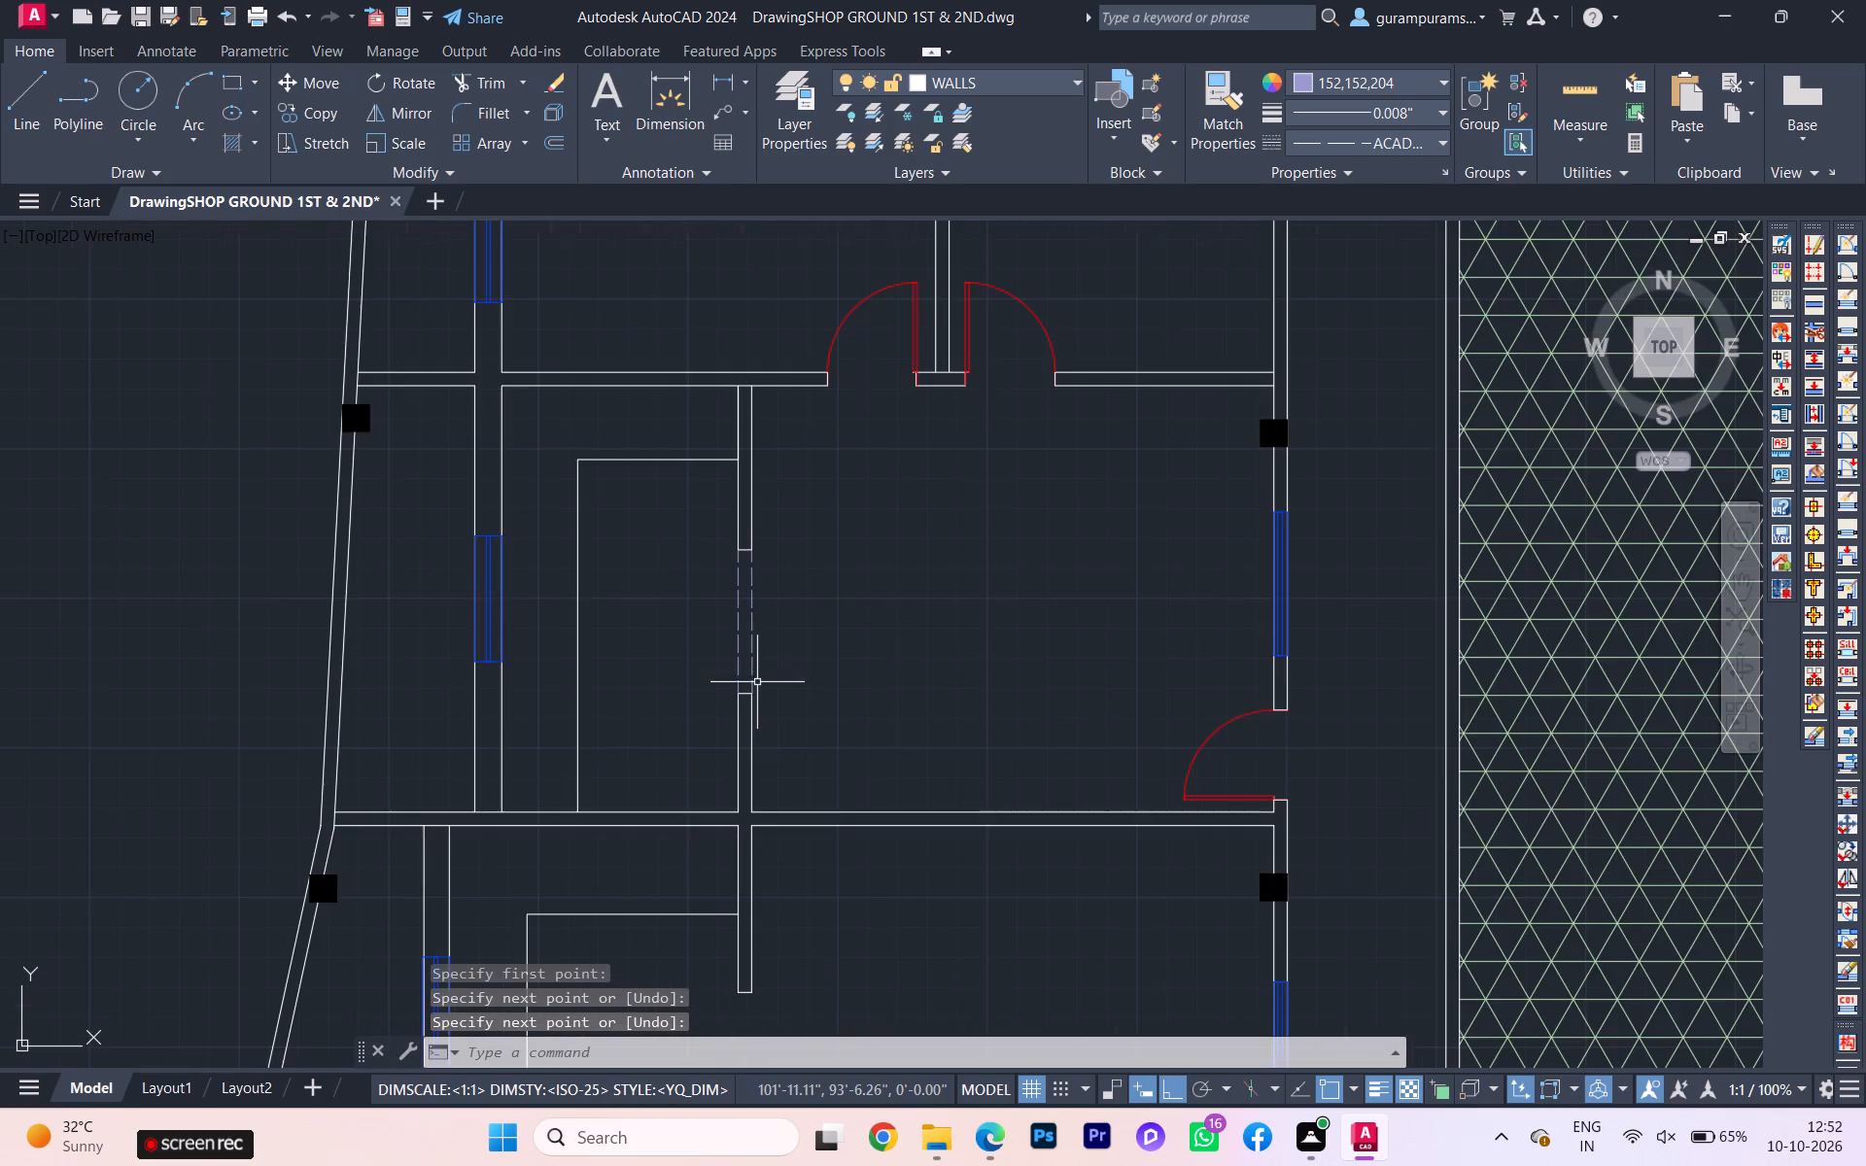
Draw two vertical dashed lines across the lower kitchen's 4' opening, joining the cross lines' ends along both wall faces.
middle_click_drag(761, 576, 753, 308)
key("space")
scroll(782, 790, "down", 2)
middle_click_drag(786, 786, 784, 770)
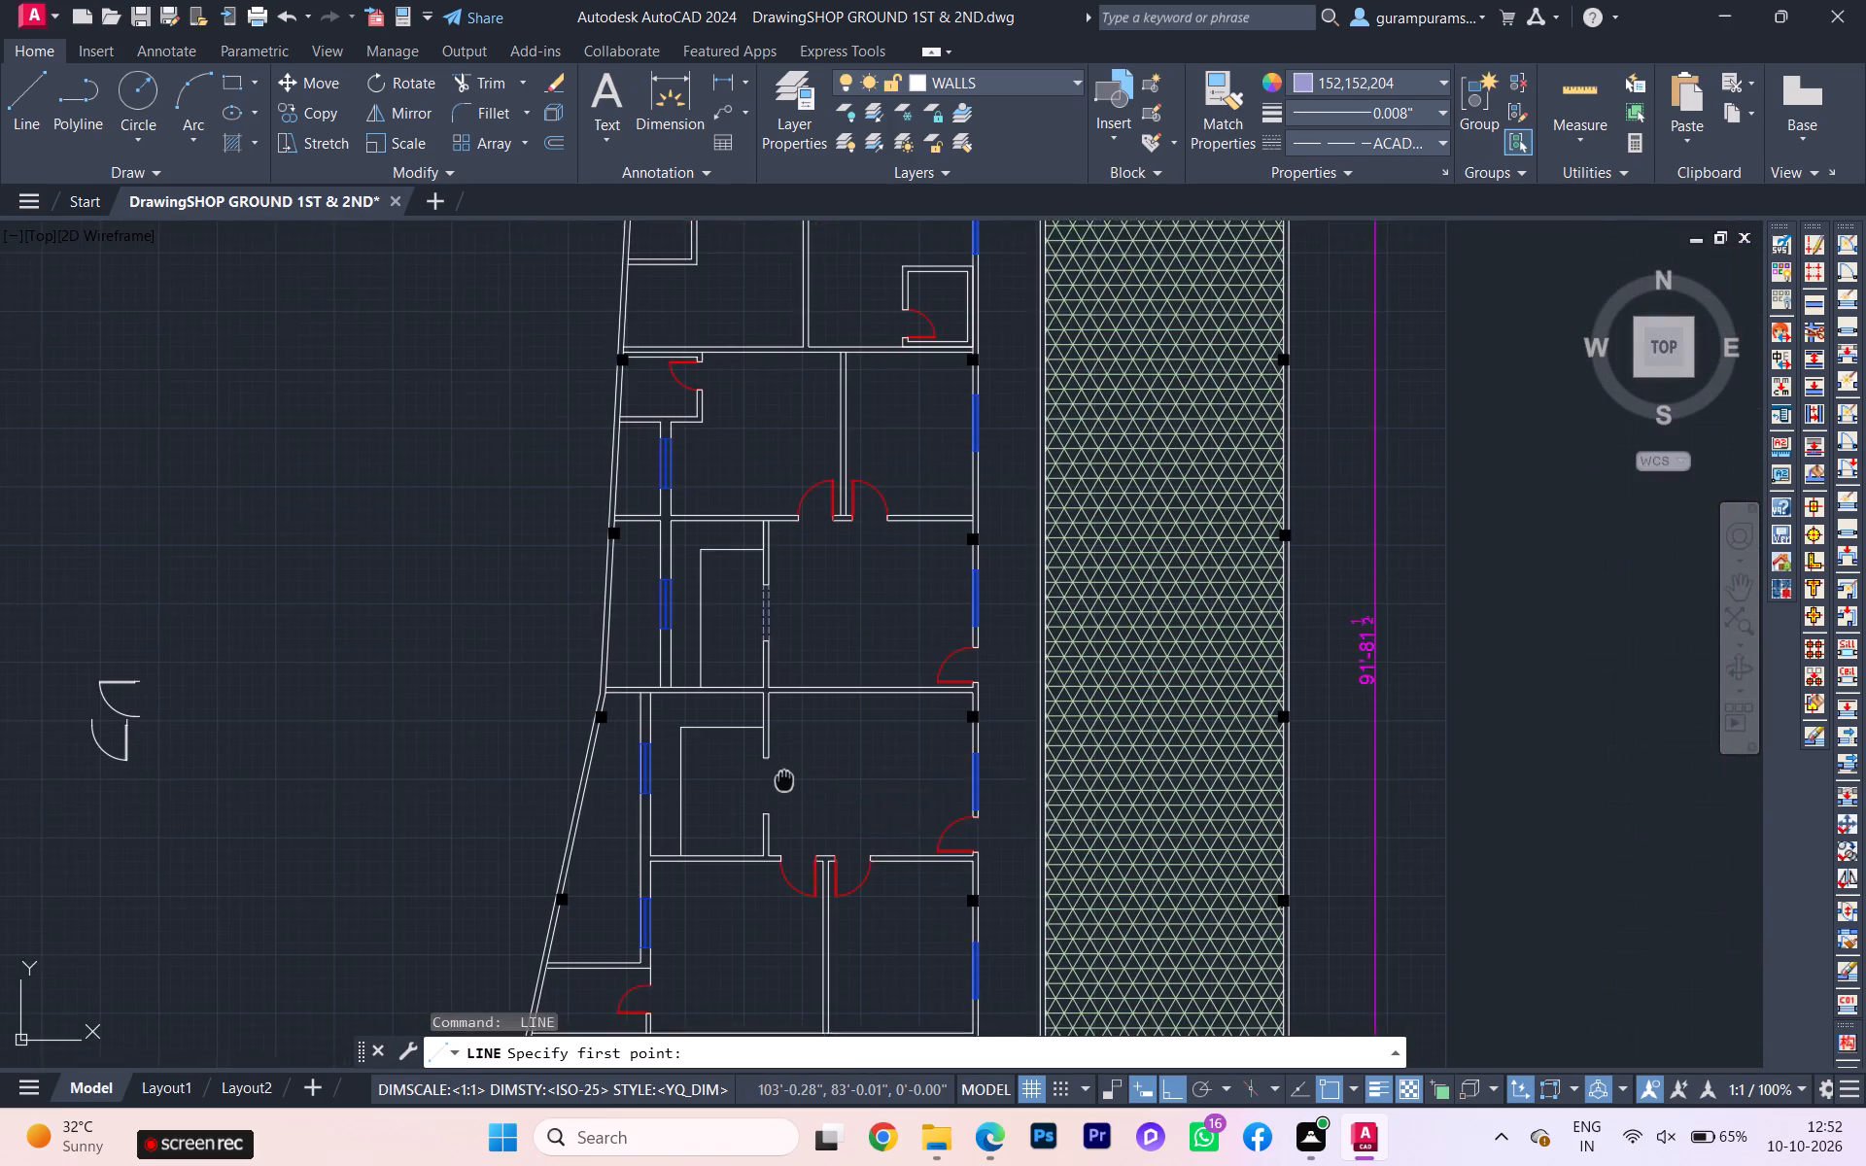
middle_click_drag(784, 770, 797, 604)
scroll(784, 610, "up", 4)
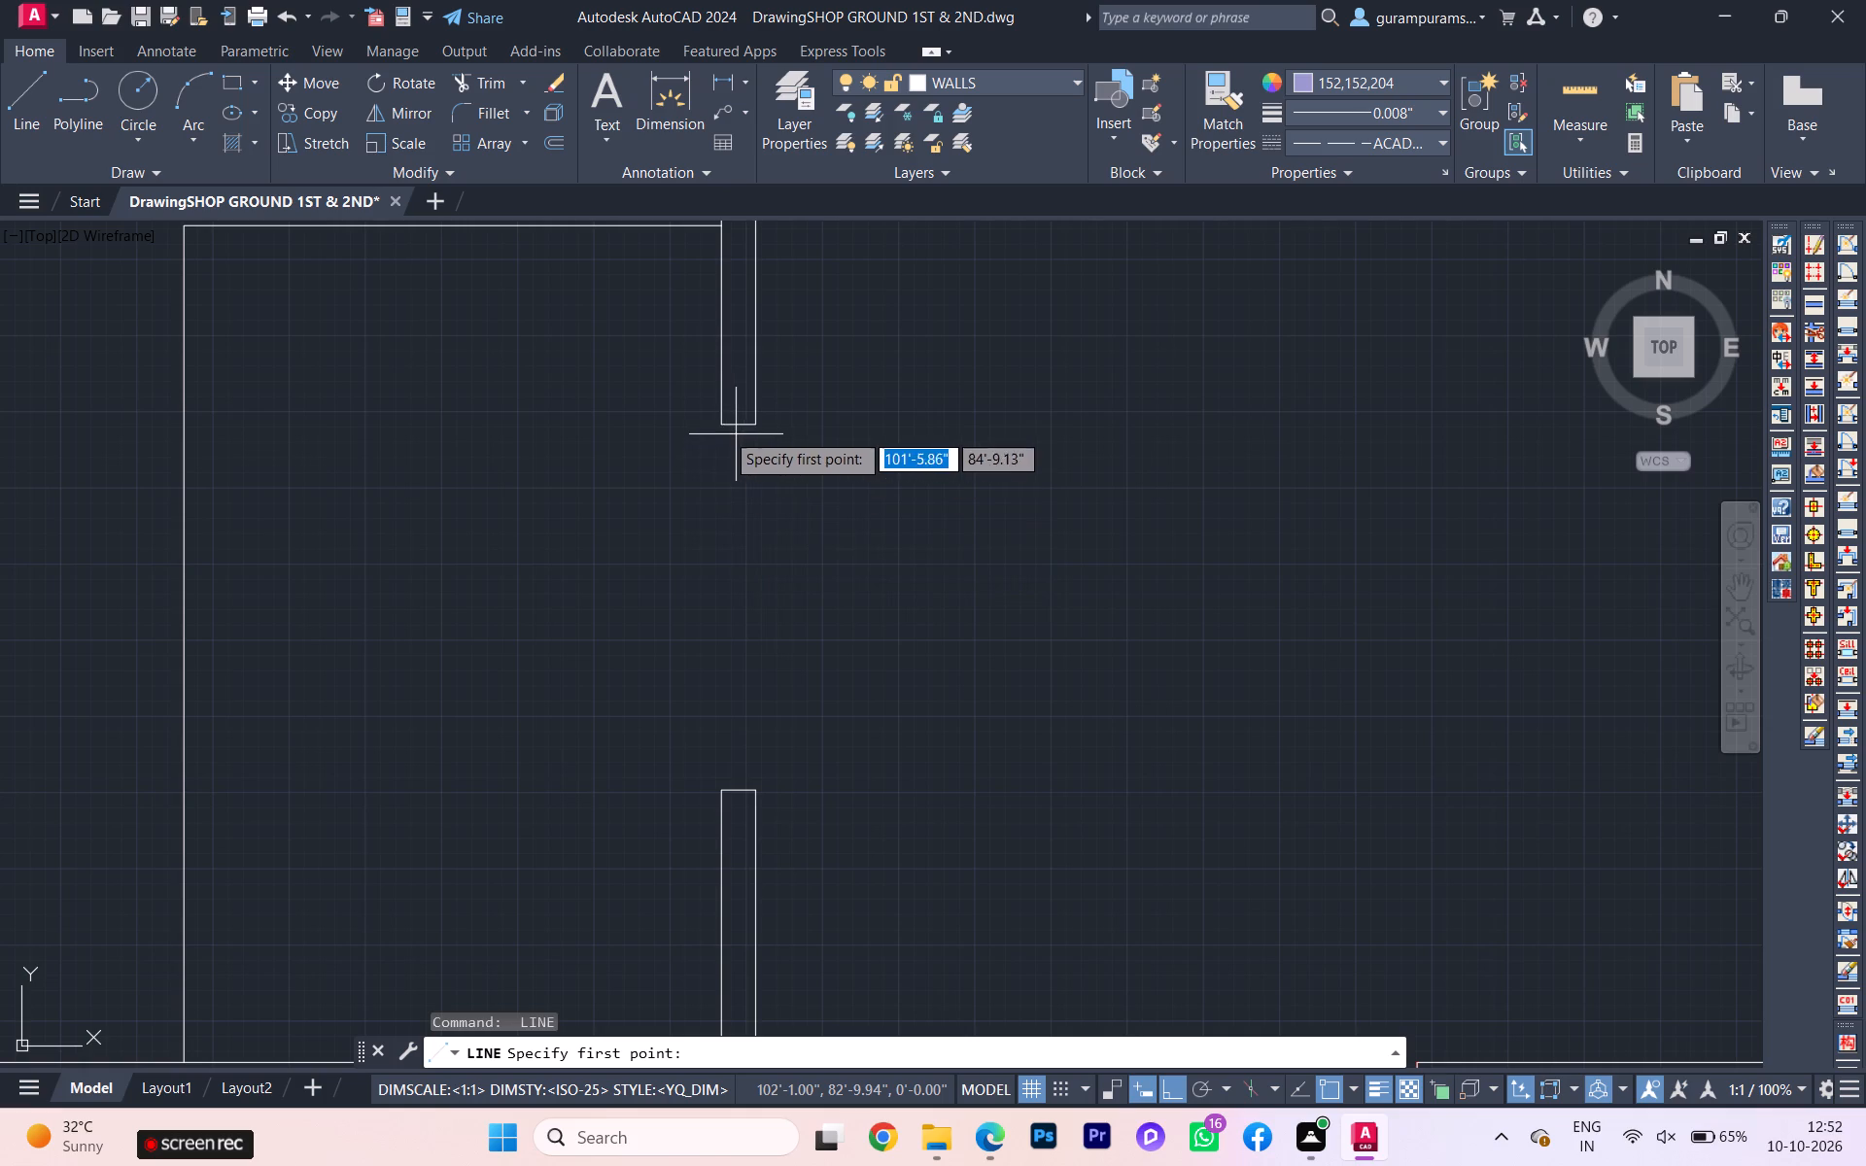
left_click(709, 429)
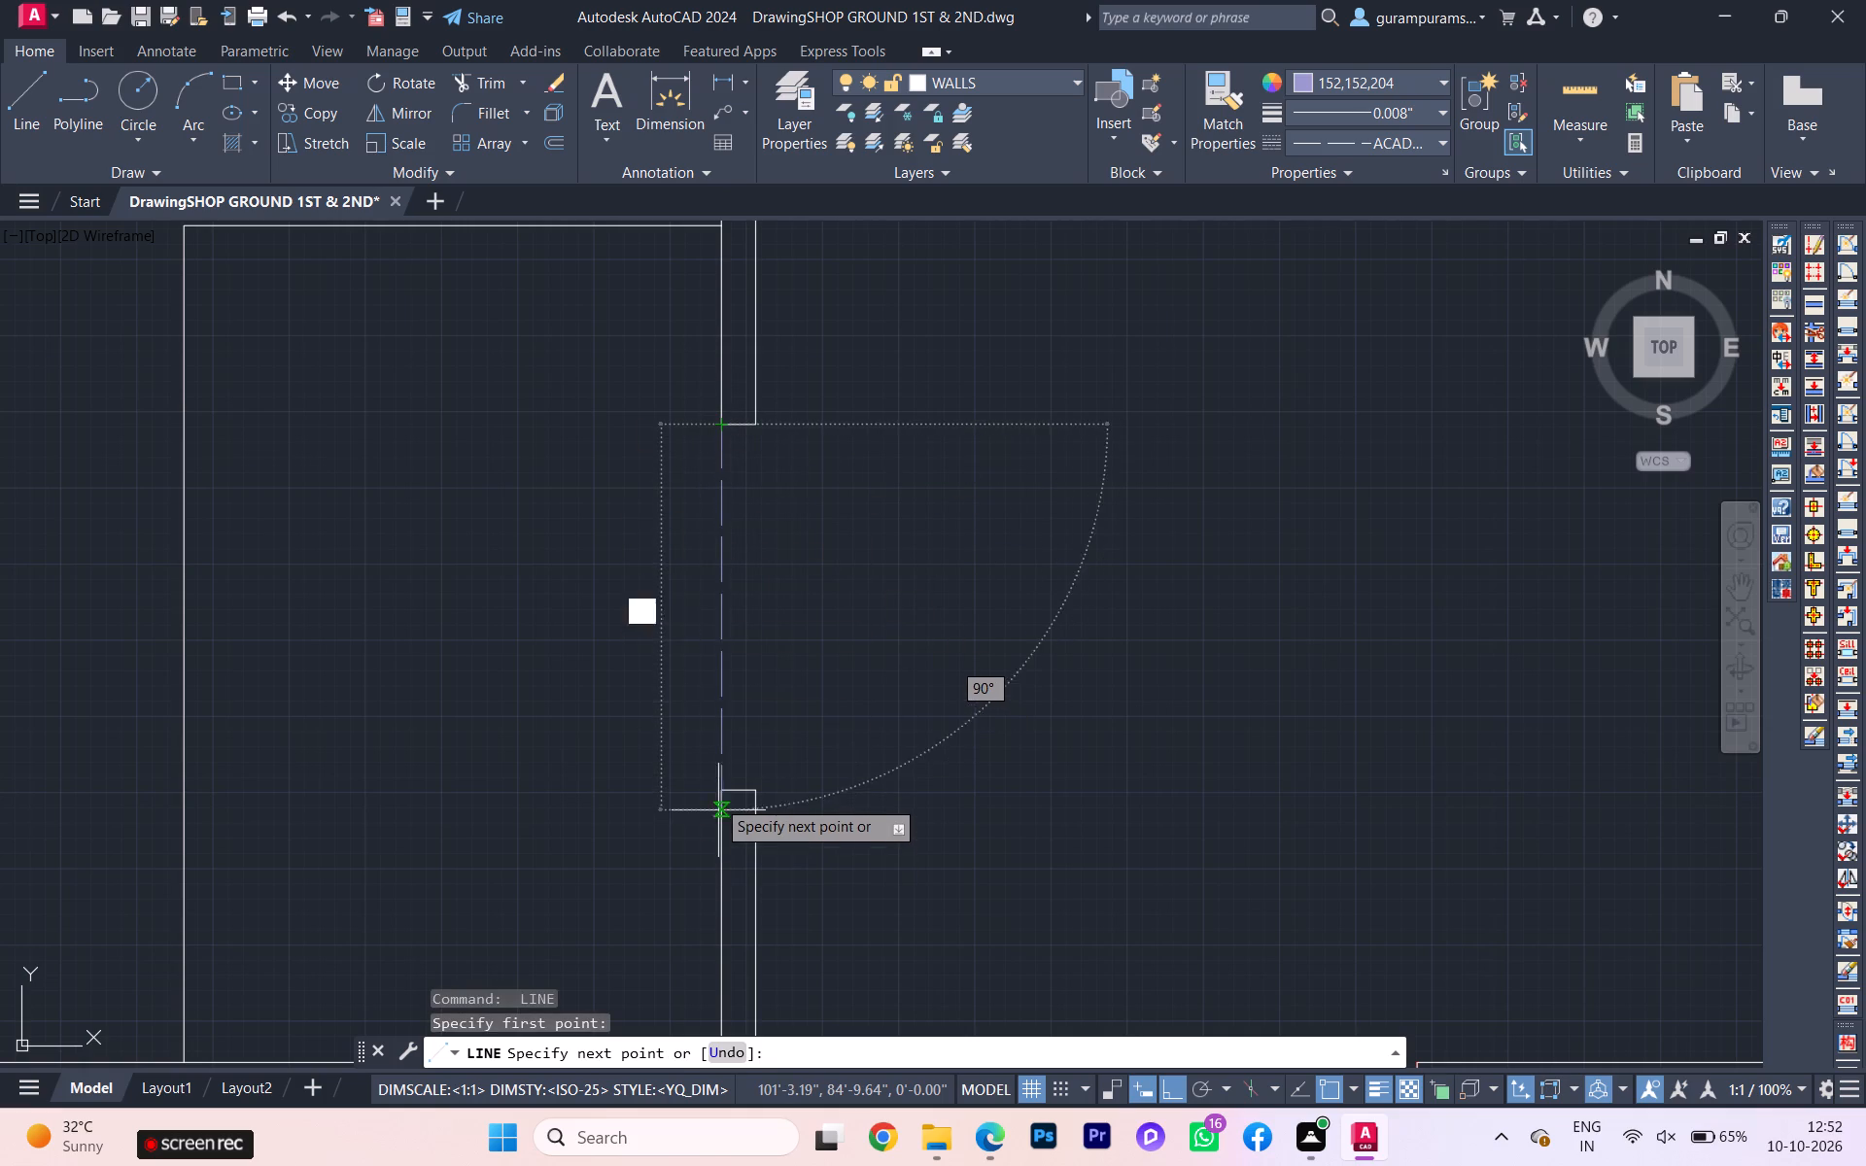
left_click(716, 792)
key("space")
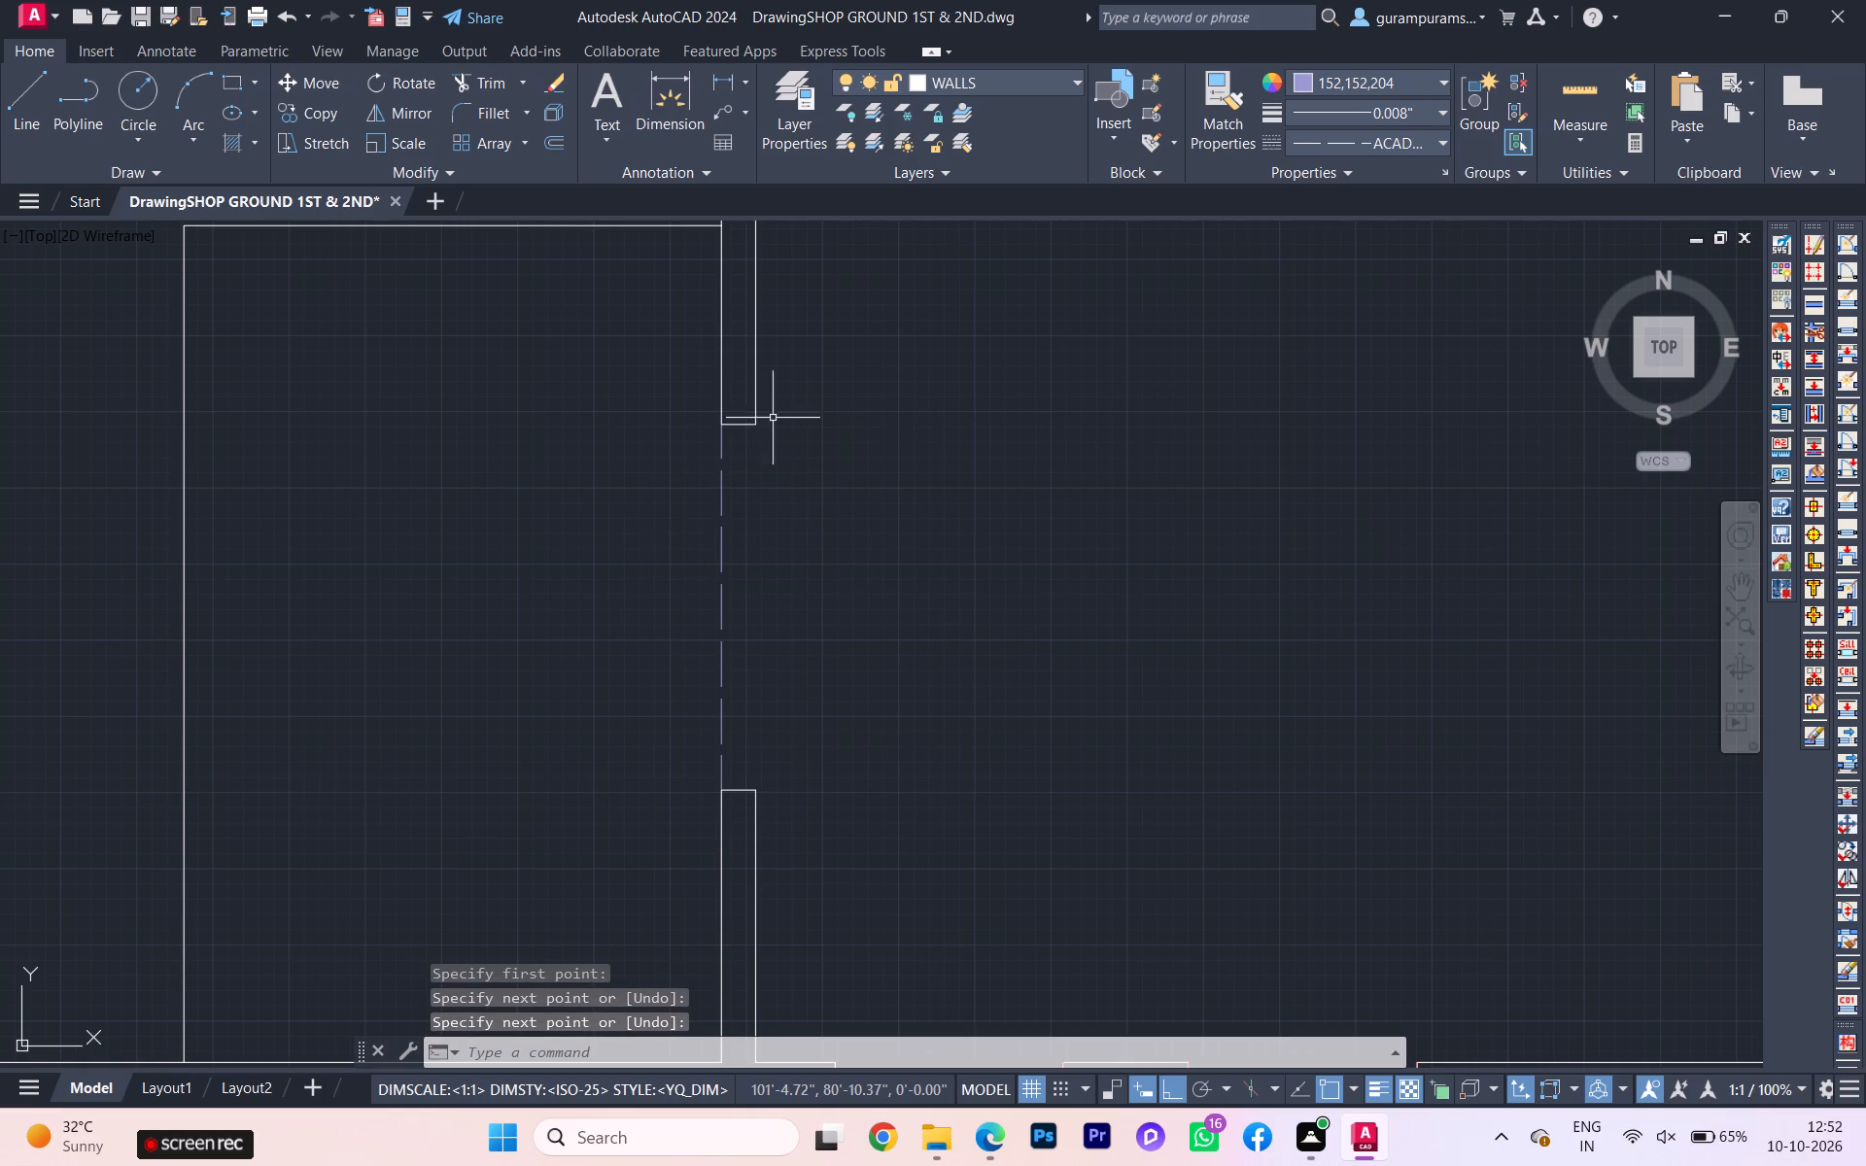
key("space")
left_click(754, 427)
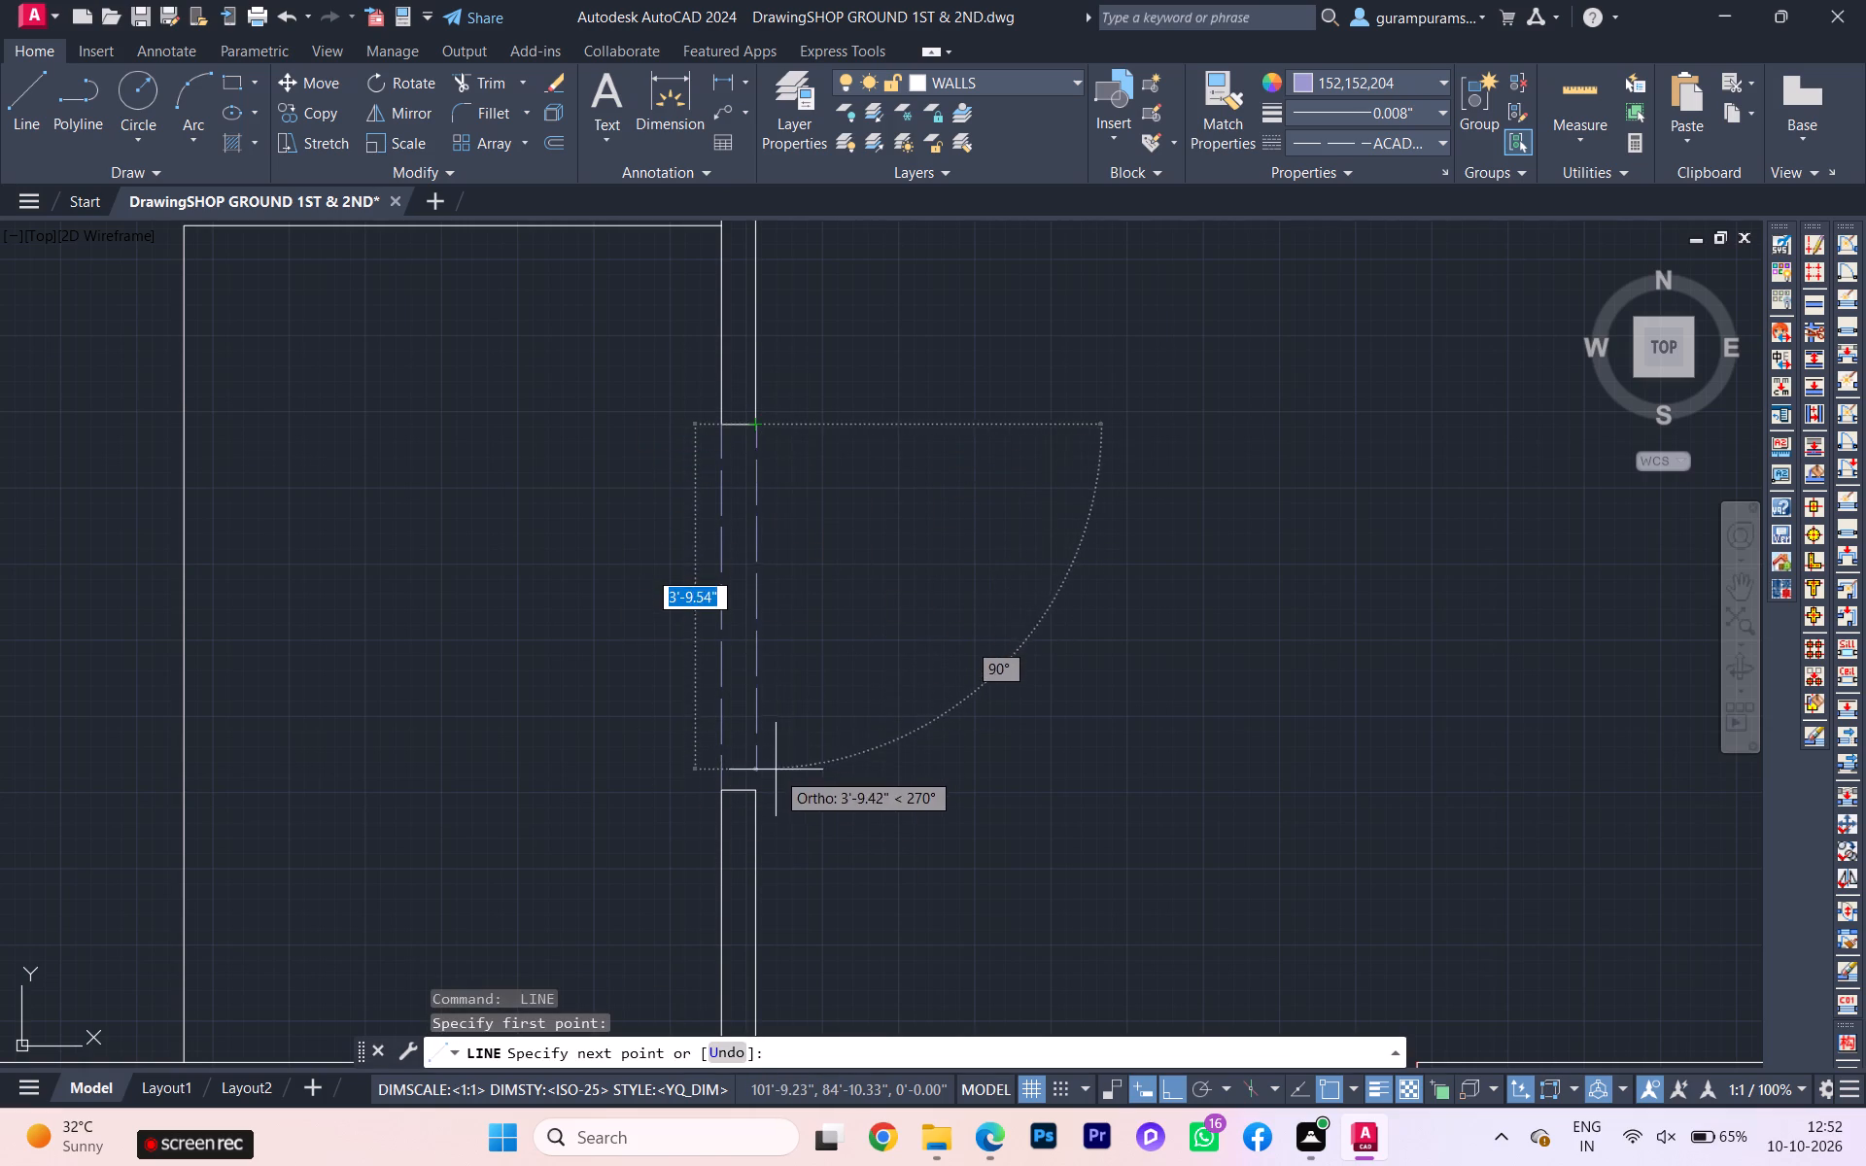
left_click(761, 791)
scroll(774, 735, "down", 3)
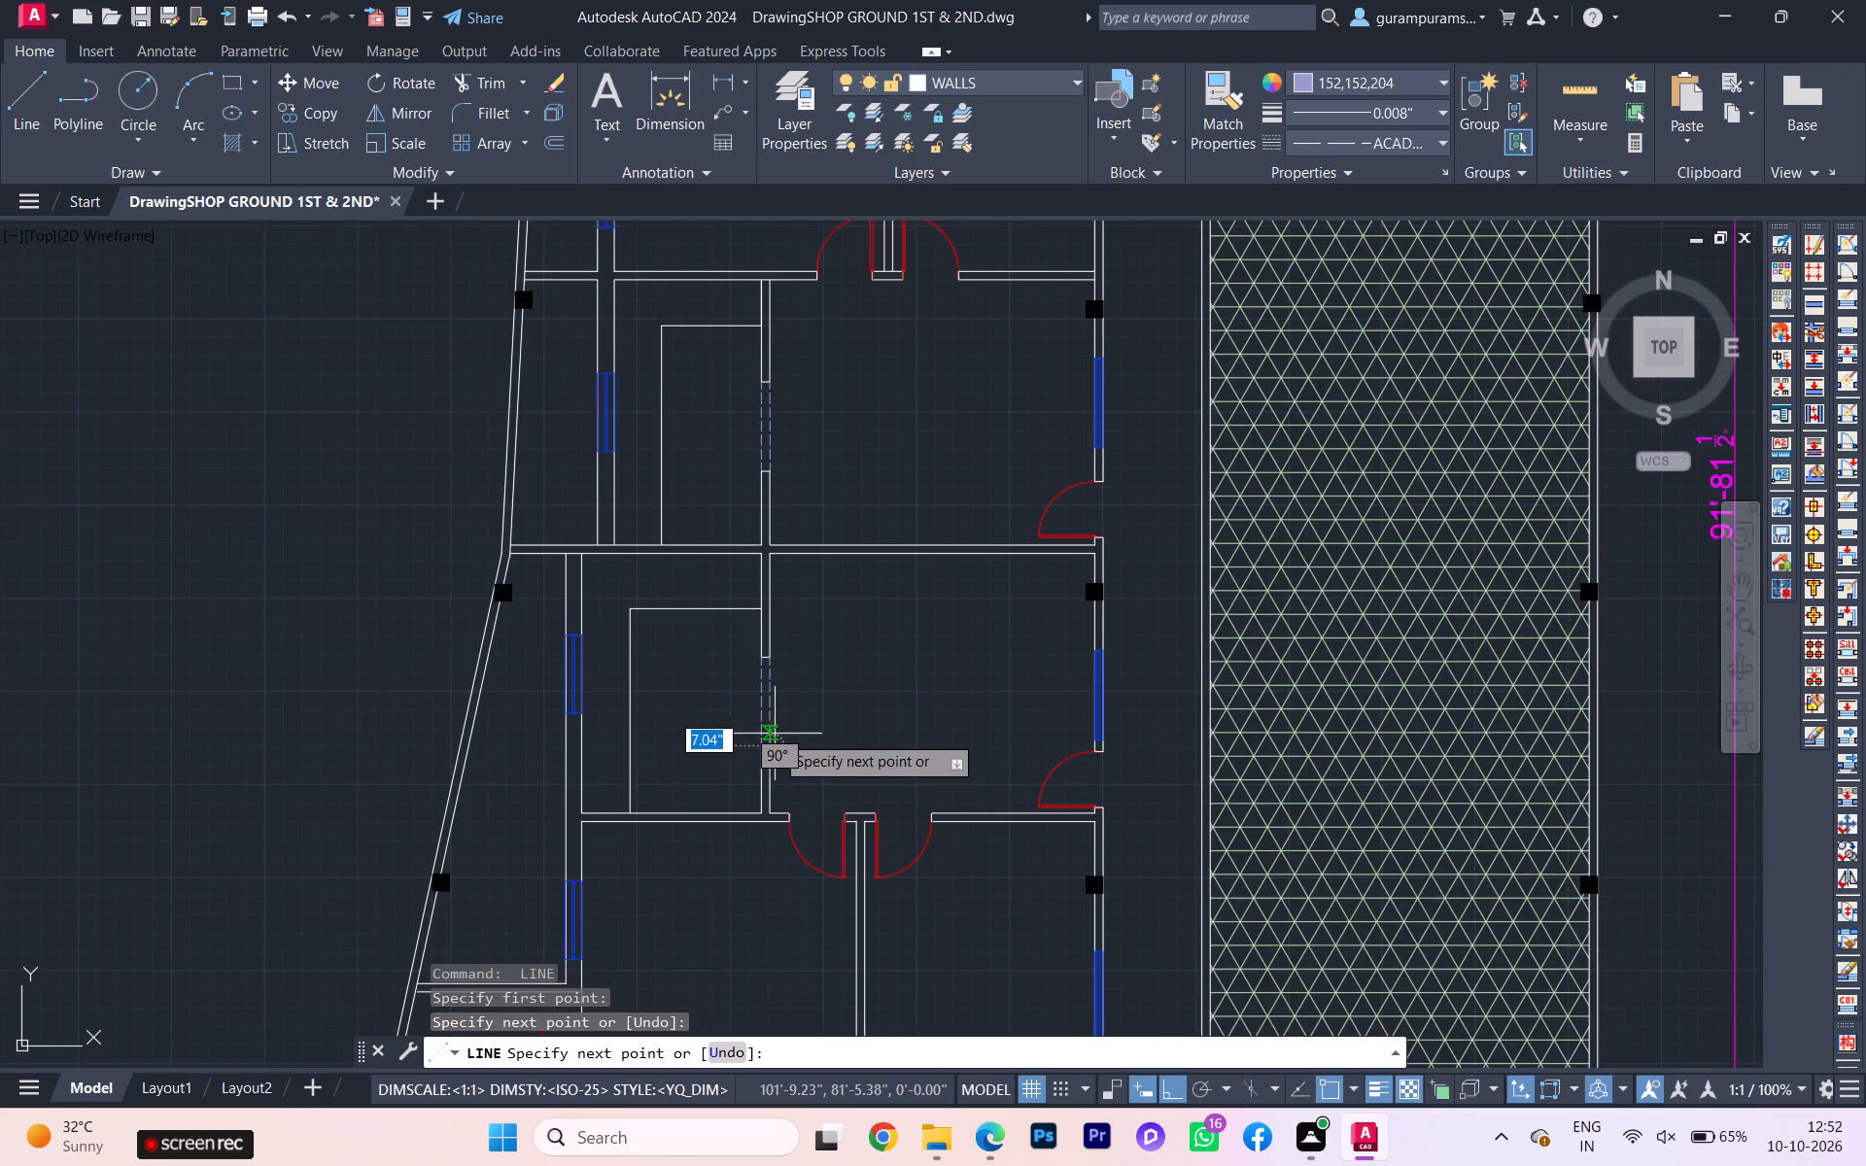
key("Escape")
Compare the drawn plan with the reference image beside it, looking closely at the kitchens, common rooms, balcony and baths.
scroll(787, 744, "down", 3)
scroll(784, 730, "up", 1)
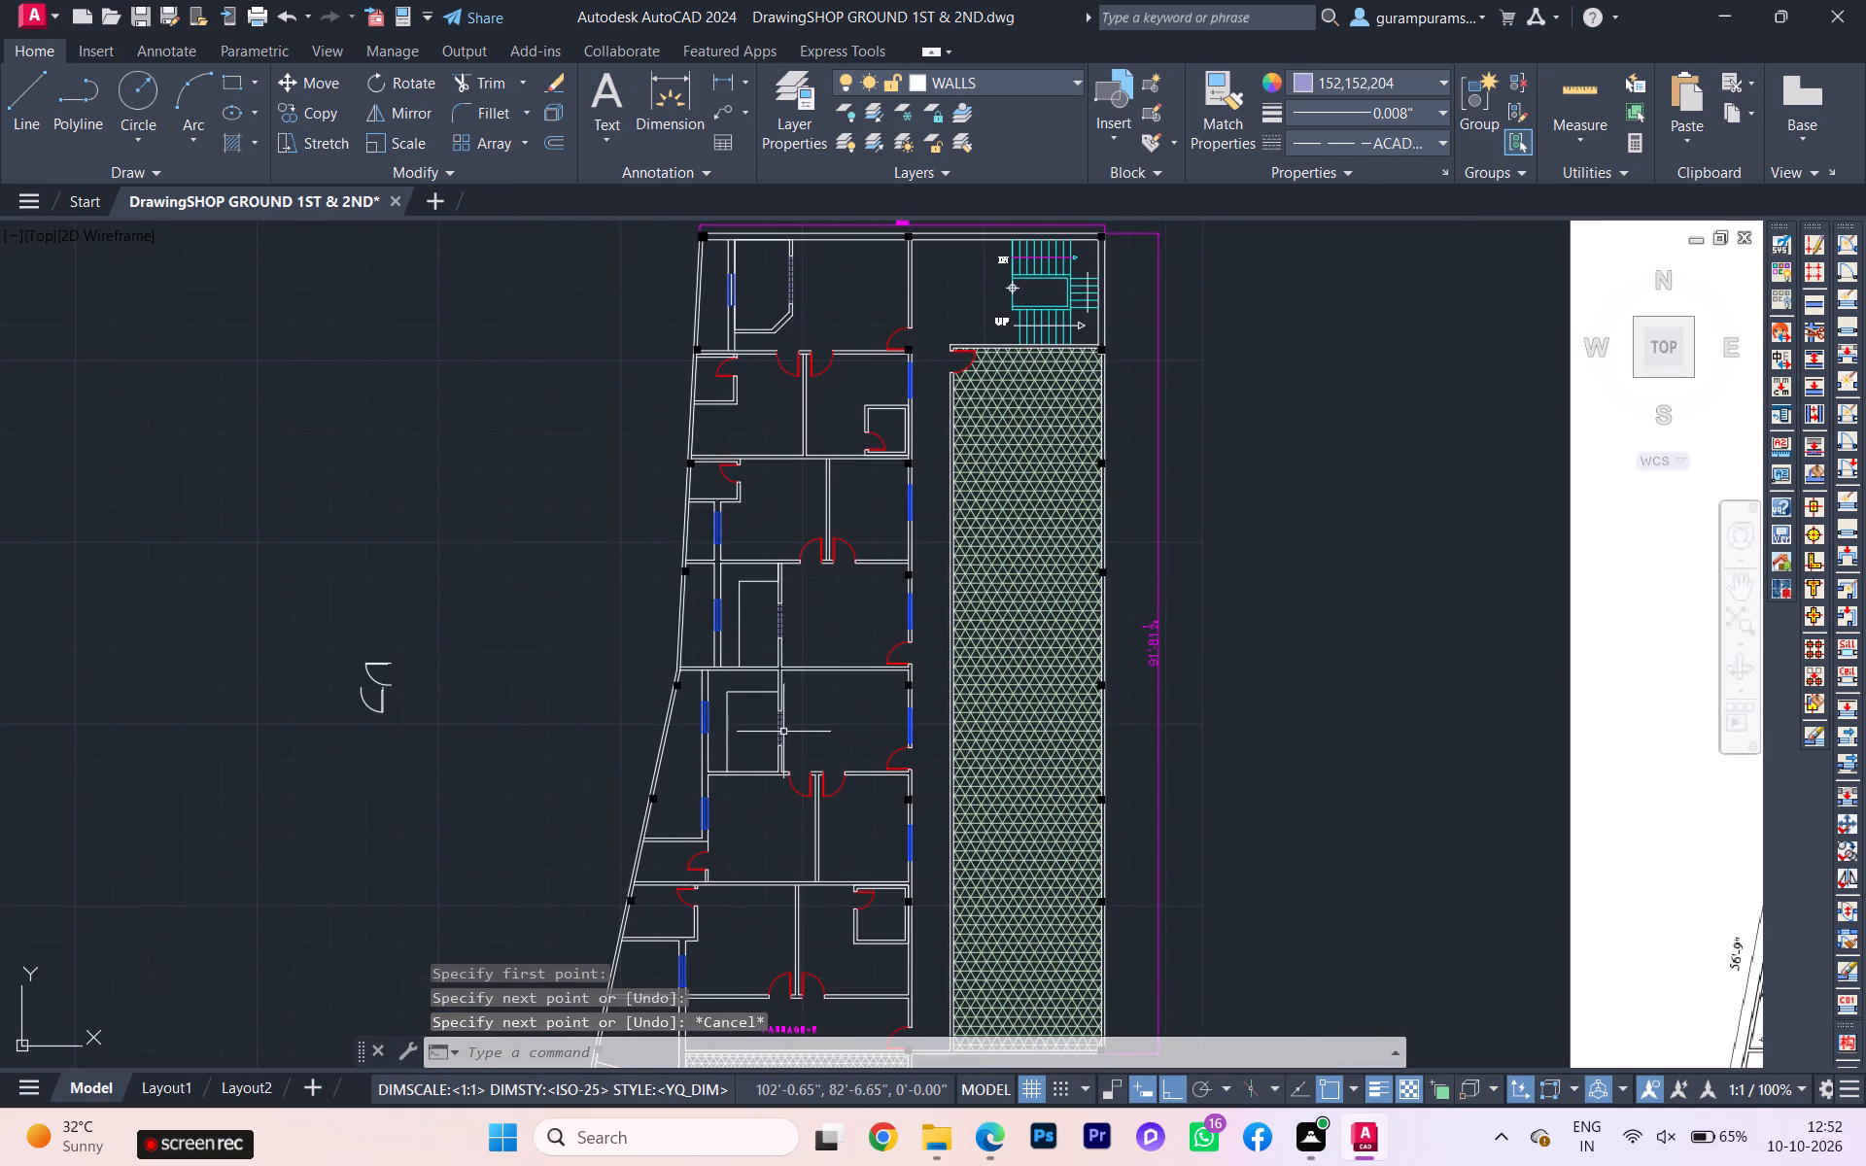
scroll(792, 716, "up", 2)
scroll(505, 687, "down", 1)
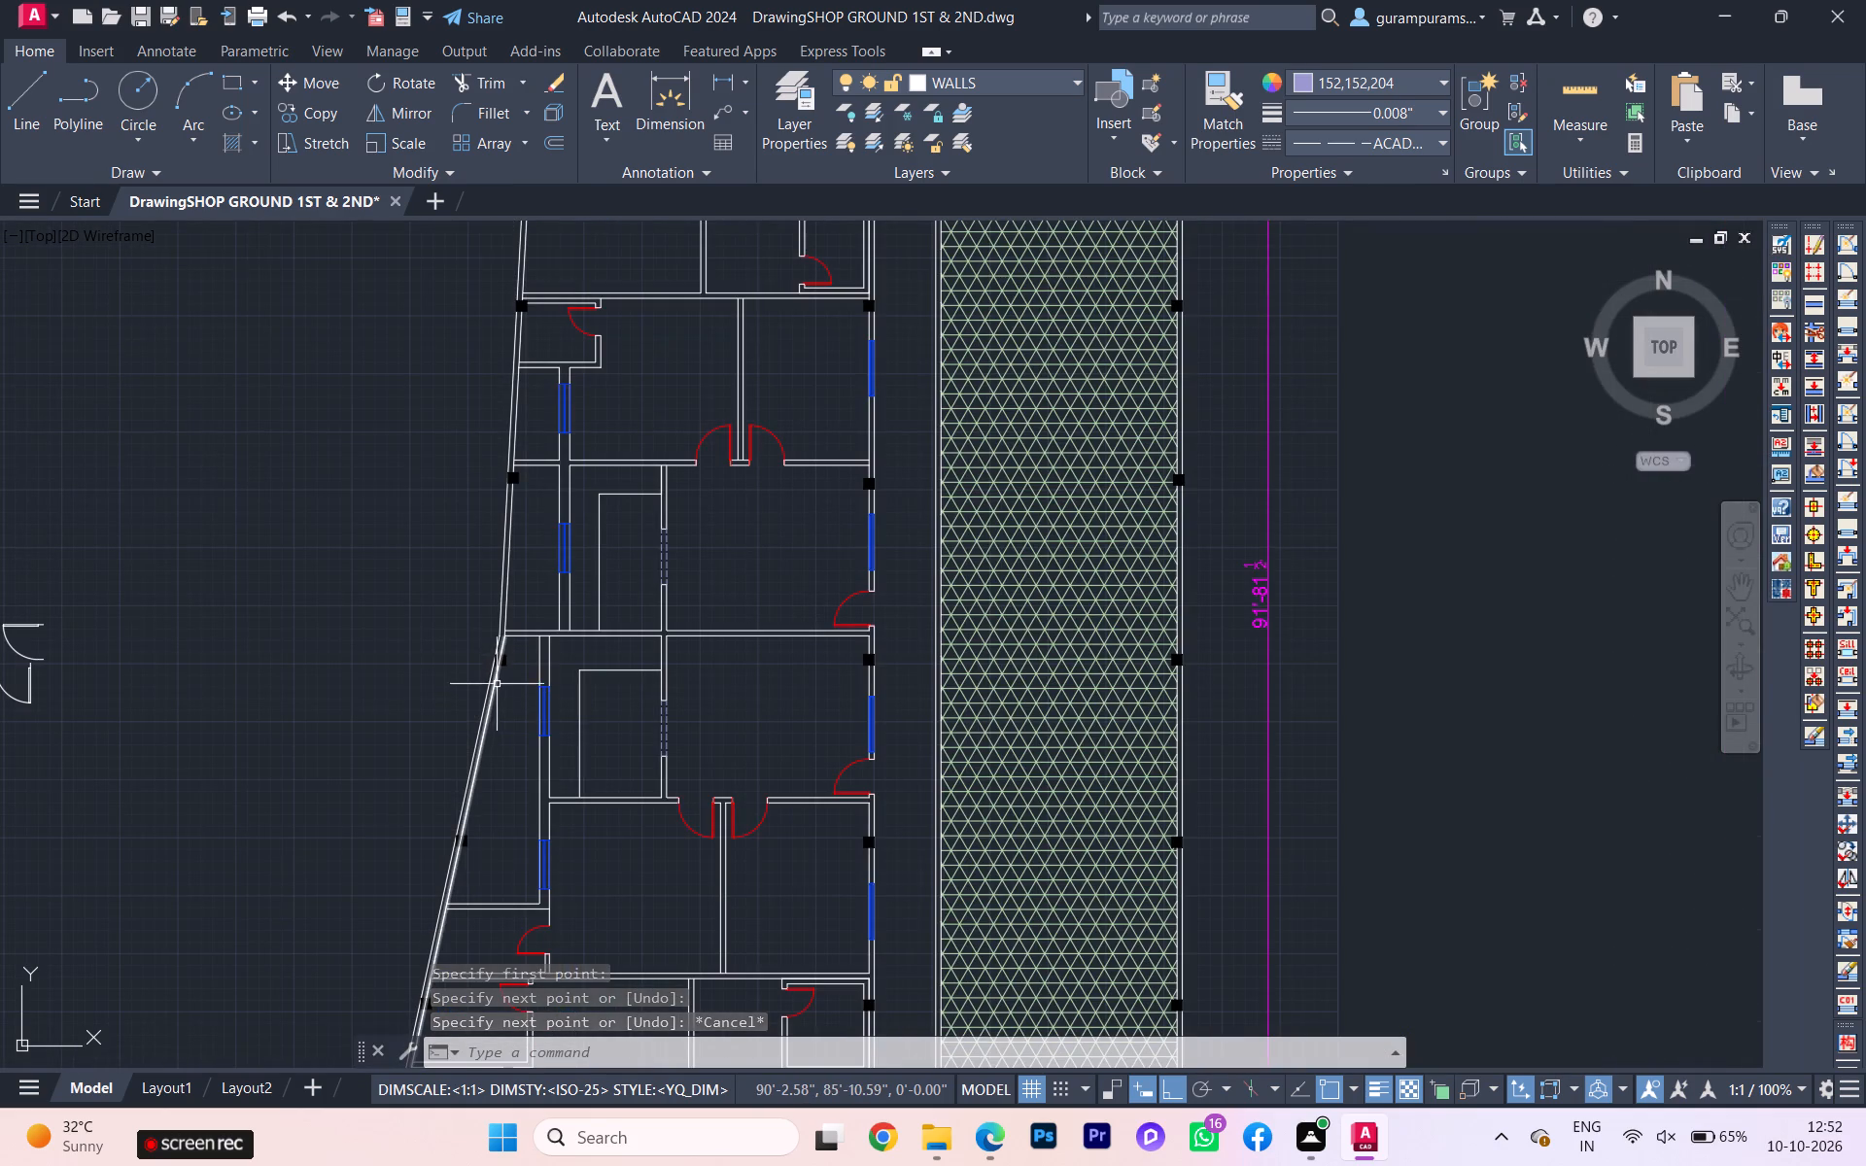
scroll(499, 684, "down", 2)
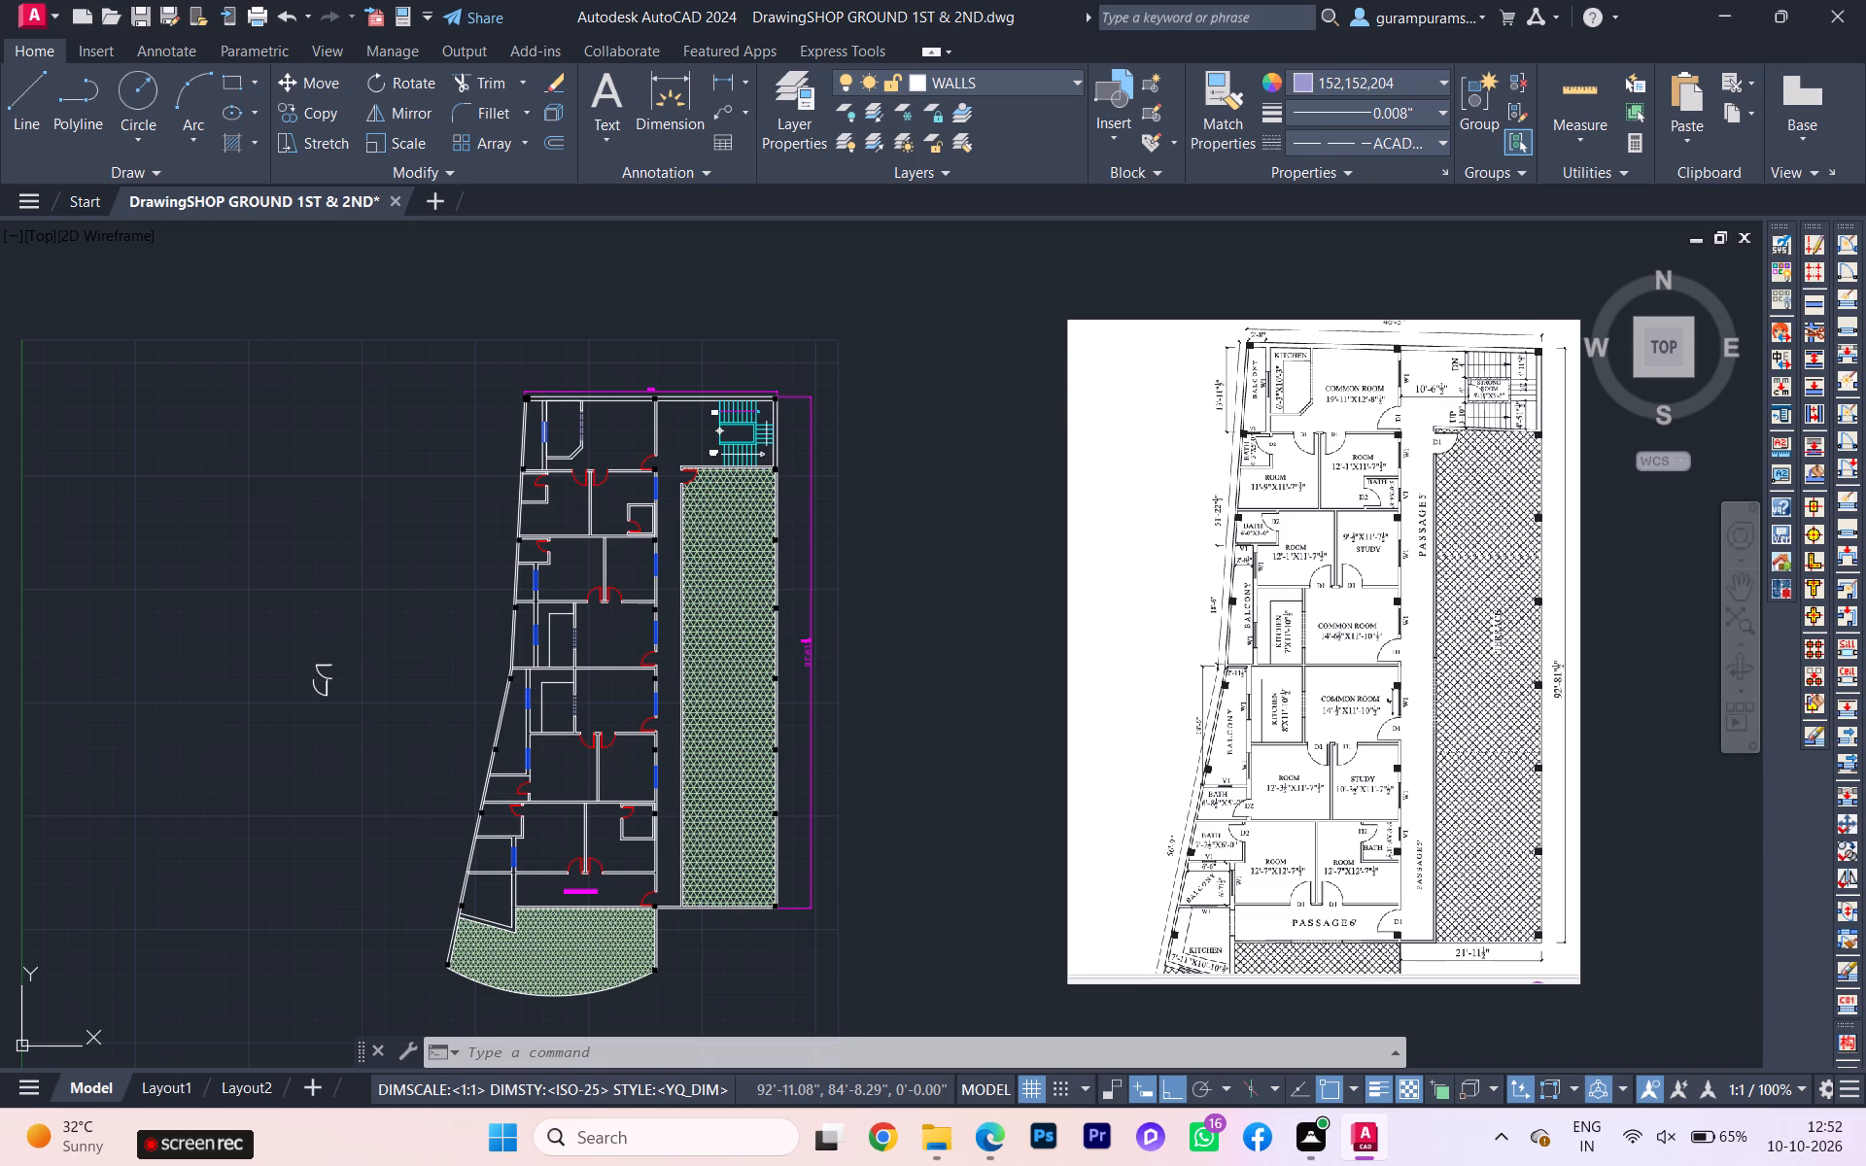
scroll(1360, 801, "up", 2)
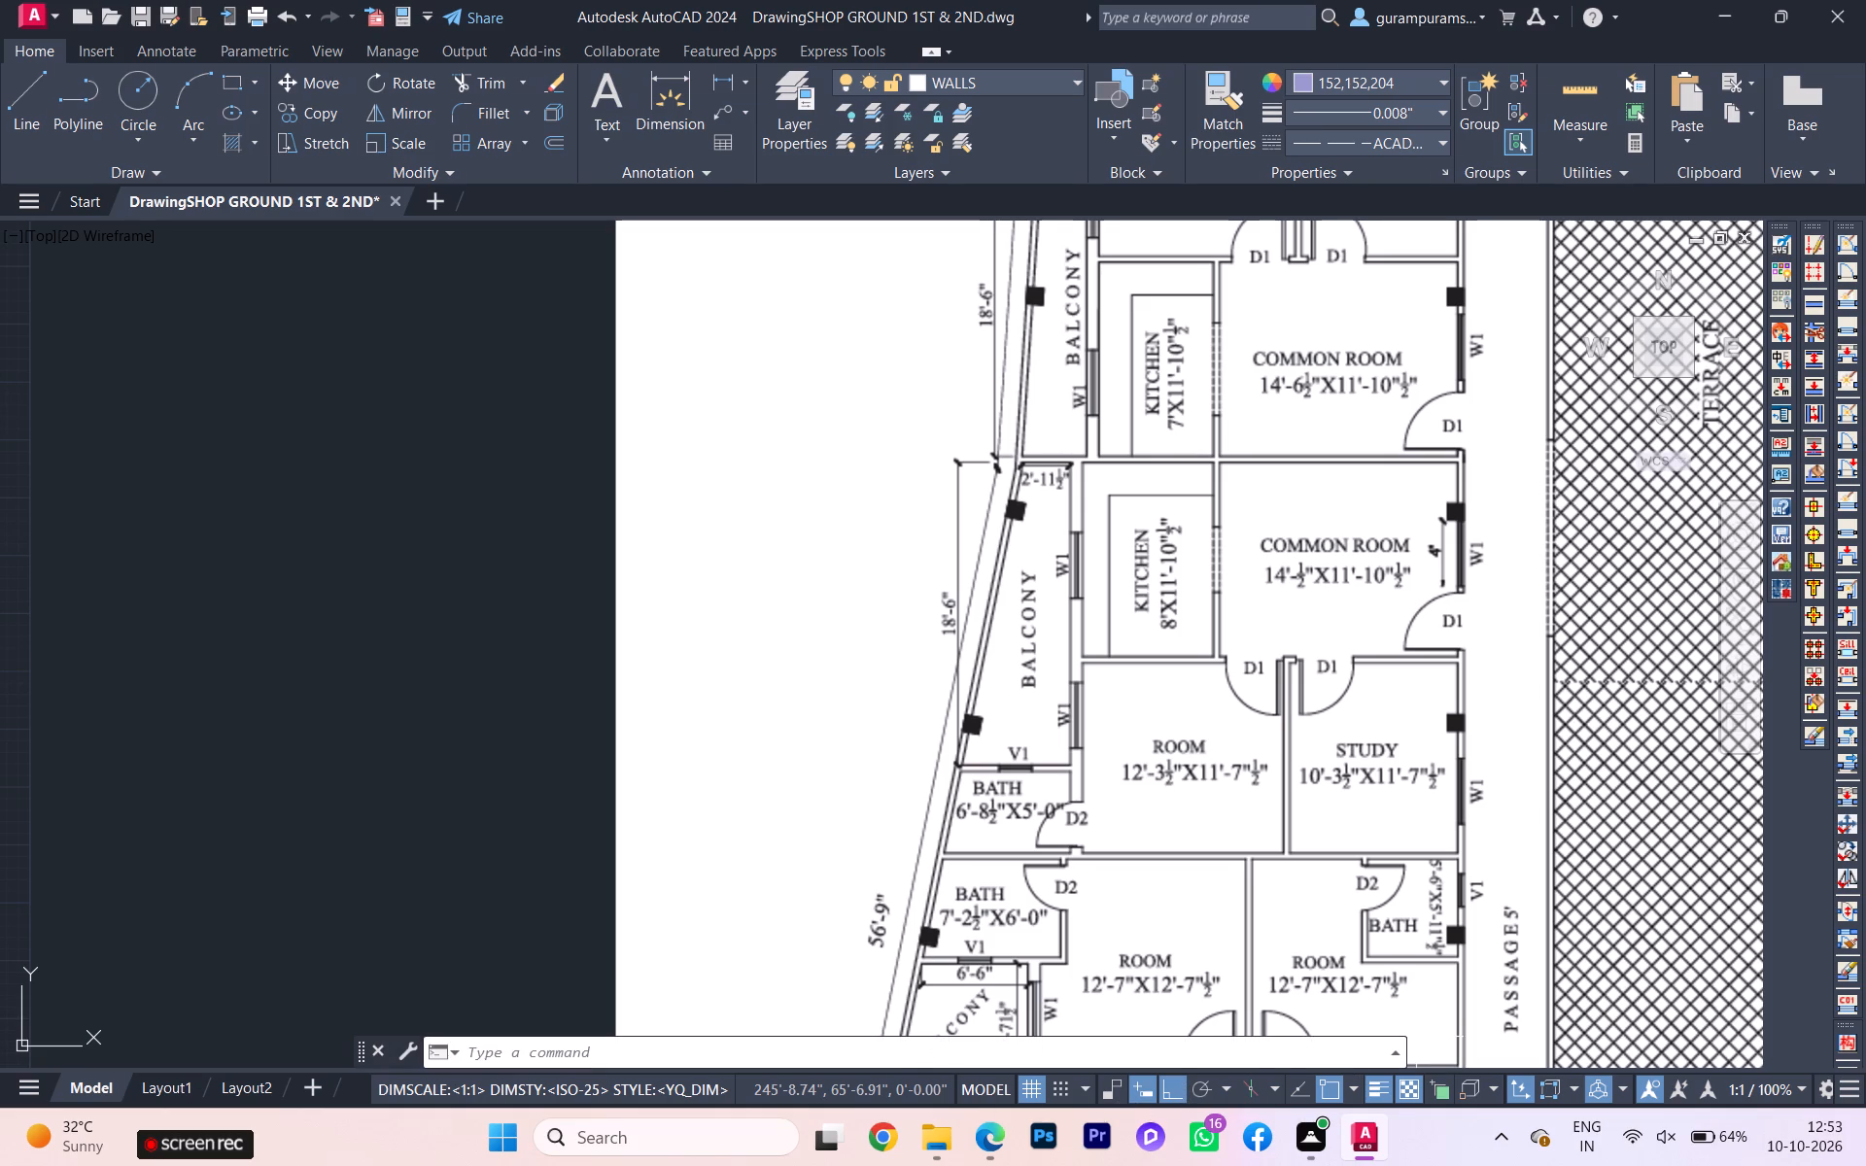
scroll(1300, 922, "down", 1)
scroll(1705, 986, "down", 1)
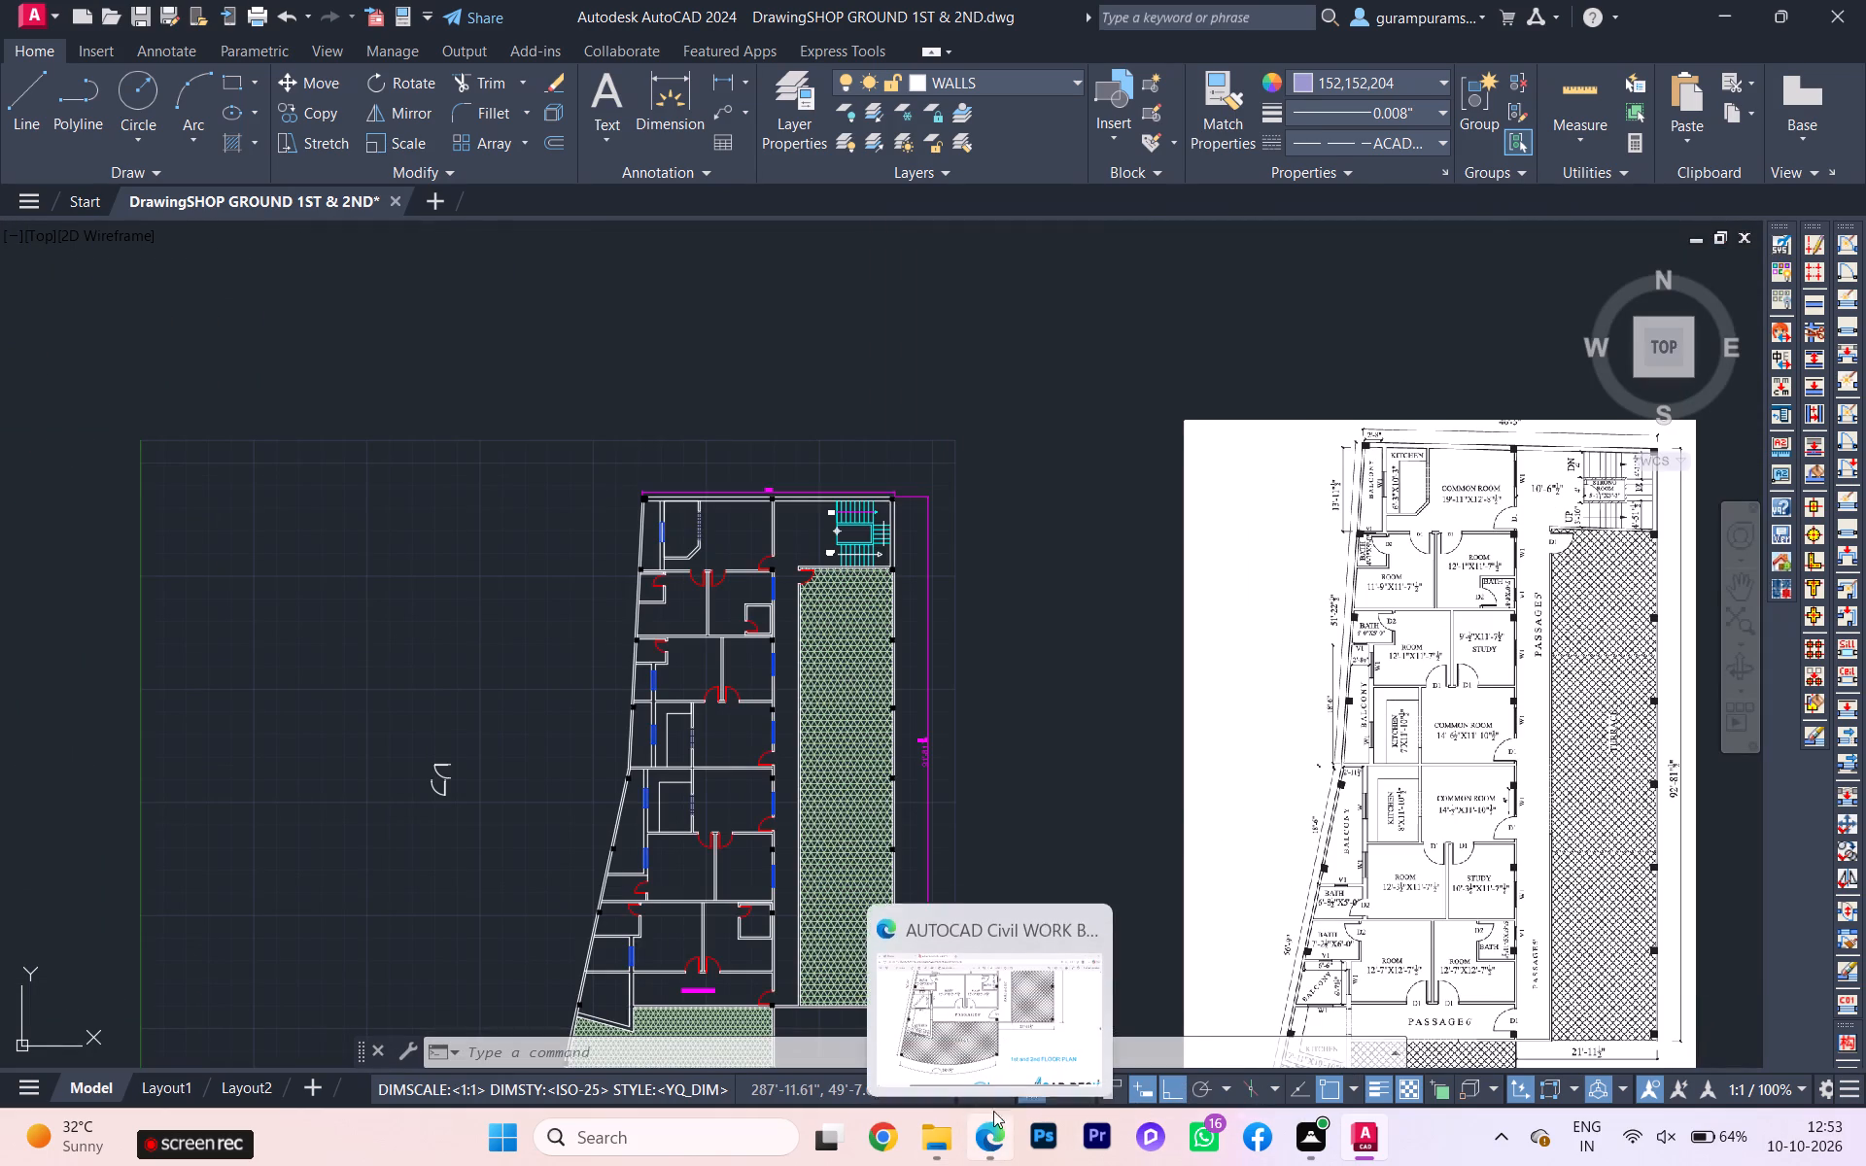
Switch to the workbook PDF in Edge and examine the 1st and 2nd floor plan's openings, room labels and dimensions on page 34.
left_click(1007, 1067)
scroll(960, 827, "up", 1)
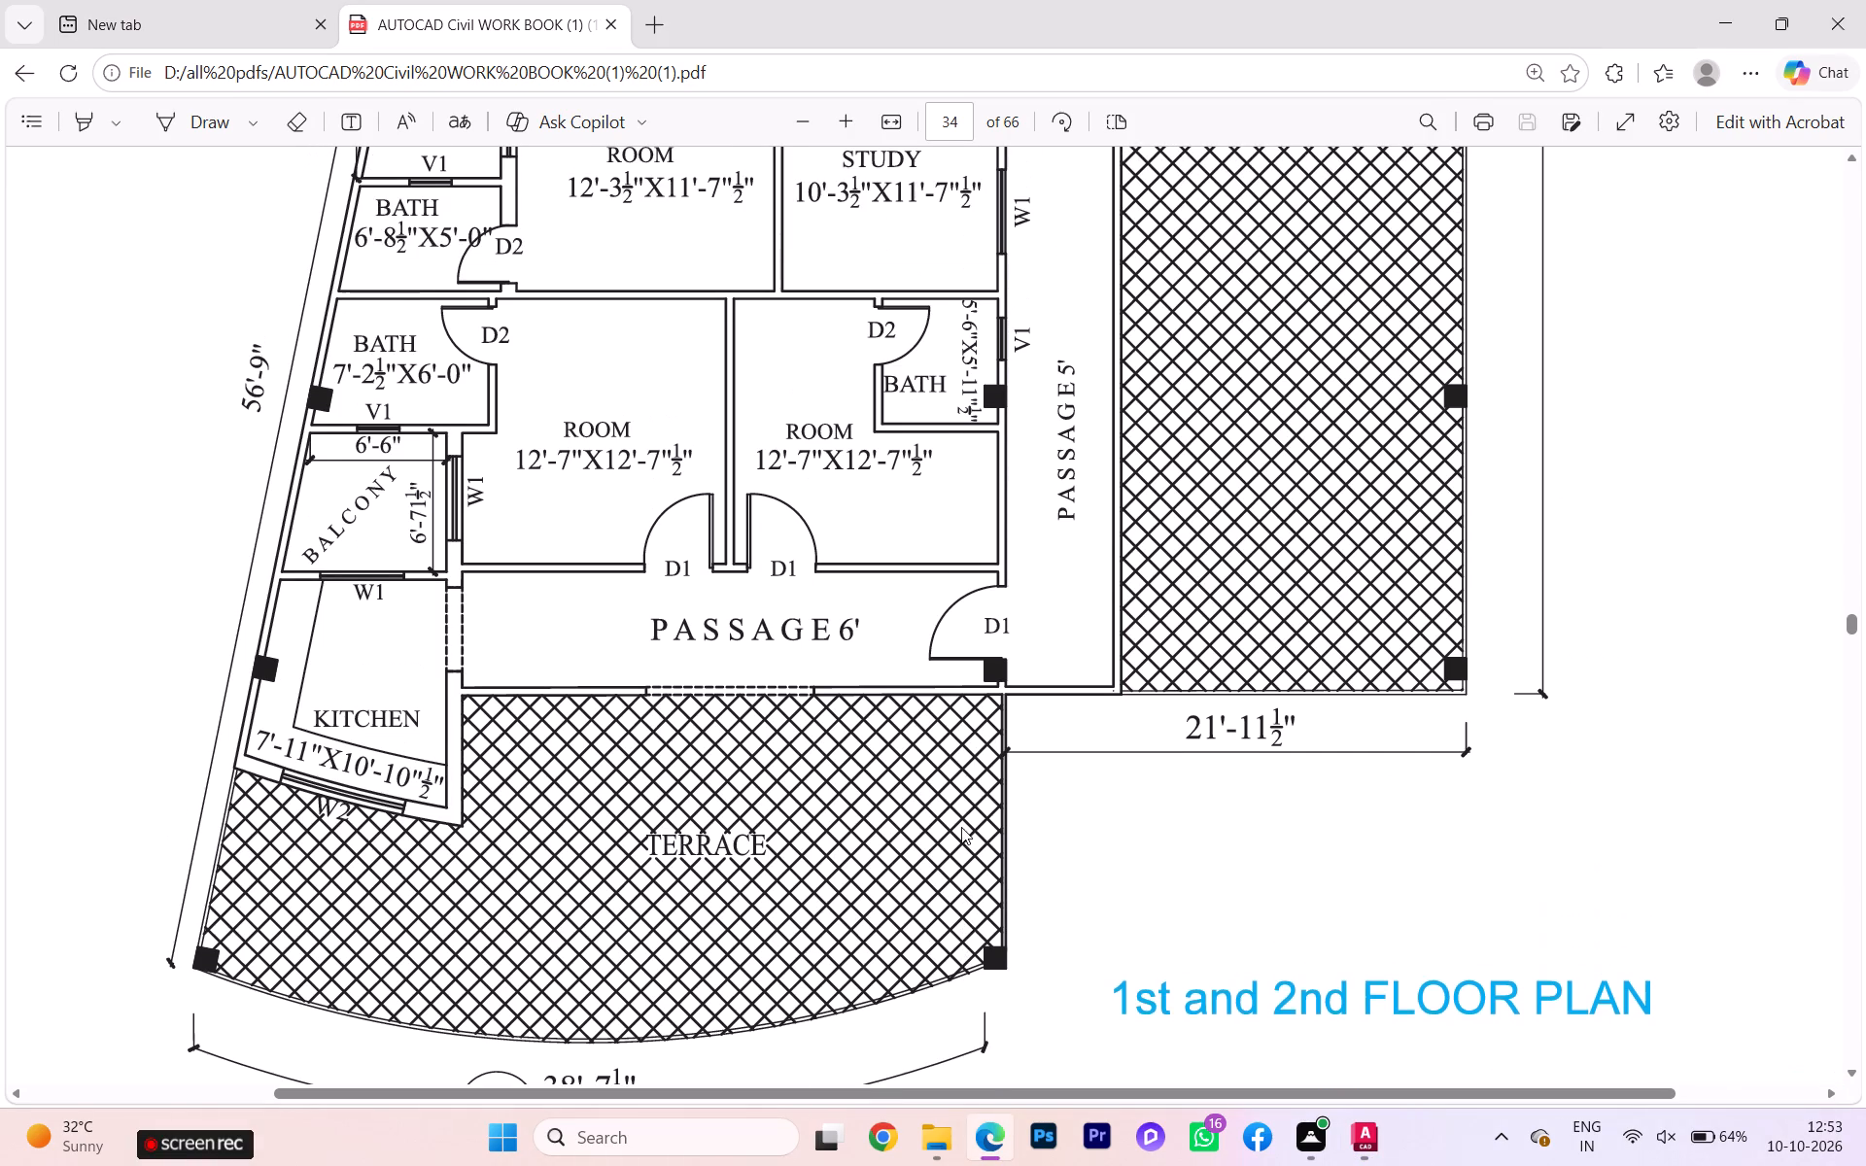
scroll(963, 832, "down", 1)
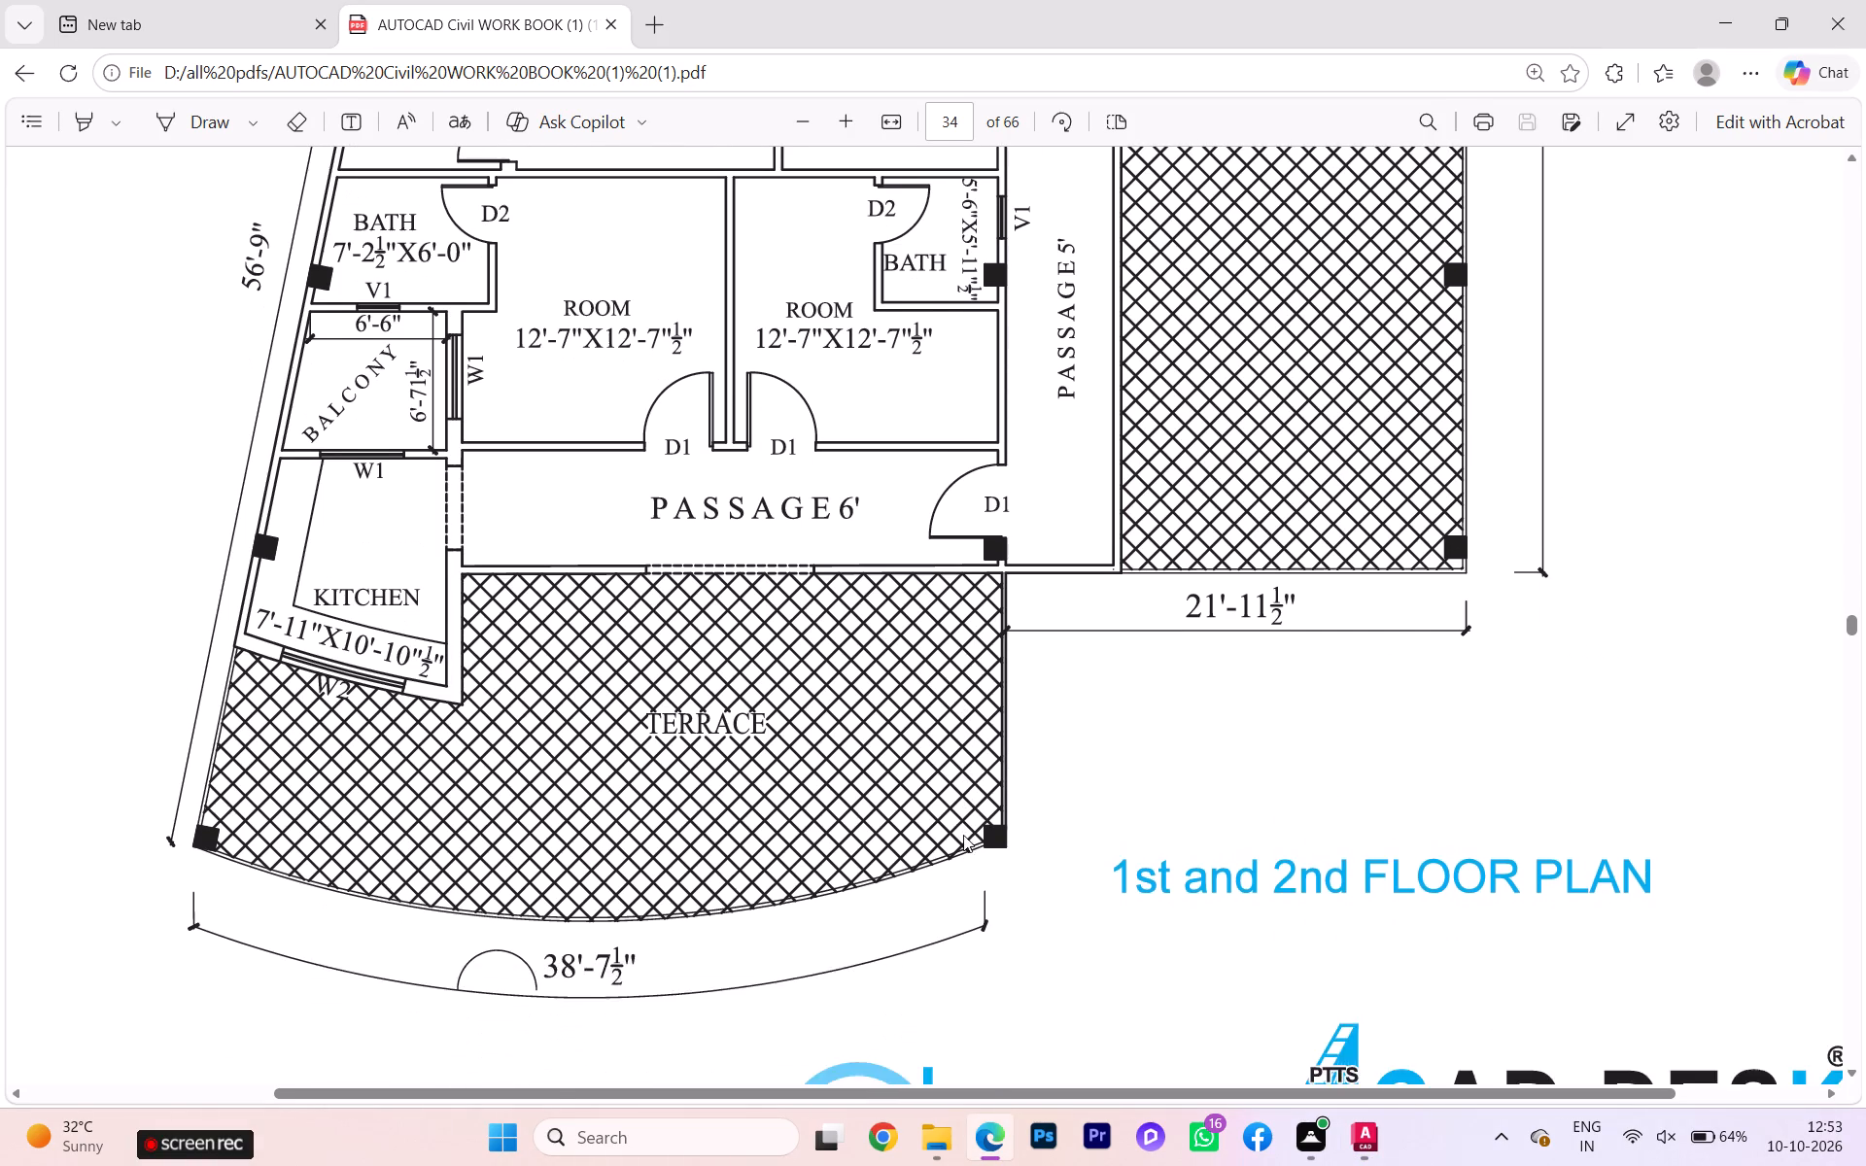
scroll(963, 835, "up", 2)
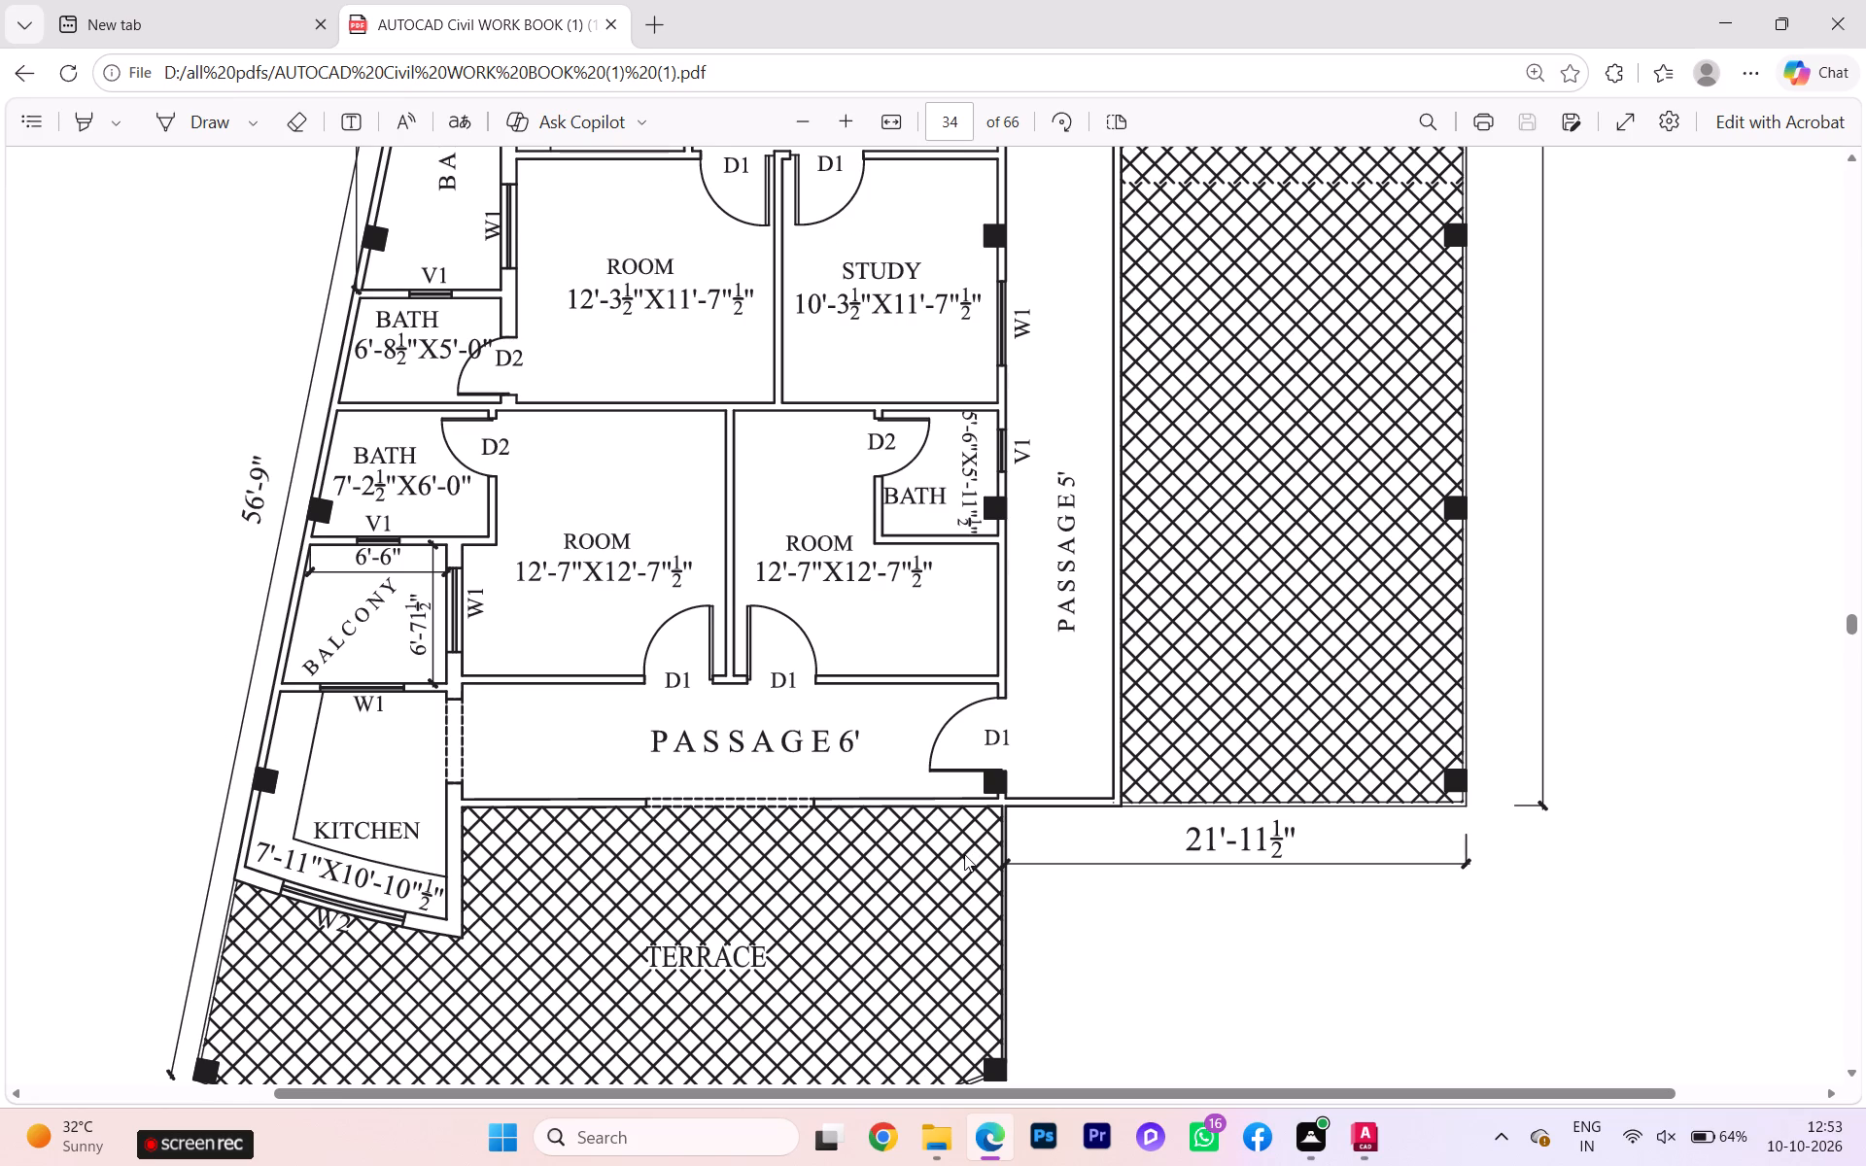
scroll(951, 805, "up", 2)
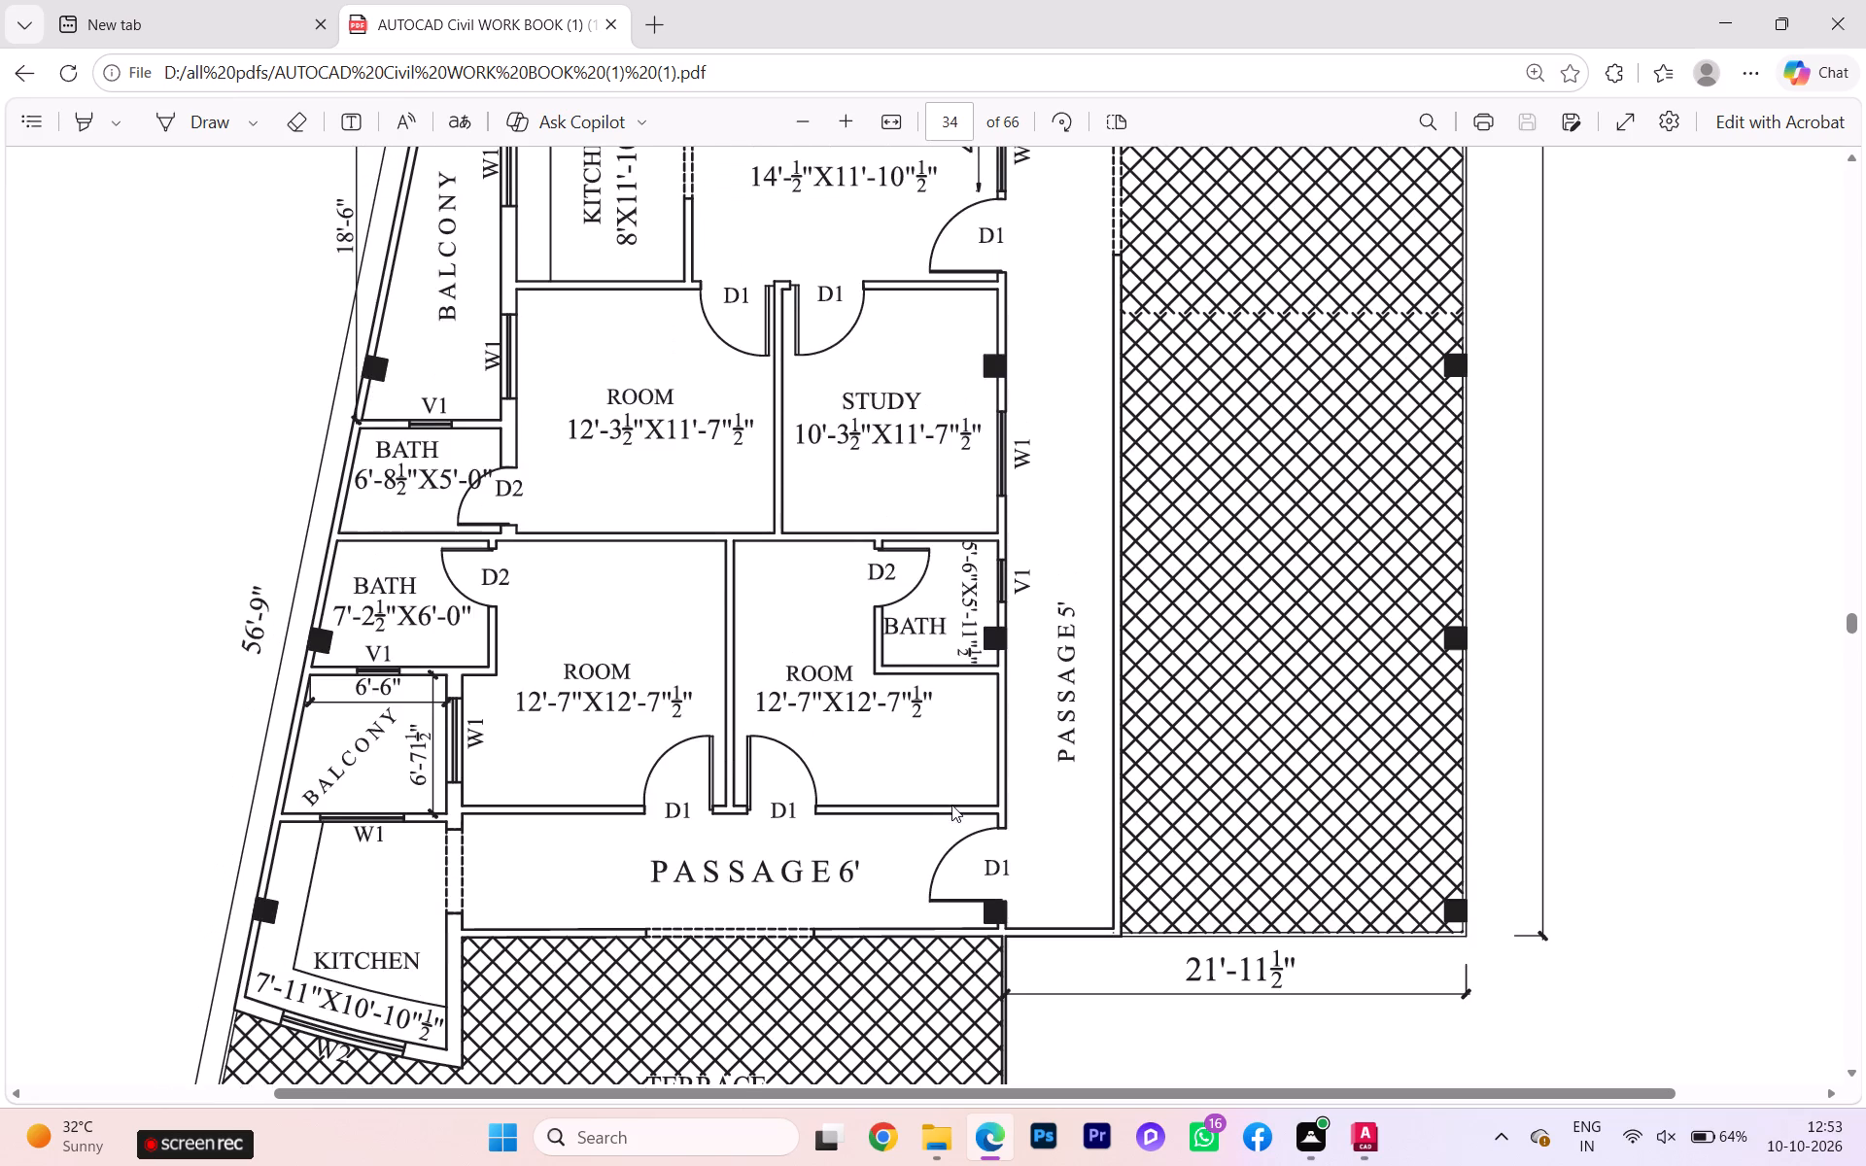
scroll(951, 805, "up", 1)
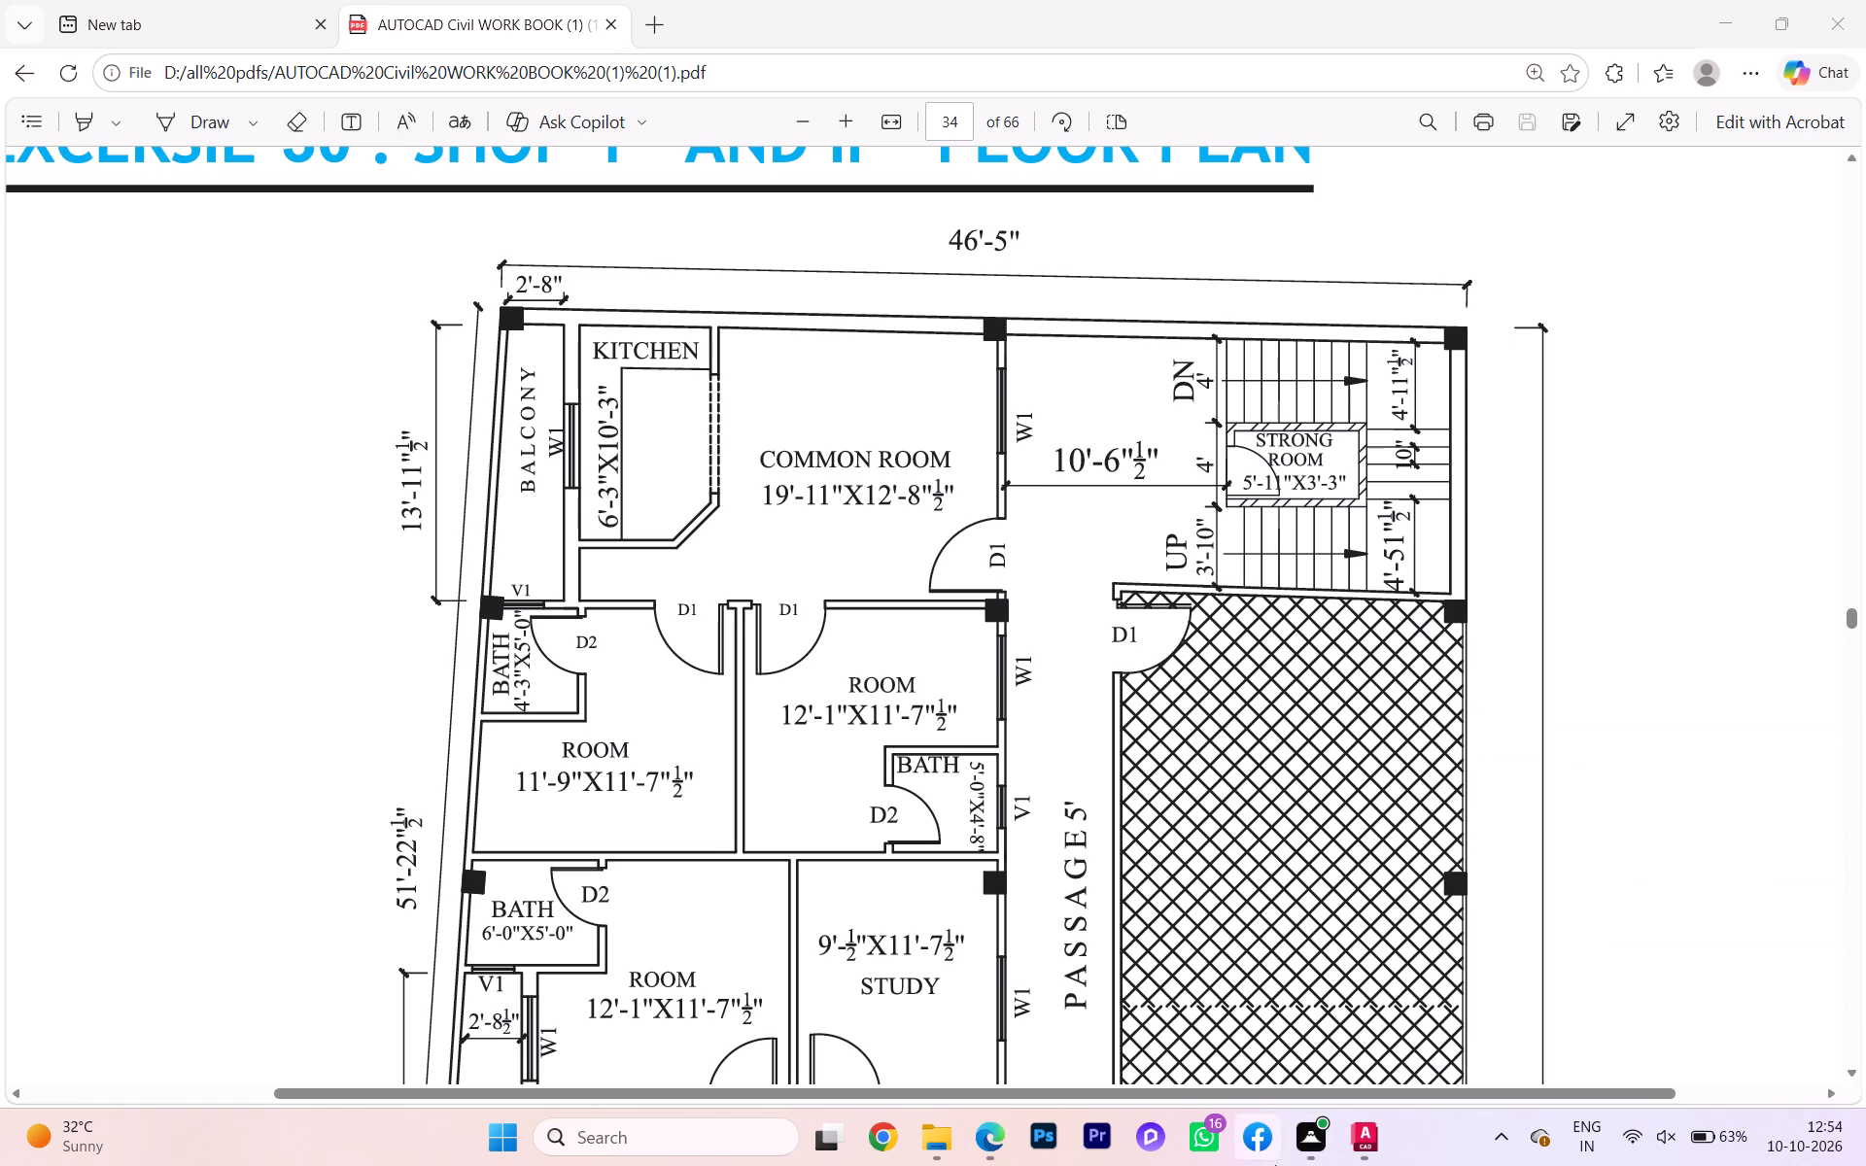
scroll(1156, 923, "down", 1)
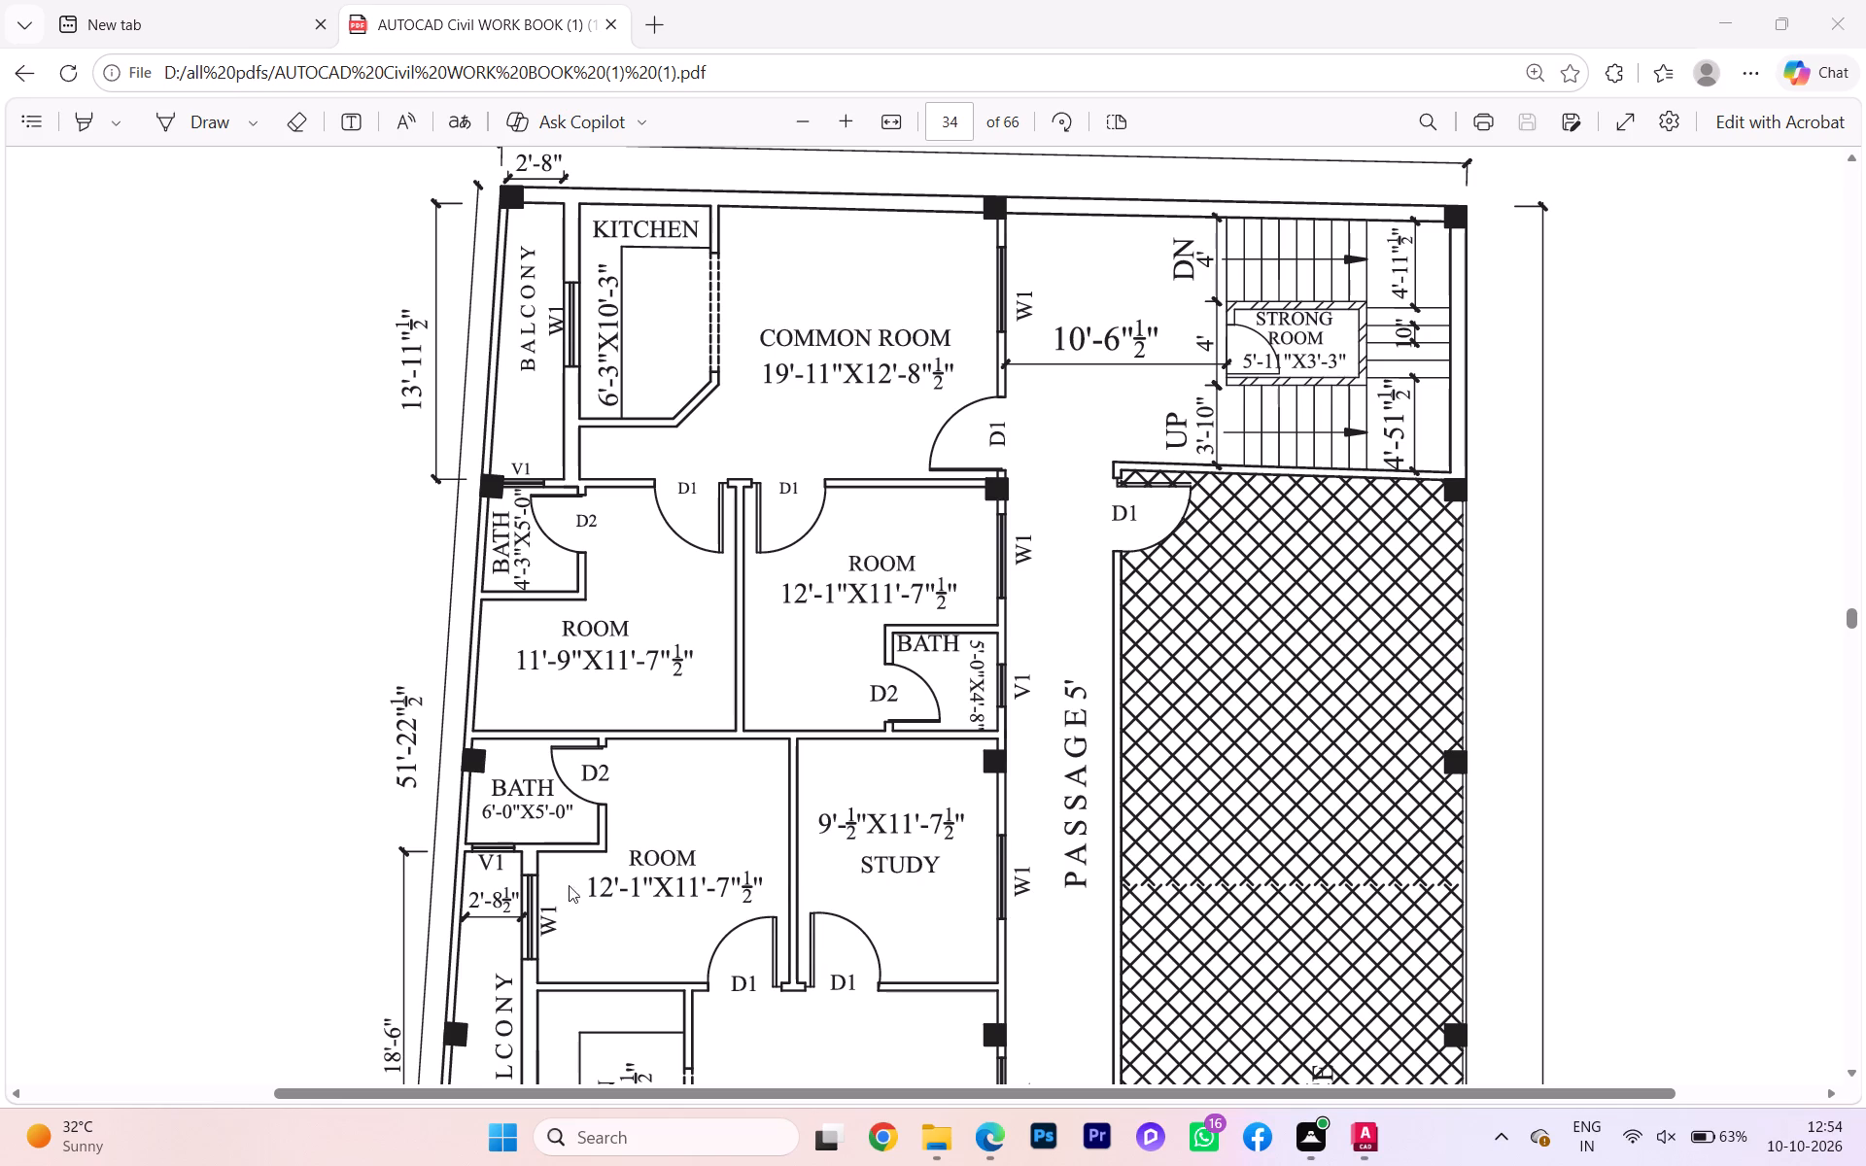
scroll(501, 852, "up", 1)
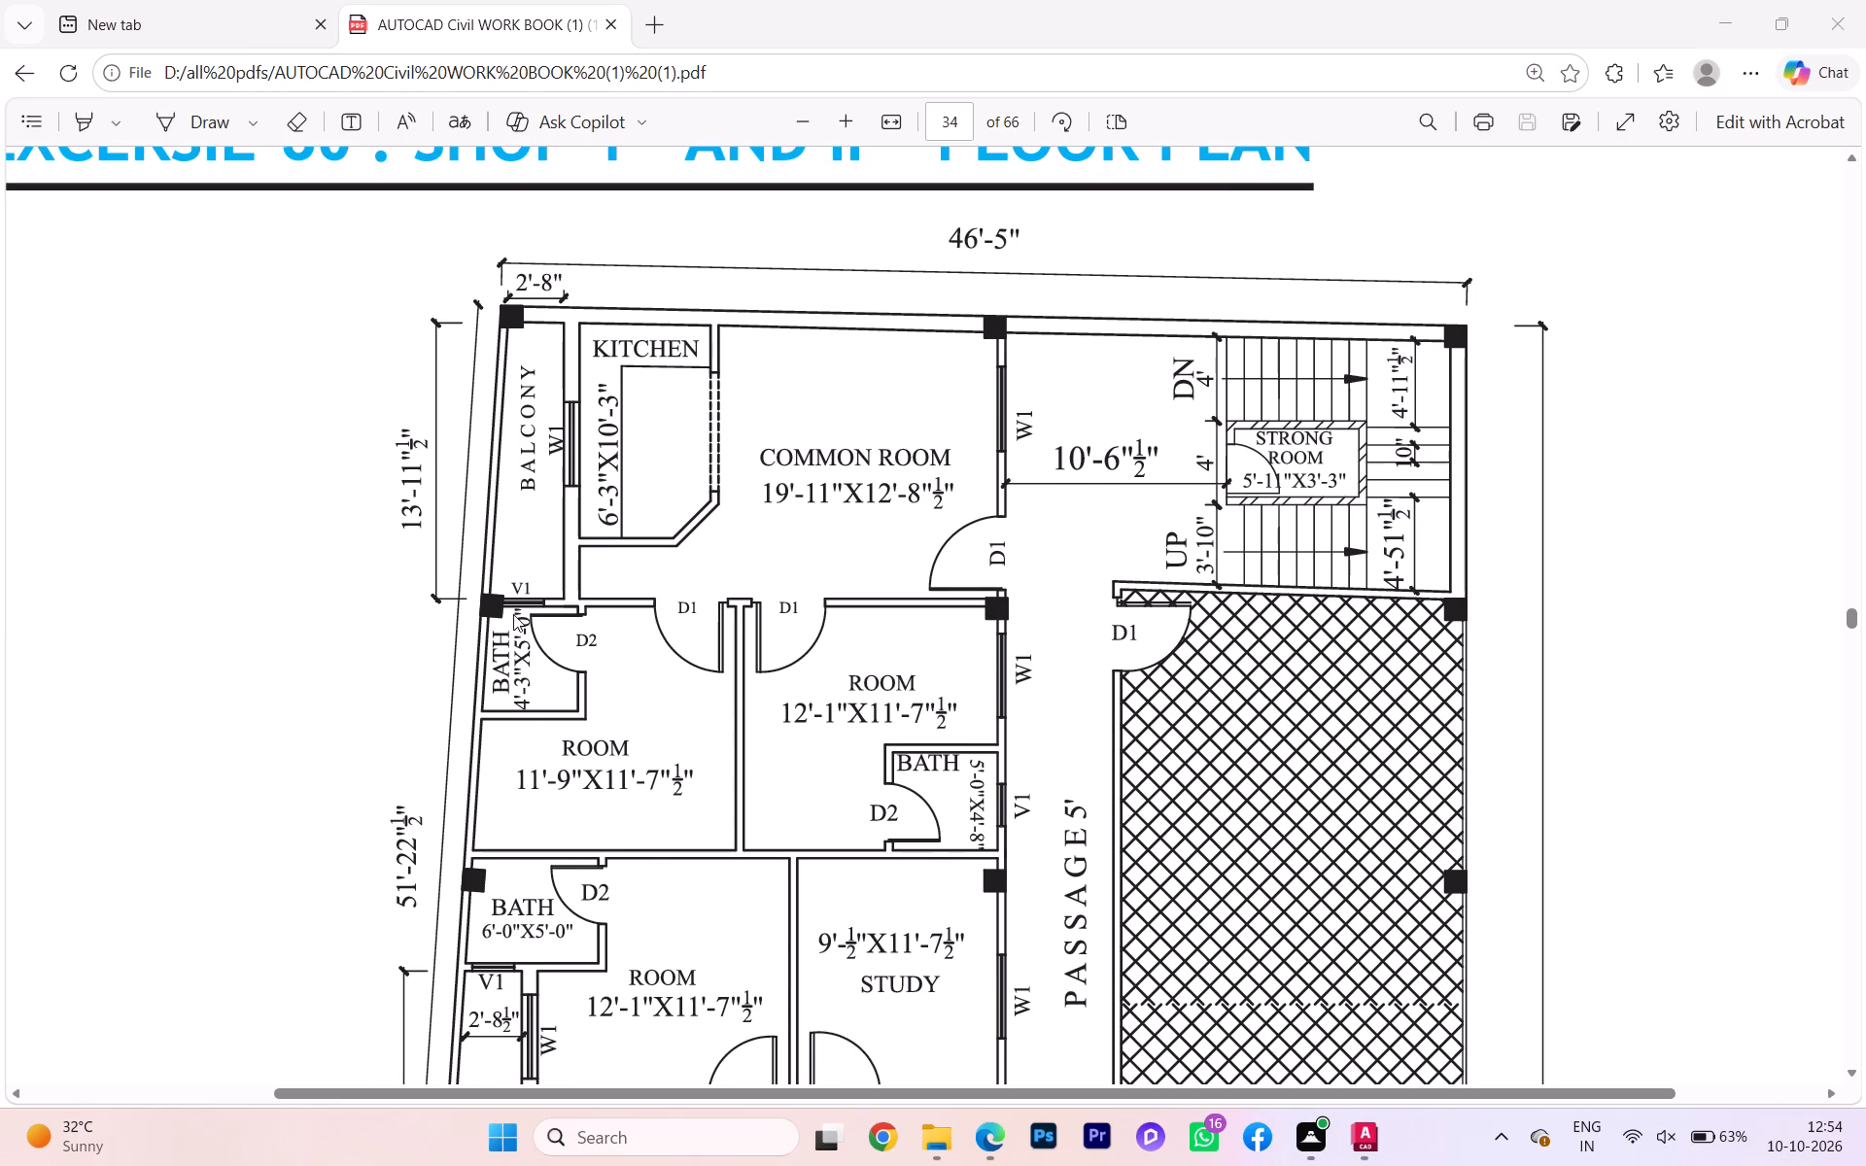
scroll(533, 655, "down", 1)
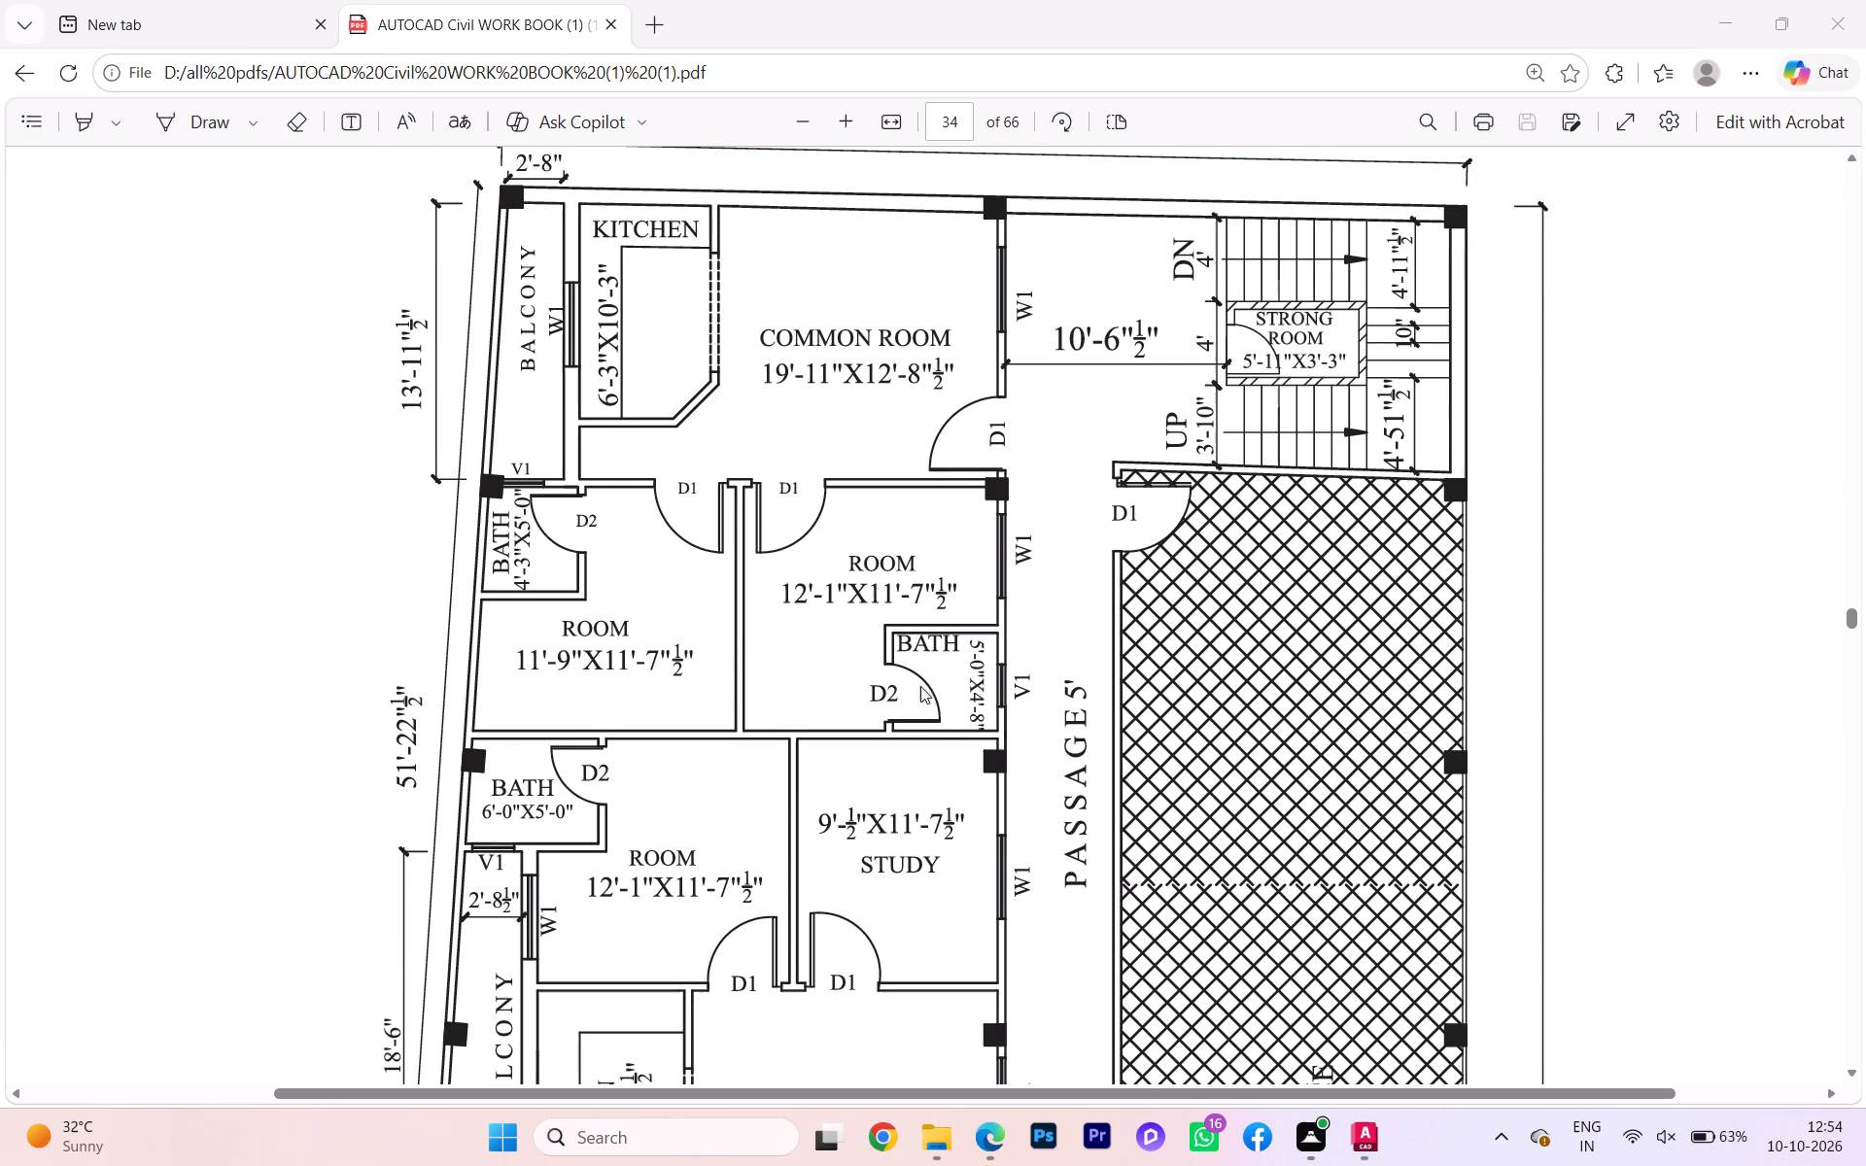
scroll(959, 798, "down", 2)
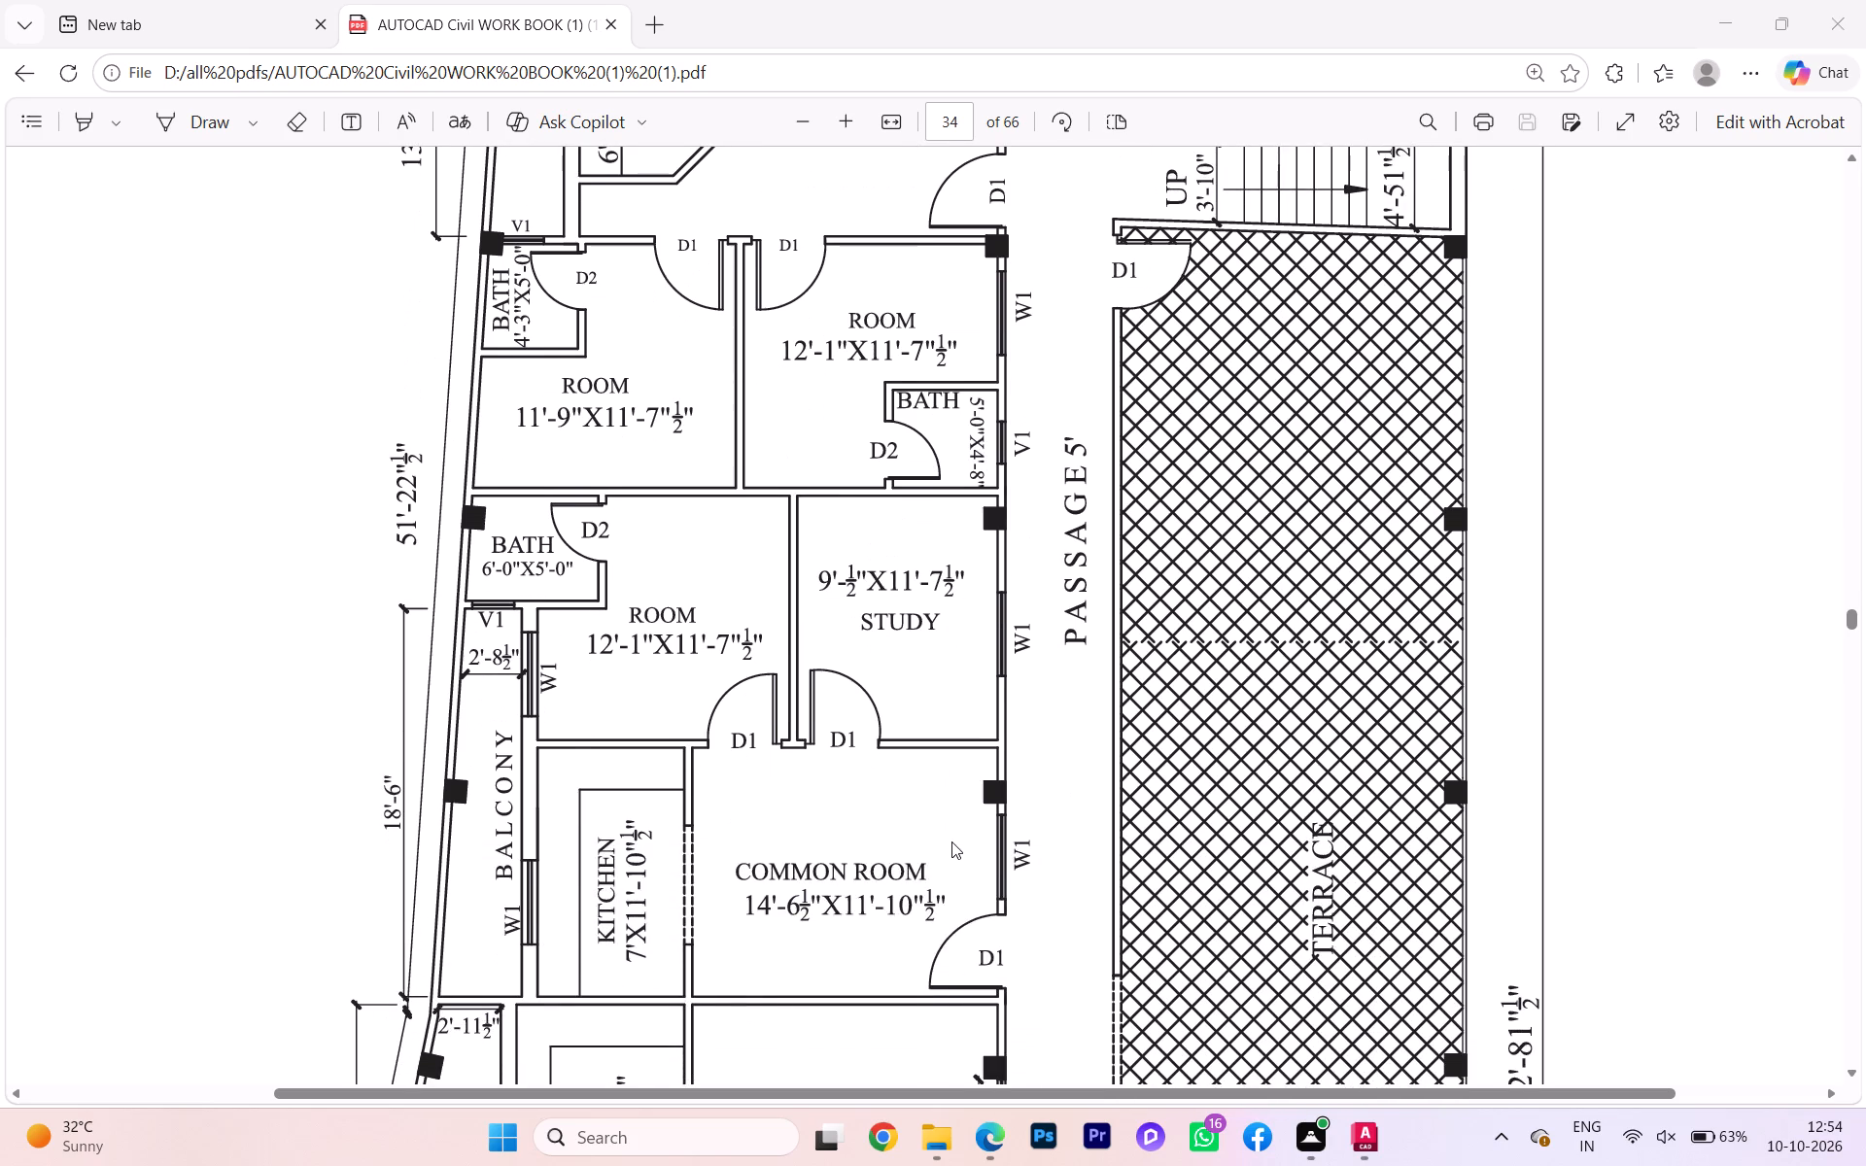
scroll(951, 841, "down", 2)
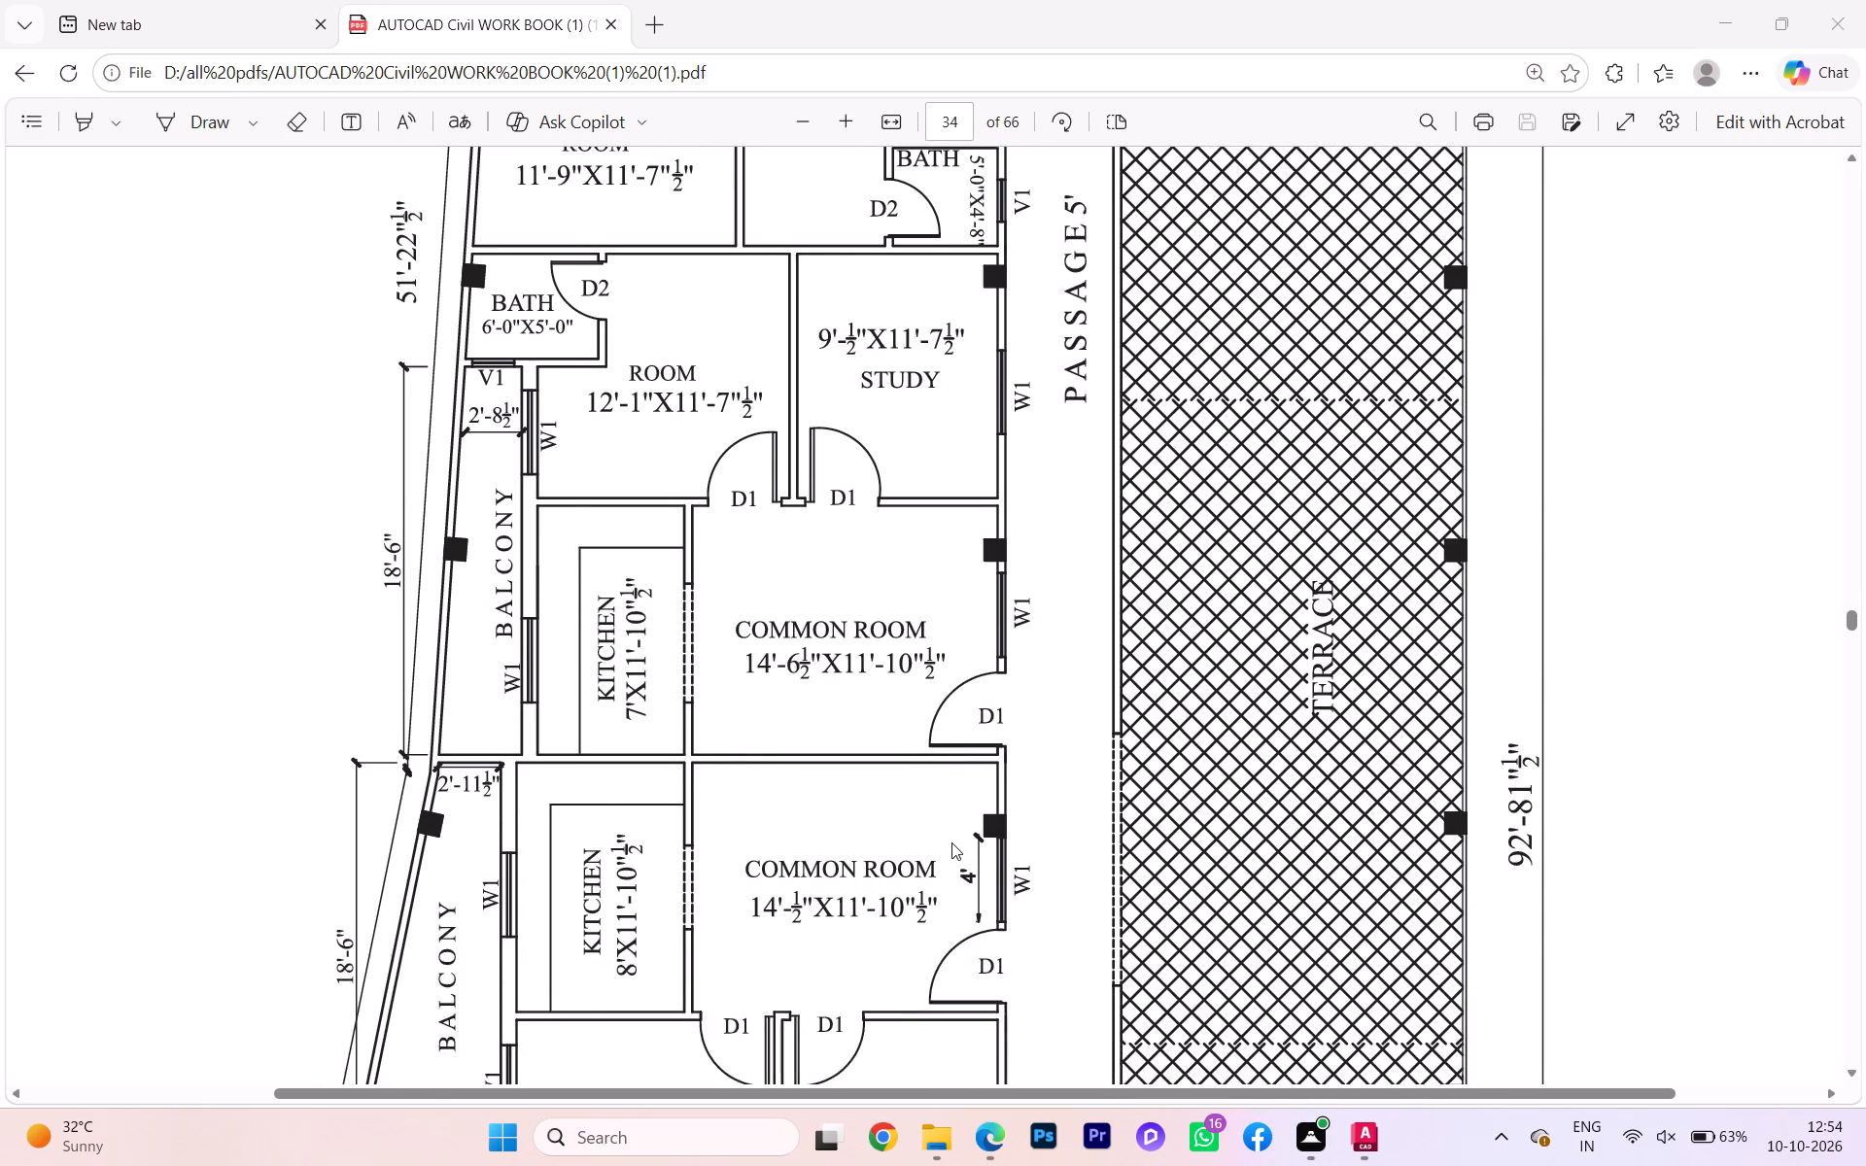
scroll(951, 842, "down", 3)
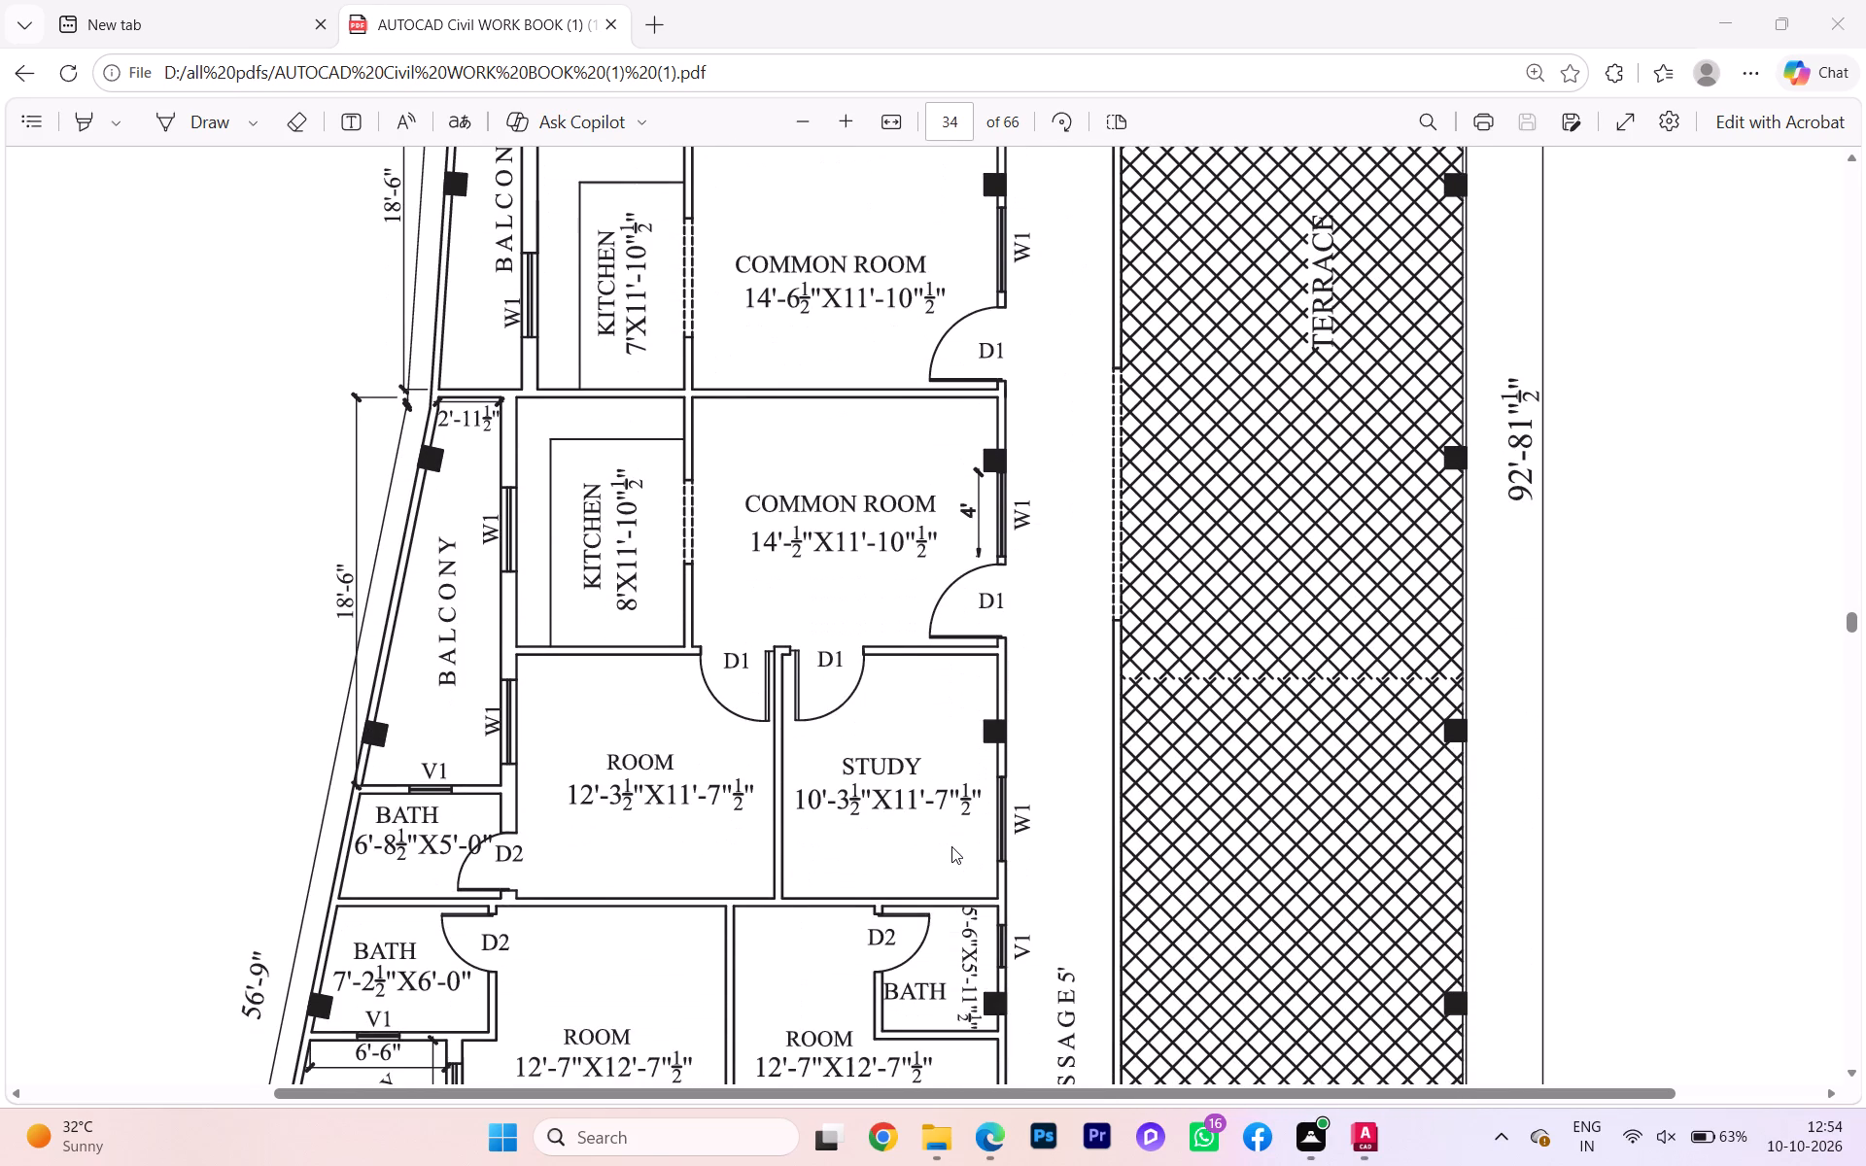
scroll(951, 846, "down", 3)
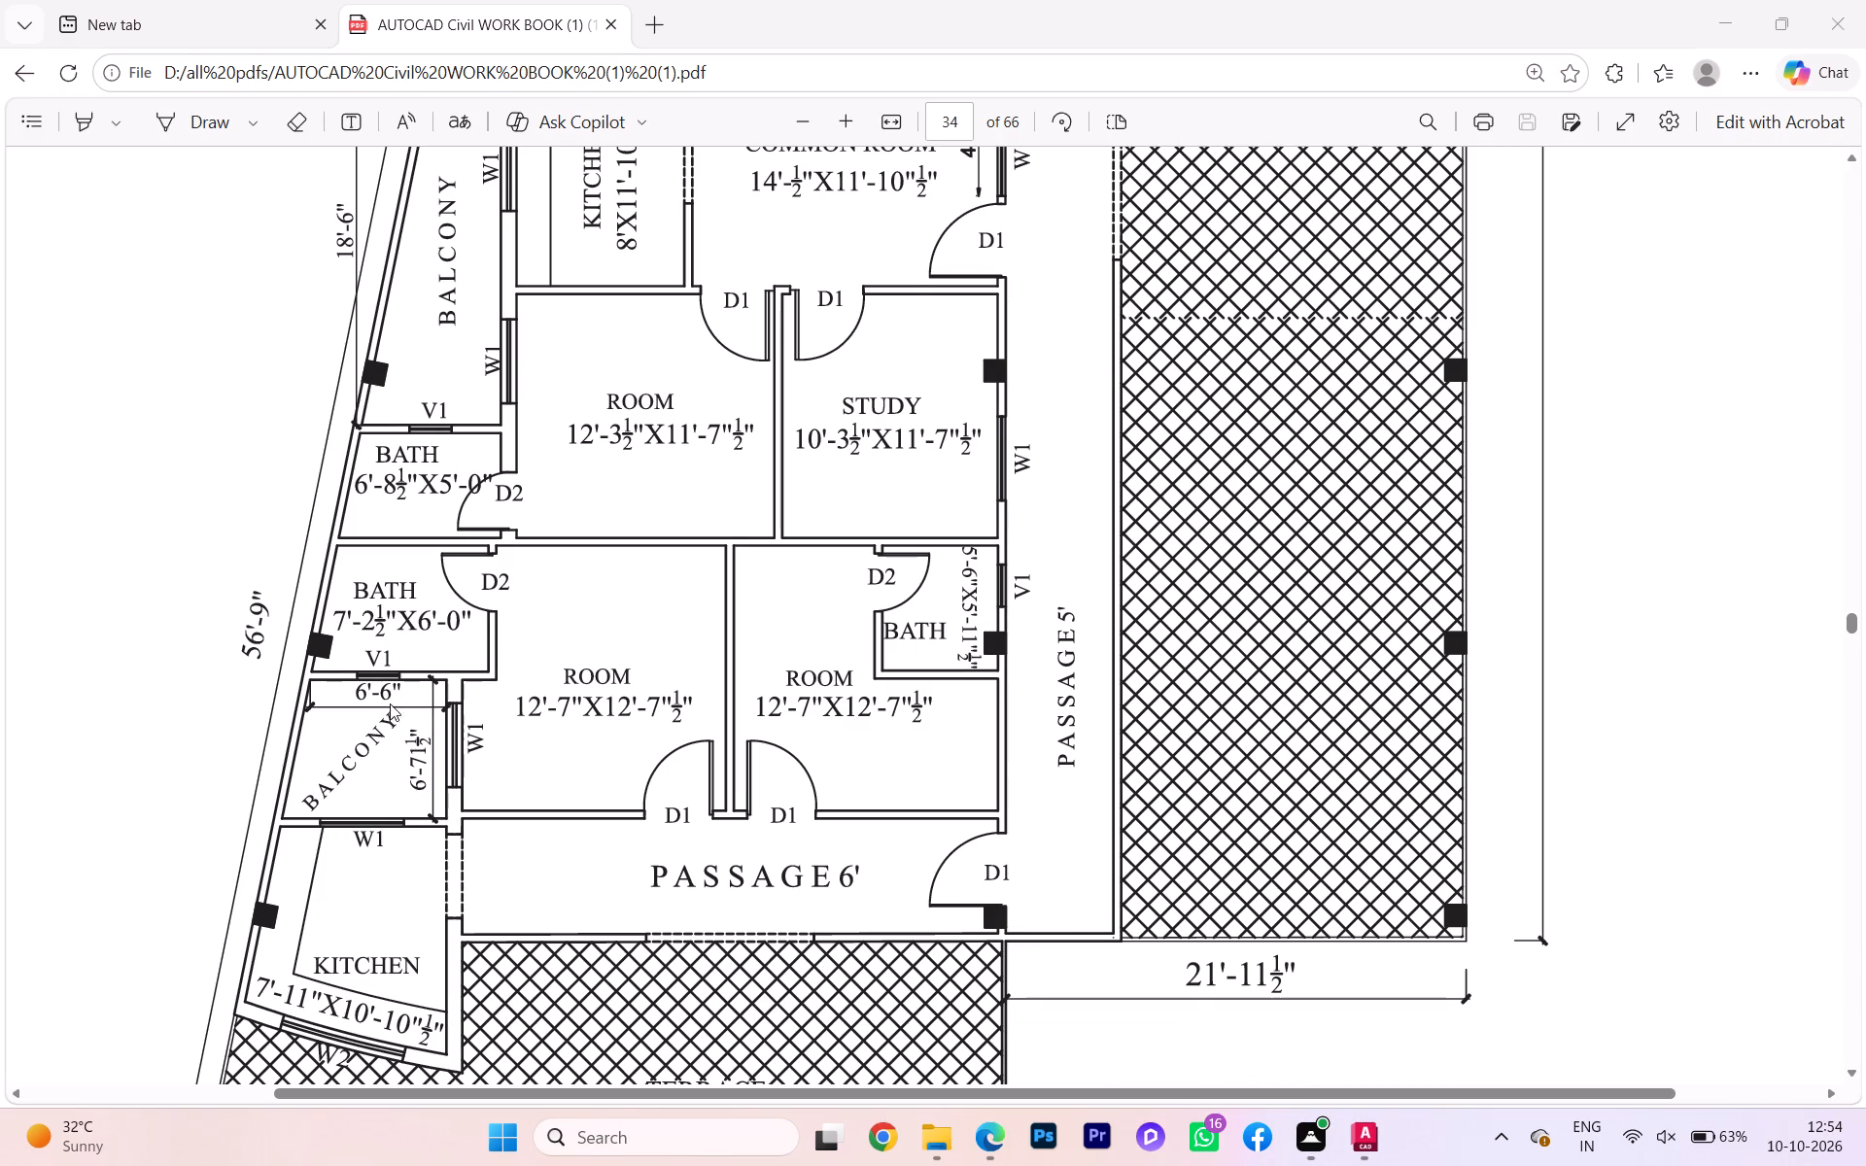
scroll(728, 809, "down", 3)
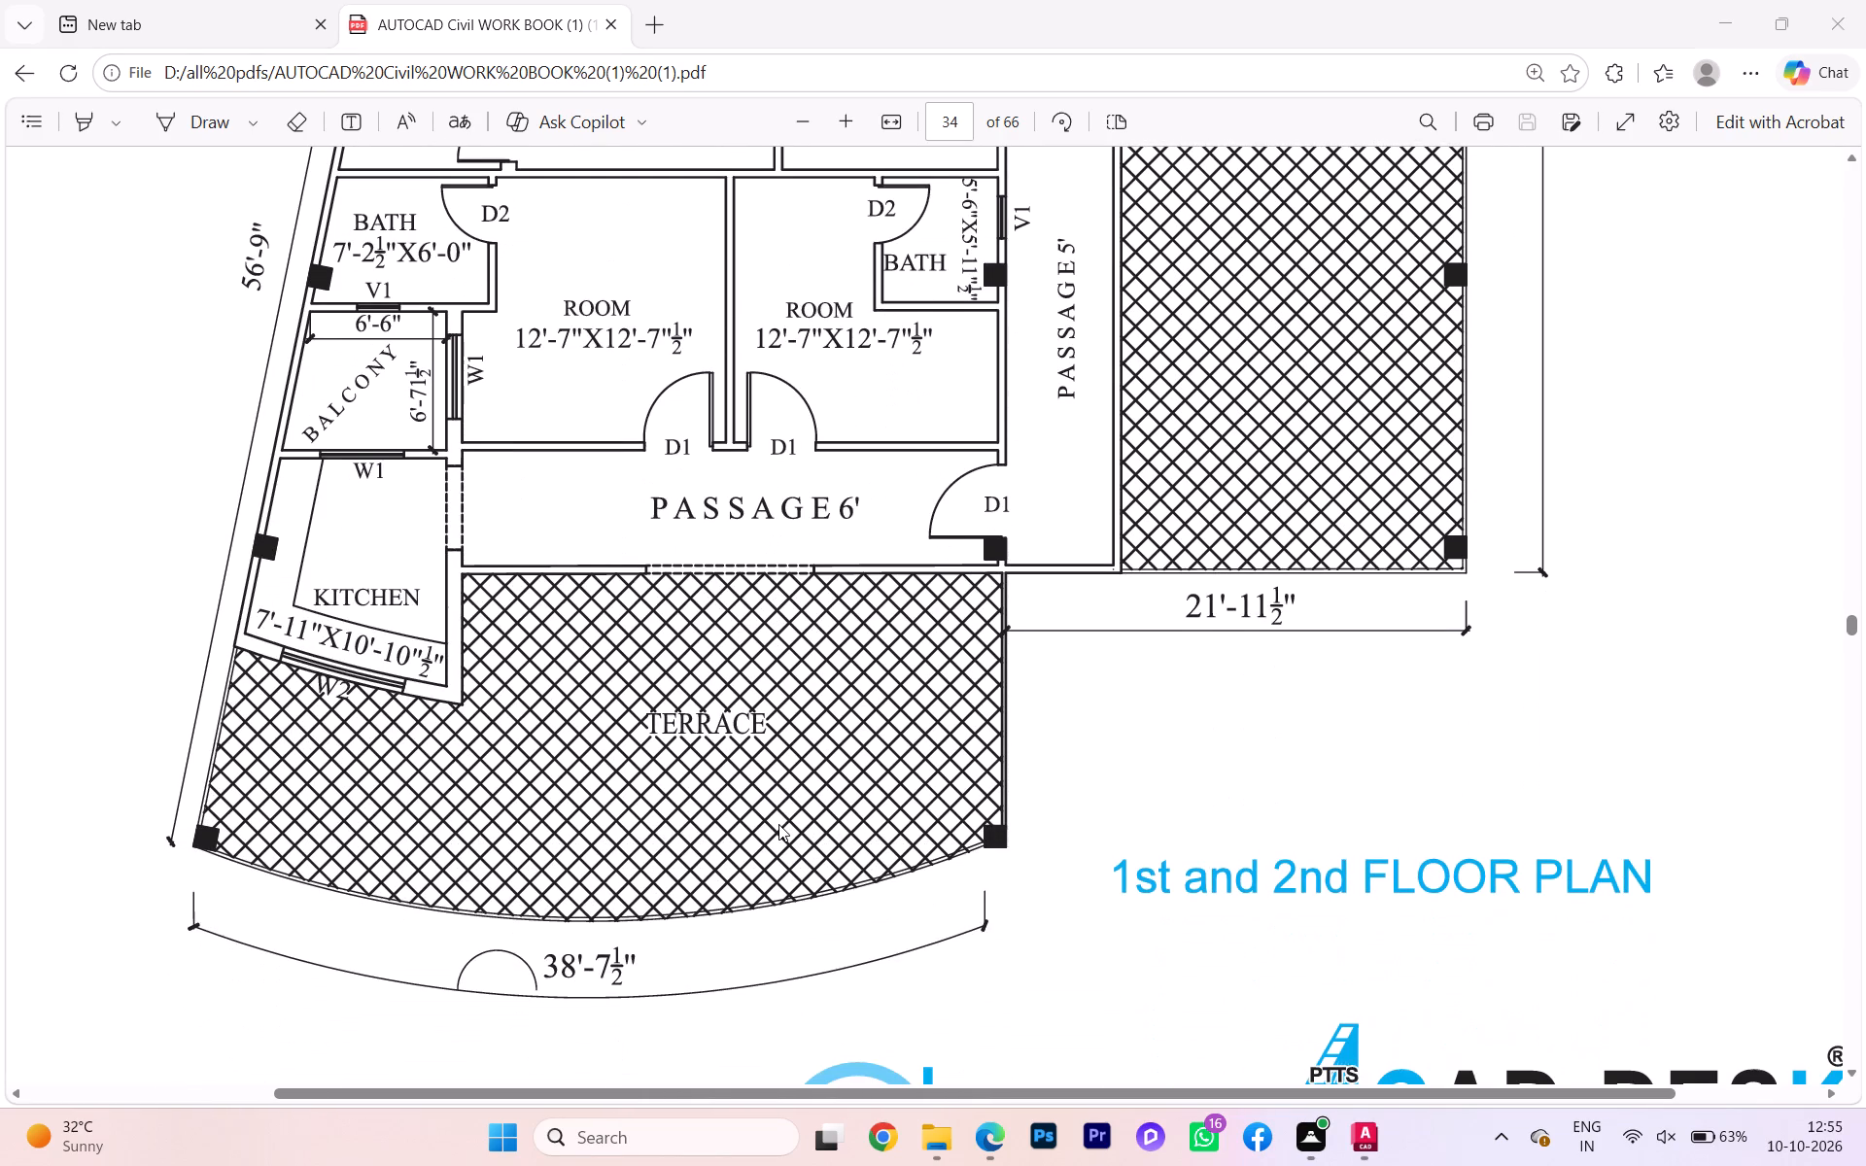
scroll(778, 824, "up", 1)
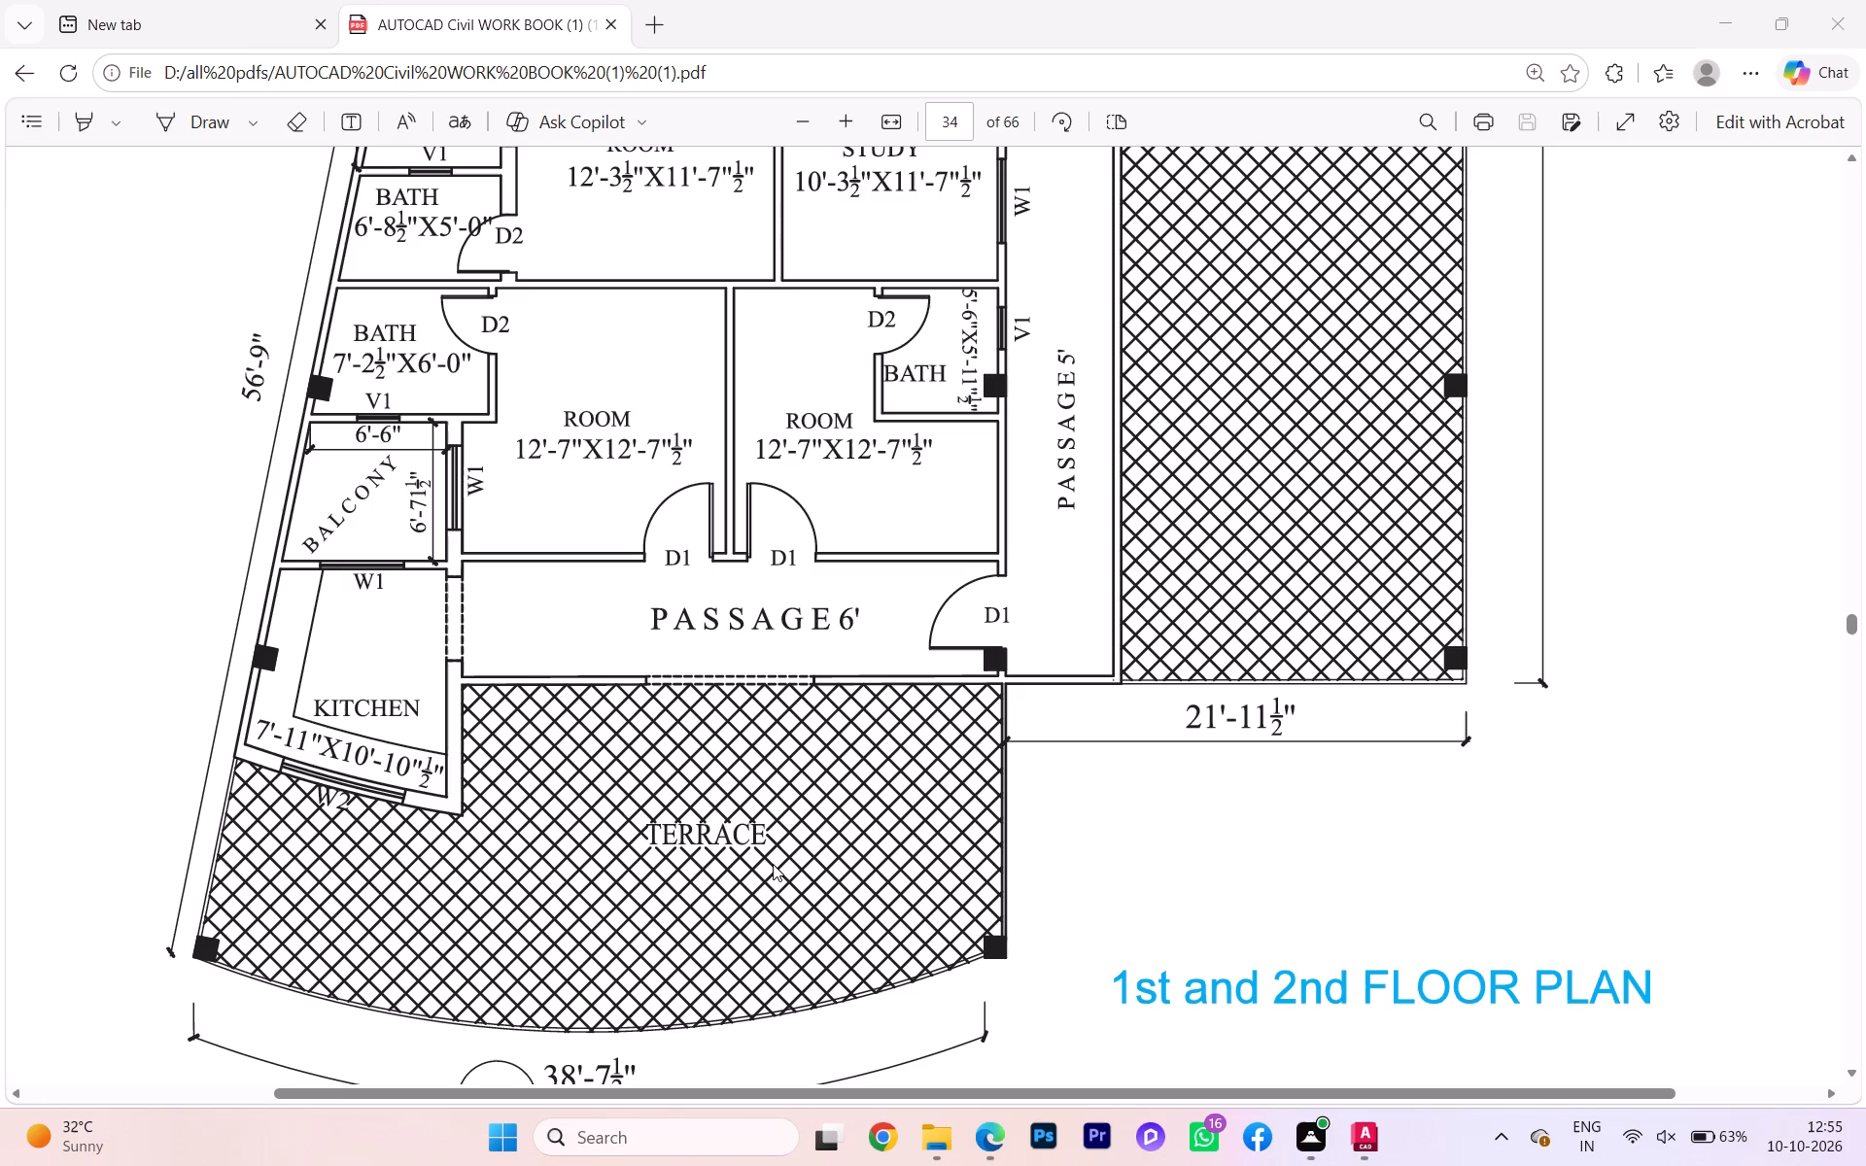
scroll(774, 848, "up", 2)
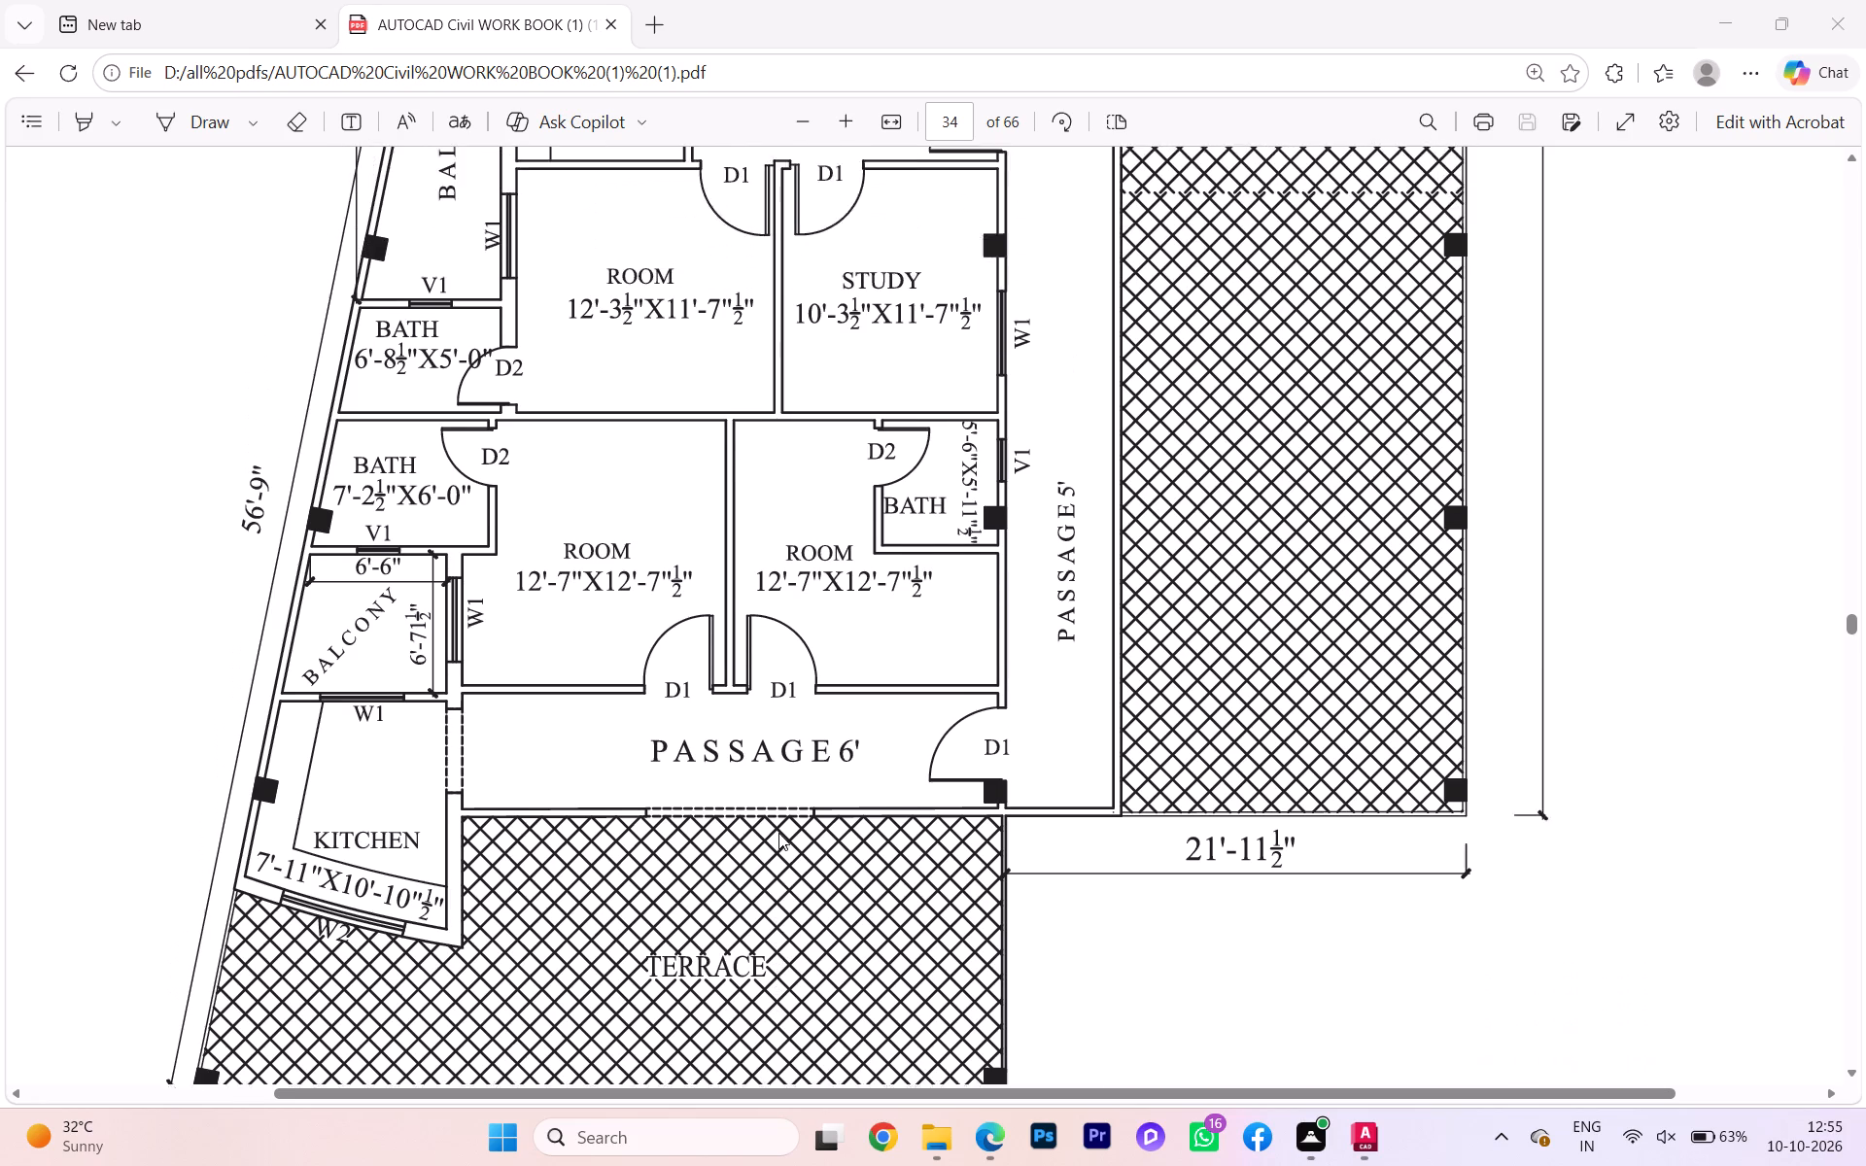
scroll(791, 812, "up", 1)
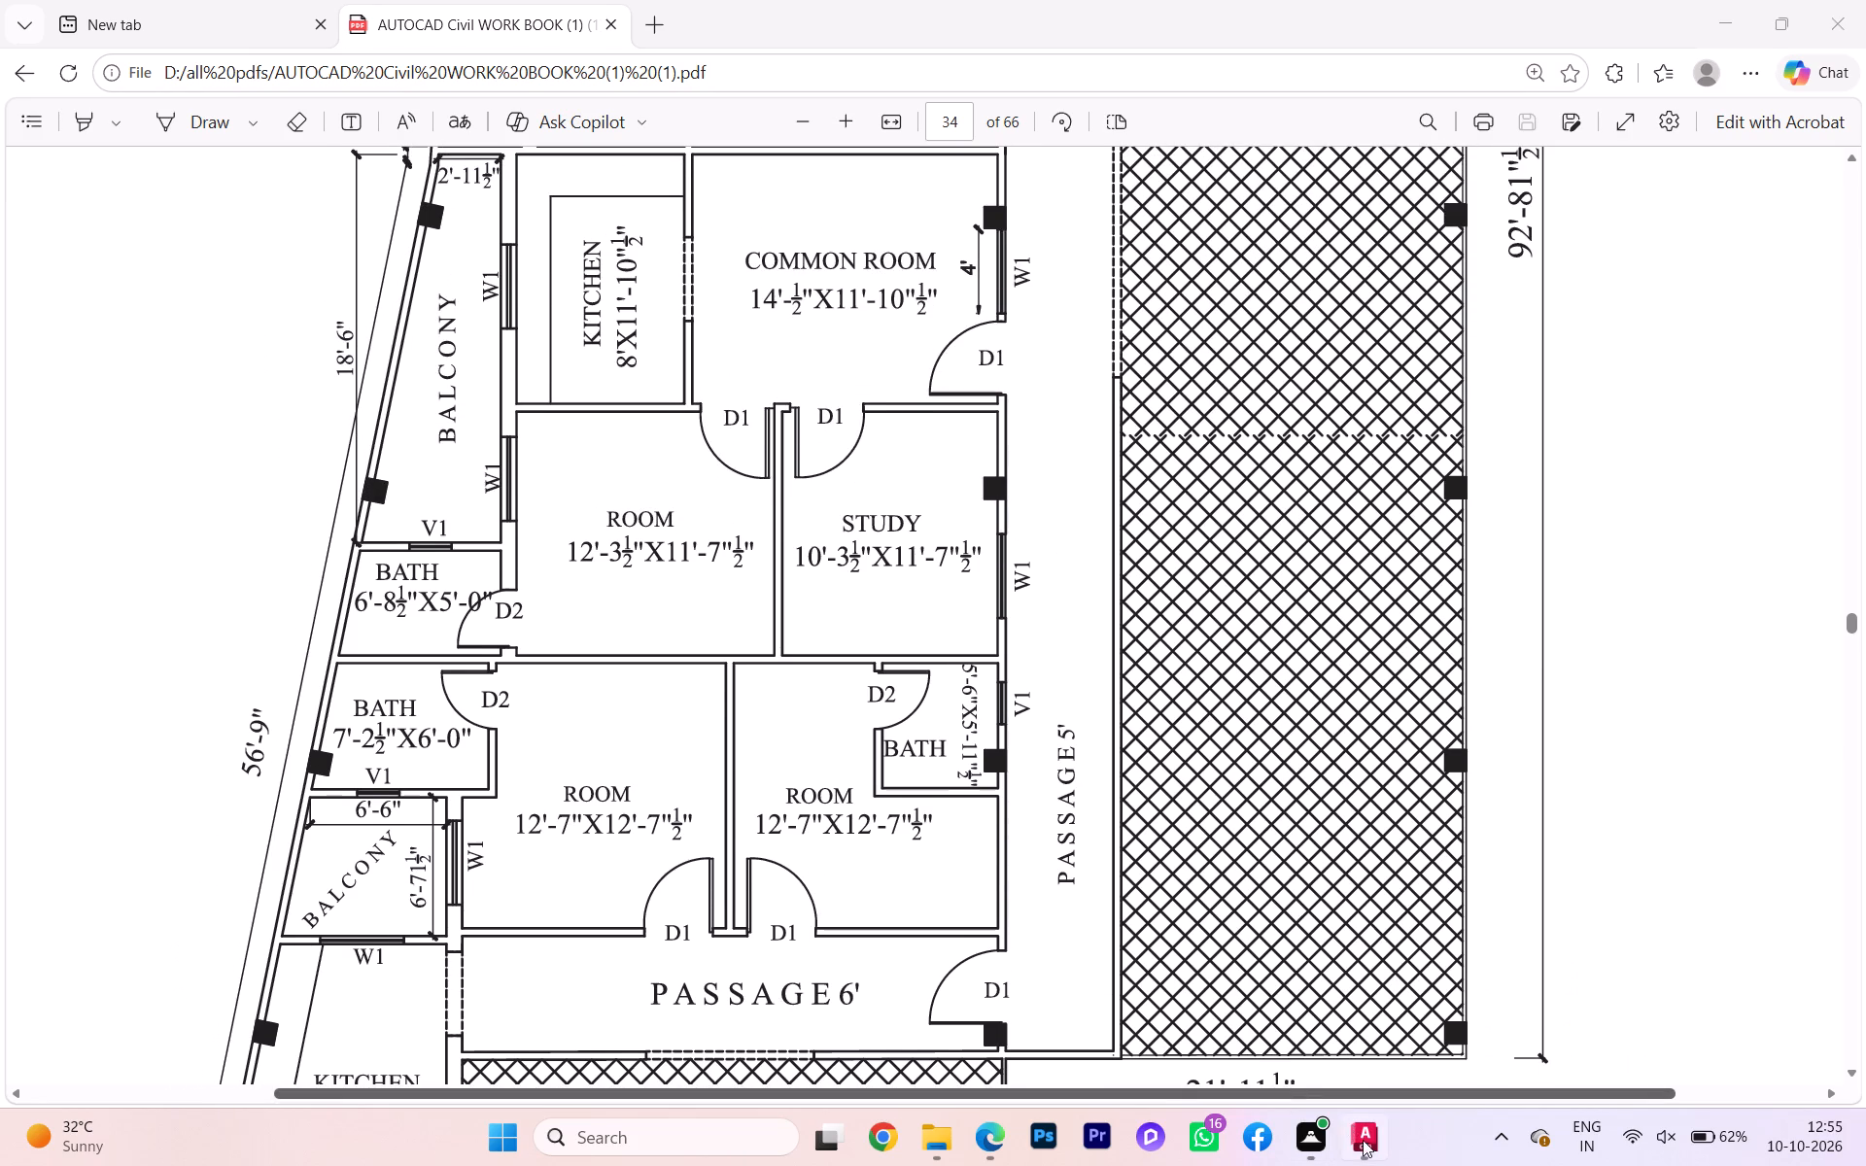
Switch back to AutoCAD and review the drawn plan from the staircase down to the curved terrace below the 6' passage.
left_click(1365, 1142)
scroll(1048, 813, "down", 1)
scroll(927, 728, "up", 3)
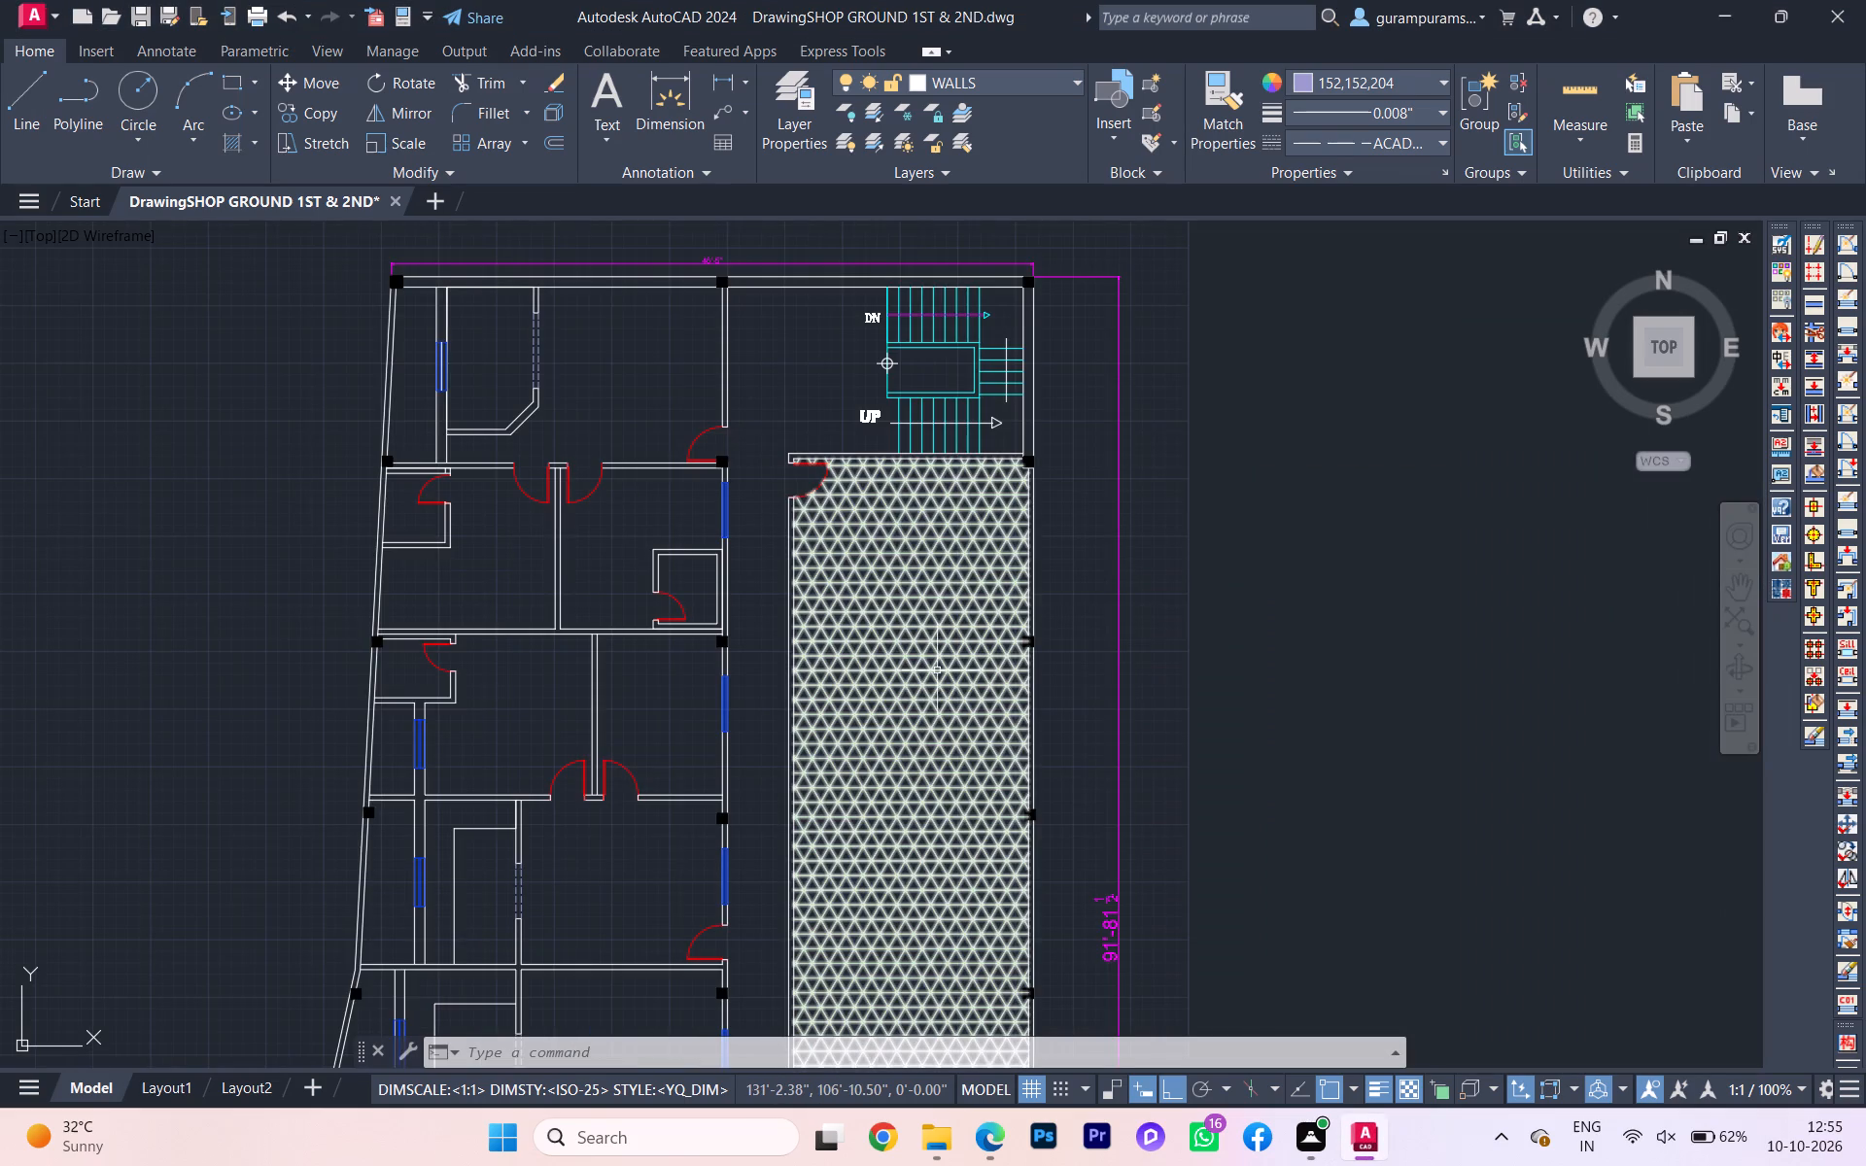
scroll(778, 508, "up", 2)
scroll(747, 535, "down", 1)
middle_click_drag(740, 536, 757, 475)
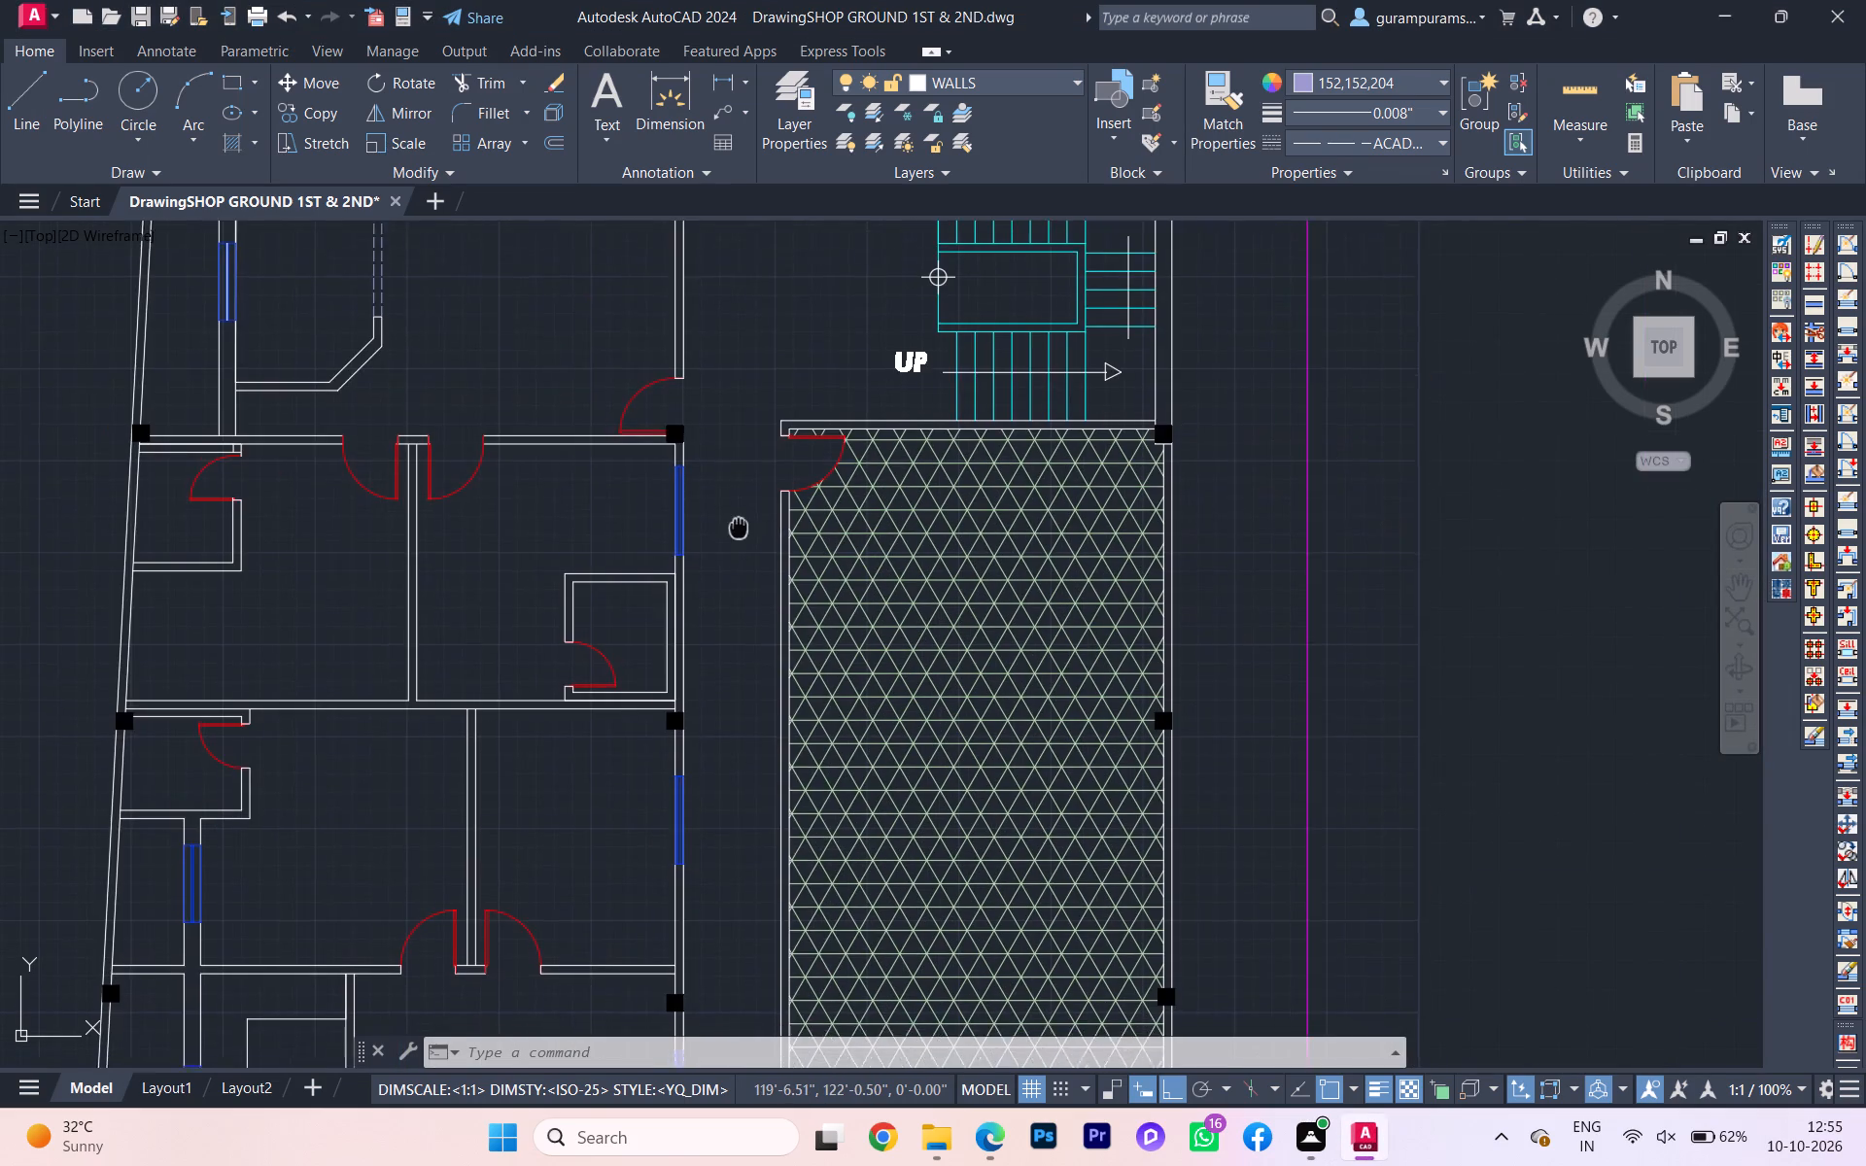
middle_click_drag(757, 475, 918, 295)
scroll(890, 458, "down", 1)
scroll(767, 839, "down", 1)
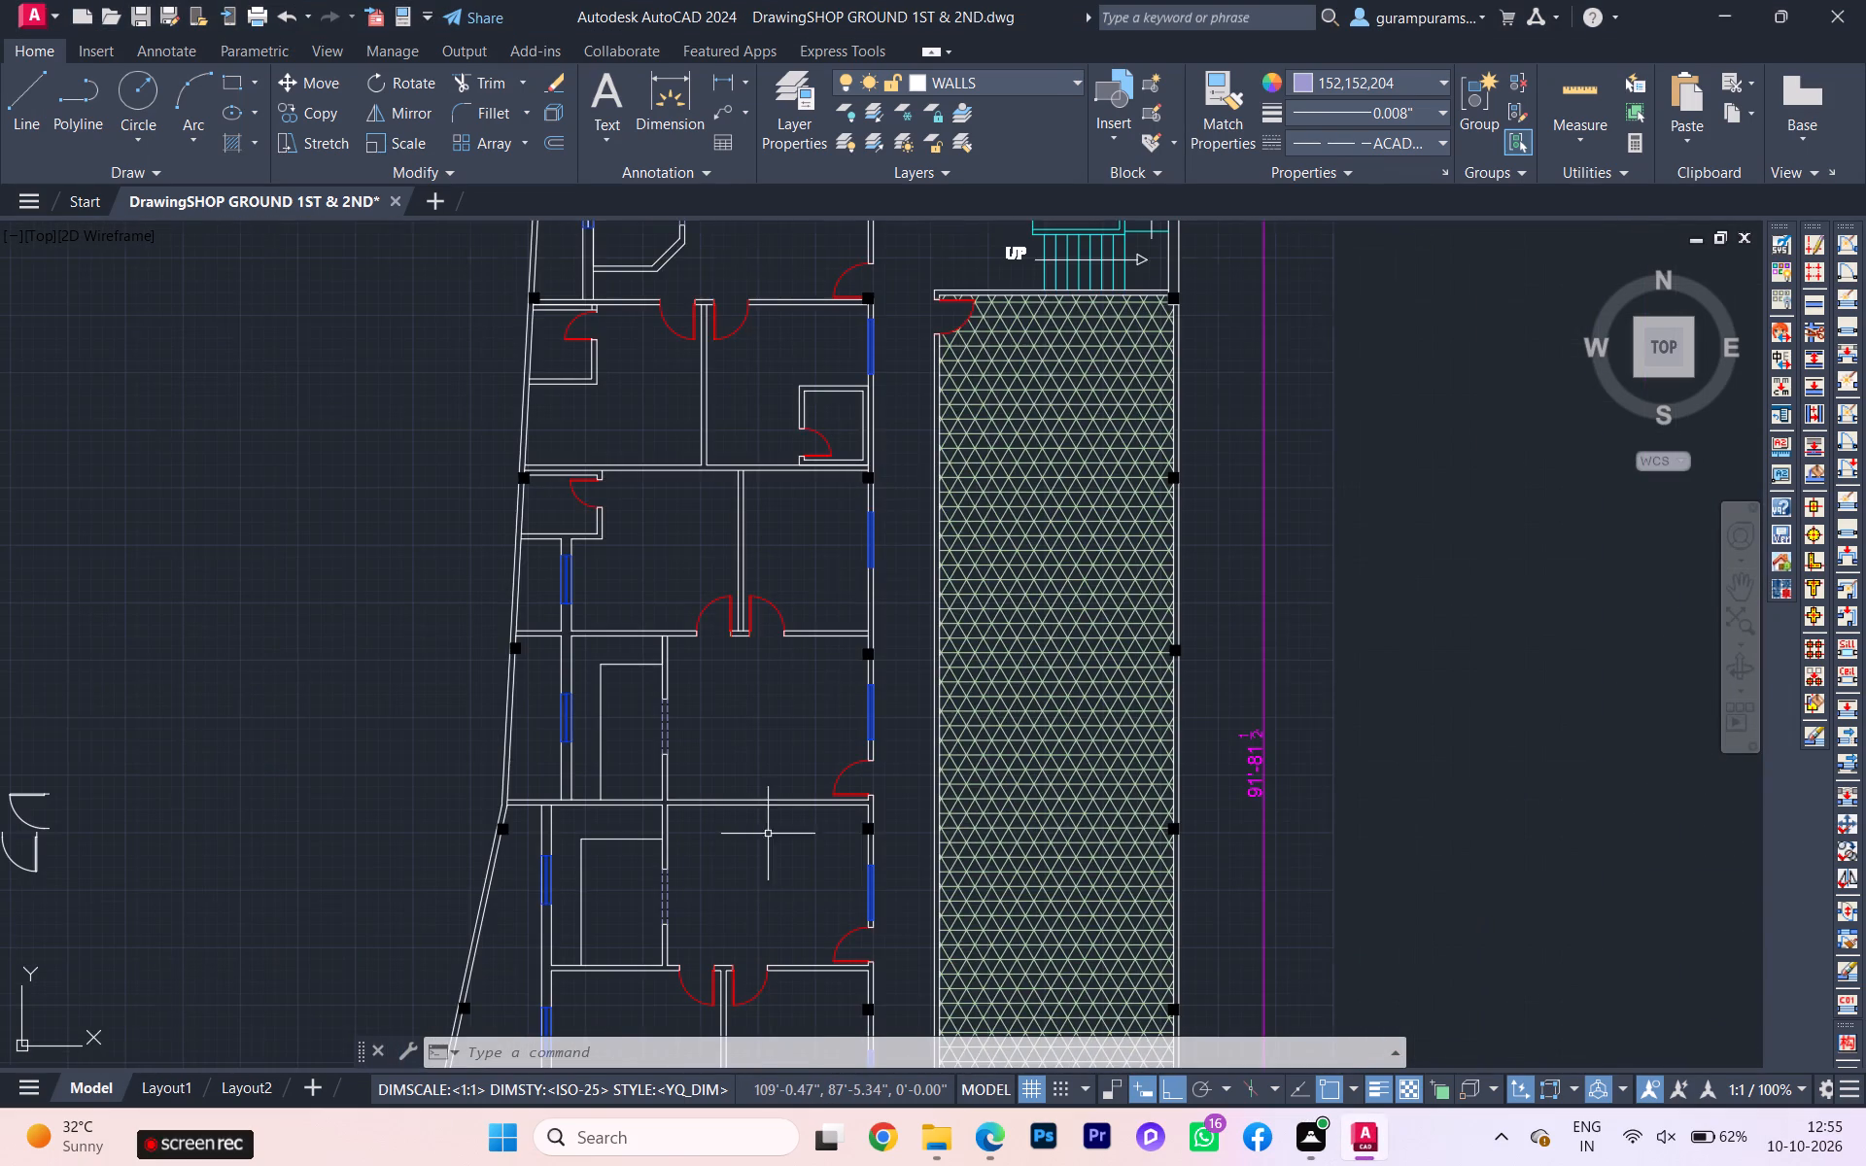
middle_click_drag(766, 872, 816, 333)
scroll(728, 872, "up", 2)
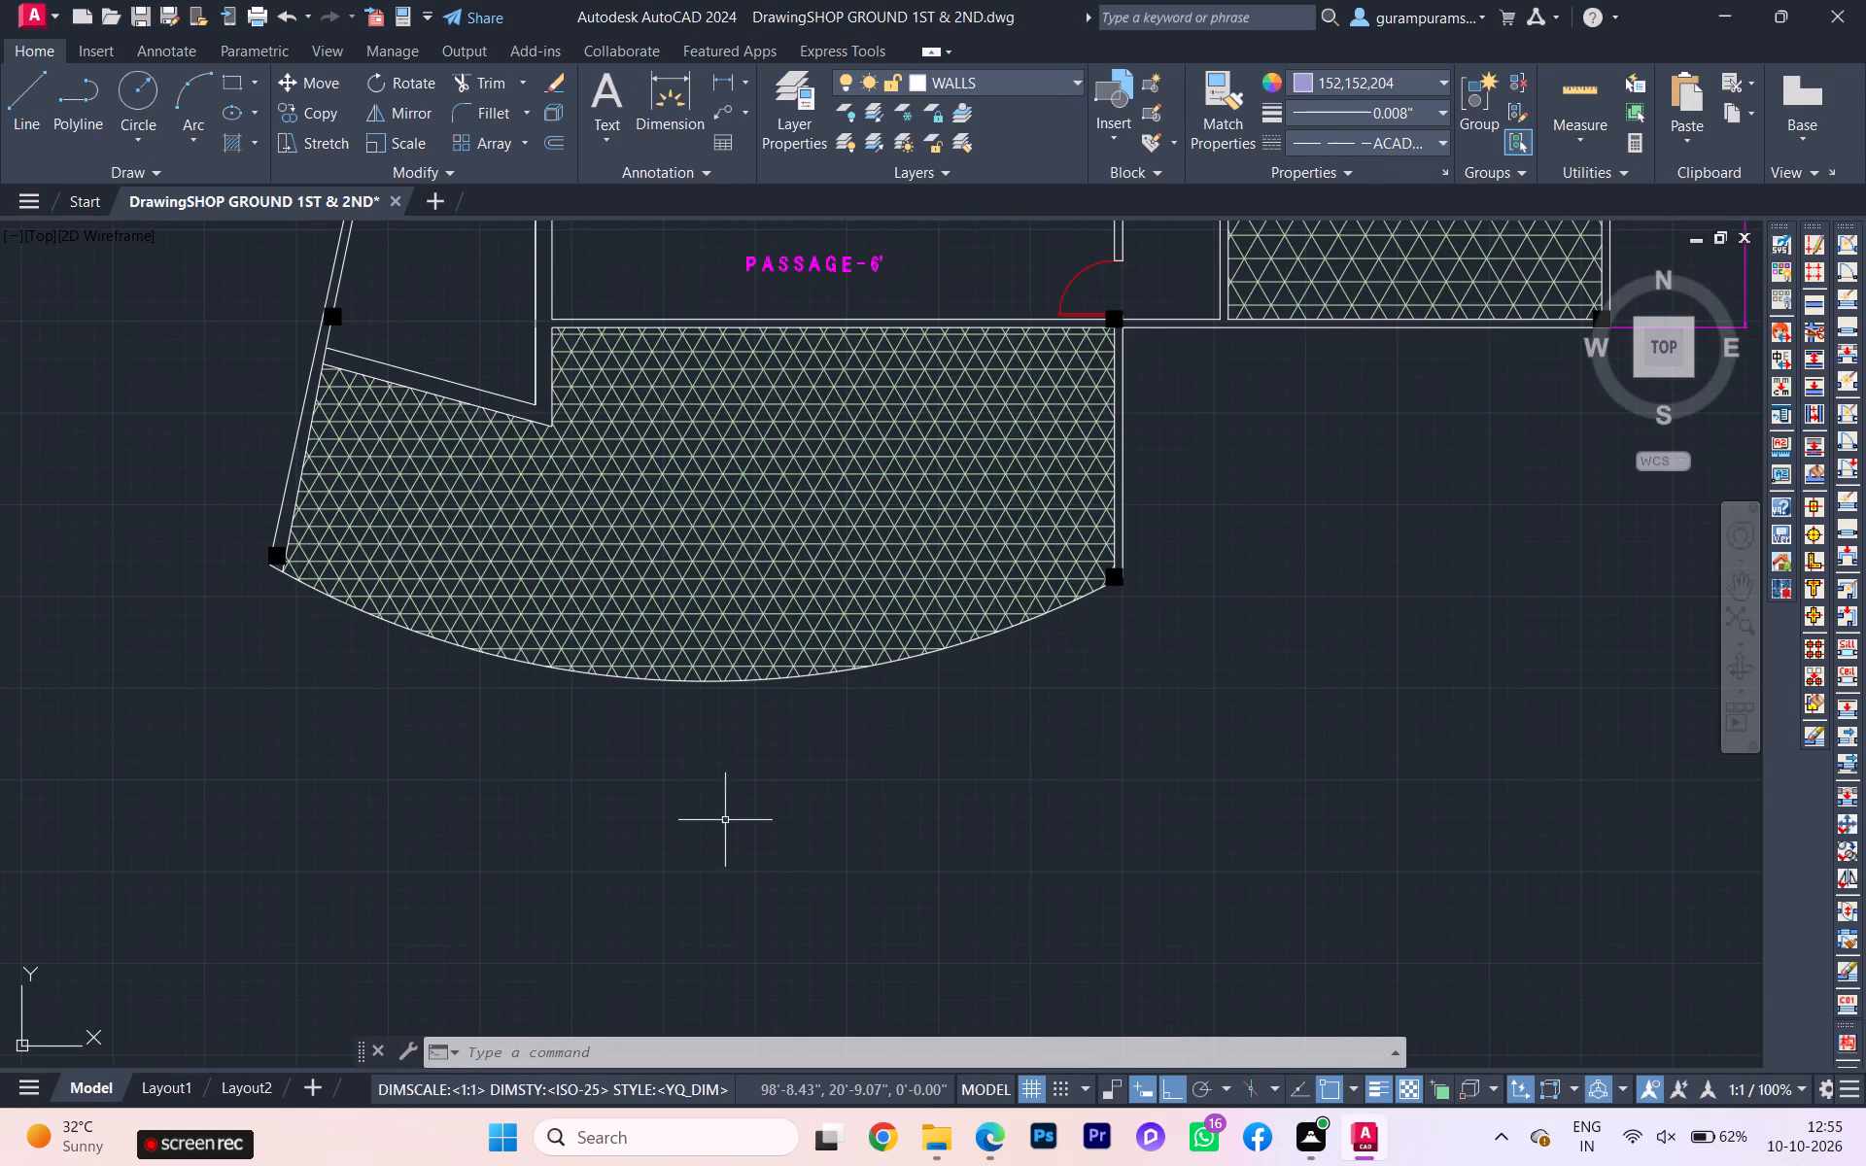
Offset the curved terrace's boundary arc 4.5" outward to form the outer wall face.
scroll(747, 668, "up", 1)
scroll(747, 668, "down", 1)
scroll(747, 668, "up", 2)
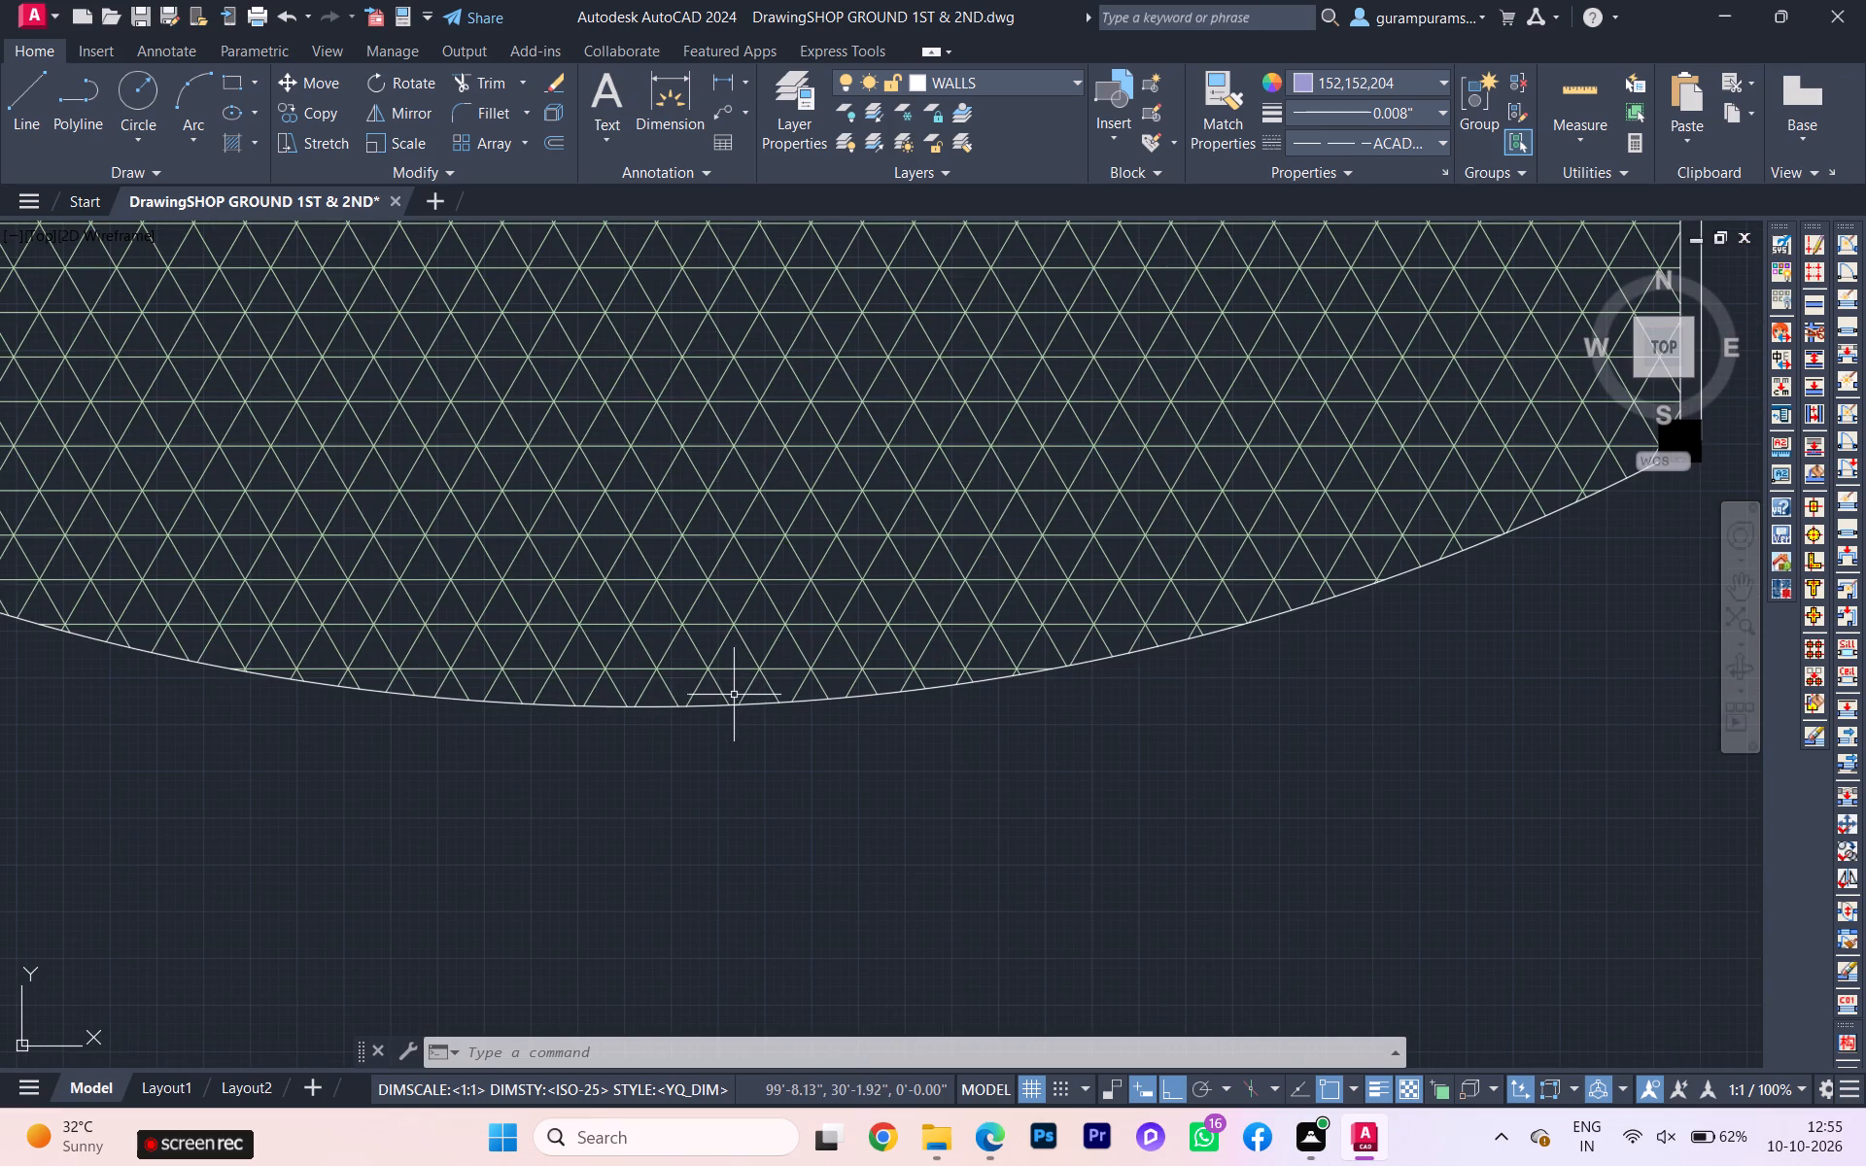
left_click(724, 705)
key("o")
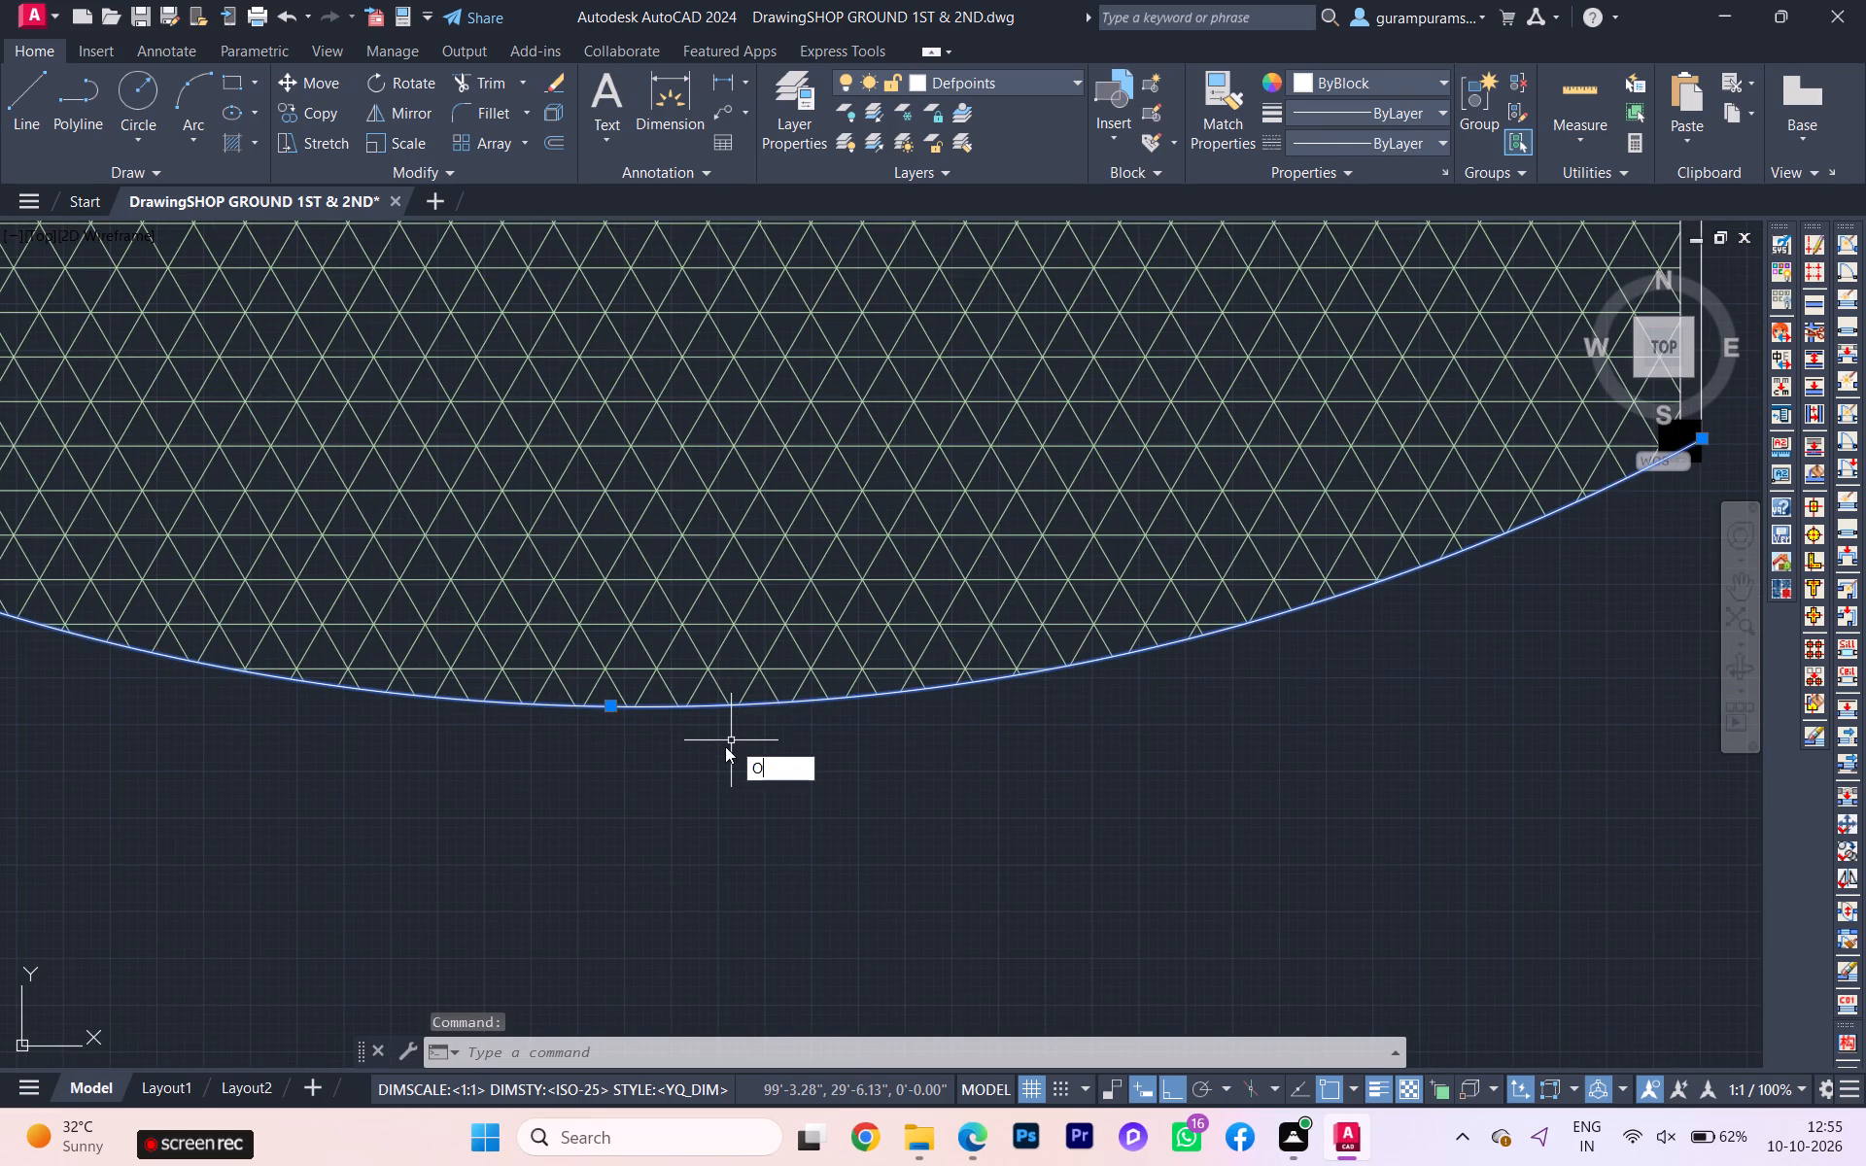
key("Return")
left_click(757, 703)
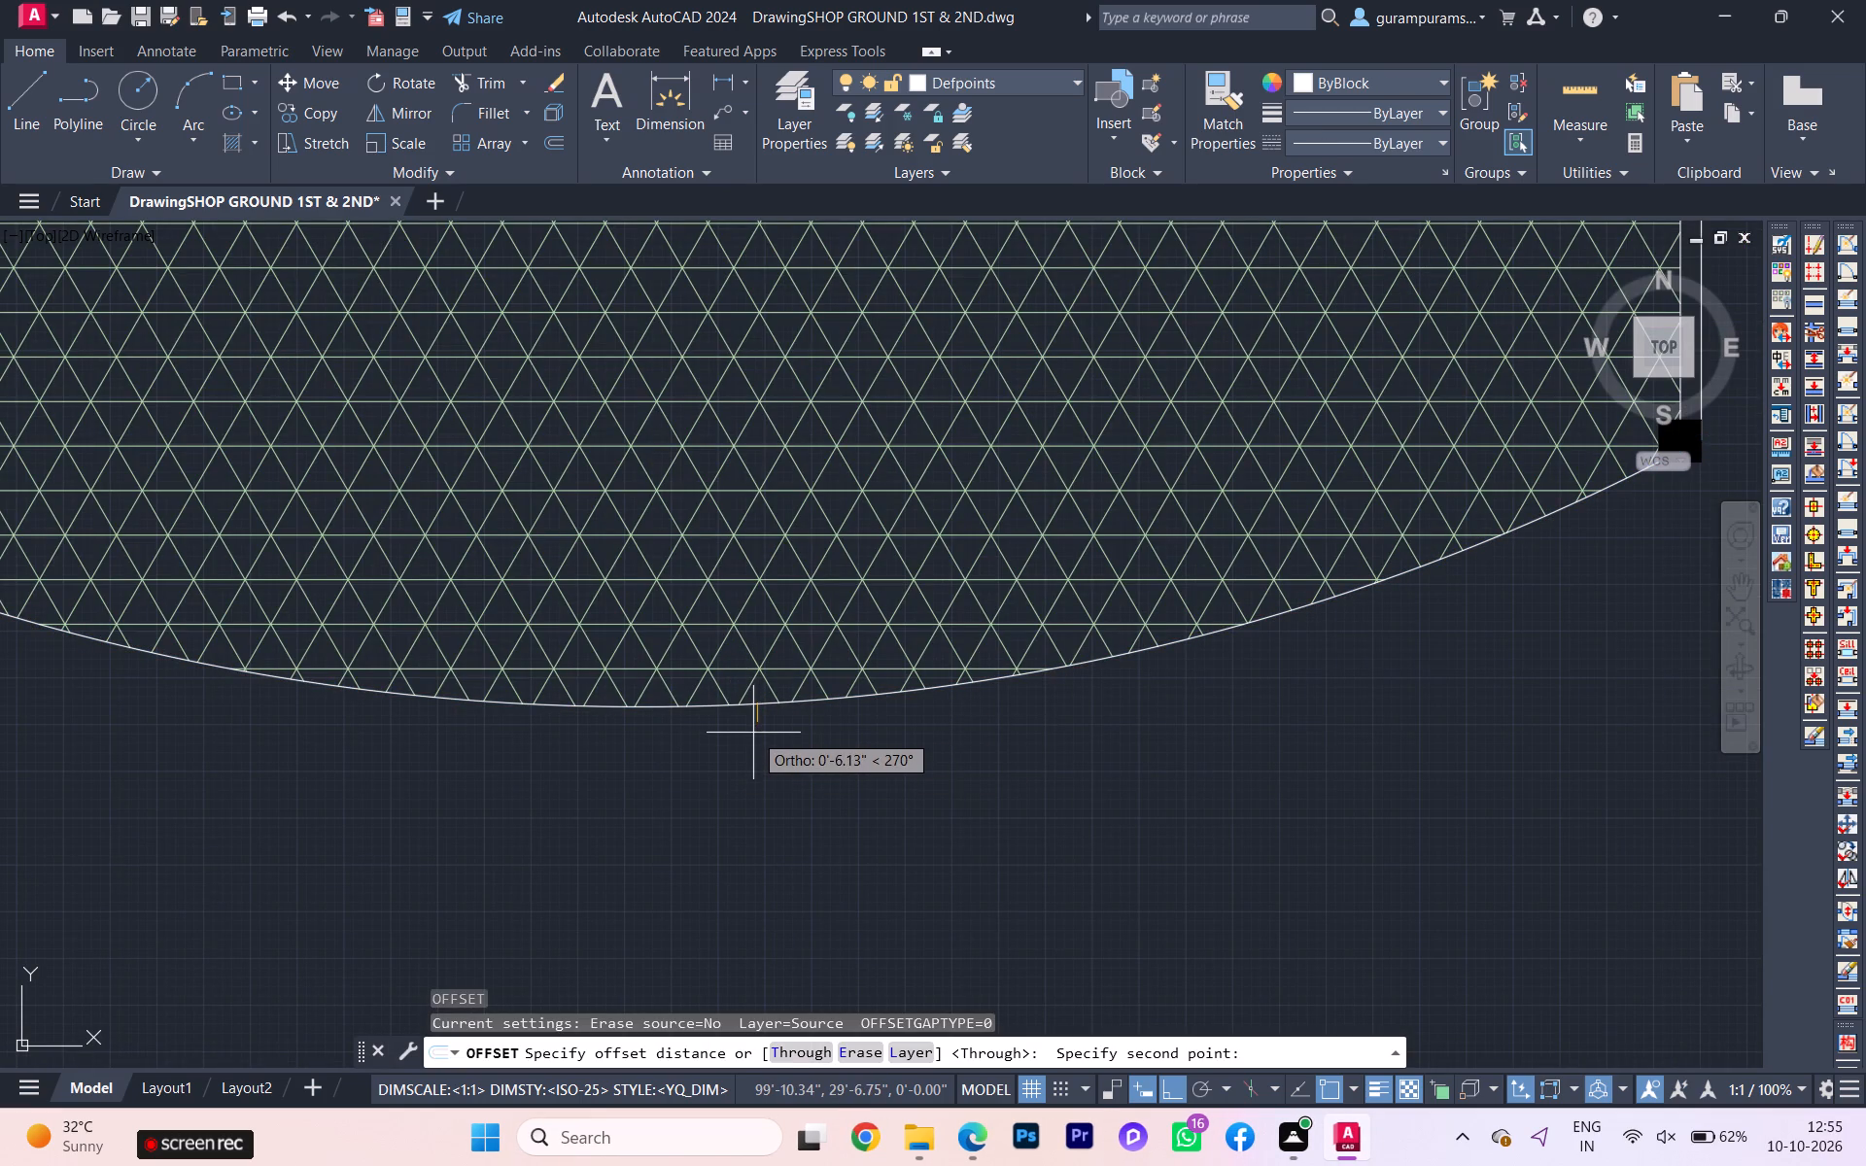
type("4.5")
key("Return")
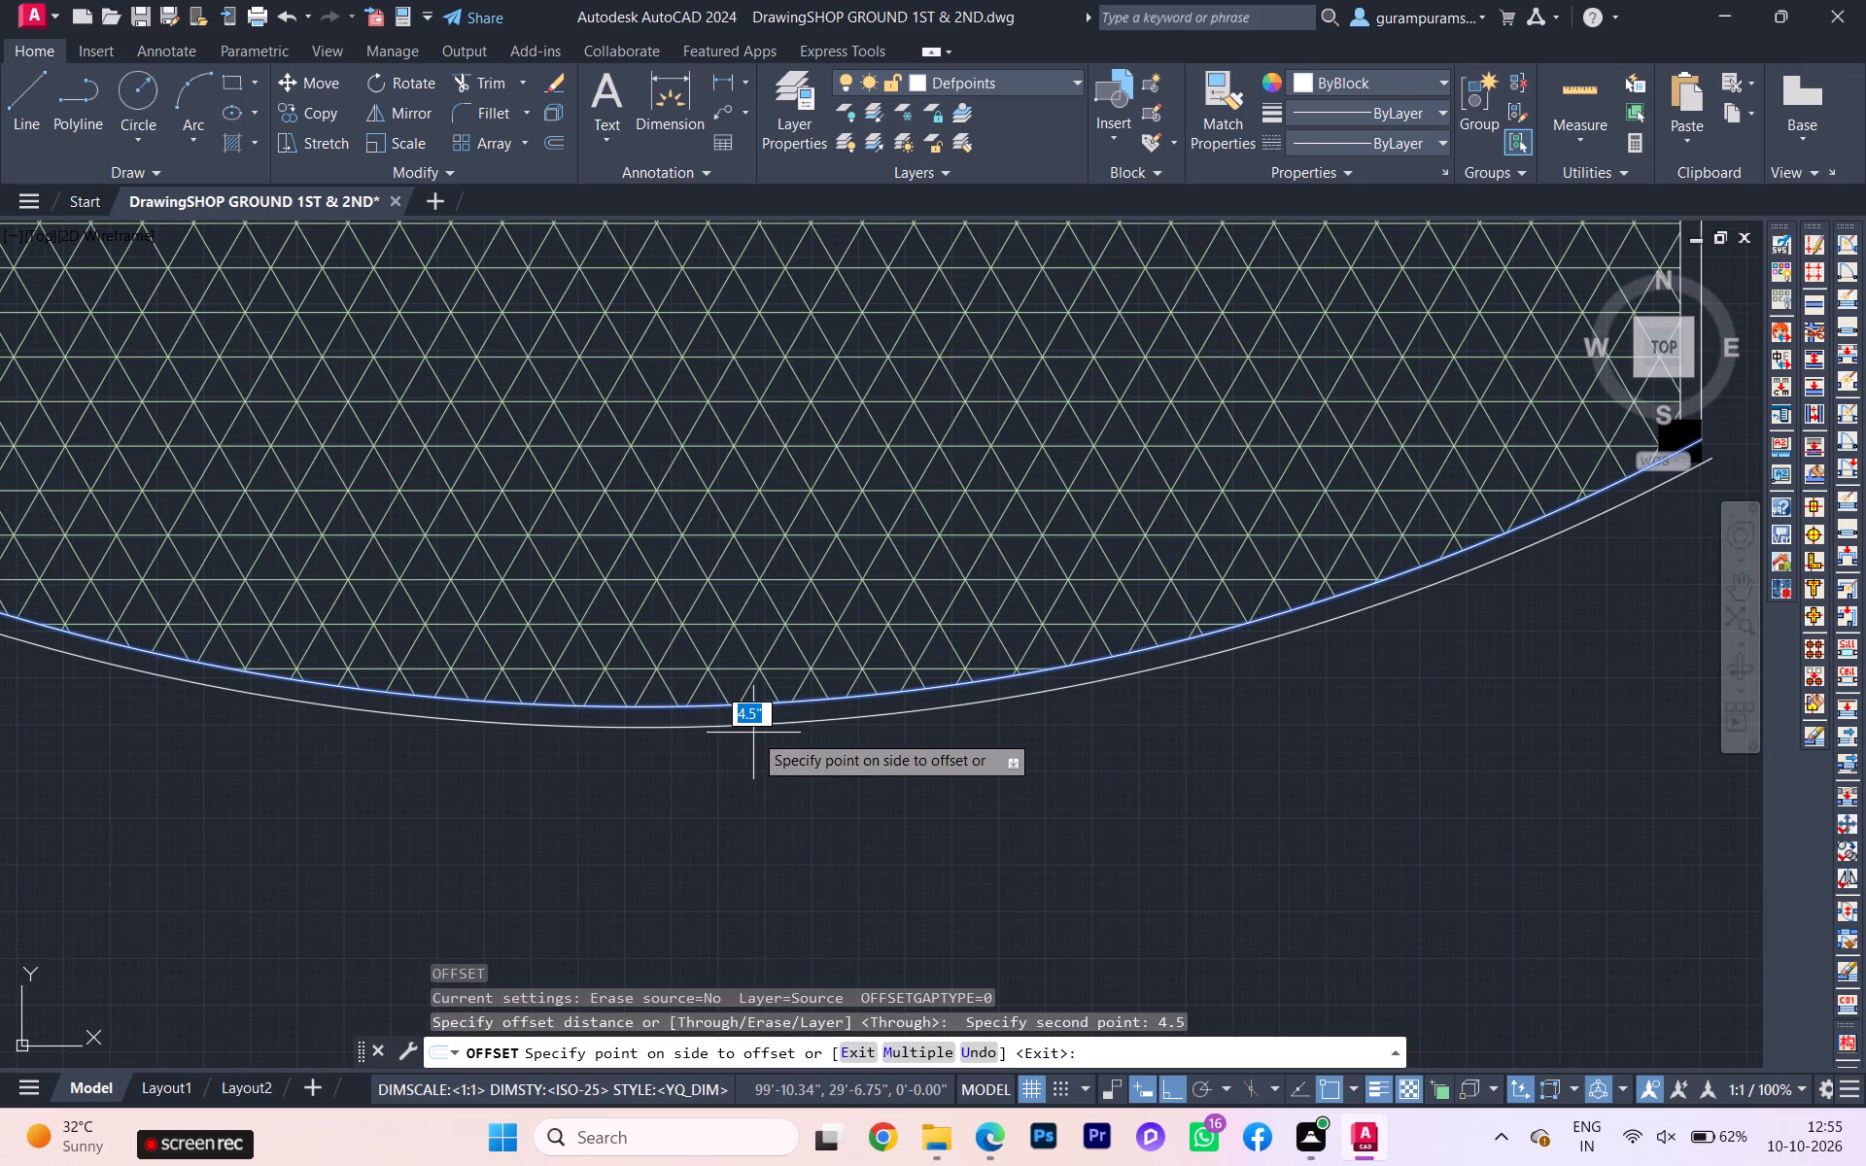
left_click(753, 733)
scroll(874, 743, "down", 2)
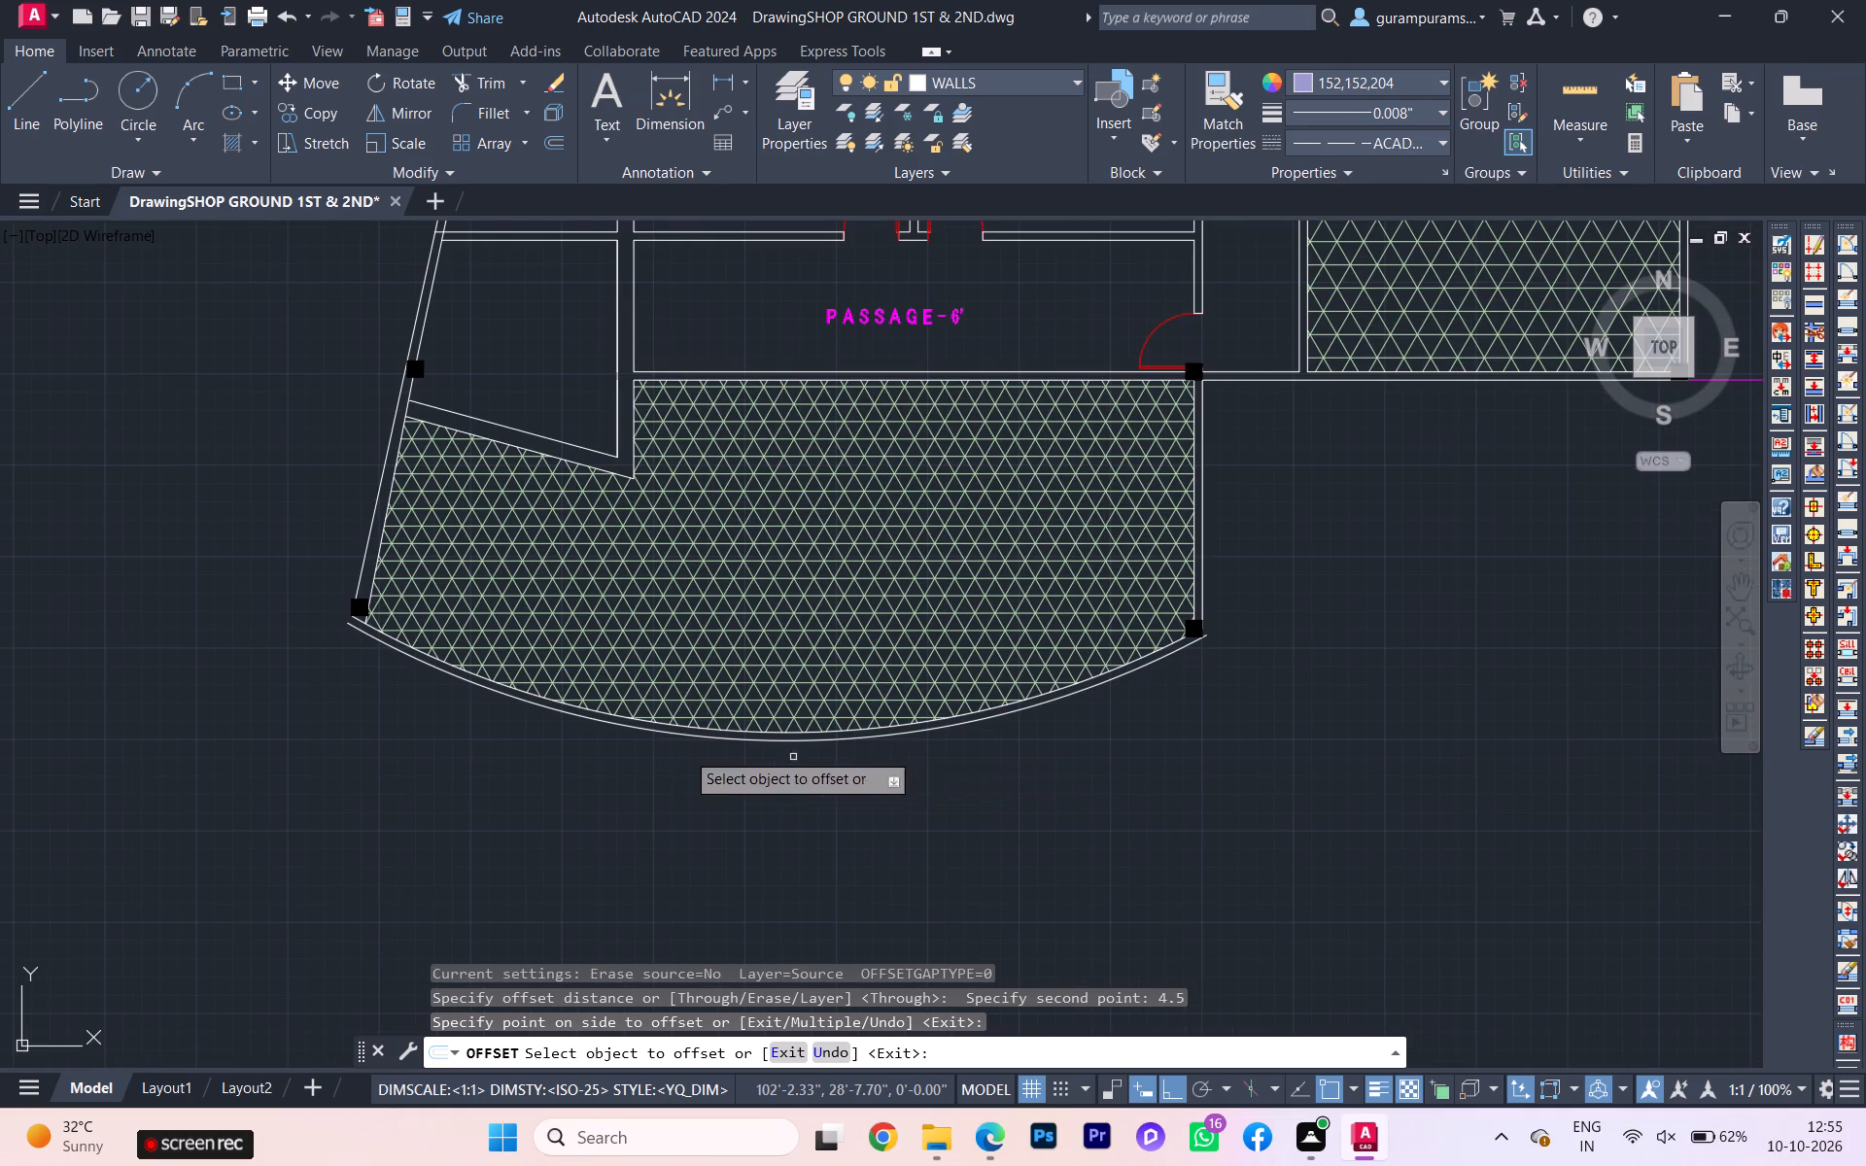
key("Escape")
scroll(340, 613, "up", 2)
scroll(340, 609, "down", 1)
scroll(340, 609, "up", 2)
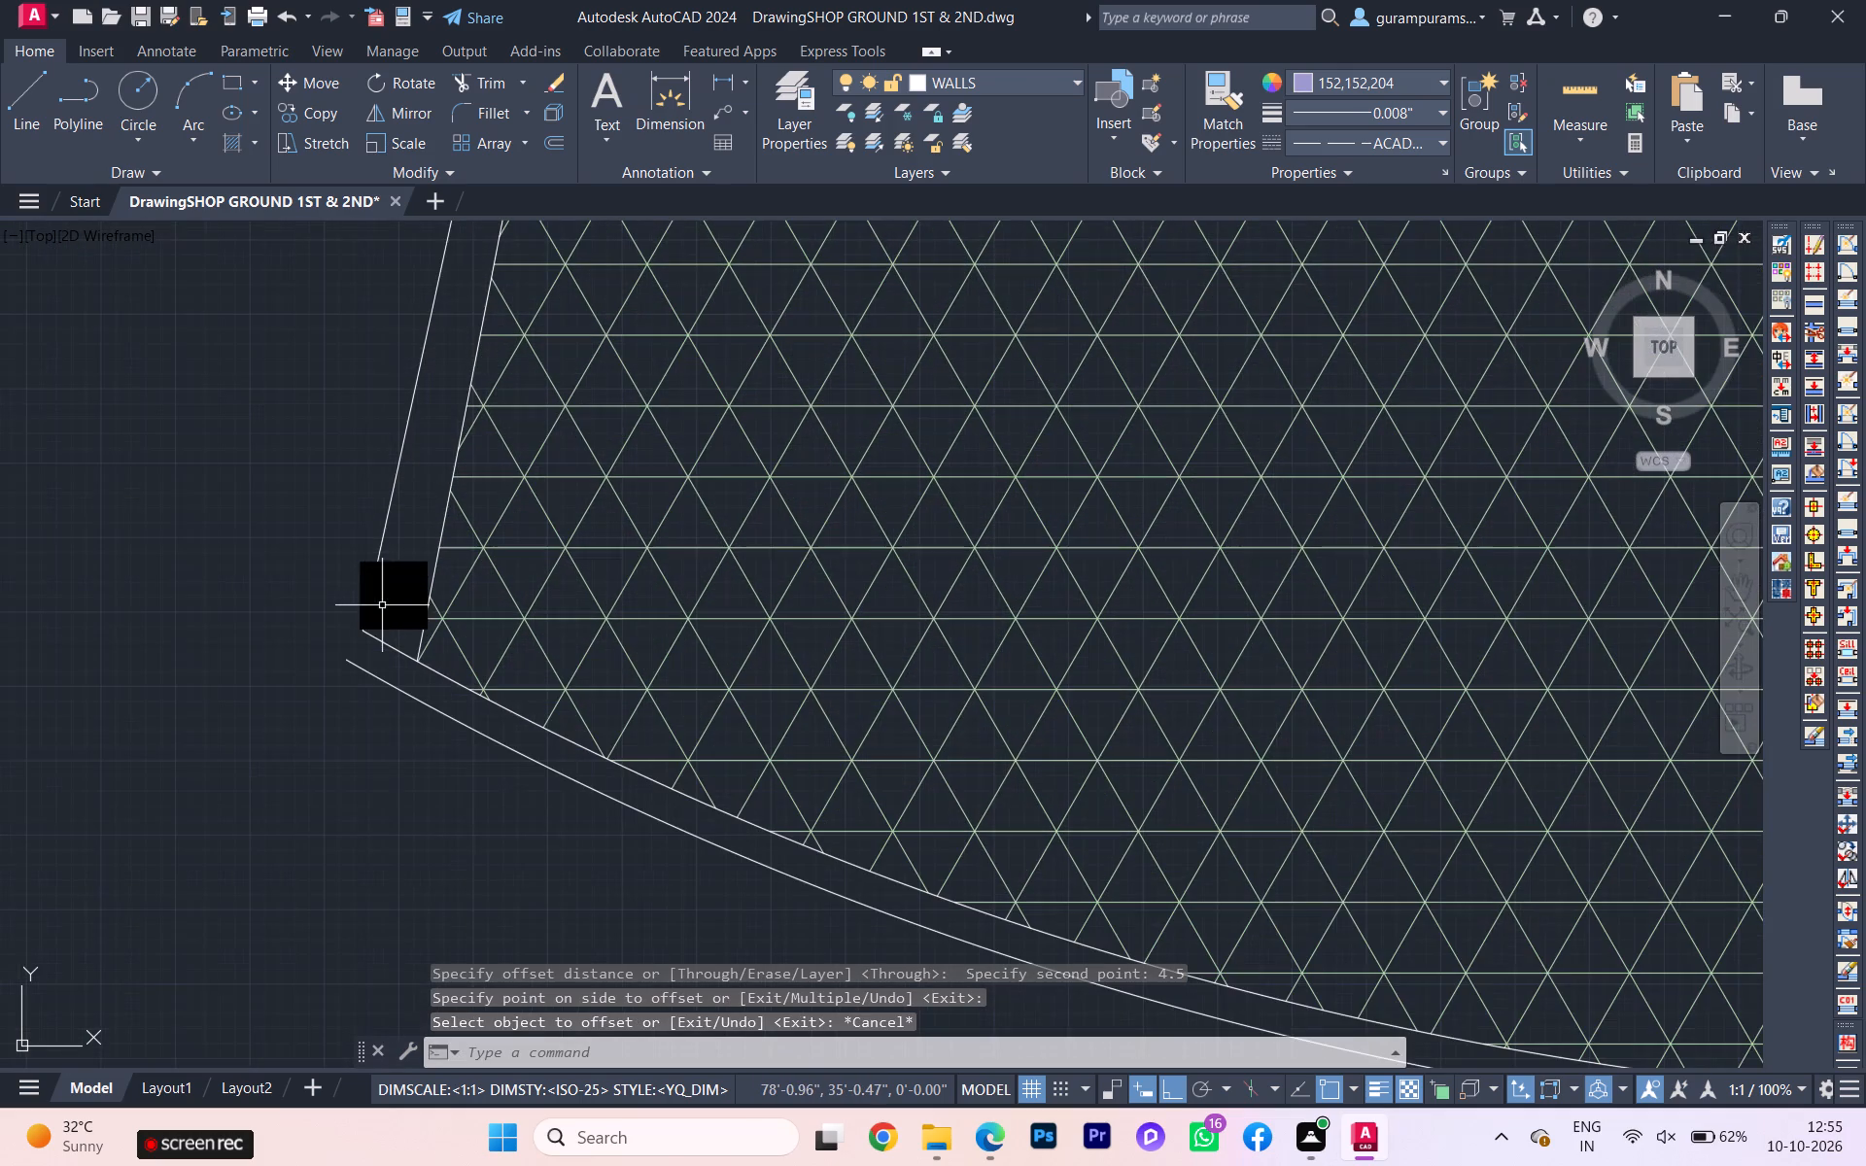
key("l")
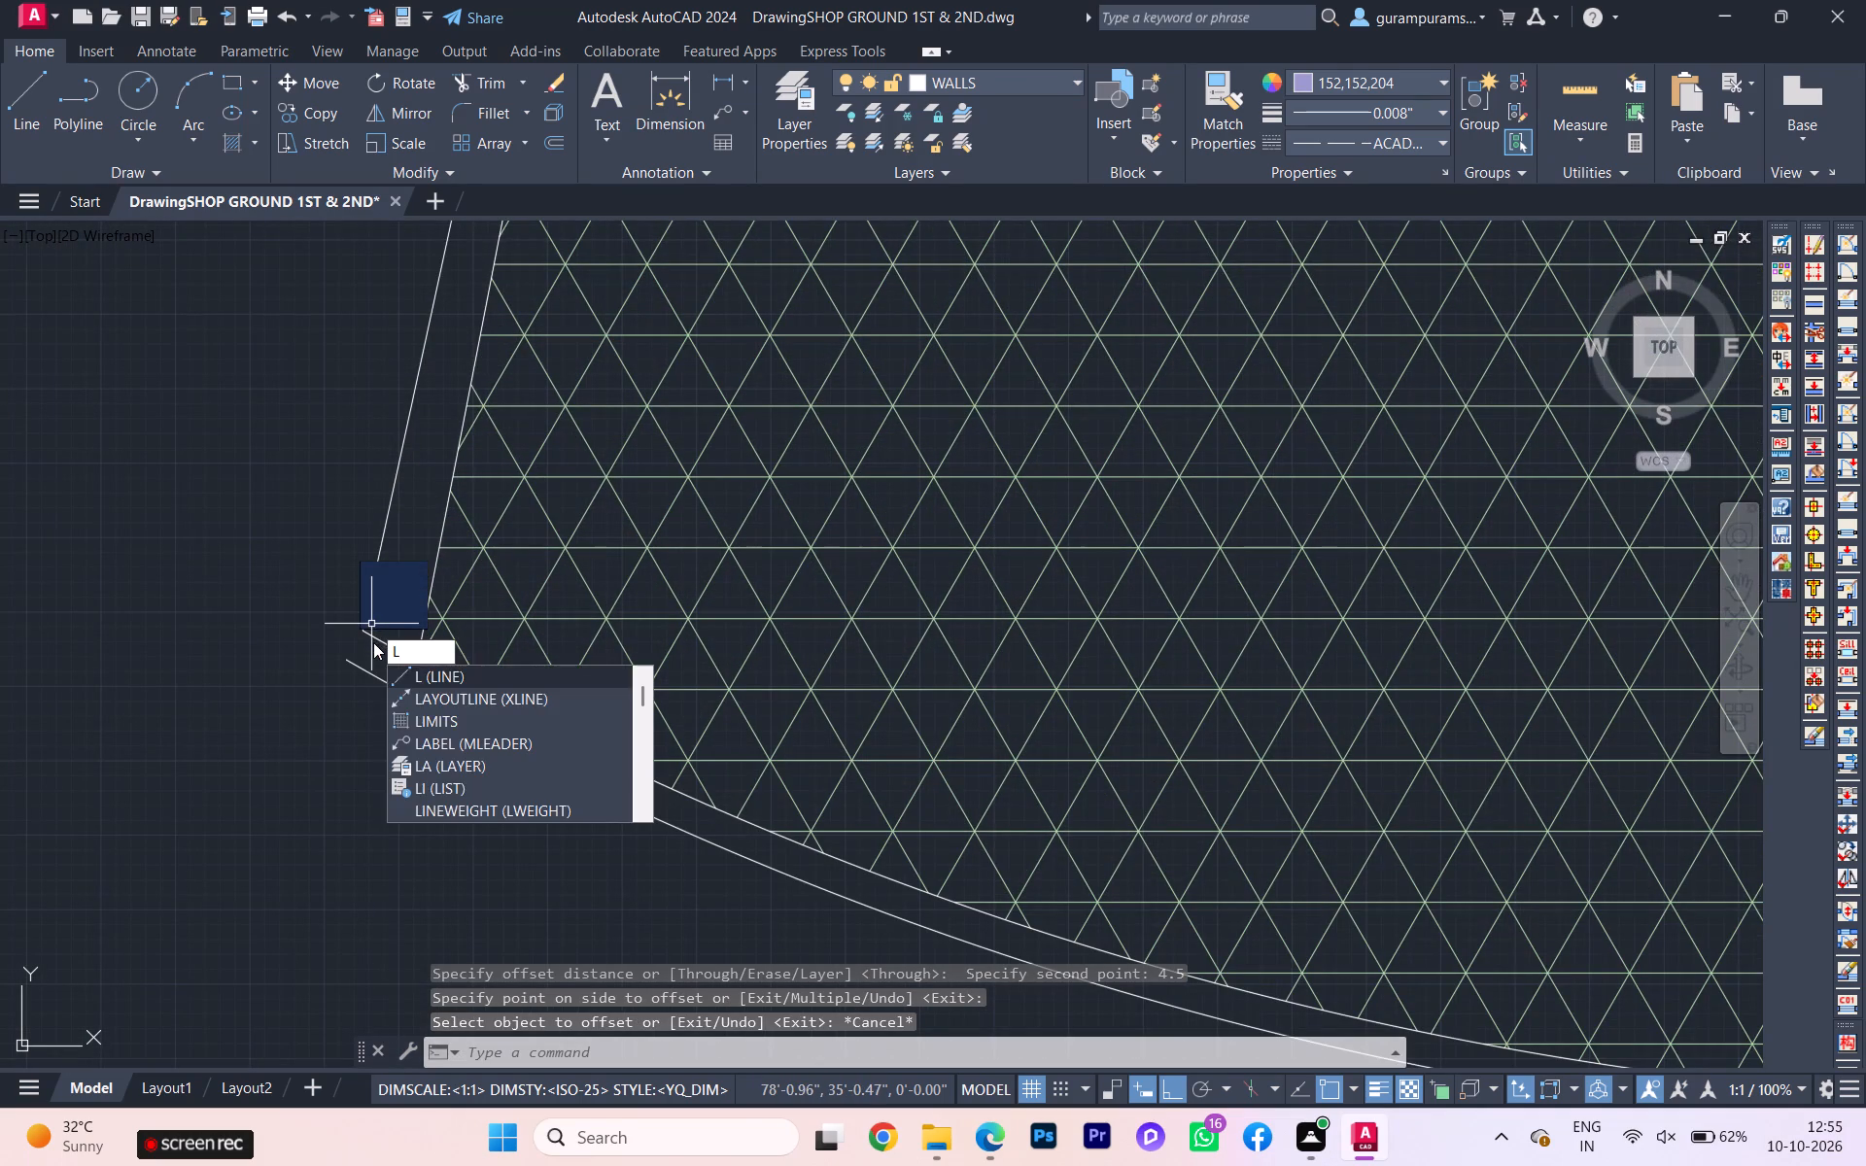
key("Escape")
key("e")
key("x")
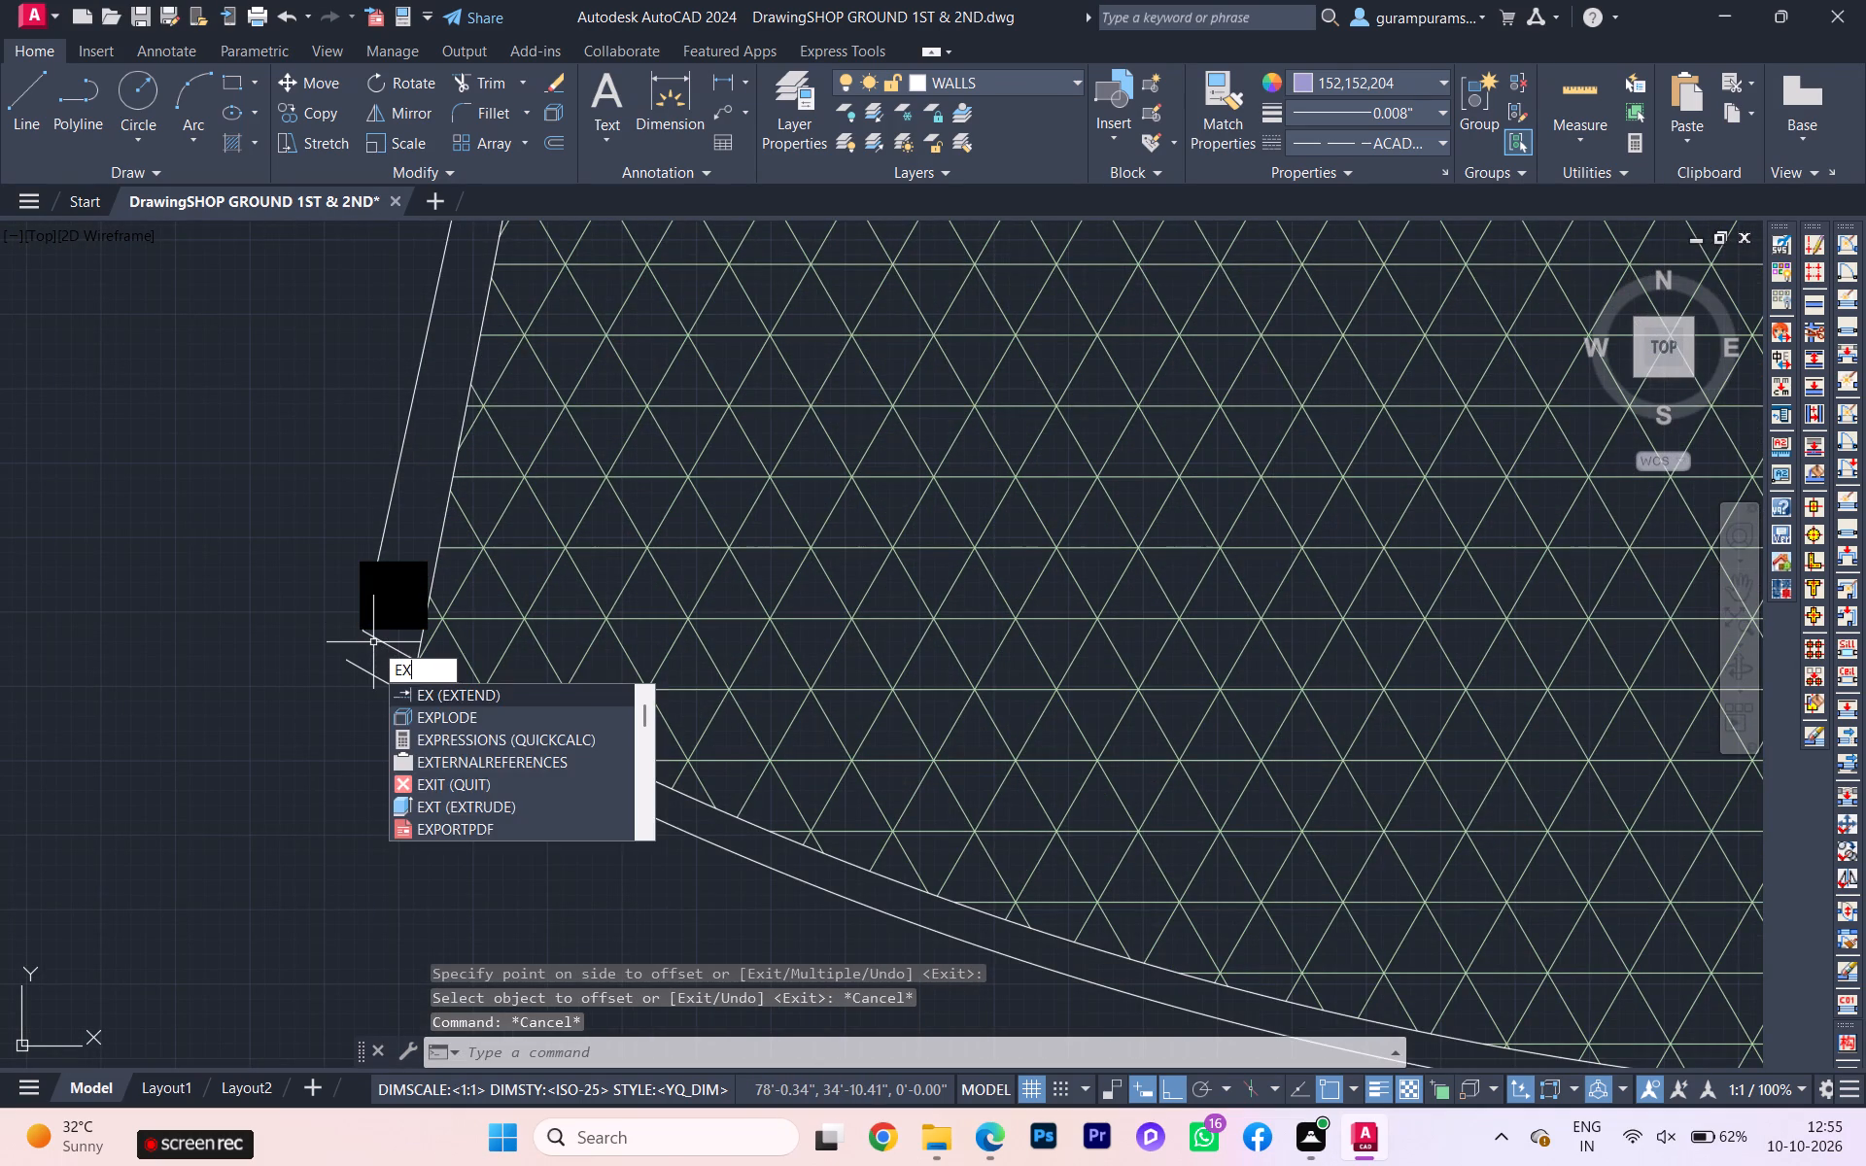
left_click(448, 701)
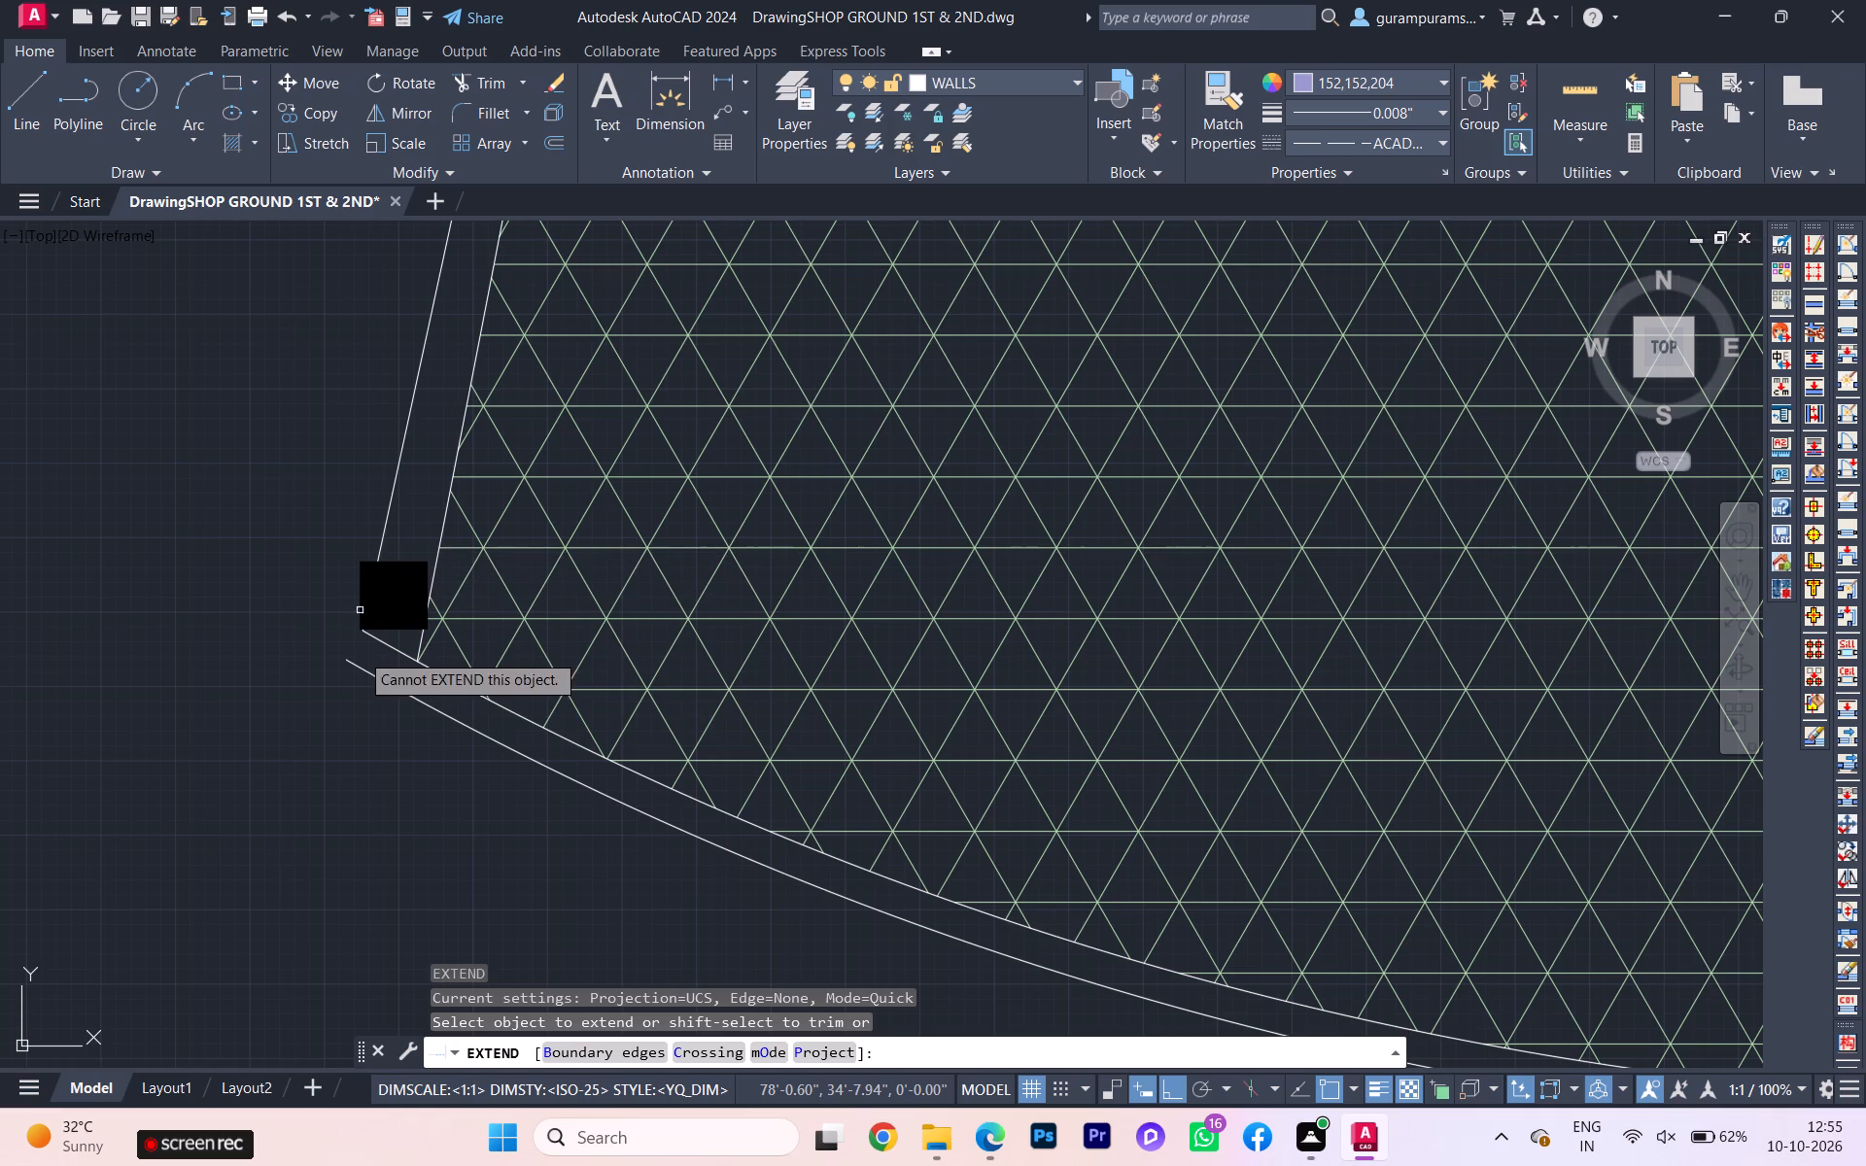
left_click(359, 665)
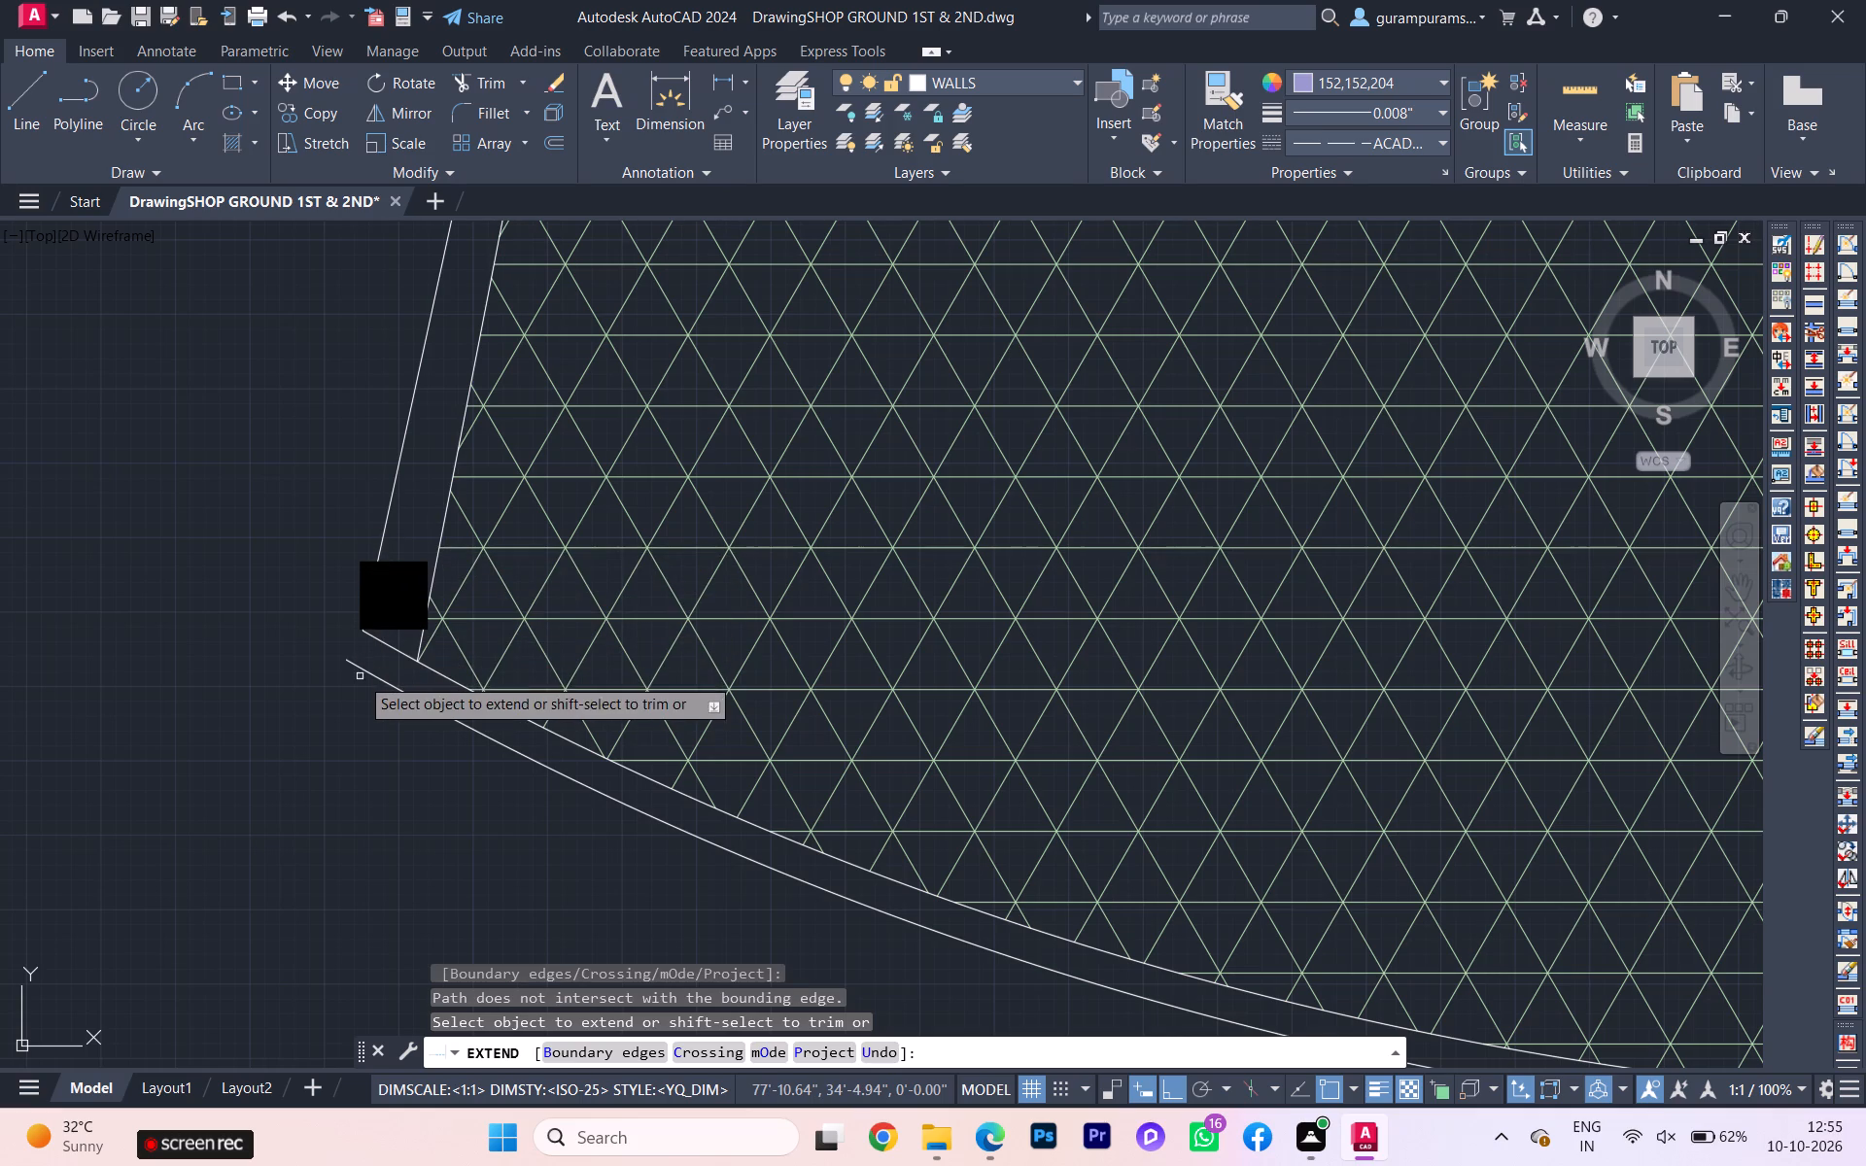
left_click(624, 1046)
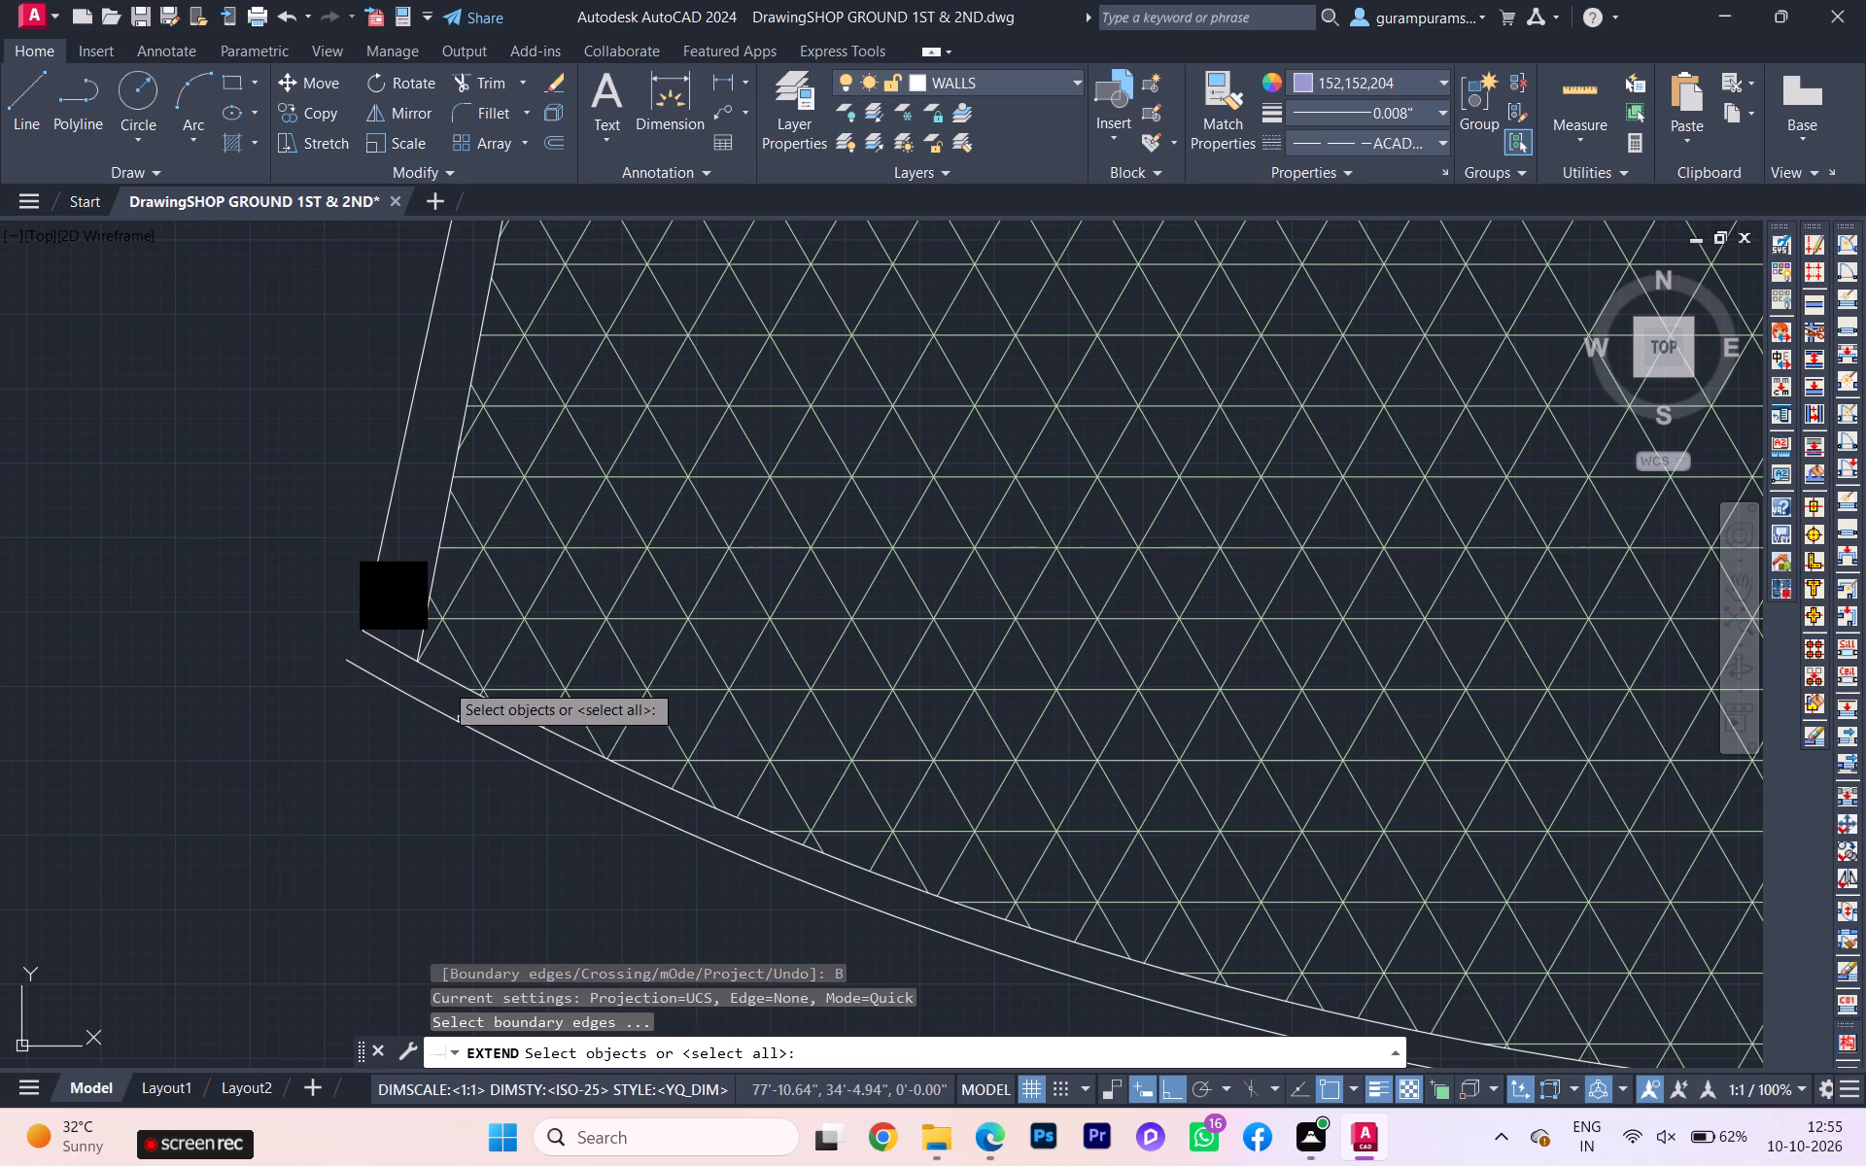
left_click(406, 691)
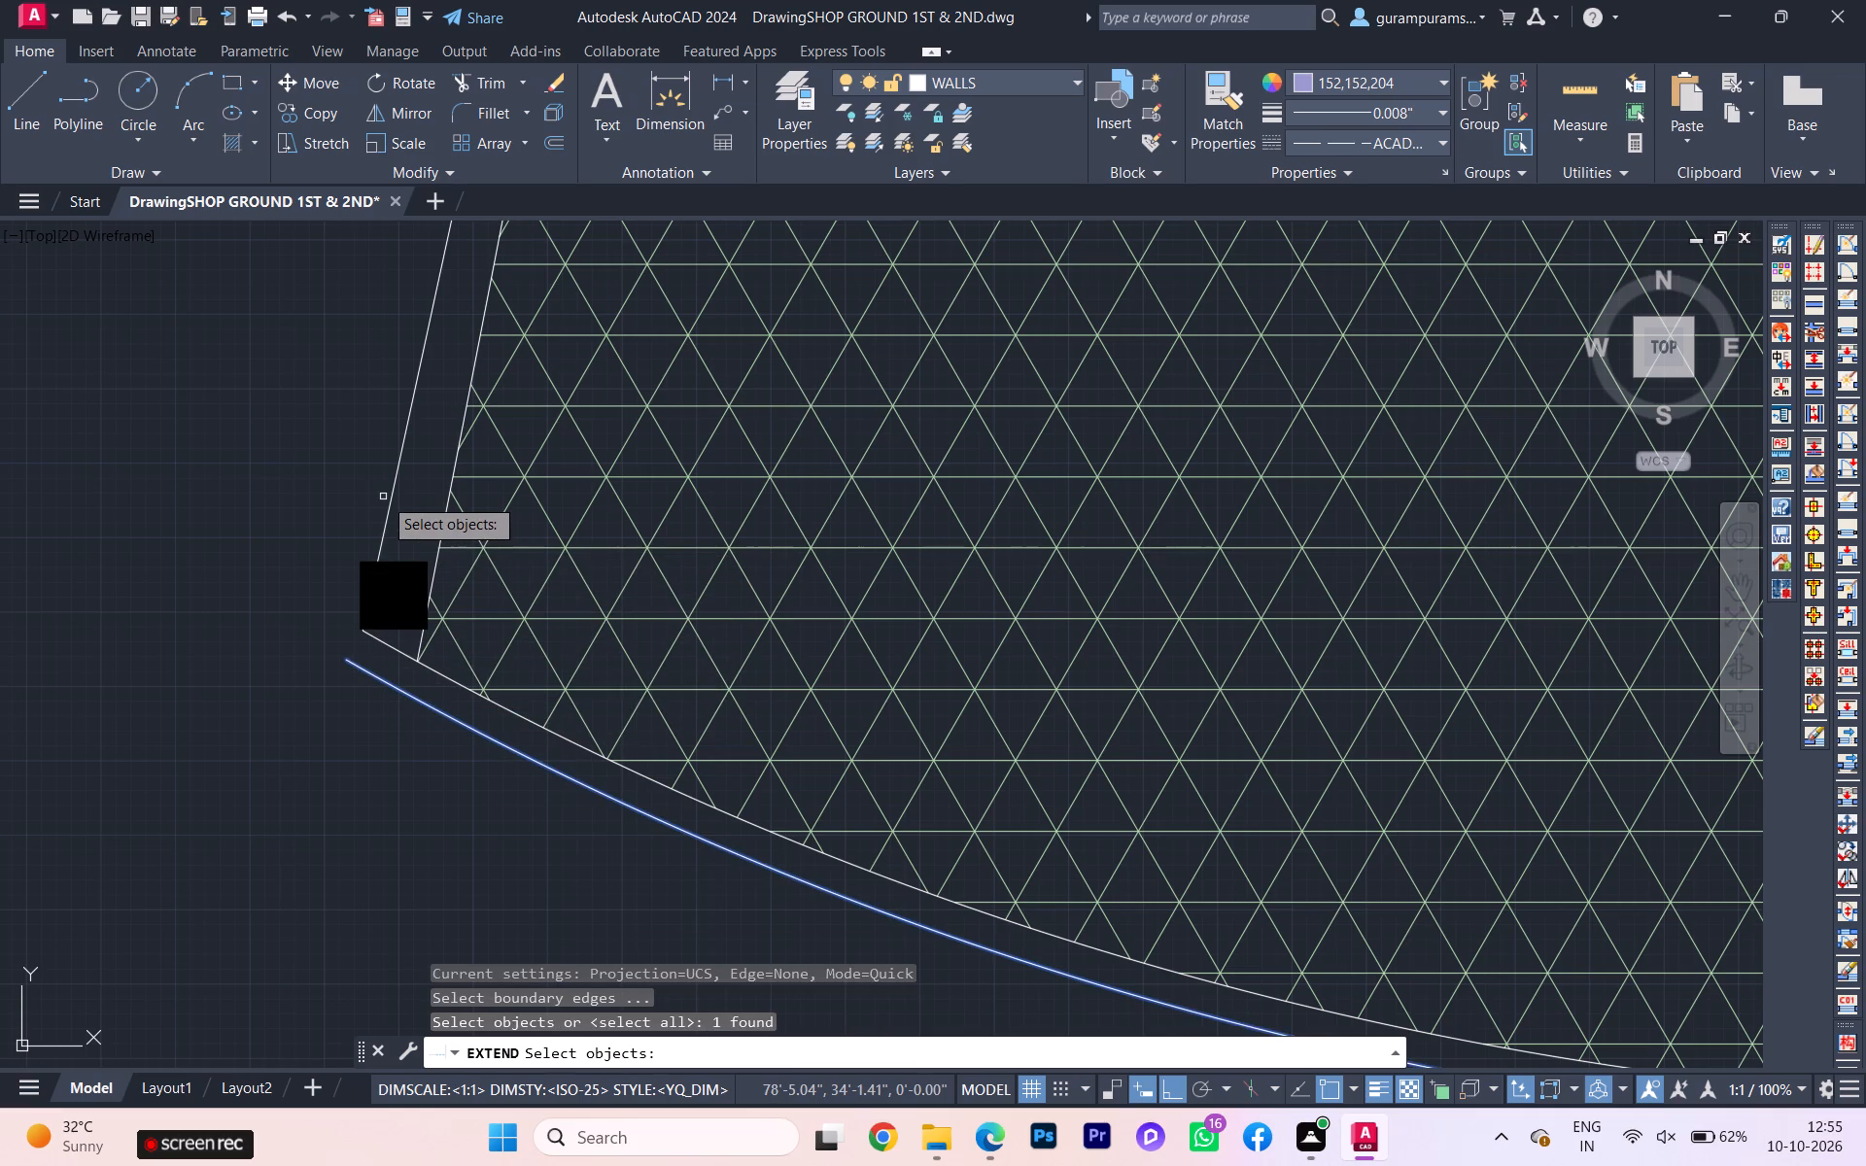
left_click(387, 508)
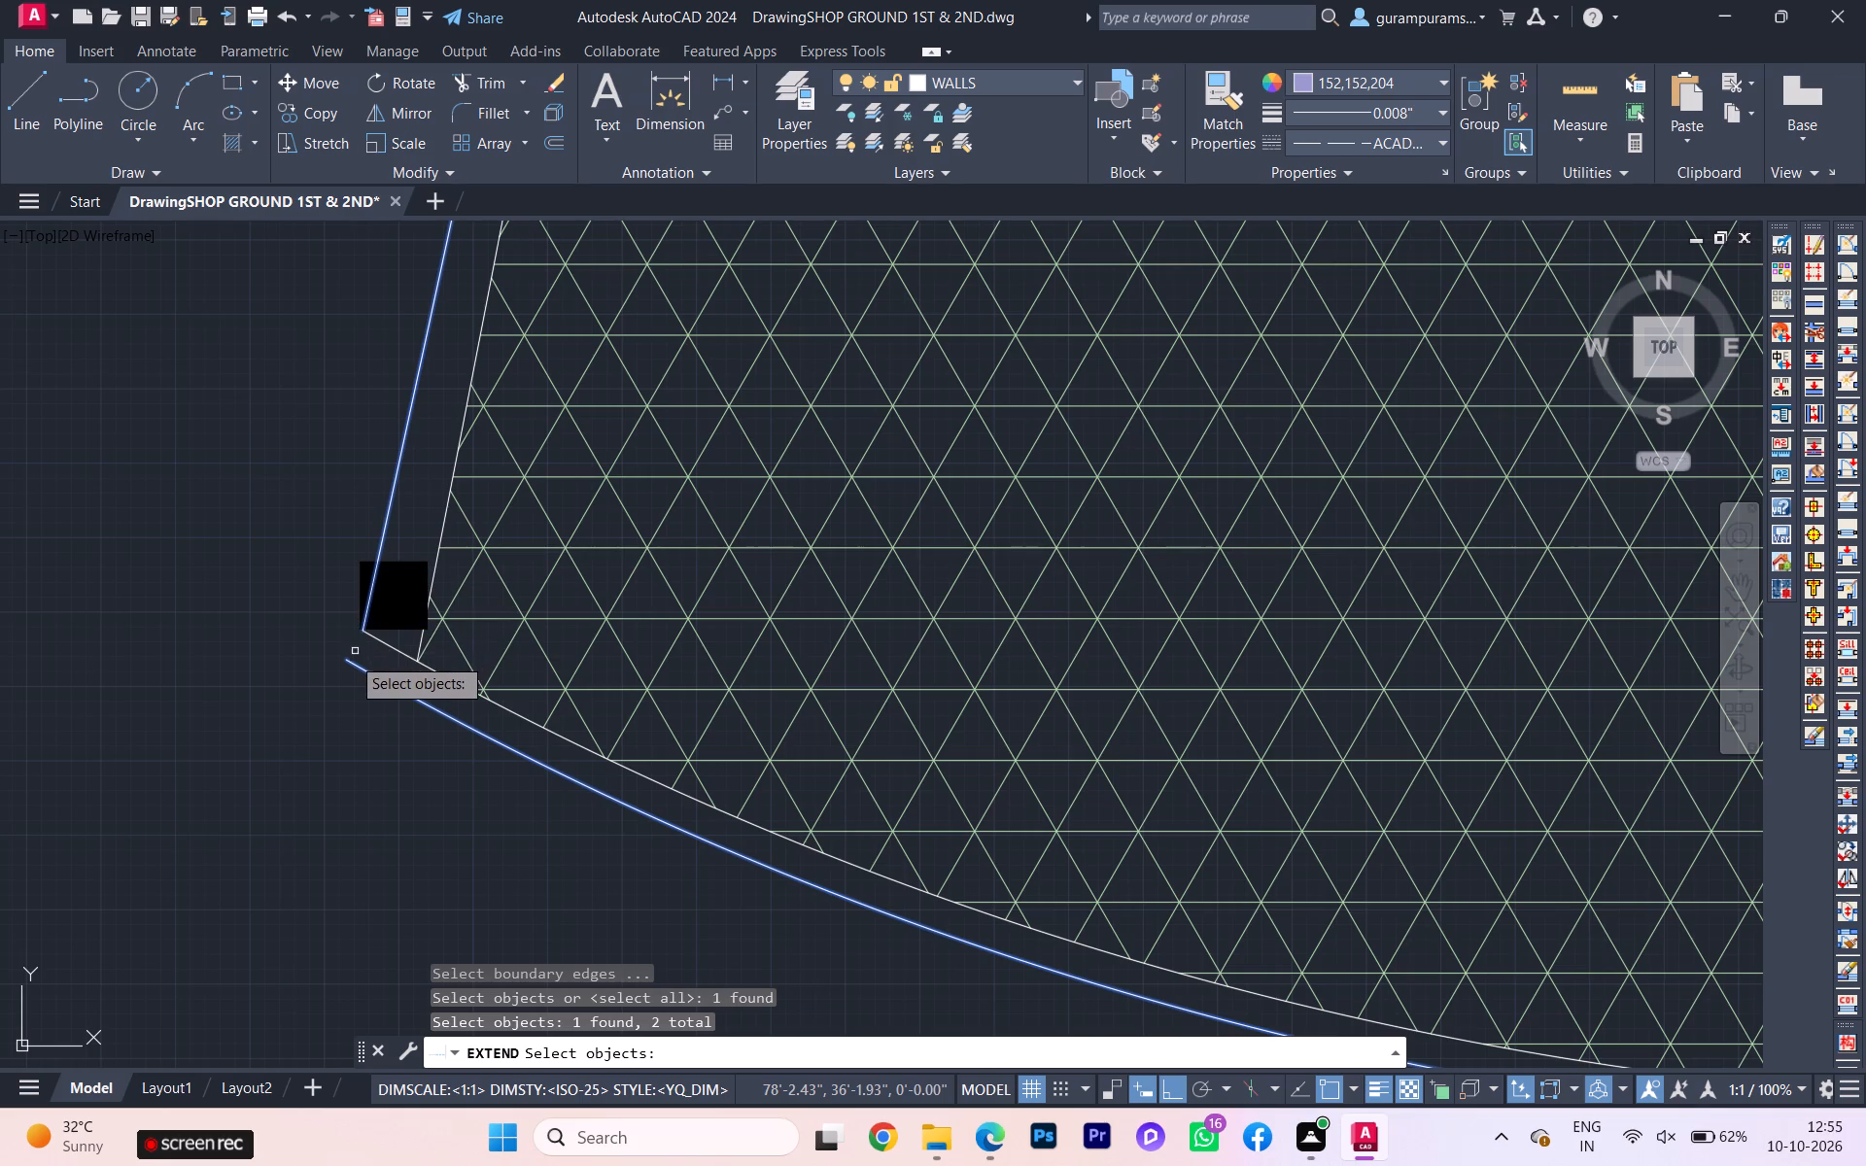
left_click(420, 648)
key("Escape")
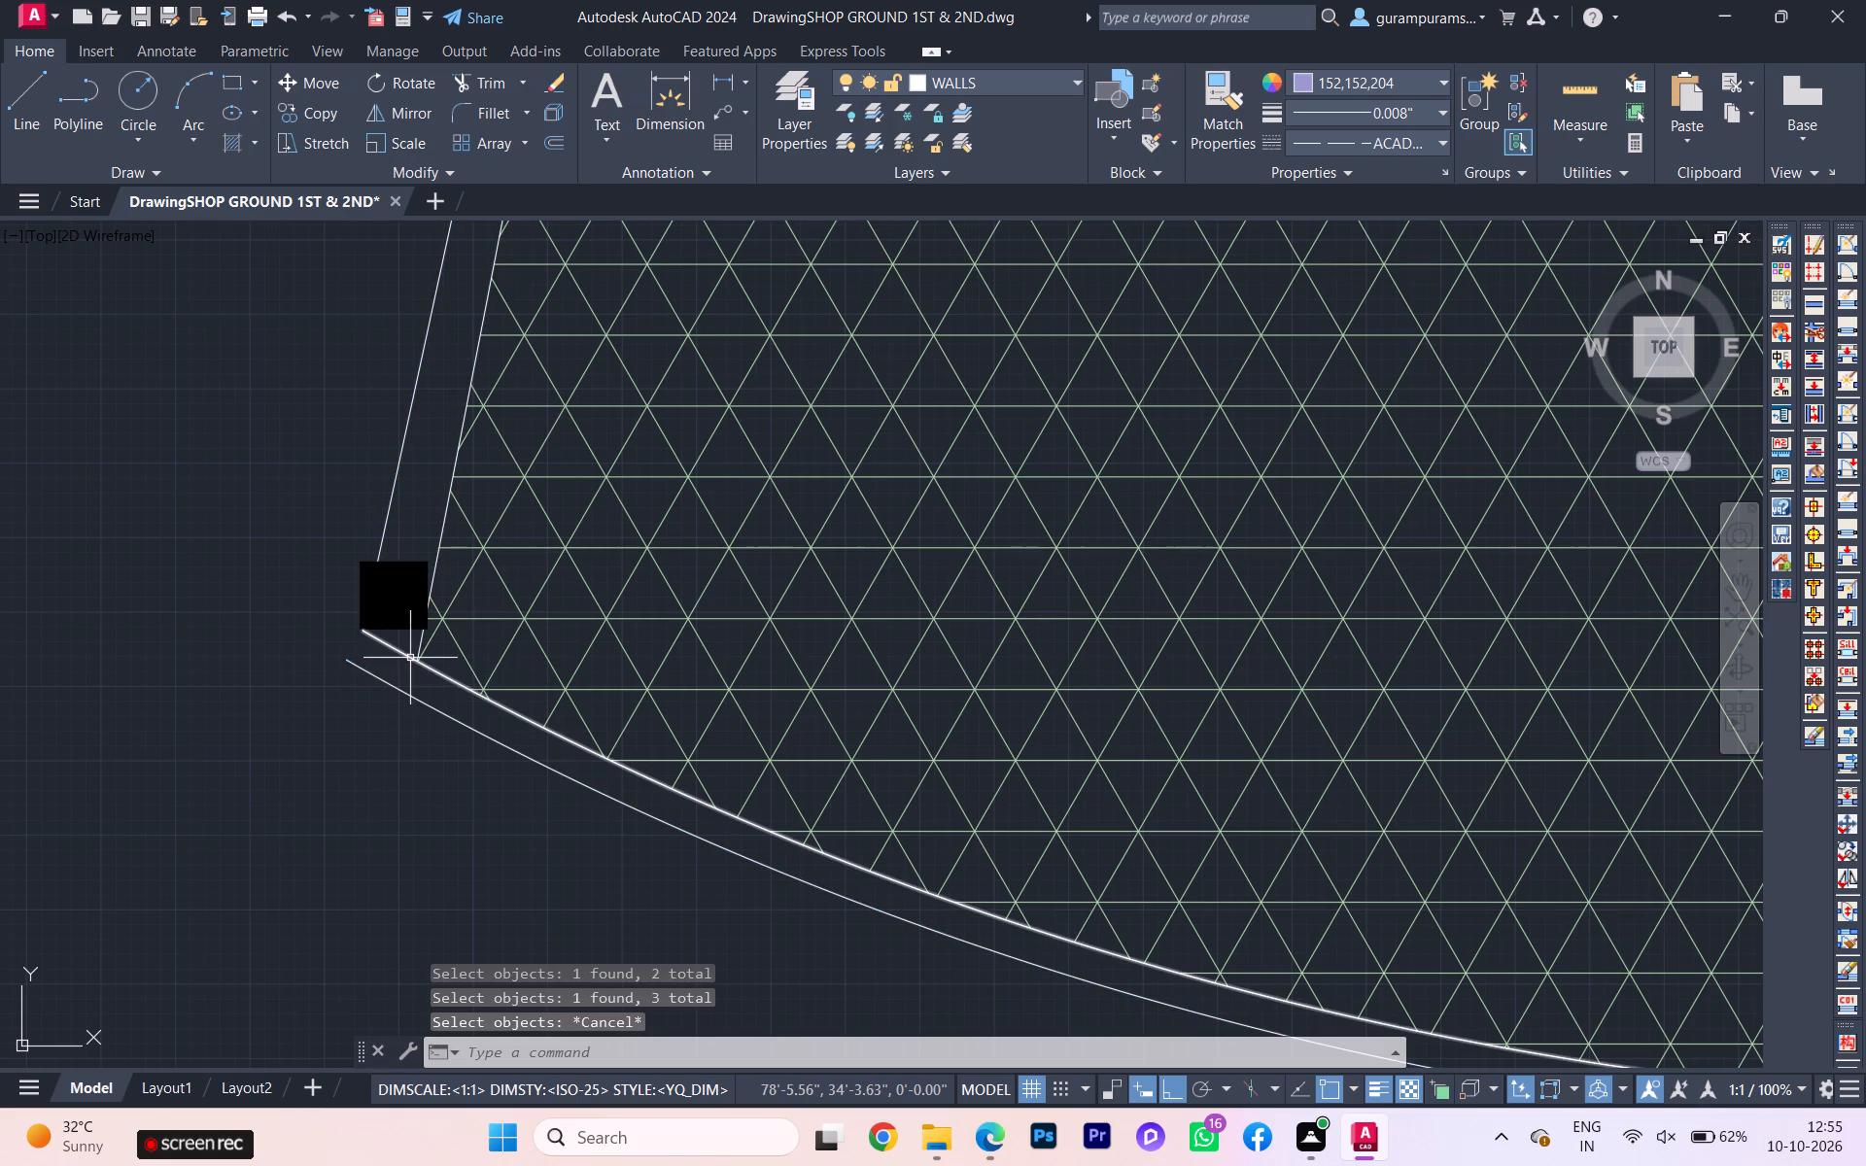
Extend both slanted west wall lines past the inner arc to the terrace's outer arc.
key("space")
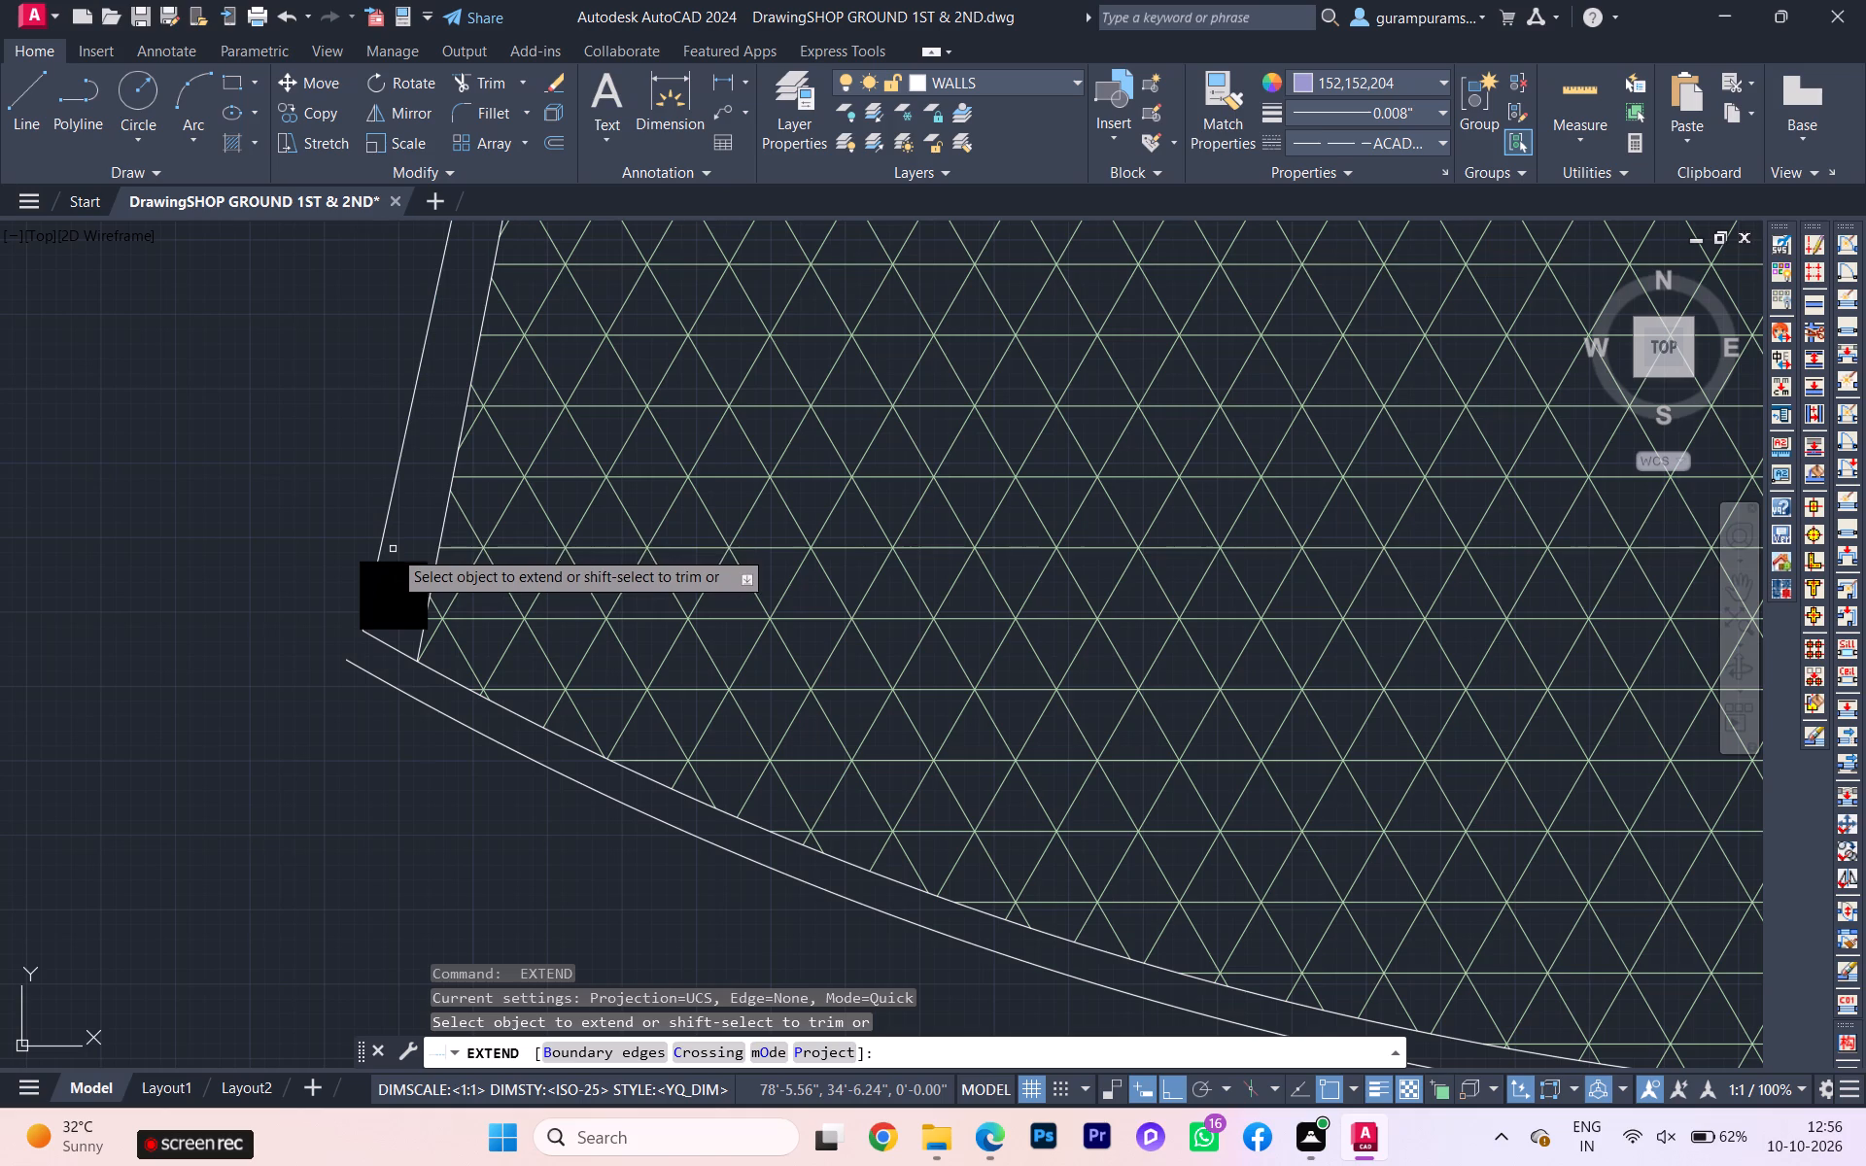
left_click(382, 527)
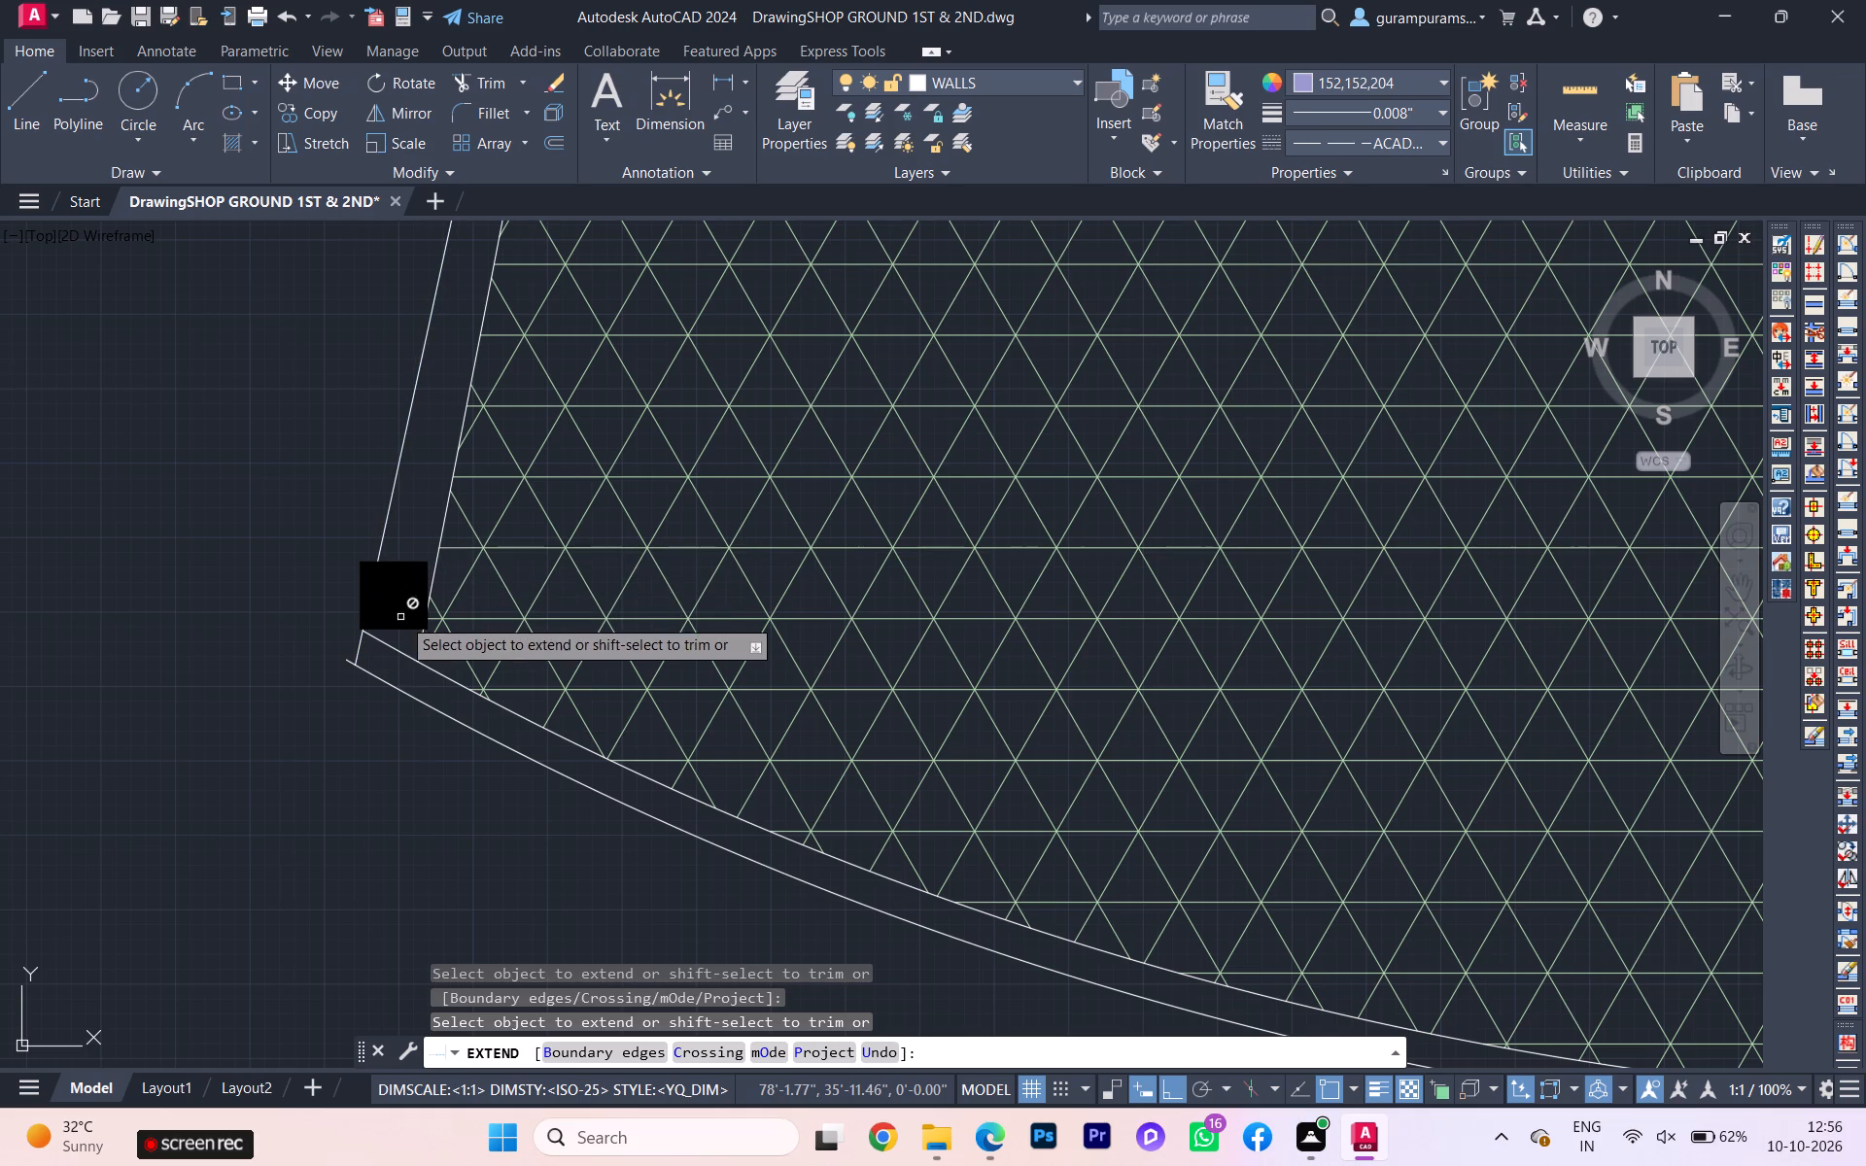
left_click(422, 644)
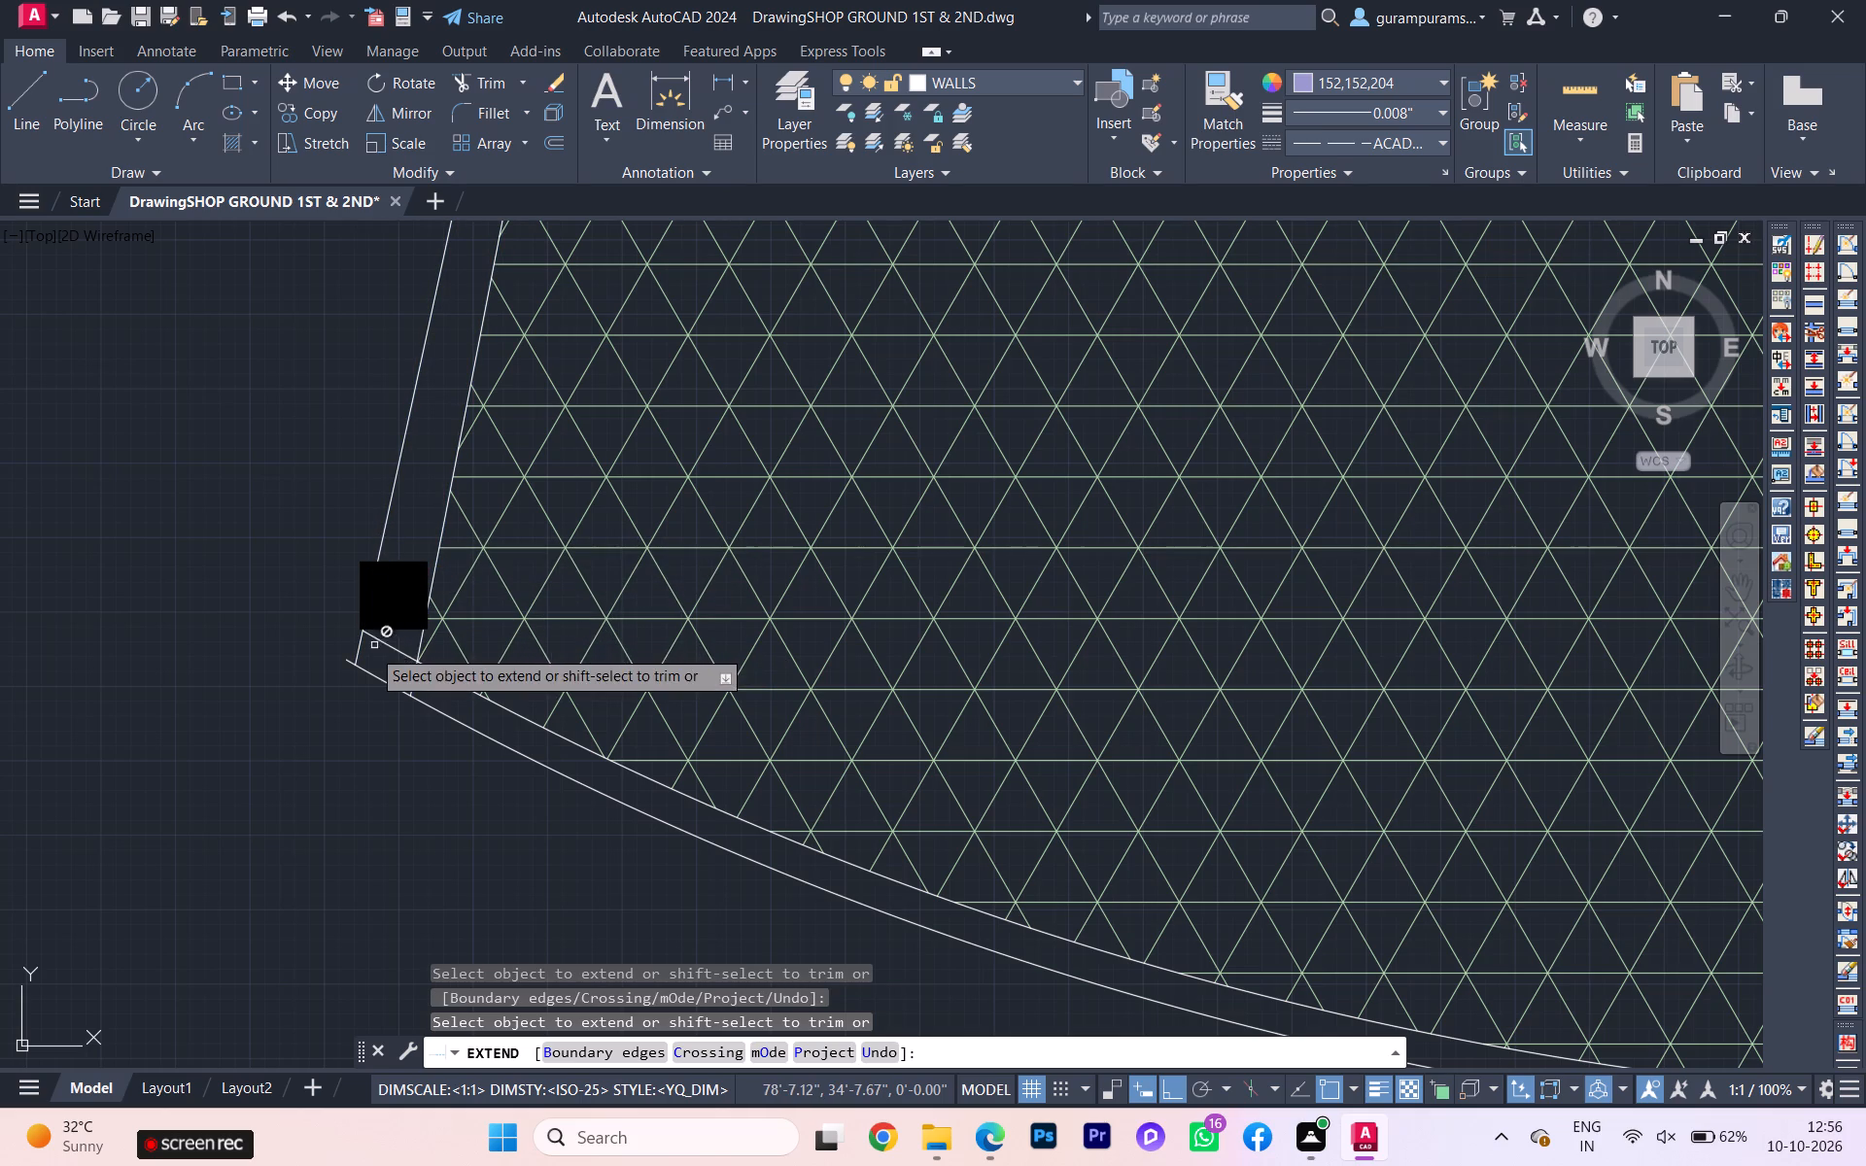
key("Escape")
Move the solid black column at the terrace's lower-west corner straight down so it sits against the outer arc.
left_click(382, 606)
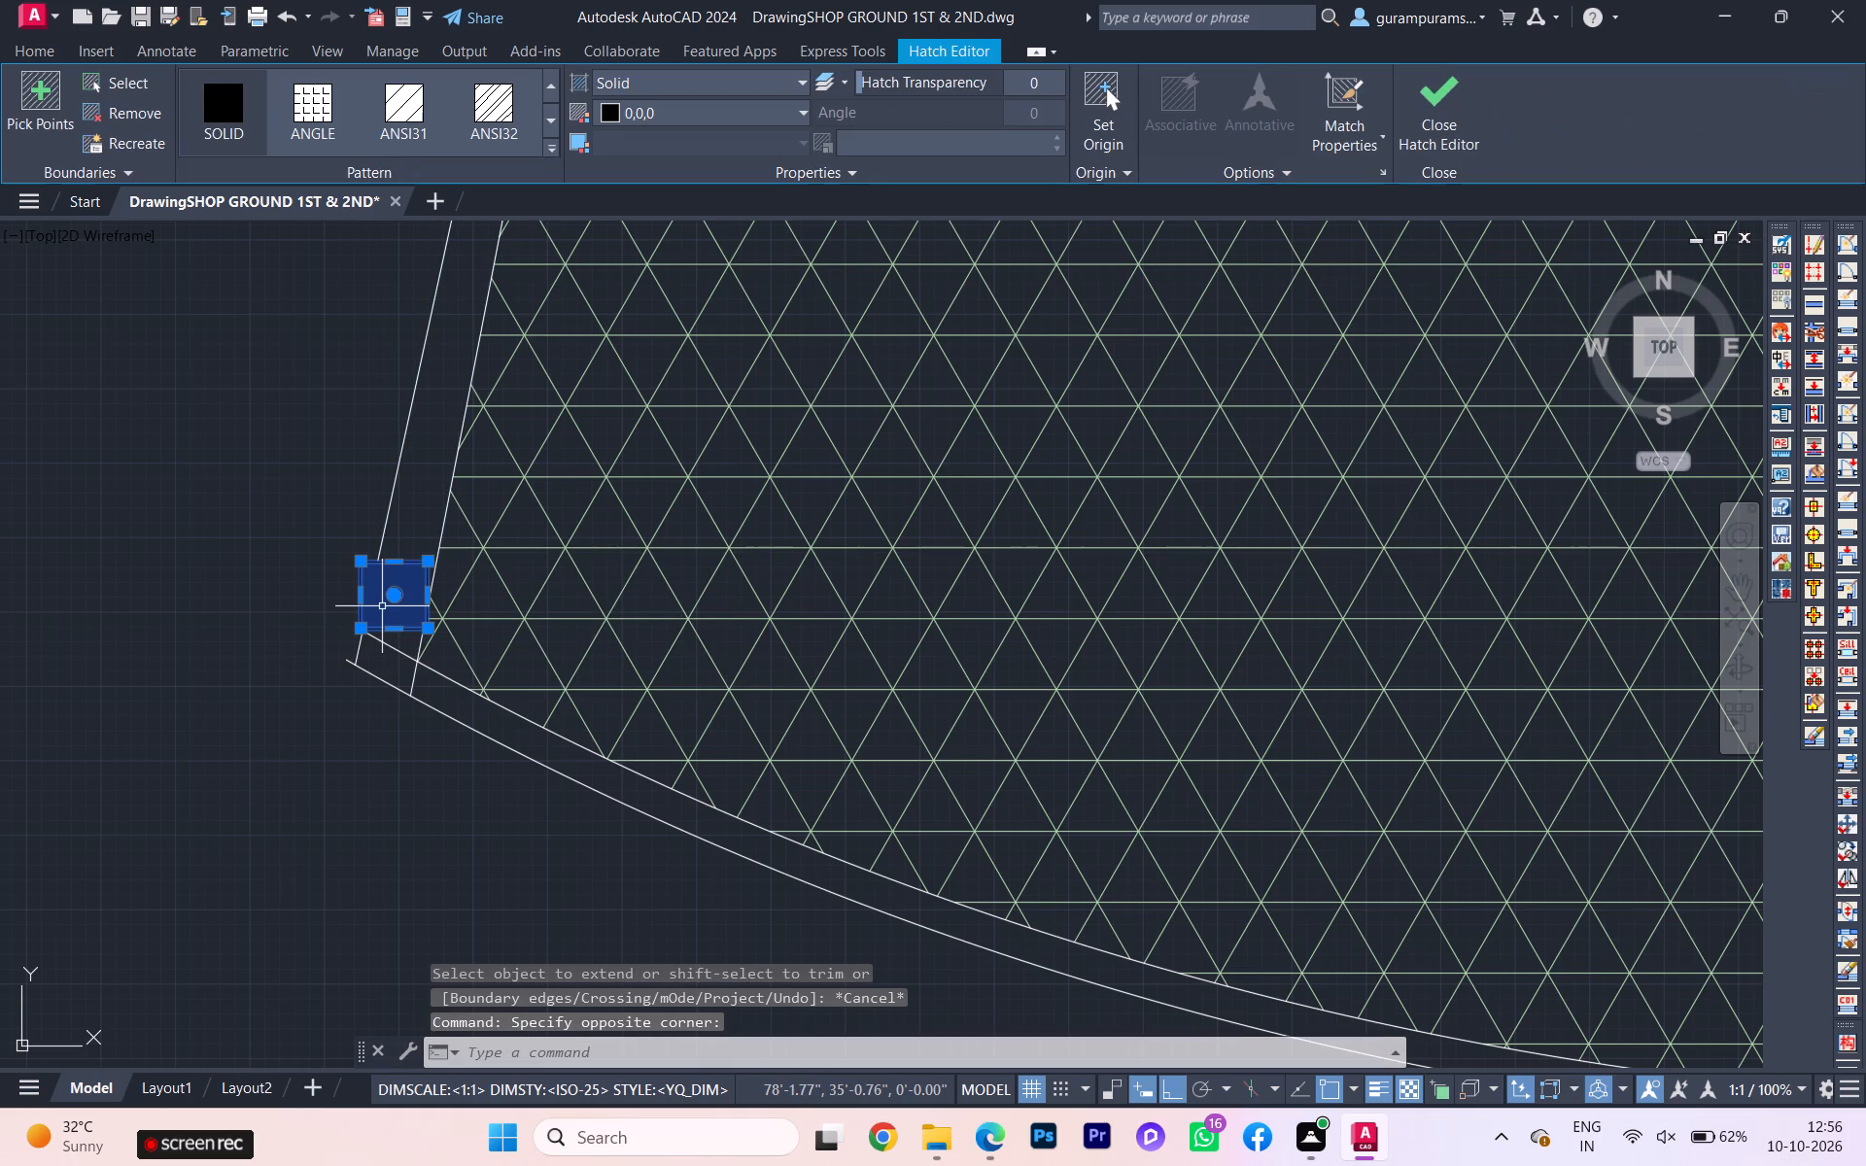
key("m")
key("Return")
scroll(385, 571, "up", 2)
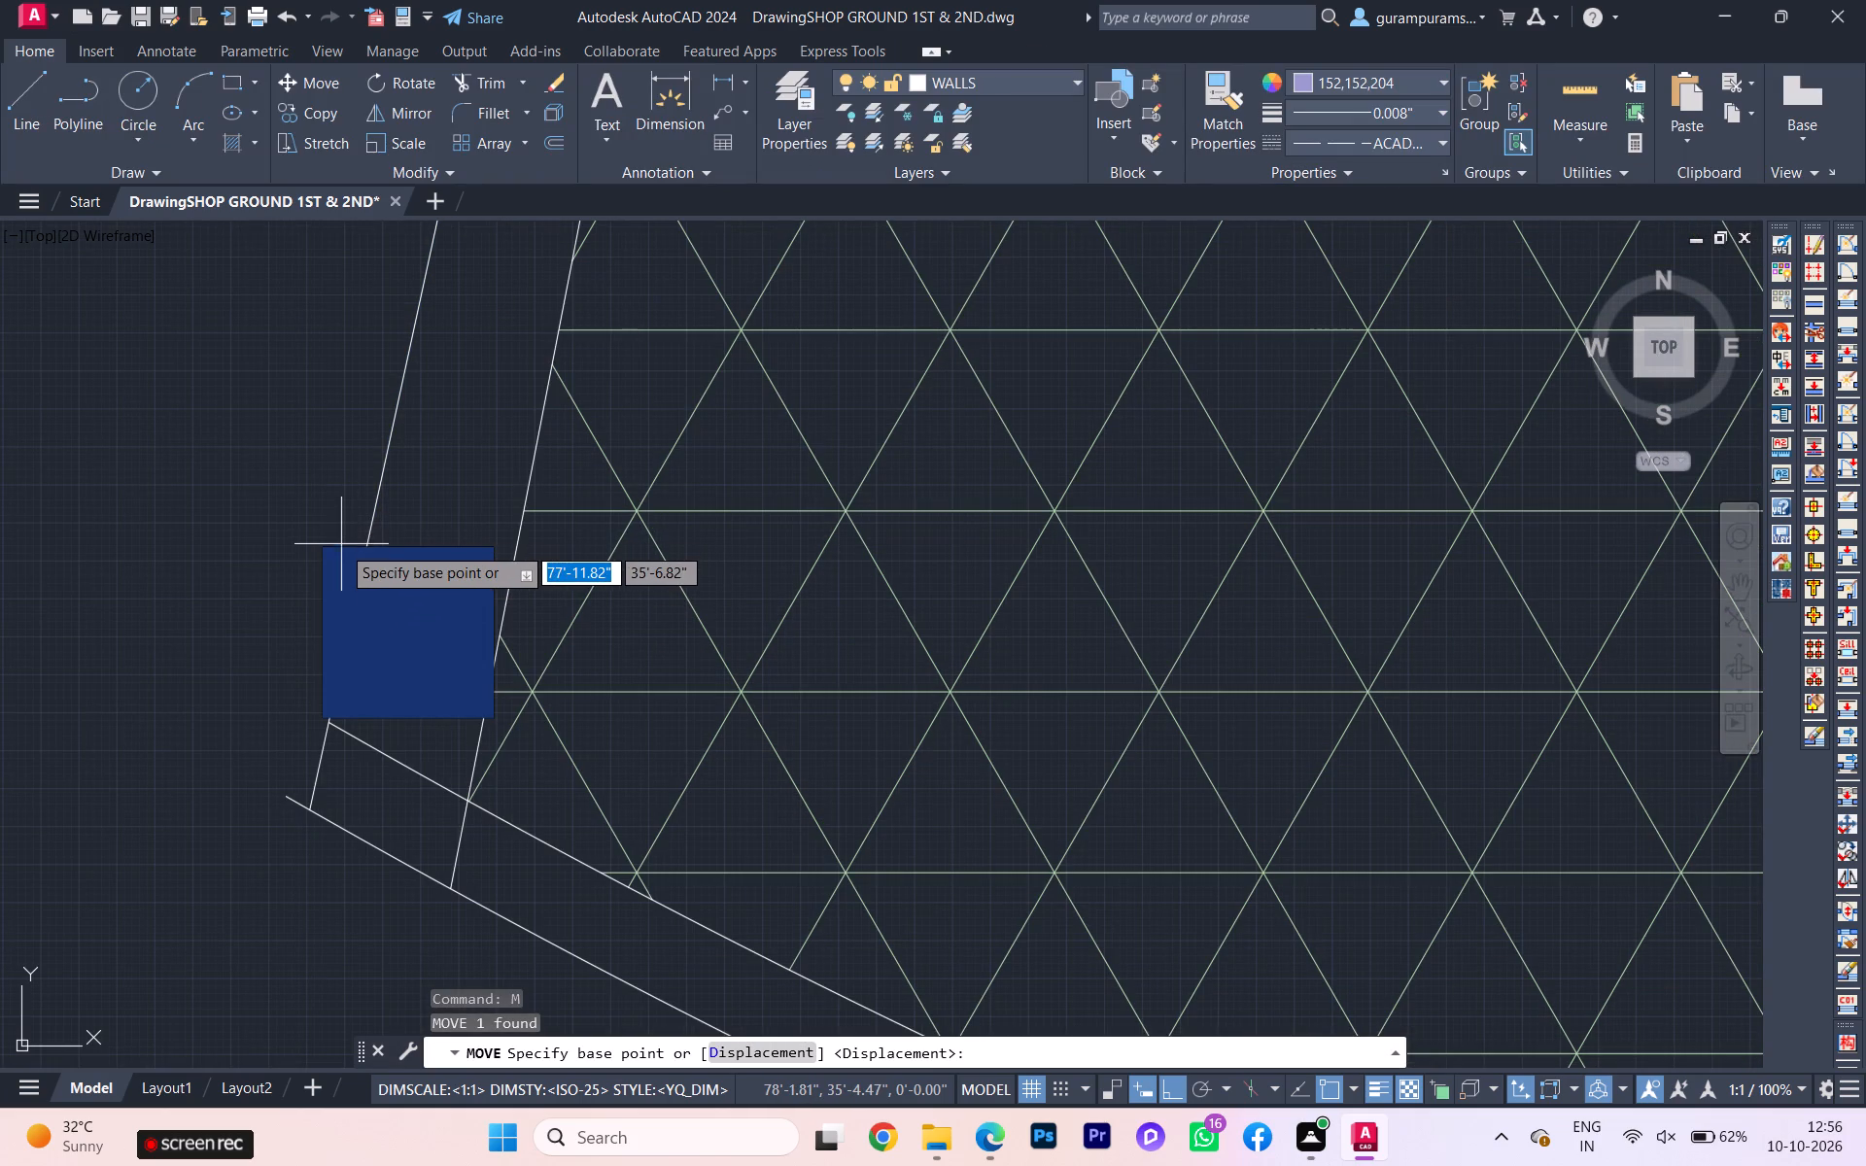
left_click(322, 550)
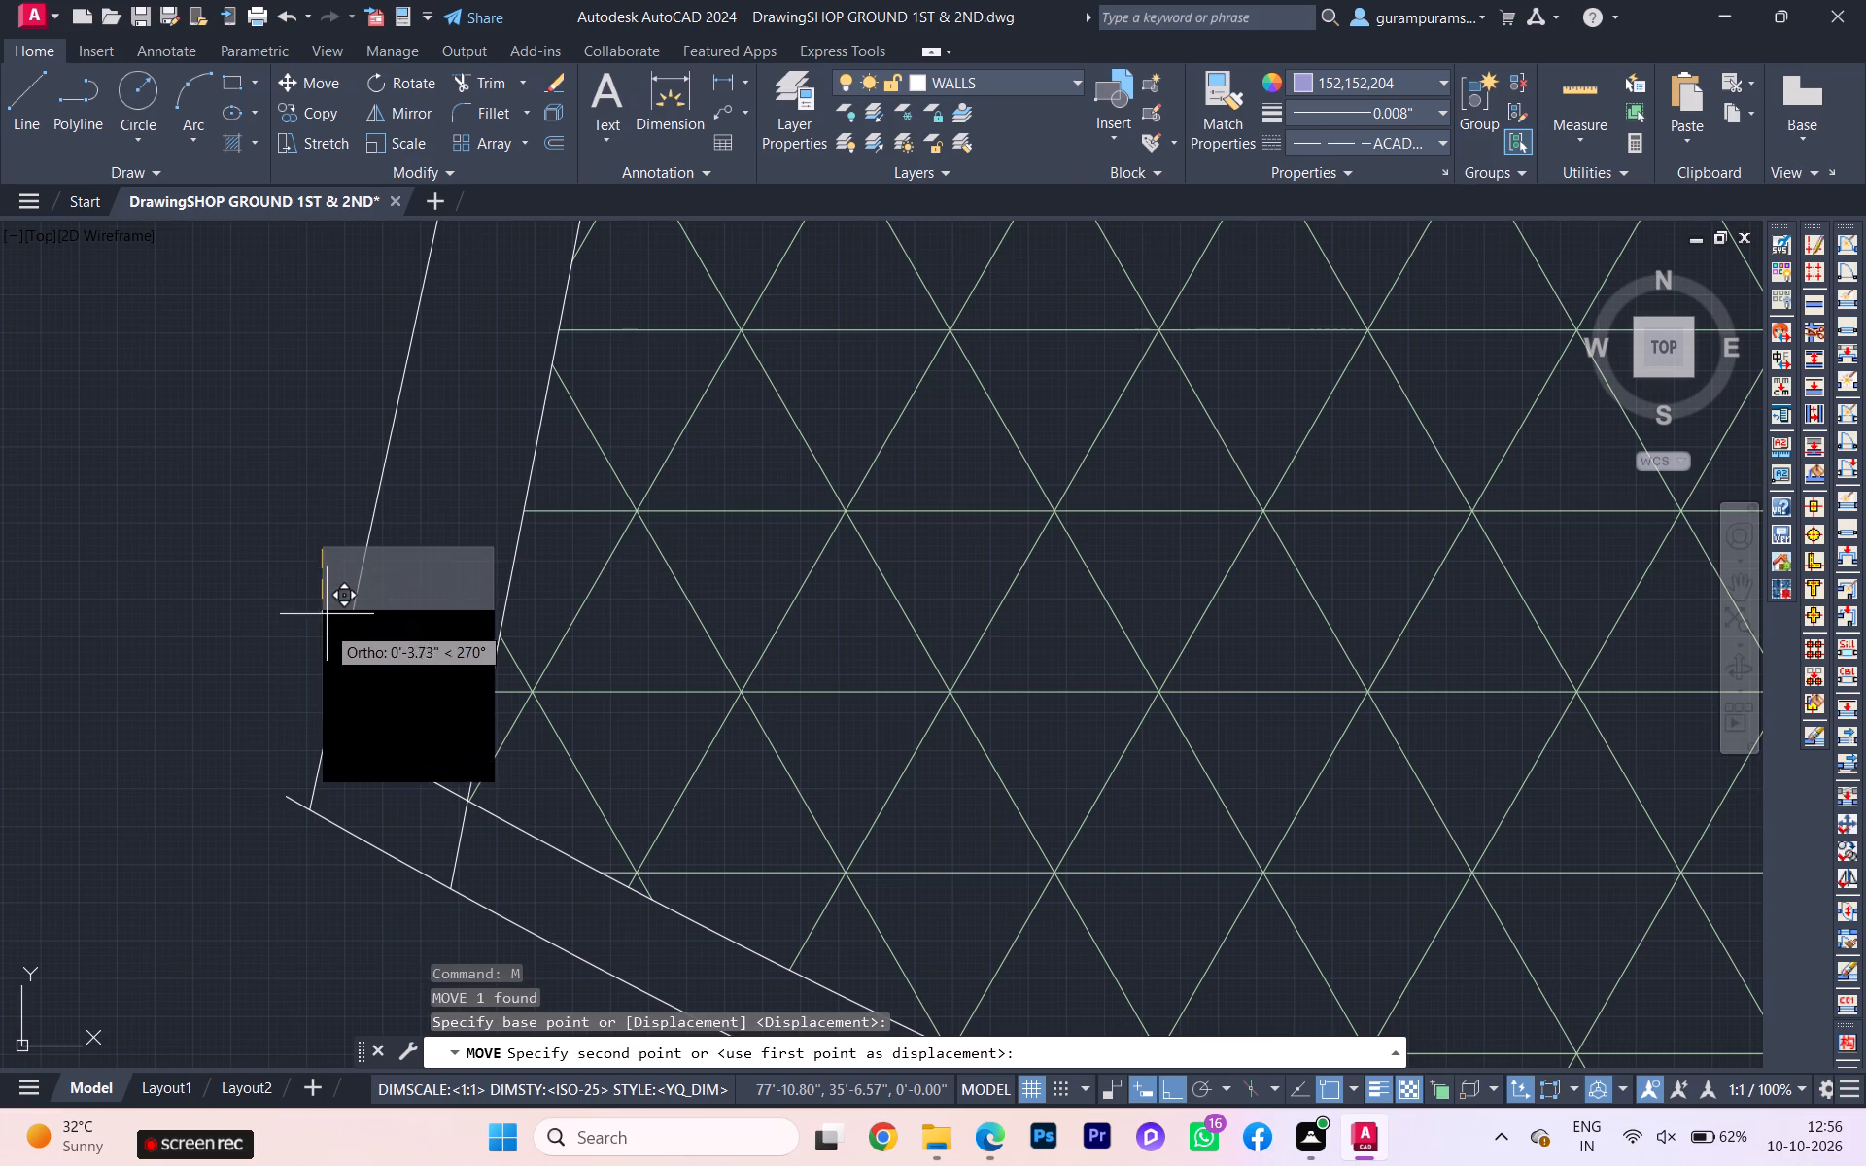
left_click(299, 652)
Trim the outer arc's end that overhangs the slanted wall's outer face at the terrace's west corner.
scroll(370, 644, "down", 1)
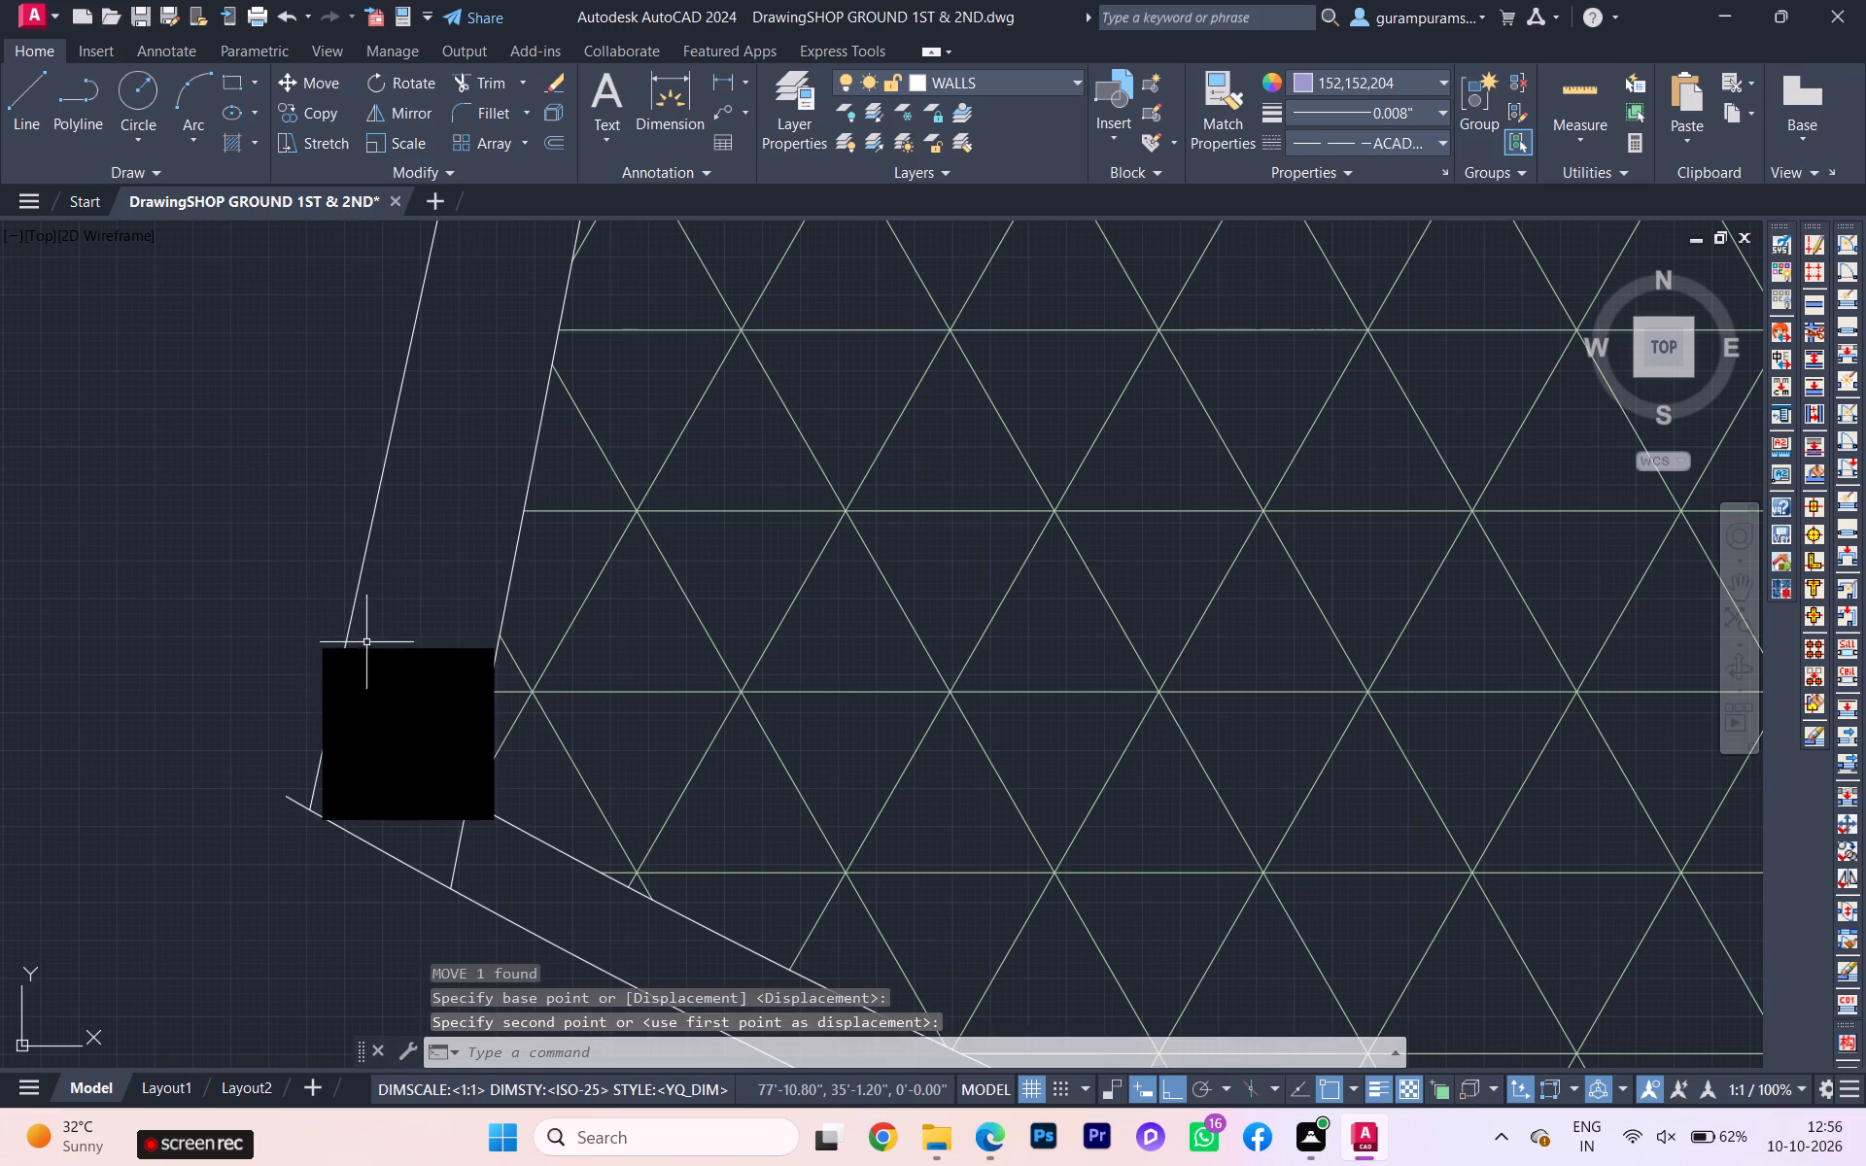
scroll(371, 645, "down", 5)
scroll(327, 700, "up", 3)
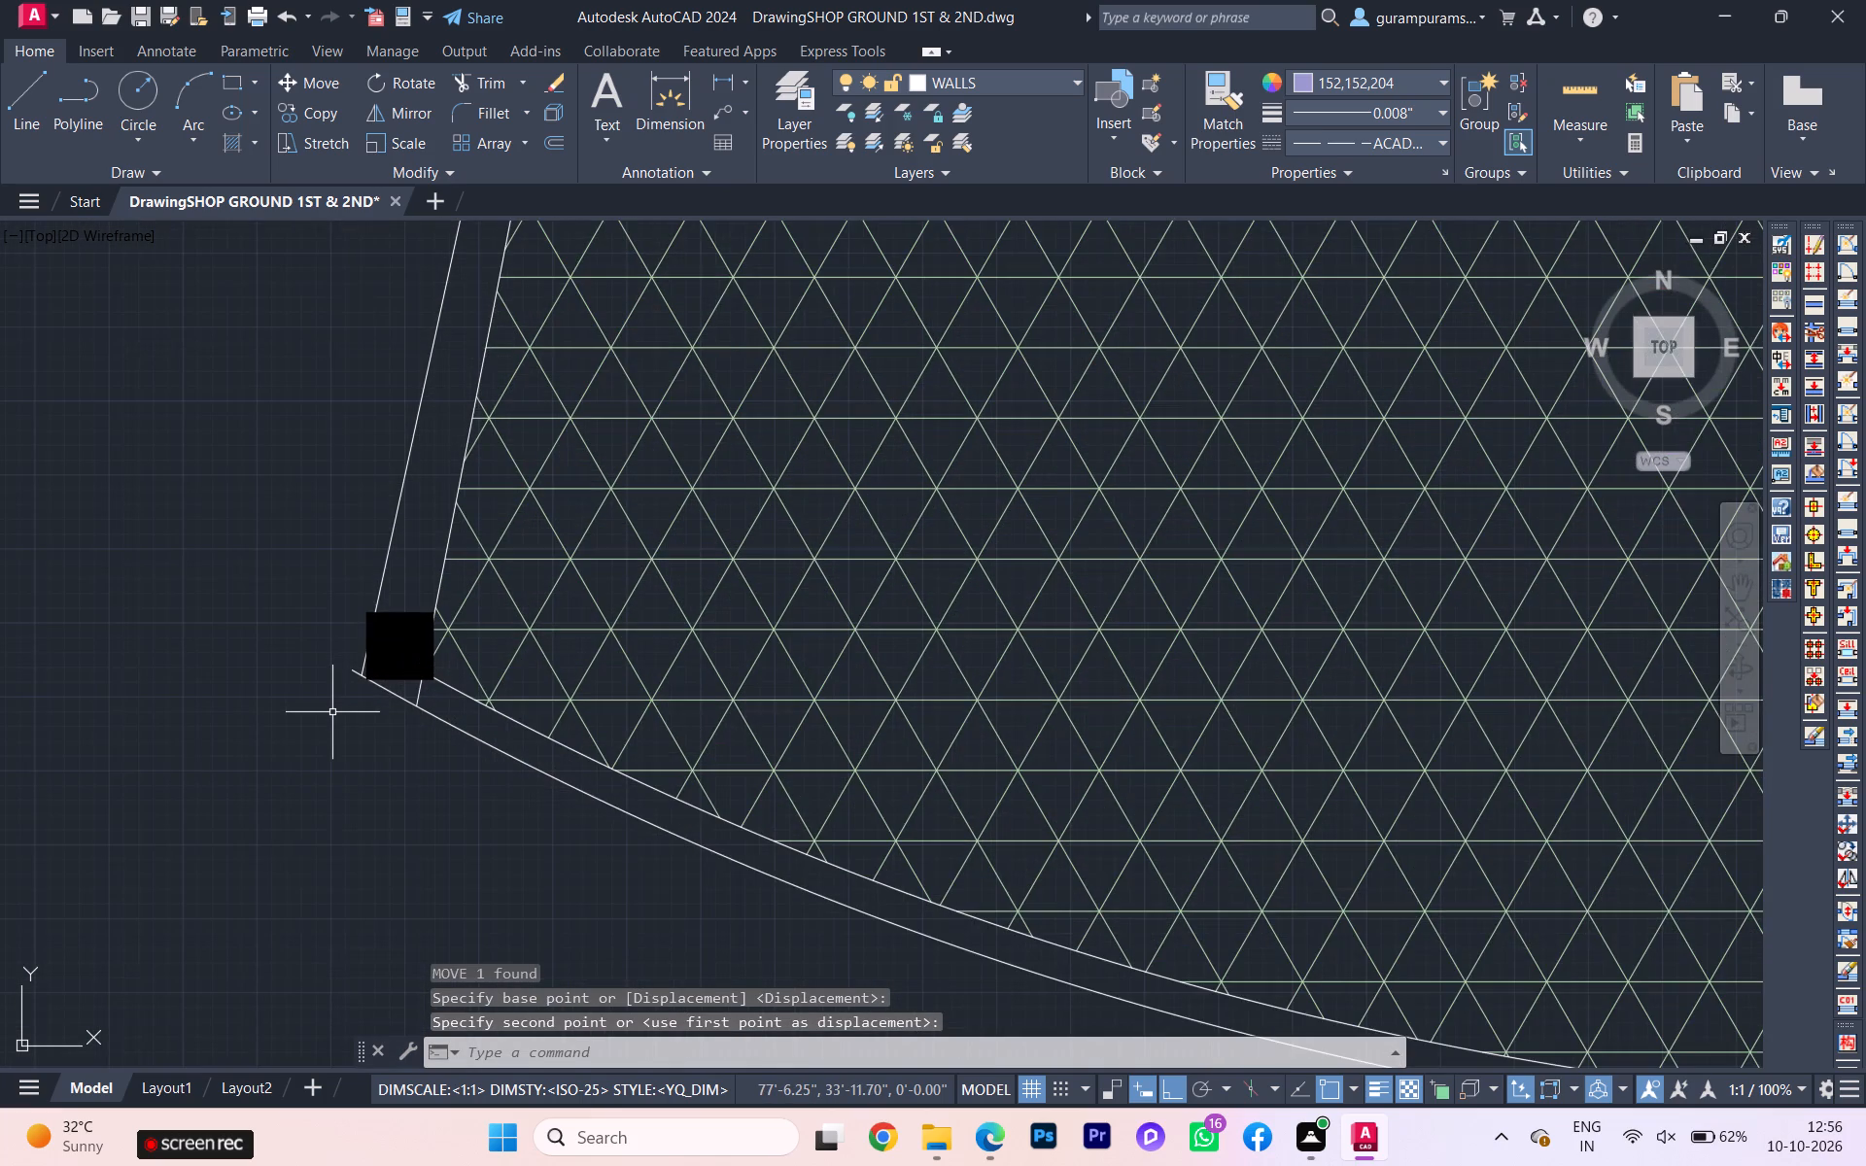
type("TR")
left_click(396, 760)
scroll(350, 683, "up", 3)
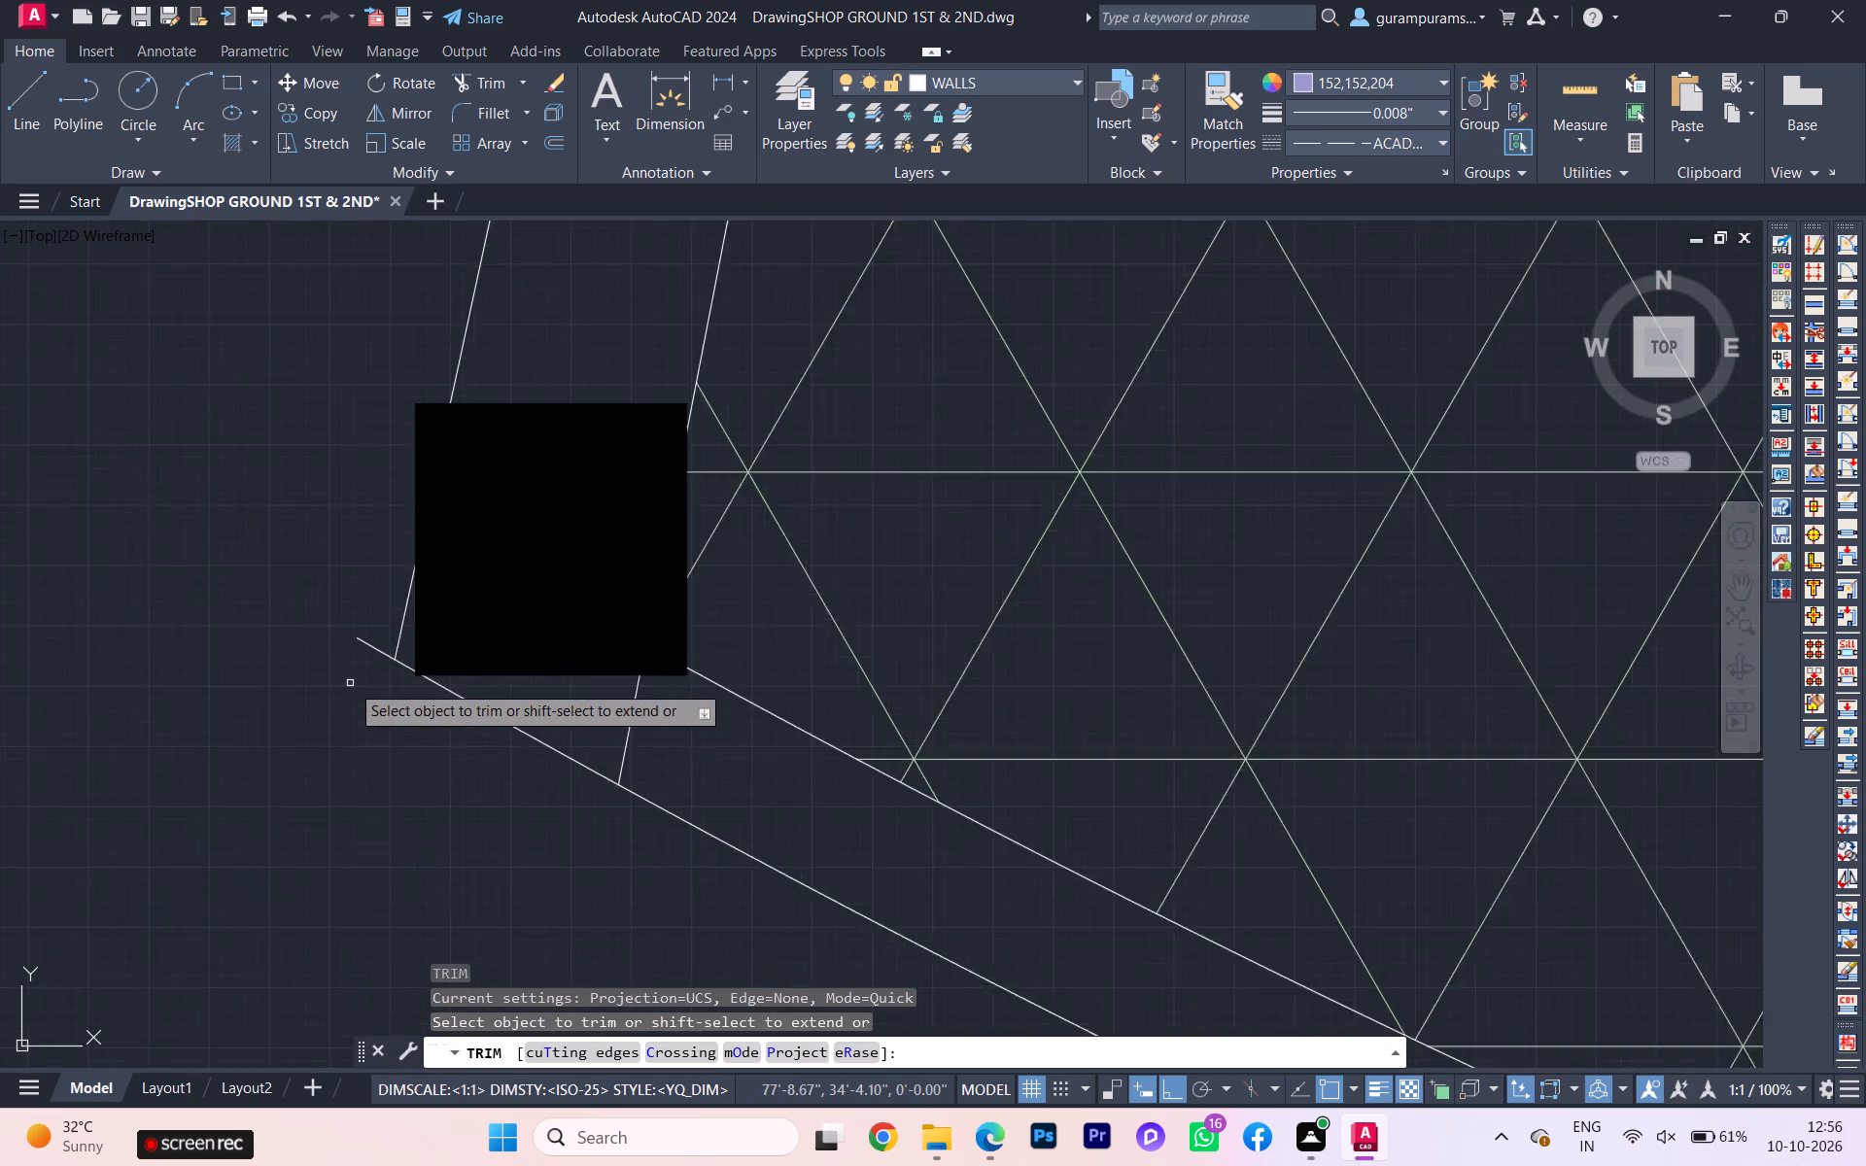
scroll(350, 683, "up", 1)
left_click(387, 632)
scroll(327, 634, "down", 4)
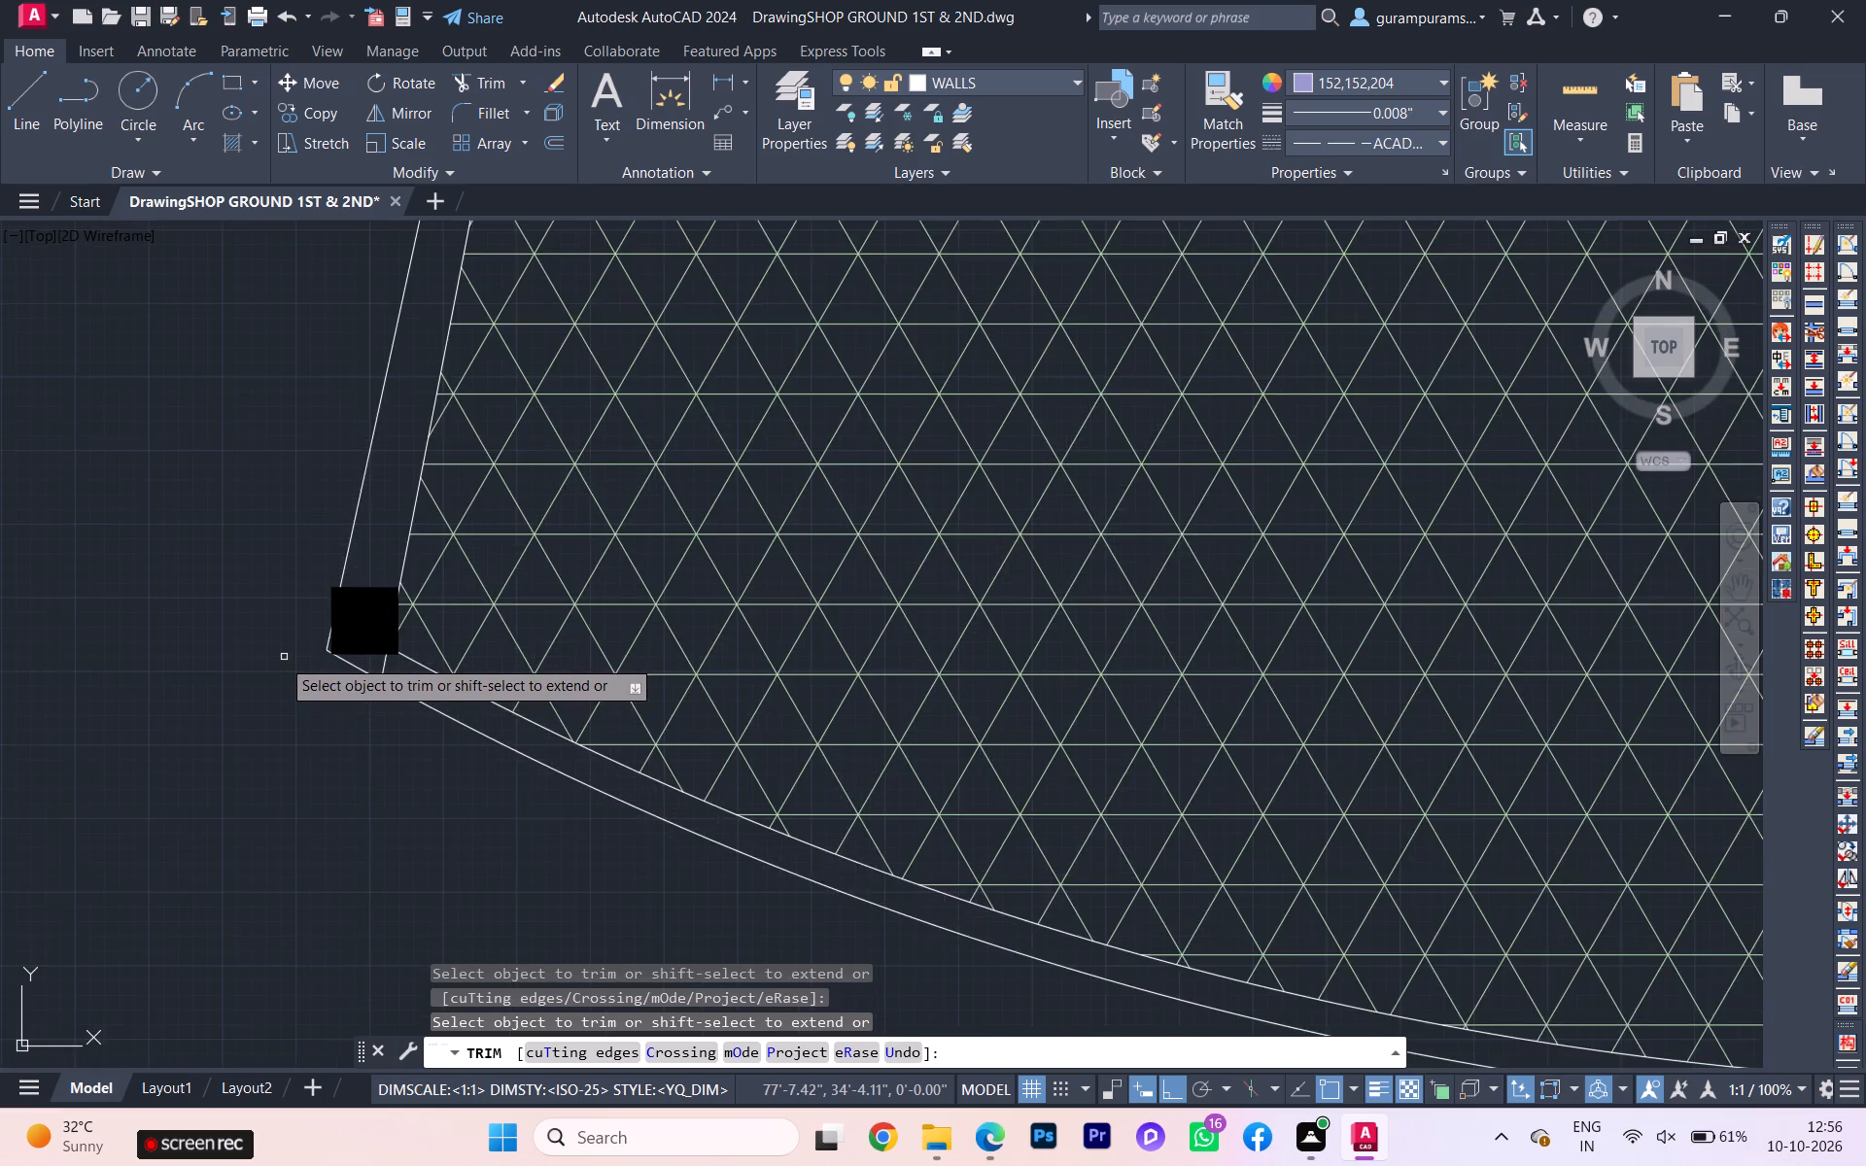
scroll(281, 658, "down", 6)
scroll(675, 734, "up", 3)
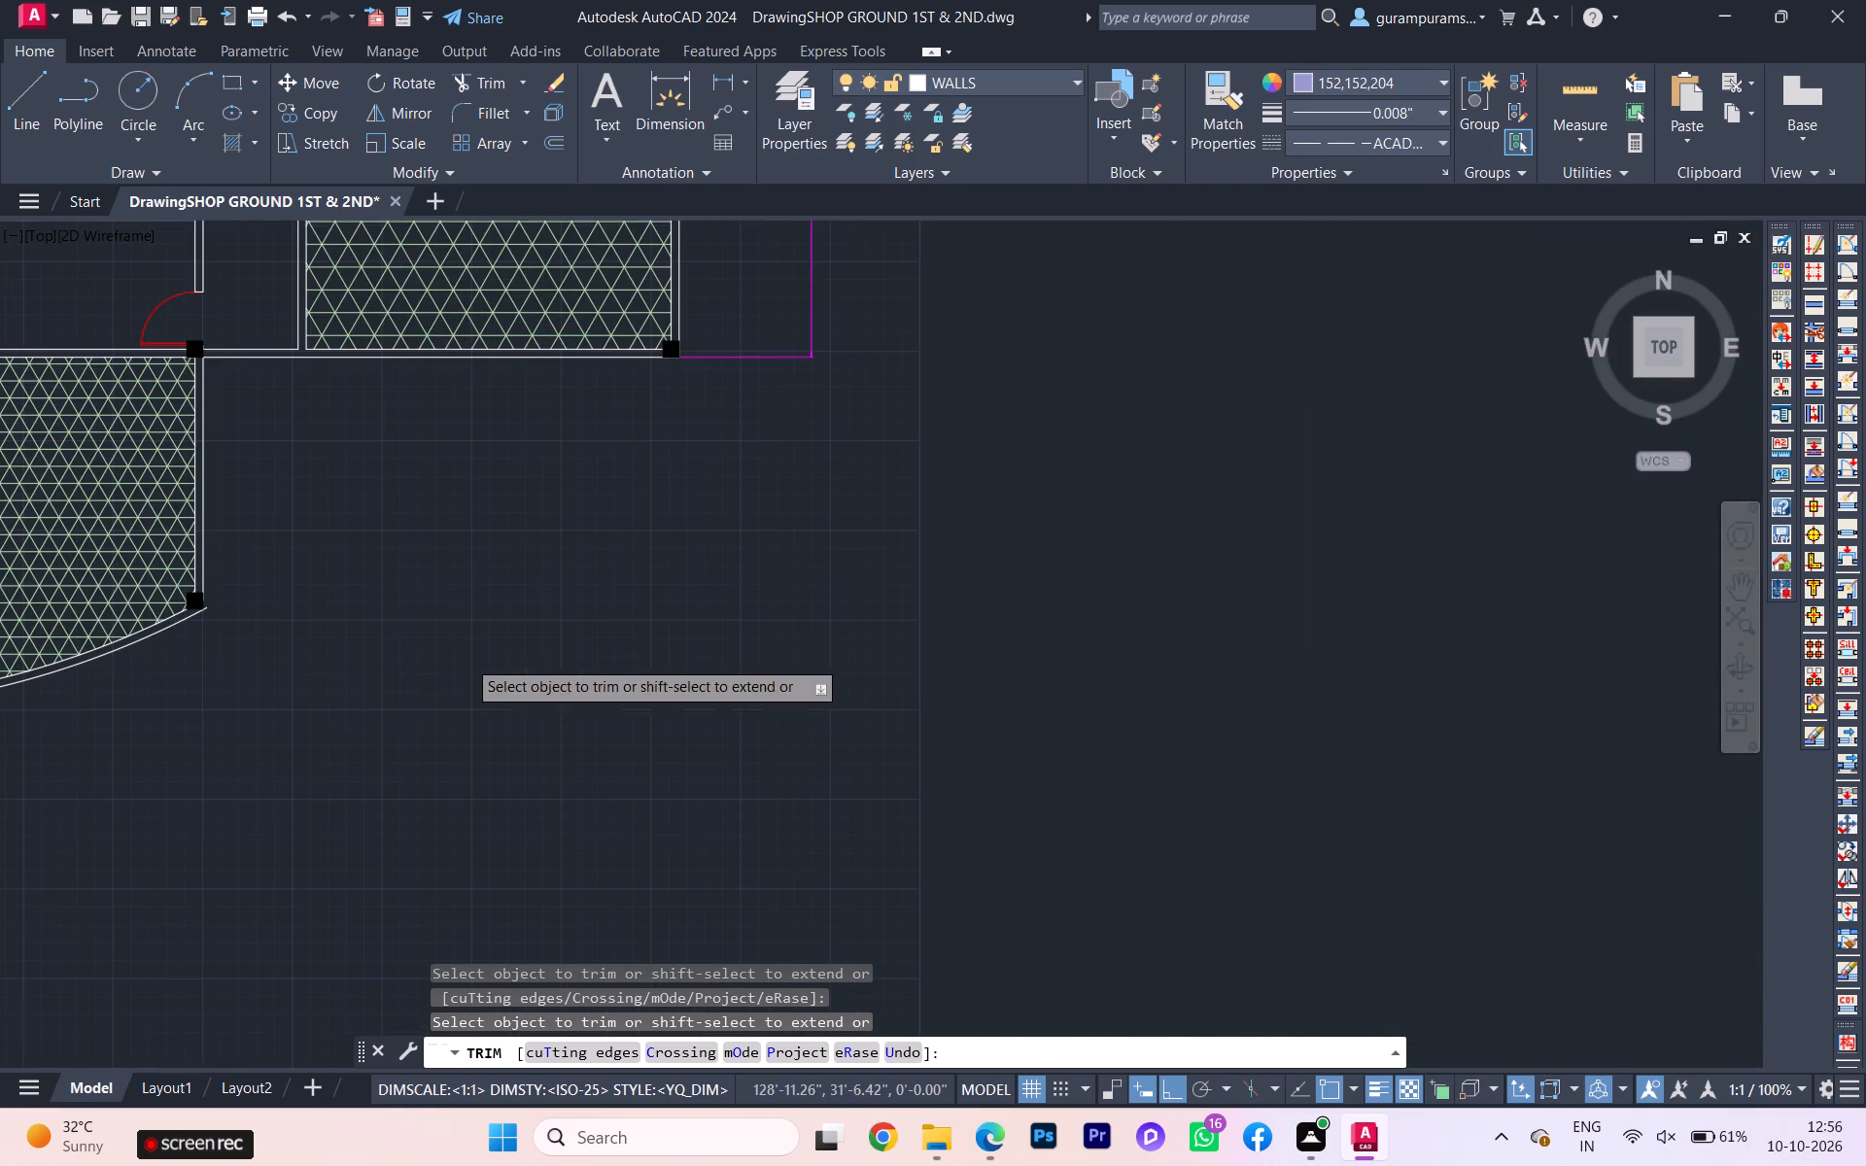
scroll(458, 663, "down", 1)
middle_click_drag(469, 667, 625, 675)
key("Escape")
Extend the terrace's east wall outer line down to the outer arc.
scroll(473, 677, "up", 2)
scroll(473, 677, "down", 2)
scroll(473, 677, "up", 1)
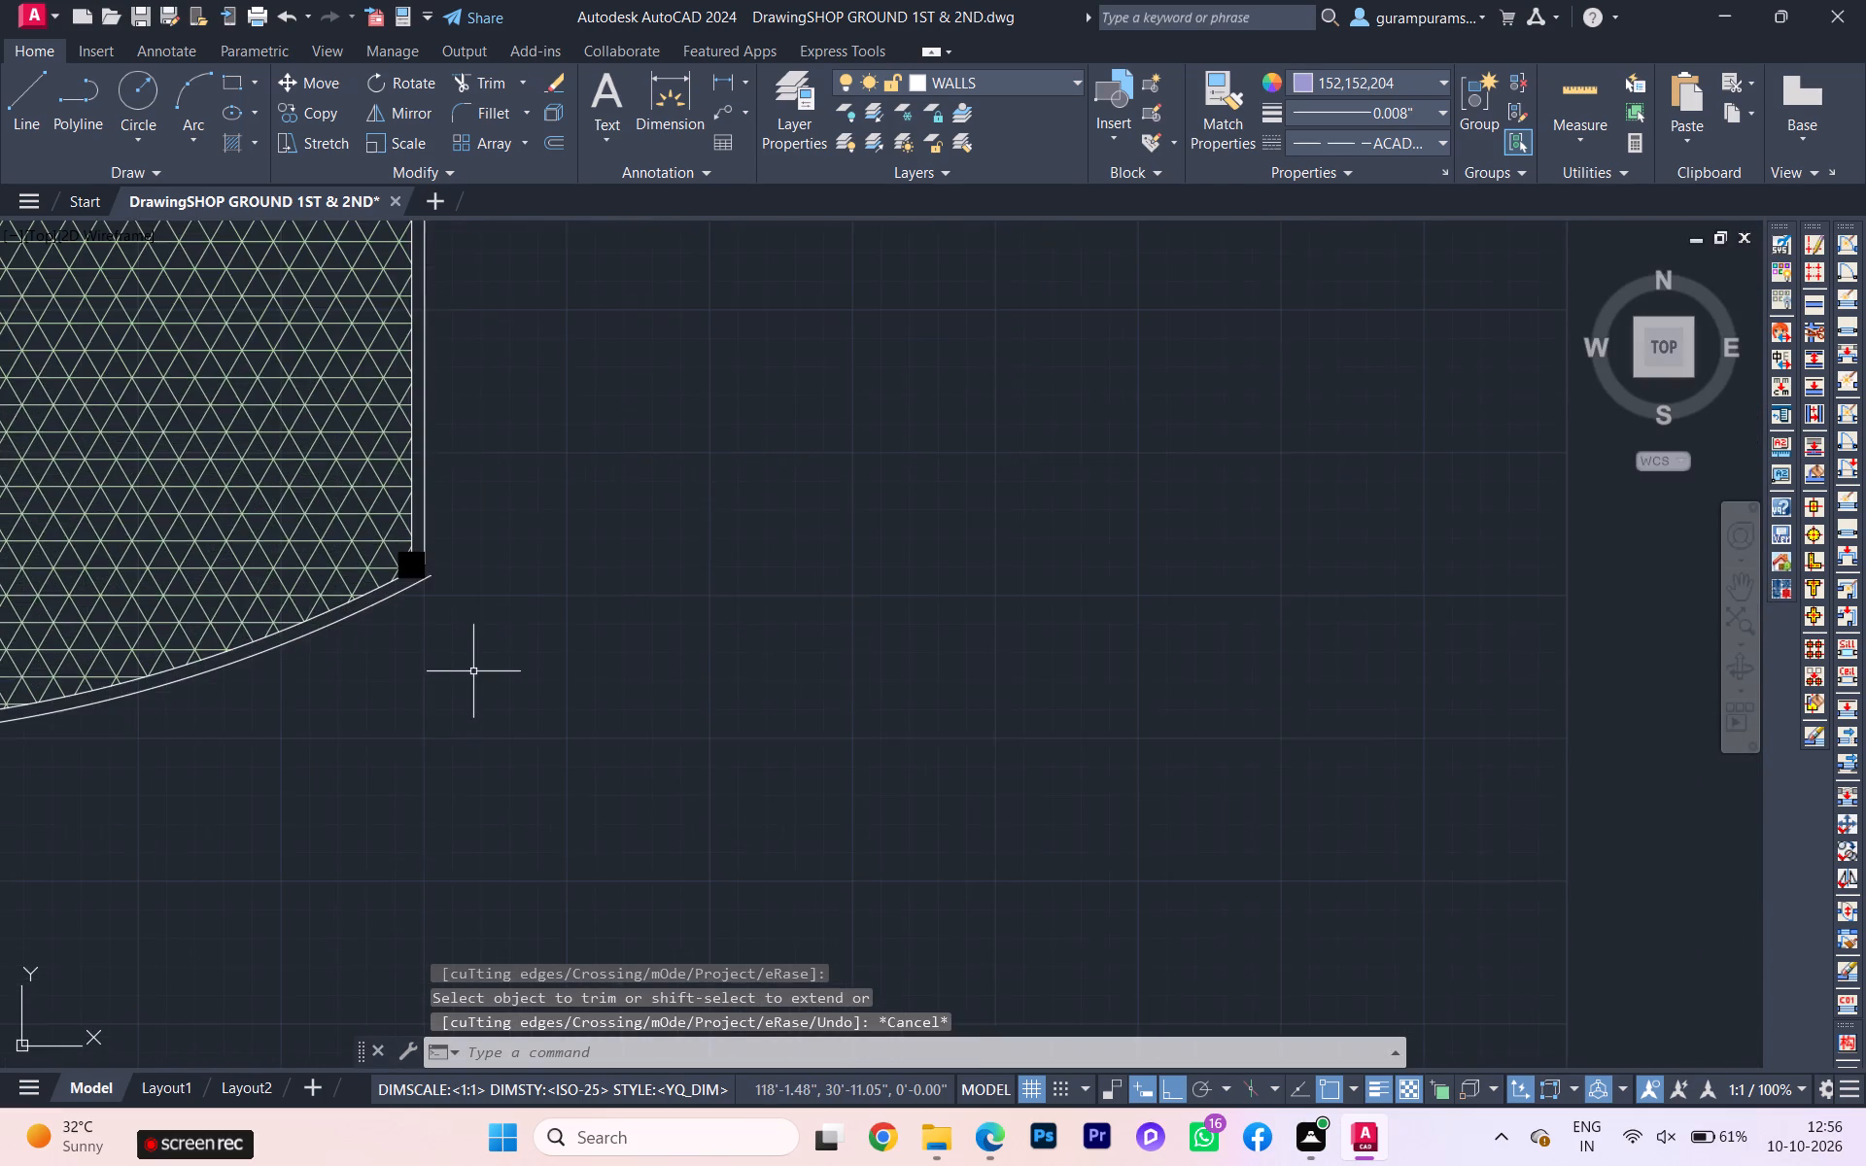
scroll(440, 578, "up", 3)
type("EX")
left_click(469, 635)
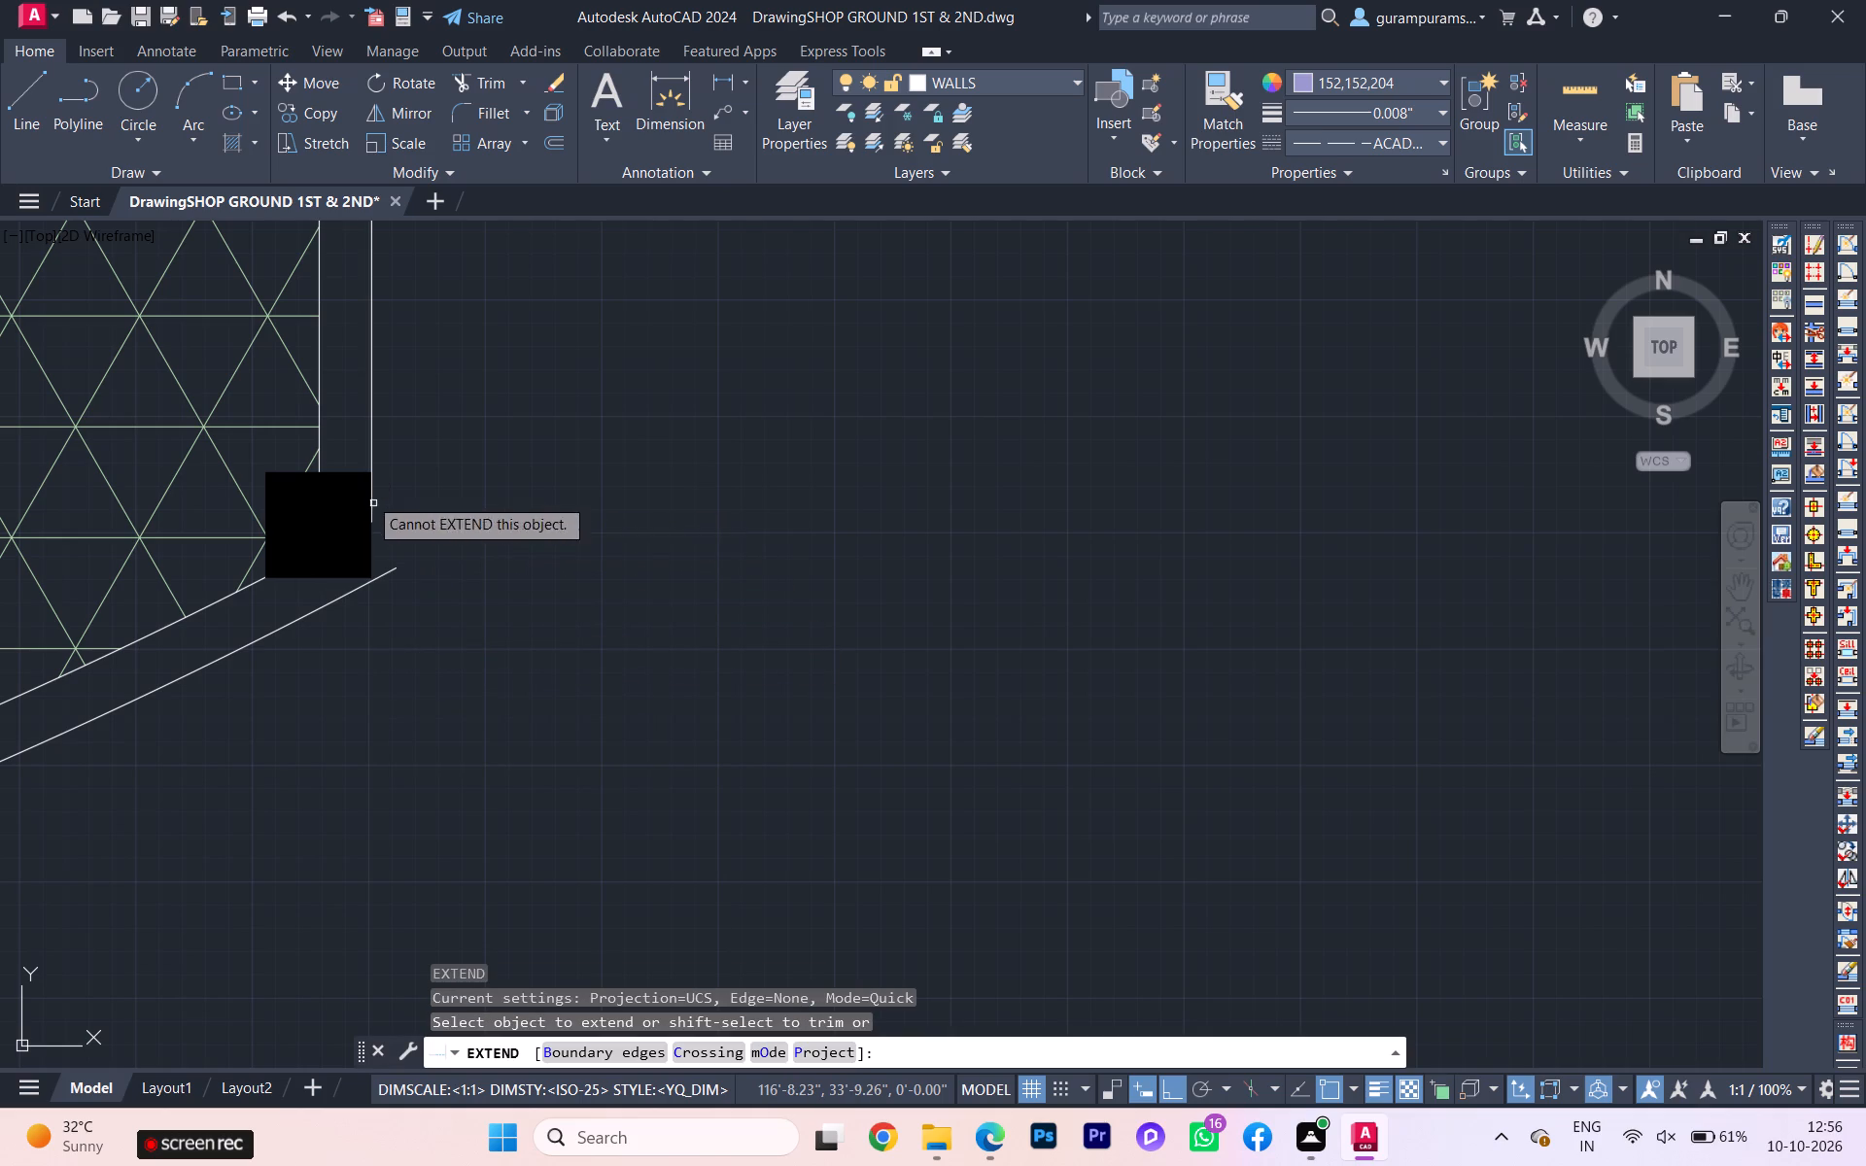
left_click(368, 454)
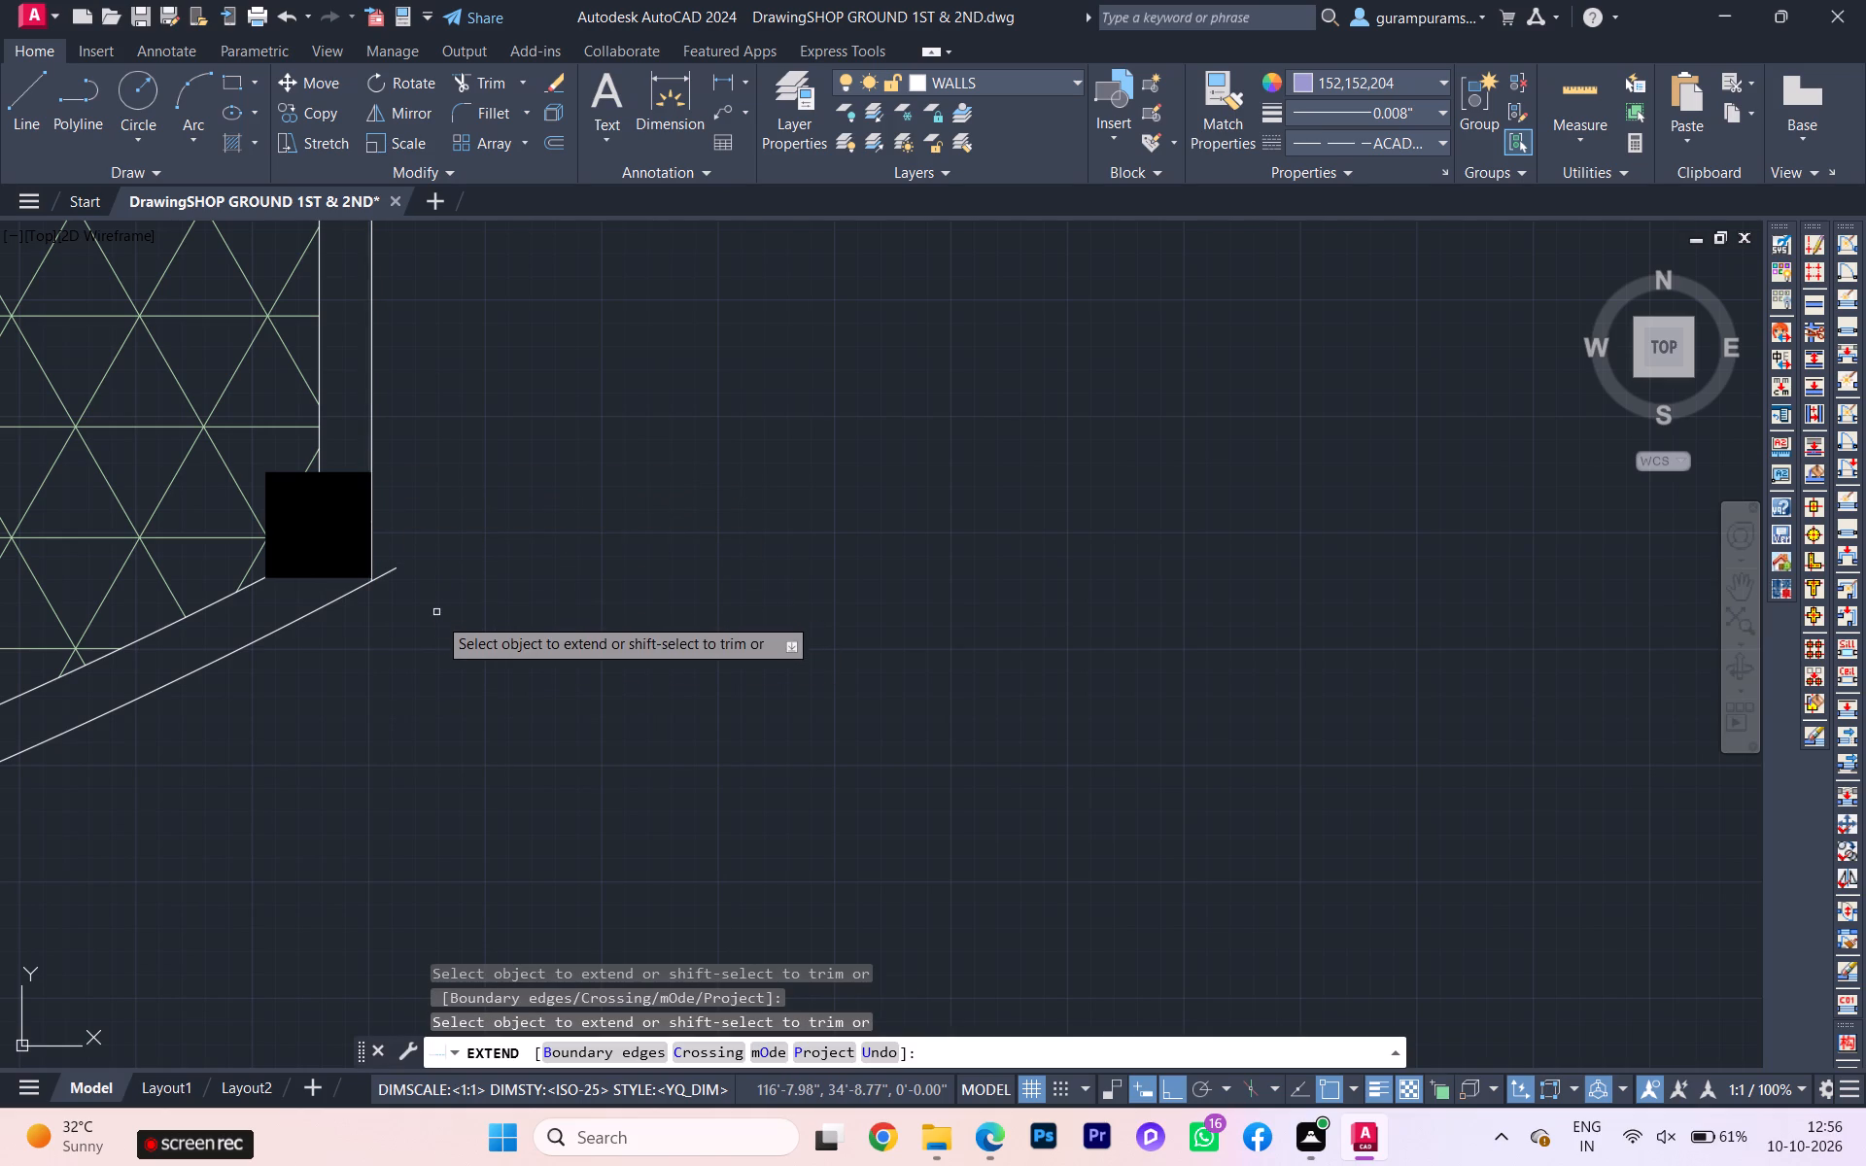
key("Escape")
Trim the outer arc's end that overhangs the east wall's outer face at the terrace's lower-east corner.
key("t")
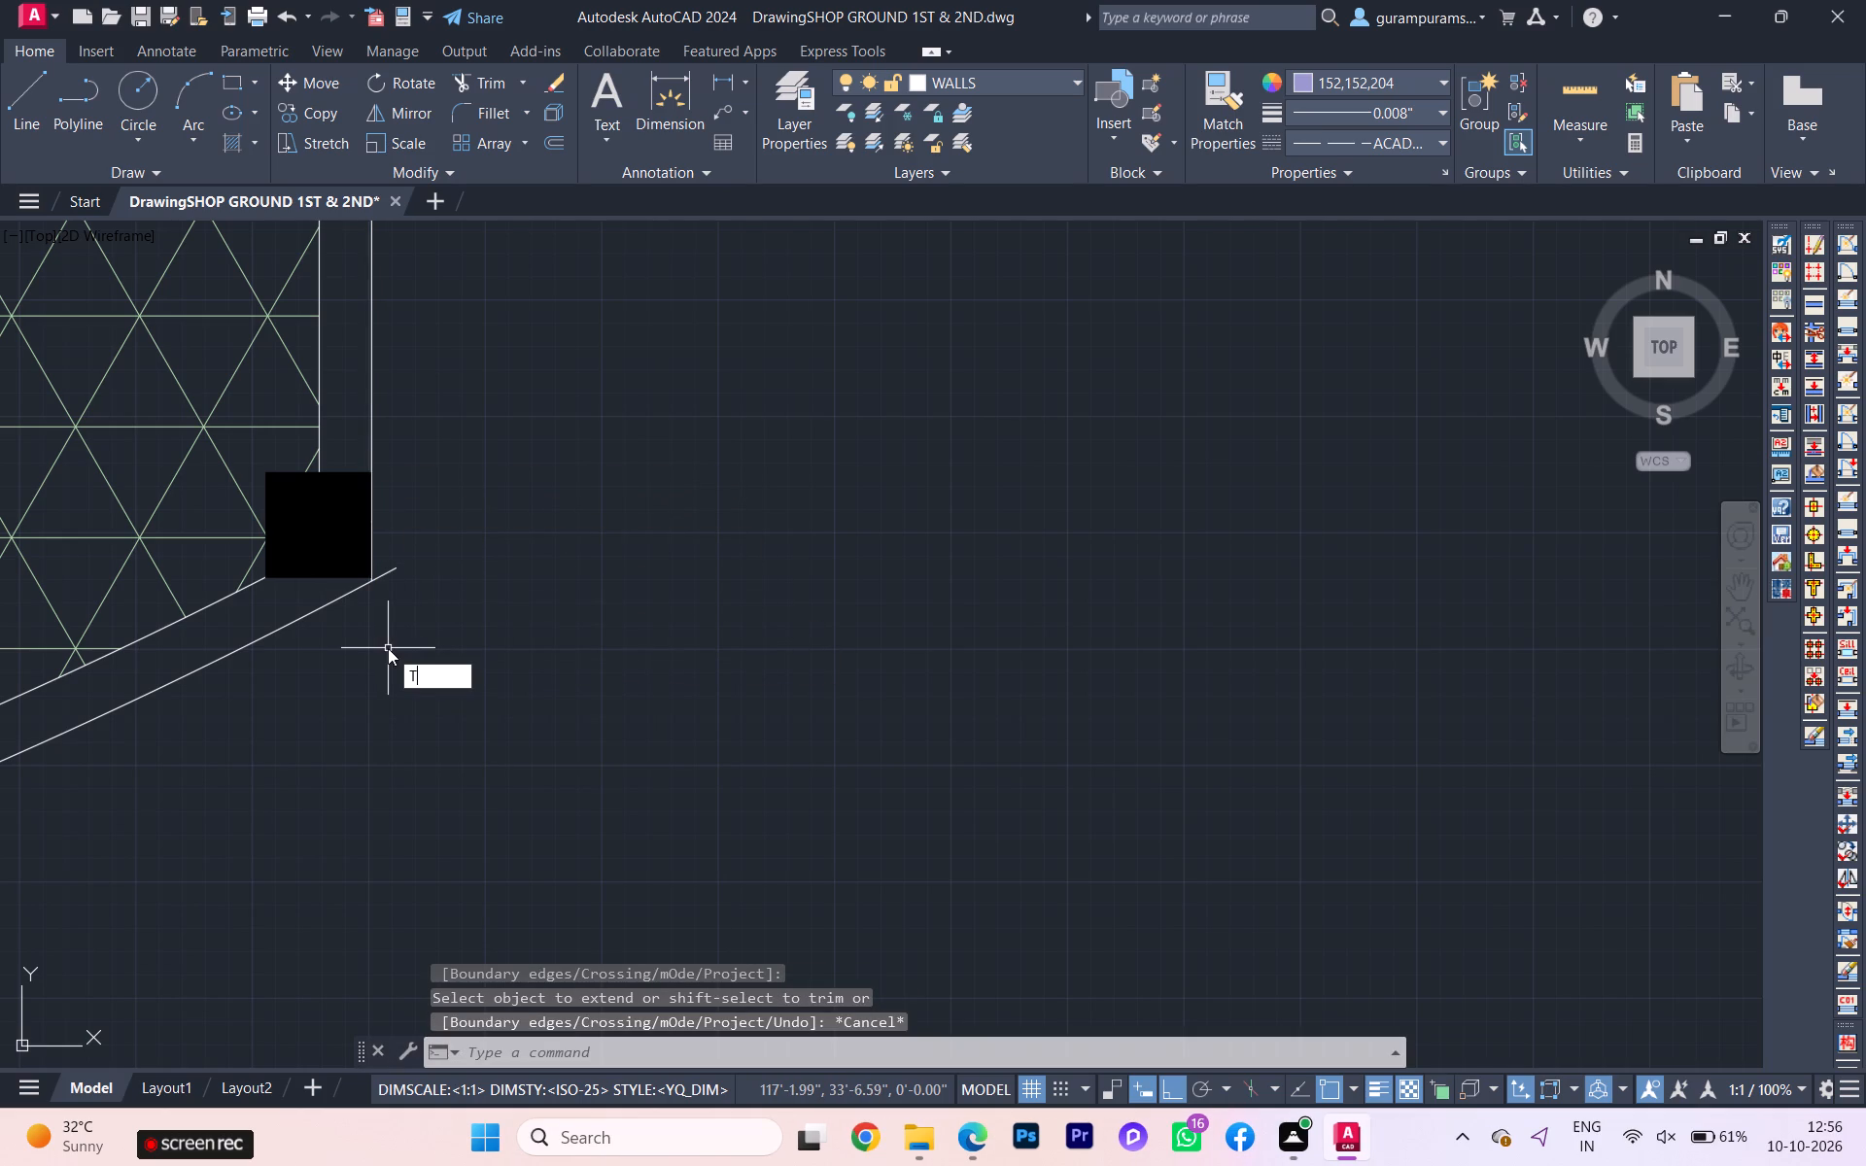
left_click(461, 713)
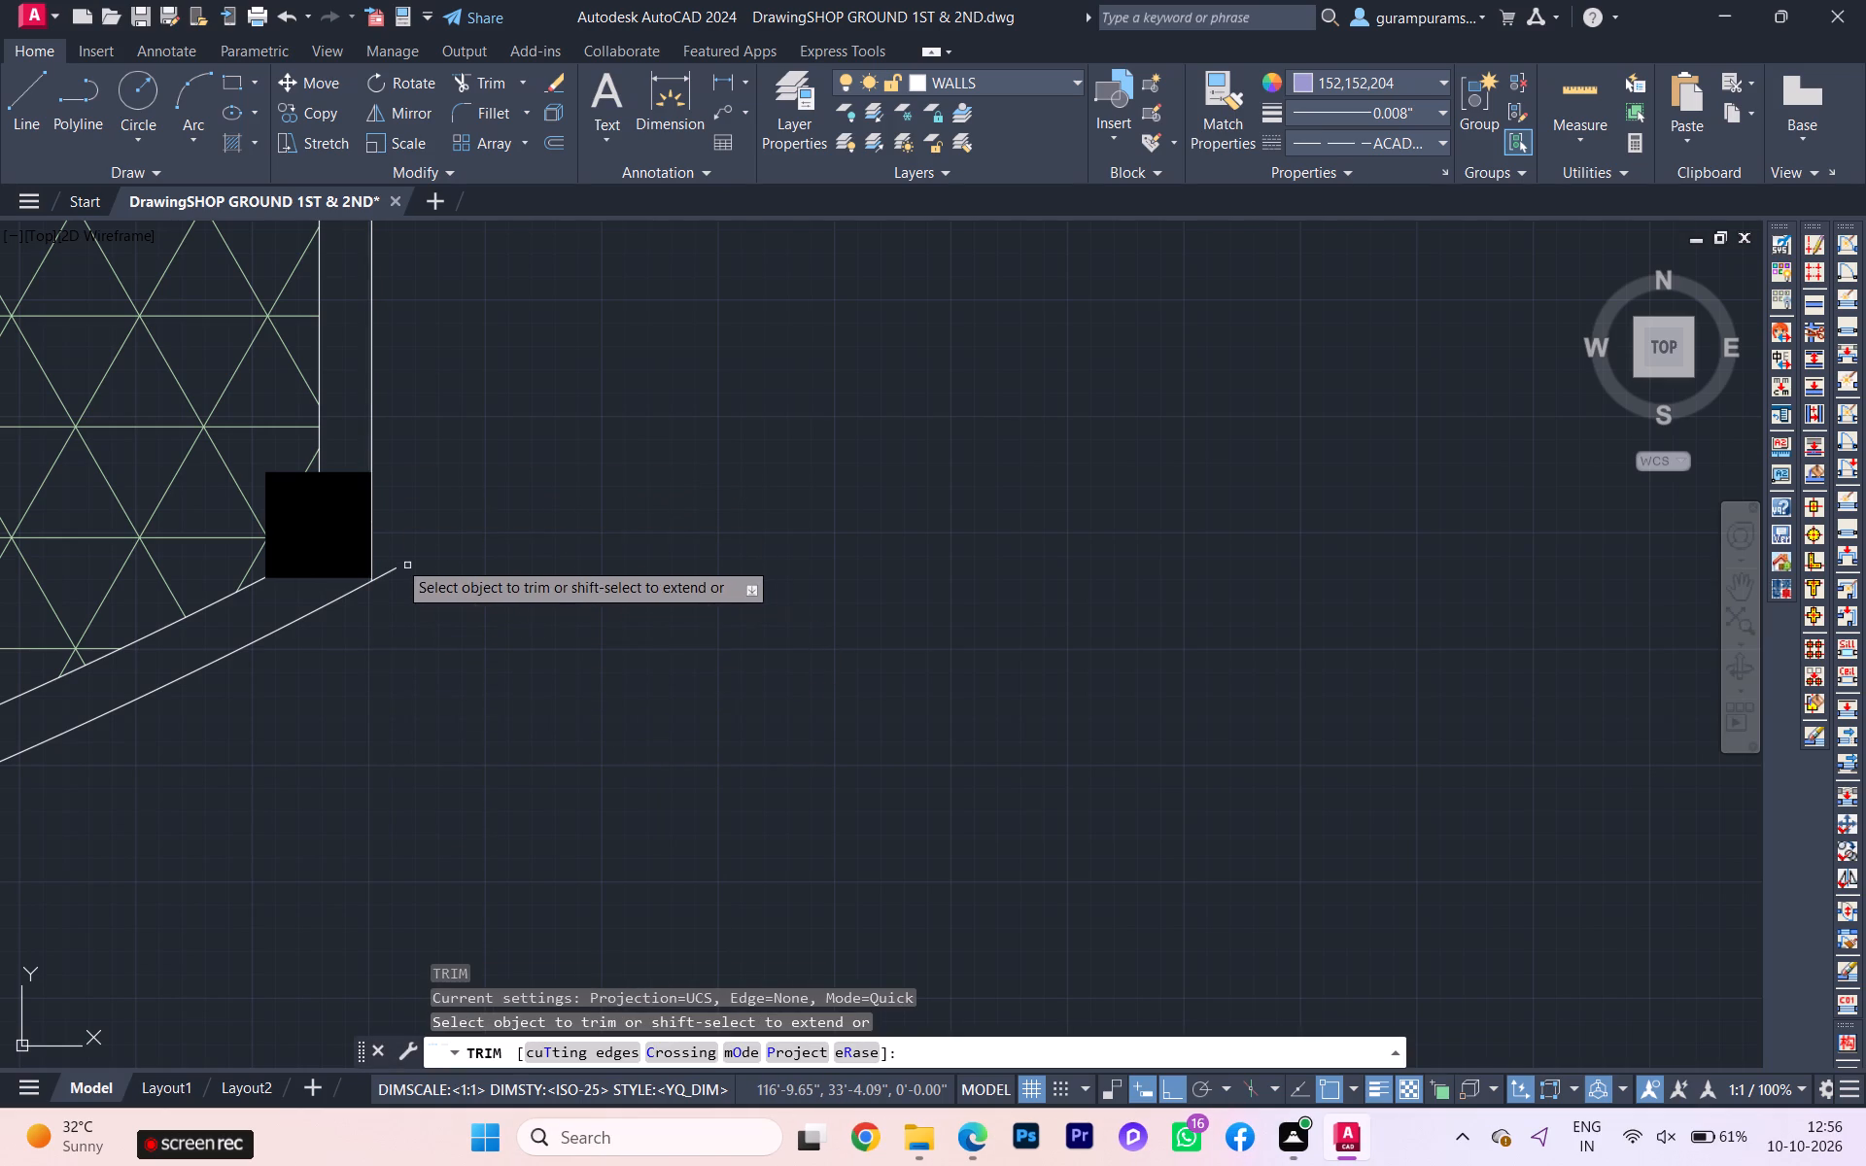
left_click(381, 563)
left_click(387, 584)
scroll(461, 611, "down", 2)
scroll(466, 614, "up", 1)
scroll(467, 615, "down", 1)
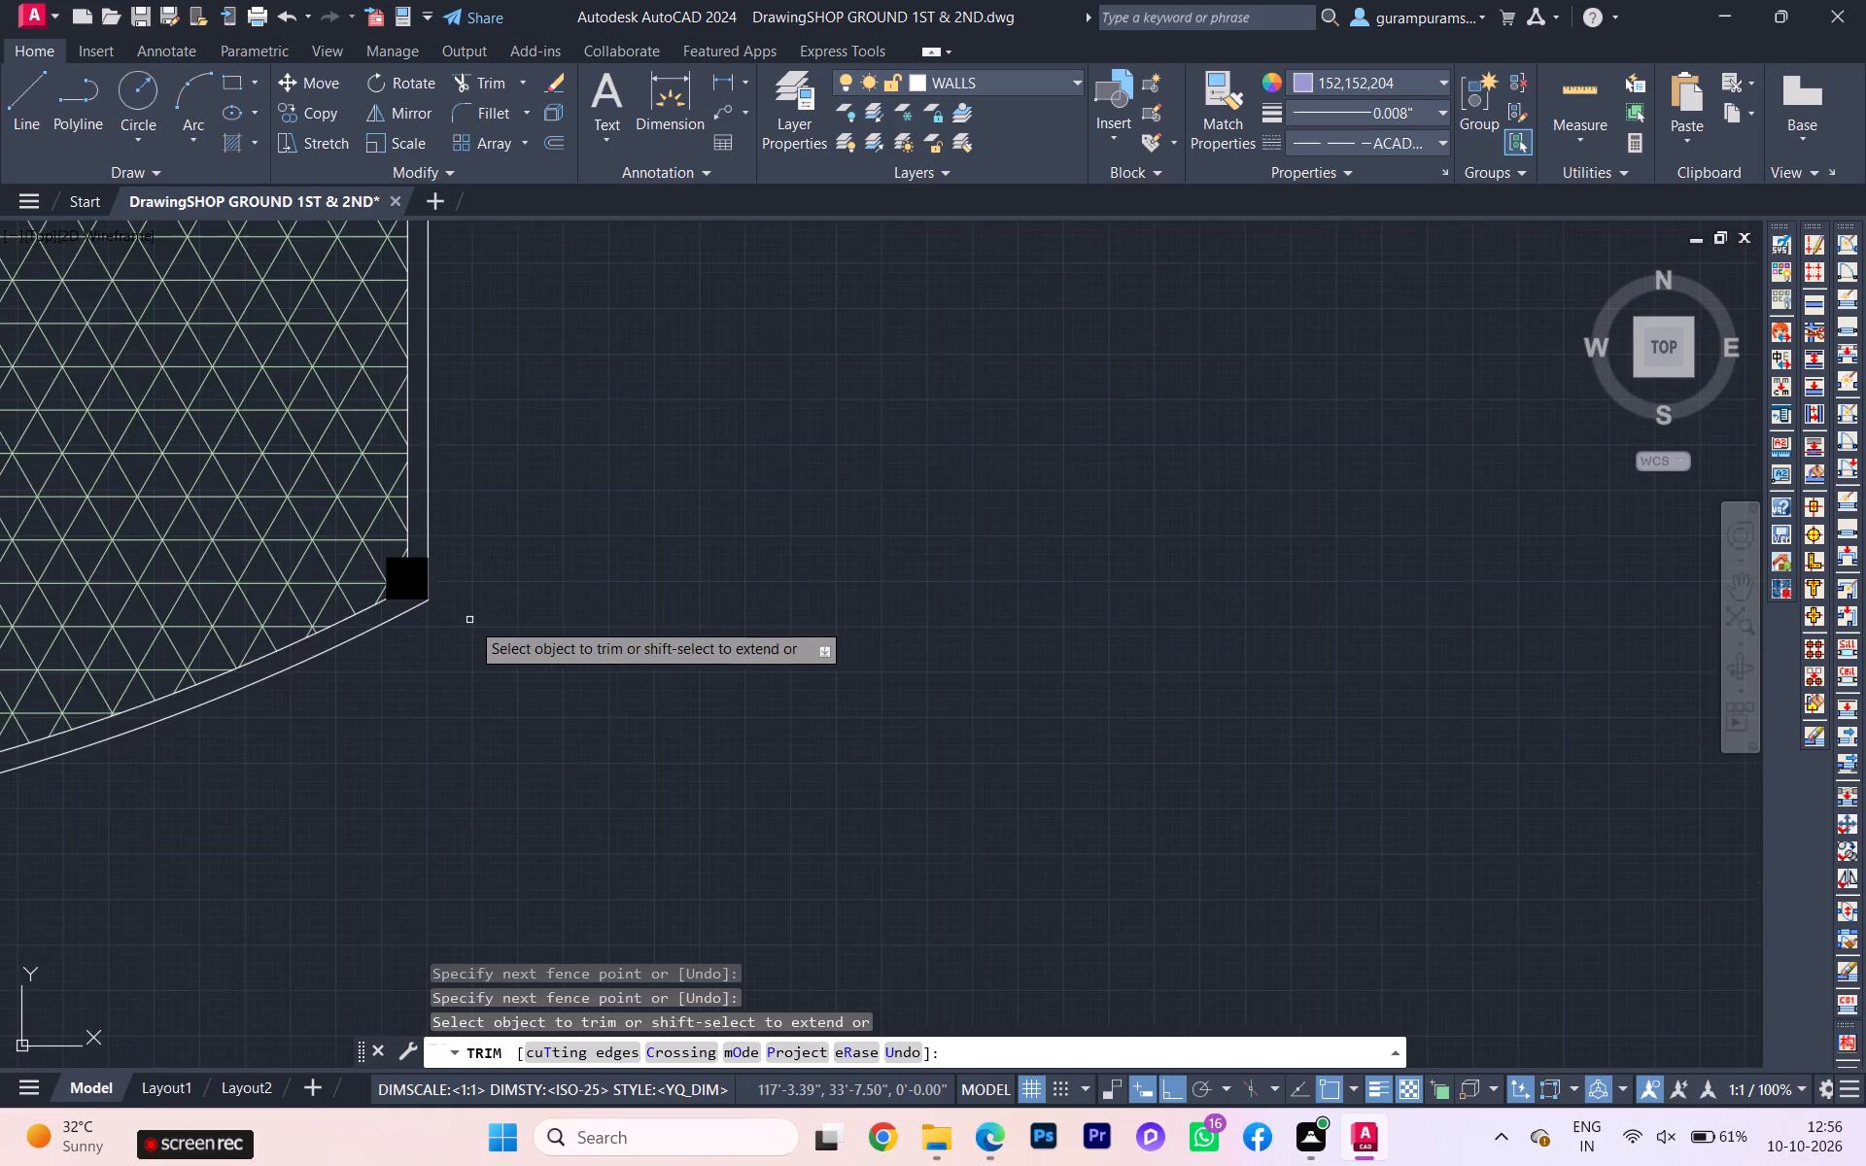
scroll(479, 635, "down", 2)
scroll(568, 645, "down", 1)
key("Escape")
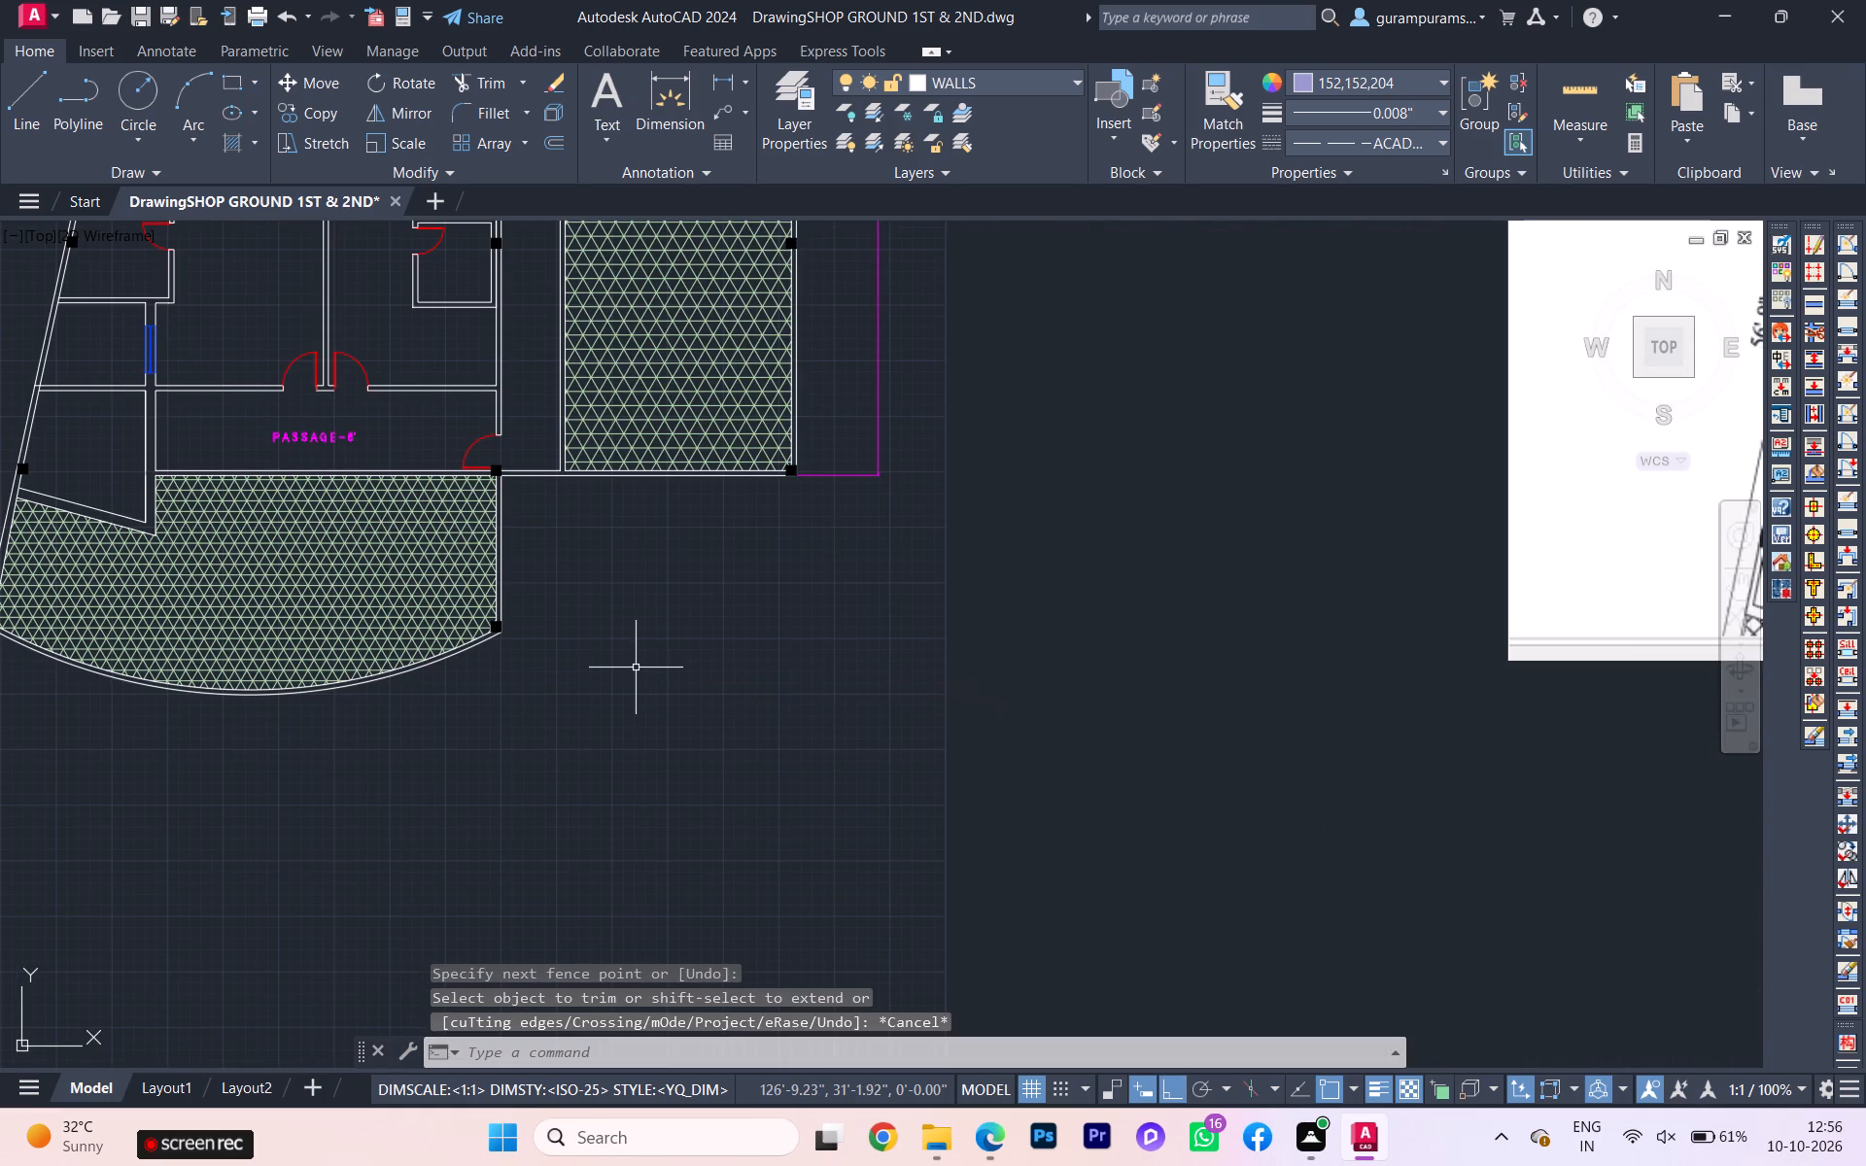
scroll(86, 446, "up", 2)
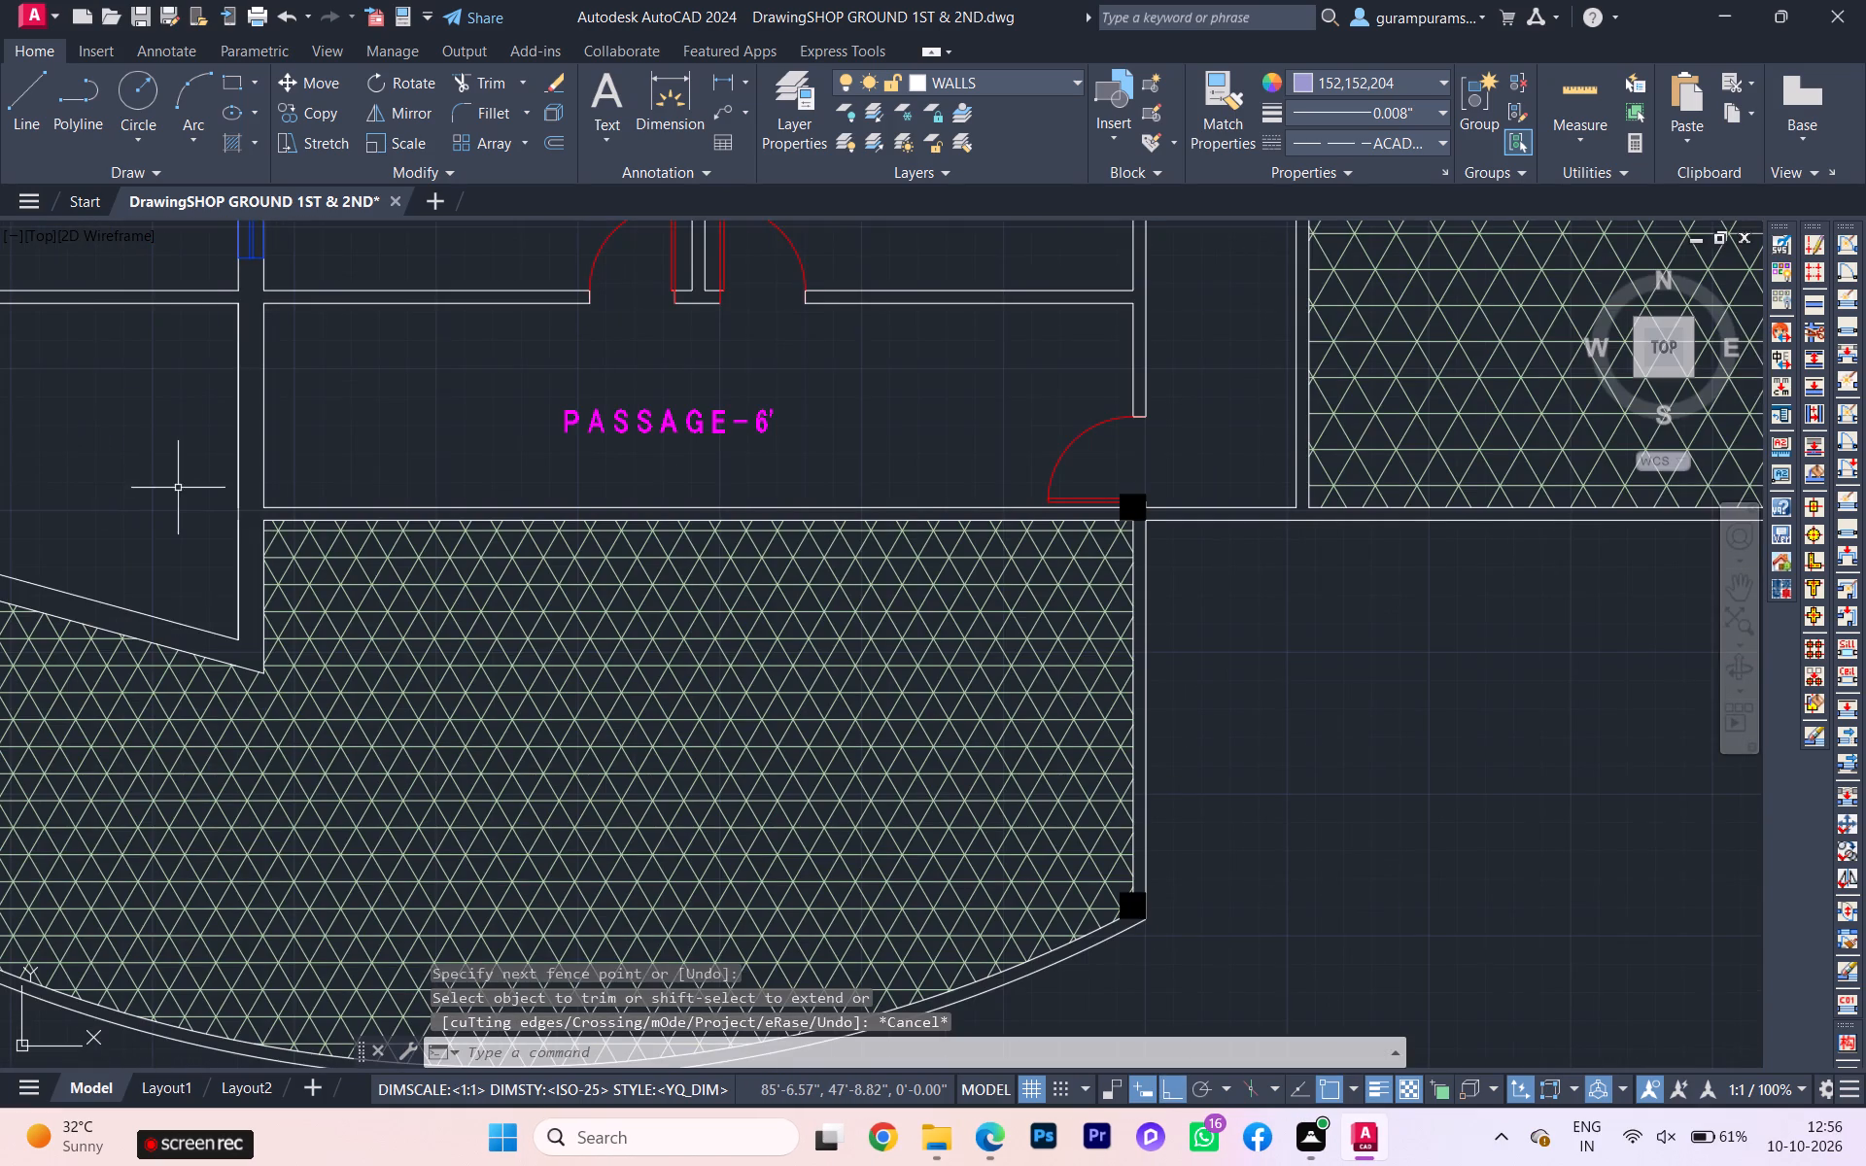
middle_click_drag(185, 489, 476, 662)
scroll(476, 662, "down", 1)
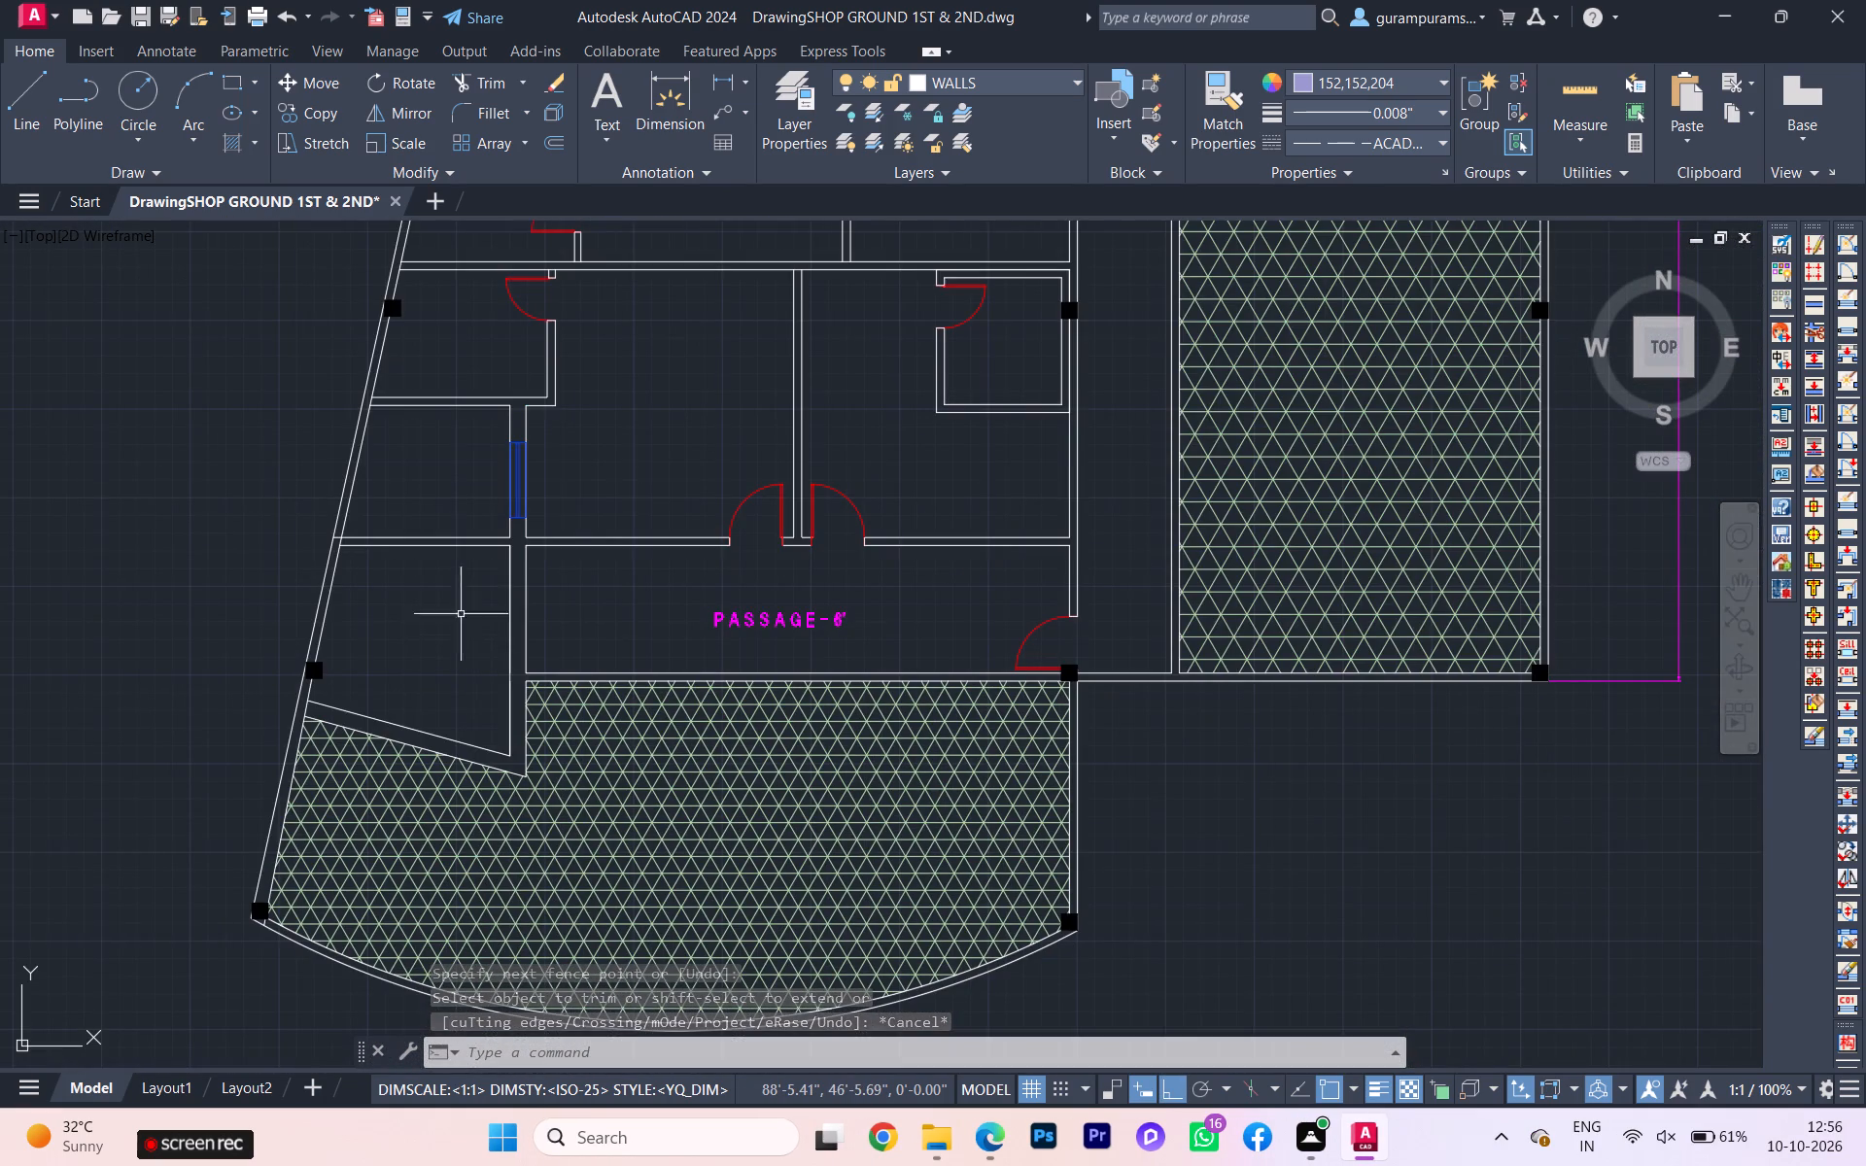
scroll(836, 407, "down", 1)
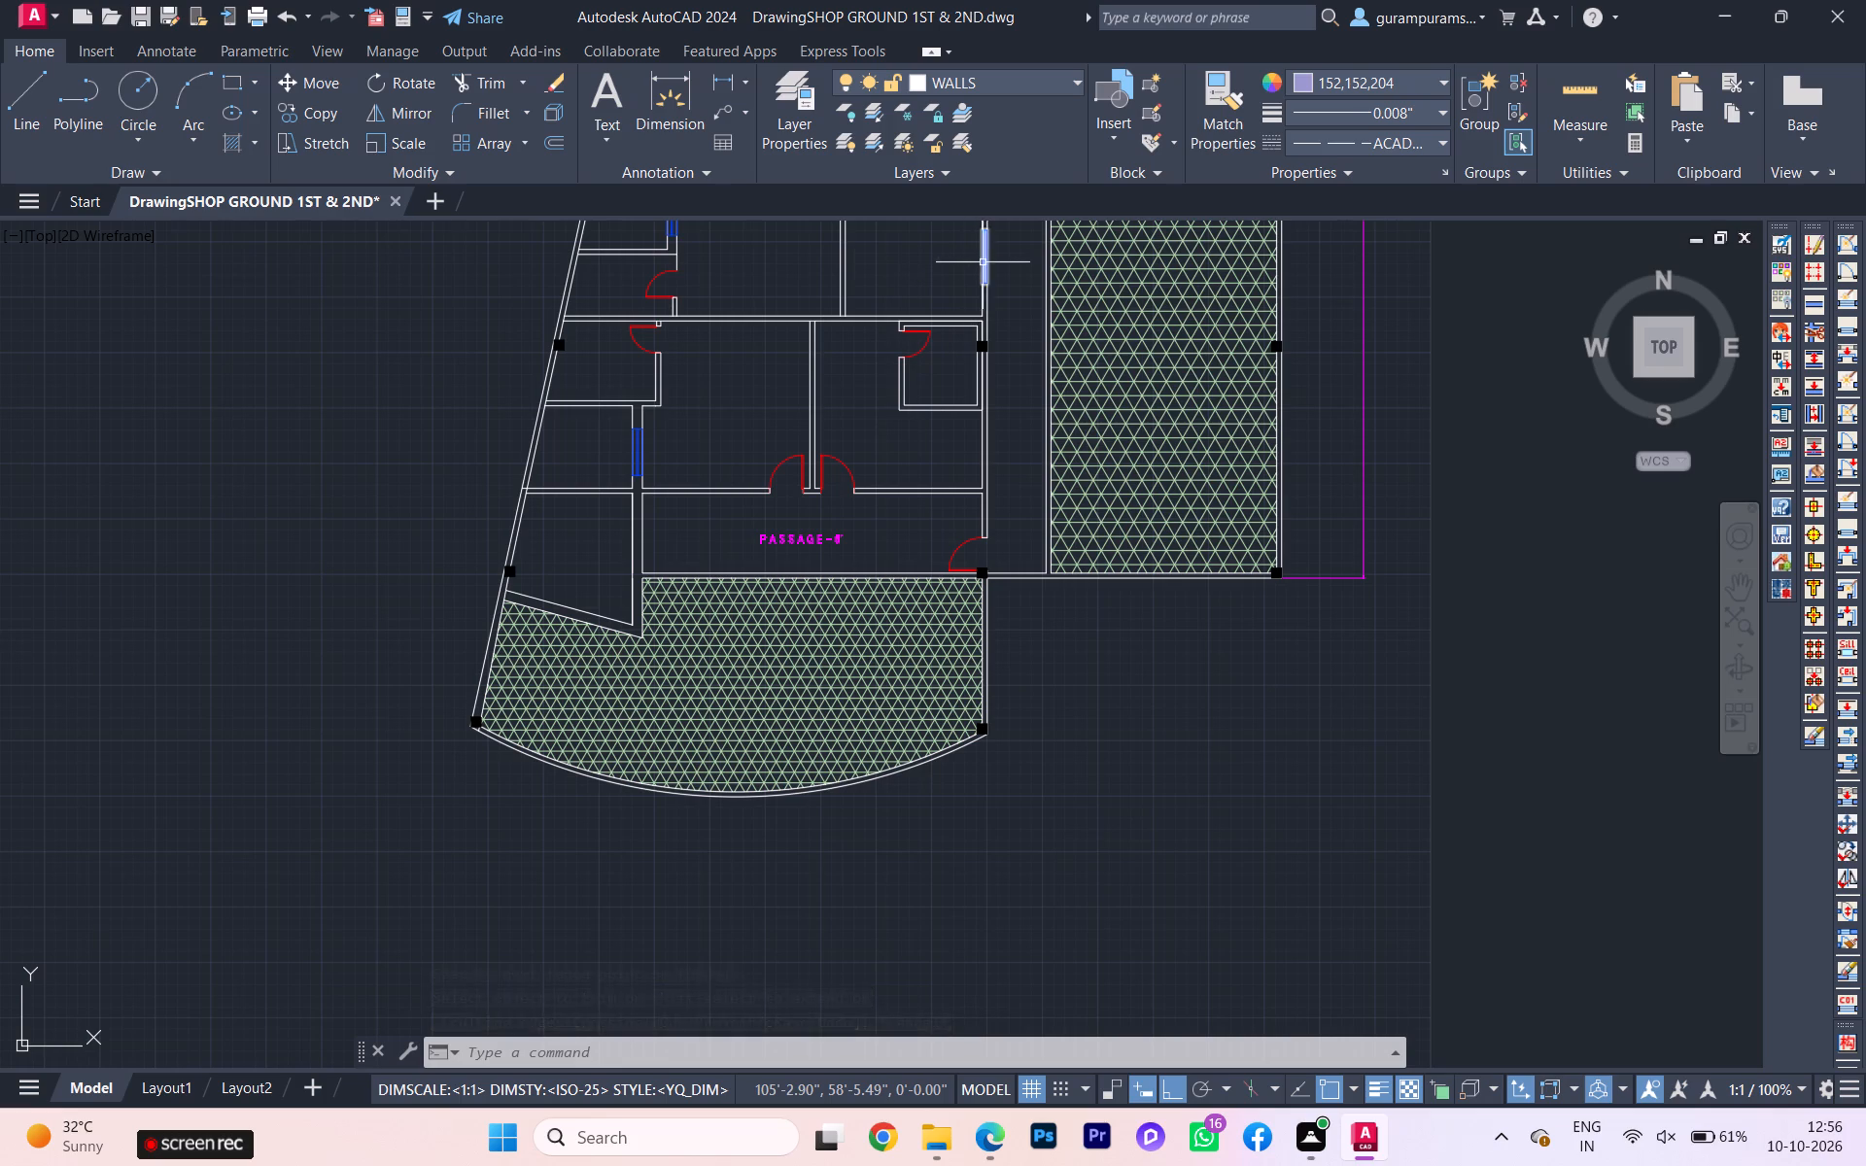
Copy the blue window from the study's east wall onto the wall between the balcony and kitchen, west of the passage.
left_click(984, 259)
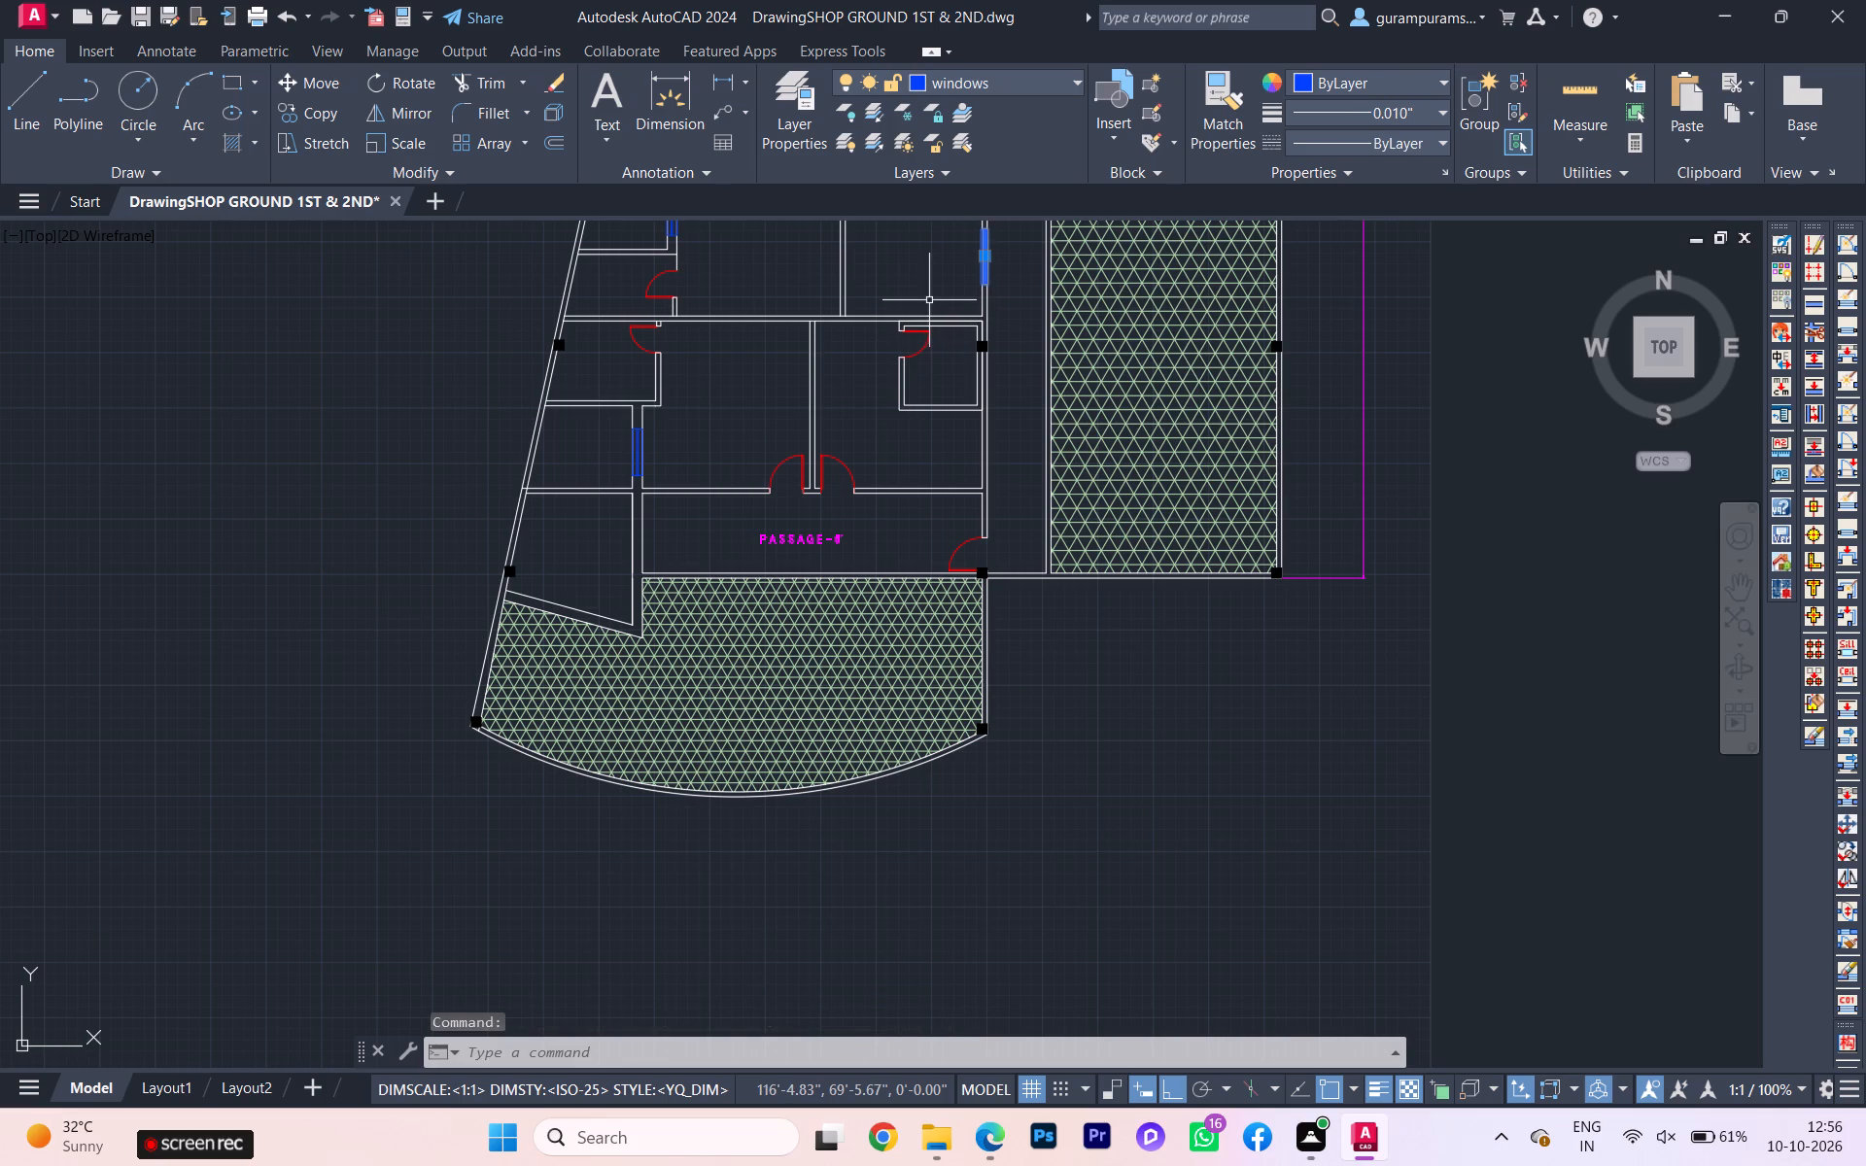
key("c")
key("o")
key("Return")
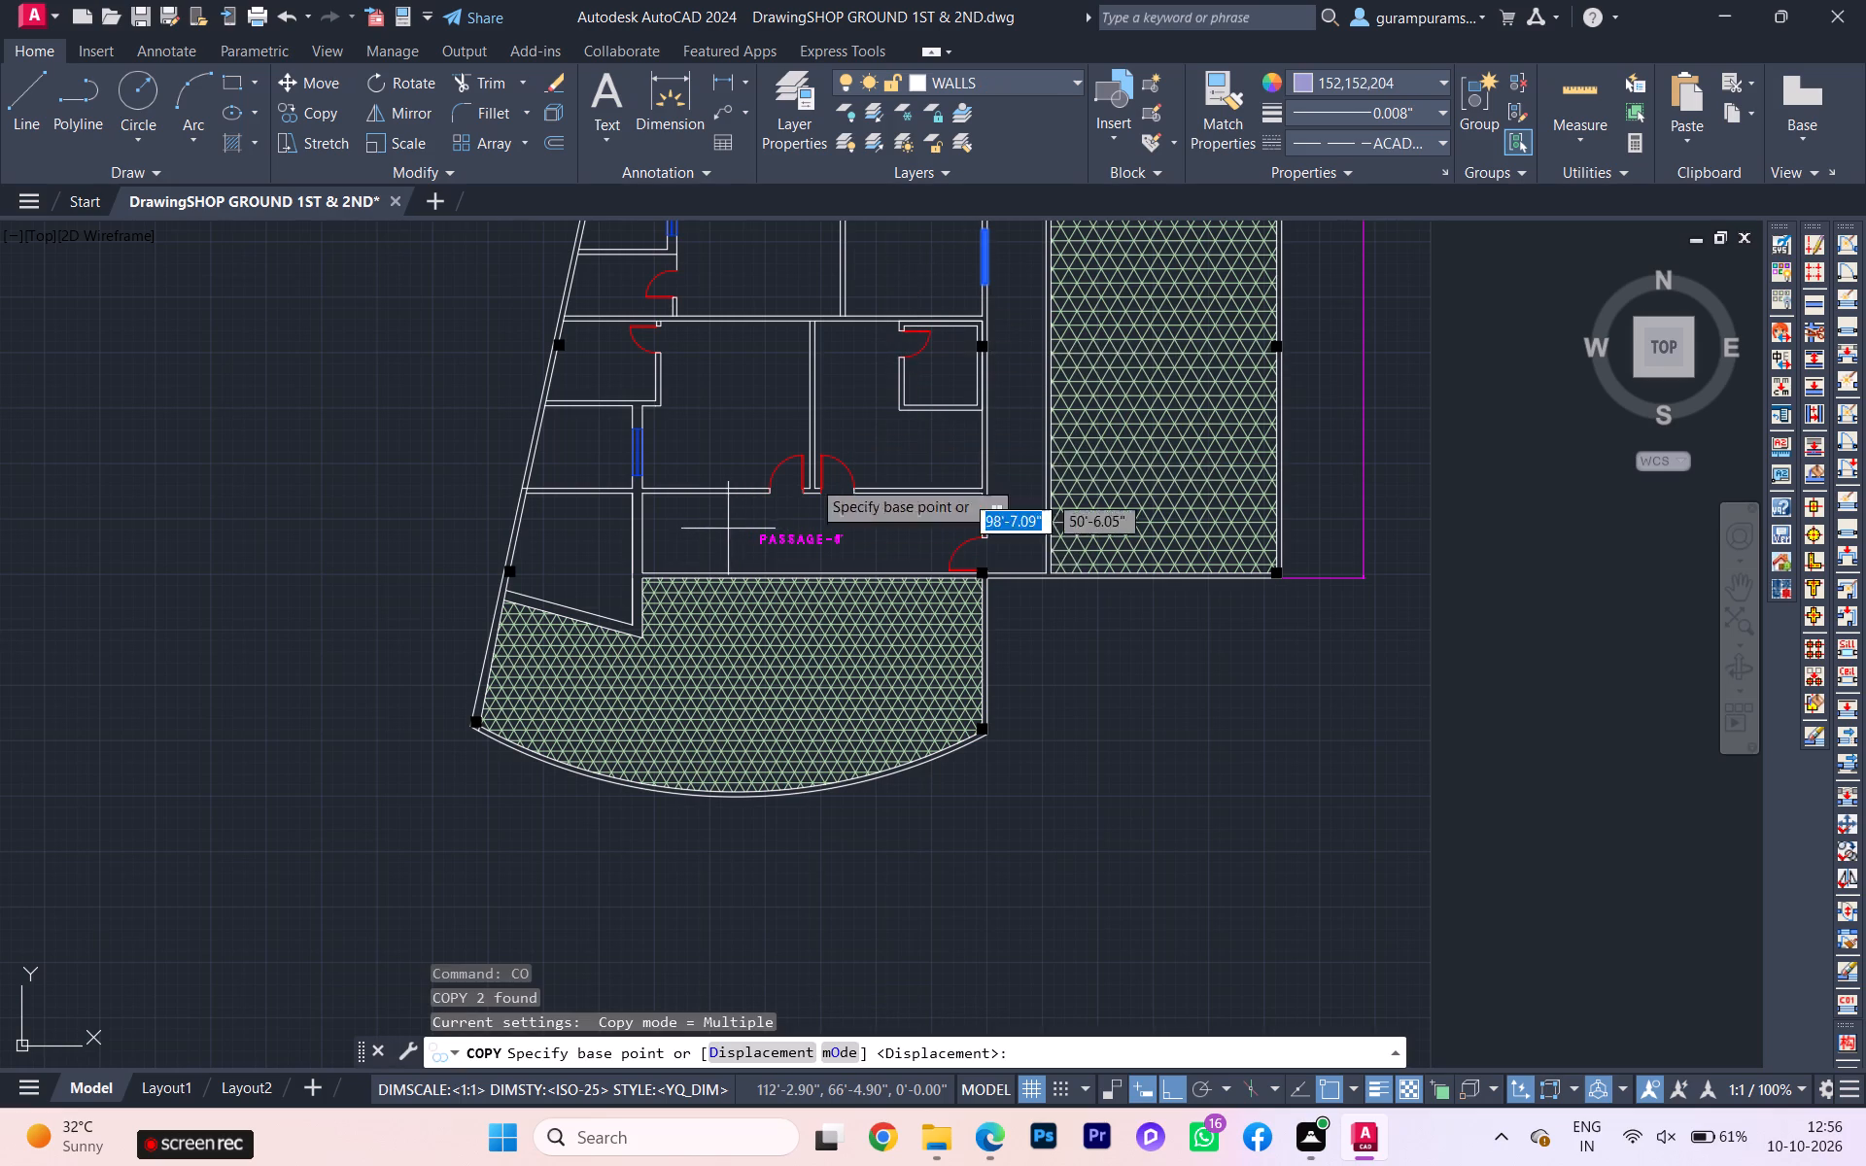
scroll(973, 285, "up", 1)
left_click(993, 248)
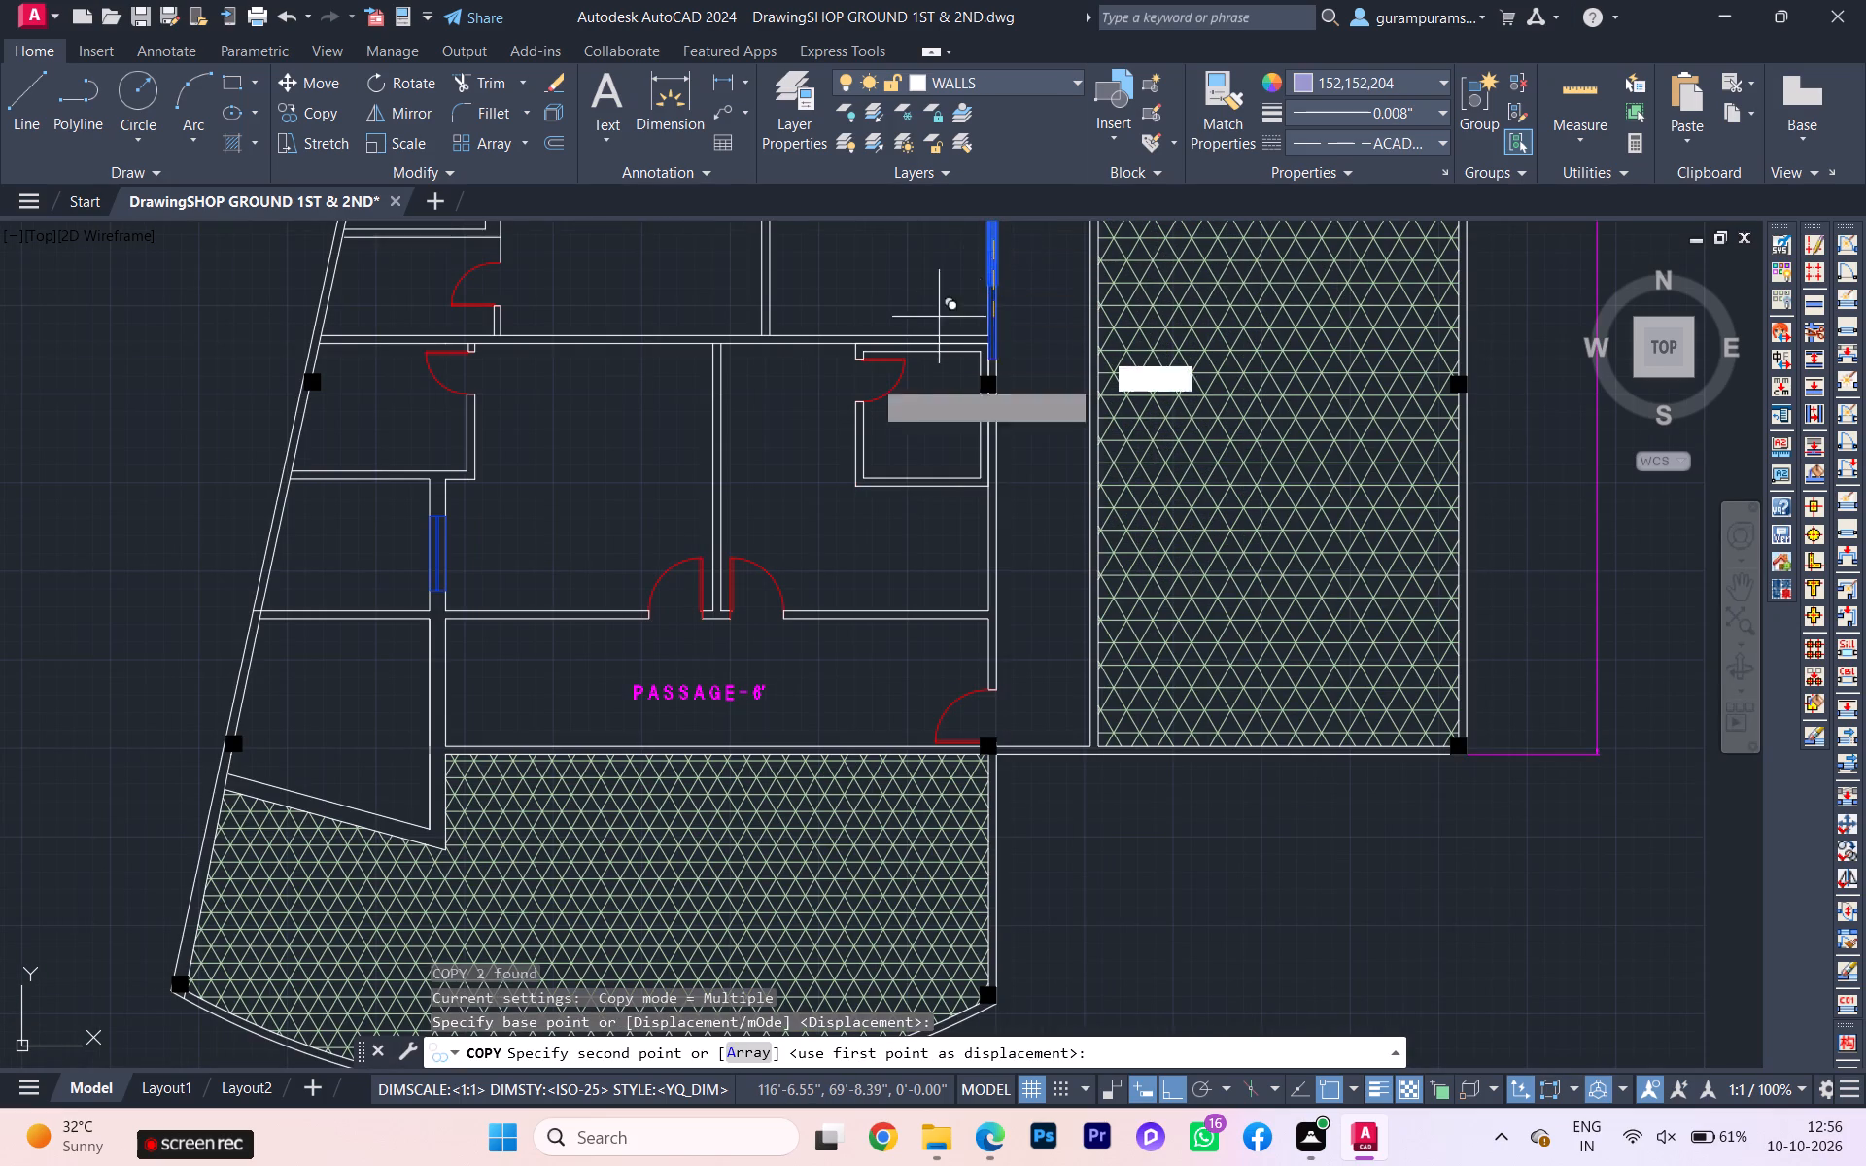
scroll(364, 679, "down", 2)
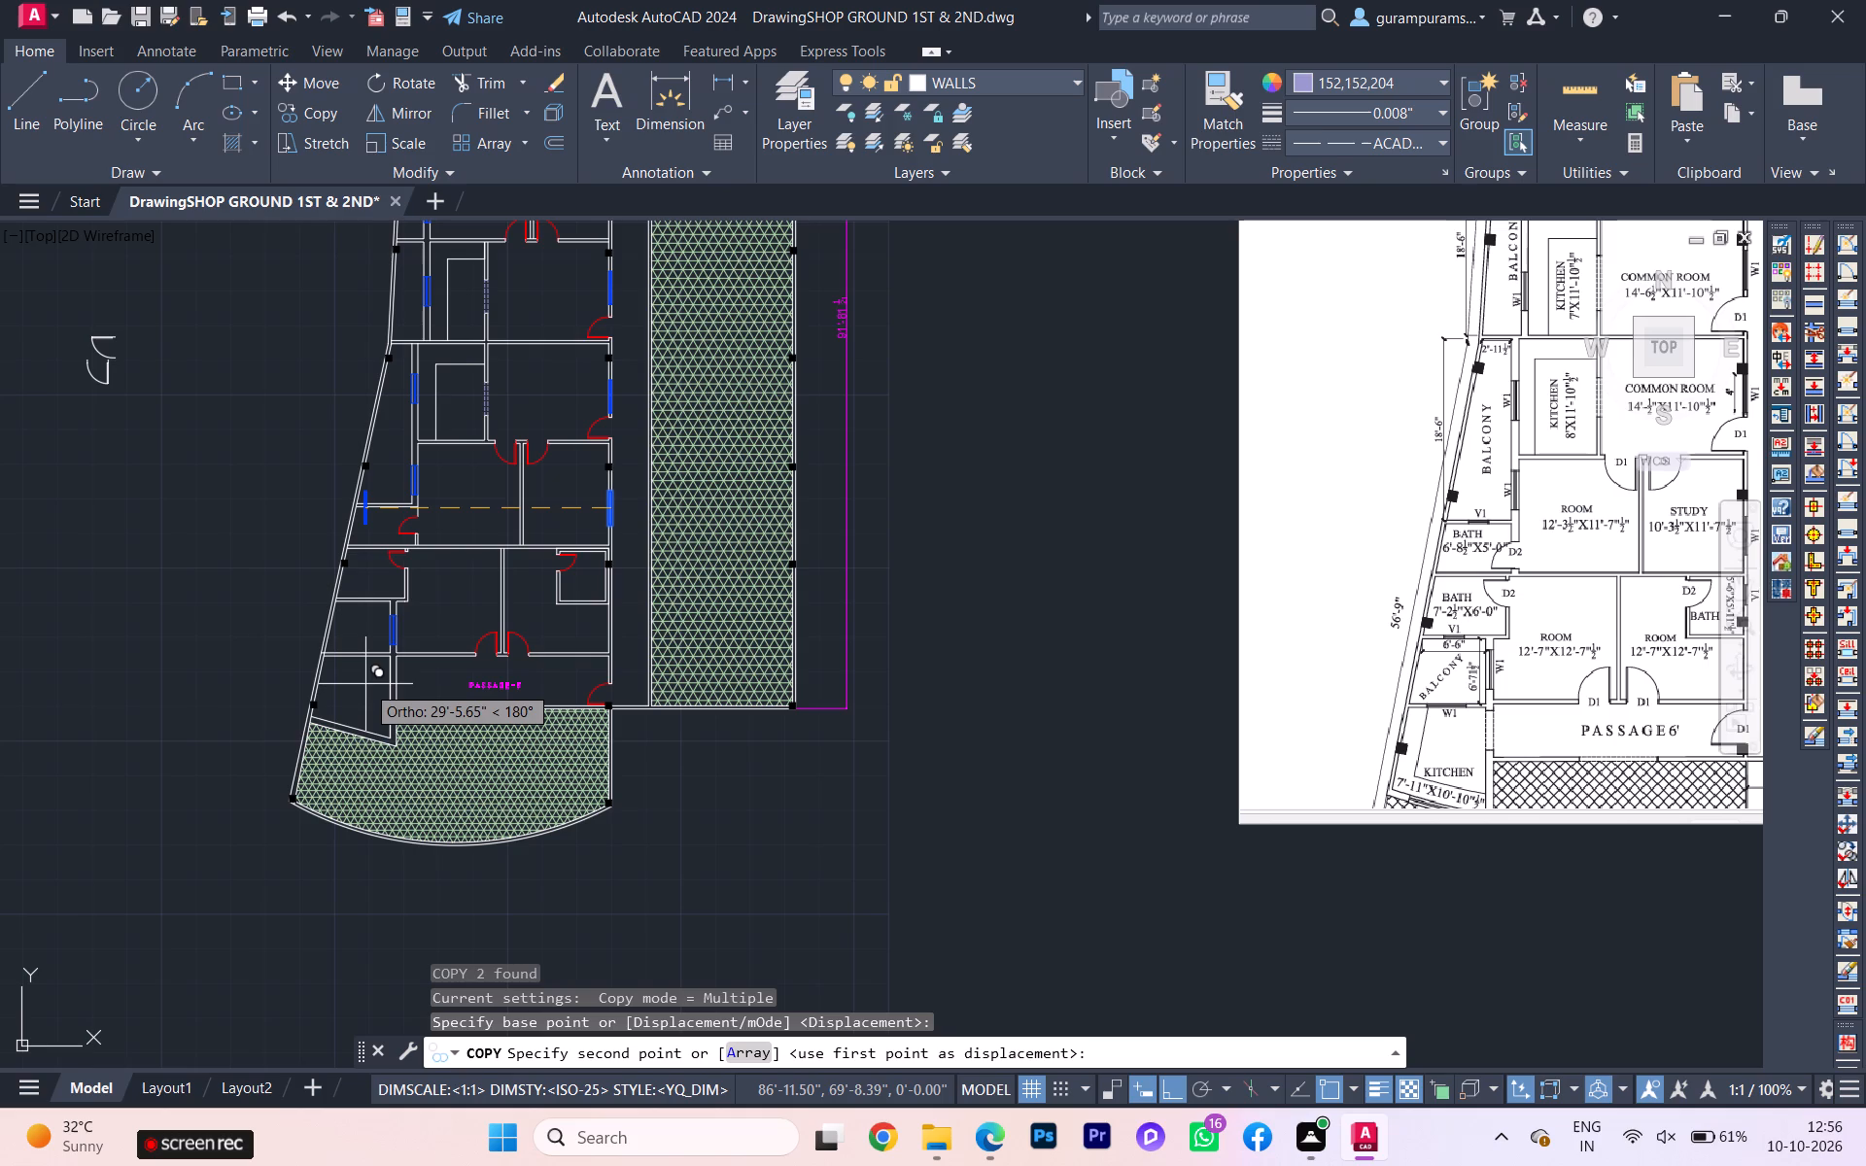
key("F8")
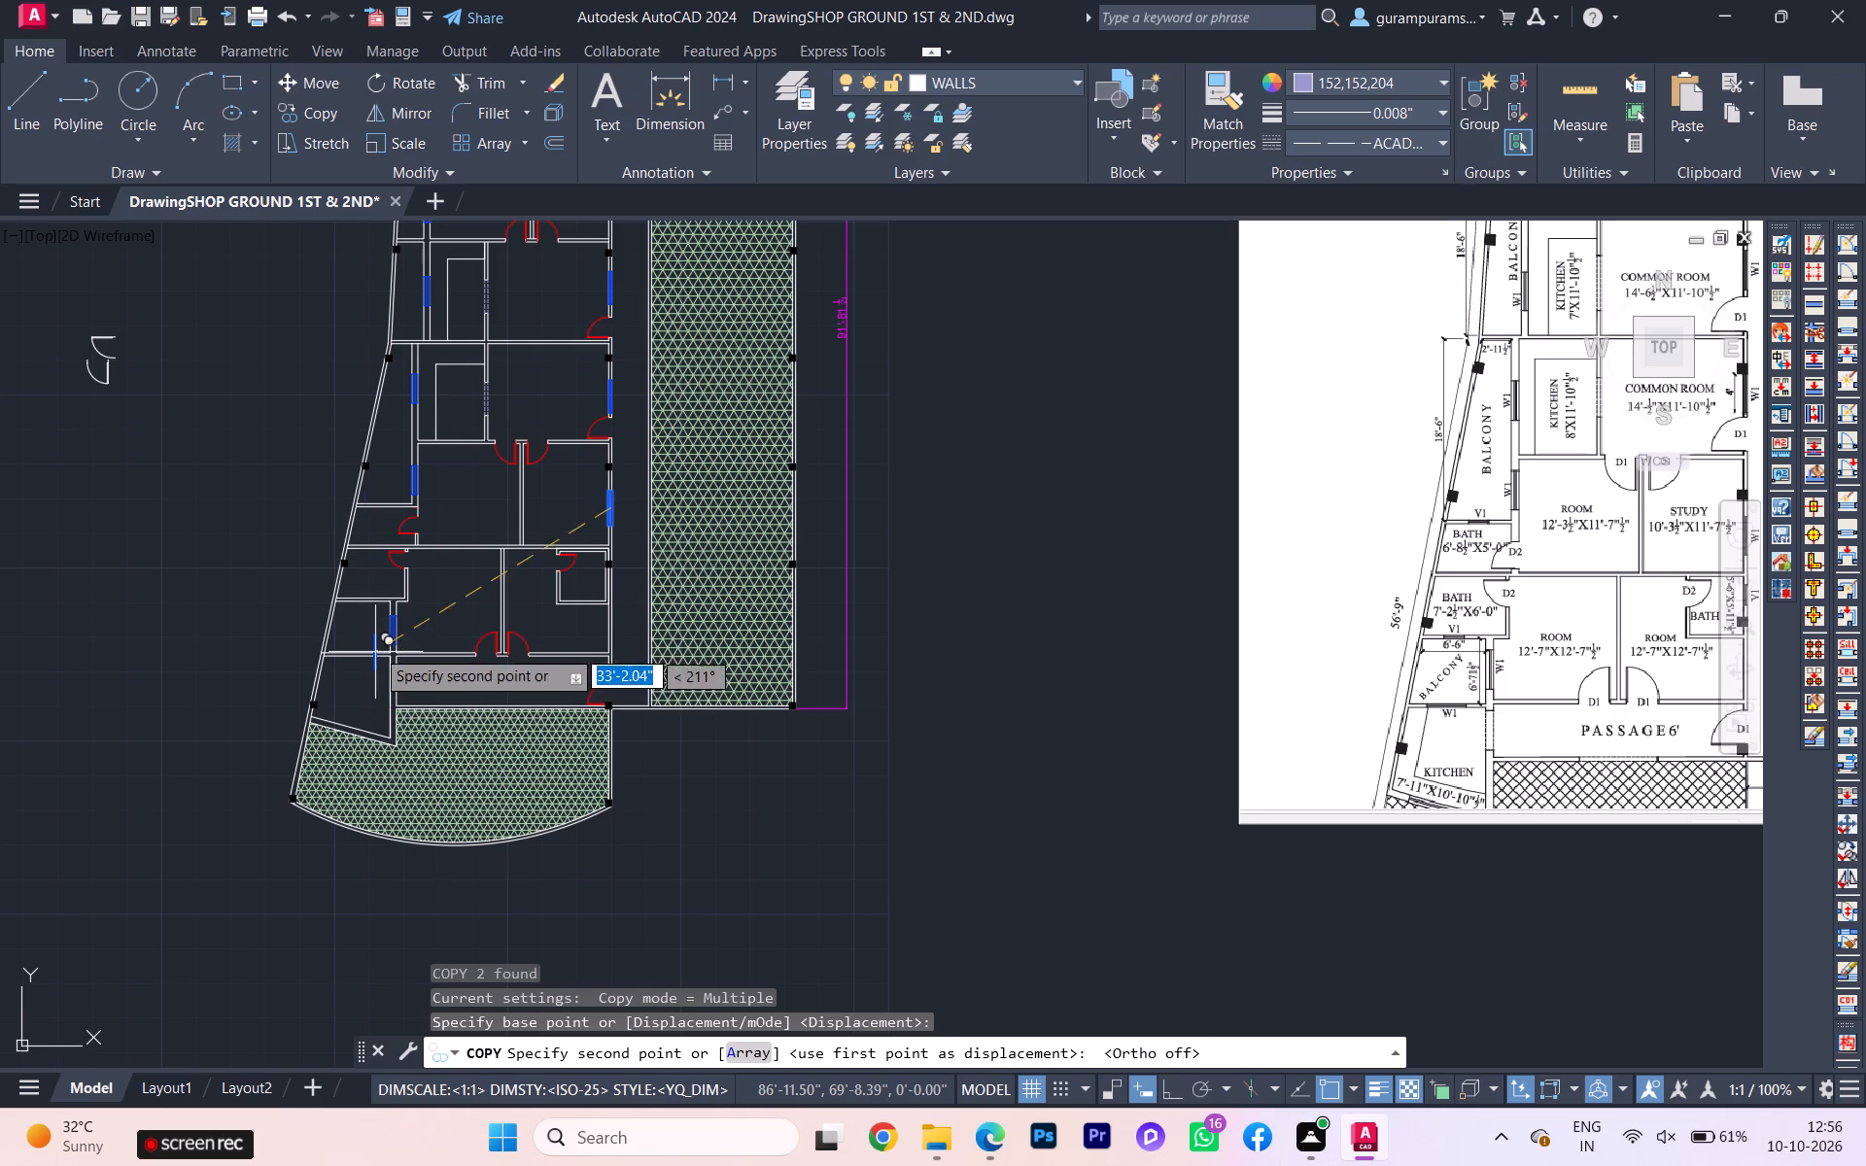
scroll(373, 643, "up", 3)
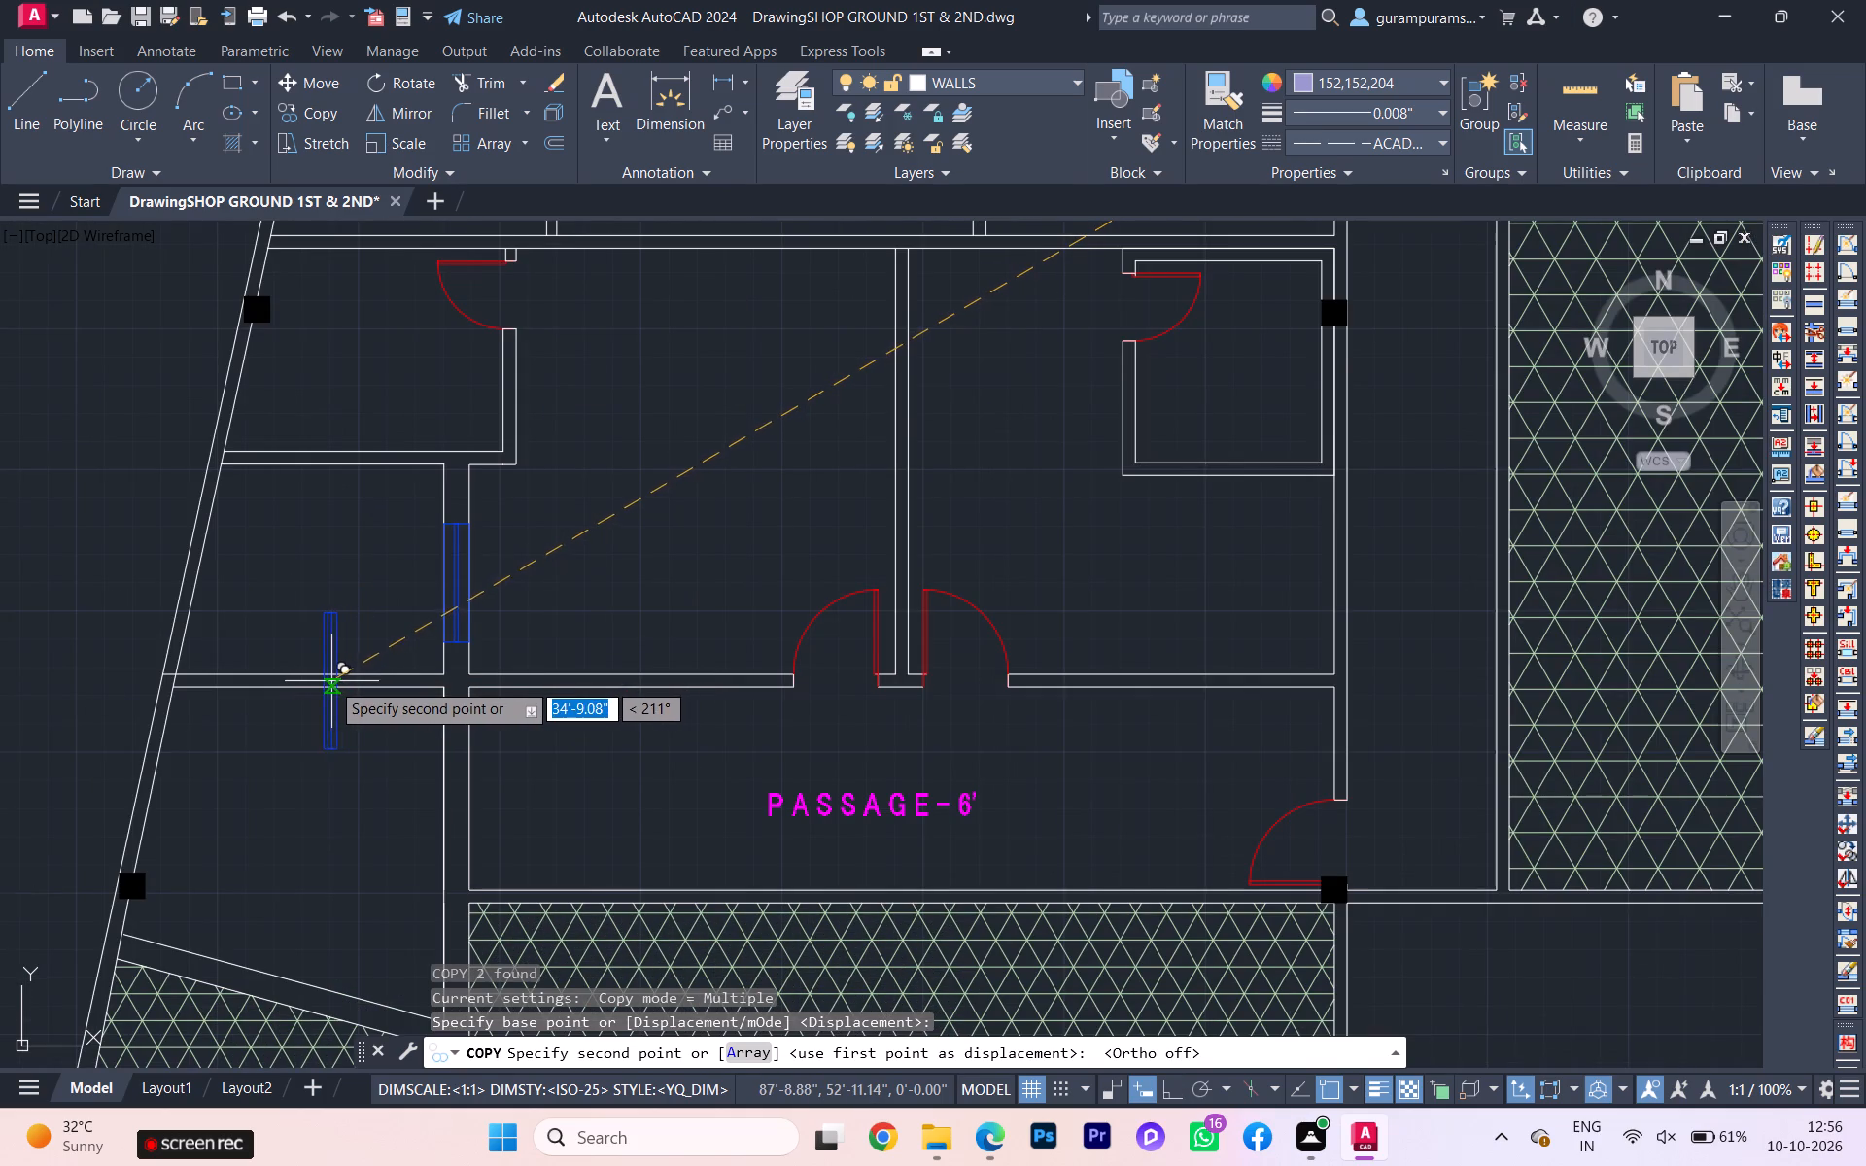
left_click(328, 681)
key("Escape")
Rotate the copied window a quarter turn so it lies parallel to the horizontal balcony-kitchen wall.
left_click(348, 663)
left_click(291, 638)
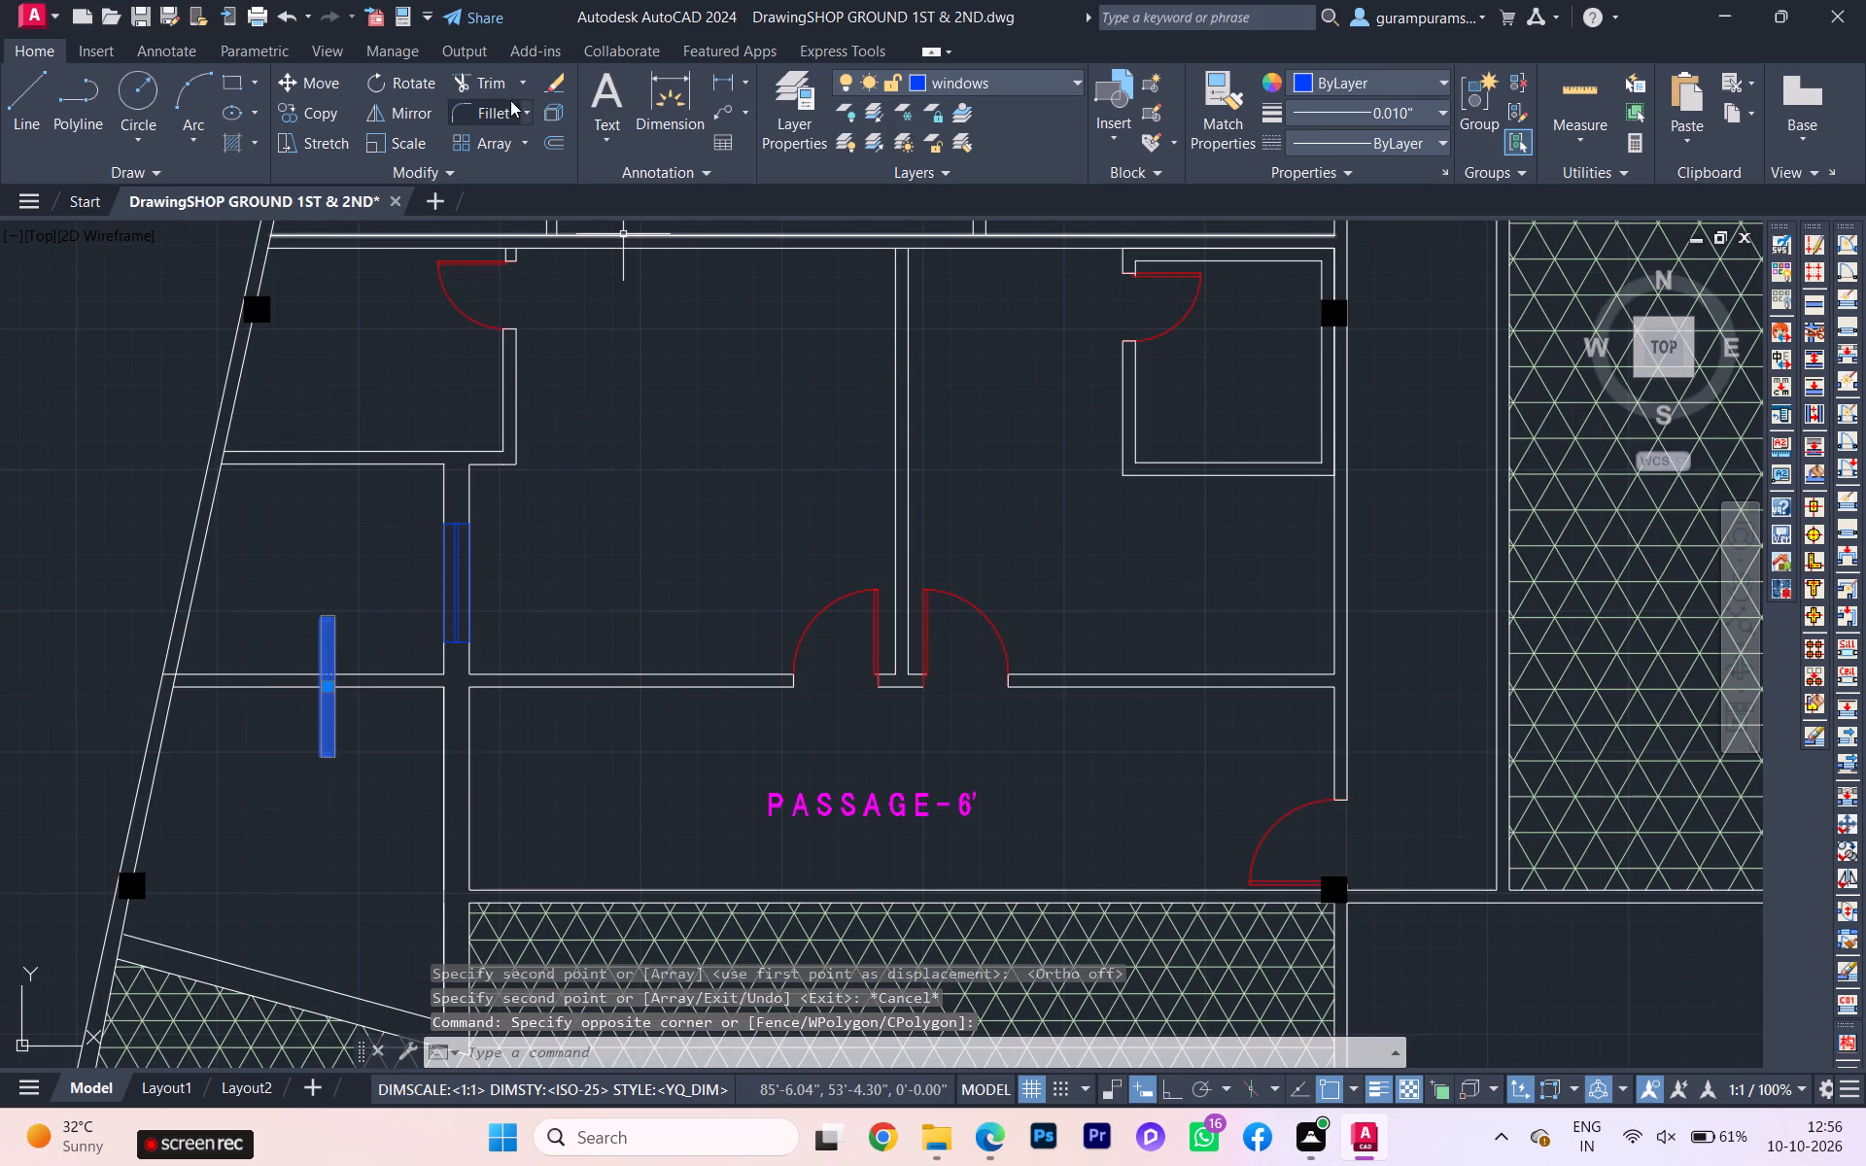
left_click(433, 92)
left_click(377, 621)
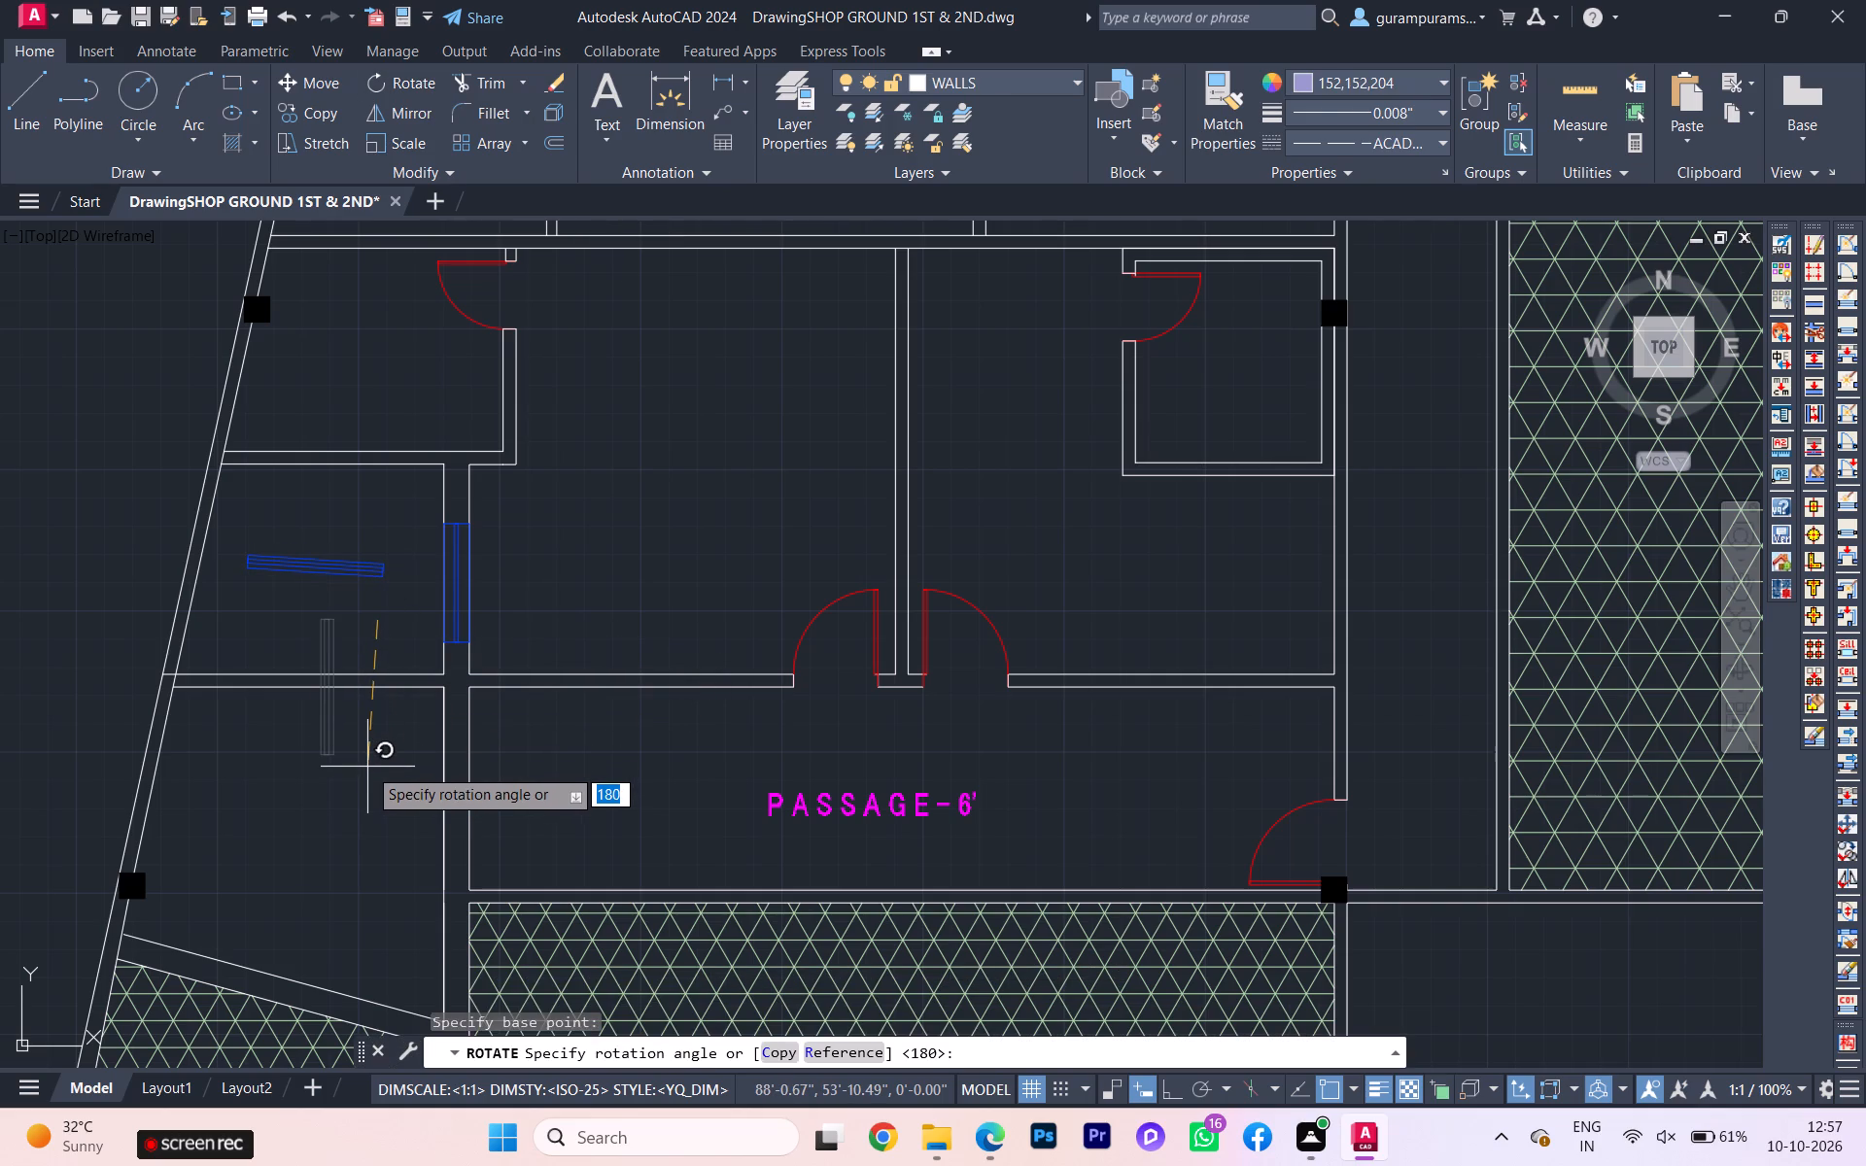
key("F8")
left_click(367, 771)
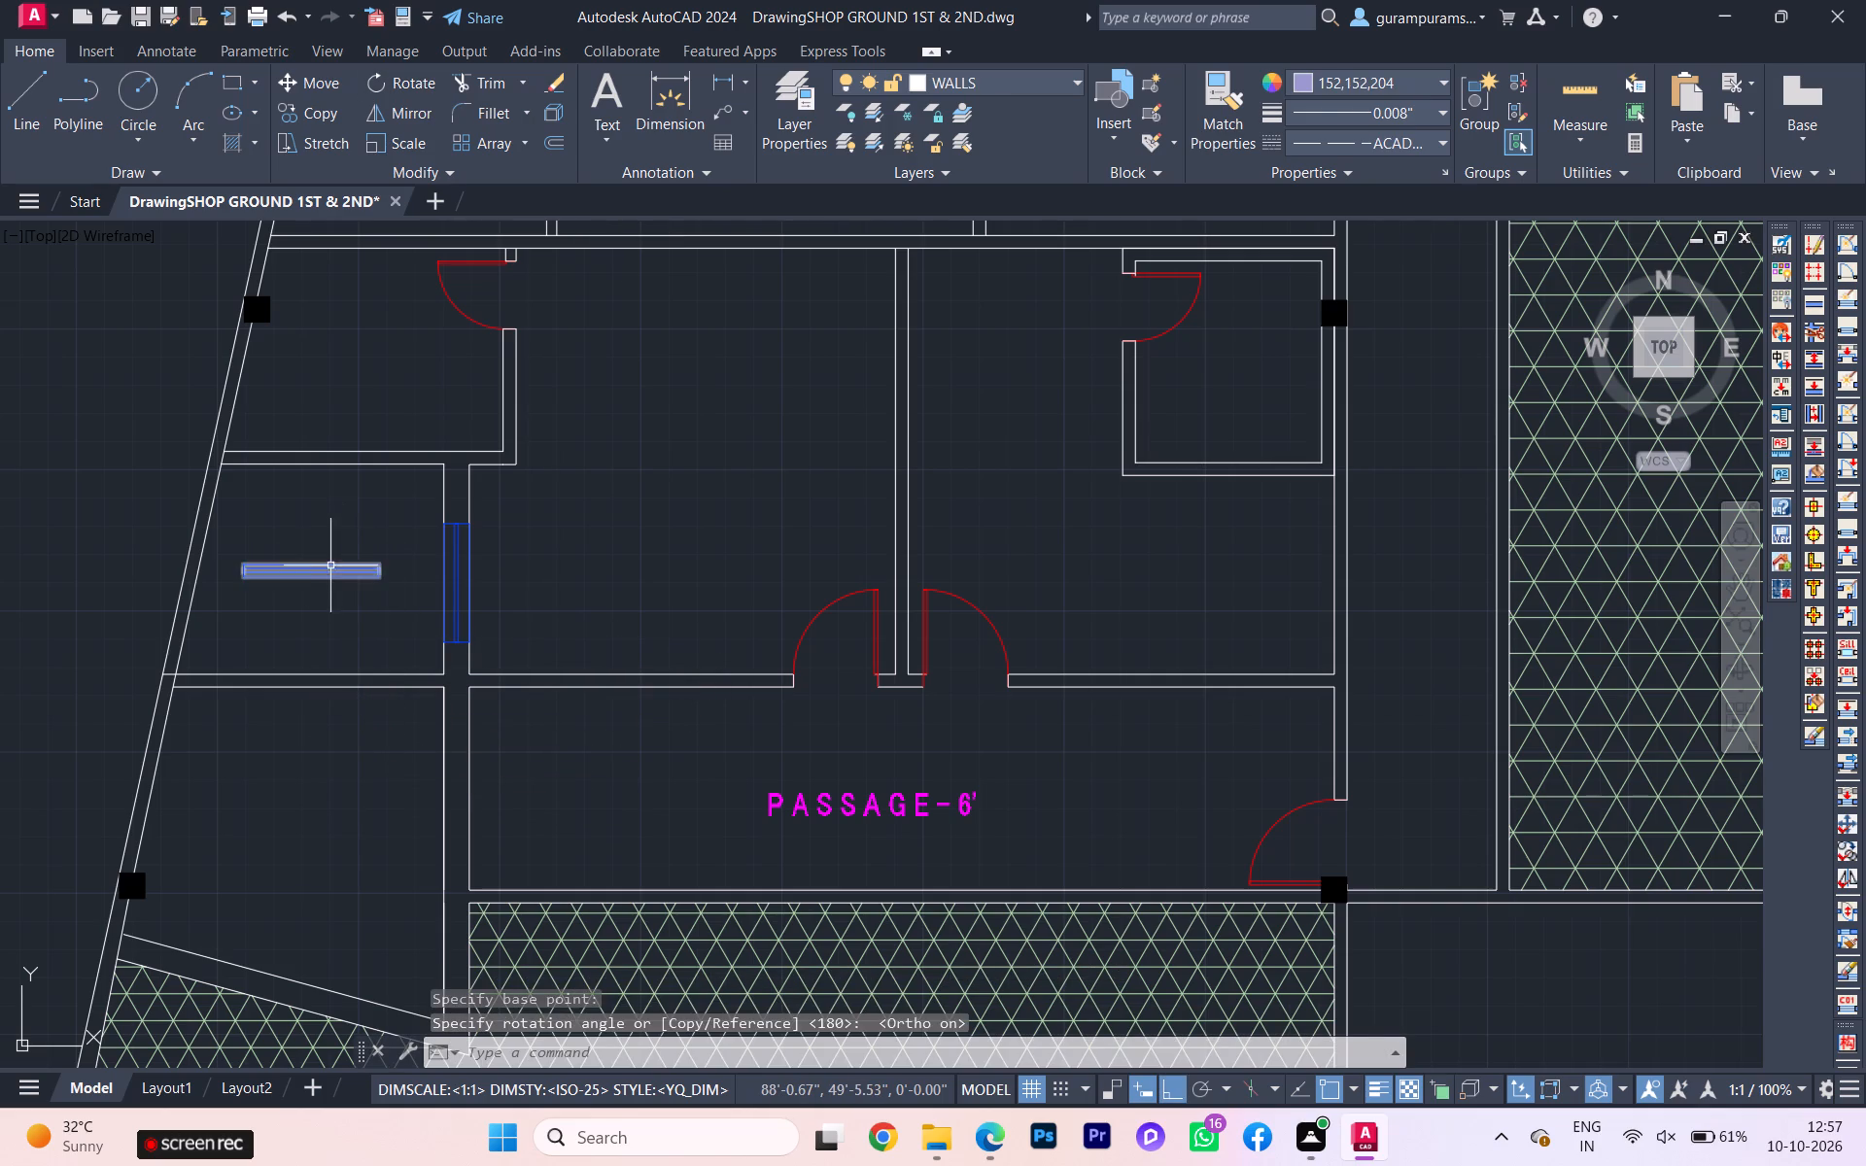
Move the rotated window straight down so it fits within the thickness of the balcony-kitchen wall.
left_click(325, 569)
key("n")
key("BackSpace")
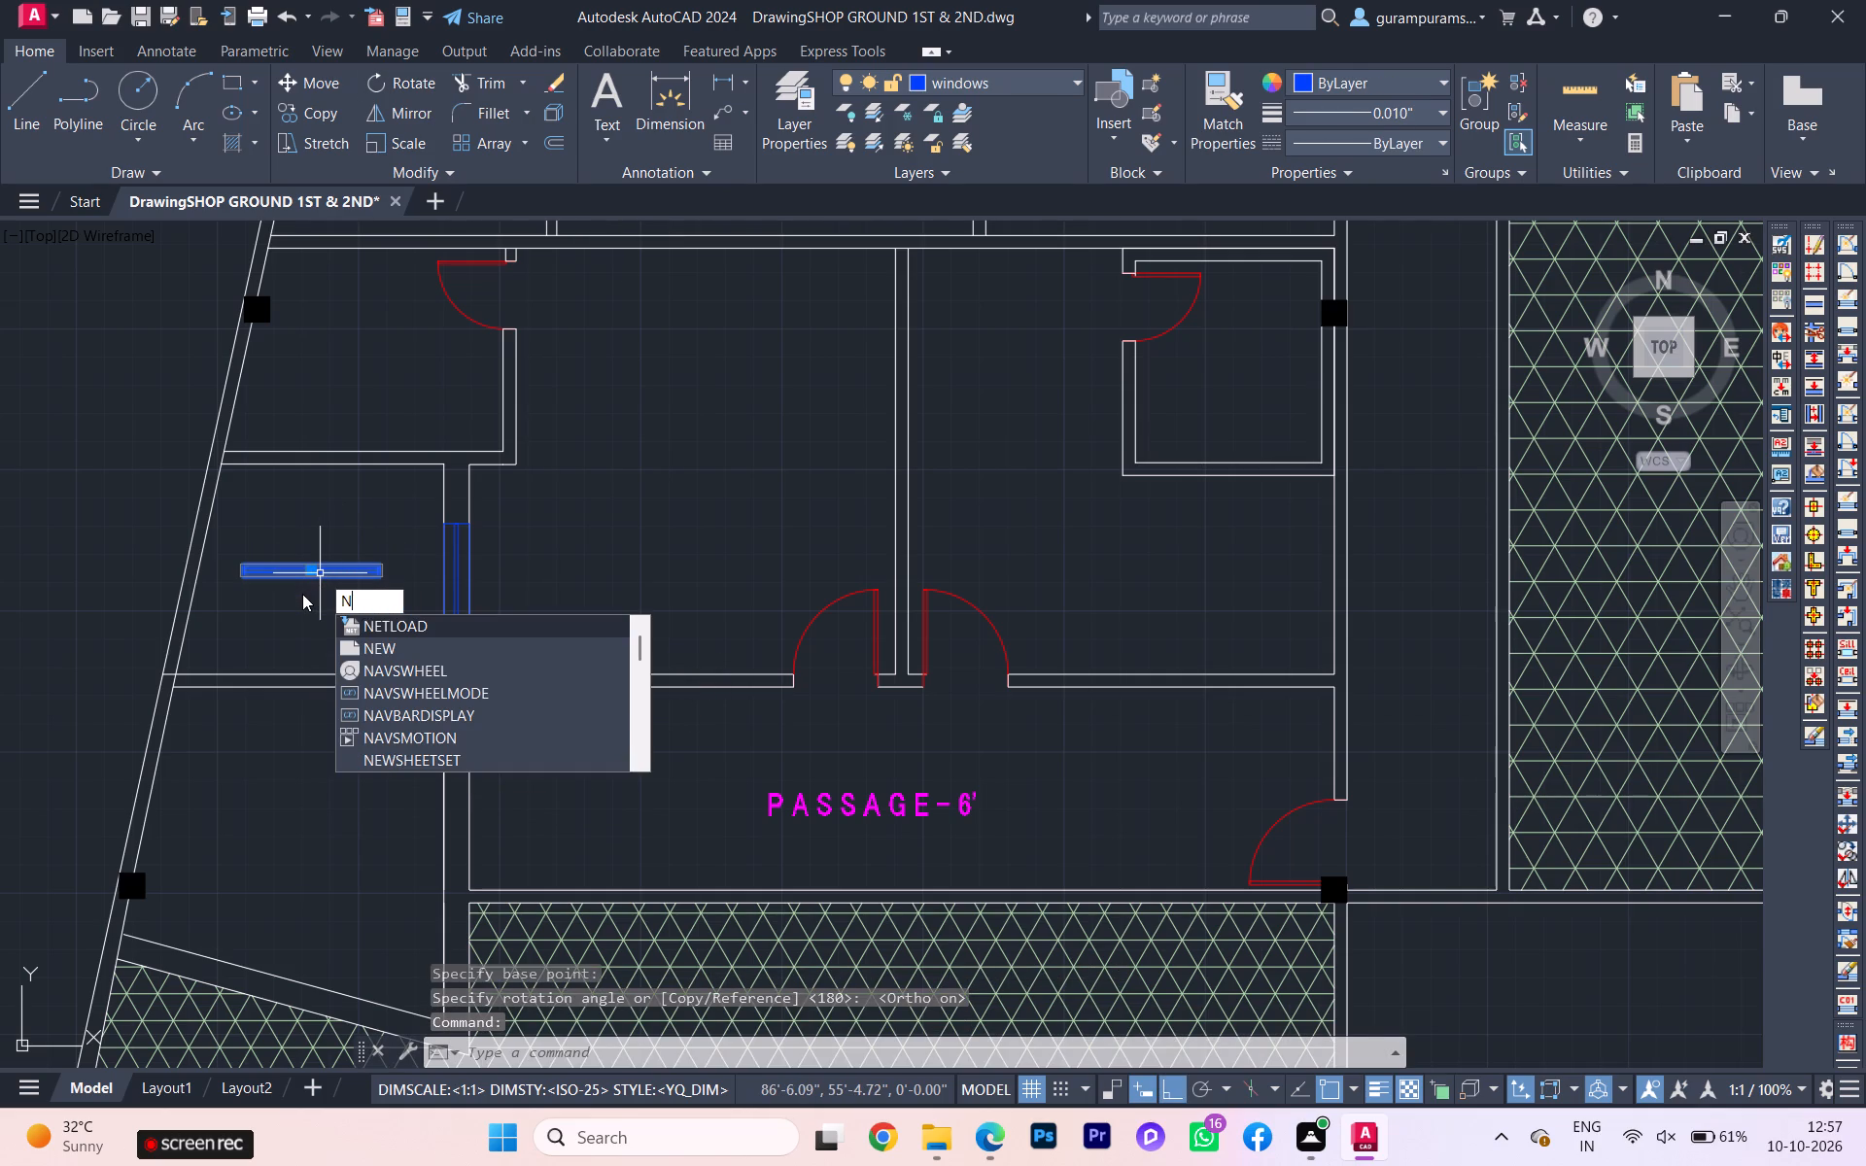
key("m")
key("Return")
scroll(310, 578, "up", 4)
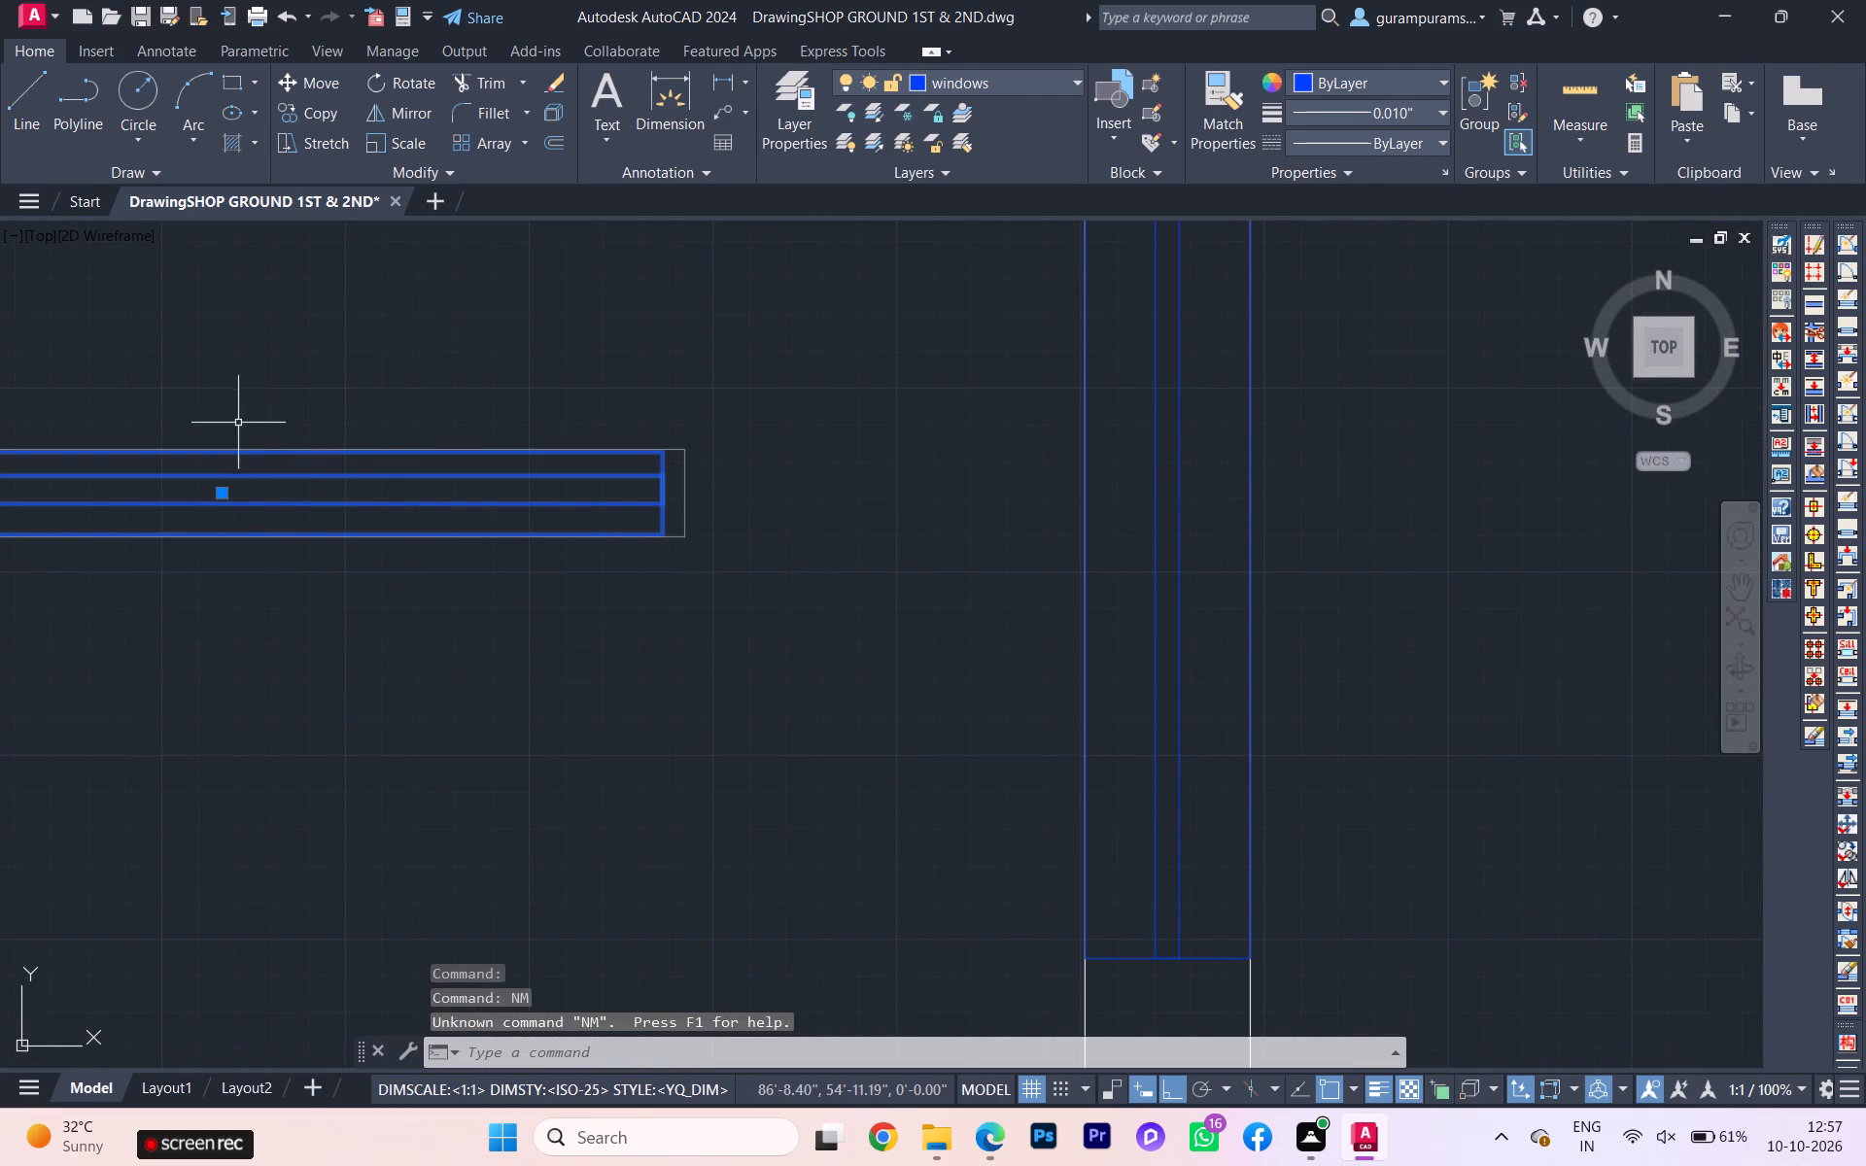
left_click(201, 453)
scroll(281, 450, "down", 2)
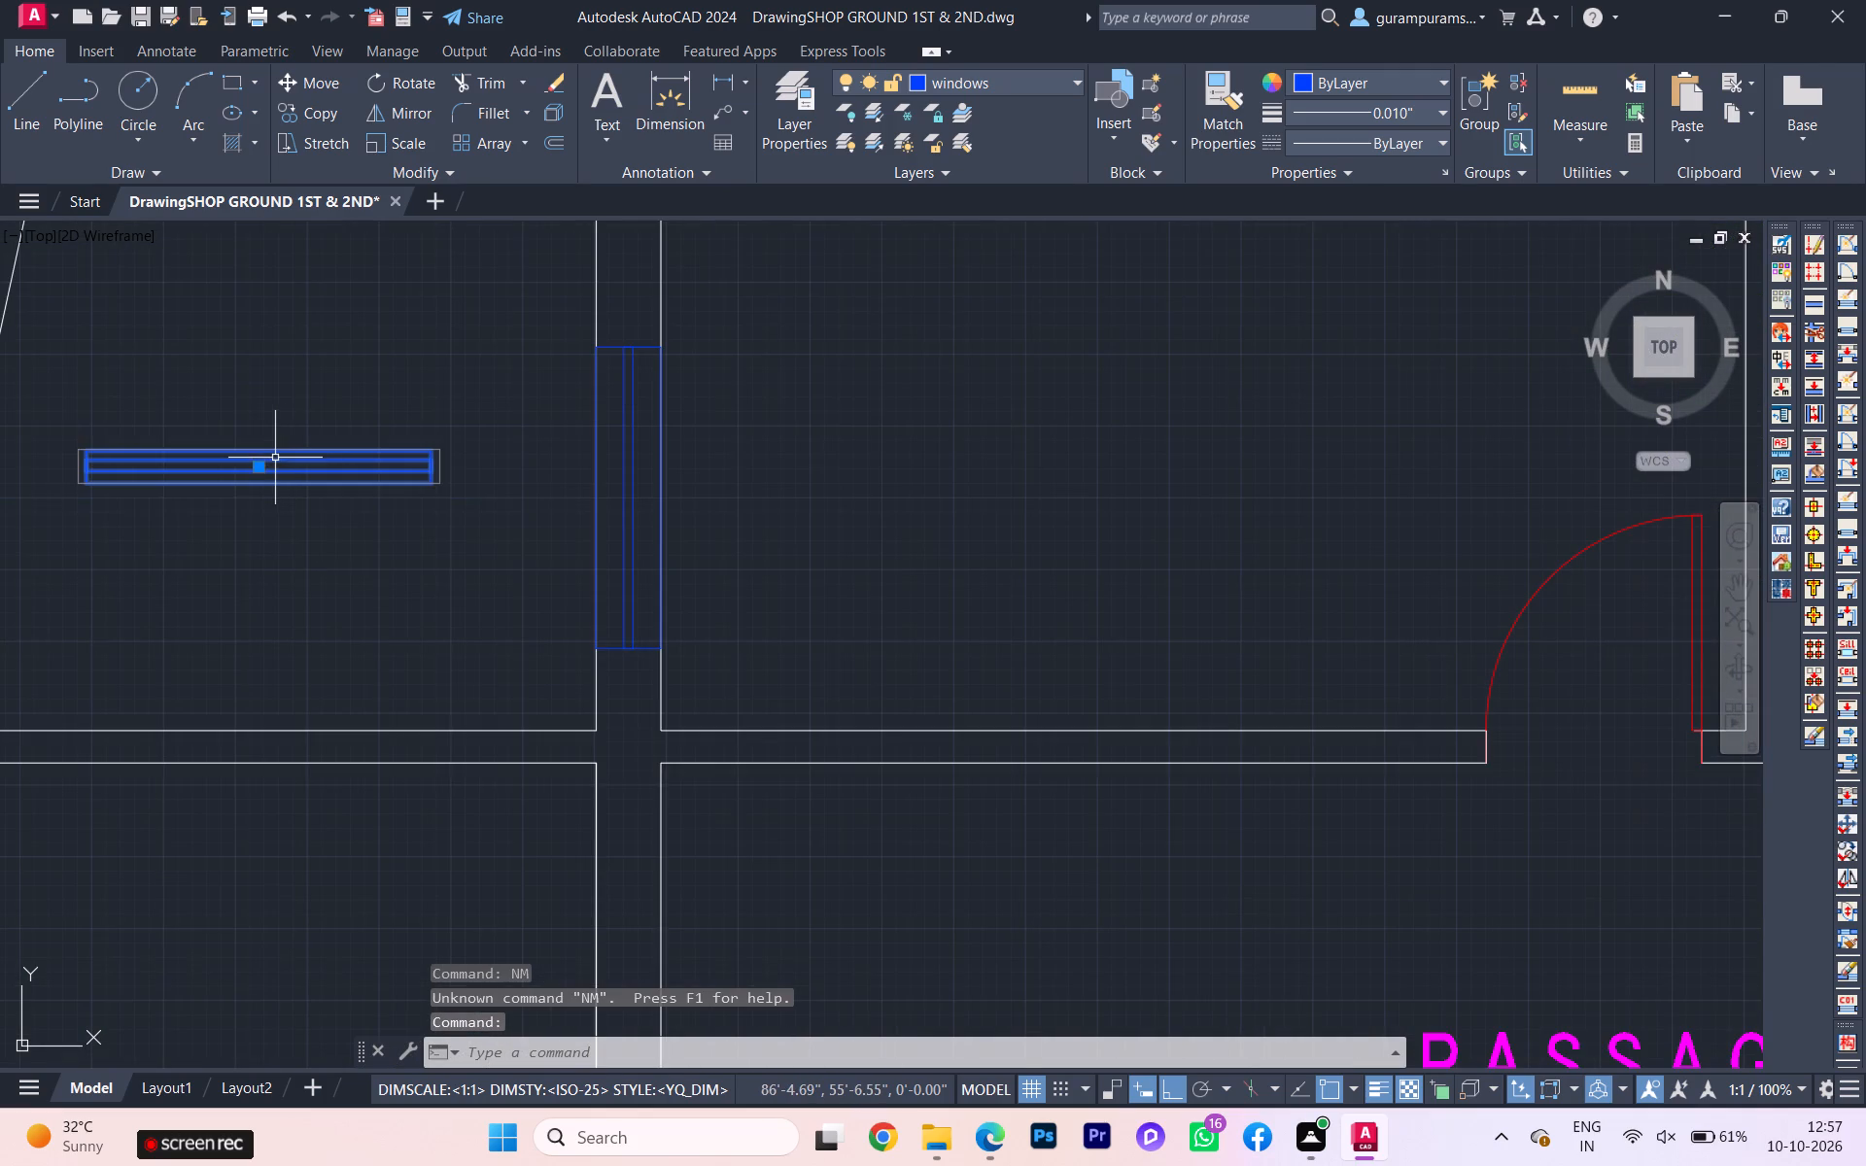
key("m")
key("Return")
scroll(260, 496, "up", 2)
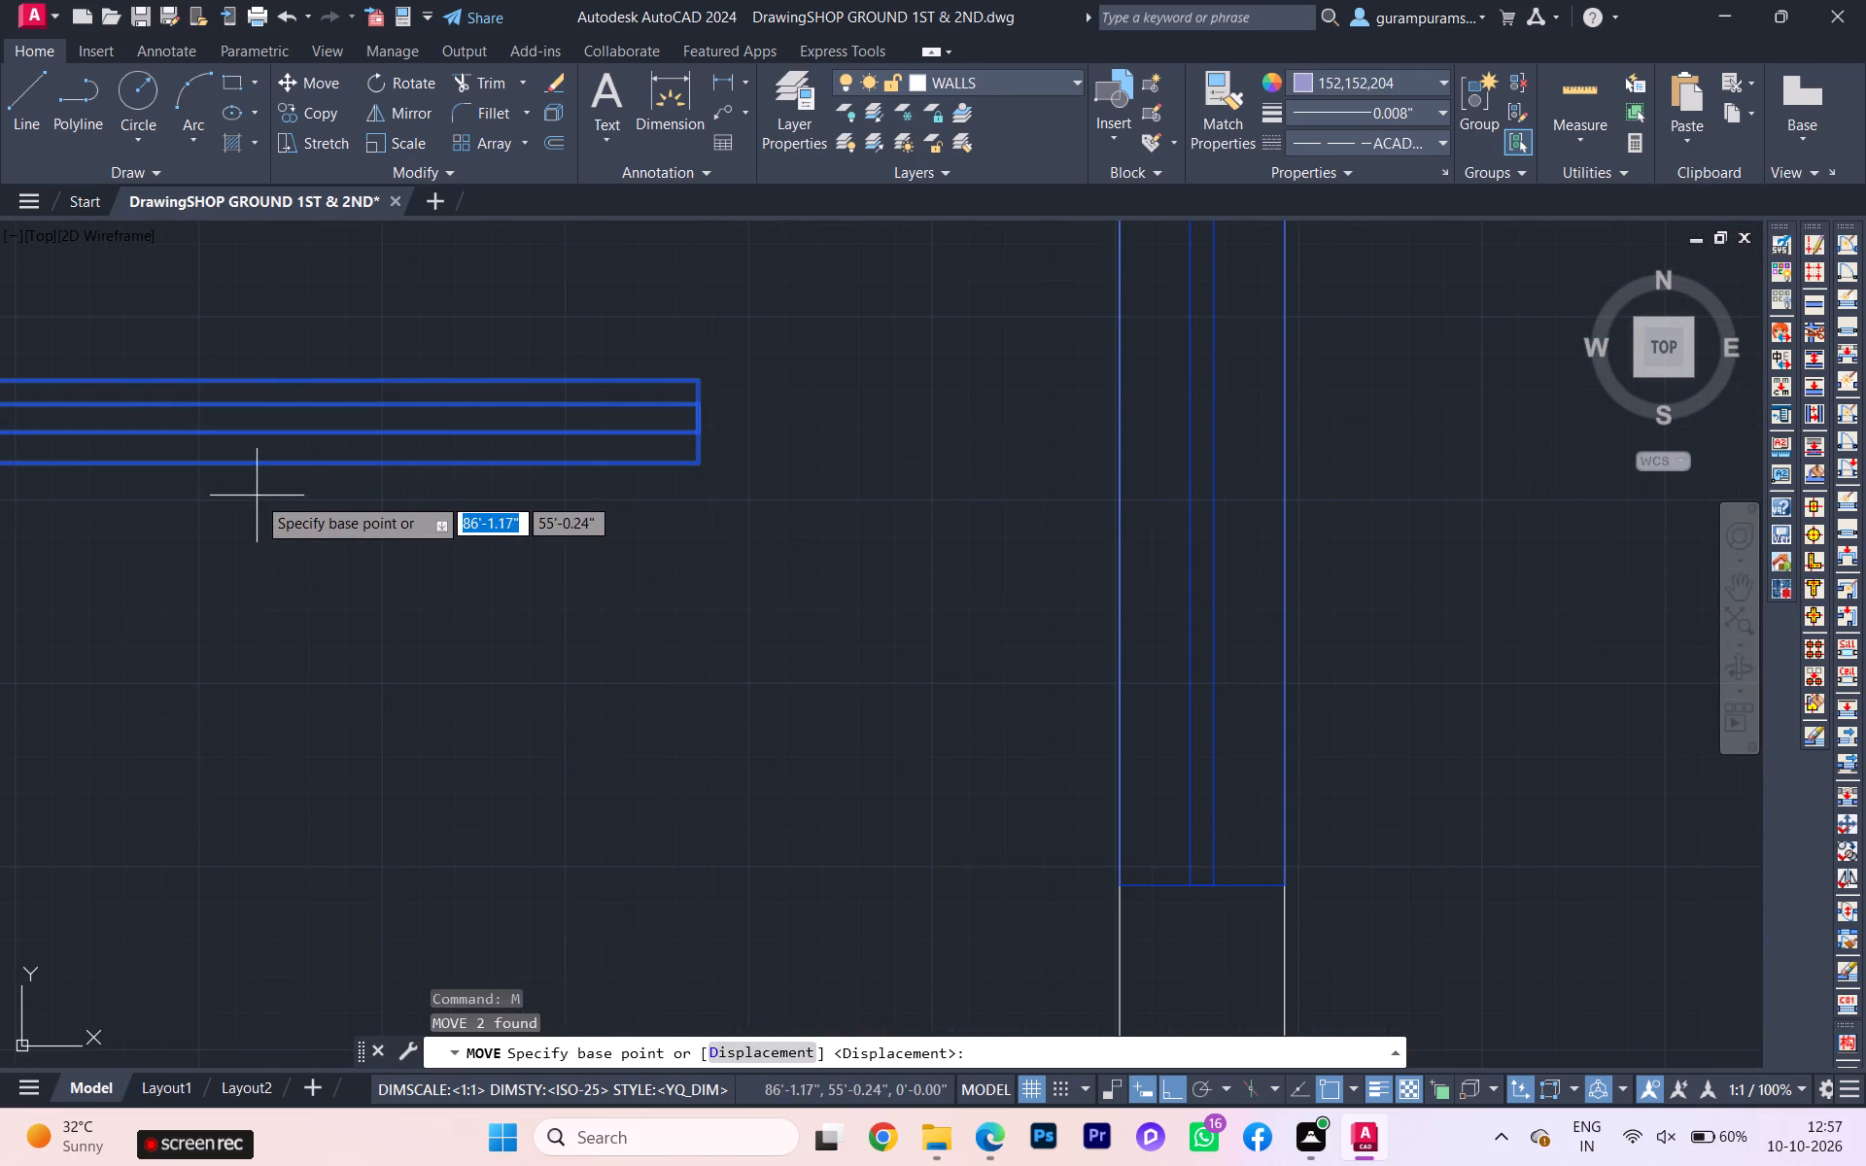
left_click(188, 468)
scroll(335, 532, "down", 2)
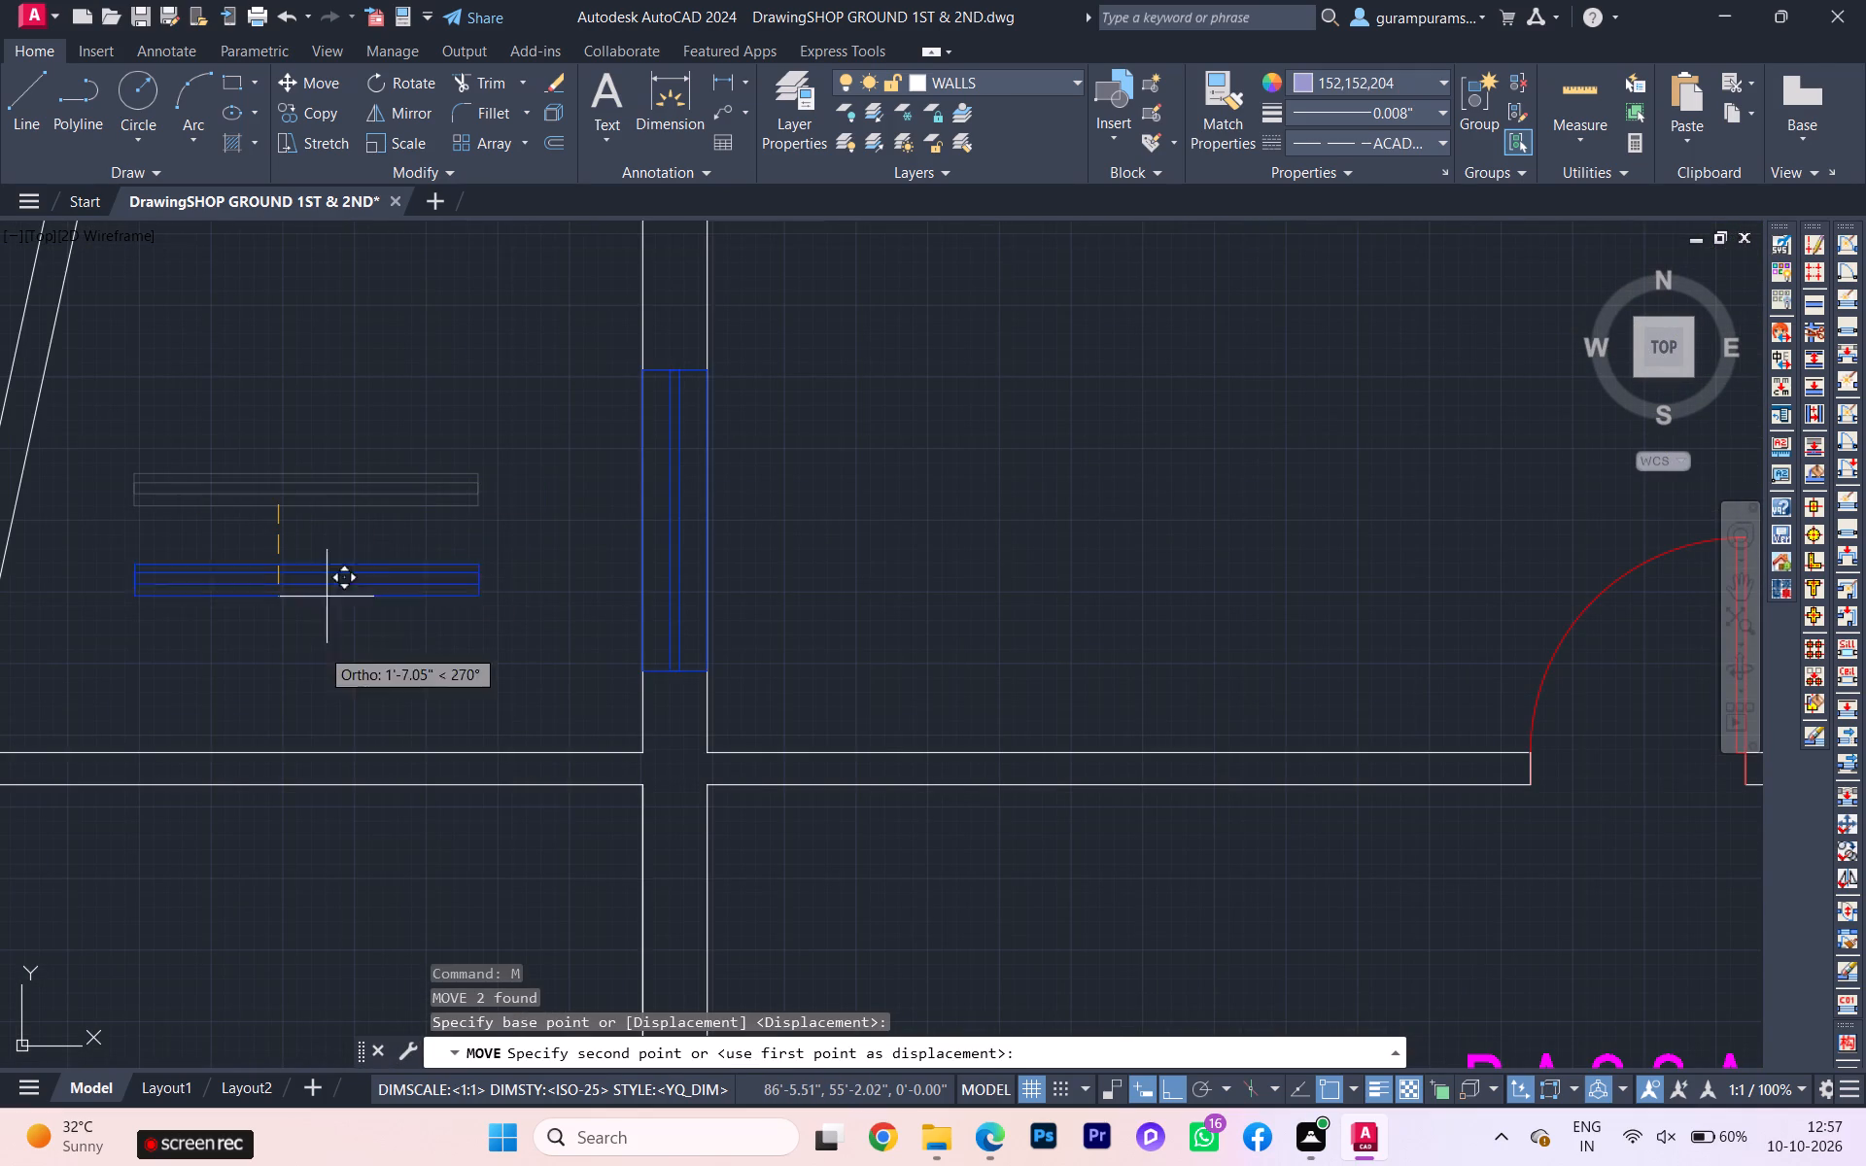
left_click(278, 783)
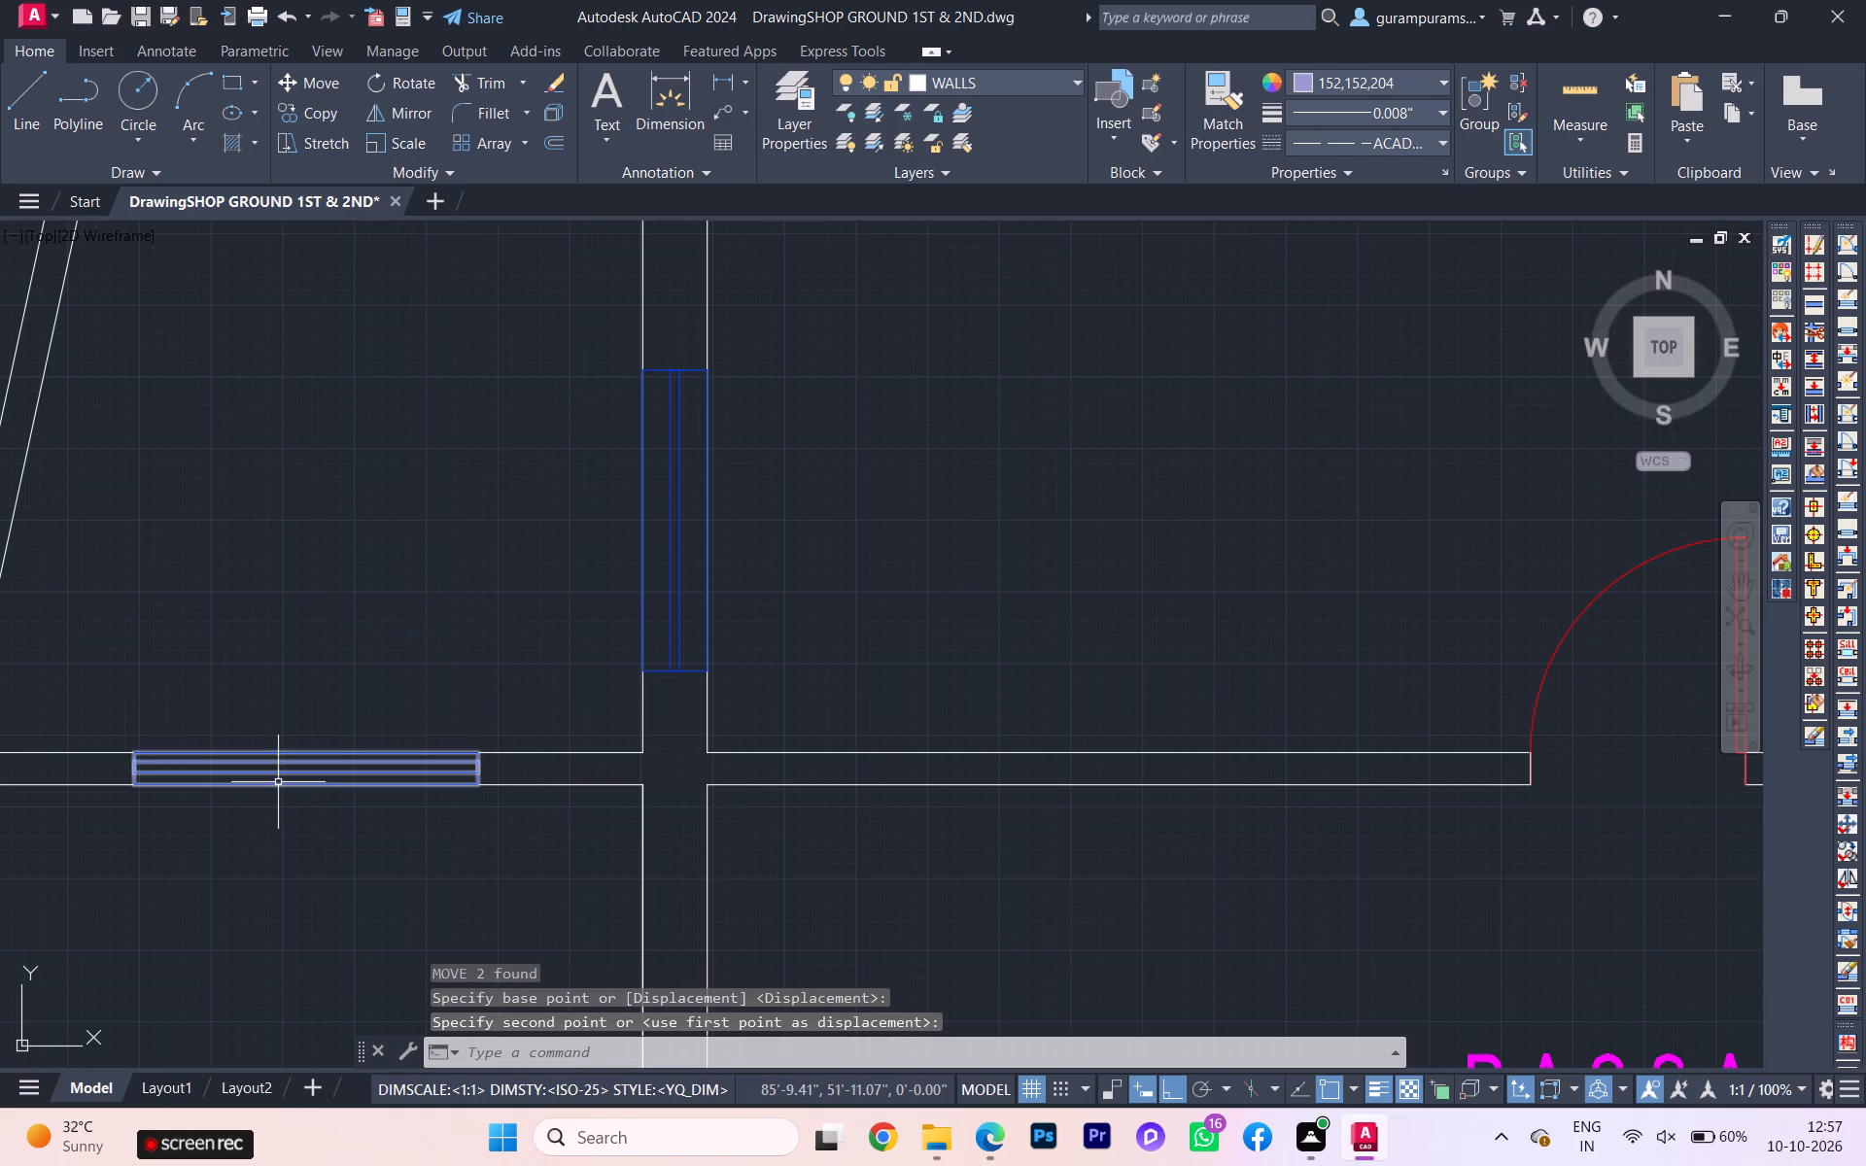
key("Escape")
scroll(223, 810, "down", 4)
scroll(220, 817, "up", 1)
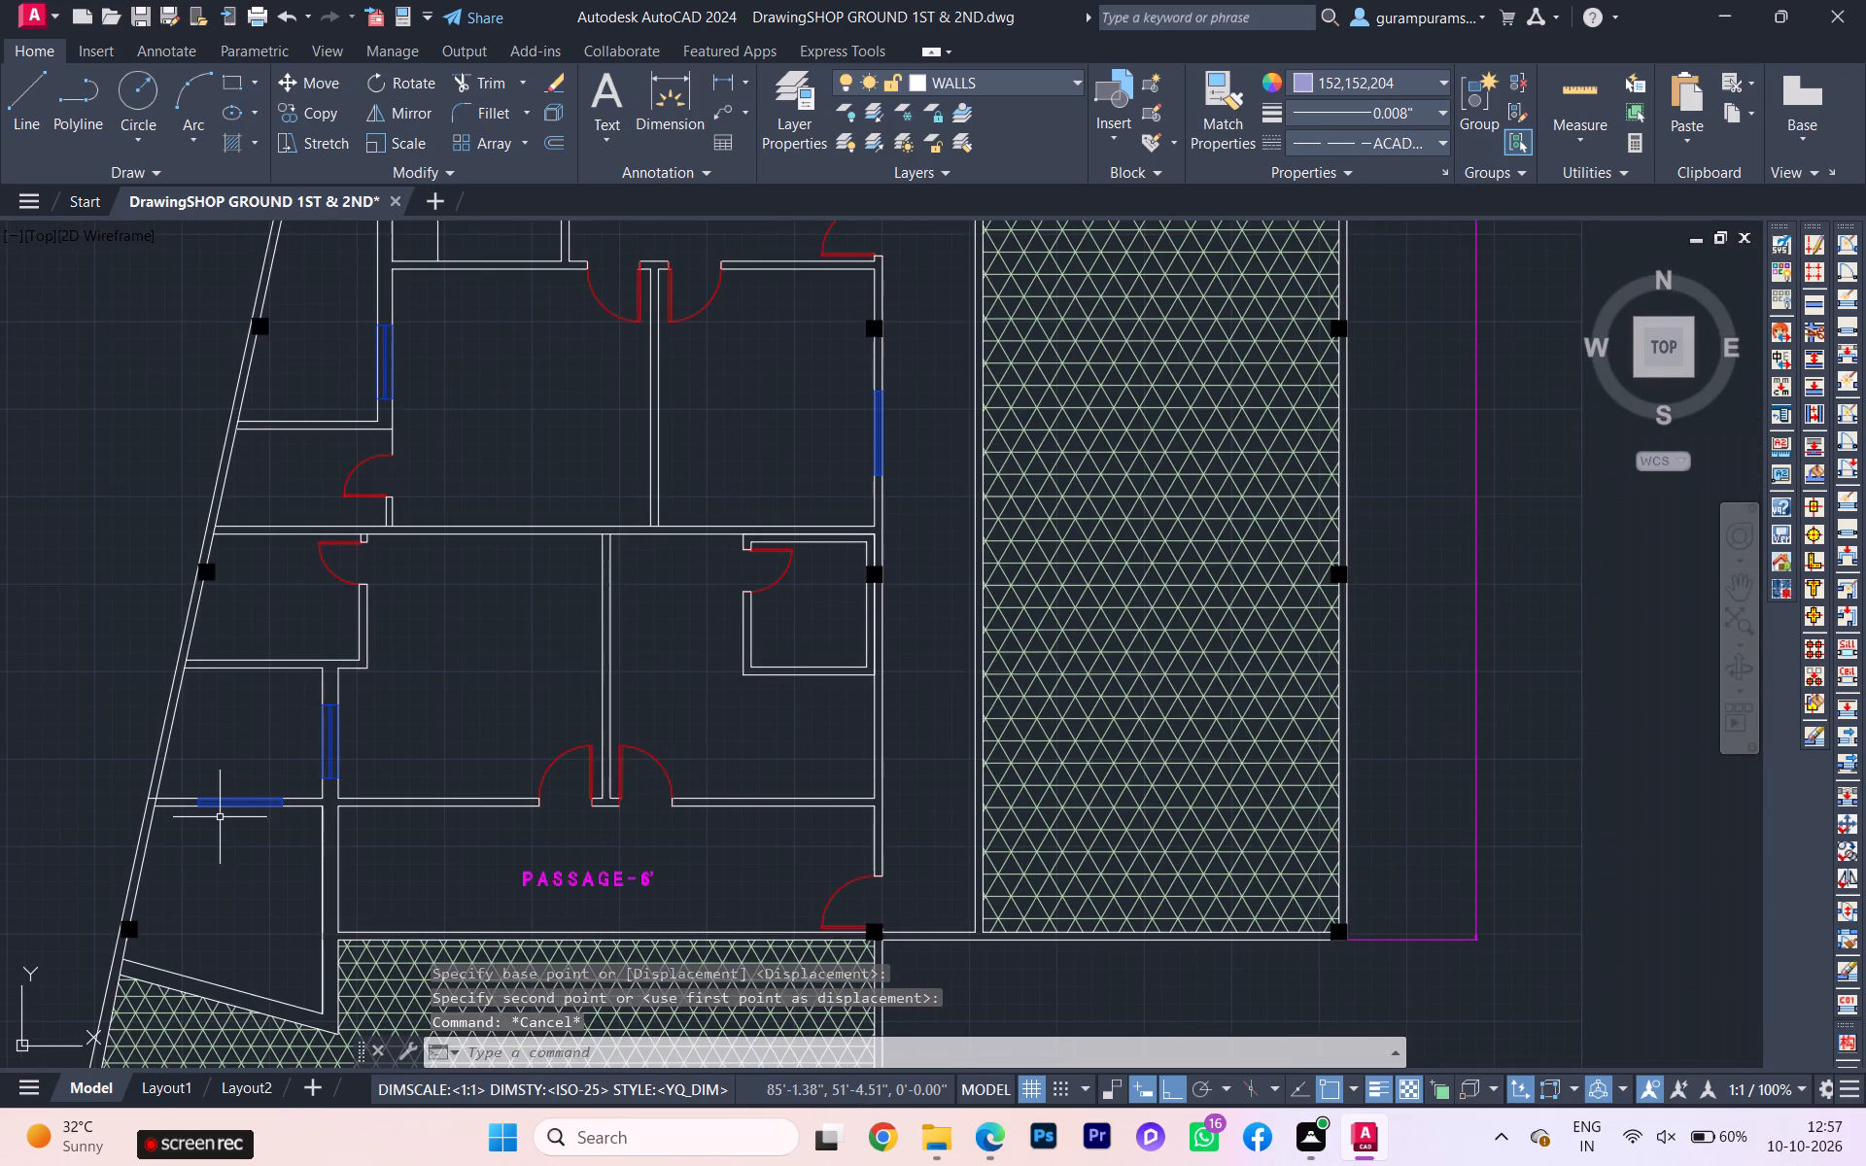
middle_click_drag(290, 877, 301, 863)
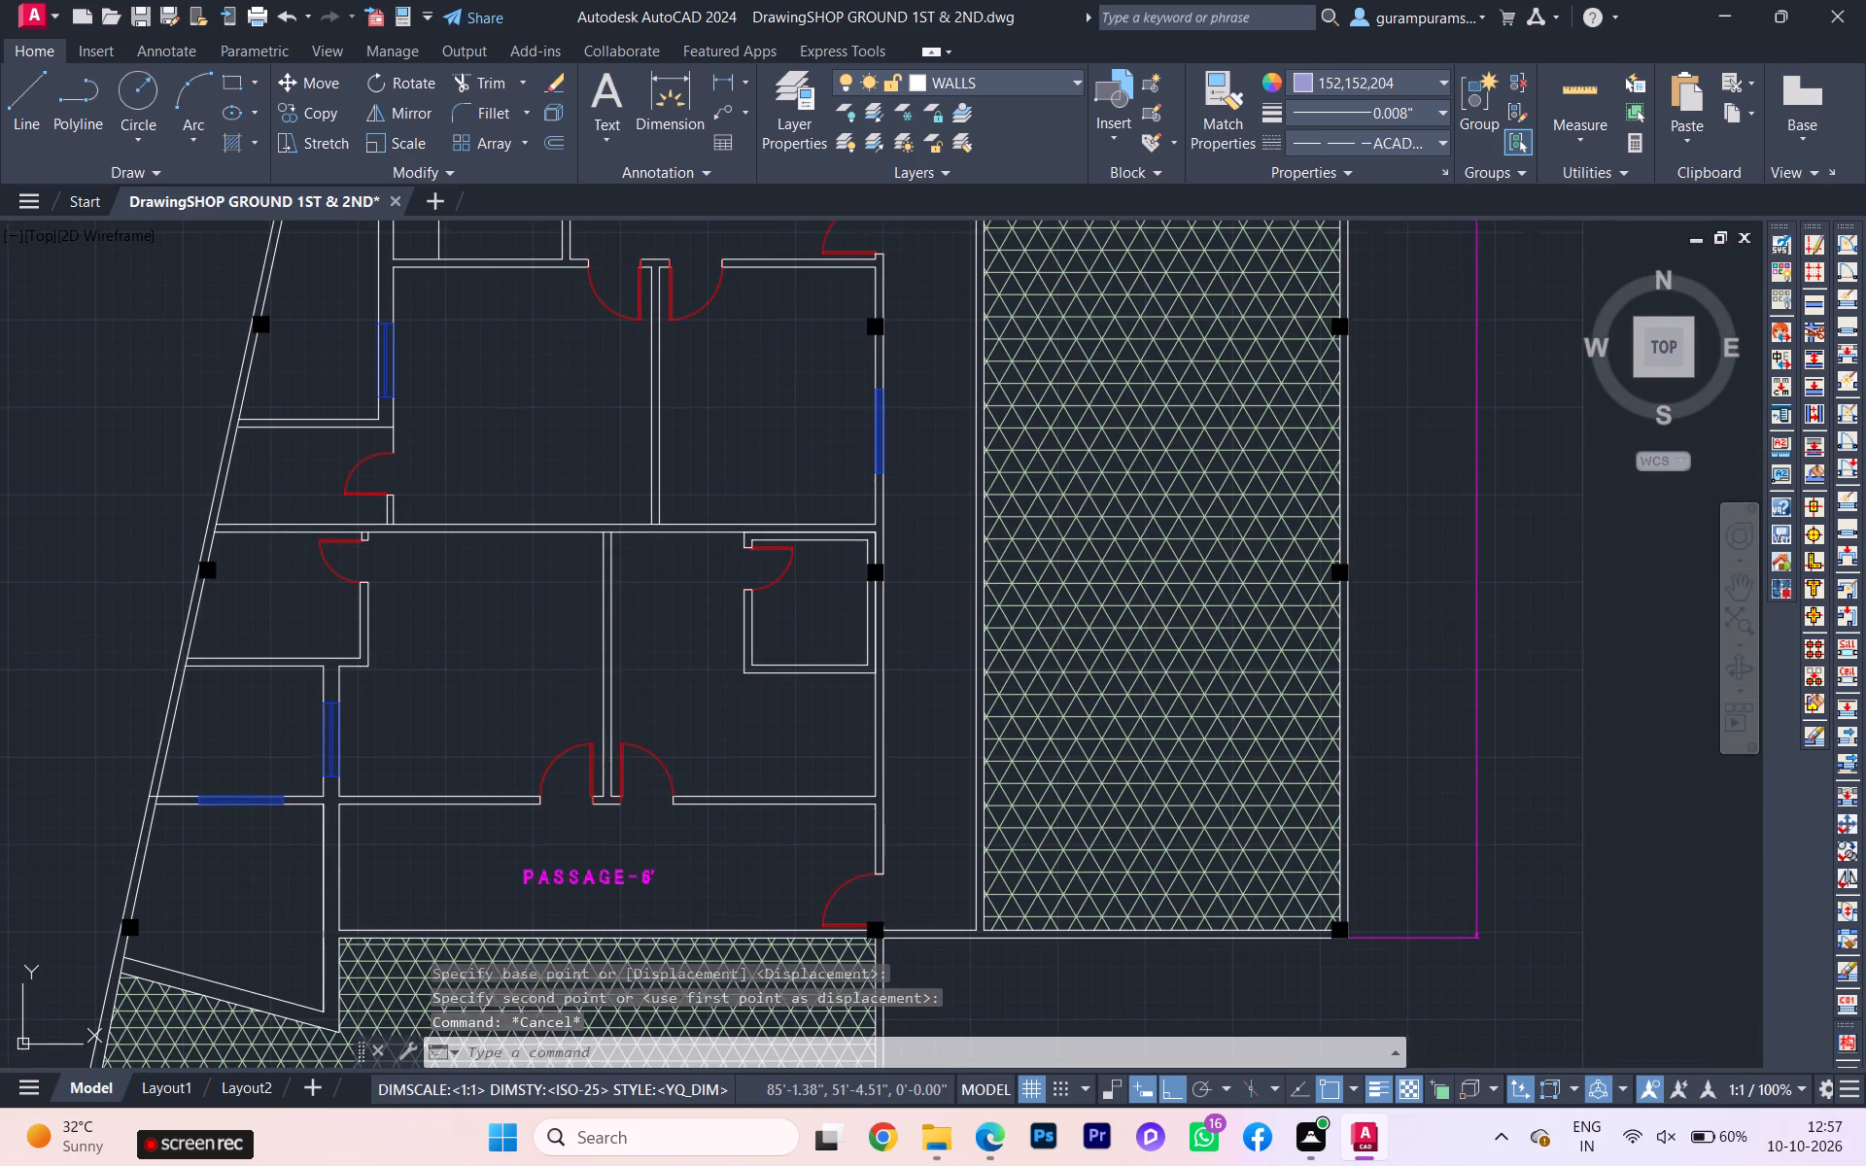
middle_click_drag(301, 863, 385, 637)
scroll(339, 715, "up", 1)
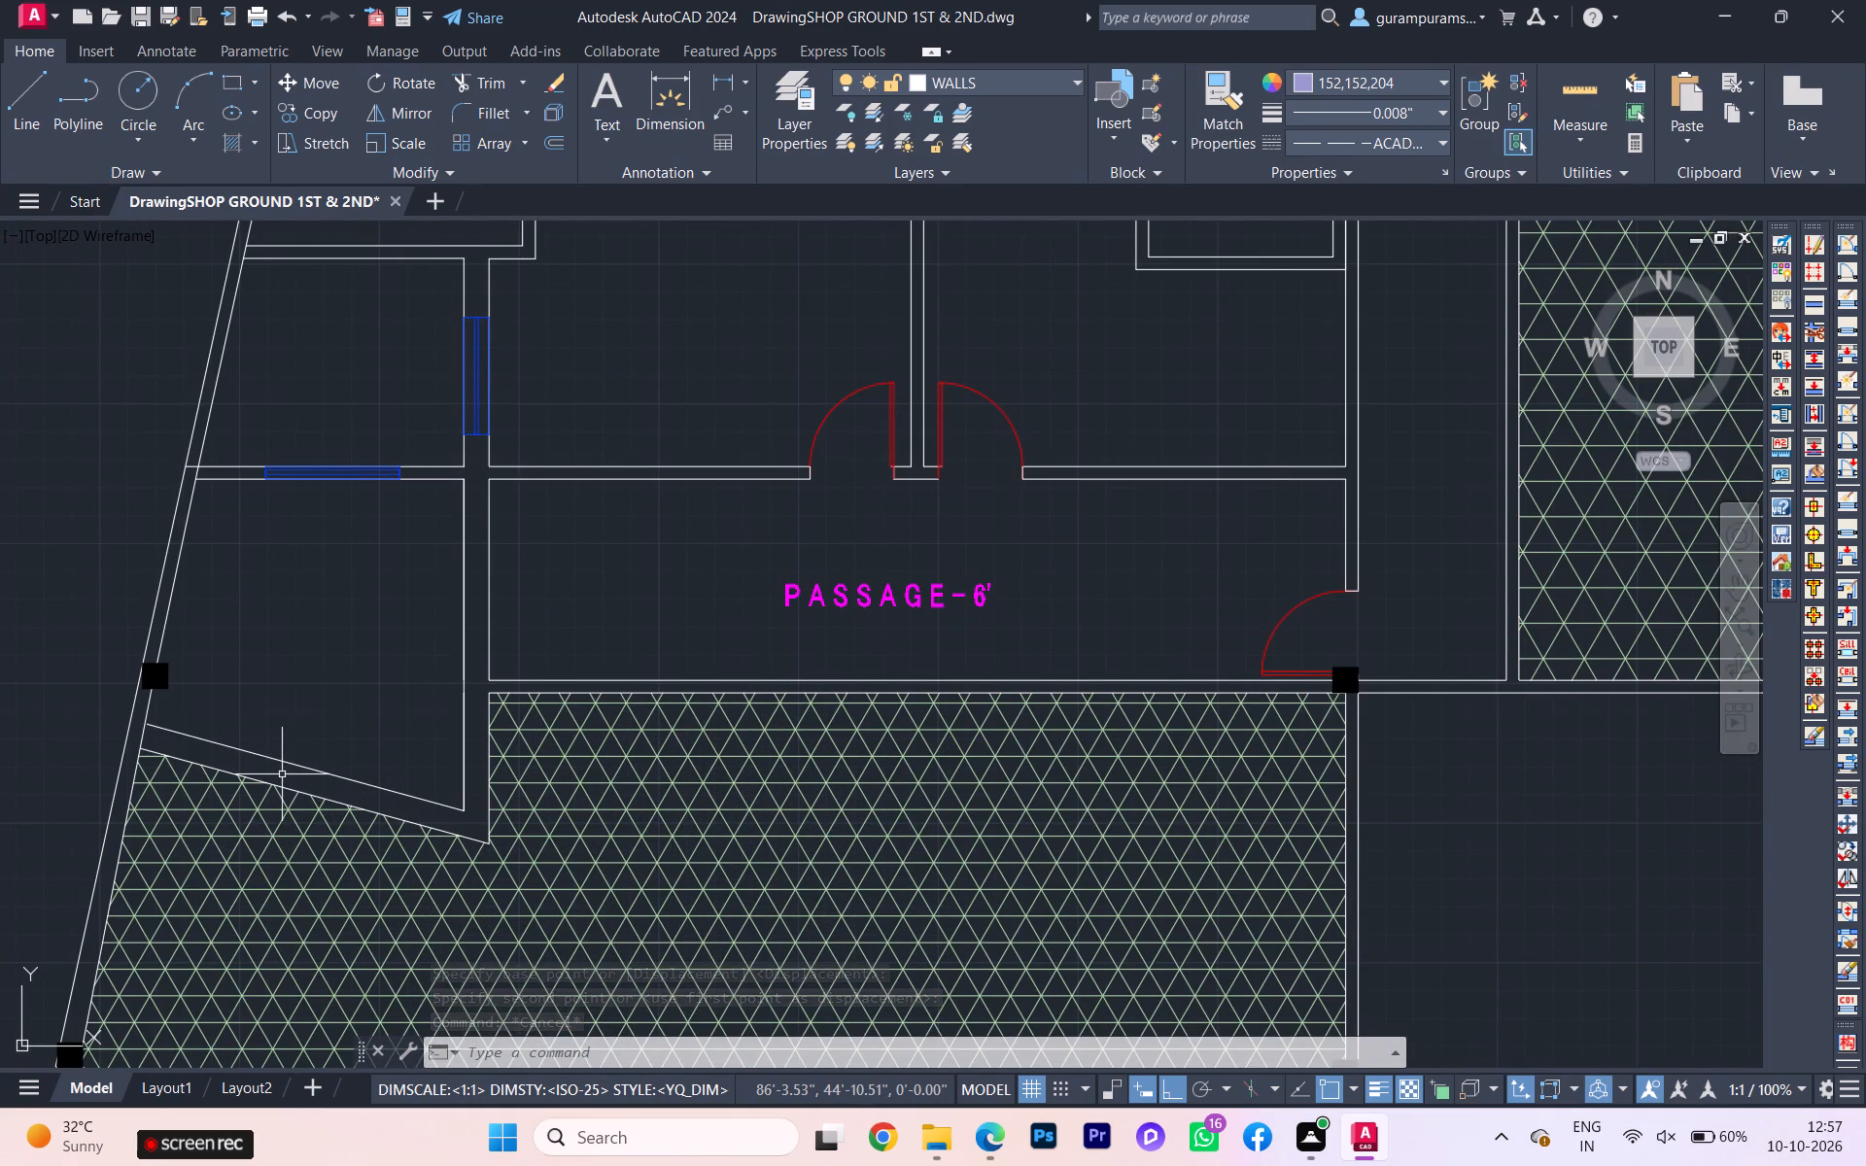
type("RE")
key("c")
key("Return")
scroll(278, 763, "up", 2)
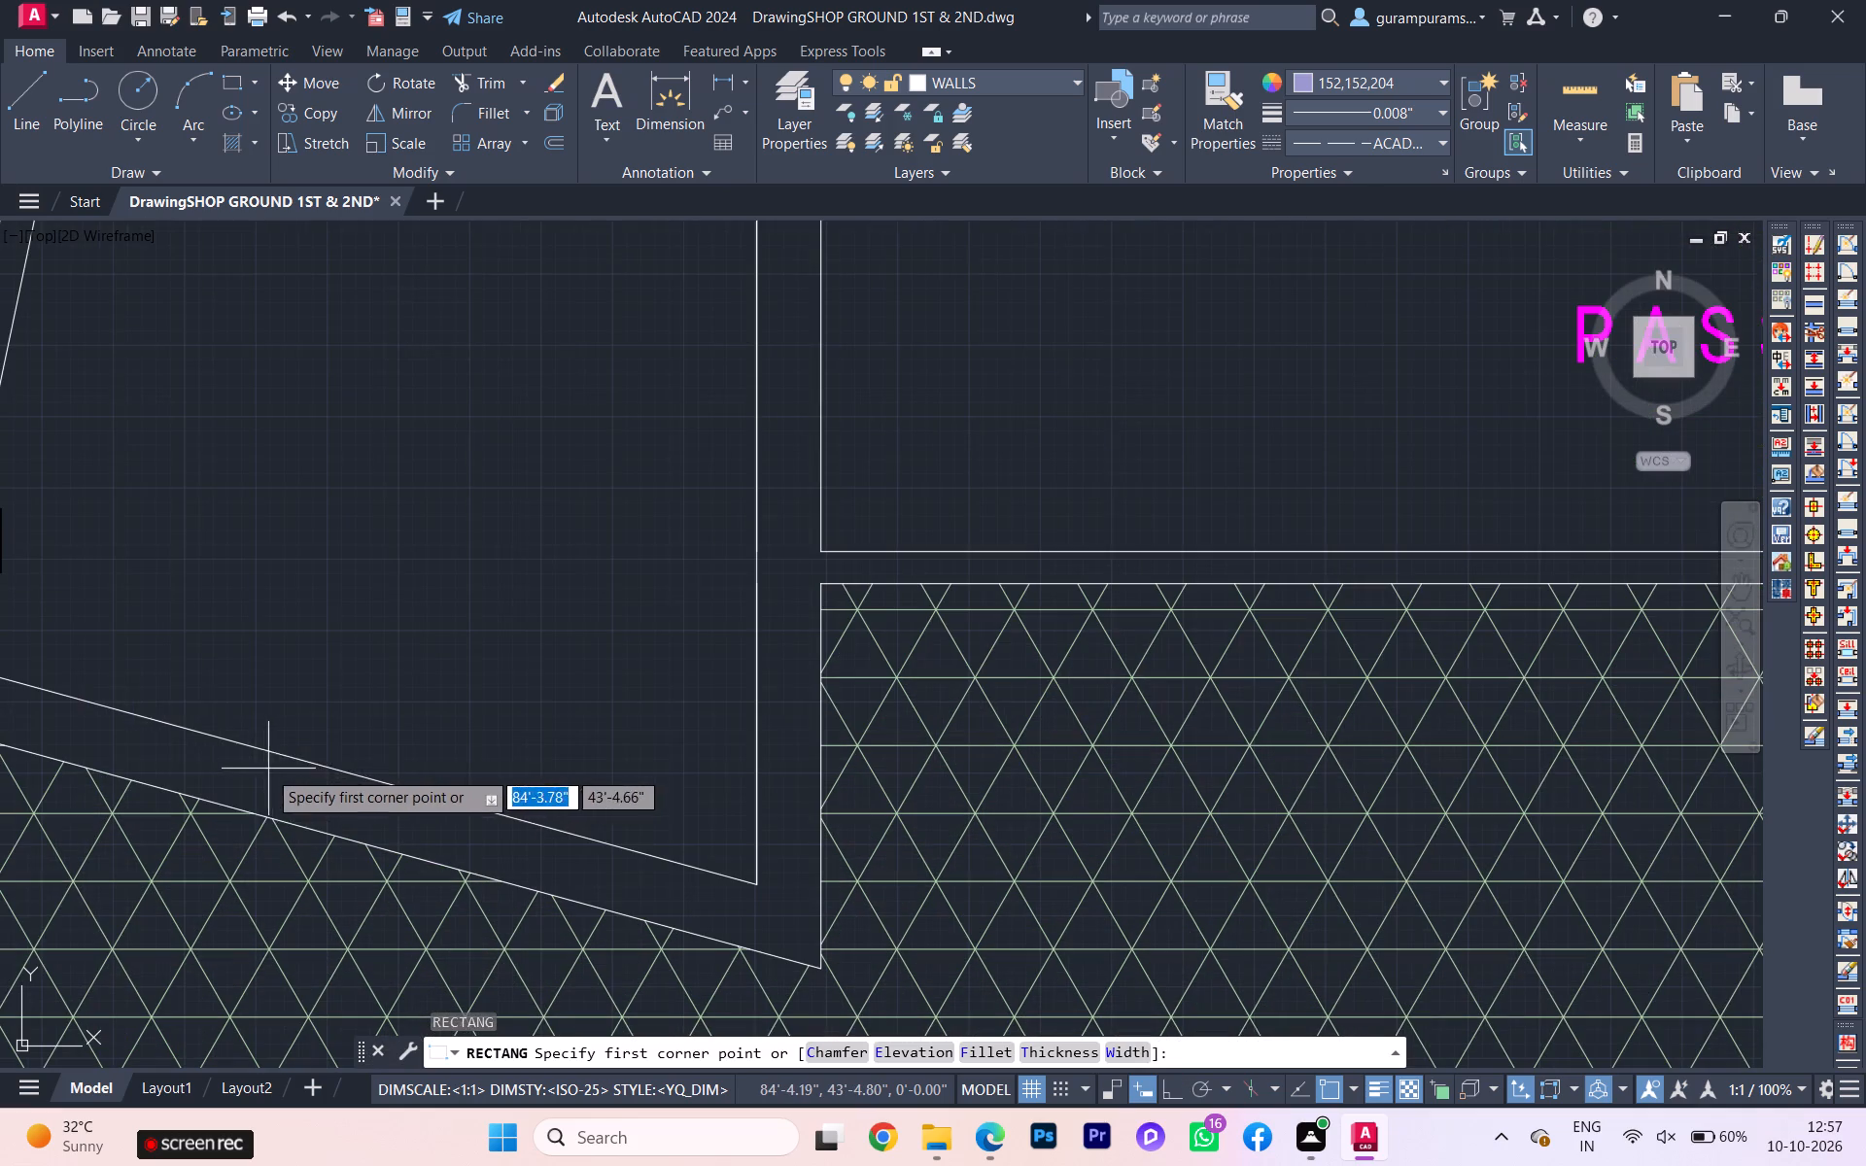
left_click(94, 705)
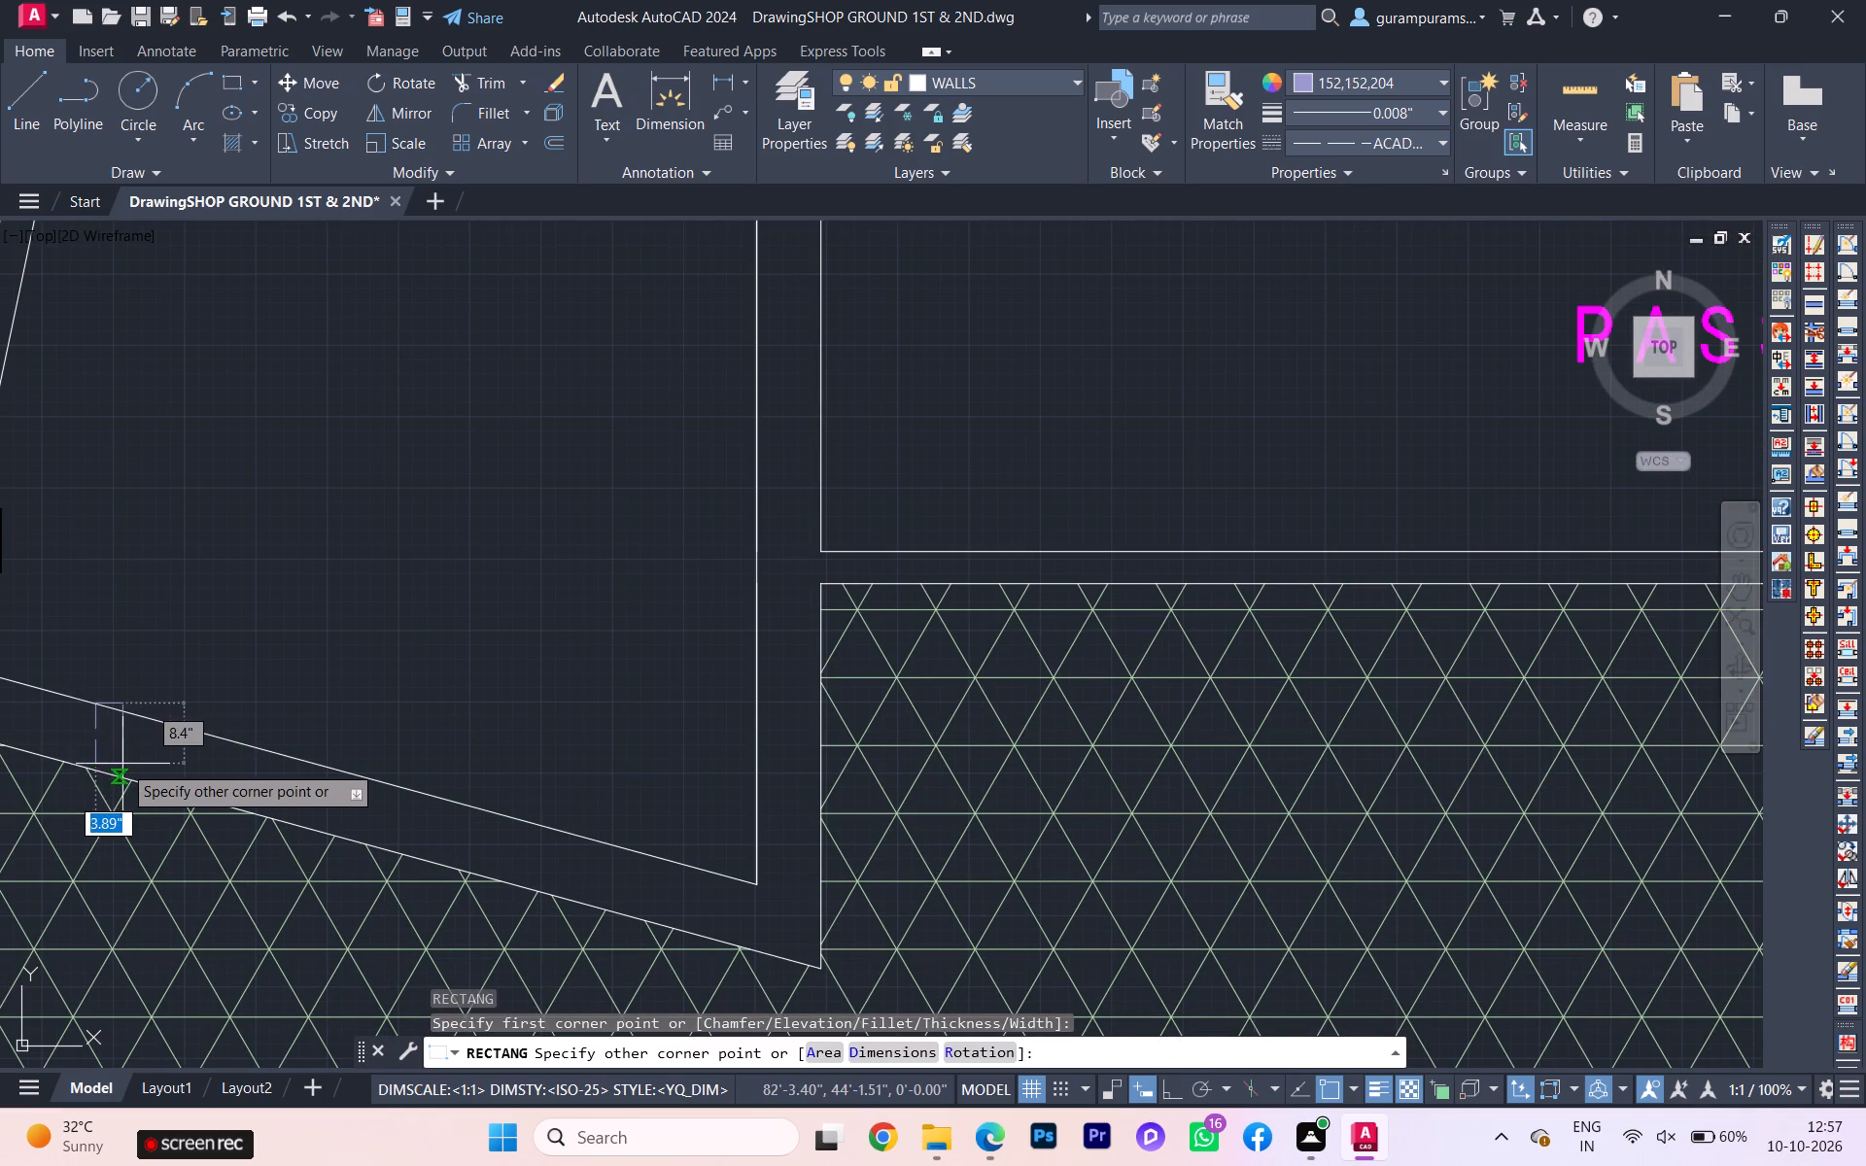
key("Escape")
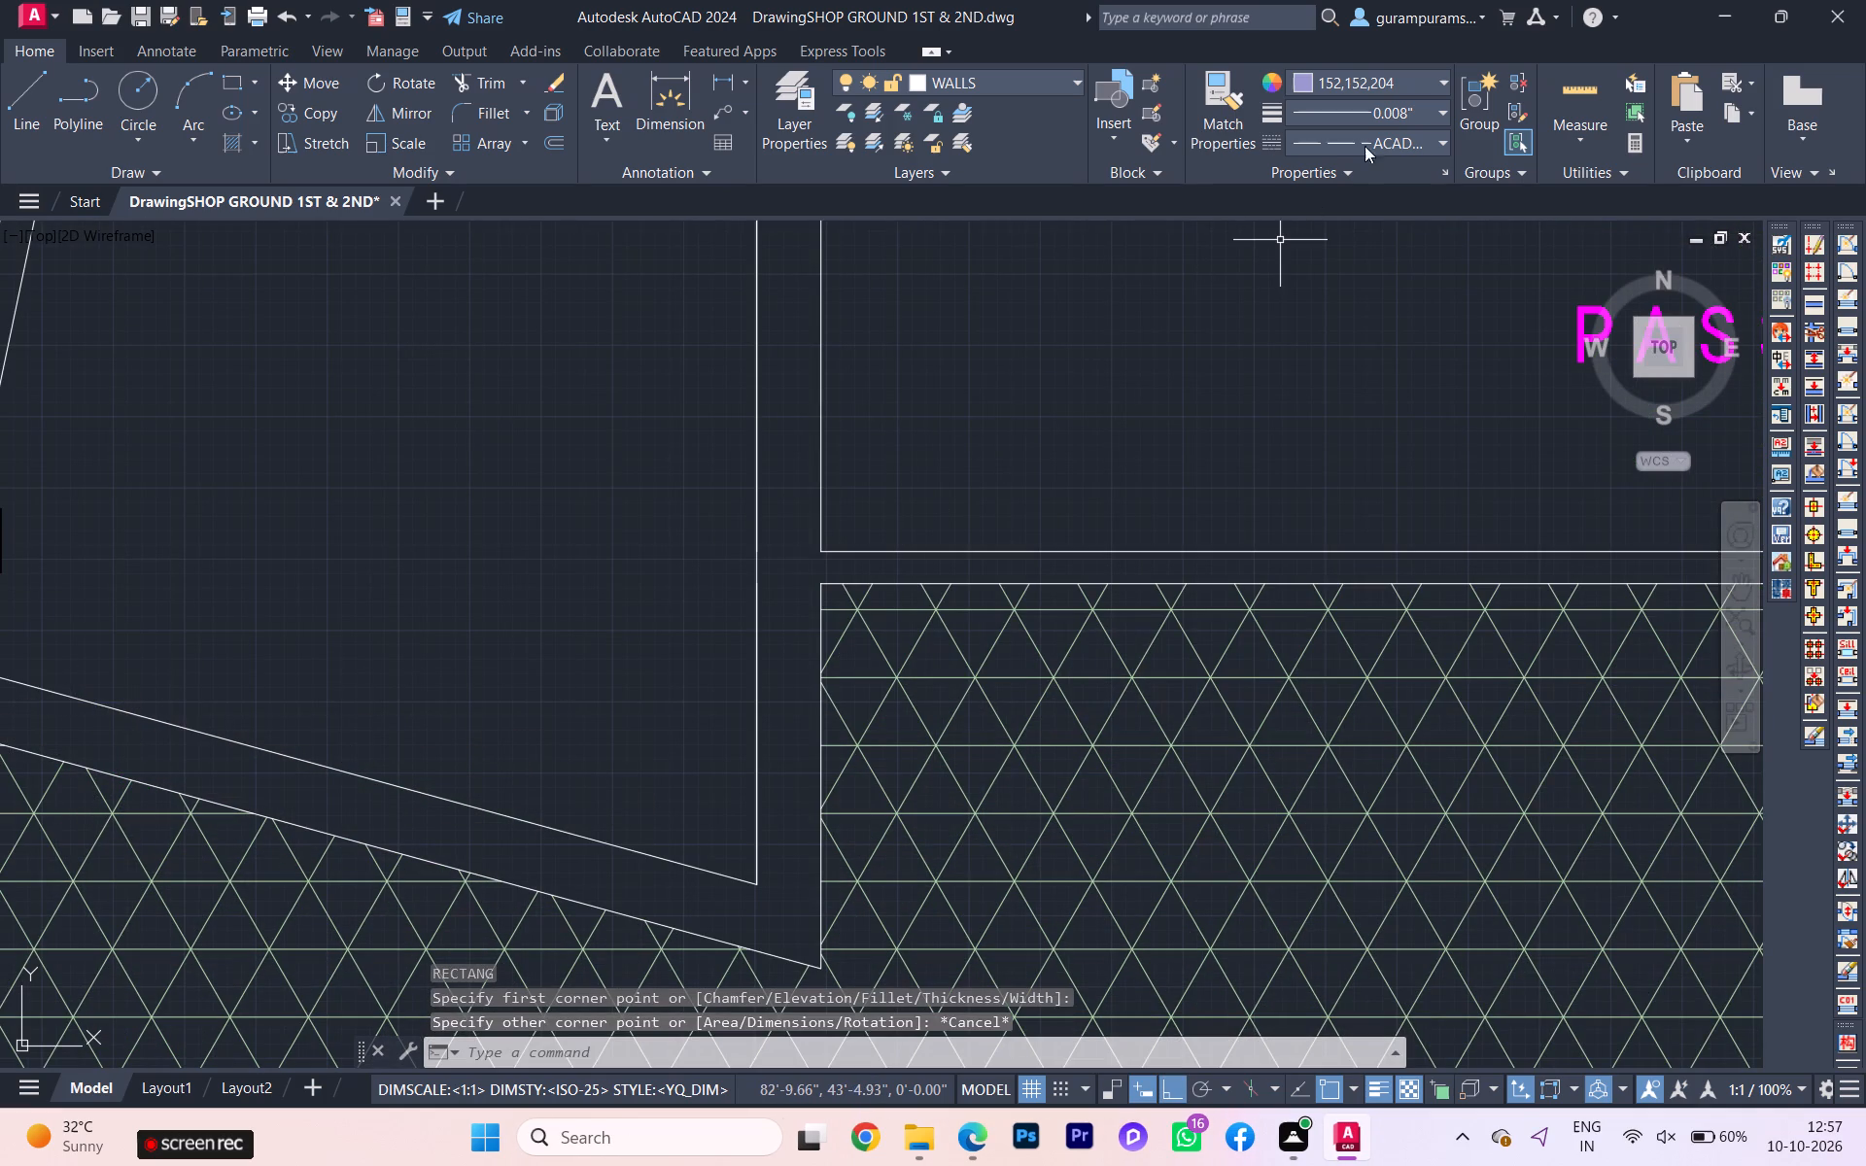
Set the current linetype to ByLayer.
left_click(1368, 147)
left_click(1362, 169)
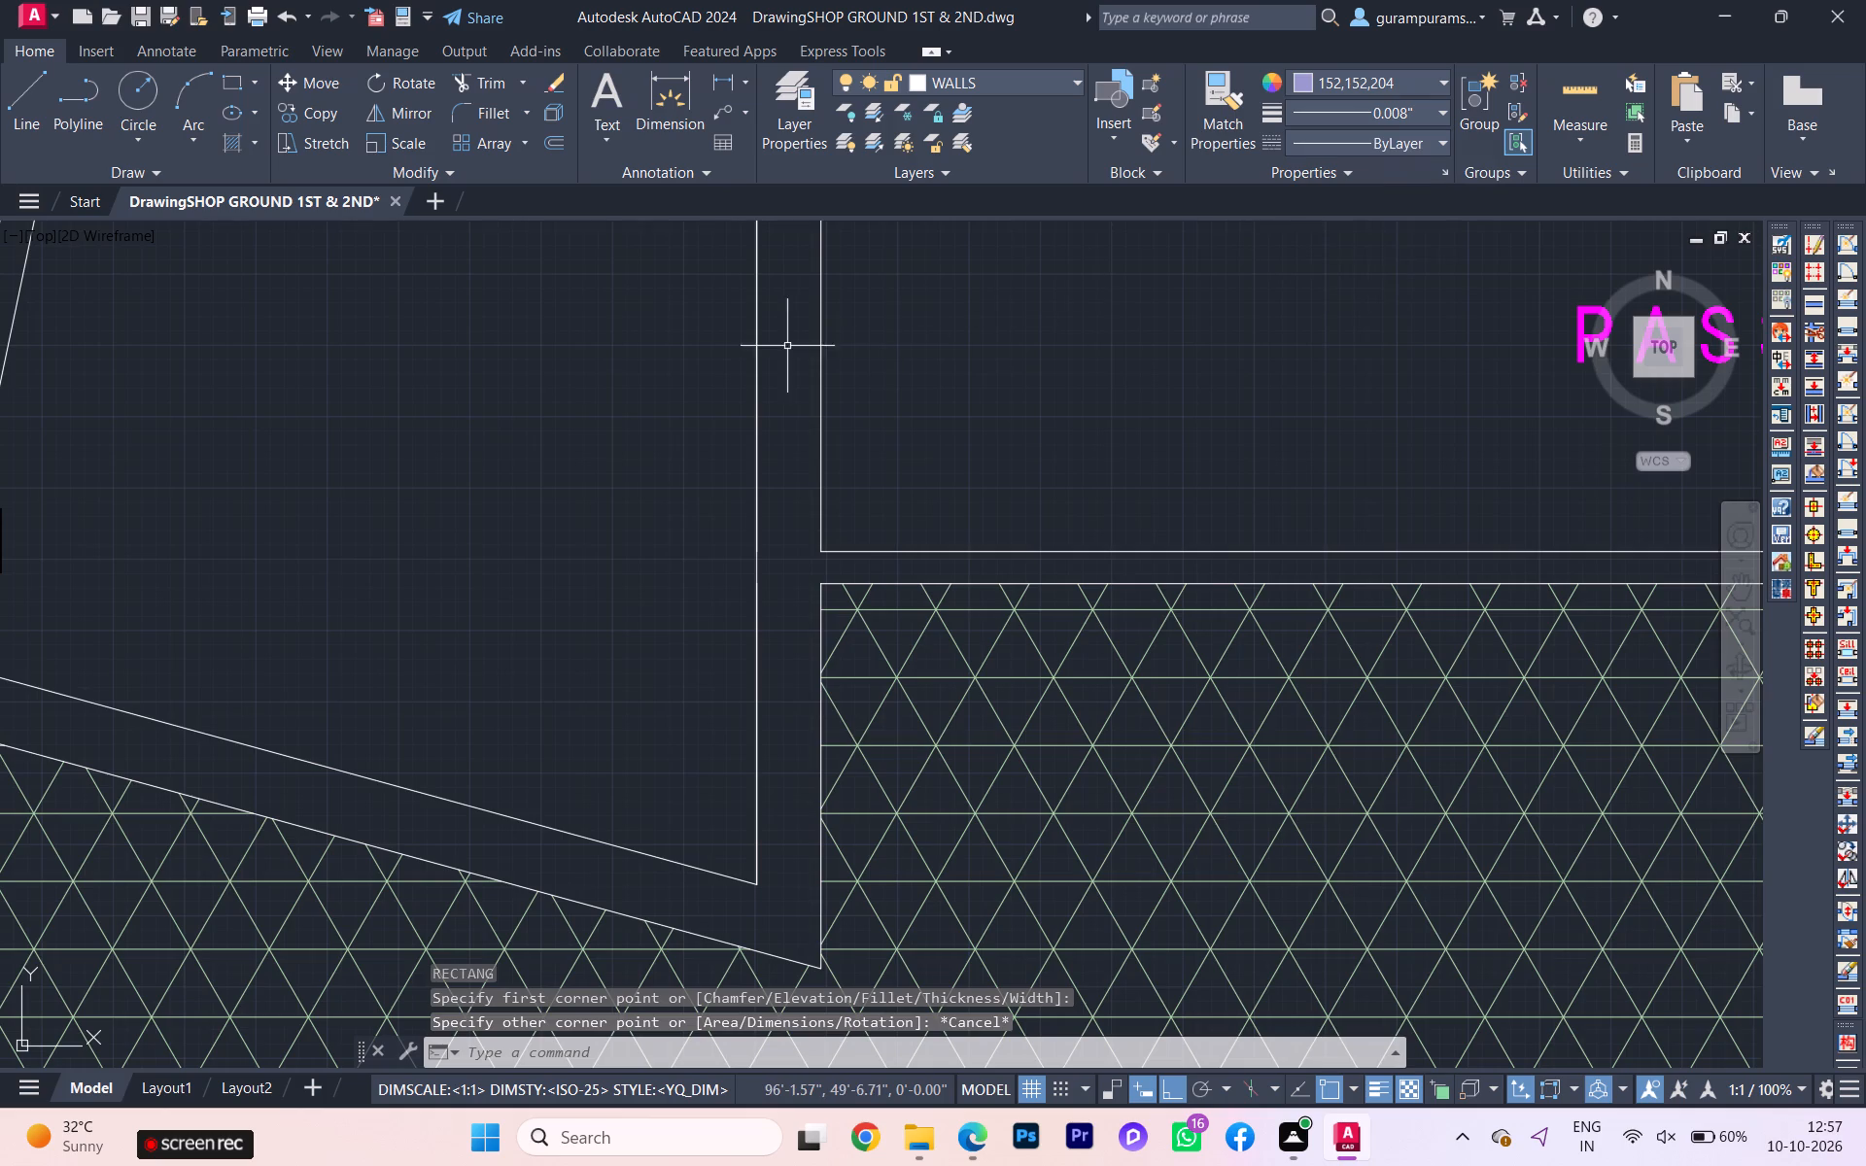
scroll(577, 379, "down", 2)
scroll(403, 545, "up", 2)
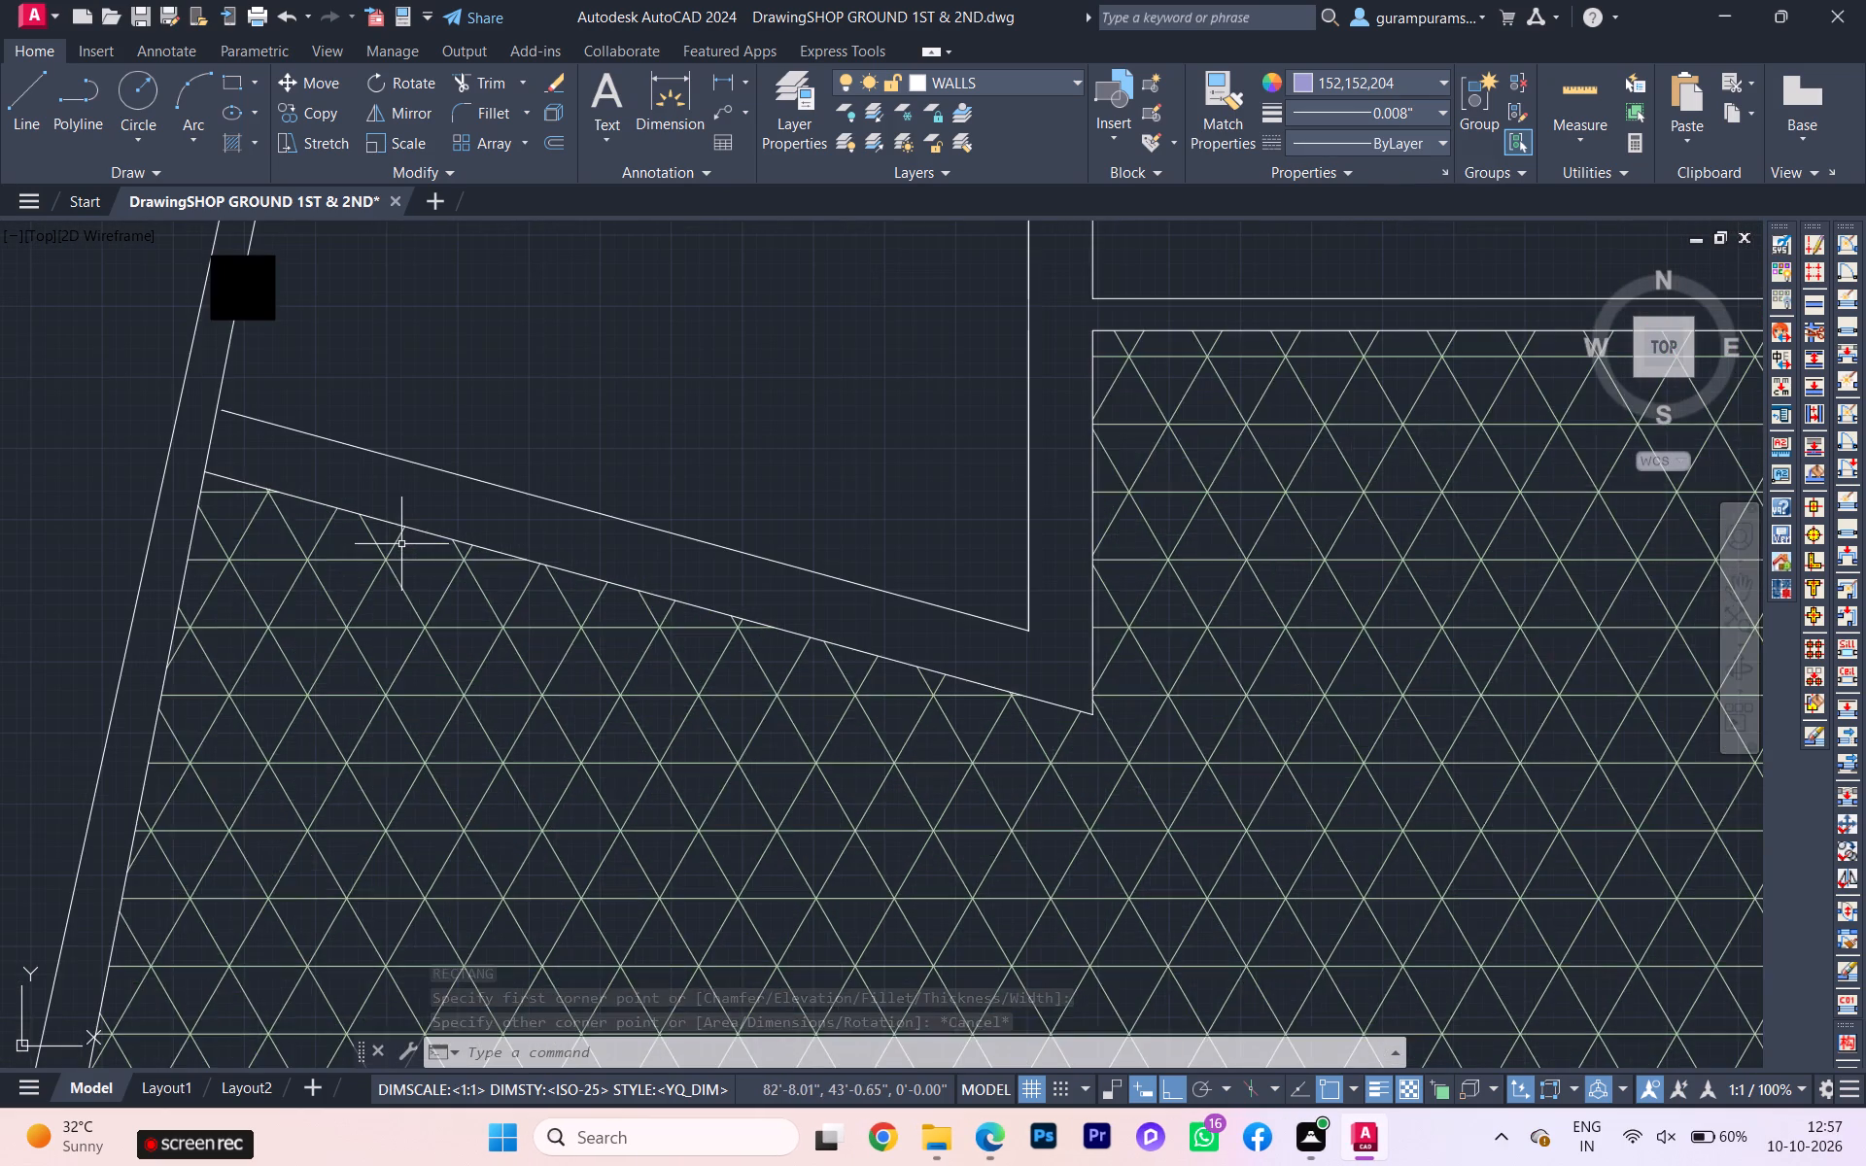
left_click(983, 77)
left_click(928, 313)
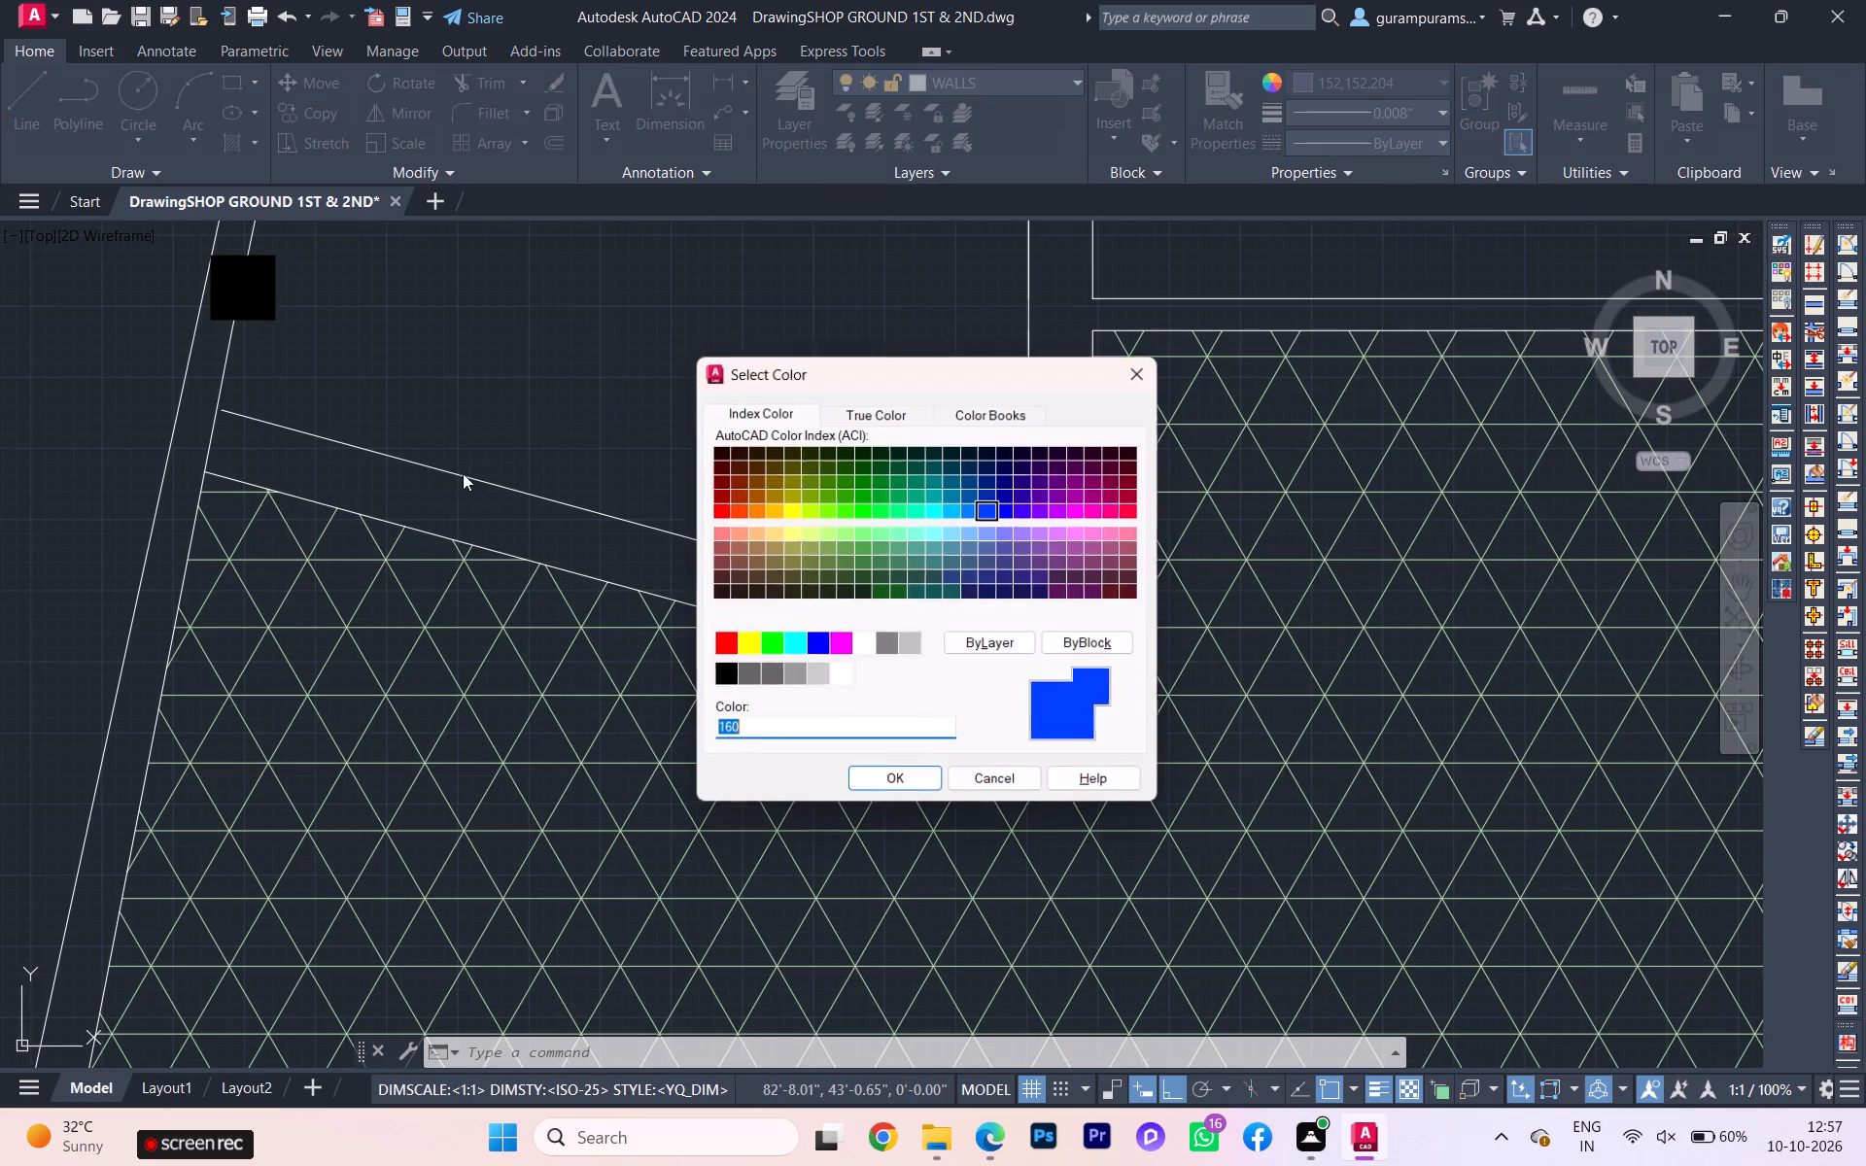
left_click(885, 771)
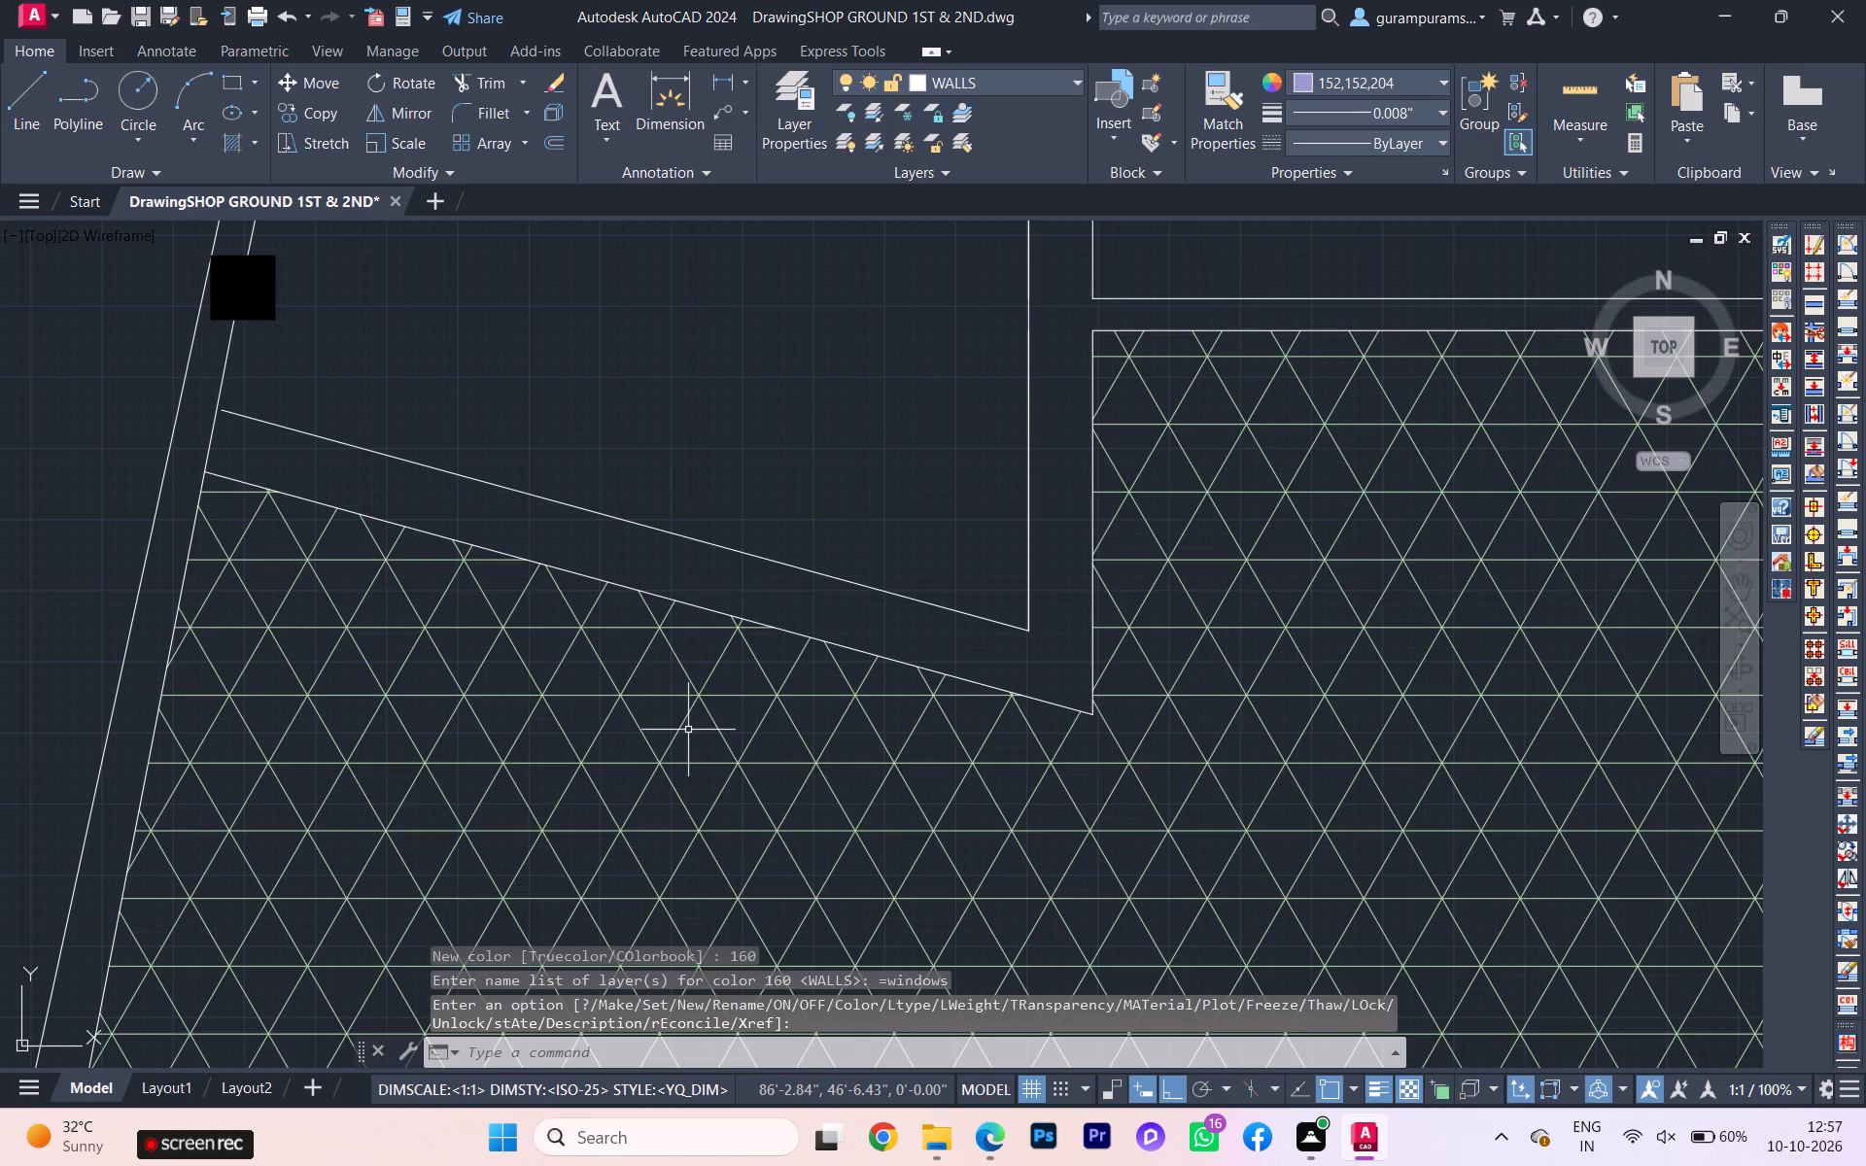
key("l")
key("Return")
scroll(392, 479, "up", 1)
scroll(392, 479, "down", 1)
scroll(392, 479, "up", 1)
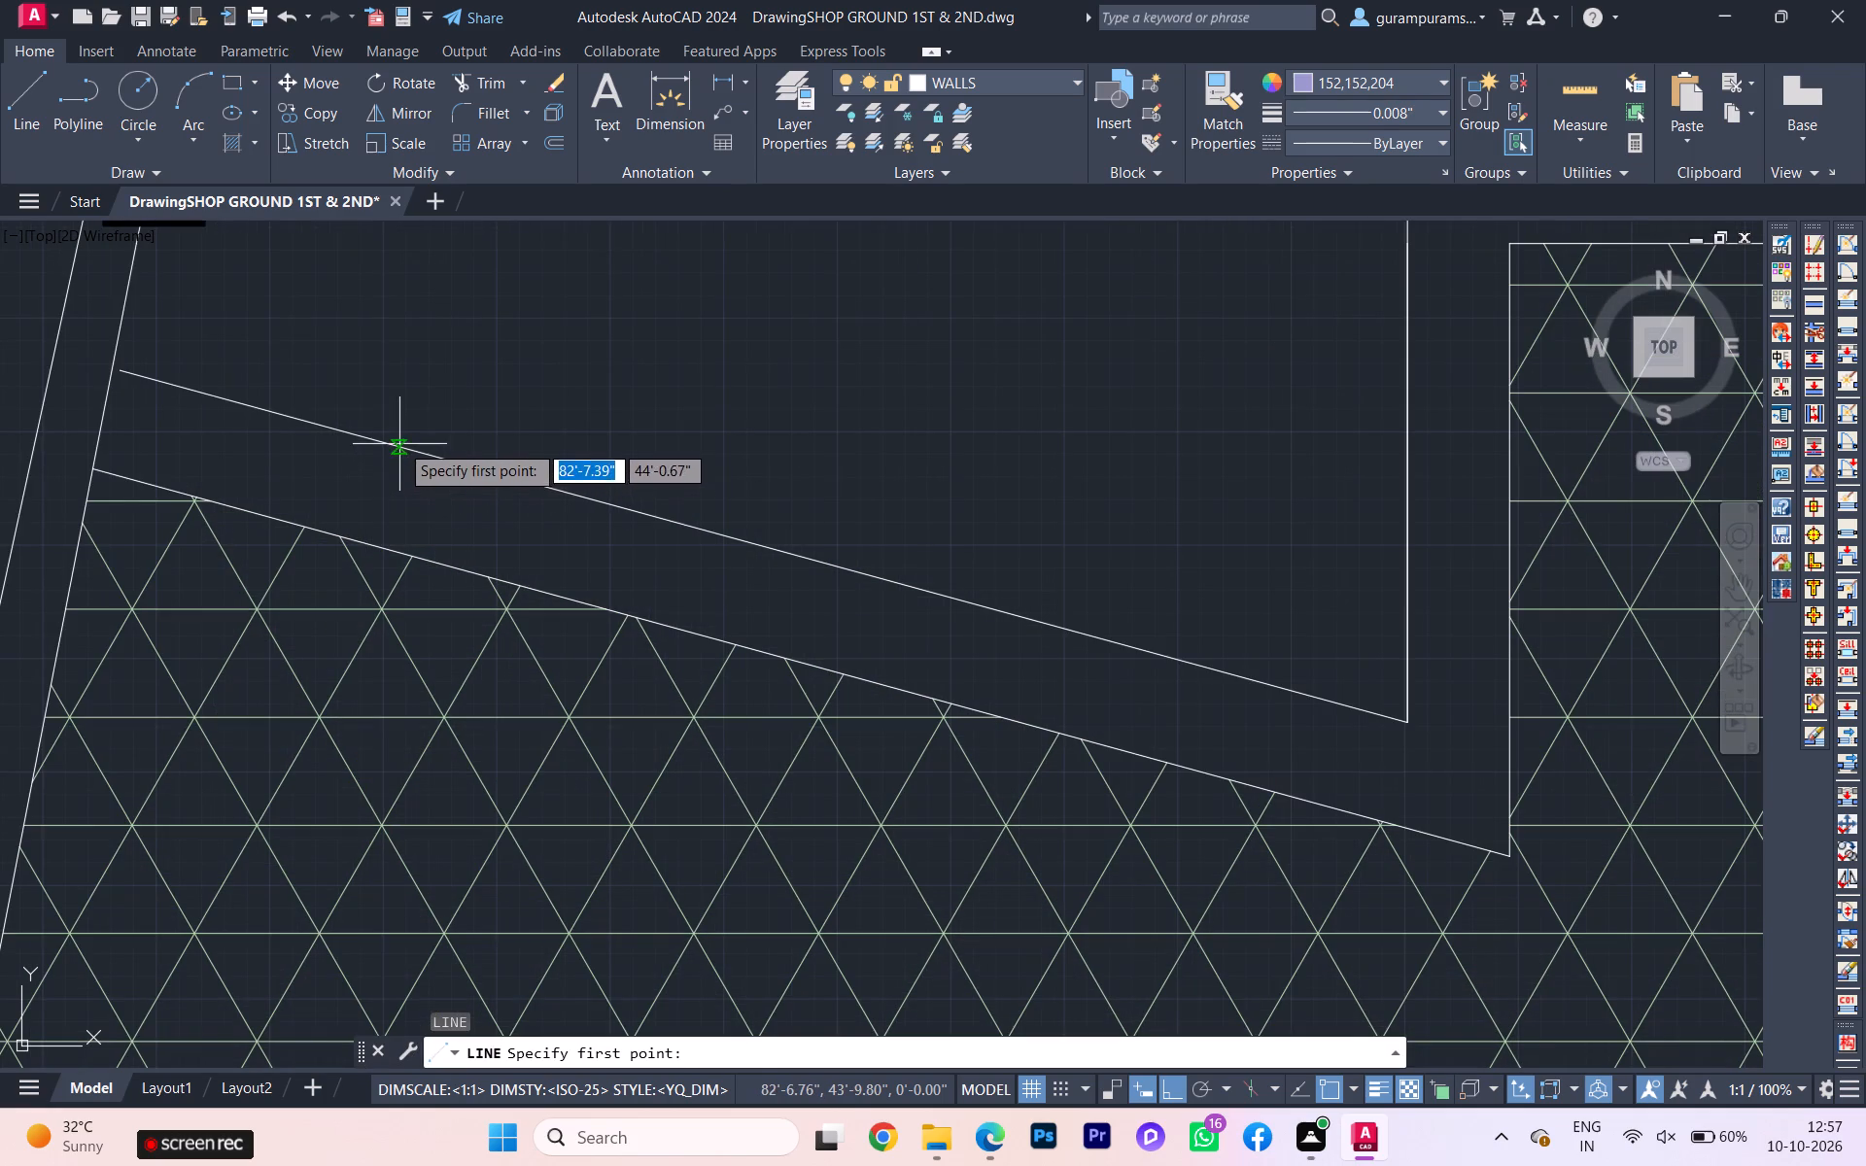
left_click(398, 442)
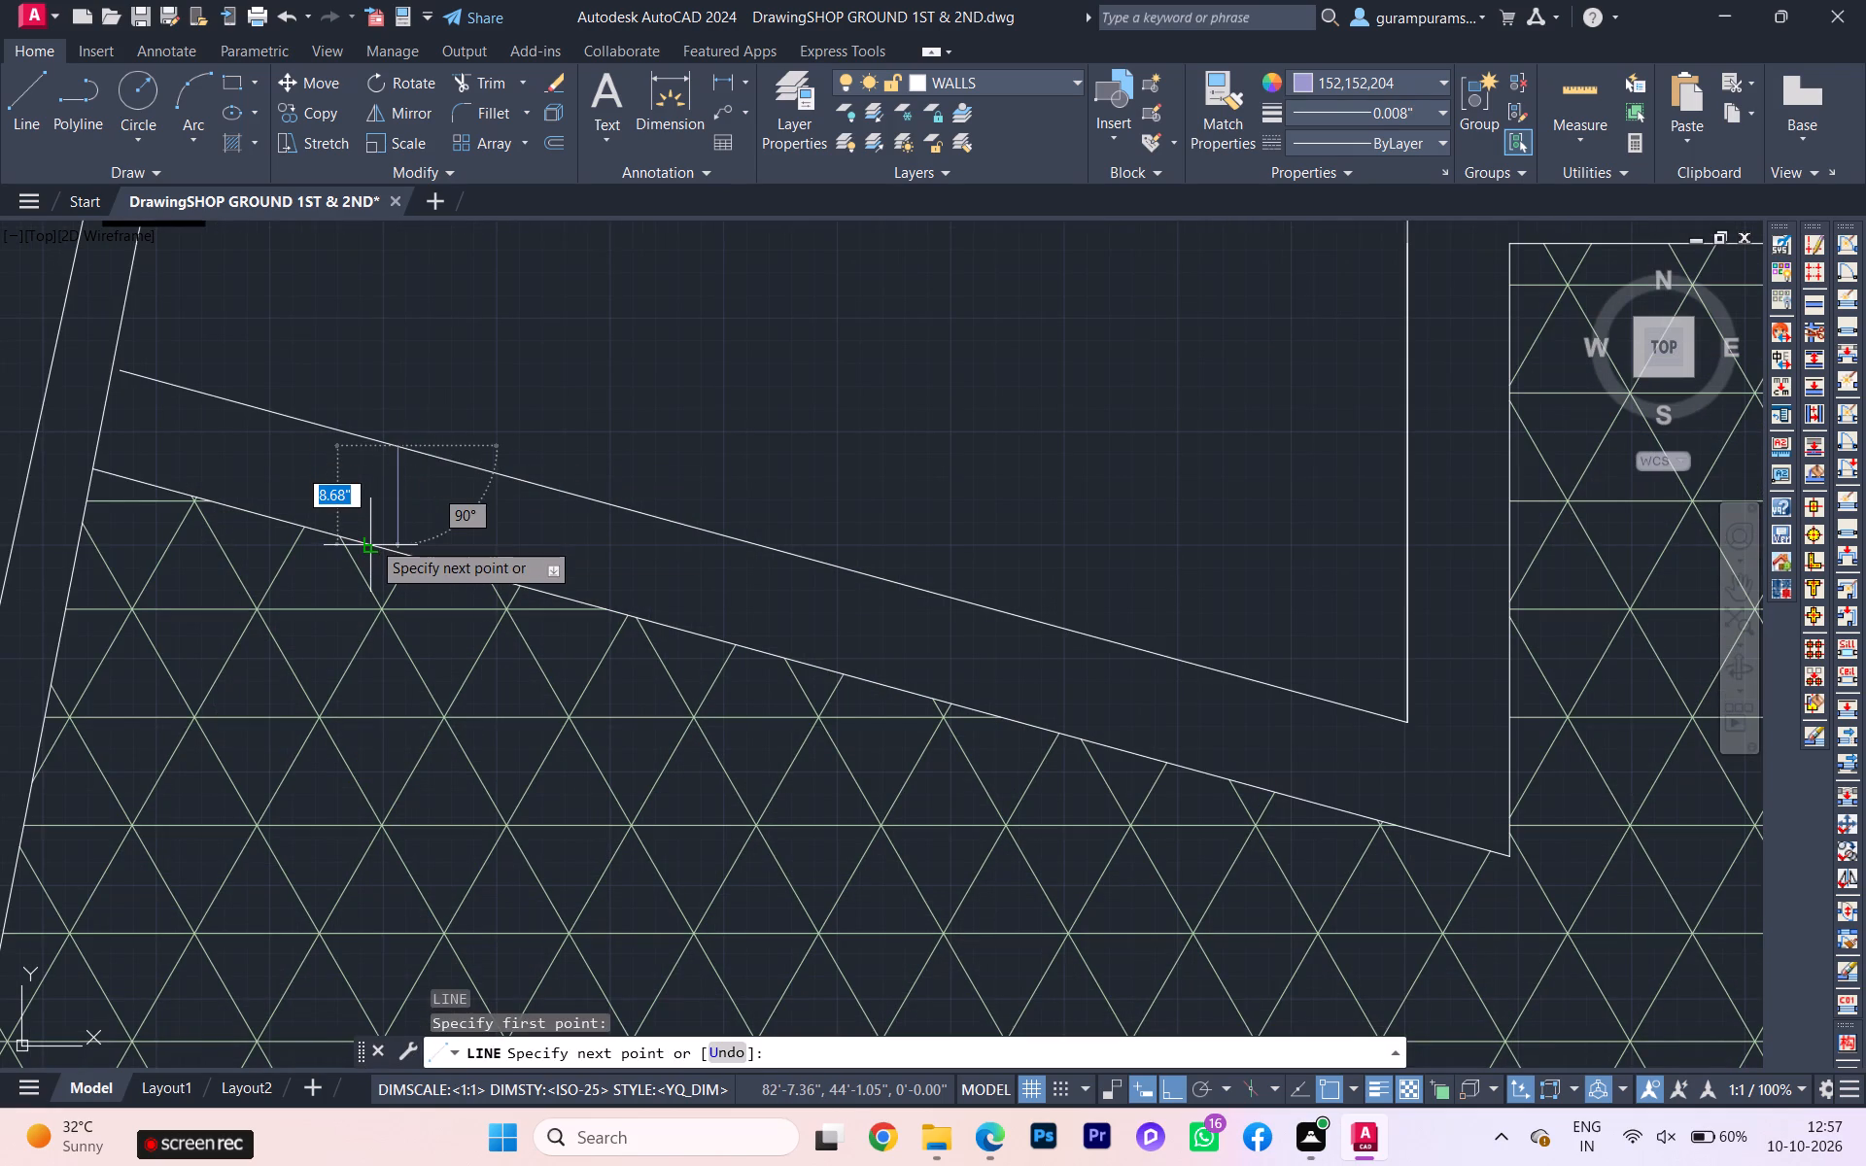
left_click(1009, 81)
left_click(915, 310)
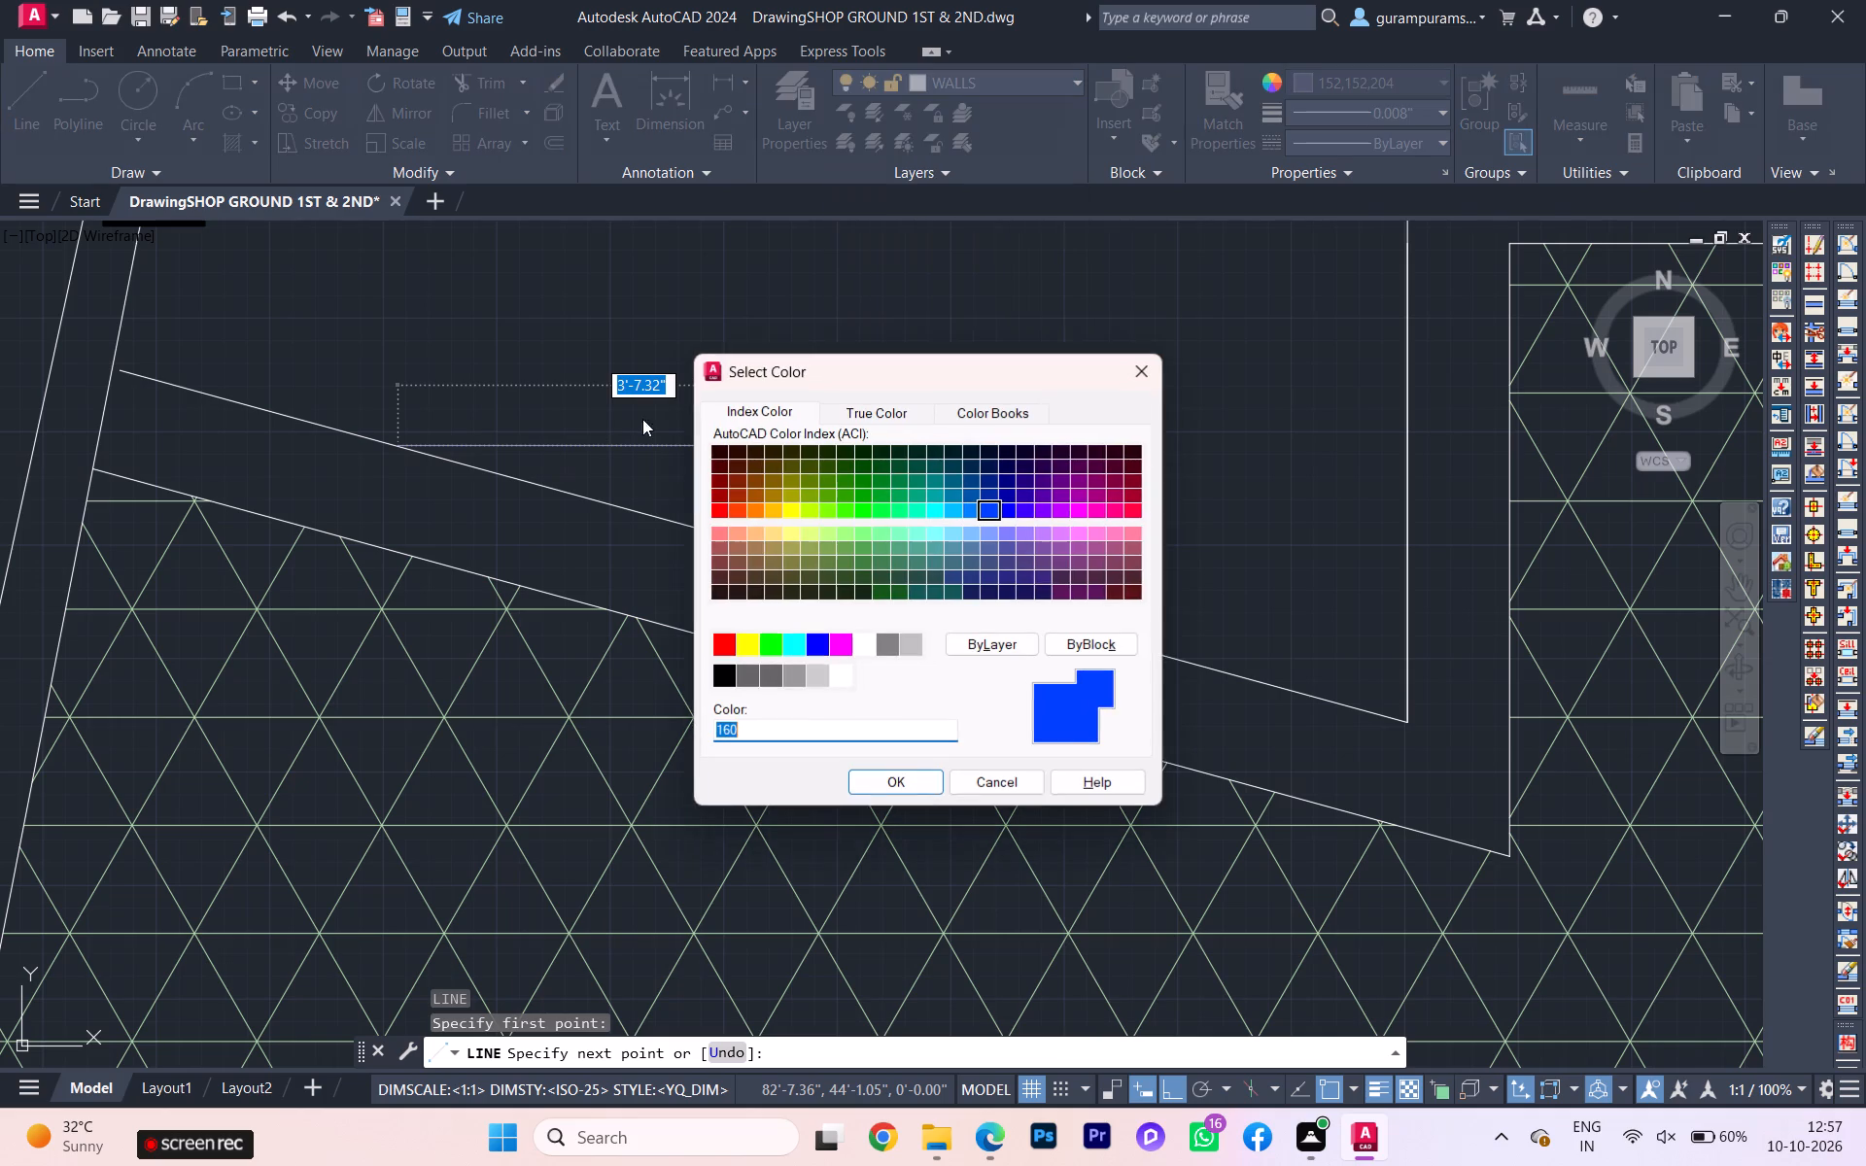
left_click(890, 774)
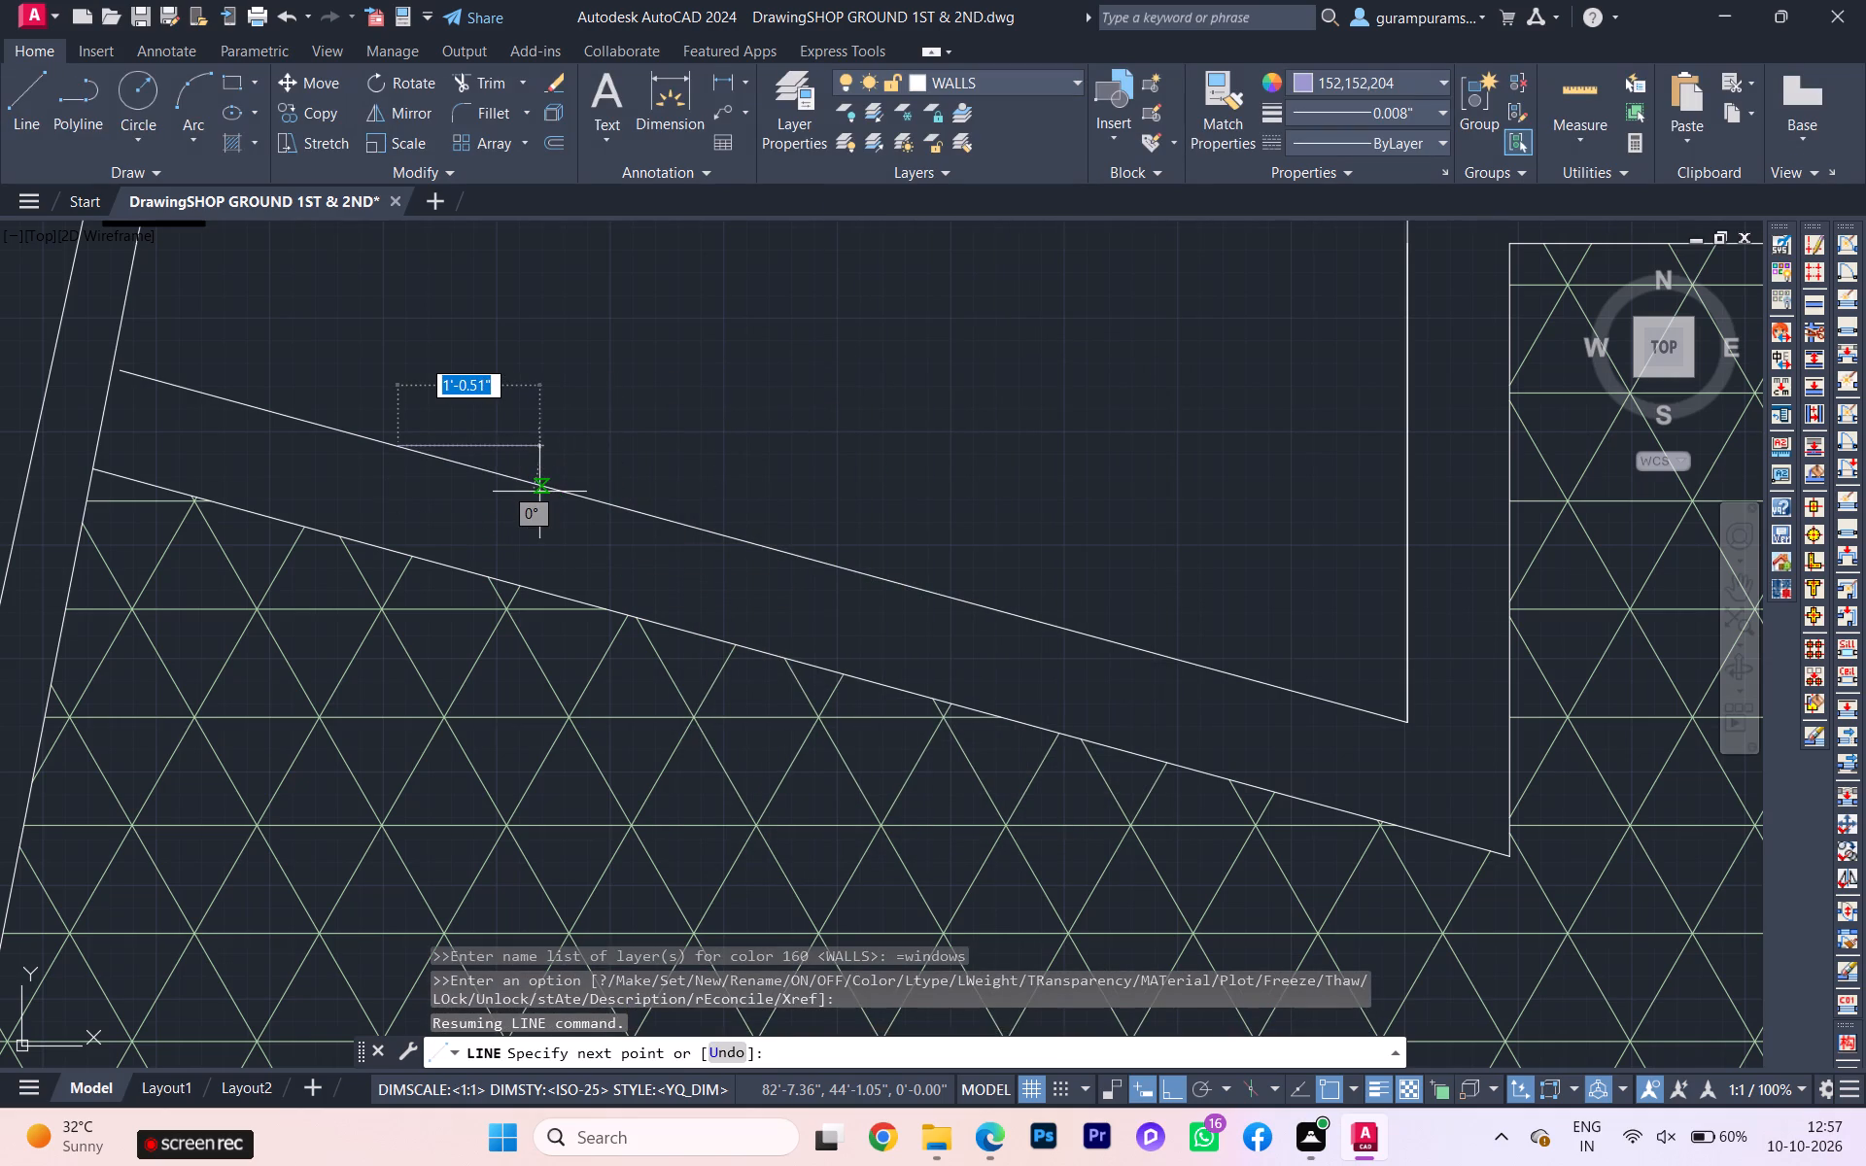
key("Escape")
Make windows the current layer and set the current object colour to ByLayer.
key("l")
key("Return")
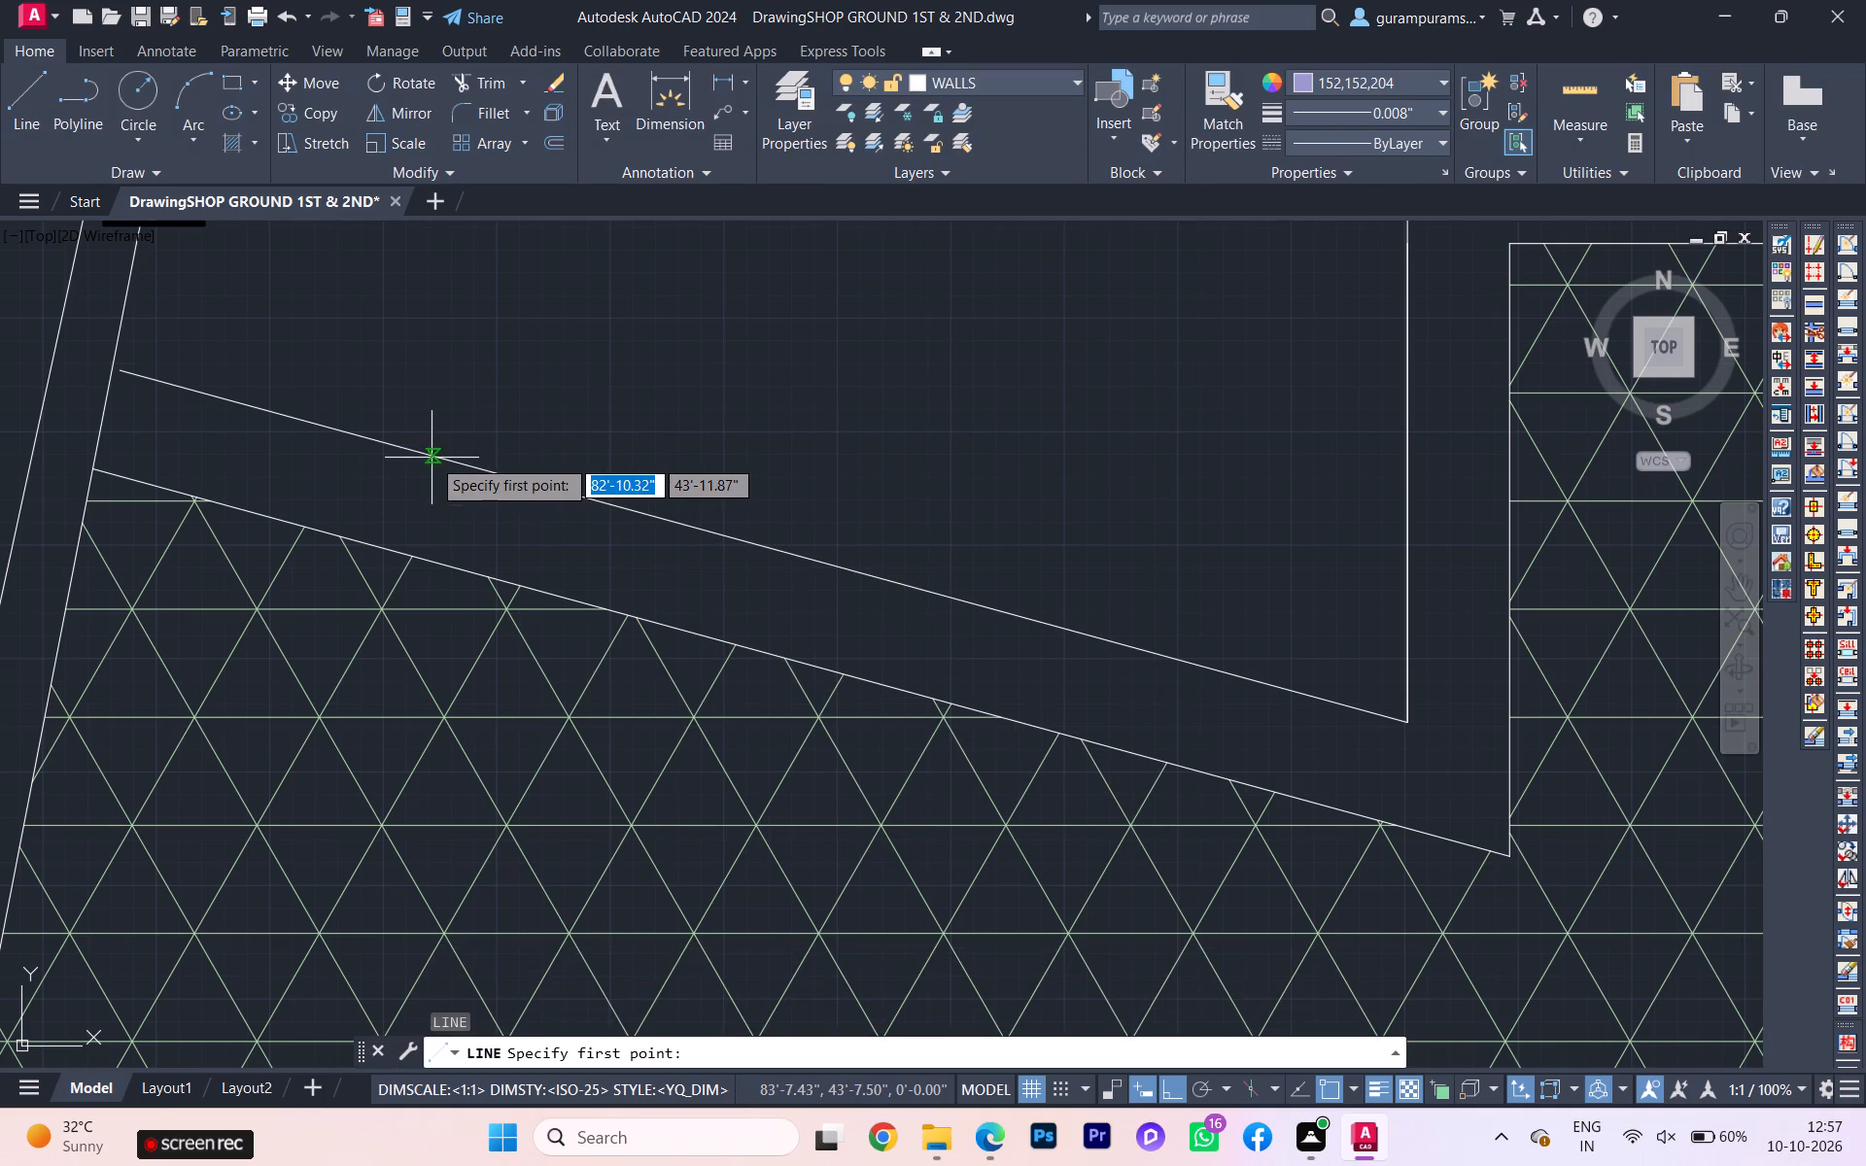
scroll(432, 458, "up", 1)
left_click(1028, 74)
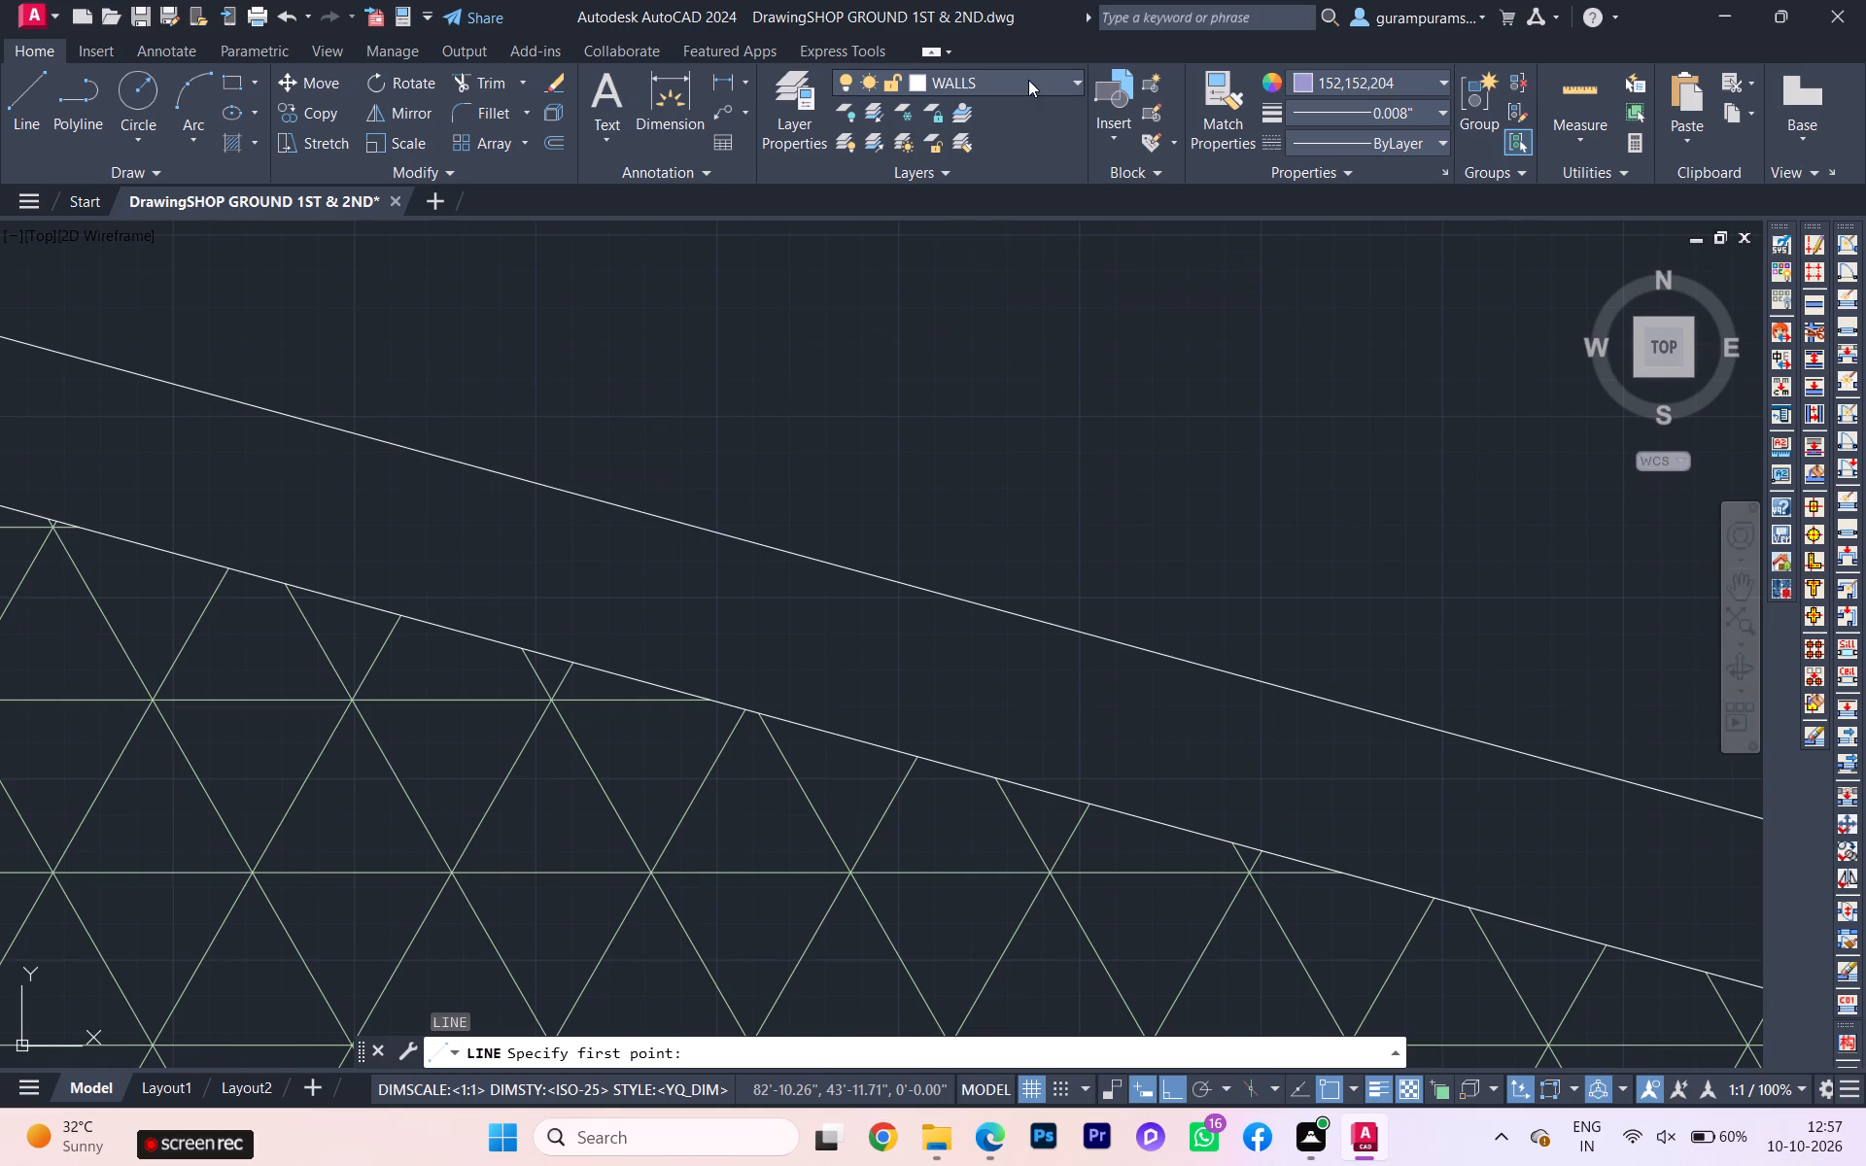
left_click(977, 306)
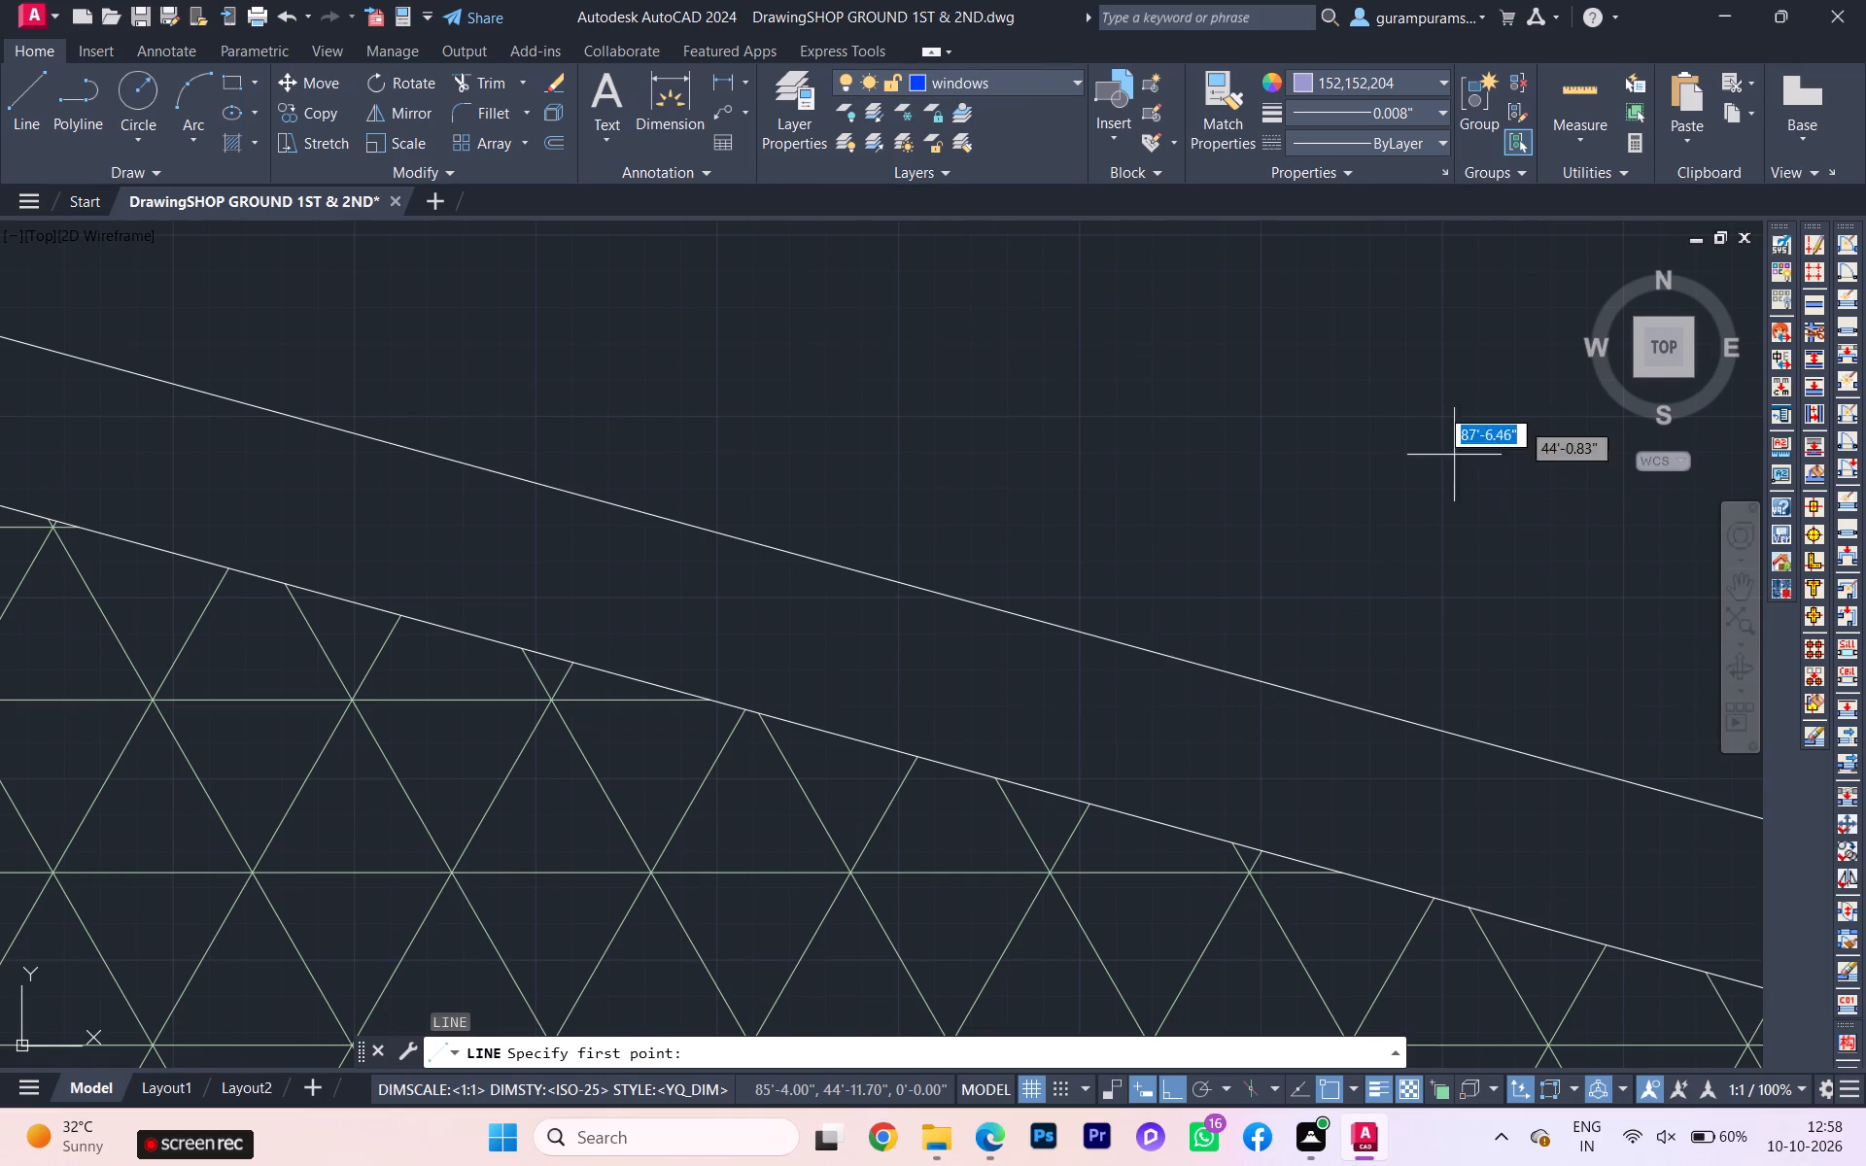
left_click(1371, 84)
left_click(1346, 107)
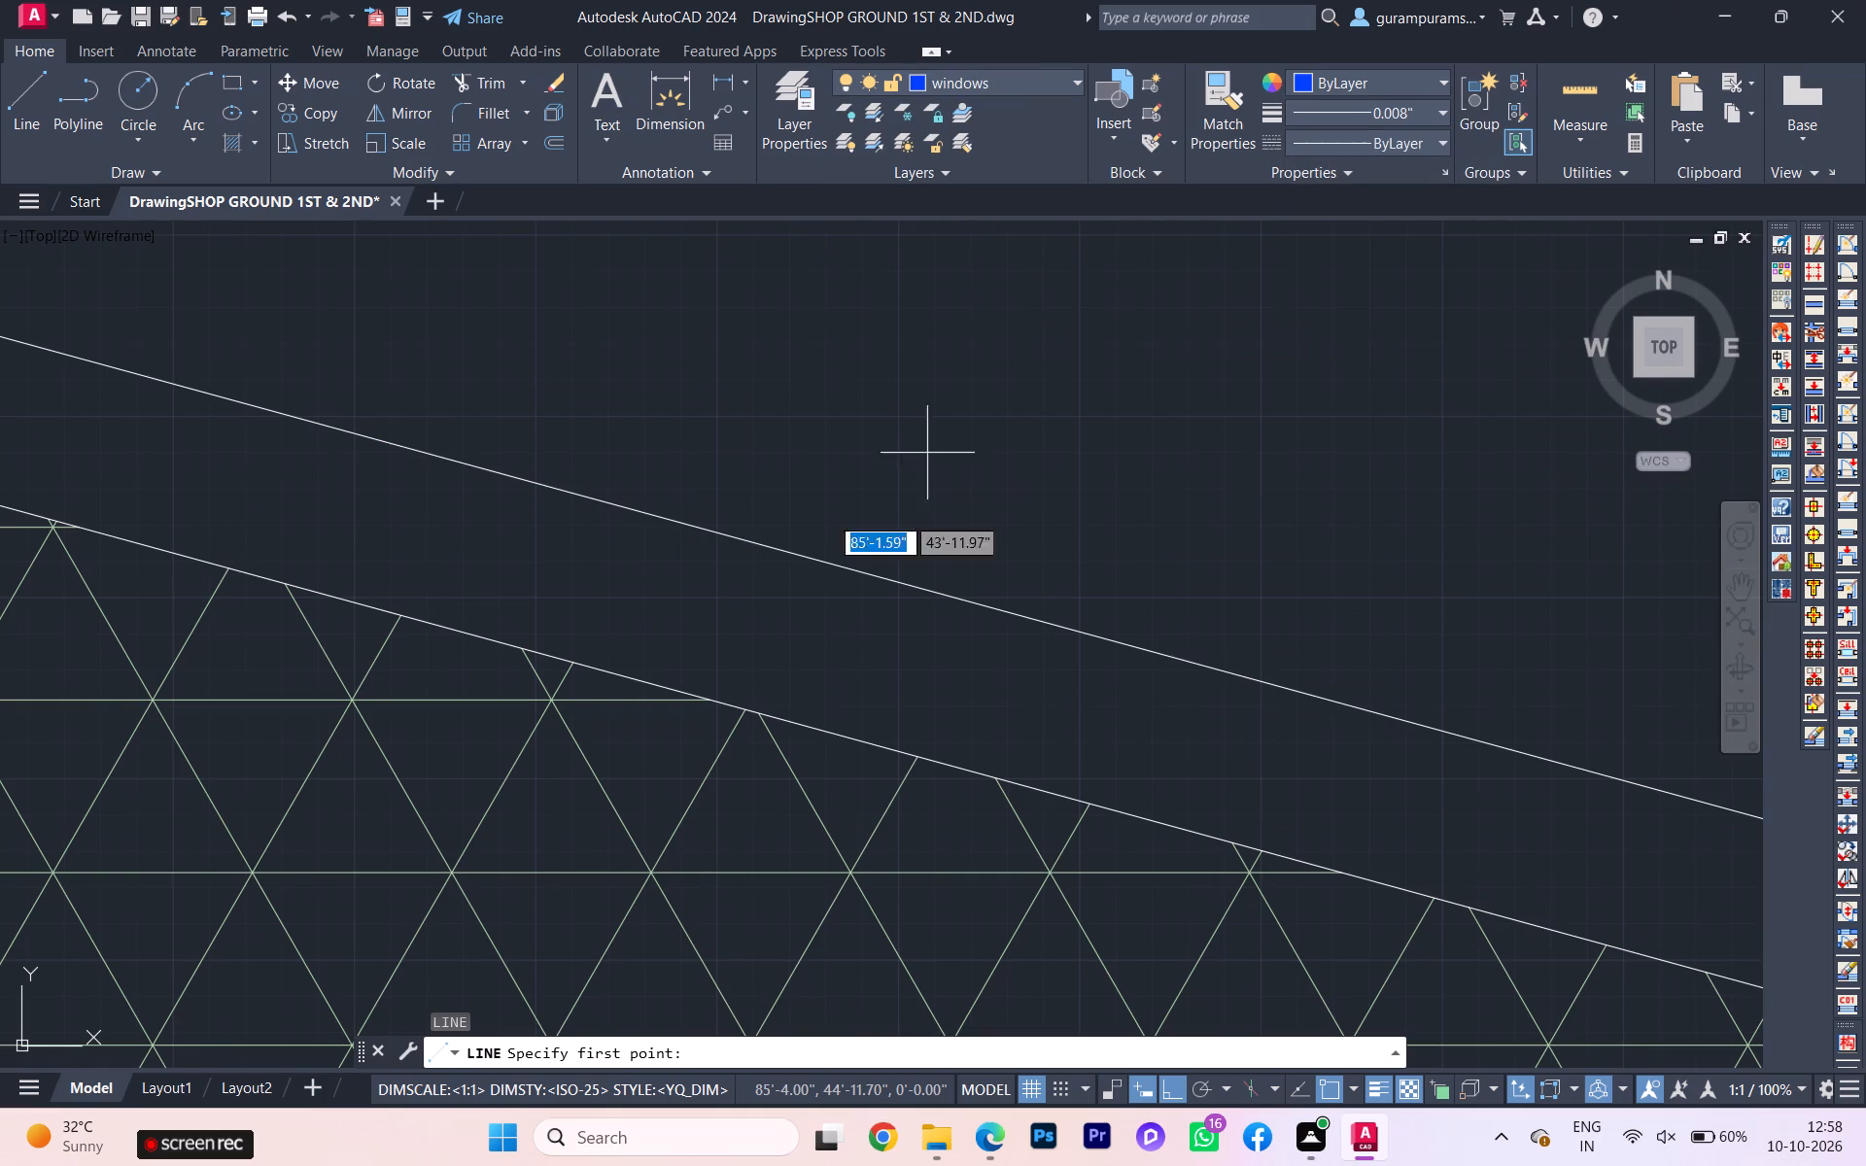
Draw a 3' long window outline across the thickness of the slanted wall bordering the hatched terrace, west of the passage, with ortho off.
scroll(741, 588, "down", 2)
scroll(606, 522, "up", 1)
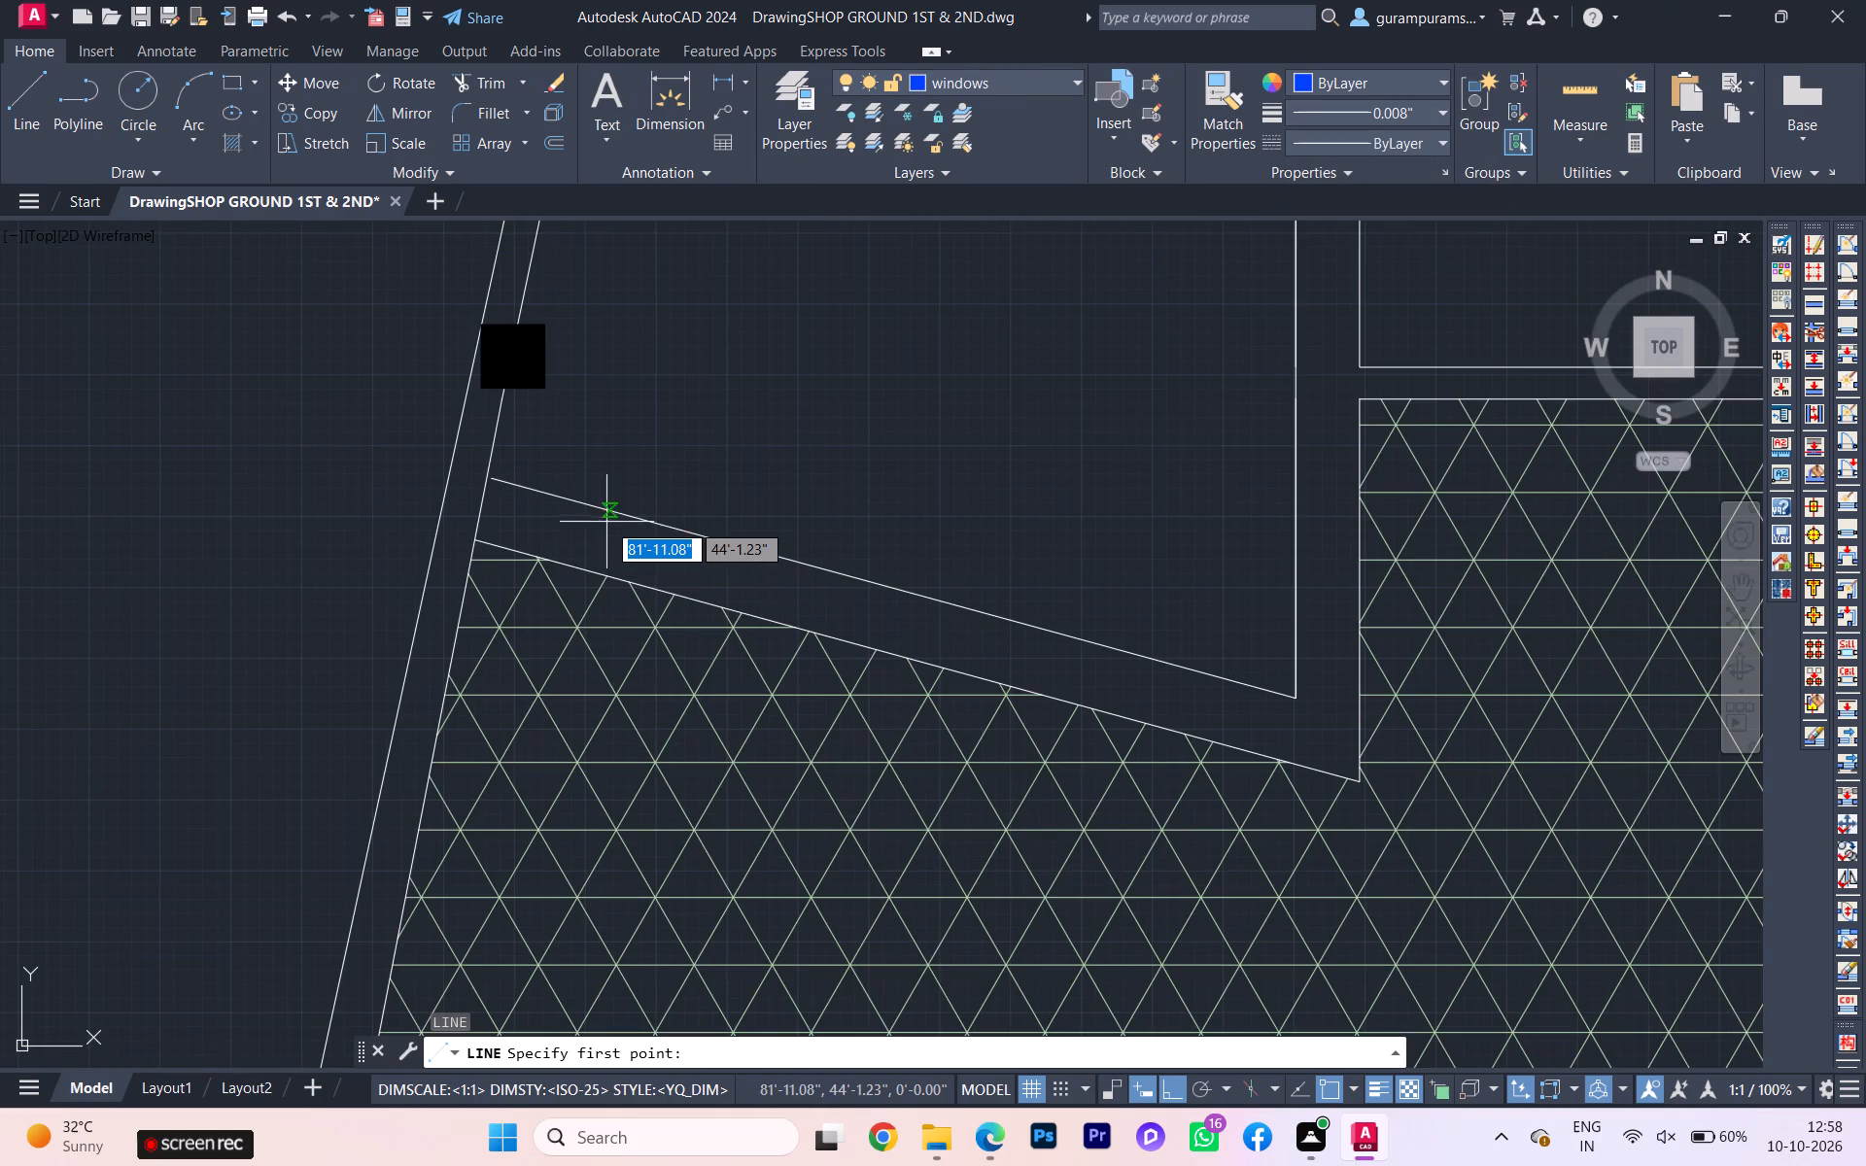
scroll(604, 517, "up", 1)
key("l")
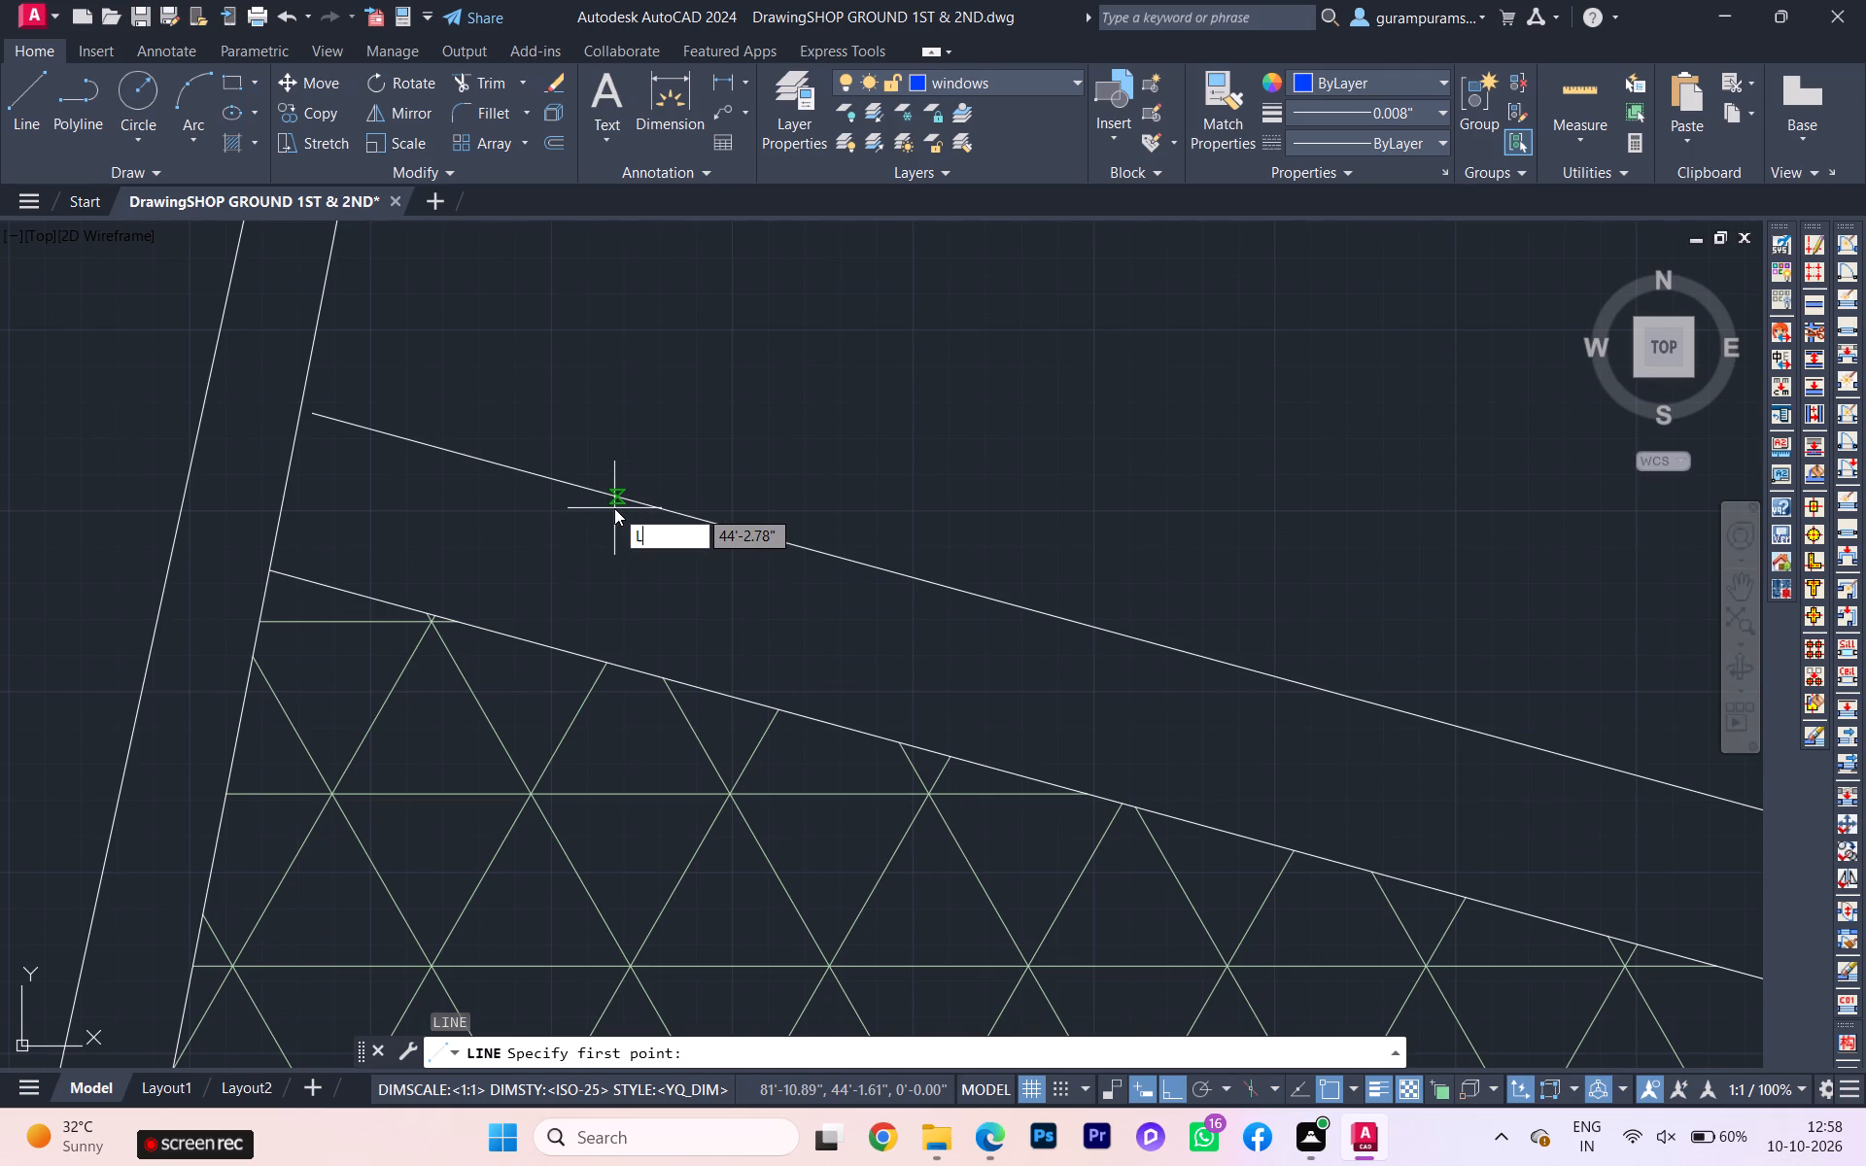
key("Return")
key("Escape")
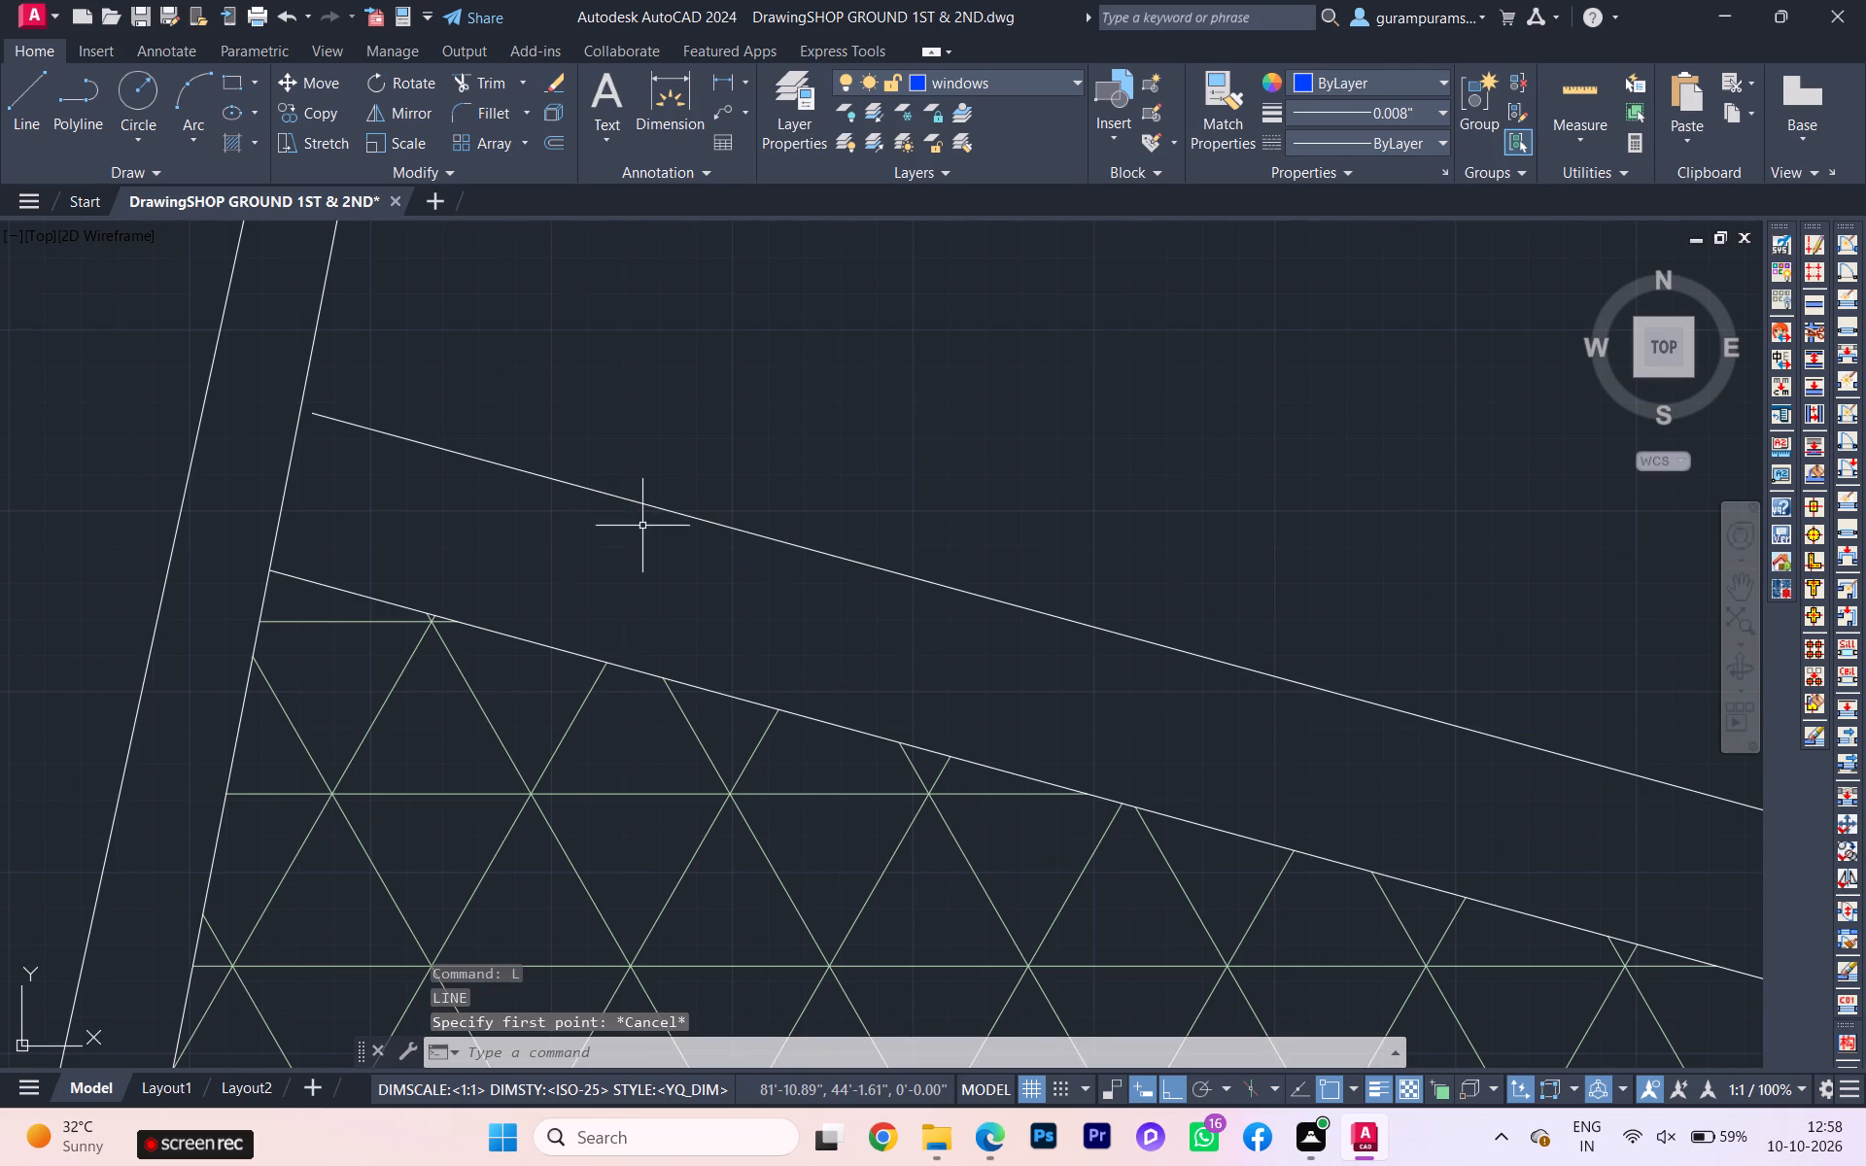
key("space")
scroll(641, 532, "up", 1)
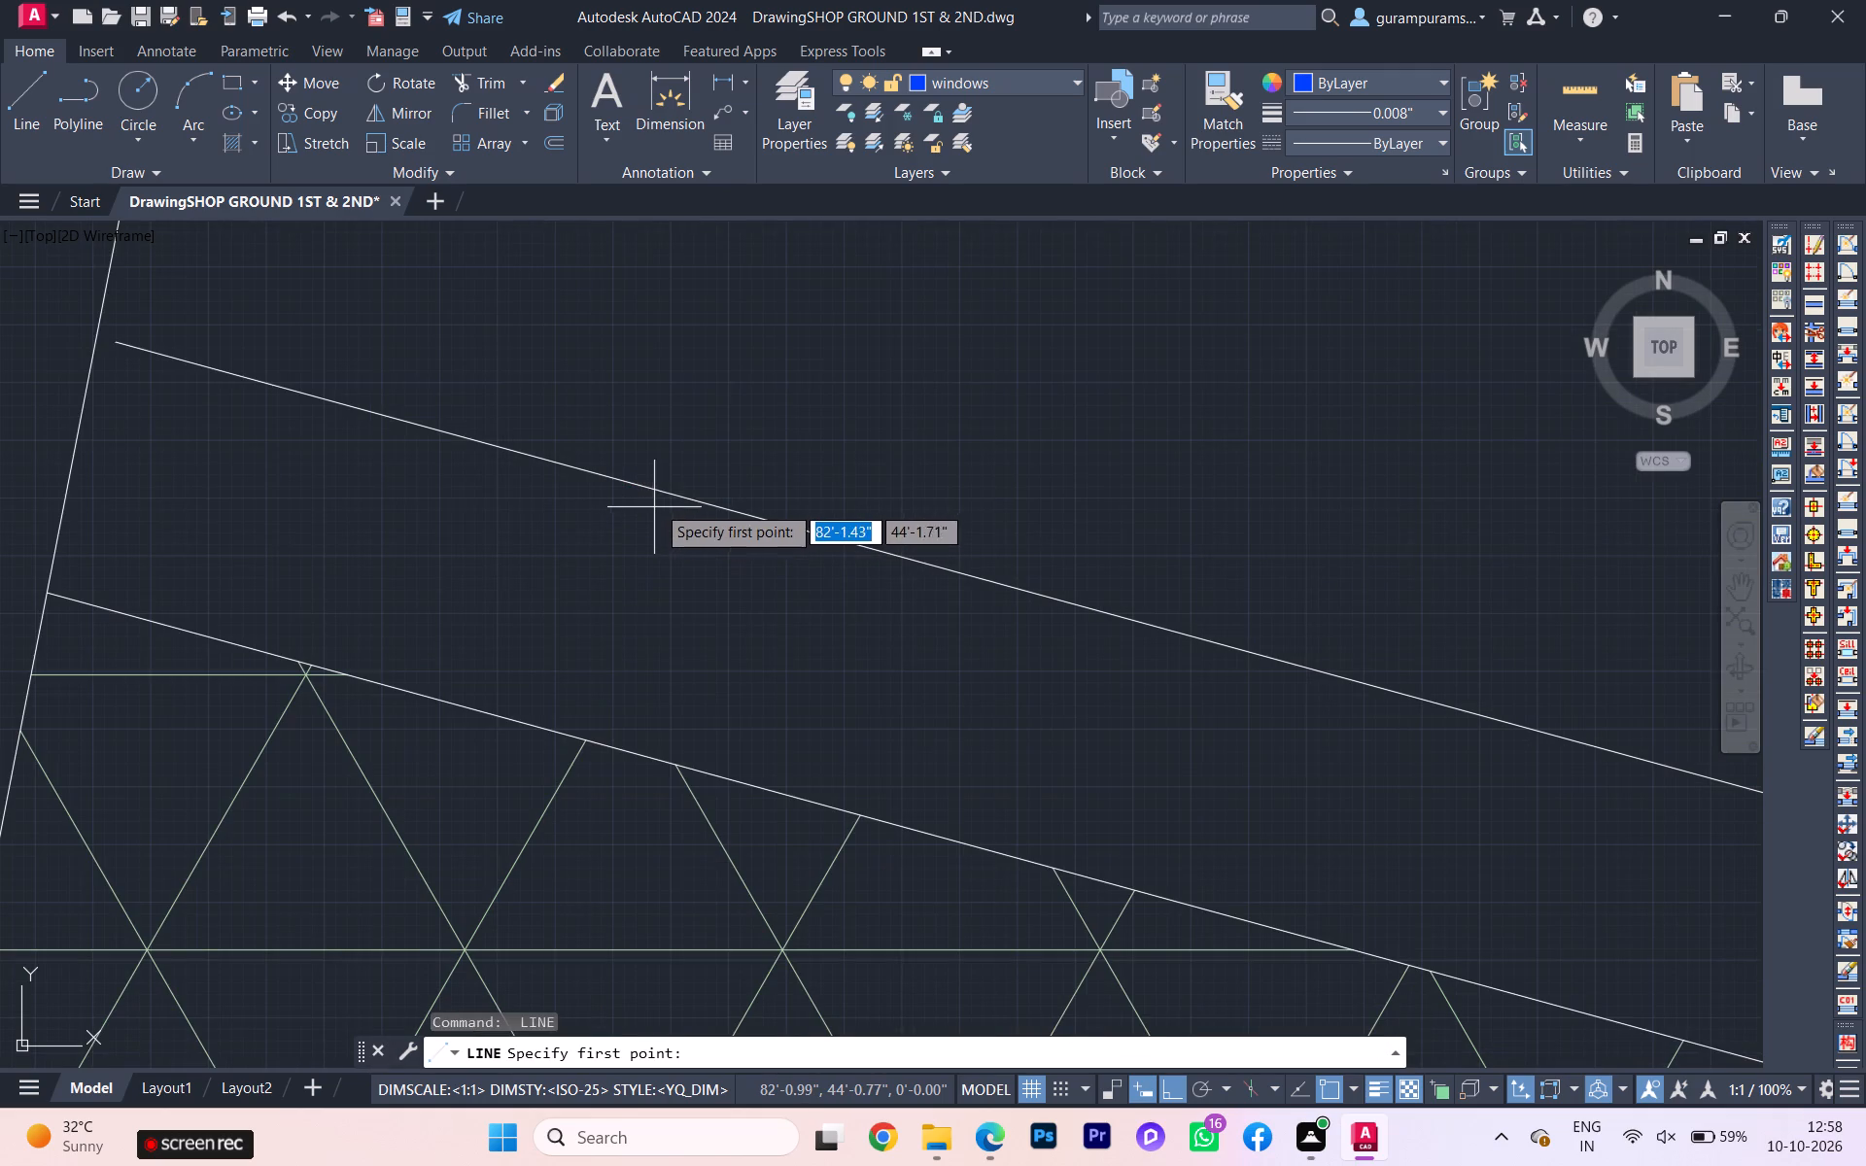
left_click(661, 492)
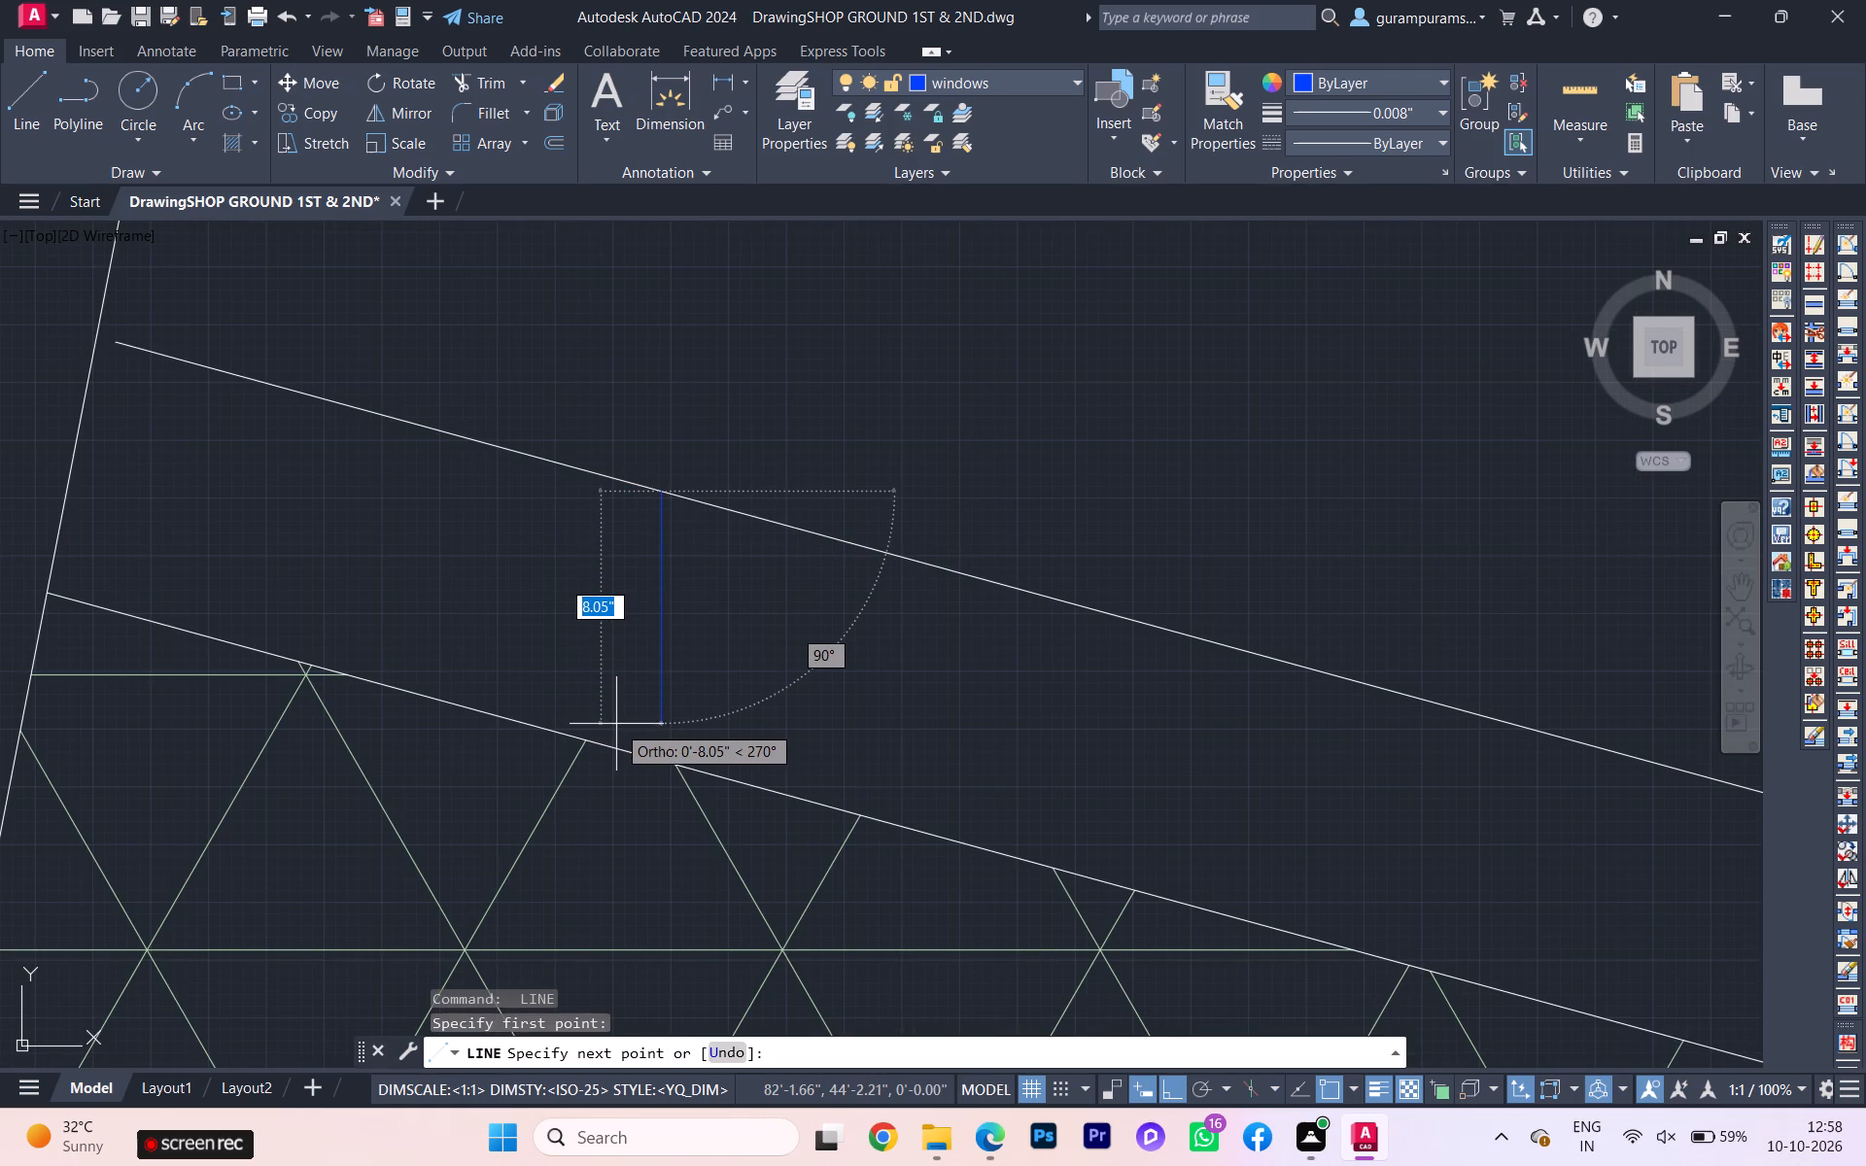
key("F8")
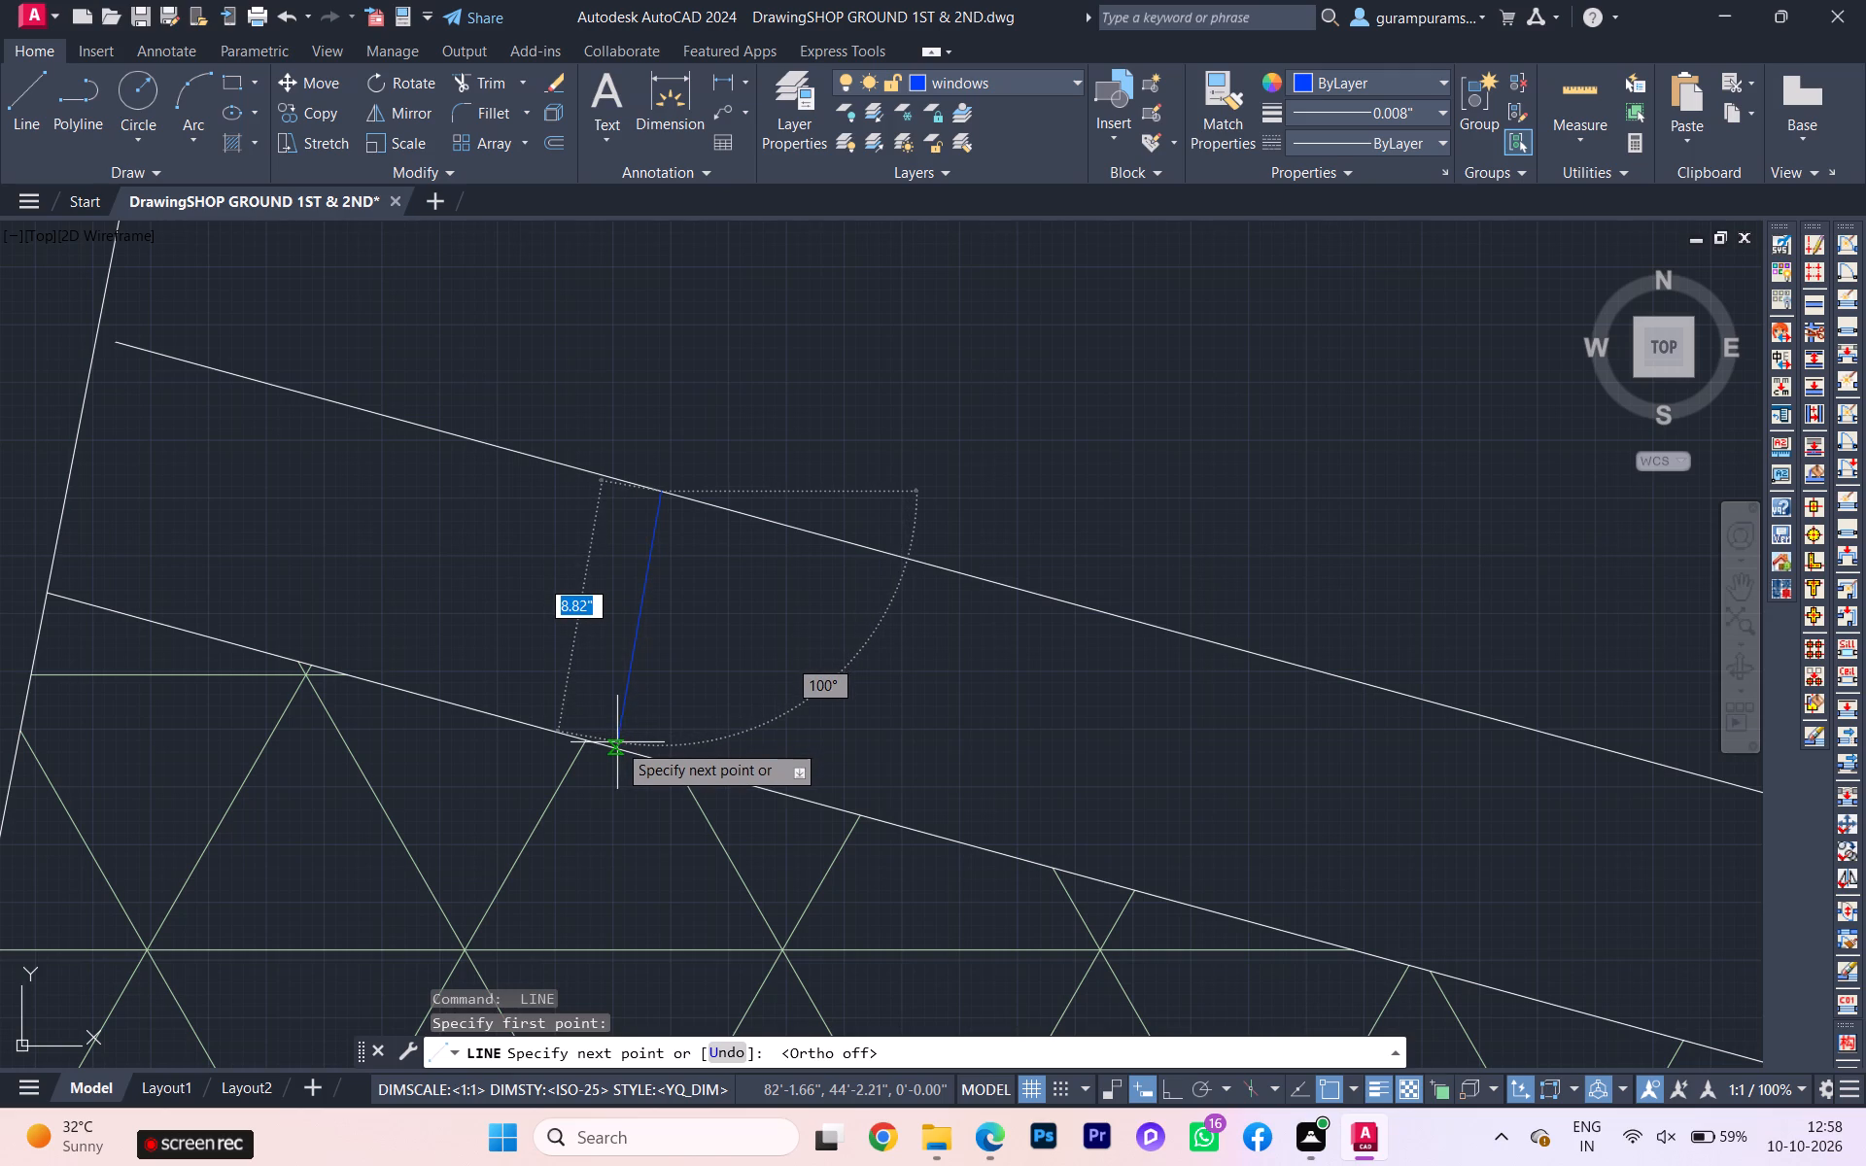
left_click(607, 745)
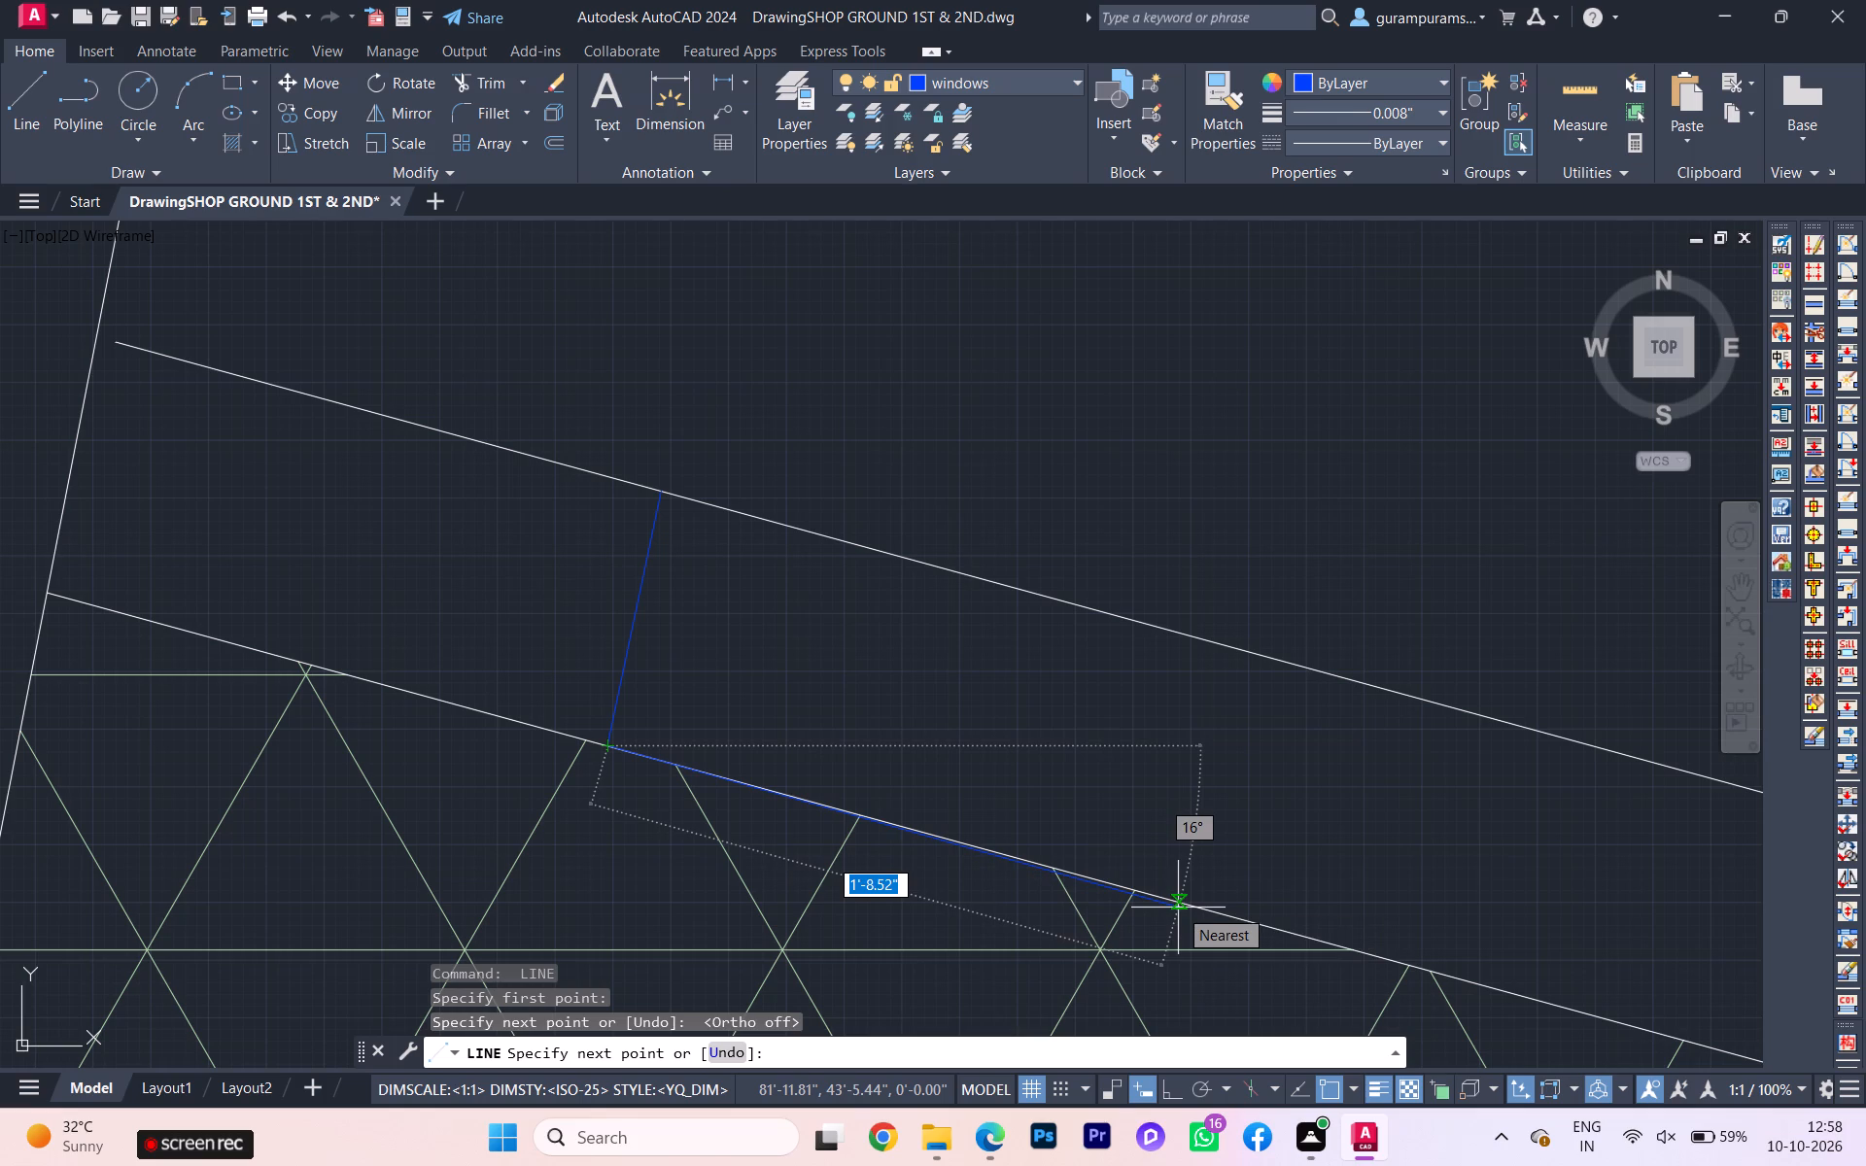
scroll(1189, 905, "down", 1)
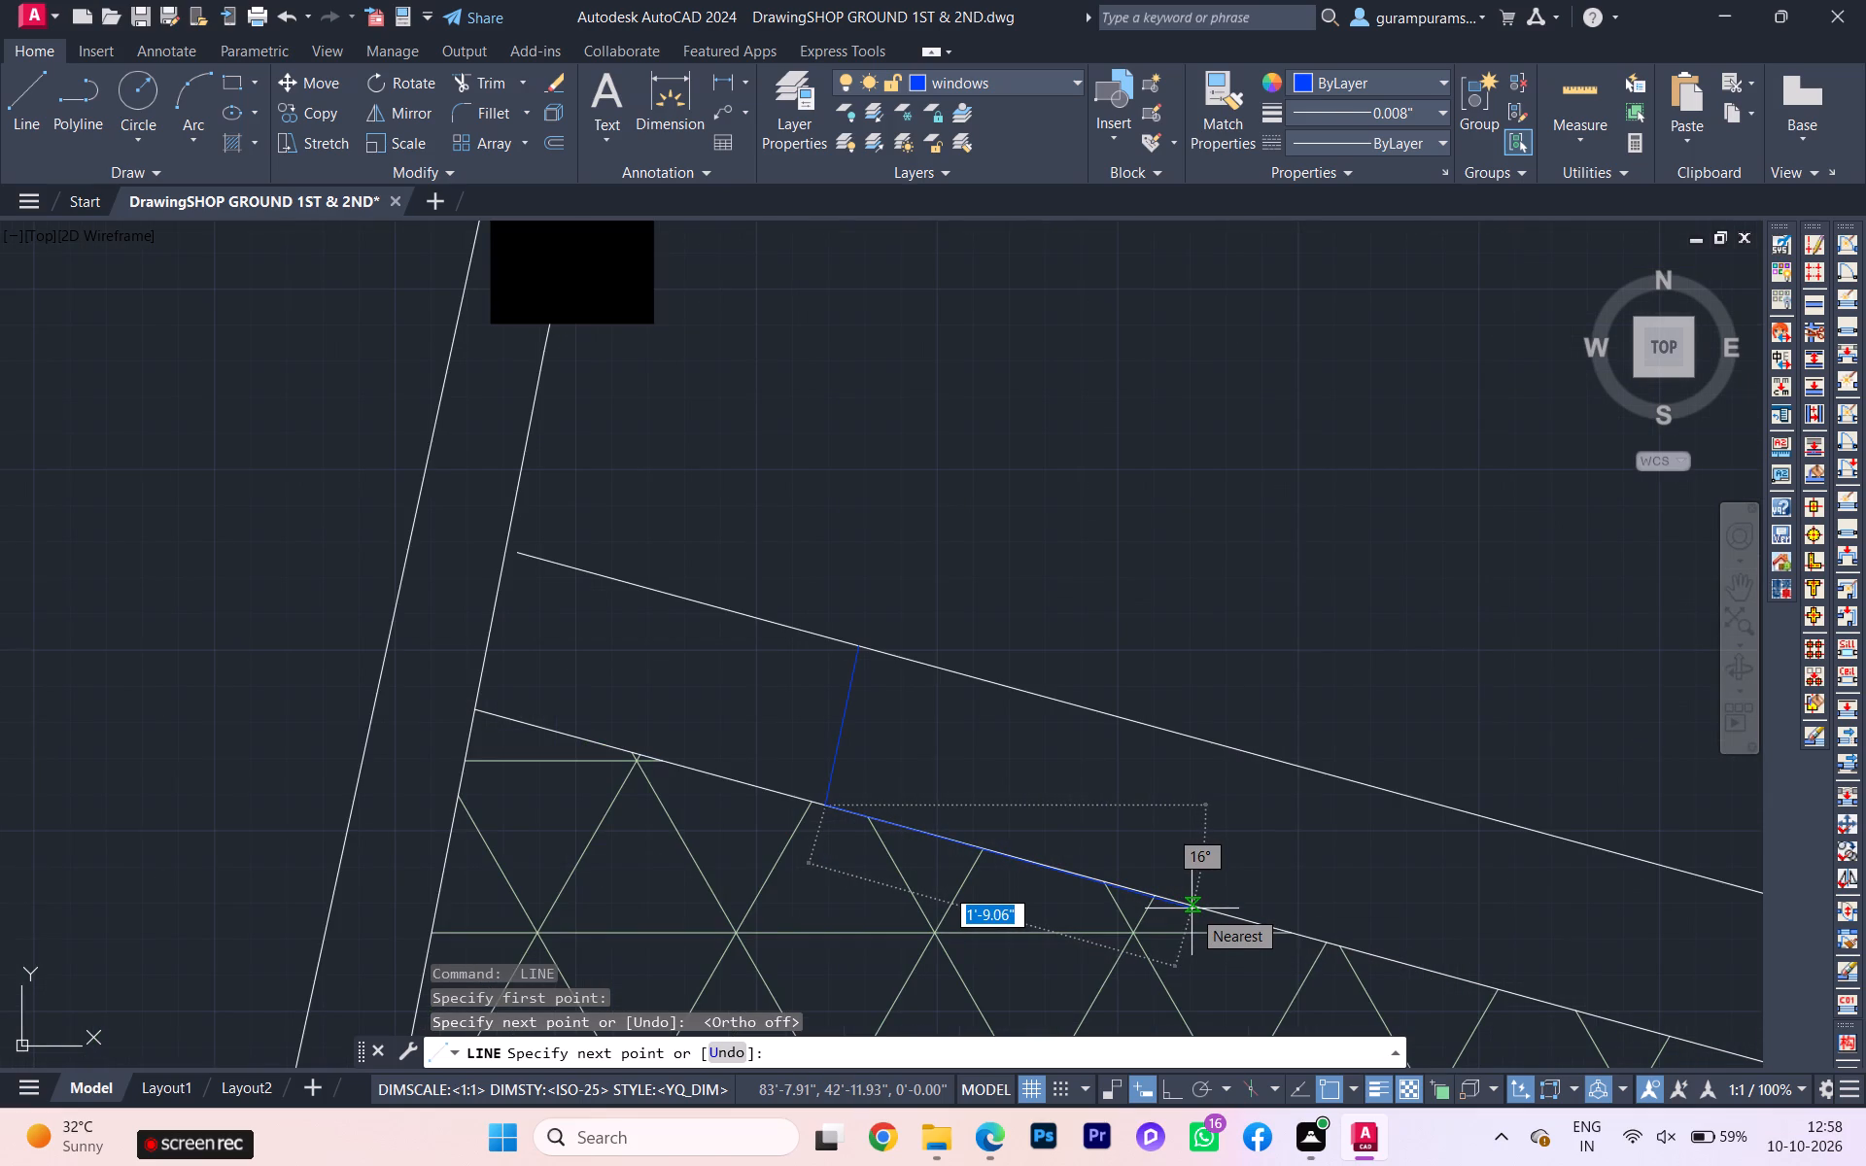
type("3'")
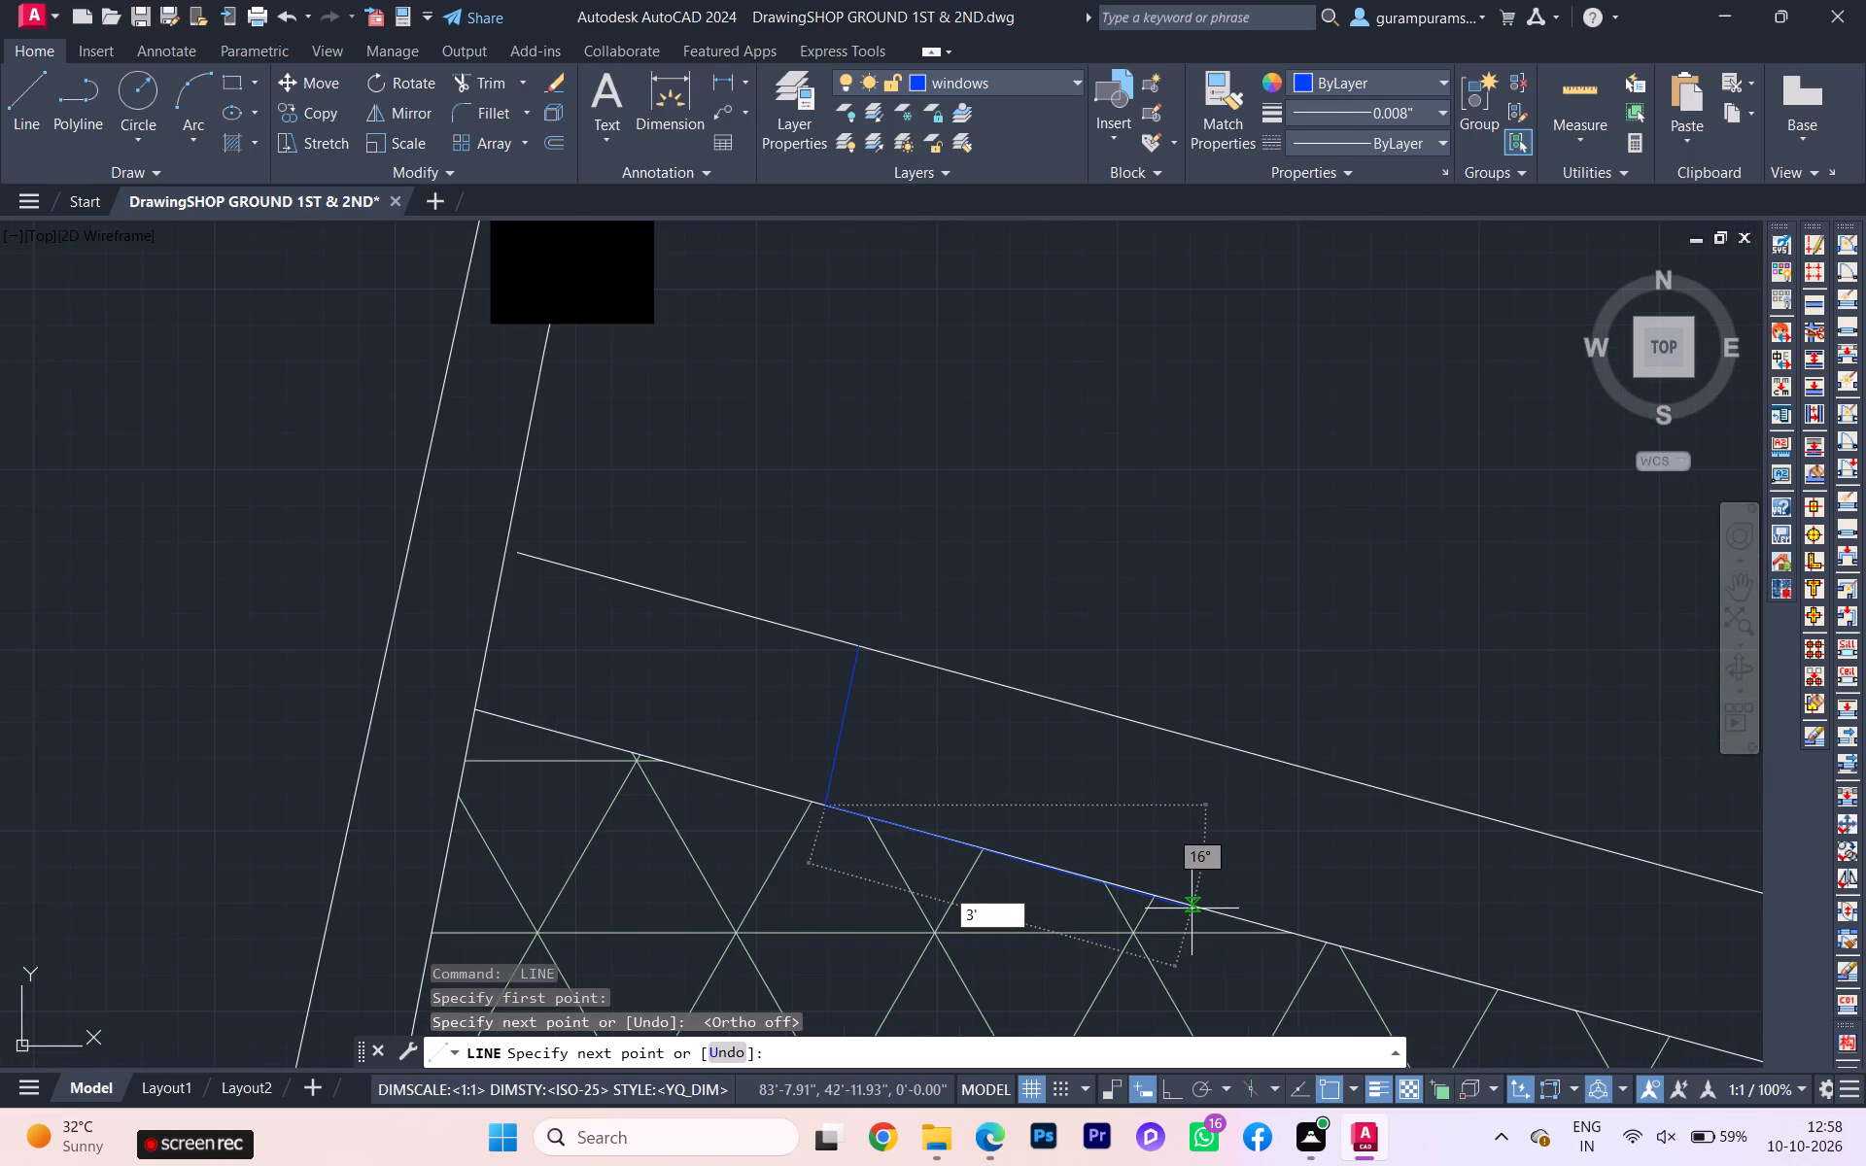
key("Return")
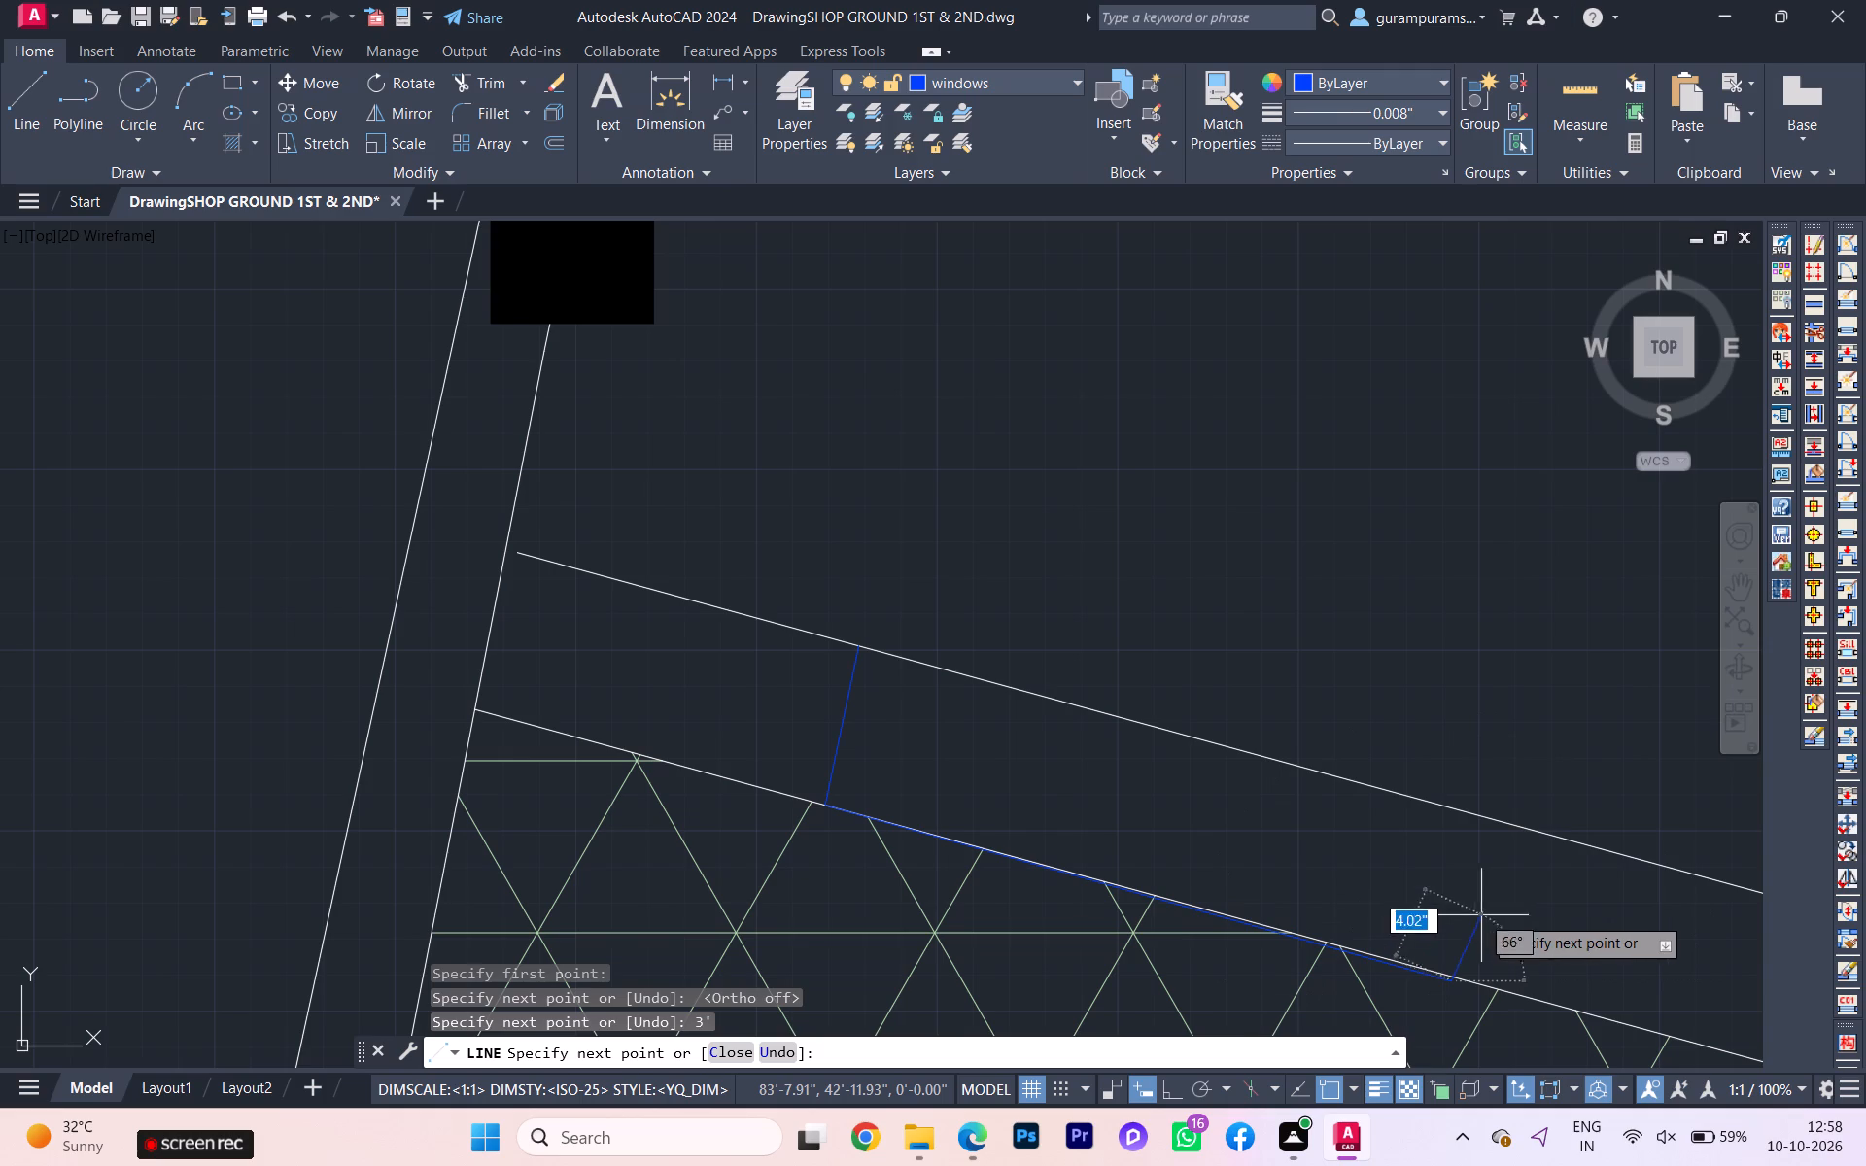
left_click(1502, 820)
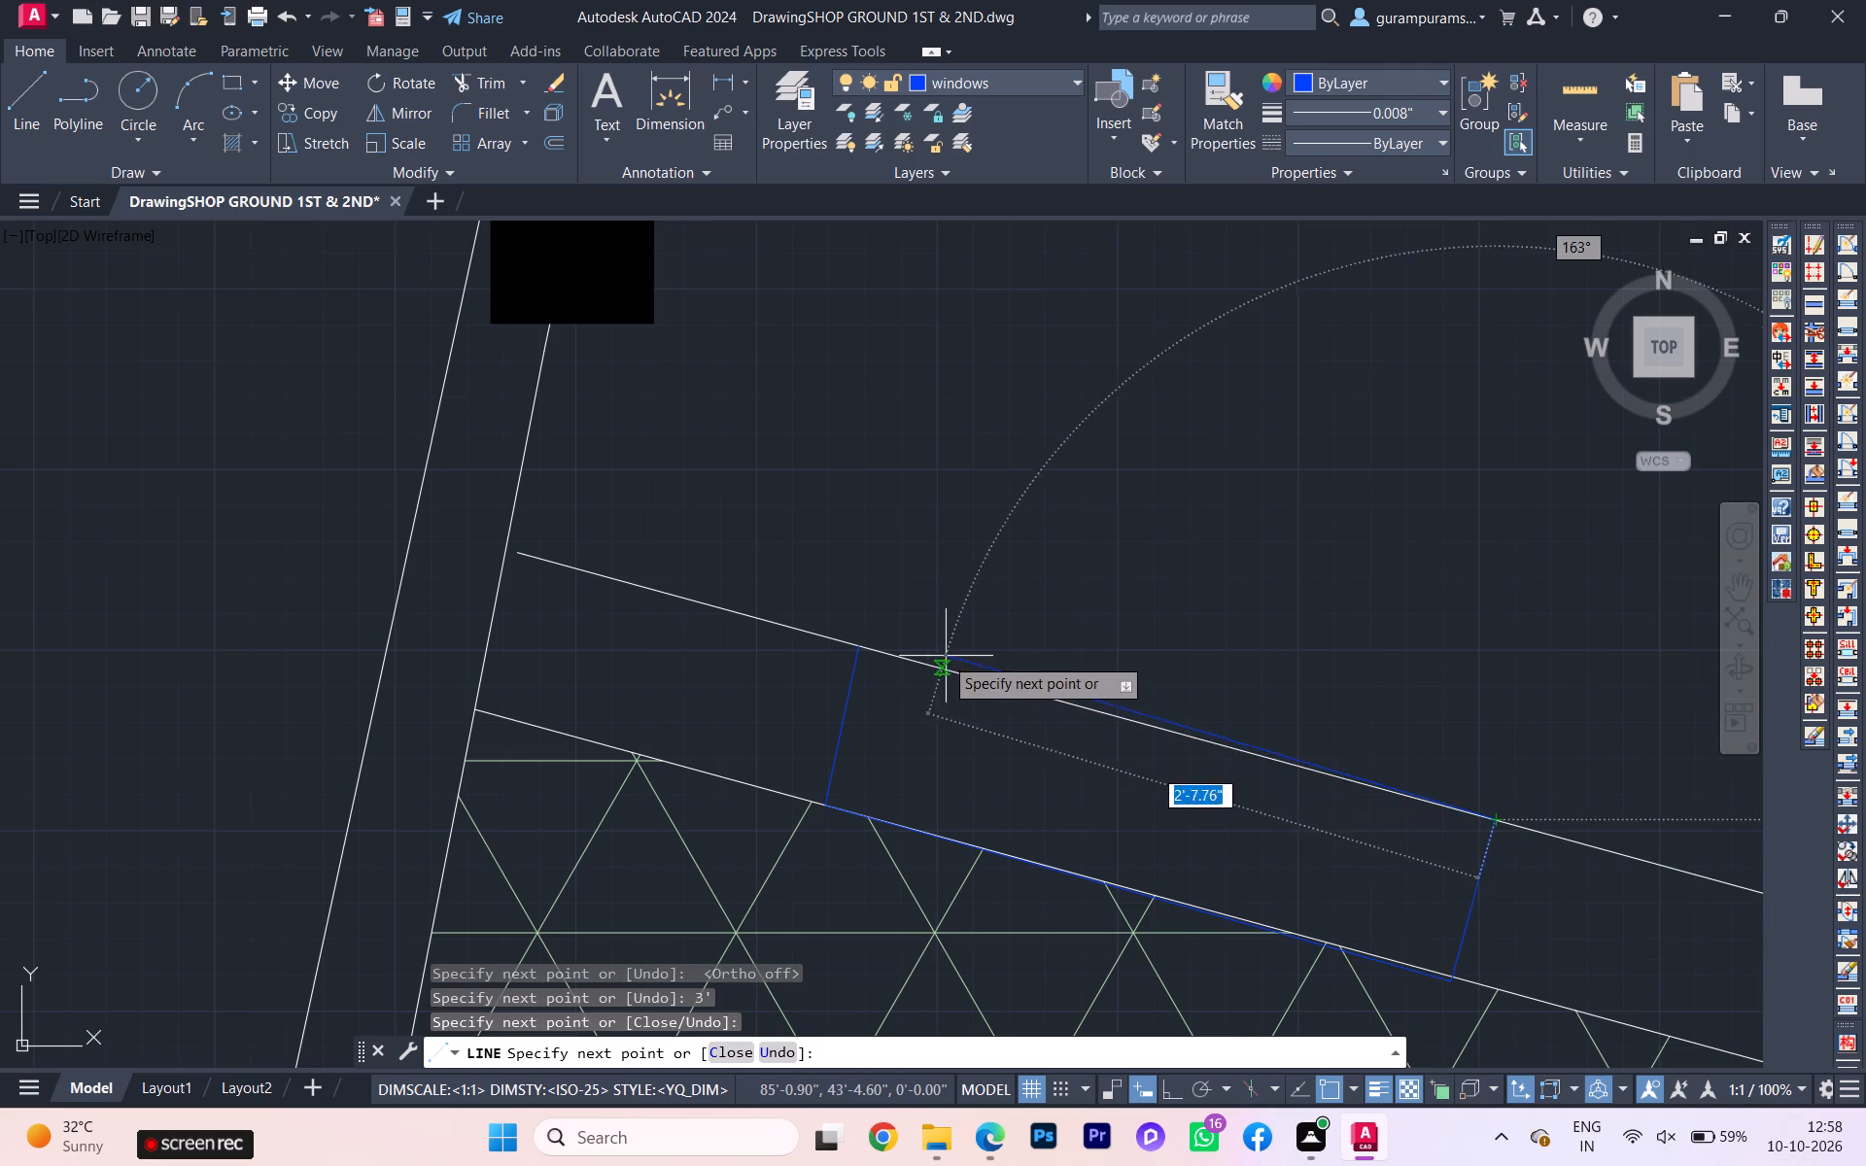
scroll(851, 653, "up", 3)
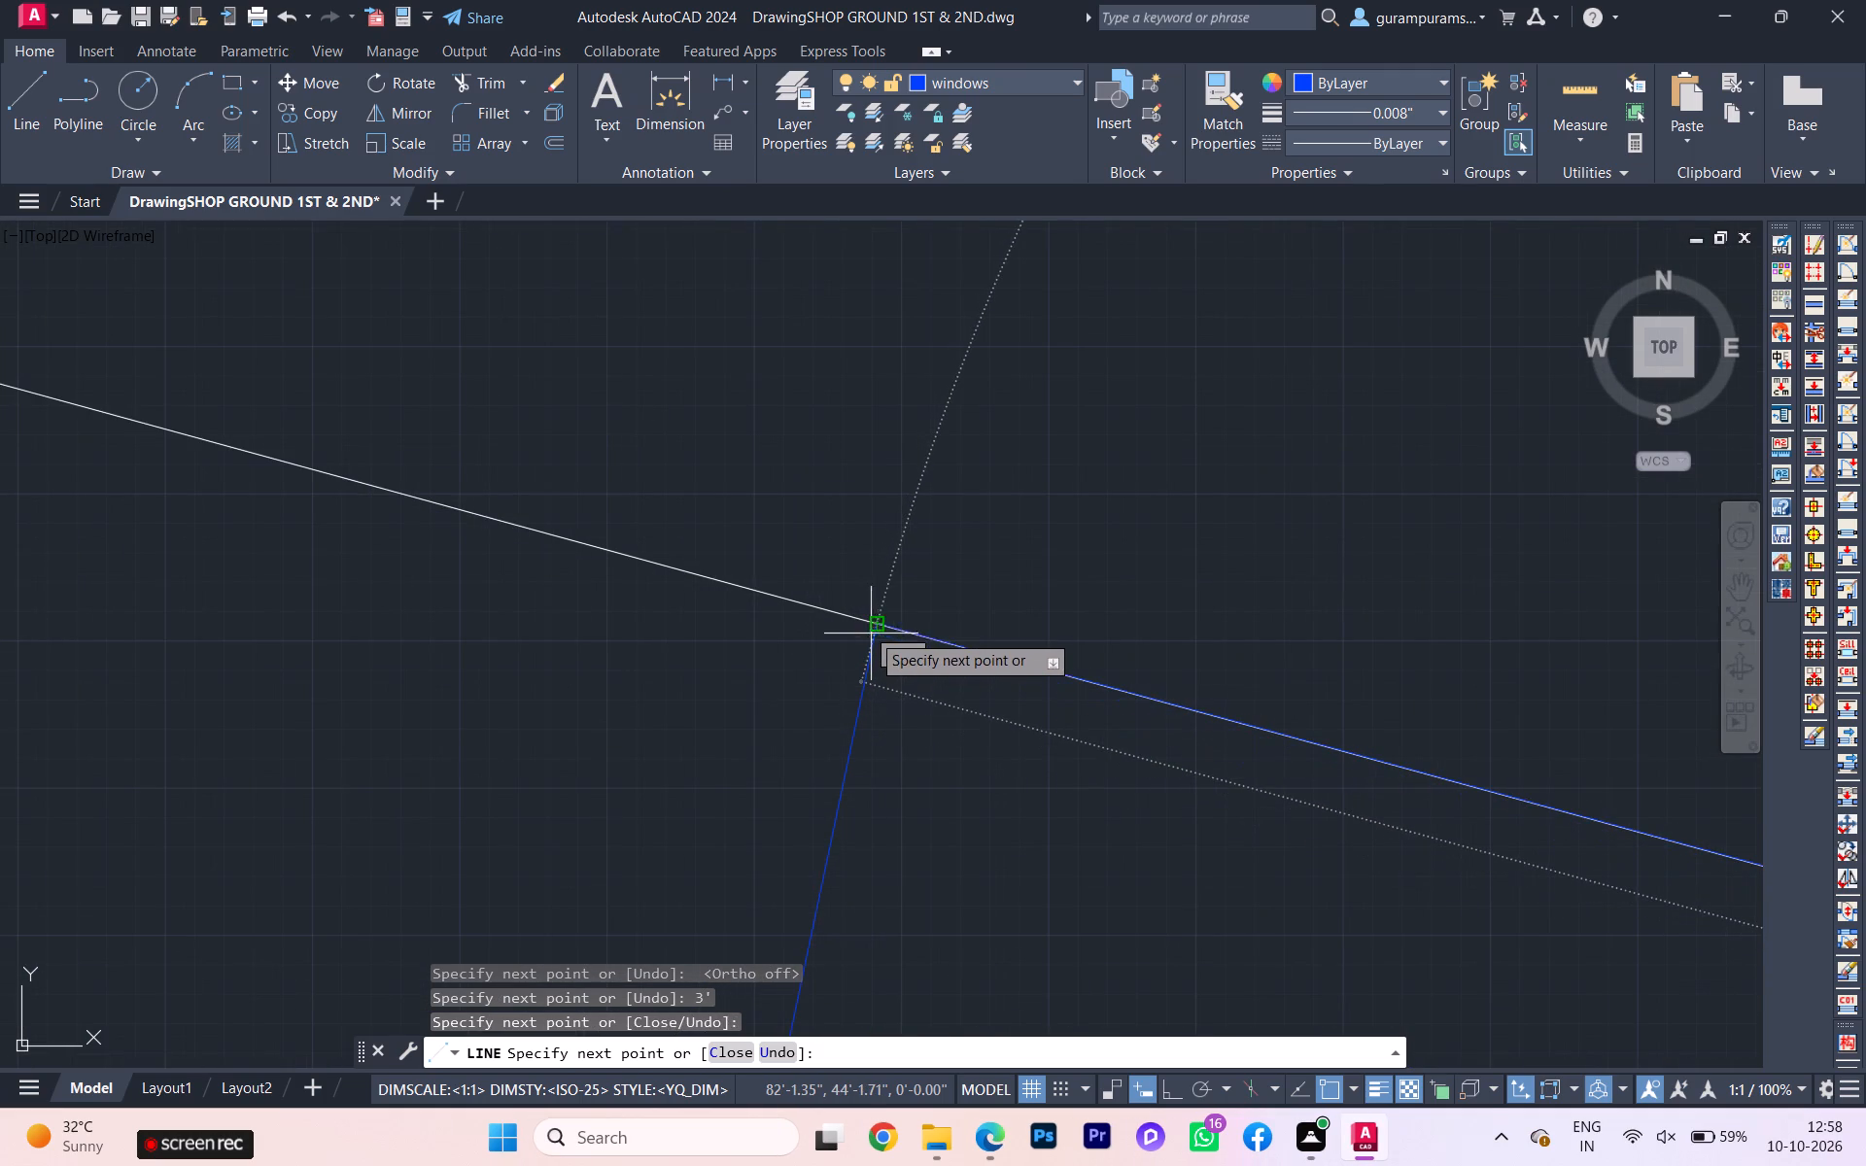
left_click(878, 625)
key("Escape")
scroll(848, 672, "down", 2)
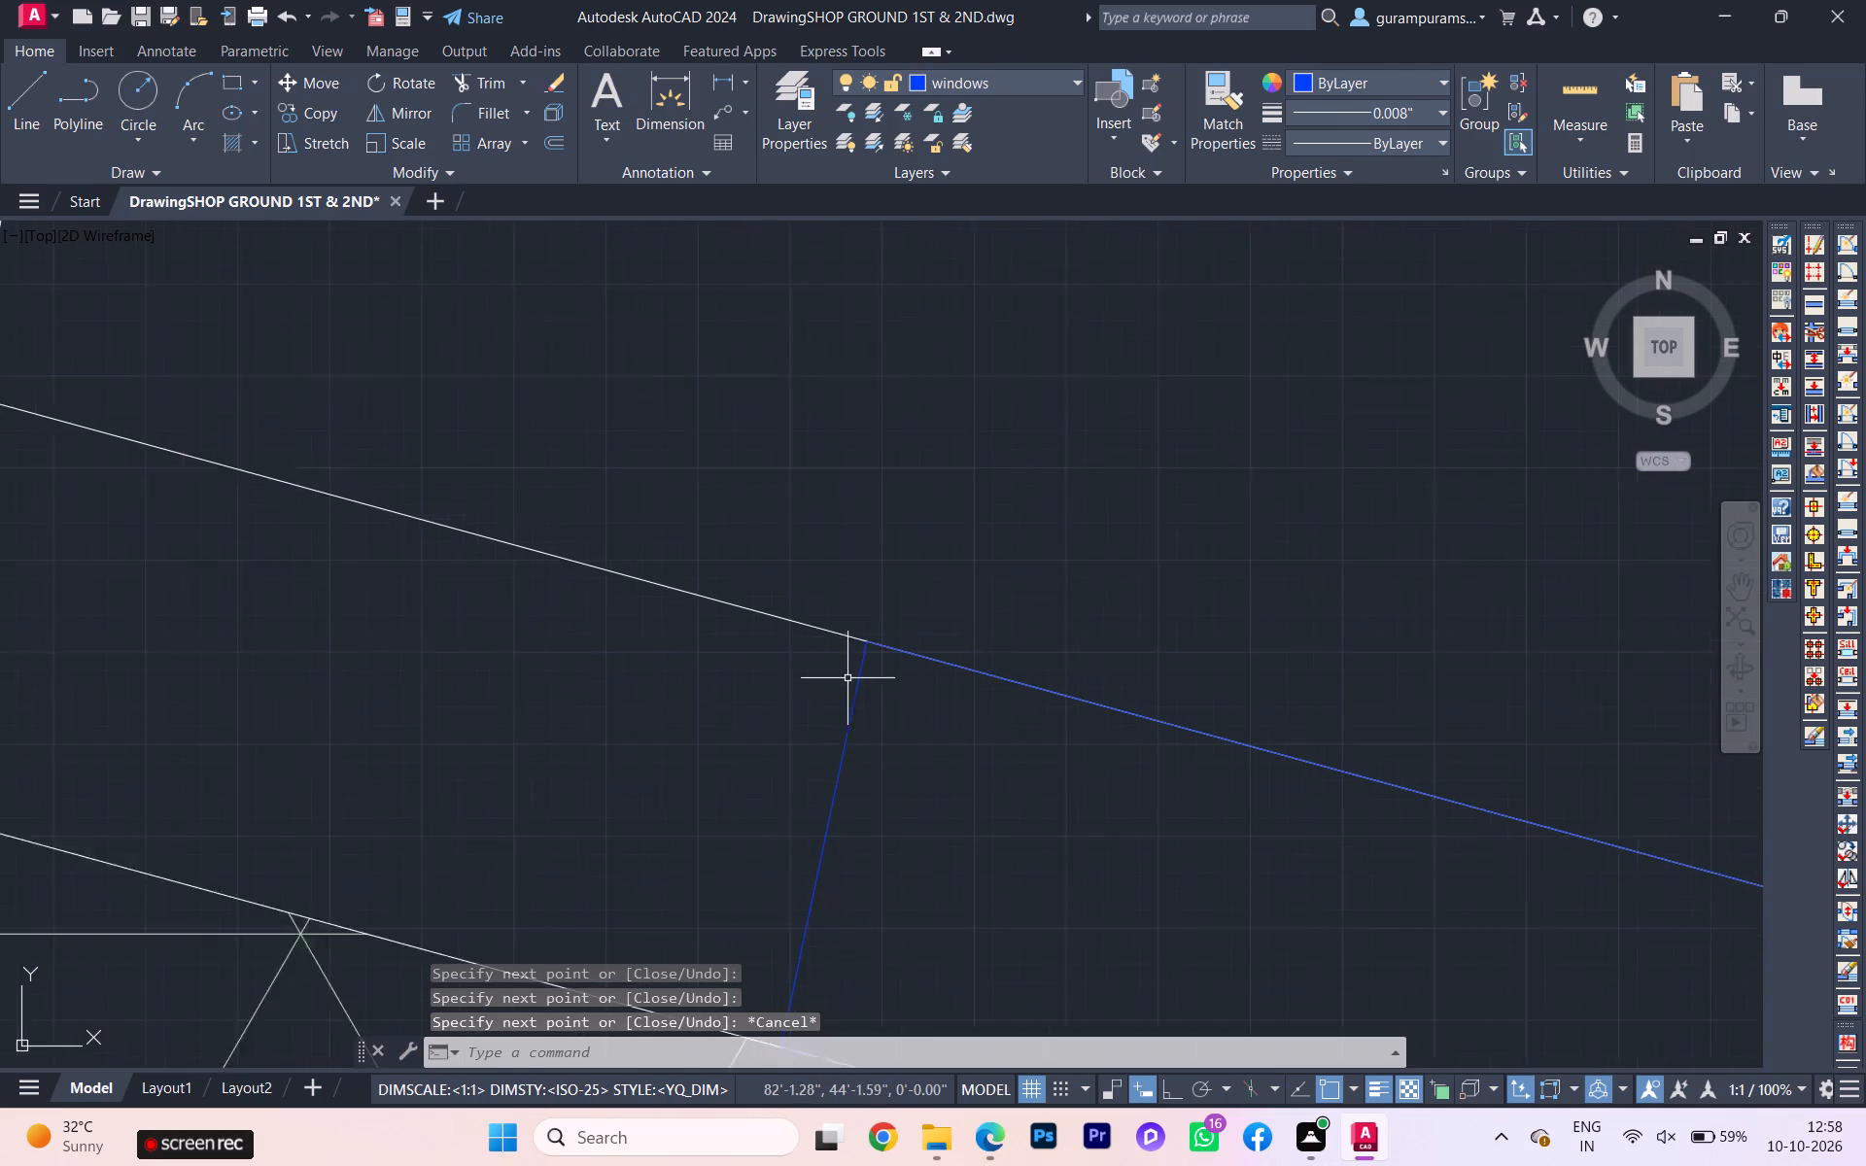
Draw two closely spaced parallel glazing lines lengthwise through the middle of the slanted window outline, joined at one end.
scroll(854, 703, "down", 2)
scroll(924, 791, "down", 1)
middle_click_drag(919, 787, 863, 733)
scroll(882, 758, "up", 1)
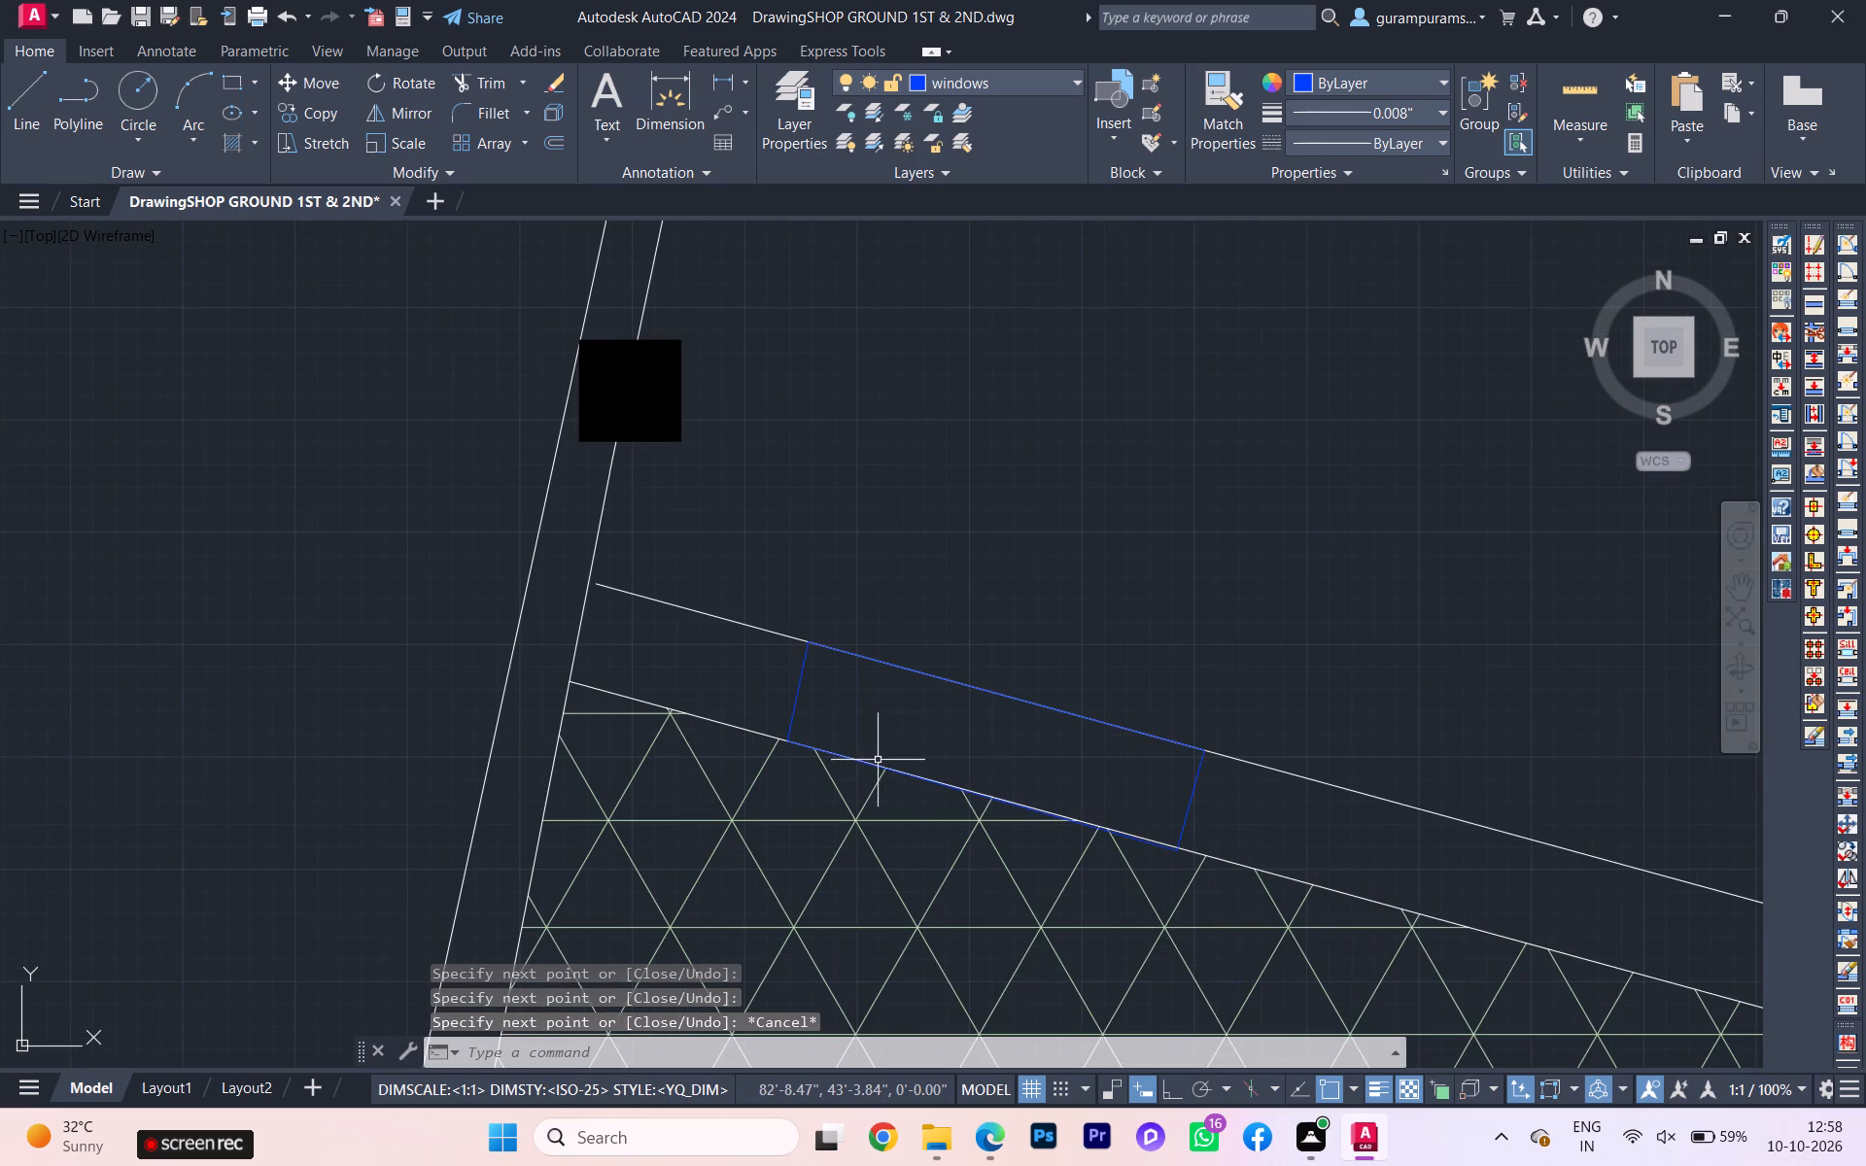
key("r")
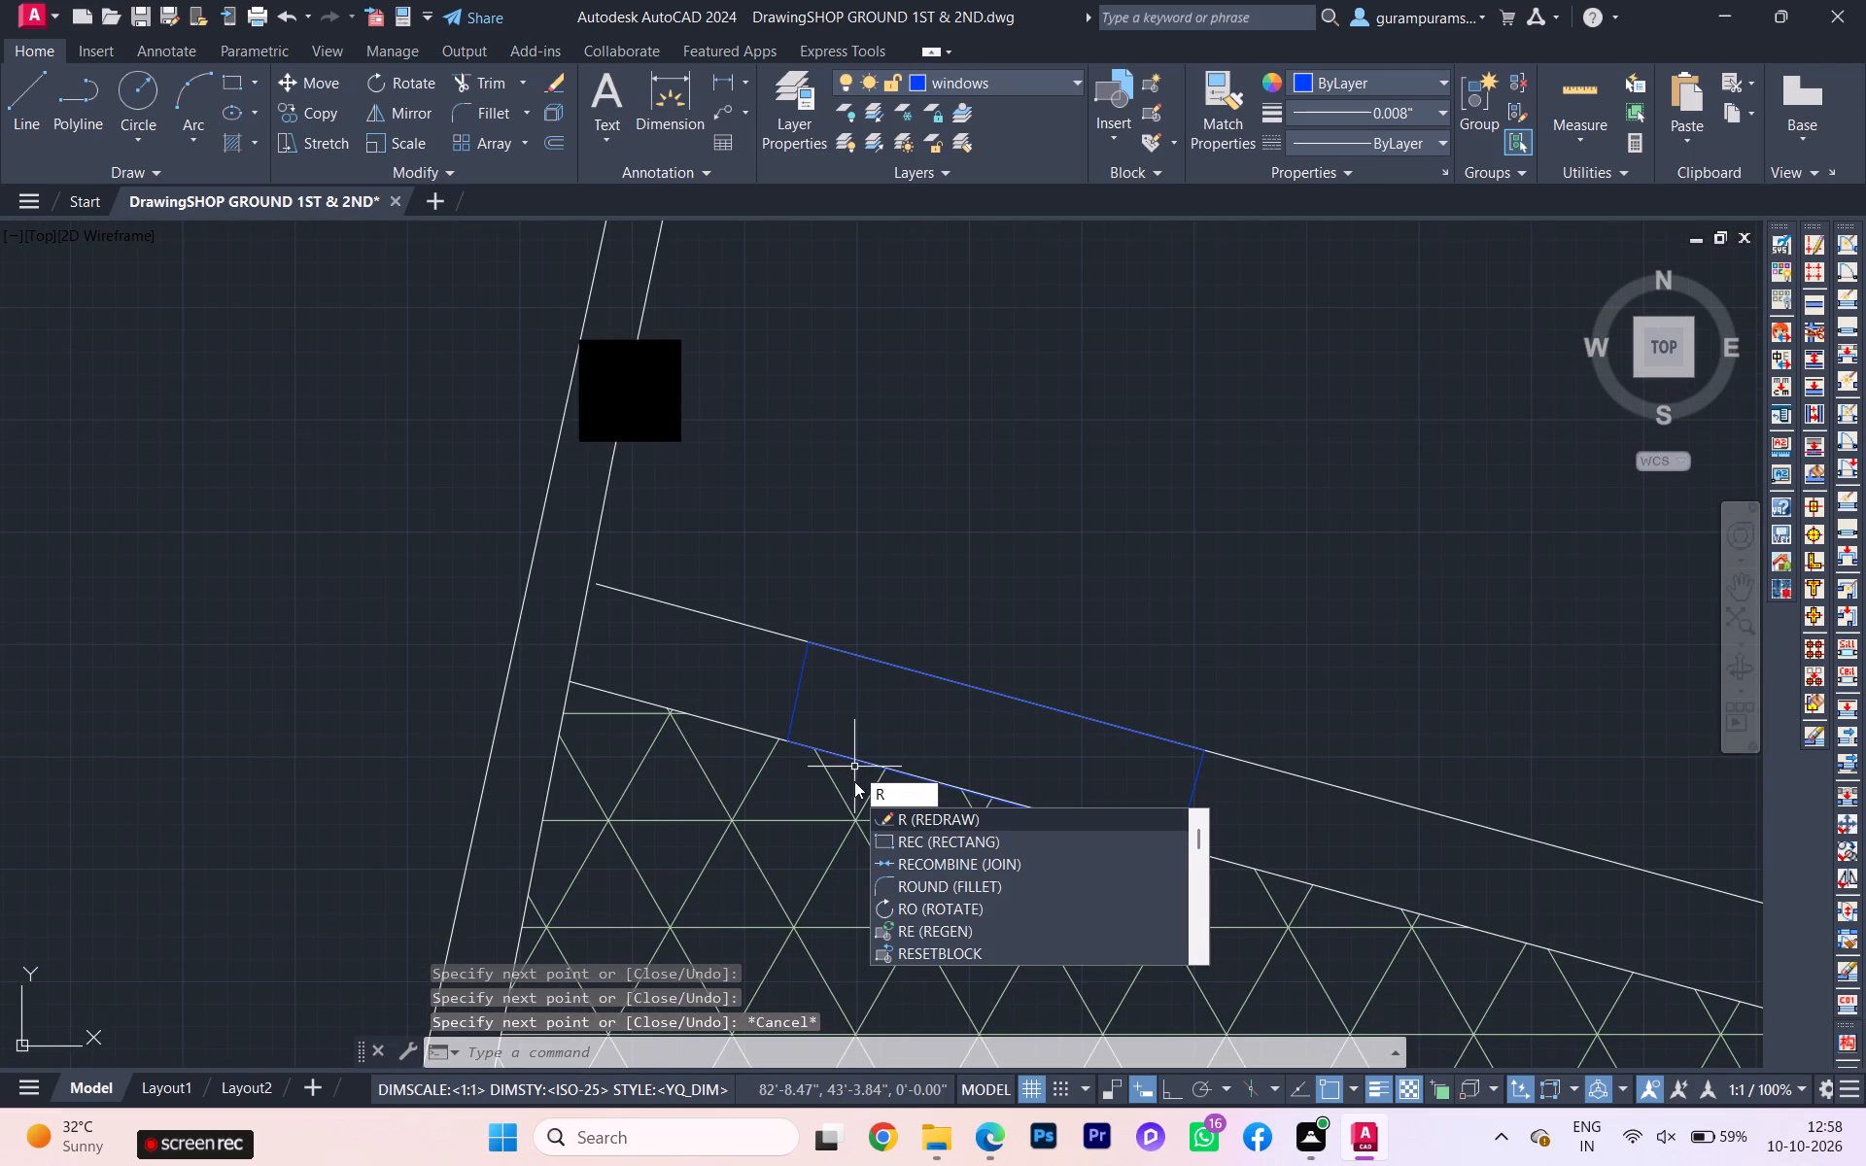
key("Escape")
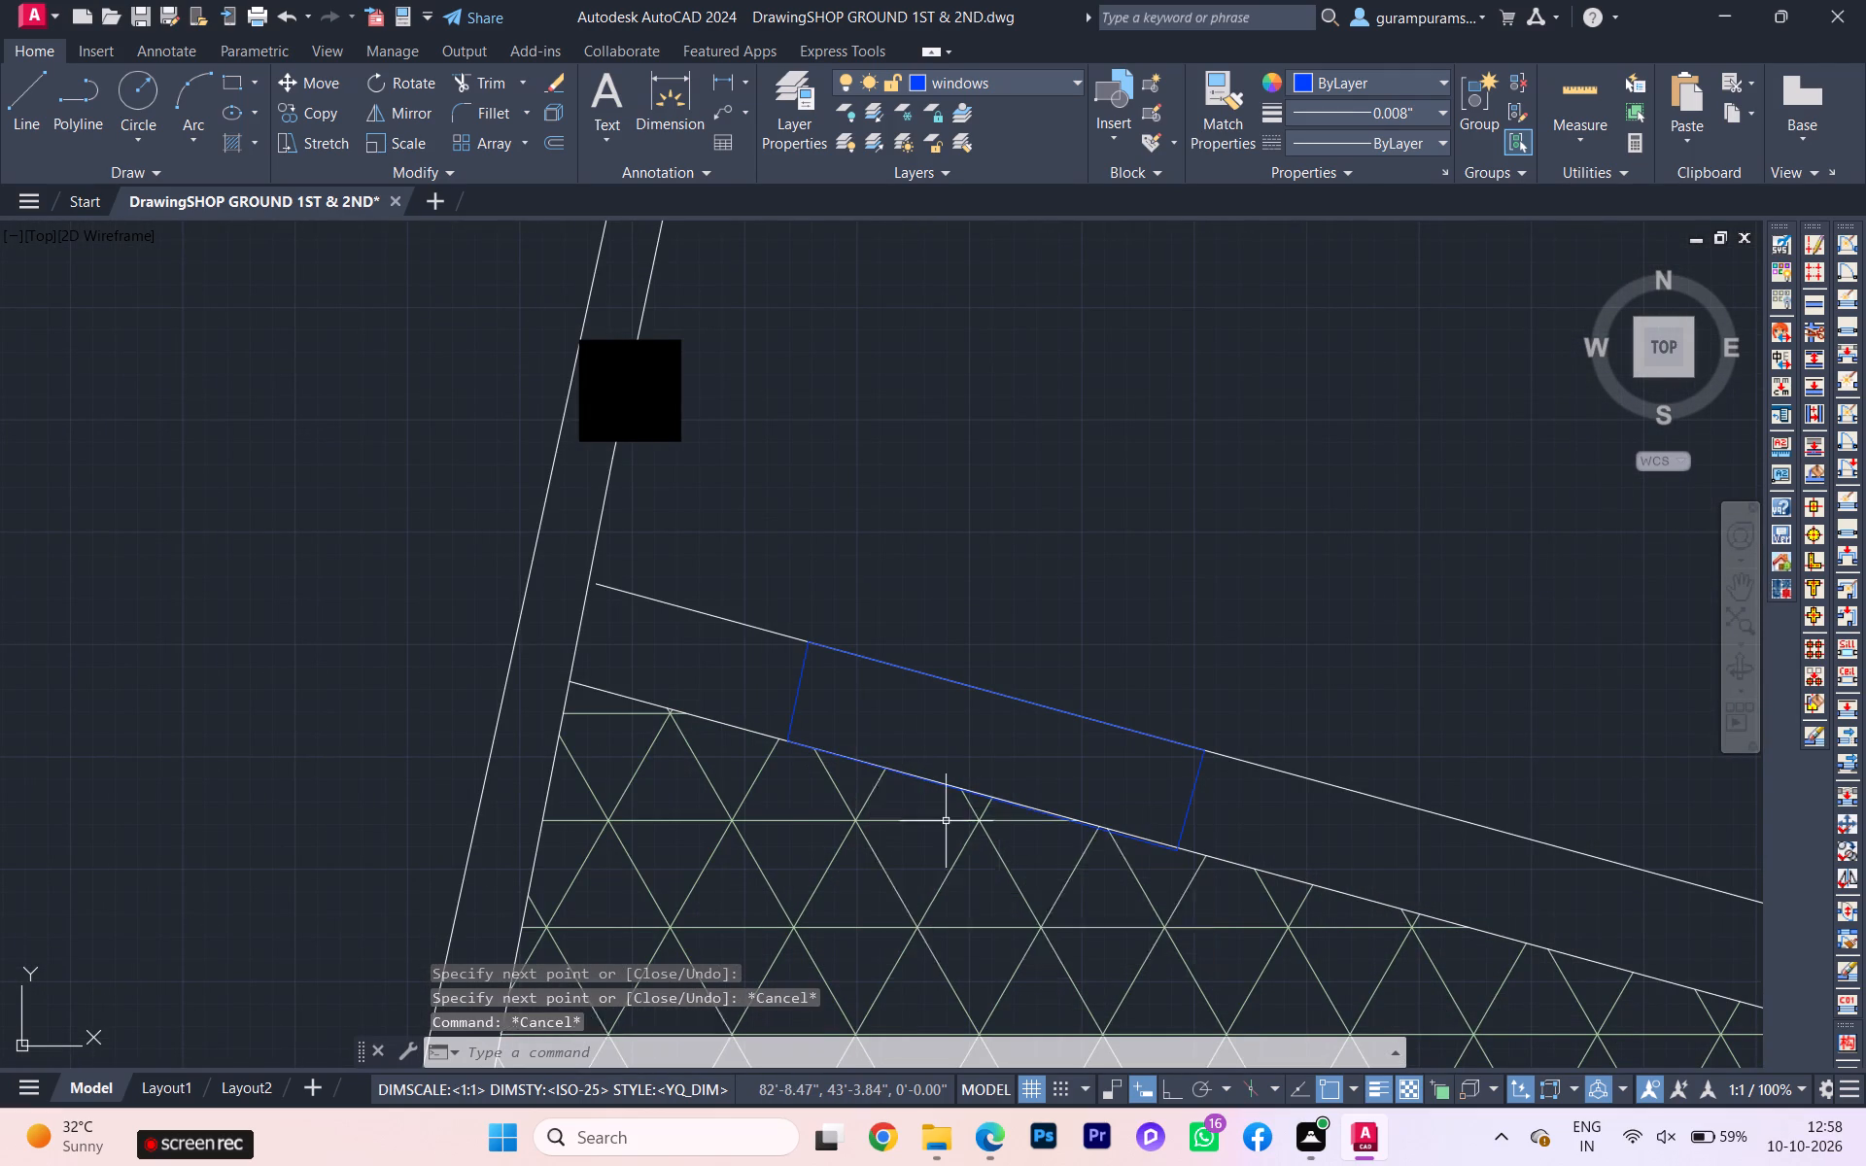
key("l")
key("Return")
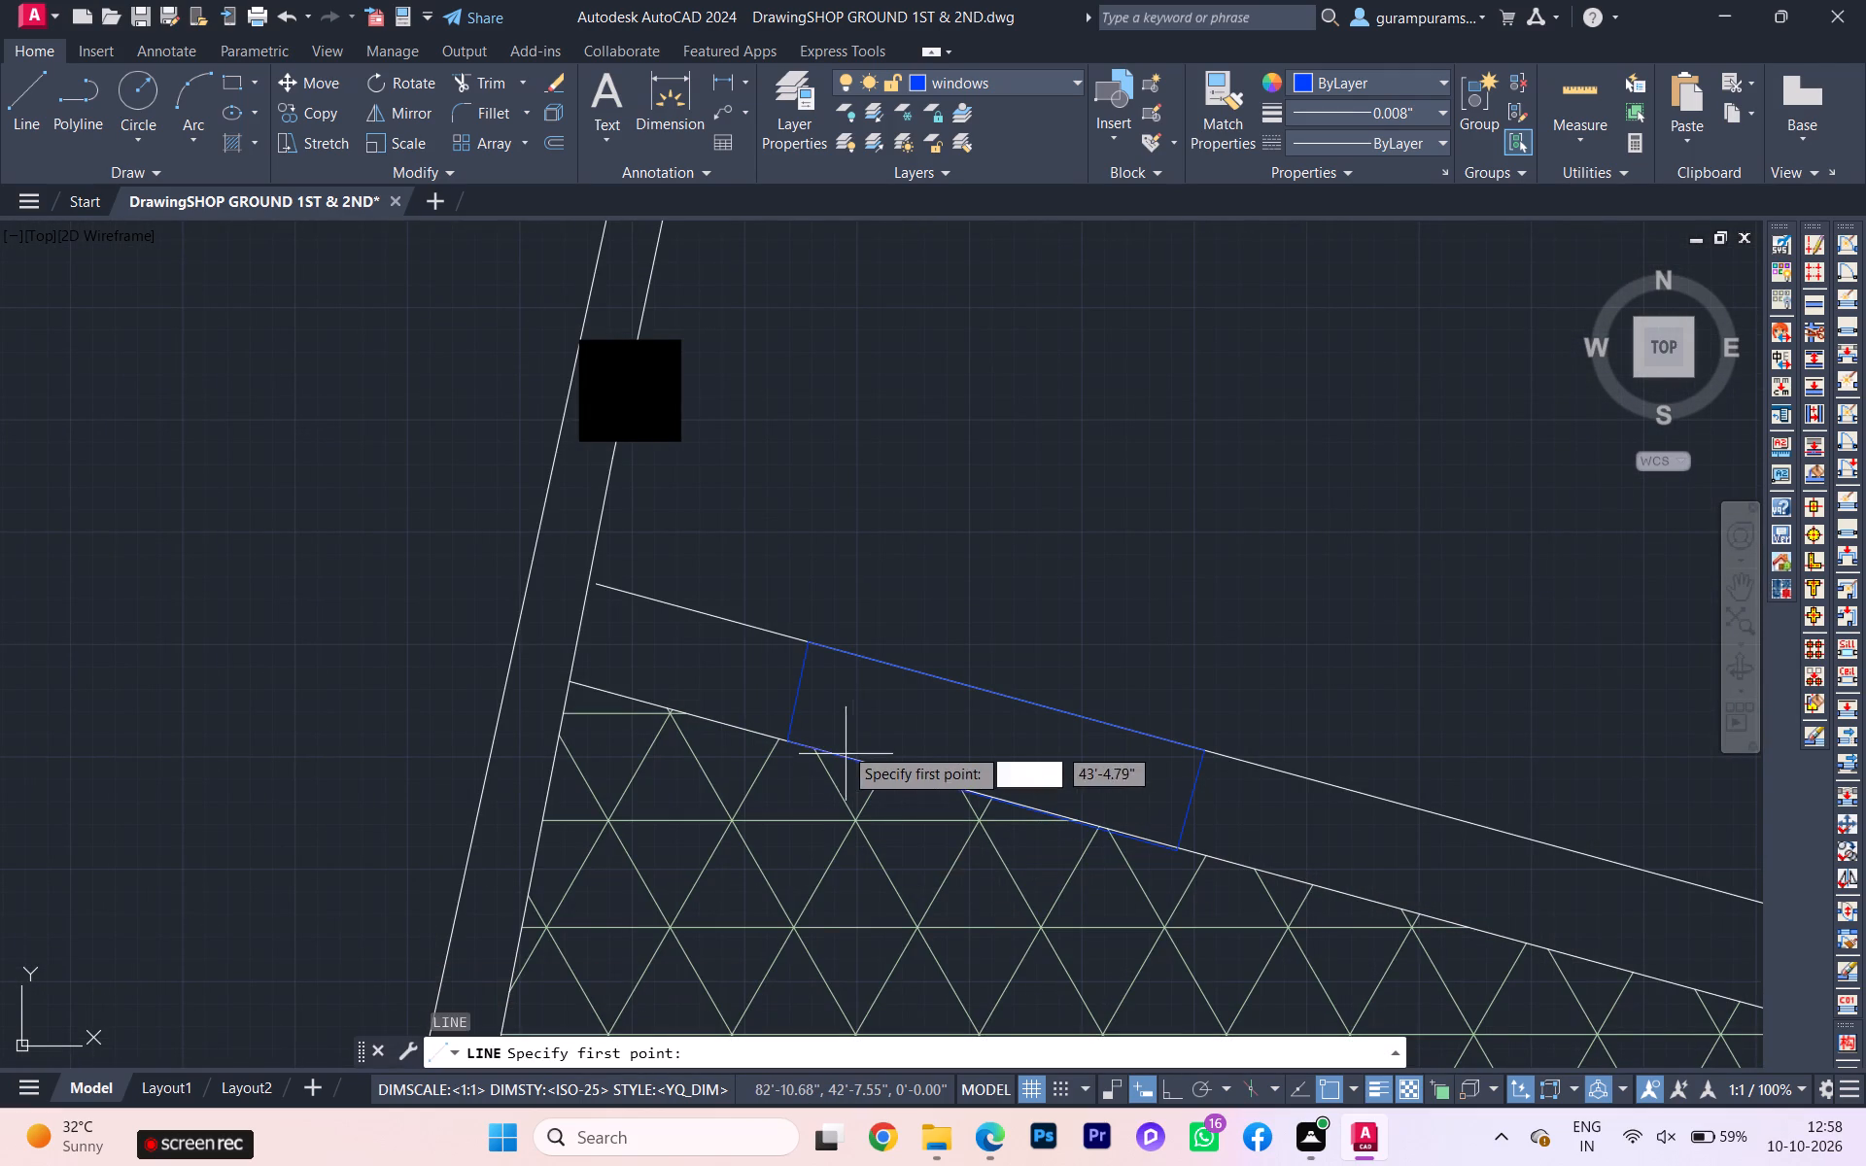
scroll(810, 713, "up", 1)
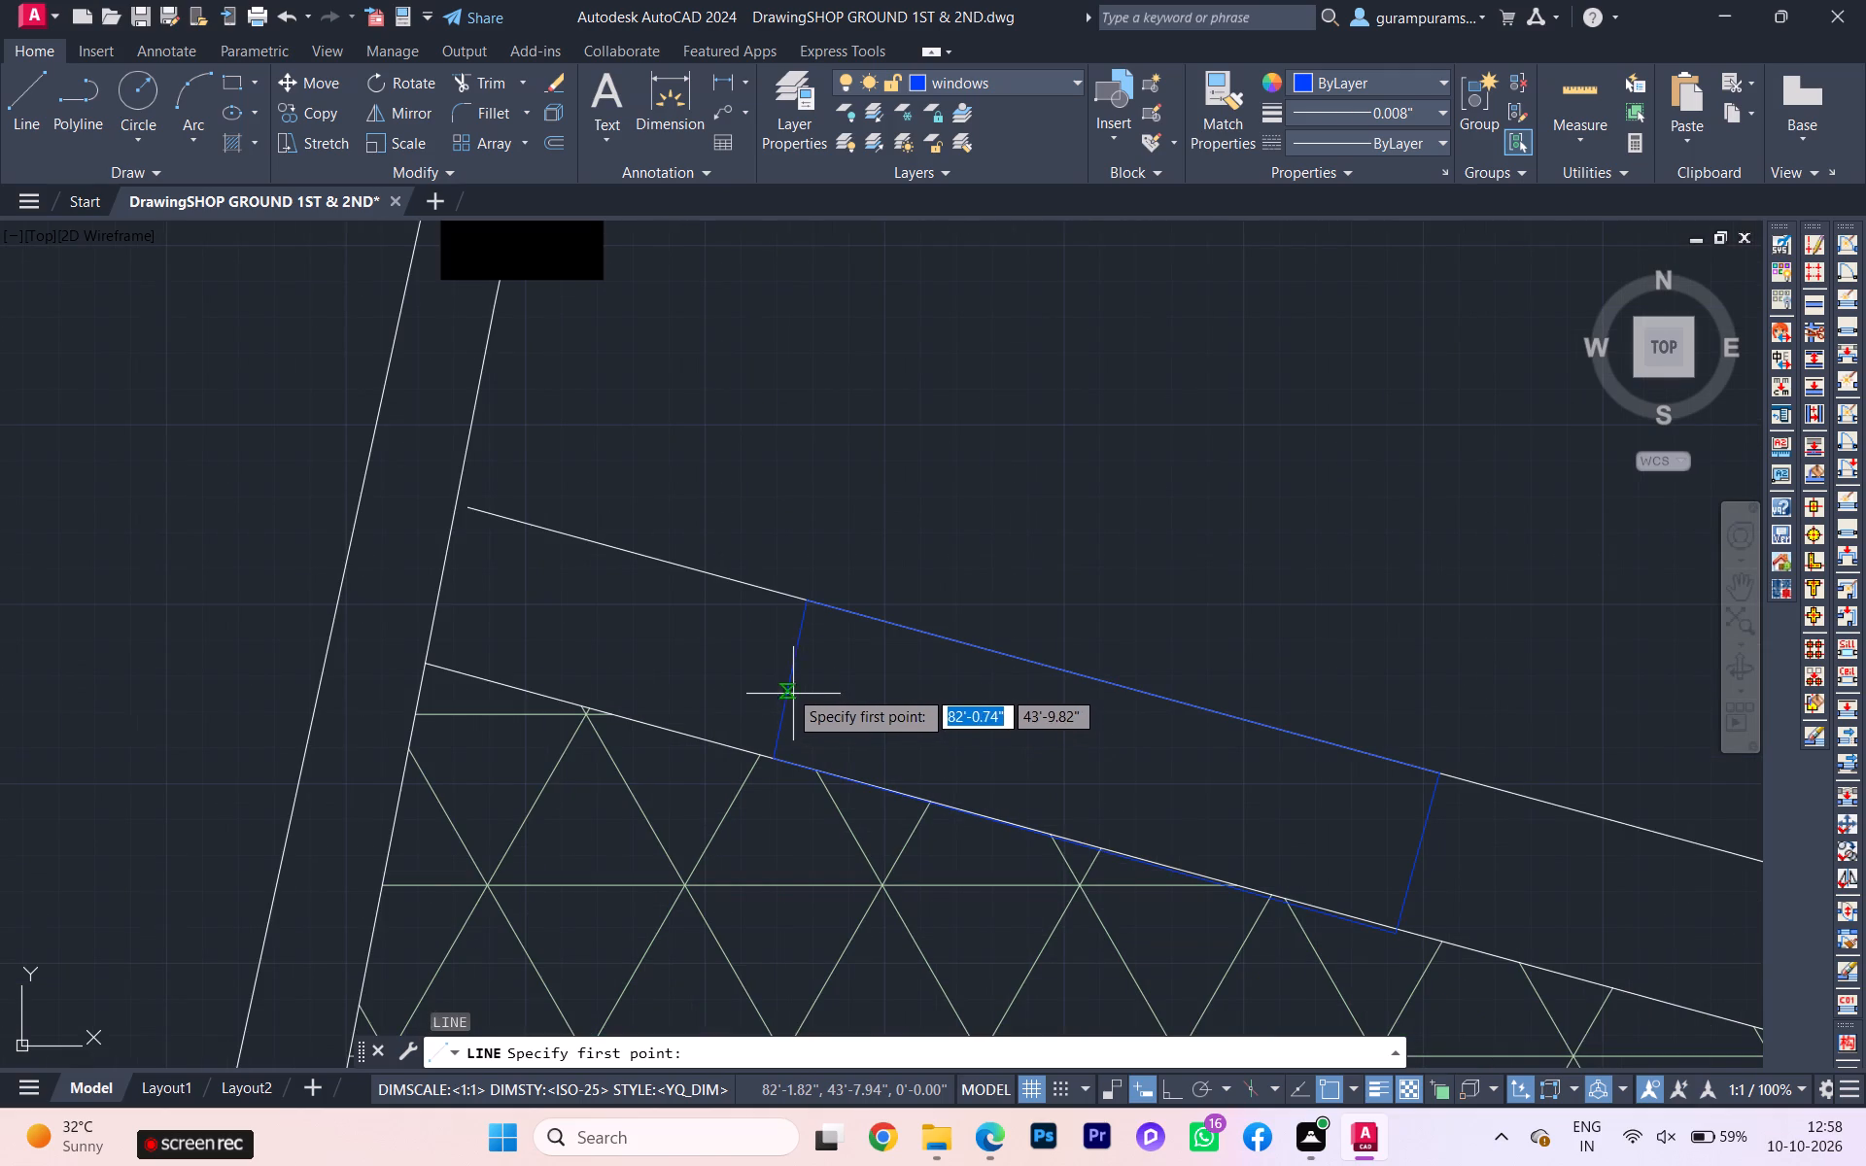
left_click(787, 689)
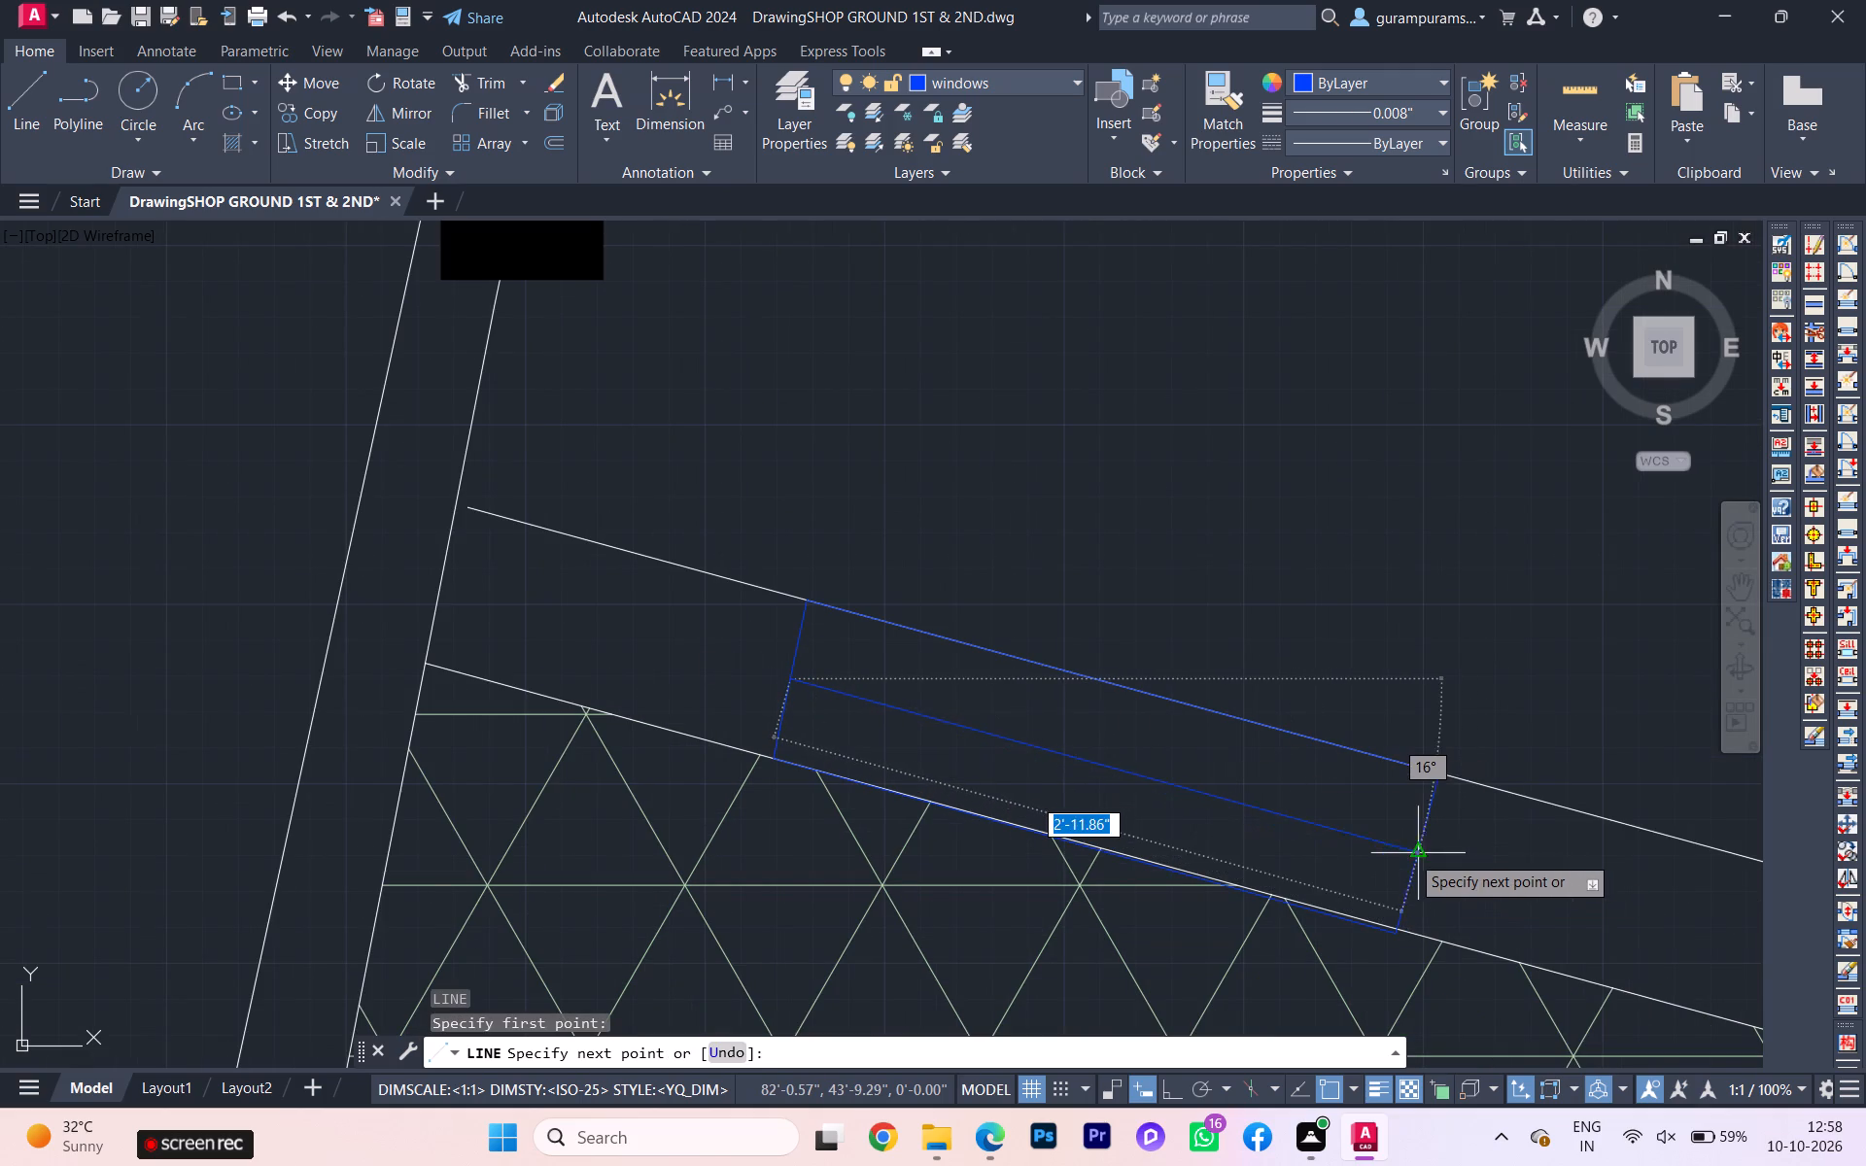
left_click(1420, 850)
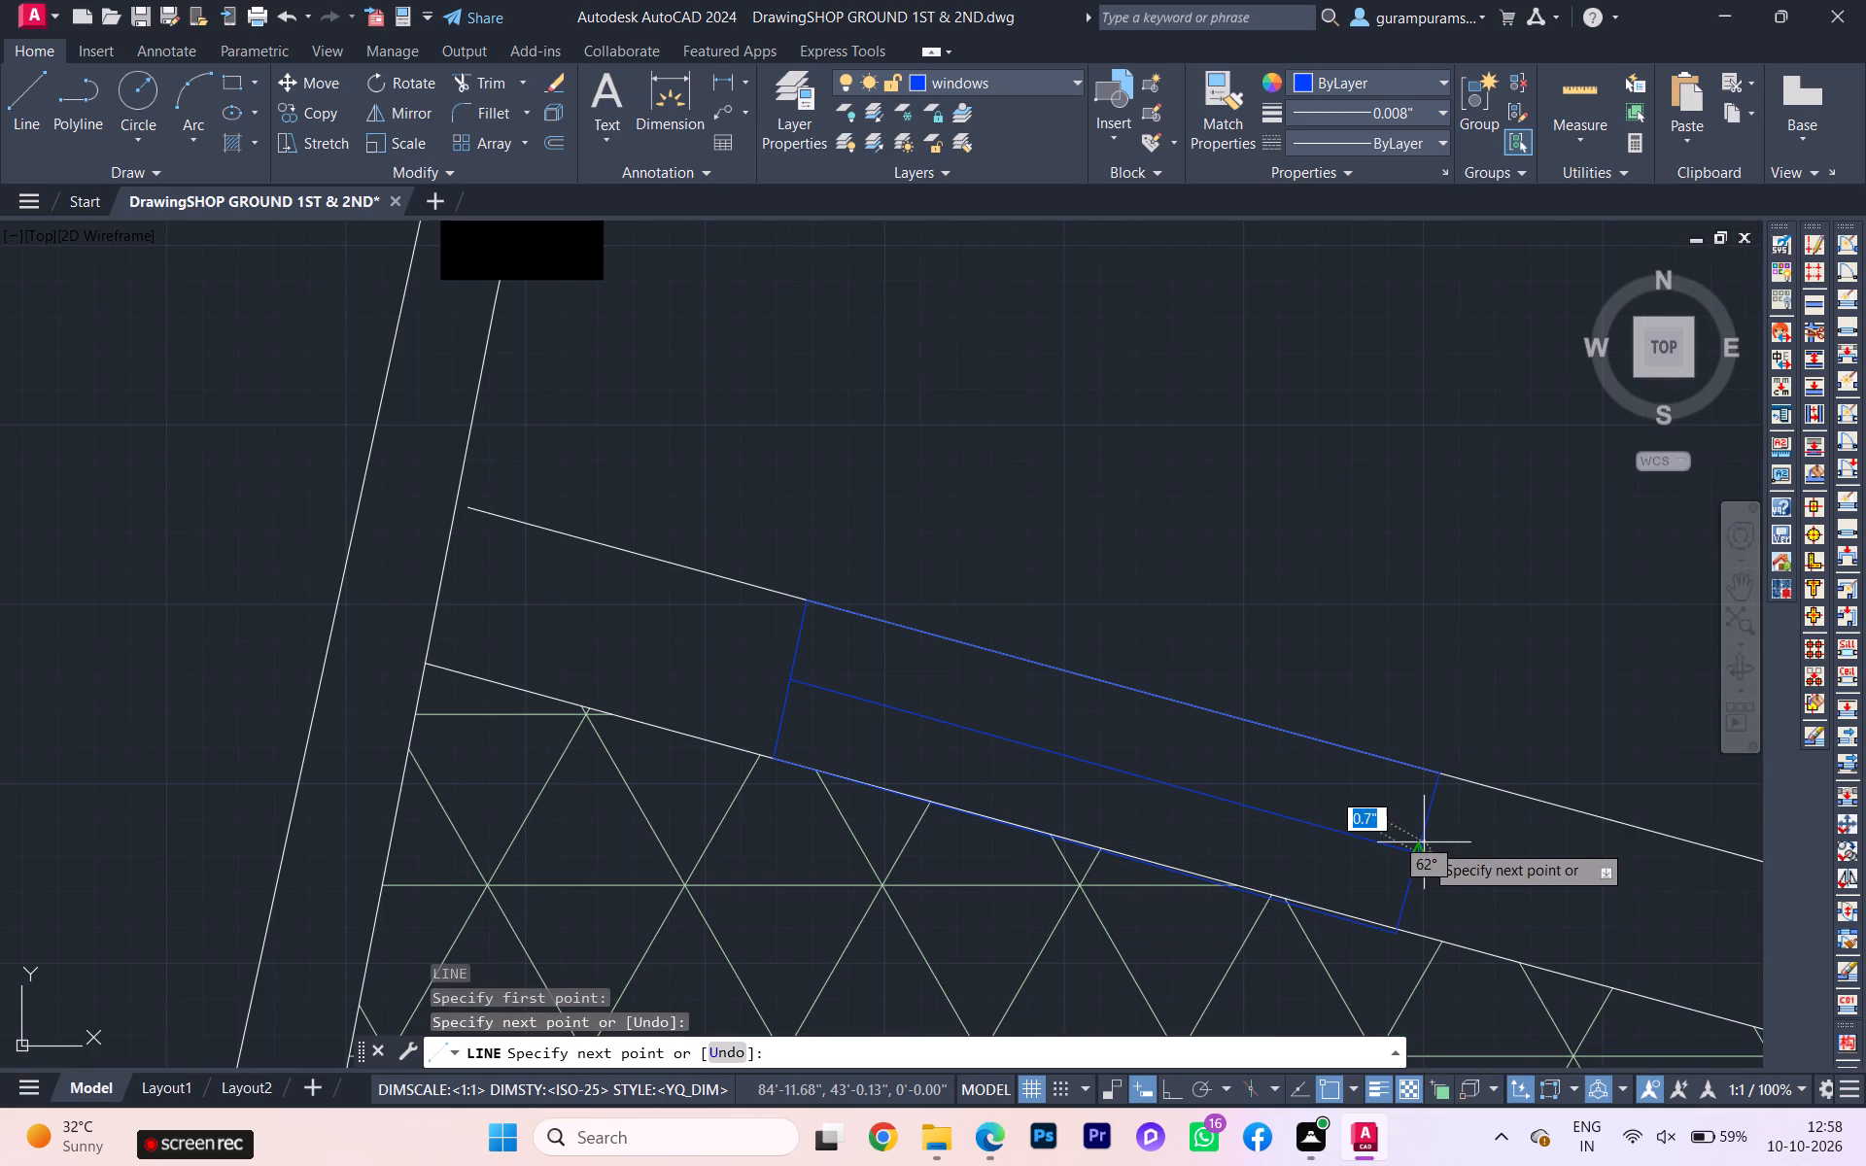
left_click(1428, 827)
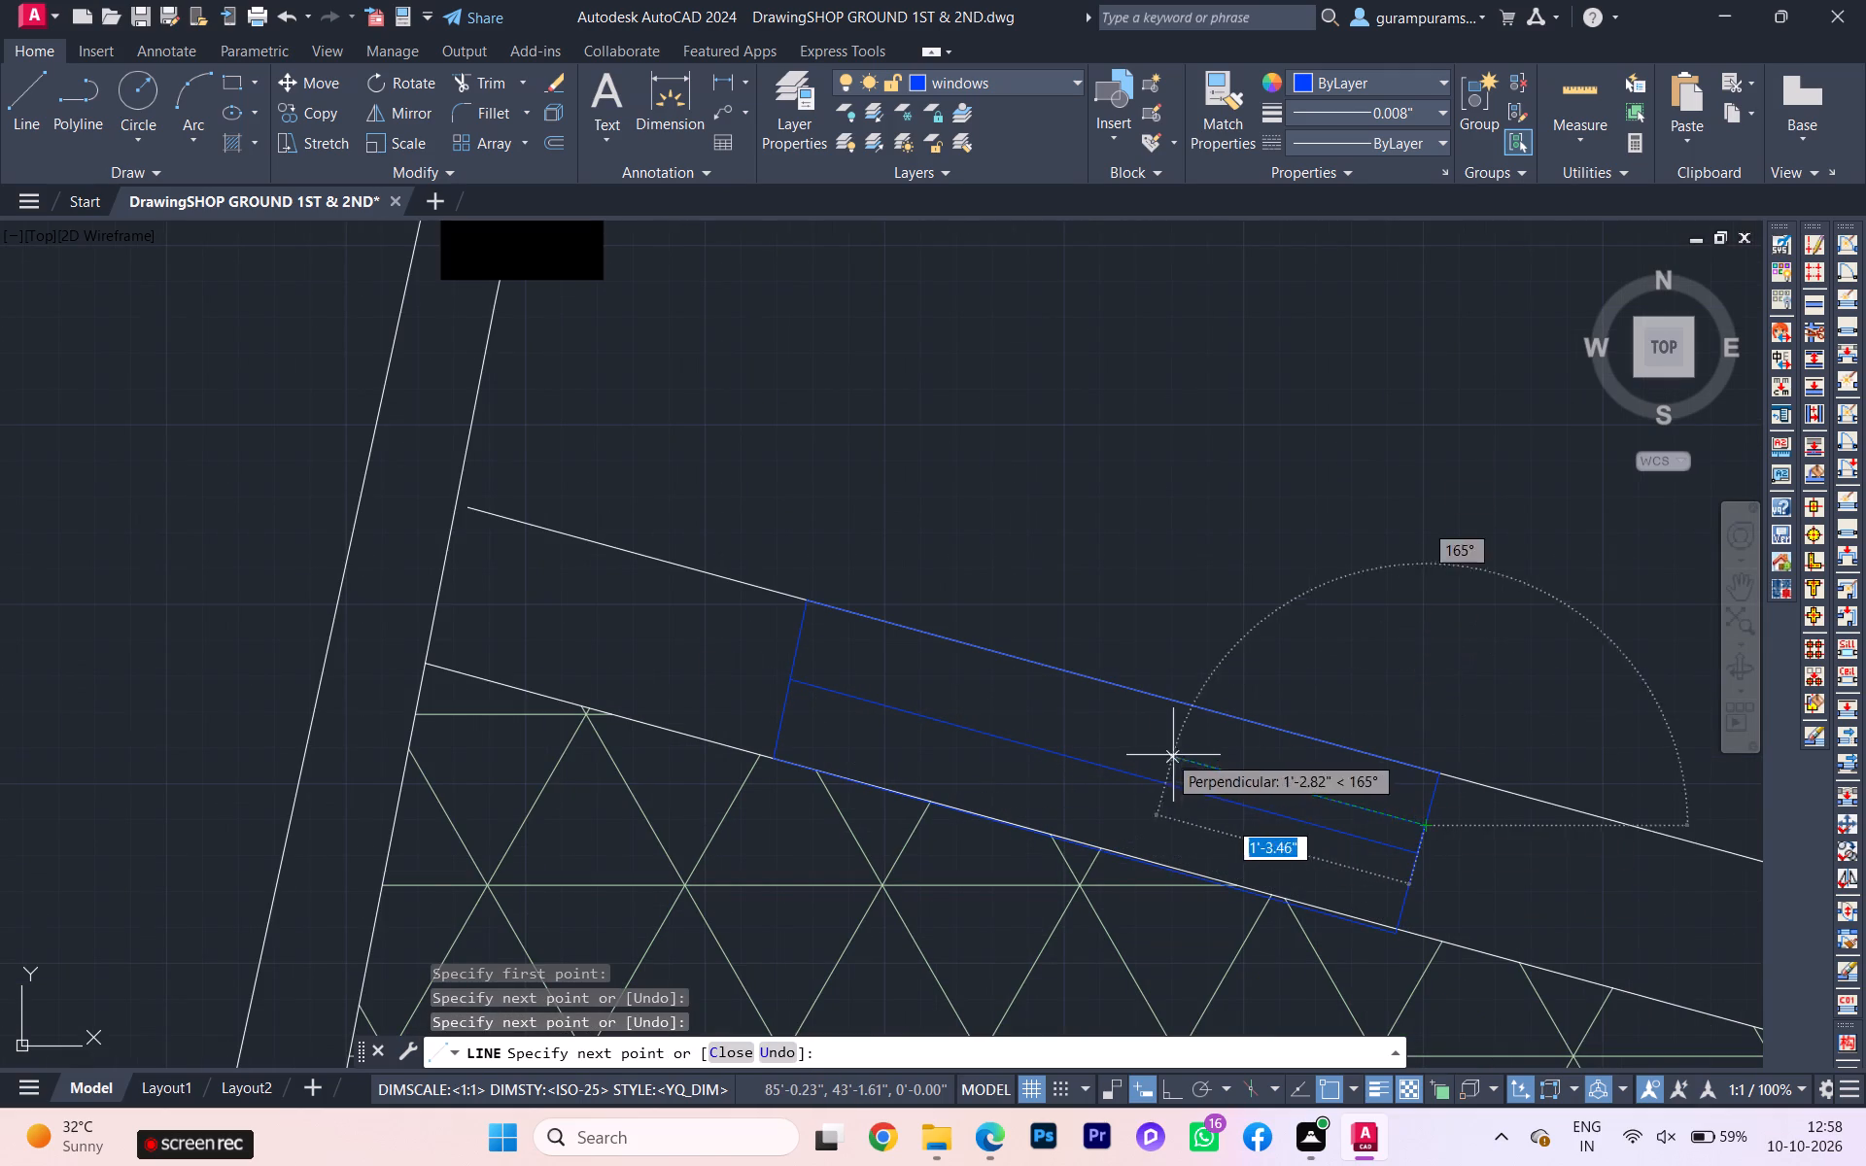
left_click(798, 653)
key("Escape")
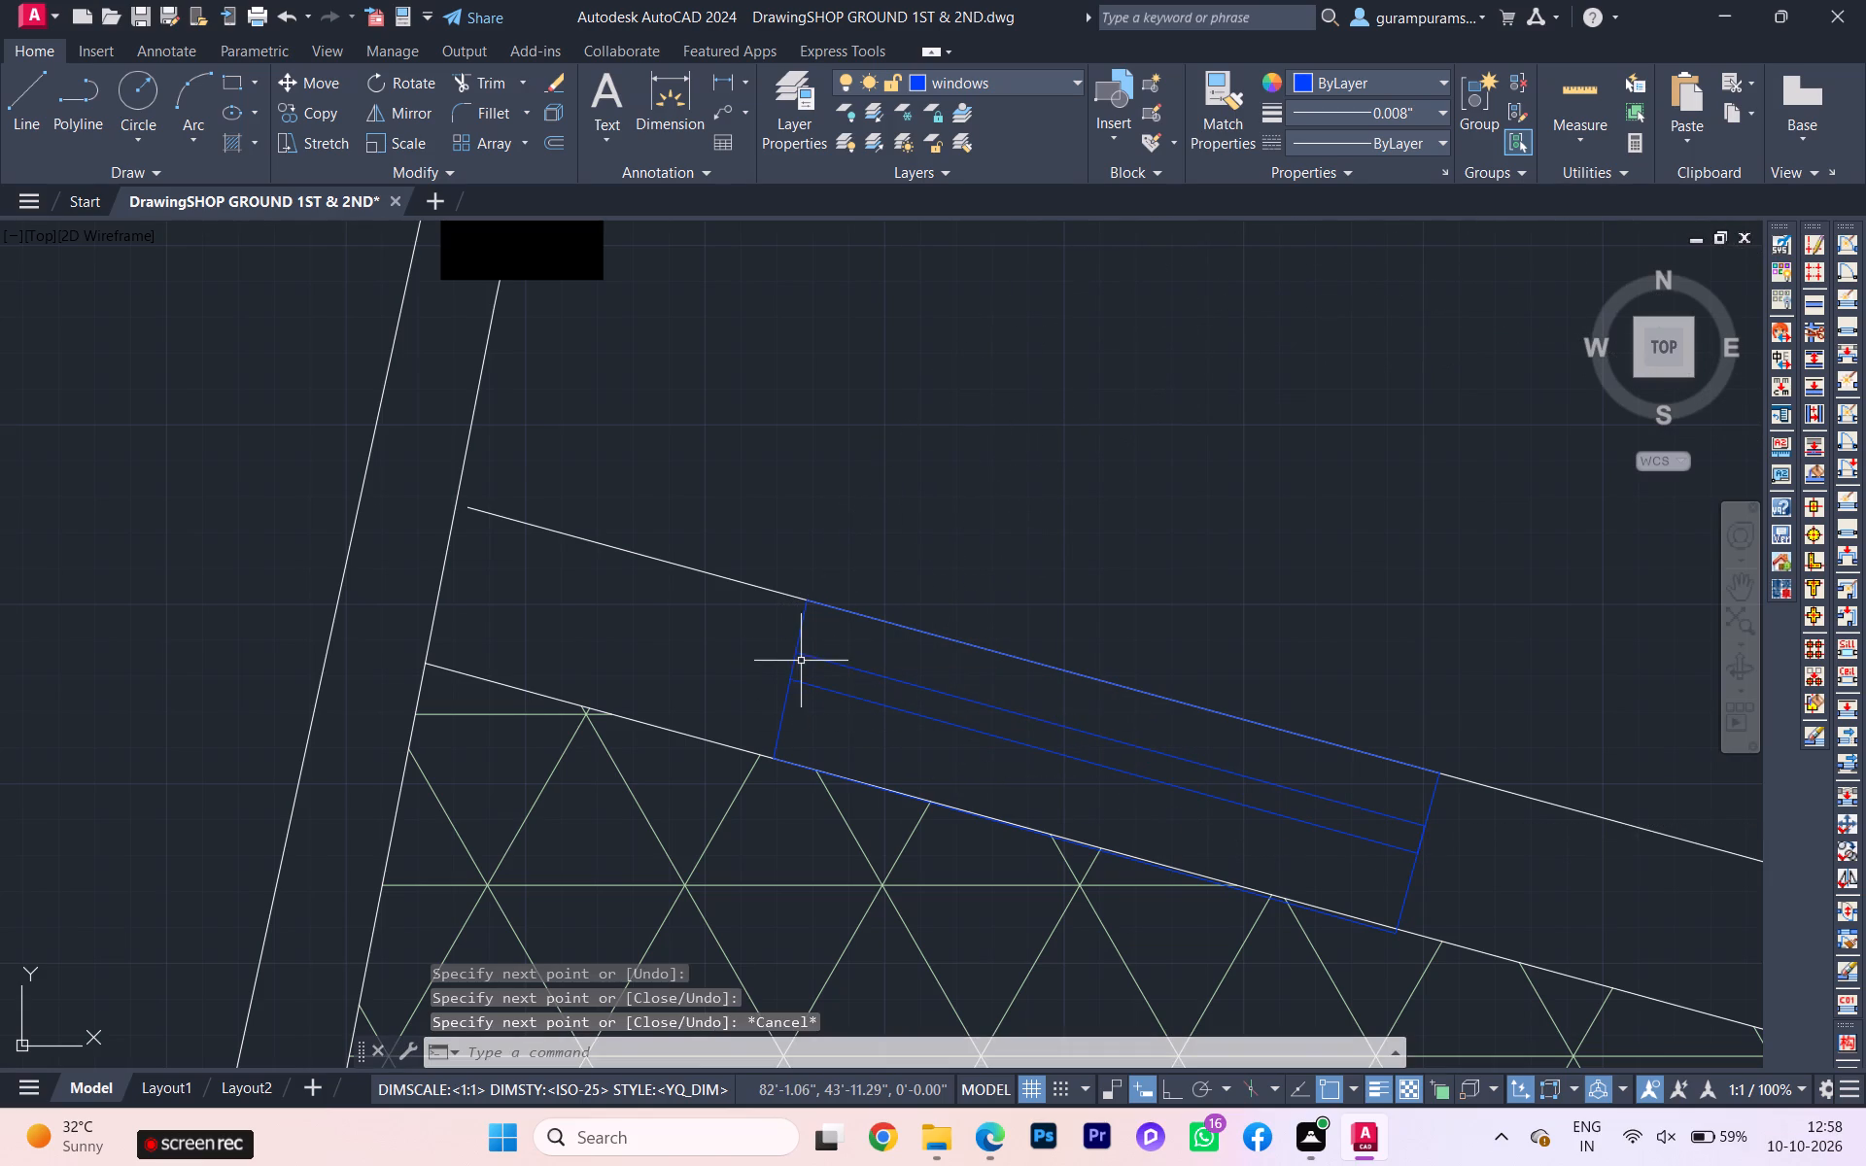
Examine the window in the slanted wall and the windows and doors of the rooms north of the passage.
scroll(874, 760, "down", 1)
scroll(880, 764, "up", 2)
scroll(892, 787, "down", 5)
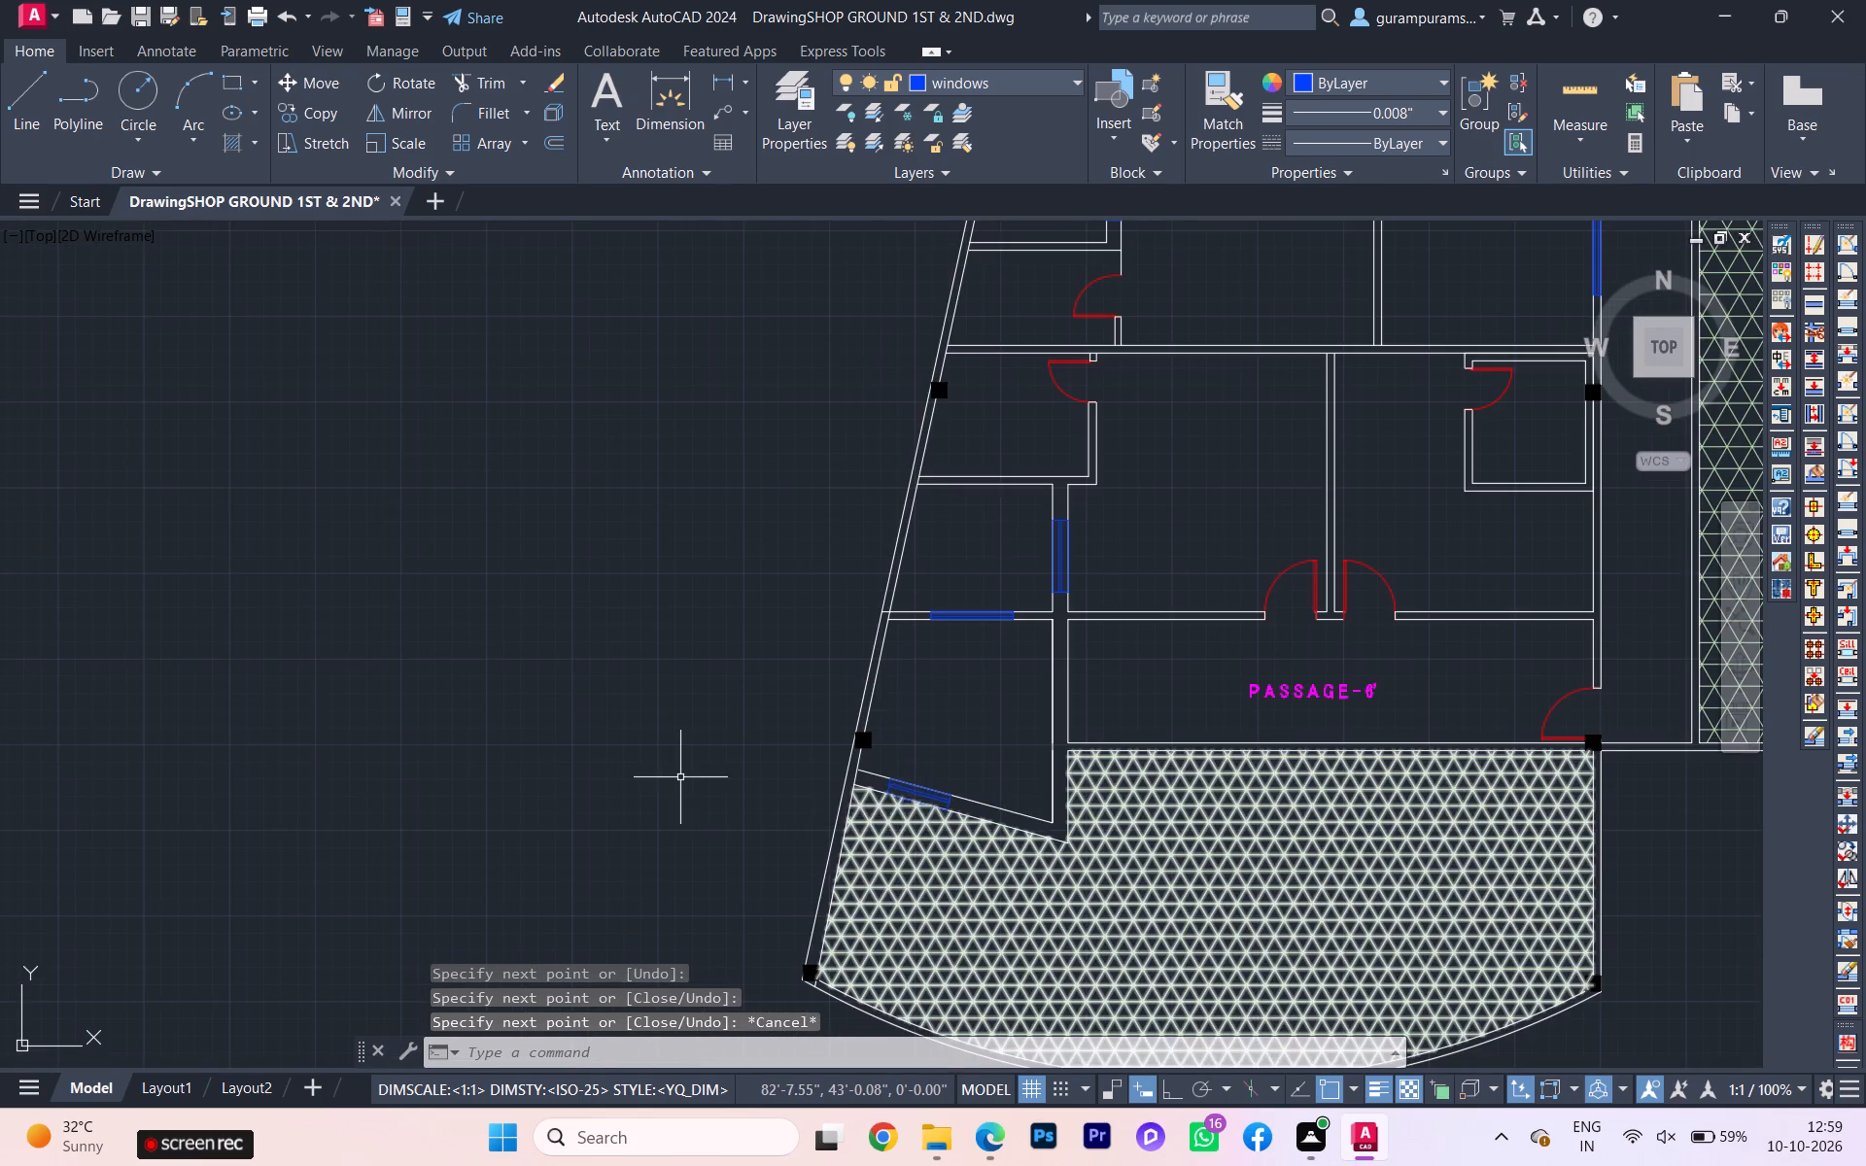
scroll(679, 777, "up", 2)
scroll(1341, 853, "up", 3)
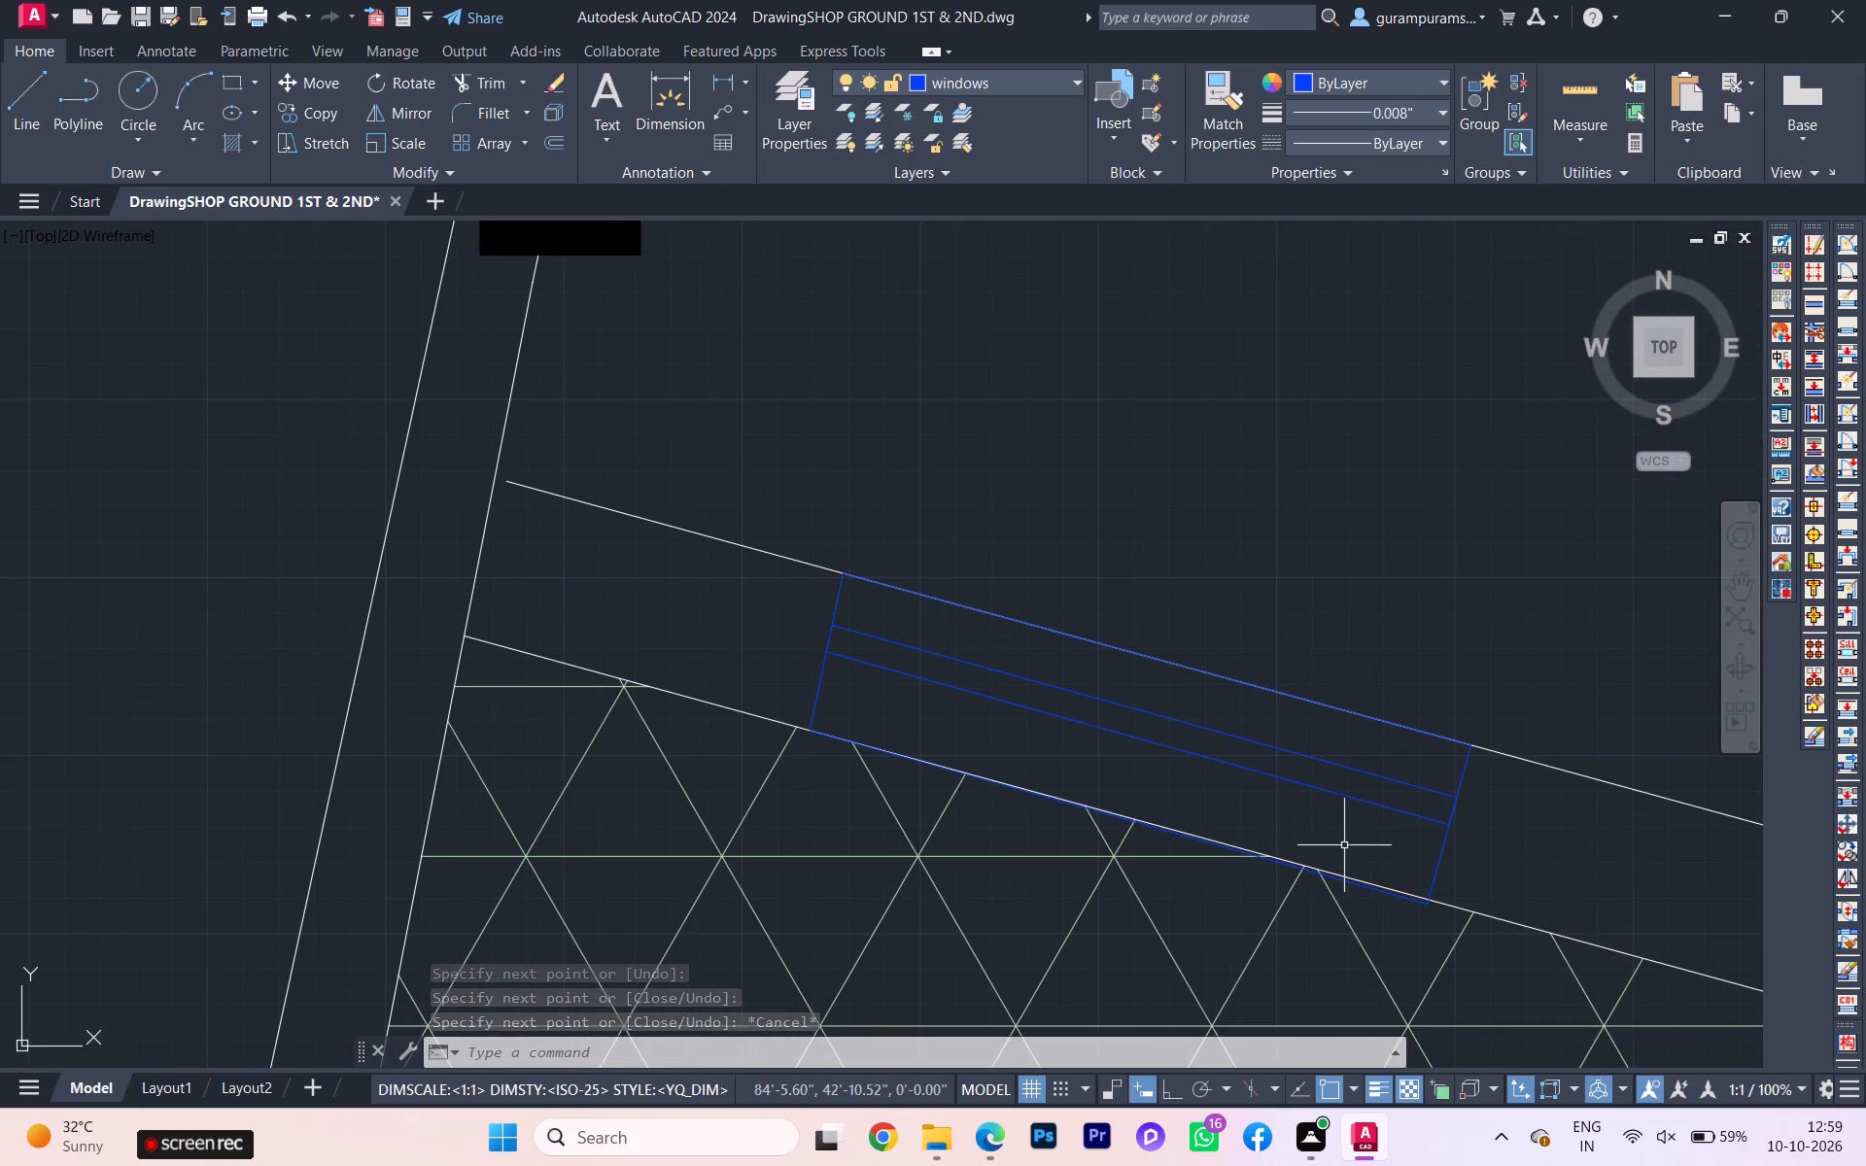
scroll(848, 797, "down", 4)
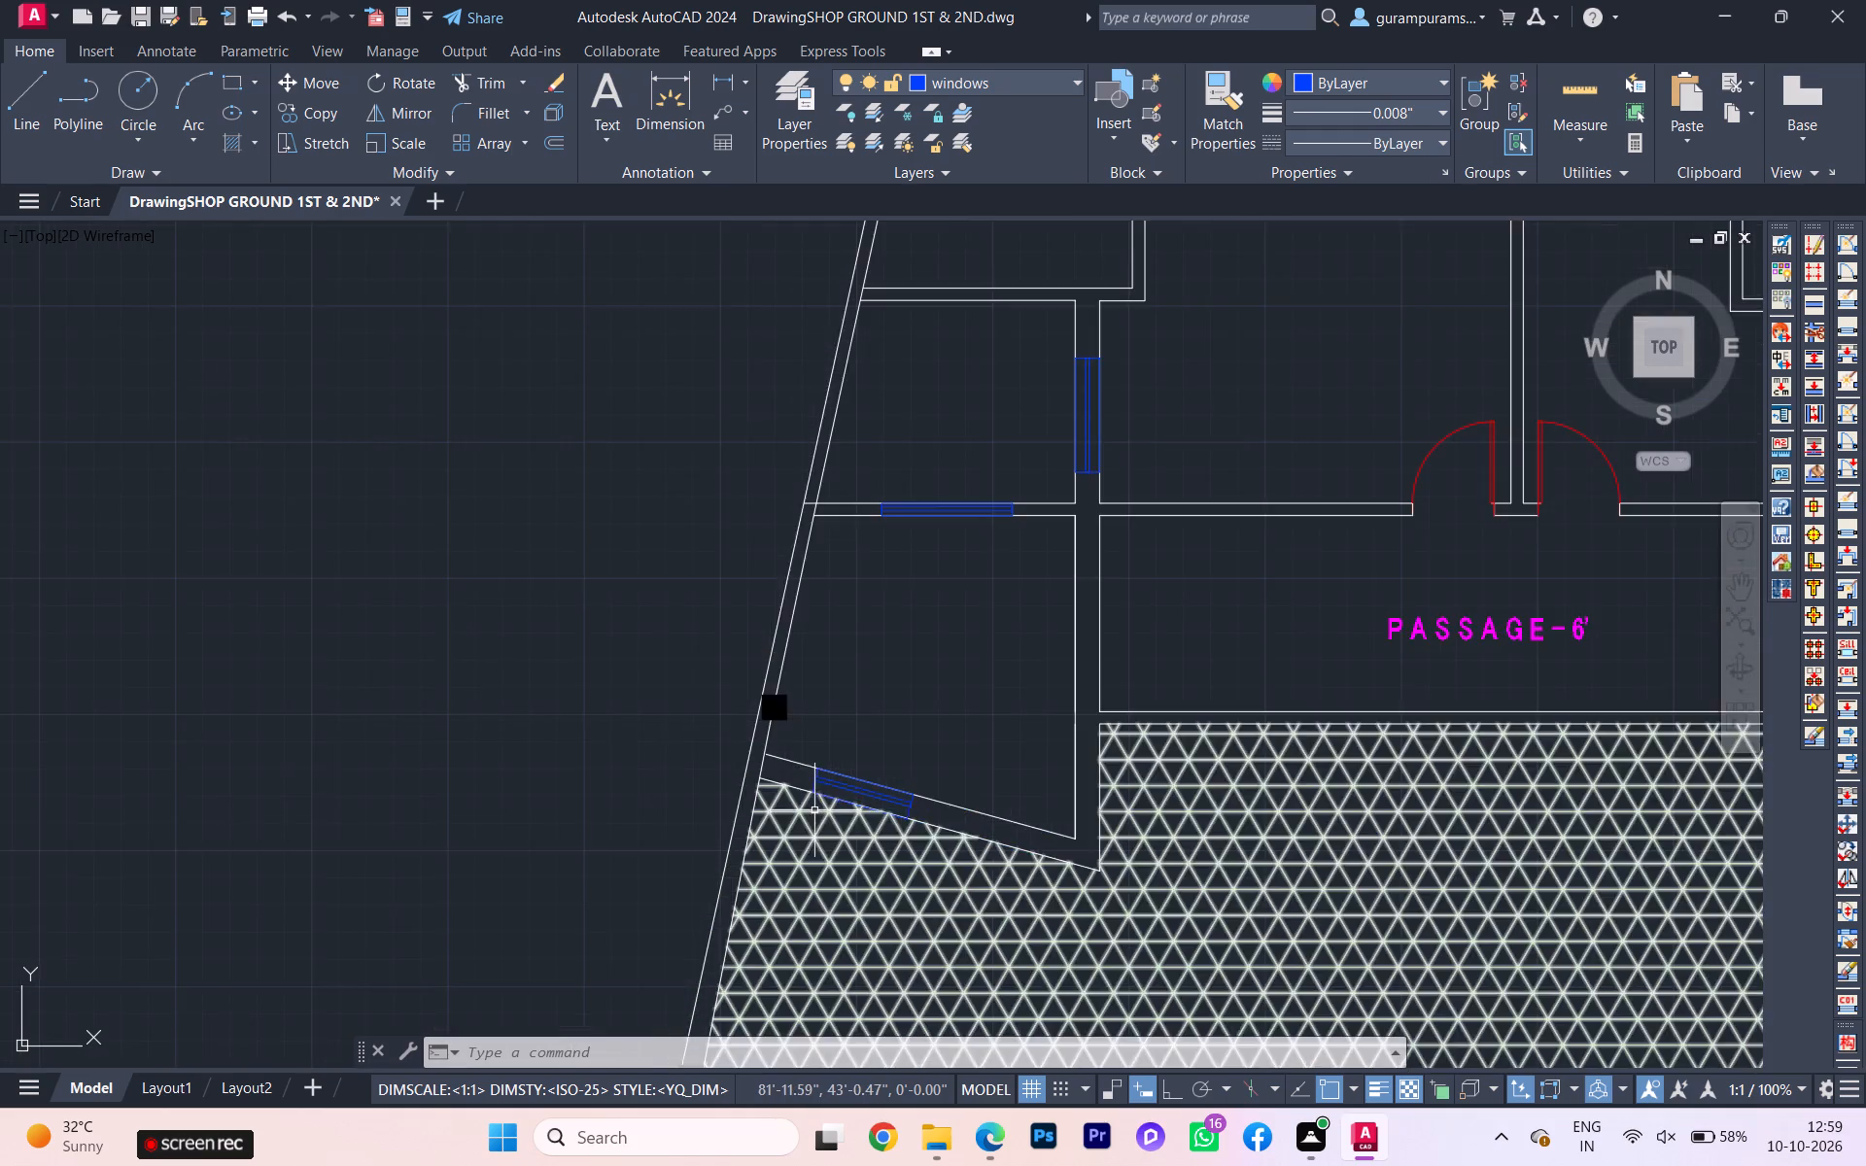
scroll(585, 334, "down", 1)
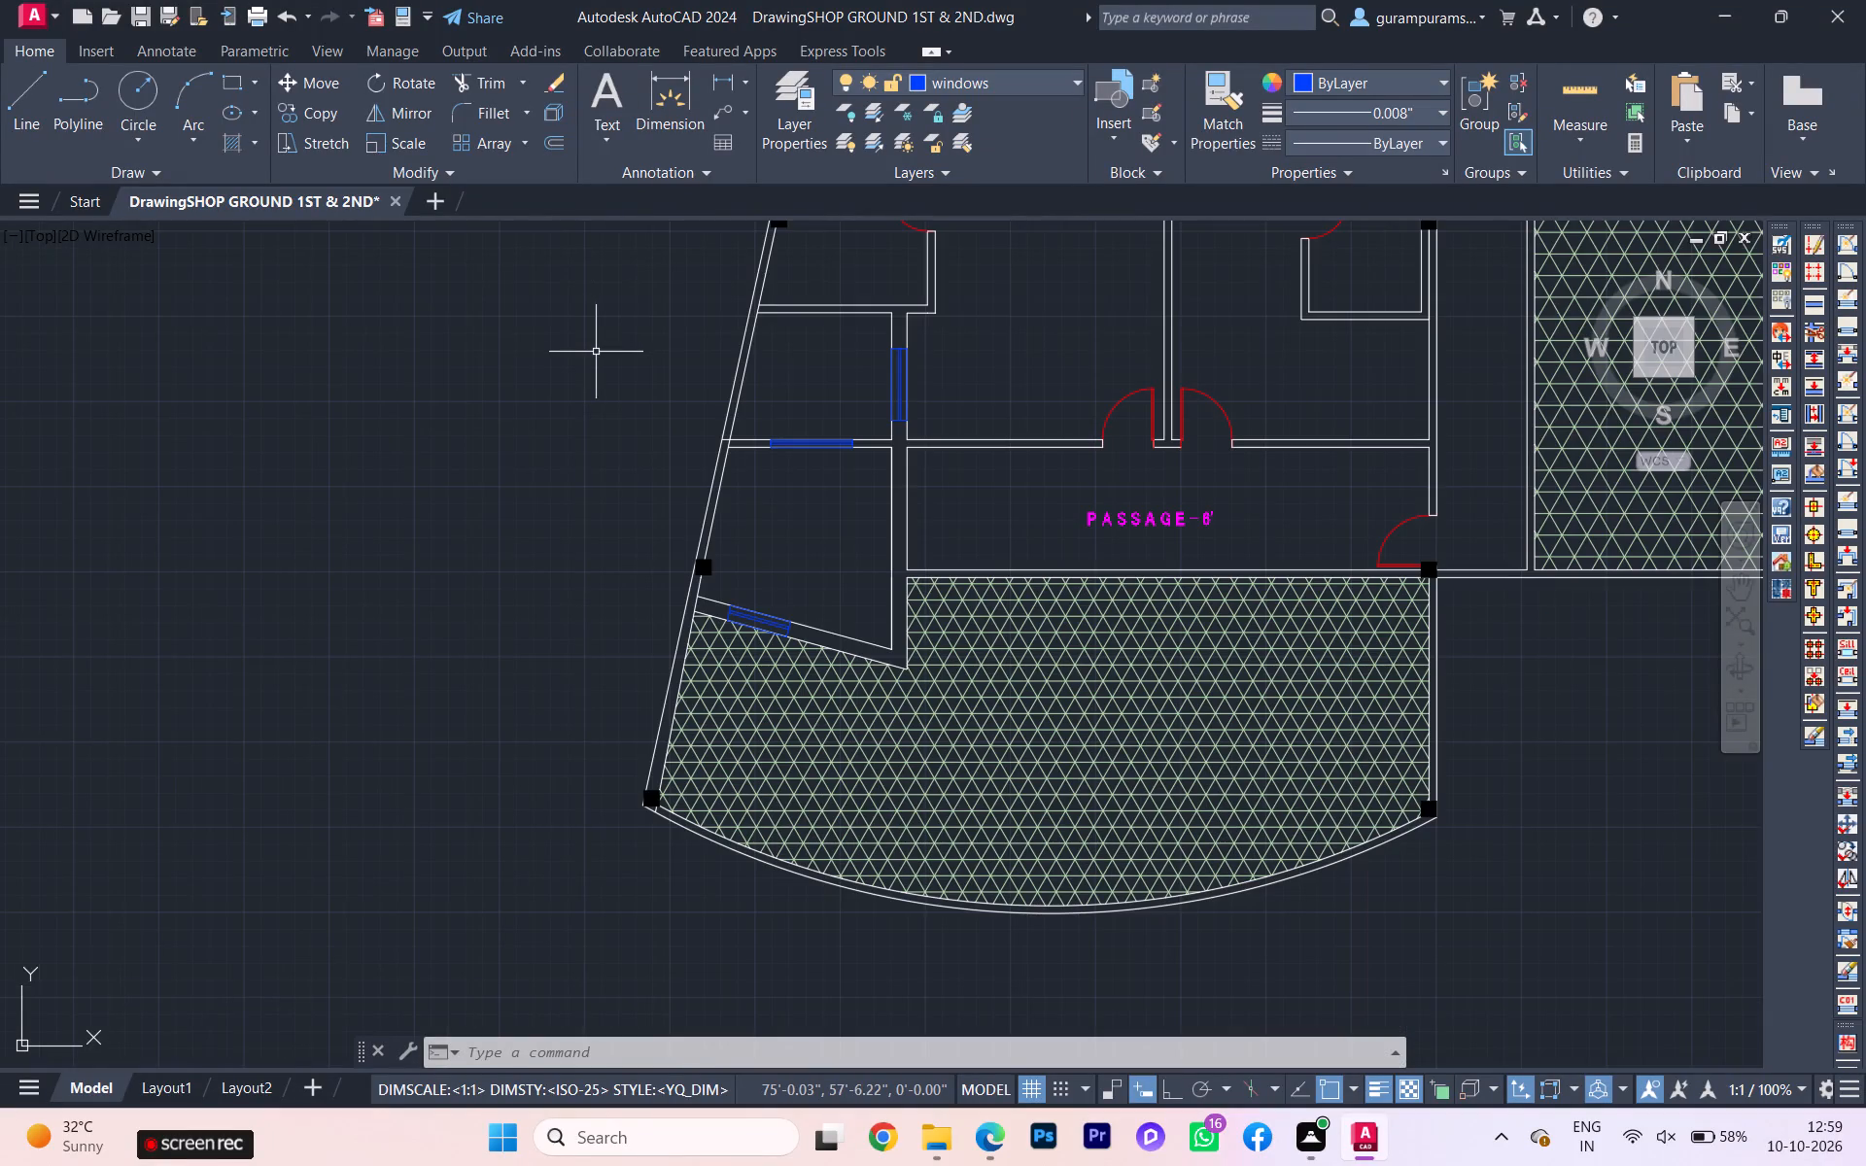
scroll(576, 344, "down", 1)
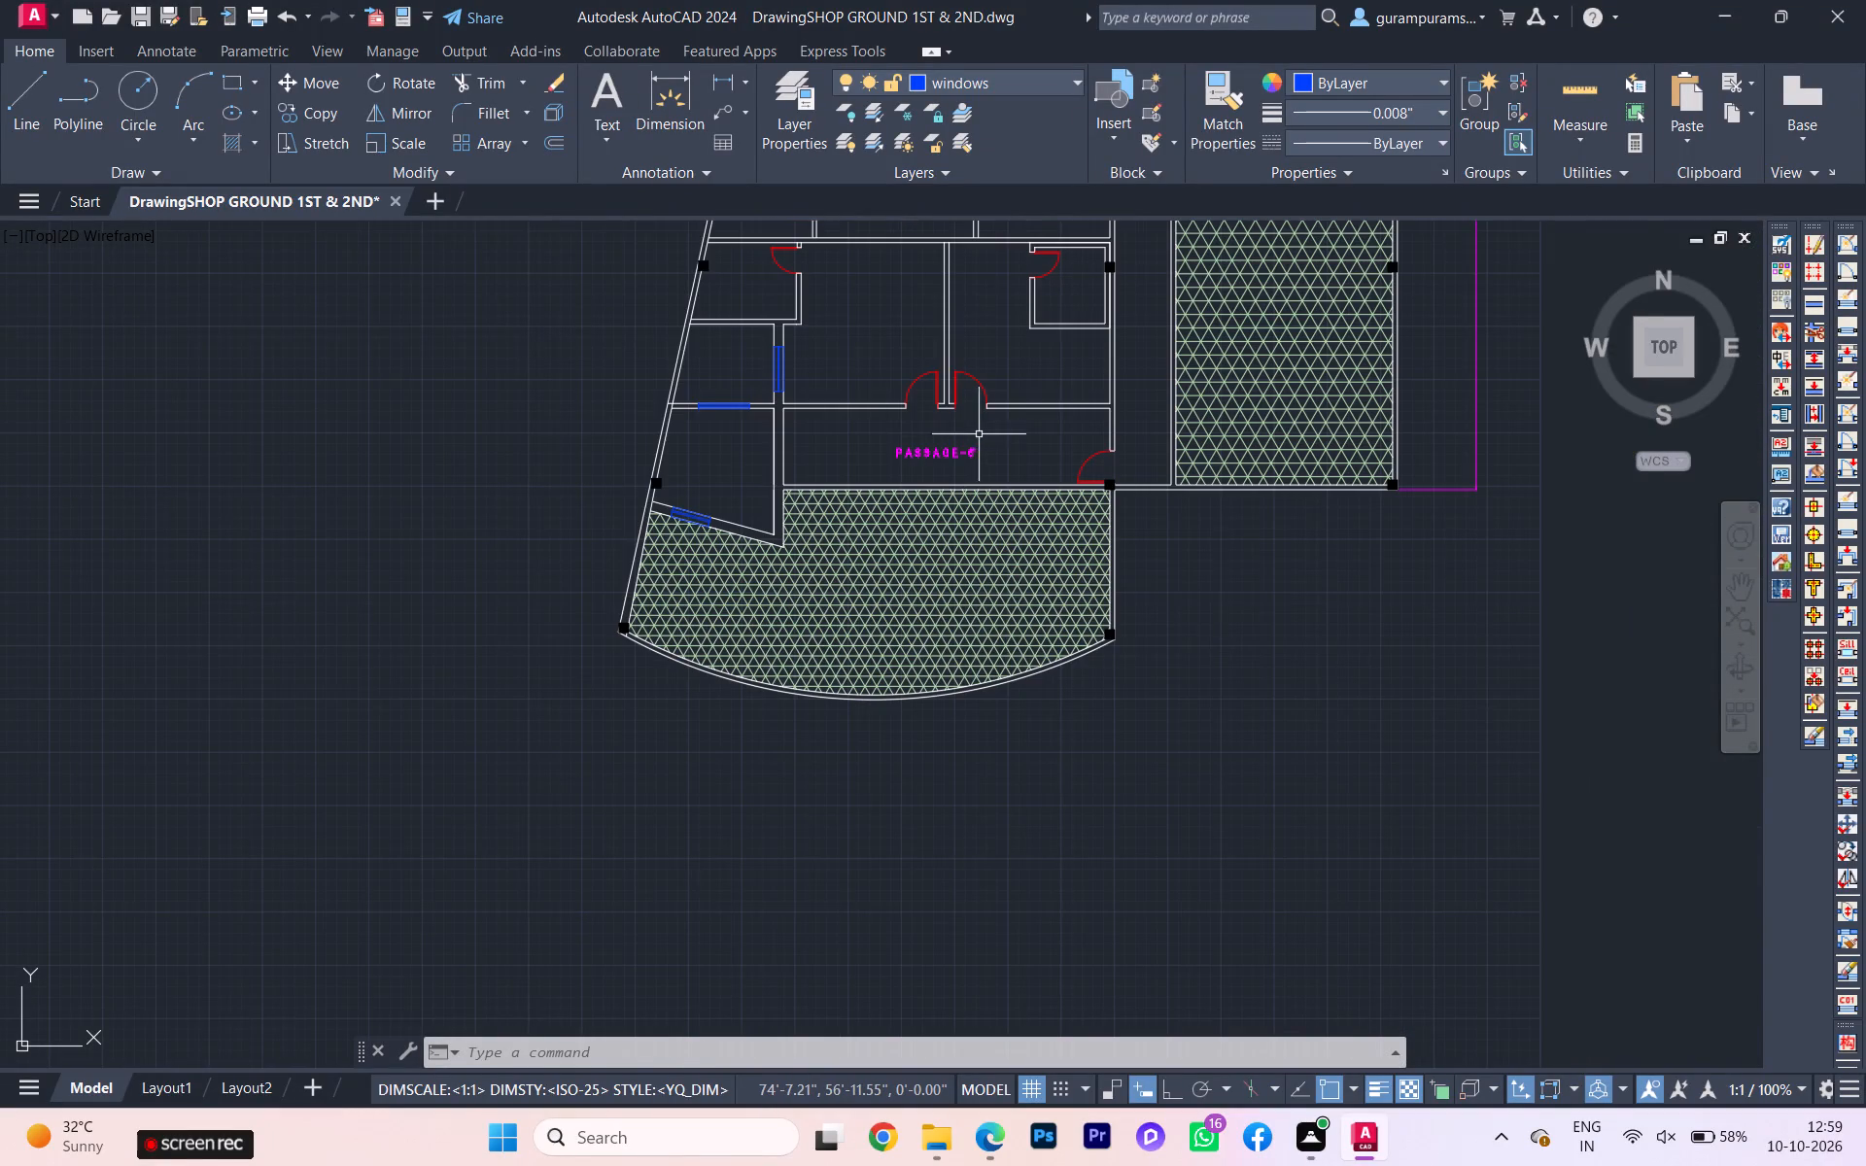
scroll(981, 432, "up", 1)
middle_click_drag(997, 432, 920, 891)
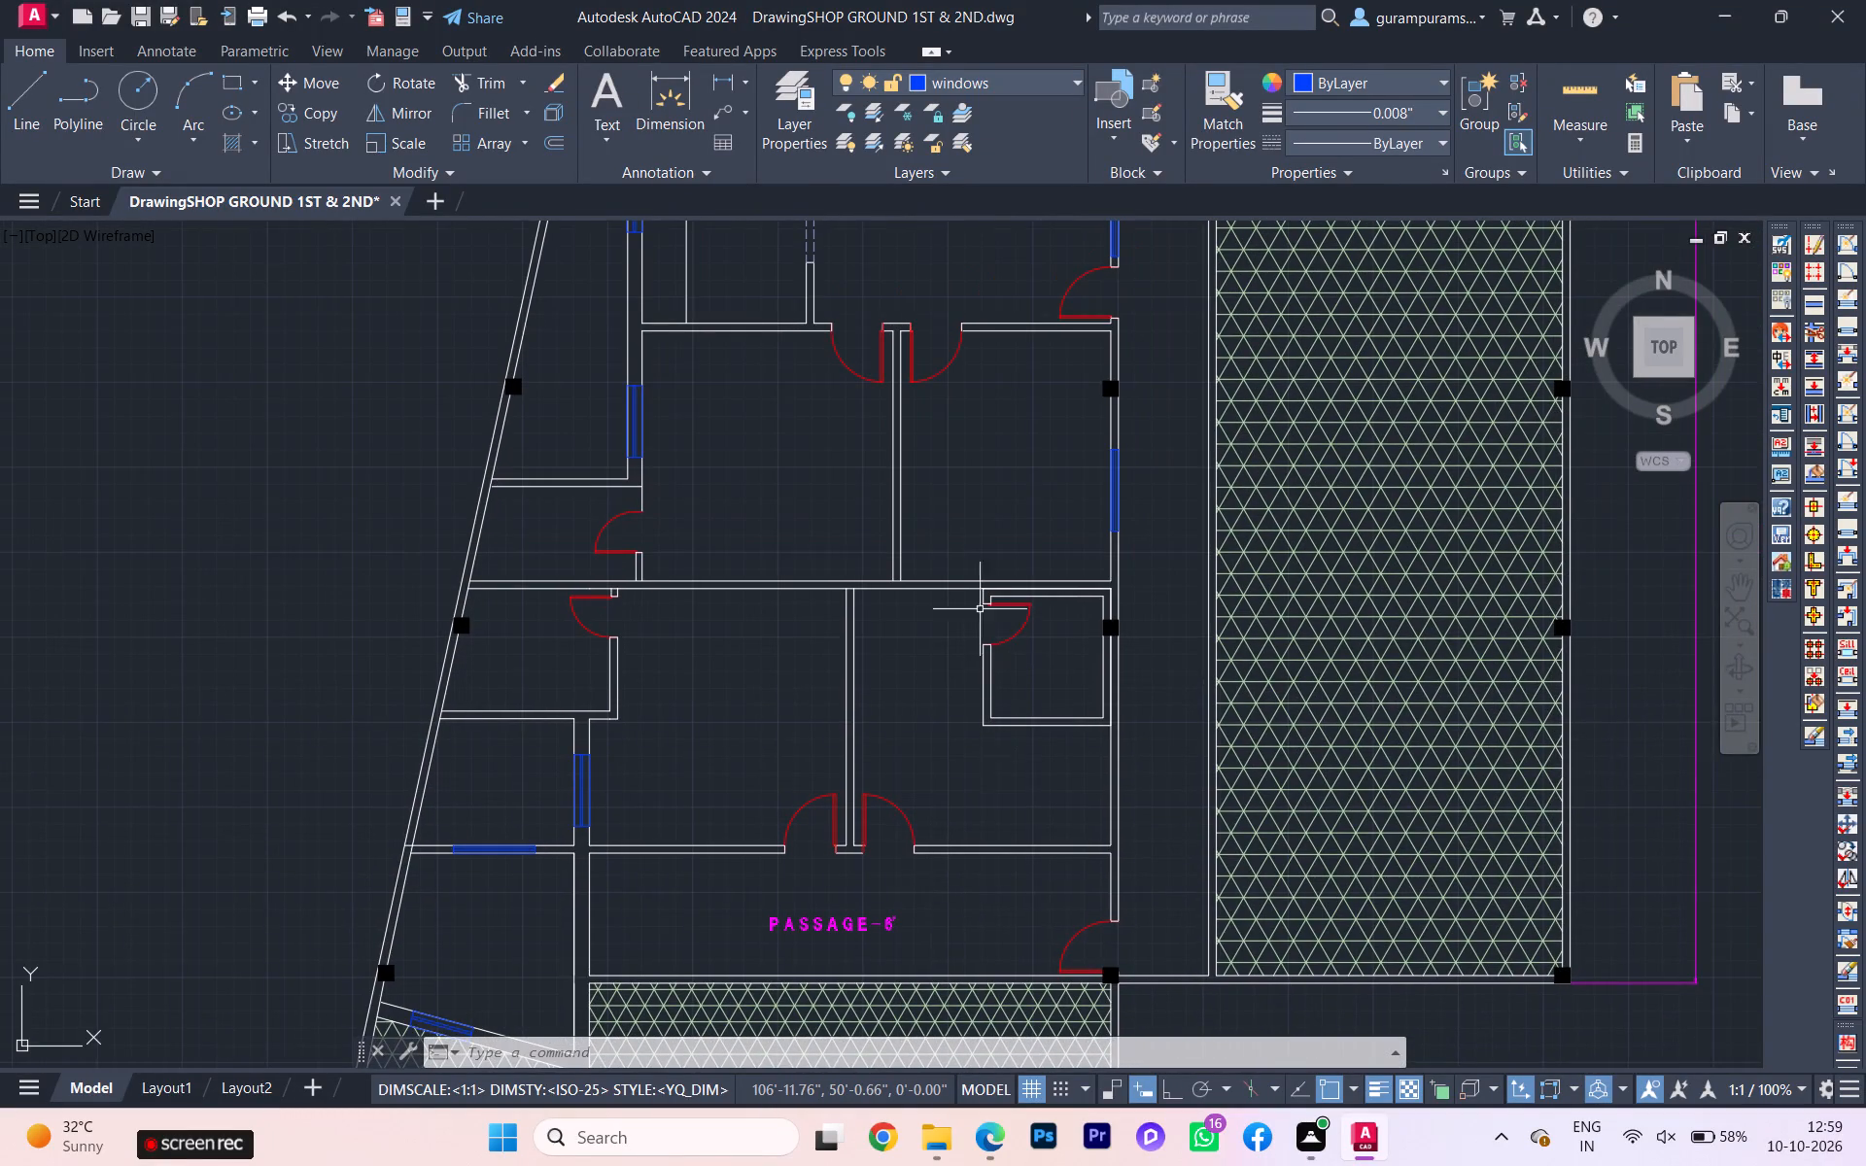
scroll(866, 581, "down", 1)
scroll(1066, 489, "up", 1)
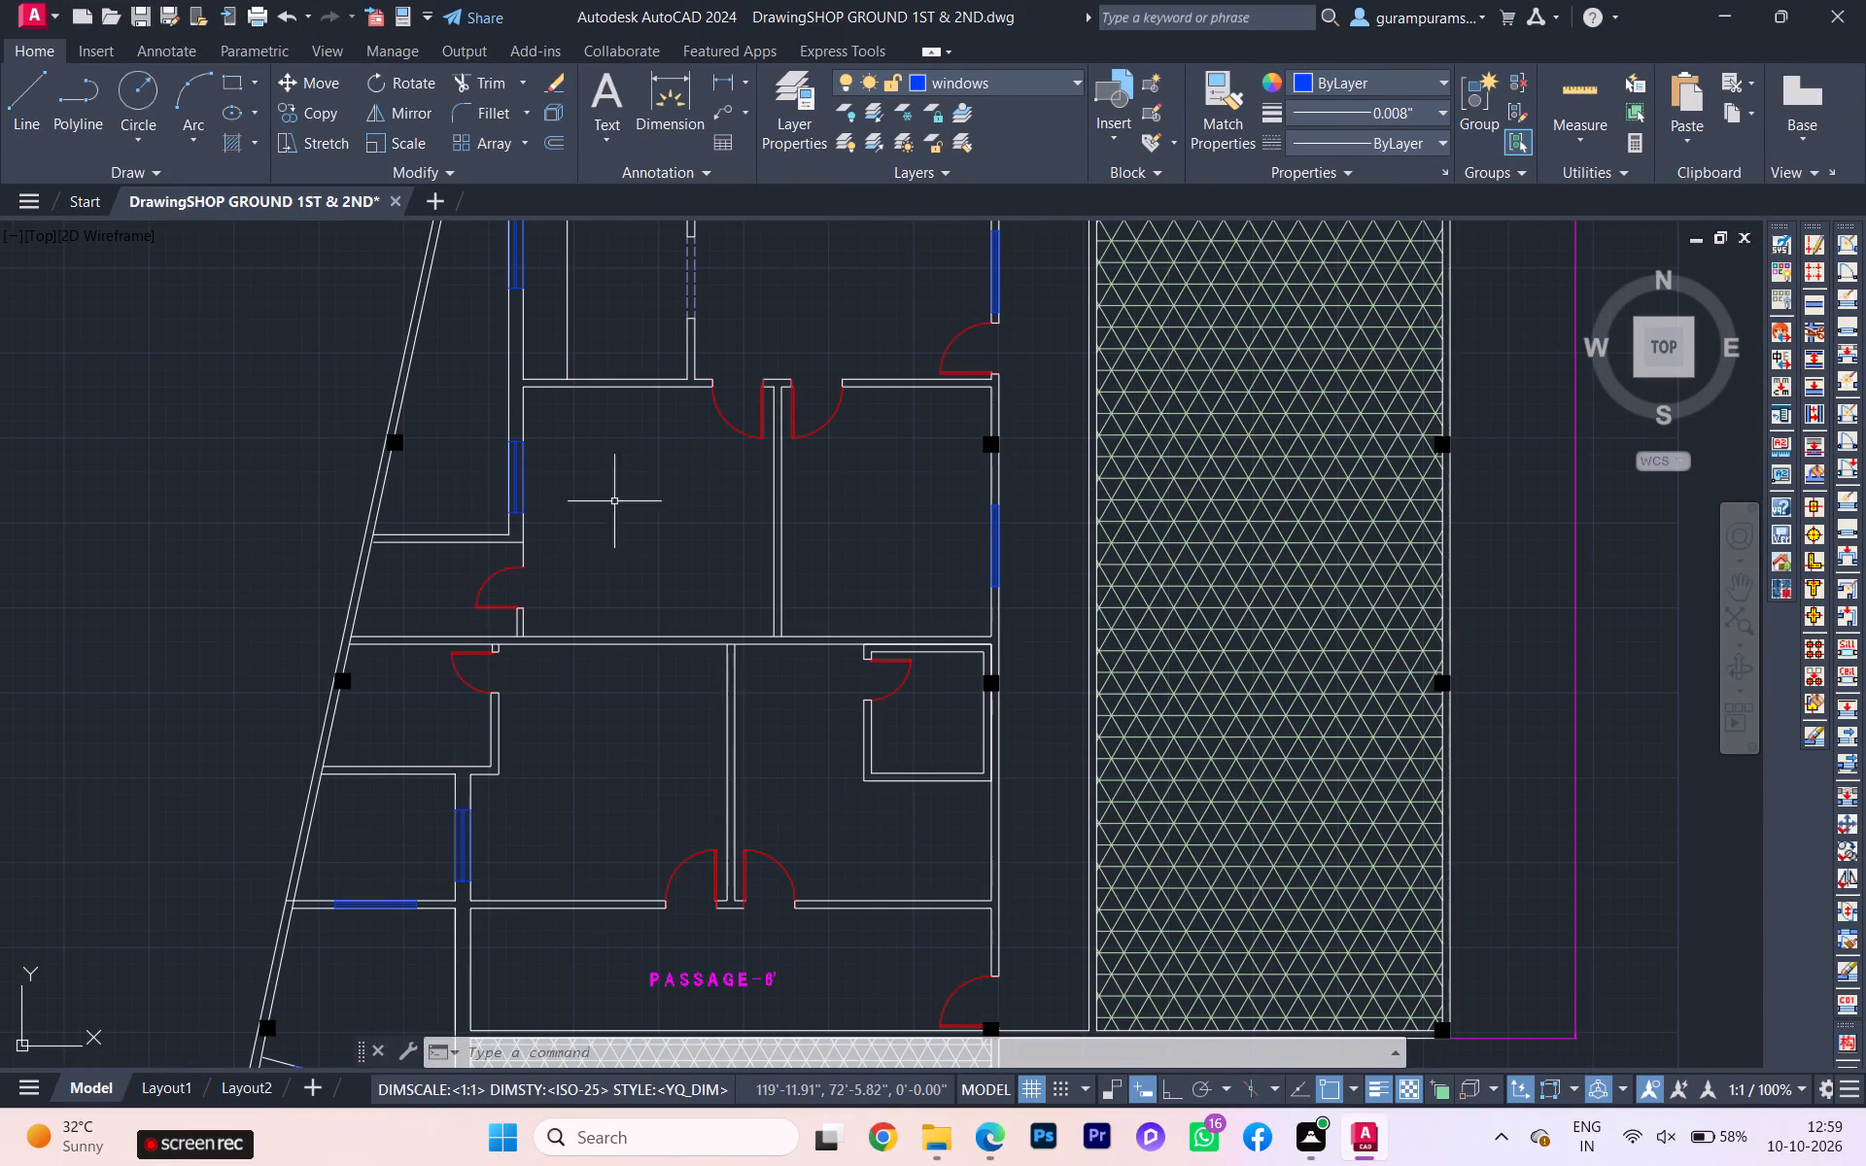
scroll(501, 518, "down", 2)
scroll(545, 460, "up", 2)
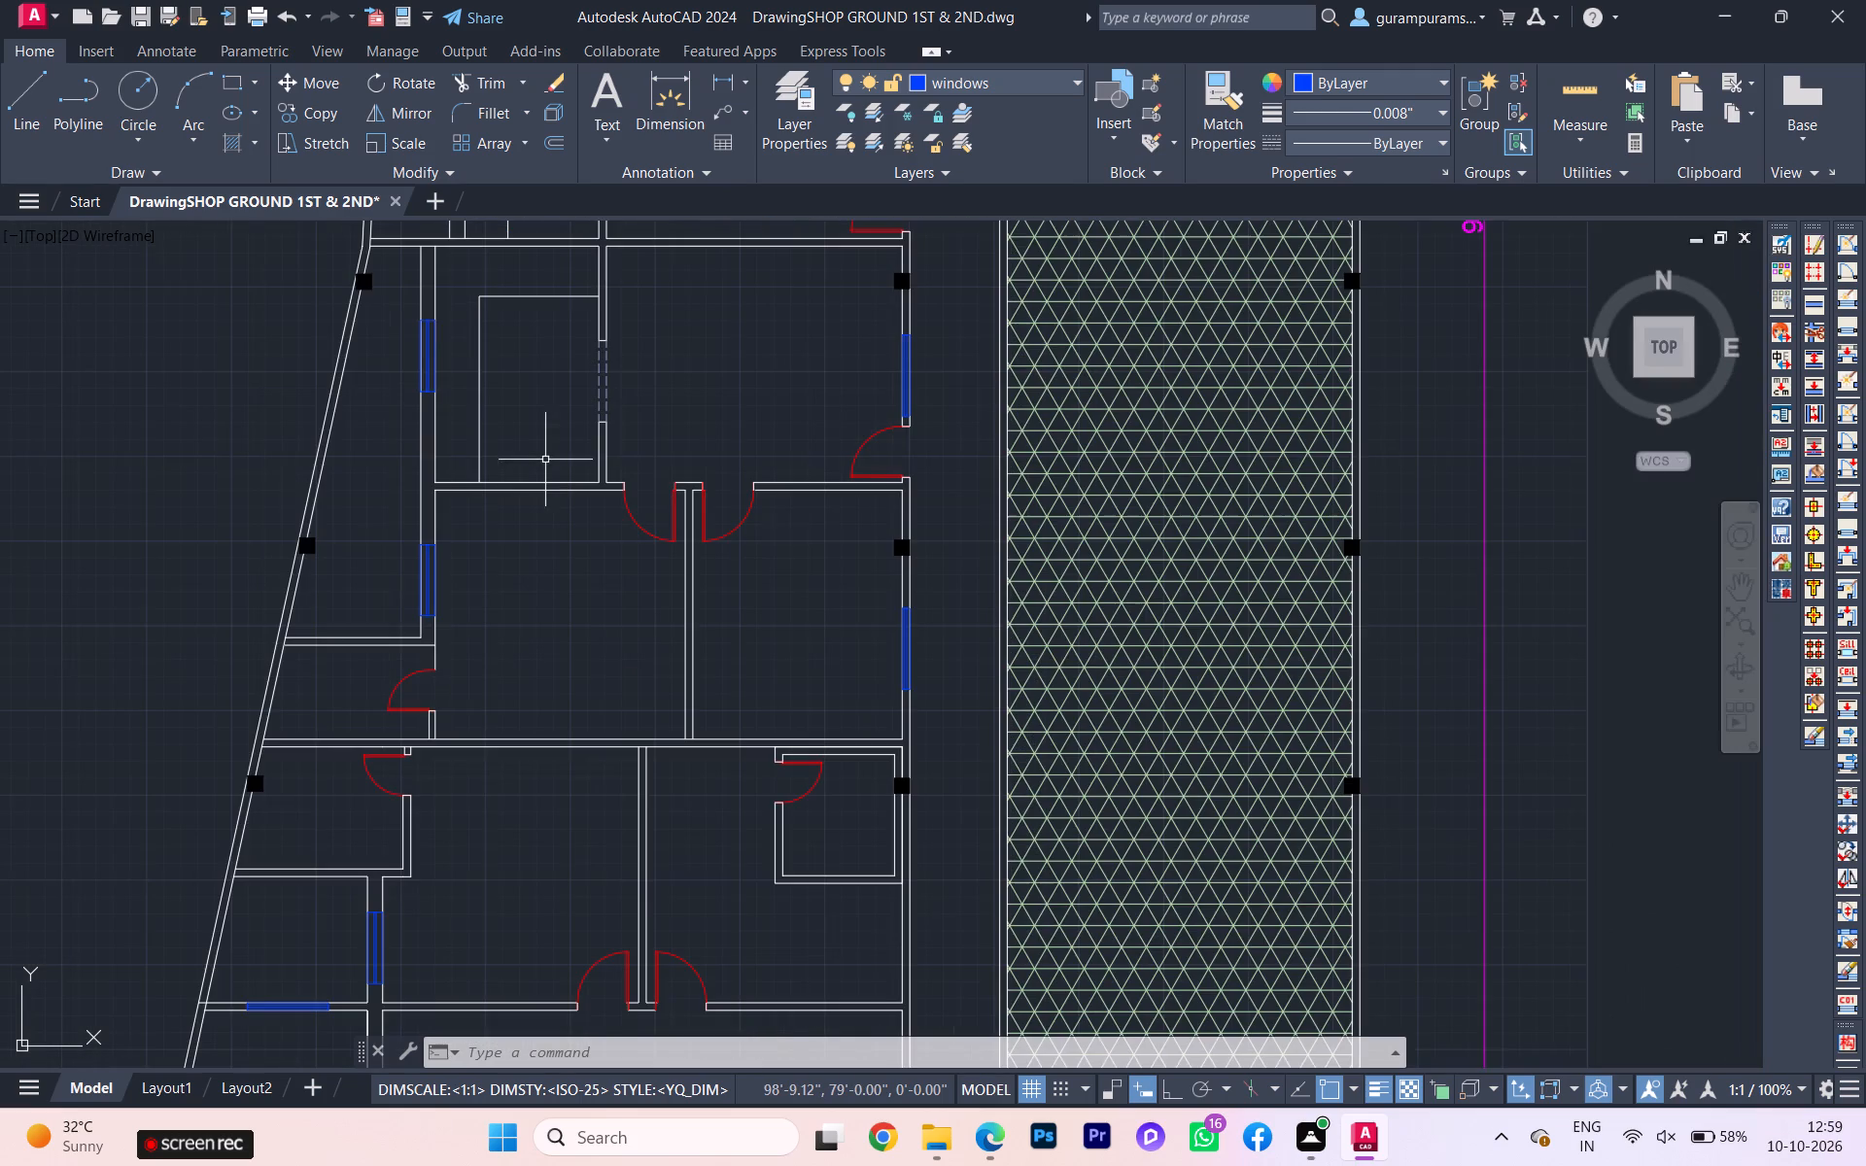
scroll(536, 470, "down", 1)
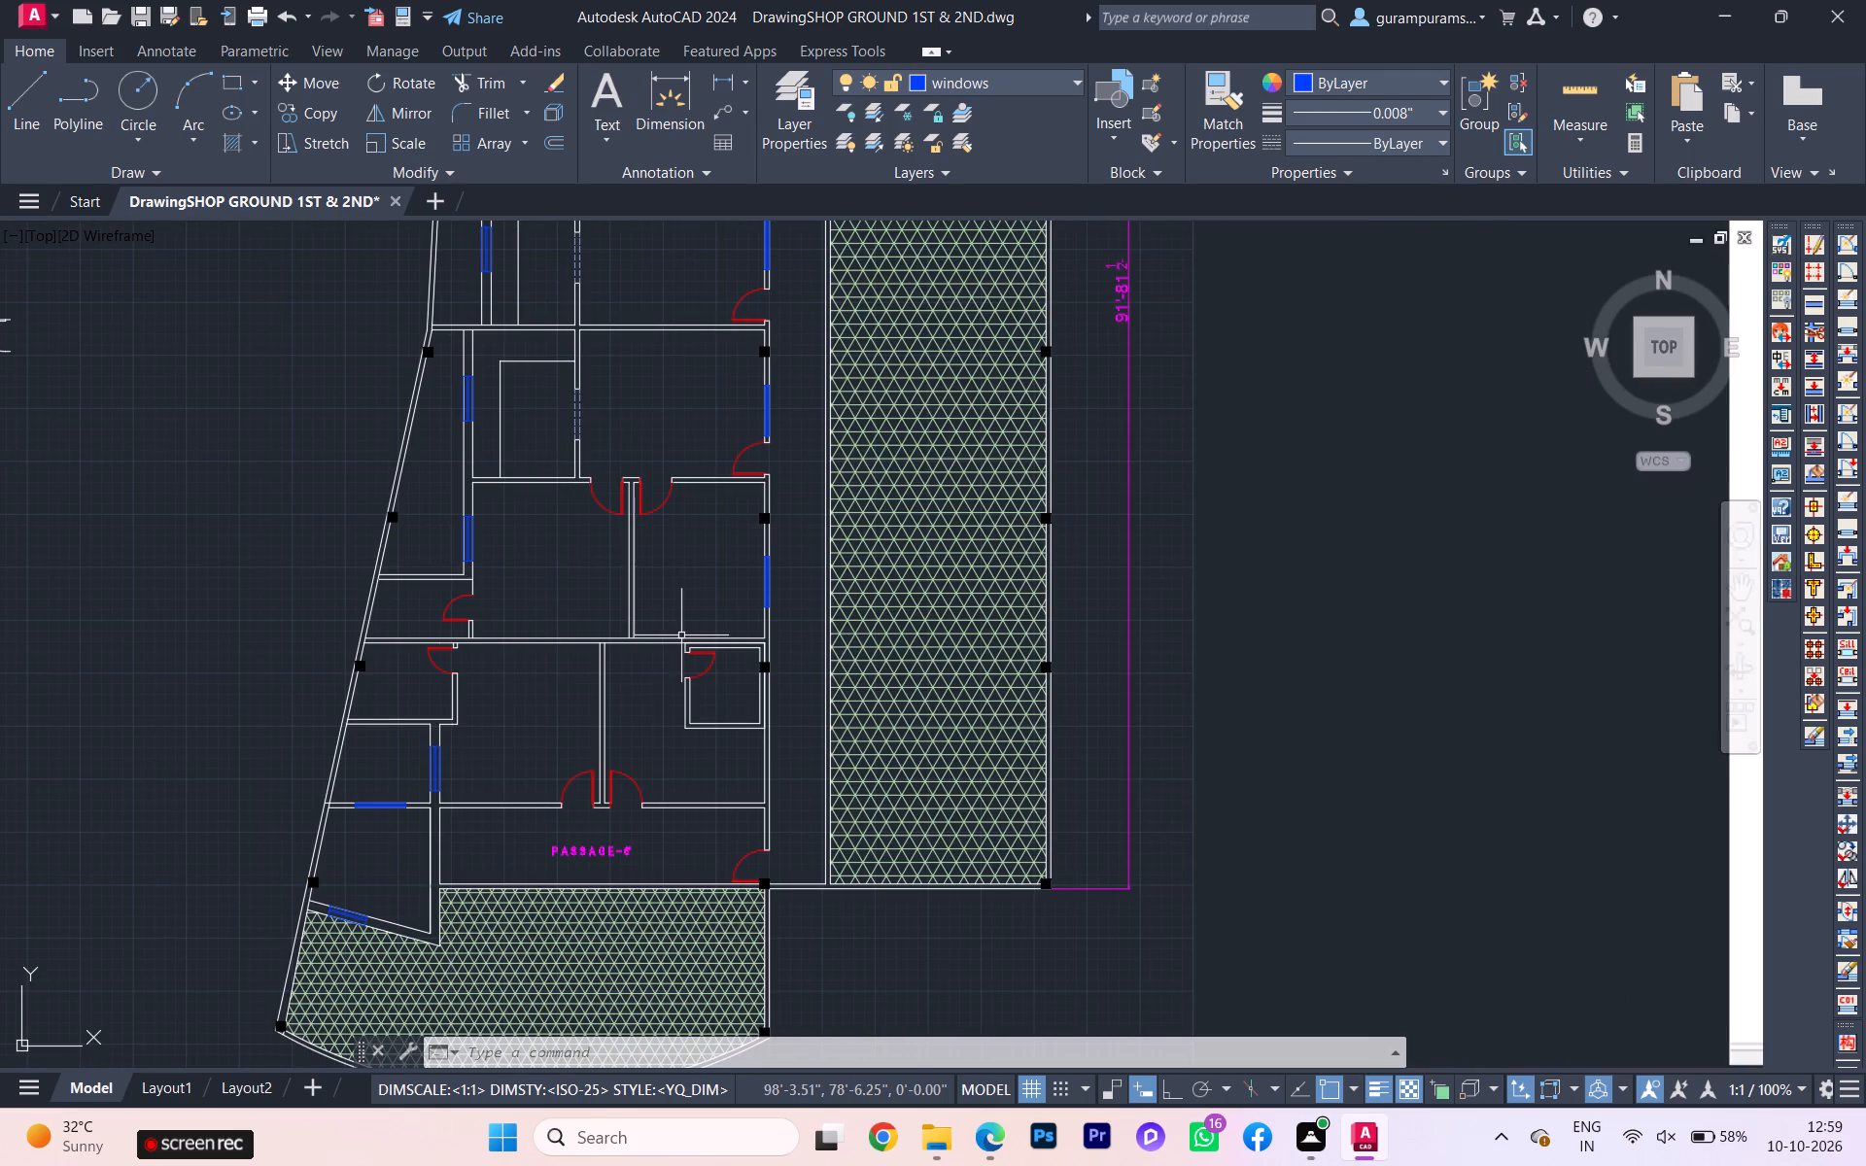
Draw a 4.5" line across the west wall of the long hatched terrace to mark the north end of an opening.
scroll(817, 509, "down", 1)
middle_click_drag(812, 533, 777, 720)
scroll(820, 463, "up", 2)
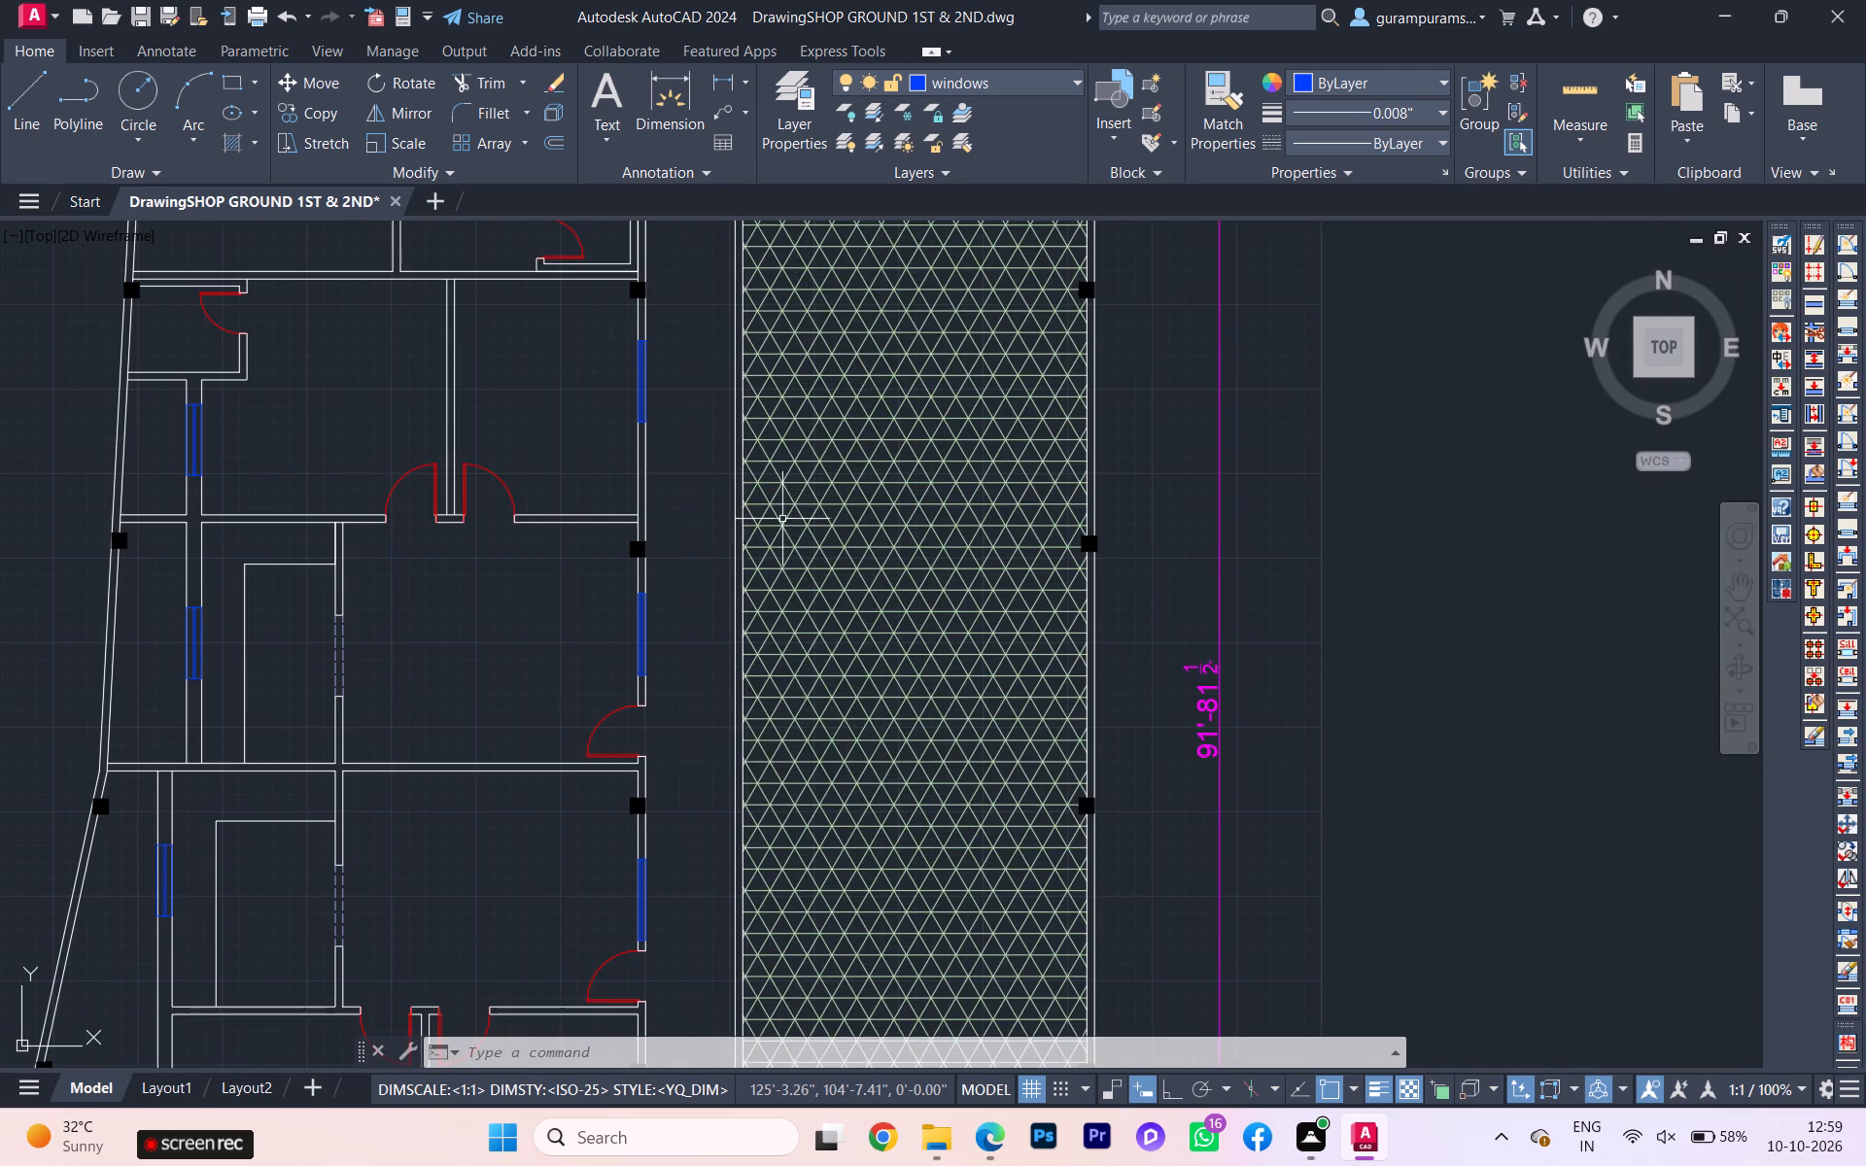
key("l")
key("Return")
scroll(736, 517, "up", 1)
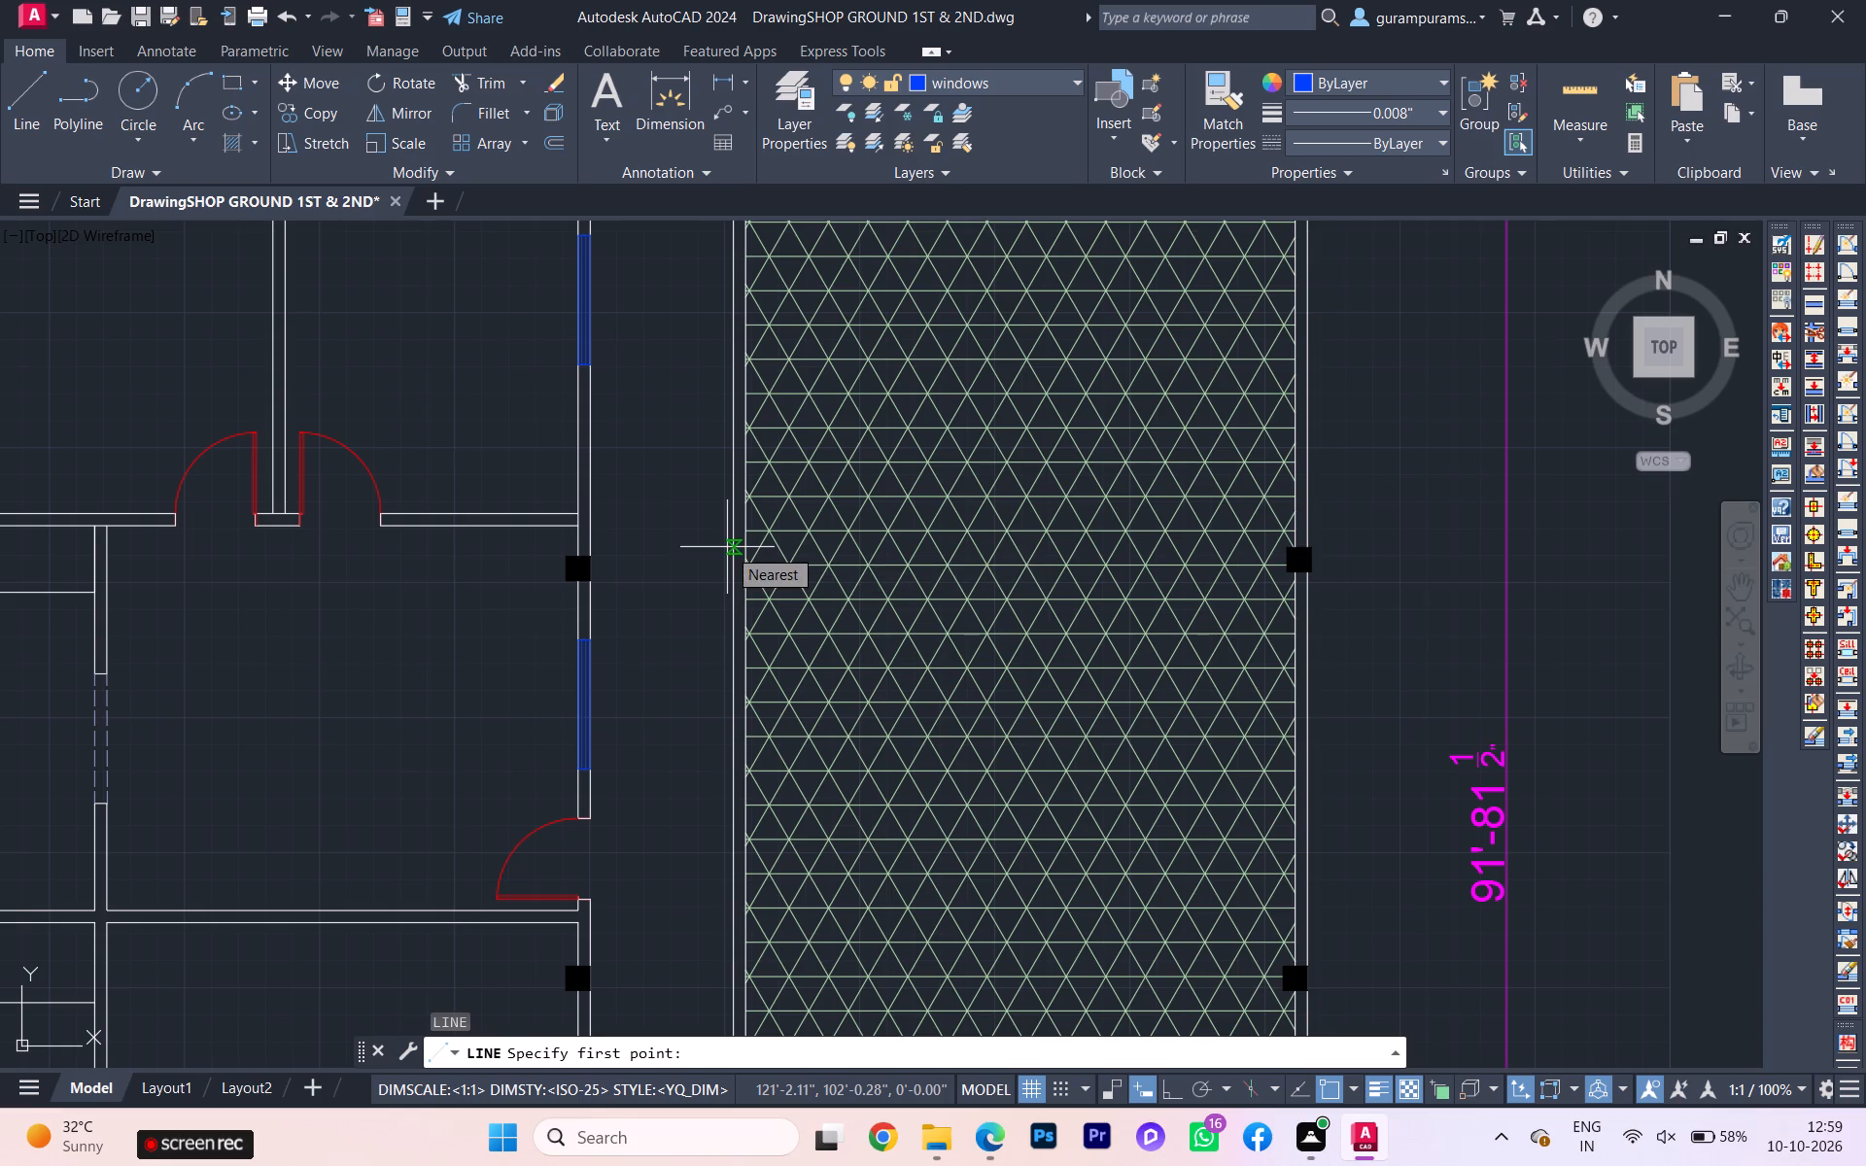
left_click(730, 544)
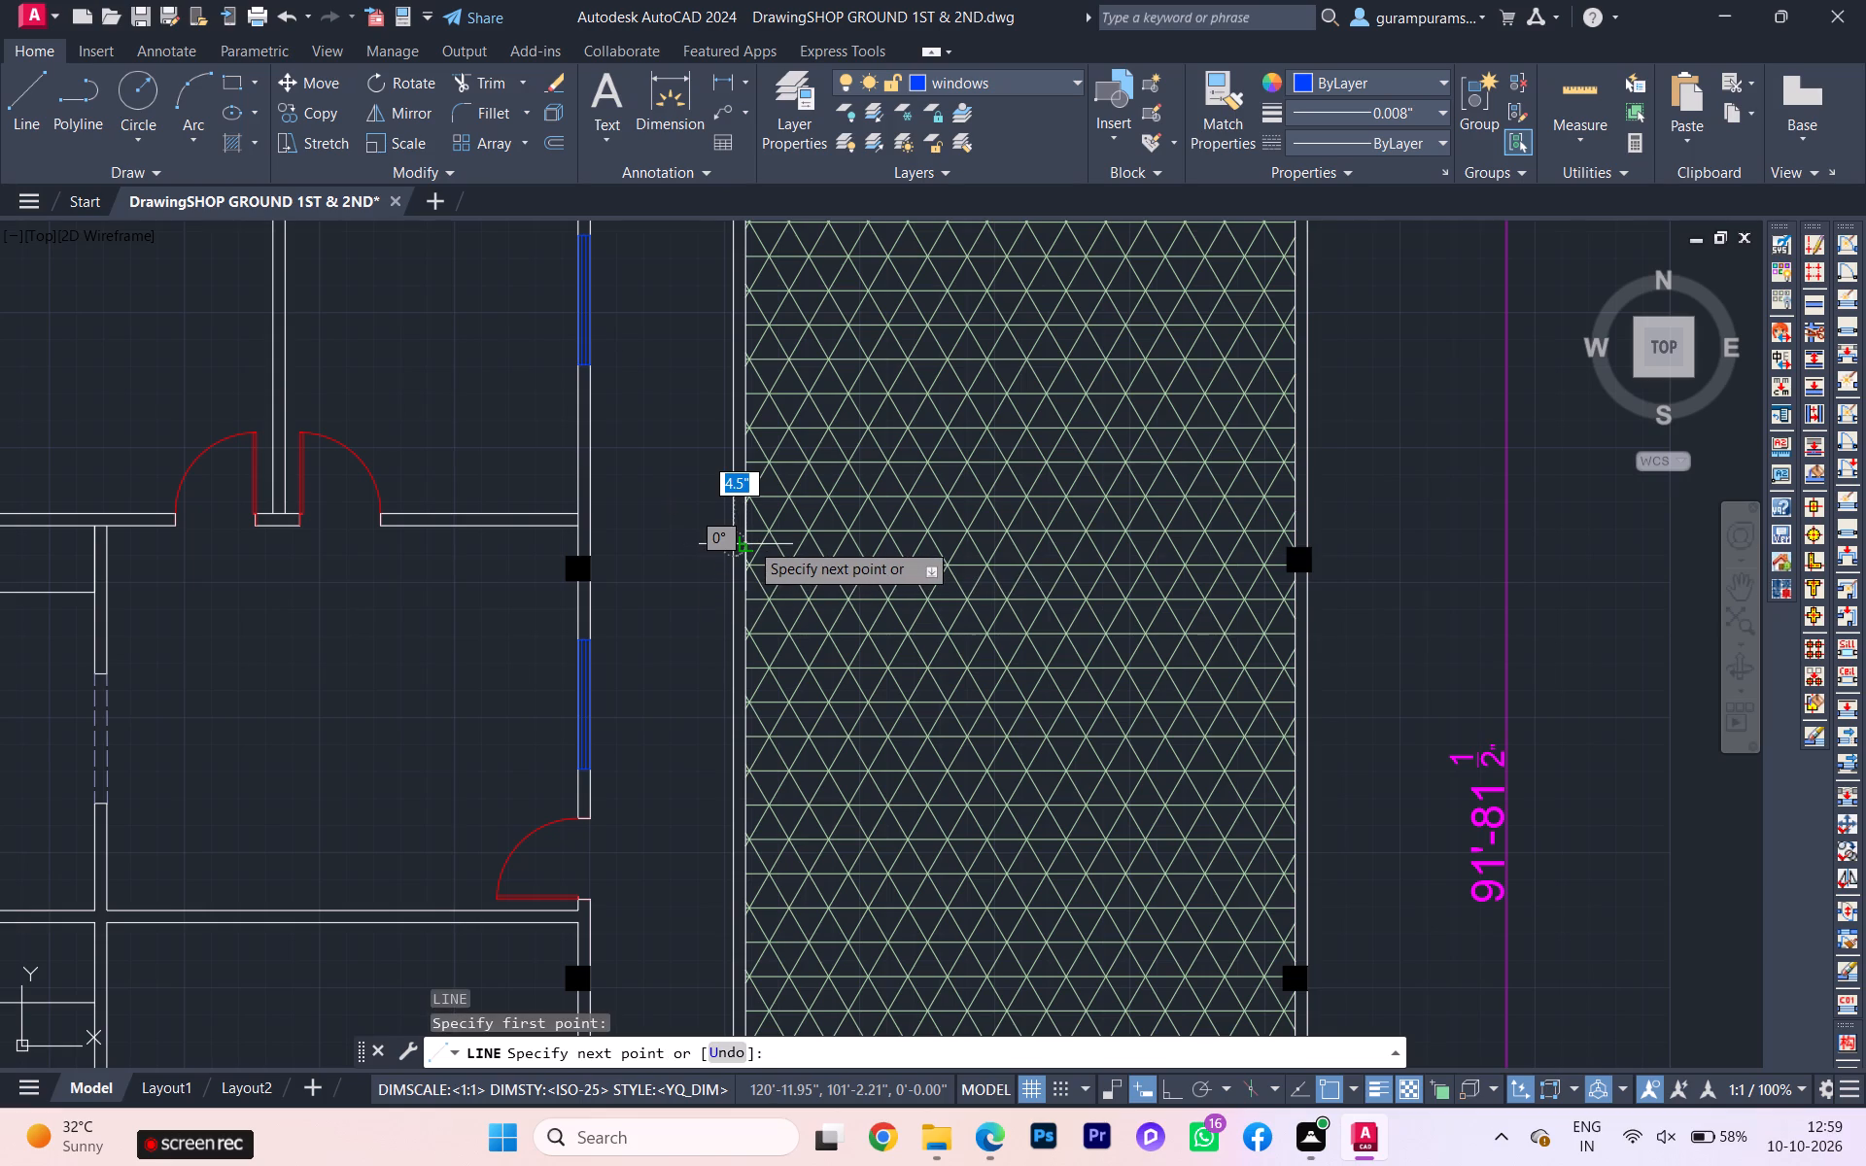
left_click(750, 540)
key("space")
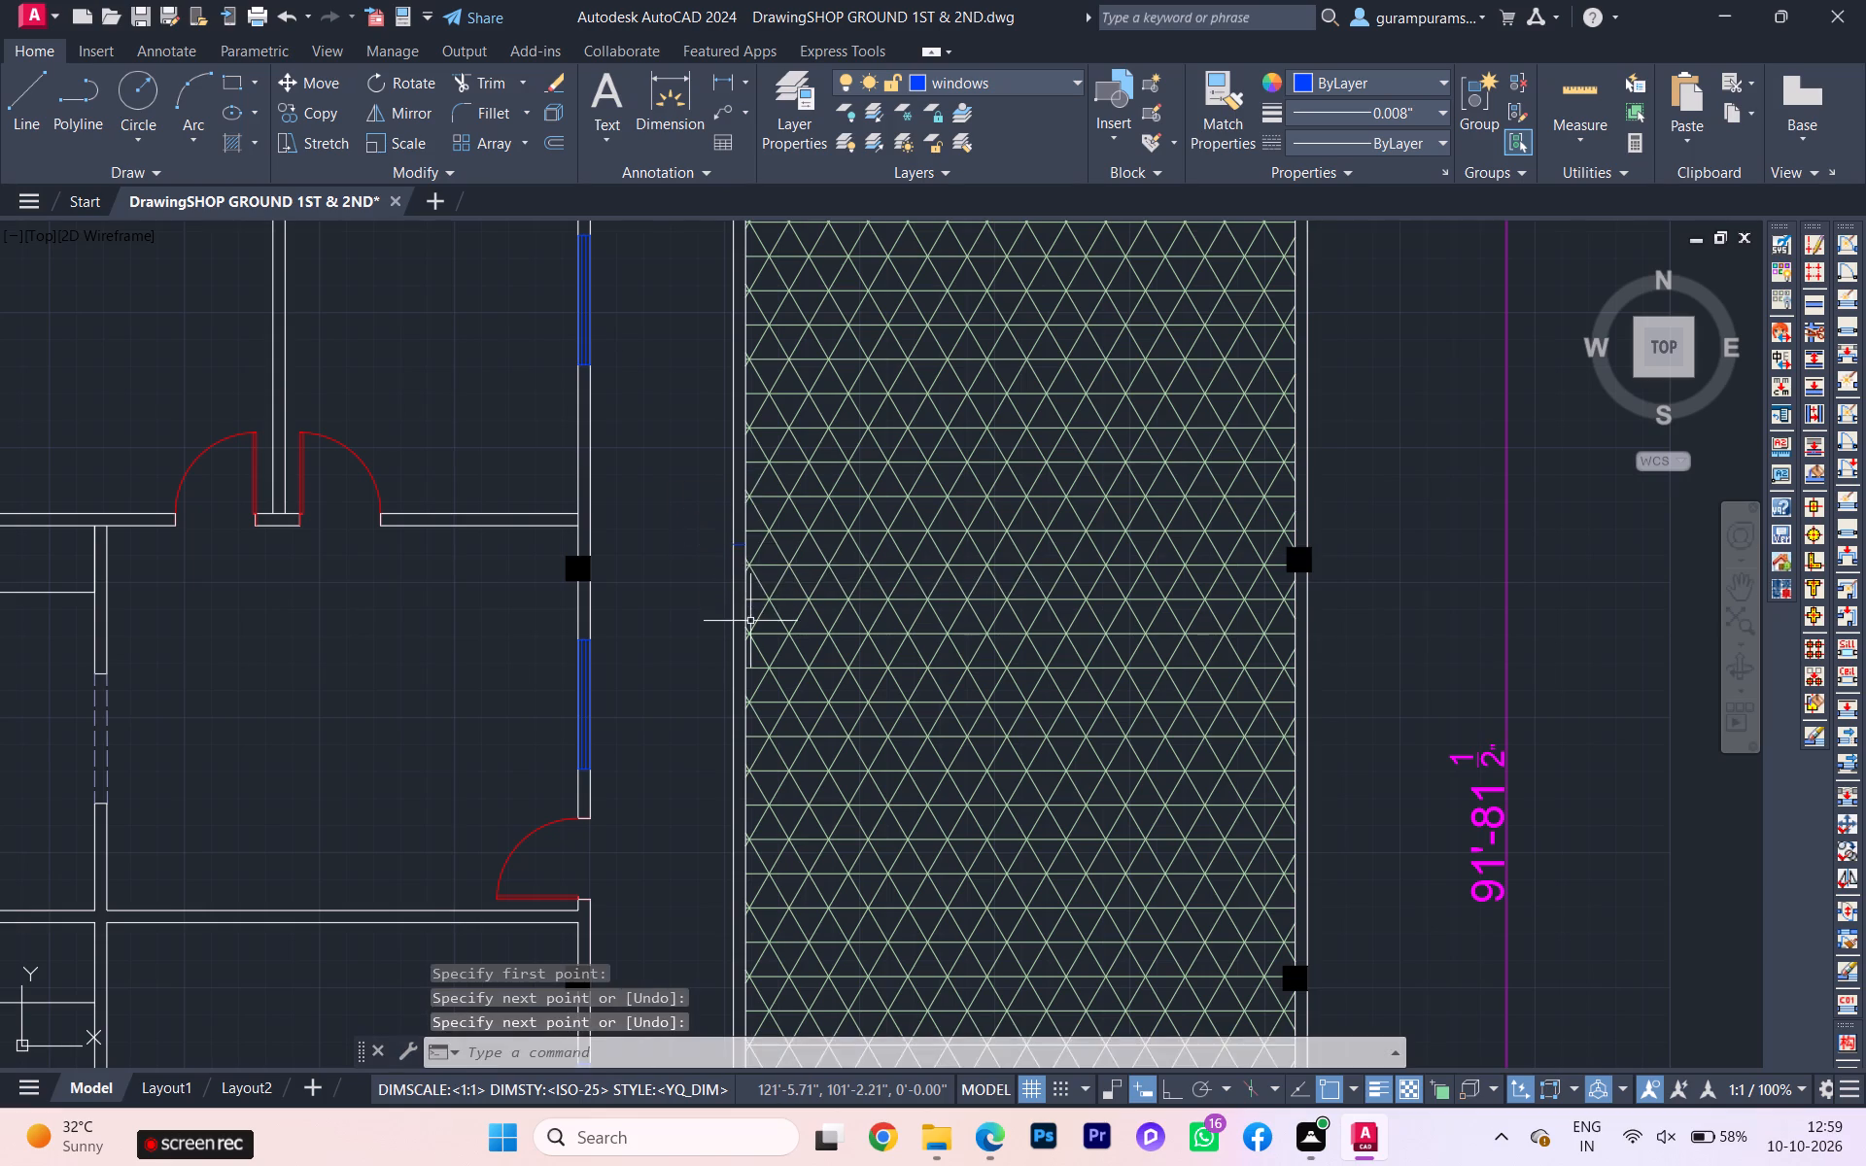
Draw a second line across the same terrace wall, about 12'-6" south of the first, to mark the opening's south end.
scroll(754, 626, "down", 1)
middle_click_drag(754, 627, 765, 527)
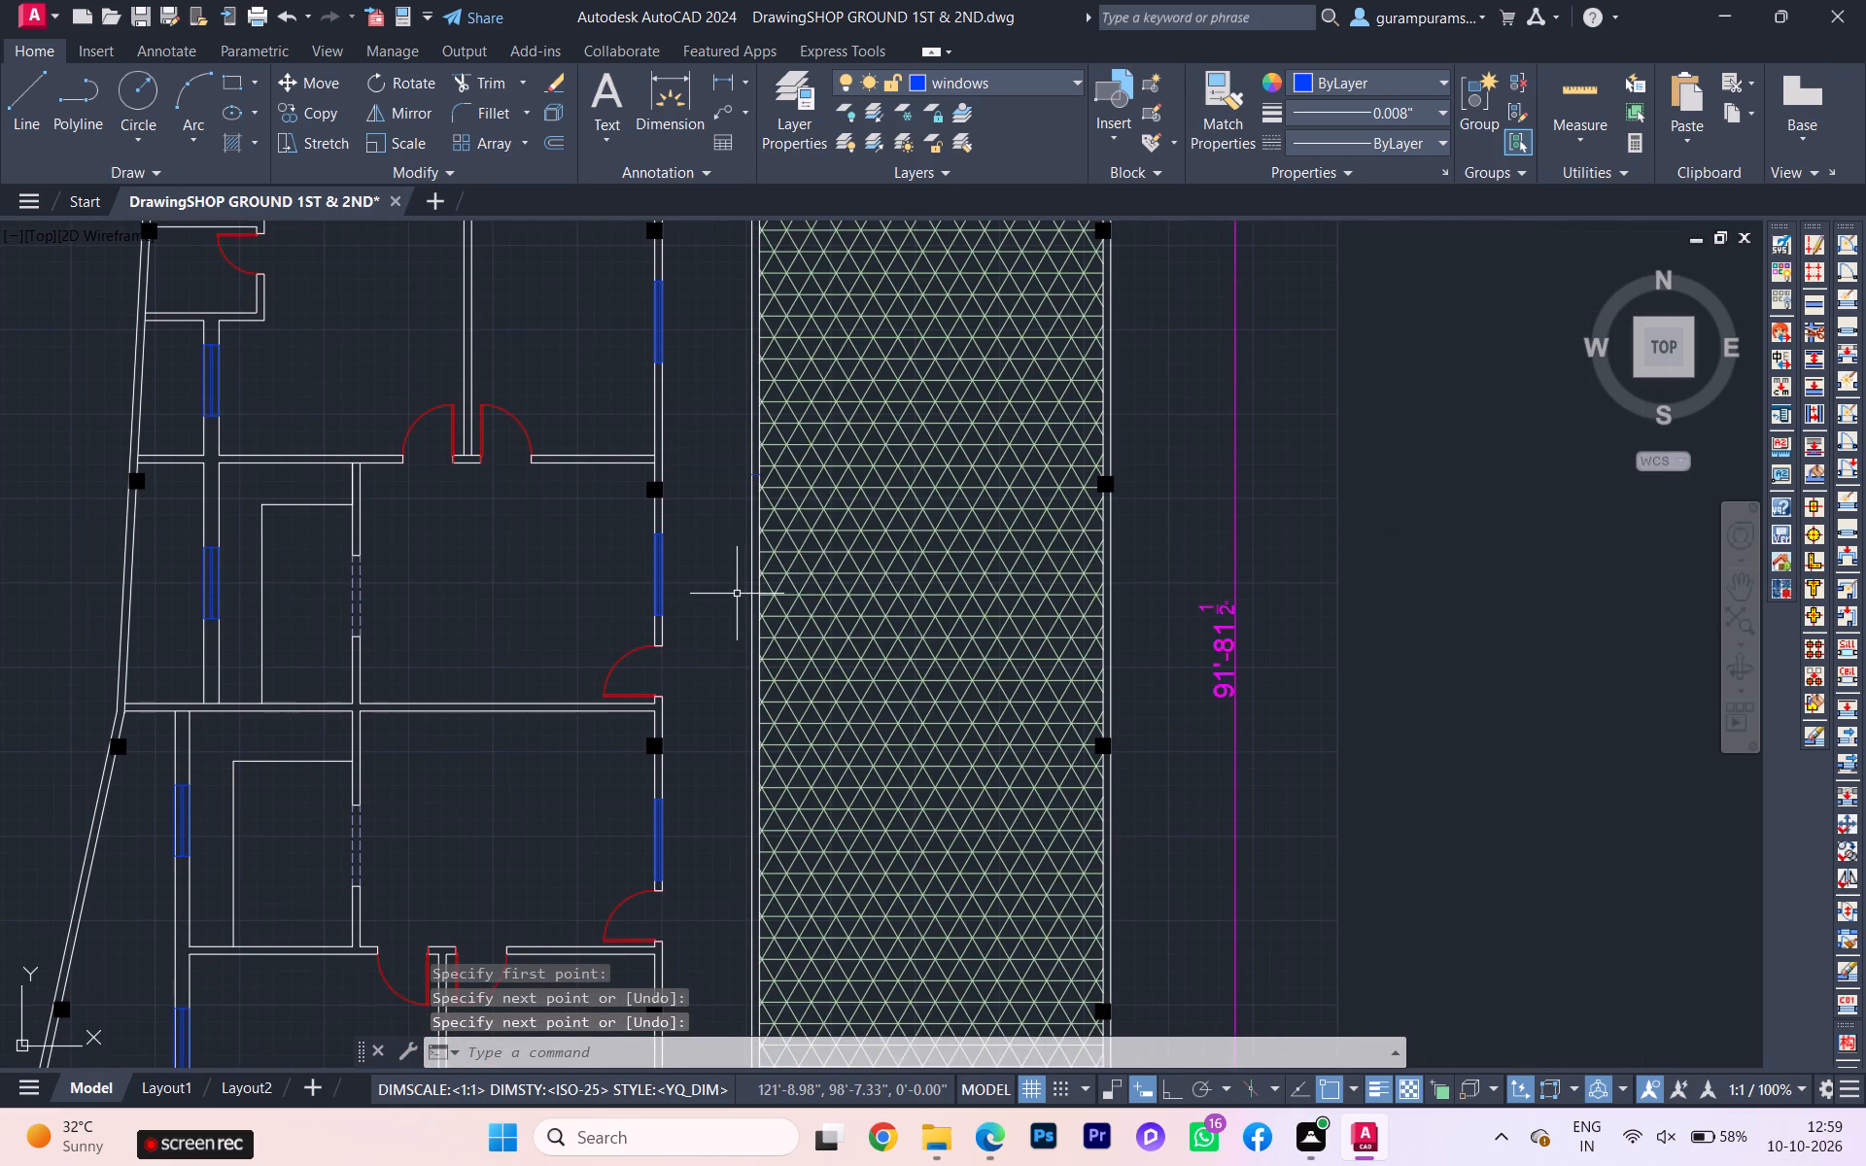
key("l")
key("Return")
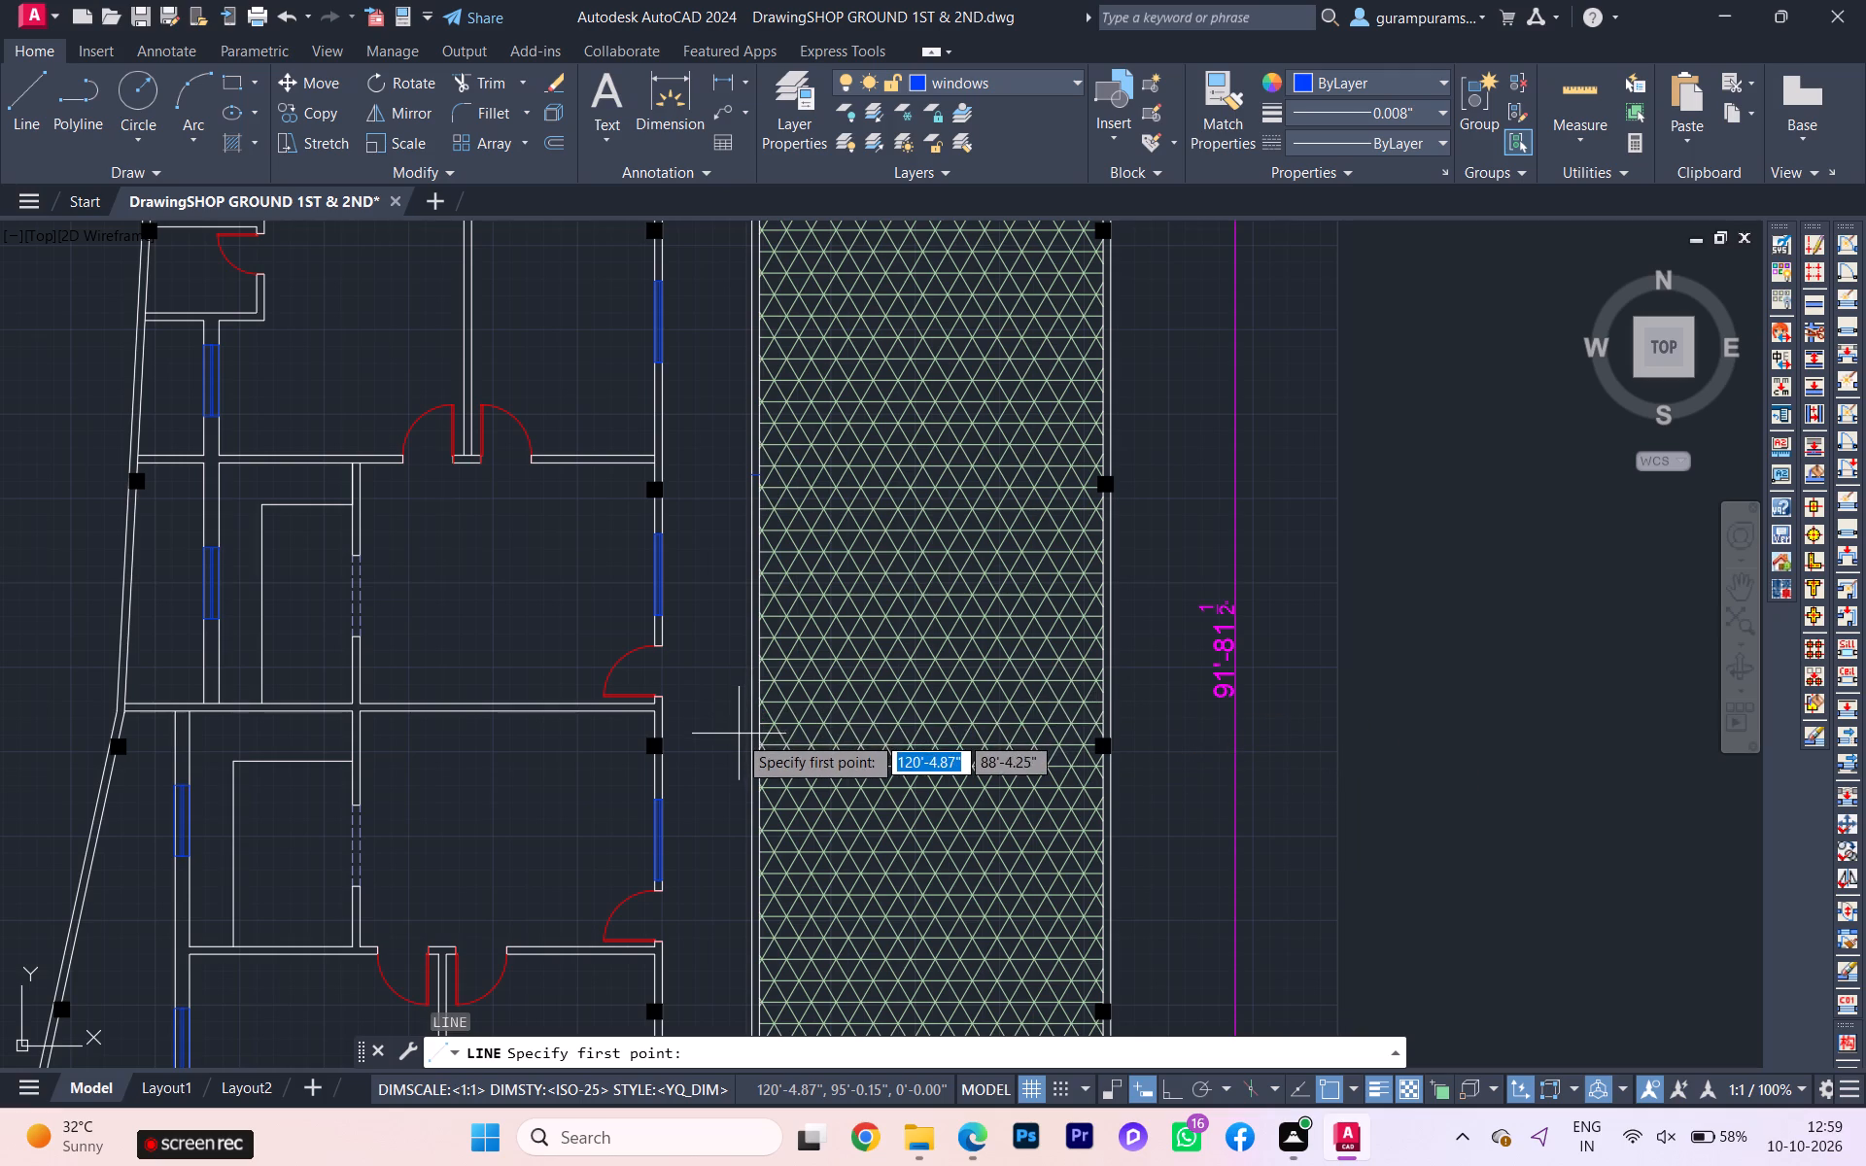
scroll(741, 737, "up", 2)
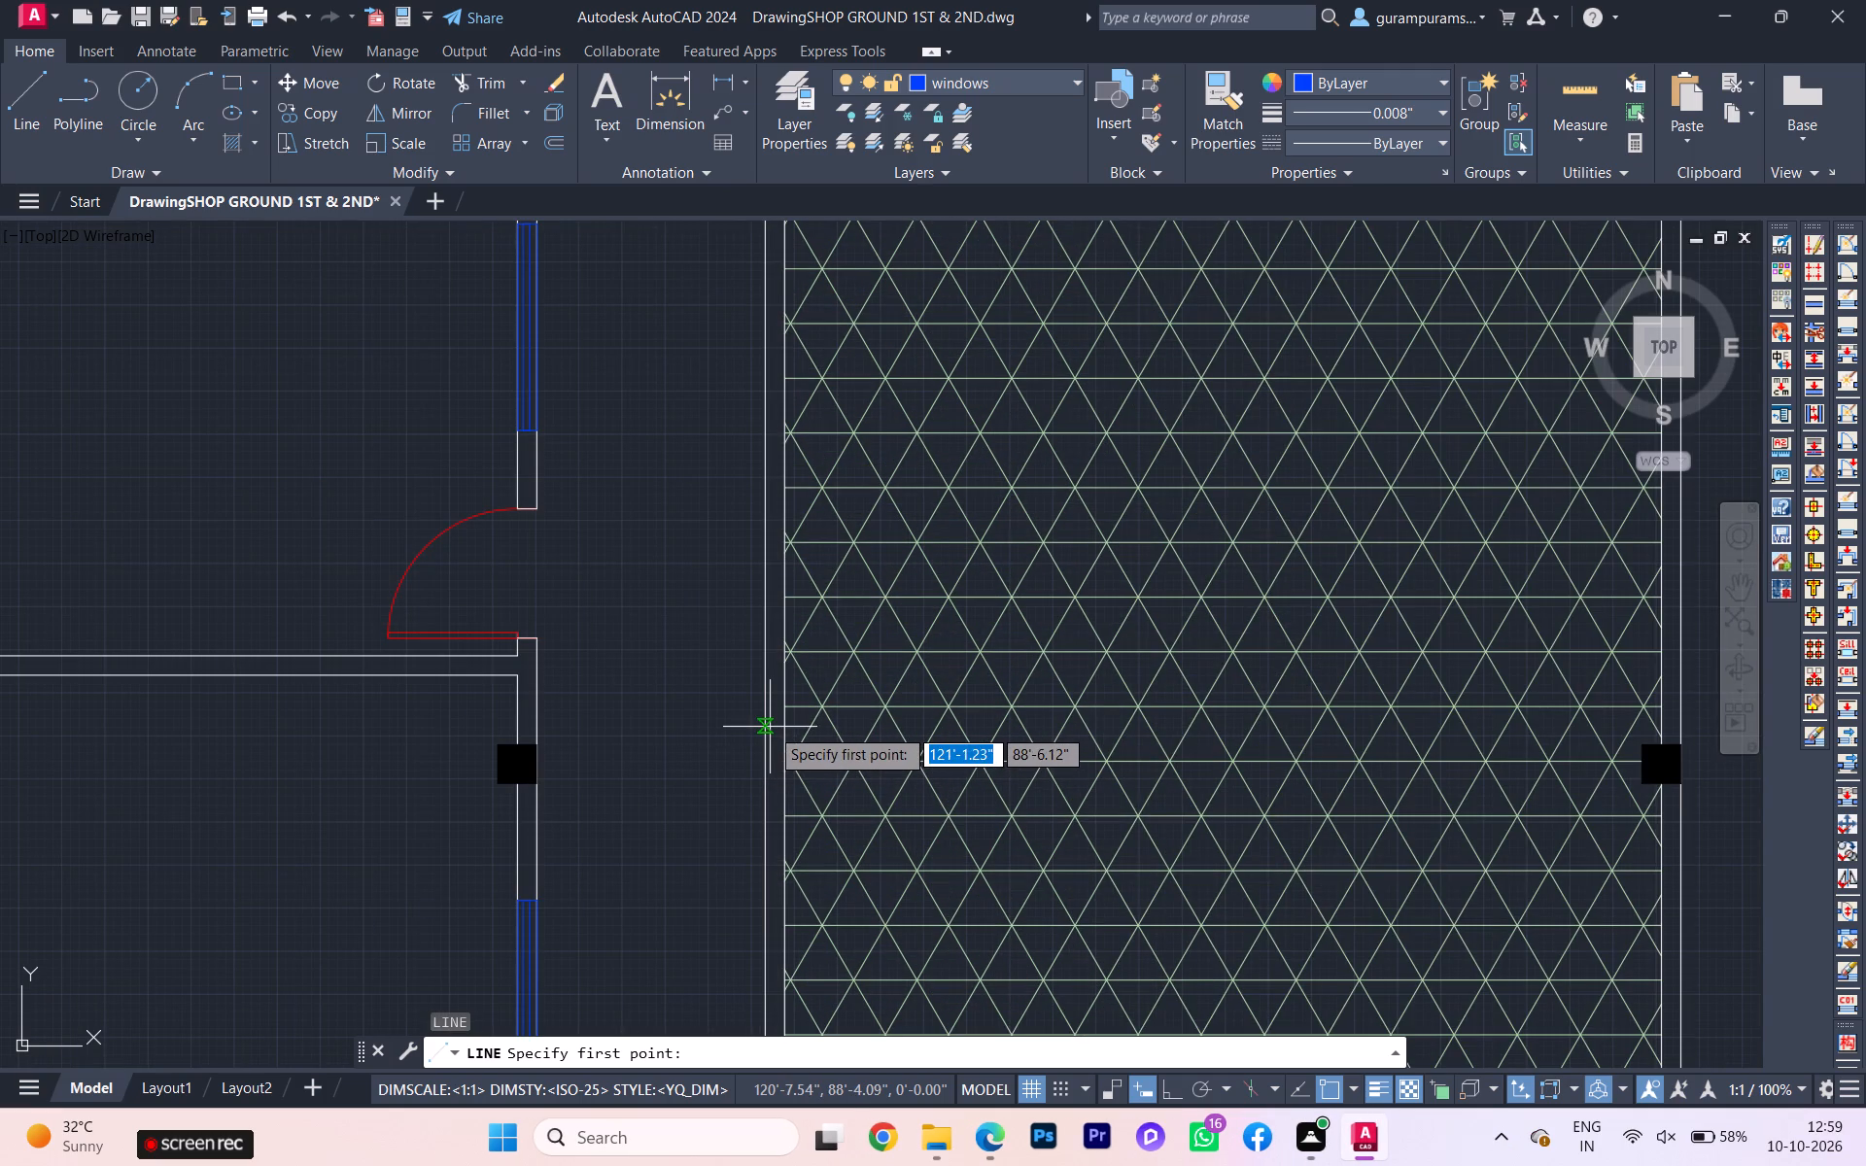
left_click(769, 716)
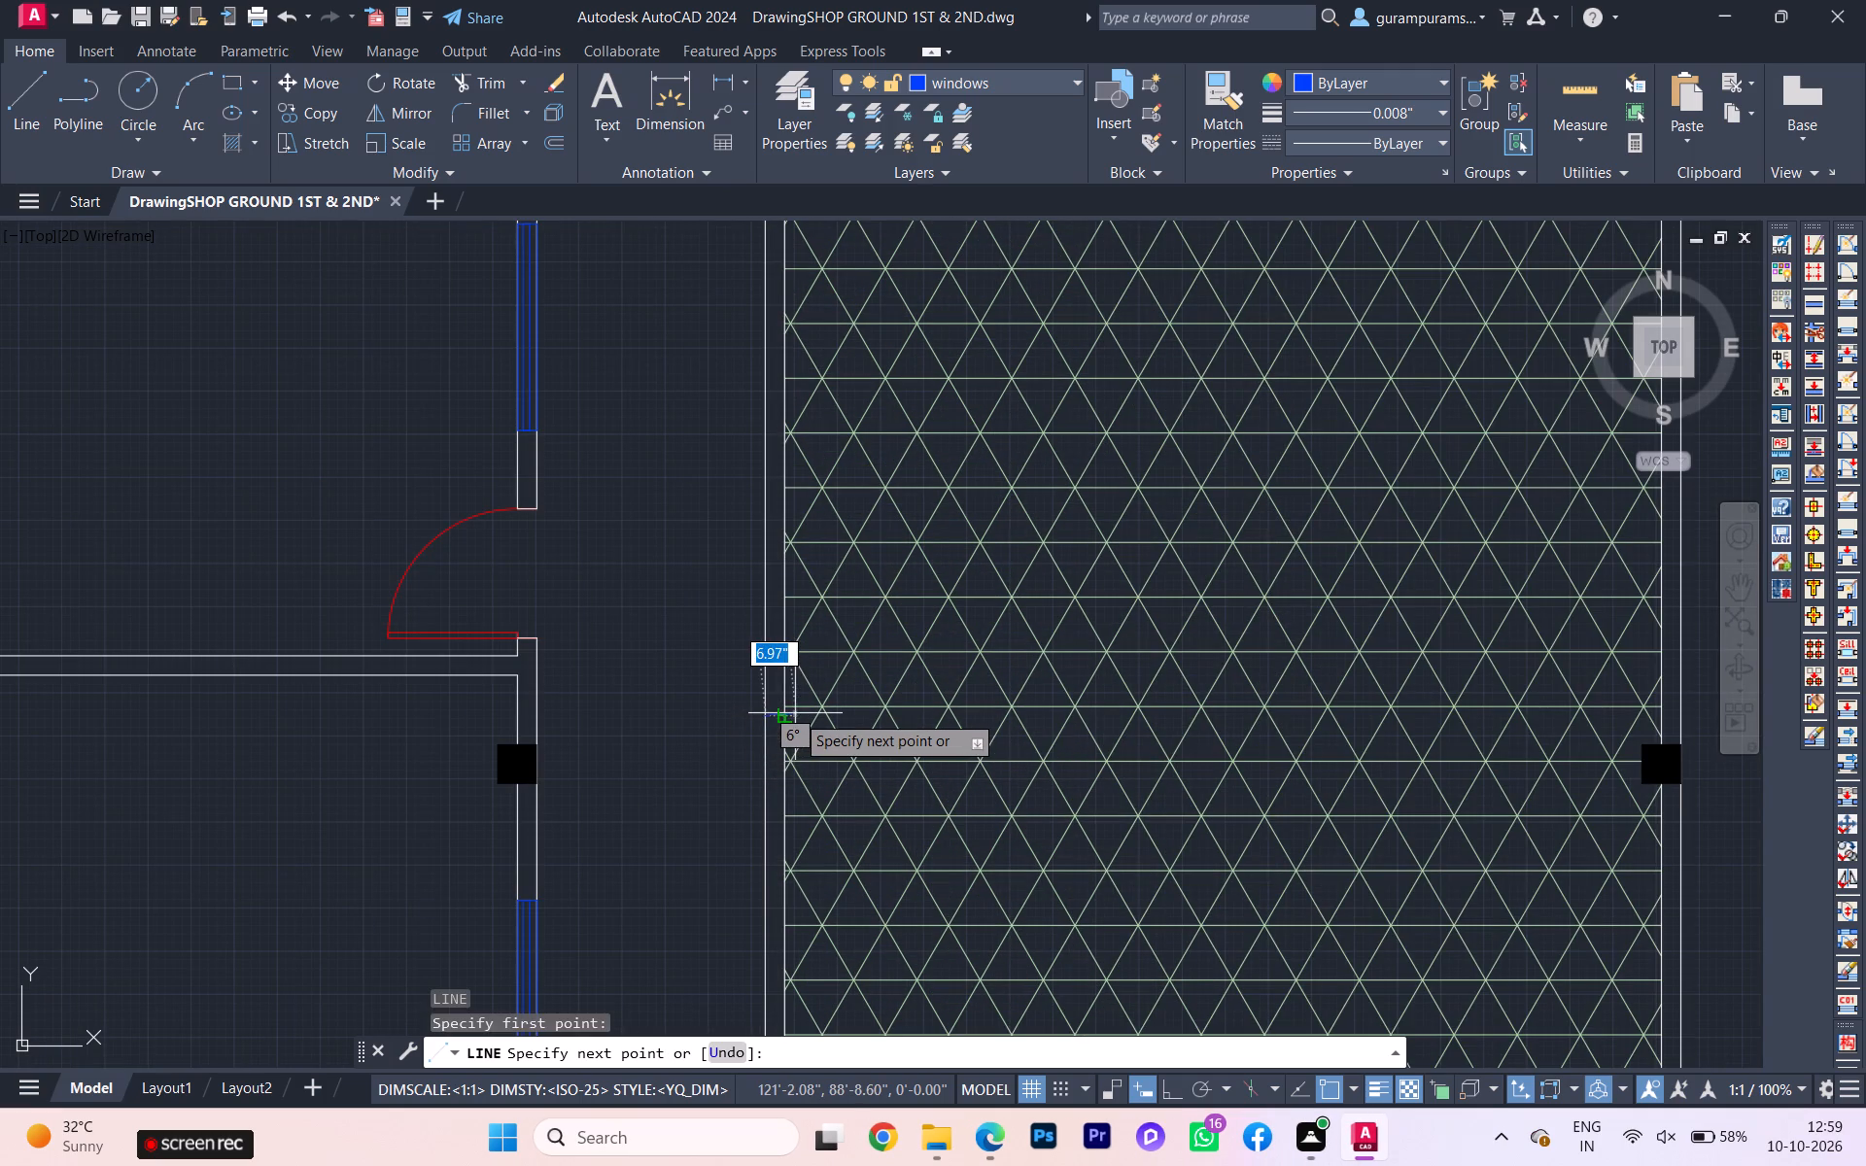
left_click(787, 714)
key("Escape")
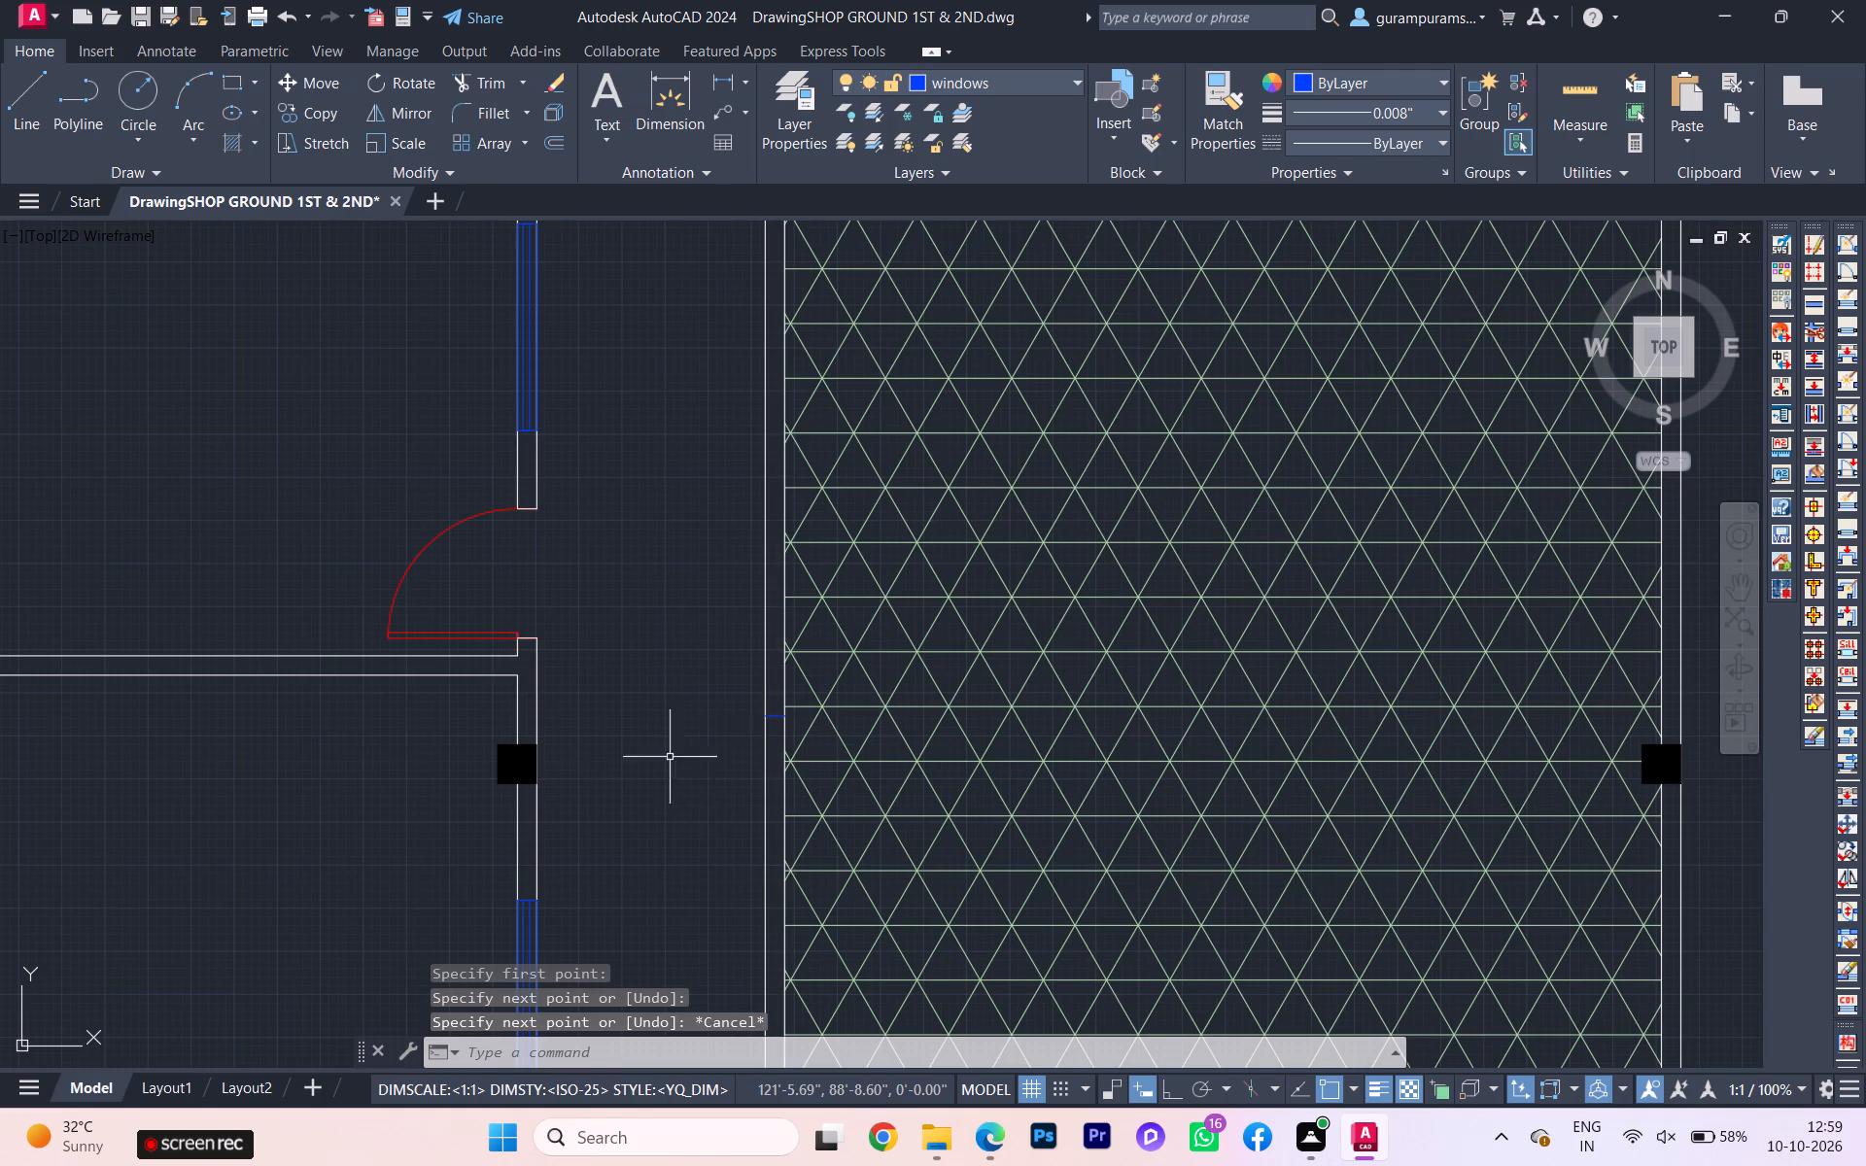
Trim both faces of the terrace's west wall between the two opening marks.
scroll(715, 701, "down", 1)
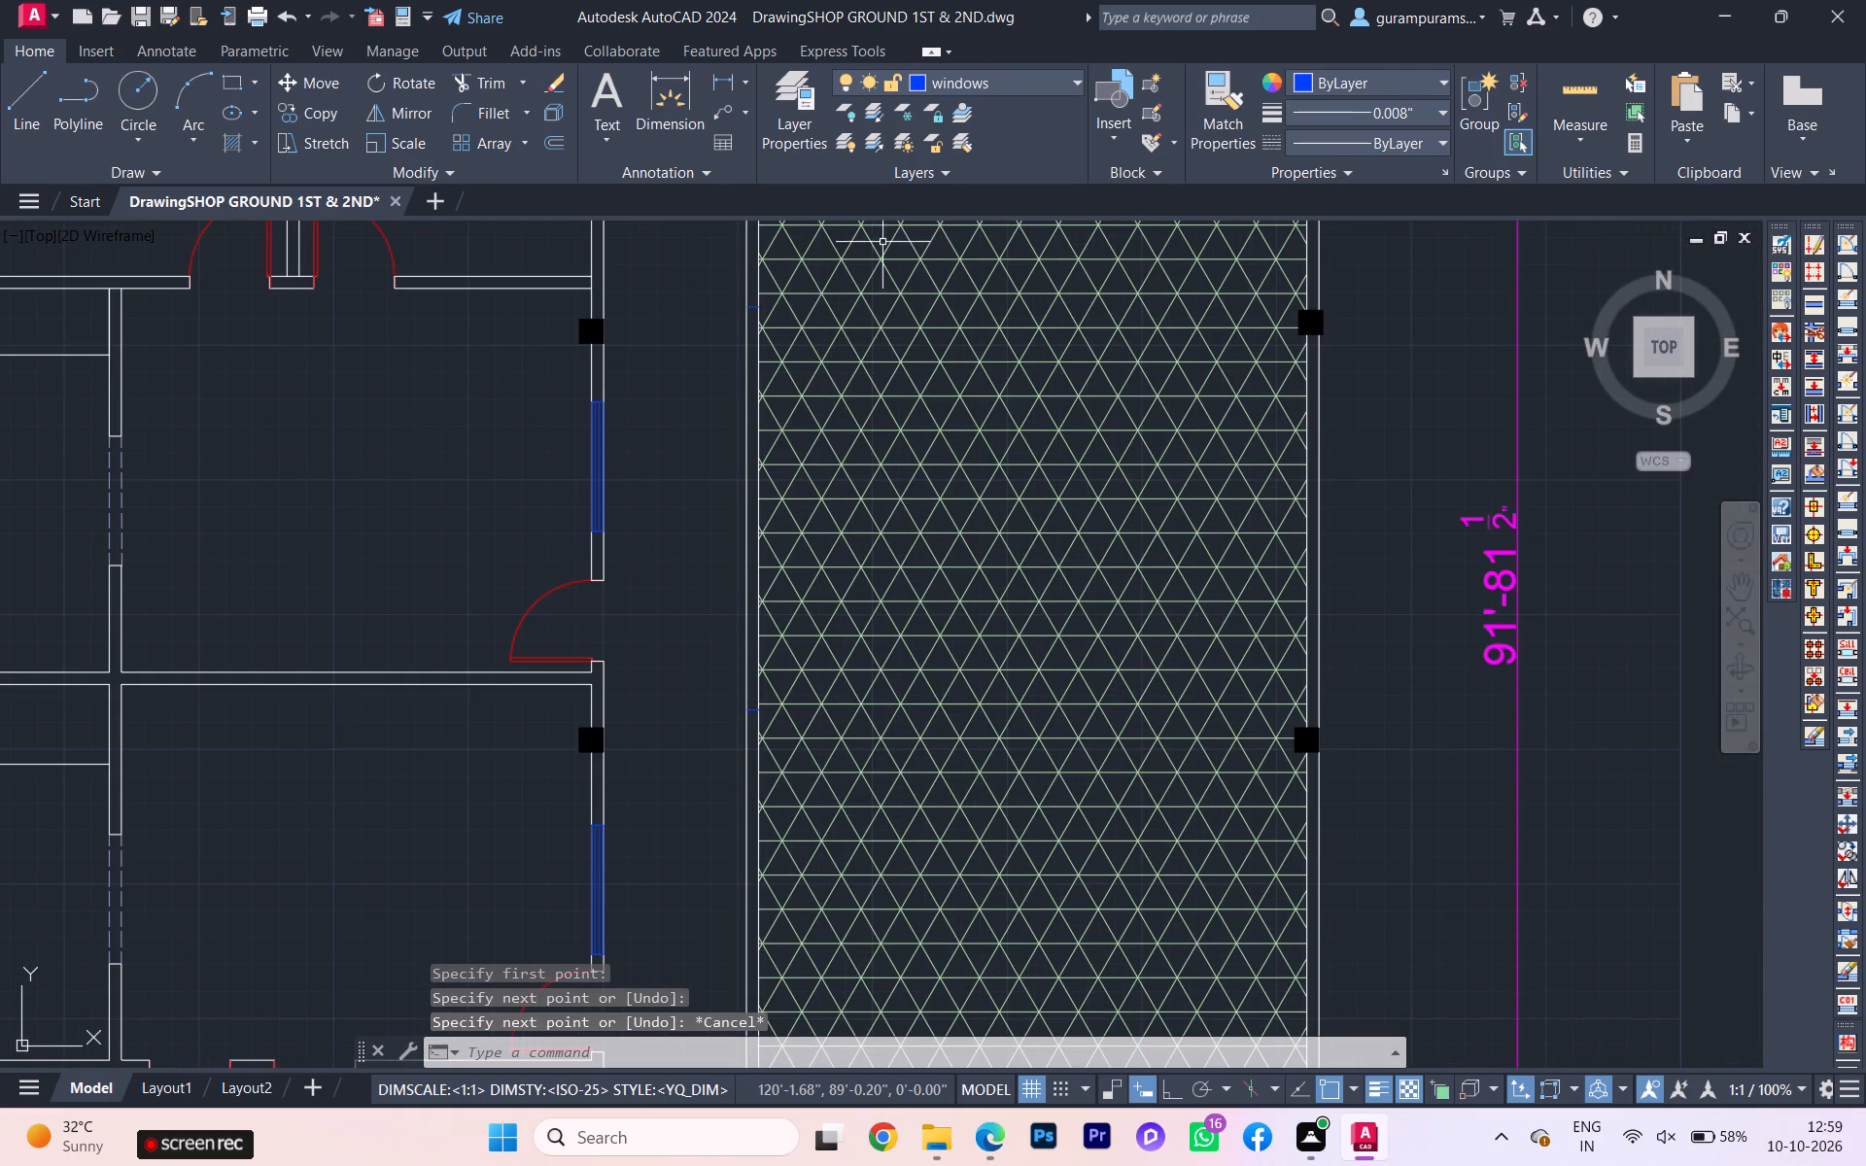
key("t")
key("r")
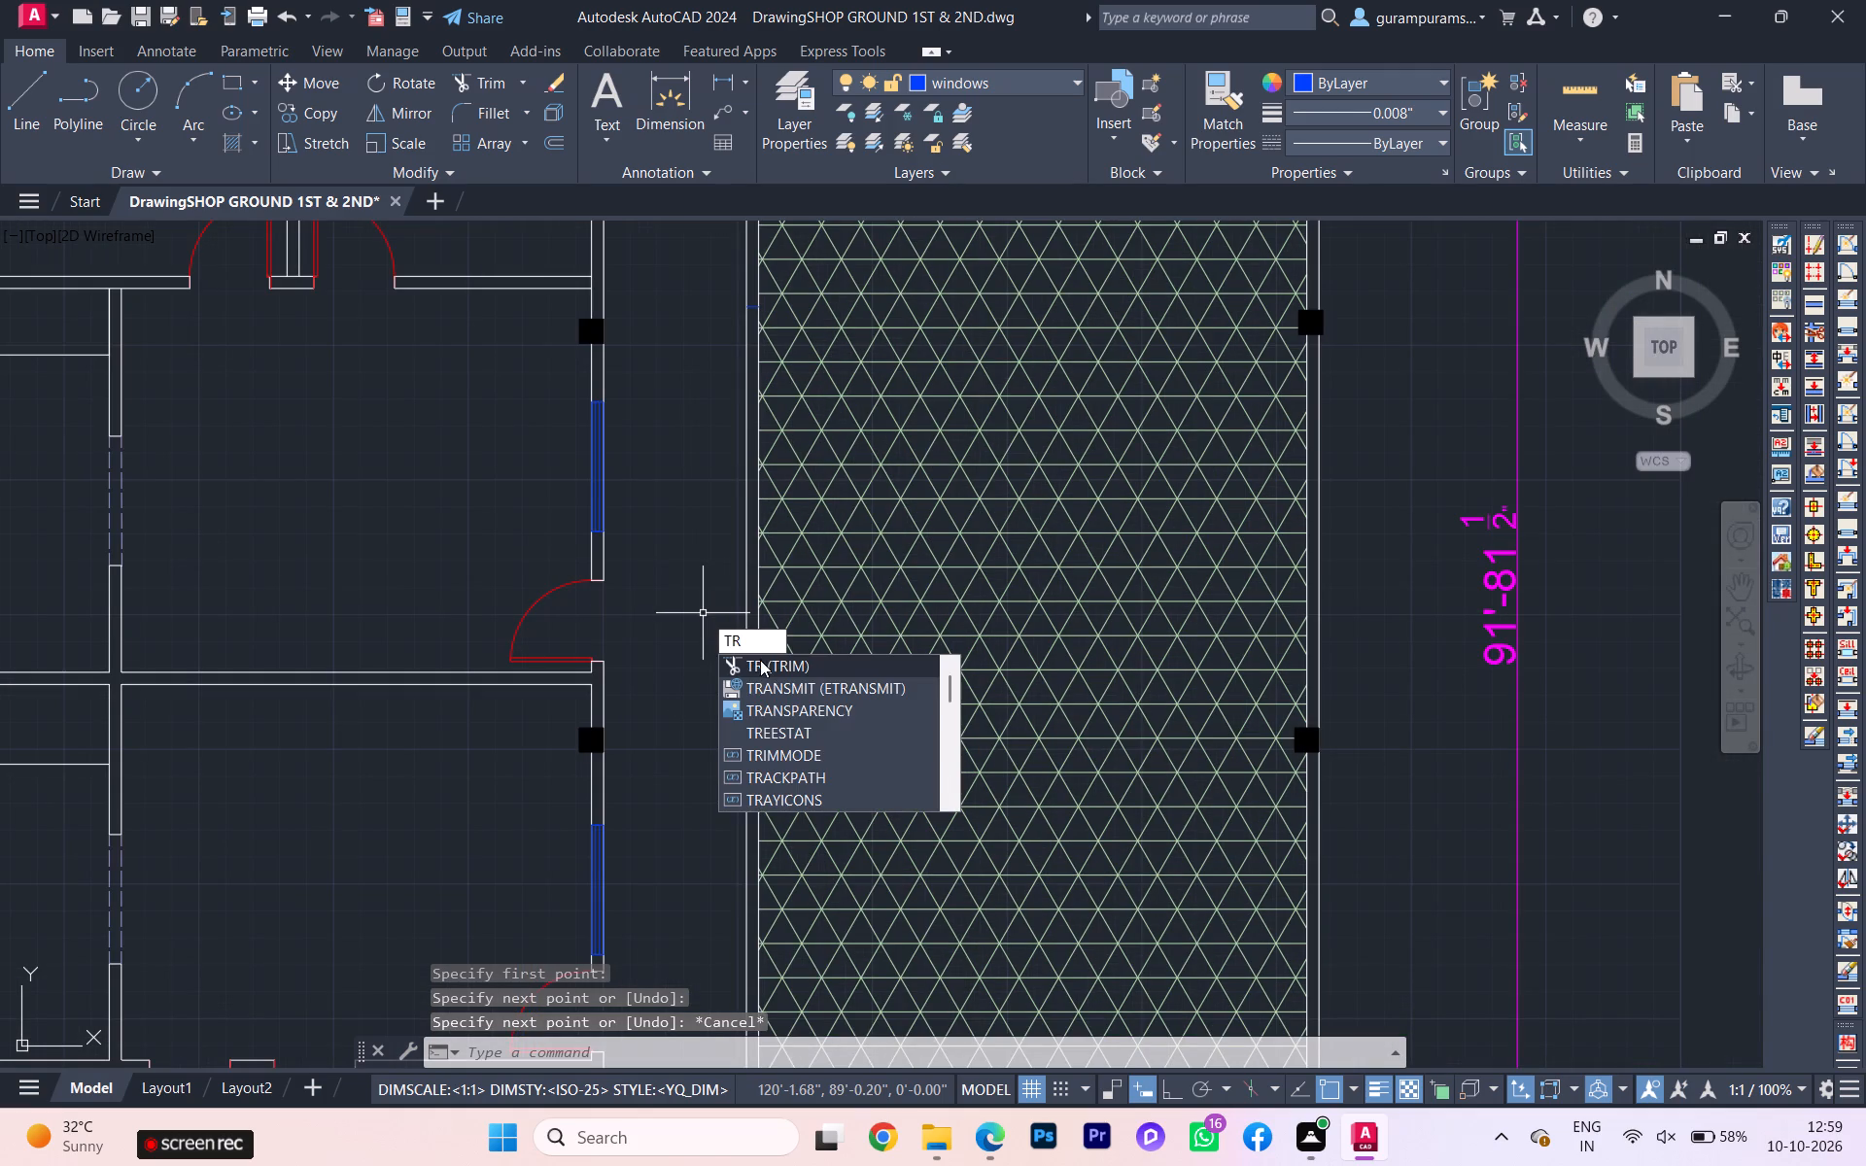
left_click(760, 660)
left_click(743, 637)
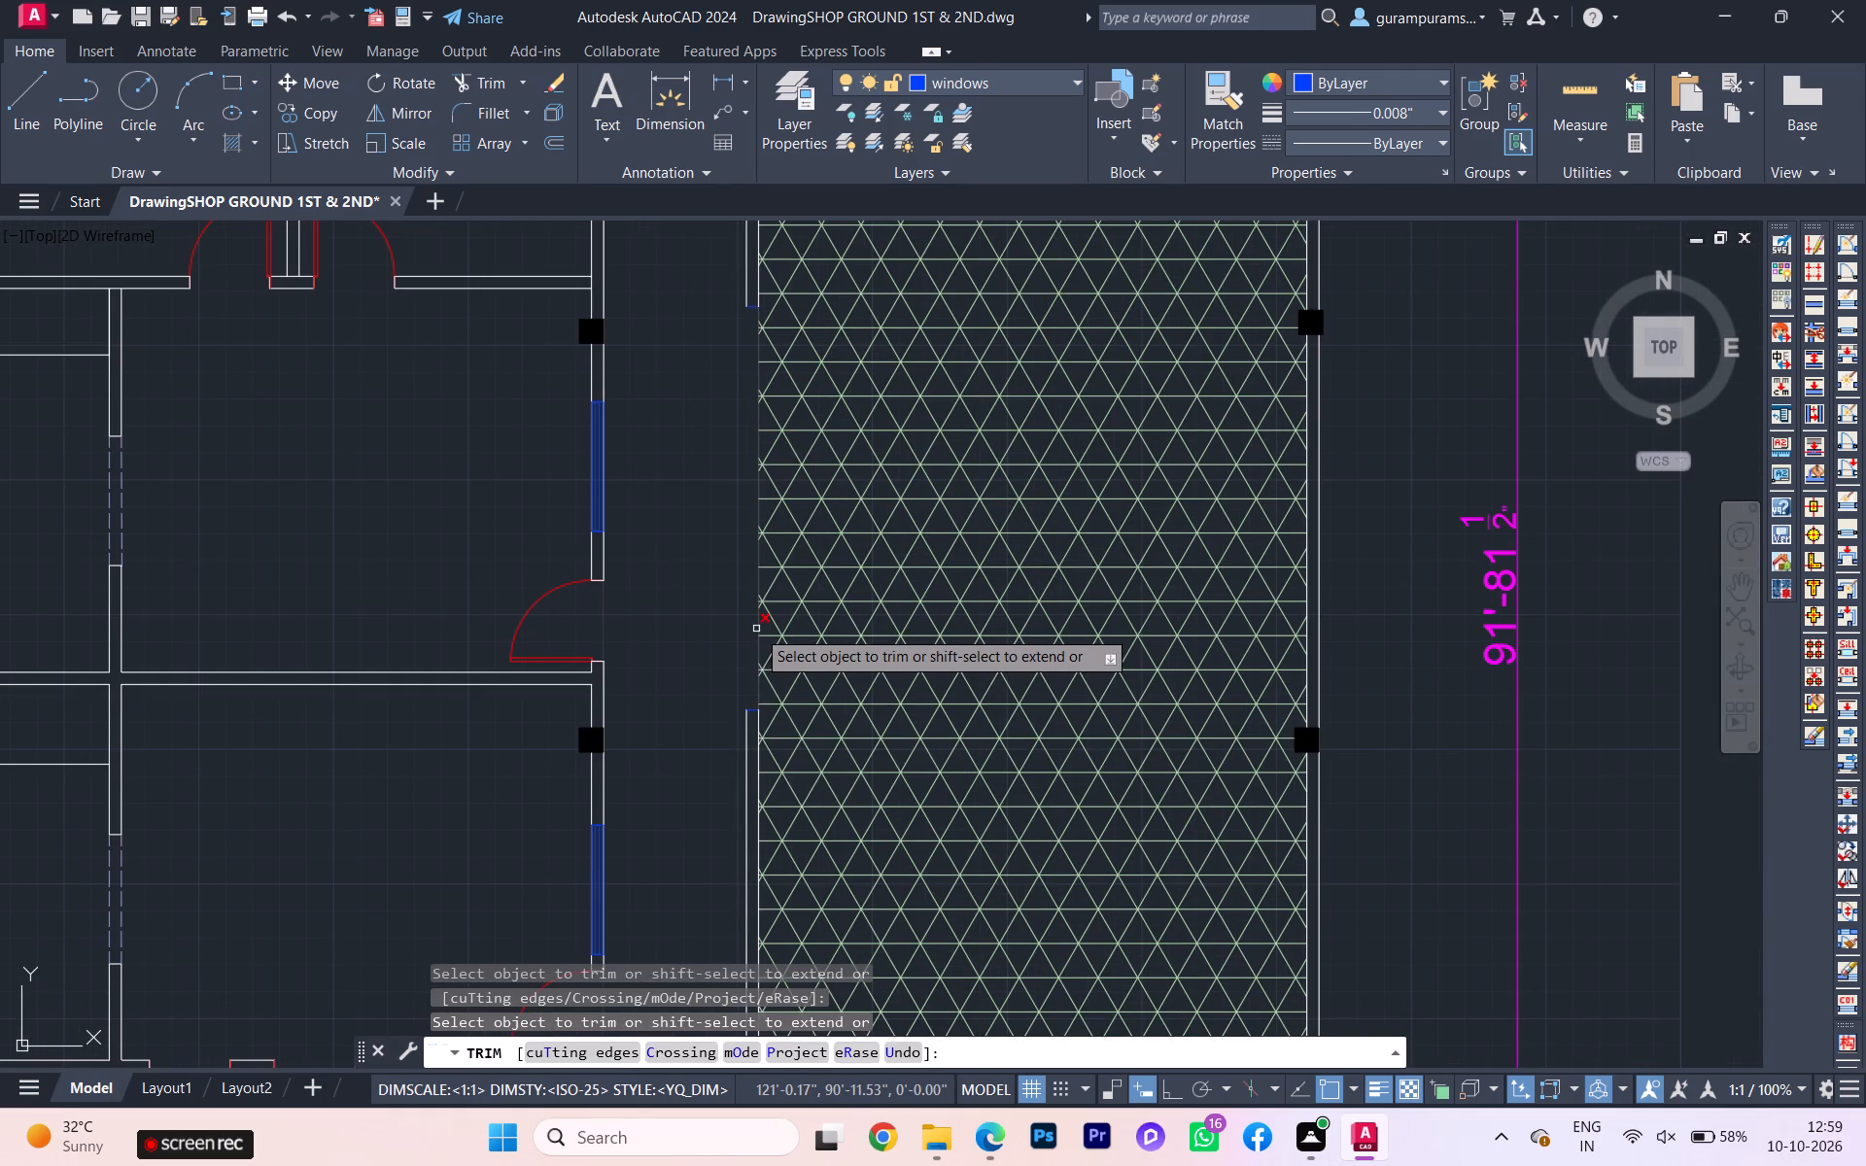
left_click(756, 629)
key("Escape")
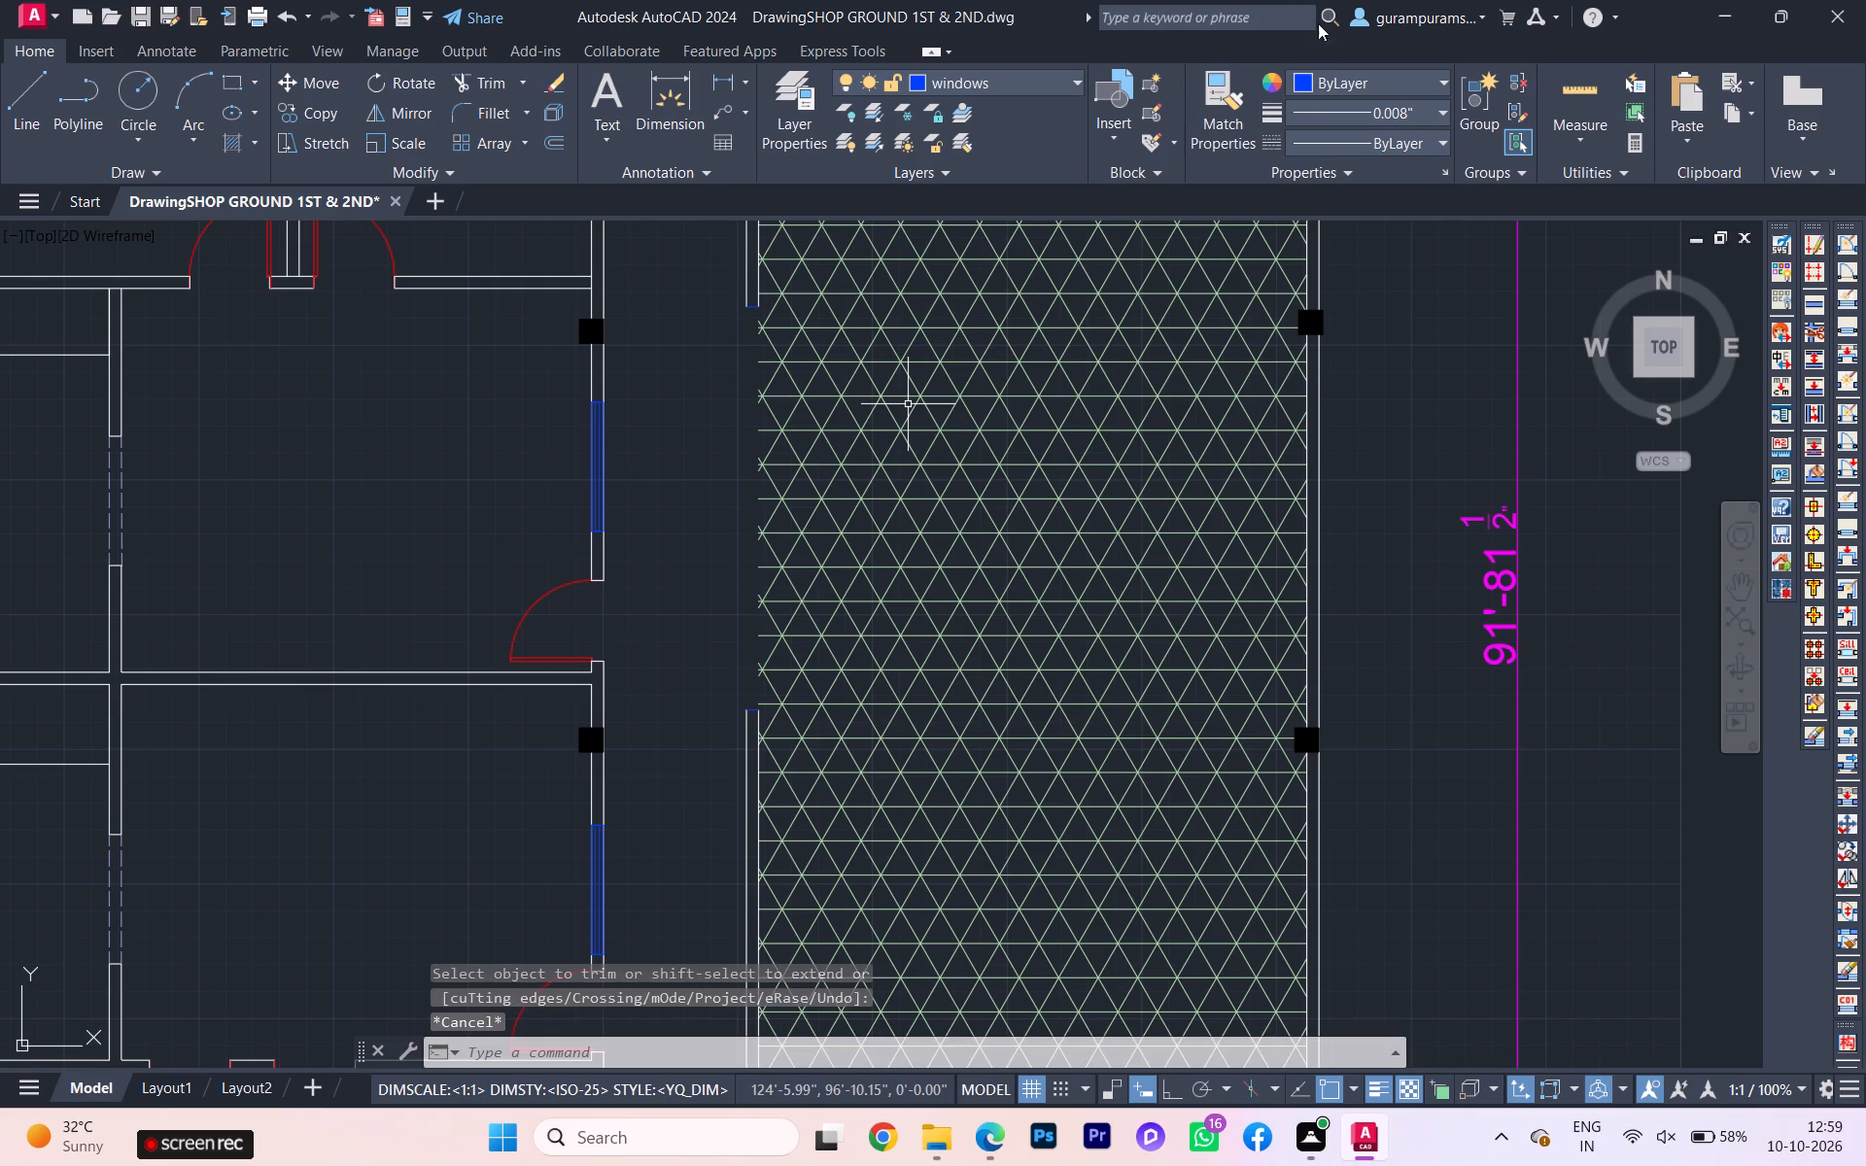
Make WALLS the current layer and set the current object colour to 229,232,120 with a dashed ACAD linetype.
left_click(1349, 69)
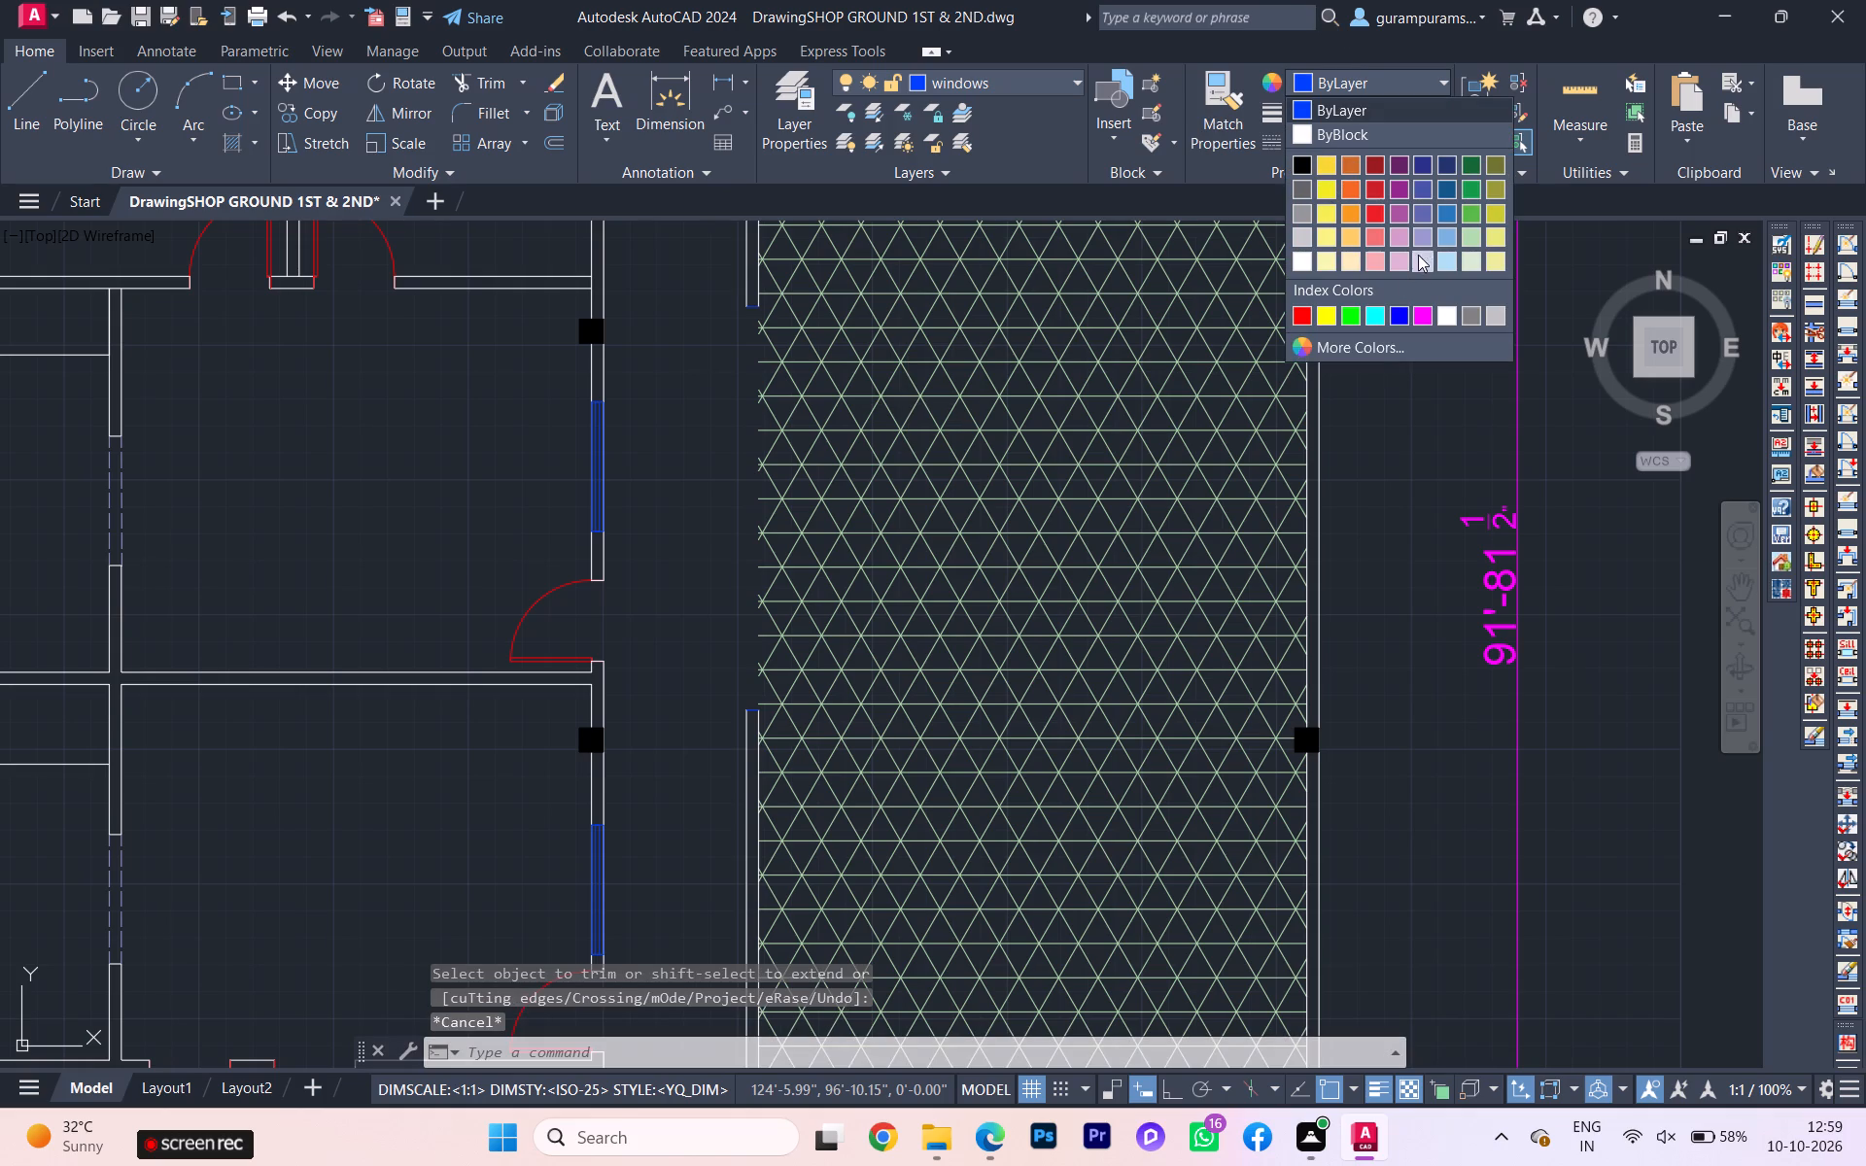
left_click(1421, 231)
left_click(1356, 87)
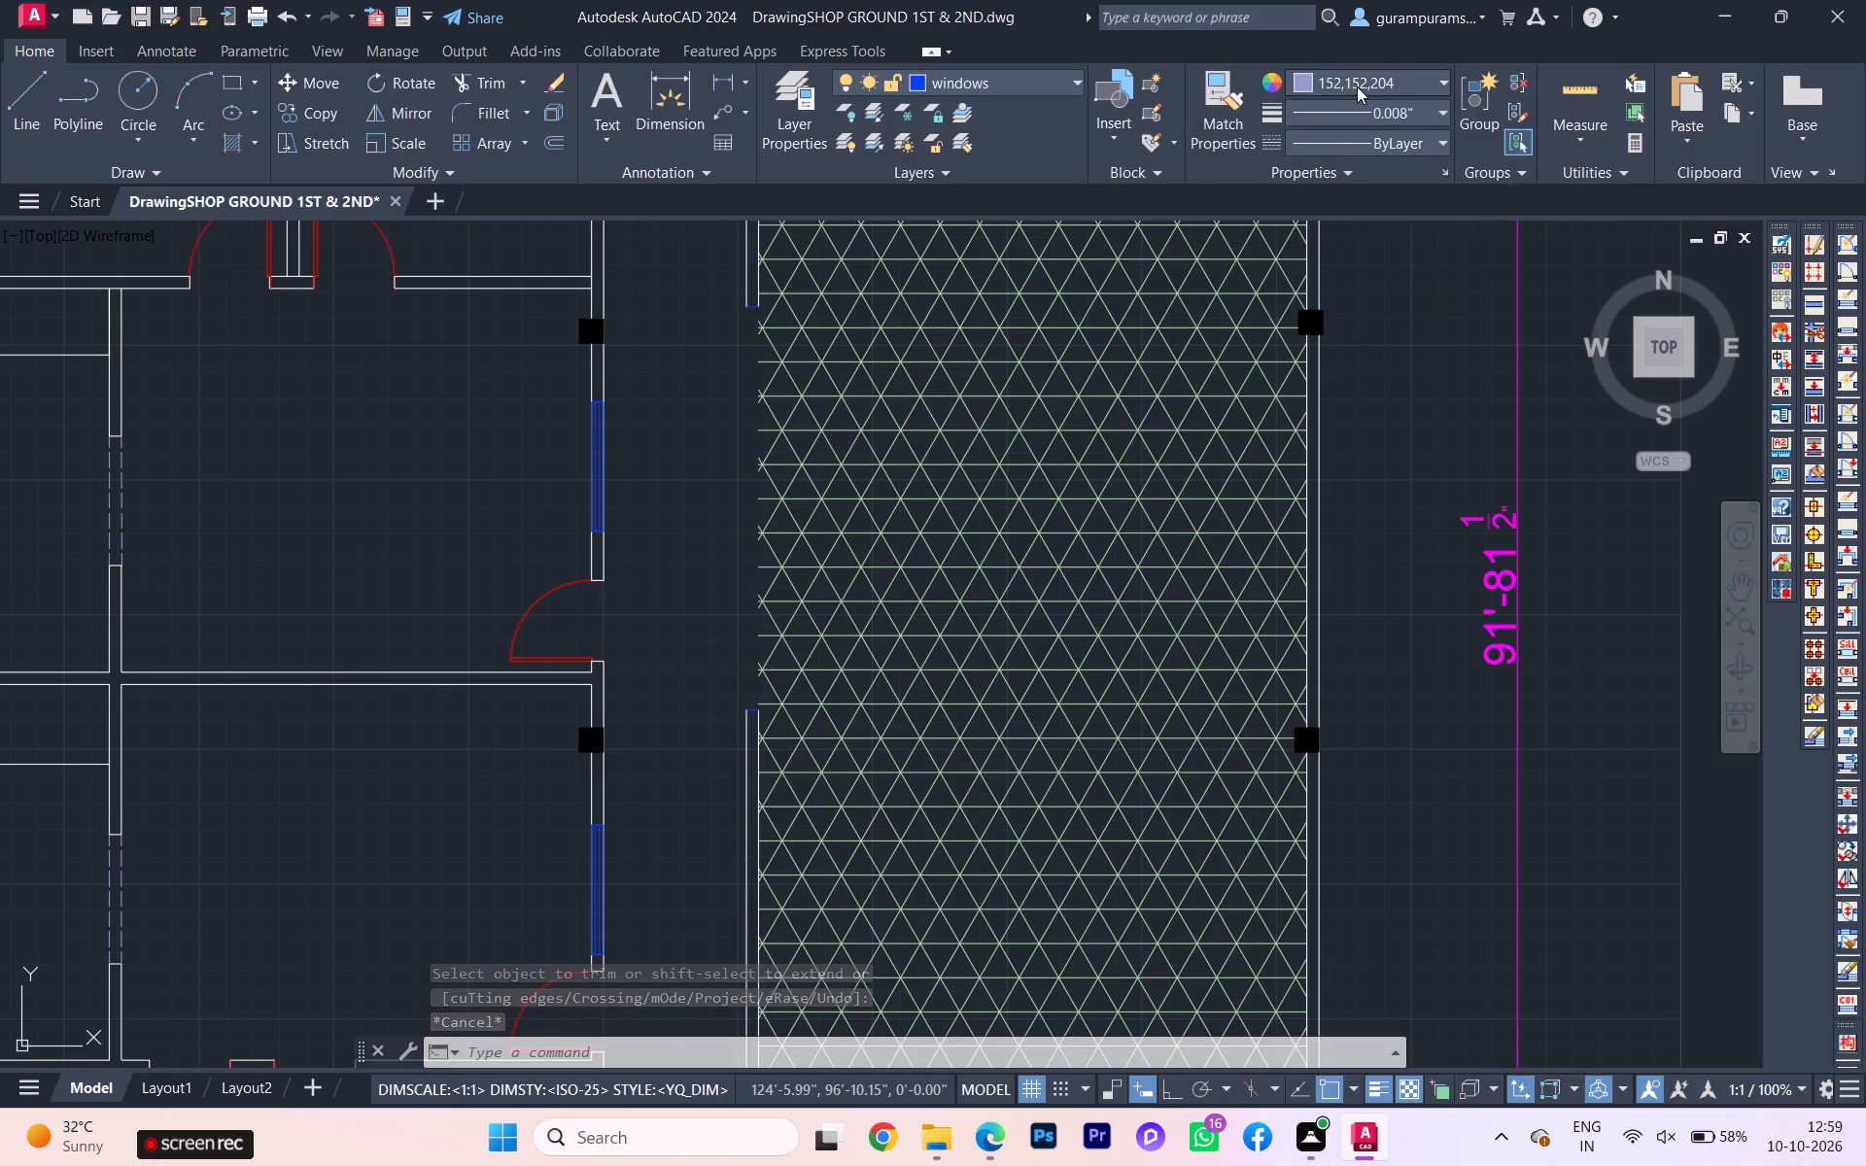
left_click(1492, 237)
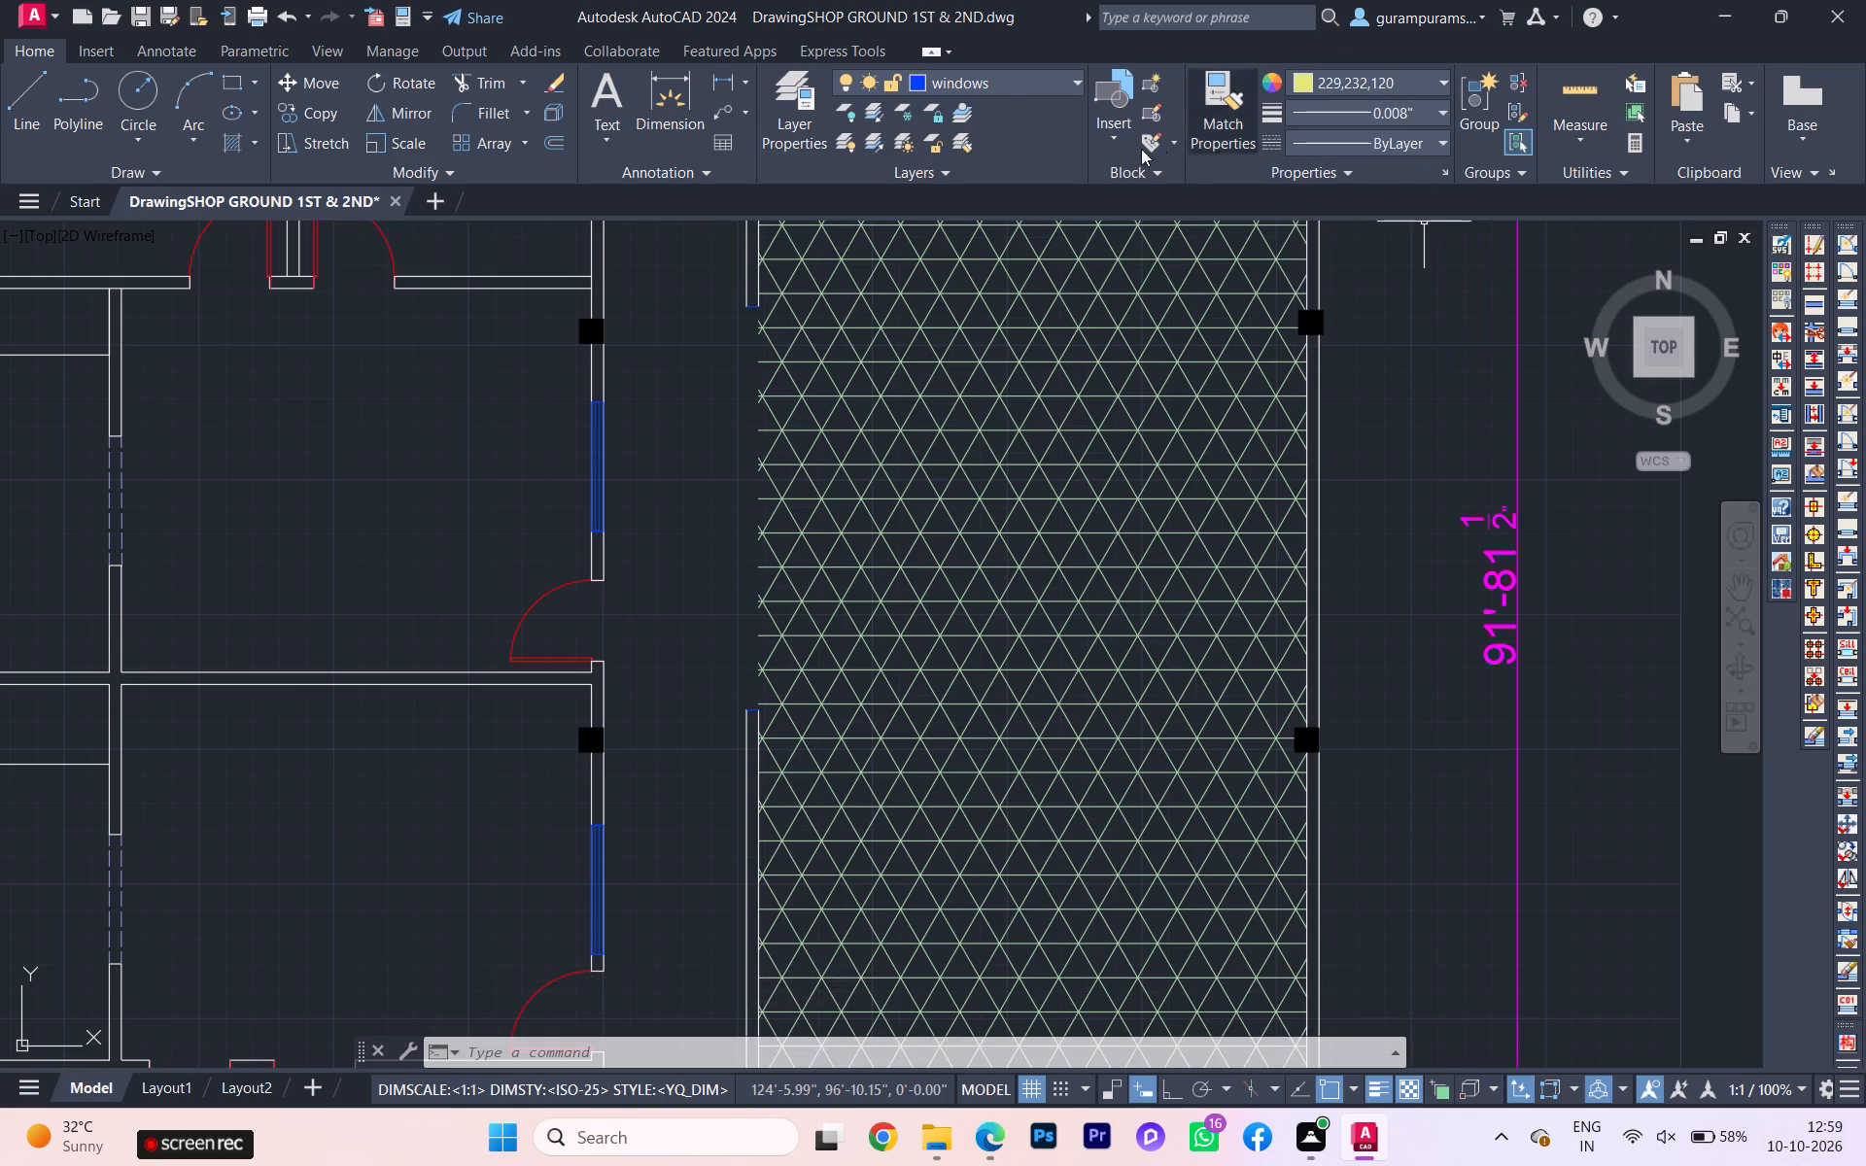
left_click(1000, 79)
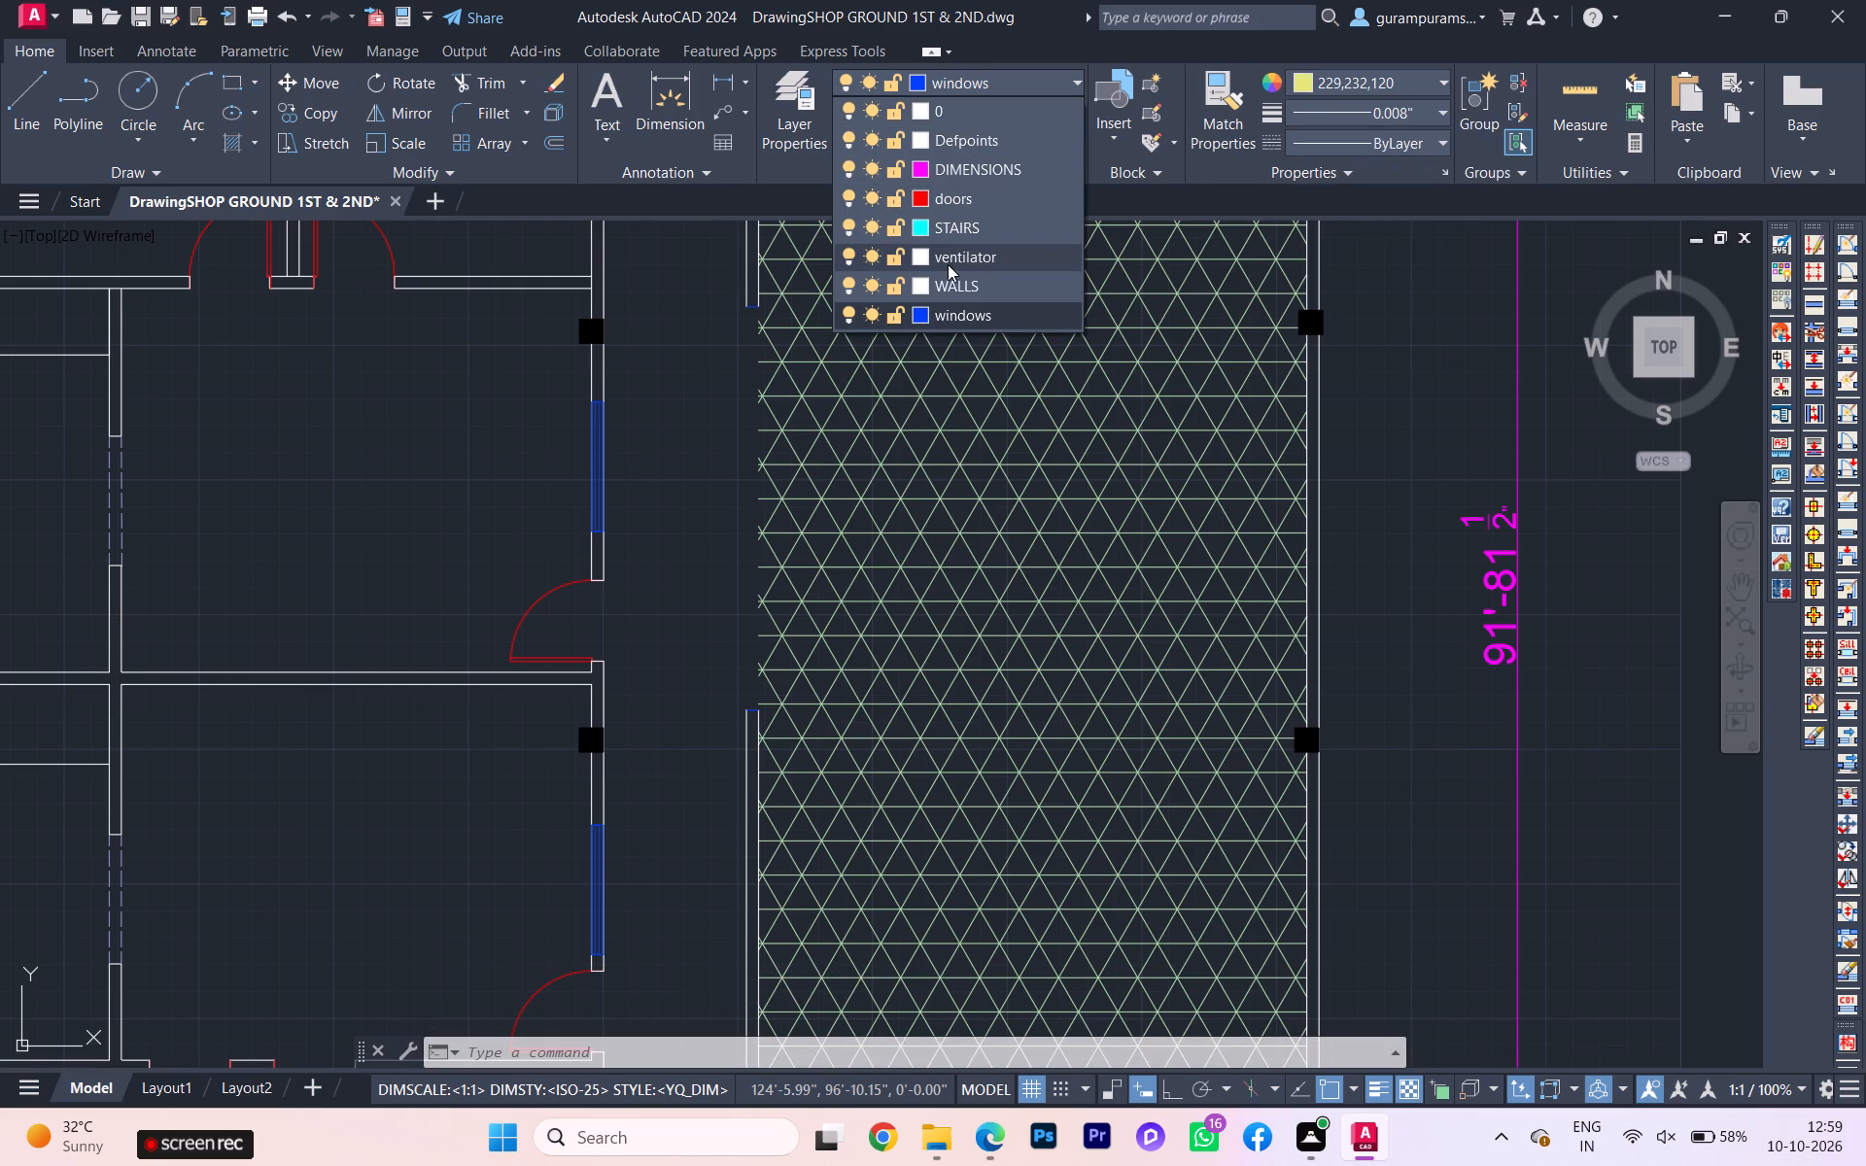
left_click(938, 281)
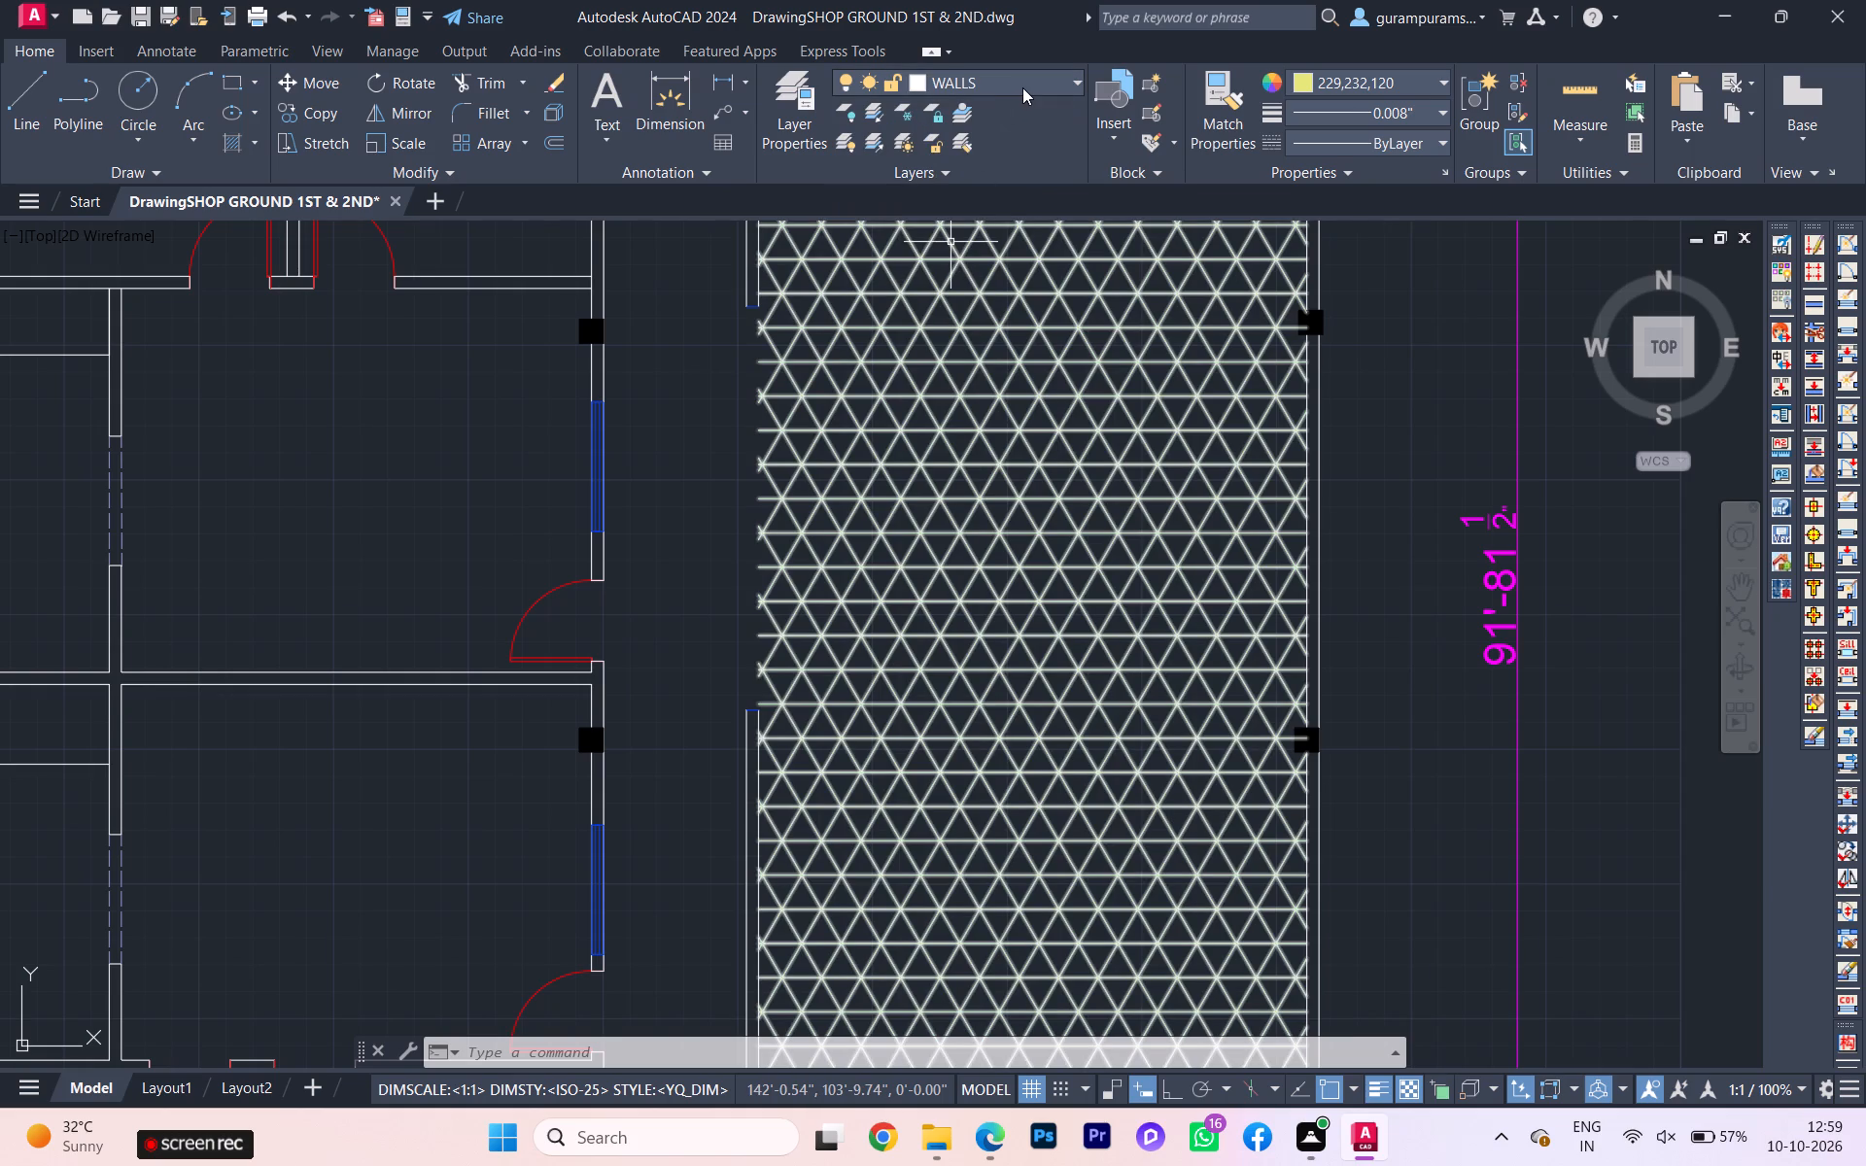
left_click(1022, 87)
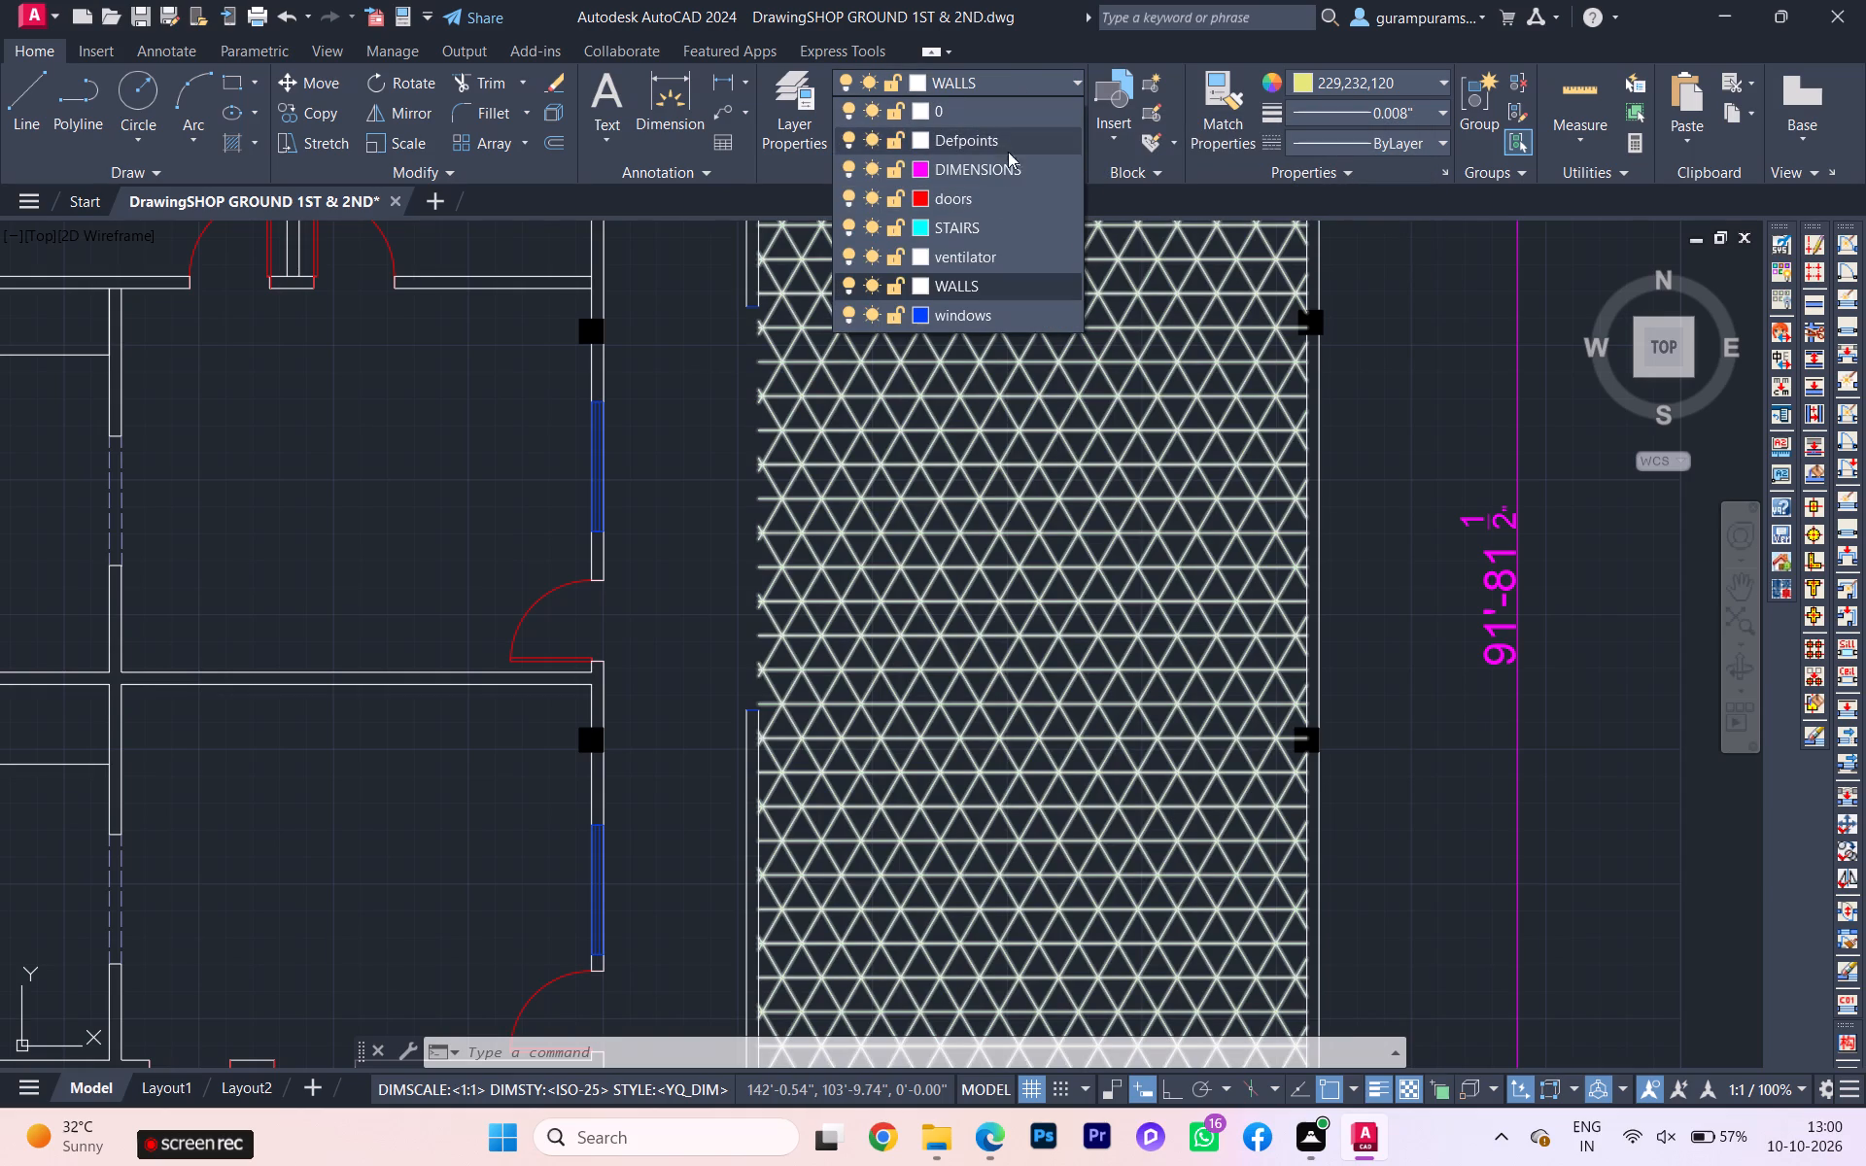
key("Escape")
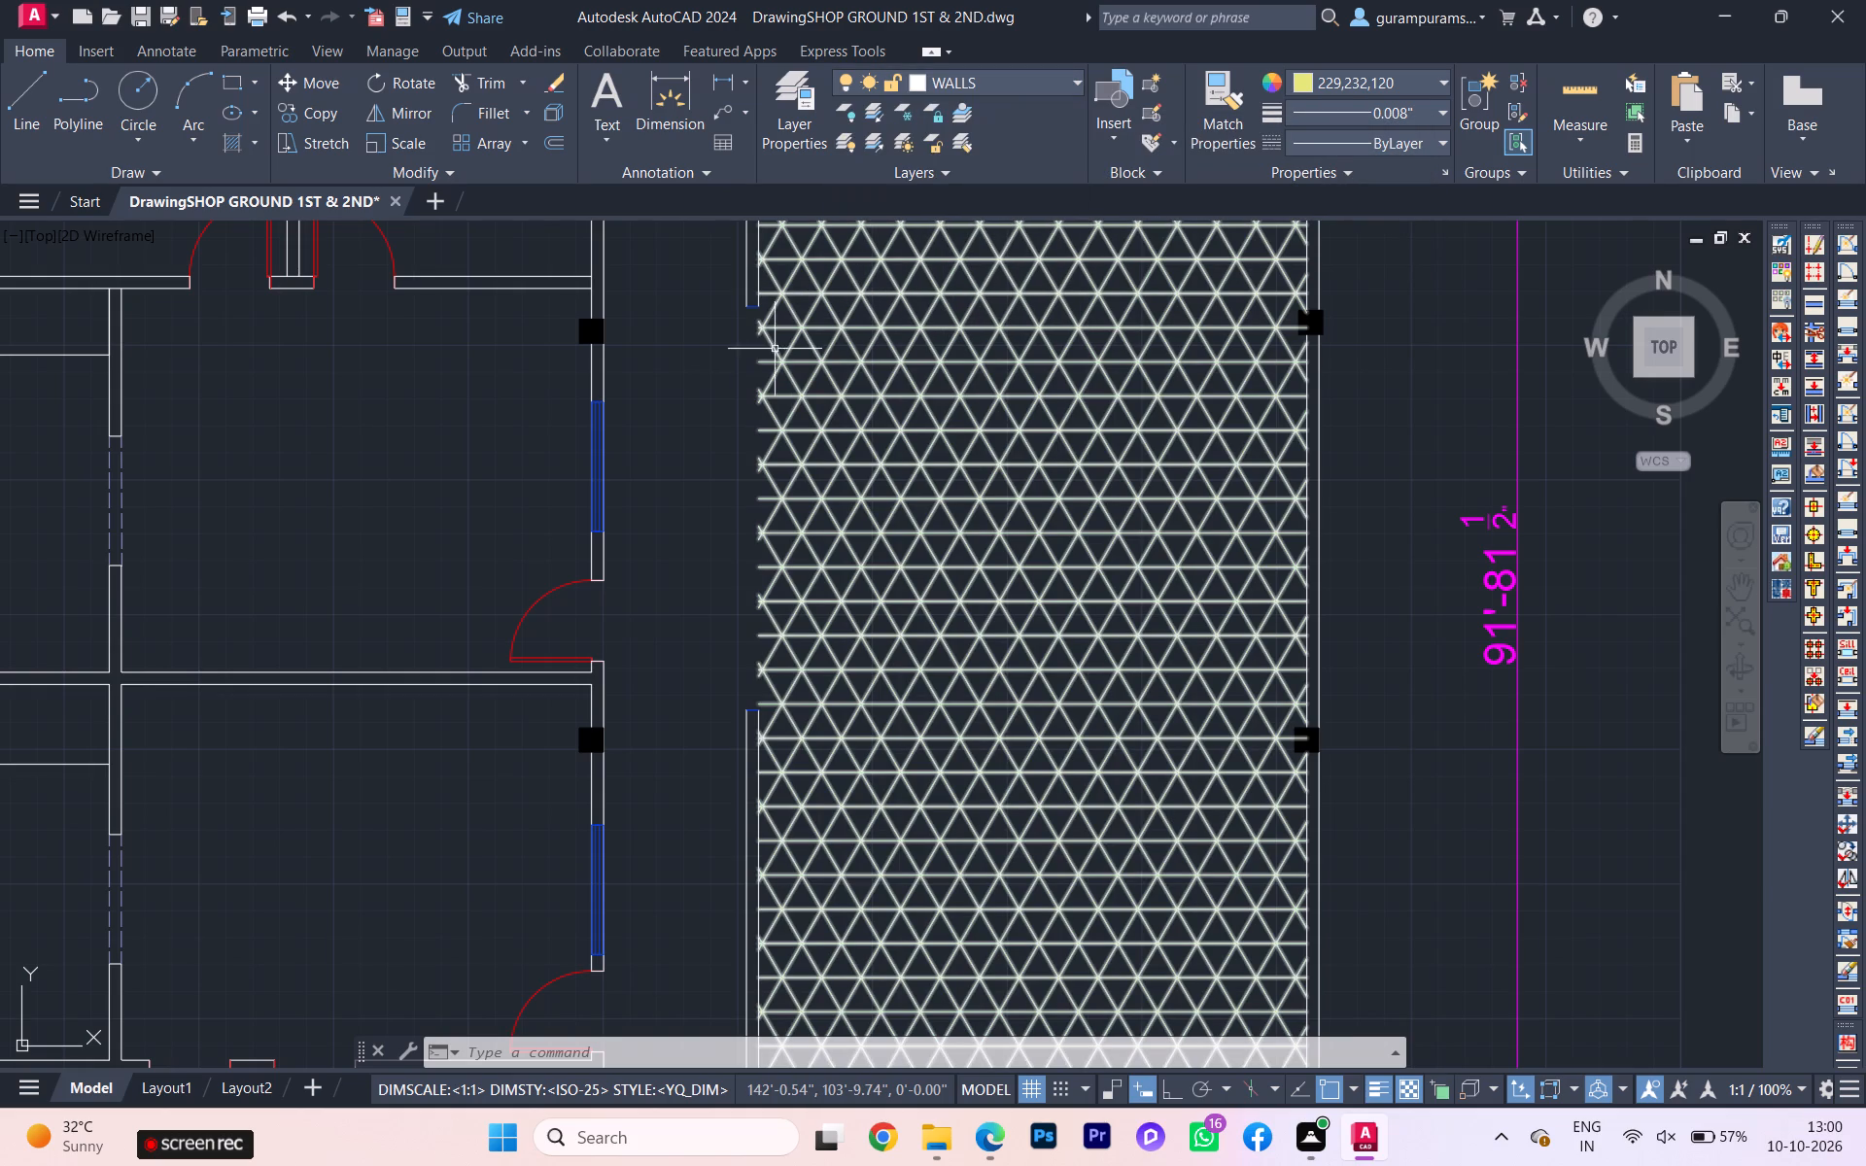
key("l")
key("Return")
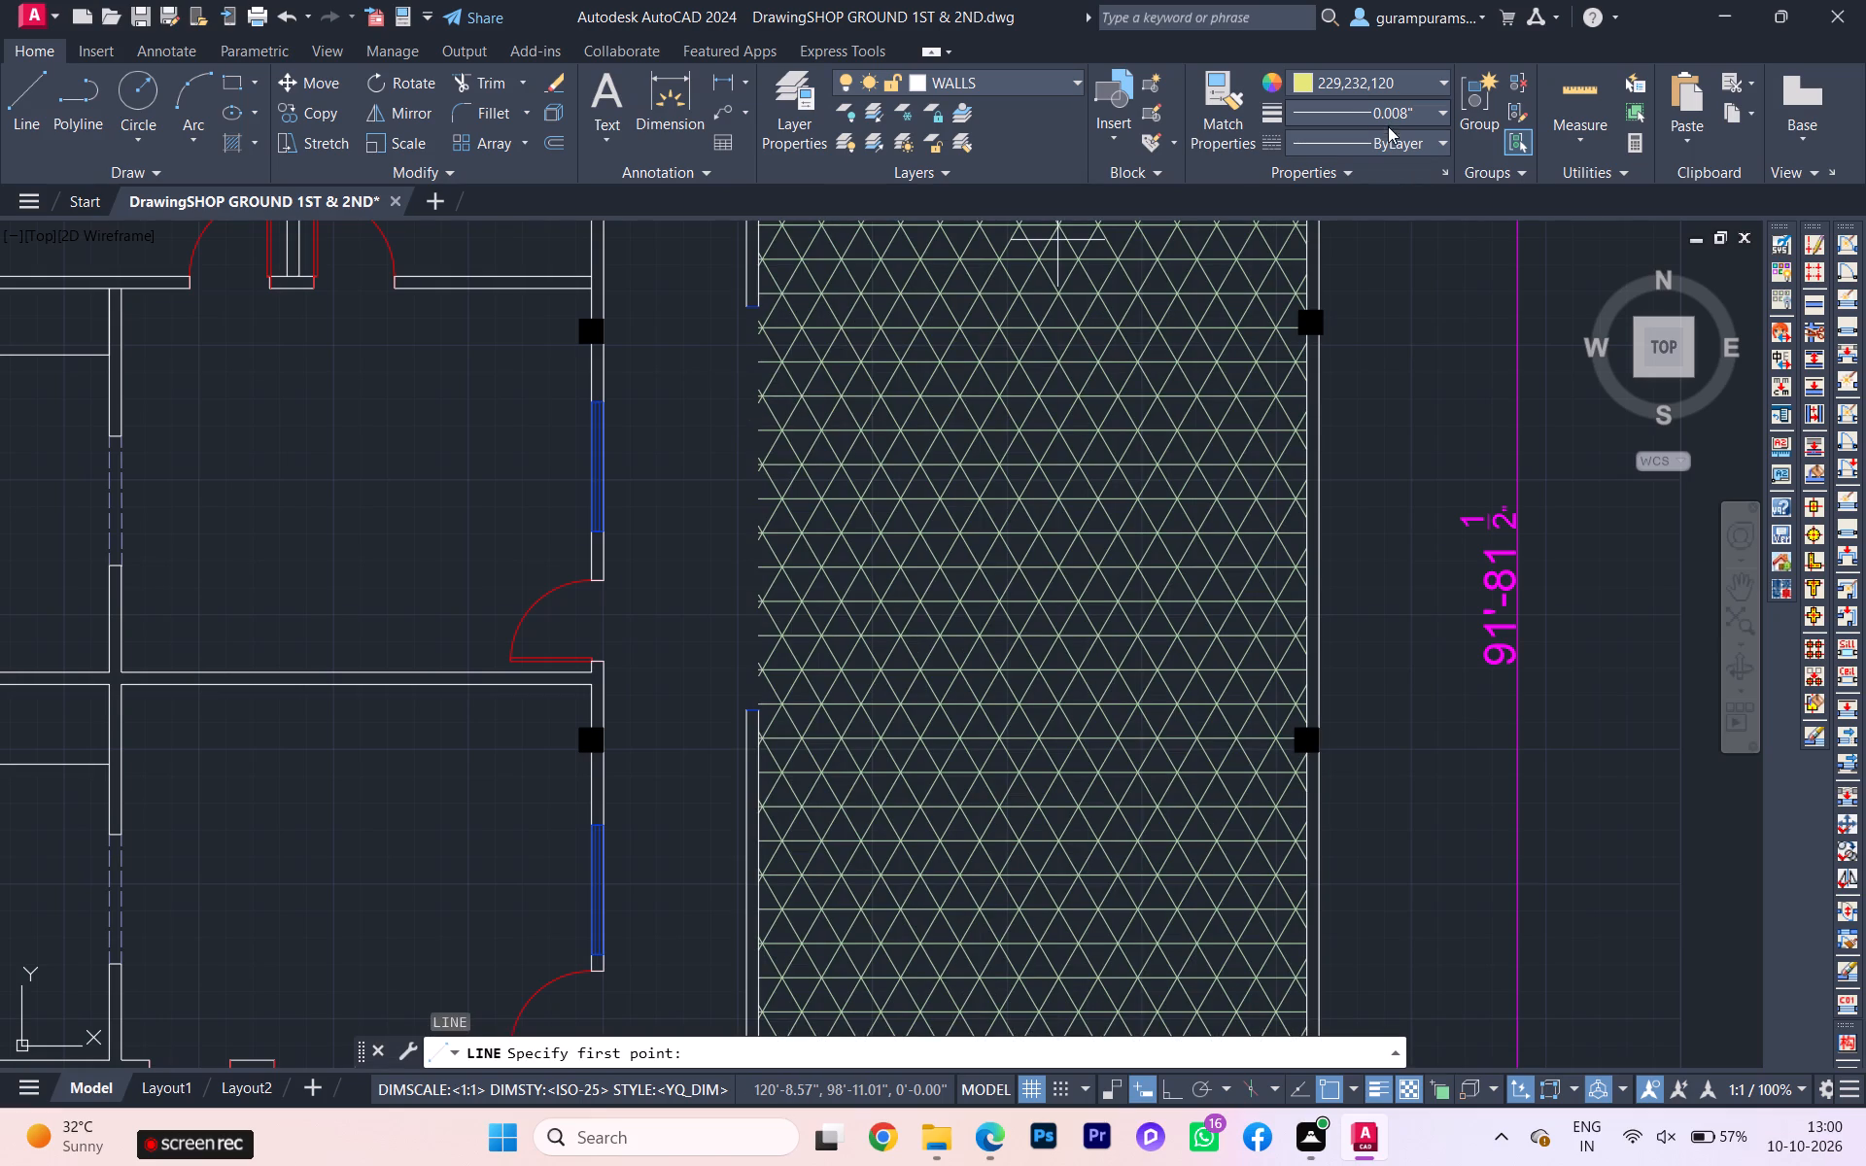
left_click(1372, 147)
left_click(1347, 218)
Draw a dashed line along the west side of the terrace wall opening and continue it across the opening's south end.
scroll(800, 296, "up", 1)
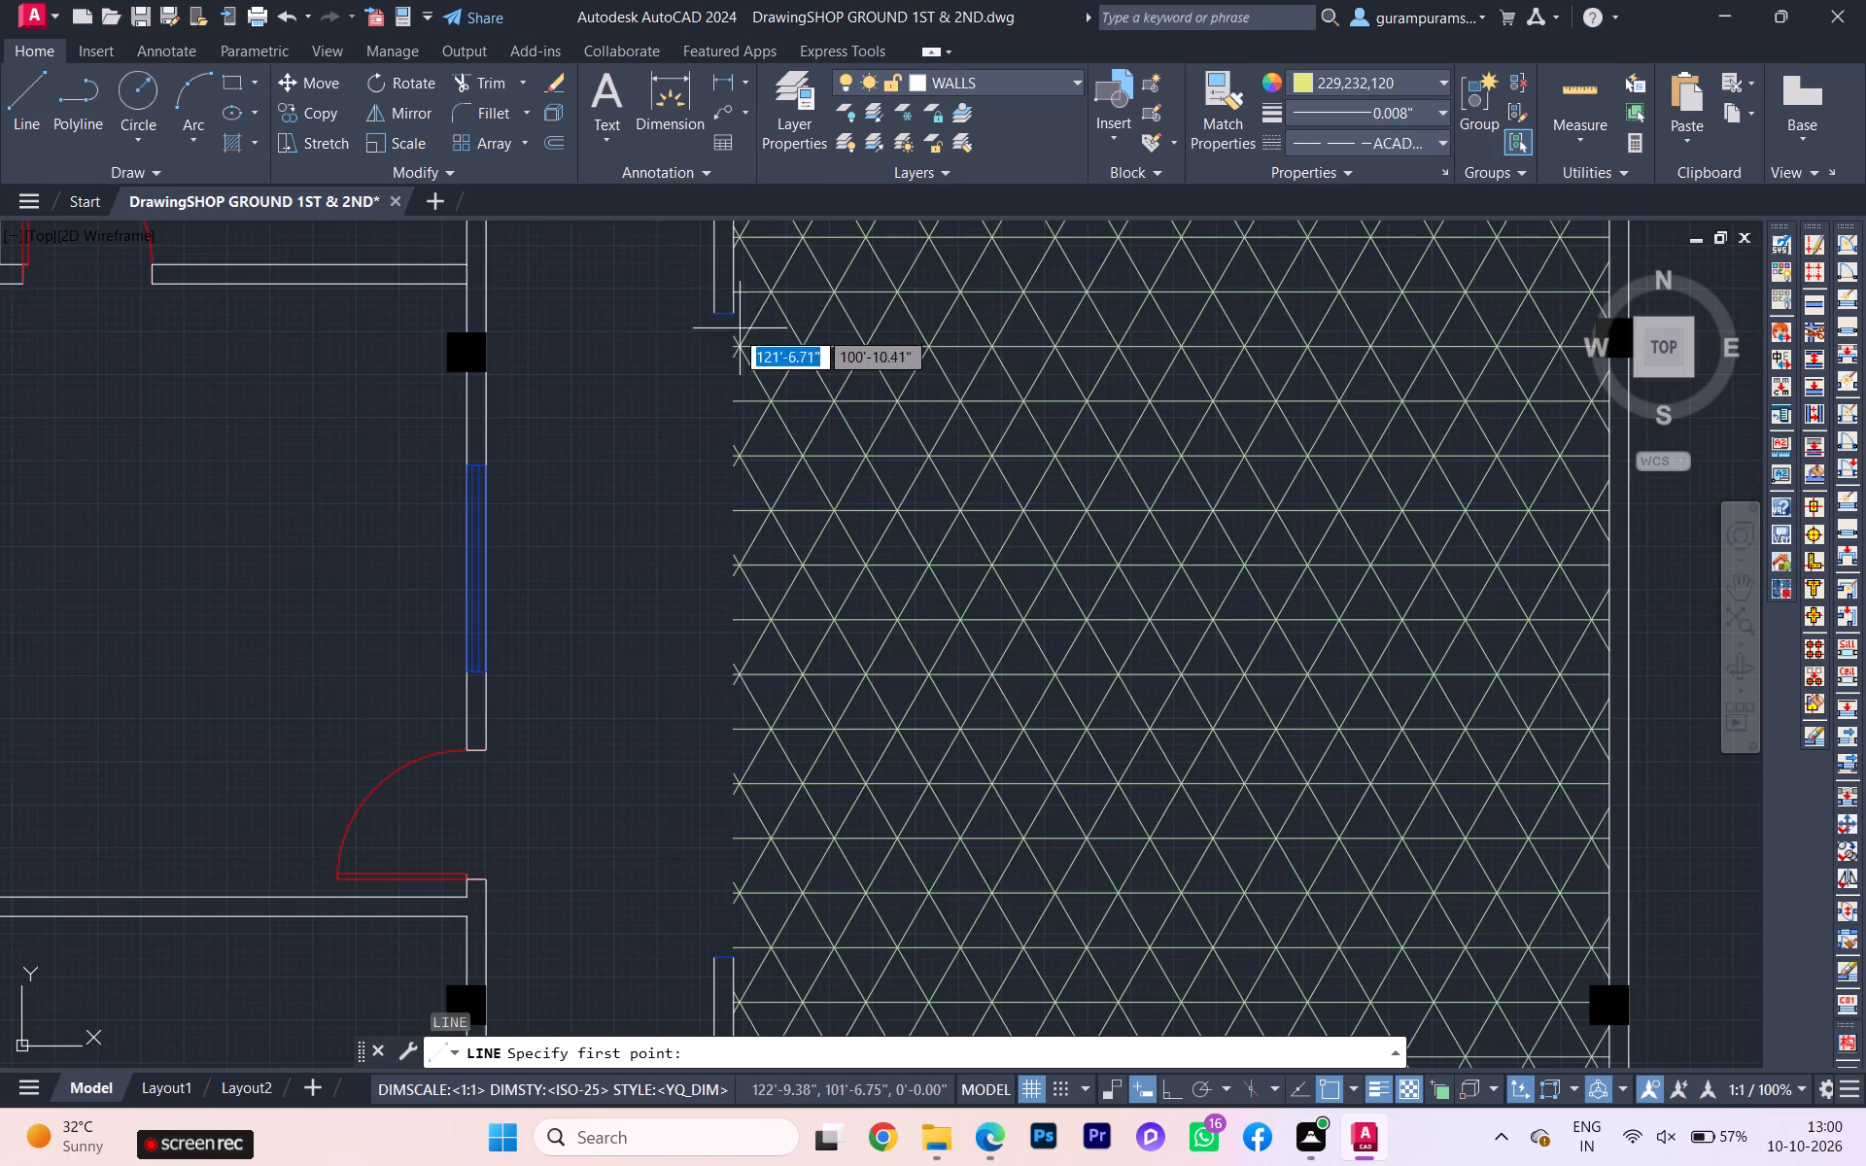
left_click(707, 313)
scroll(681, 429, "down", 1)
scroll(681, 429, "up", 2)
scroll(679, 433, "down", 2)
middle_click_drag(681, 462, 708, 414)
scroll(740, 578, "up", 1)
scroll(738, 585, "down", 1)
scroll(737, 588, "up", 3)
scroll(684, 619, "down", 1)
scroll(681, 621, "up", 1)
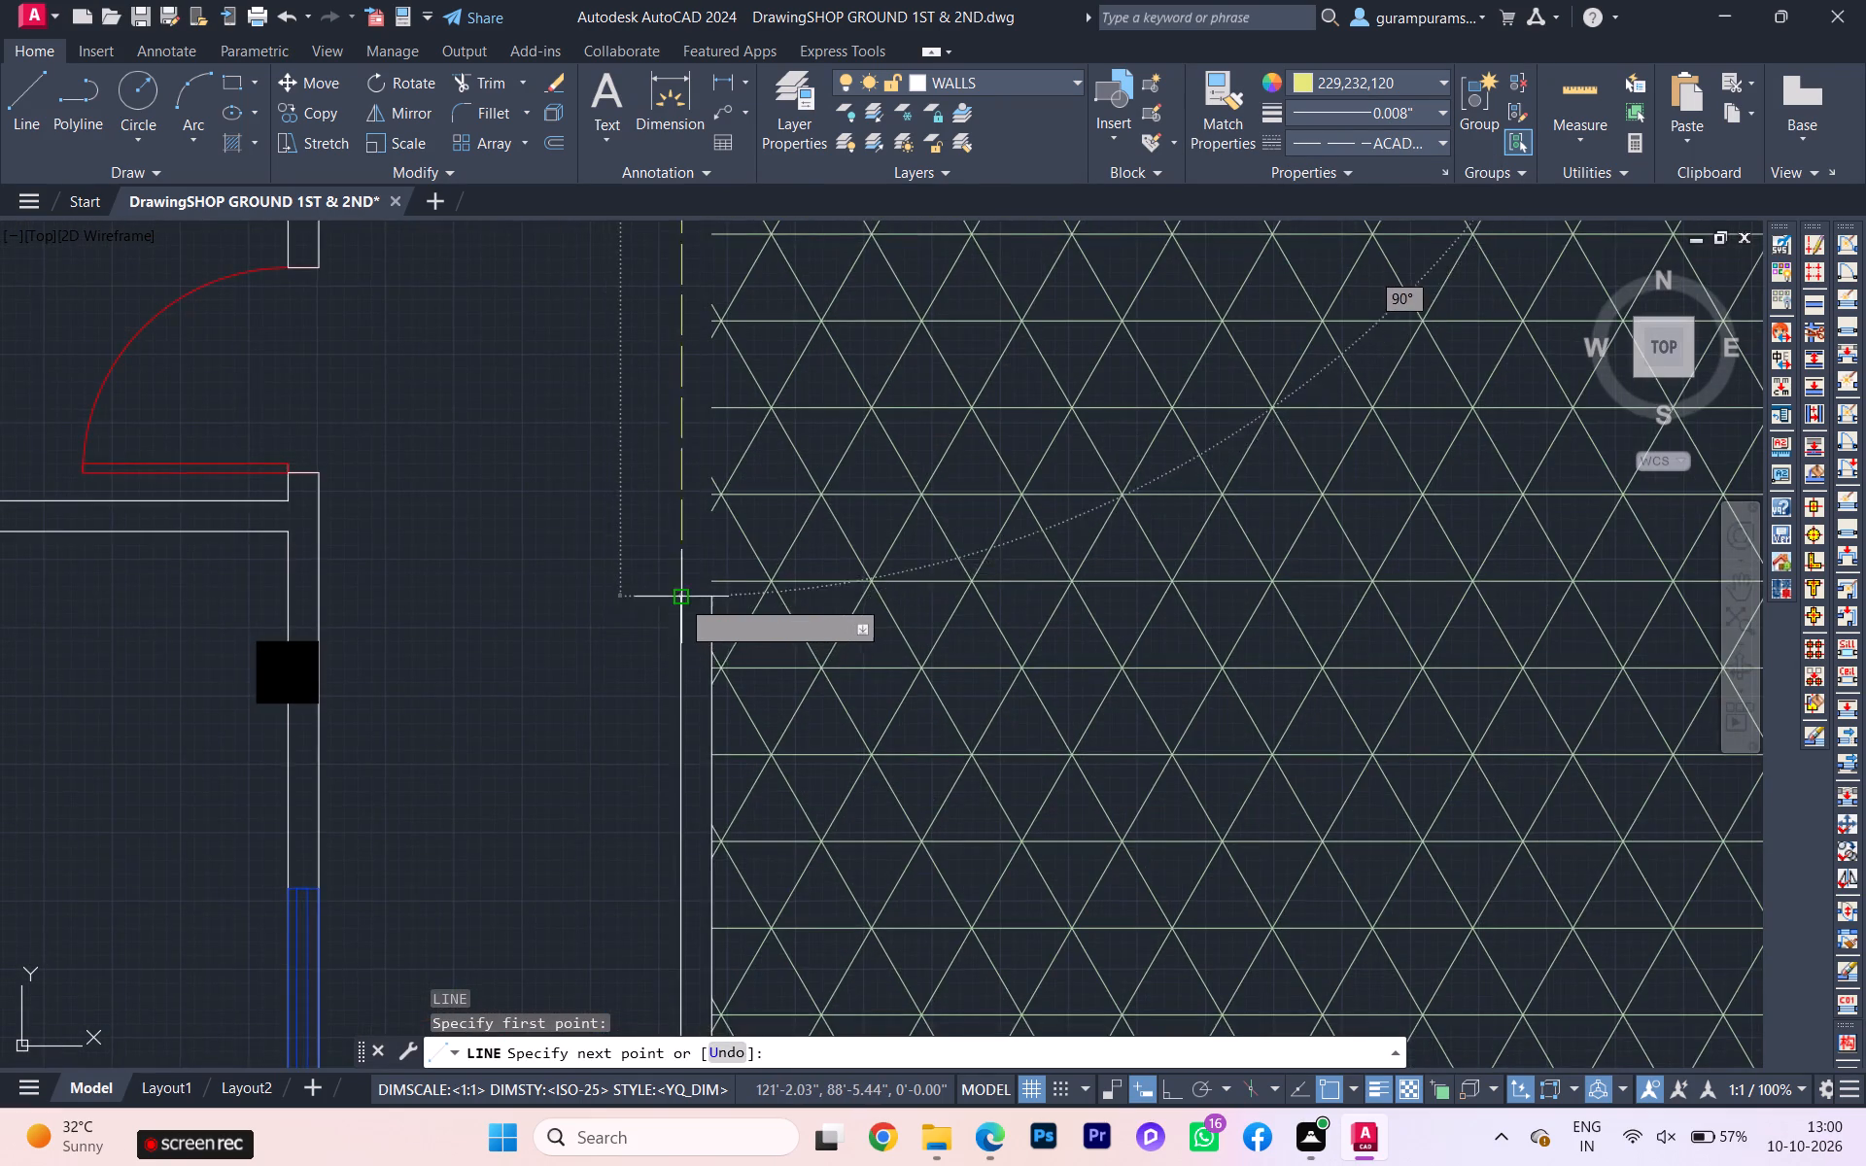
scroll(683, 599, "up", 2)
left_click(676, 599)
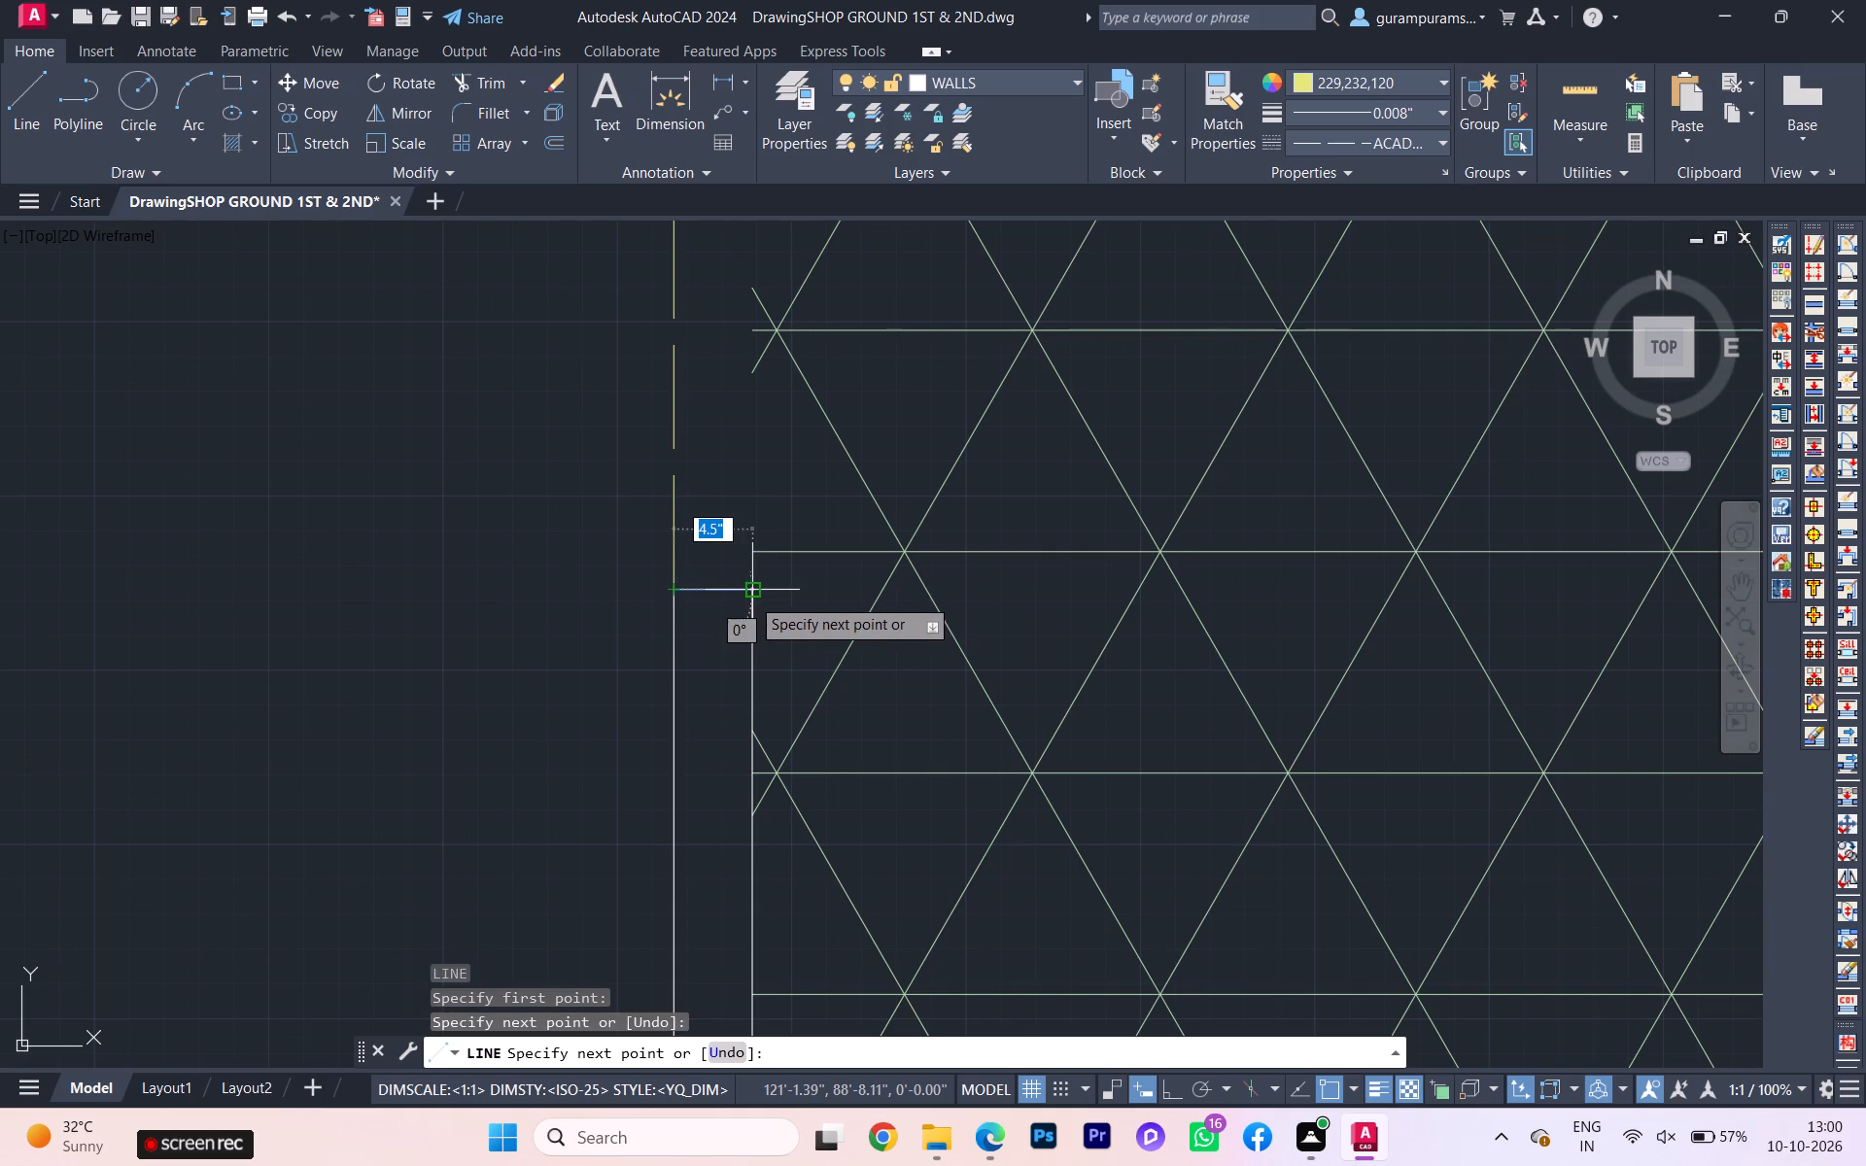
left_click(750, 597)
Continue the dashed outline up the east side of the terrace wall opening and close it across the north end.
scroll(738, 501, "down", 3)
middle_click_drag(740, 509, 734, 688)
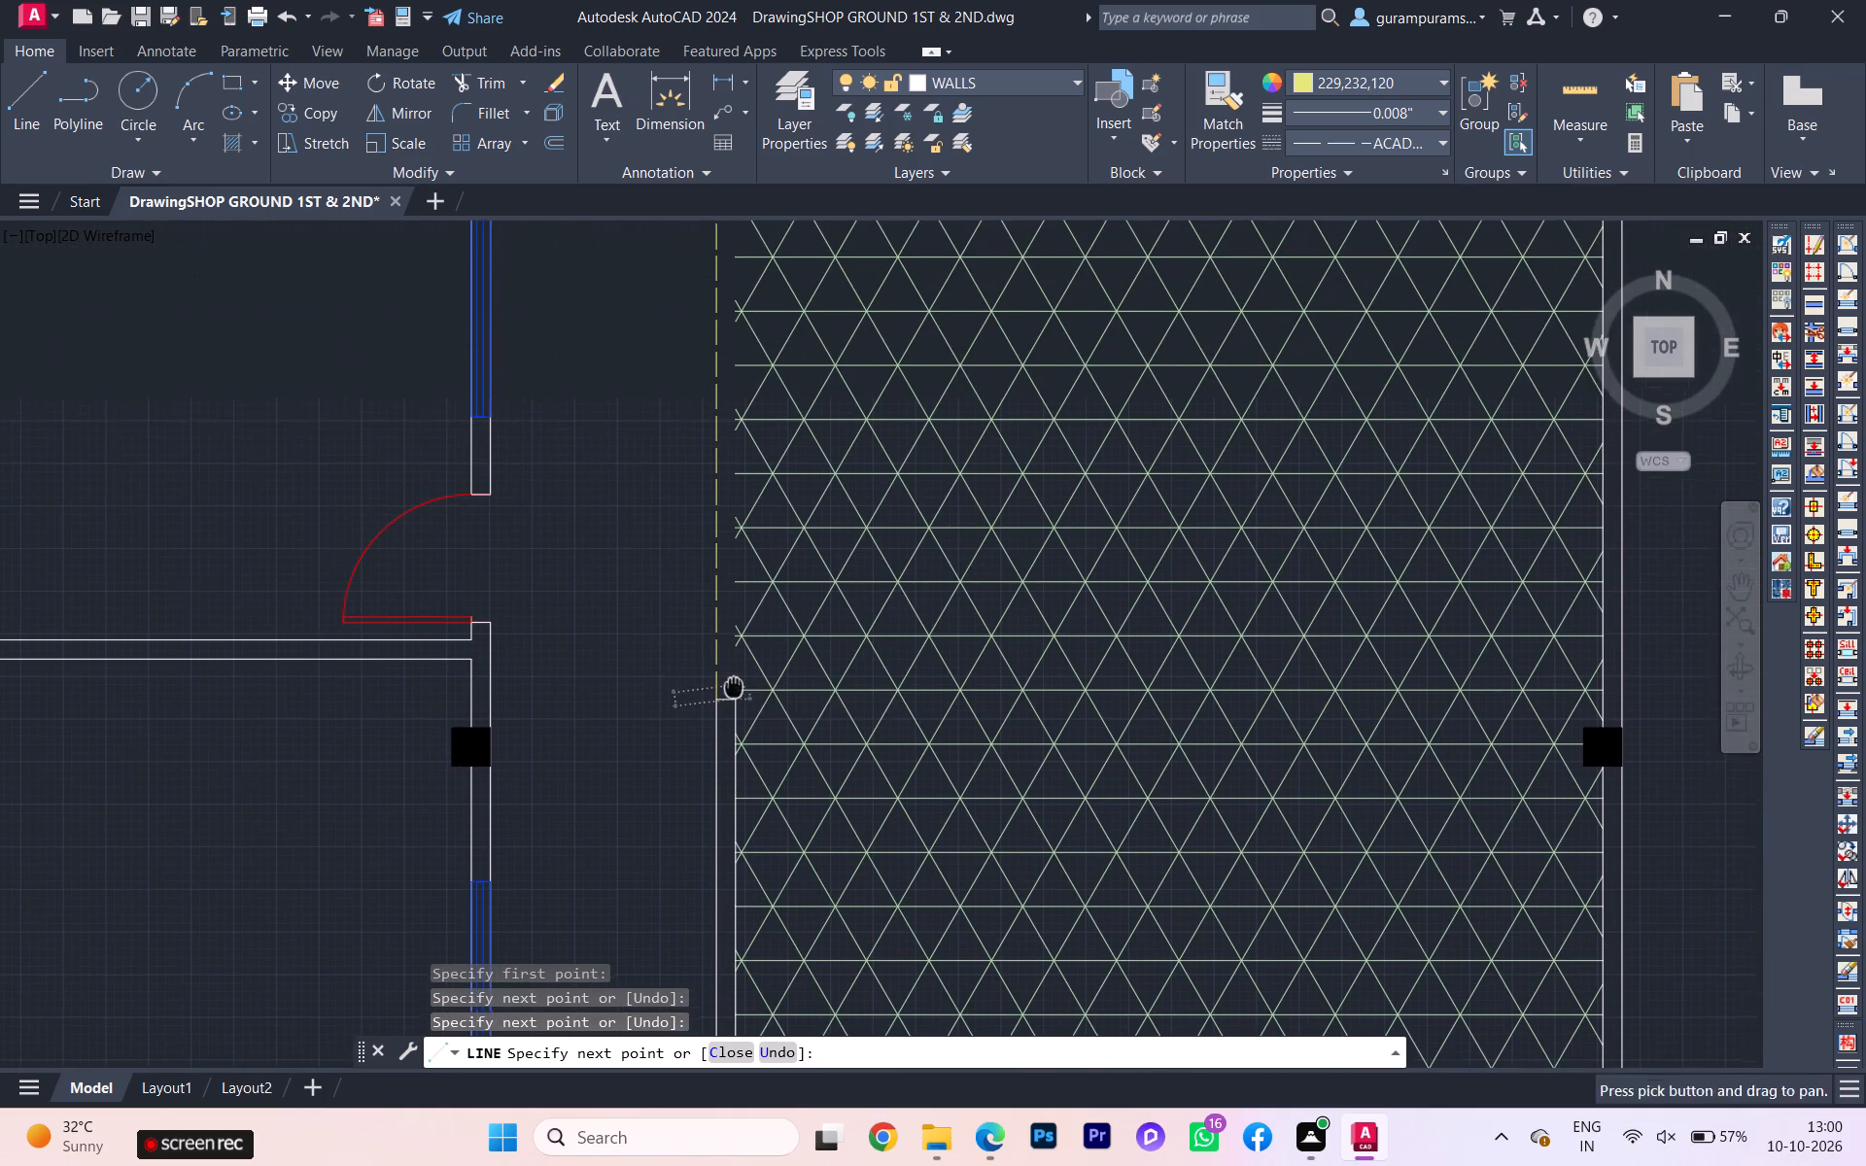
scroll(740, 428, "down", 3)
middle_click_drag(740, 427, 733, 648)
scroll(728, 566, "up", 1)
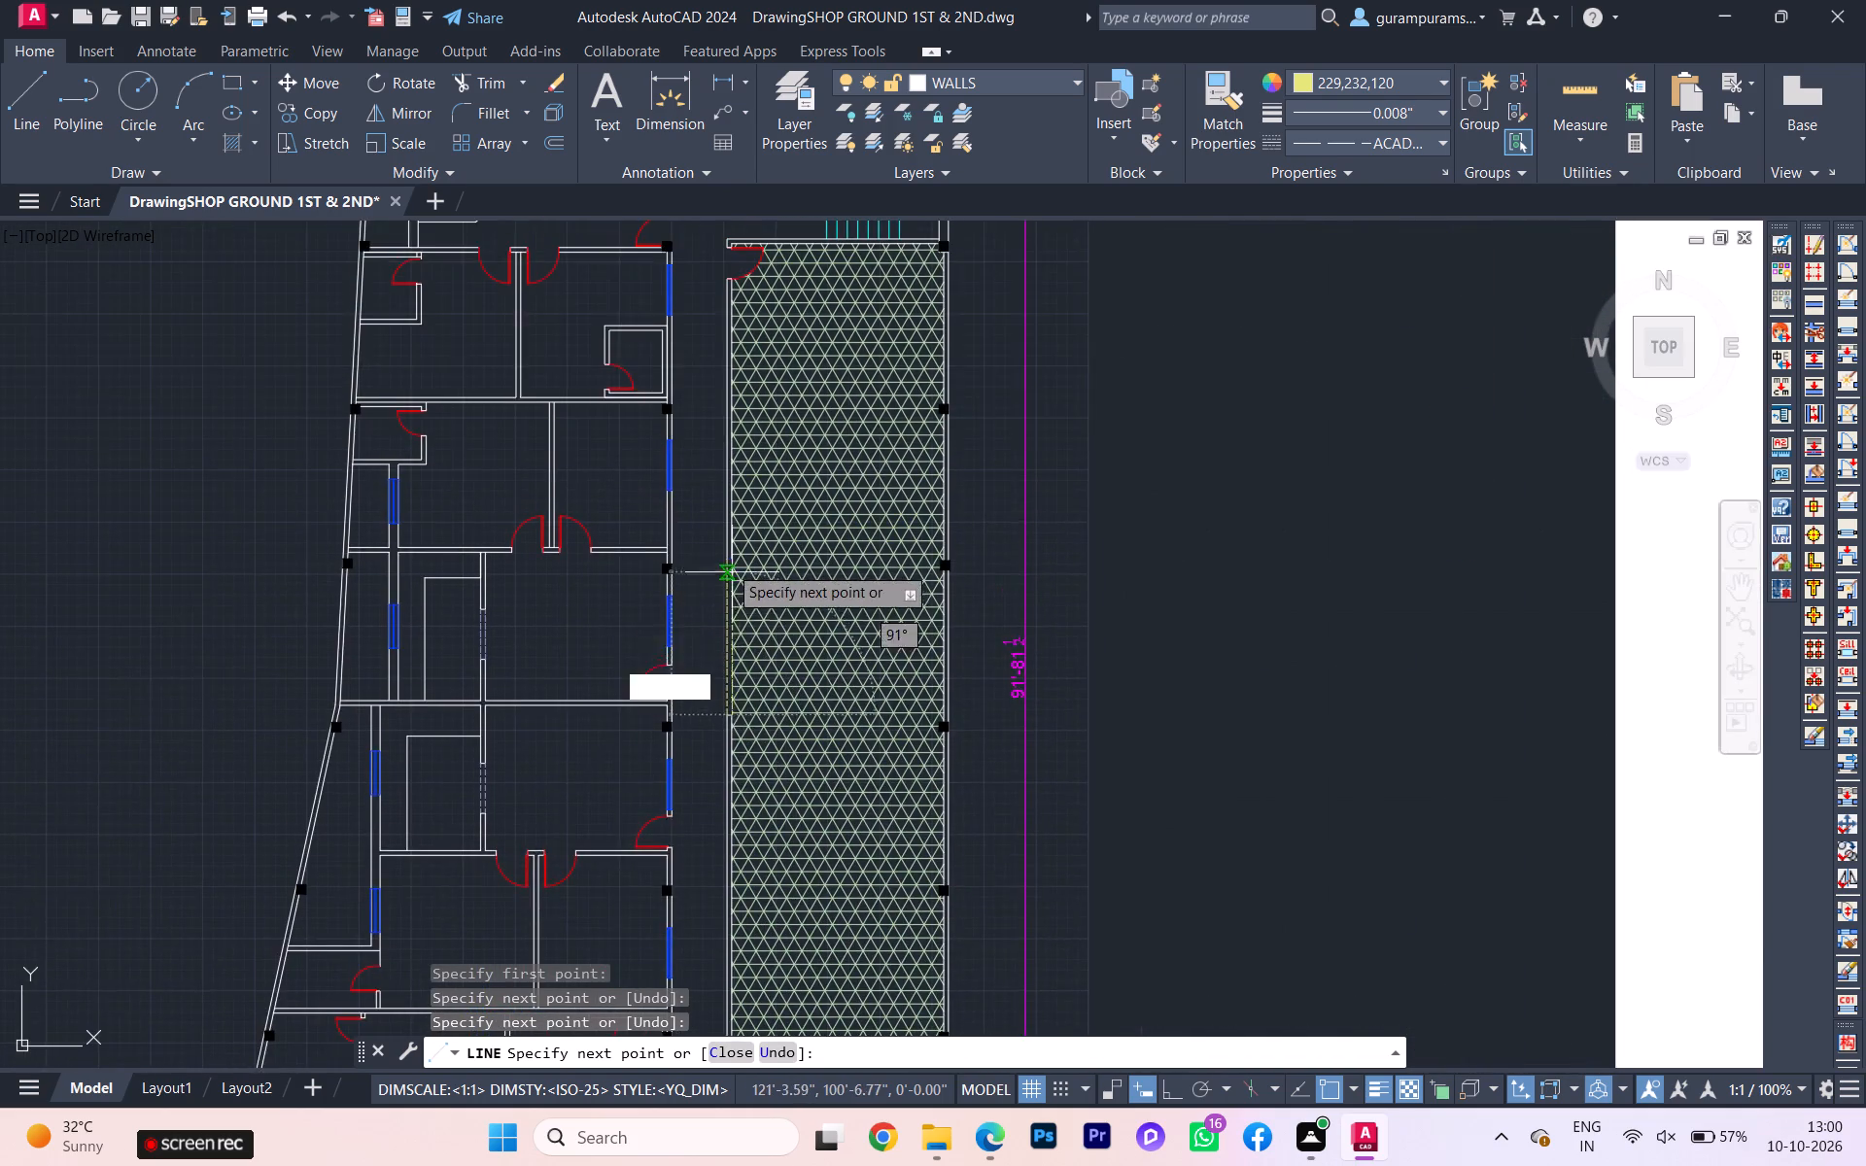
scroll(728, 565, "up", 5)
scroll(742, 552, "down", 1)
scroll(745, 548, "up", 1)
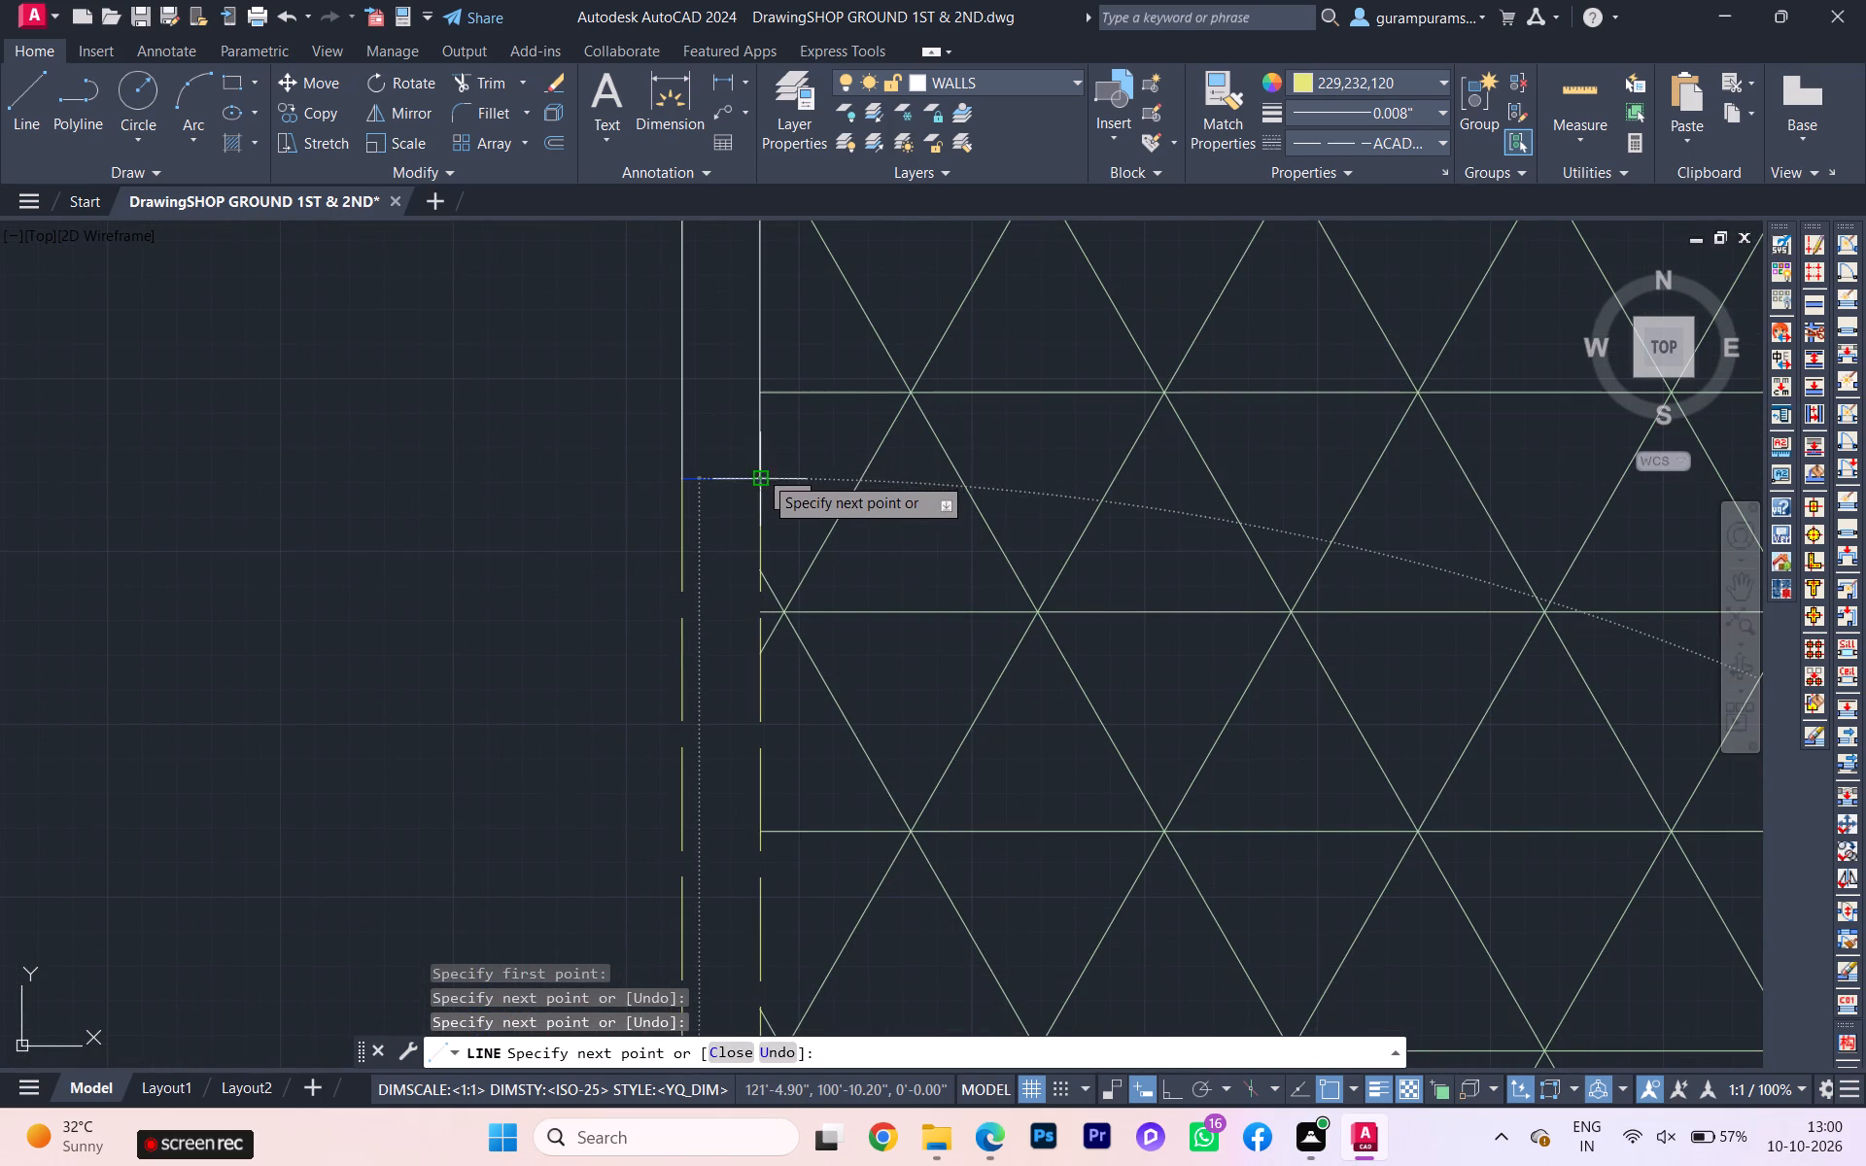
left_click(764, 475)
left_click(680, 476)
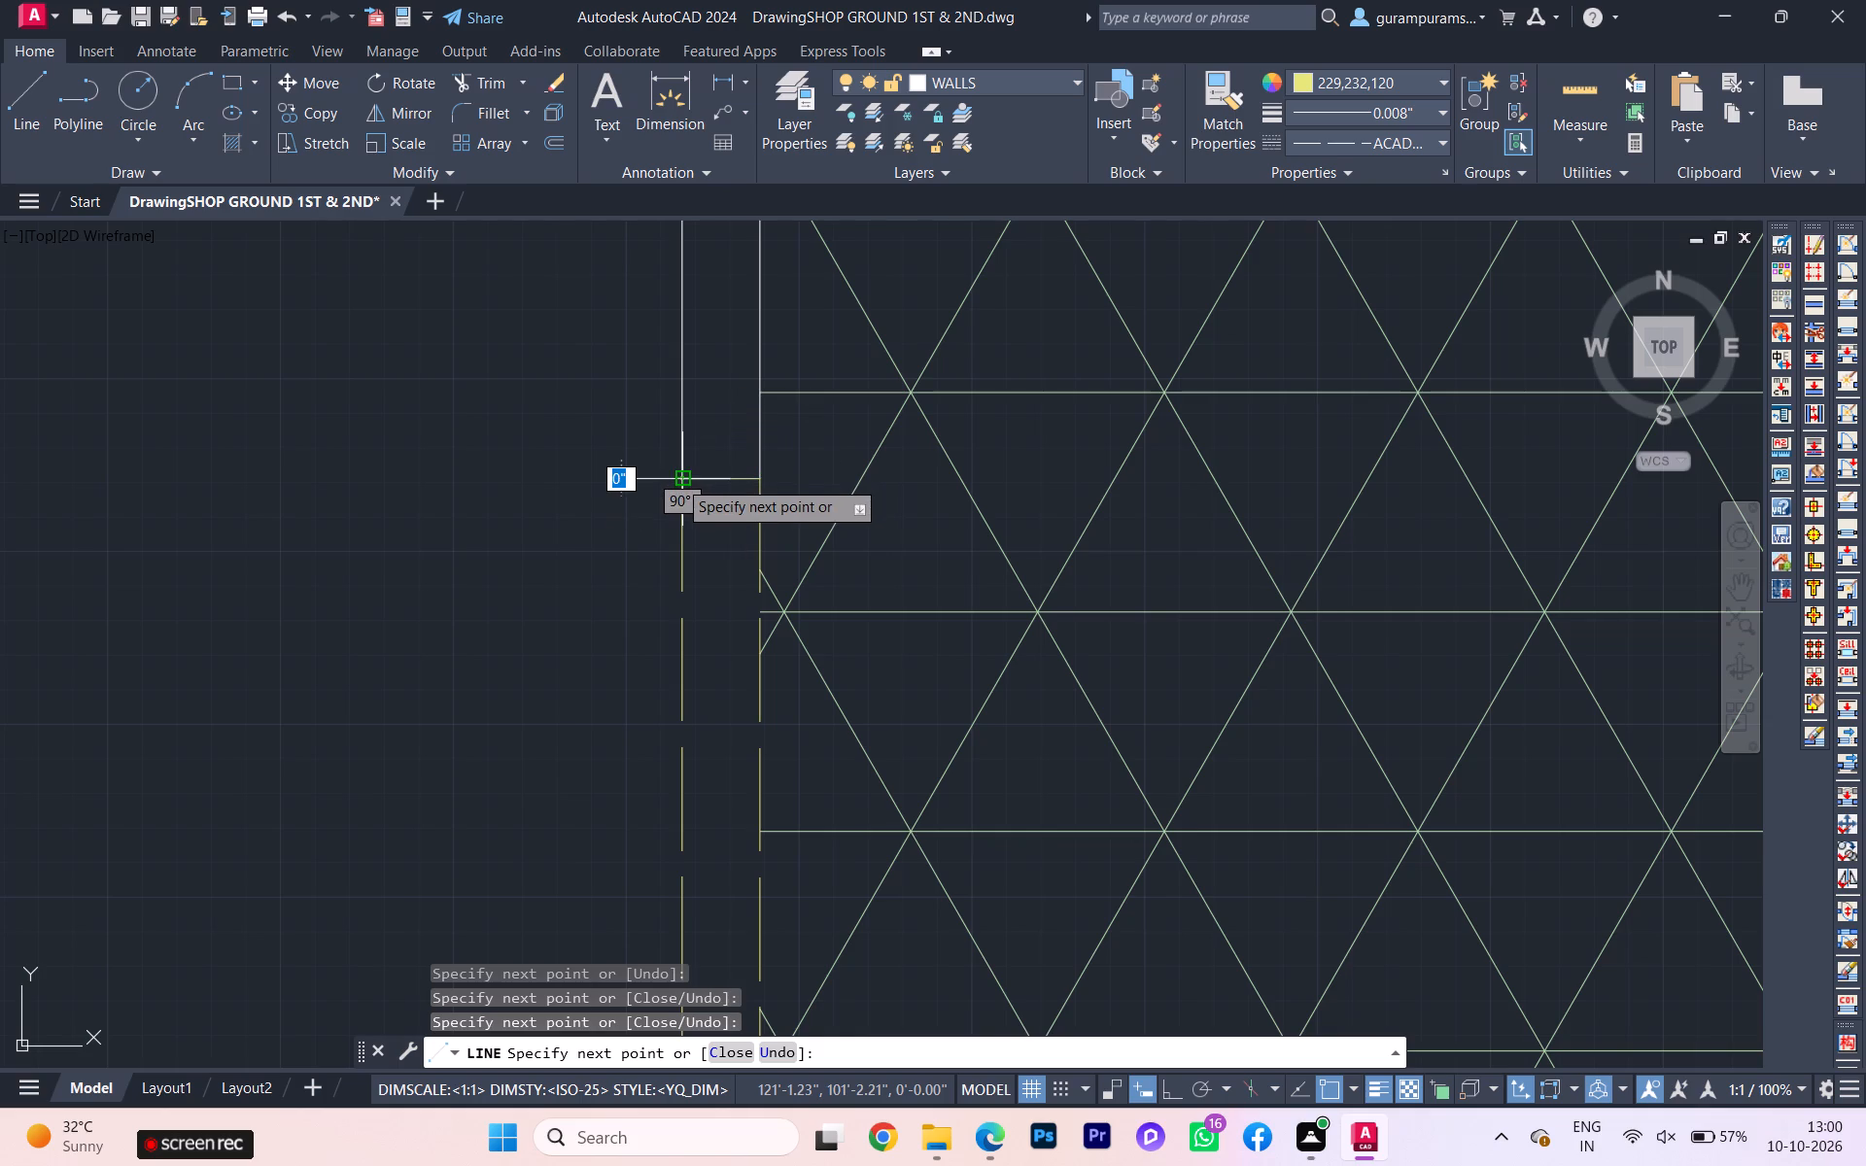
key("Escape")
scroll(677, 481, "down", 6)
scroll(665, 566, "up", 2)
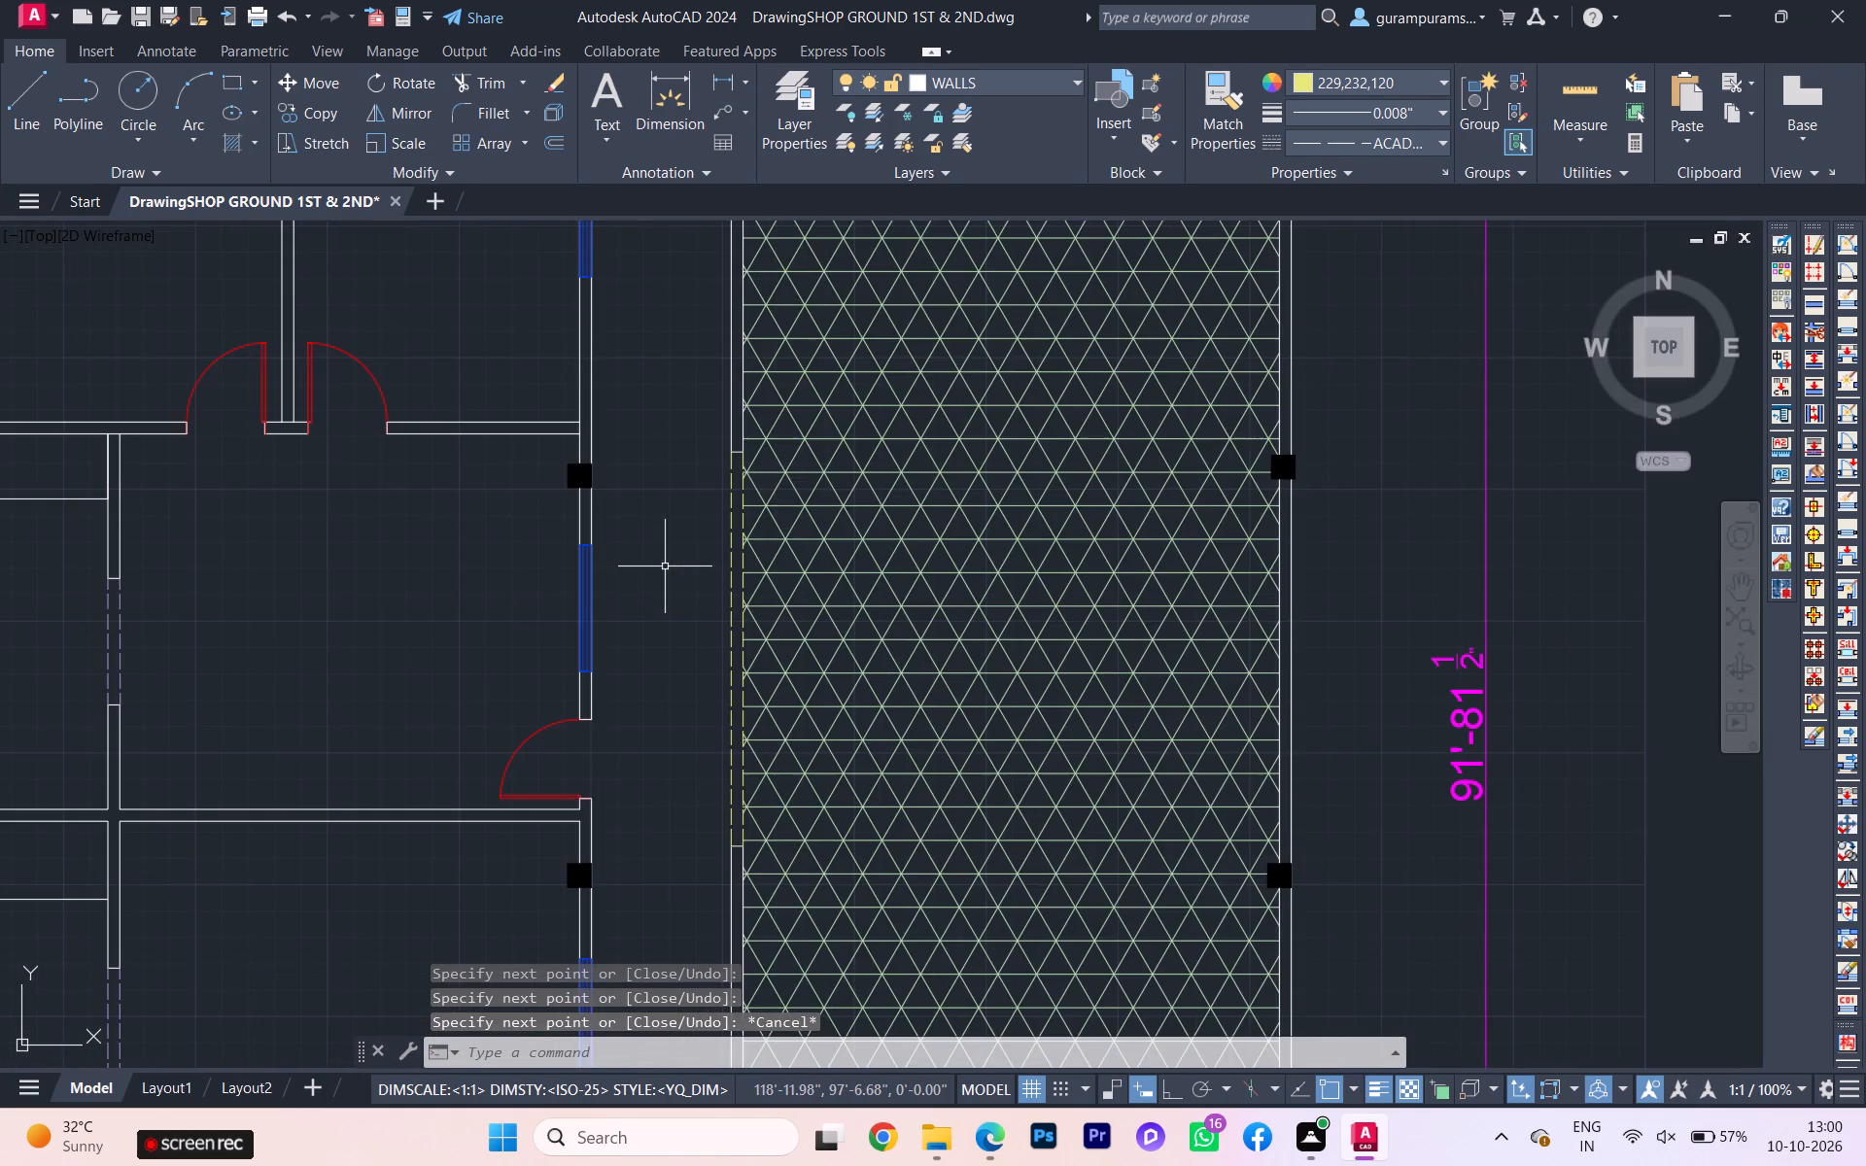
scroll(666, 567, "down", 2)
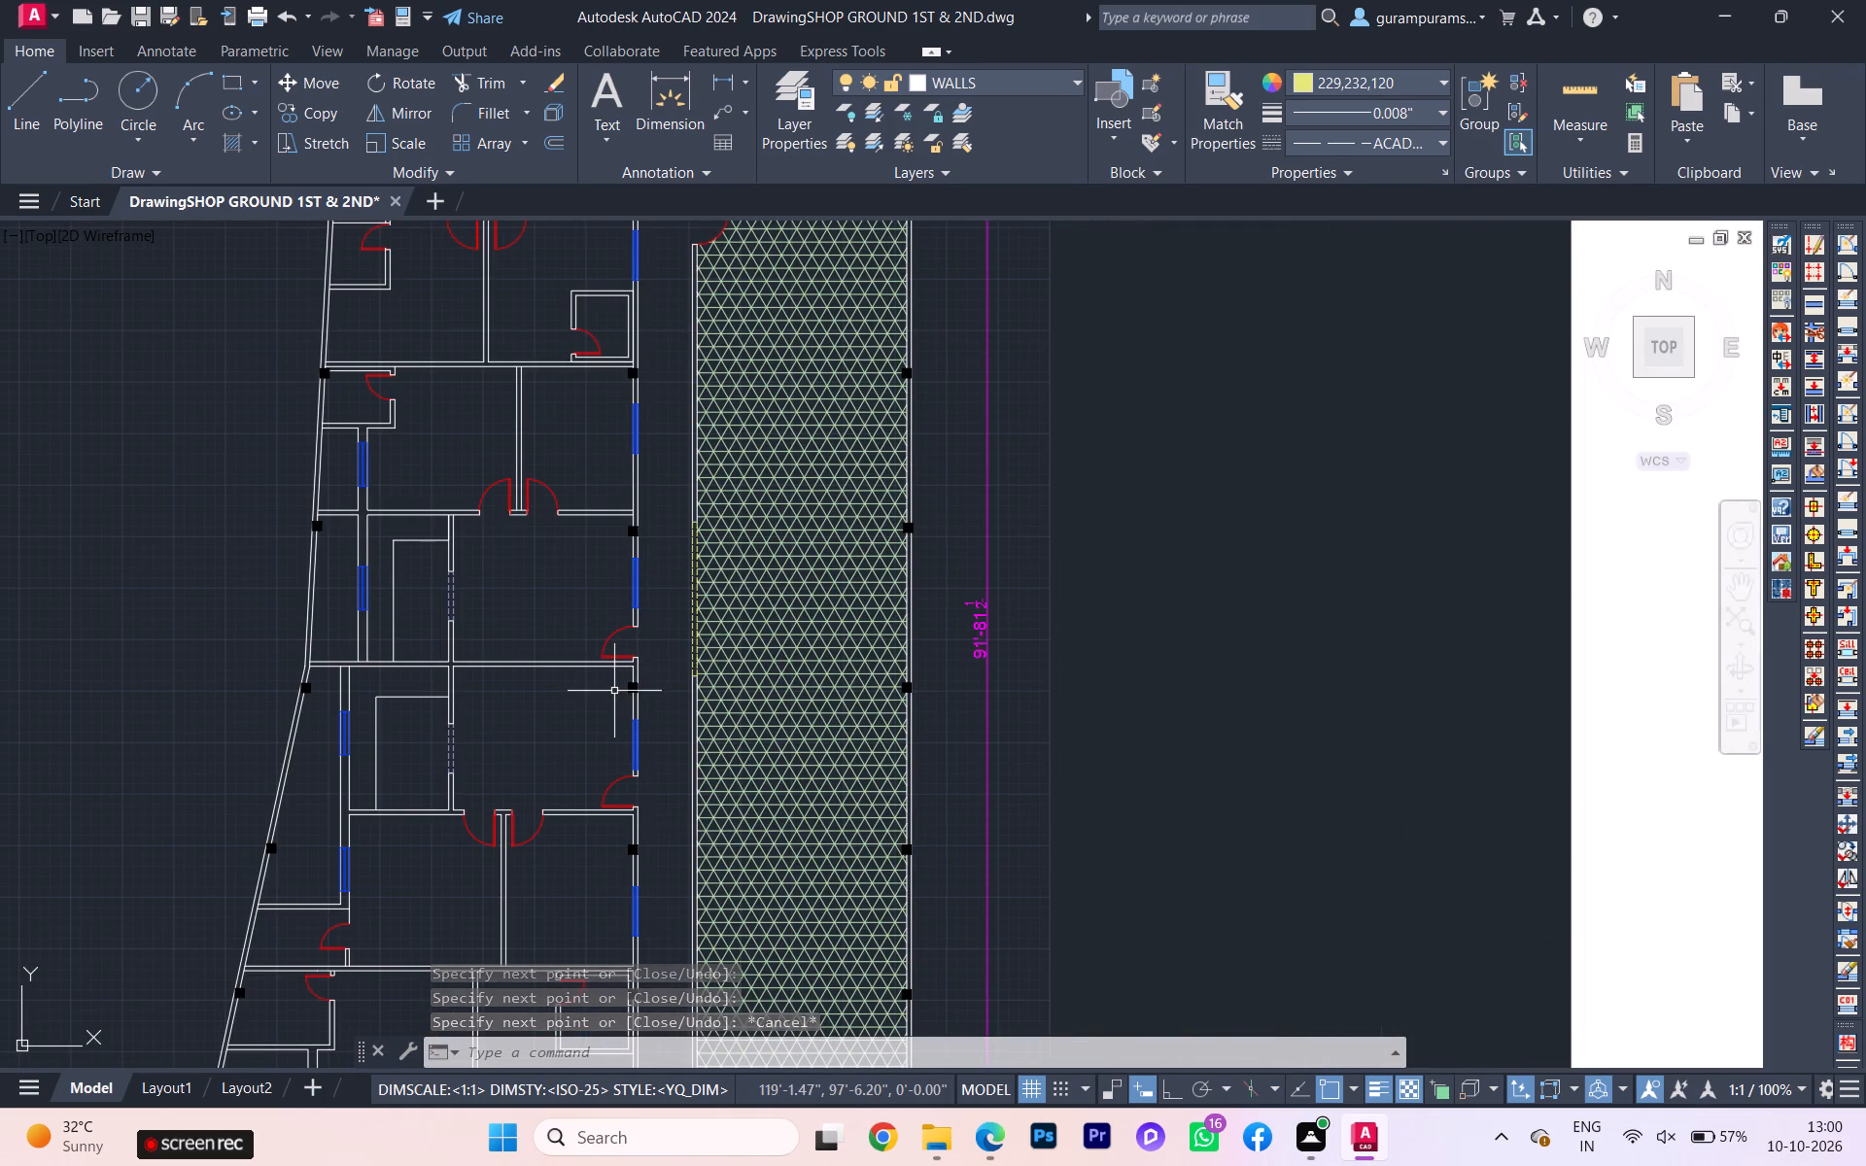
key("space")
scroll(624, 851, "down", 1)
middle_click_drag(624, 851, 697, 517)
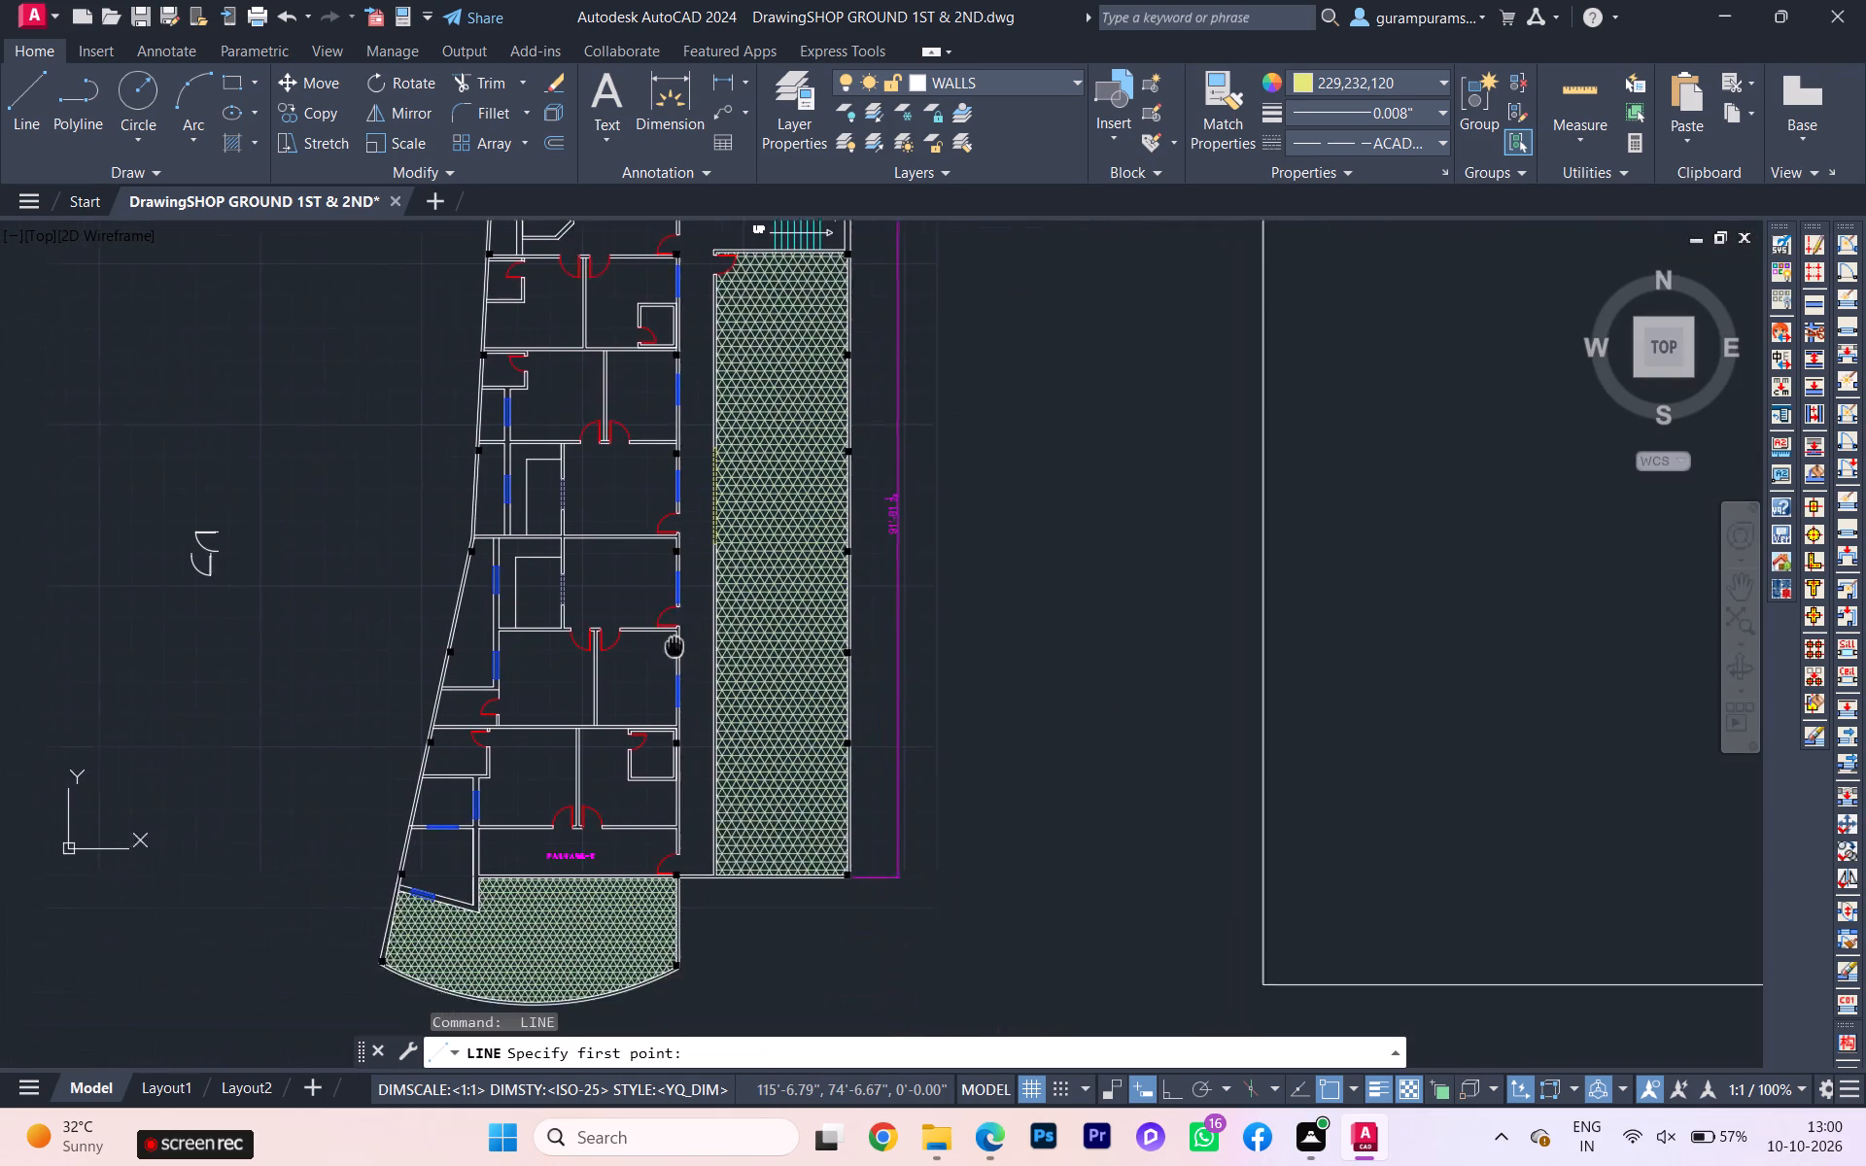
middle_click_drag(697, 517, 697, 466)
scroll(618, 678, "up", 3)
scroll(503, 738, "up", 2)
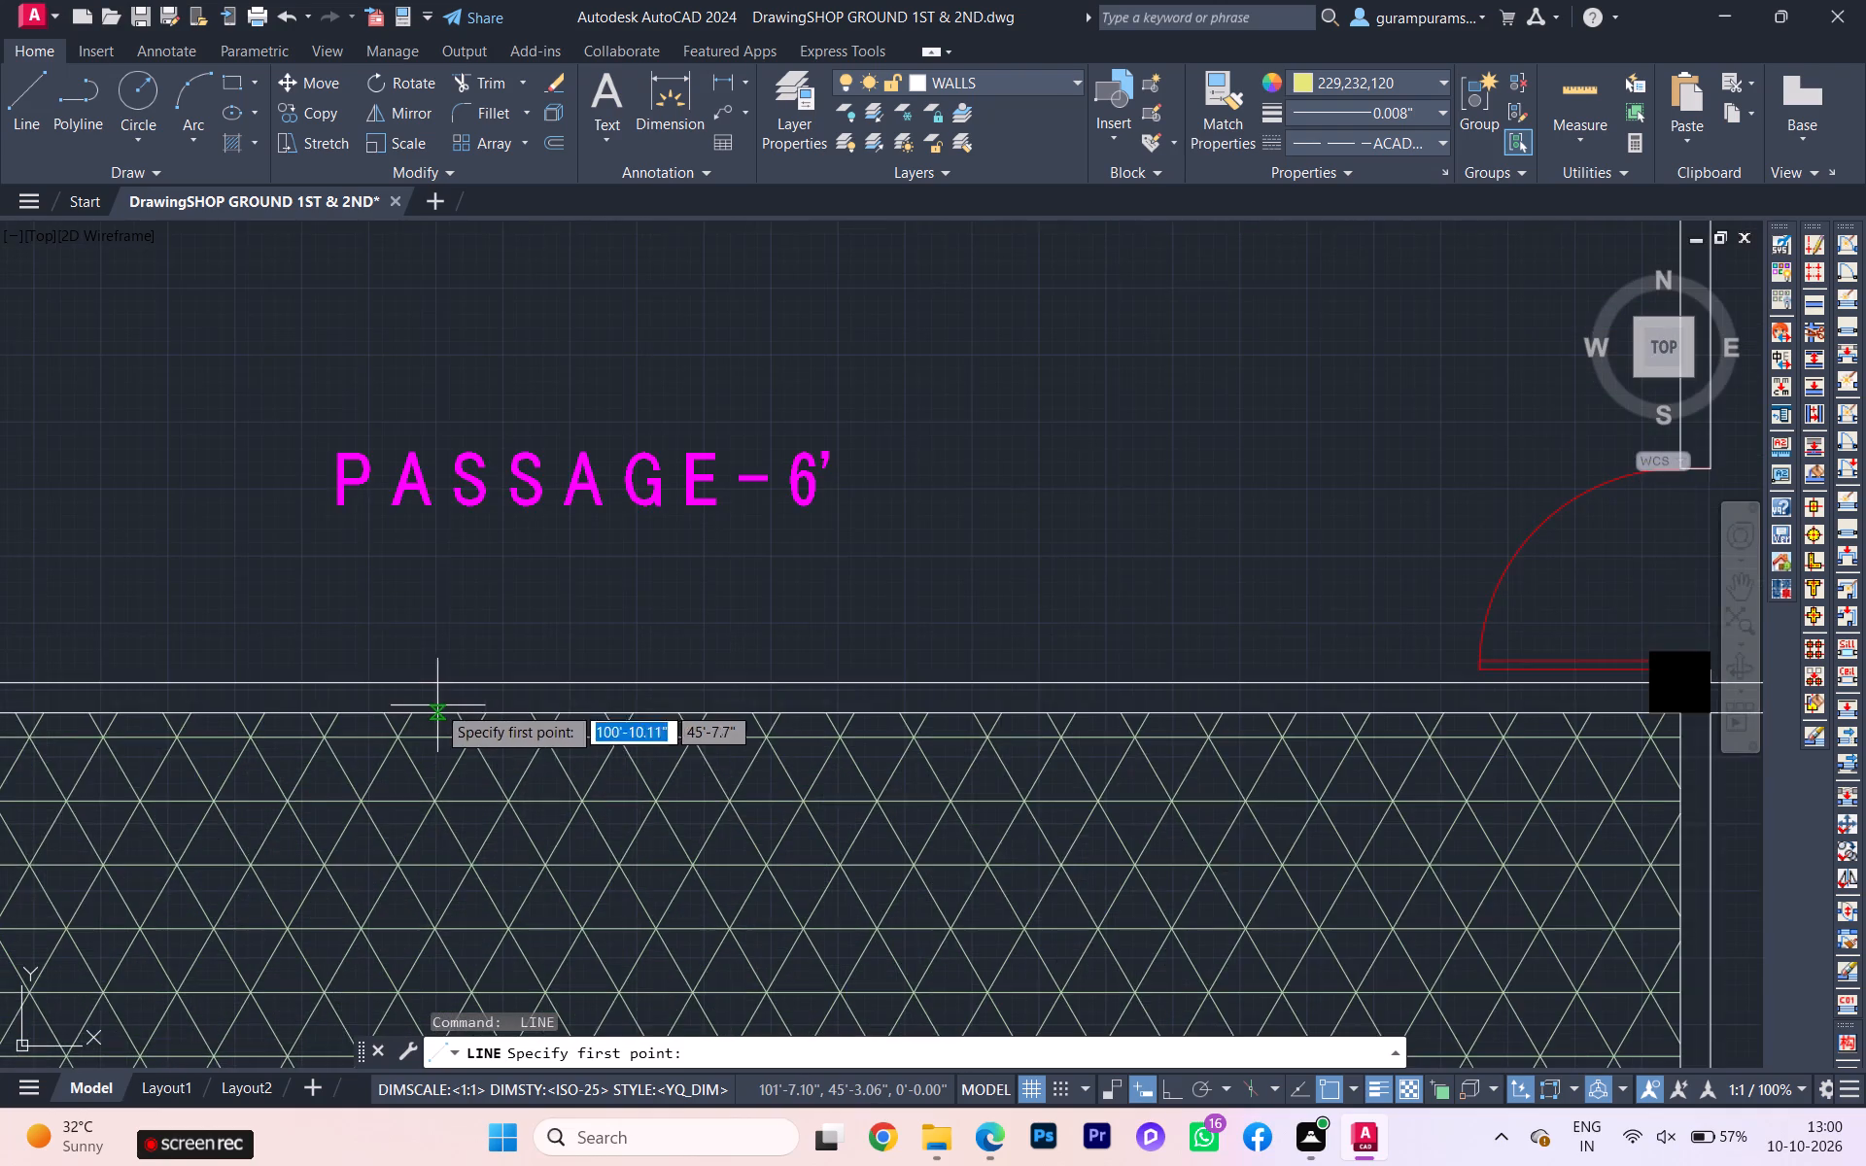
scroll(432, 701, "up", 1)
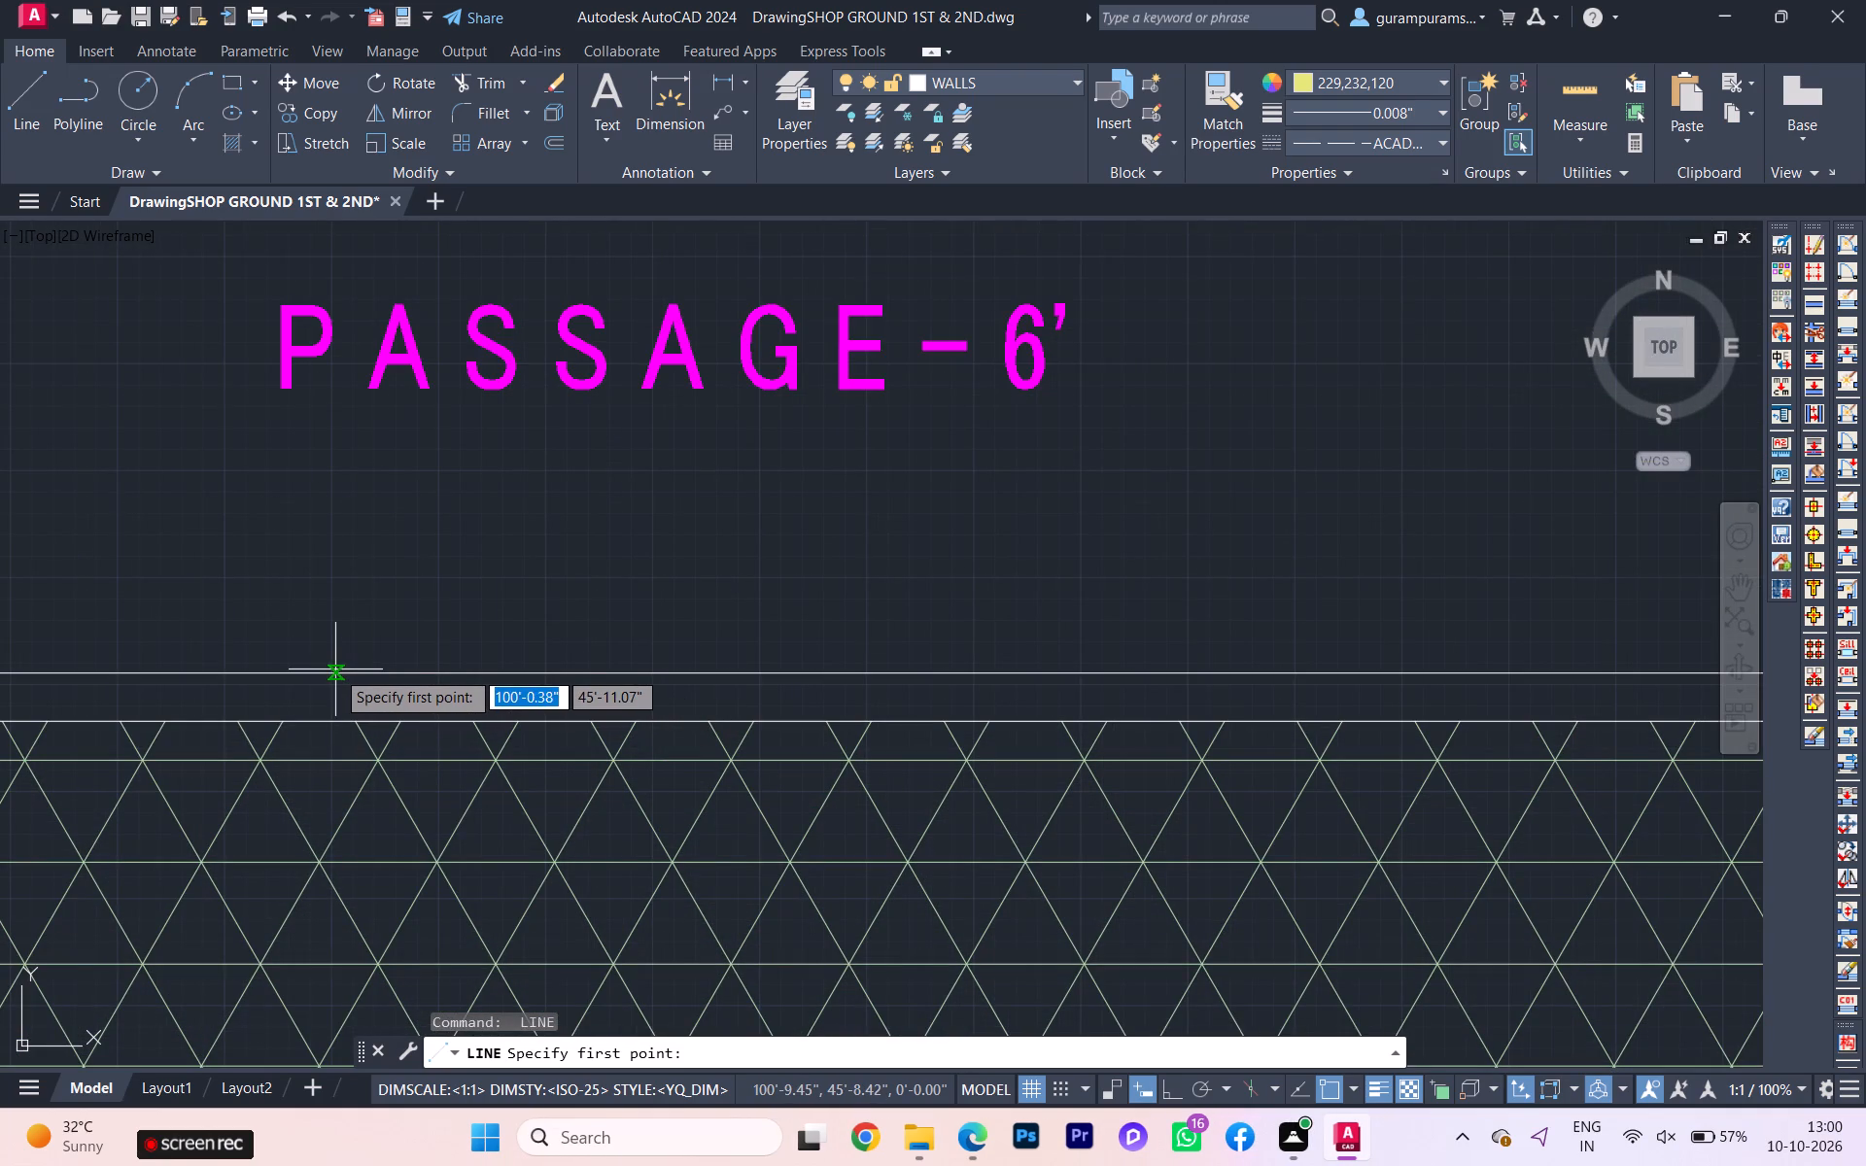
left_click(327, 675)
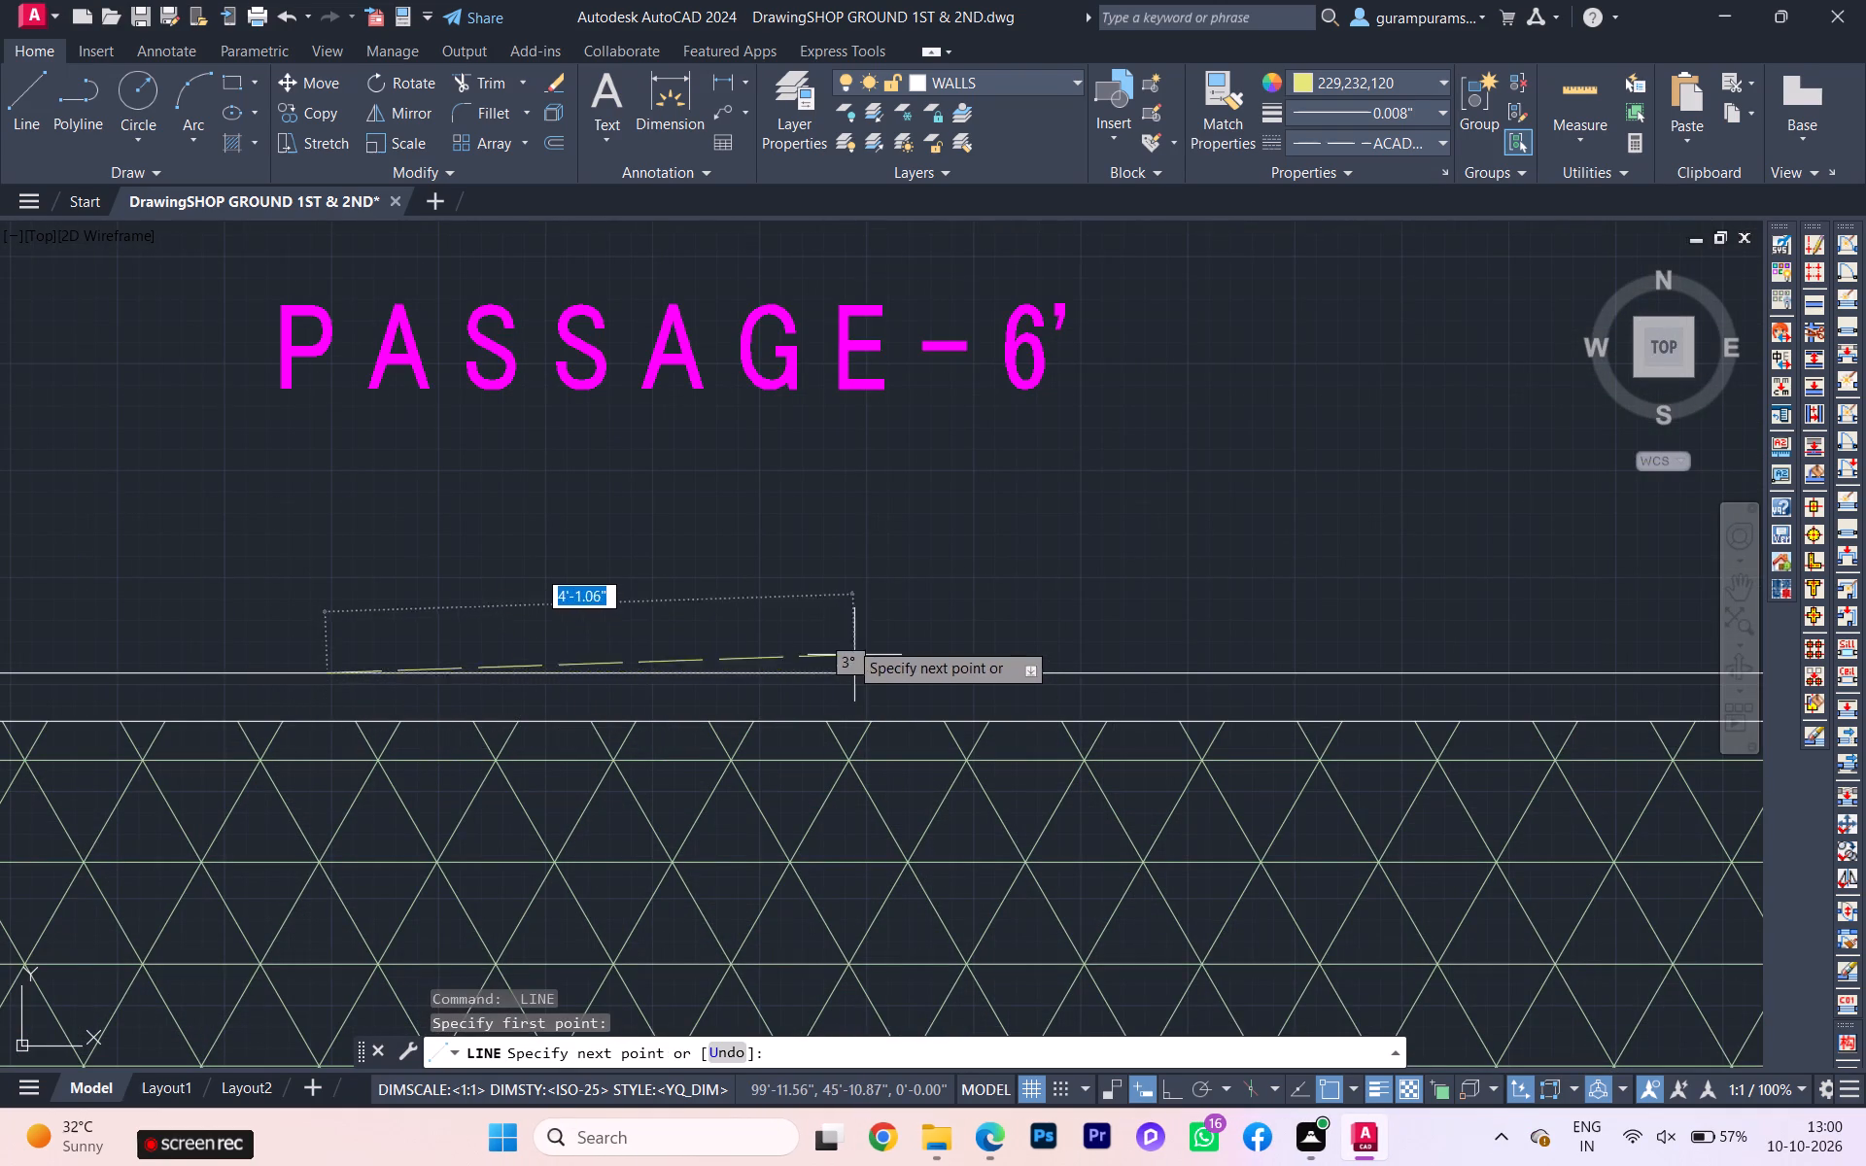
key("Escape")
Draw a short line across the thickness of the passage's south wall, below the start of the PASSAGE-6' label.
key("l")
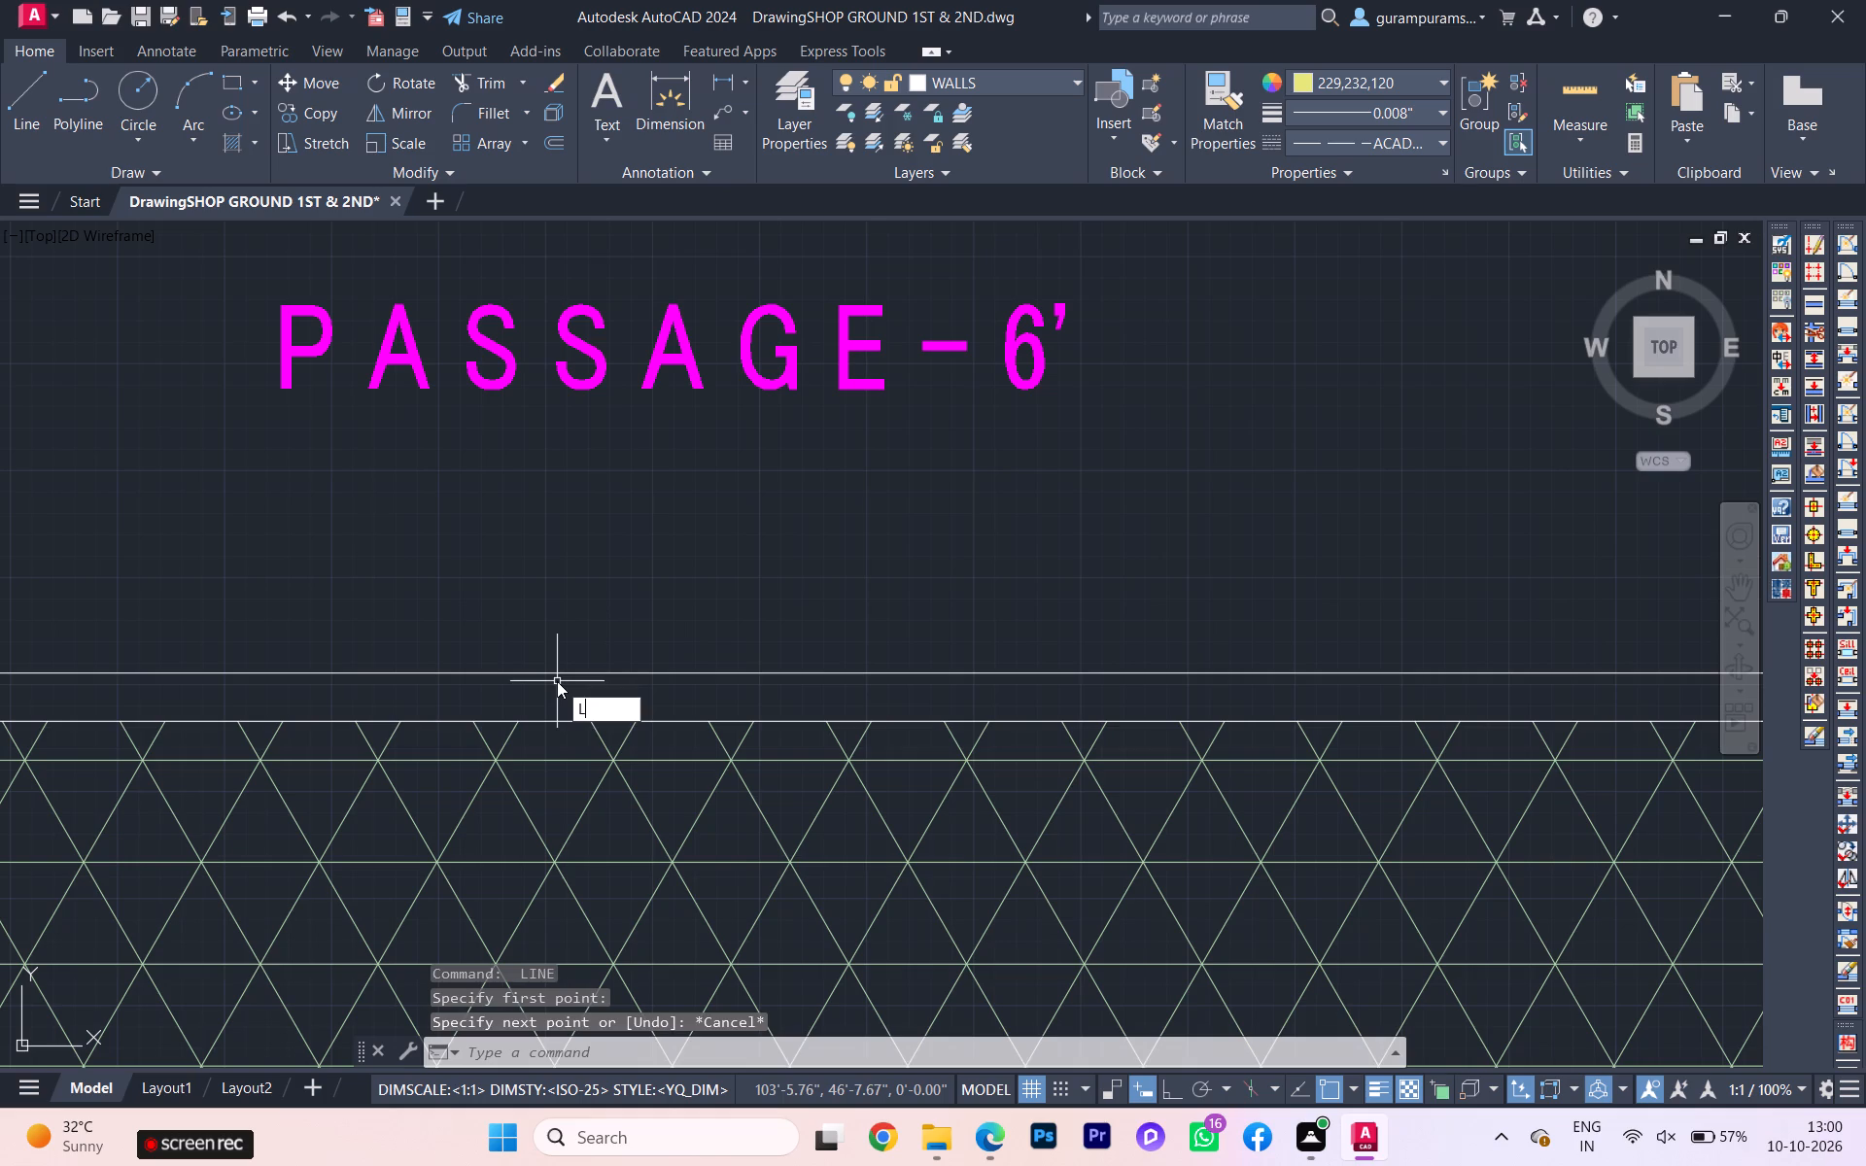
key("Return")
scroll(690, 597, "down", 2)
scroll(442, 639, "up", 1)
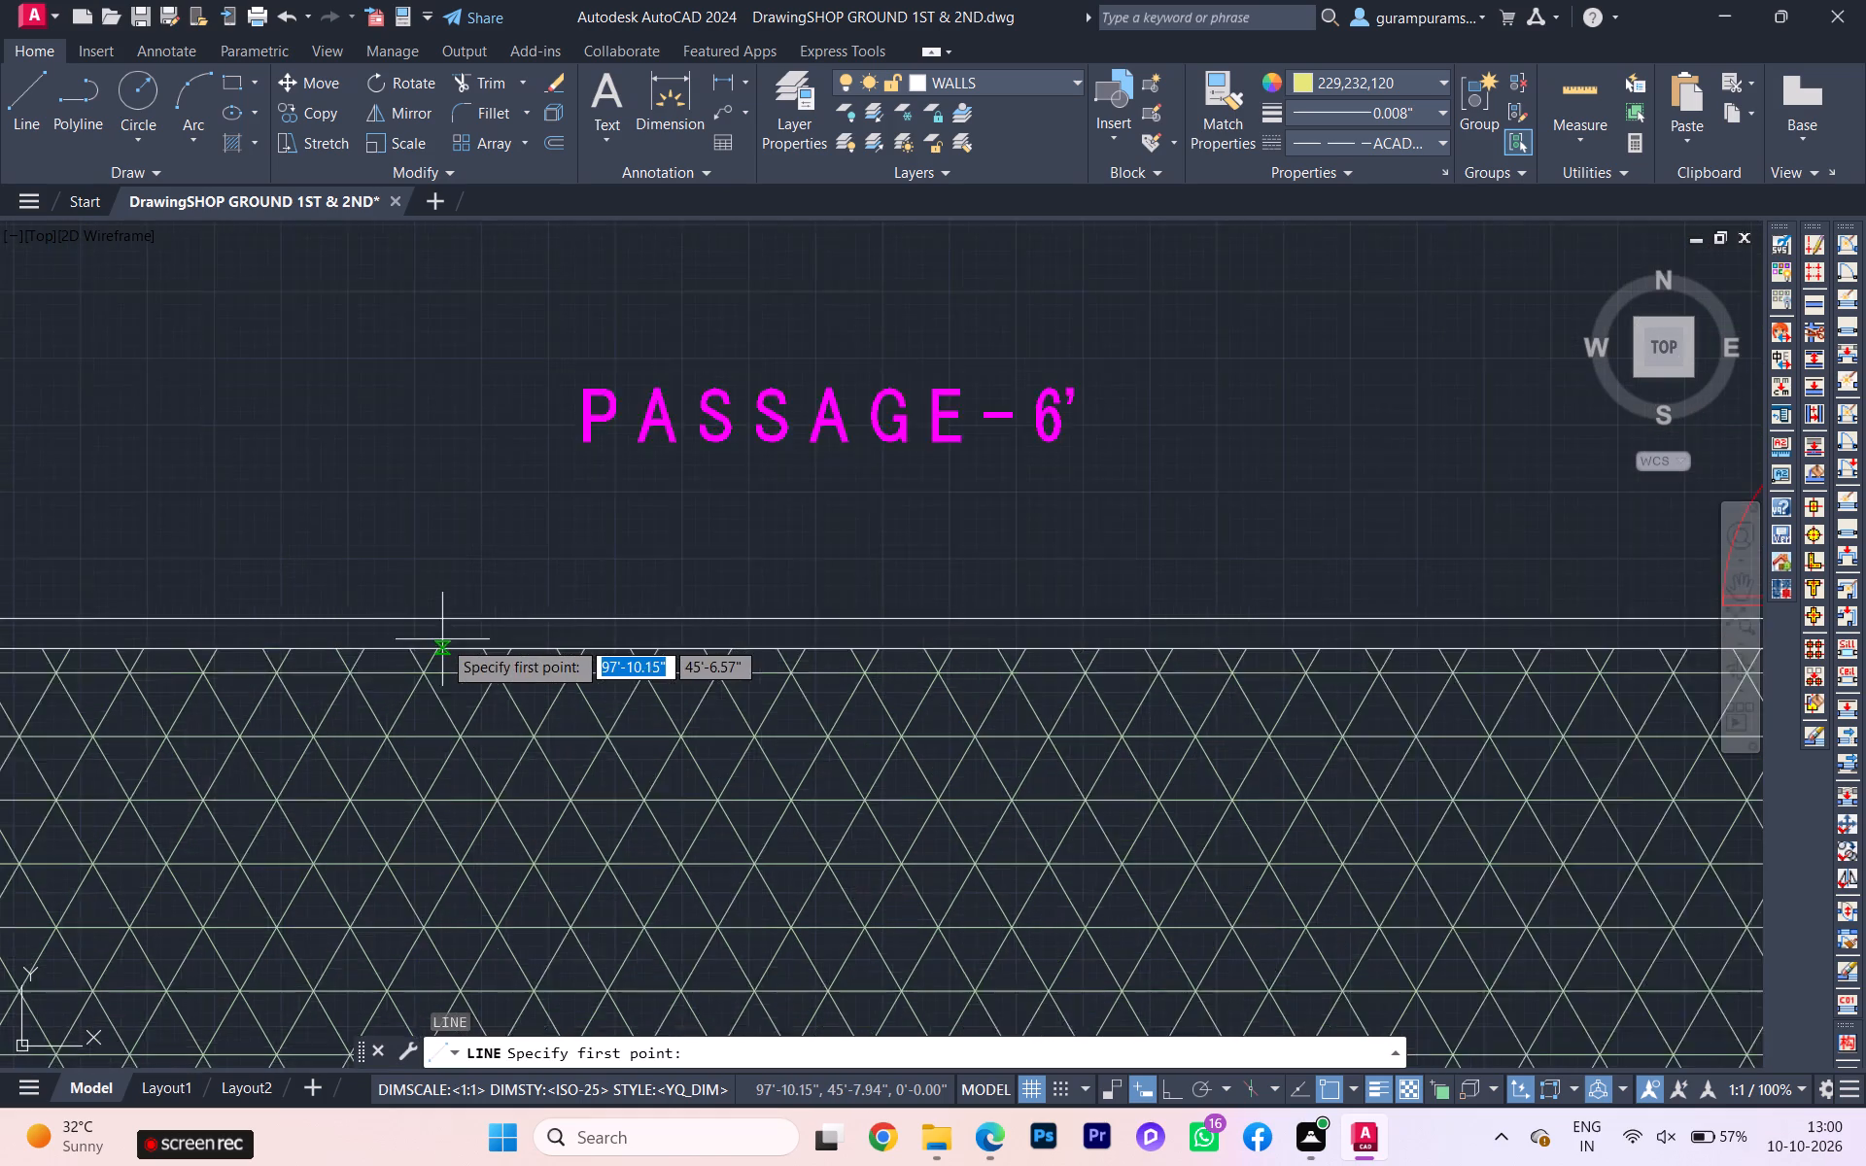
scroll(442, 639, "up", 1)
left_click(464, 604)
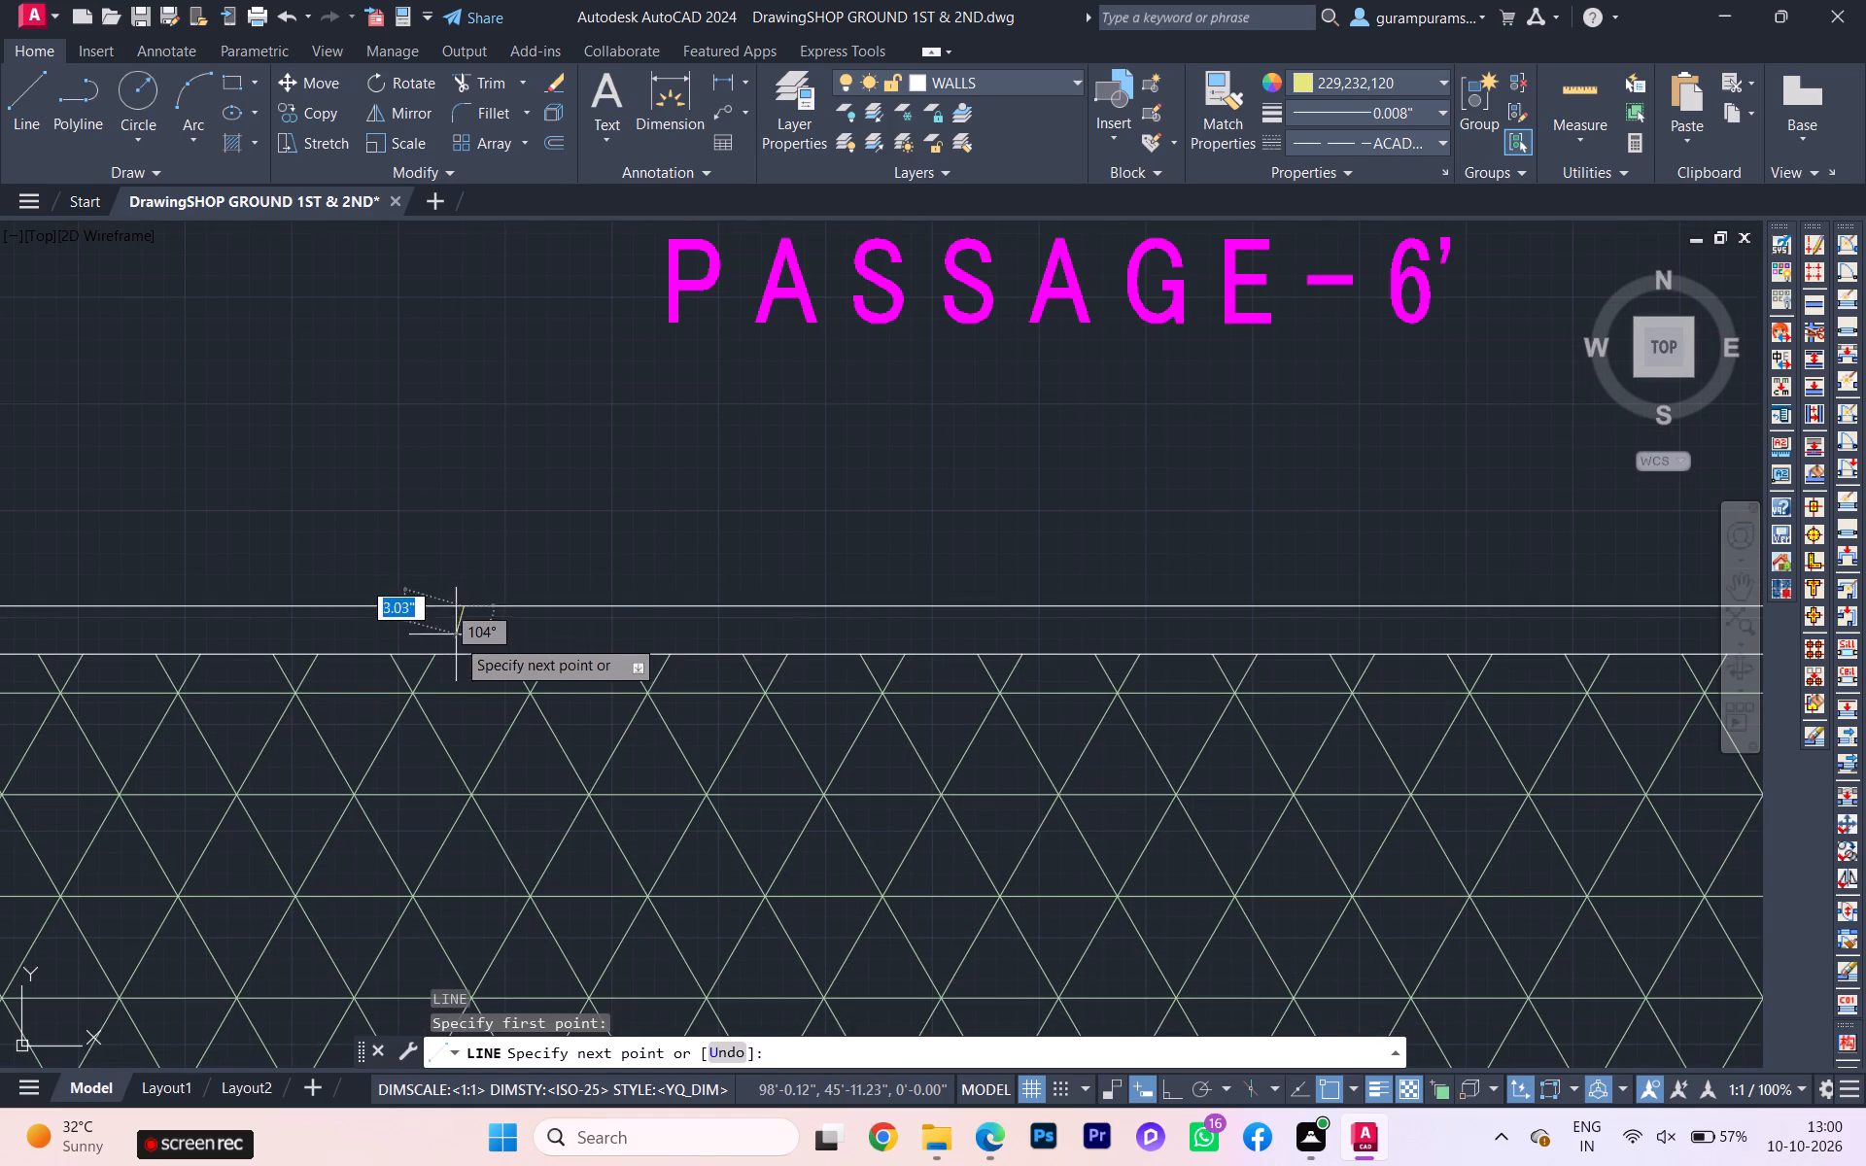
left_click(466, 657)
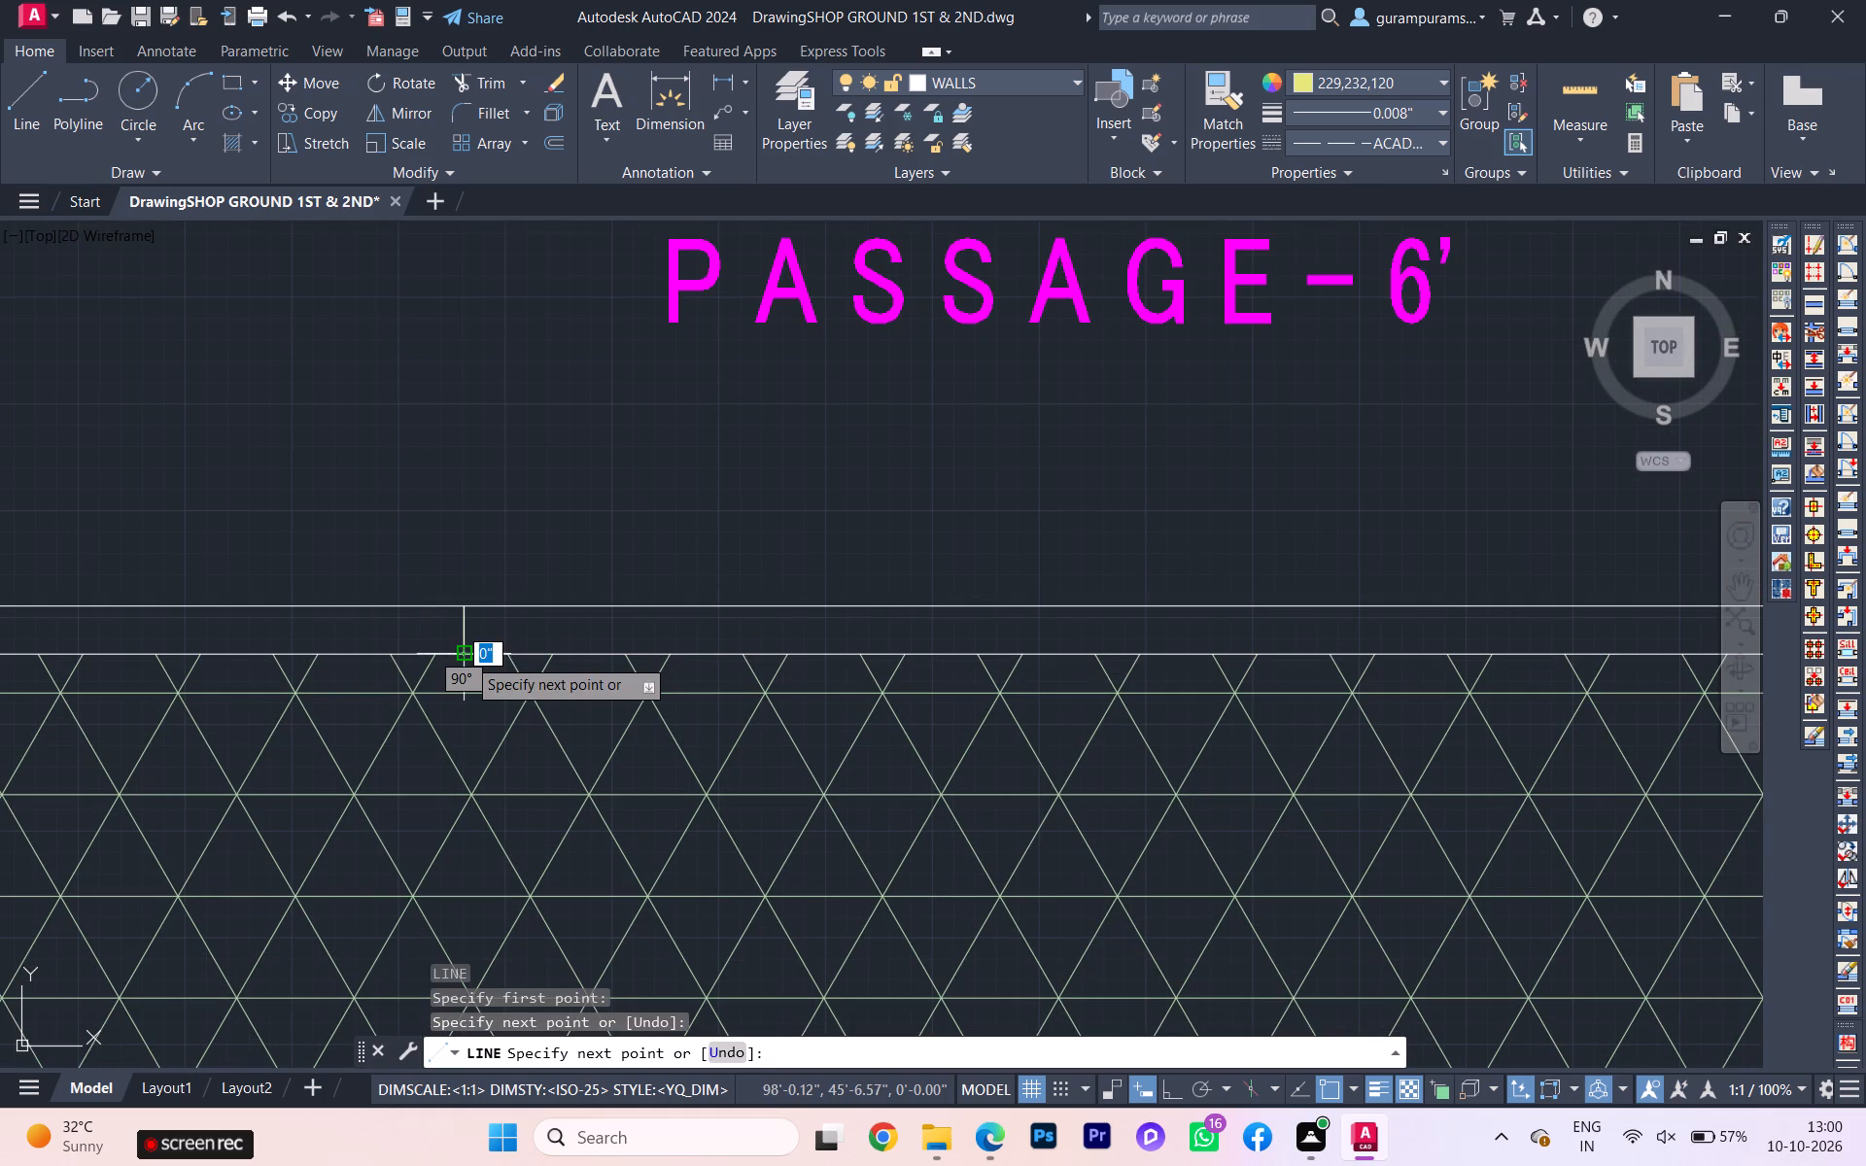
key("space")
Copy the short cross line 6' east along the passage's south wall to mark the other side of the opening.
left_click(466, 641)
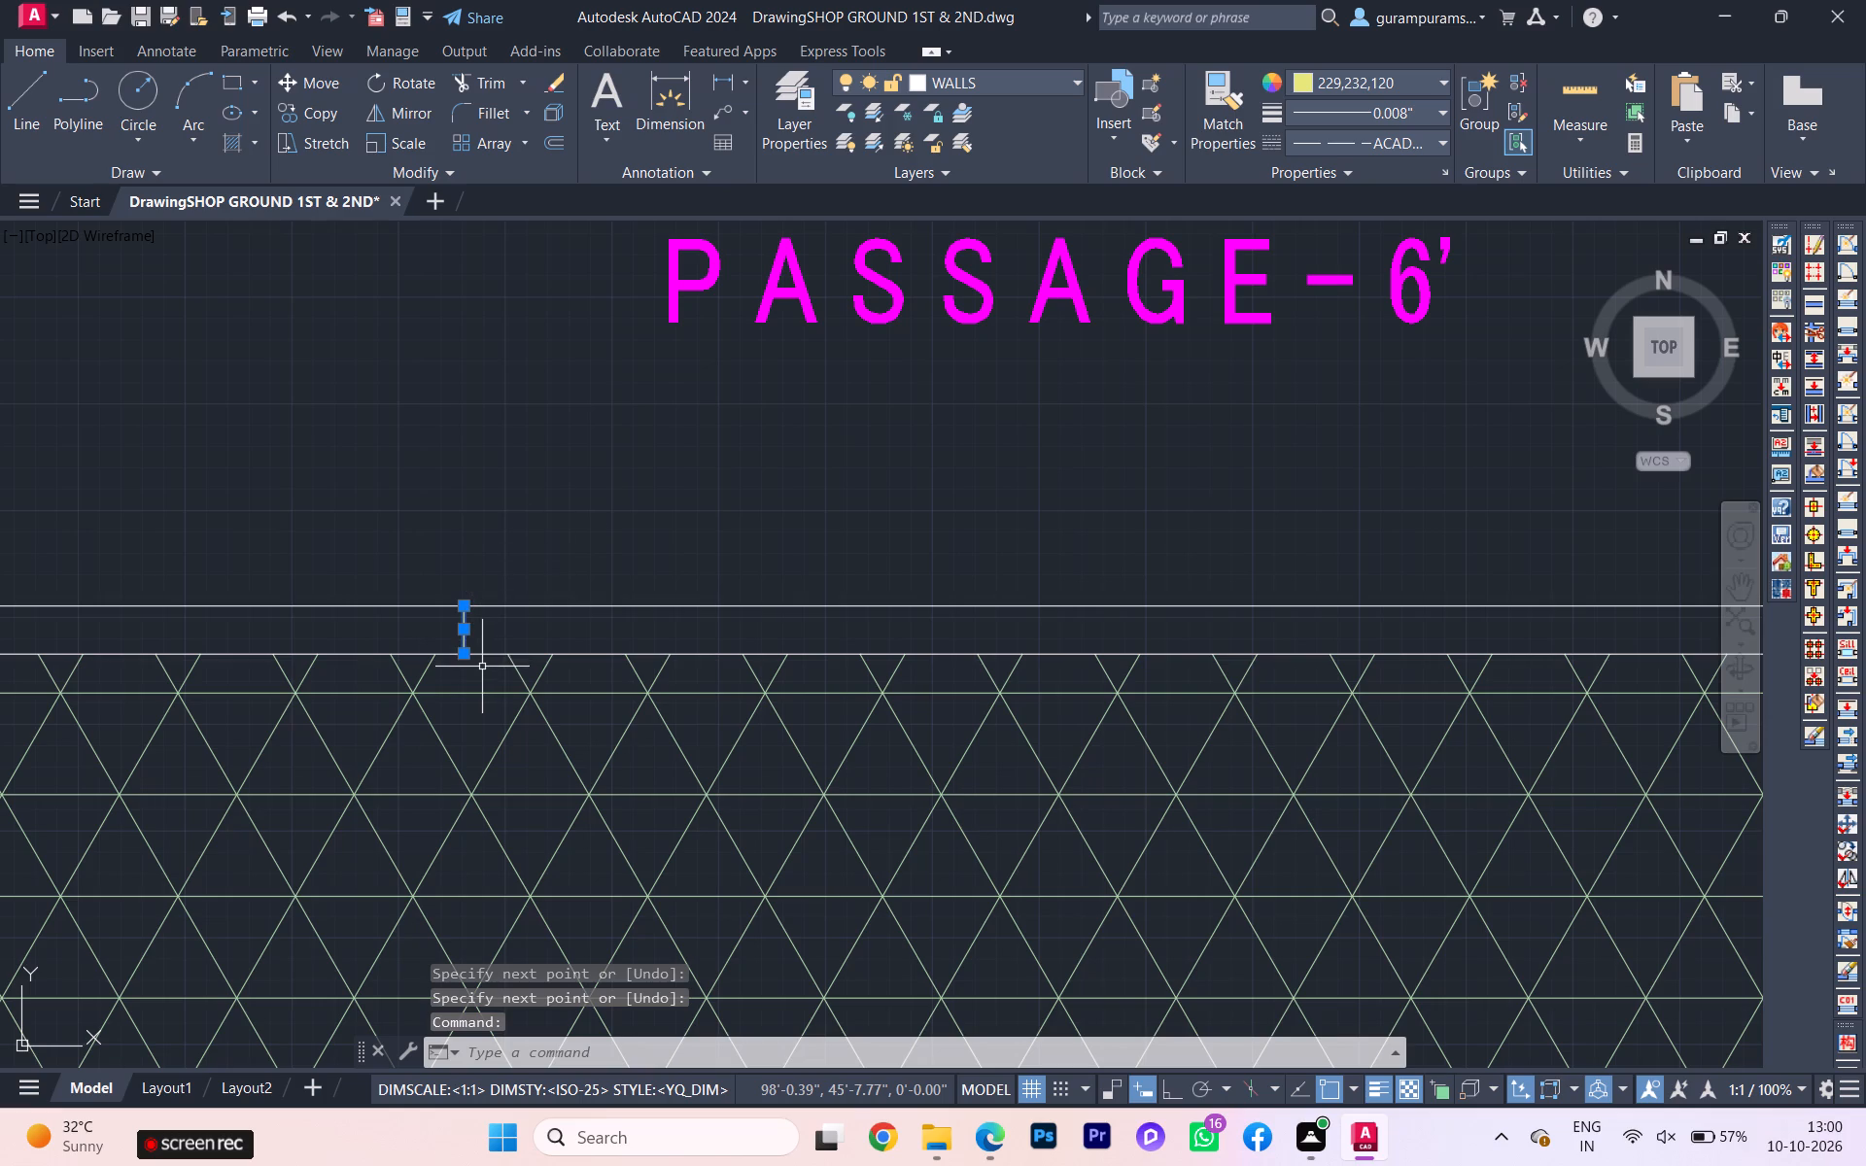
key("c")
key("o")
key("Return")
scroll(471, 671, "up", 1)
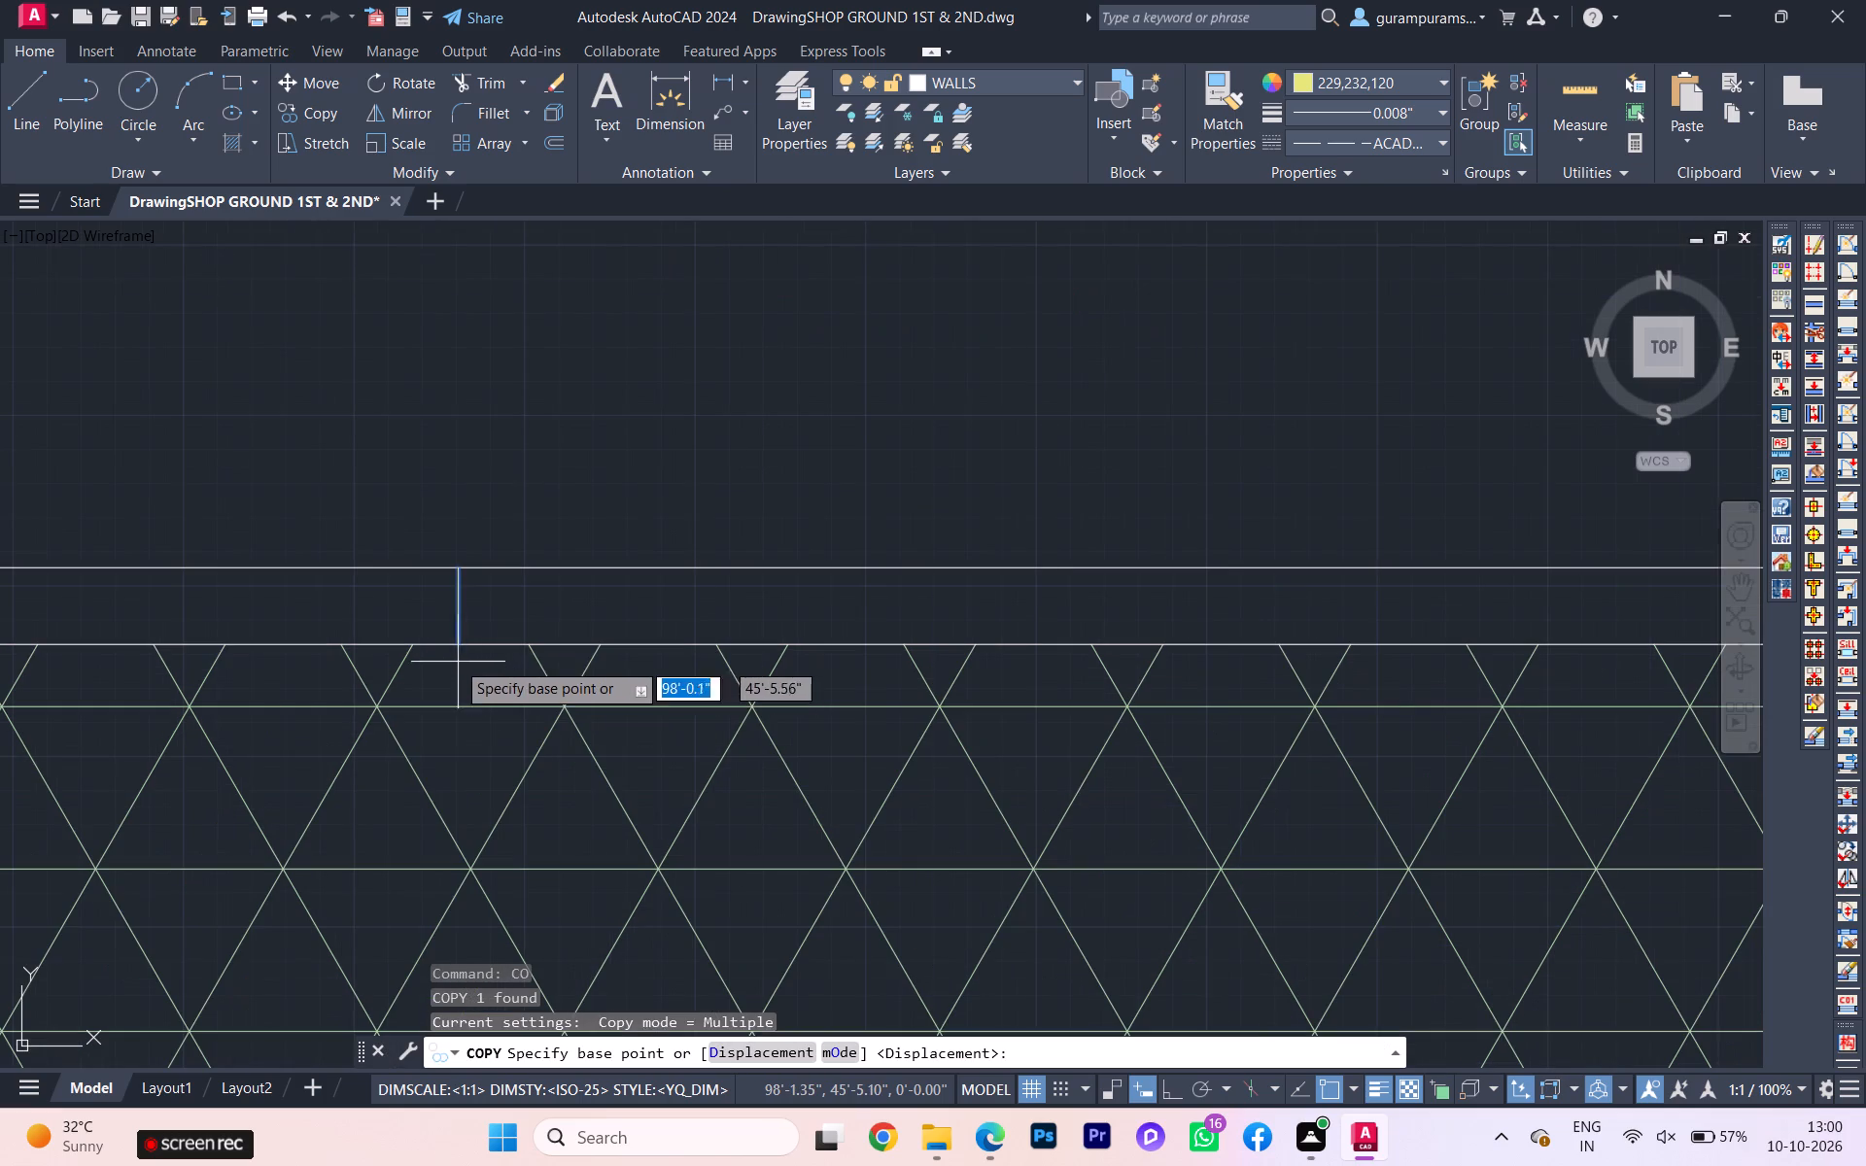
left_click(455, 648)
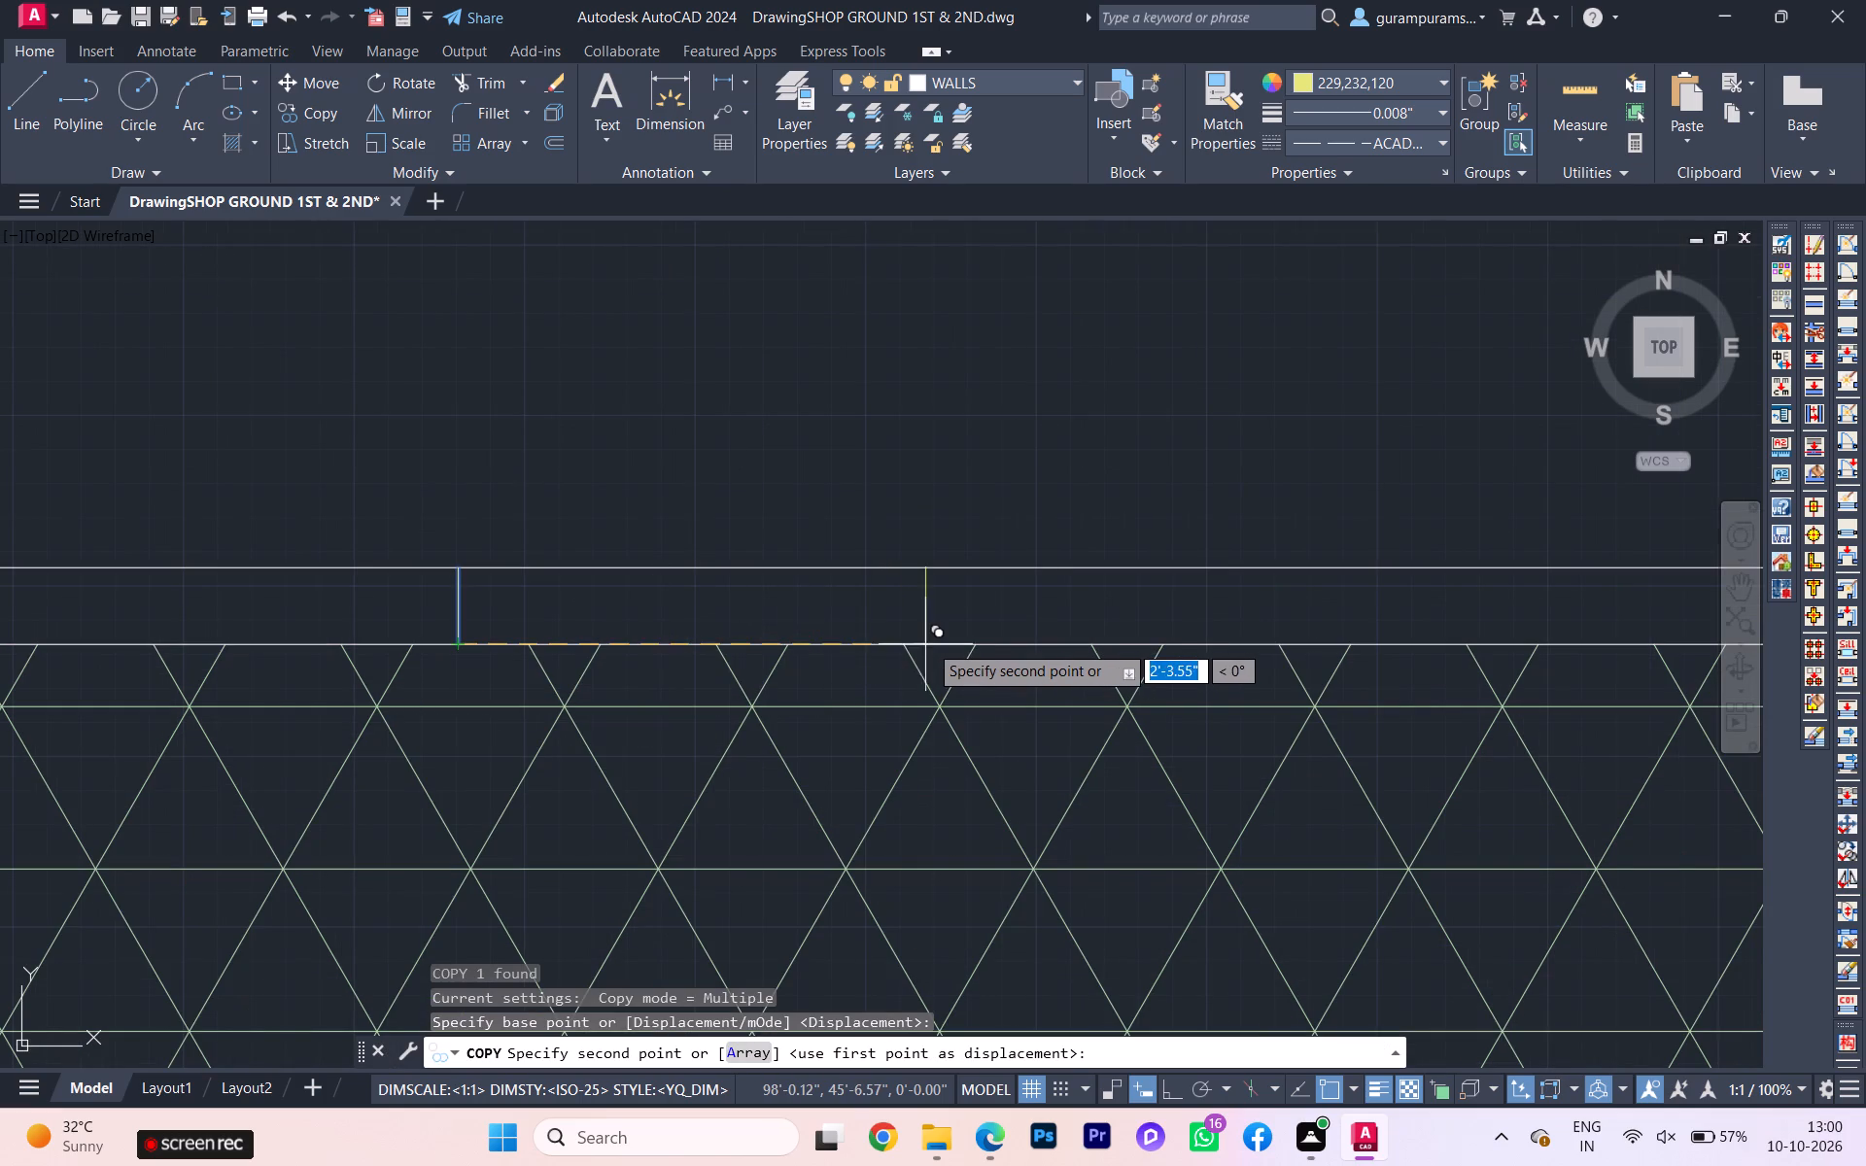
type("6'")
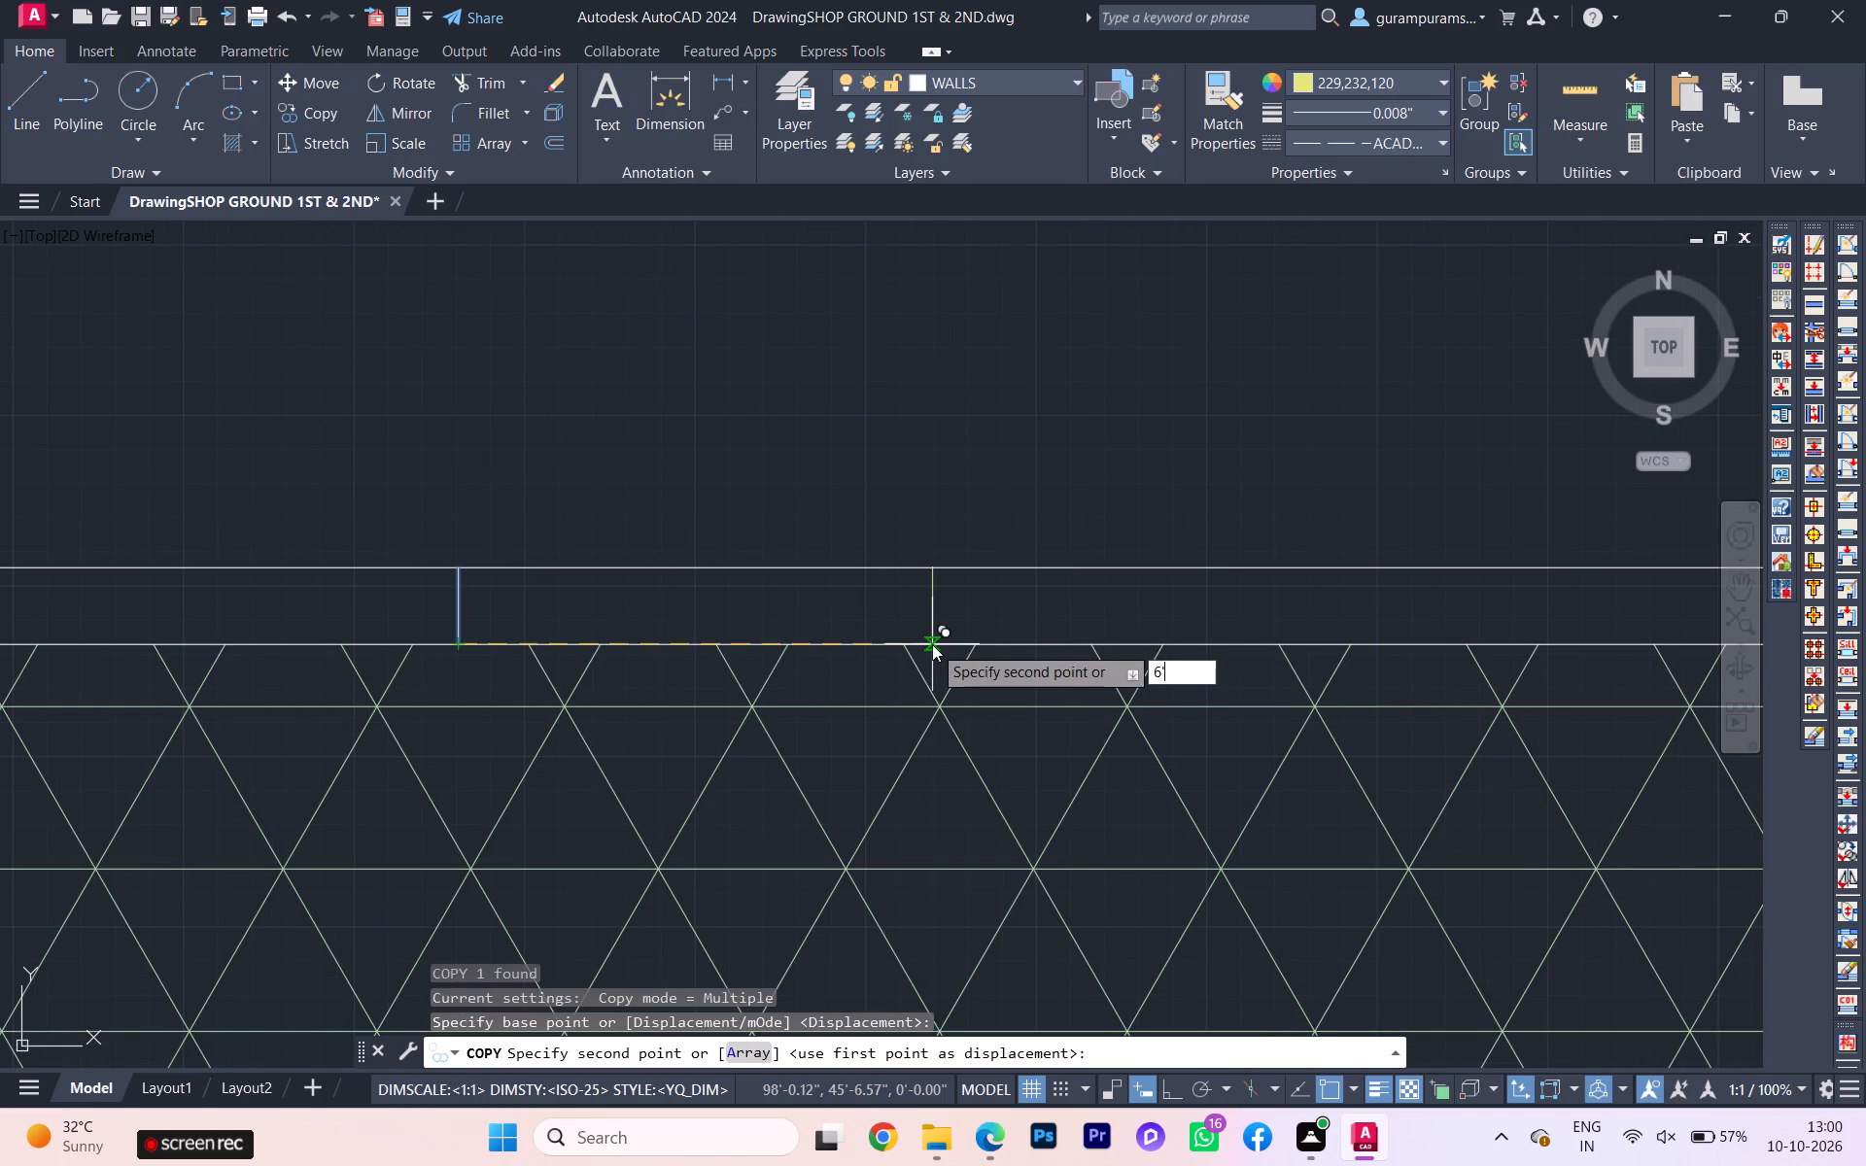
key("Return")
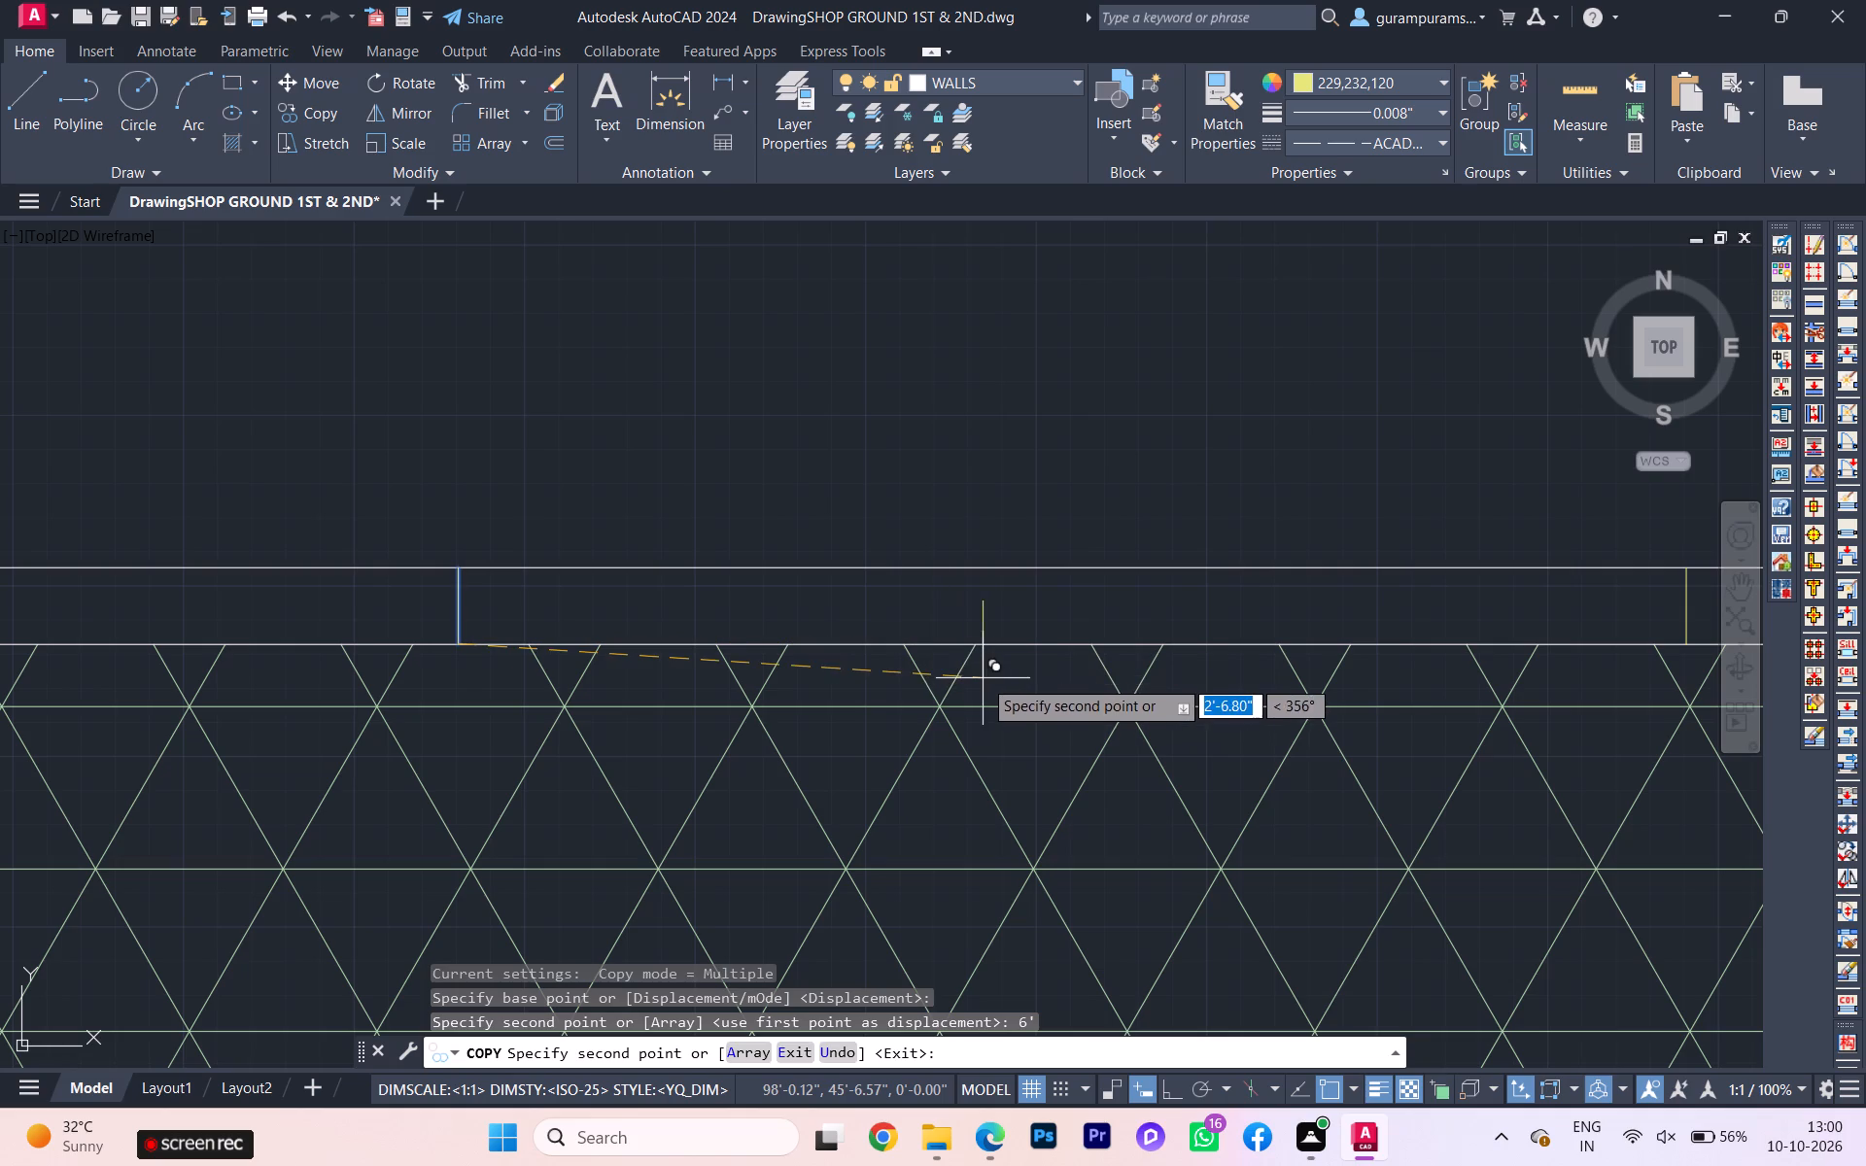
key("Escape")
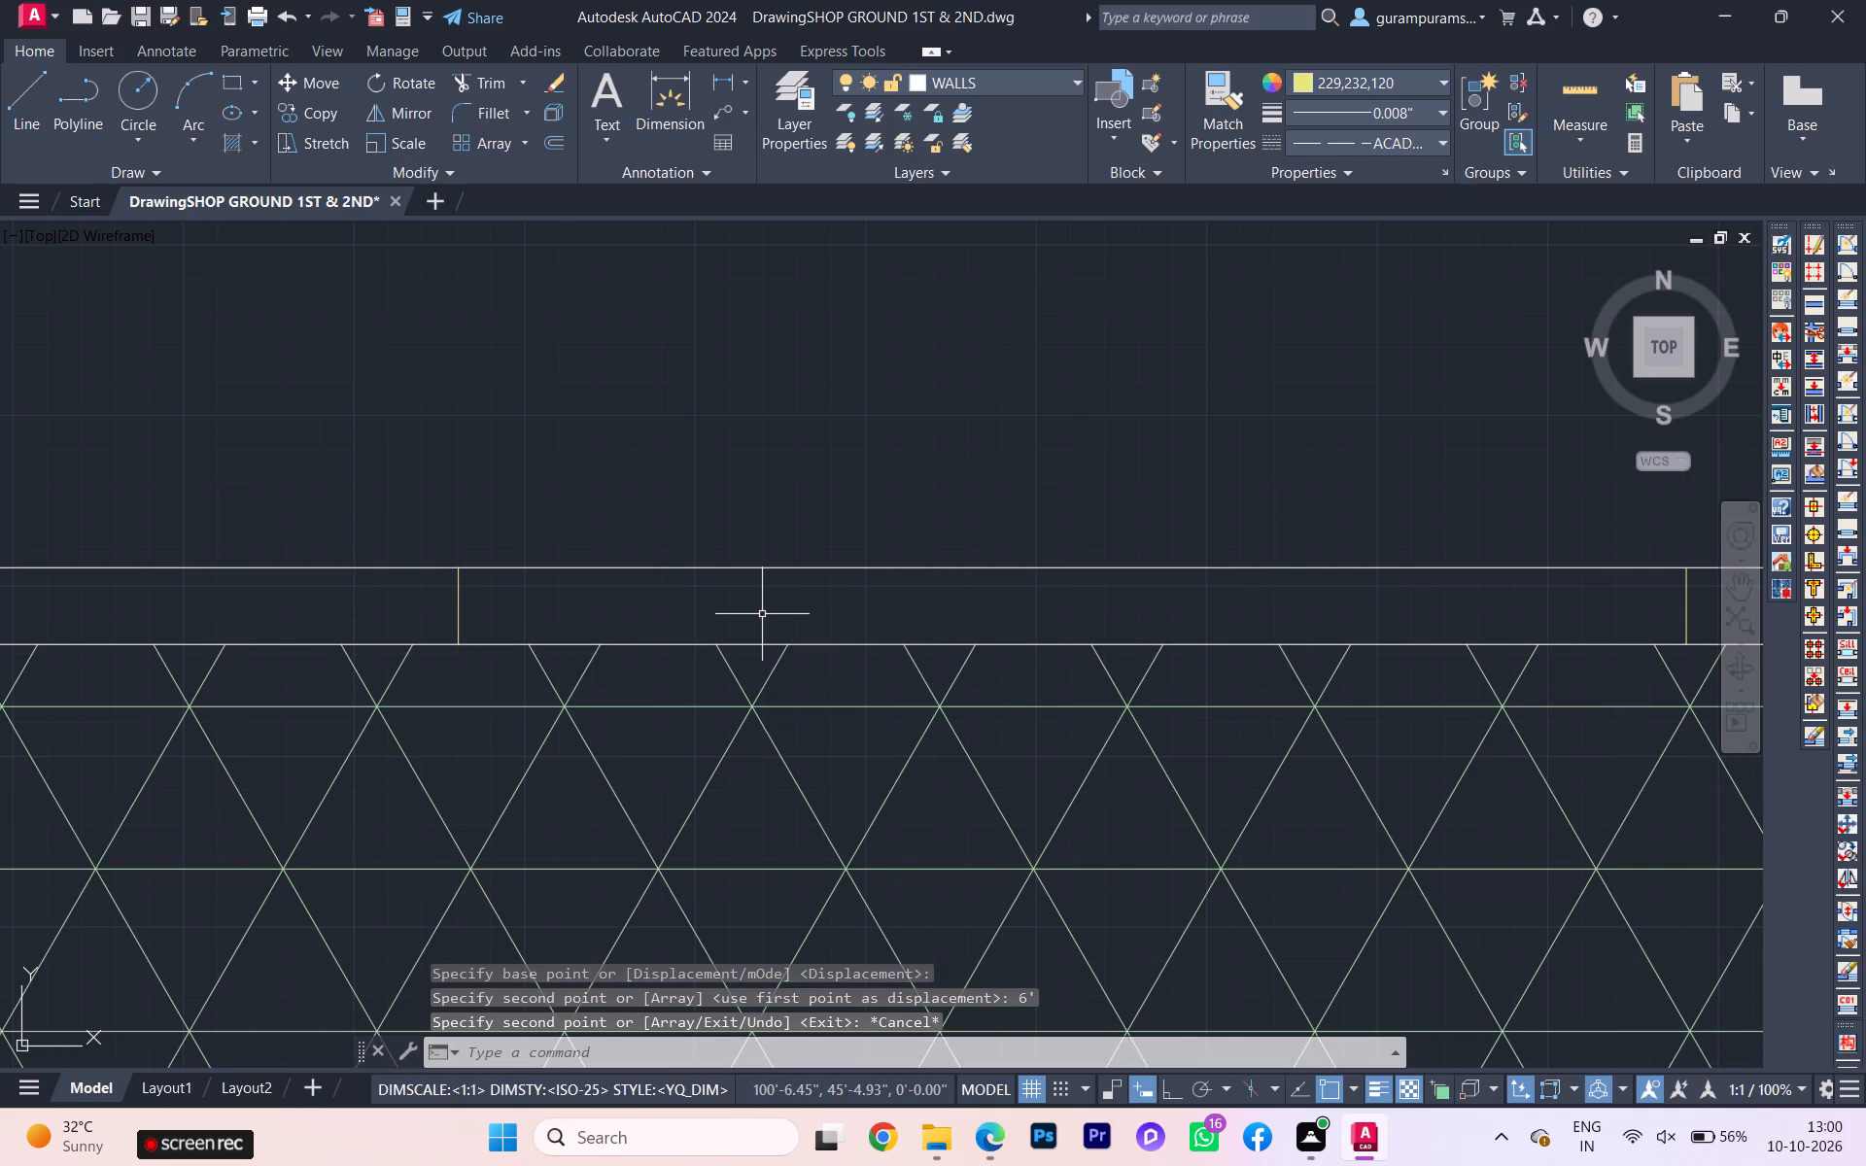
Trim both faces of the passage's south wall between the two opening marks.
key("t")
key("r")
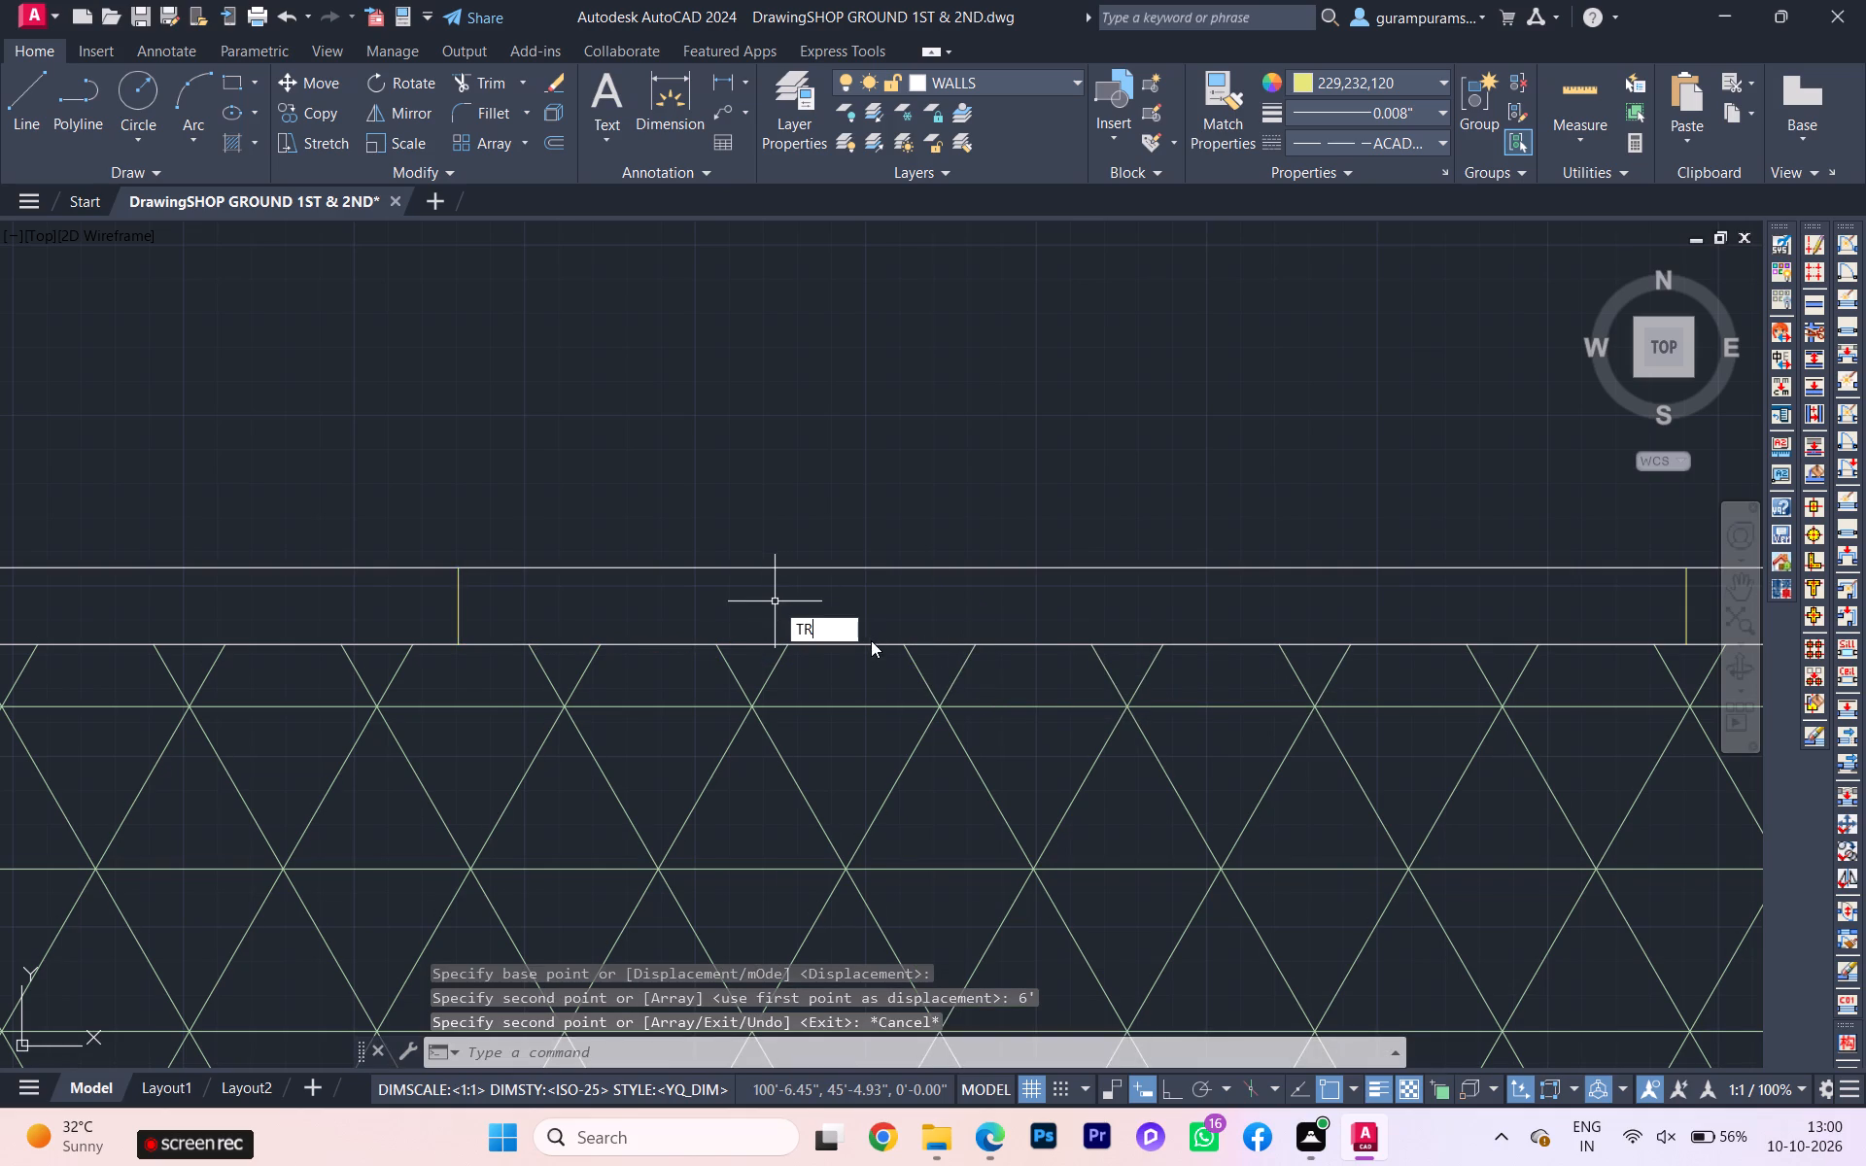
left_click(869, 645)
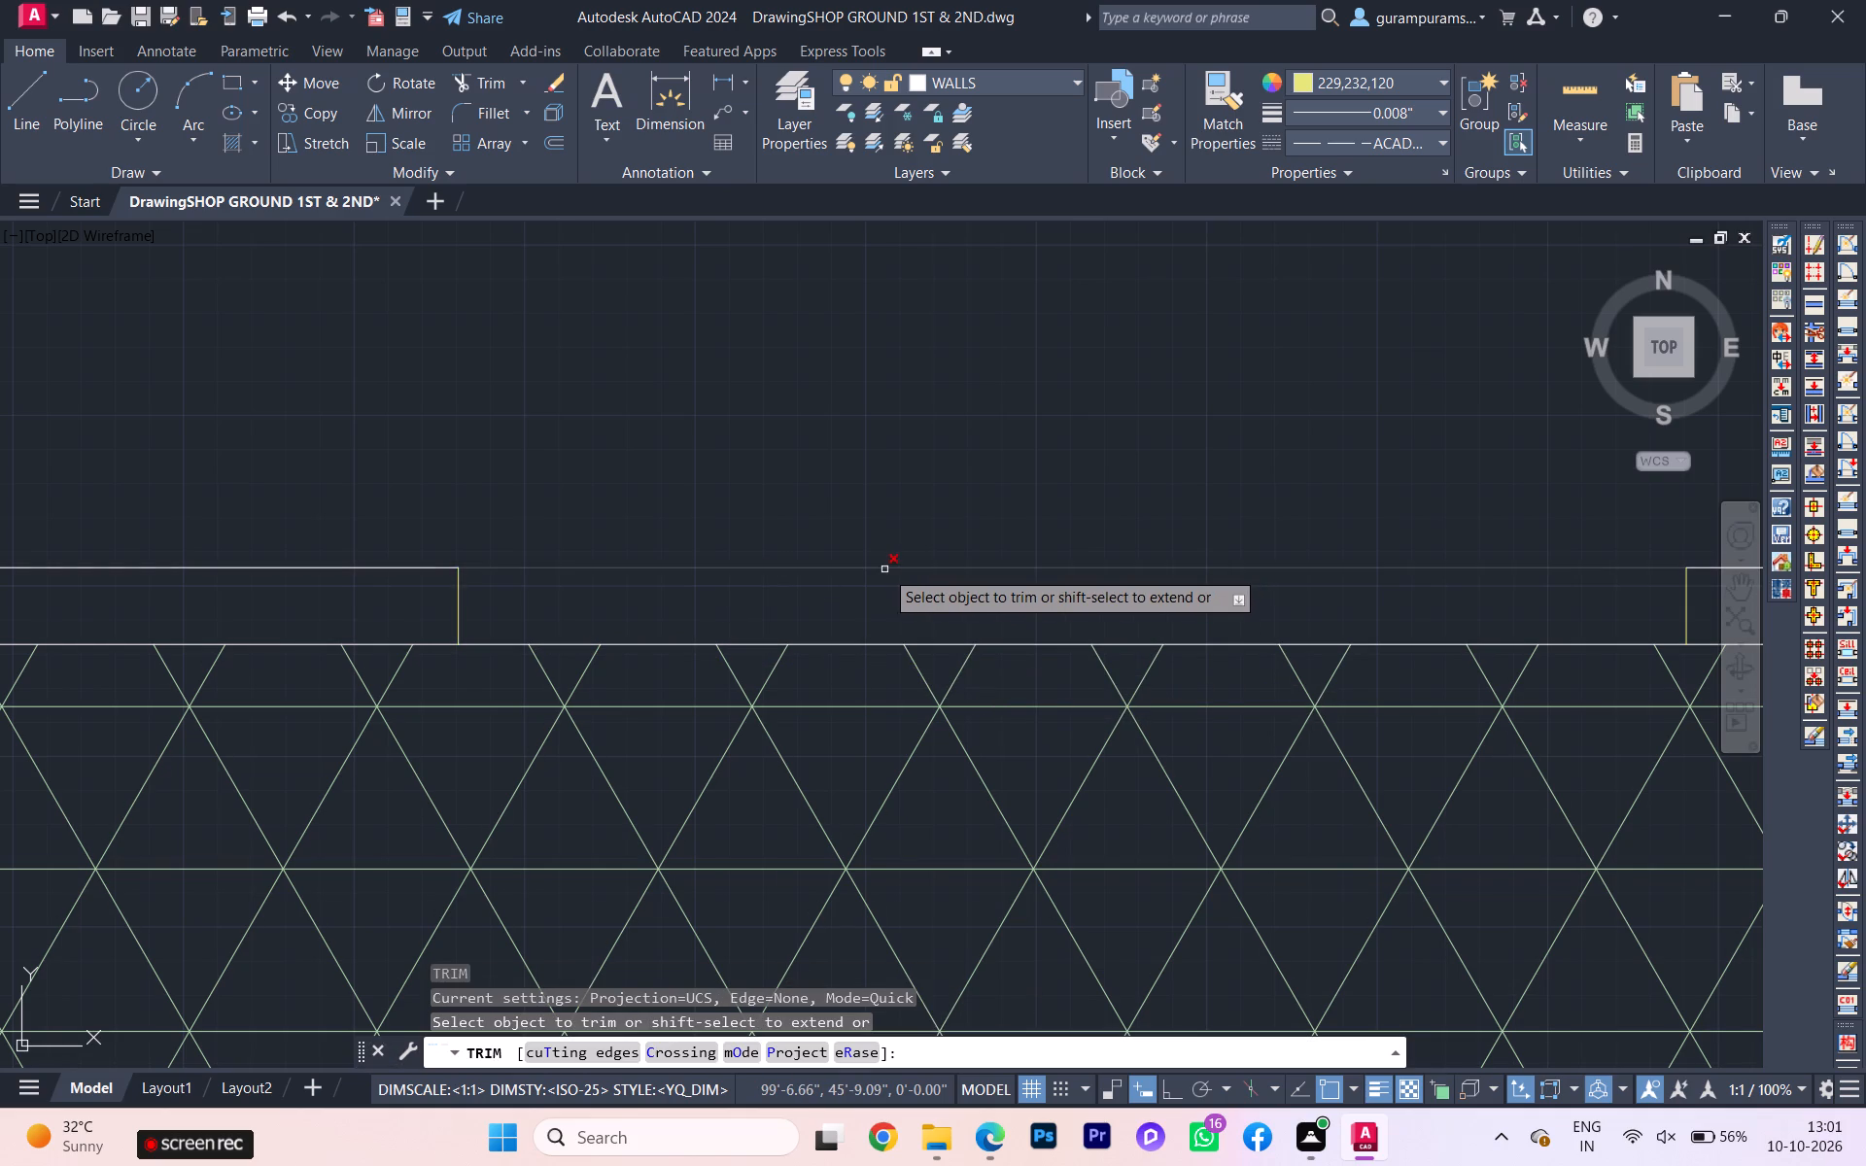
left_click(884, 569)
left_click(849, 646)
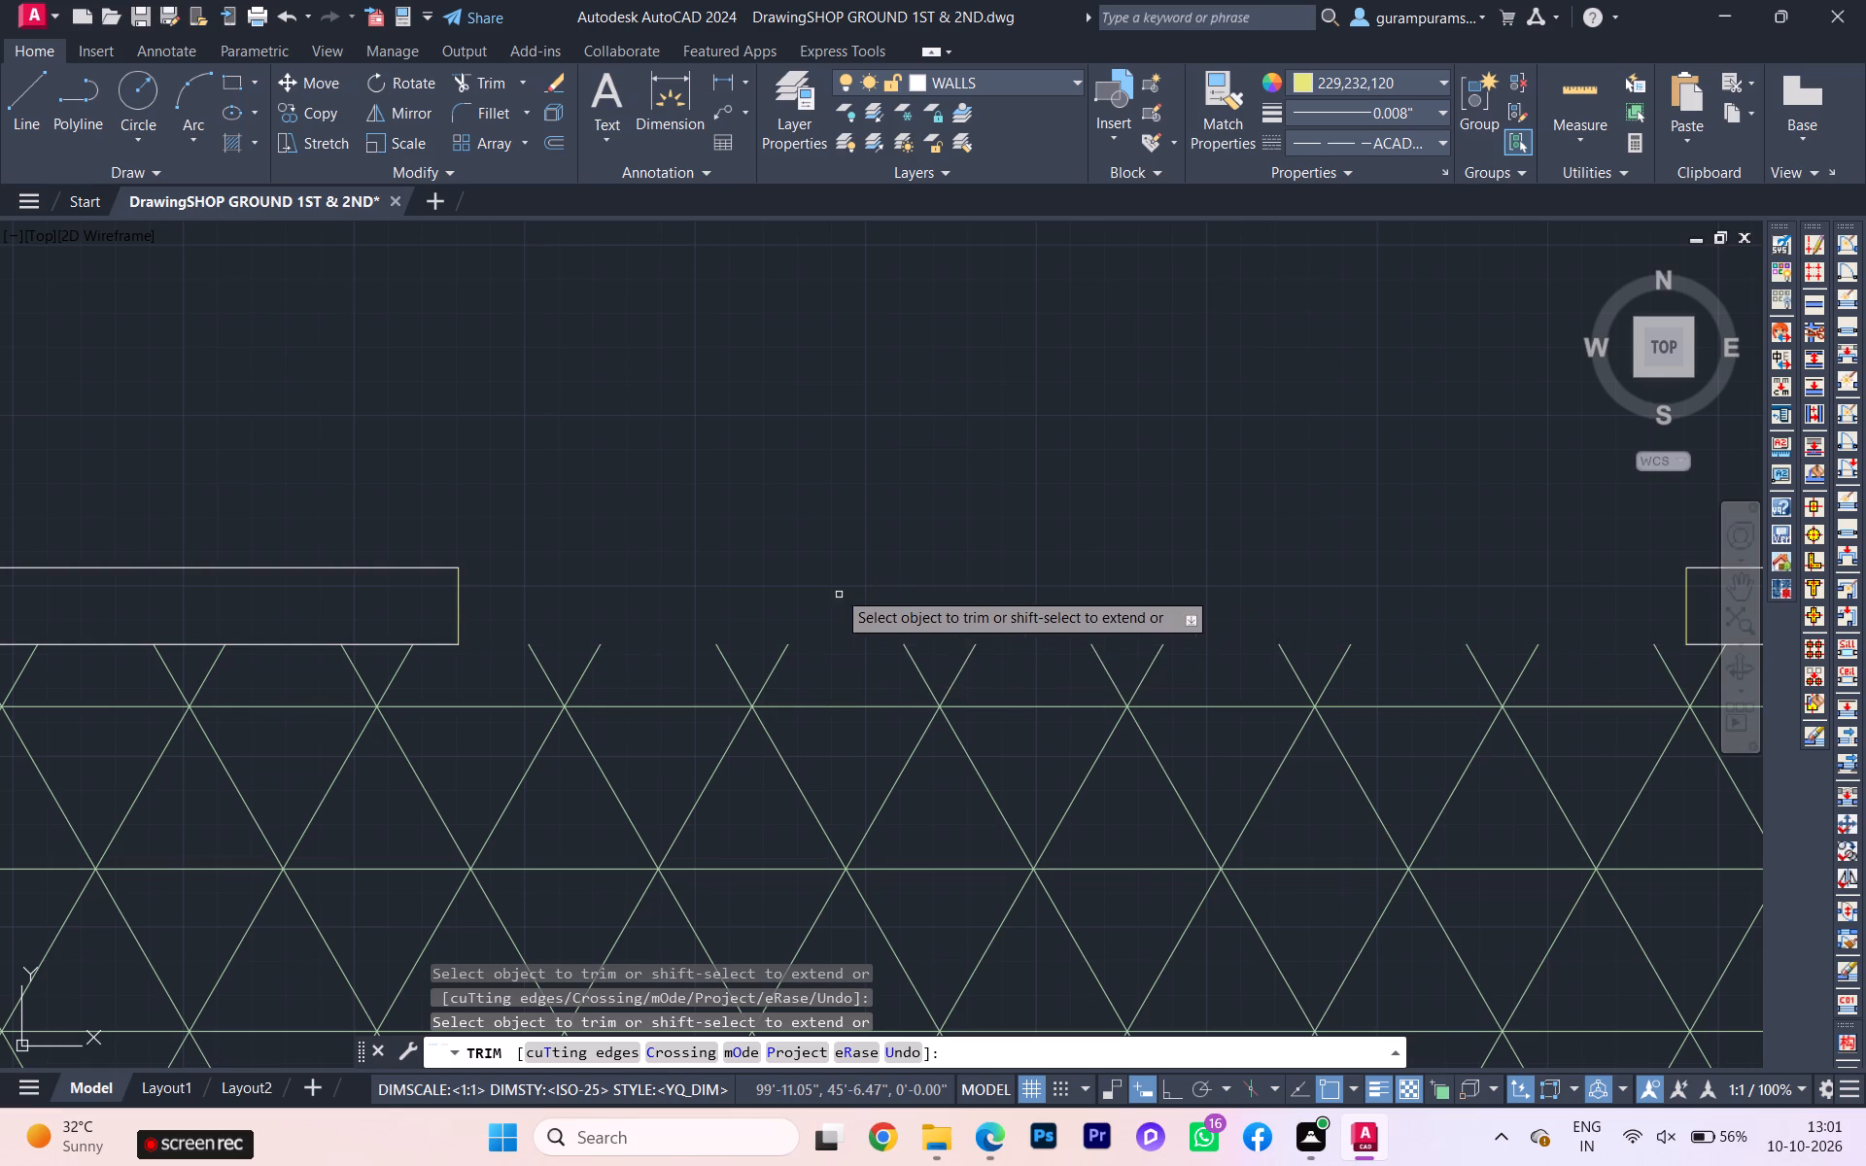
key("l")
key("Return")
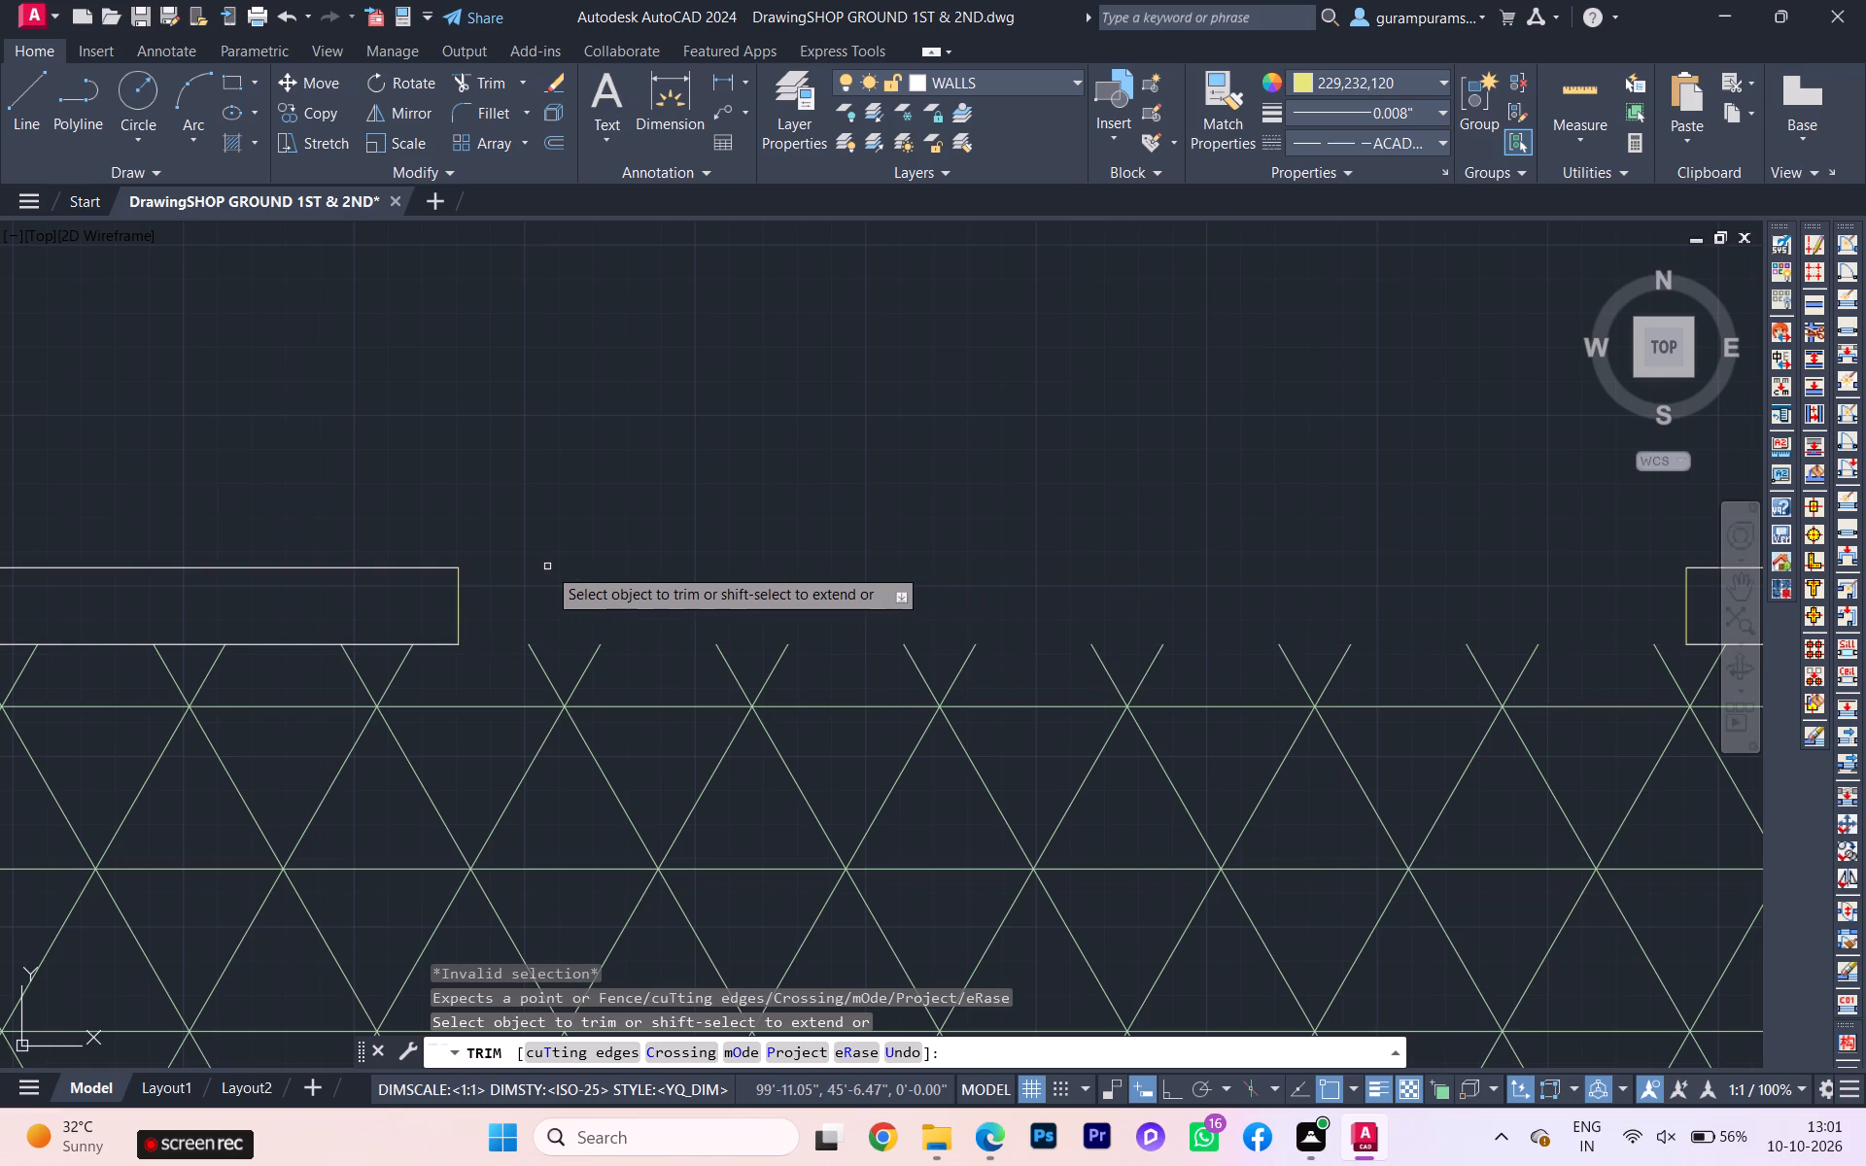
key("Escape")
Draw dashed lines across the passage wall opening along both its north and south faces.
key("l")
key("Return")
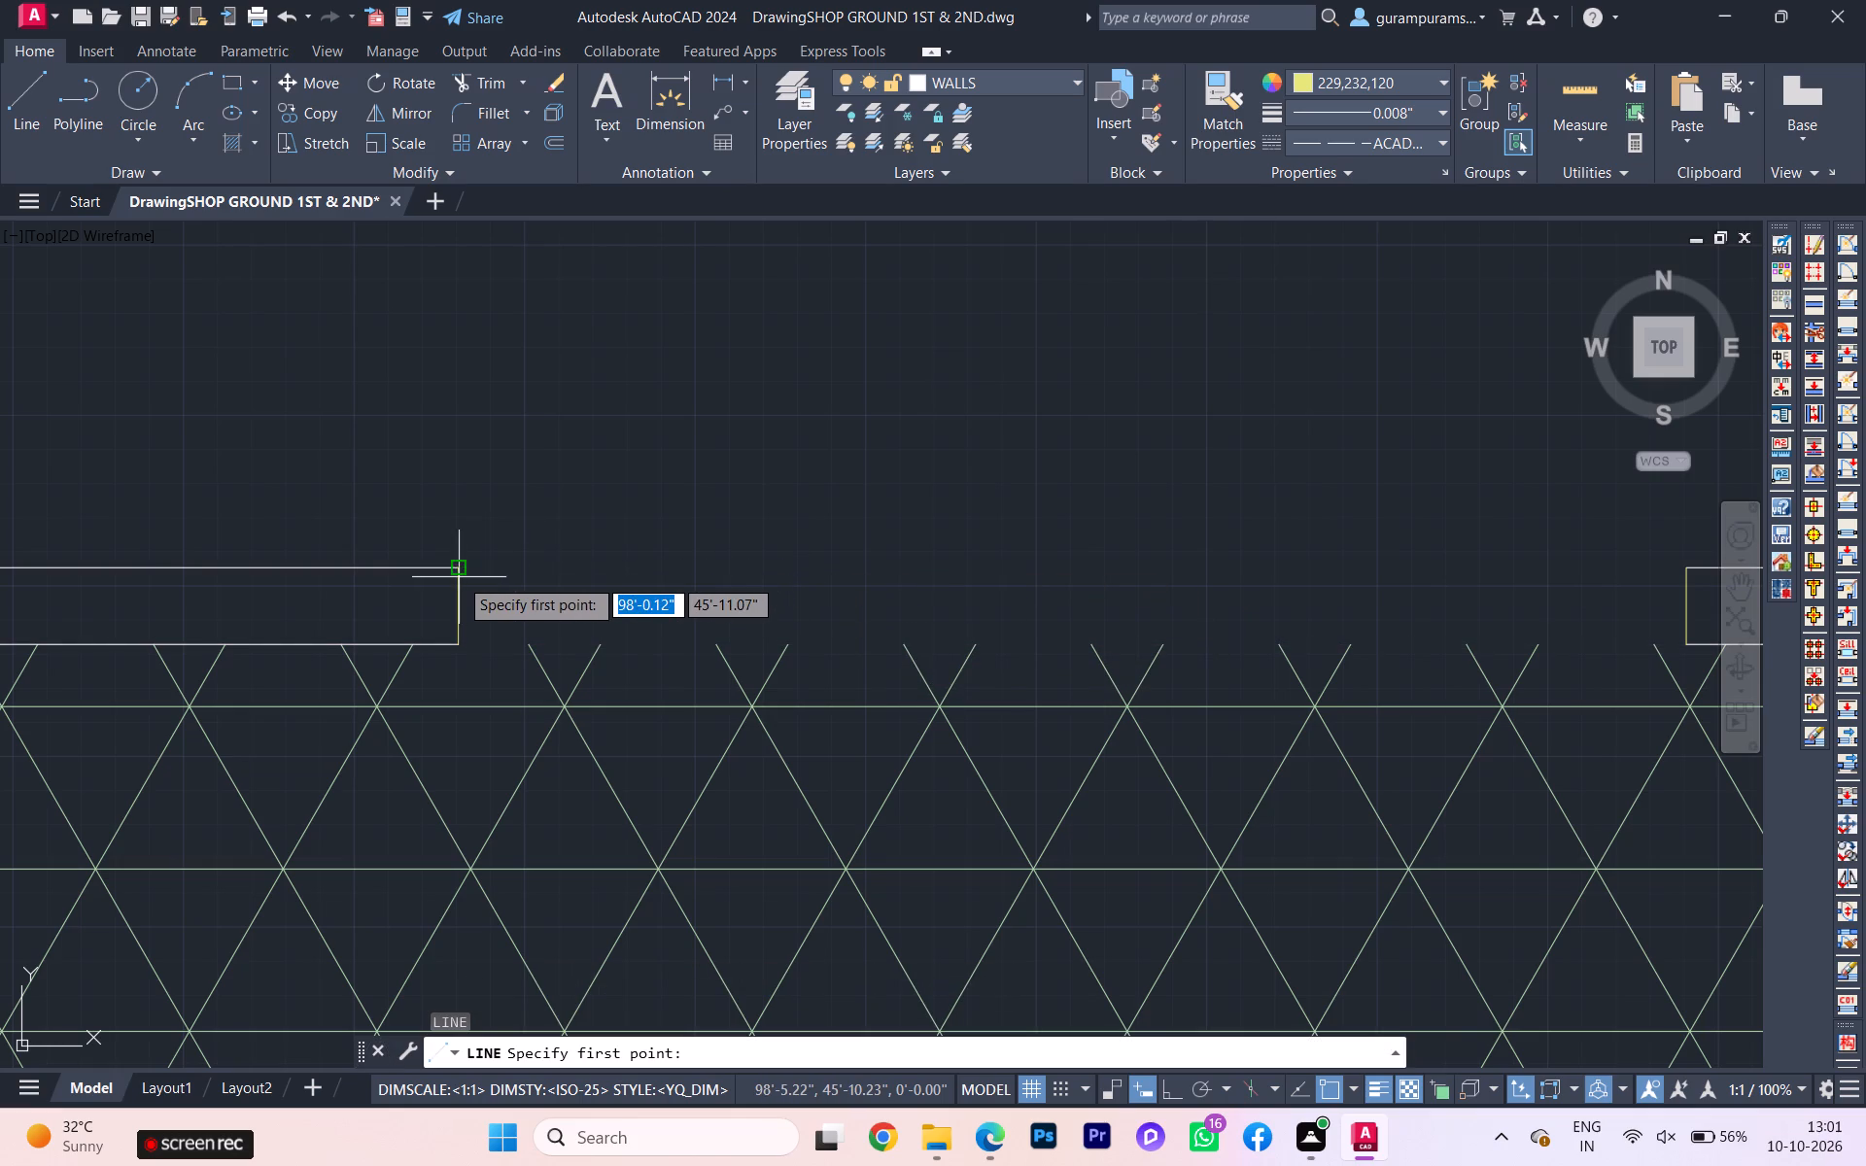
left_click(457, 573)
scroll(458, 571, "down", 2)
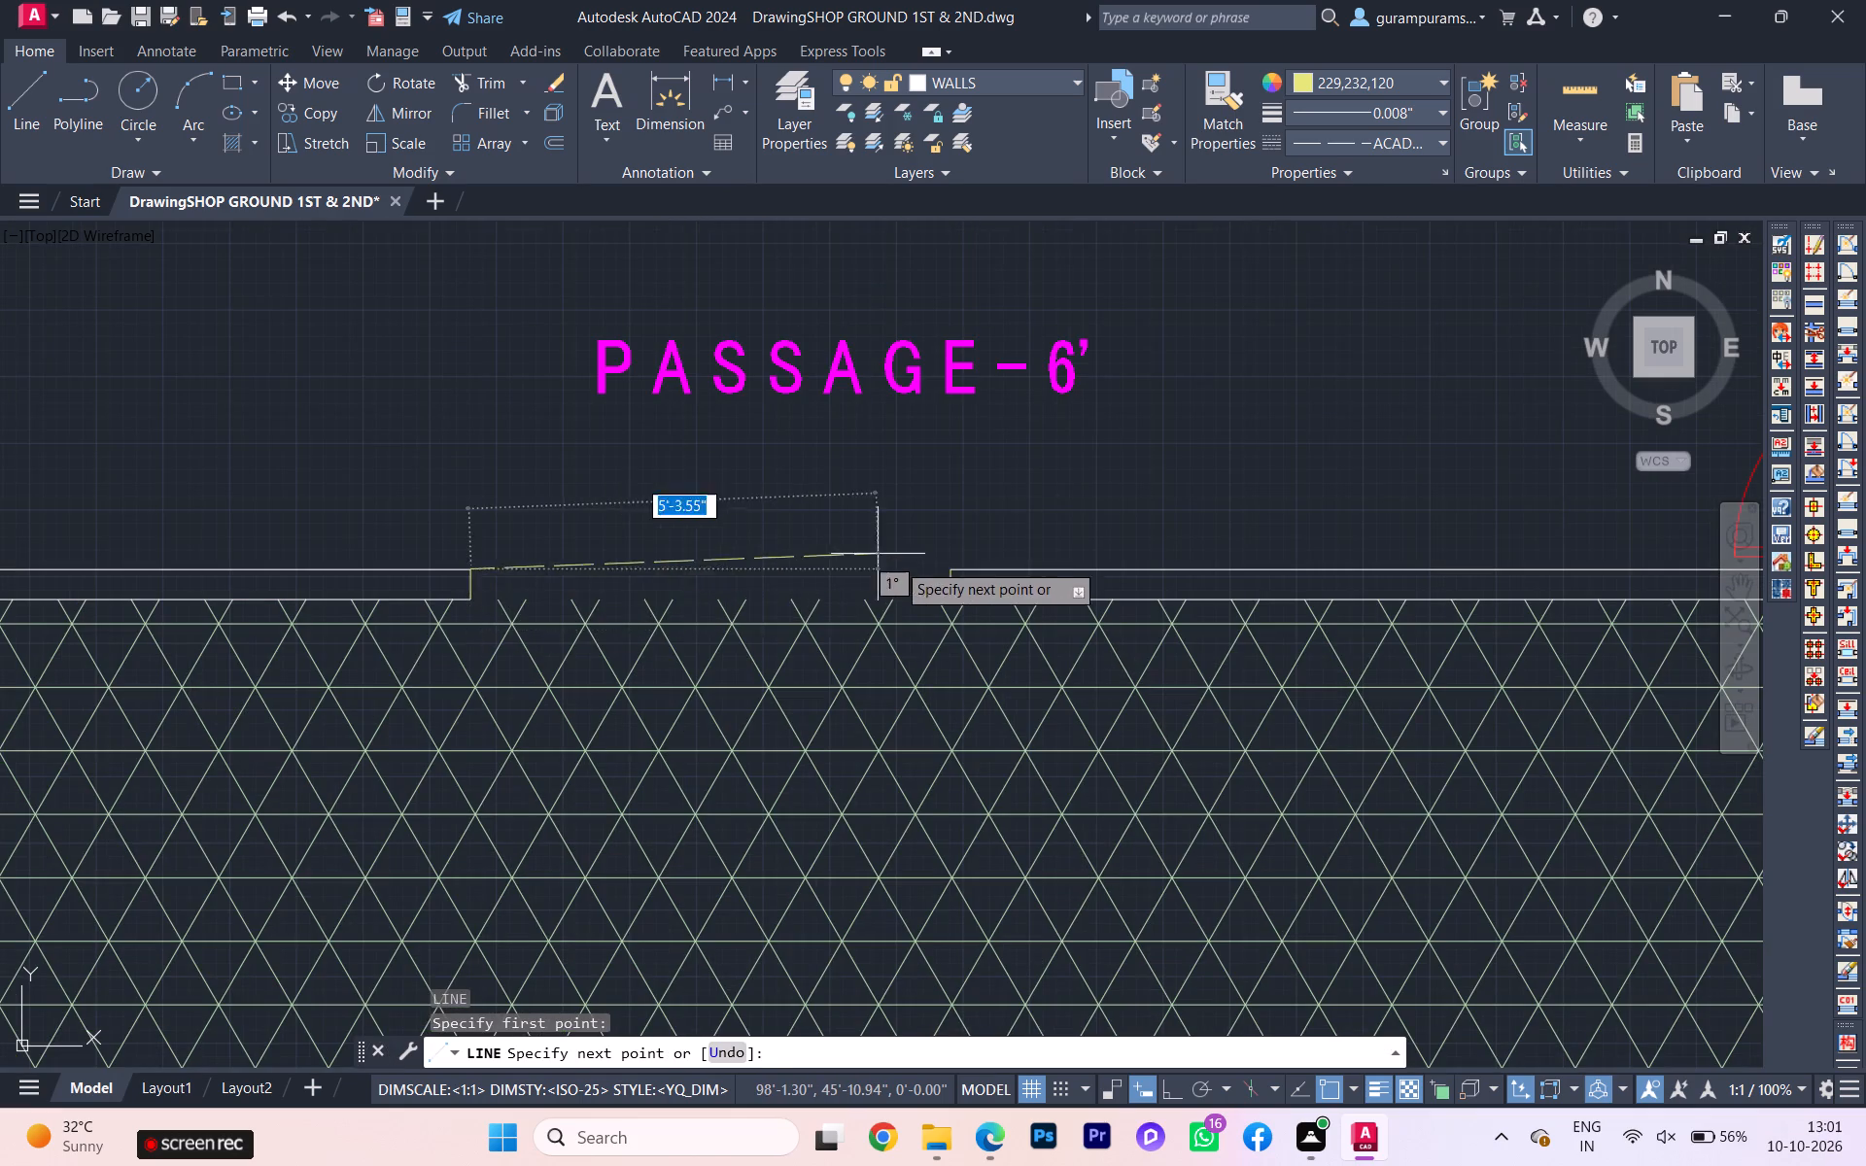
scroll(993, 583, "up", 3)
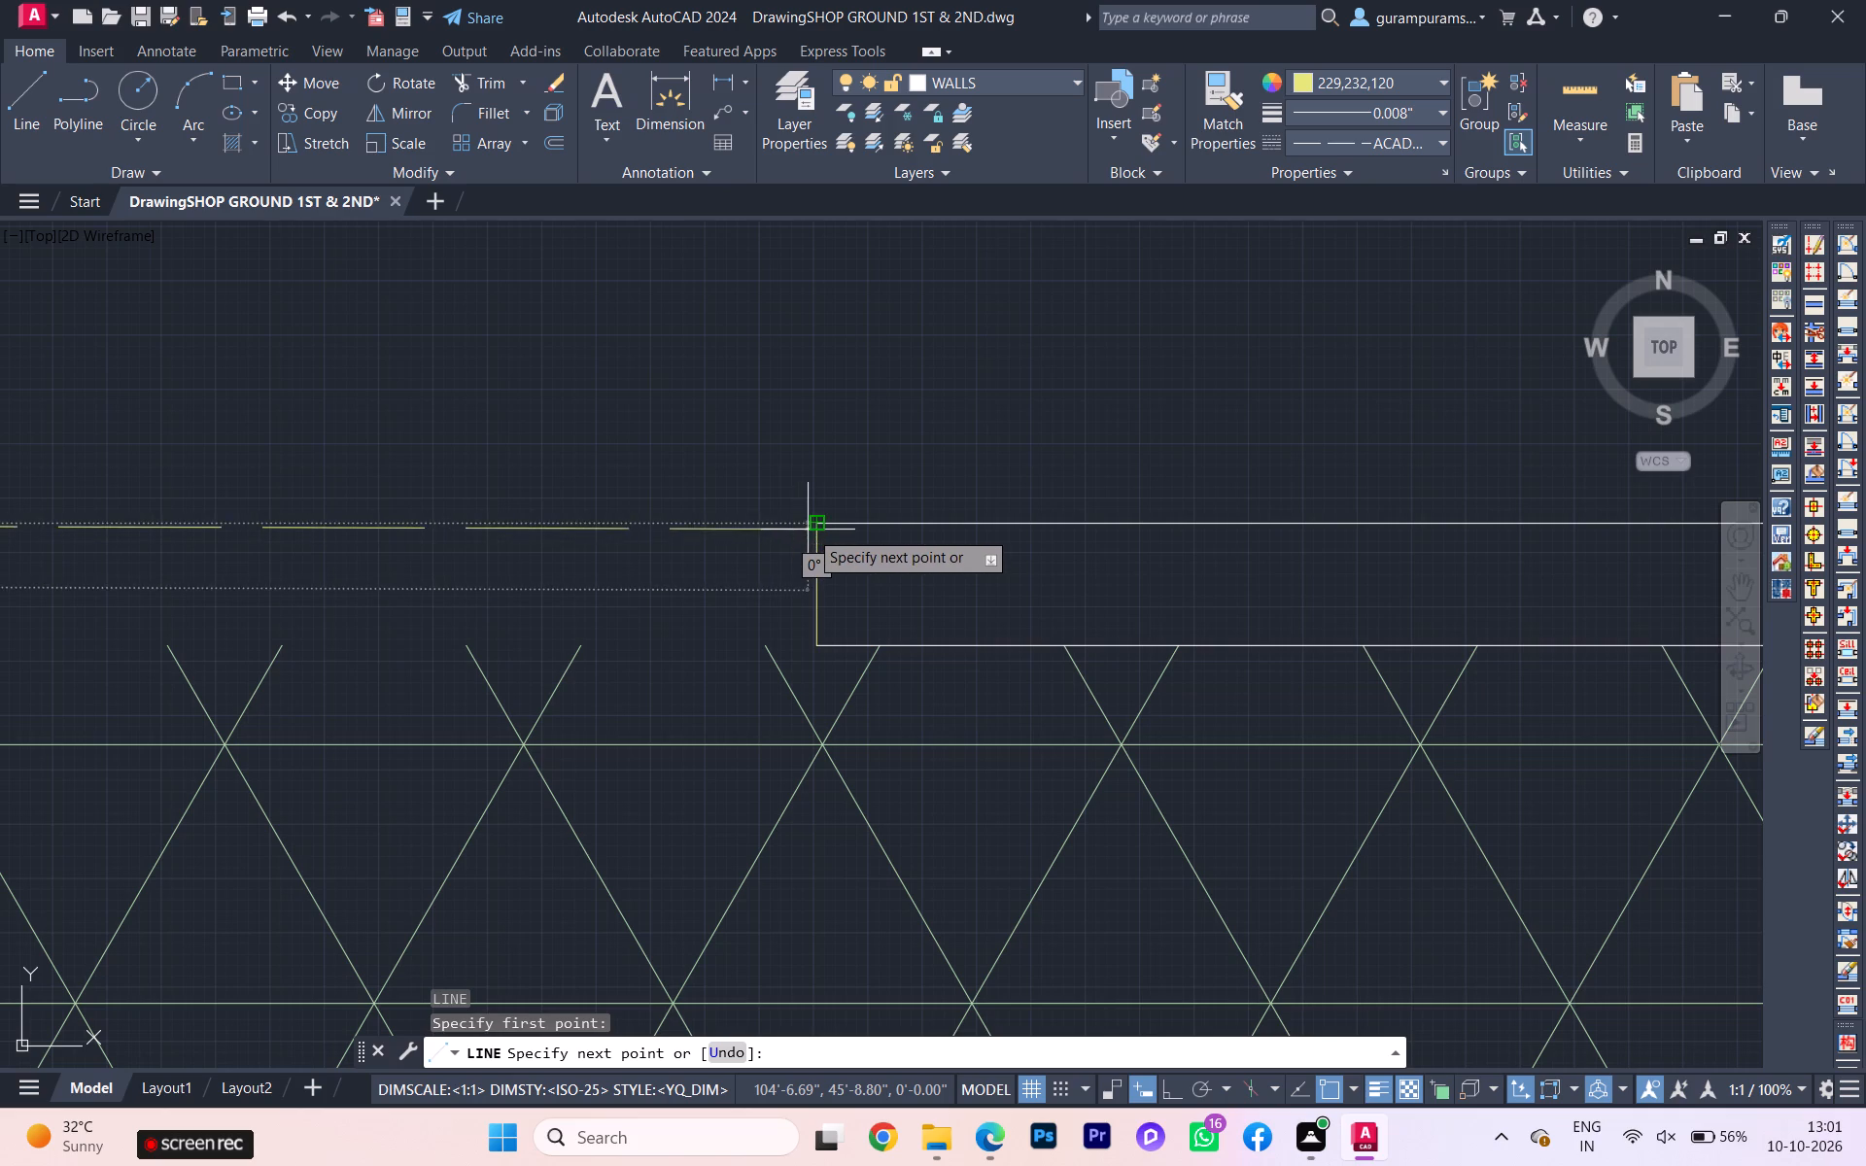
left_click(816, 528)
key("space")
key("space")
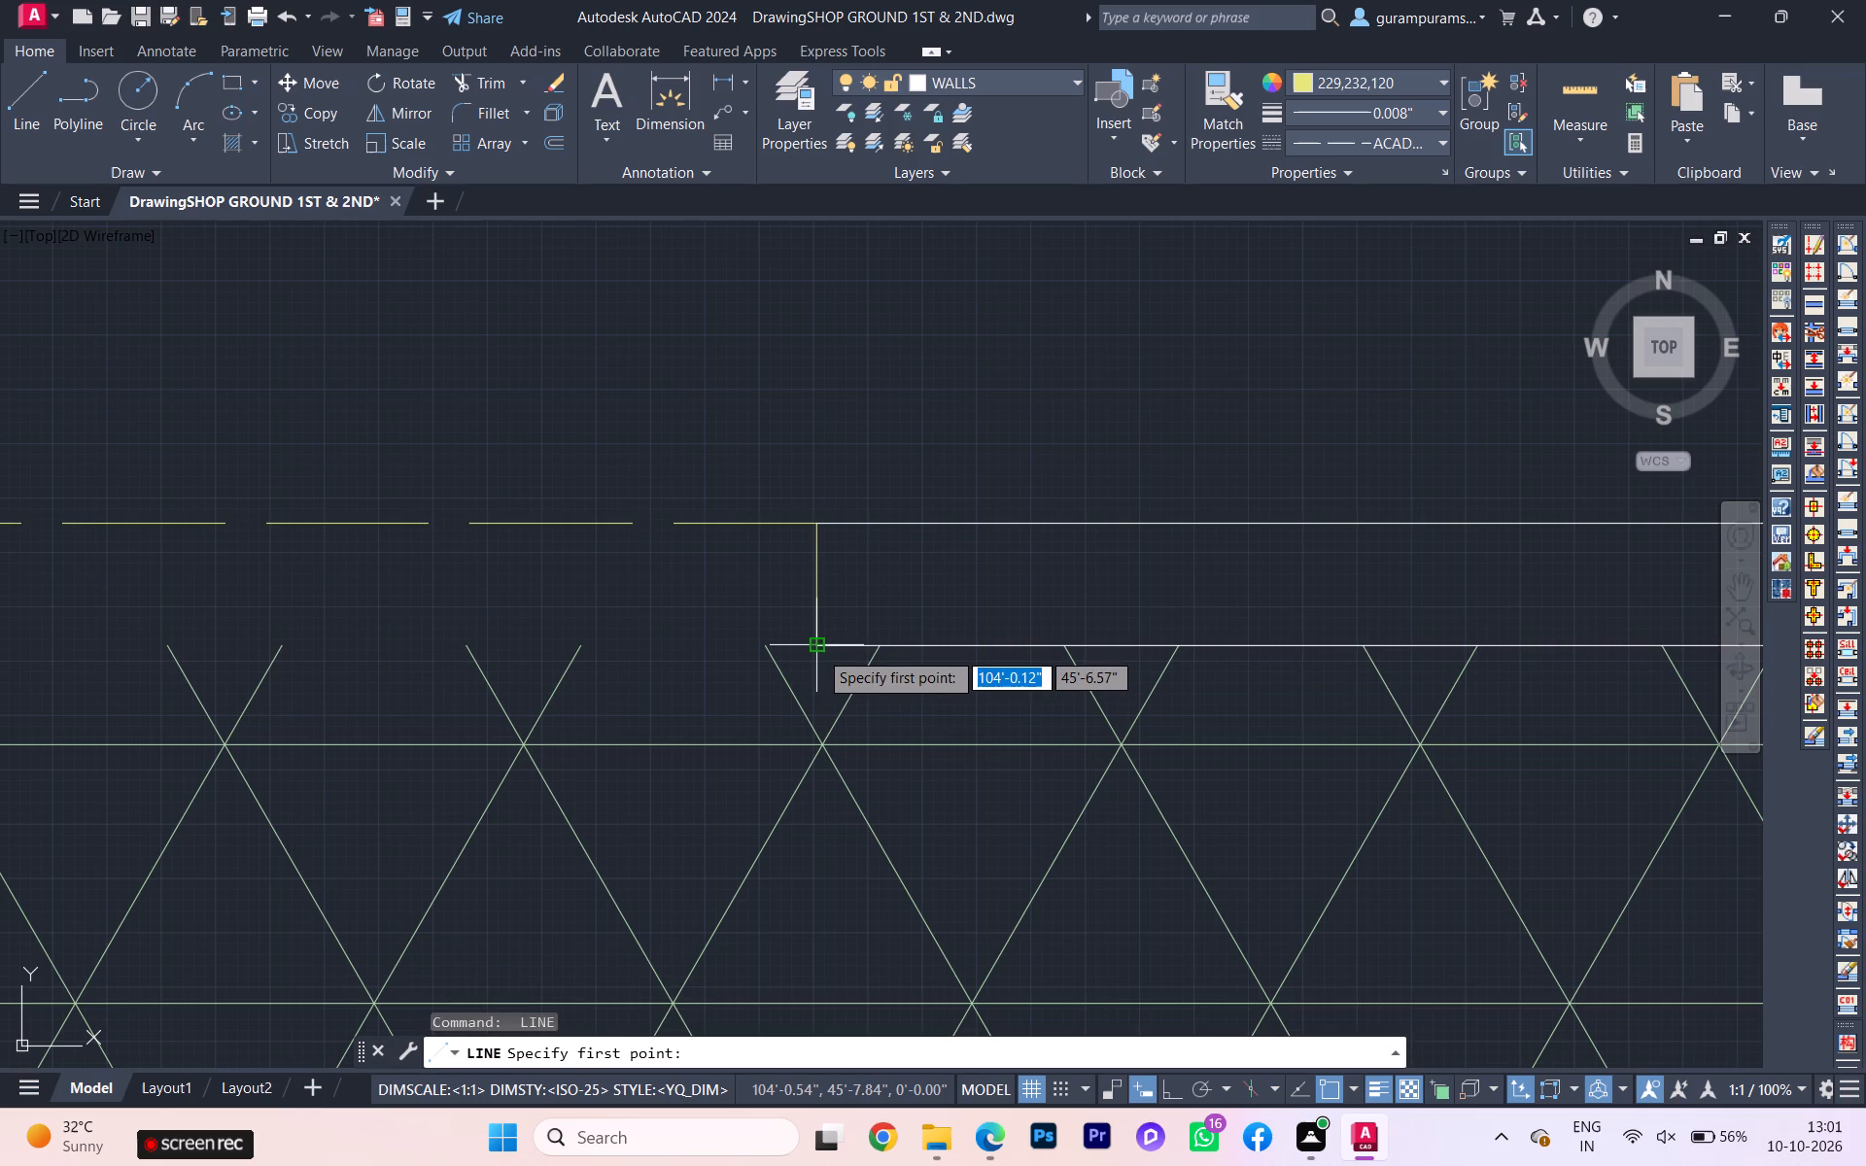
left_click(817, 648)
scroll(893, 634, "down", 3)
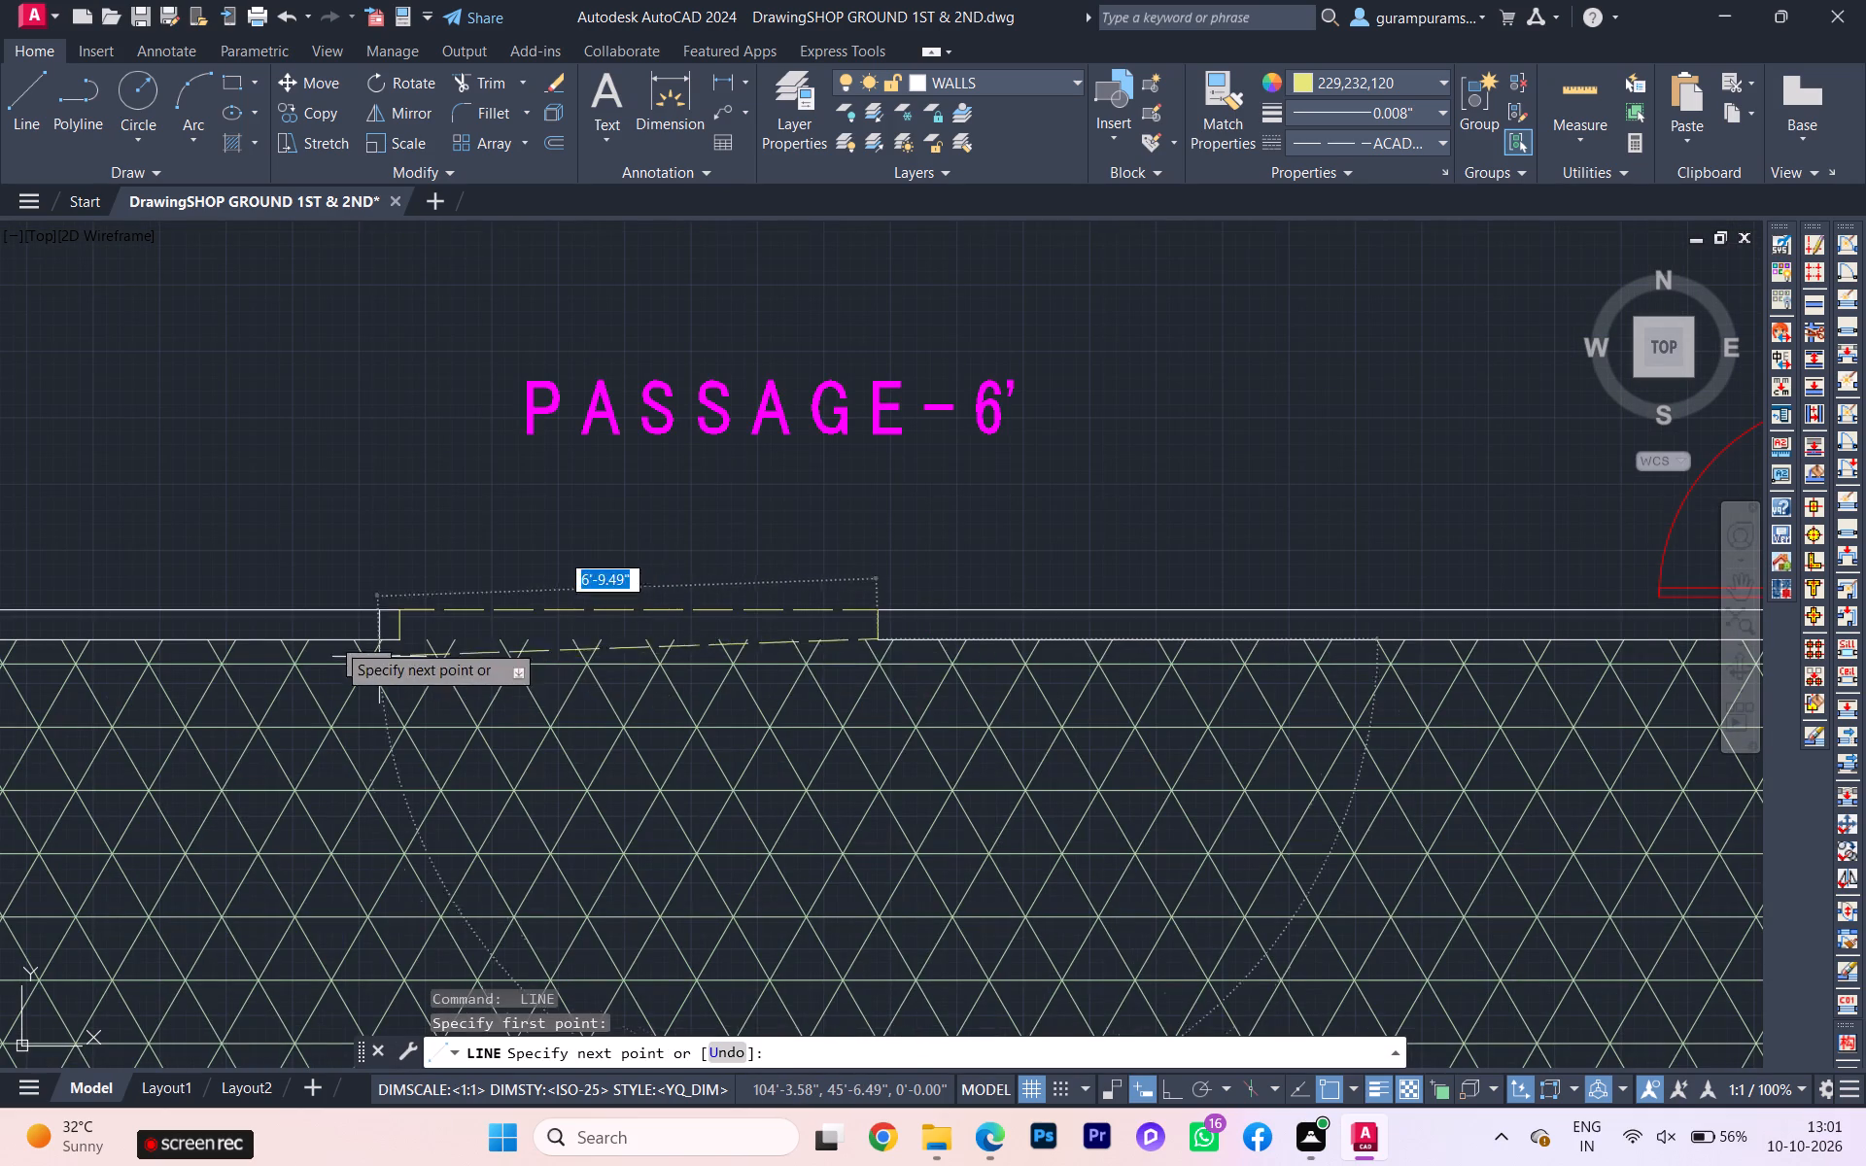
scroll(359, 633, "up", 5)
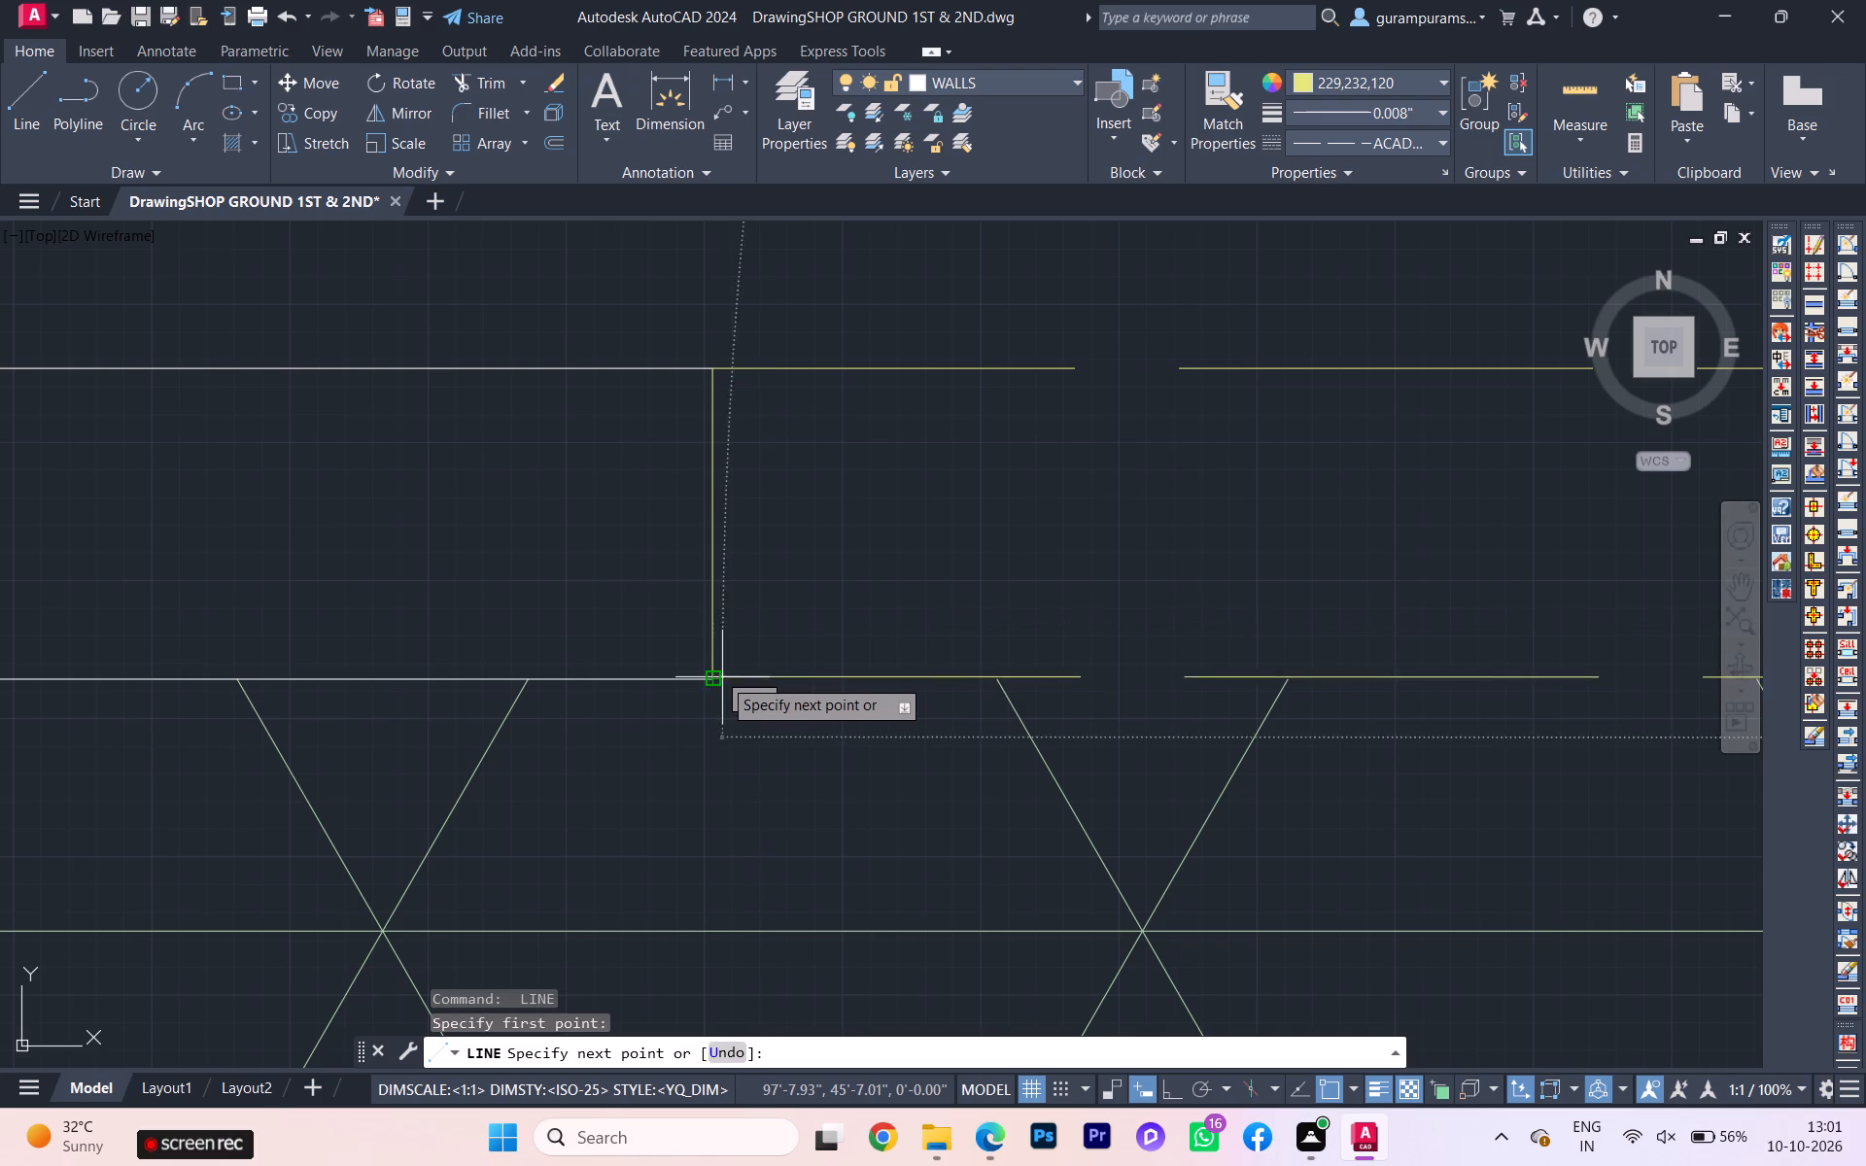
left_click(708, 677)
key("Escape")
Change the two long dashed lines of the terrace's west wall opening to red 205,32,39.
scroll(631, 703, "down", 4)
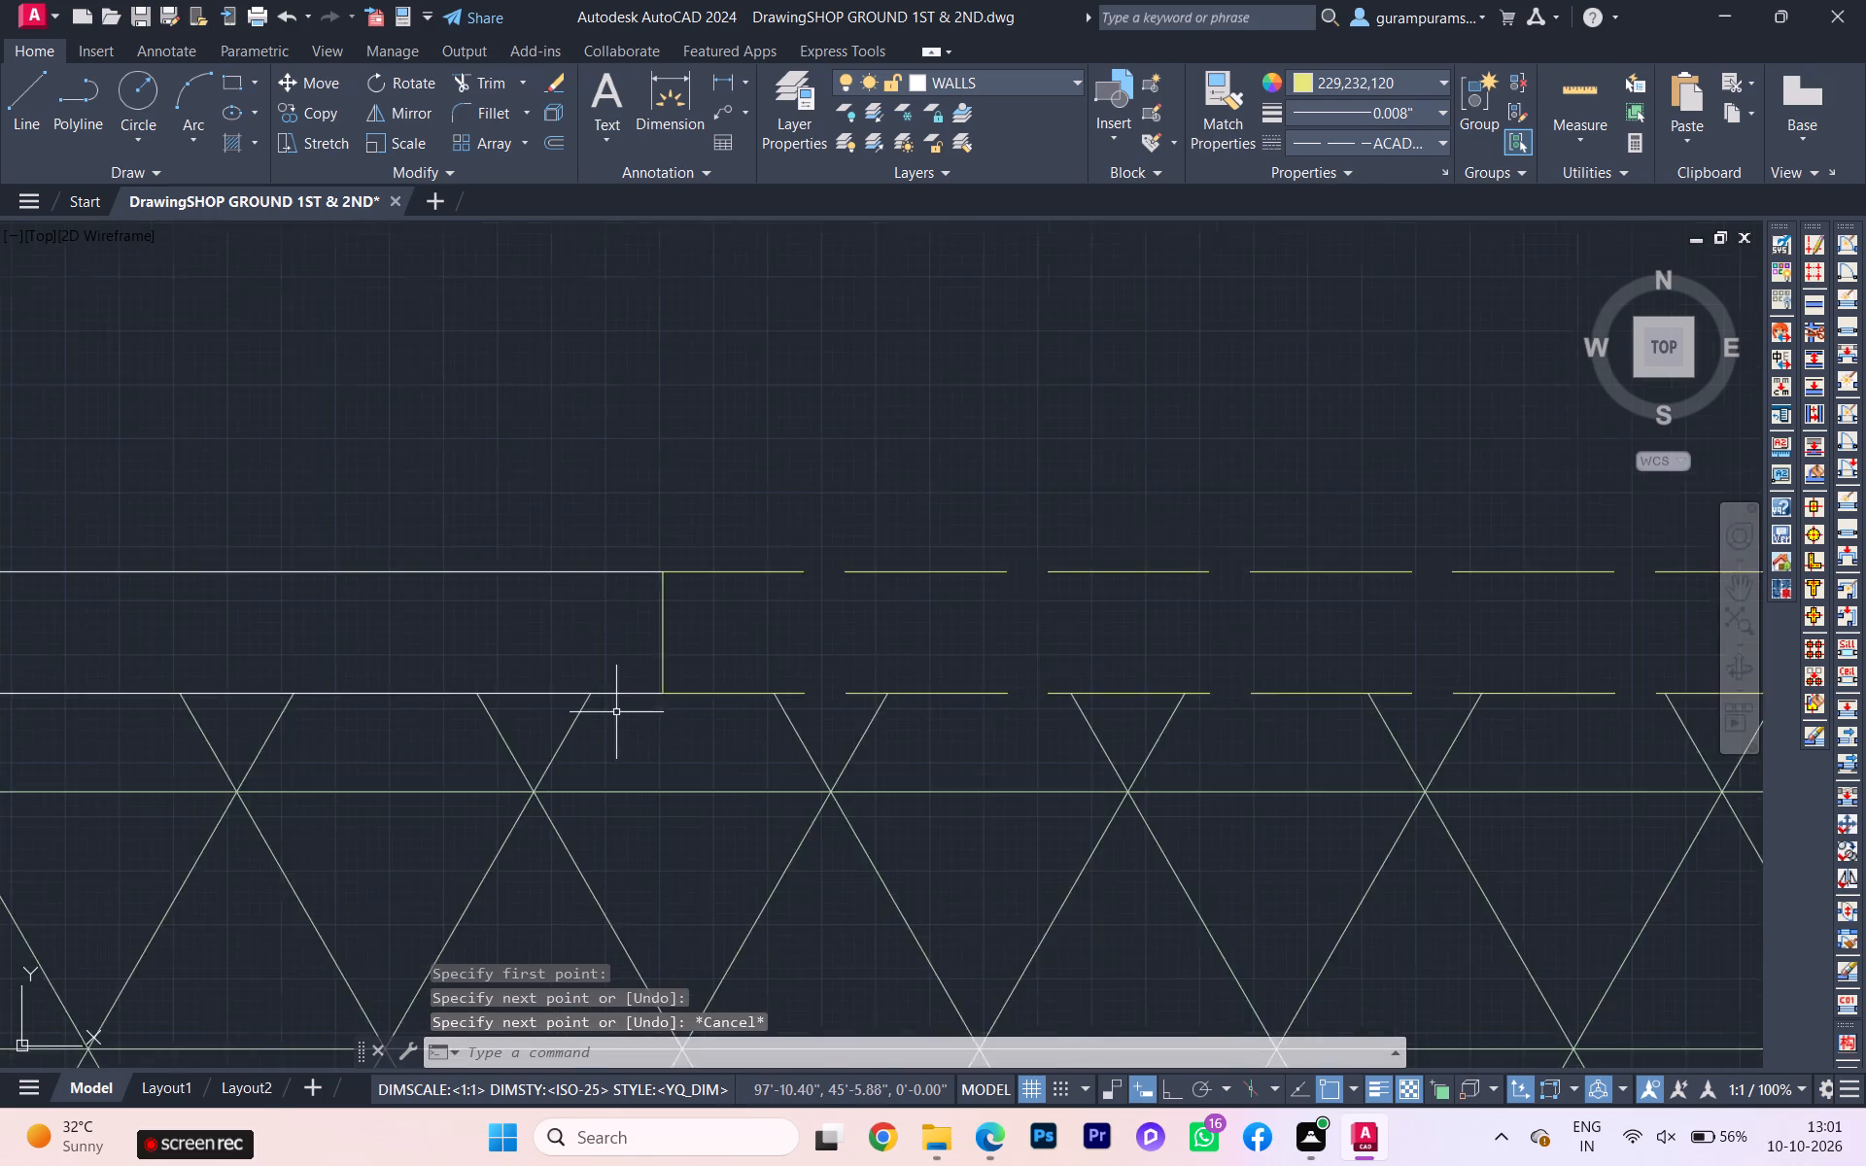
scroll(616, 712, "down", 4)
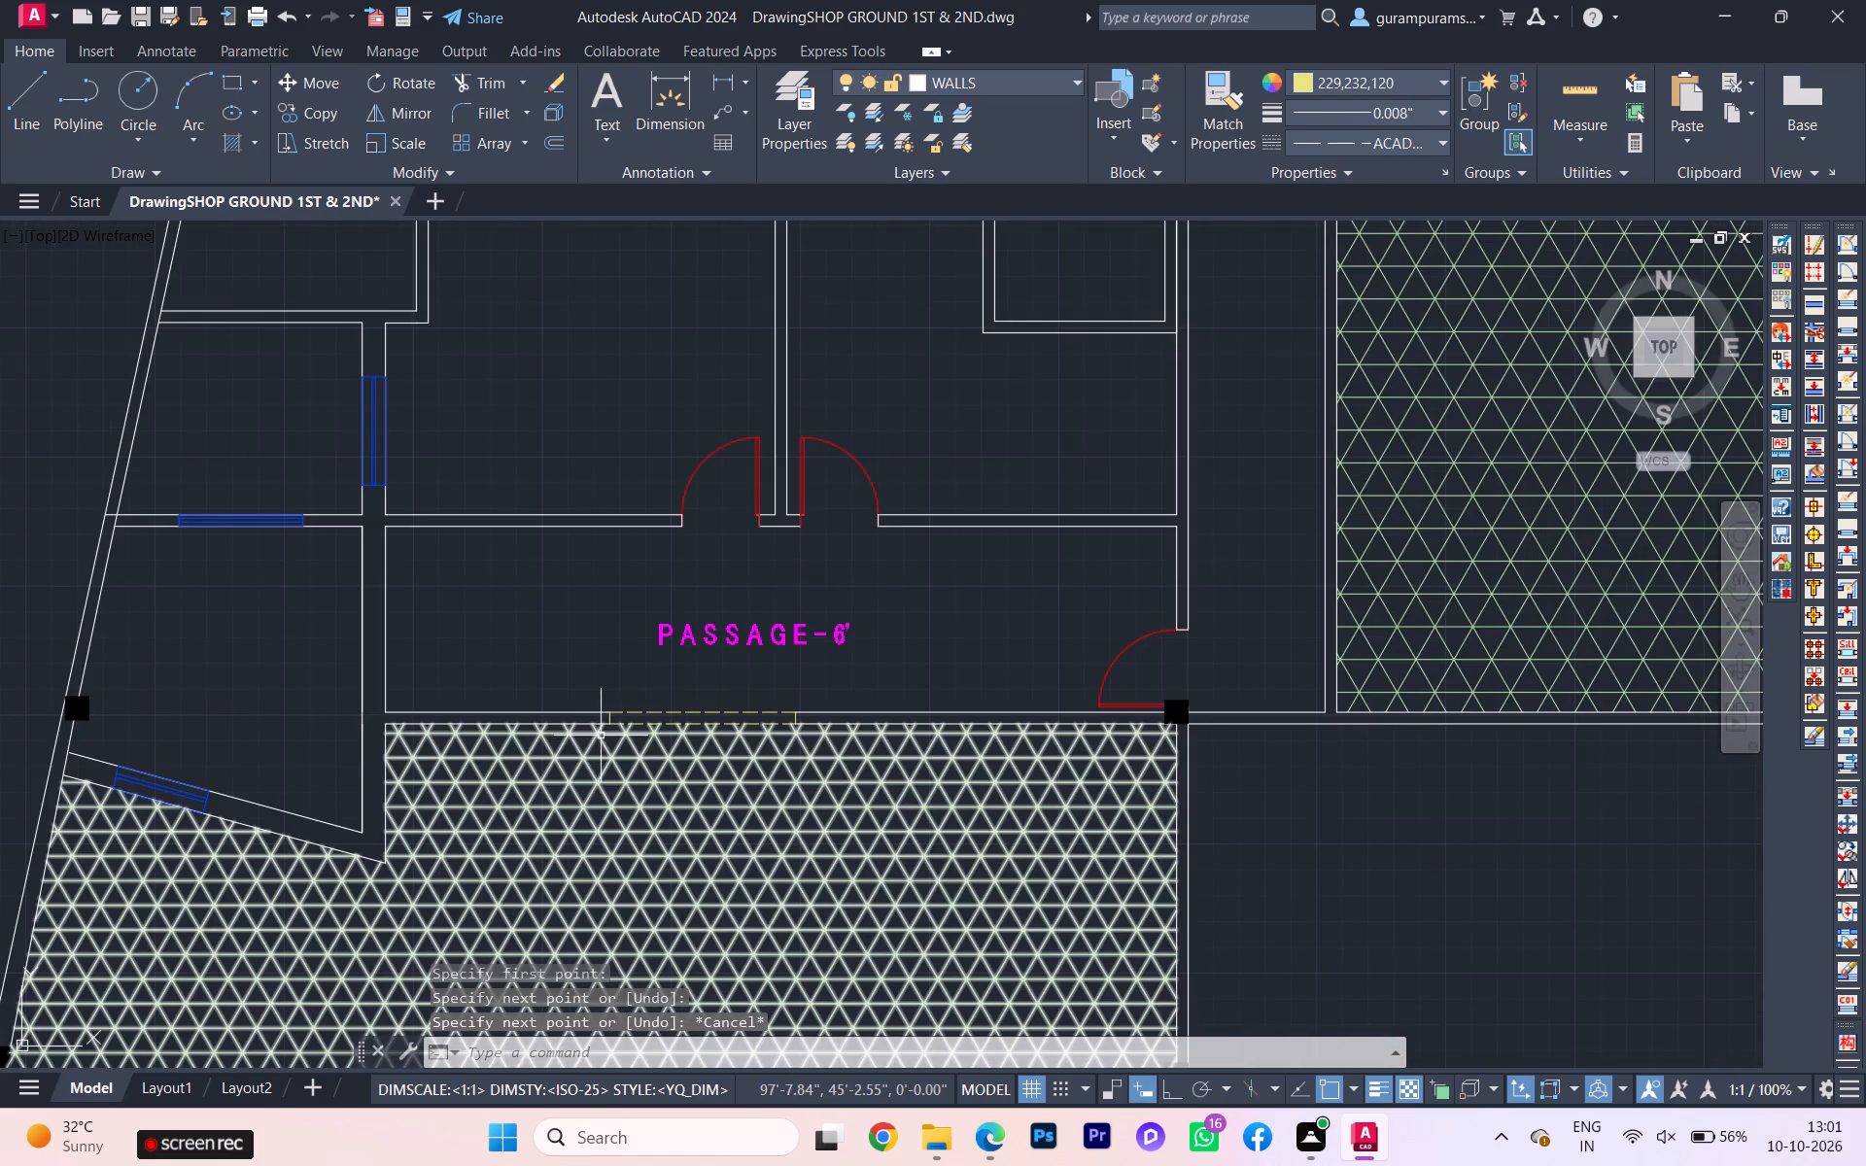
scroll(505, 703, "down", 2)
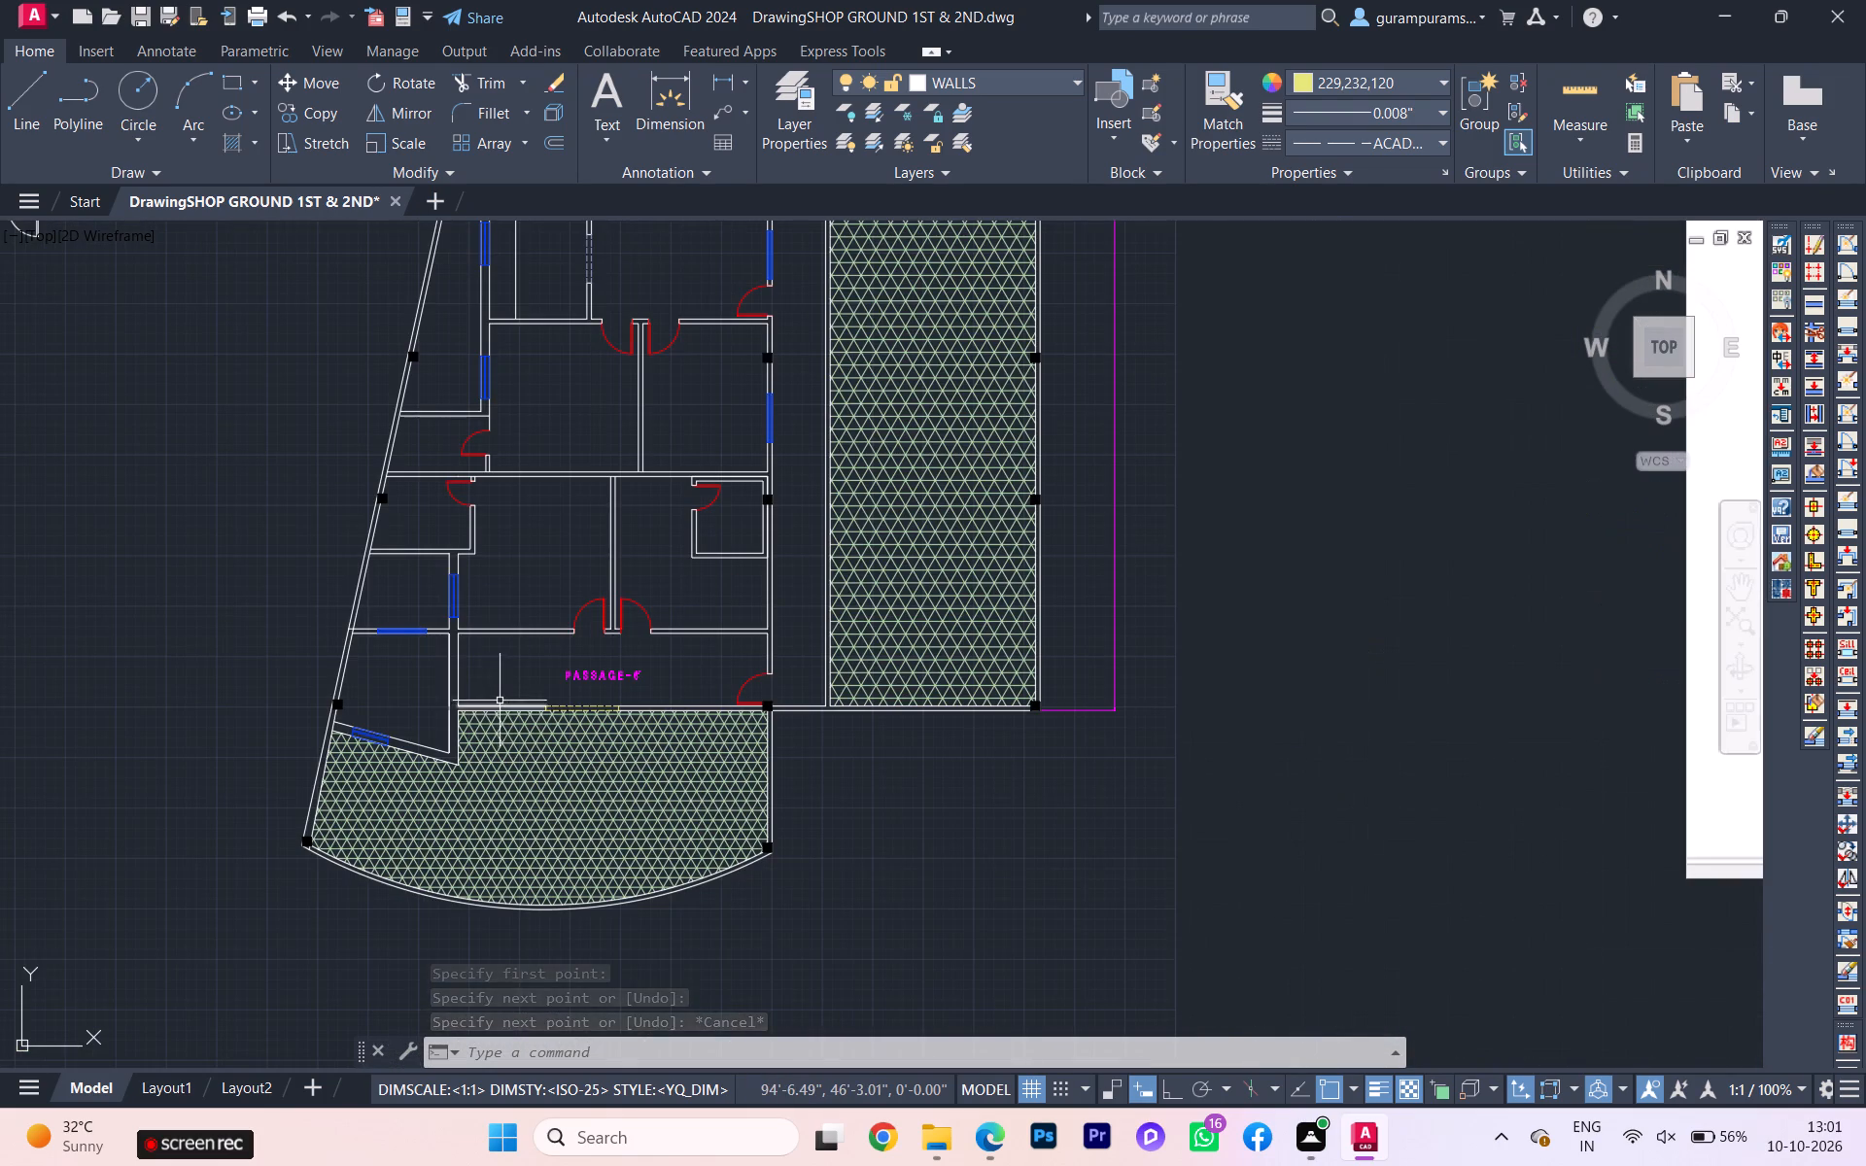
scroll(770, 458, "down", 2)
scroll(783, 323, "up", 3)
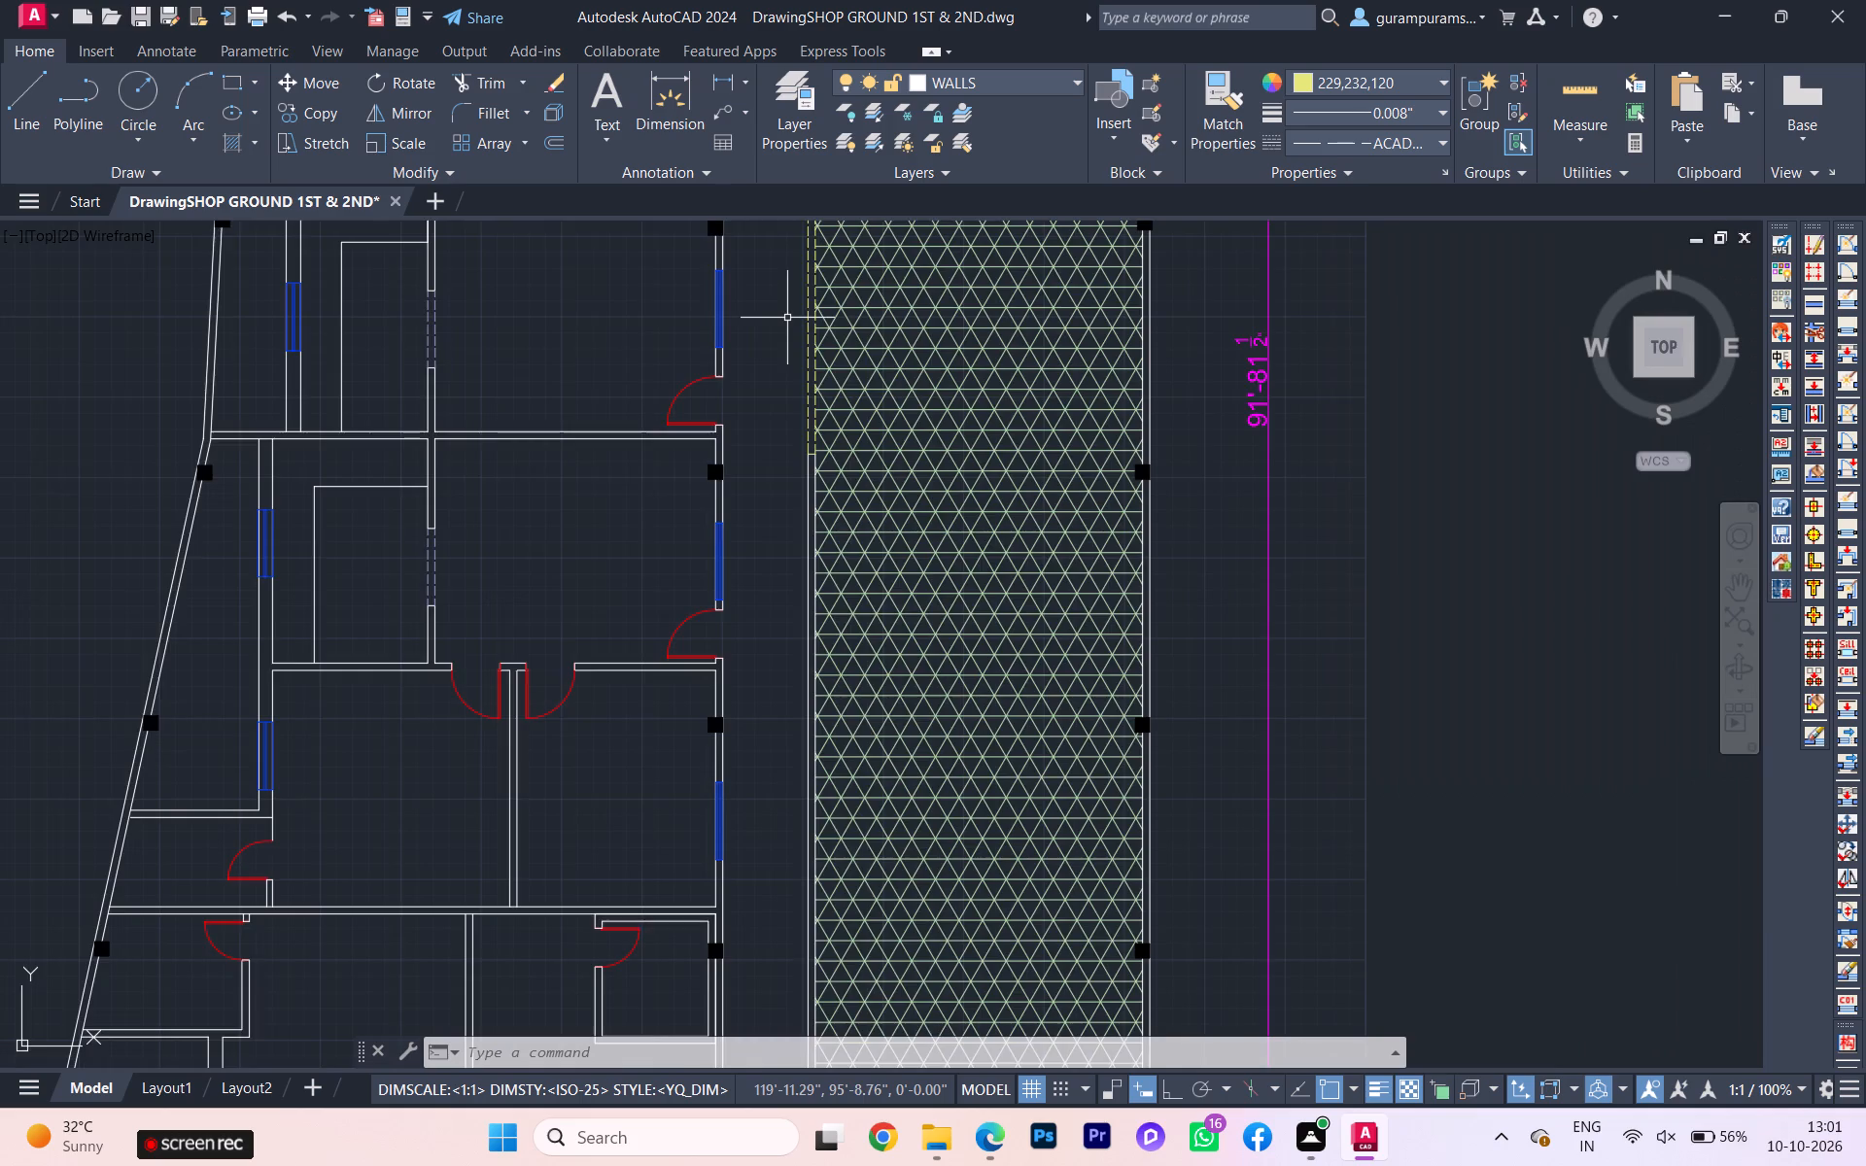
scroll(787, 318, "up", 2)
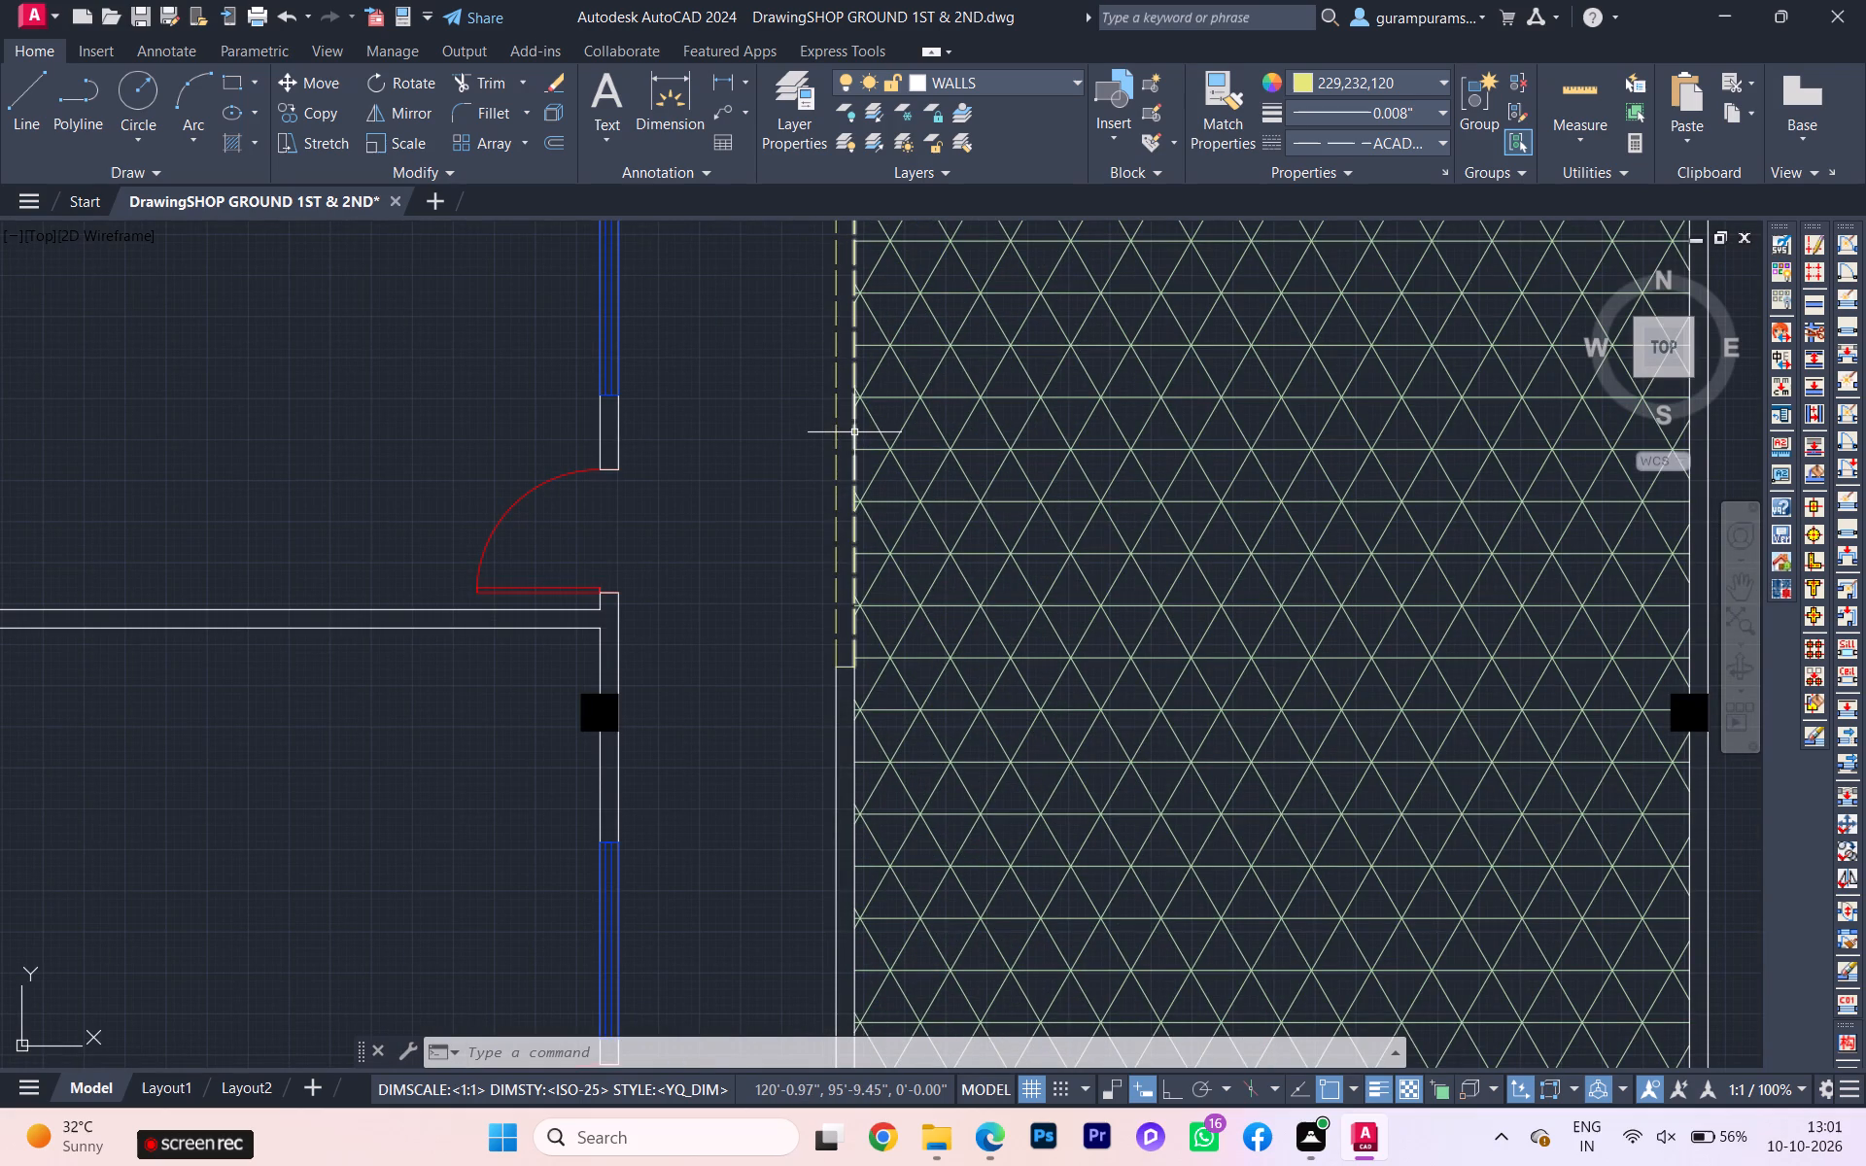
left_click(854, 433)
left_click(839, 453)
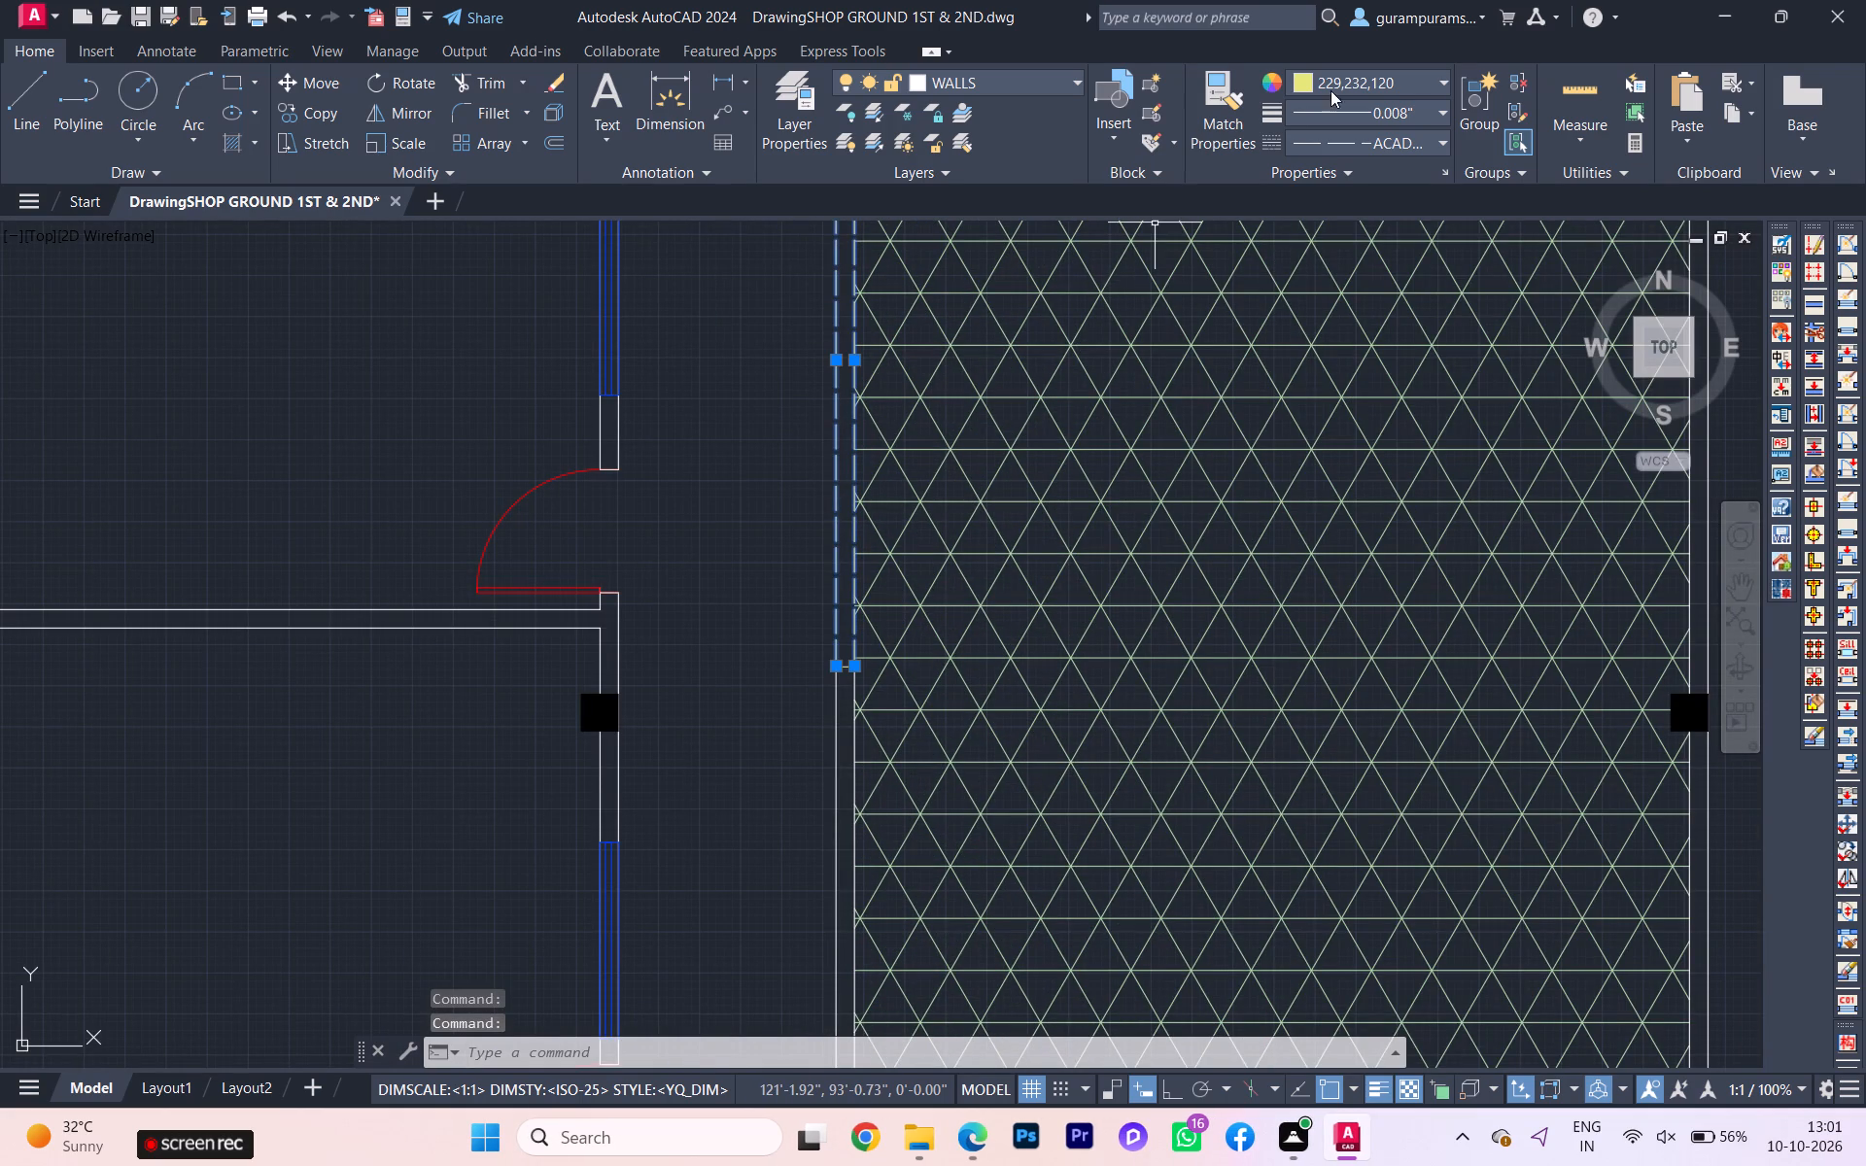
left_click(1348, 76)
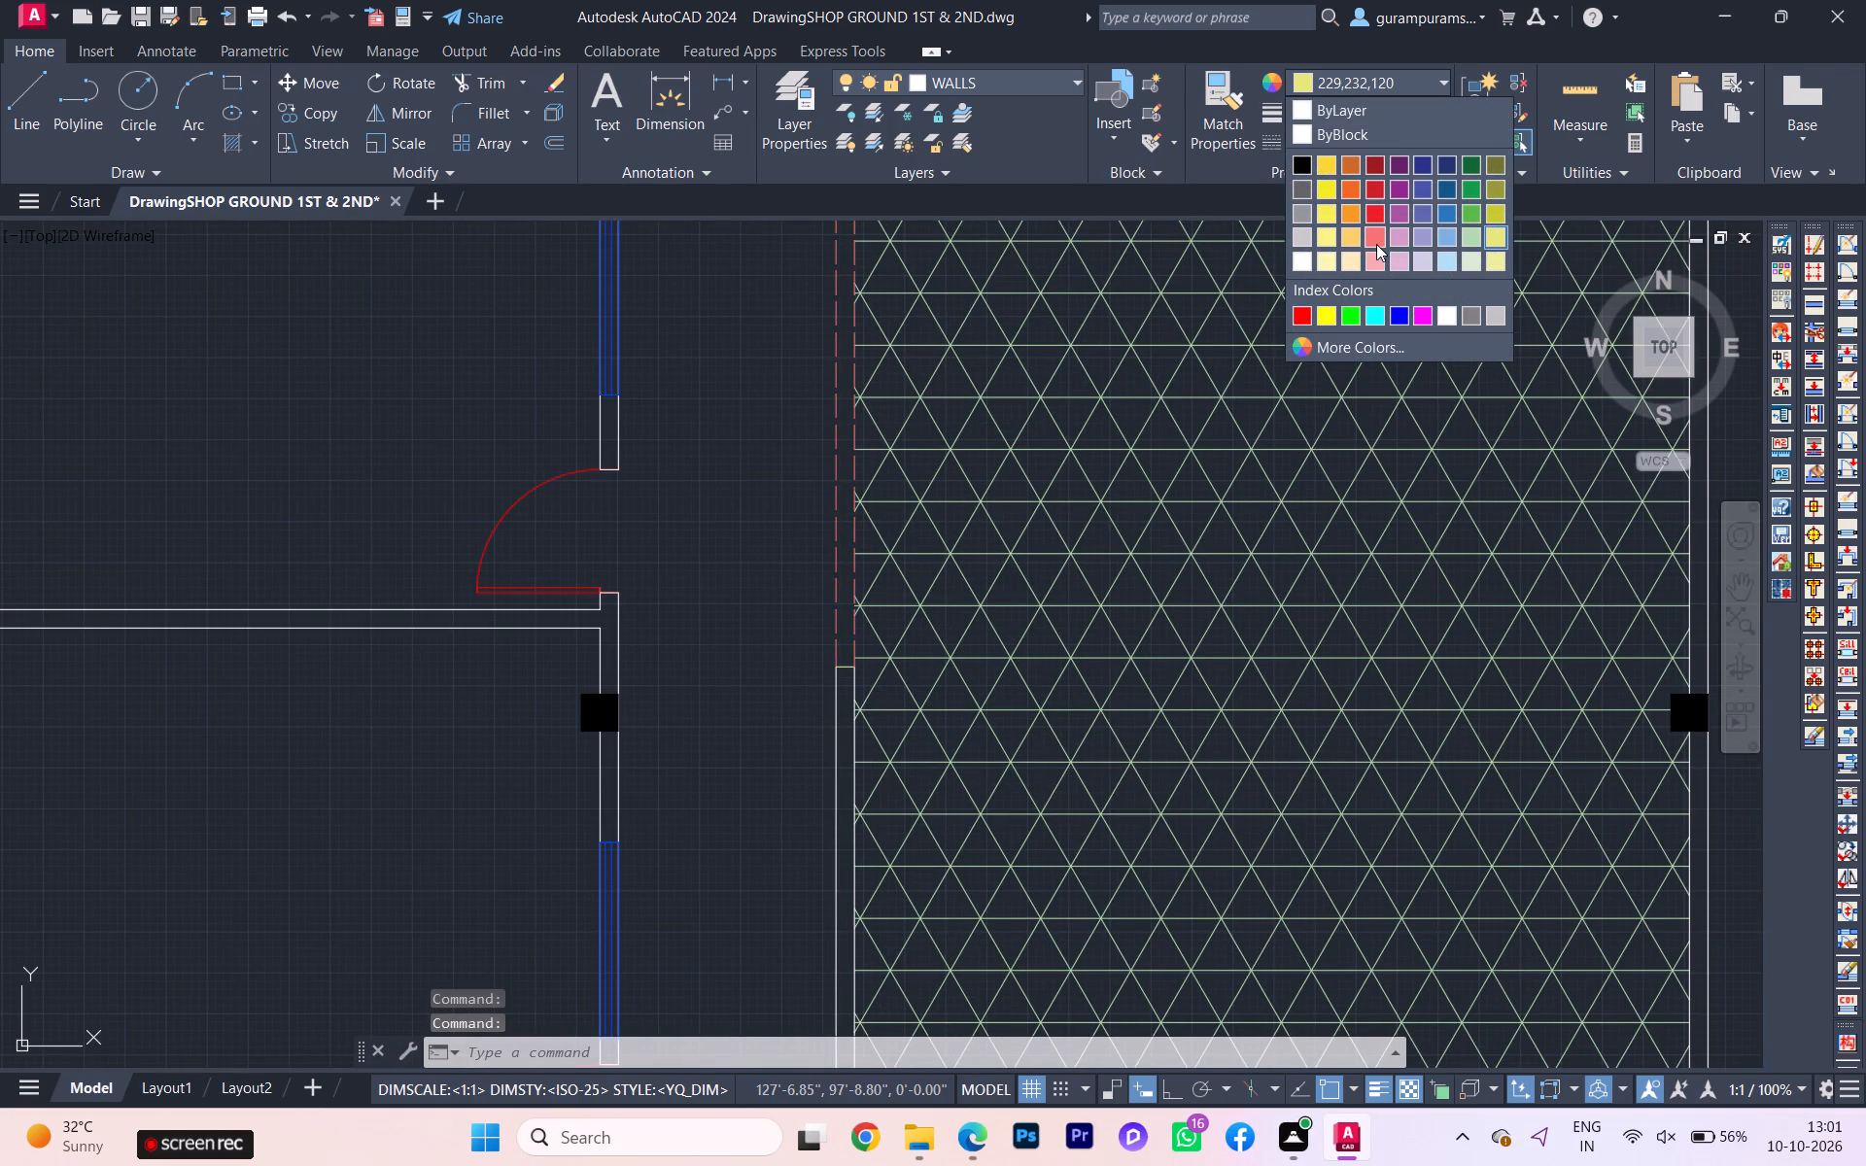
left_click(1368, 189)
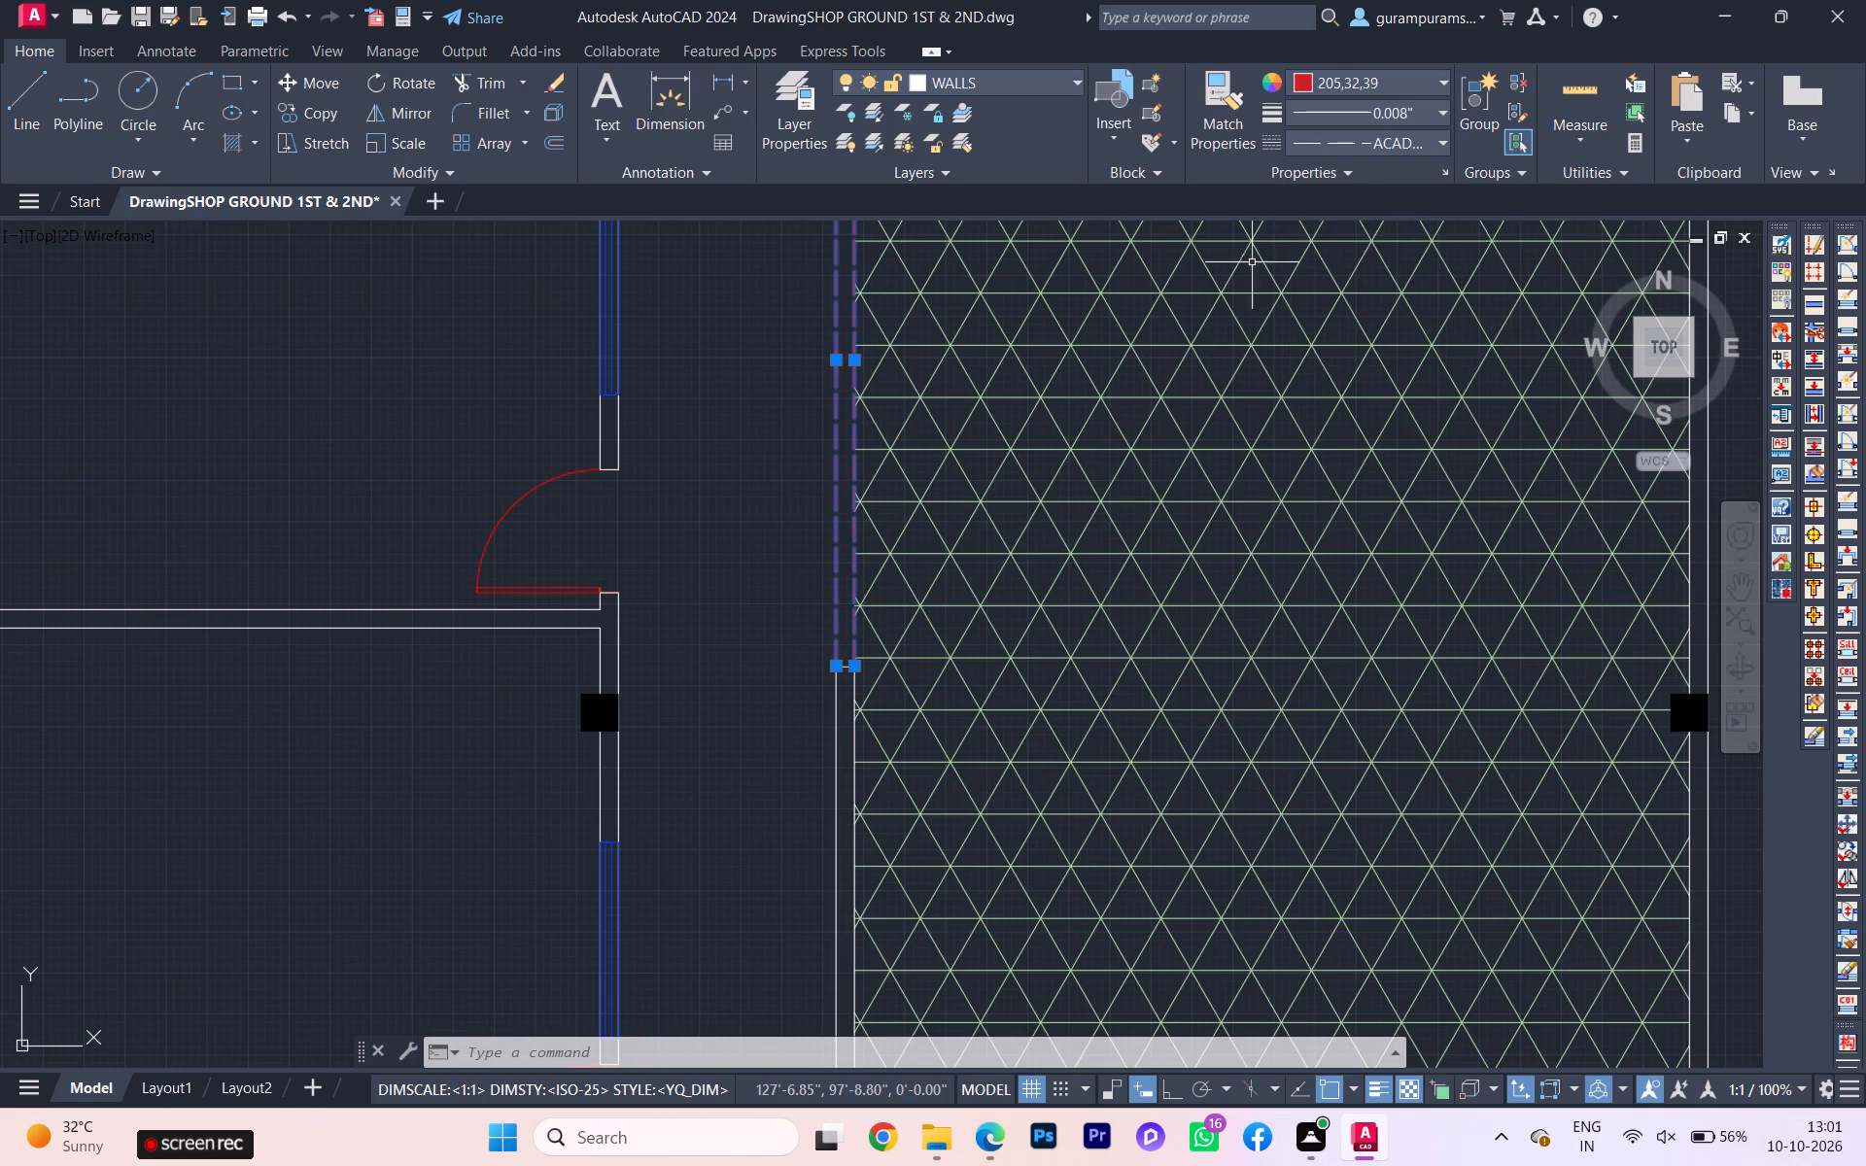
key("Escape")
Change the two dashed lines of the passage's south wall opening to red 205,32,39.
scroll(833, 487, "down", 2)
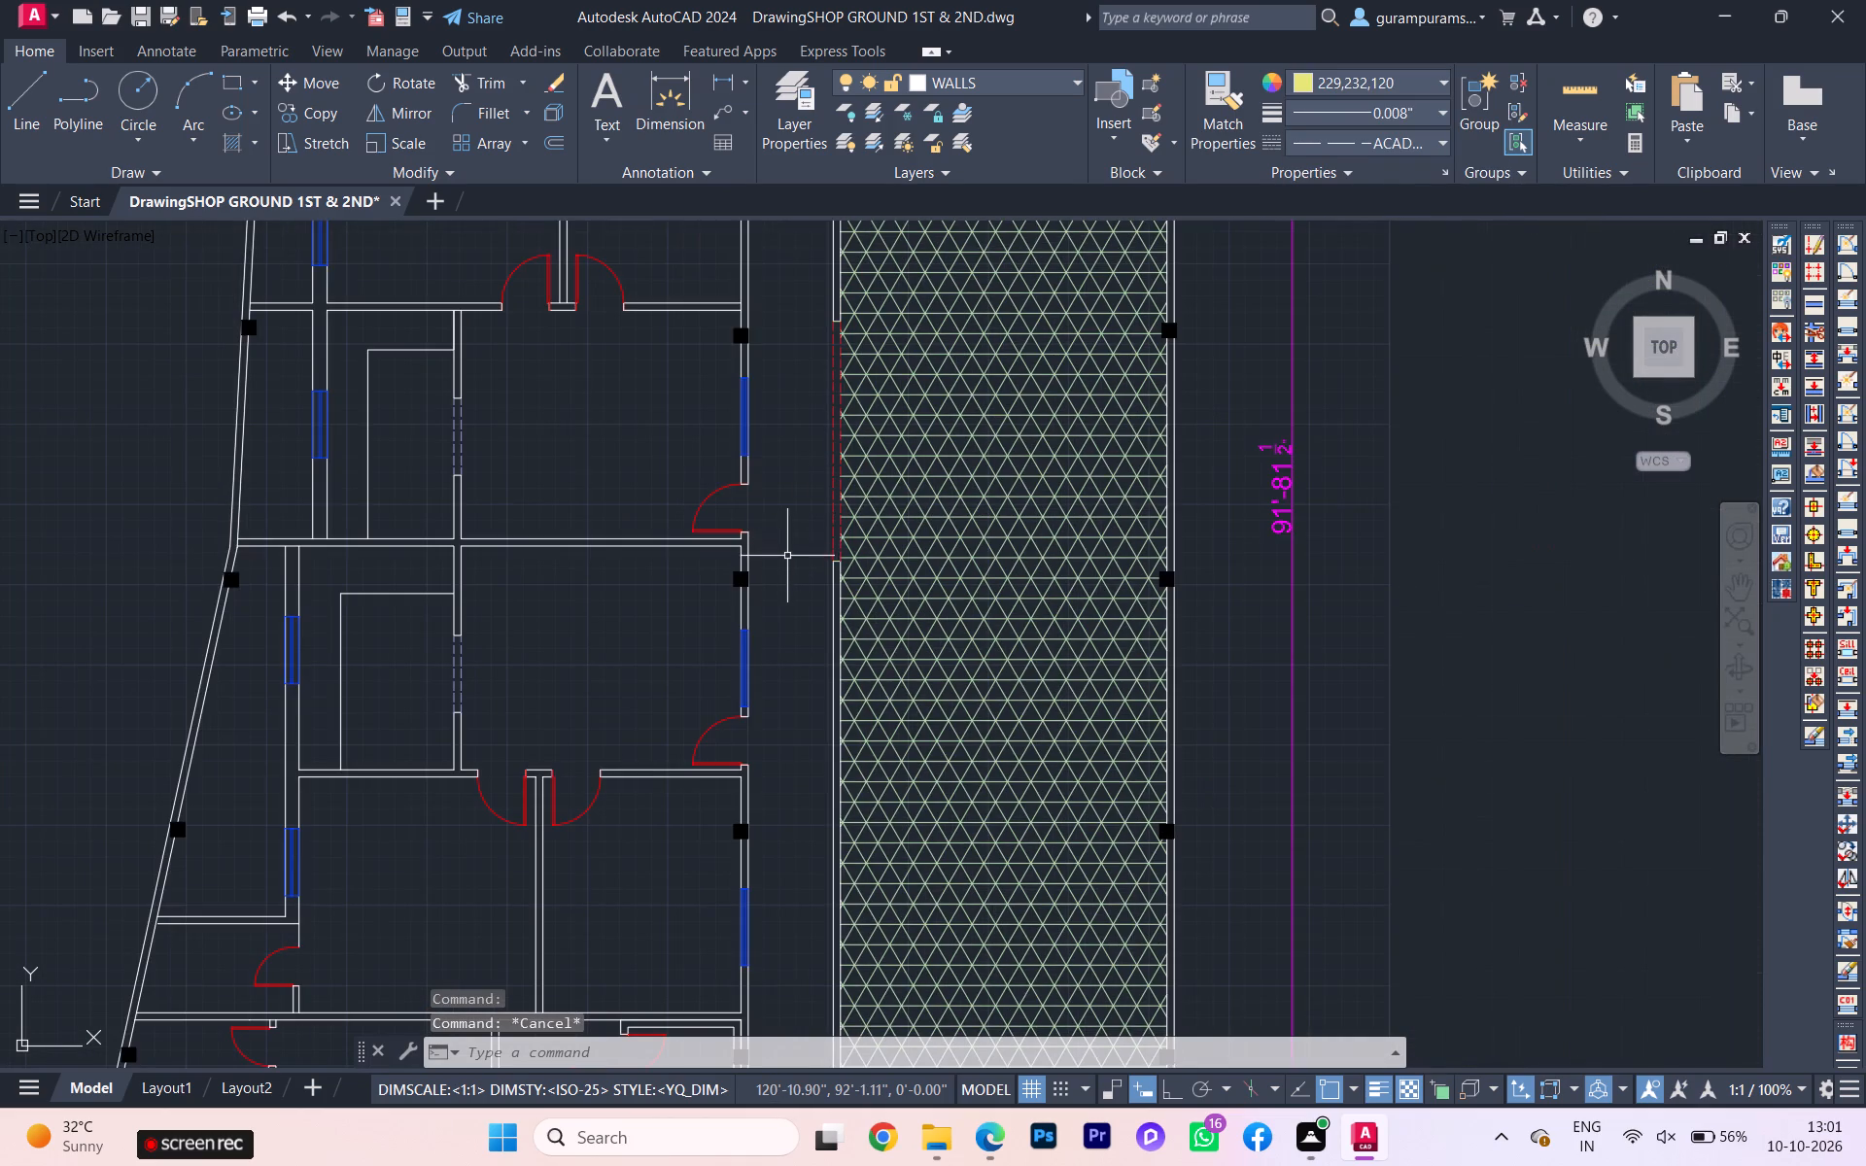
scroll(785, 564, "down", 2)
middle_click_drag(781, 569, 762, 434)
scroll(618, 710, "up", 4)
scroll(596, 793, "down", 1)
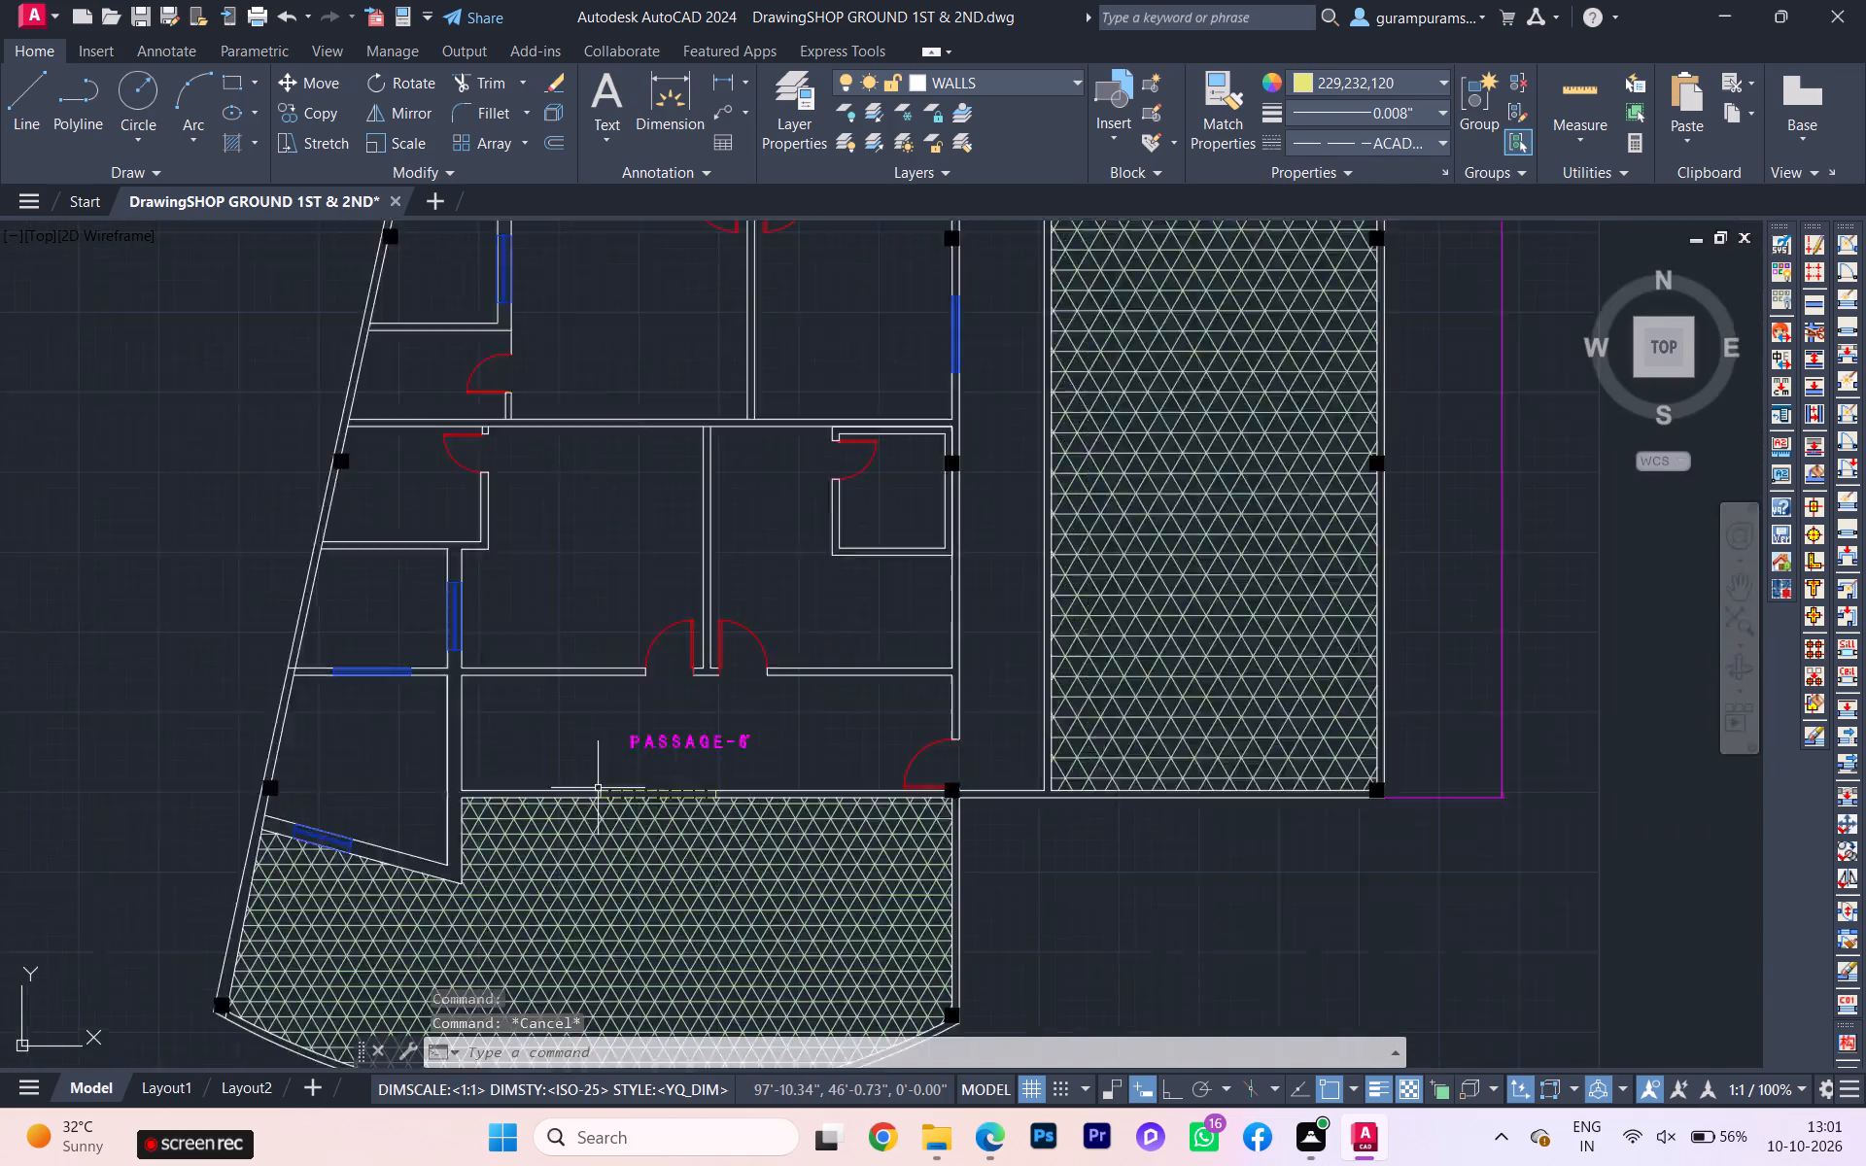
scroll(604, 790, "up", 3)
left_click(682, 855)
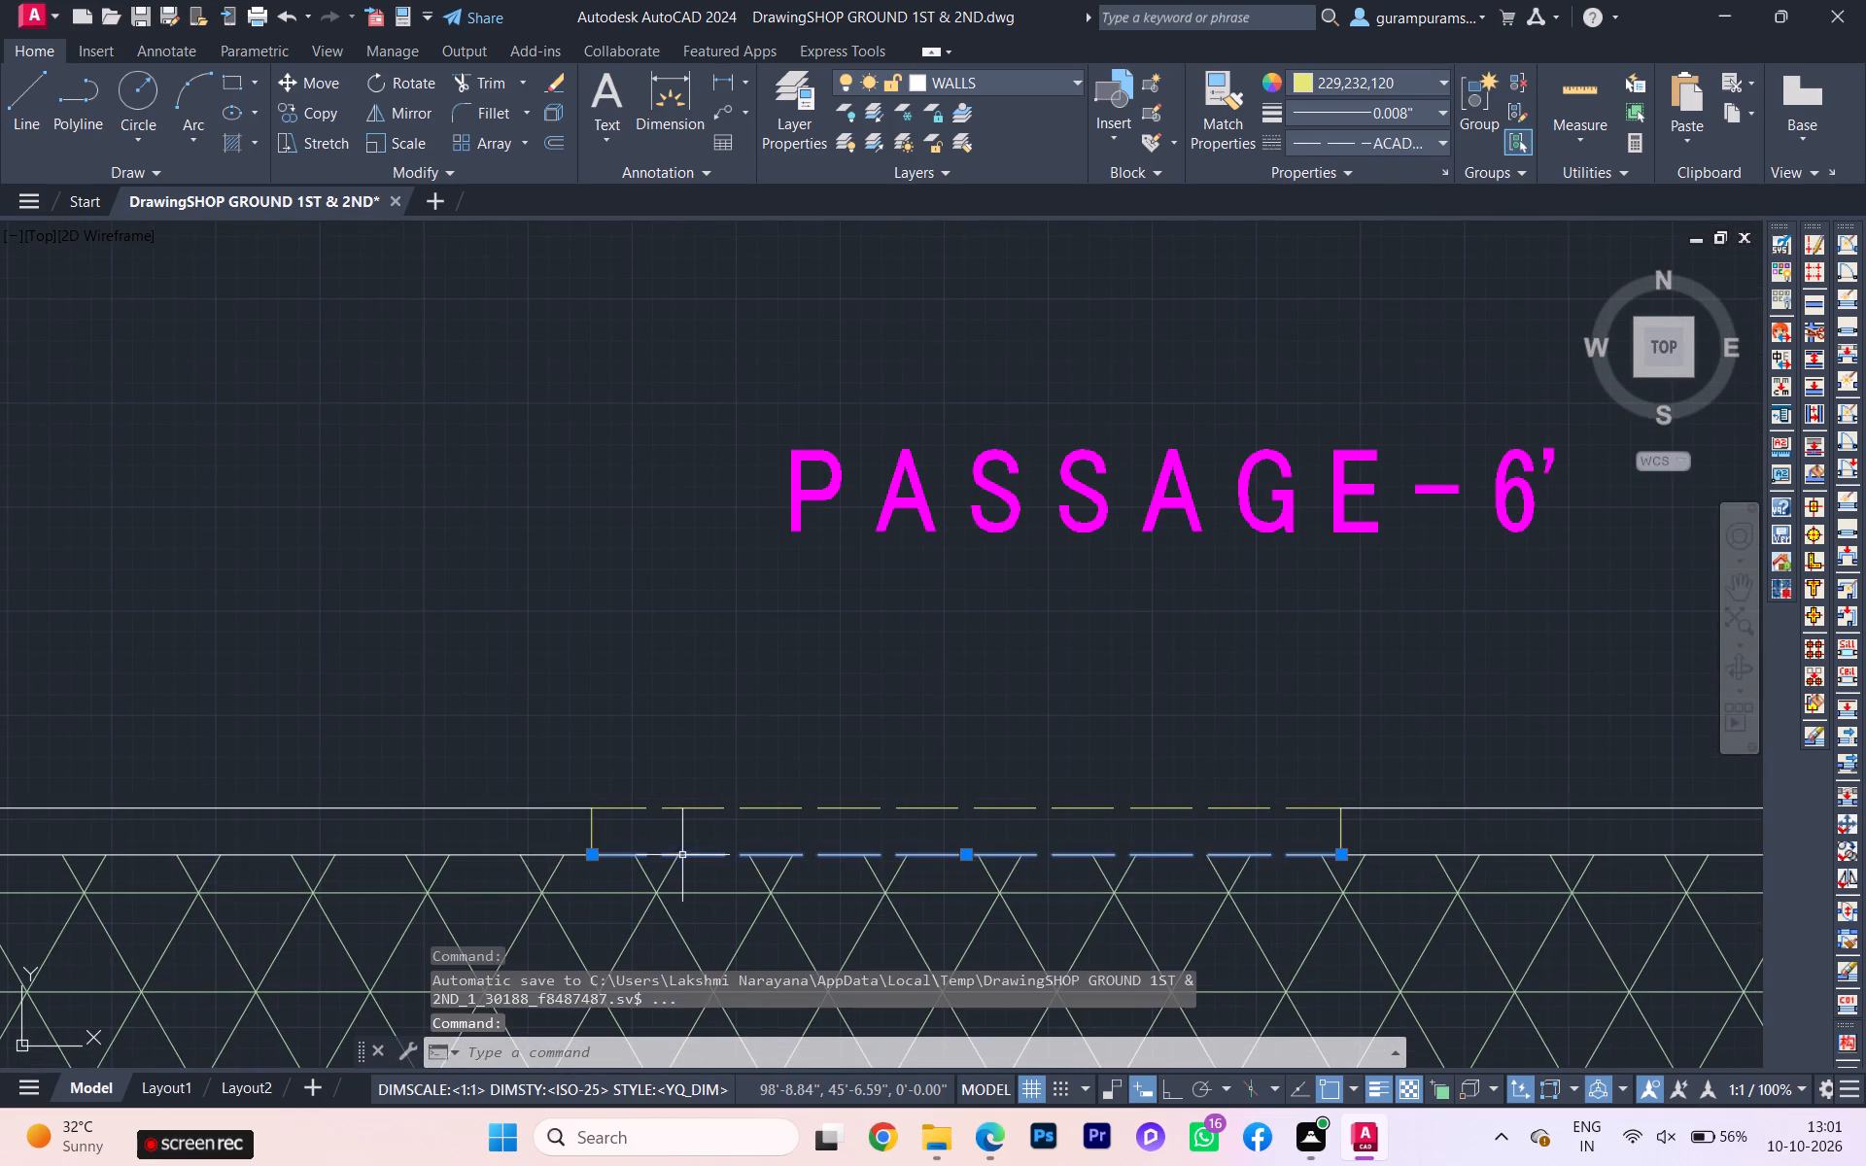
left_click(691, 808)
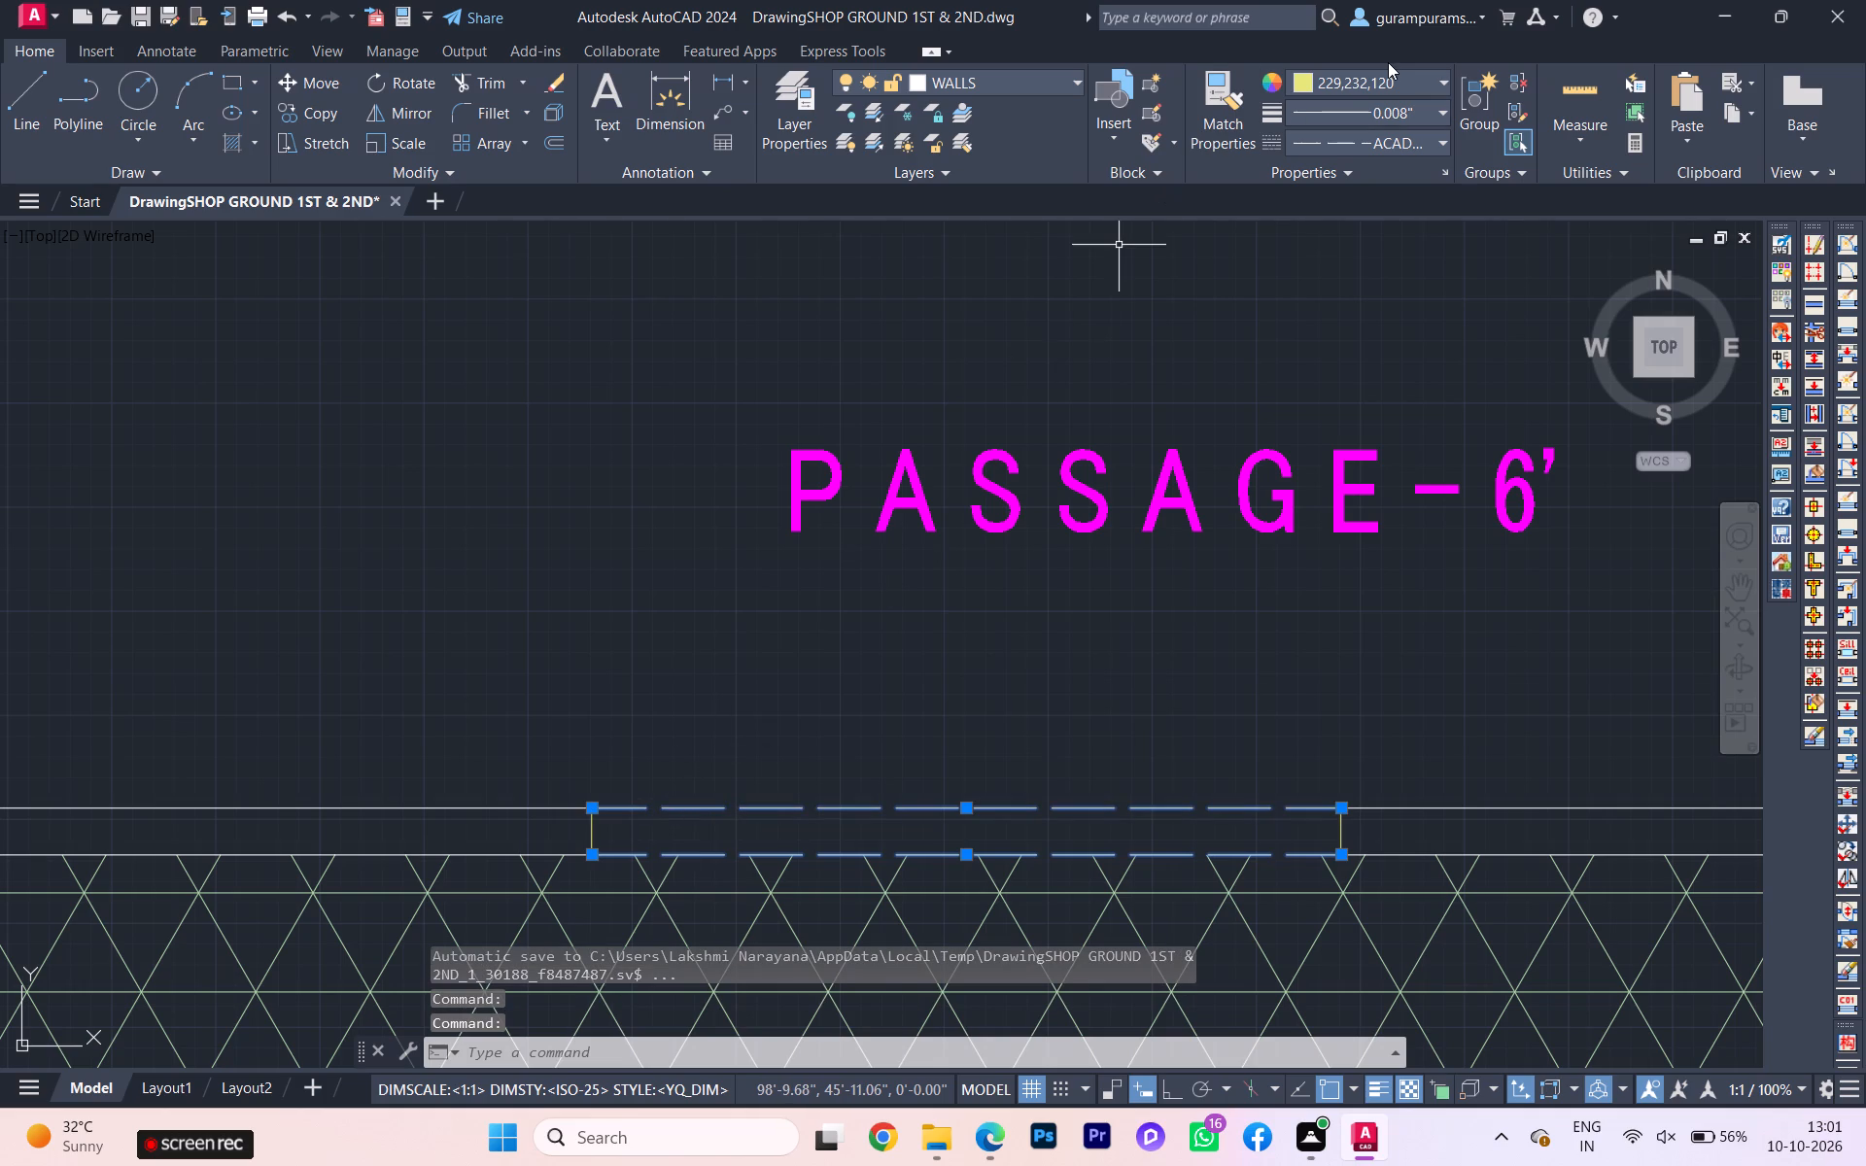
left_click(1388, 62)
left_click(1386, 76)
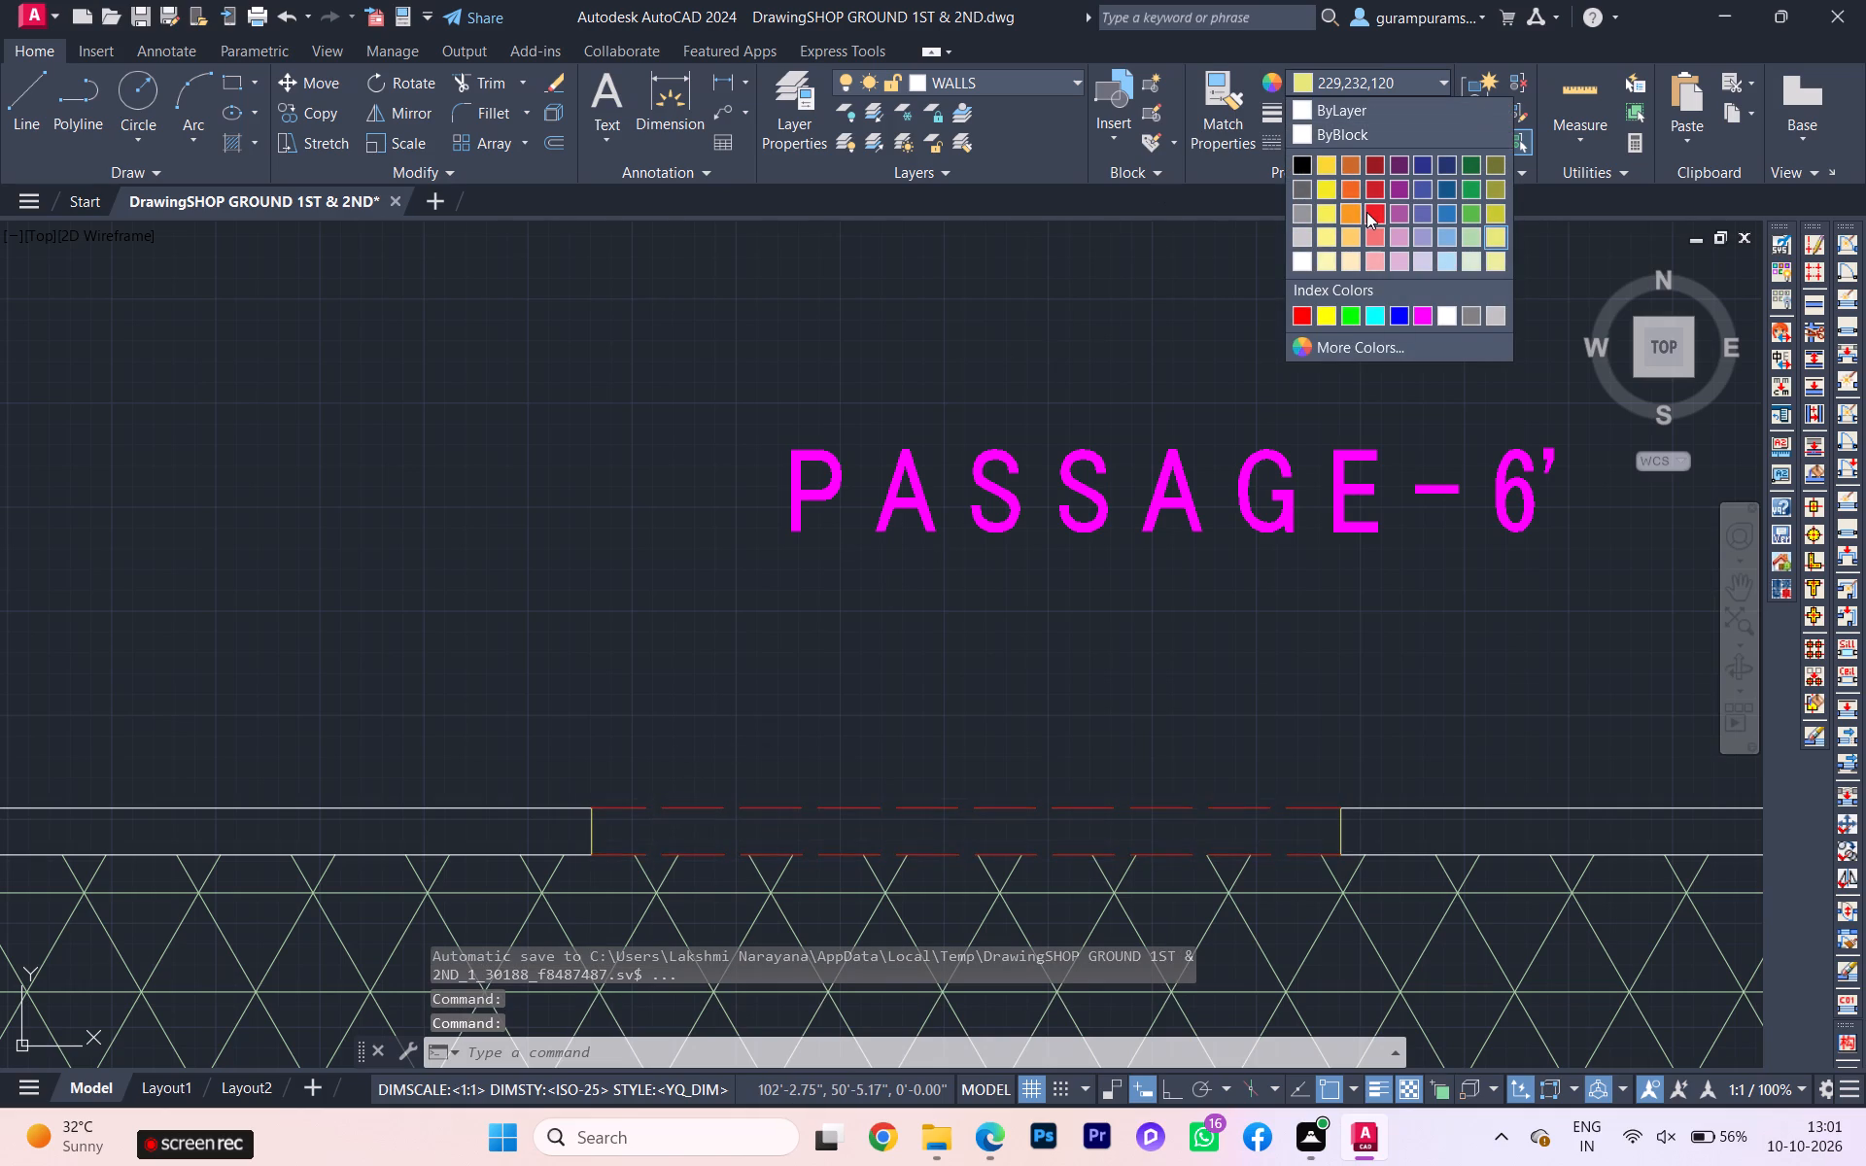
left_click(1376, 192)
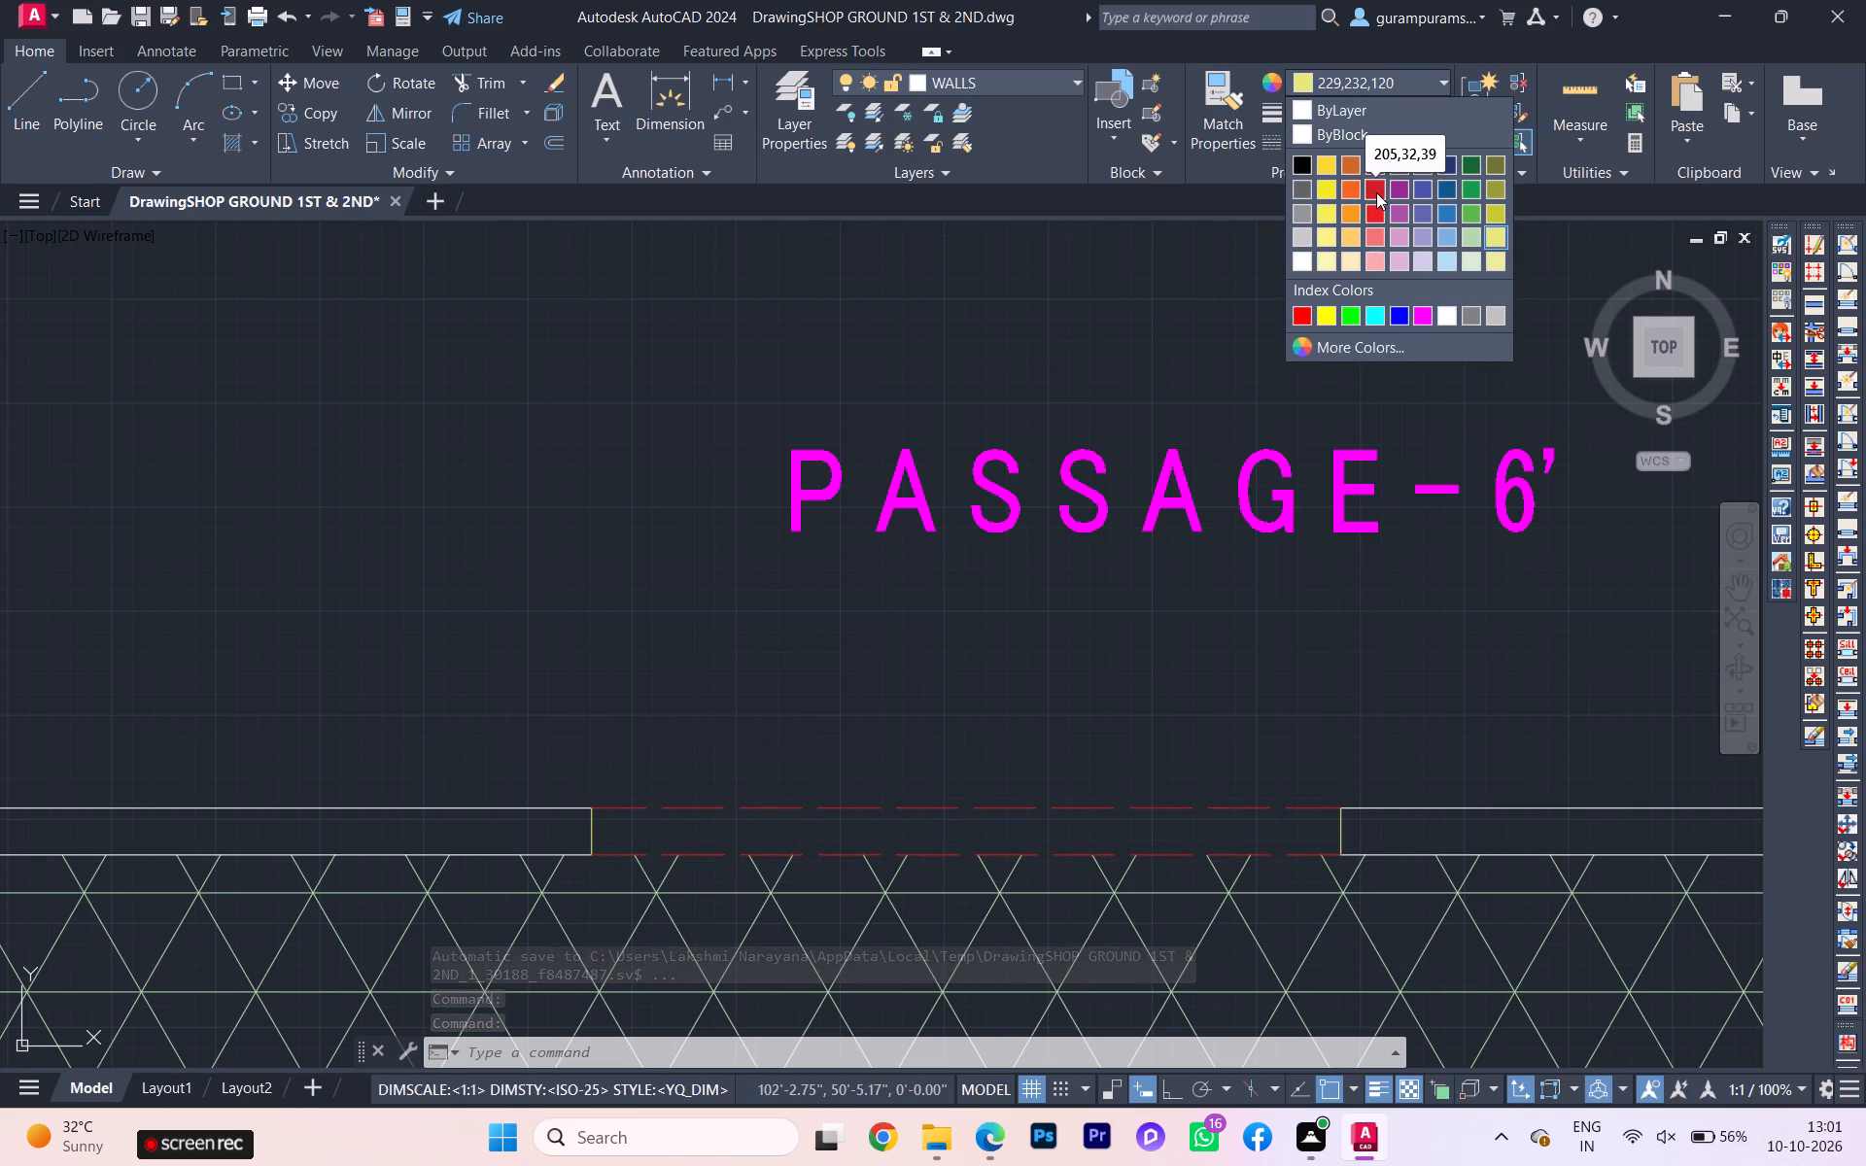
key("Escape")
scroll(1011, 391, "down", 3)
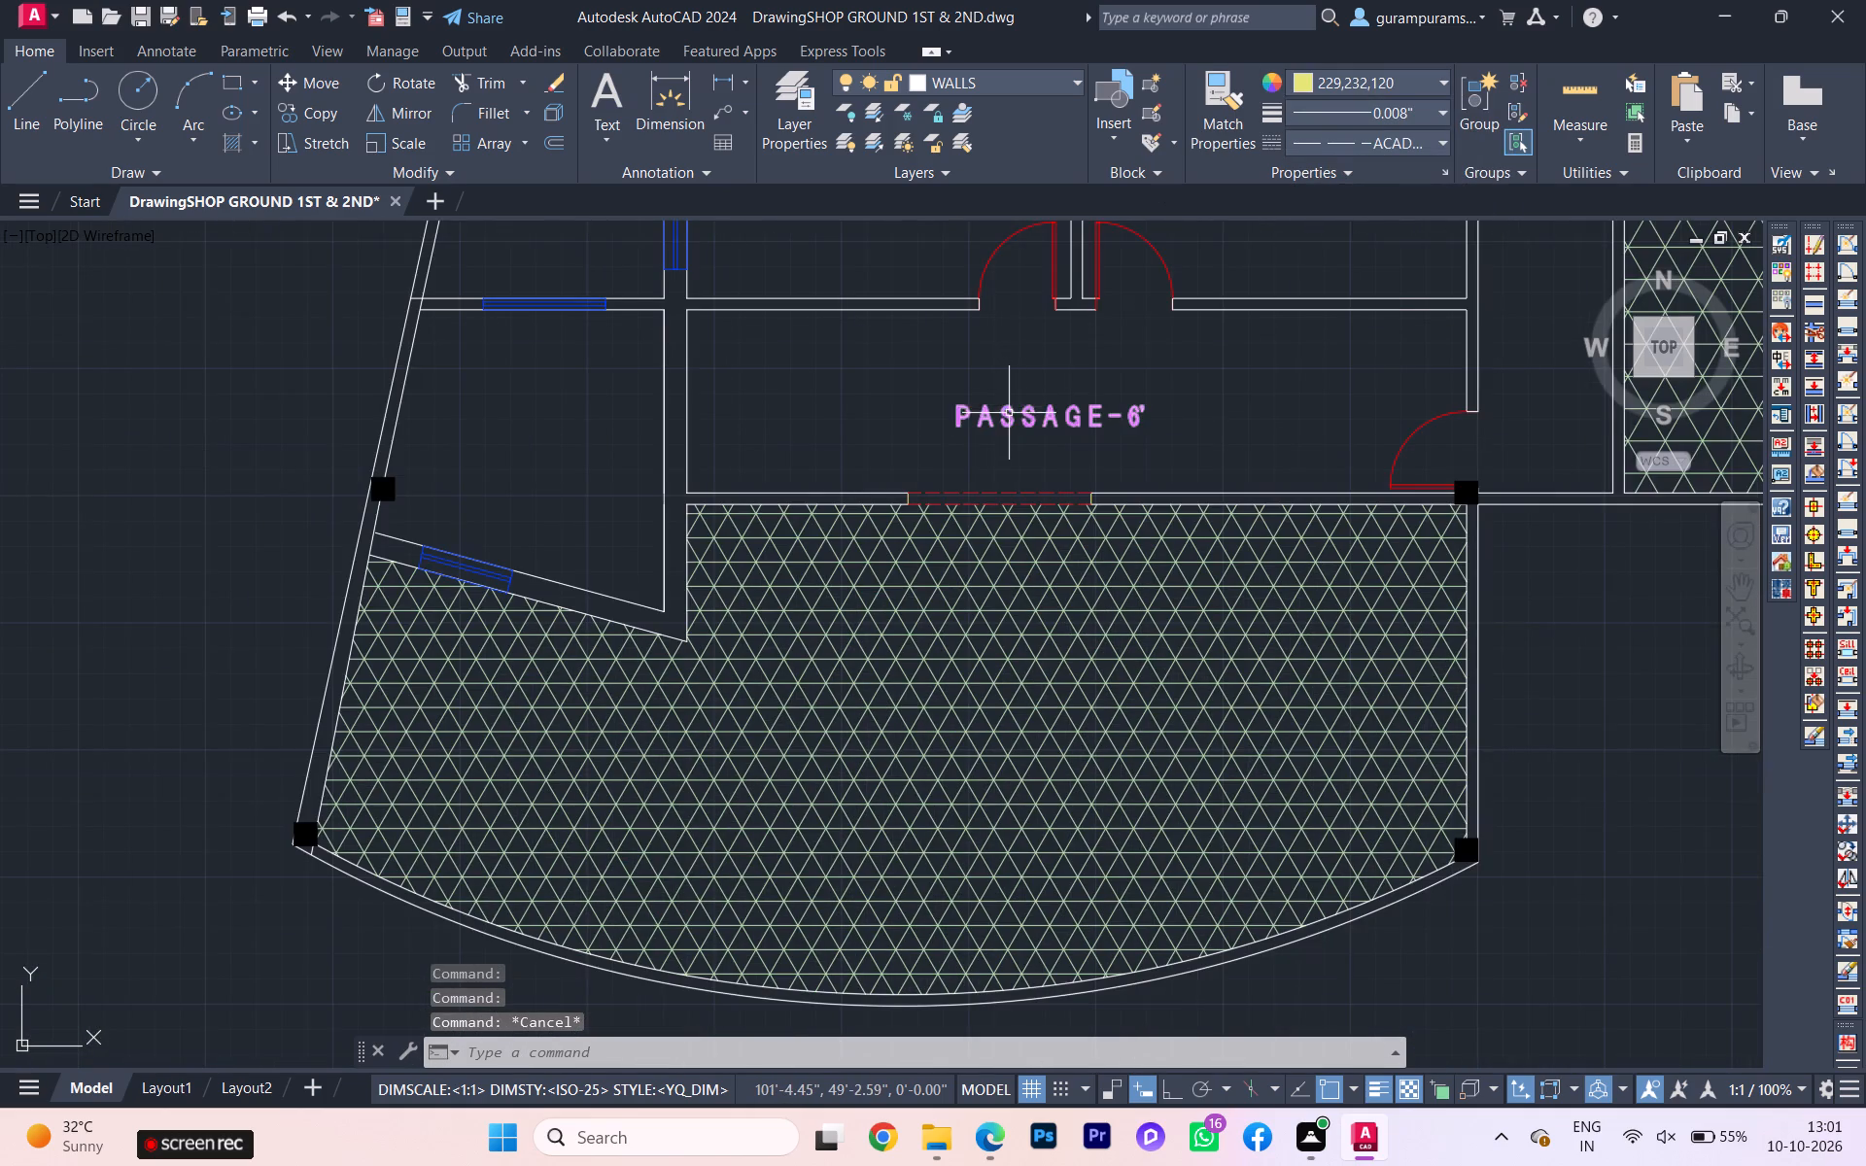
Compare the drawn floor plan with the reference plan, checking the room names, sizes and labels still missing from the drawing.
scroll(1023, 451, "down", 1)
middle_click_drag(1022, 497, 970, 782)
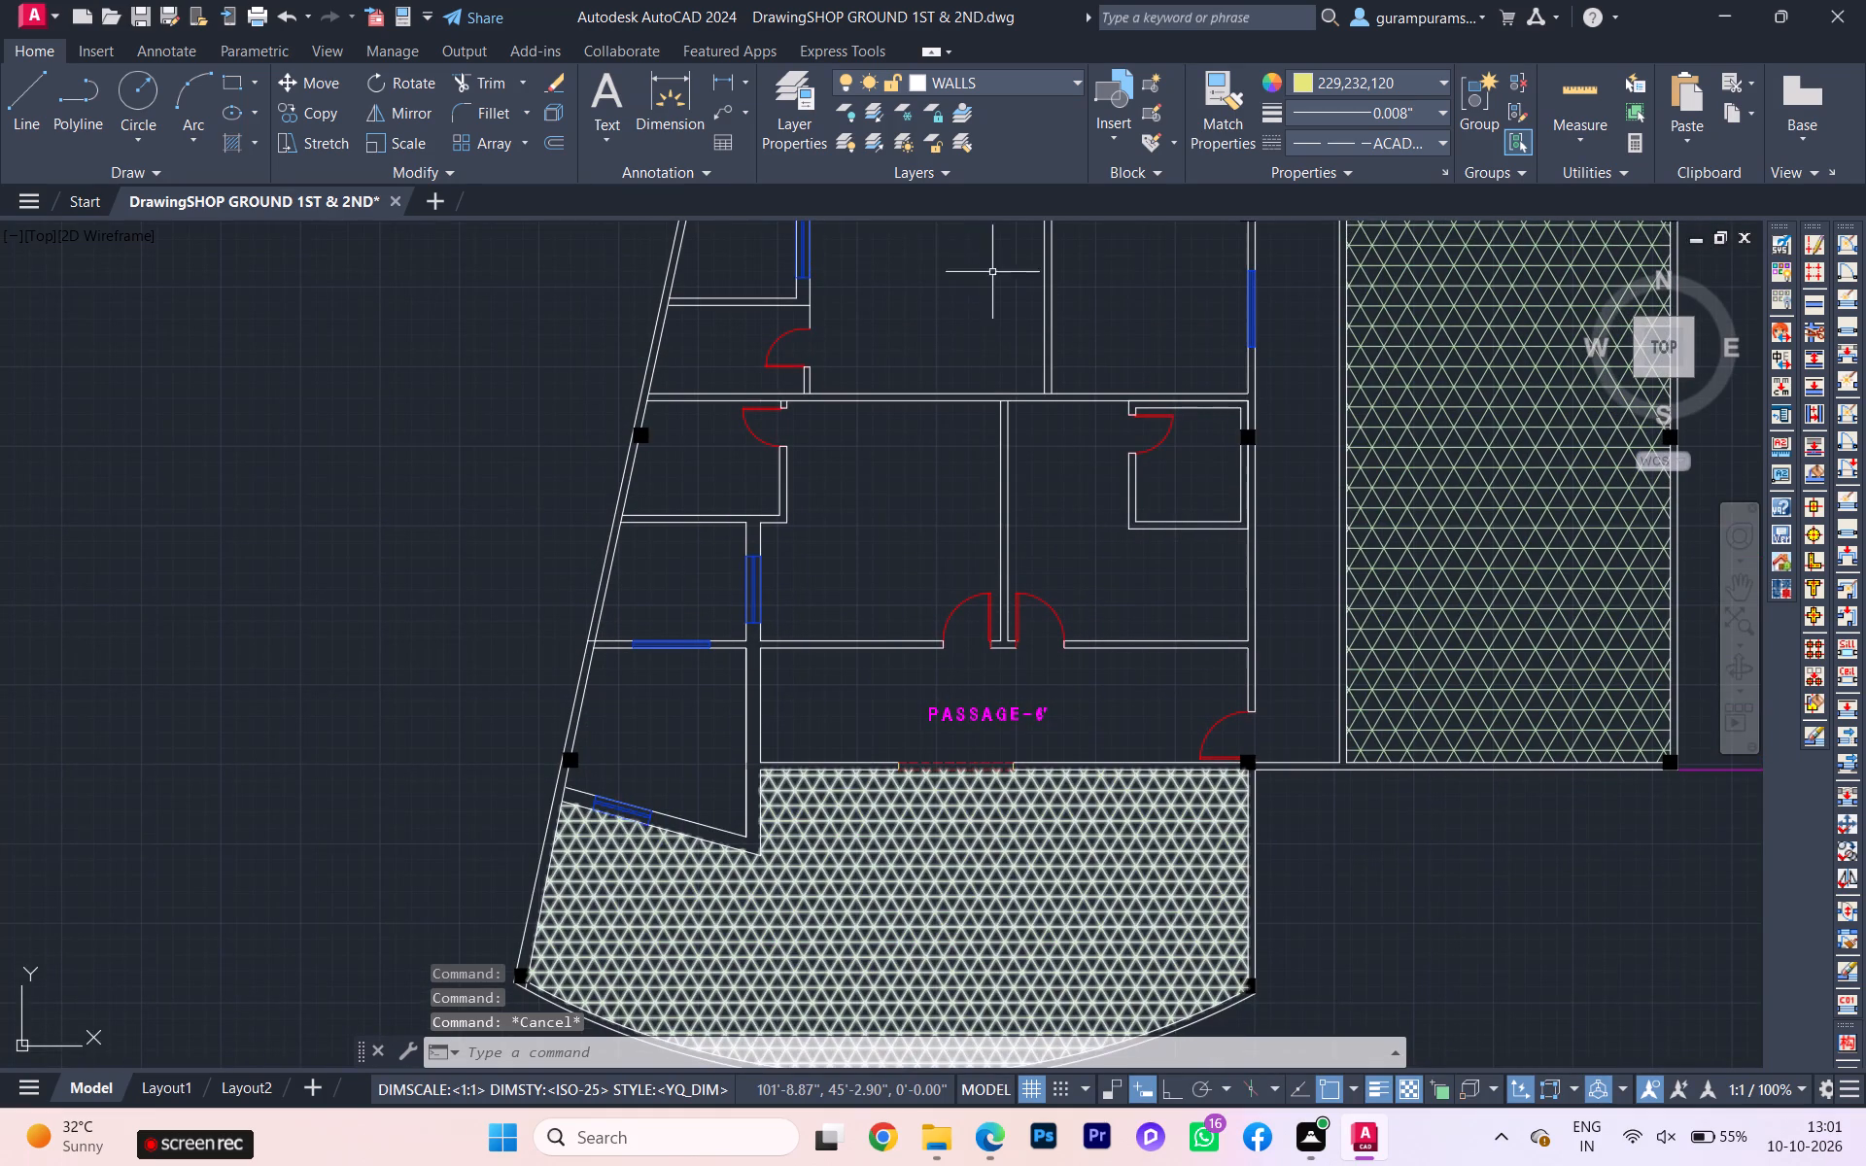
scroll(903, 241, "up", 1)
scroll(901, 245, "down", 1)
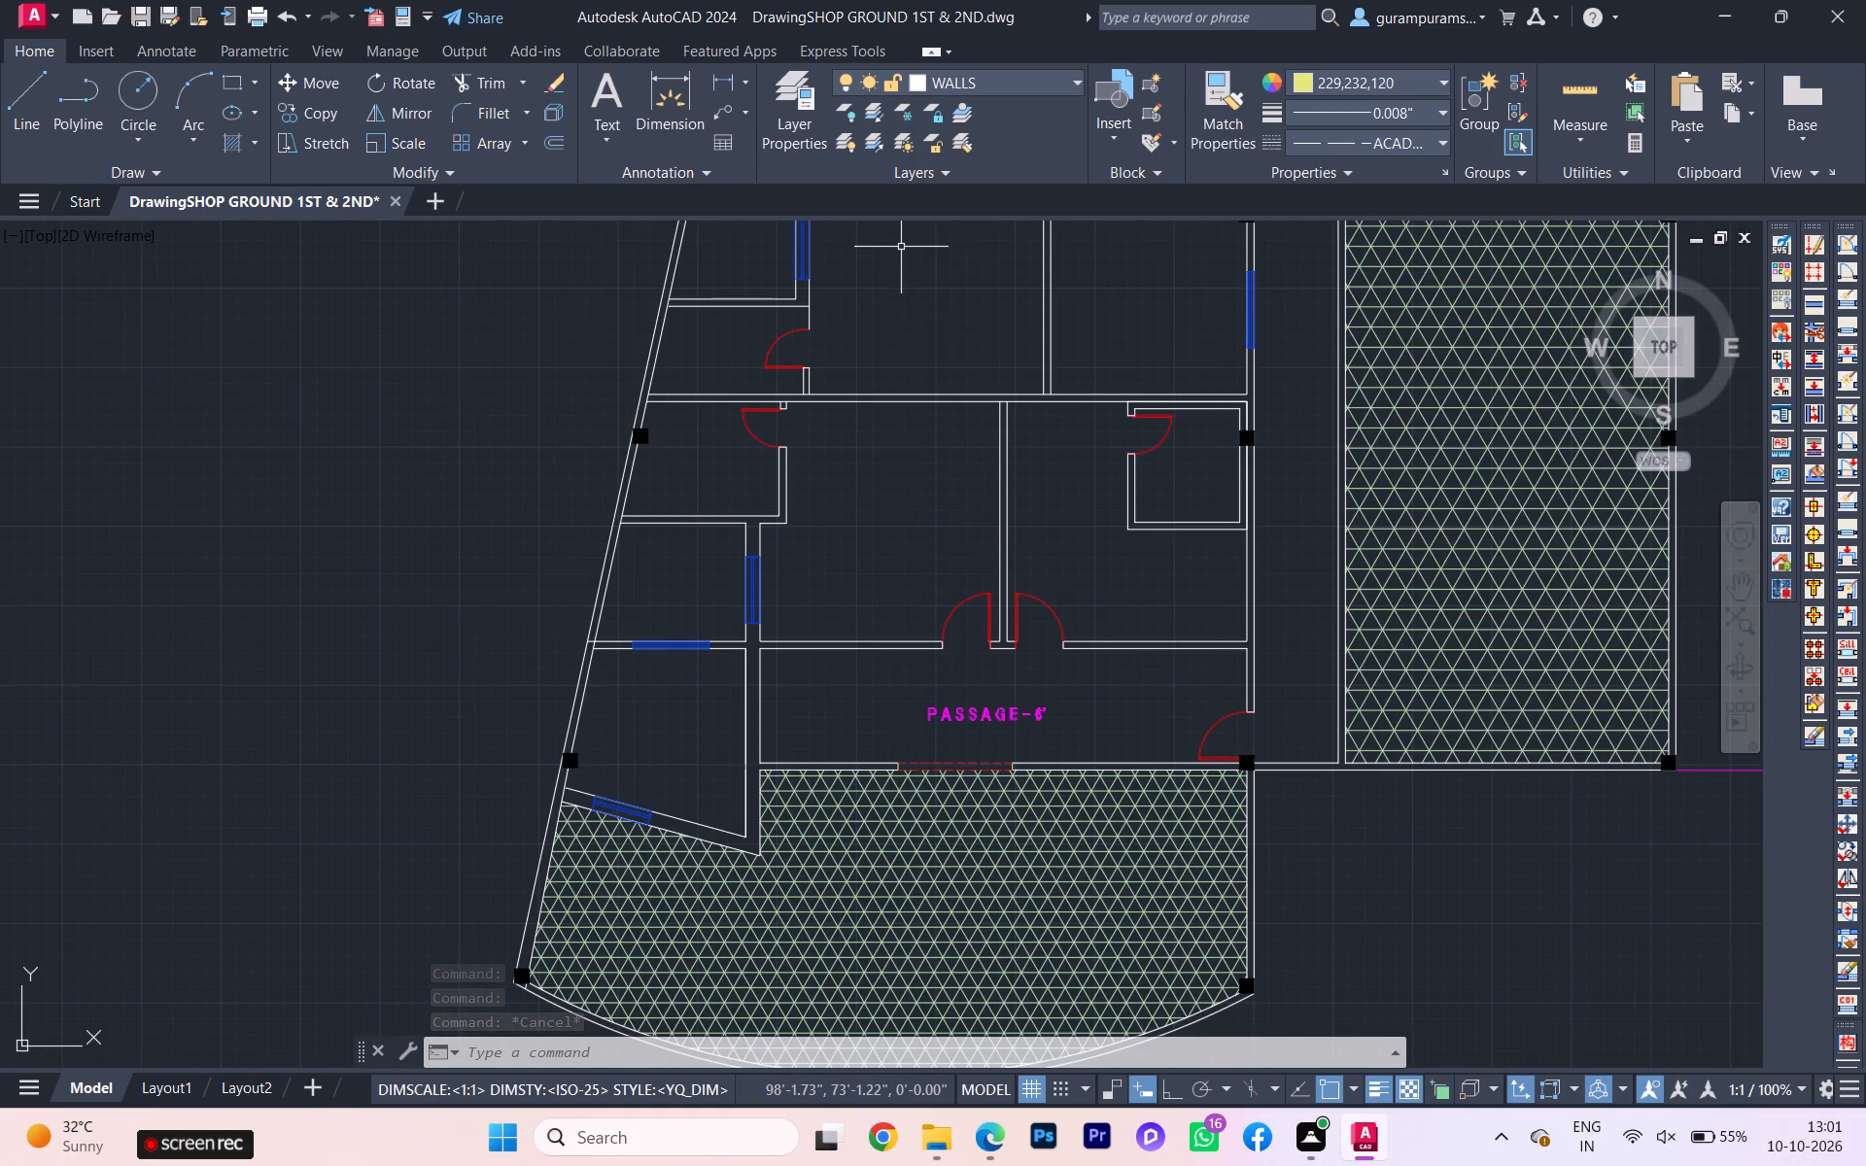
middle_click_drag(901, 248, 891, 319)
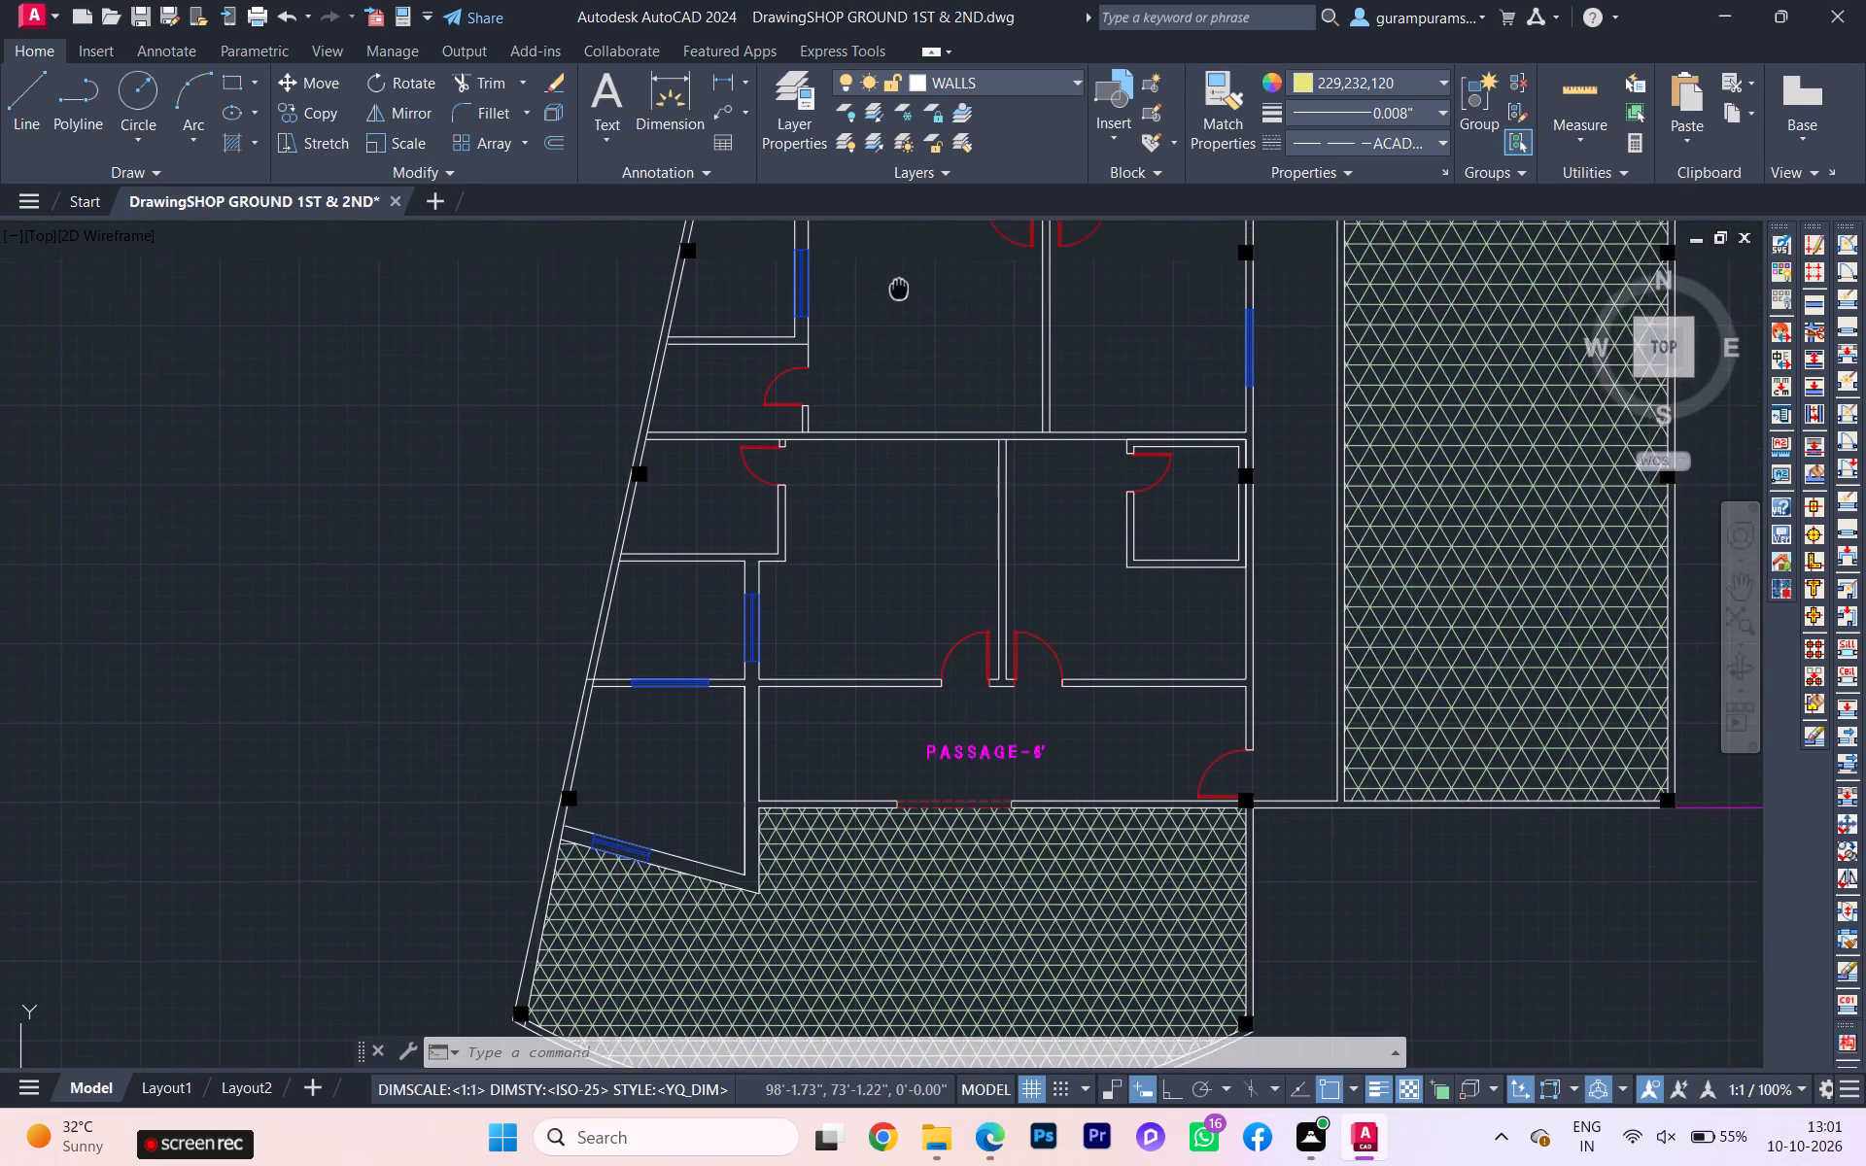
middle_click_drag(891, 319, 730, 746)
scroll(799, 616, "down", 1)
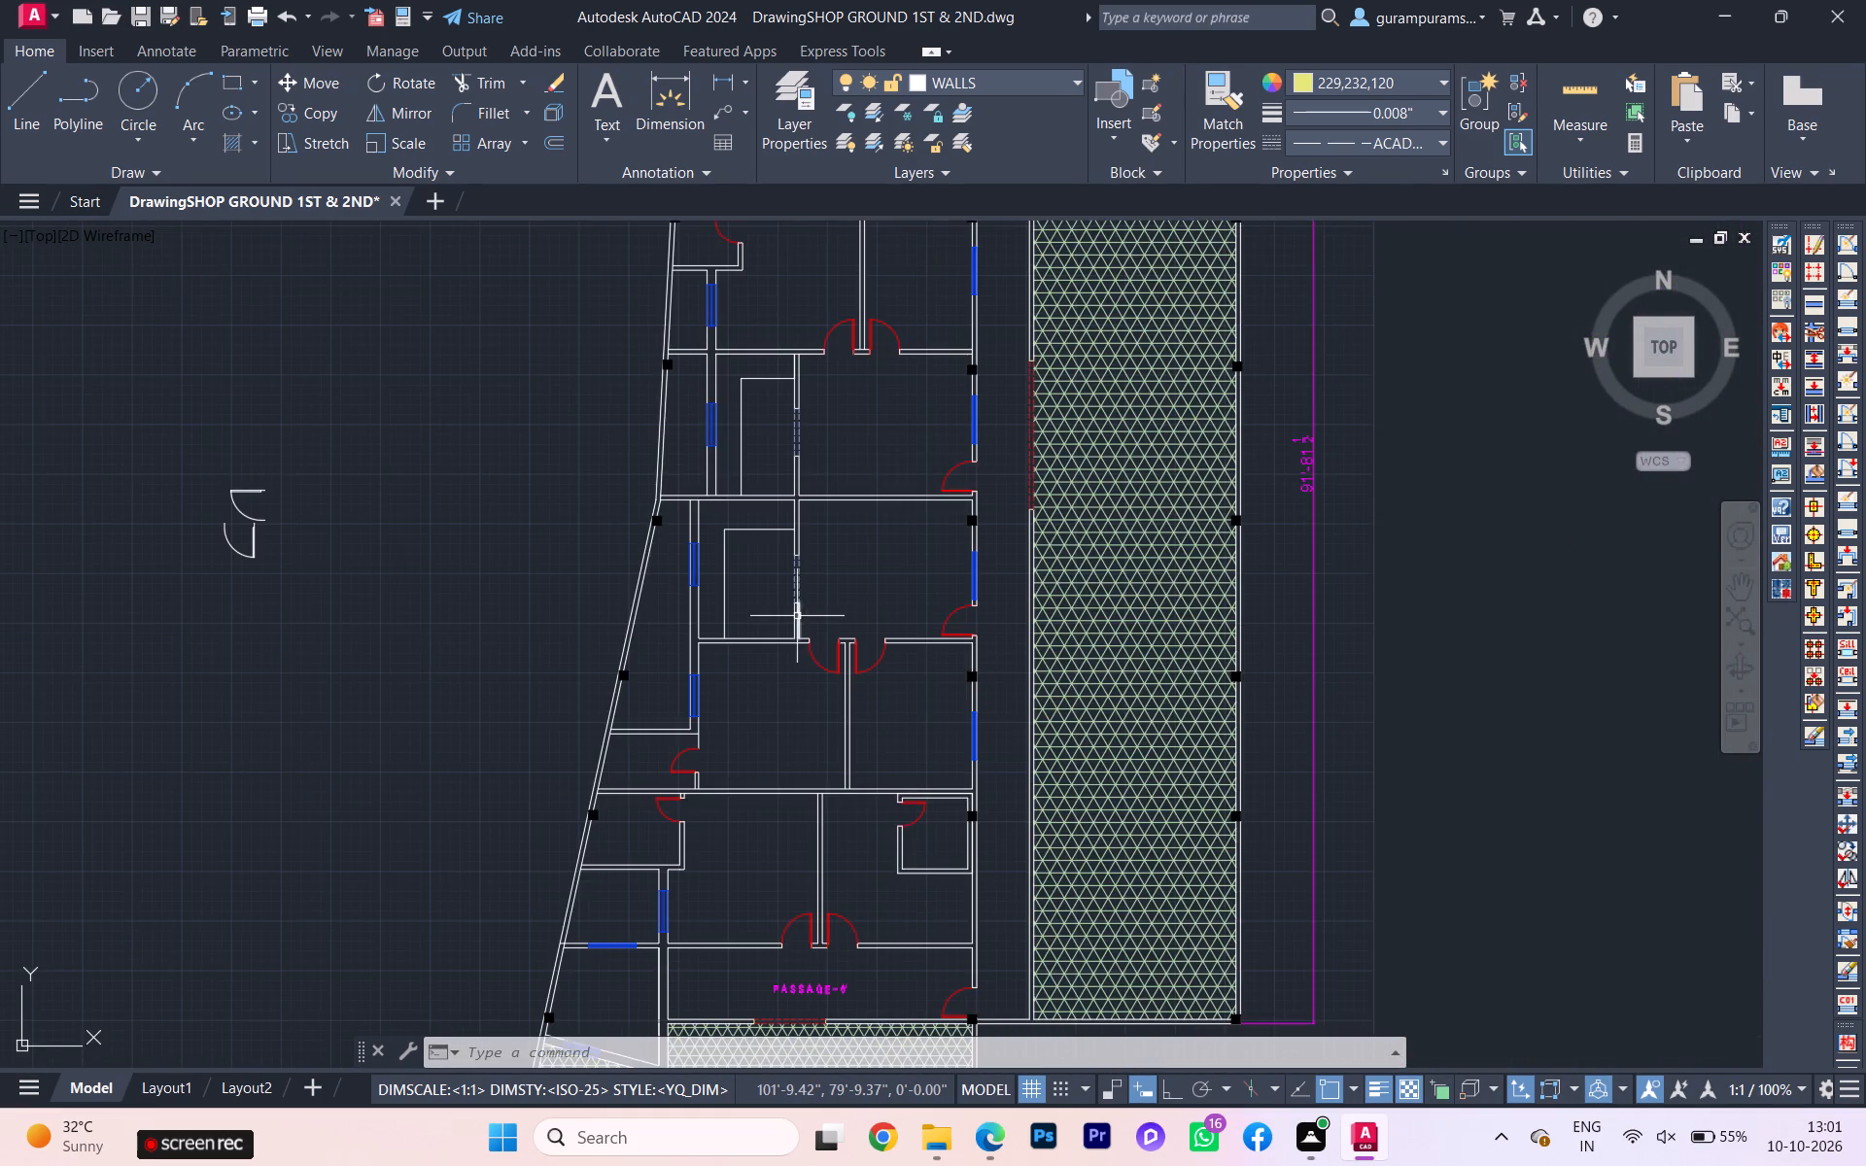
scroll(810, 555, "down", 1)
middle_click_drag(810, 555, 777, 654)
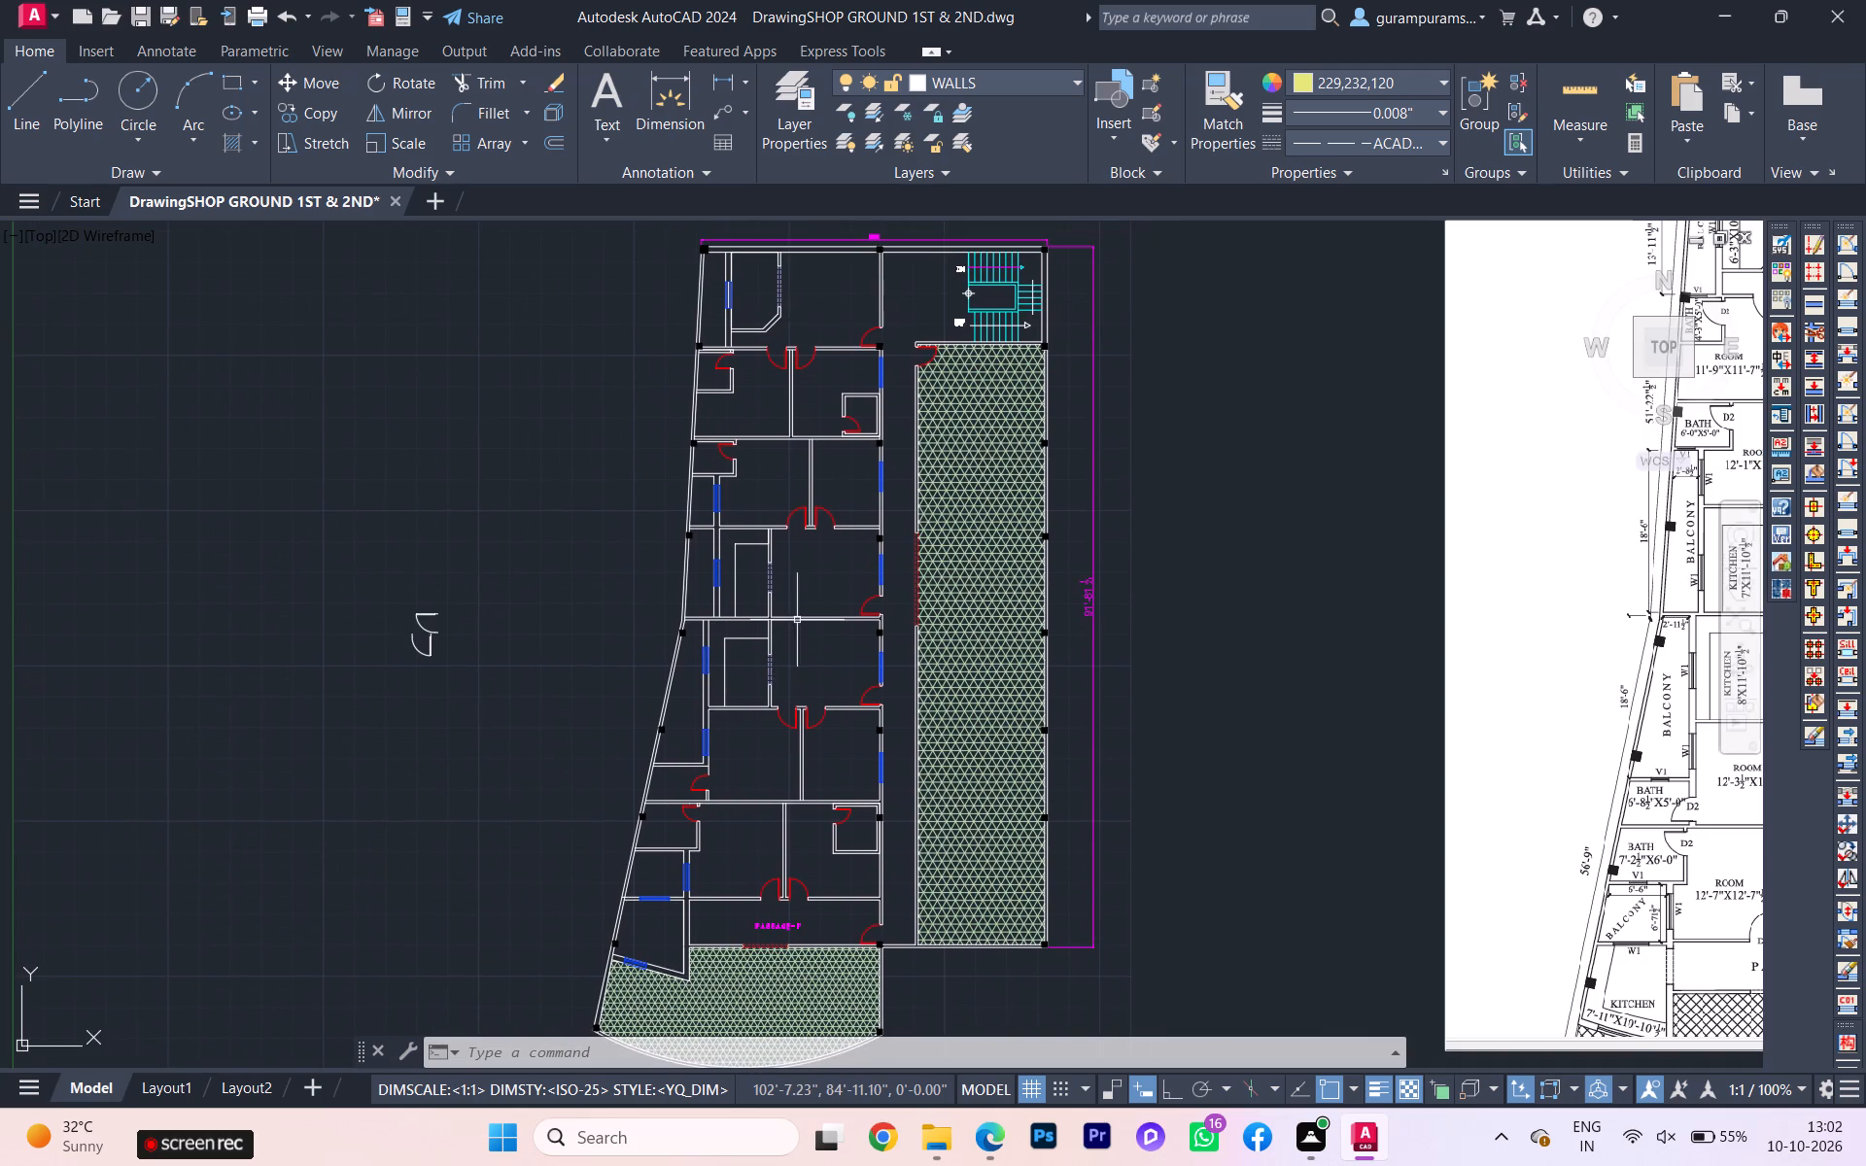
scroll(784, 576, "down", 2)
scroll(1254, 508, "up", 2)
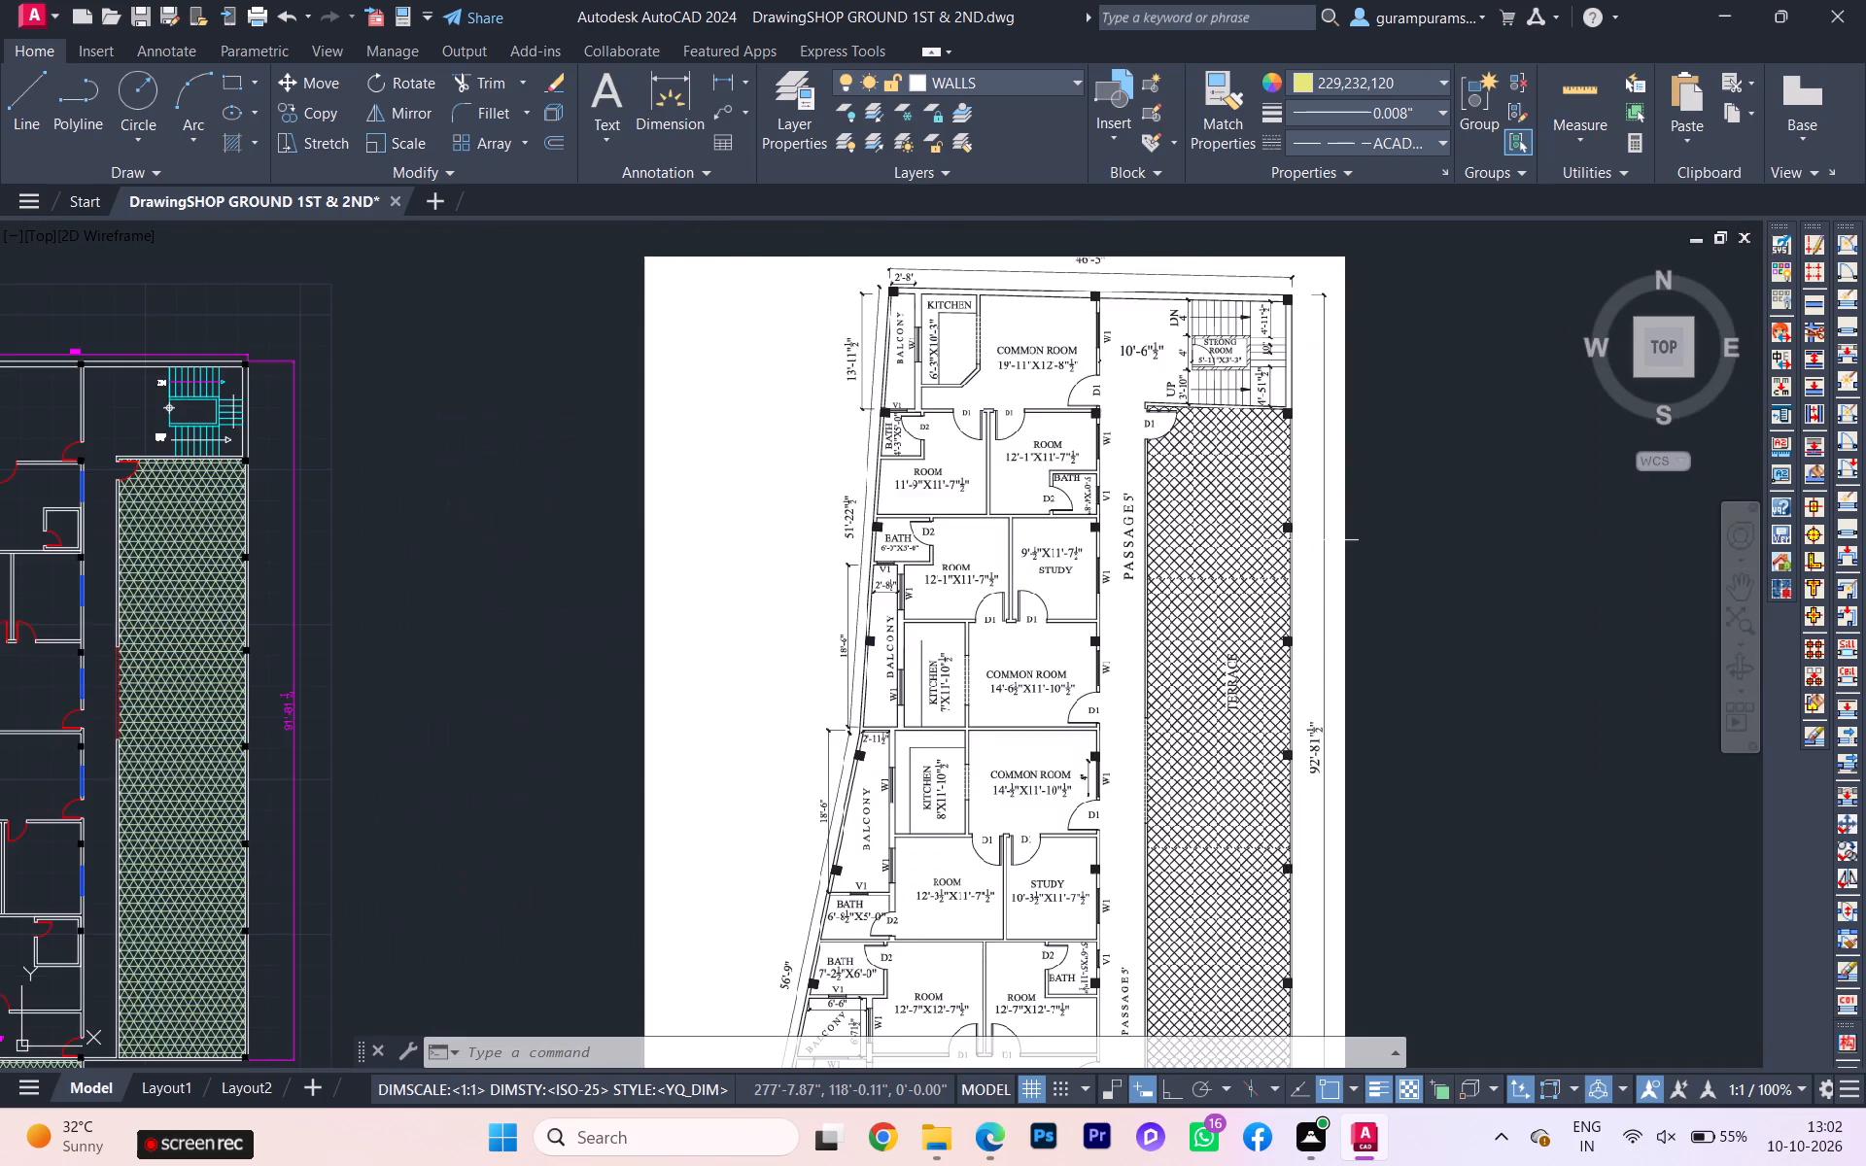
scroll(1313, 542, "up", 1)
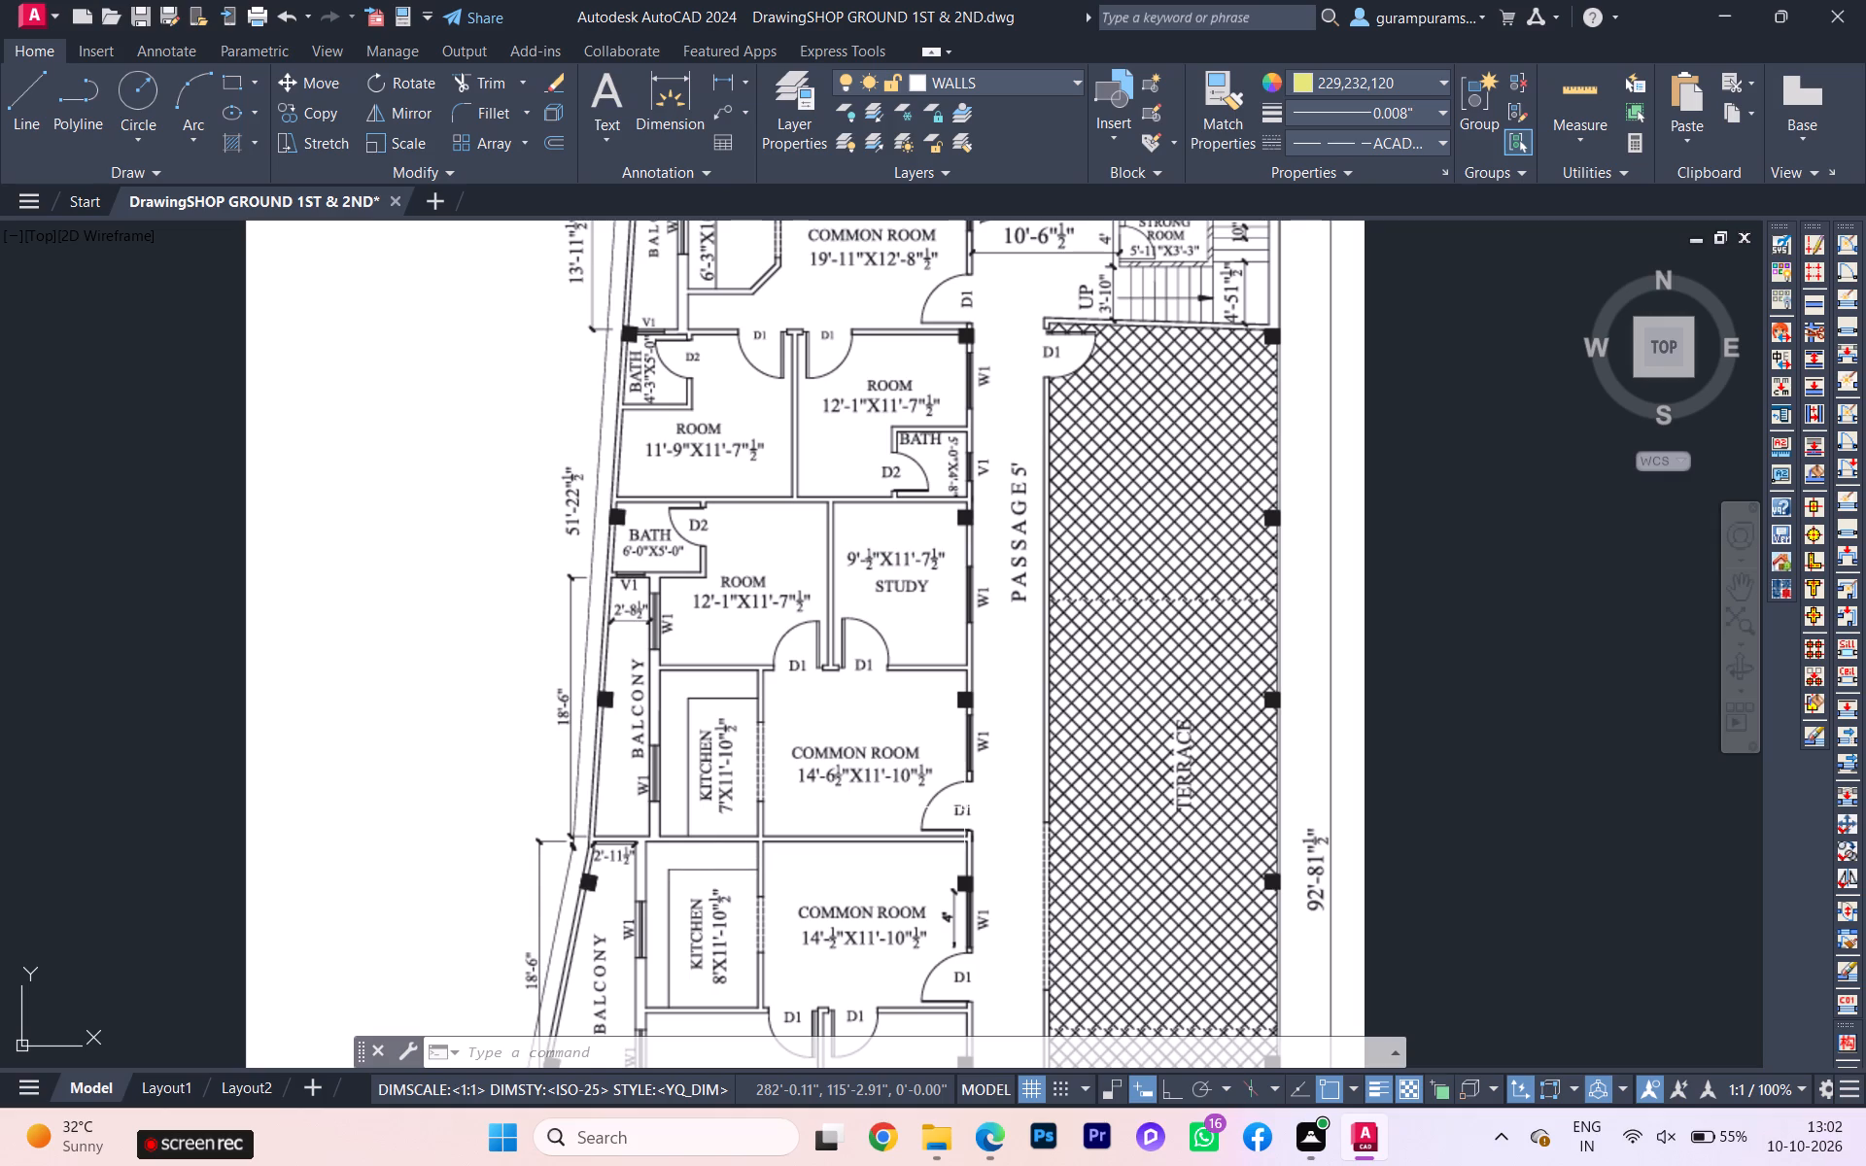
scroll(698, 828, "down", 1)
scroll(750, 976, "down", 1)
middle_click_drag(750, 975, 826, 564)
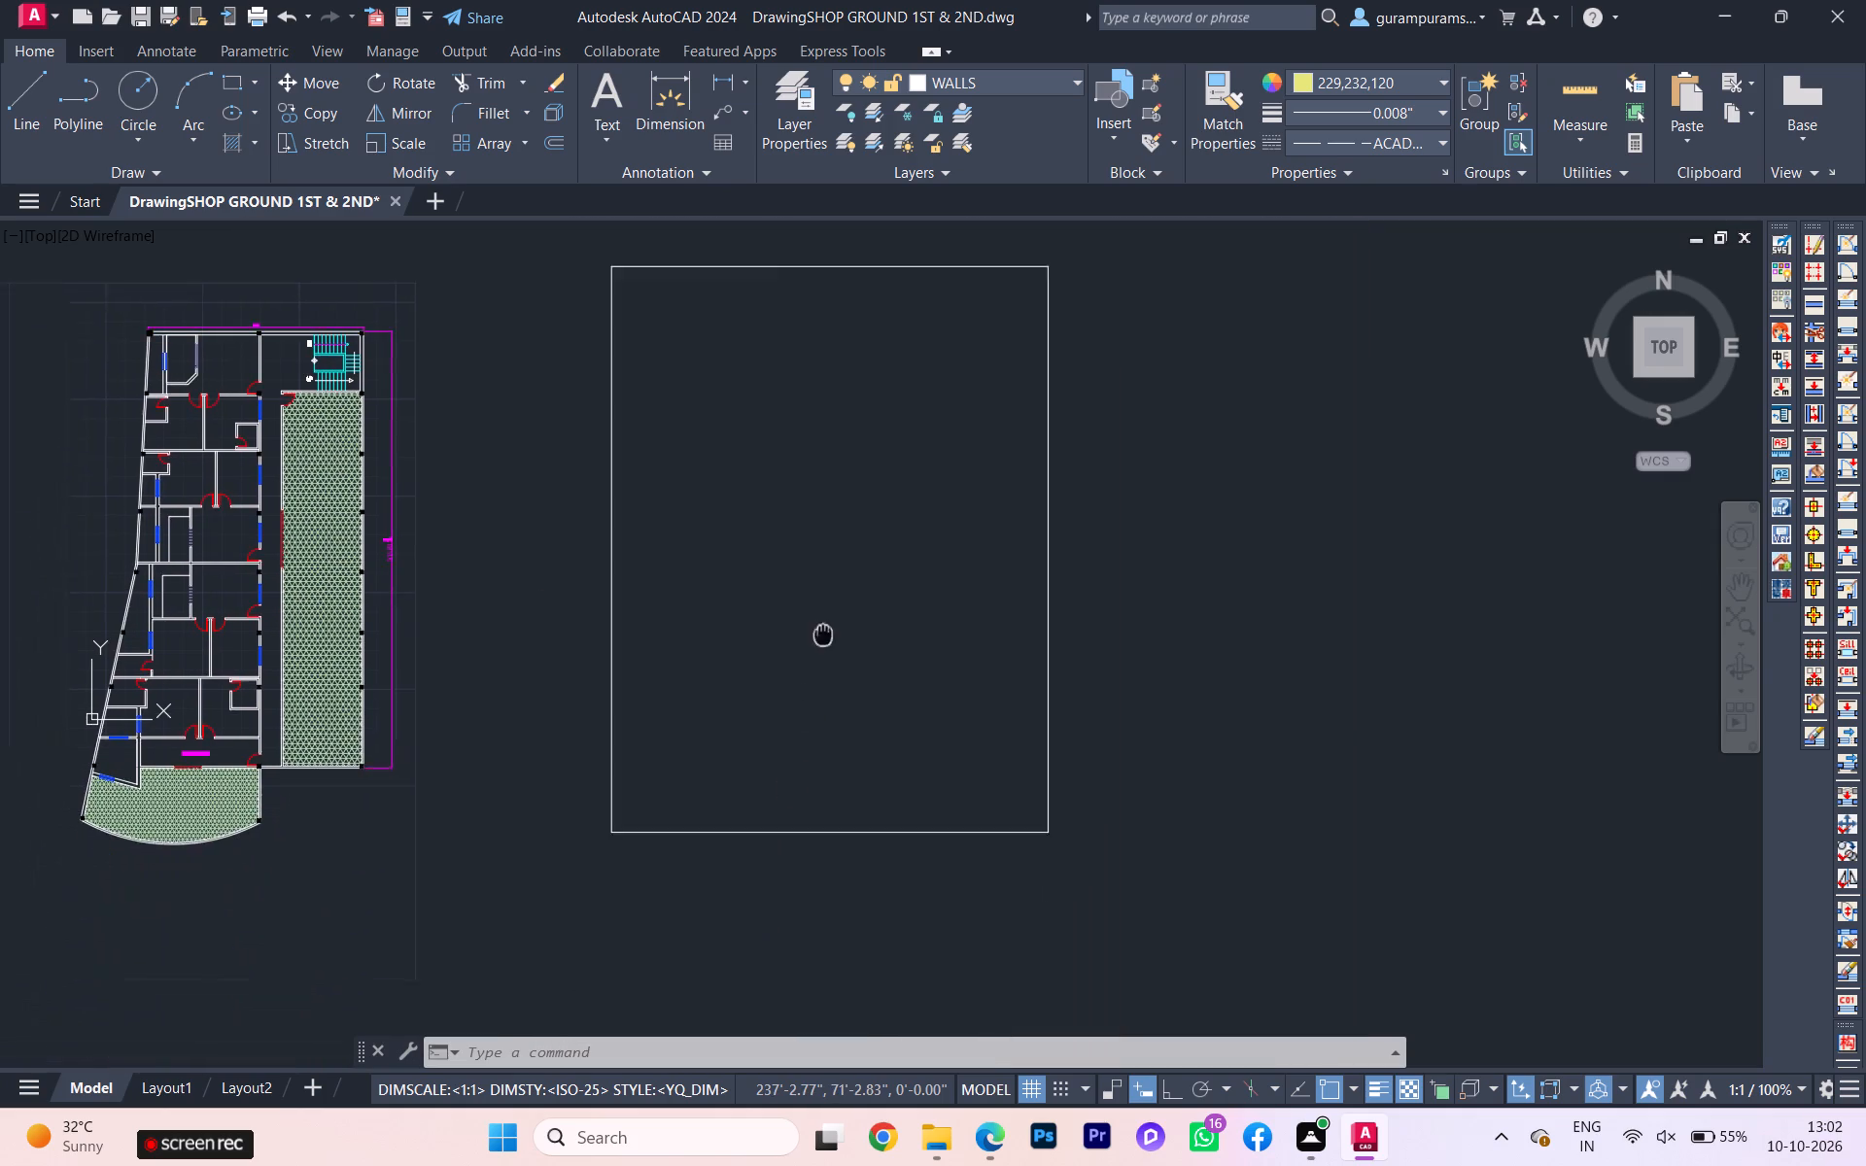
middle_click_drag(826, 564, 828, 520)
scroll(910, 662, "up", 4)
scroll(917, 653, "down", 2)
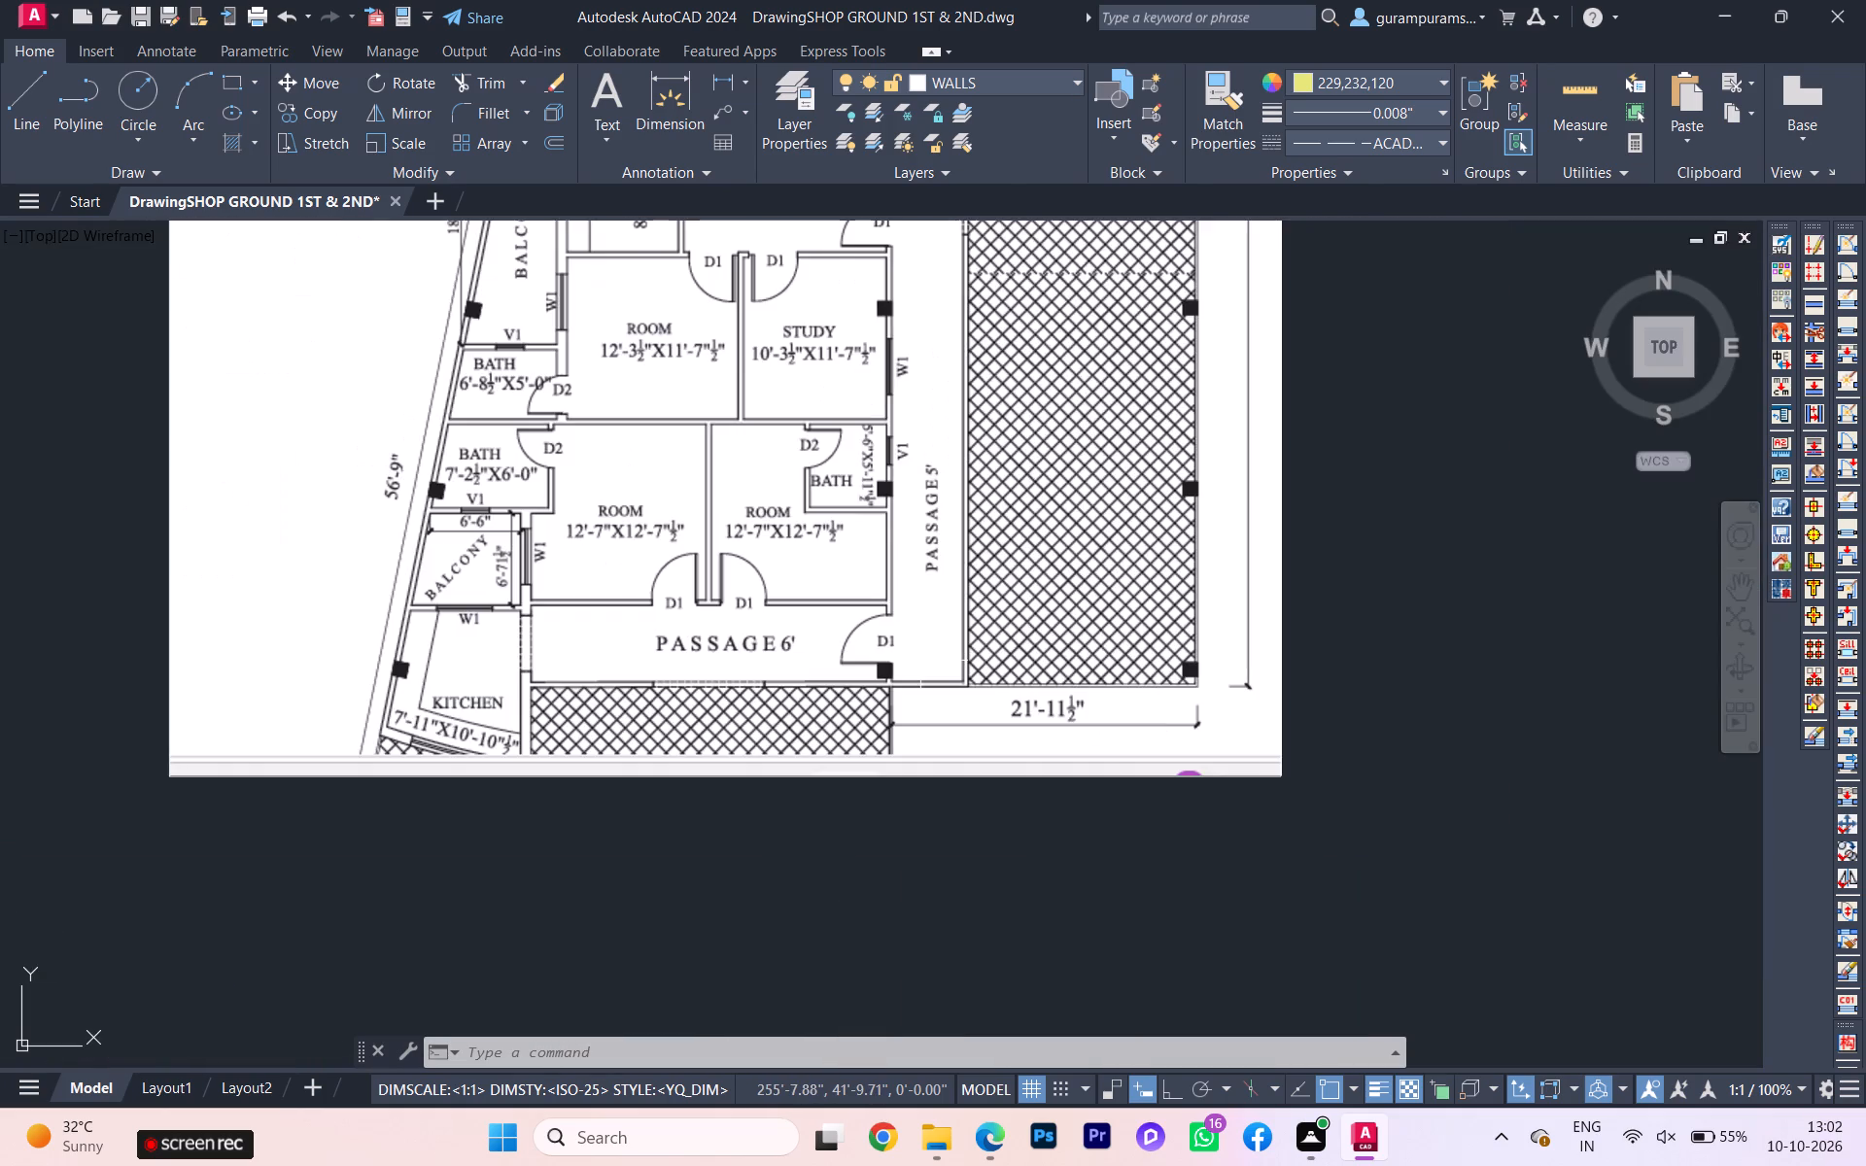
scroll(920, 663, "down", 2)
scroll(906, 510, "up", 2)
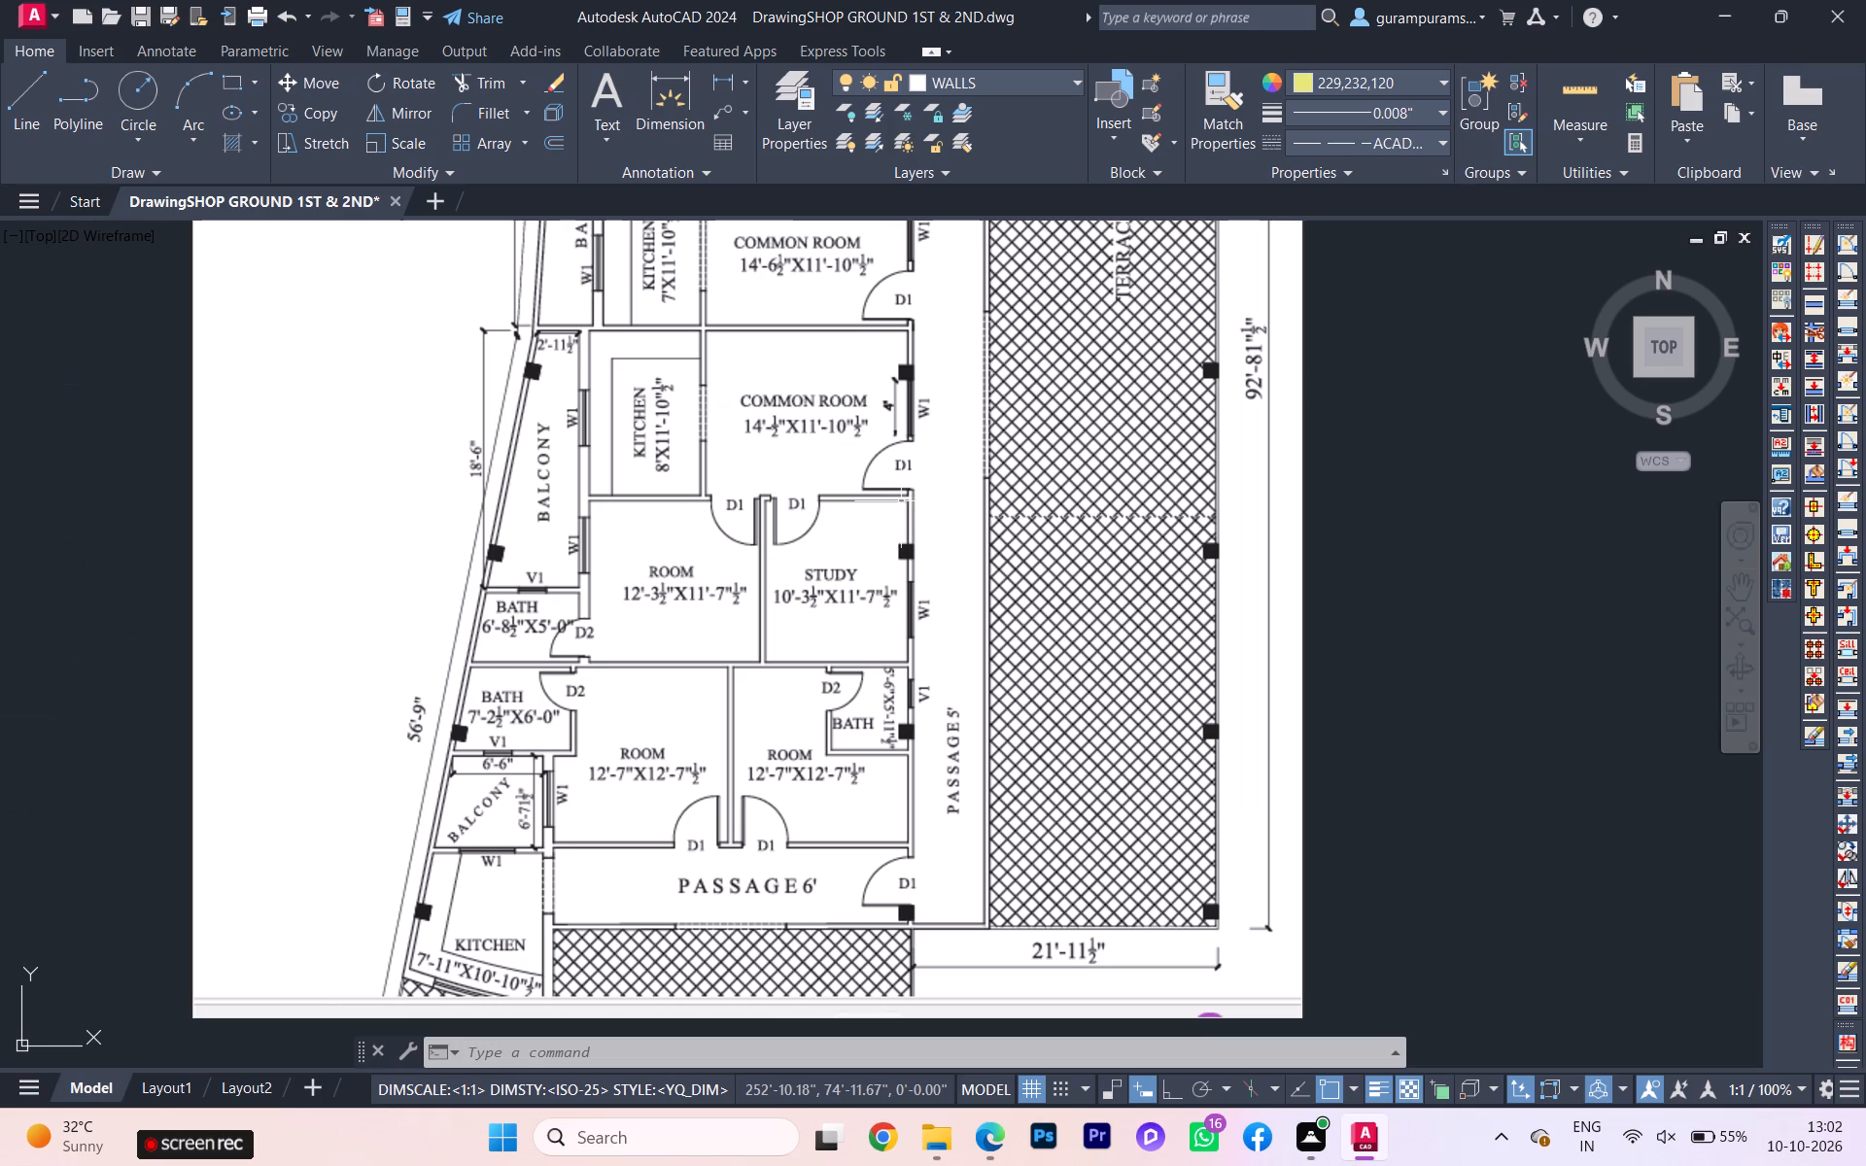
scroll(896, 548, "down", 1)
scroll(731, 425, "up", 1)
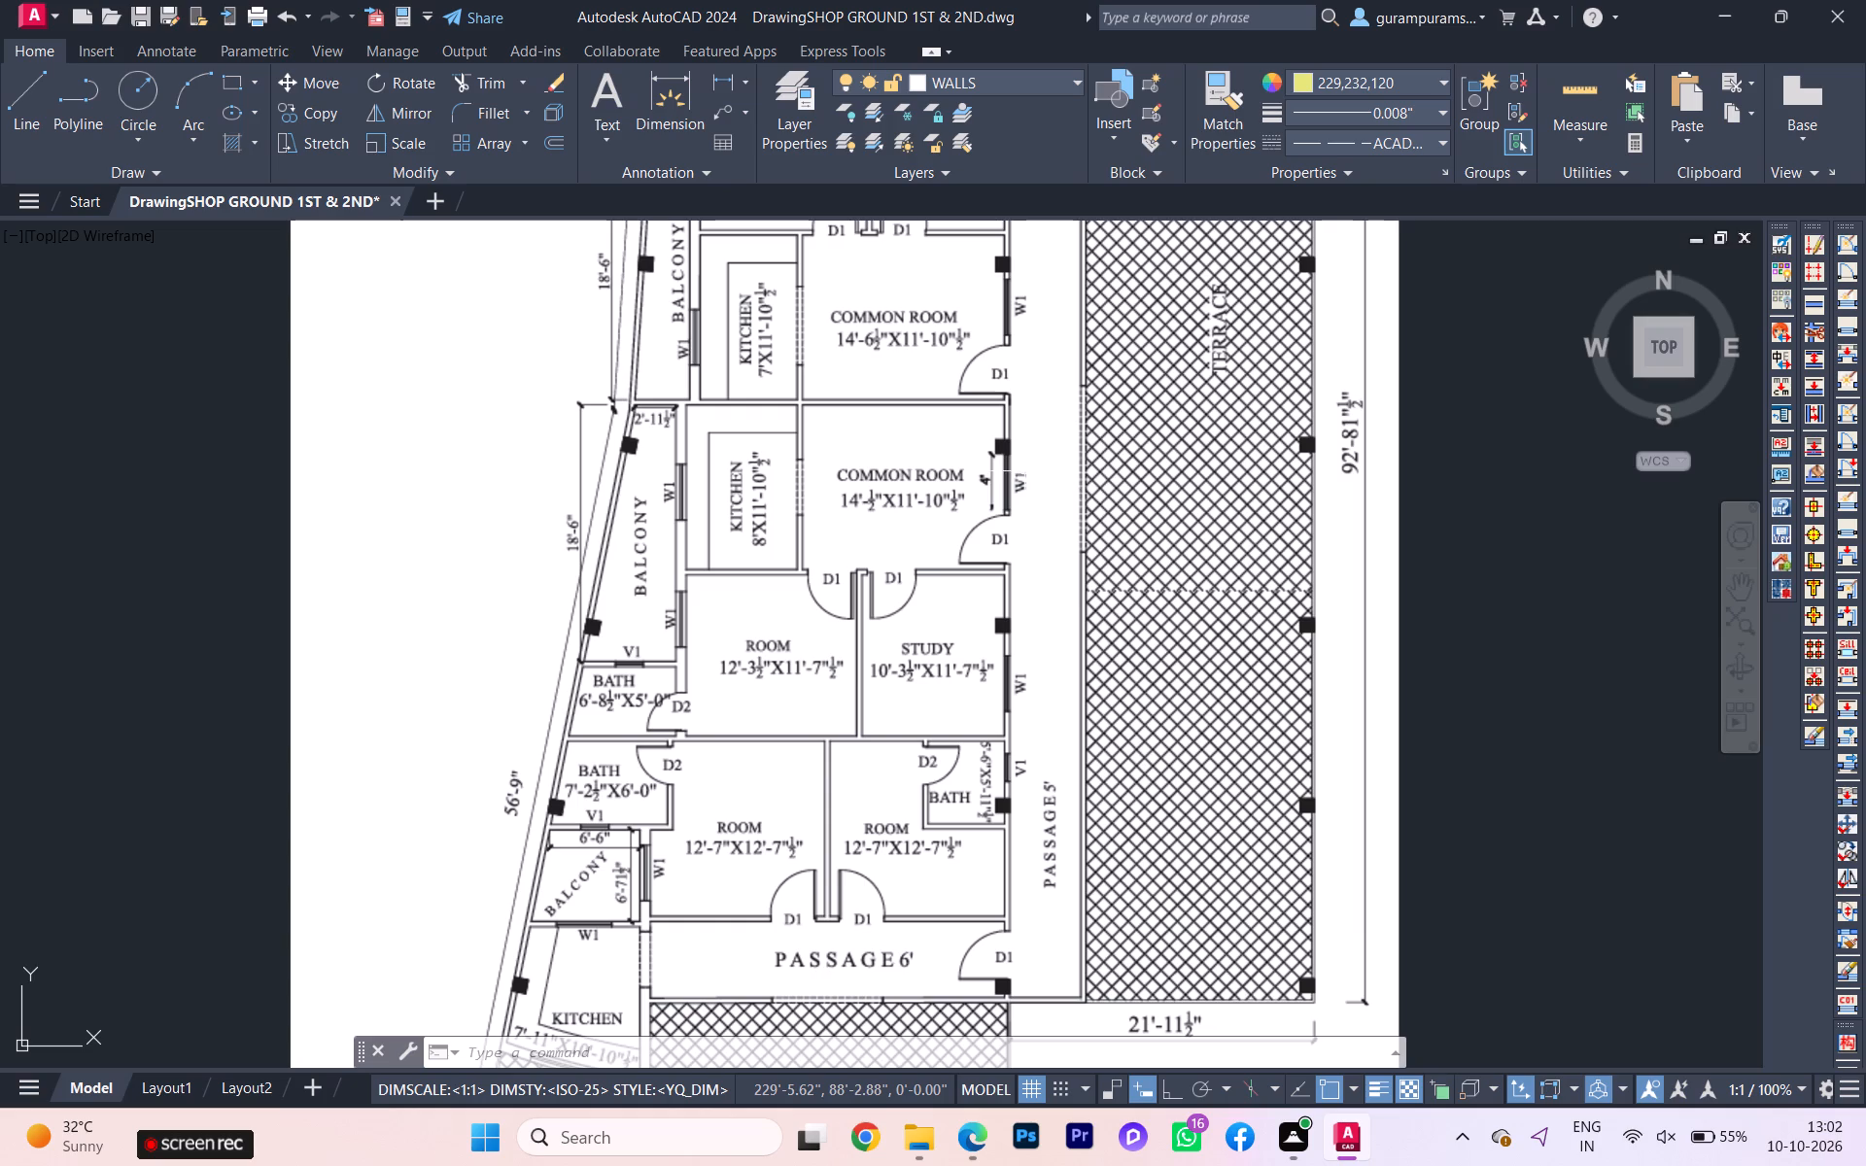
scroll(947, 468, "up", 1)
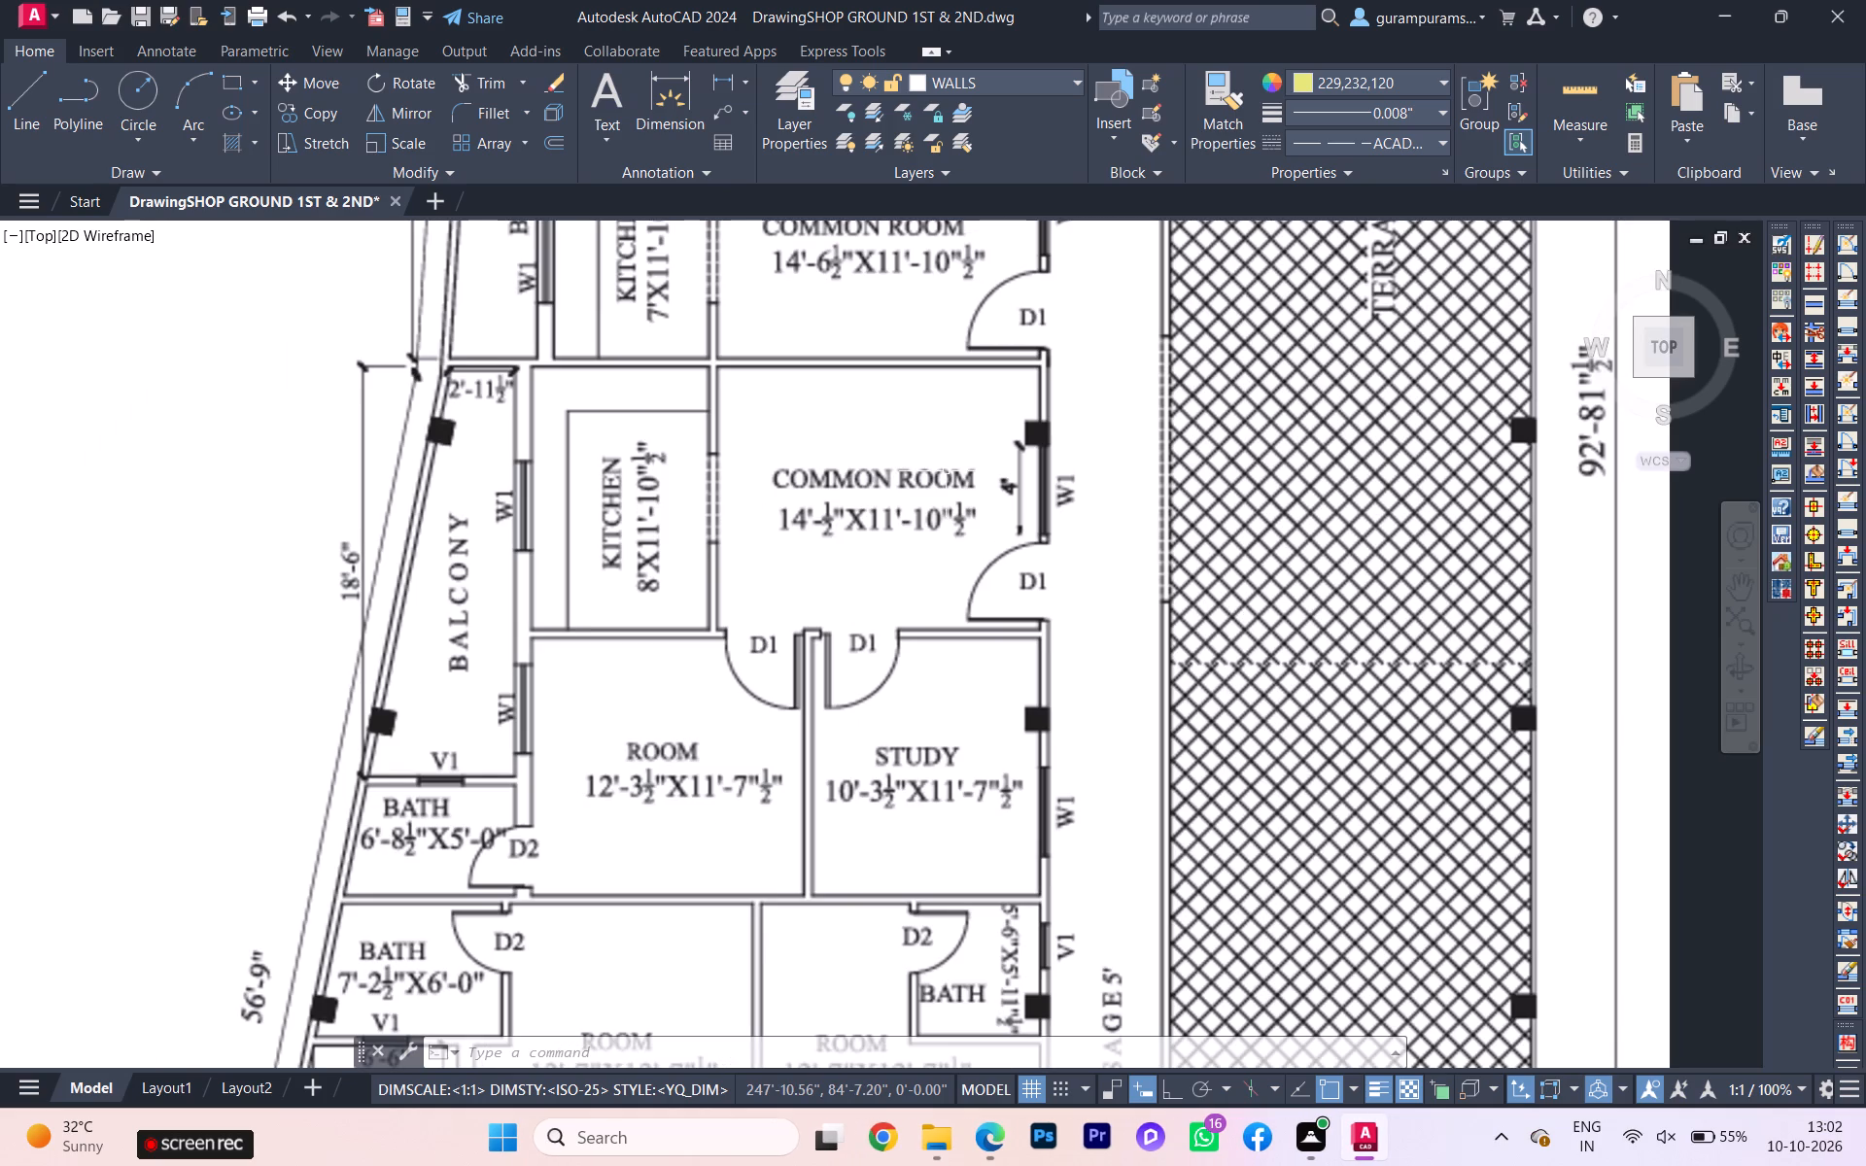
scroll(946, 476, "down", 1)
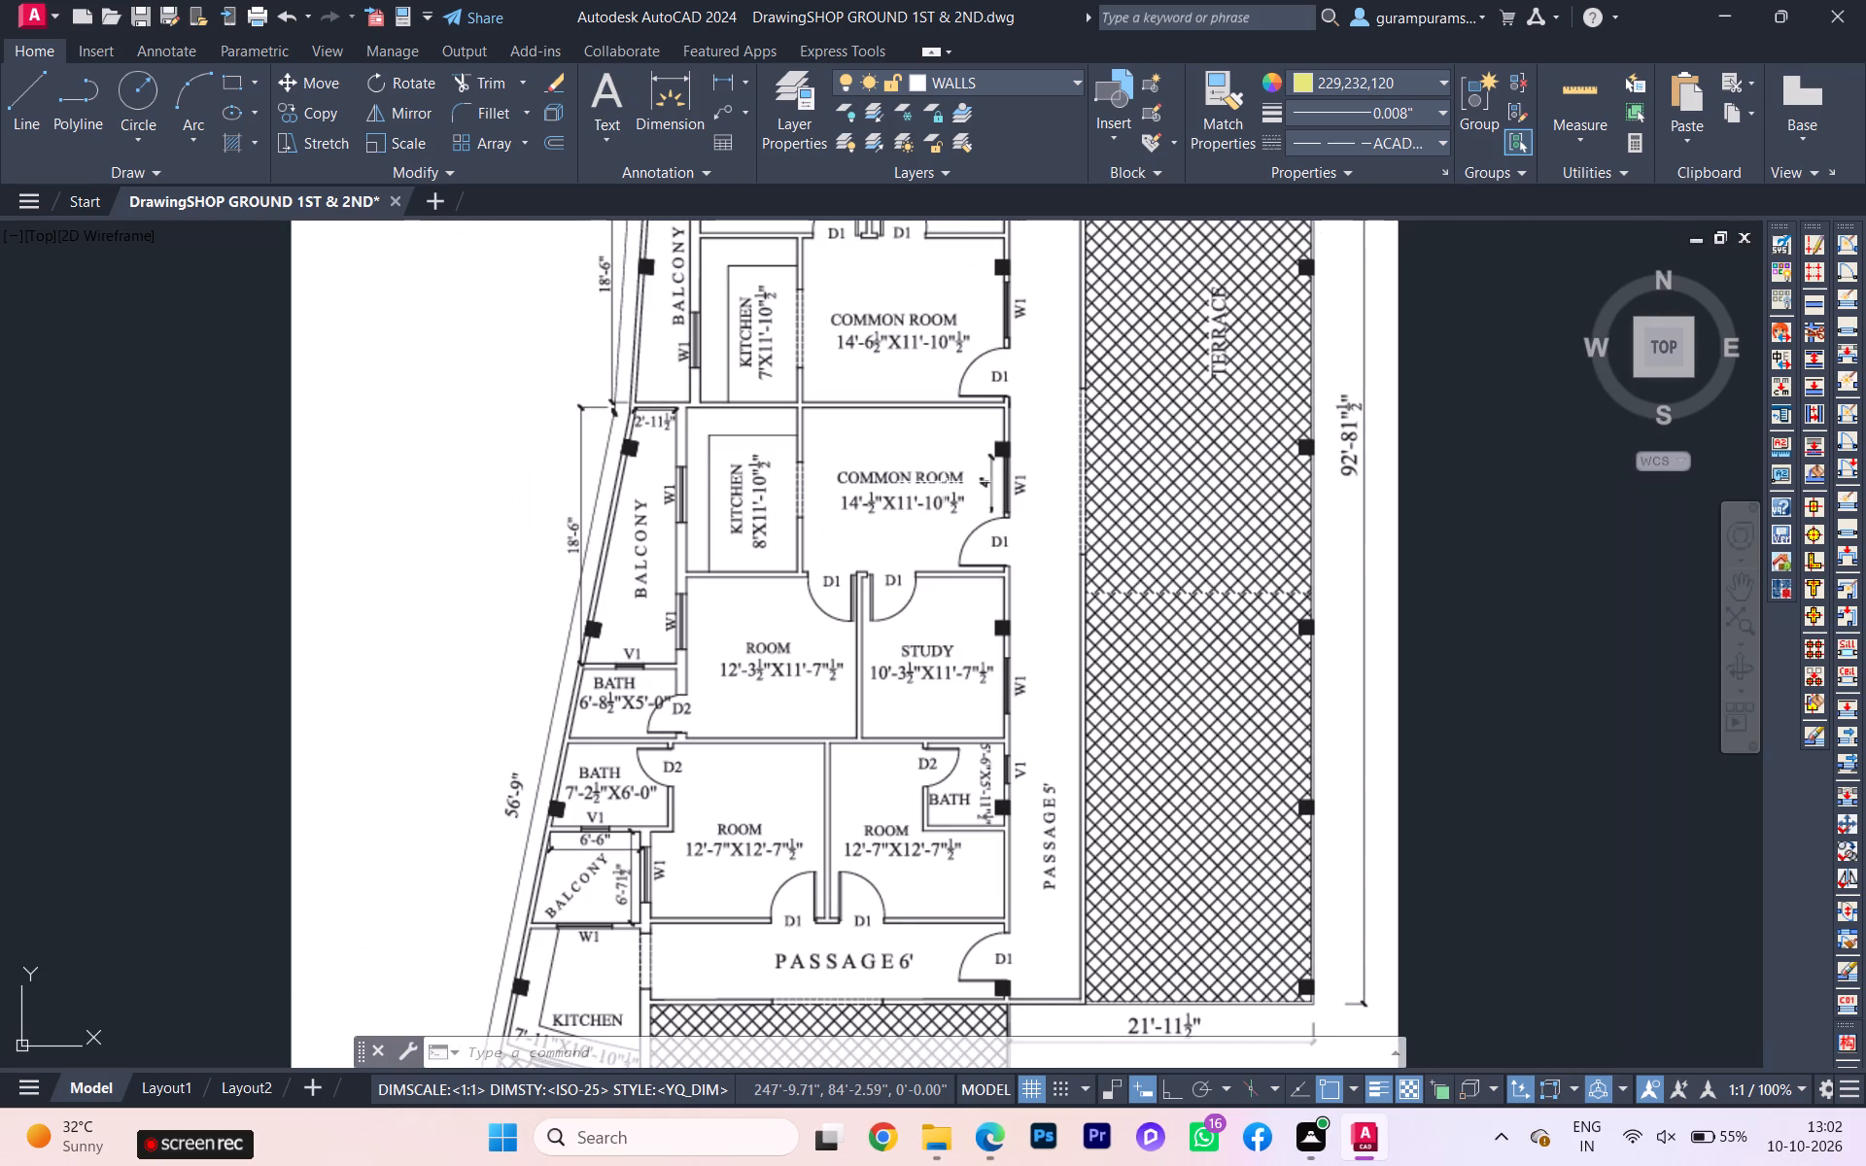
scroll(944, 483, "up", 2)
scroll(943, 491, "down", 1)
middle_click_drag(943, 491, 1236, 493)
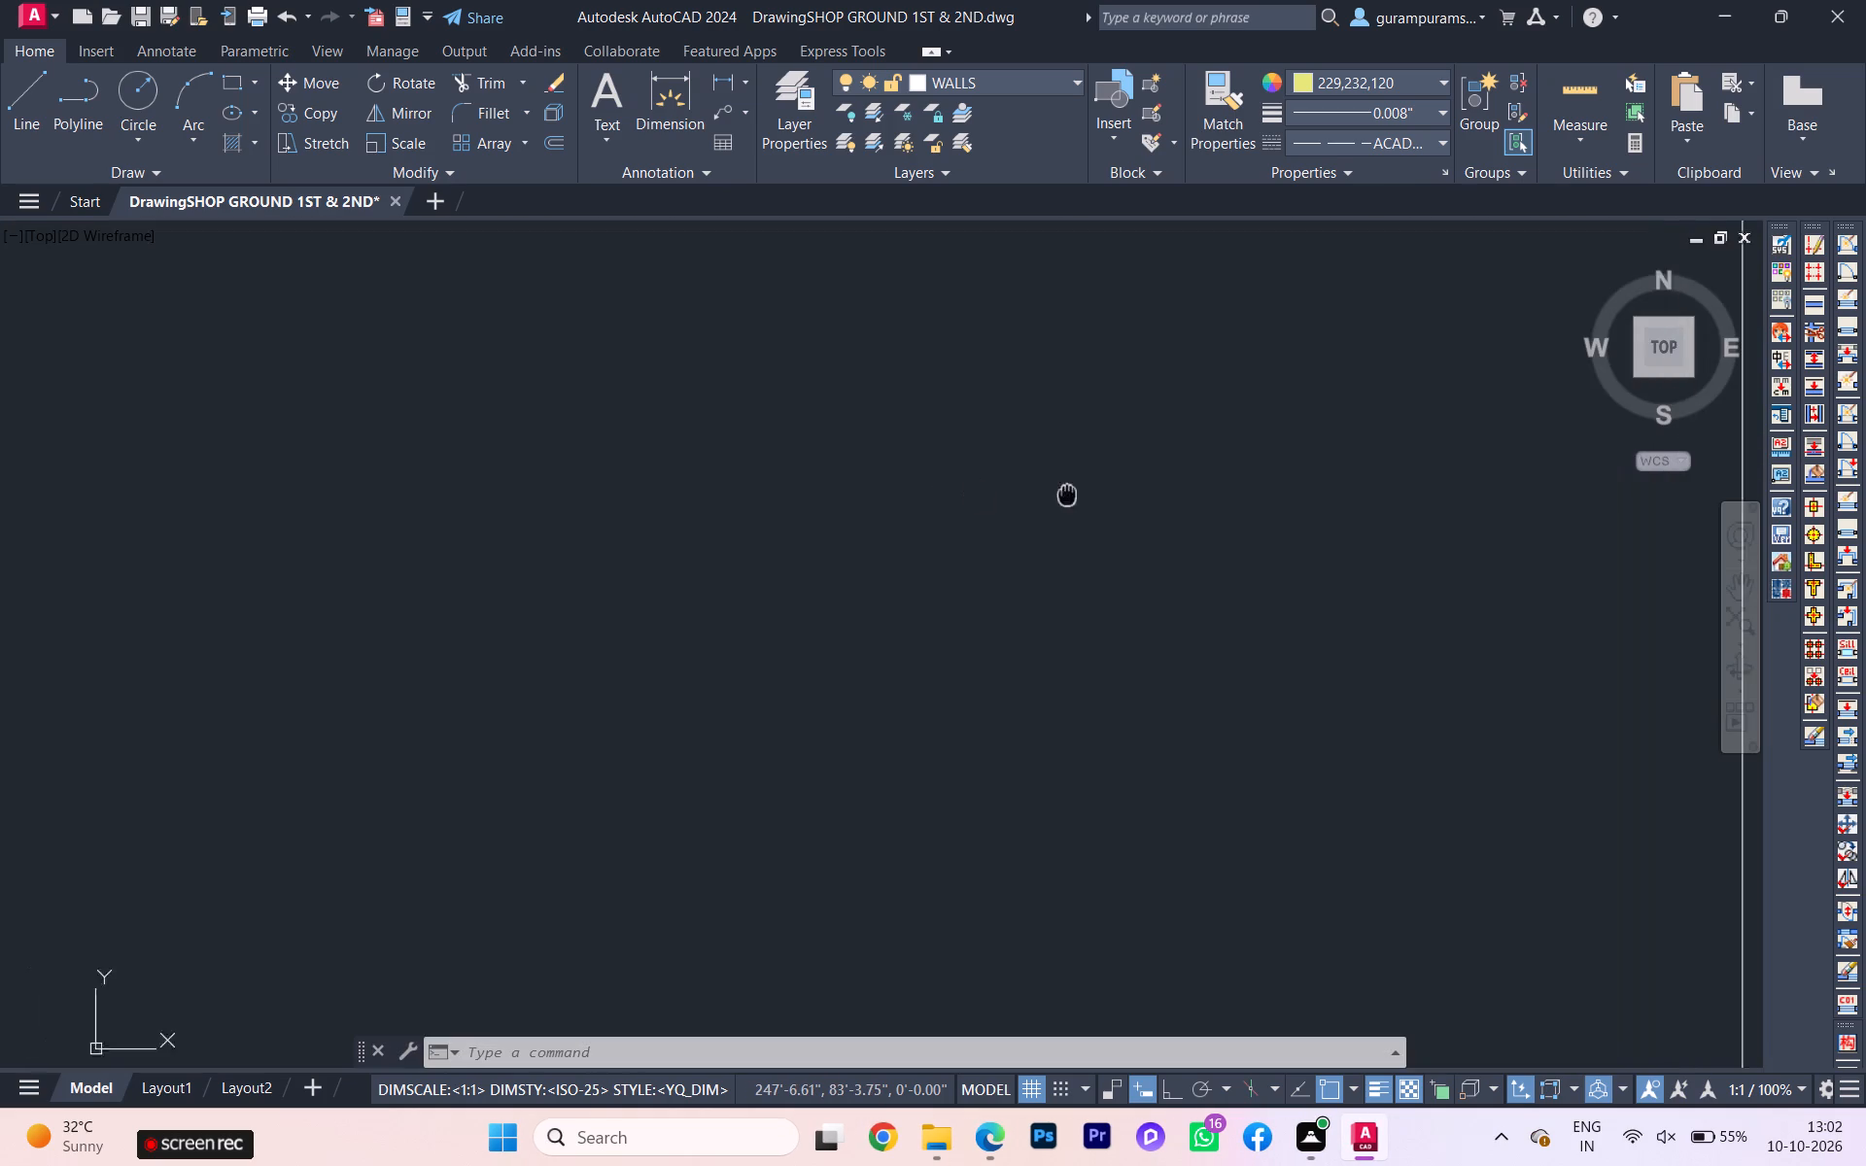
middle_click_drag(1236, 493, 1469, 488)
scroll(1434, 488, "down", 2)
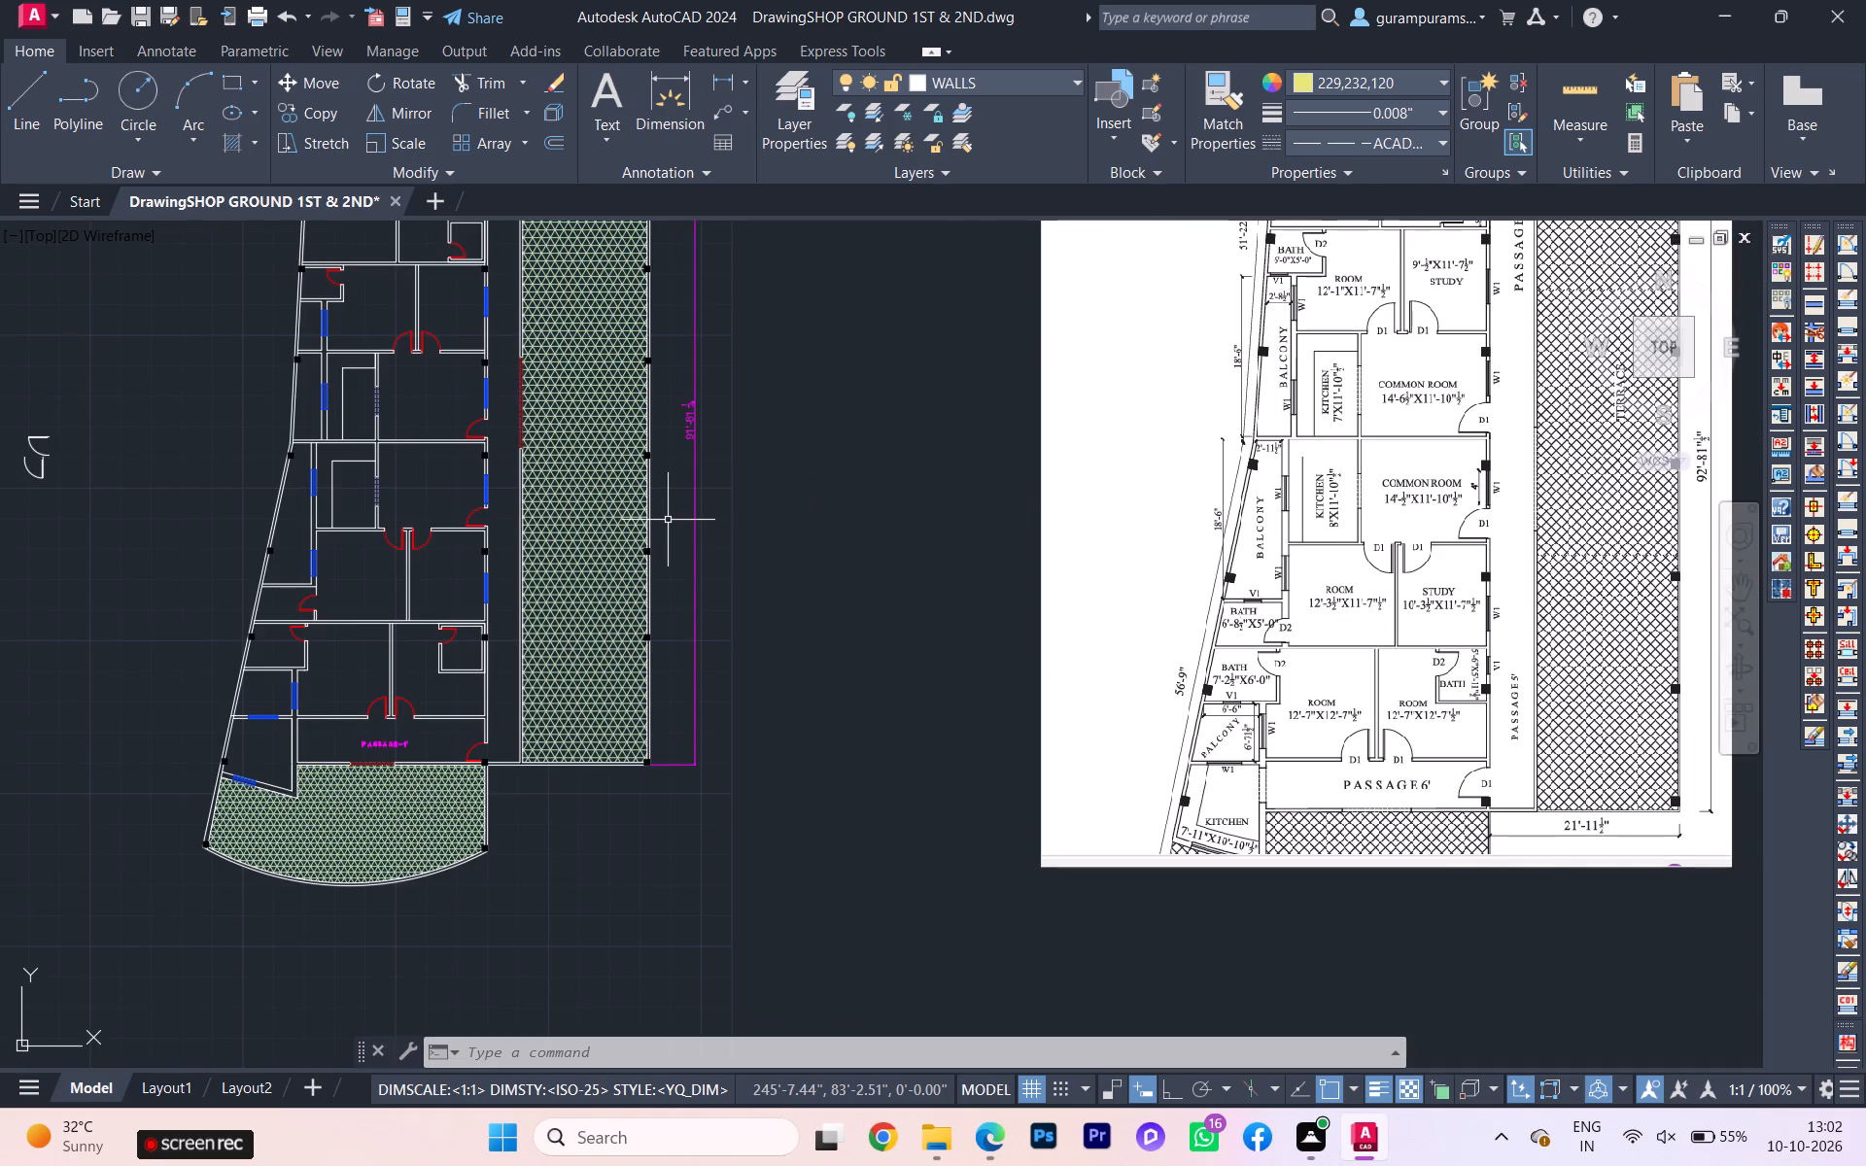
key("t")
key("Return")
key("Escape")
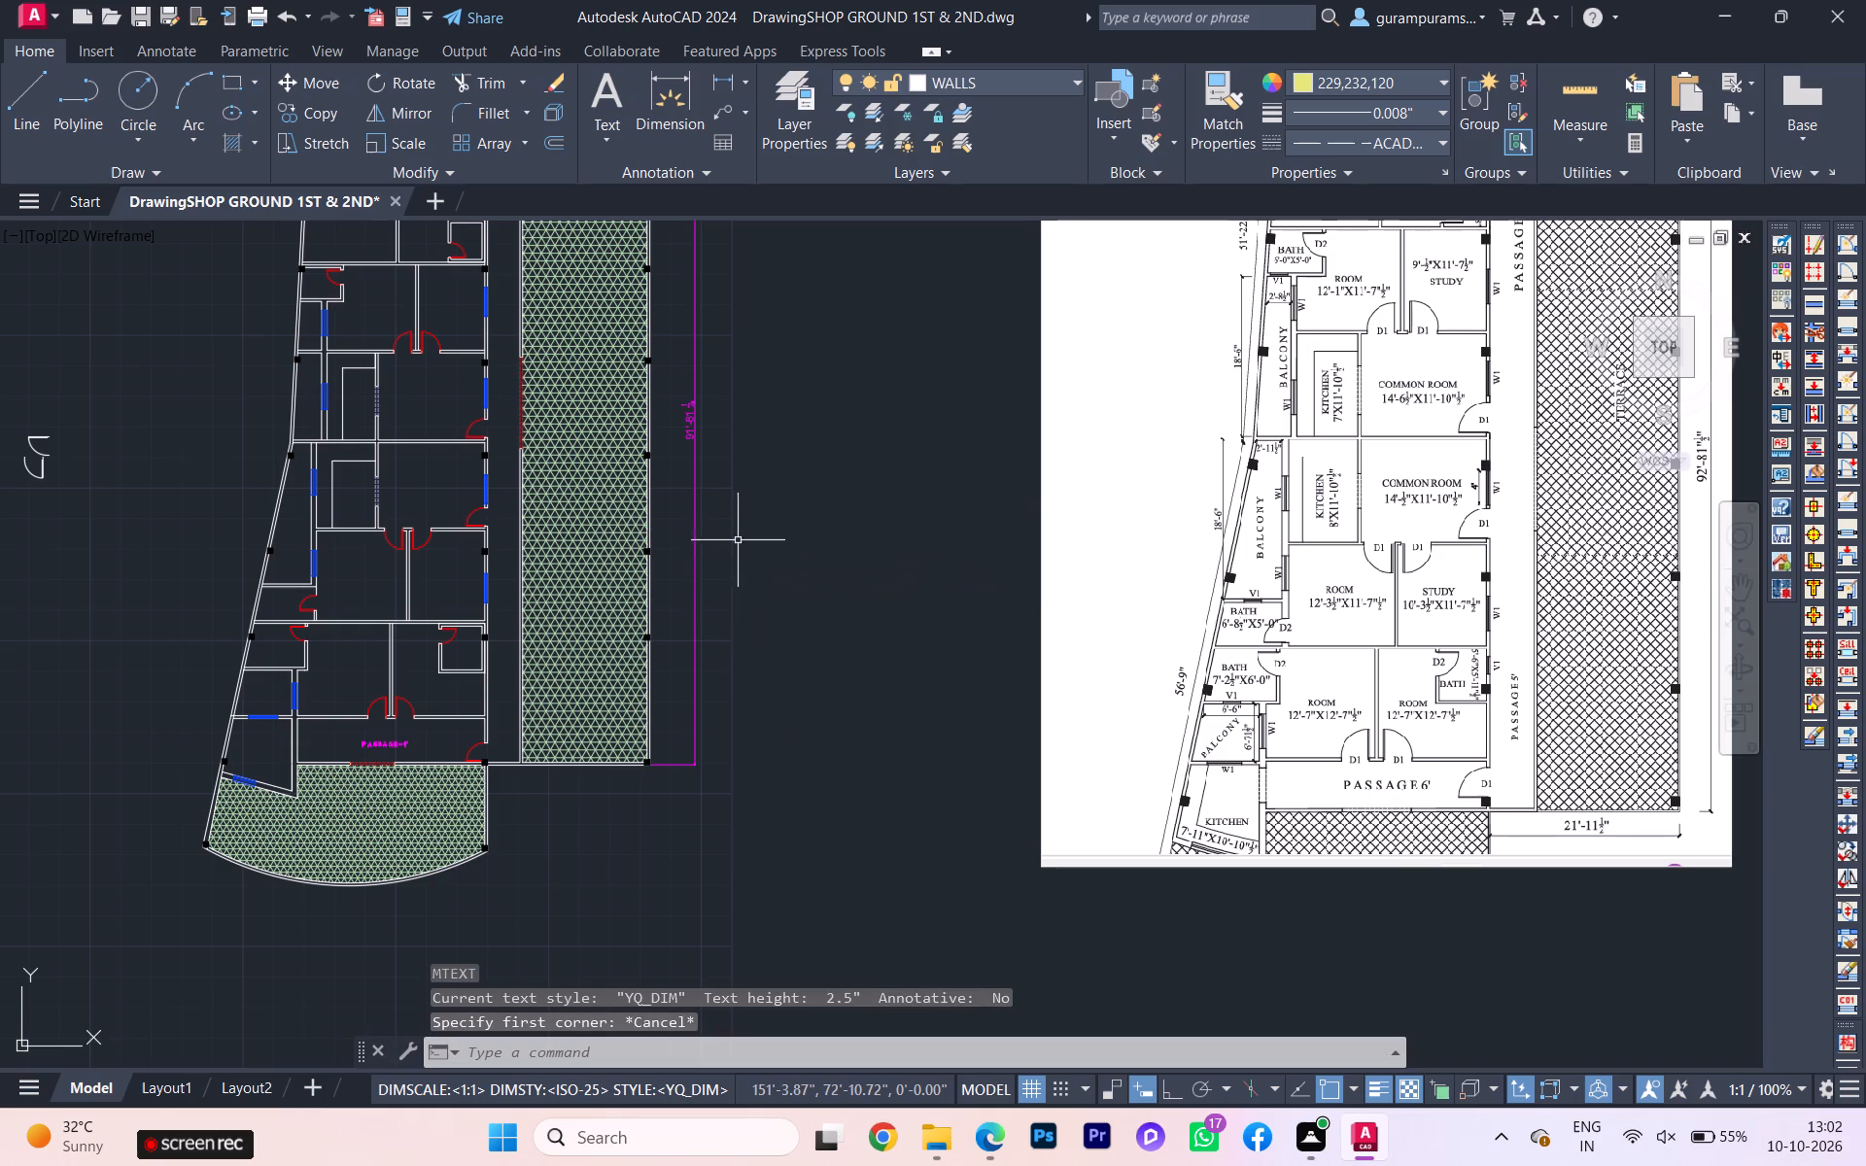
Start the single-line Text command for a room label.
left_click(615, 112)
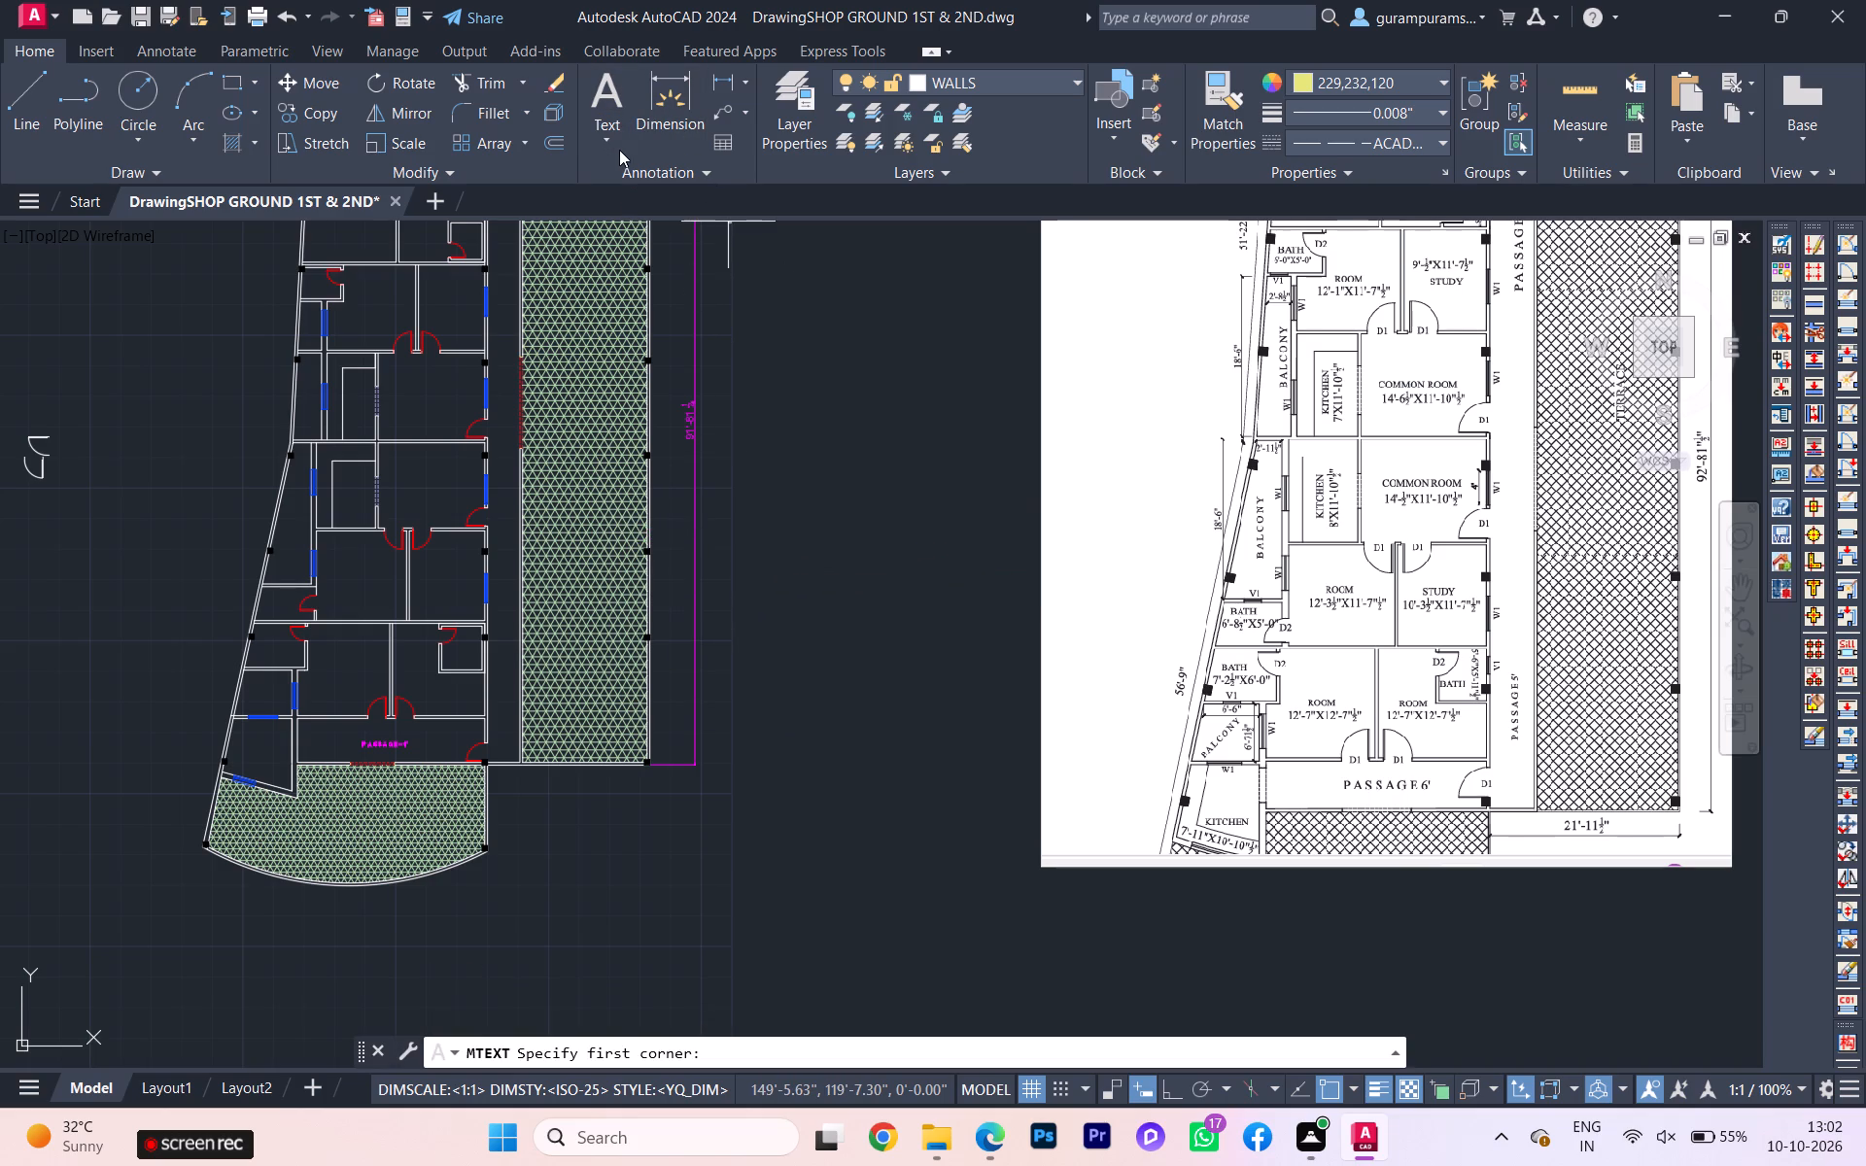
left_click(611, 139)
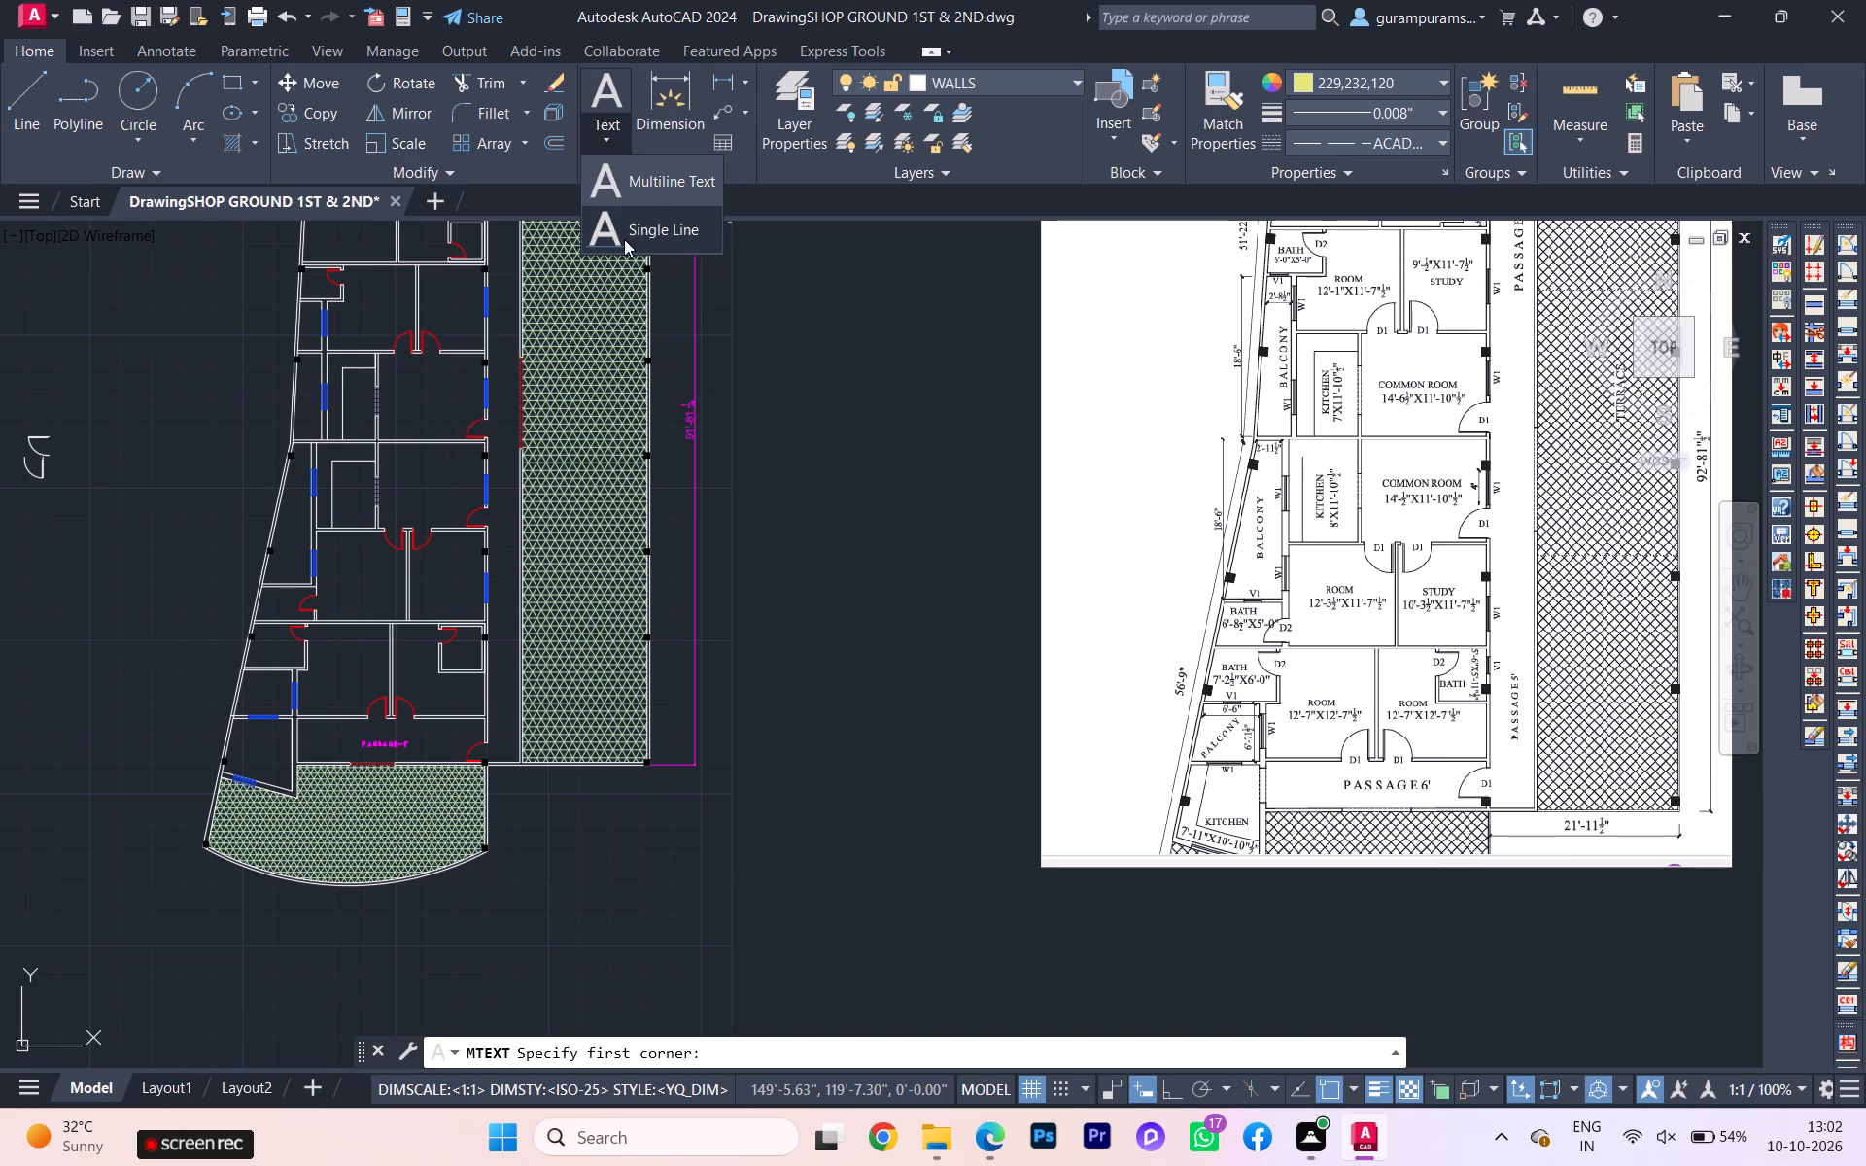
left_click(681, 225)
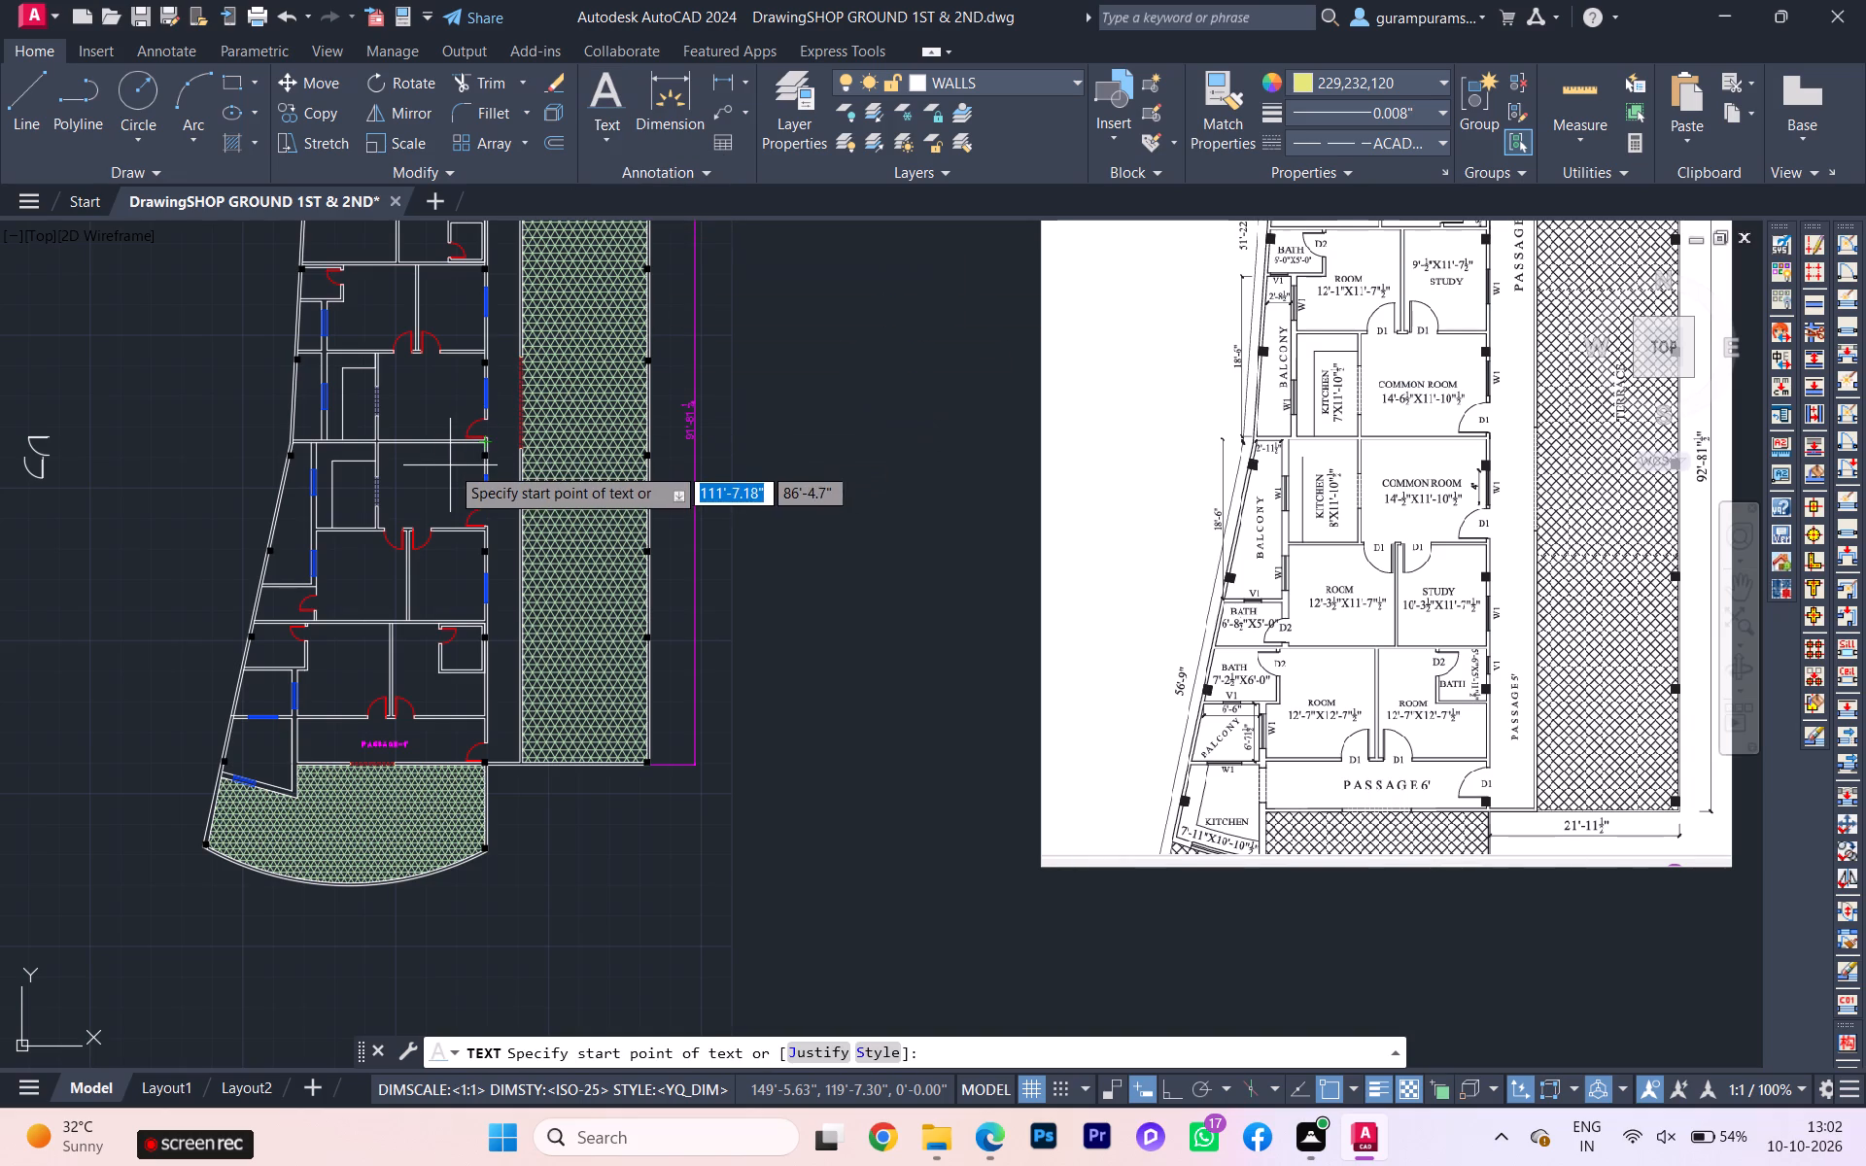
Raise the computer's sound volume from mute and return to the drawing.
left_click(1635, 1132)
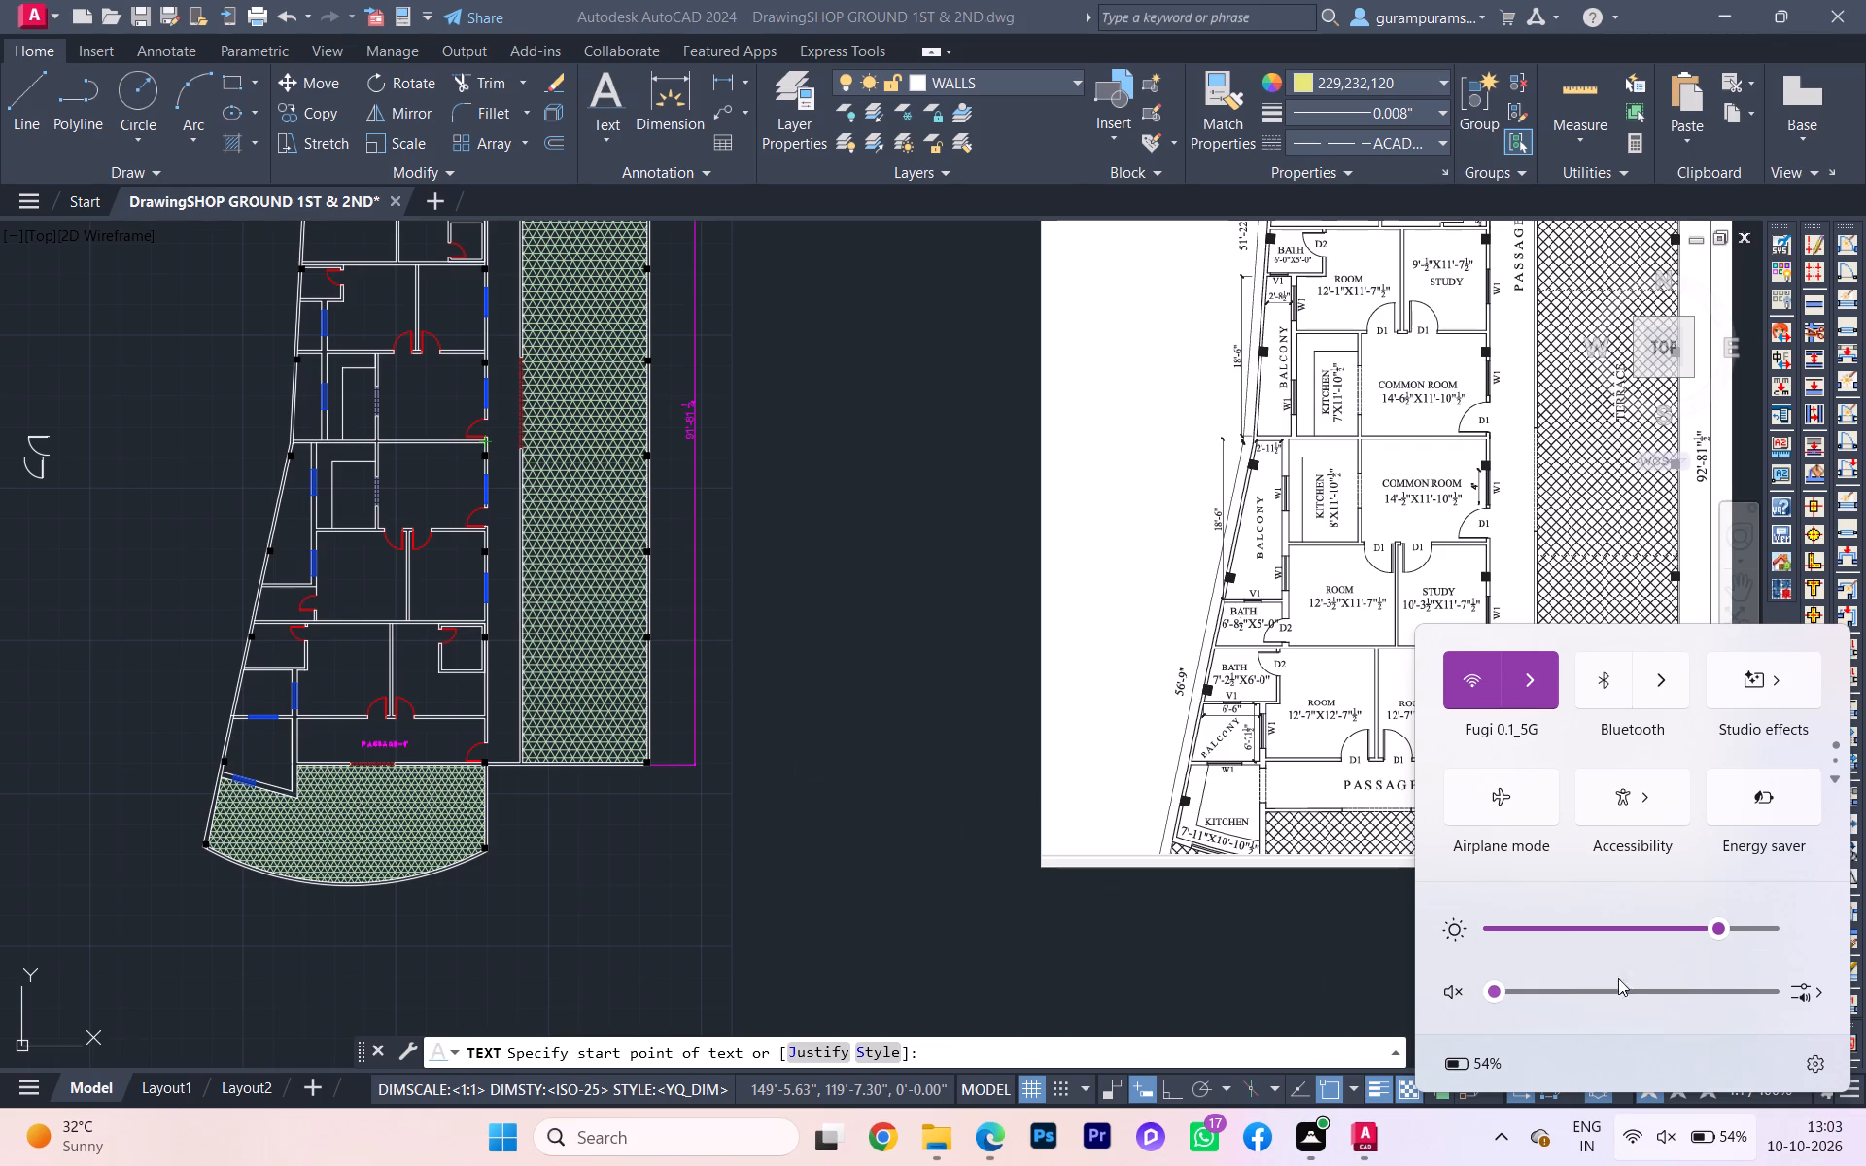
left_click(1592, 985)
left_click(911, 860)
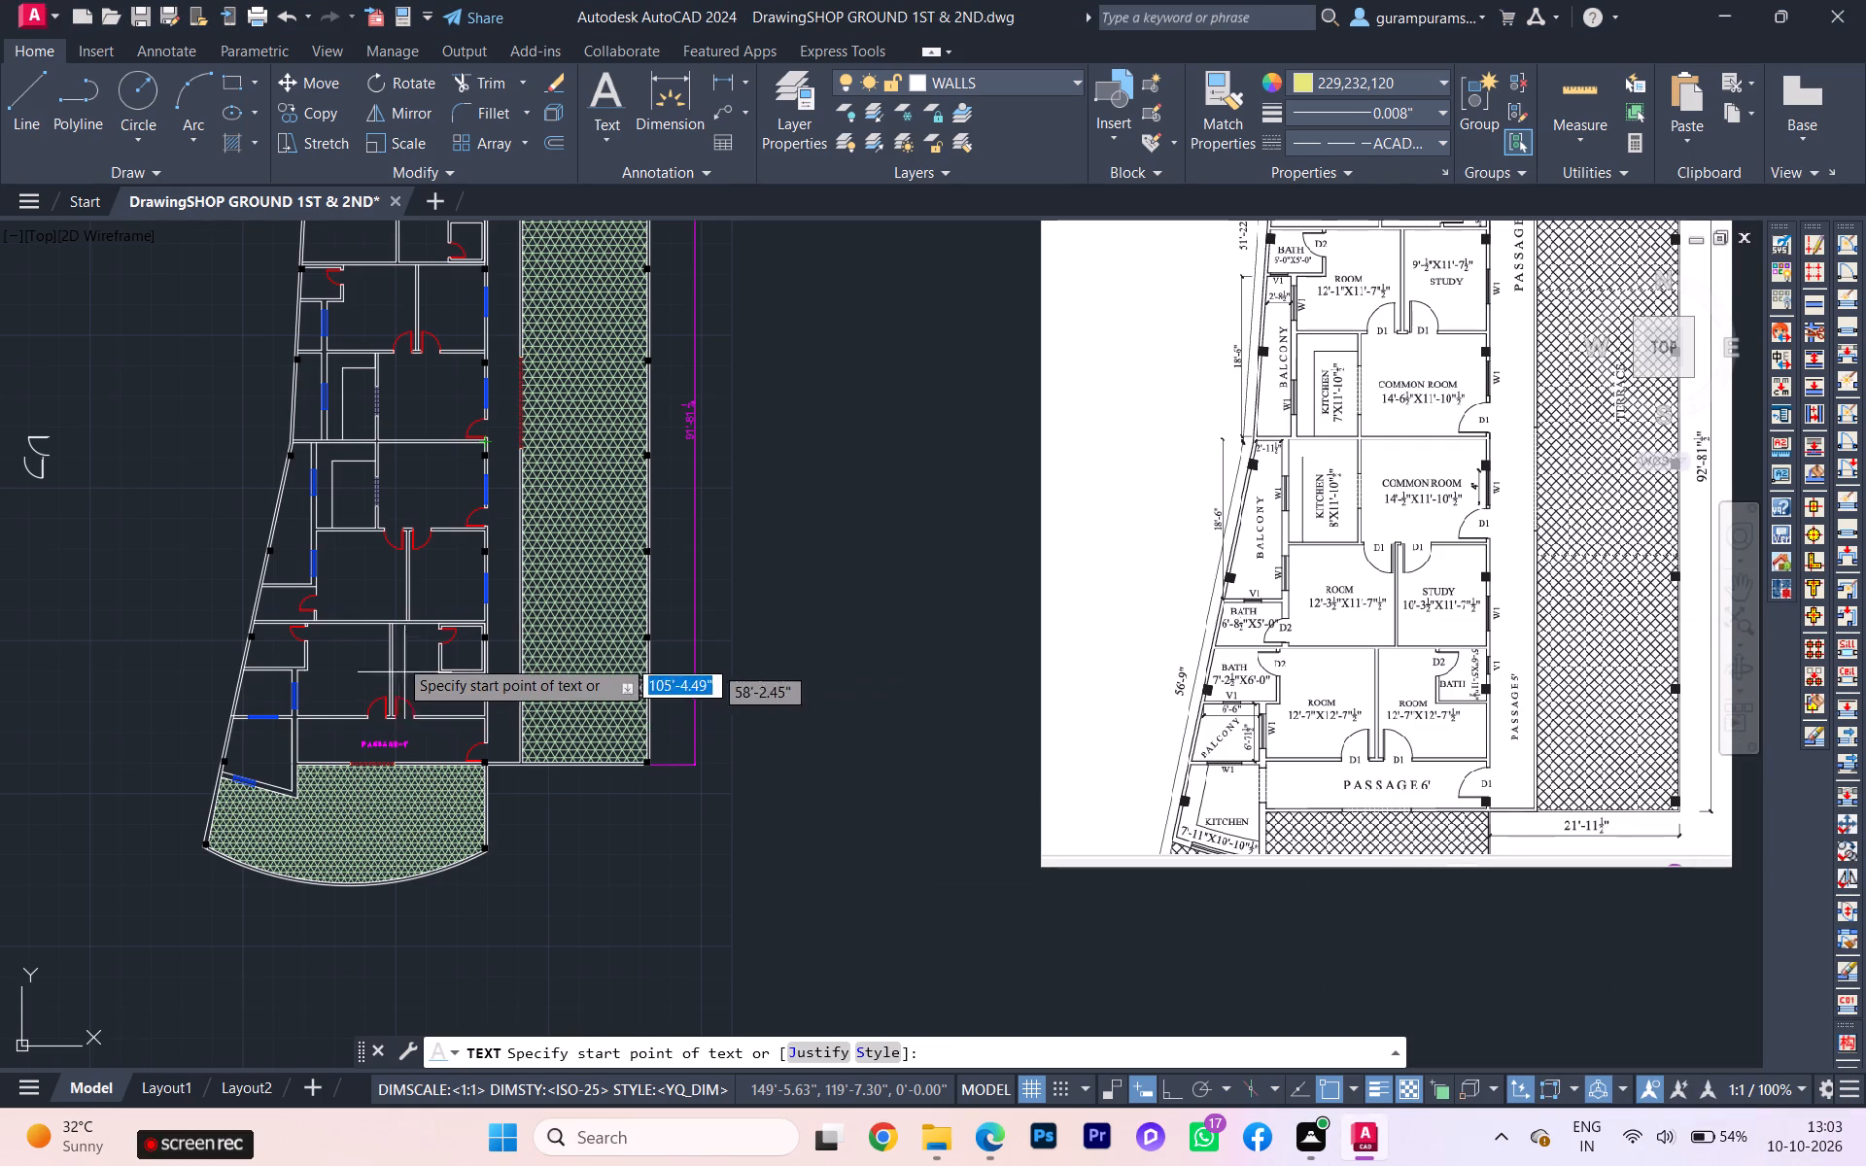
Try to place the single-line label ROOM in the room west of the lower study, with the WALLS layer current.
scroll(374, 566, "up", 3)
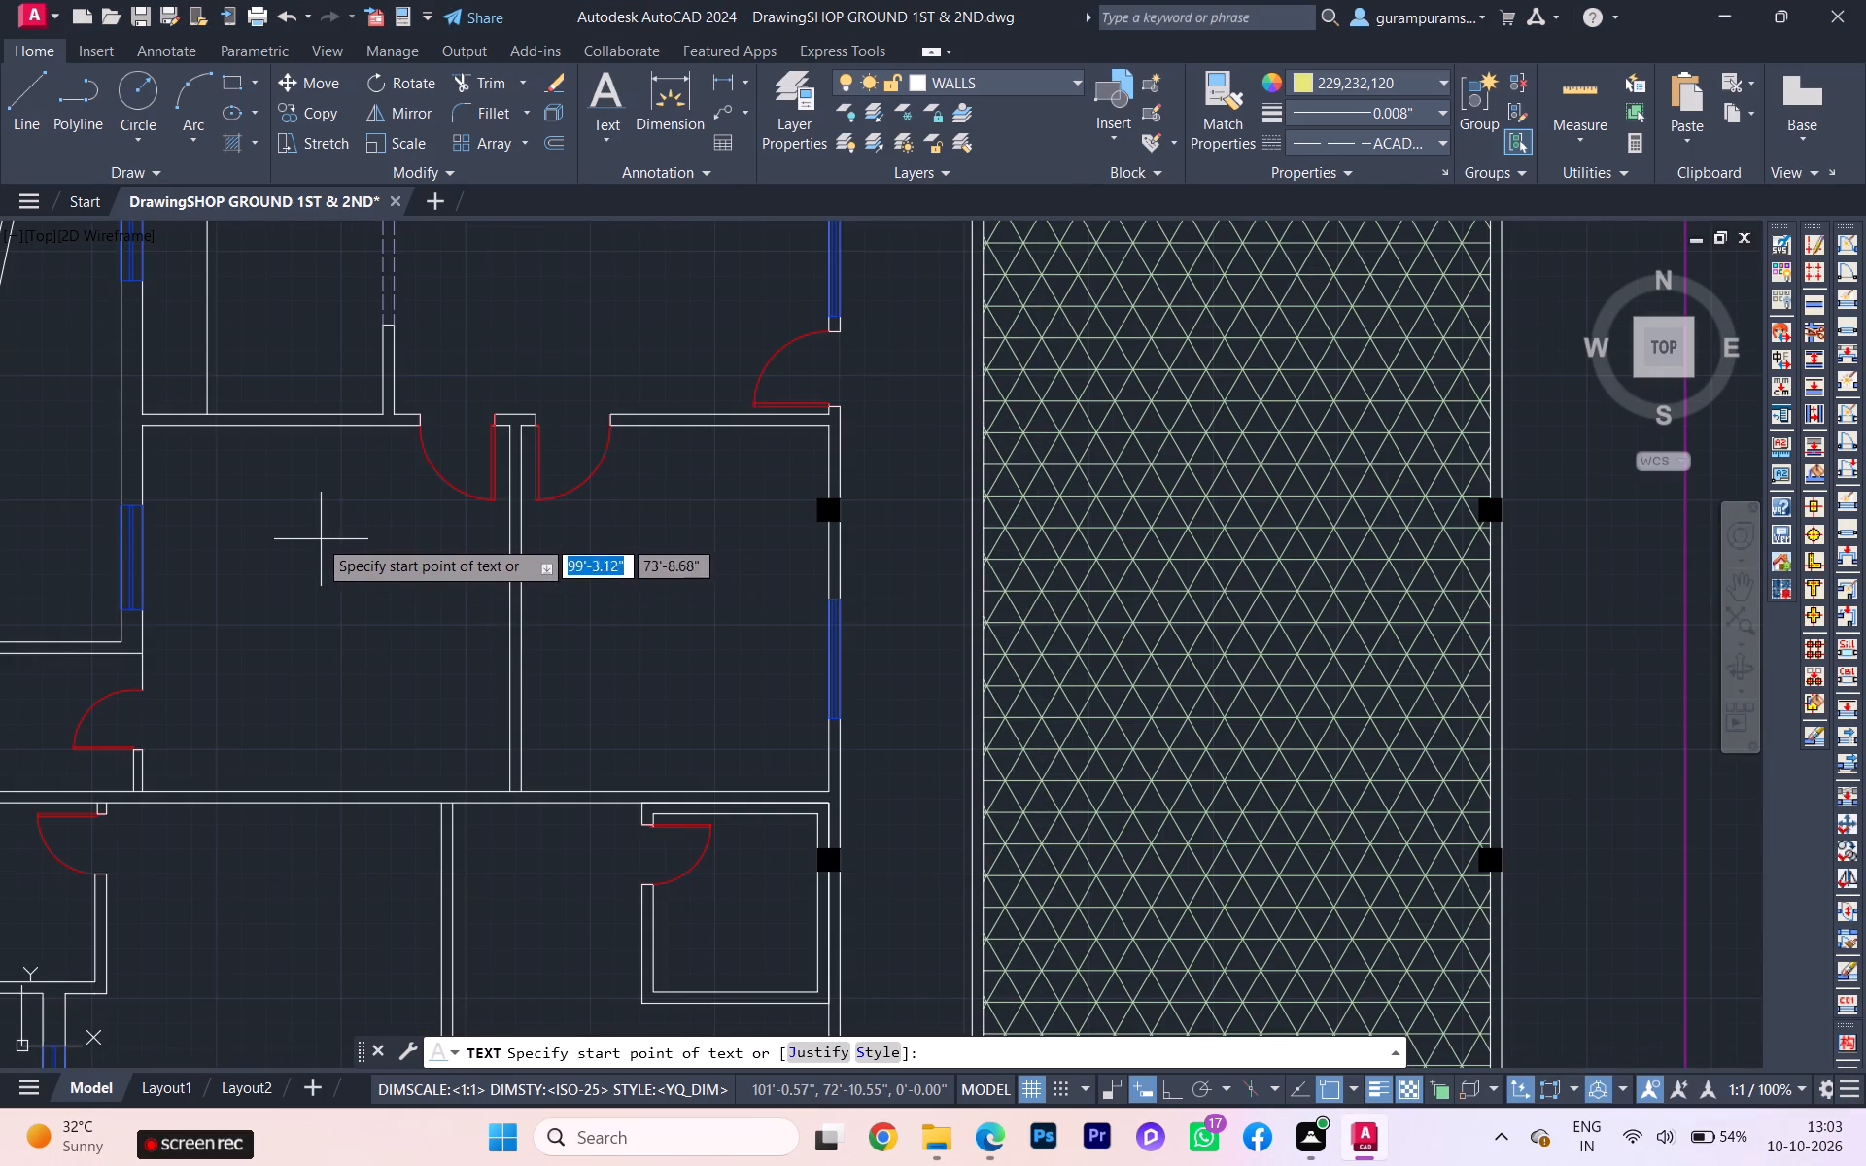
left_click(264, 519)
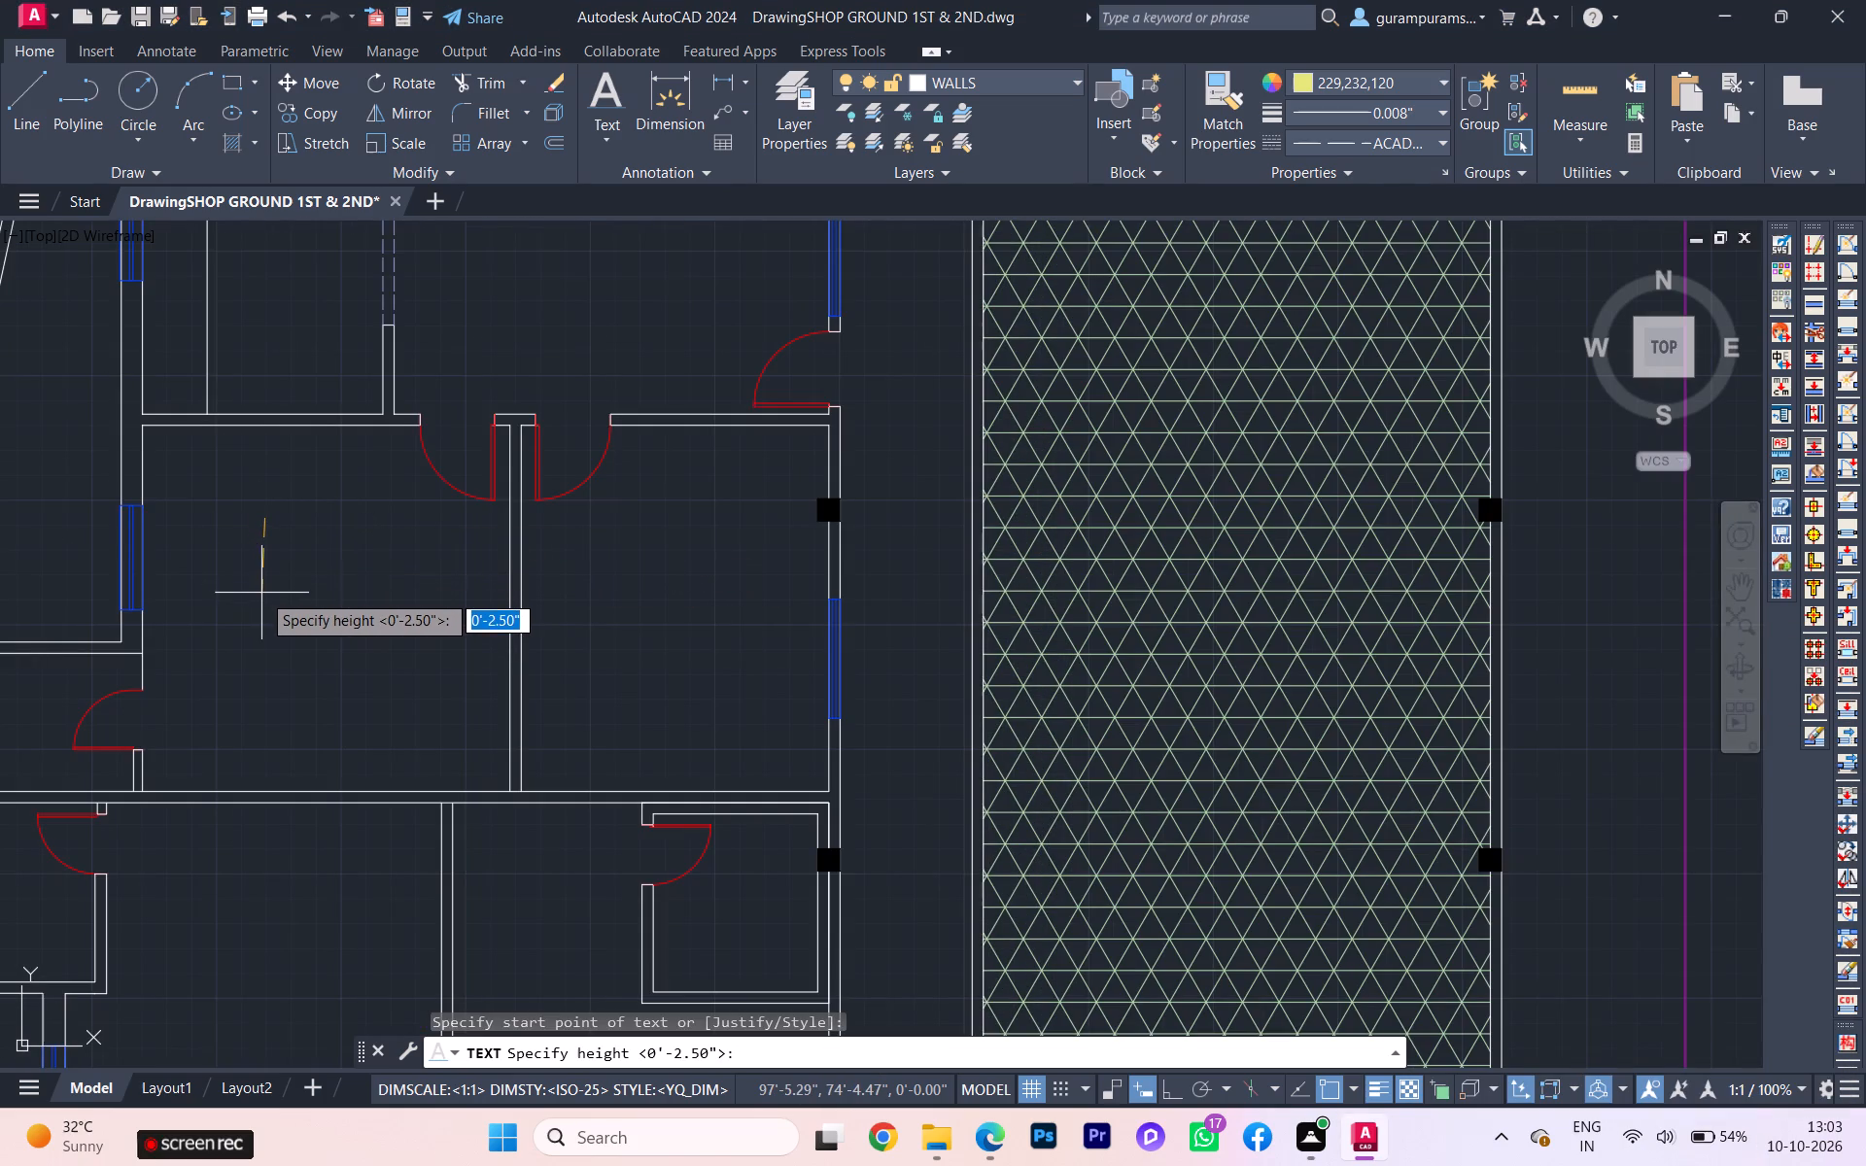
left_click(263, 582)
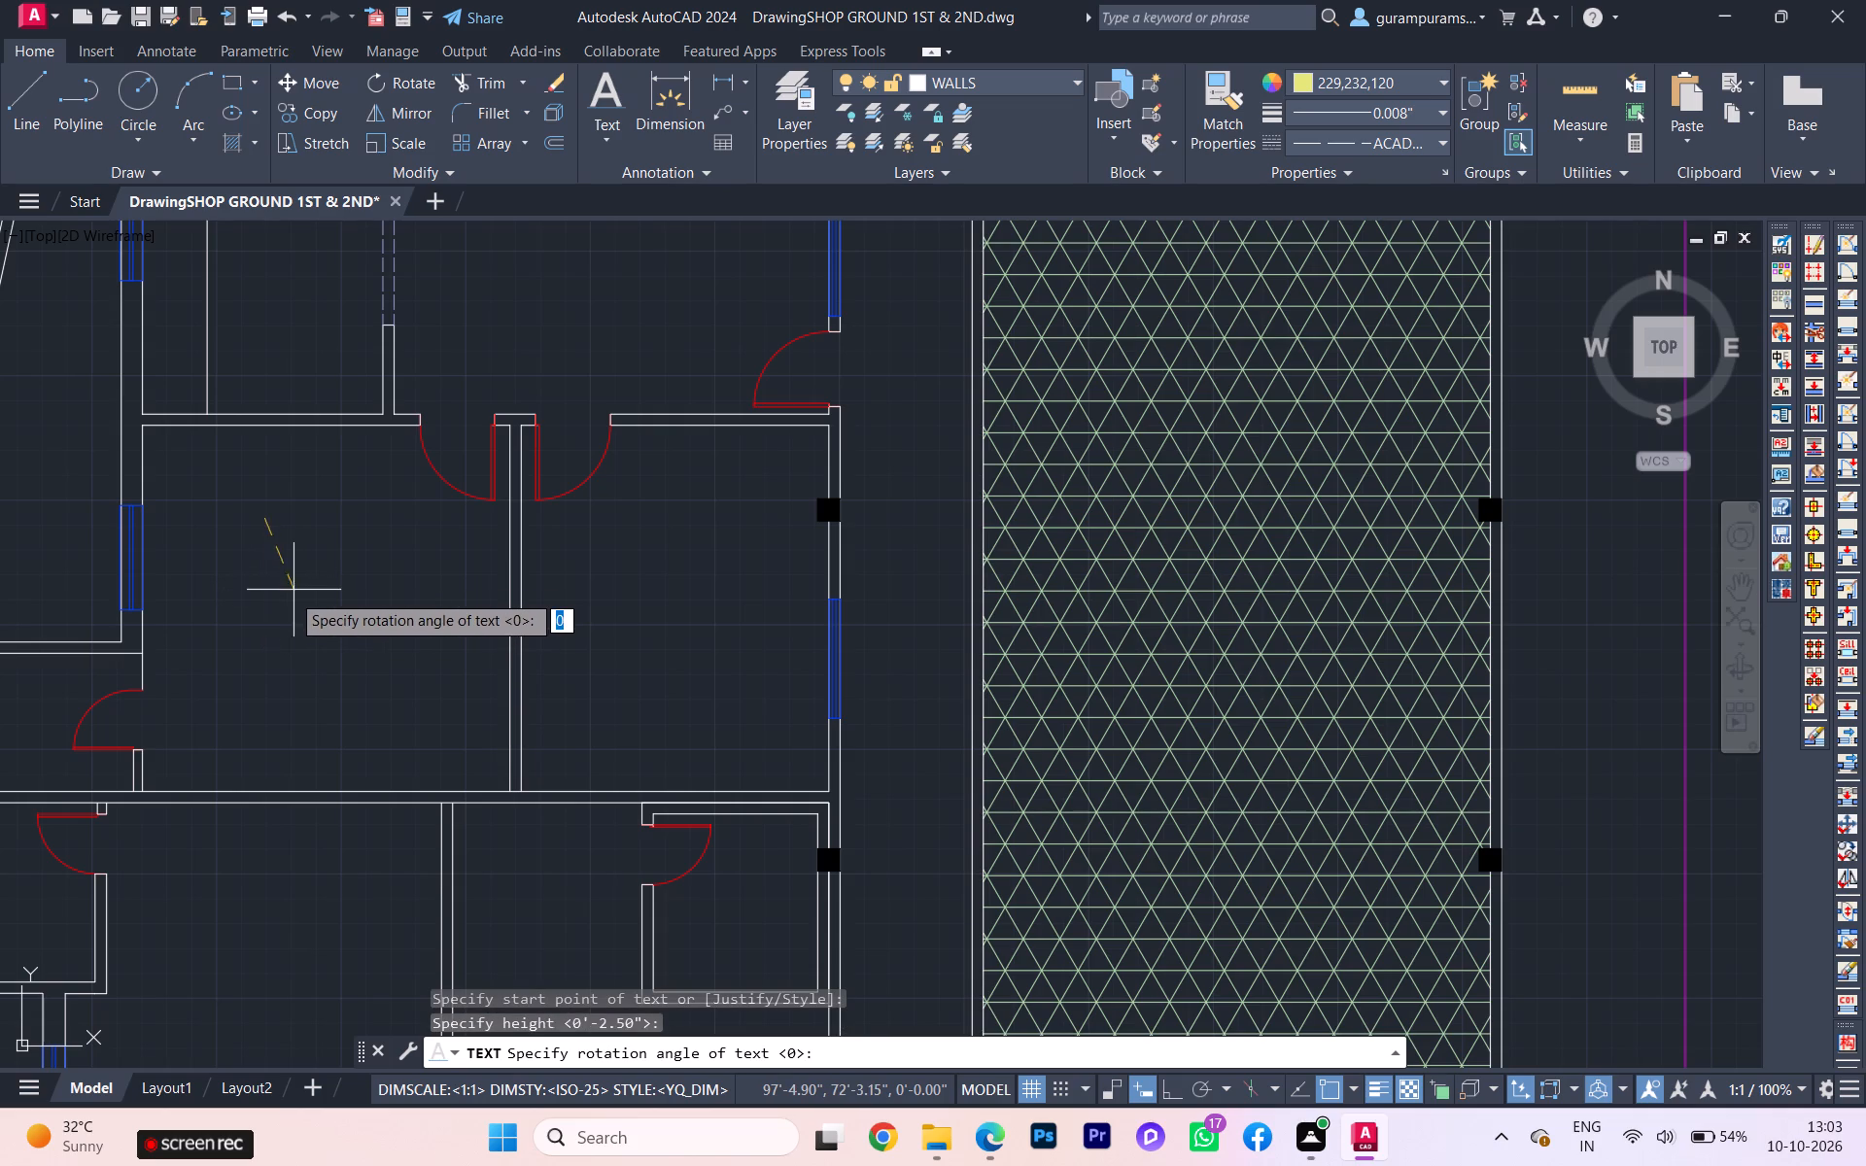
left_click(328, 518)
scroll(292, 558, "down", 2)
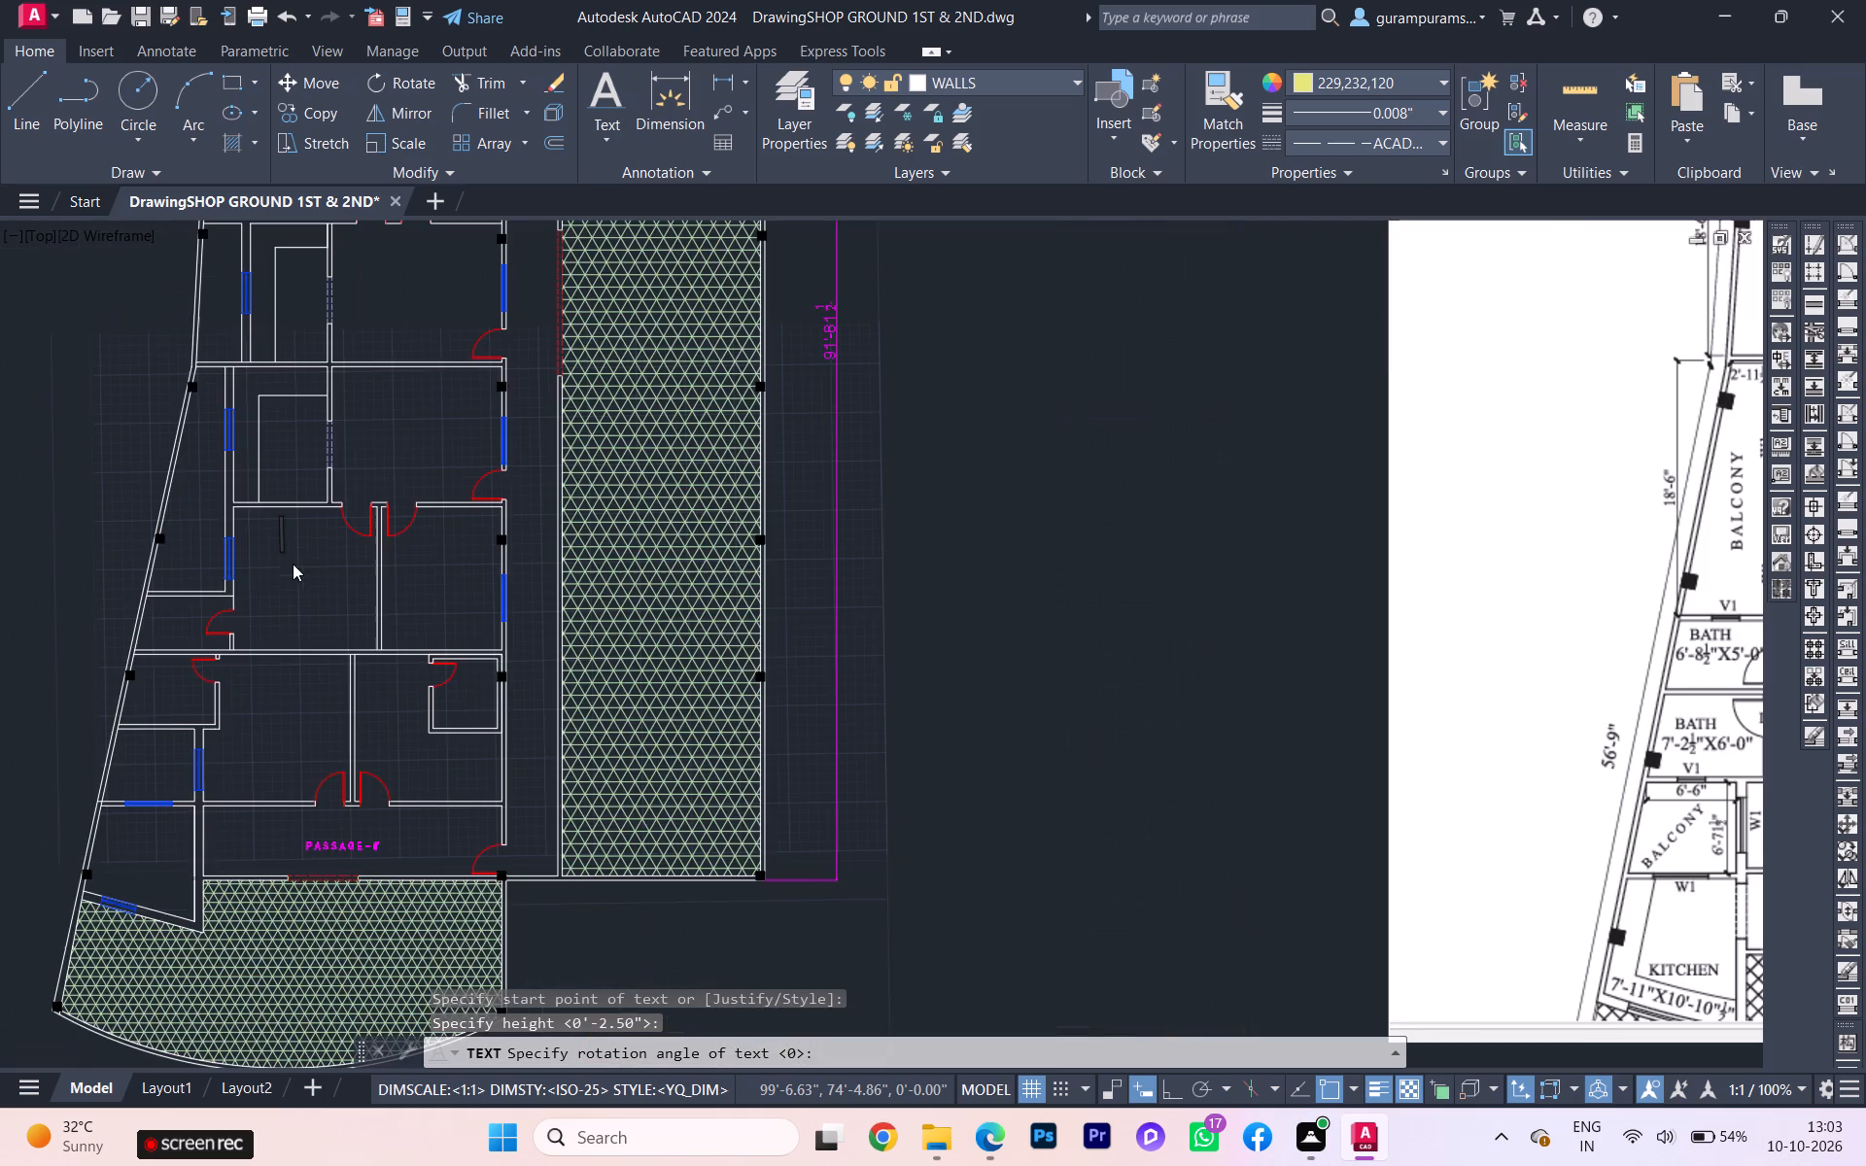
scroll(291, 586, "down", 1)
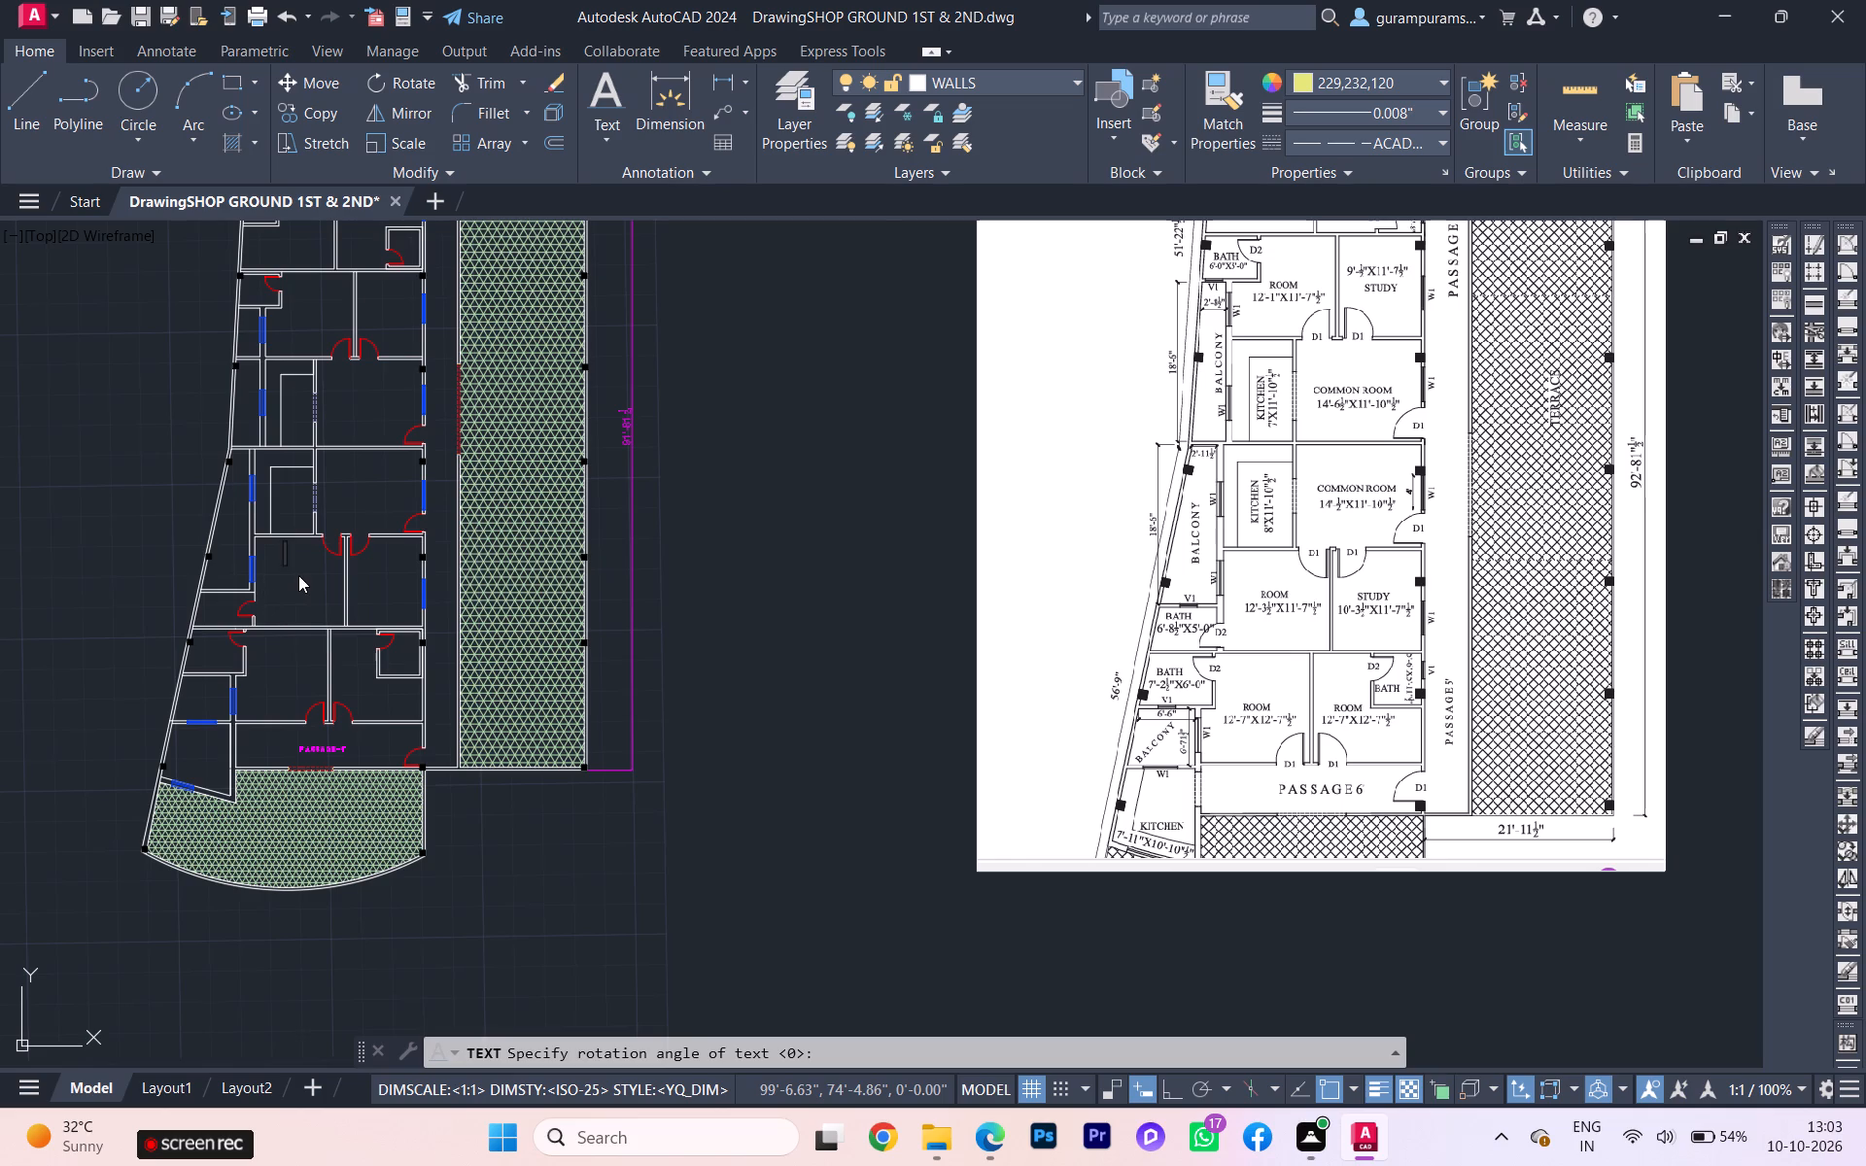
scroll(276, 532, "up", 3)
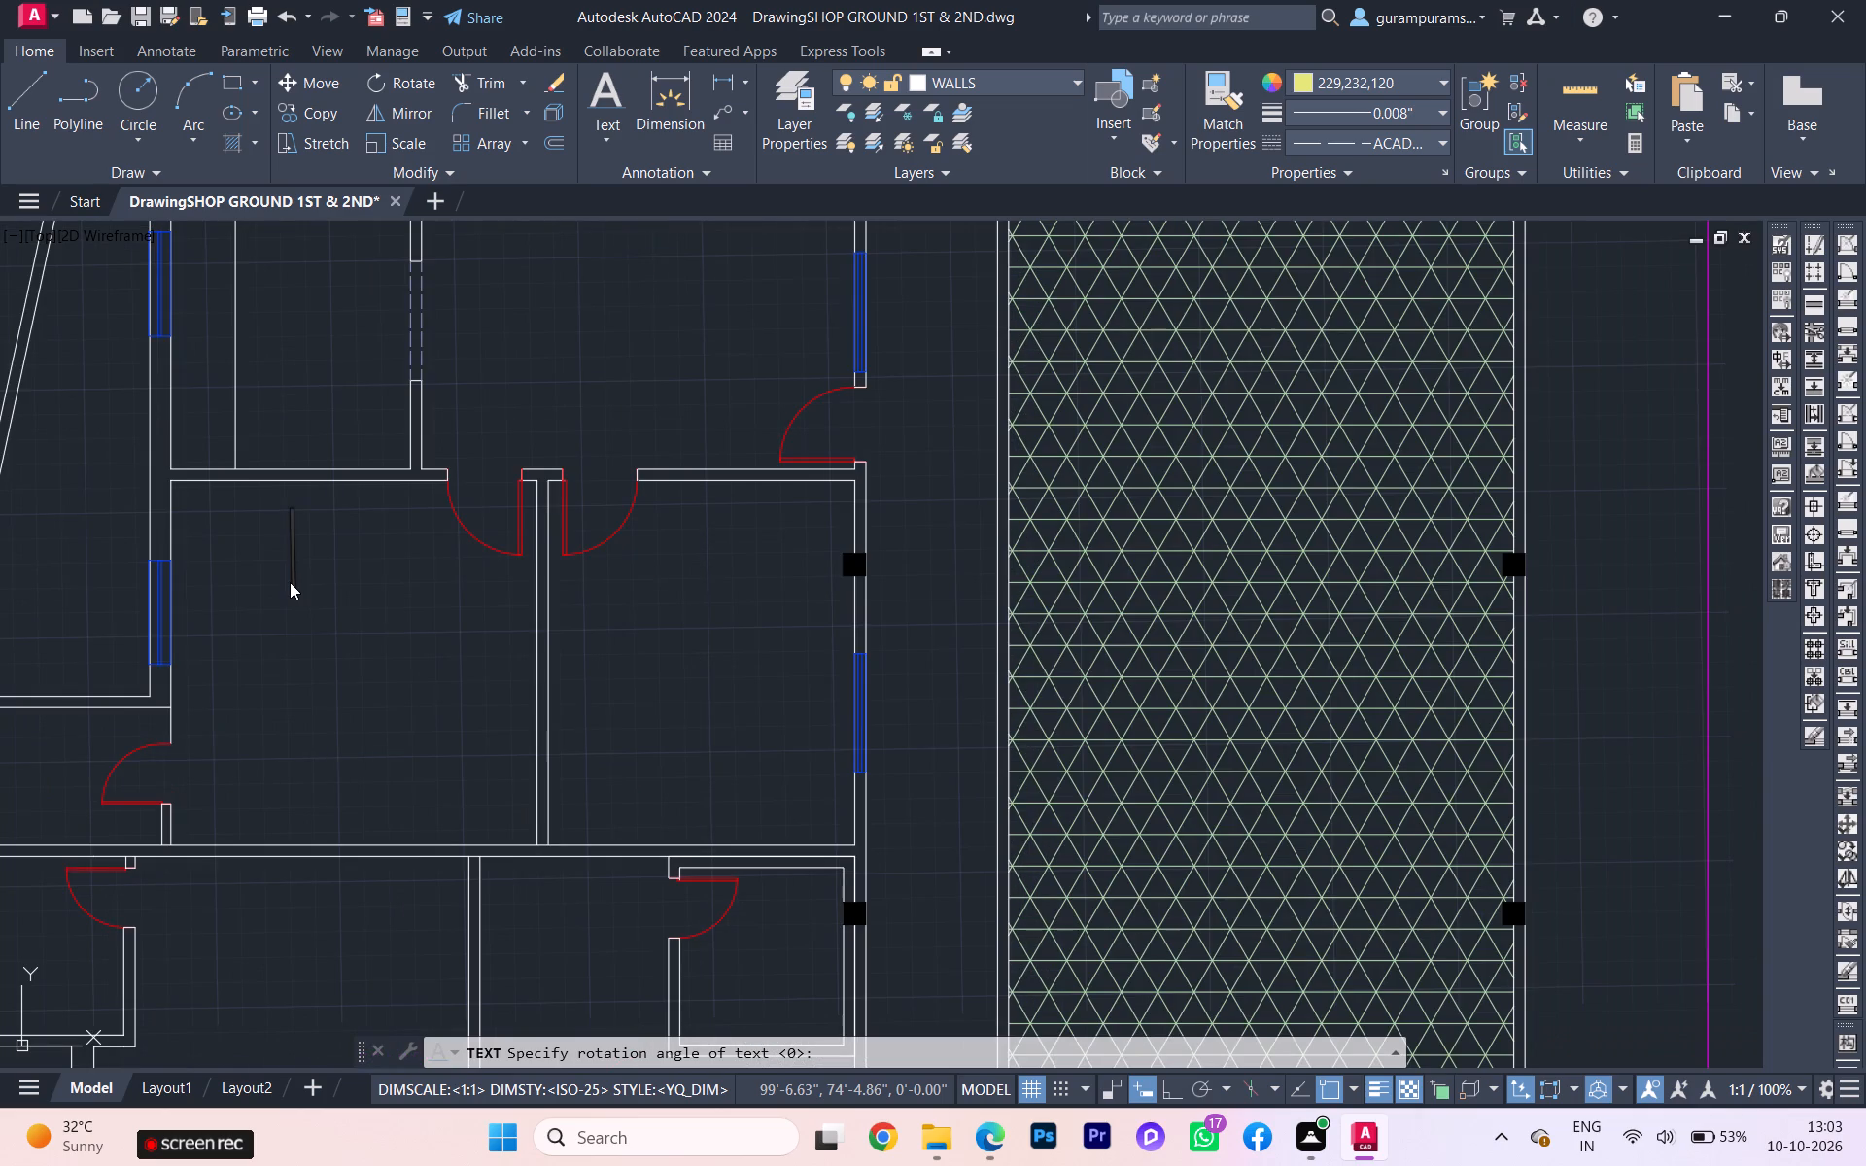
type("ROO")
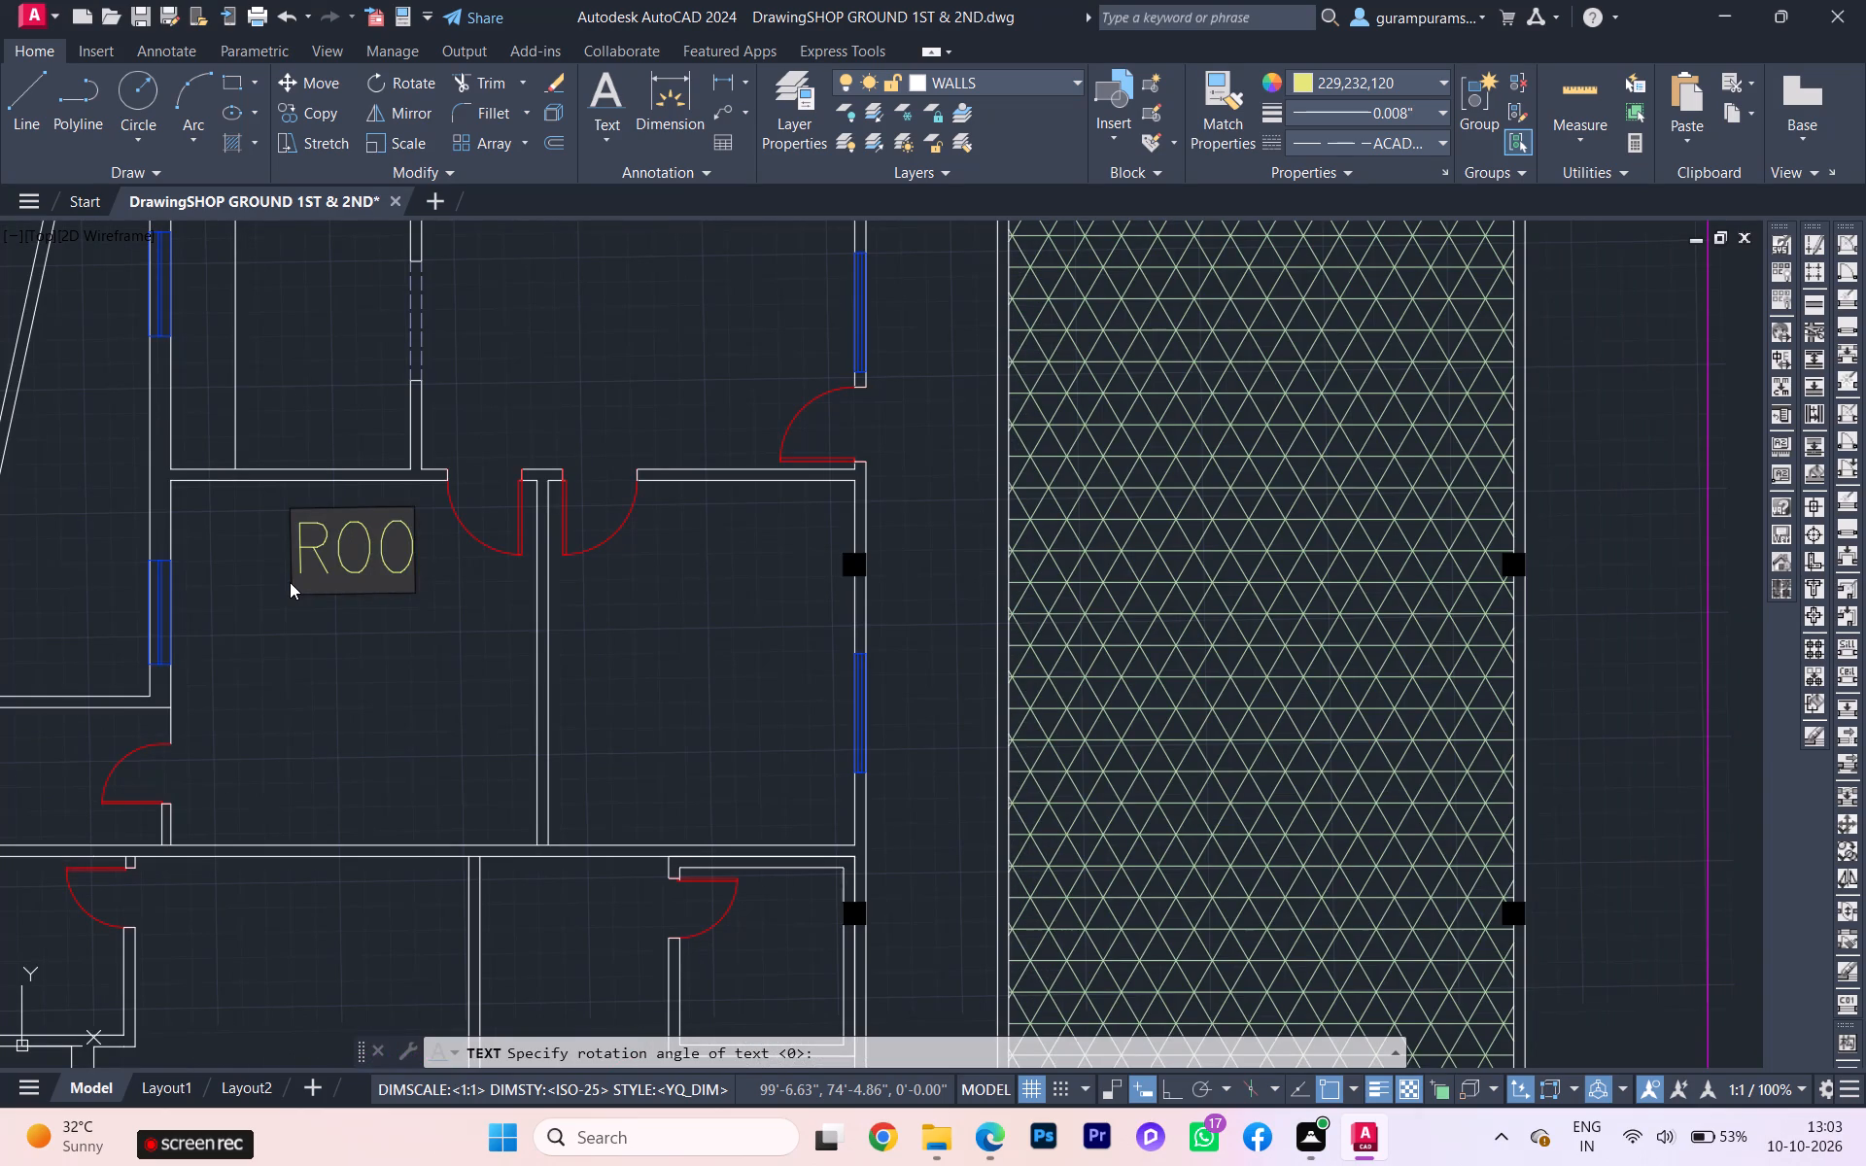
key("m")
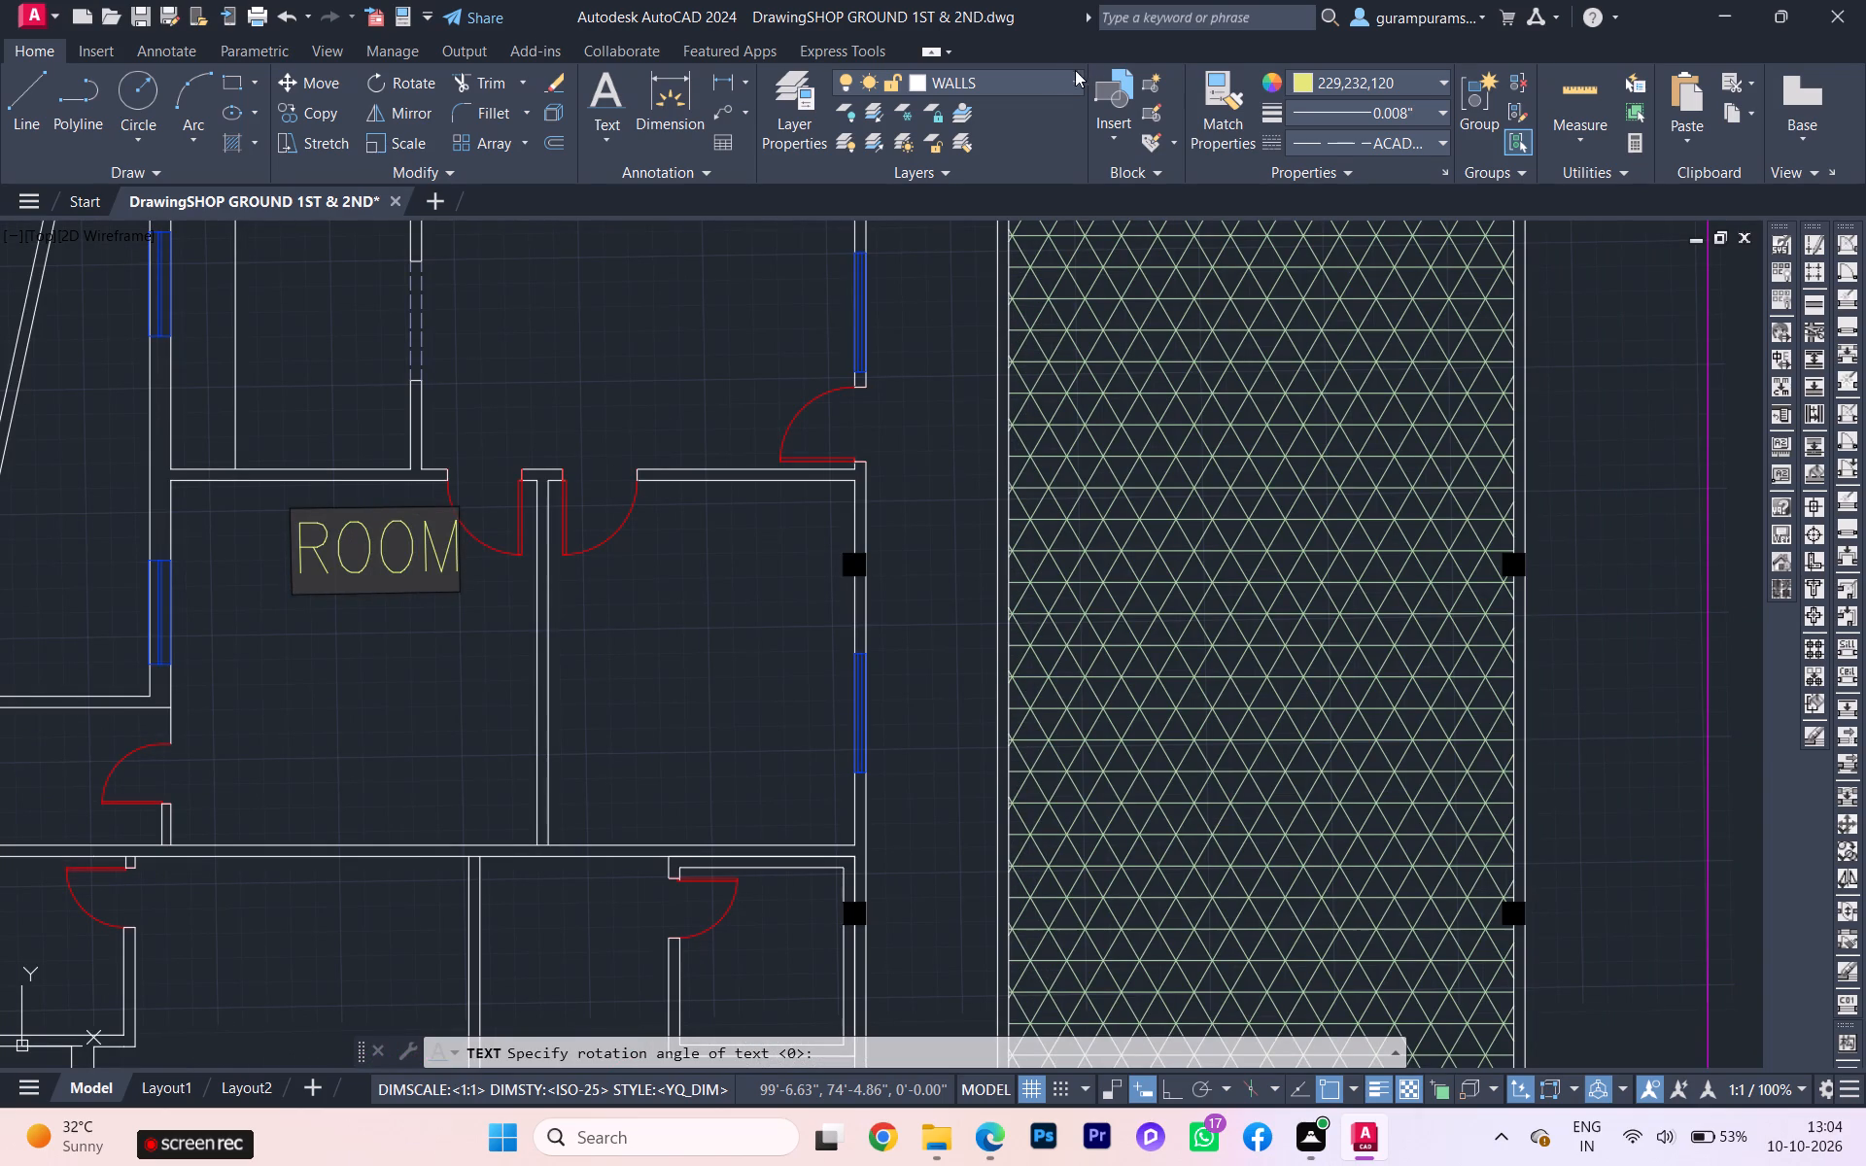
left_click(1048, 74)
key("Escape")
Make DIMENSIONS the current layer.
left_click(1048, 84)
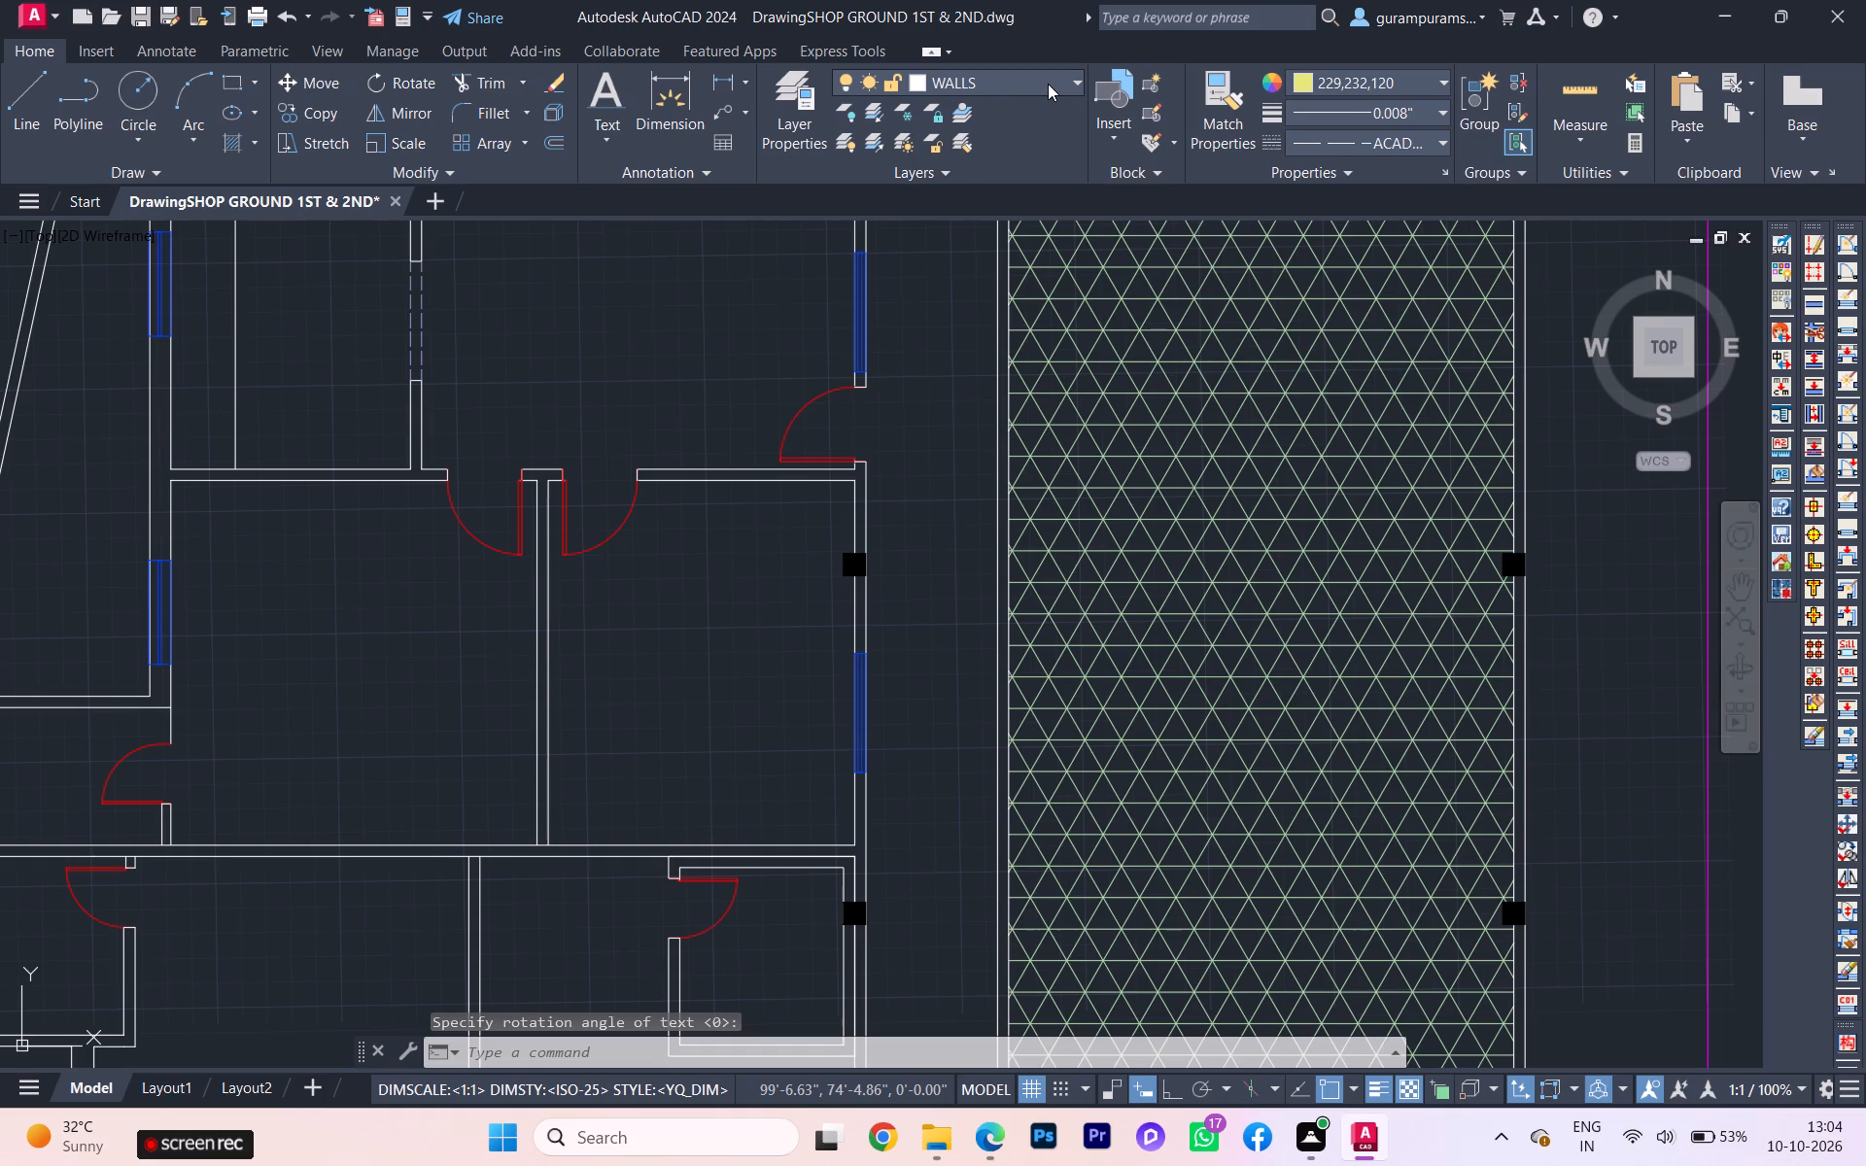
left_click(1002, 171)
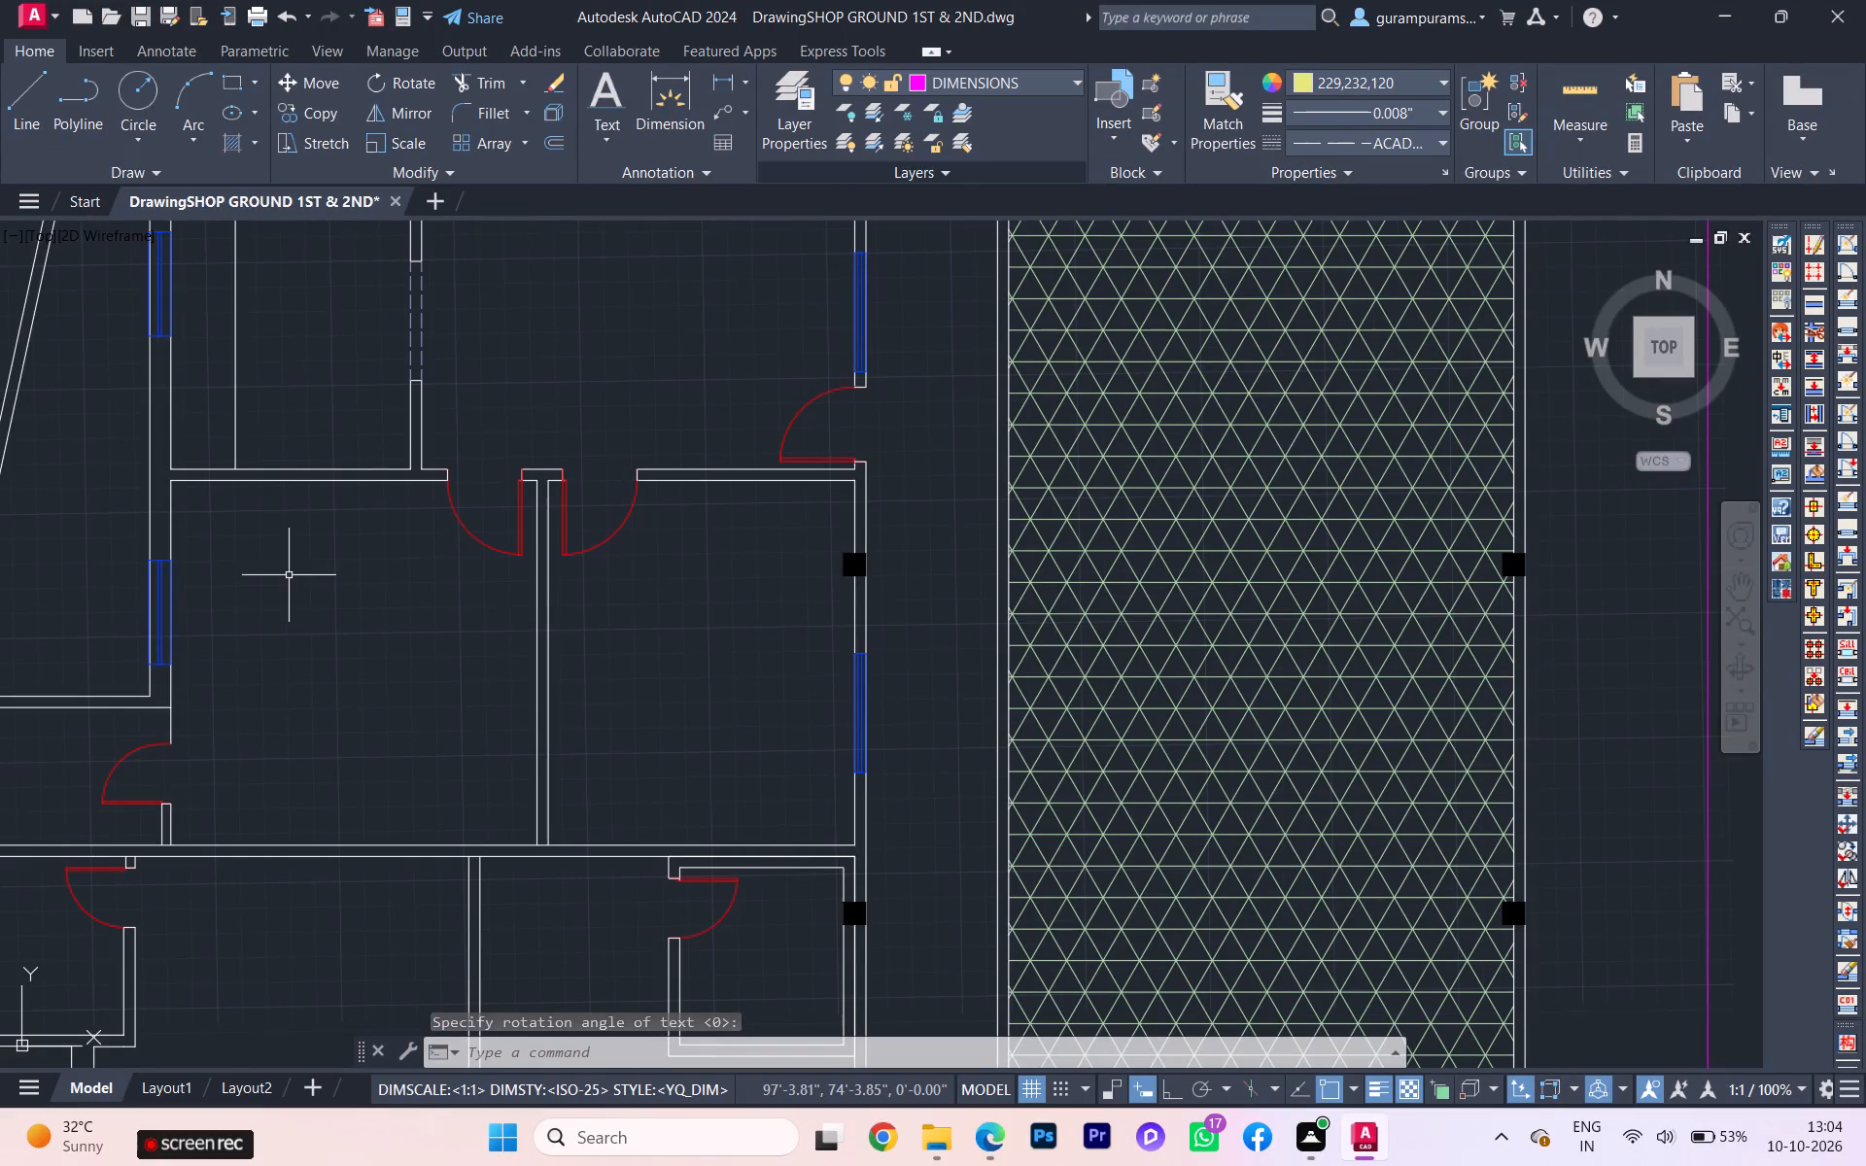
Start a multiline text box in the room west of the lower study and enter ROOM.
scroll(352, 617, "down", 1)
middle_click_drag(352, 617, 659, 480)
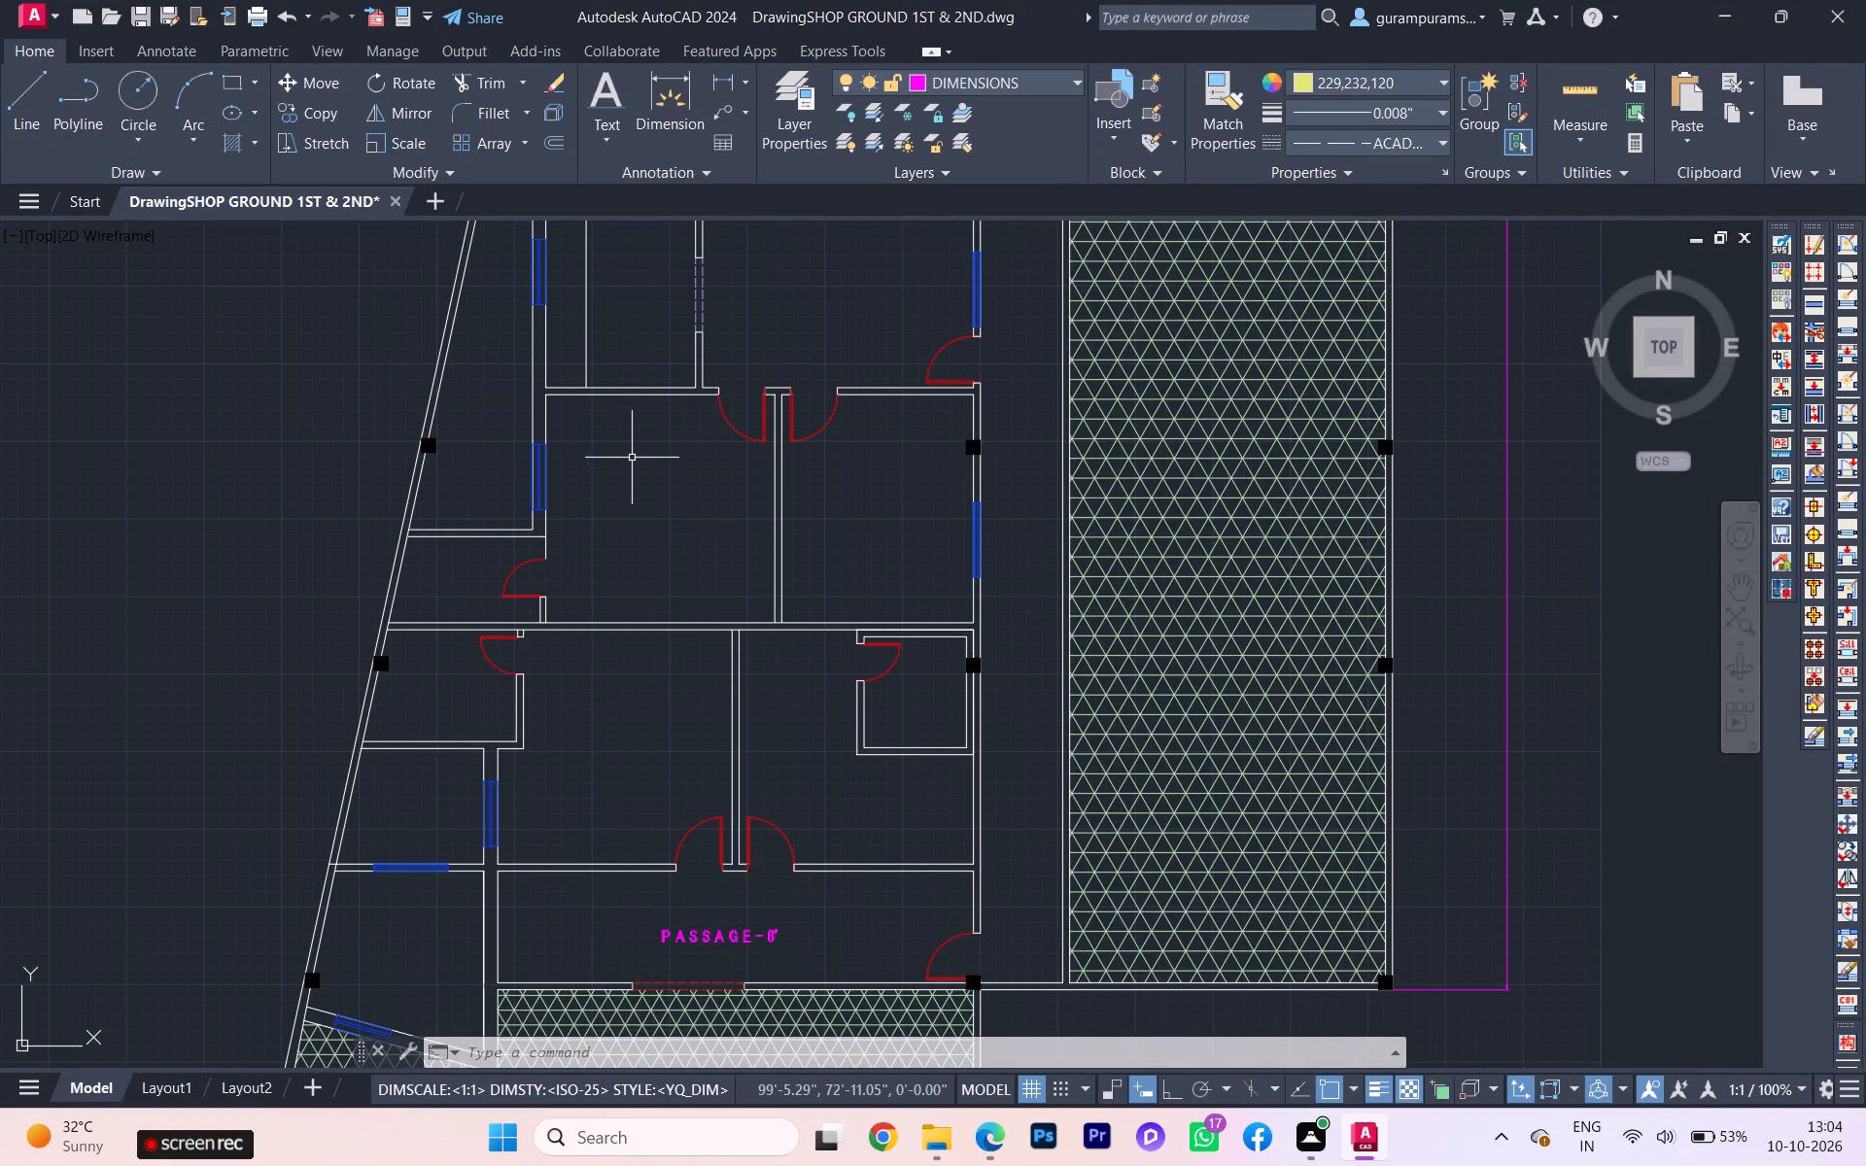
left_click(622, 135)
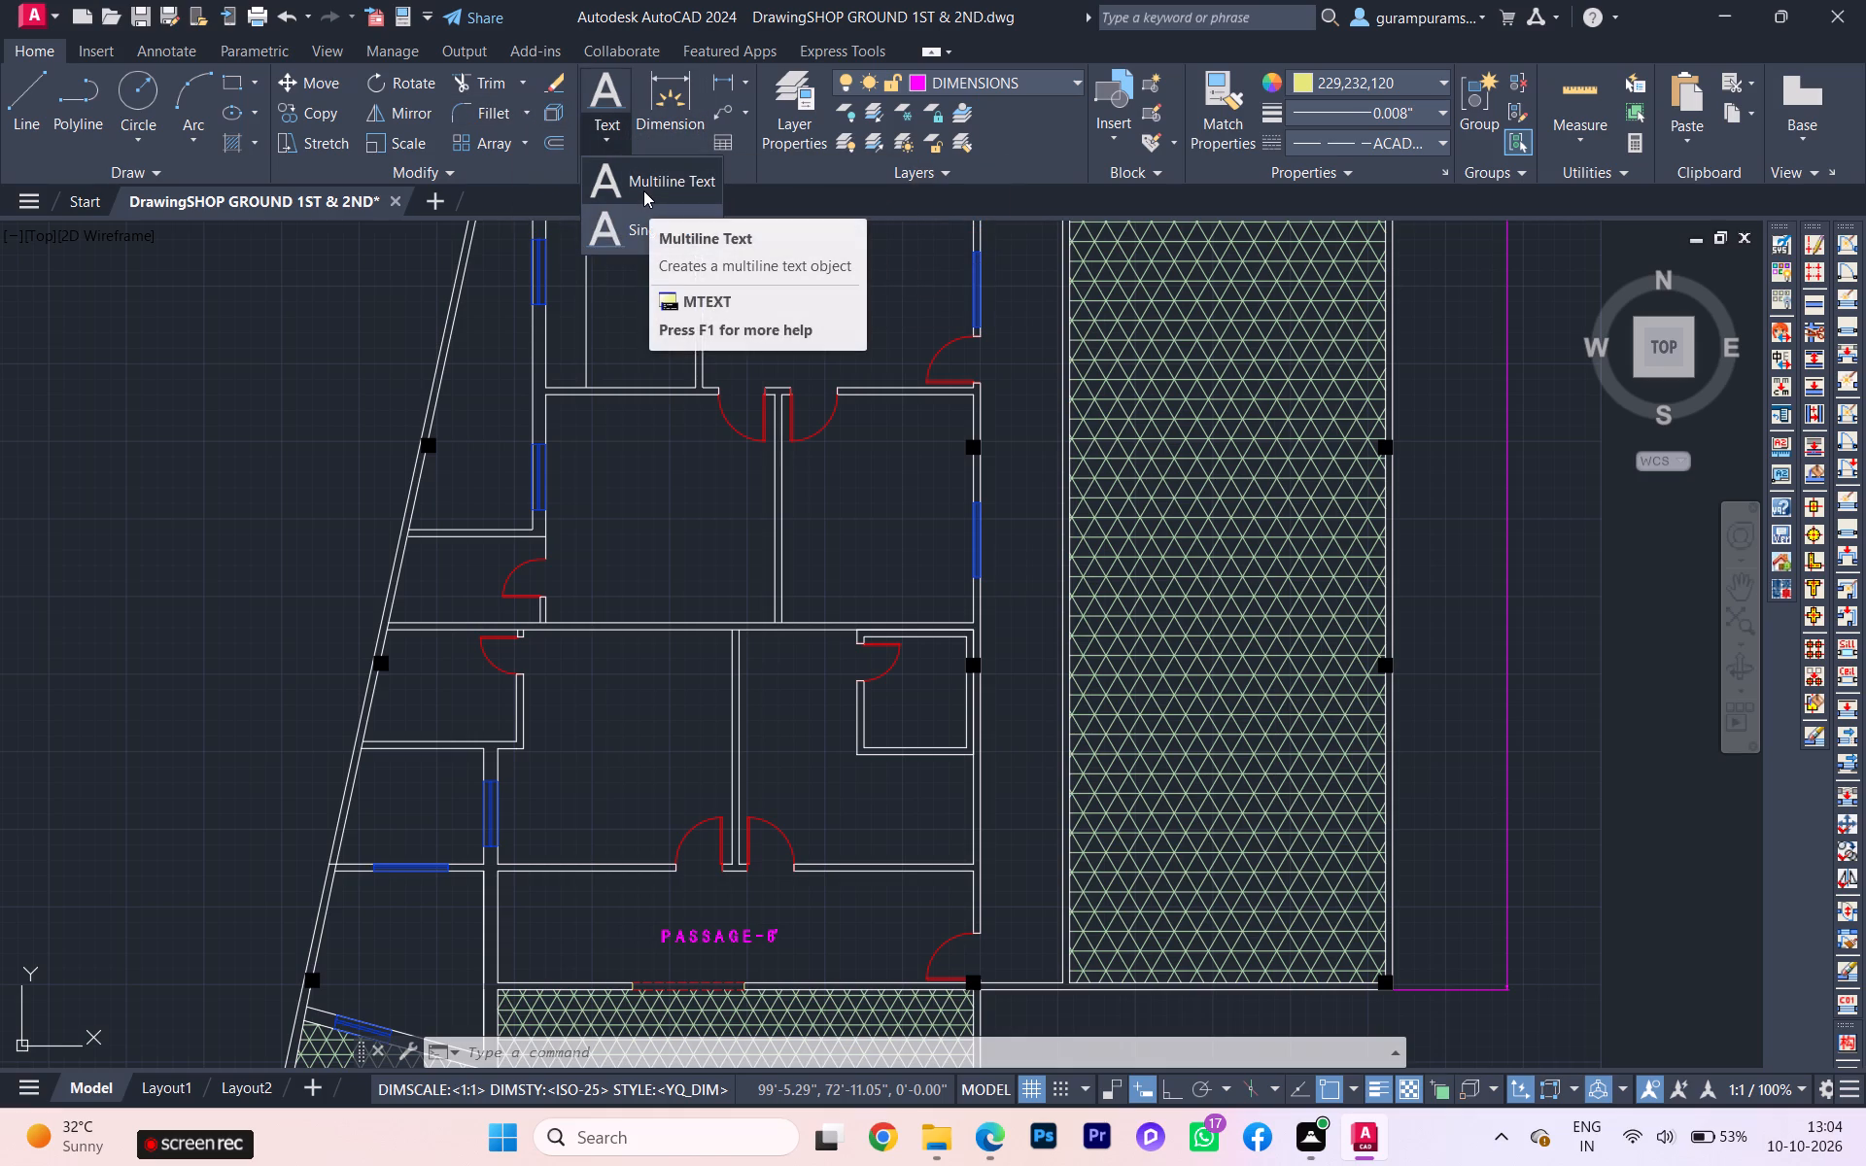
left_click(643, 190)
left_click(618, 456)
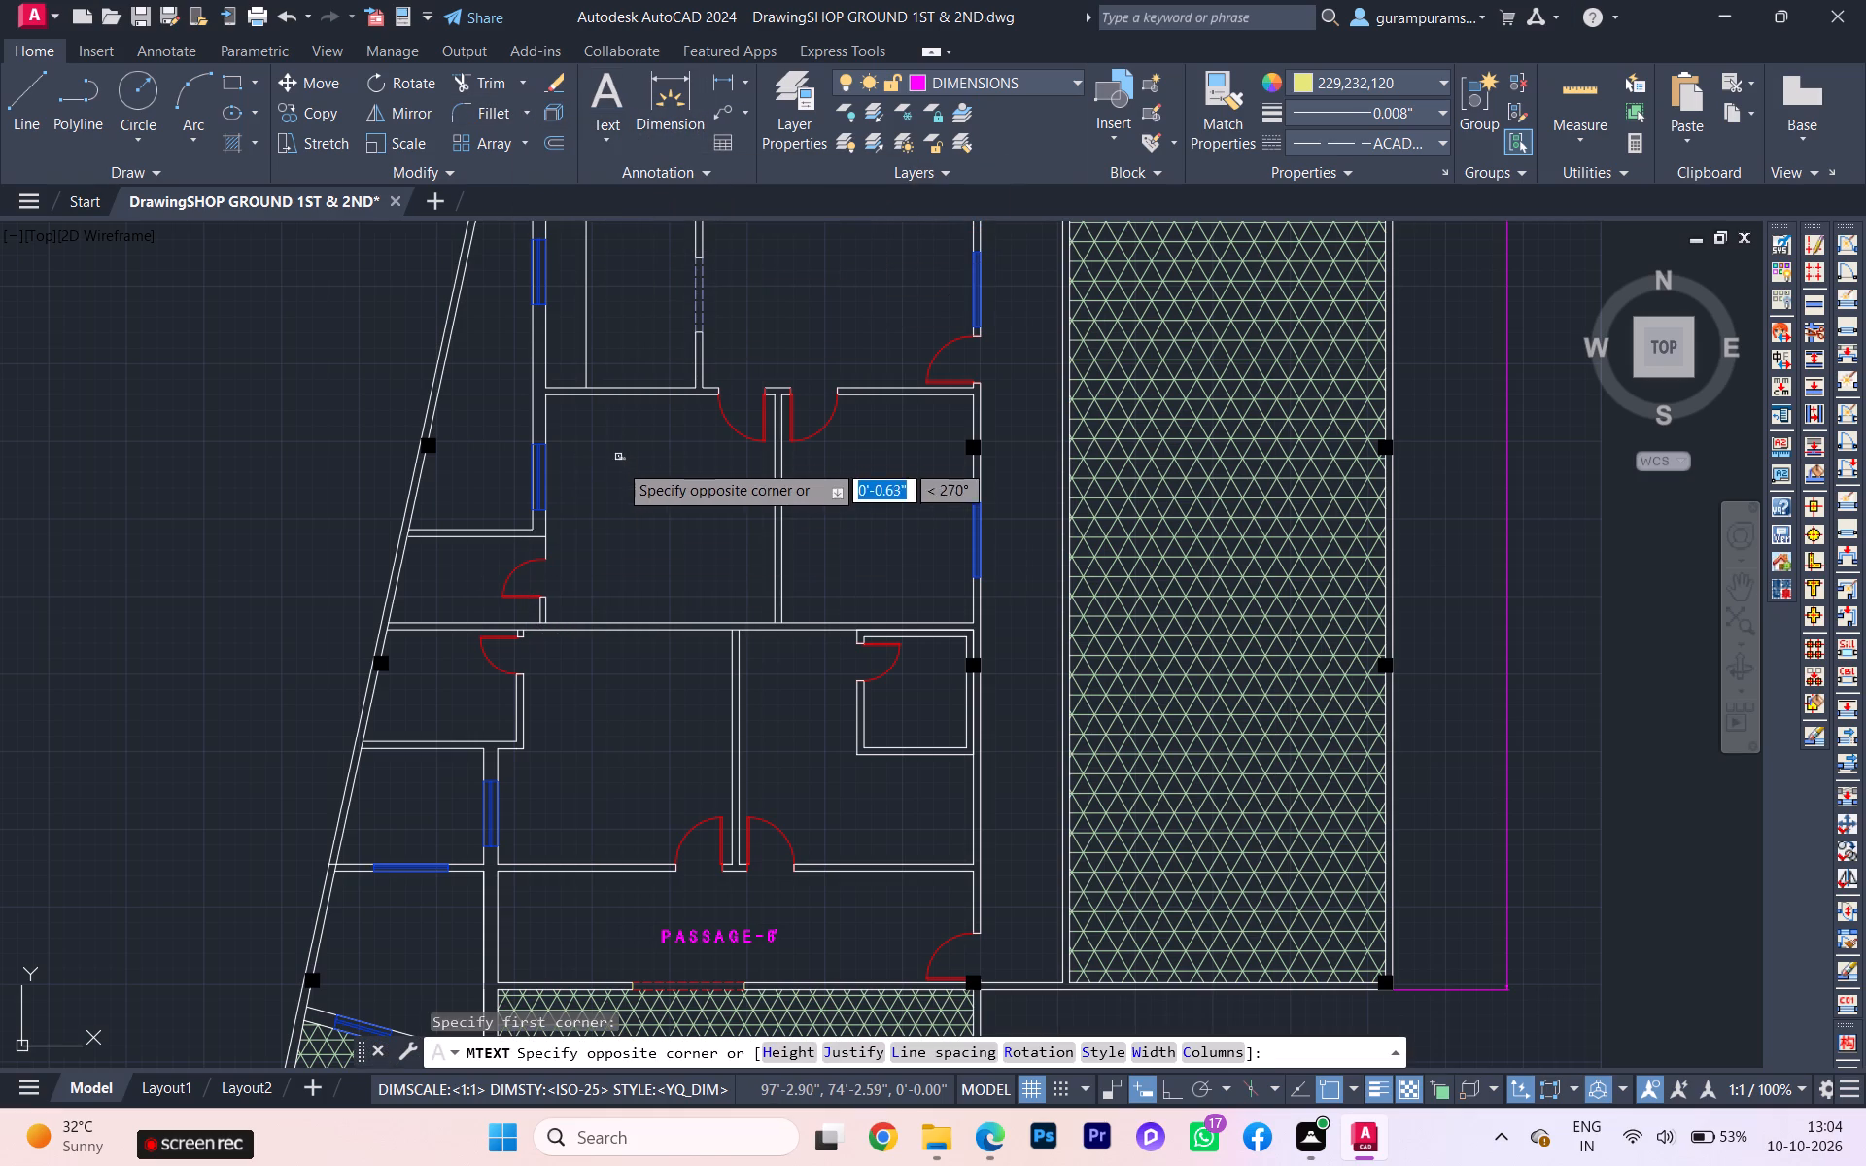
left_click(698, 525)
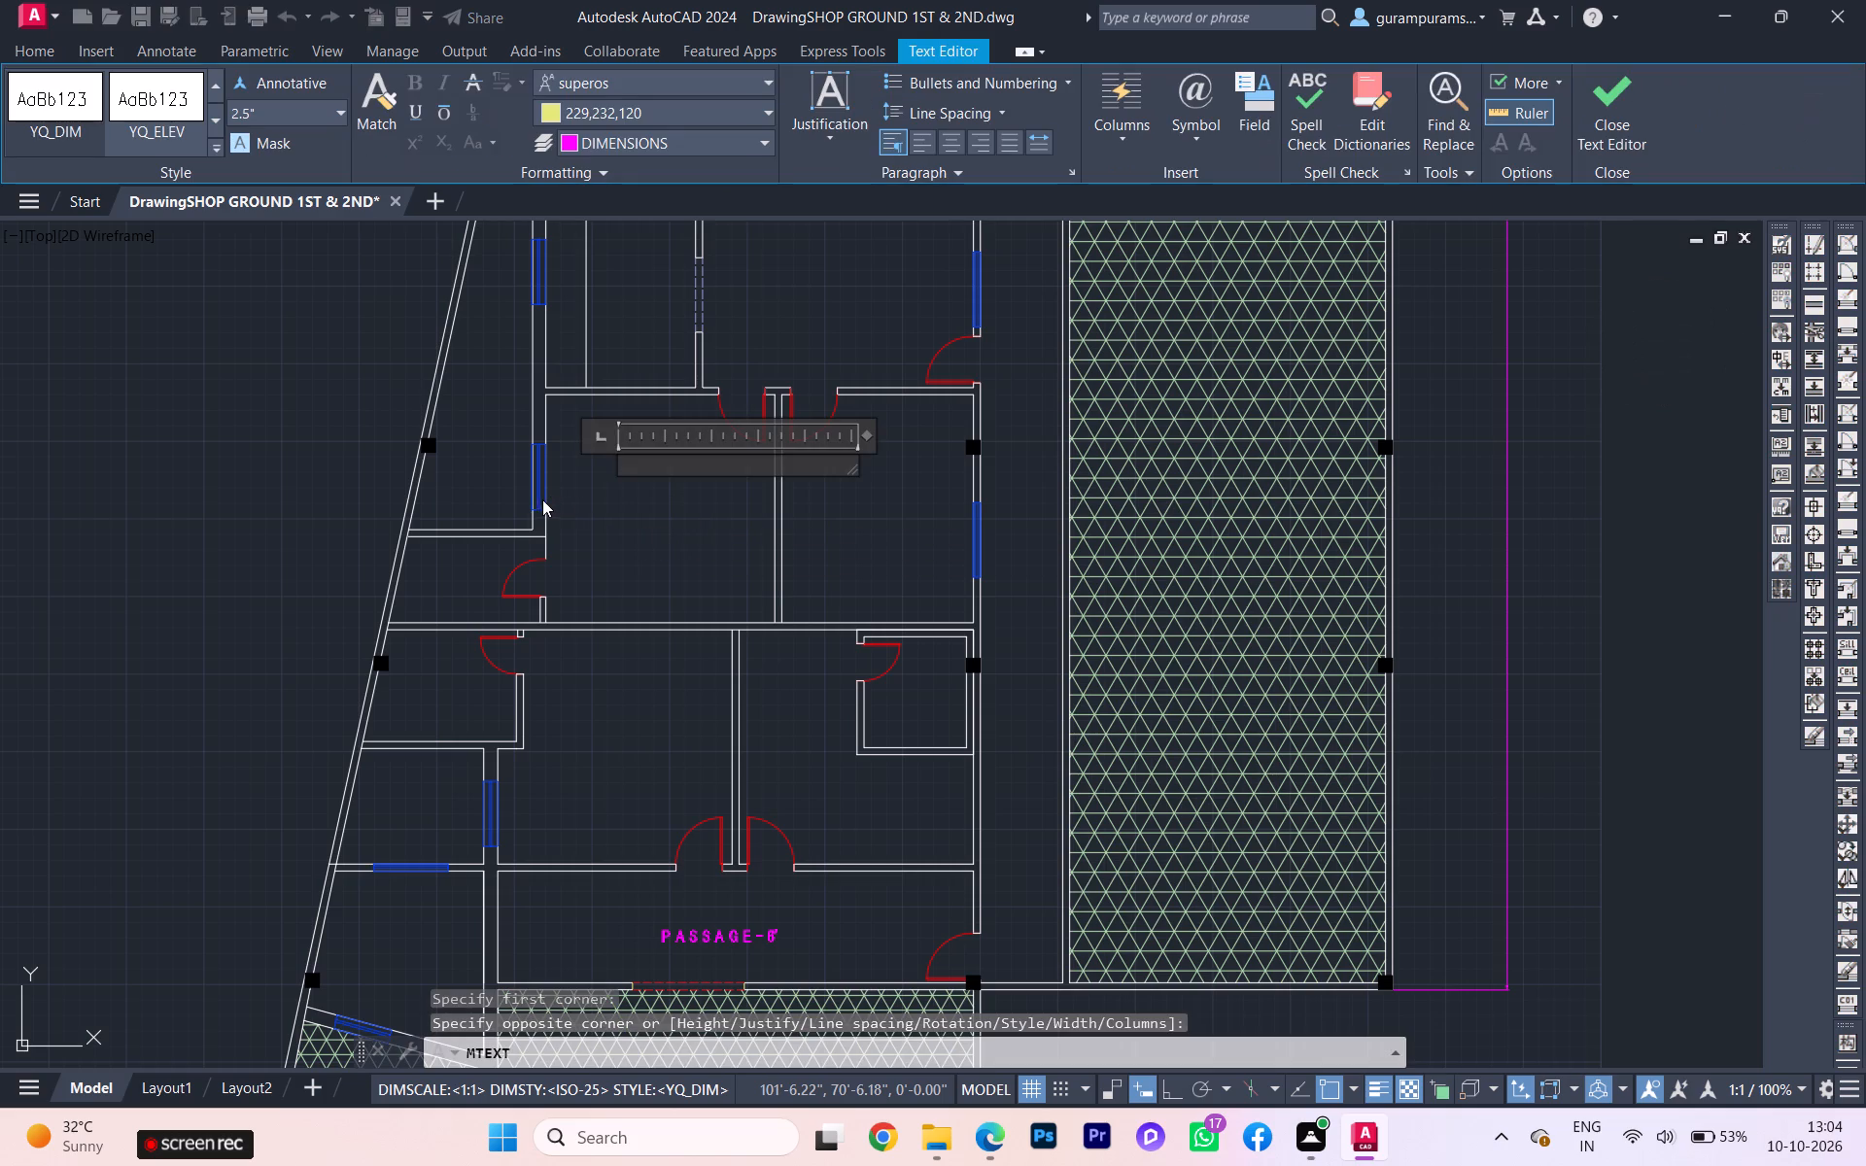
scroll(539, 500, "down", 2)
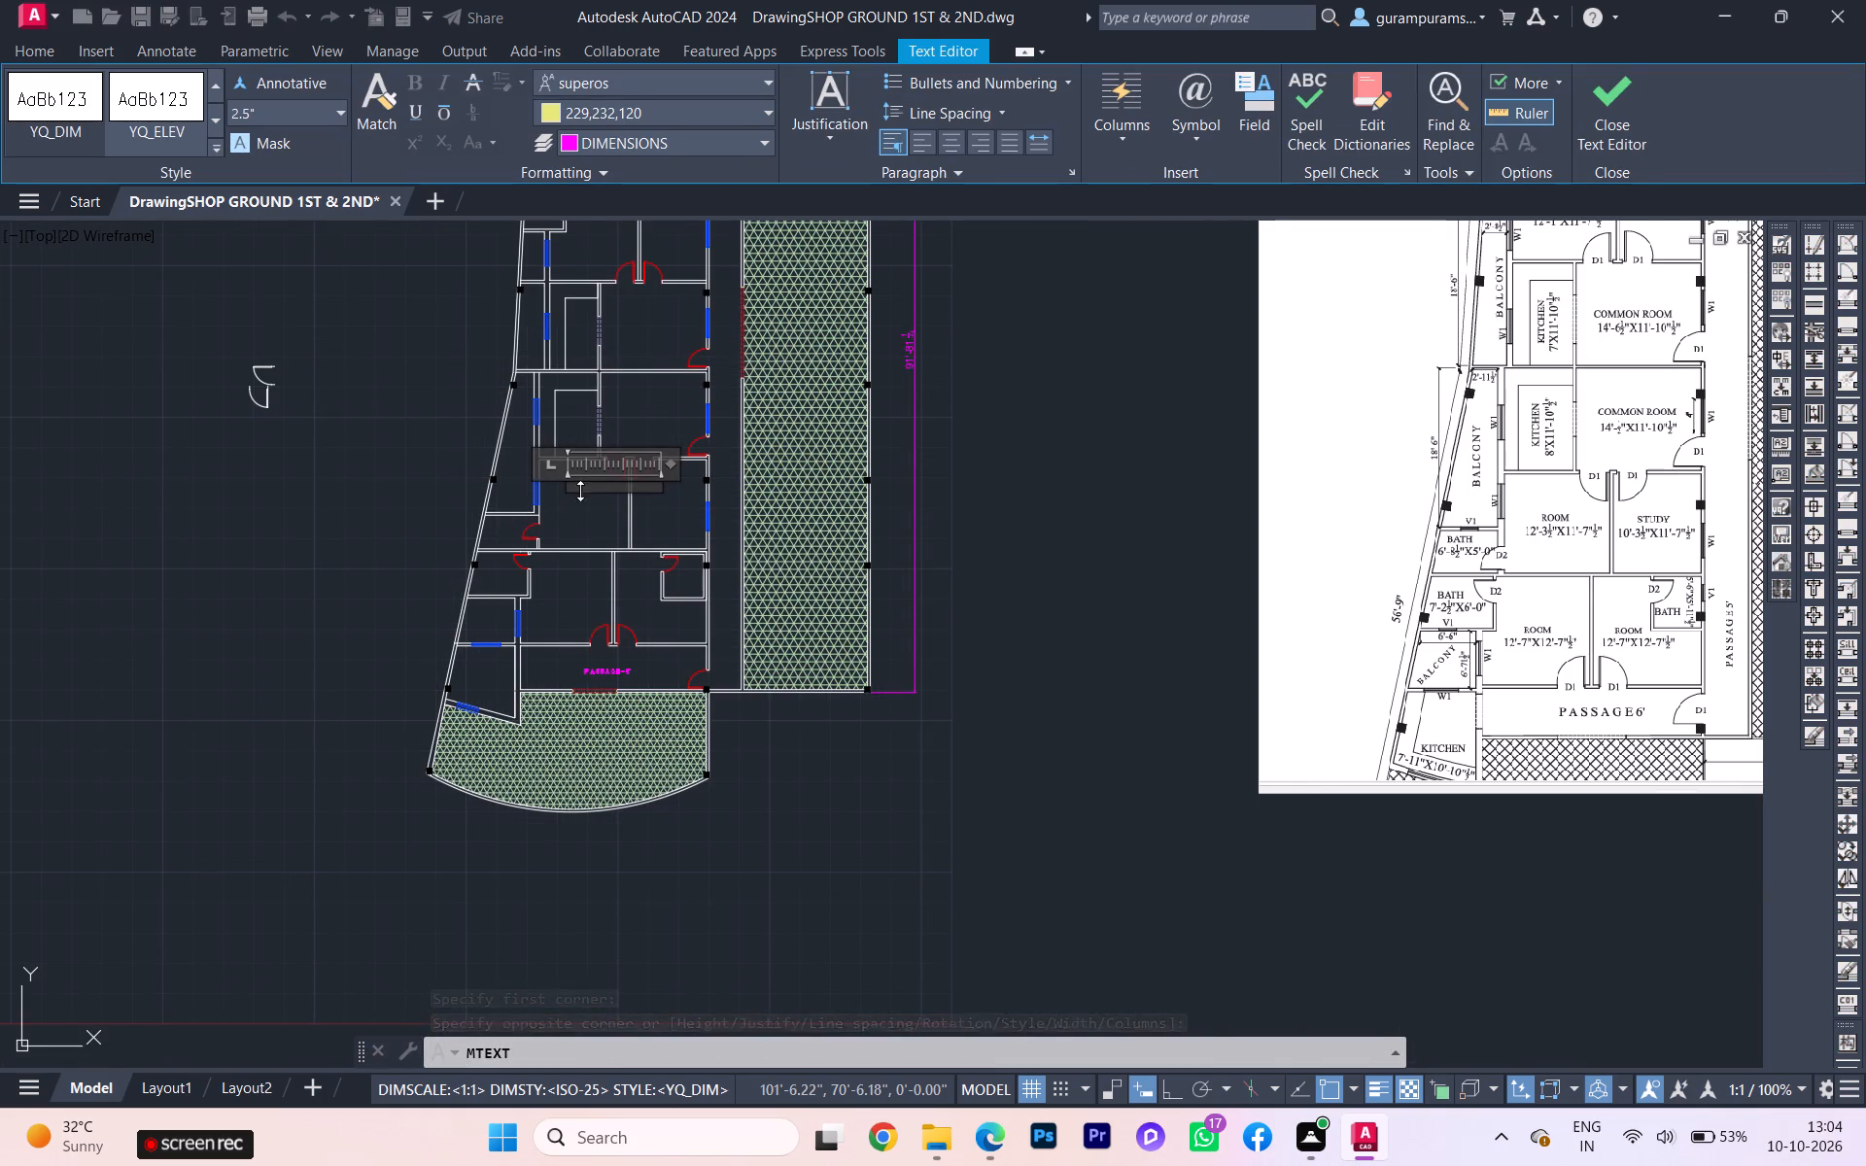
scroll(627, 464, "up", 2)
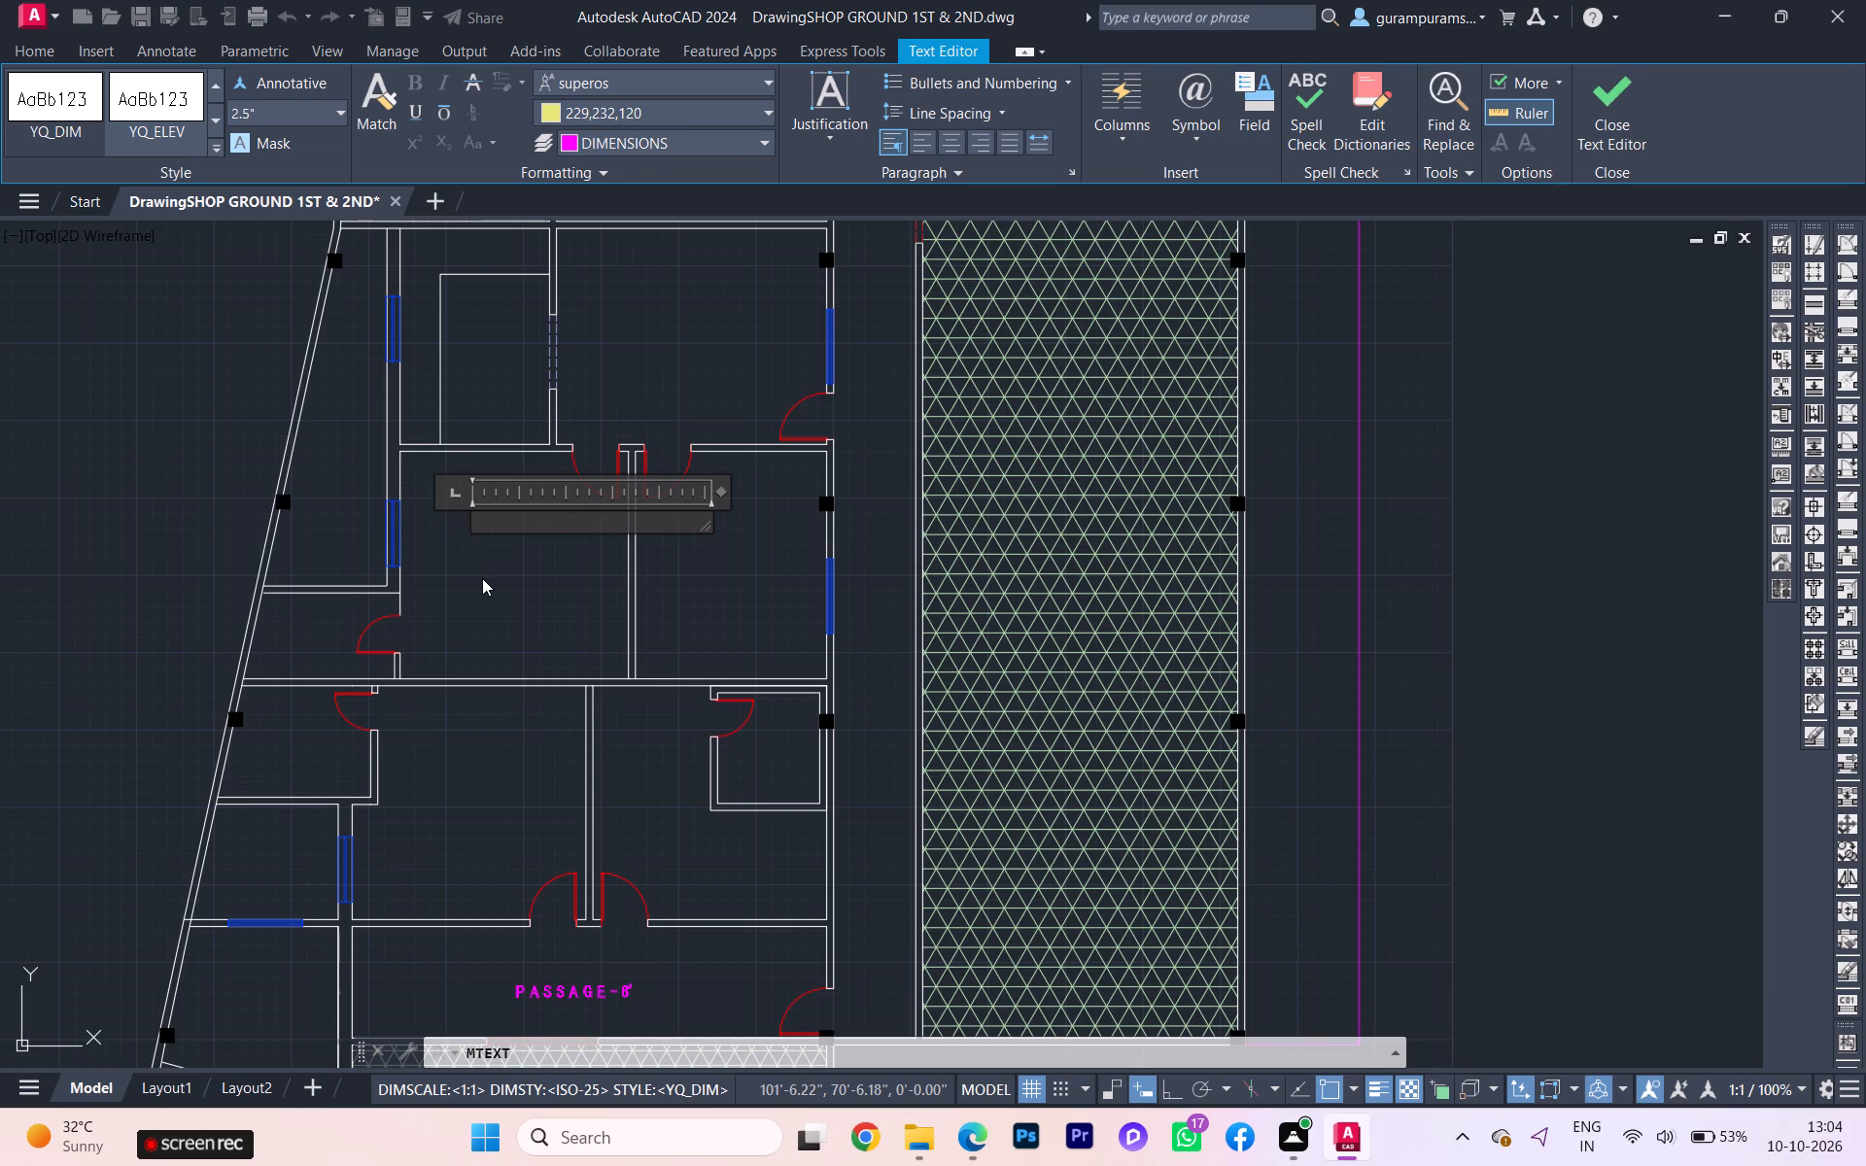
key("r")
type("OOM")
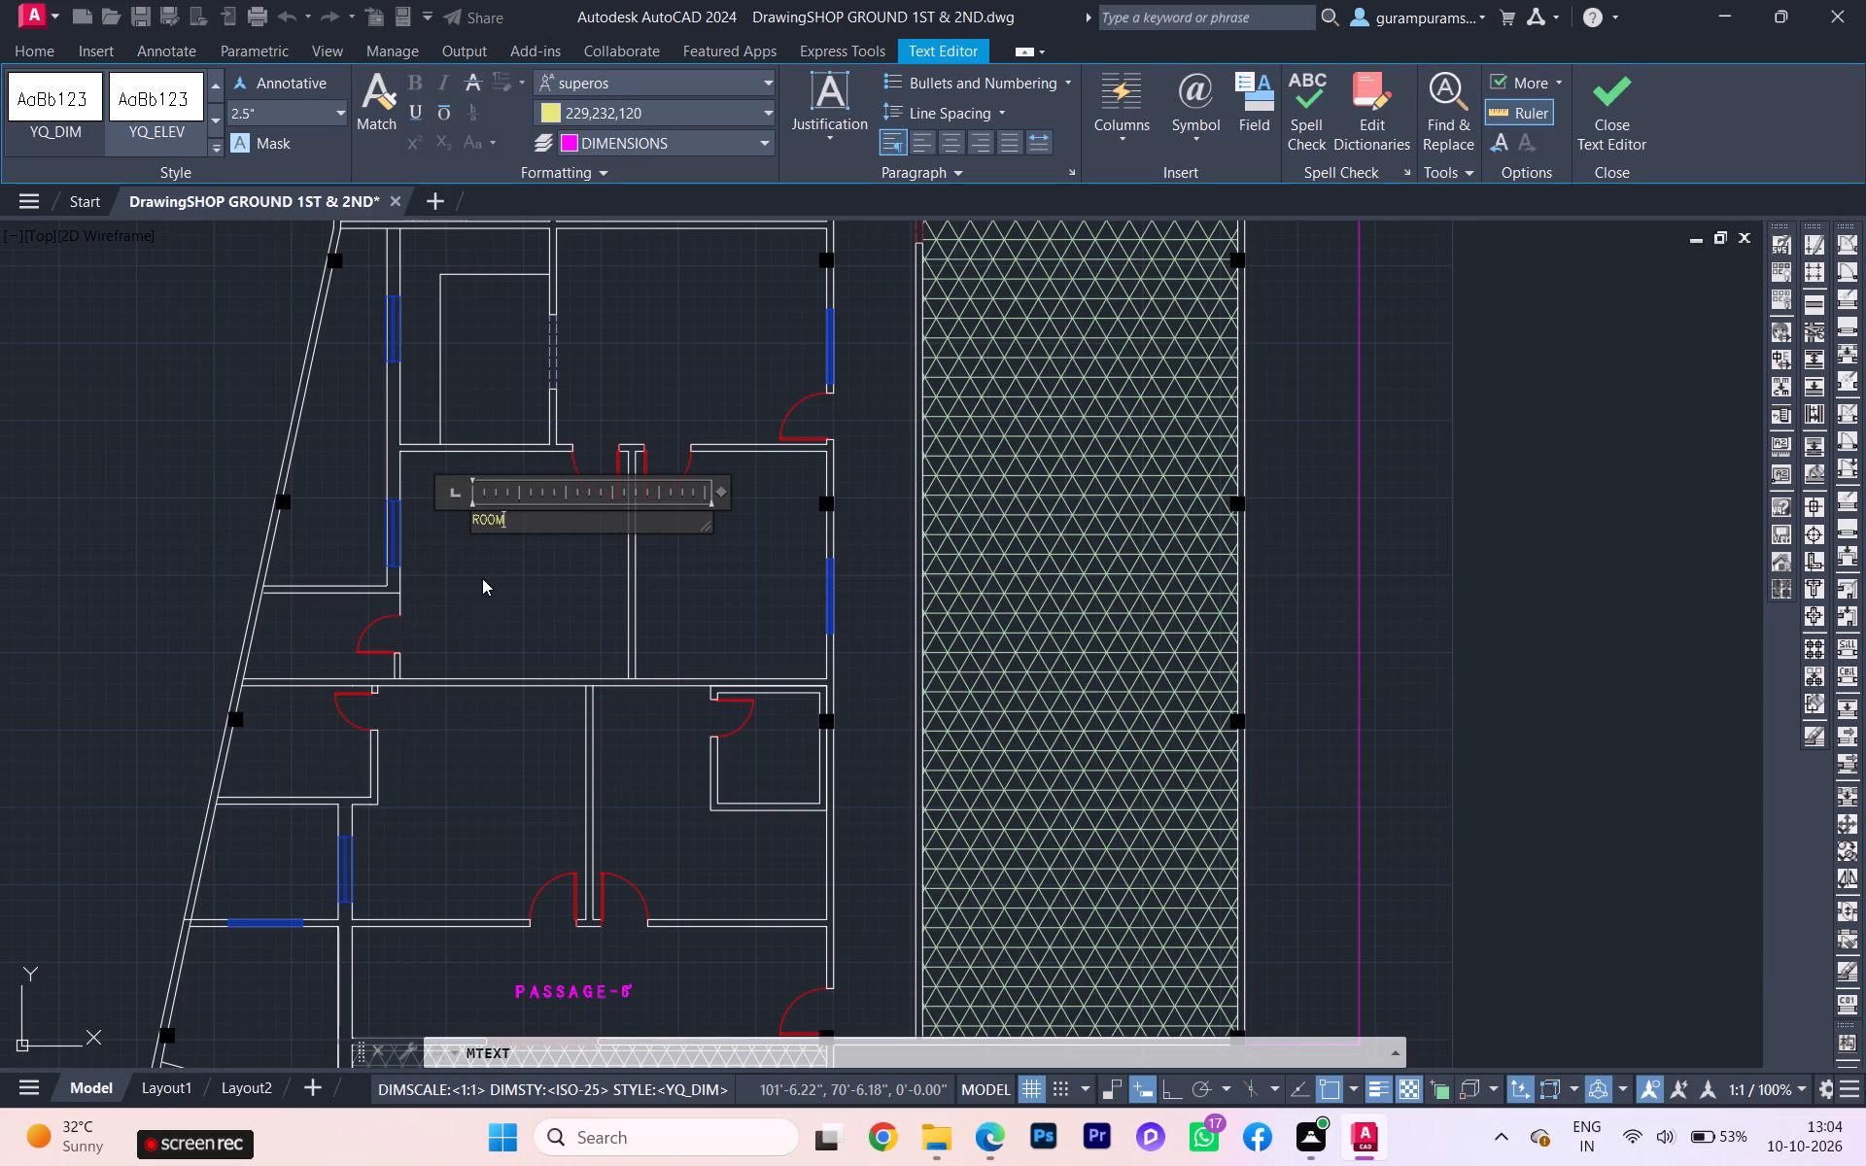
key("space")
Set the colour of the ROOM text to ByLayer.
scroll(491, 581, "down", 1)
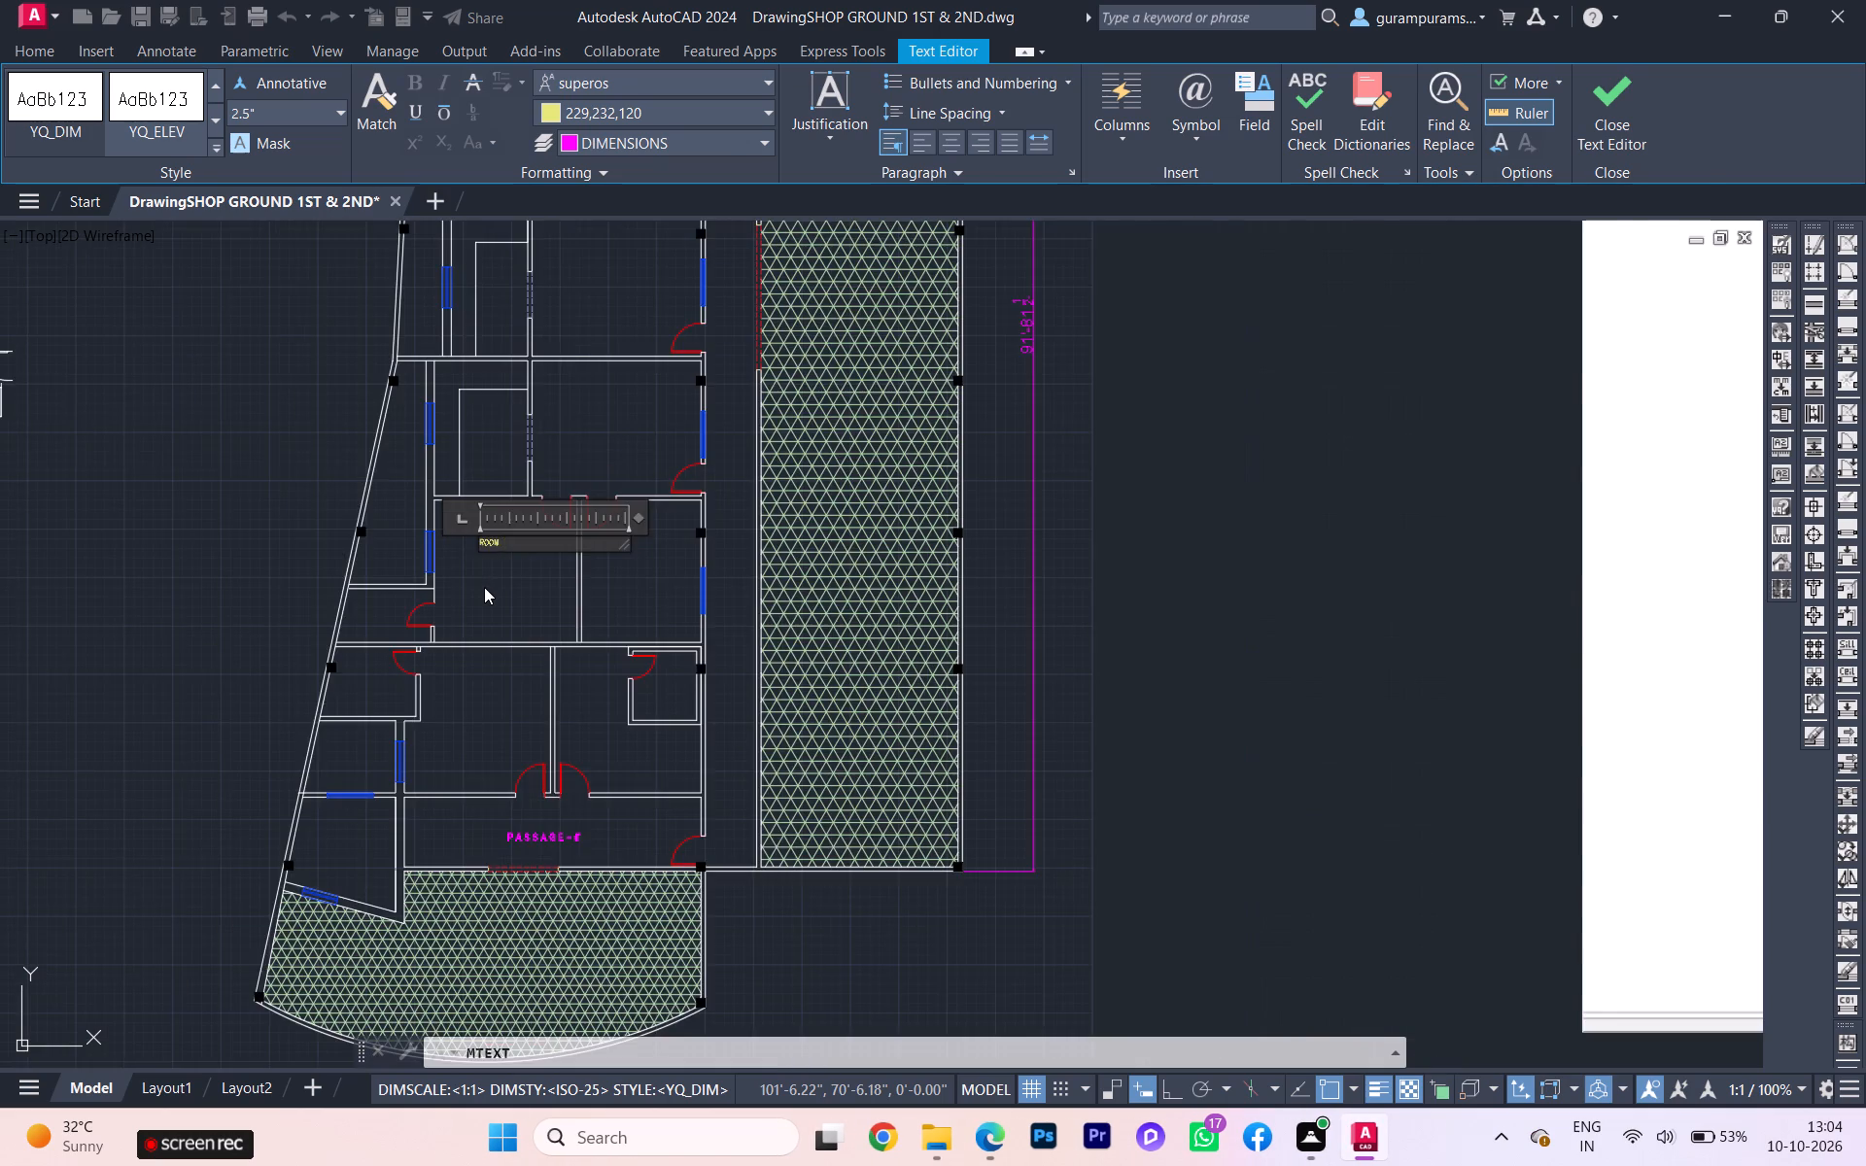
scroll(483, 587, "down", 1)
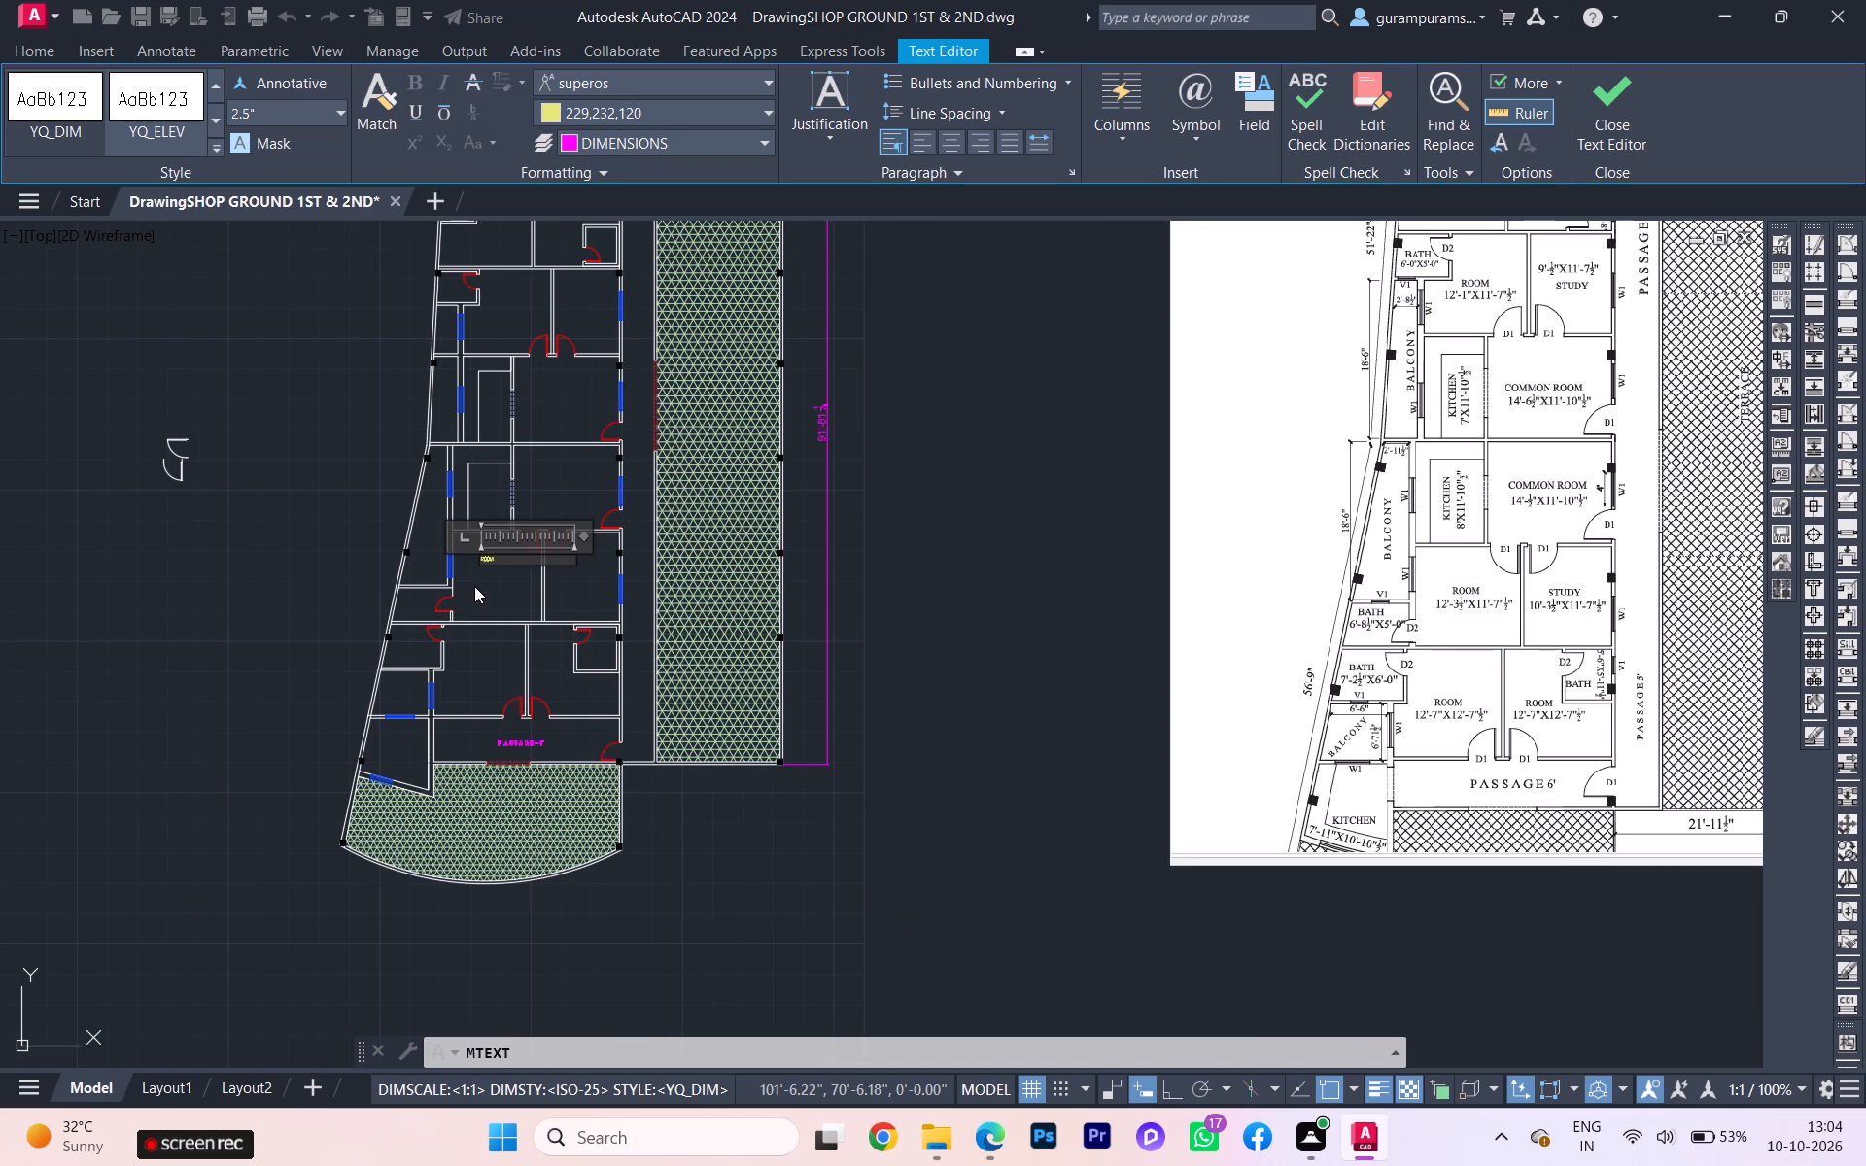
scroll(473, 586, "up", 2)
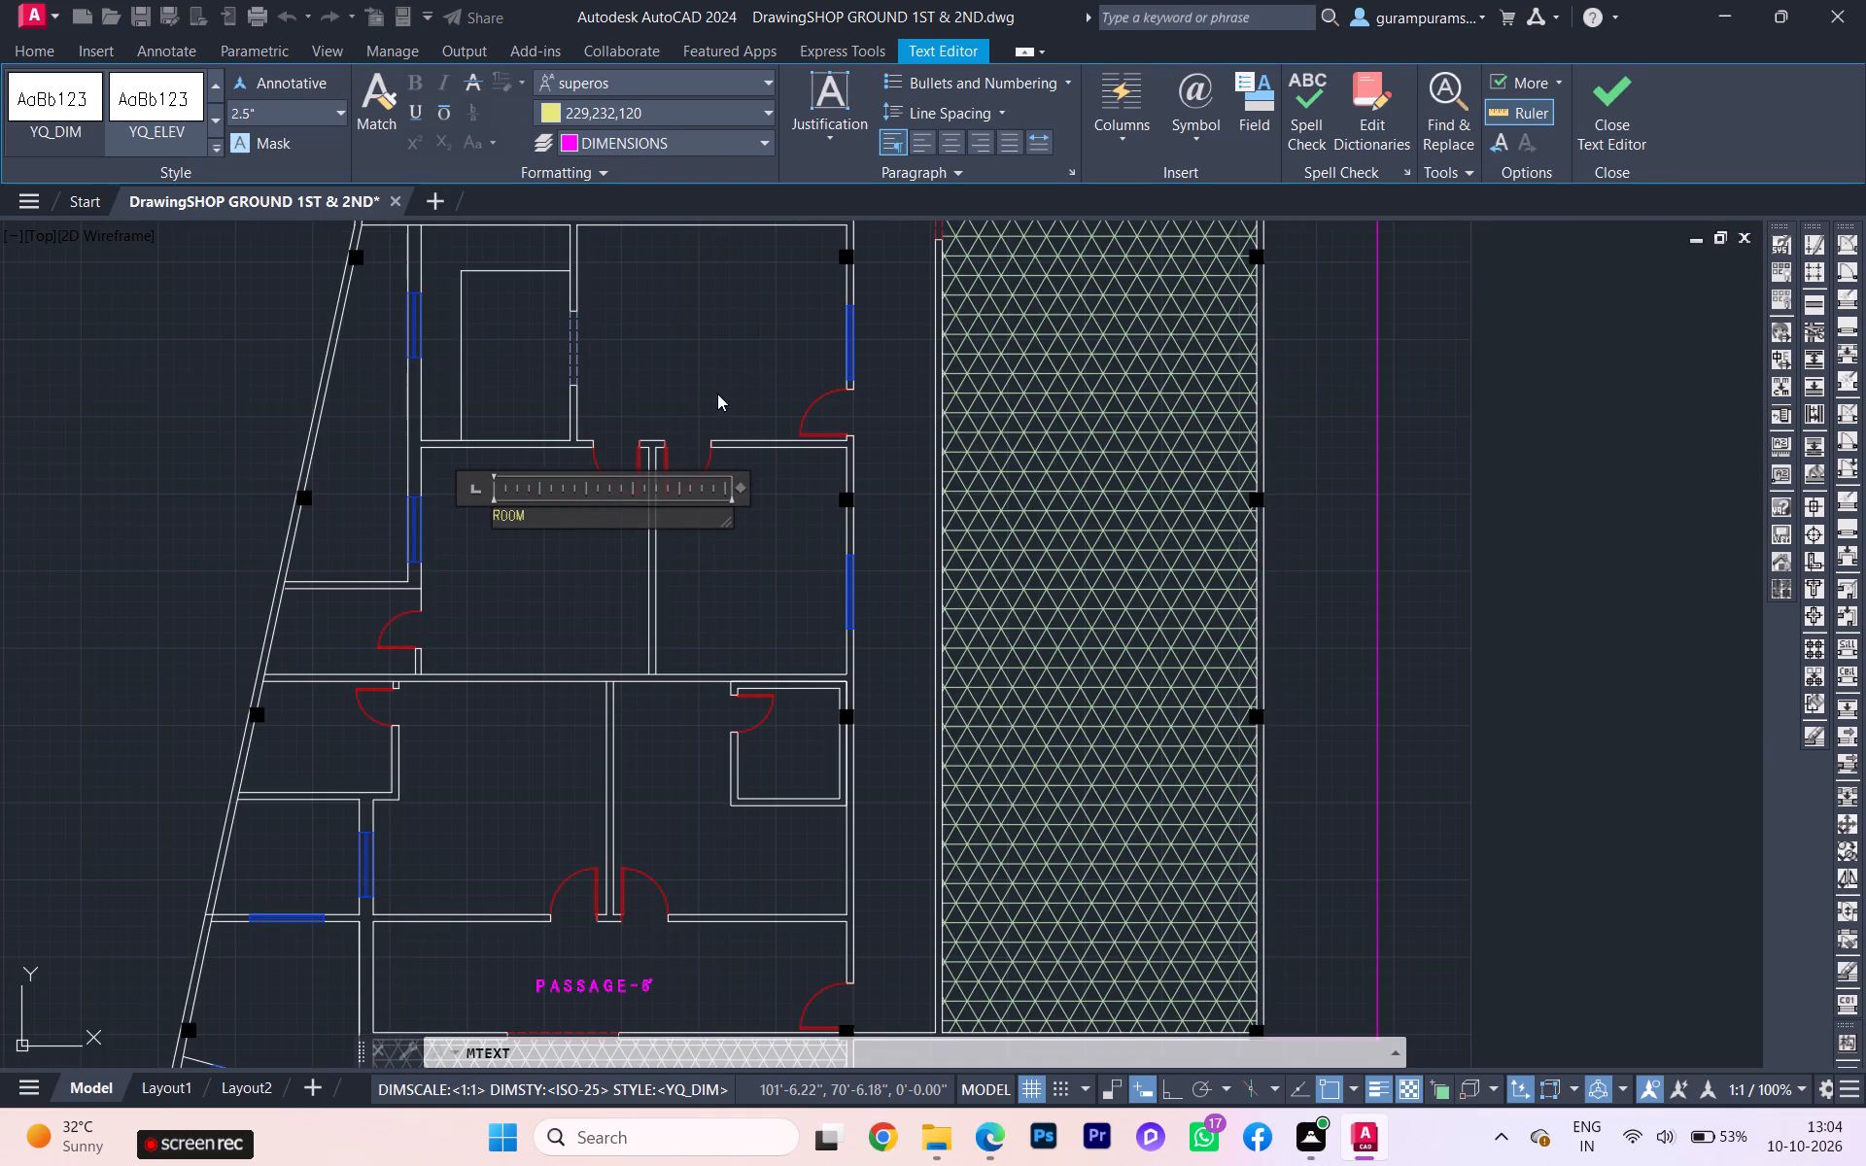
scroll(548, 531, "up", 2)
left_click_drag(543, 497, 376, 487)
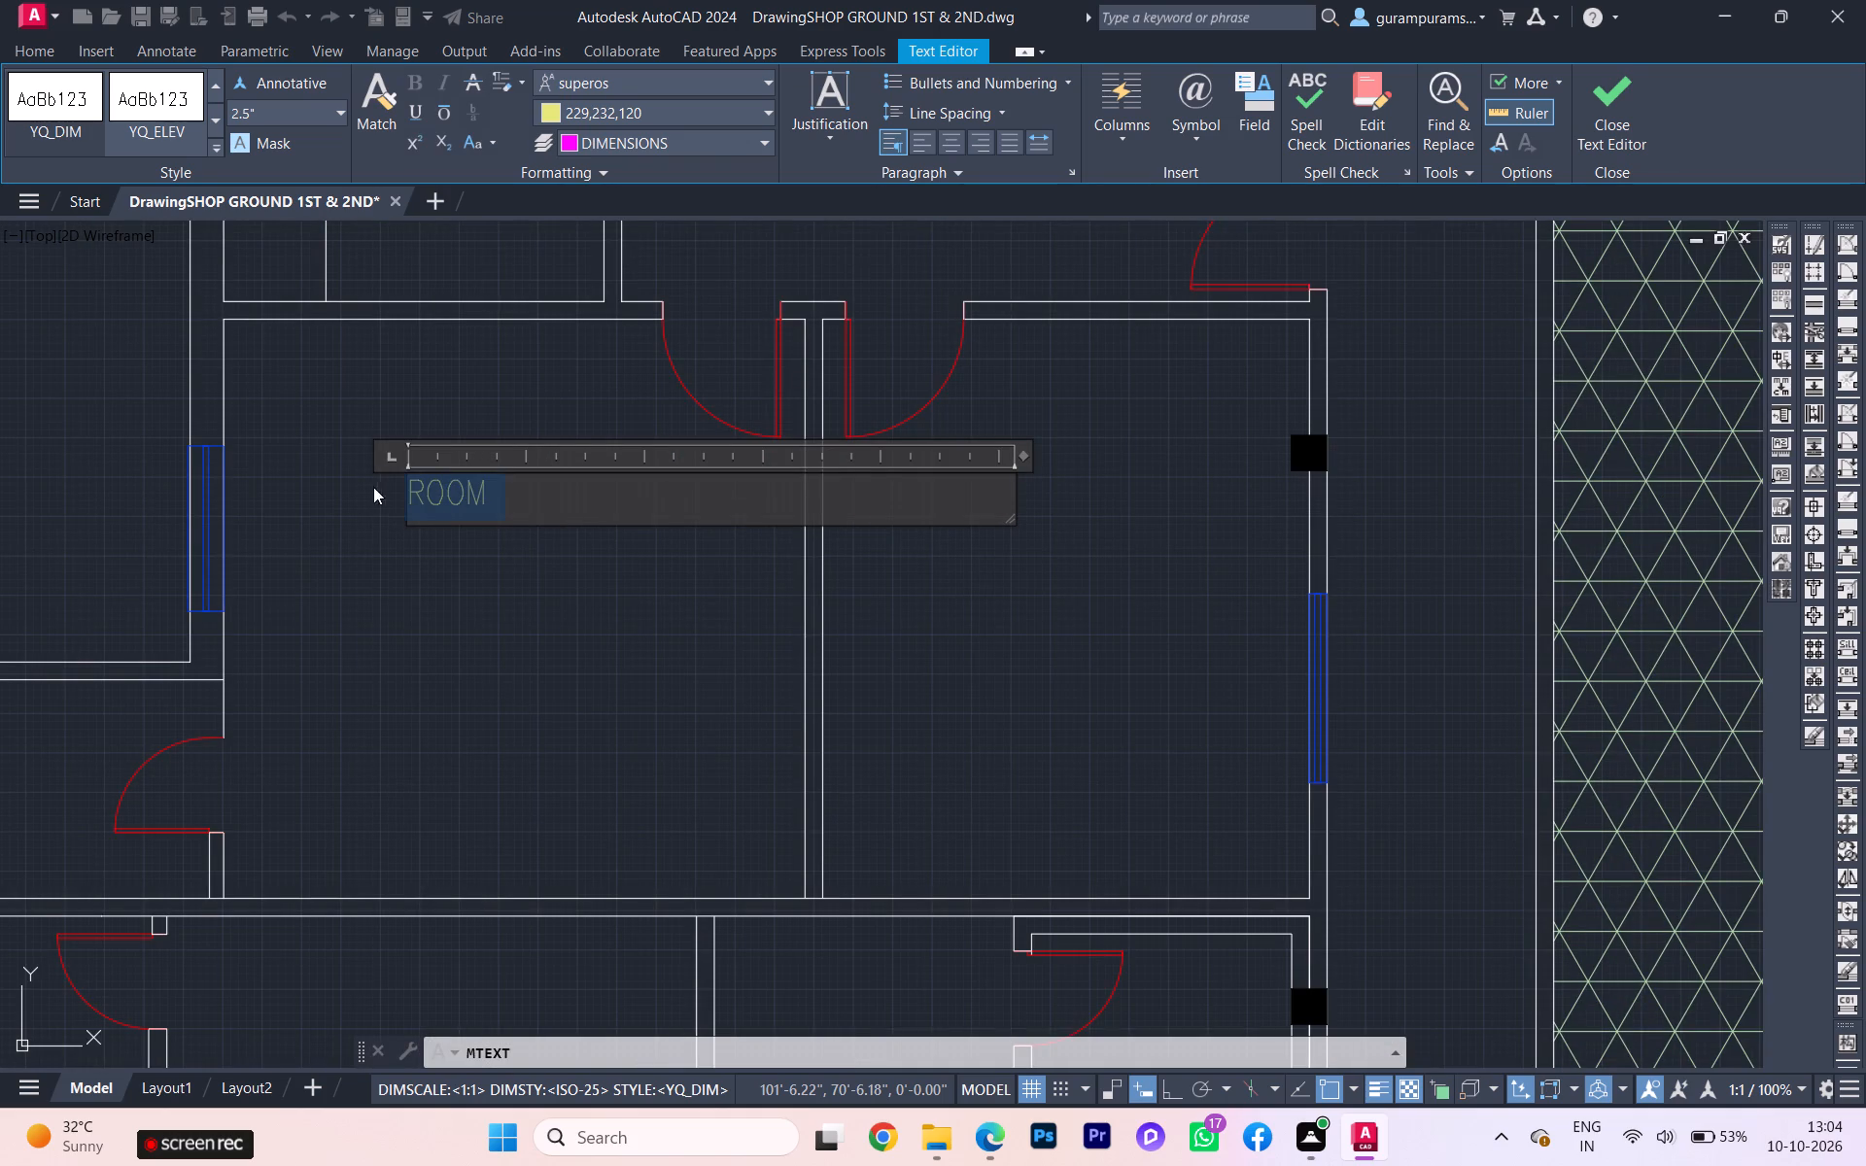
left_click(747, 108)
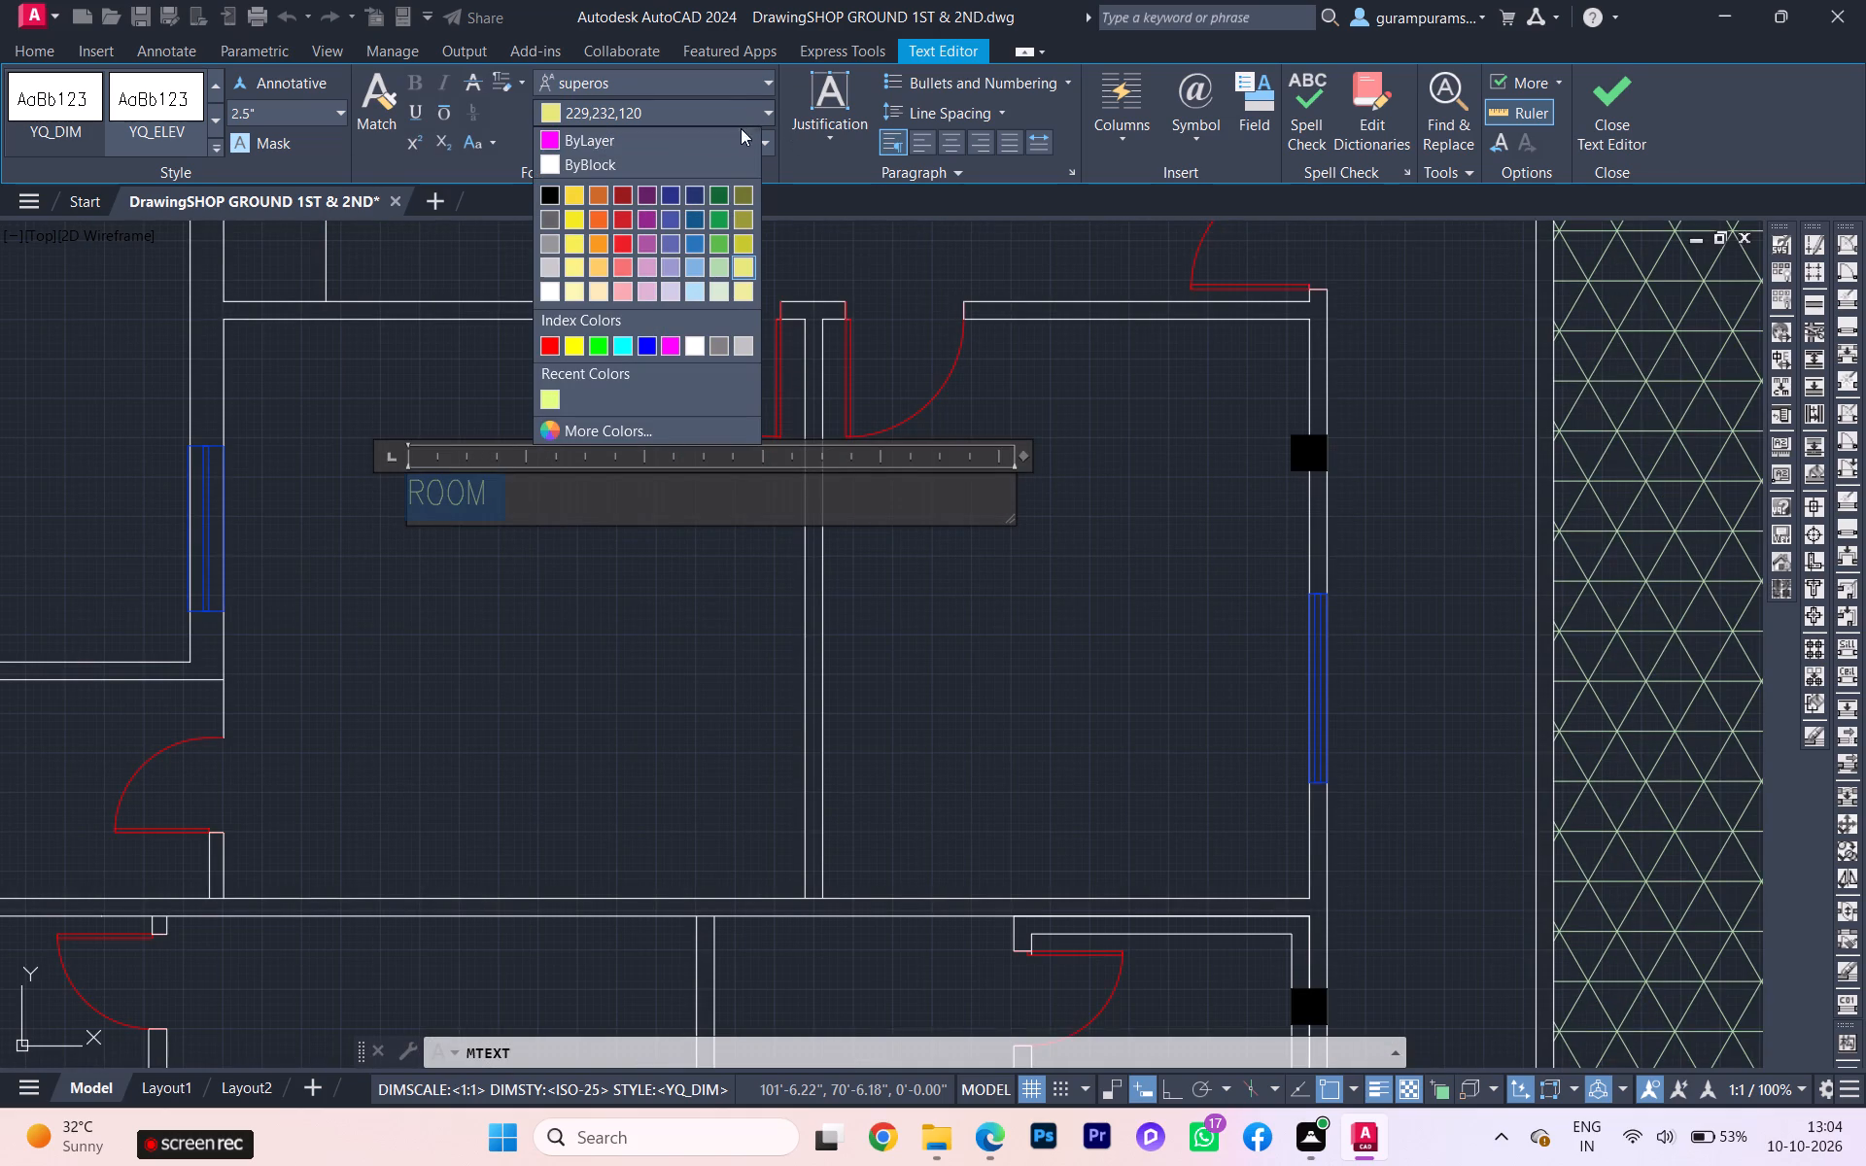
left_click(614, 134)
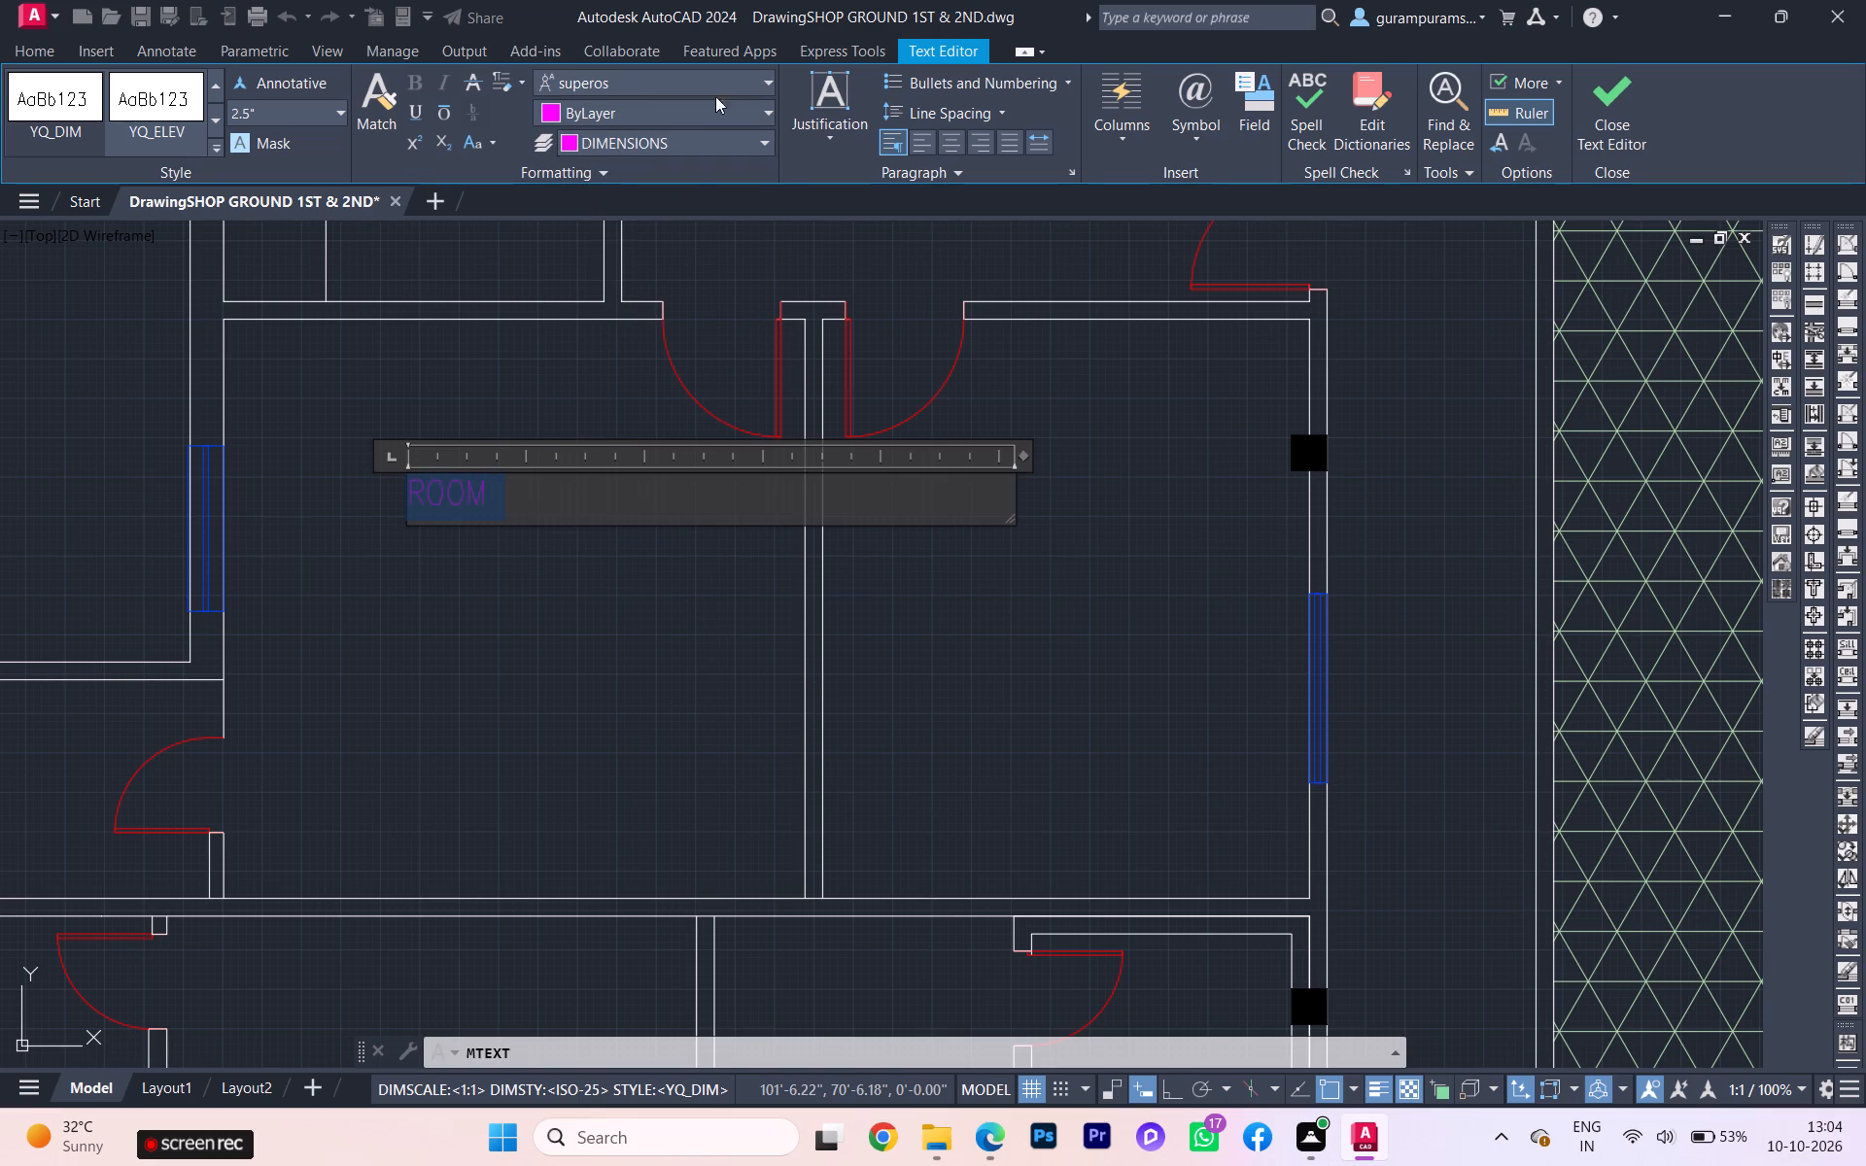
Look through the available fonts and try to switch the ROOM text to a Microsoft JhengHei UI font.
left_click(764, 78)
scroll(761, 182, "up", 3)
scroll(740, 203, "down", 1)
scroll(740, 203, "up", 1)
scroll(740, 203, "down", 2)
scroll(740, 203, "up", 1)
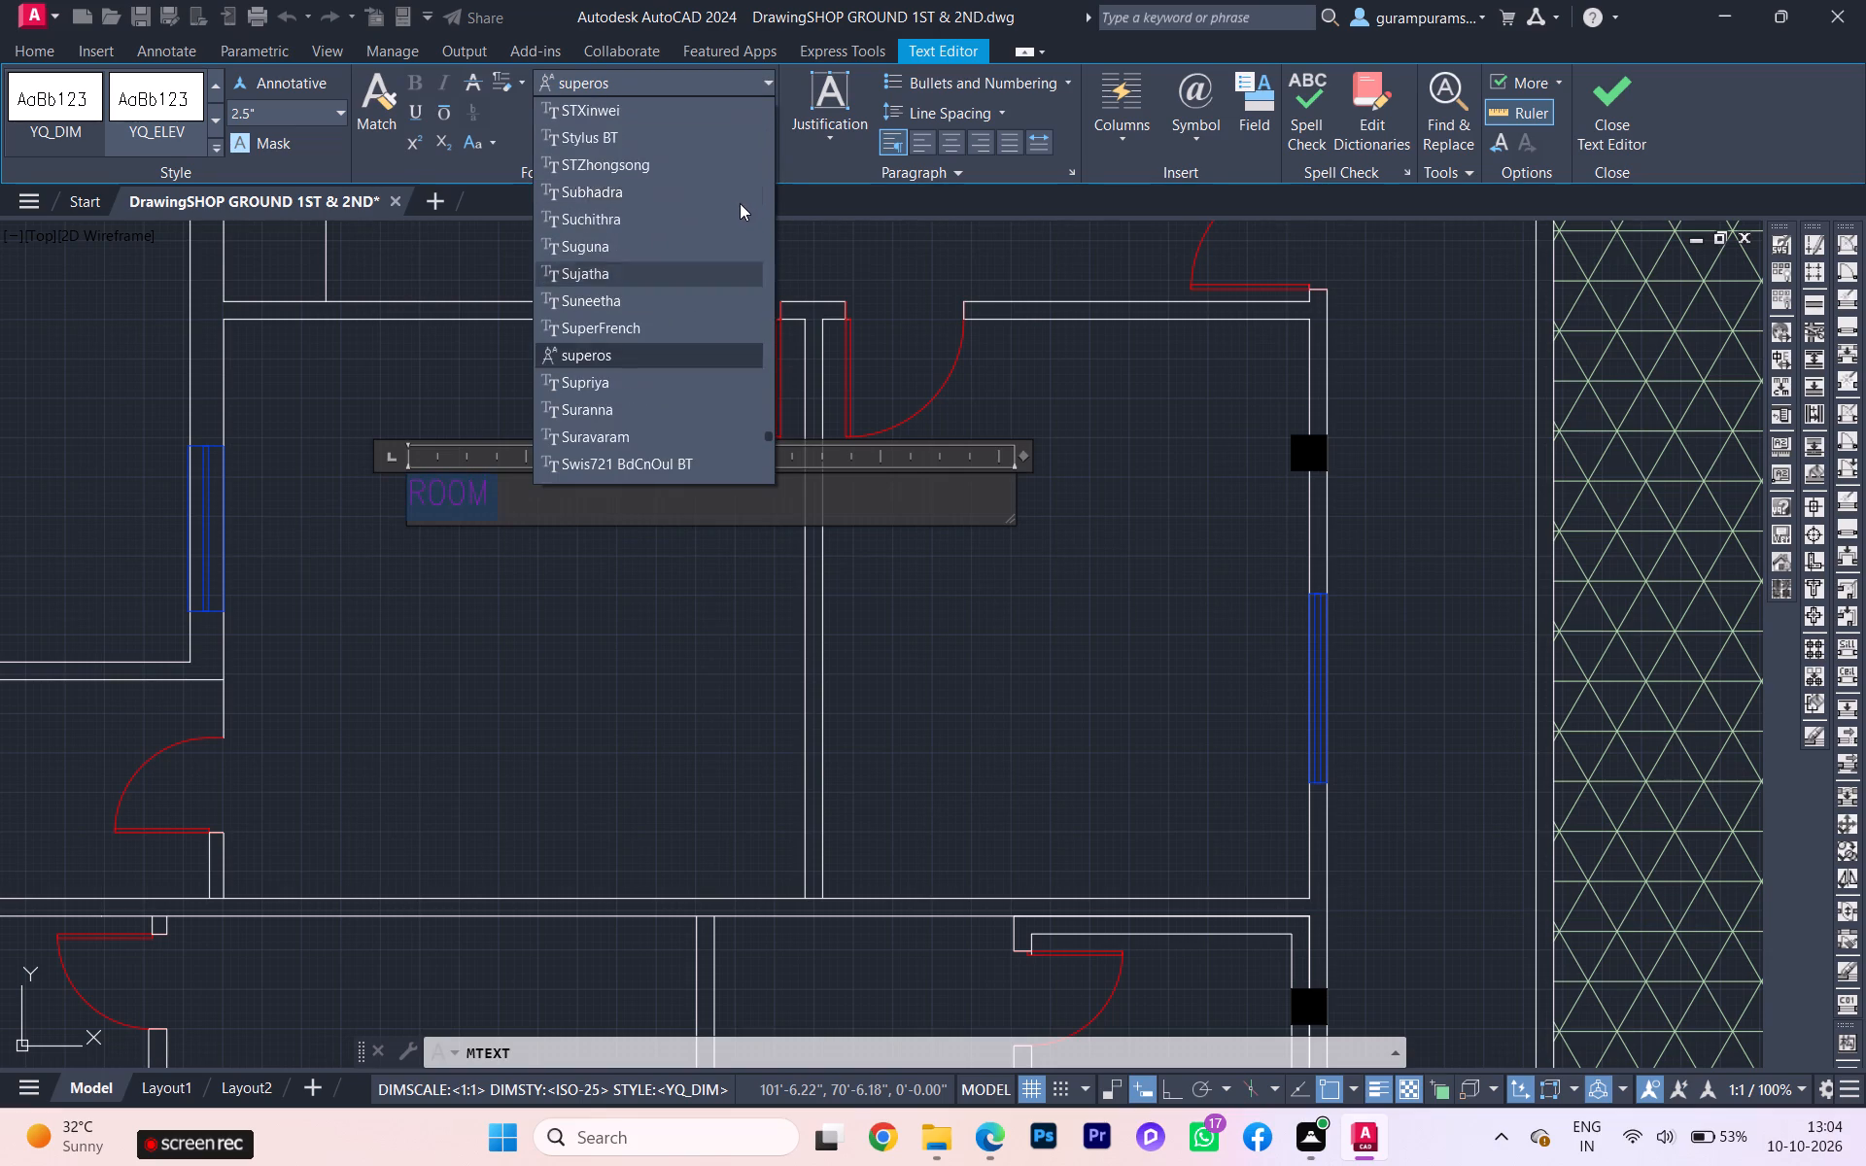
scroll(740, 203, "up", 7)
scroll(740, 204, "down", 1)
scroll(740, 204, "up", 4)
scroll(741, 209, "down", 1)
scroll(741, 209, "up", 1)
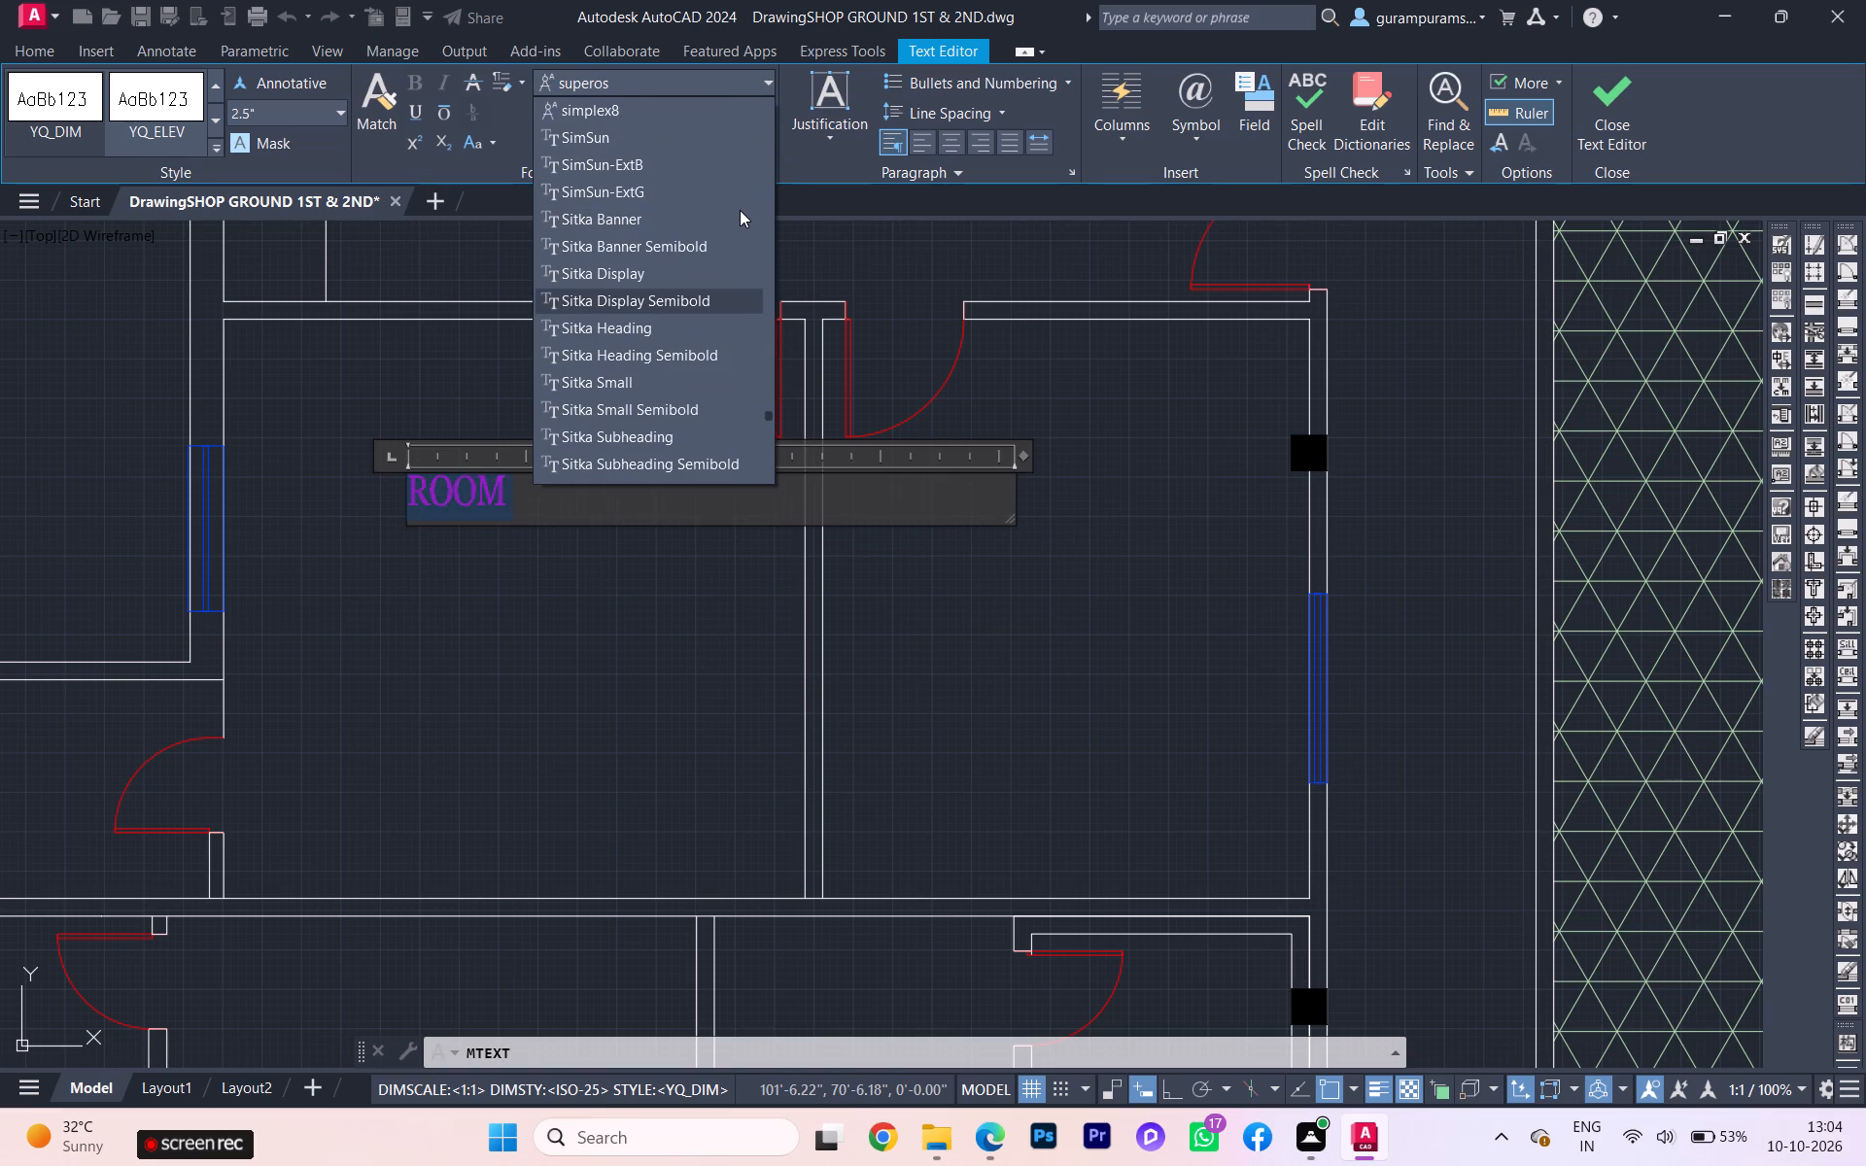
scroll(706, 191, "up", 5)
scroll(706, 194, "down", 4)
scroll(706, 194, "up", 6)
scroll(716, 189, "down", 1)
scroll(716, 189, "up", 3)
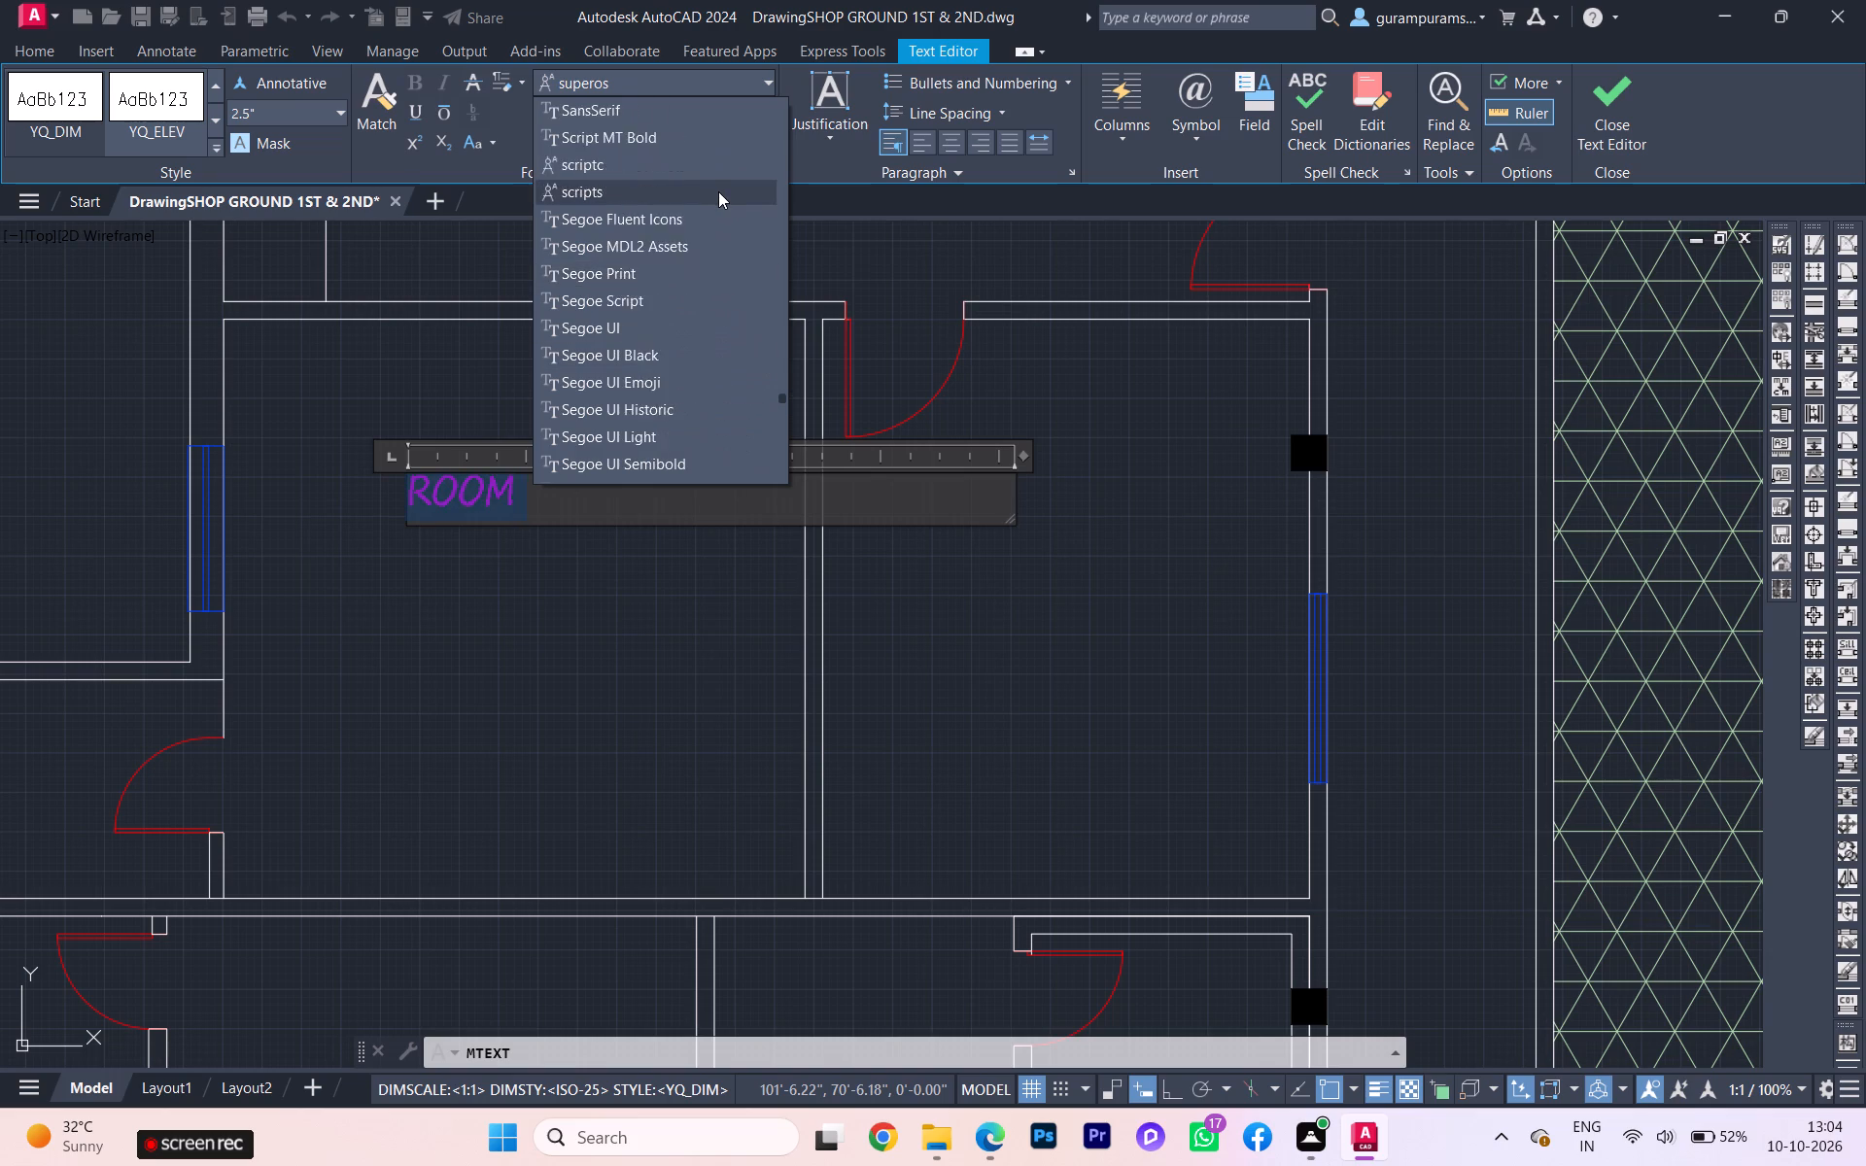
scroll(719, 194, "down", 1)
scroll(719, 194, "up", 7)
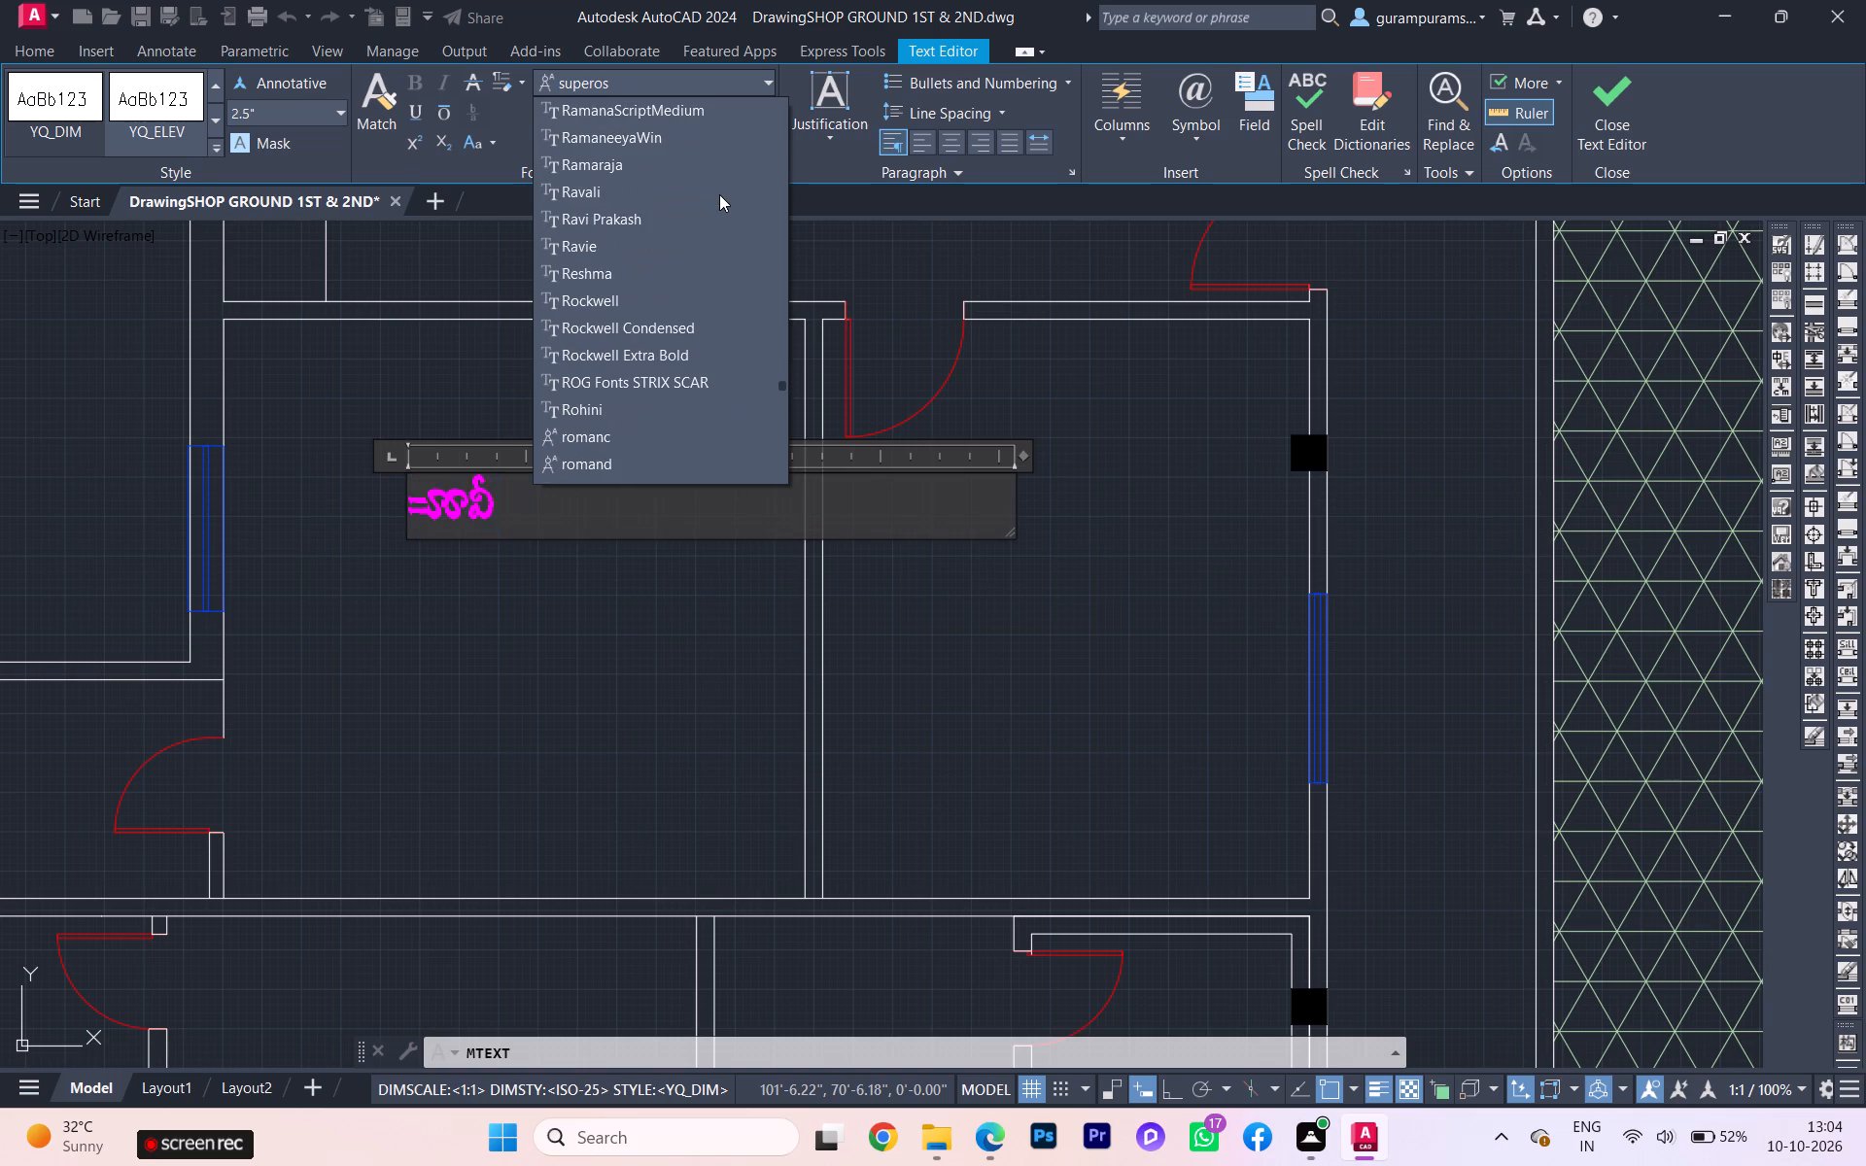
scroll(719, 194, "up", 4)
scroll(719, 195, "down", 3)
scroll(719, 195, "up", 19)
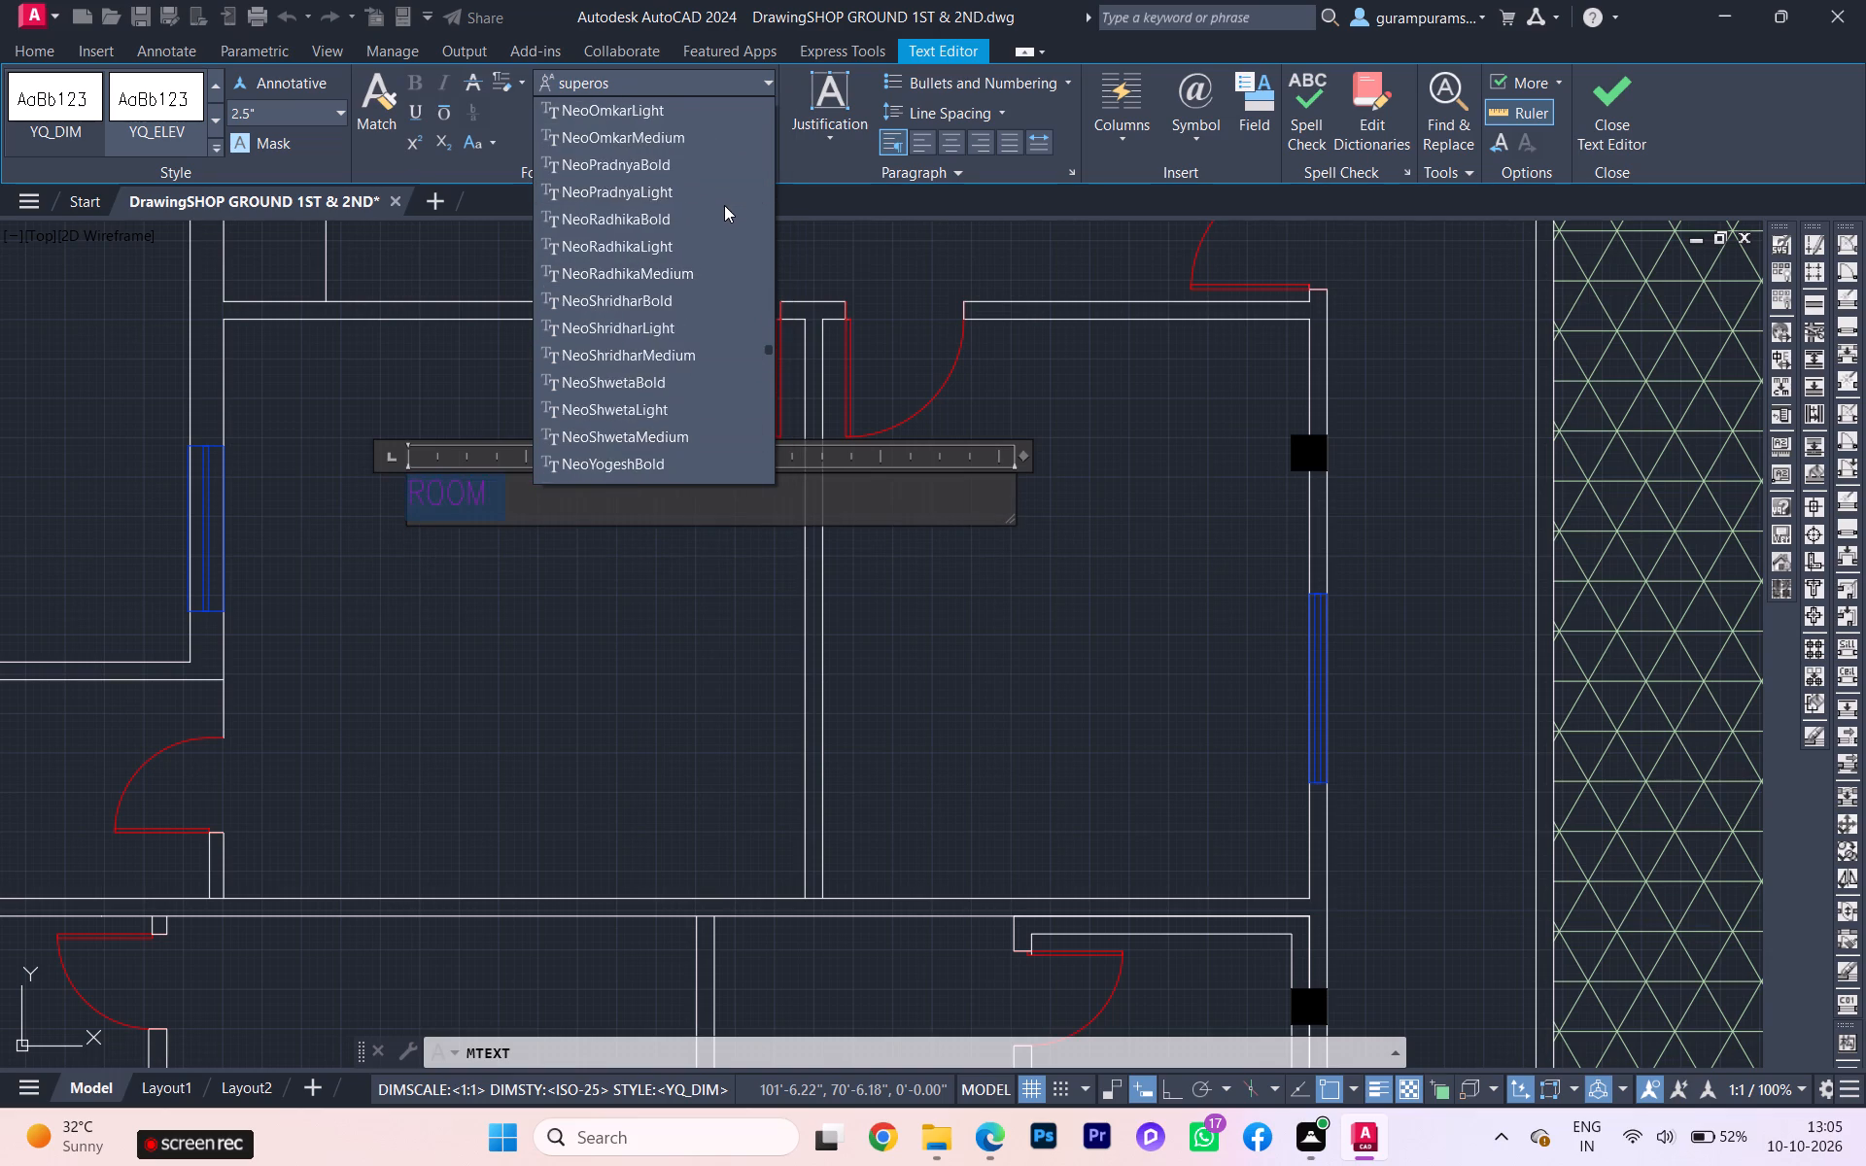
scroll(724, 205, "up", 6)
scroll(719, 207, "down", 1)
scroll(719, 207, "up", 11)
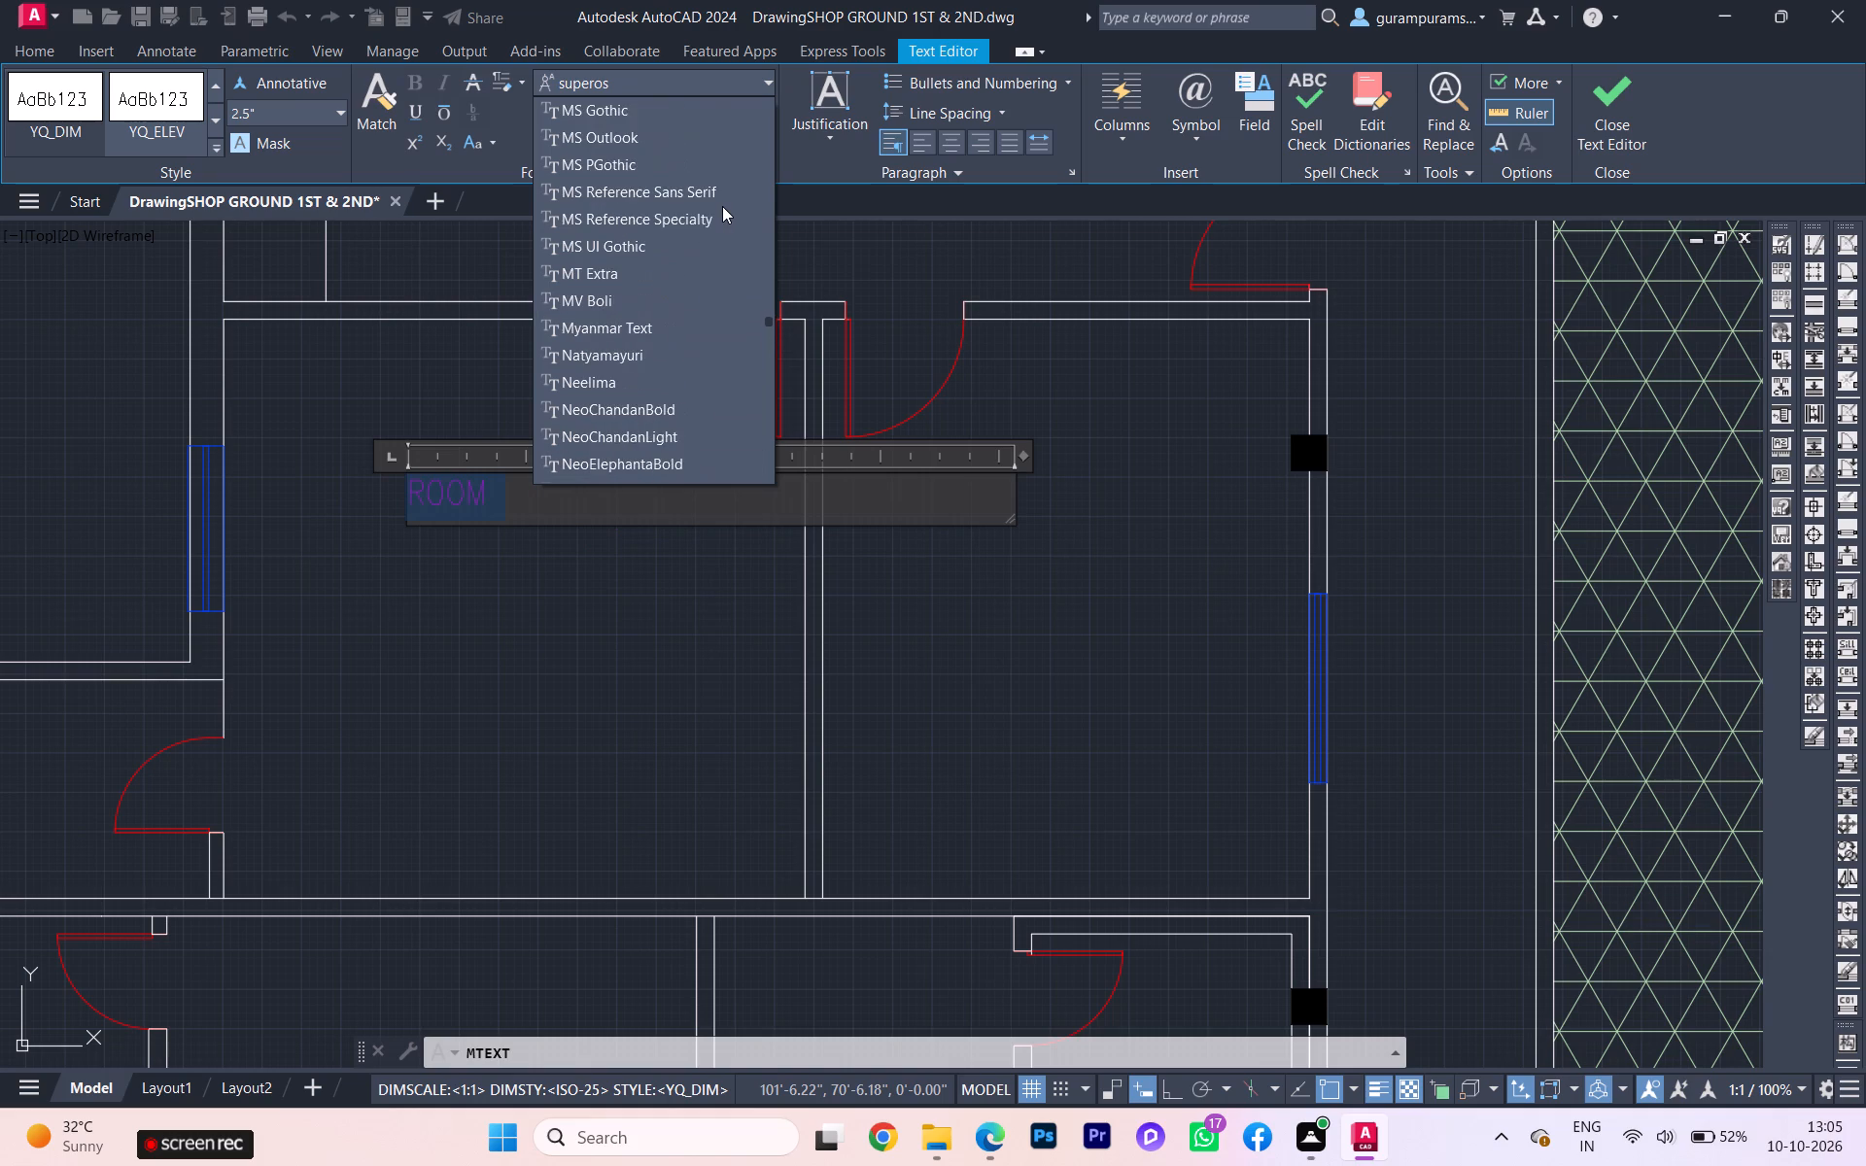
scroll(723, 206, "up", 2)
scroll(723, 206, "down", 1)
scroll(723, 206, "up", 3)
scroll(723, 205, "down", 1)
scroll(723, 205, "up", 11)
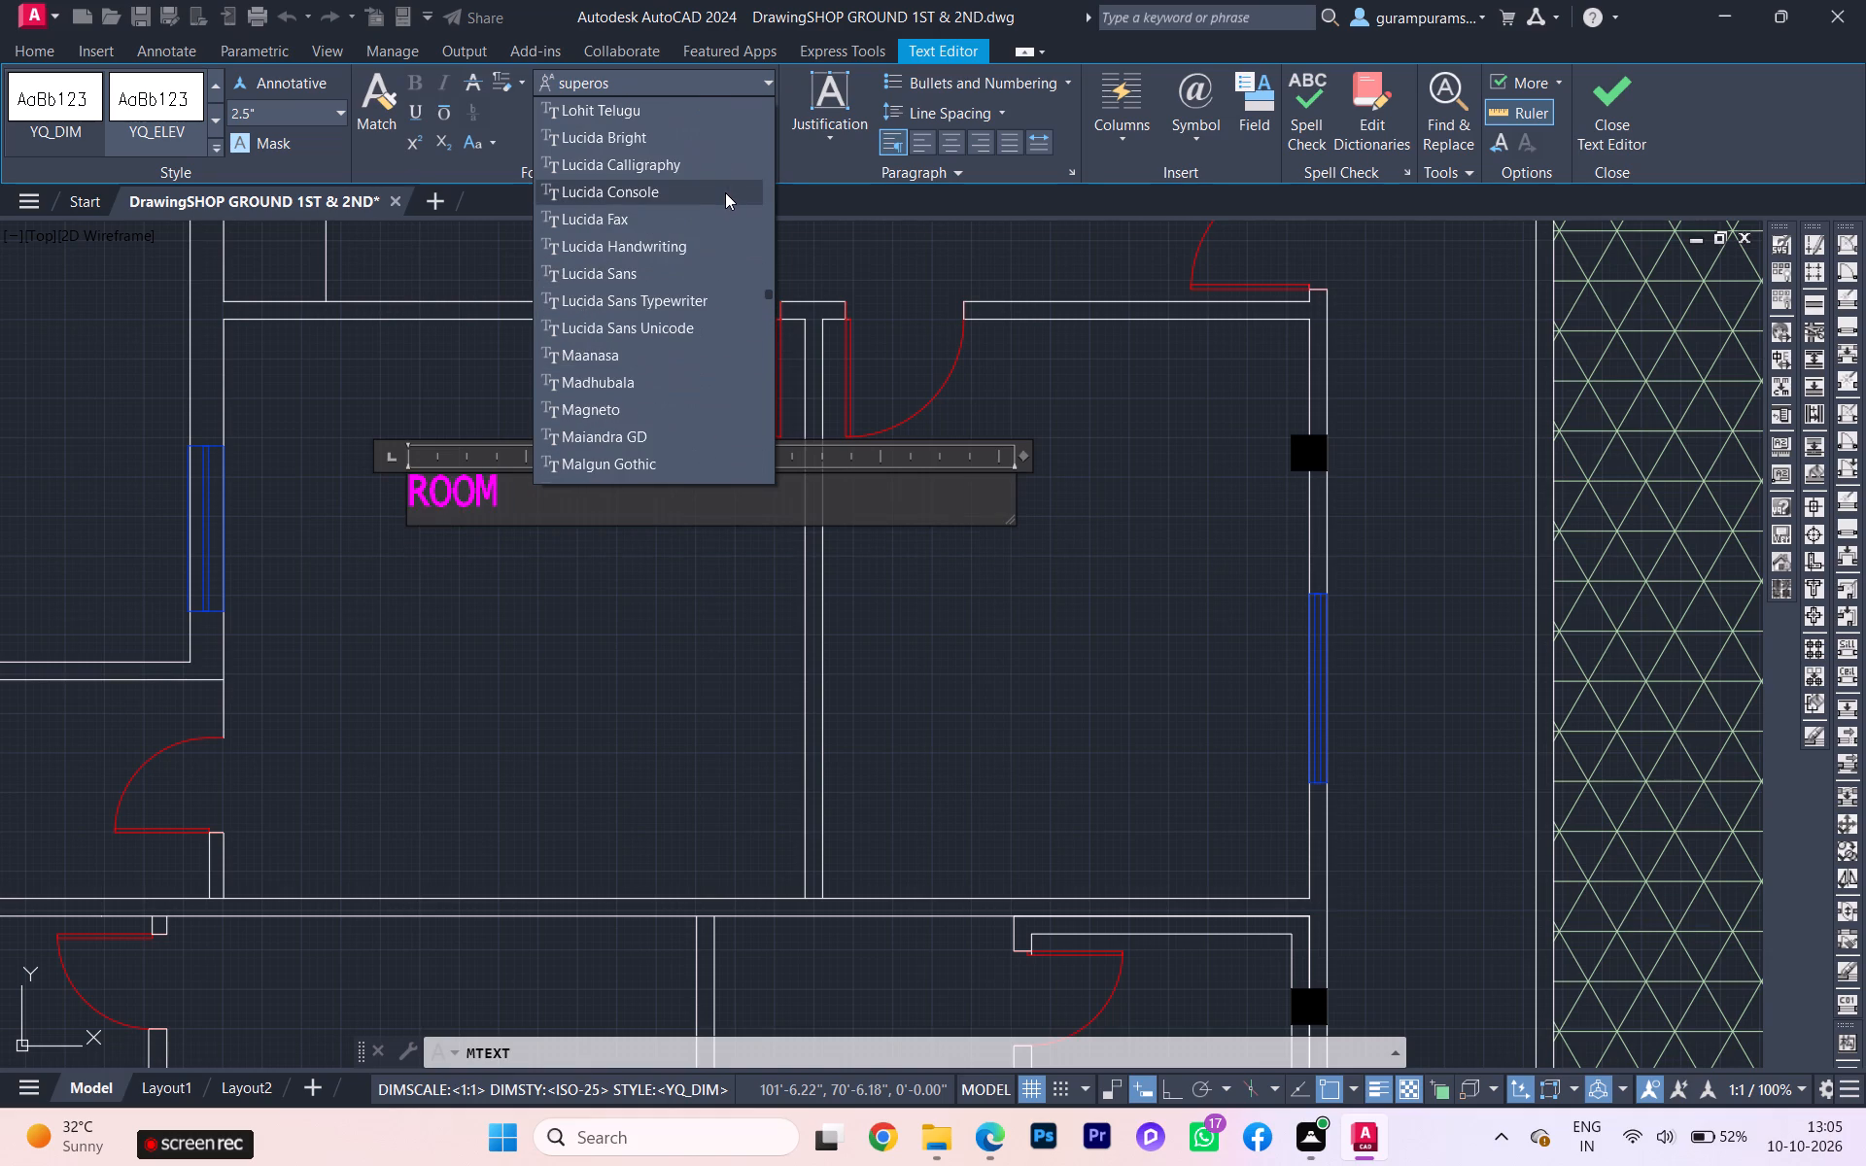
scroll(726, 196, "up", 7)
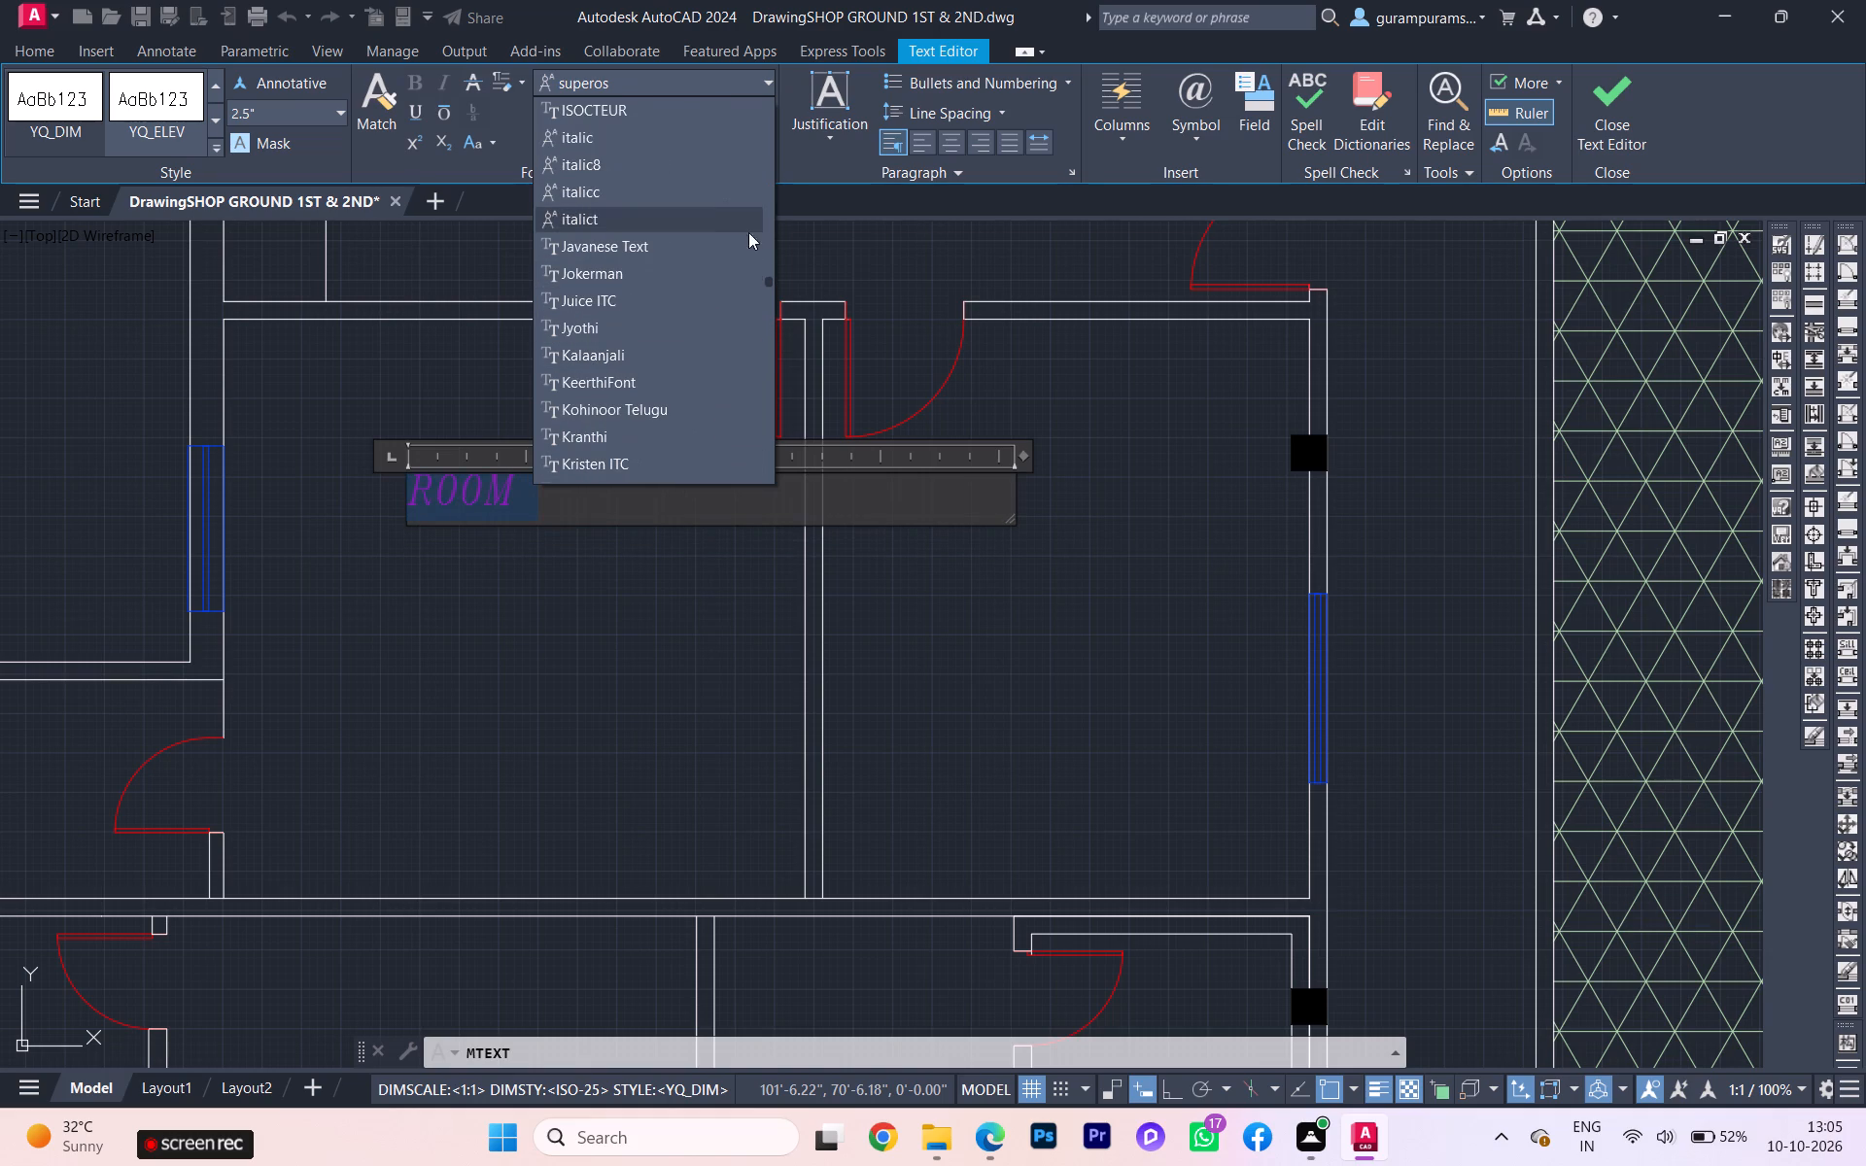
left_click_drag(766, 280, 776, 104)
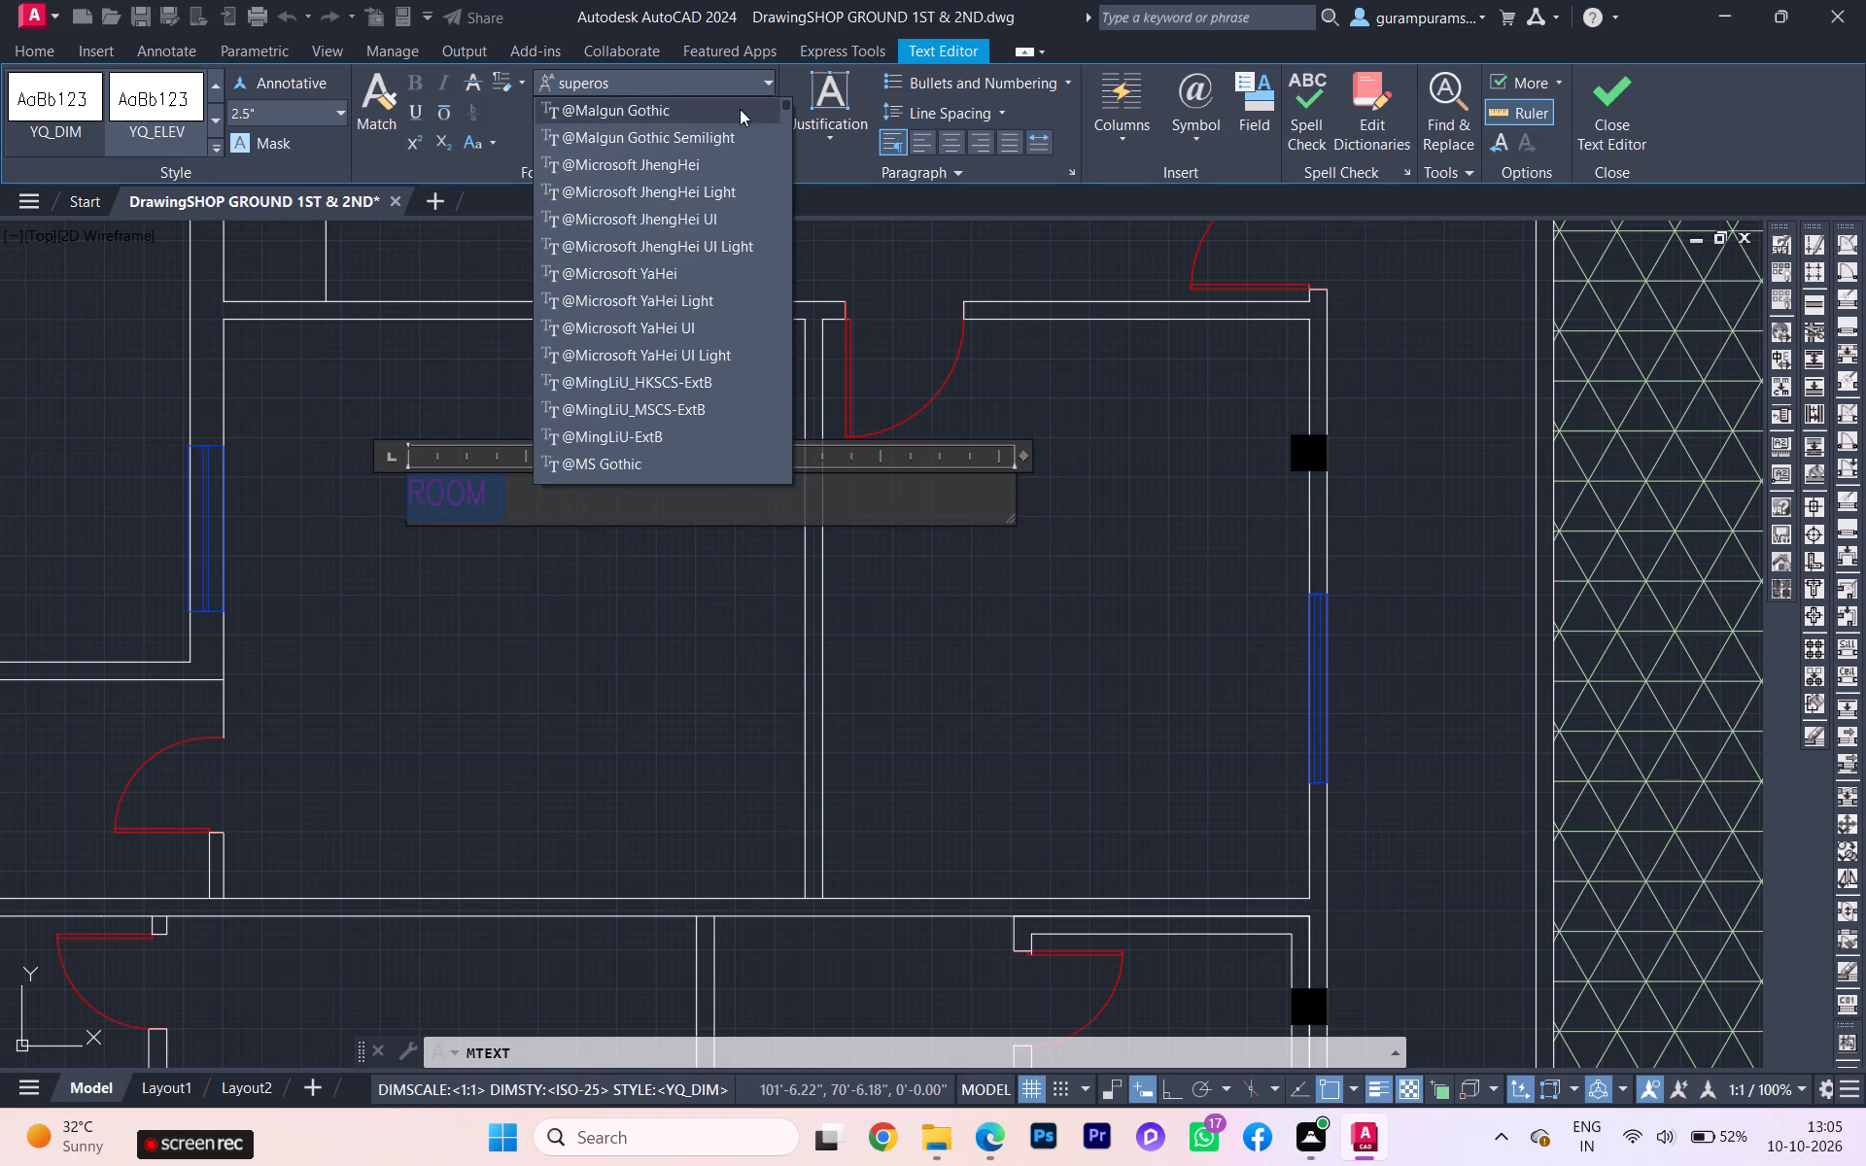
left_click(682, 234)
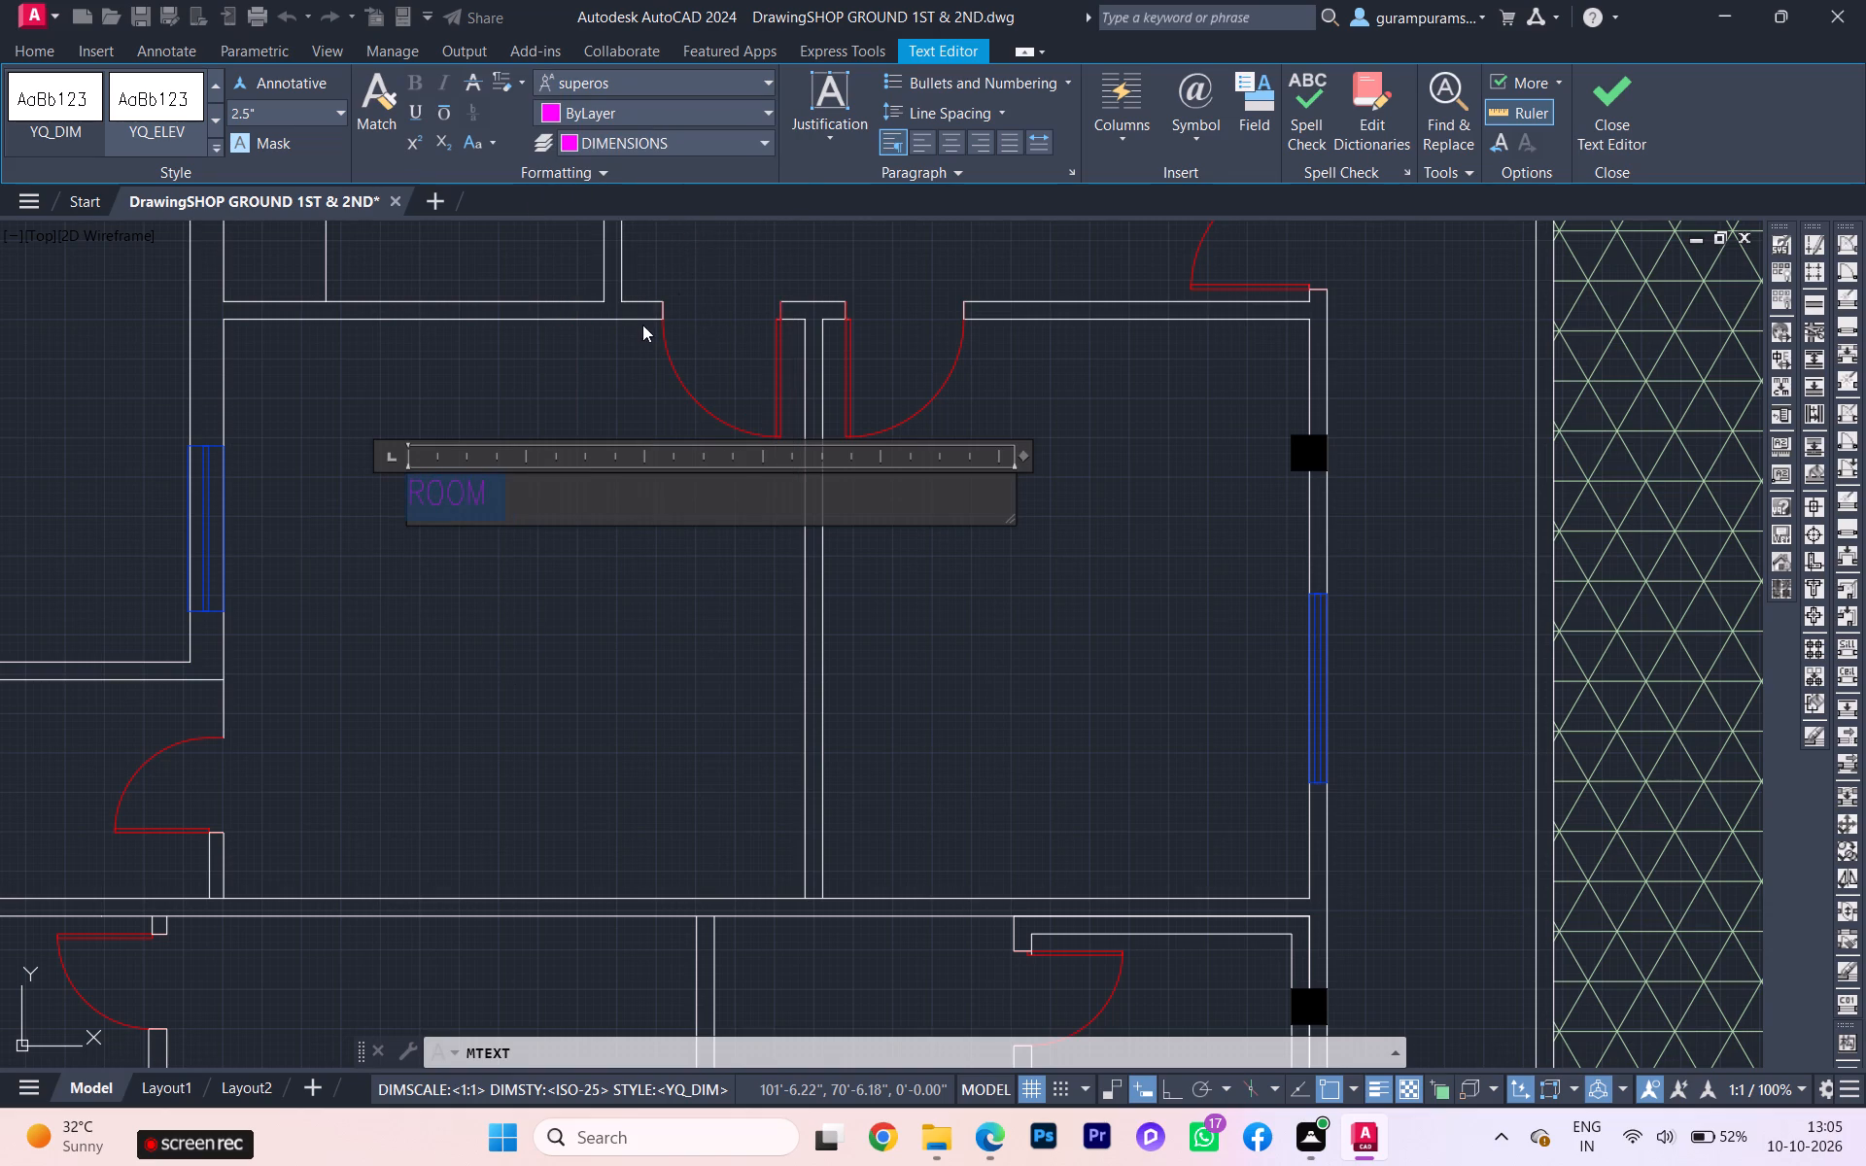
left_click(769, 79)
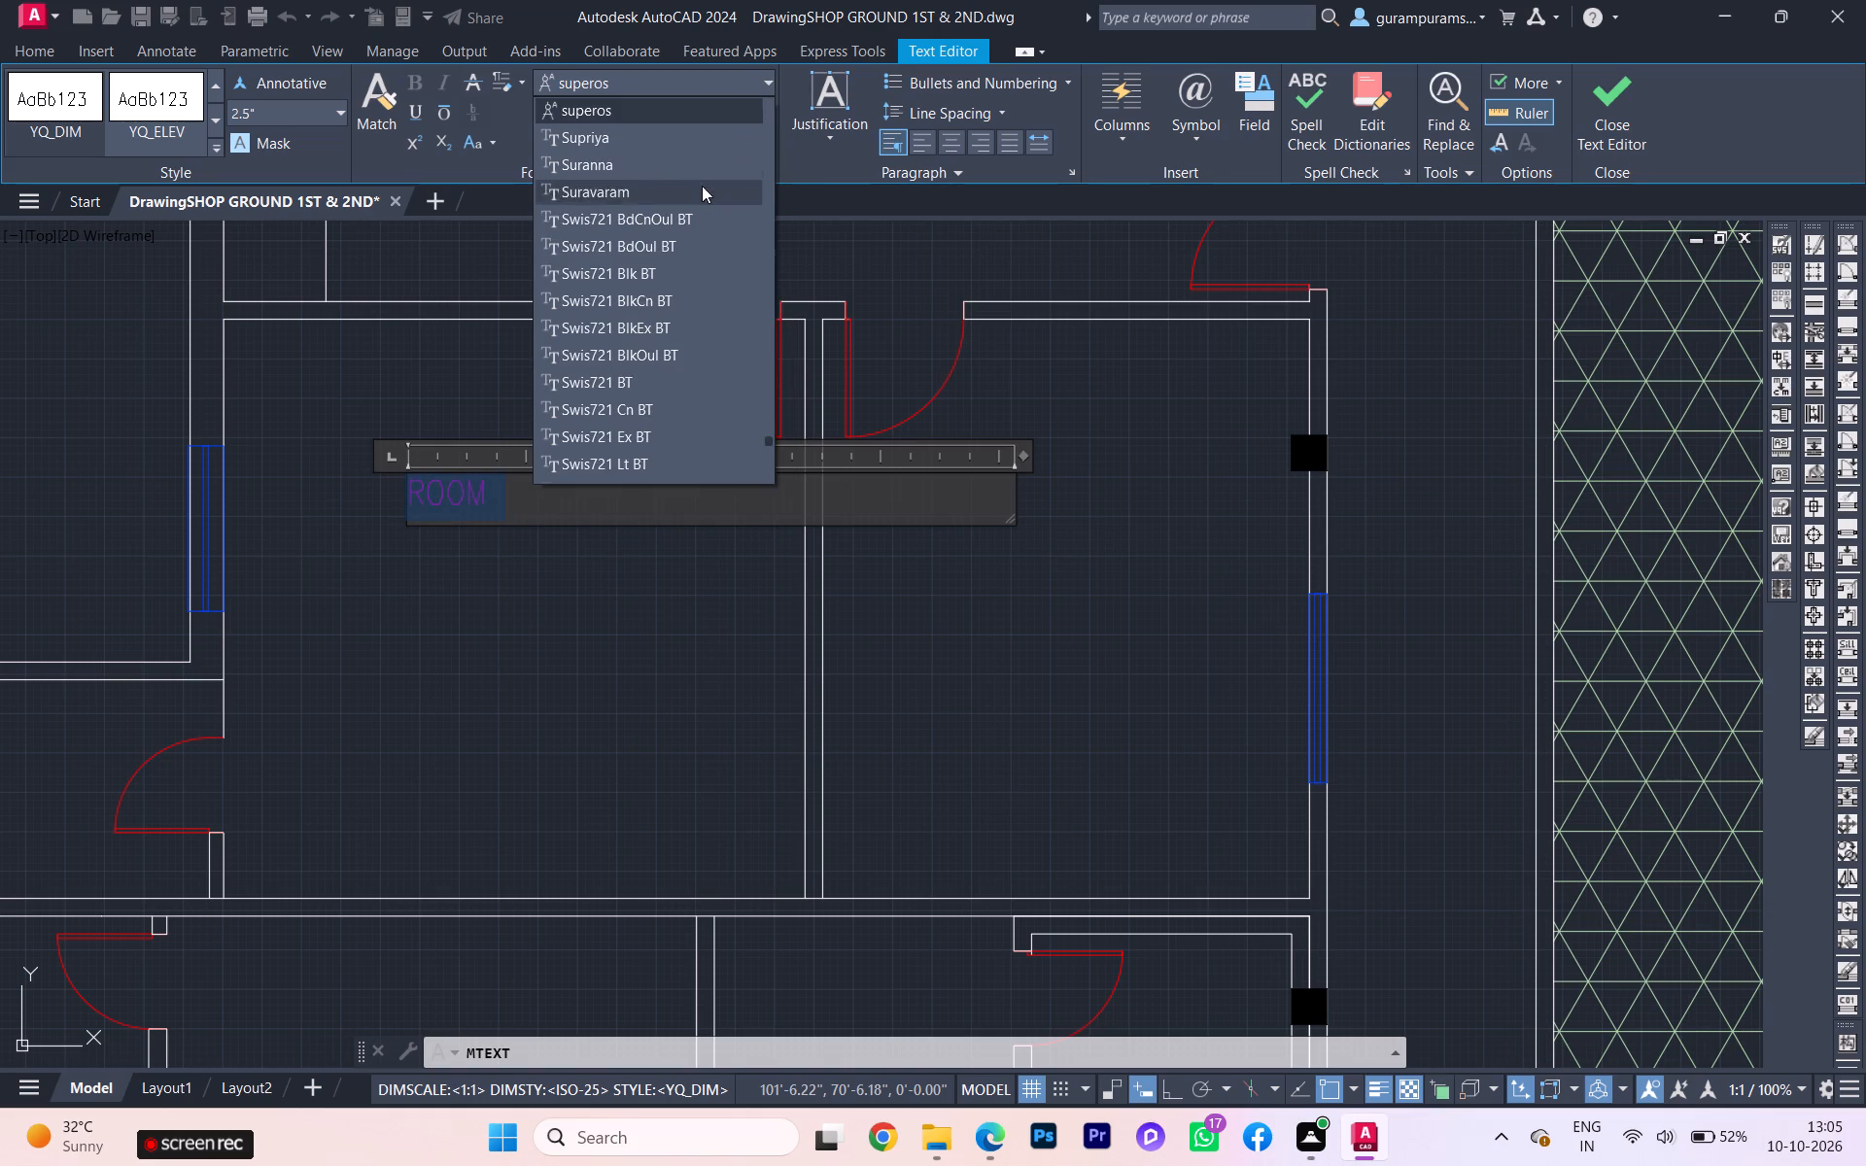
scroll(702, 186, "up", 3)
scroll(706, 183, "down", 1)
scroll(708, 182, "up", 1)
left_click_drag(766, 431, 810, 282)
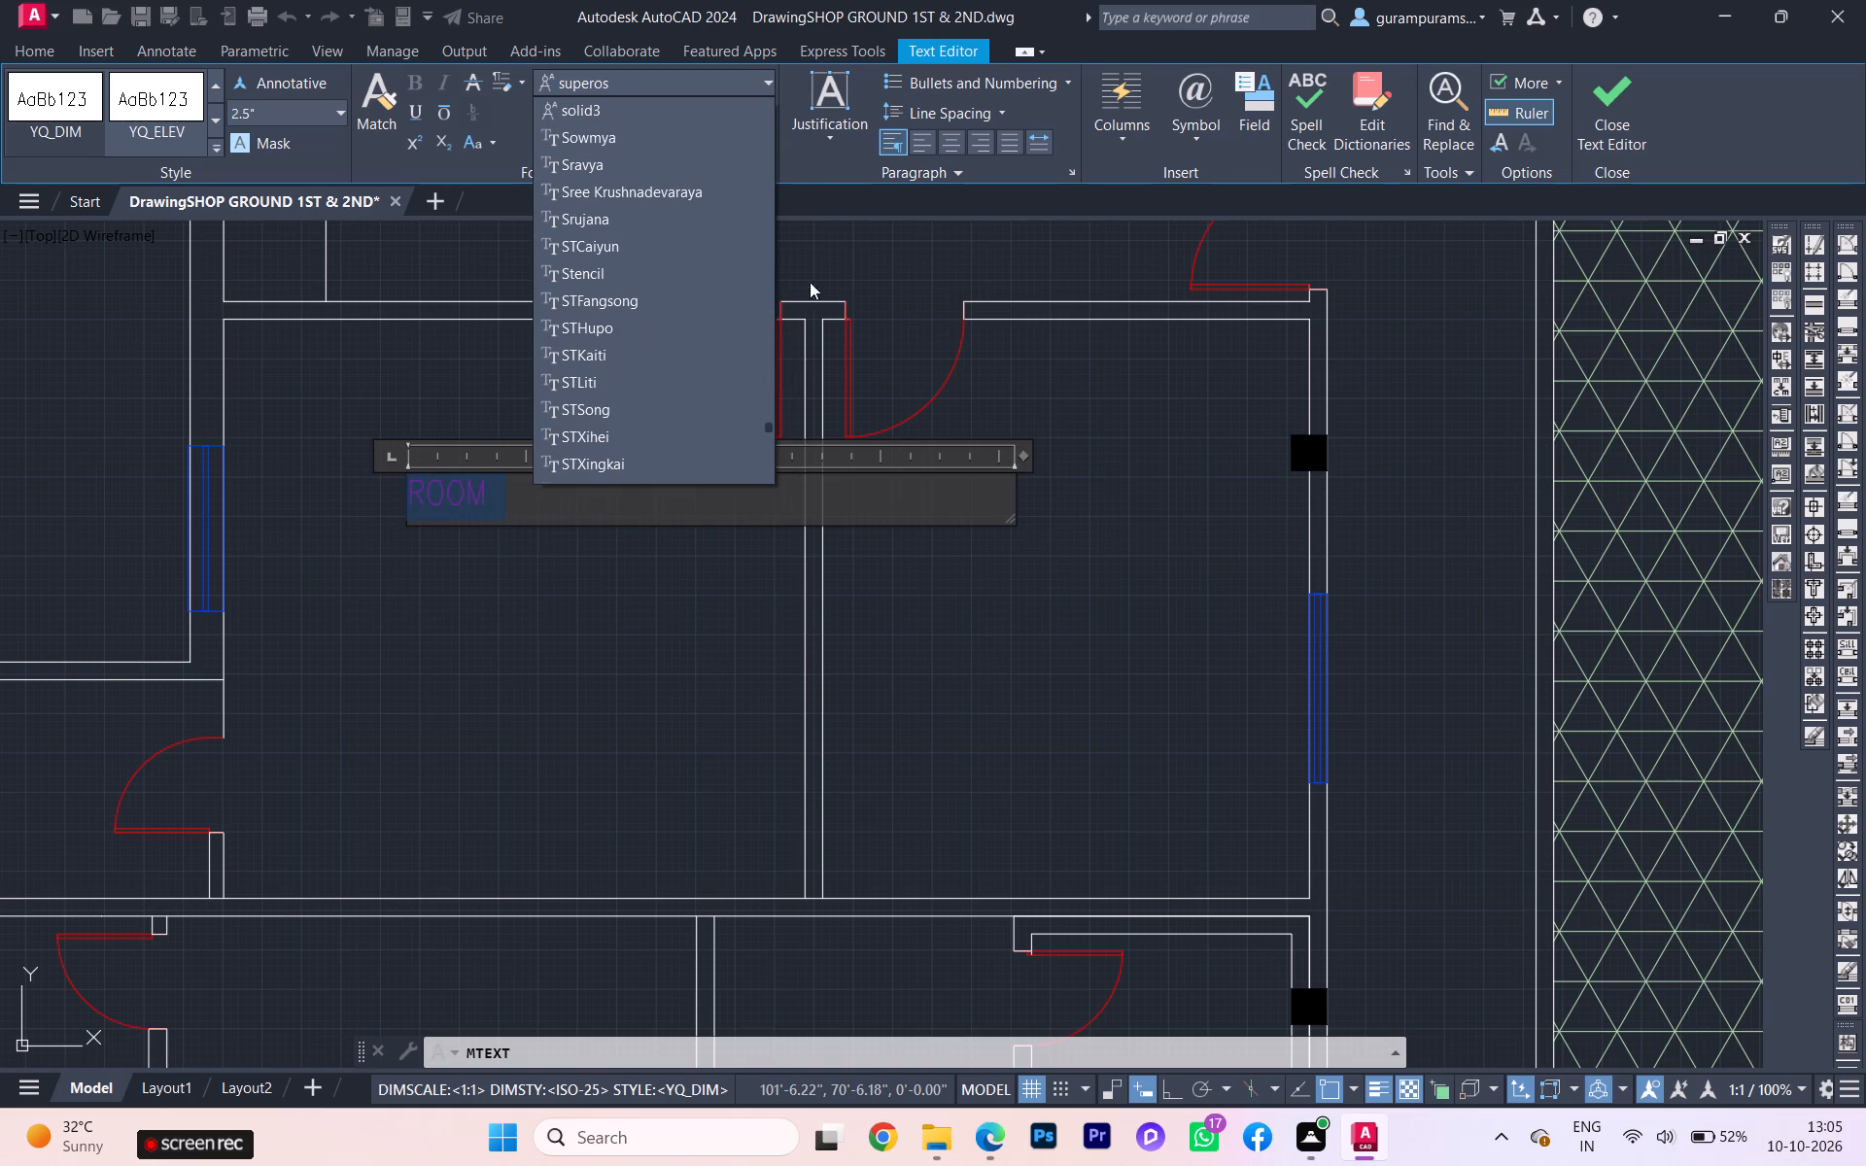
left_click_drag(810, 282, 761, 178)
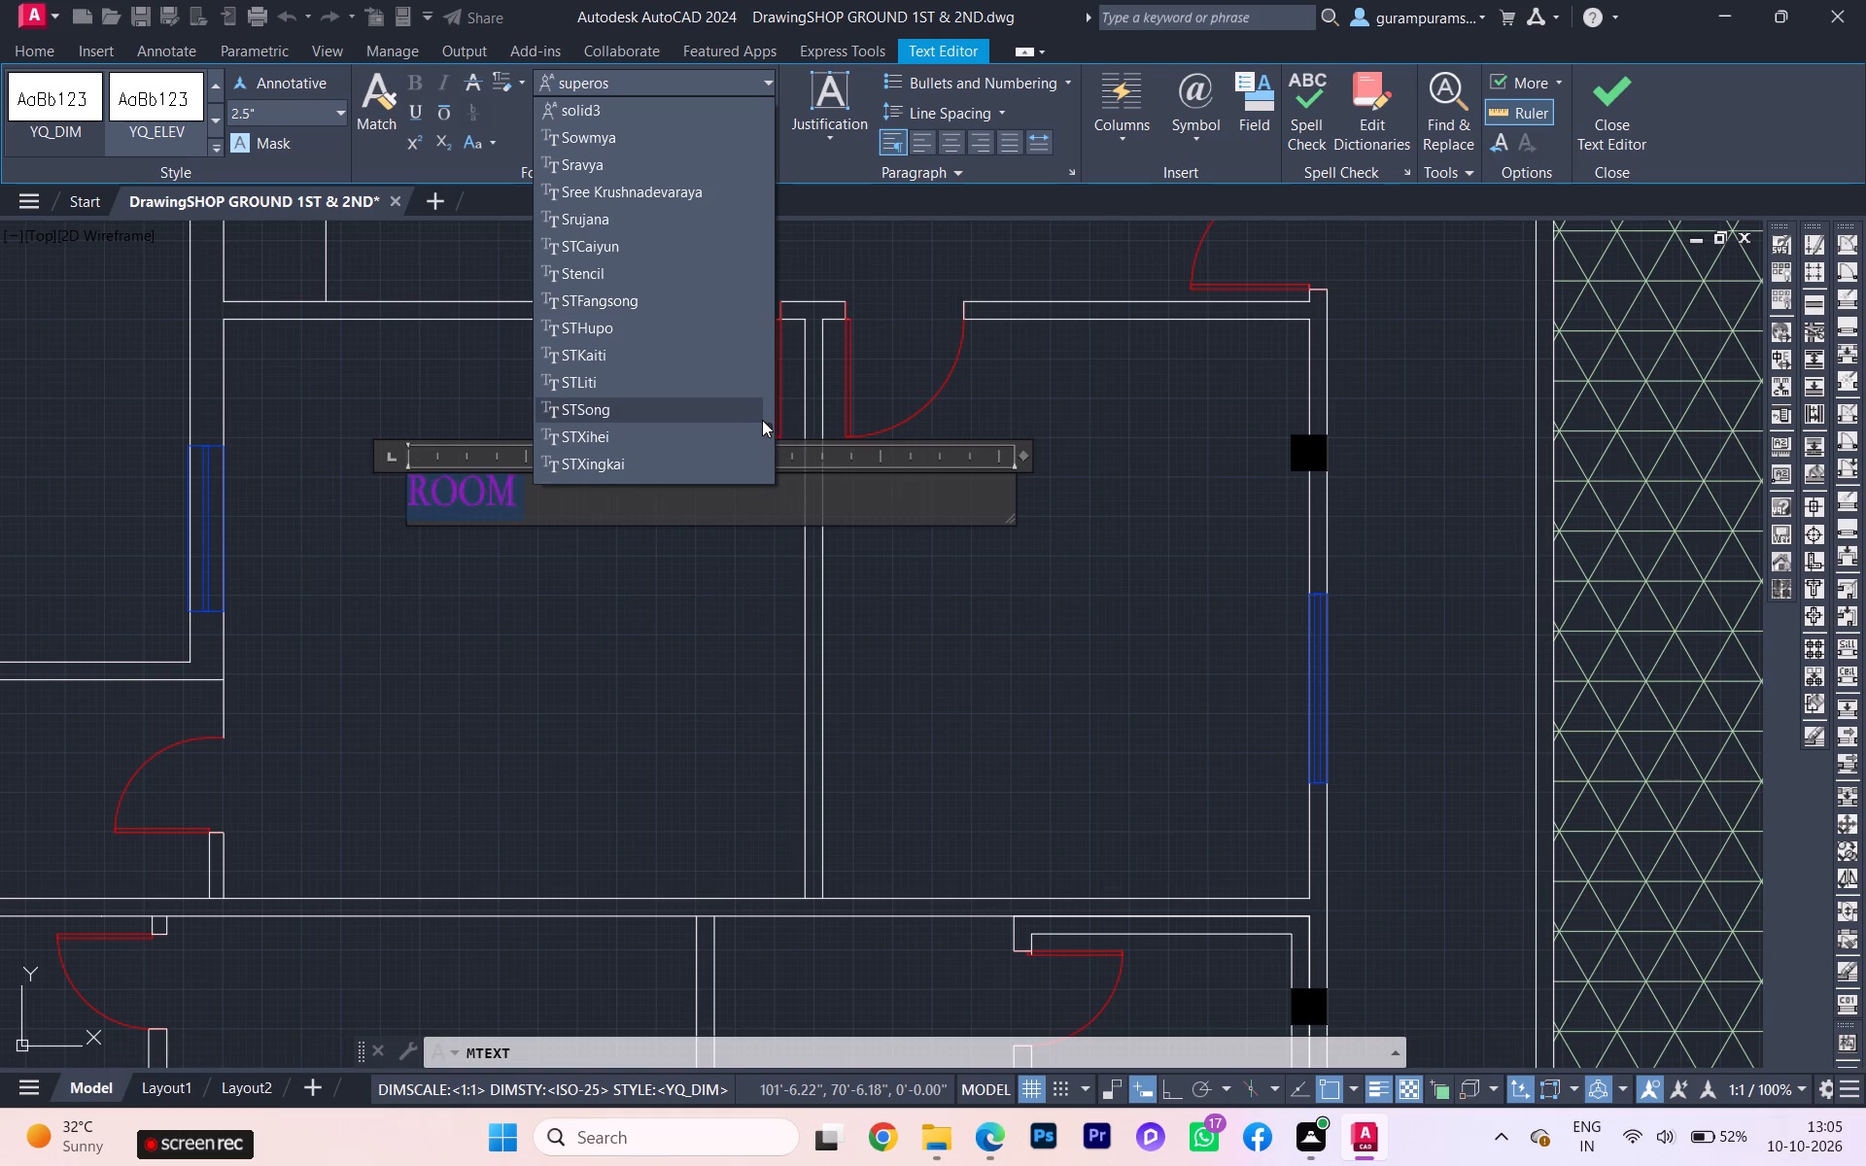
left_click_drag(766, 424, 815, 100)
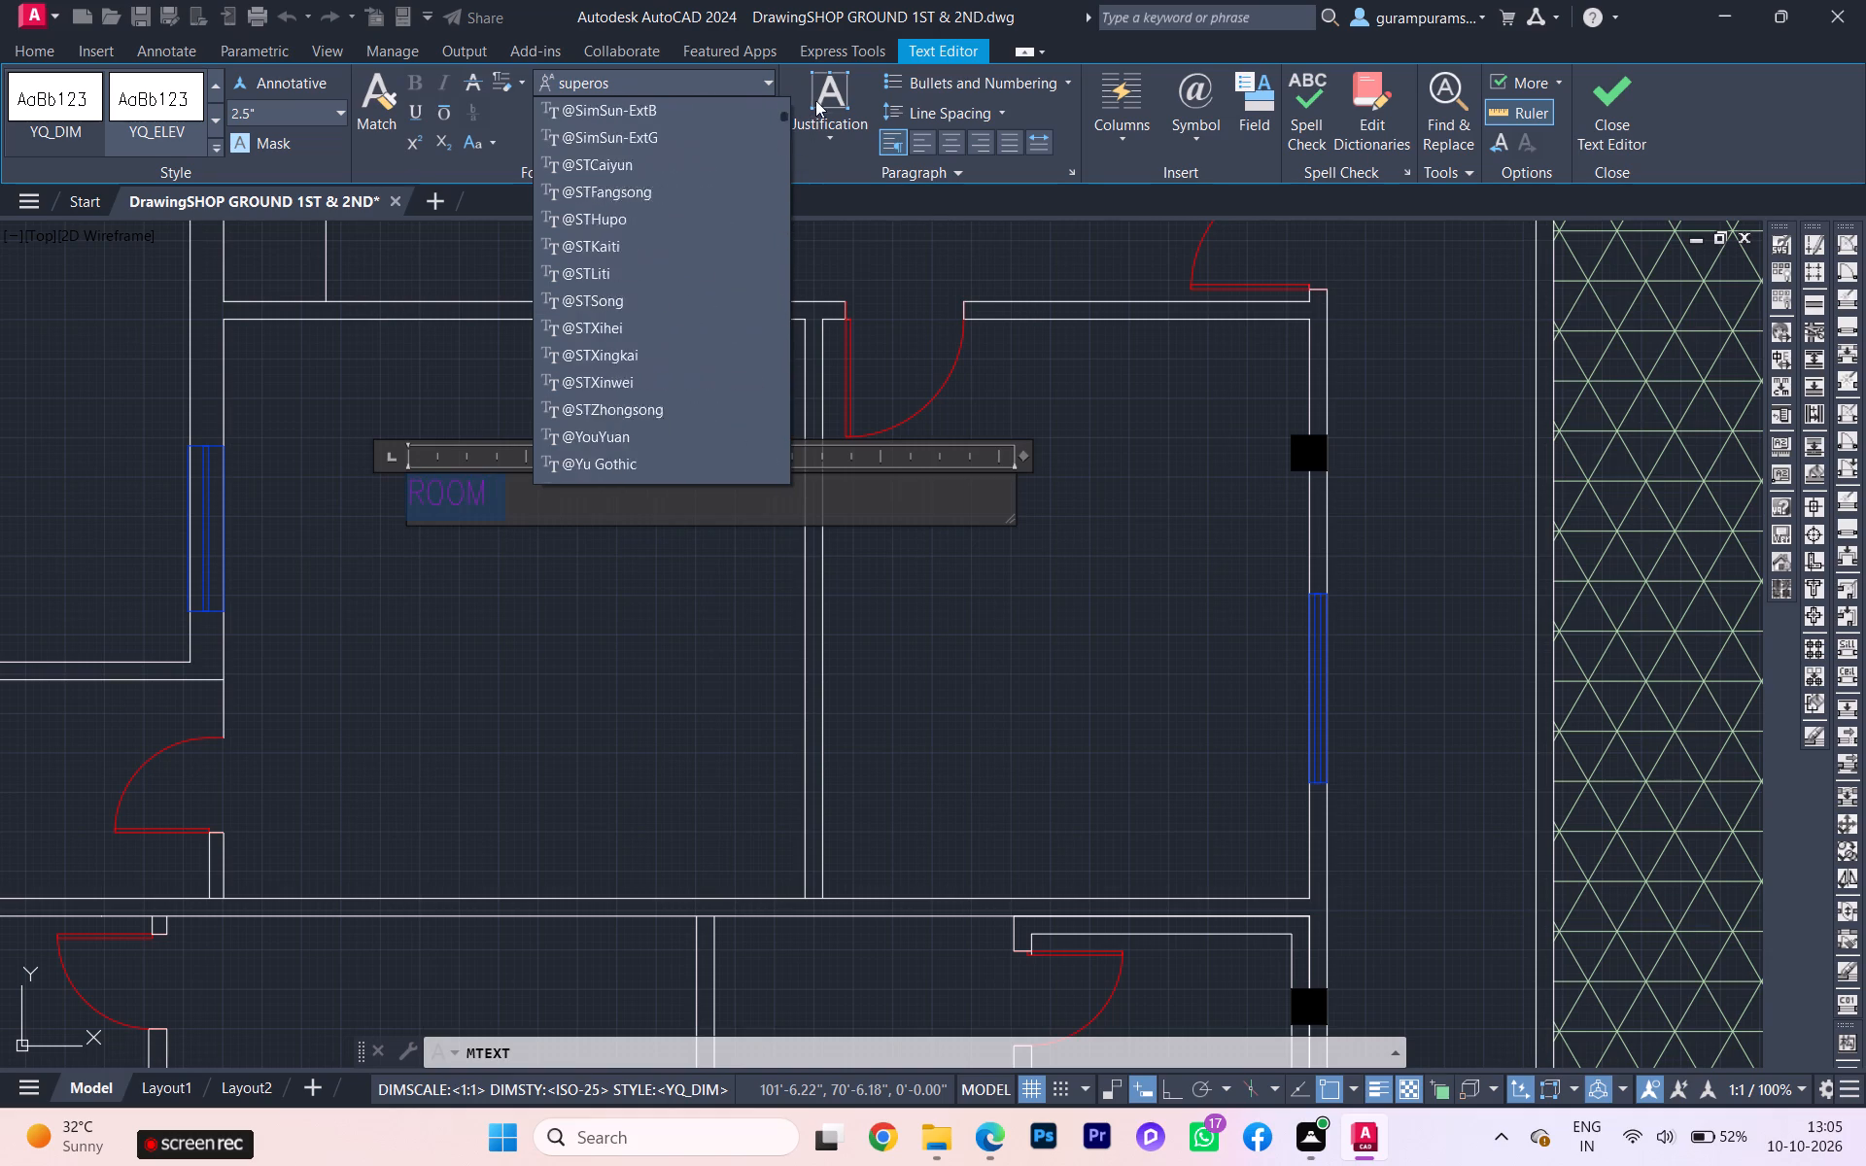
left_click_drag(815, 100, 816, 97)
scroll(640, 216, "up", 10)
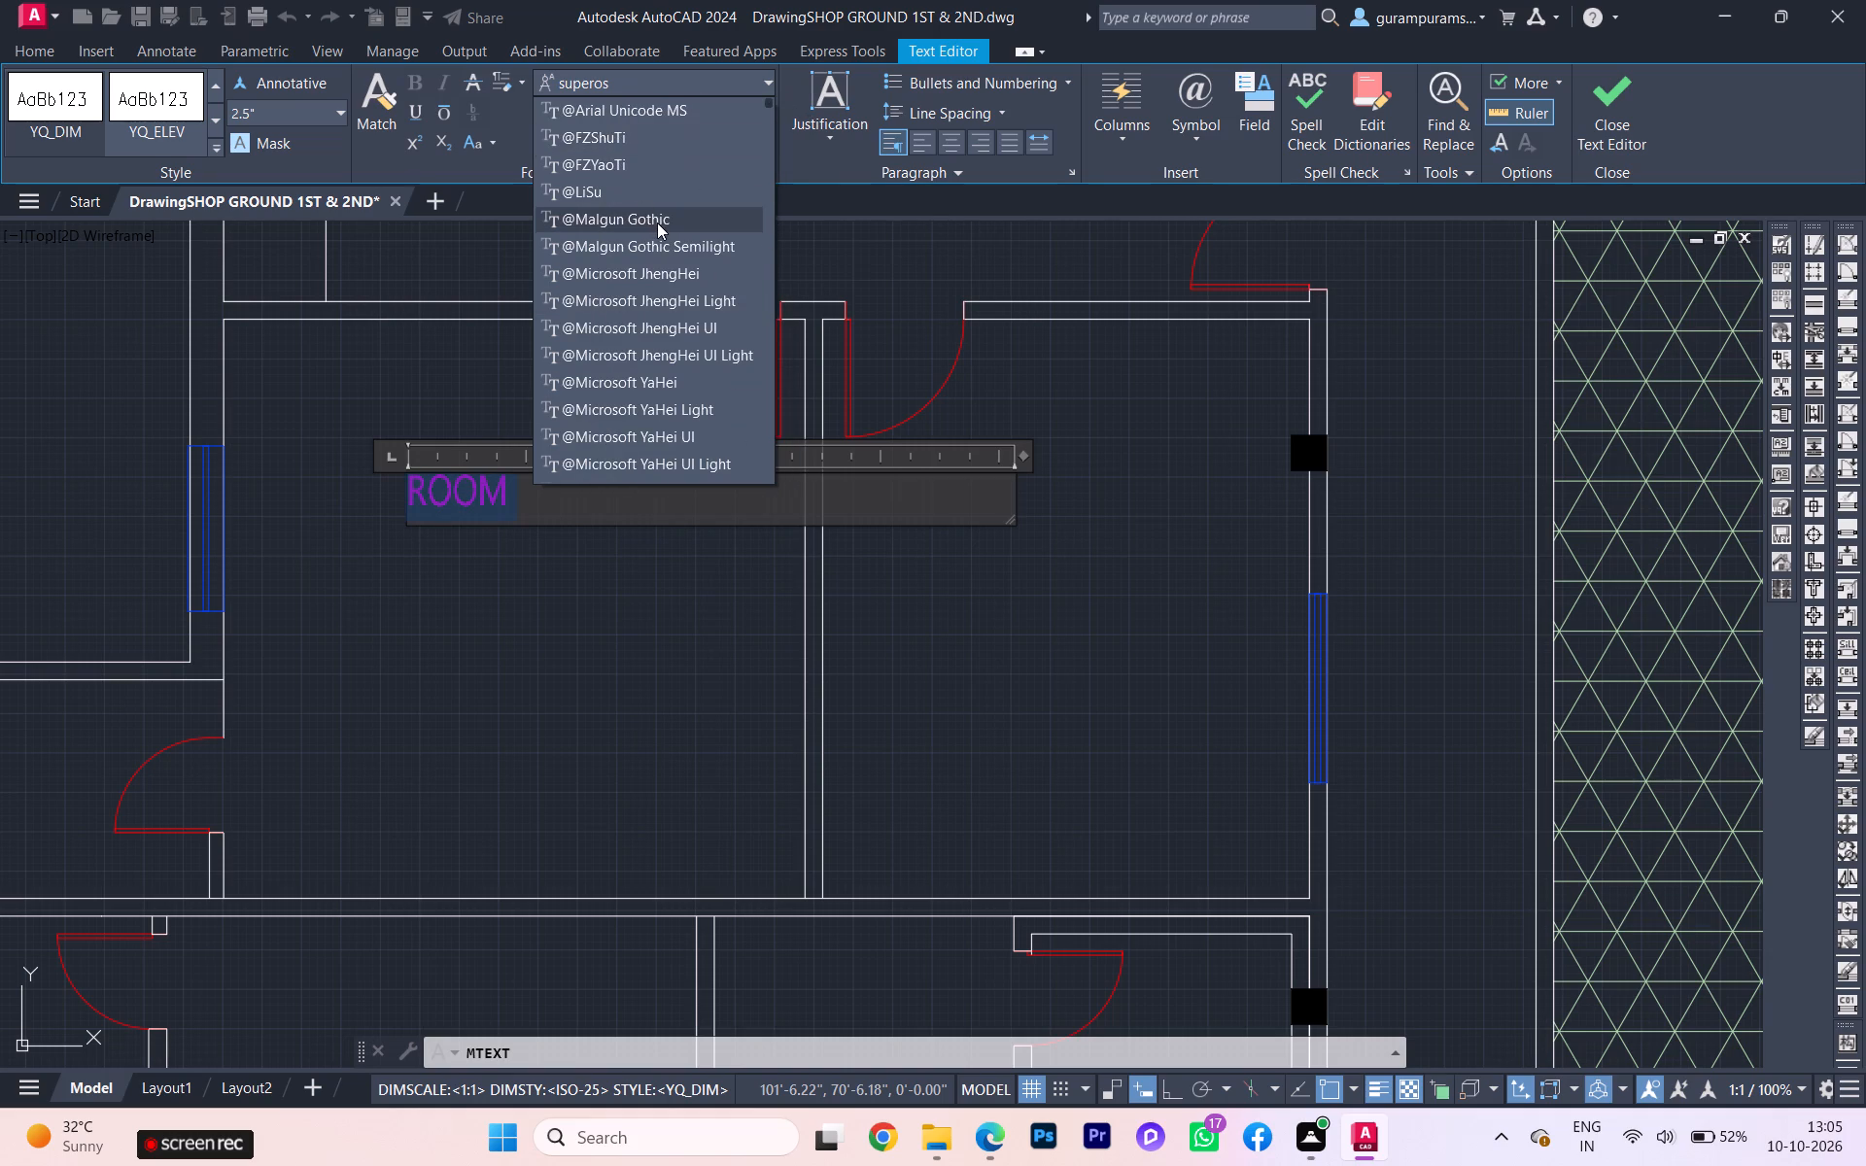
left_click(657, 223)
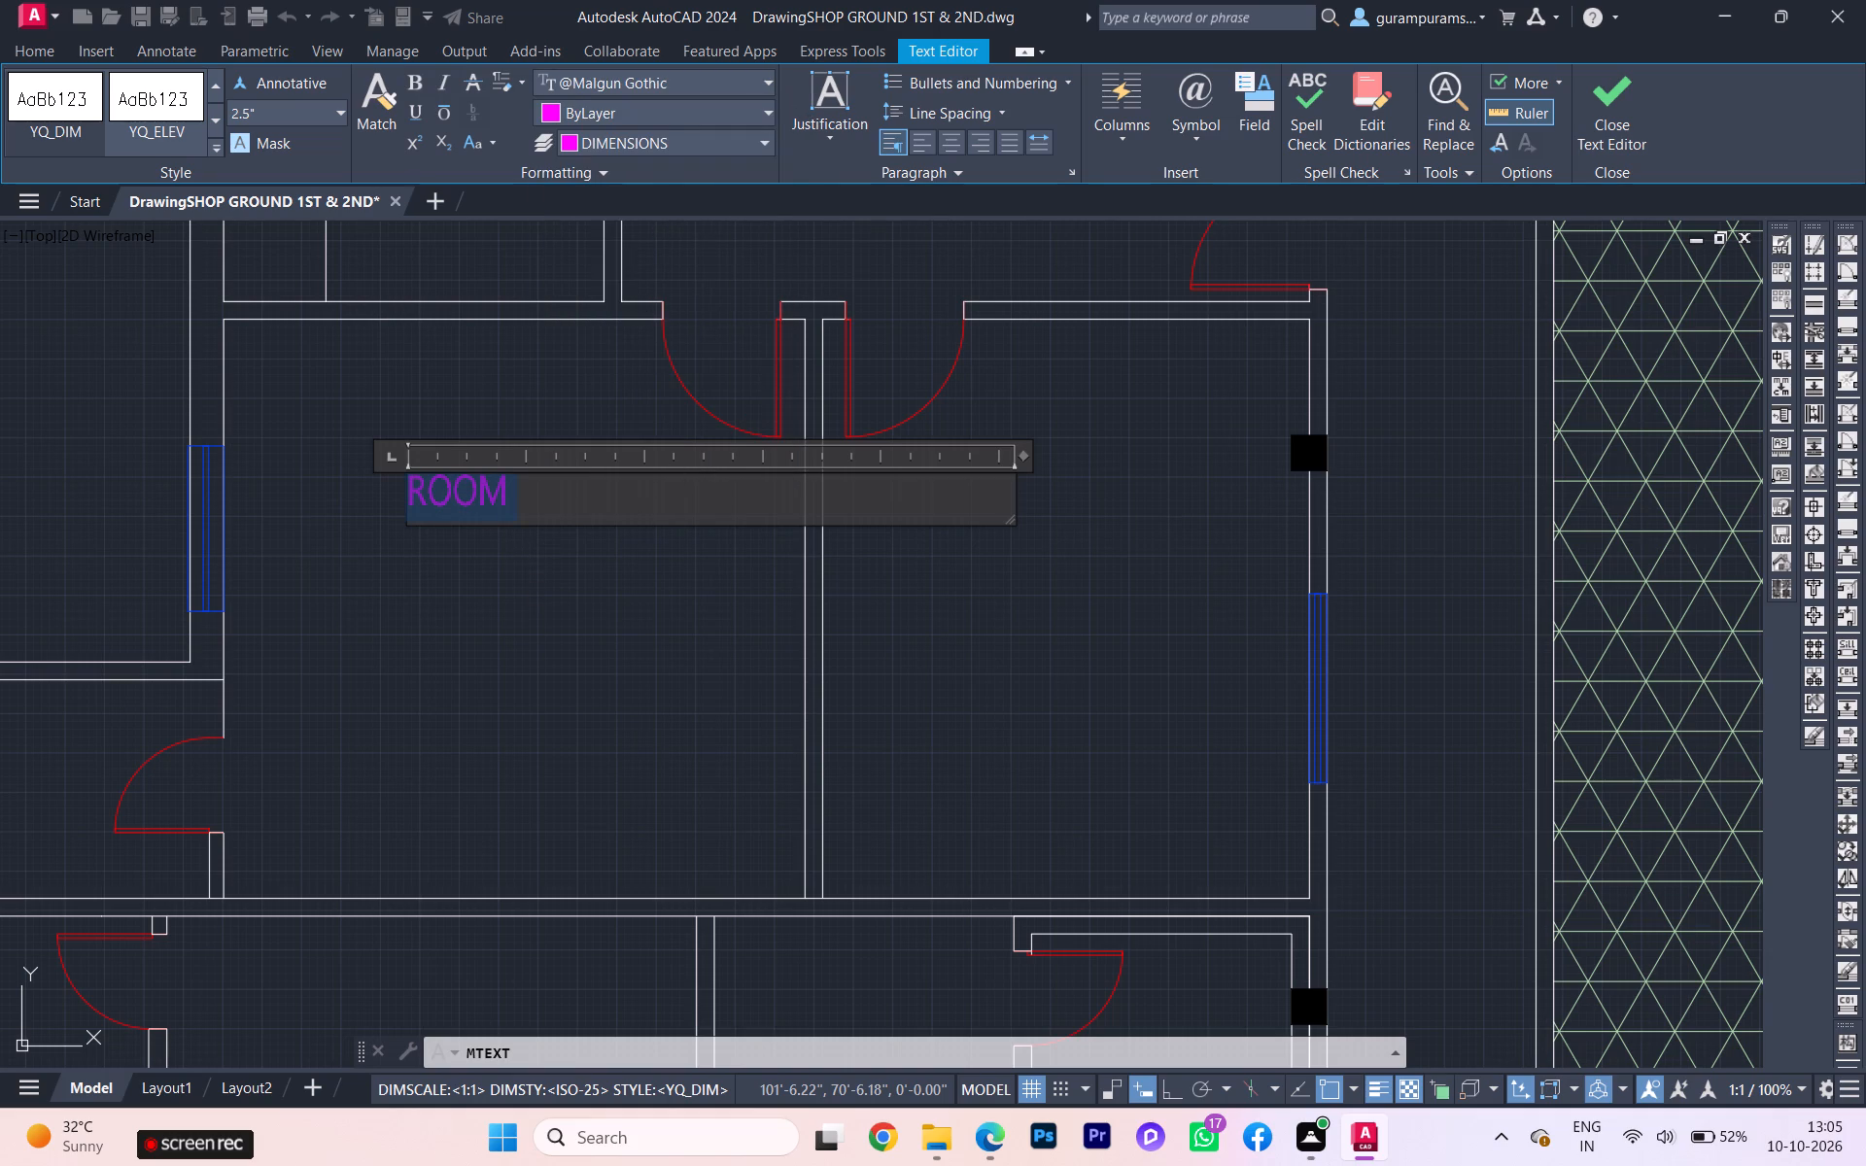
Add a second line under ROOM and enter the first room dimension, 12'-3 1/2", from the reference plan.
left_click(553, 511)
scroll(482, 519, "down", 3)
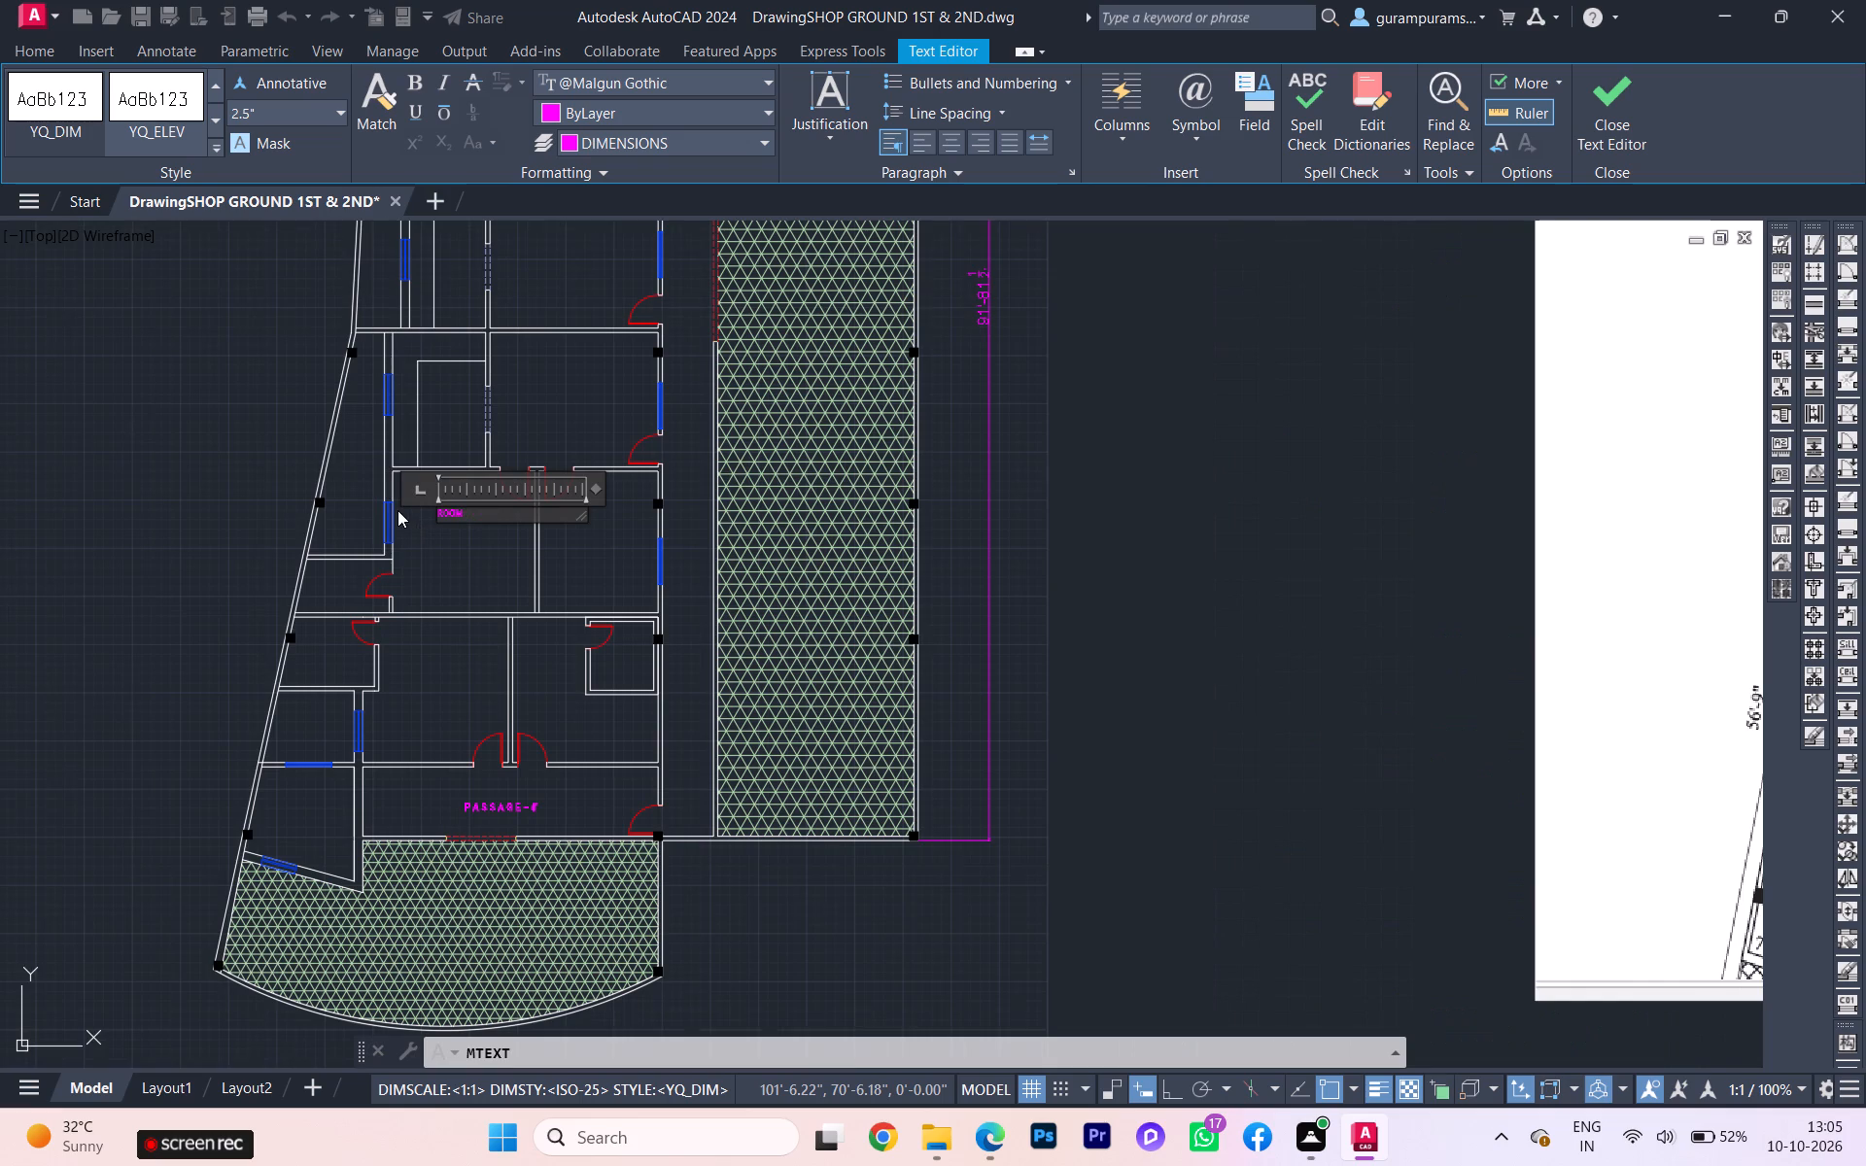
scroll(396, 508, "down", 2)
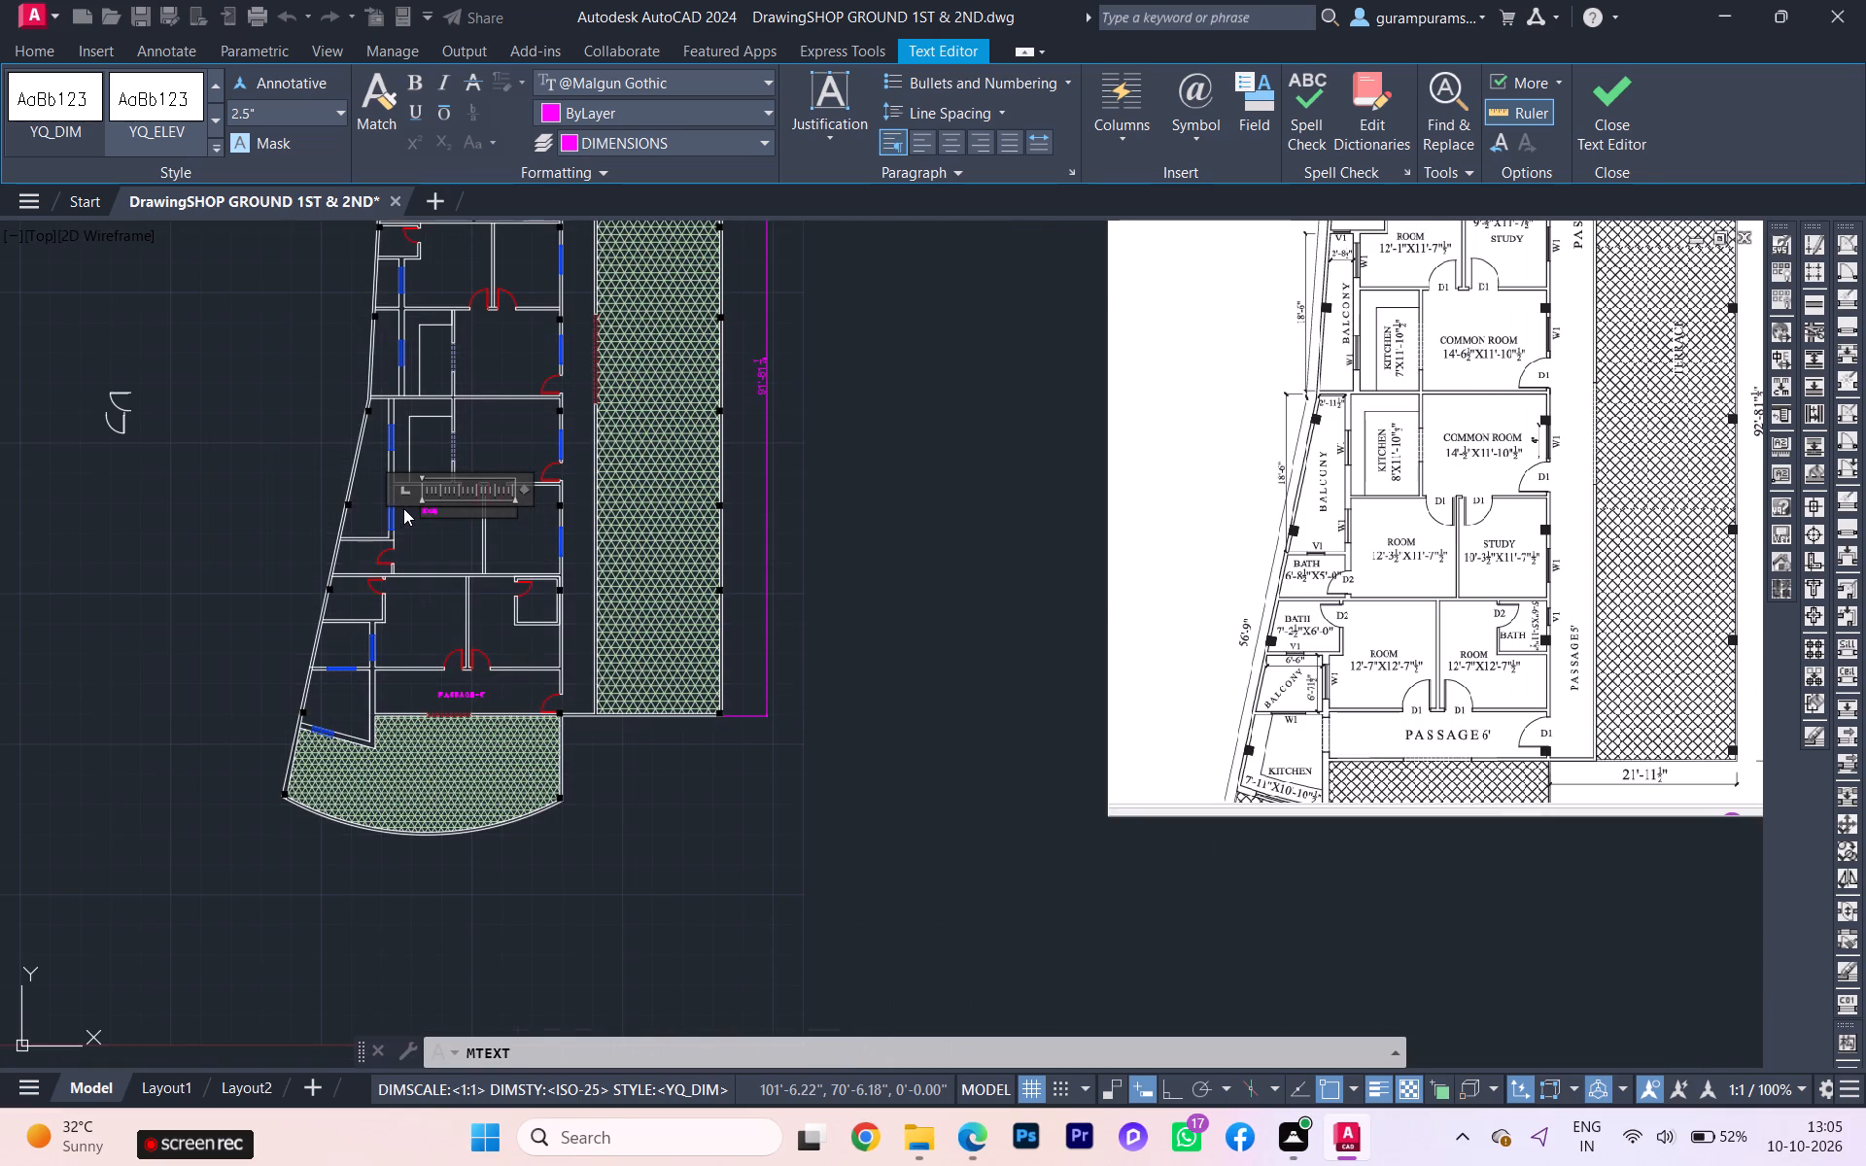
scroll(450, 505, "up", 3)
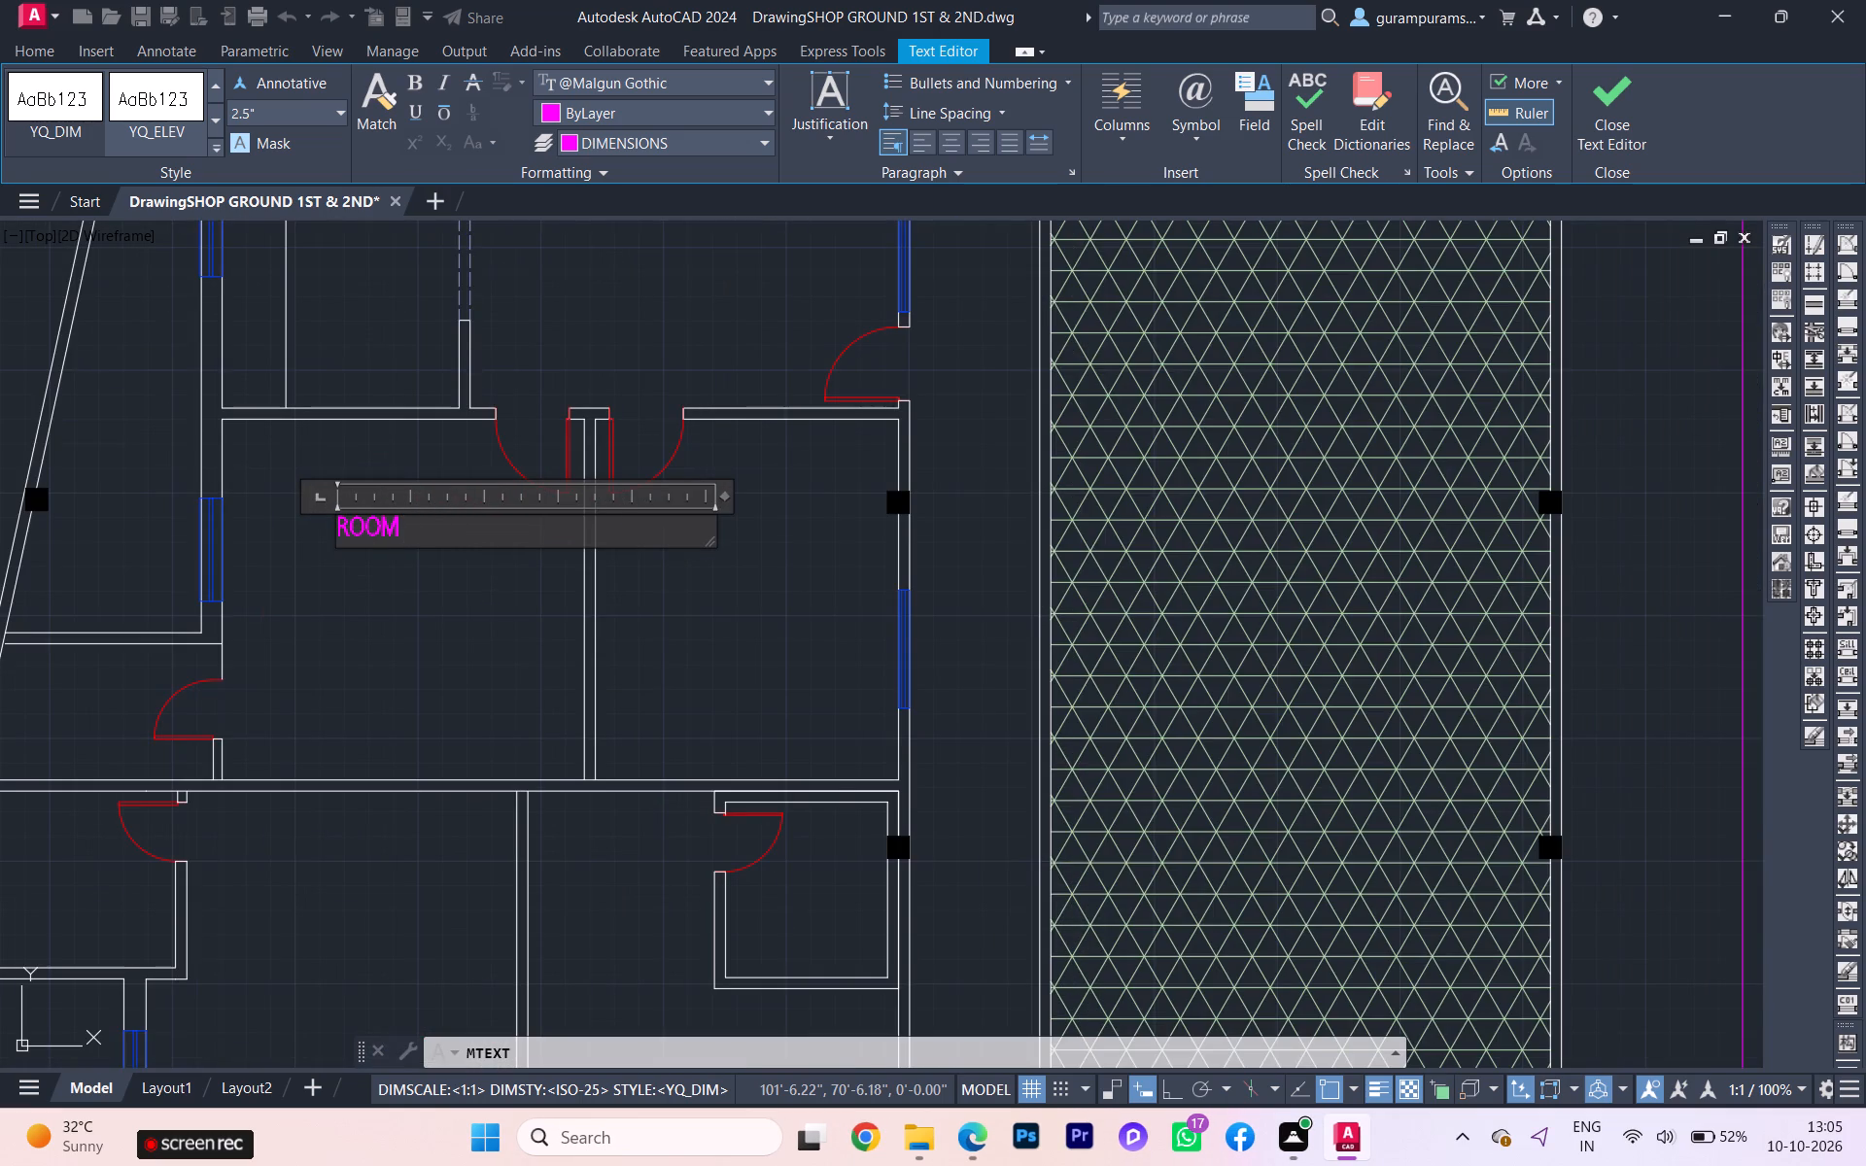
key("Return")
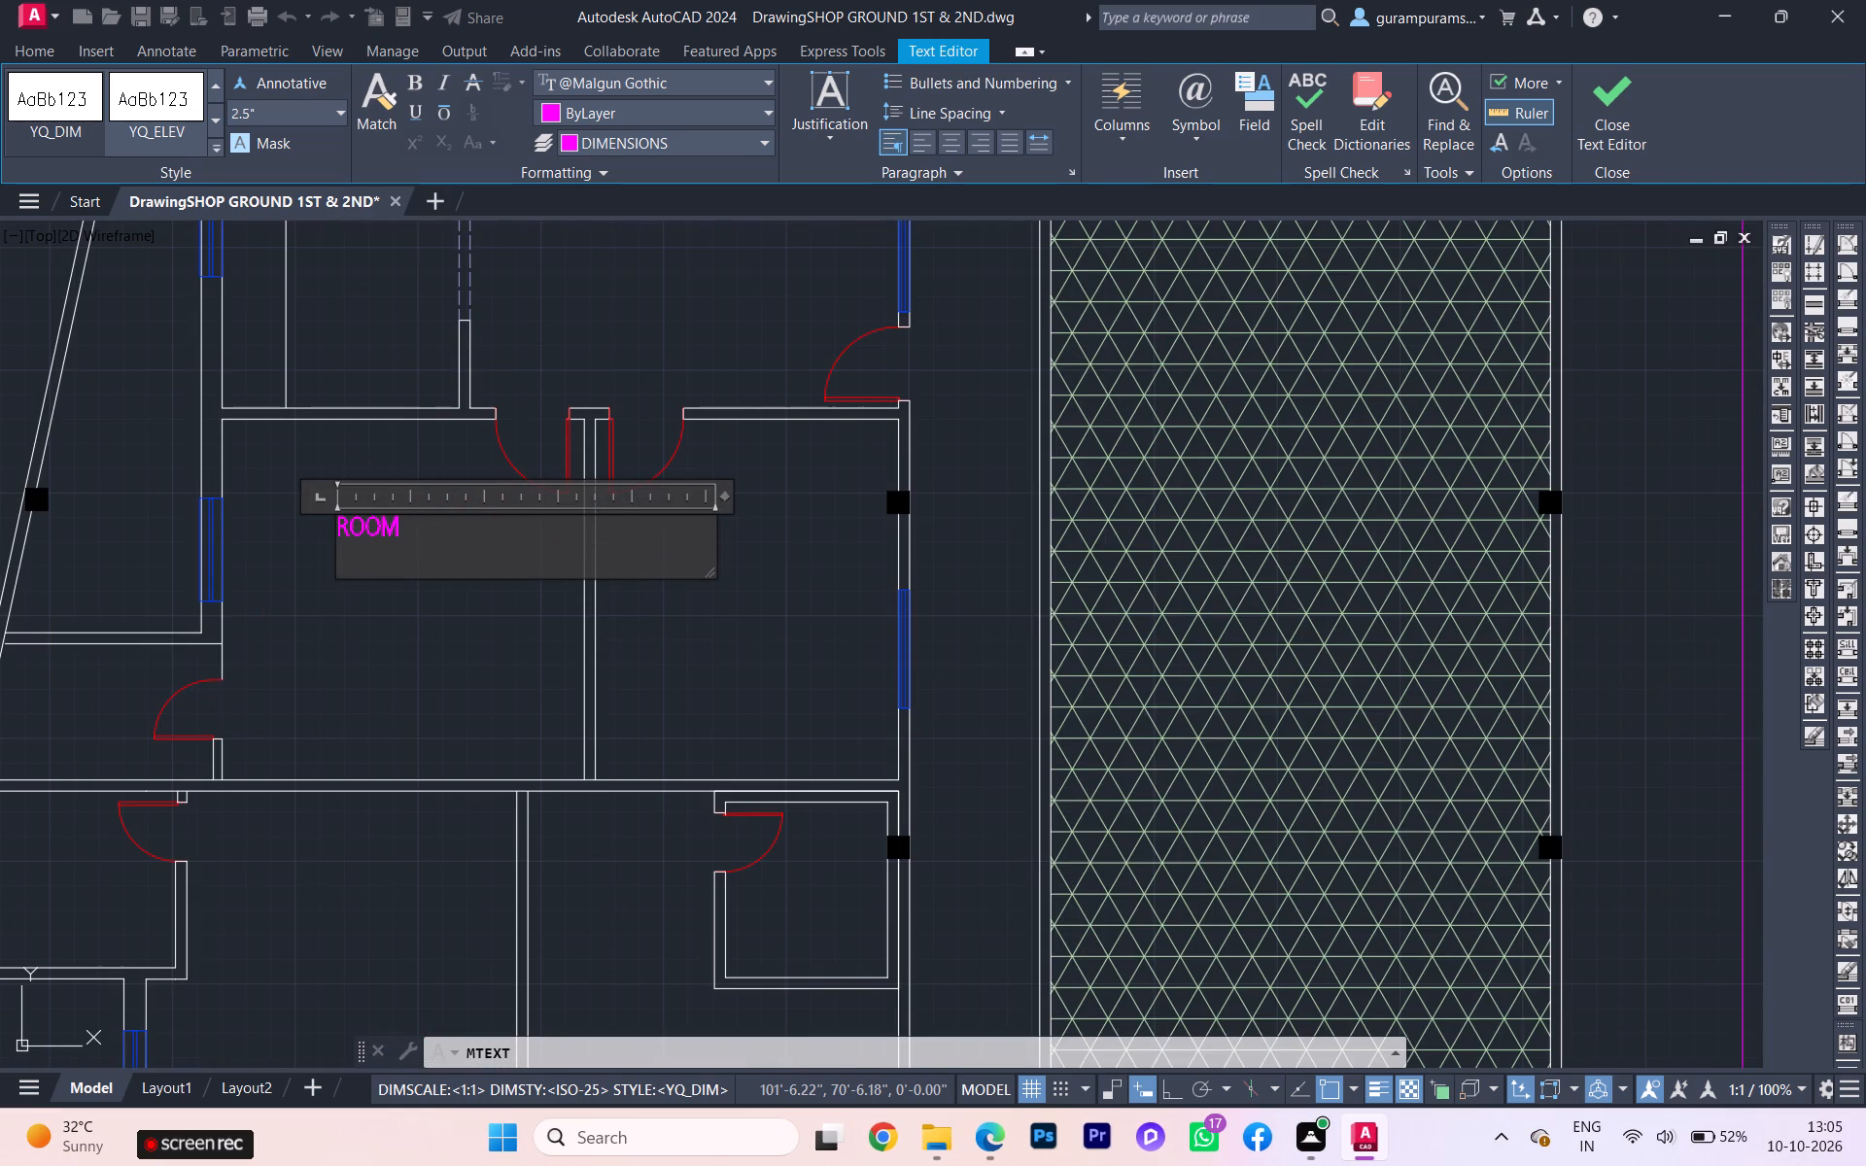
type("12")
key("apostrophe")
key("minus")
scroll(341, 619, "down", 4)
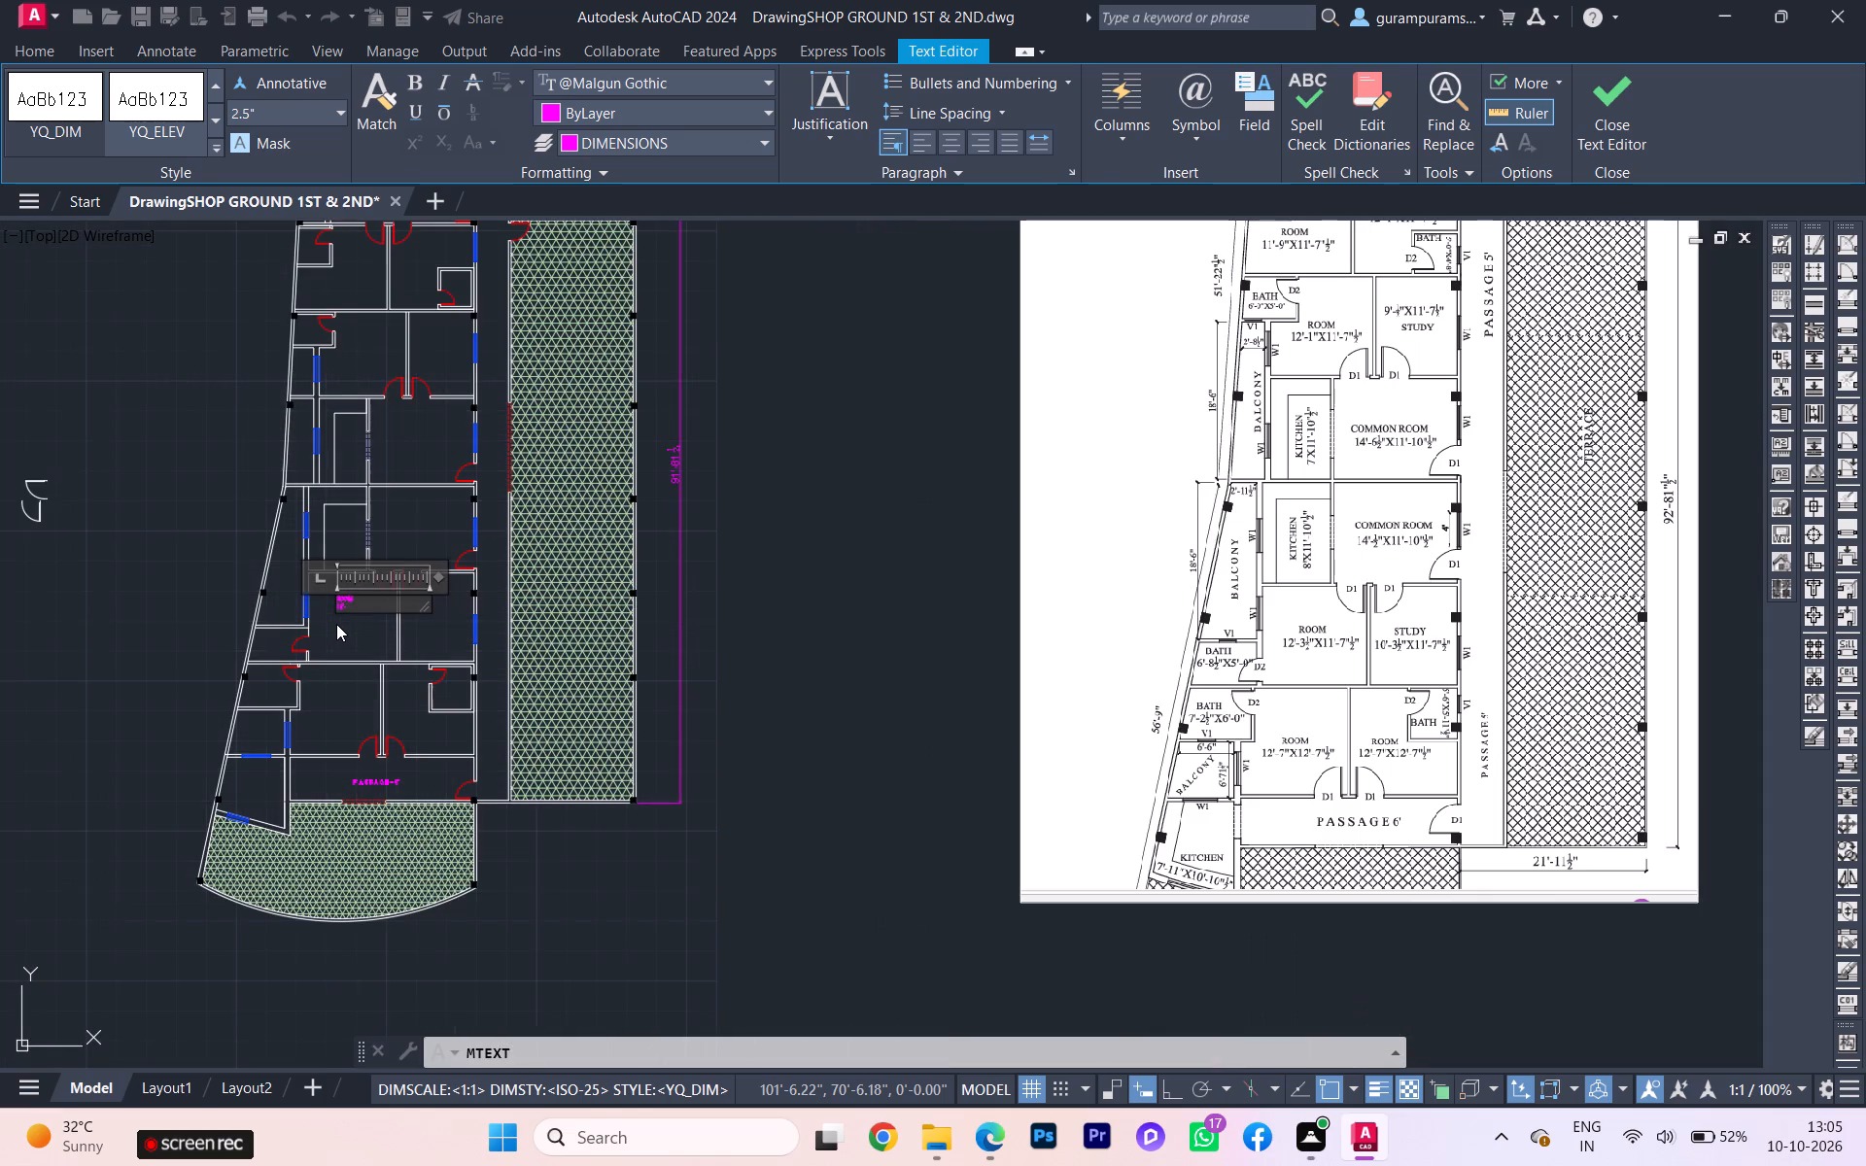
scroll(336, 624, "up", 1)
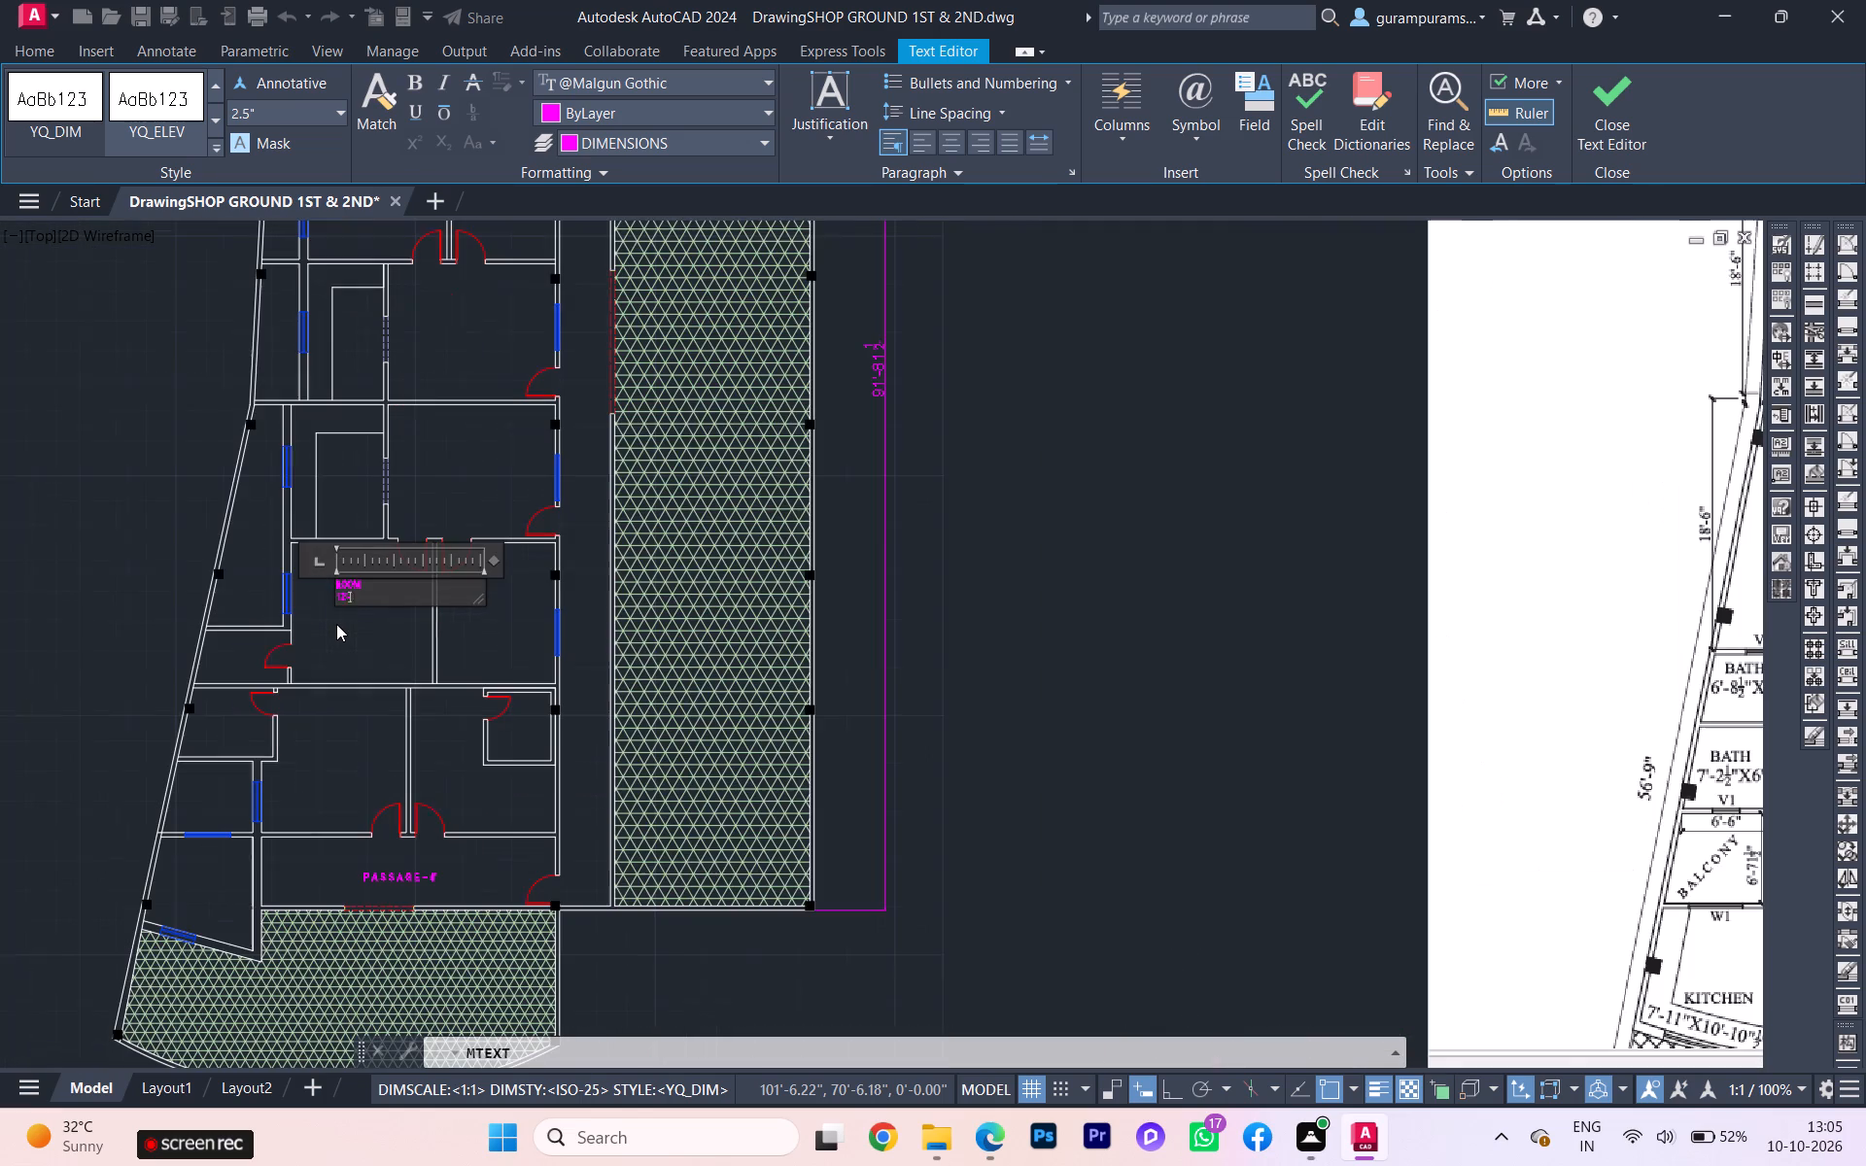
type("3")
key("space")
type("1/2")
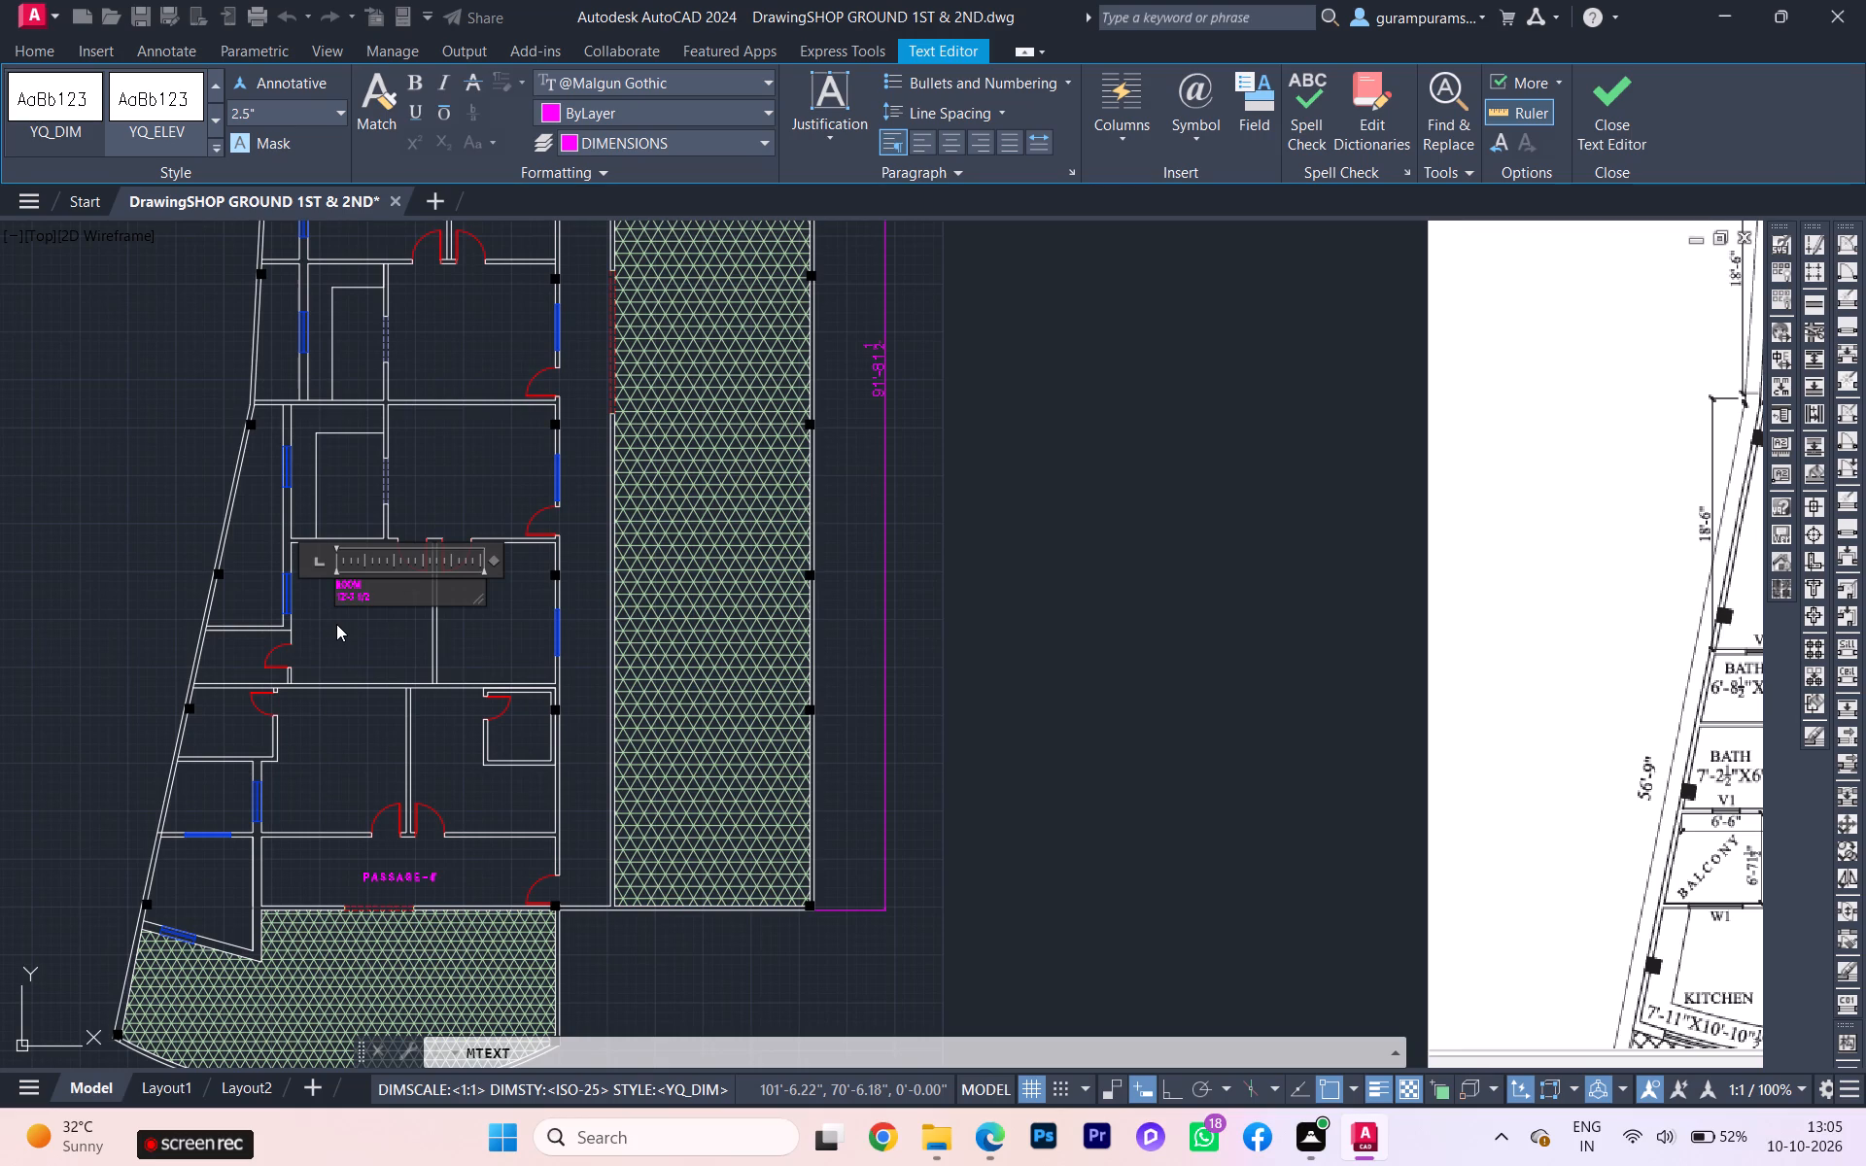
key("shift+quotedbl")
Complete the size line with X11'-7 1/2" and finish editing the ROOM label.
scroll(335, 624, "down", 1)
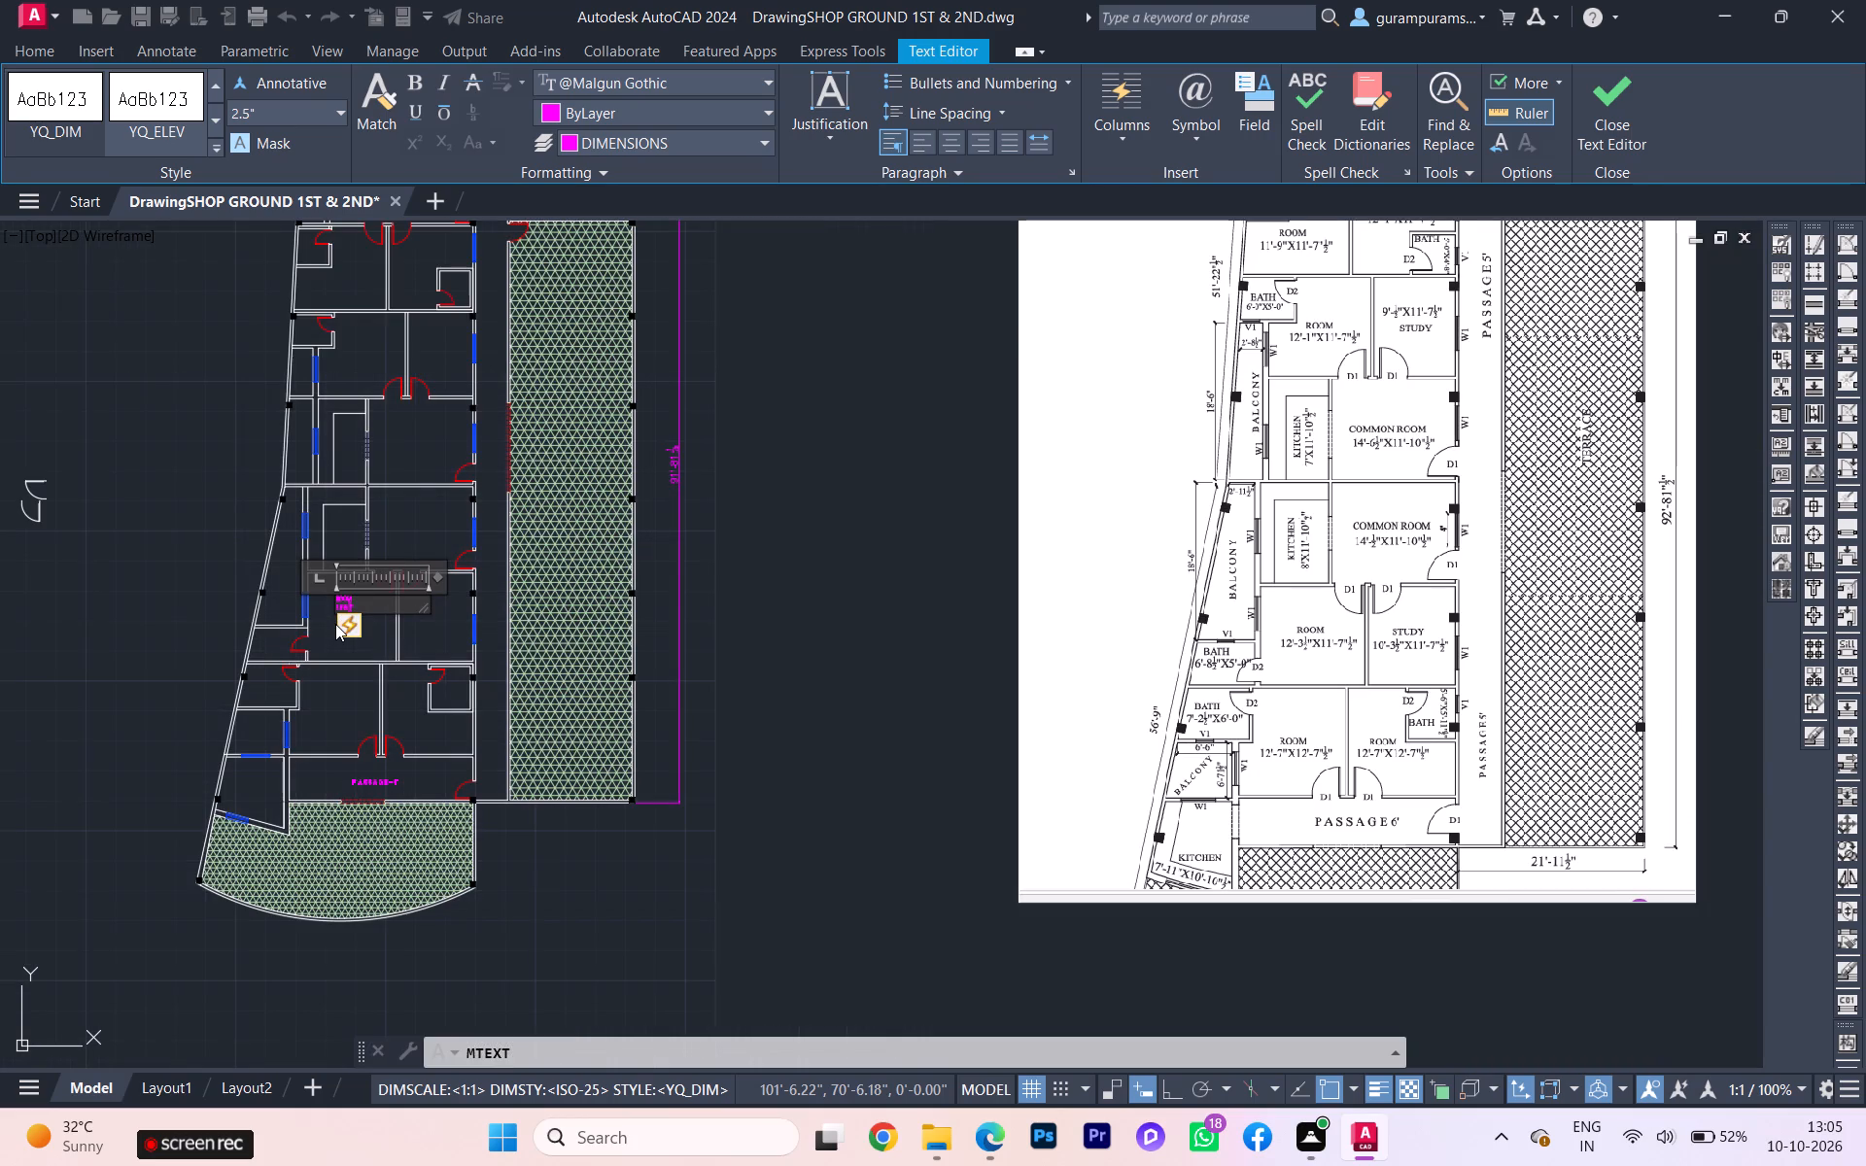
key("x")
type("11'")
type("-7")
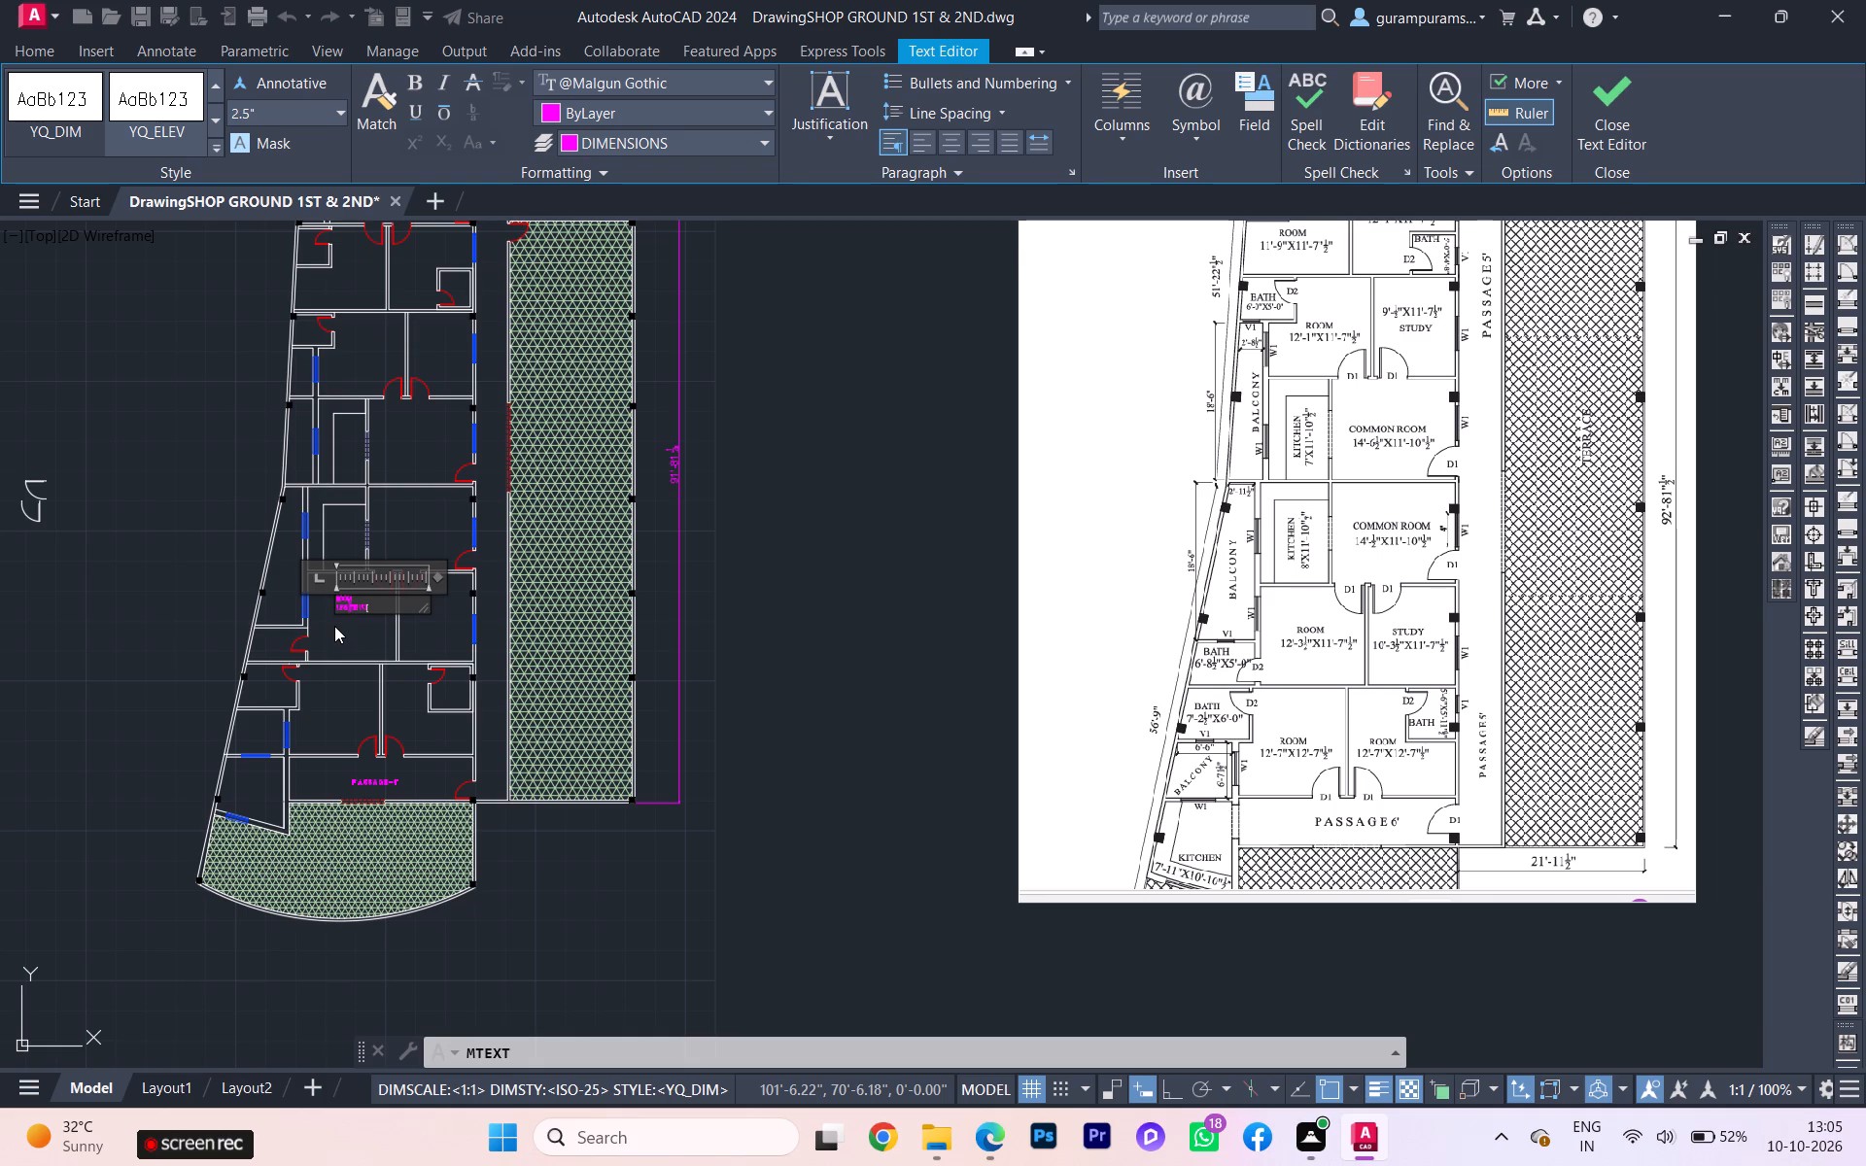
key("space")
type("1/2\"")
scroll(353, 634, "up", 3)
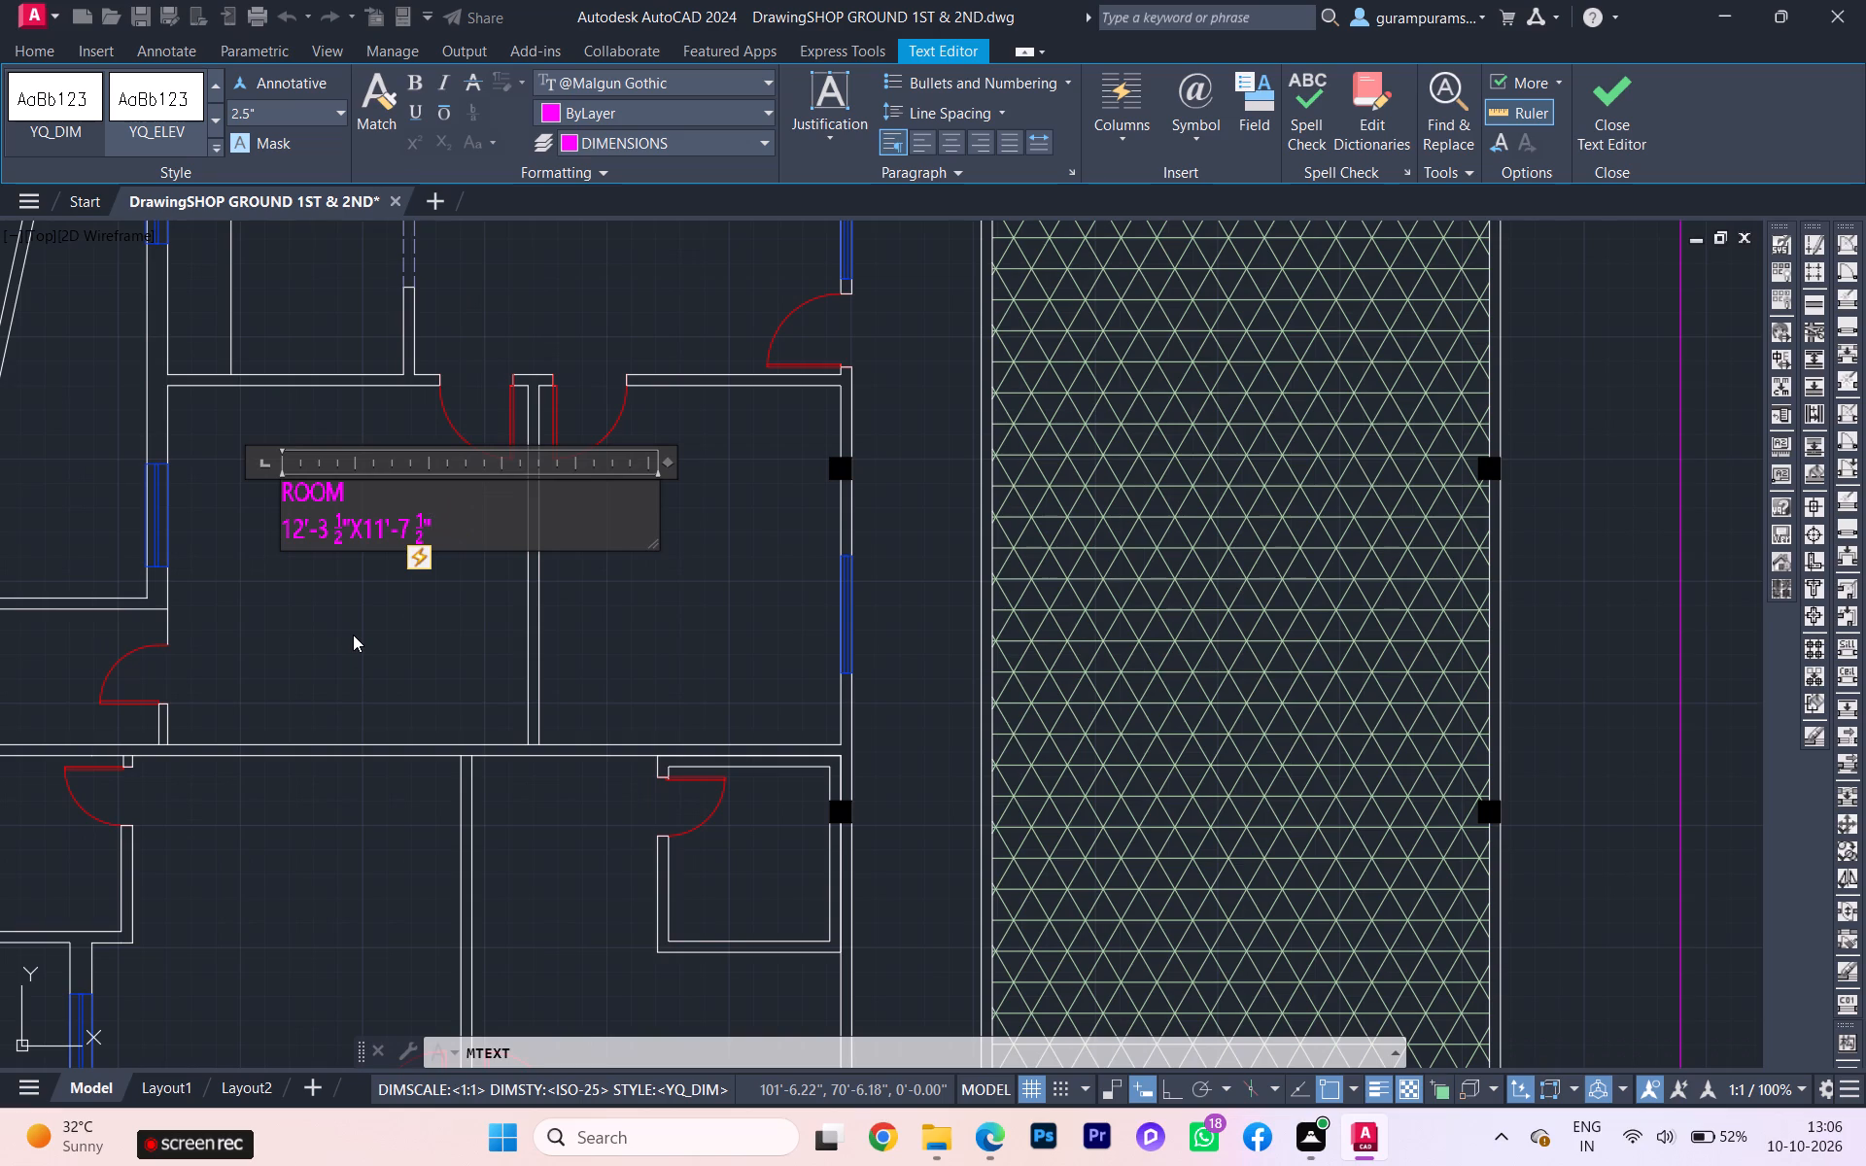
scroll(353, 634, "down", 1)
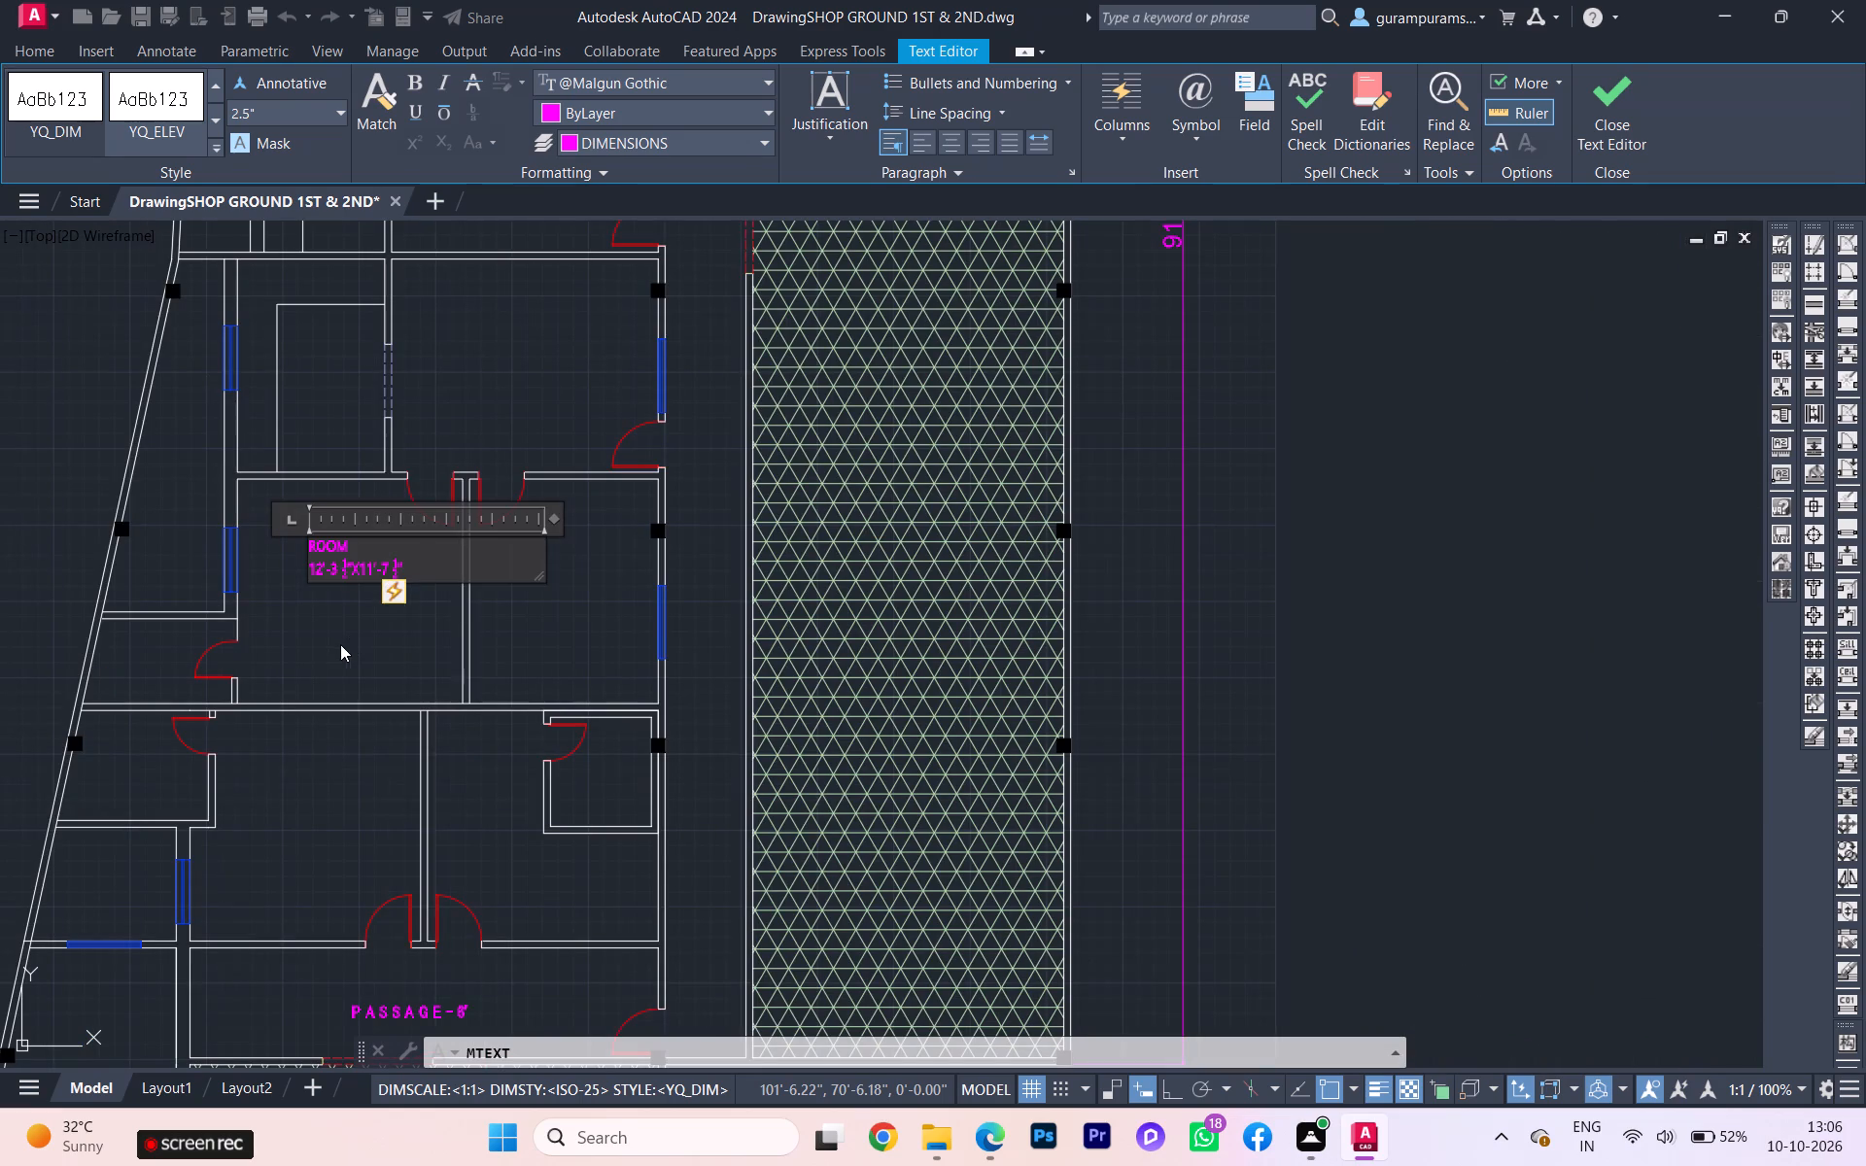
left_click(340, 644)
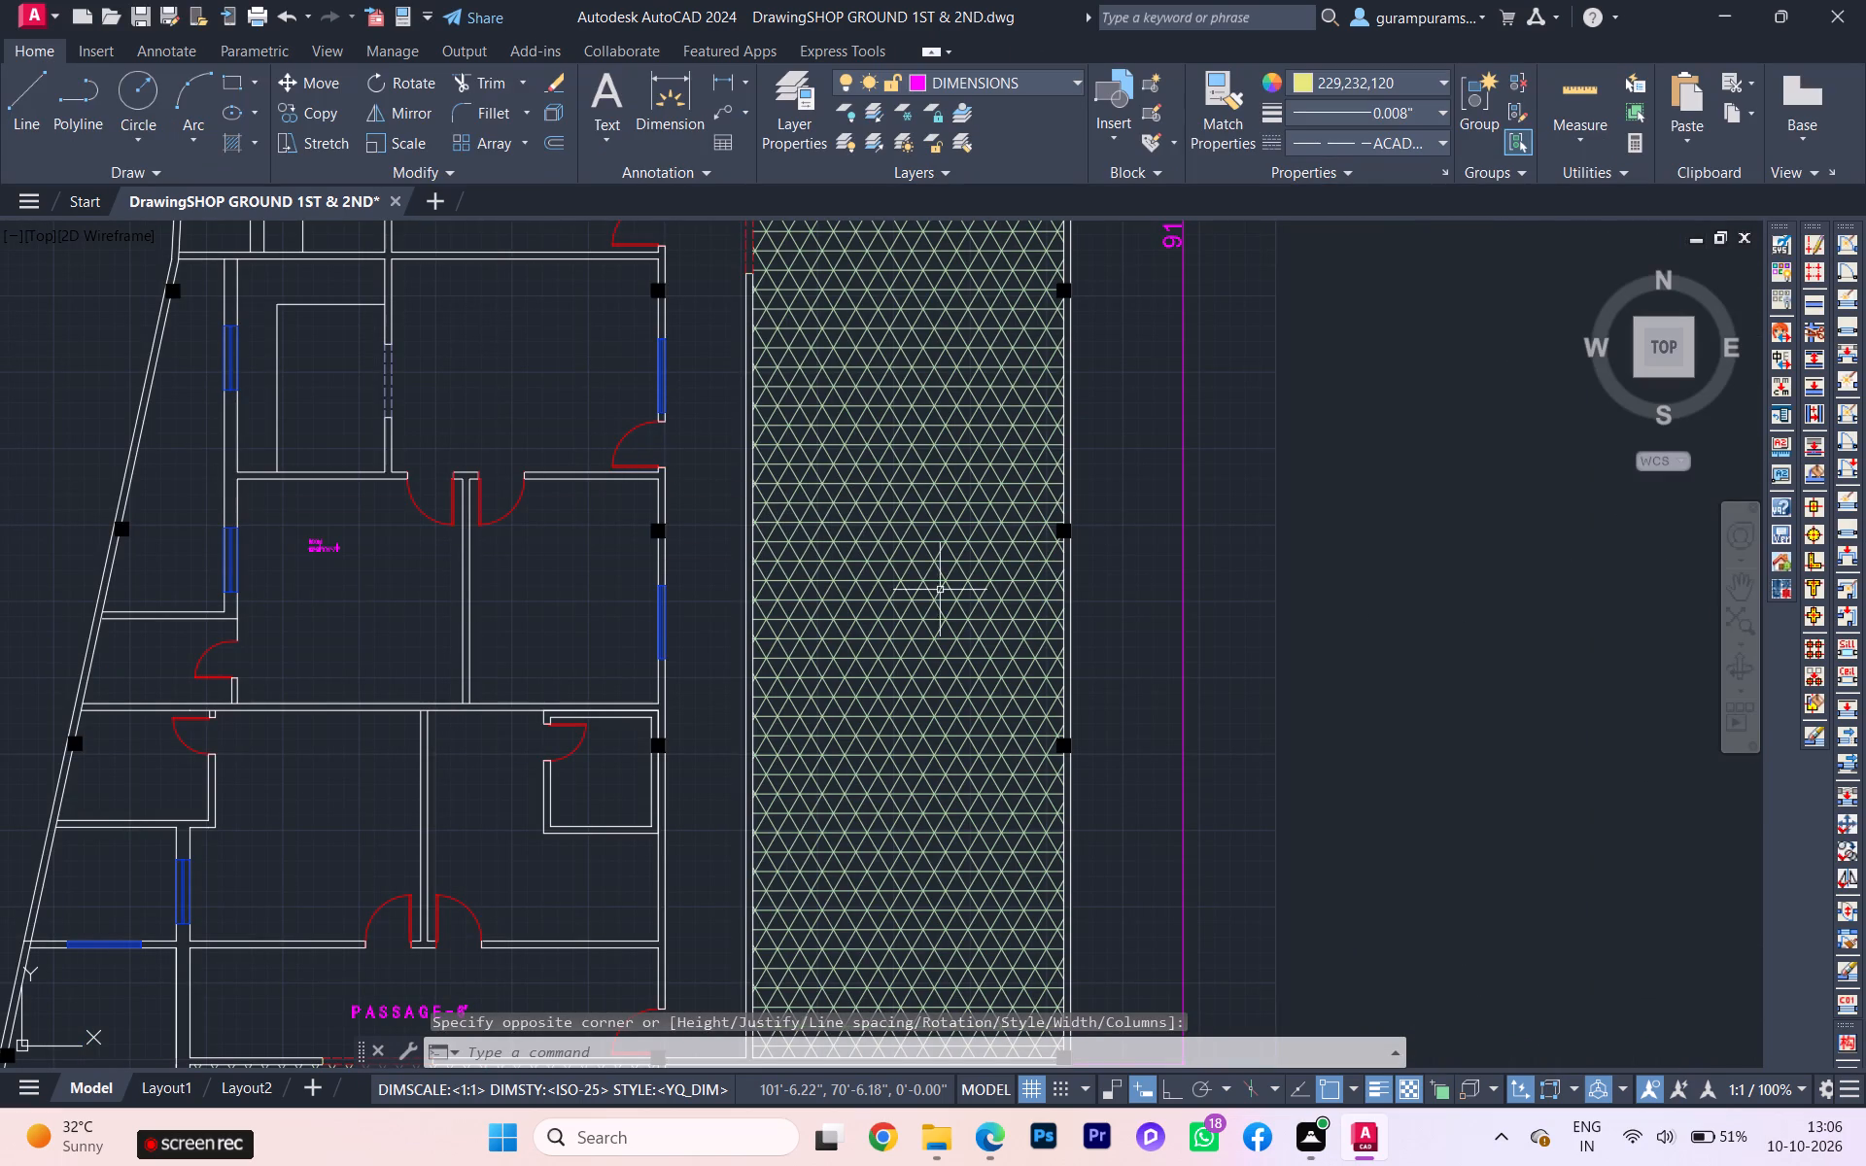
Narrow the ROOM label's text box so its width closely fits the size line.
left_click(311, 553)
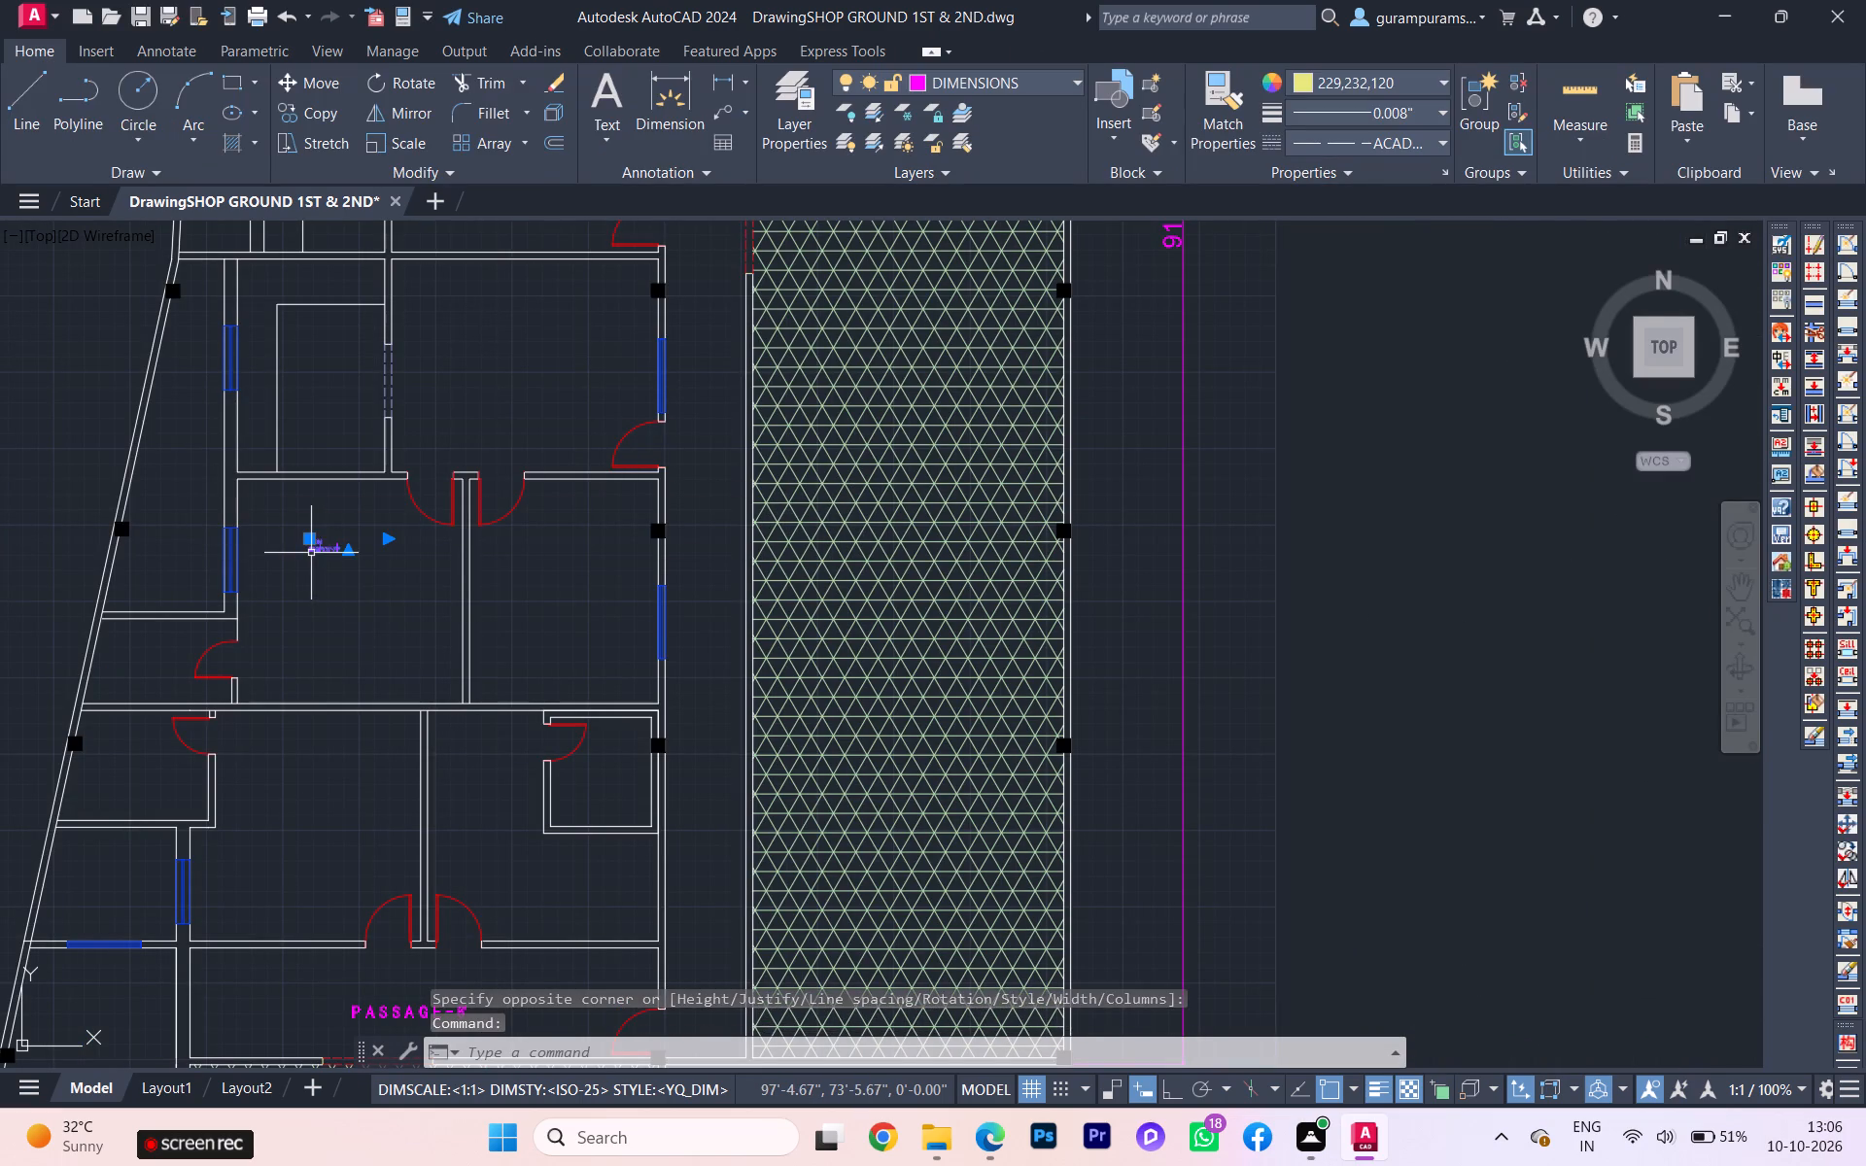
scroll(353, 549, "up", 2)
left_click(442, 529)
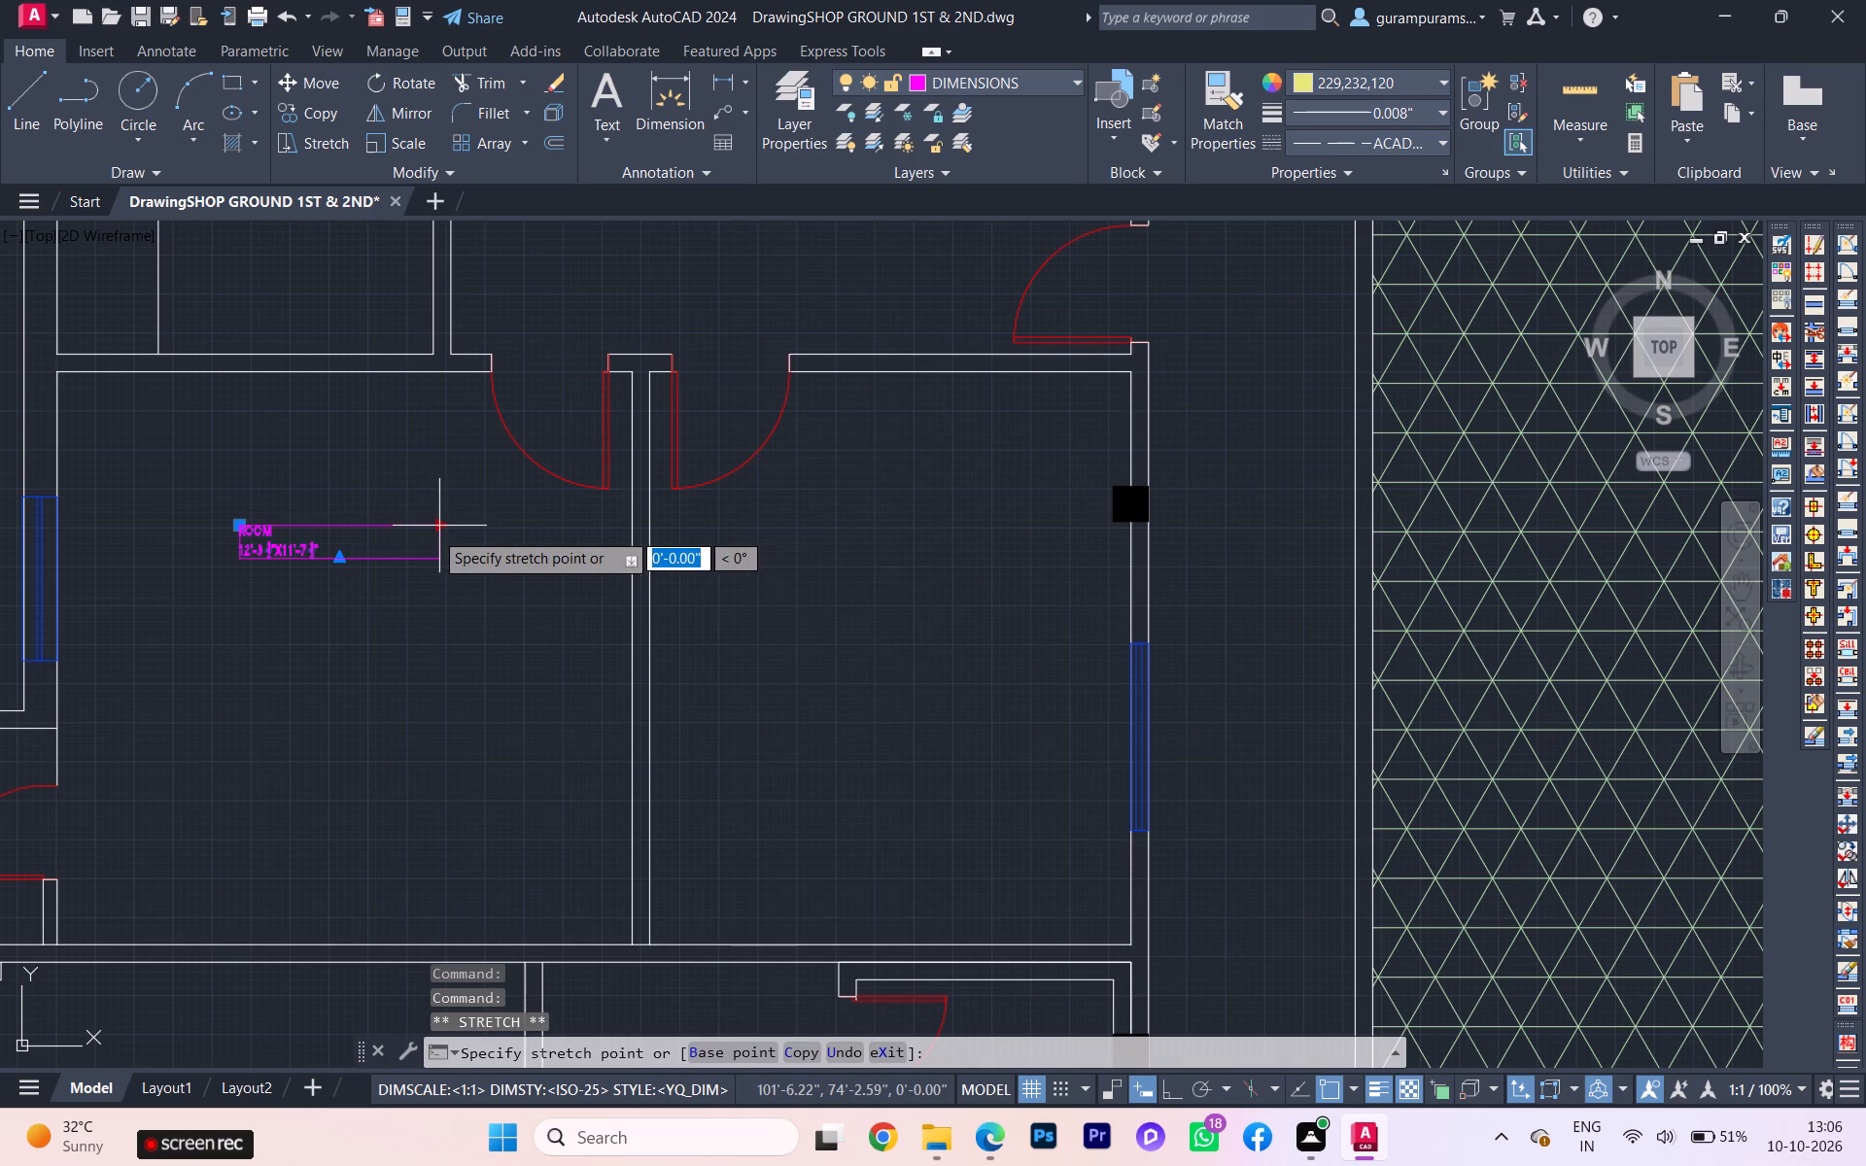
left_click(324, 536)
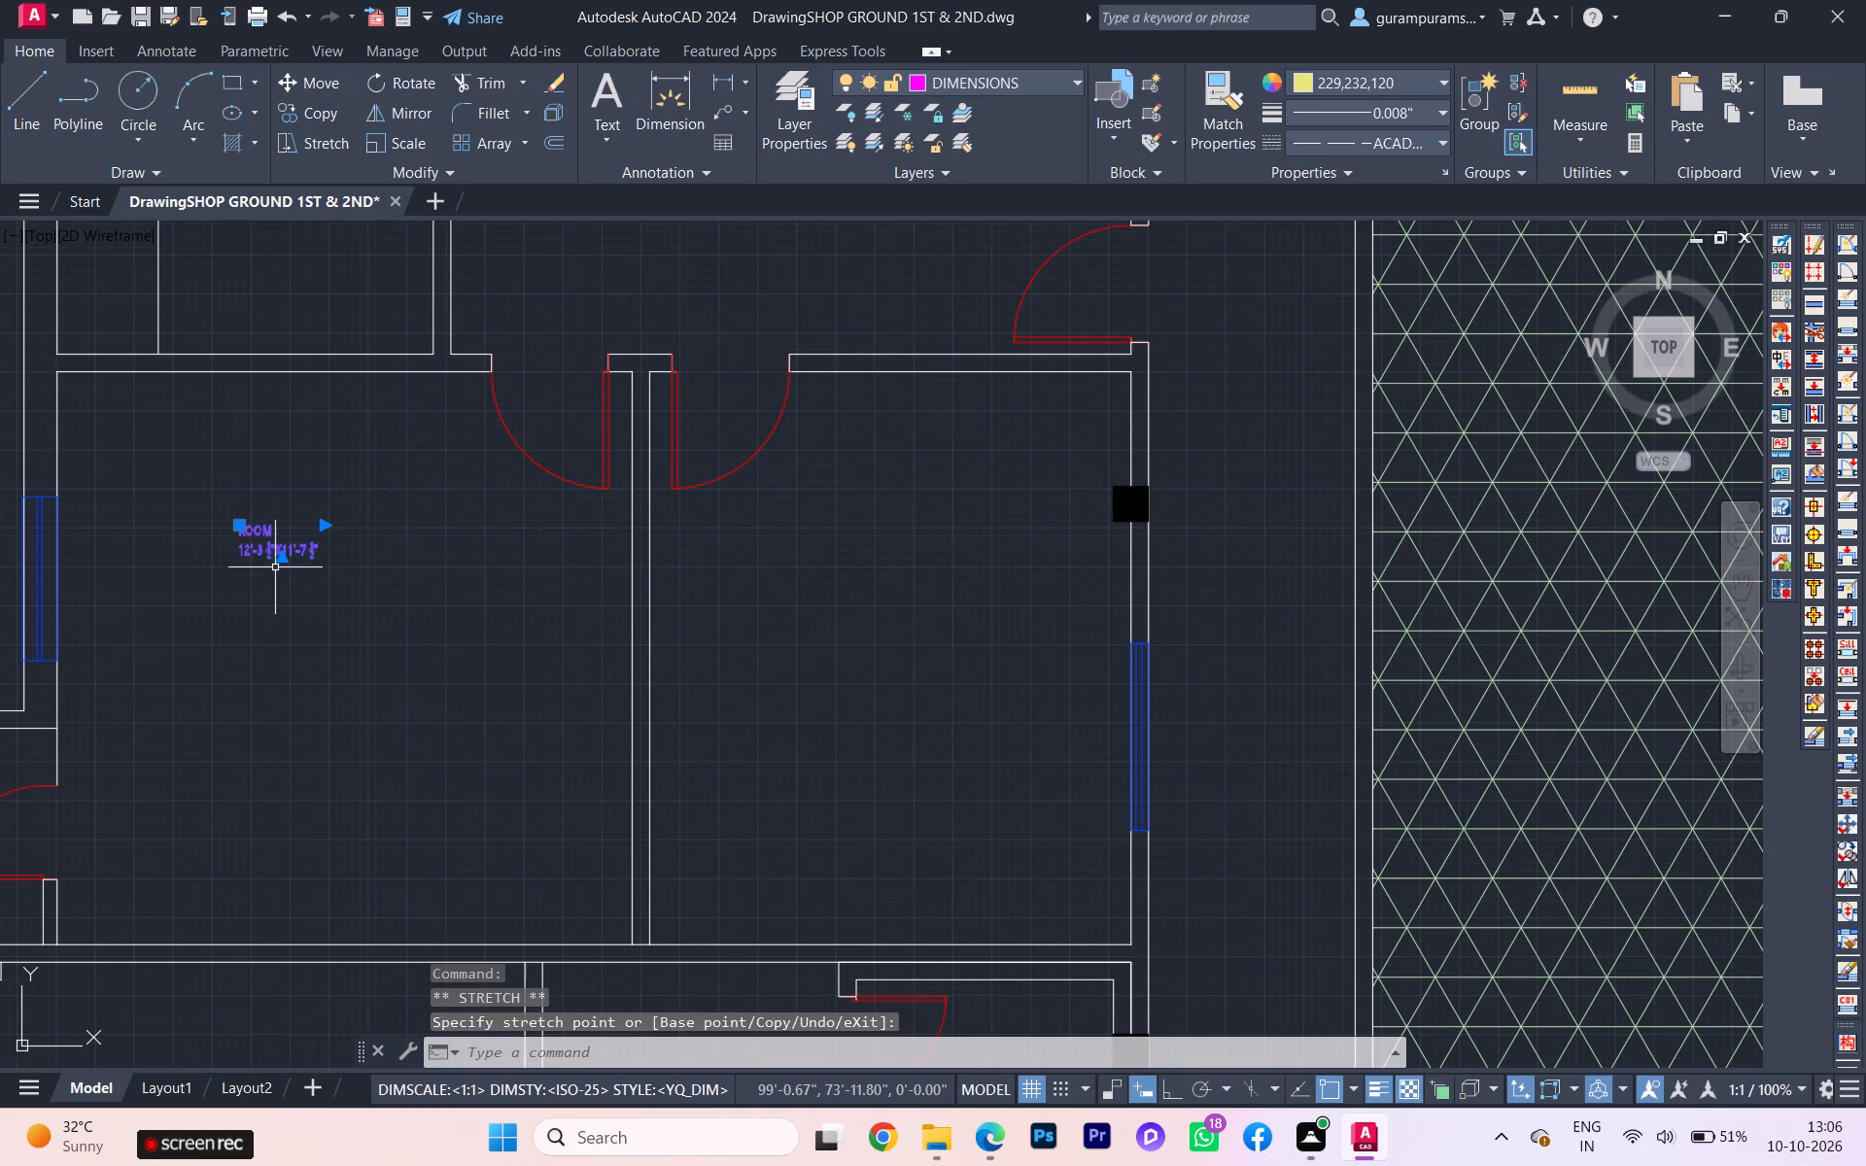
Scale the ROOM label up by a factor of about 3.21 from a base point on its size line.
type("SC")
key("Return")
left_click(255, 557)
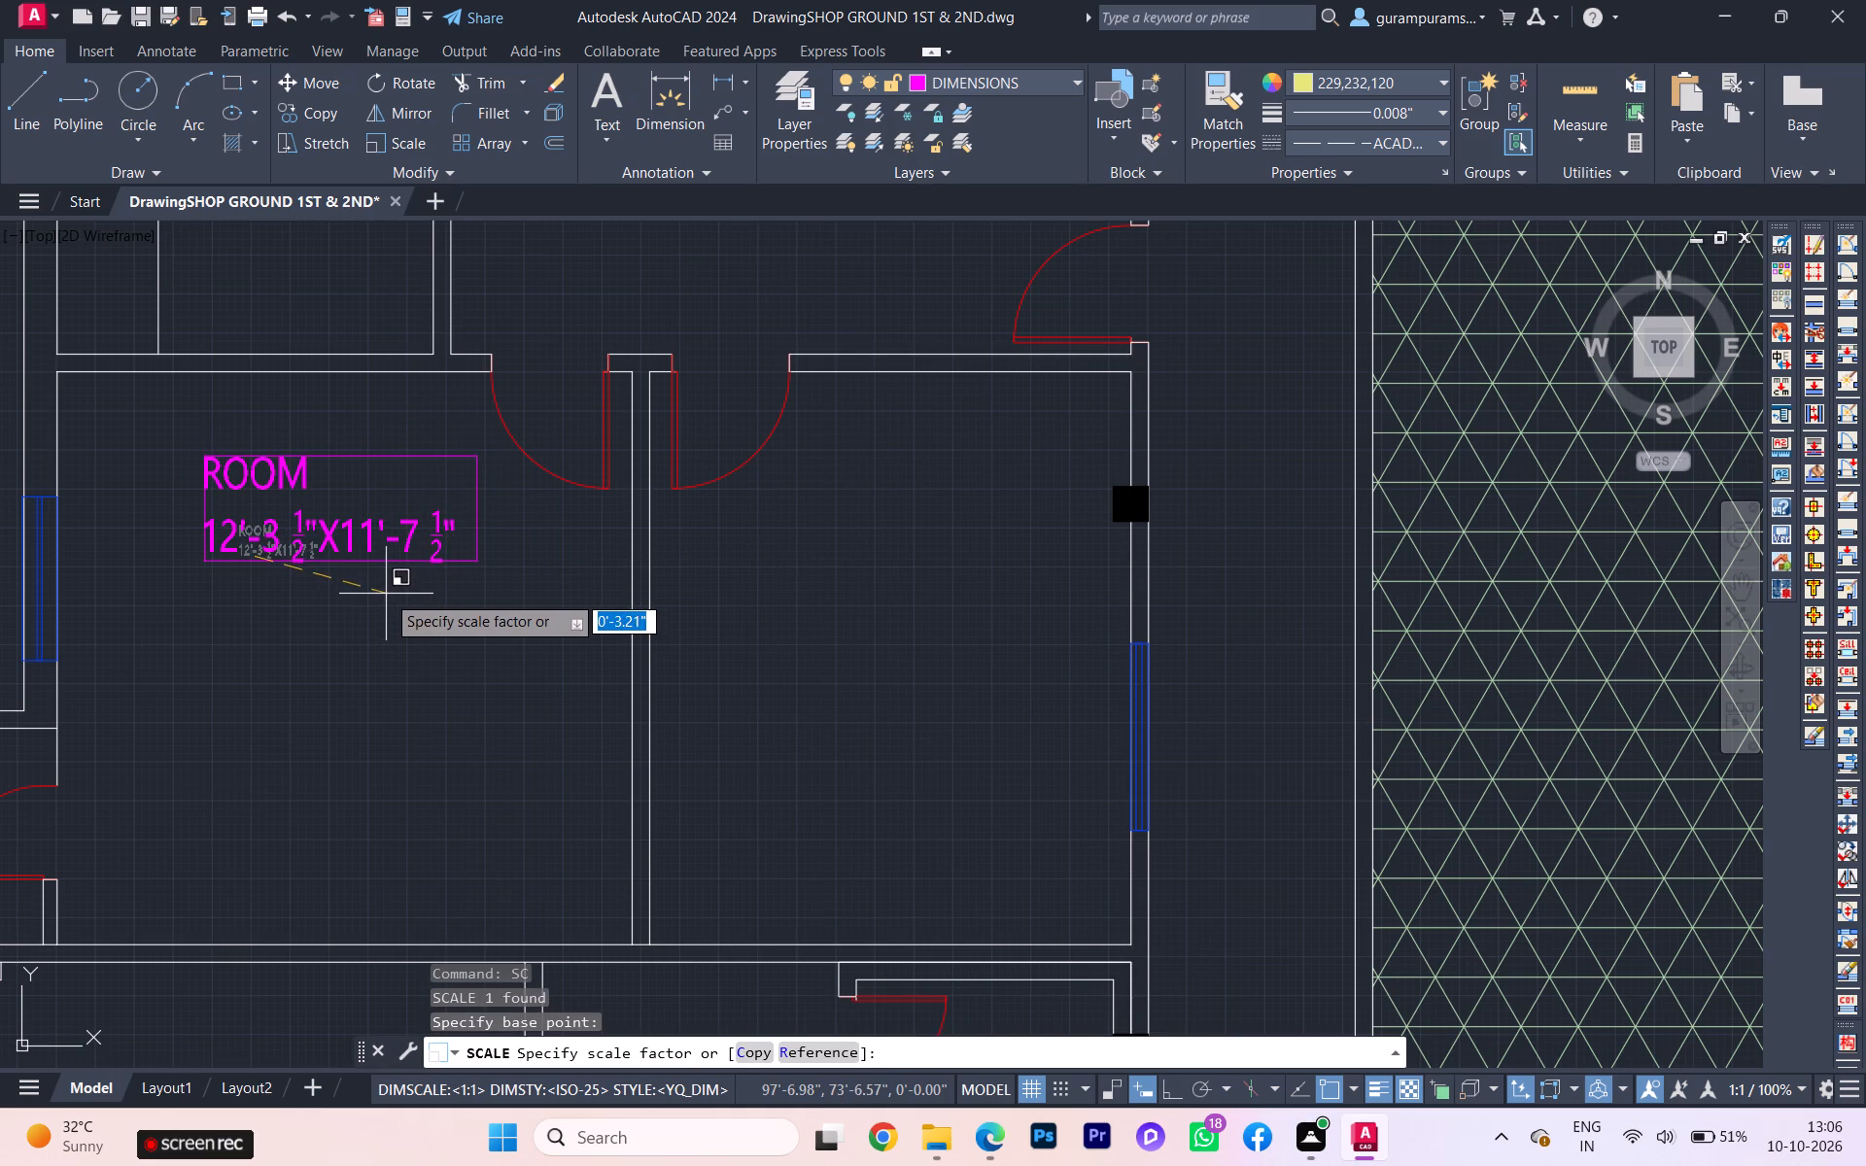
left_click(386, 594)
Move the enlarged ROOM label down about 2'-3" towards the middle of the room.
left_click(267, 548)
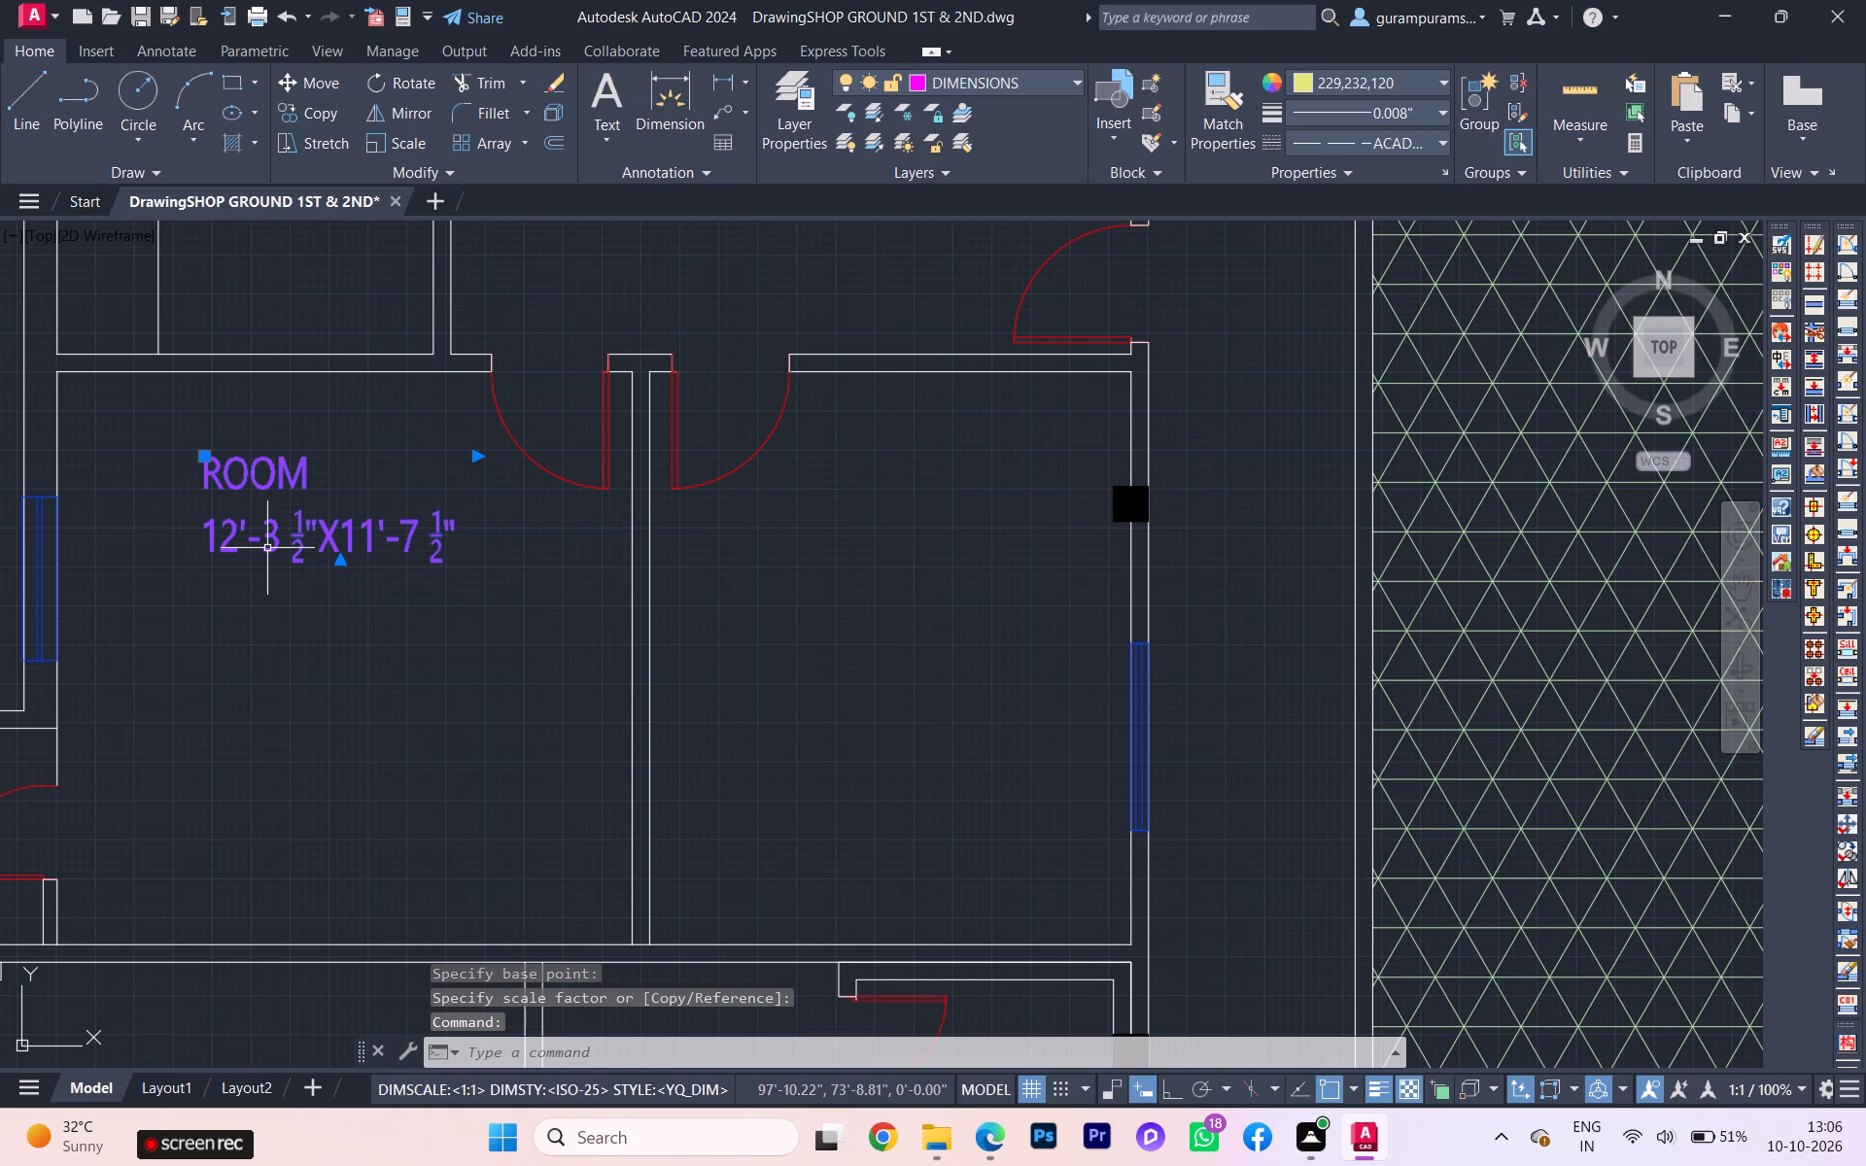
key("m")
key("Return")
left_click(267, 548)
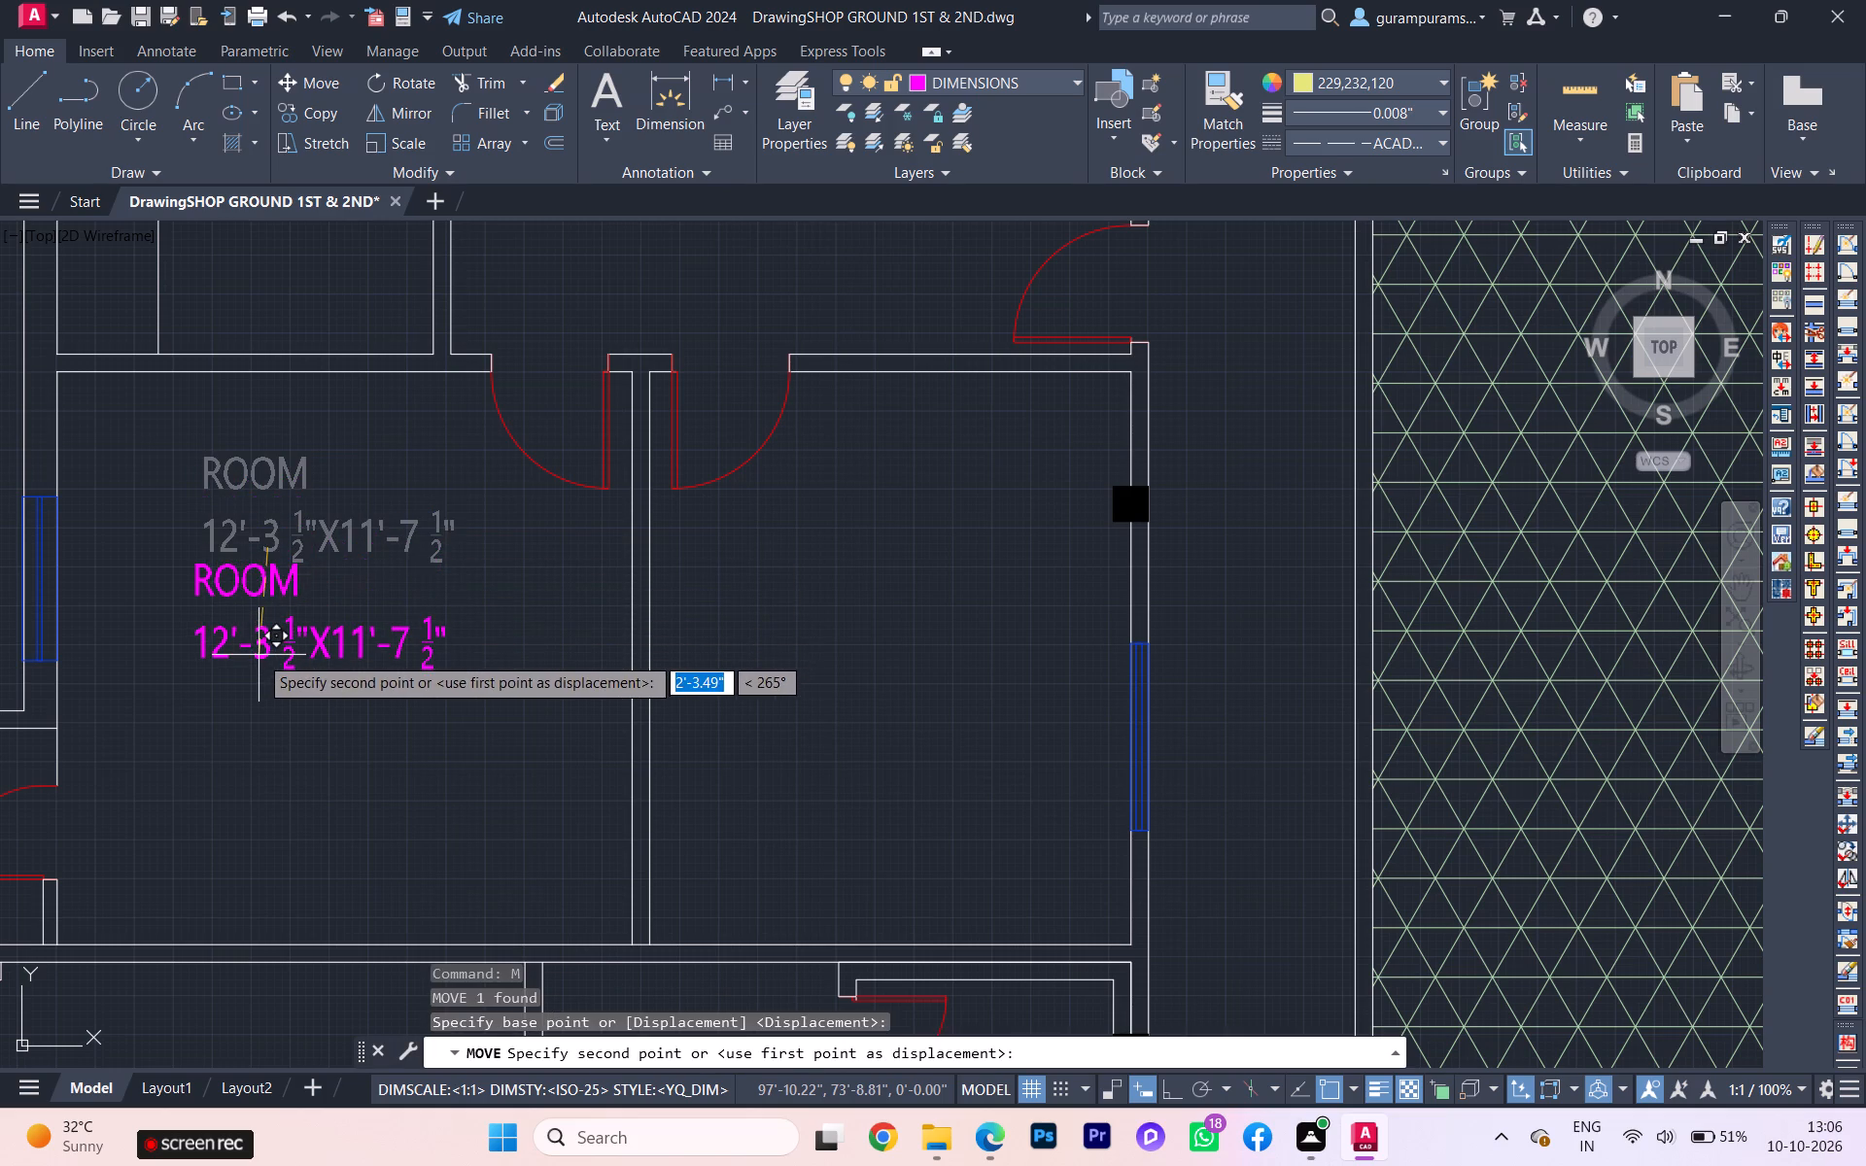
left_click(258, 657)
Indent the word ROOM with four spaces to centre it above the size line, as on the reference plan.
scroll(206, 640, "down", 3)
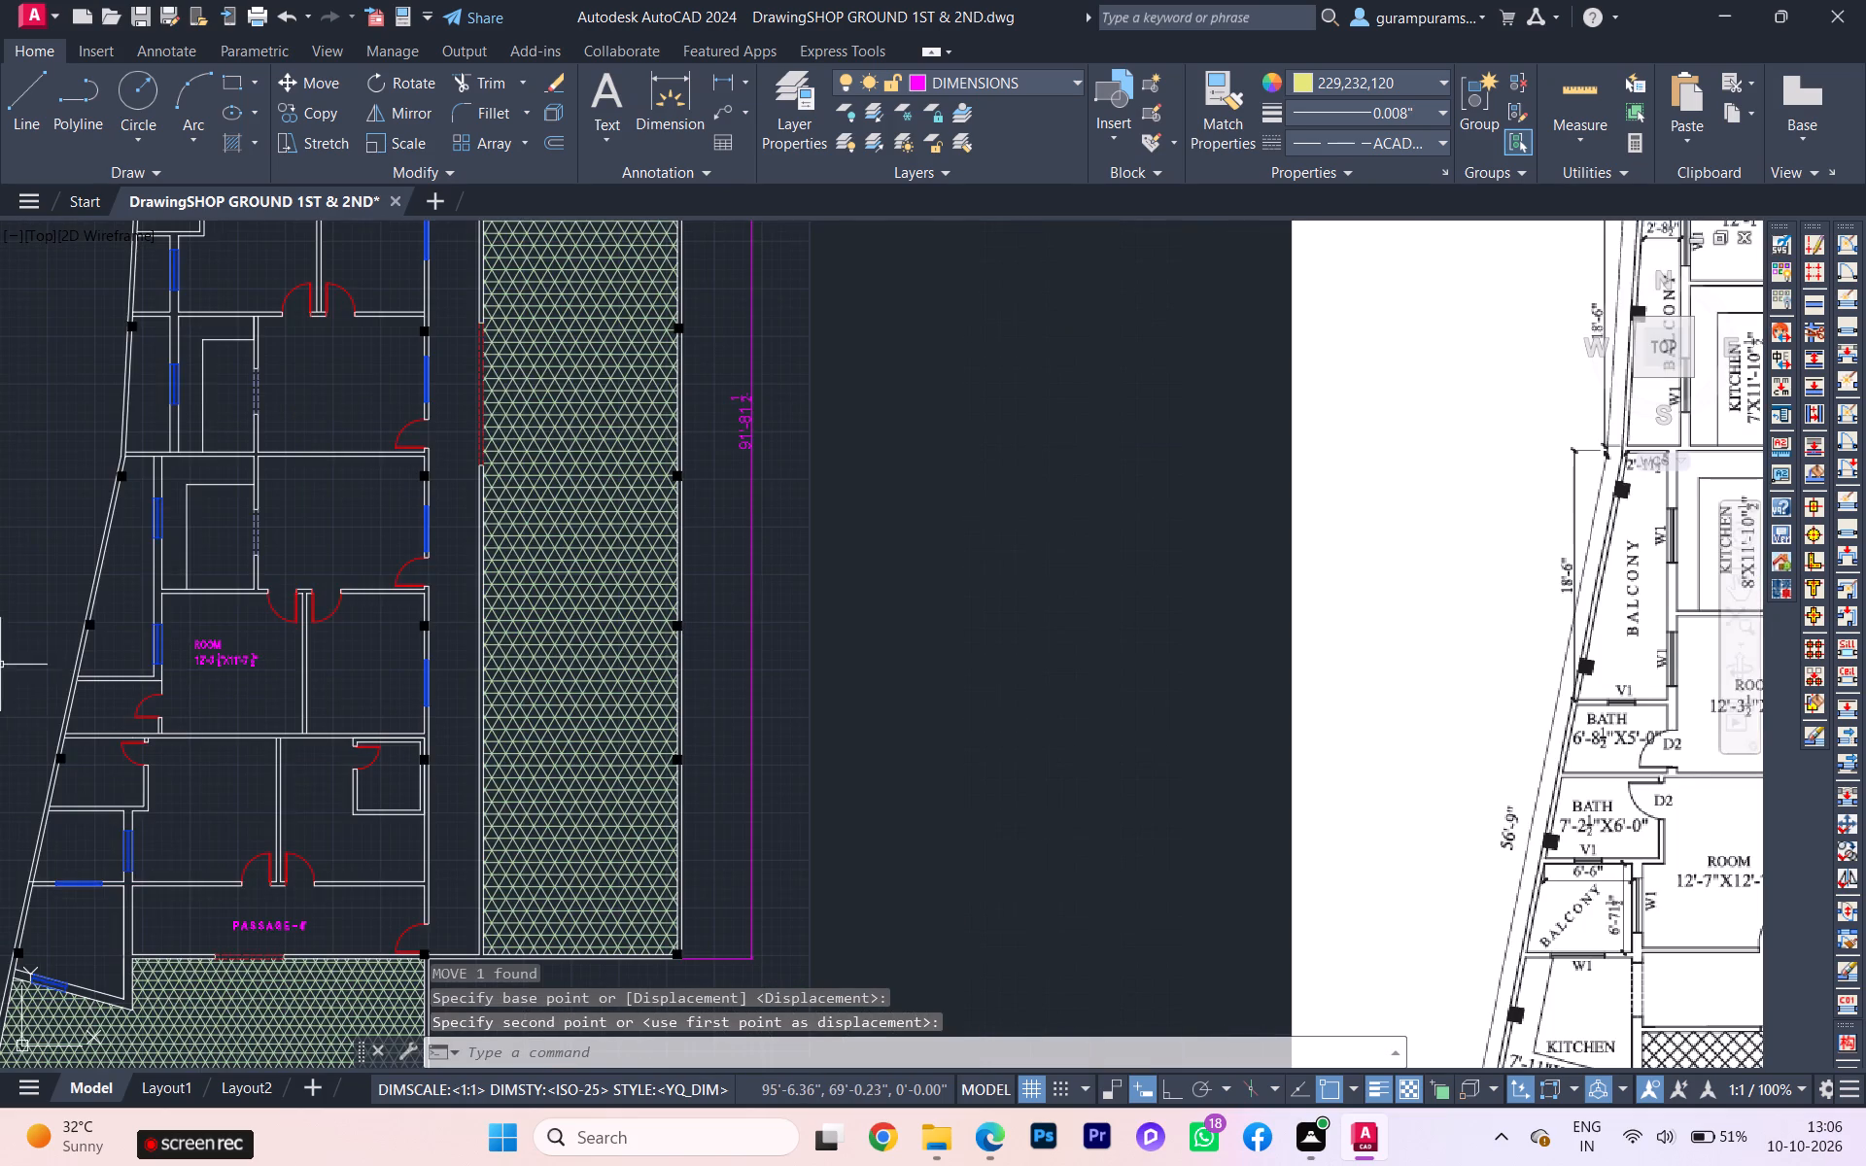
scroll(5, 661, "down", 1)
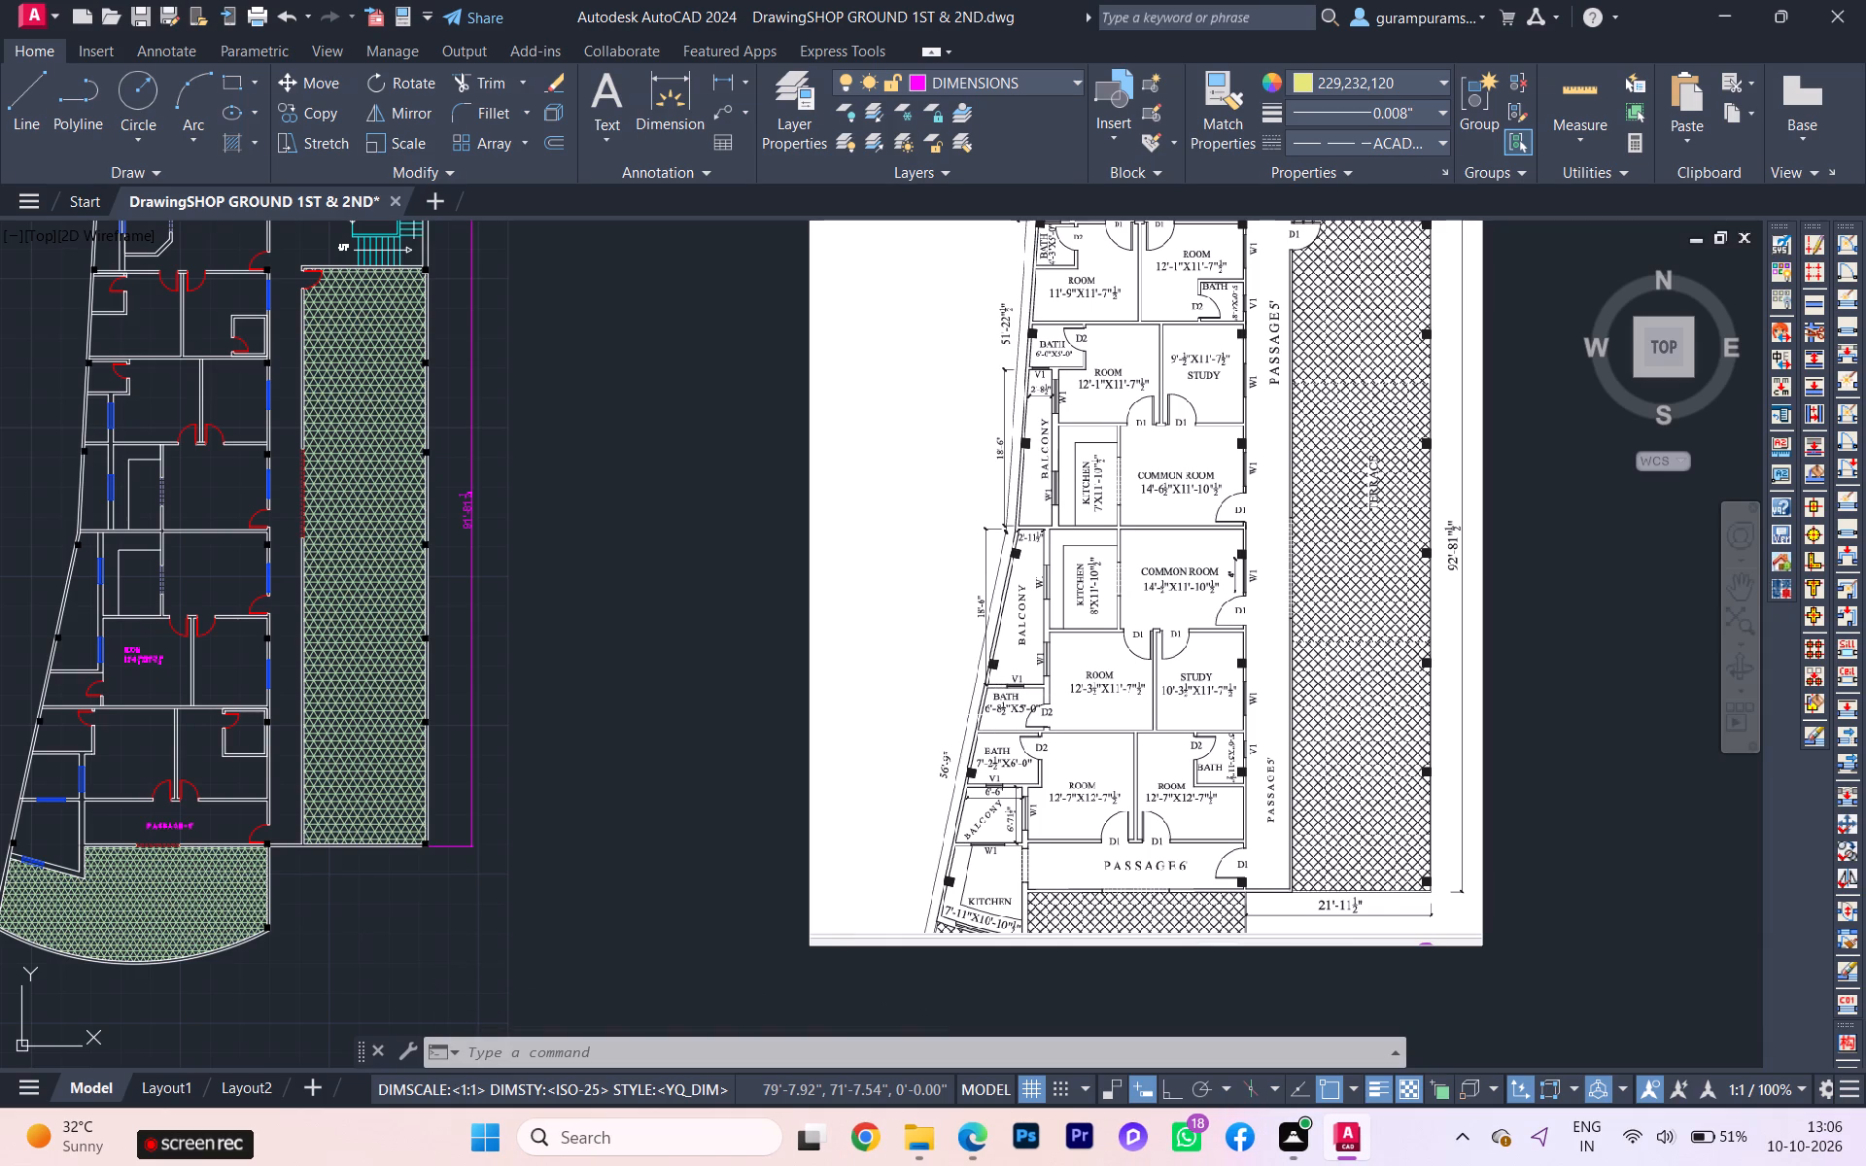
scroll(122, 656, "up", 3)
left_click(161, 692)
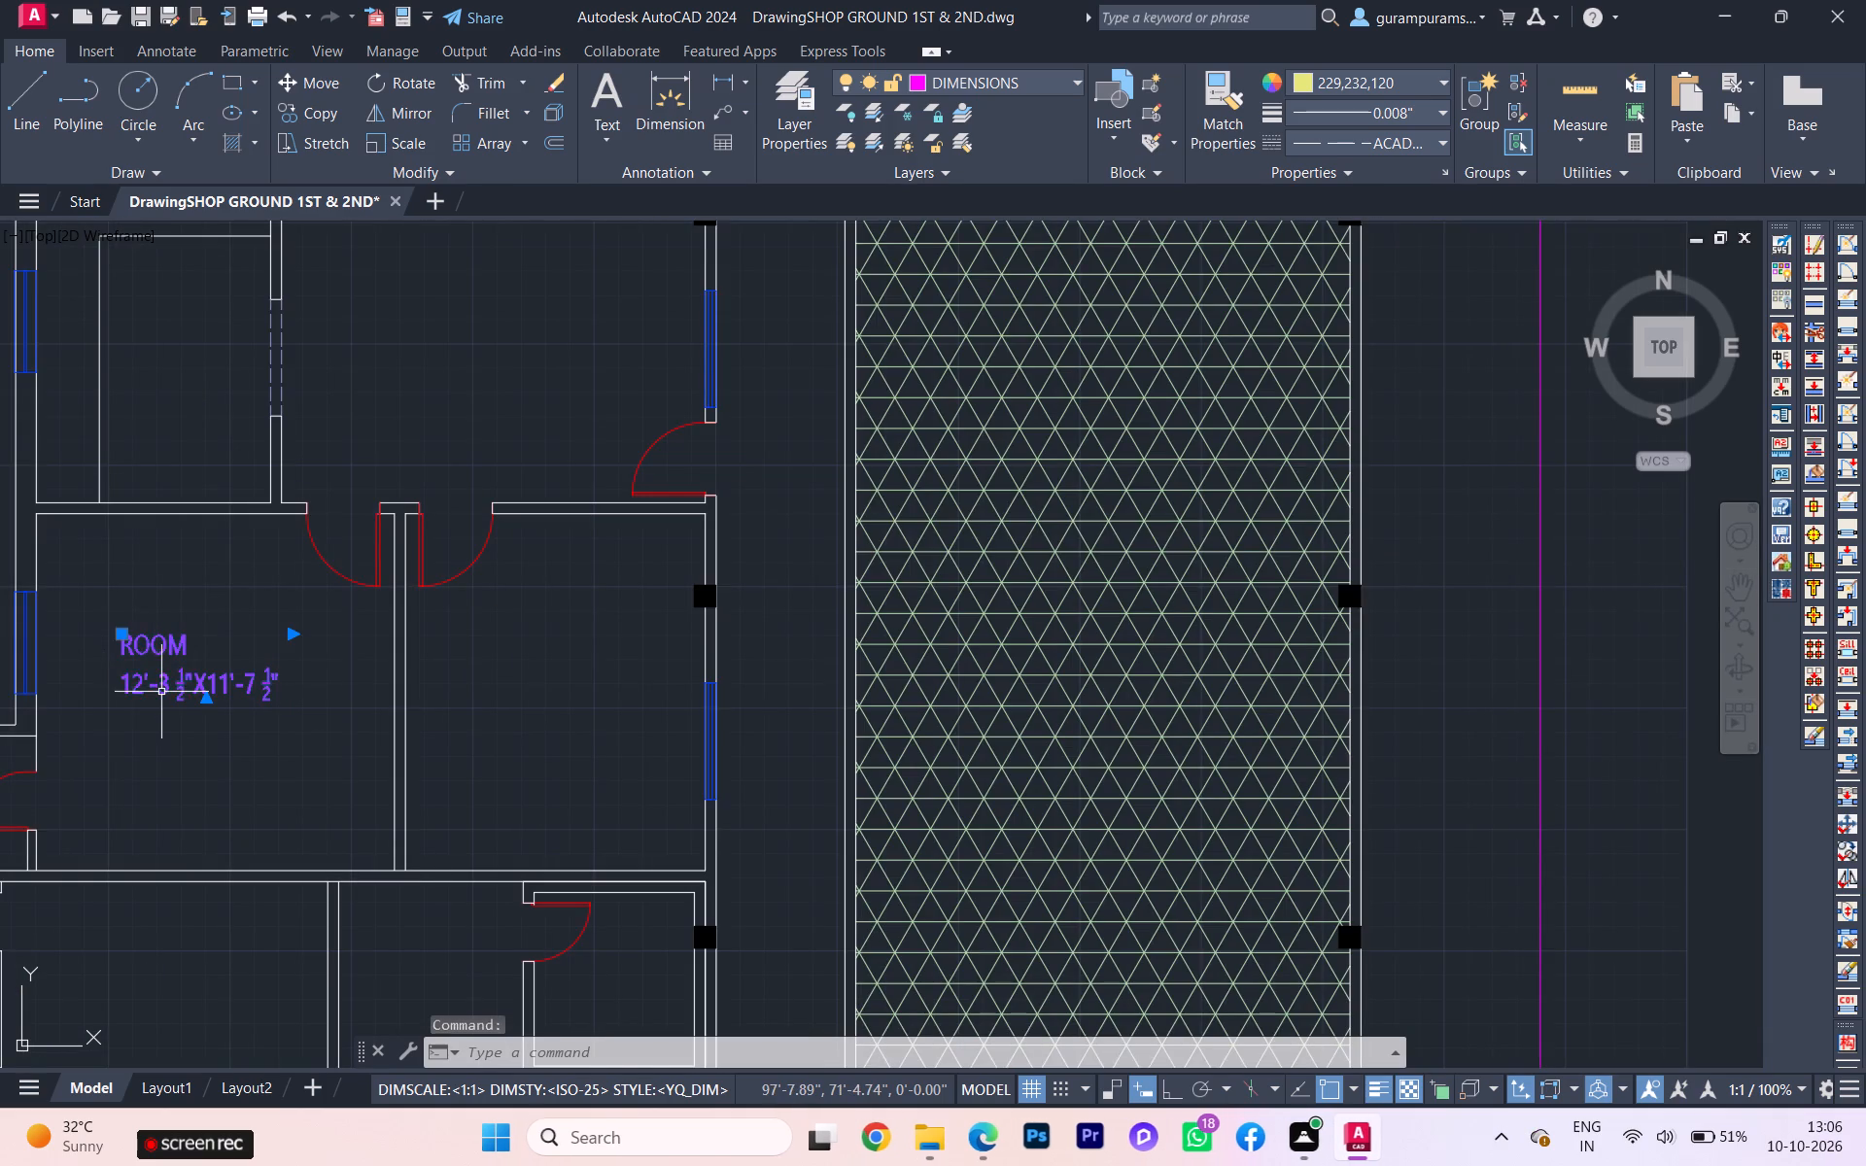
double_click(117, 647)
double_click(130, 650)
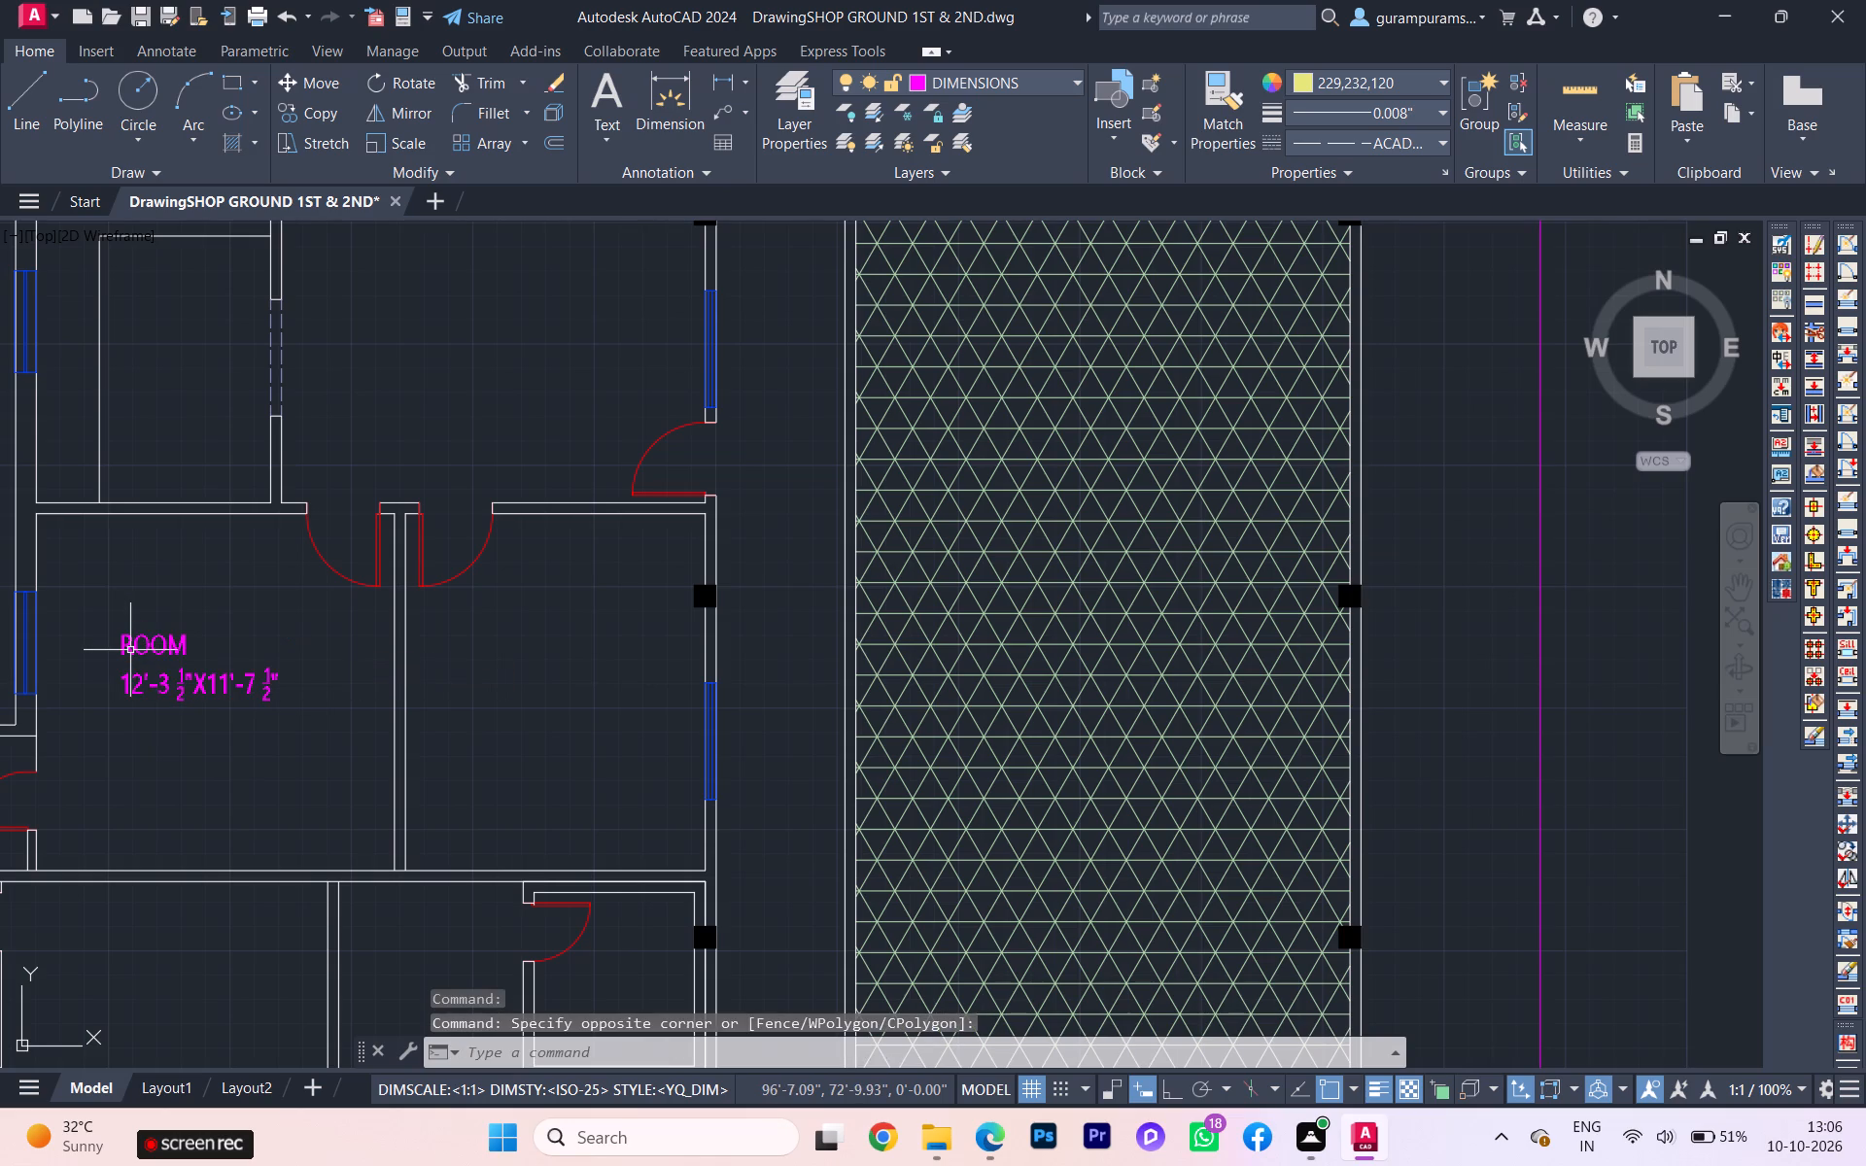
double_click(127, 648)
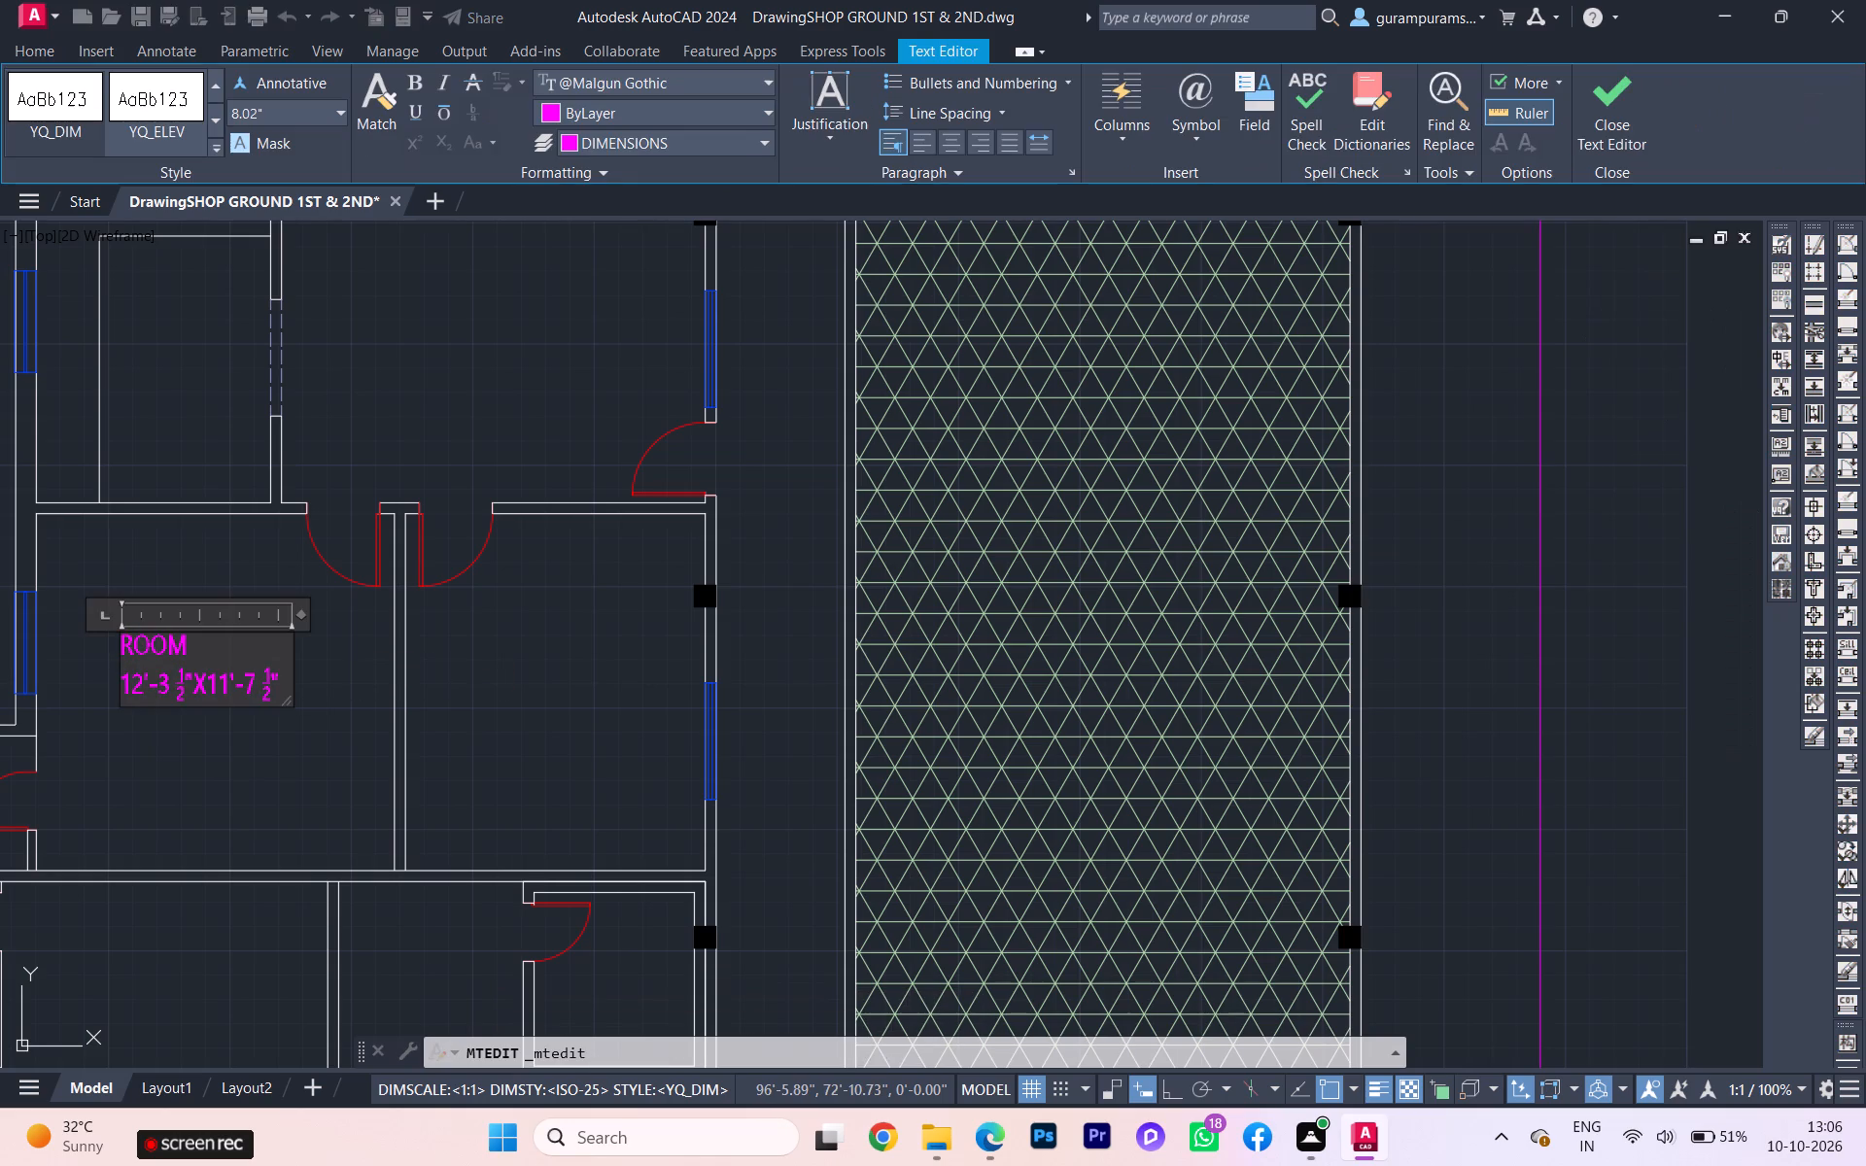
left_click(122, 664)
key("space")
key("space")
key("space")
key("space")
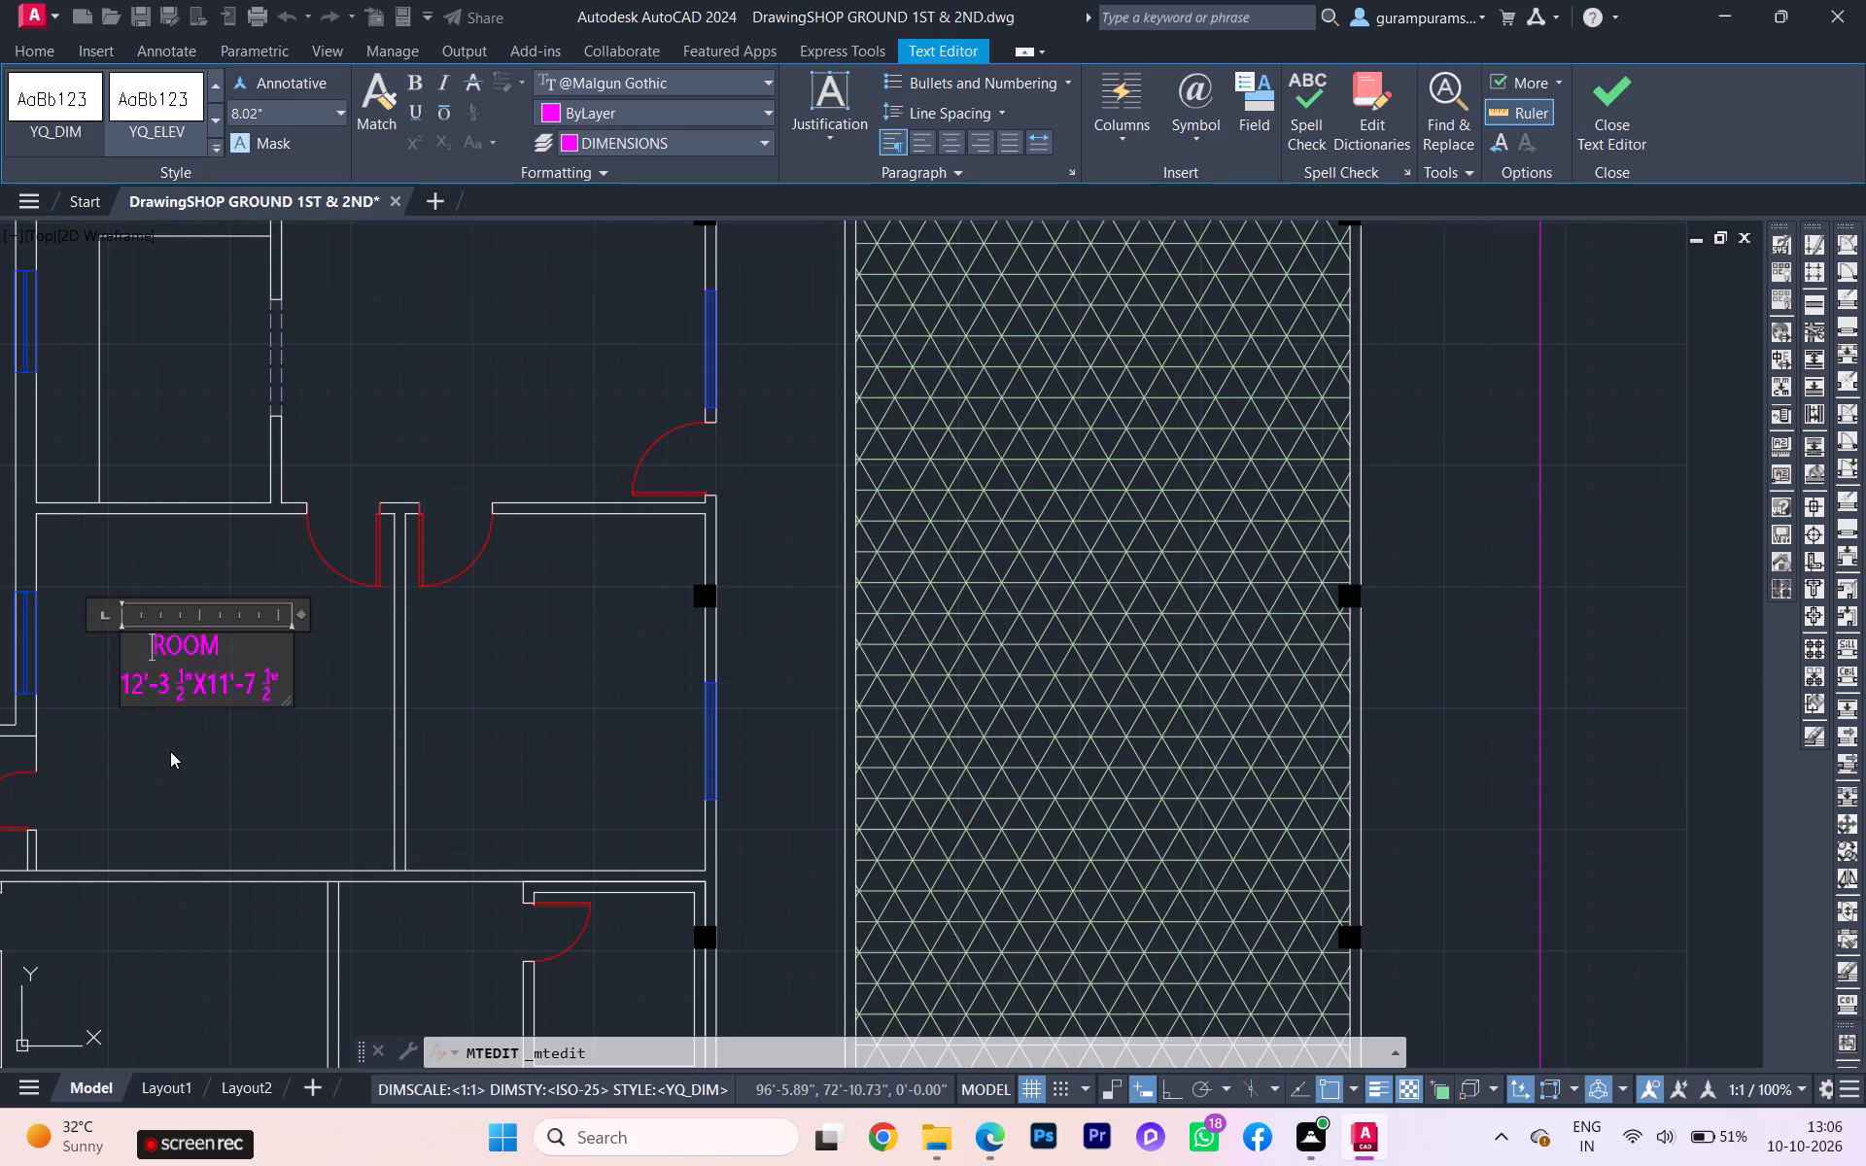
scroll(170, 751, "up", 1)
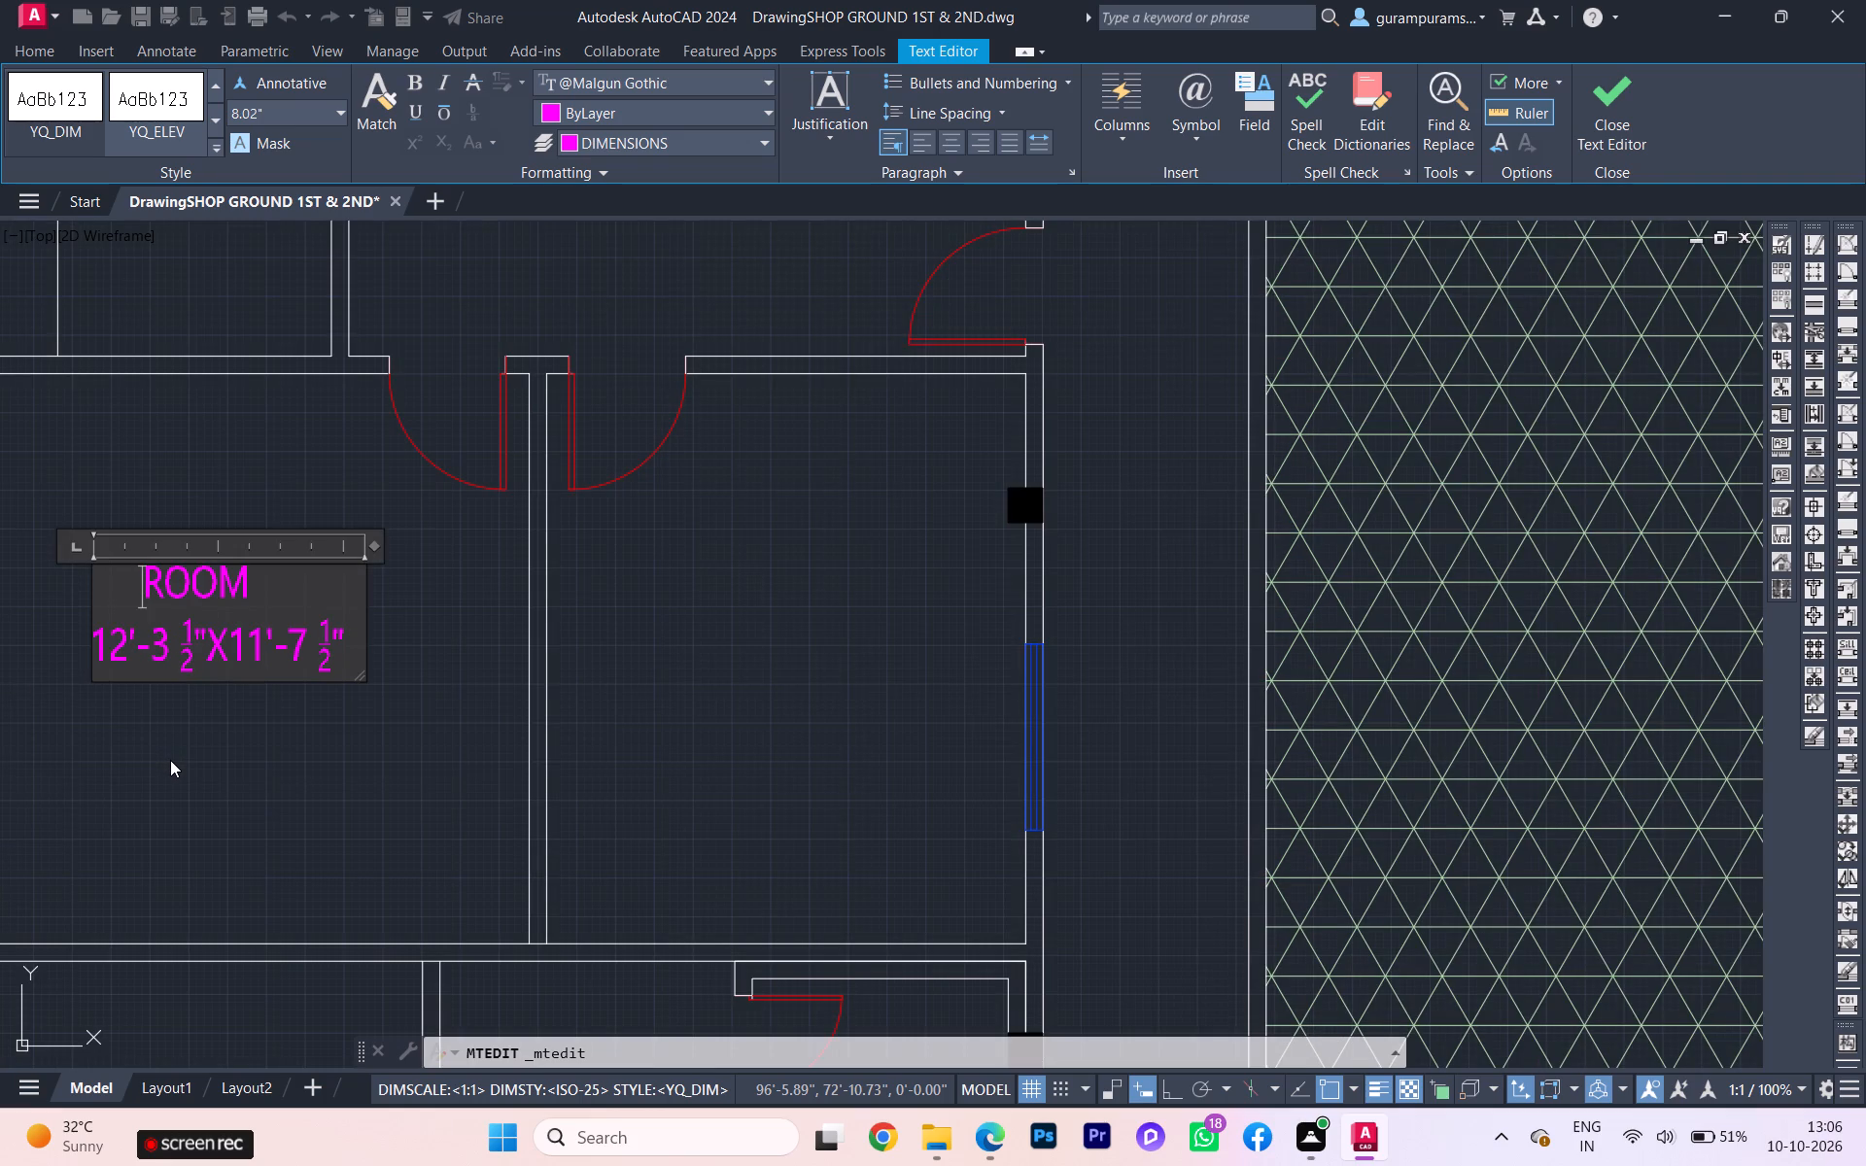
left_click(170, 760)
scroll(161, 748, "down", 1)
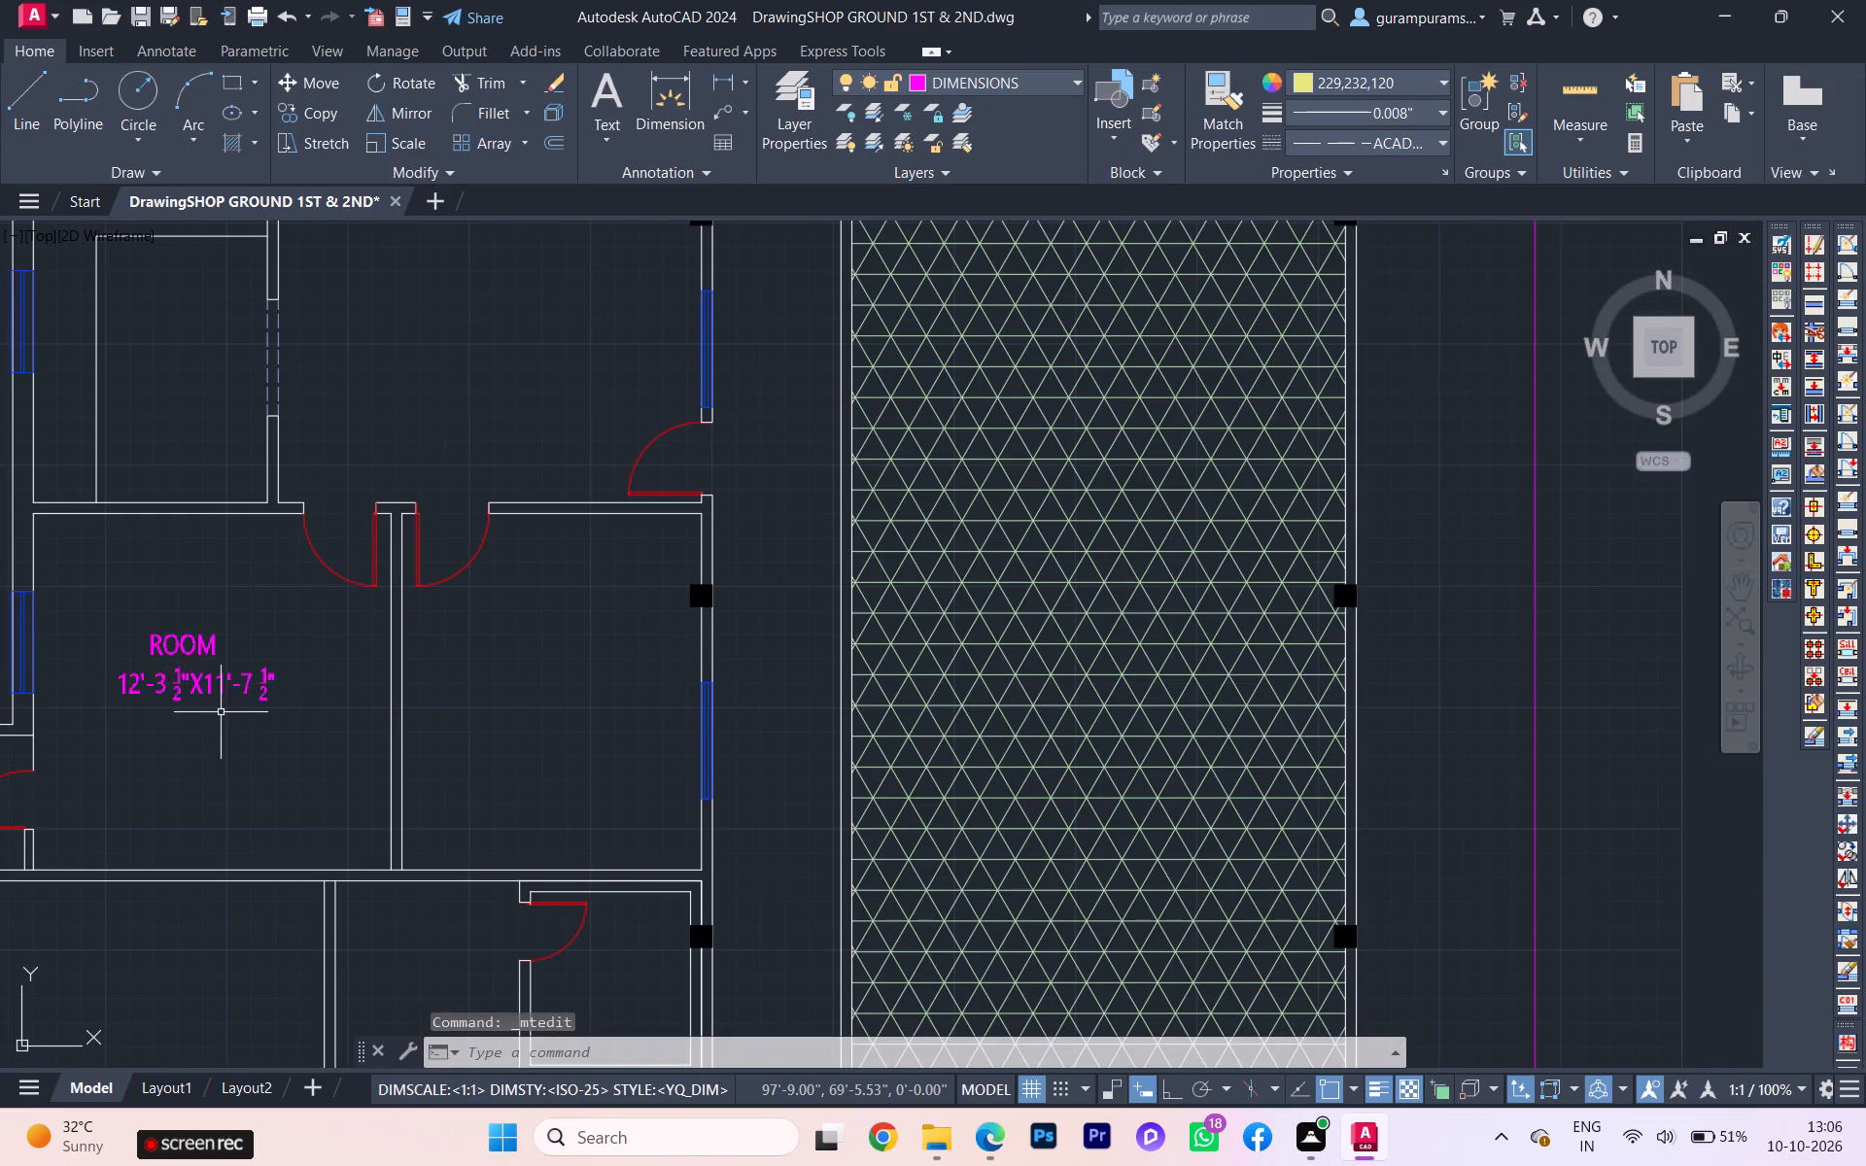
Copy the ROOM size label into the two adjoining rooms directly above PASSAGE-6', using a base point on its size line.
left_click(222, 712)
left_click(108, 634)
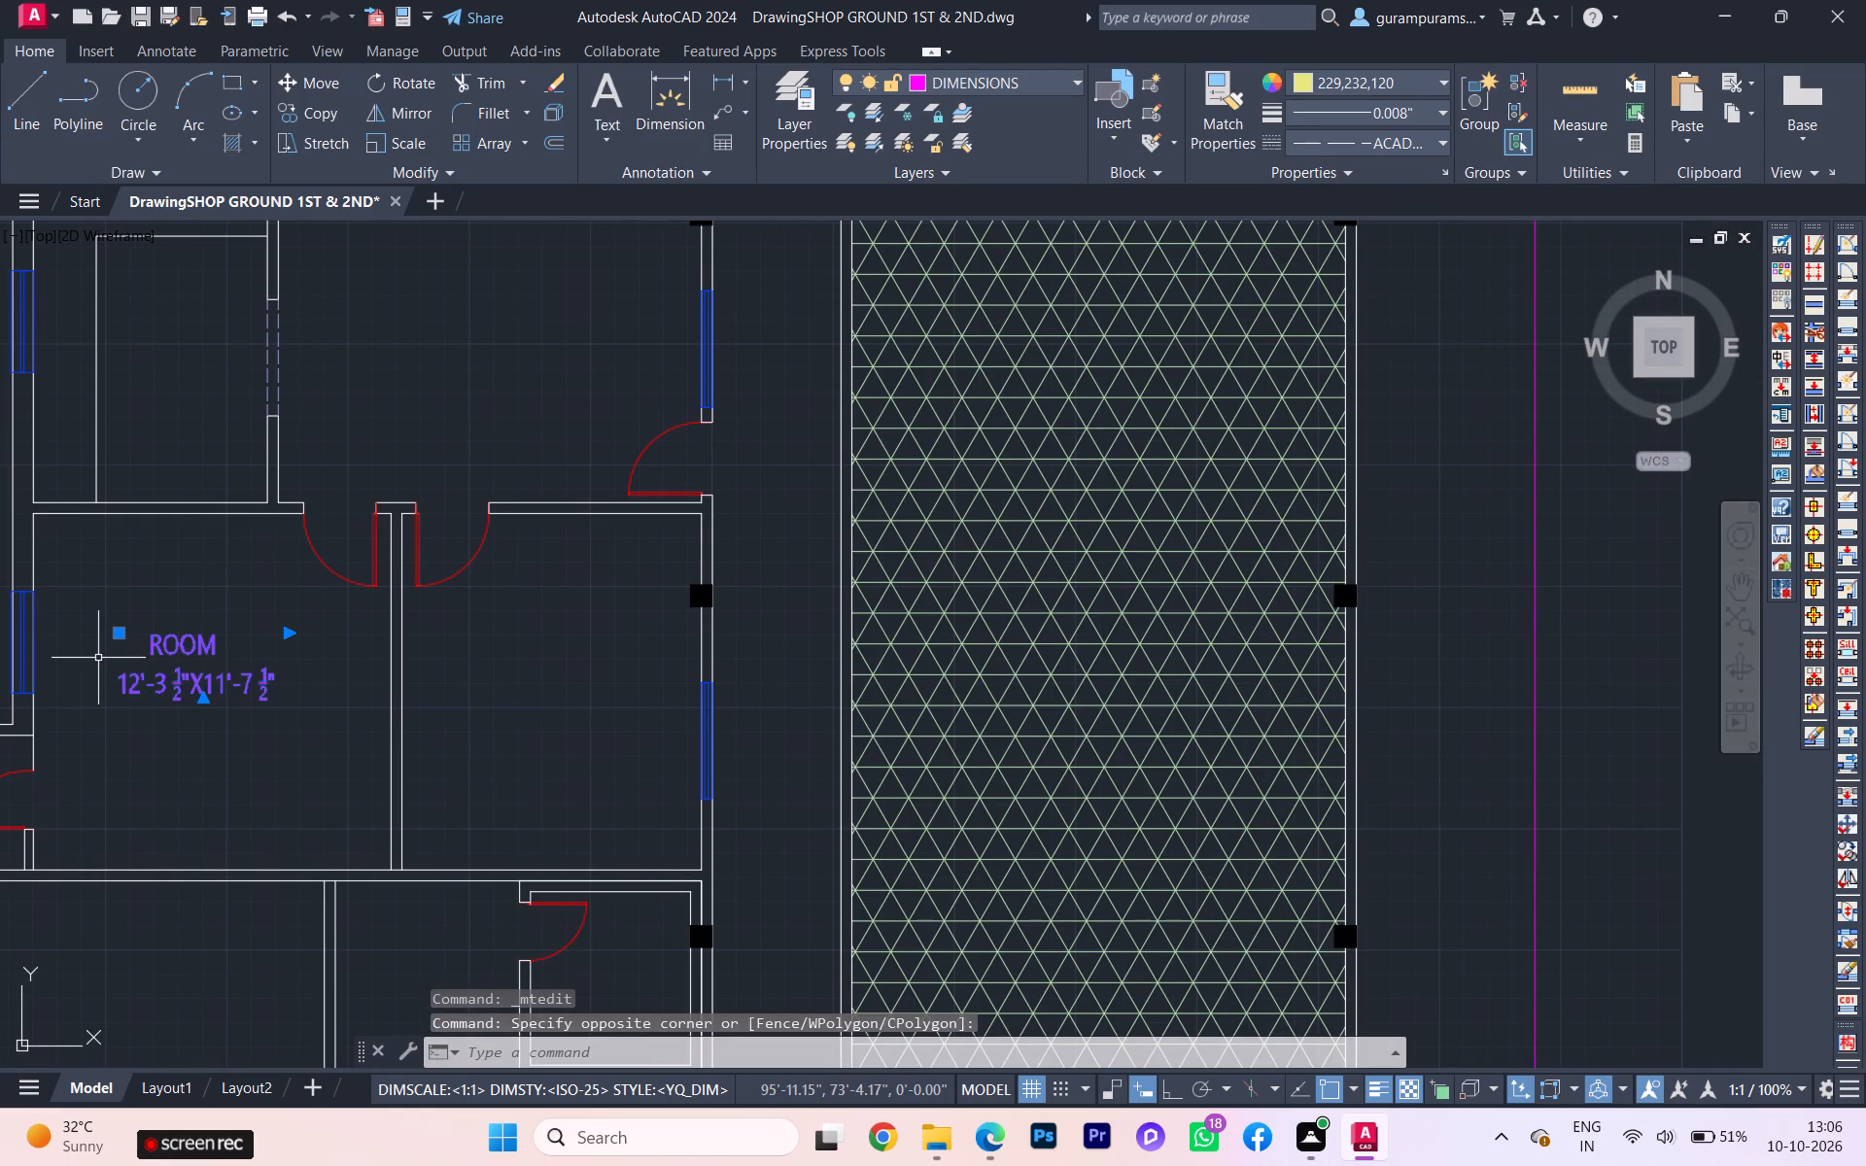
key("c")
key("o")
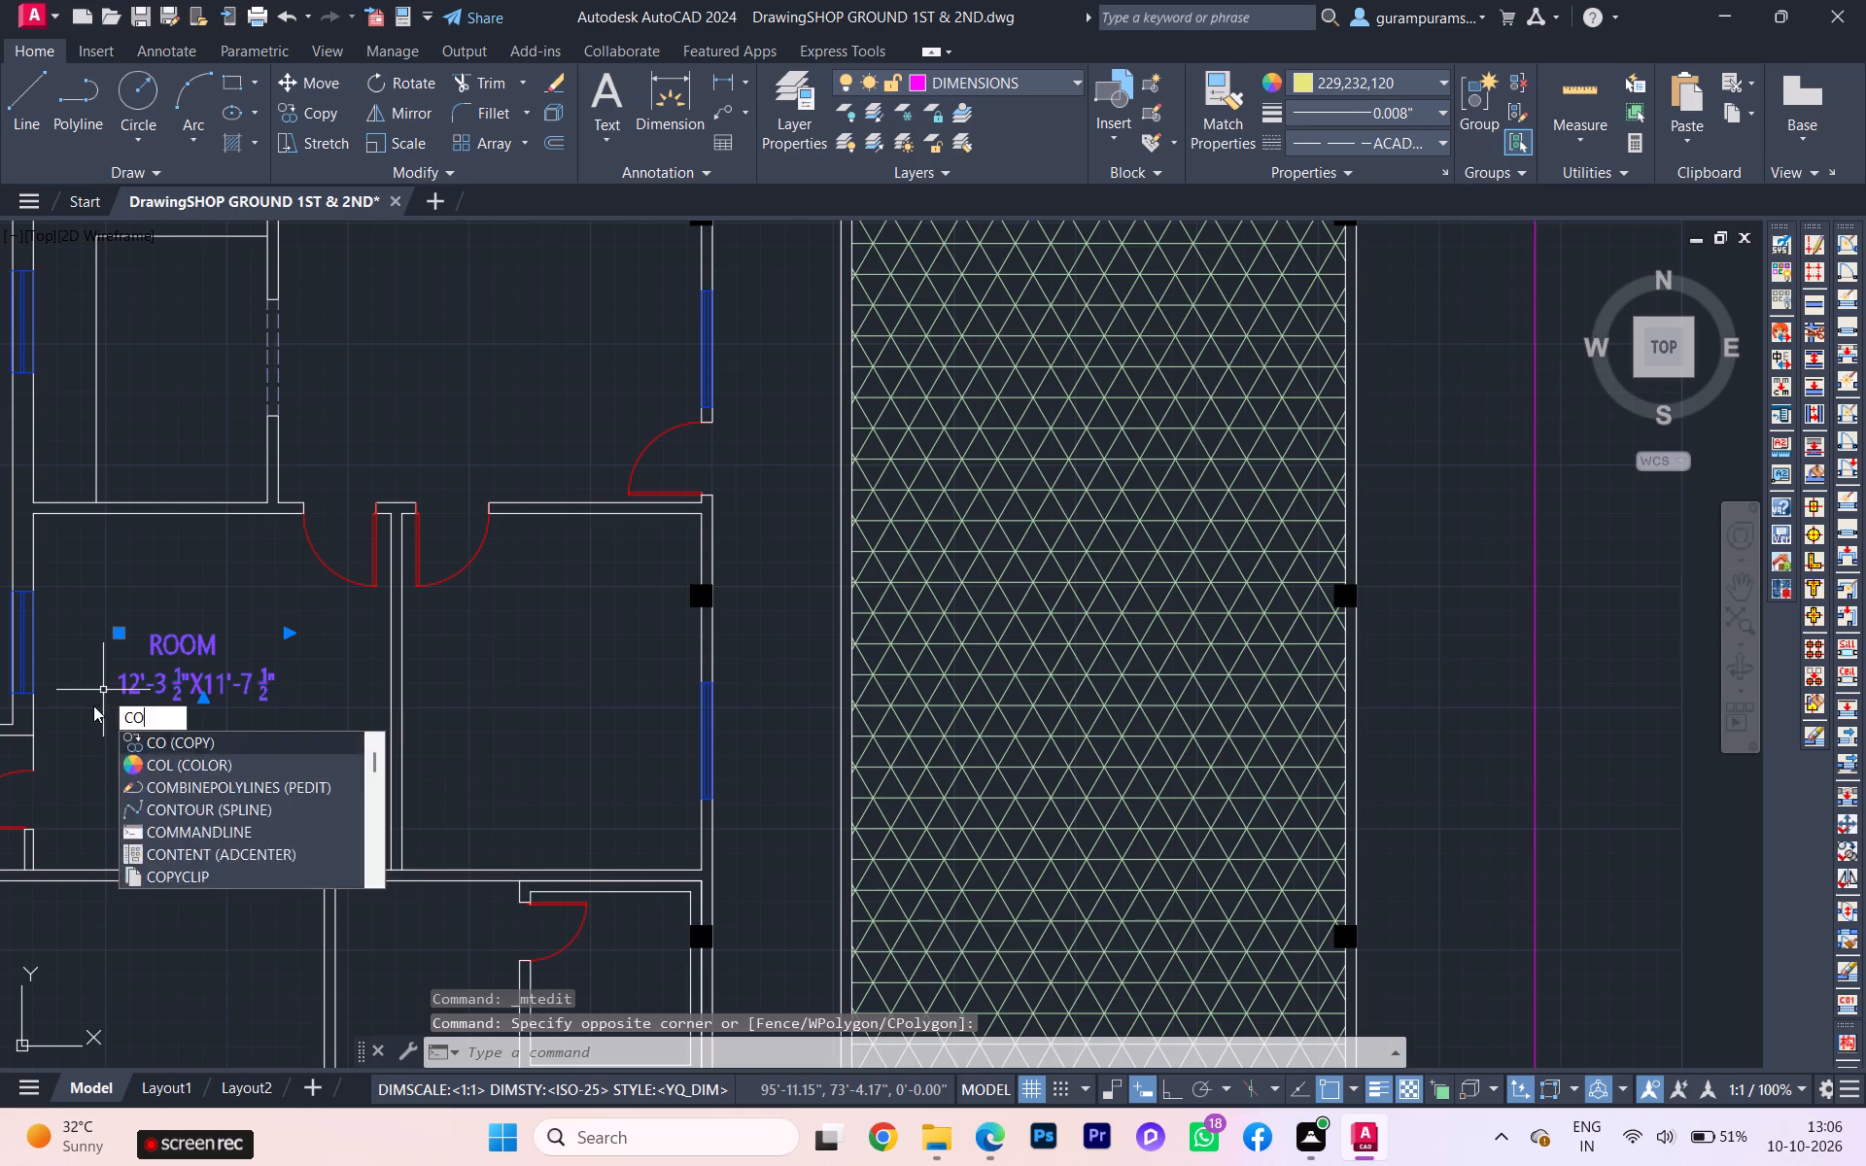
key("Return")
left_click(186, 699)
scroll(193, 636, "down", 1)
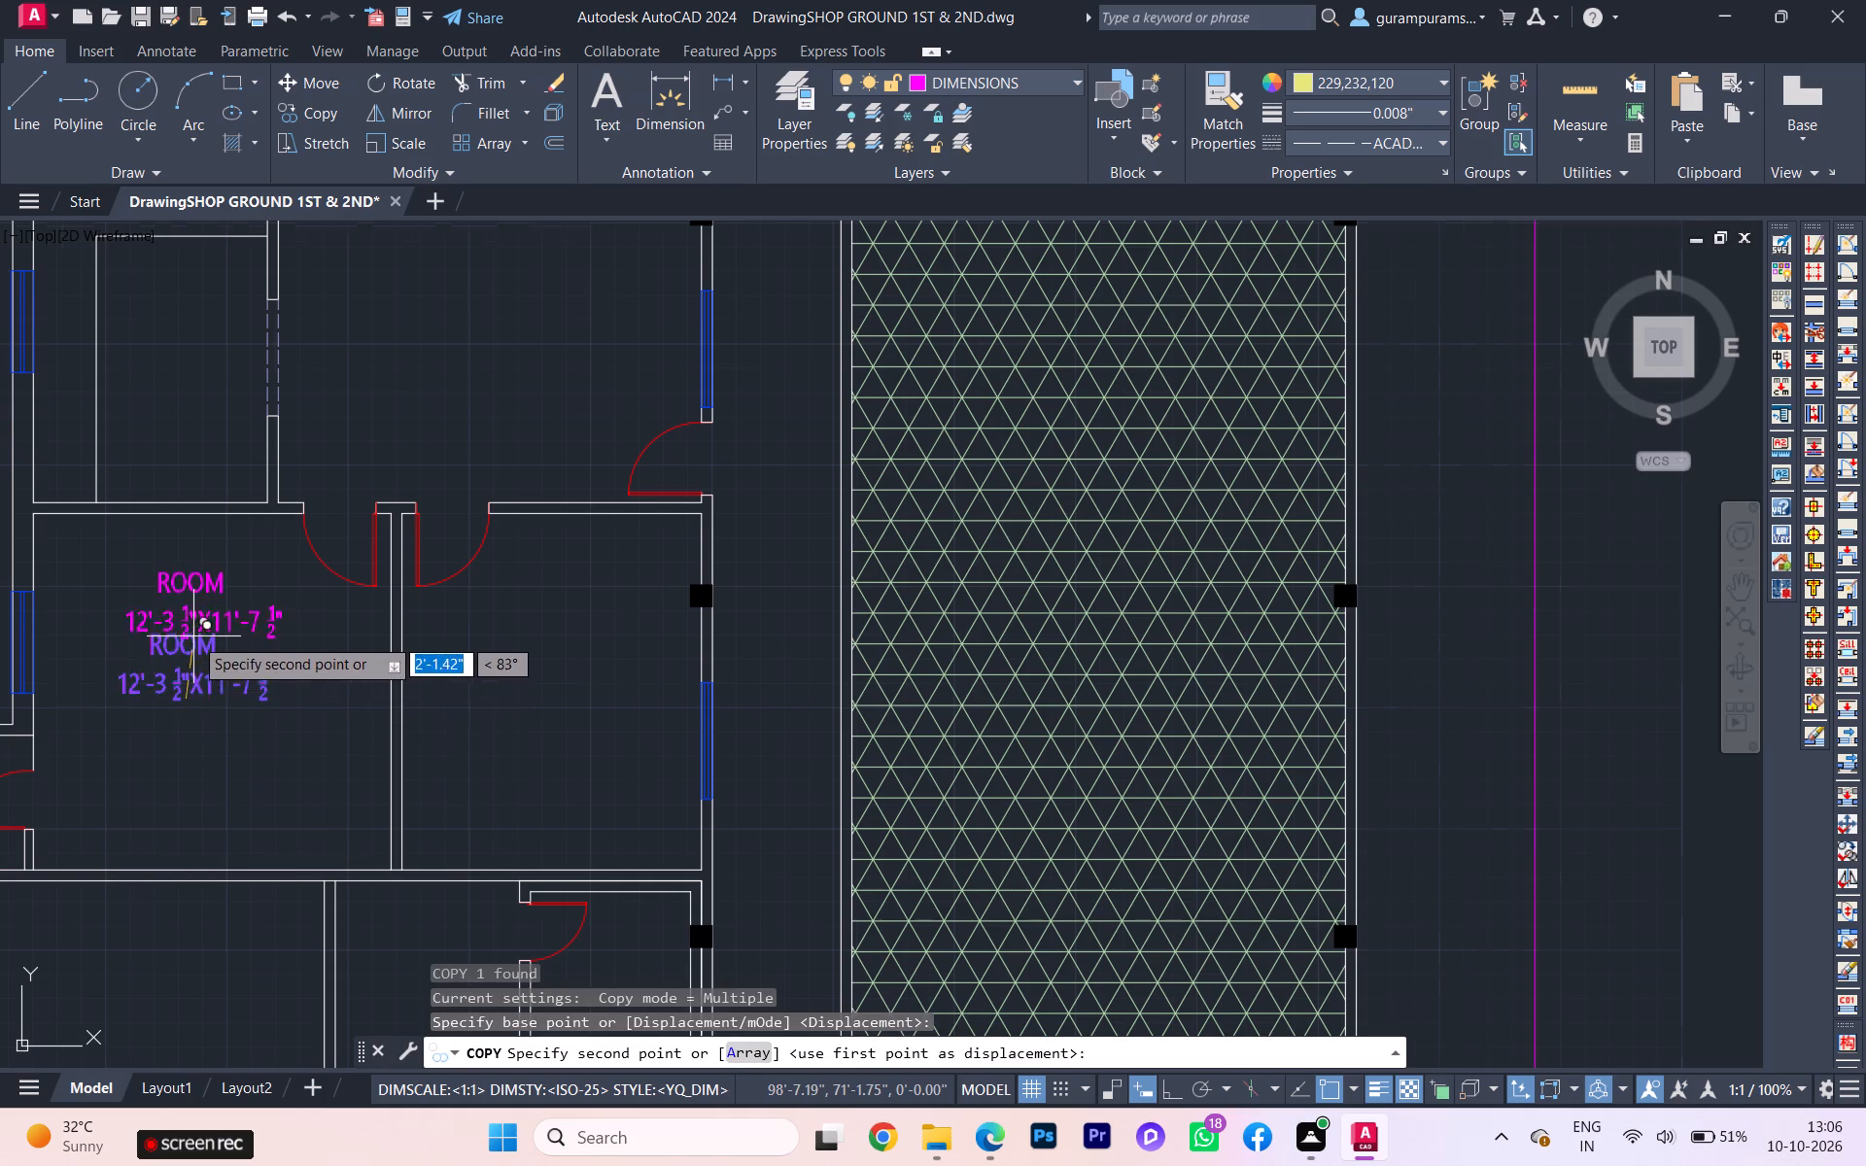
scroll(185, 716, "down", 1)
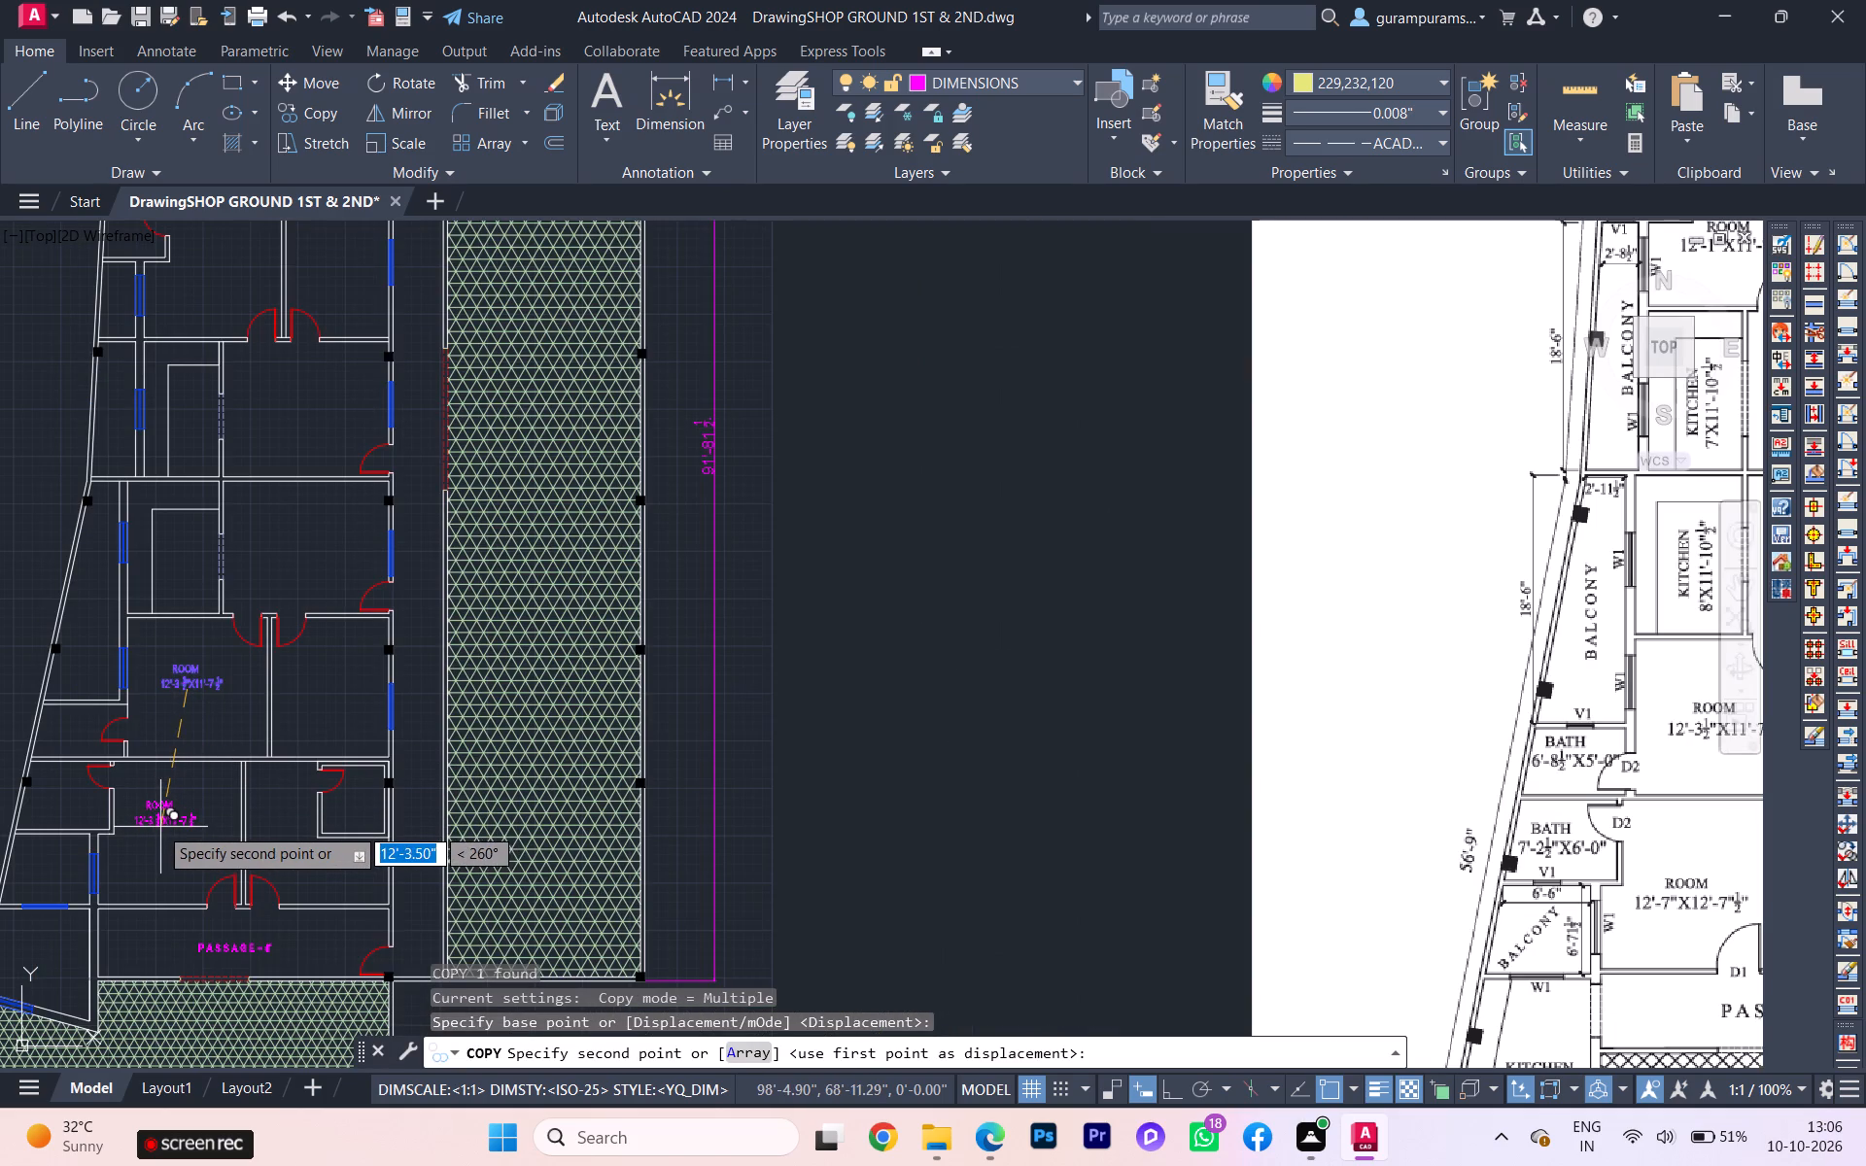
scroll(155, 823, "down", 1)
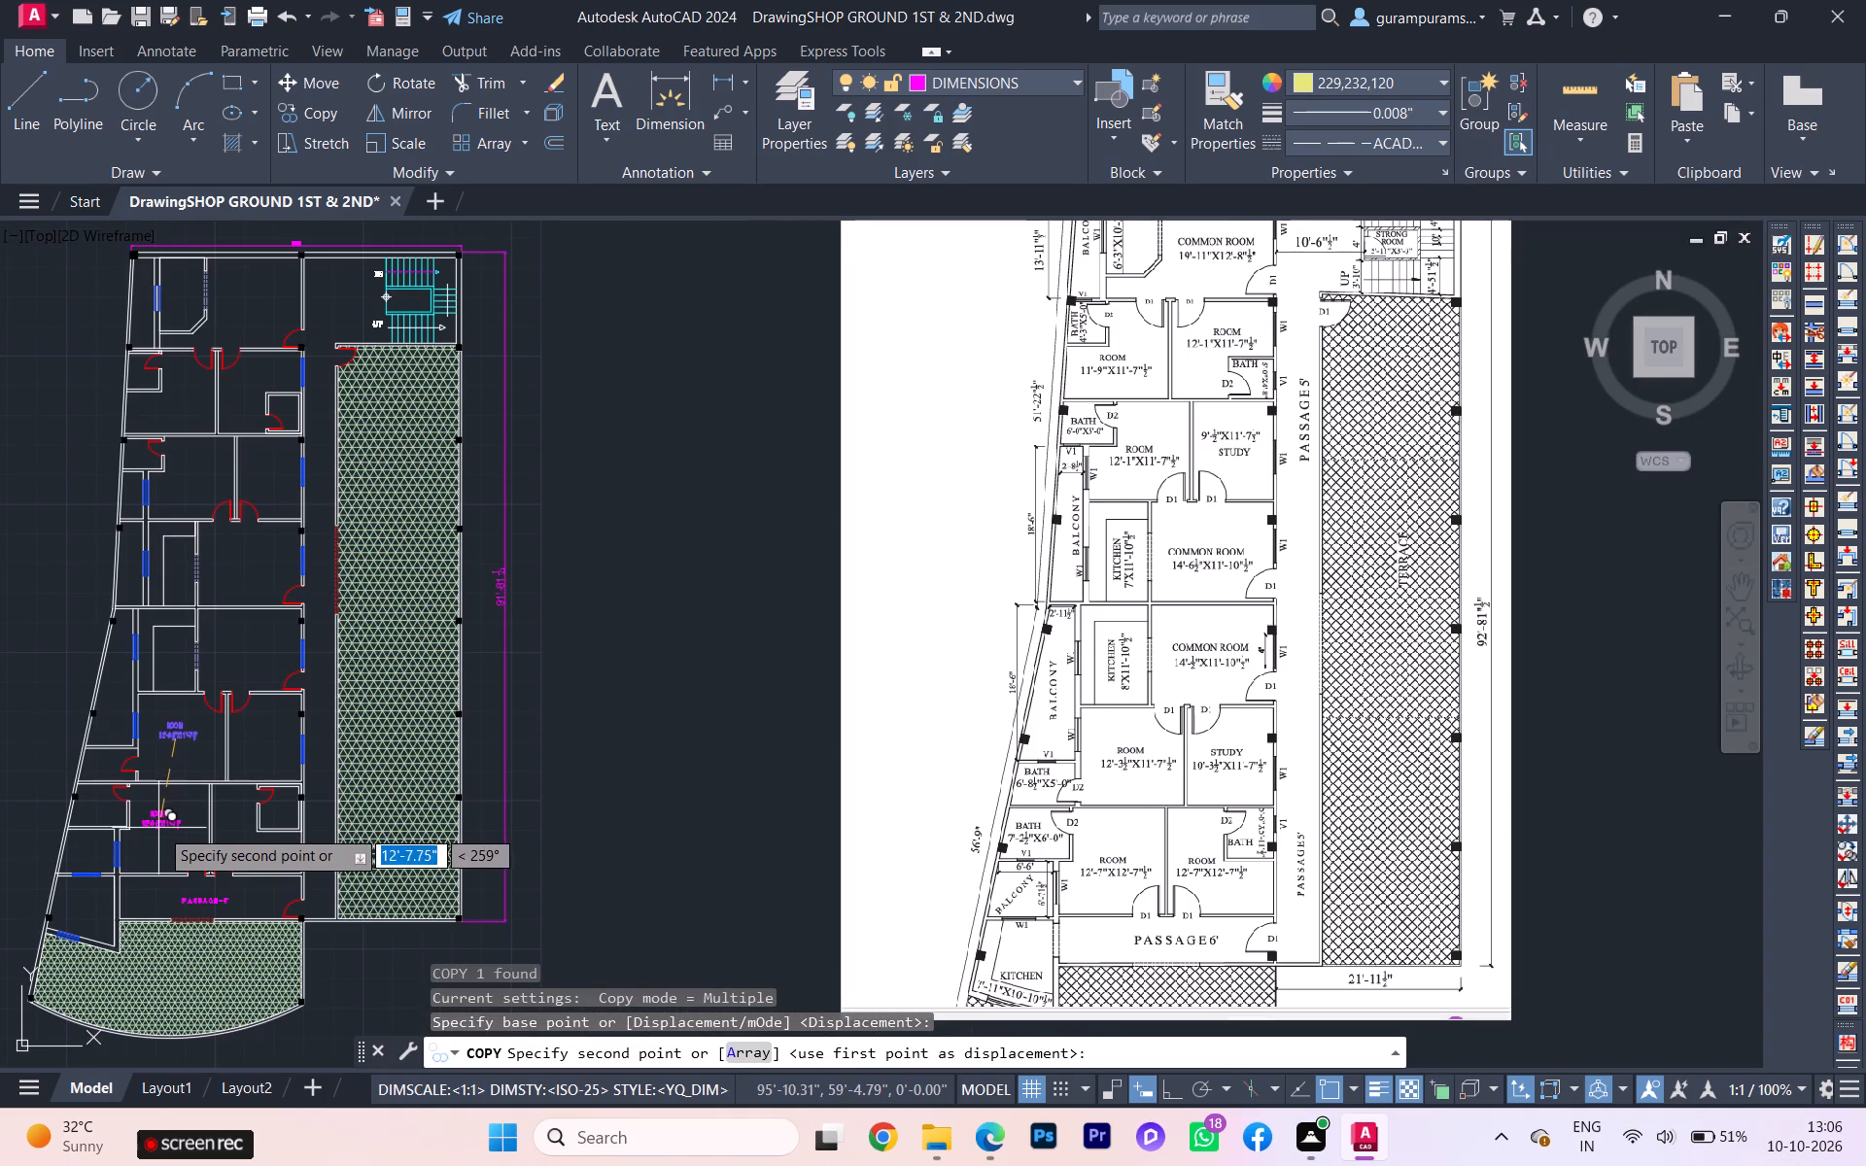
scroll(161, 833, "up", 3)
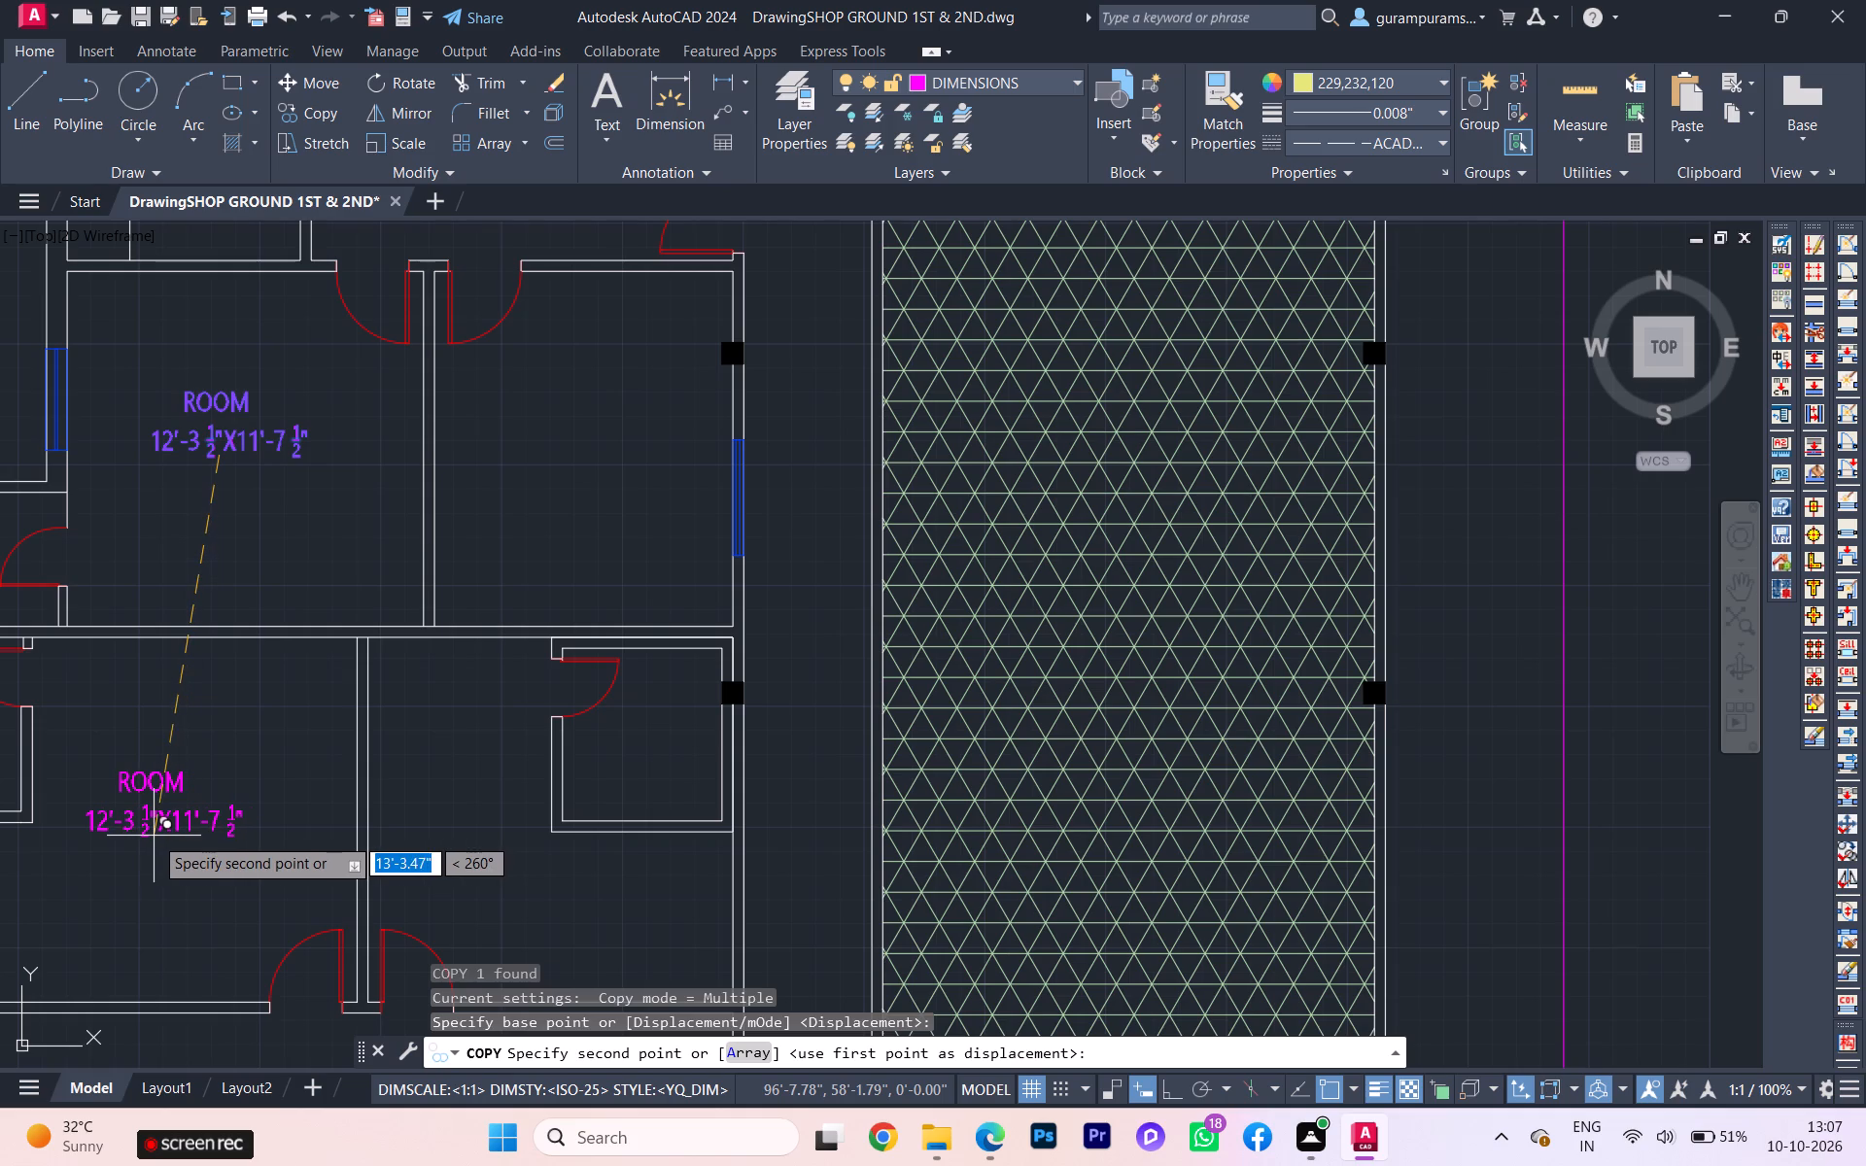
left_click(154, 836)
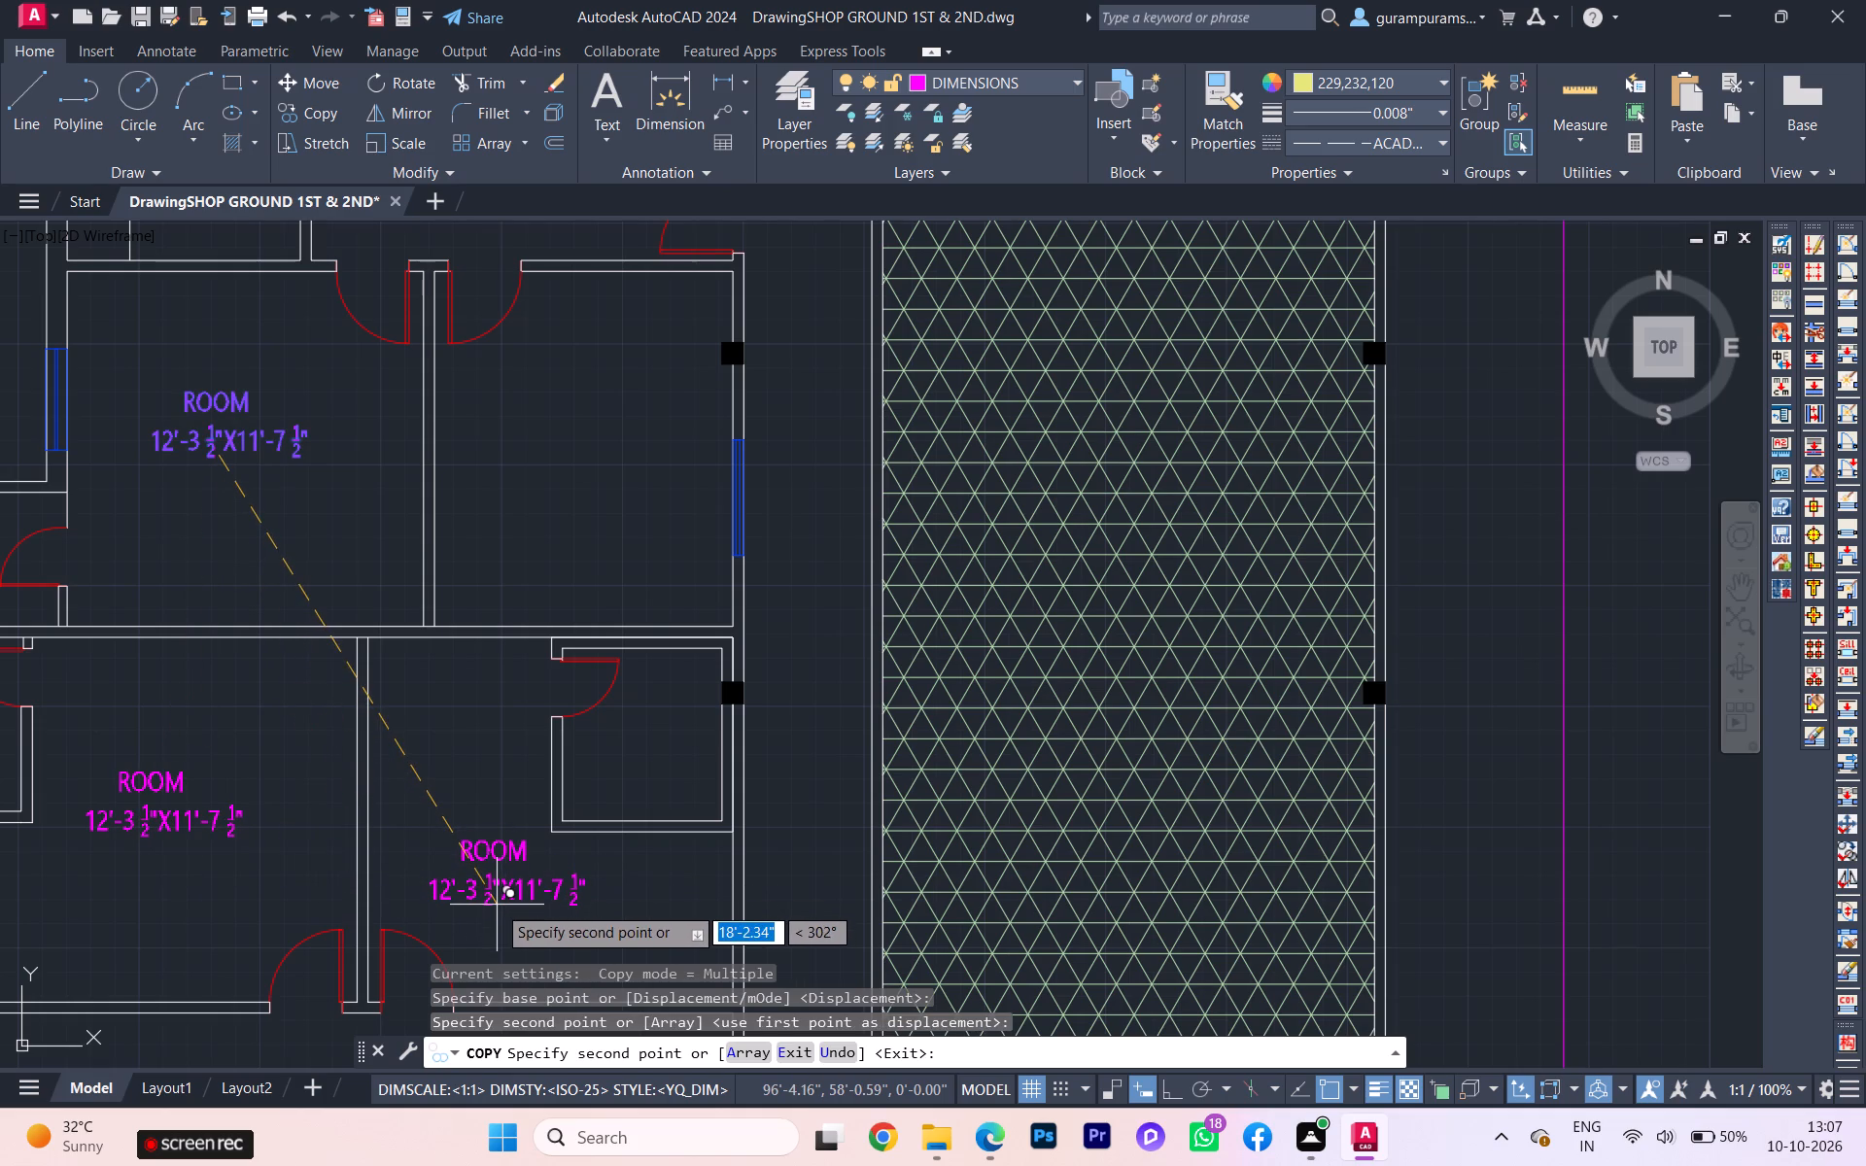
middle_click_drag(497, 905, 409, 854)
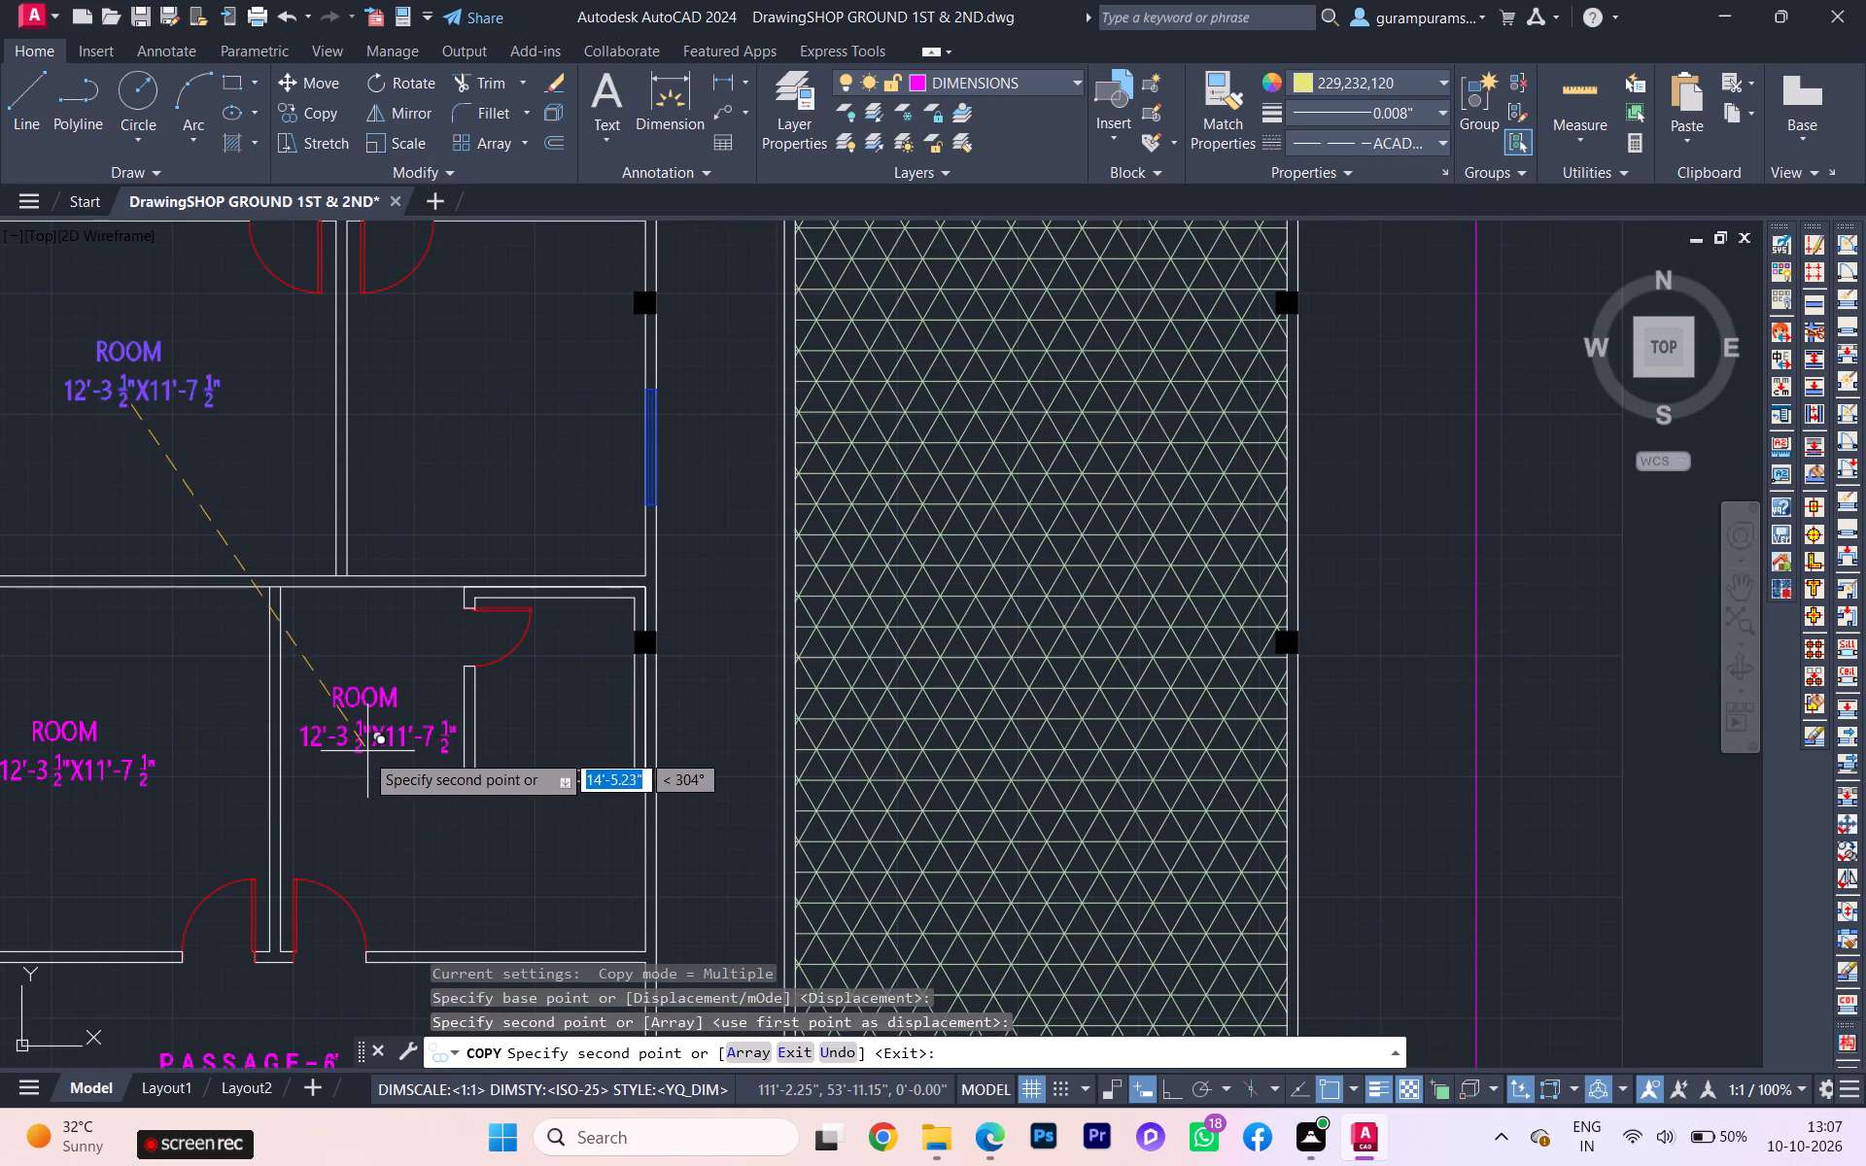
left_click(357, 779)
Place copies of the ROOM label in the side-by-side room and study north of the upper kitchen and common room.
scroll(315, 803, "down", 2)
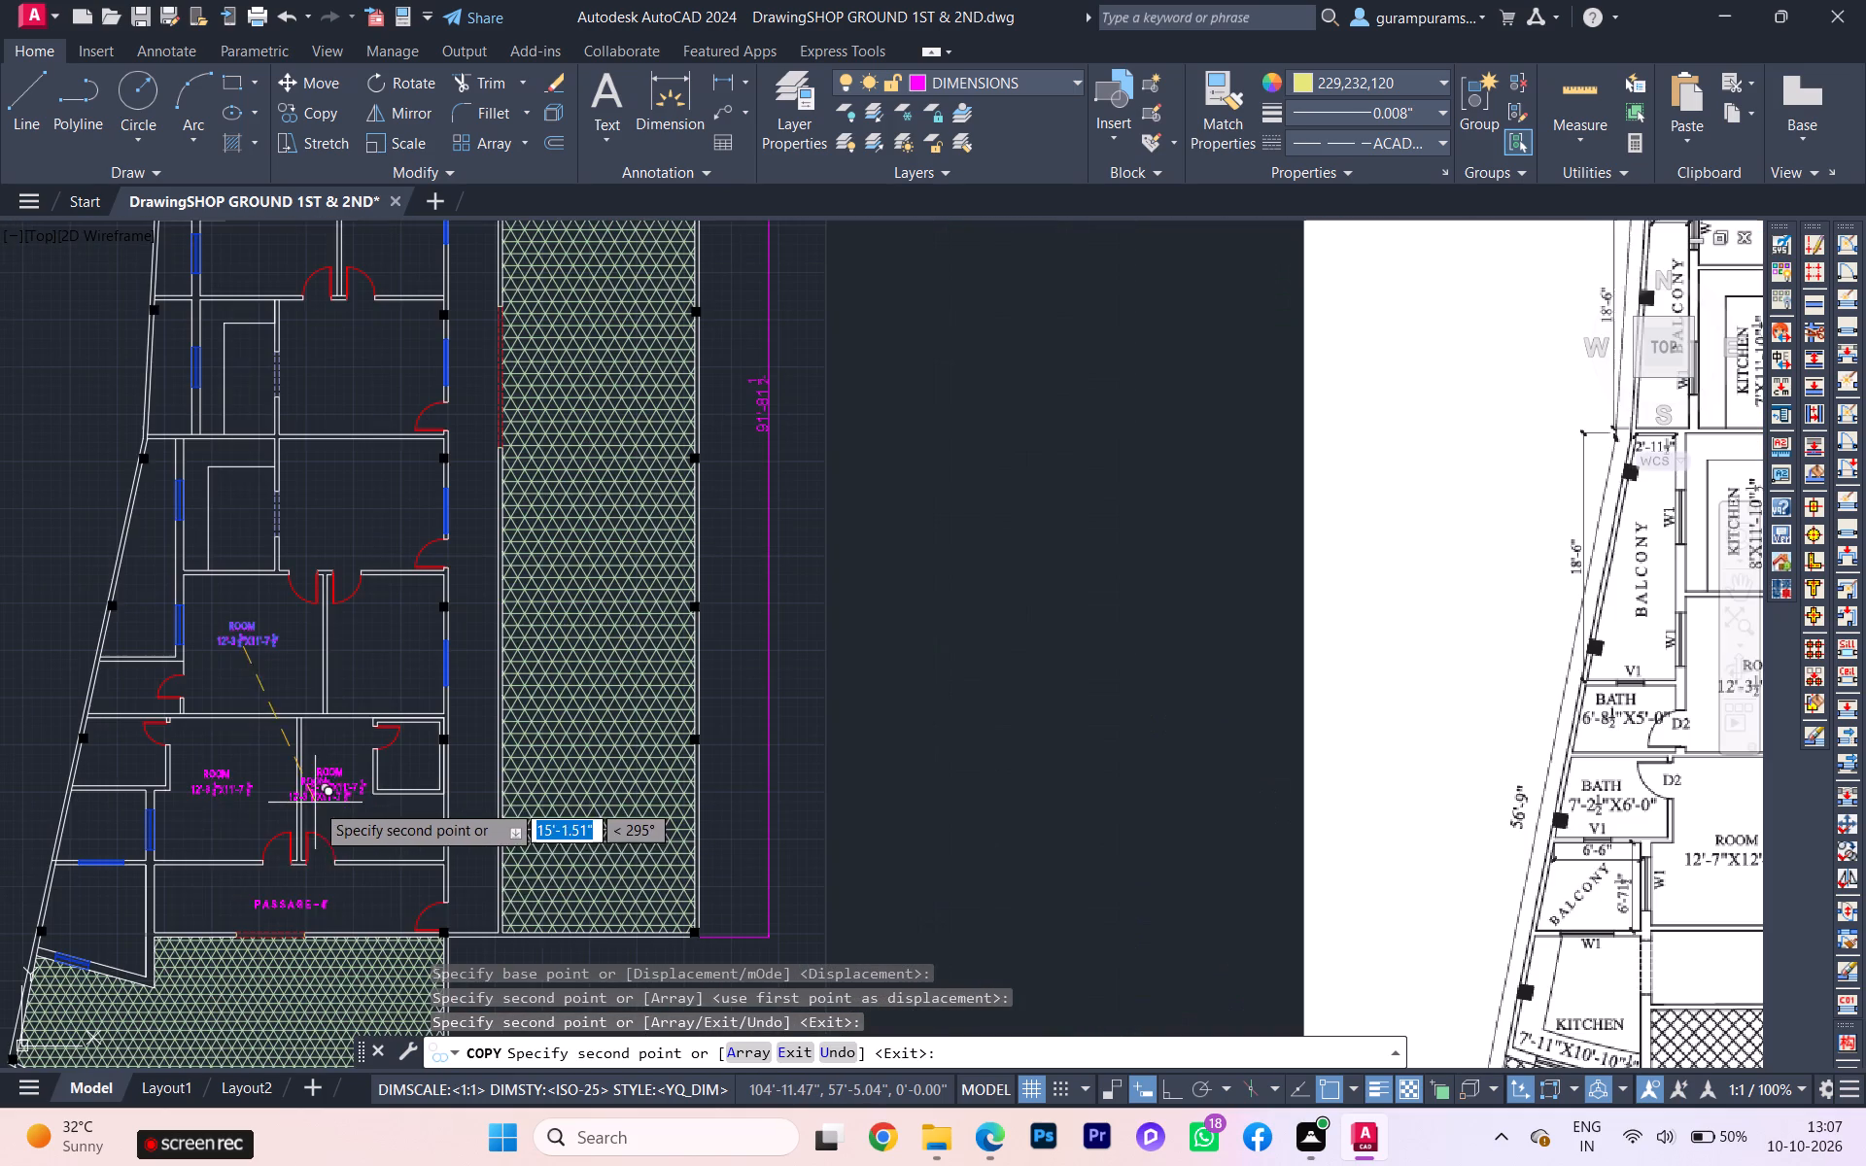
scroll(145, 853, "down", 1)
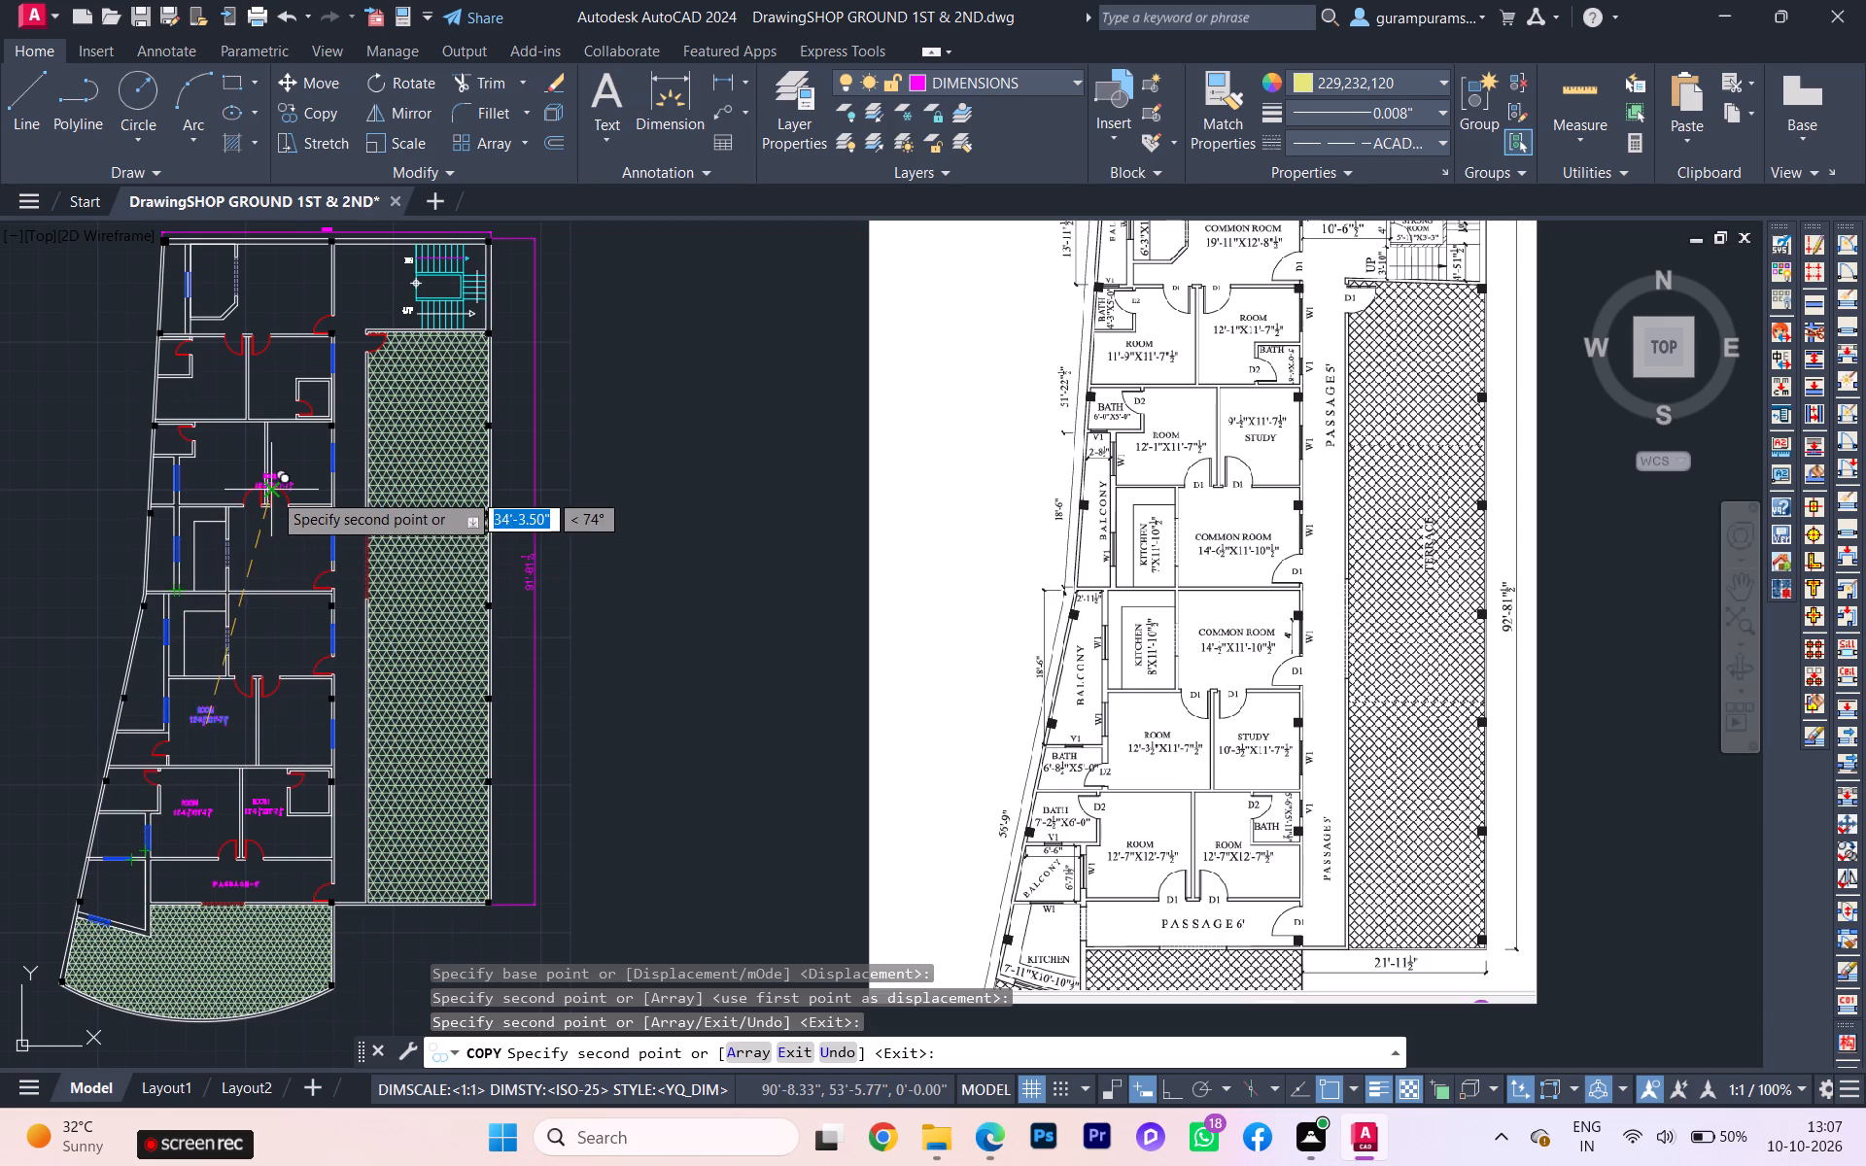
scroll(266, 479, "up", 2)
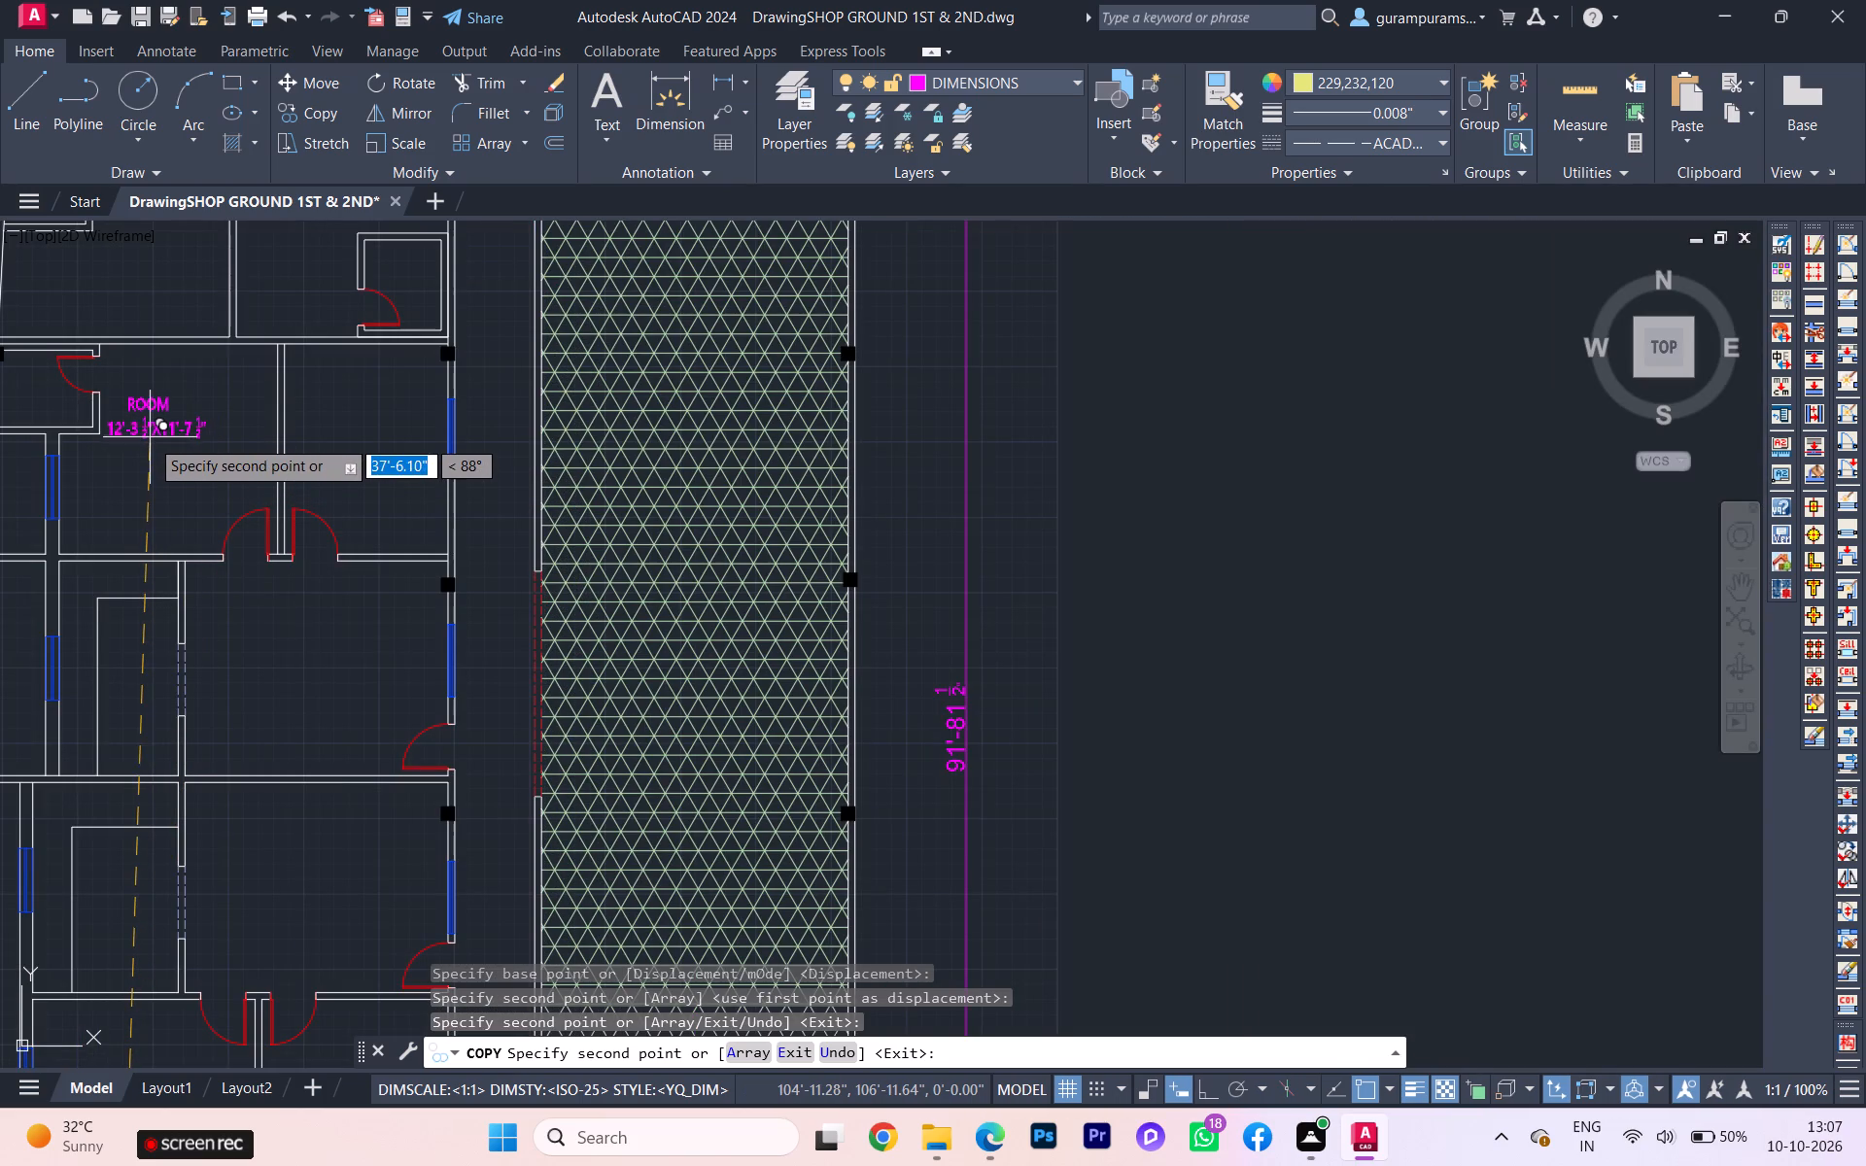
left_click(154, 451)
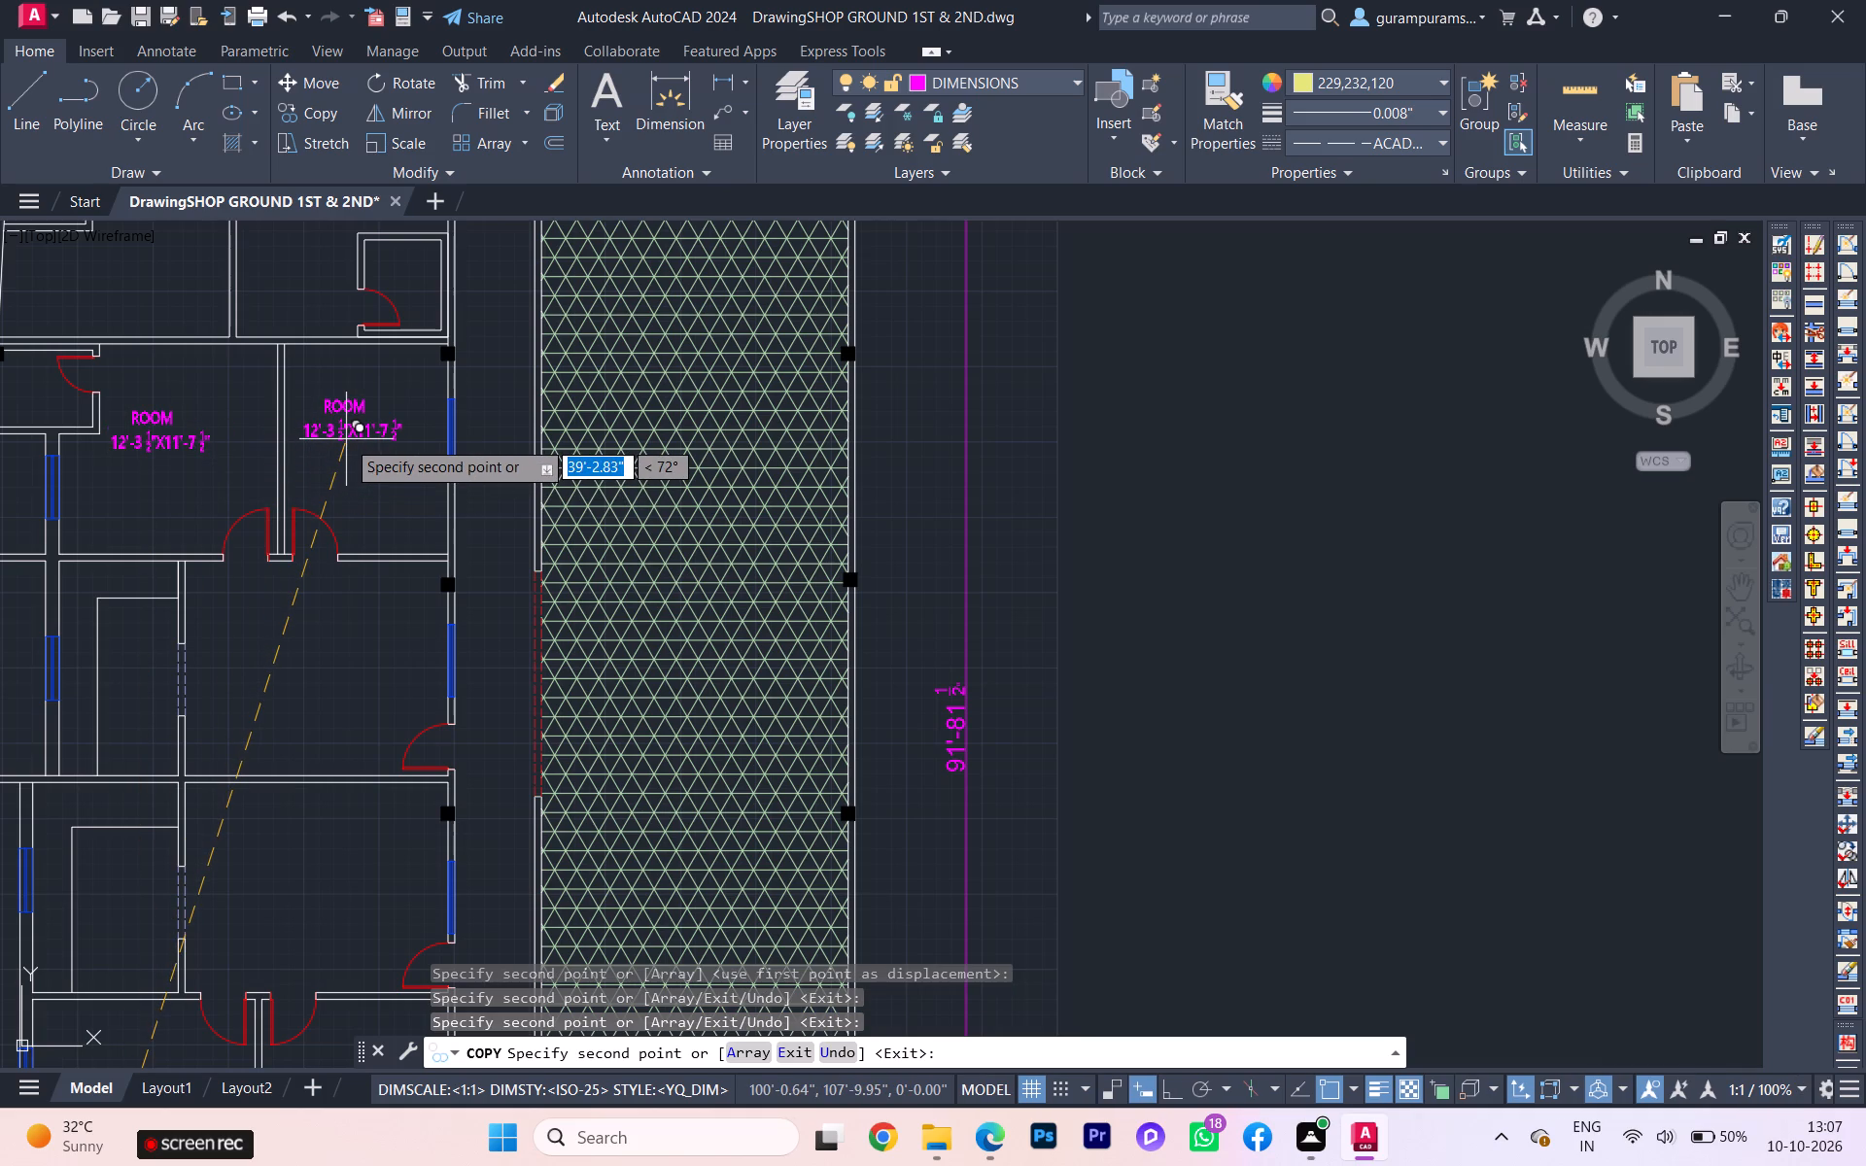
left_click(346, 439)
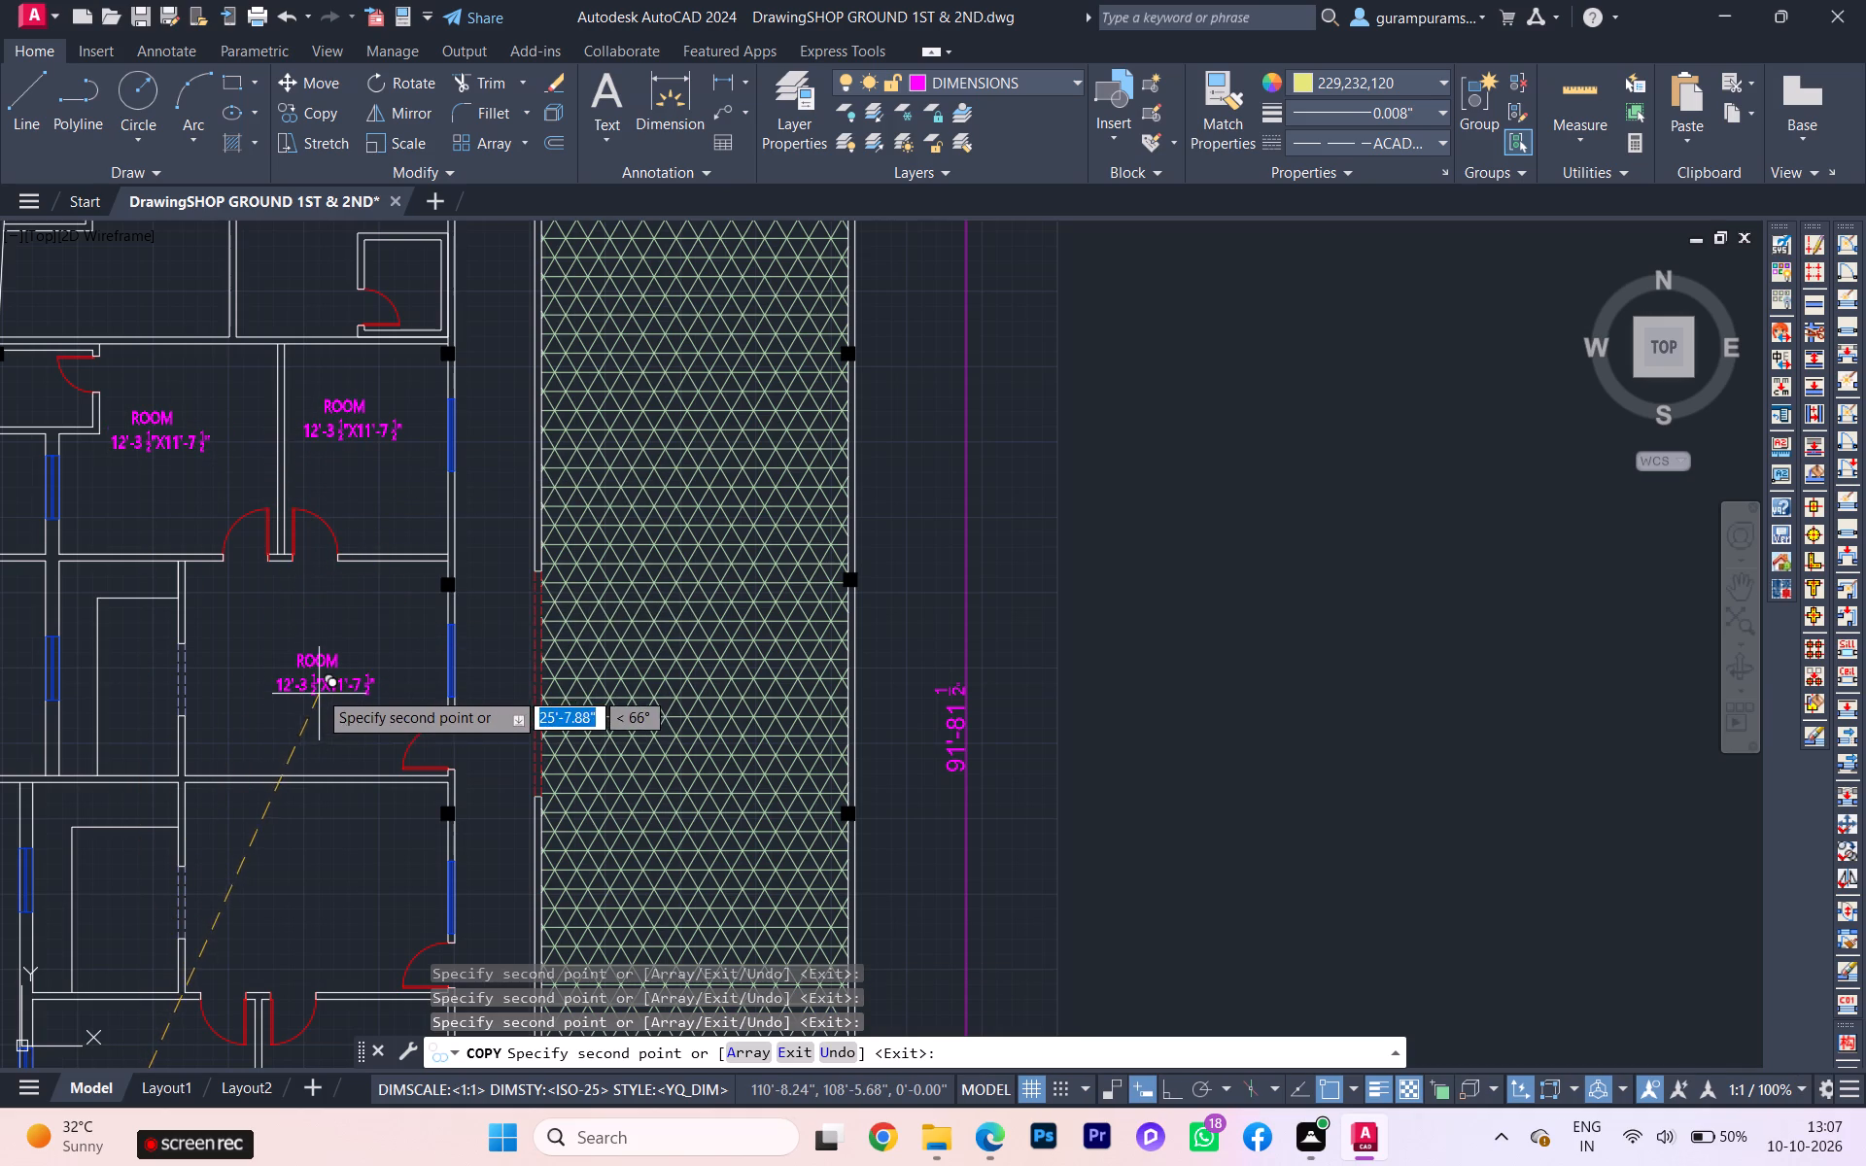
Place copies of the ROOM label in the two middle common rooms and in the study beside the original label.
left_click(315, 685)
scroll(127, 693, "up", 1)
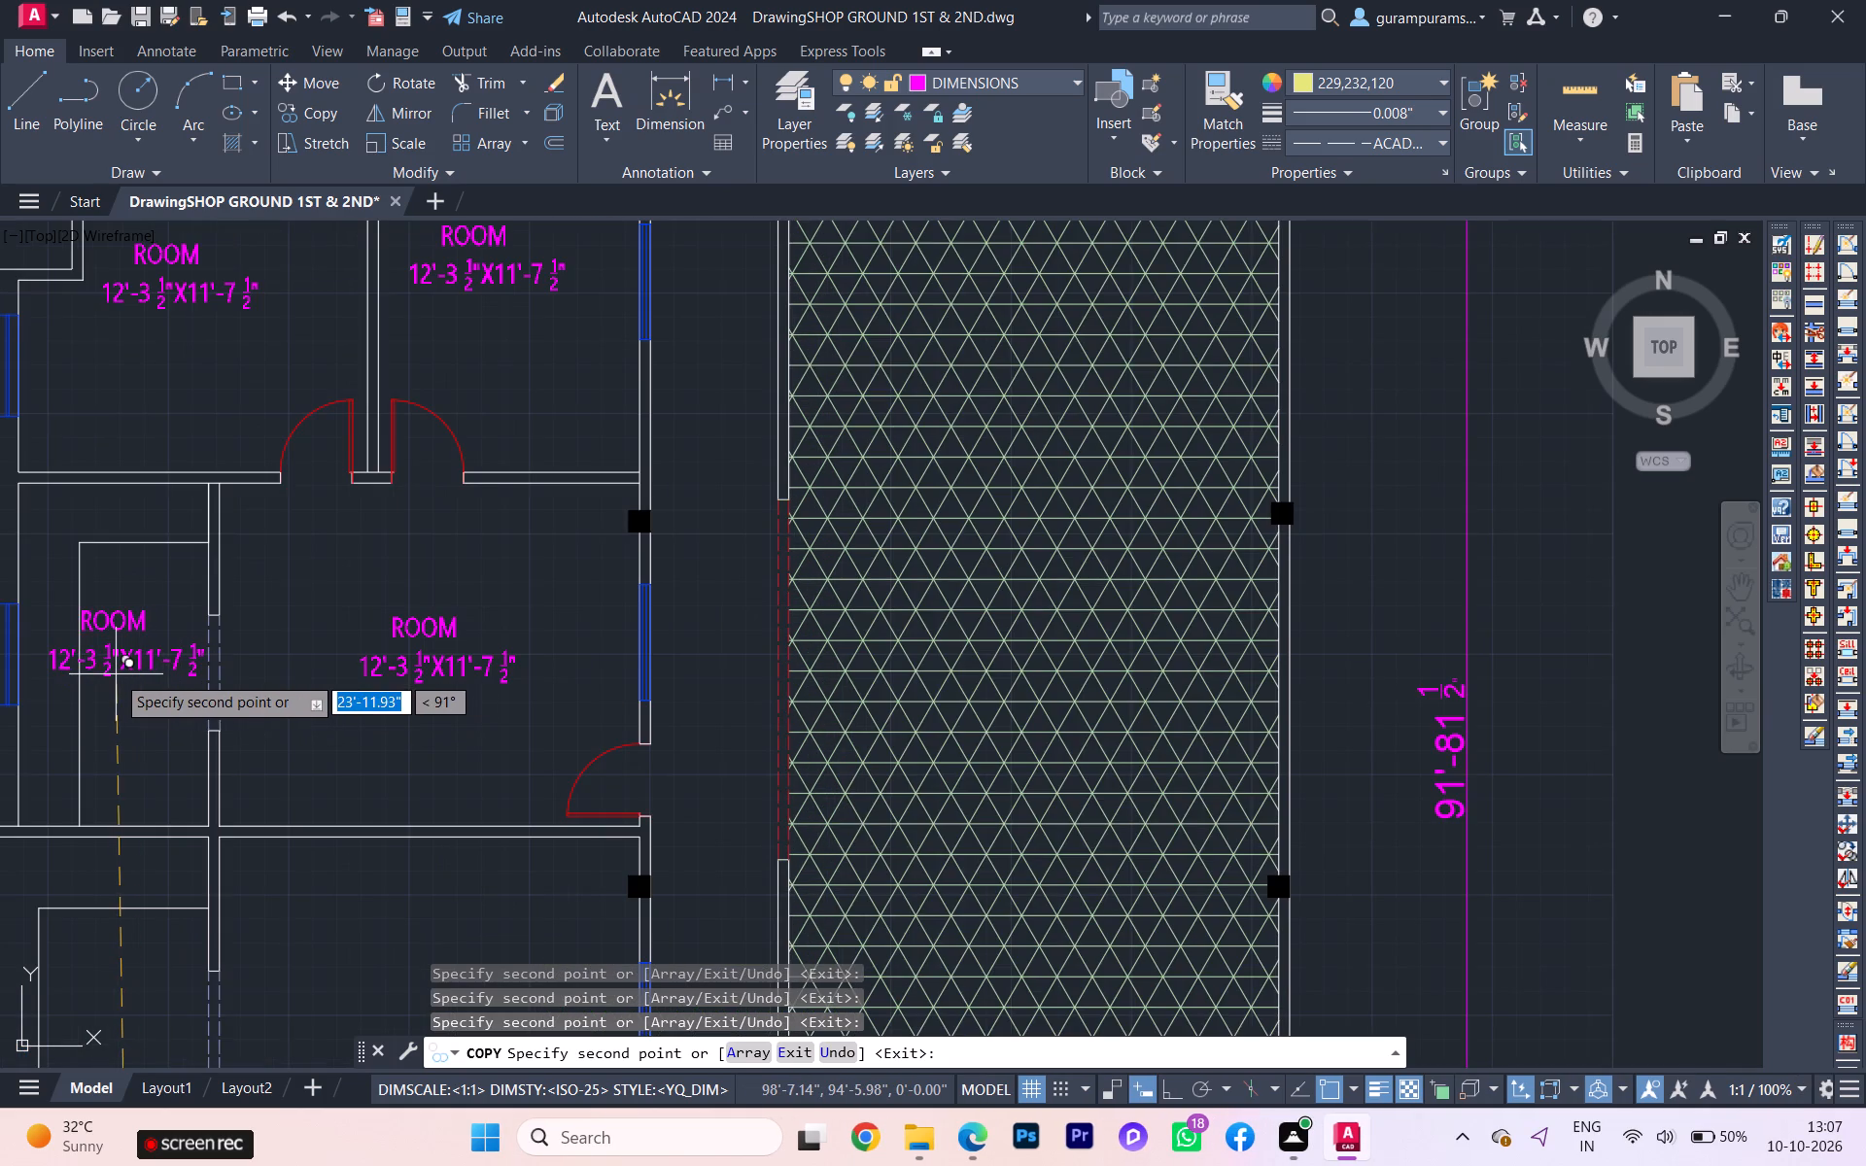
scroll(271, 841, "down", 1)
middle_click_drag(259, 830, 218, 615)
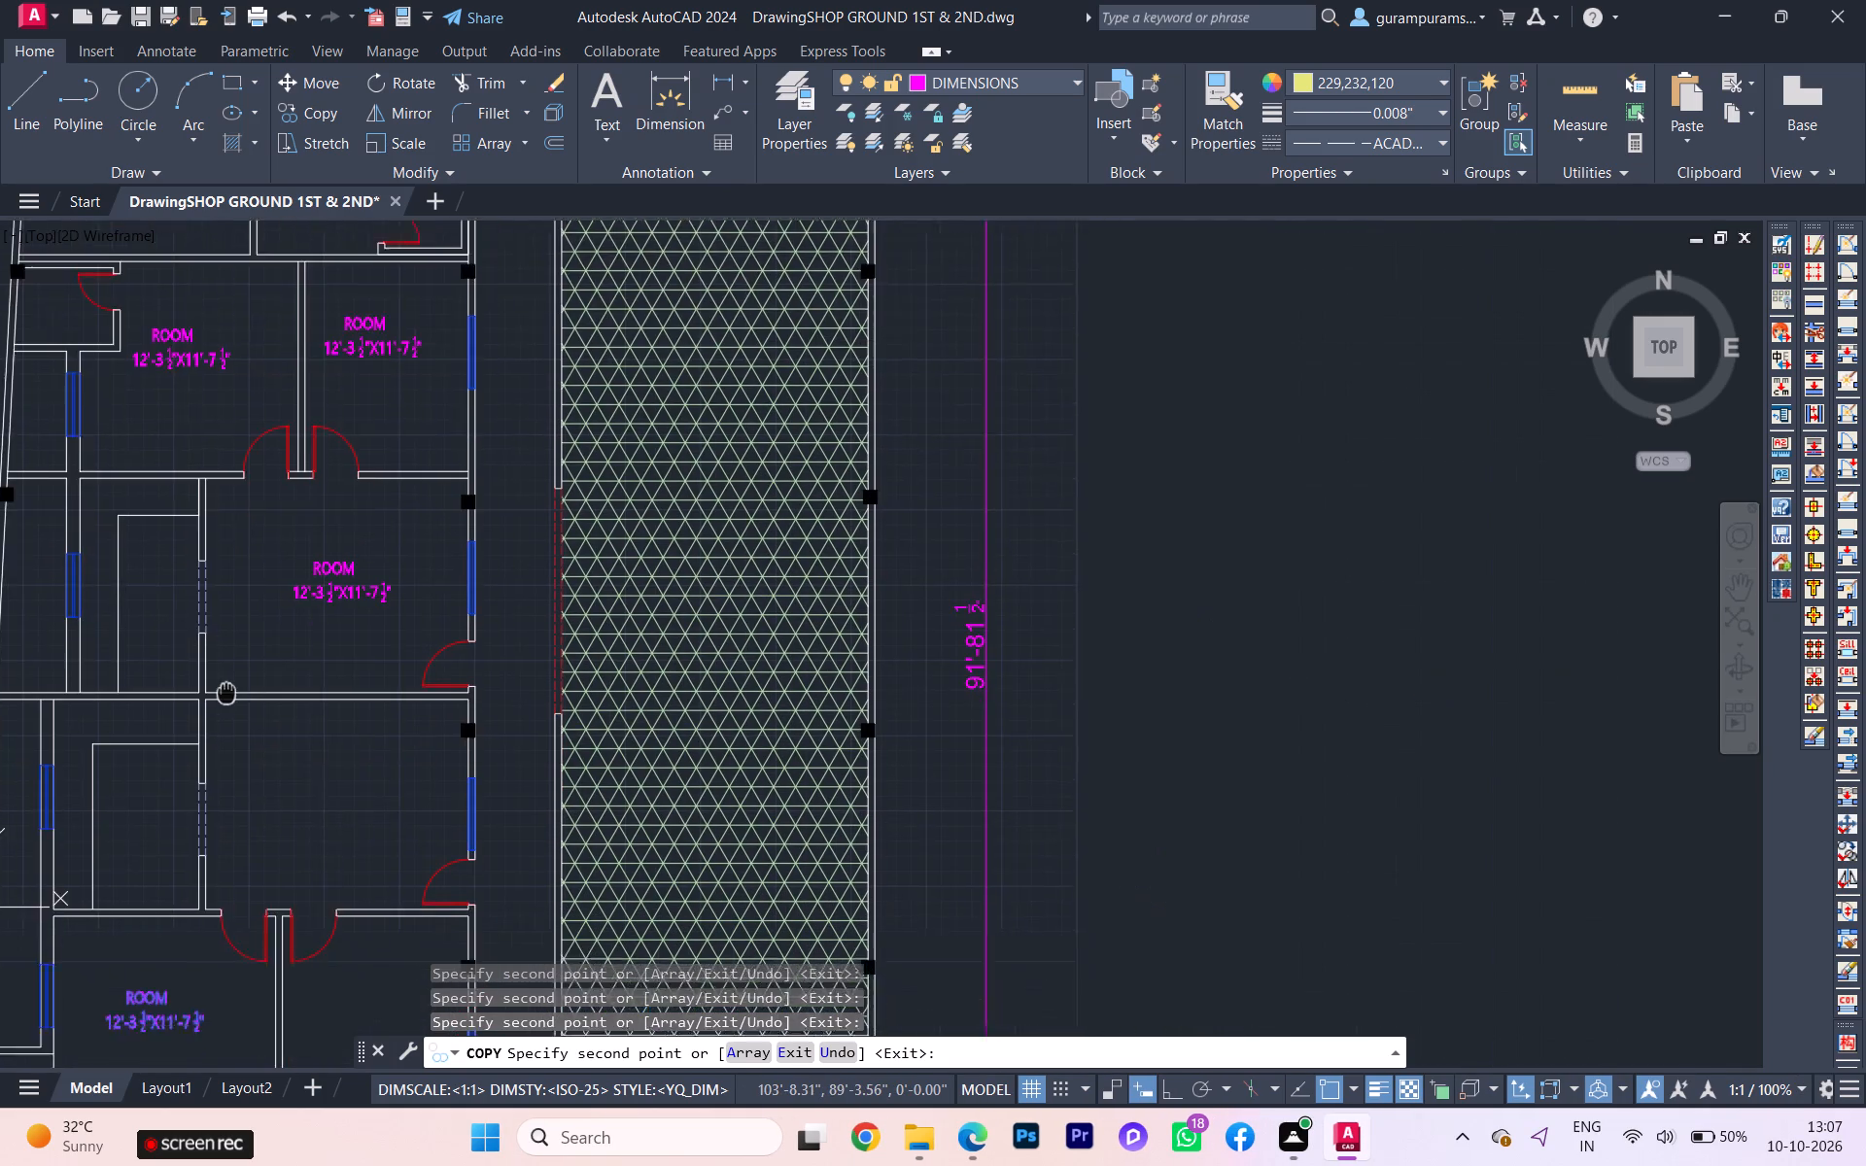
middle_click_drag(218, 615, 211, 562)
left_click(316, 678)
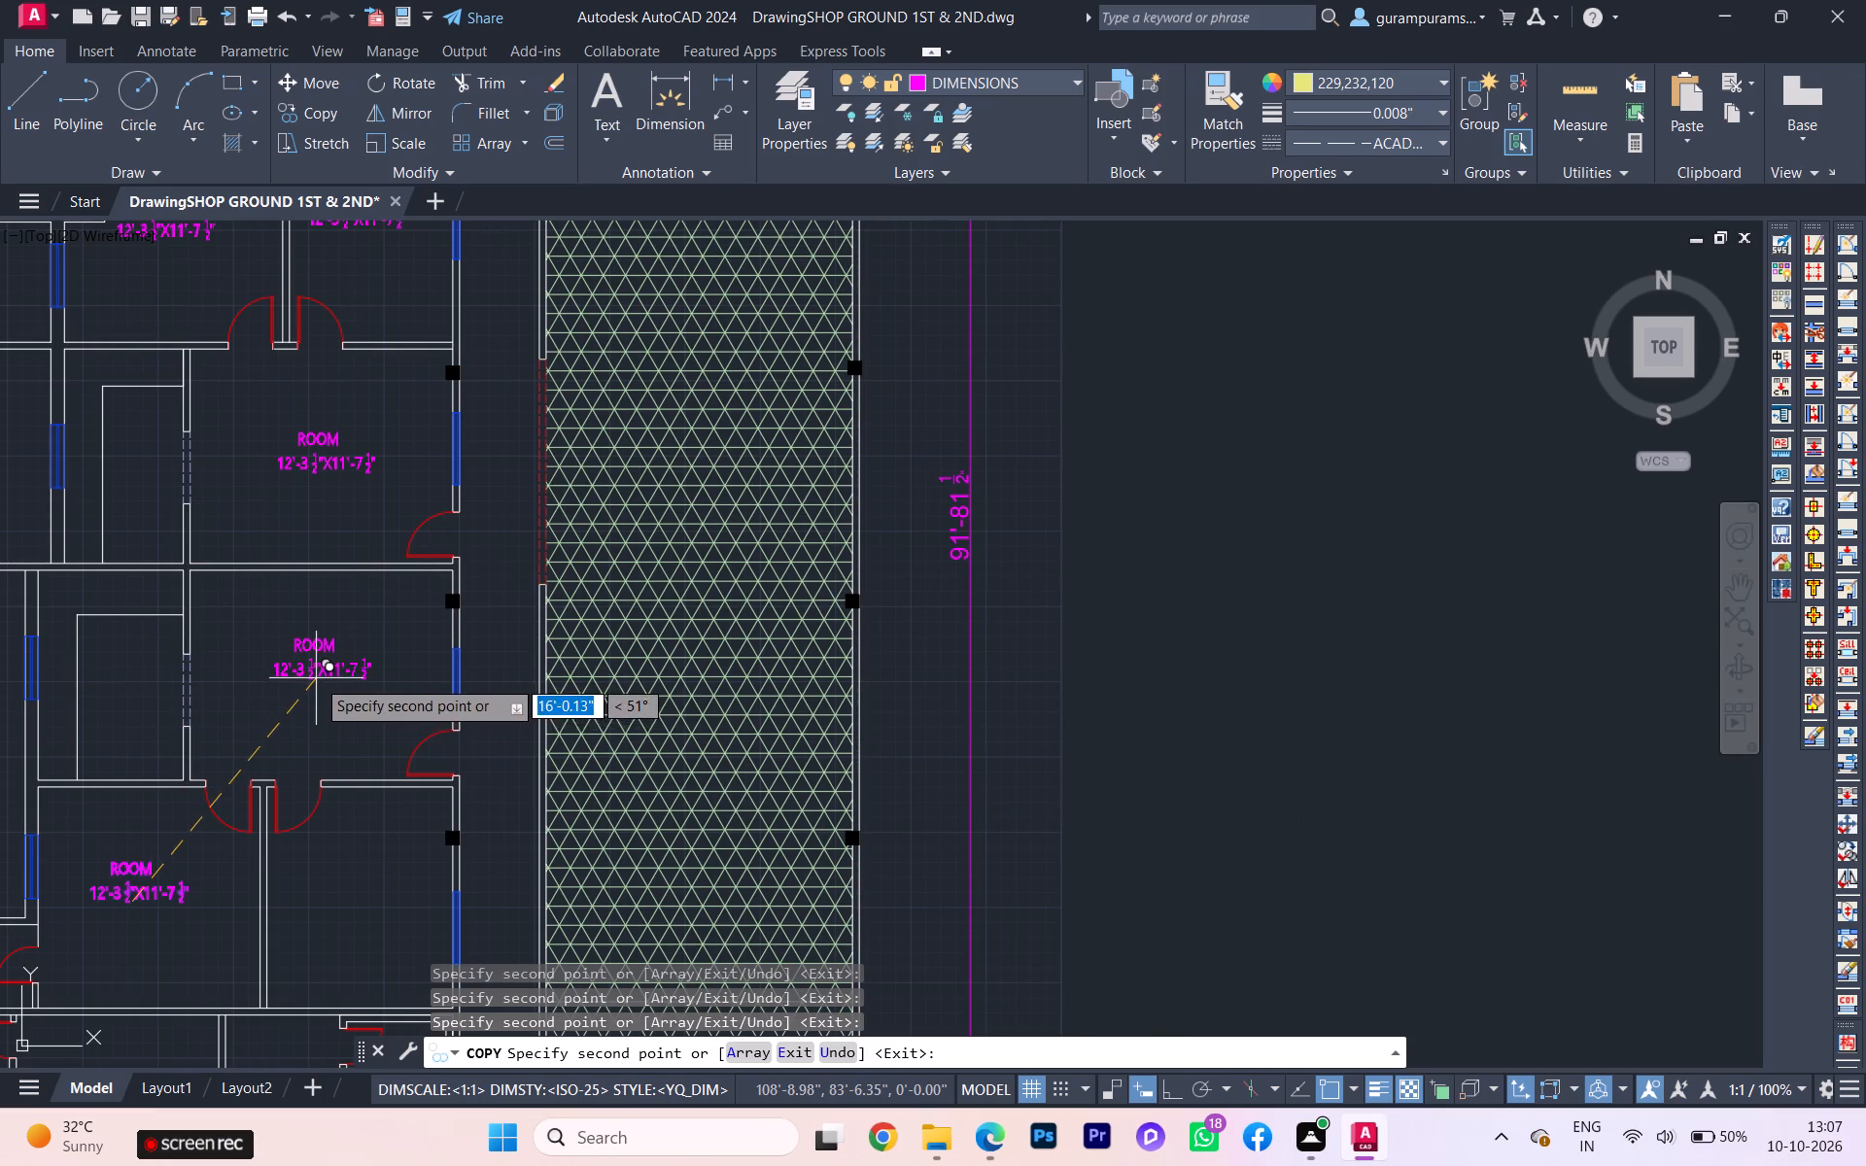
scroll(201, 677, "down", 2)
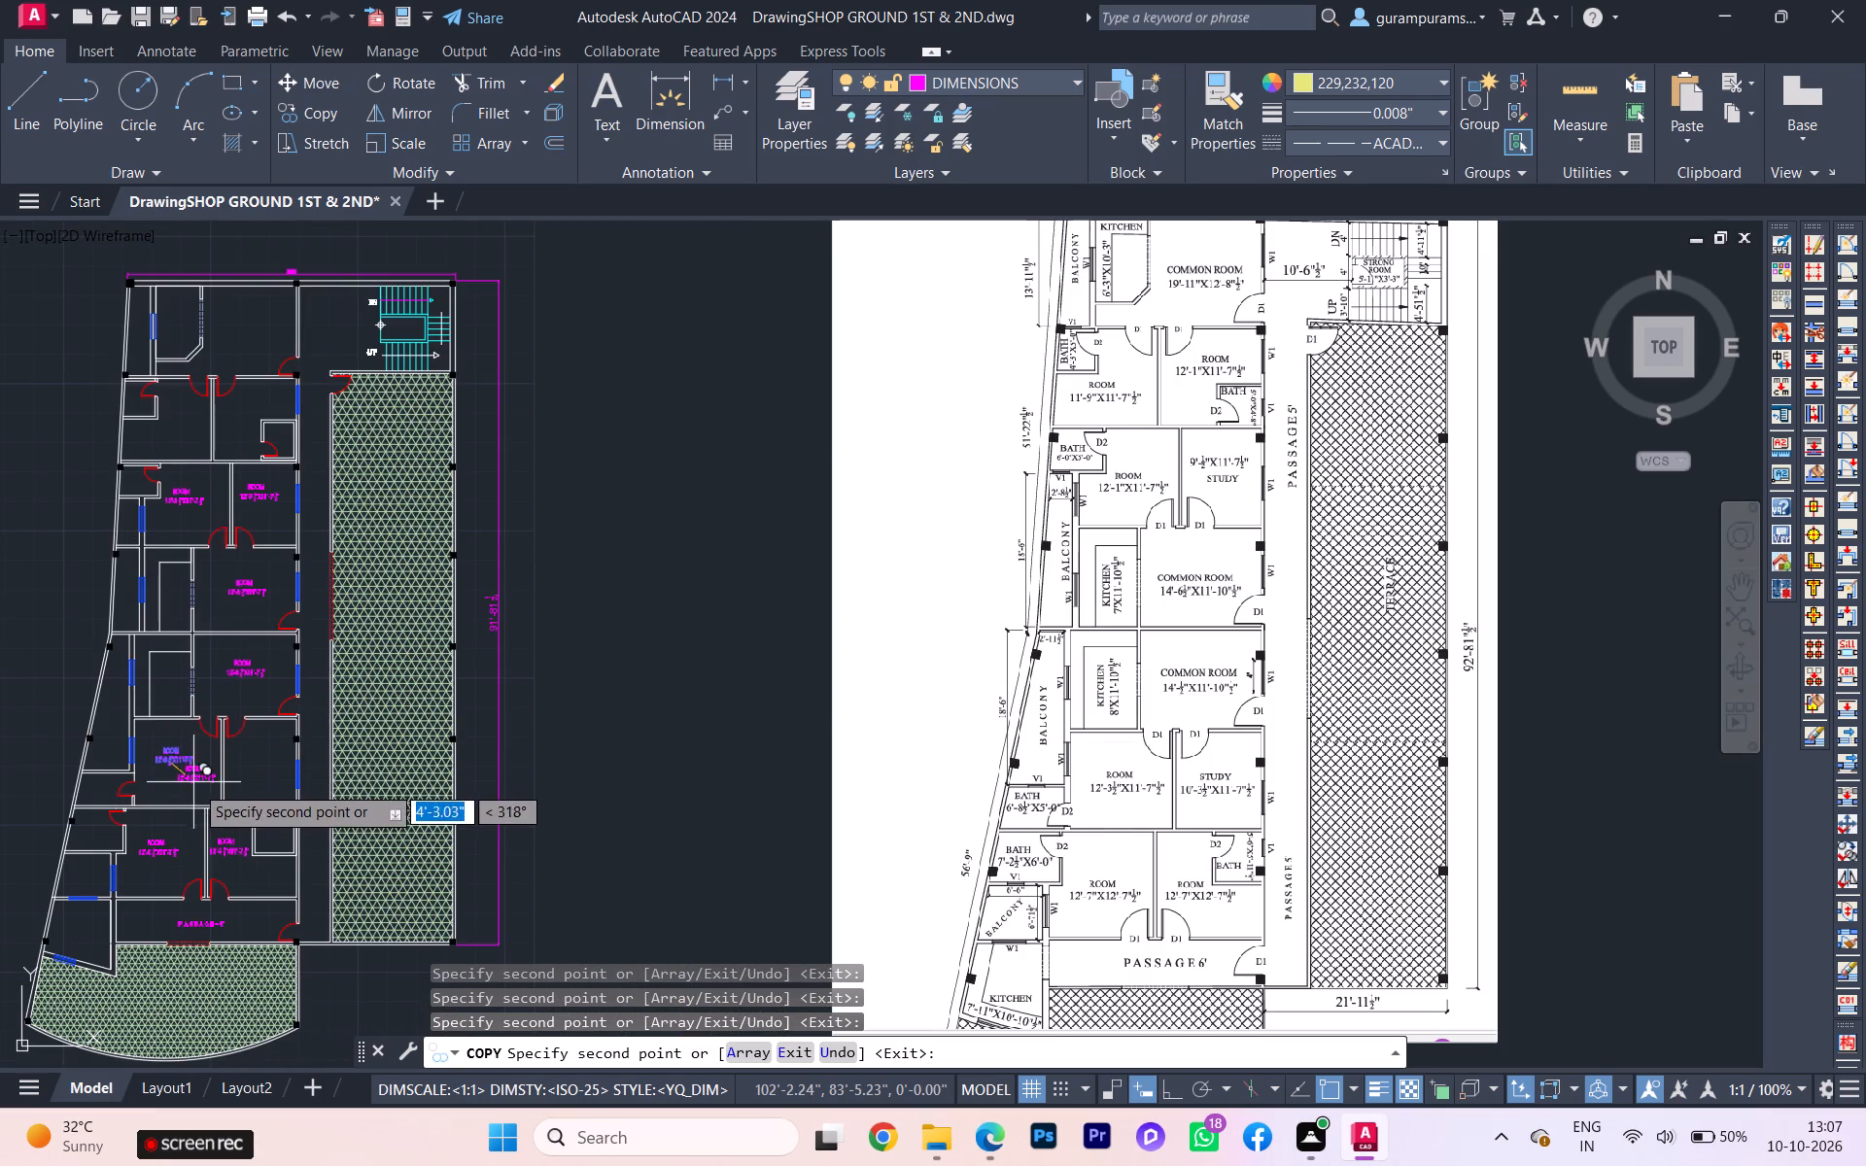
scroll(217, 809, "up", 2)
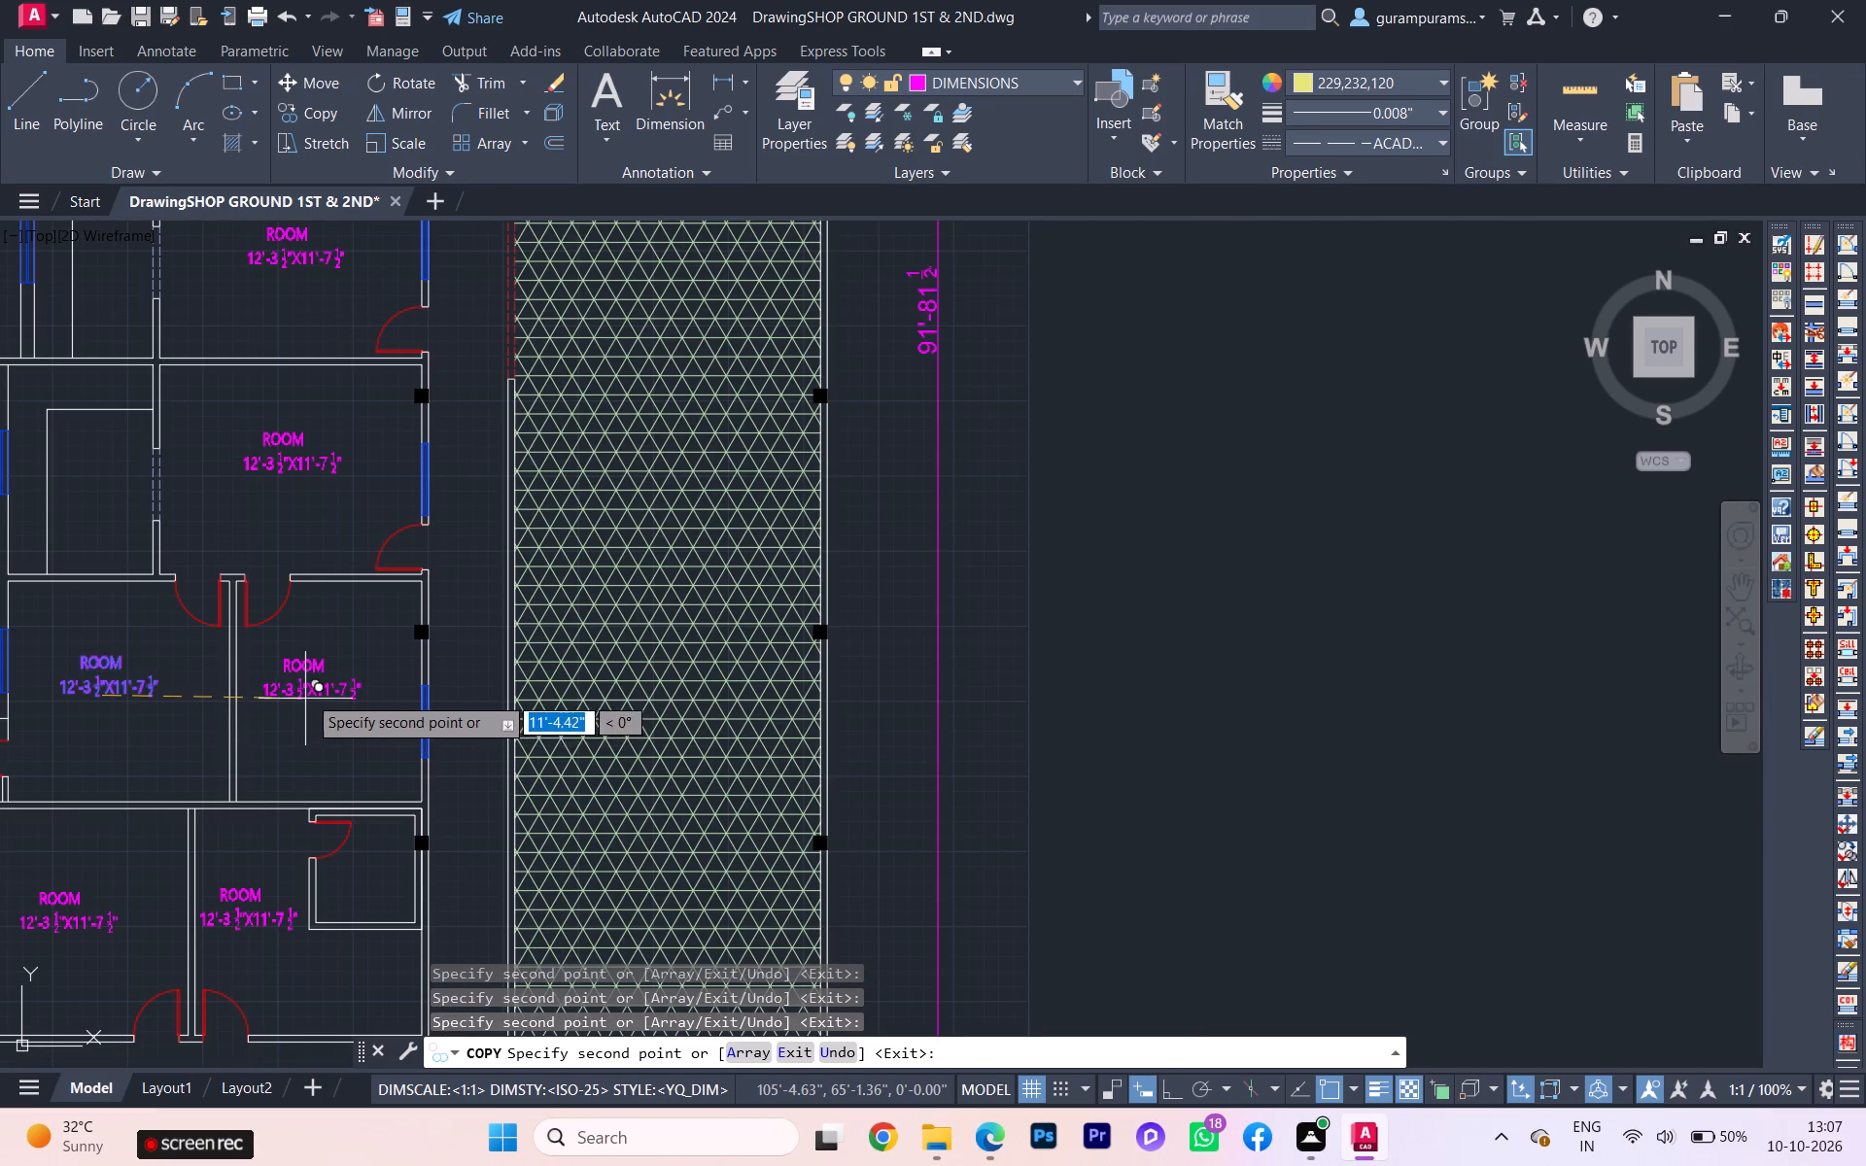
left_click(310, 693)
Place copies of the ROOM label in the two adjoining rooms just south of the northernmost common room.
scroll(145, 697, "down", 1)
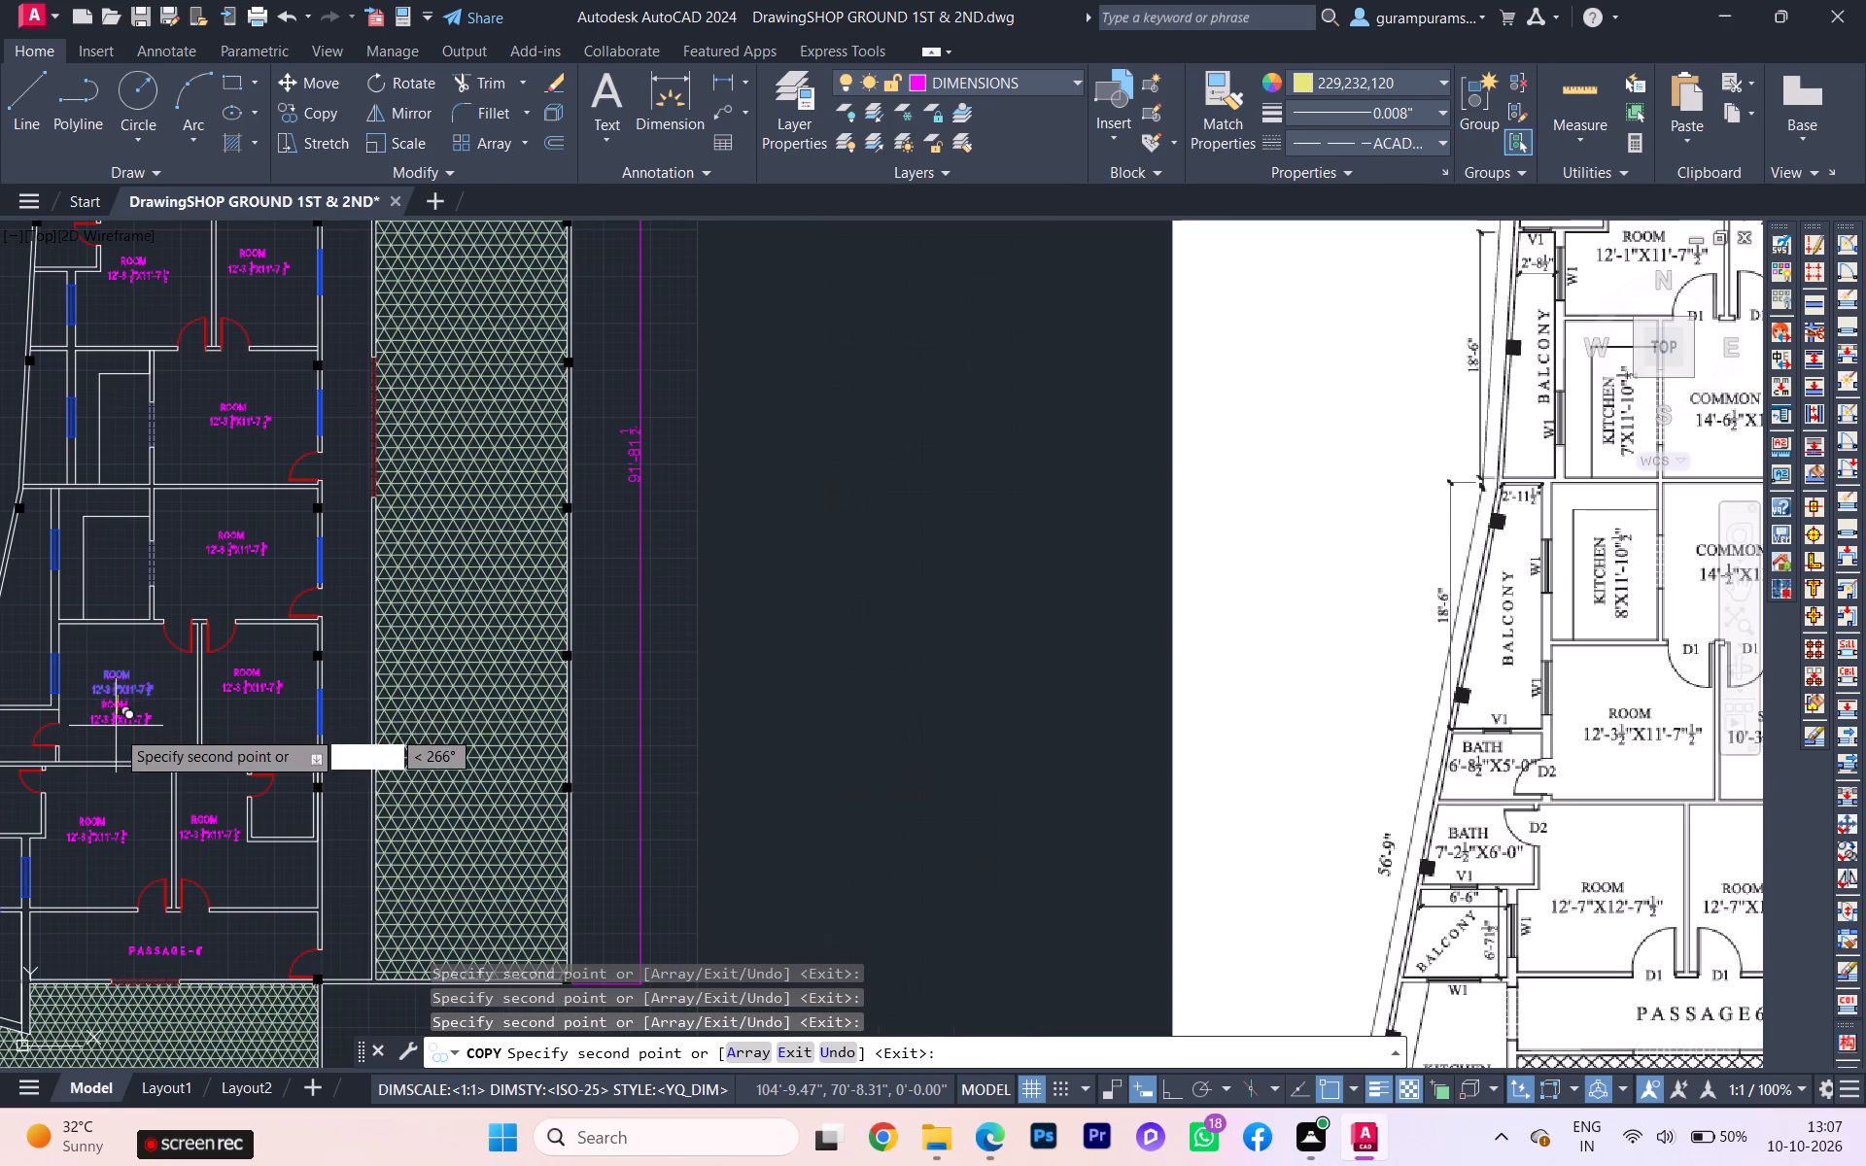
scroll(116, 729, "down", 1)
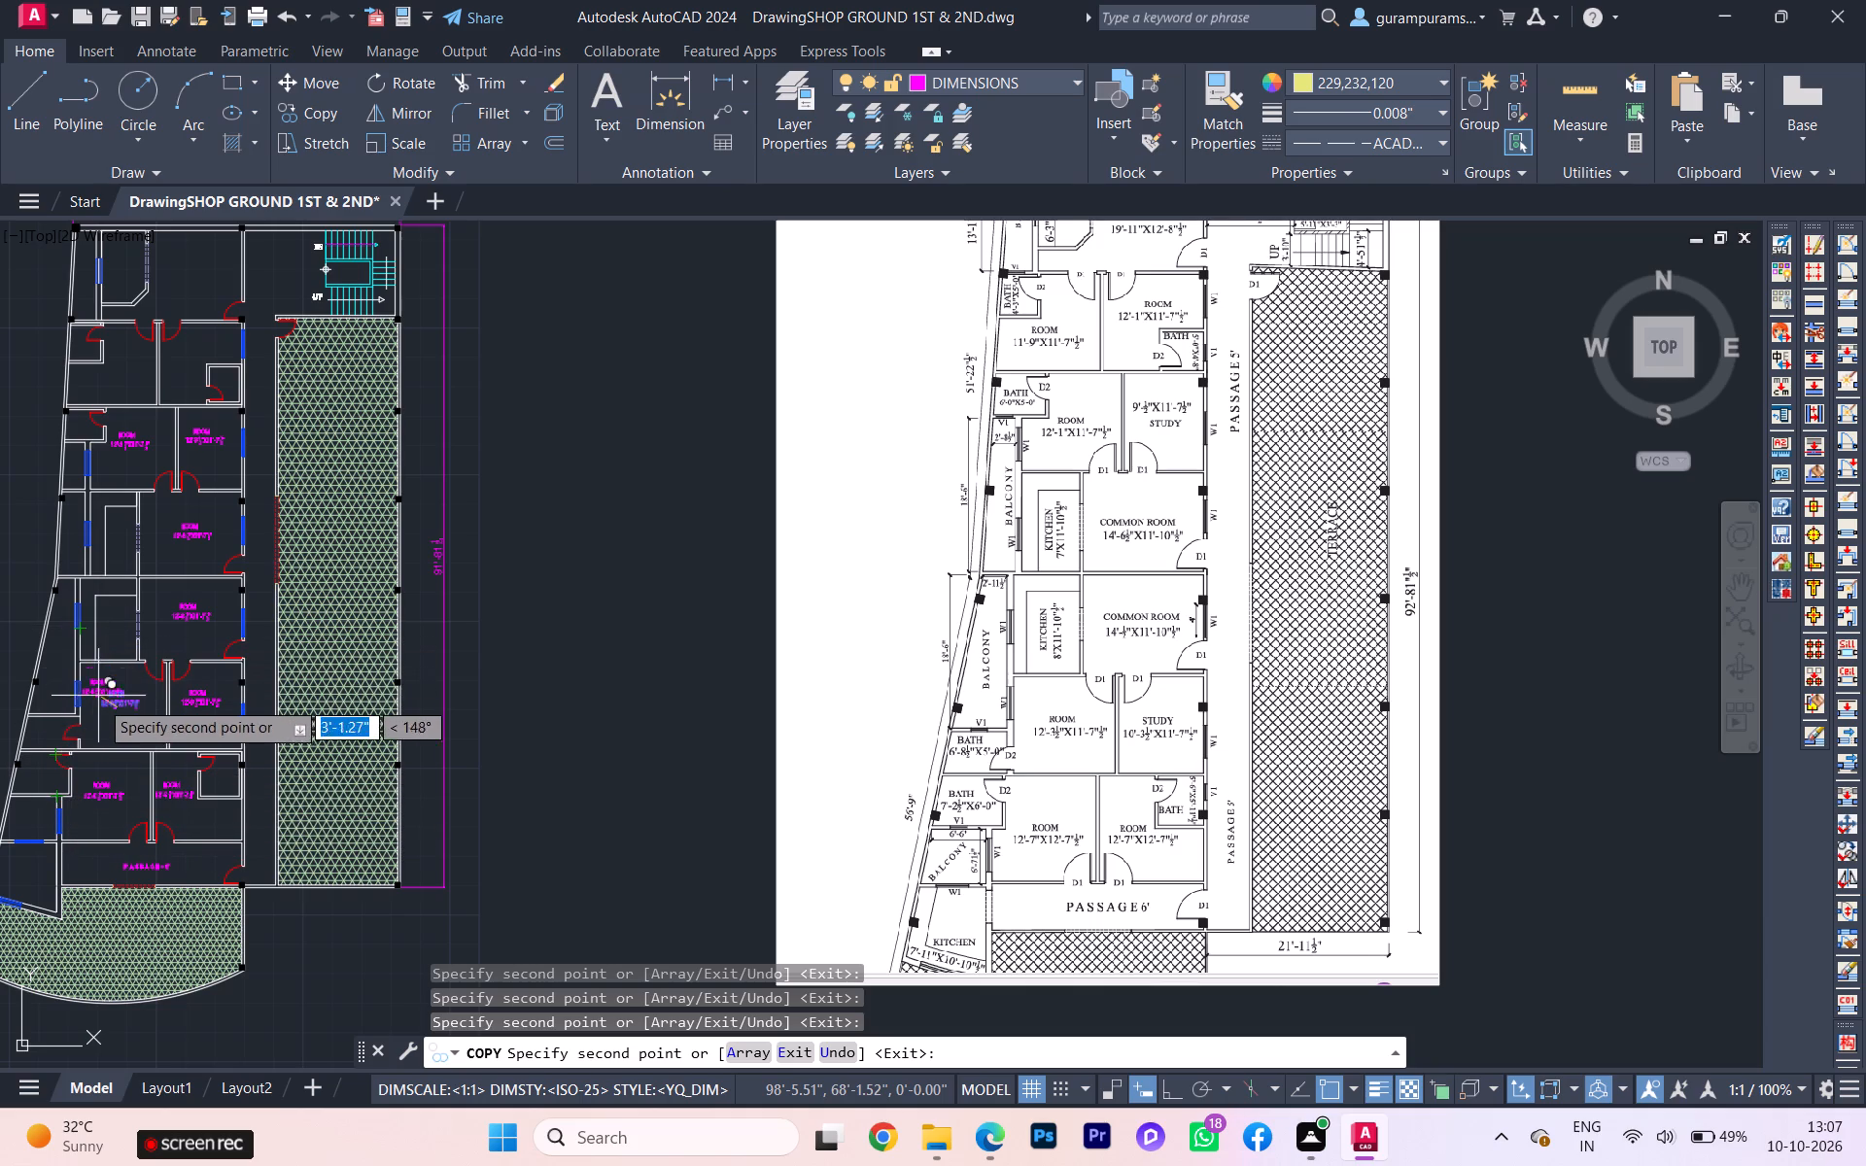
scroll(153, 391, "up", 1)
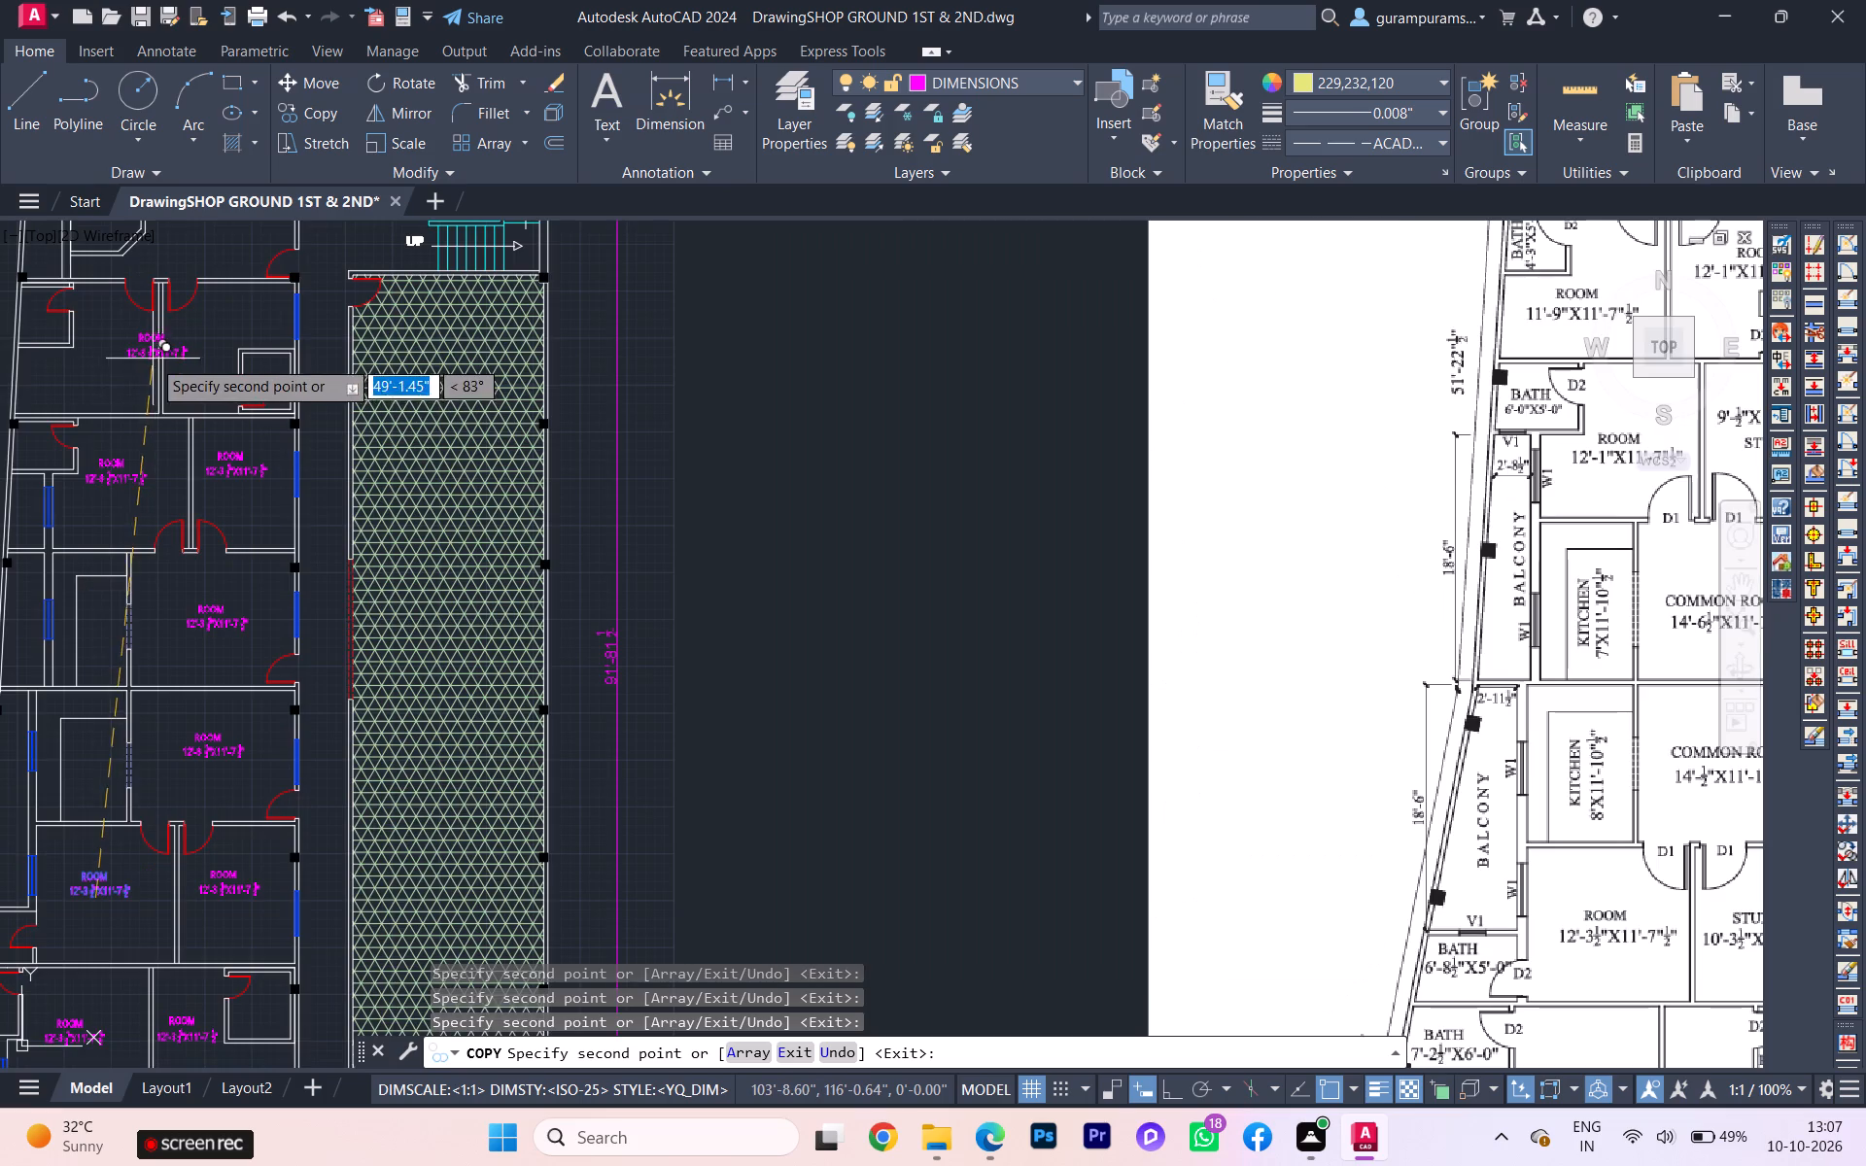
left_click(106, 347)
scroll(197, 346, "up", 2)
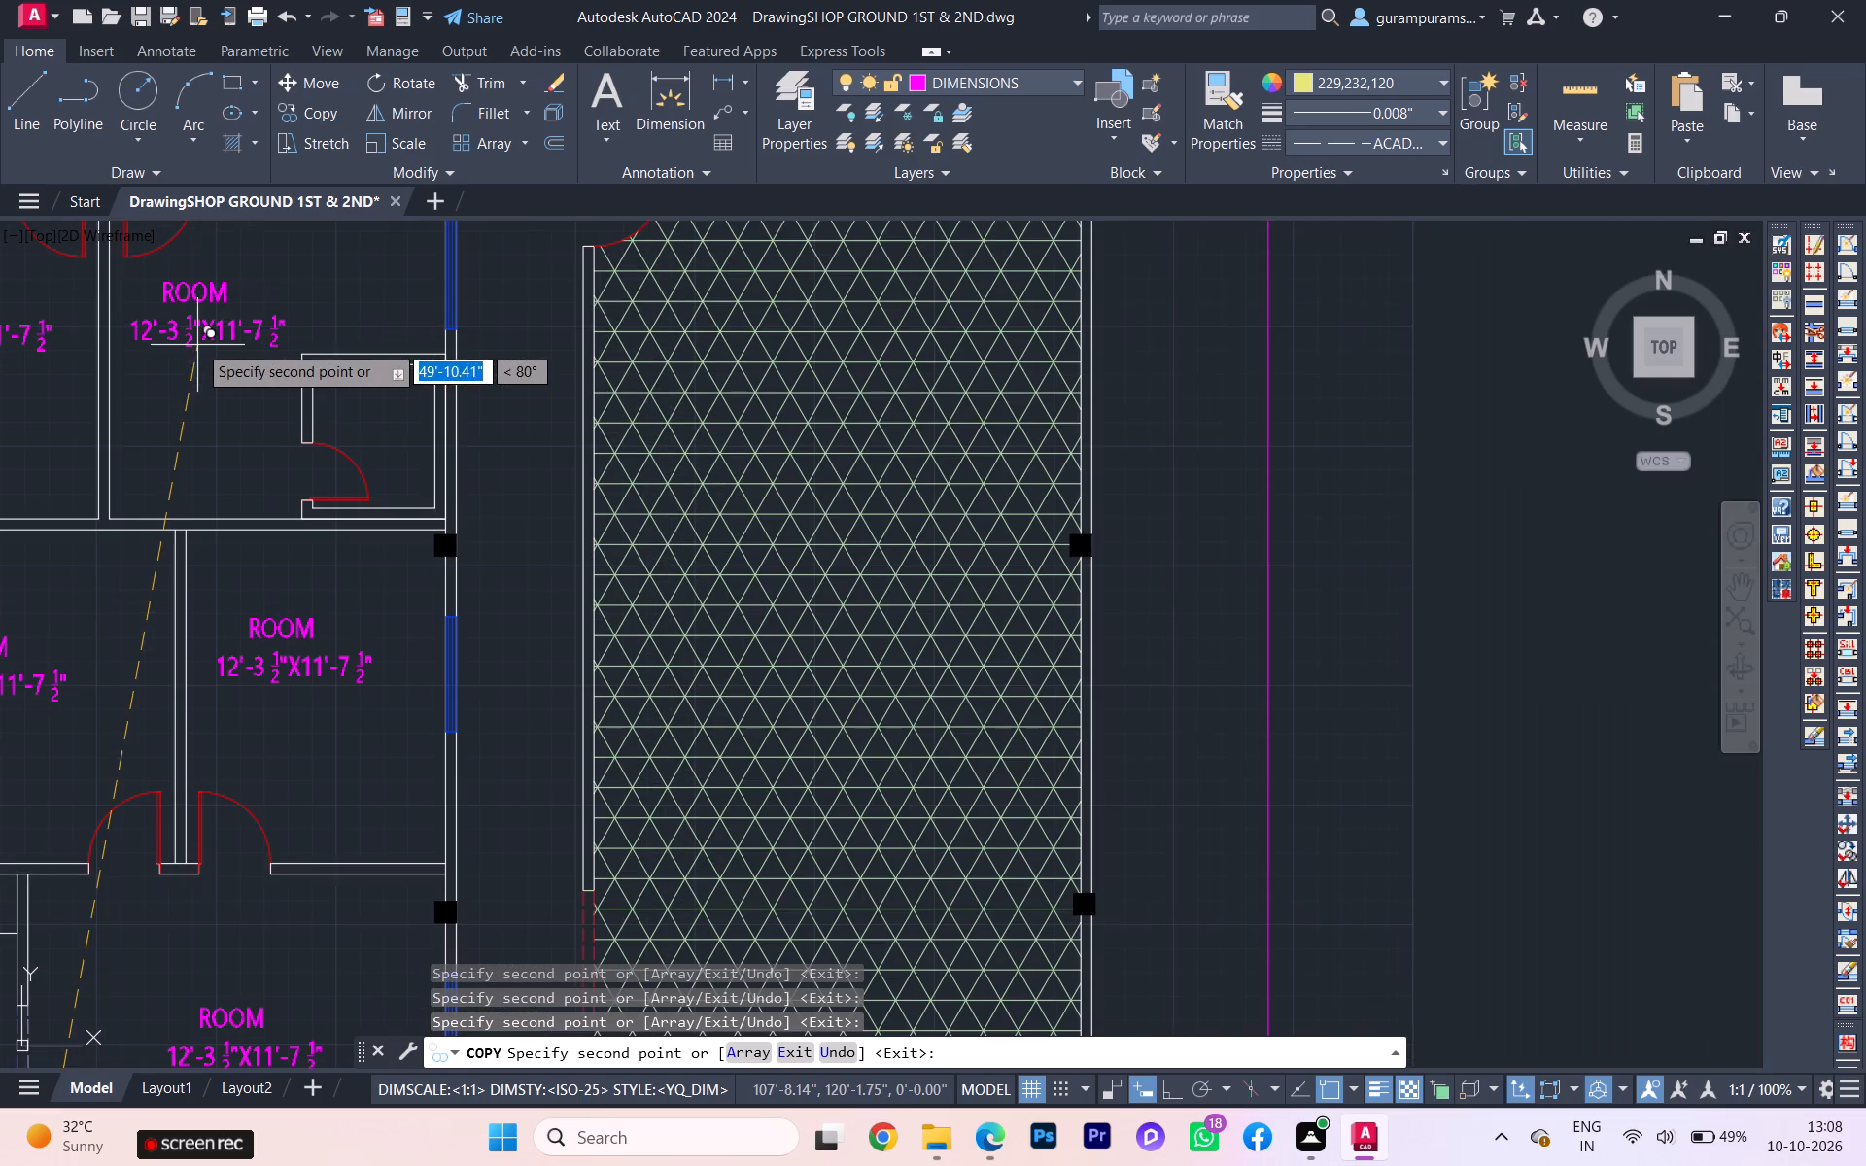
left_click(205, 352)
Place a copy of the ROOM label in the northernmost common room beside the kitchen and finish copying.
scroll(143, 384, "down", 2)
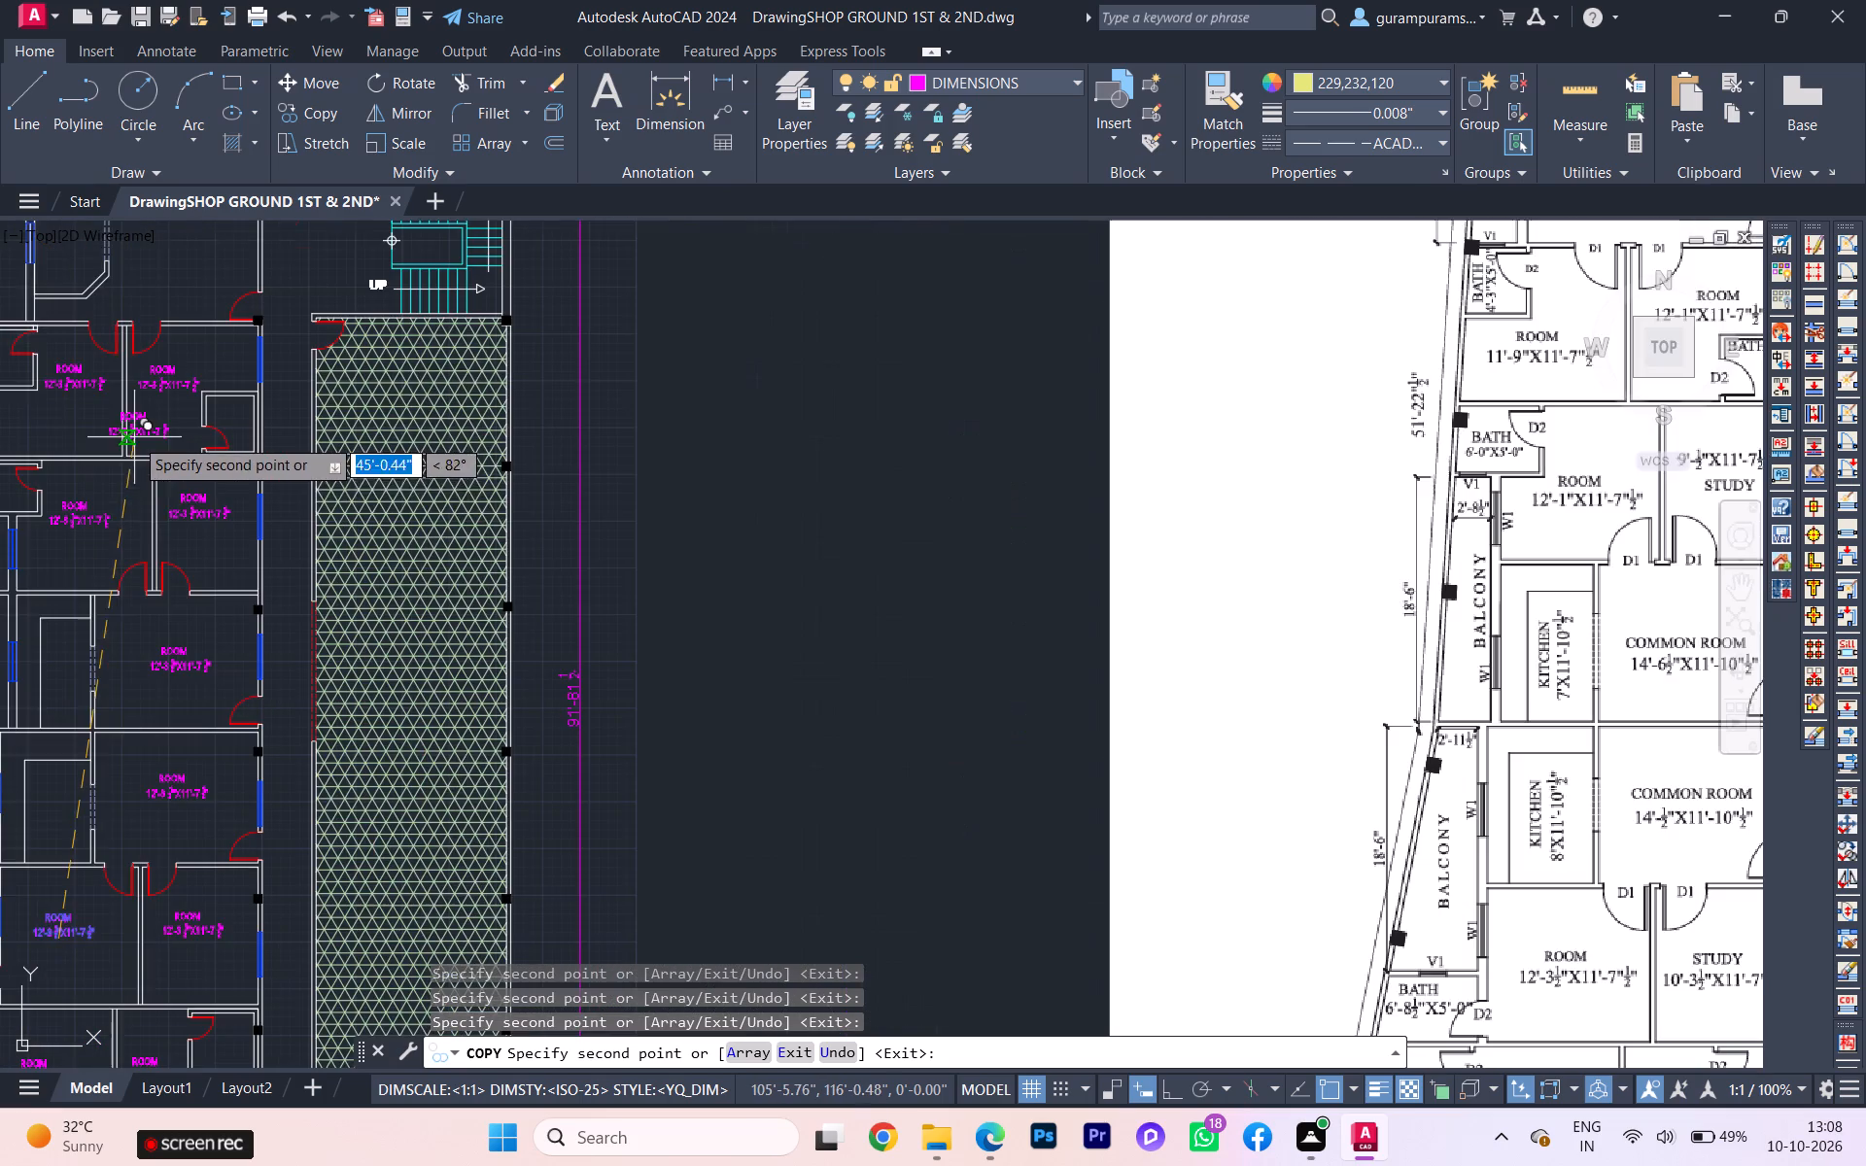
scroll(135, 464, "down", 2)
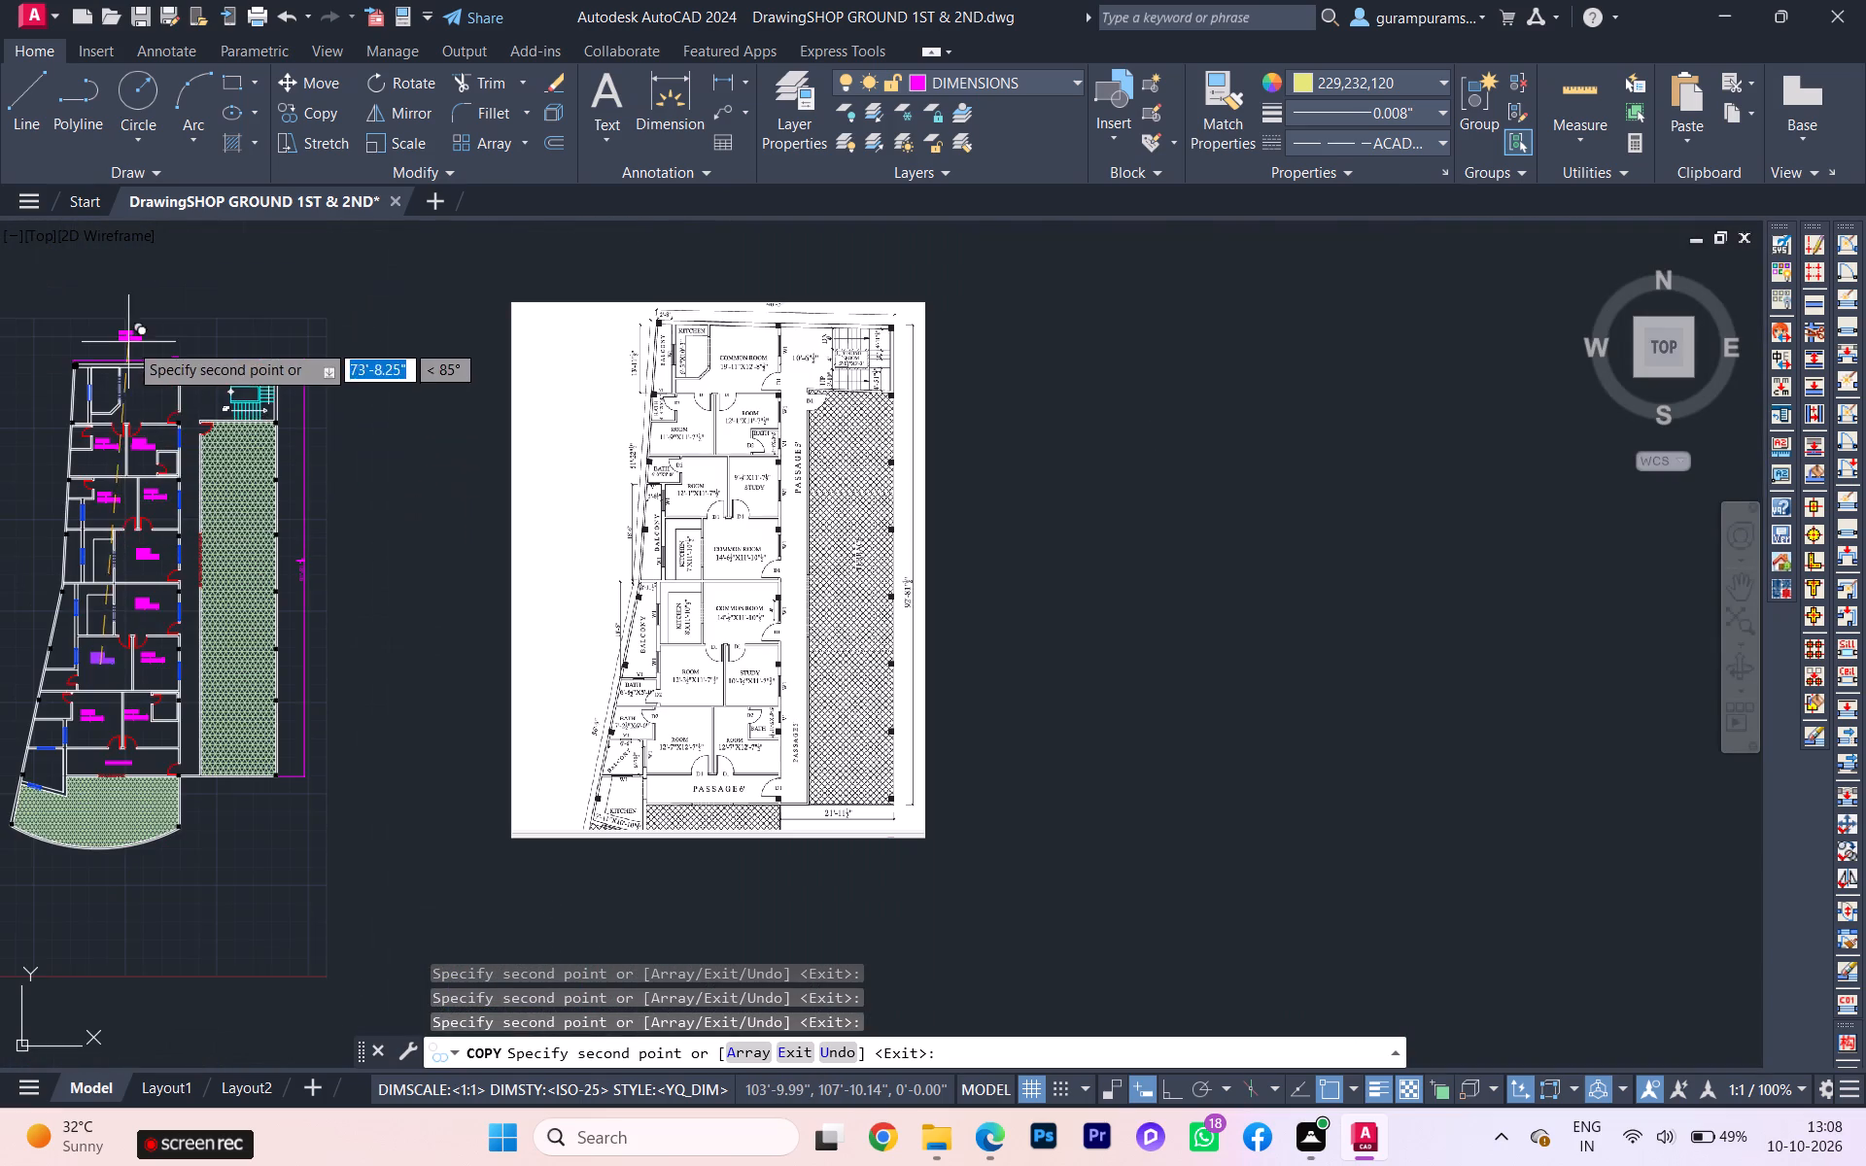
scroll(128, 378, "up", 3)
left_click(190, 438)
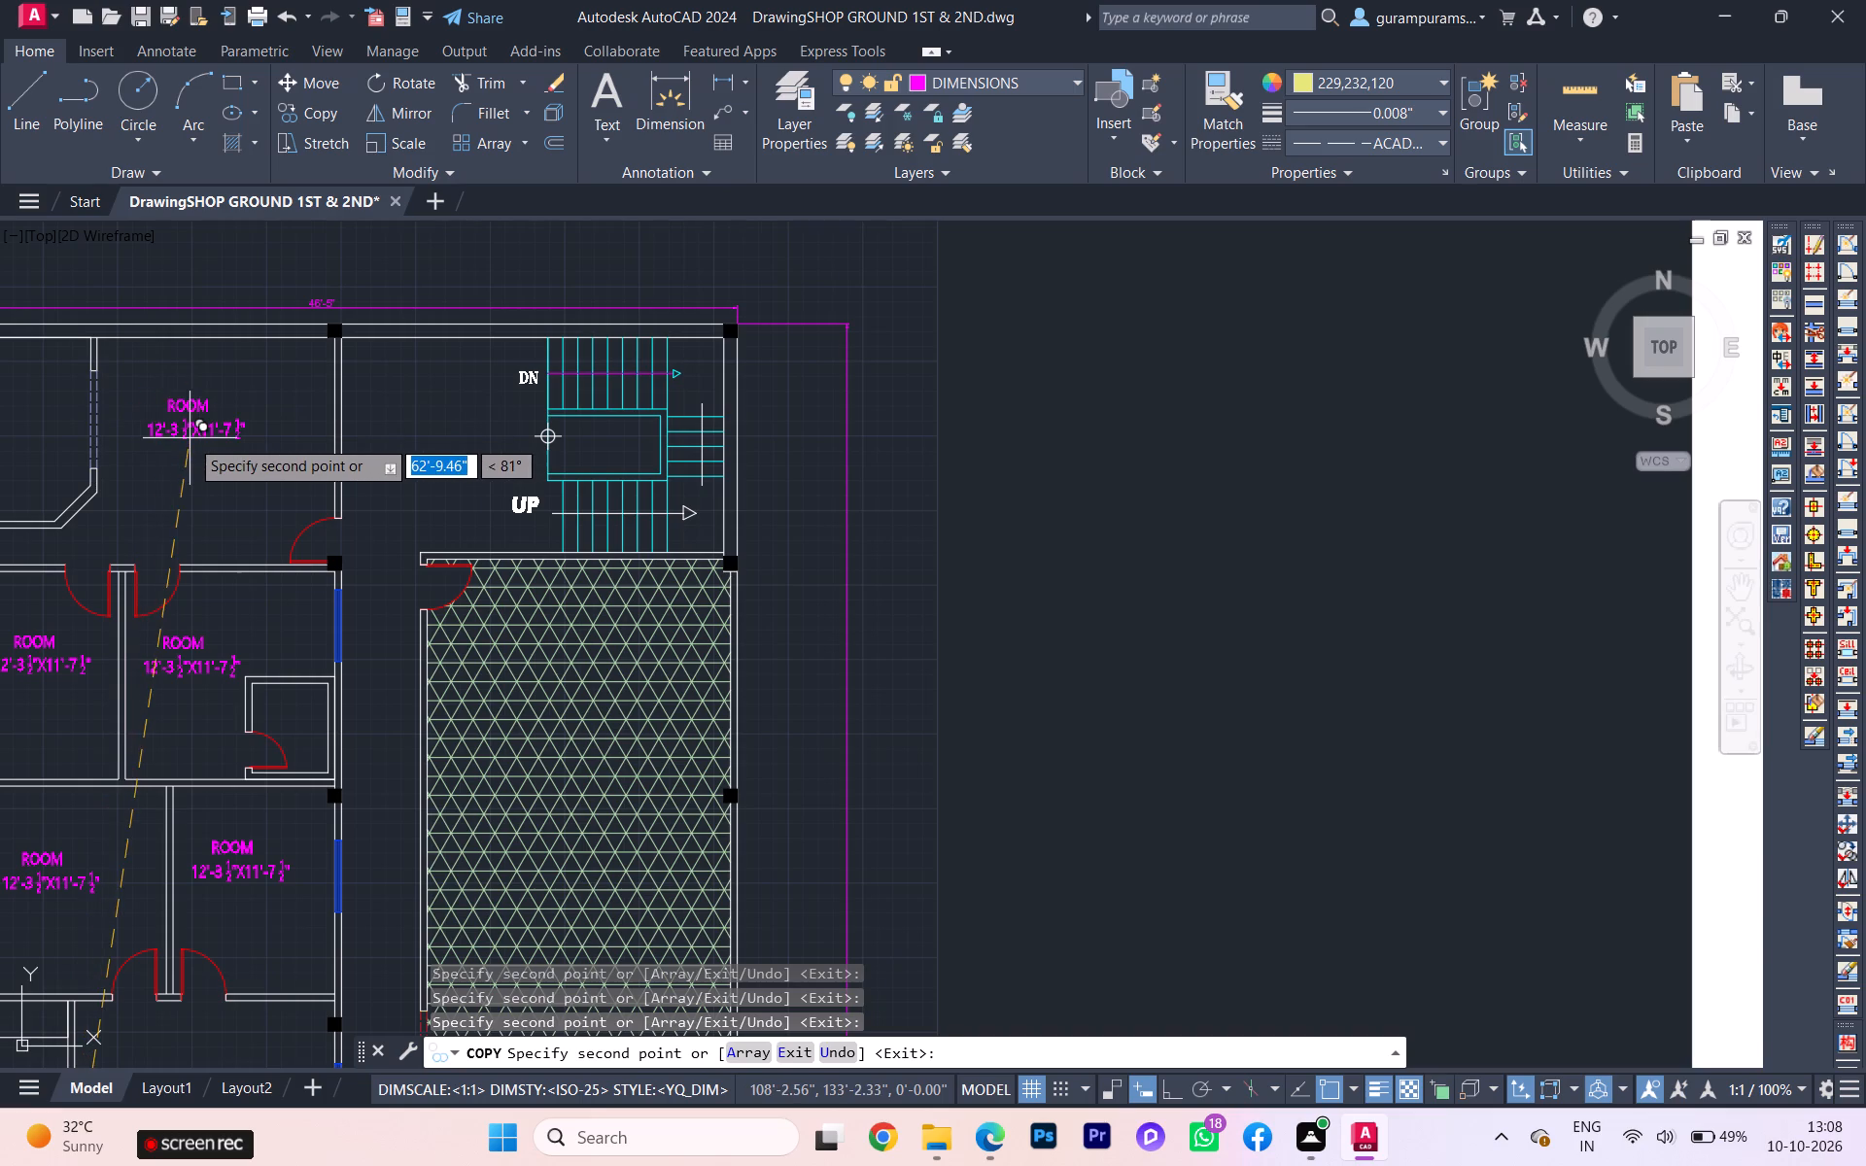
scroll(155, 430, "down", 2)
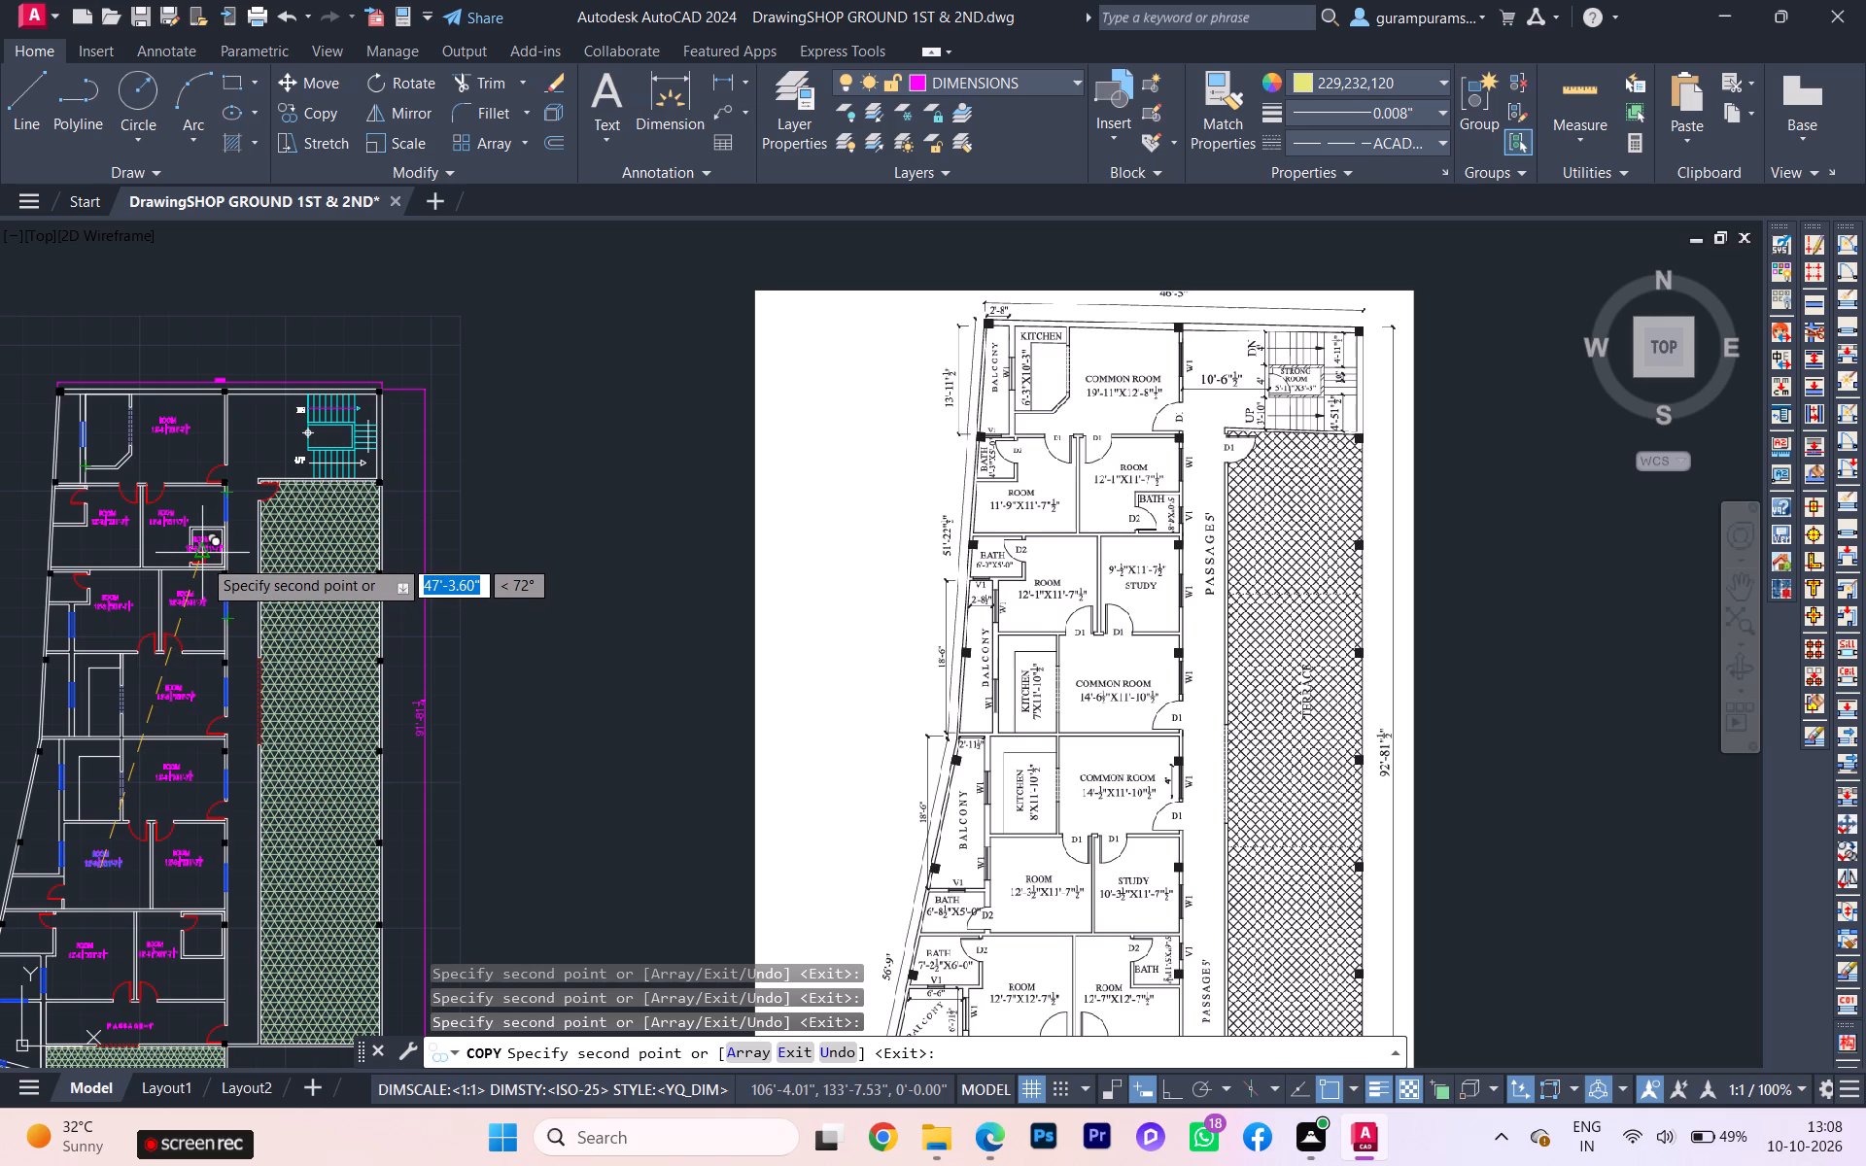
scroll(82, 400, "up", 3)
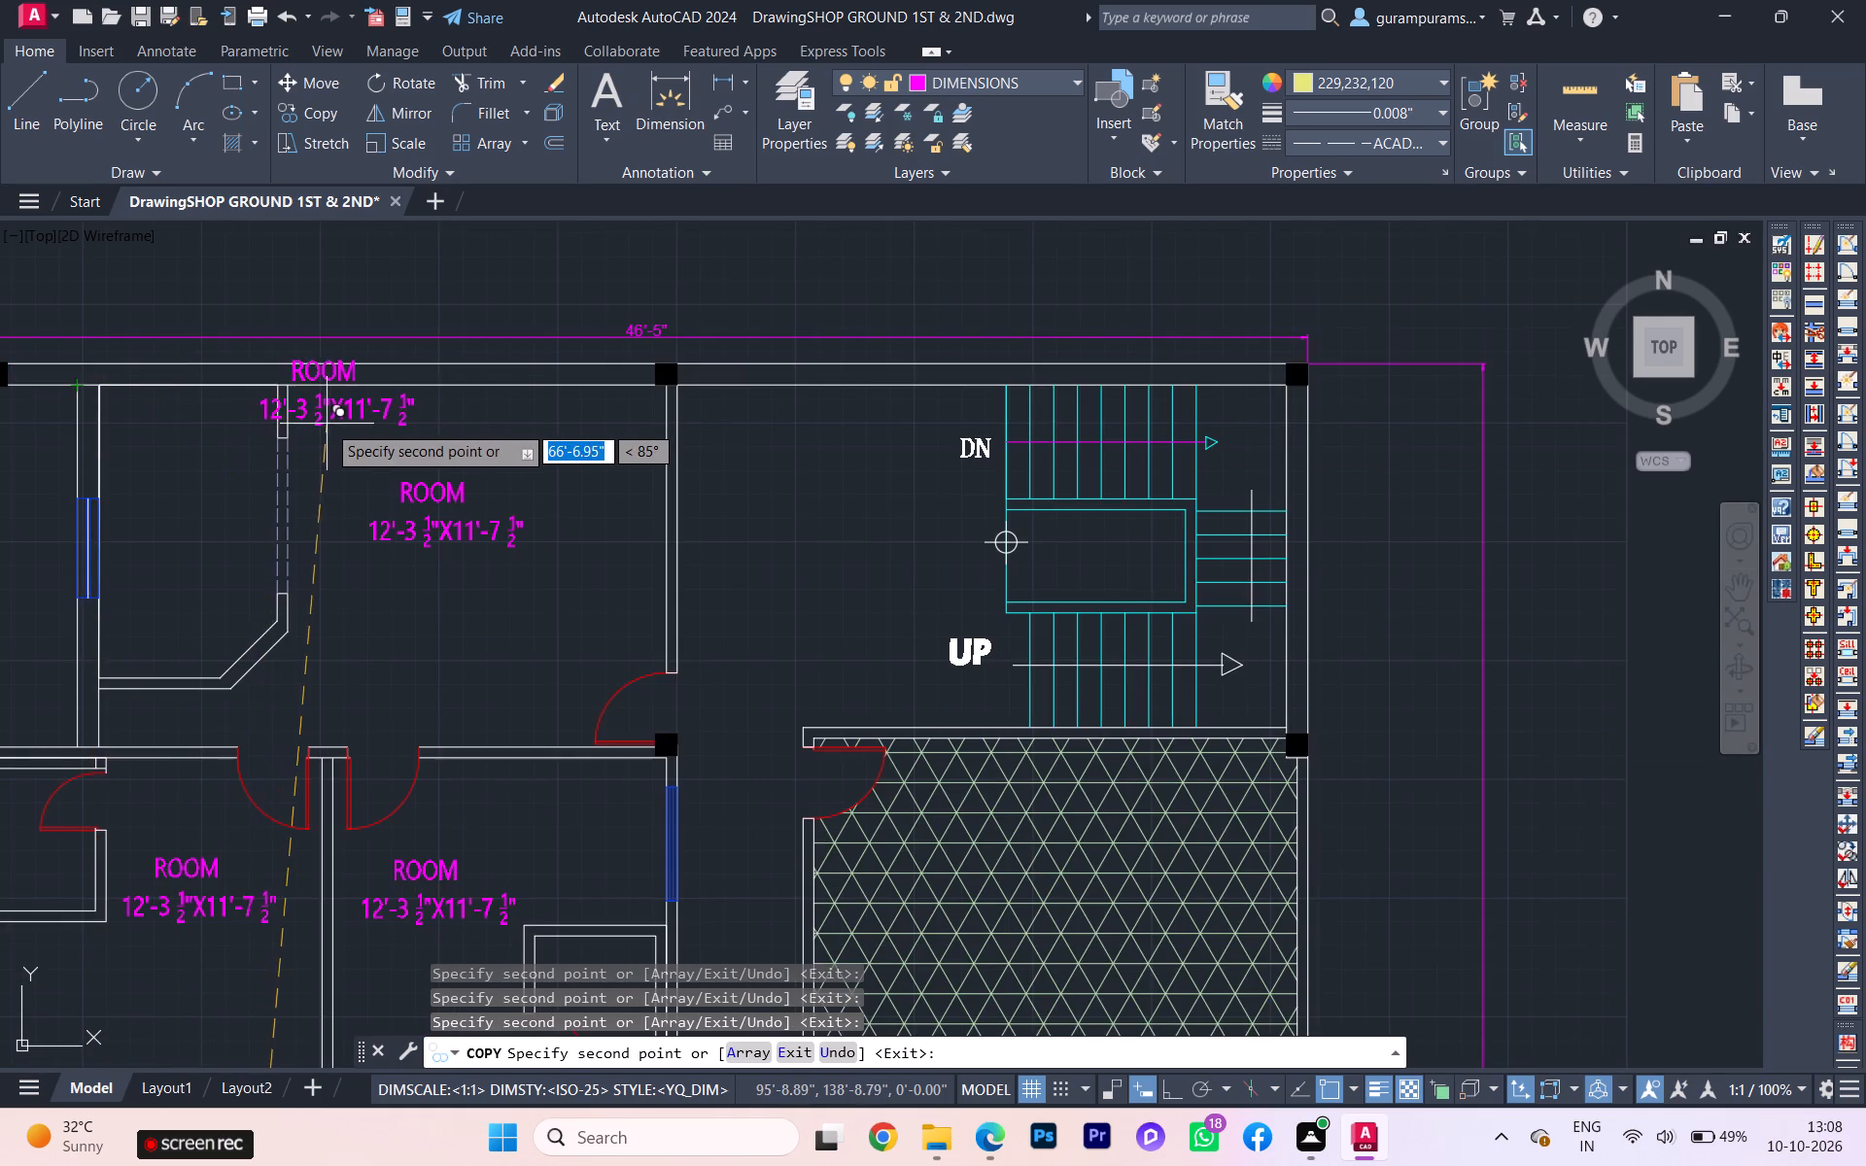
scroll(325, 429, "down", 1)
scroll(154, 475, "down", 2)
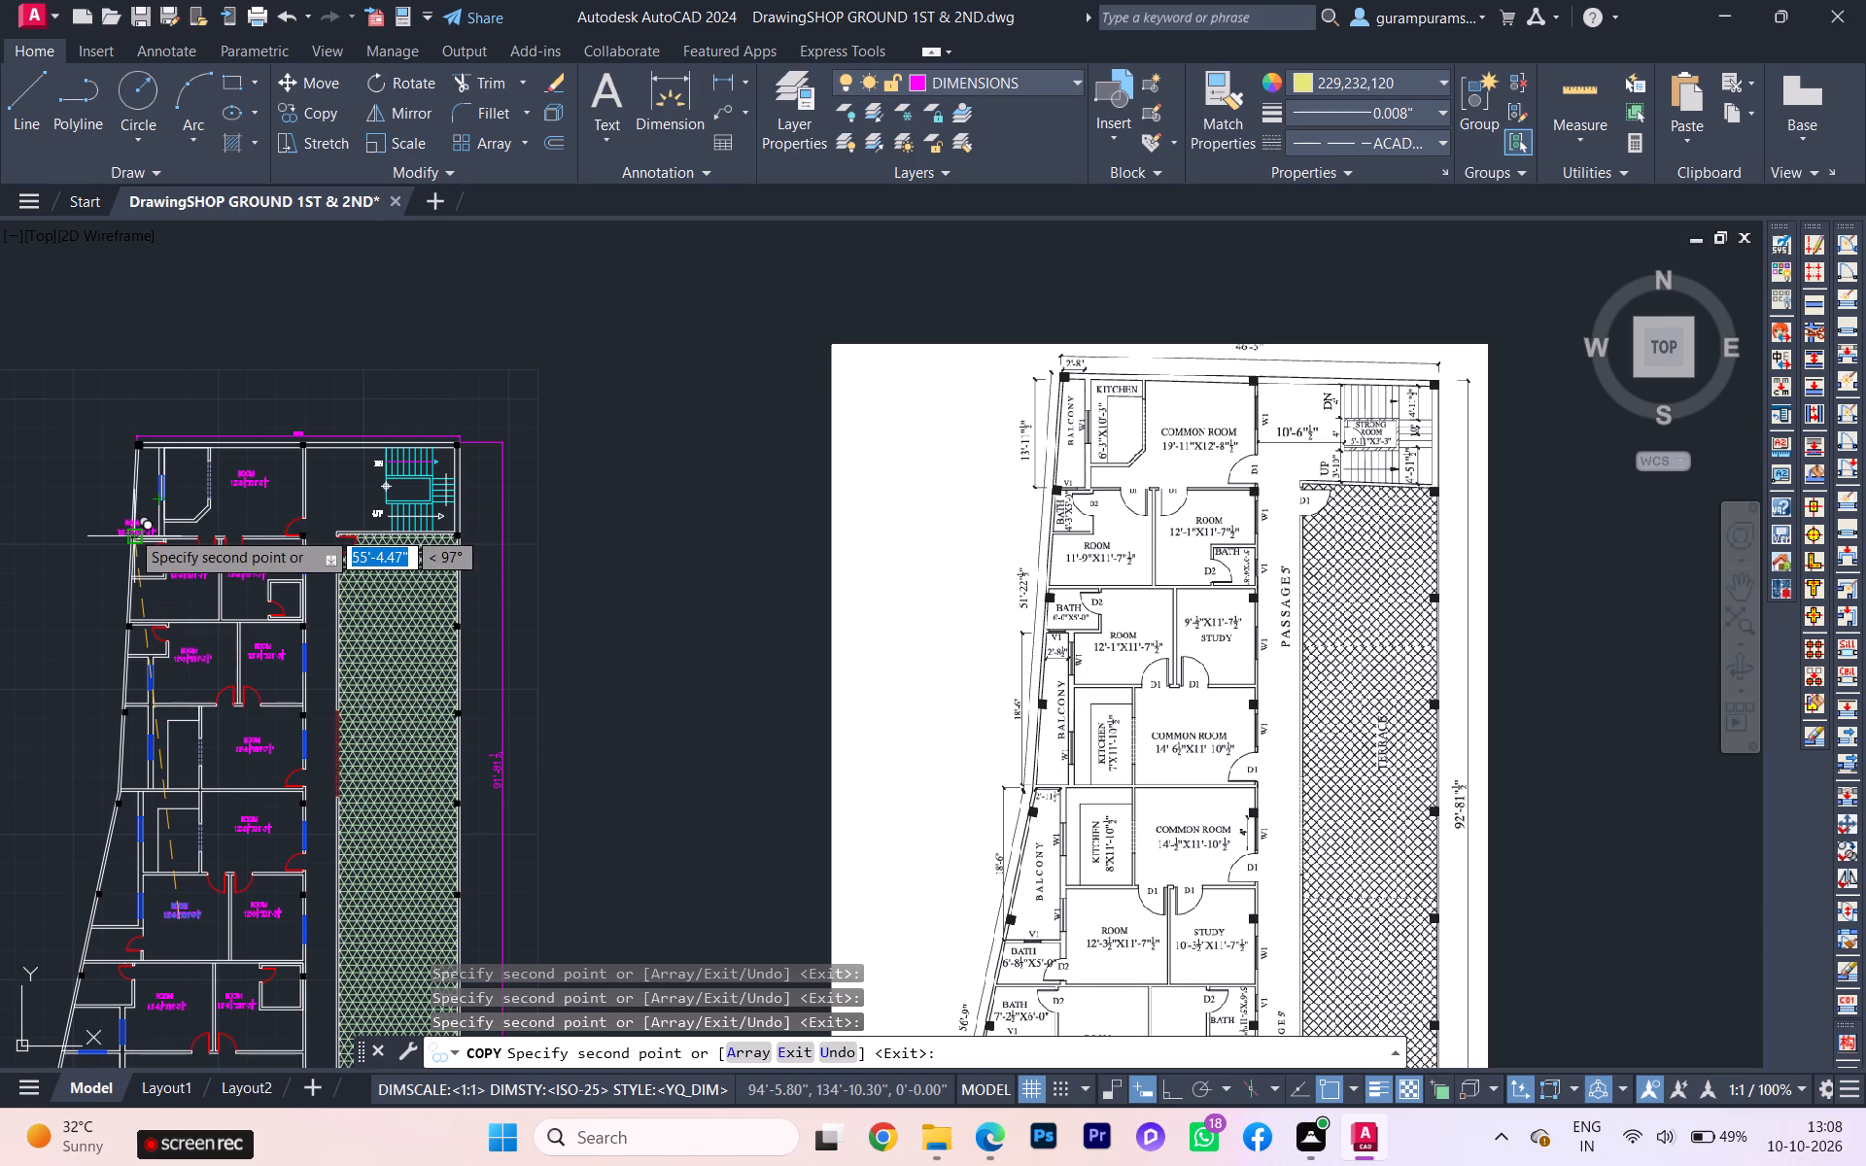
key("Escape")
Compare the copied labels in the northern rooms with the room names and sizes on the reference plan.
scroll(201, 453, "up", 1)
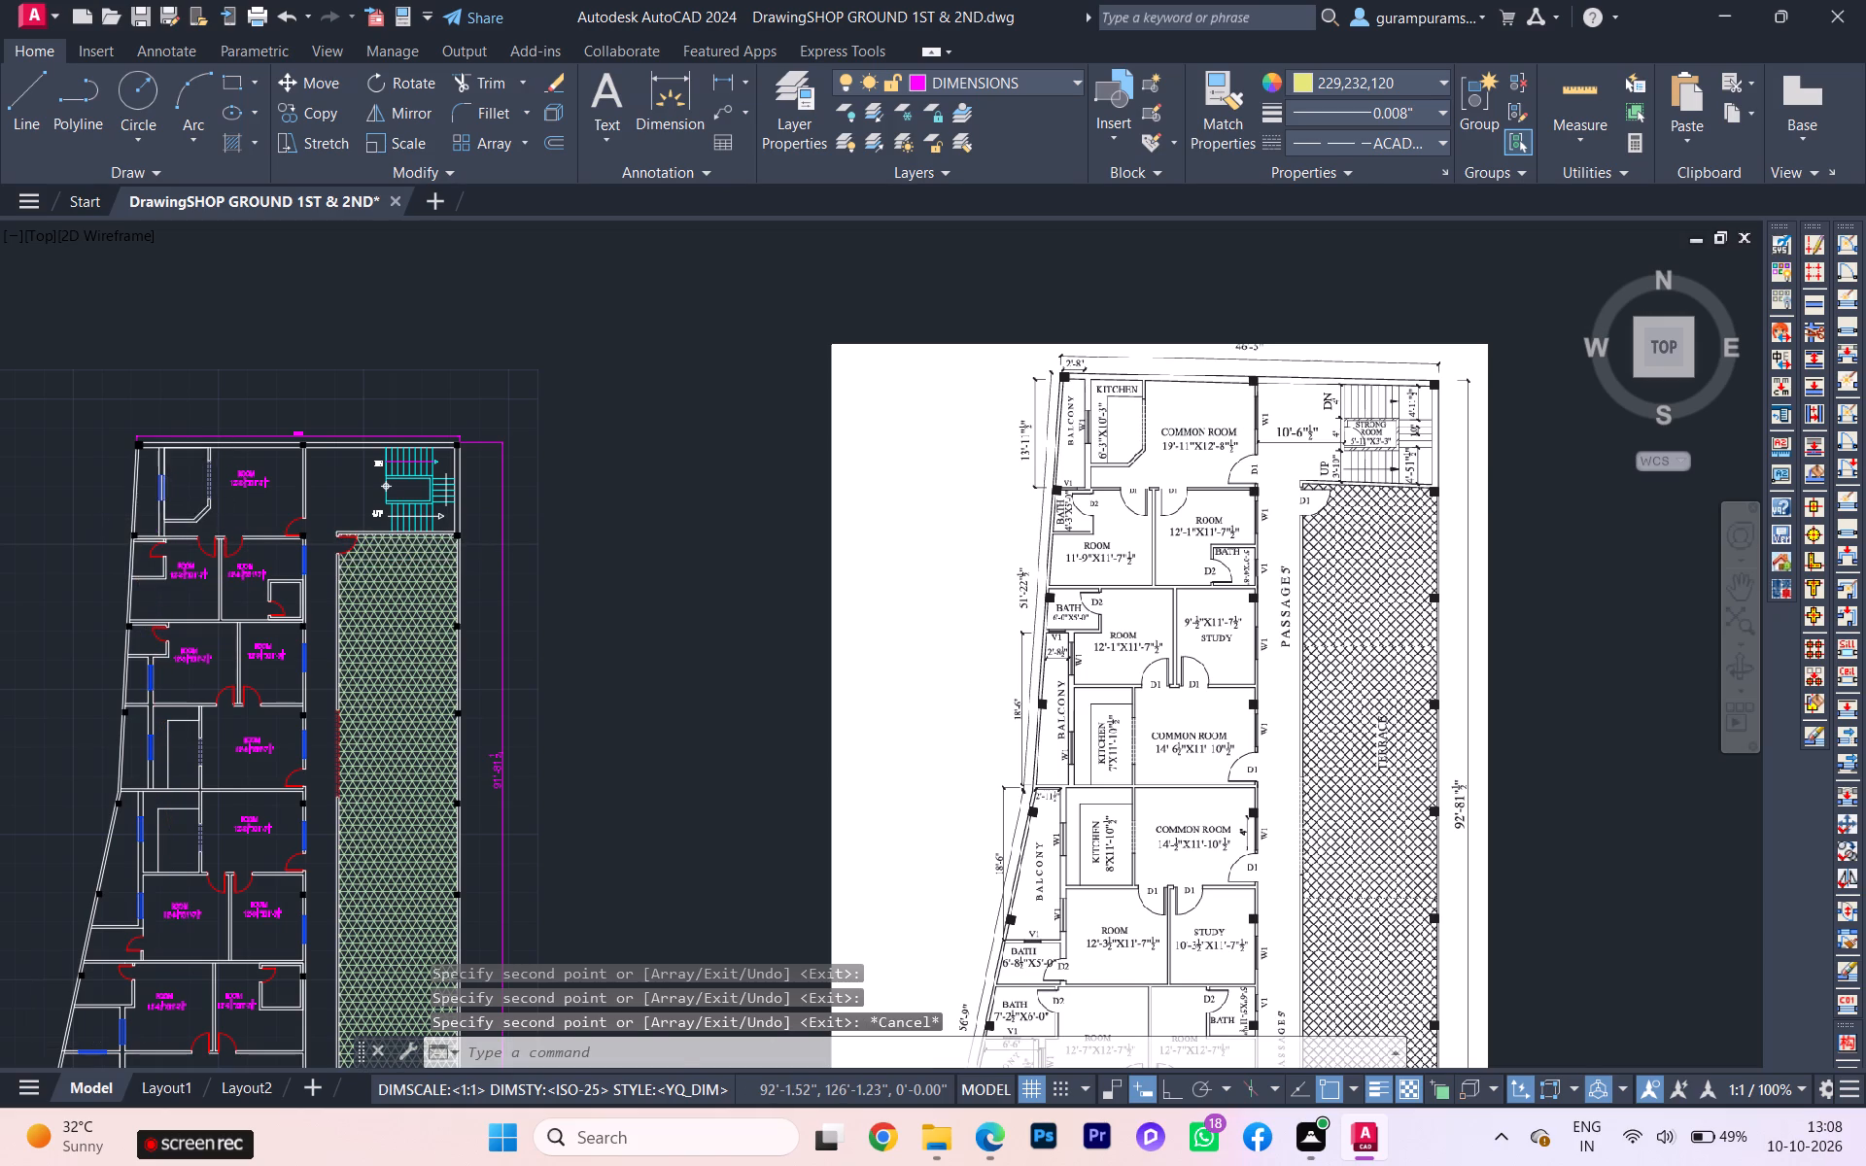
scroll(103, 468, "down", 1)
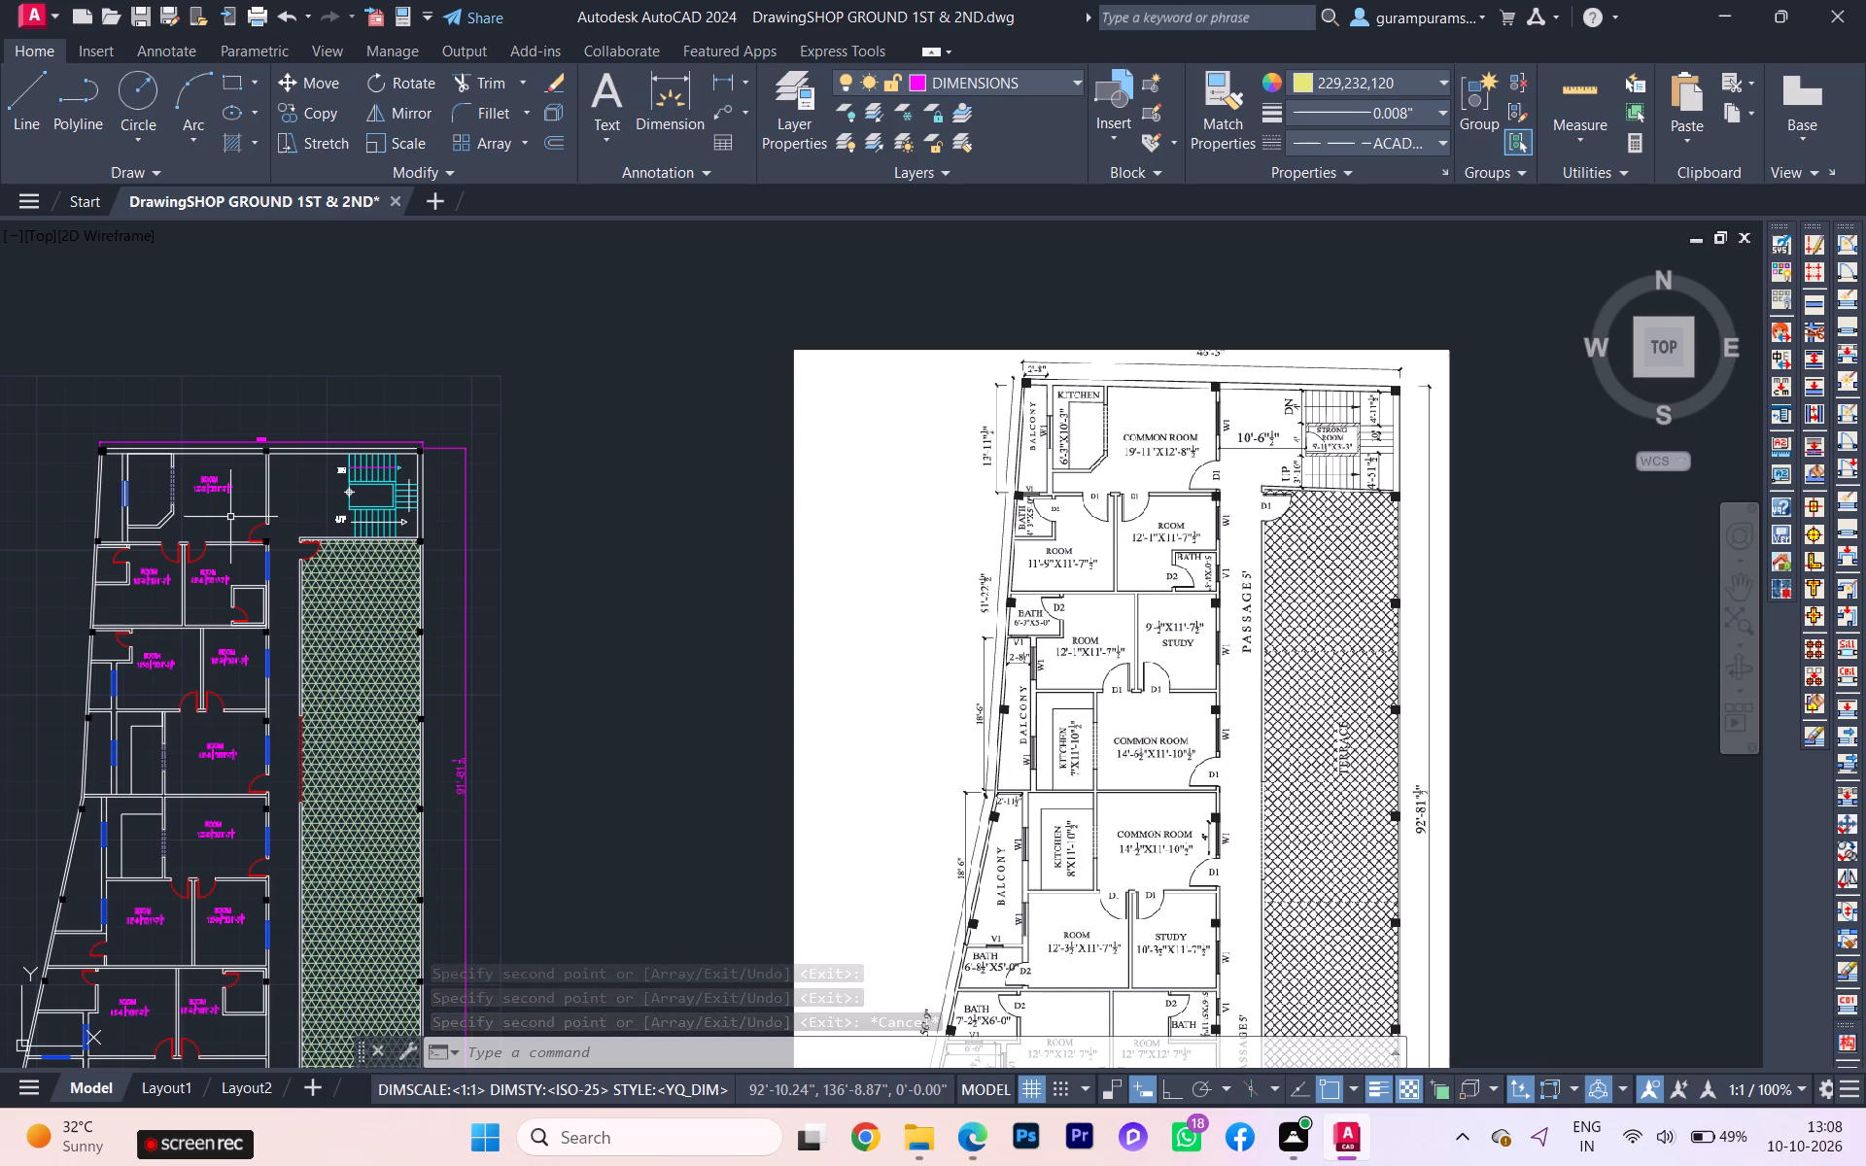
scroll(99, 511, "up", 2)
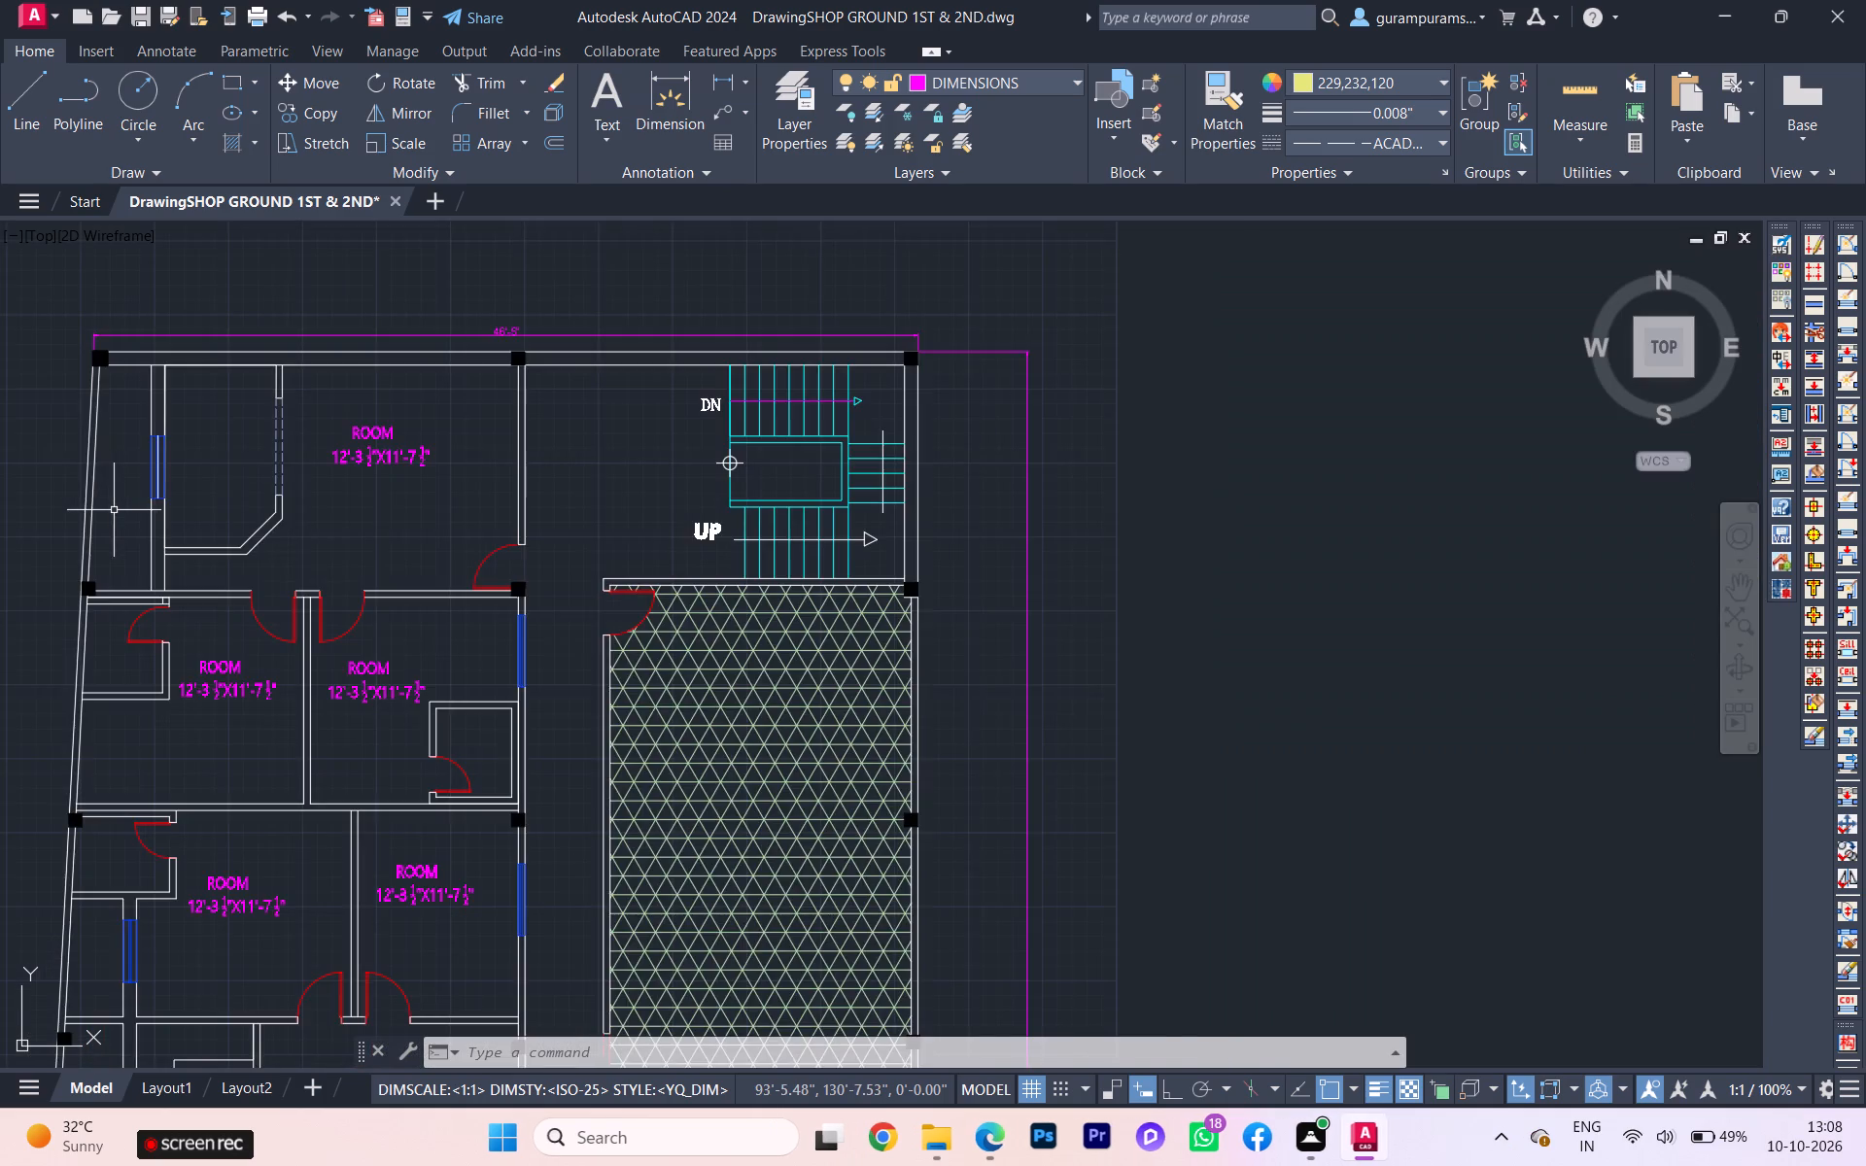
scroll(114, 501, "up", 1)
scroll(155, 504, "down", 1)
scroll(101, 388, "up", 1)
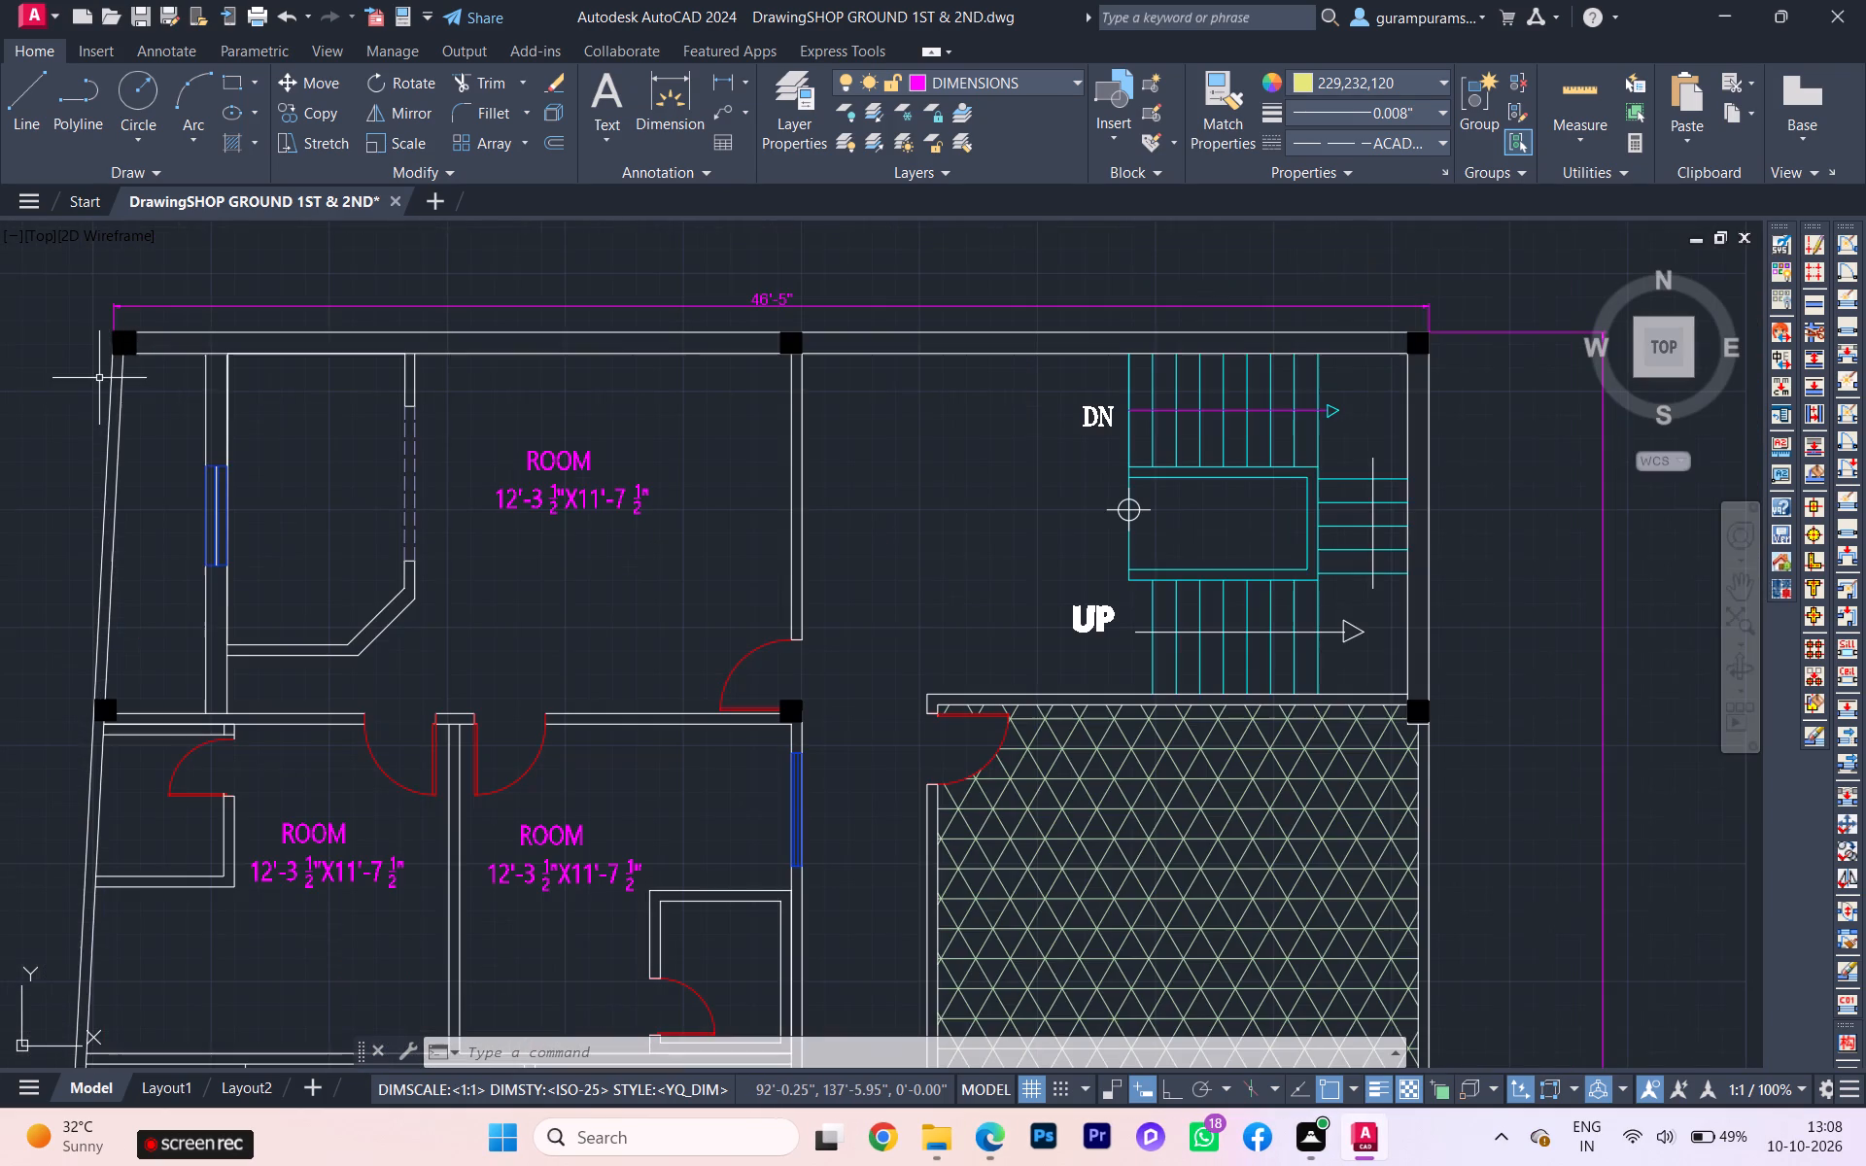
scroll(141, 419, "down", 2)
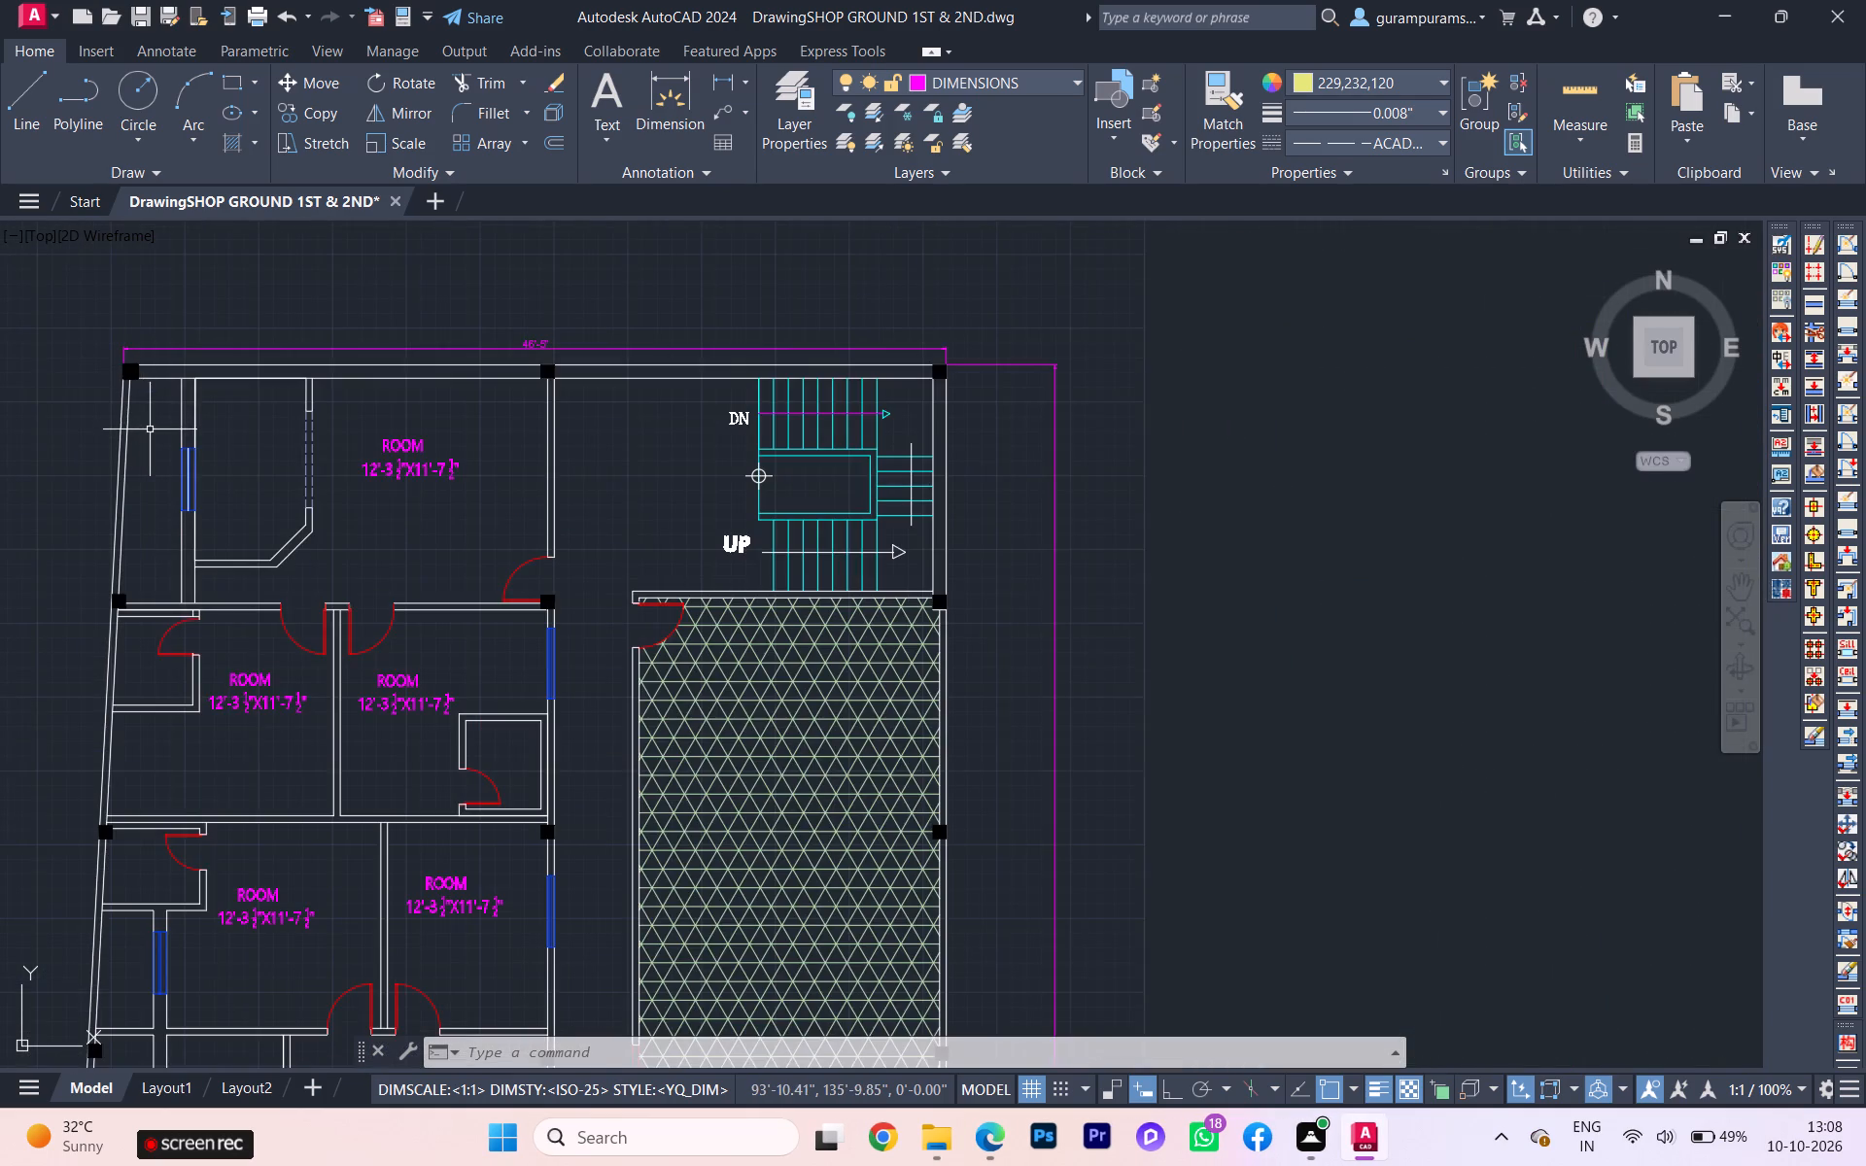
scroll(91, 455, "down", 1)
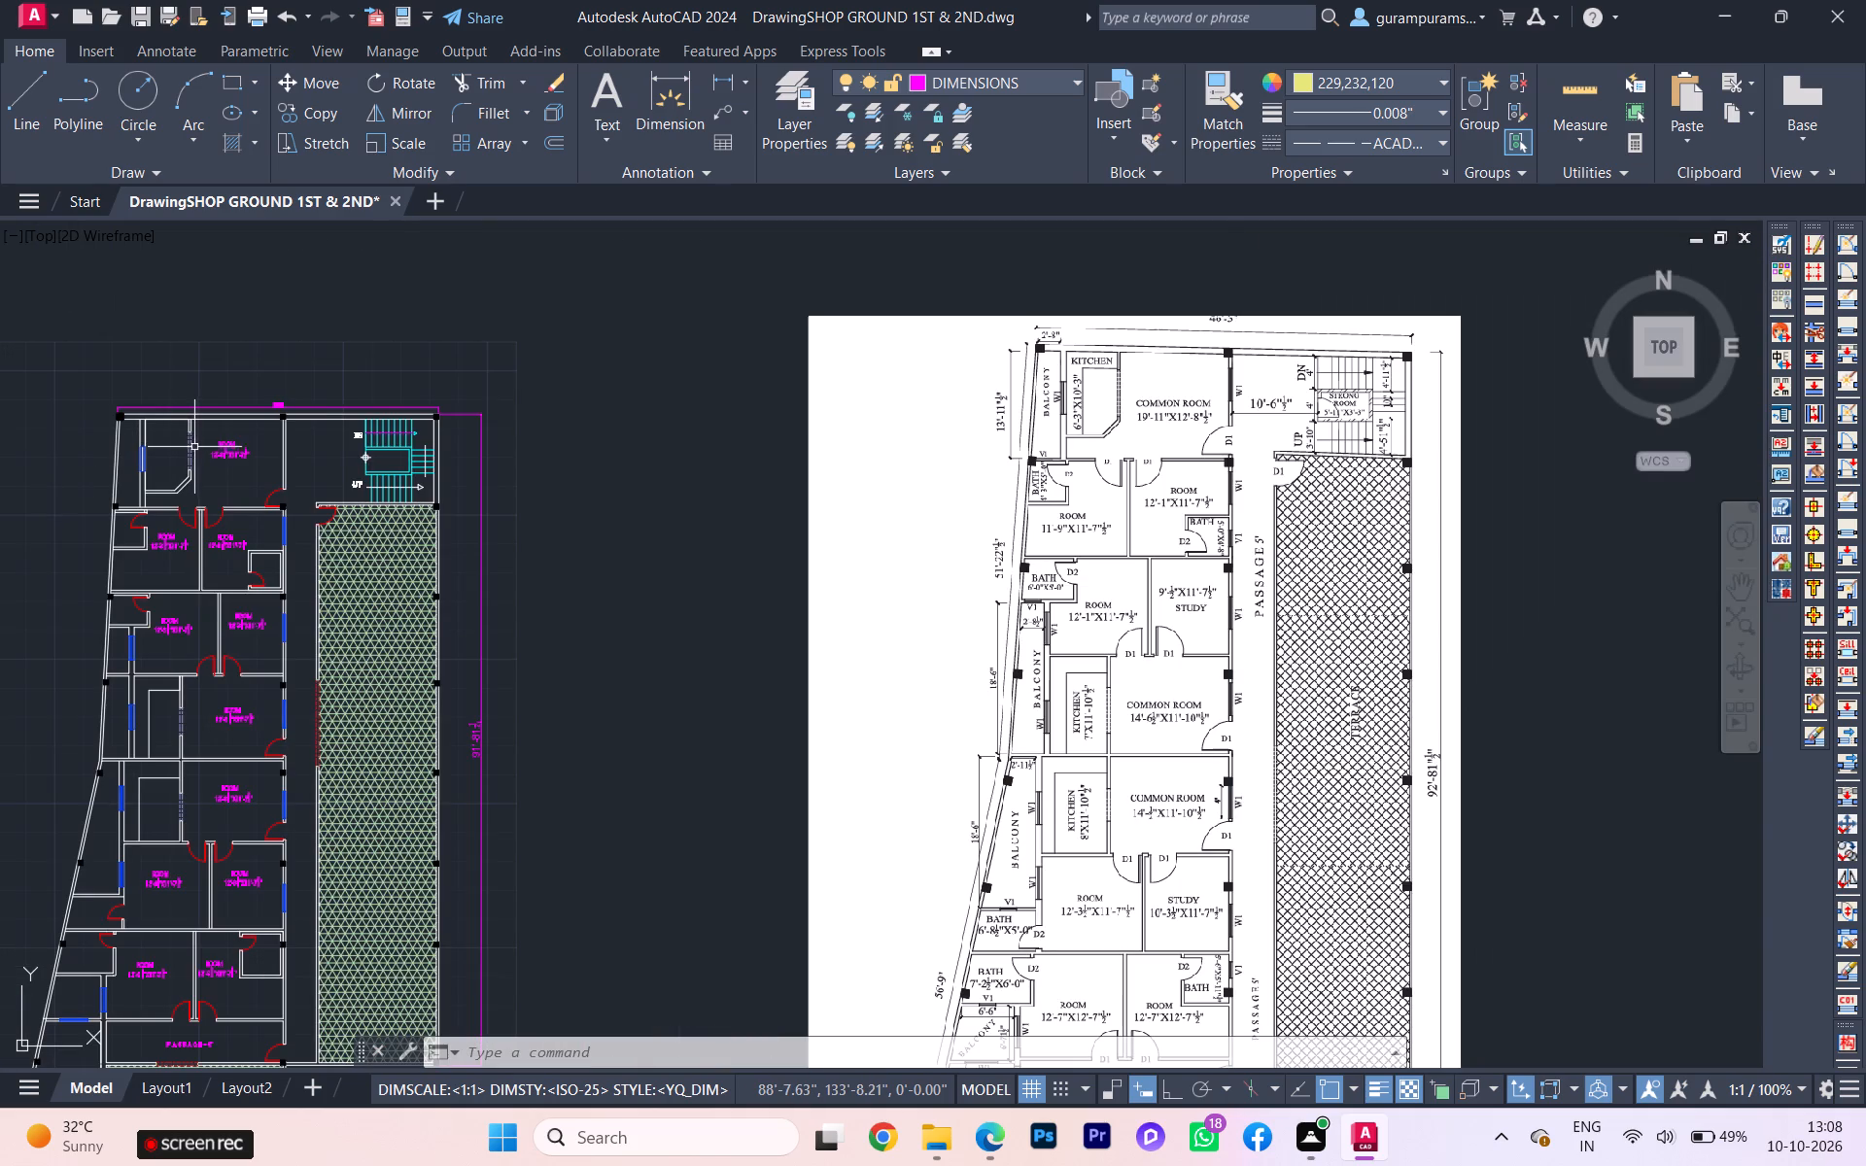
scroll(144, 458, "up", 3)
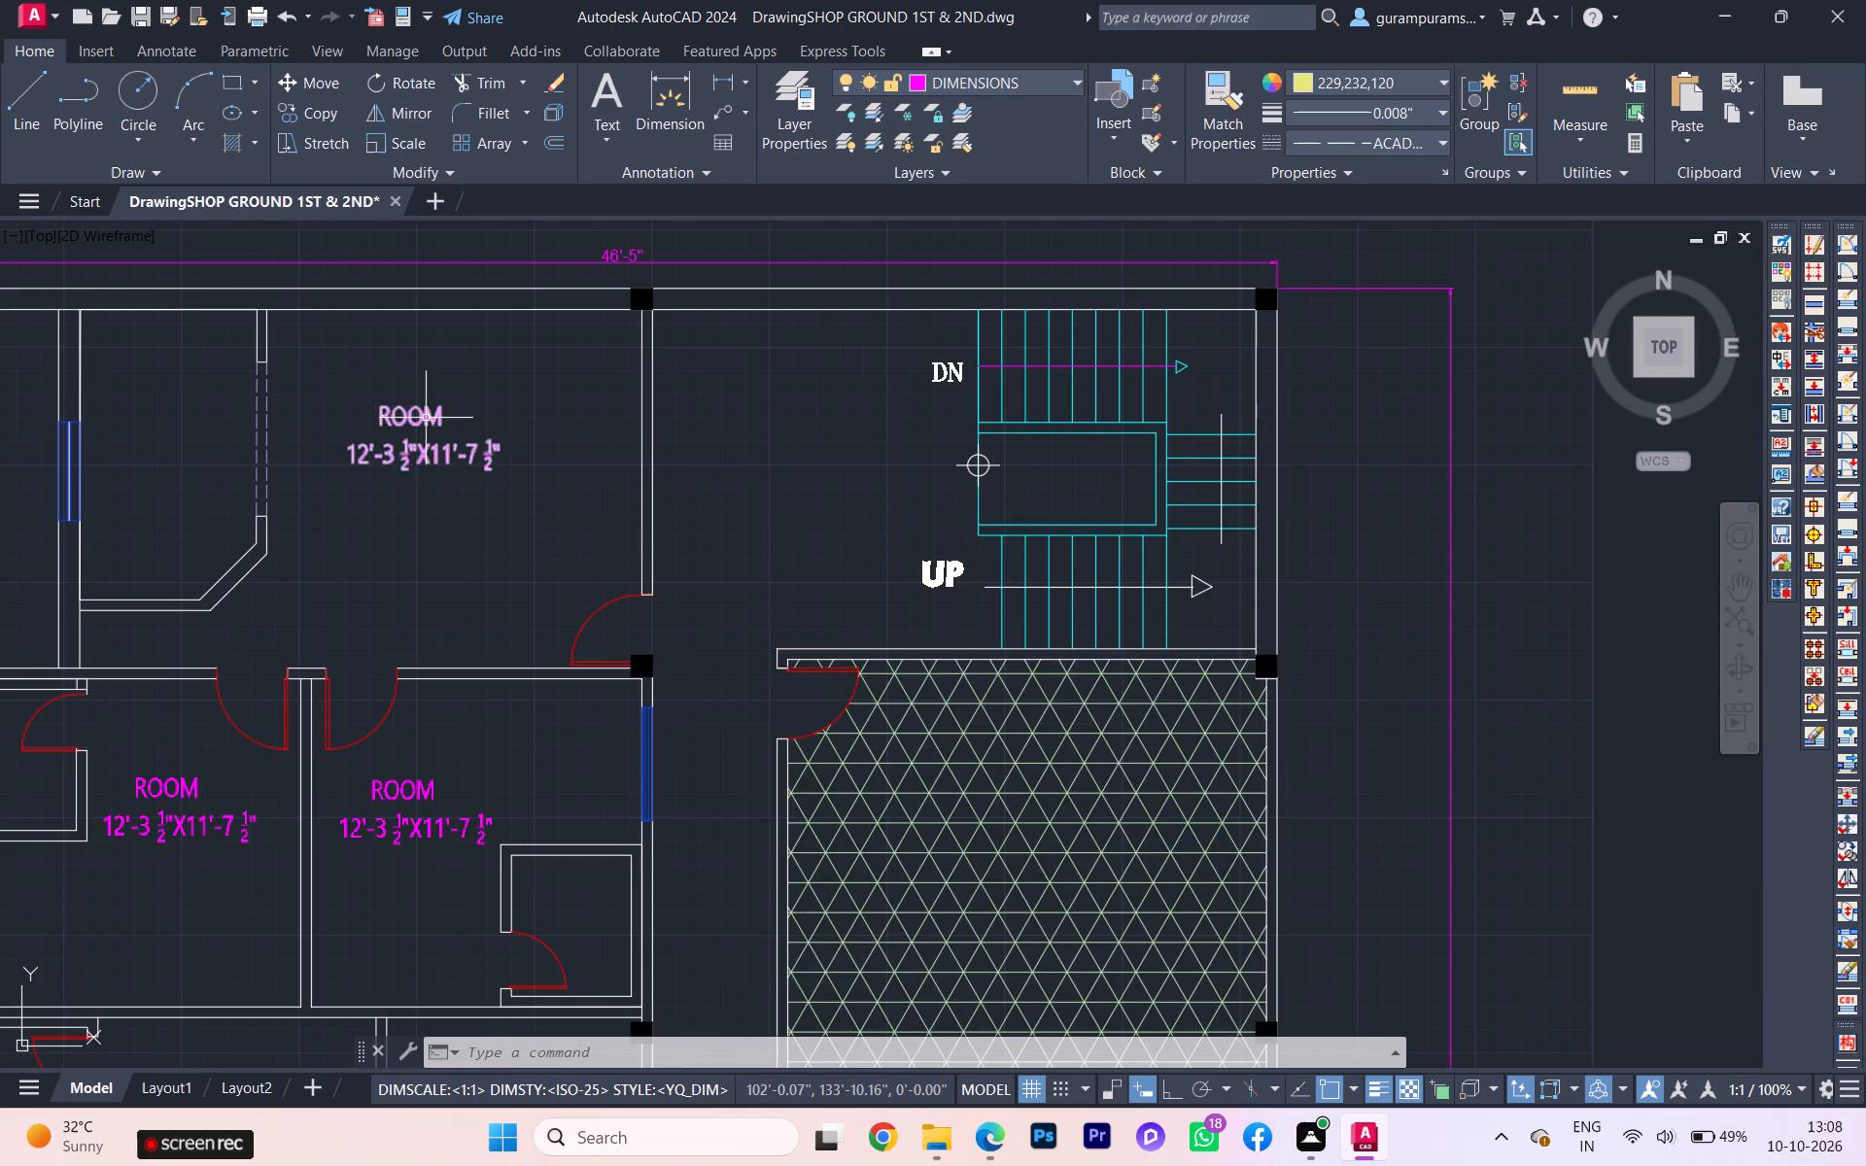
Change the northernmost room label's name to COMMON ROOM and remove the leading spaces before it.
triple_click(426, 418)
left_click(375, 414)
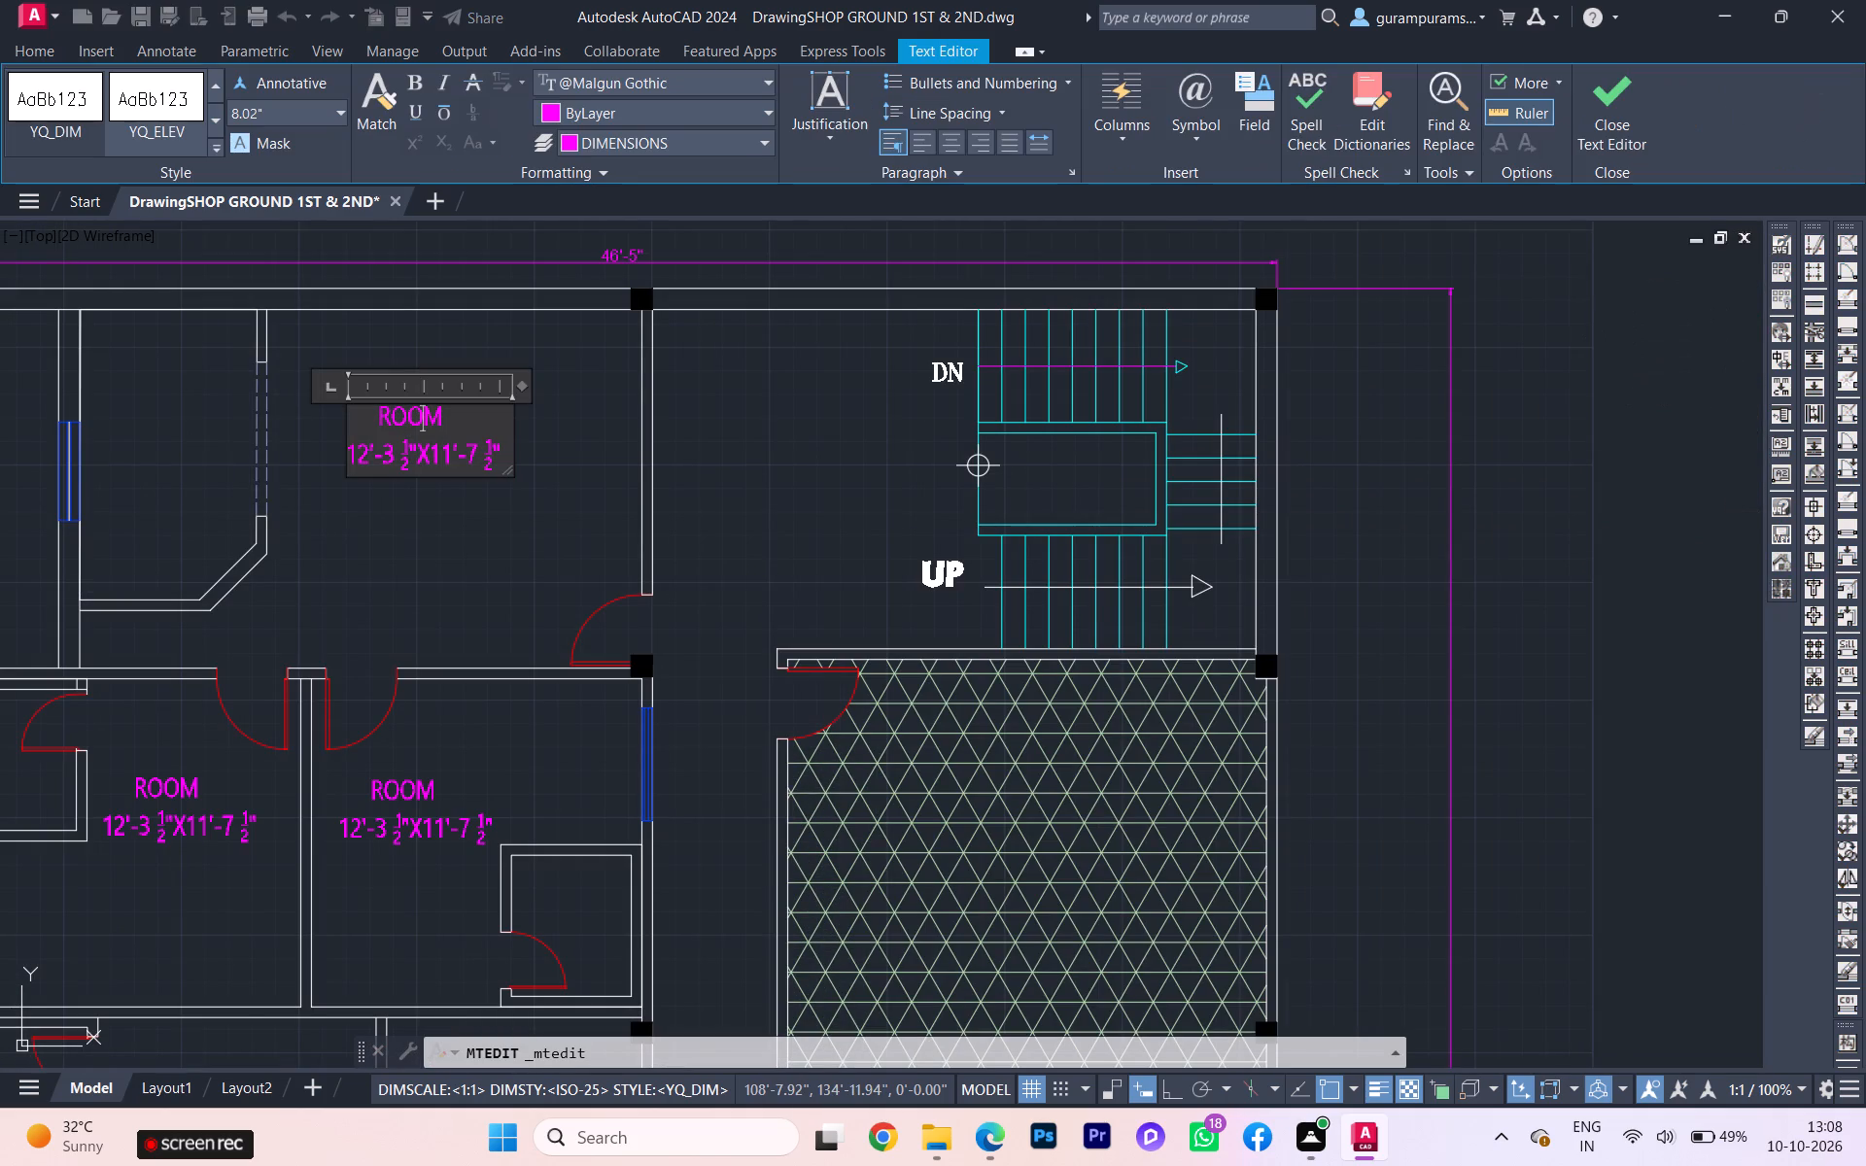
type("COMM")
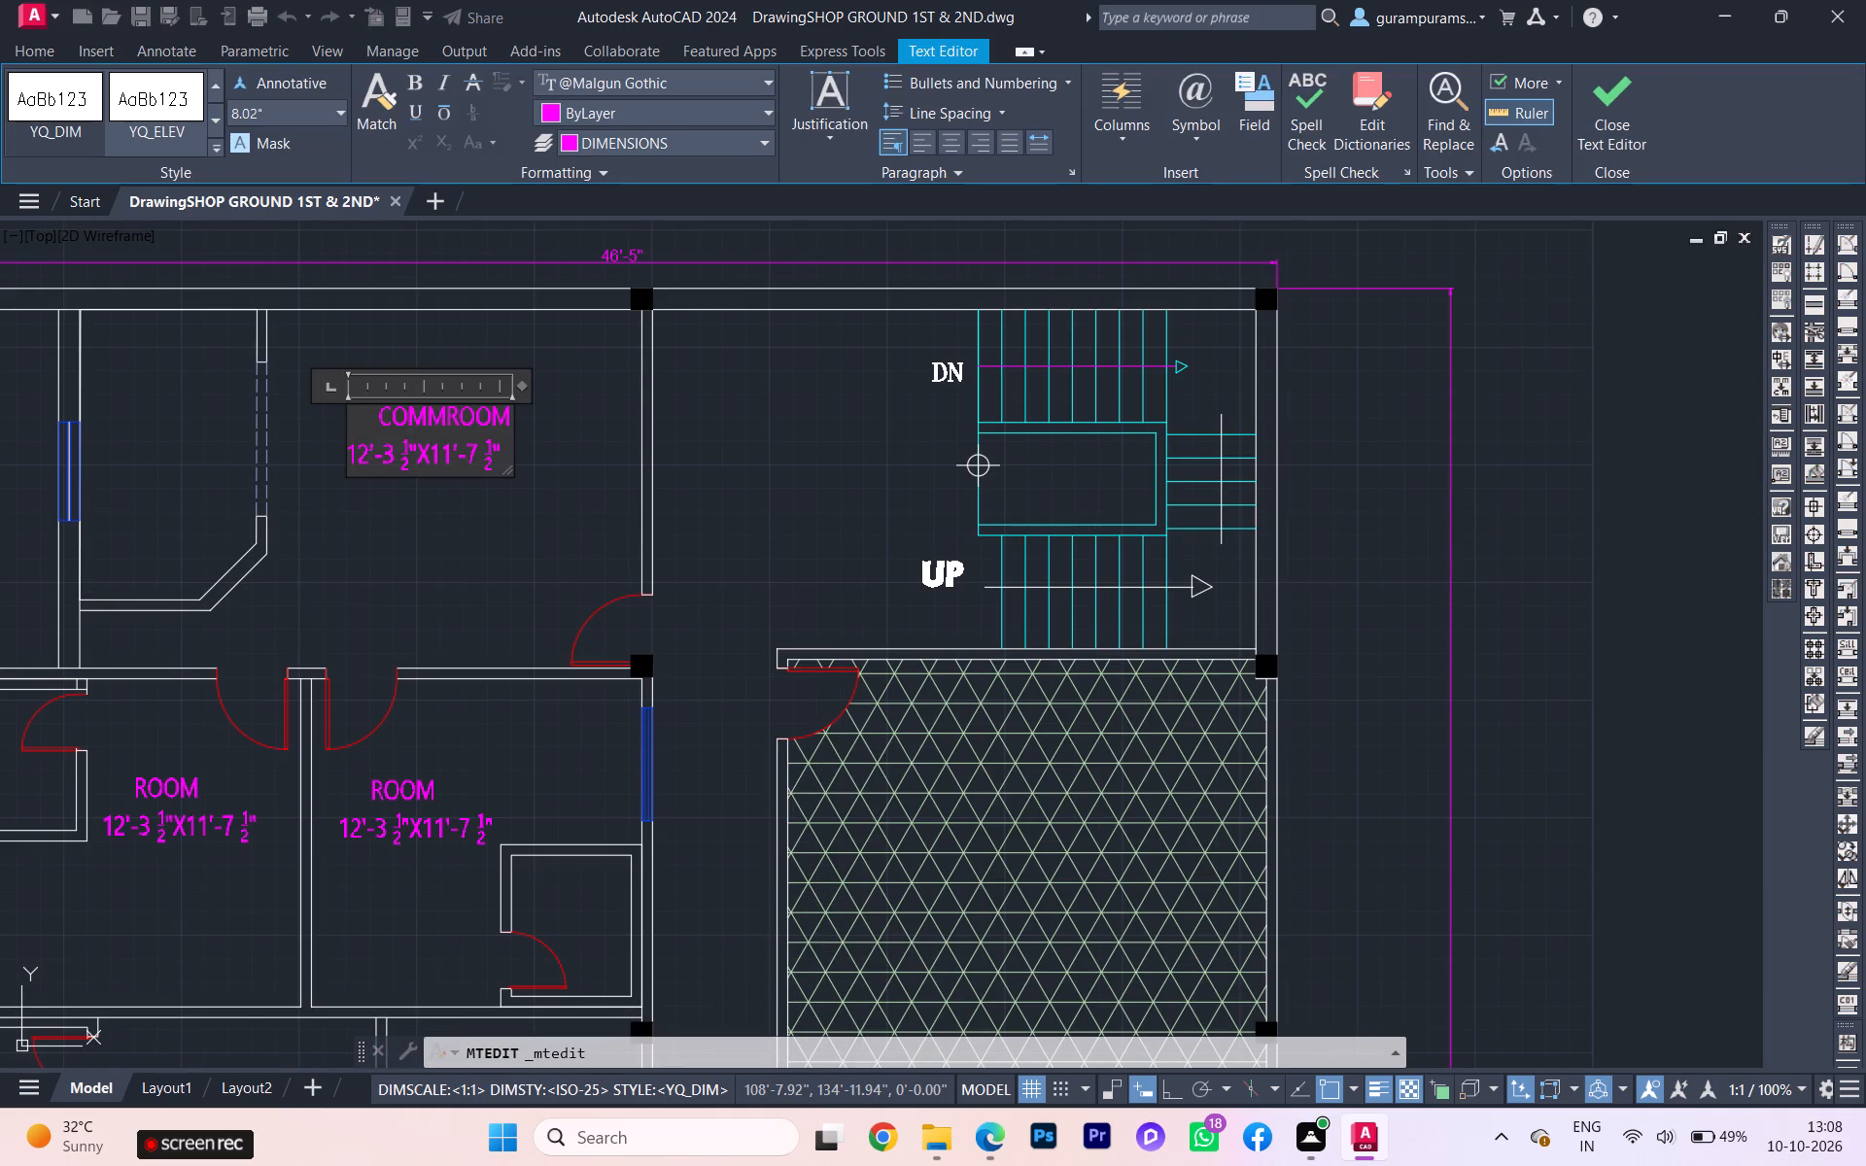
type("ON")
key("space")
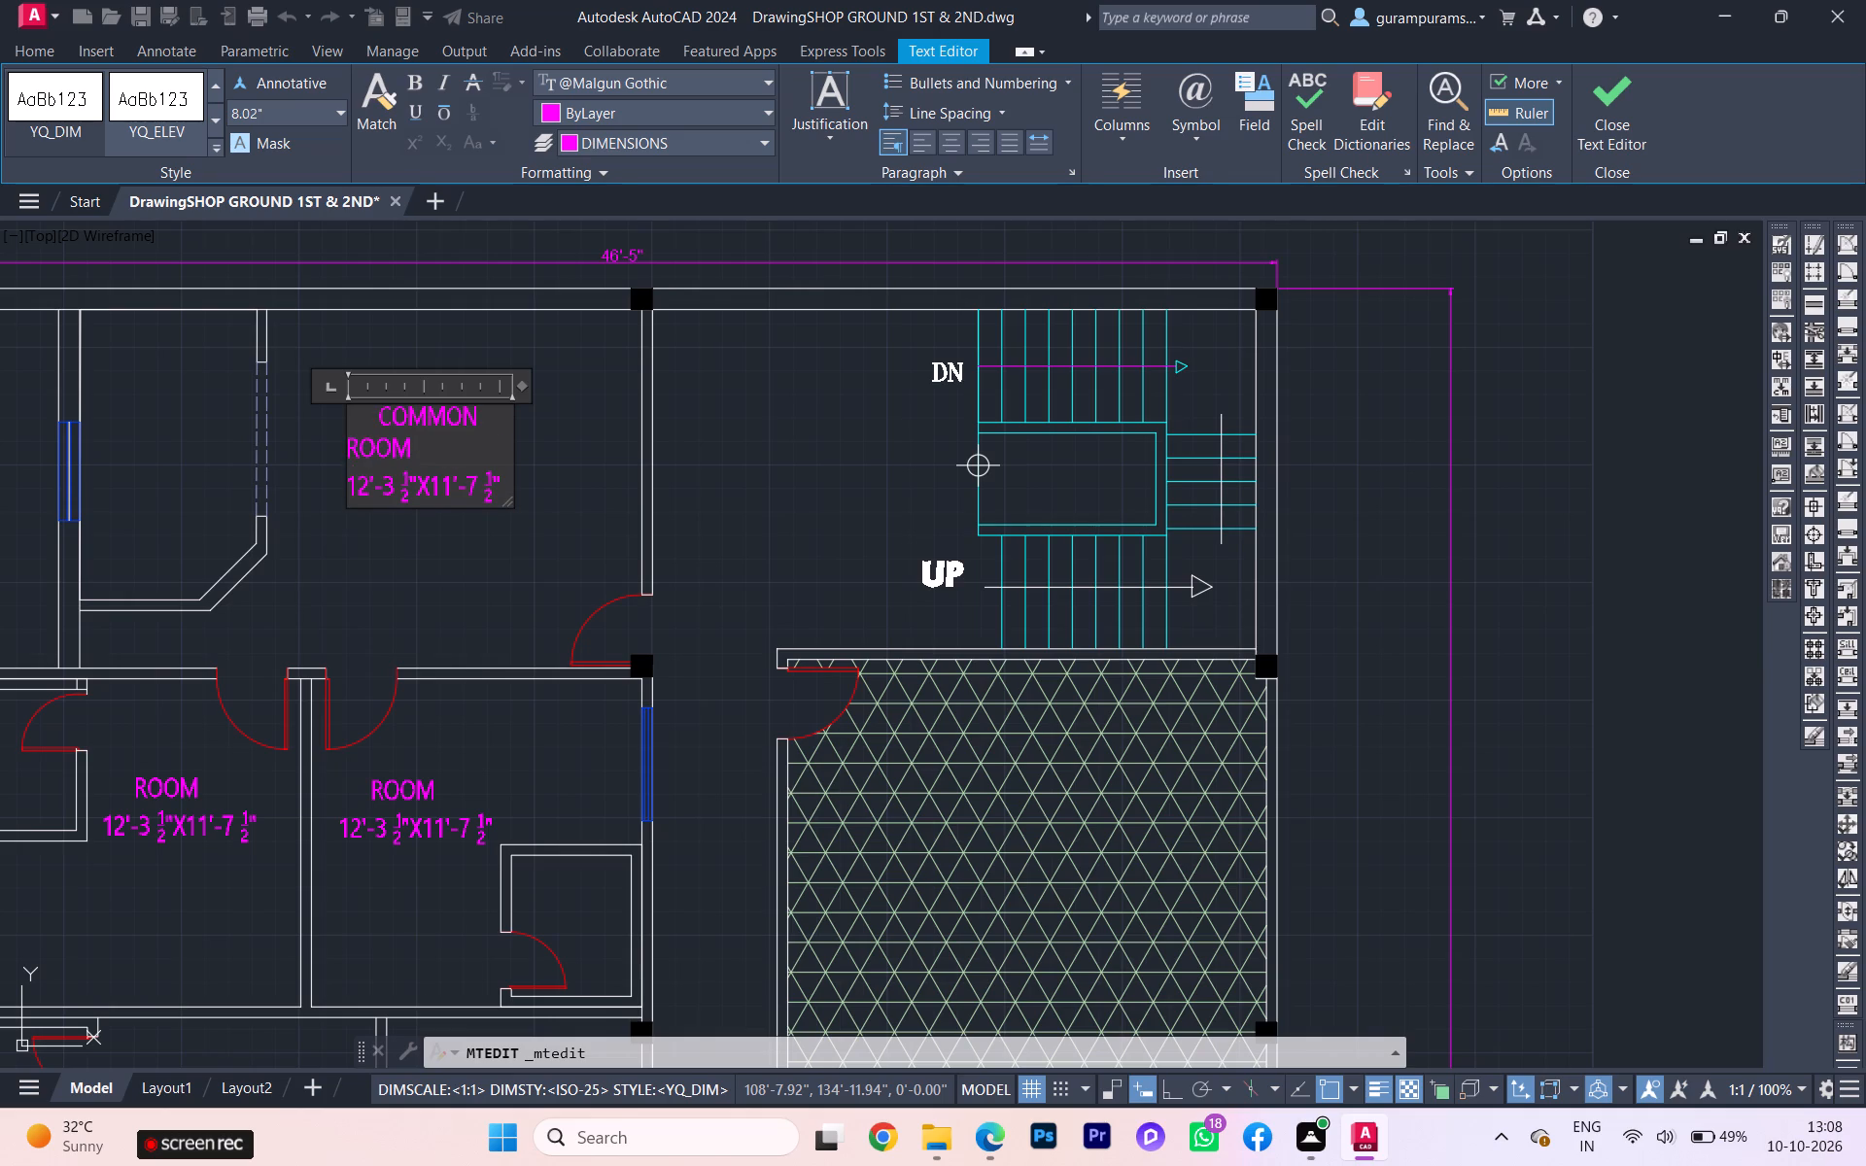
left_click(375, 414)
key("BackSpace")
key("BackSpace")
key("BackSpace")
key("BackSpace")
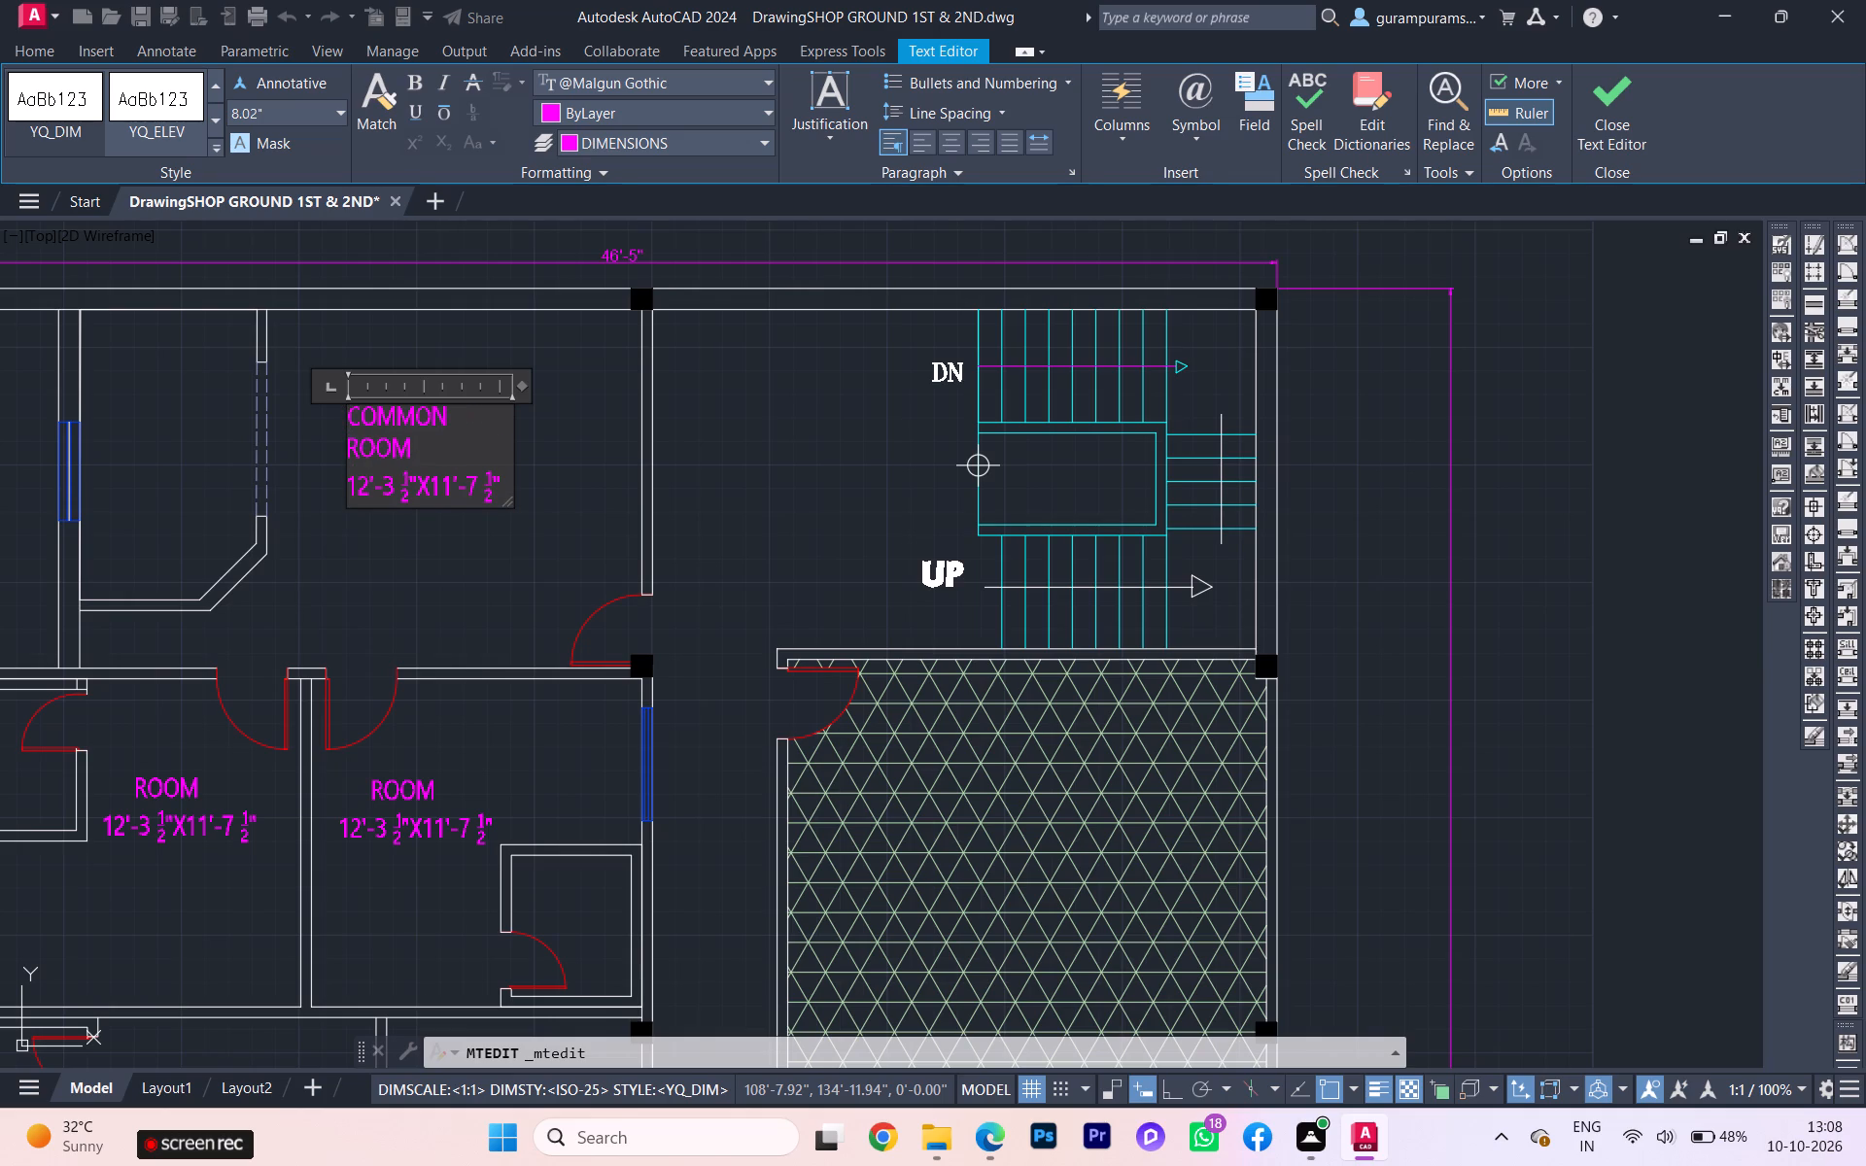
Set the first dimension in the northernmost COMMON ROOM label to 19'-11".
scroll(54, 469, "down", 1)
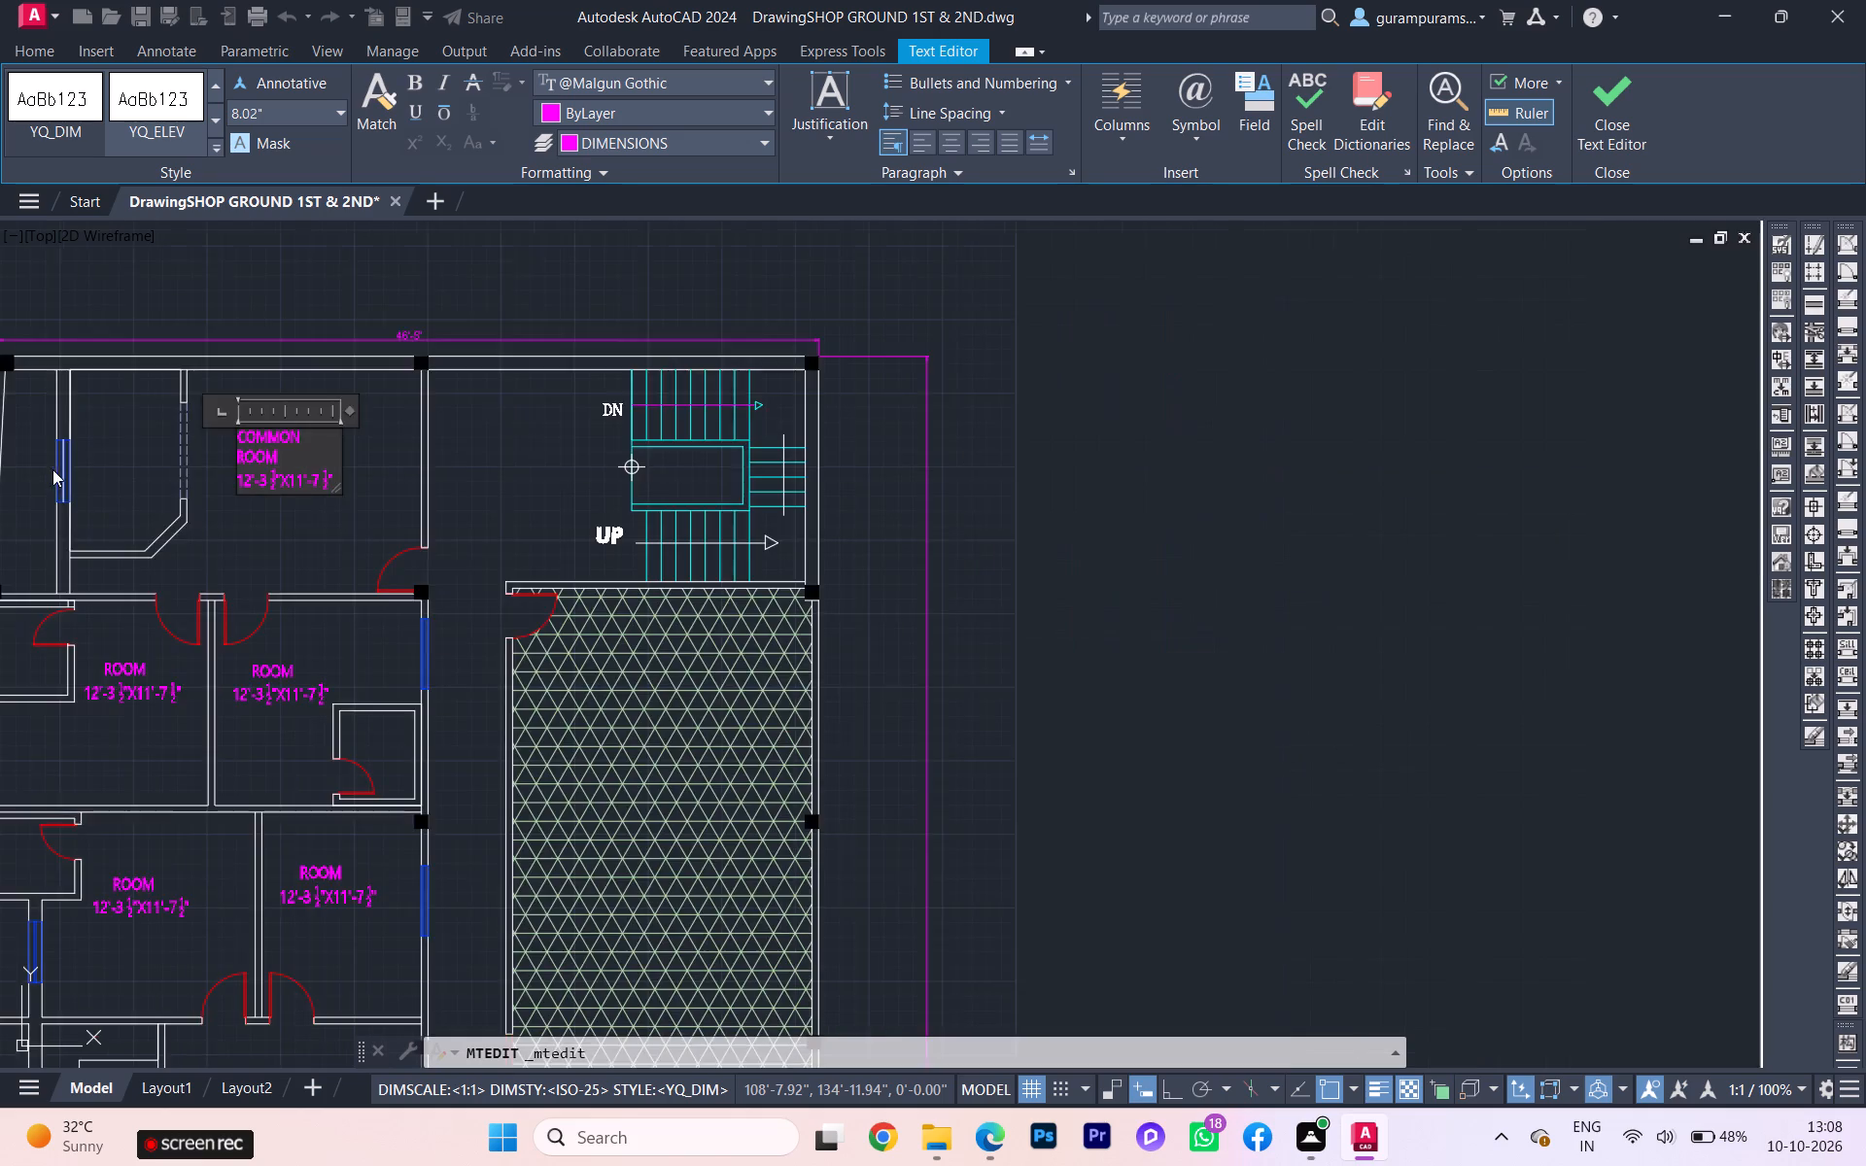
scroll(46, 471, "down", 1)
scroll(164, 483, "up", 2)
left_click(181, 462)
key("BackSpace")
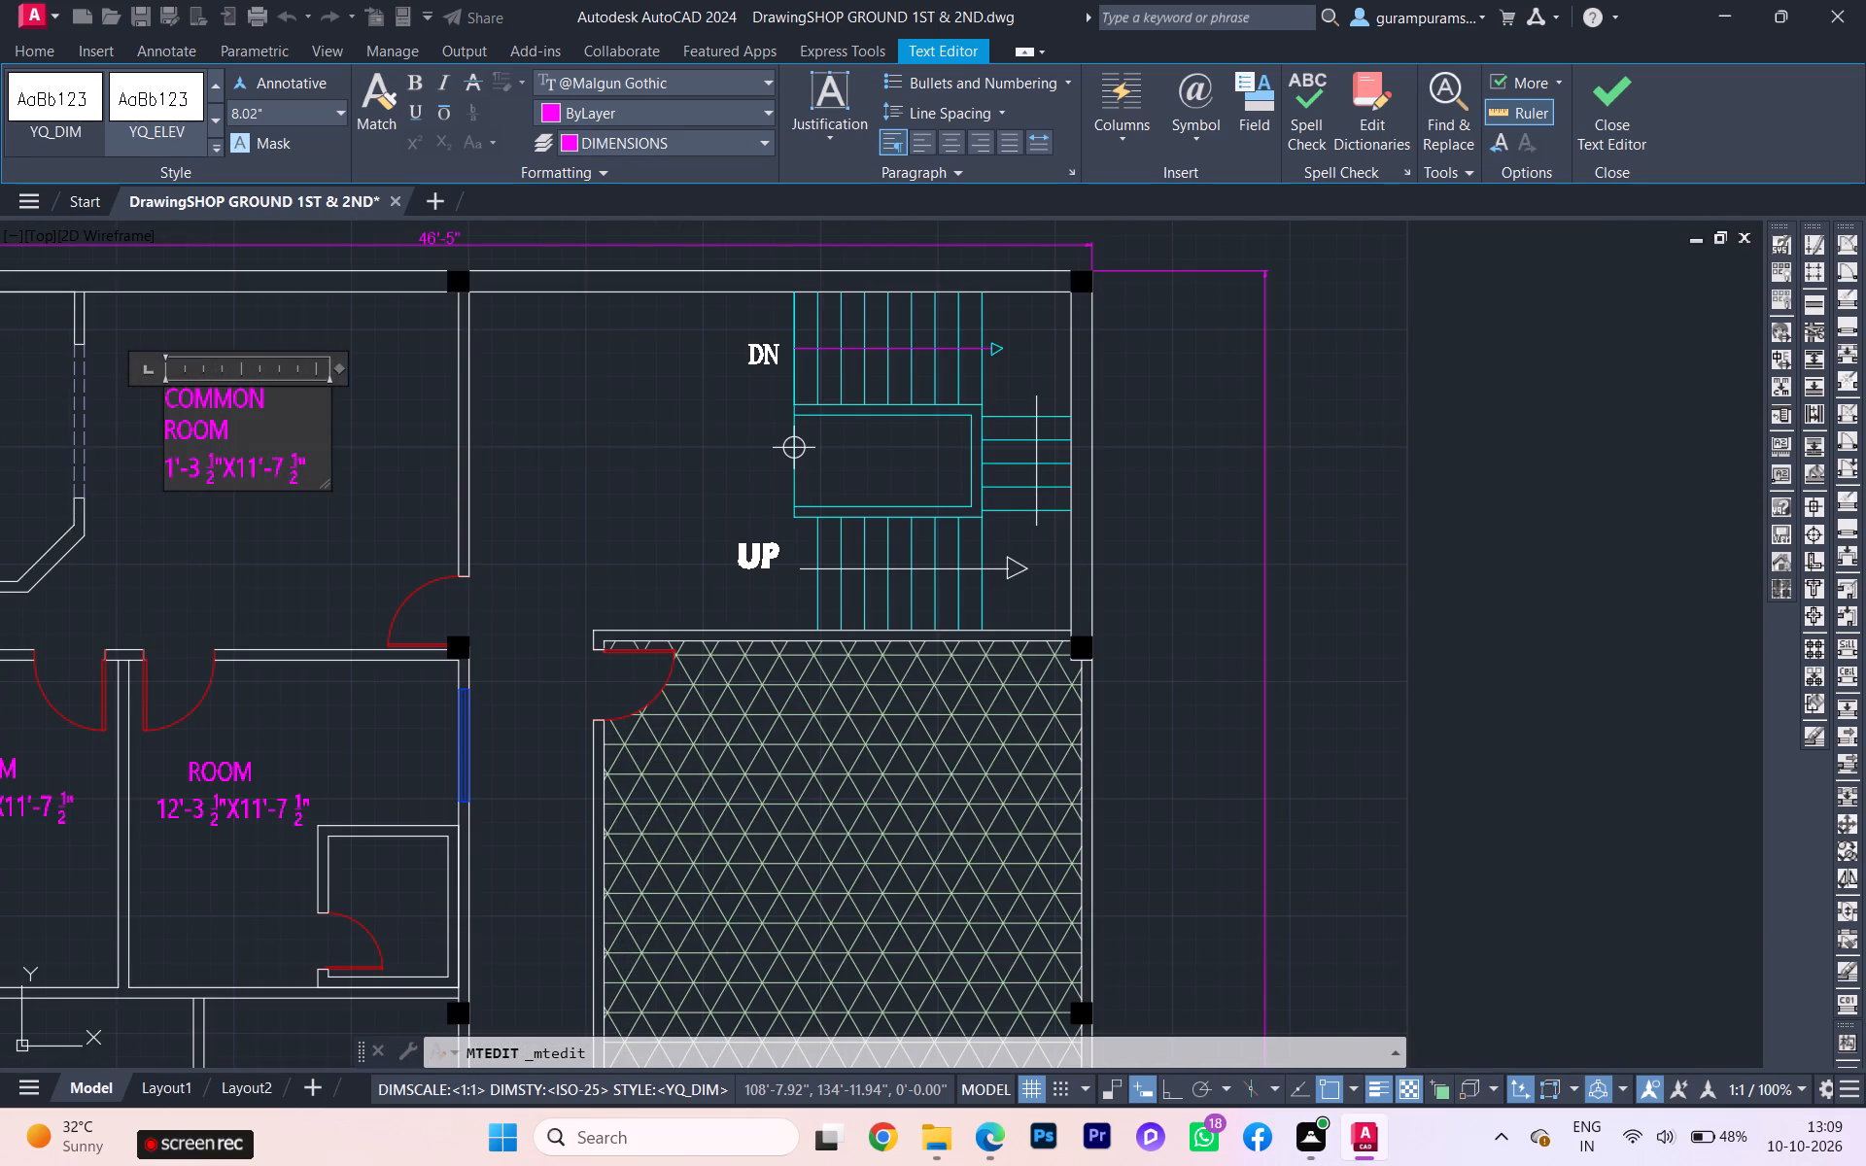
key("9")
scroll(166, 467, "down", 3)
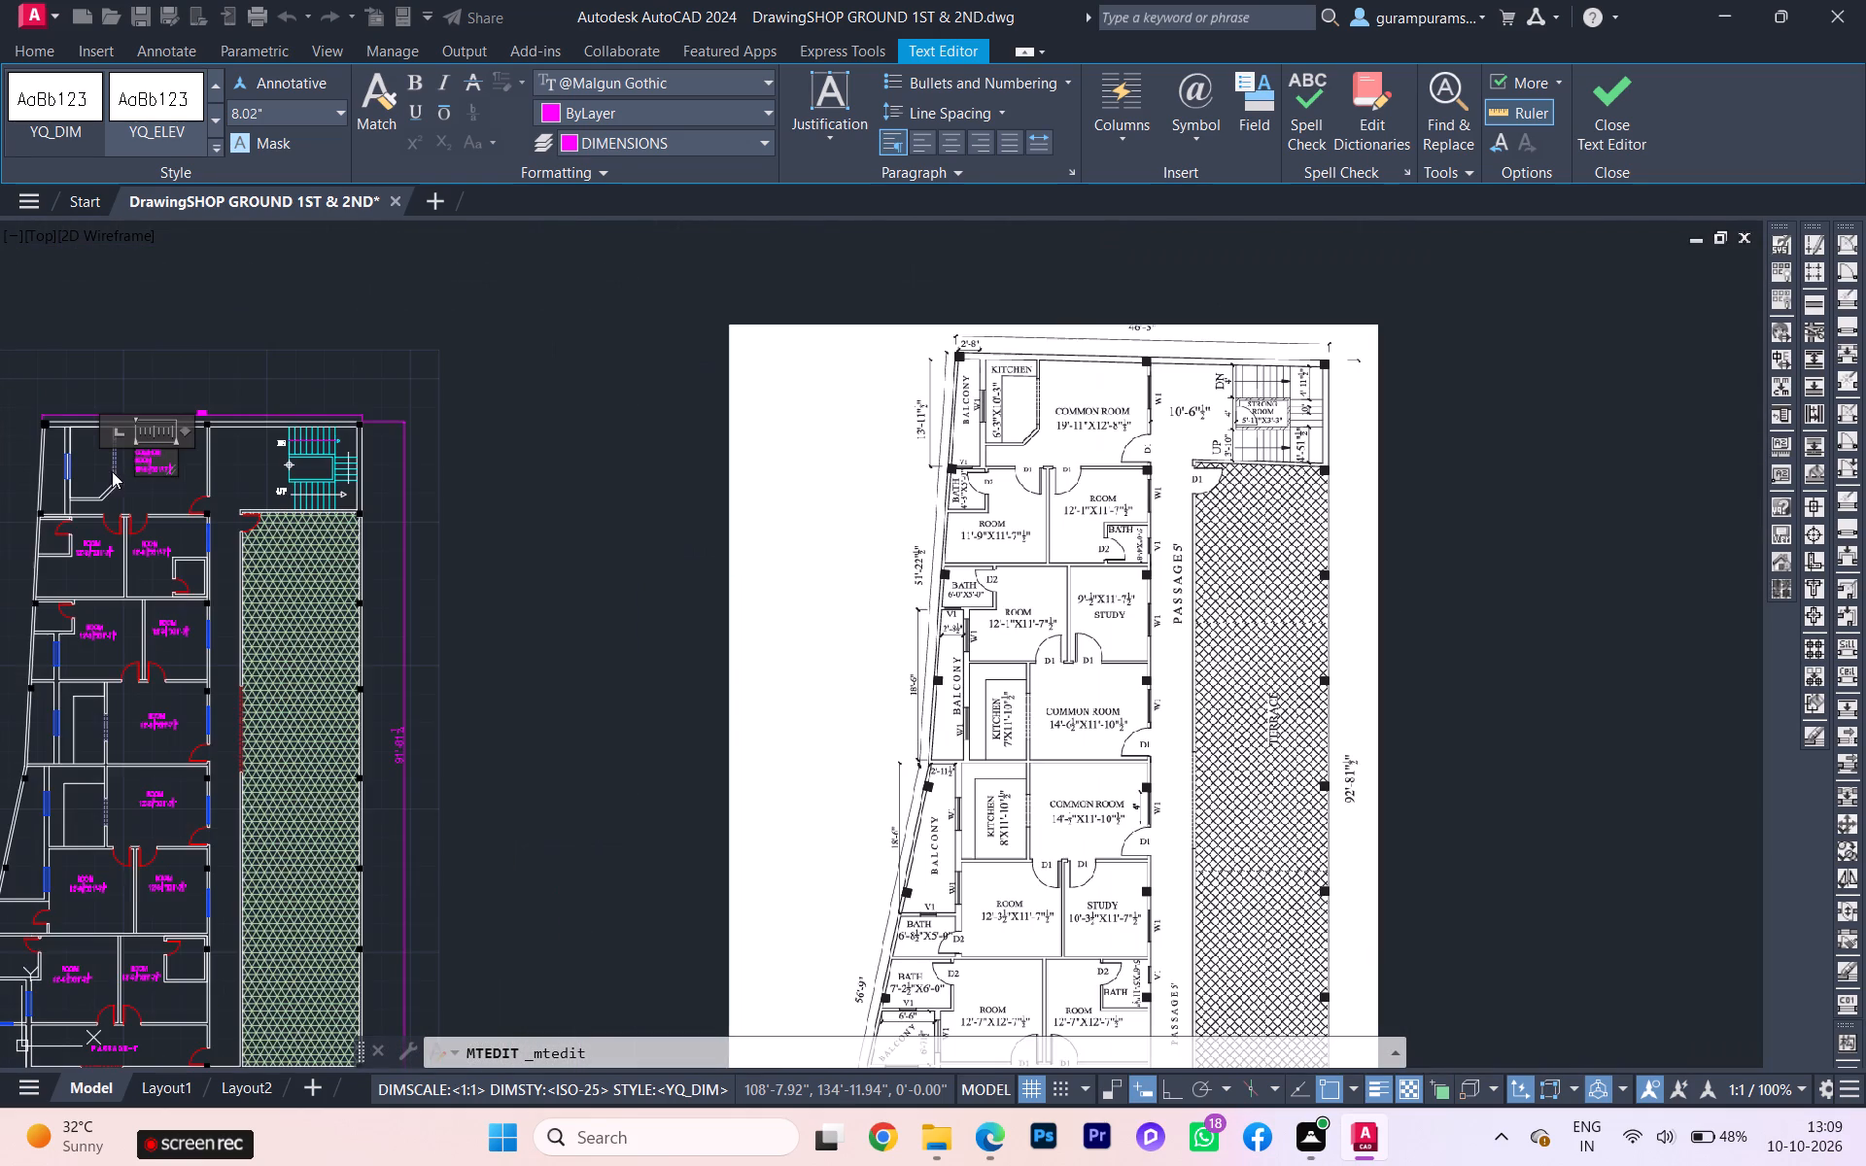
scroll(111, 484, "up", 3)
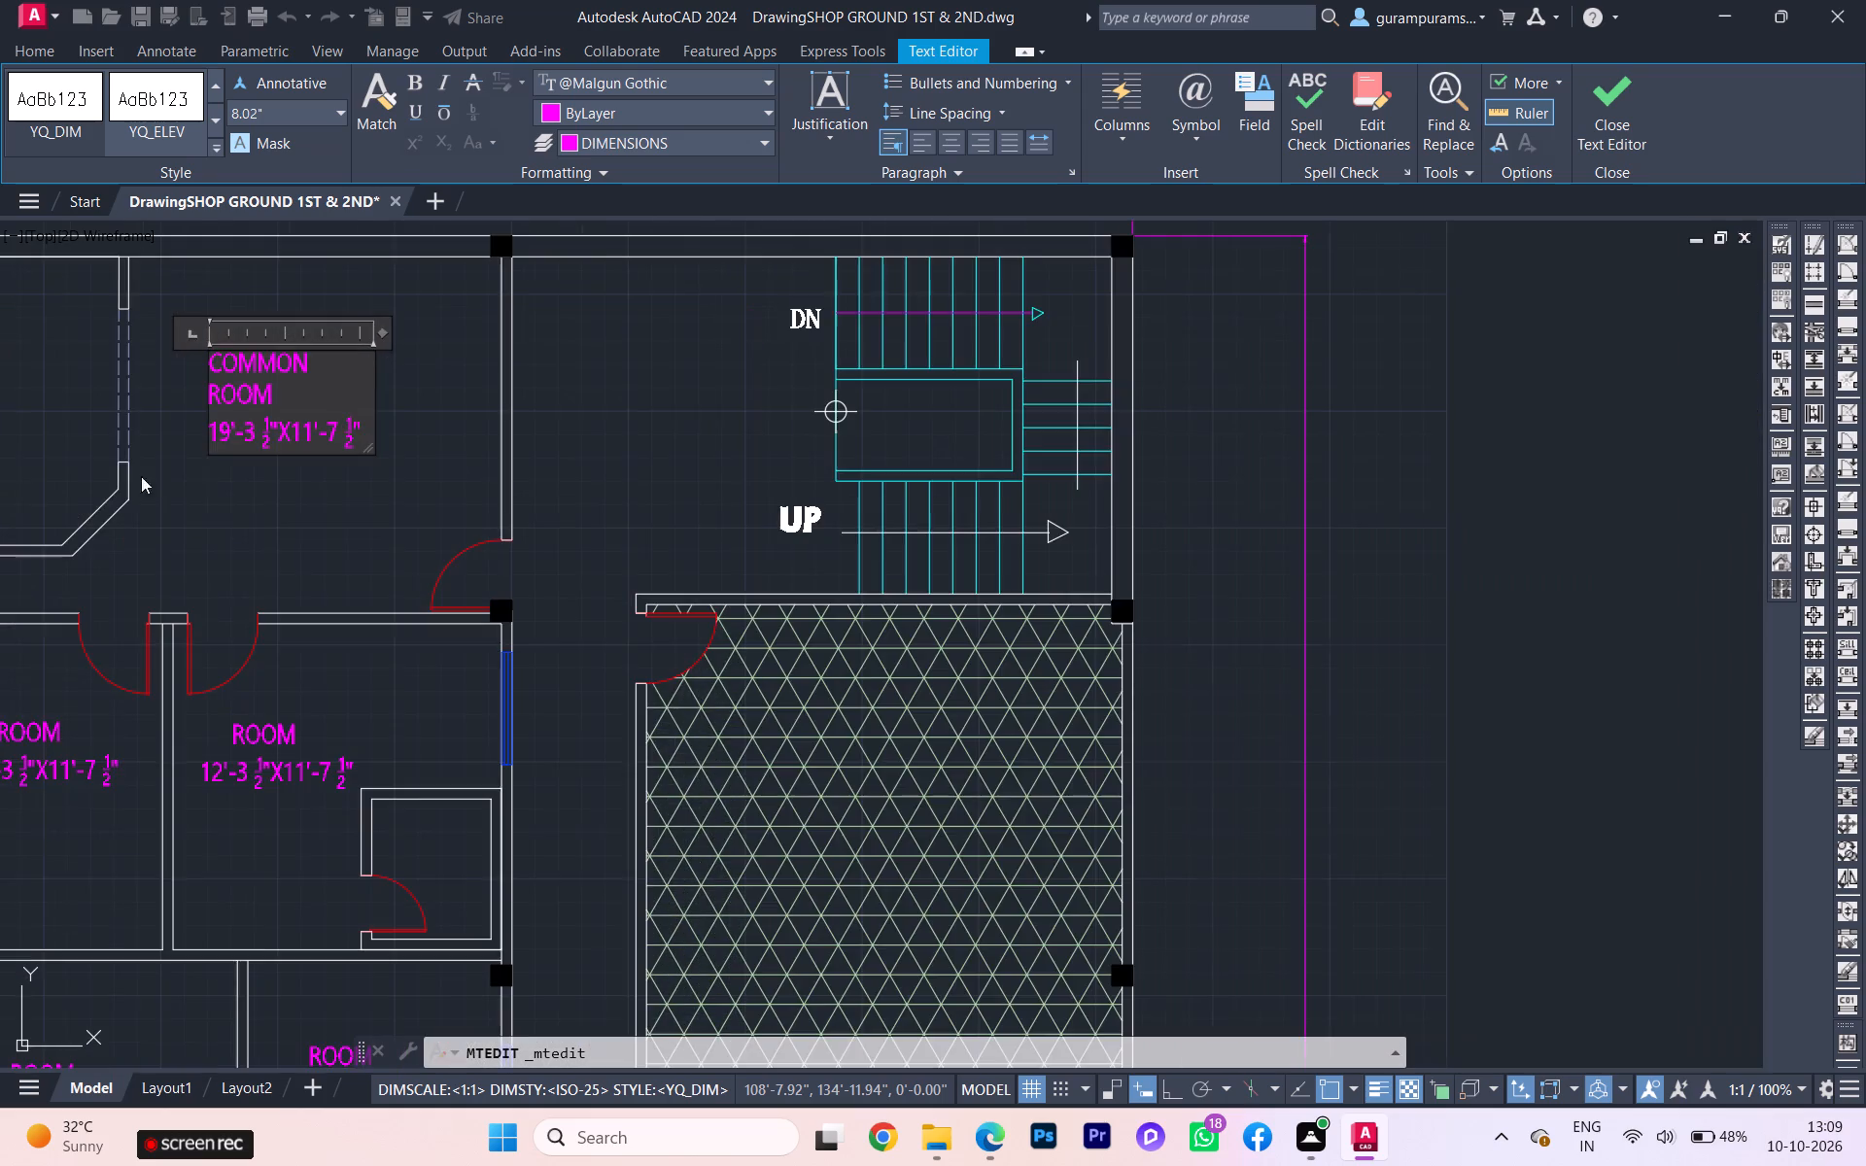
left_click(269, 428)
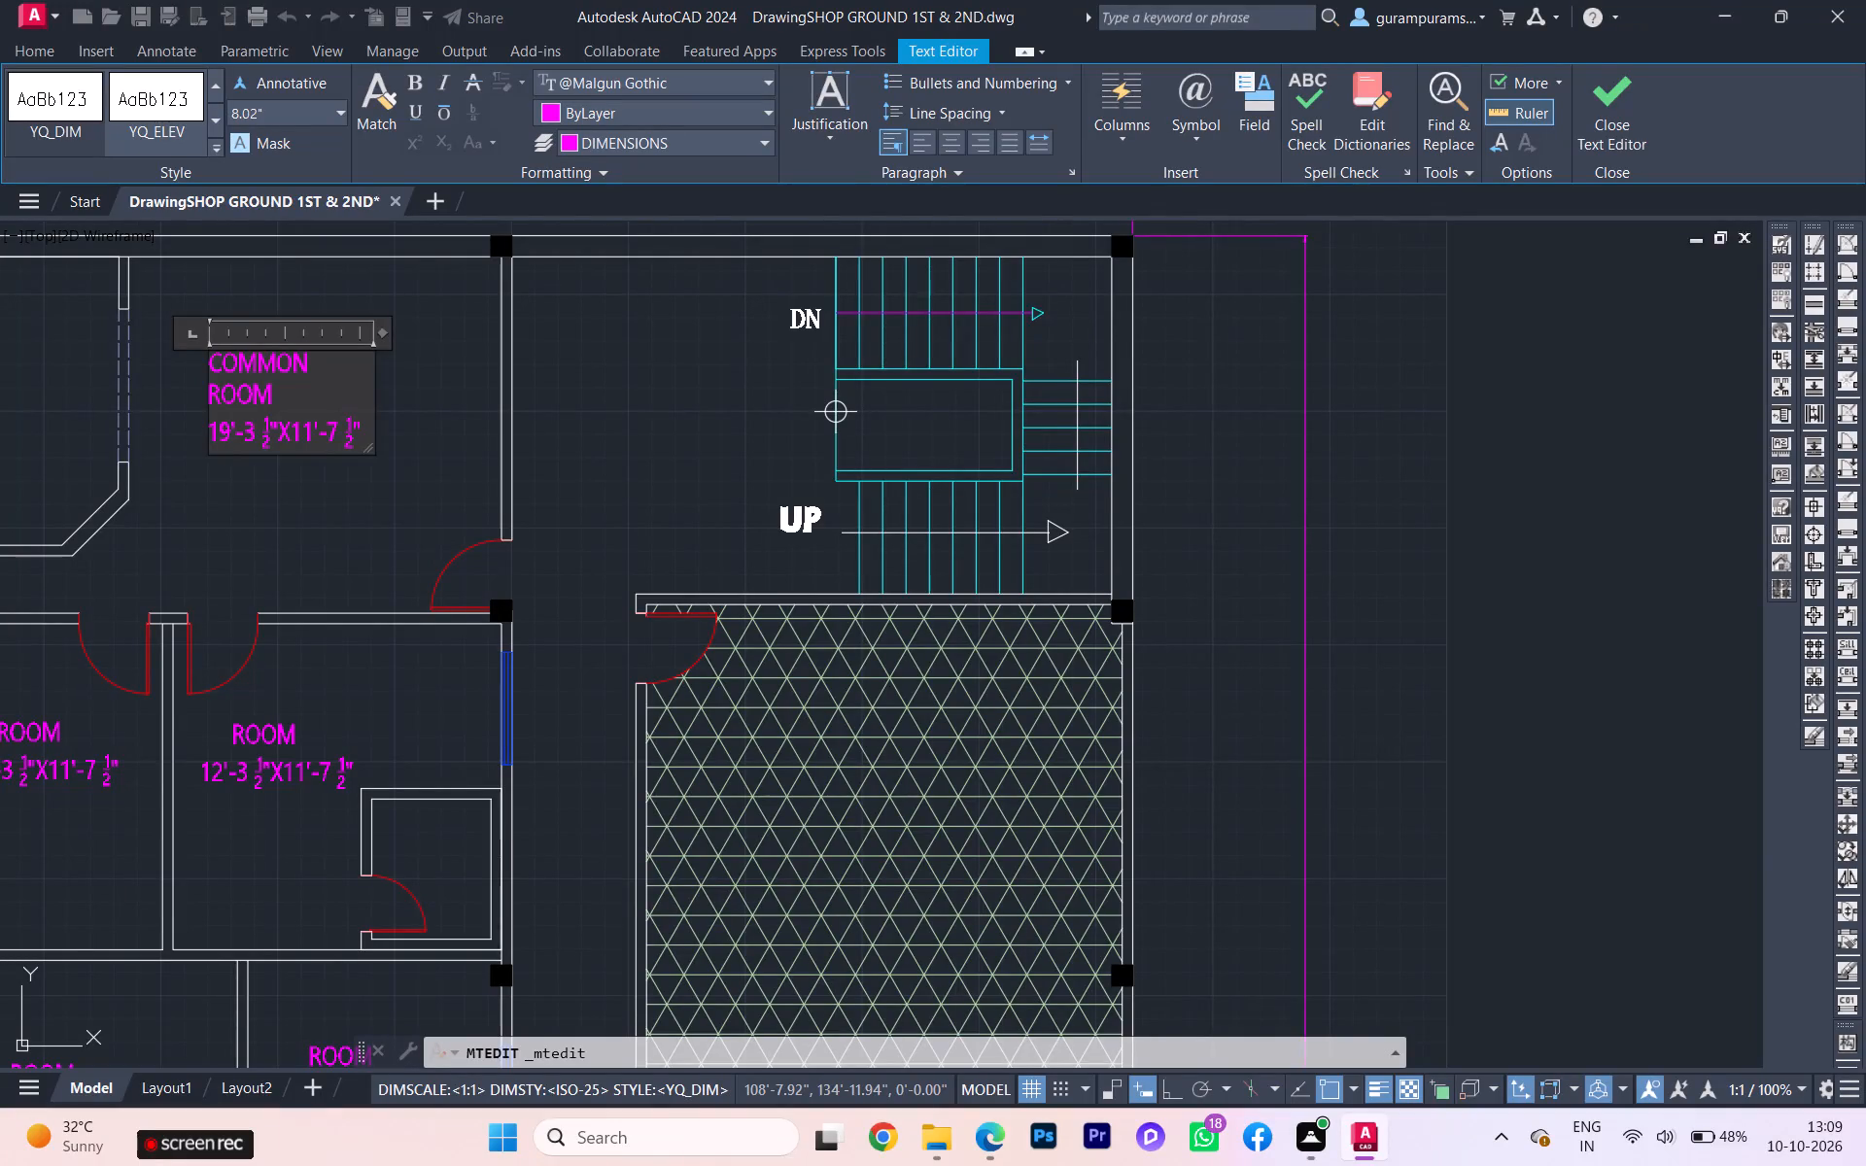
key("BackSpace")
key("BackSpace")
key("BackSpace")
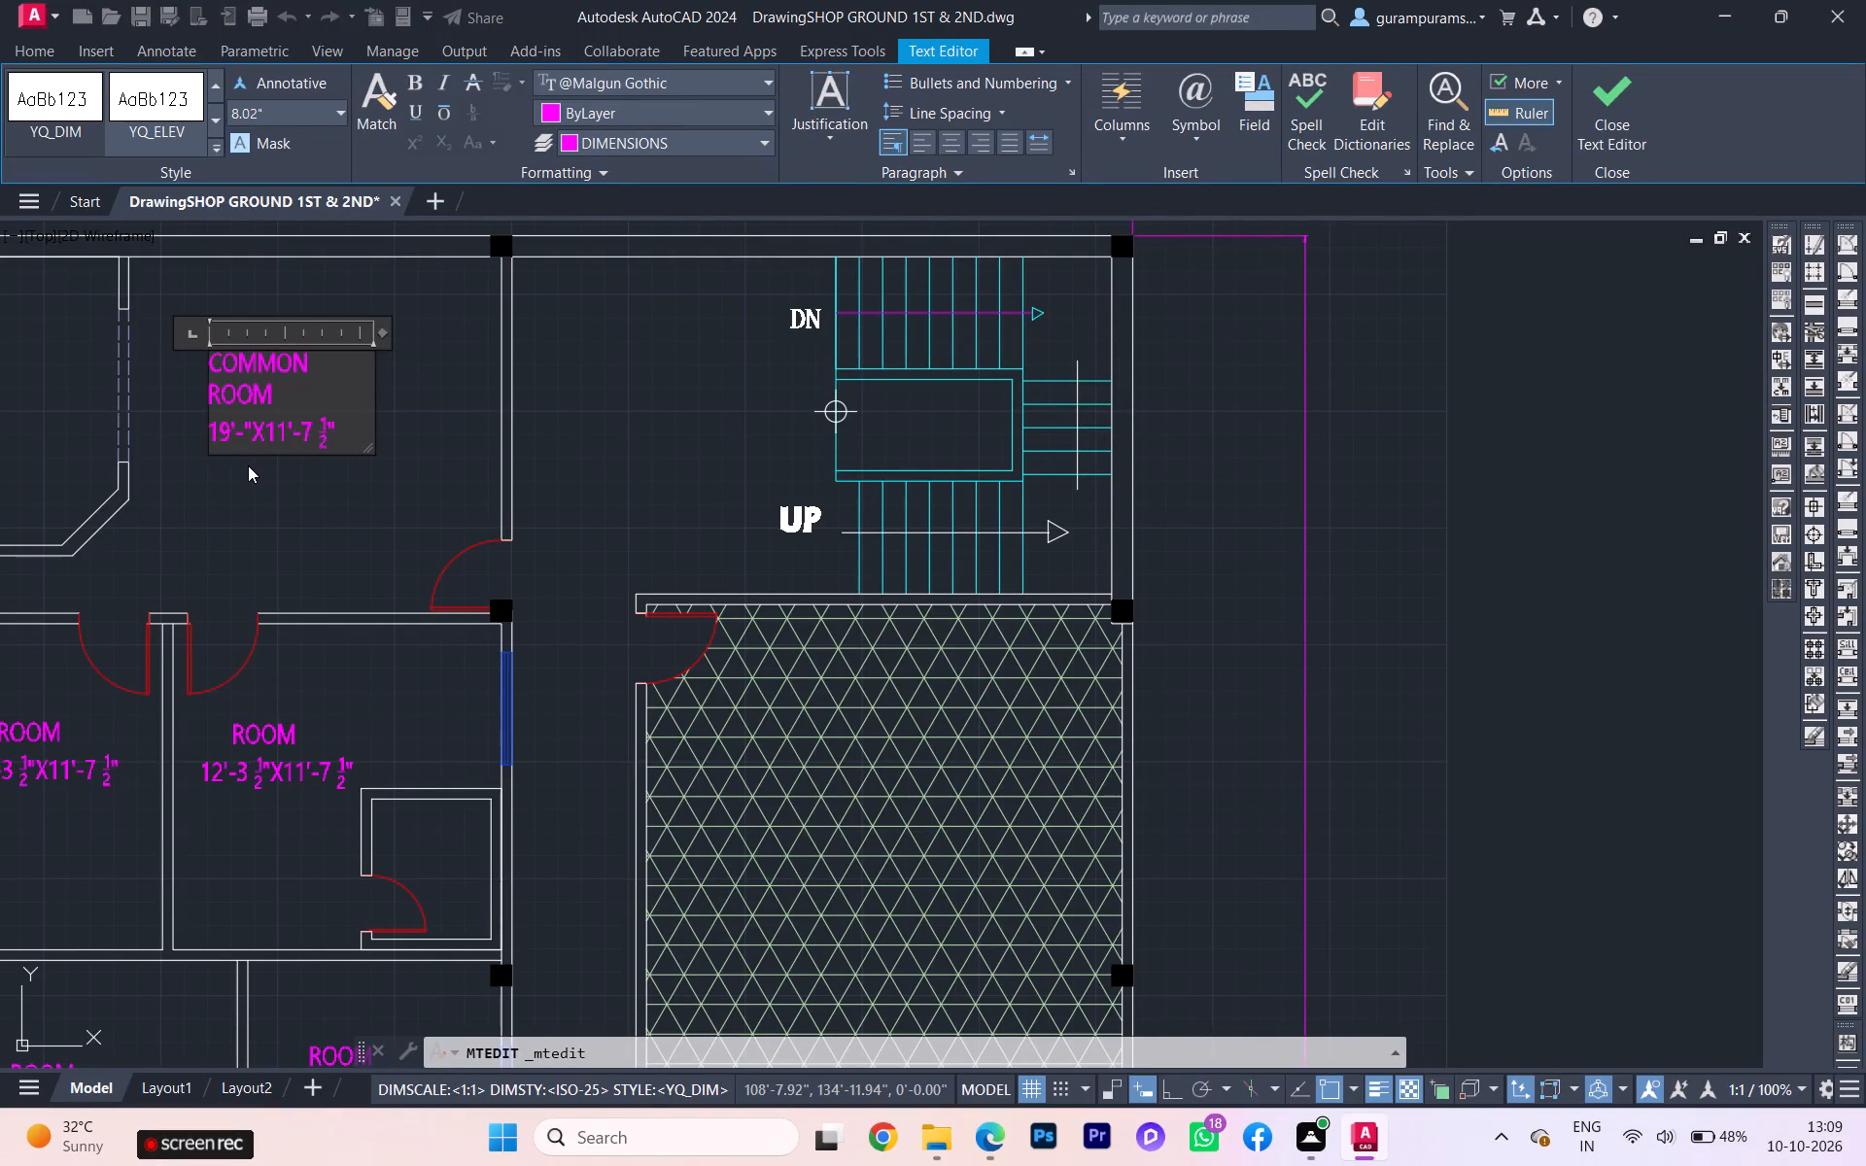
key("1")
key("1")
Set the second dimension in the northernmost COMMON ROOM label to 12'-8 1/2" and finish editing the text.
scroll(78, 444, "down", 2)
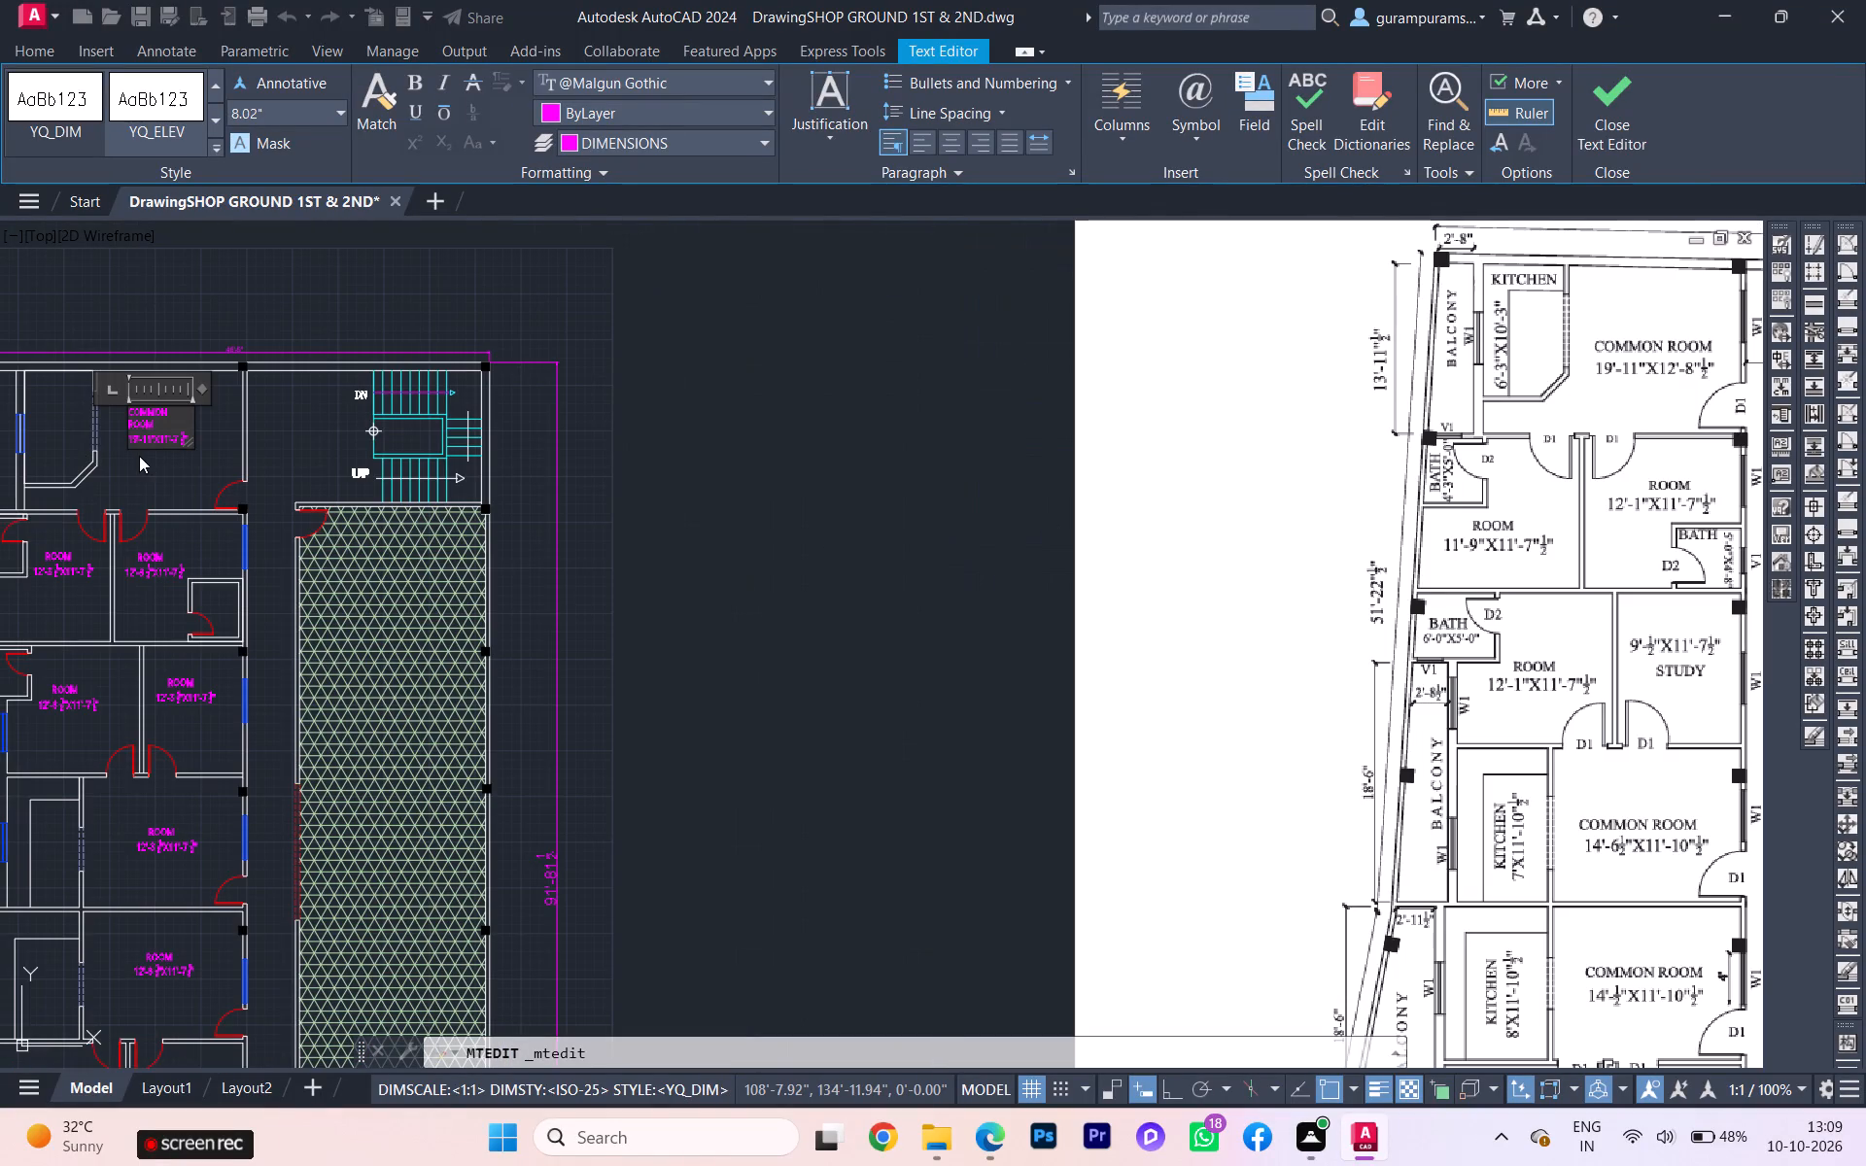
scroll(199, 439, "up", 3)
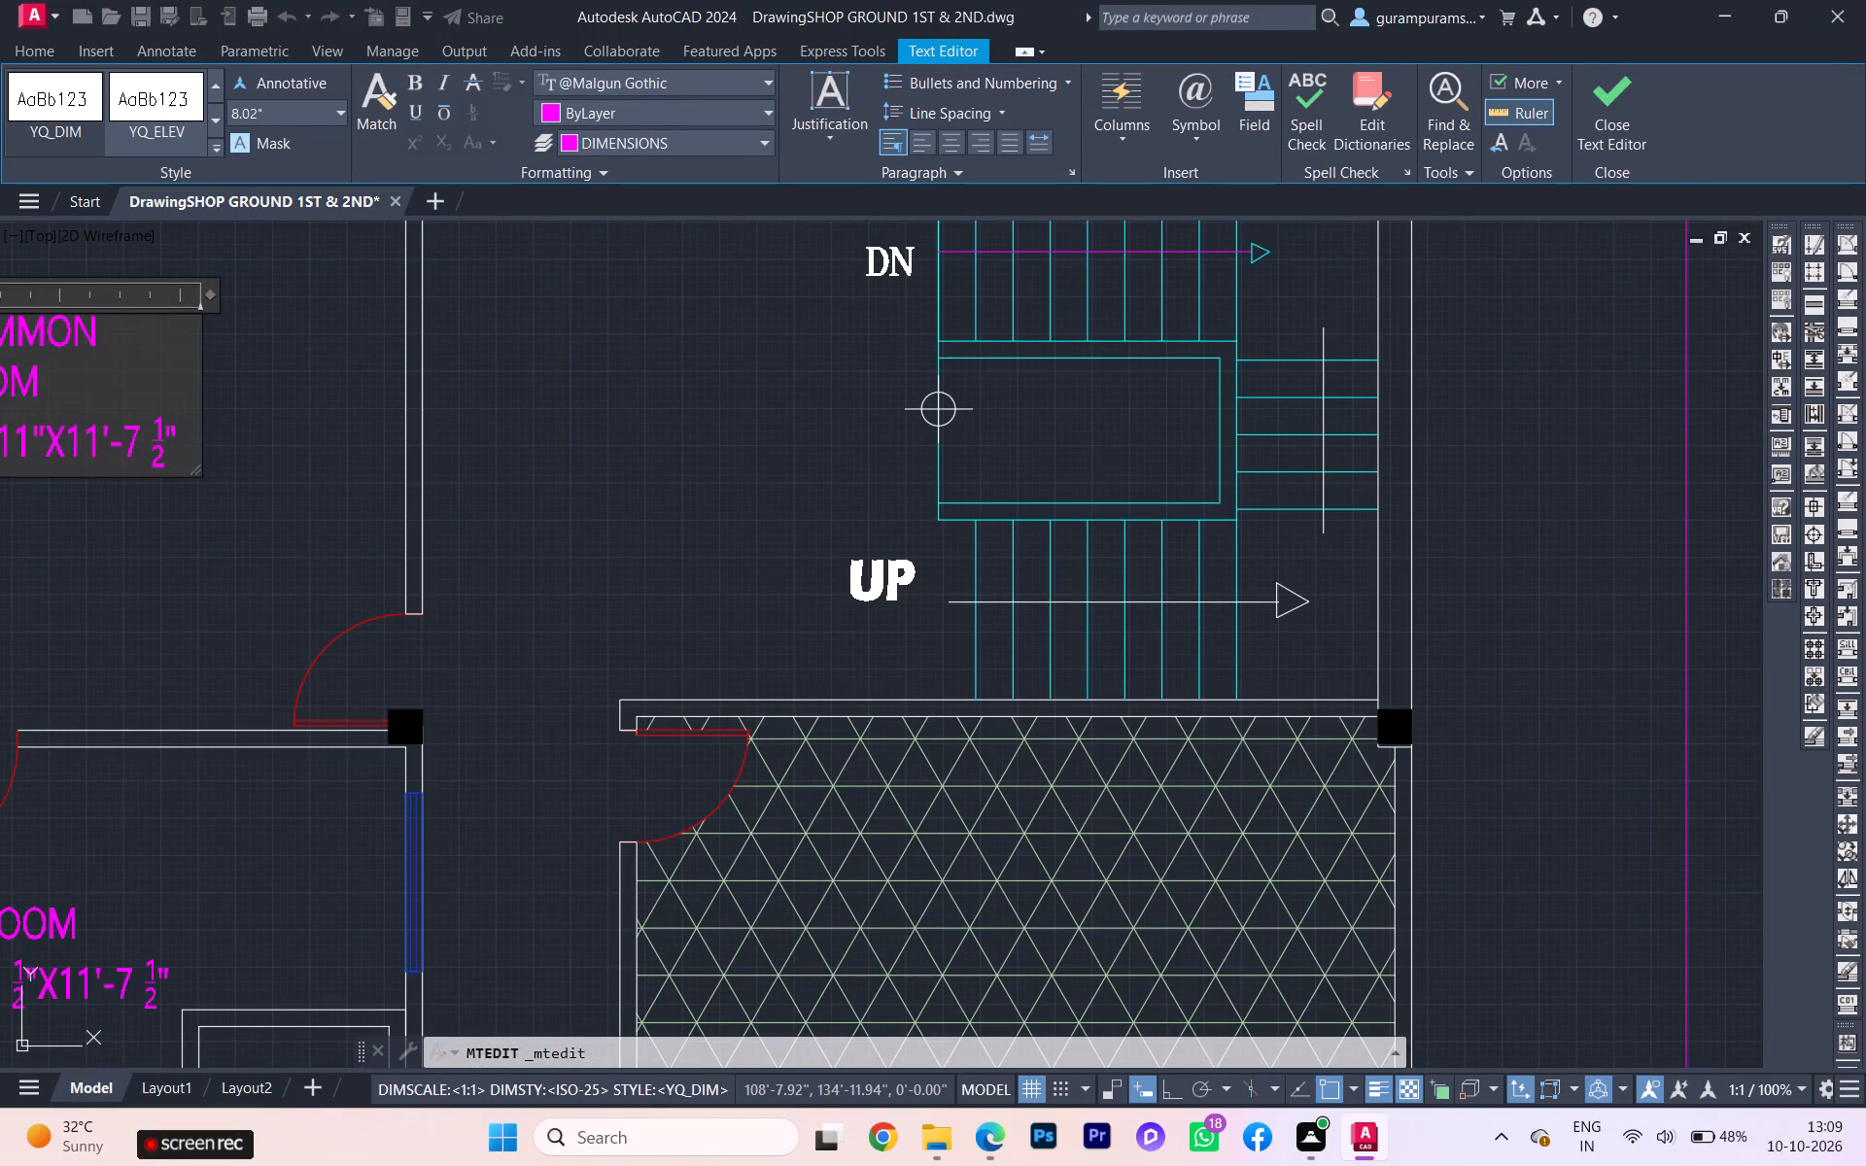
left_click(104, 438)
key("BackSpace")
key("2")
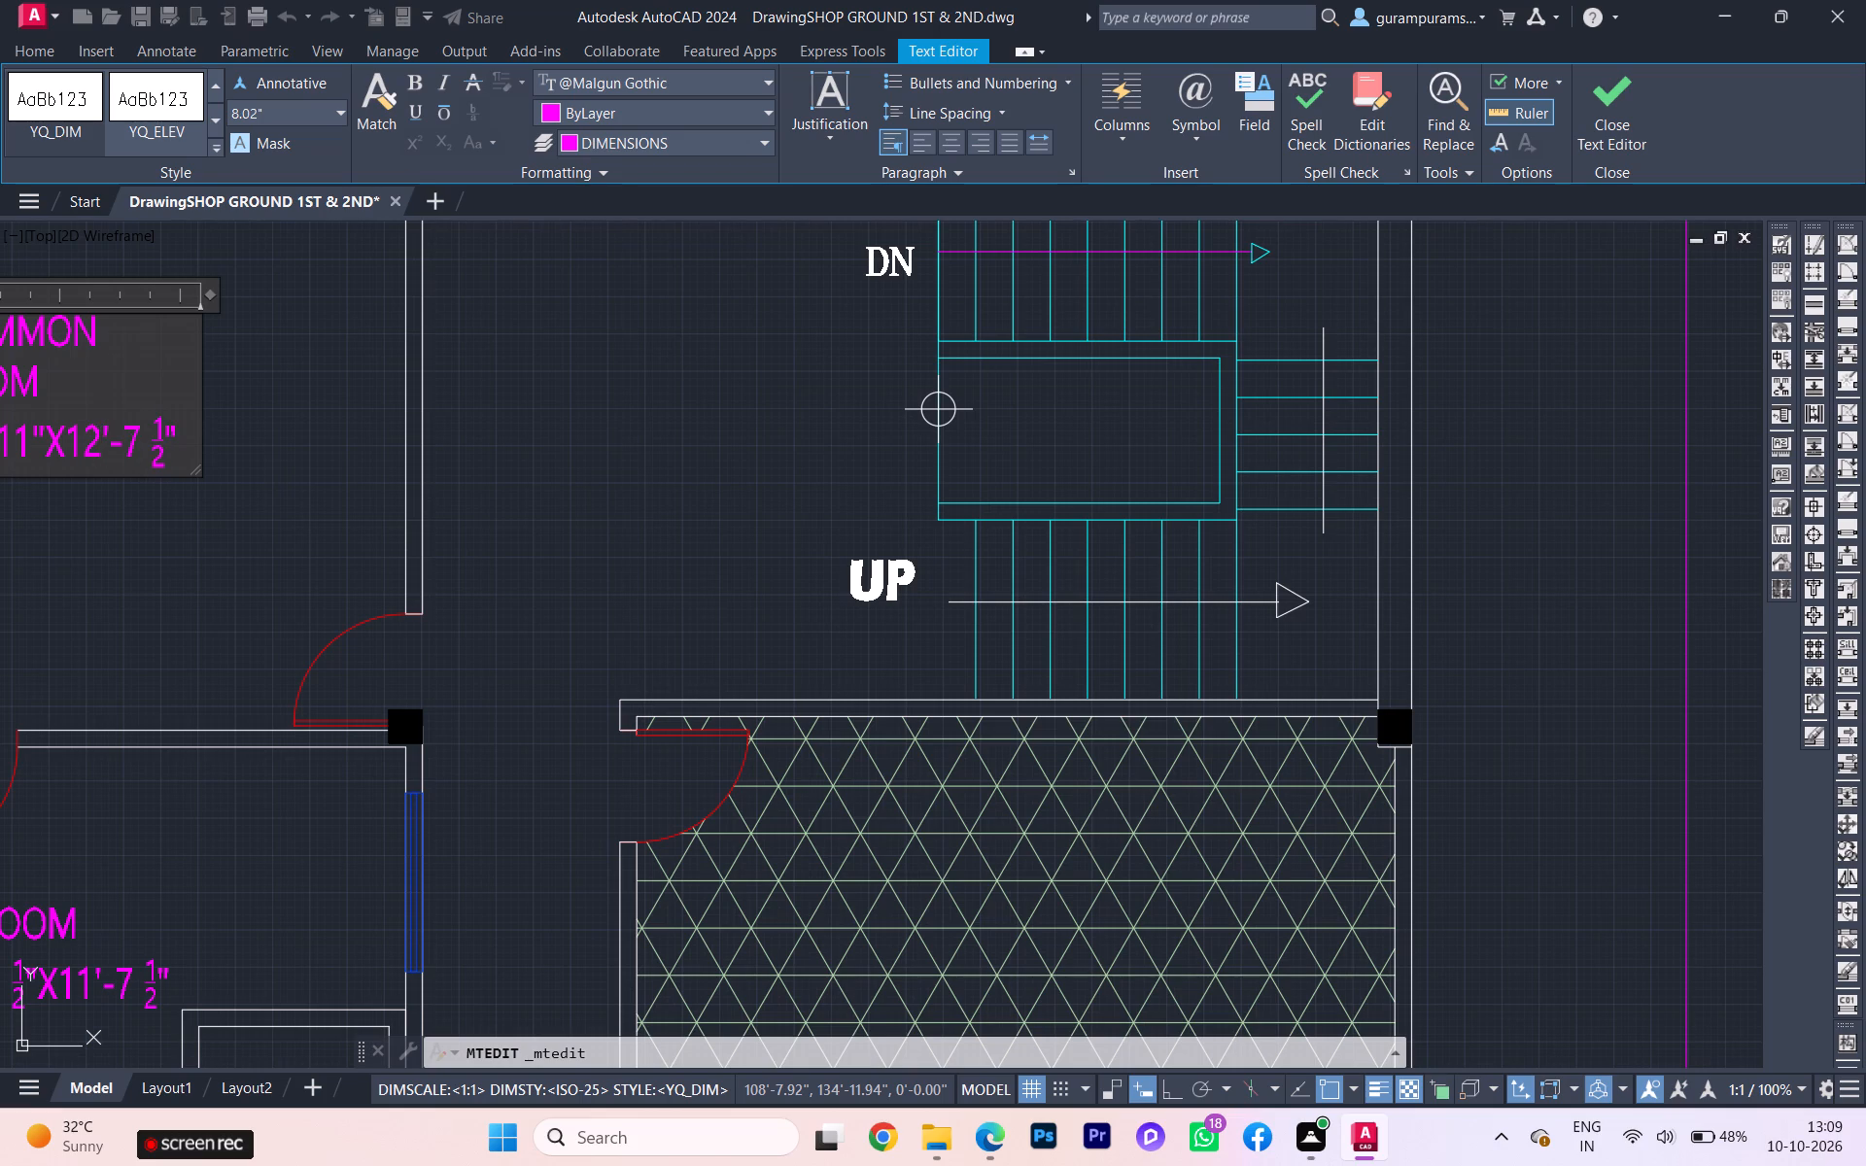
left_click(132, 441)
key("BackSpace")
key("8")
scroll(98, 448, "down", 4)
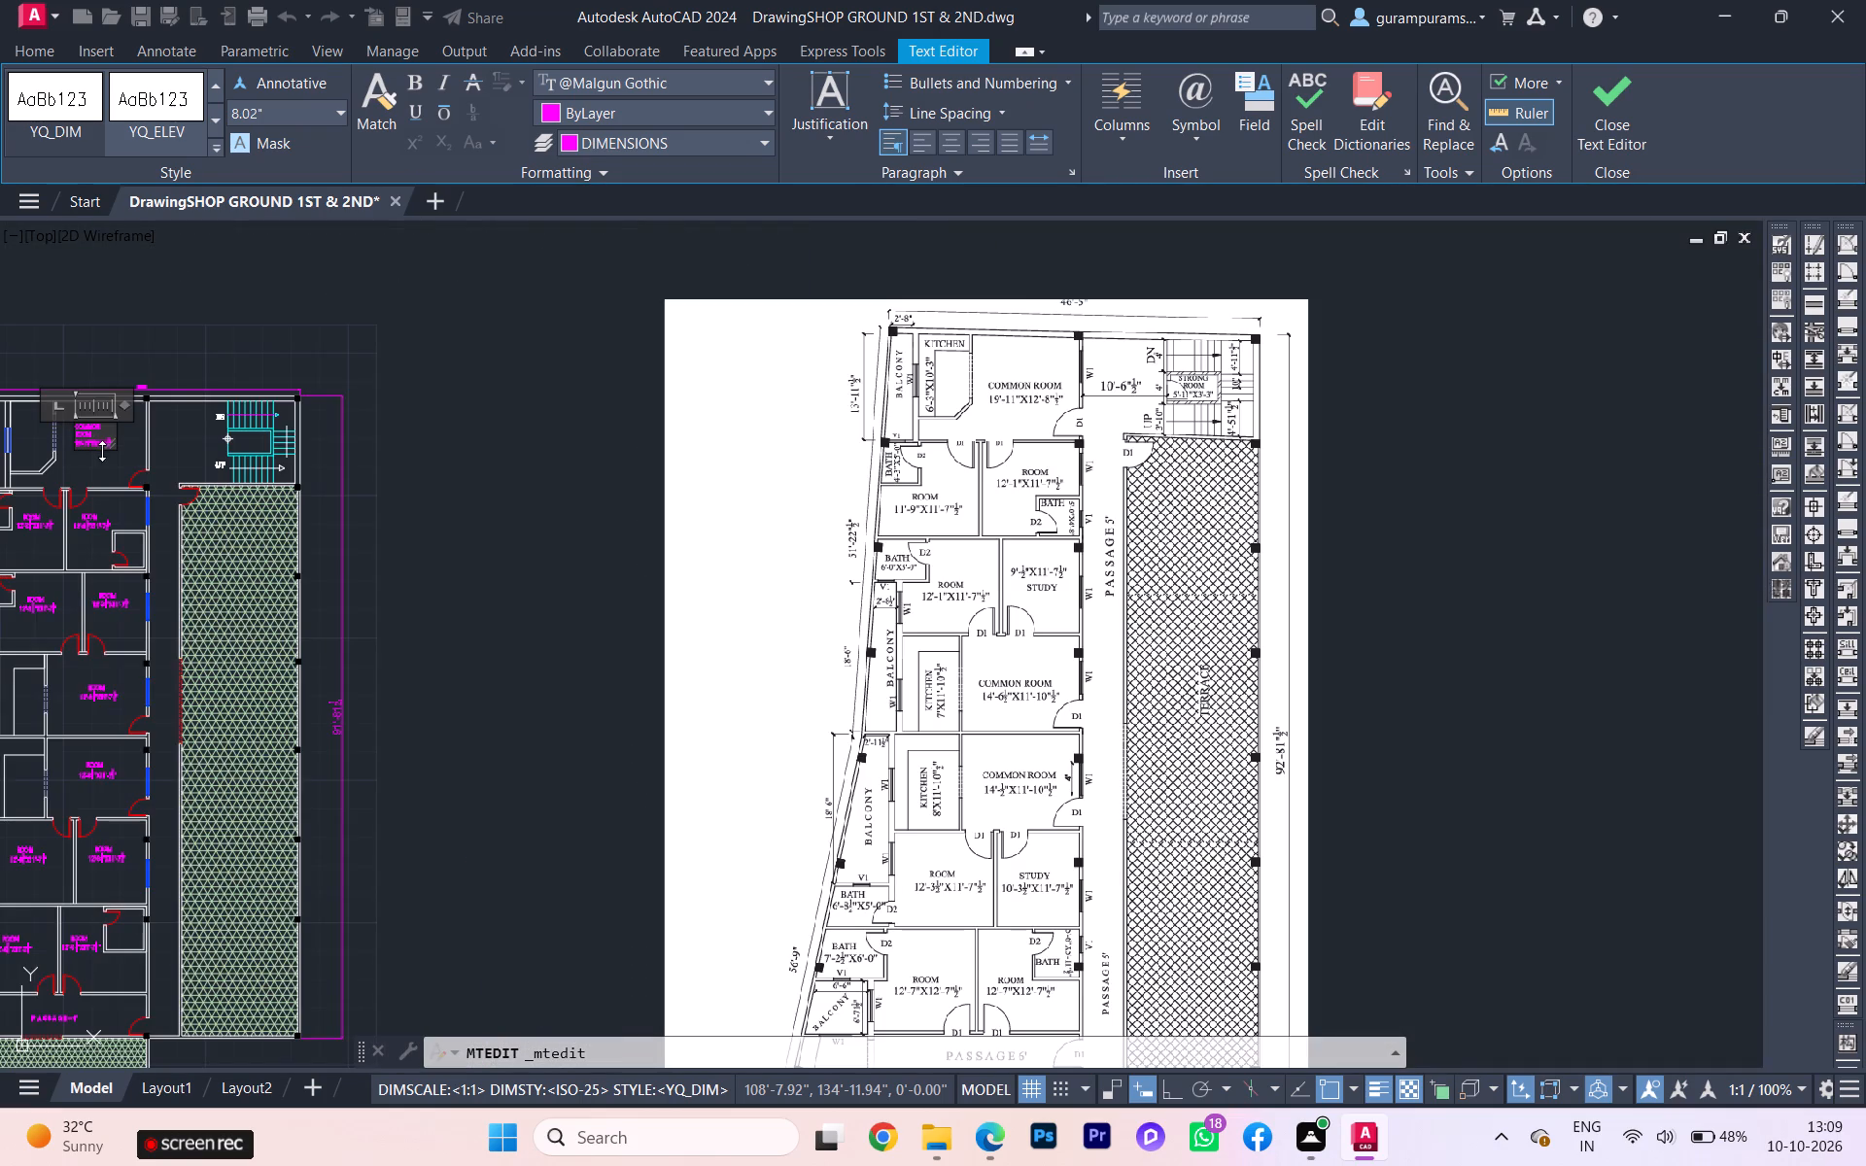
scroll(146, 451, "up", 1)
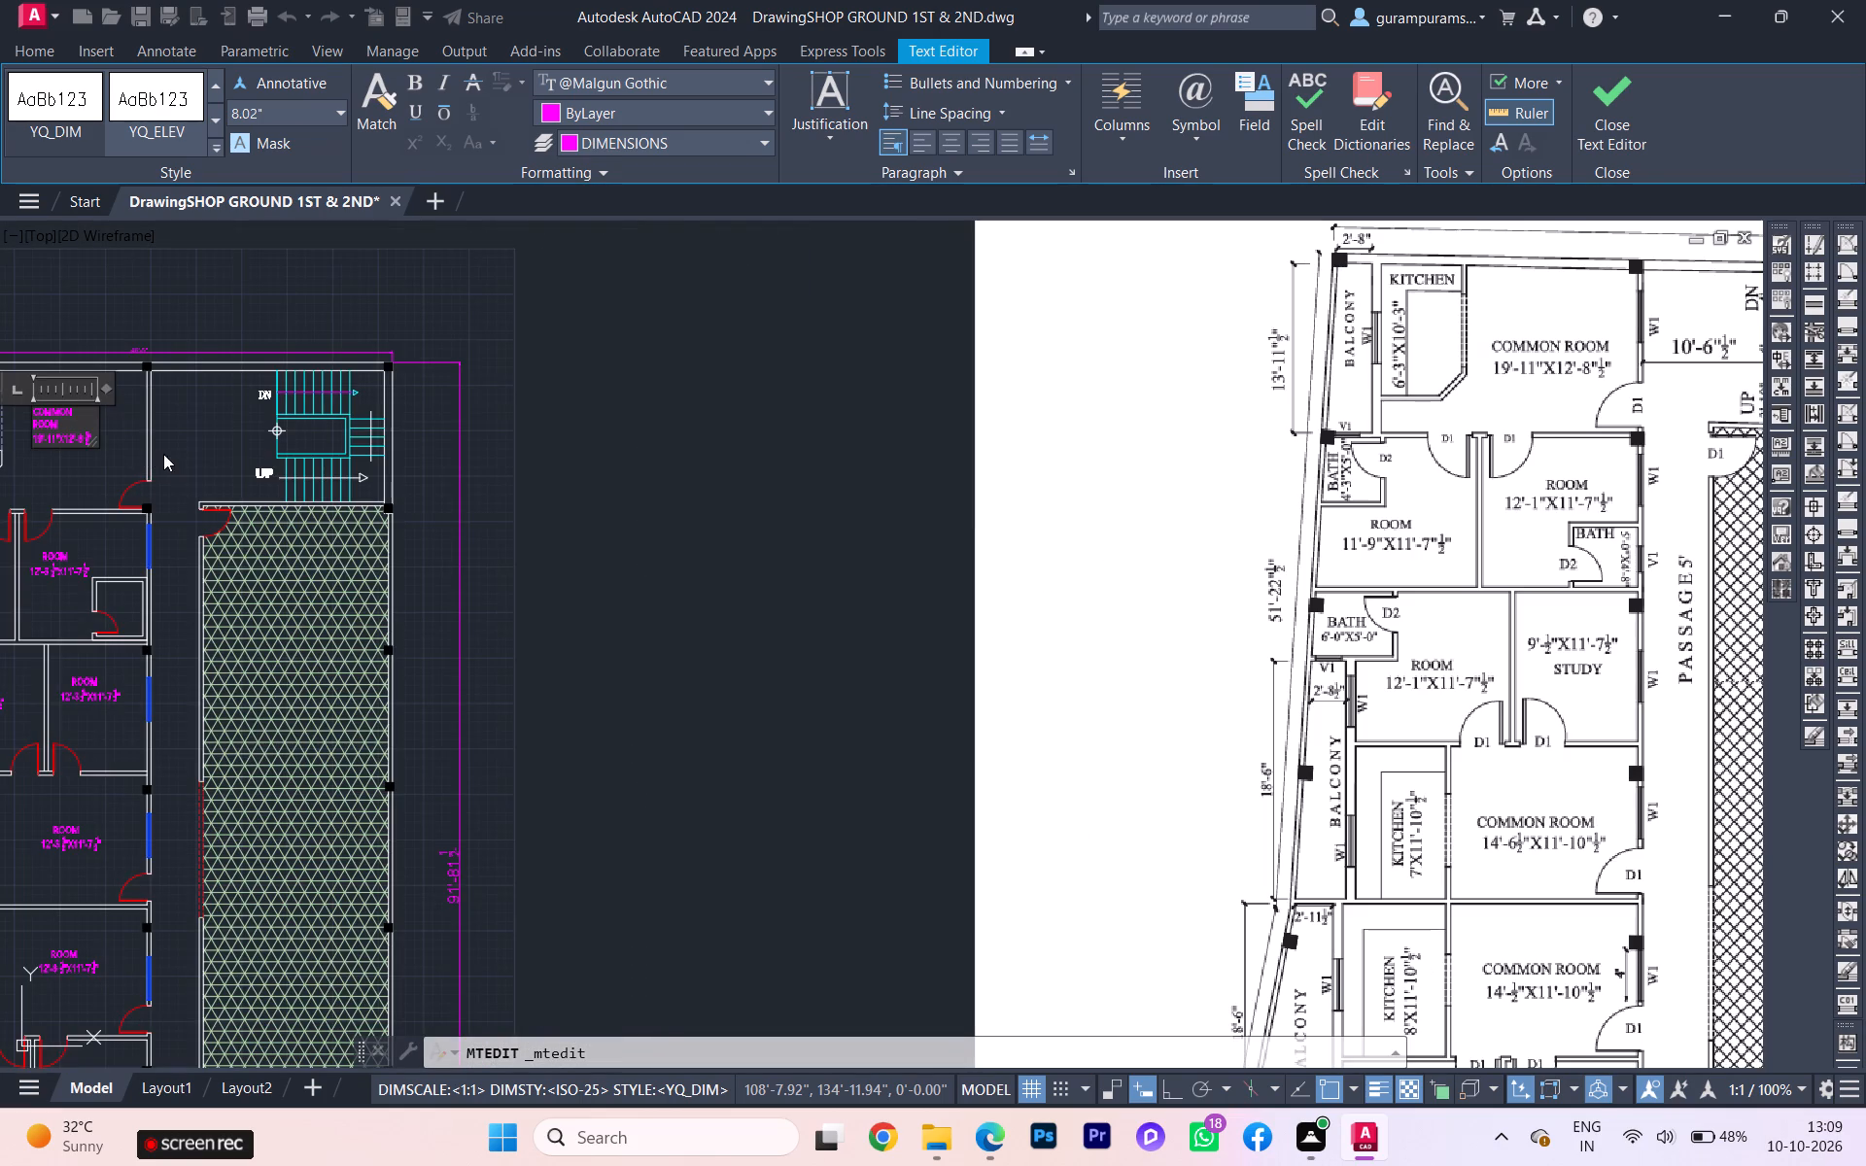
scroll(112, 458, "up", 2)
scroll(215, 469, "down", 1)
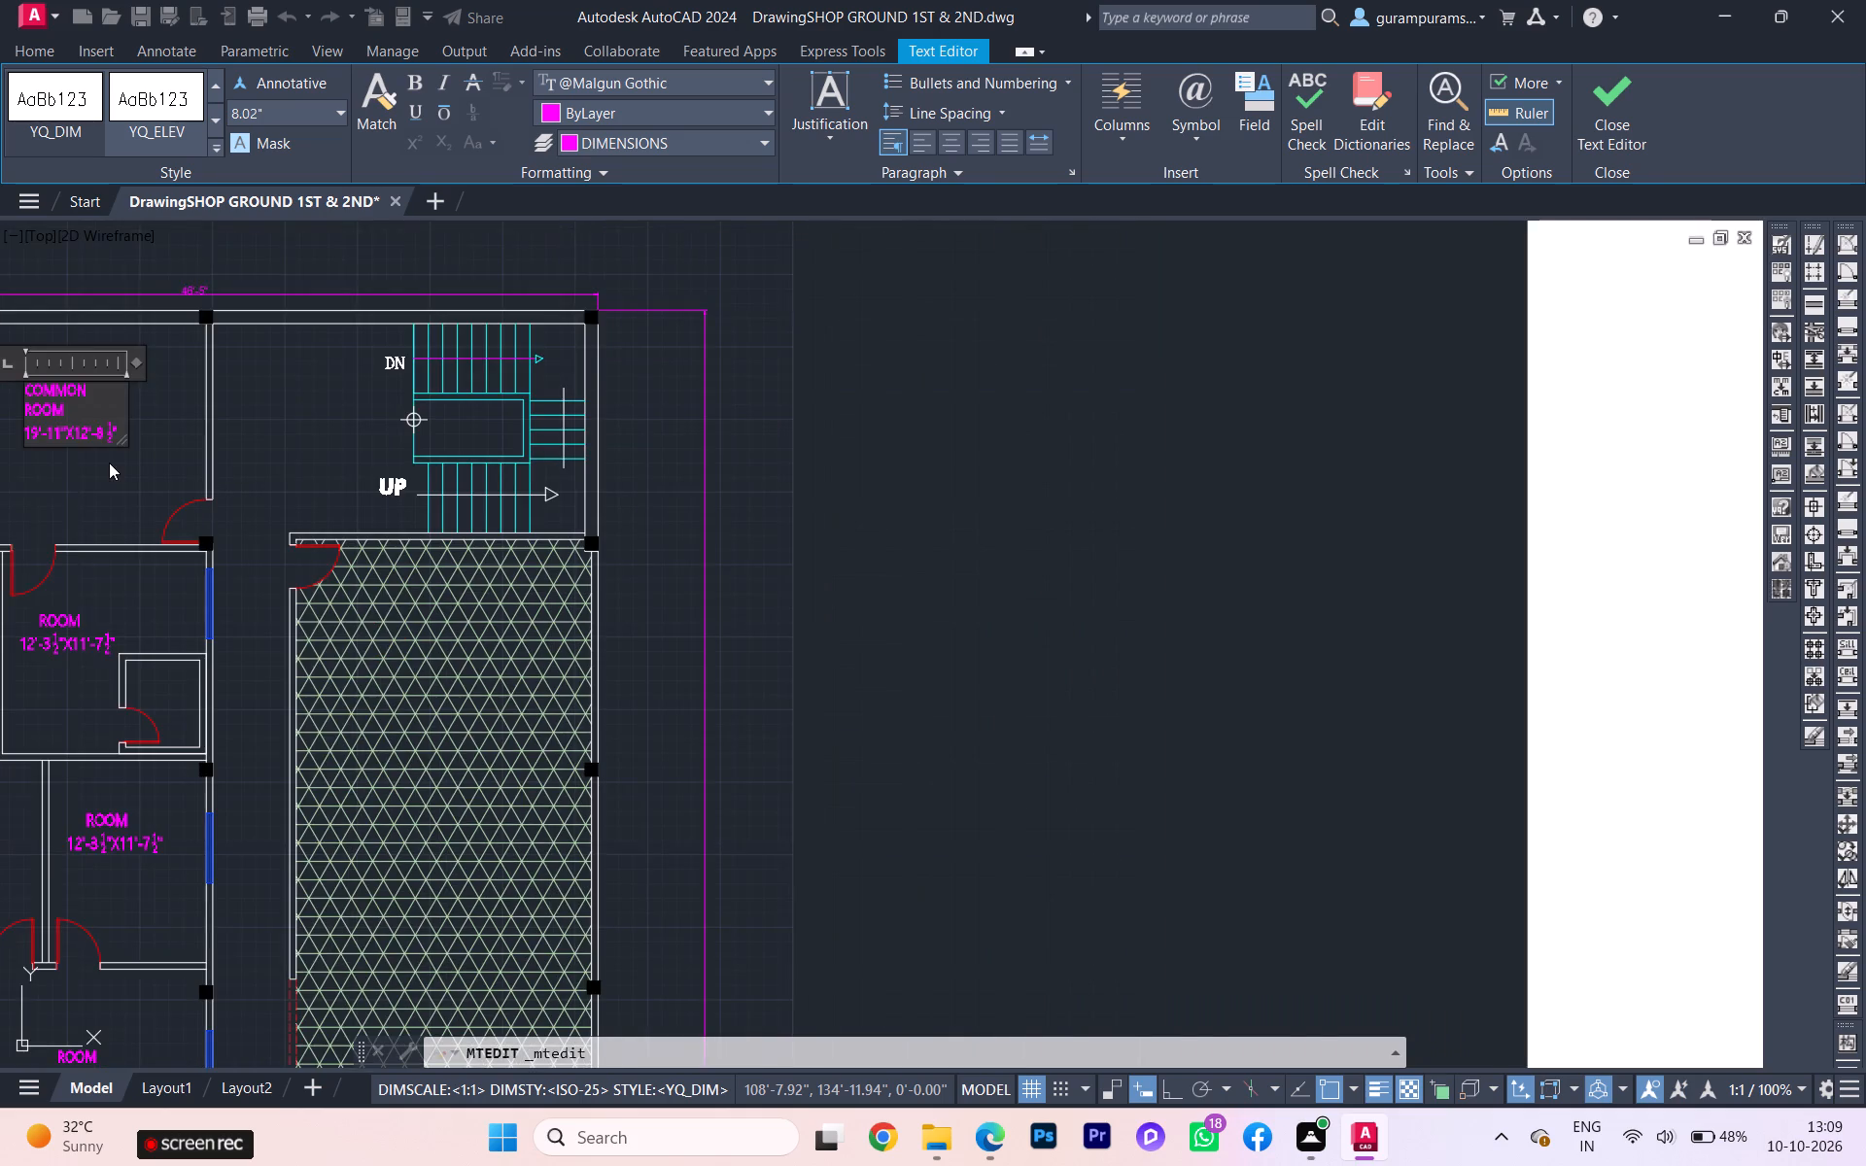
scroll(104, 463, "up", 2)
scroll(366, 462, "down", 1)
left_click(186, 466)
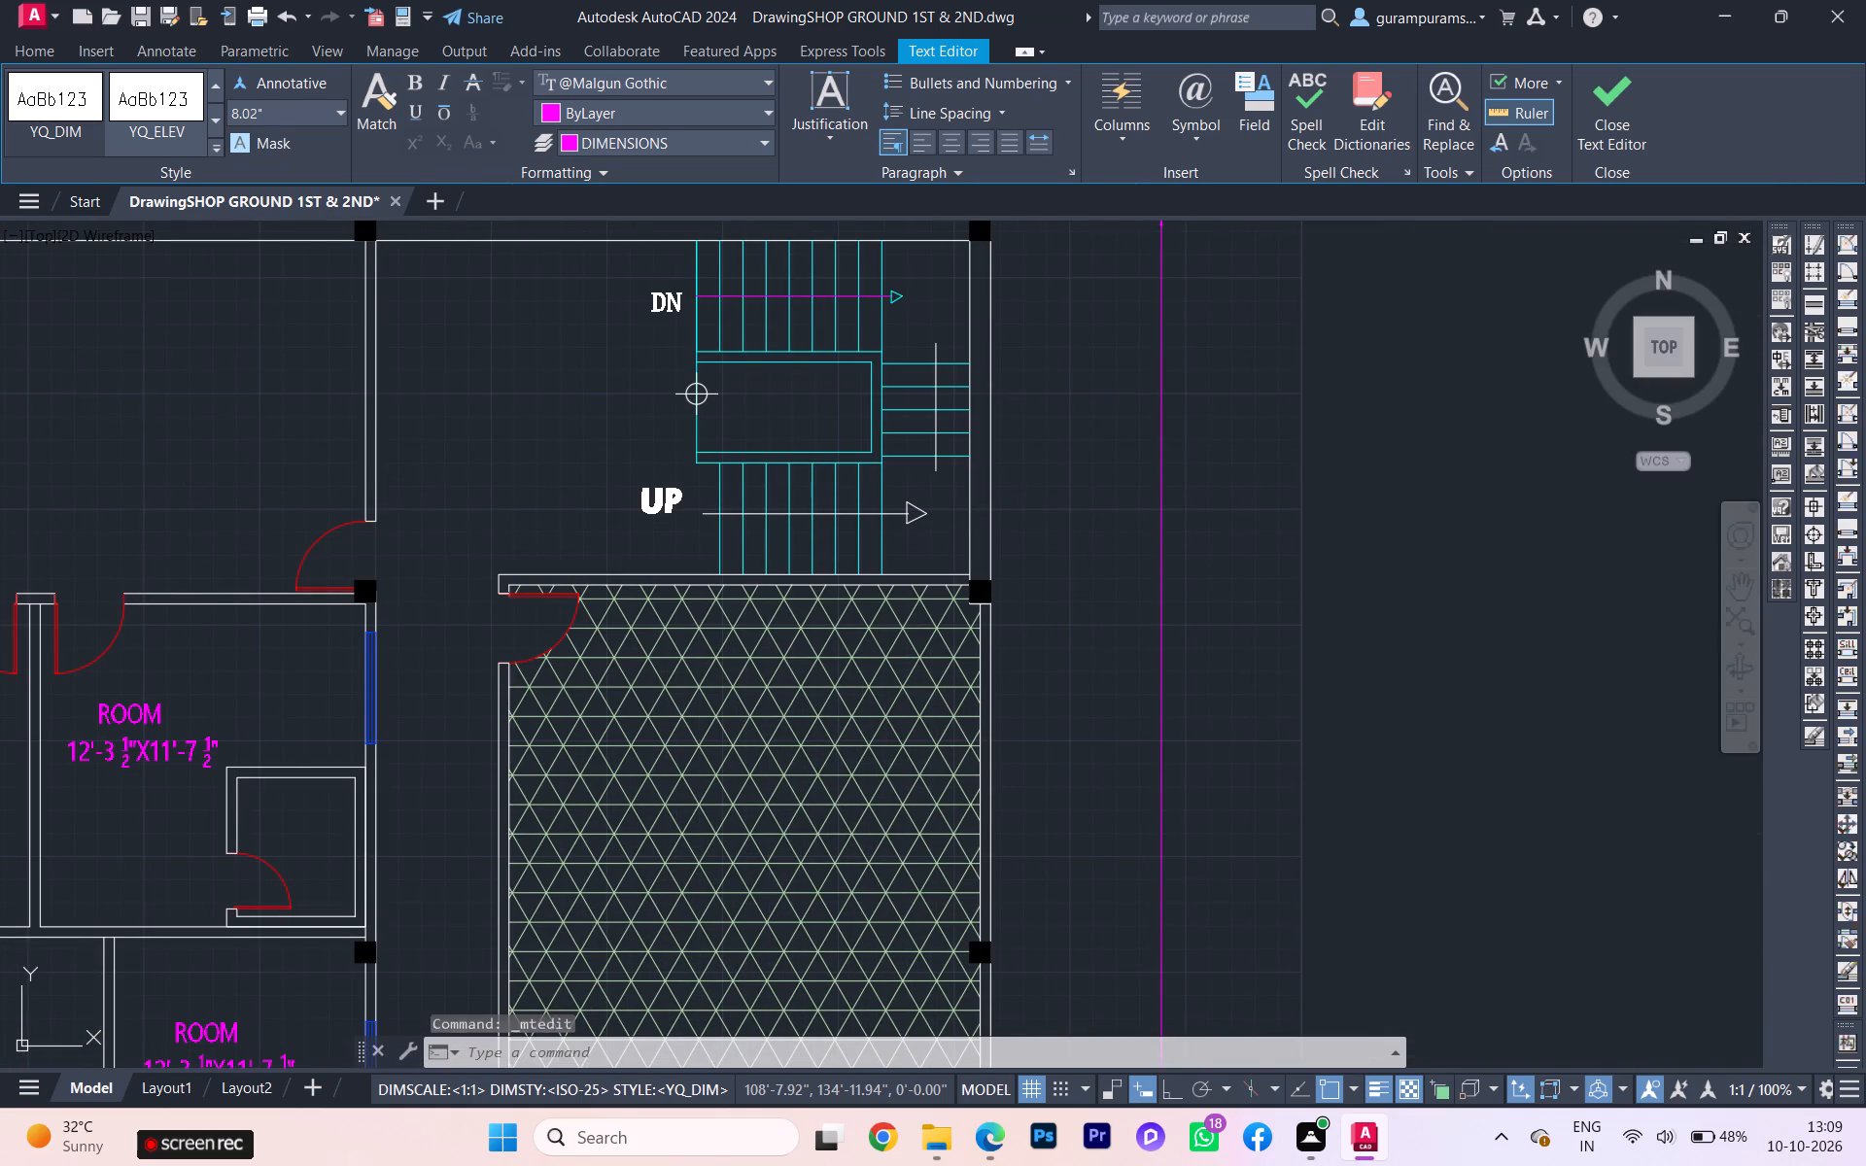
Widen the COMMON ROOM label's text box so the room name fits on one line, and close the editor.
left_click(110, 359)
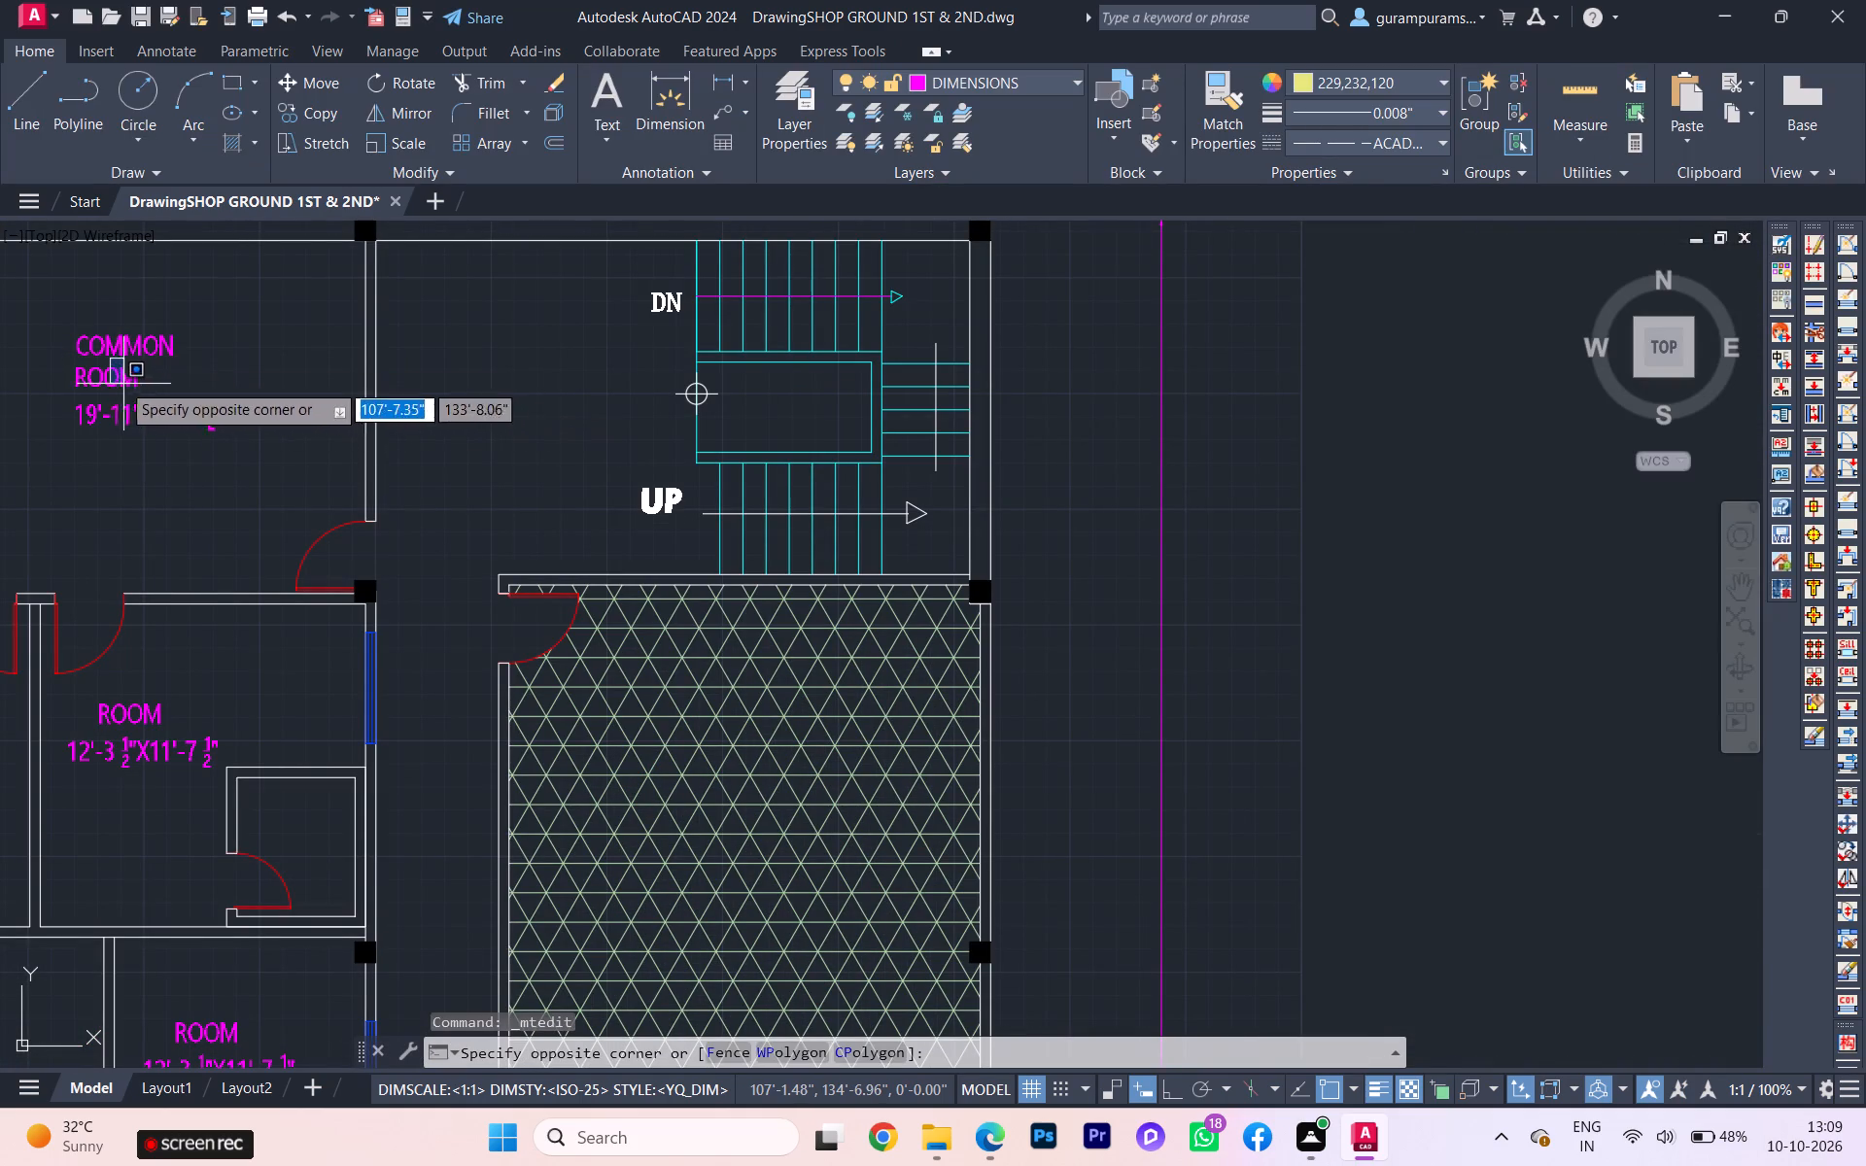
left_click(121, 381)
double_click(114, 381)
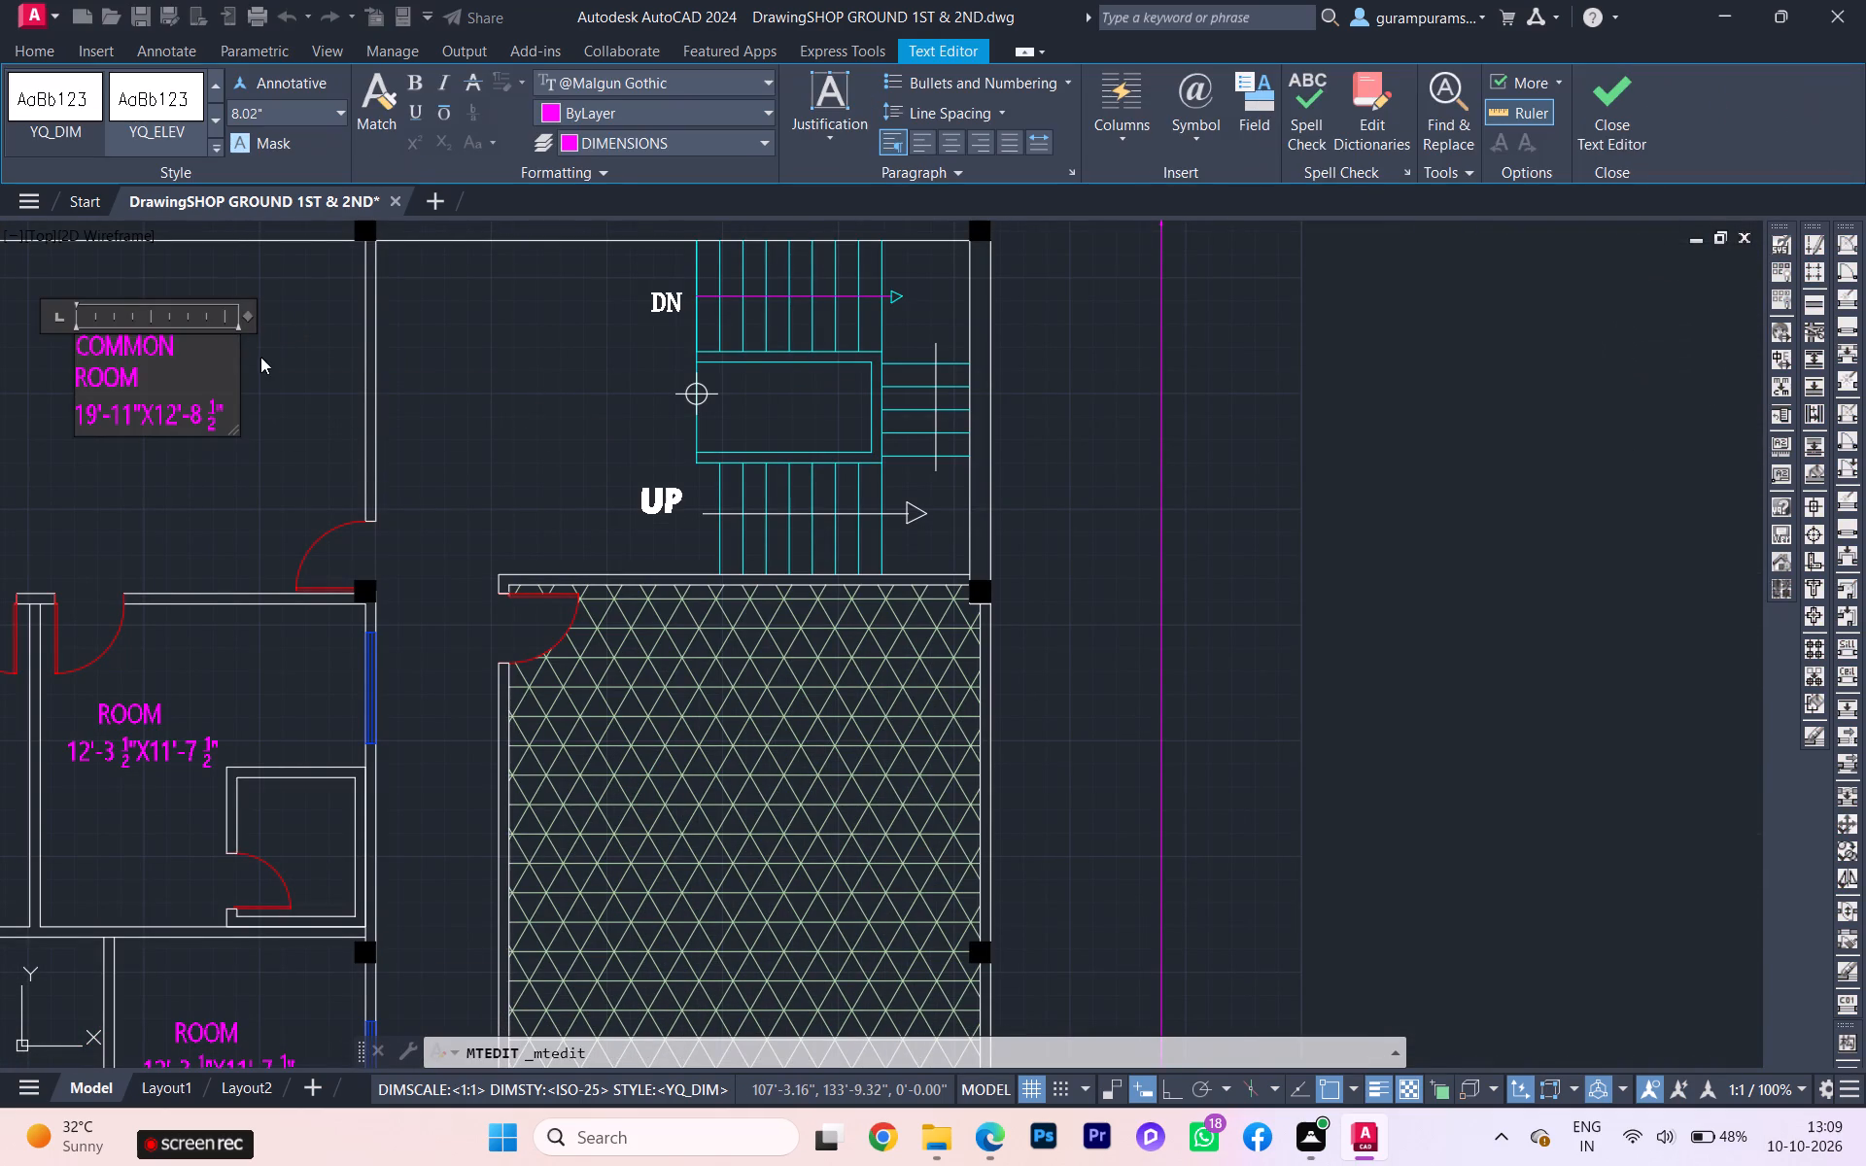
left_click_drag(236, 381, 266, 380)
left_click(266, 379)
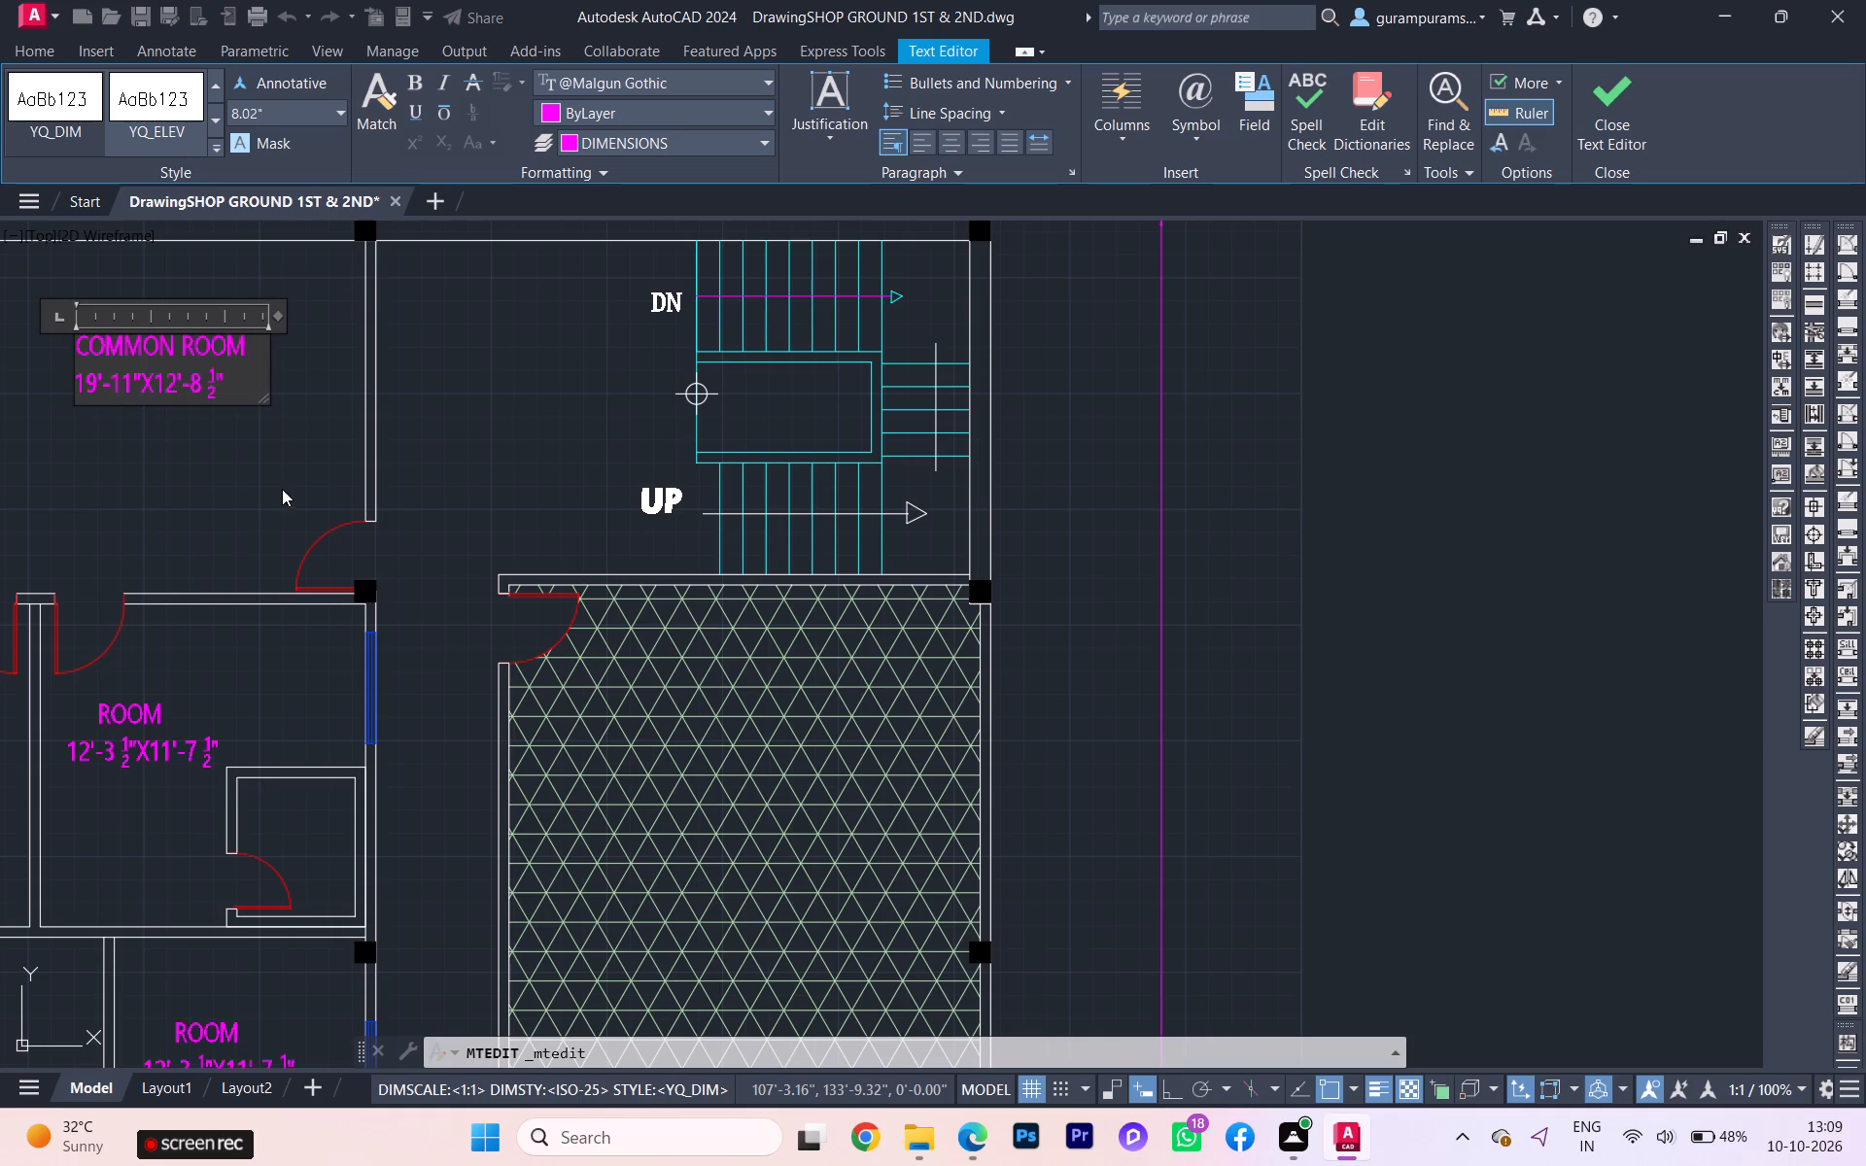
key("Escape")
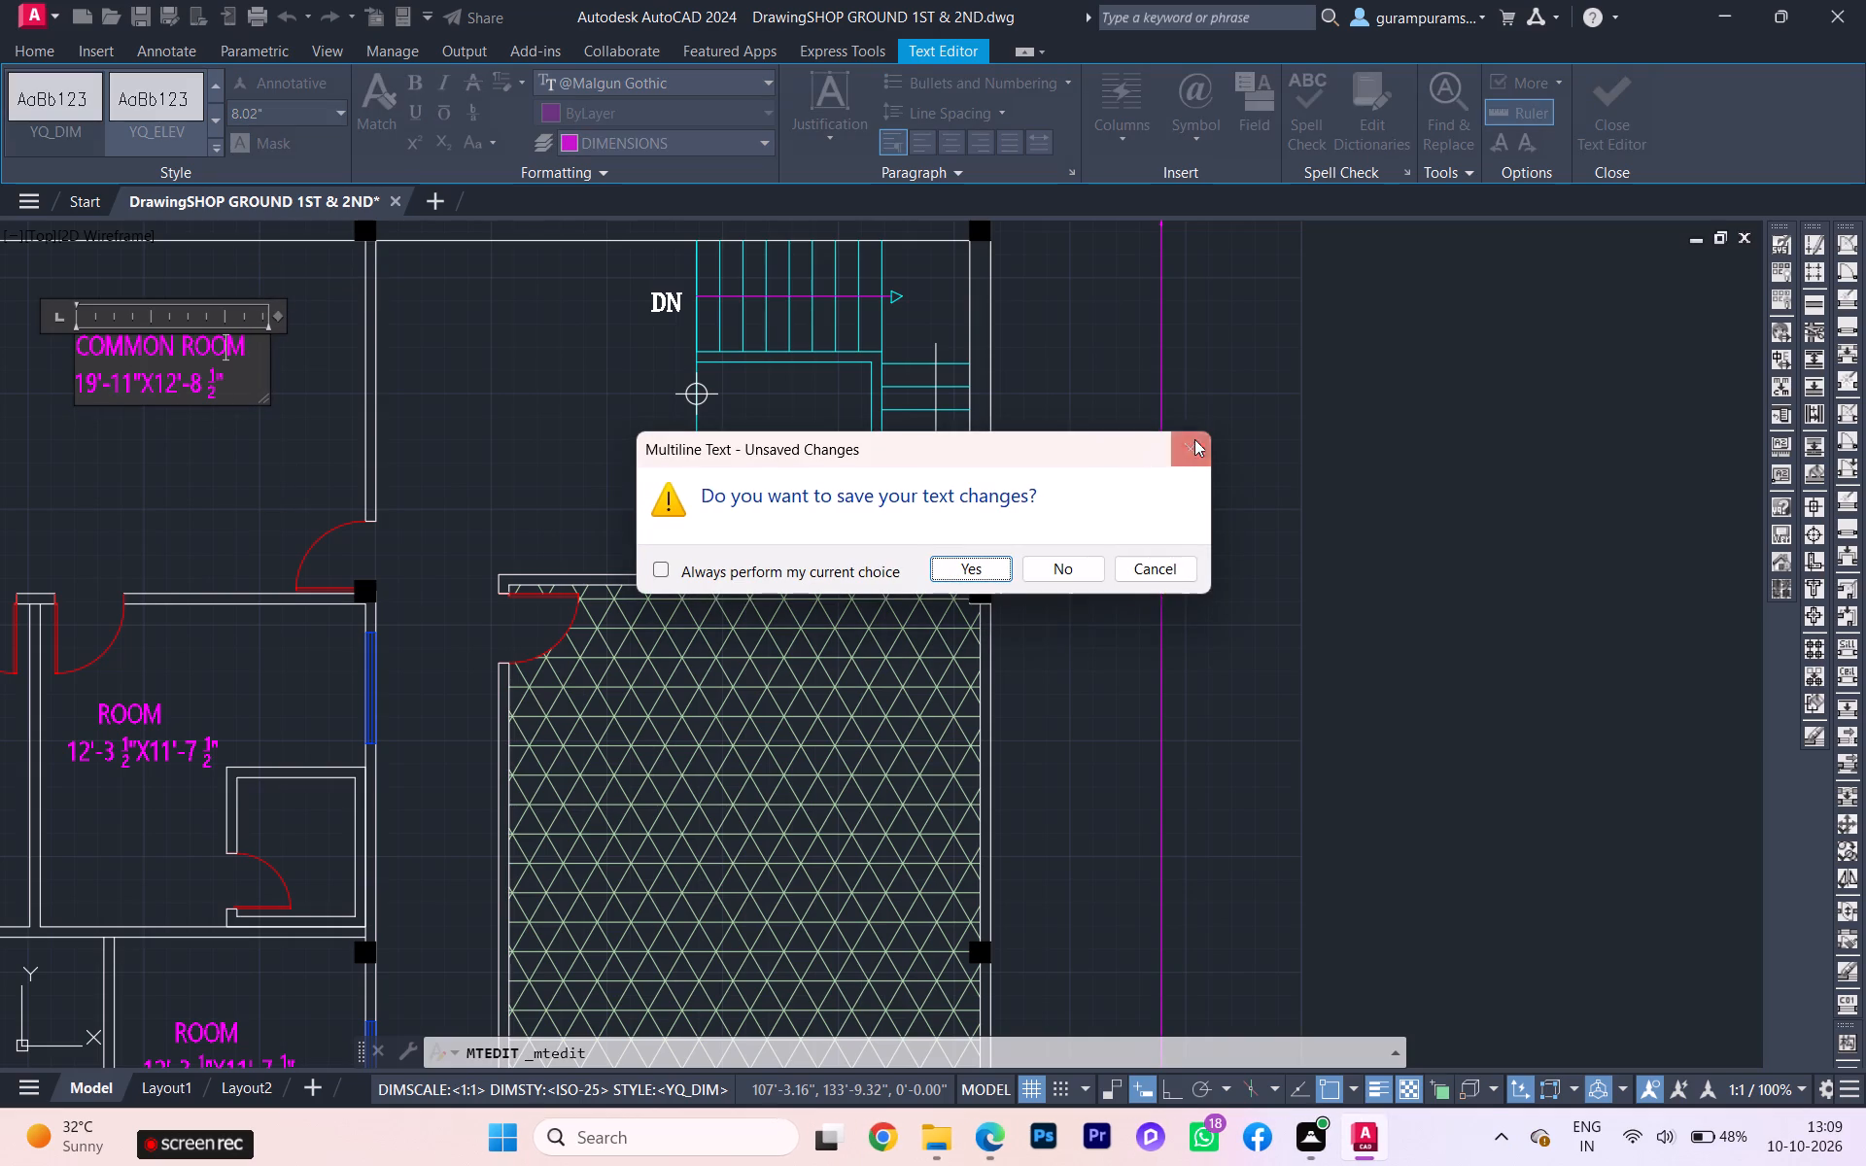
left_click(1194, 439)
left_click(328, 445)
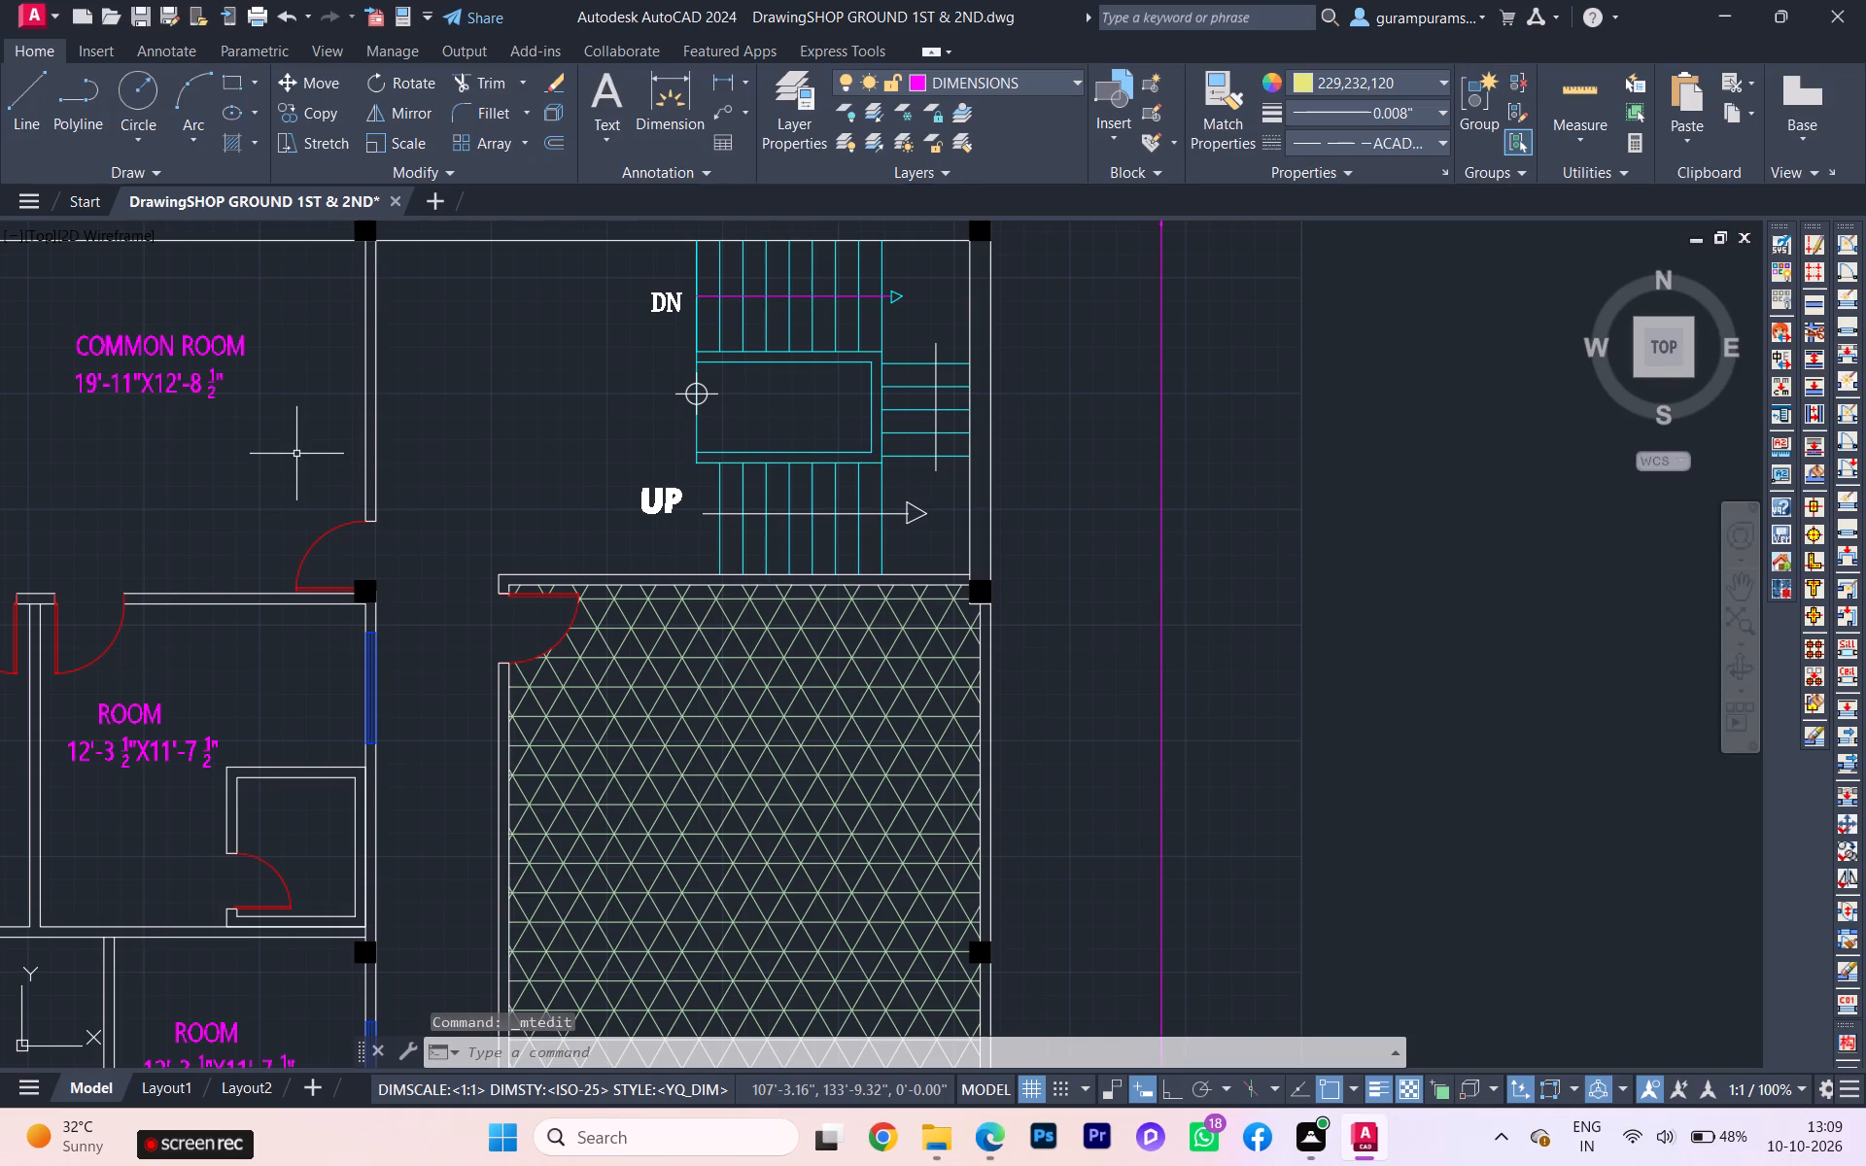
Save the drawing.
key("ctrl+s")
Set the size in the eastern ROOM label just south of the northernmost common room to 12'-1"X11'-7 1/2".
scroll(68, 423, "down", 1)
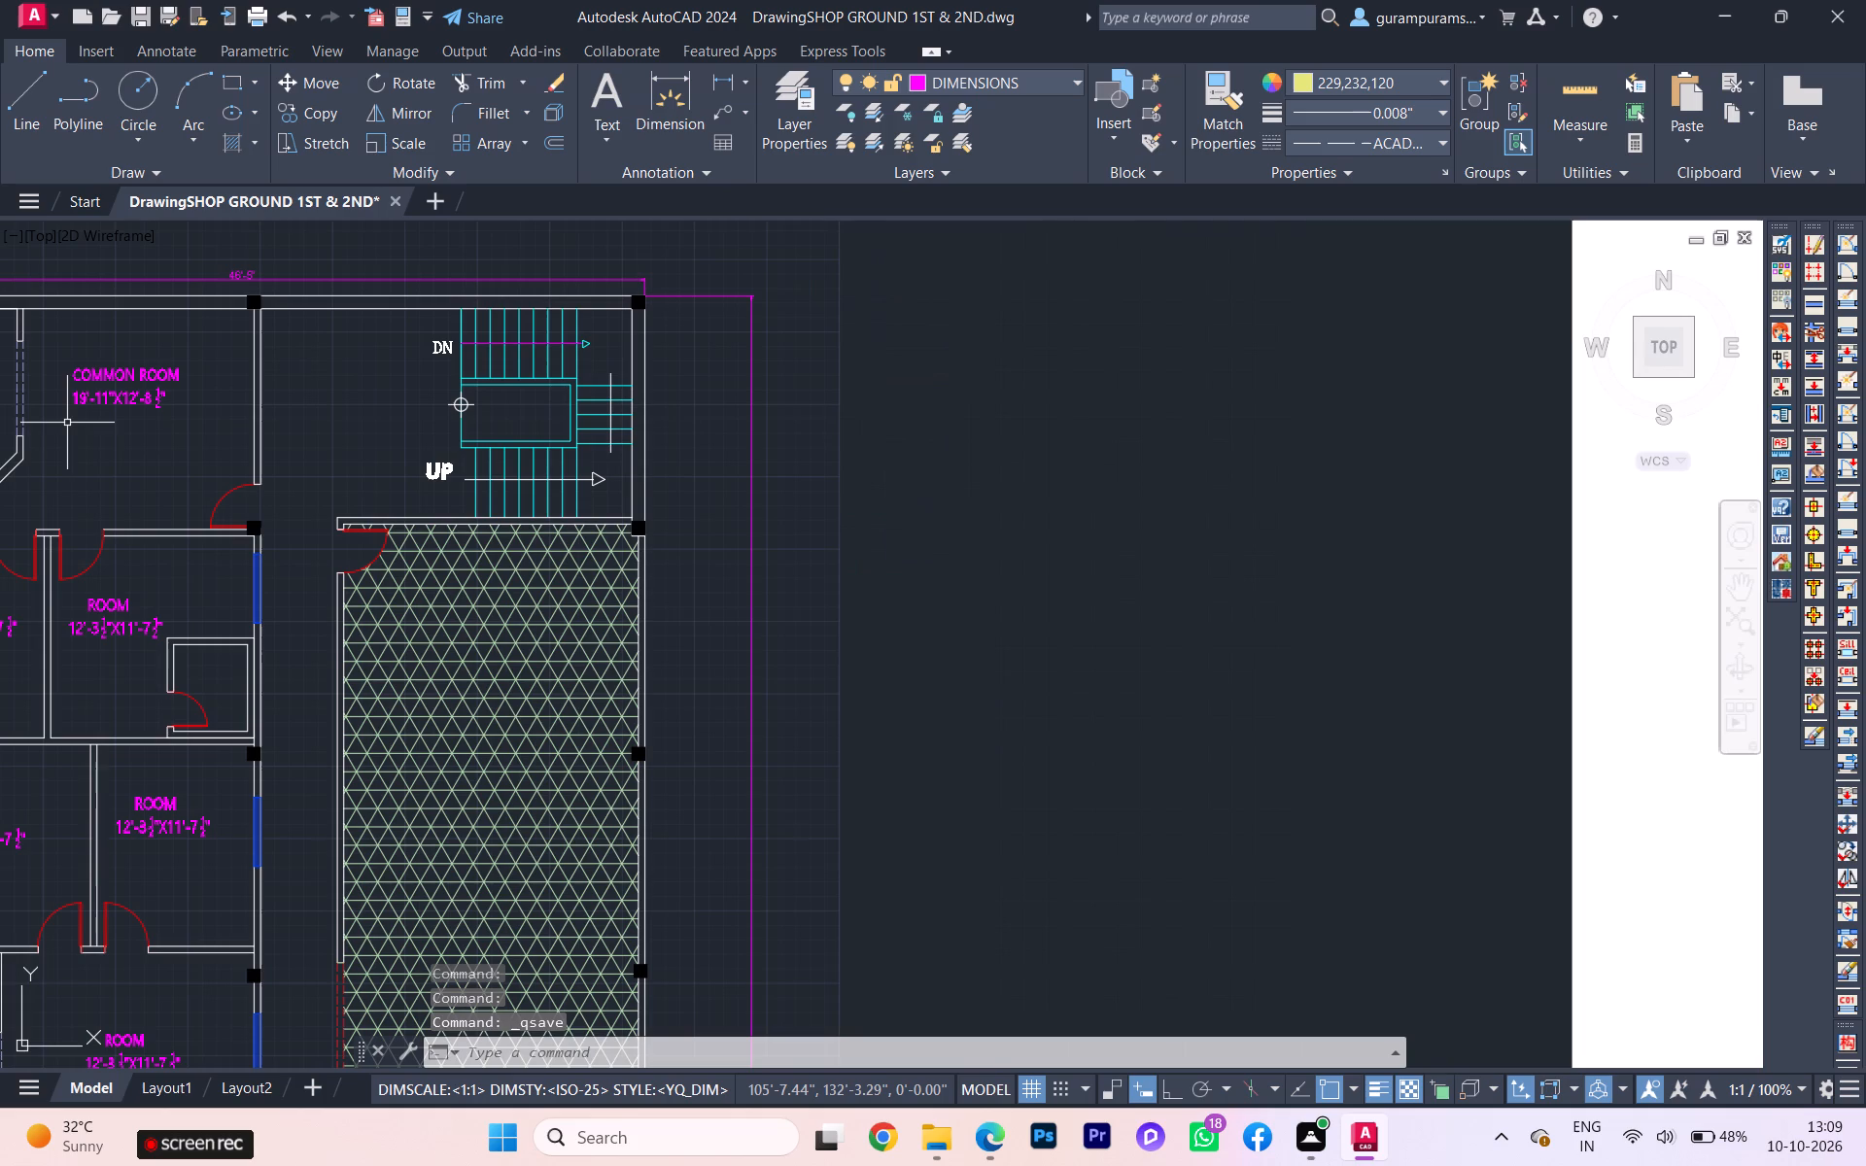
scroll(136, 438, "down", 1)
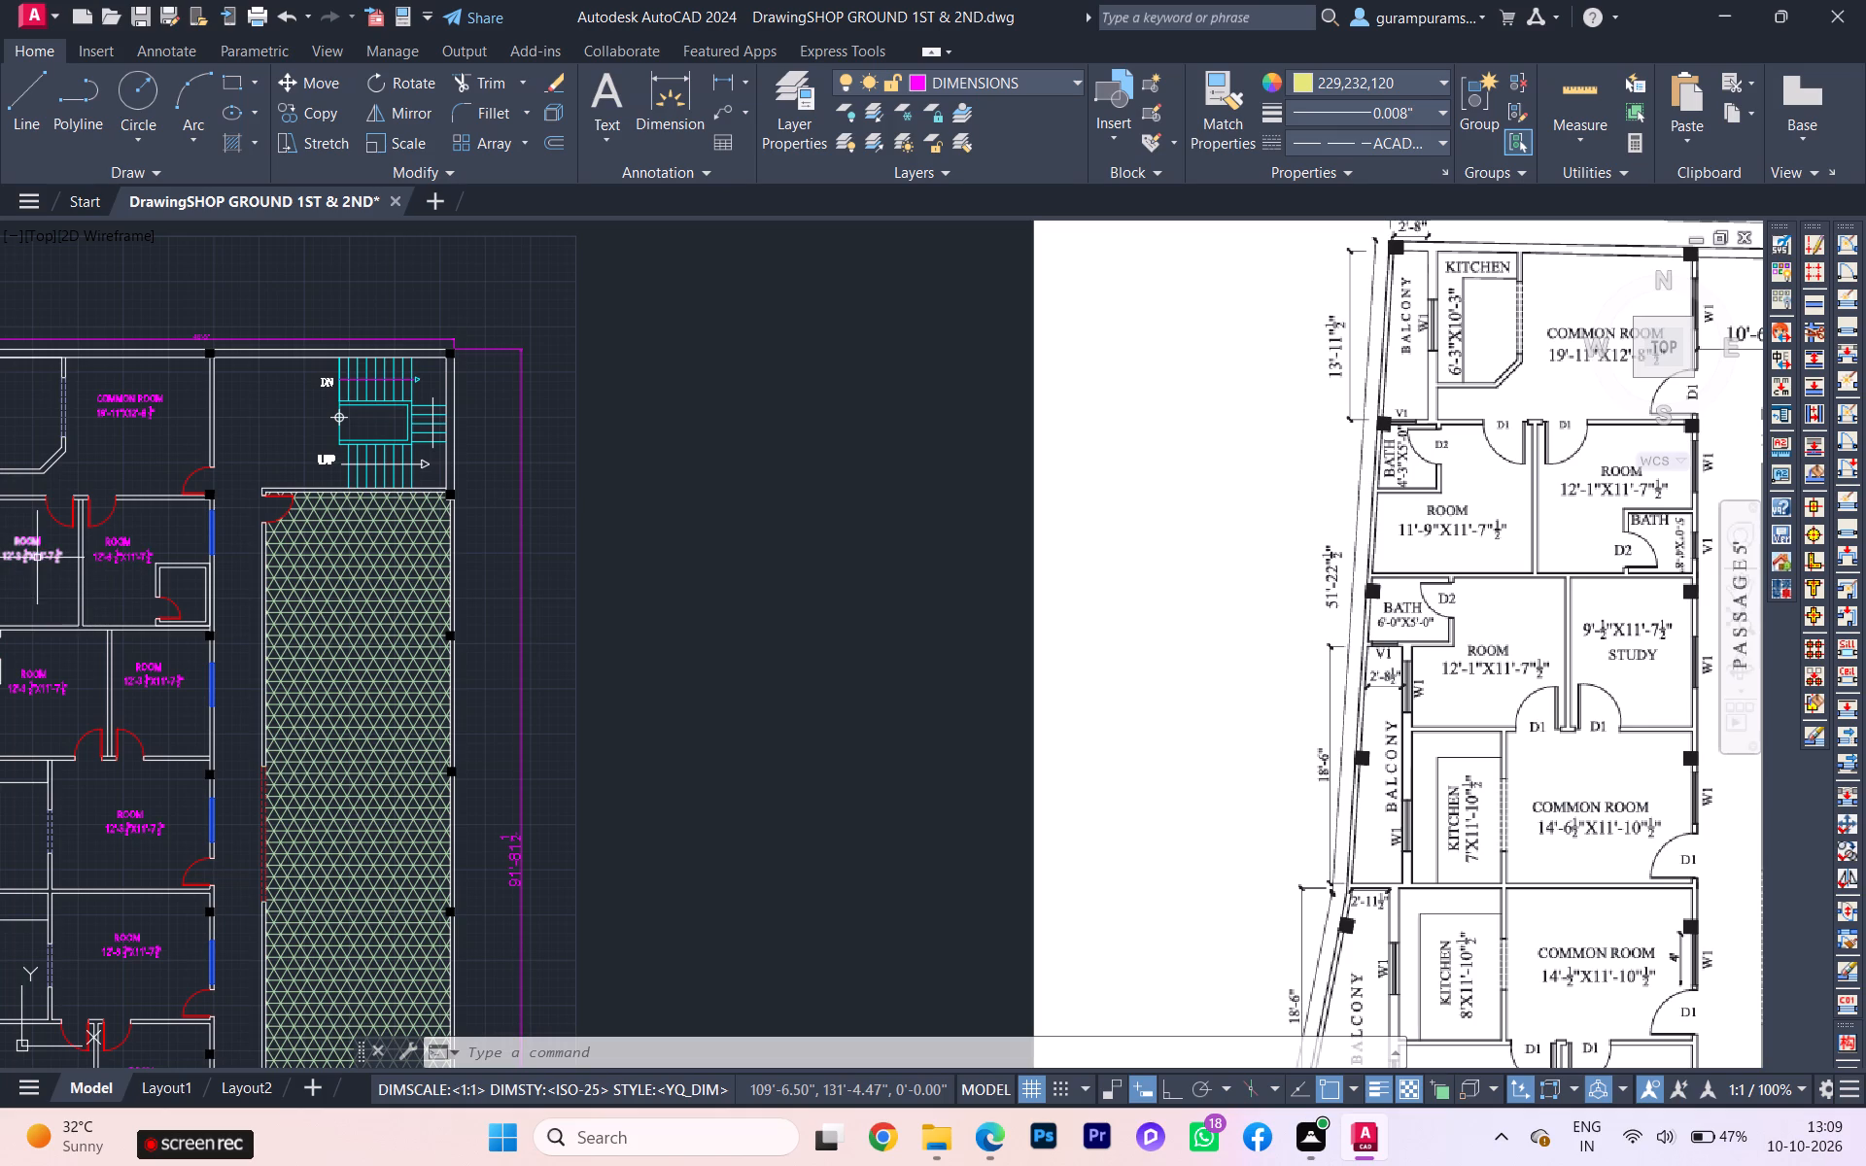
scroll(55, 569, "up", 2)
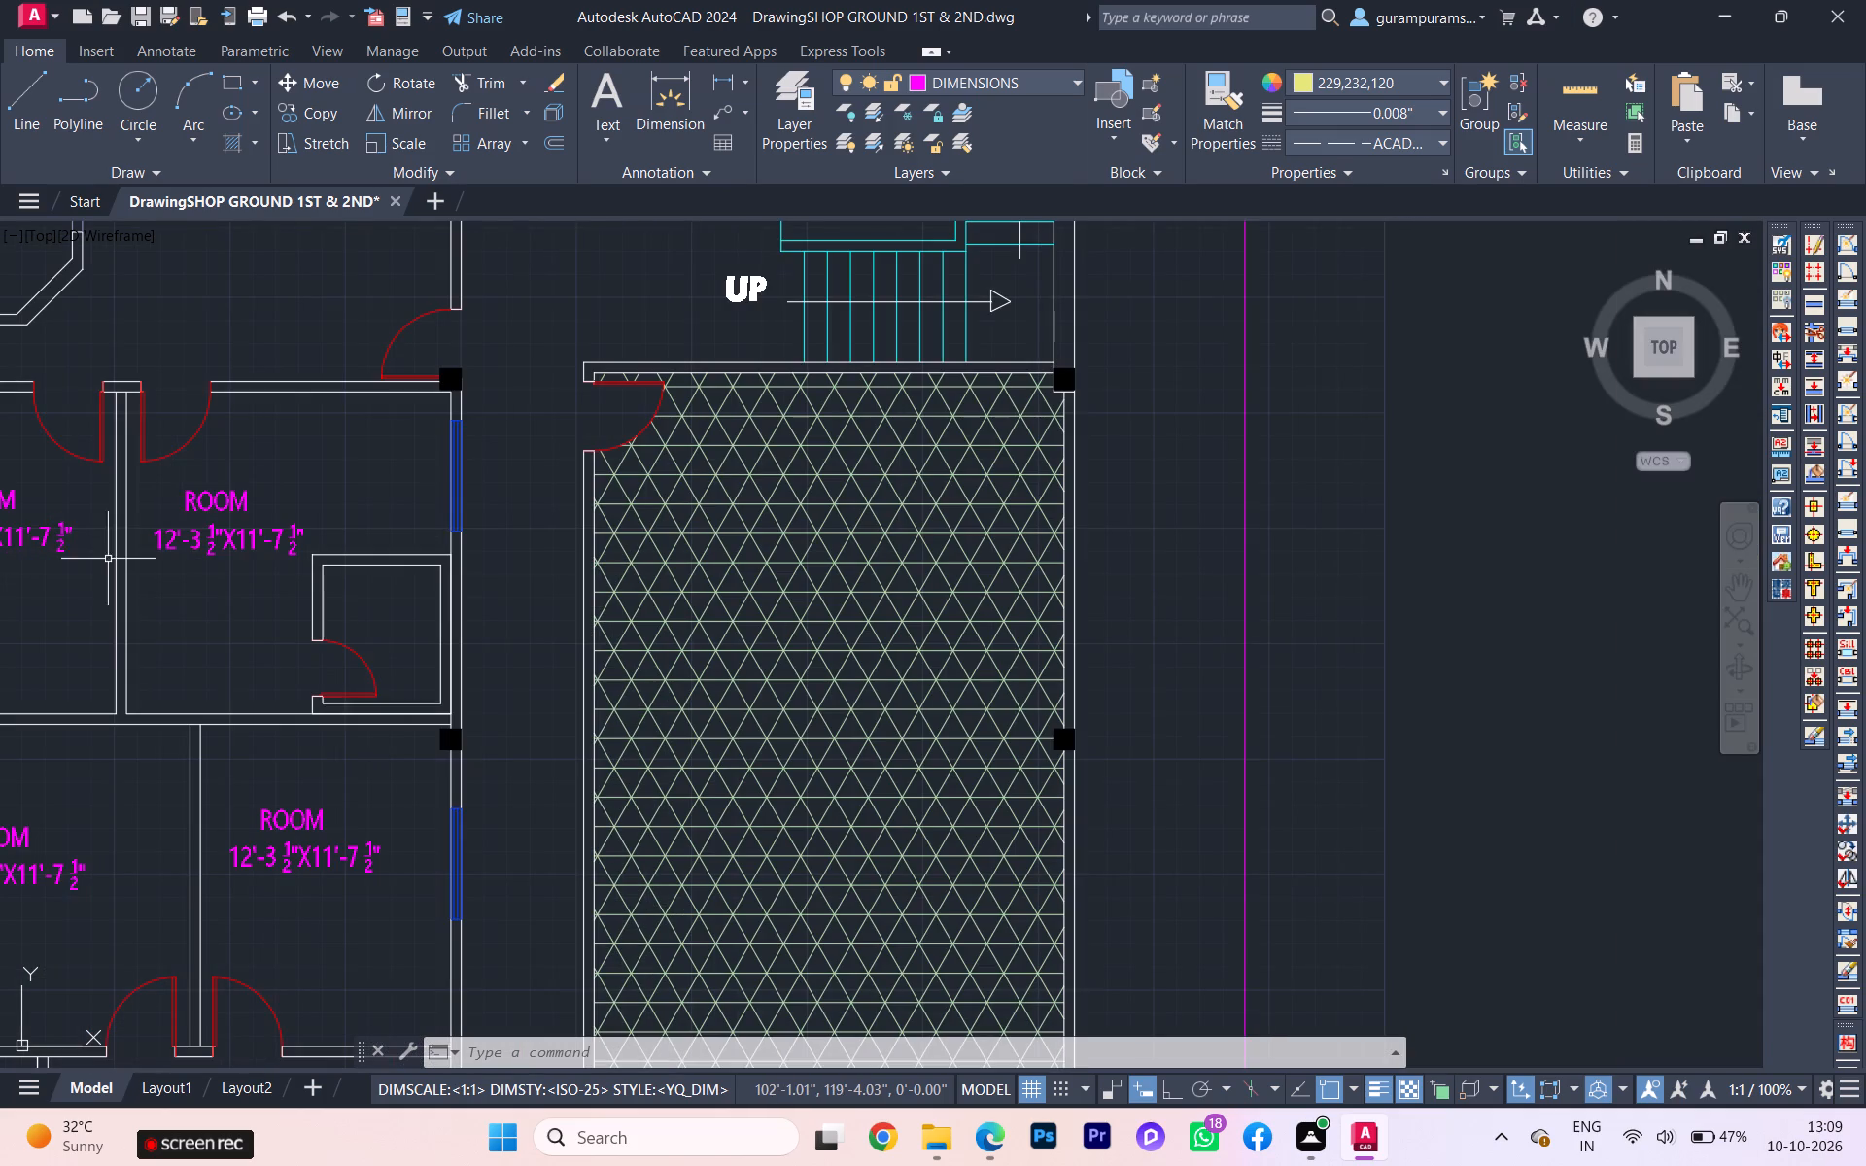
double_click(213, 536)
scroll(221, 550, "up", 1)
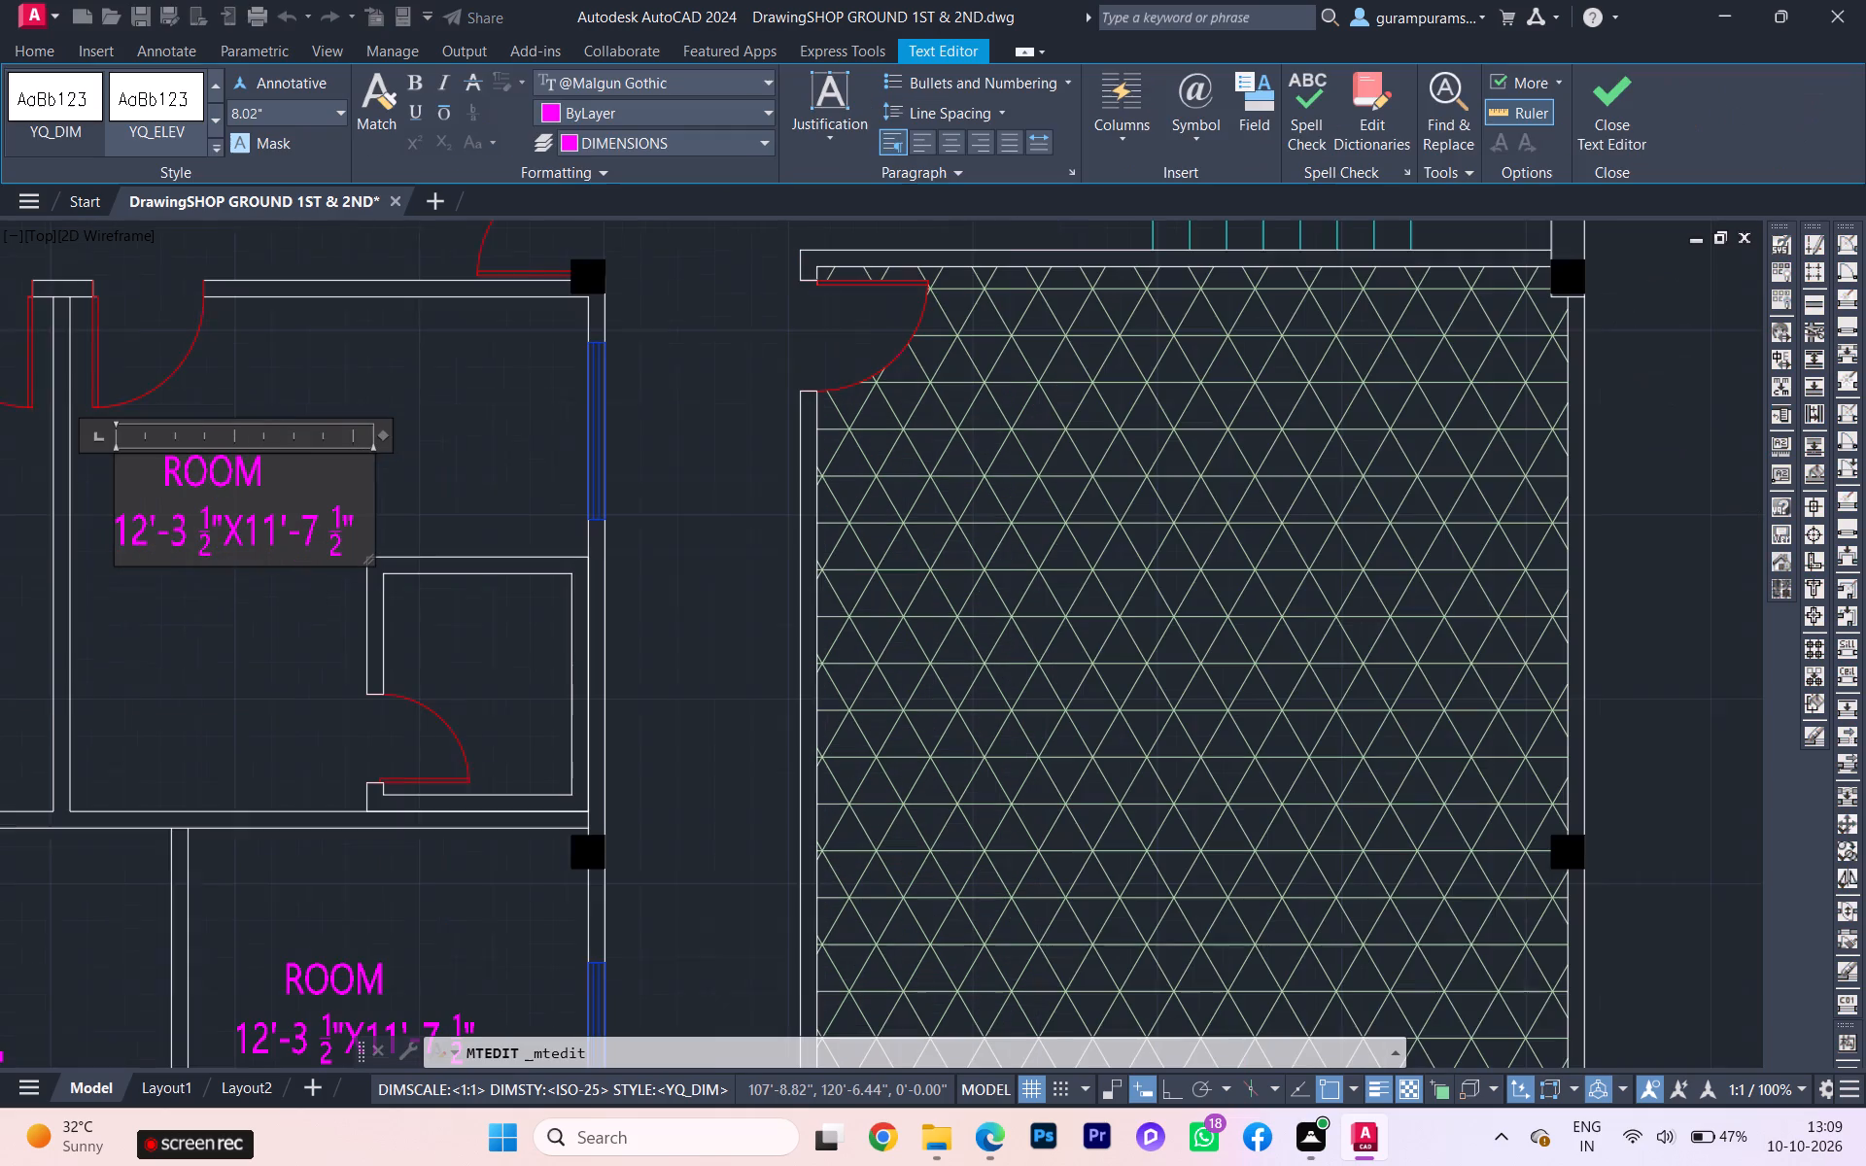
key("BackSpace")
key("BackSpace")
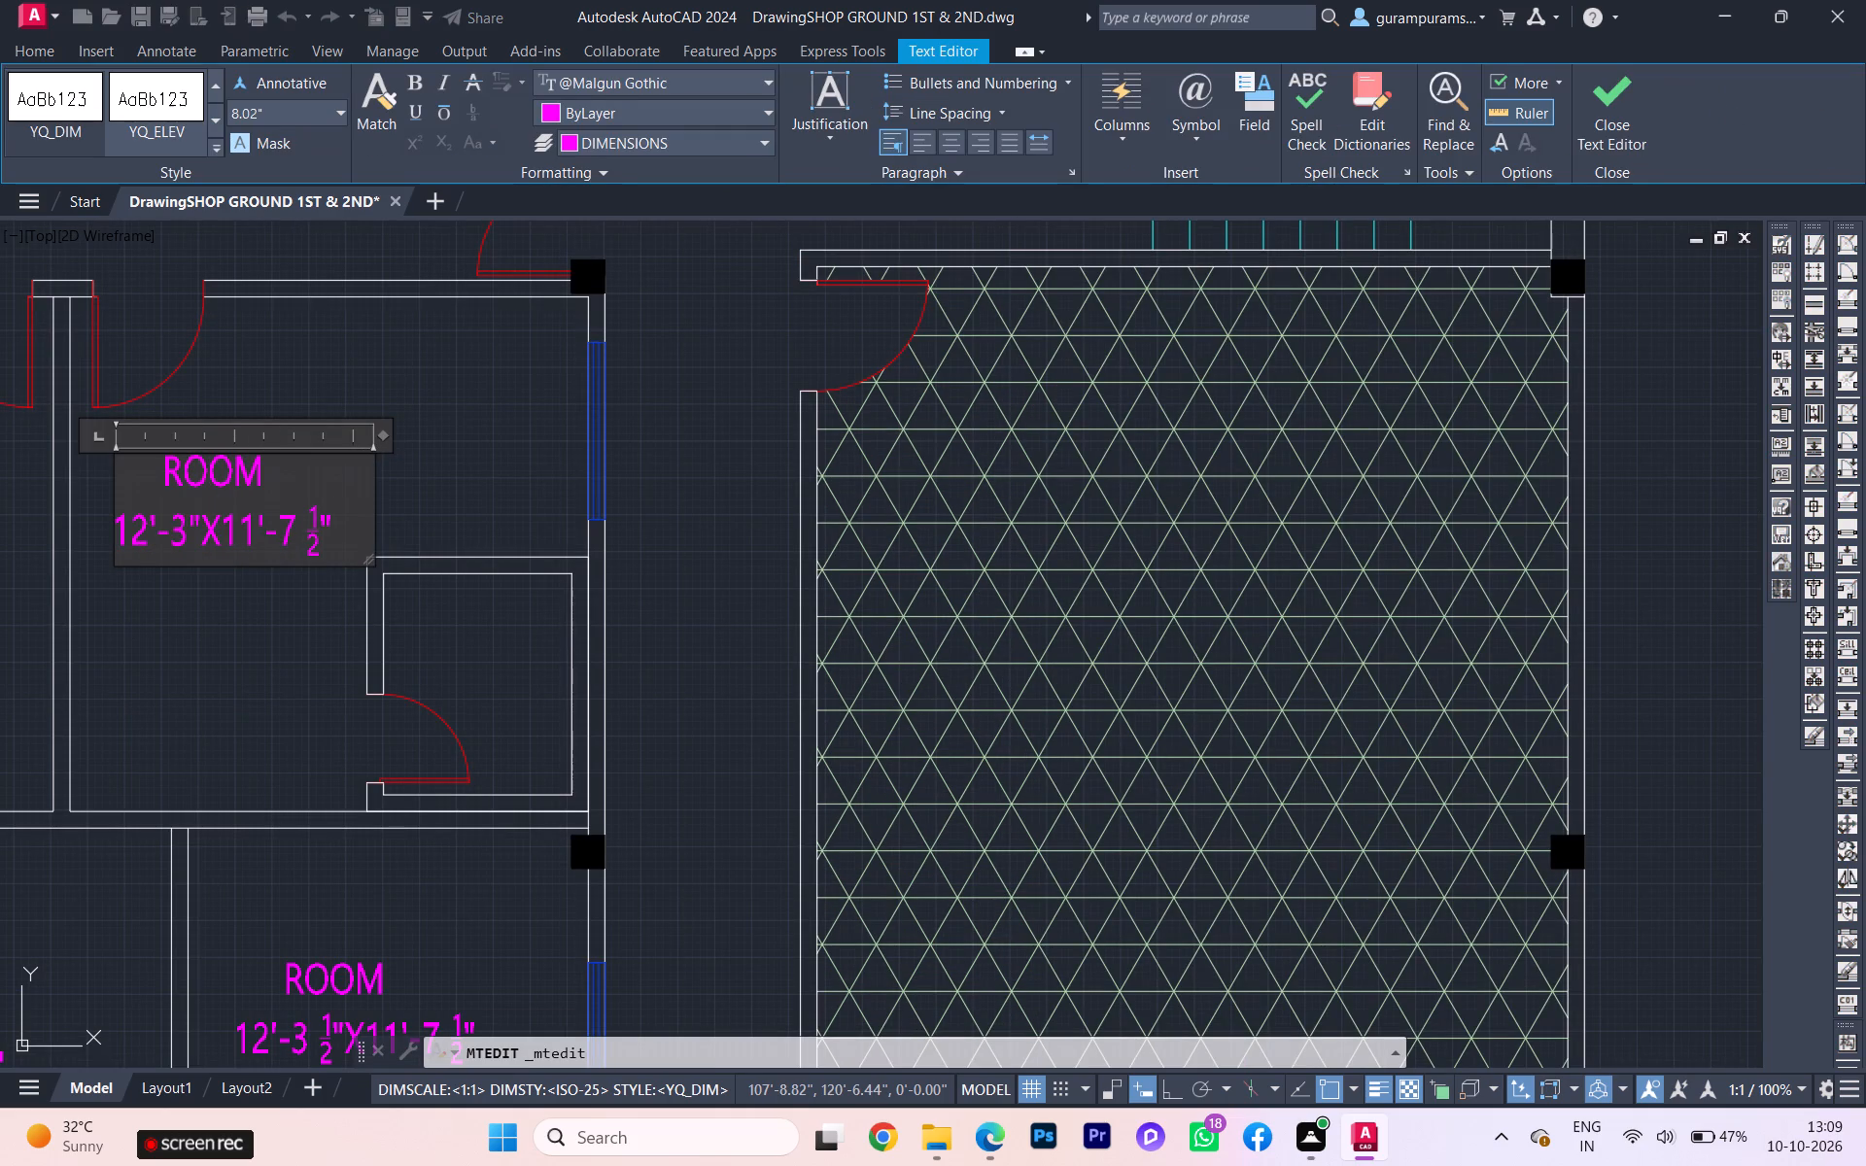
key("BackSpace")
key("1")
left_click(210, 608)
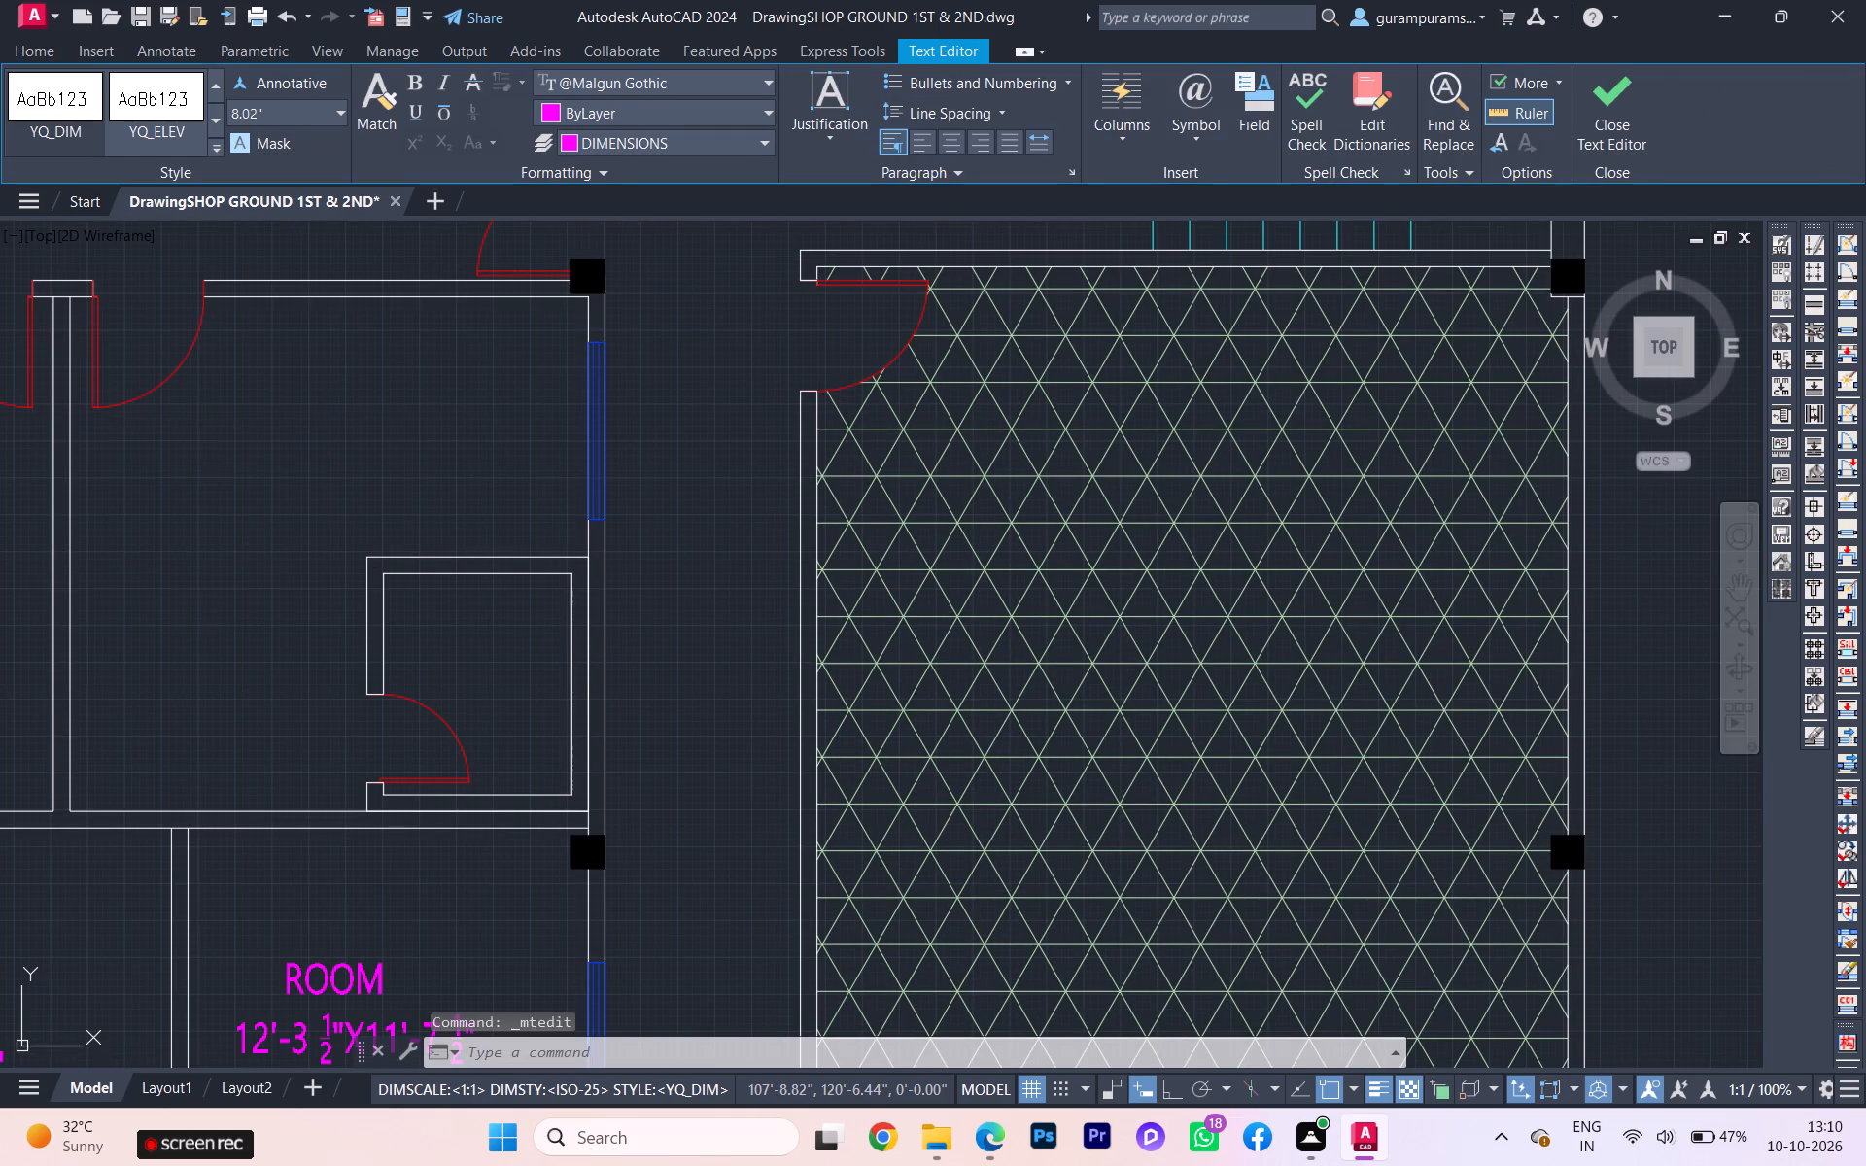
Set the size in the western ROOM label just south of the northernmost common room to 11'-9"X11'-7 1/2".
scroll(329, 580, "down", 2)
scroll(72, 573, "down", 1)
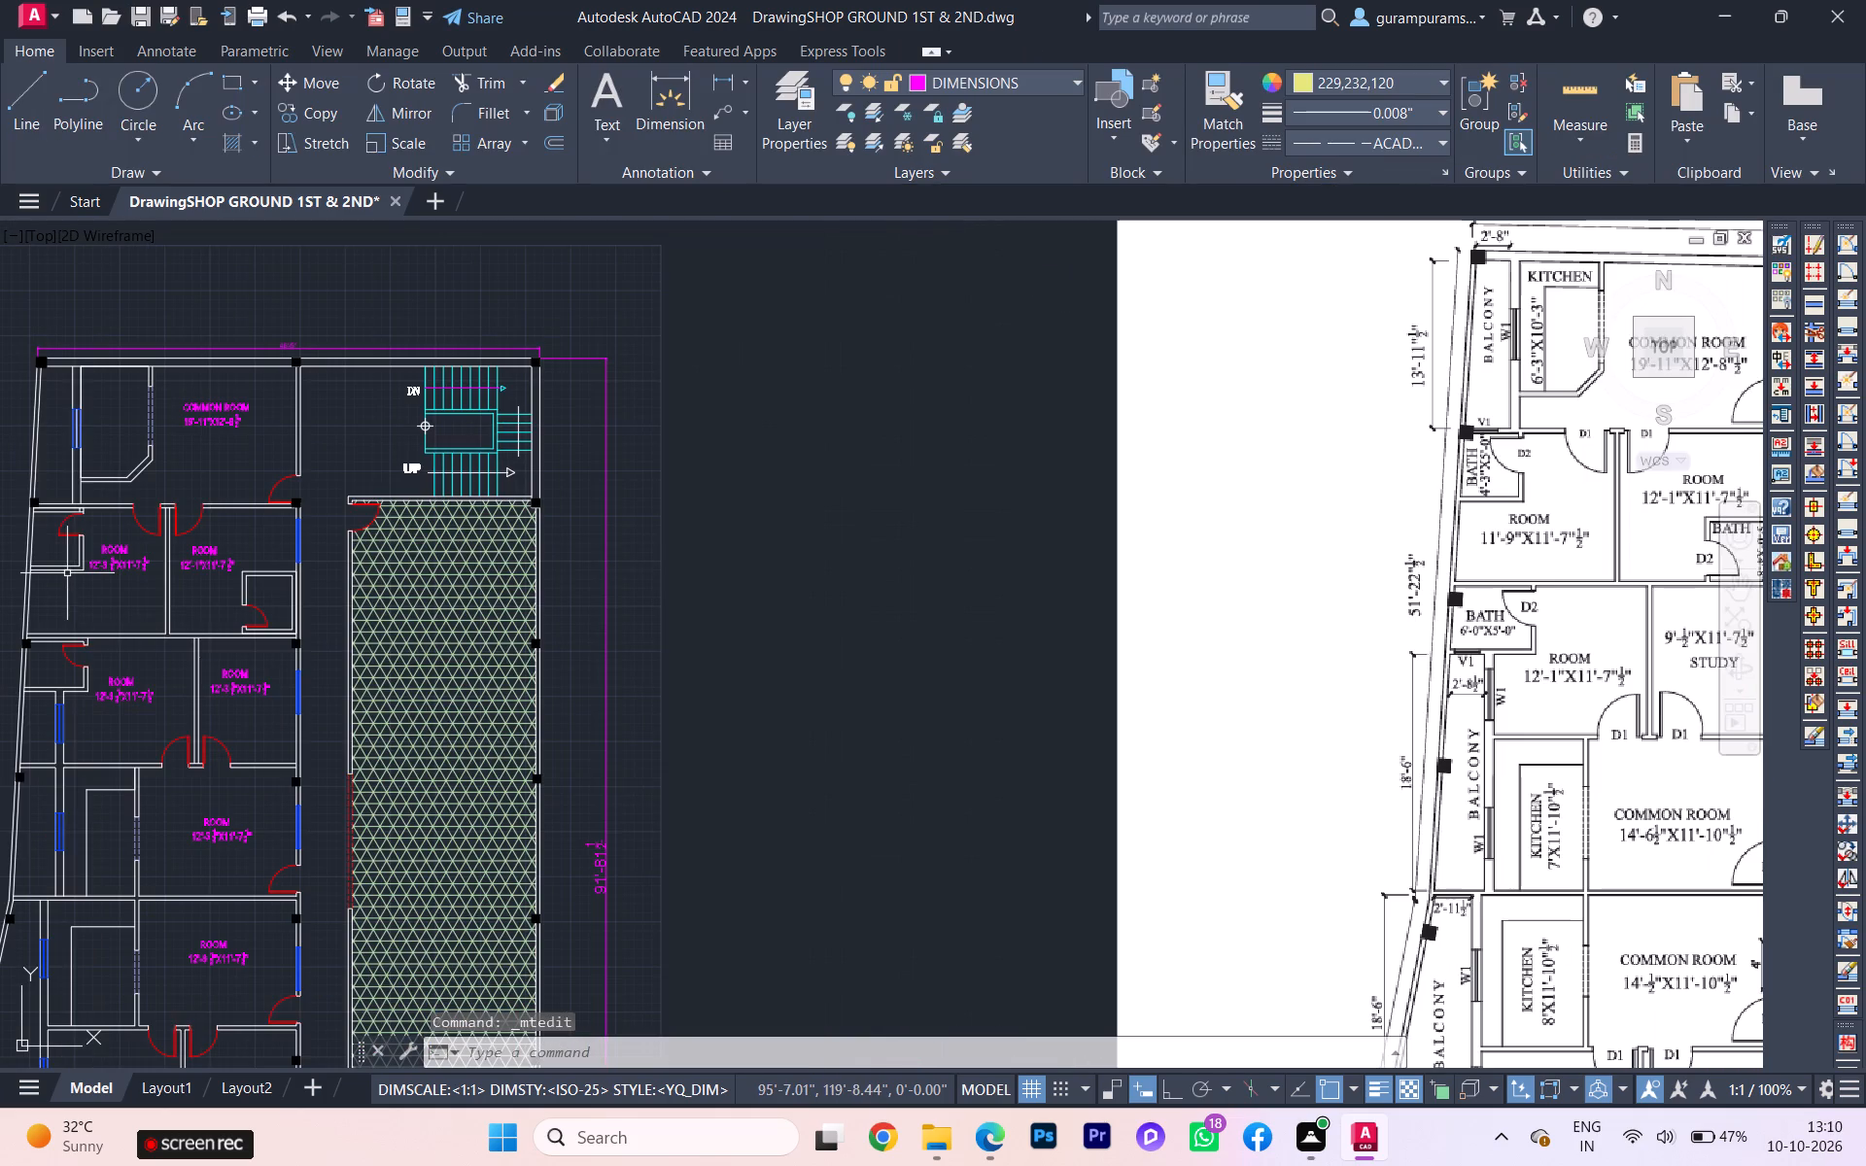
scroll(205, 545, "up", 1)
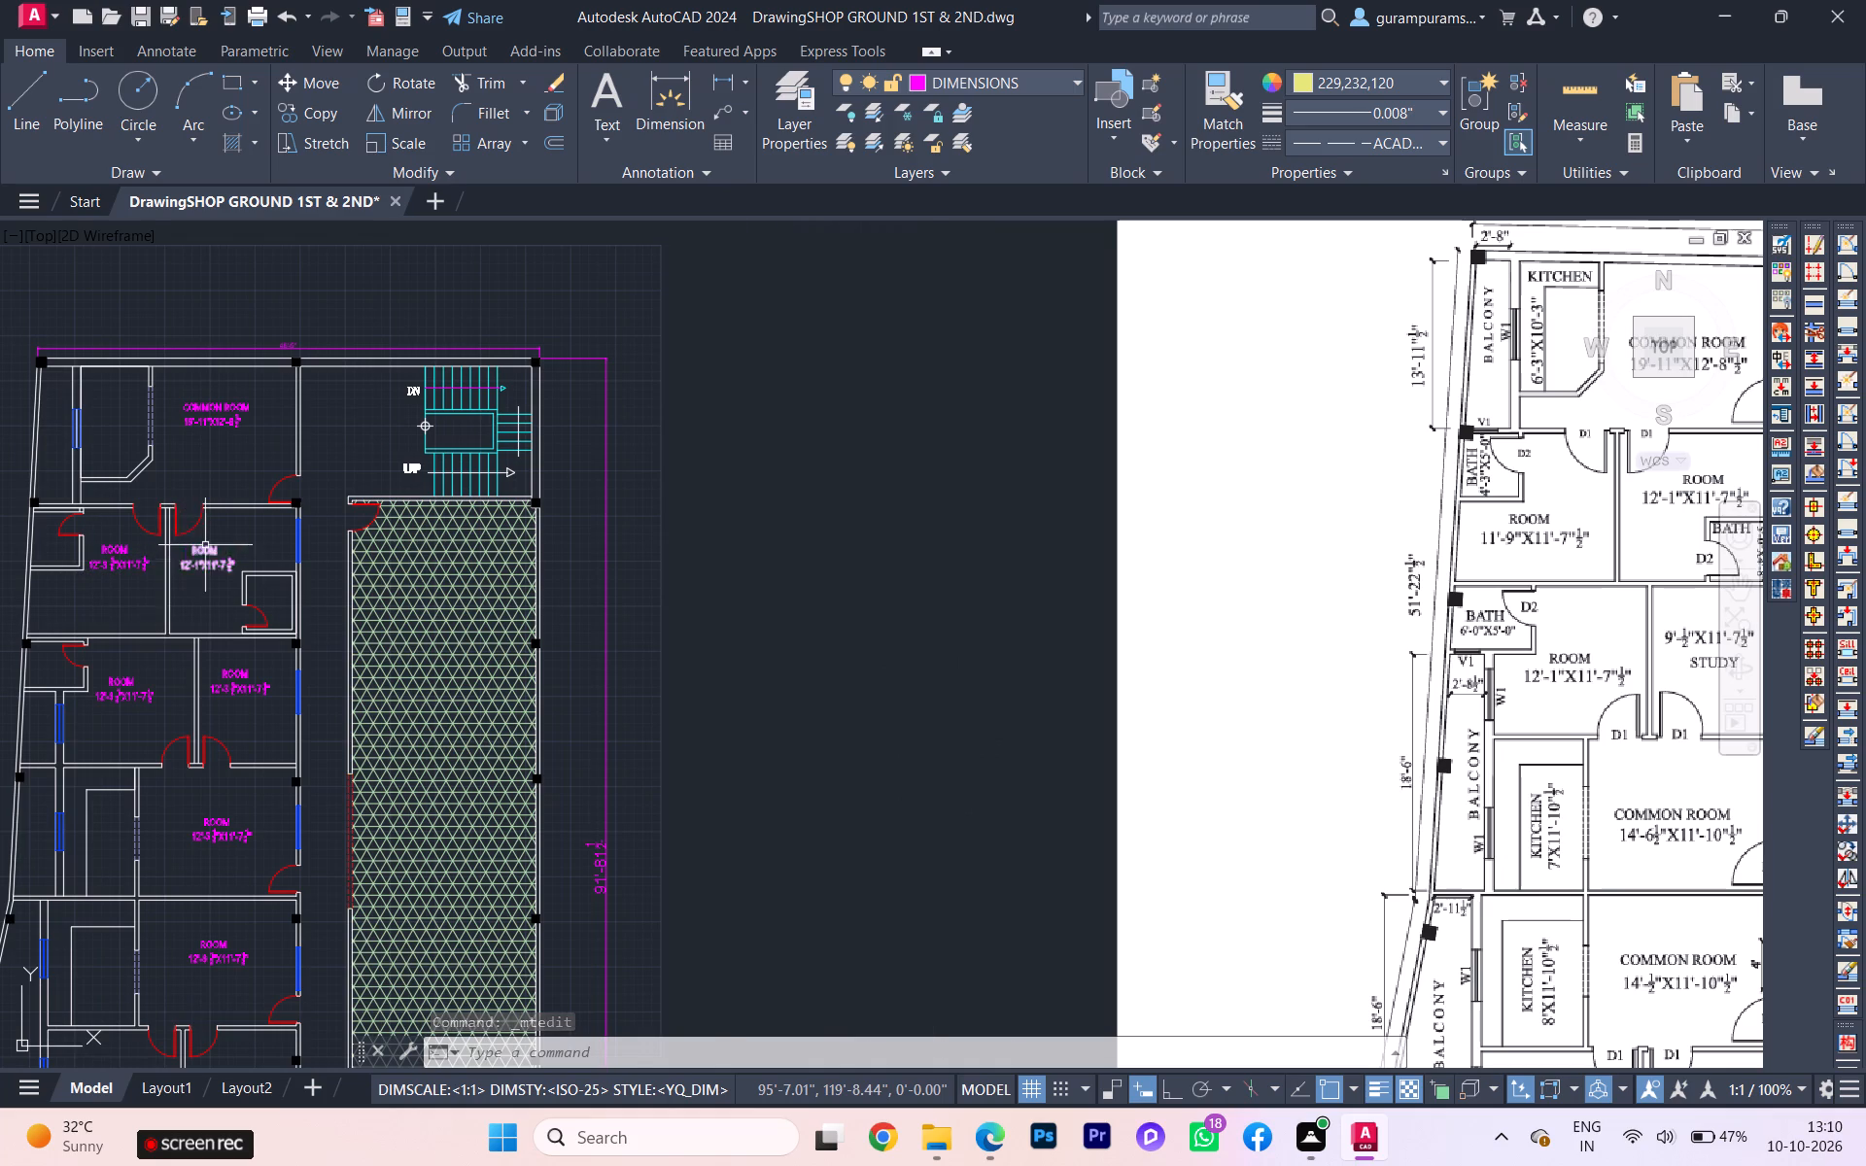
scroll(48, 562, "up", 1)
scroll(59, 589, "down", 1)
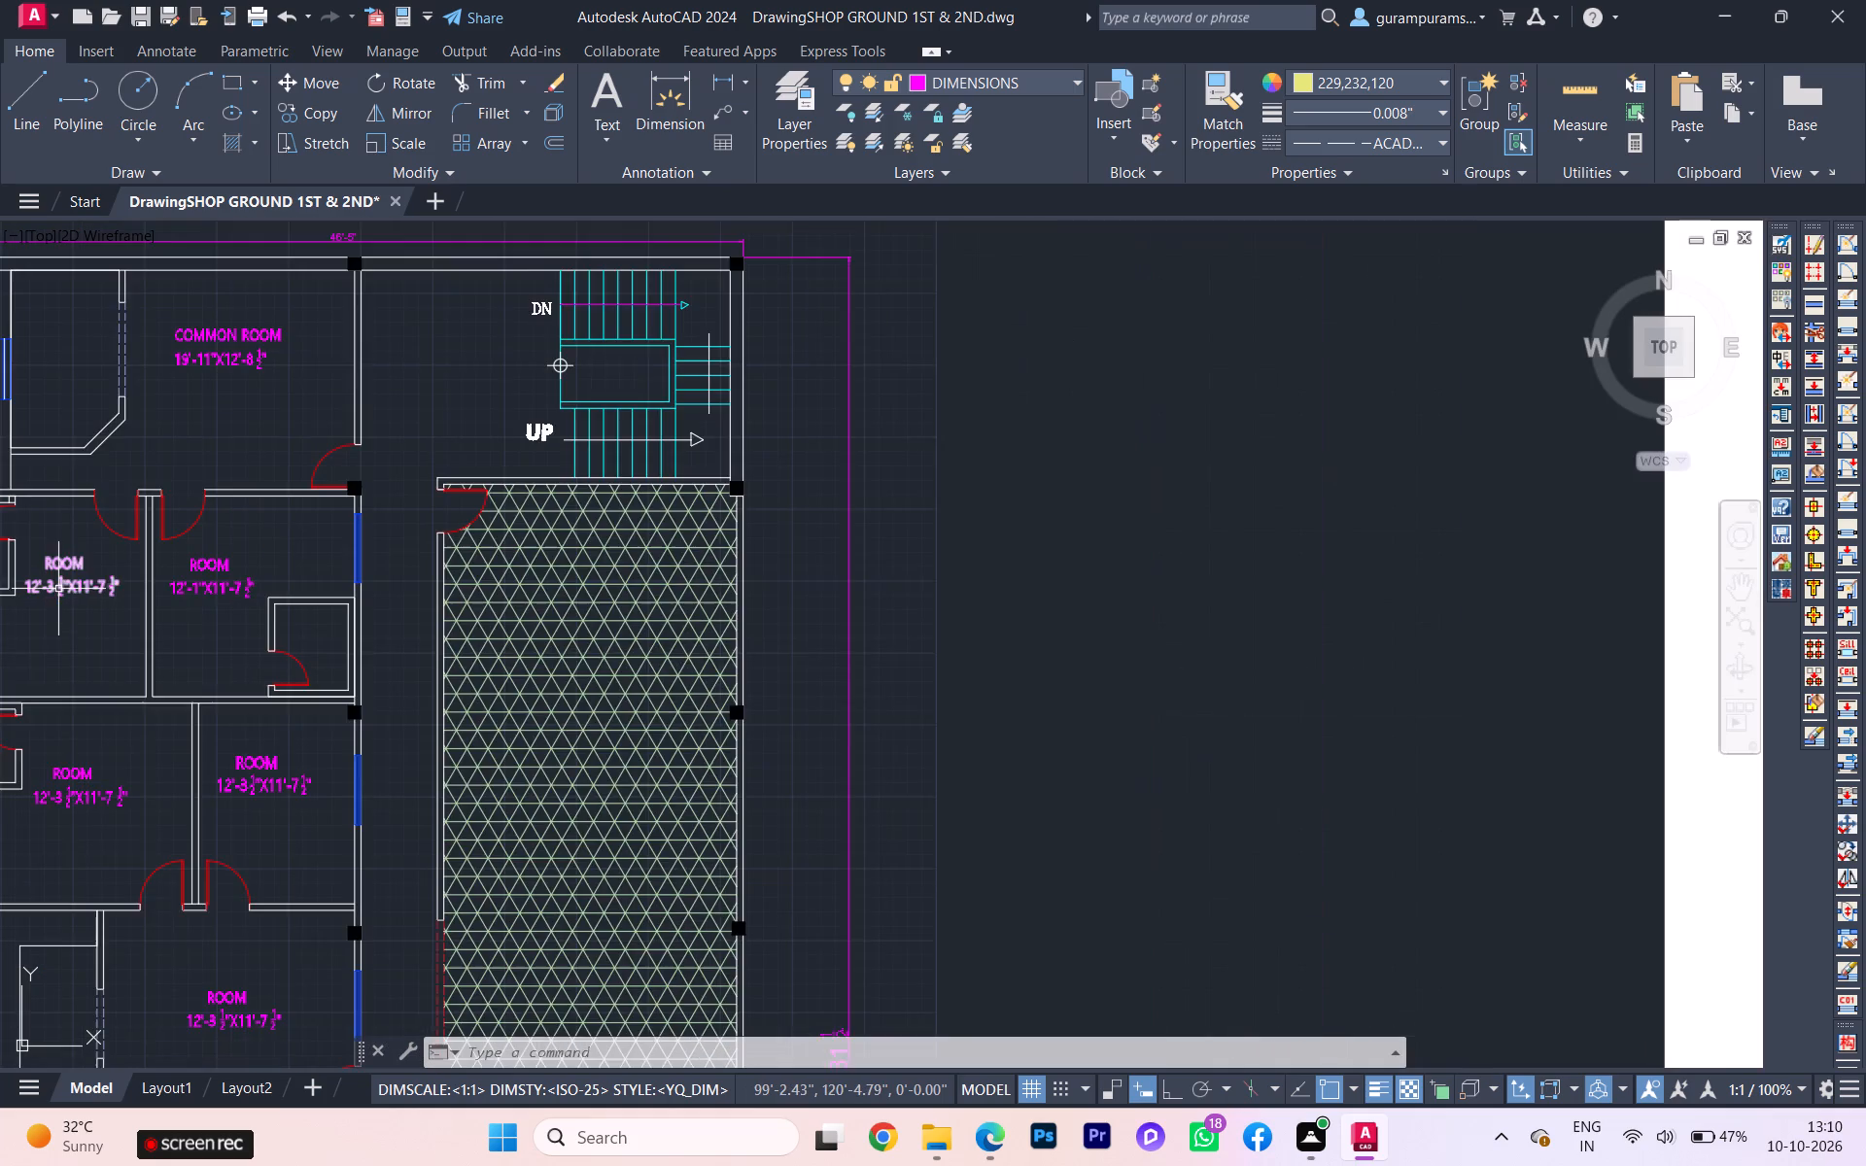
scroll(61, 589, "down", 1)
double_click(59, 589)
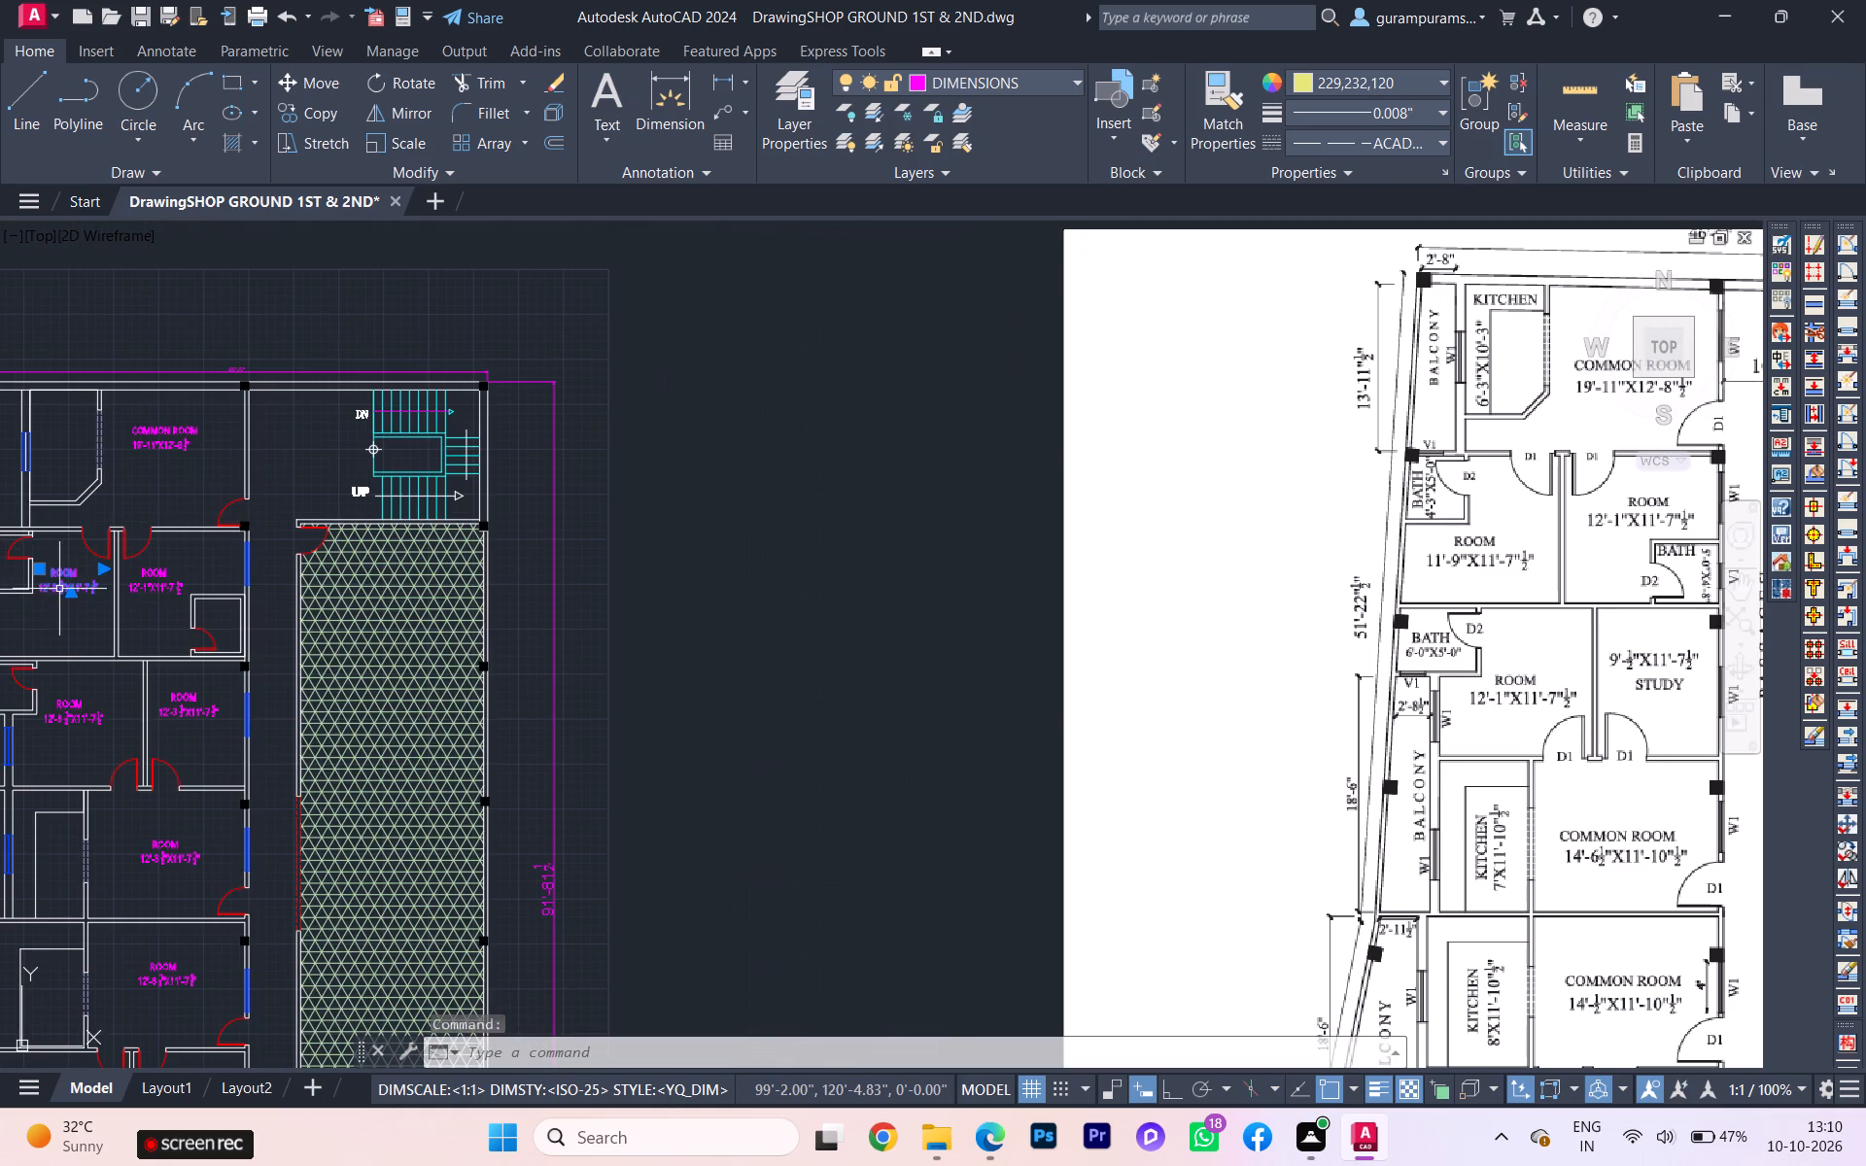
scroll(55, 588, "up", 1)
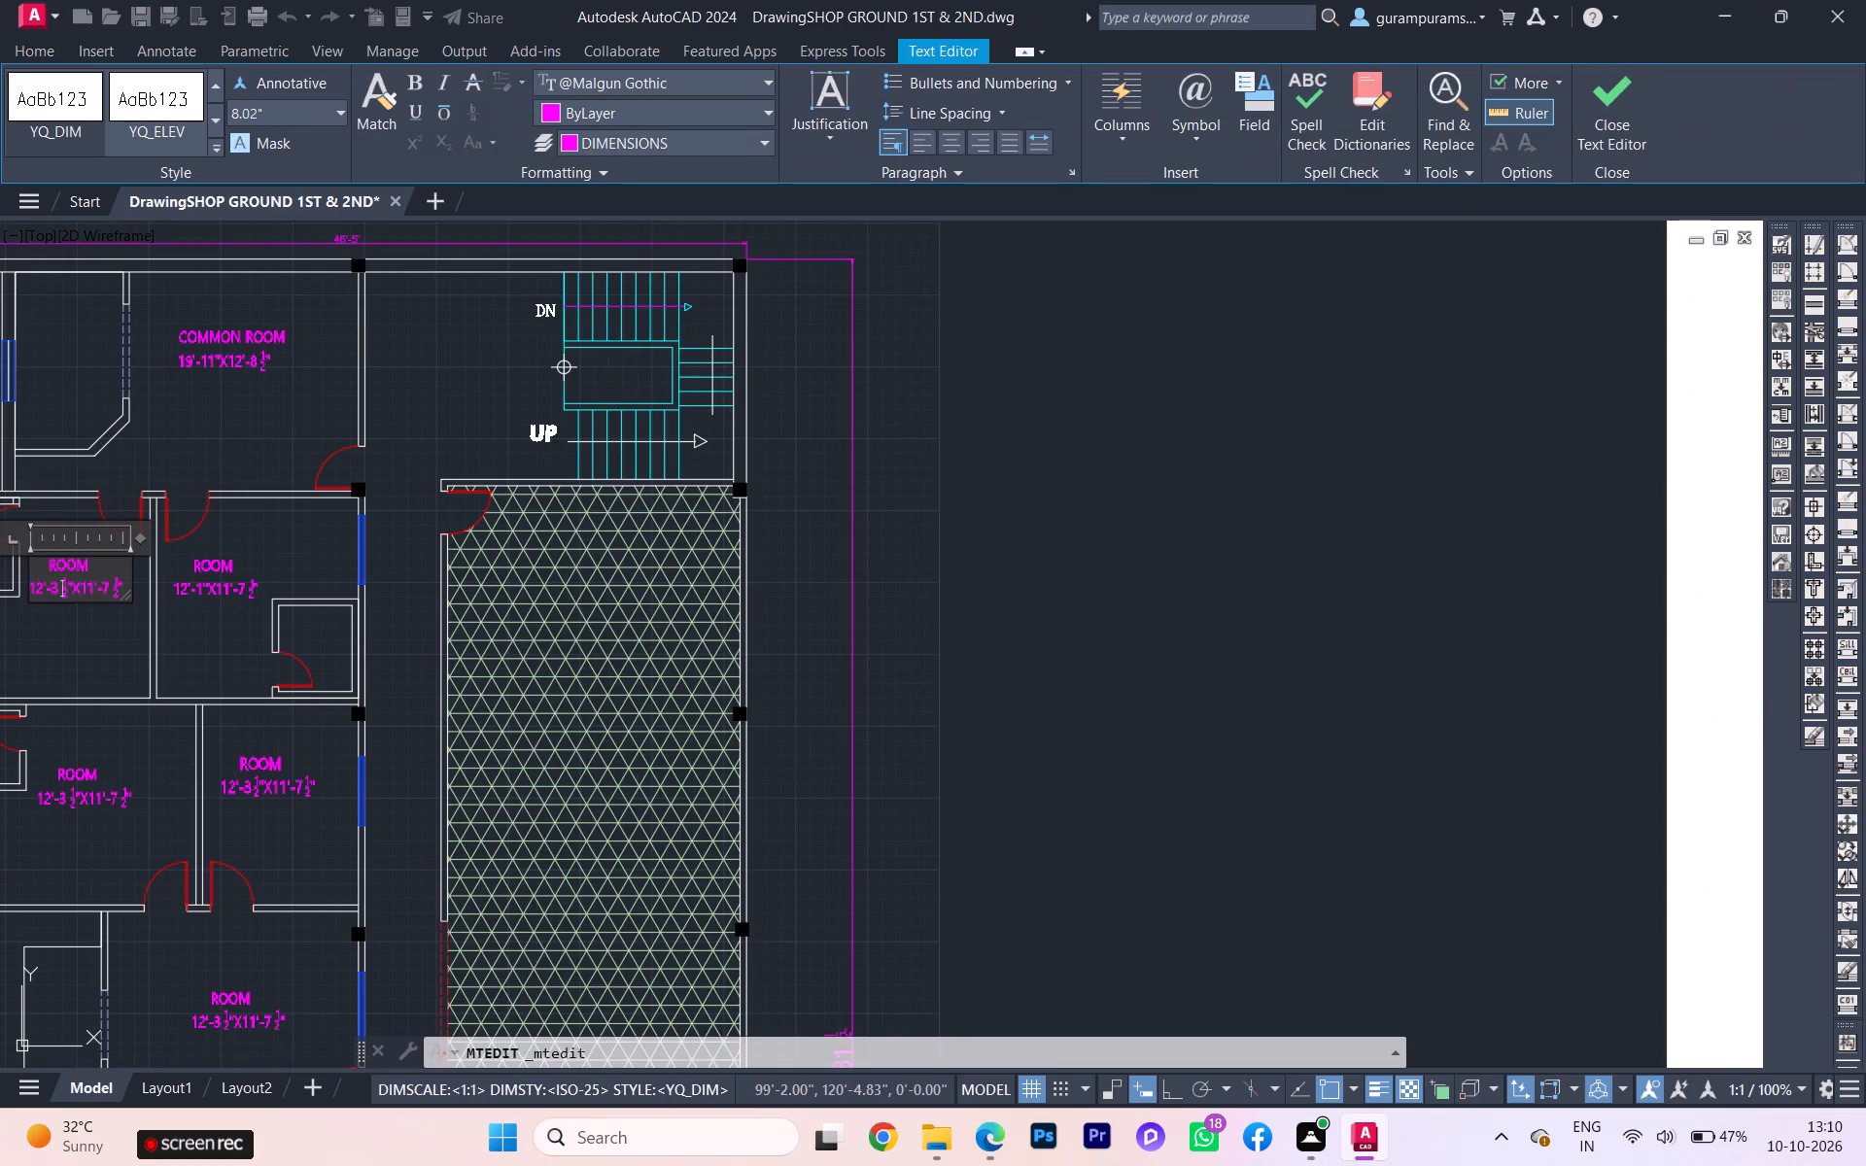
left_click(67, 585)
key("BackSpace")
key("BackSpace")
key("BackSpace")
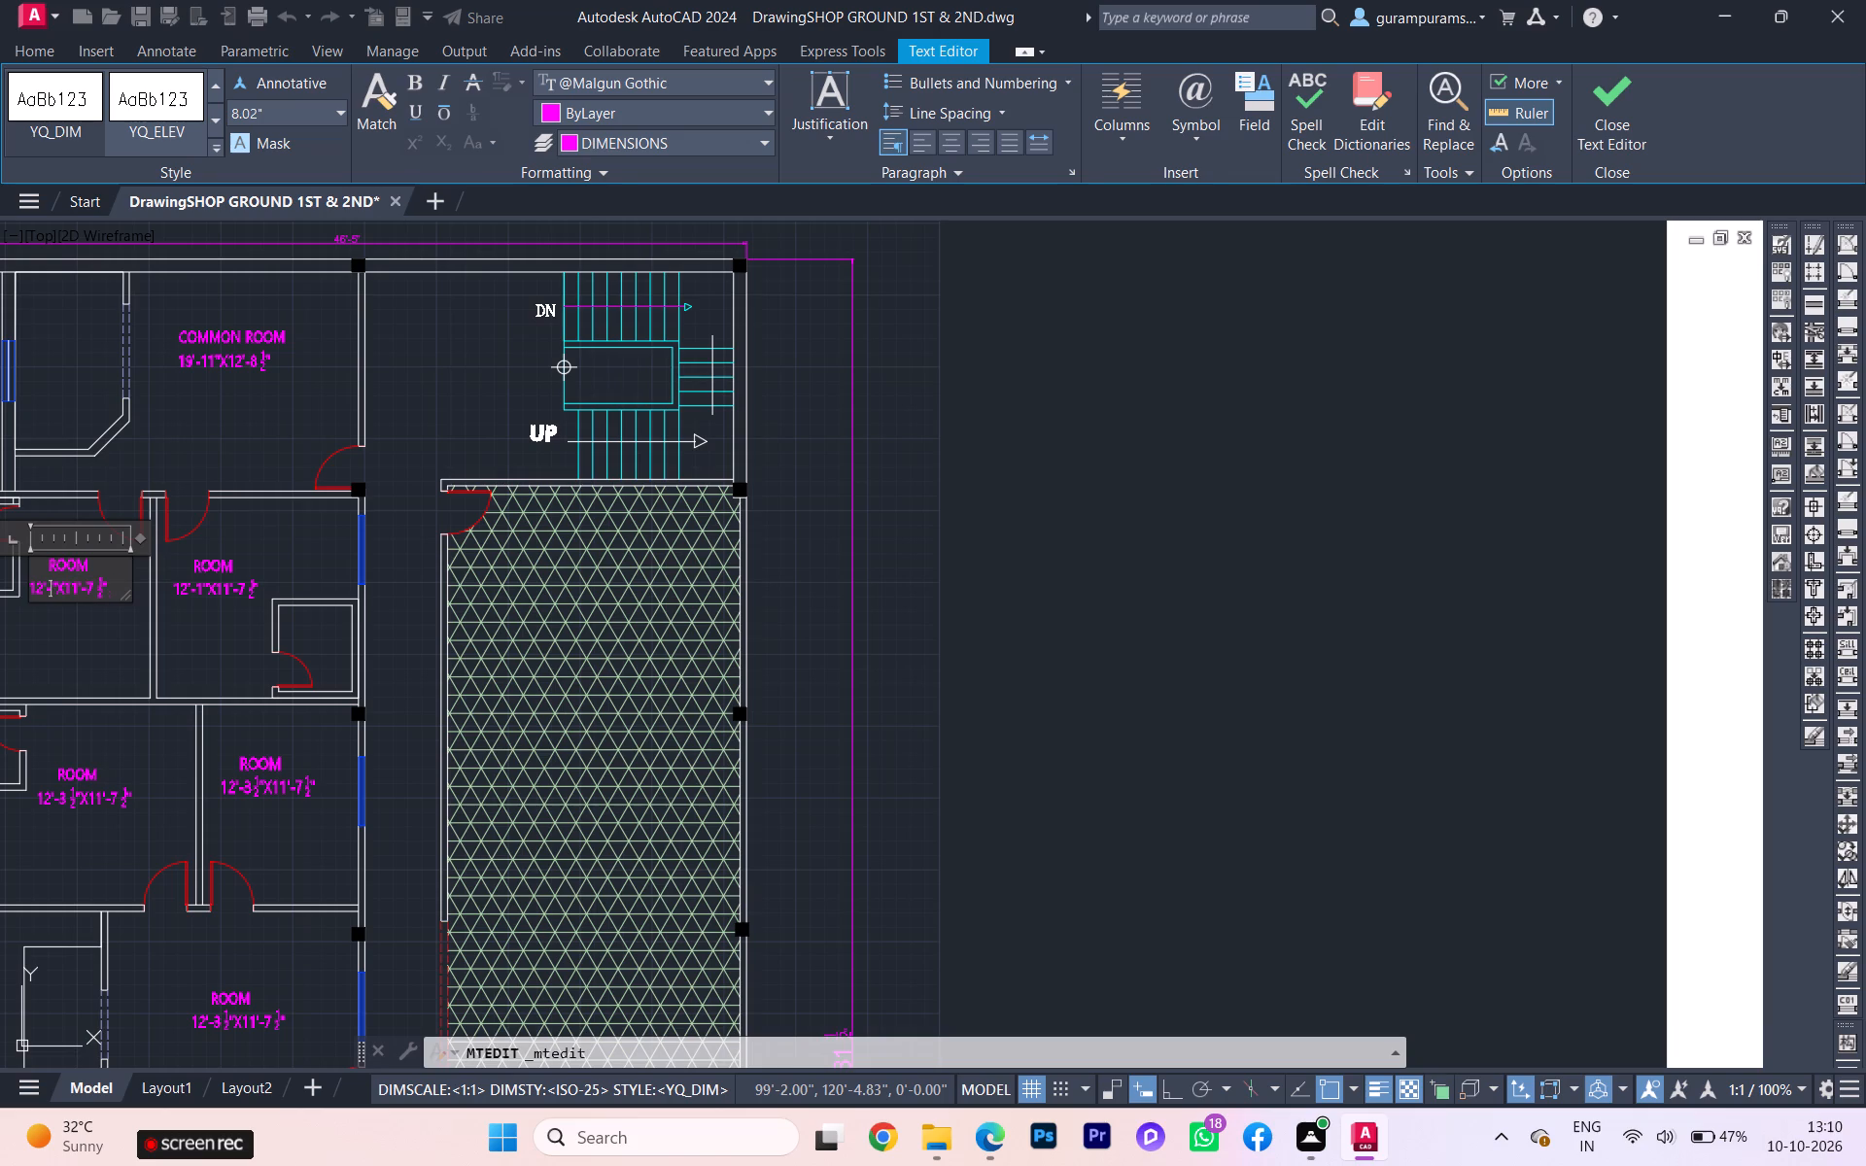
key("9")
scroll(28, 605, "up", 2)
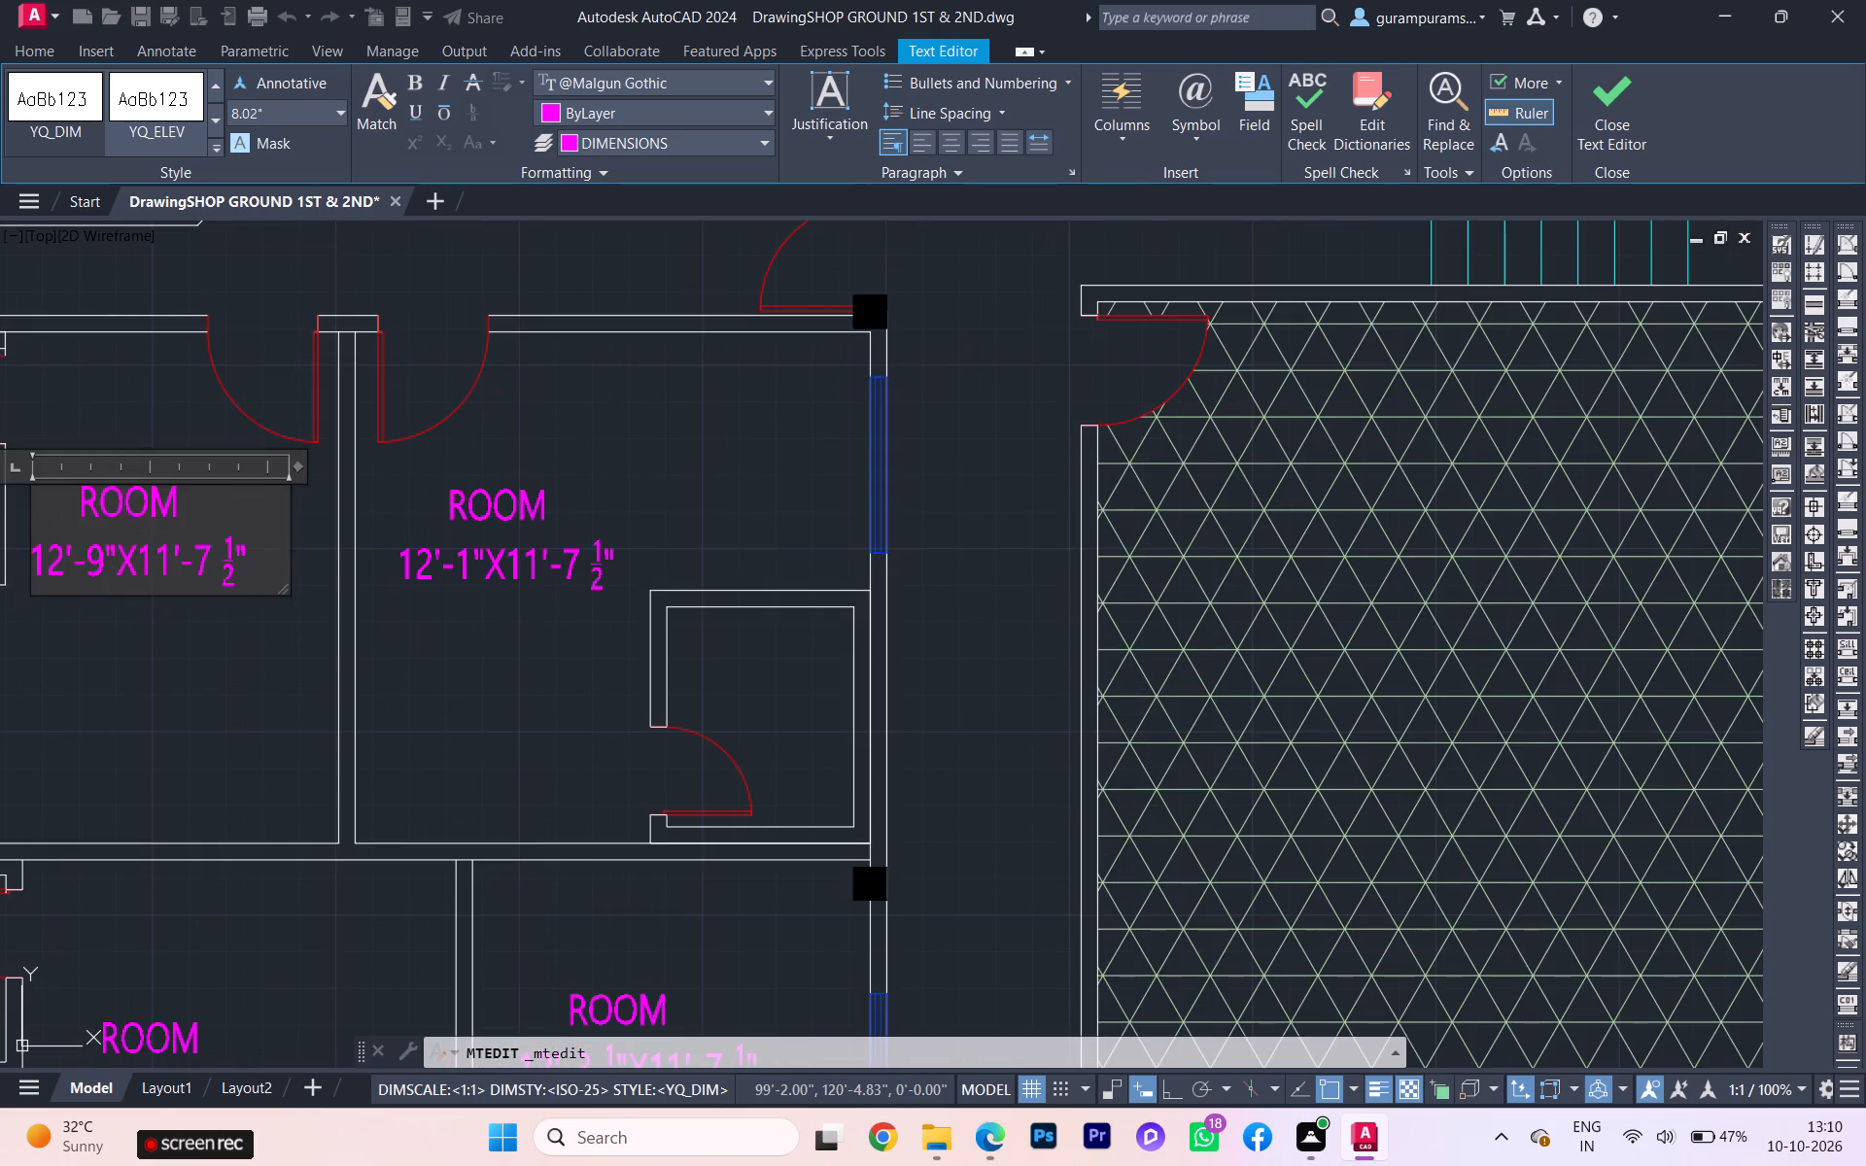
left_click(56, 577)
key("BackSpace")
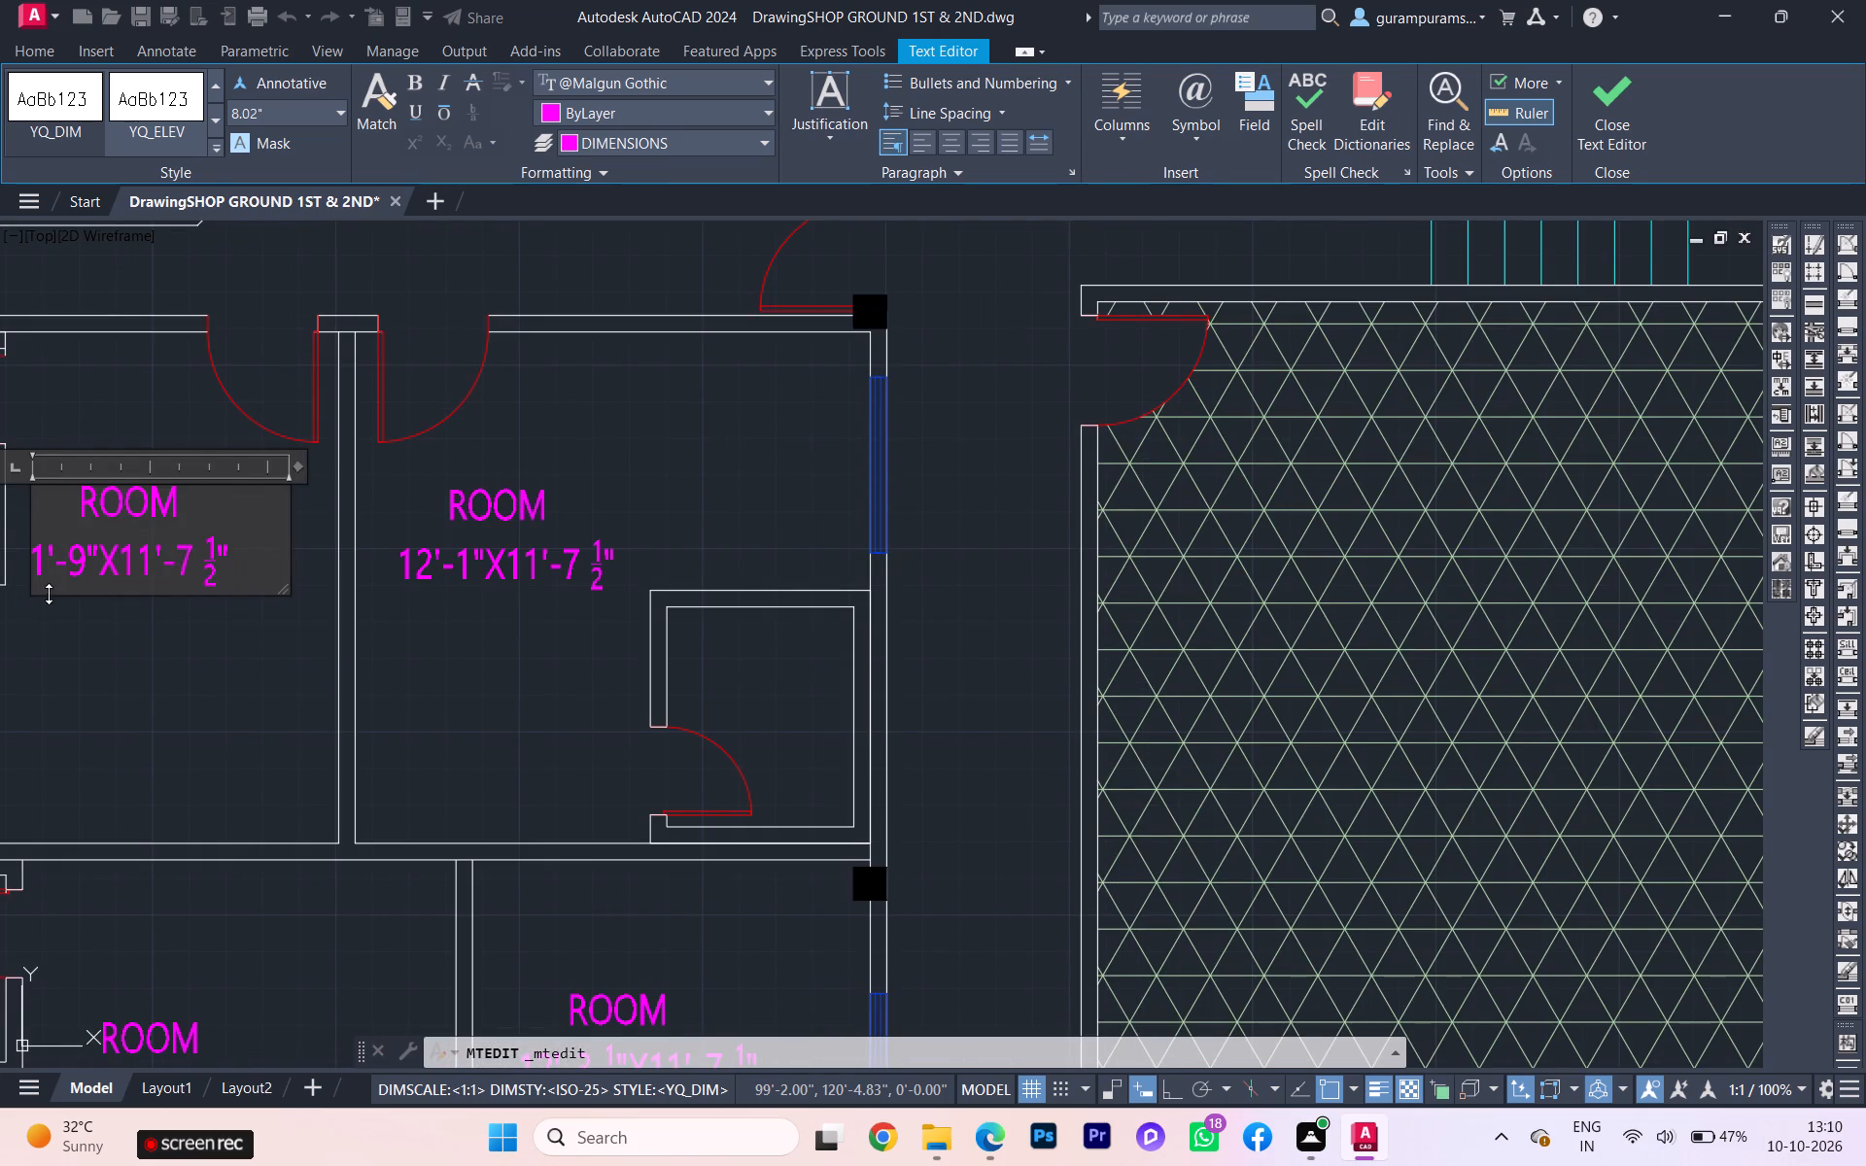
key("1")
left_click(75, 620)
Set the size in the eastern ROOM label of the second room row south of the northernmost common room to 9'-1/2"X11'-7 1/2".
scroll(82, 620, "down", 3)
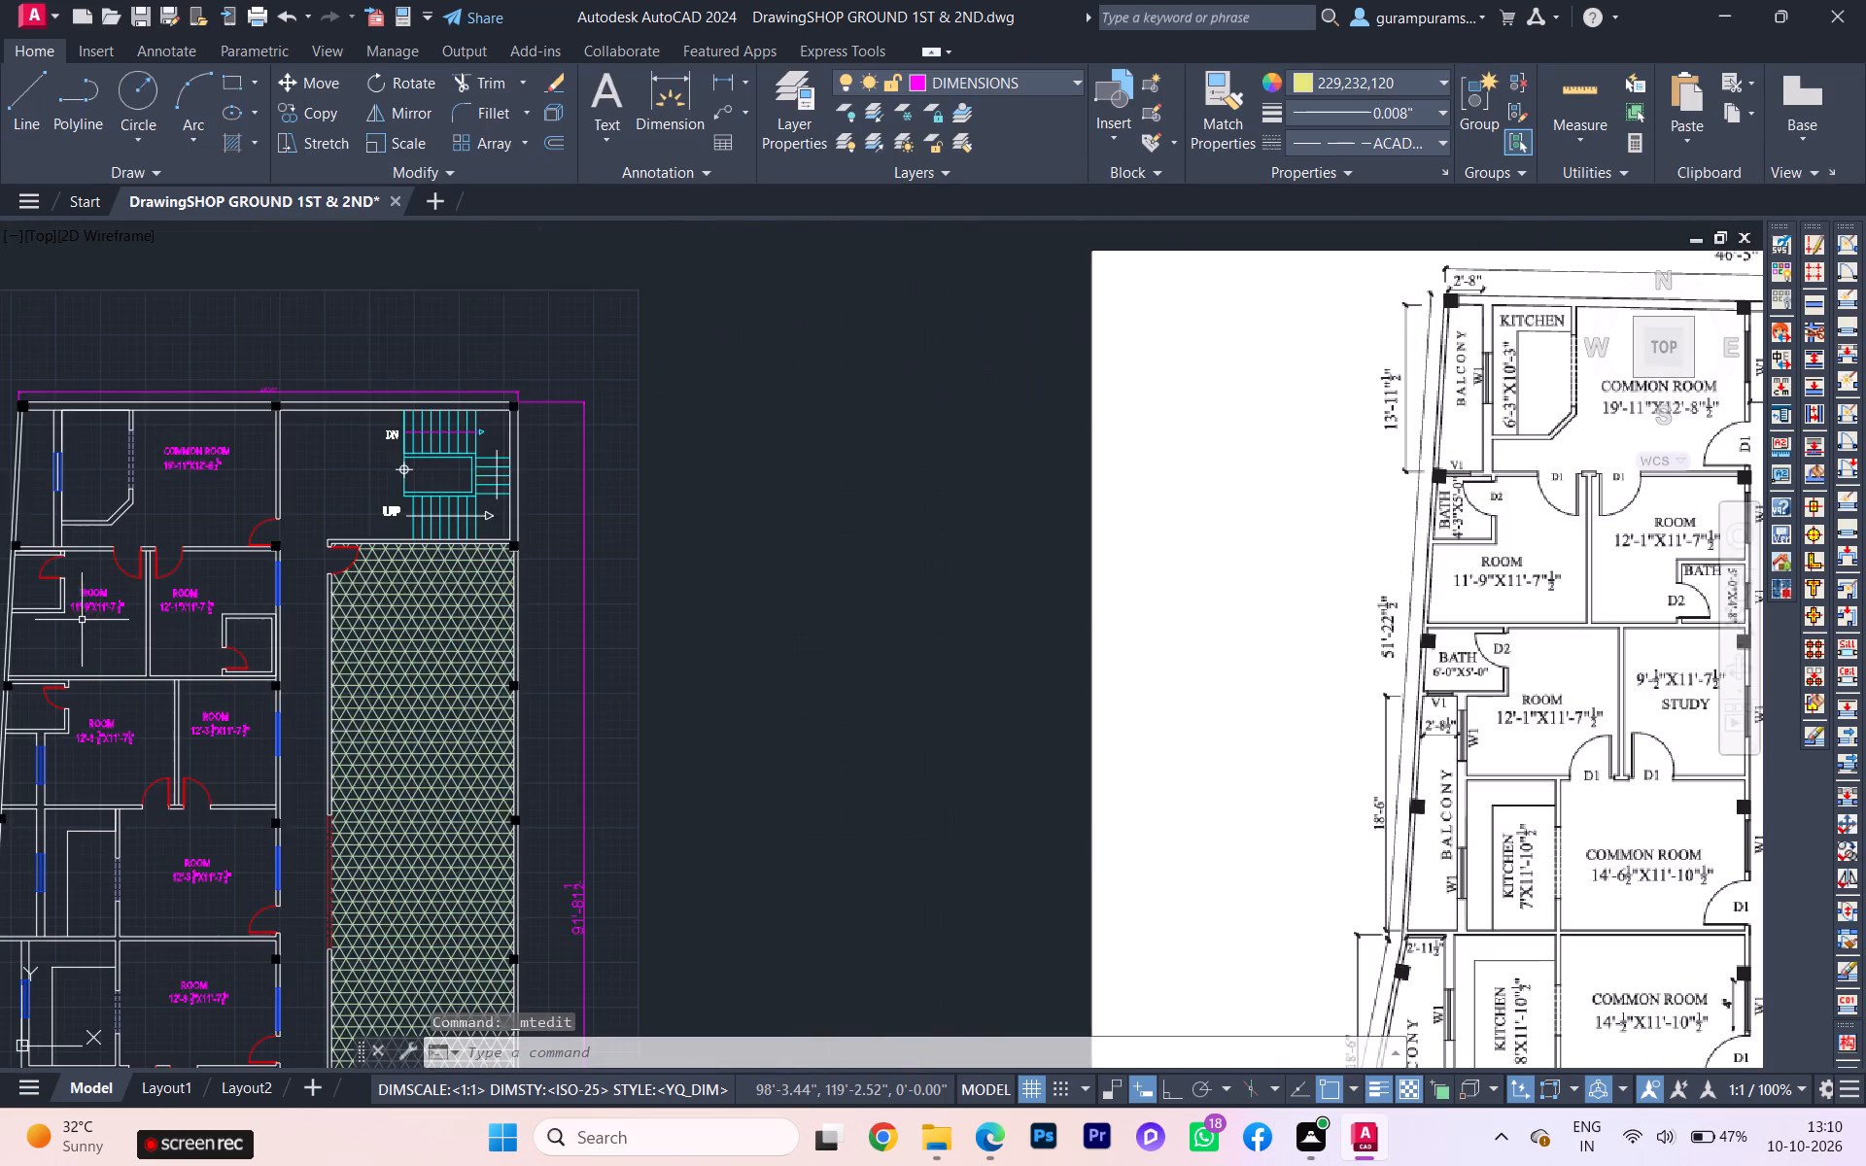
scroll(36, 608, "down", 1)
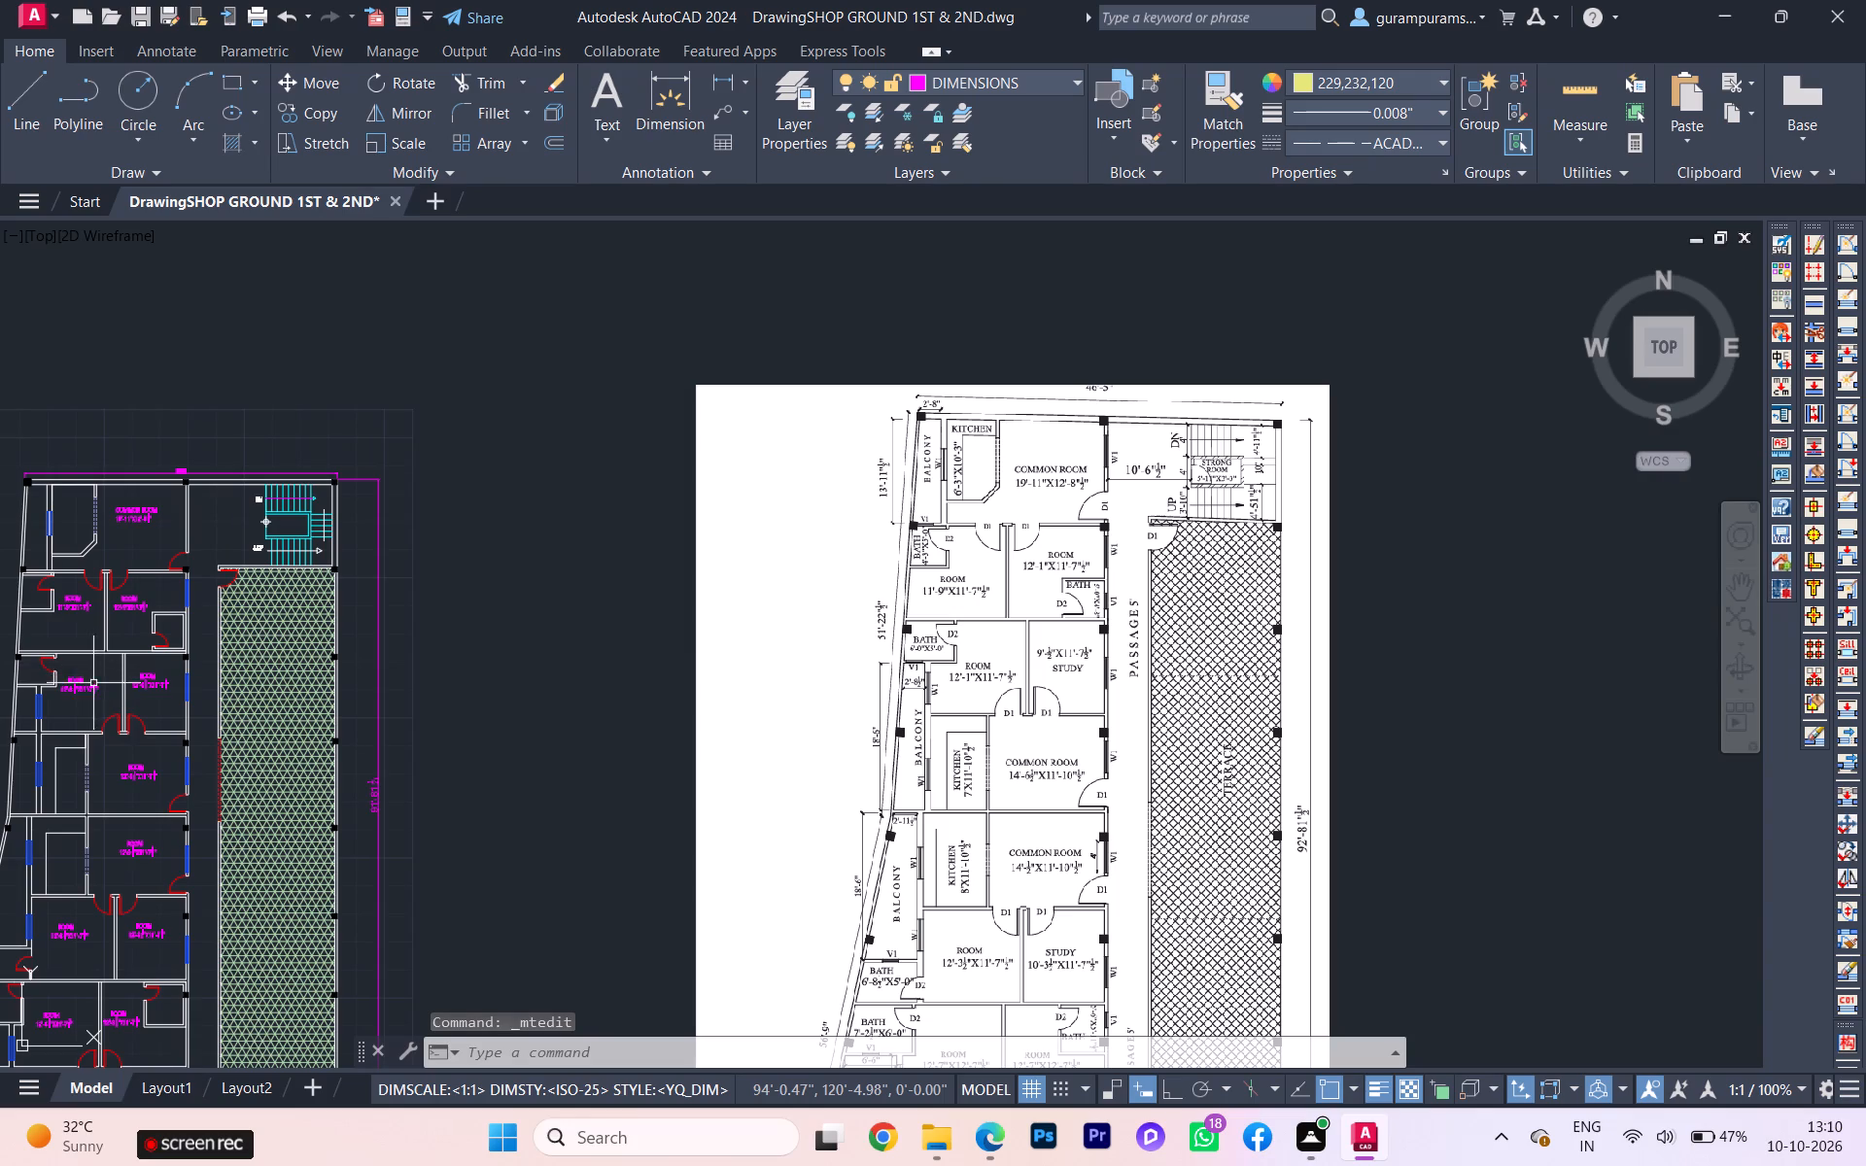
scroll(81, 705, "up", 2)
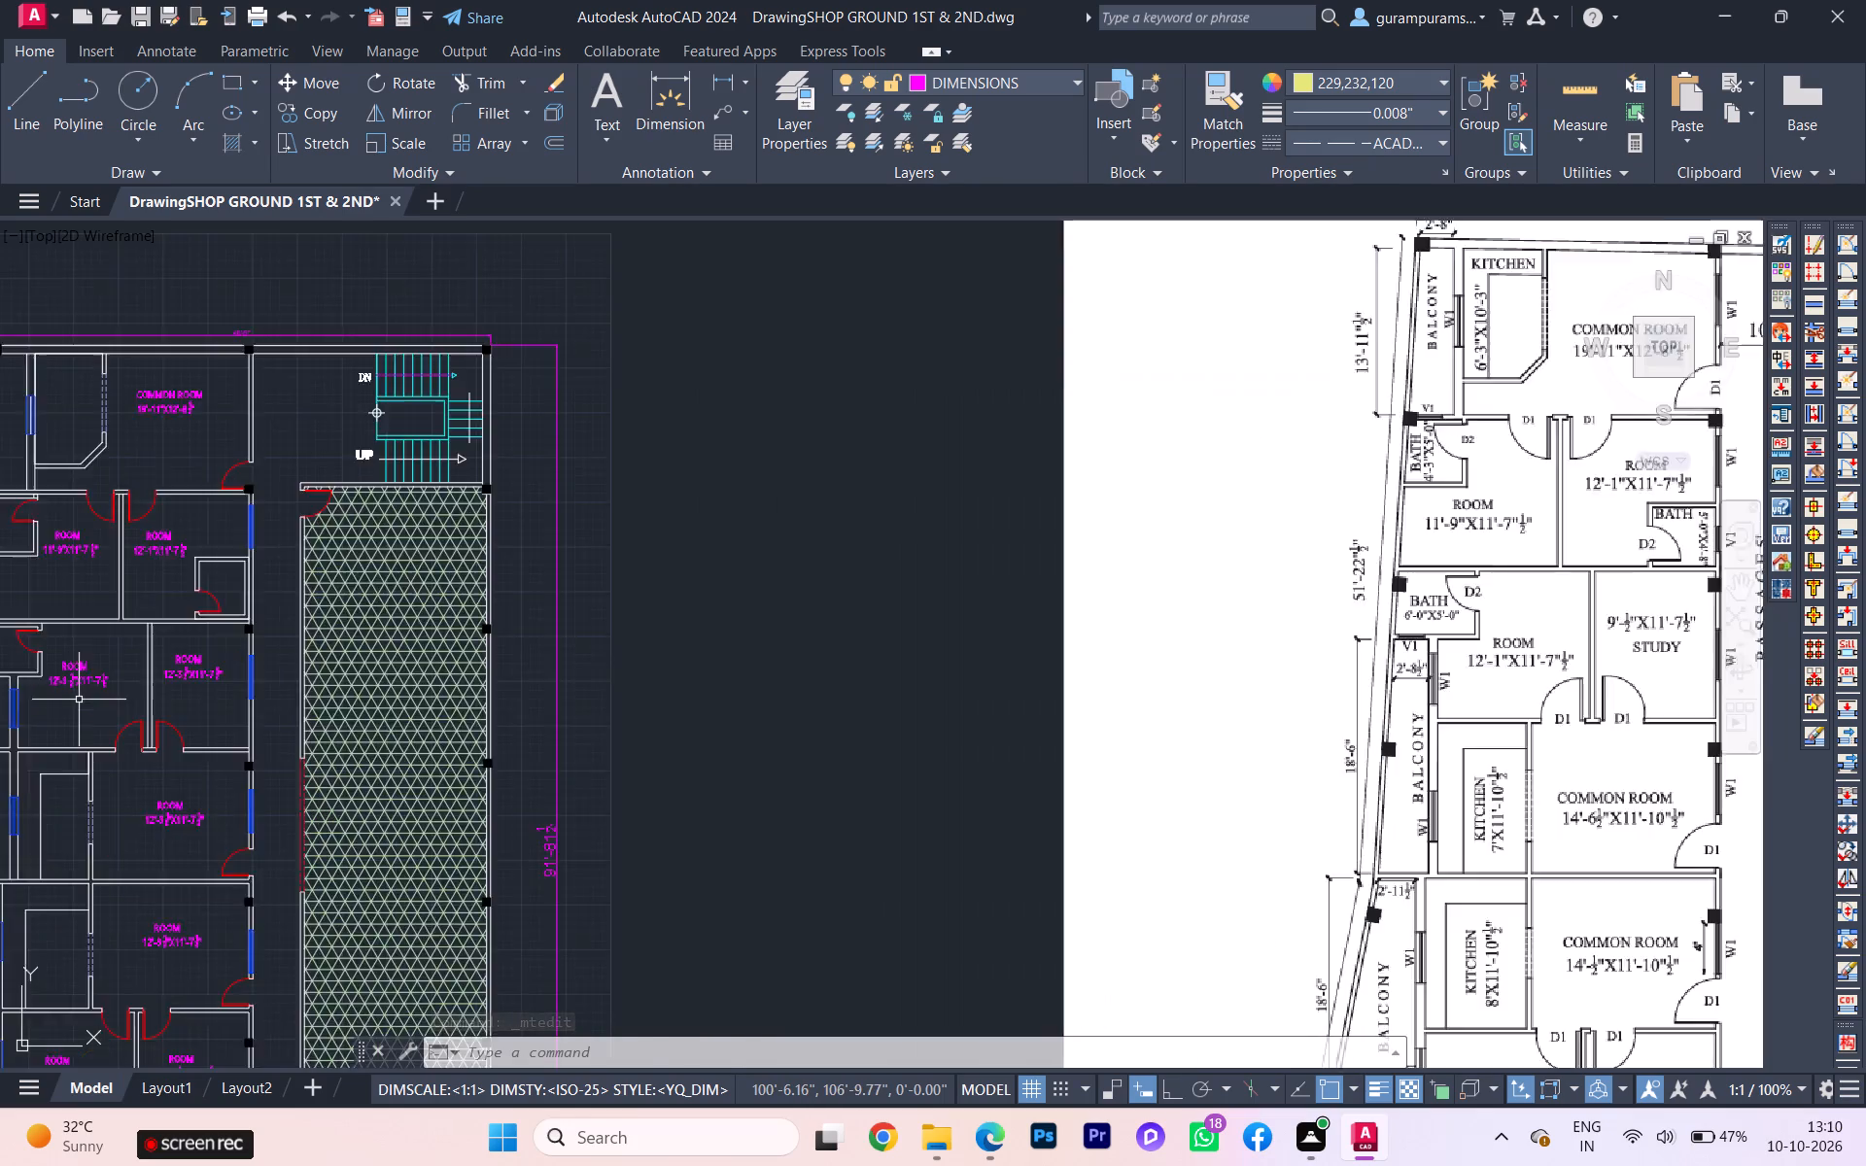
scroll(49, 694, "down", 1)
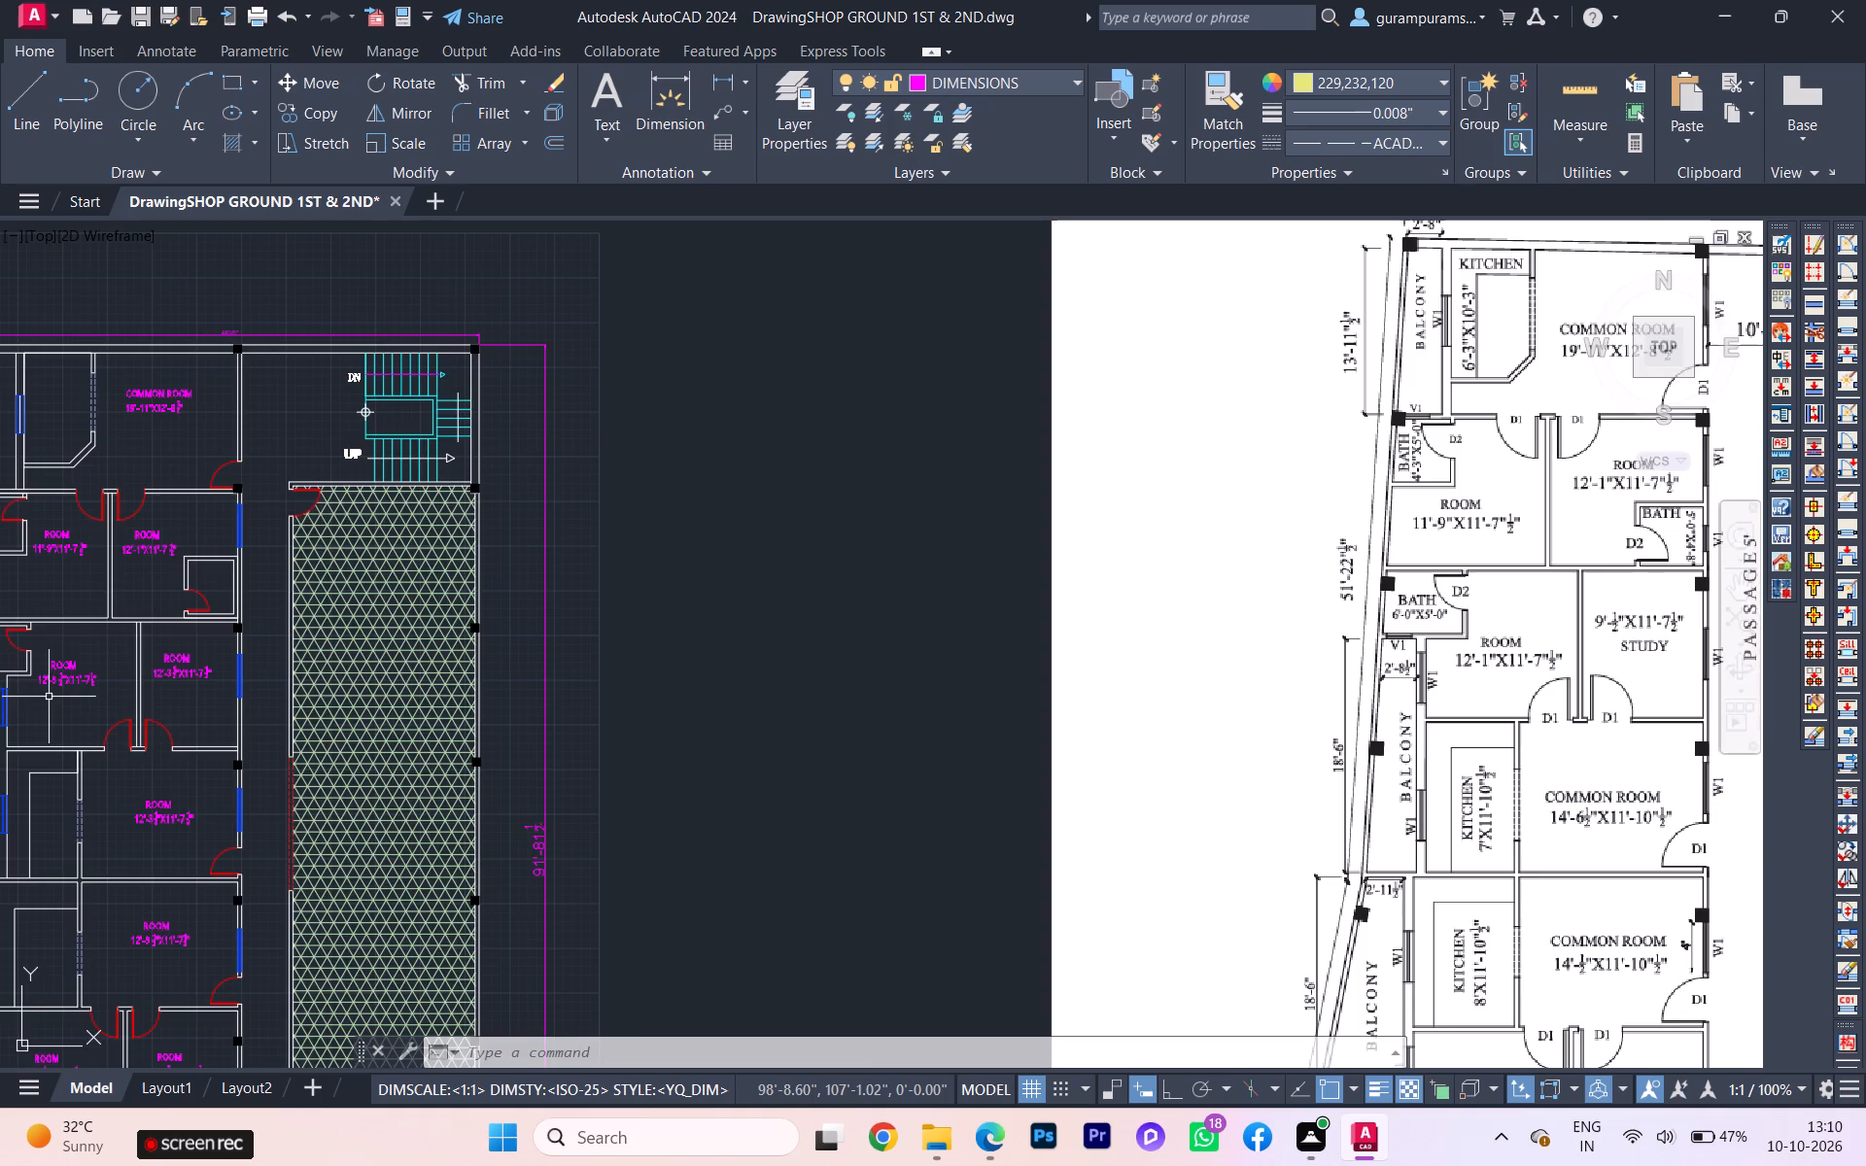
scroll(48, 694, "up", 2)
scroll(79, 680, "down", 2)
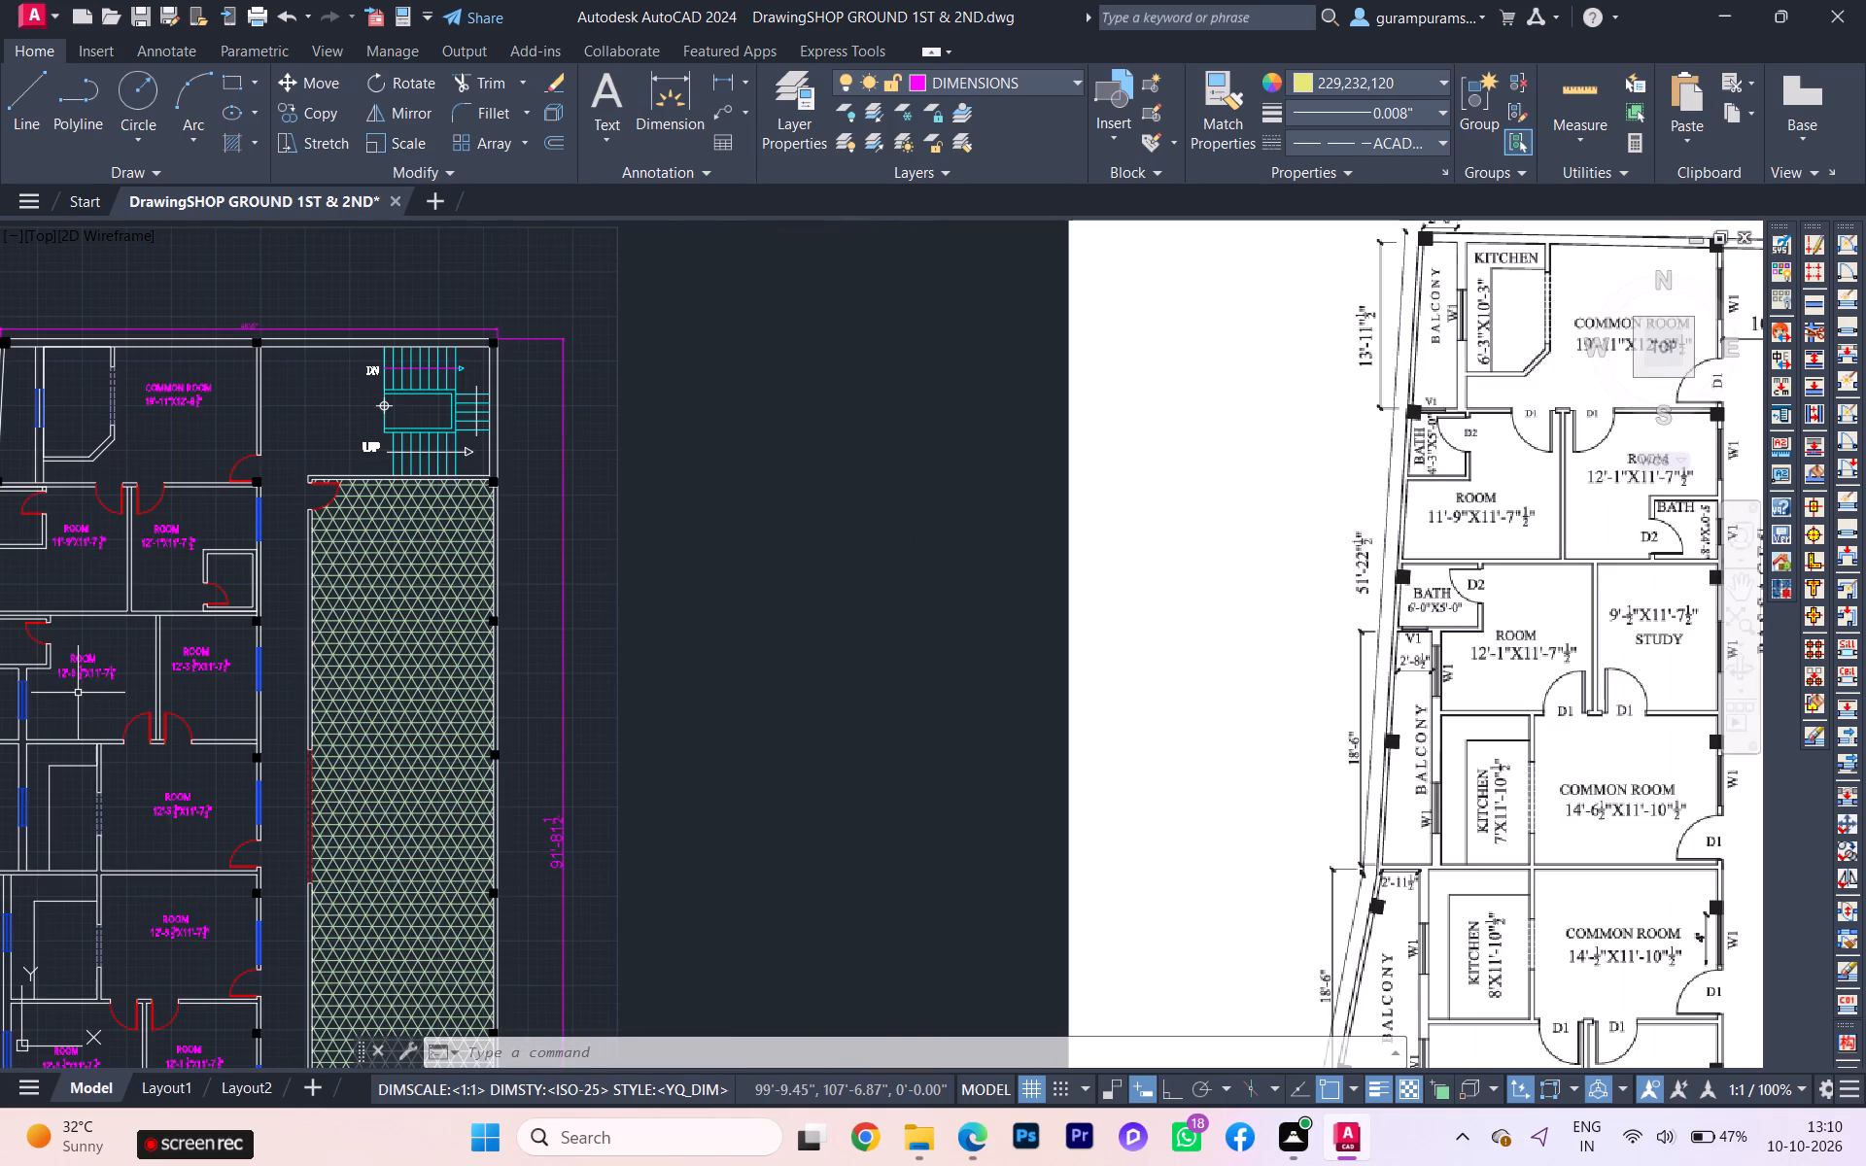
scroll(78, 694, "up", 2)
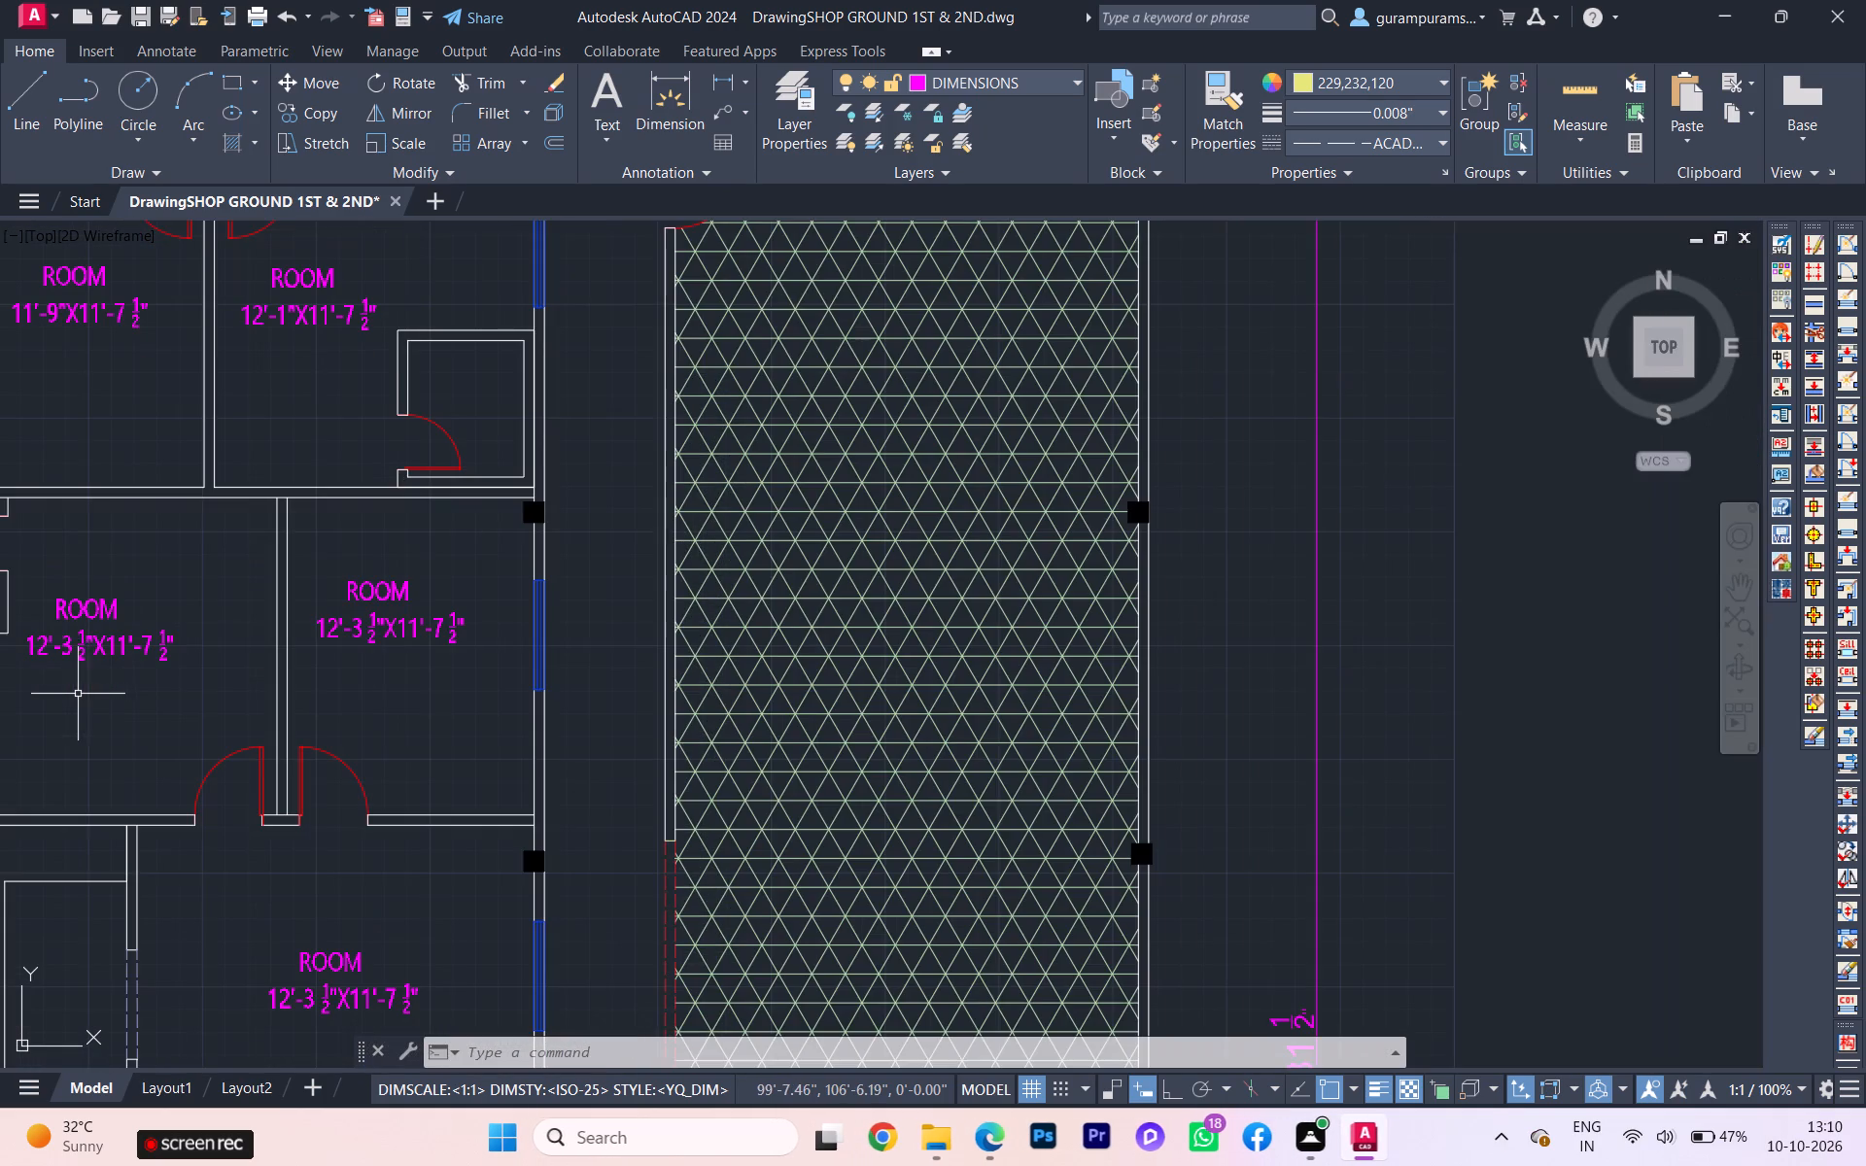
scroll(379, 647, "up", 1)
double_click(342, 623)
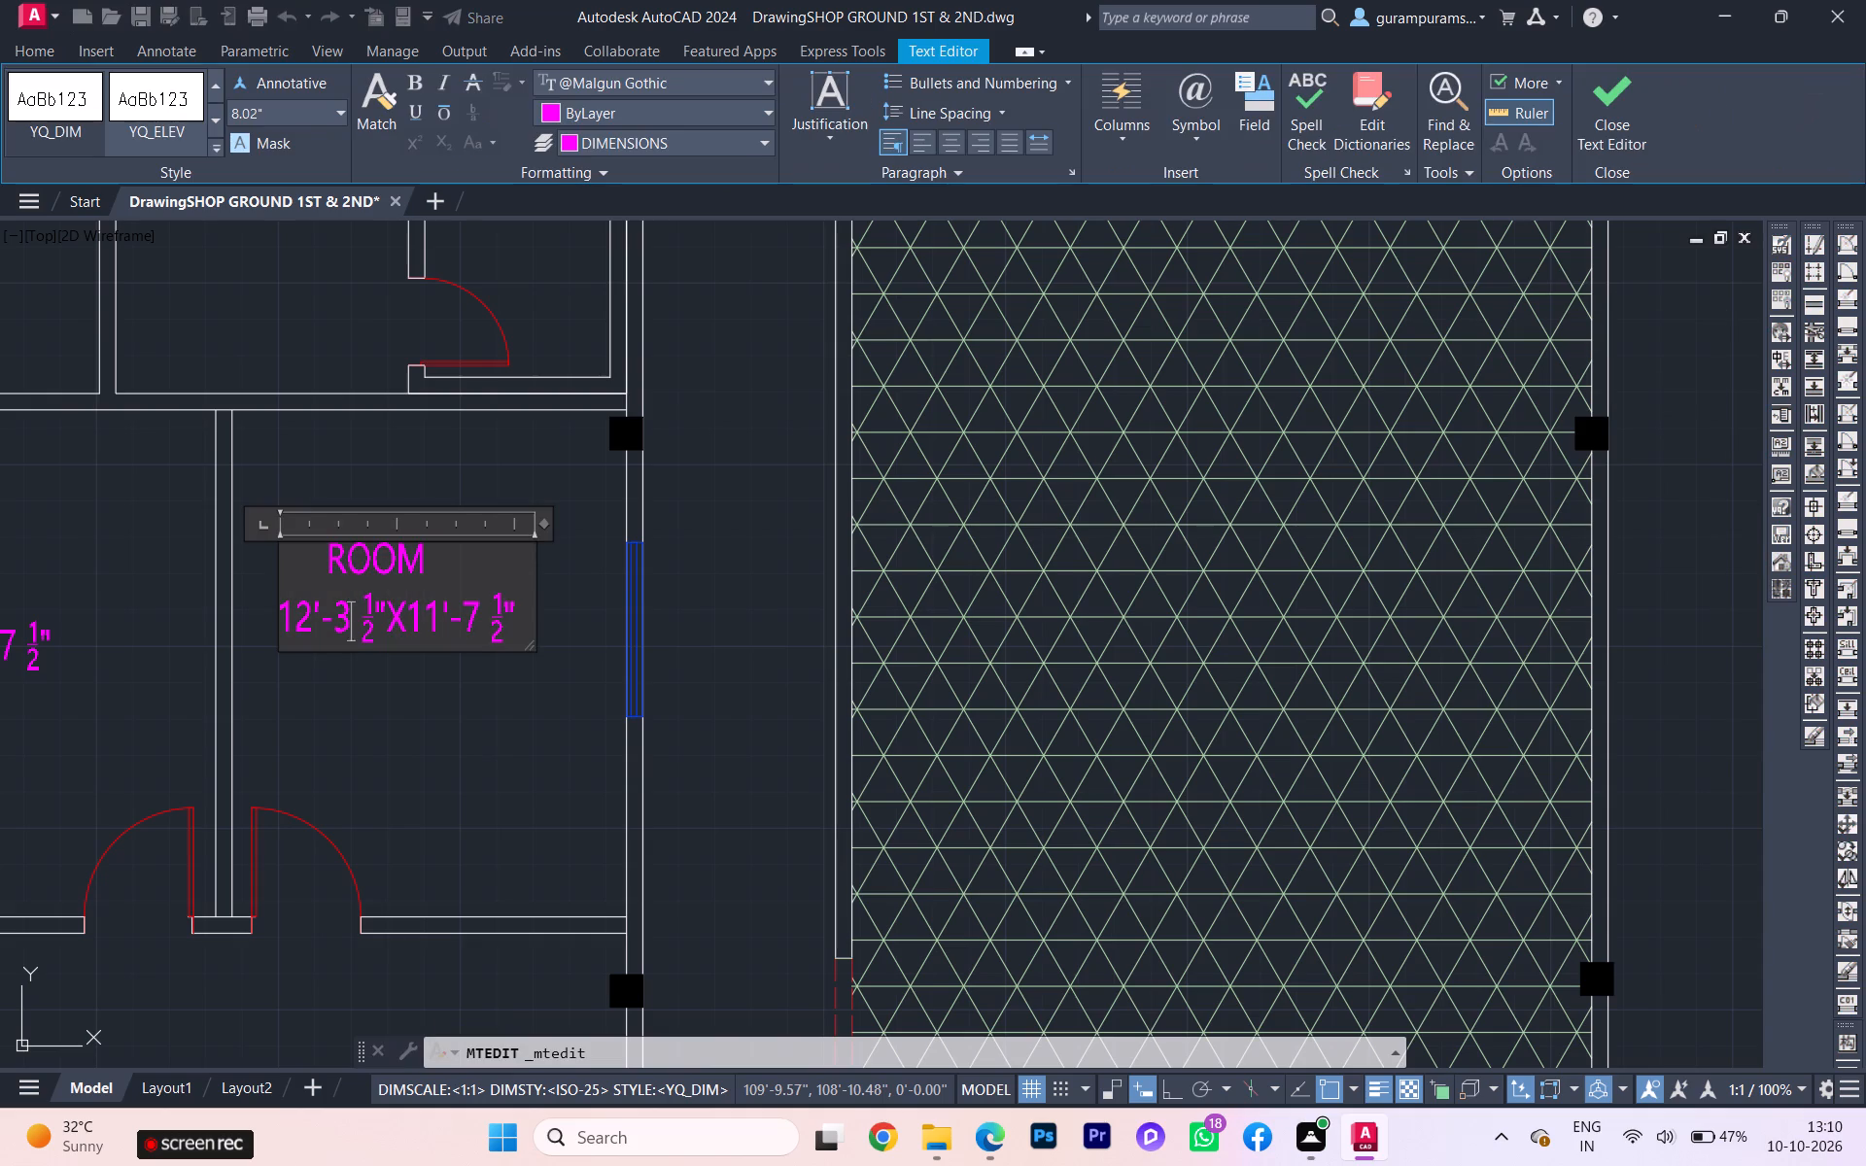
key("BackSpace")
left_click(317, 621)
left_click(317, 622)
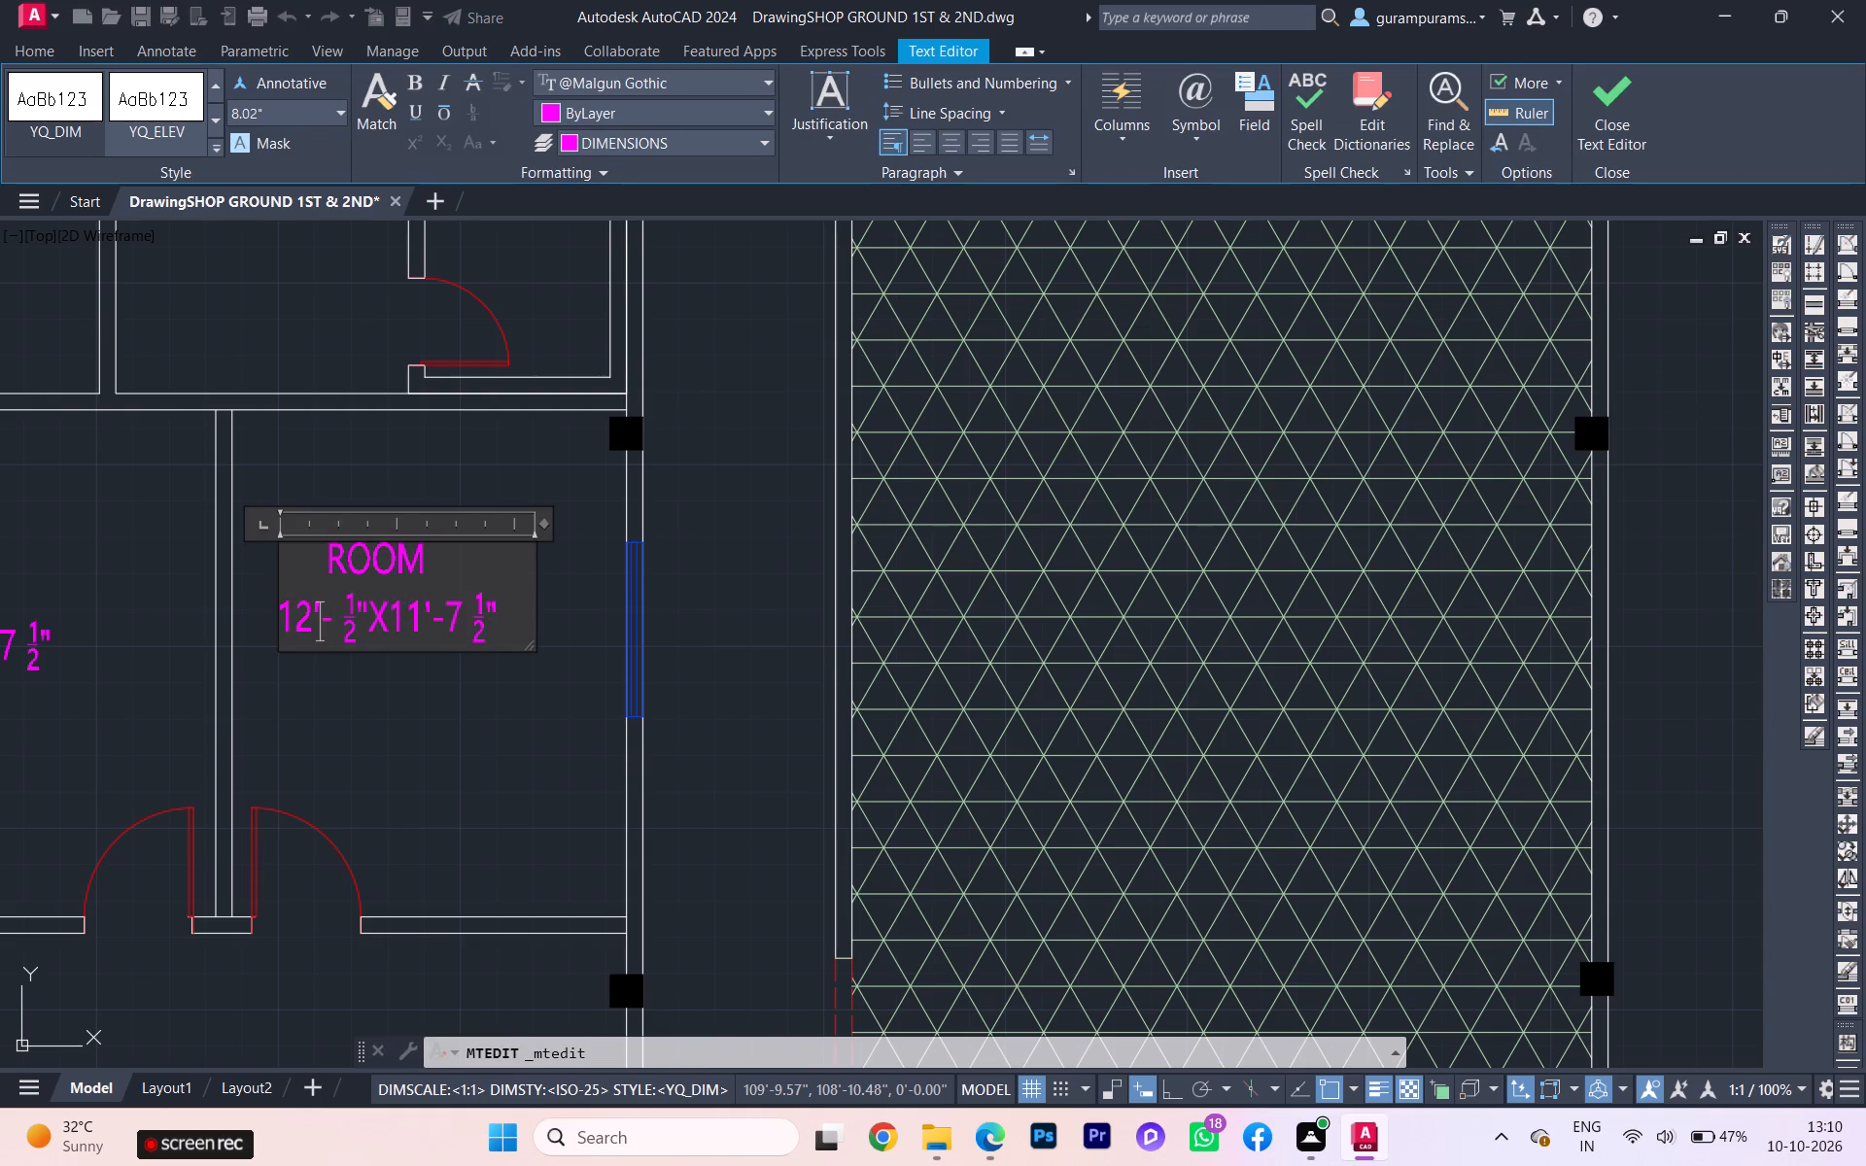
left_click(312, 624)
key("BackSpace")
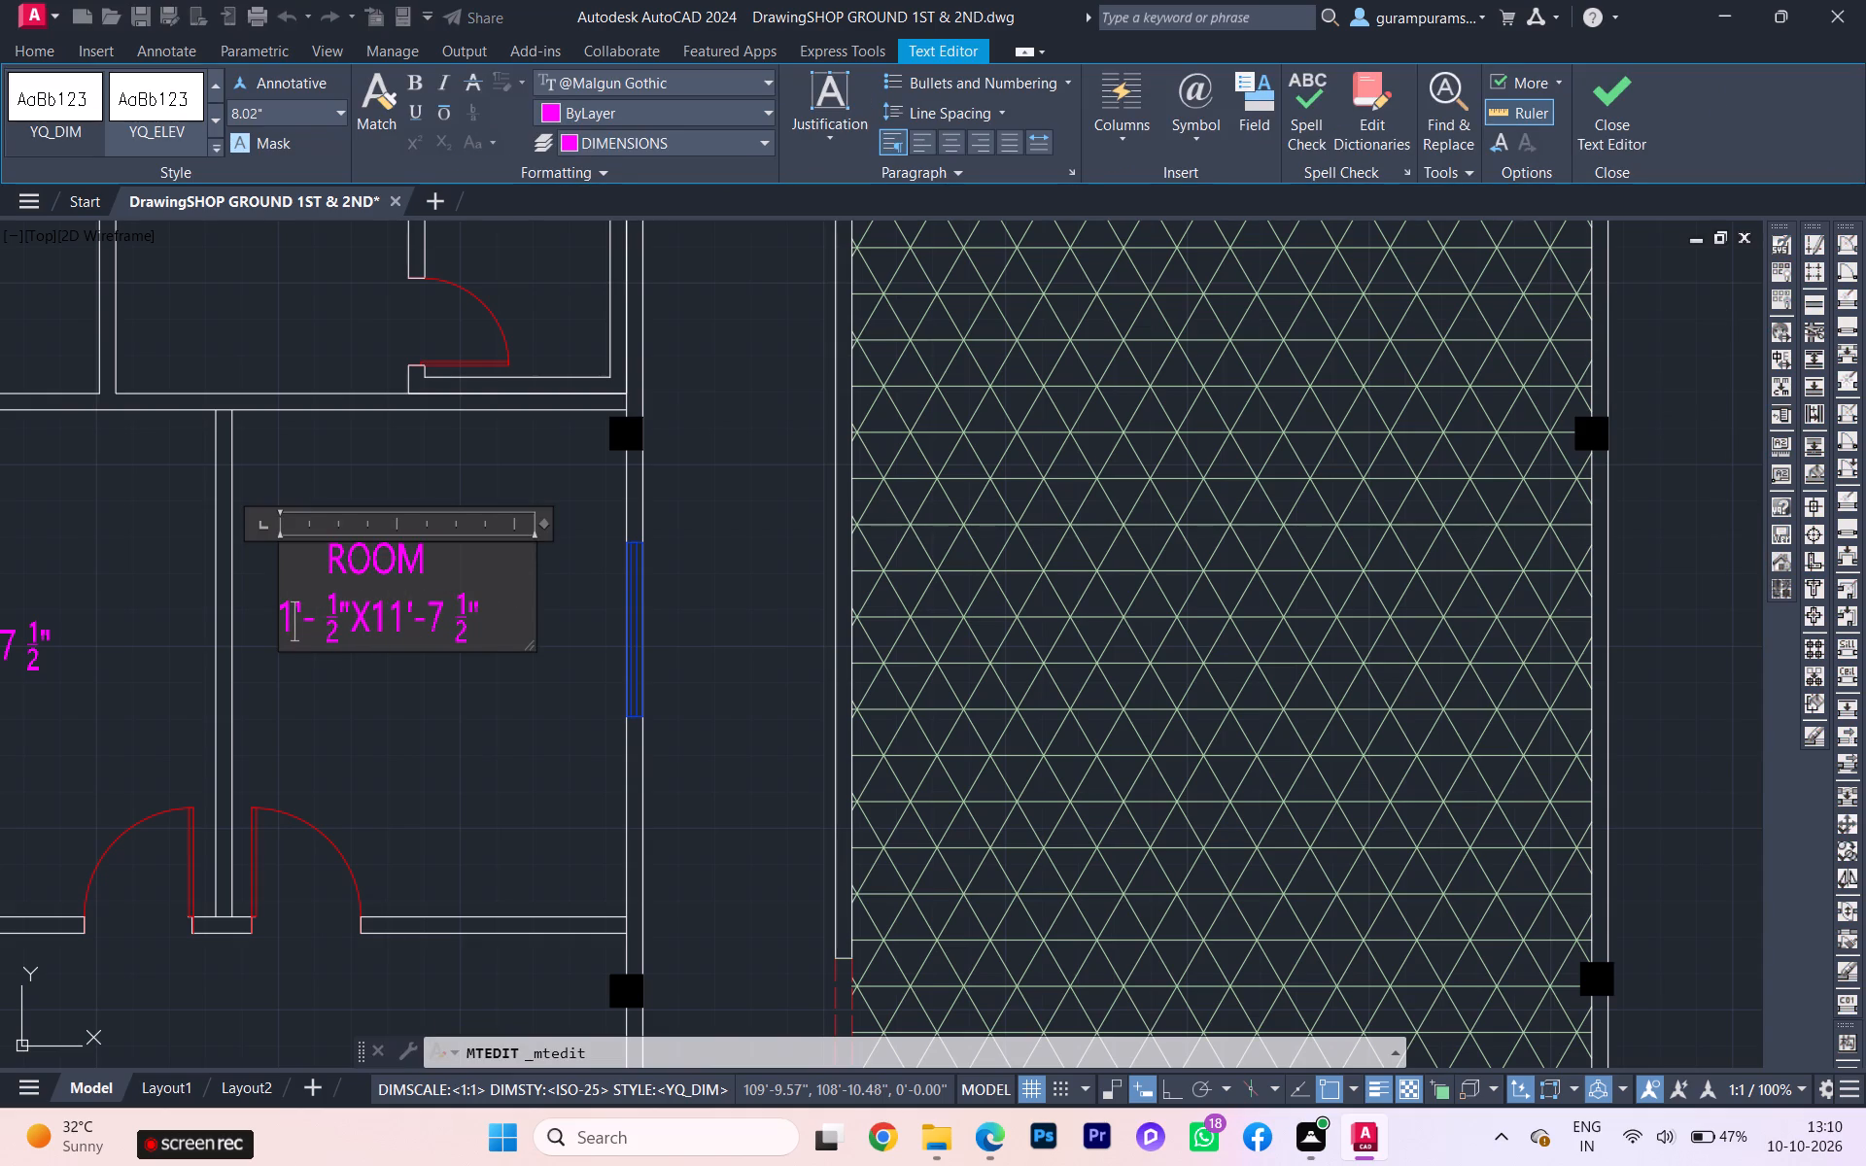
key("BackSpace")
key("9")
left_click(363, 672)
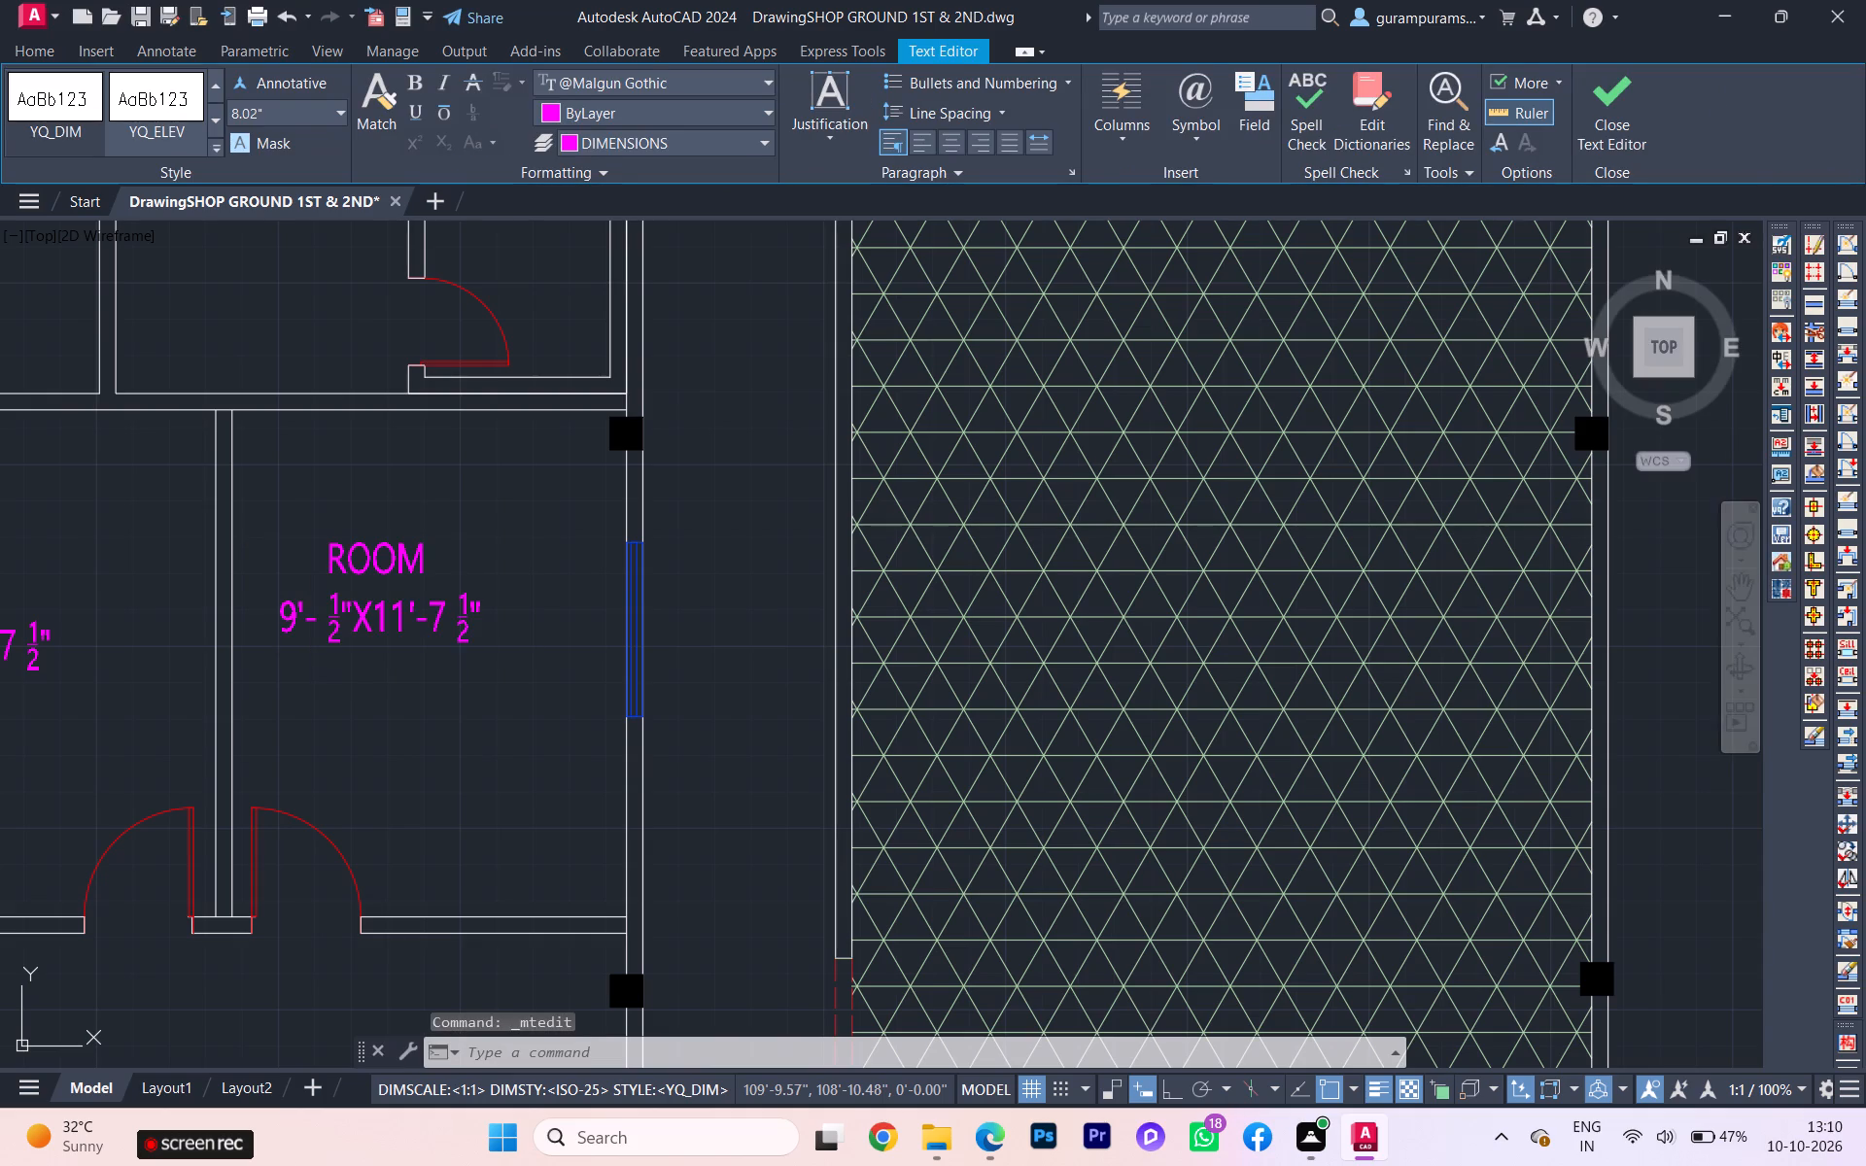
Set the size in the western ROOM label of that same second row to 12'-1"X11'-7 1/2".
scroll(264, 659, "down", 1)
scroll(171, 669, "down", 1)
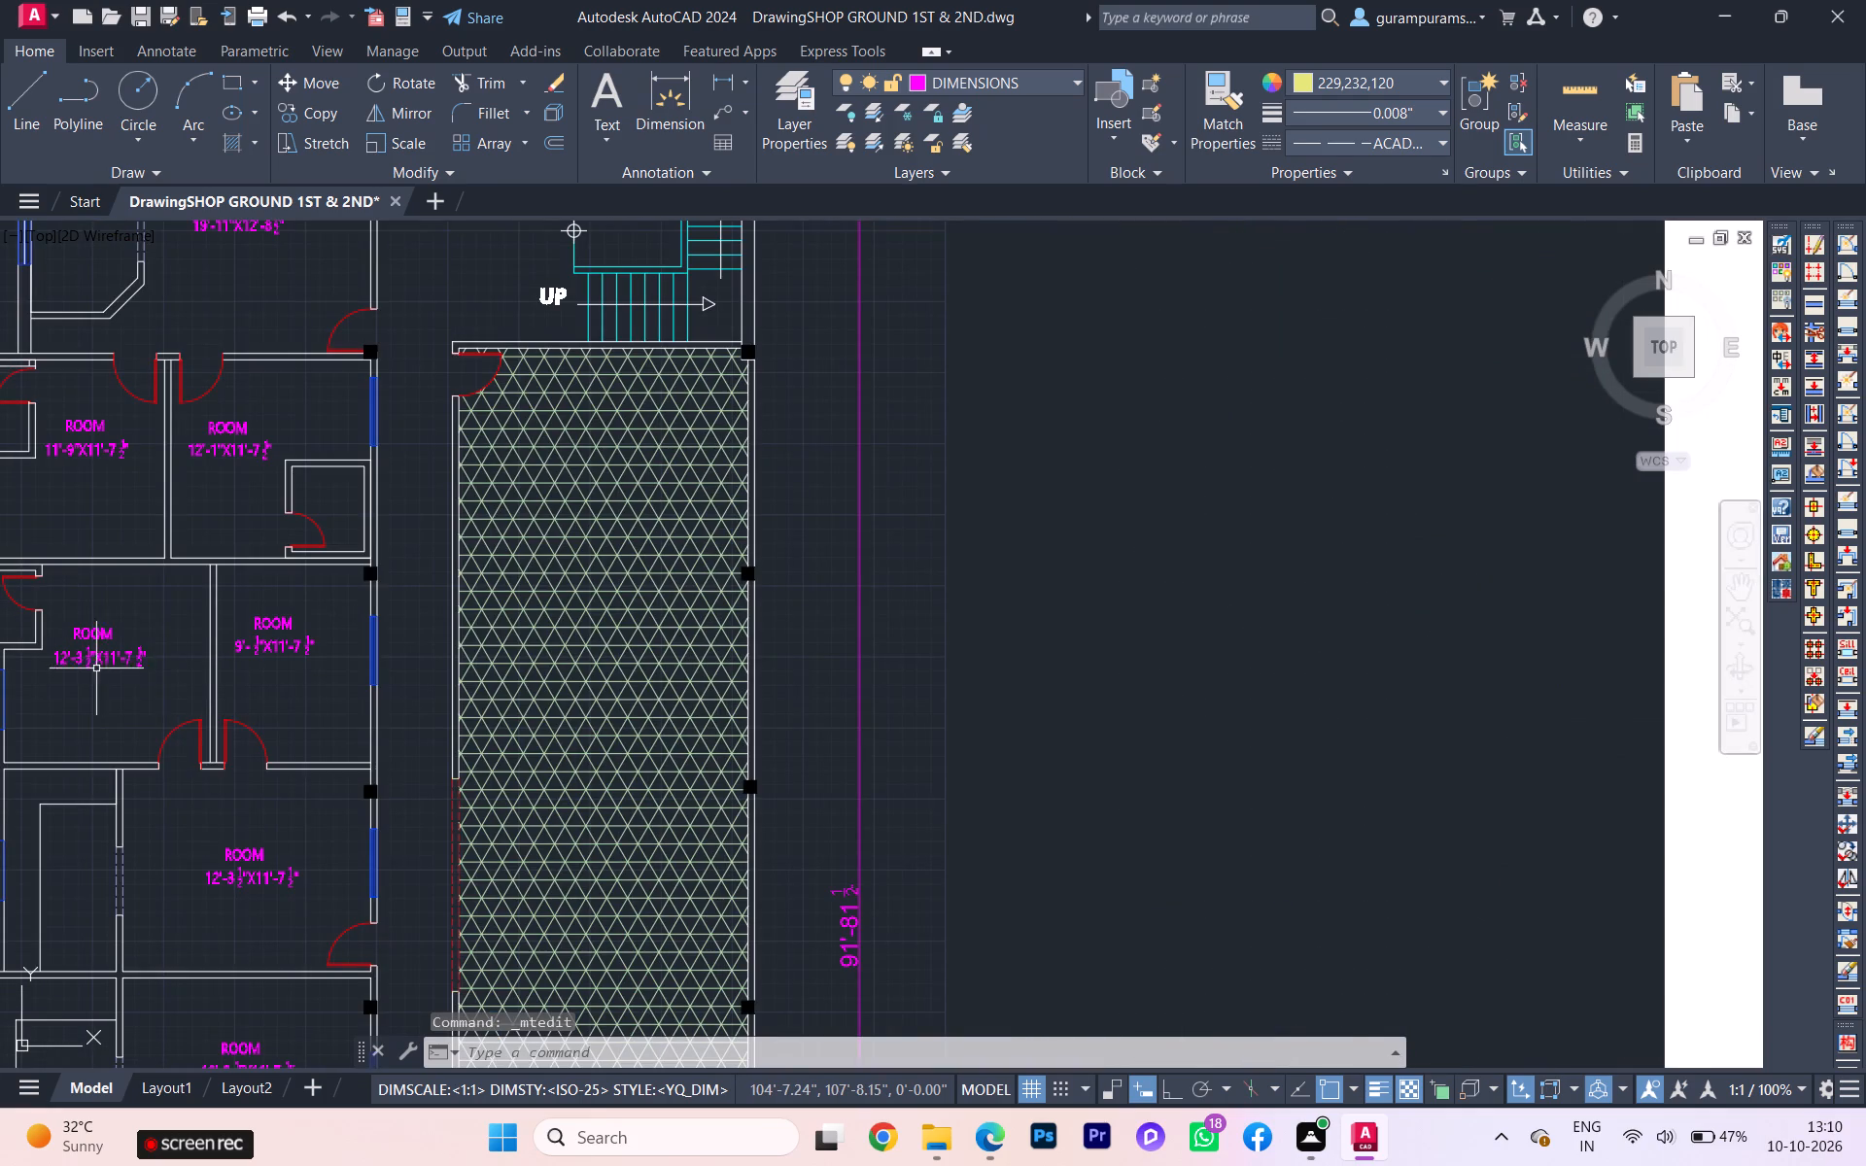
scroll(0, 659, "down", 1)
scroll(61, 665, "up", 2)
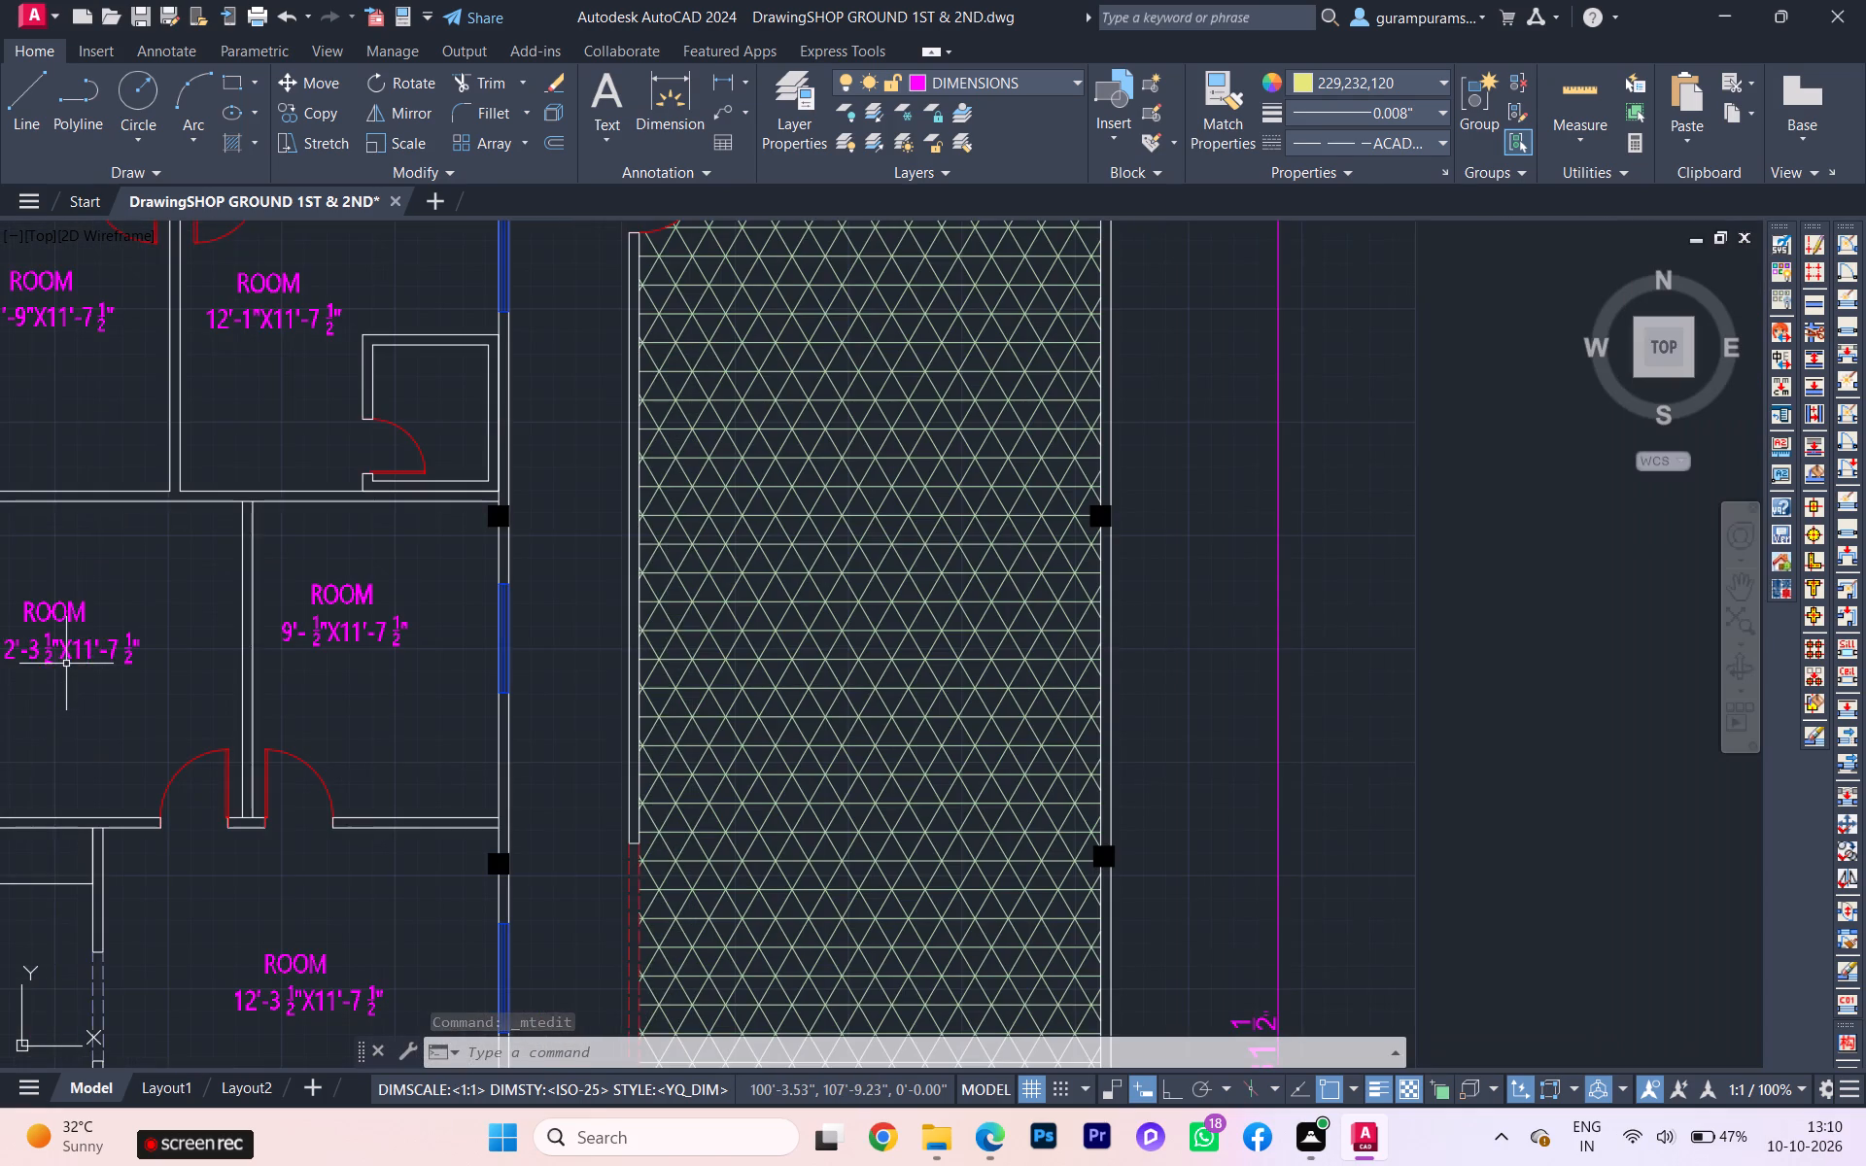
double_click(59, 635)
scroll(55, 647, "up", 3)
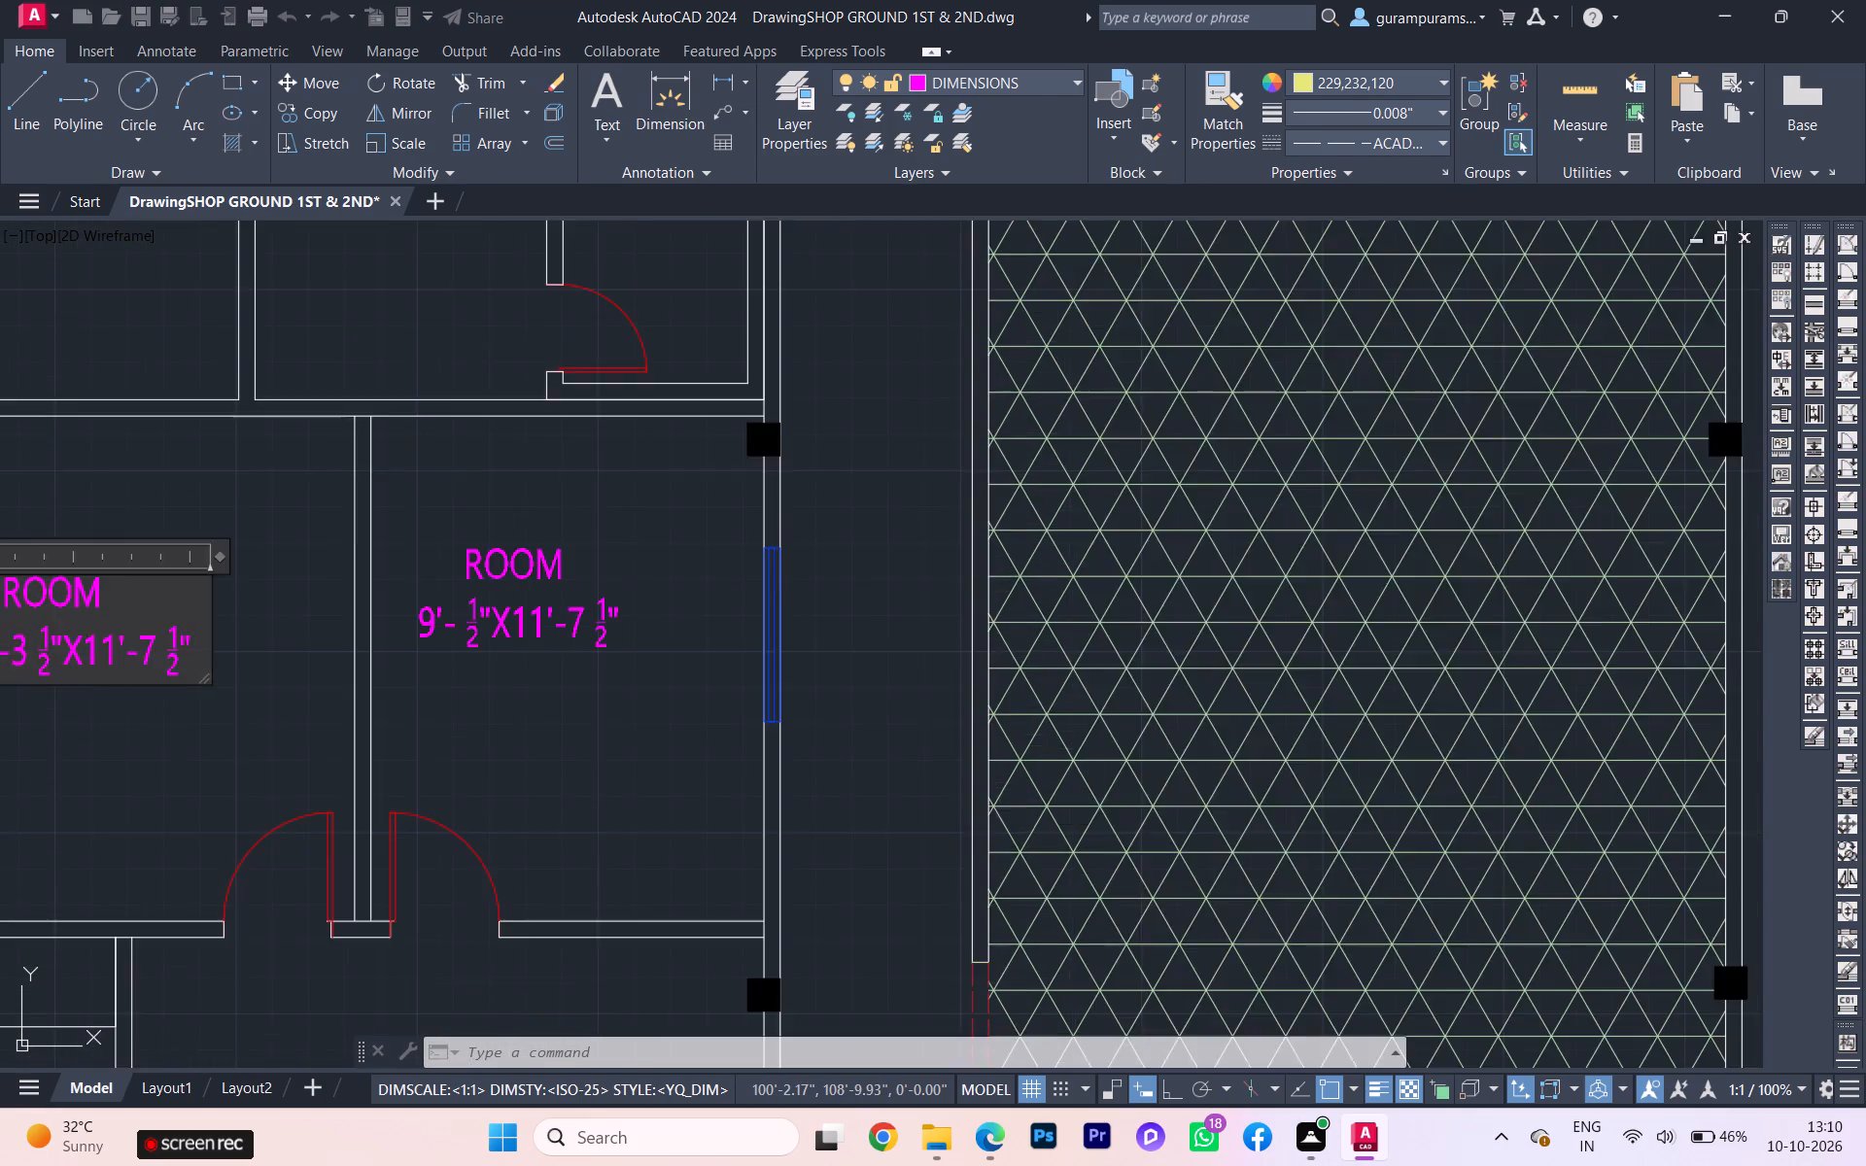
left_click(49, 650)
key("BackSpace")
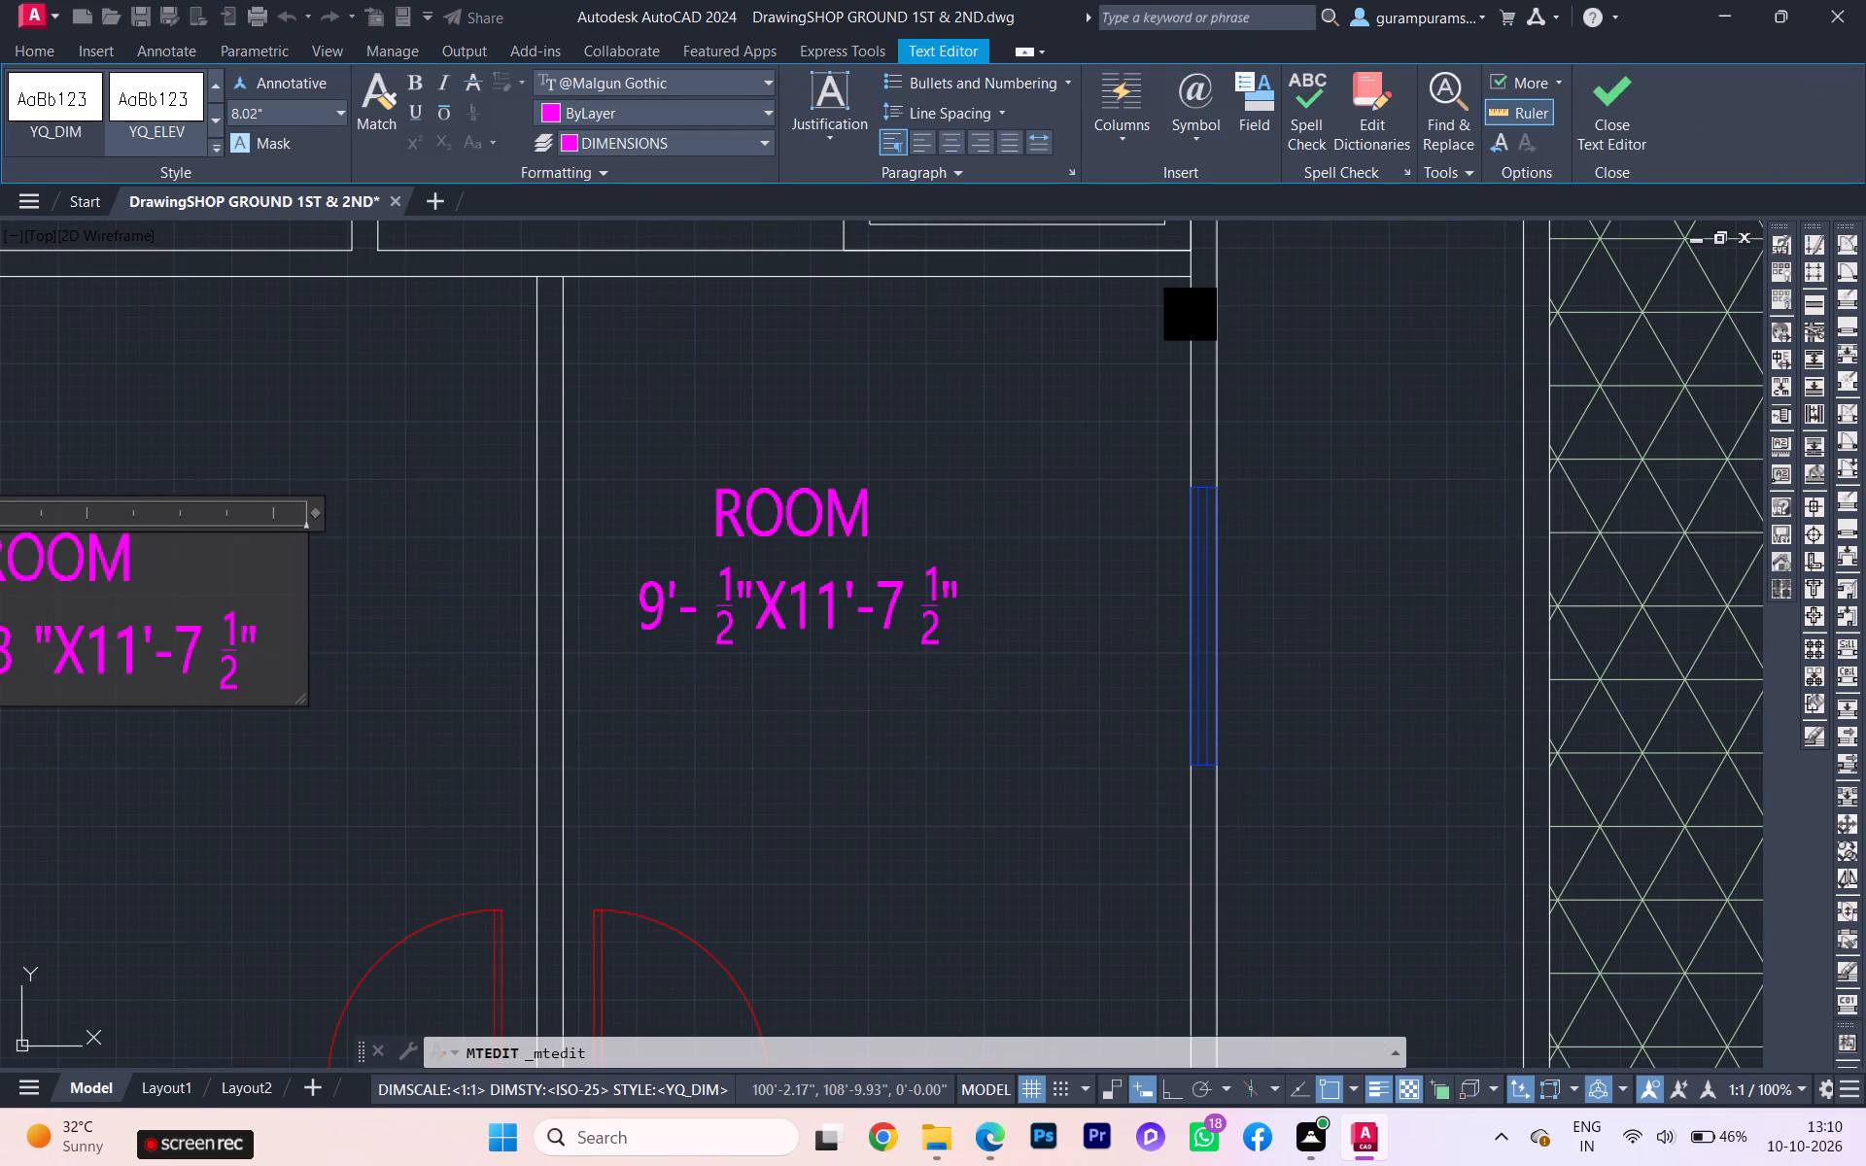
key("BackSpace")
key("BackSpace")
key("1")
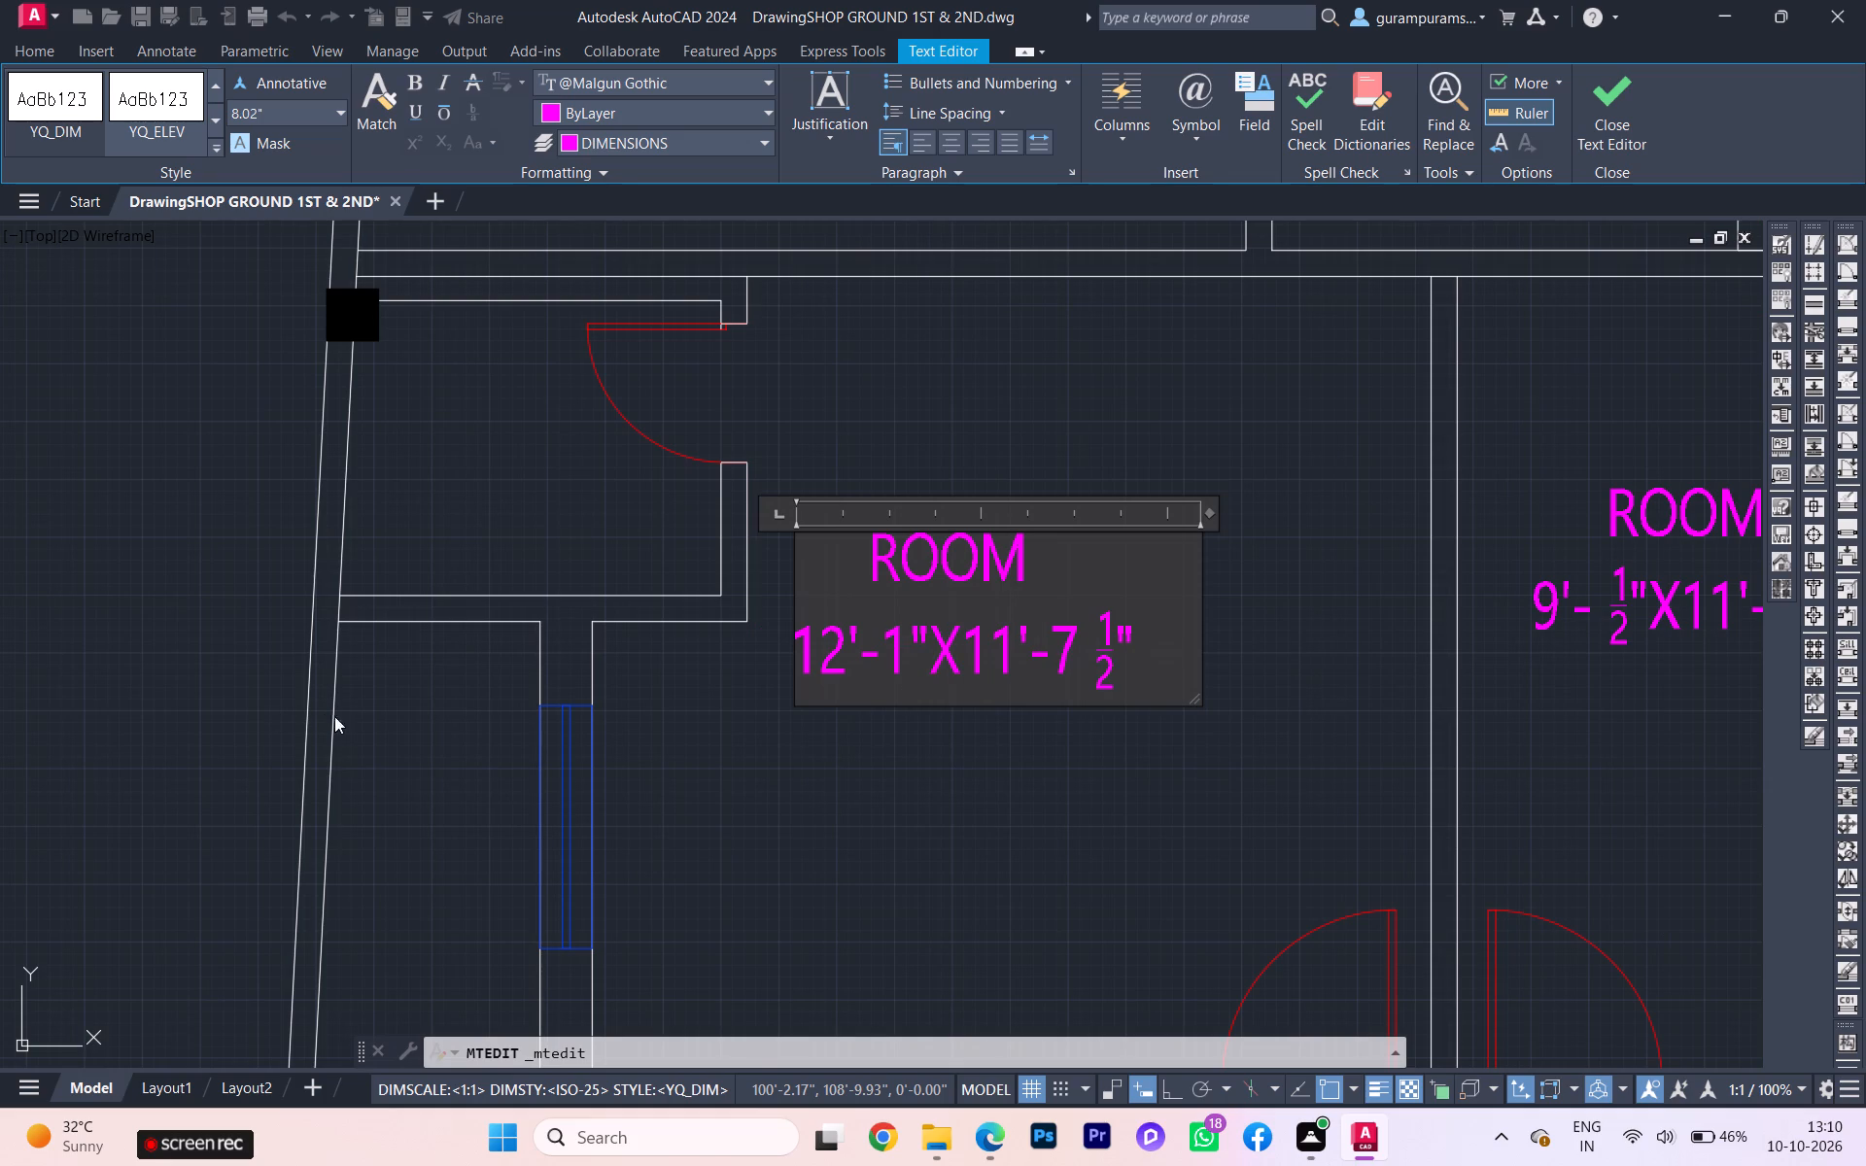
left_click(359, 722)
Rename the eastern room label in the second row STUDY, keeping the name on its own line above the size.
scroll(160, 742, "down", 2)
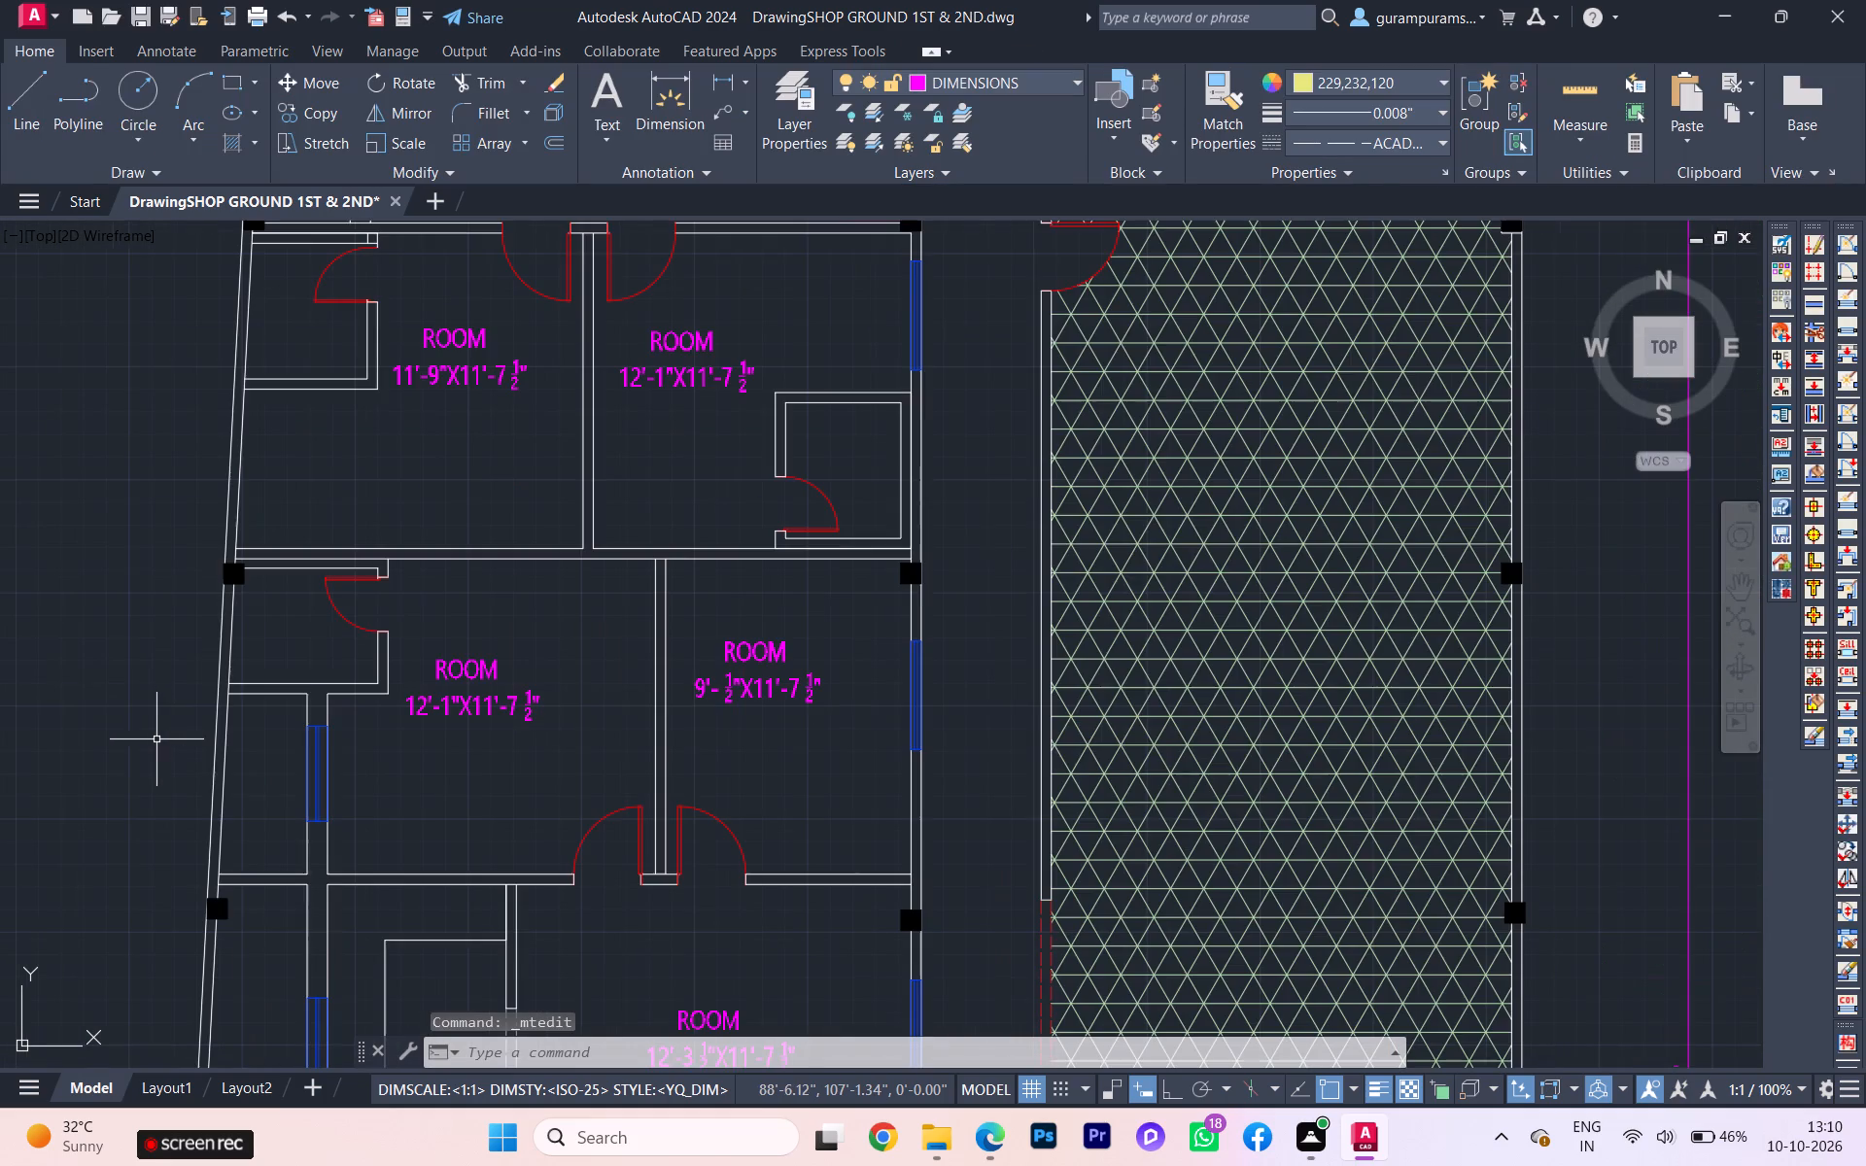
scroll(239, 858, "down", 2)
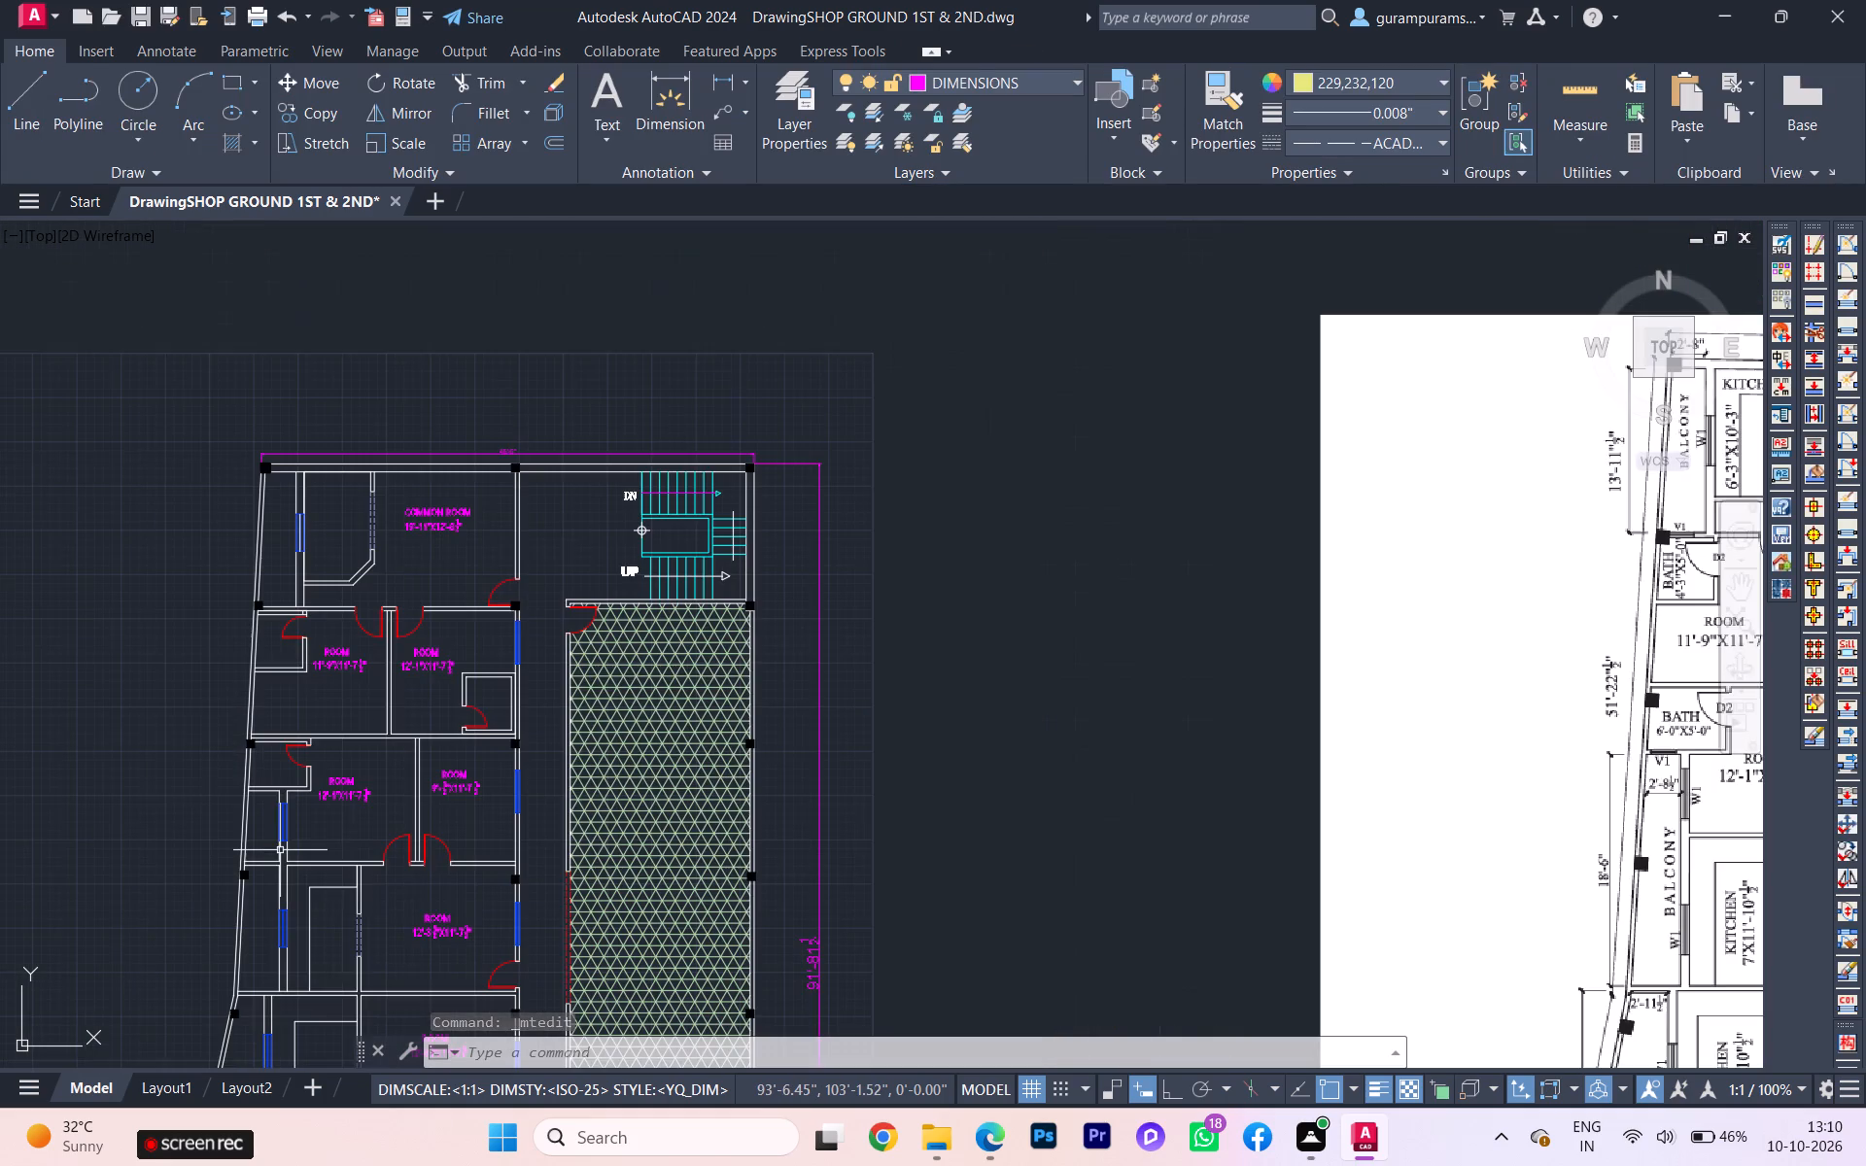
middle_click_drag(280, 850, 191, 643)
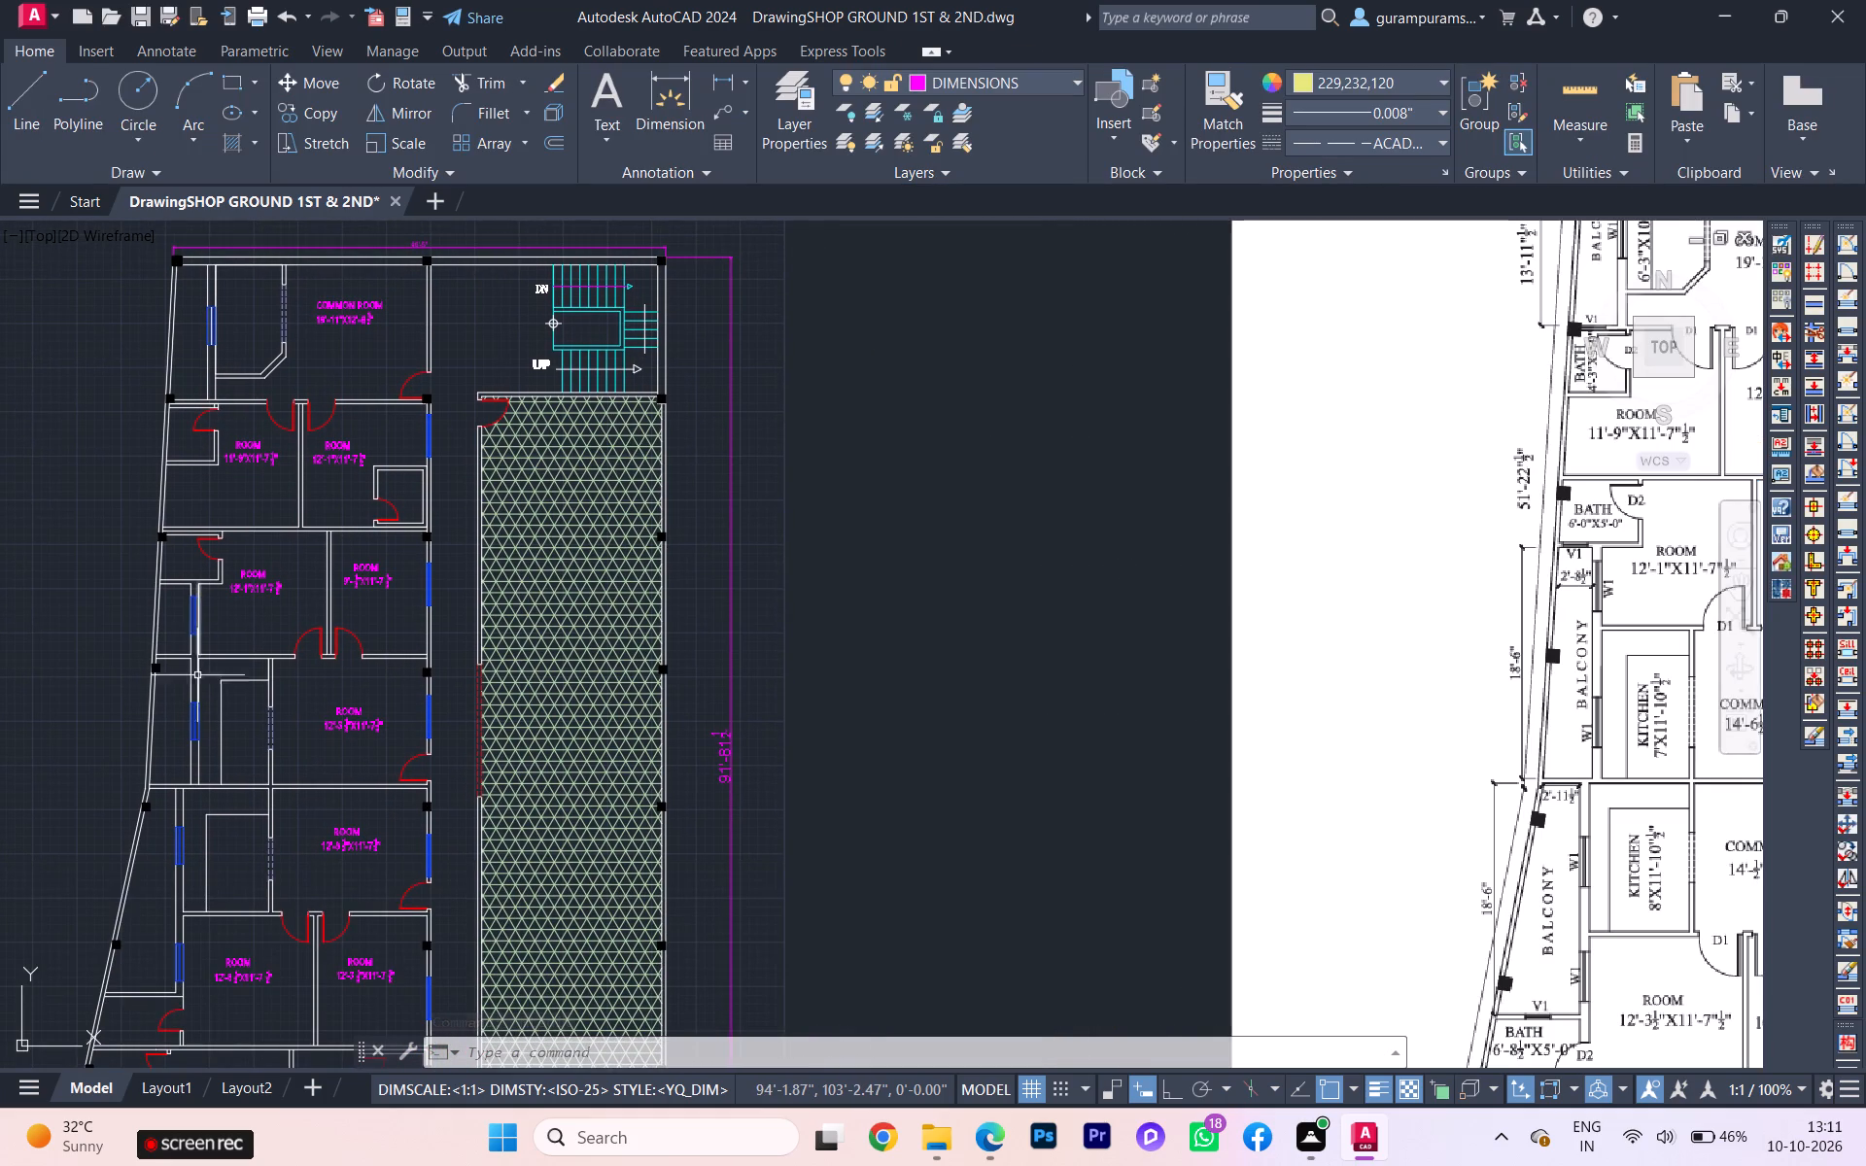
scroll(196, 706, "down", 1)
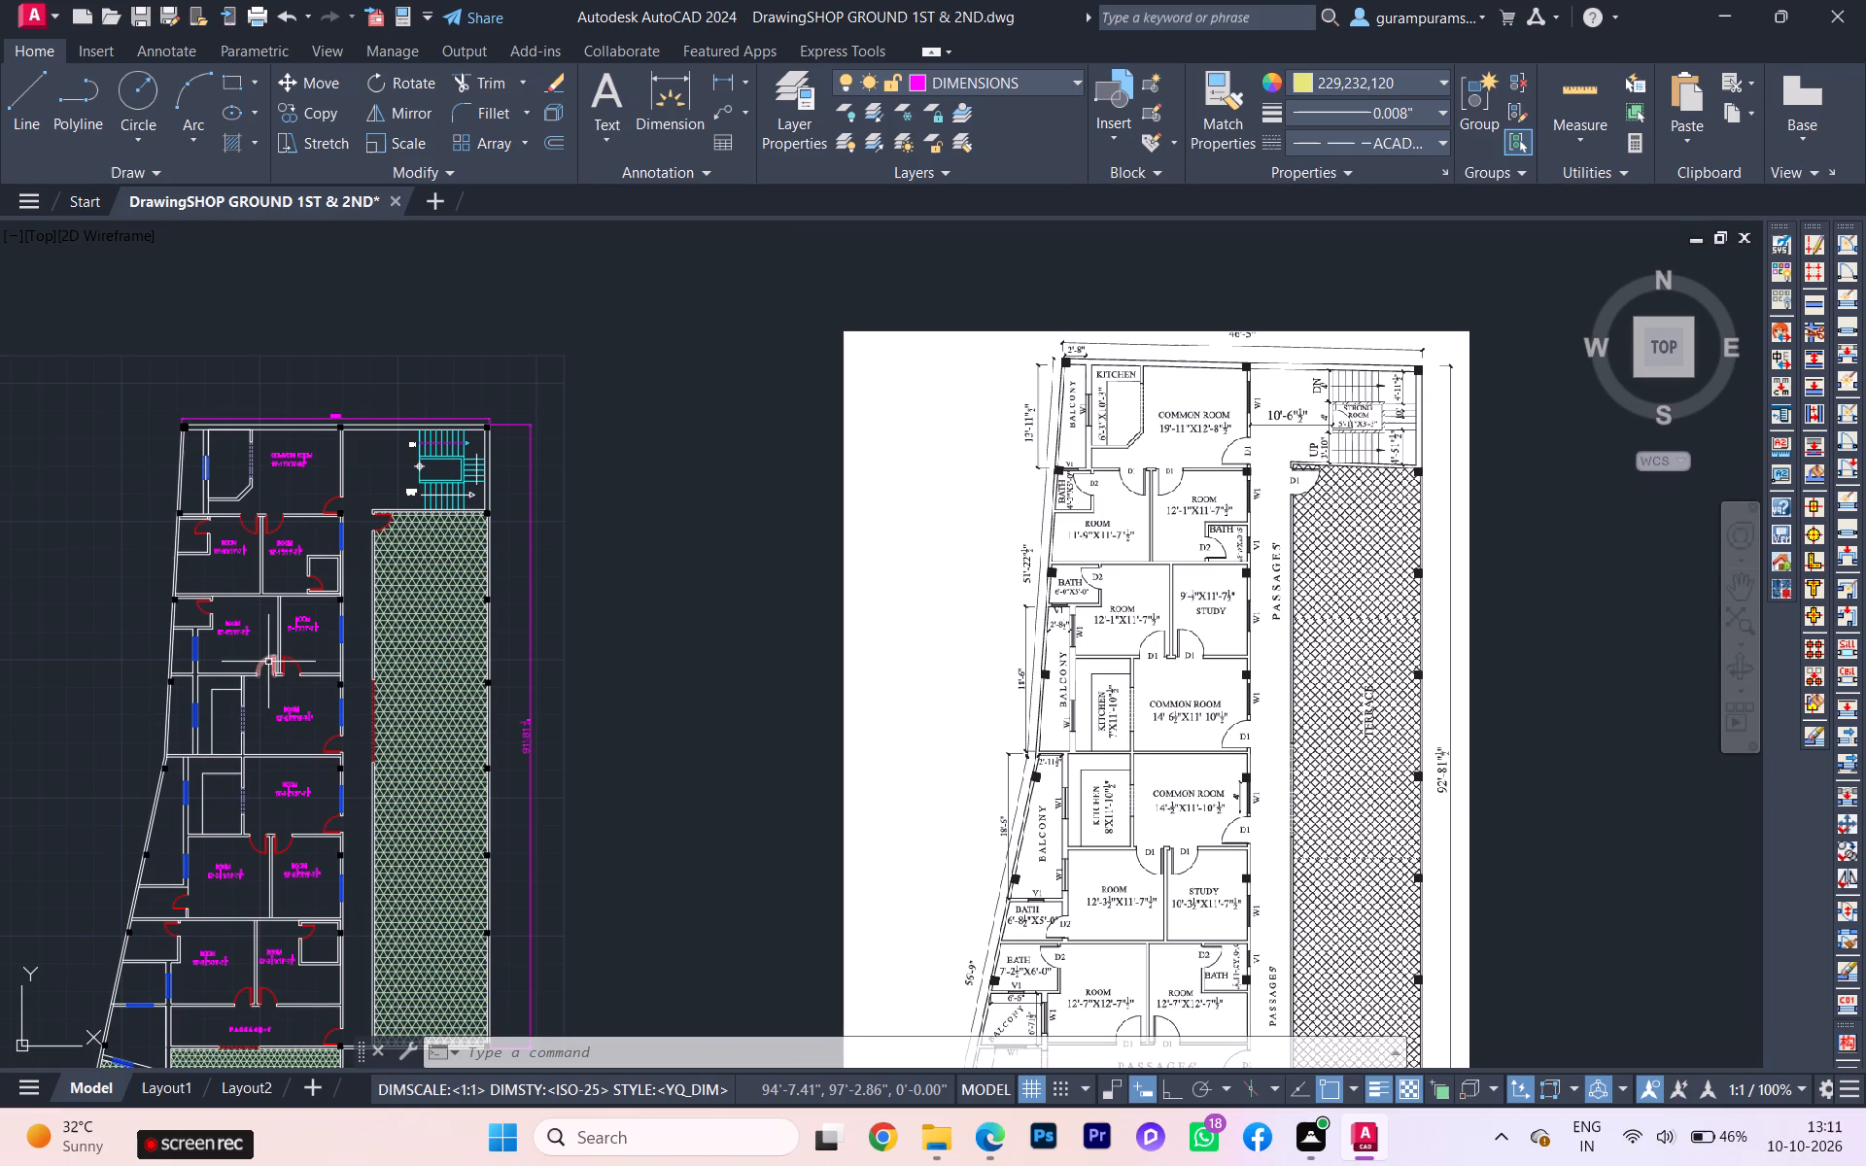
scroll(268, 662, "up", 2)
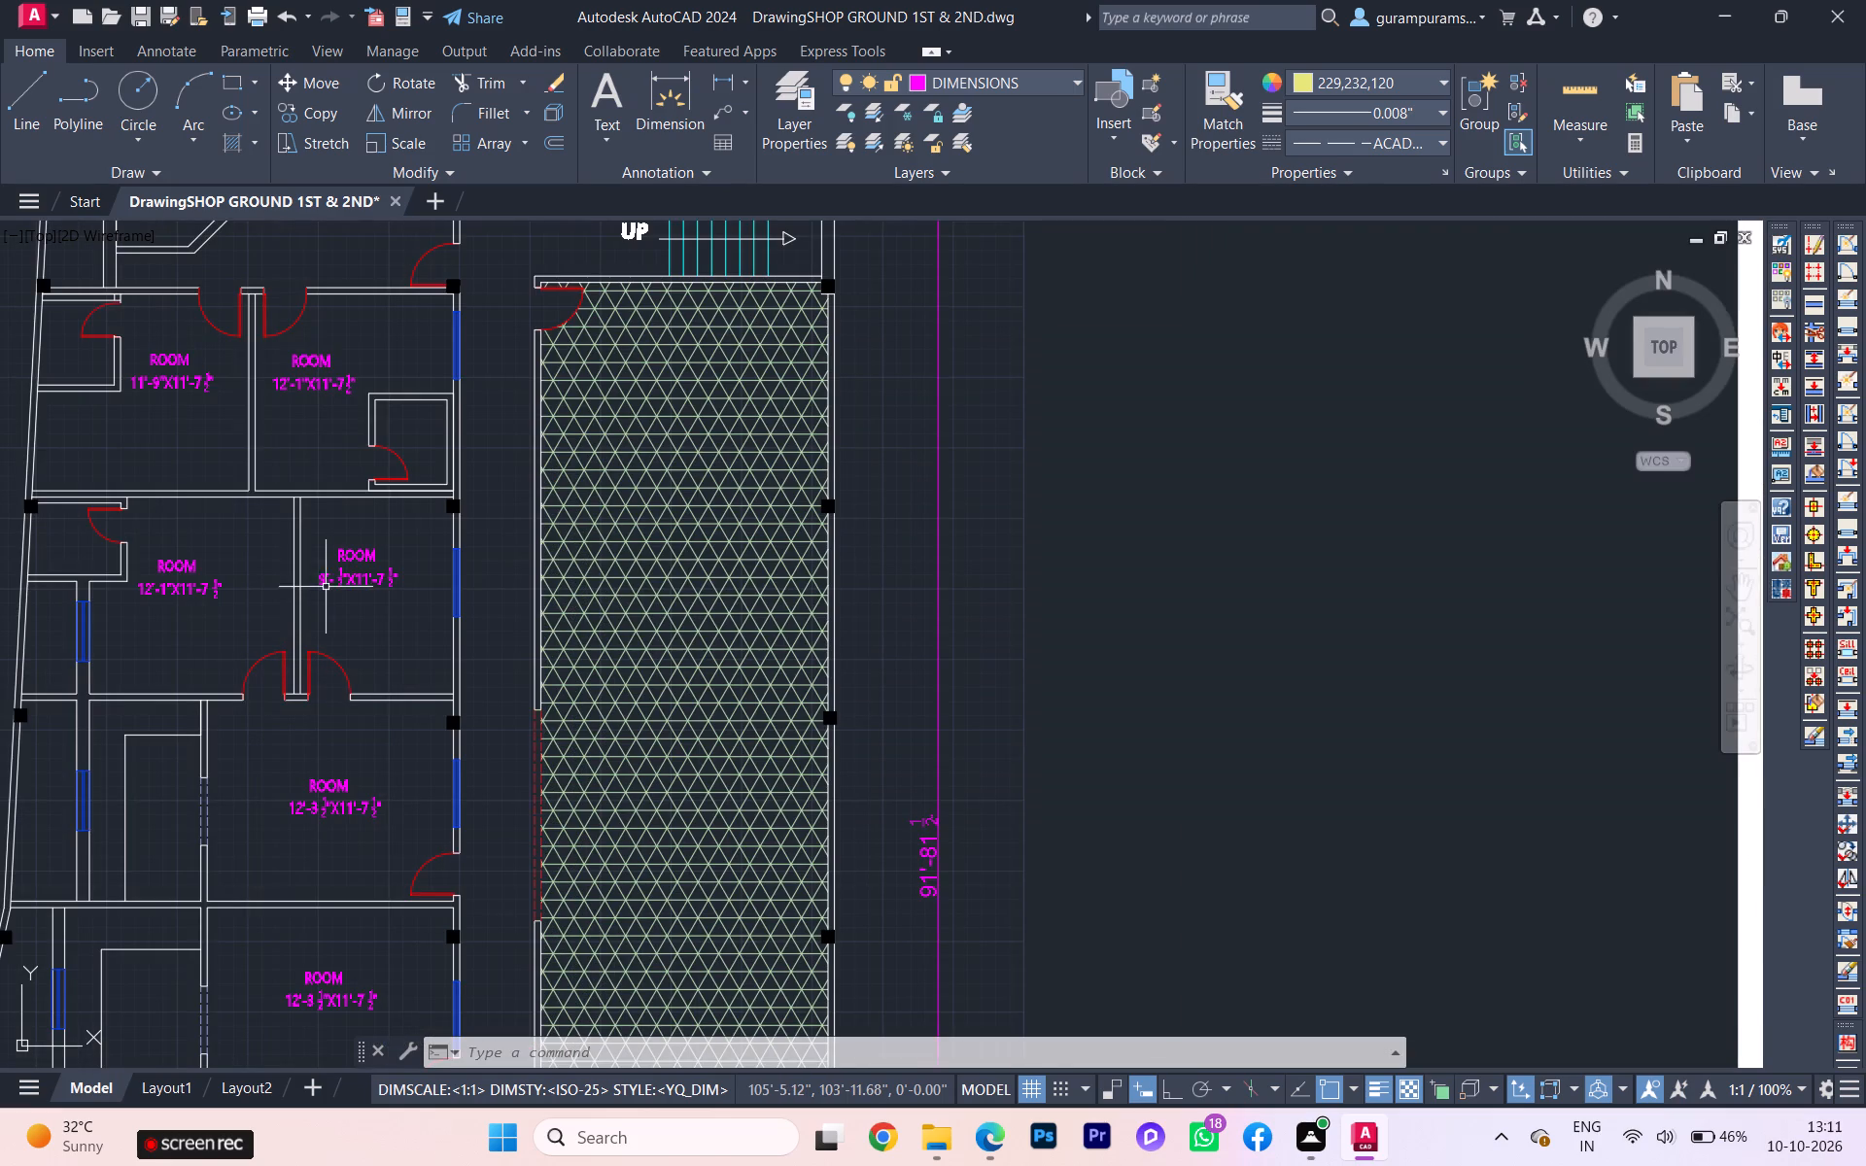
double_click(335, 580)
left_click_drag(409, 554, 319, 551)
key("BackSpace")
type("STUDY")
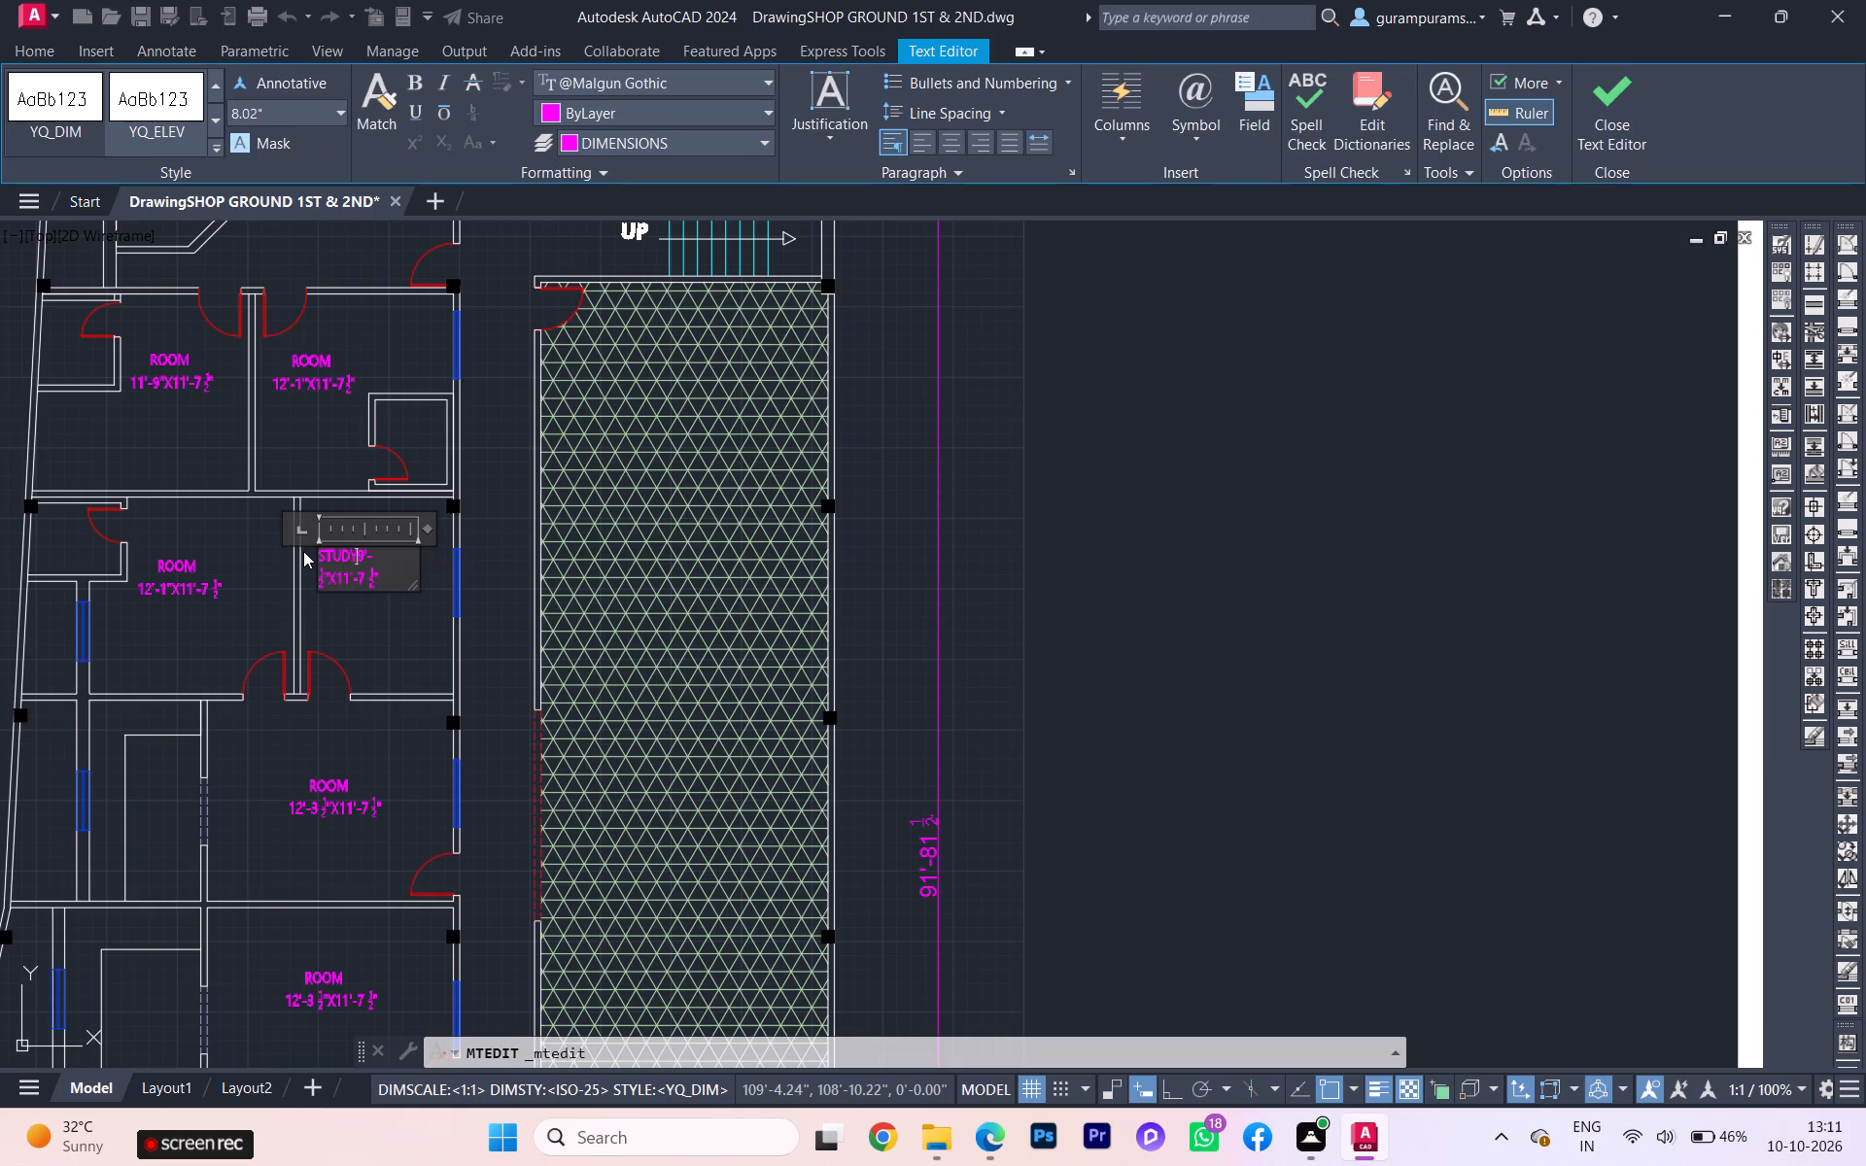
key("Return")
Indent the STUDY name with four leading spaces to centre it over the size, and finish editing the text.
scroll(339, 556, "up", 3)
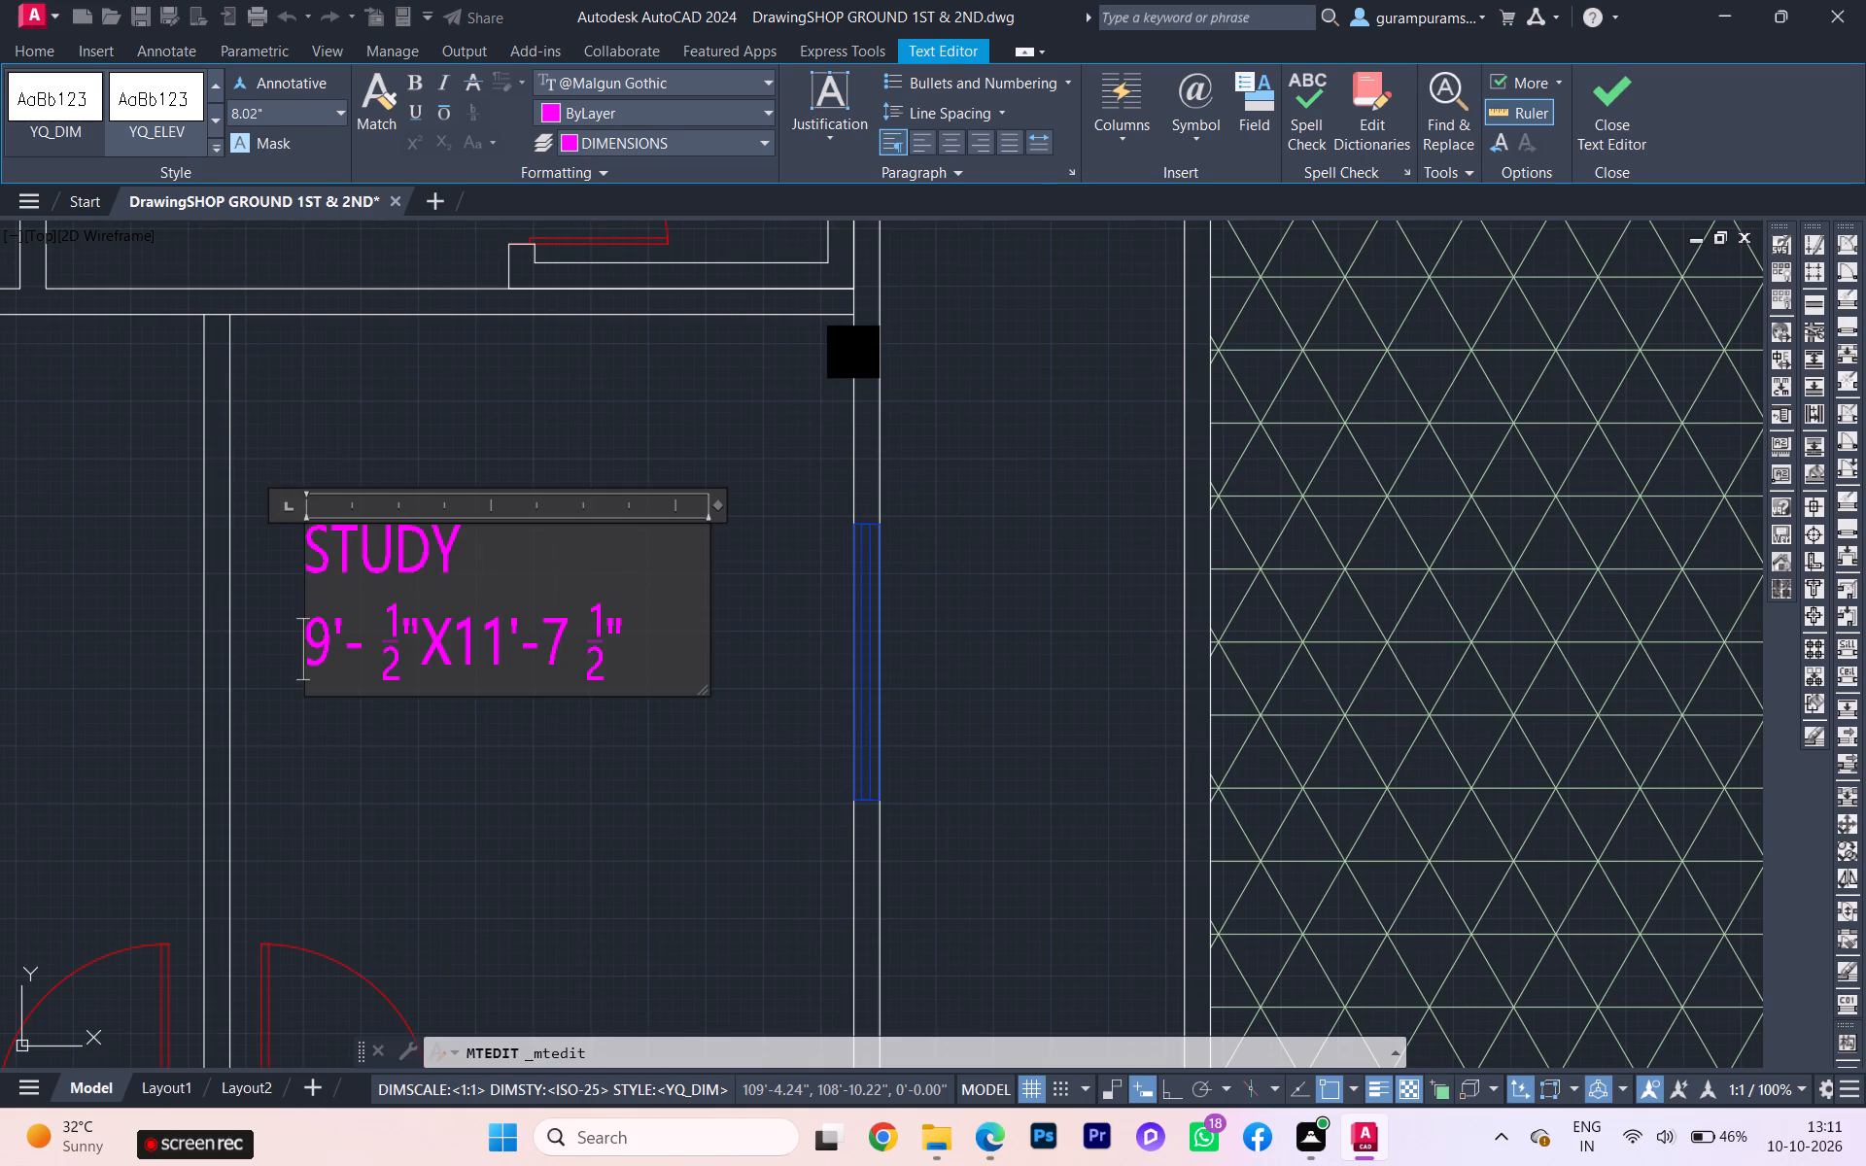
left_click(312, 557)
key("space")
key("space")
key("space")
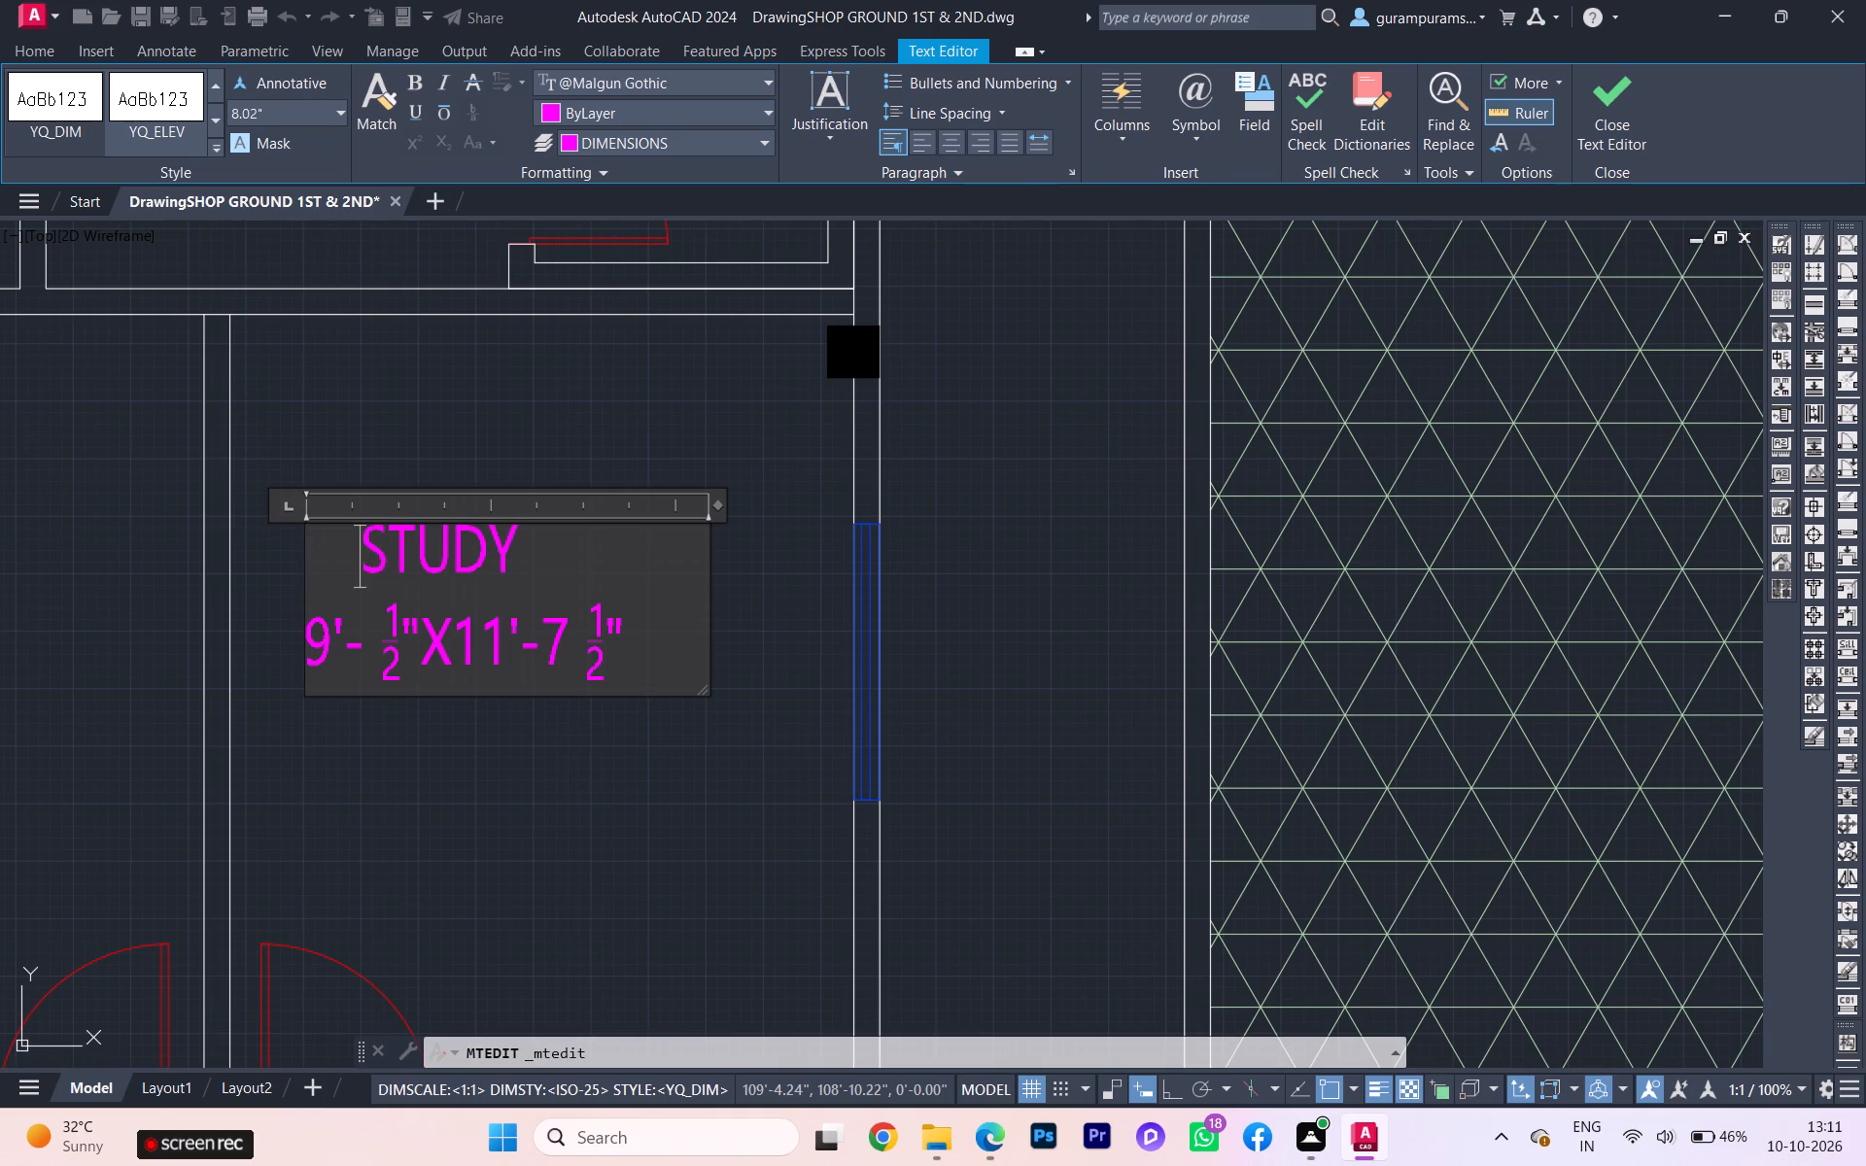
key("space")
left_click(491, 758)
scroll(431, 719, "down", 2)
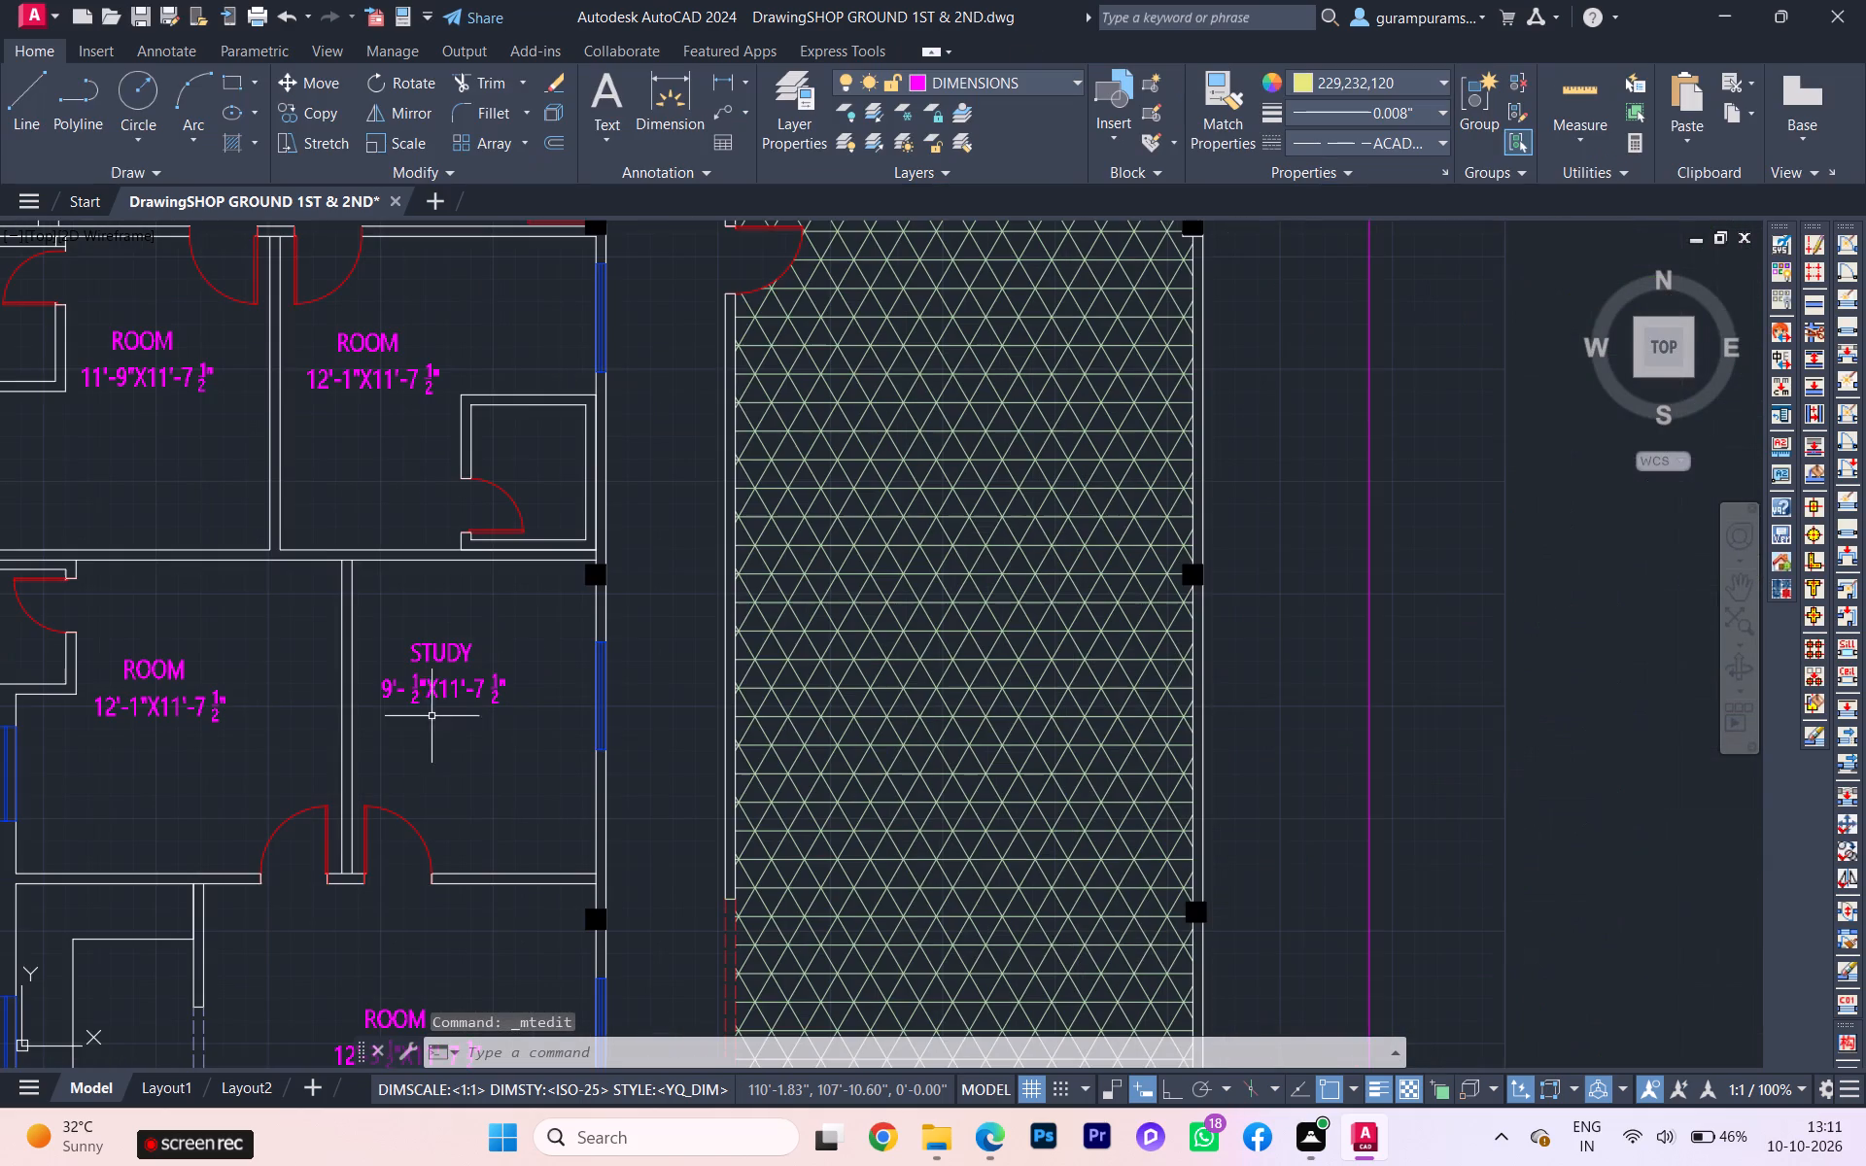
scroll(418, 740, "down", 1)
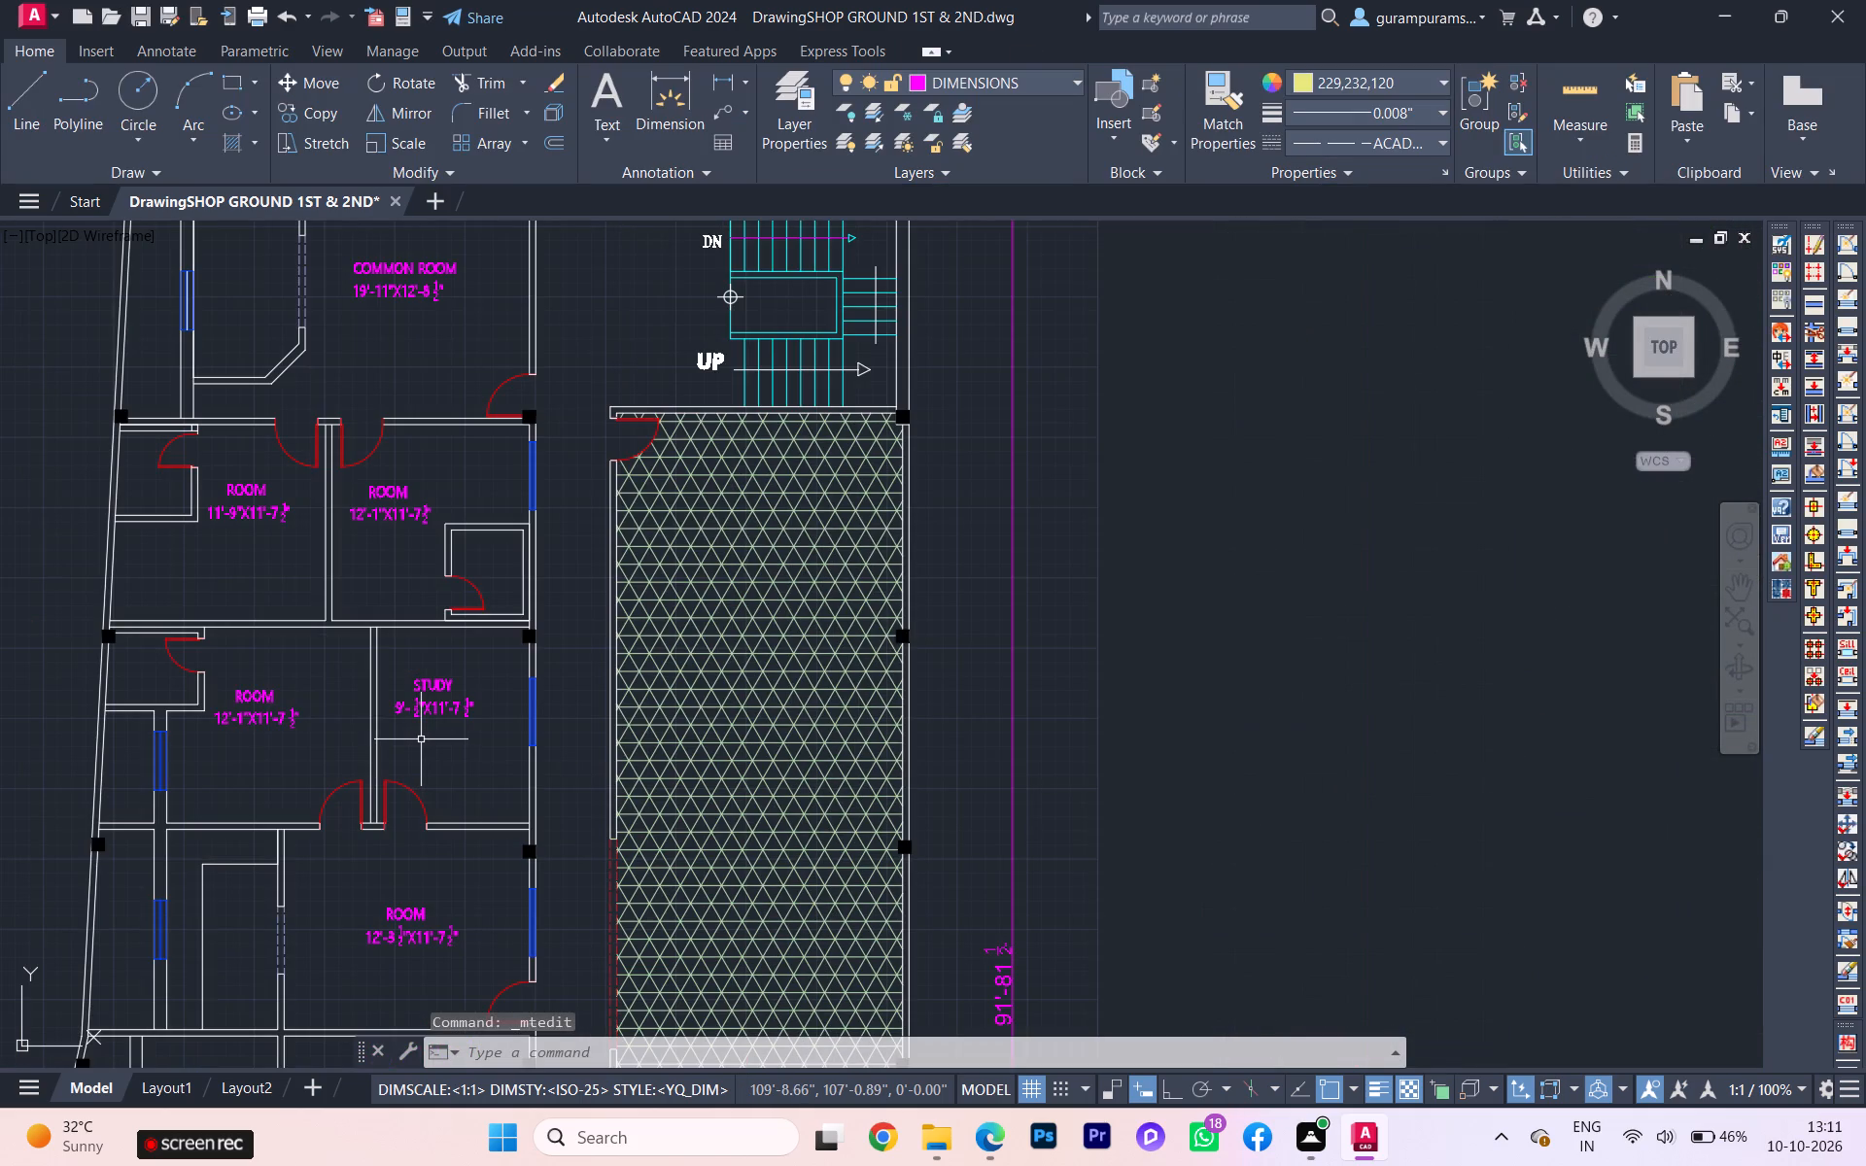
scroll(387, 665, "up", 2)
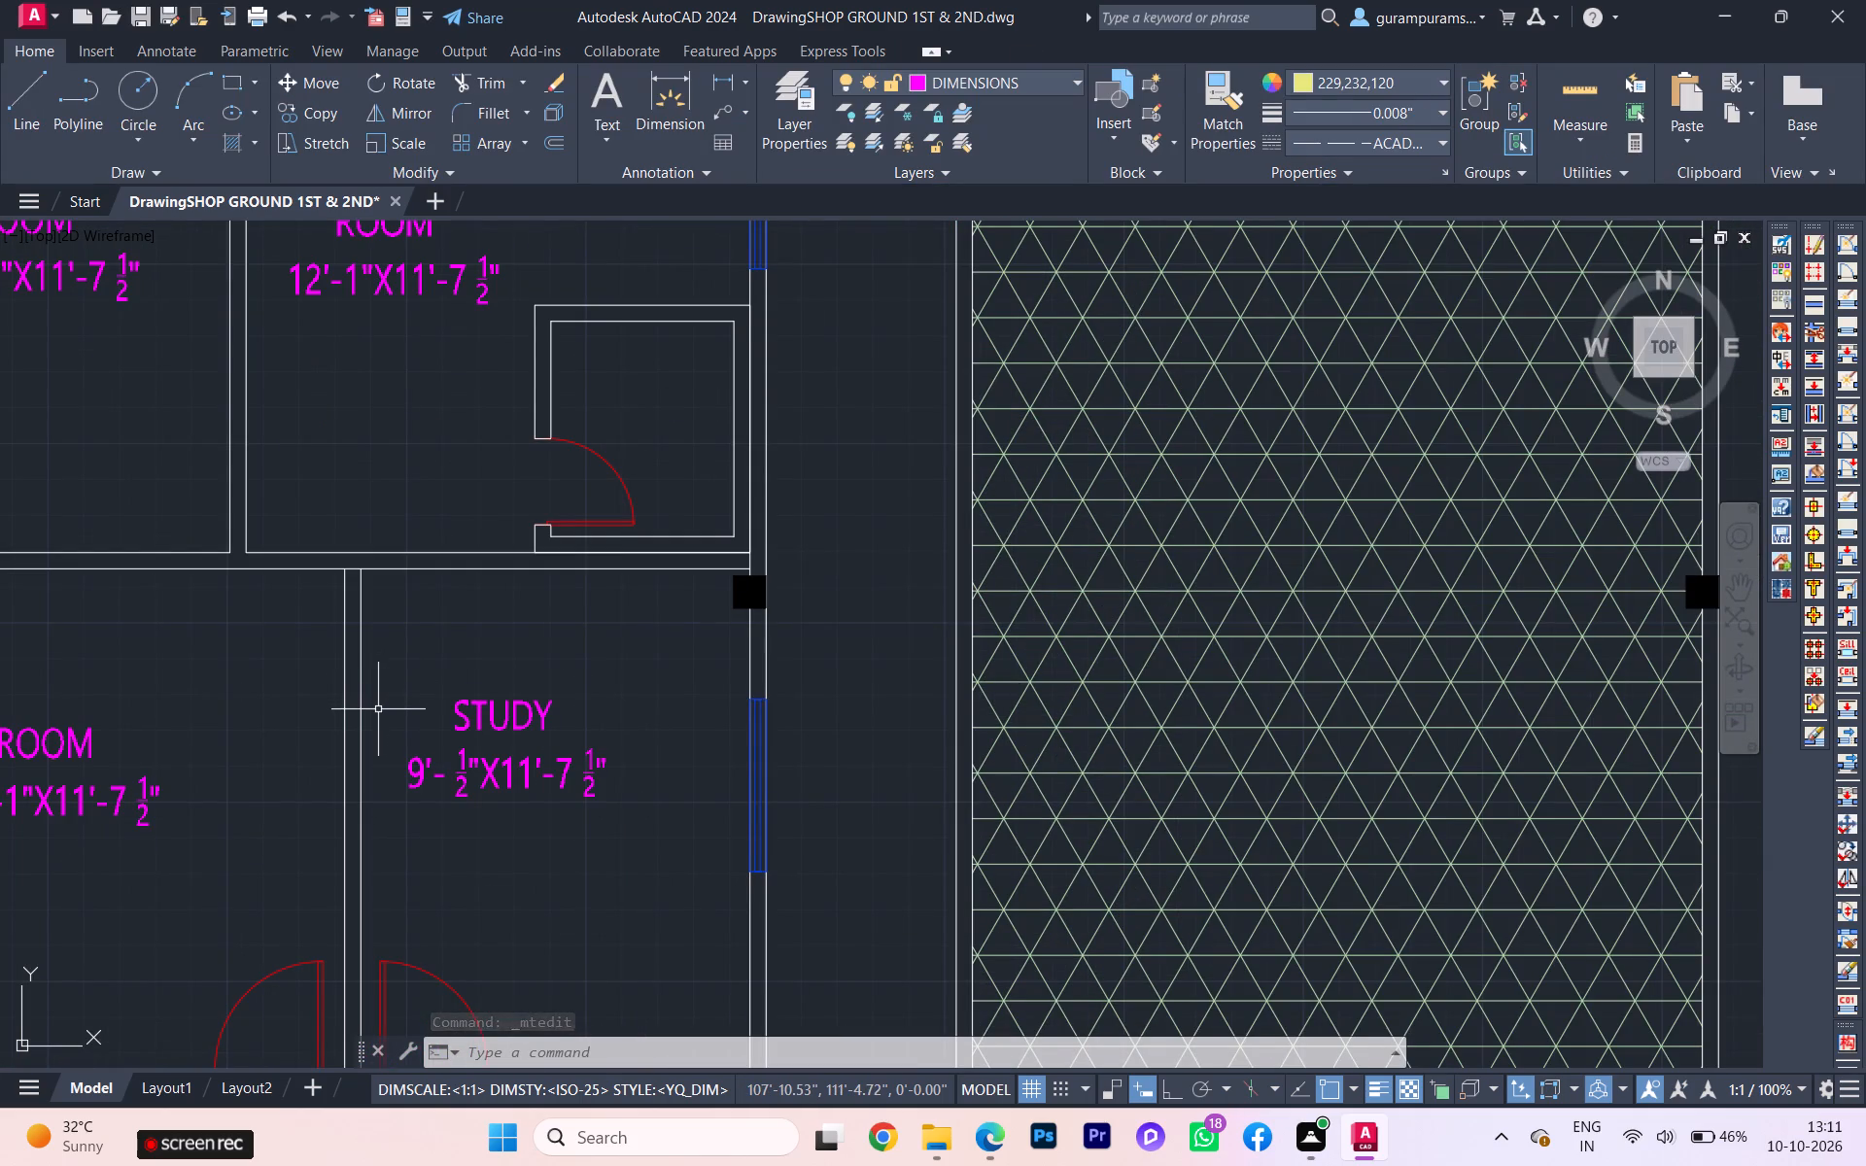
Set the first dimension in the ROOM label directly south of the STUDY room to 14'-6 1/2", matching the reference plan.
scroll(409, 781, "down", 2)
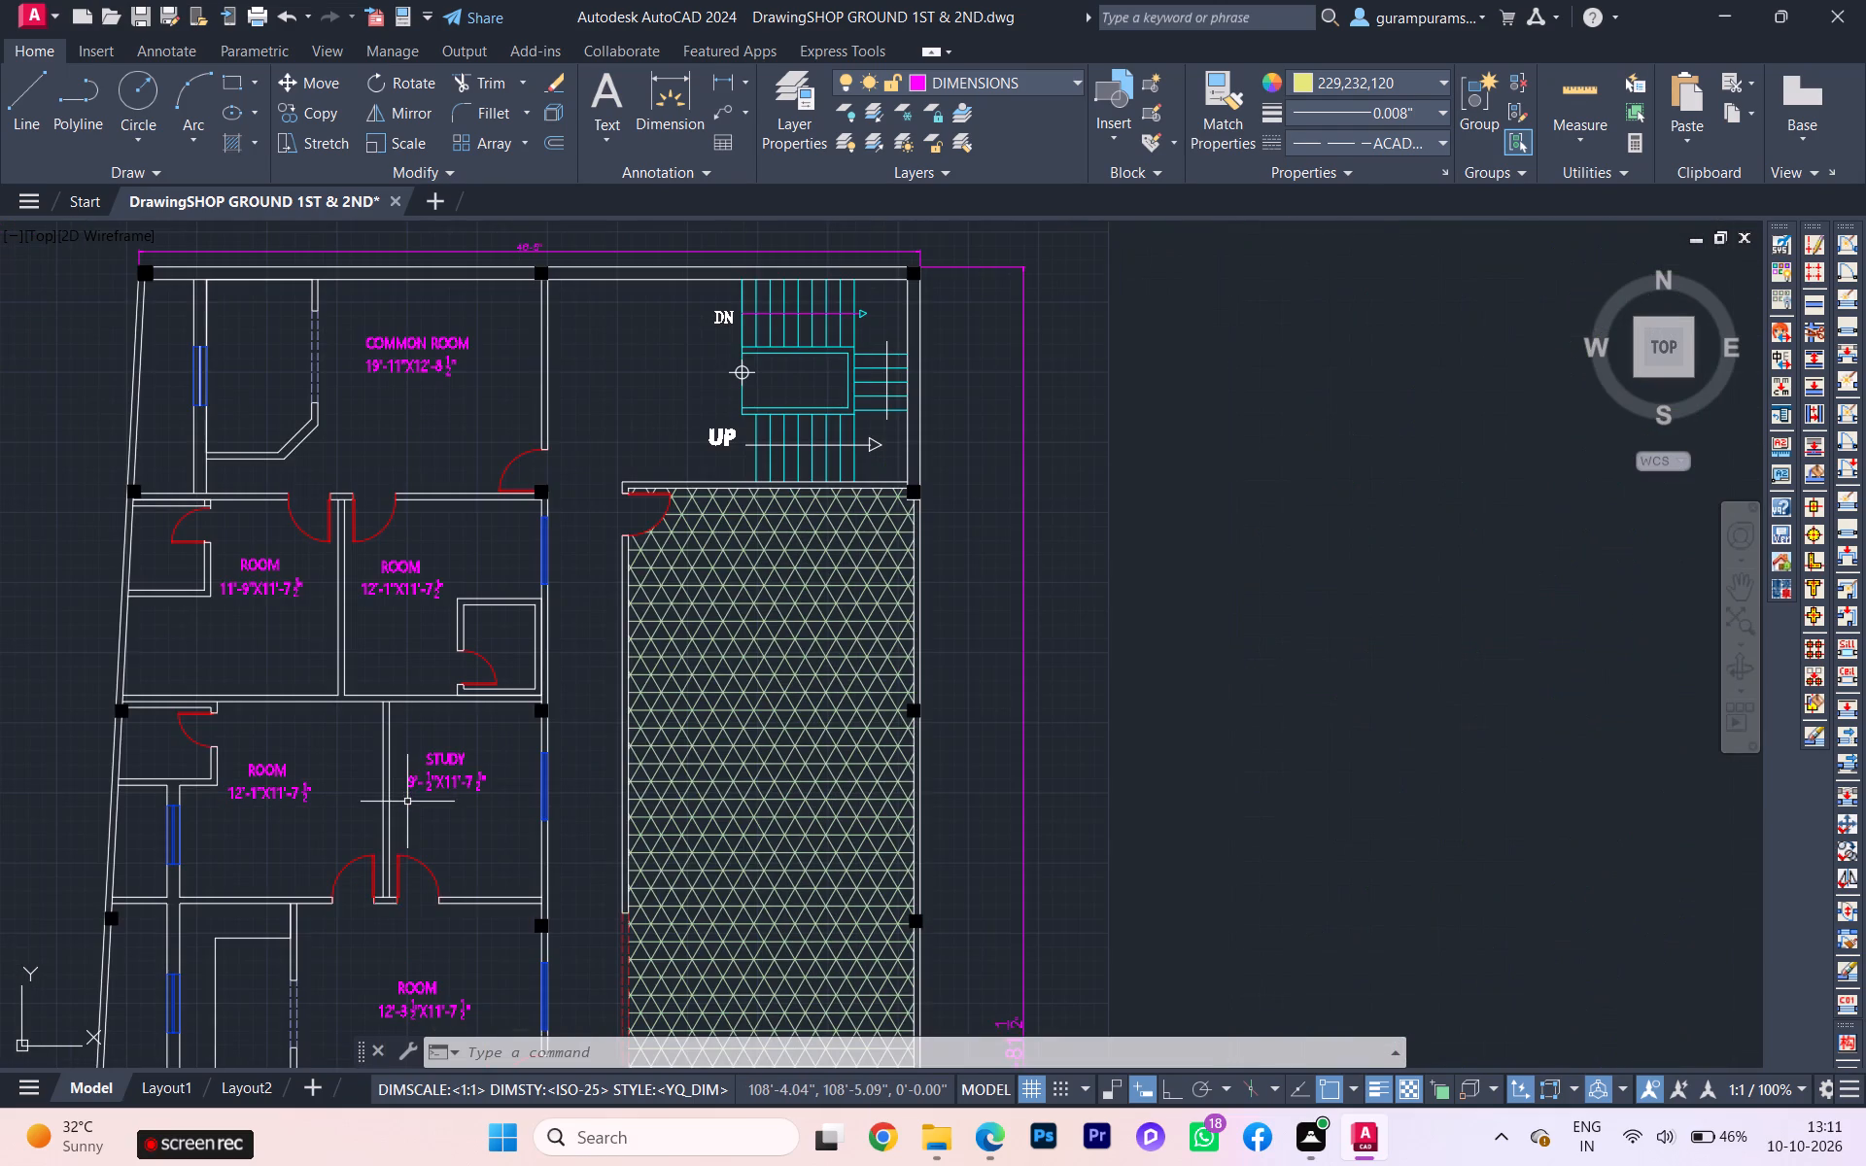
middle_click_drag(407, 802, 350, 541)
scroll(350, 541, "down", 1)
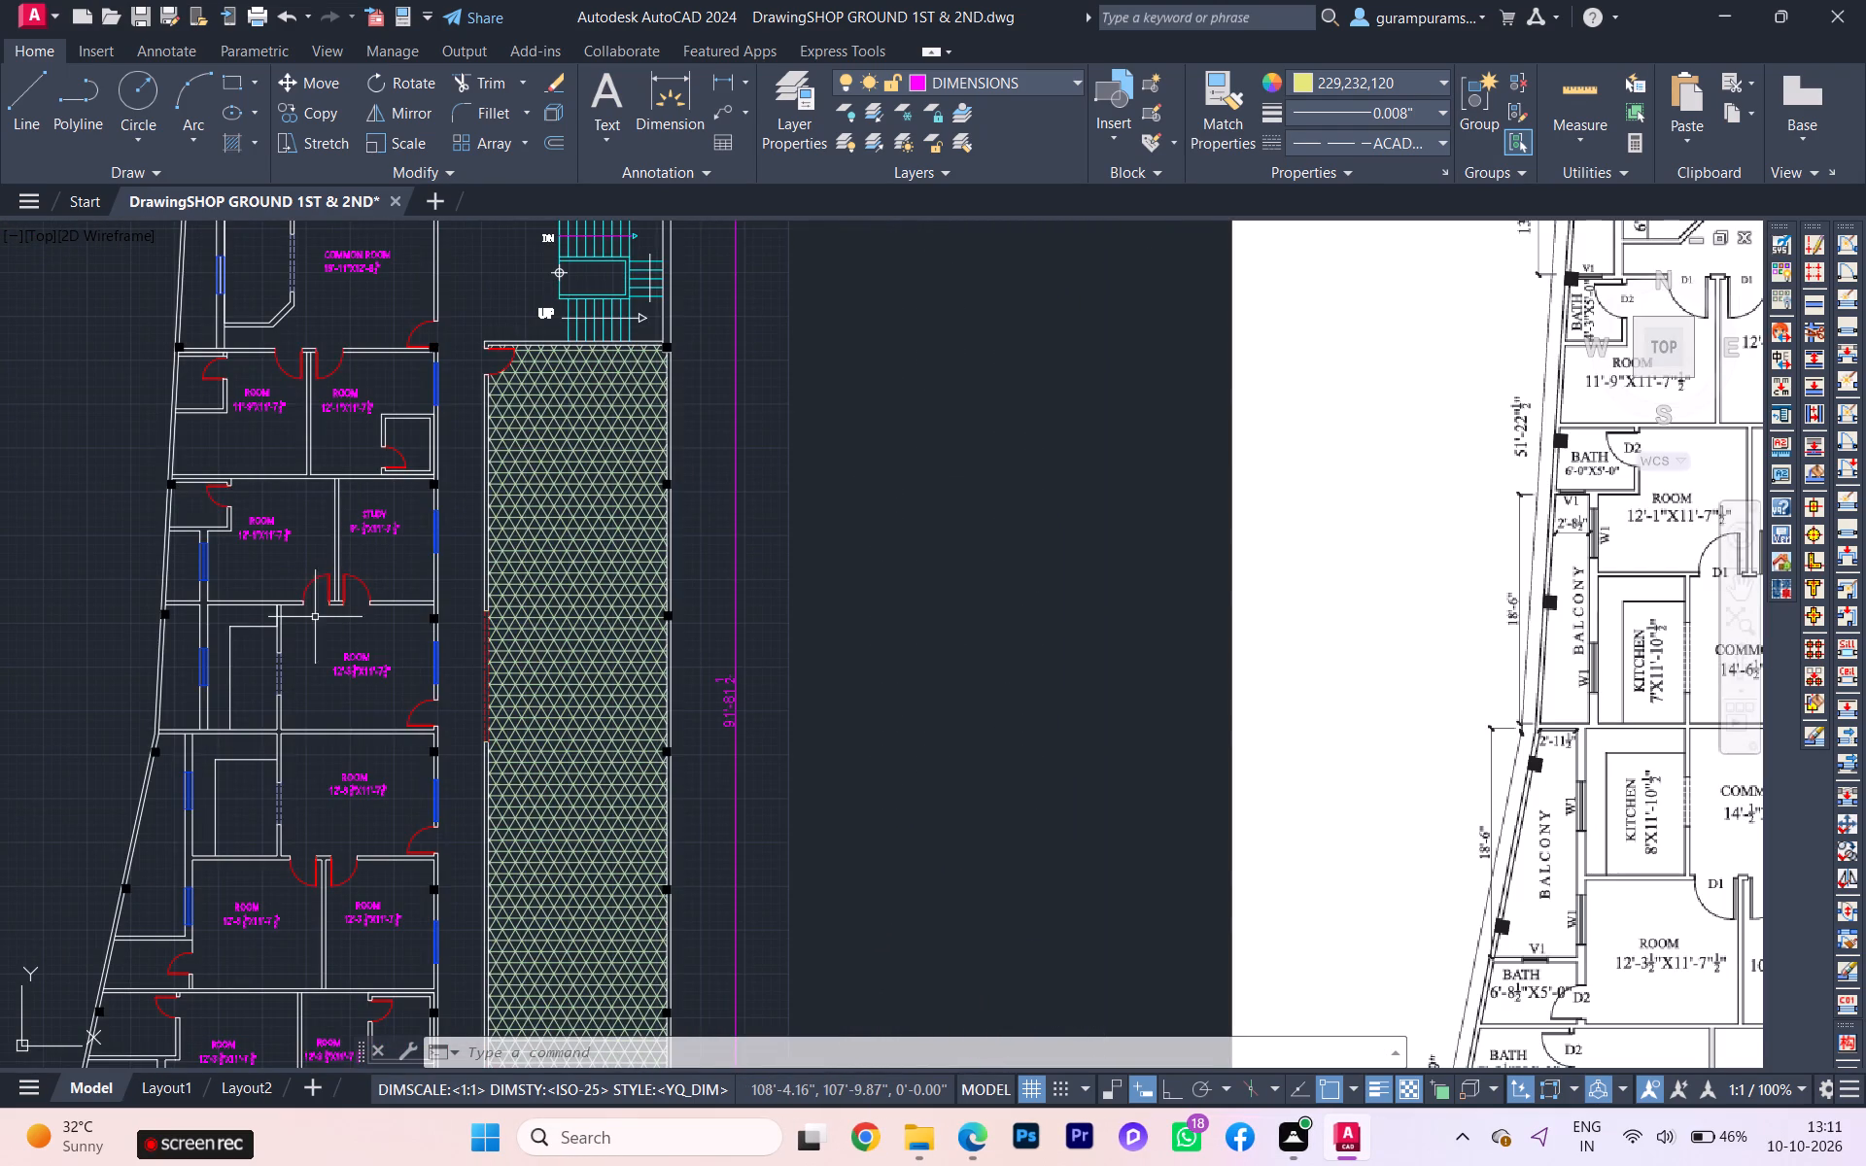
scroll(263, 622, "down", 1)
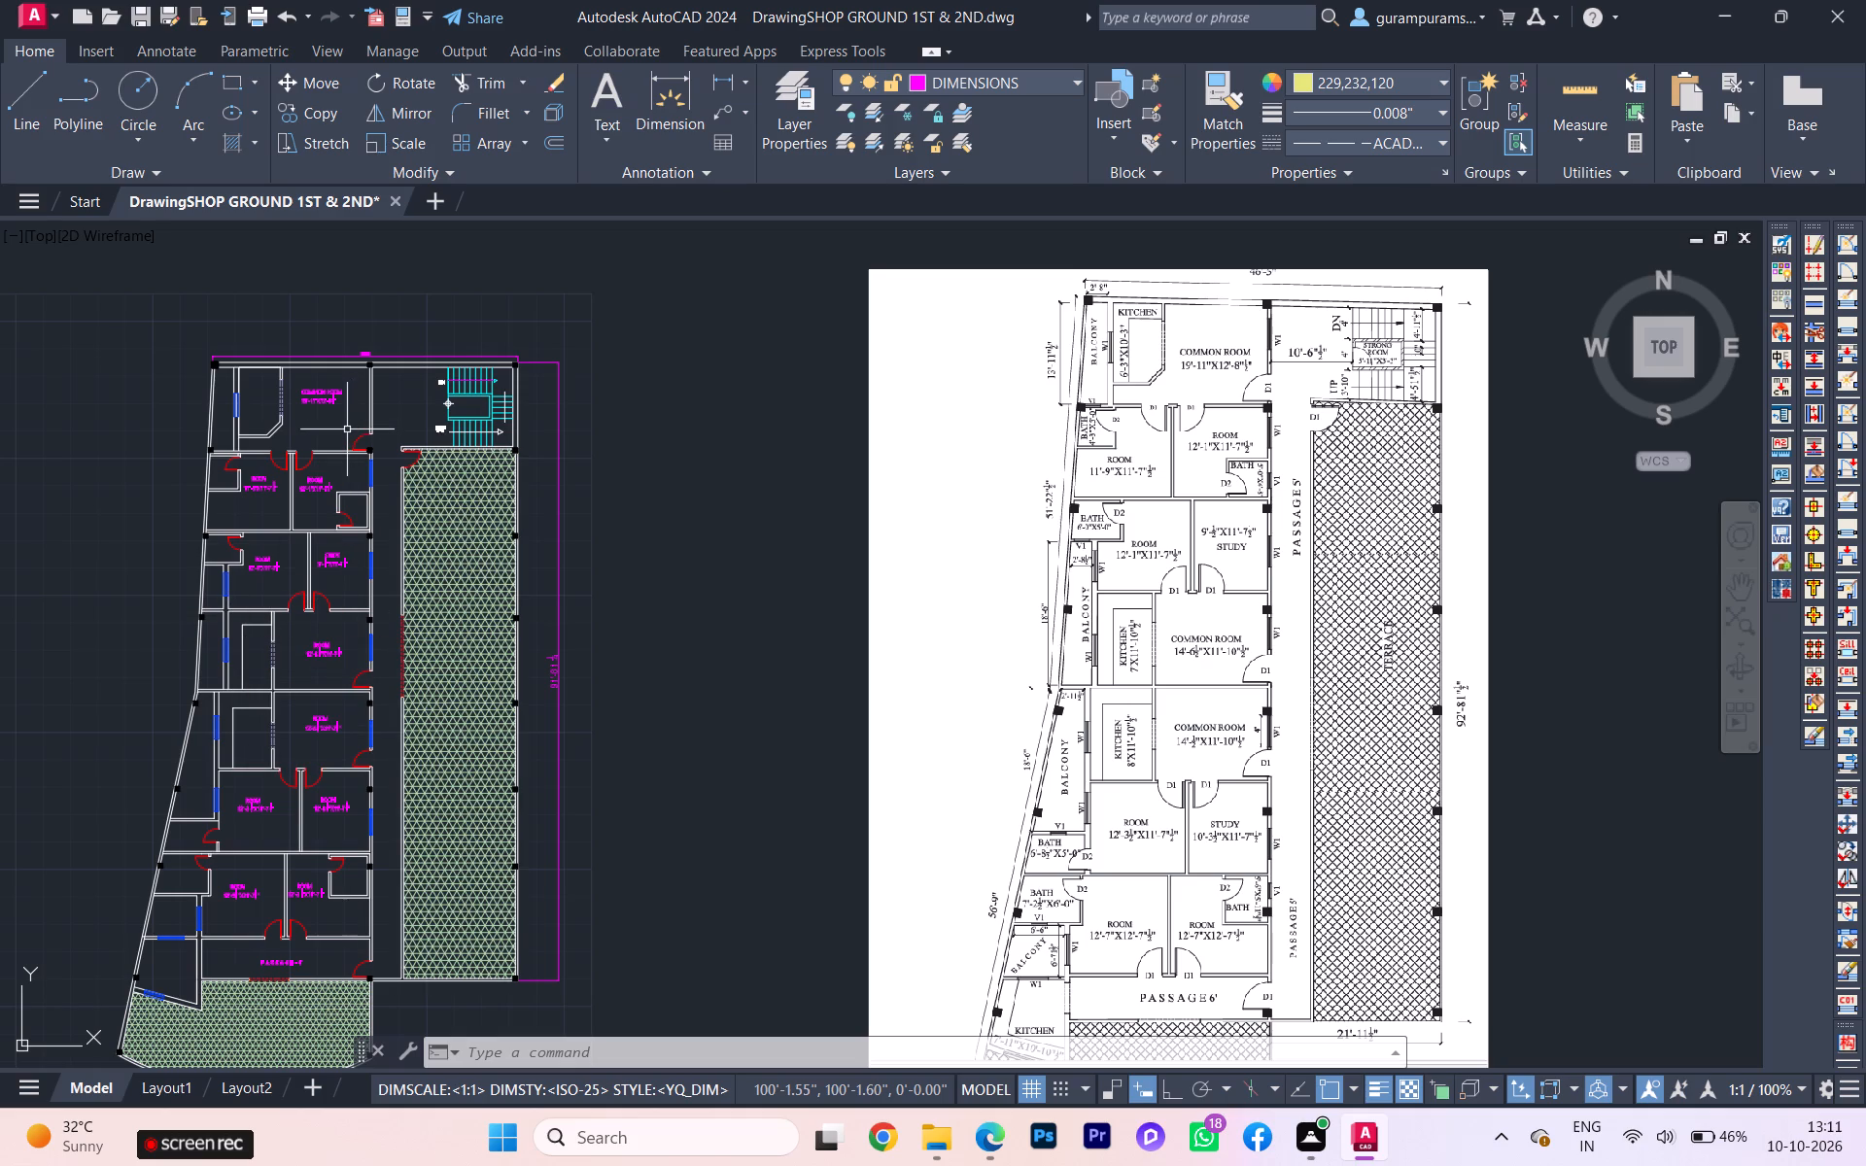
scroll(336, 682, "up", 2)
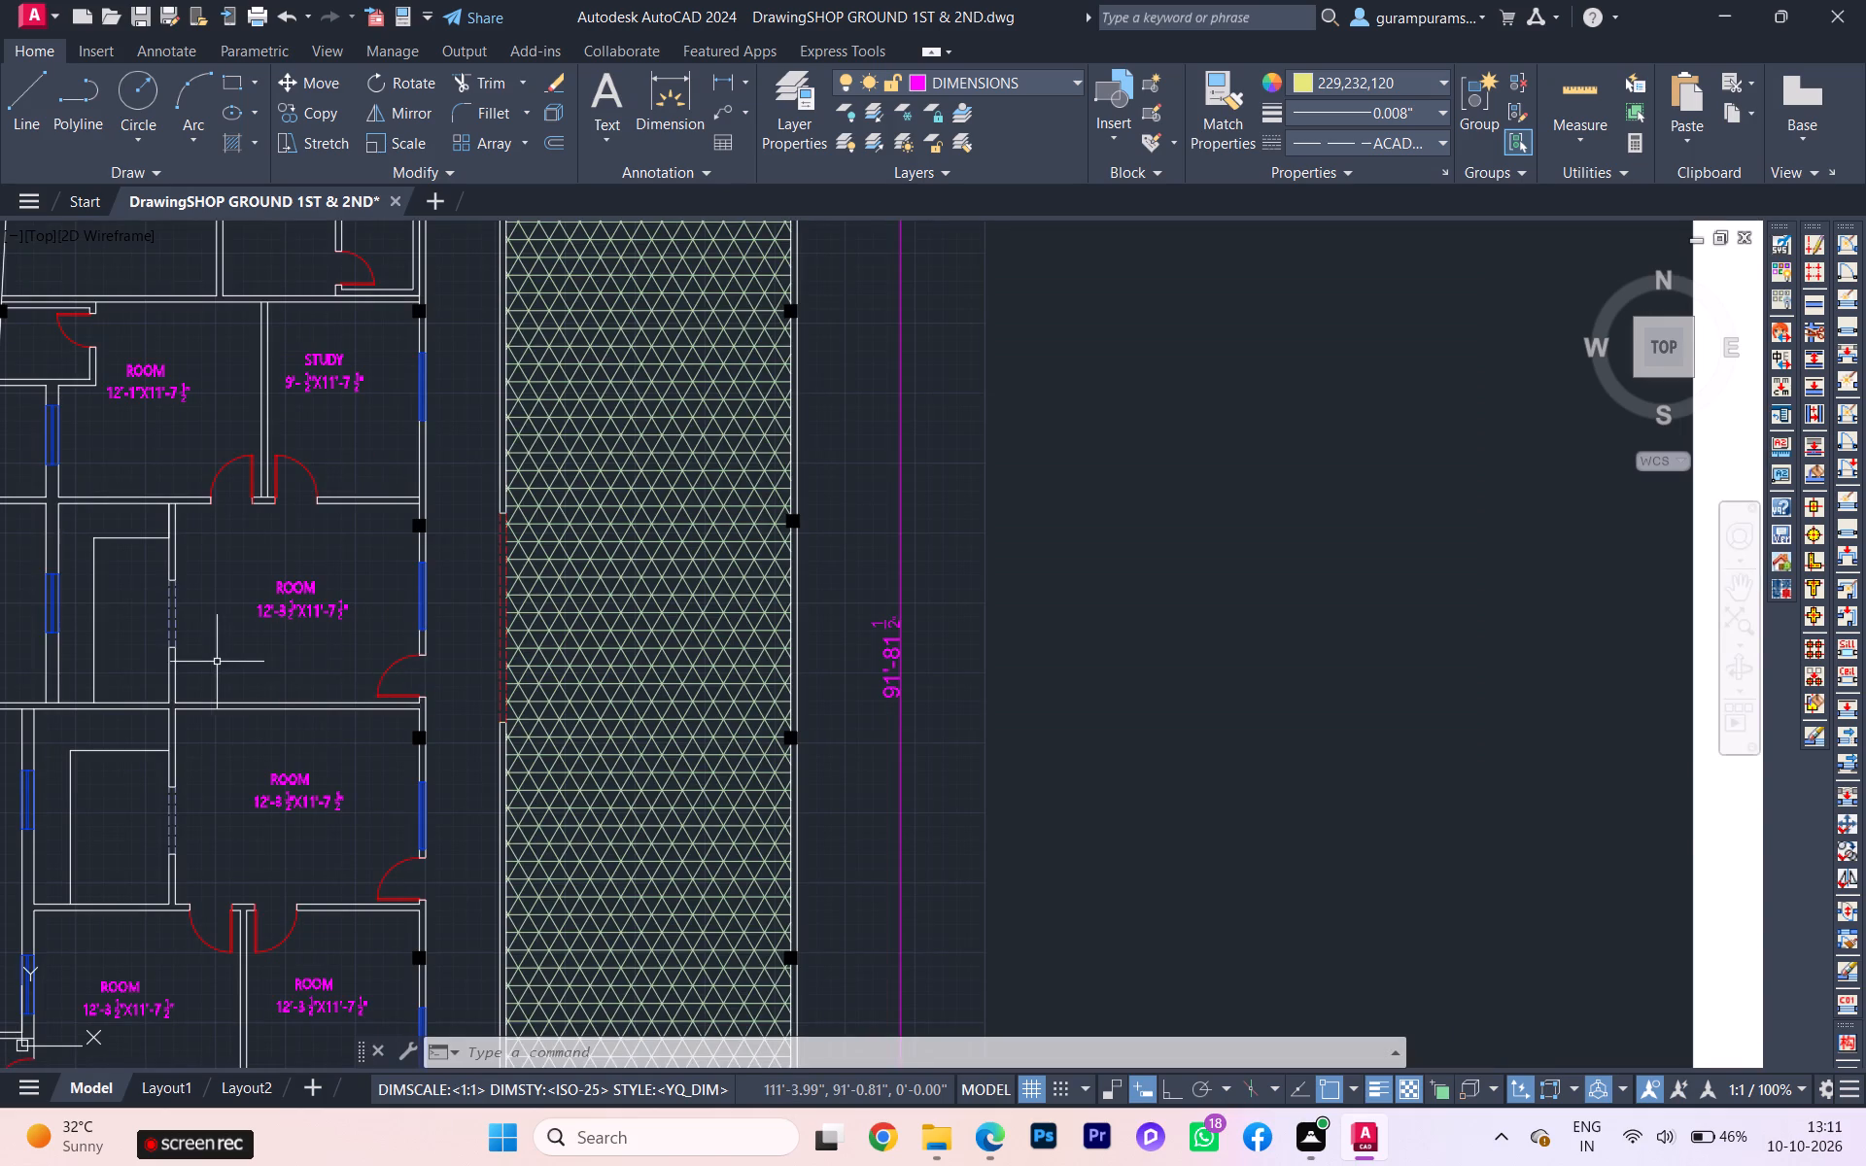
scroll(217, 662, "down", 2)
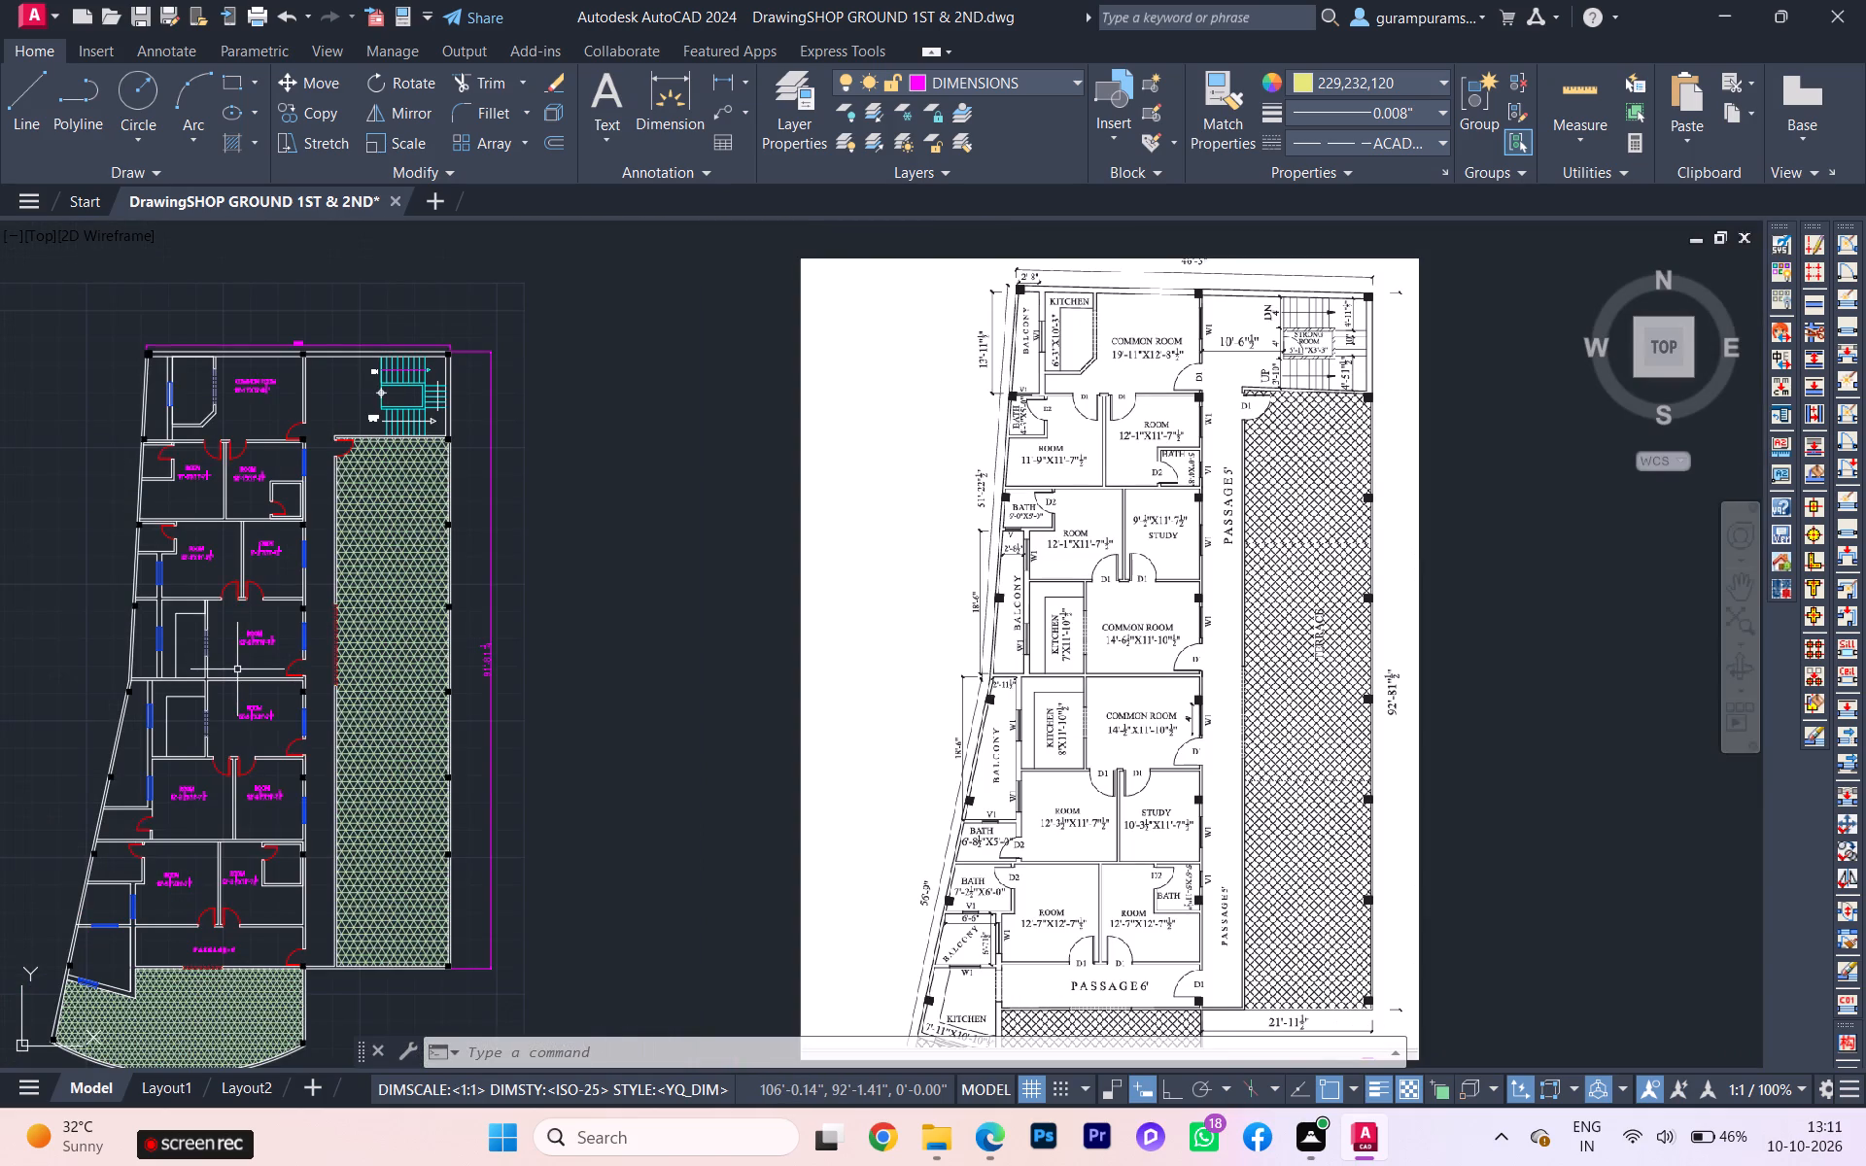
scroll(256, 674, "up", 2)
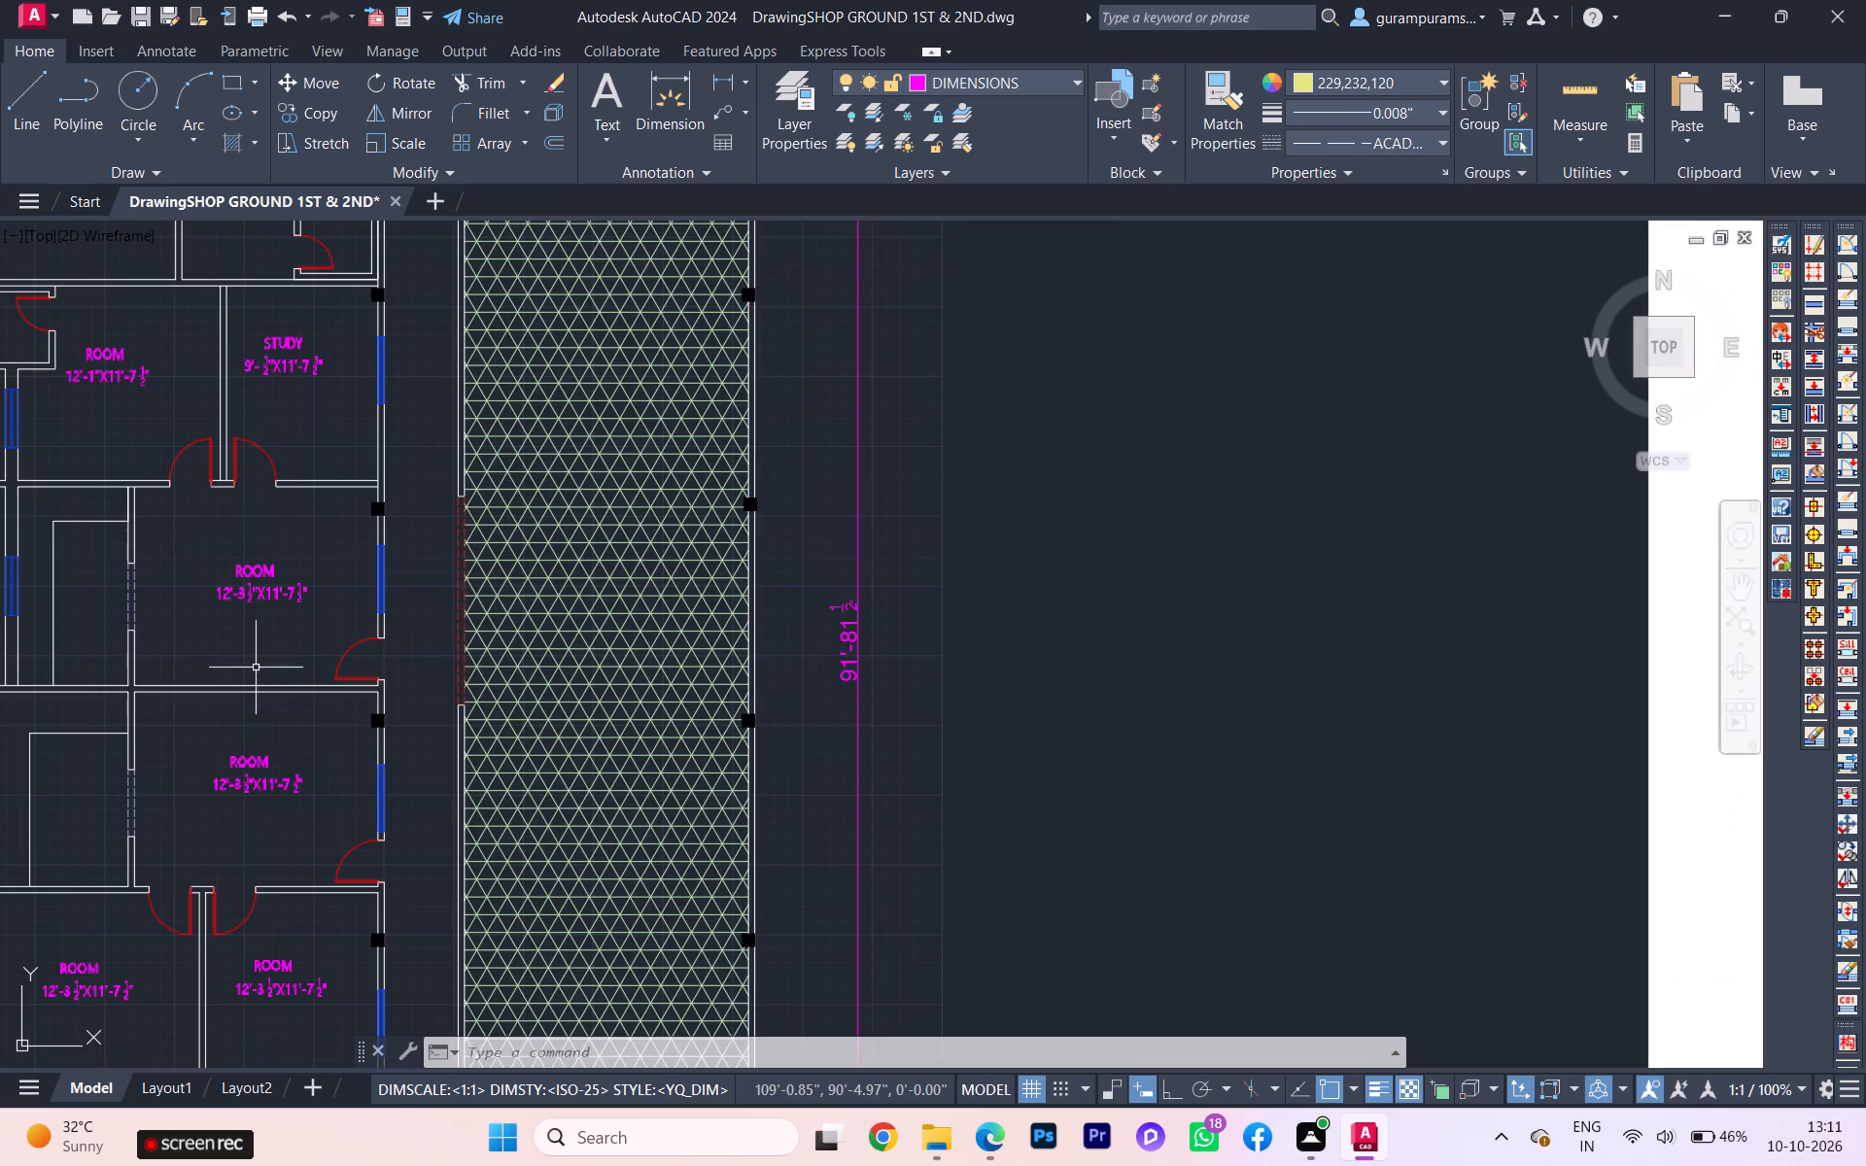
triple_click(238, 600)
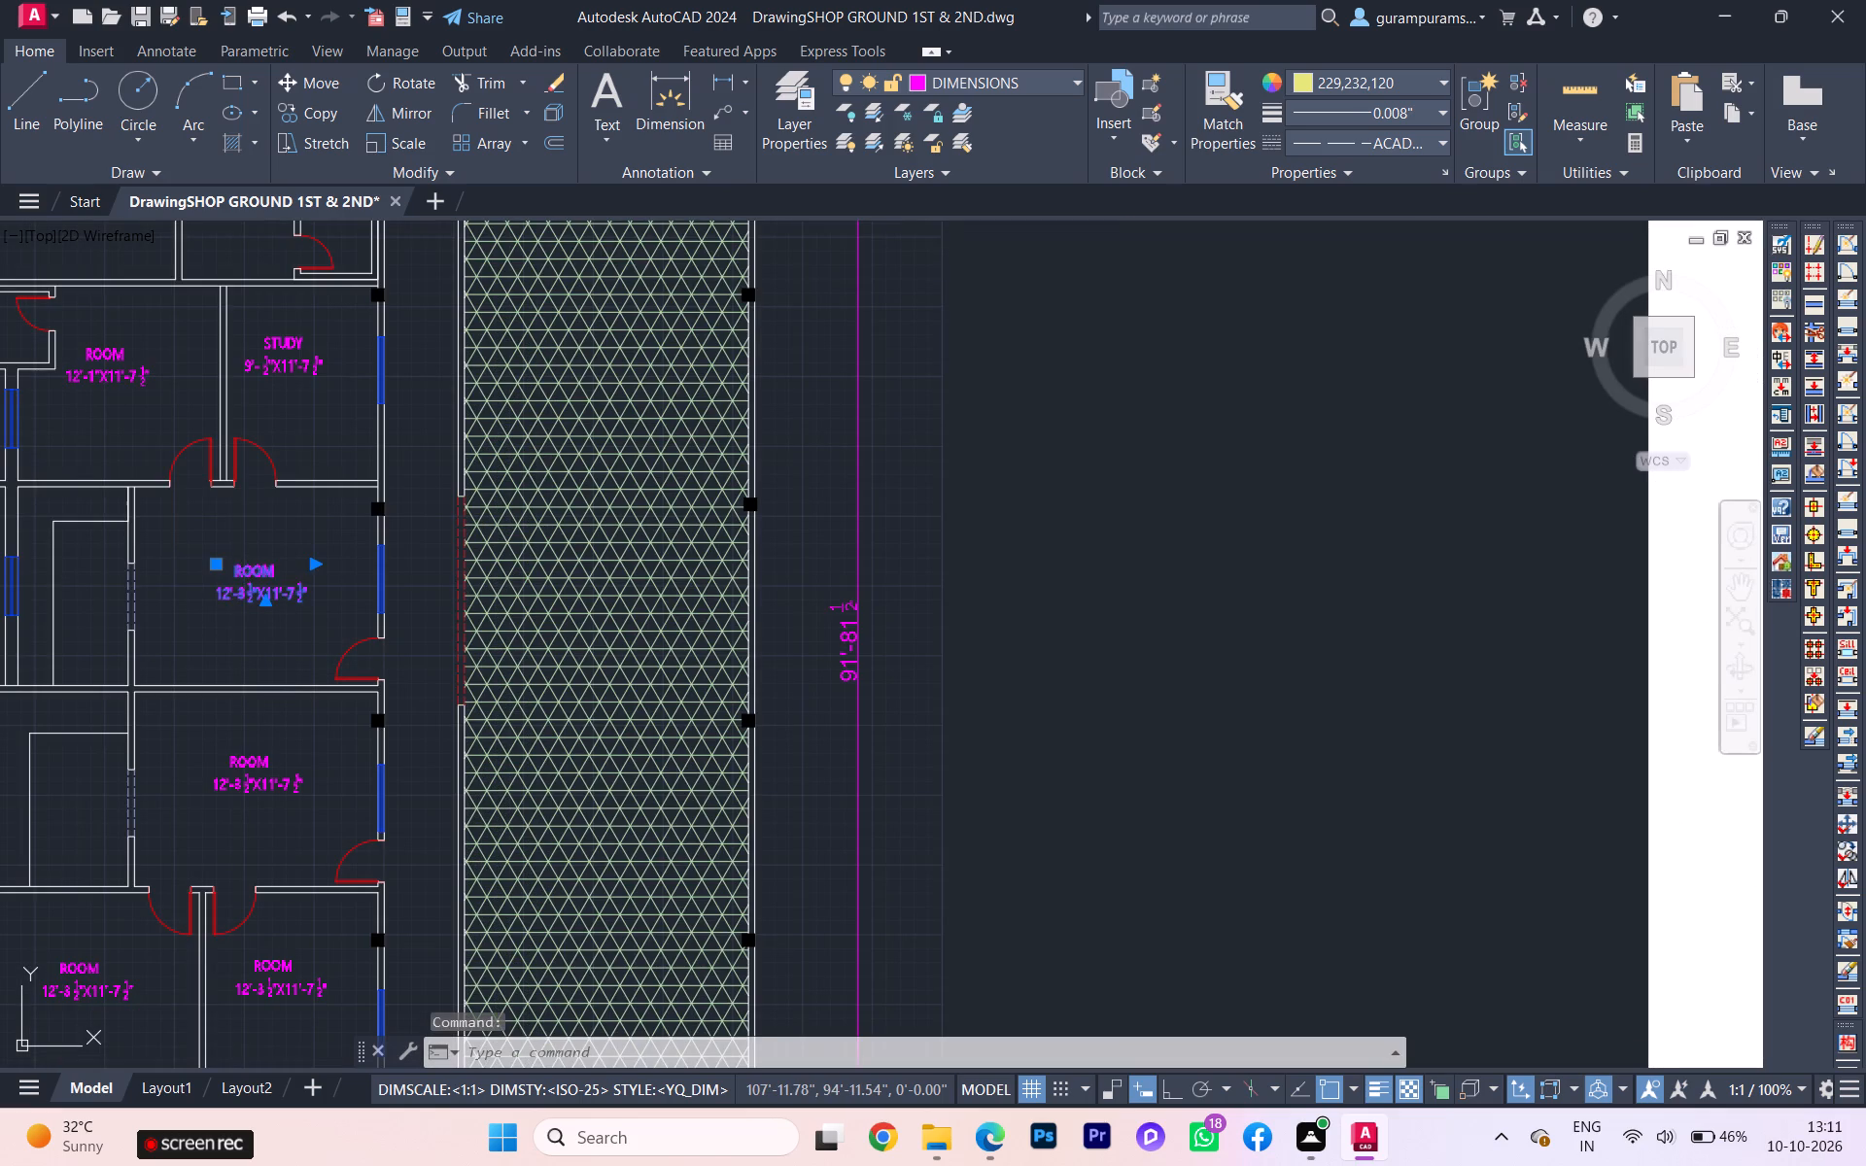
scroll(234, 600, "down", 1)
scroll(158, 638, "down", 1)
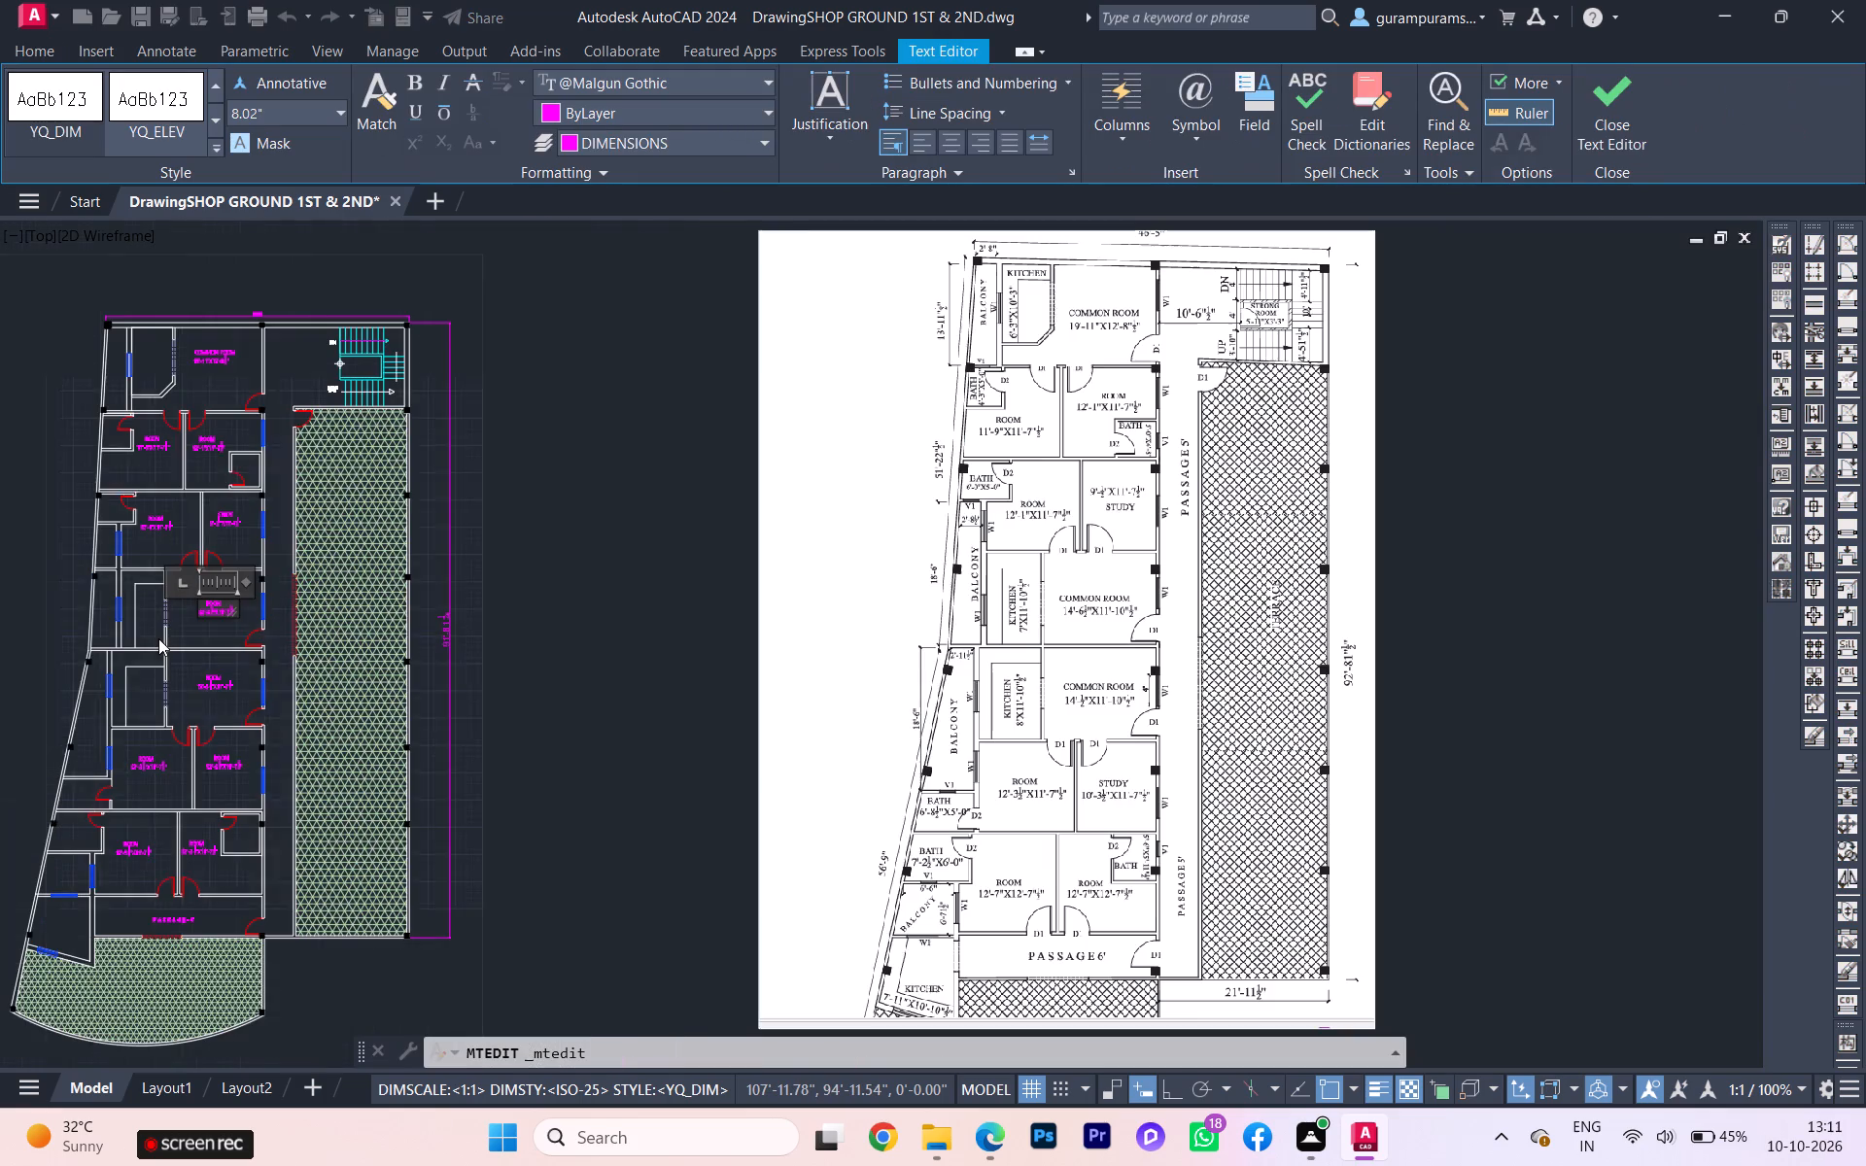
scroll(162, 634, "up", 4)
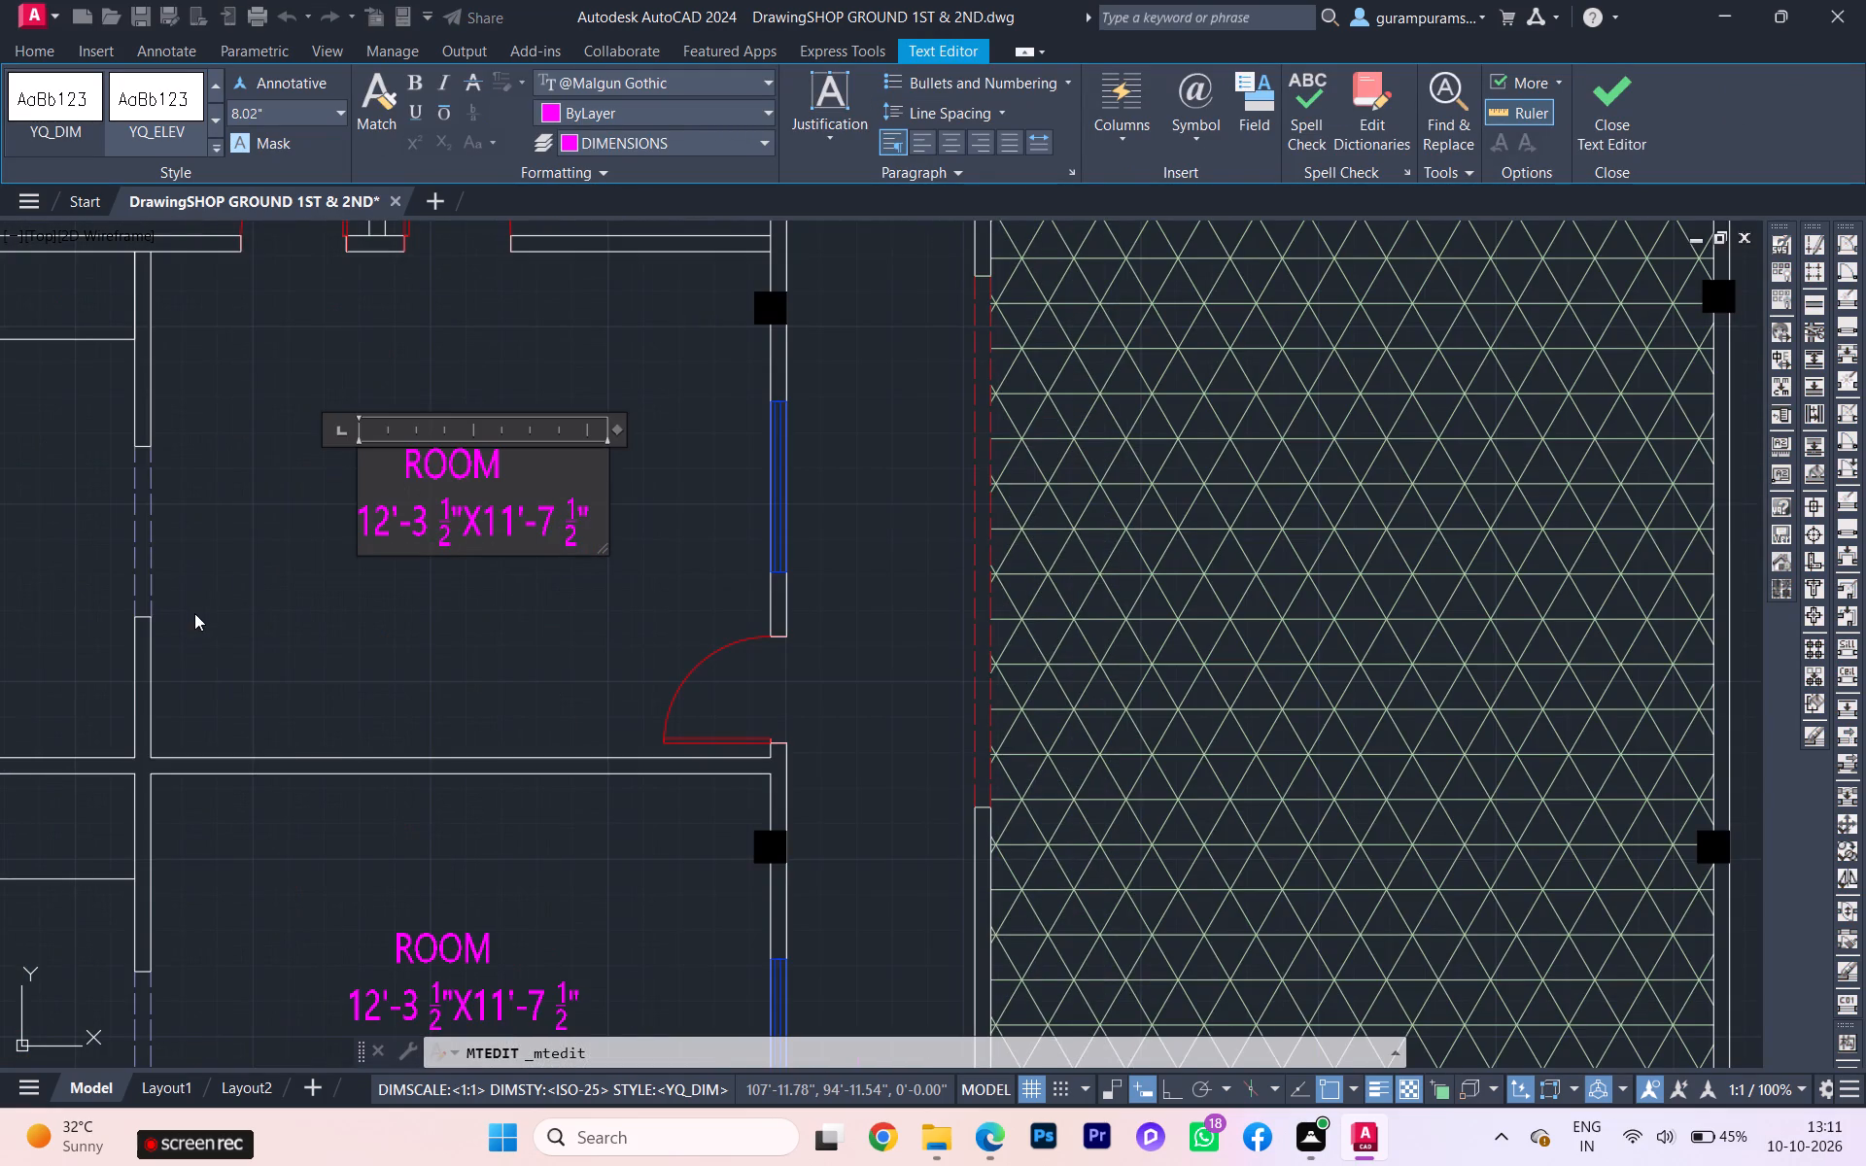
scroll(210, 616, "down", 3)
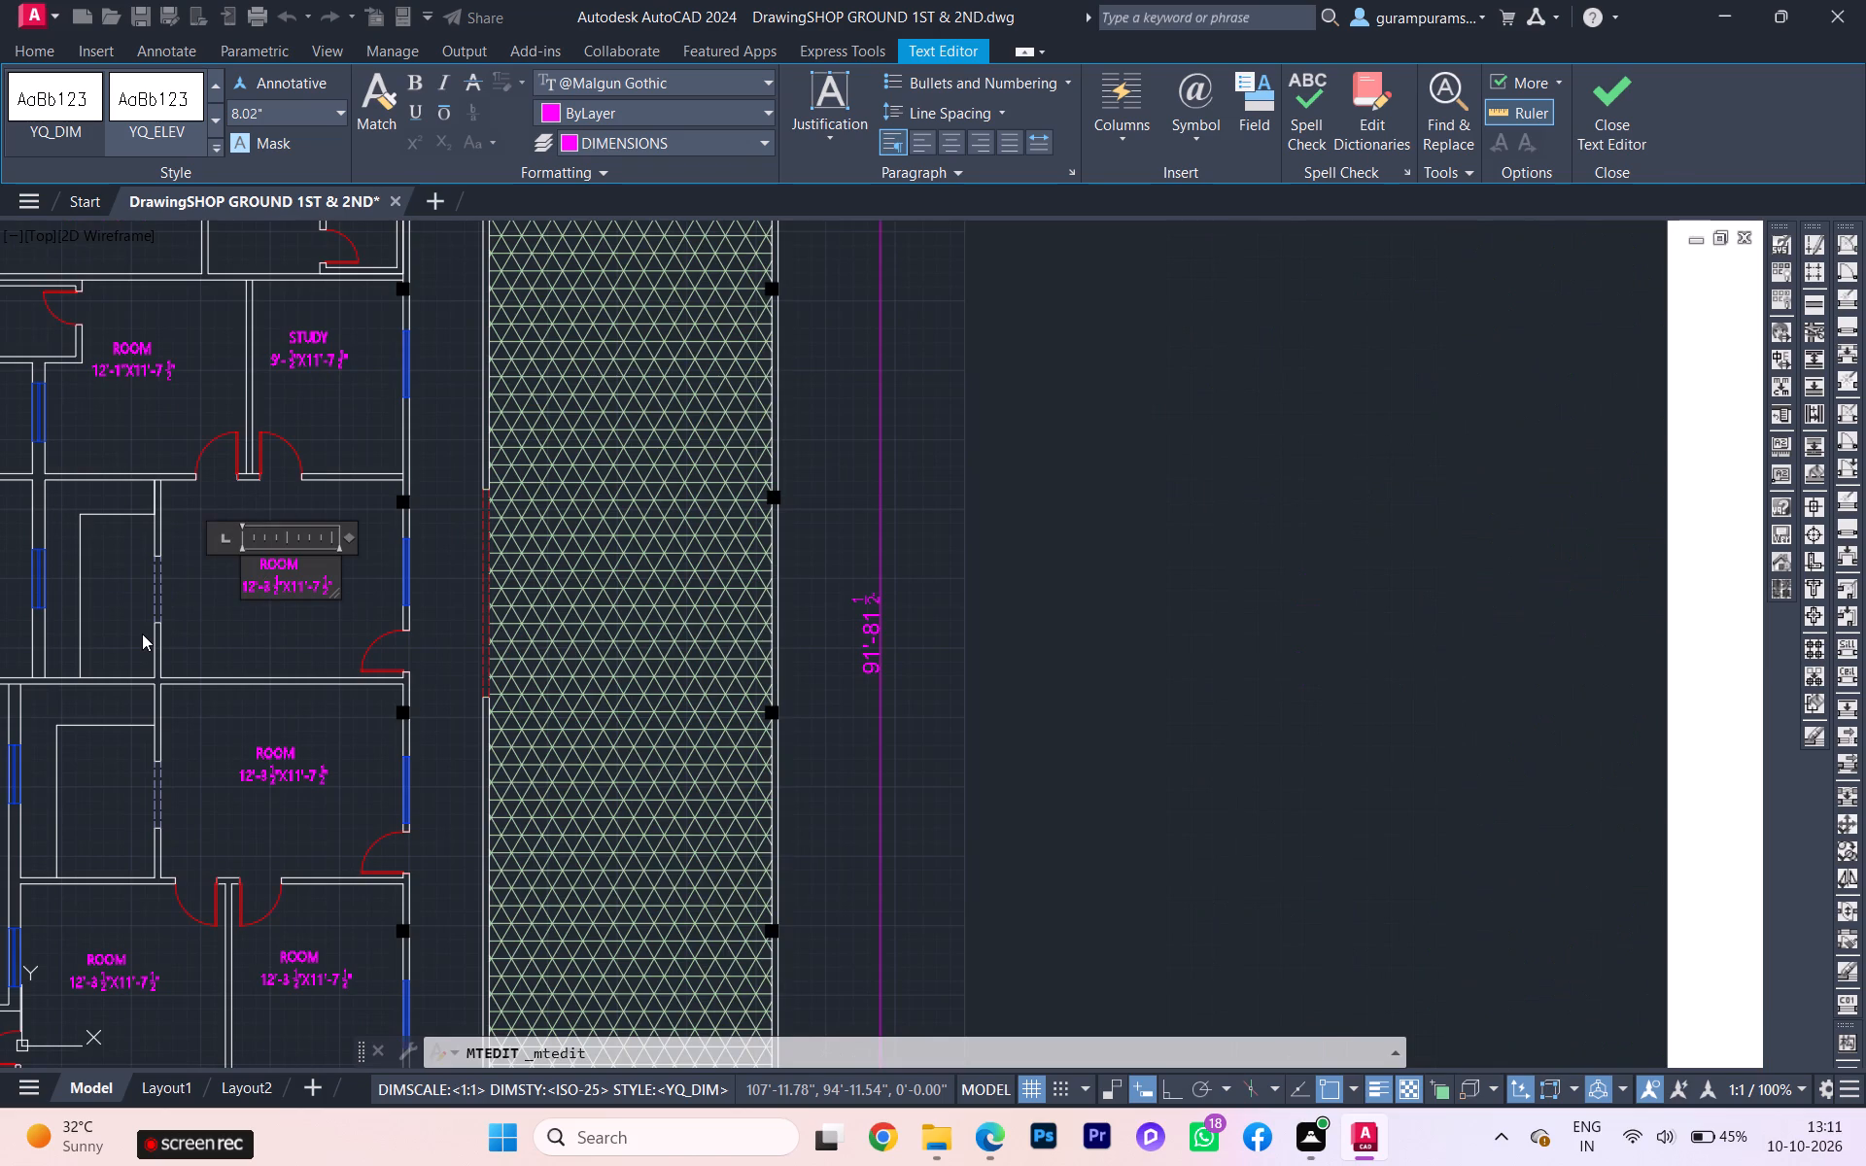
scroll(204, 621, "up", 2)
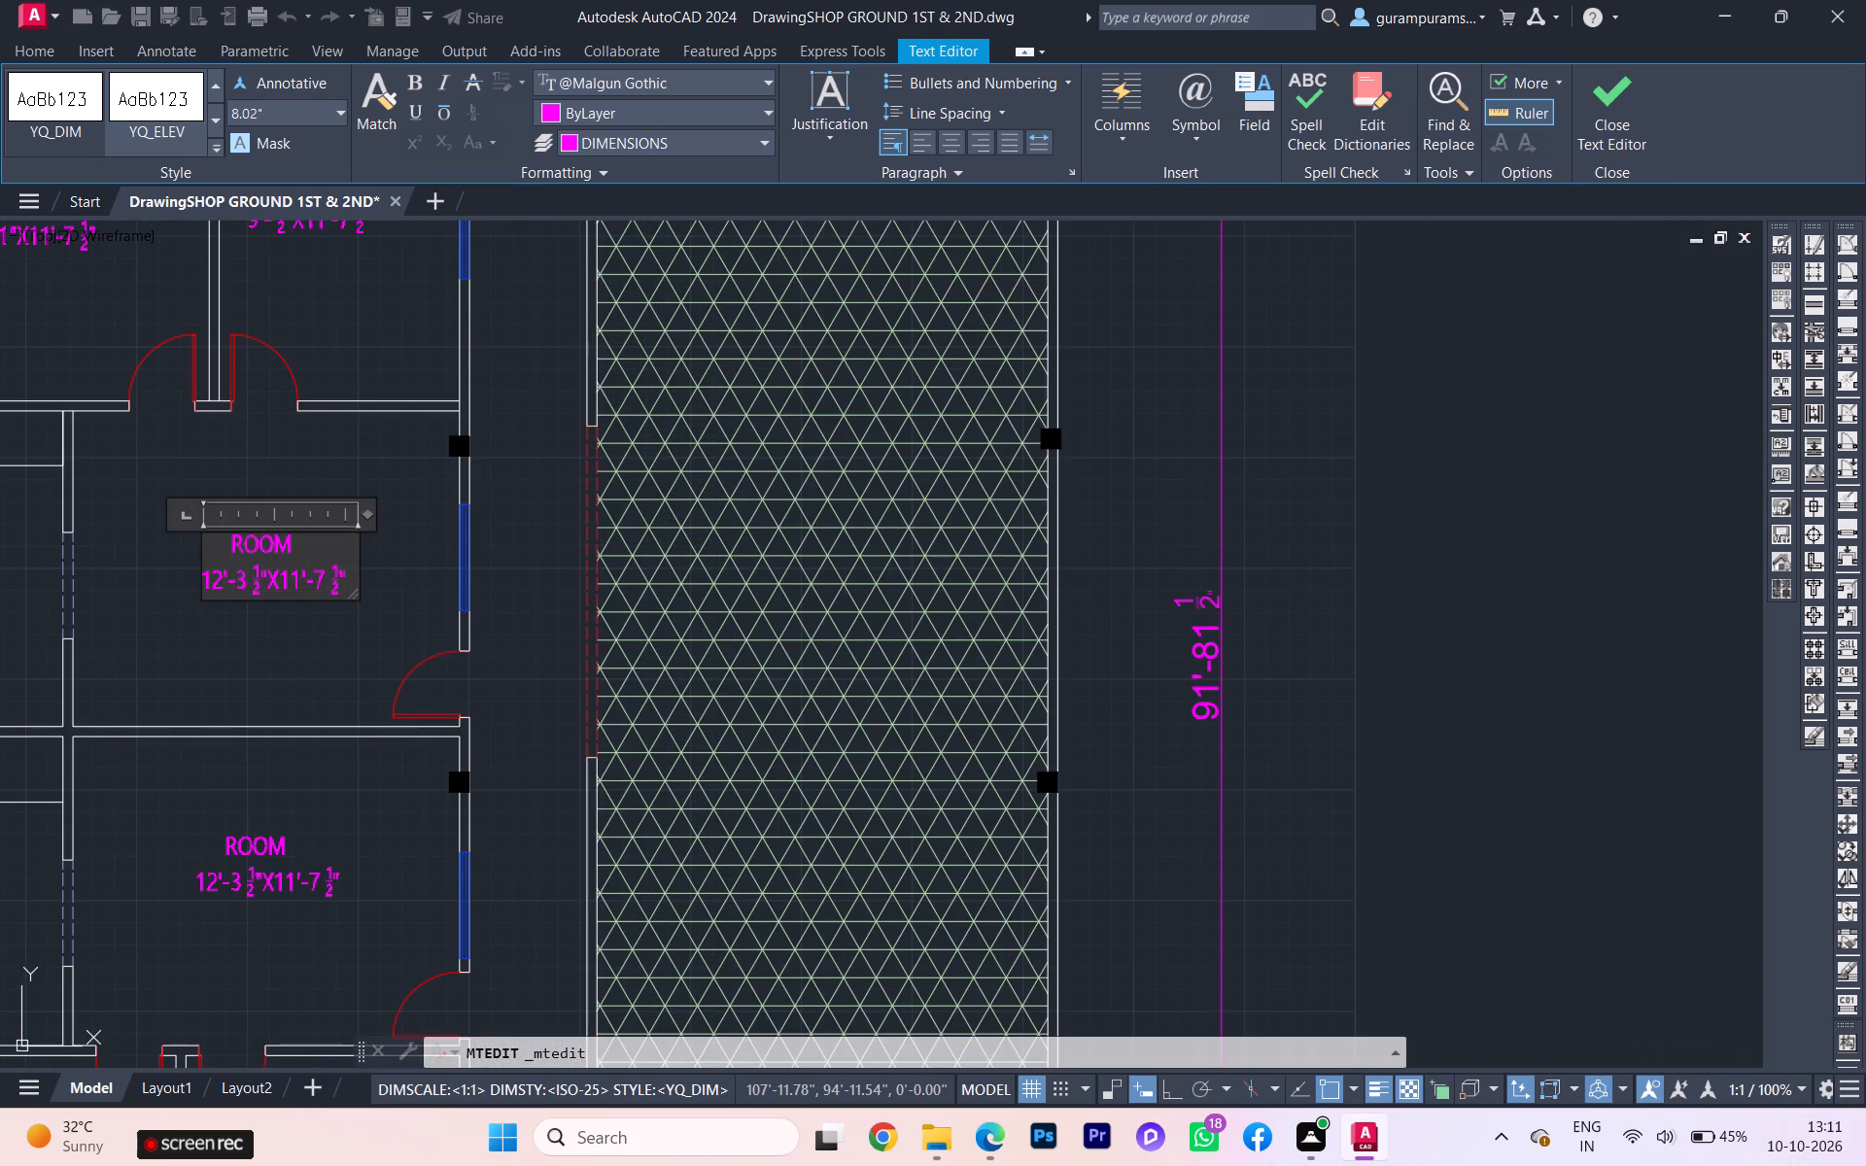
left_click(218, 591)
key("BackSpace")
key("4")
left_click(246, 588)
key("BackSpace")
key("6")
Set the second dimension in that same ROOM label to 11'-10 1/2", following the reference plan.
scroll(99, 600, "down", 2)
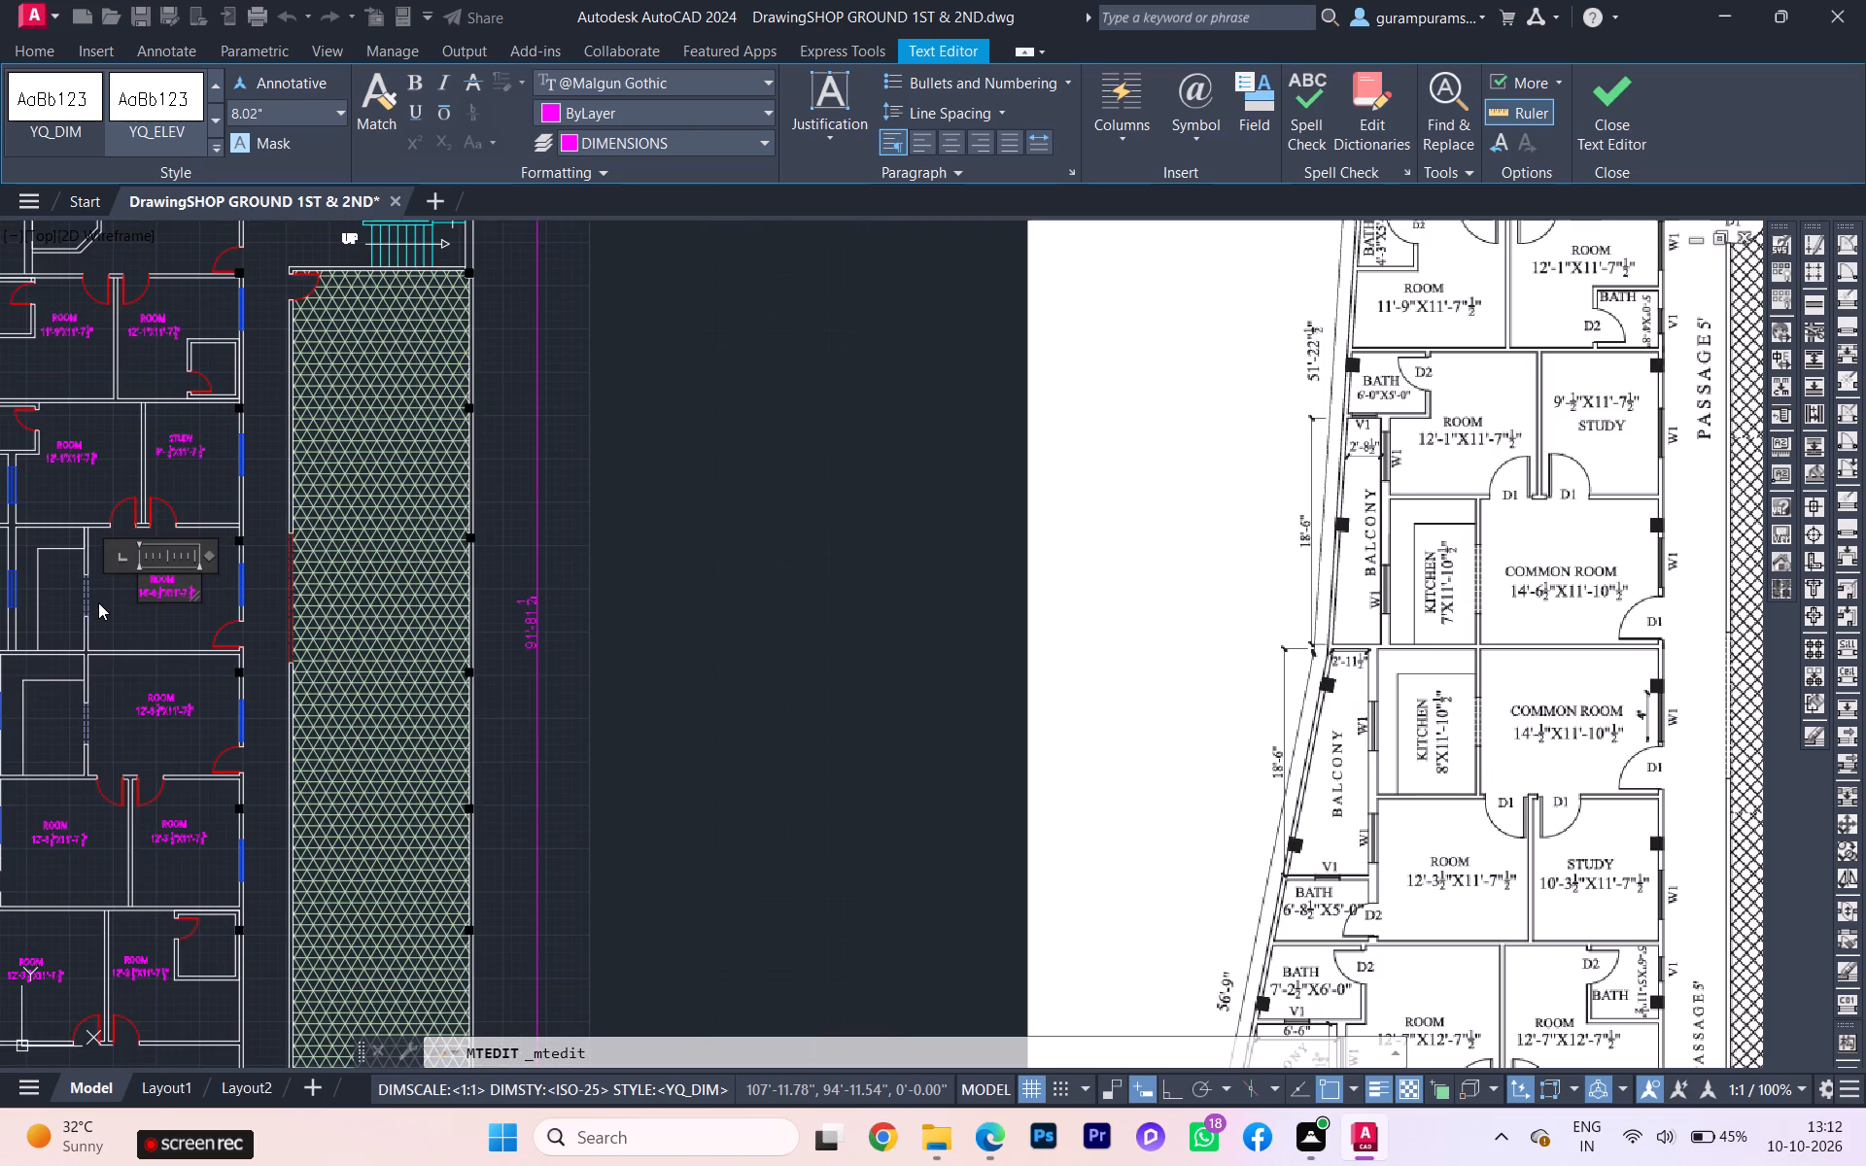
scroll(98, 603, "down", 1)
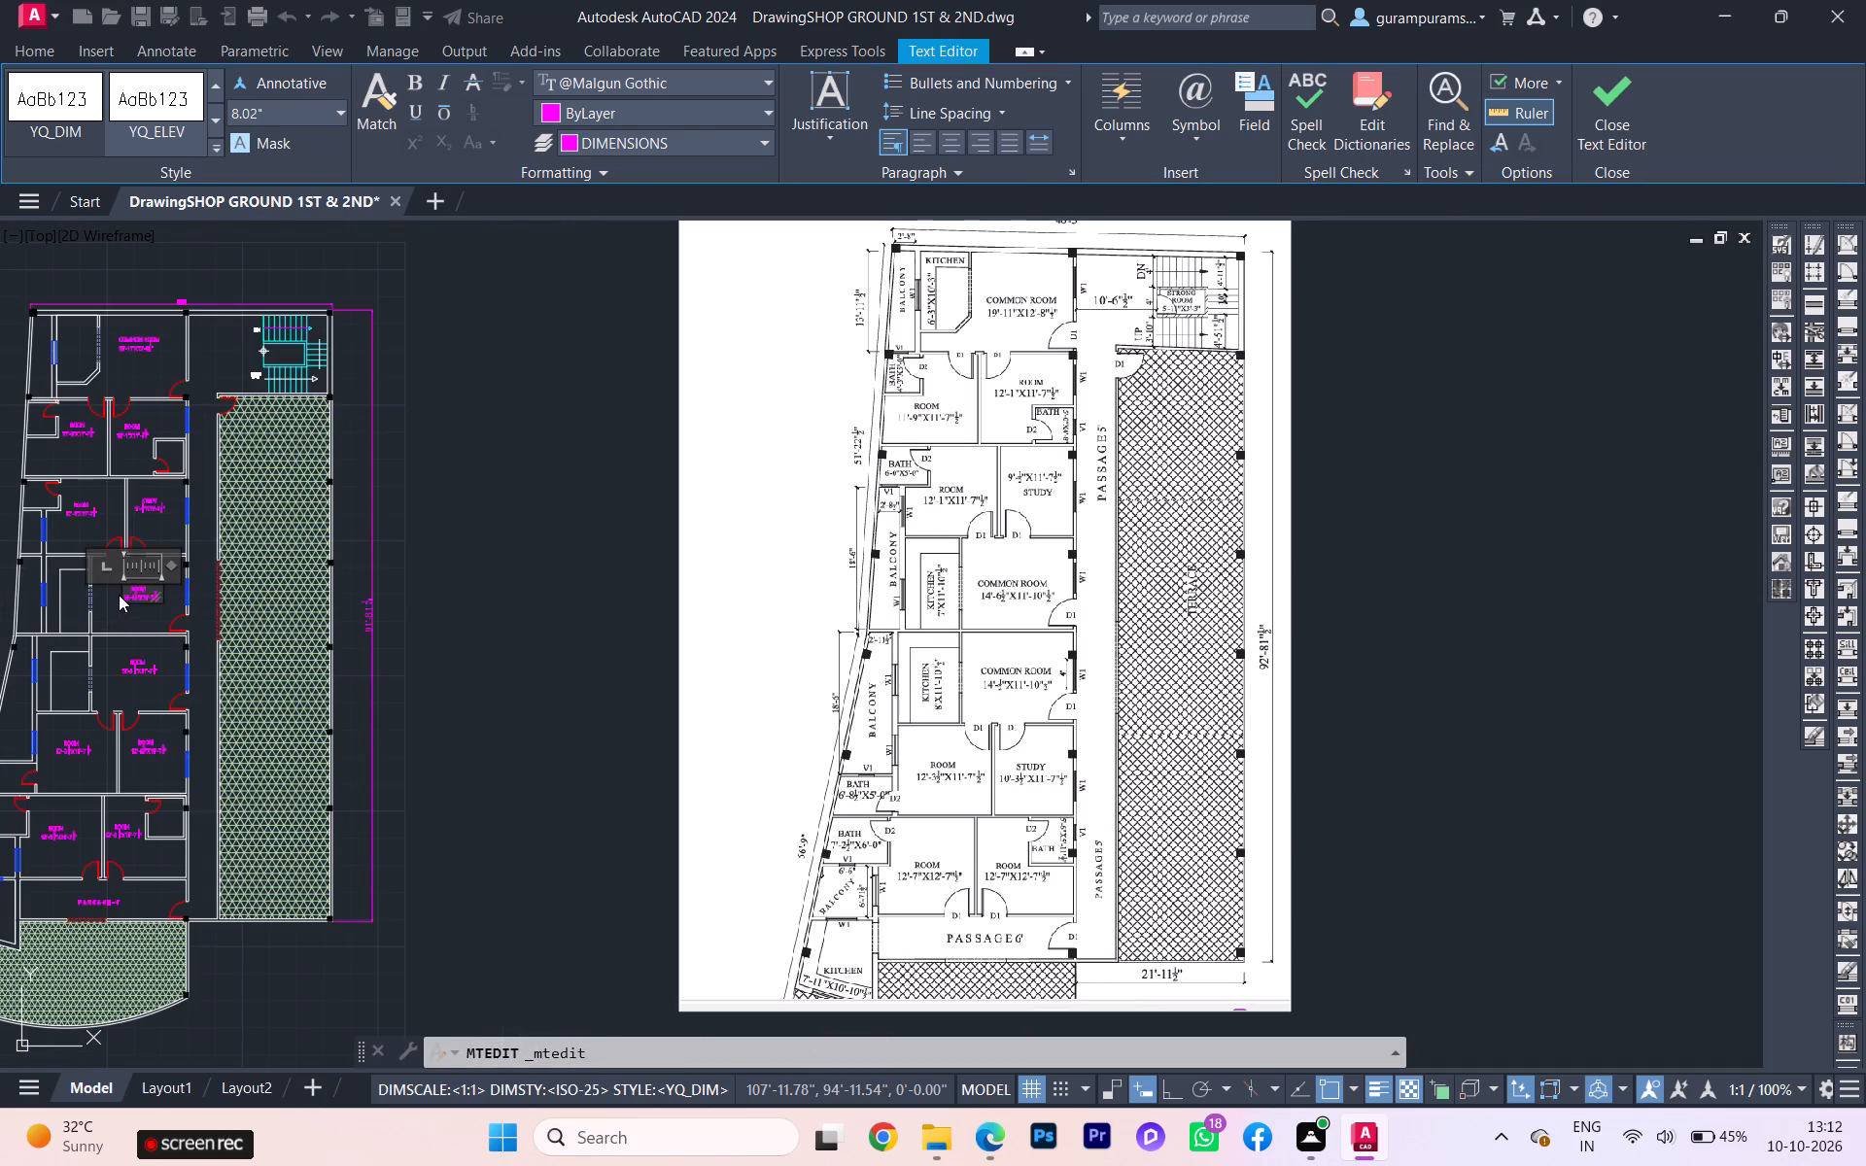
scroll(119, 595, "up", 3)
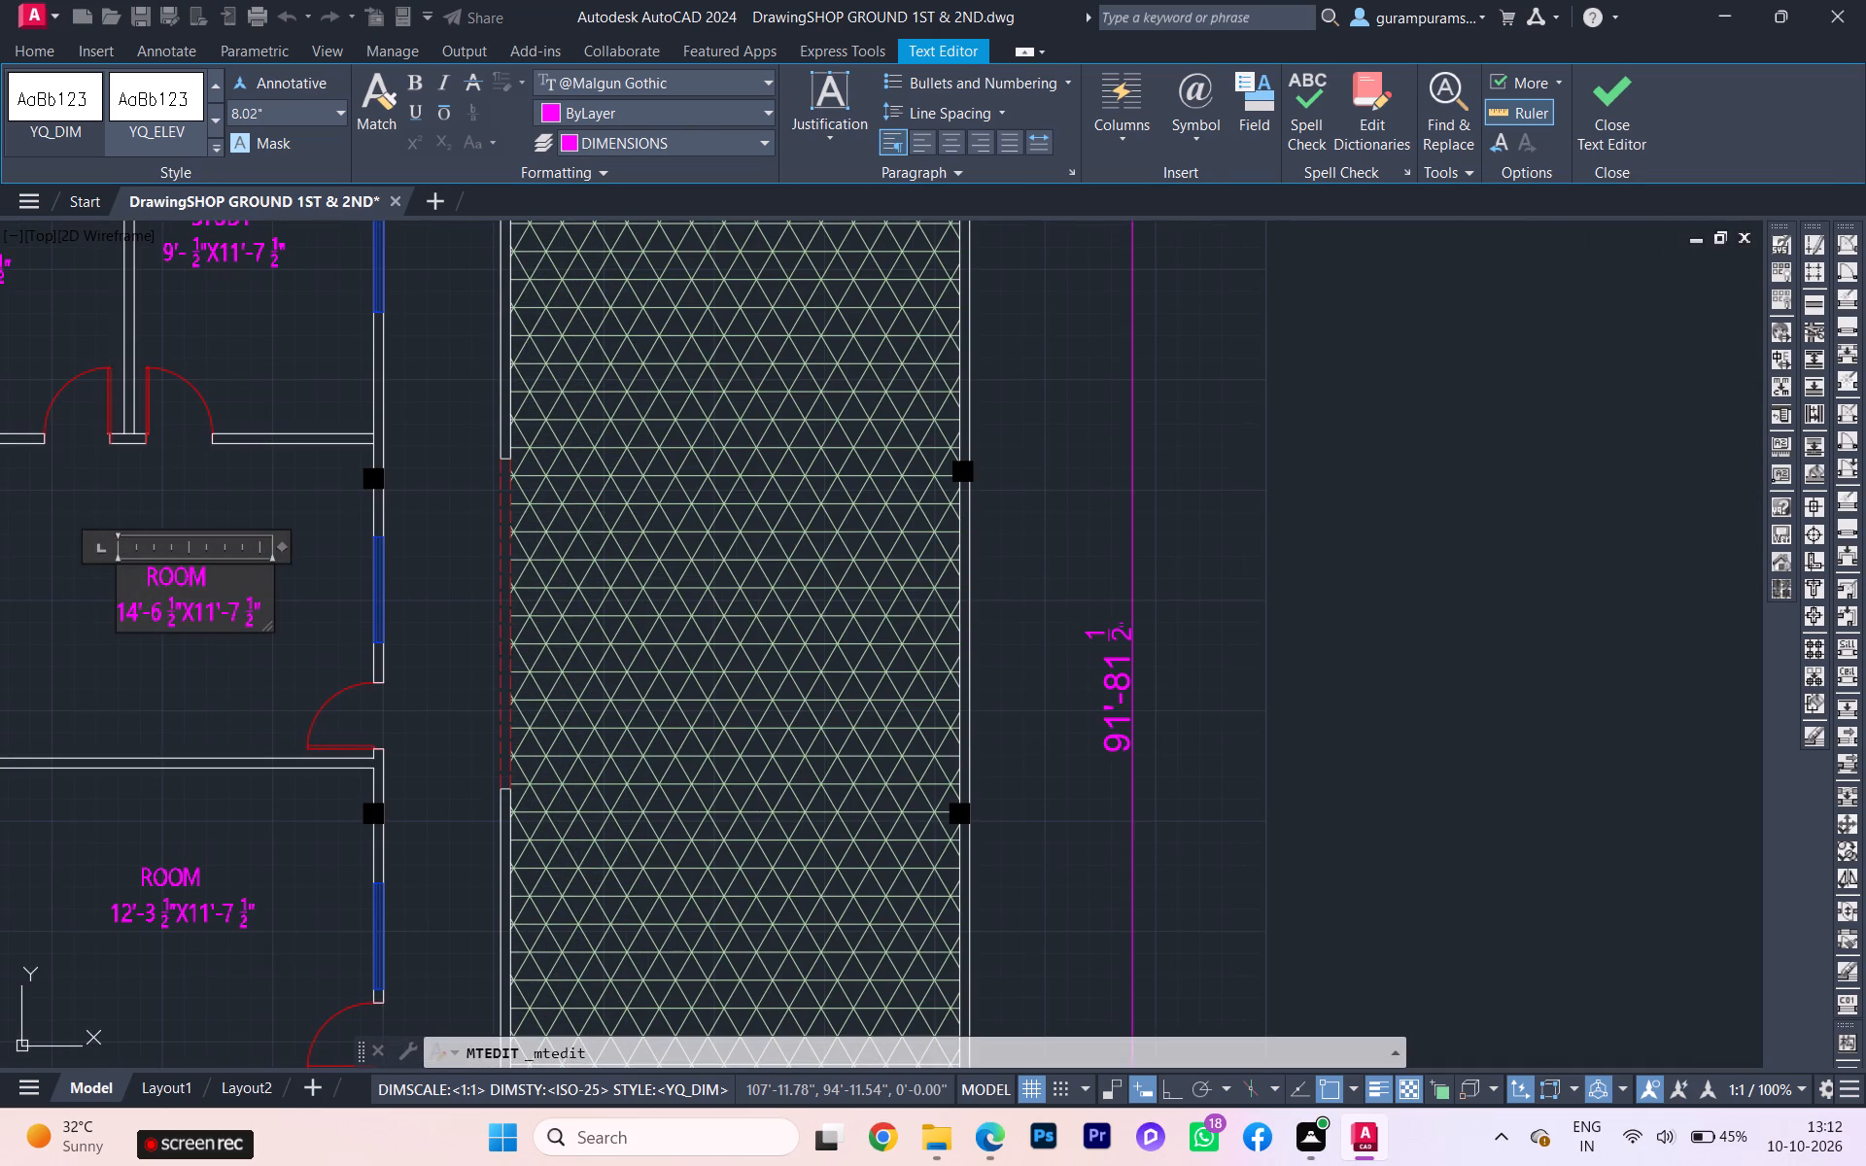
left_click(240, 617)
key("BackSpace")
key("1")
key("0")
Rename that label COMMON ROOM, widen its text frame so the name fits on one line, and finish editing.
scroll(54, 659, "down", 3)
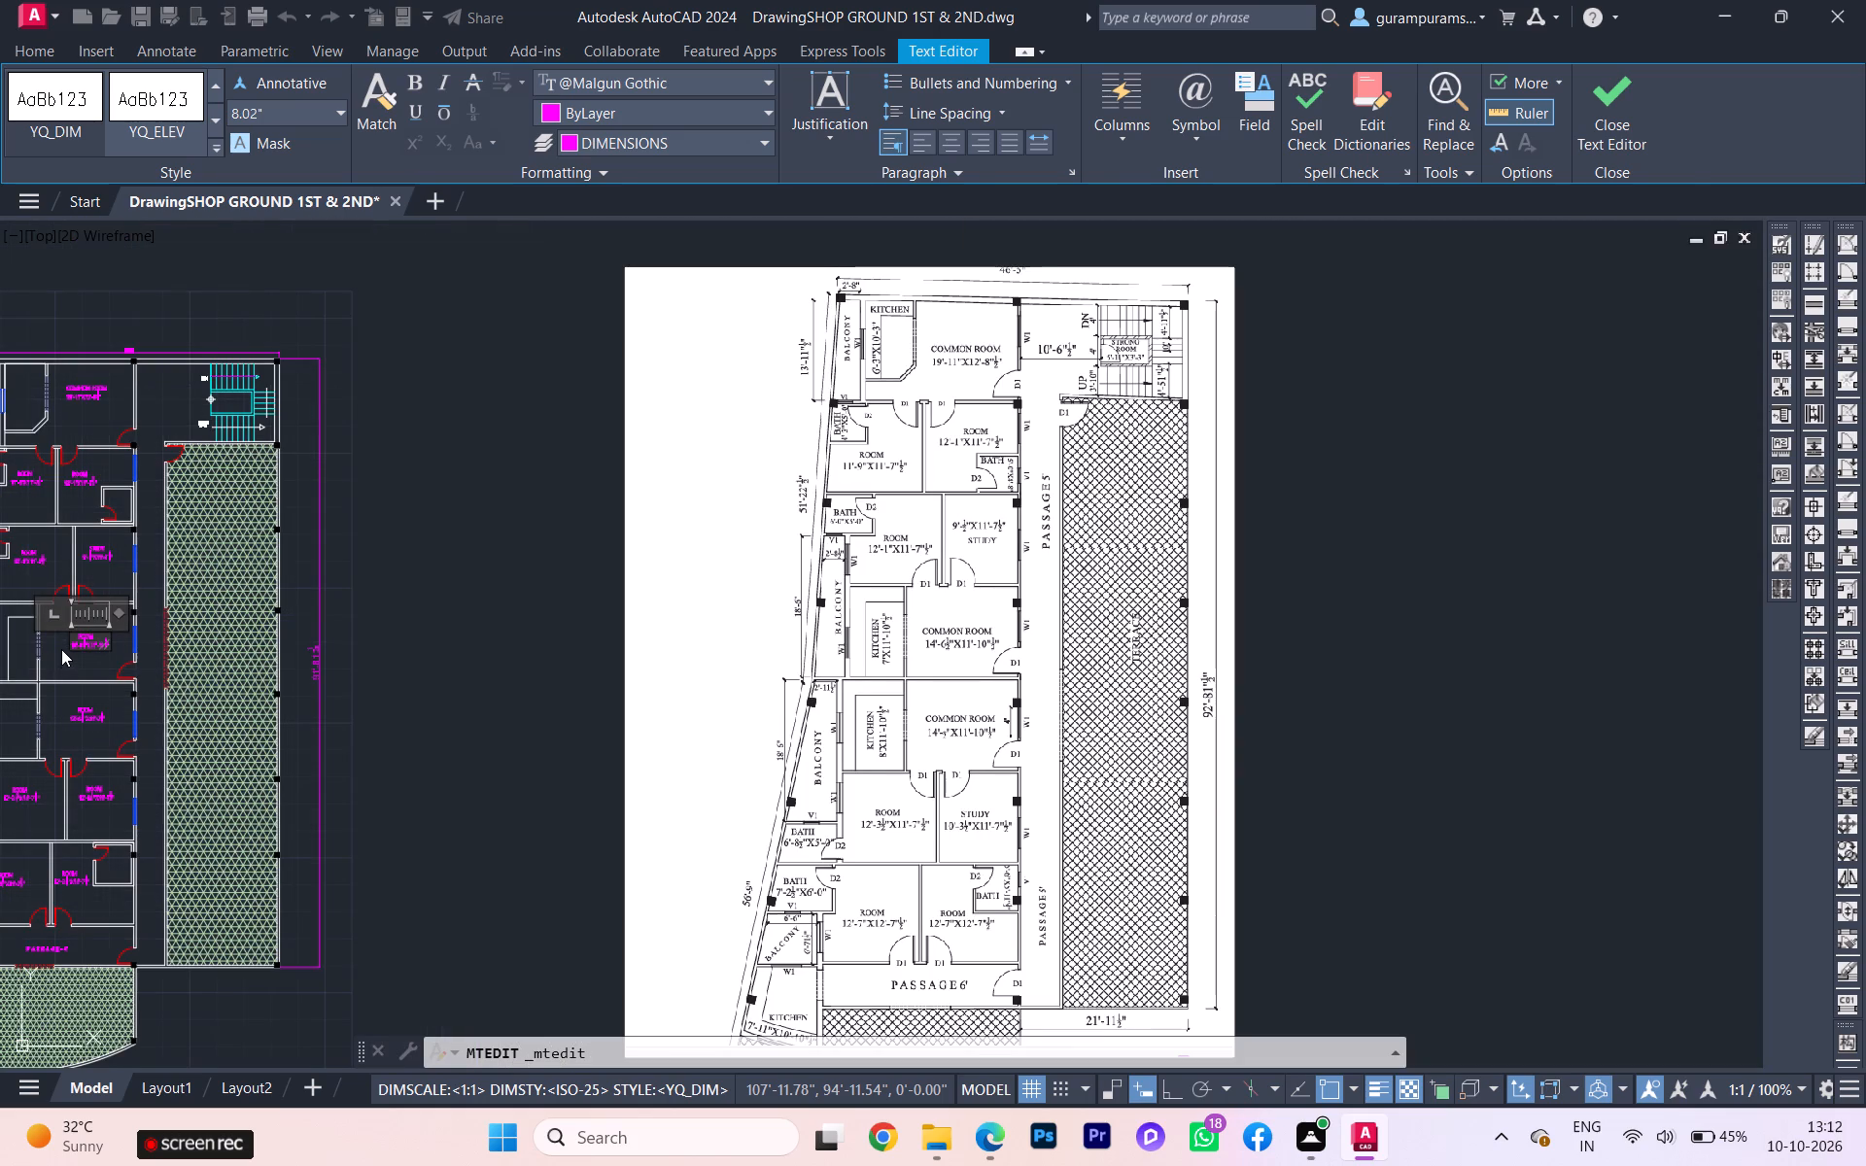
scroll(61, 619, "up", 3)
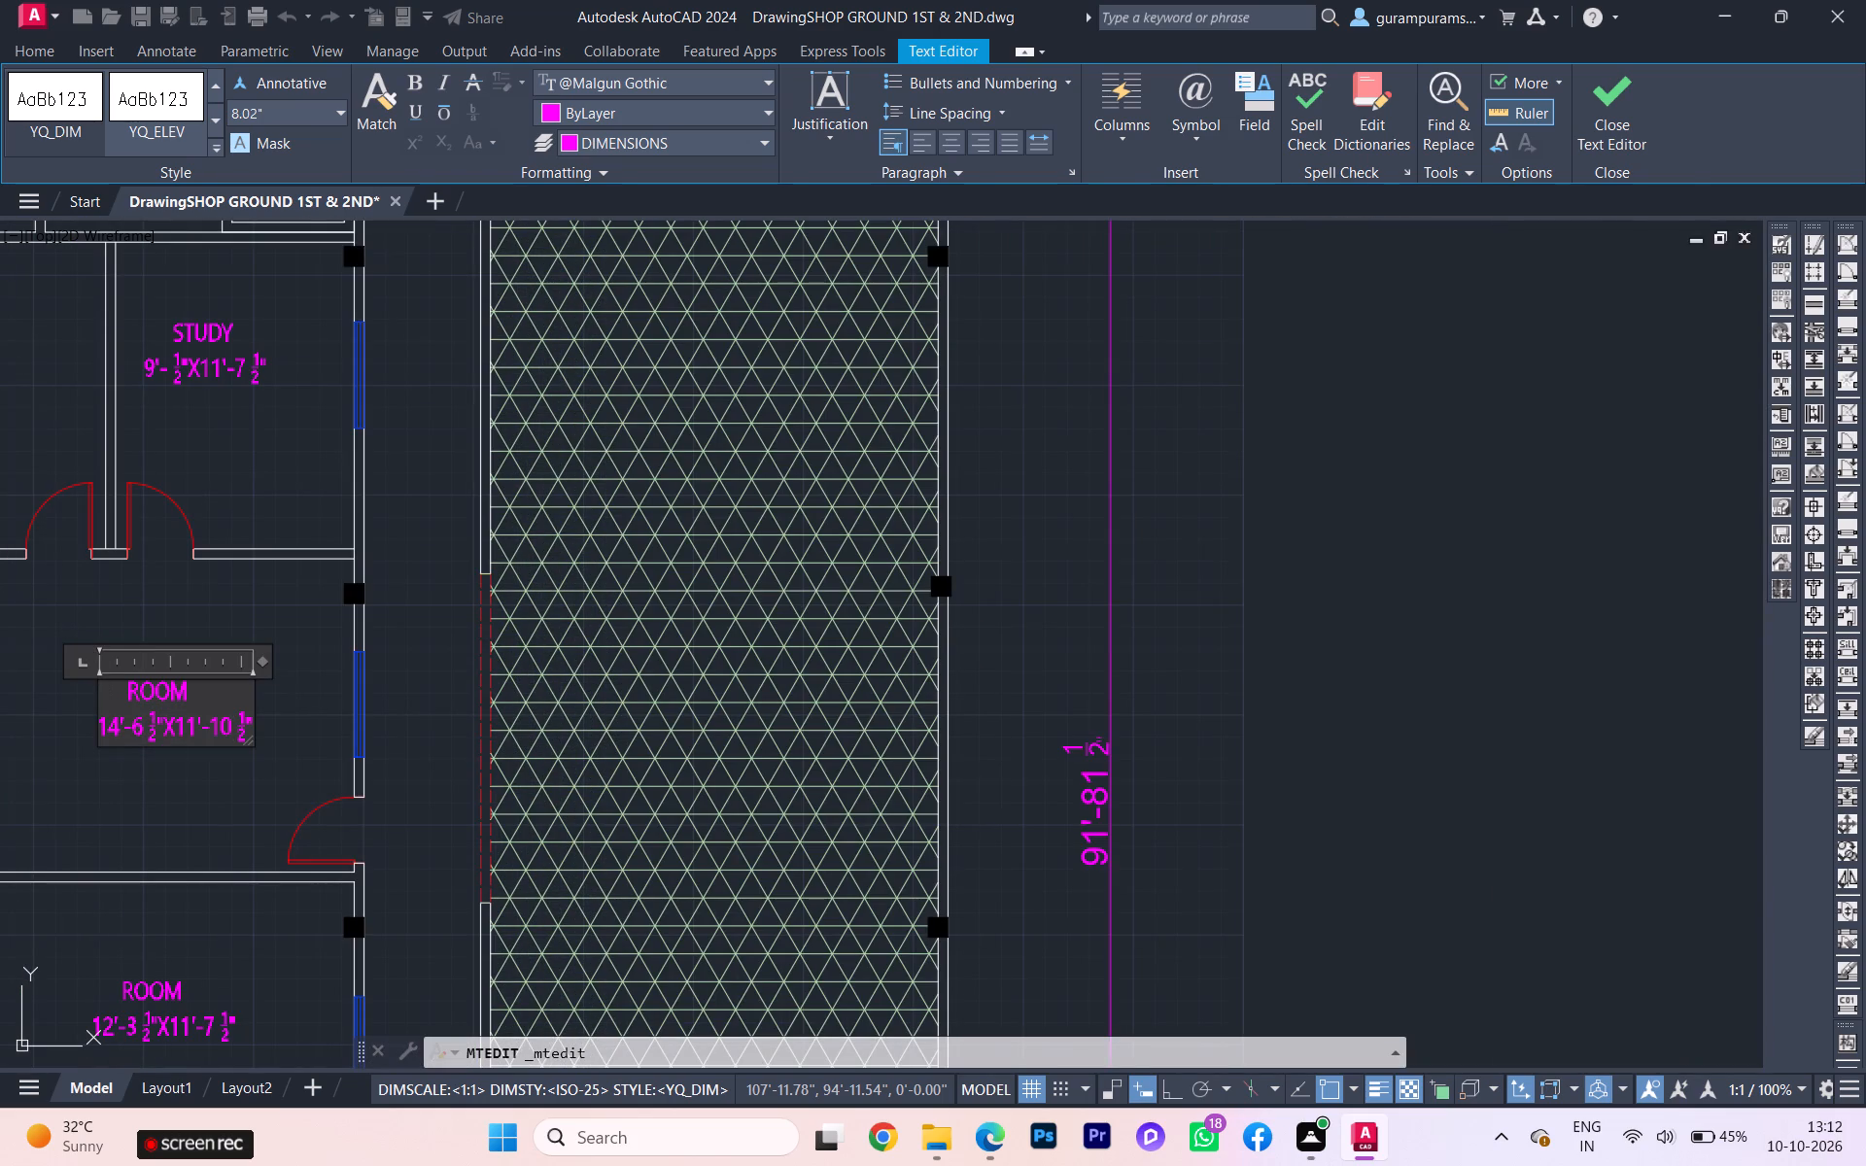
left_click(113, 686)
key("c")
key("BackSpace")
key("BackSpace")
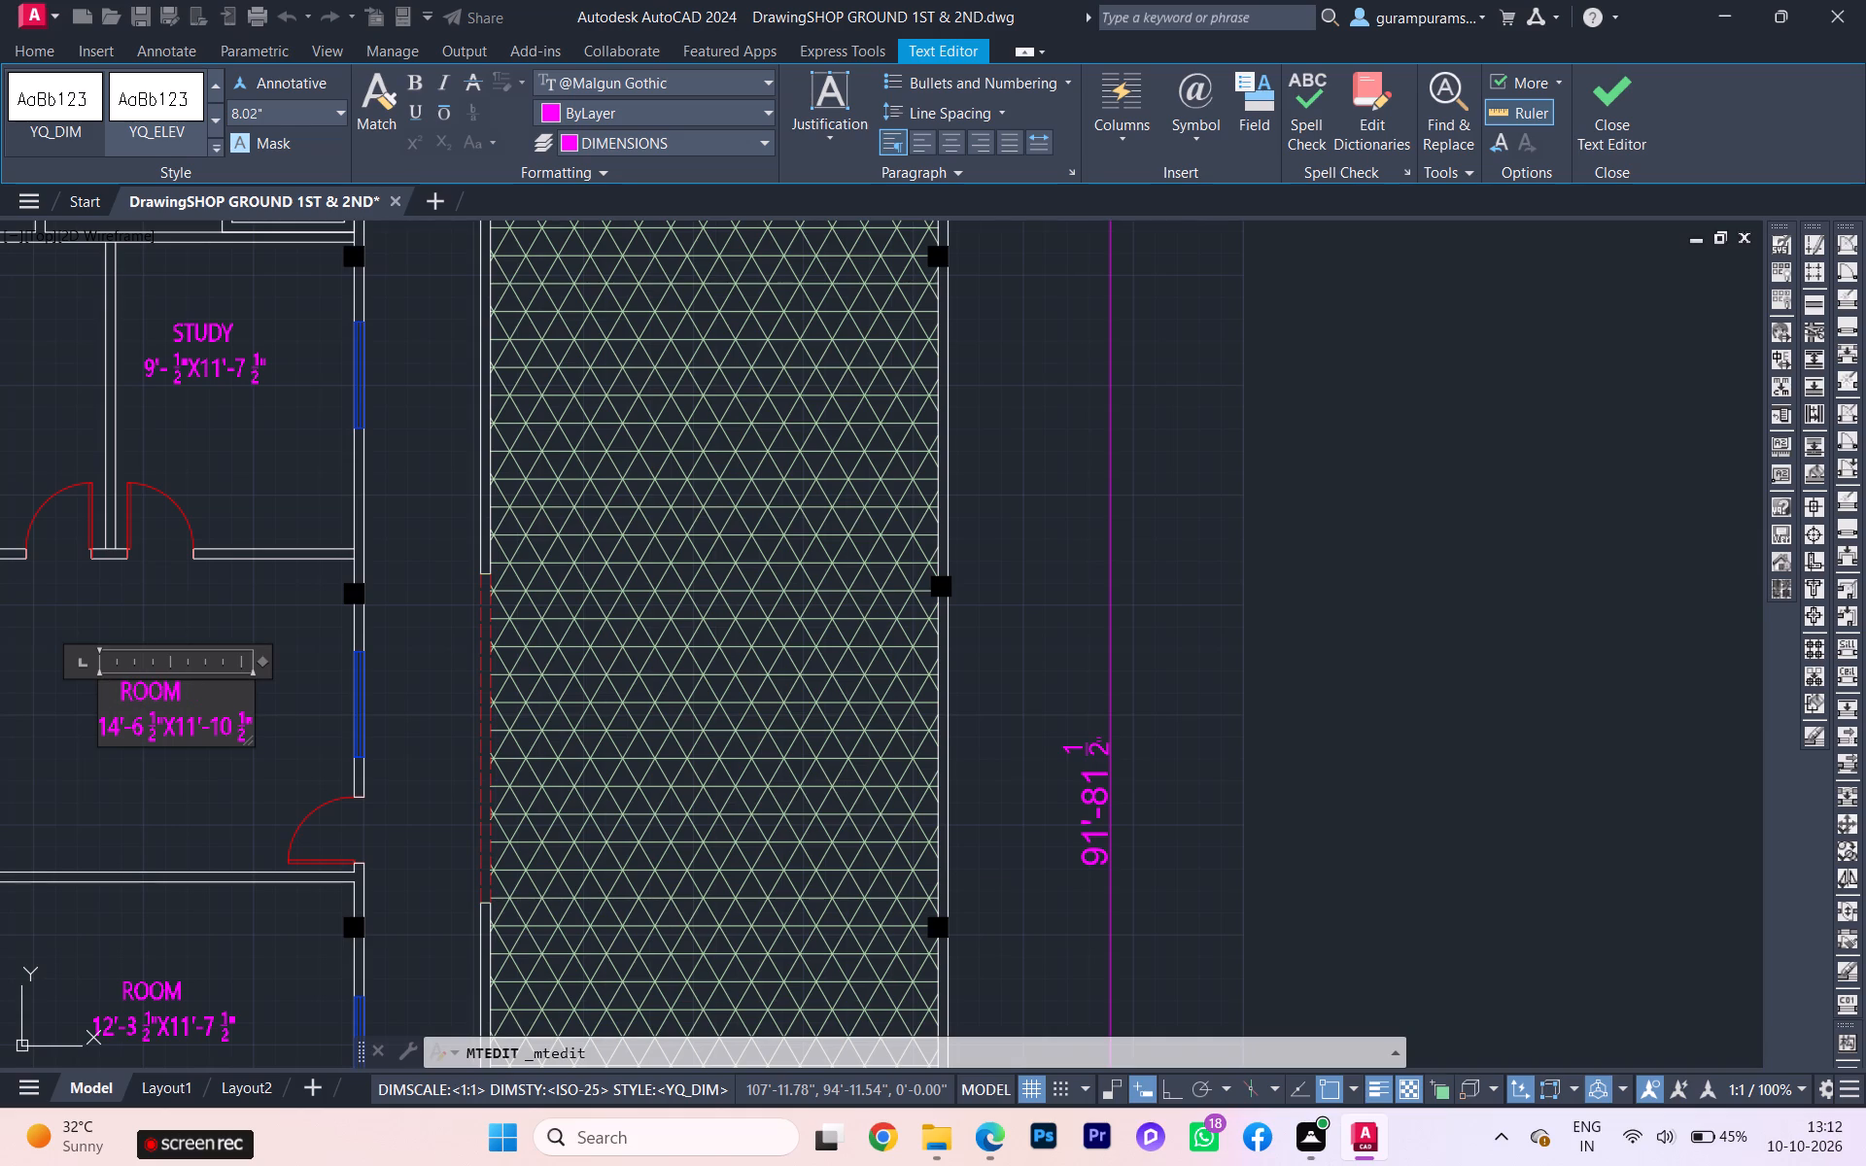
type("COMMON")
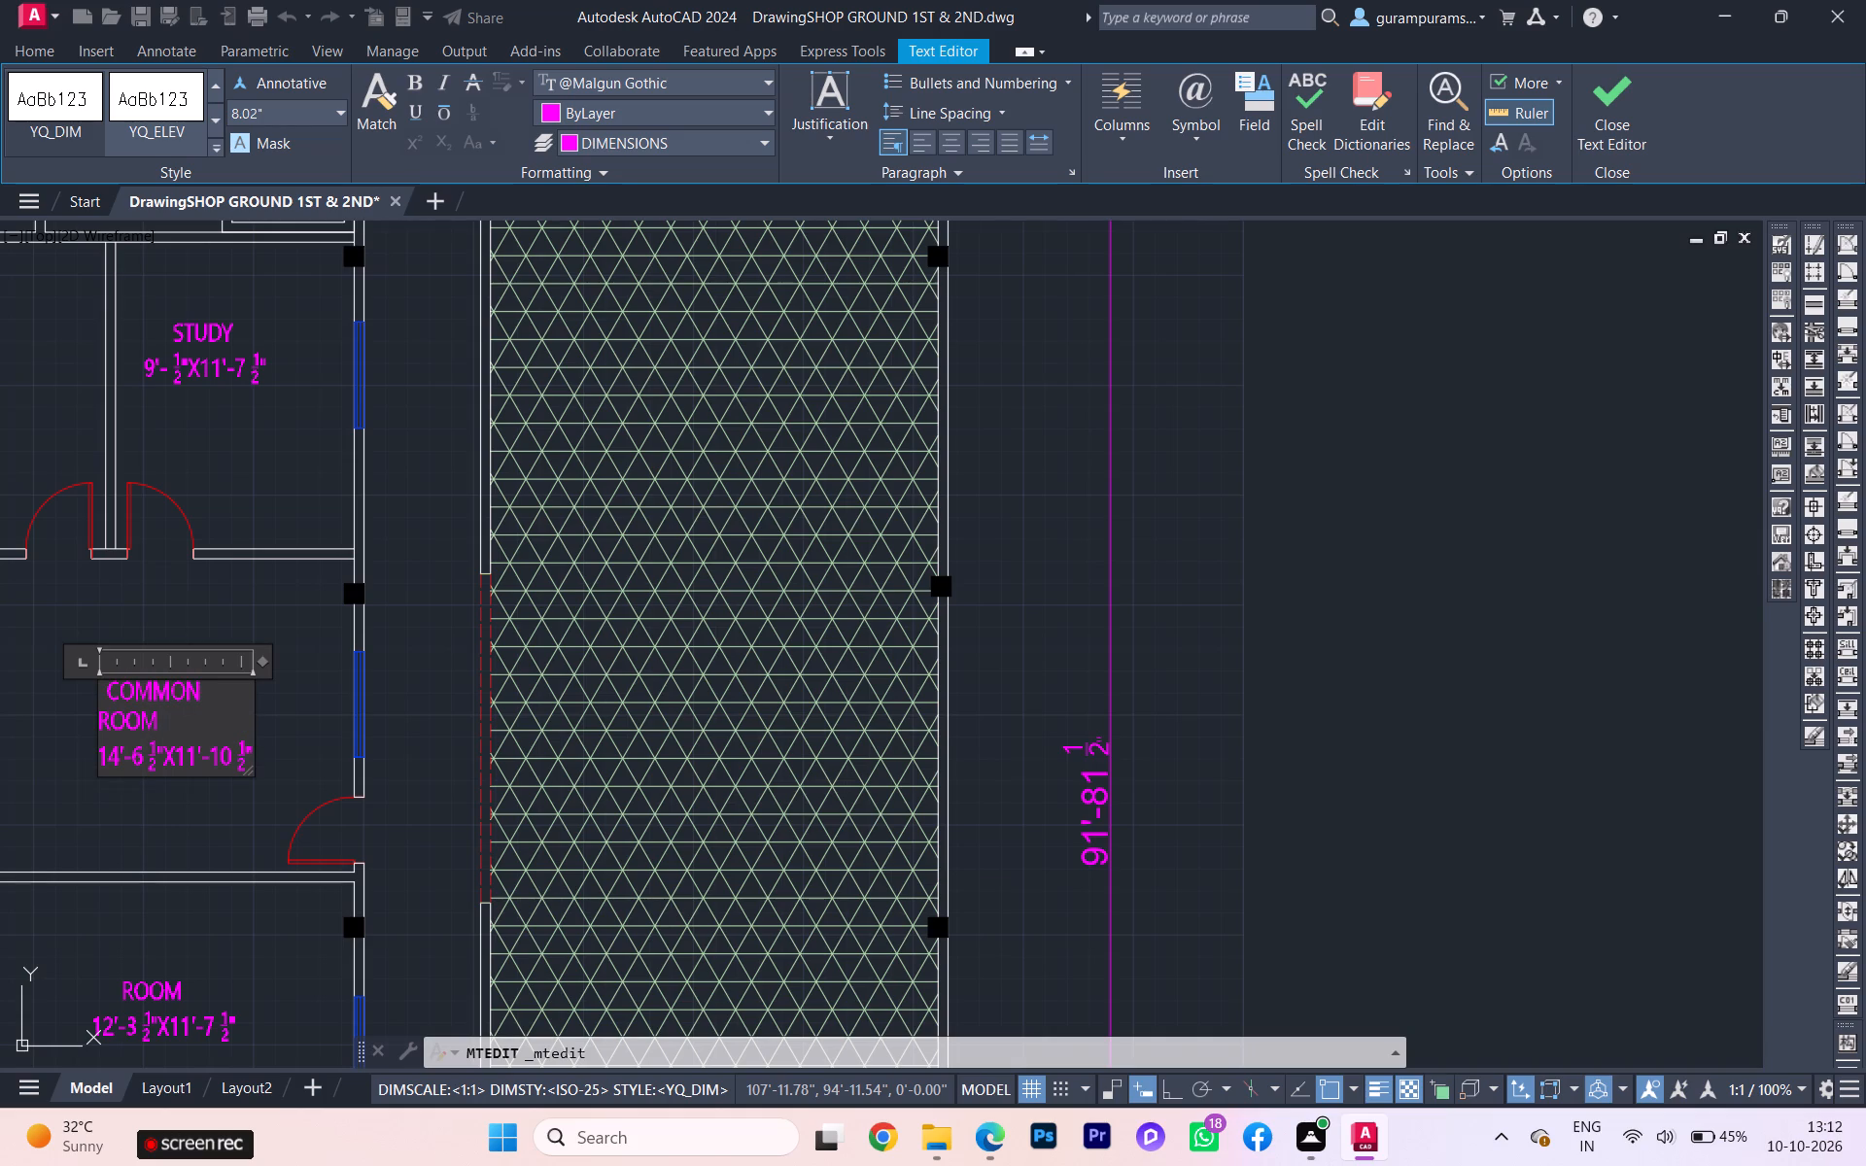
left_click_drag(254, 722, 294, 719)
left_click(213, 807)
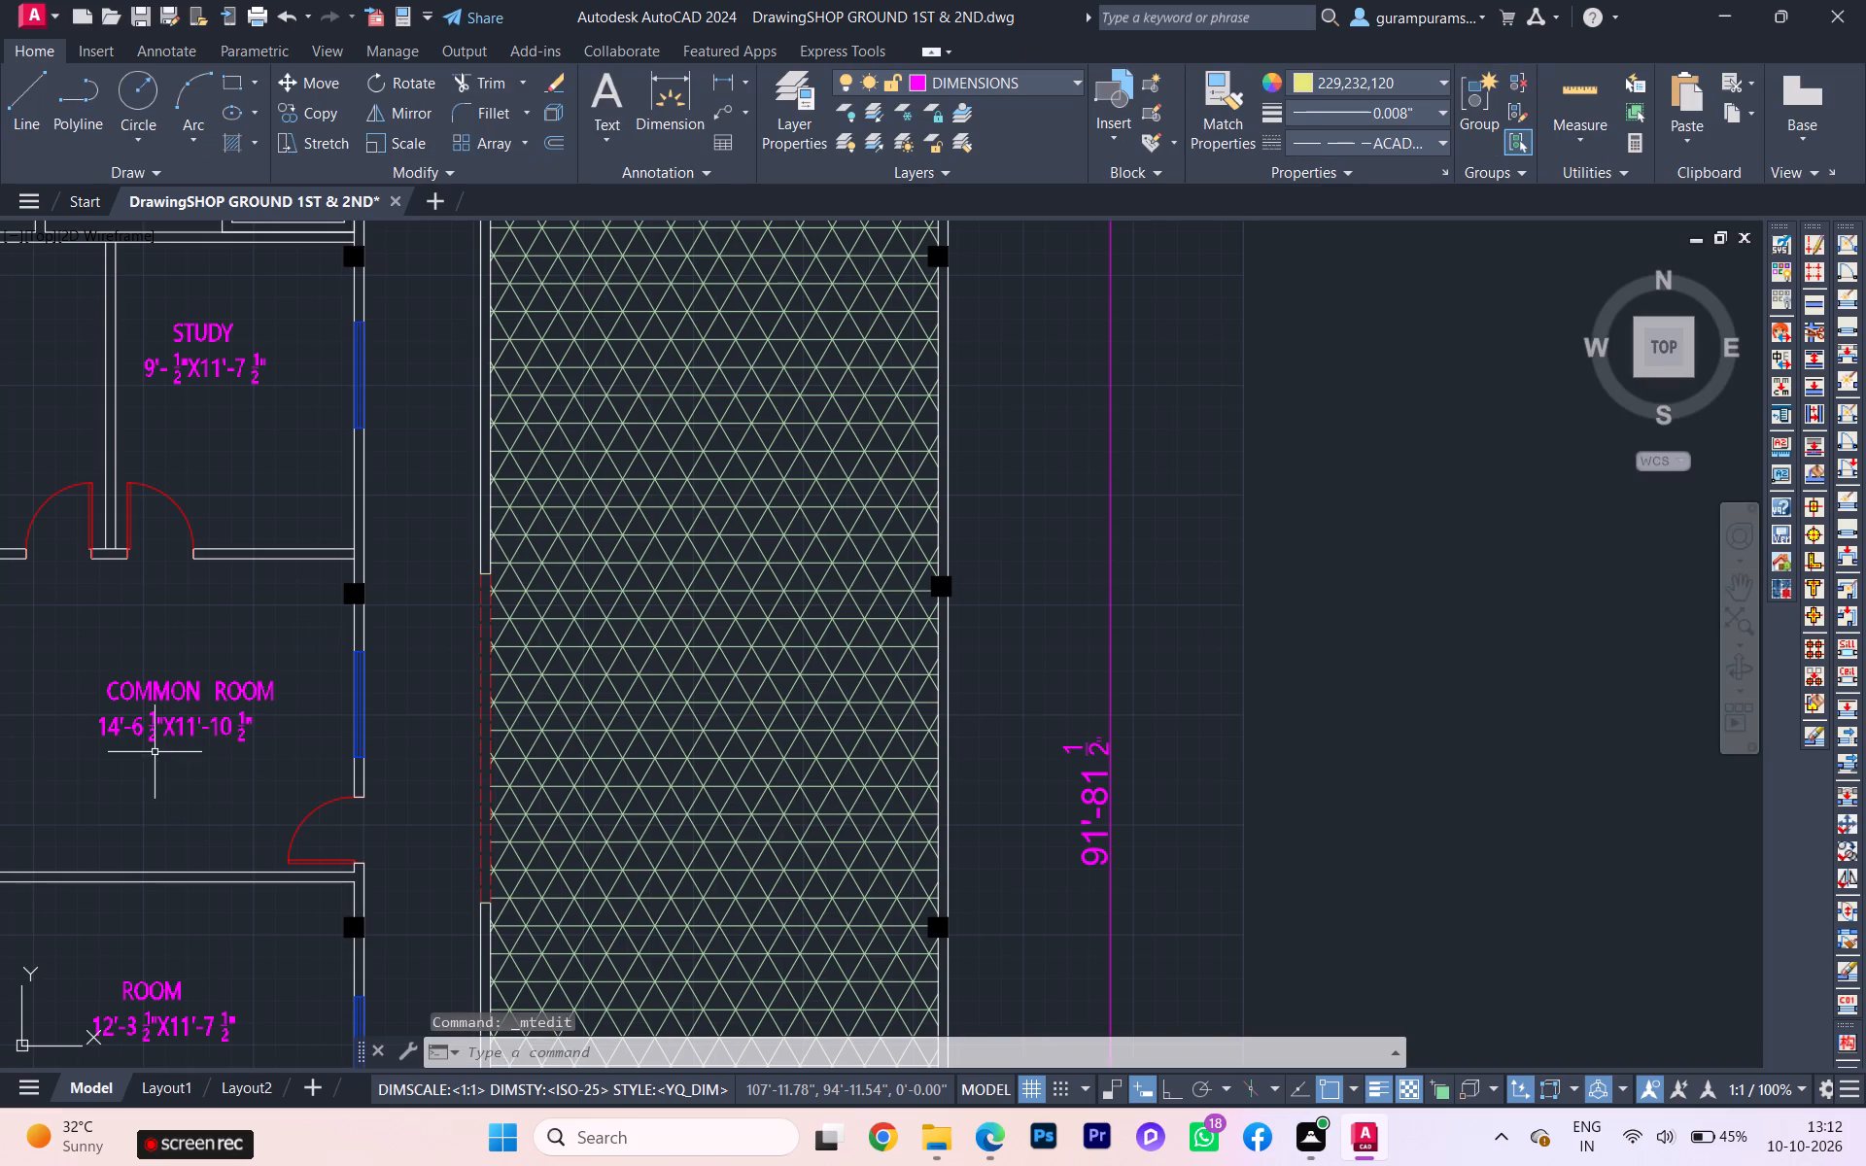
Check the reference plan and erase the ROOM label in the room directly south of the 14'-6 1/2" common room.
scroll(170, 753, "down", 1)
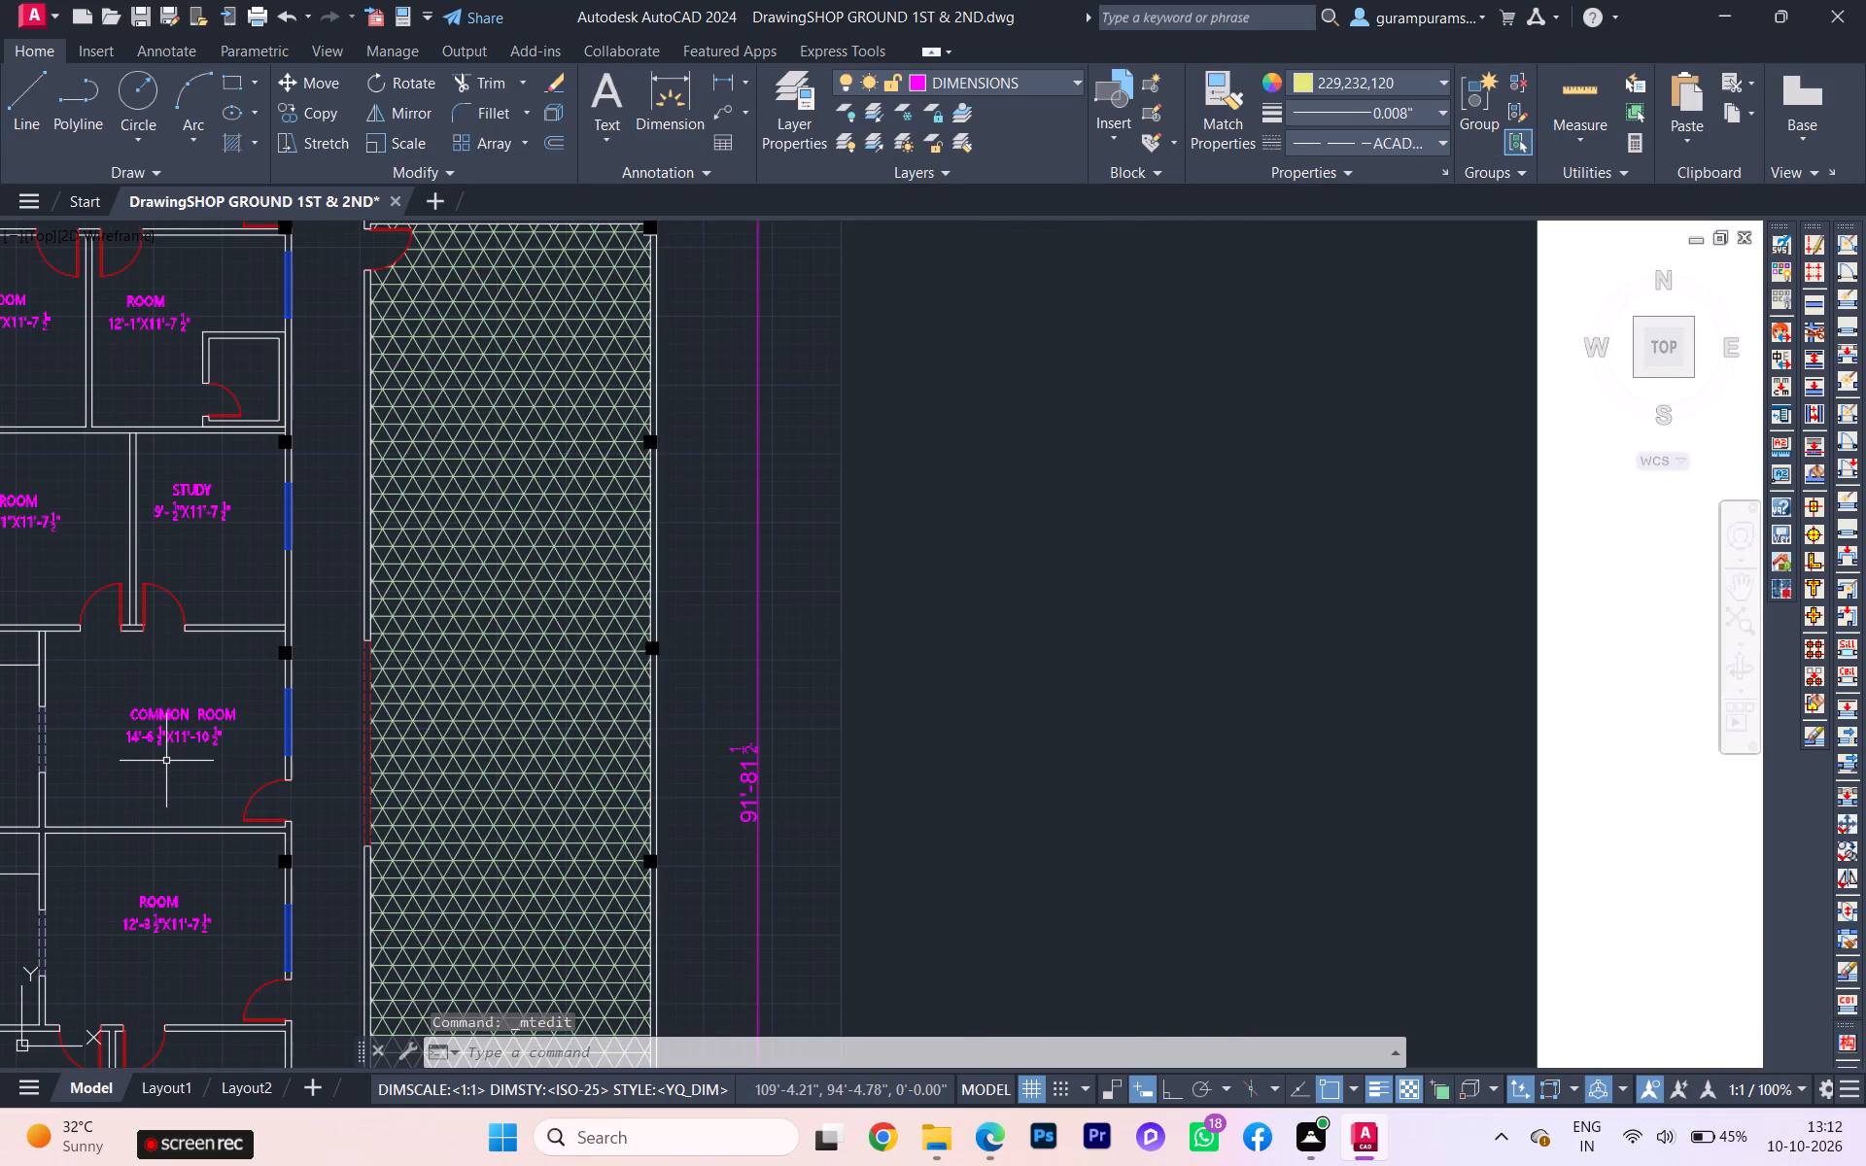
scroll(167, 782, "down", 1)
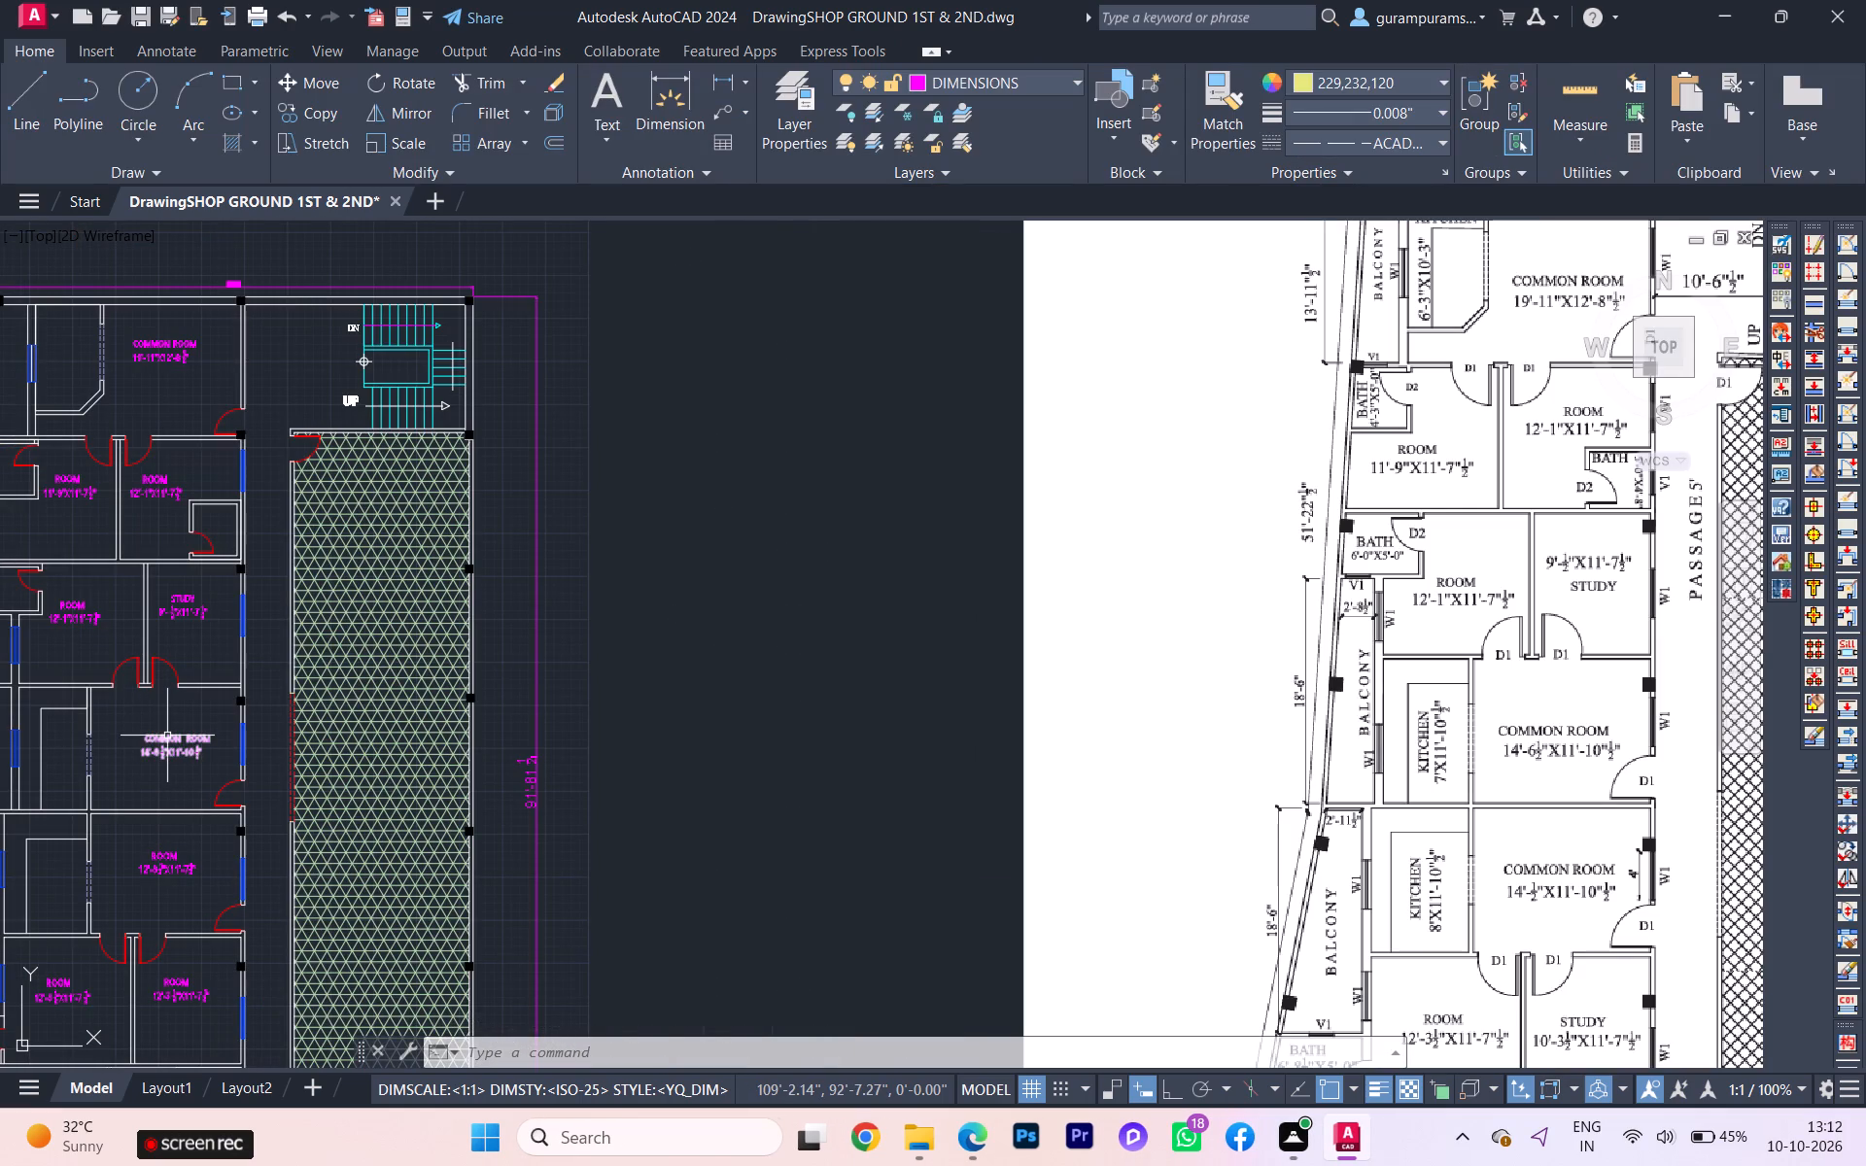
scroll(169, 742, "down", 1)
scroll(173, 745, "up", 2)
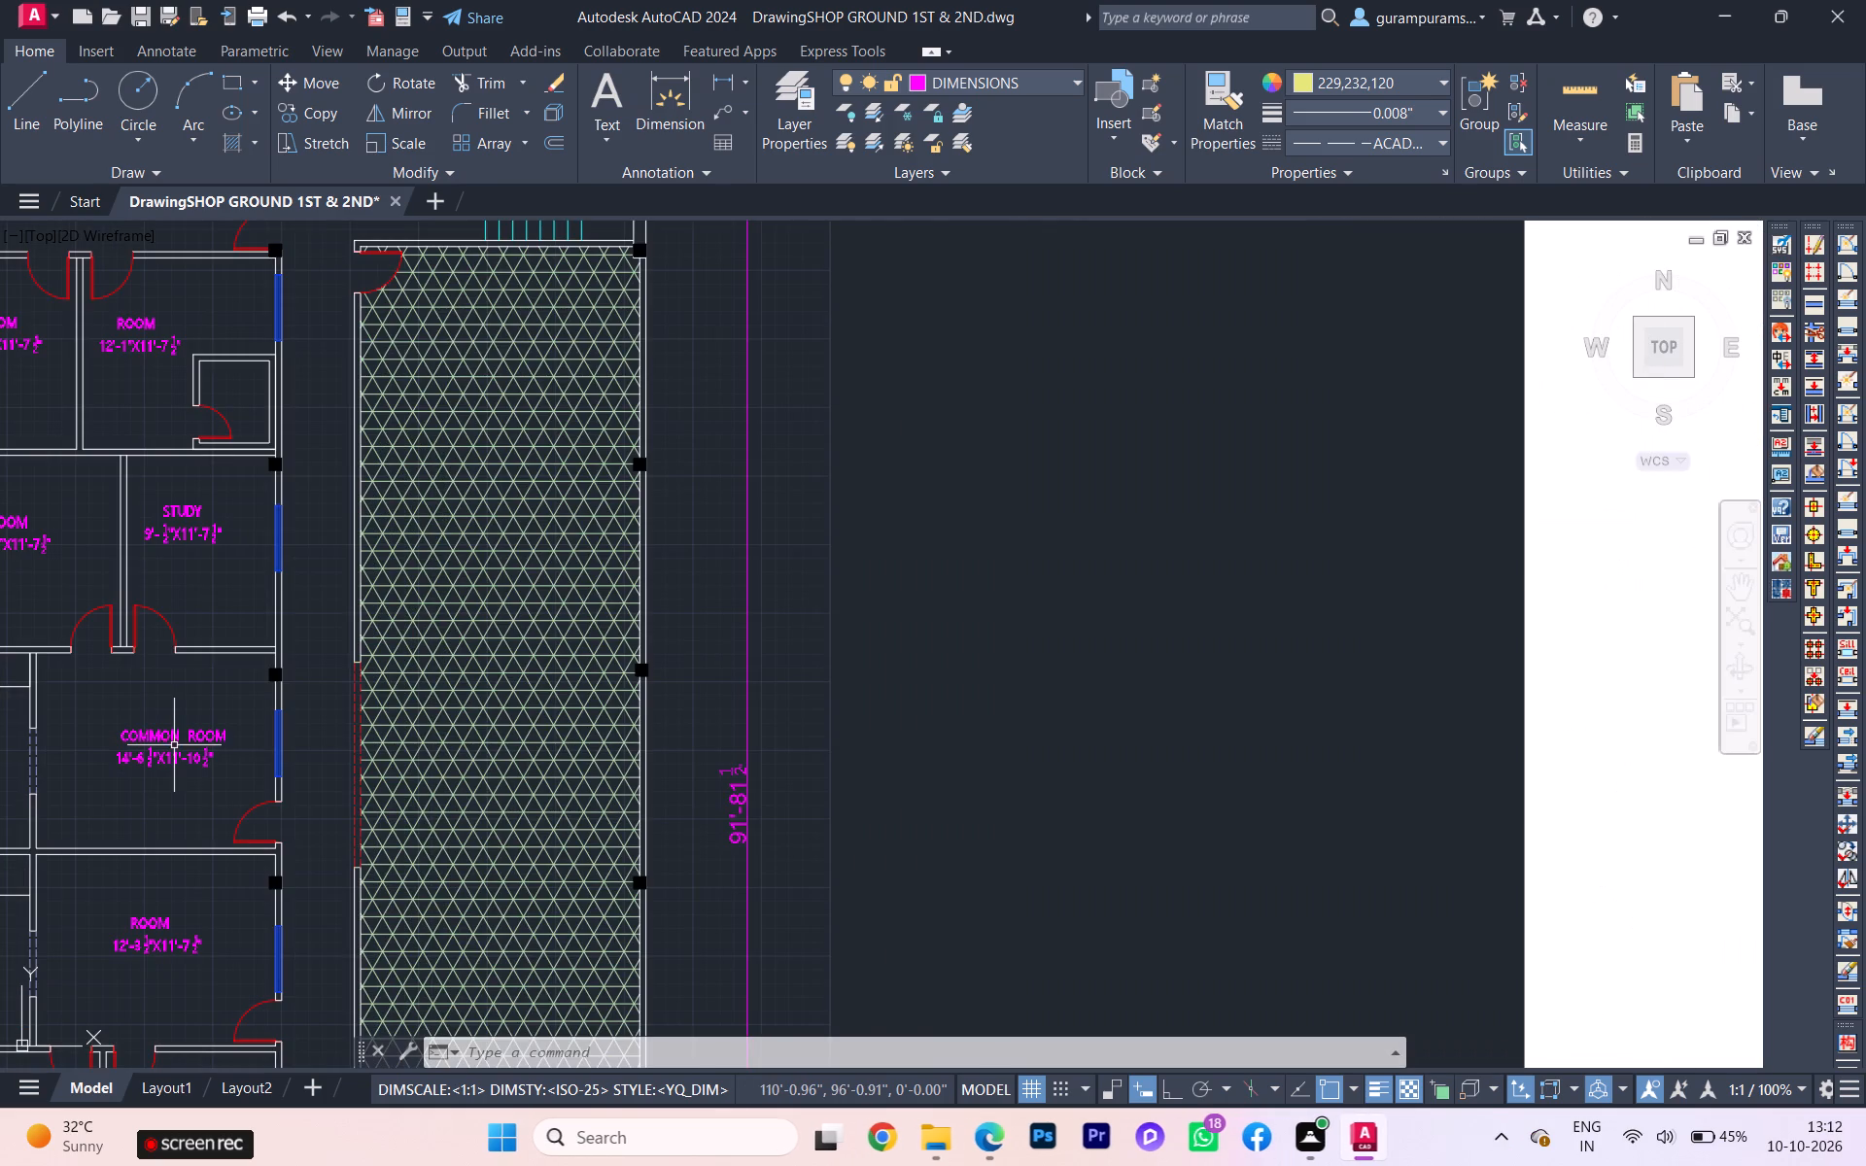
scroll(174, 746, "up", 1)
scroll(177, 764, "down", 2)
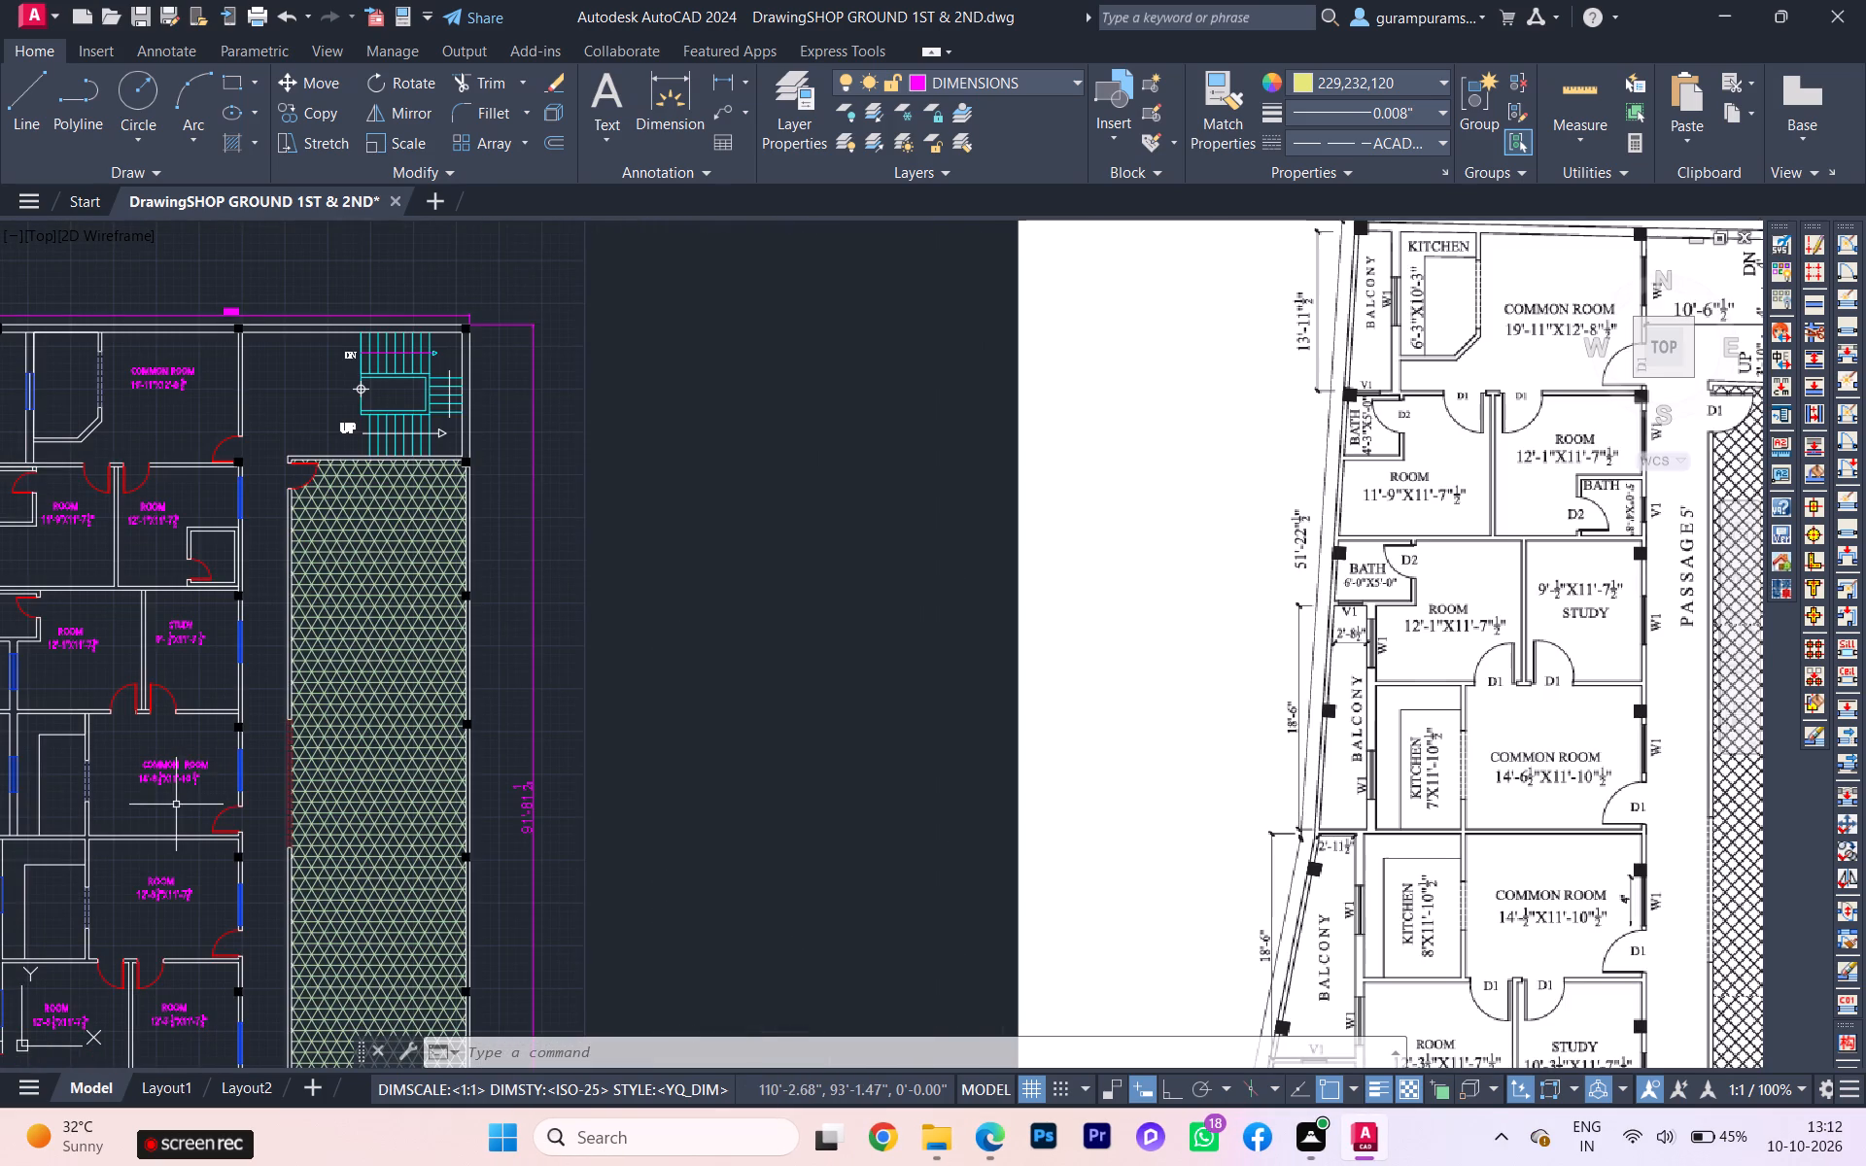
middle_click_drag(176, 805, 192, 769)
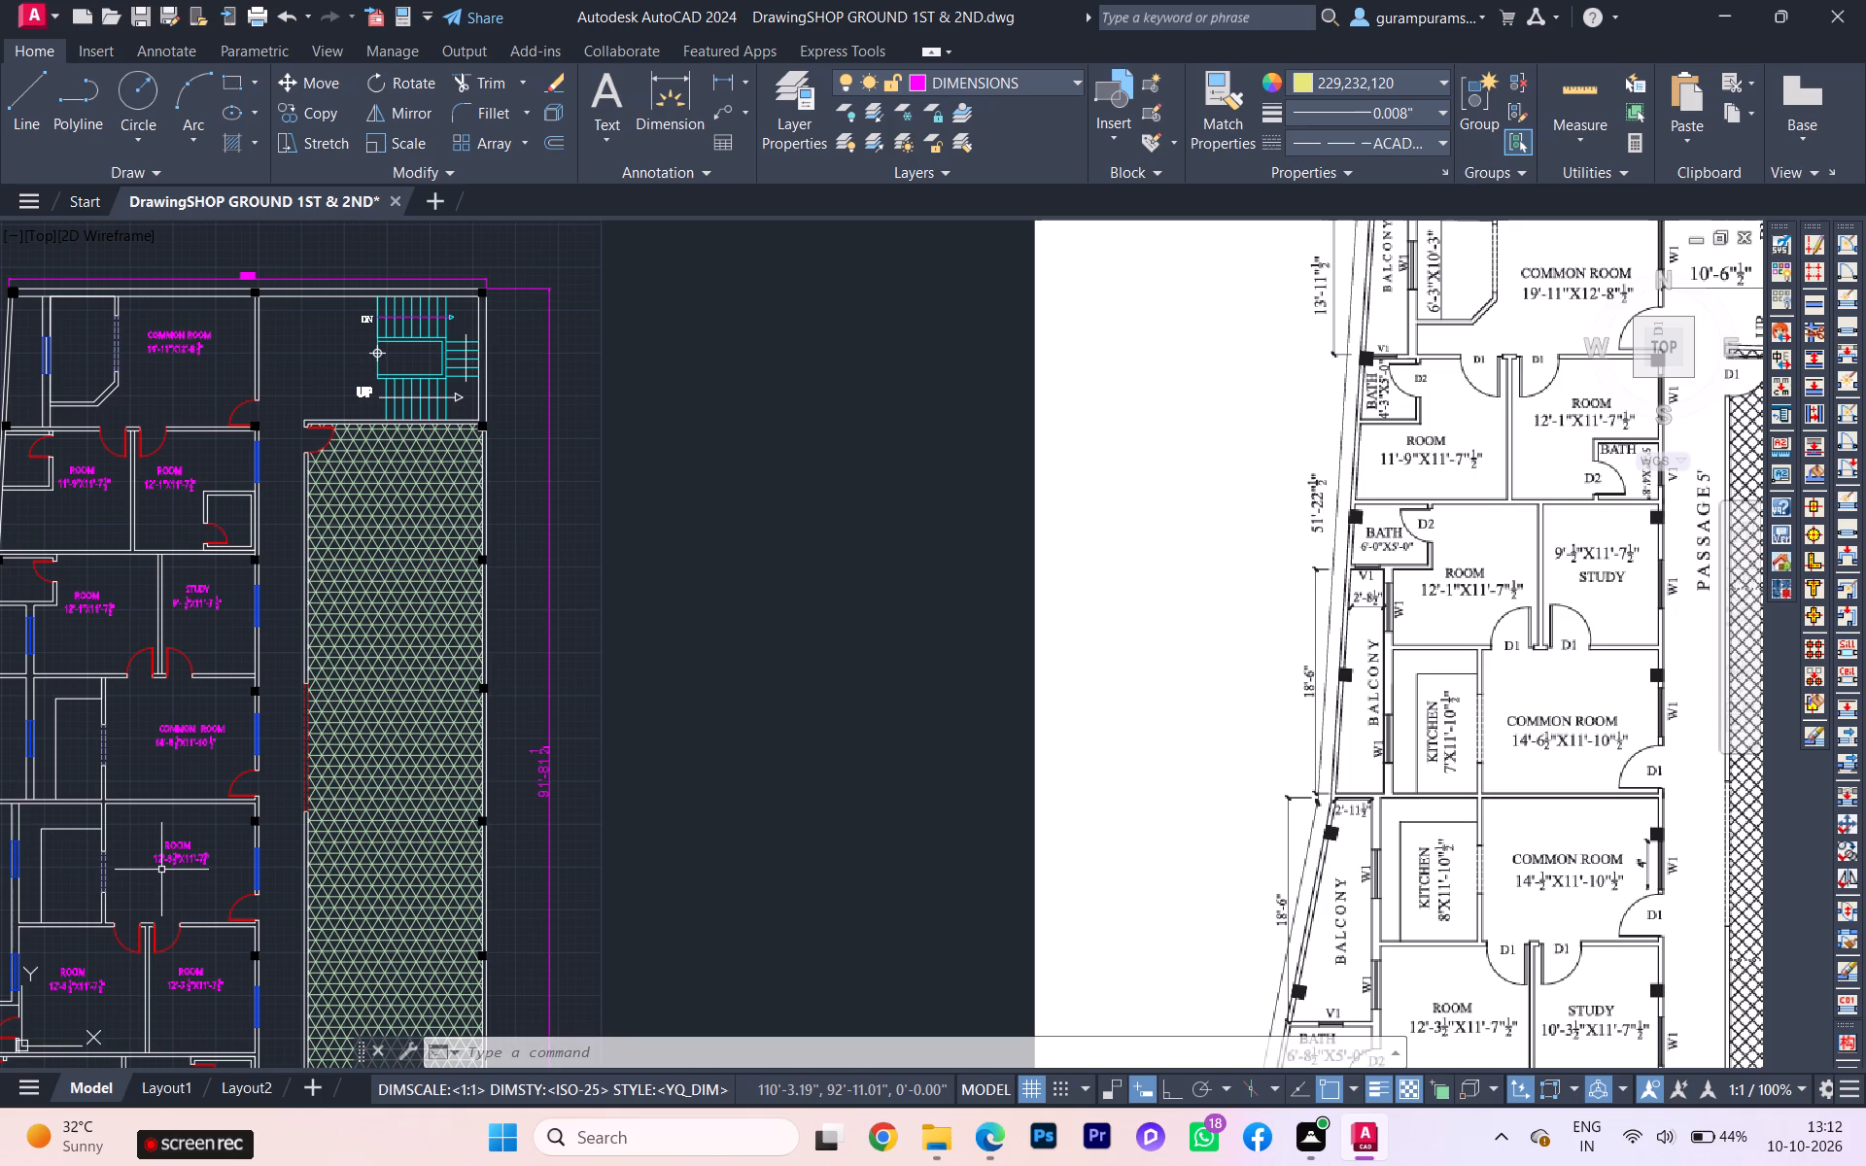
left_click(170, 860)
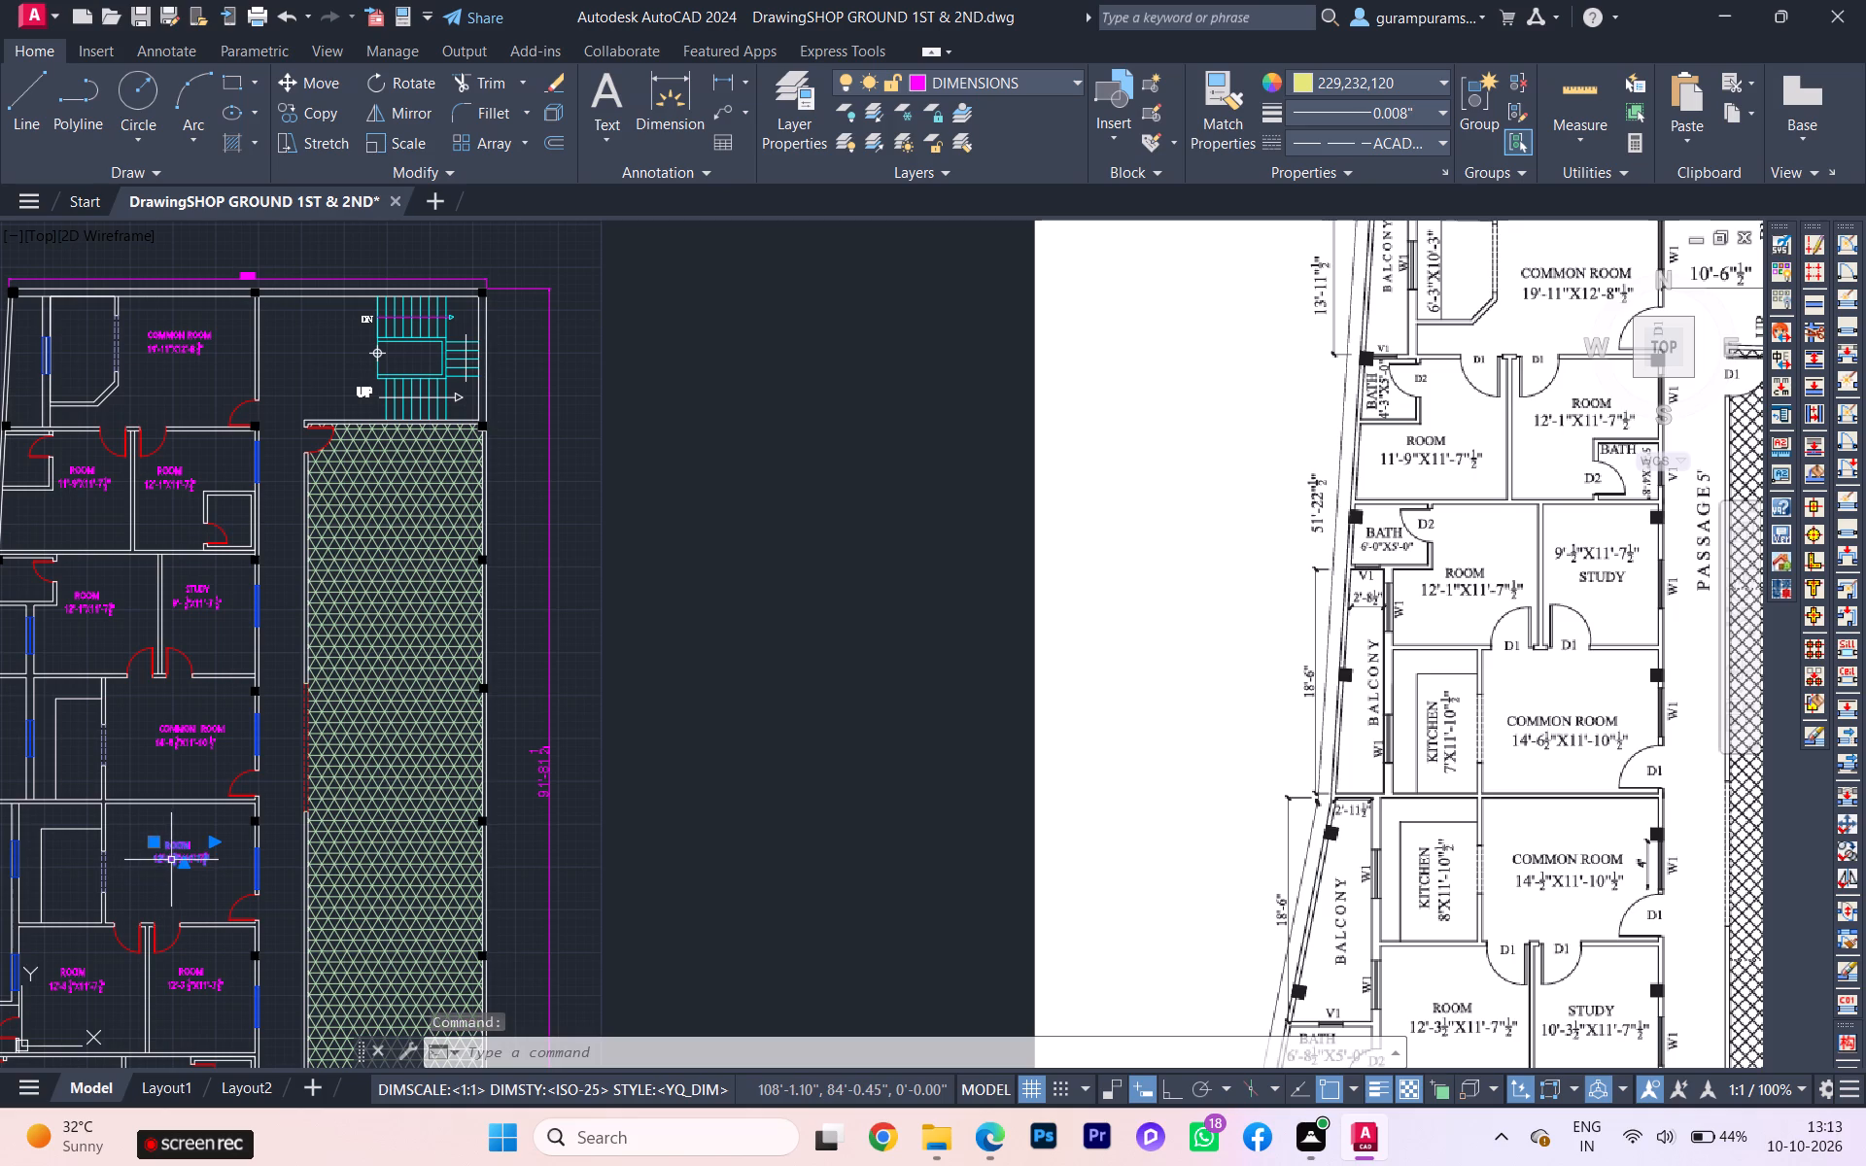
key("Pause")
key("Delete")
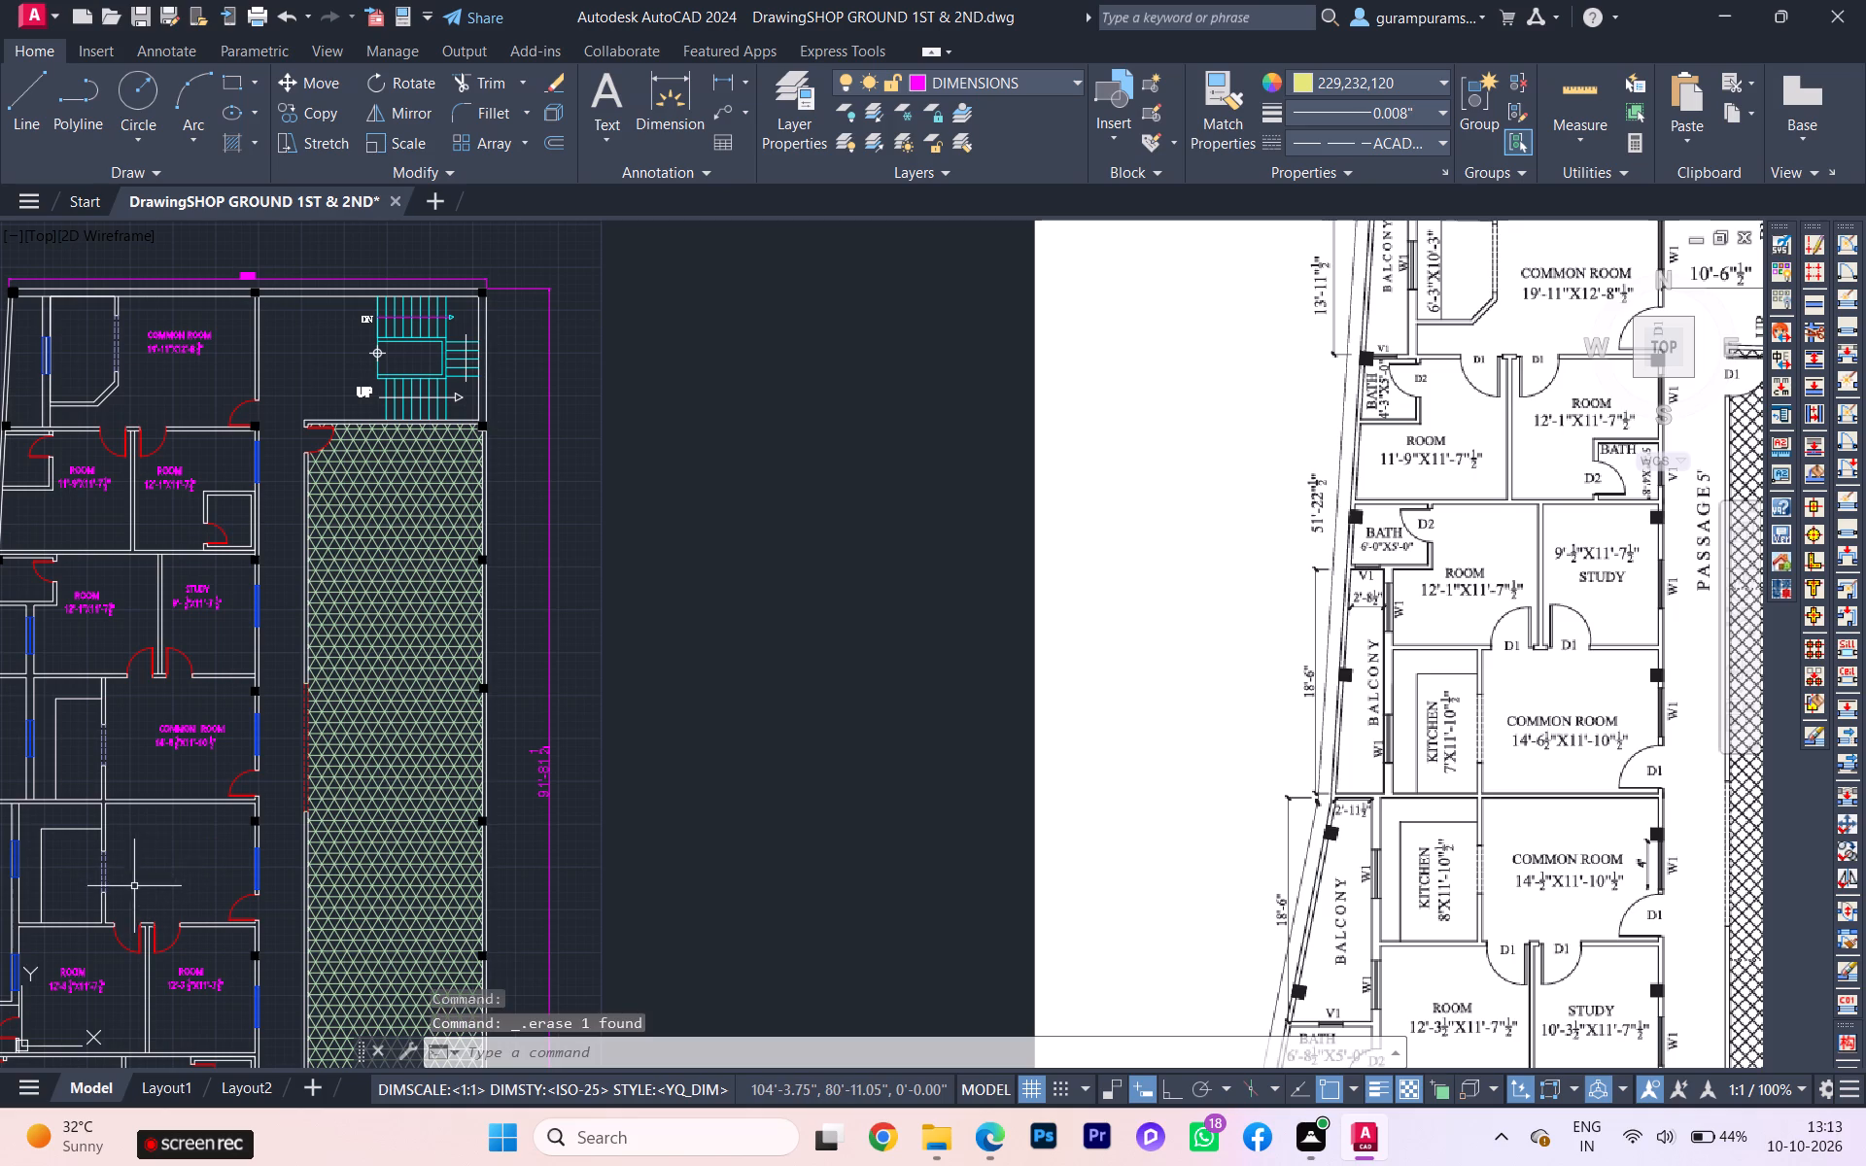
Copy the 14'-6 1/2"X11'-10 1/2" COMMON ROOM label straight south into the now unlabelled room.
left_click(188, 736)
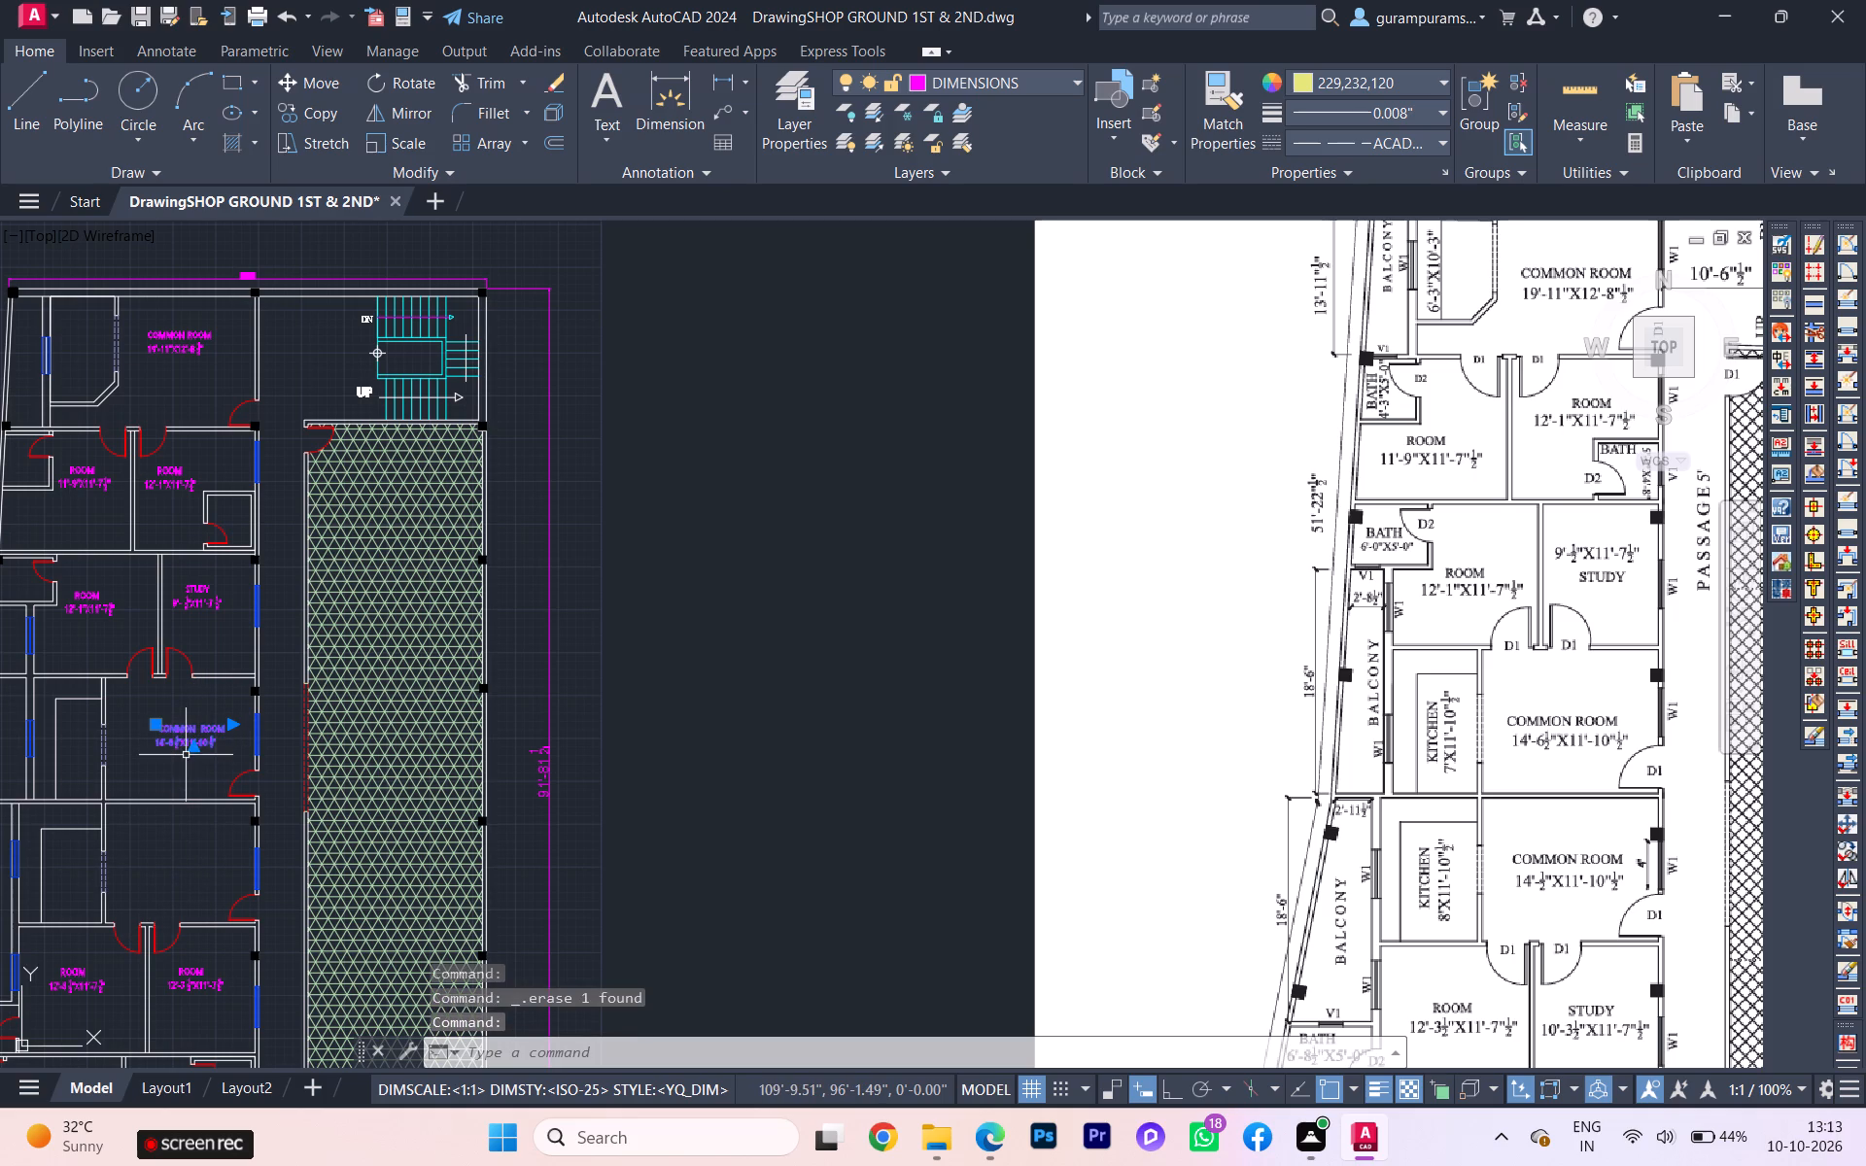
key("c")
key("o")
key("Return")
scroll(190, 770, "up", 2)
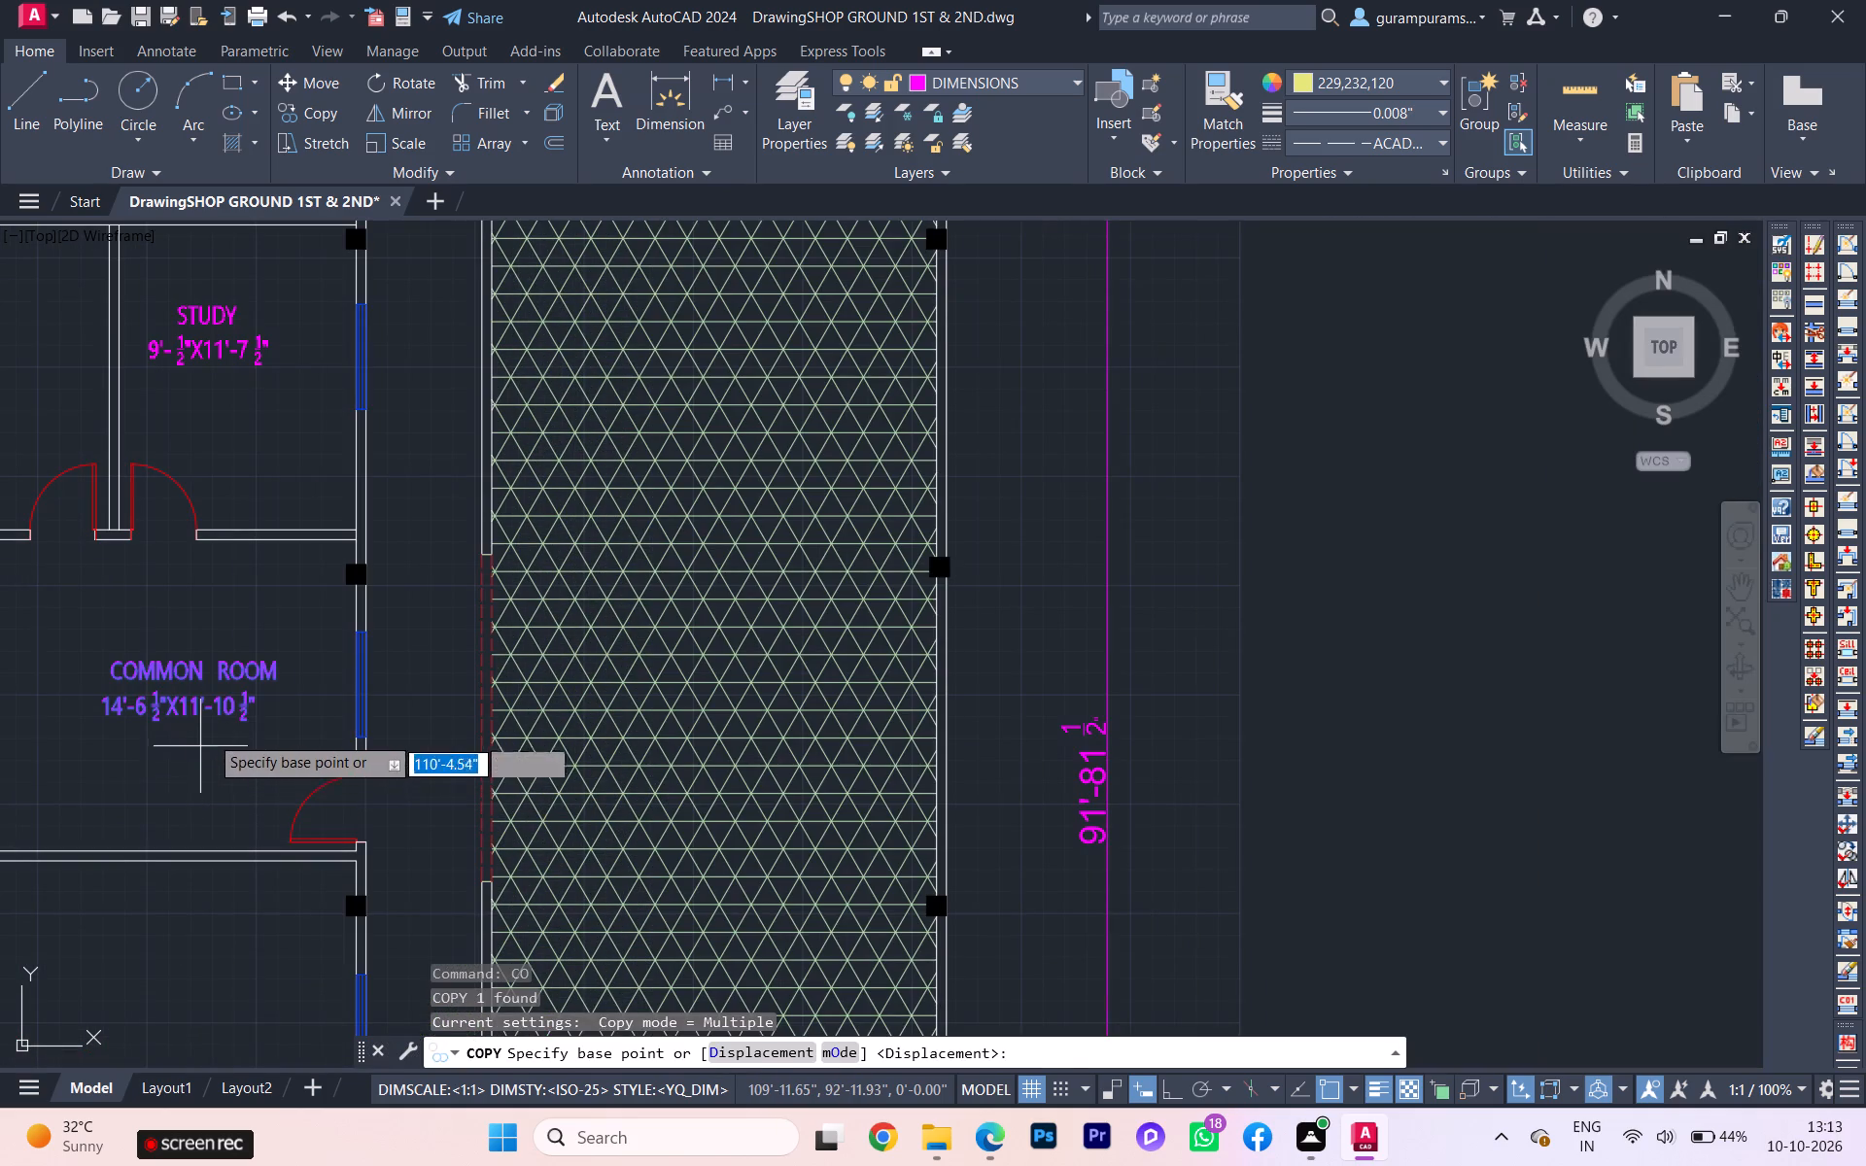
left_click(211, 731)
scroll(199, 896, "down", 1)
middle_click_drag(199, 898, 209, 736)
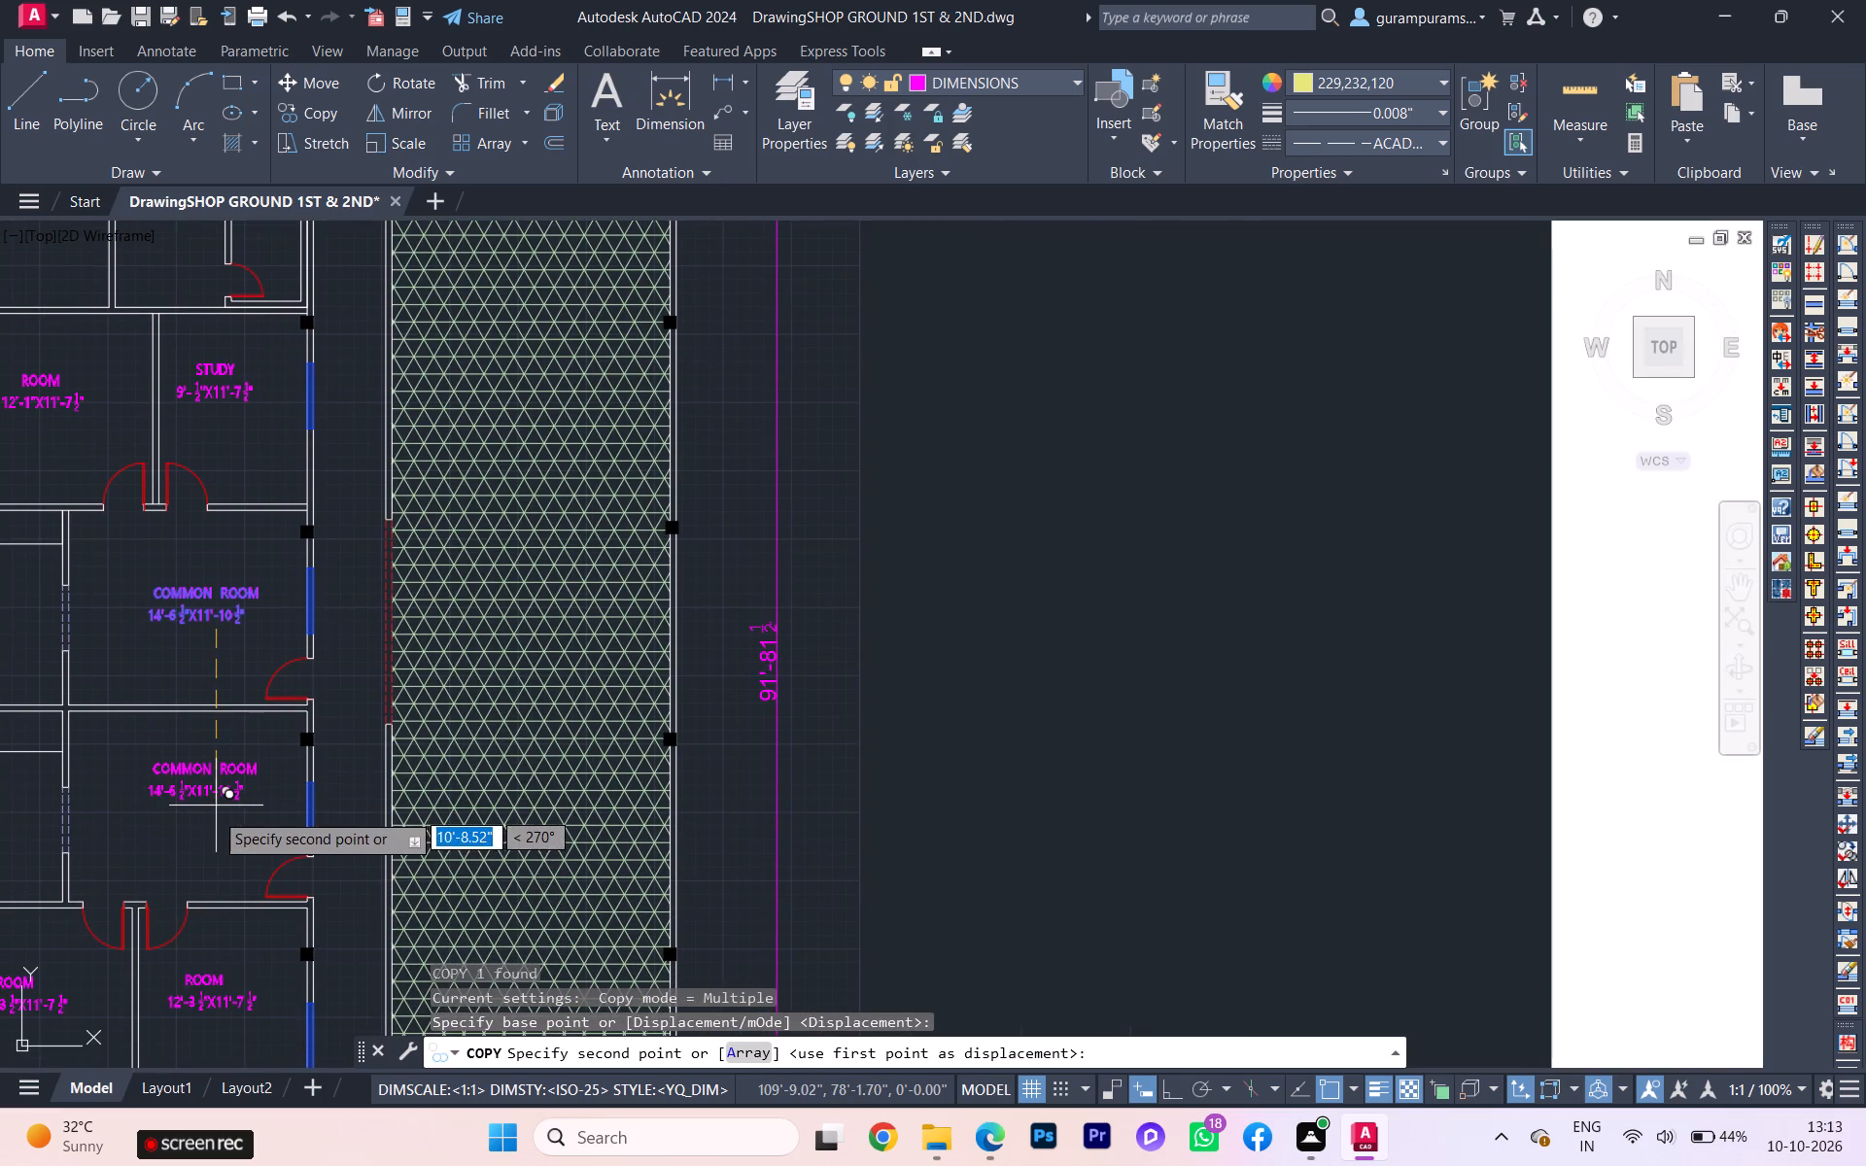
left_click(213, 815)
key("Escape")
Change the first dimension of the copied southern COMMON ROOM label to 14'-1/2", following the reference plan, and finish editing.
scroll(212, 783, "up", 2)
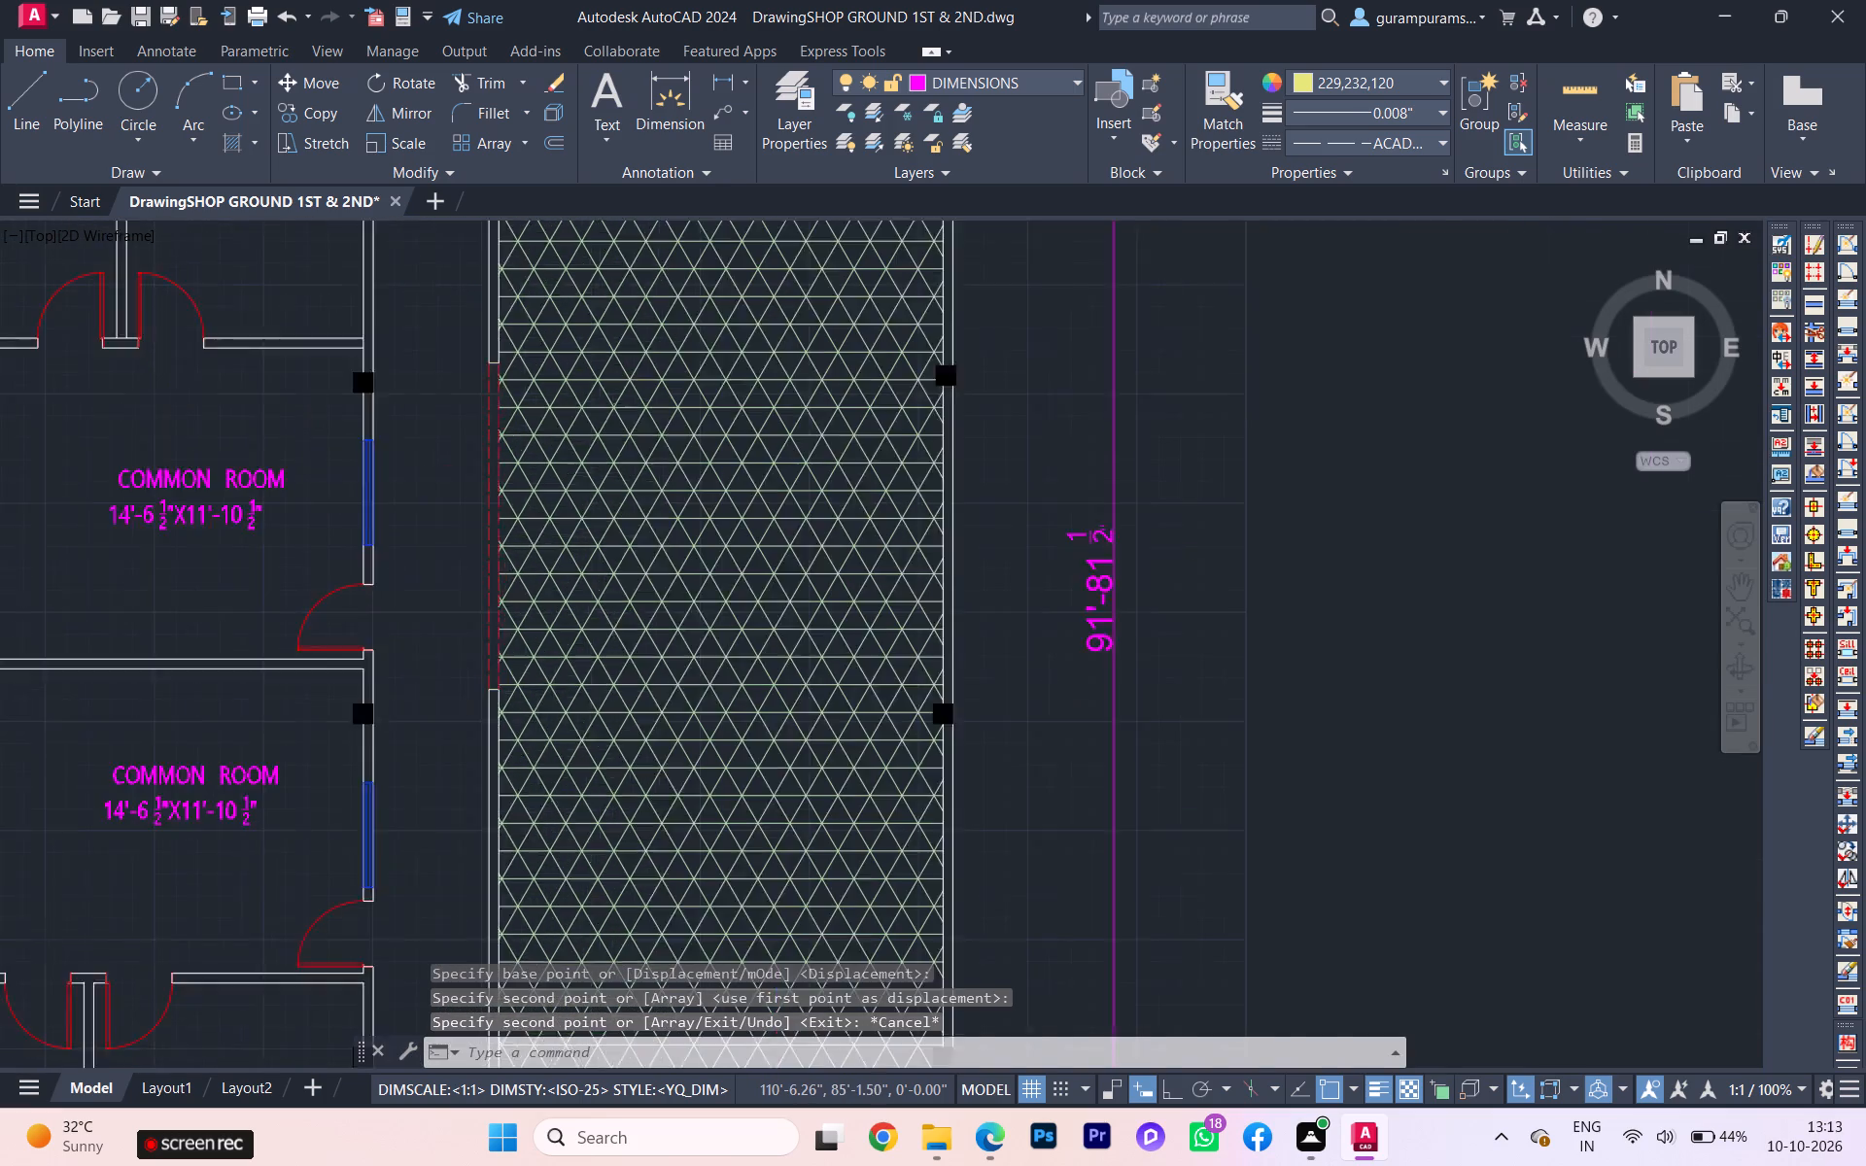
triple_click(162, 833)
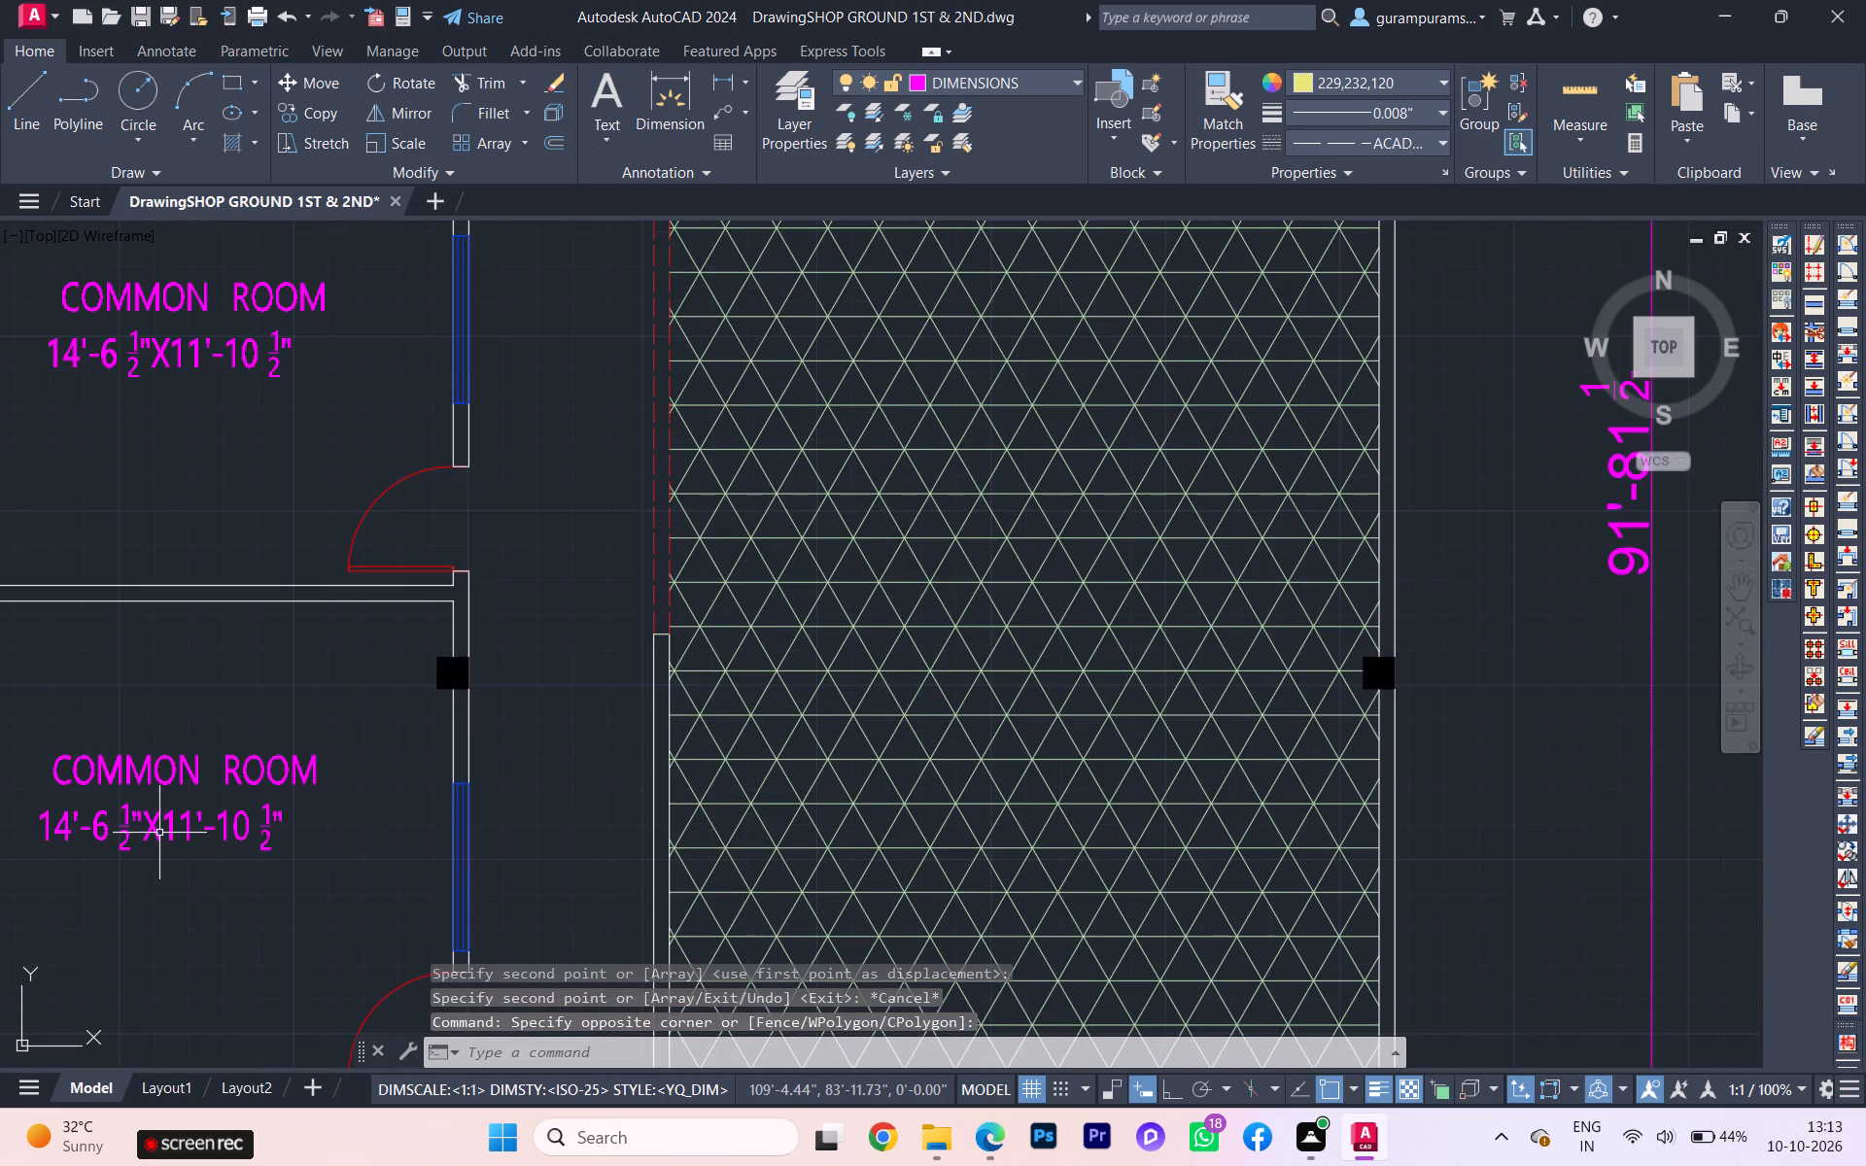
triple_click(158, 833)
scroll(69, 846, "down", 2)
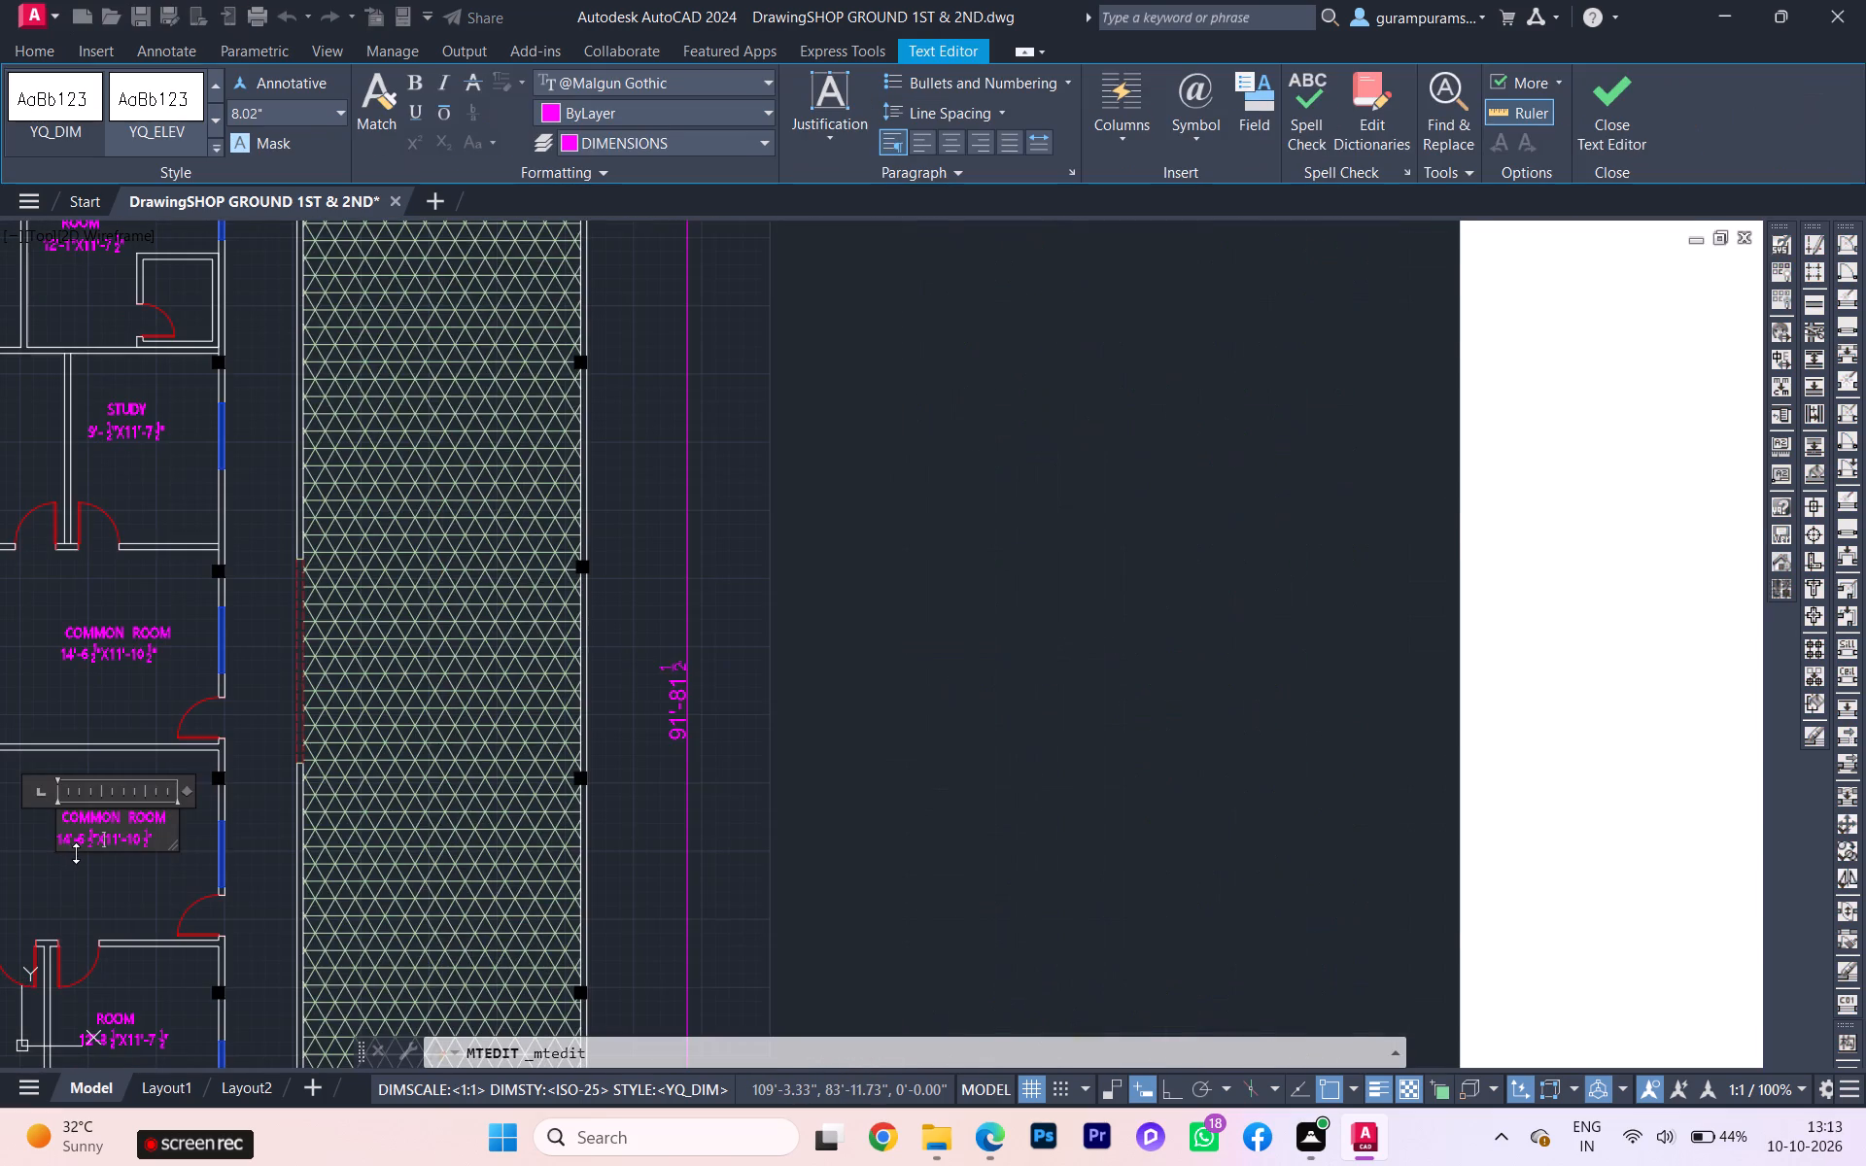
scroll(76, 853, "down", 1)
scroll(85, 843, "up", 2)
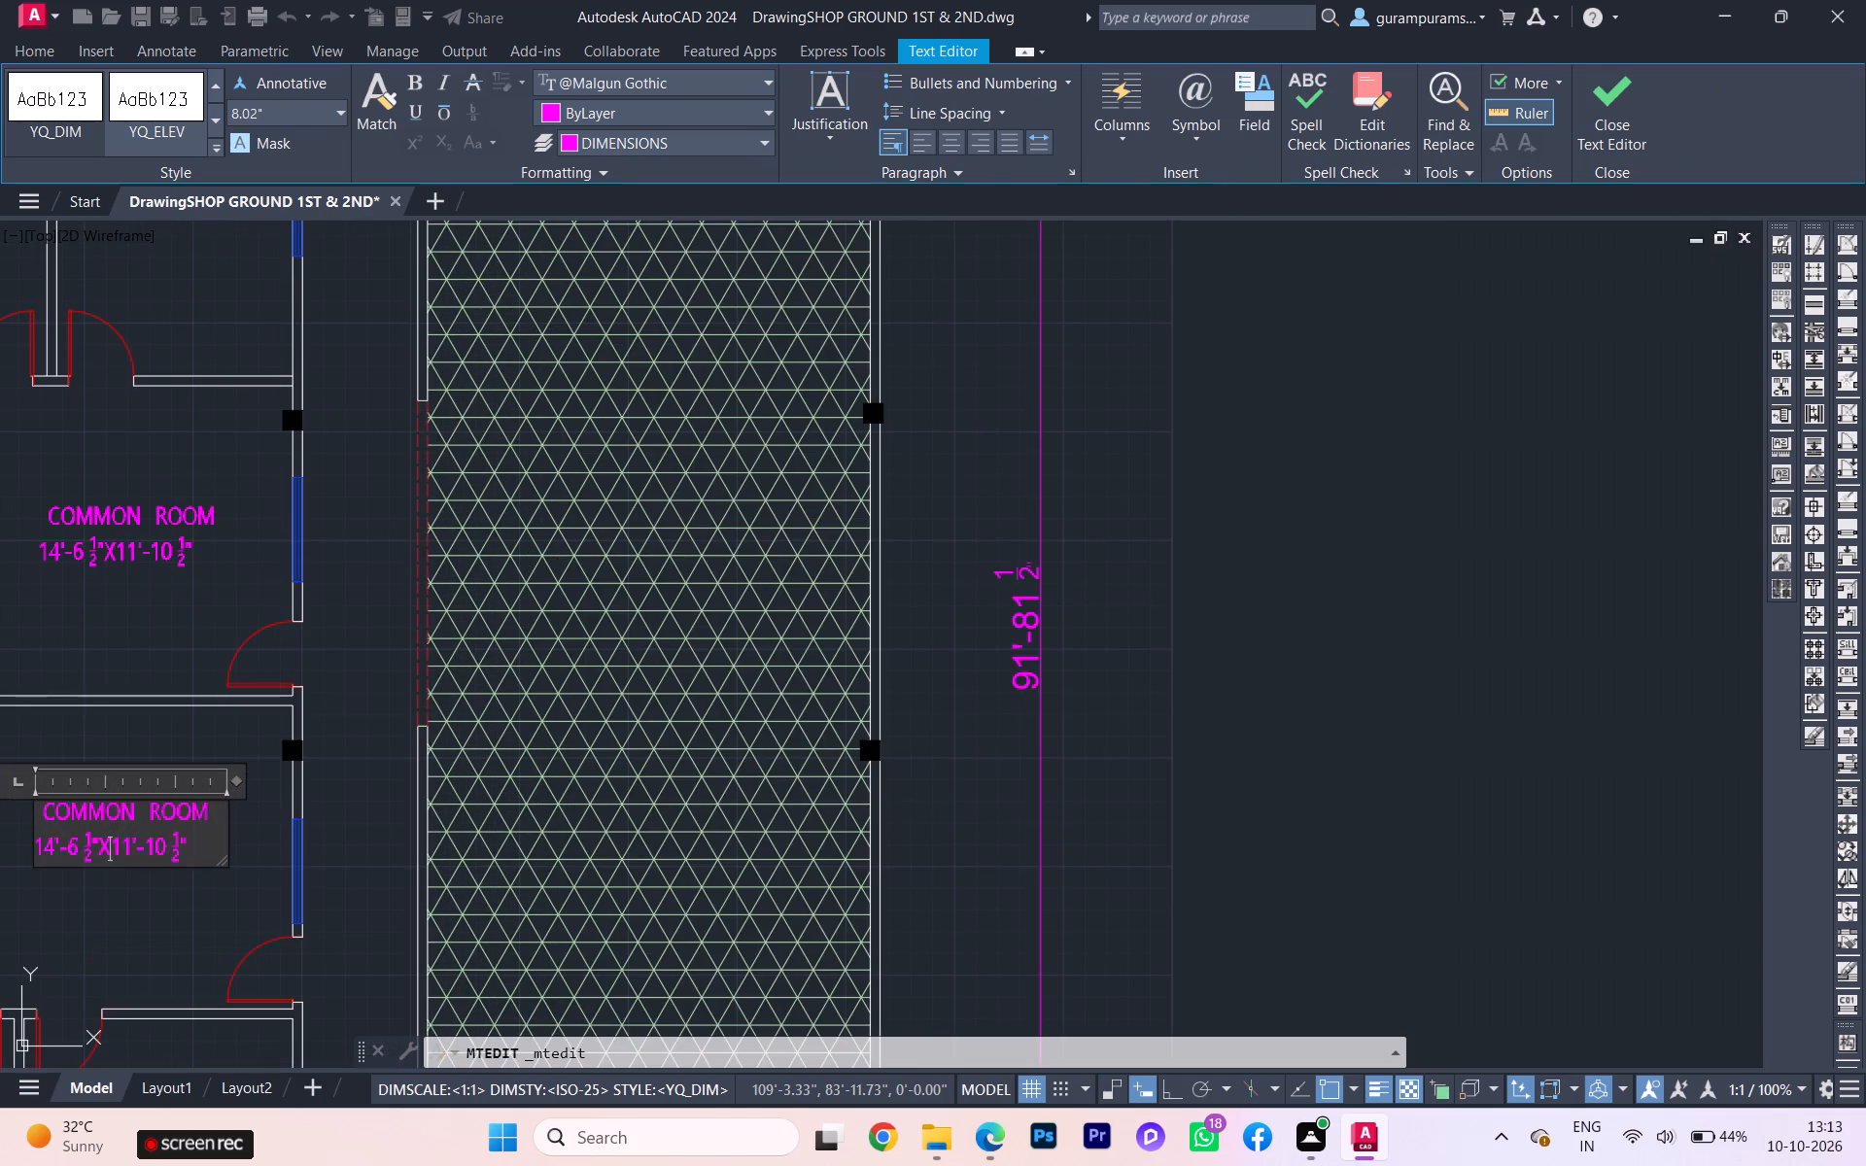
scroll(80, 863, "down", 2)
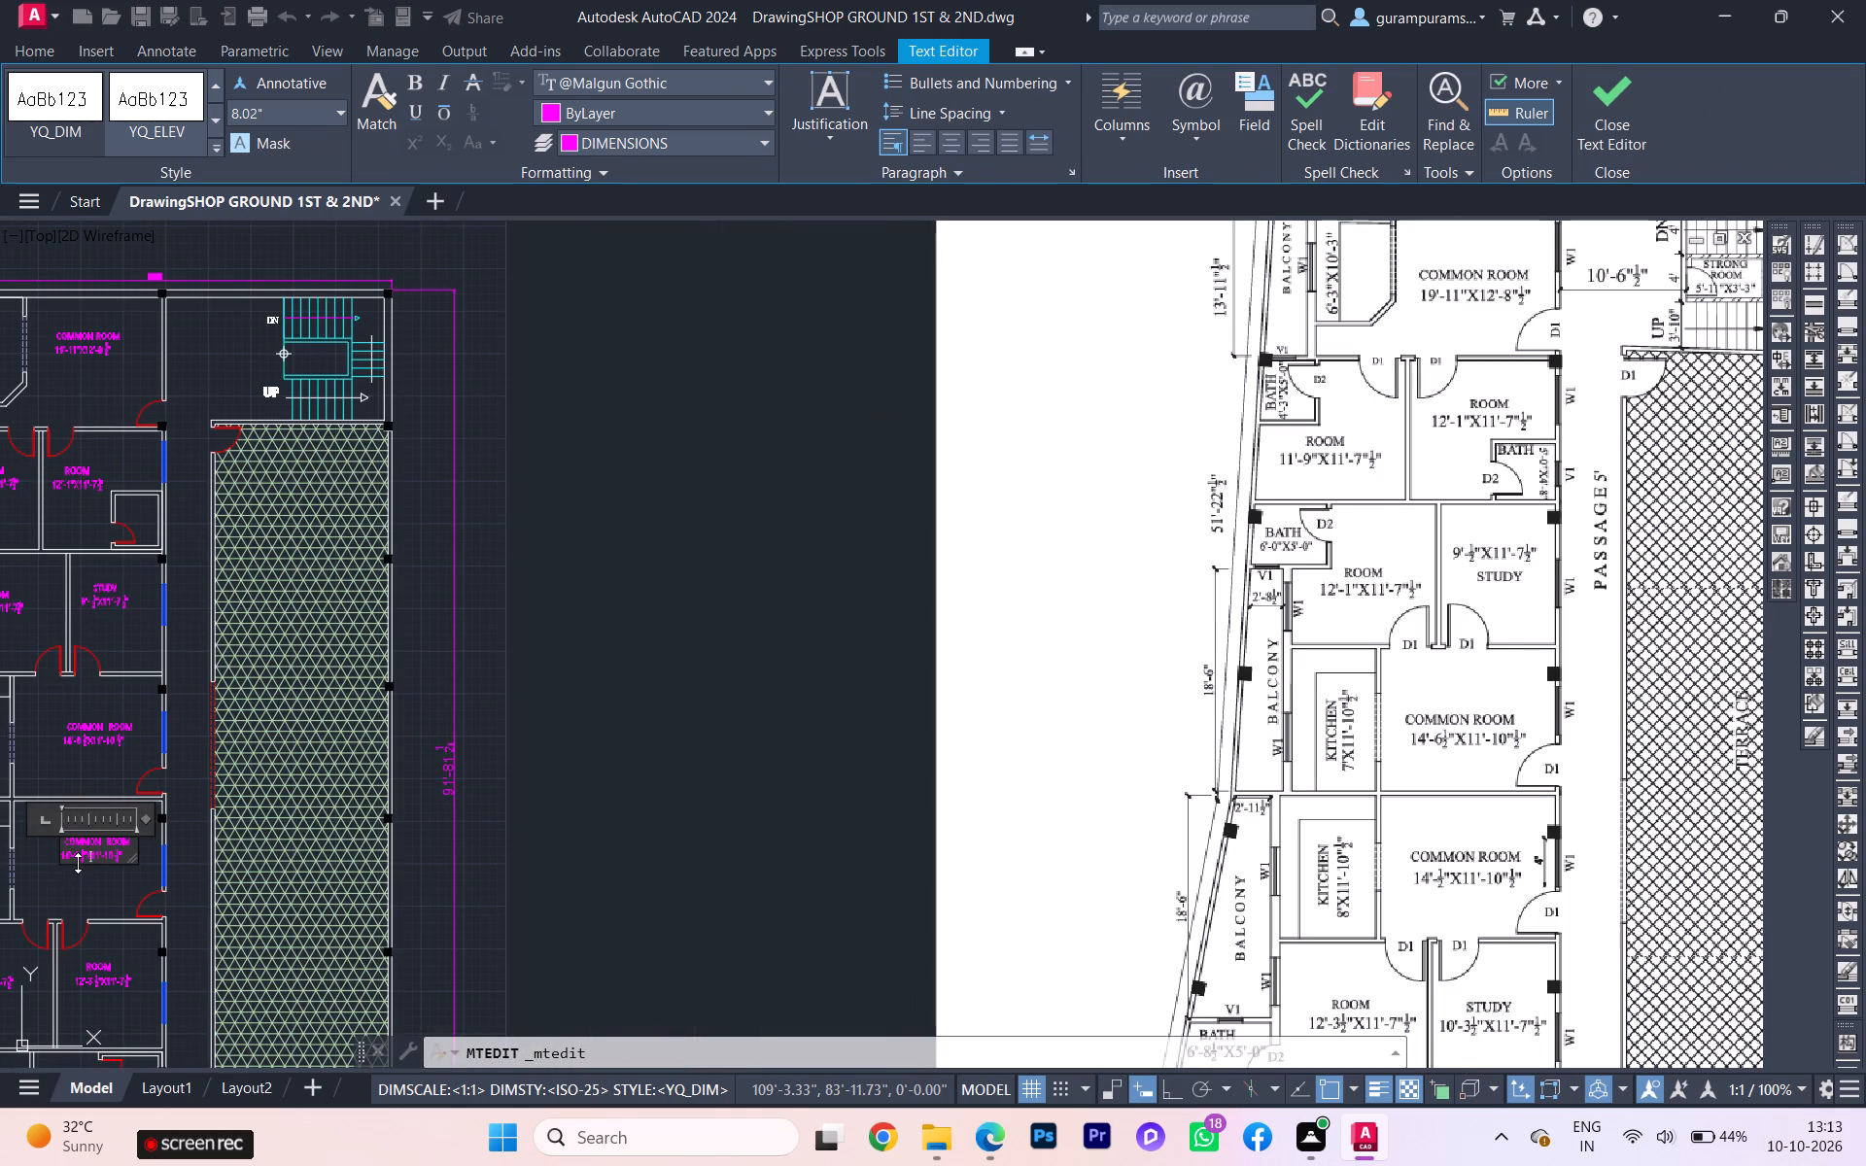
scroll(71, 871, "up", 4)
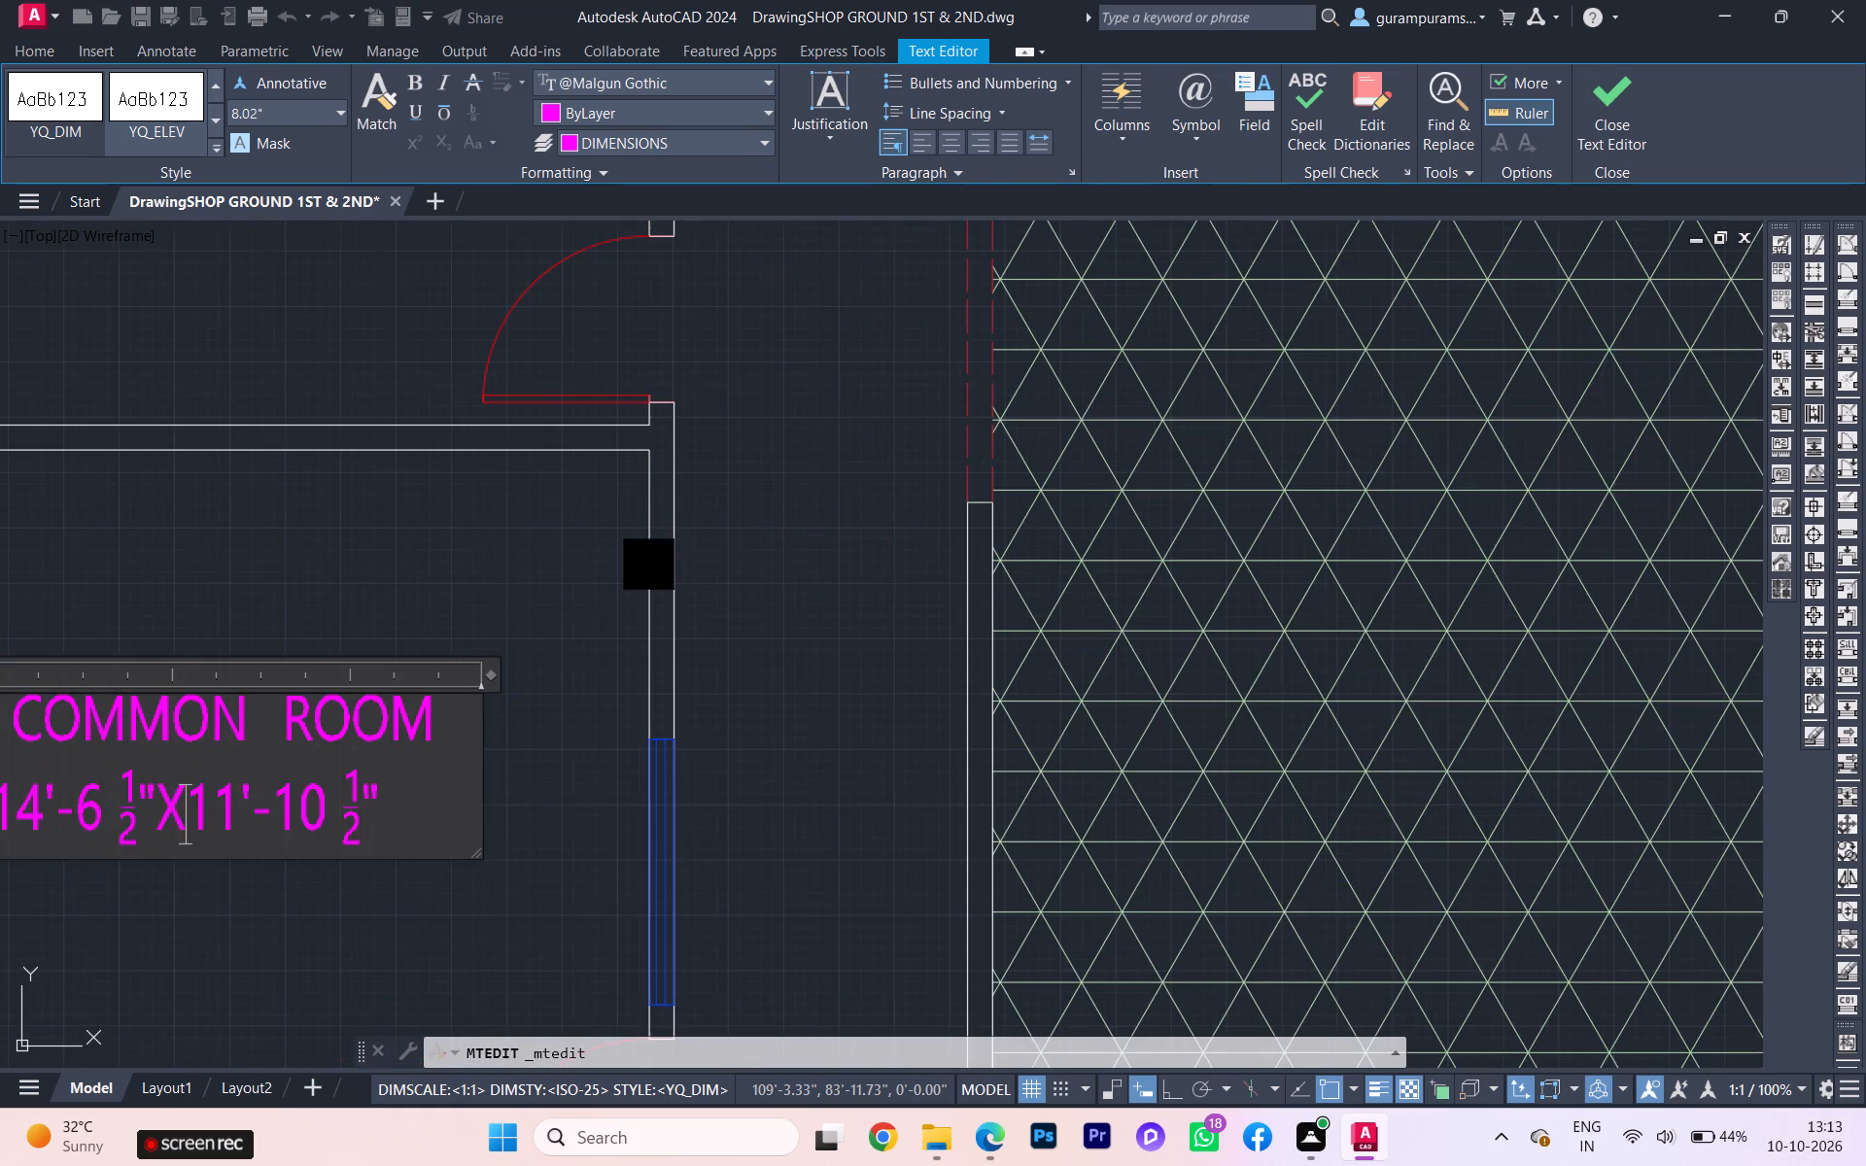
left_click(109, 815)
key("BackSpace")
scroll(98, 832, "down", 2)
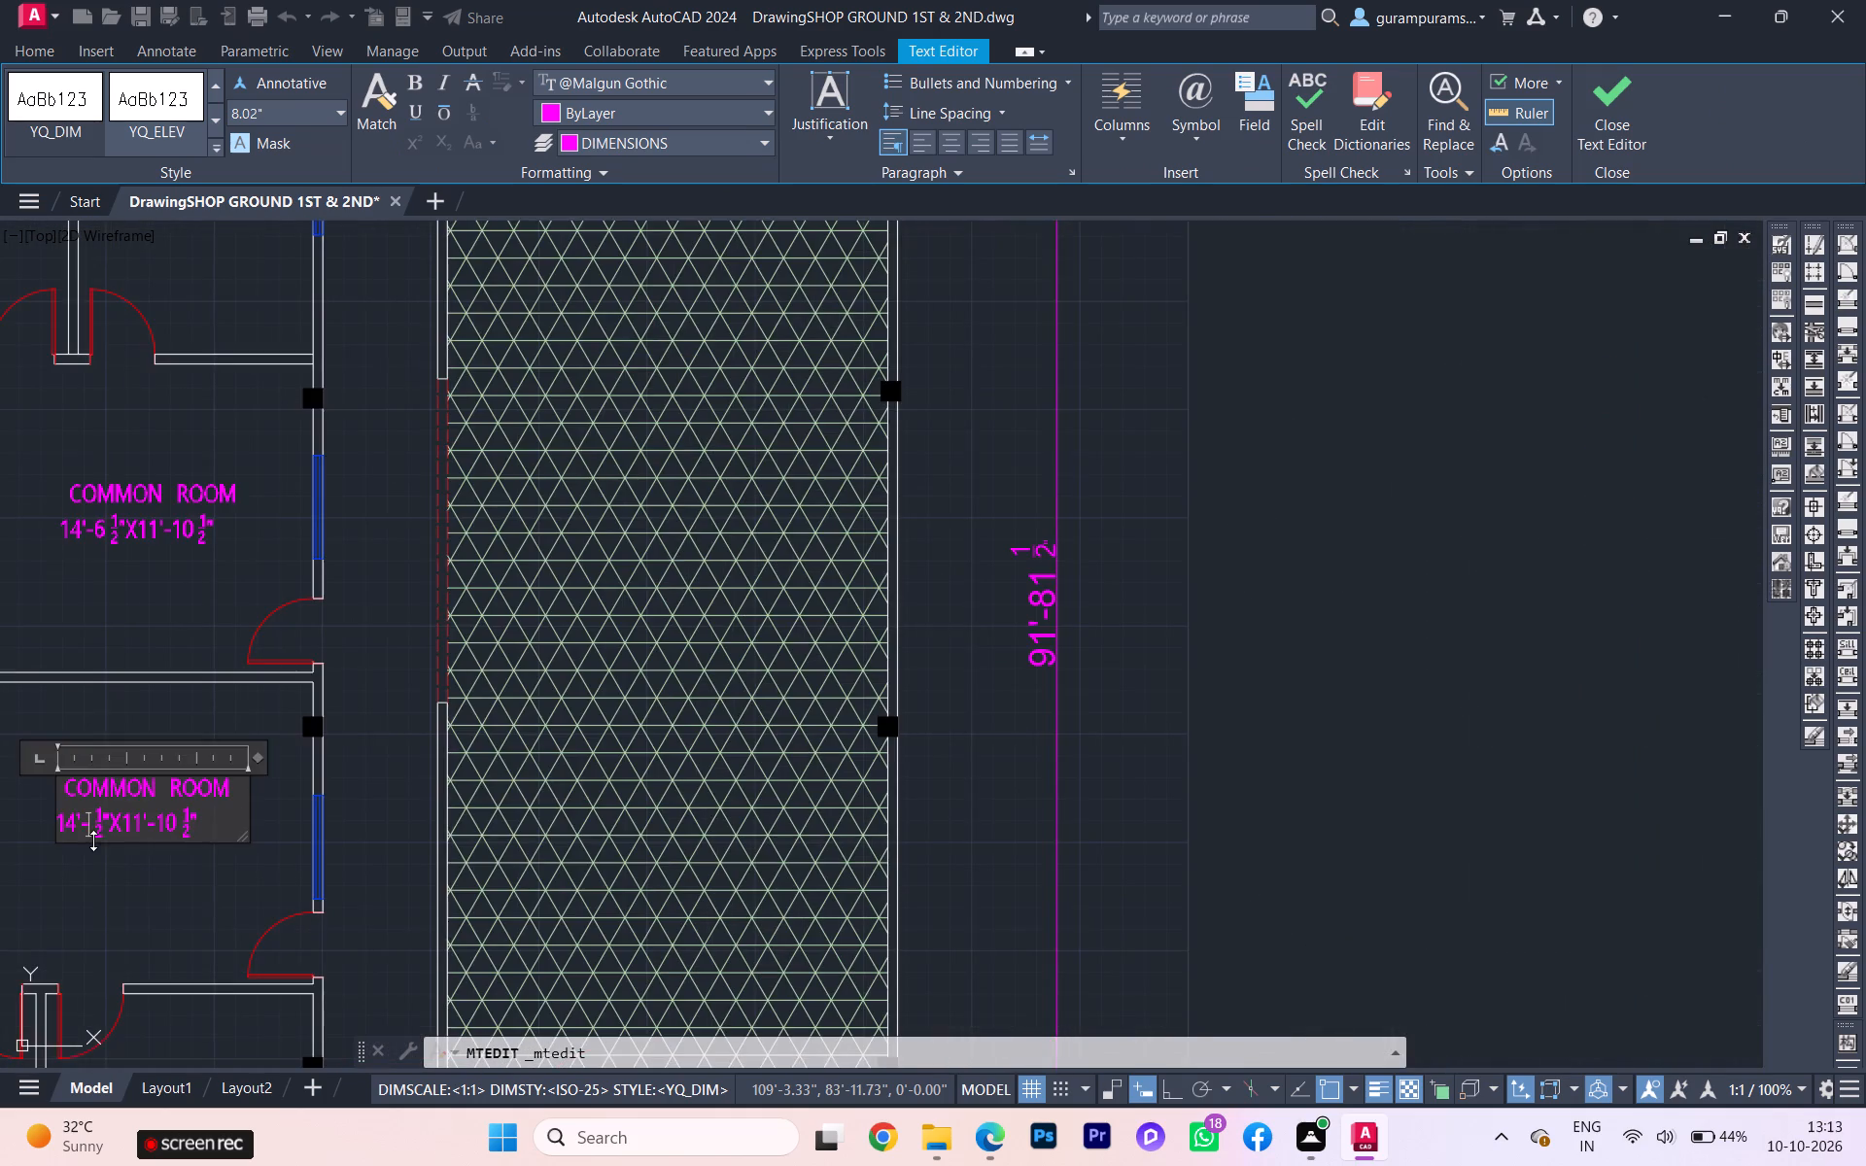
scroll(92, 844, "down", 2)
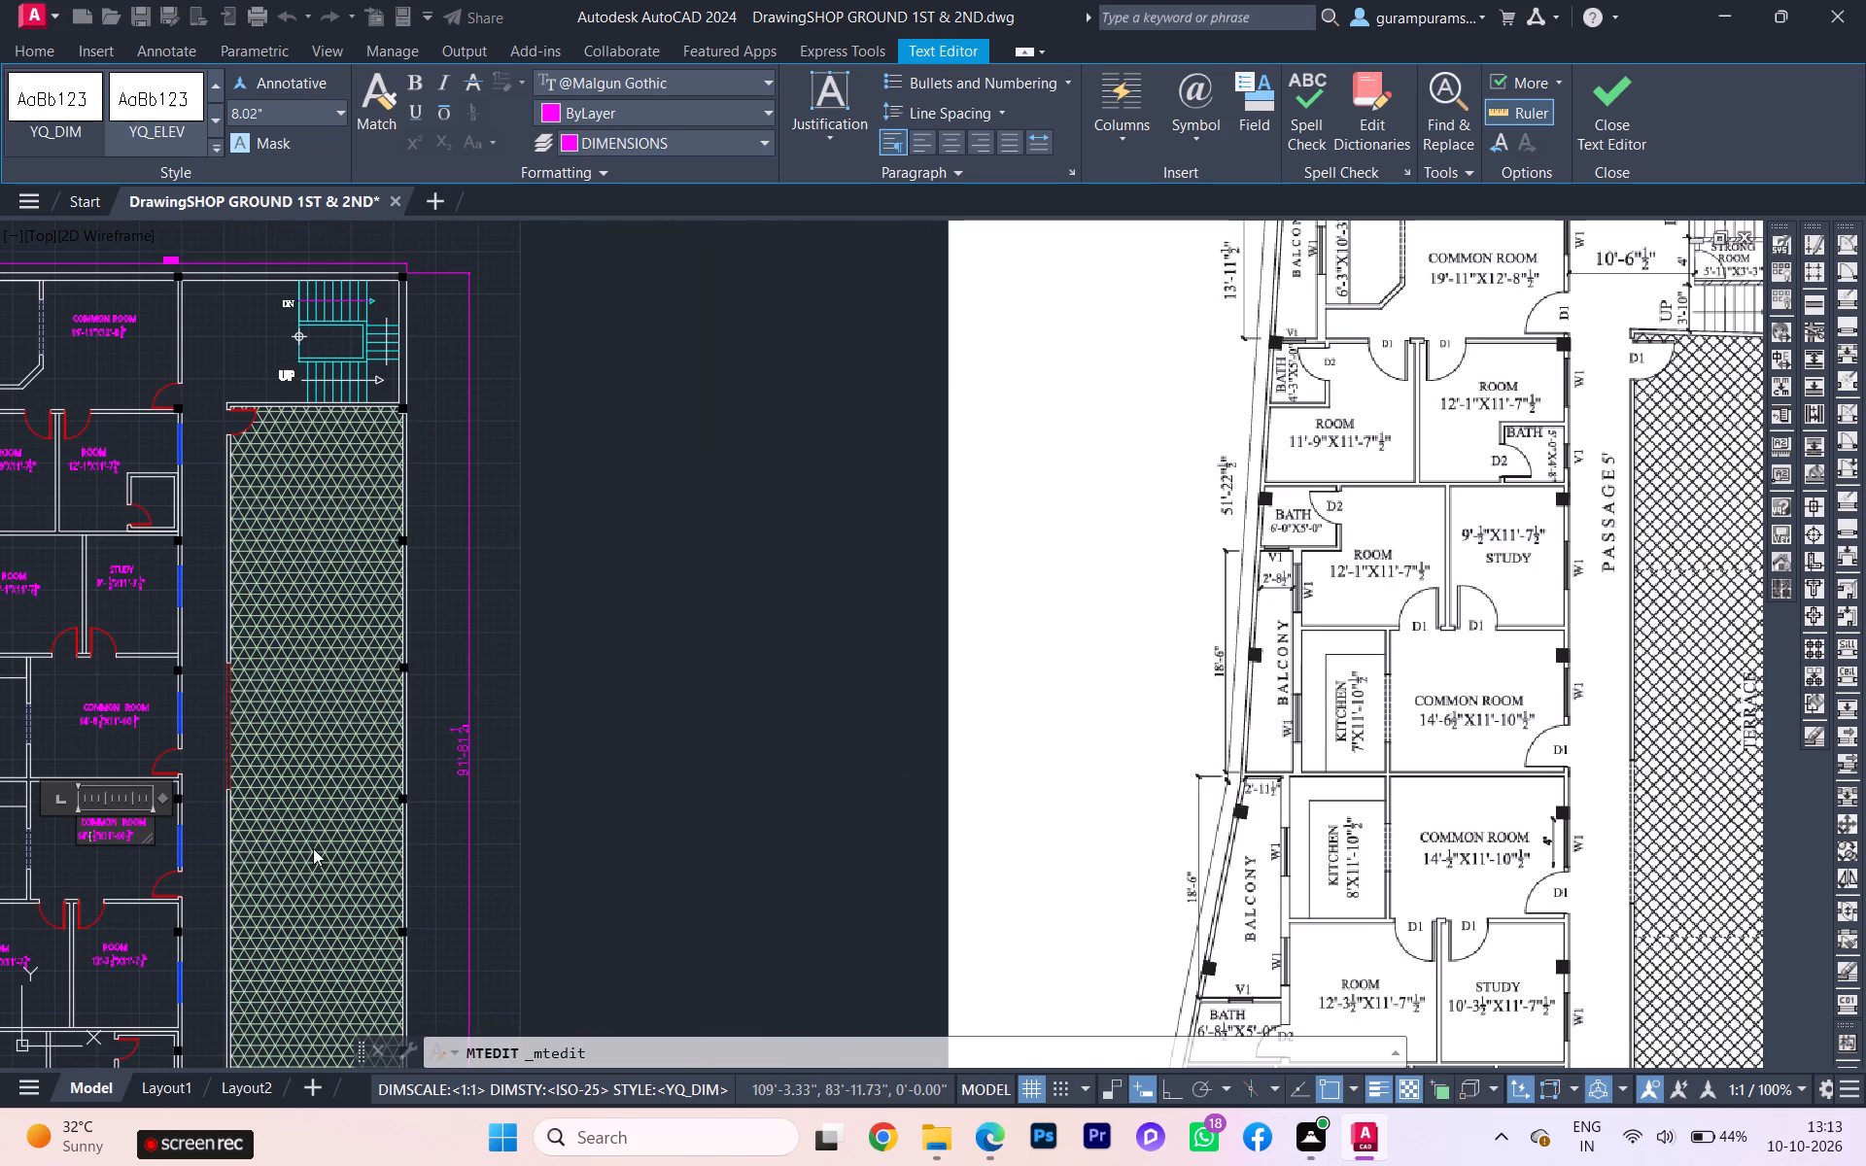
left_click(141, 881)
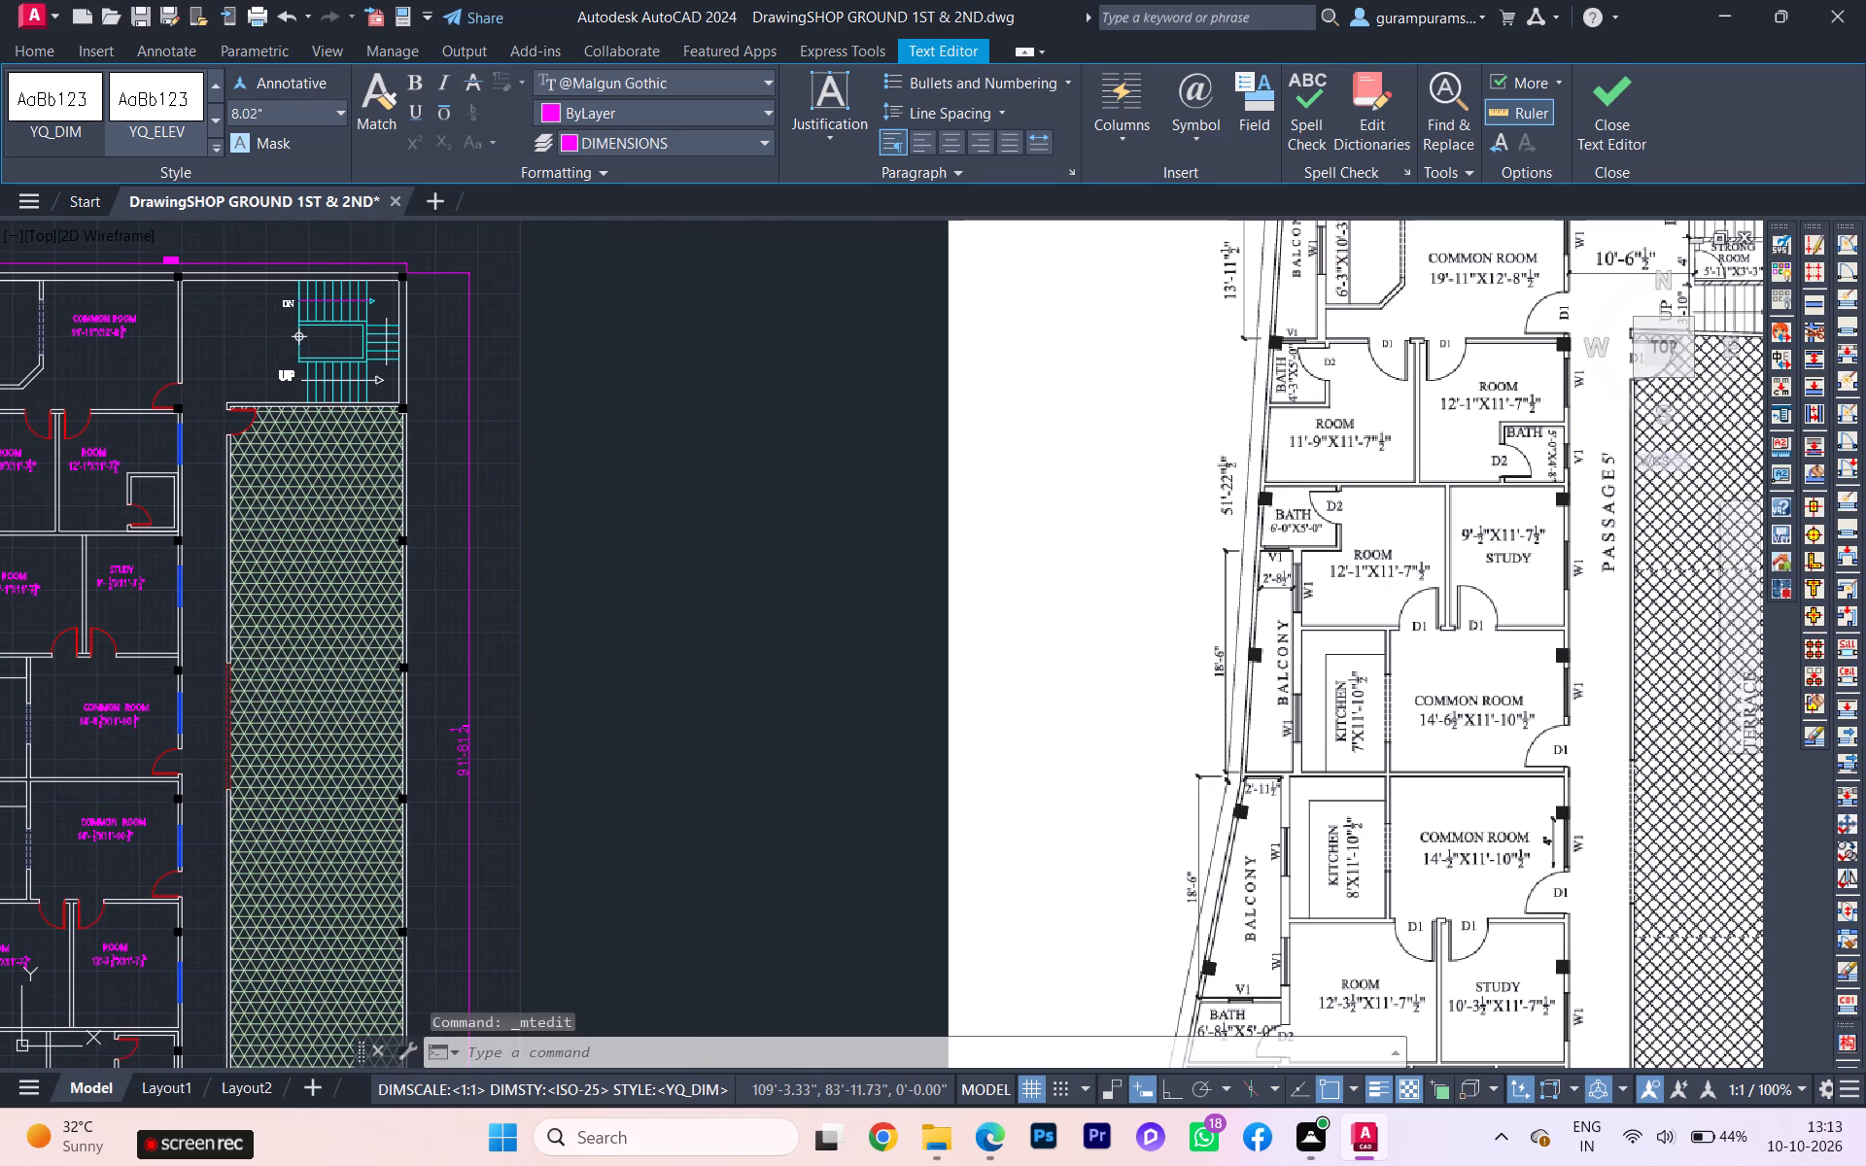
Examine the room labels, the stair area and the overall width dimension alongside the reference plan.
scroll(120, 837, "up", 2)
scroll(163, 854, "down", 1)
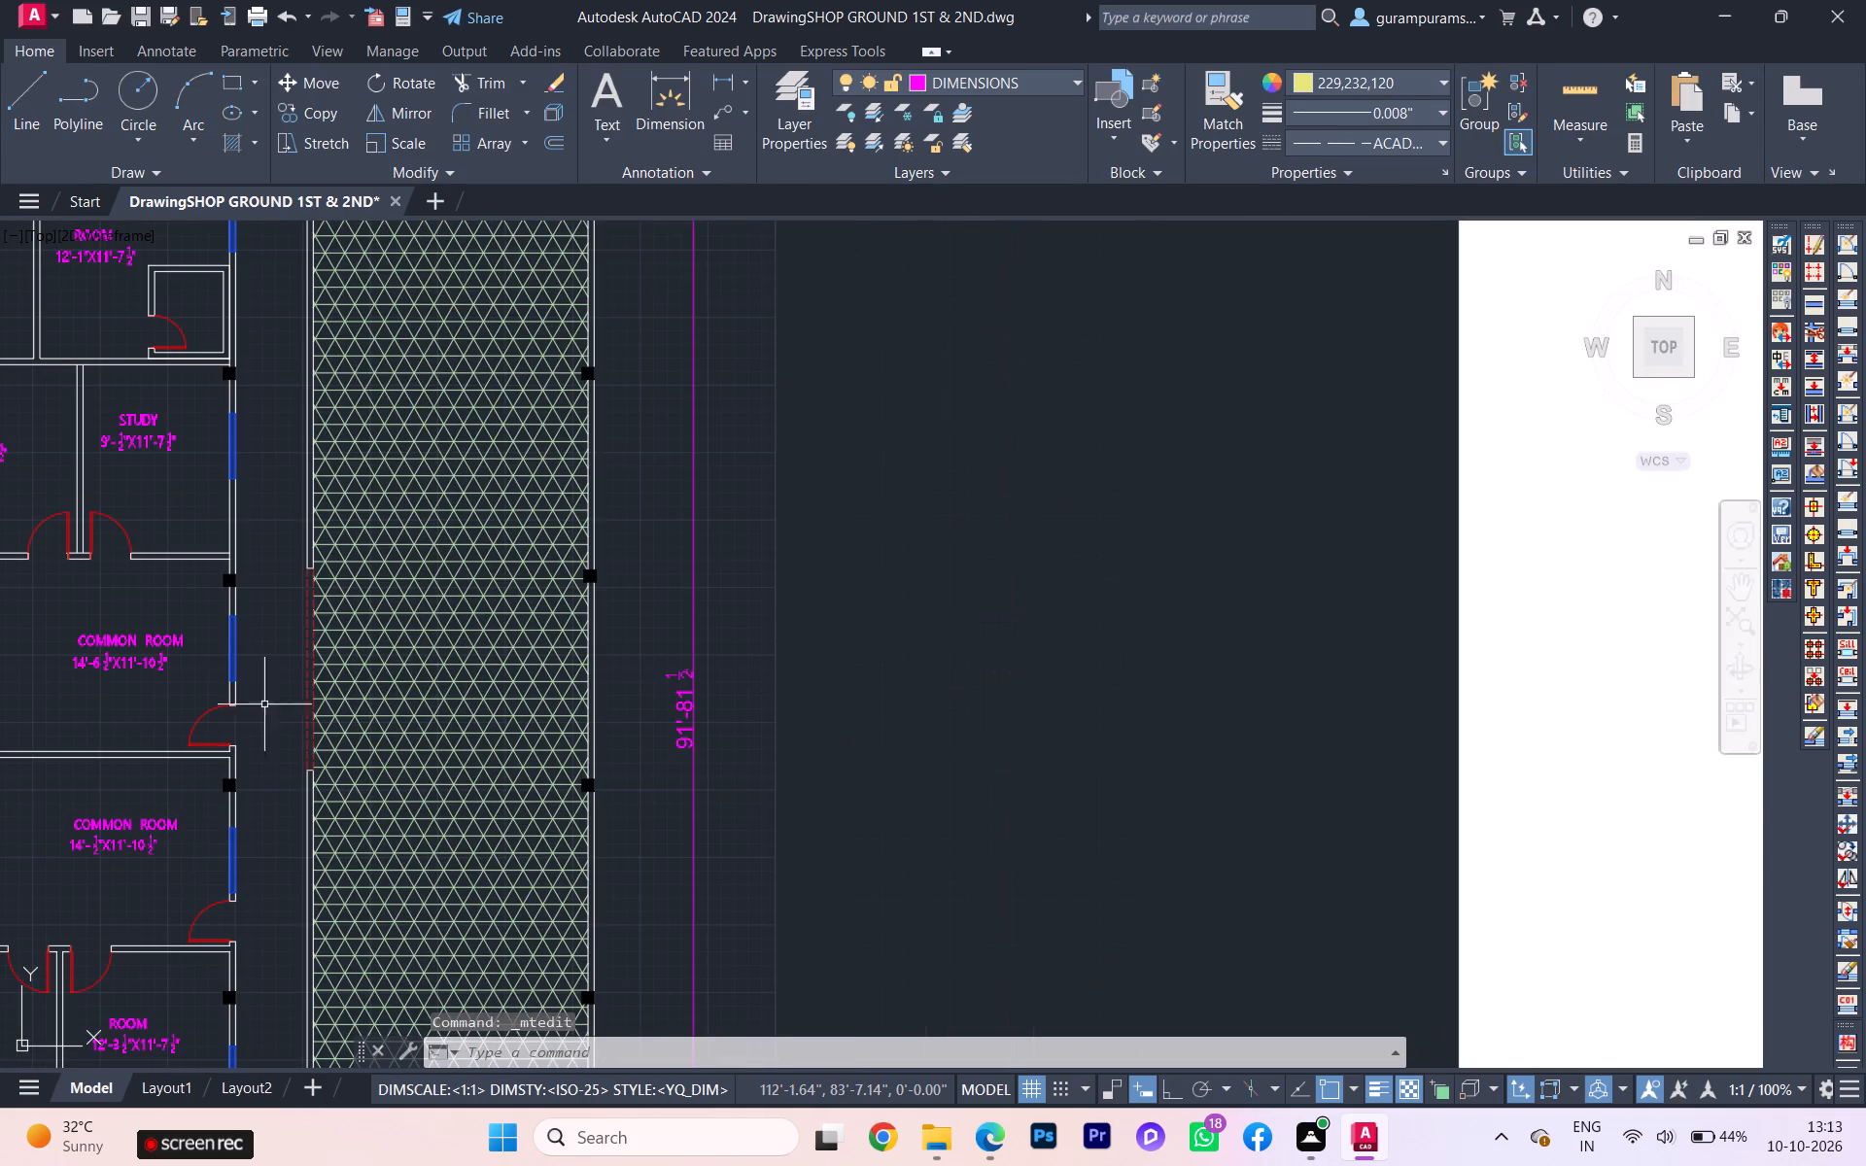
scroll(92, 720, "down", 2)
scroll(182, 686, "down", 1)
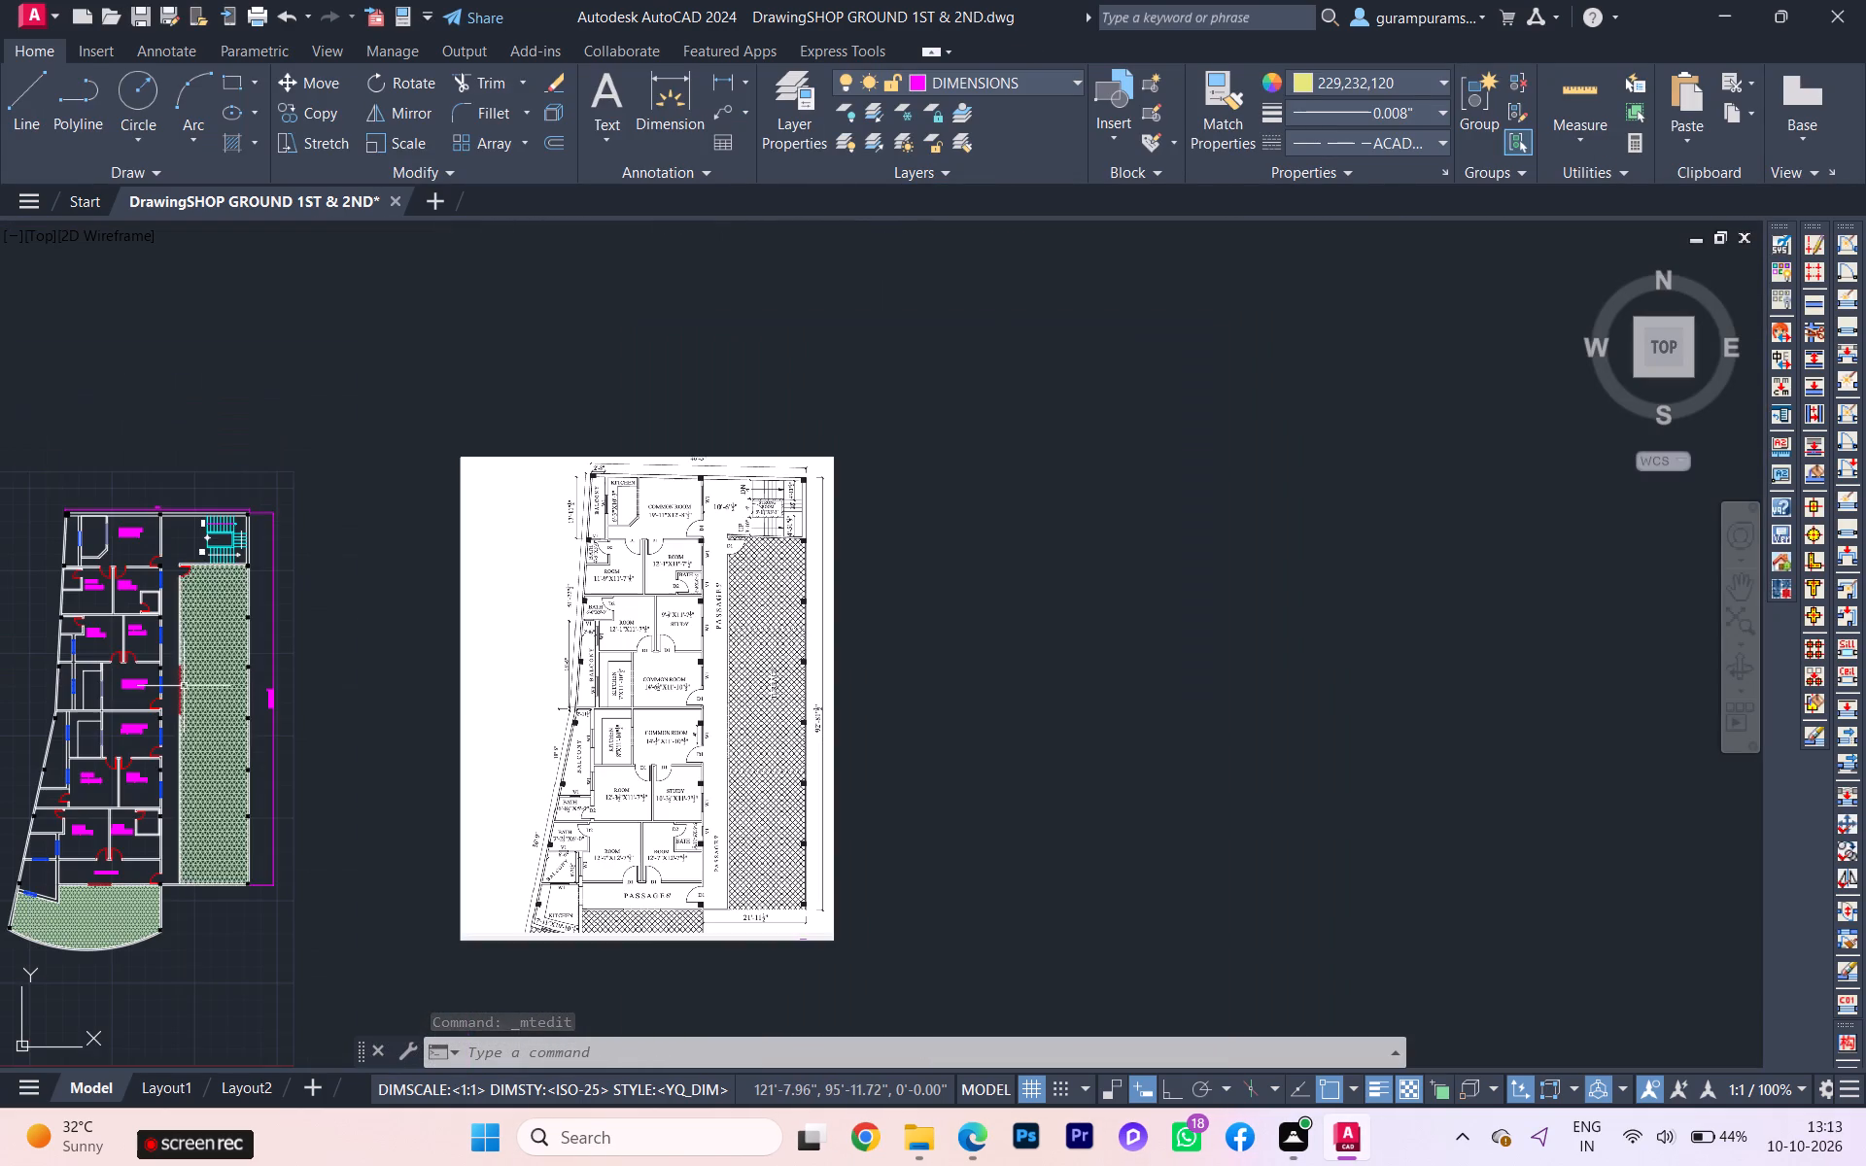
scroll(94, 714, "up", 2)
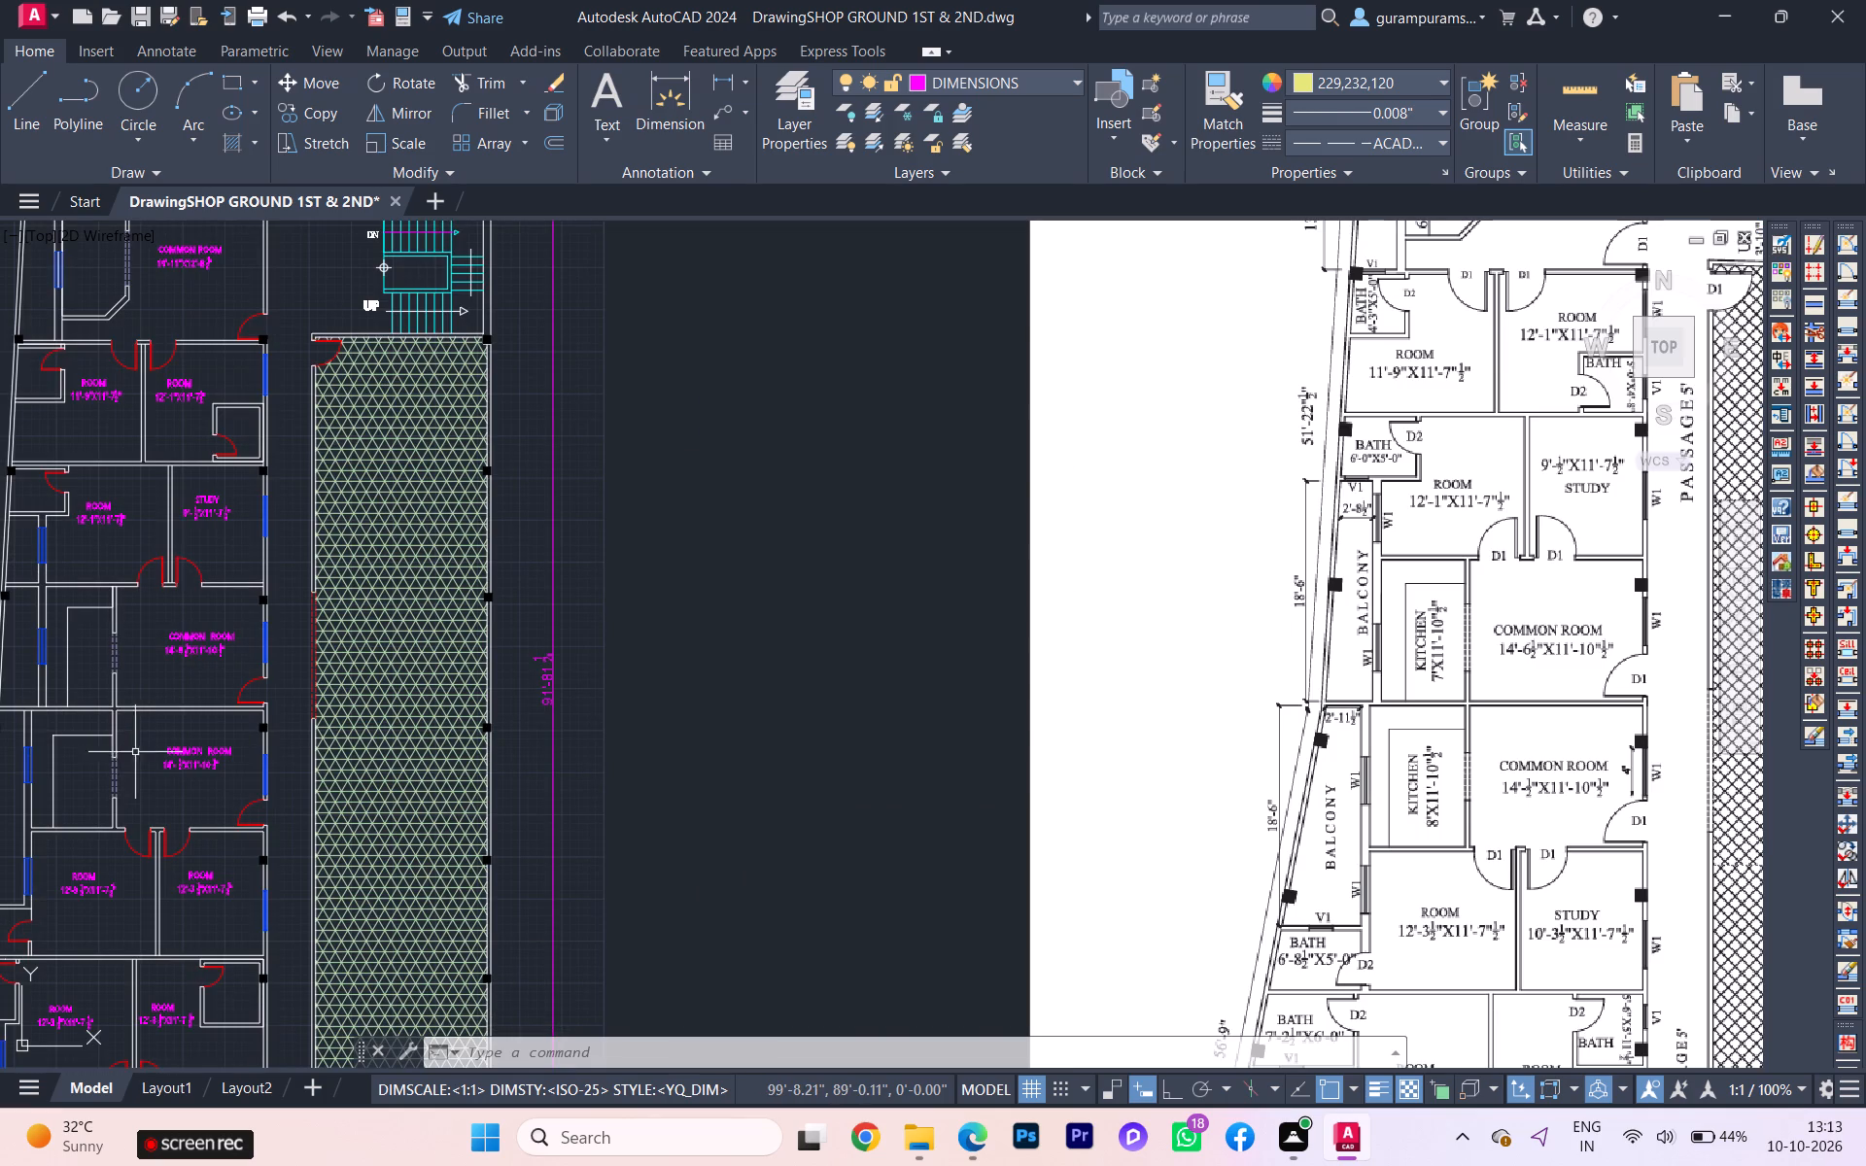
scroll(159, 773, "down", 1)
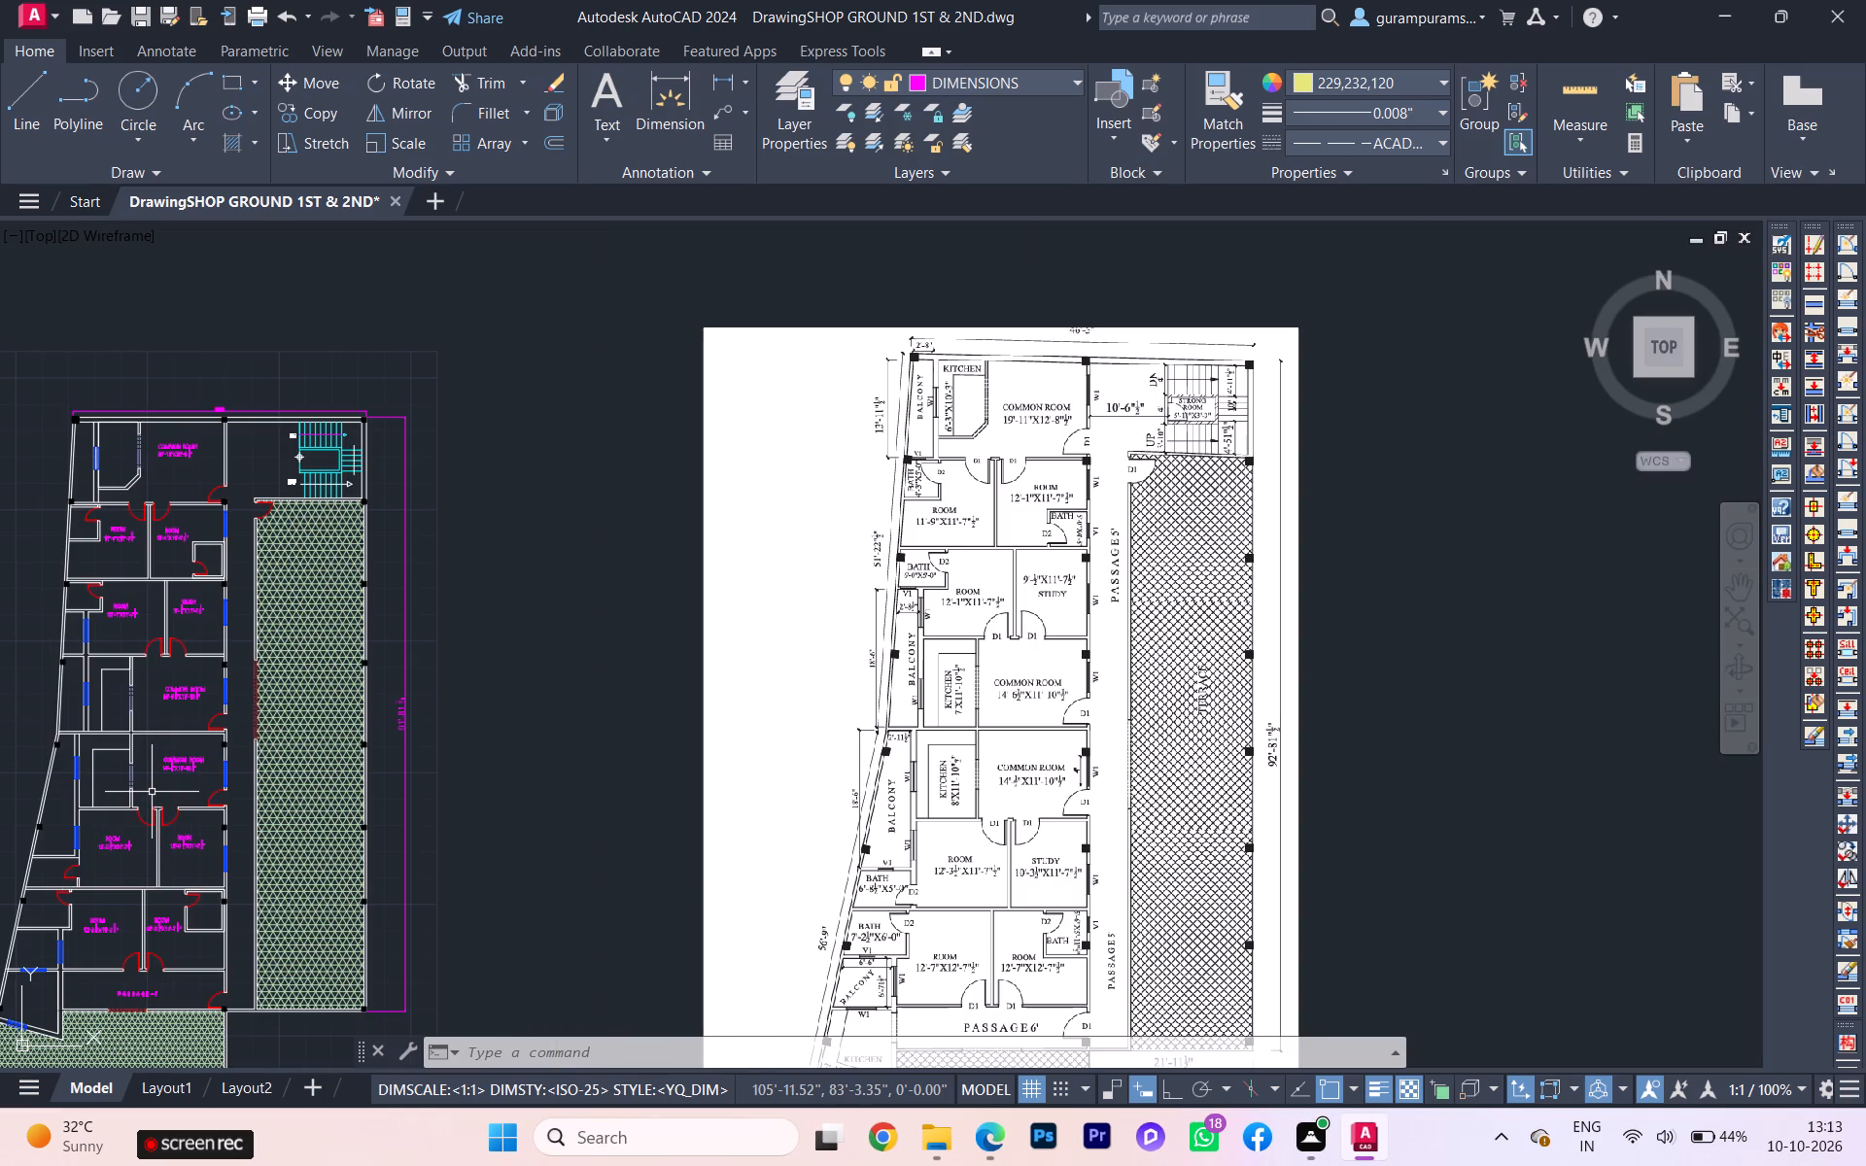
scroll(270, 432, "up", 2)
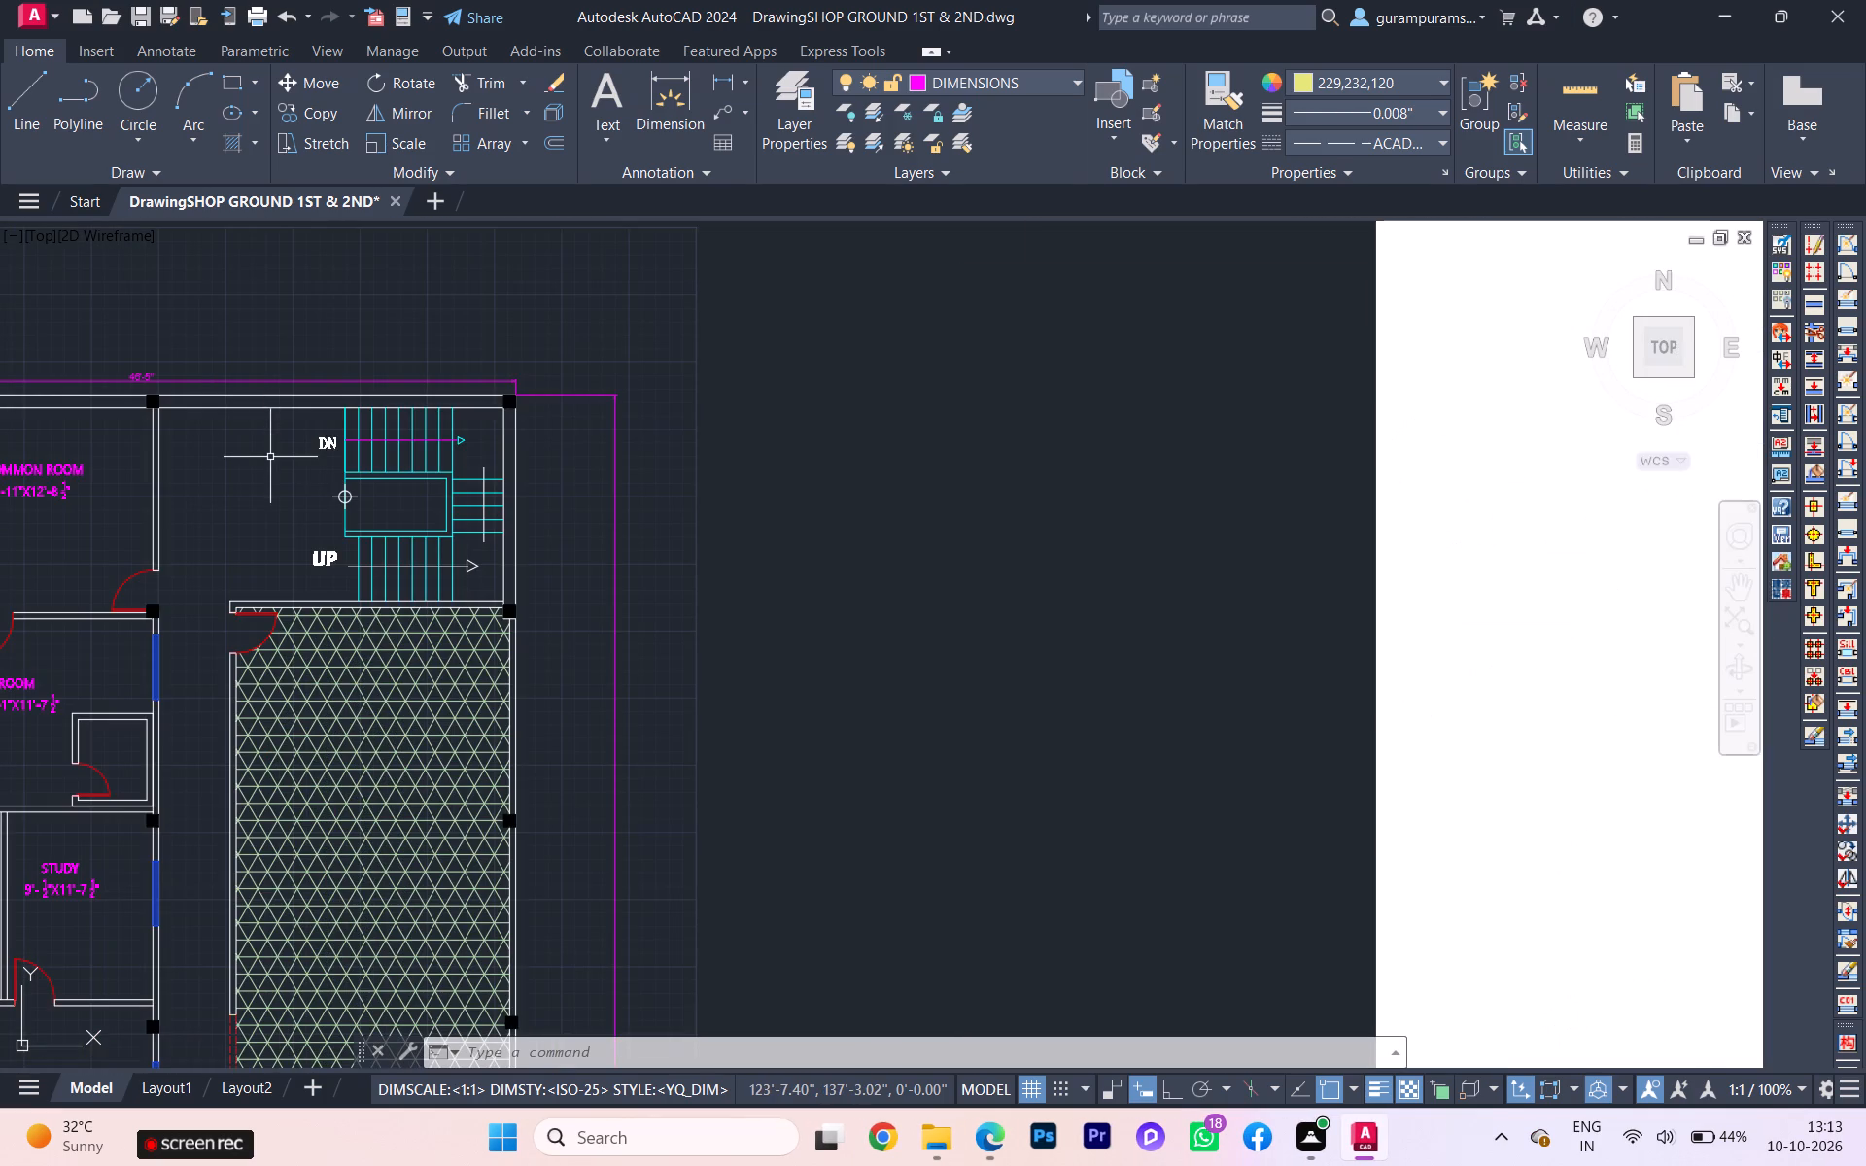
scroll(159, 297, "up", 2)
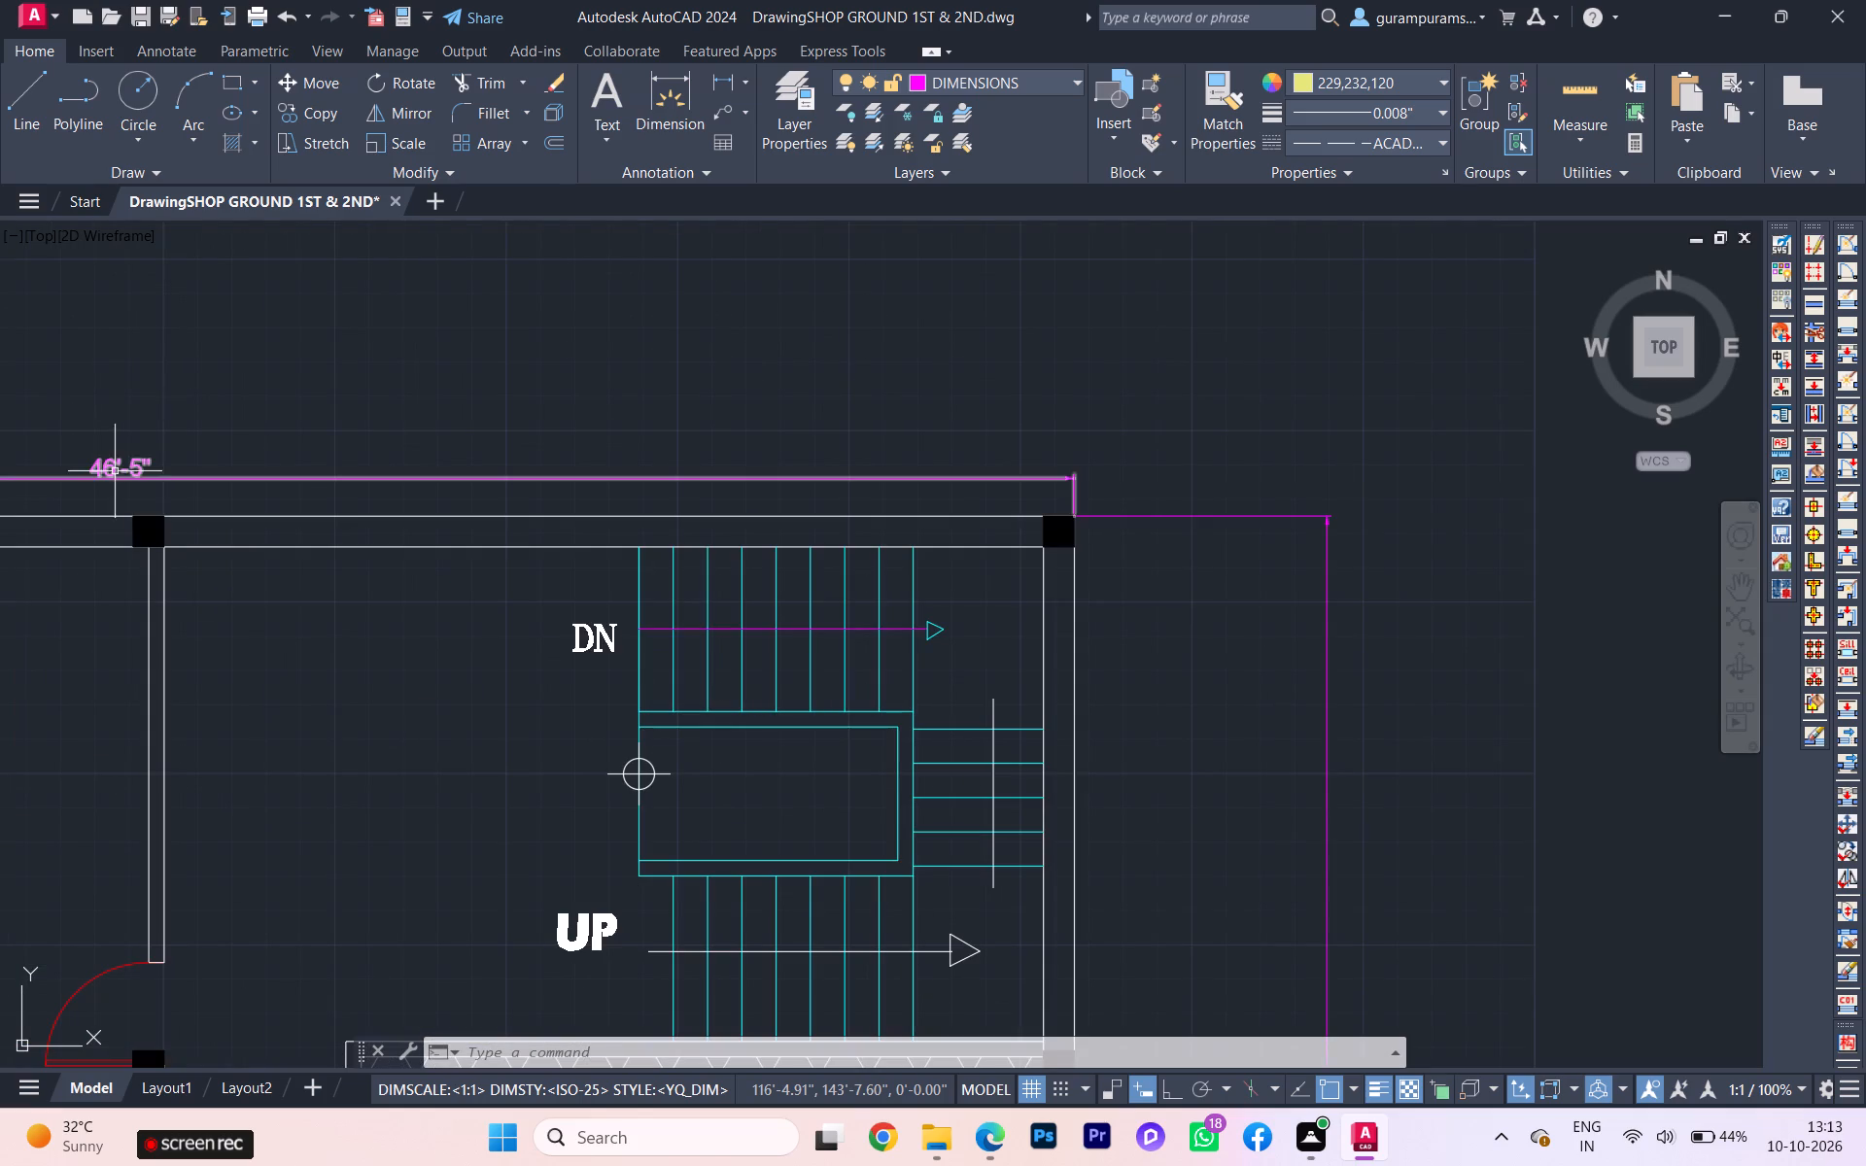
scroll(174, 525, "down", 2)
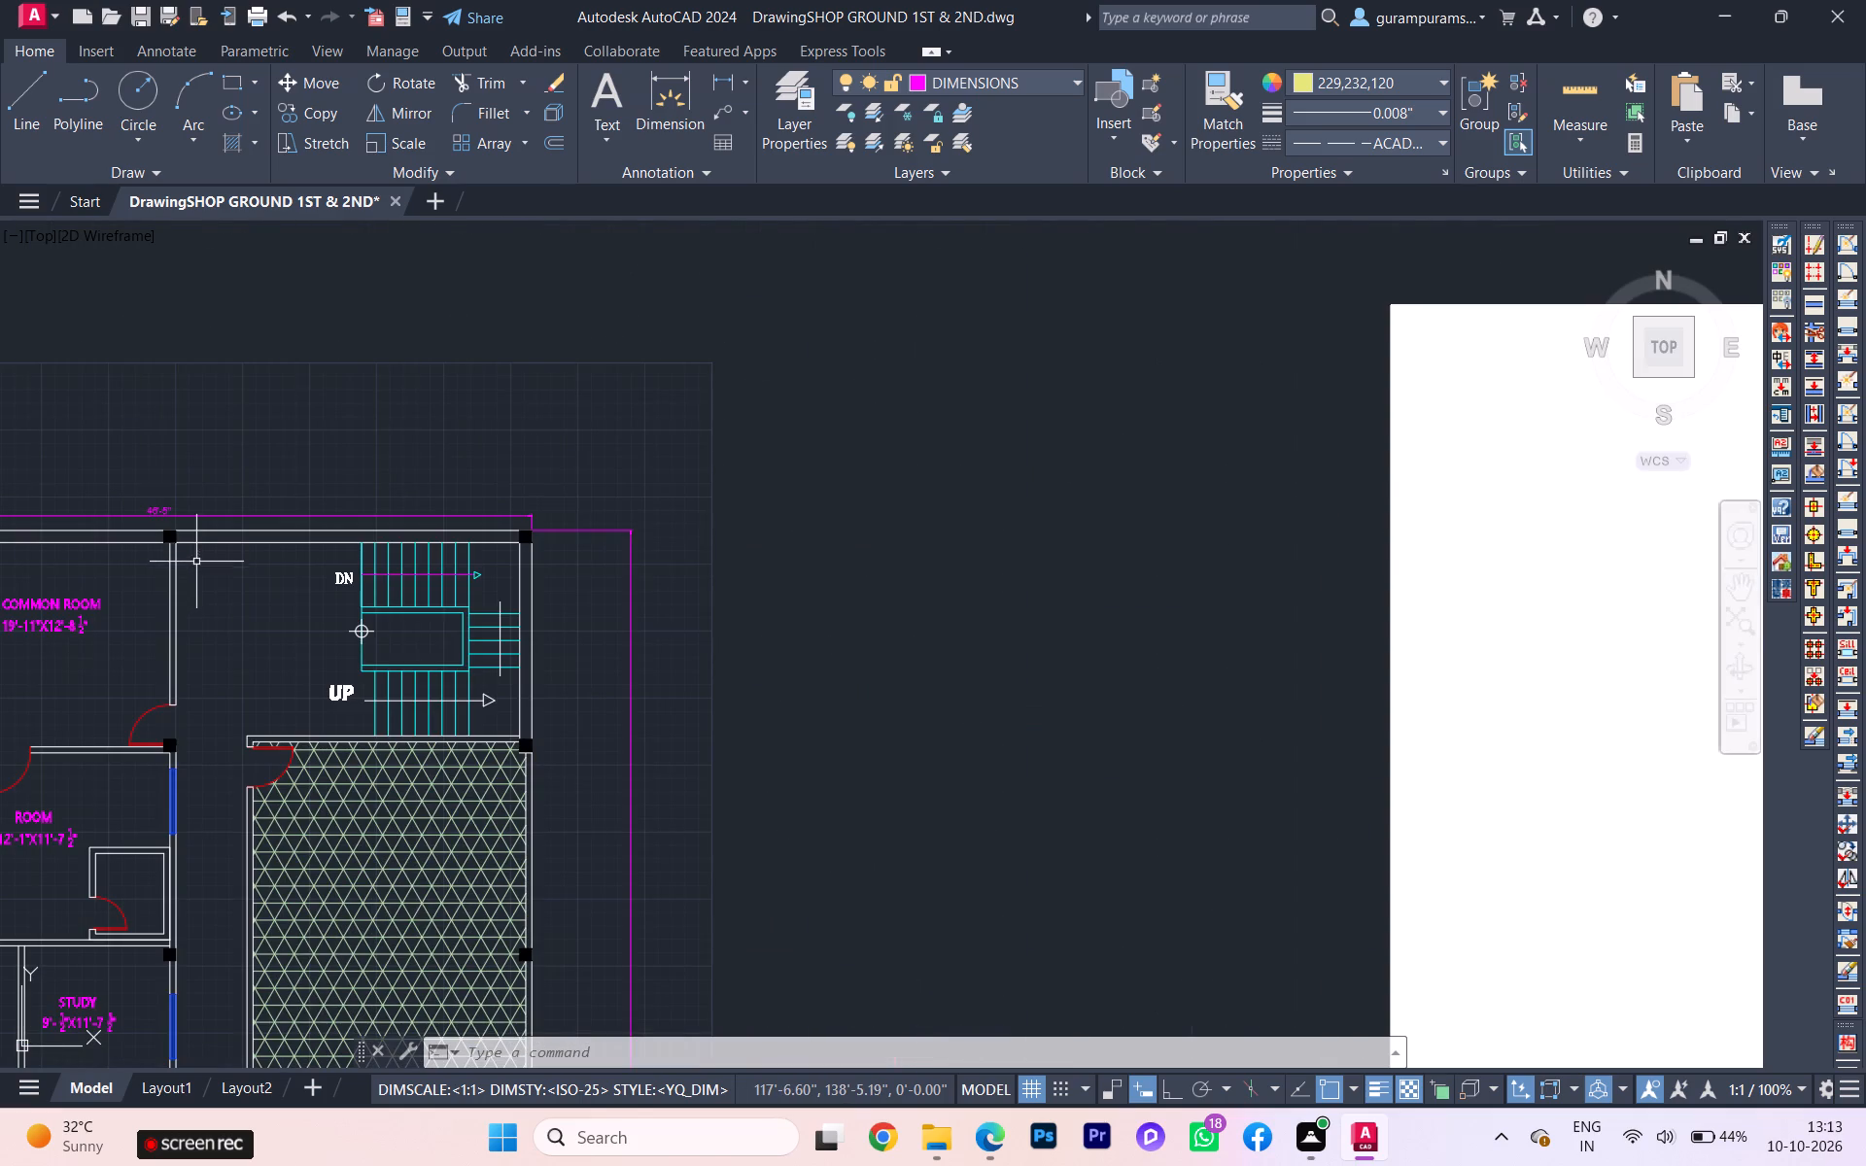
scroll(208, 587, "down", 1)
middle_click_drag(208, 587, 242, 332)
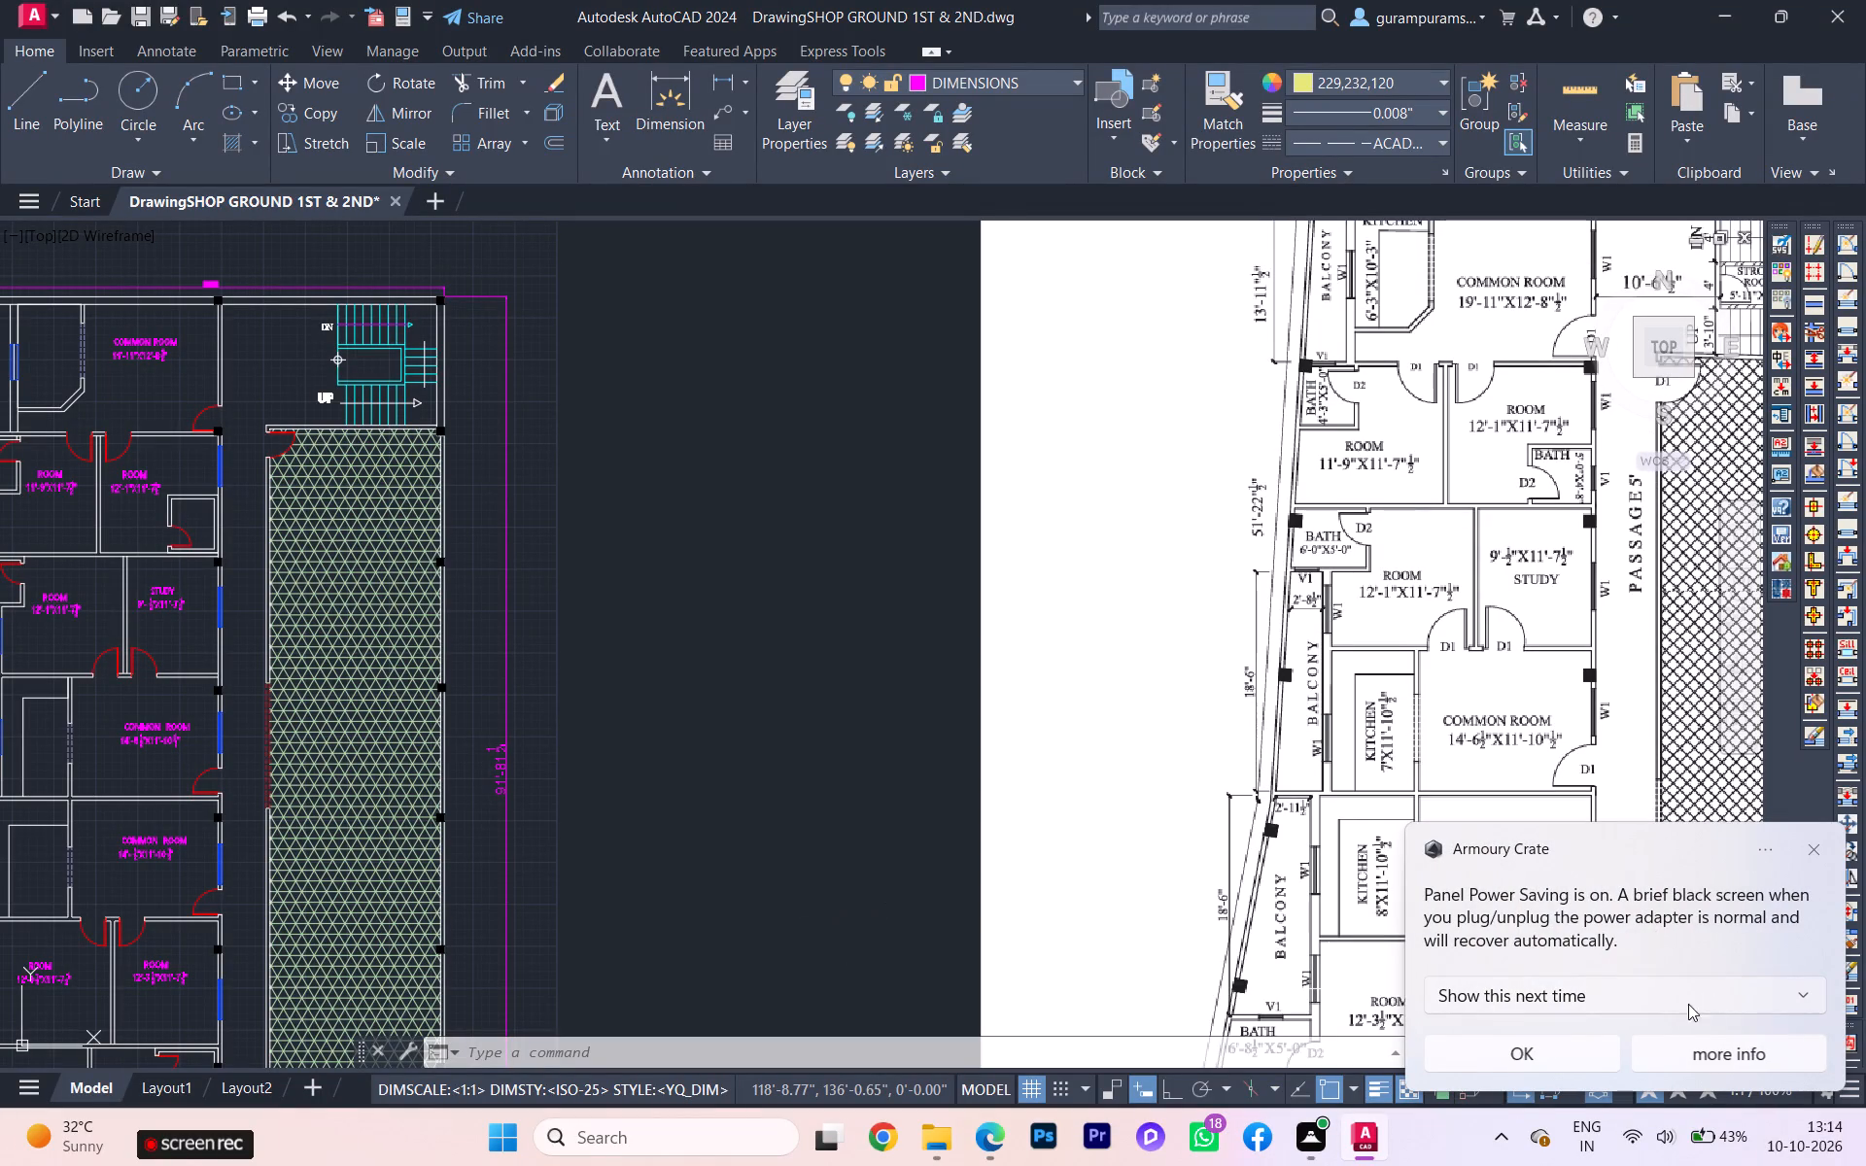
Dismiss the Armoury Crate power-saving notification.
left_click(1548, 1048)
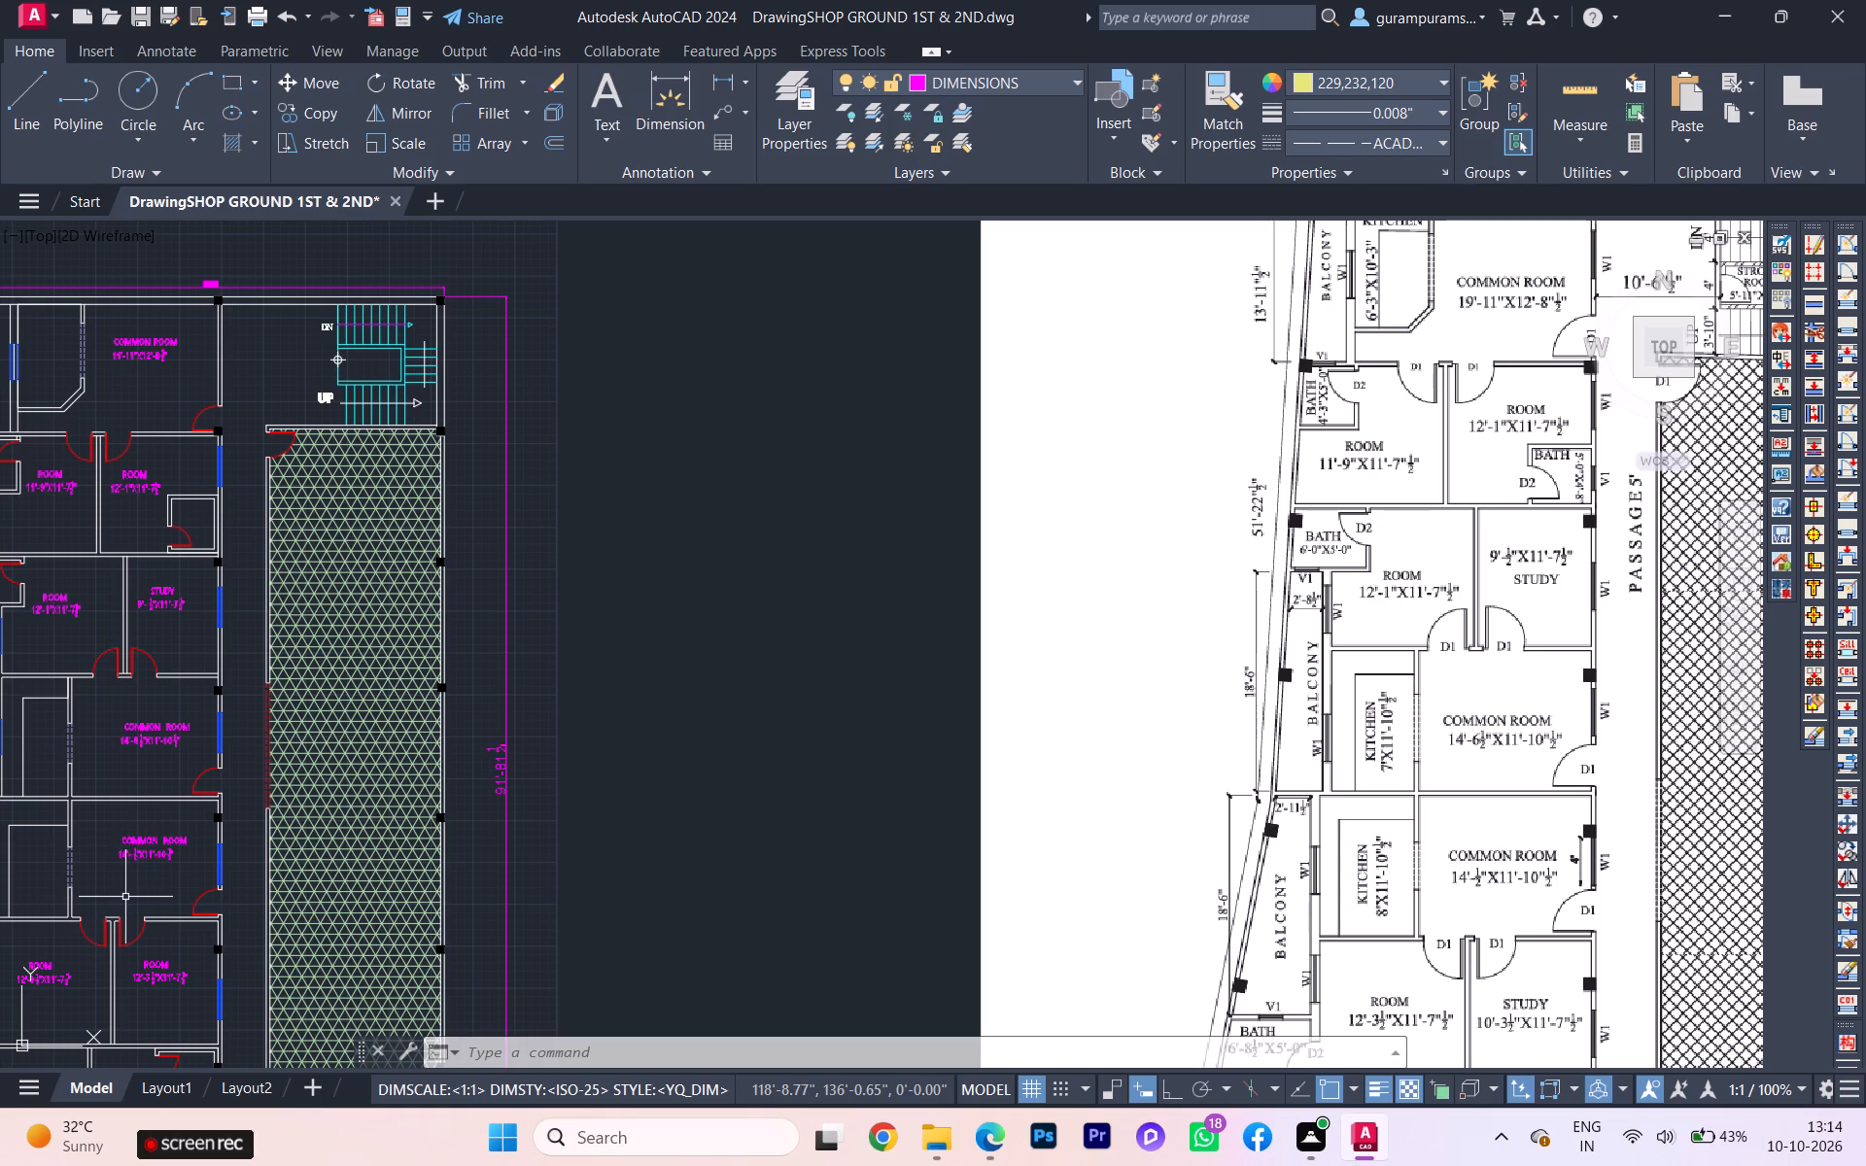
Rename the ROOM label directly south of the 14'-1/2" common room STUDY, keeping its size on a separate line.
scroll(120, 907, "up", 1)
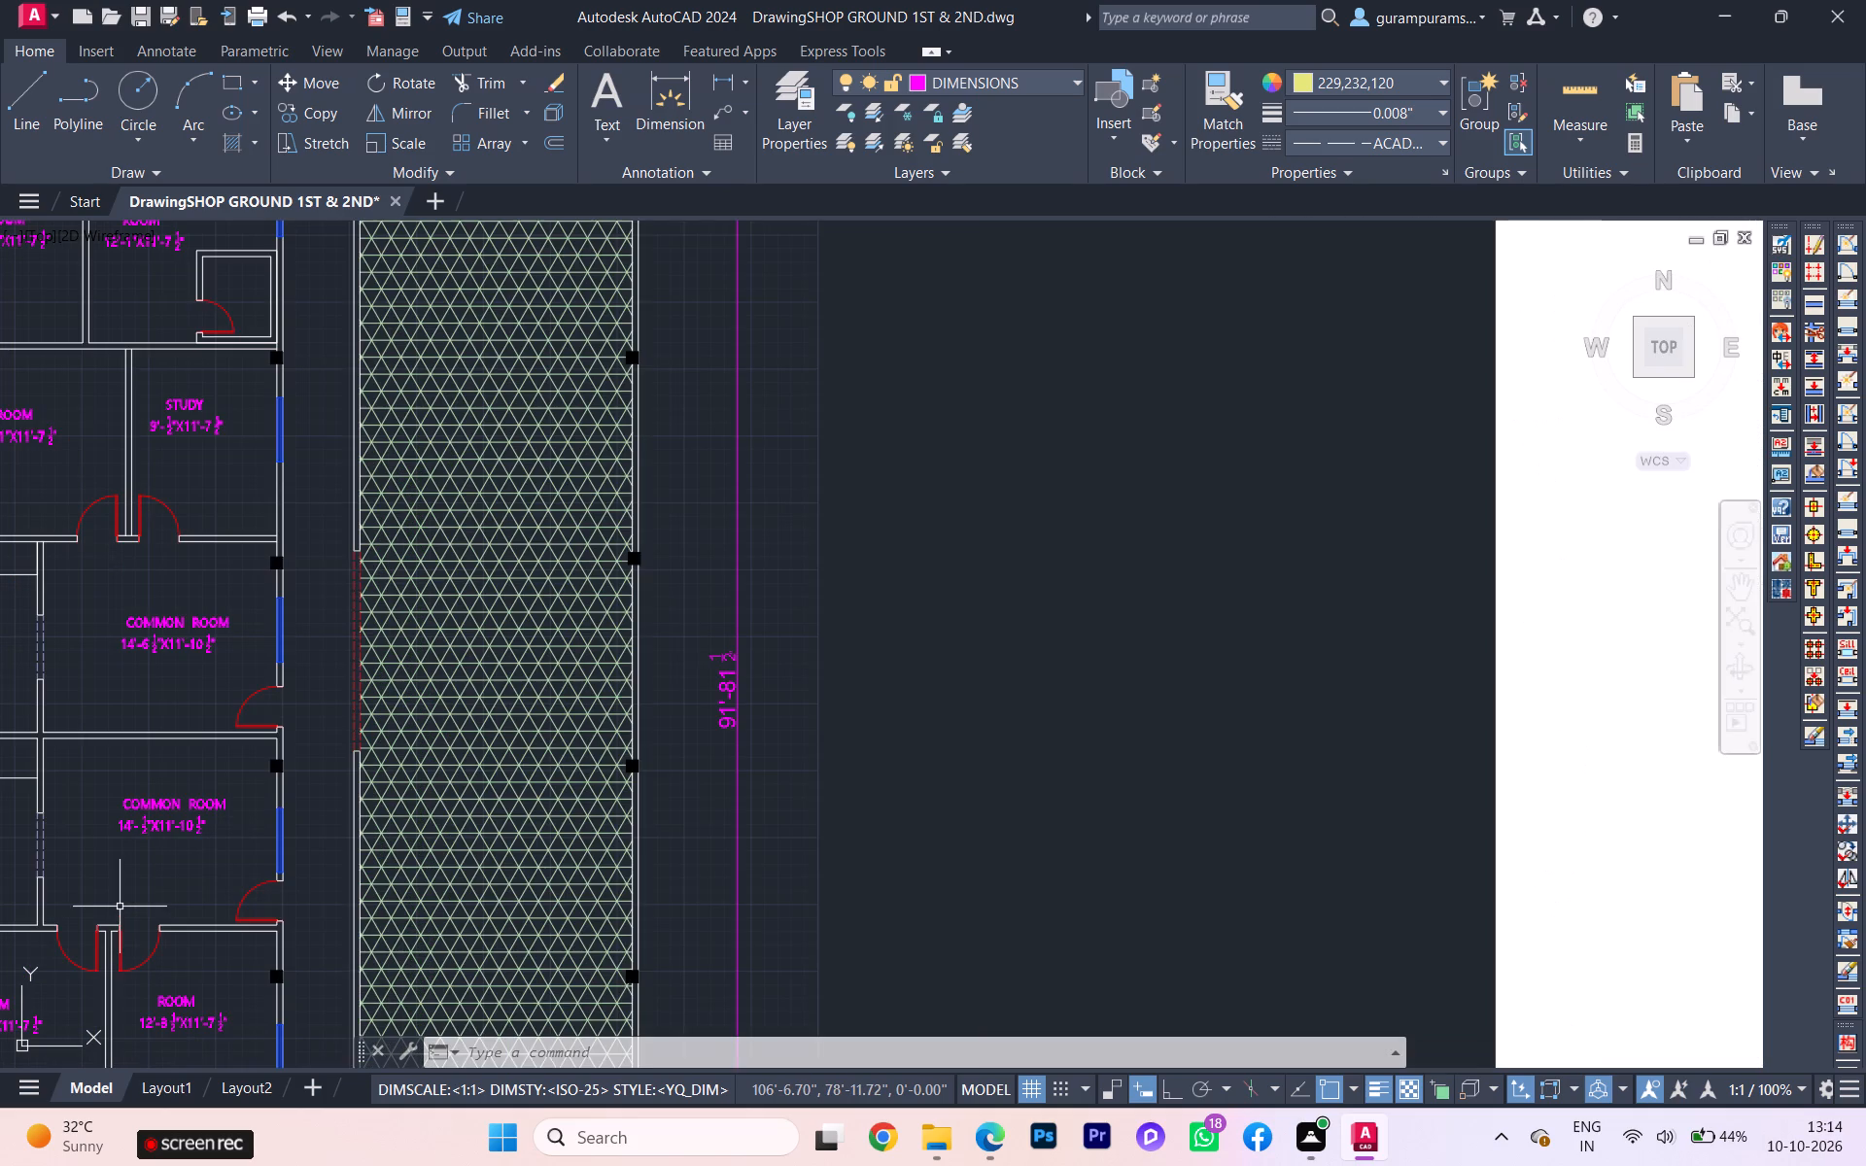
scroll(124, 907, "down", 1)
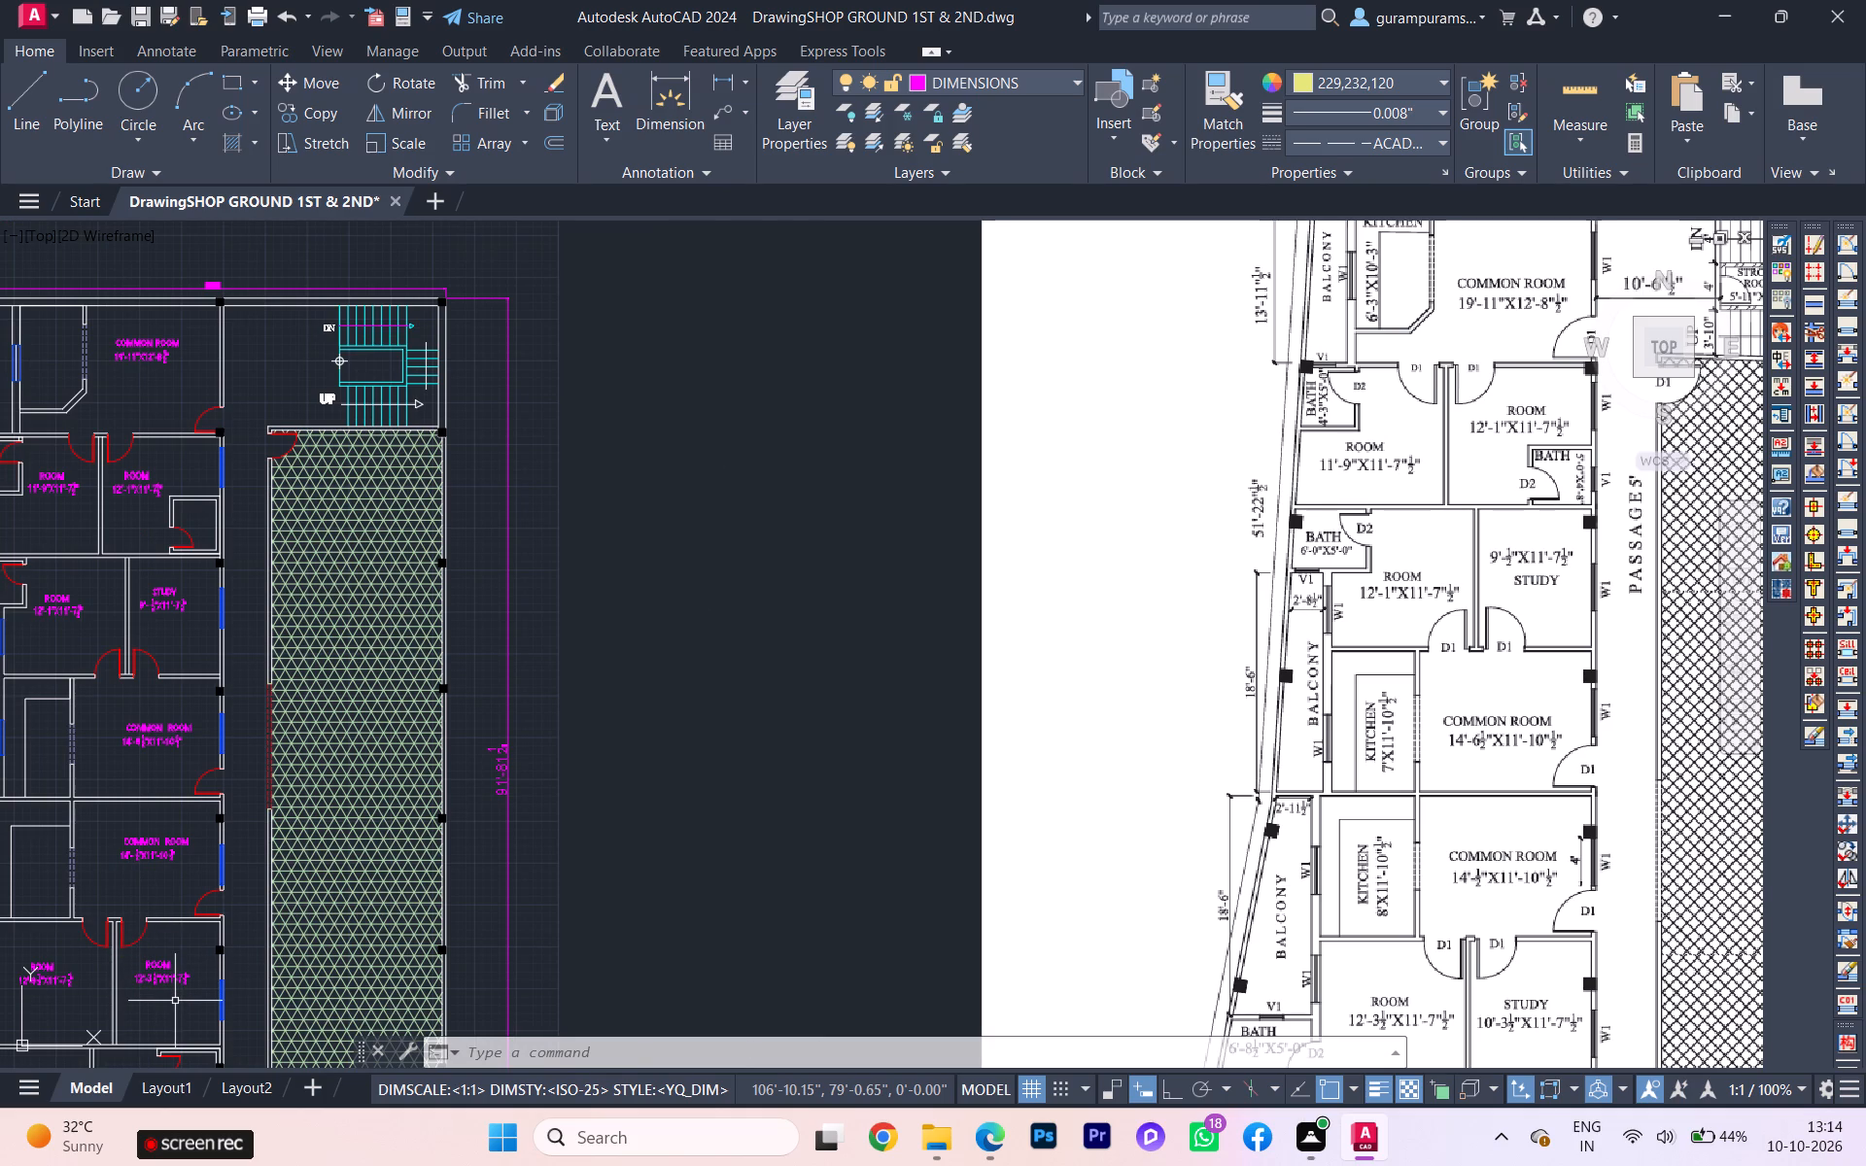
middle_click_drag(175, 1001, 198, 746)
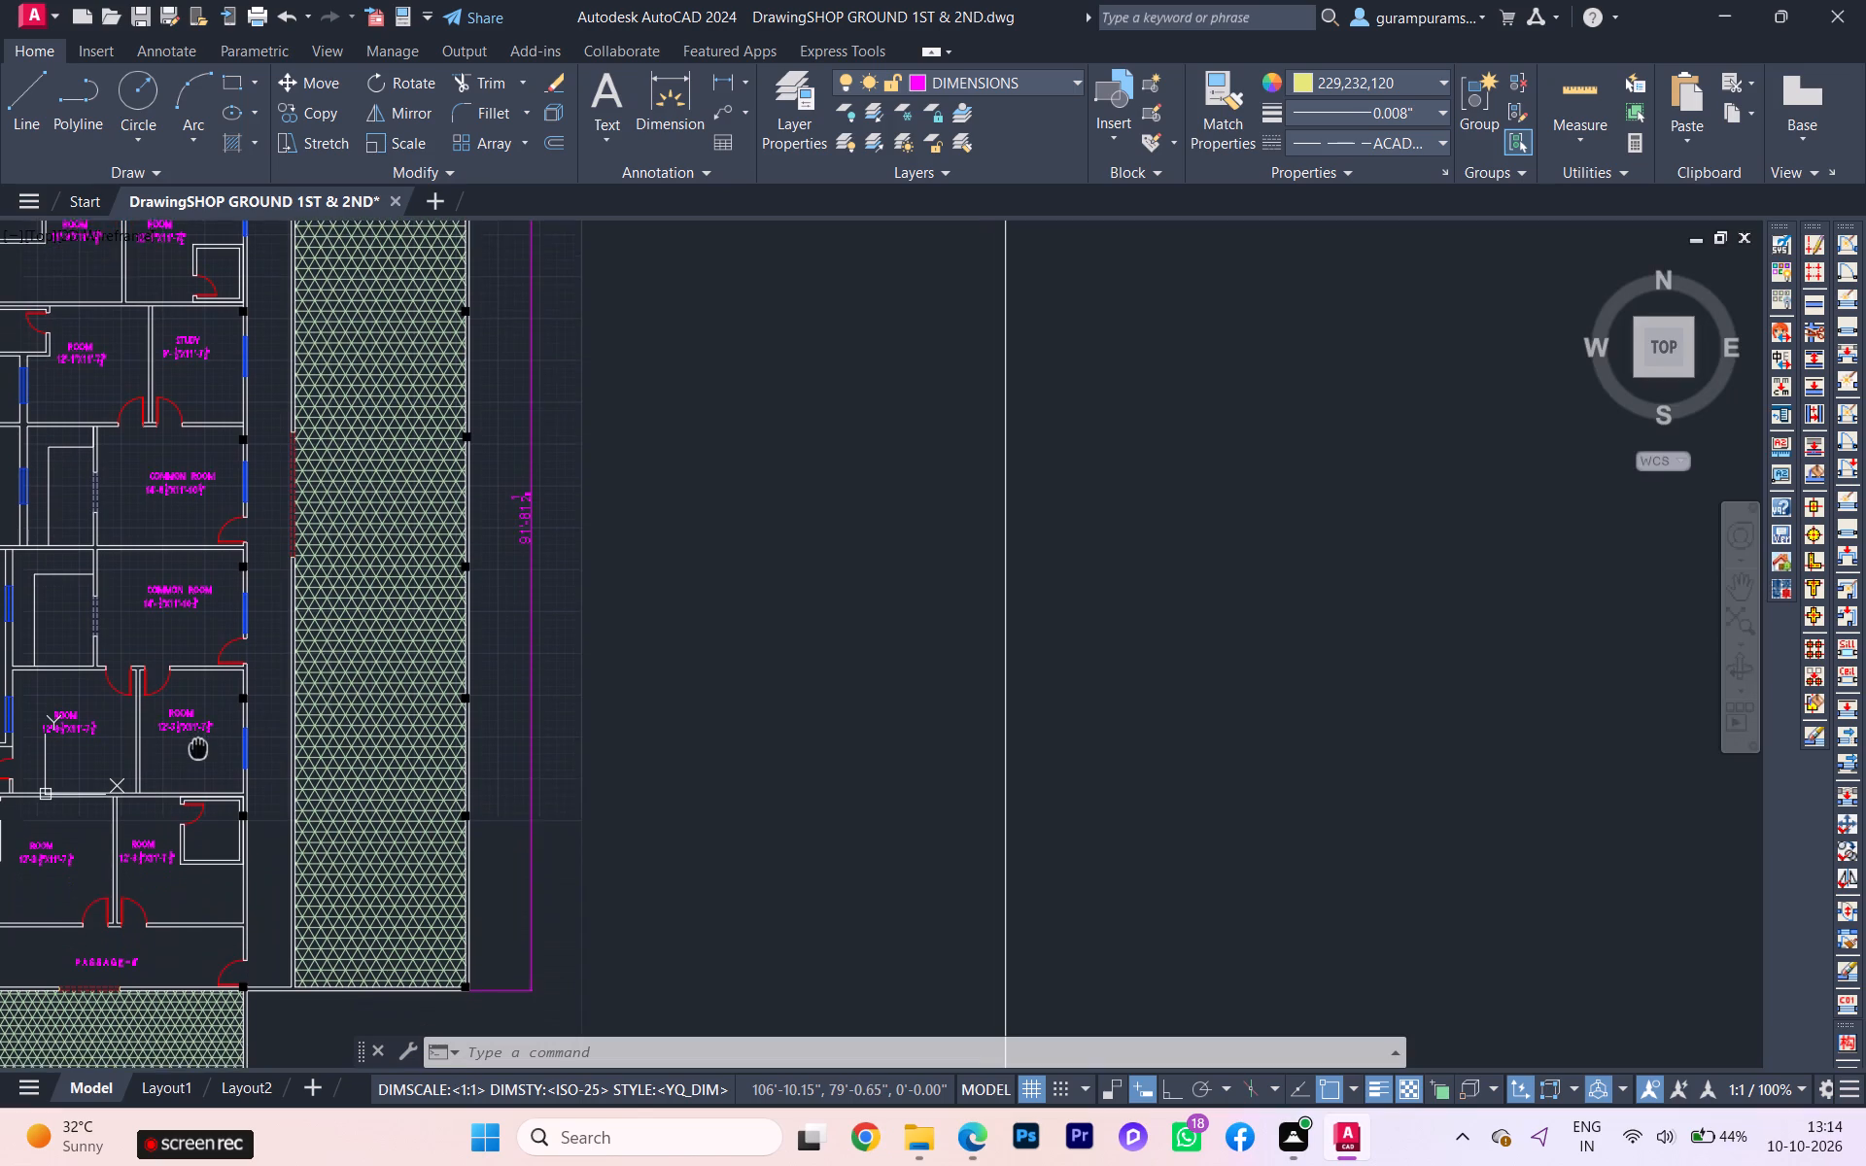
middle_click_drag(198, 746, 198, 744)
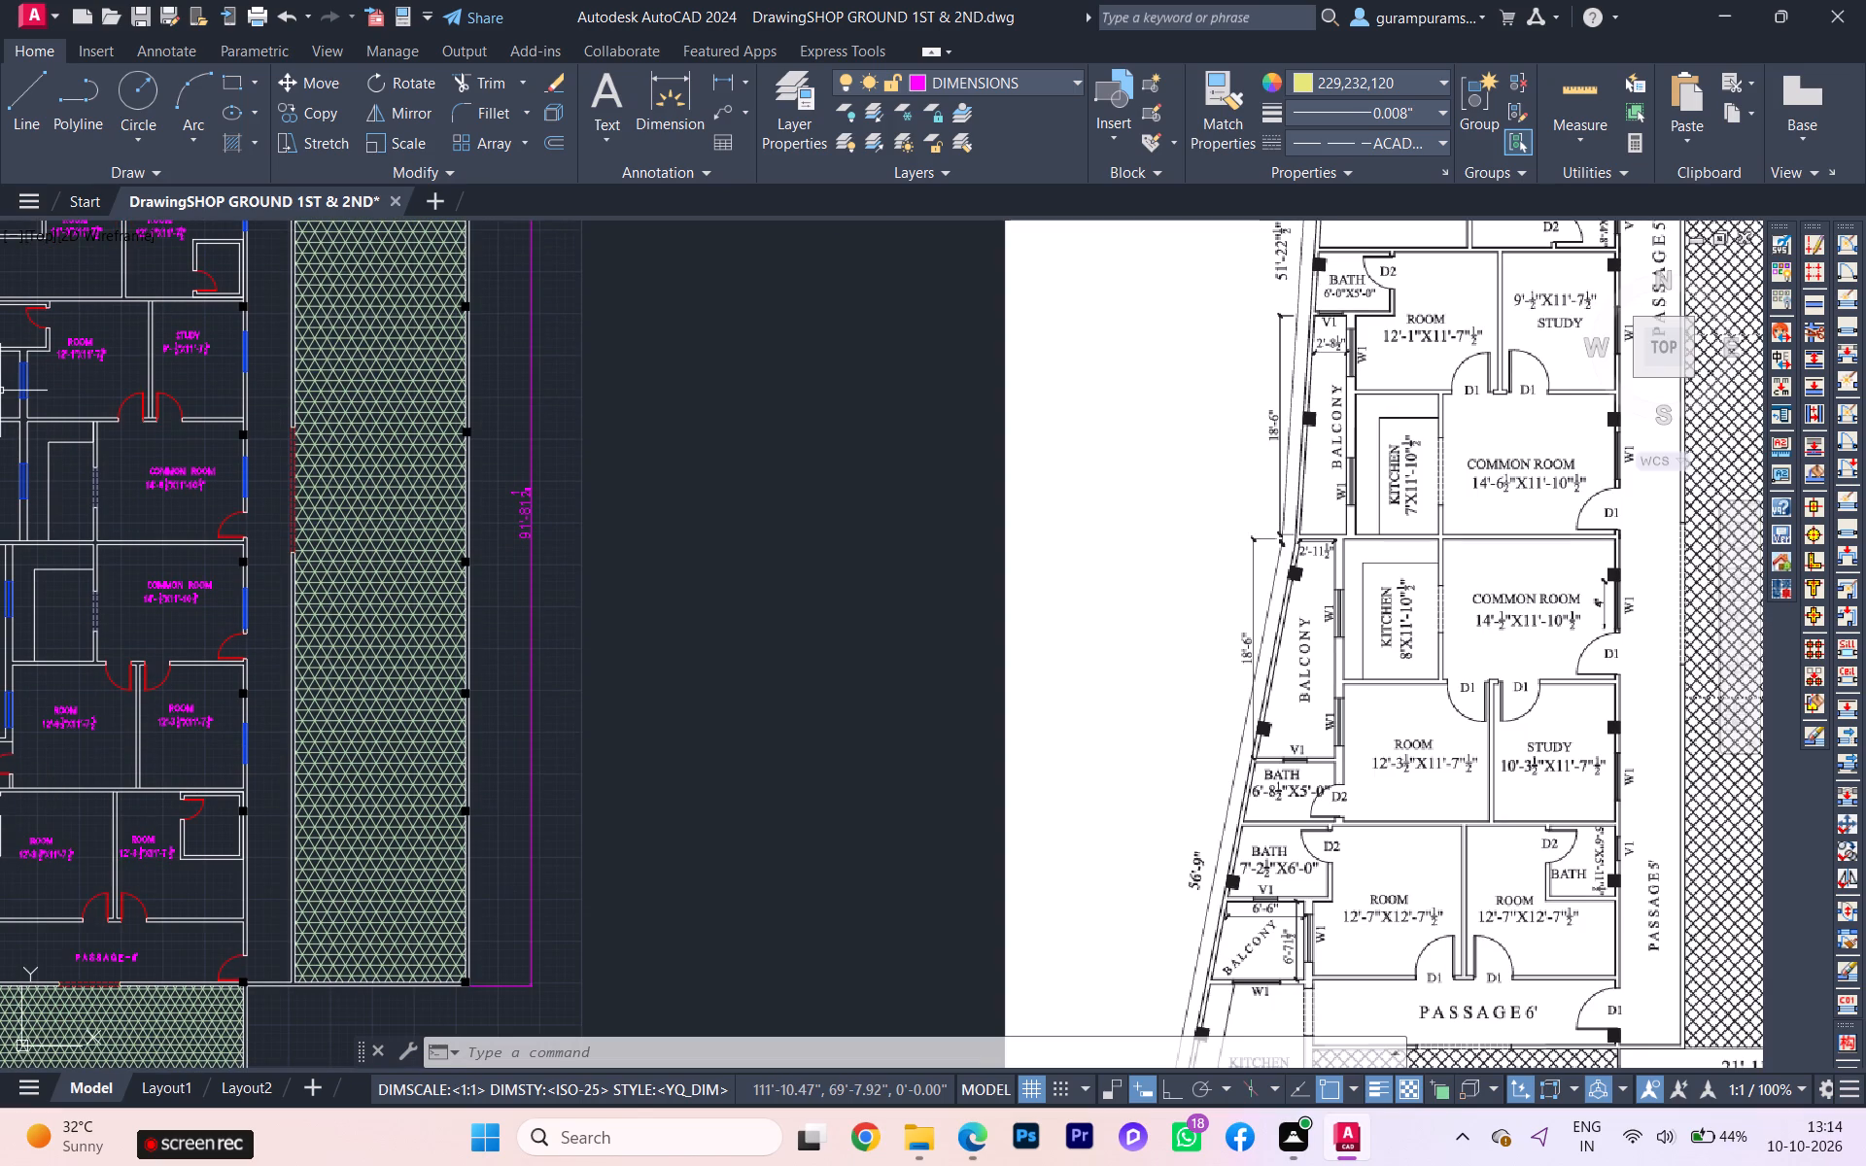
scroll(191, 690, "up", 1)
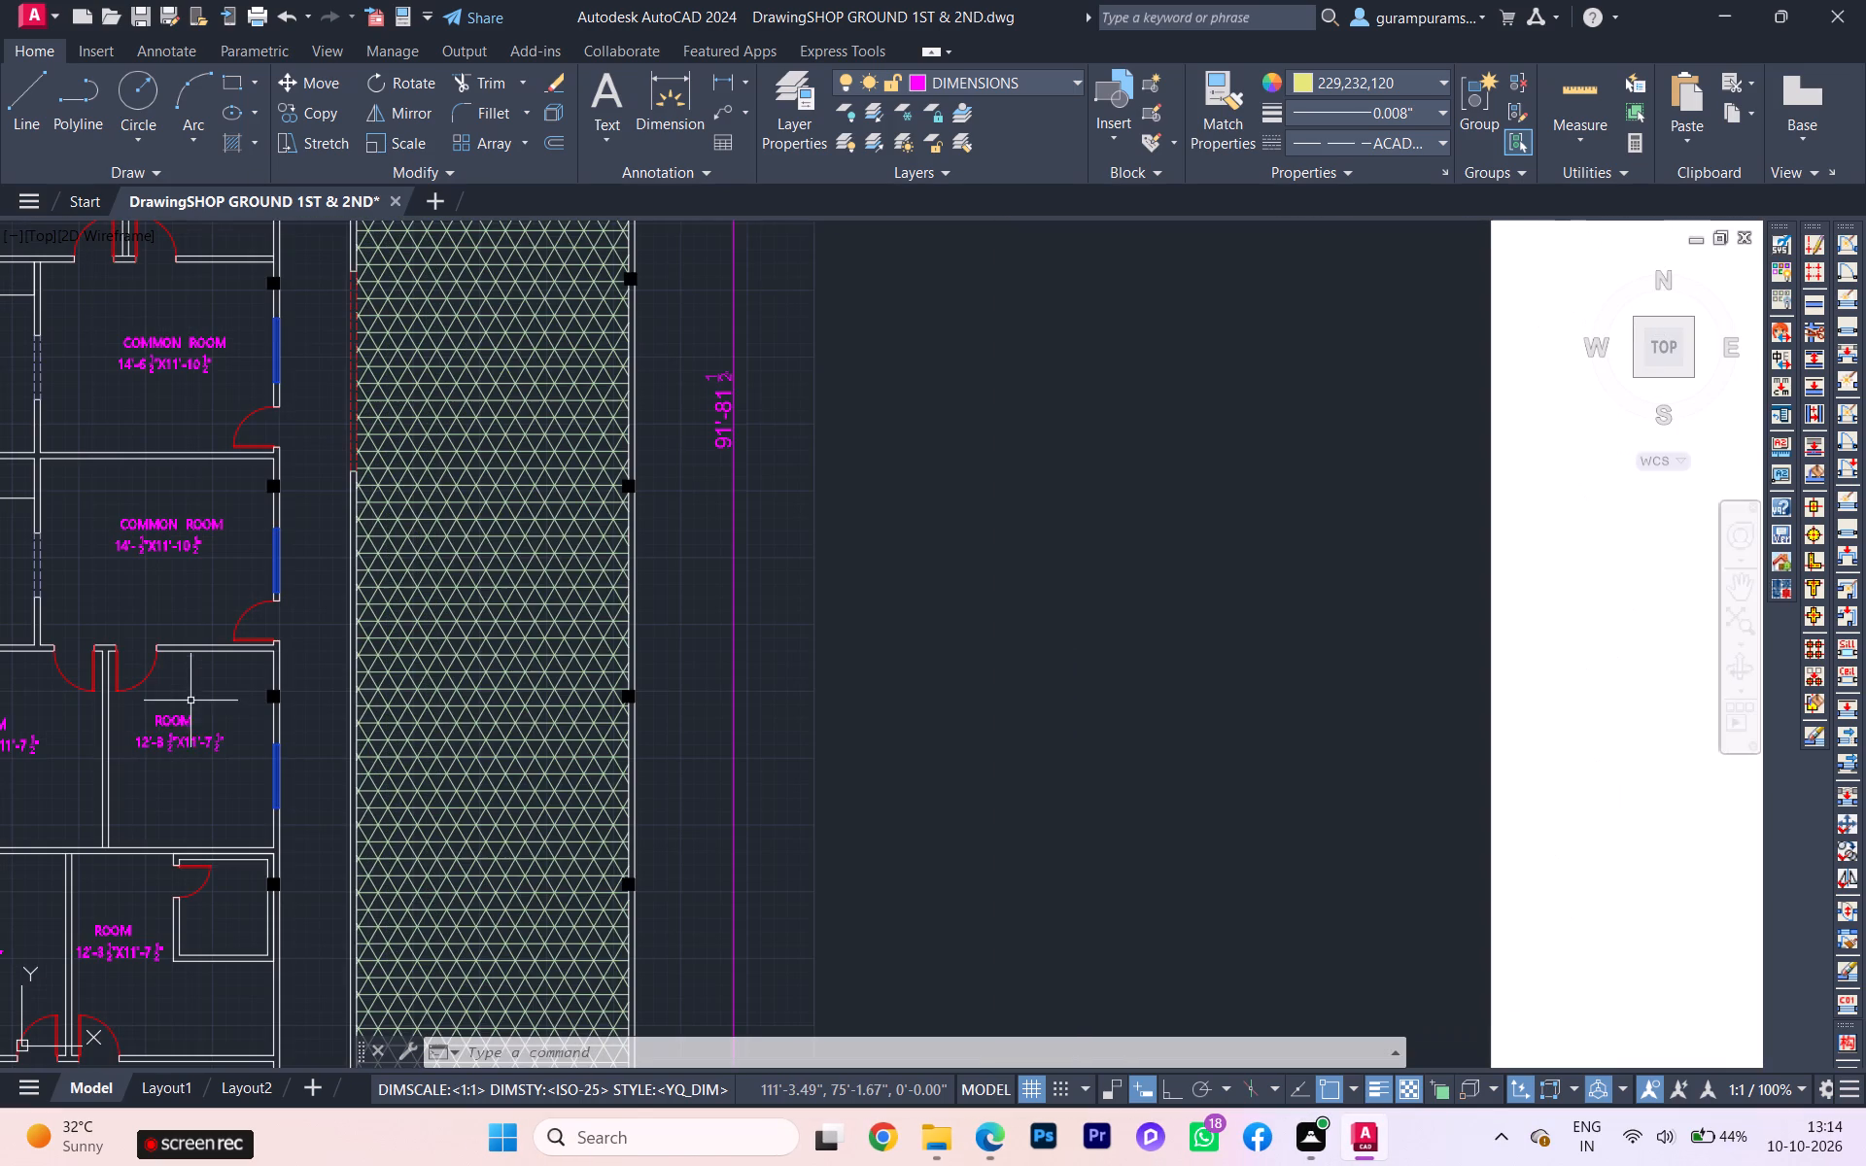
double_click(181, 722)
left_click_drag(212, 724, 182, 704)
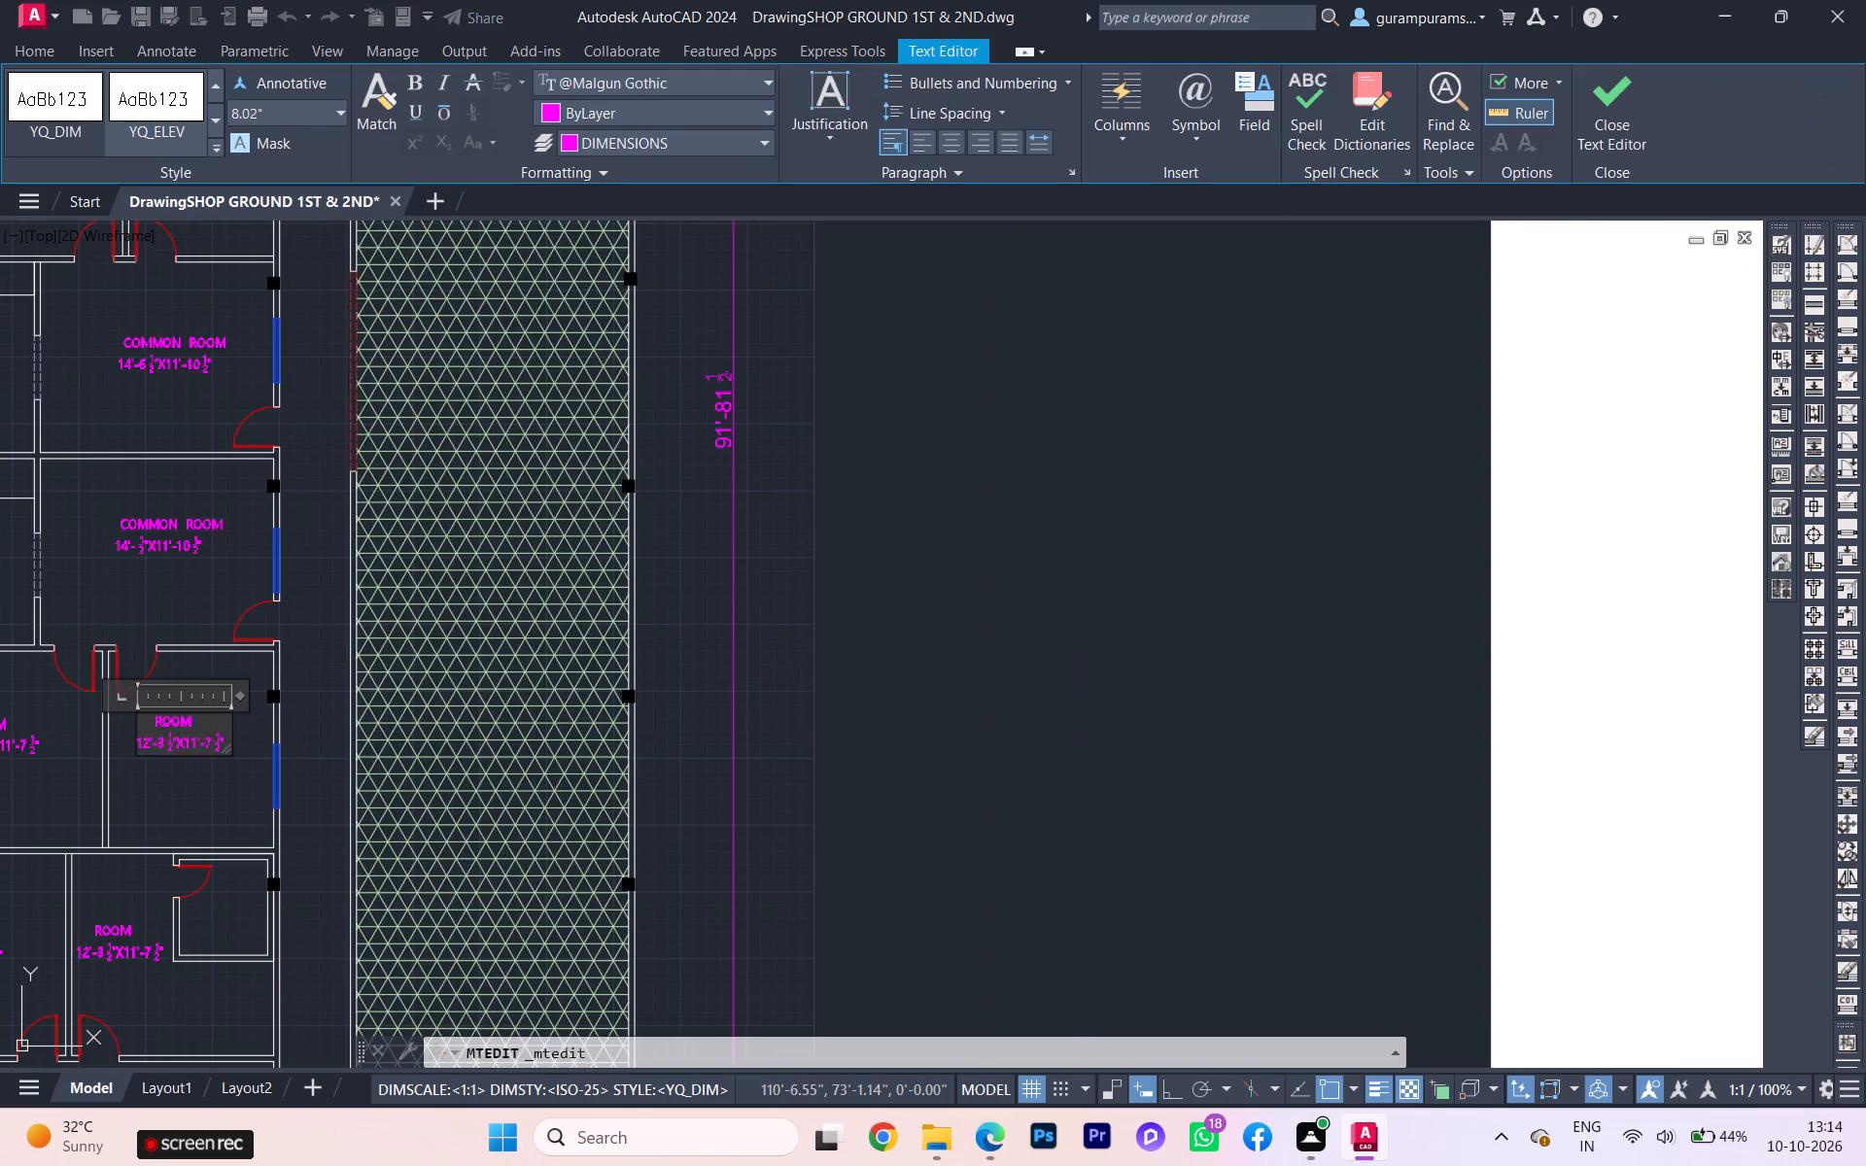
left_click_drag(182, 704, 131, 701)
key("BackSpace")
type("STUDY")
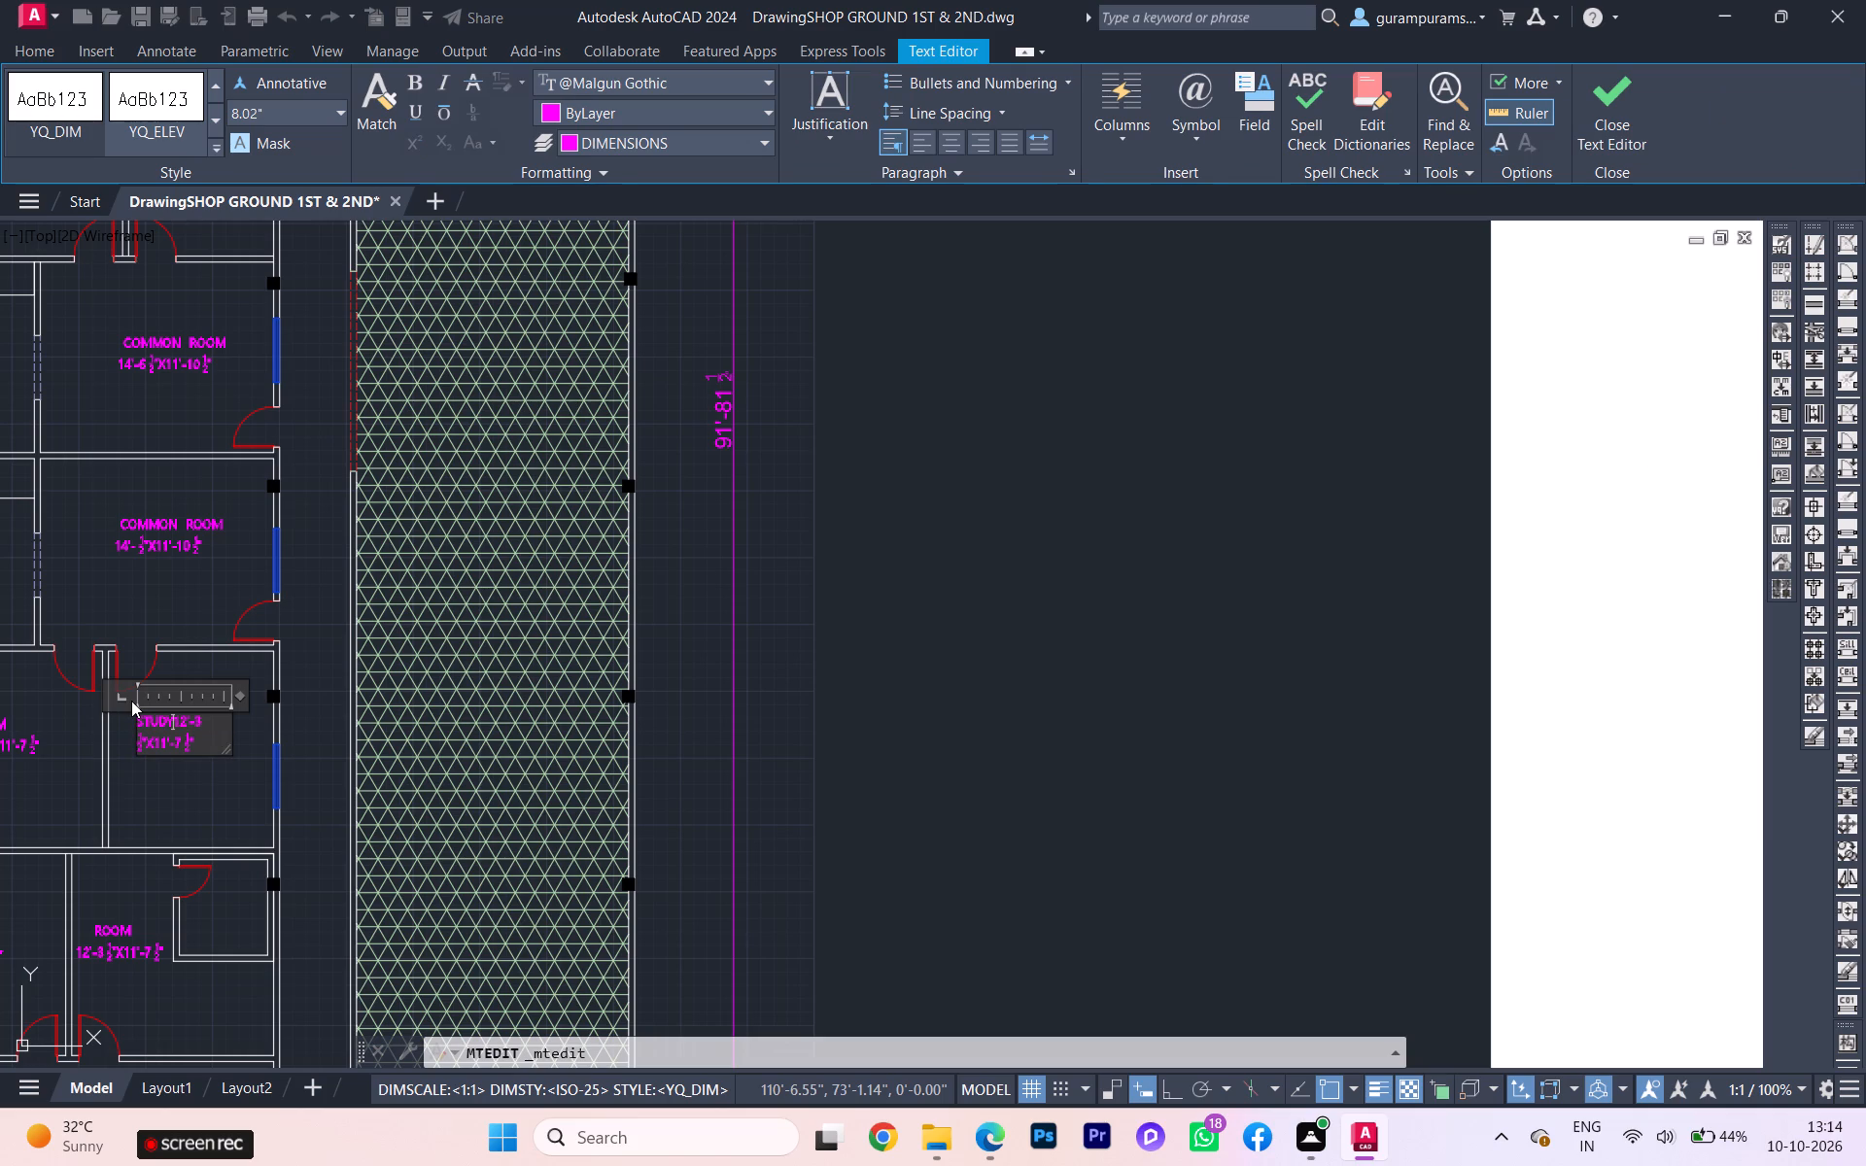
key("Return")
Set the first dimension in that STUDY label to 10'-3 1/2", following the reference plan.
scroll(74, 728, "down", 2)
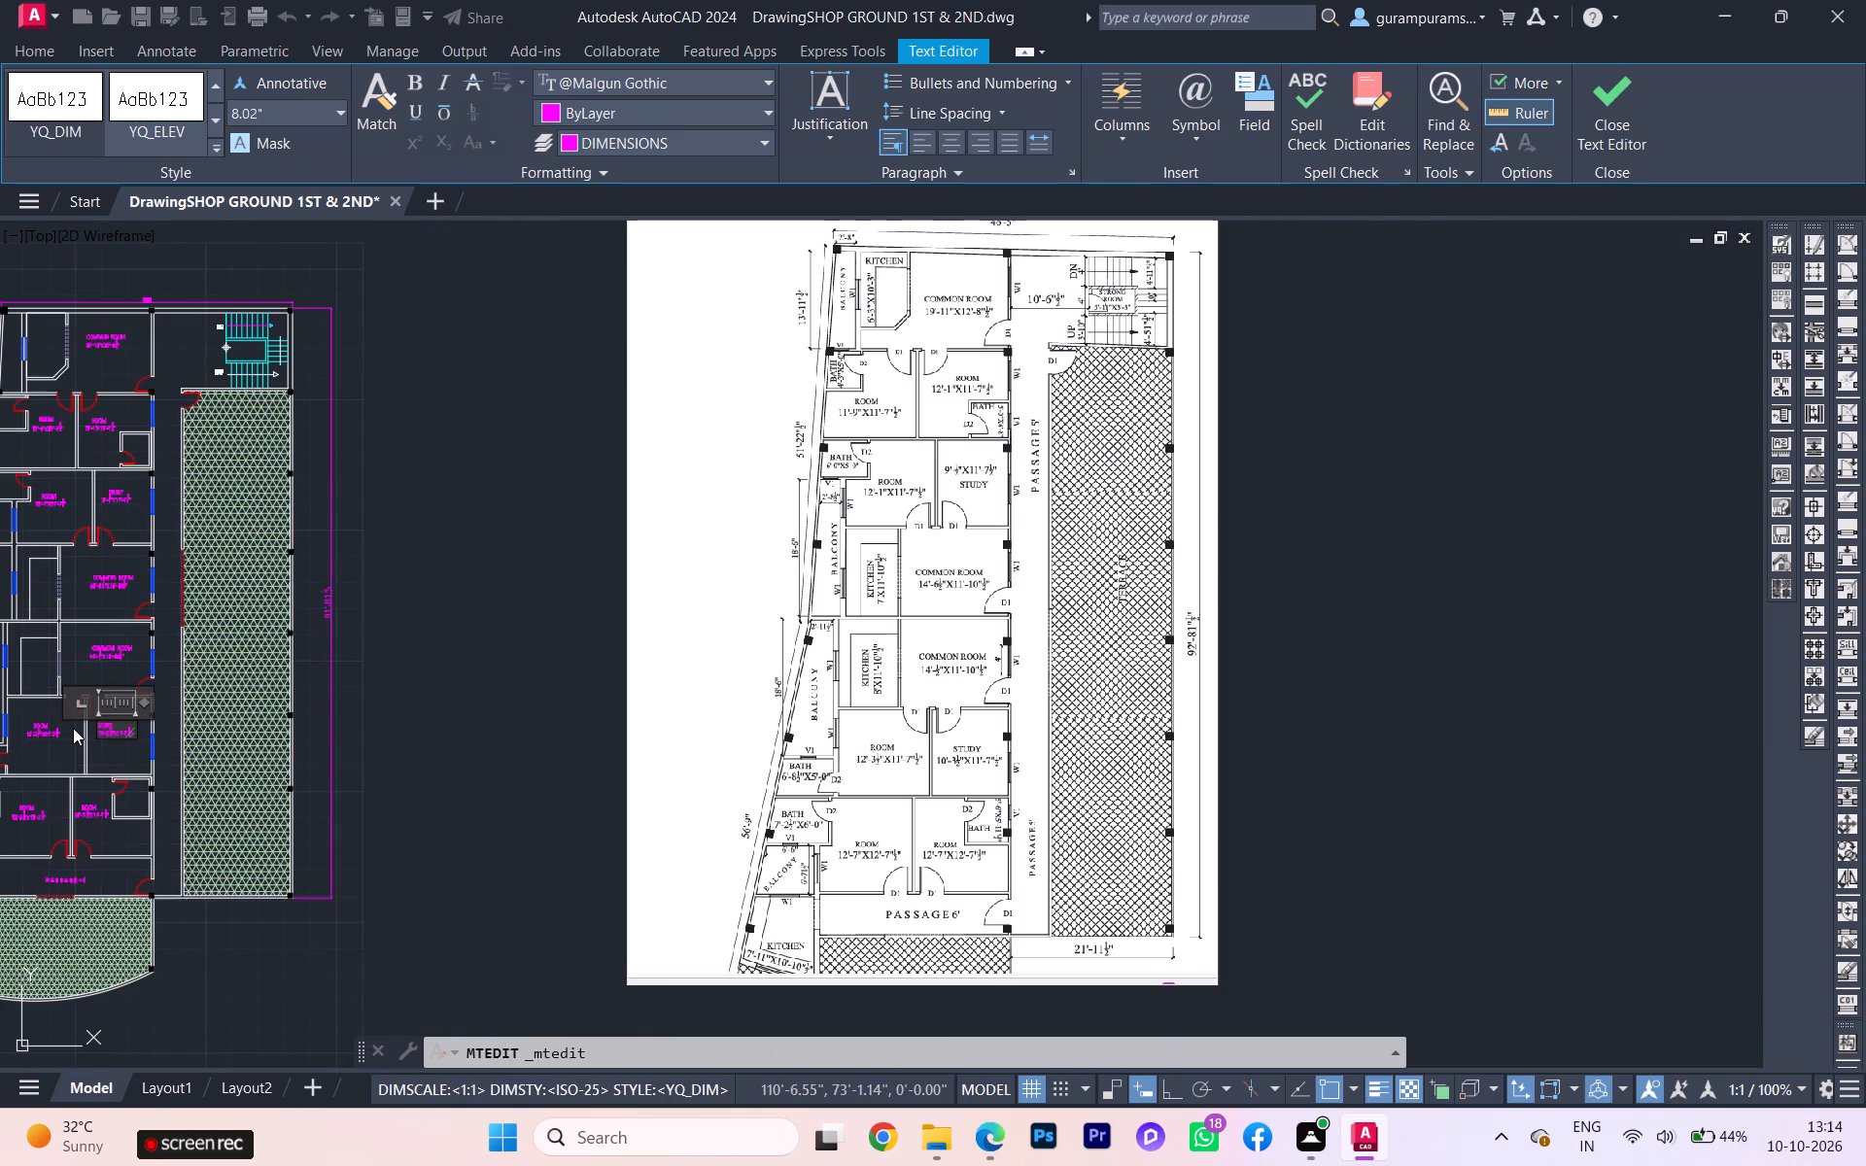
scroll(73, 728, "up", 1)
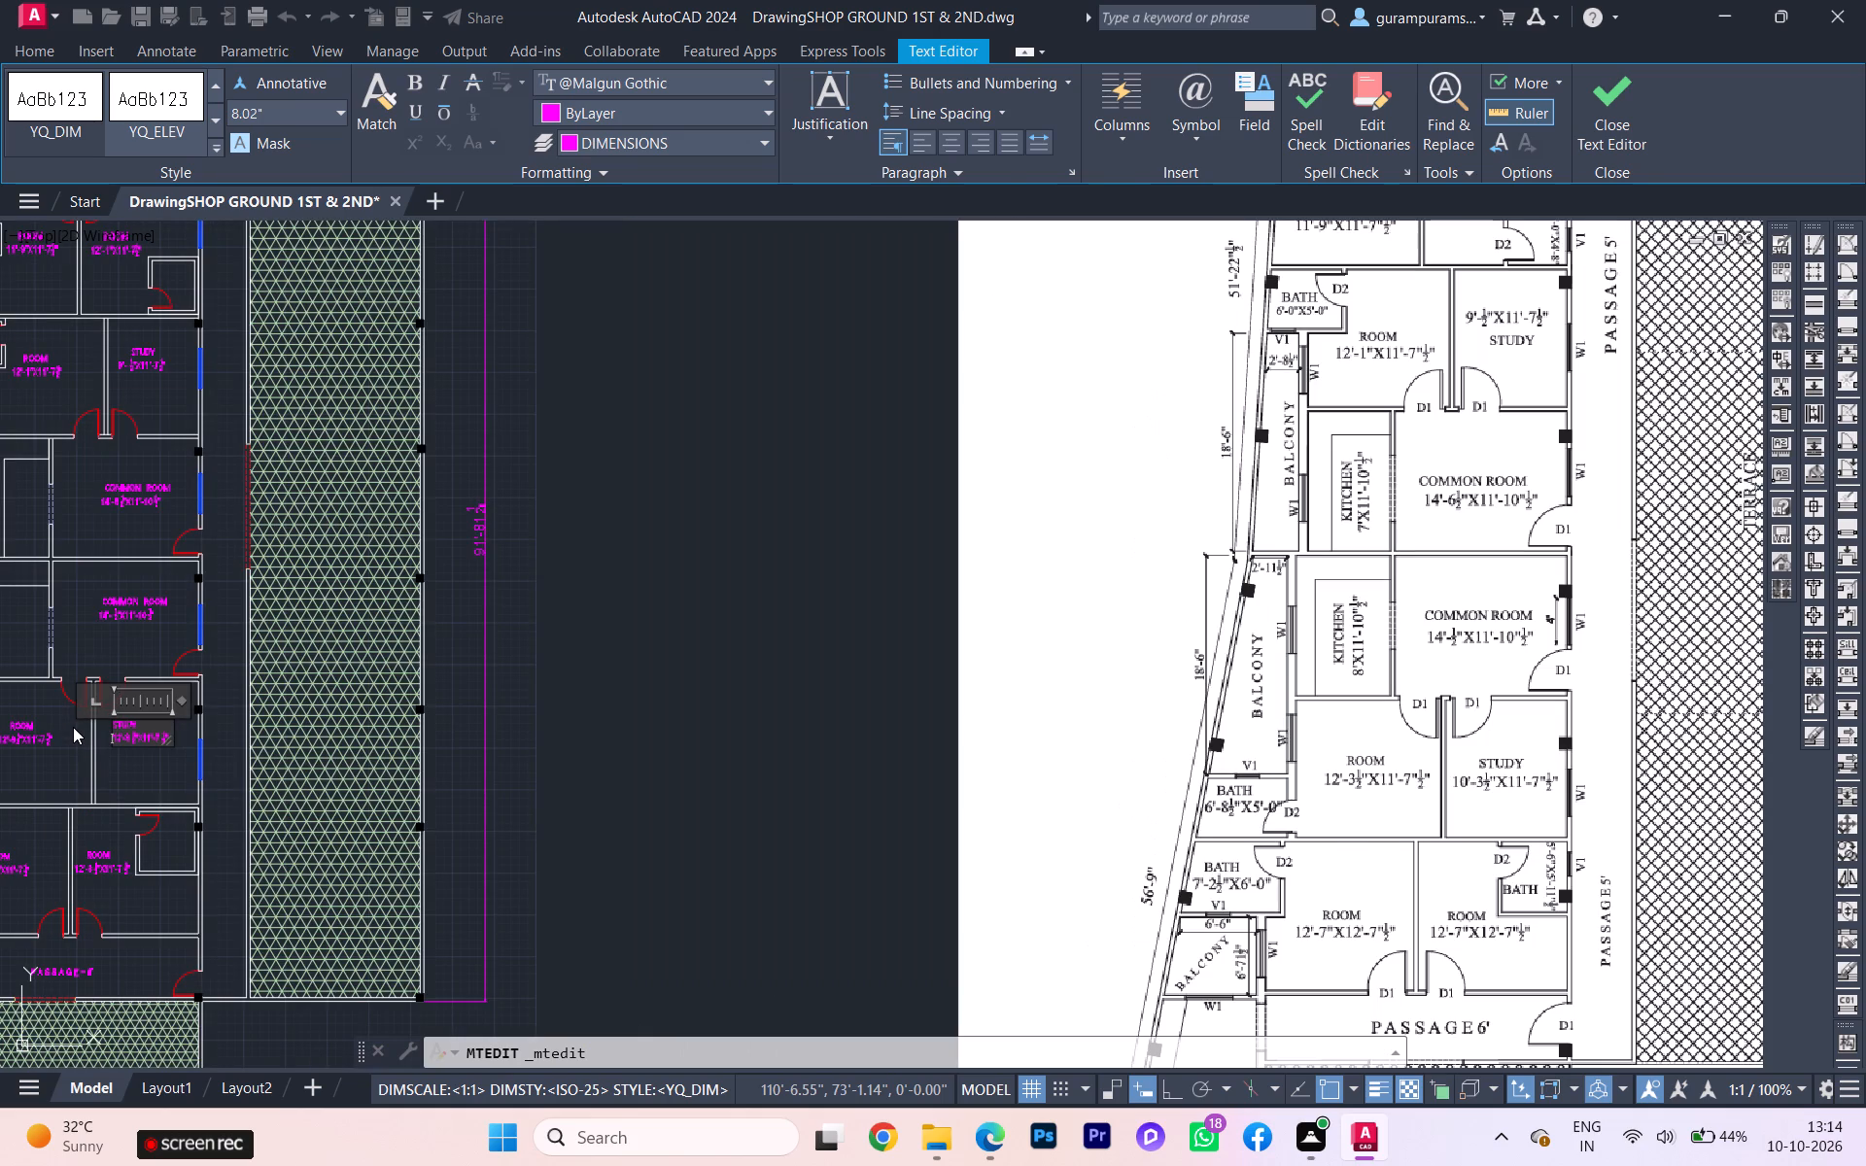
scroll(103, 738, "up", 2)
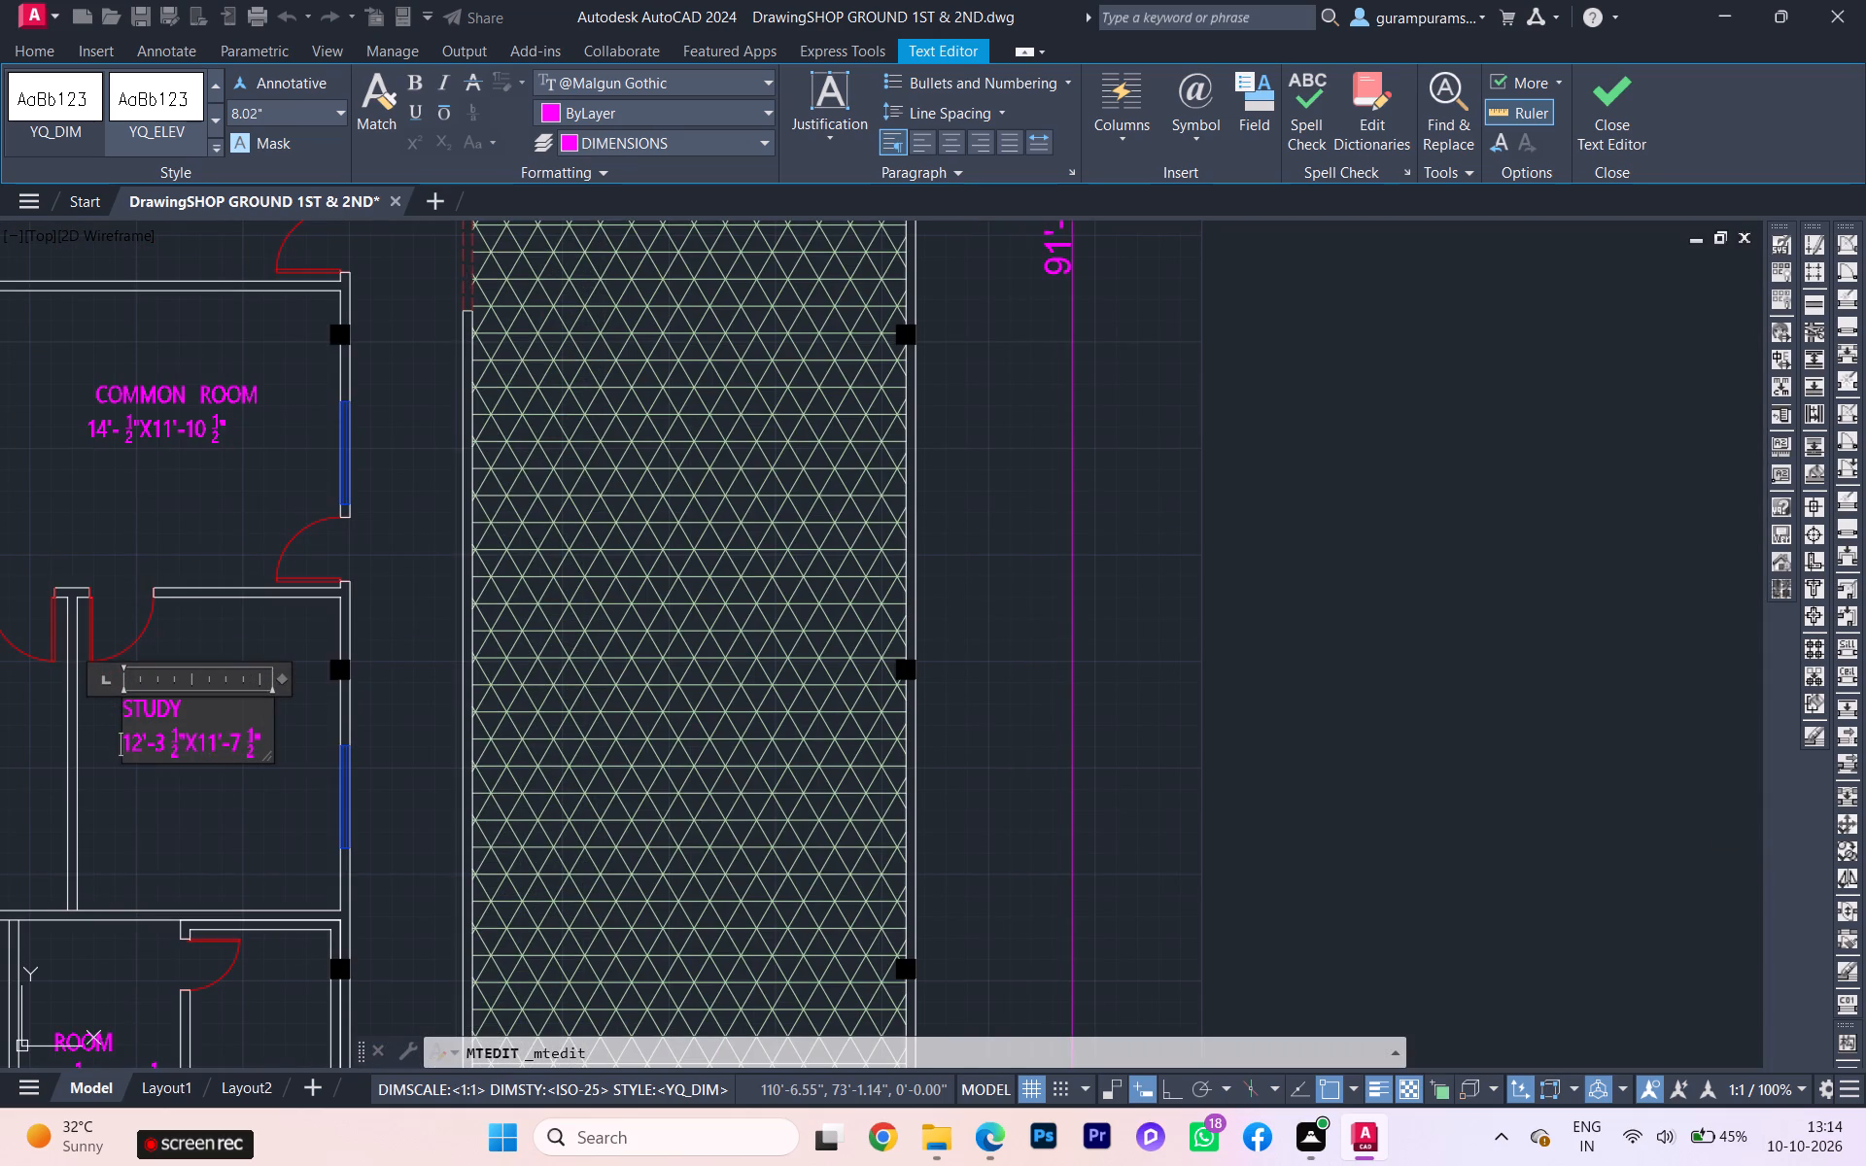
left_click(145, 755)
left_click(145, 755)
scroll(145, 758, "up", 2)
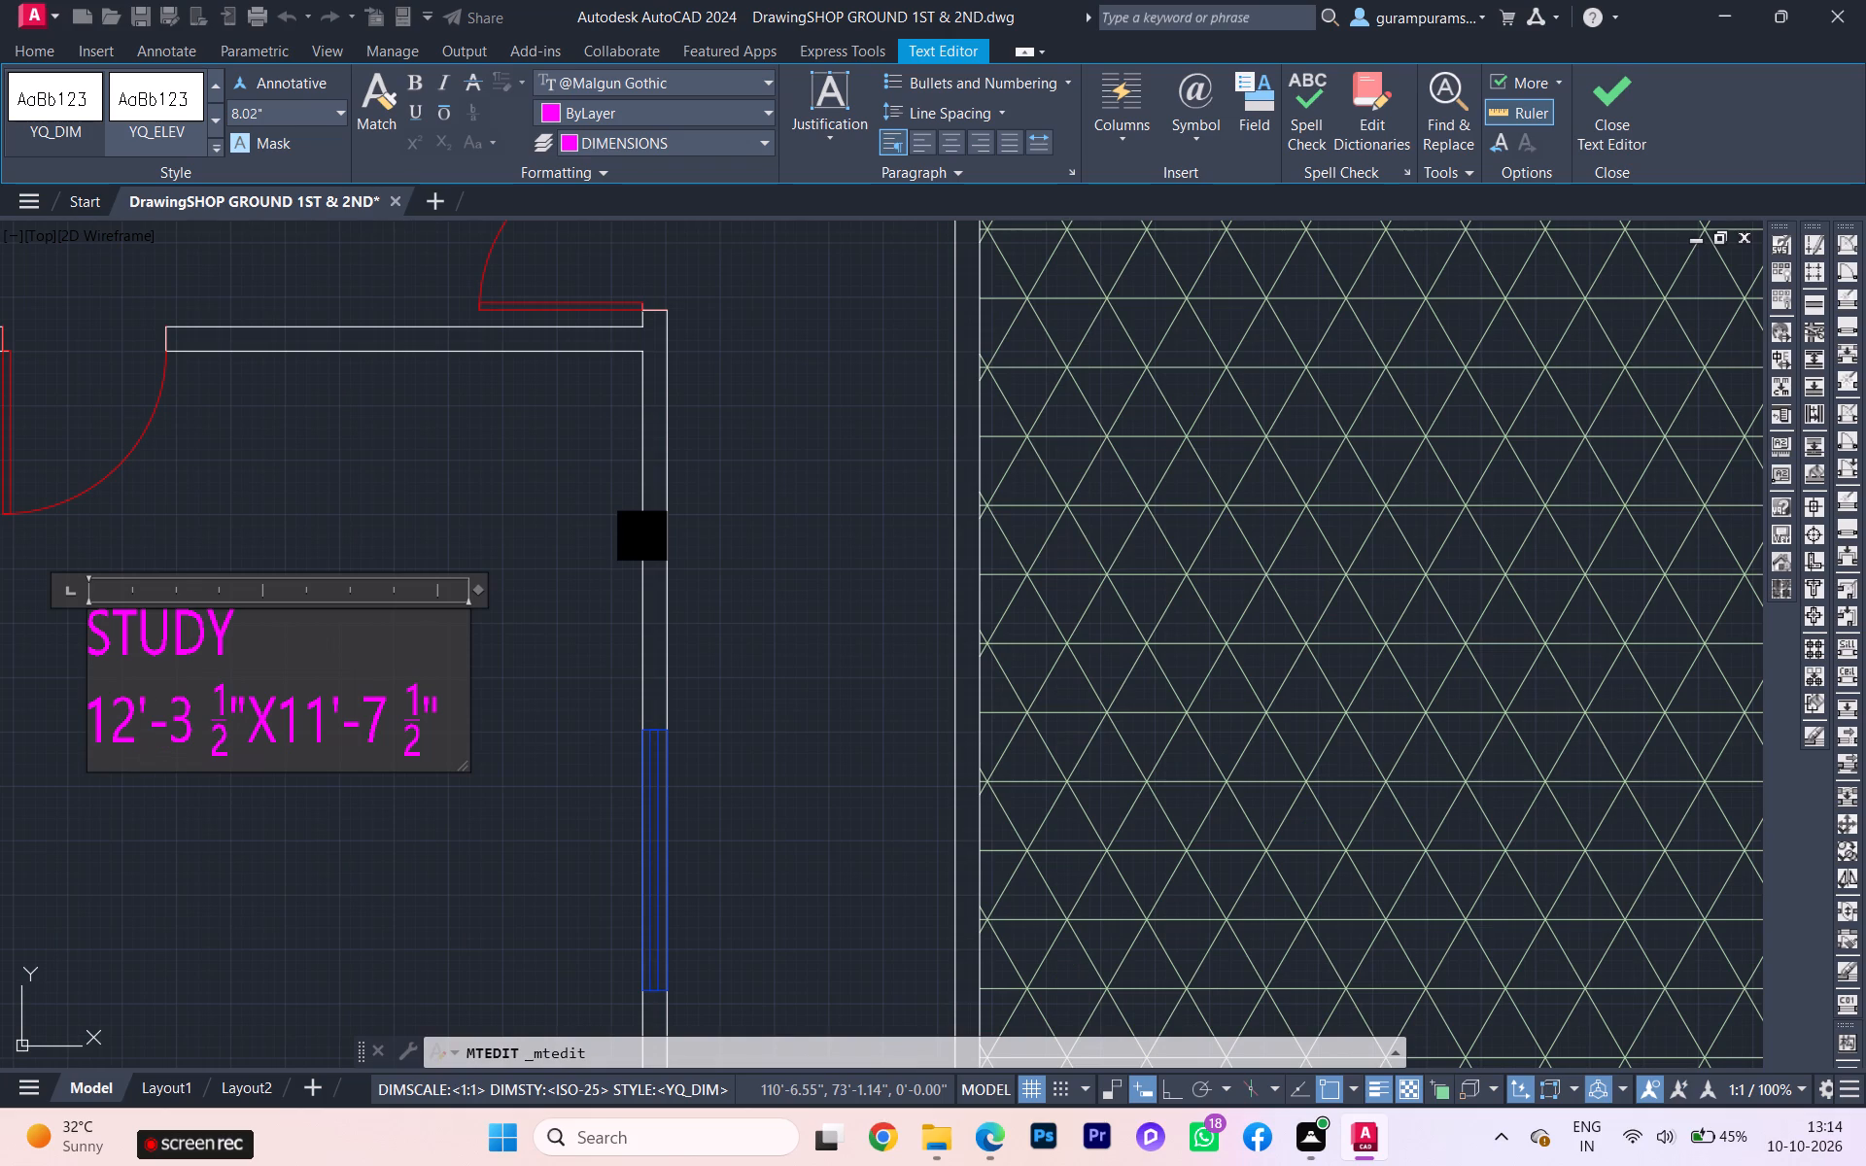
left_click(140, 746)
key("BackSpace")
key("0")
Compare the edited STUDY label and the neighbouring ROOM labels with the reference plan.
scroll(133, 774, "down", 1)
scroll(133, 774, "up", 1)
scroll(133, 774, "down", 4)
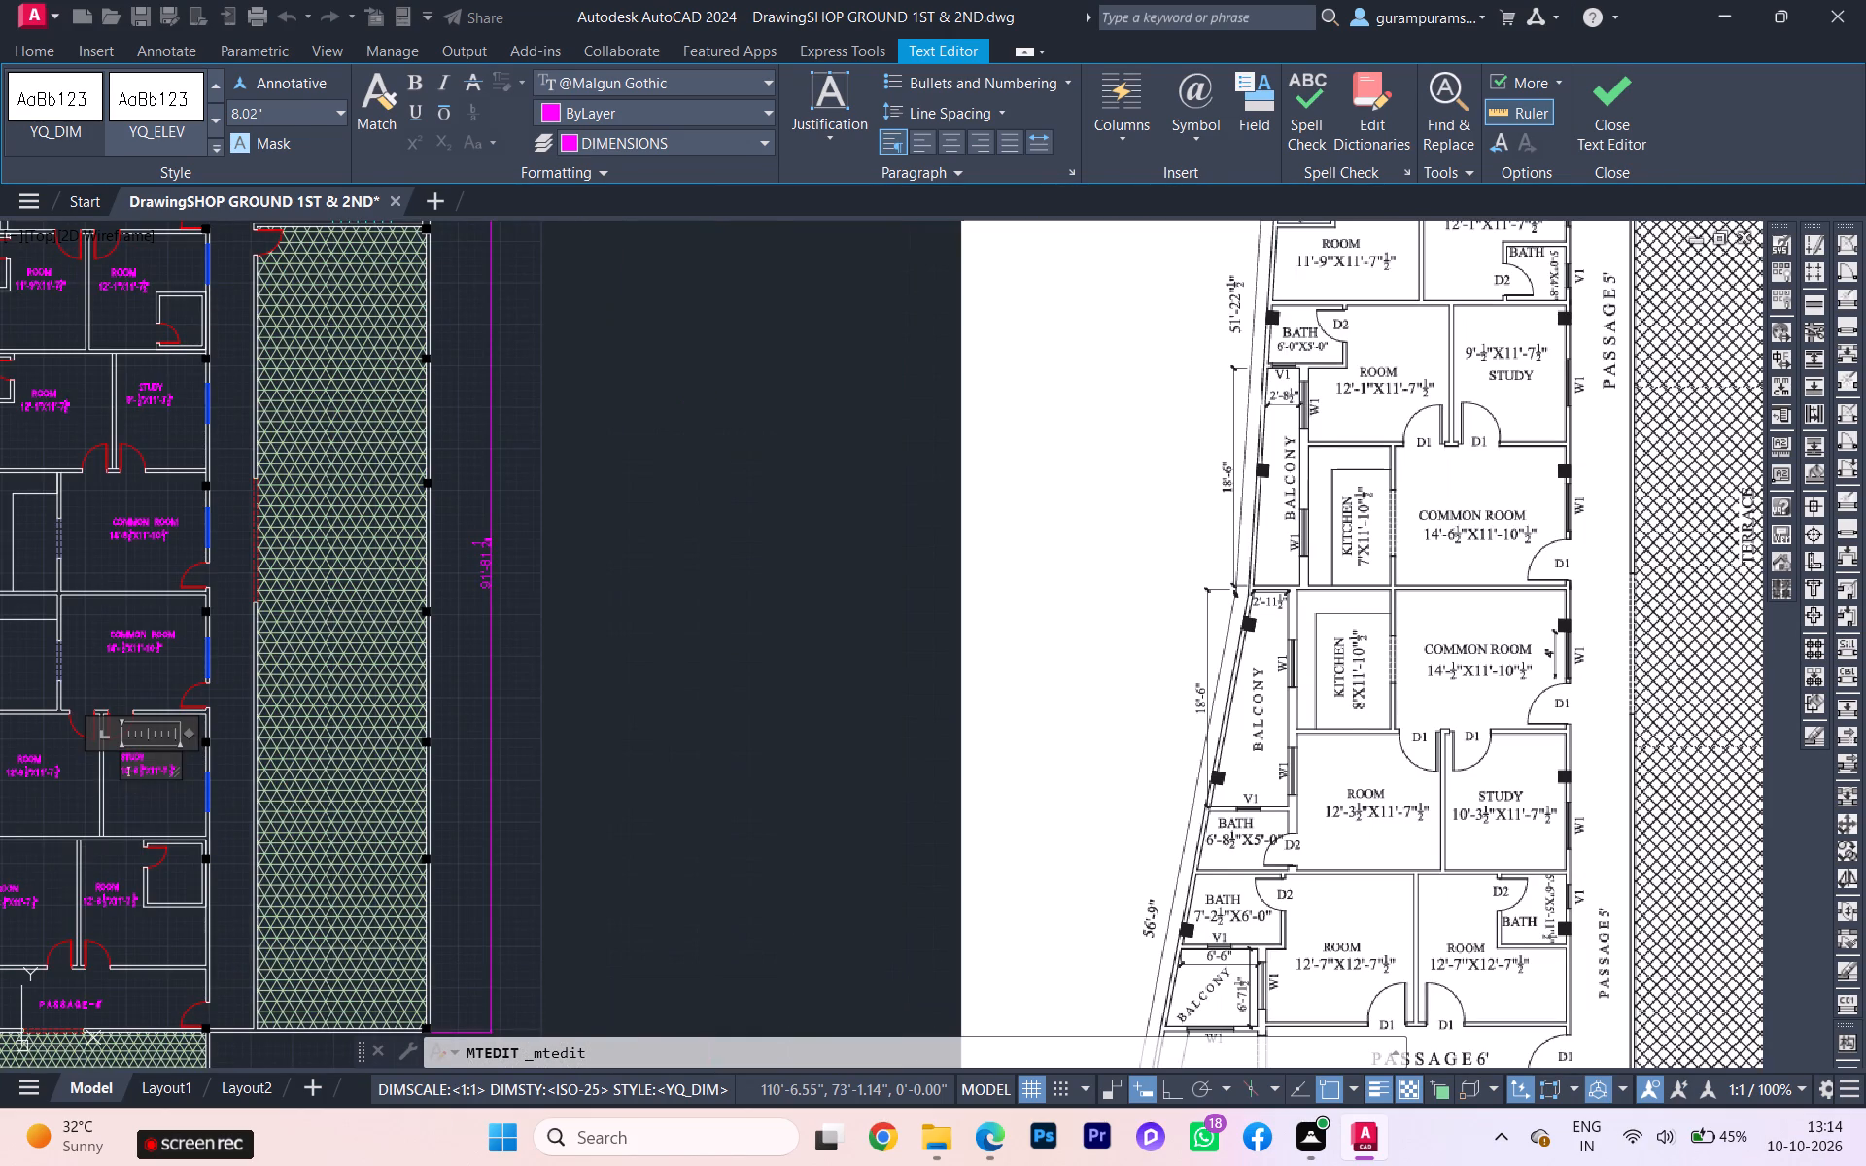
scroll(149, 762, "up", 2)
scroll(225, 779, "down", 1)
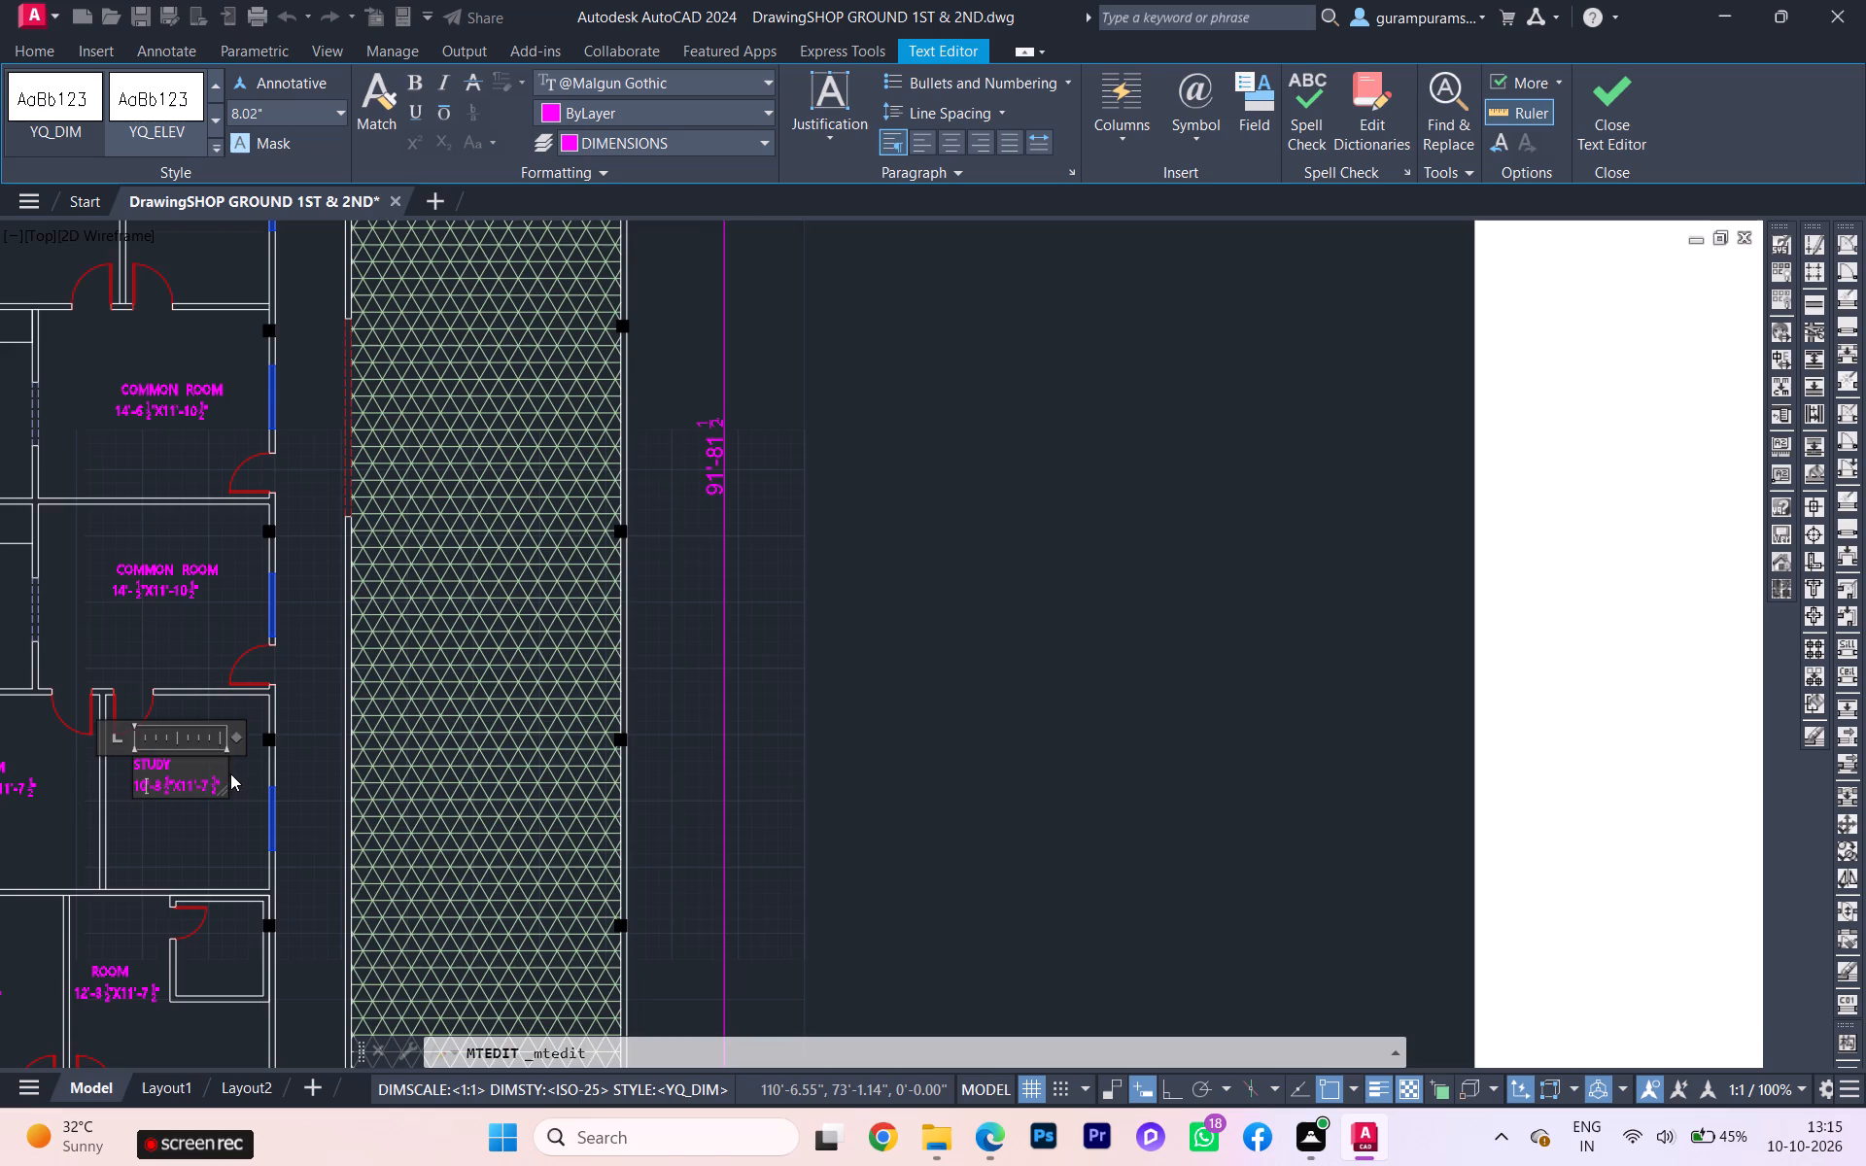
scroll(262, 769, "down", 1)
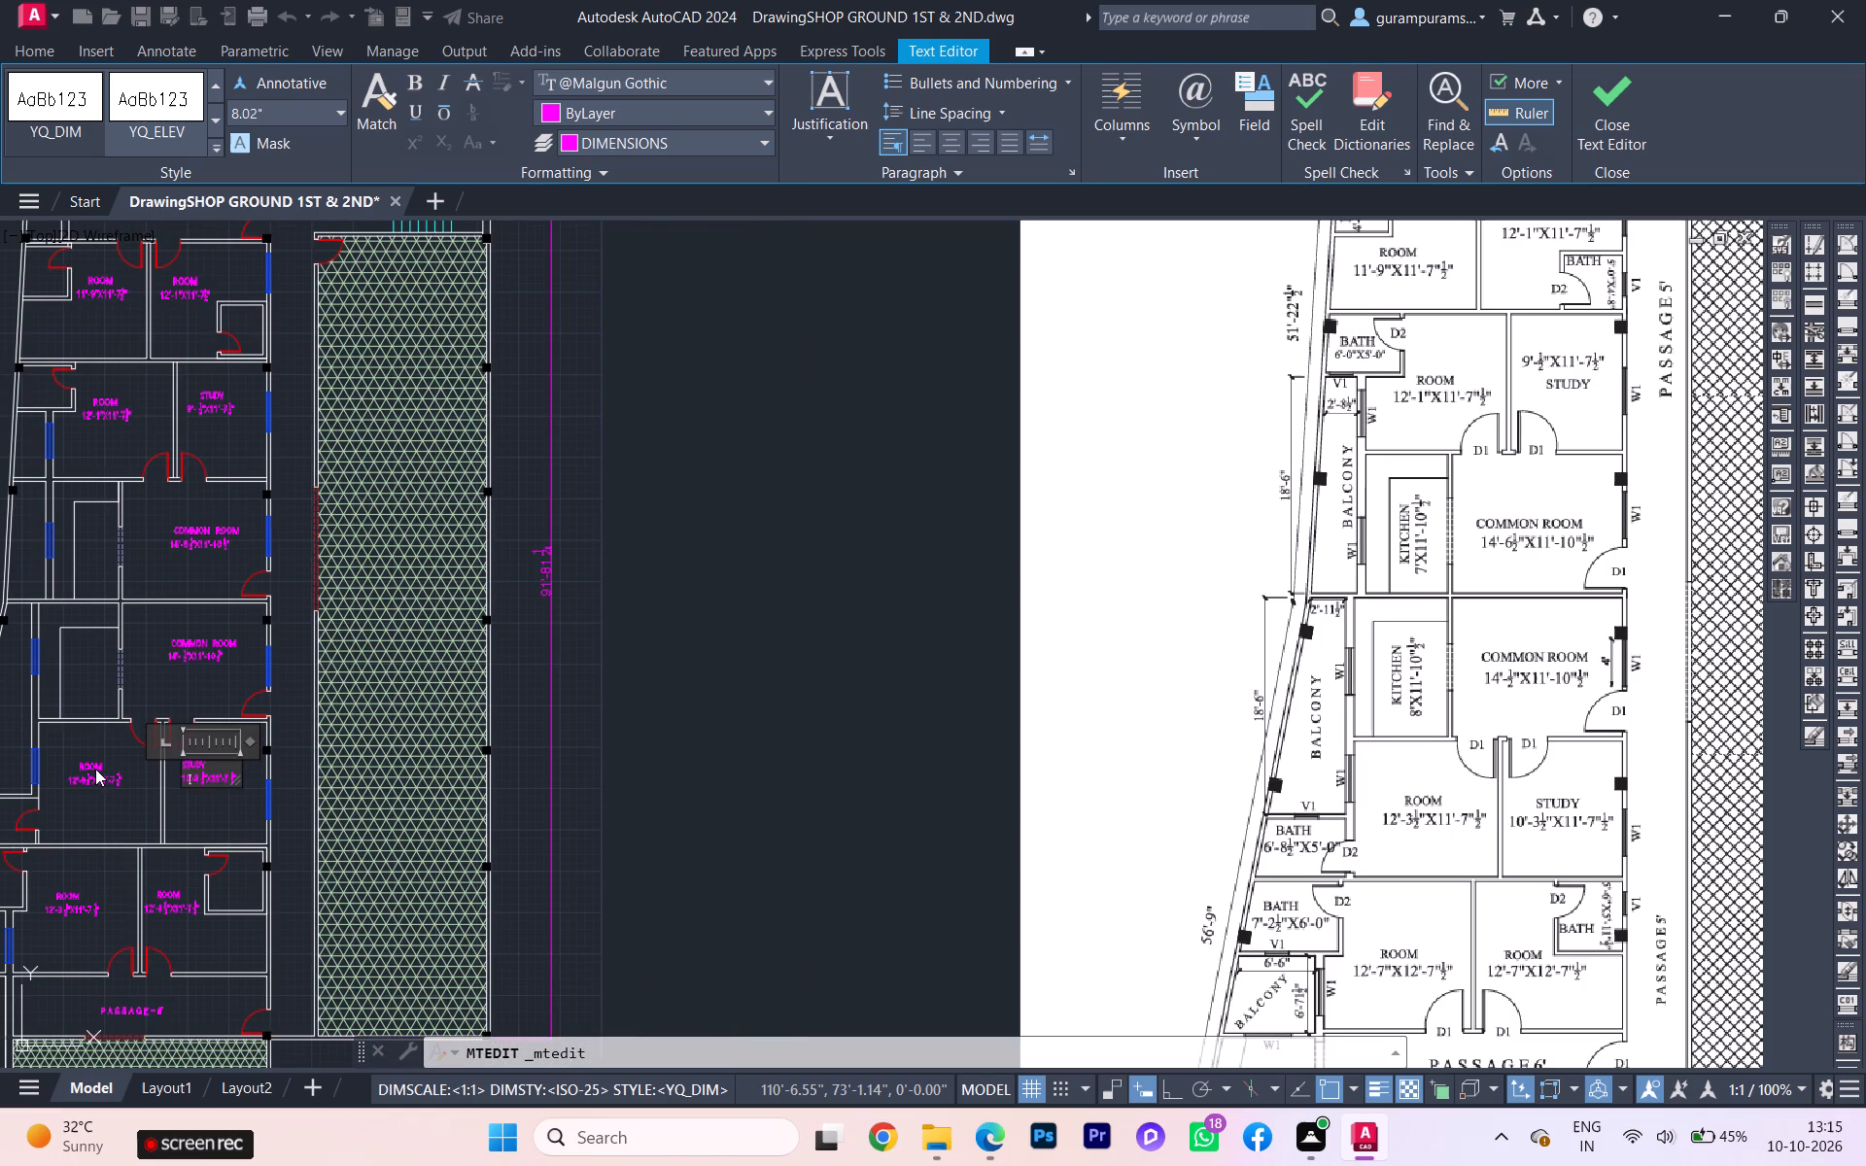
scroll(69, 772, "up", 2)
scroll(89, 785, "down", 2)
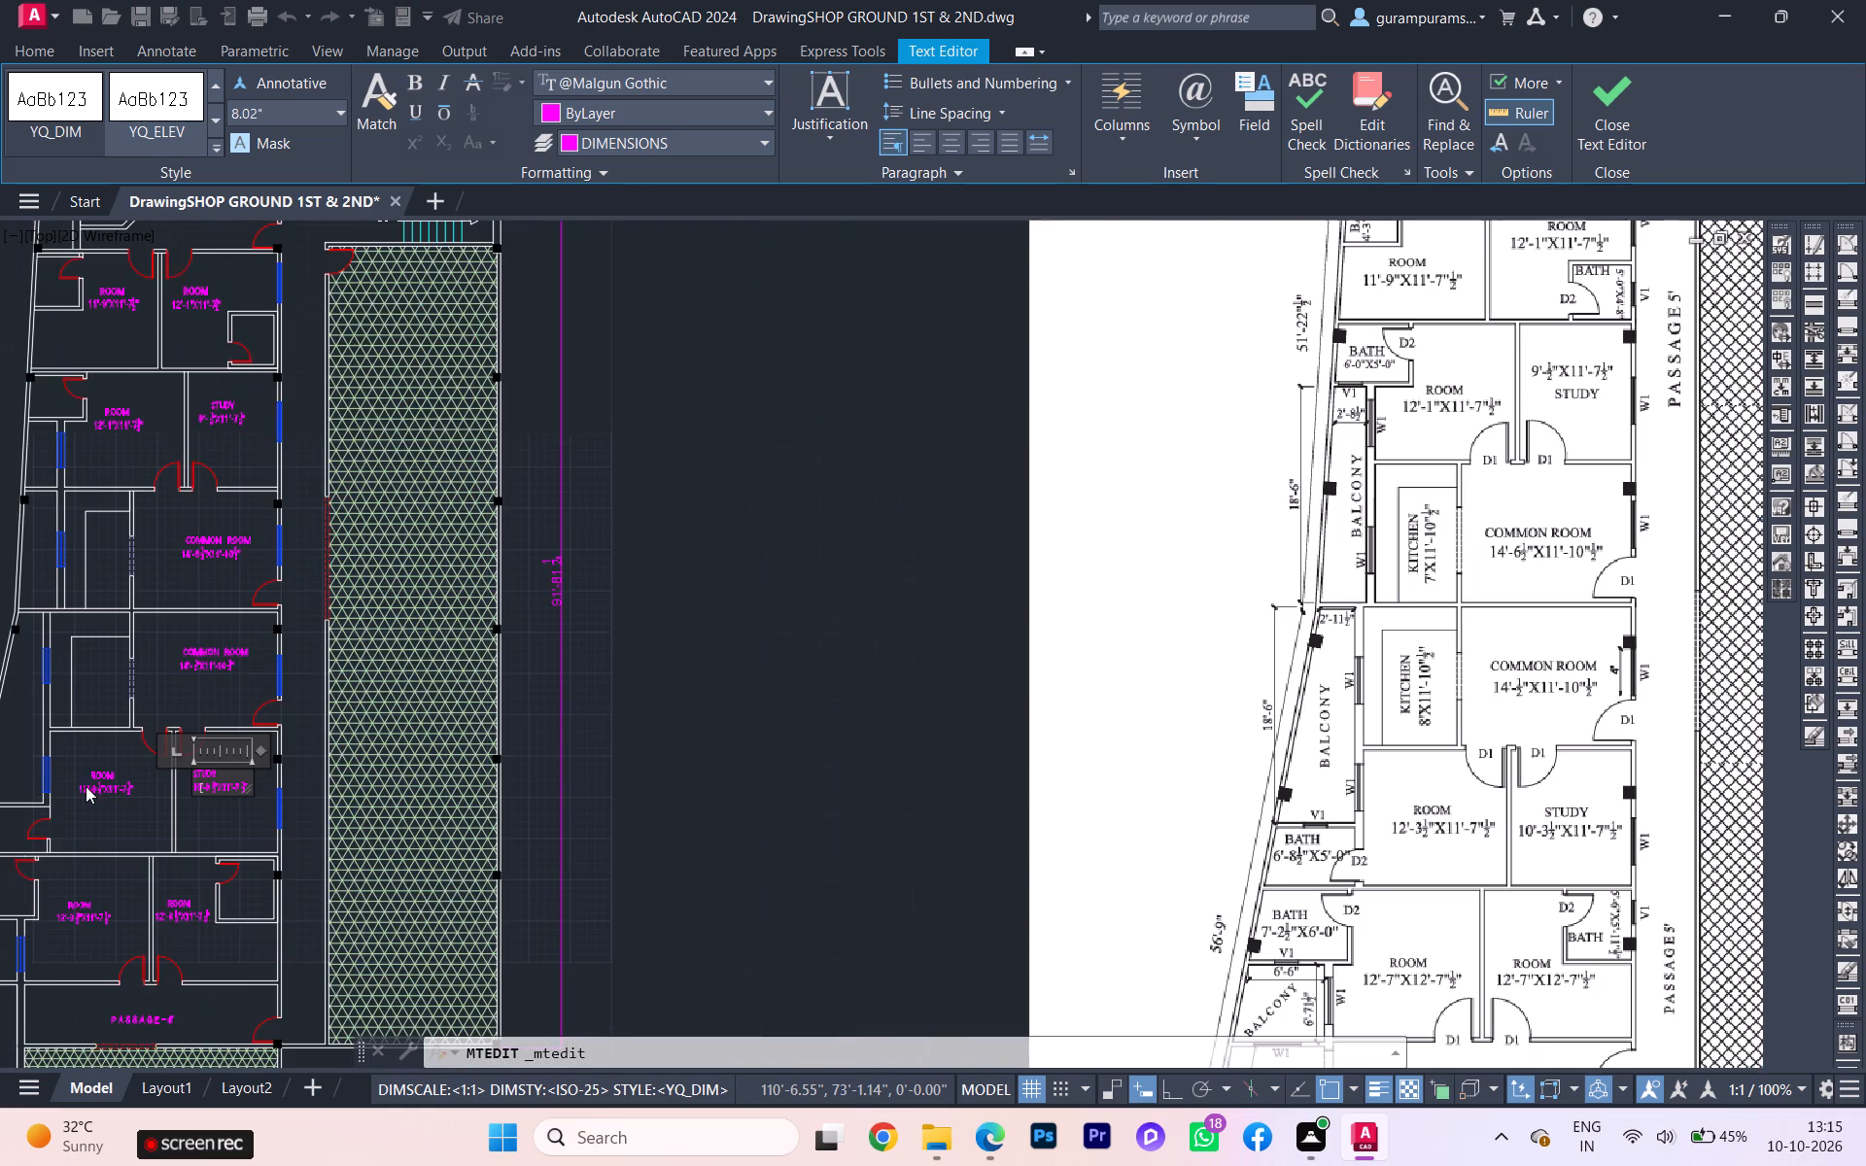
Centre the STUDY name above its 10'-3 1/2"X11'-7 1/2" size by adding leading spaces, and finish editing the label.
scroll(109, 804, "up", 1)
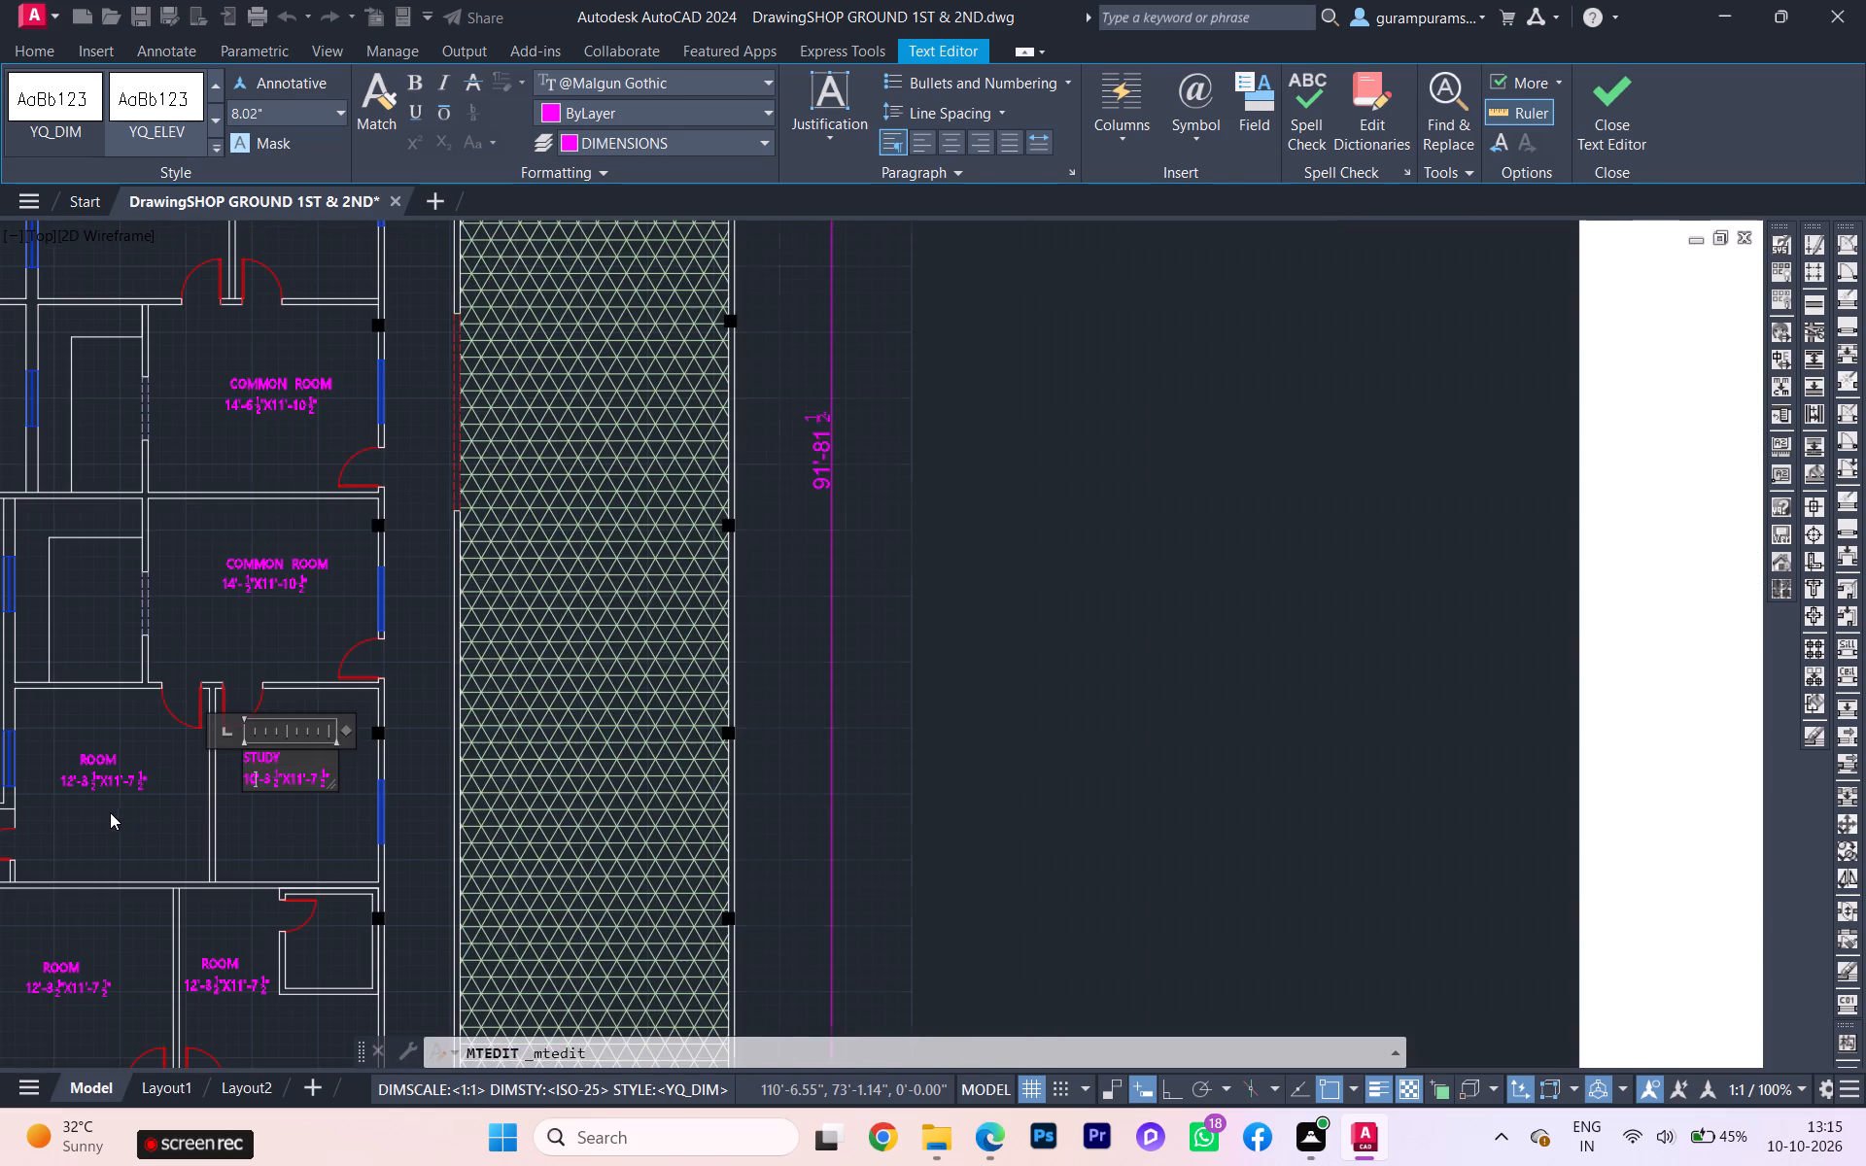
left_click(244, 761)
key("space")
key("space")
key("space")
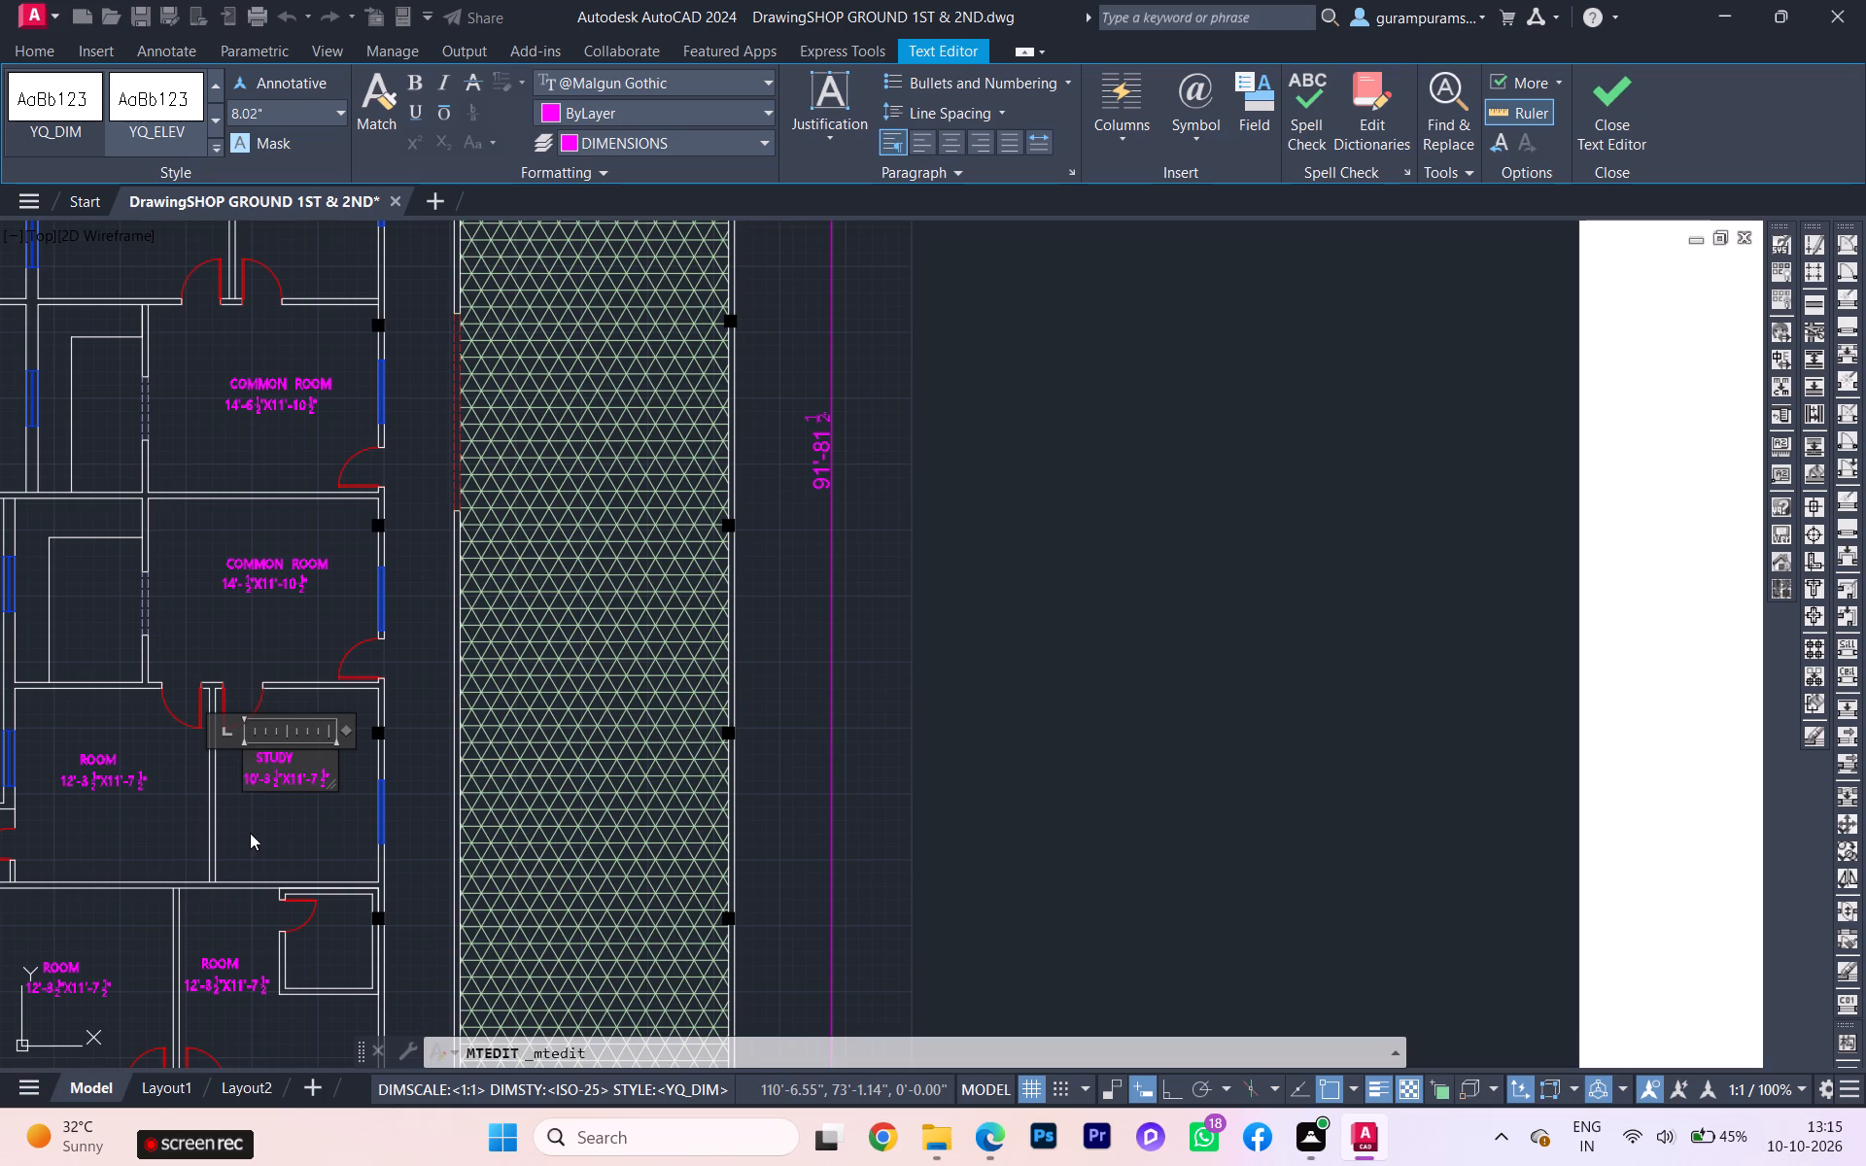
left_click(250, 835)
Change the inches digit of the first dimension to 7 in the ROOM label beside the small bath, north of PASSAGE-6'.
scroll(99, 793, "down", 1)
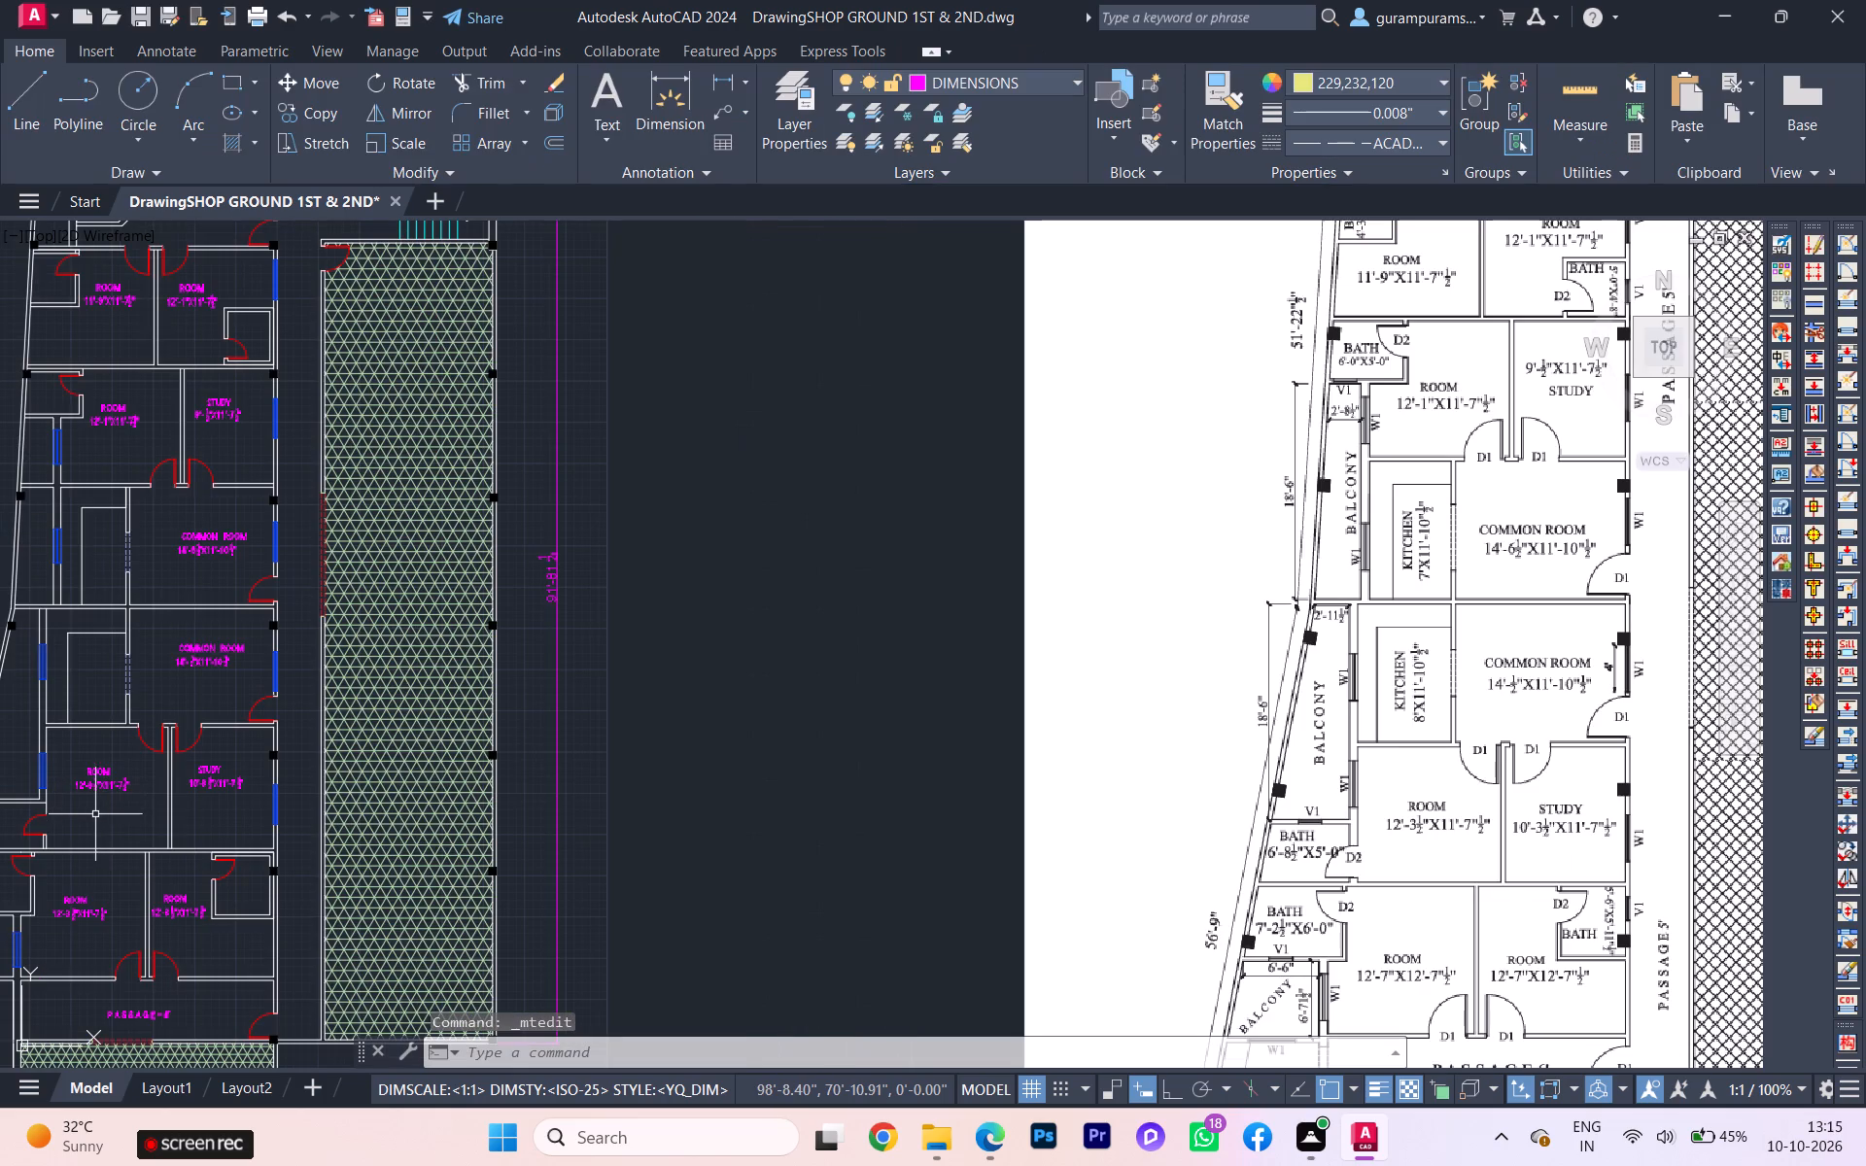
middle_click_drag(95, 817, 94, 781)
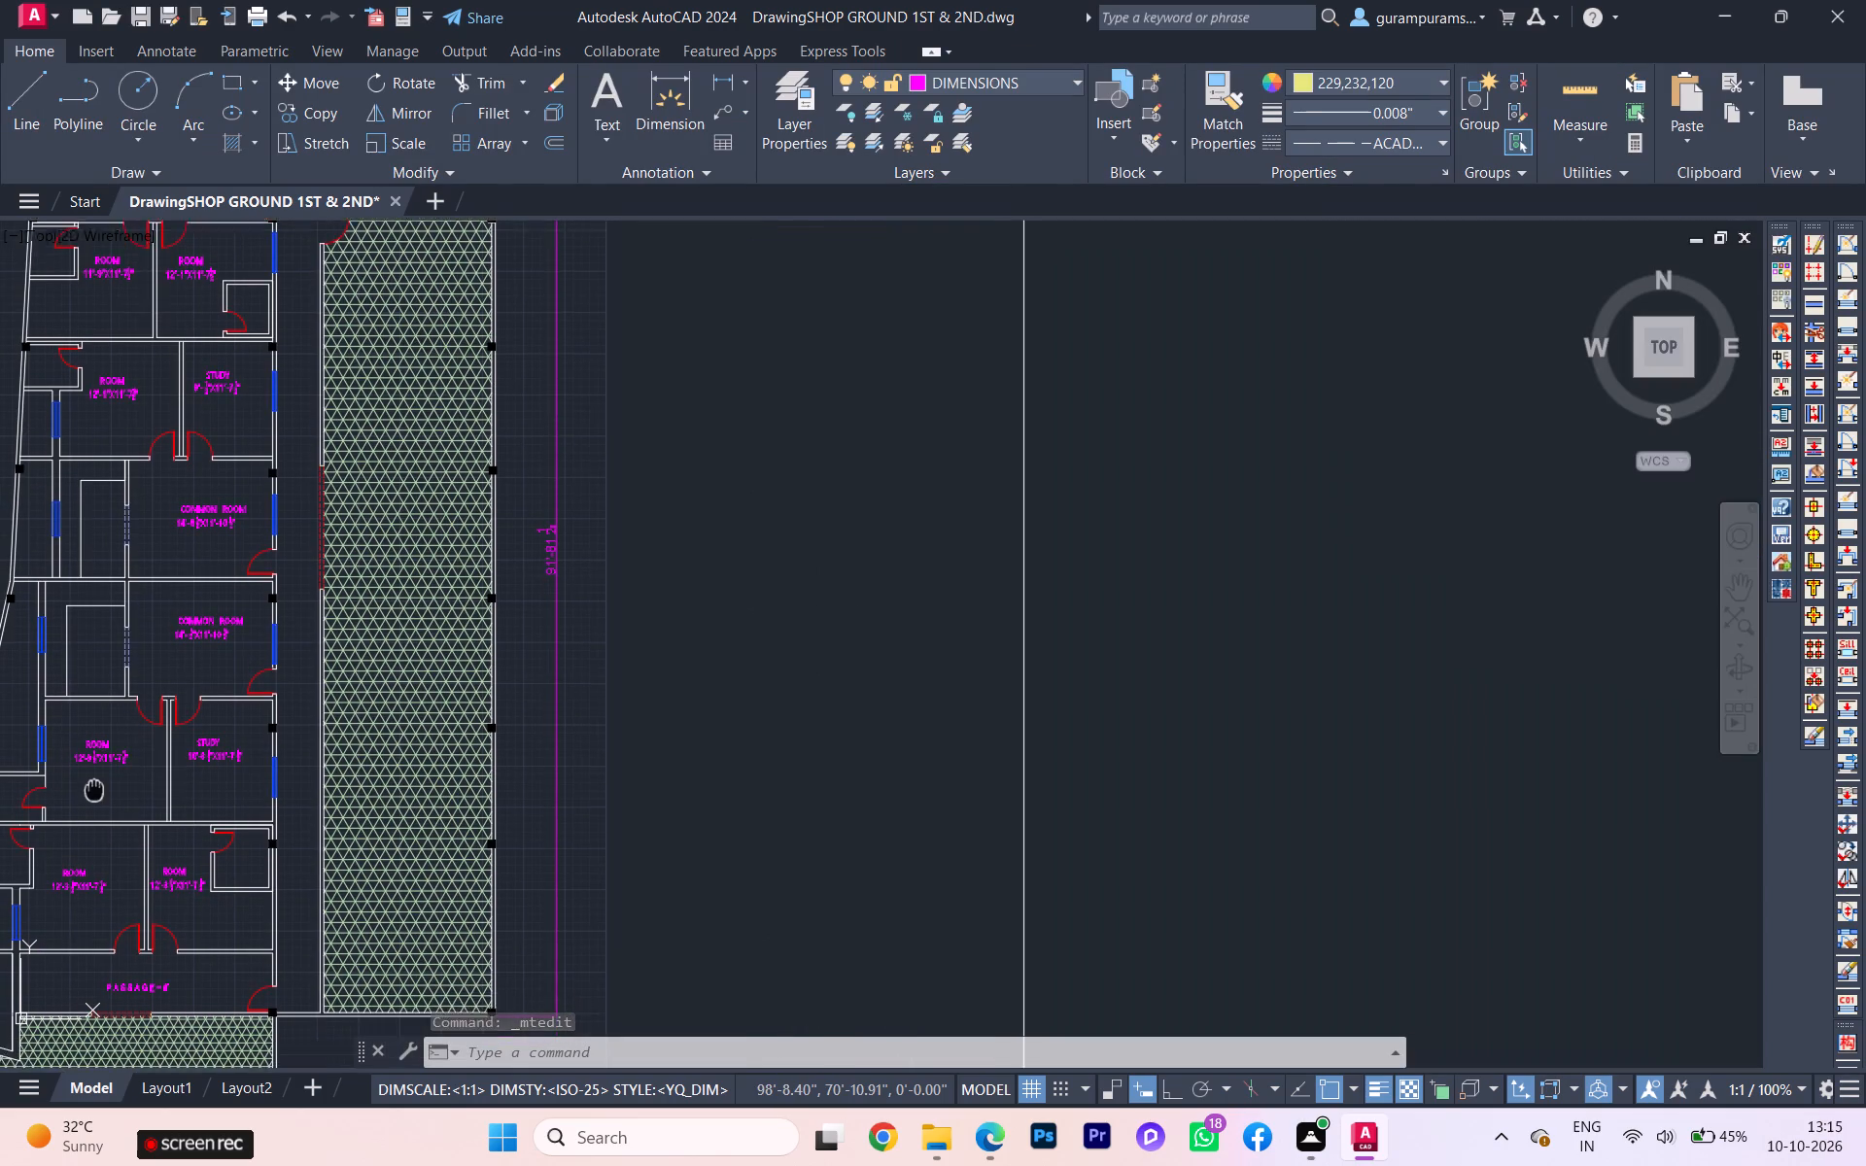
middle_click_drag(94, 781, 101, 695)
scroll(132, 800, "up", 2)
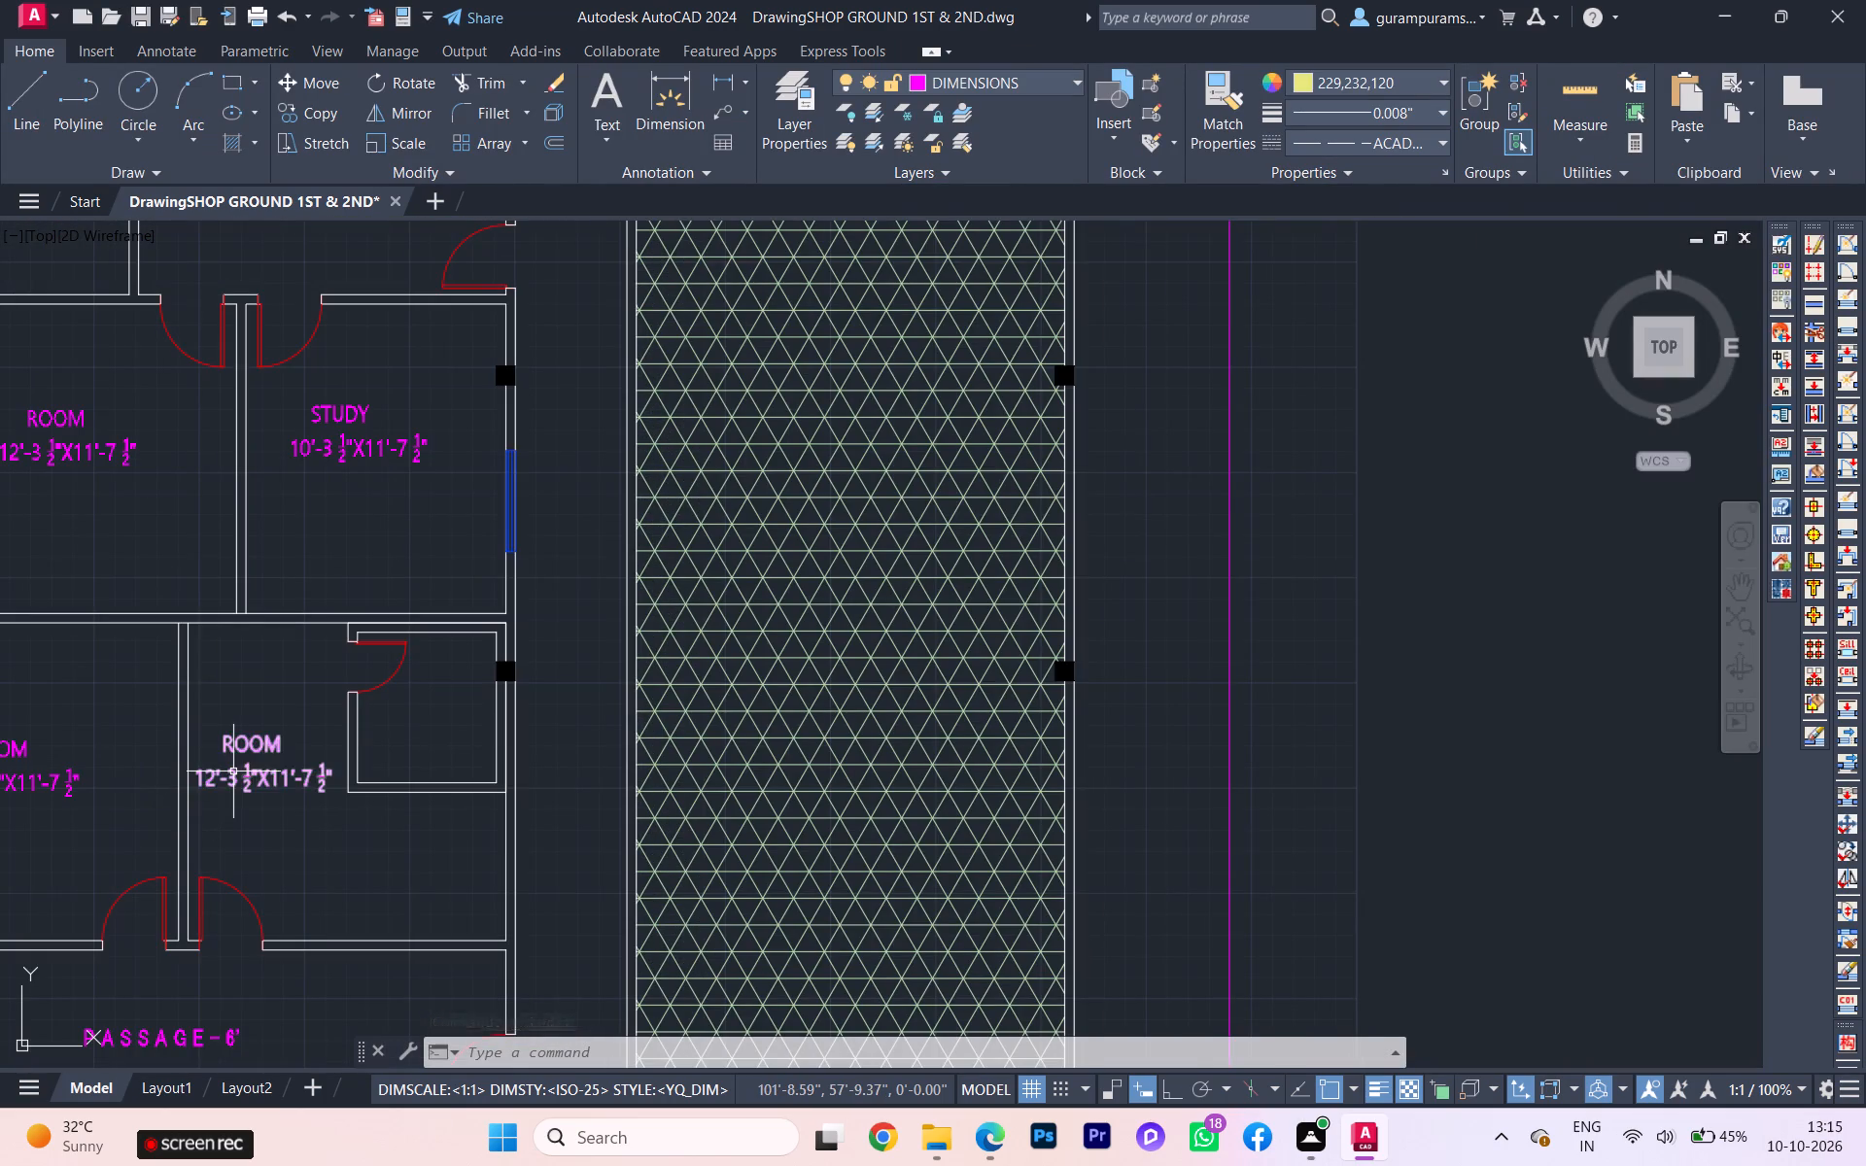
double_click(233, 772)
scroll(169, 807, "down", 2)
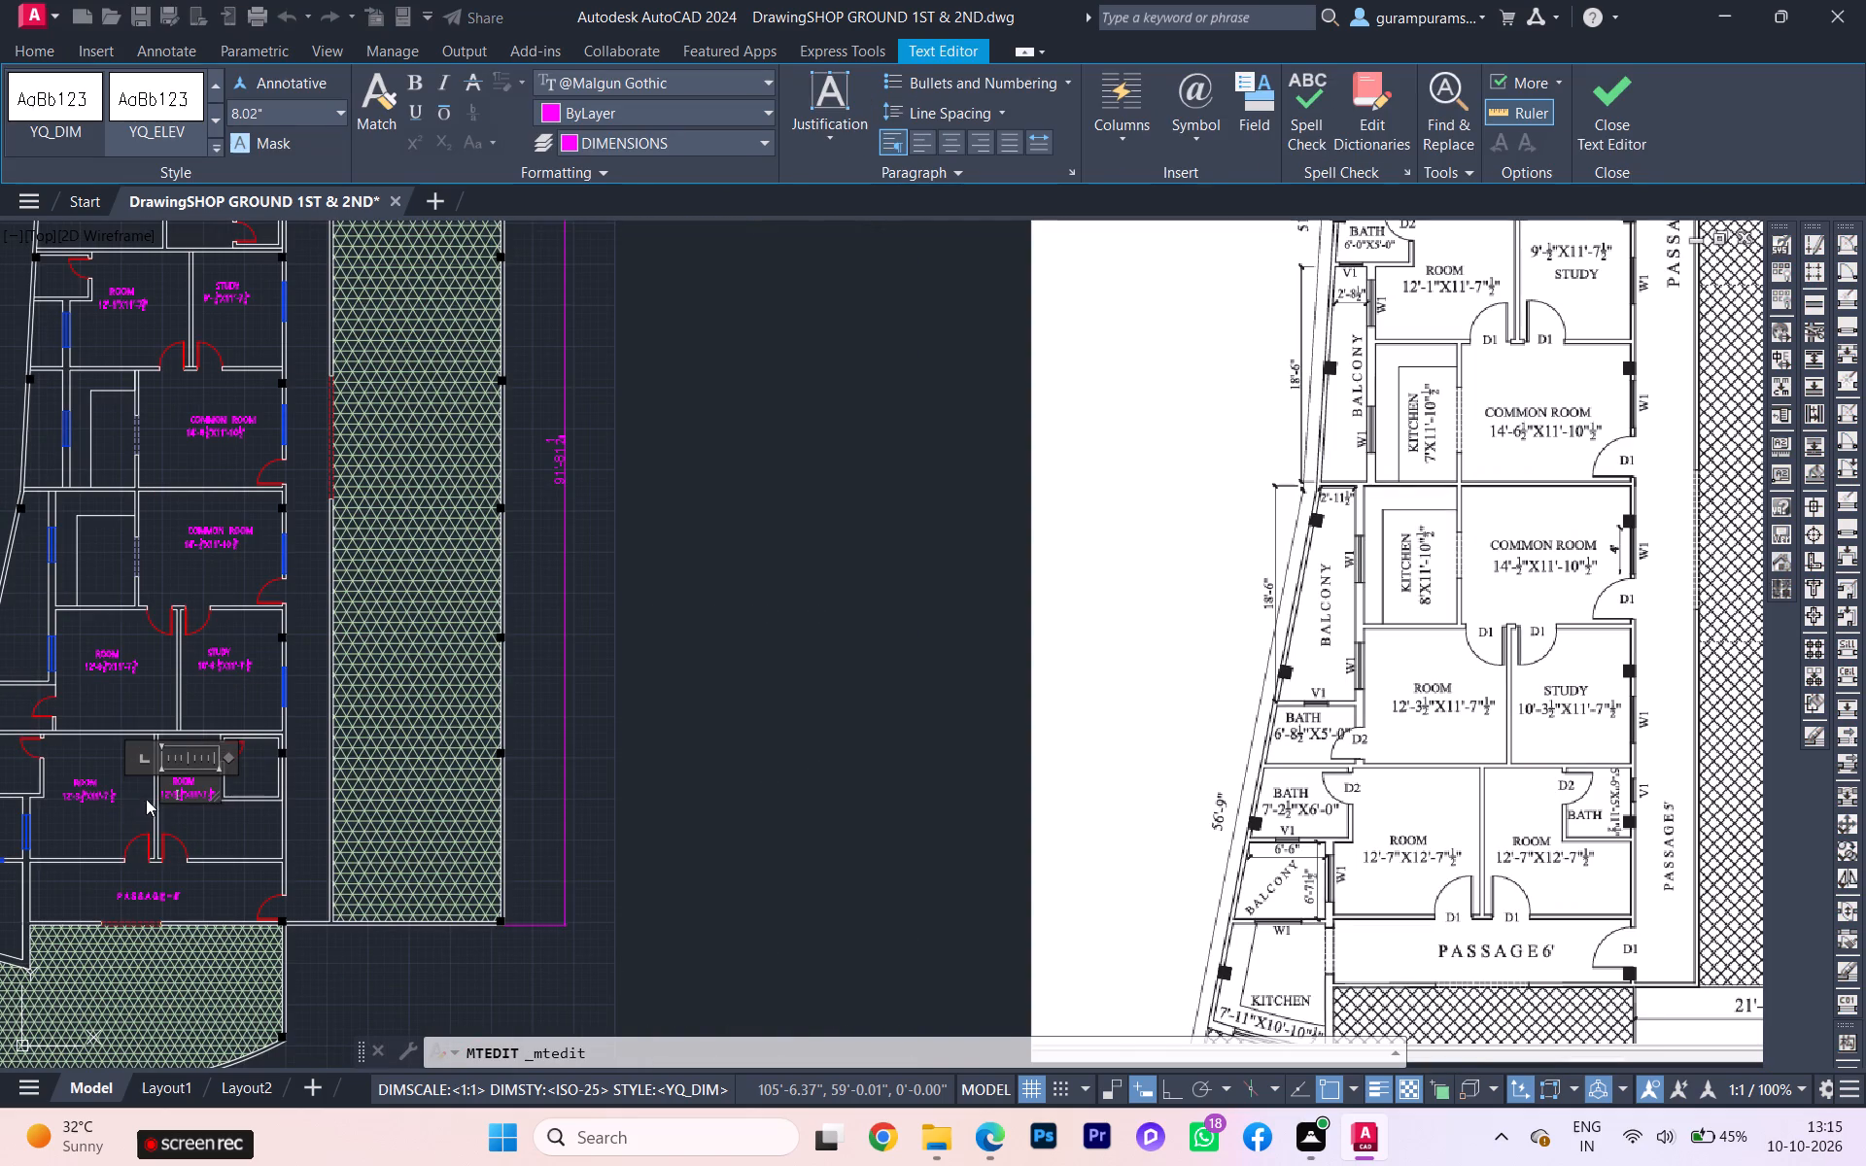
scroll(149, 800, "up", 2)
scroll(243, 835, "up", 1)
key("BackSpace")
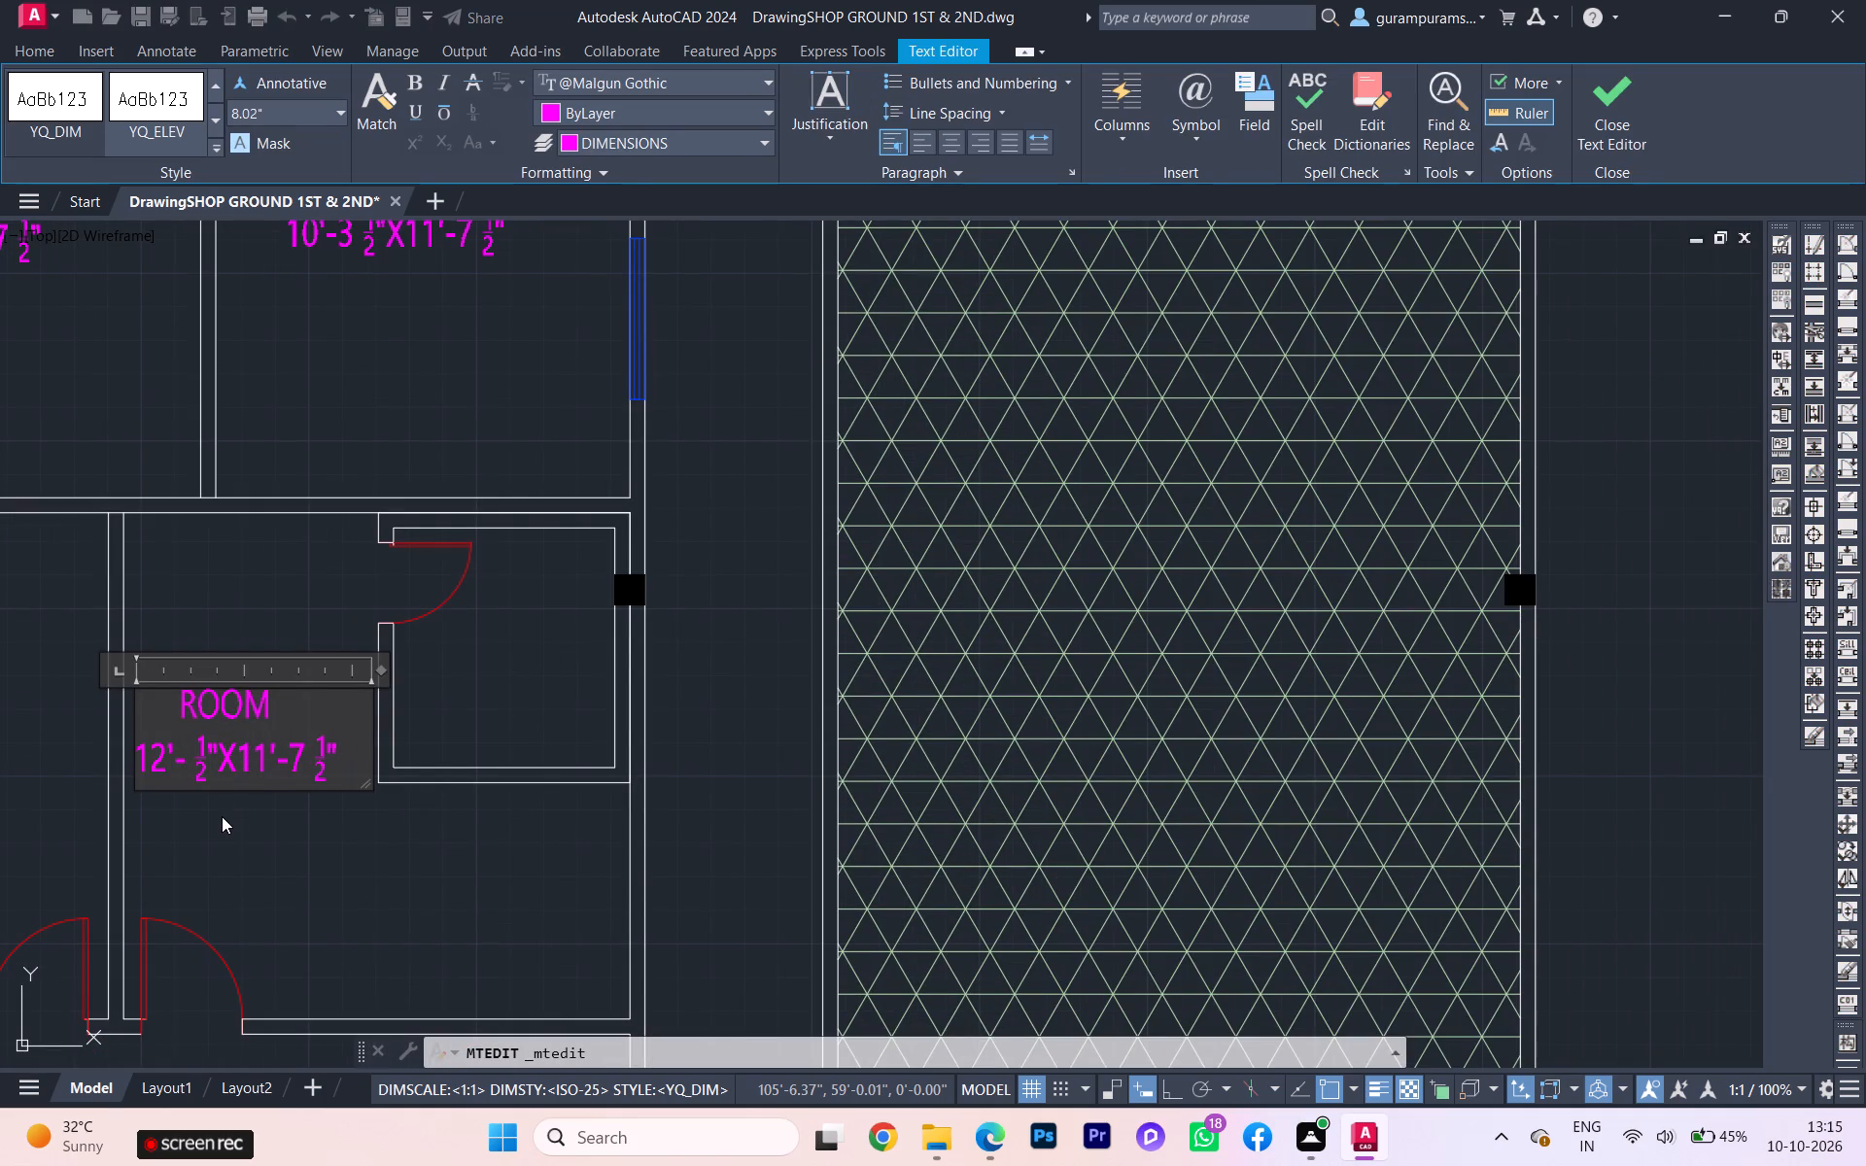
key("7")
Remove the 1/2 fraction from that ROOM label's first dimension so it reads 12'-7", following the reference plan.
scroll(151, 796, "down", 2)
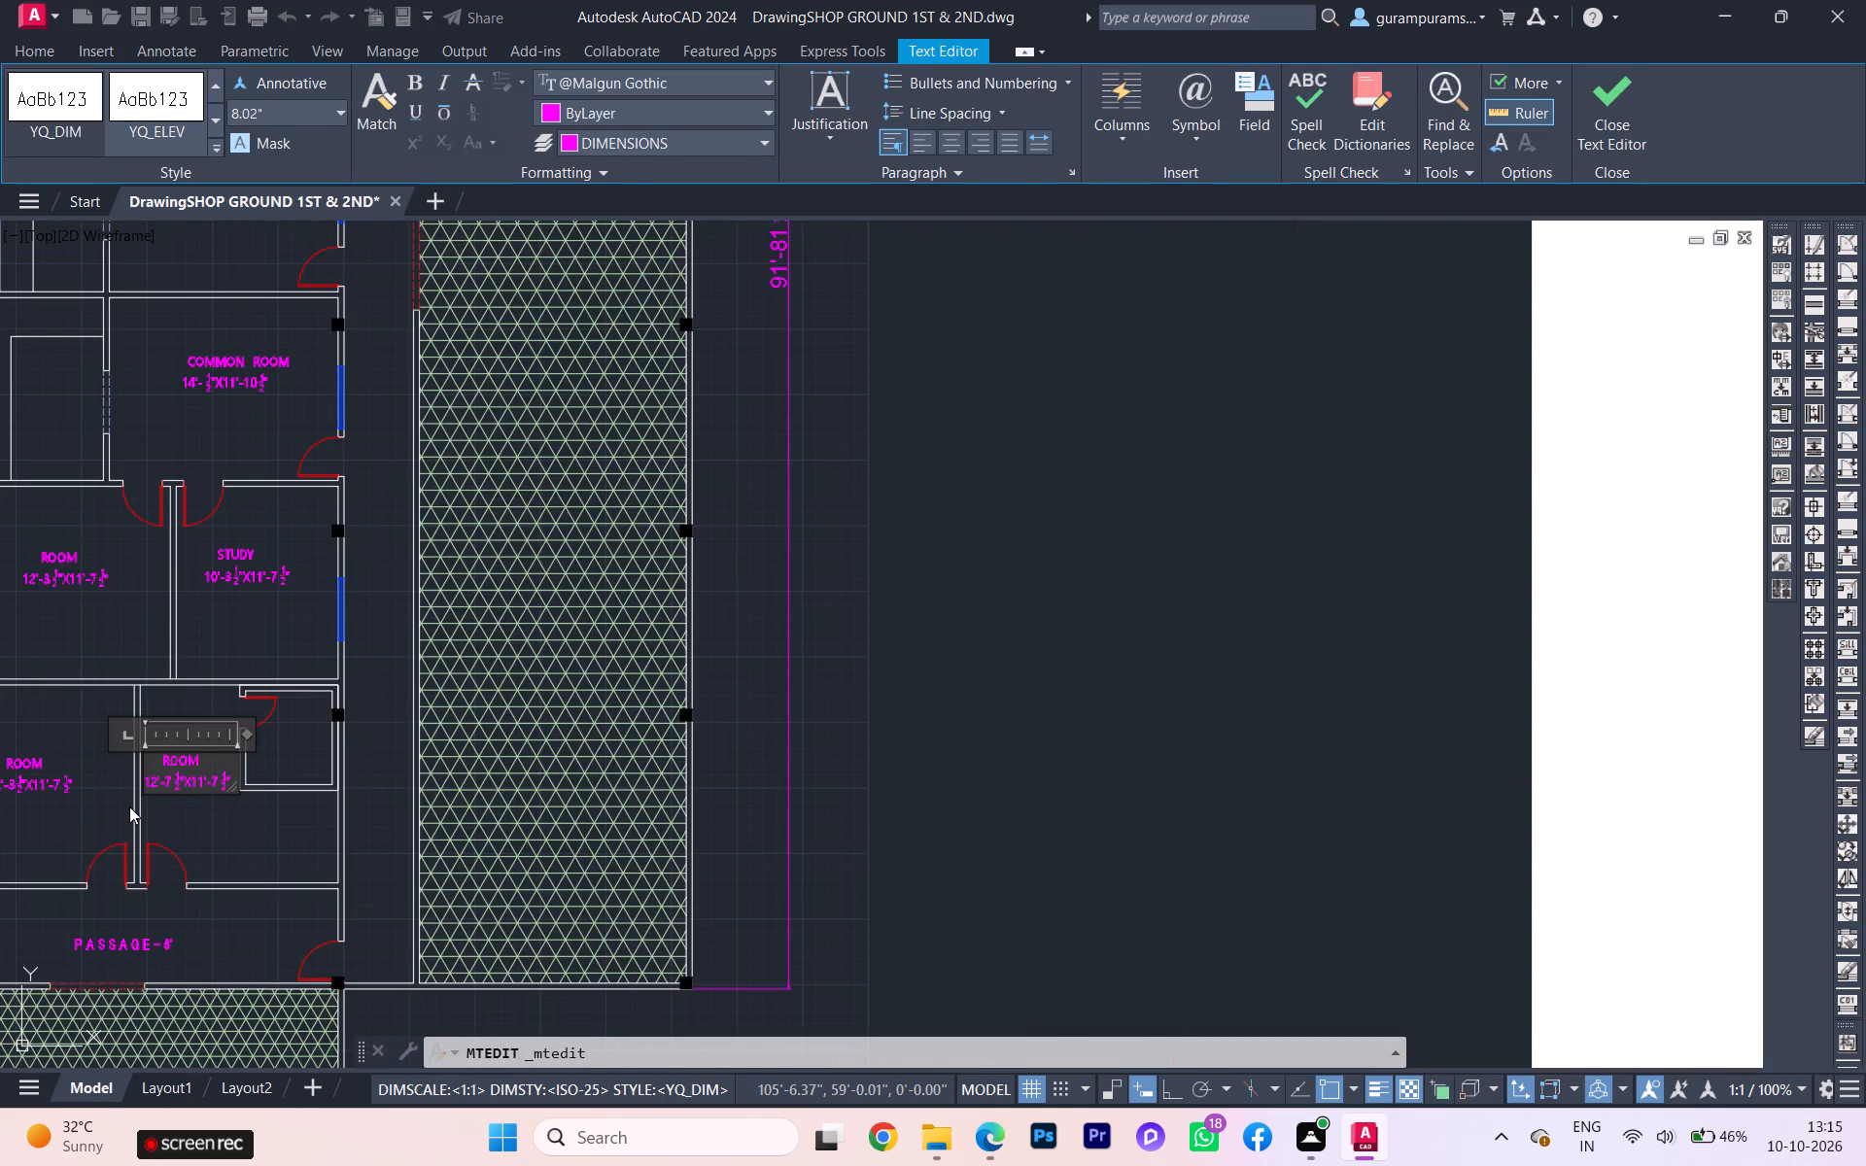
scroll(110, 818, "down", 1)
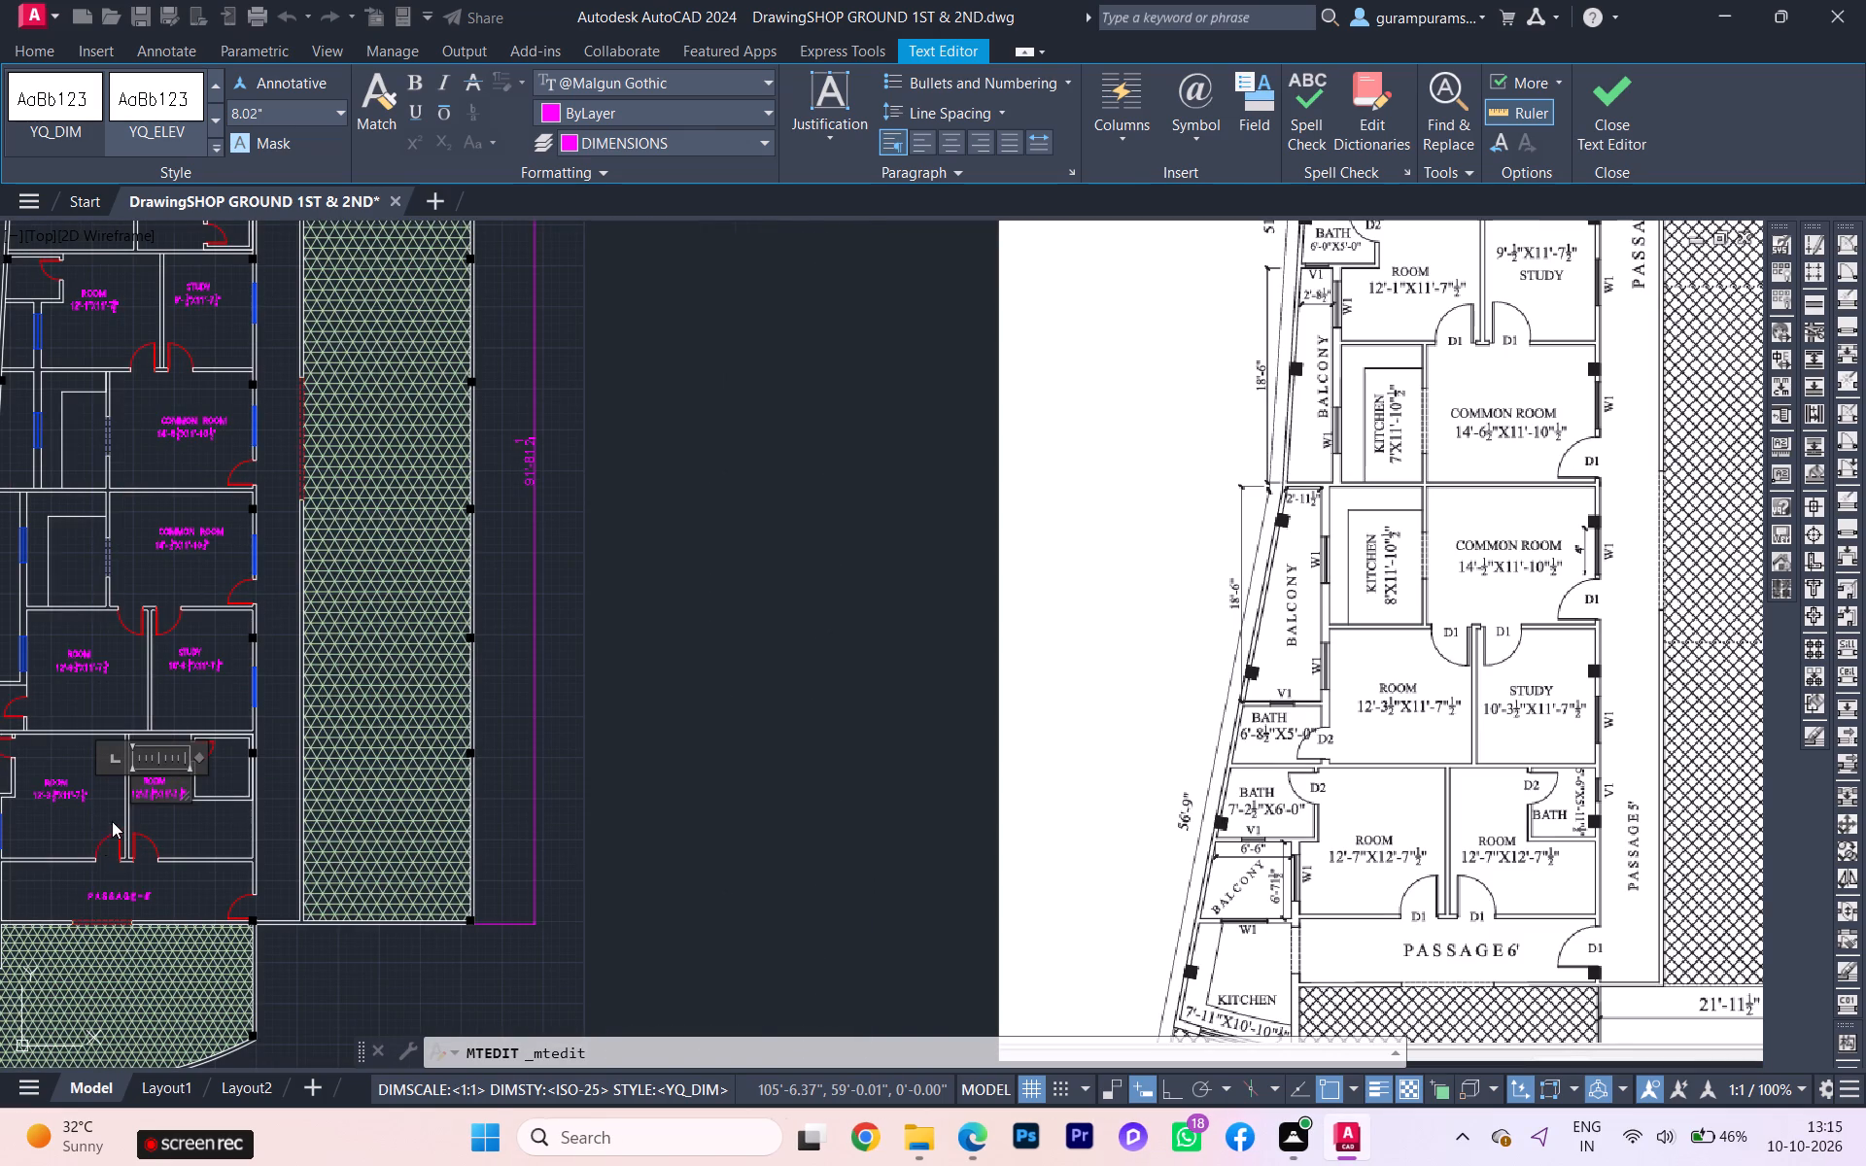
scroll(112, 821, "up", 2)
scroll(72, 805, "down", 1)
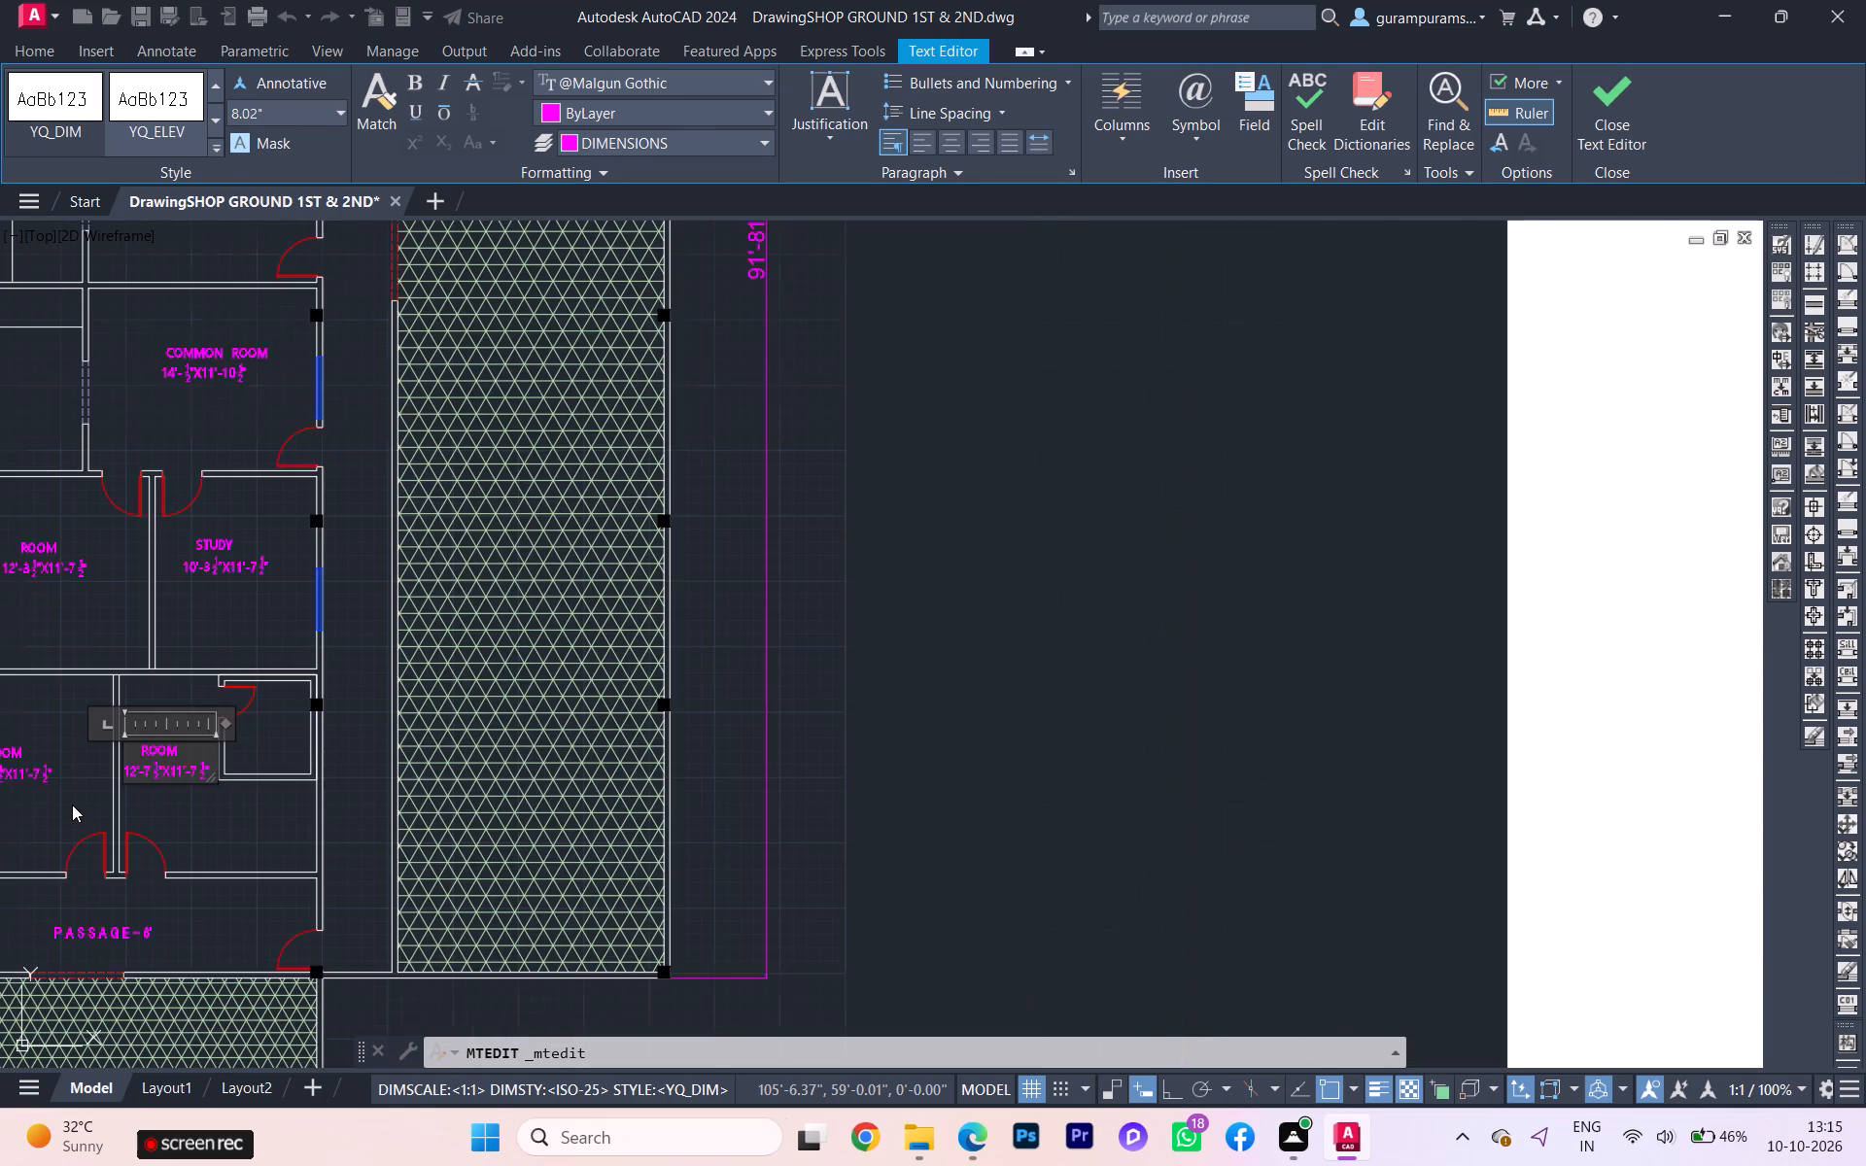
scroll(64, 815, "down", 1)
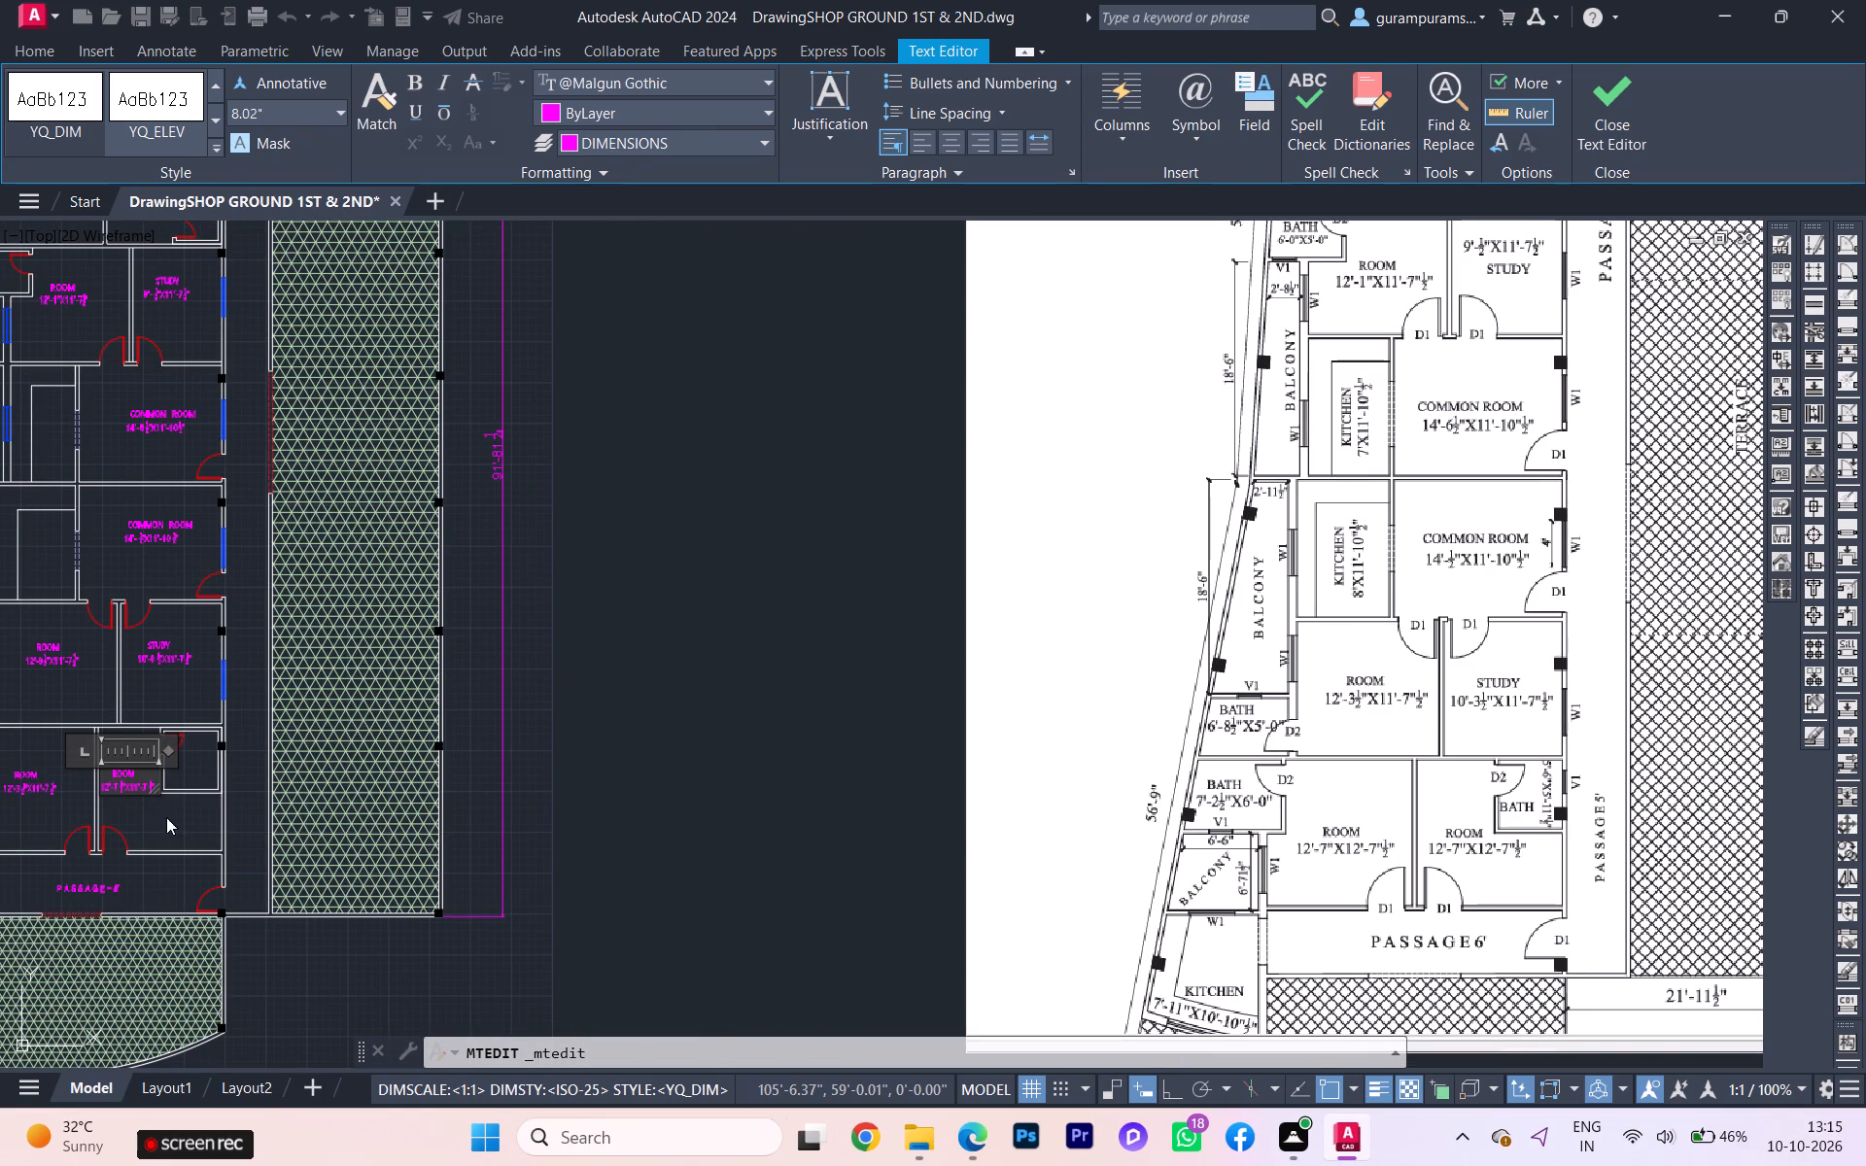
scroll(133, 764, "up", 1)
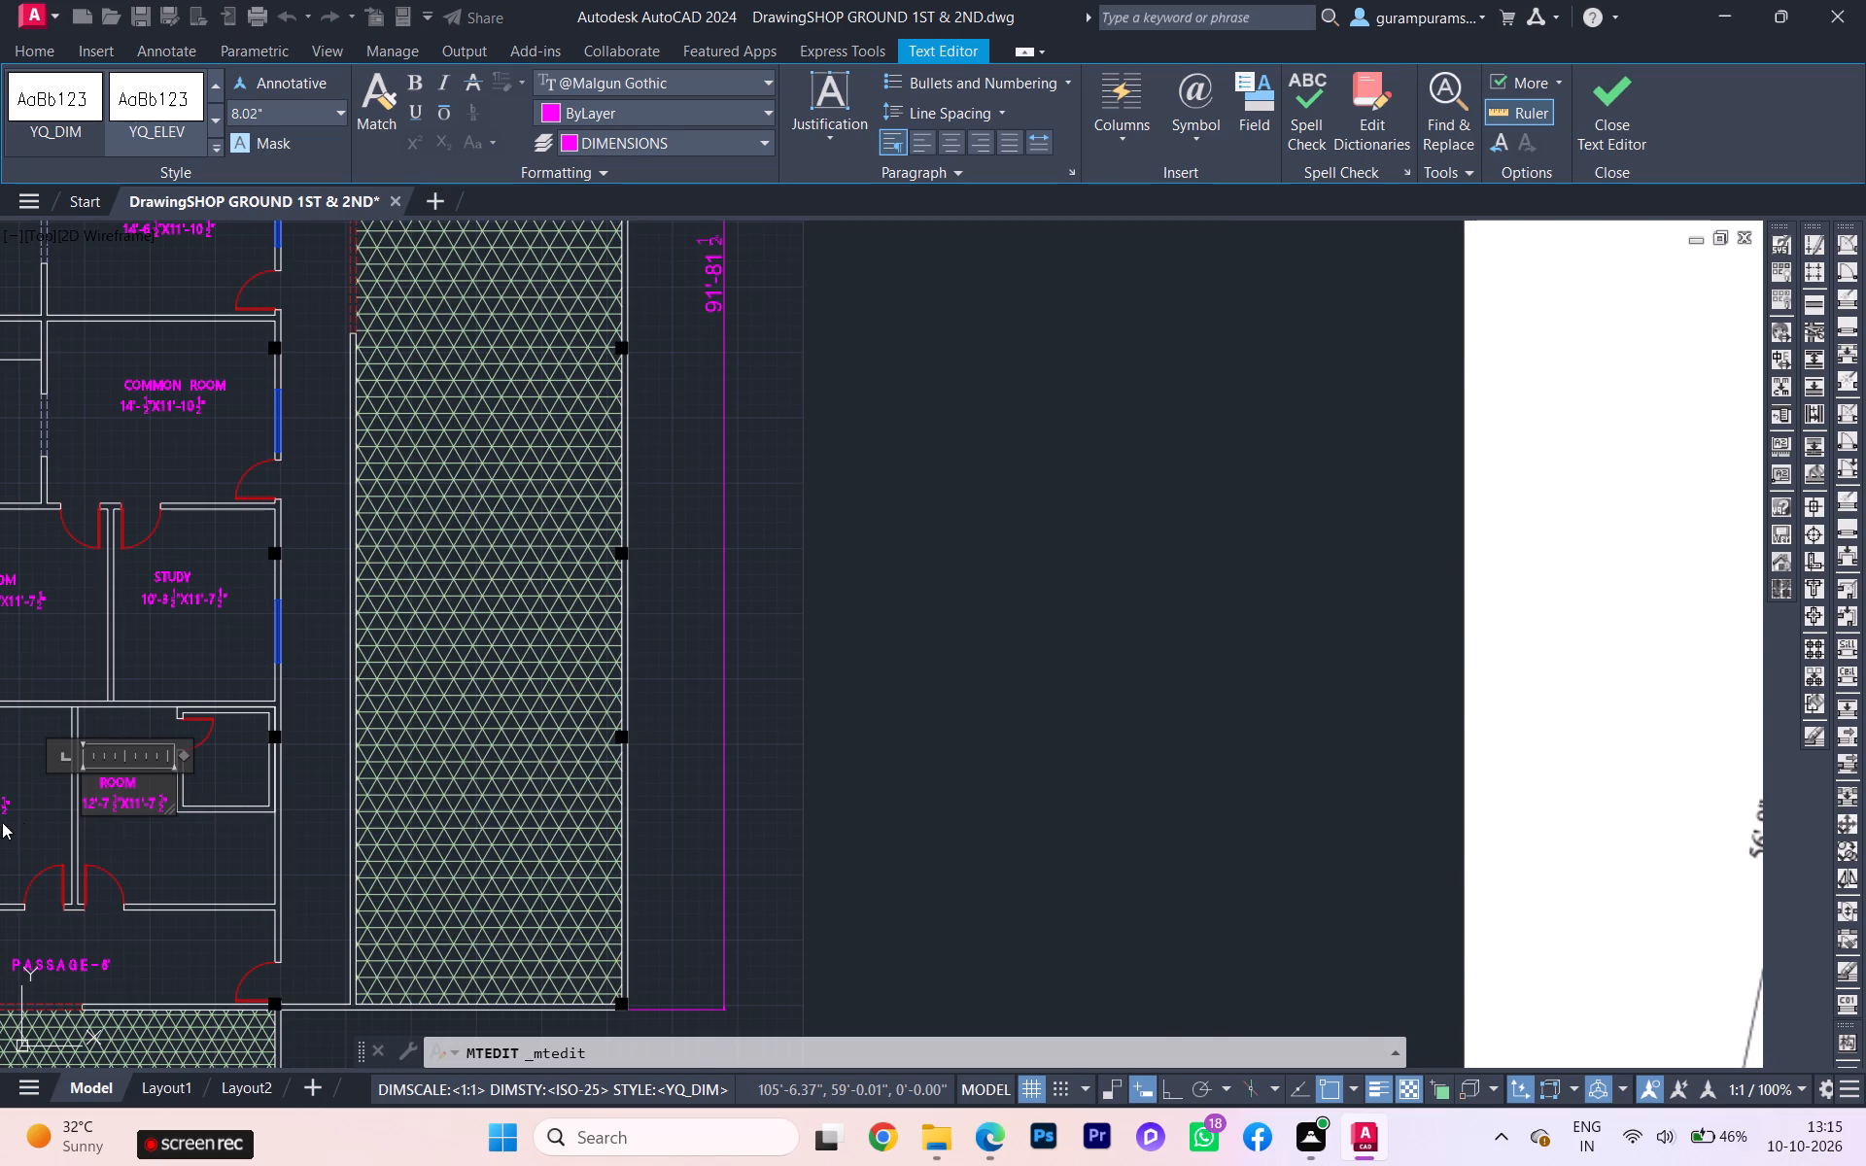
scroll(0, 818, "down", 1)
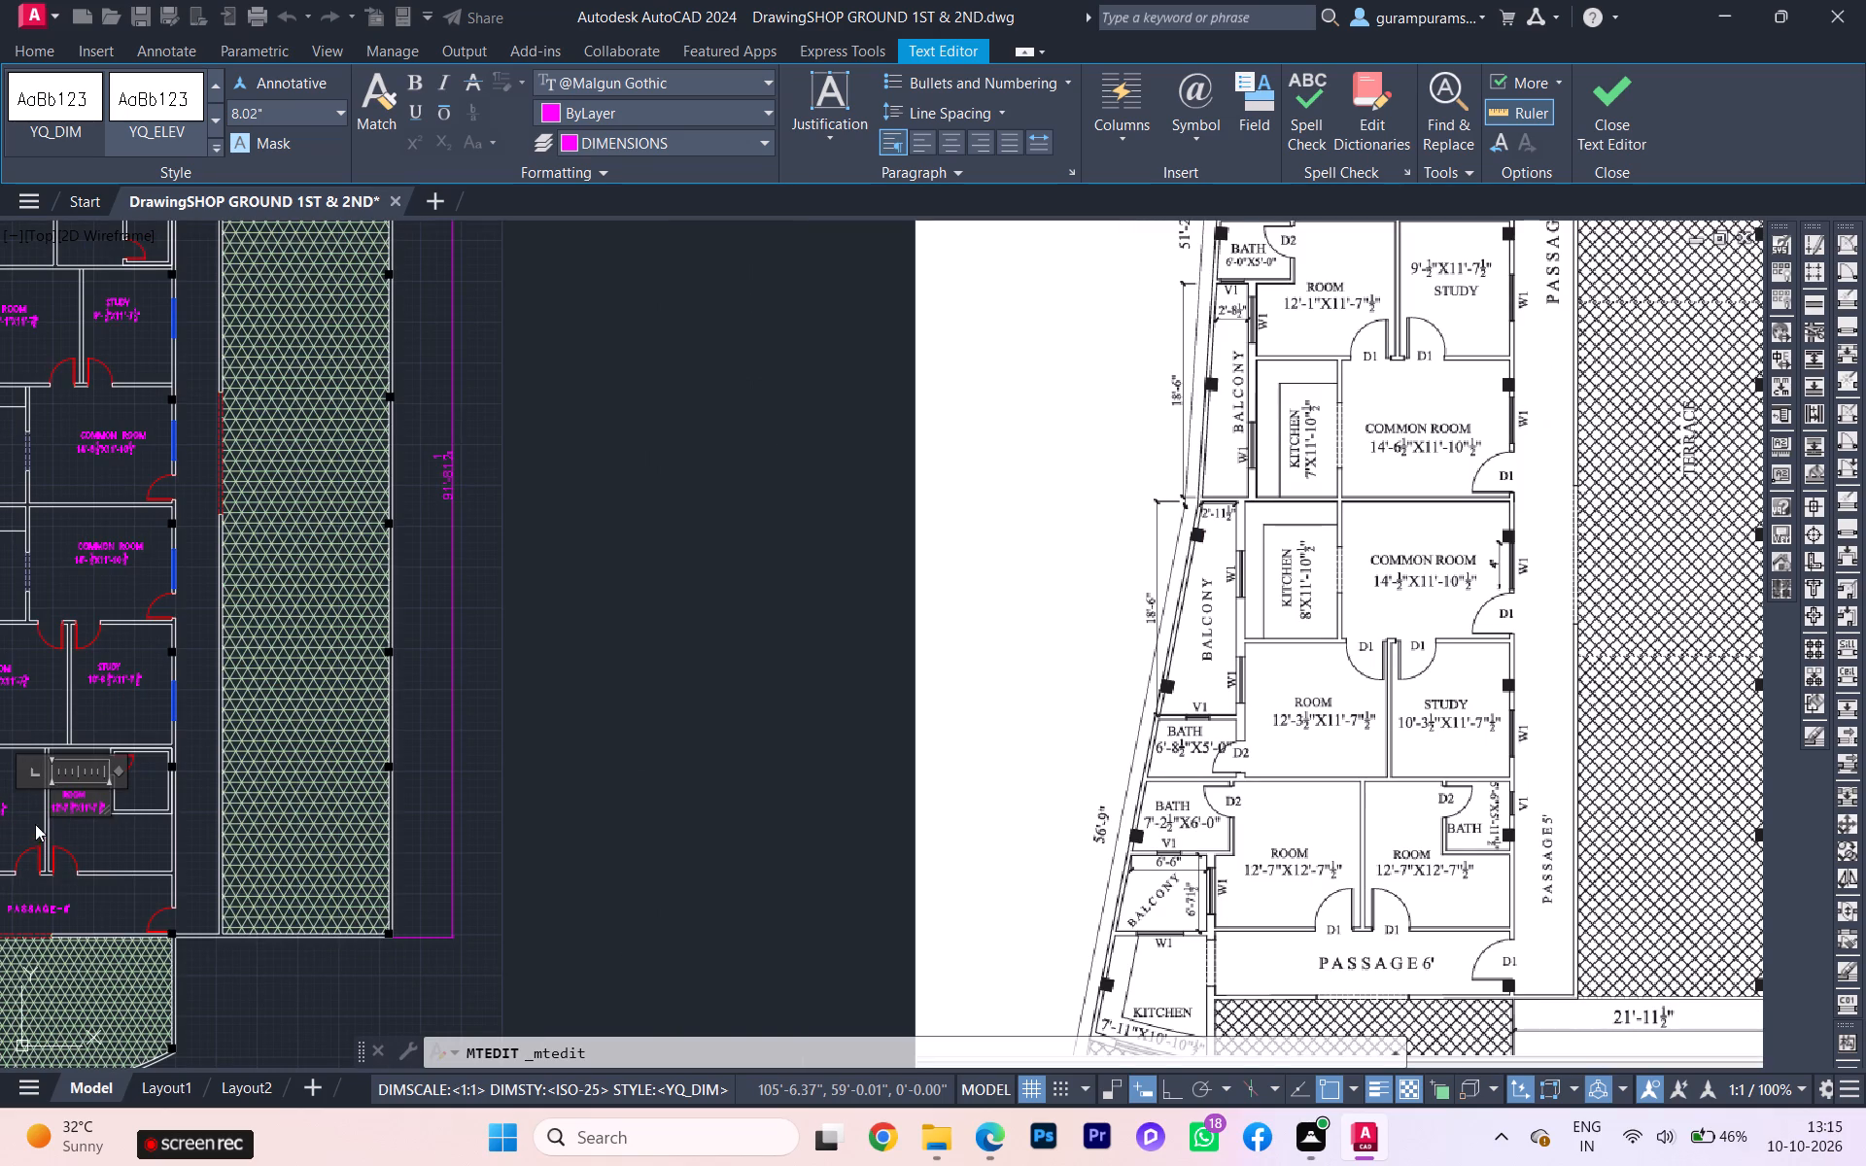
scroll(36, 811, "up", 2)
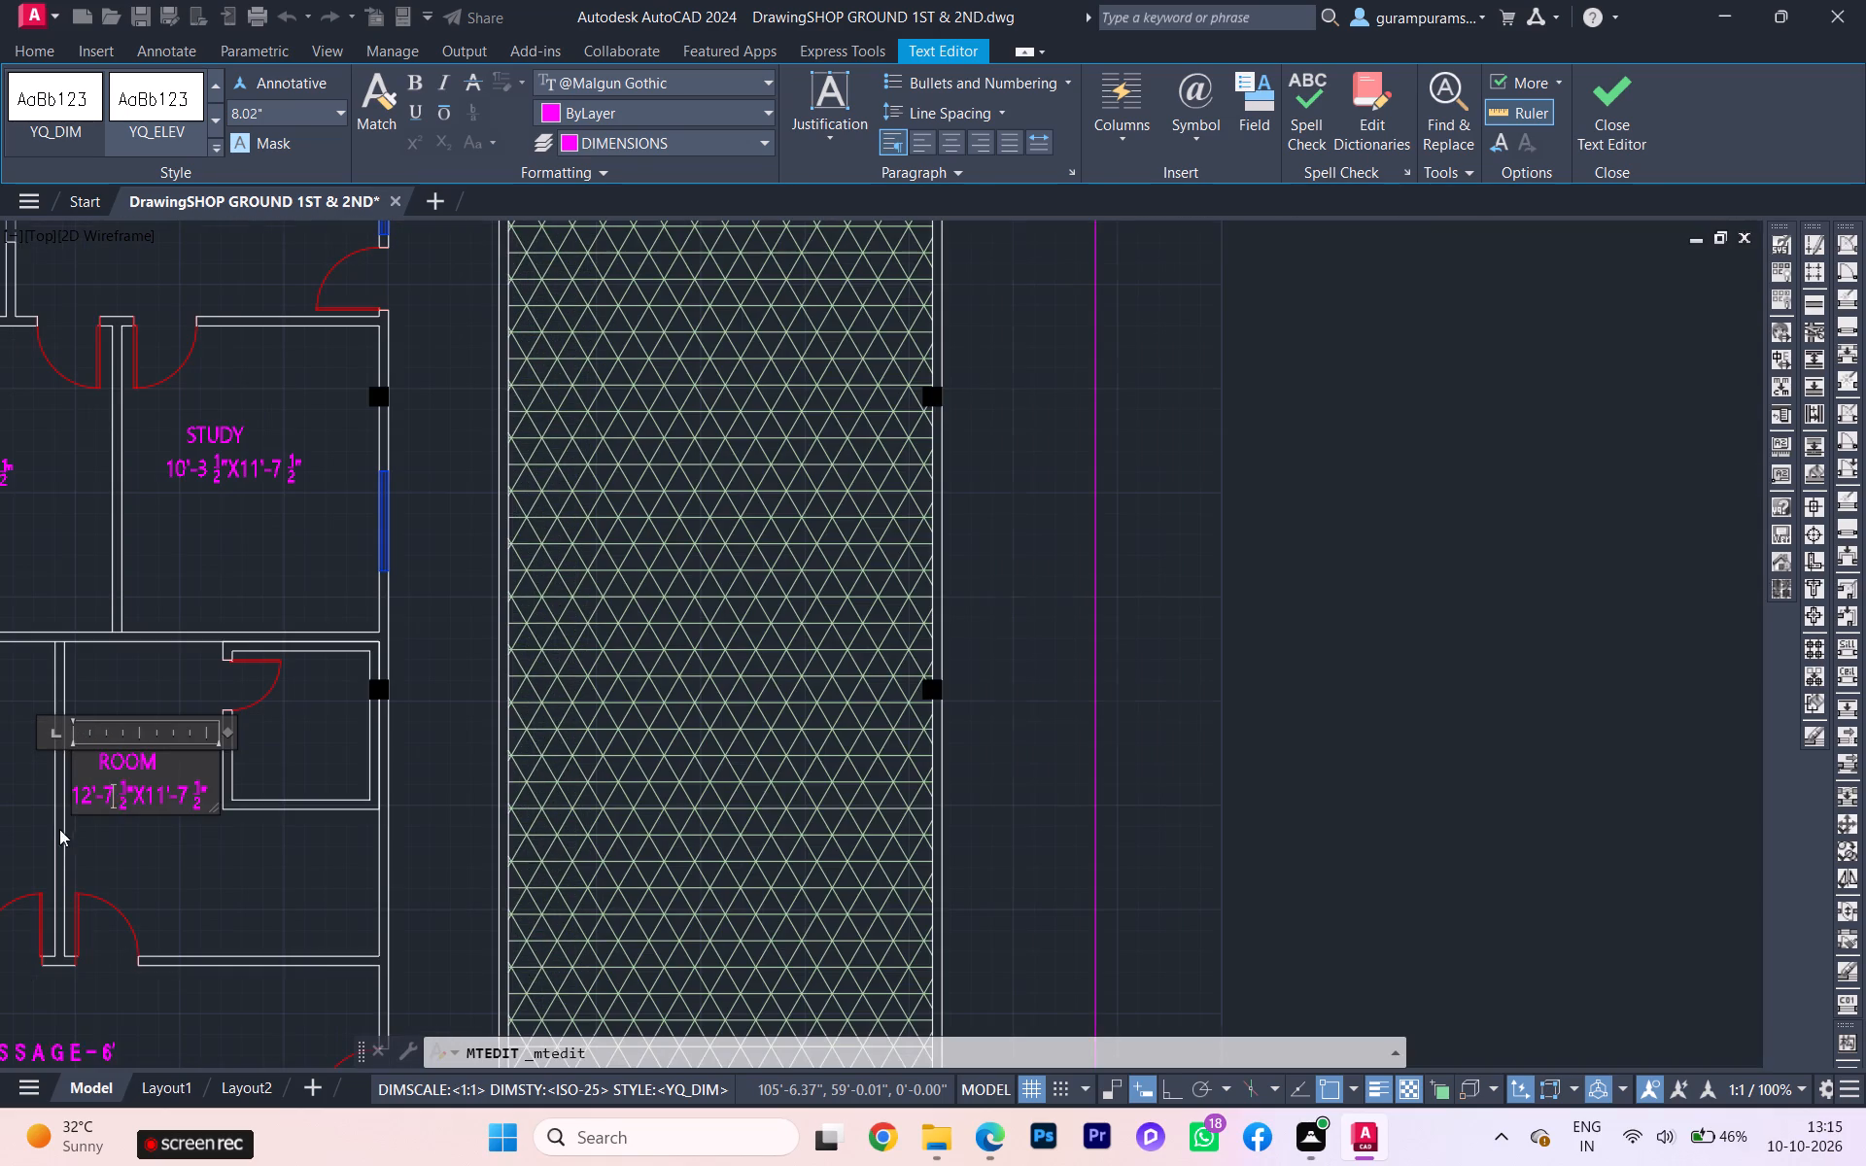
left_click(123, 800)
scroll(122, 803, "up", 2)
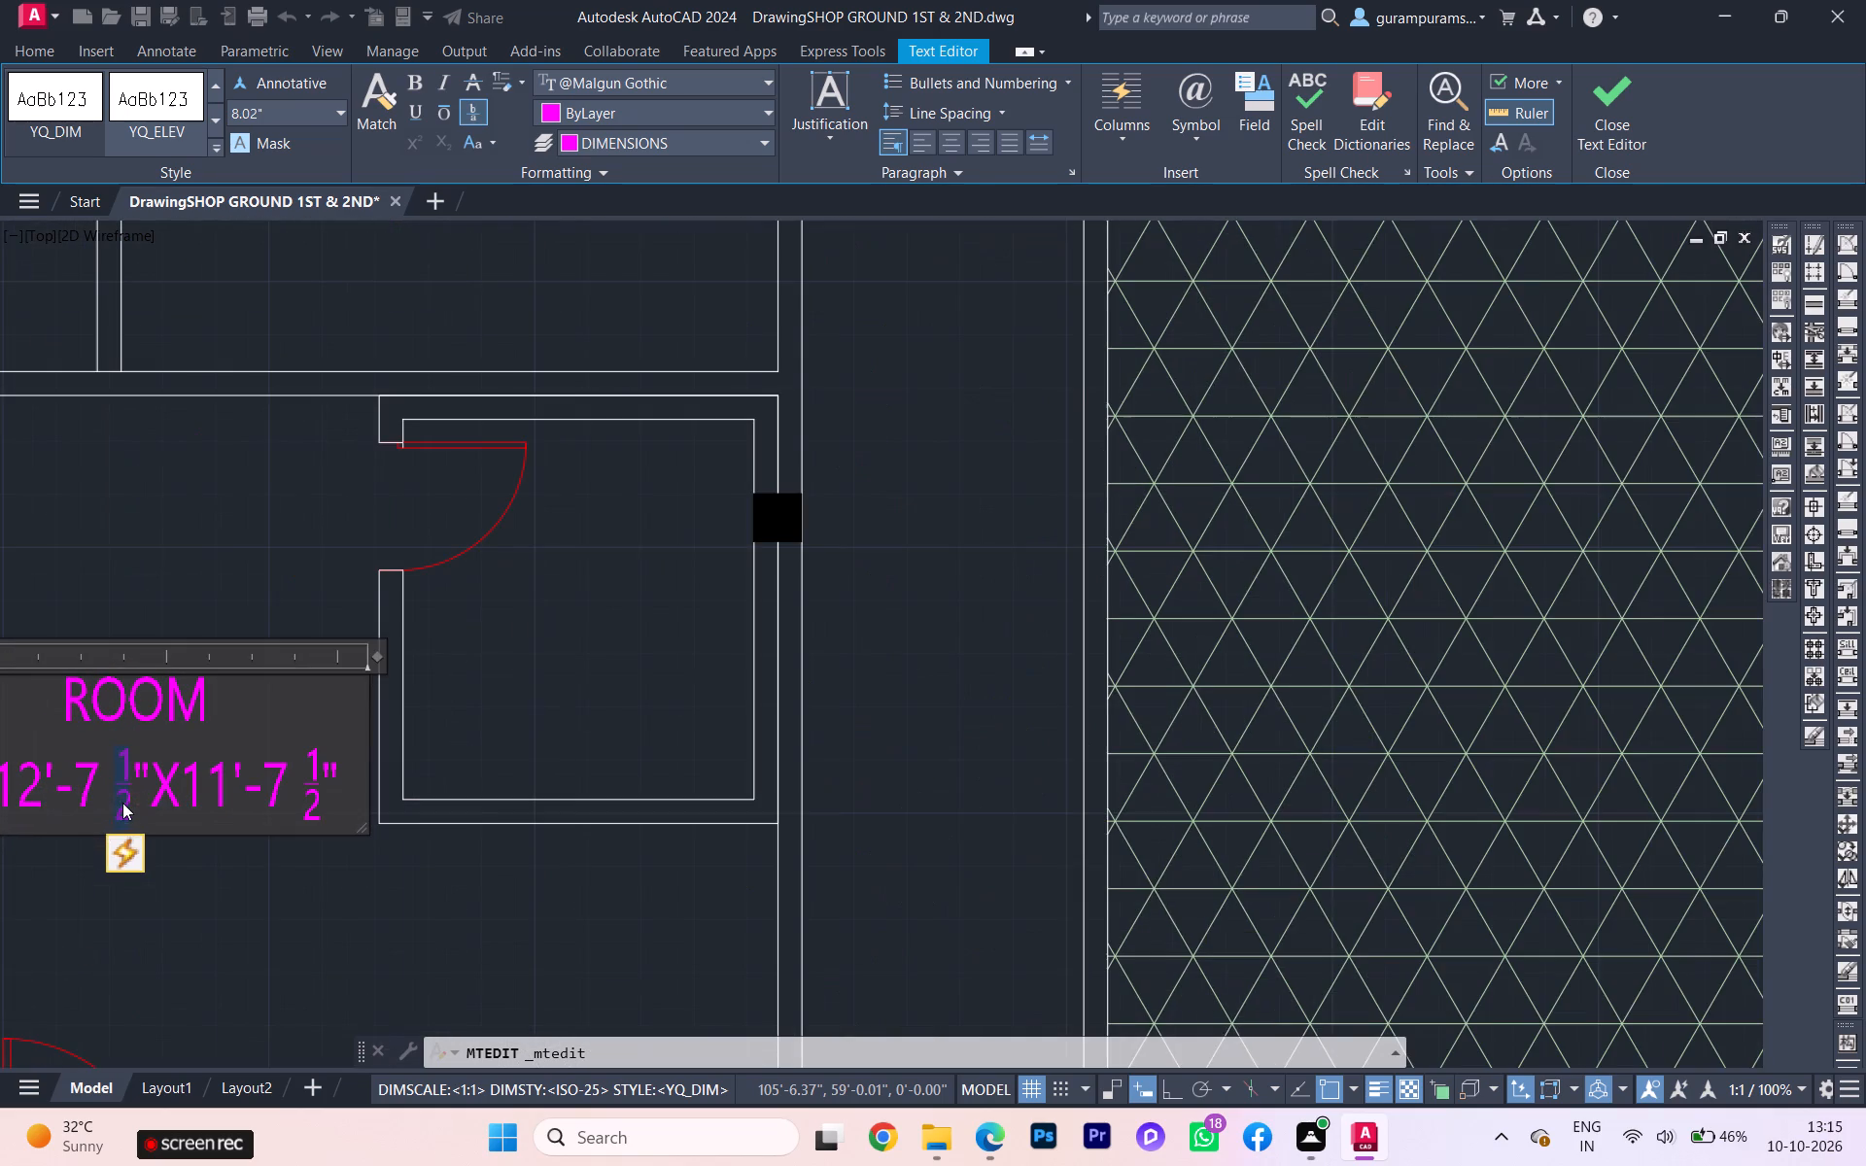
key("BackSpace")
key("BackSpace")
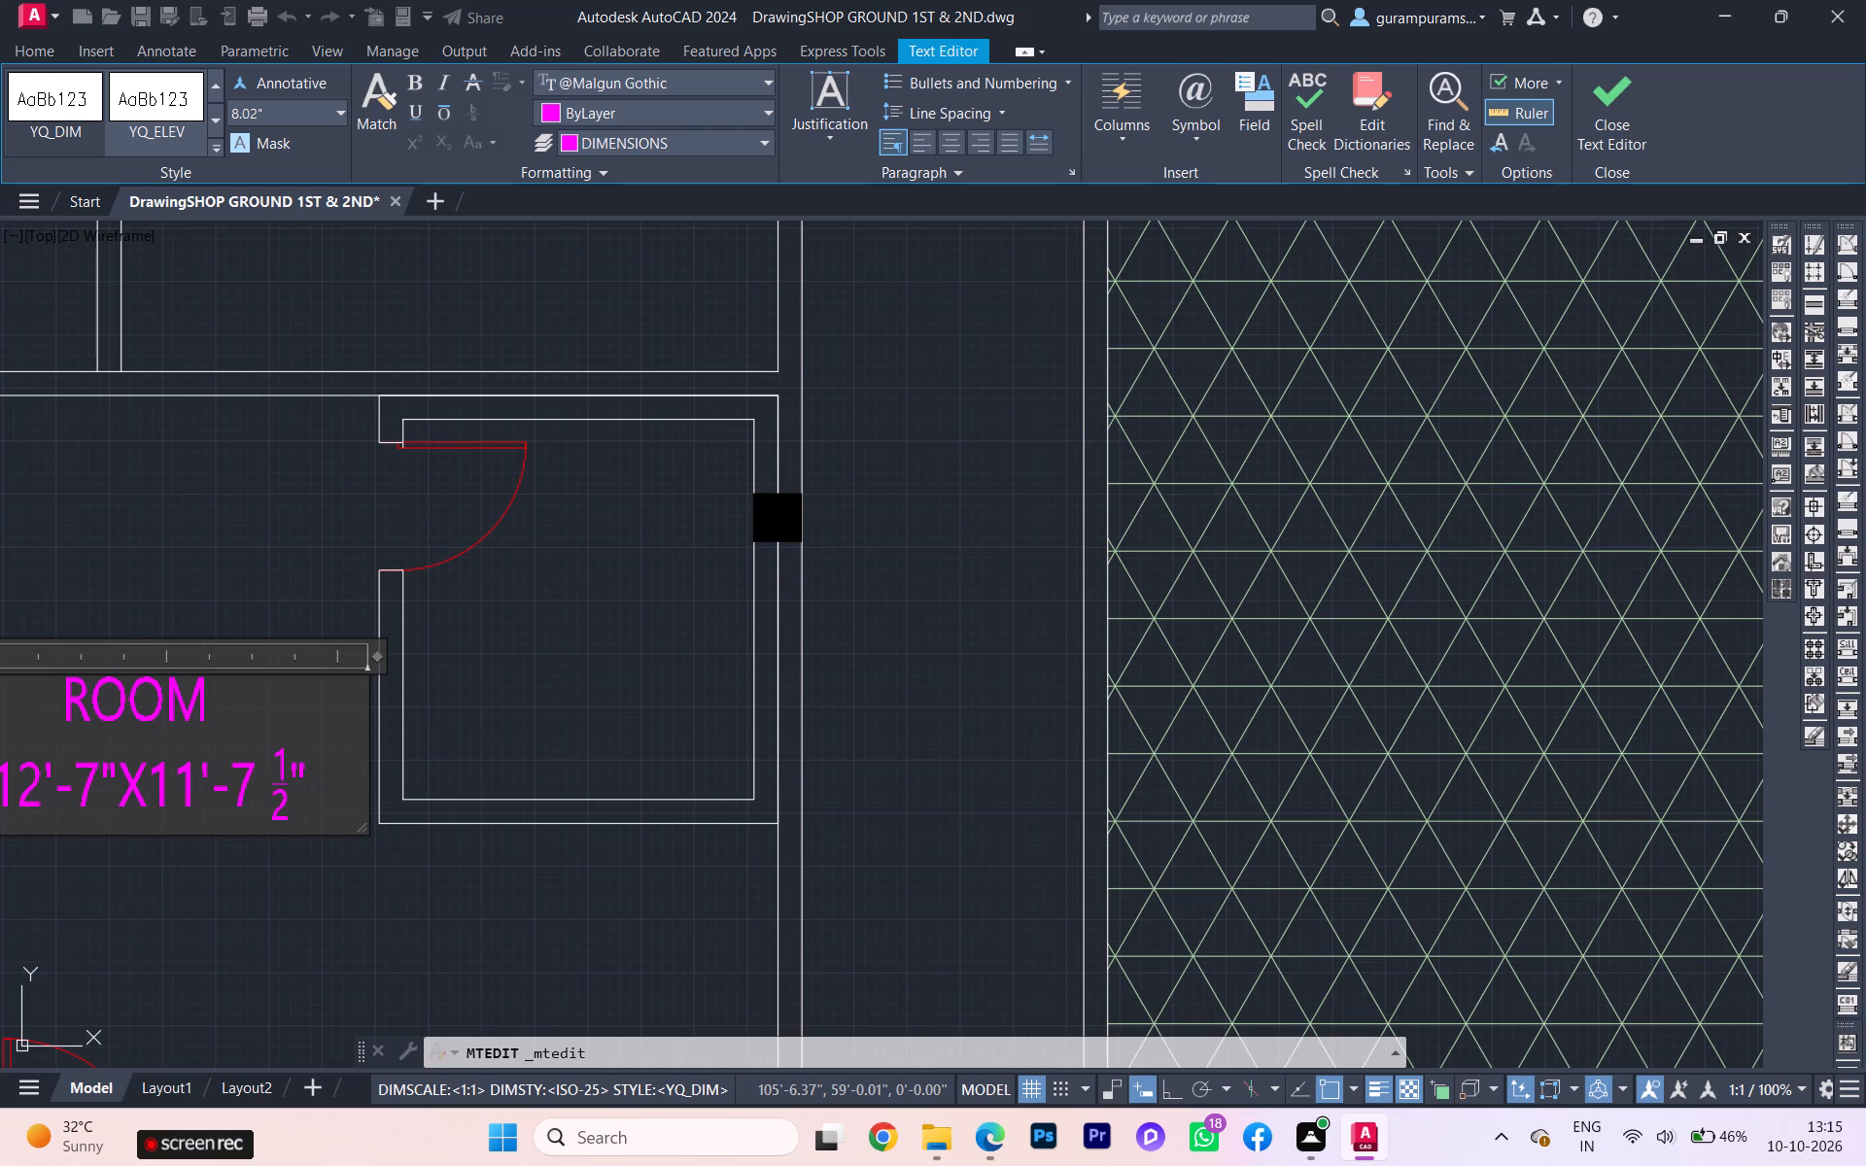
Compare the edited ROOM label's size with the matching room on the reference plan.
scroll(144, 850, "down", 2)
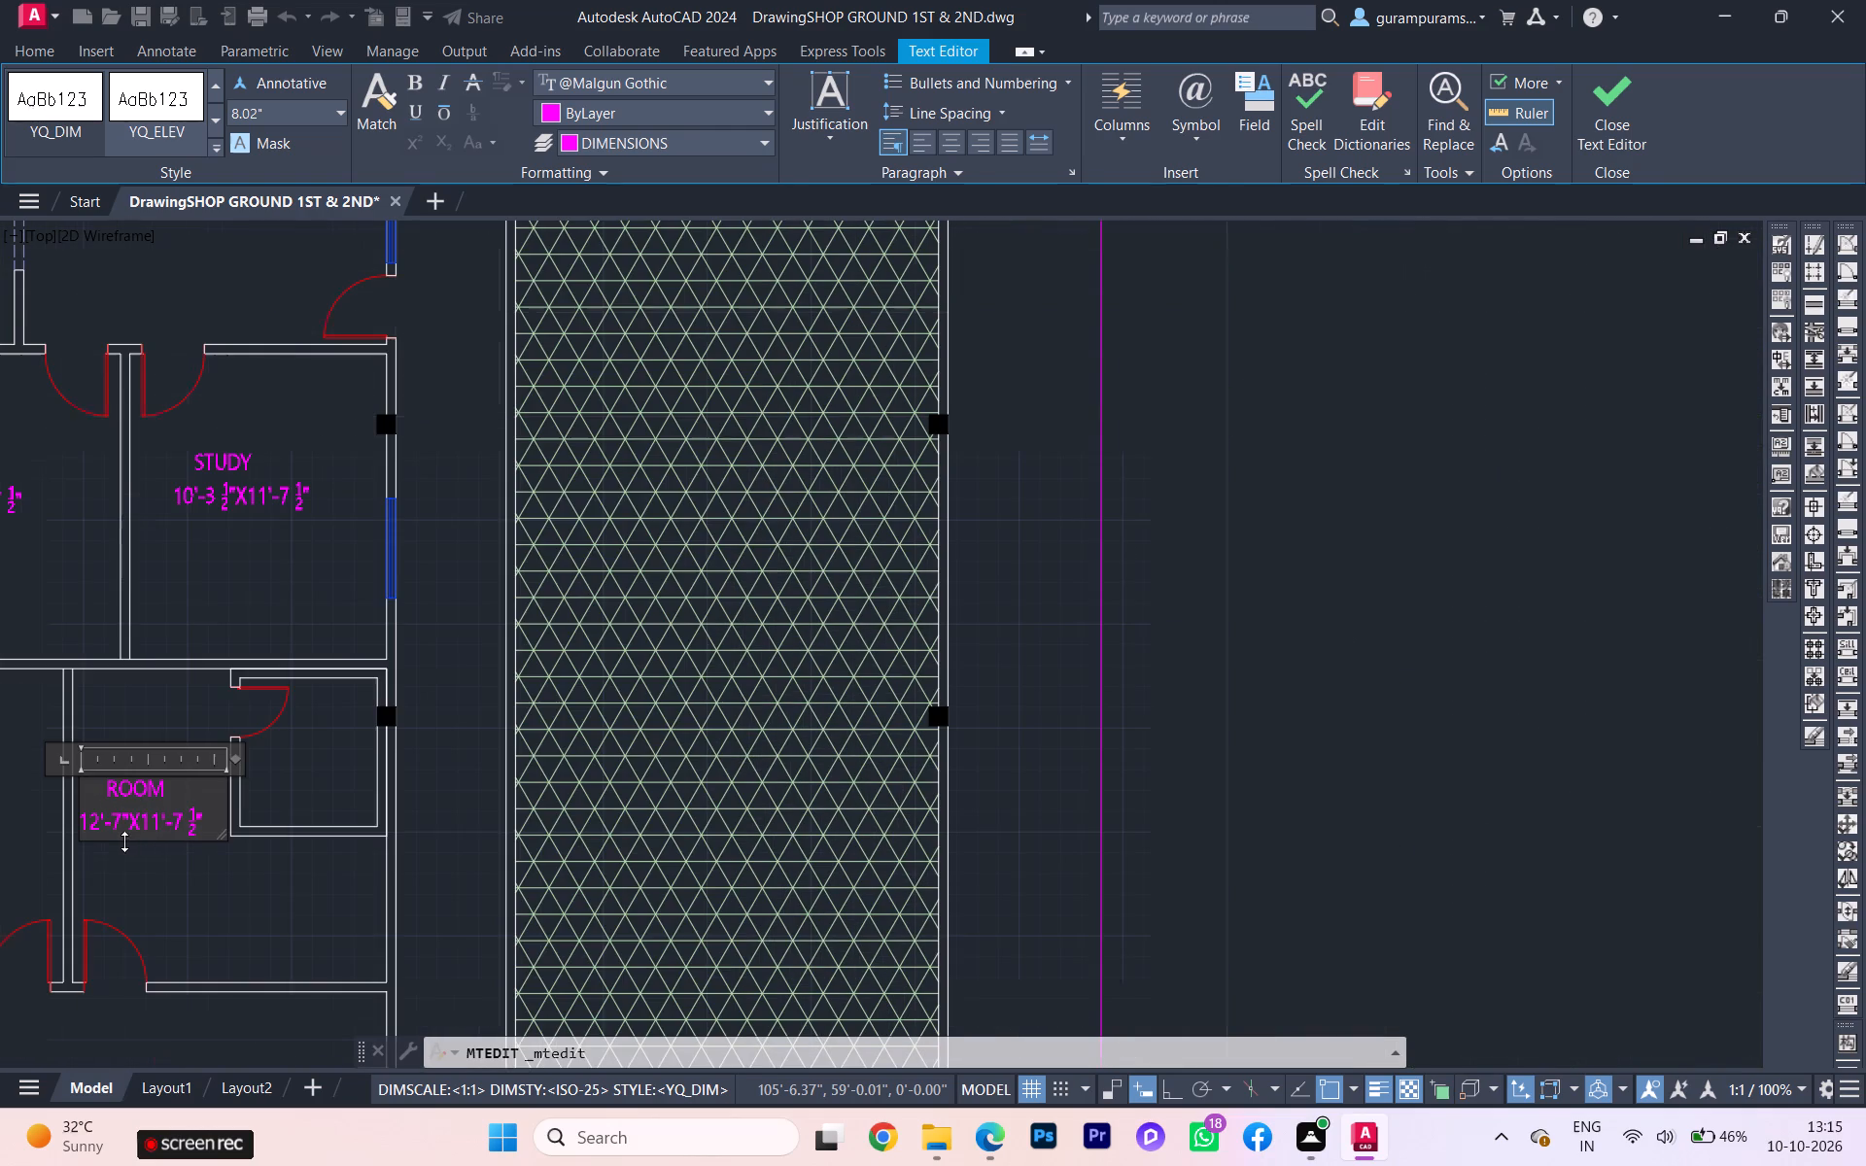
scroll(0, 787, "down", 1)
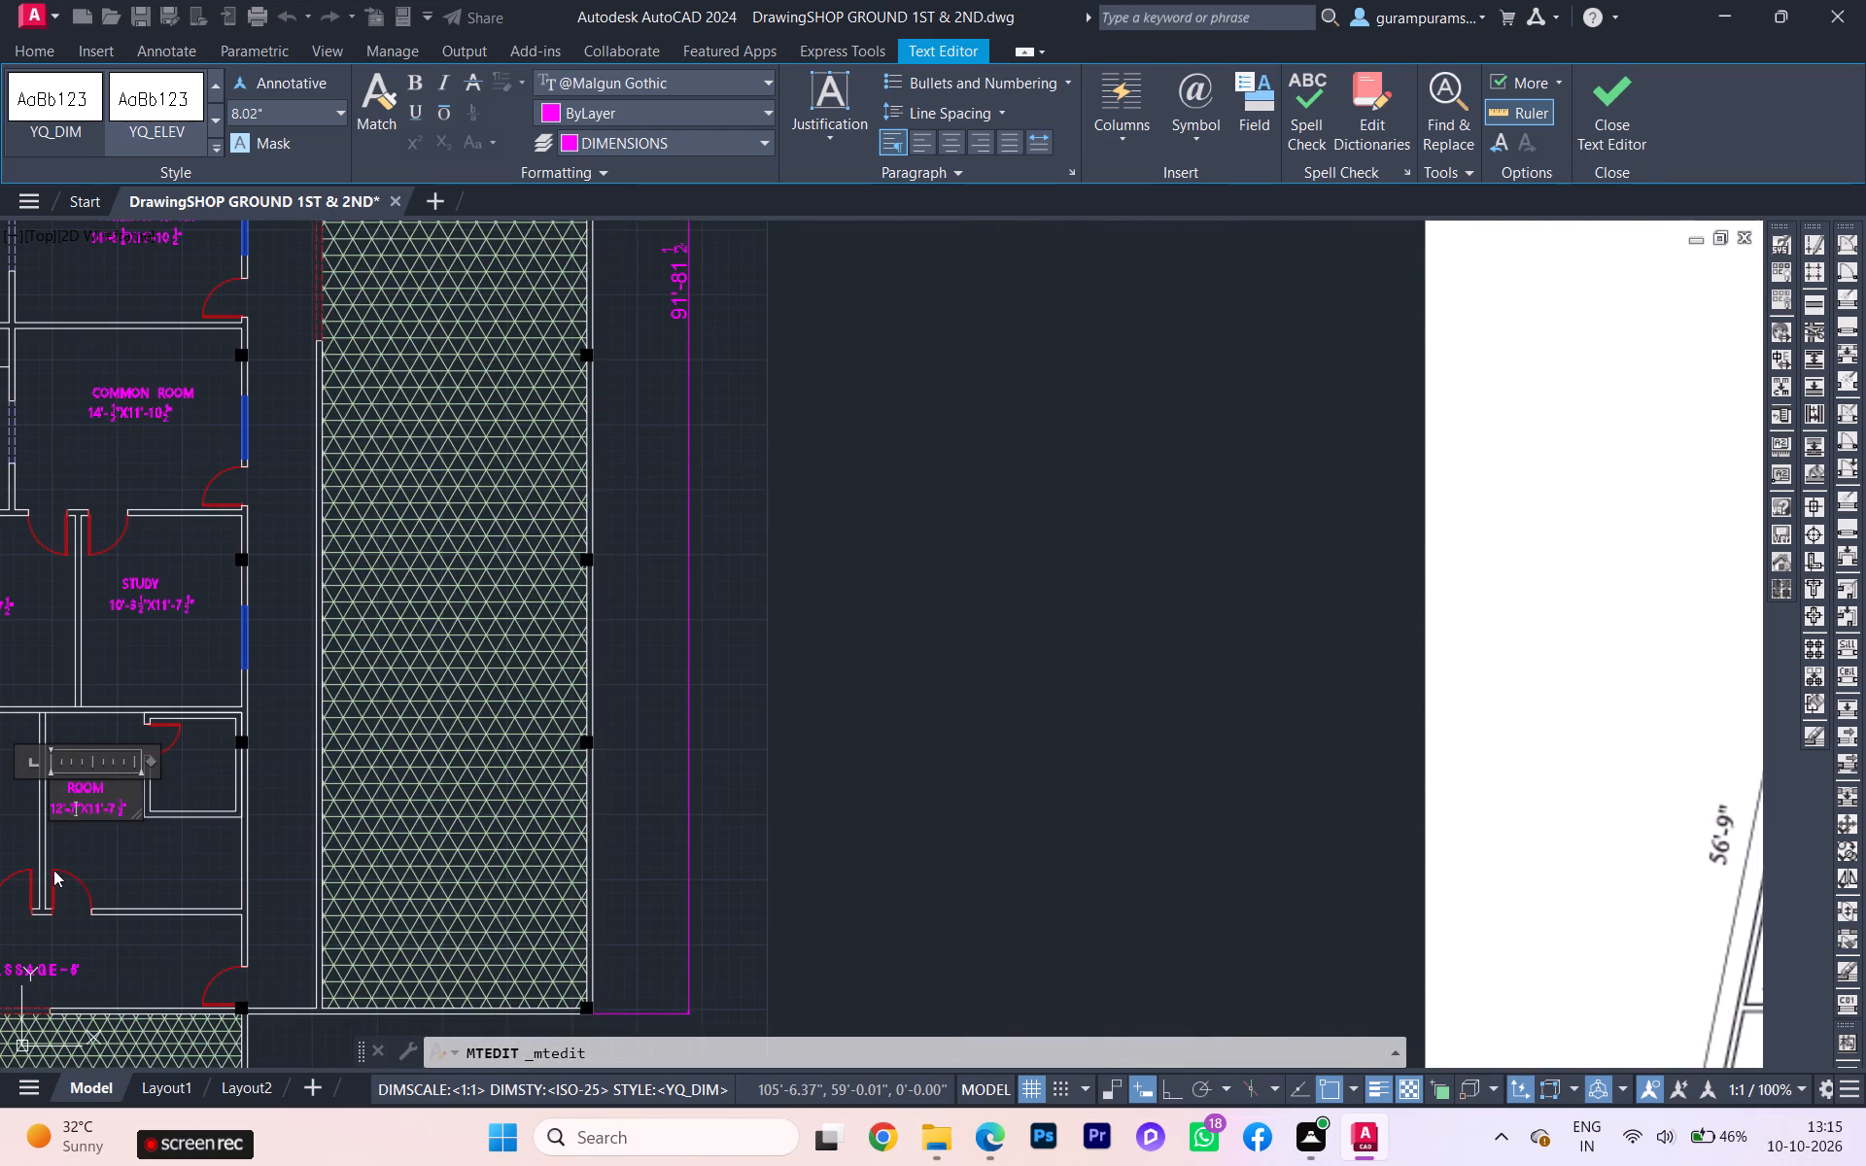
scroll(31, 856, "down", 1)
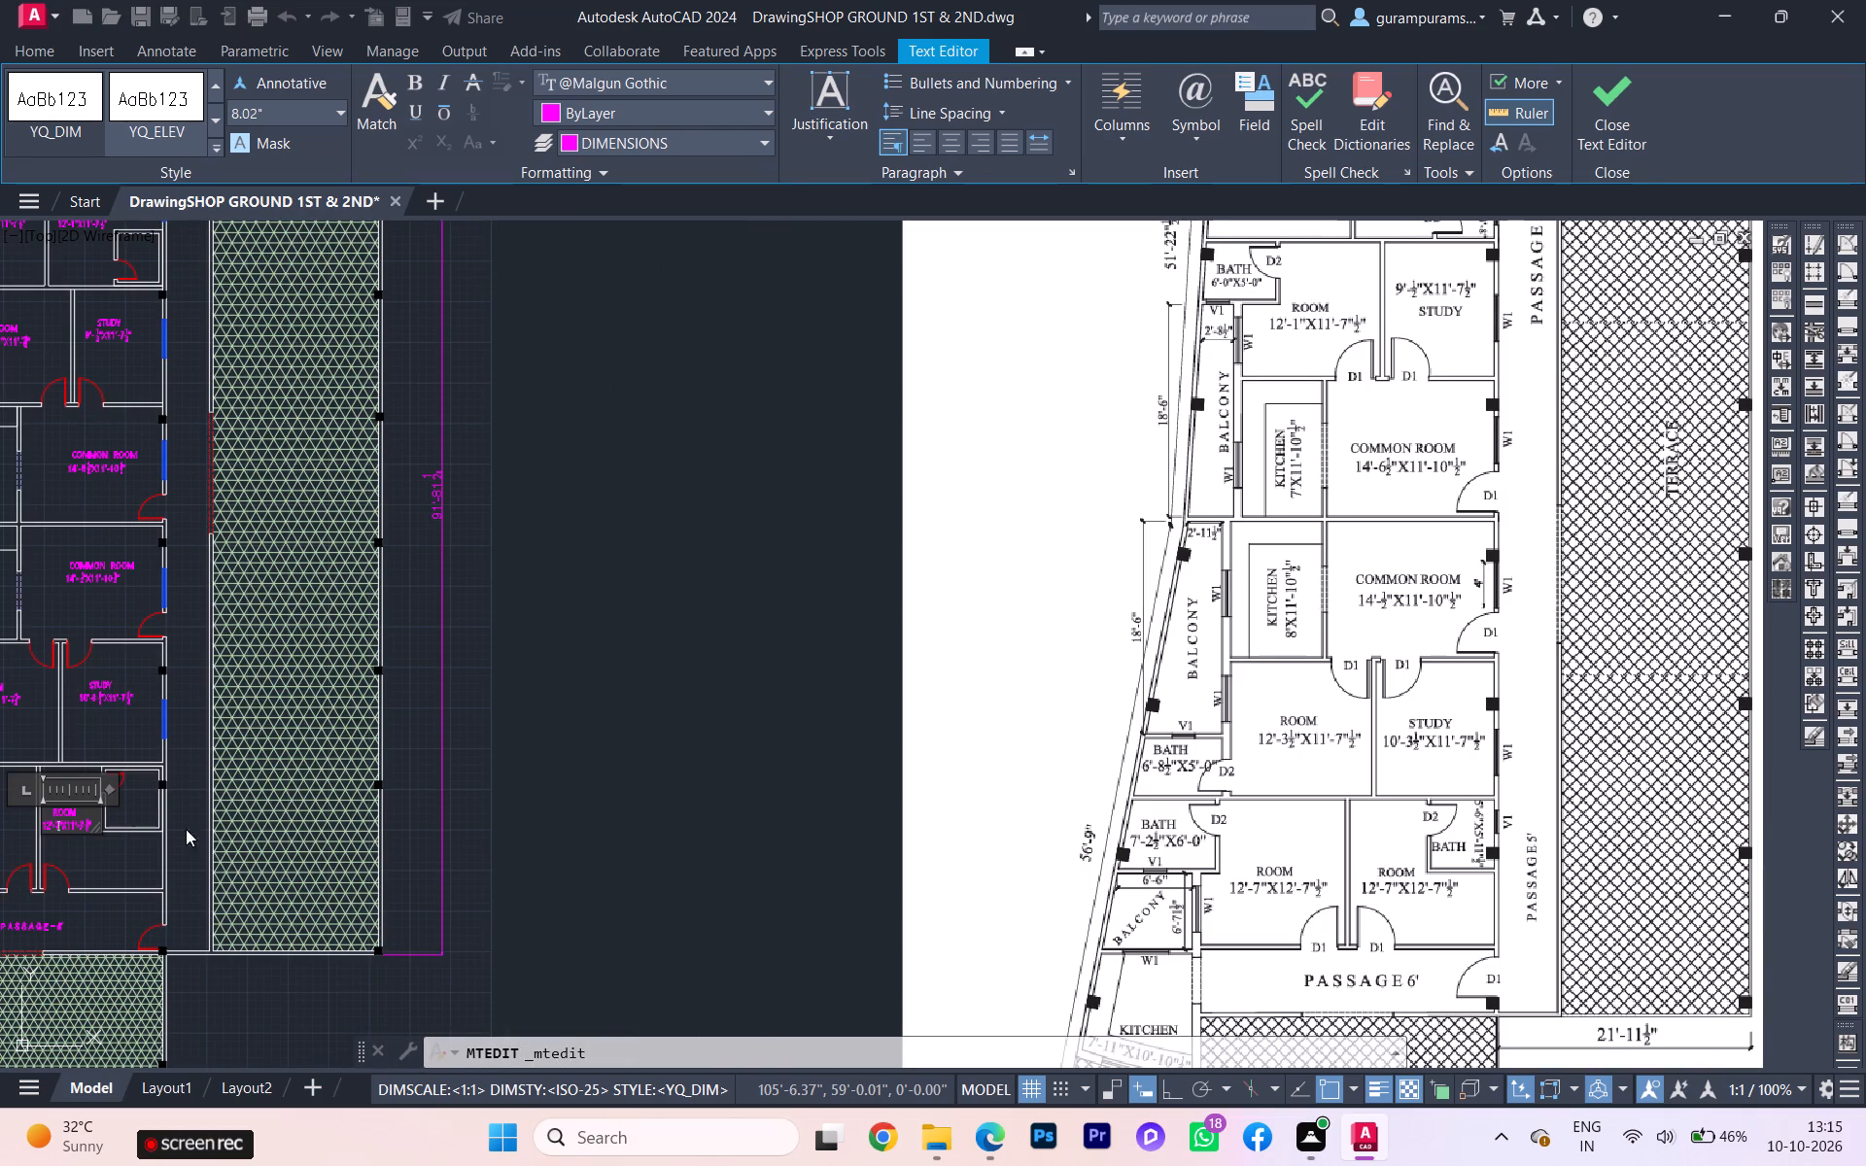
scroll(70, 849, "up", 2)
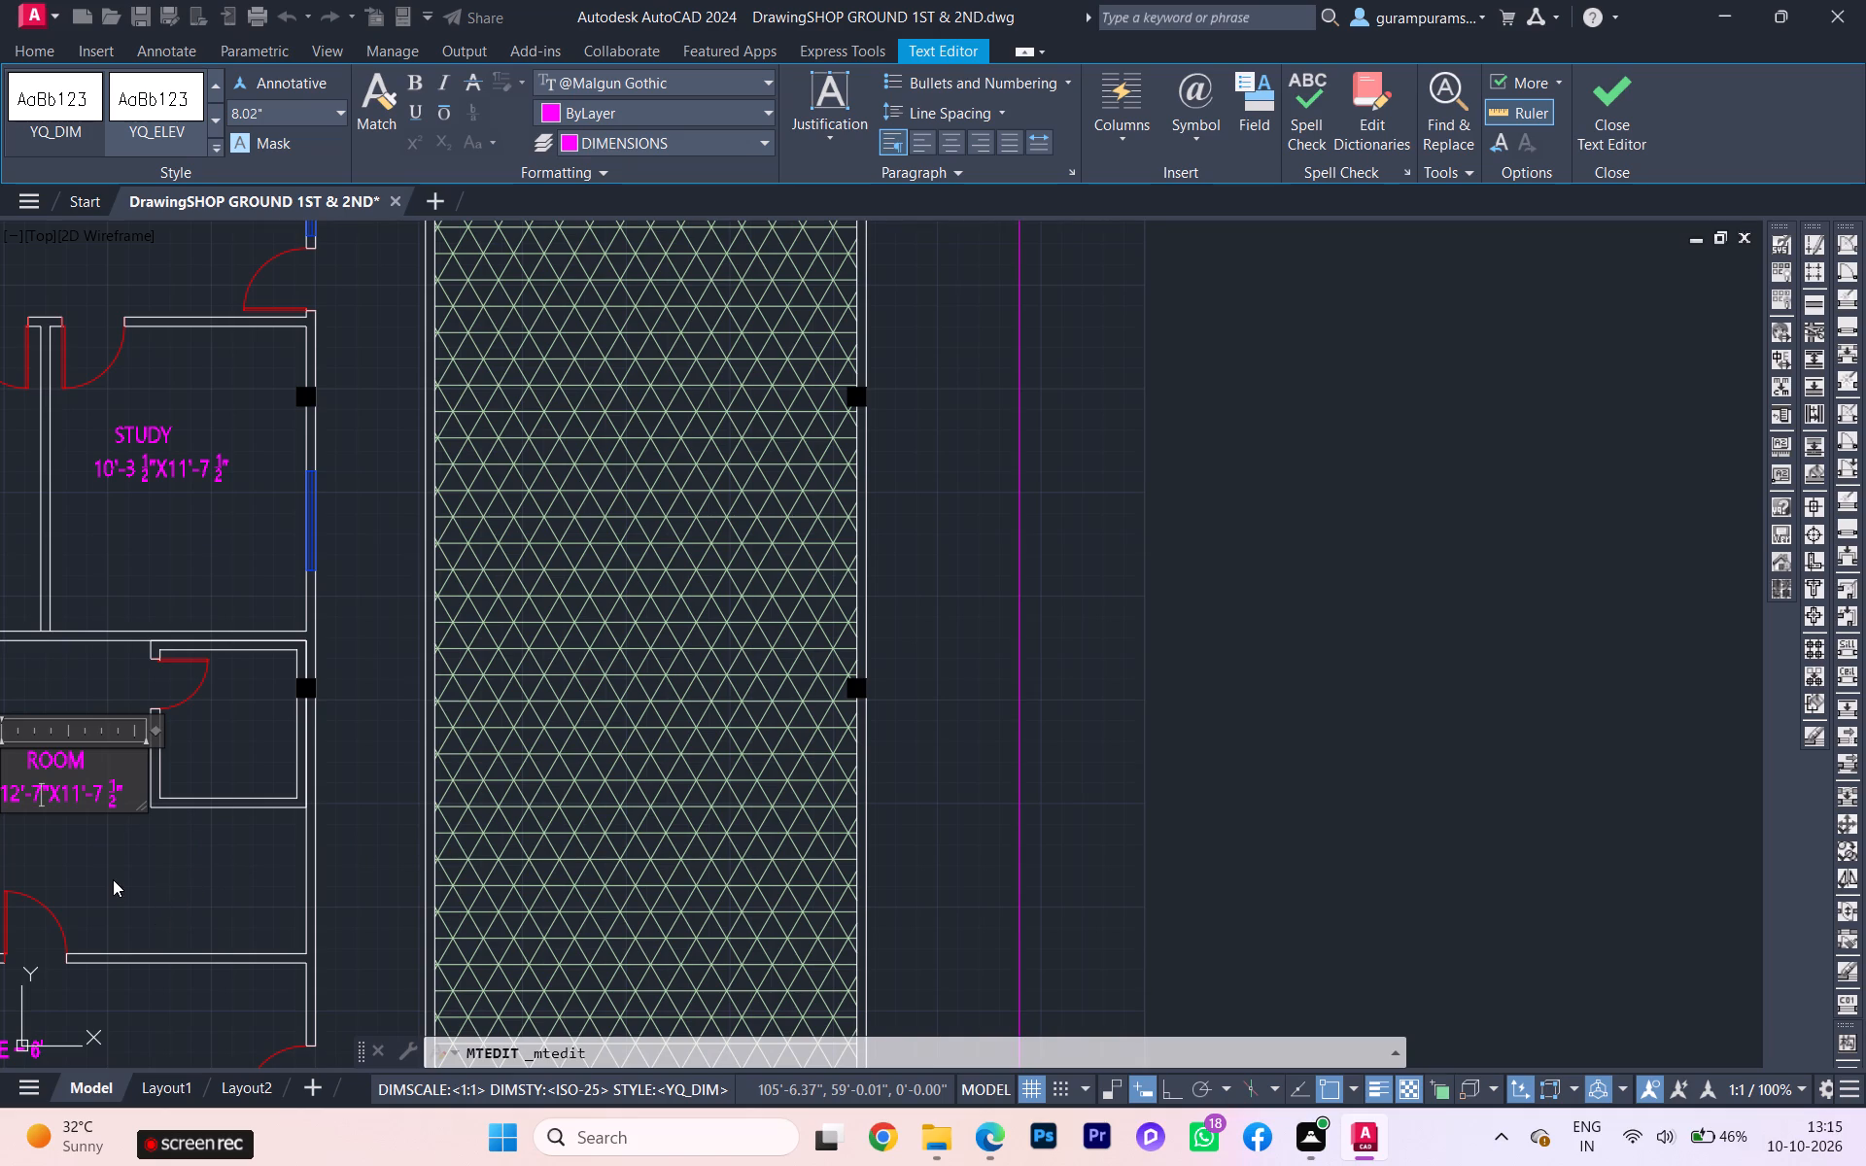
scroll(122, 878, "down", 2)
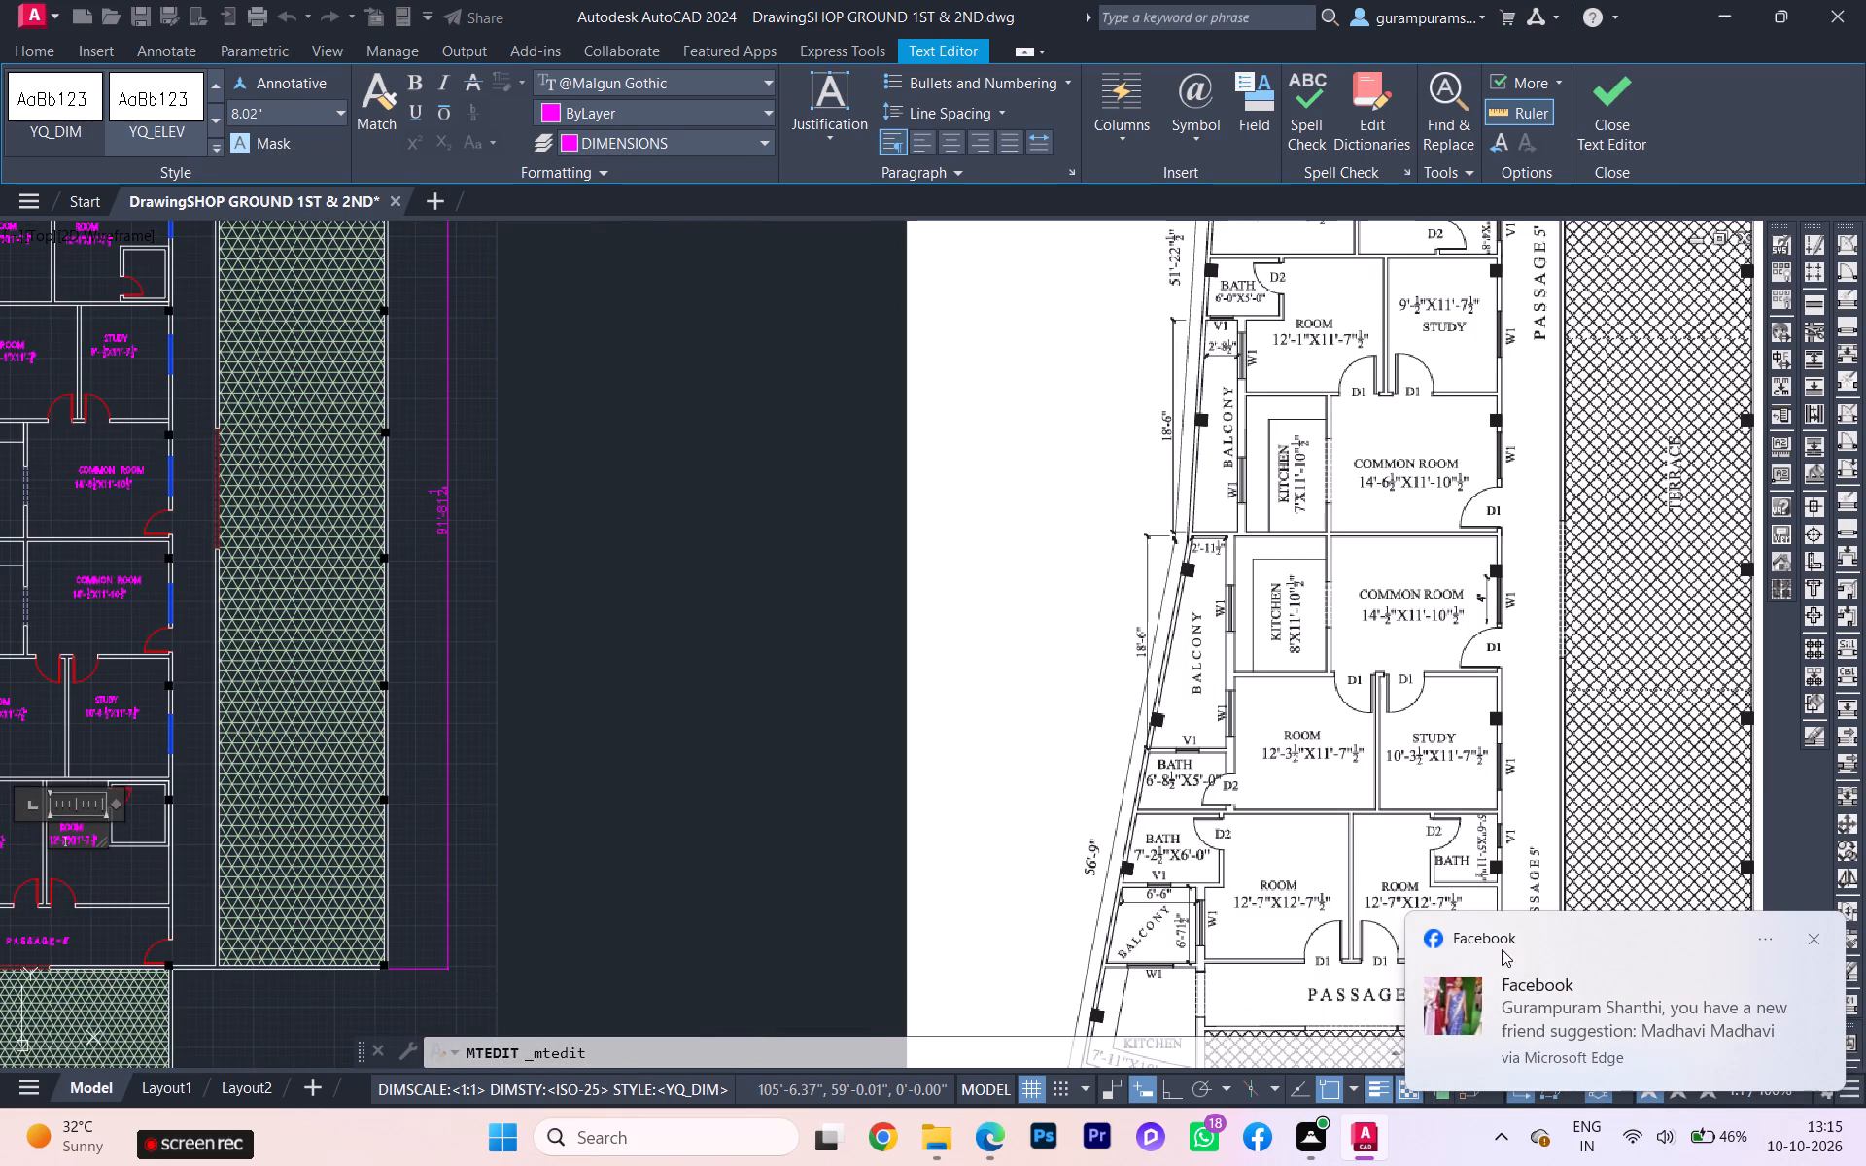
Dismiss the Facebook notification.
left_click(1821, 937)
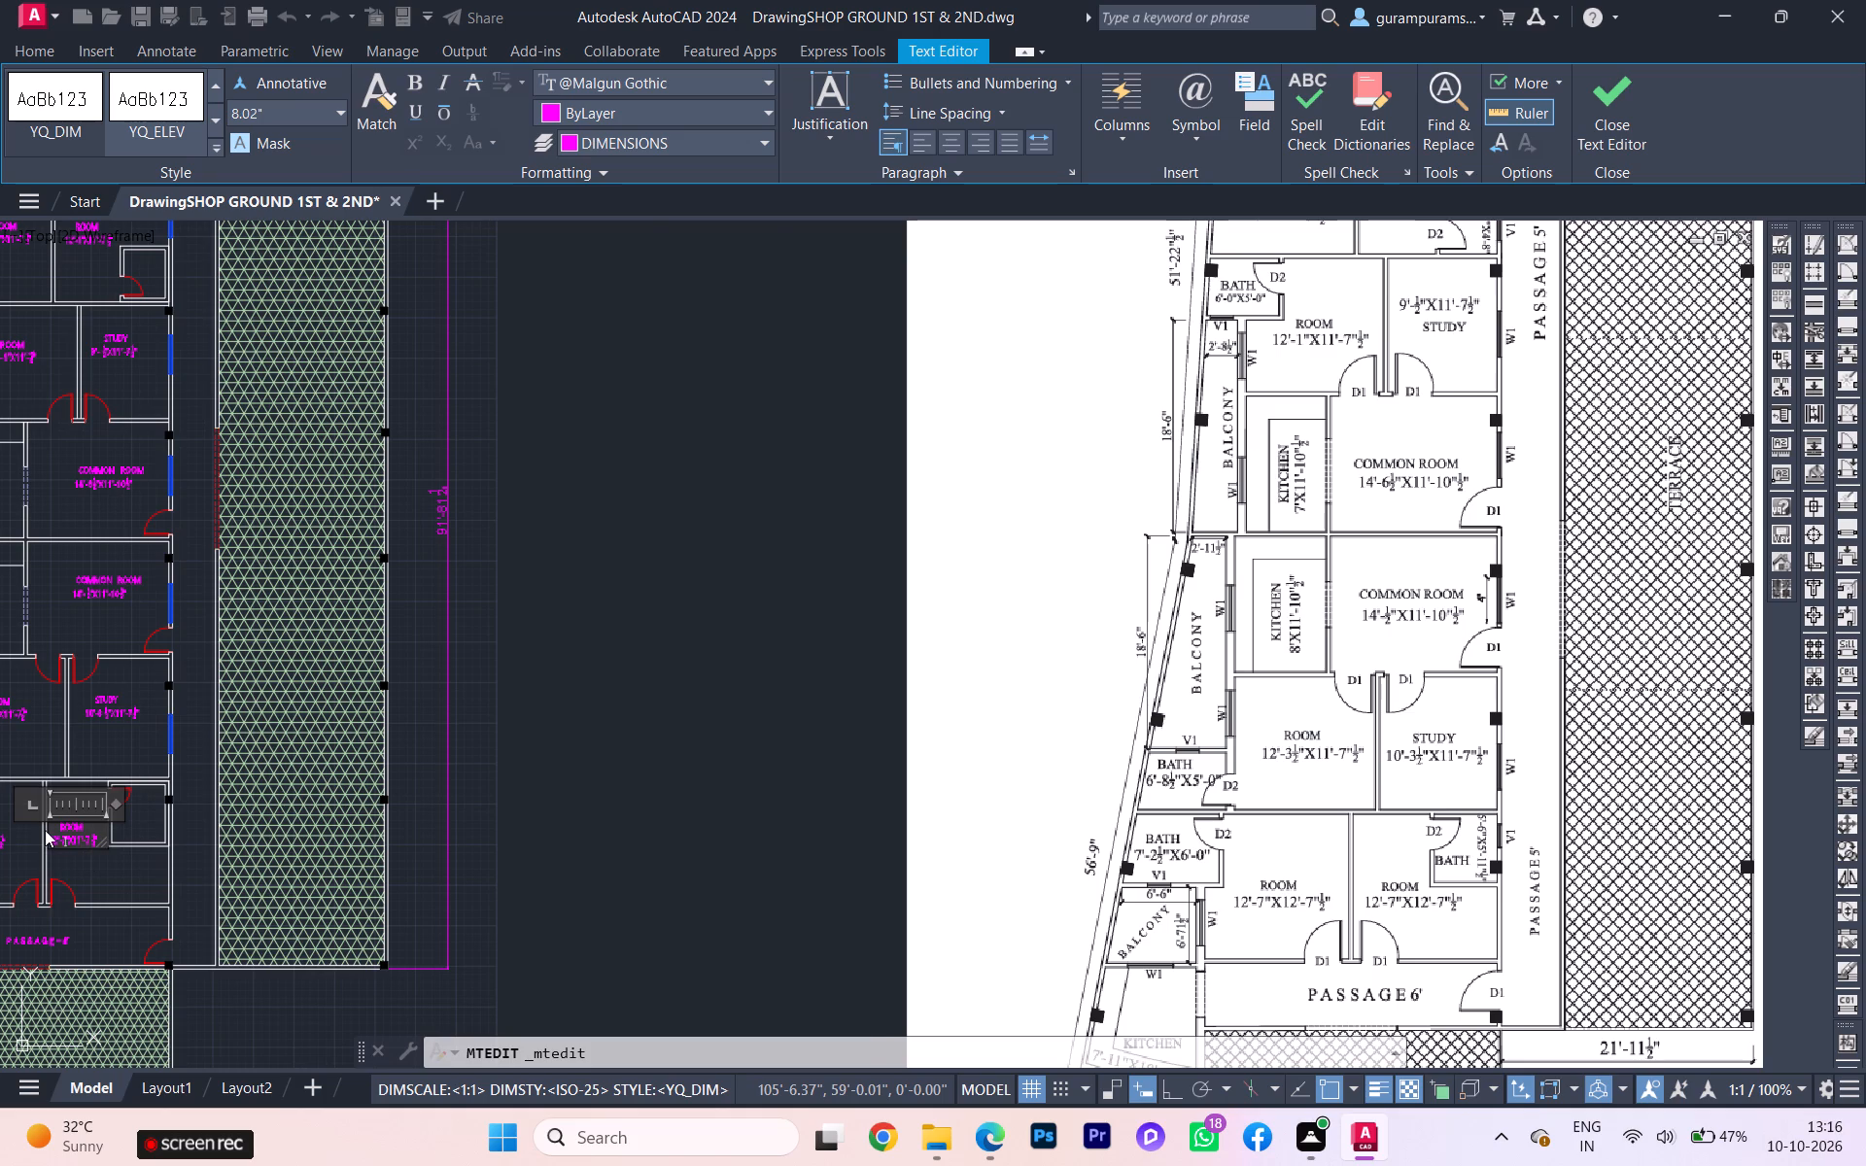
Set the second dimension in the ROOM label beside the small bath to 12'-7 1/2", check the reference plan and finish editing.
scroll(20, 840, "up", 3)
left_click(262, 855)
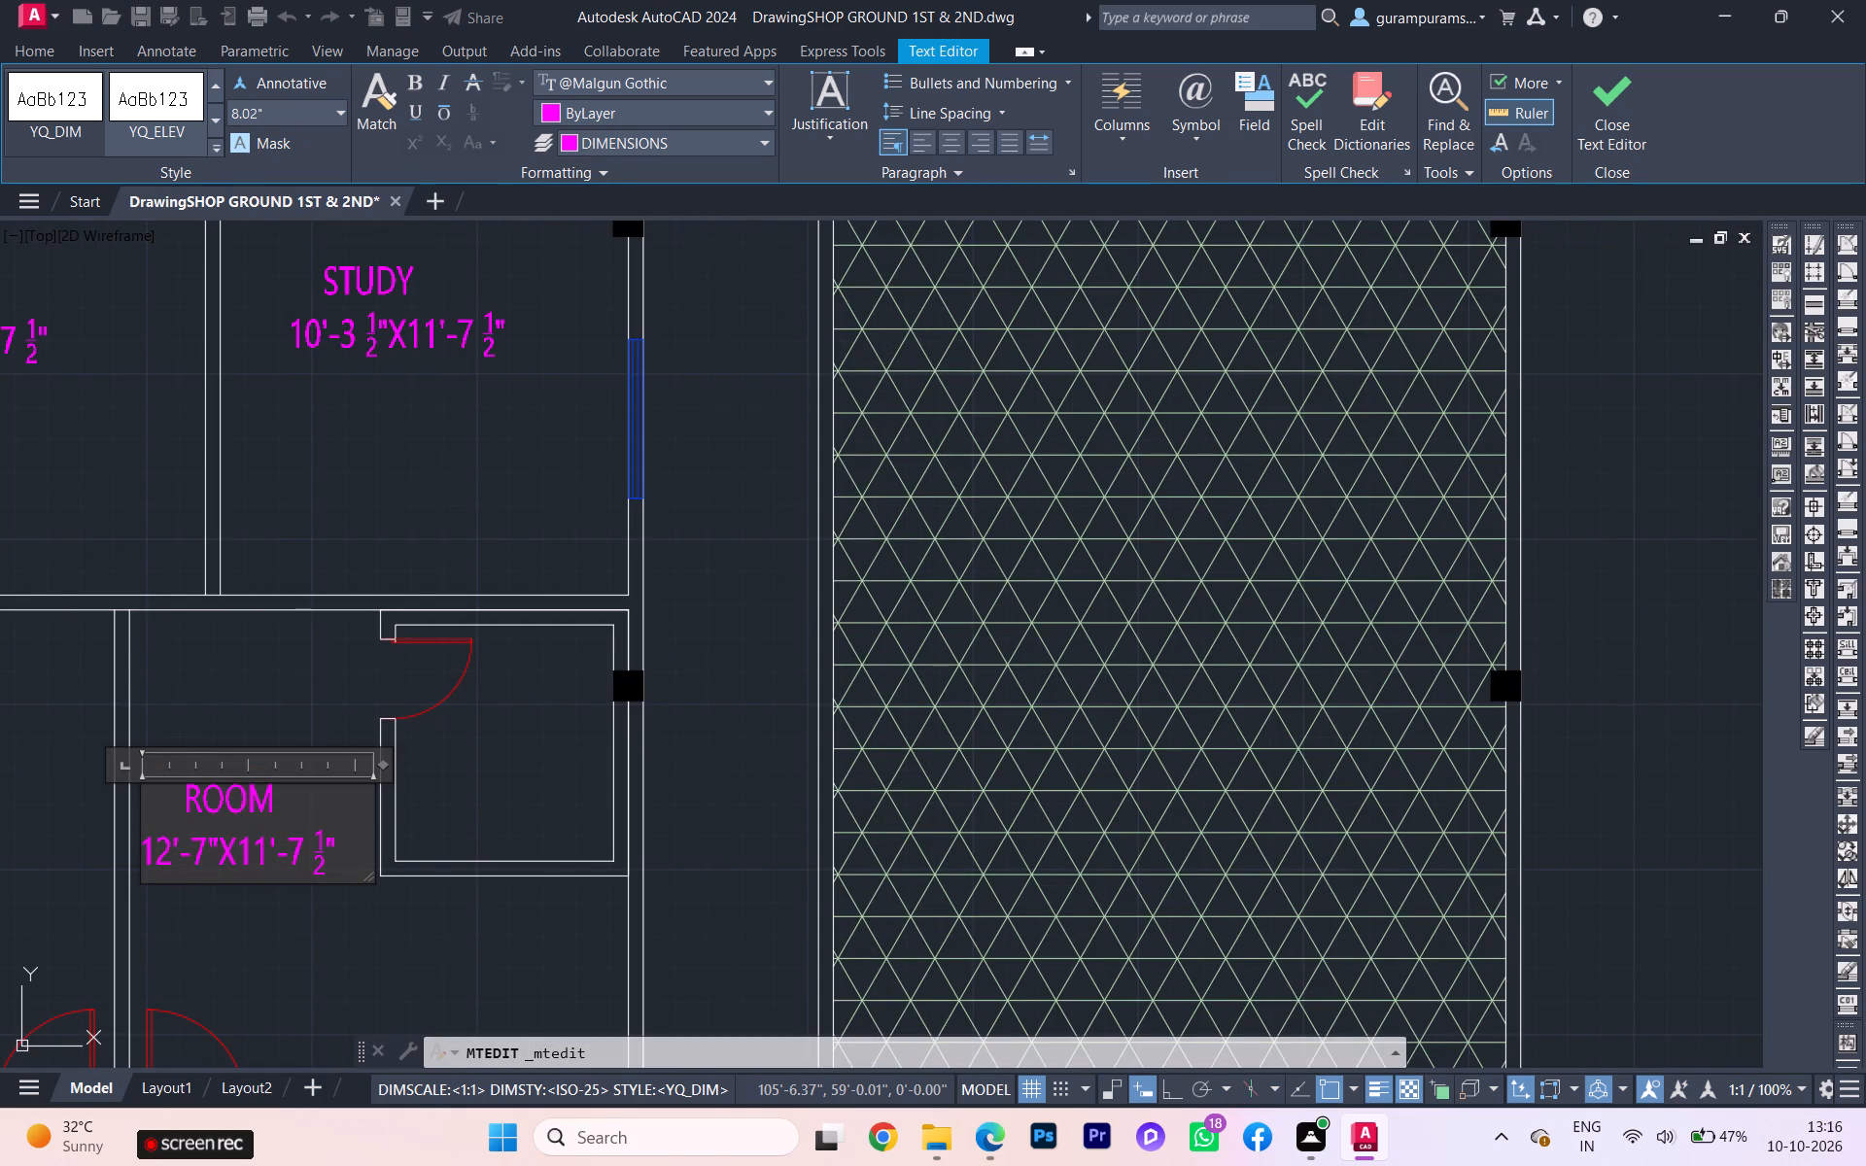
key("BackSpace")
key("2")
scroll(225, 922, "down", 1)
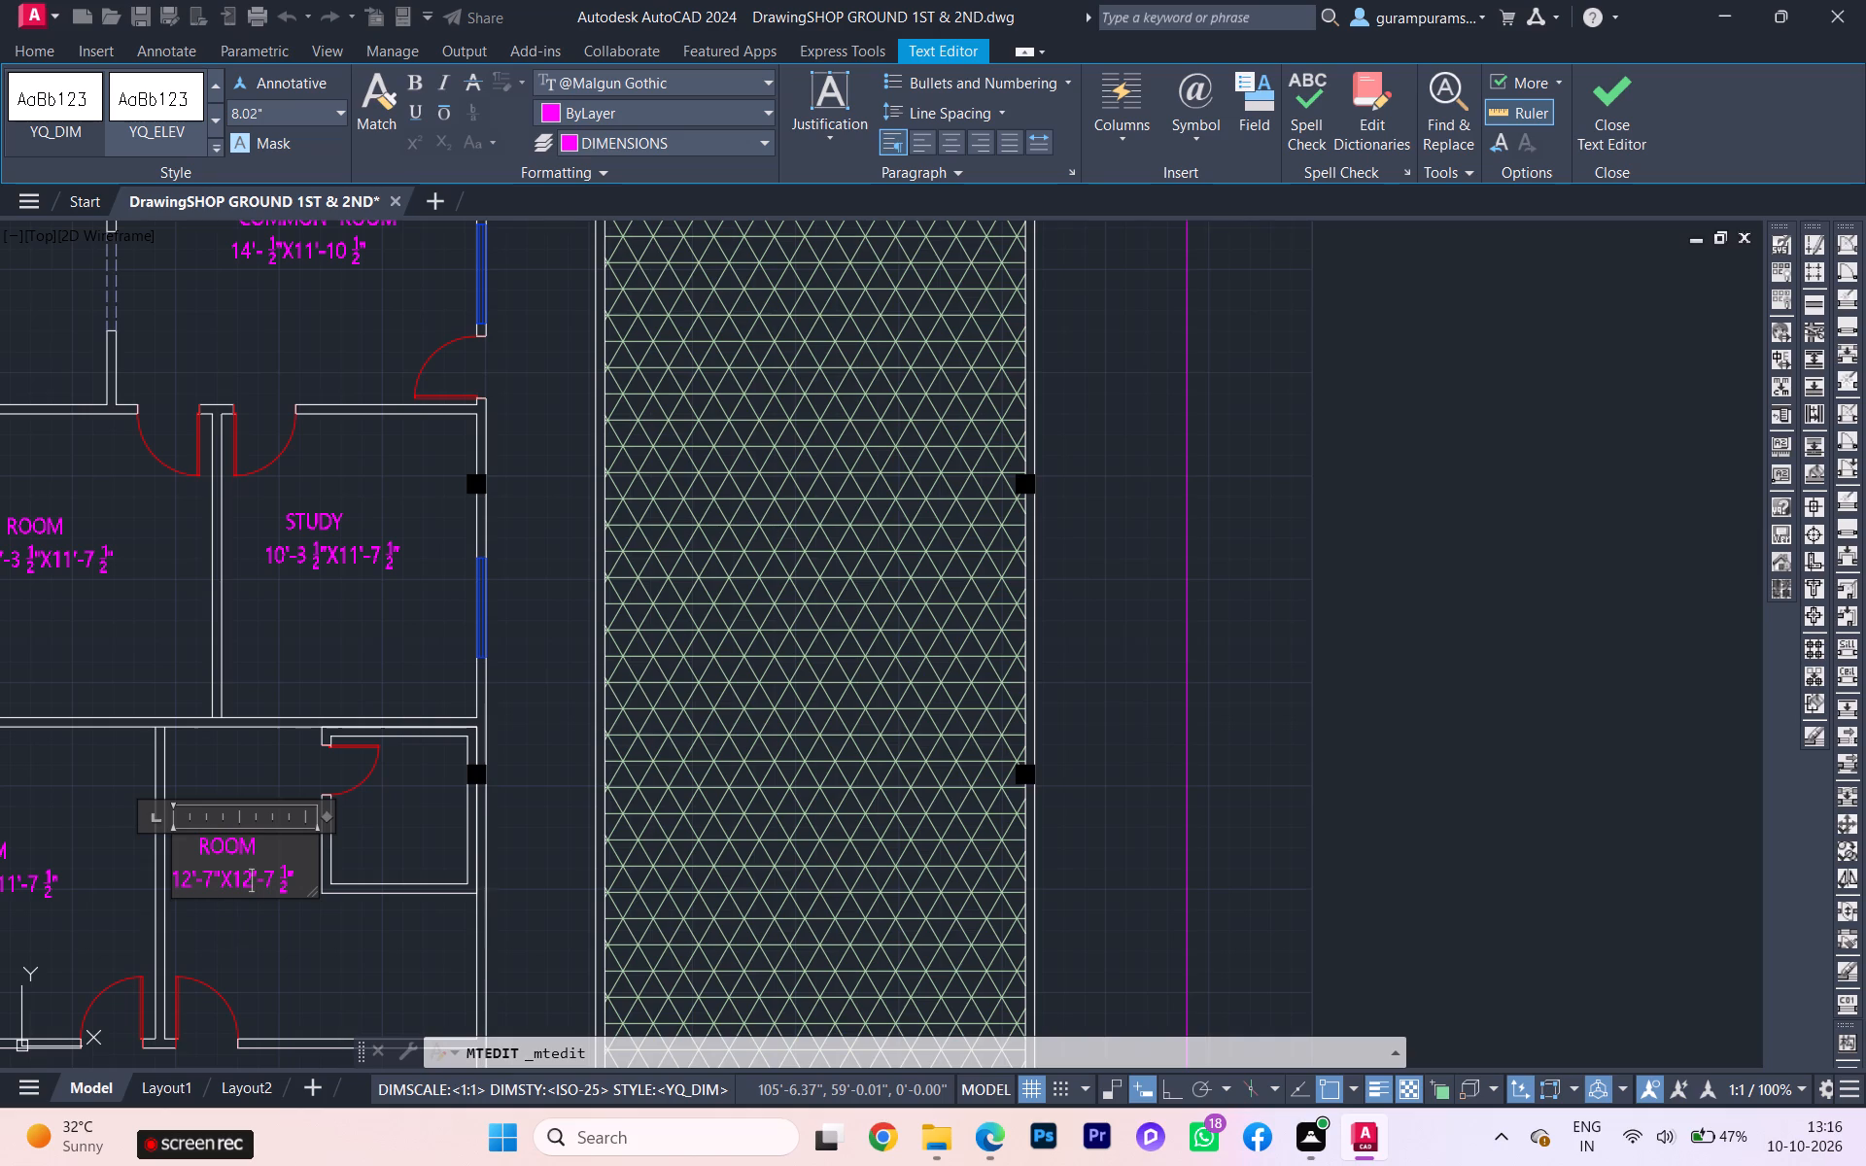
scroll(250, 900, "down", 1)
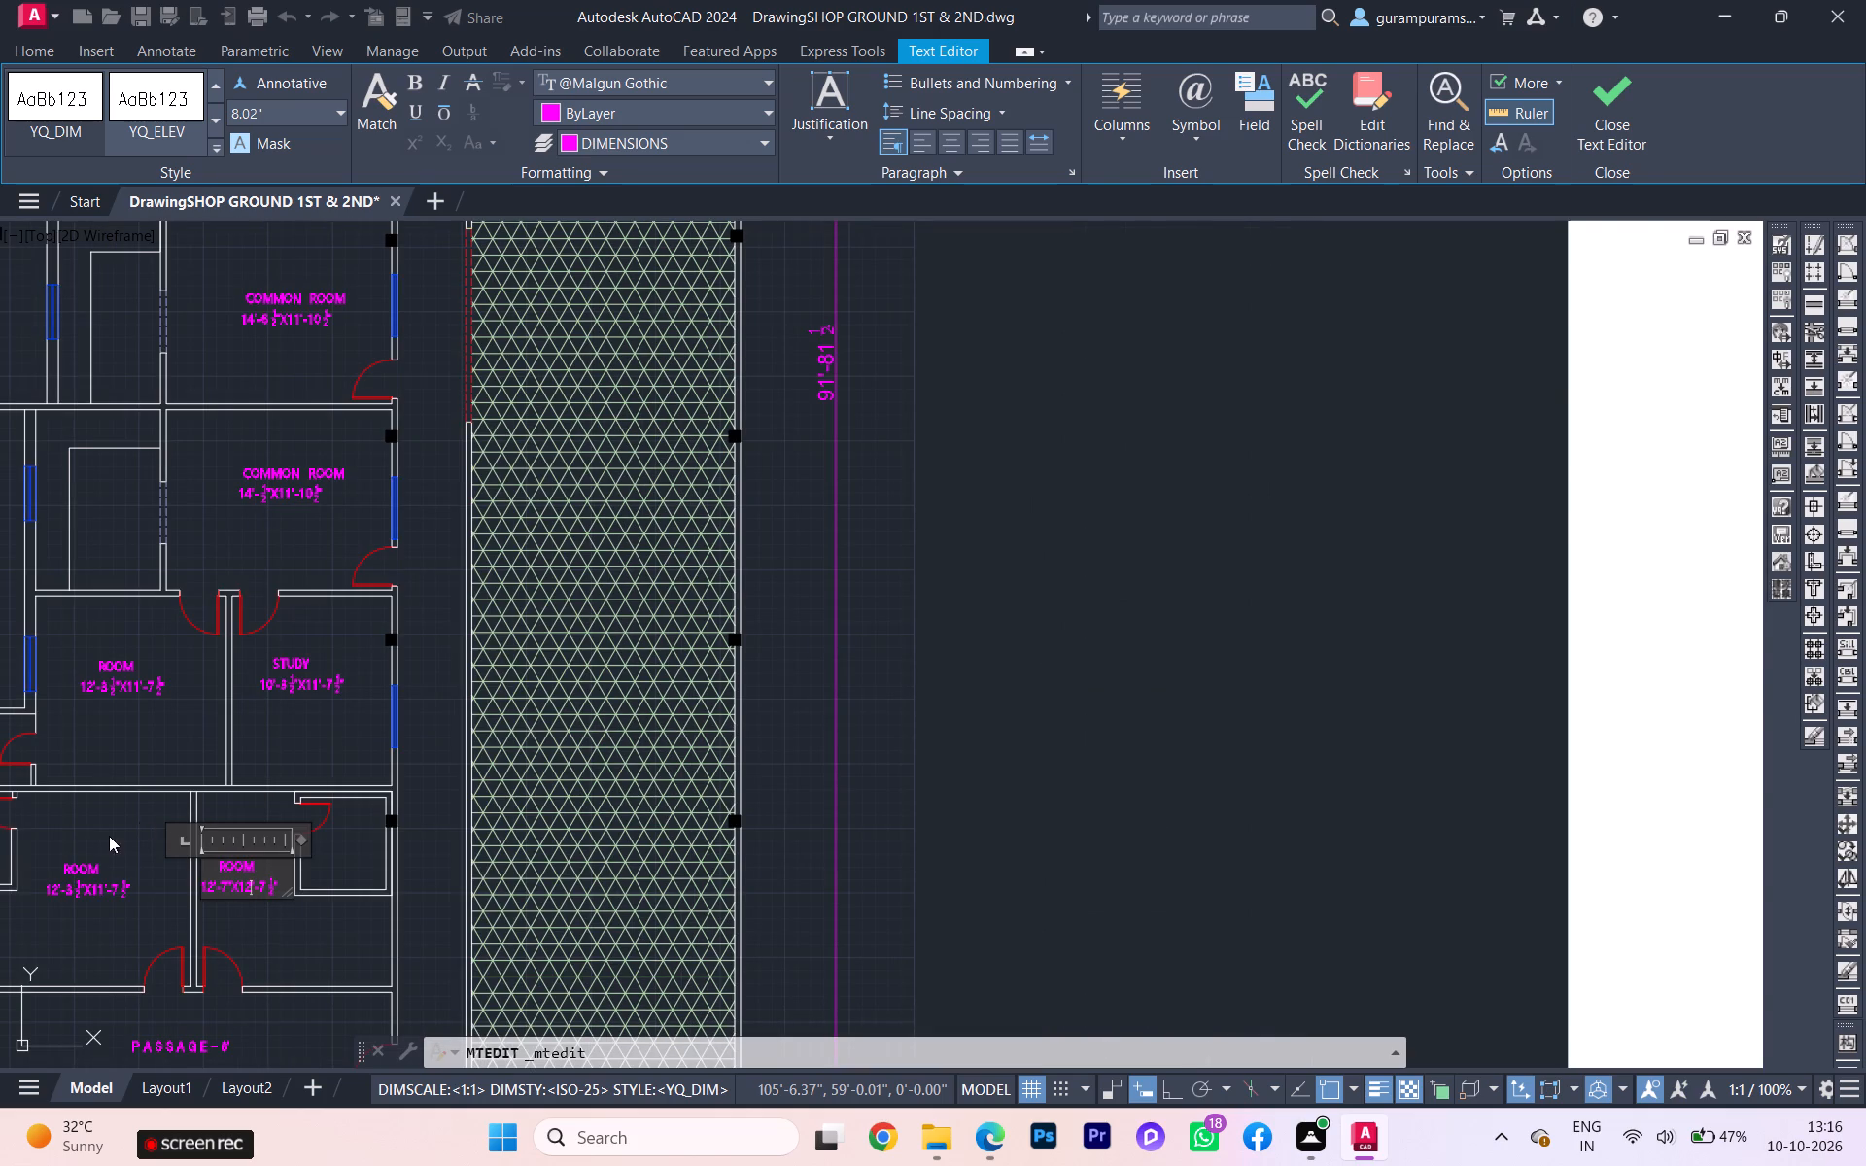
scroll(65, 844, "down", 1)
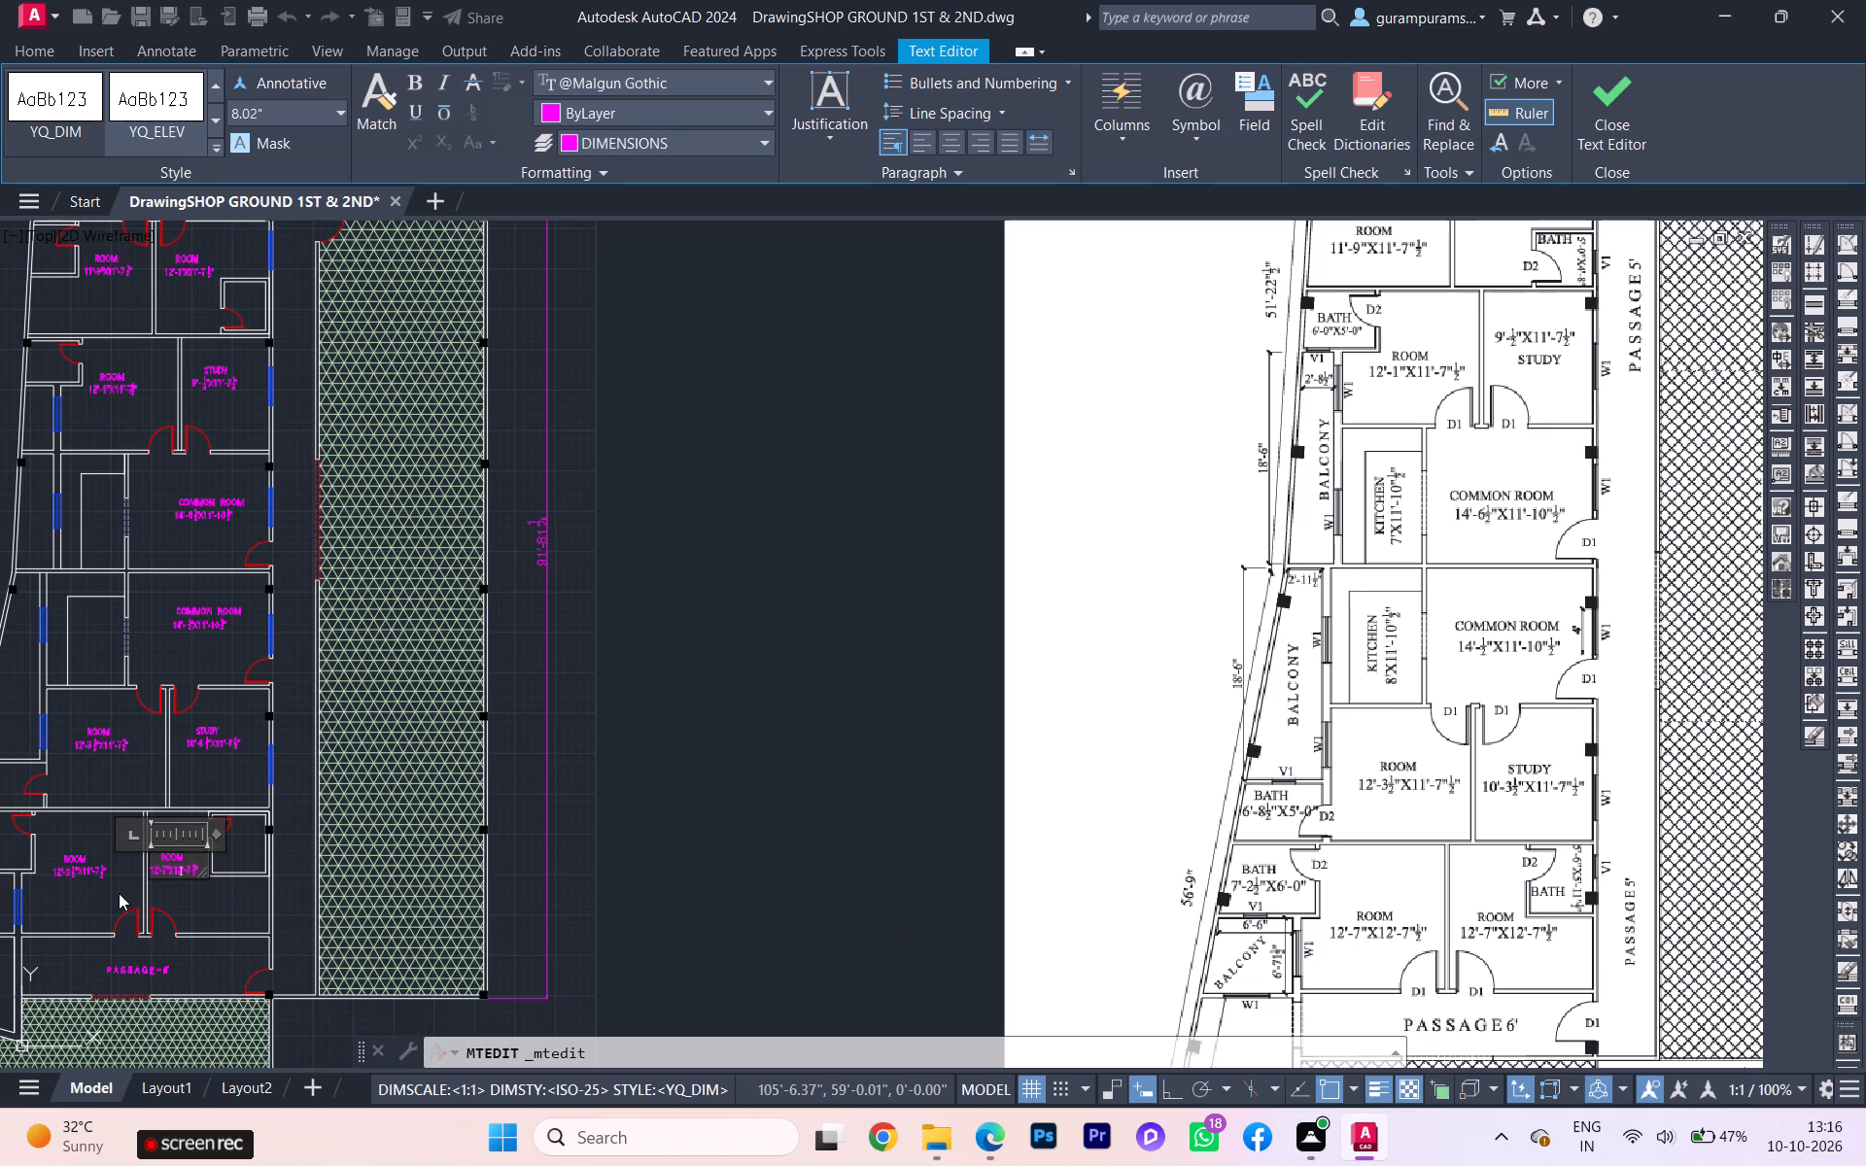
scroll(114, 889, "up", 1)
scroll(12, 874, "up", 2)
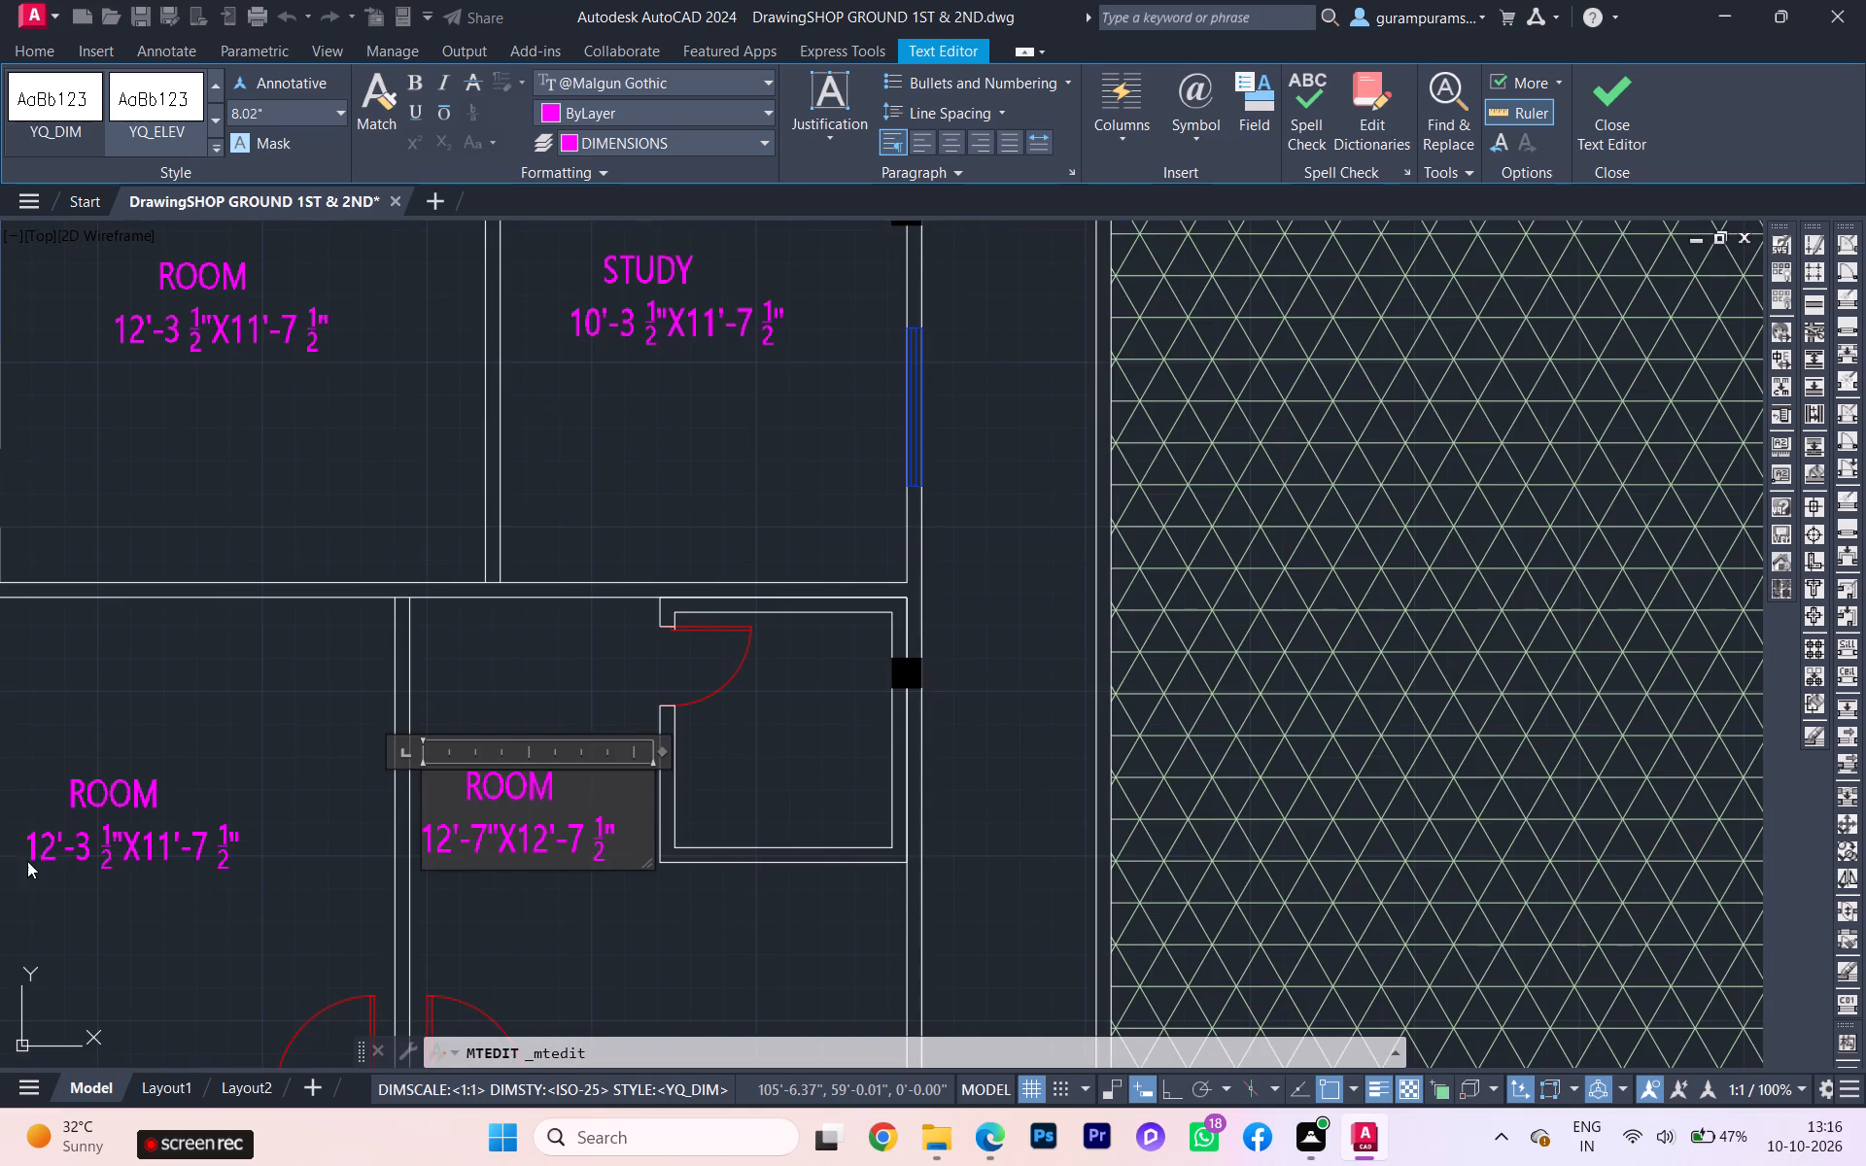
scroll(76, 845, "down", 2)
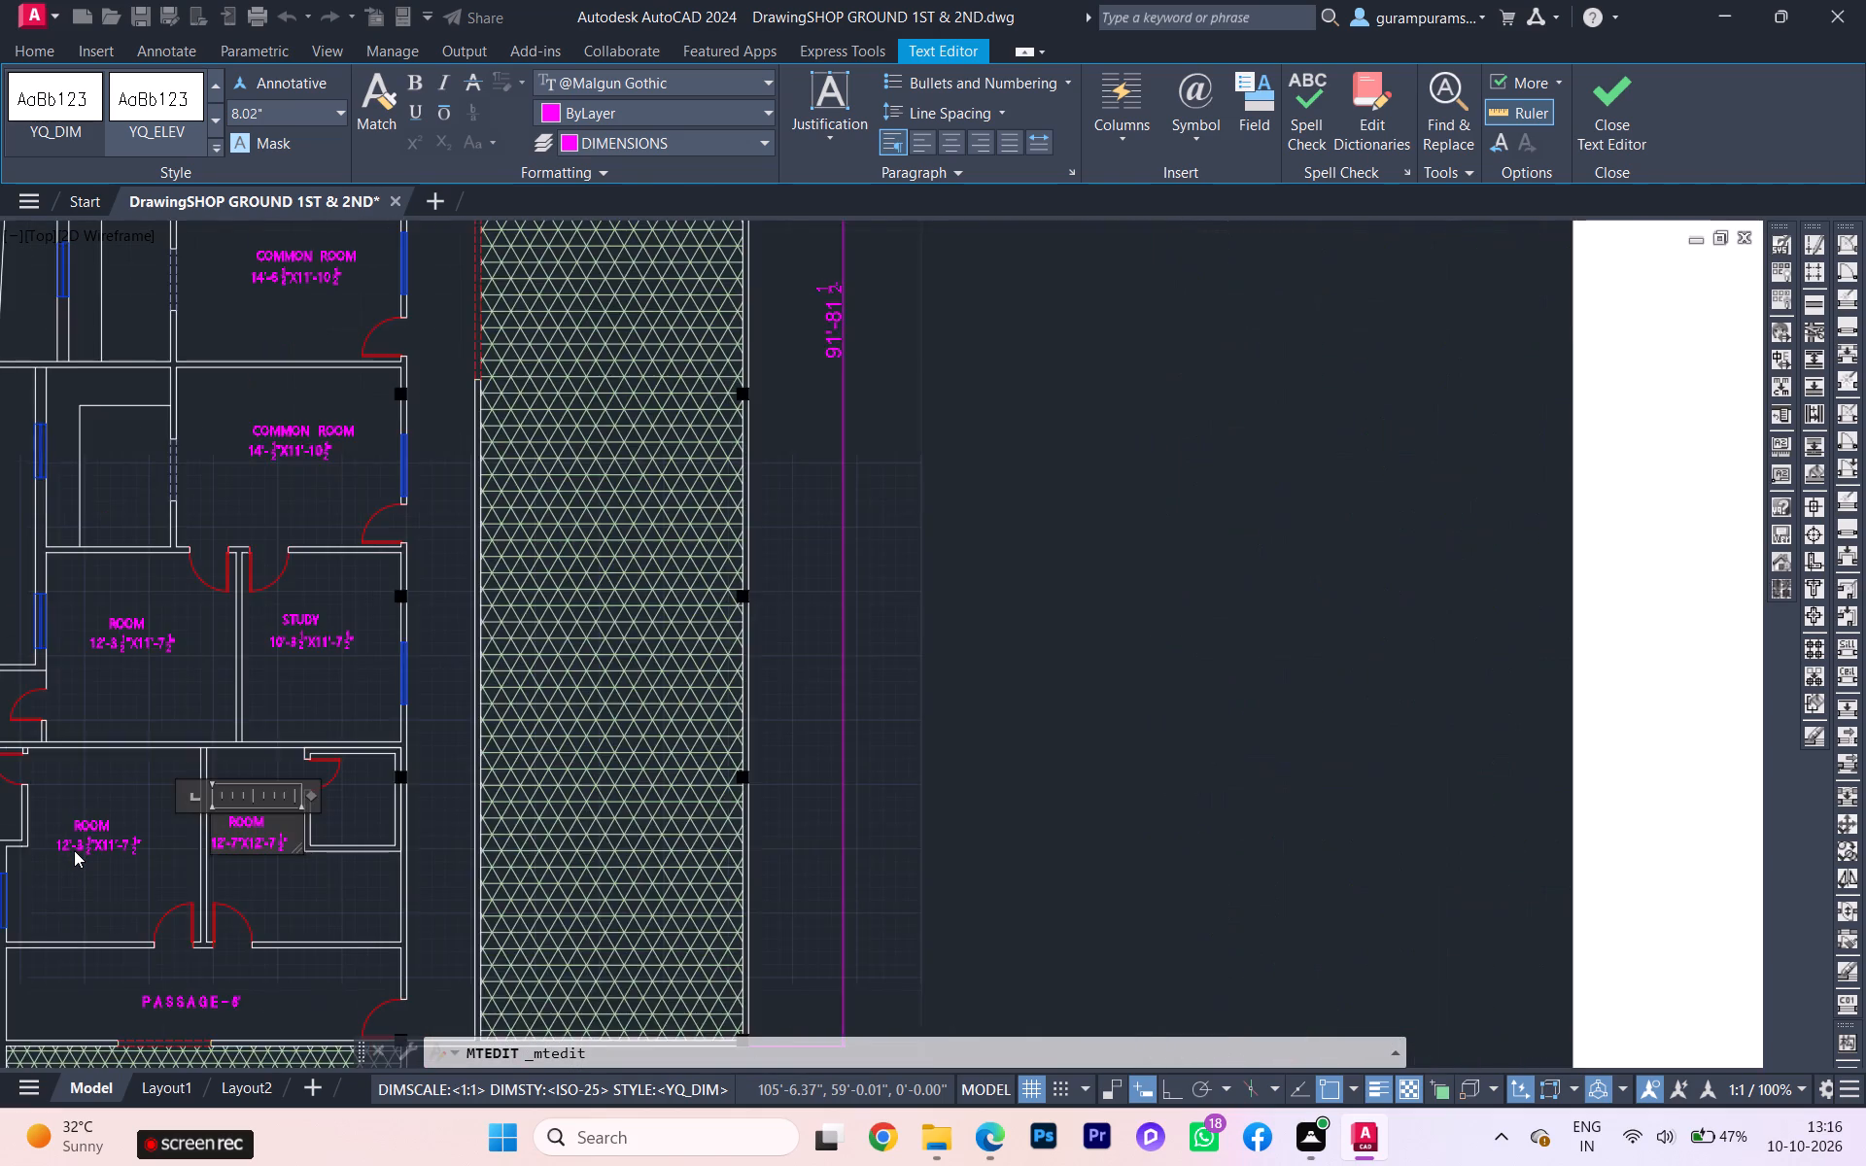
scroll(72, 850, "down", 1)
scroll(72, 859, "up", 5)
left_click(156, 754)
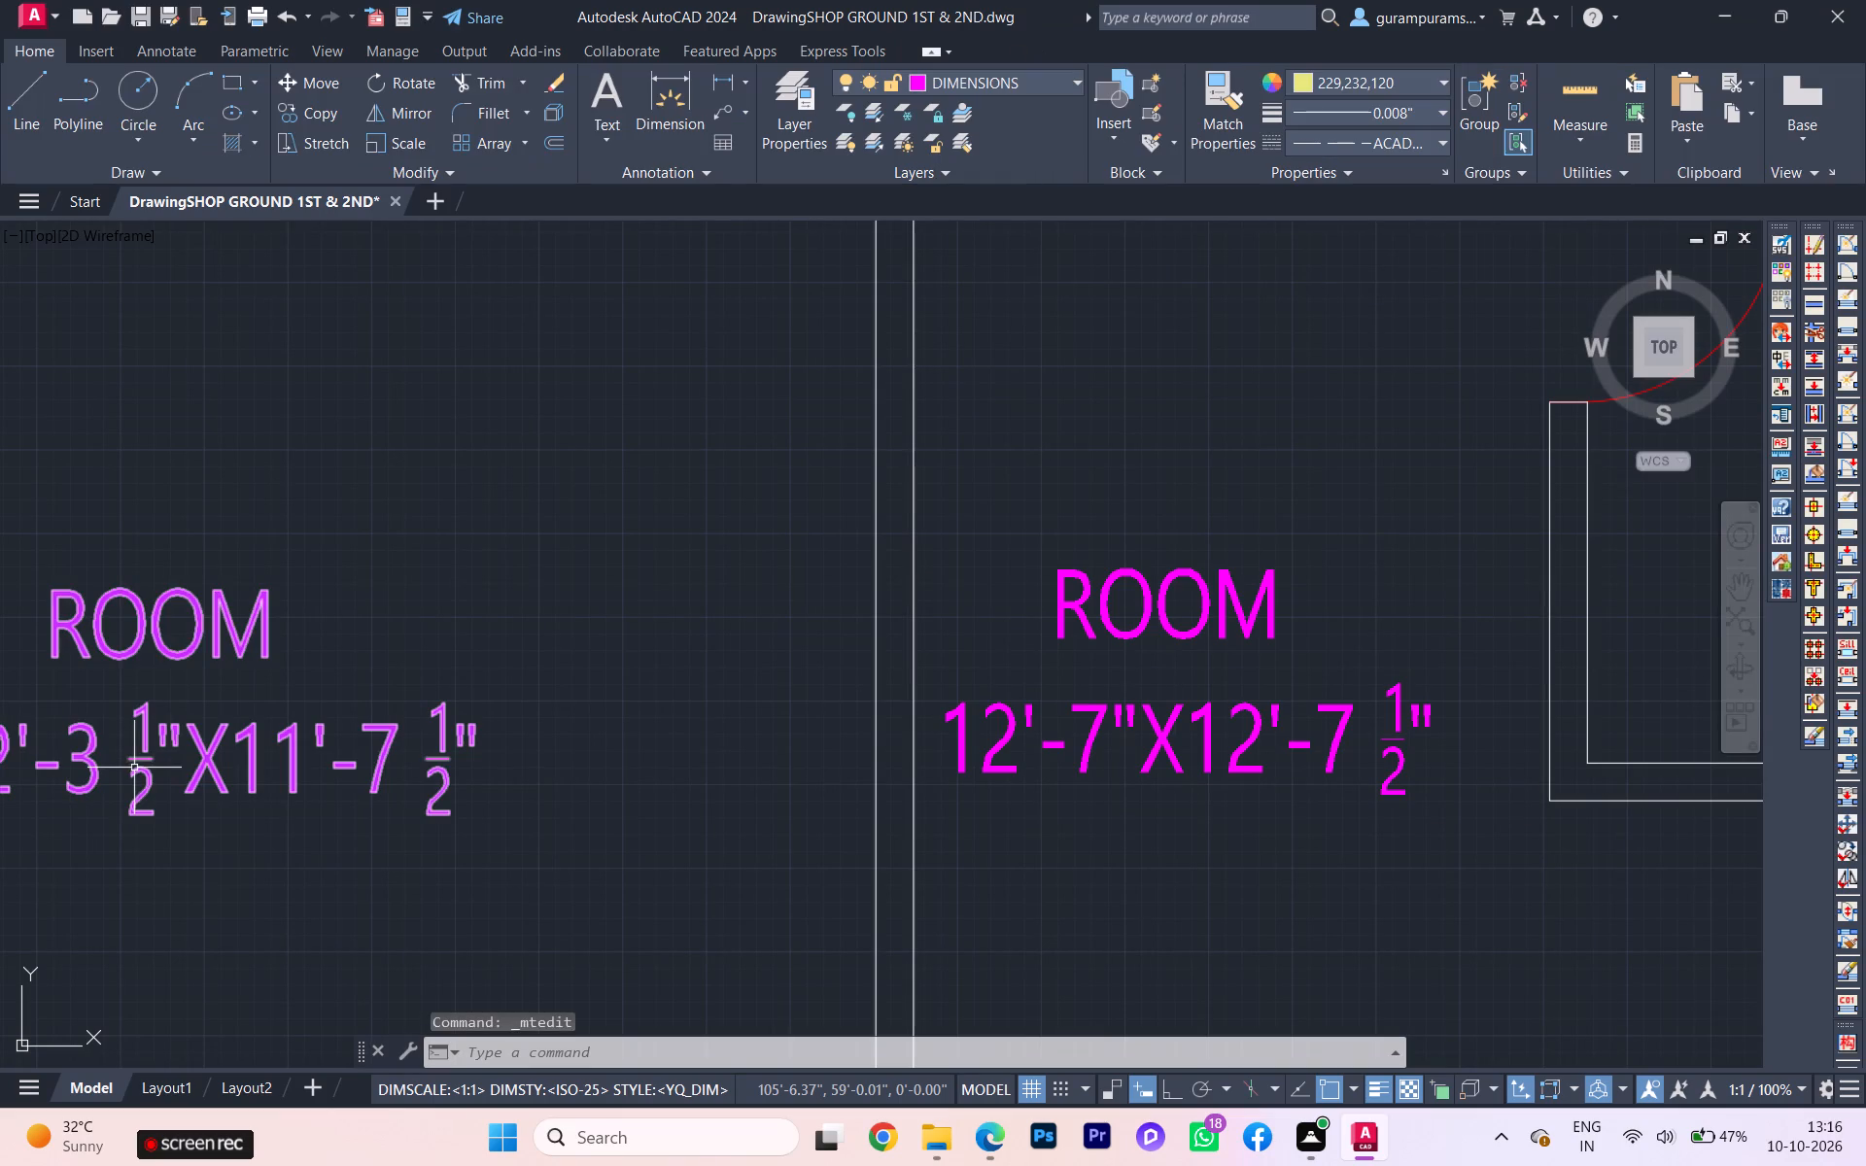
Set the size in the adjacent ROOM label to the west, north of PASSAGE-6', to 12'-7"X12'-7 1/2".
triple_click(138, 765)
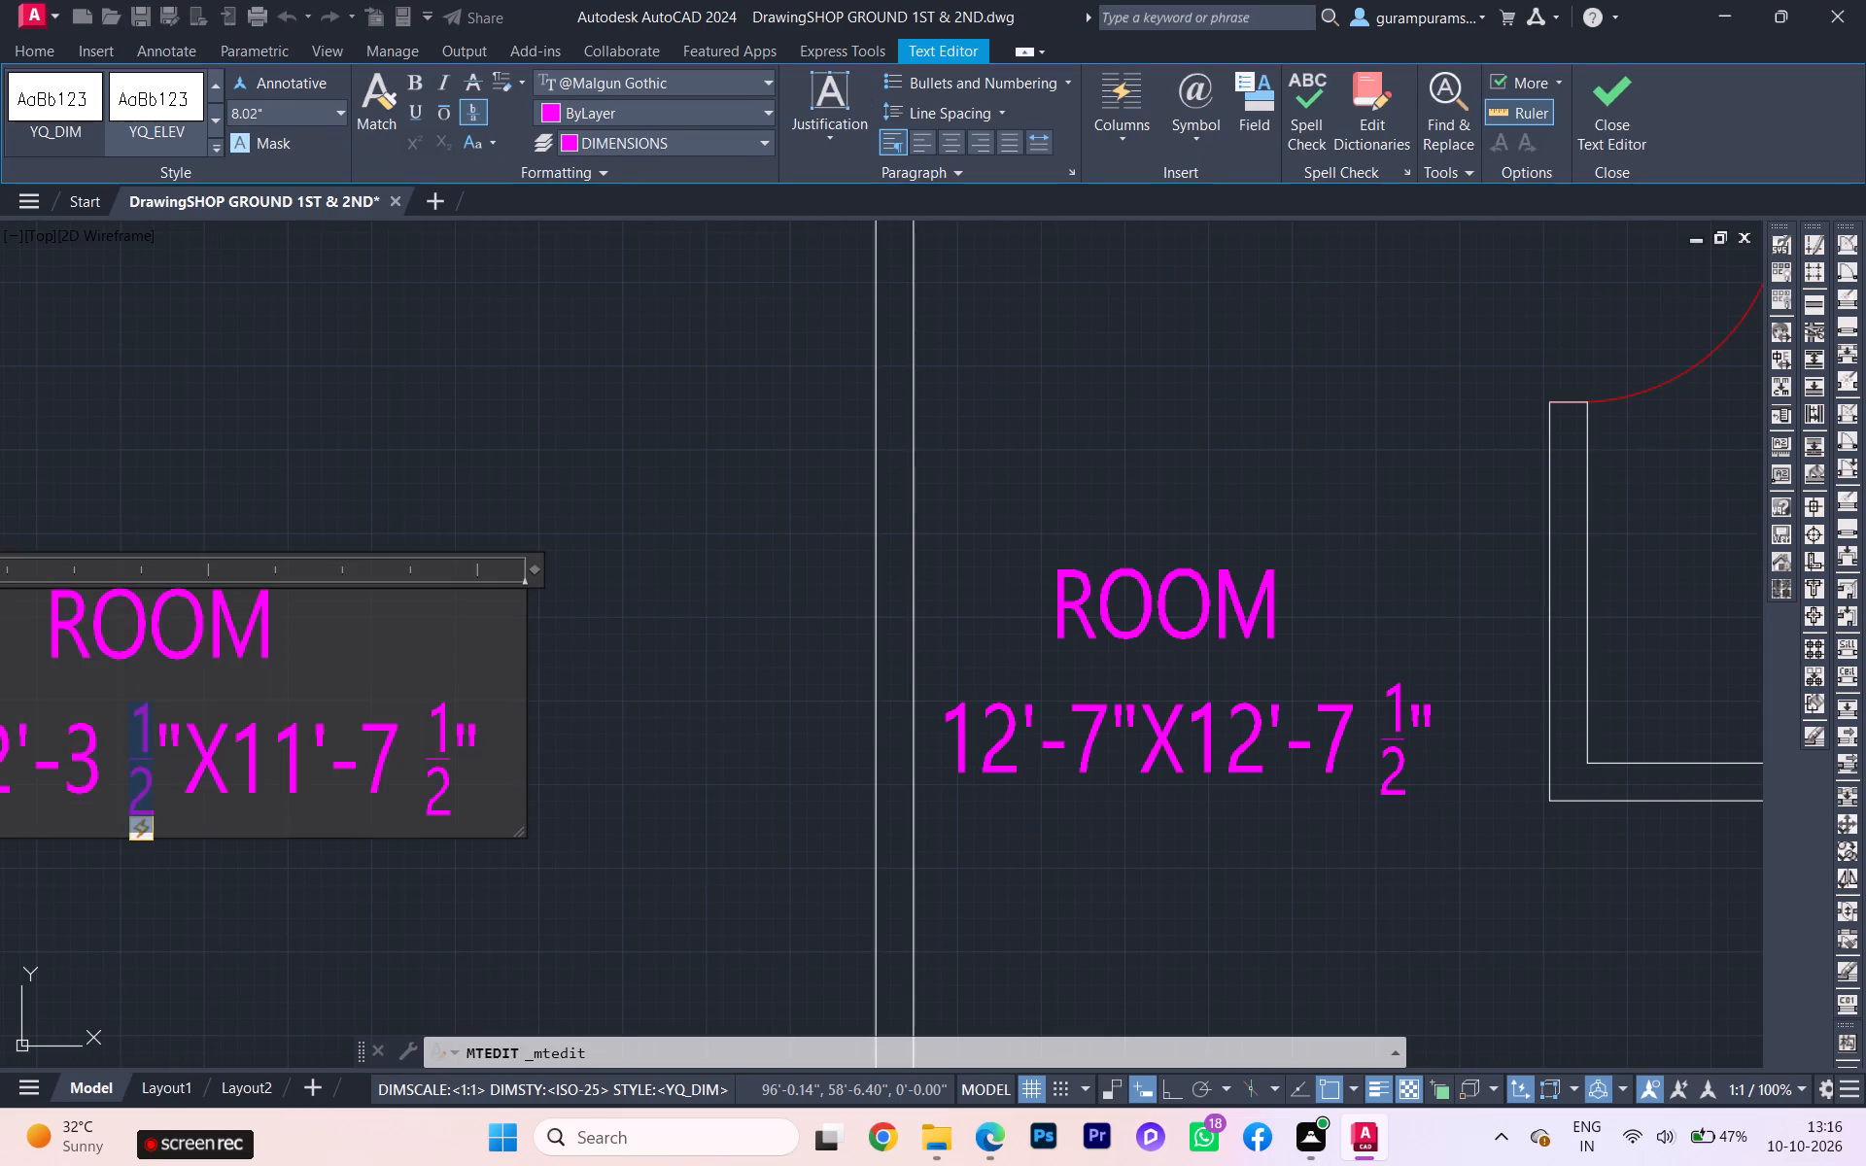
key("BackSpace")
key("BackSpace")
key("BackSpace")
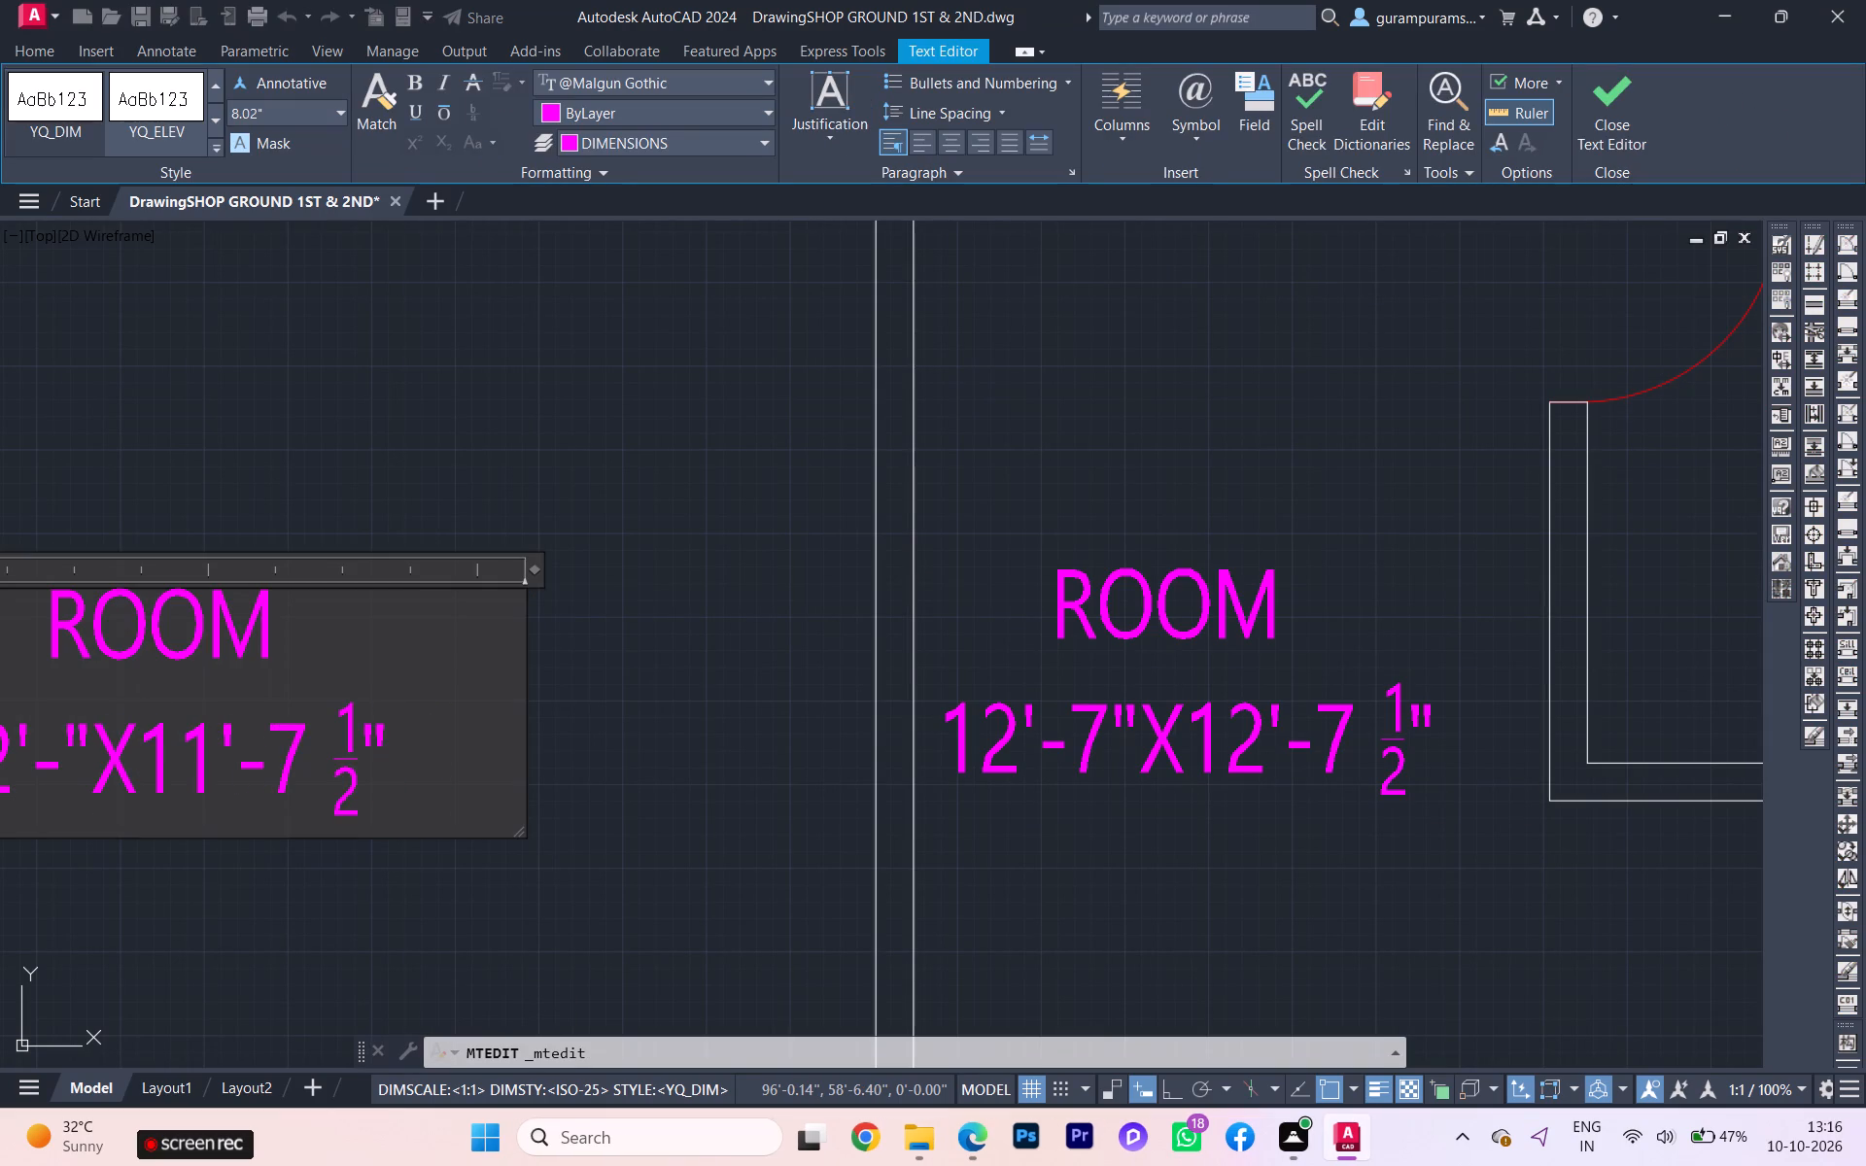
key("7")
scroll(56, 758, "down", 1)
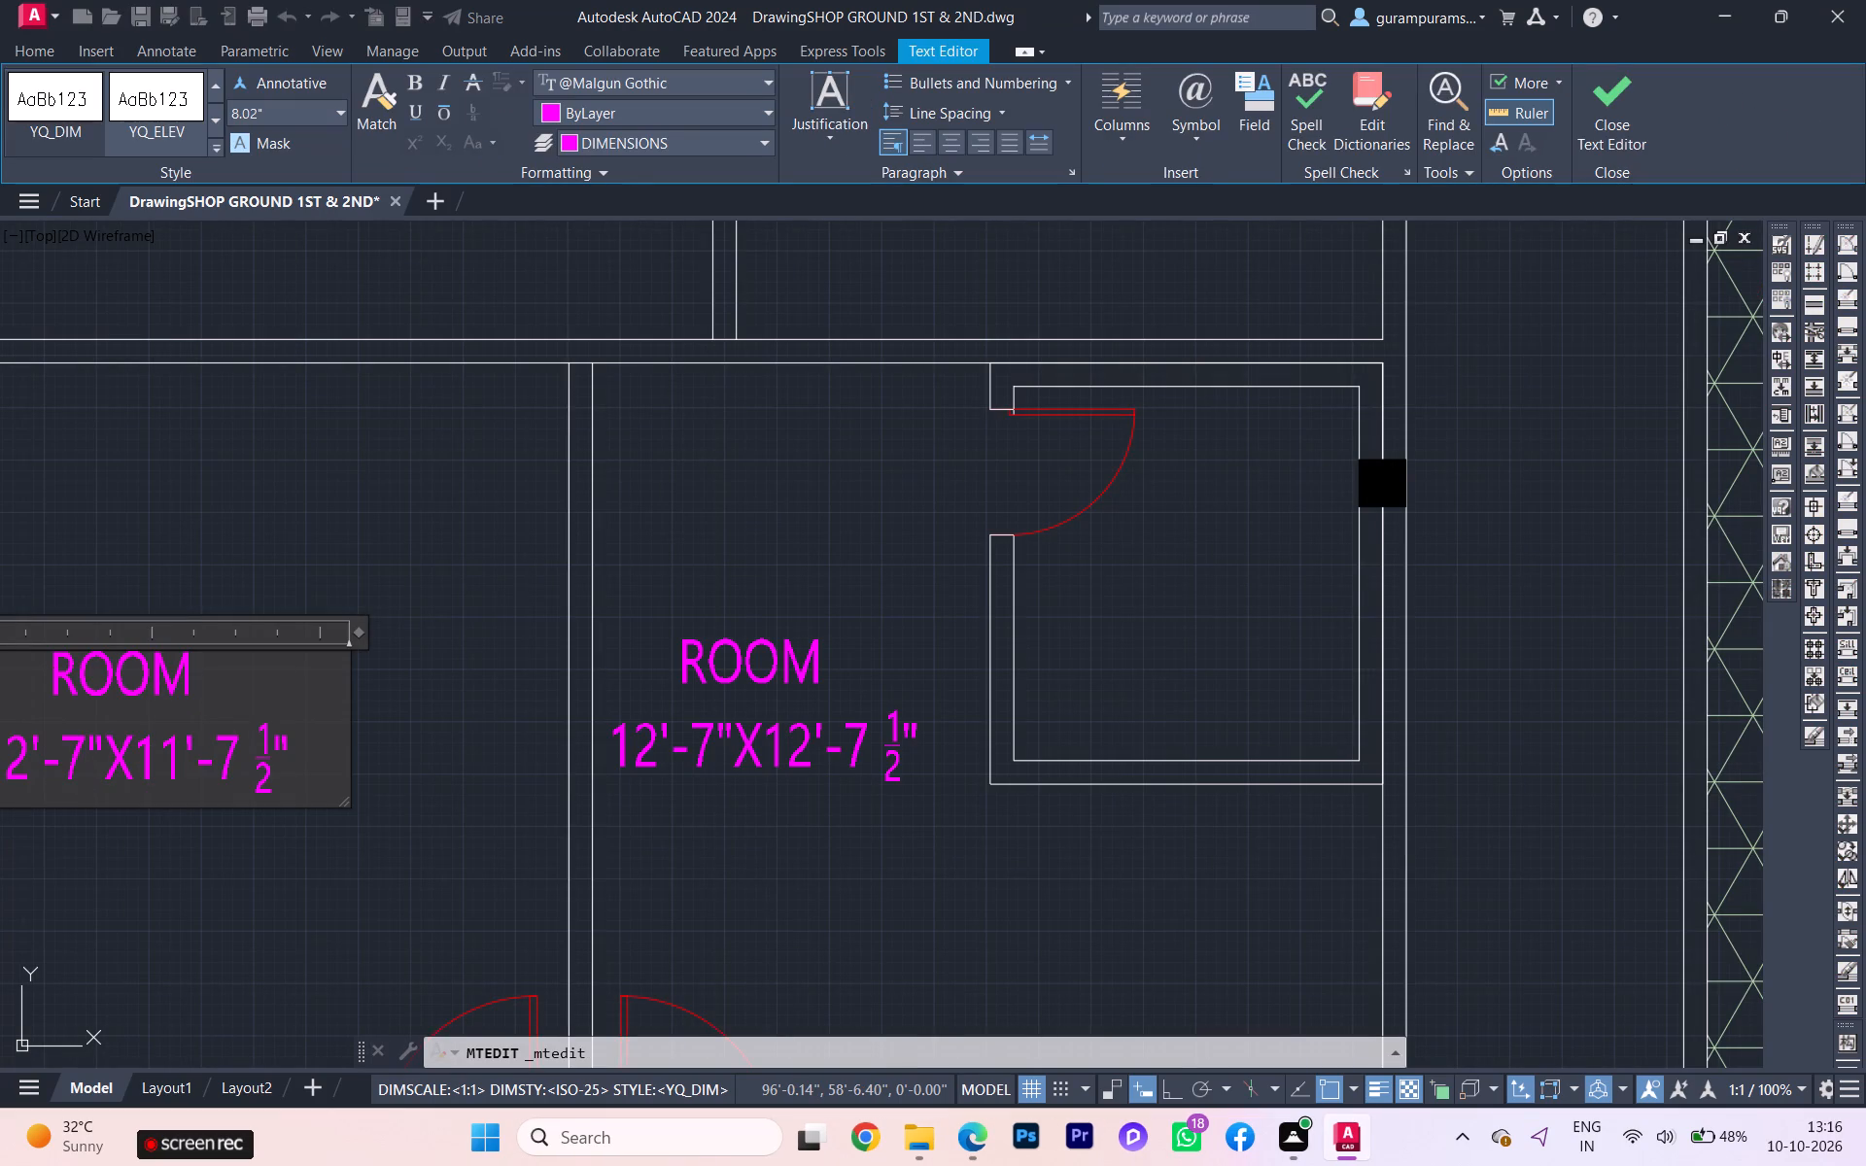
left_click(174, 748)
key("BackSpace")
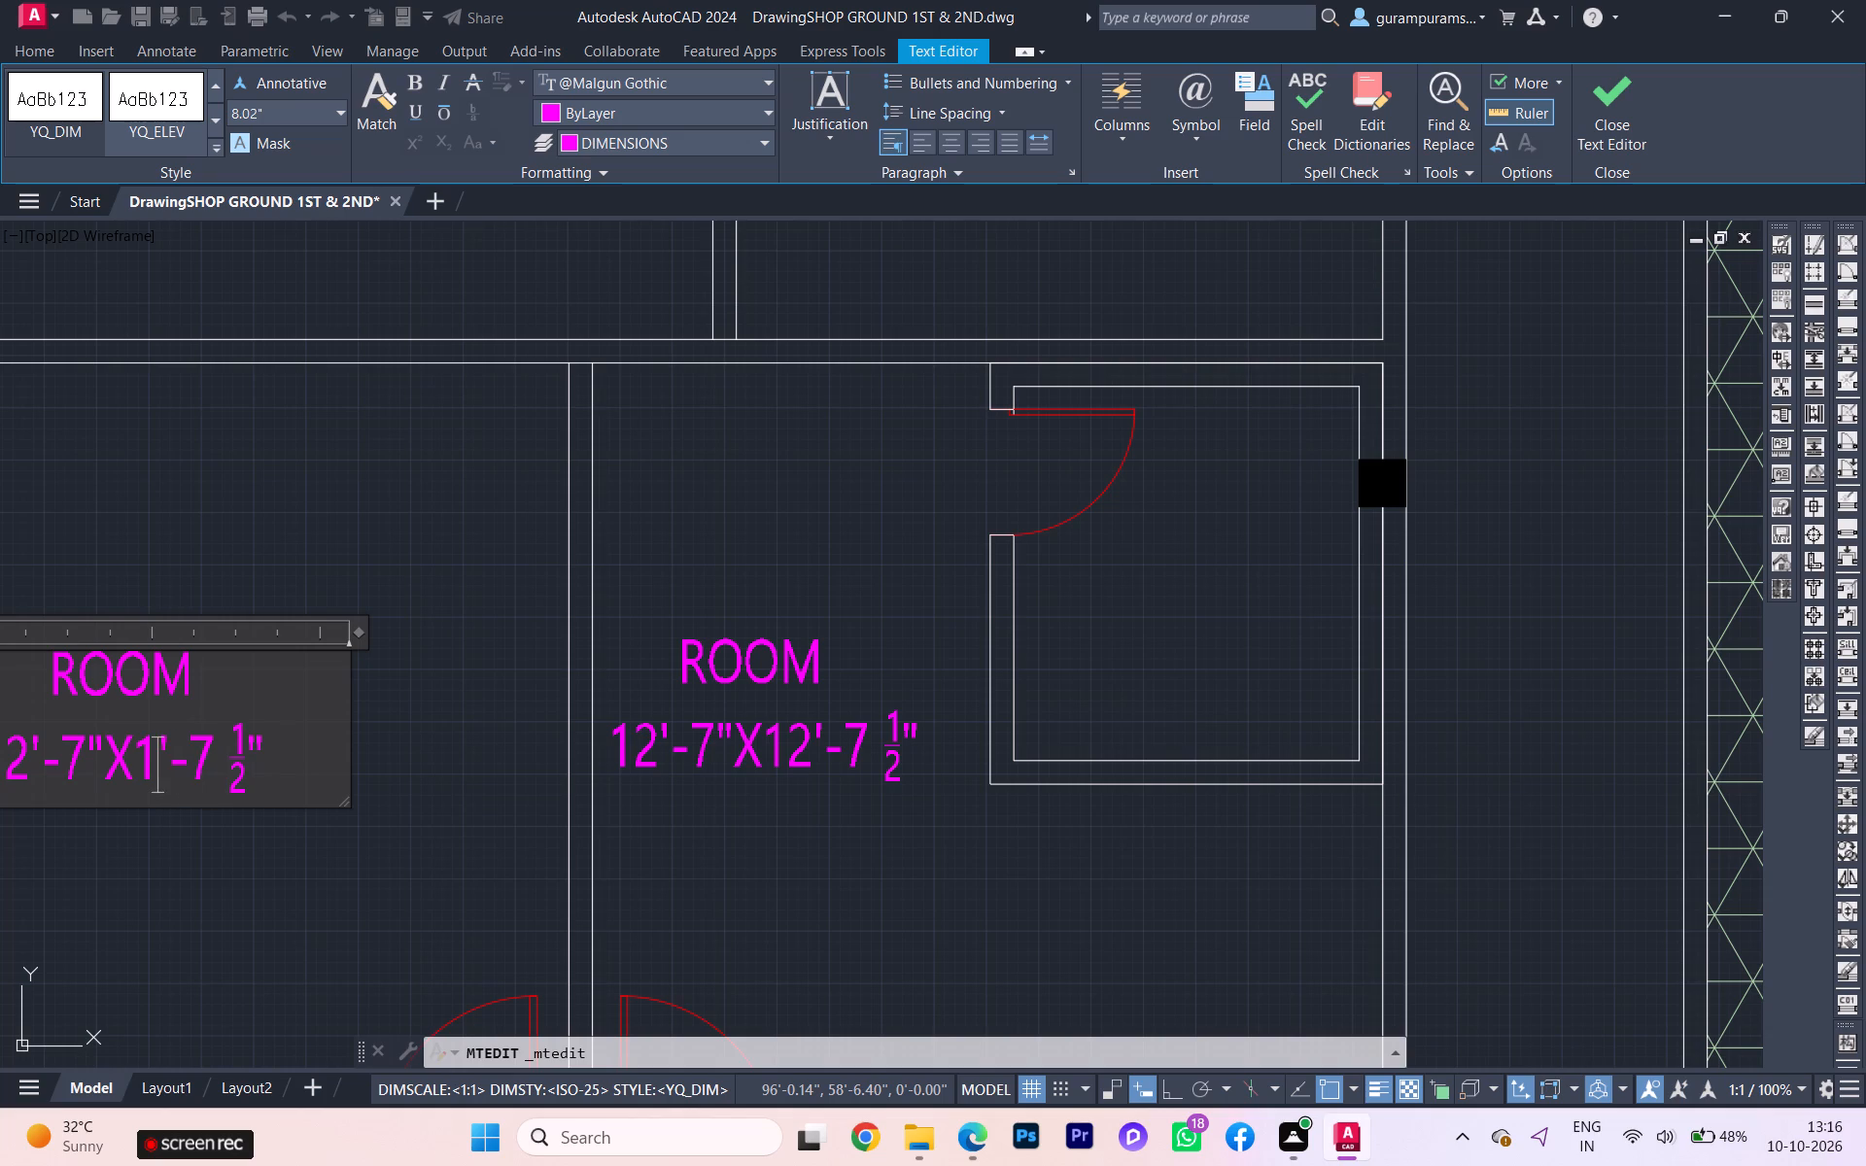
key("2")
scroll(34, 844, "down", 2)
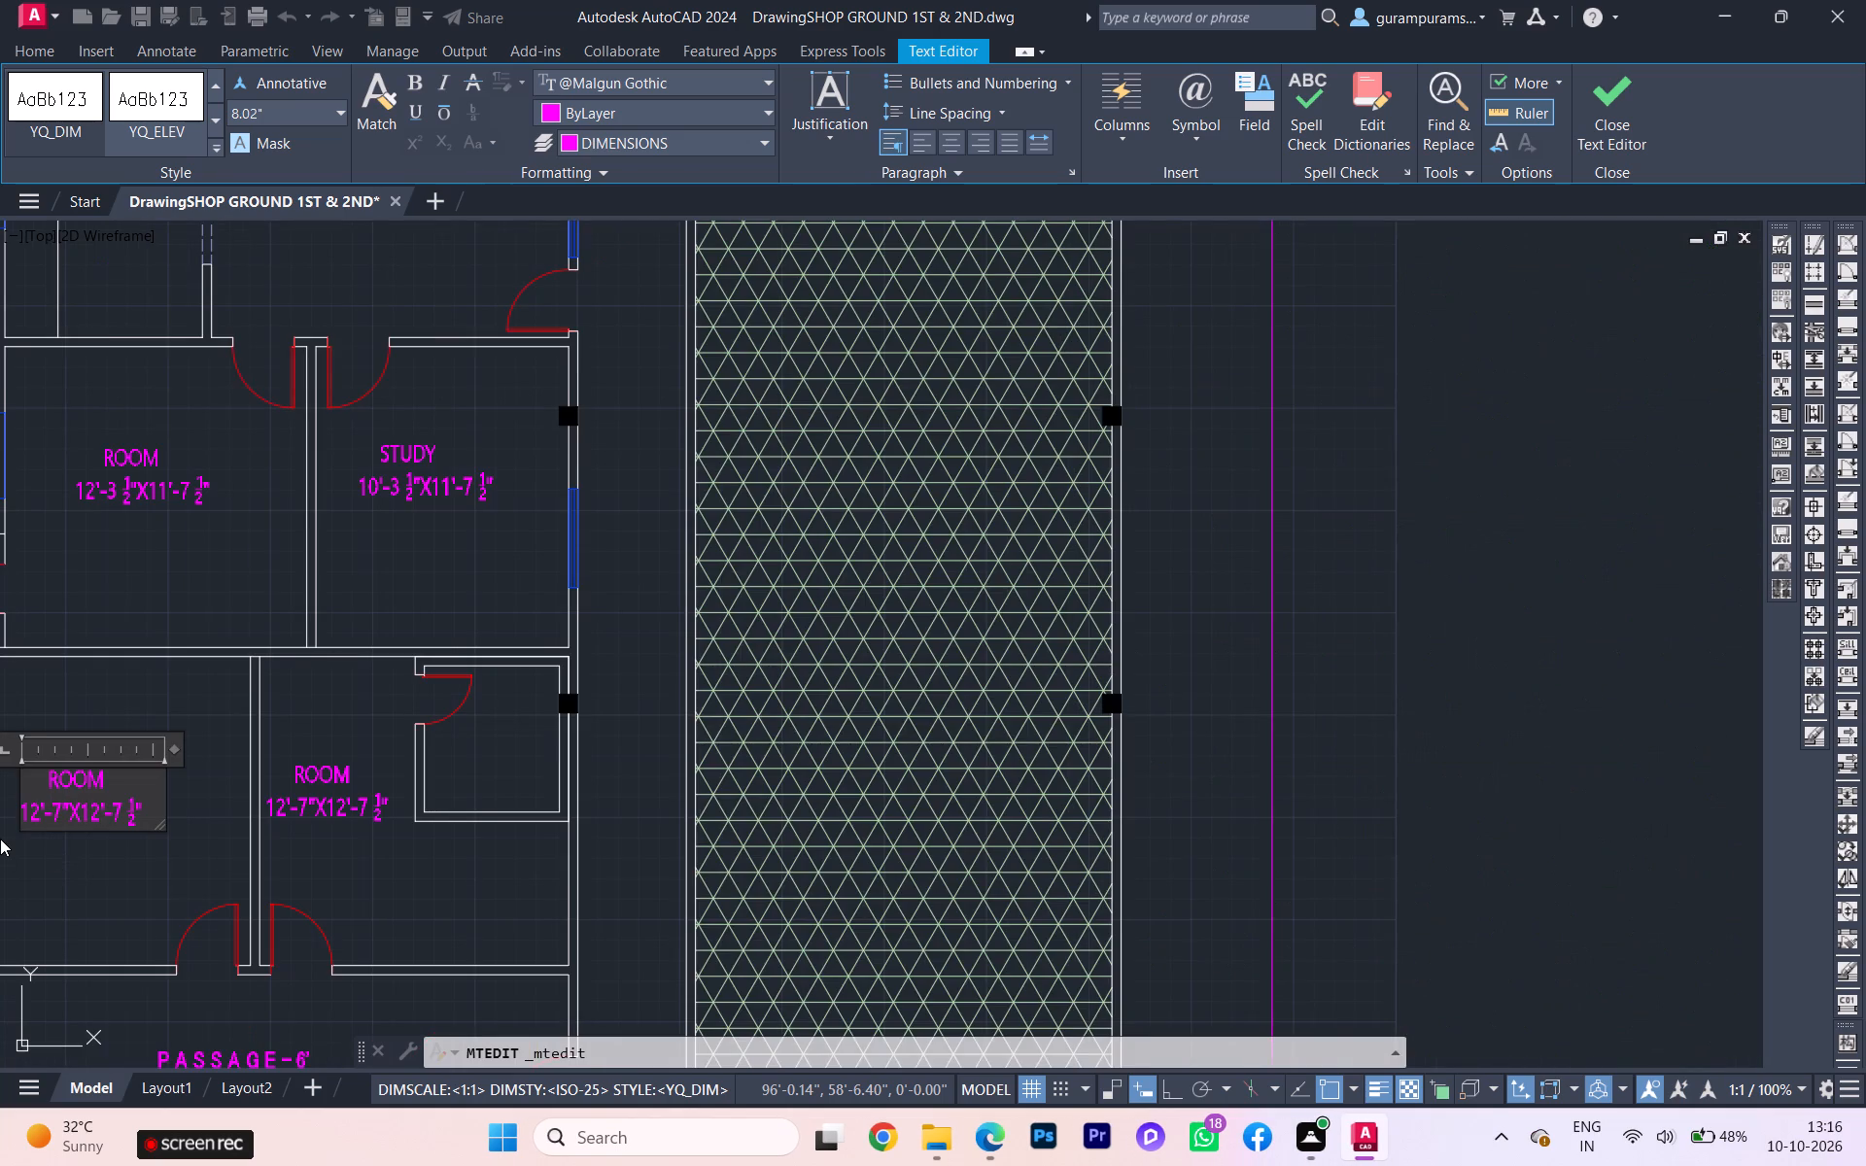
Compare the two ROOM labels north of PASSAGE-6' with the matching rooms on the reference plan and finish editing the label.
scroll(0, 839, "down", 2)
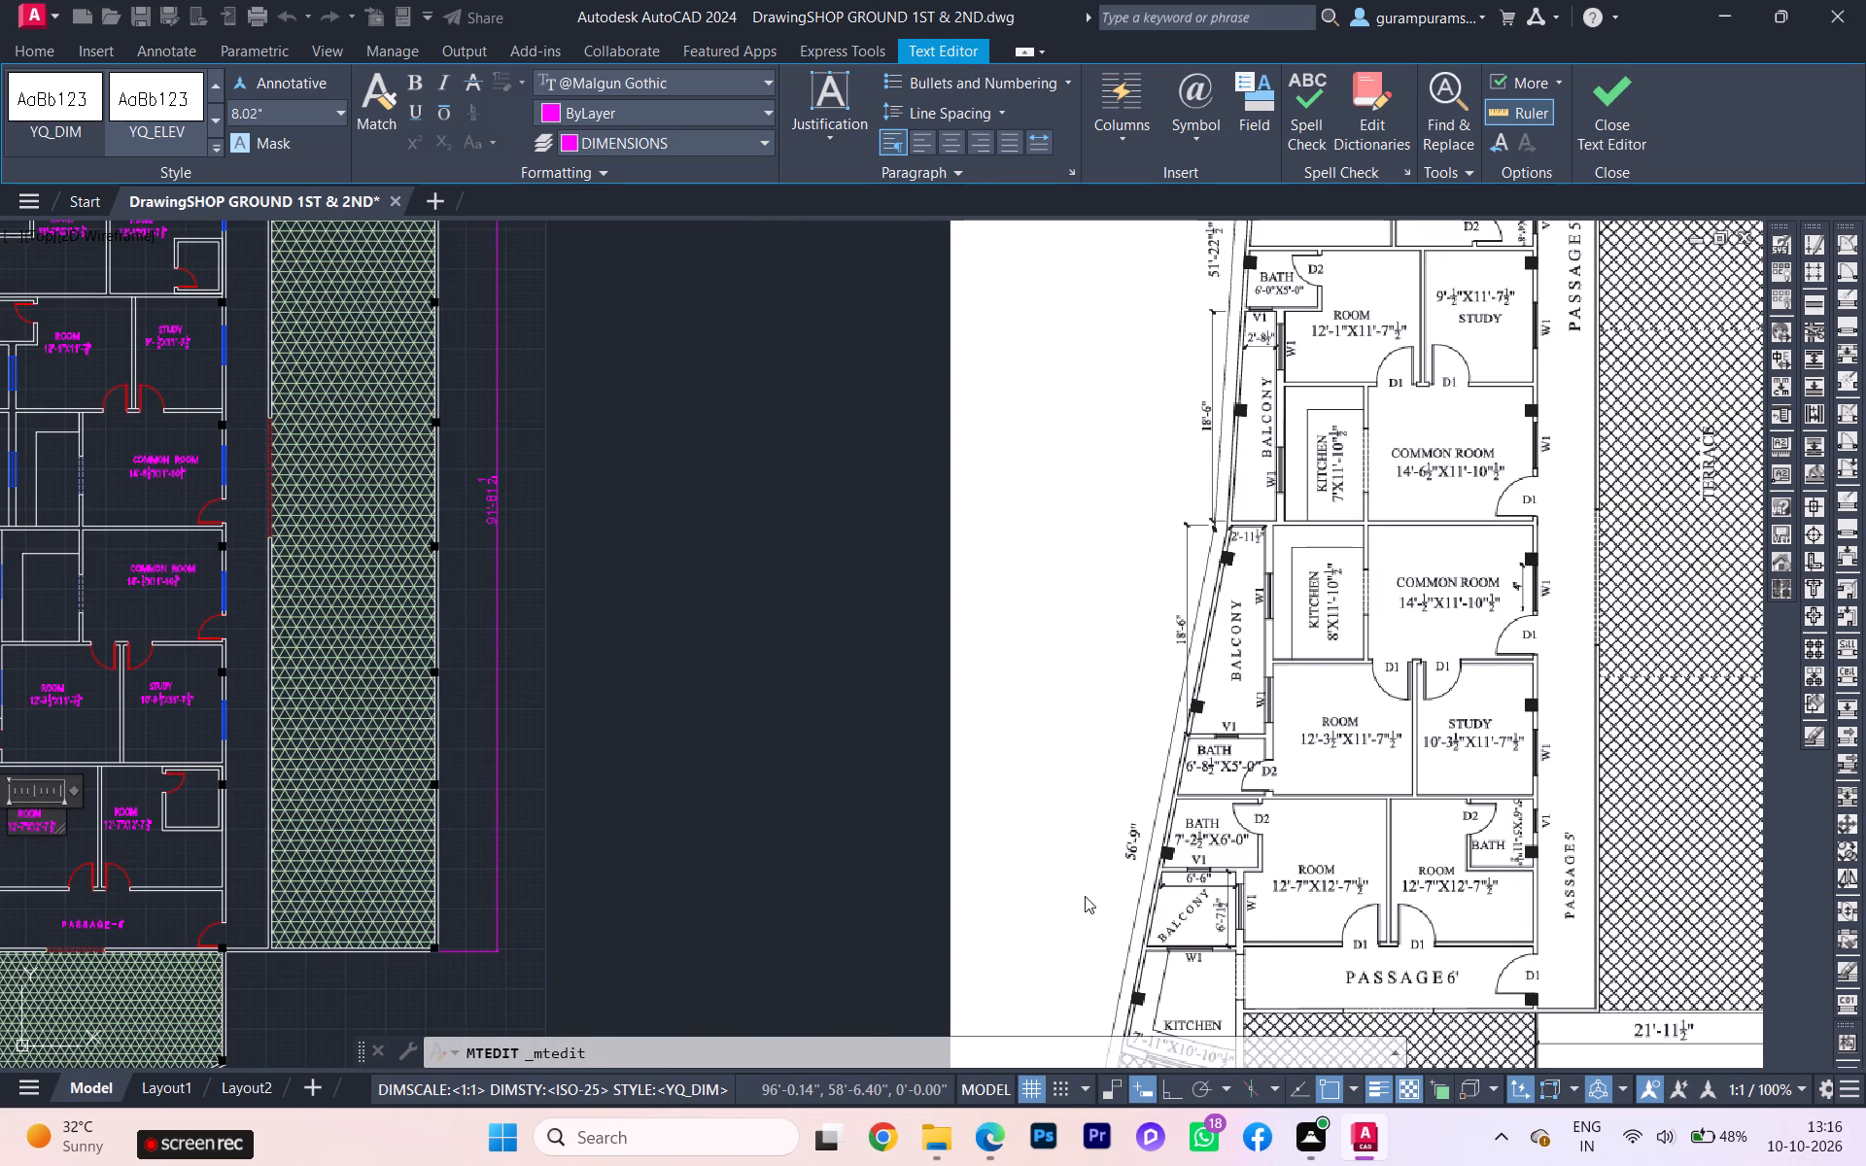
scroll(148, 889, "up", 2)
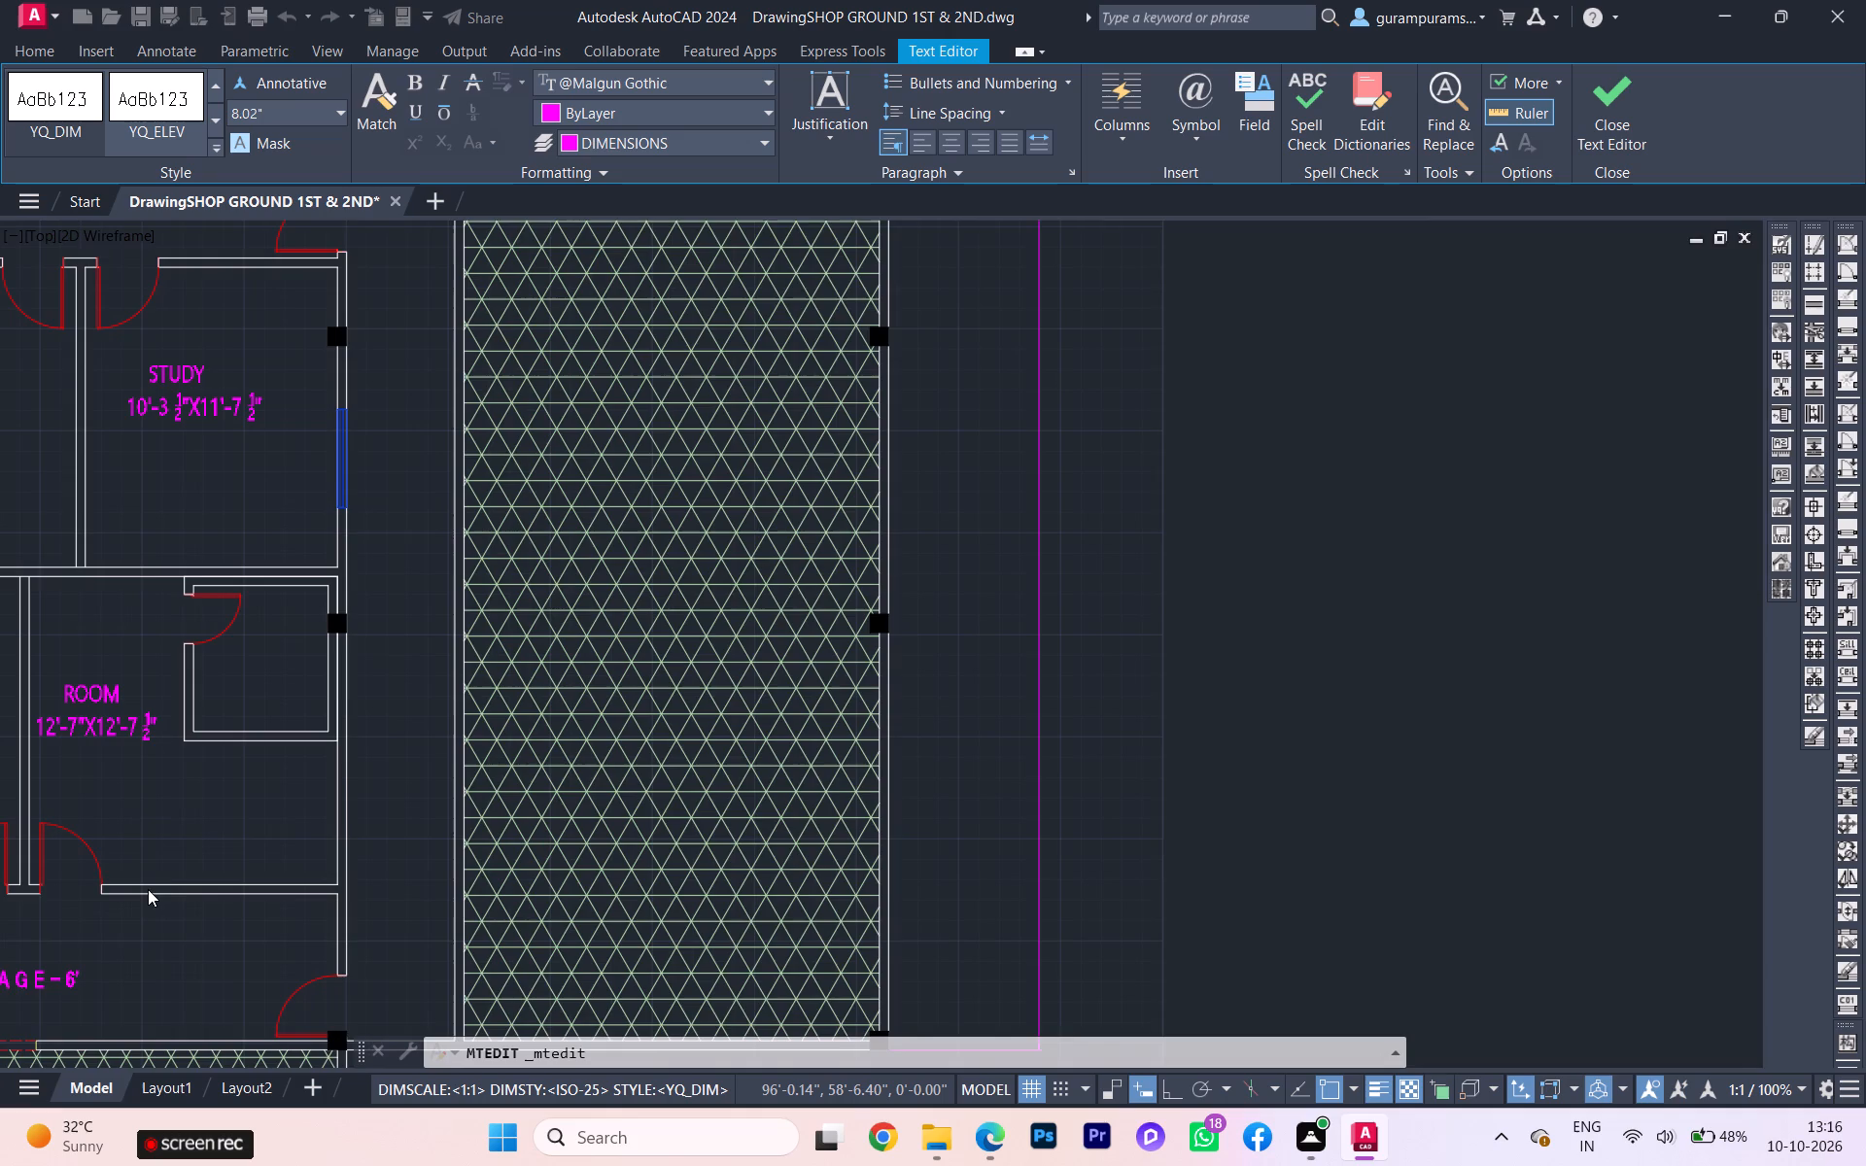
scroll(294, 895, "down", 1)
scroll(22, 830, "up", 1)
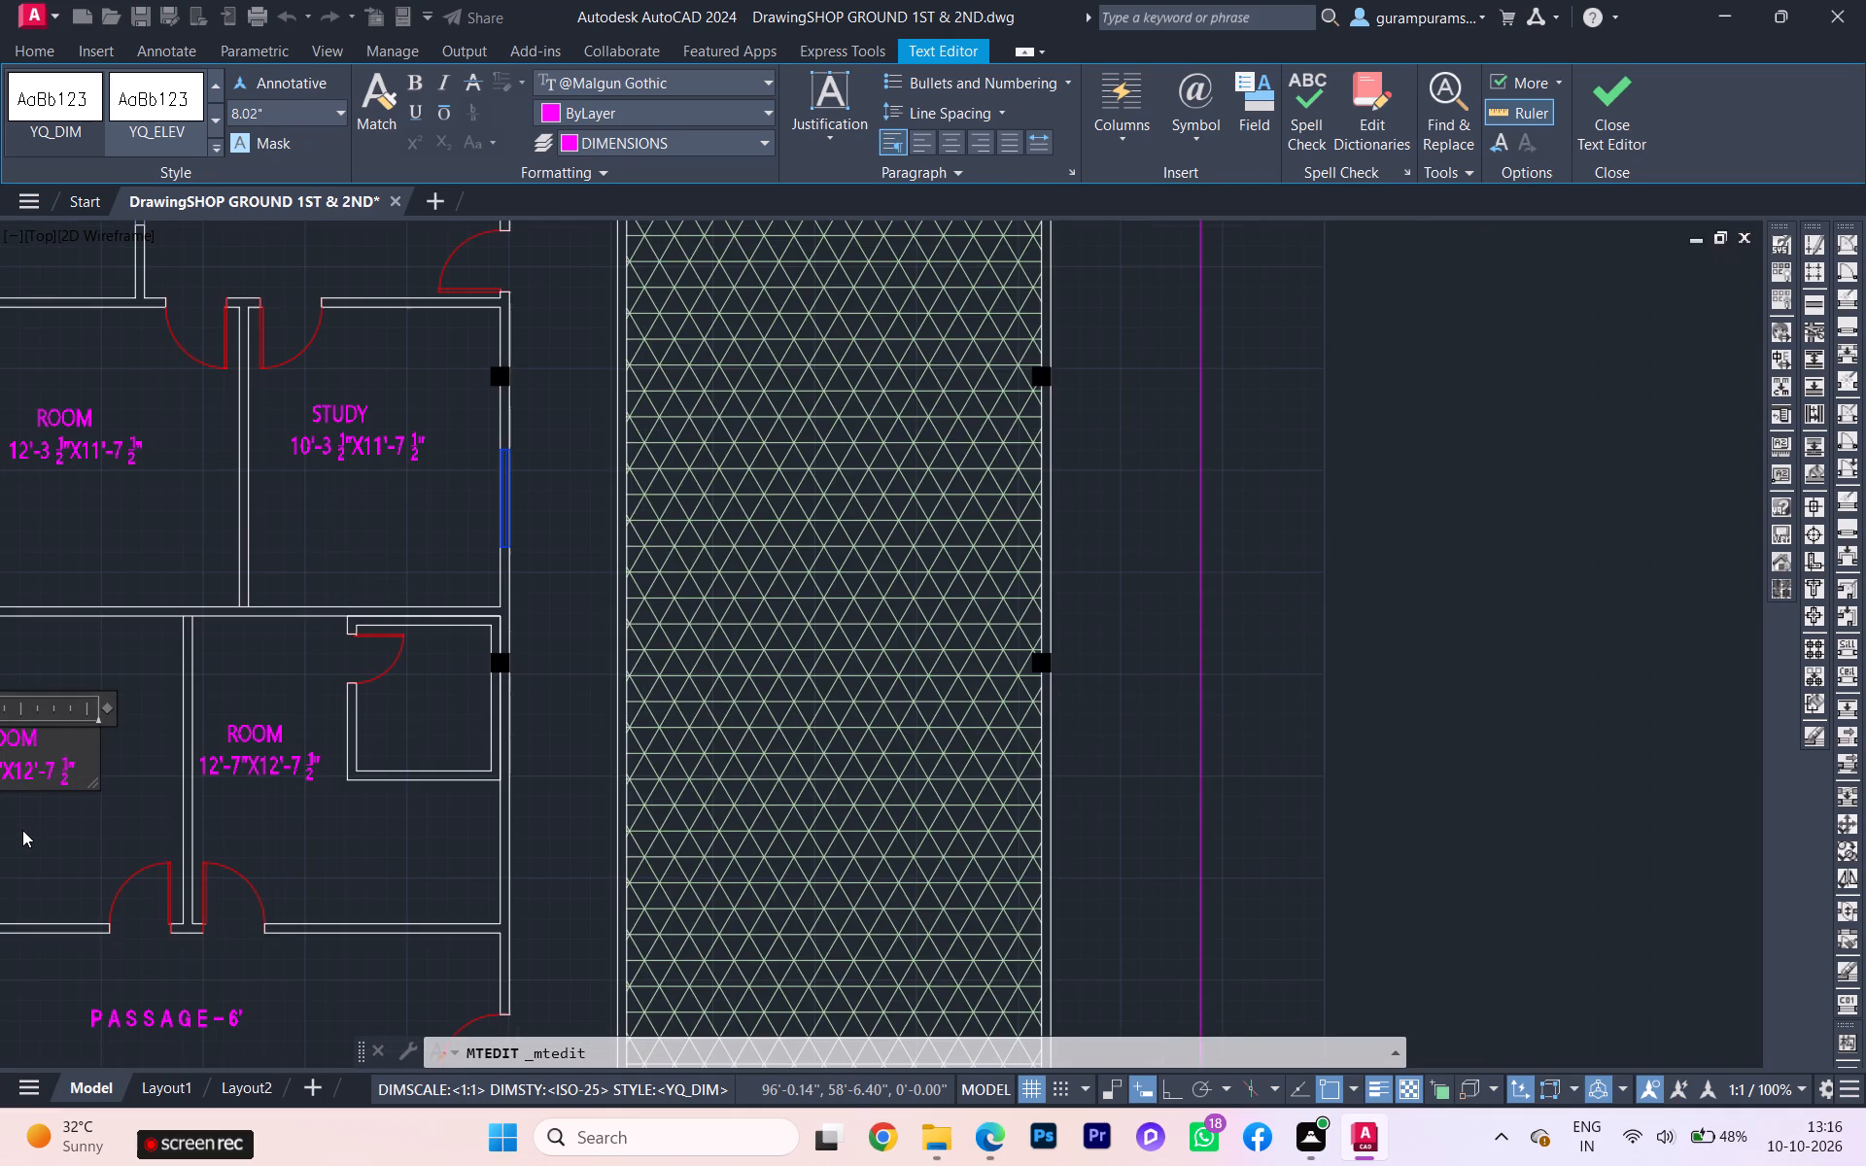
scroll(36, 825, "down", 1)
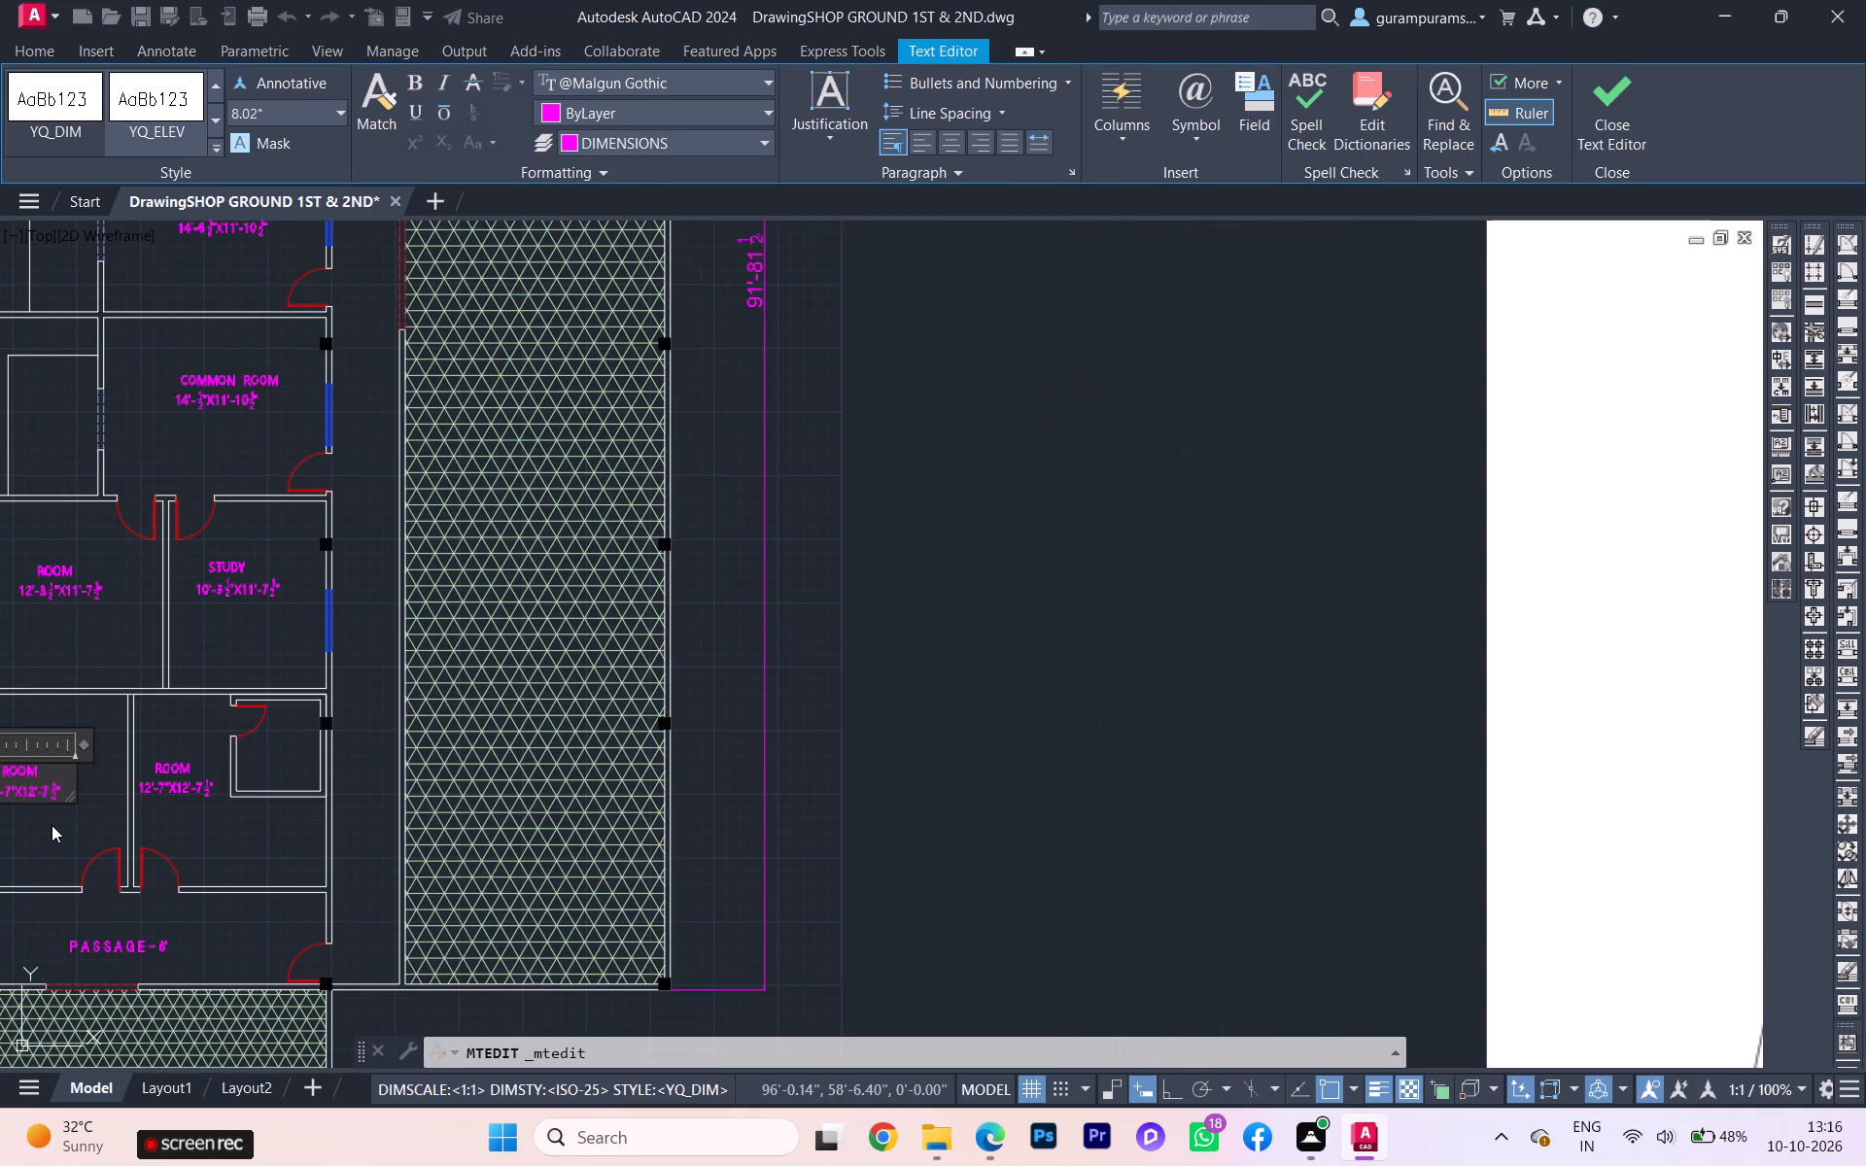
scroll(54, 844, "down", 1)
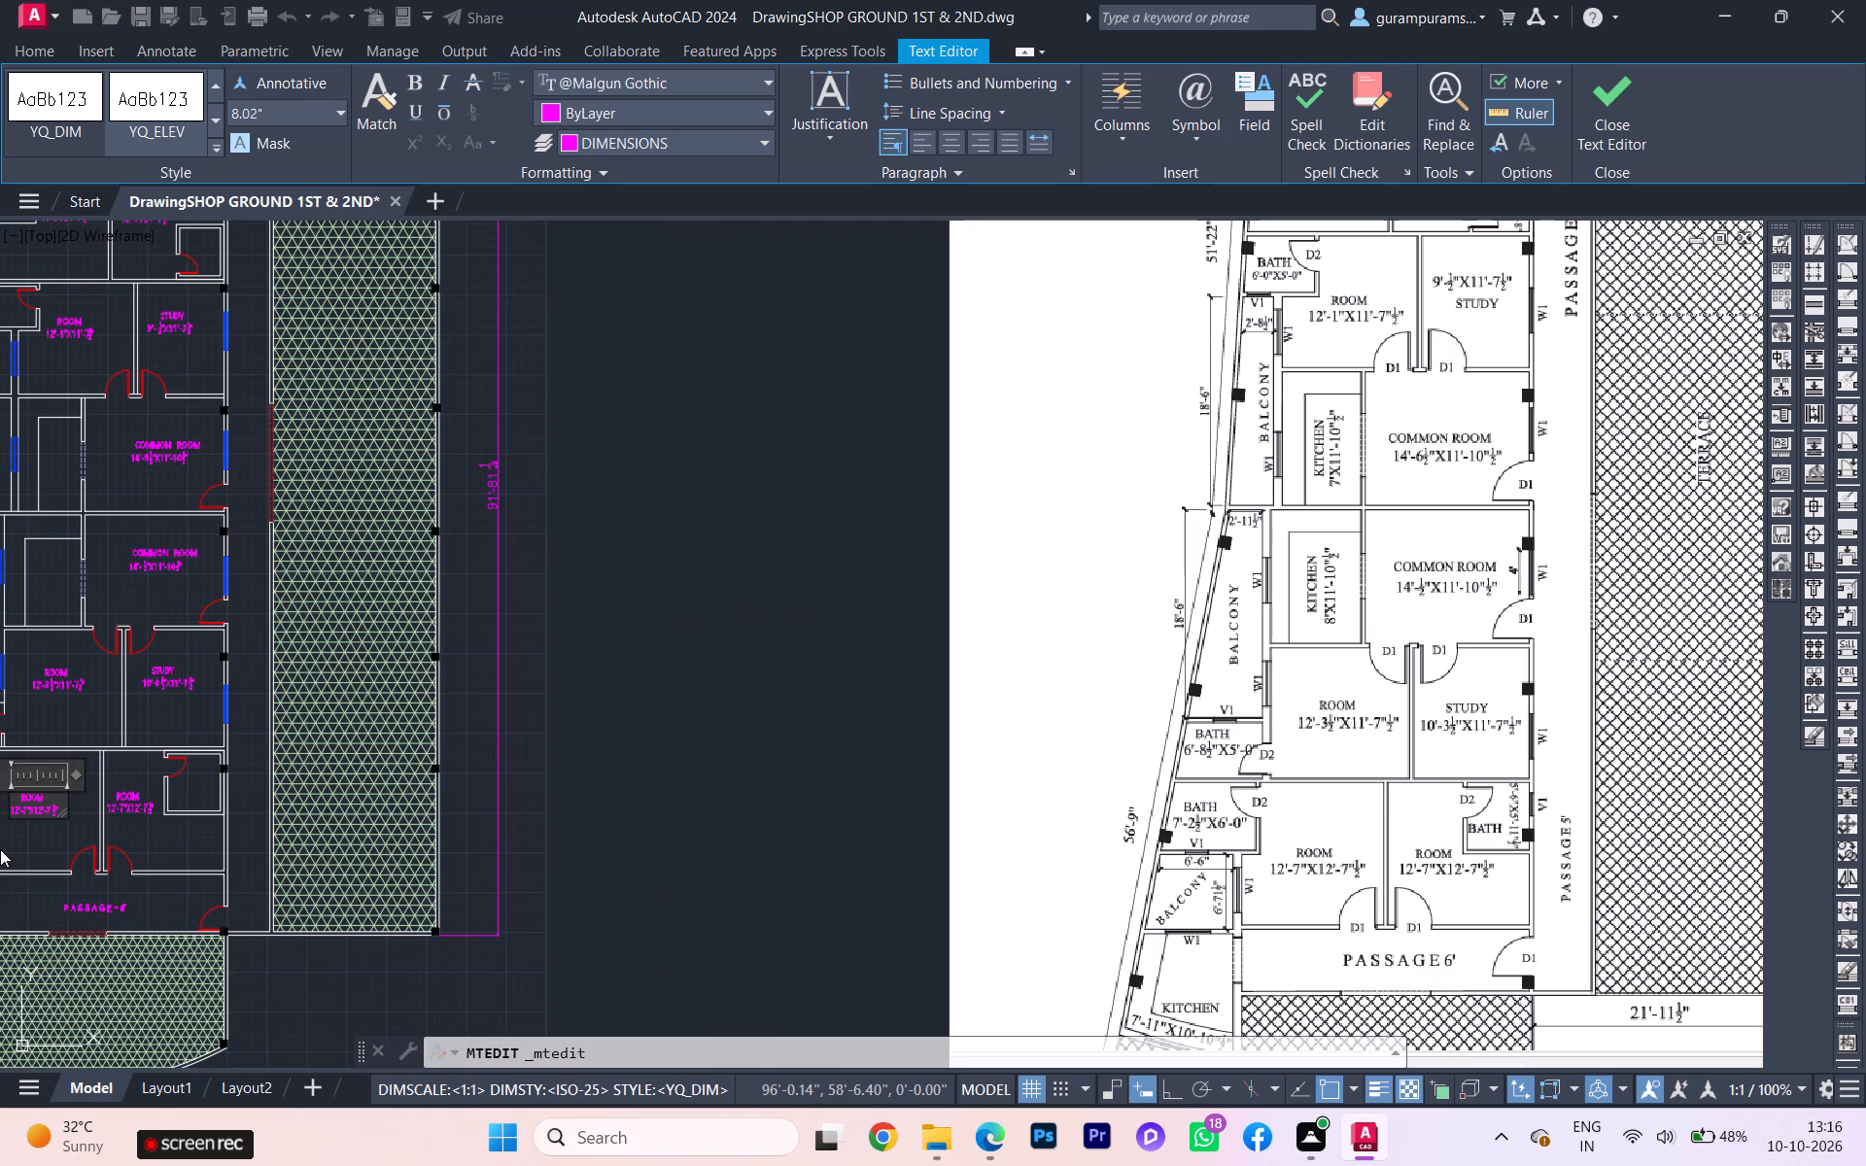
scroll(58, 834, "up", 2)
scroll(53, 827, "down", 2)
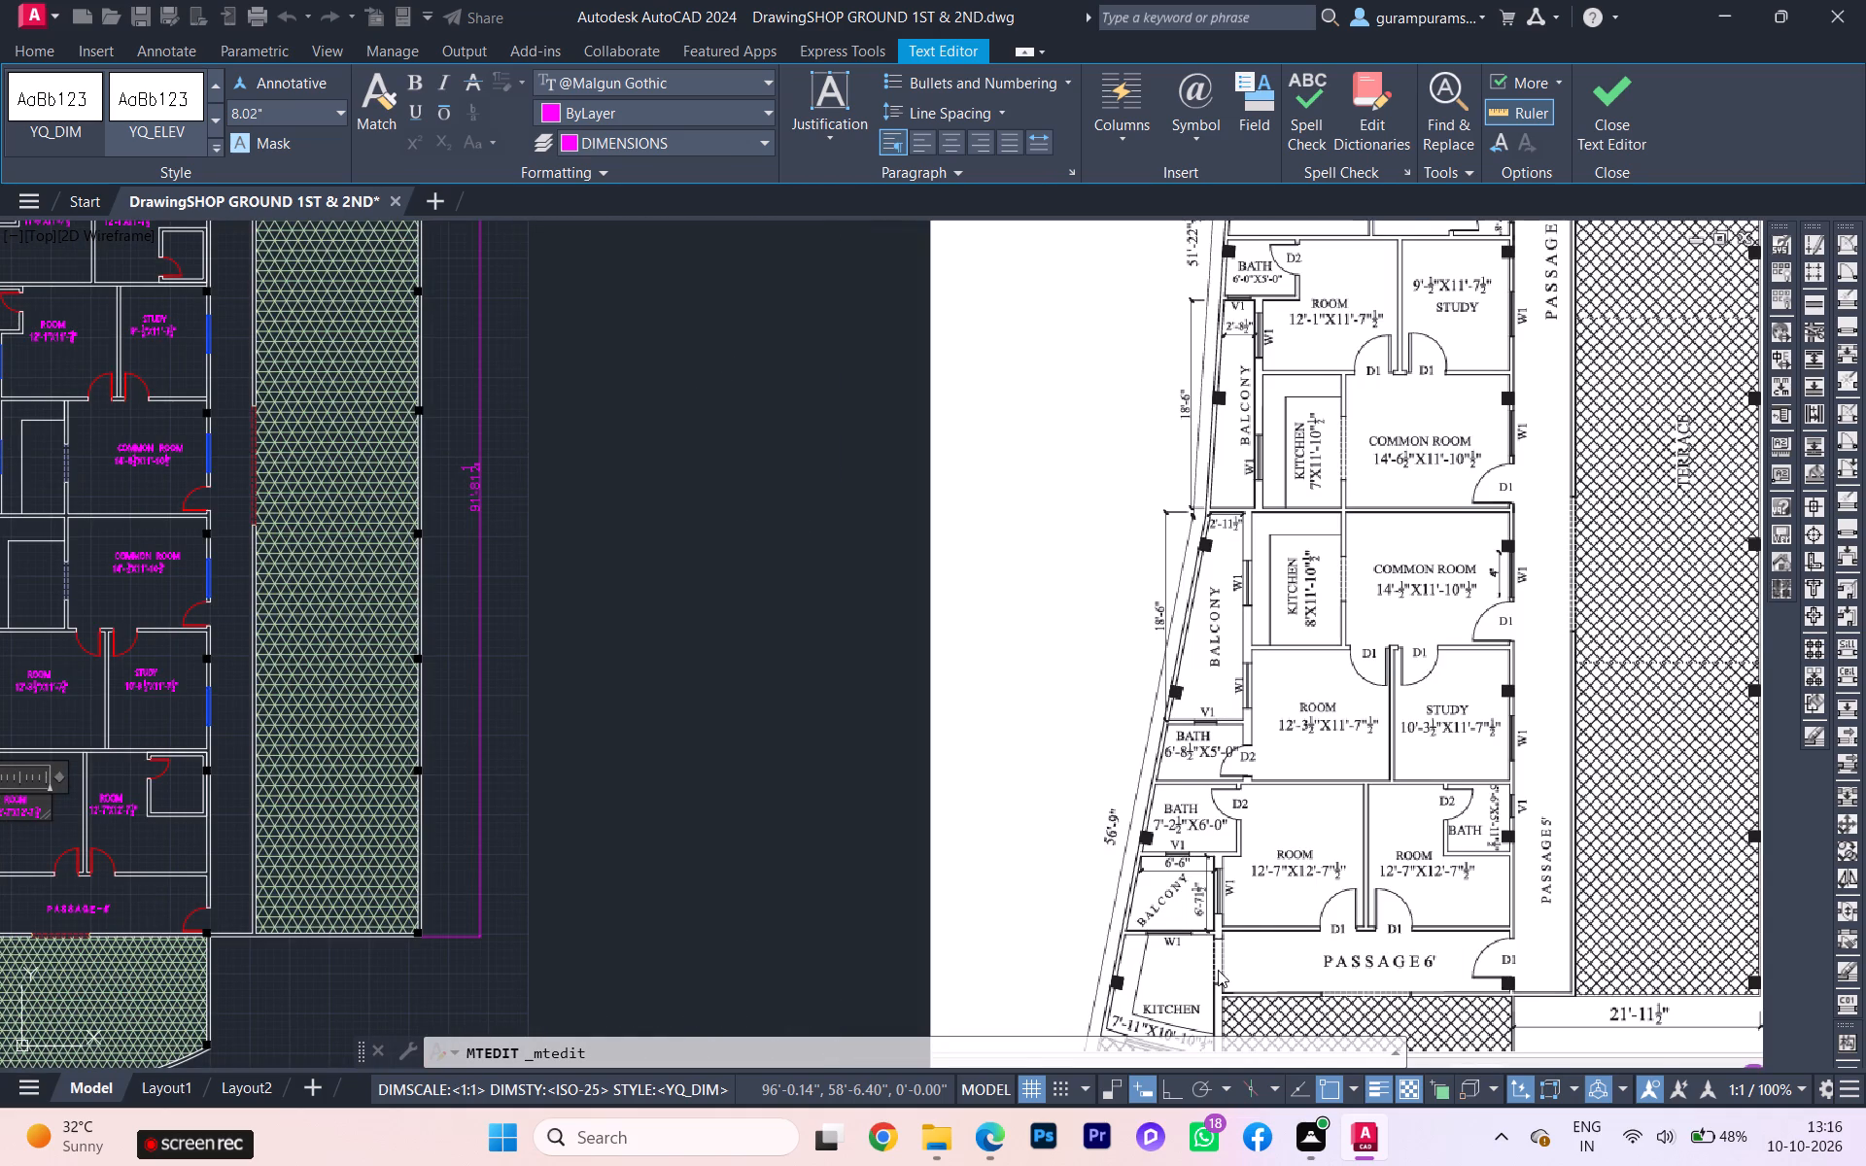
scroll(1258, 909, "up", 1)
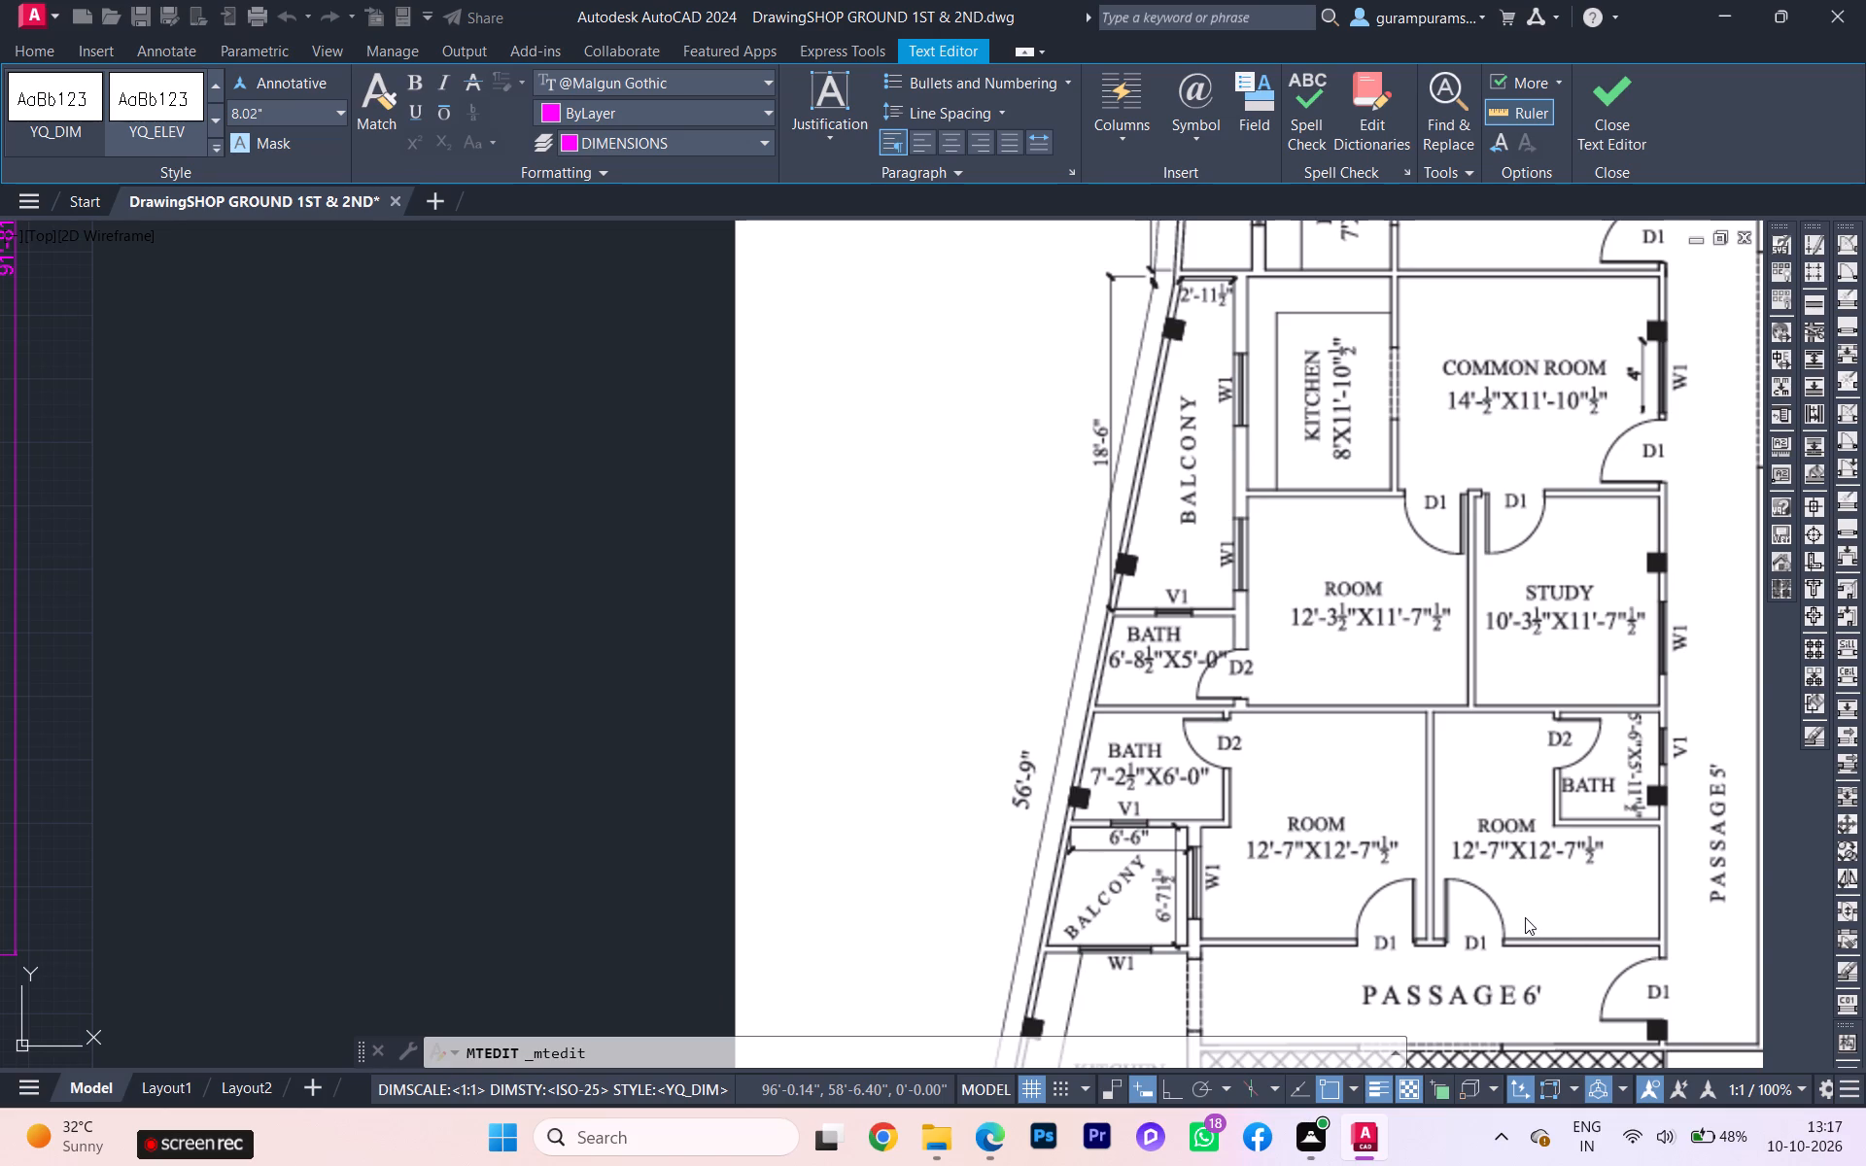
scroll(1525, 916, "down", 1)
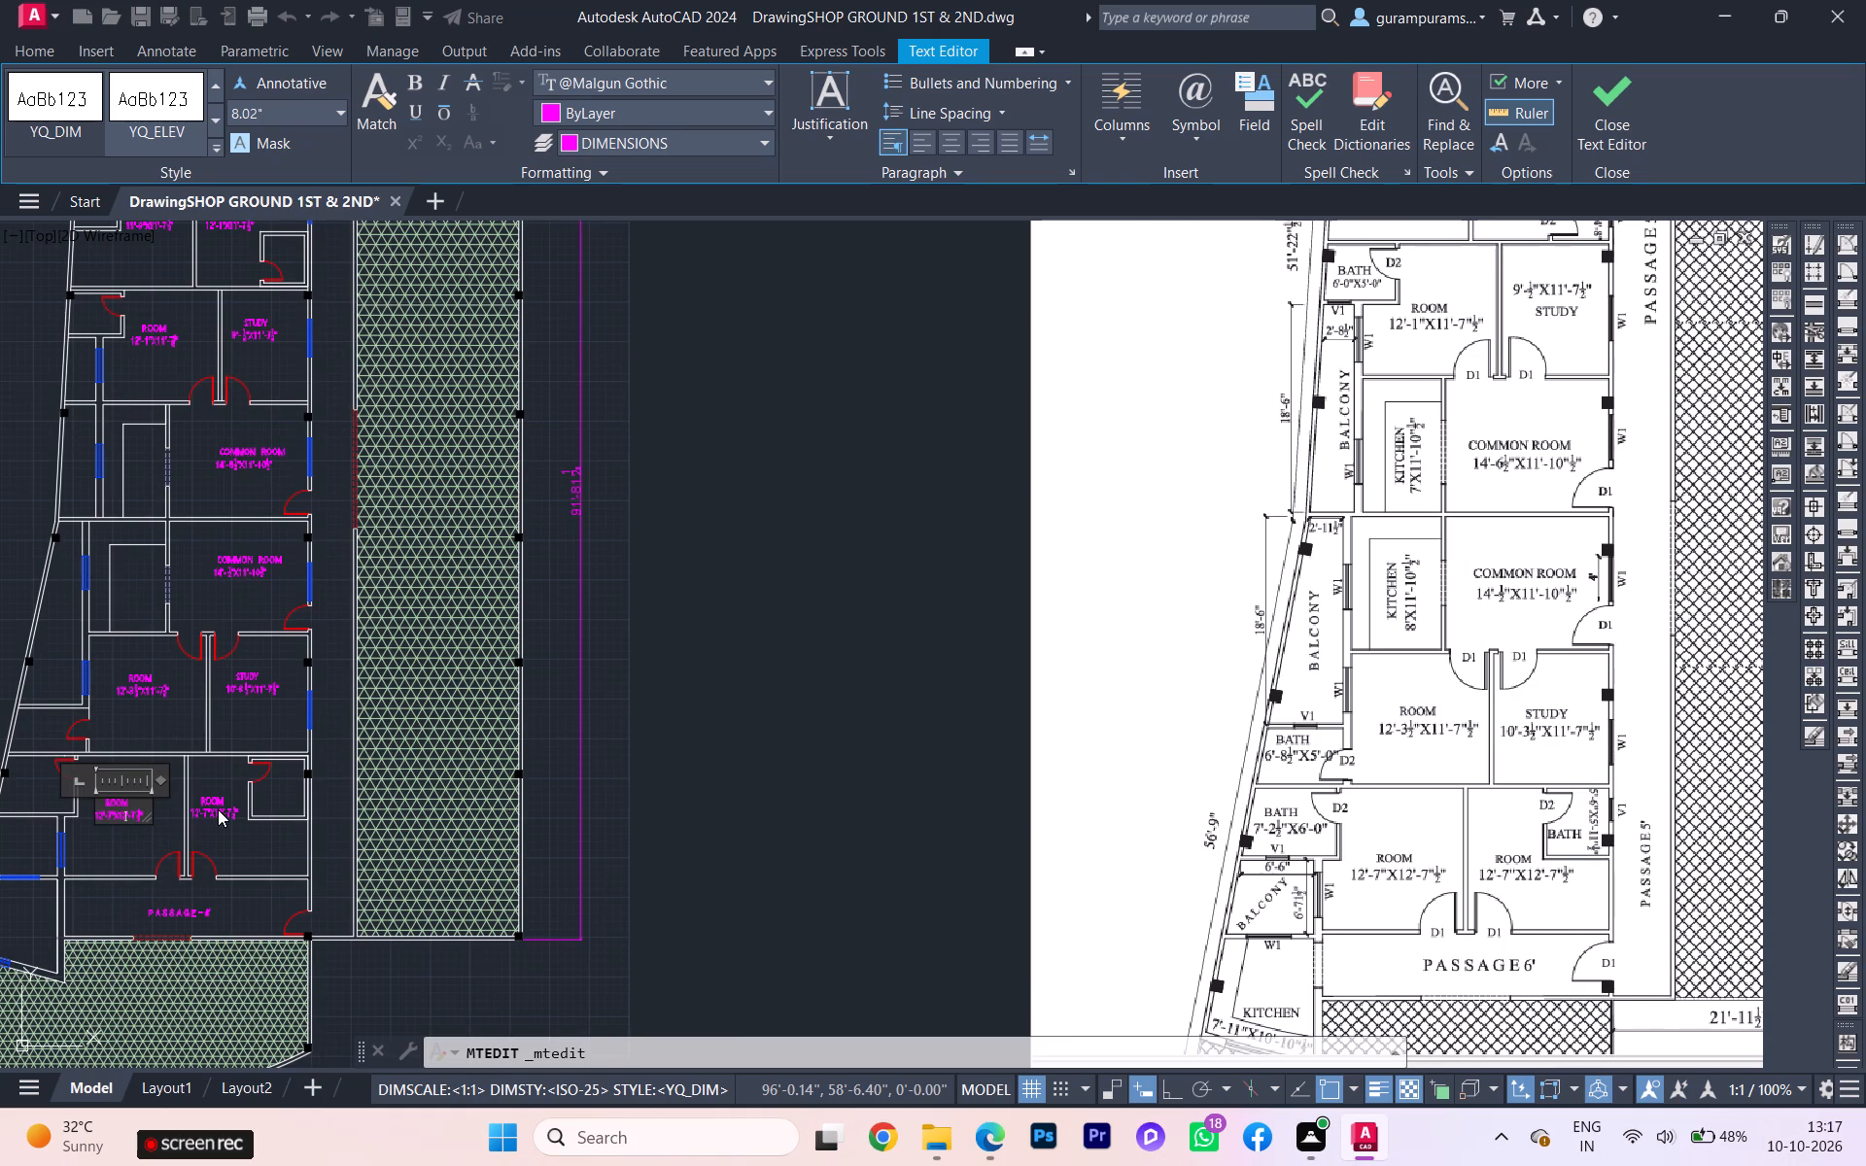
scroll(139, 834, "up", 3)
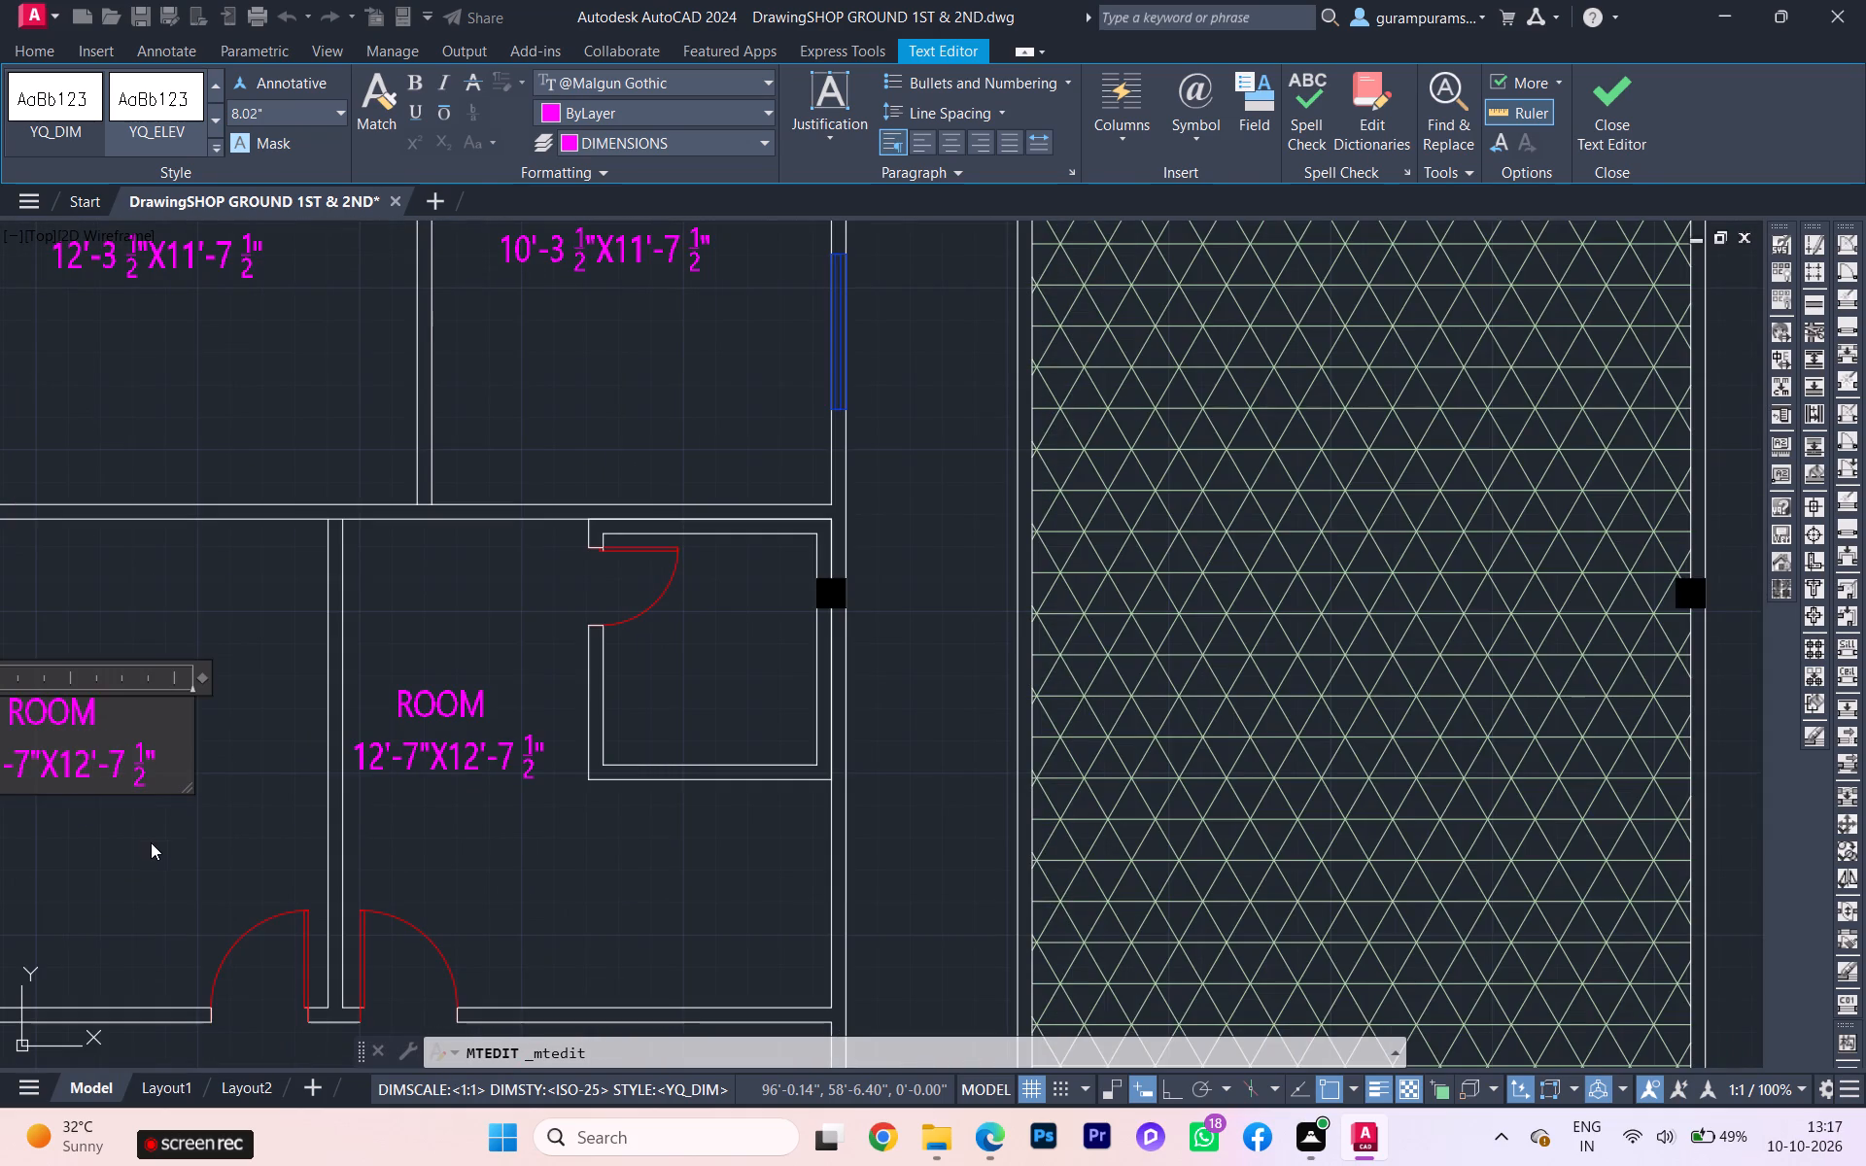
scroll(156, 846, "down", 3)
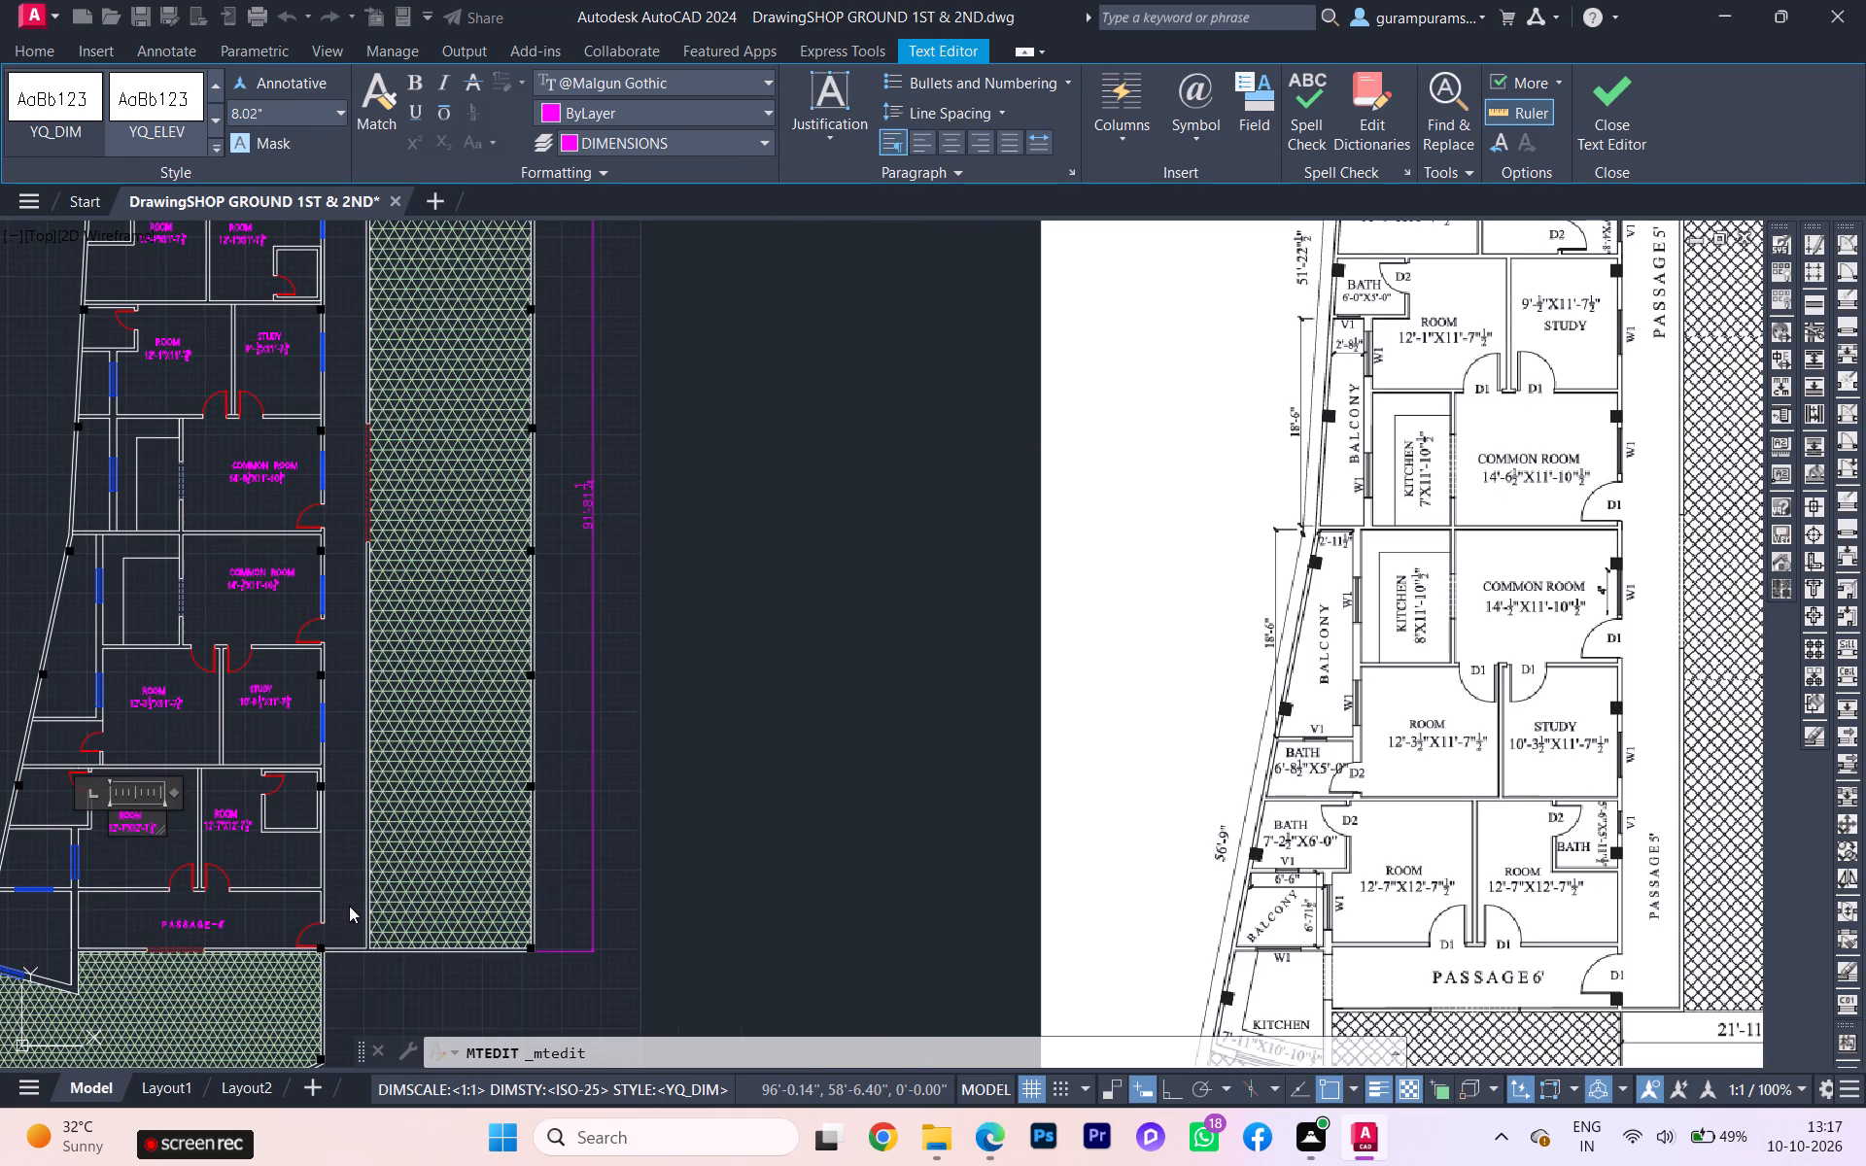
left_click(244, 849)
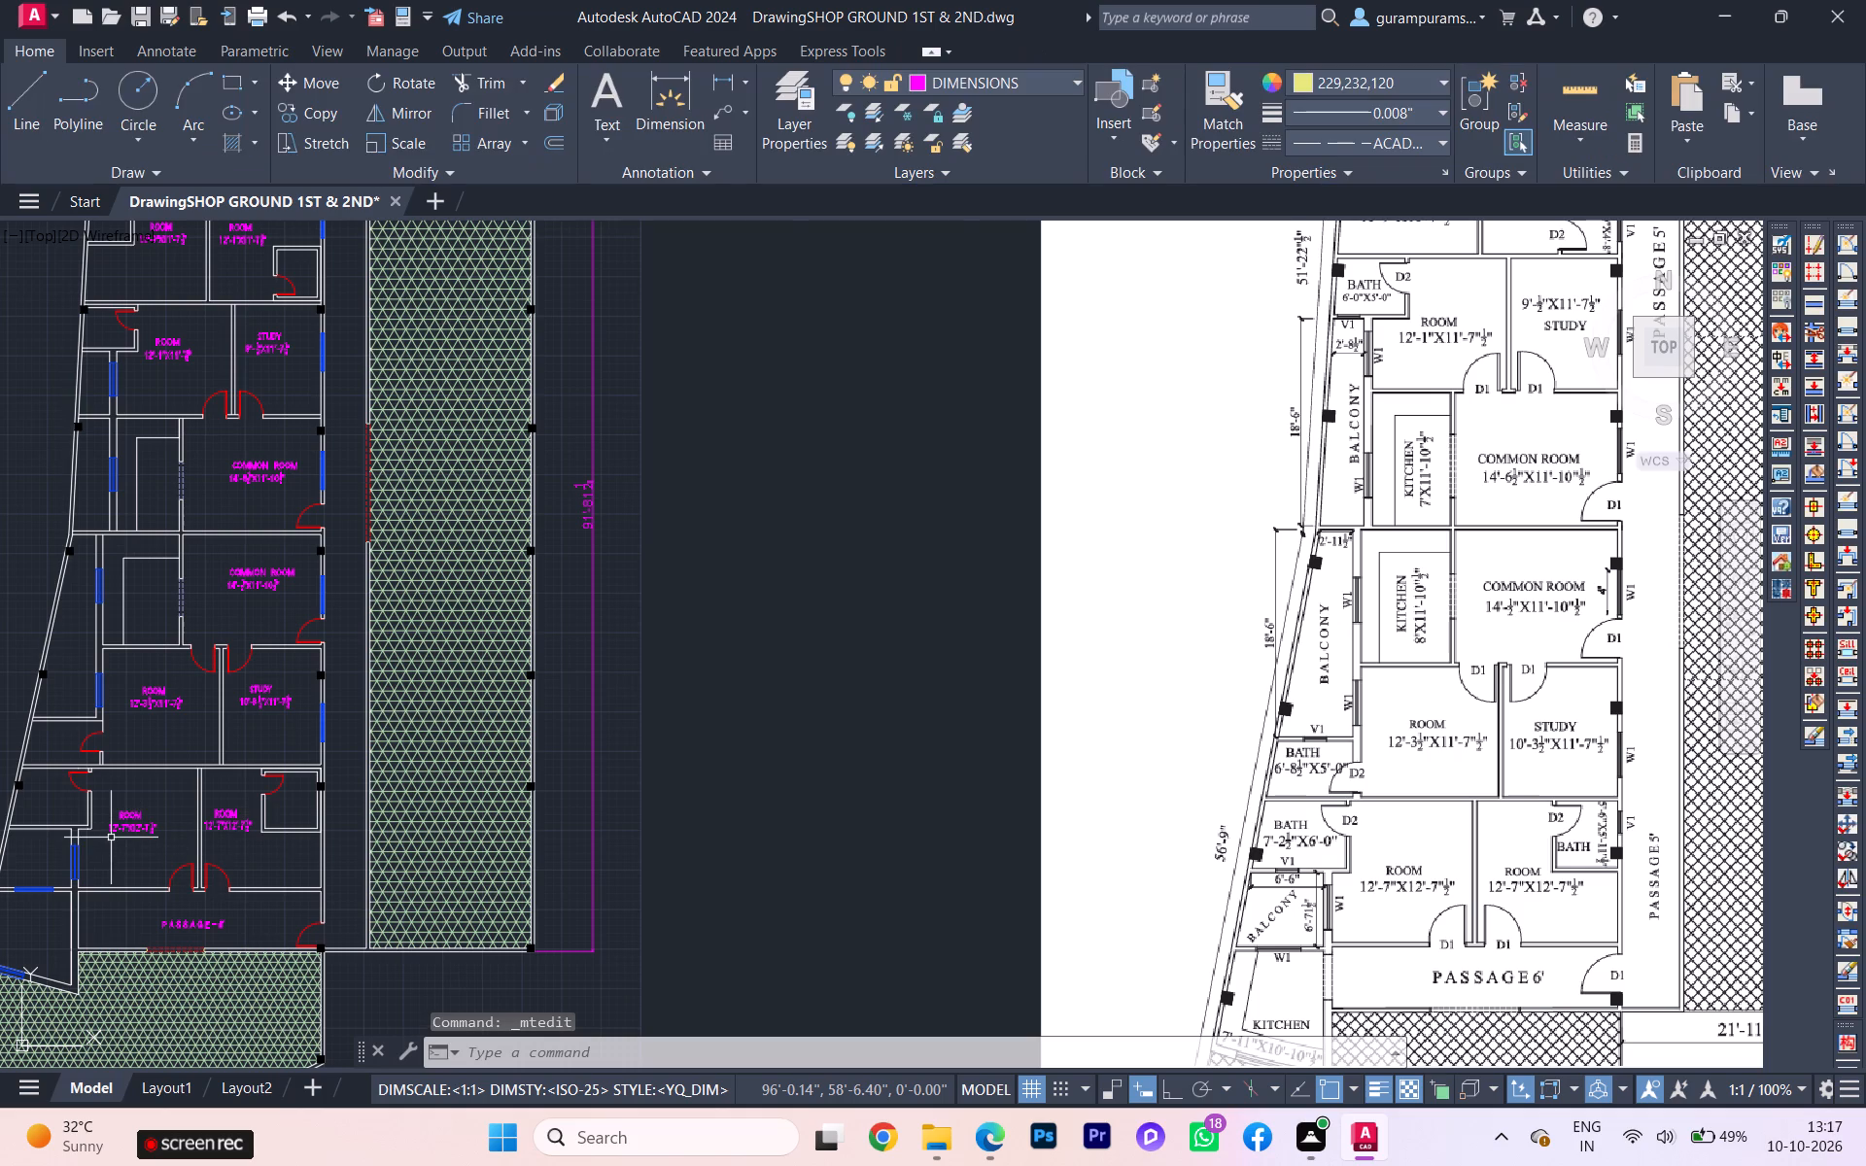
Examine the unlabelled spaces along the slanted west wall against the bath, balcony and kitchen labels on the reference plan.
scroll(111, 837, "up", 2)
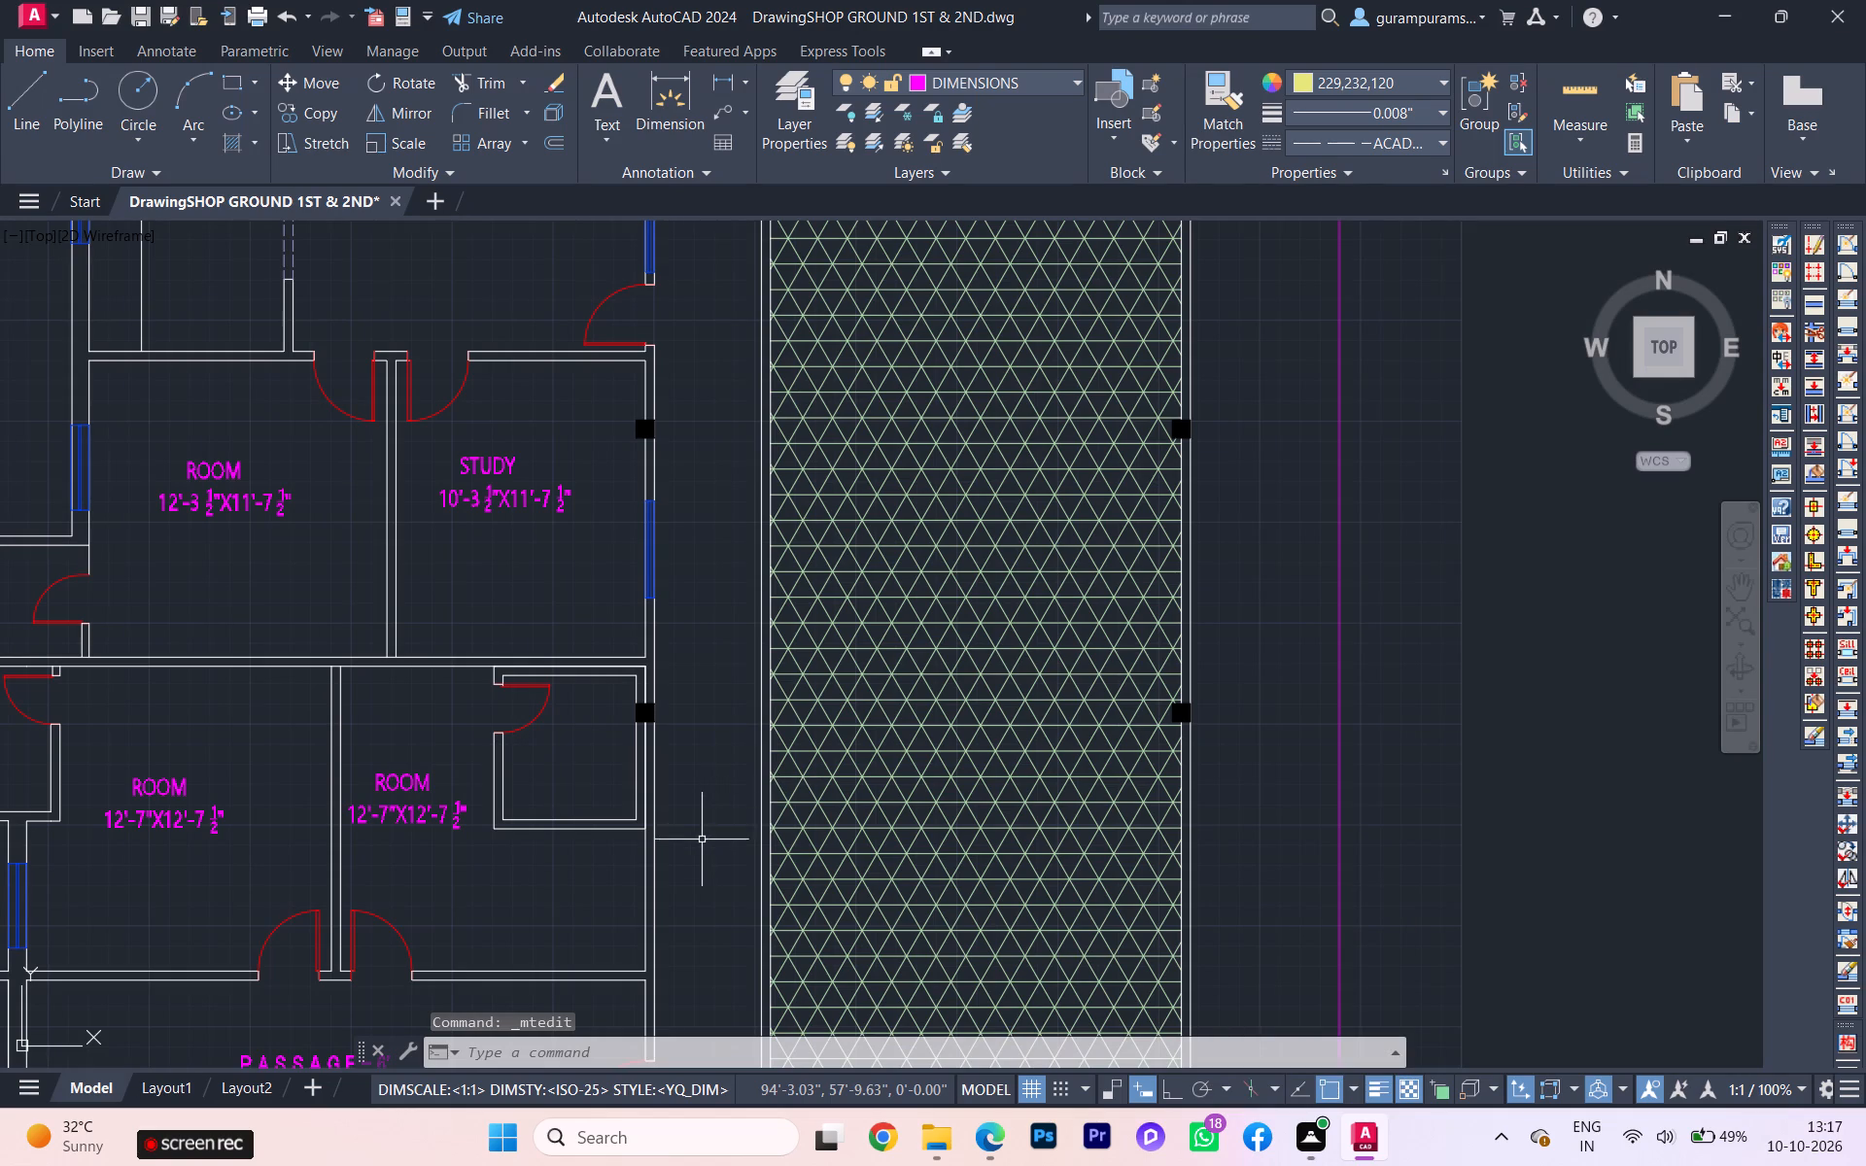
scroll(529, 803, "down", 2)
scroll(489, 564, "up", 2)
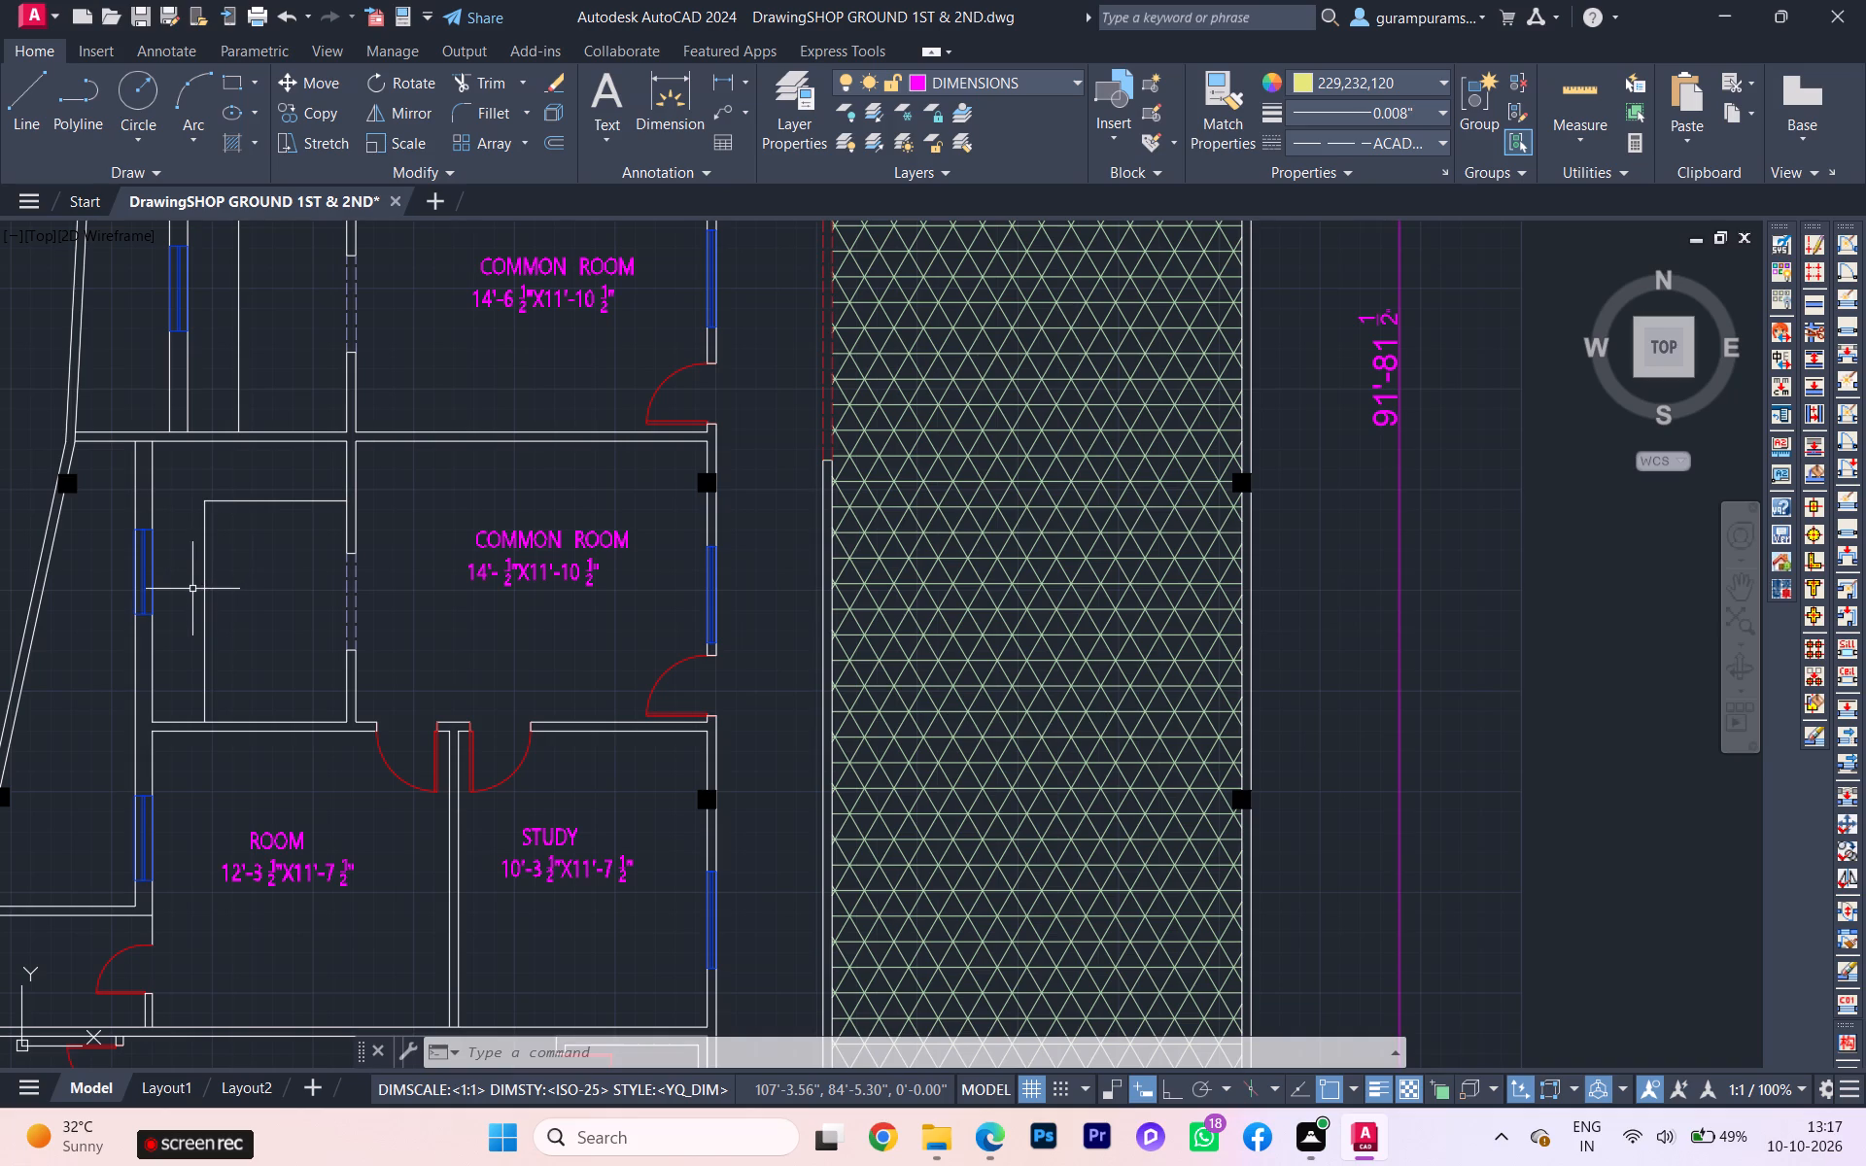
scroll(192, 590, "down", 1)
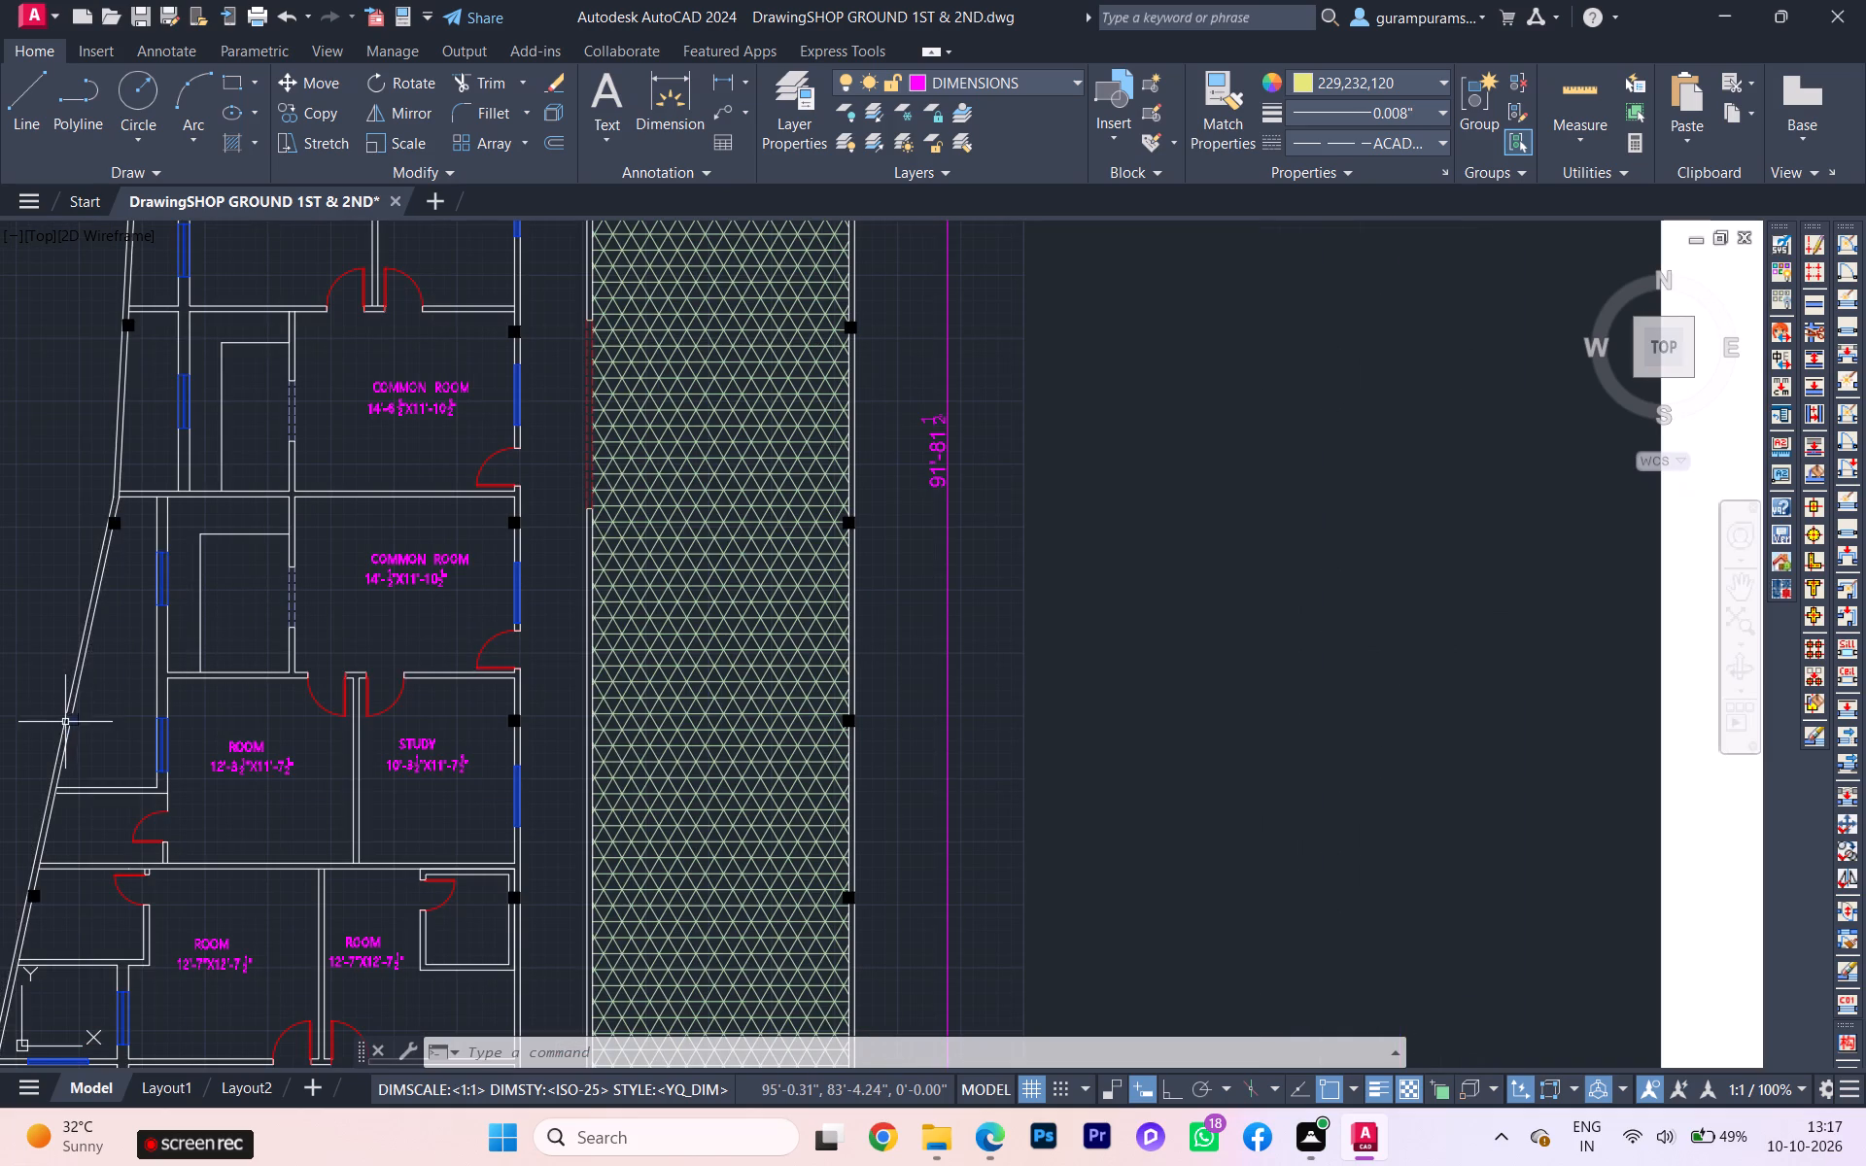
middle_click_drag(91, 748, 81, 683)
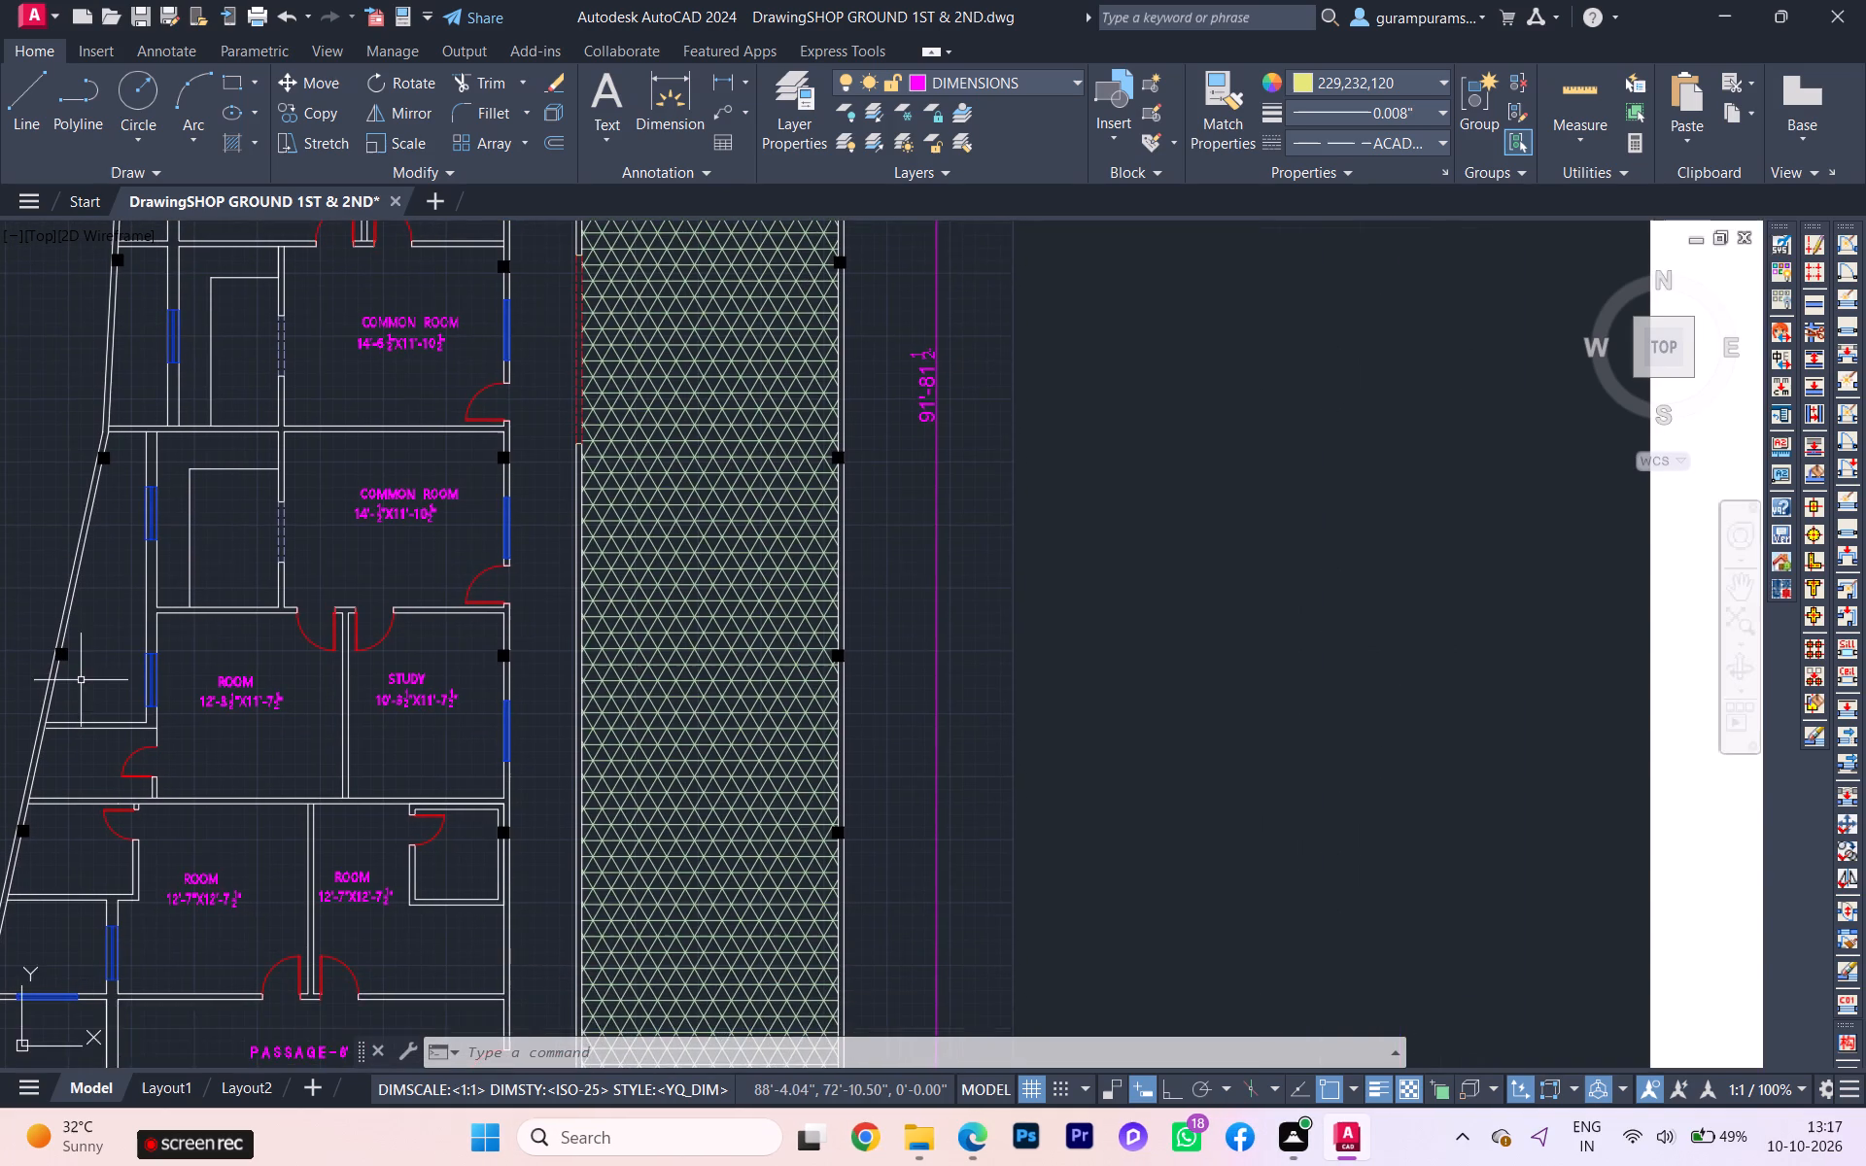
scroll(86, 684, "down", 1)
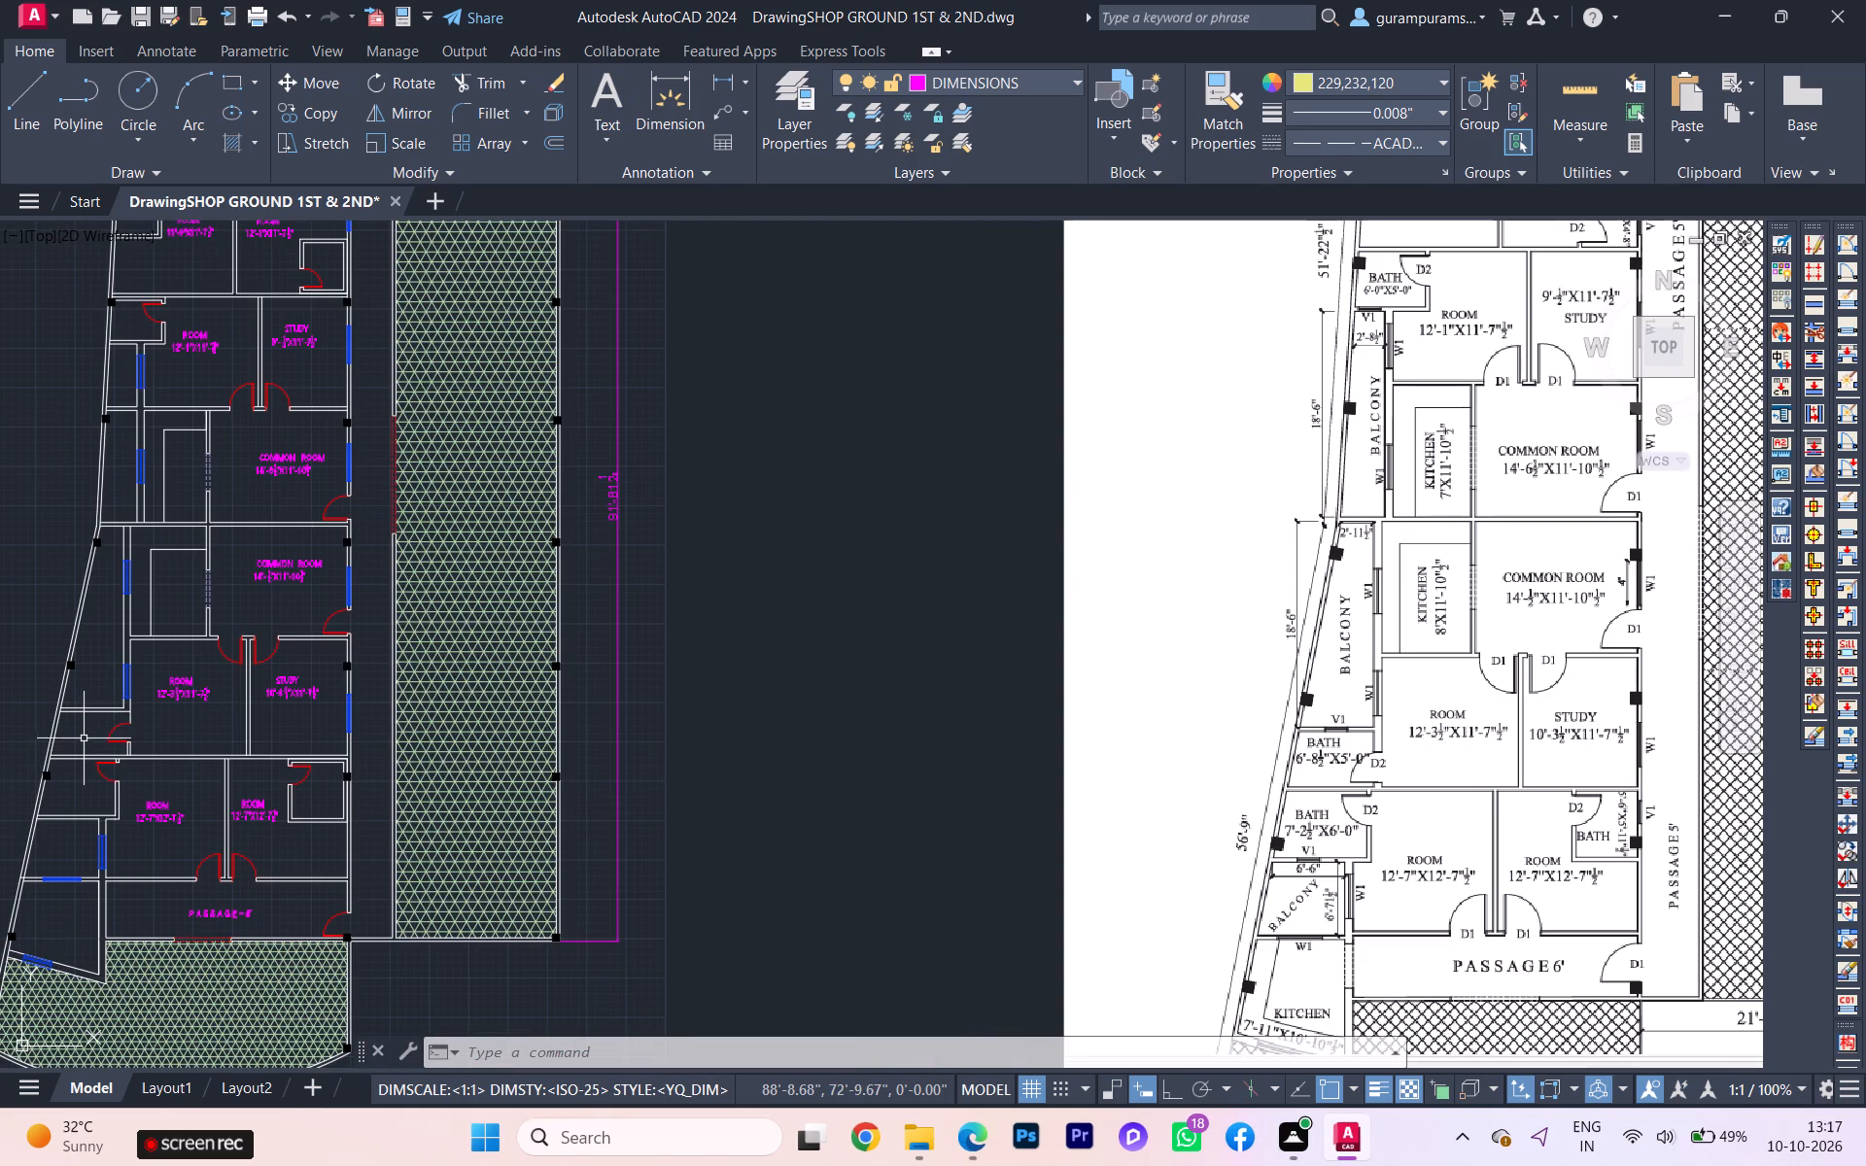
scroll(86, 738, "up", 2)
scroll(85, 725, "down", 1)
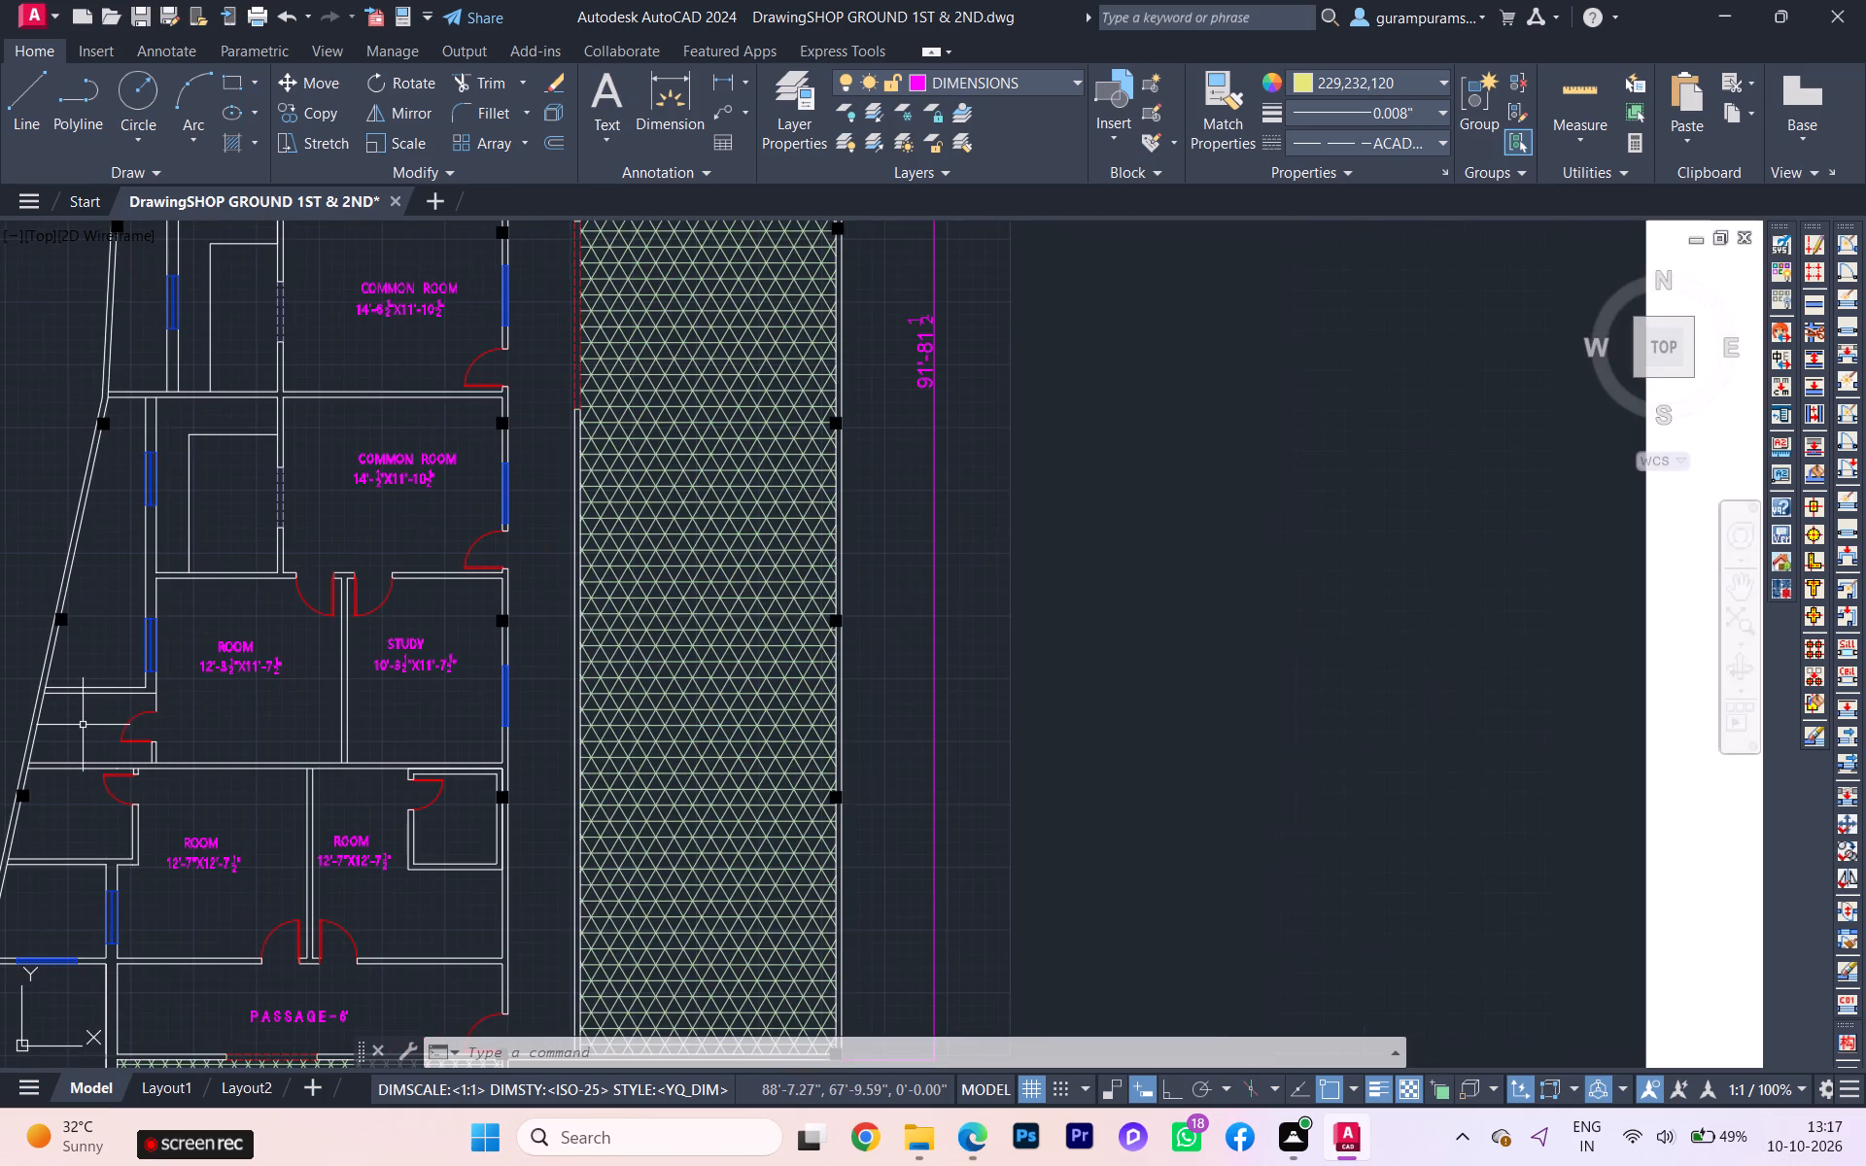
scroll(91, 728, "up", 2)
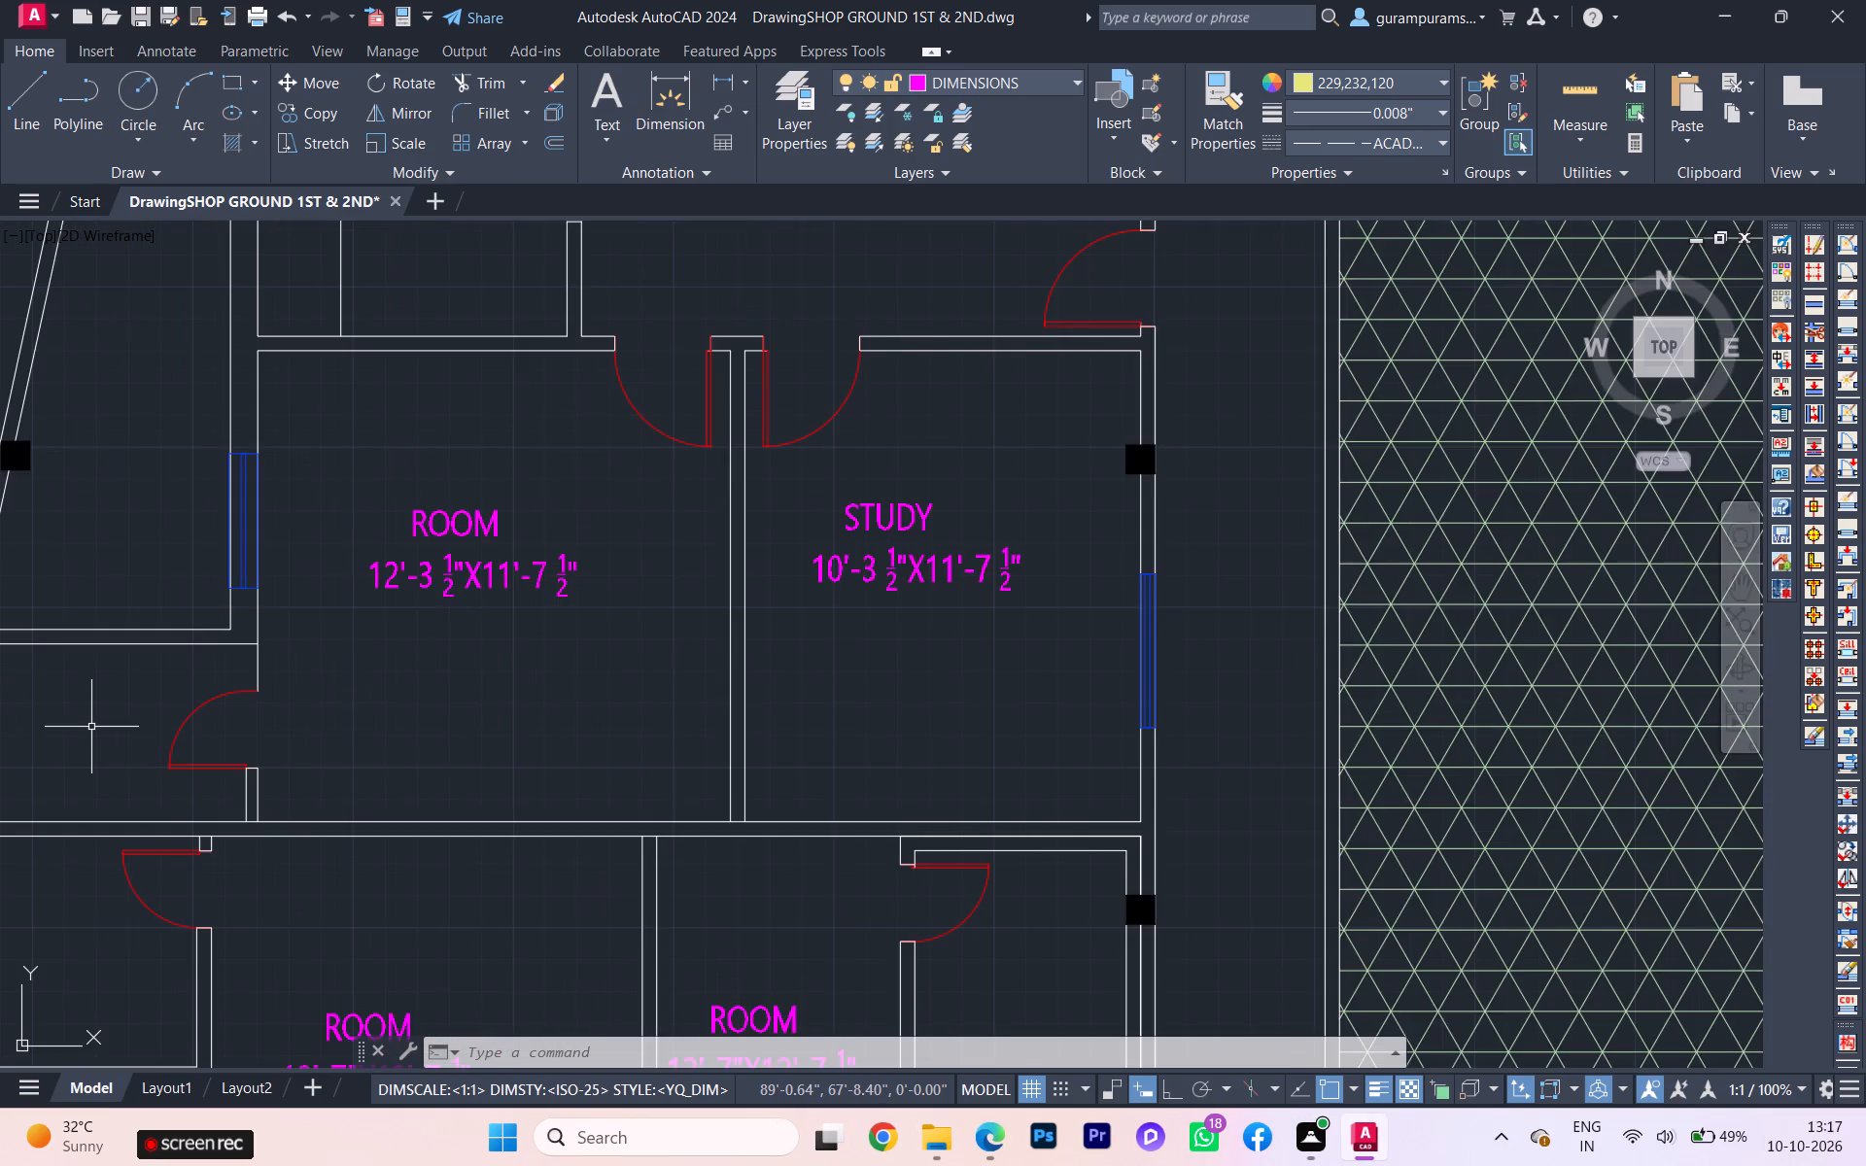
scroll(91, 729, "down", 1)
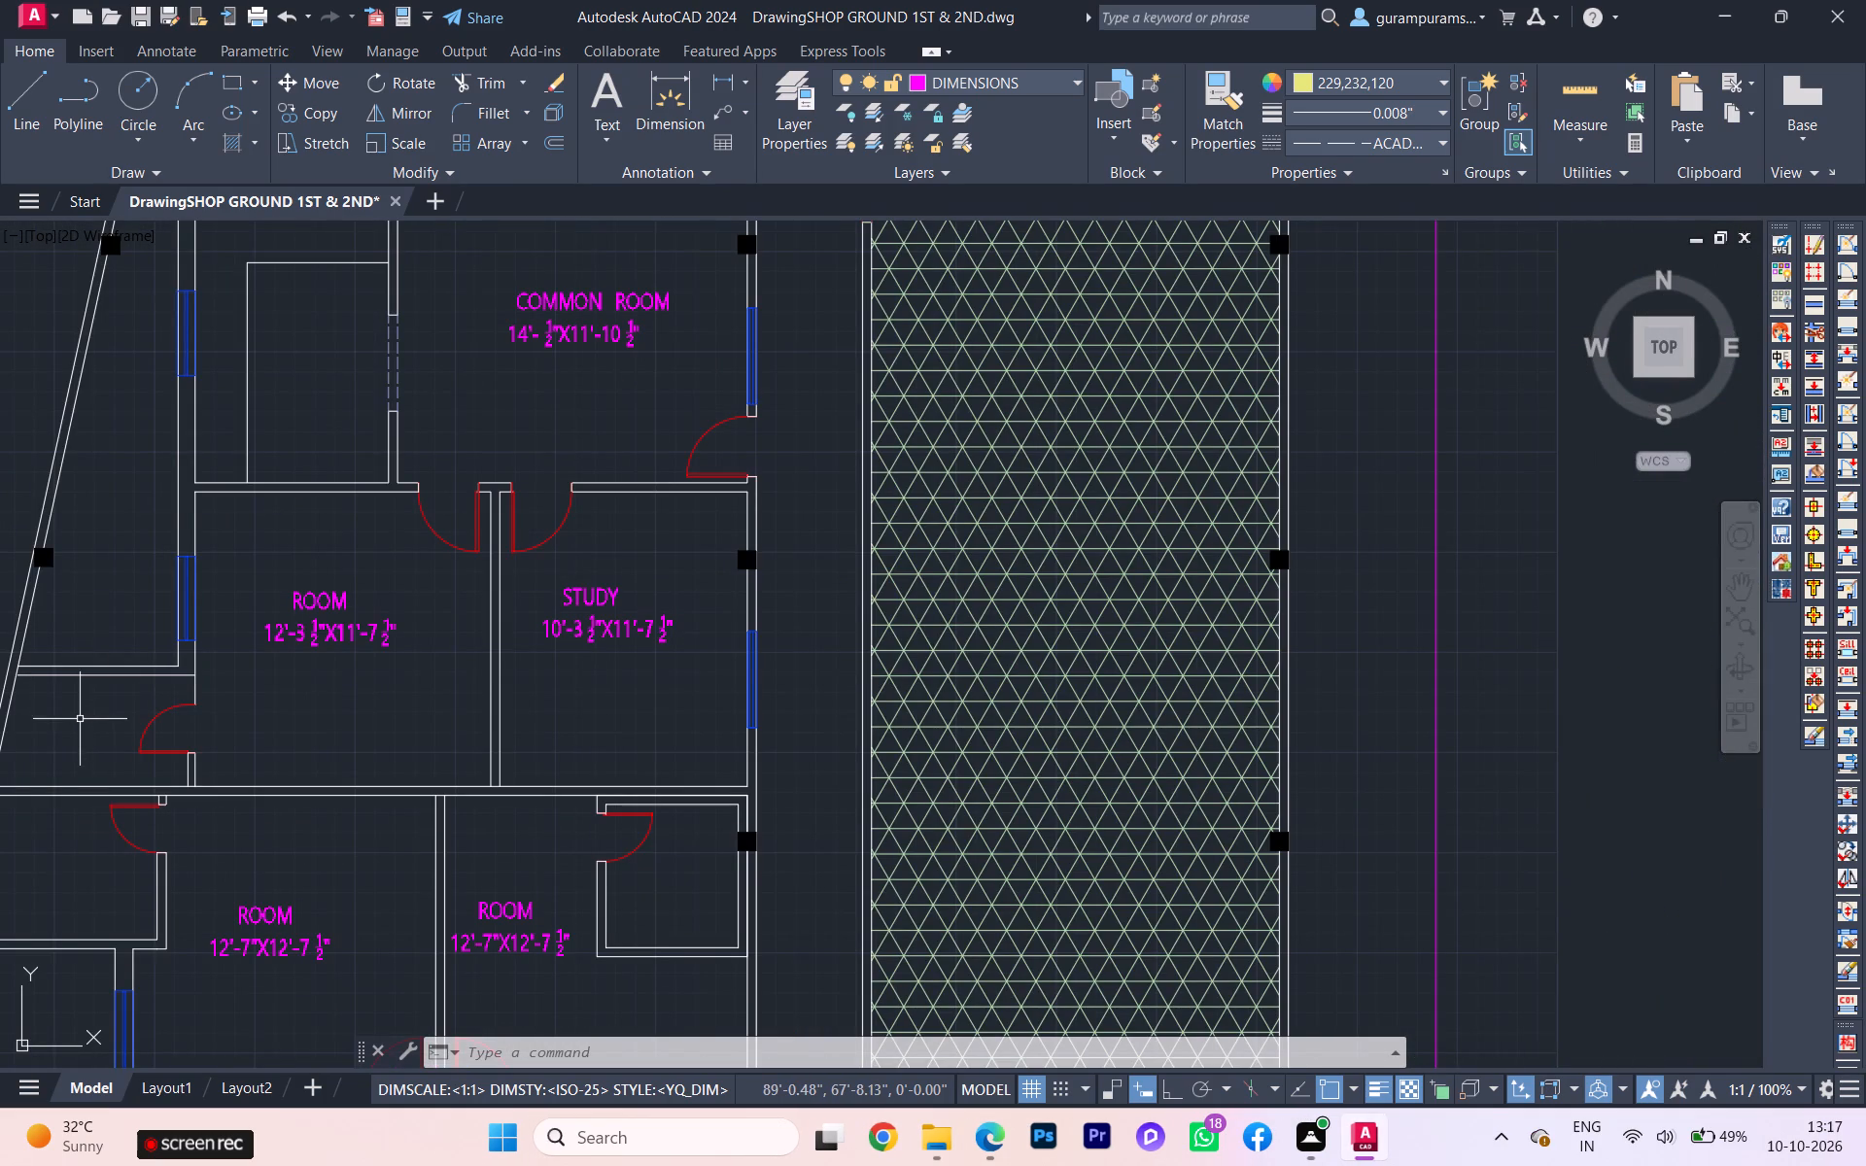
scroll(115, 685, "up", 1)
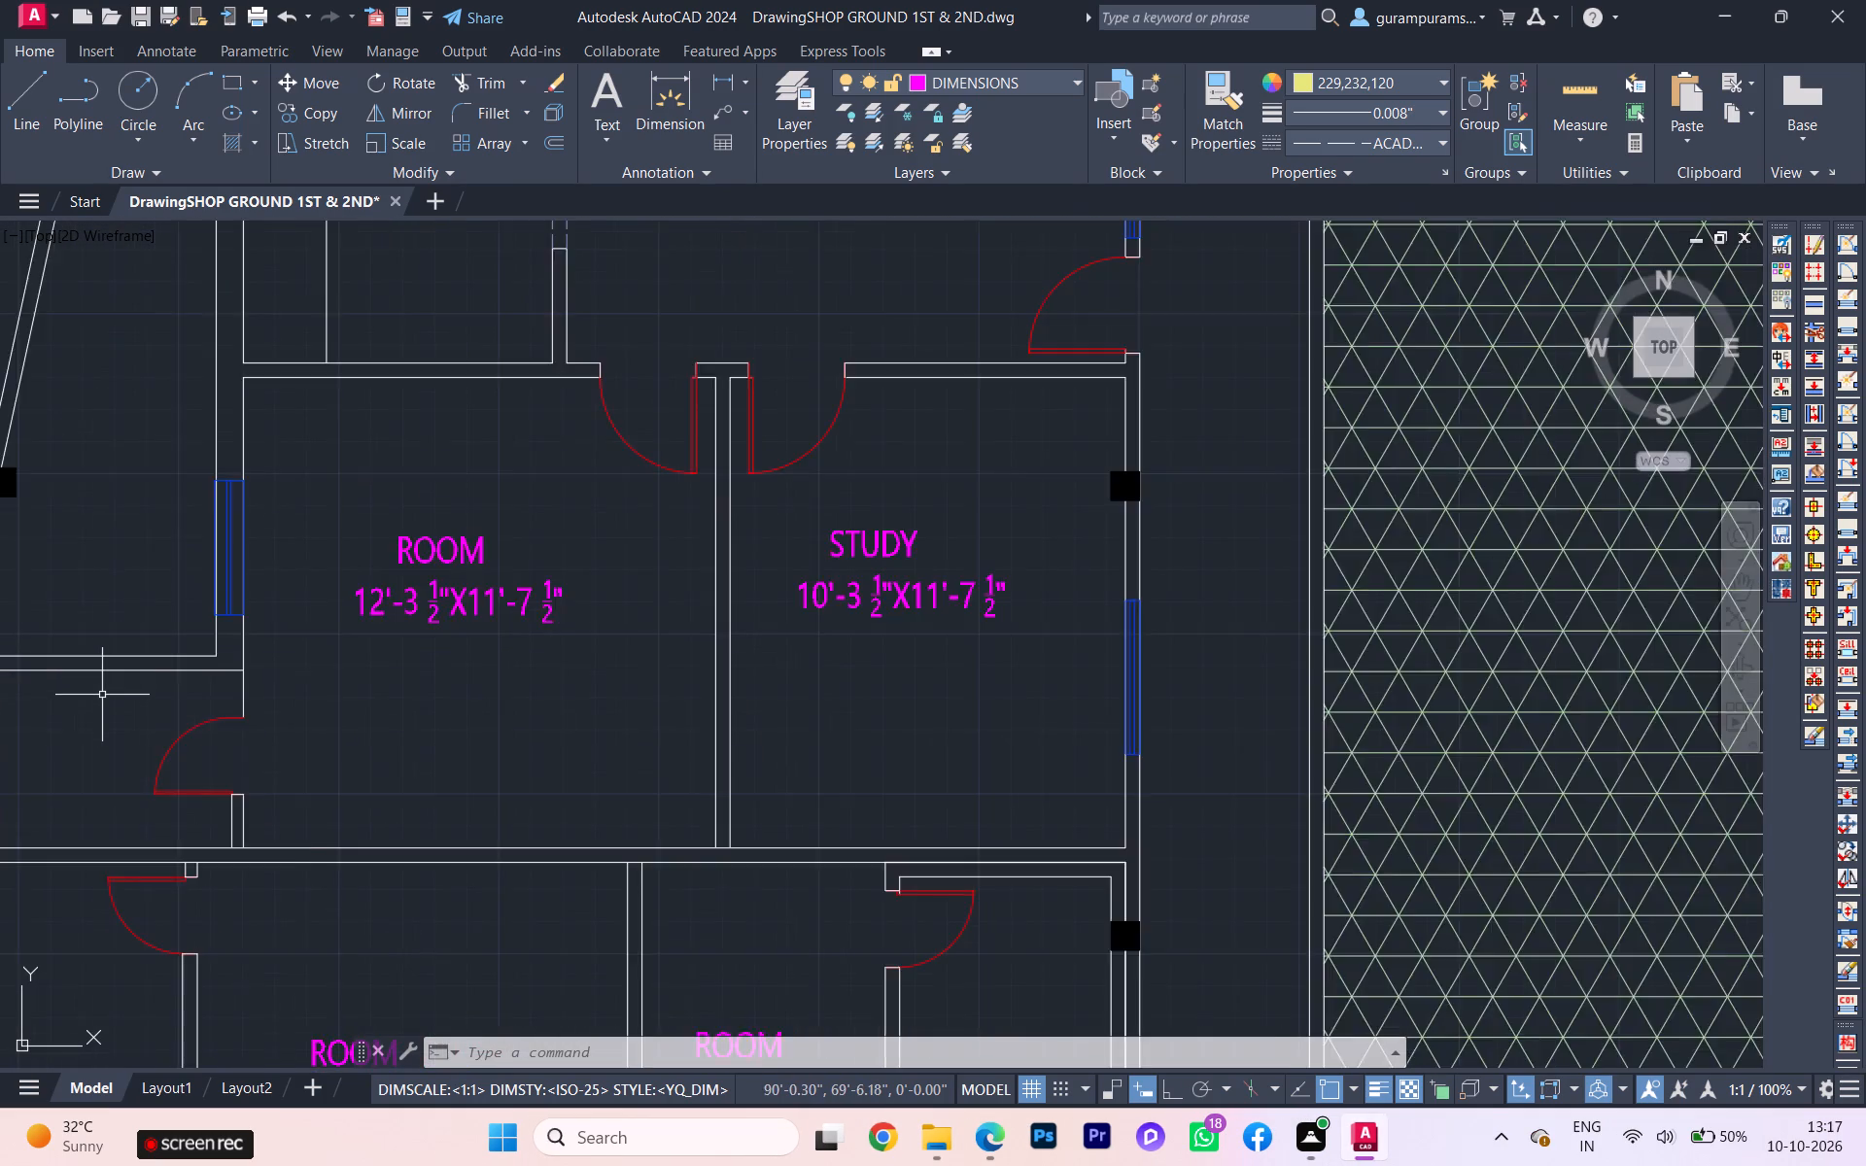
scroll(99, 698, "up", 1)
scroll(88, 707, "down", 1)
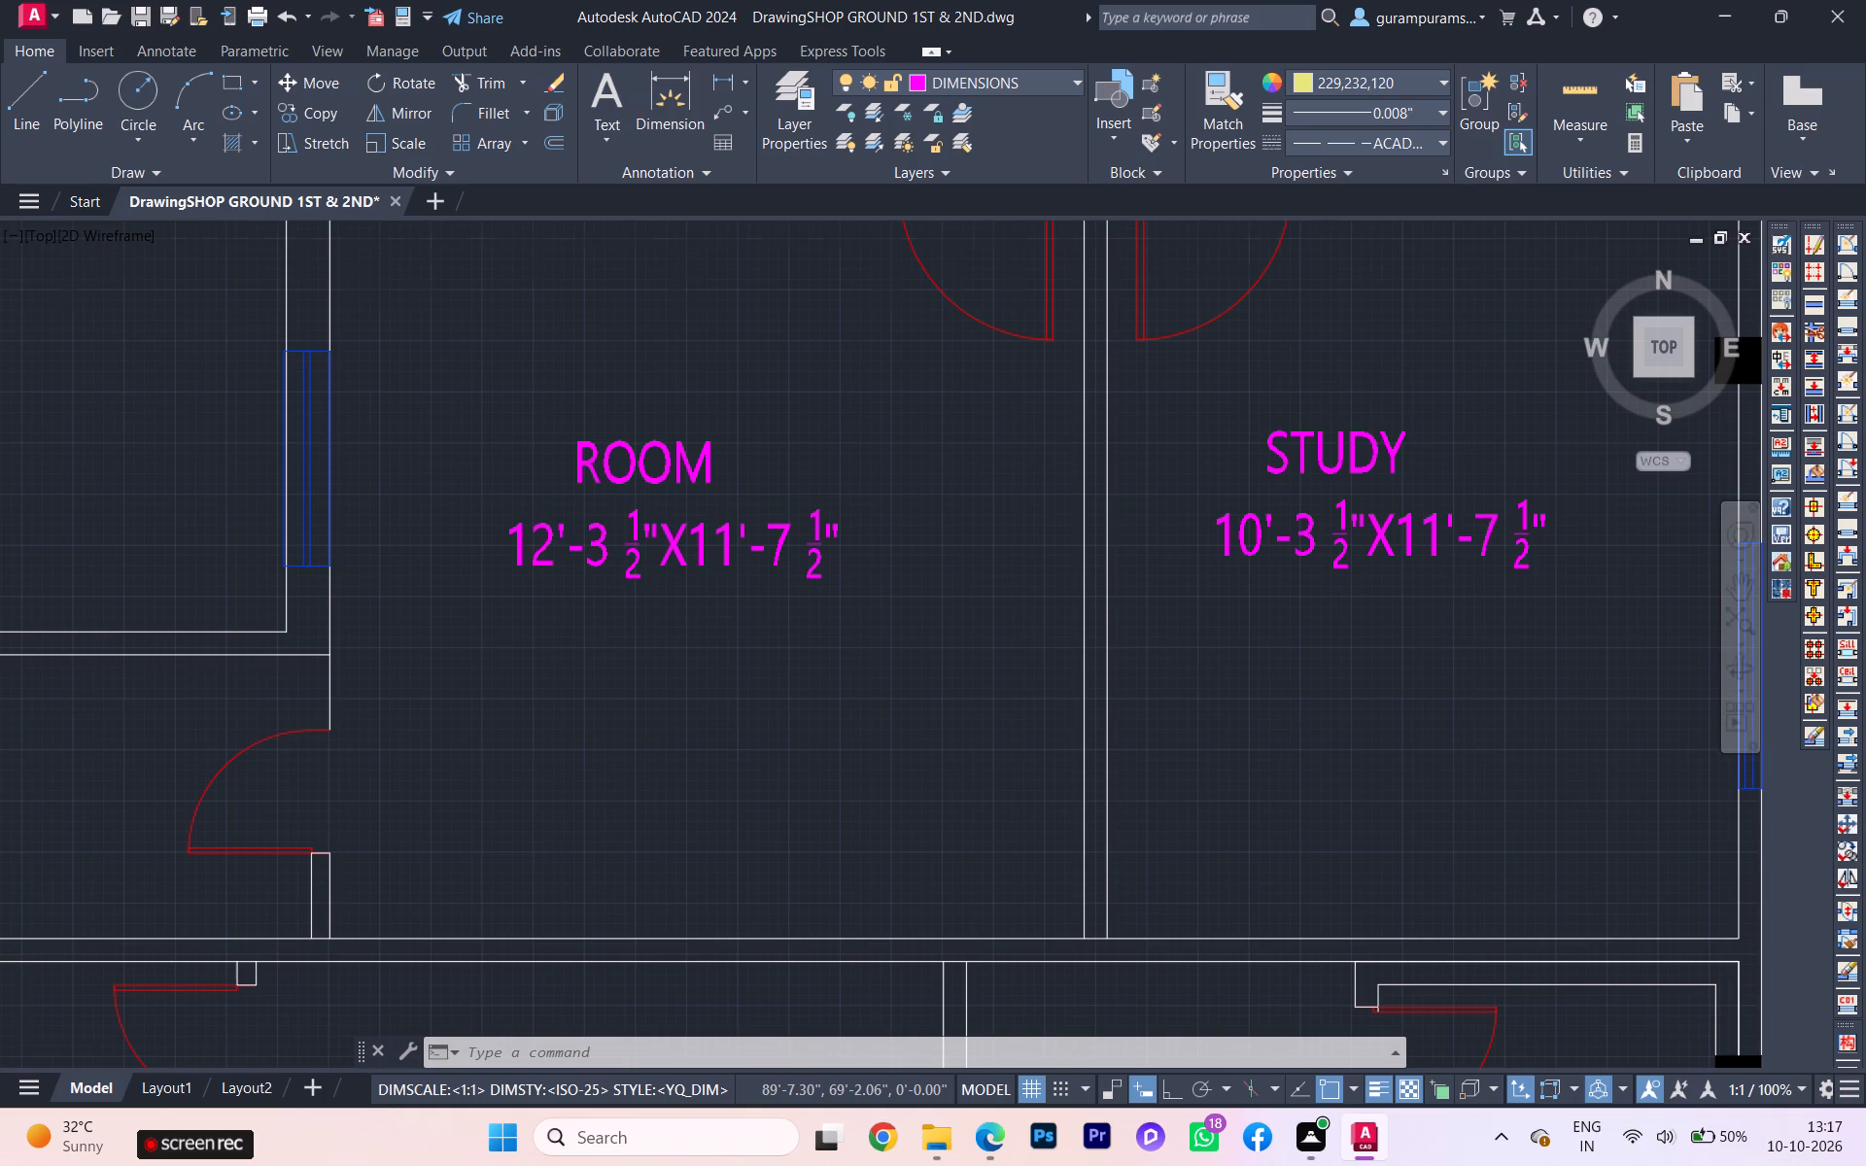
scroll(47, 704, "down", 2)
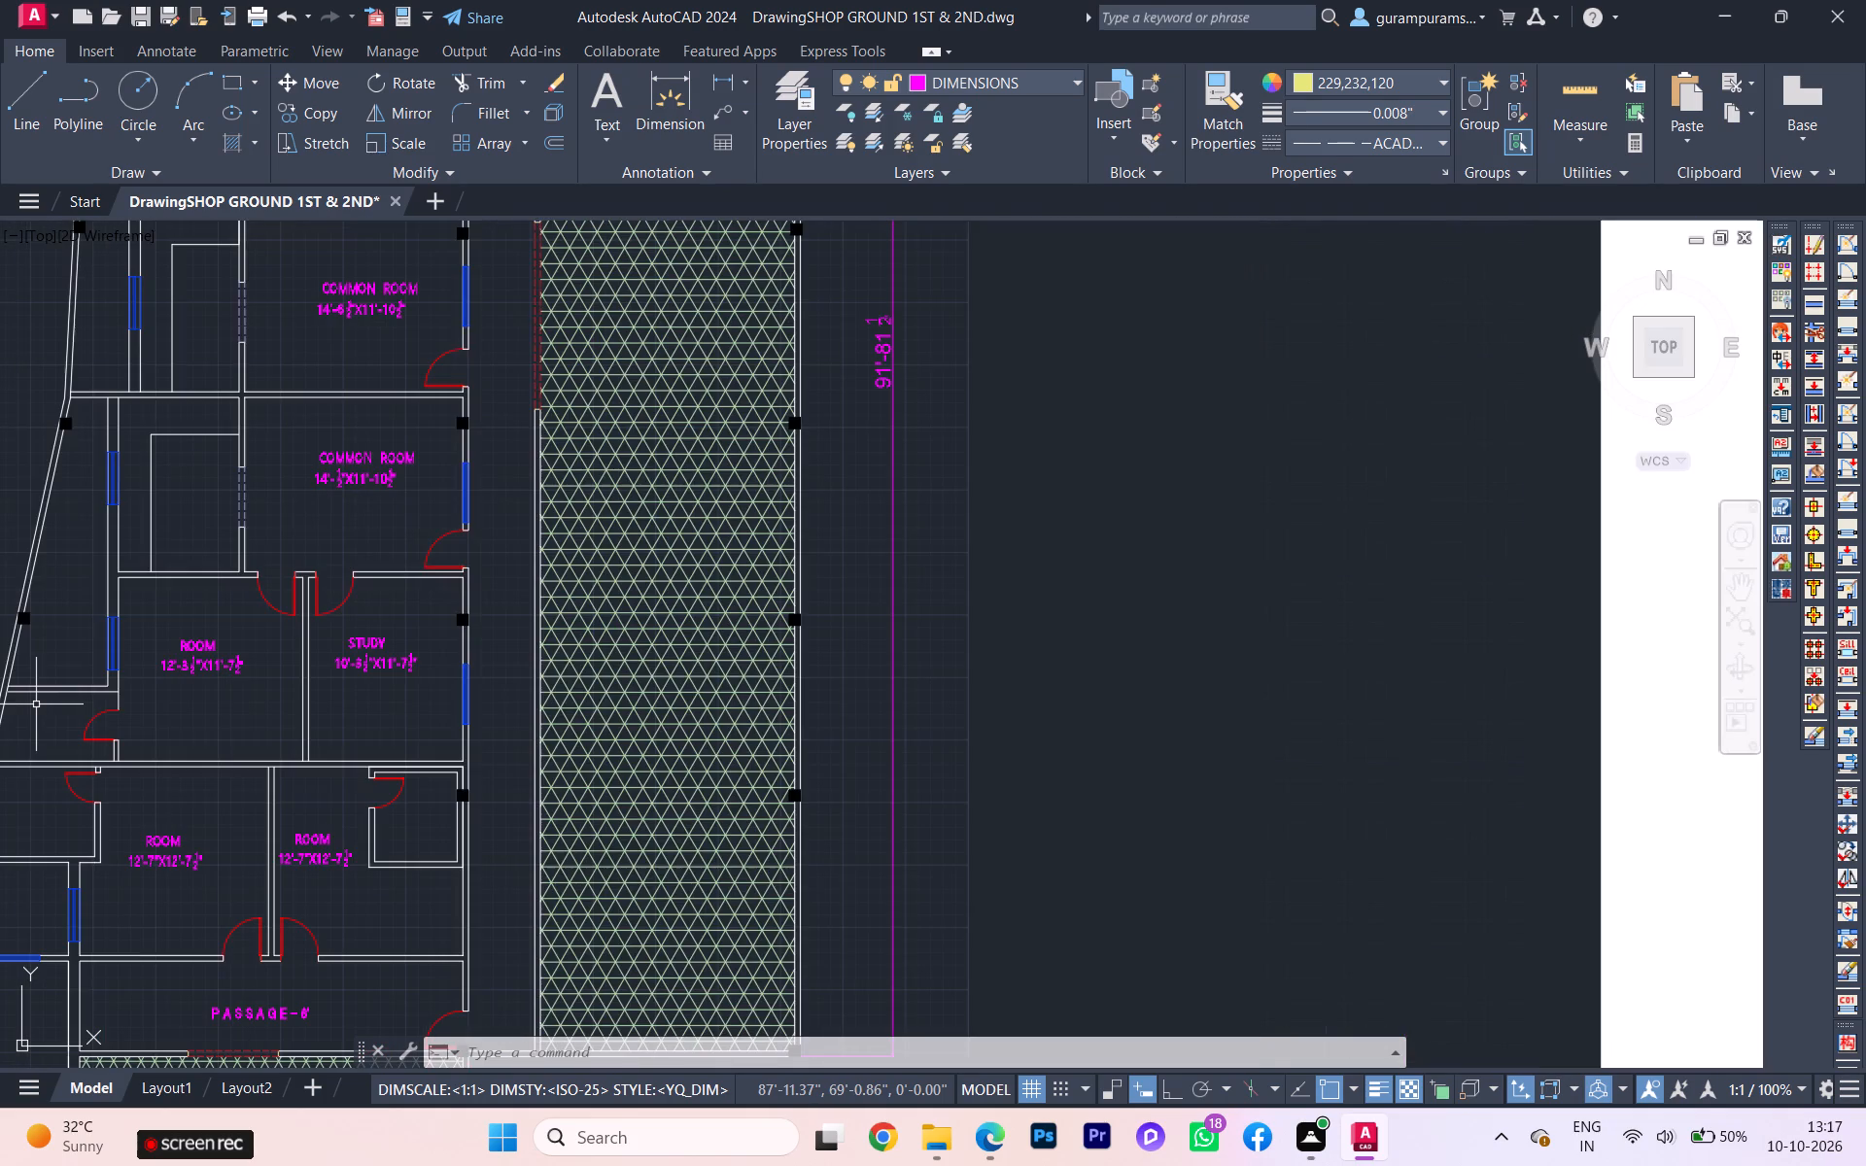
scroll(36, 703, "up", 1)
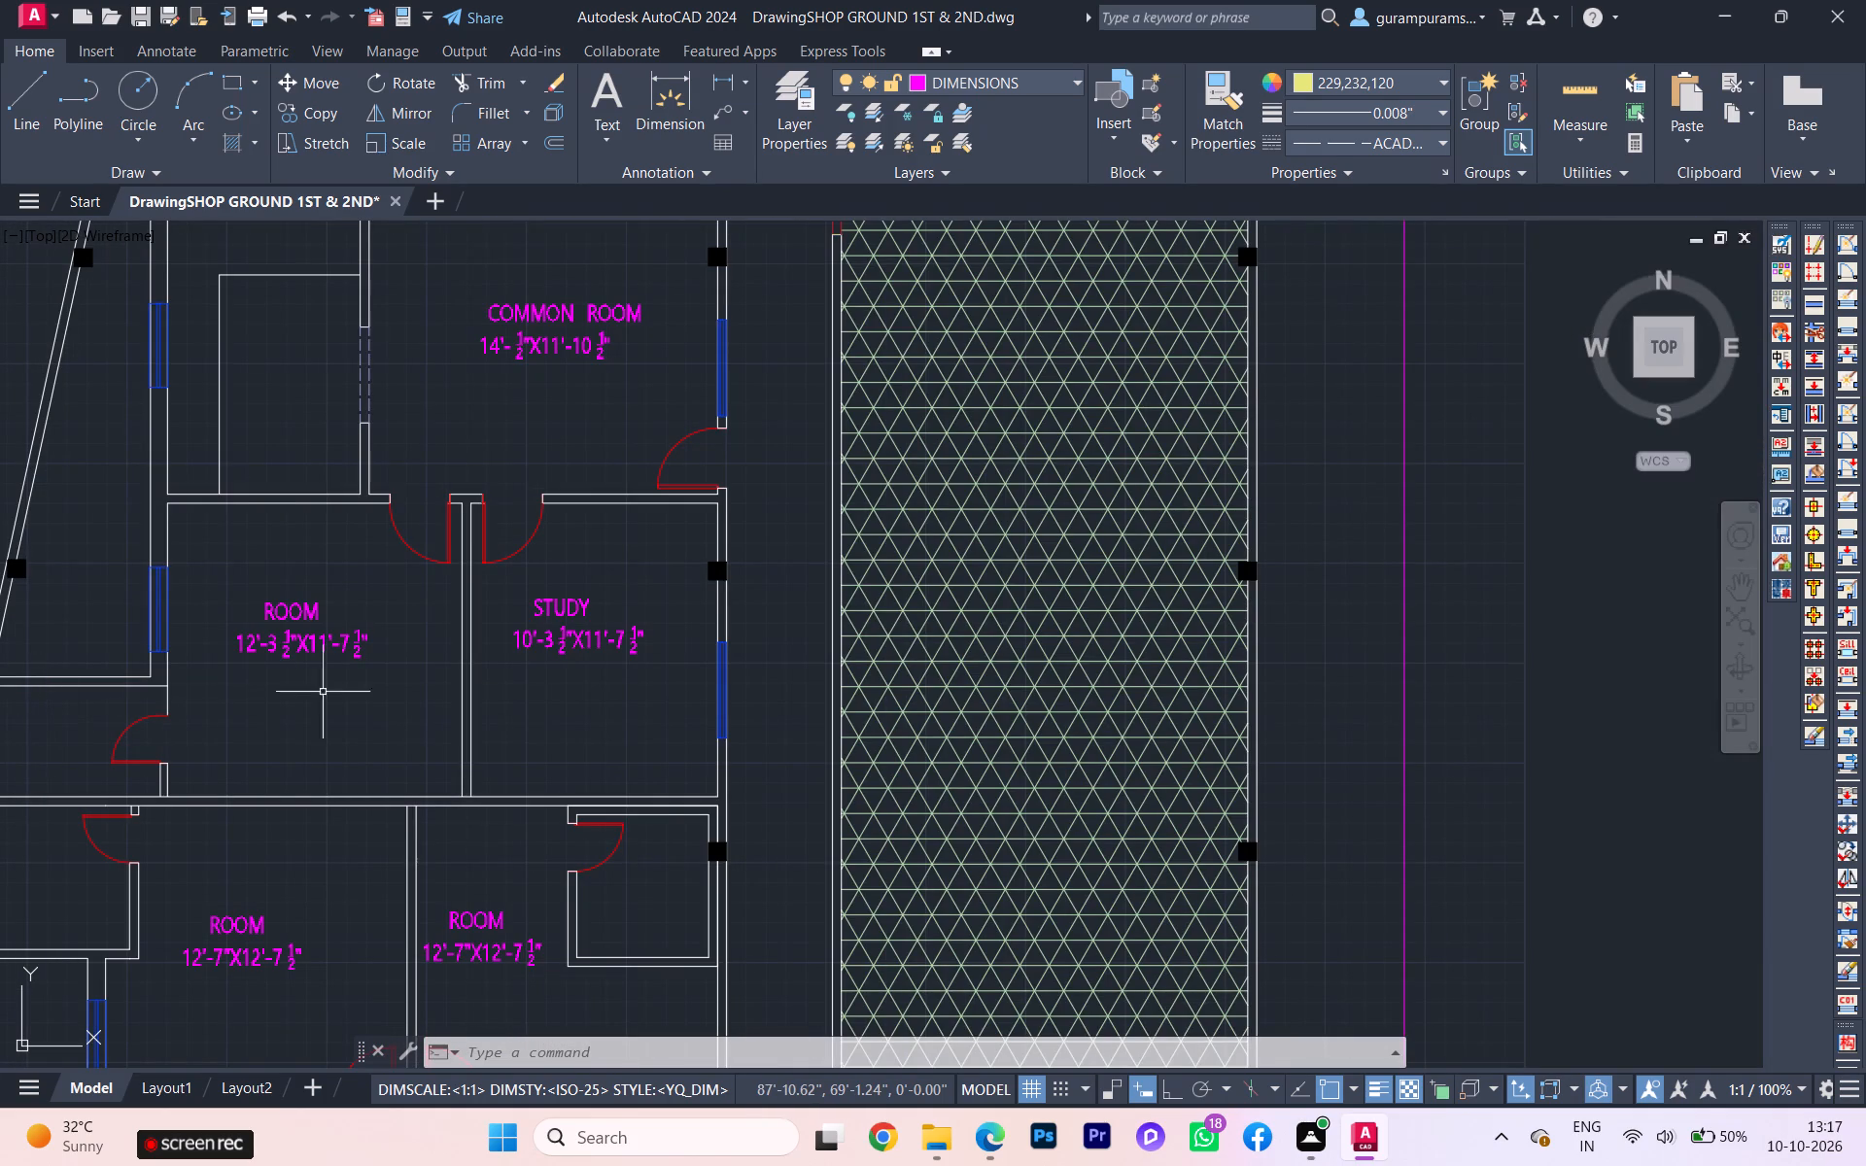
scroll(397, 708, "down", 1)
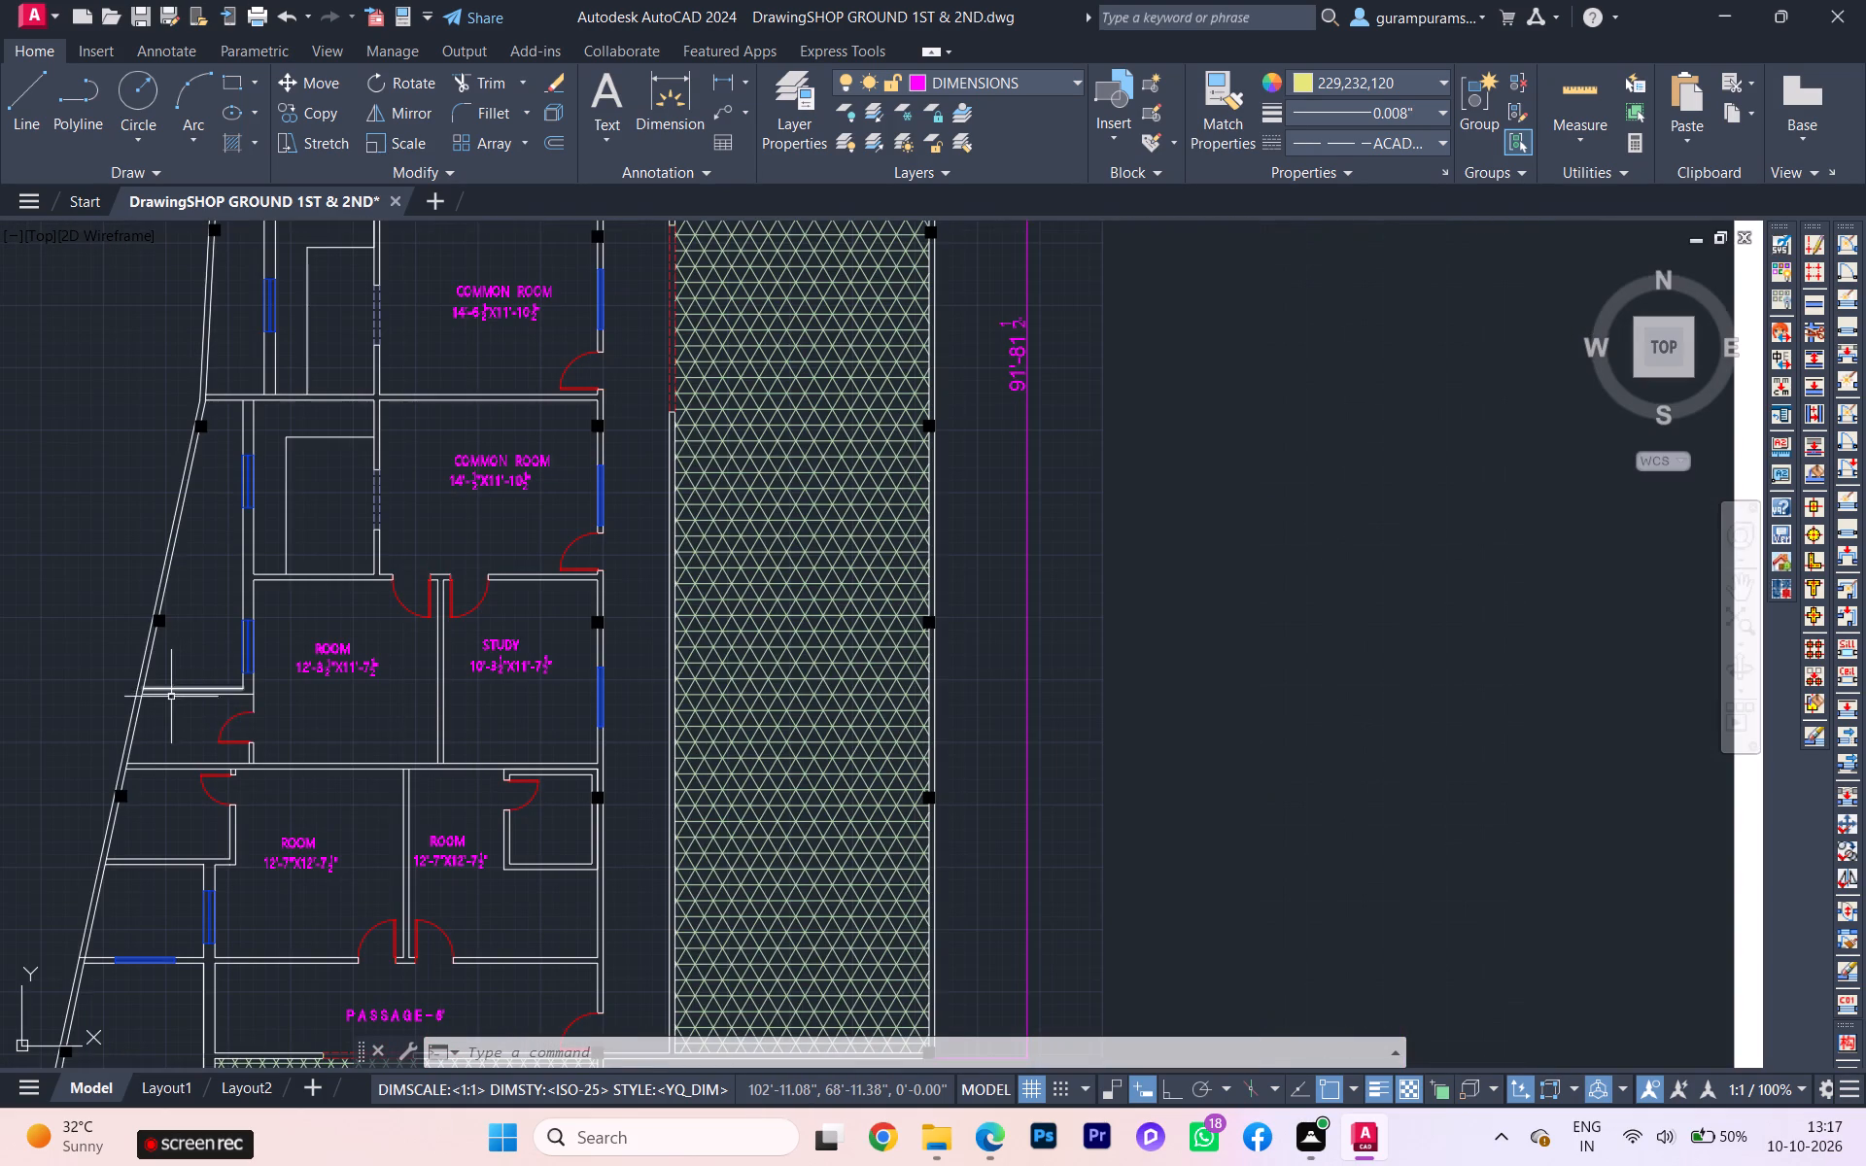
scroll(99, 631, "down", 1)
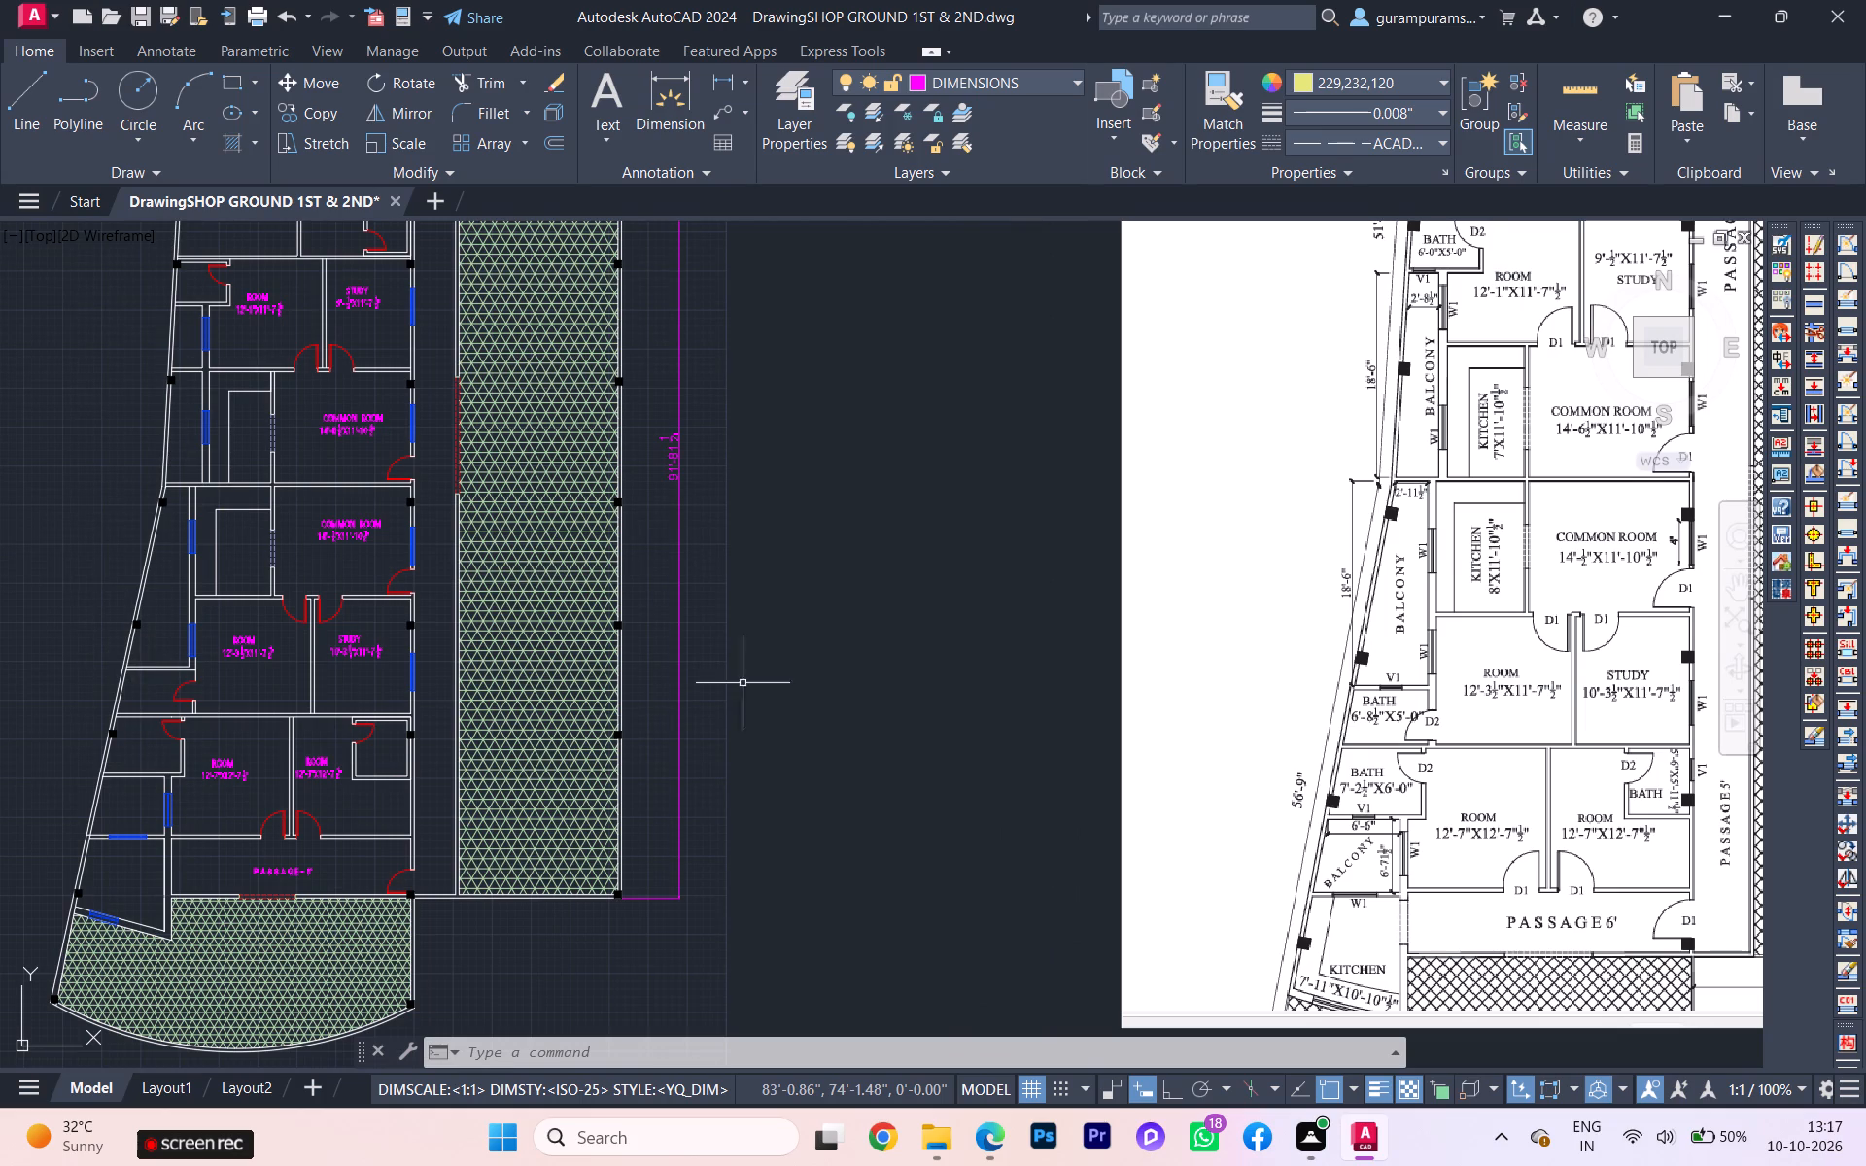
scroll(1408, 861, "up", 2)
scroll(1410, 863, "down", 2)
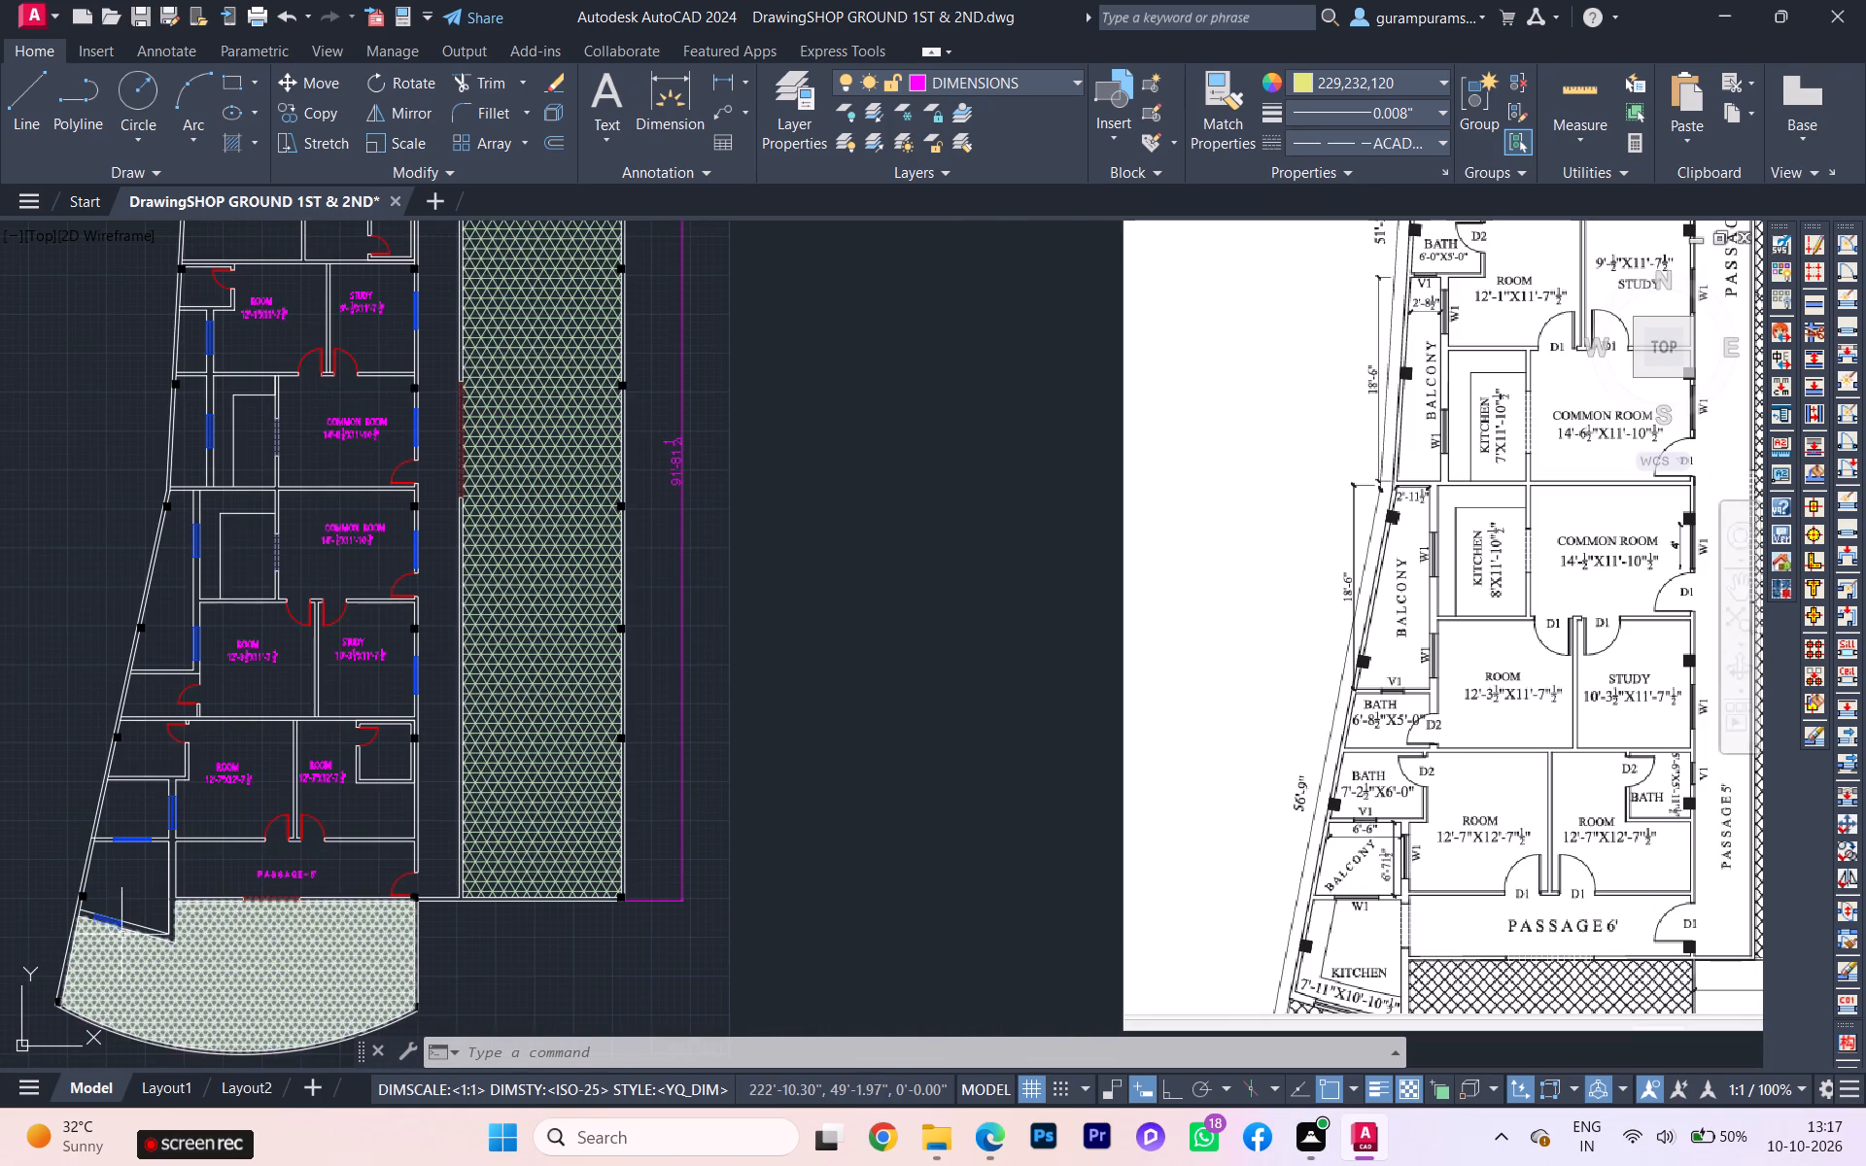
scroll(156, 891, "up", 1)
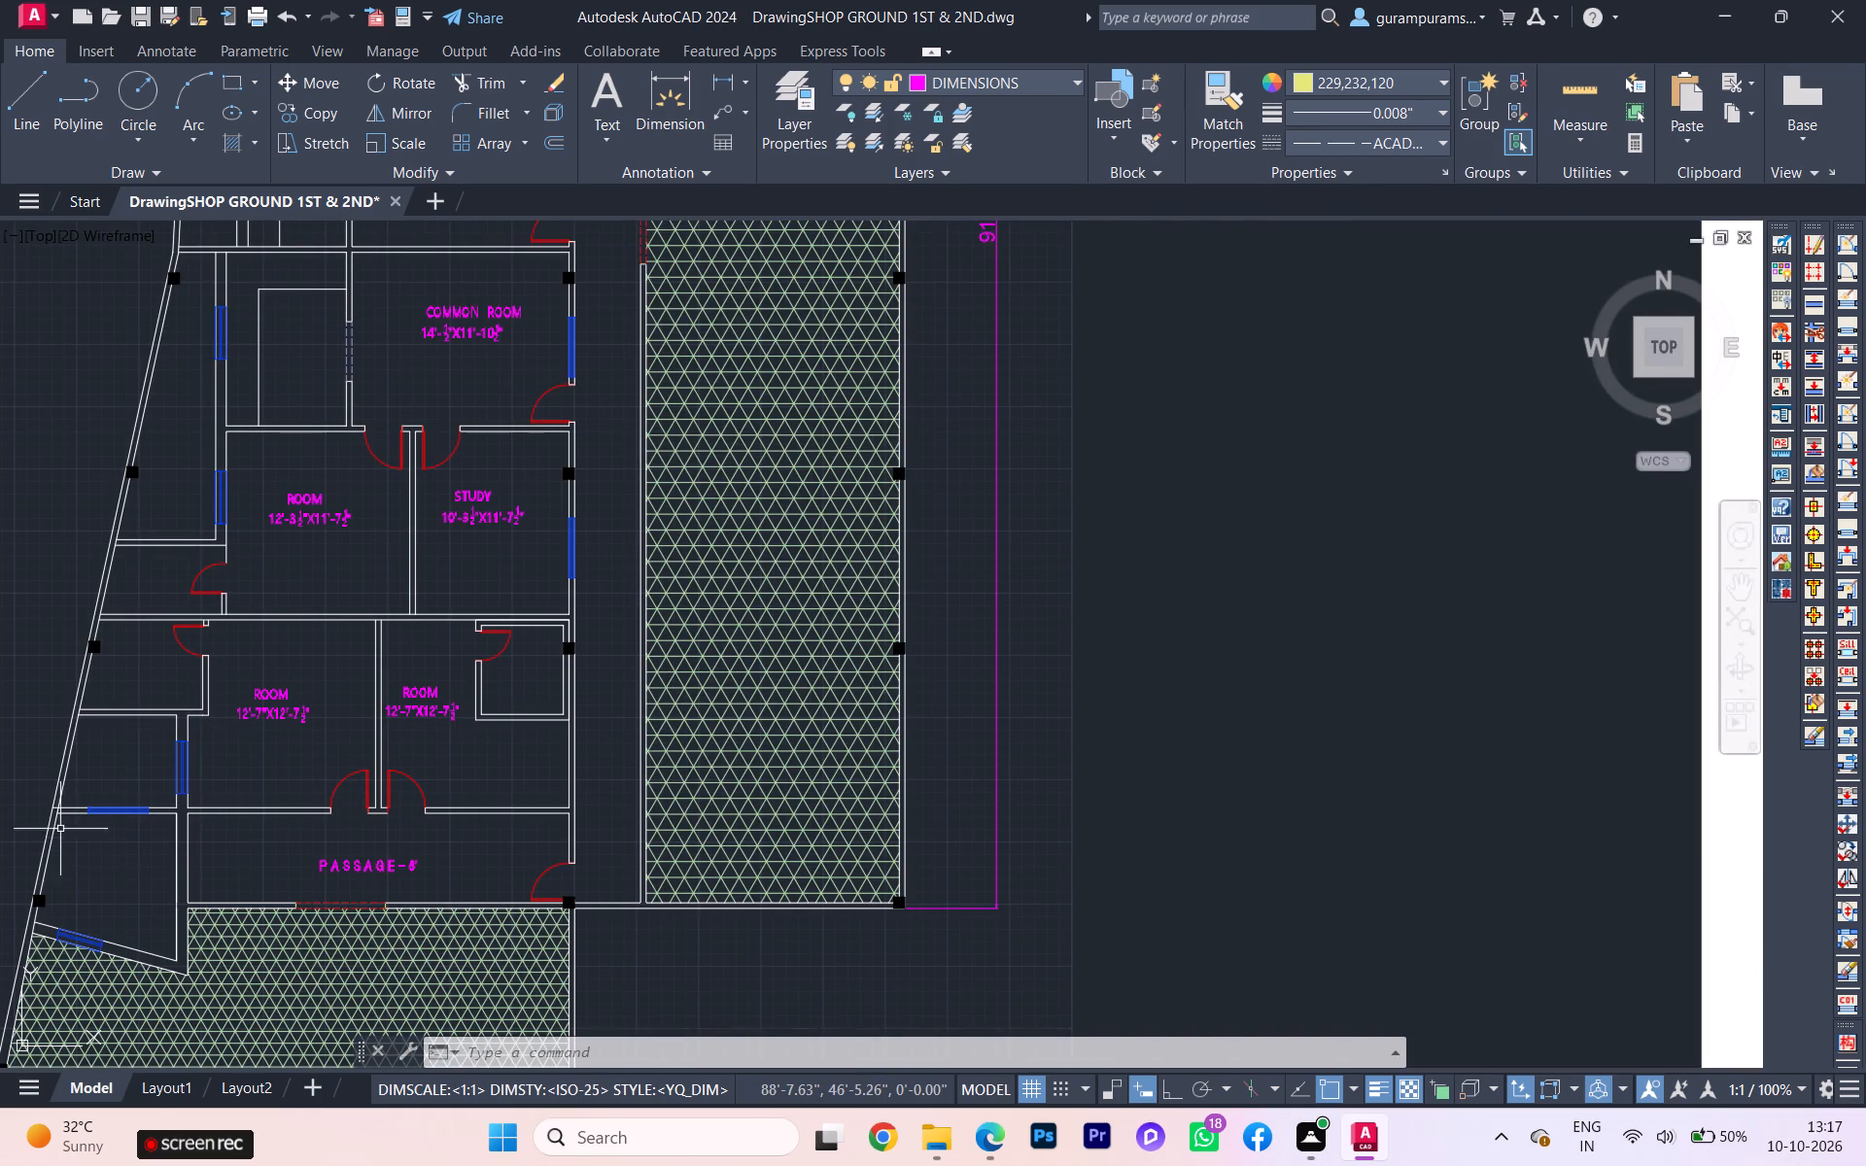
scroll(50, 795, "down", 1)
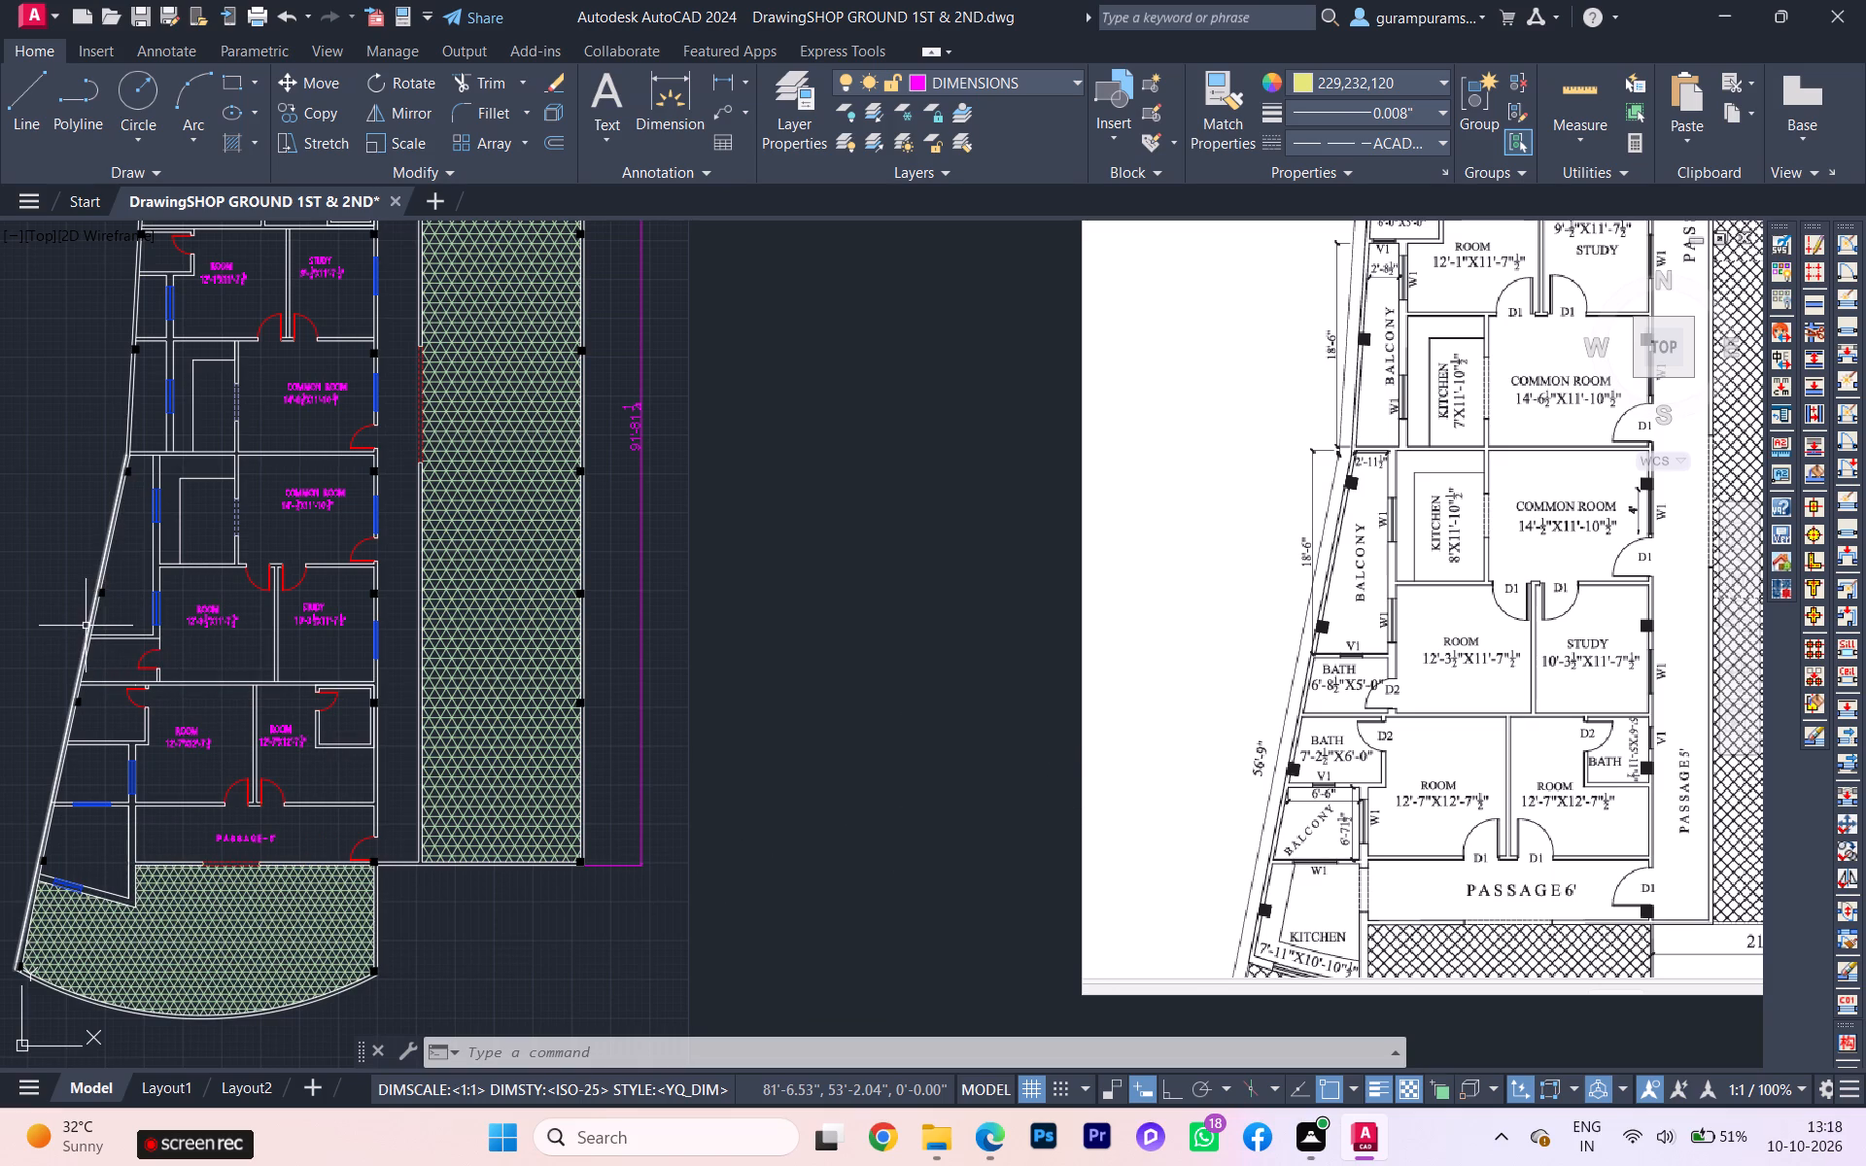
scroll(86, 626, "up", 1)
scroll(72, 660, "down", 1)
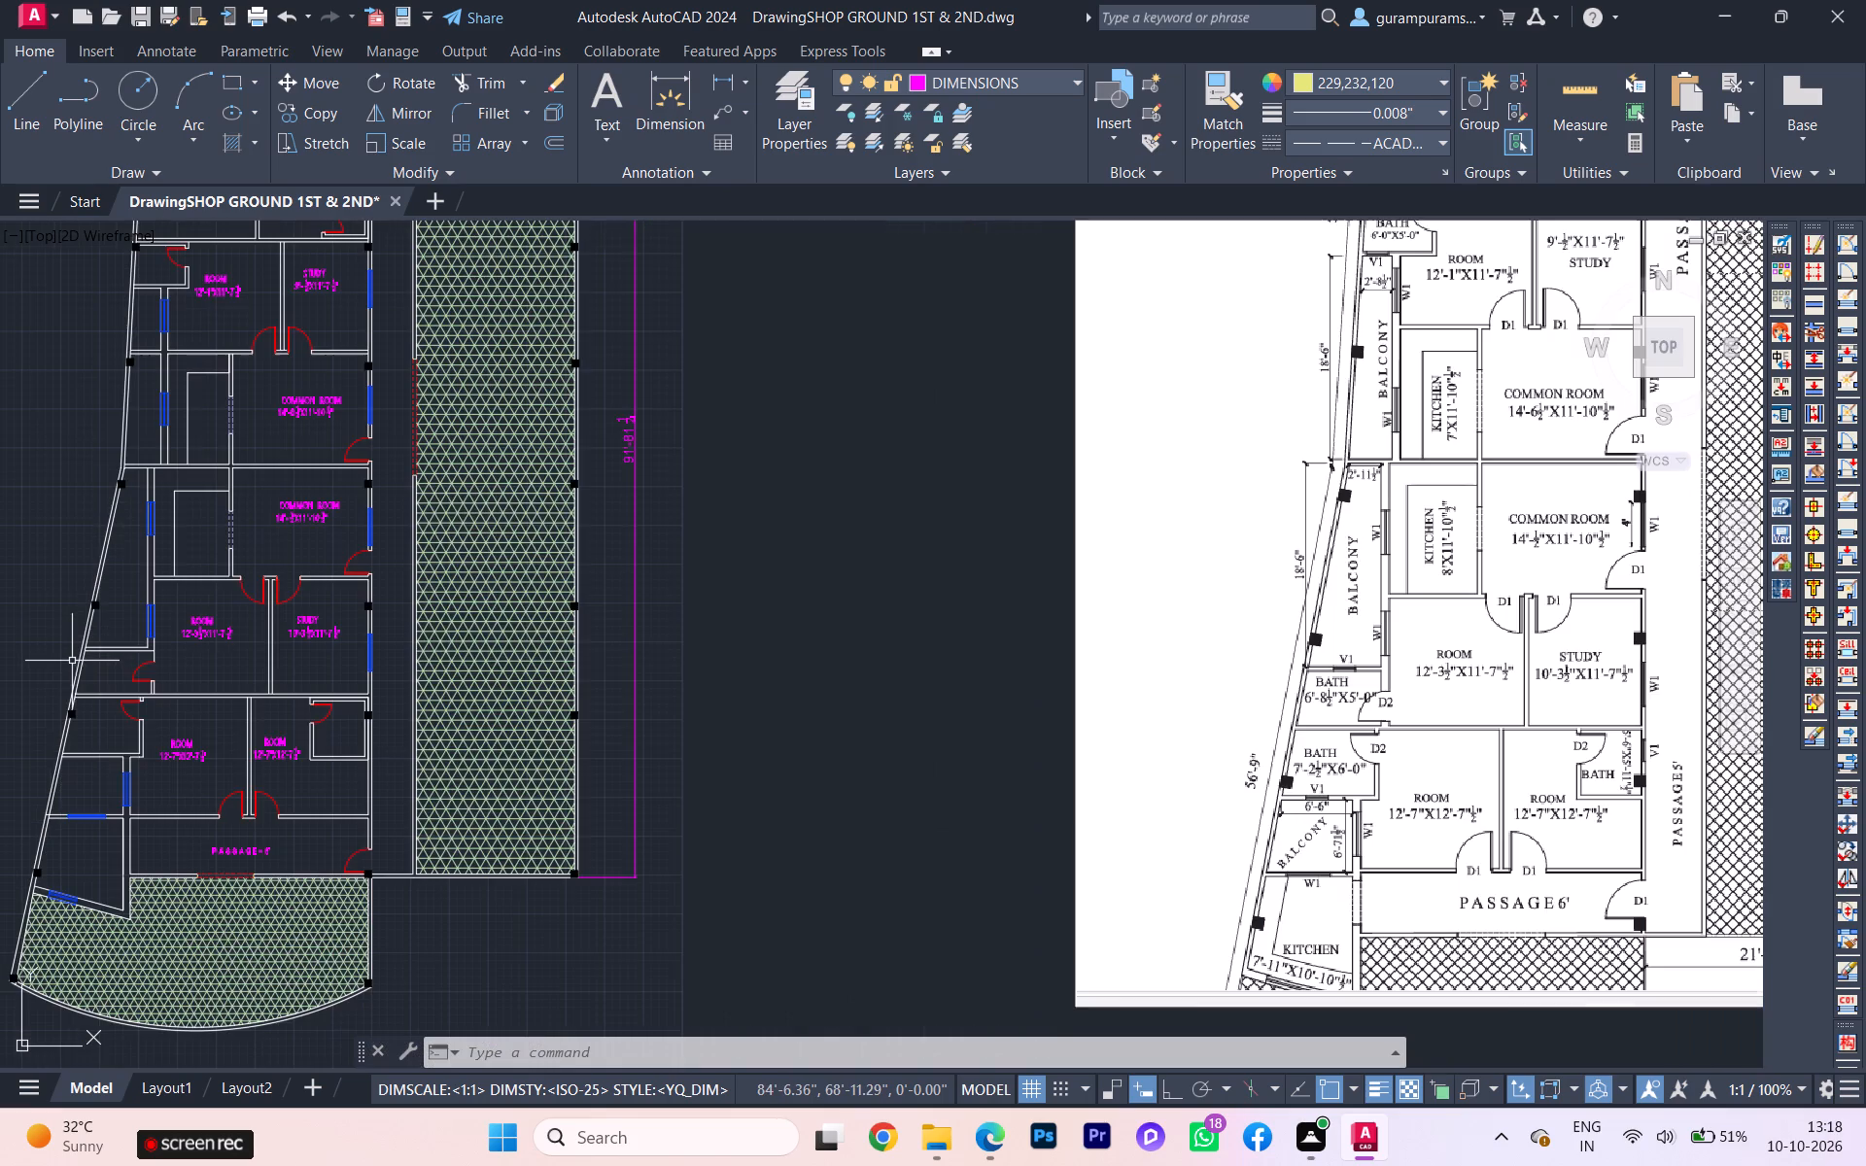
scroll(73, 665, "up", 2)
scroll(71, 669, "down", 2)
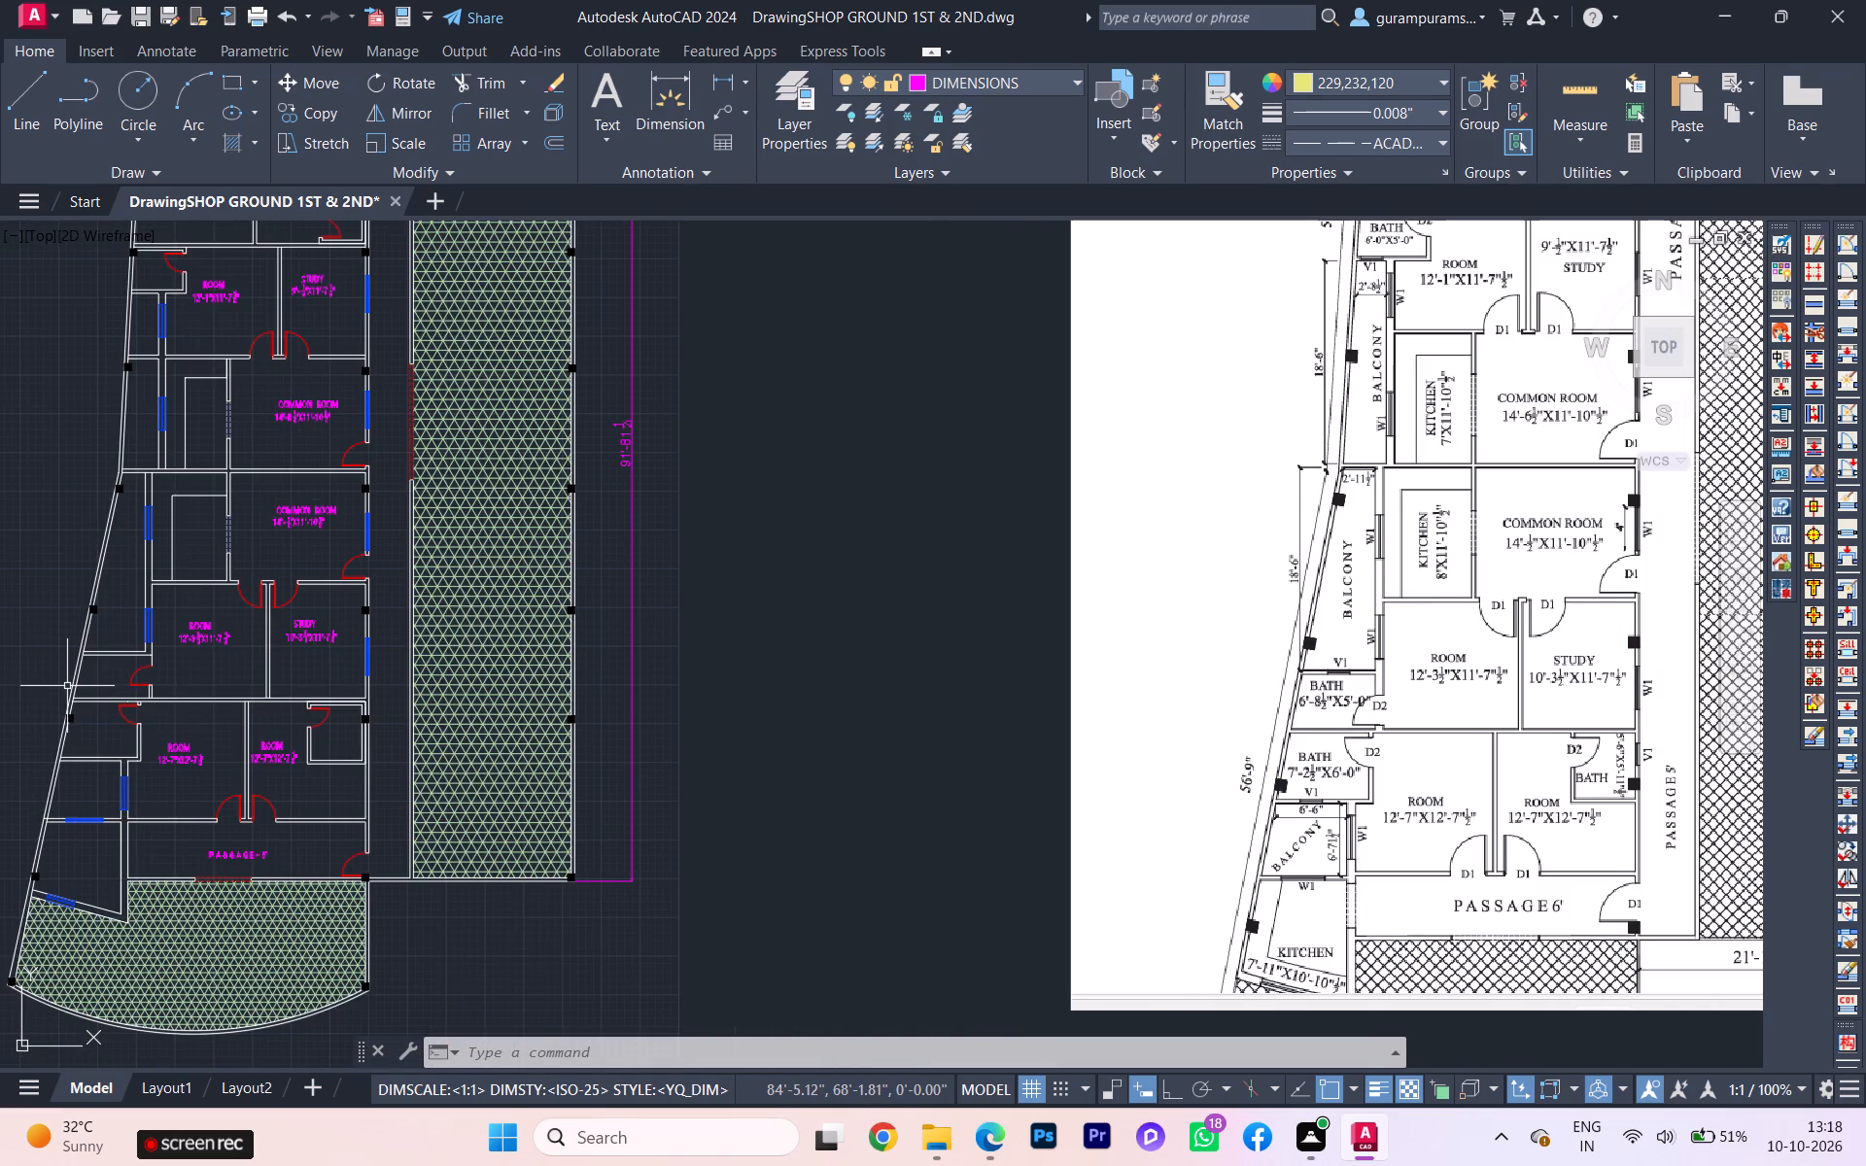
scroll(67, 686, "up", 2)
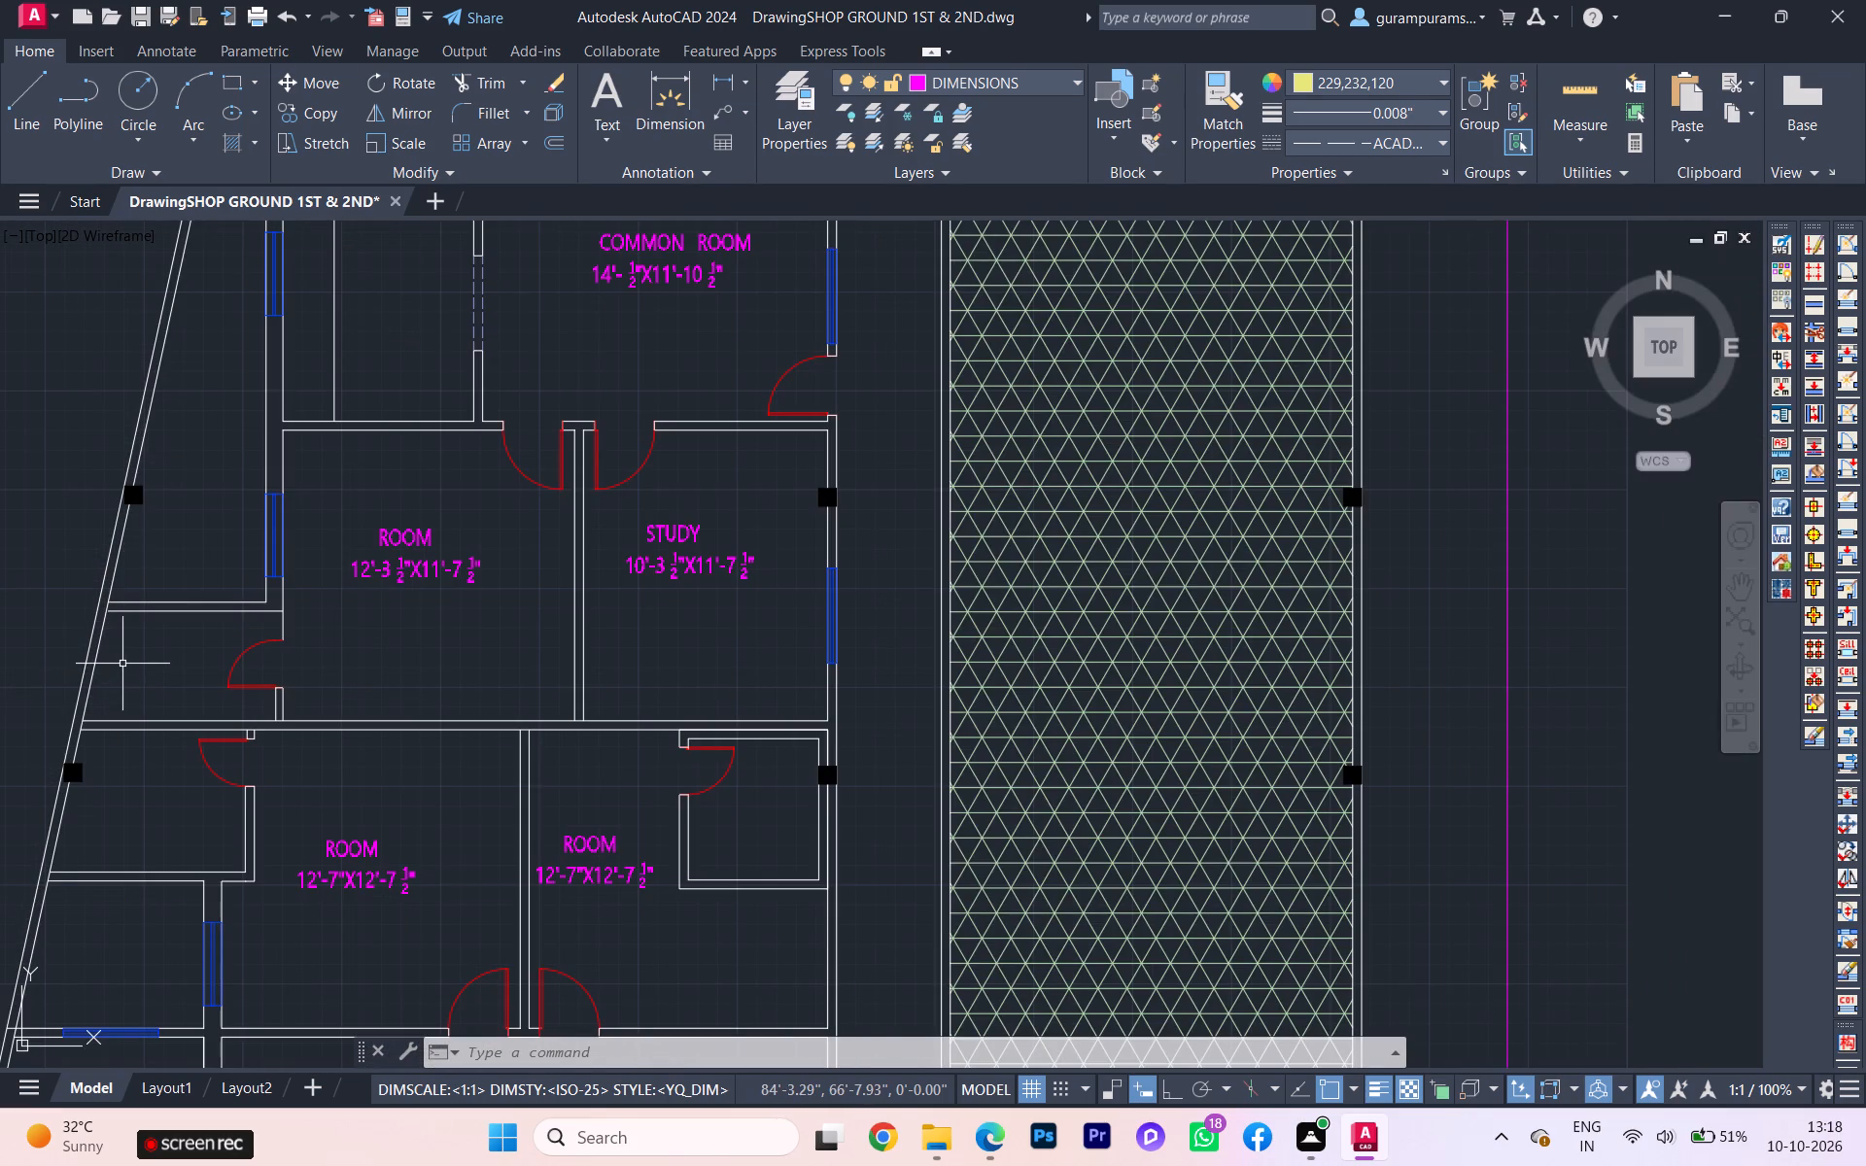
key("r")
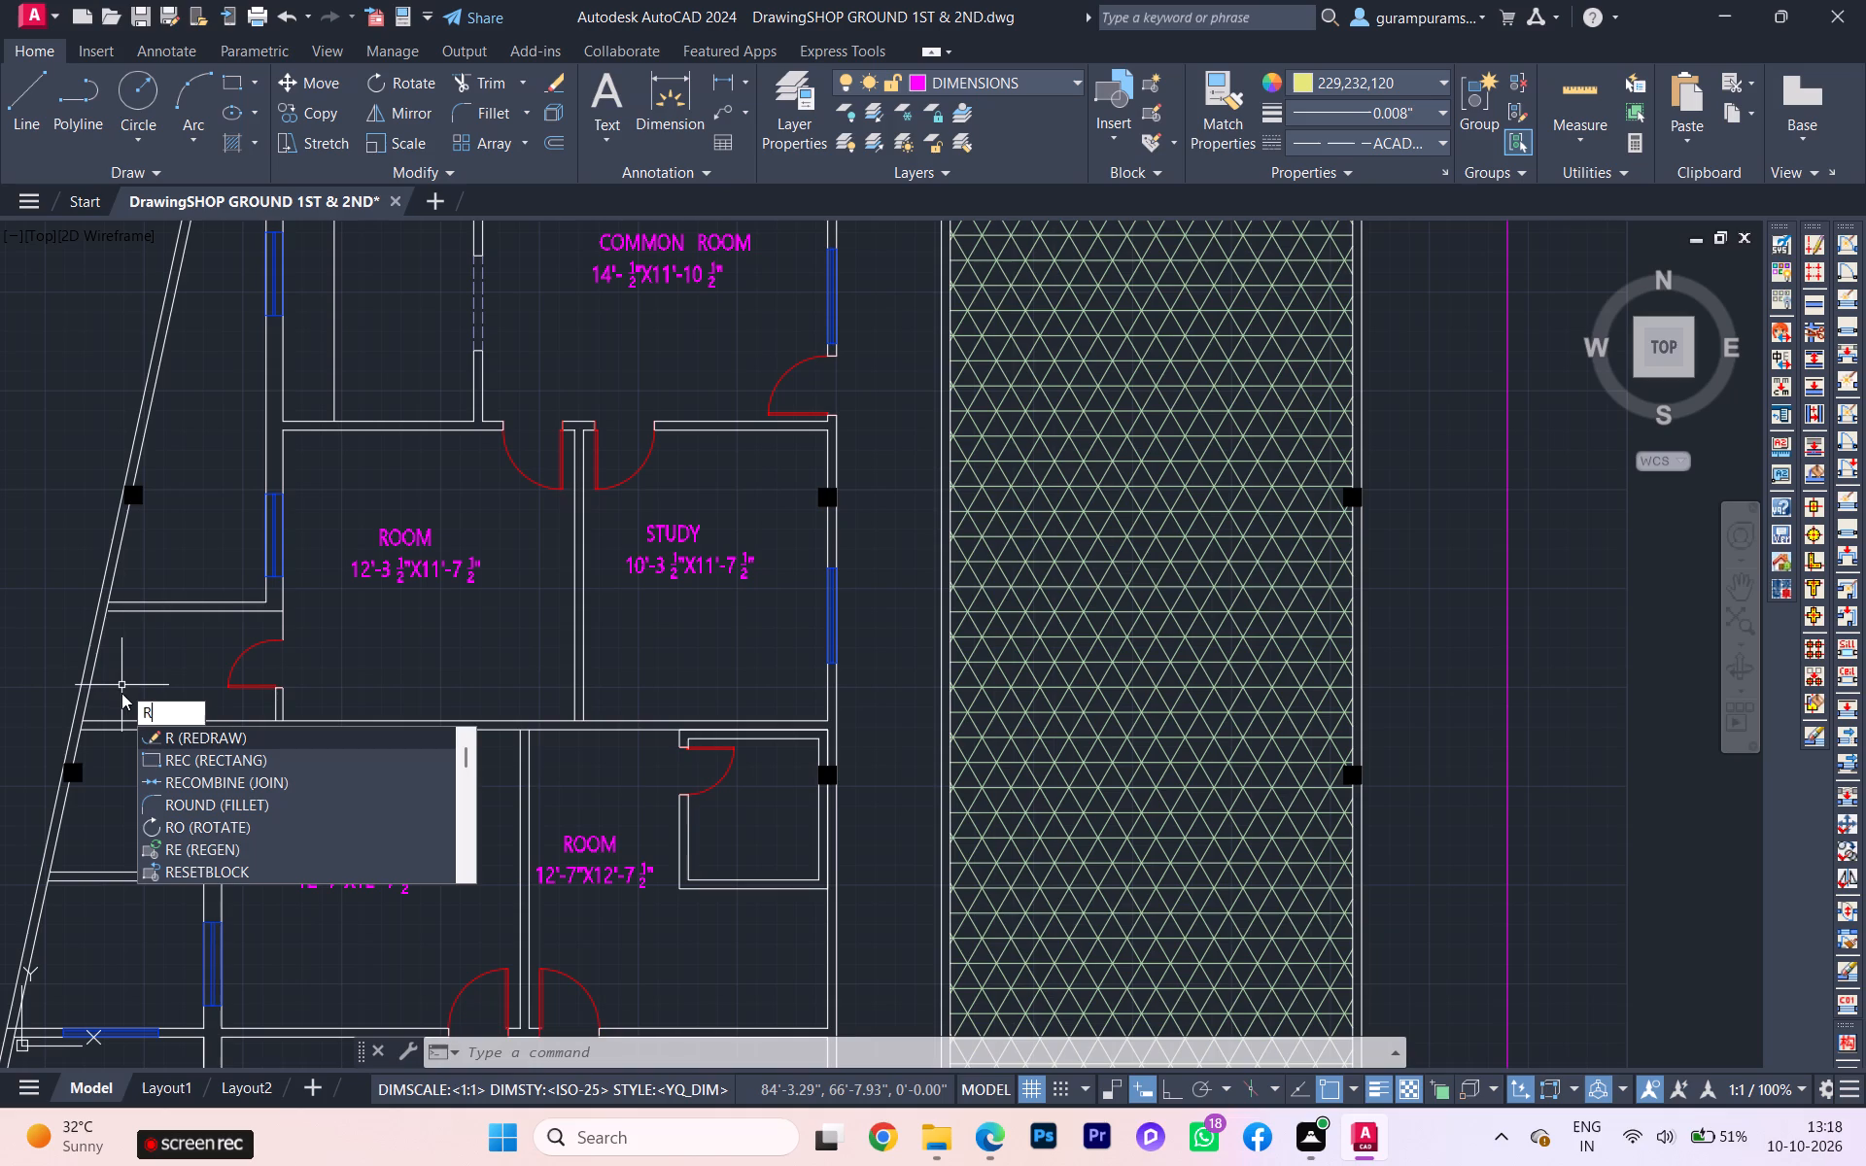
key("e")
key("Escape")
Place a multiline text box in the unlabelled bath between the slanted west wall and the 12'-3 1/2"X11'-7 1/2" ROOM.
key("t")
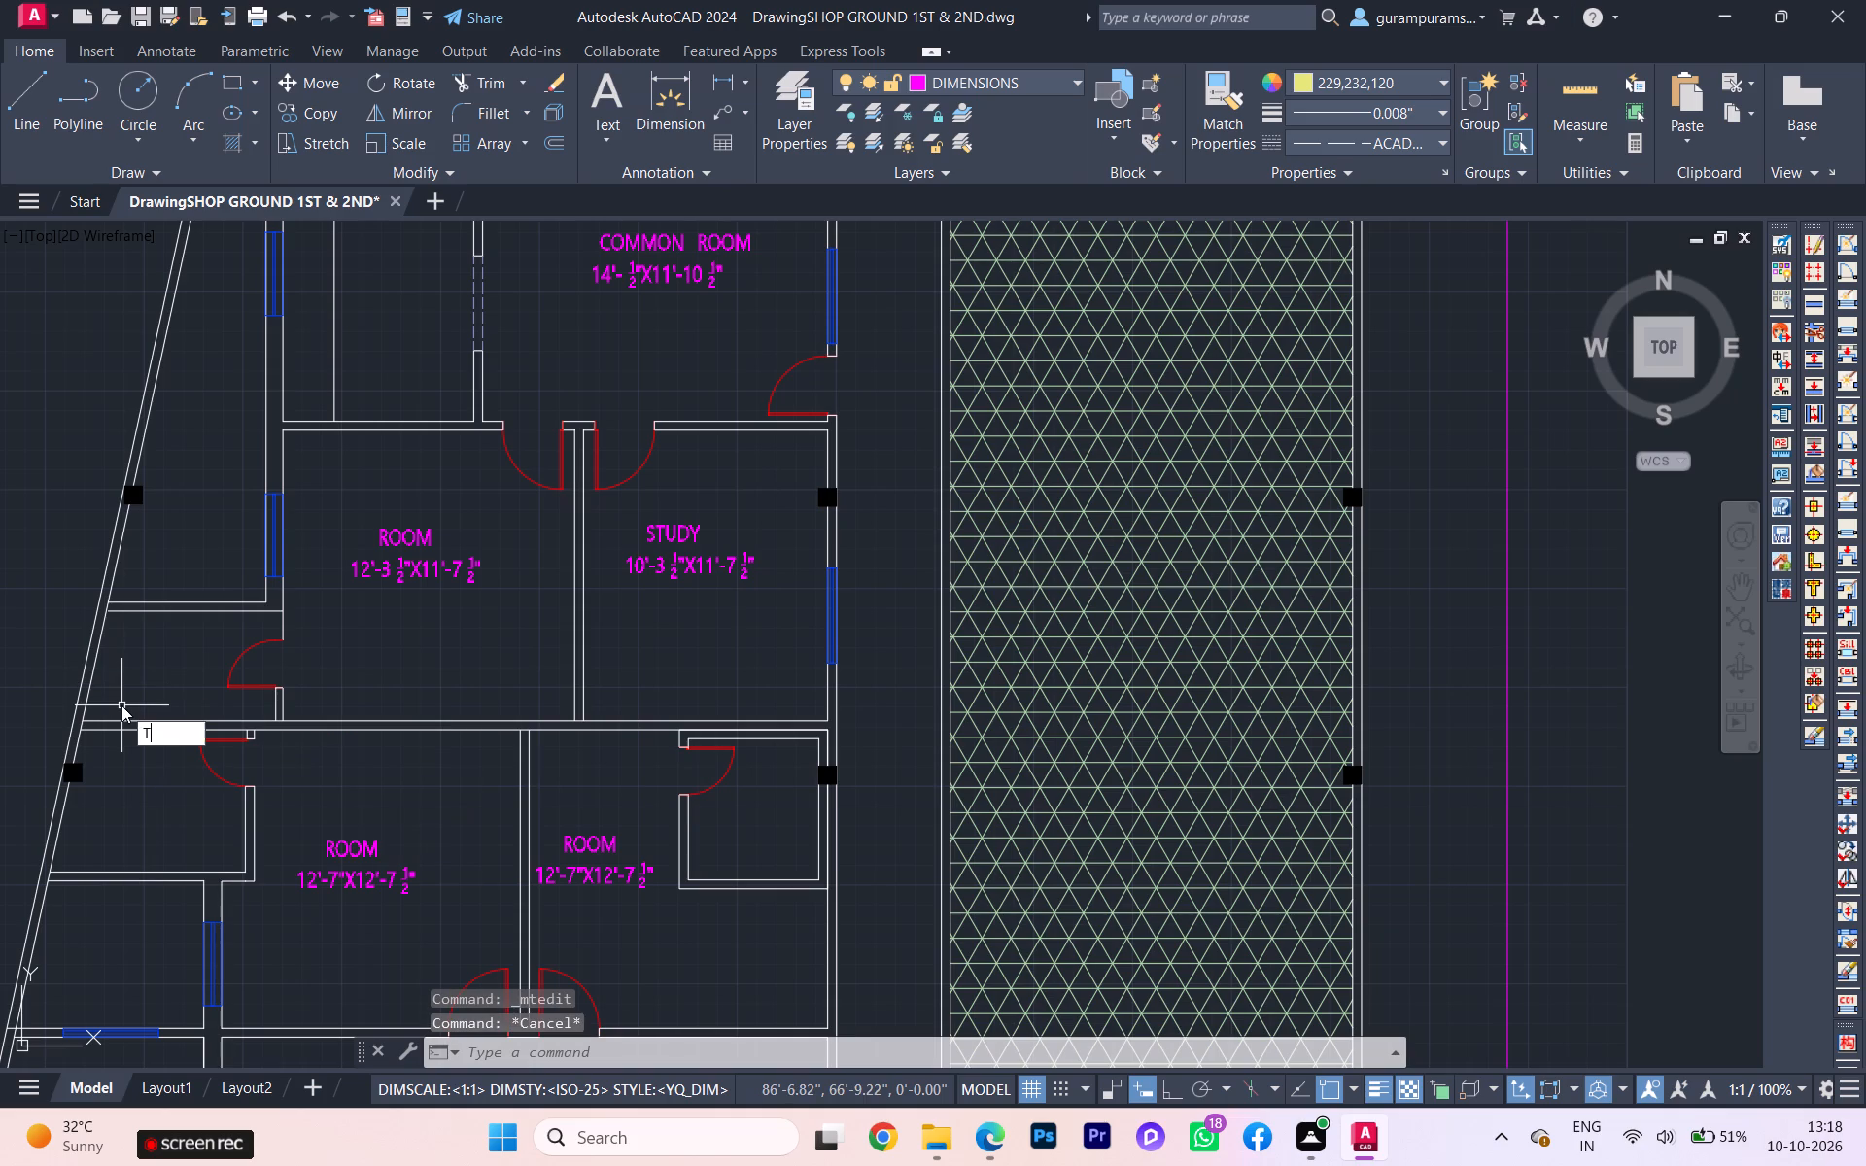
key("Return")
scroll(115, 757, "up", 1)
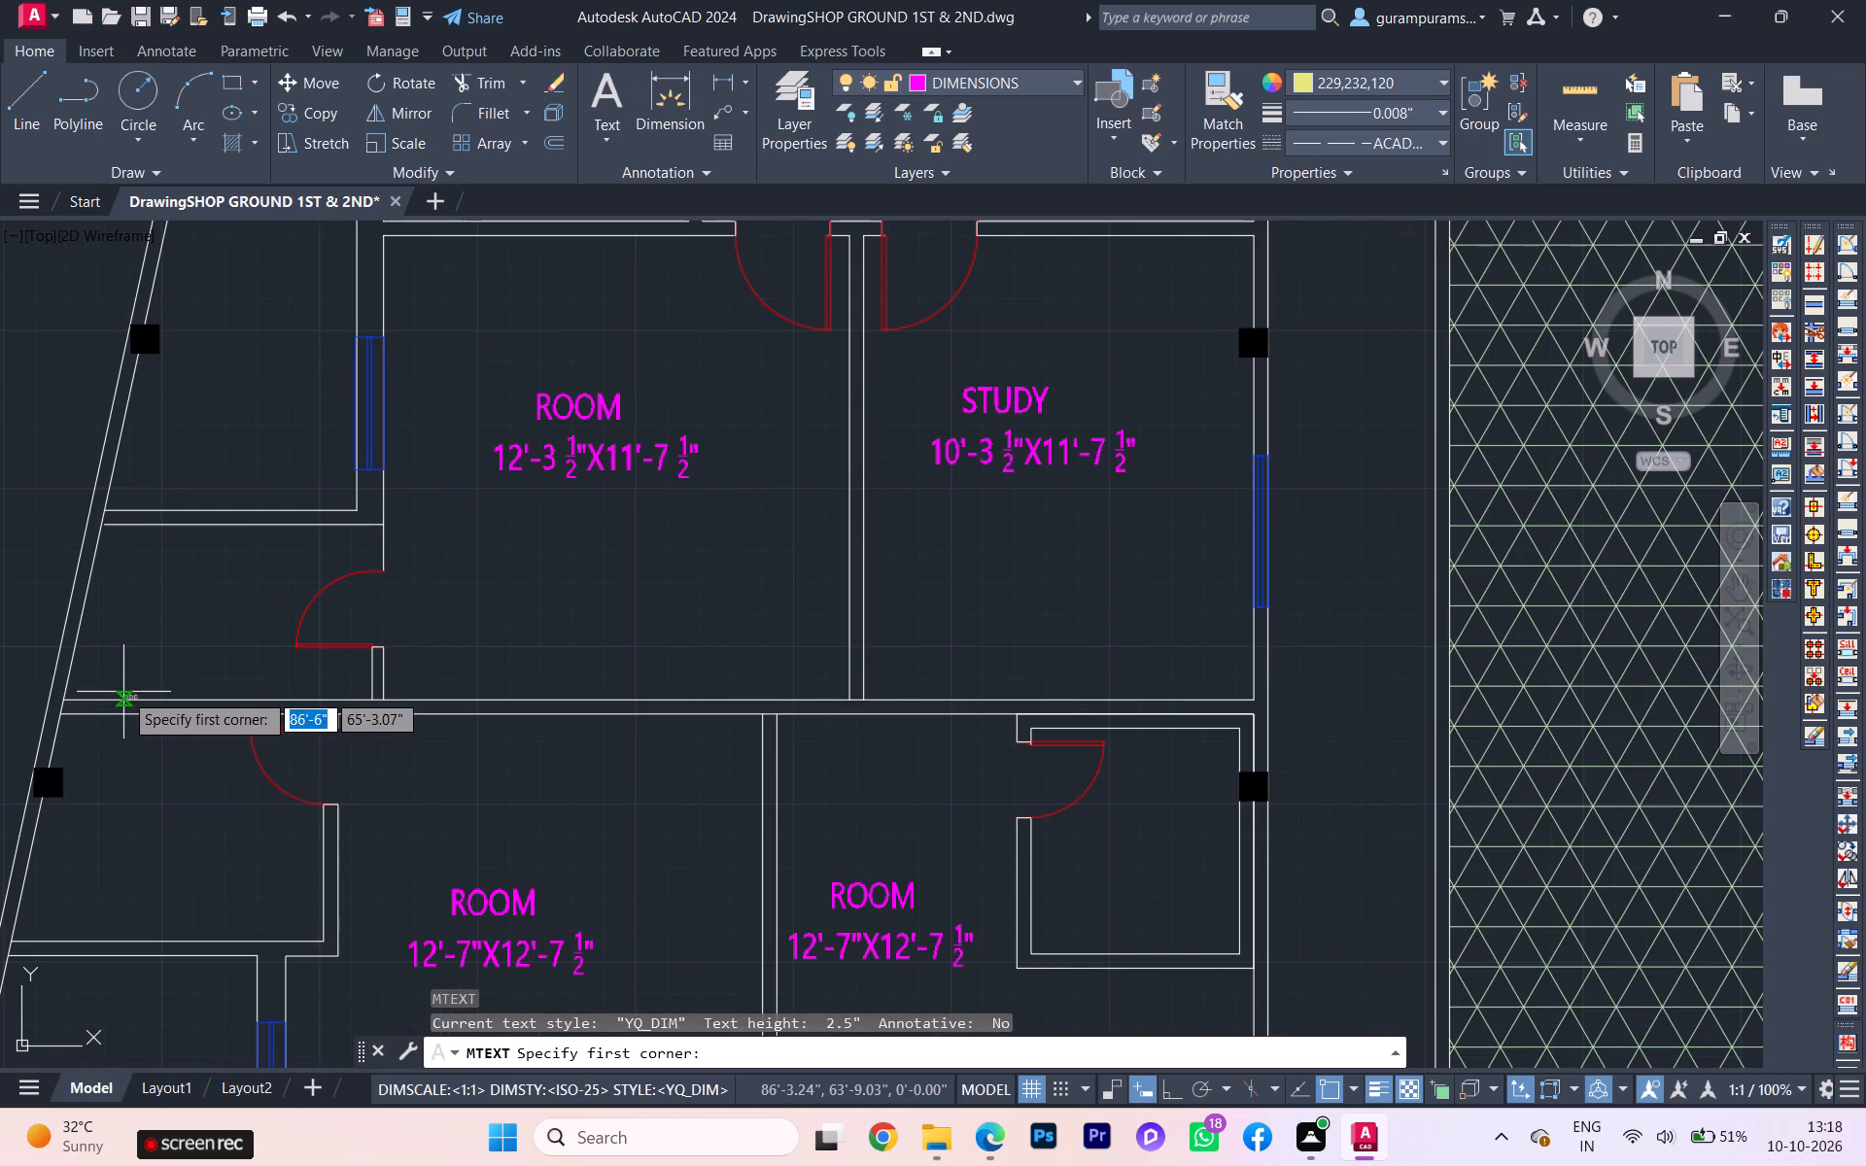
scroll(123, 692, "down", 1)
left_click(136, 618)
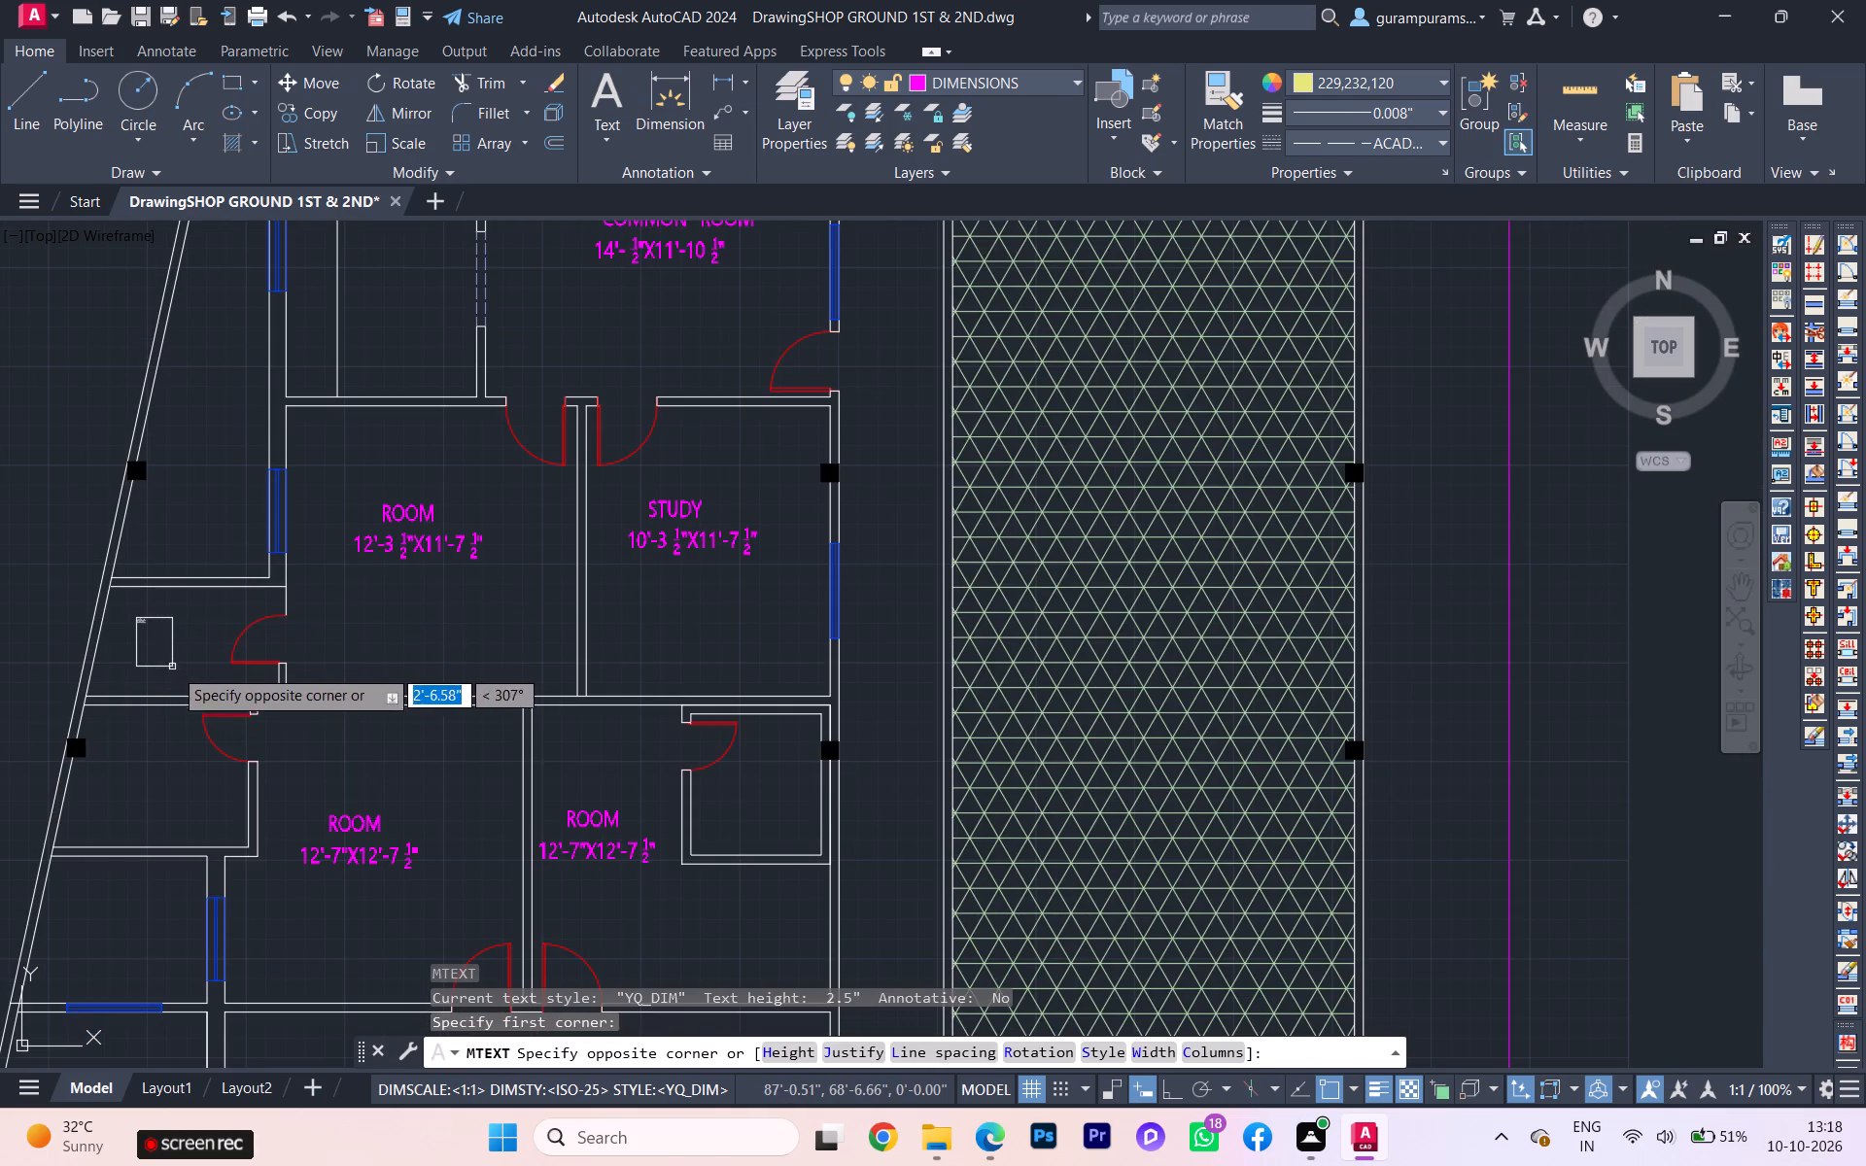
left_click(261, 678)
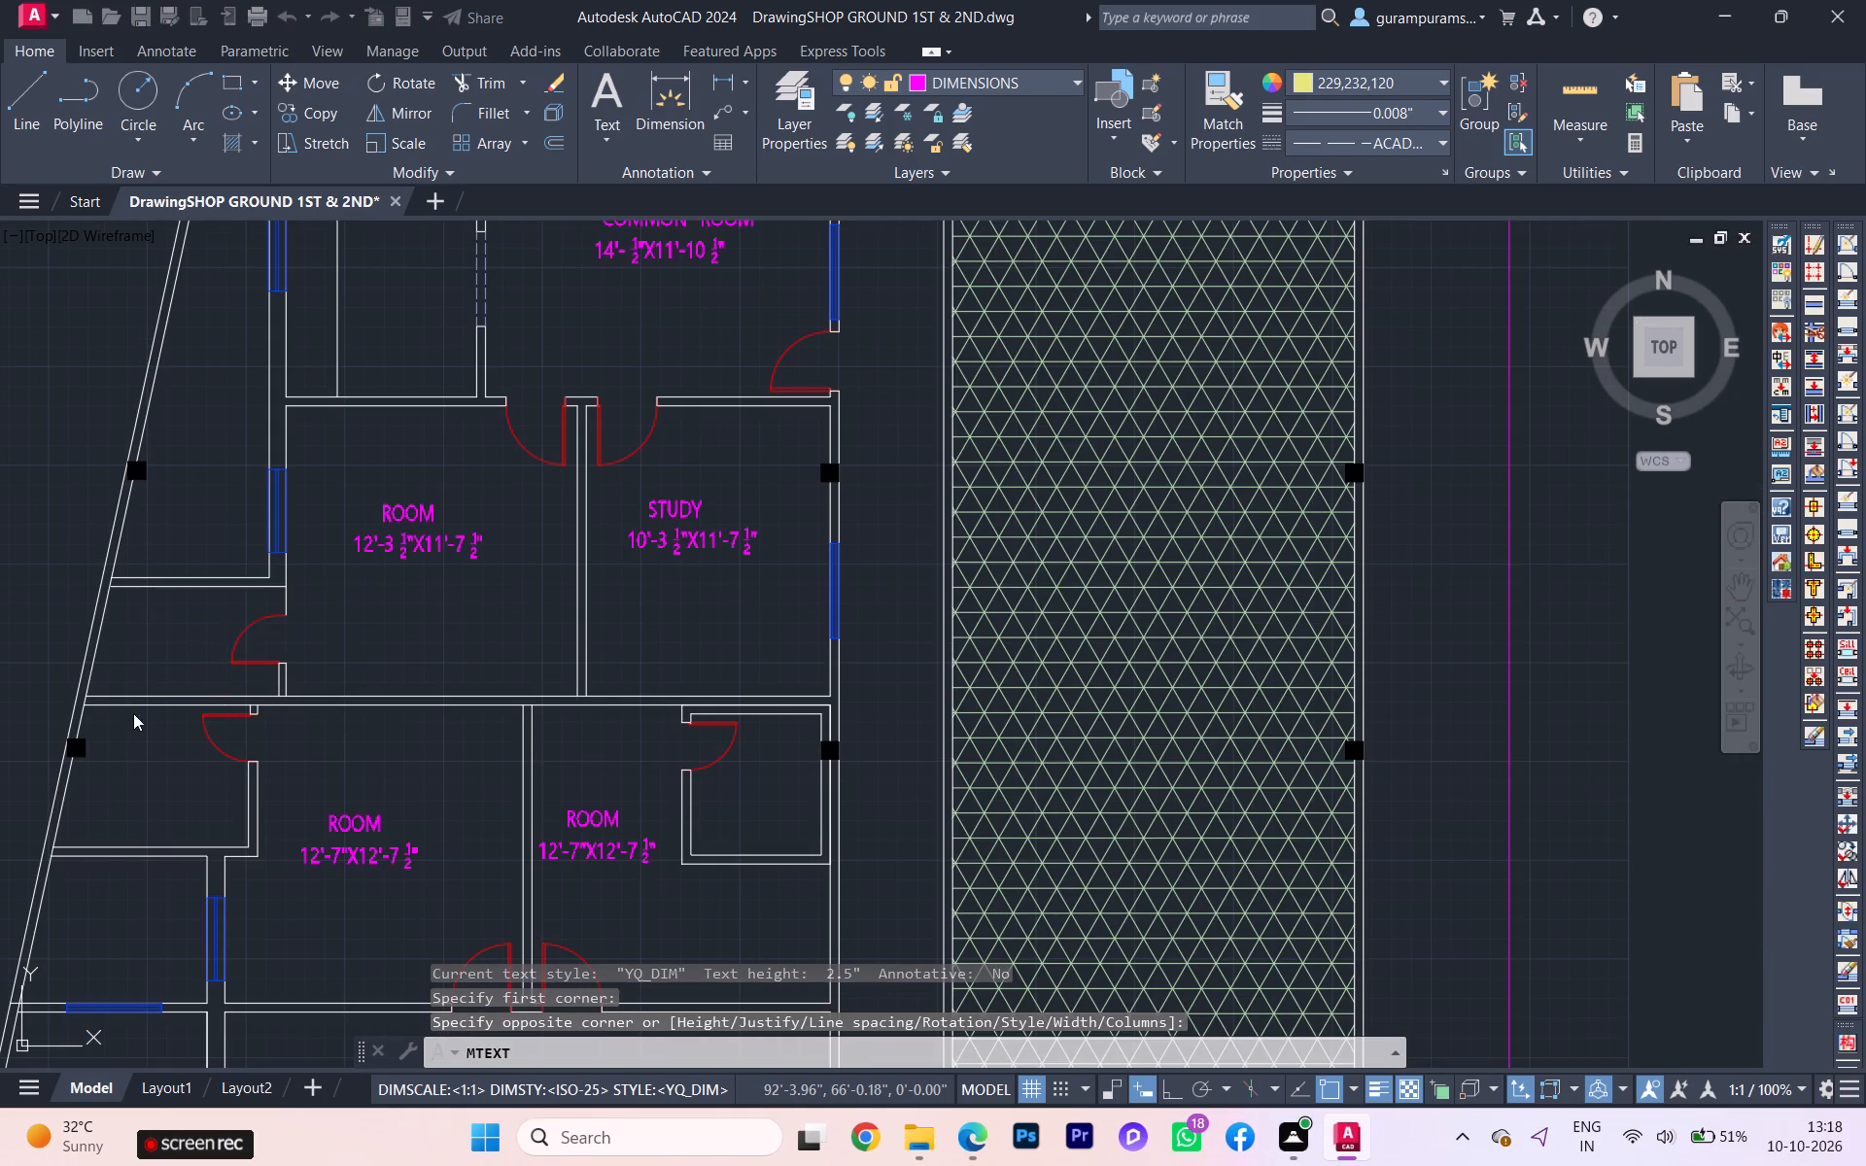
scroll(112, 750, "down", 1)
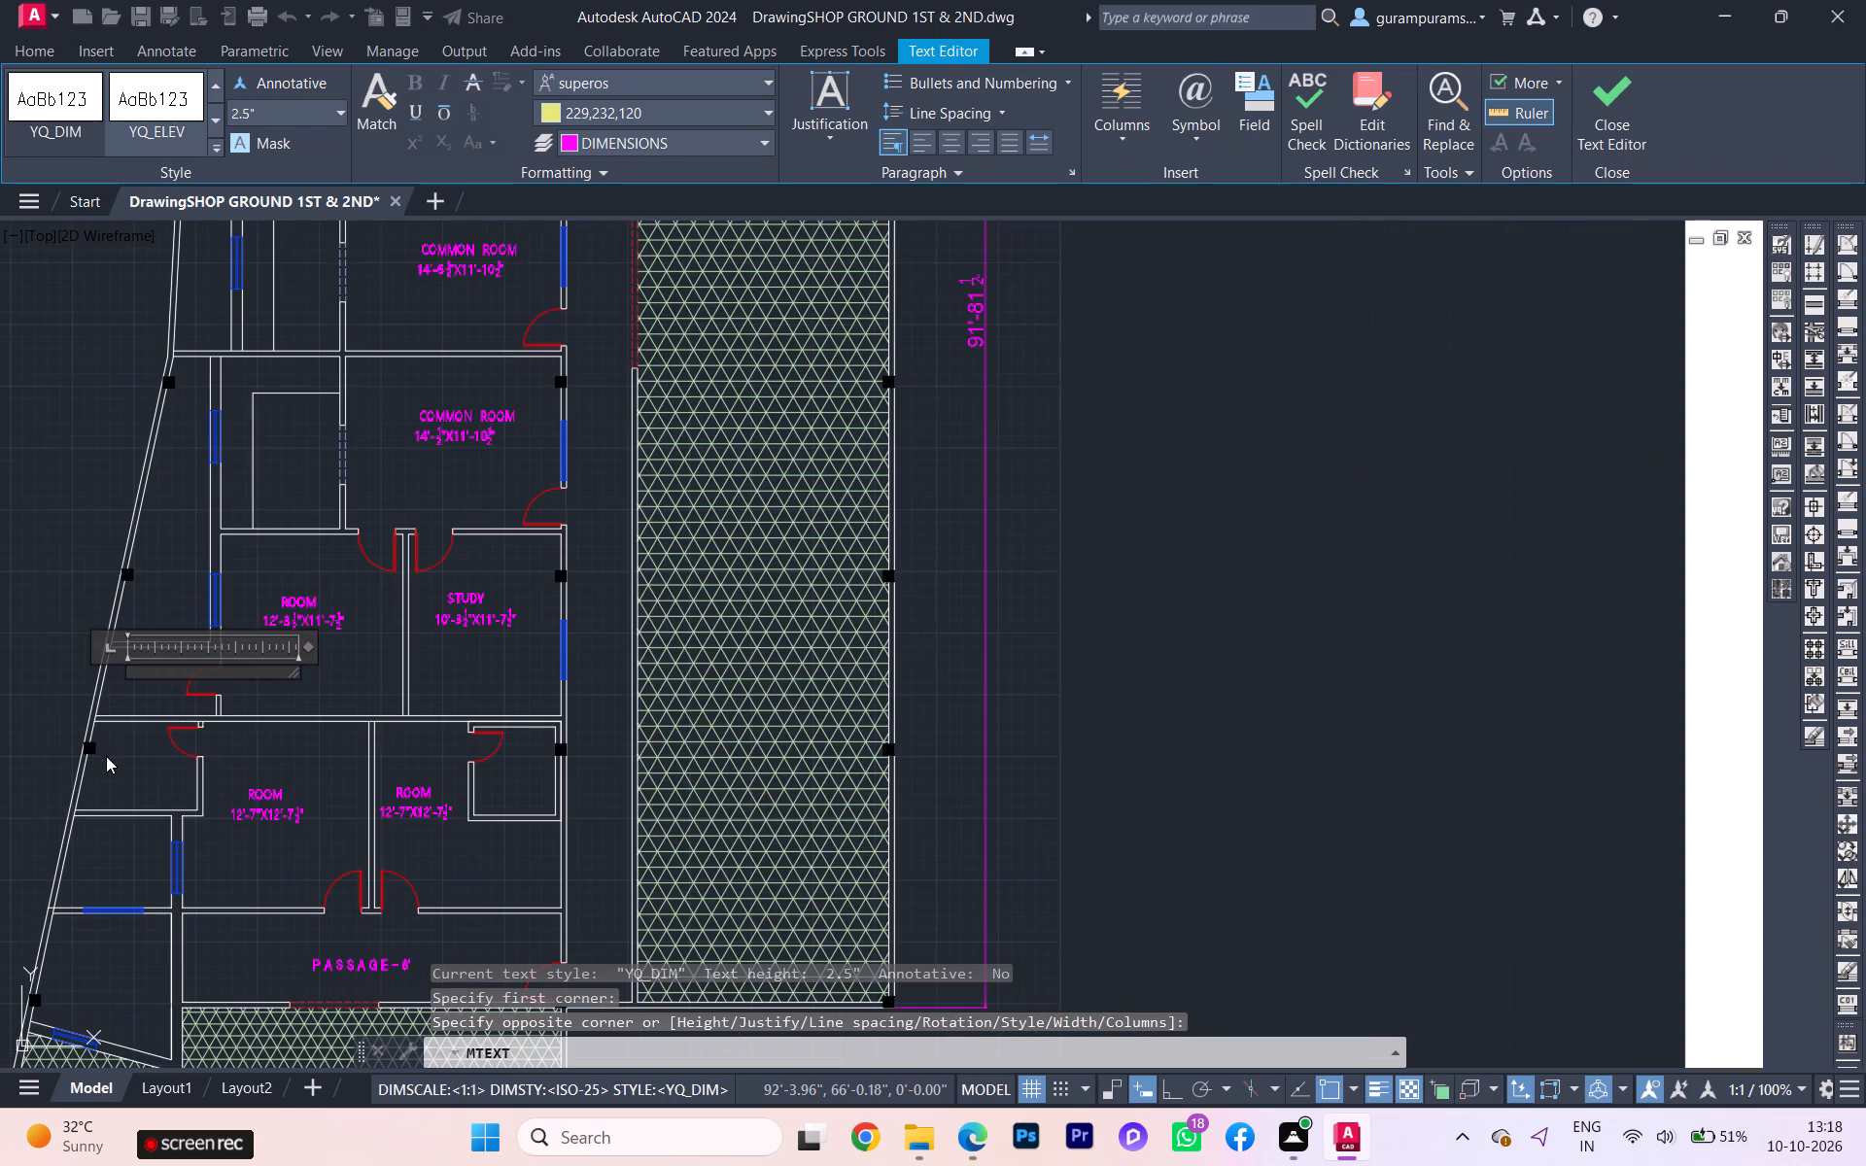
scroll(54, 756, "down", 1)
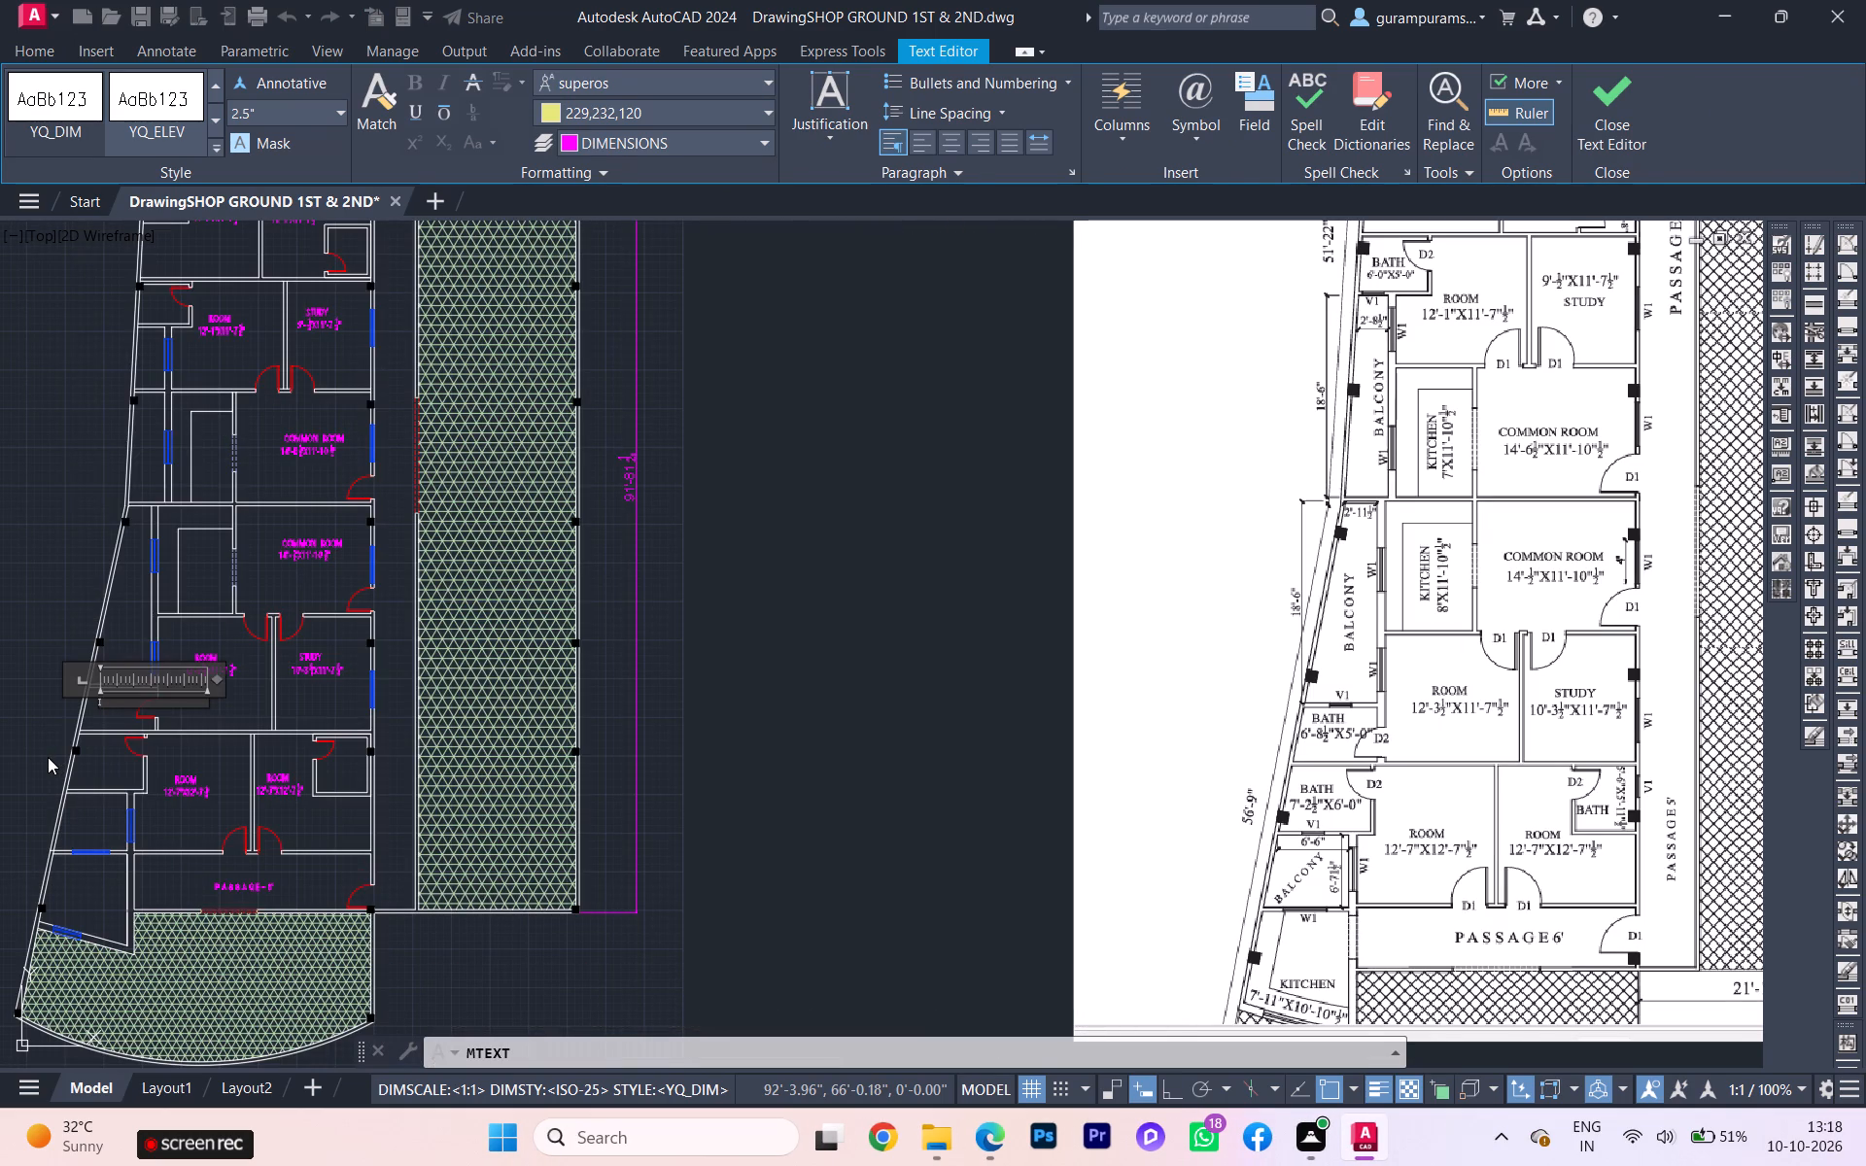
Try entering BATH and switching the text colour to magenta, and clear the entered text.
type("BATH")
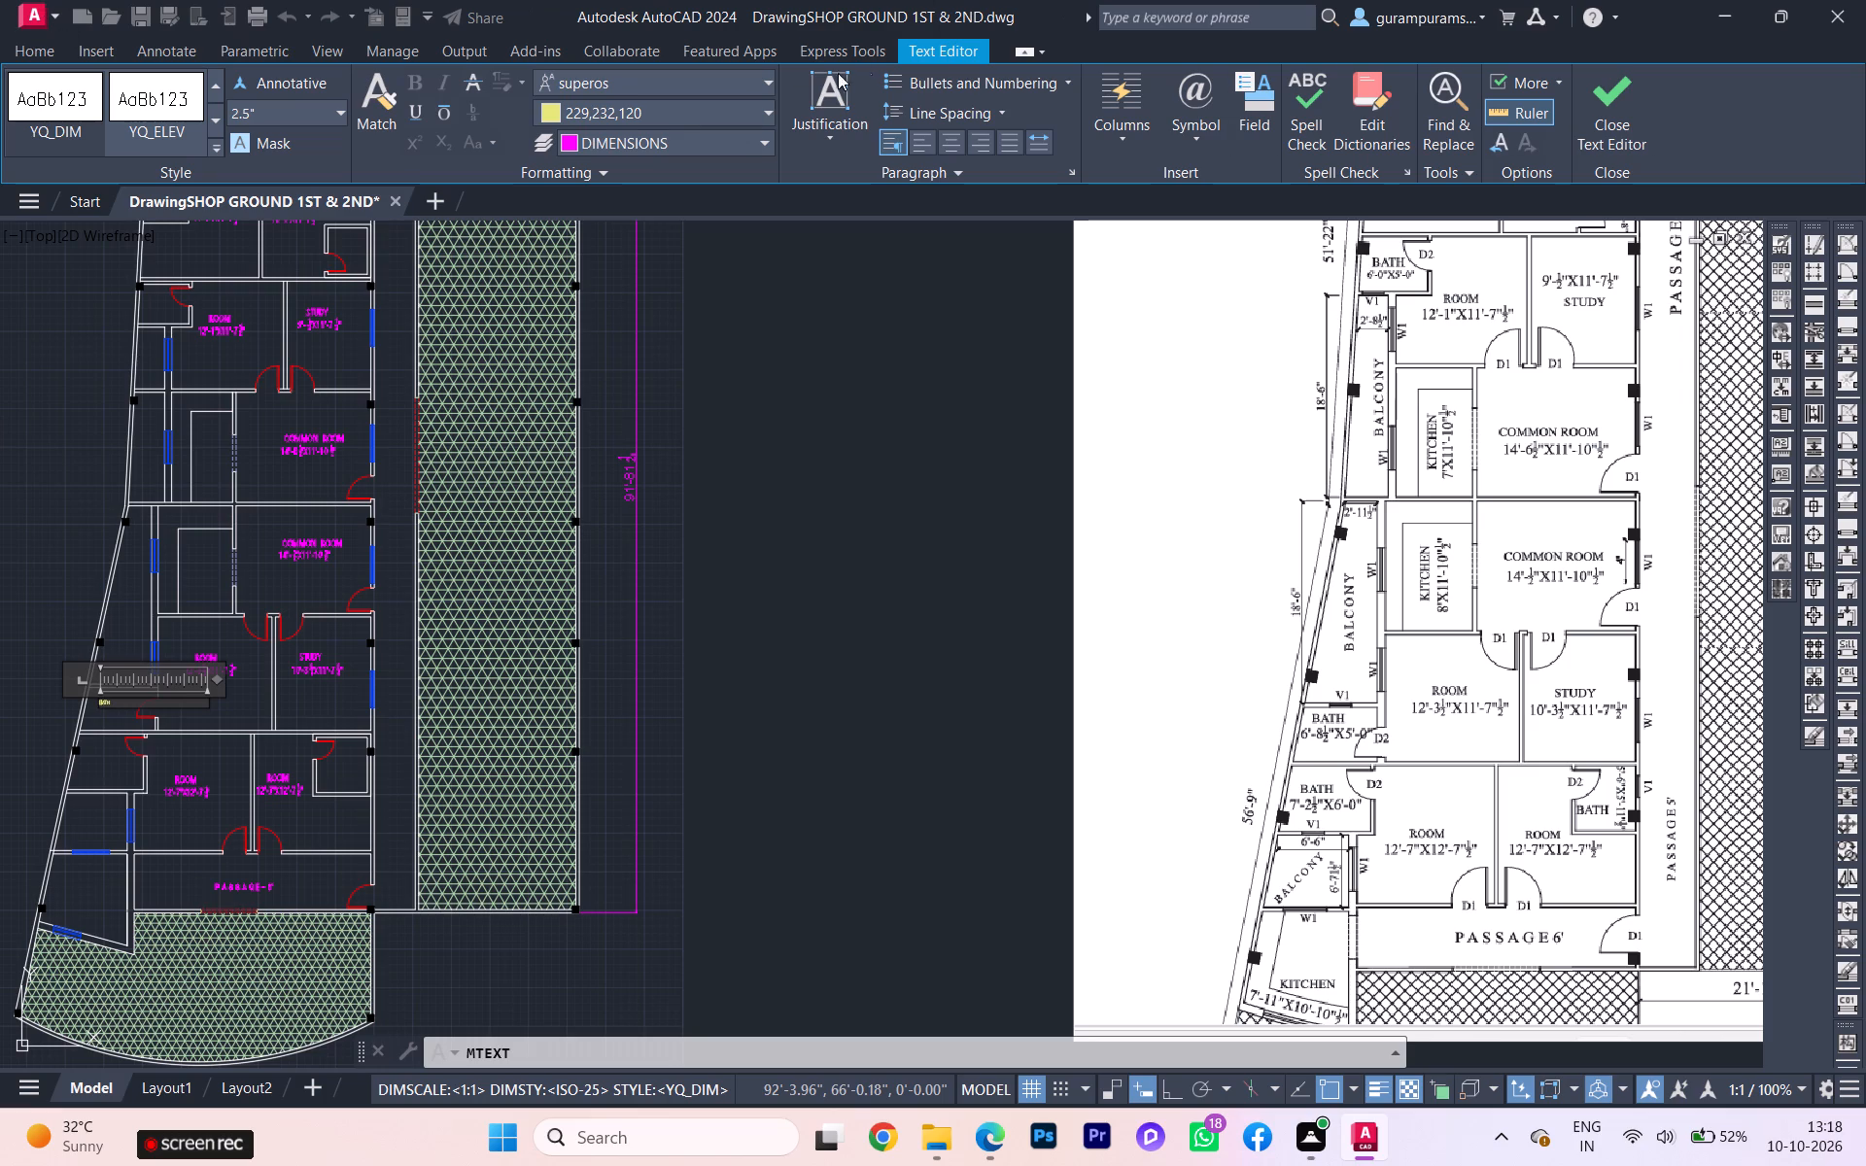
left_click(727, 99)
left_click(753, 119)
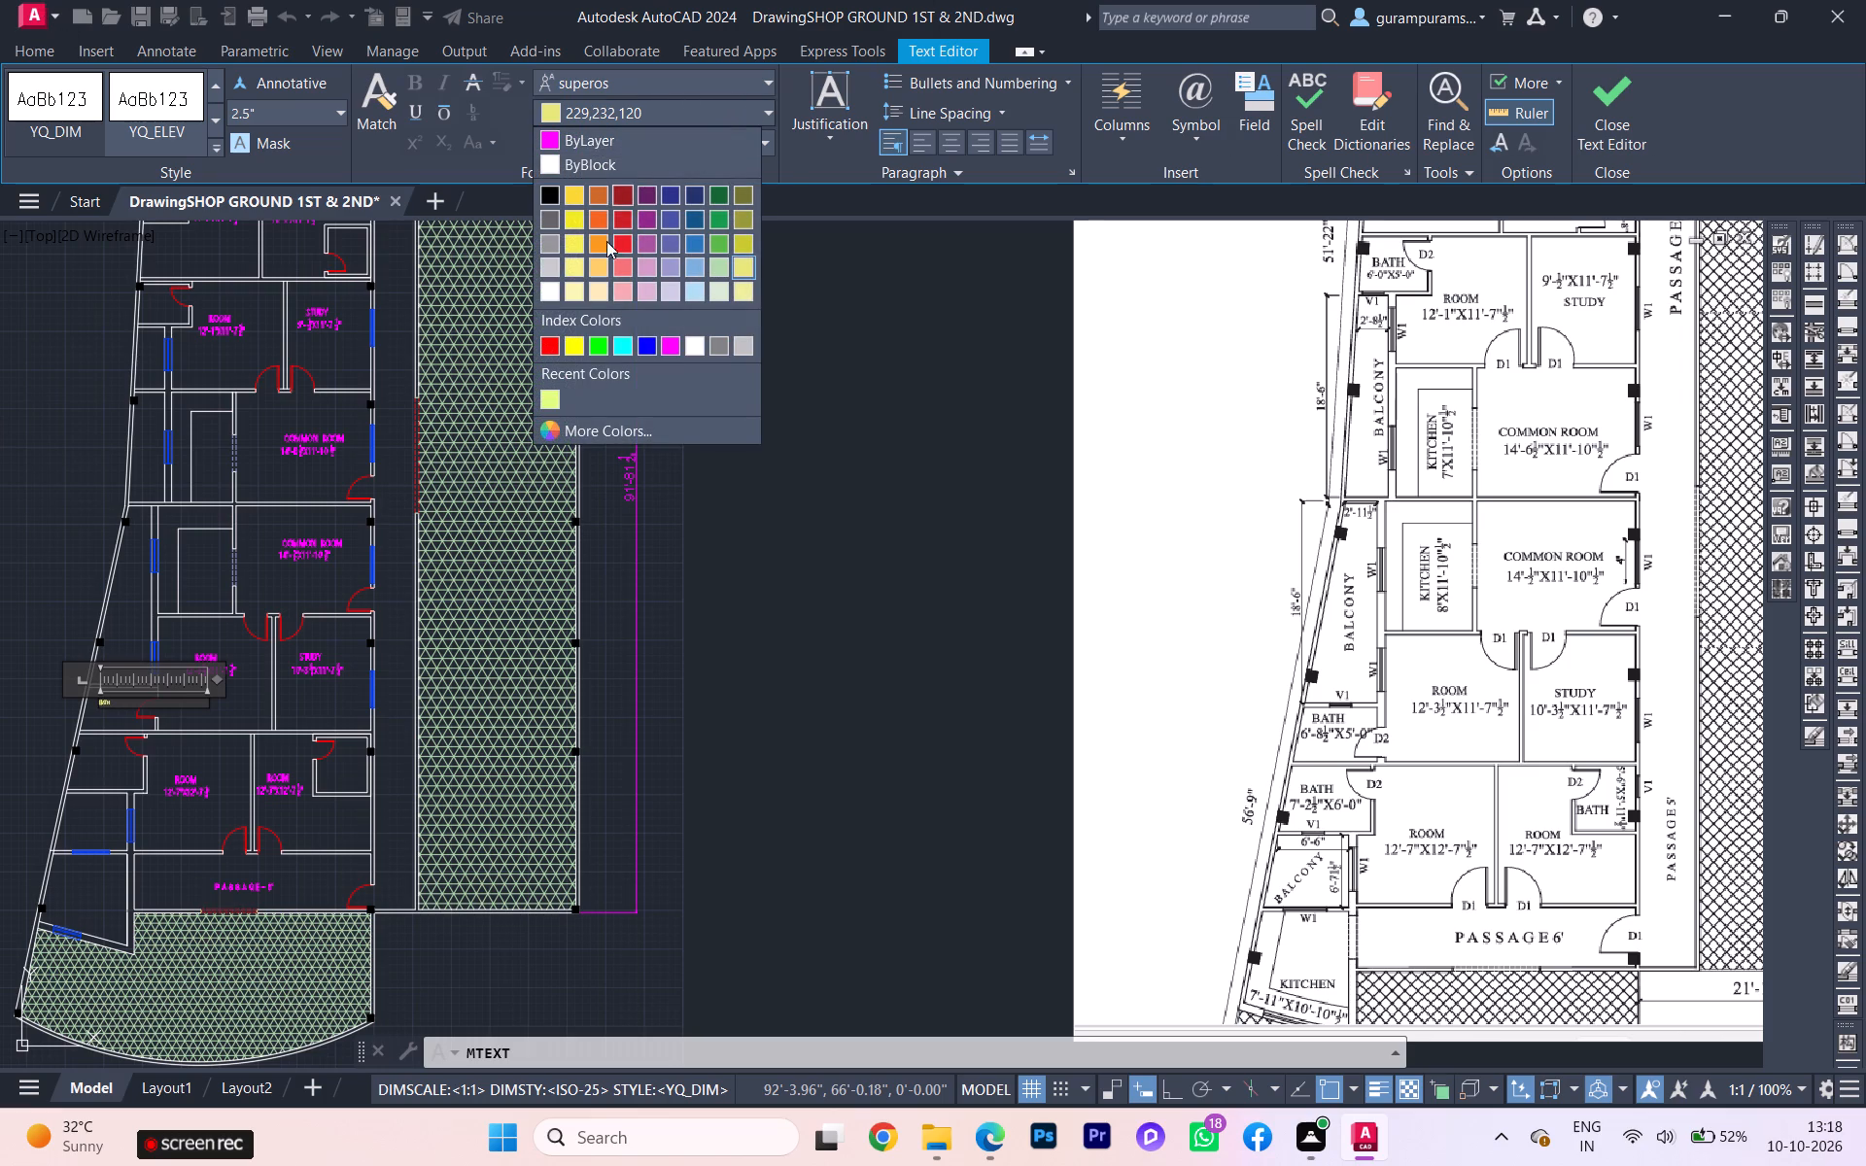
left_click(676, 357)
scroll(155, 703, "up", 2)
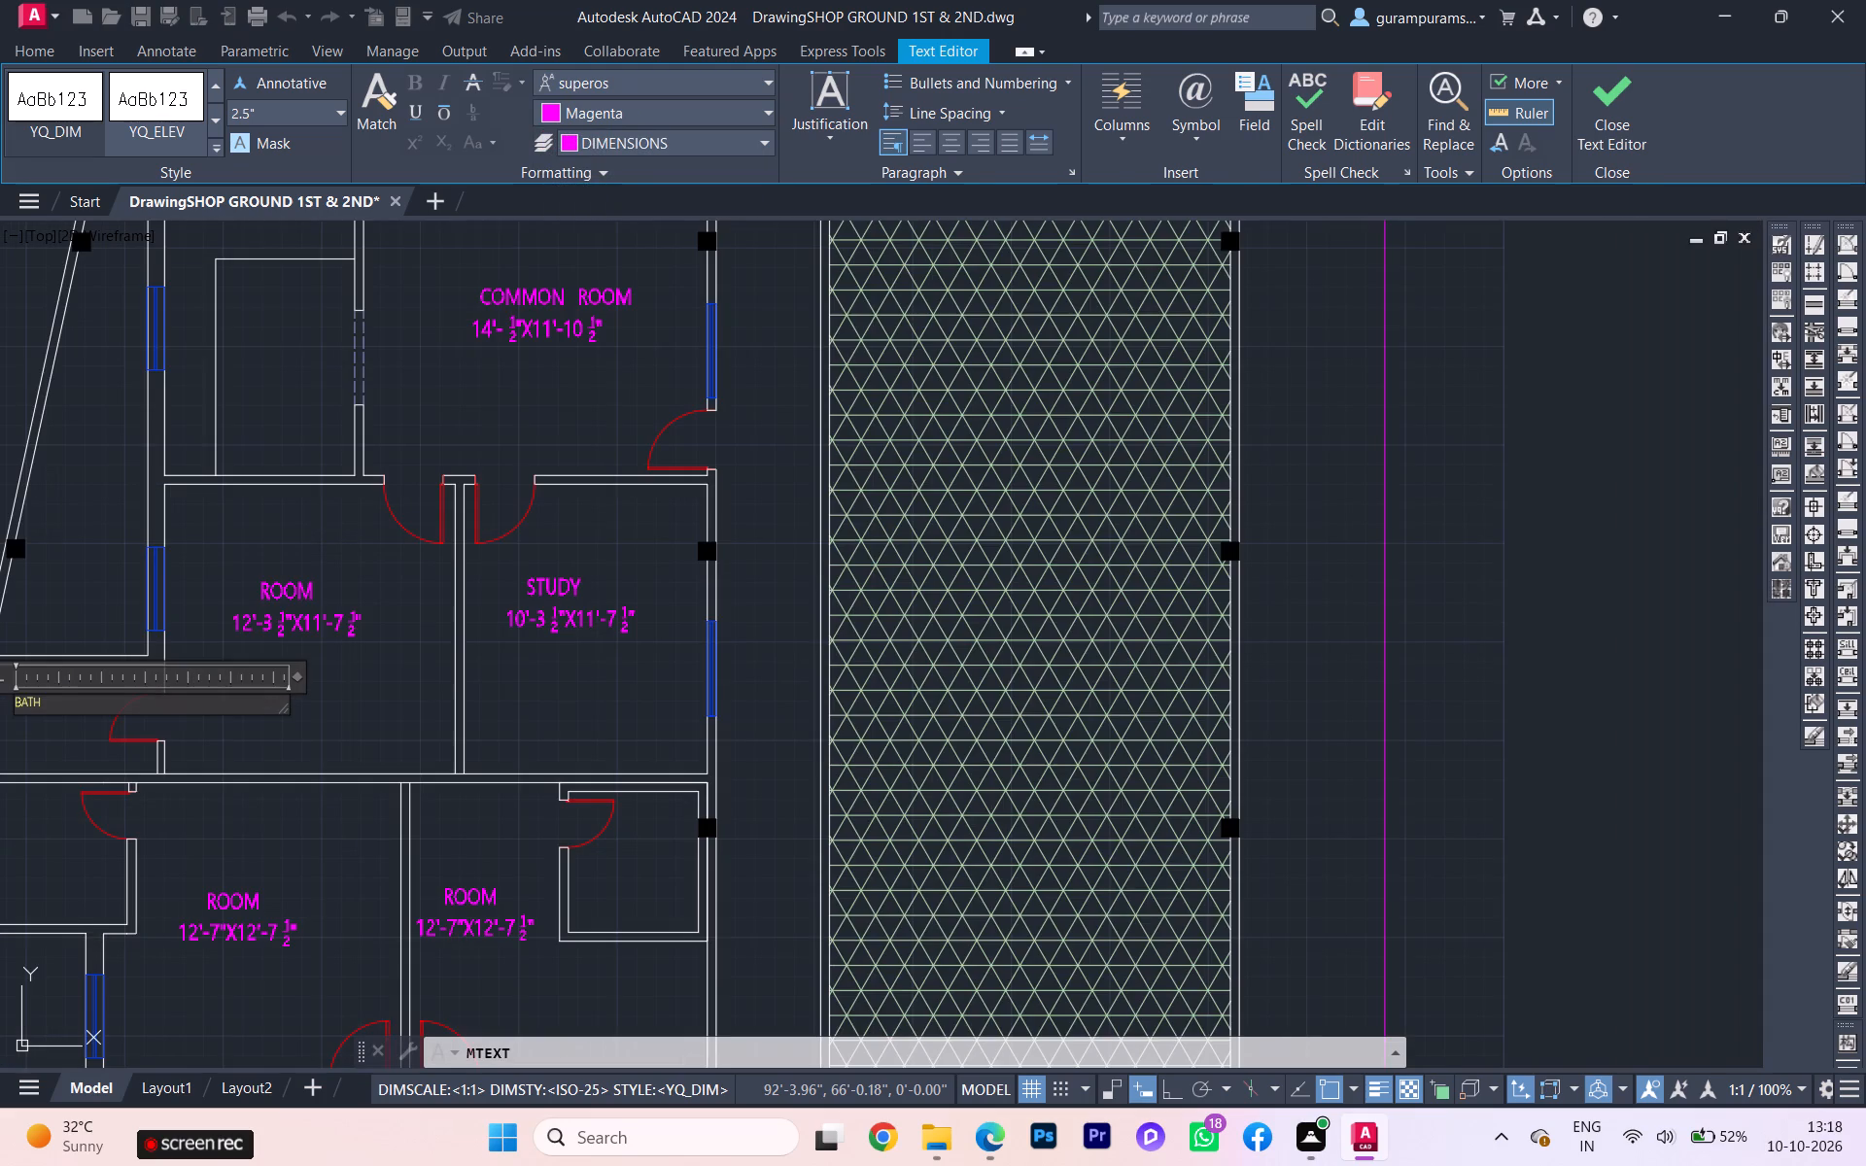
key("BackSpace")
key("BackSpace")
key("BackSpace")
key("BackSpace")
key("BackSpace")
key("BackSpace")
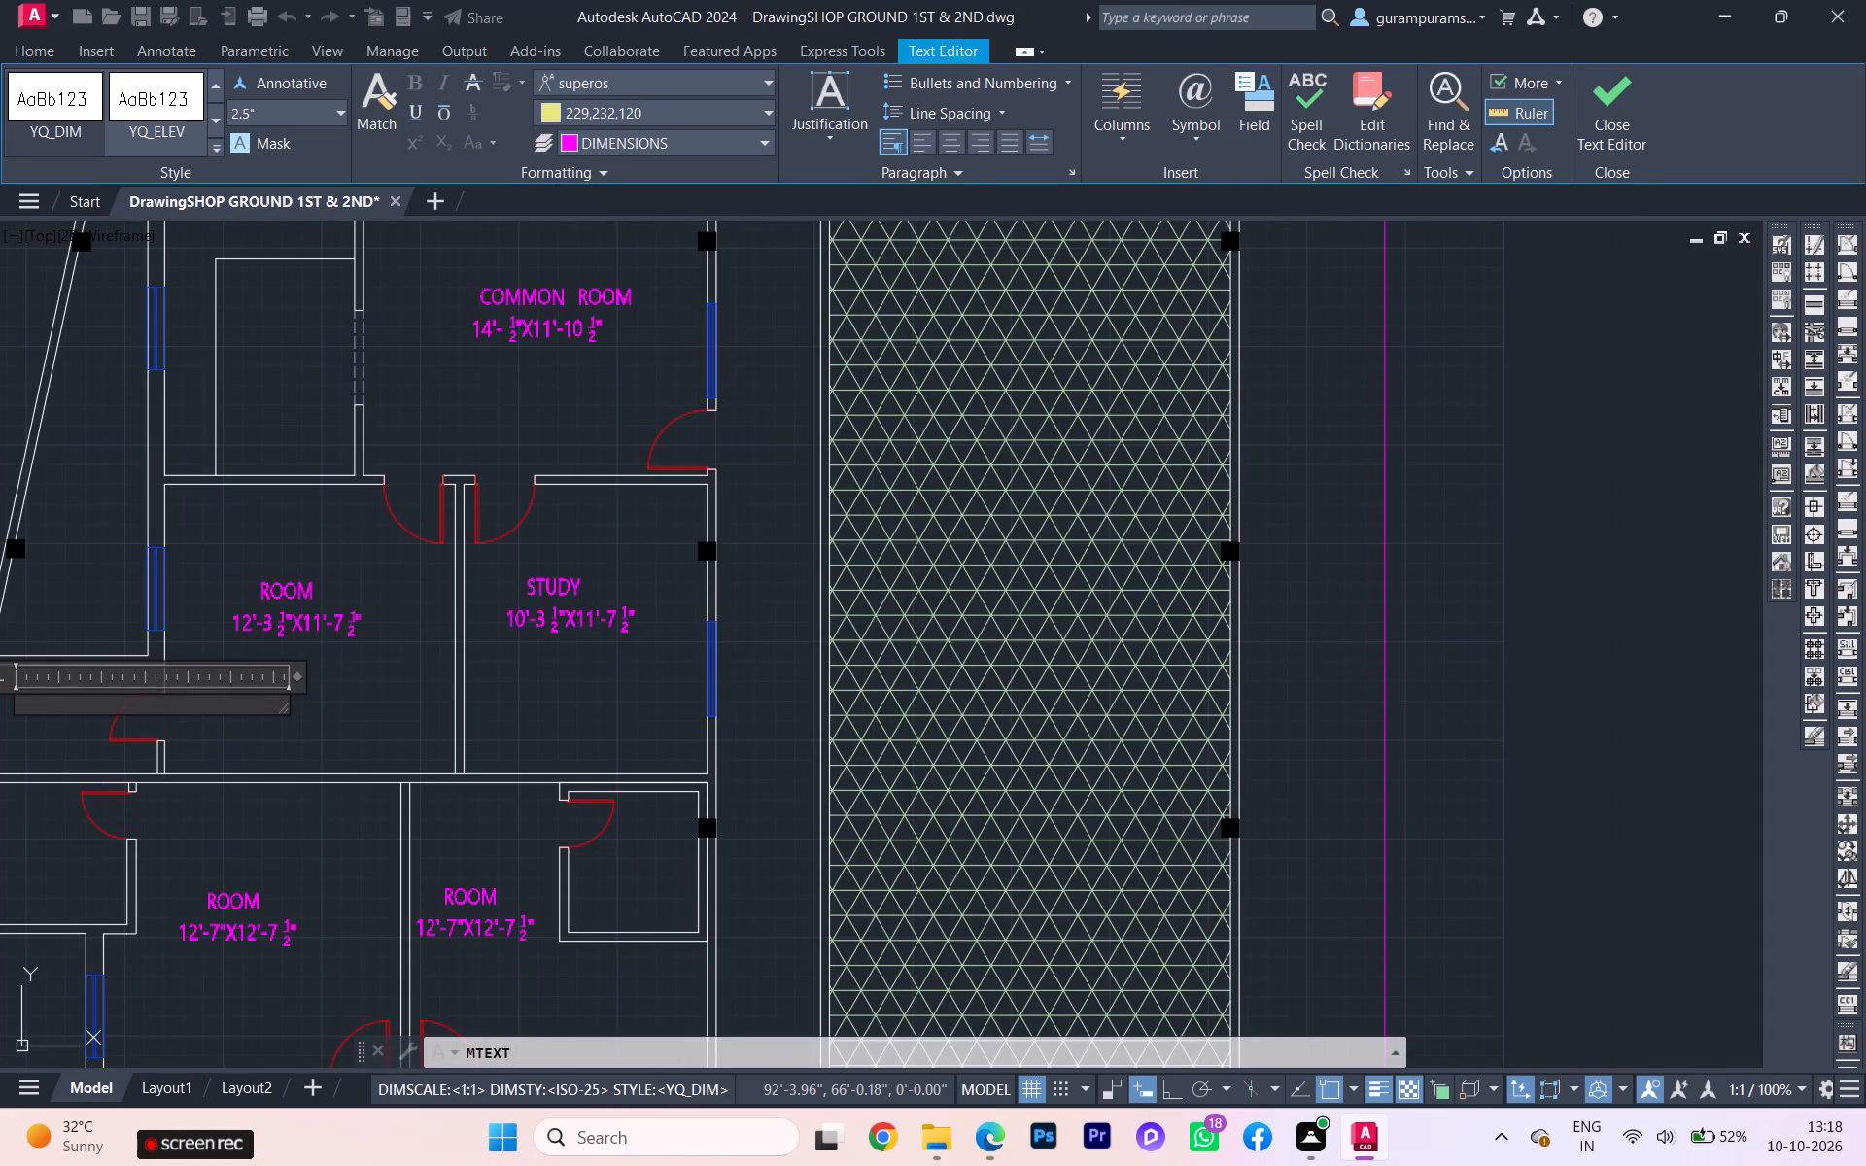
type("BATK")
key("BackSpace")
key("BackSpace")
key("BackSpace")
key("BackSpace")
Set the text colour to magenta and enter BATH as the label's name.
left_click(698, 98)
left_click(707, 104)
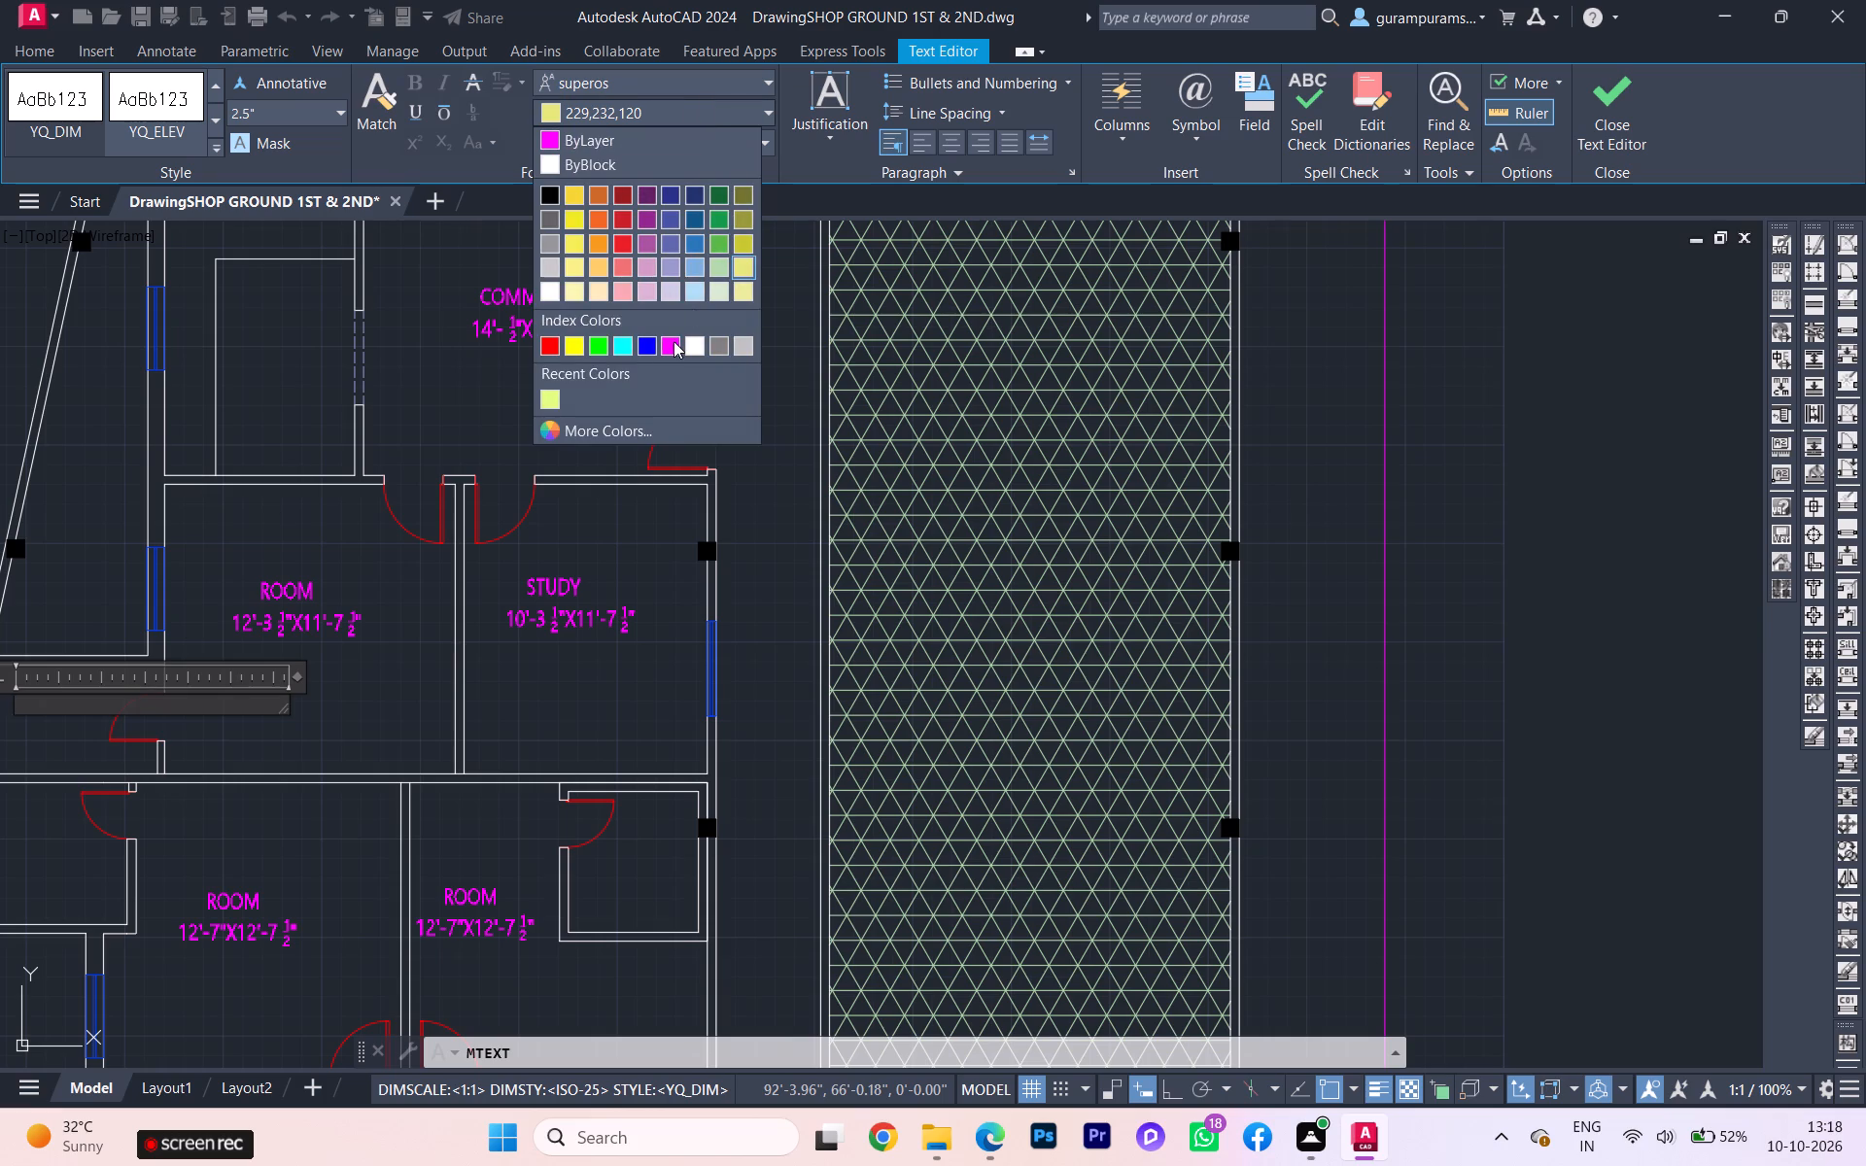
left_click(674, 341)
type("BA")
type("TH")
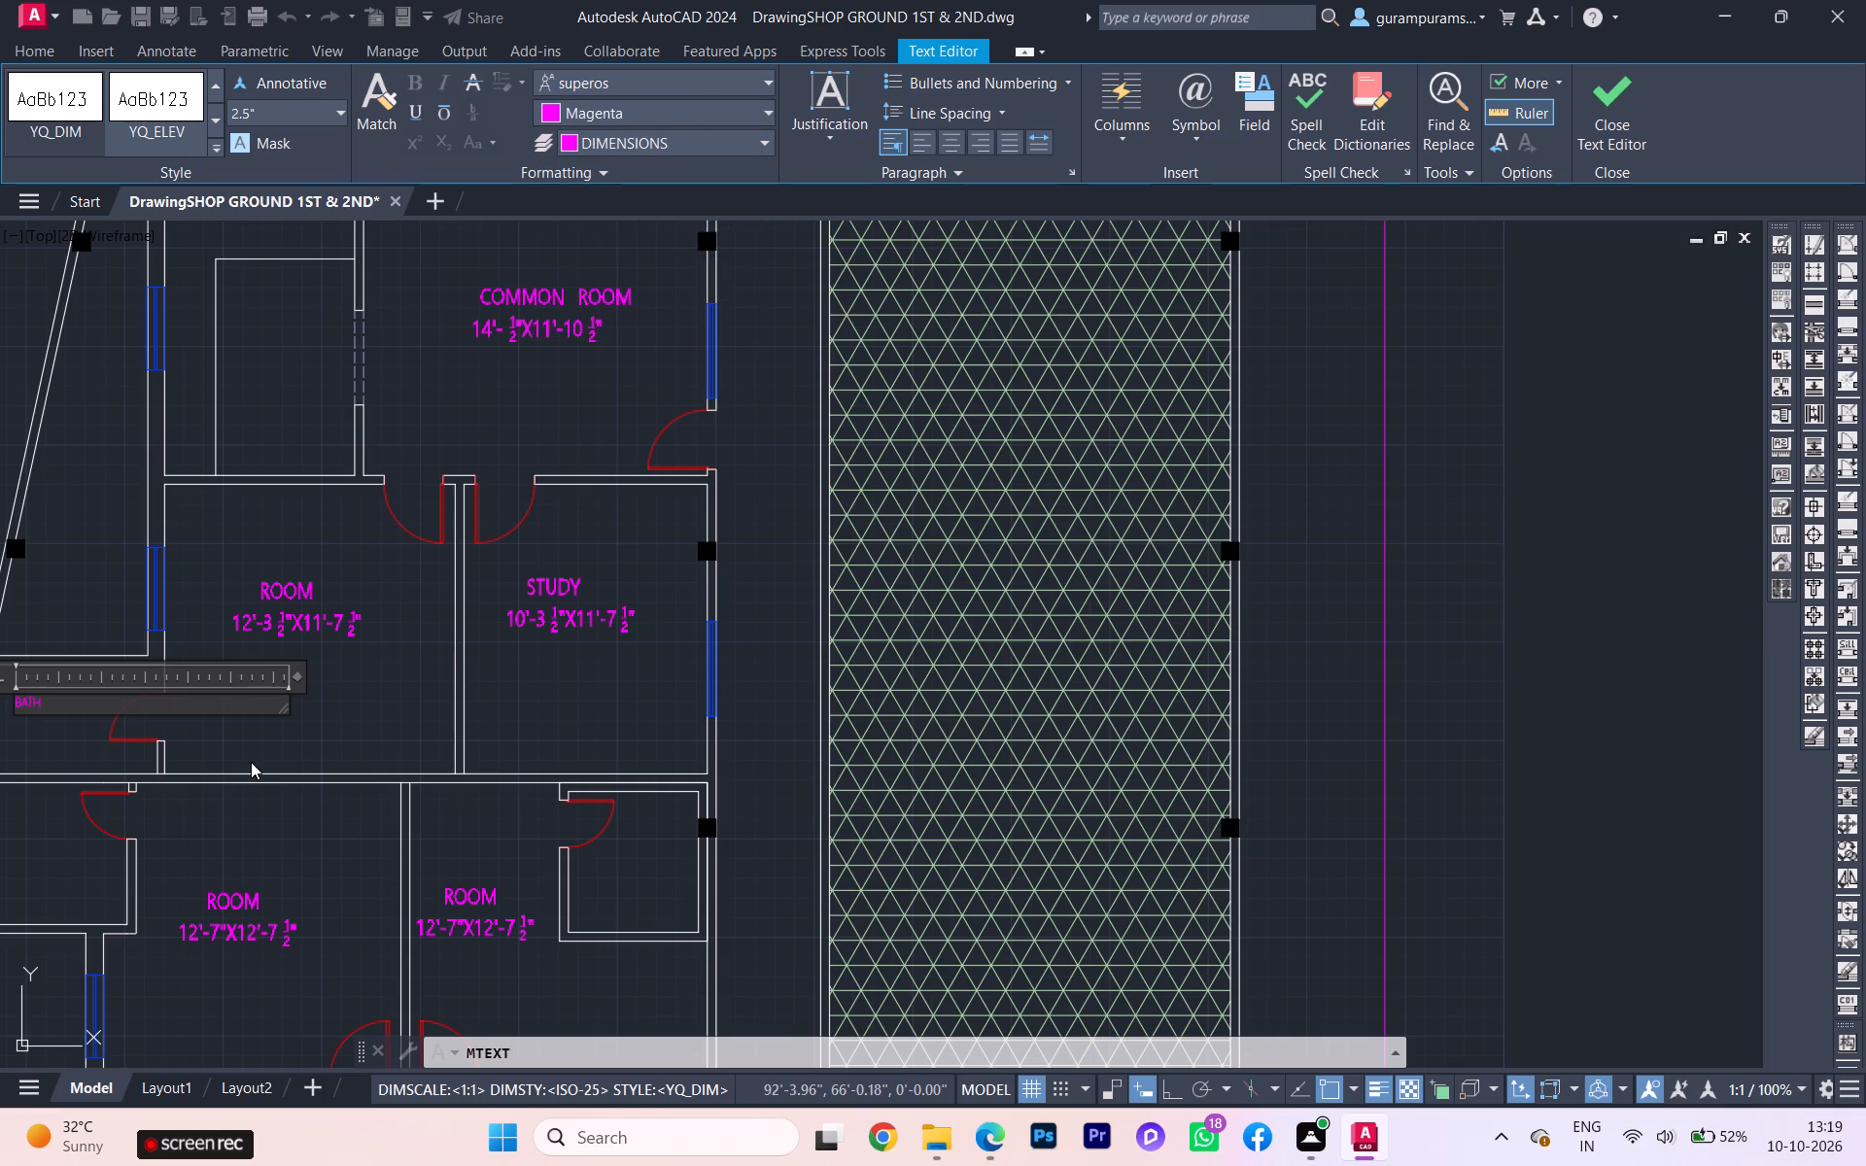
Check the bath on the reference plan and narrow the BATH text box to fit inside the small room.
scroll(293, 760, "down", 2)
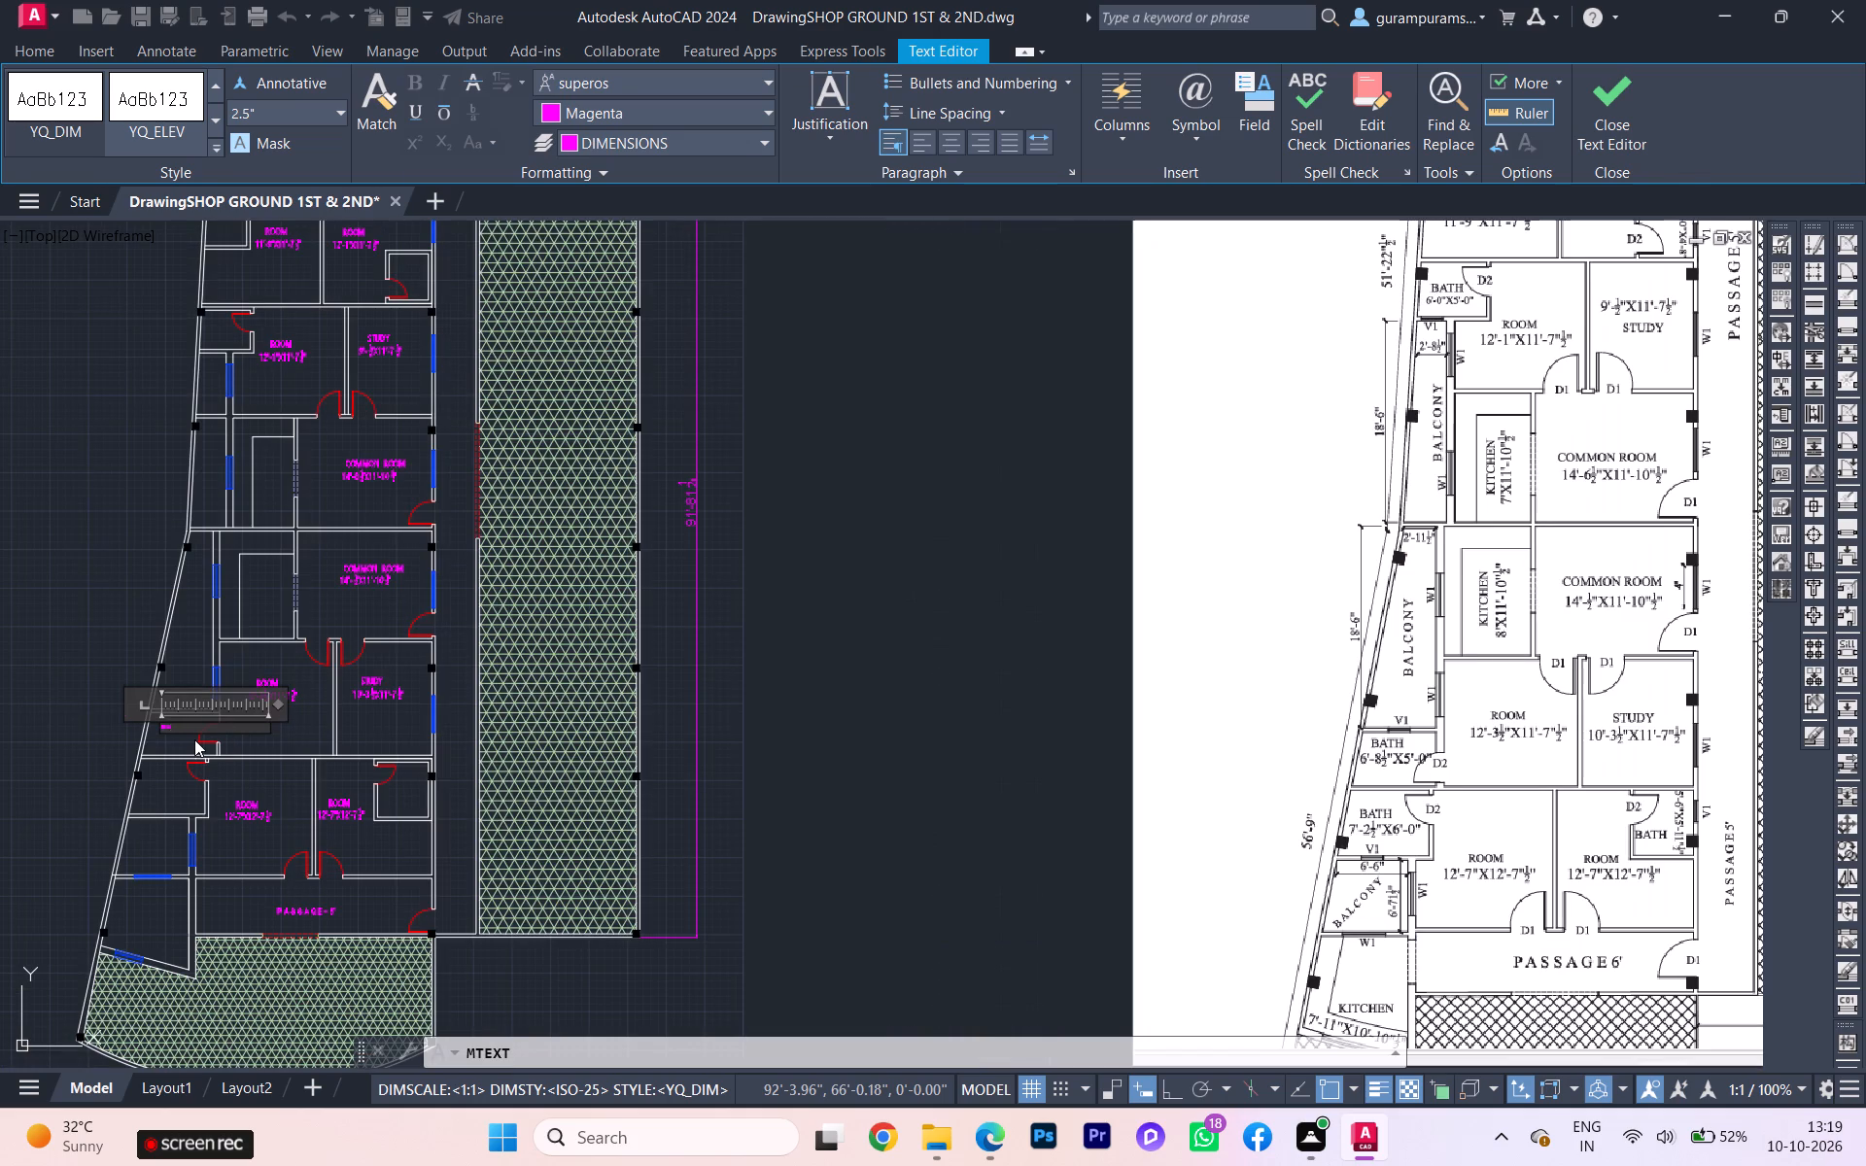
scroll(194, 739, "up", 2)
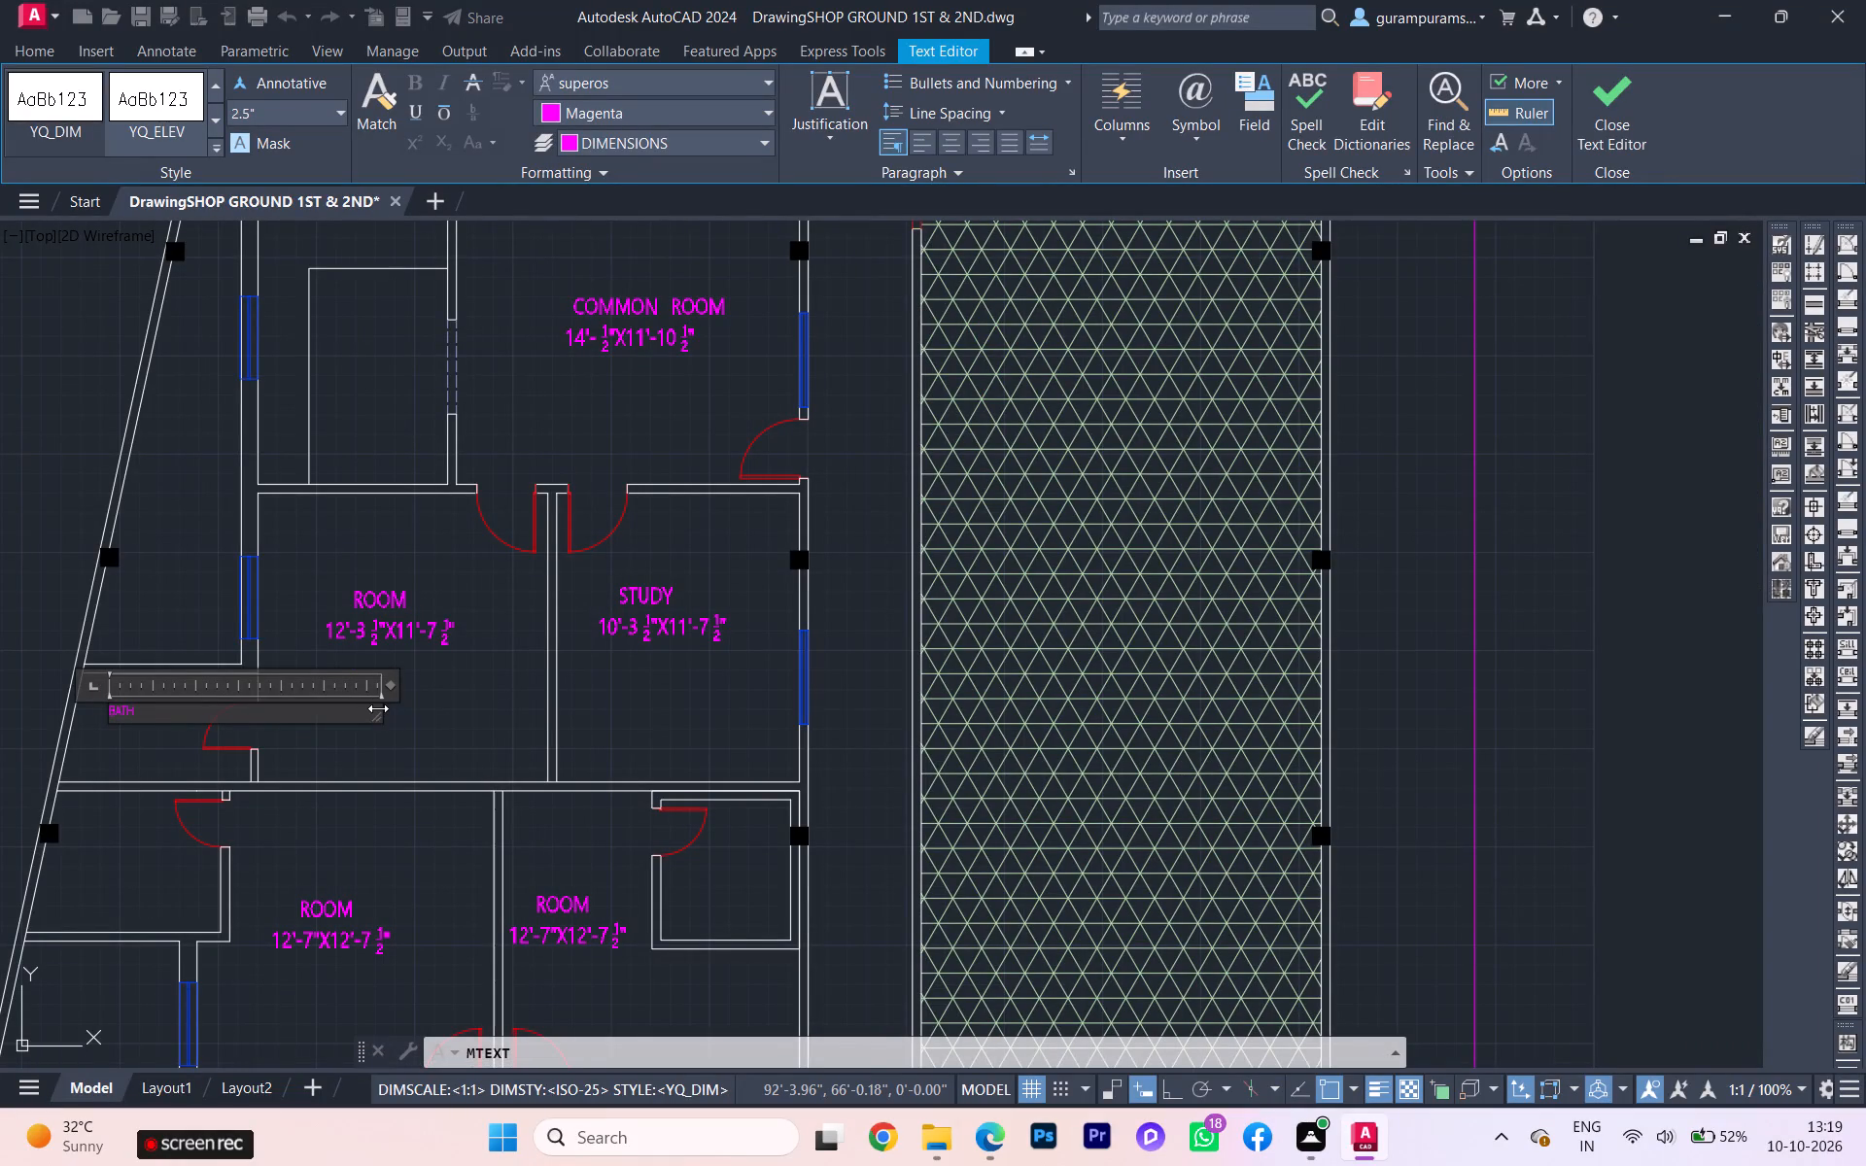
left_click_drag(378, 708, 201, 716)
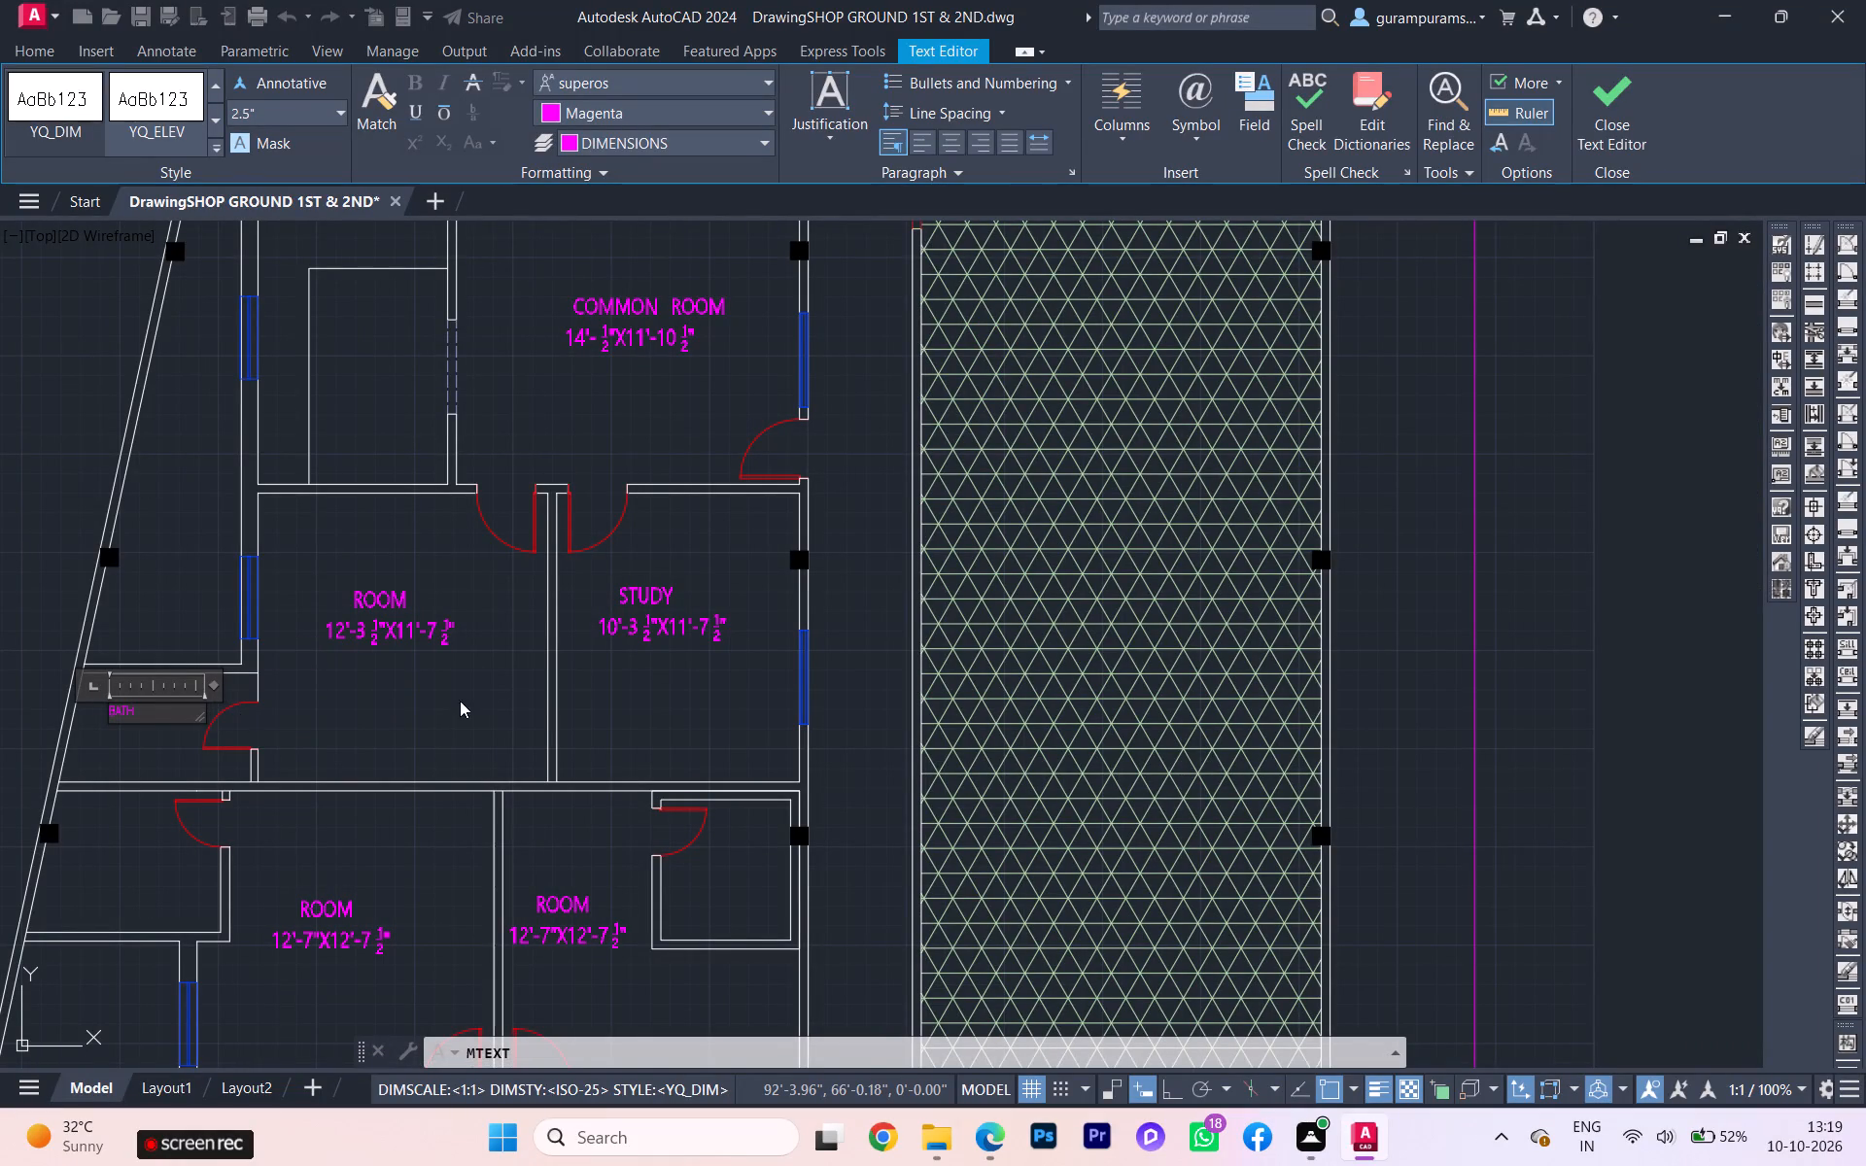
scroll(136, 747, "up", 1)
middle_click_drag(151, 738, 295, 720)
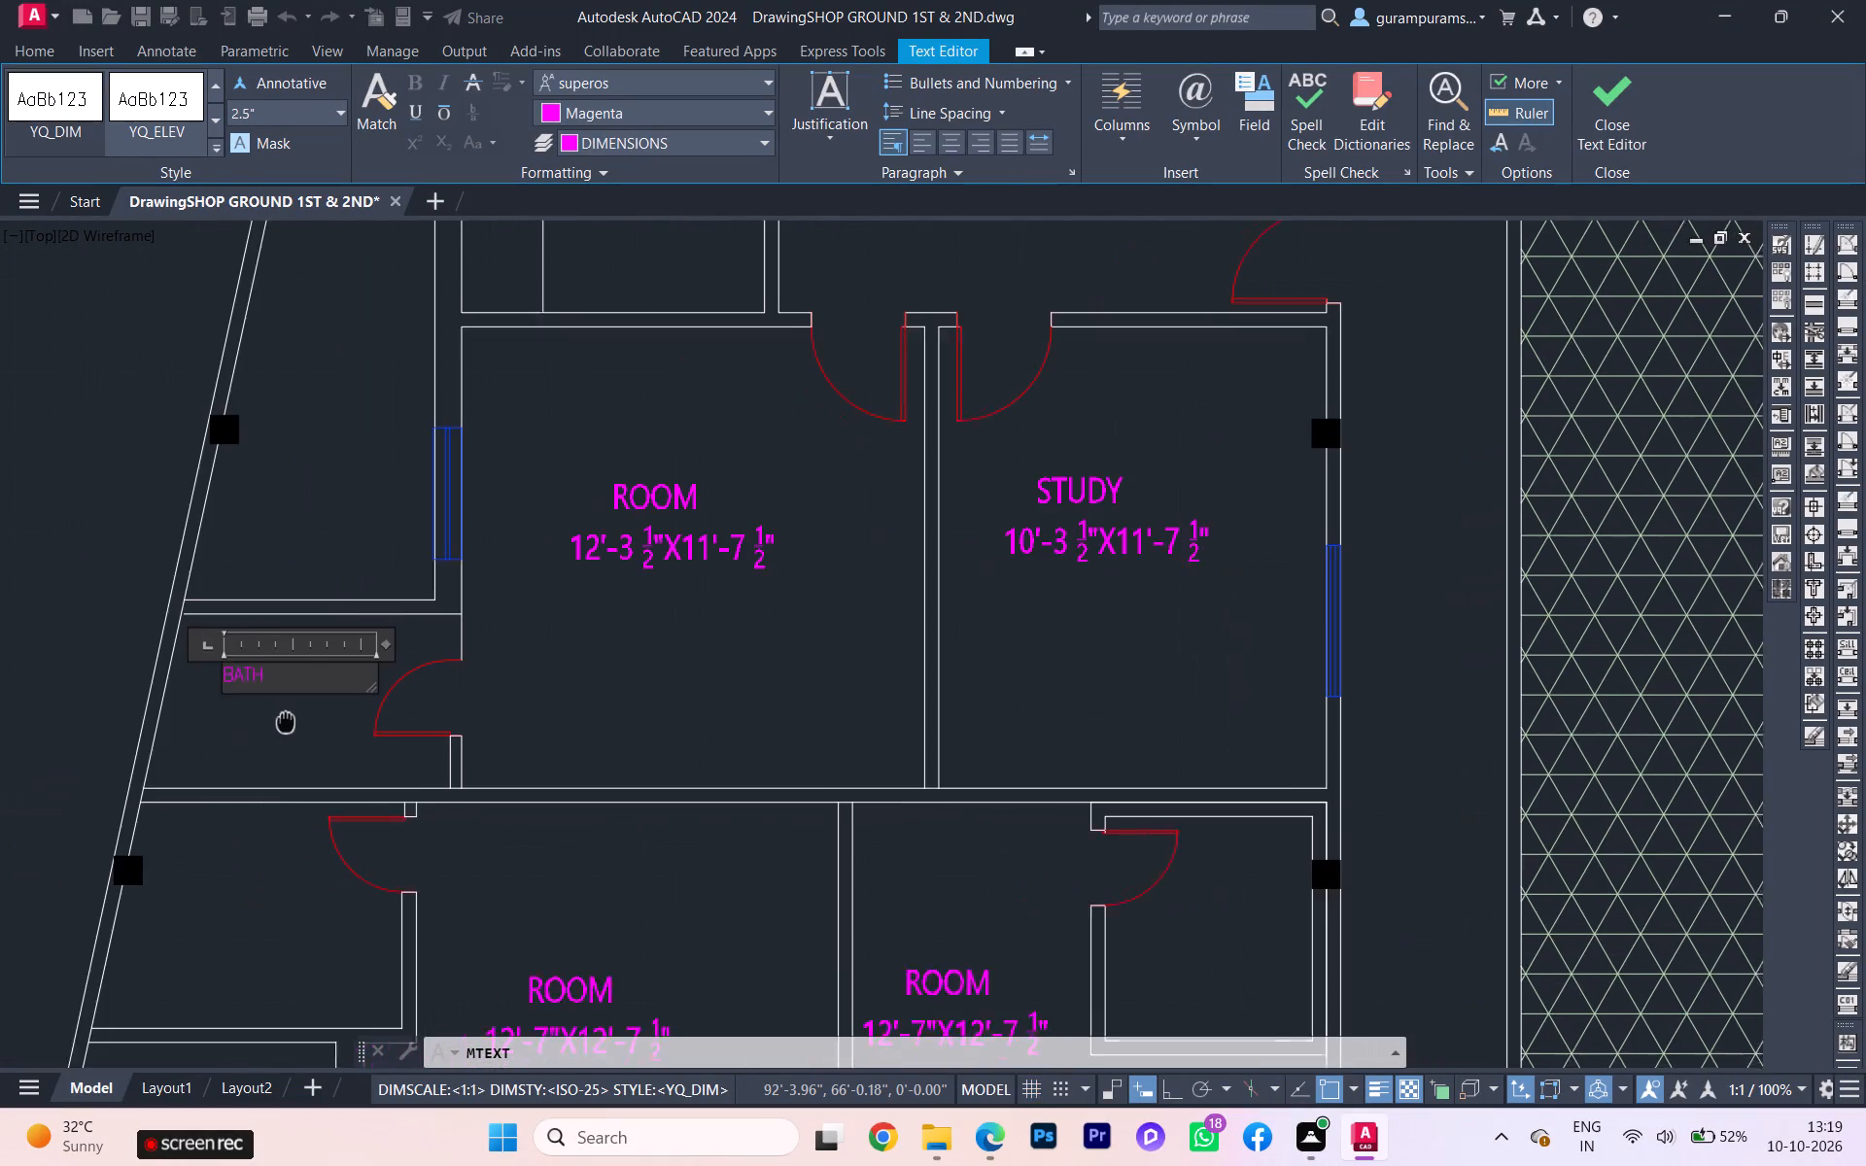
middle_click_drag(295, 720, 296, 720)
scroll(320, 675, "up", 1)
left_click_drag(432, 677, 402, 685)
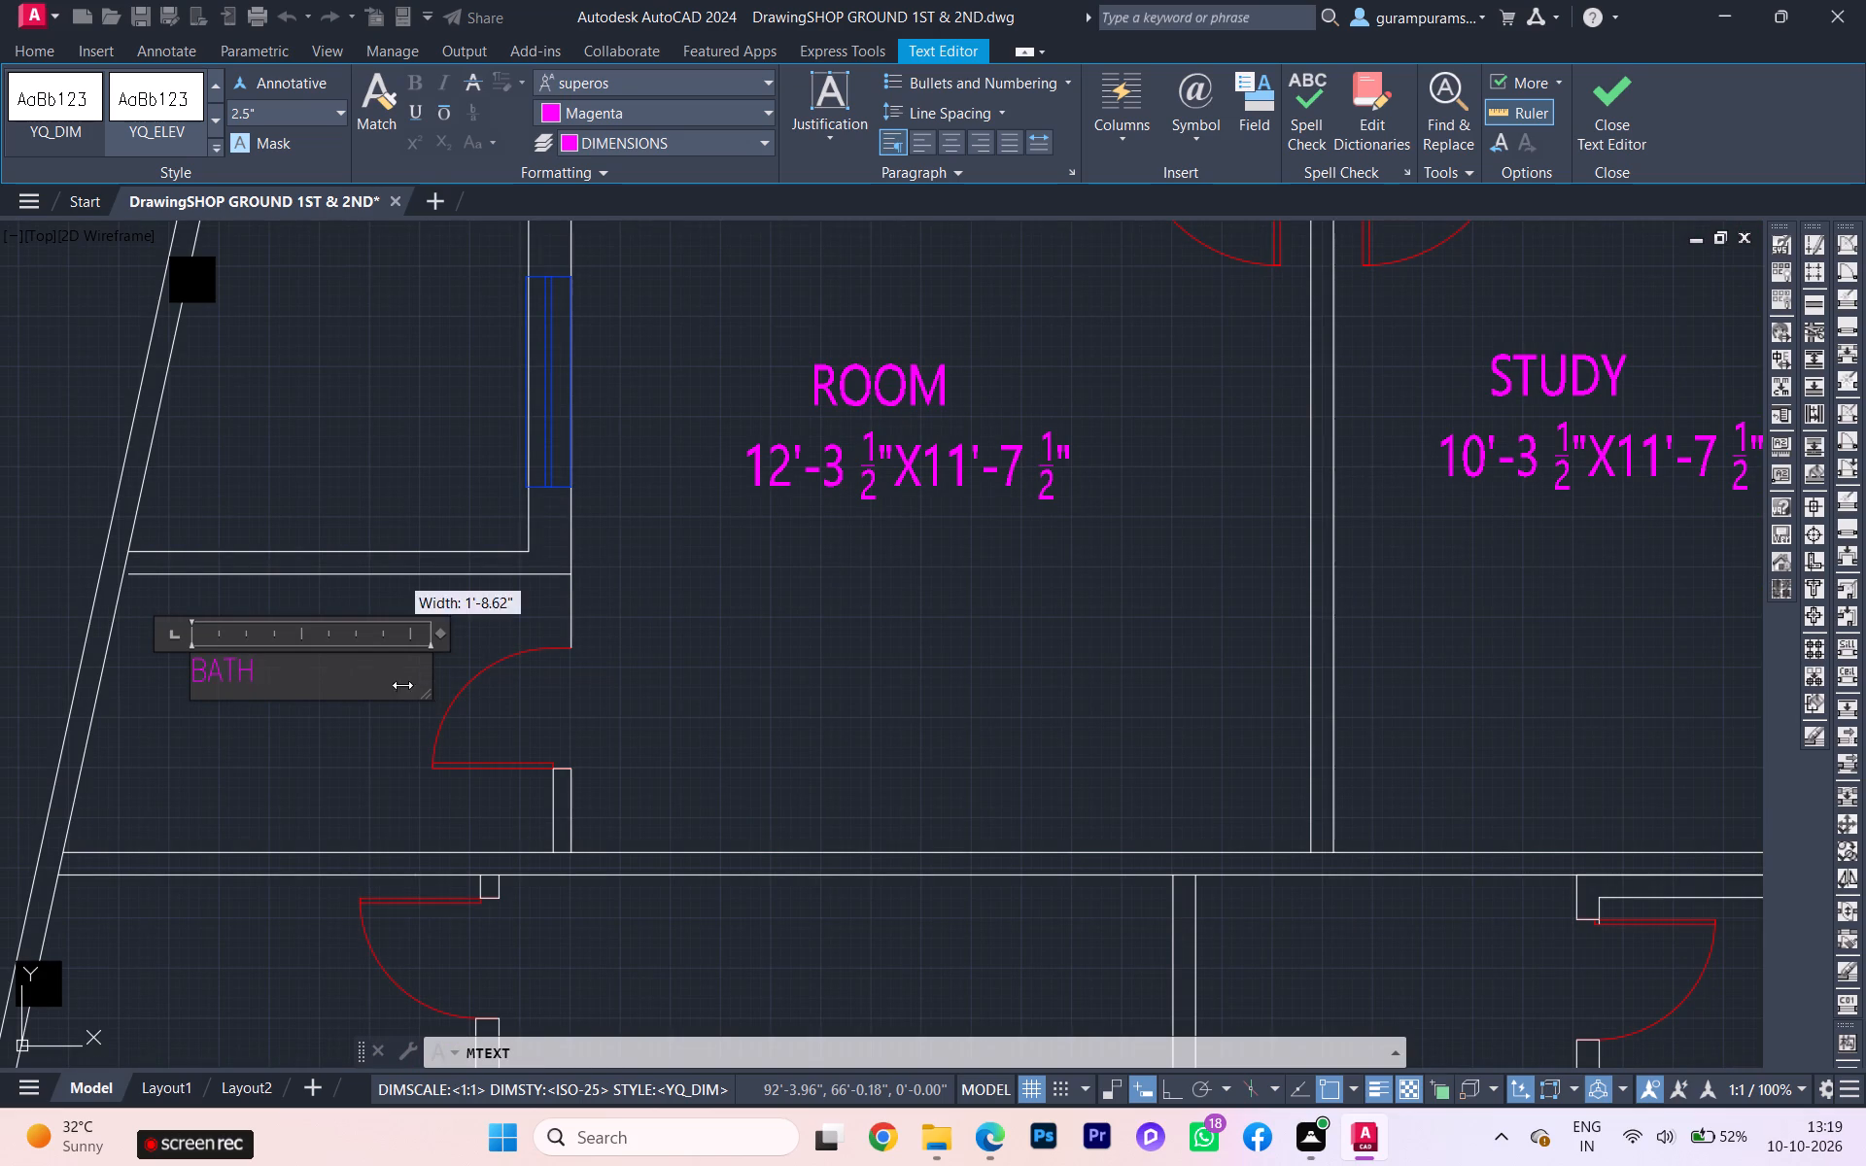
left_click_drag(402, 685, 364, 693)
Add a second line to the BATH label with the first dimension 6'-8 1/2" from the reference plan, followed by X.
key("Return")
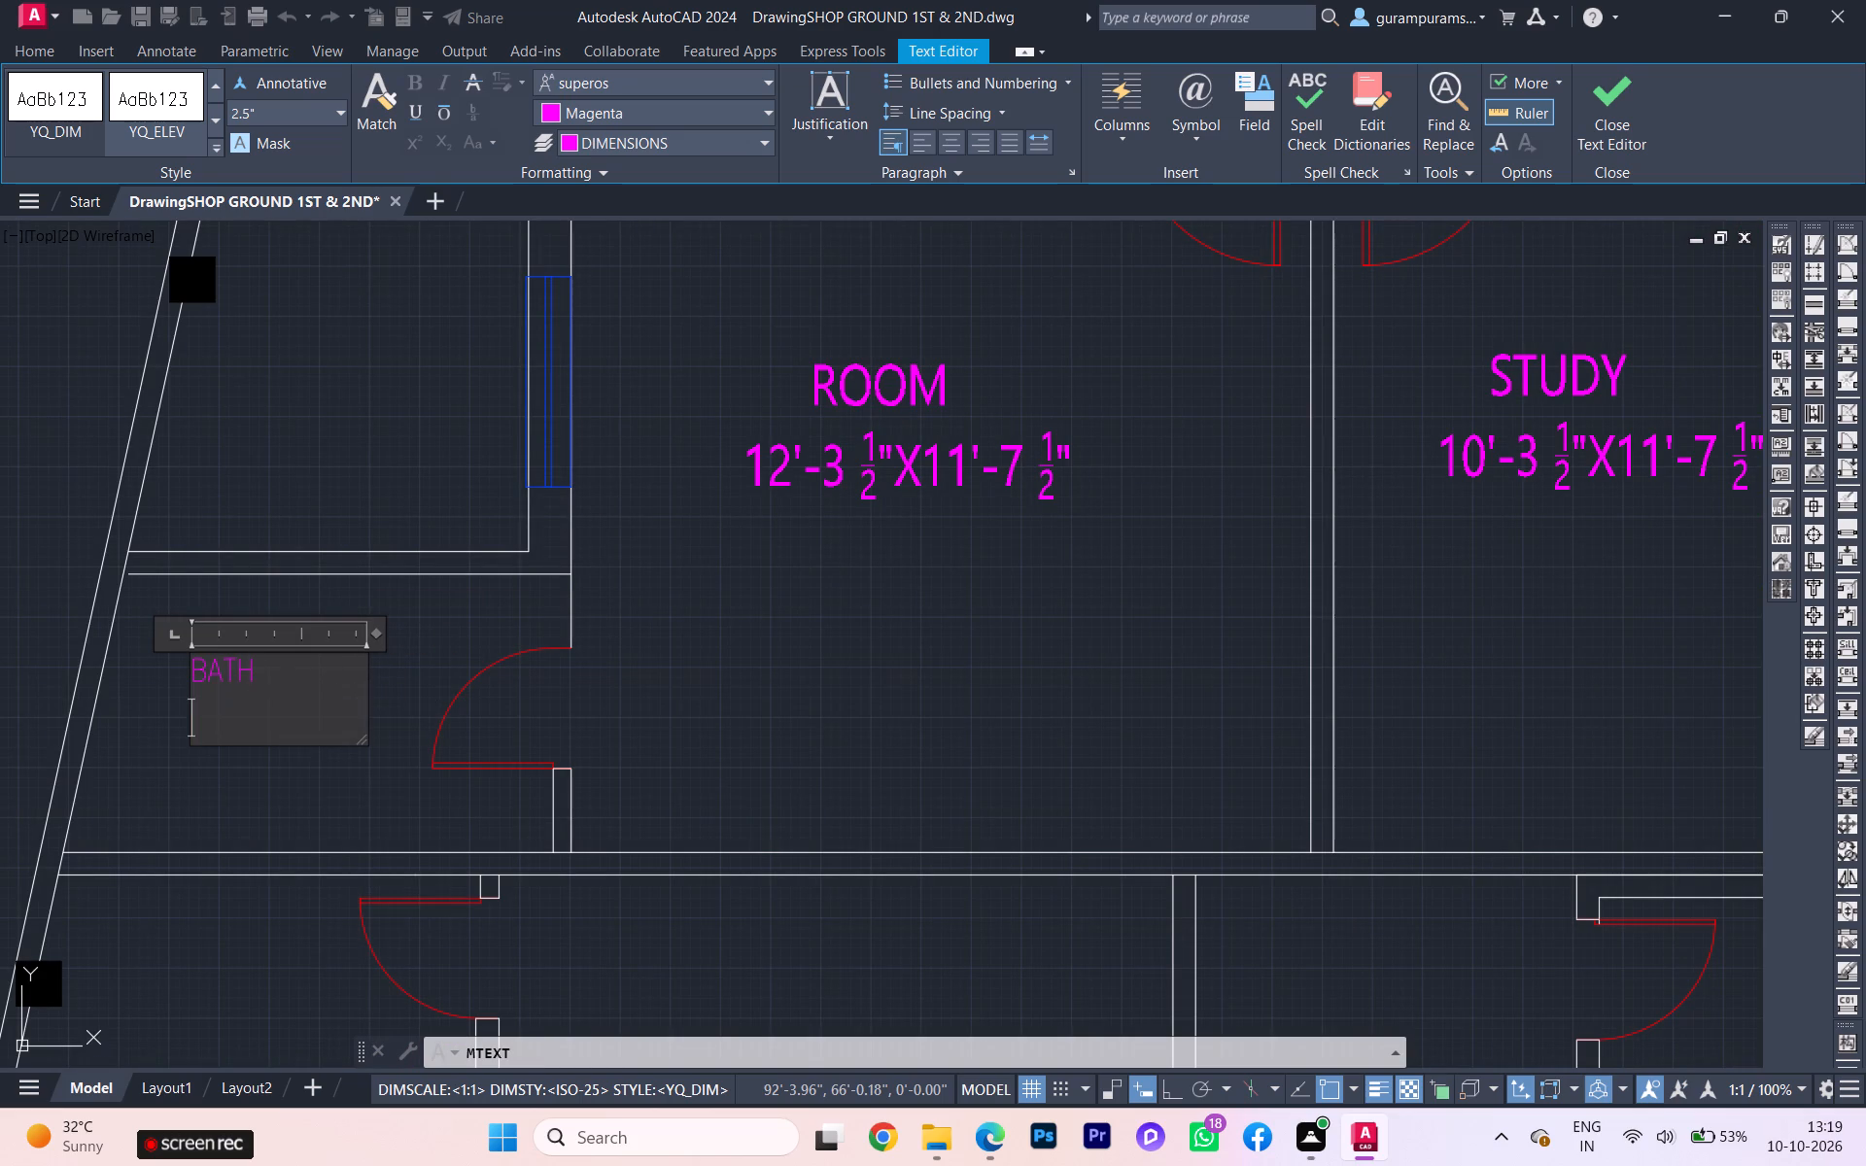
type("6'")
scroll(240, 669, "down", 3)
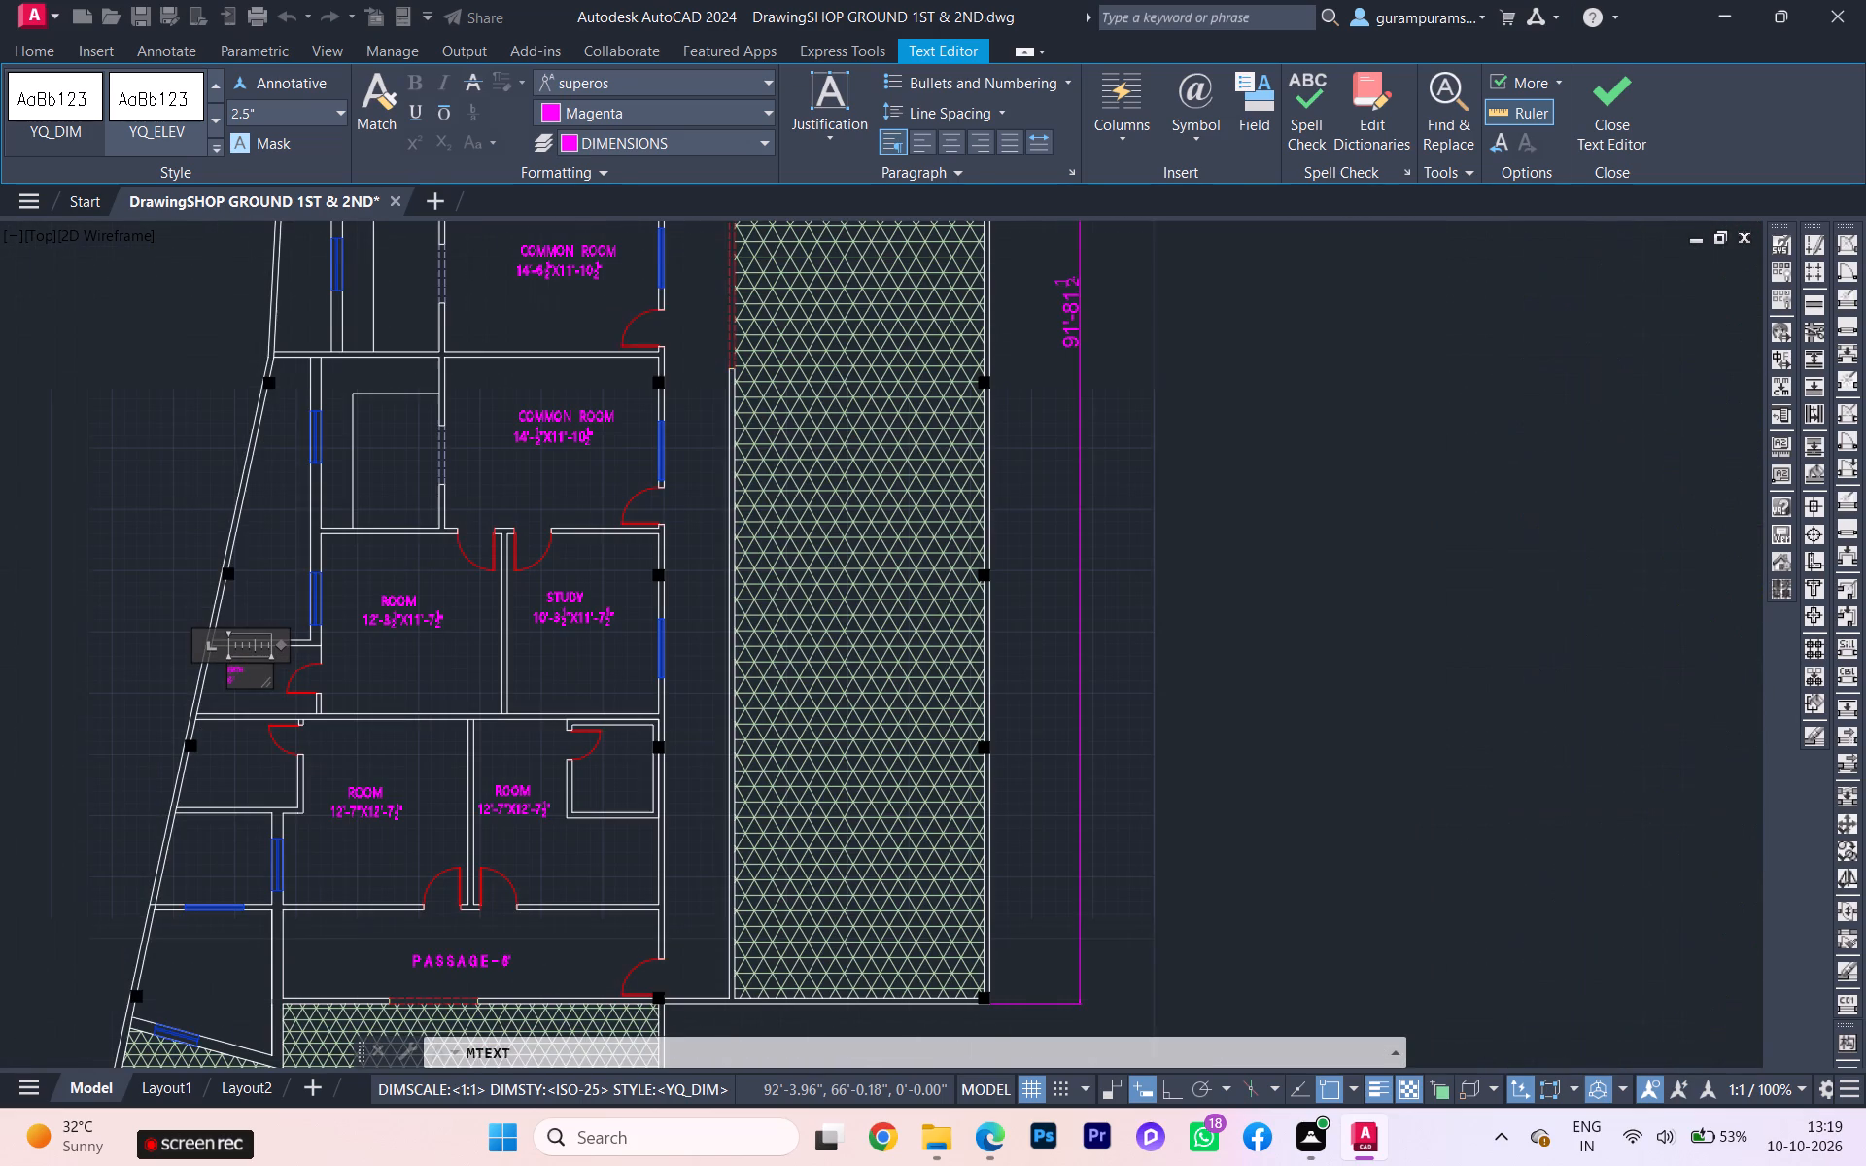
scroll(240, 669, "down", 1)
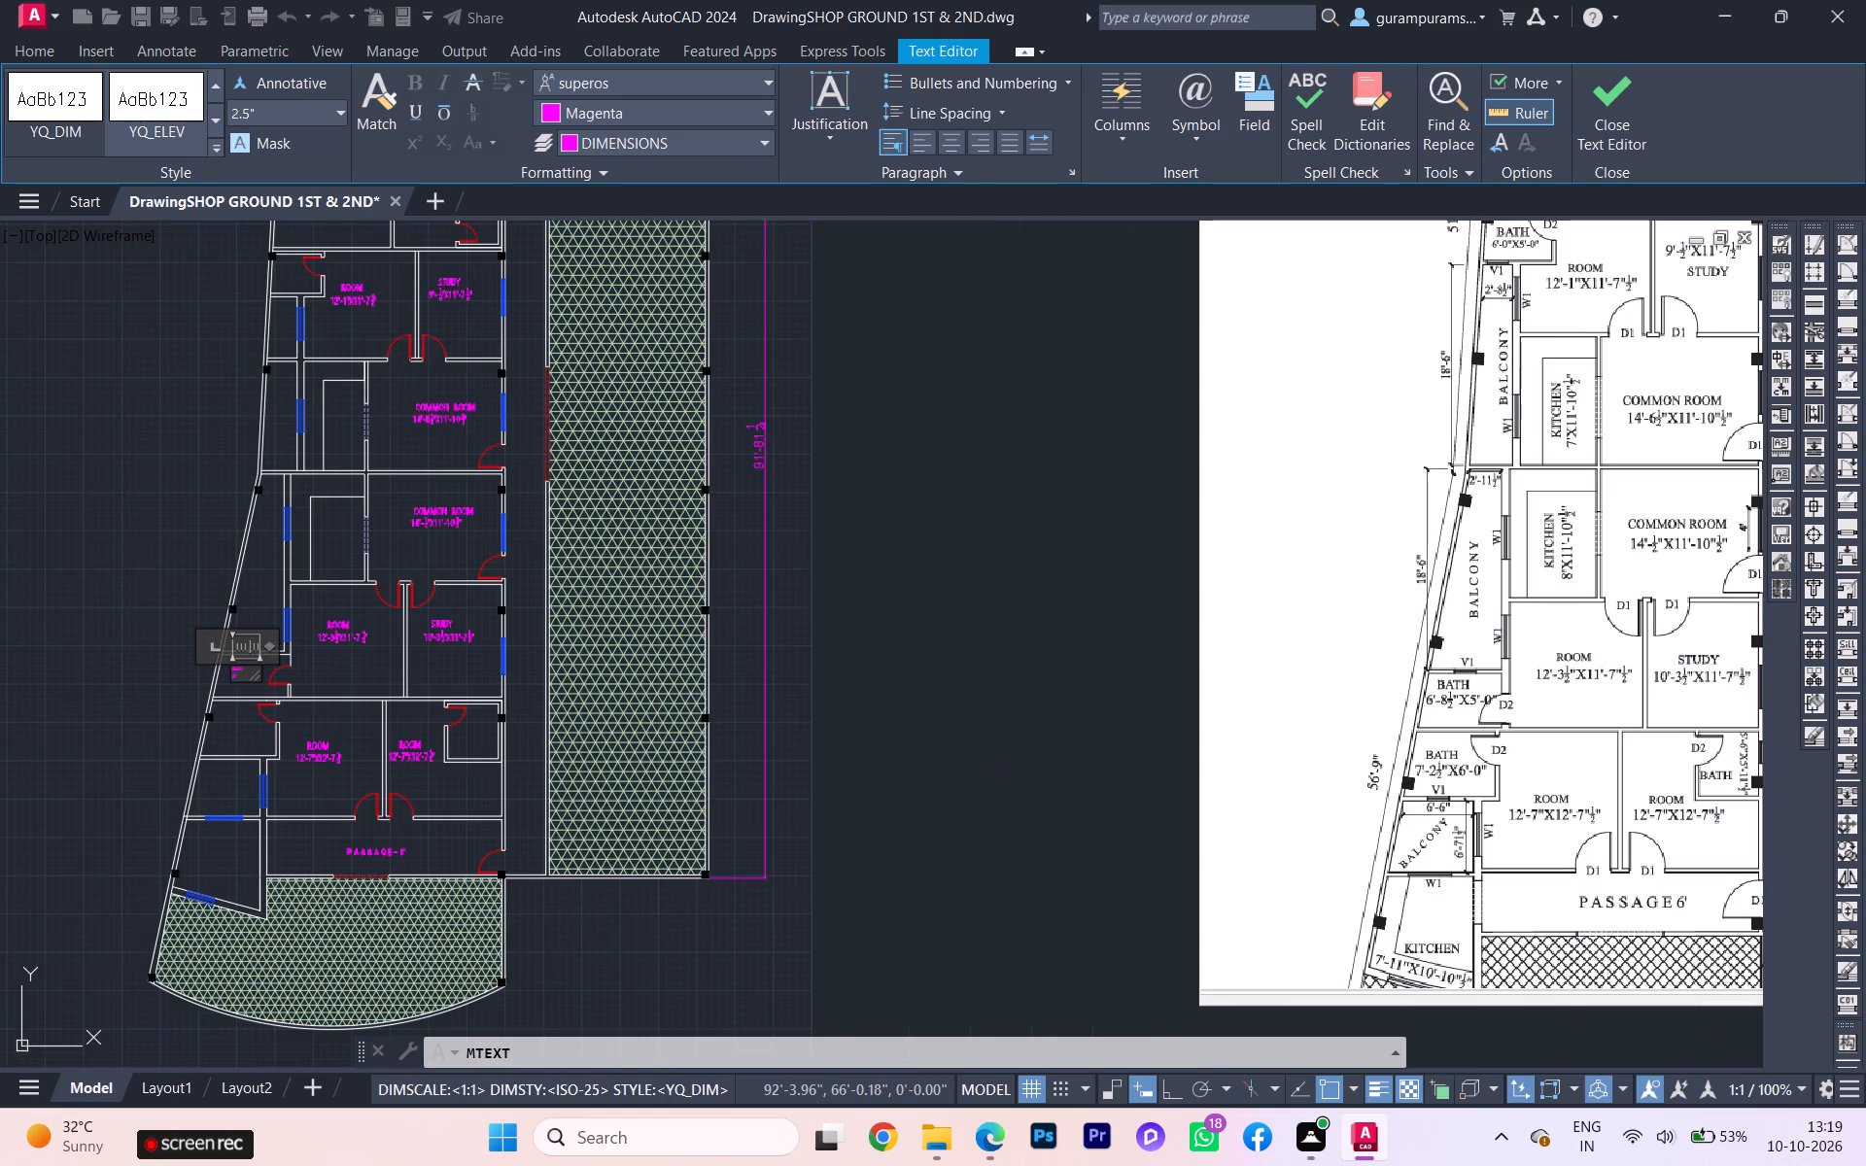
scroll(240, 669, "up", 3)
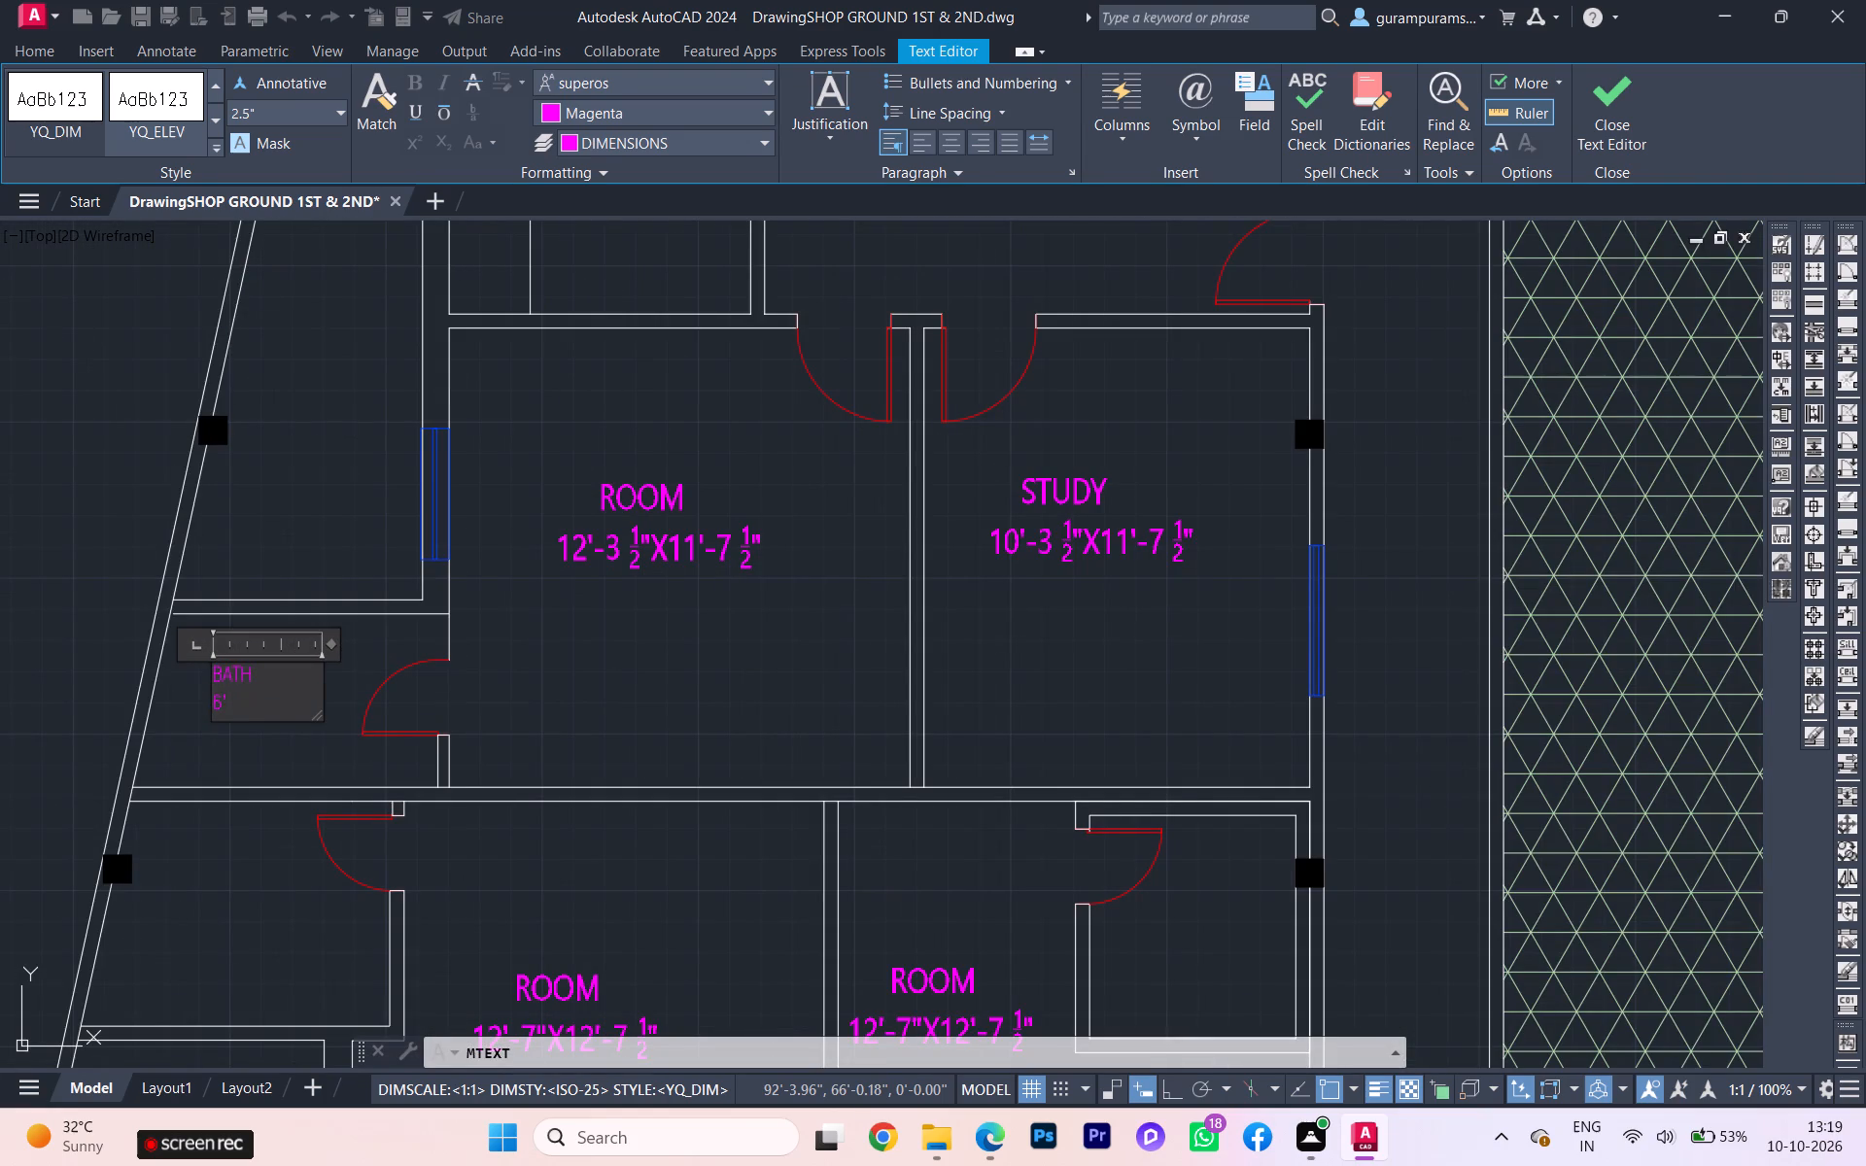
key("minus")
key("8")
key("space")
type("1")
type("/2")
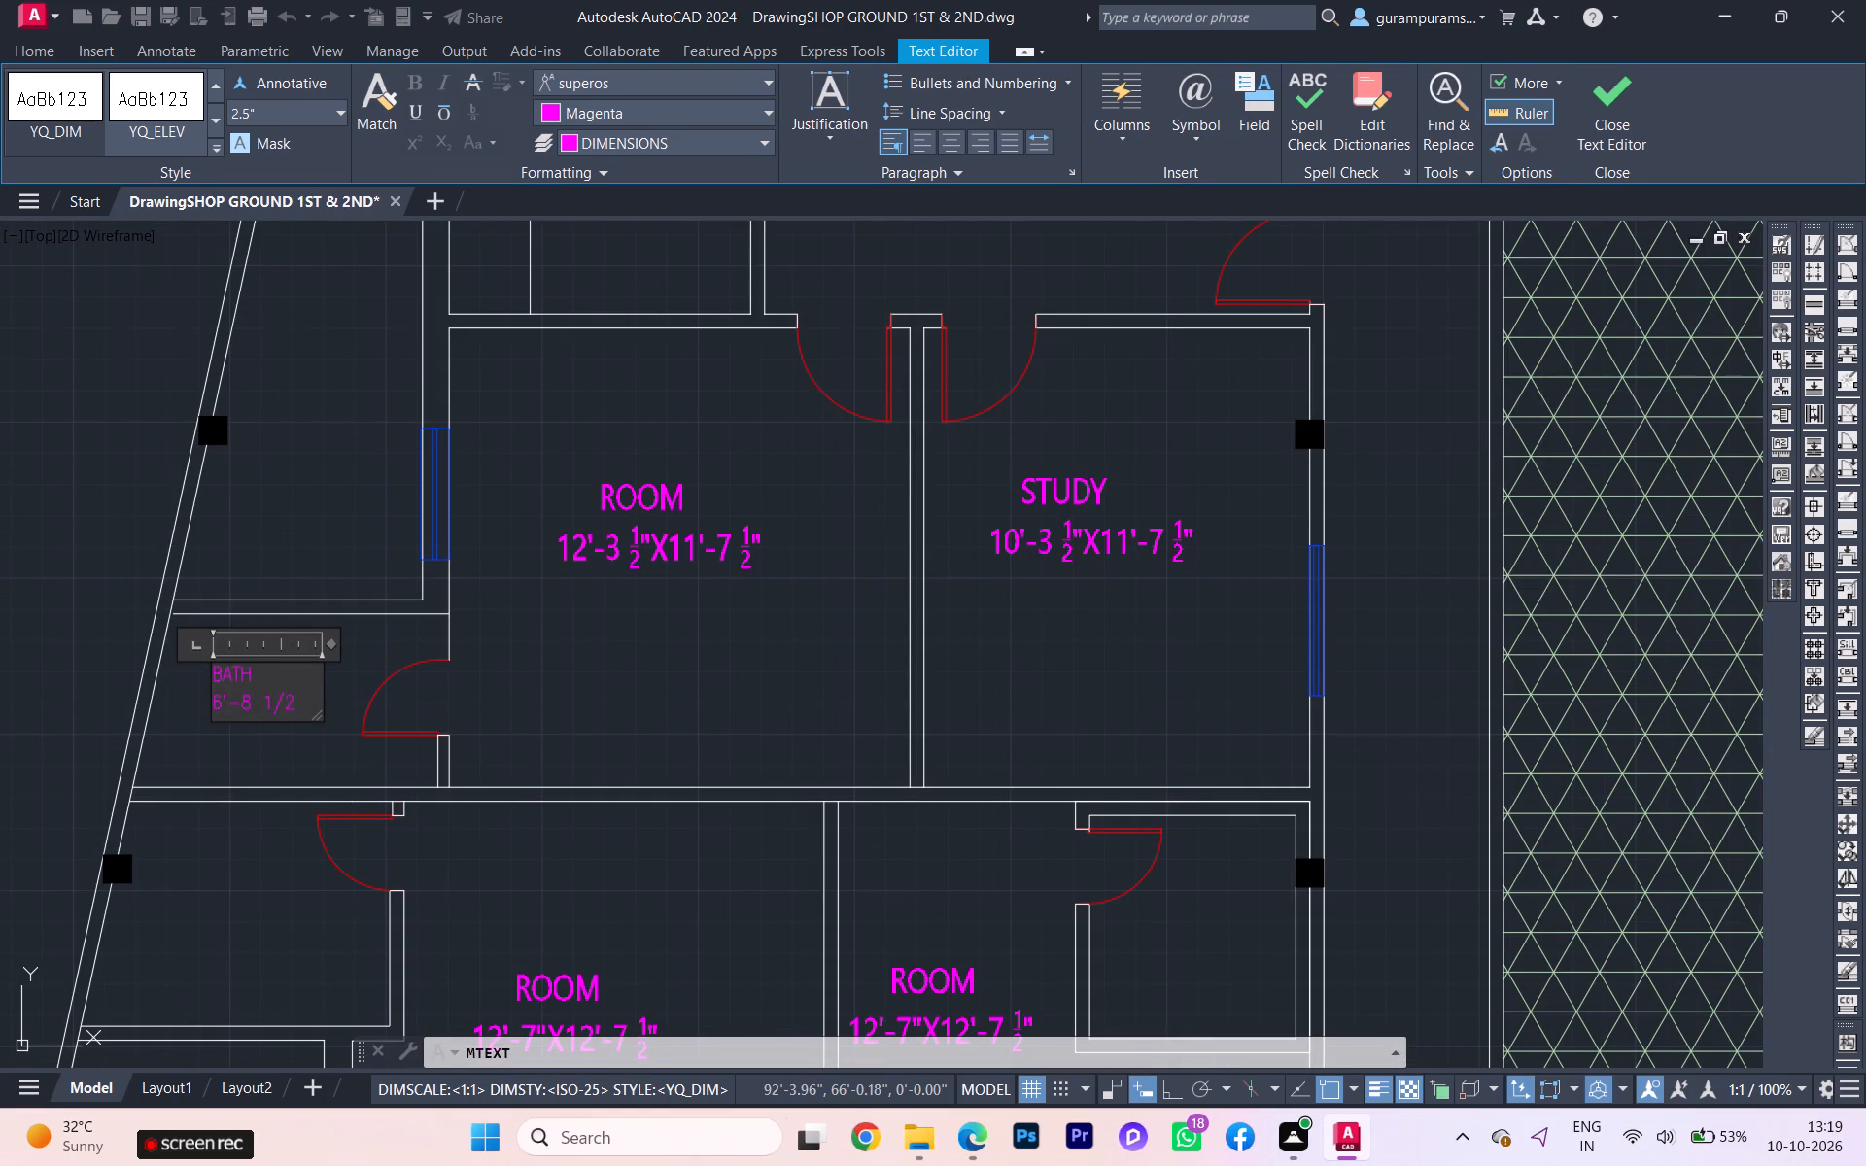
key("shift+quotedbl")
key("x")
key("space")
Check the reference plan and complete the BATH size with the second dimension 5'-0".
scroll(240, 669, "down", 1)
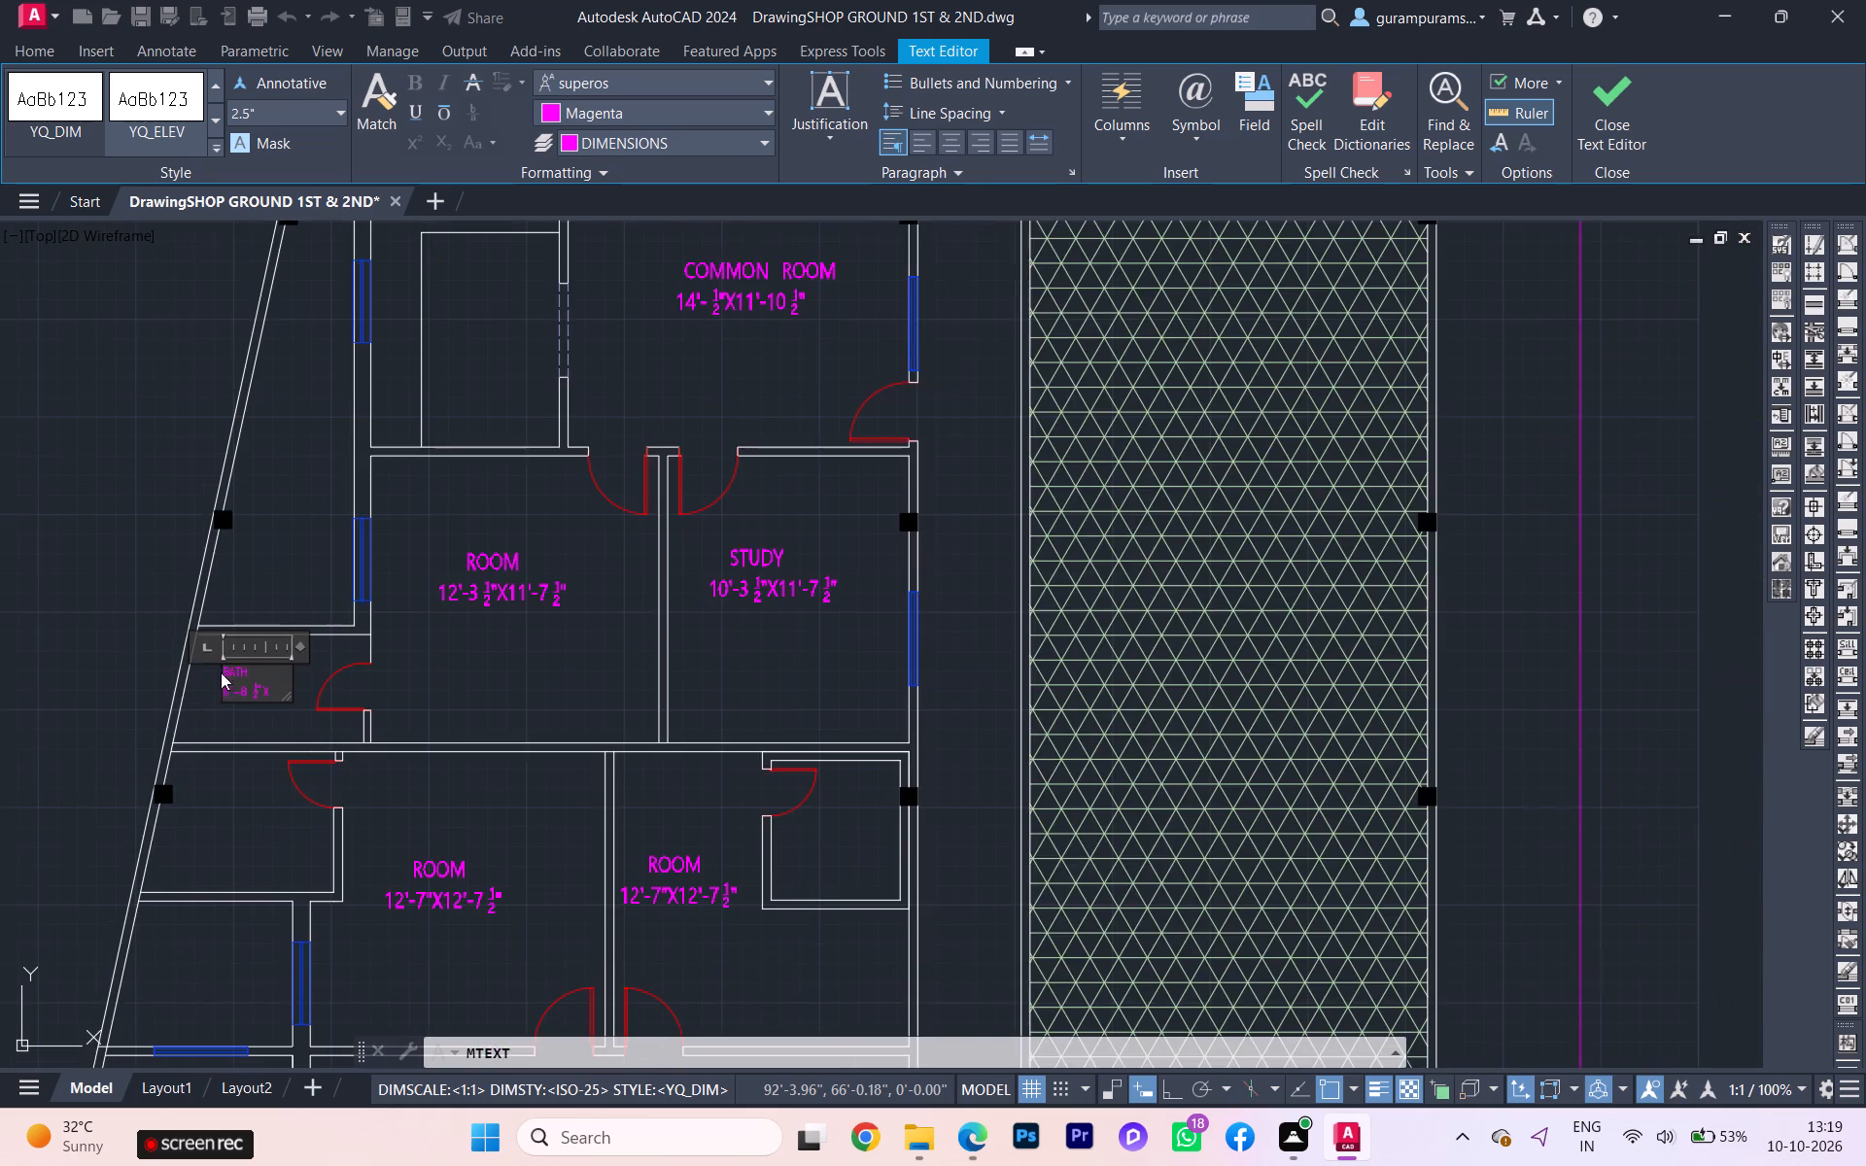
scroll(140, 672, "down", 2)
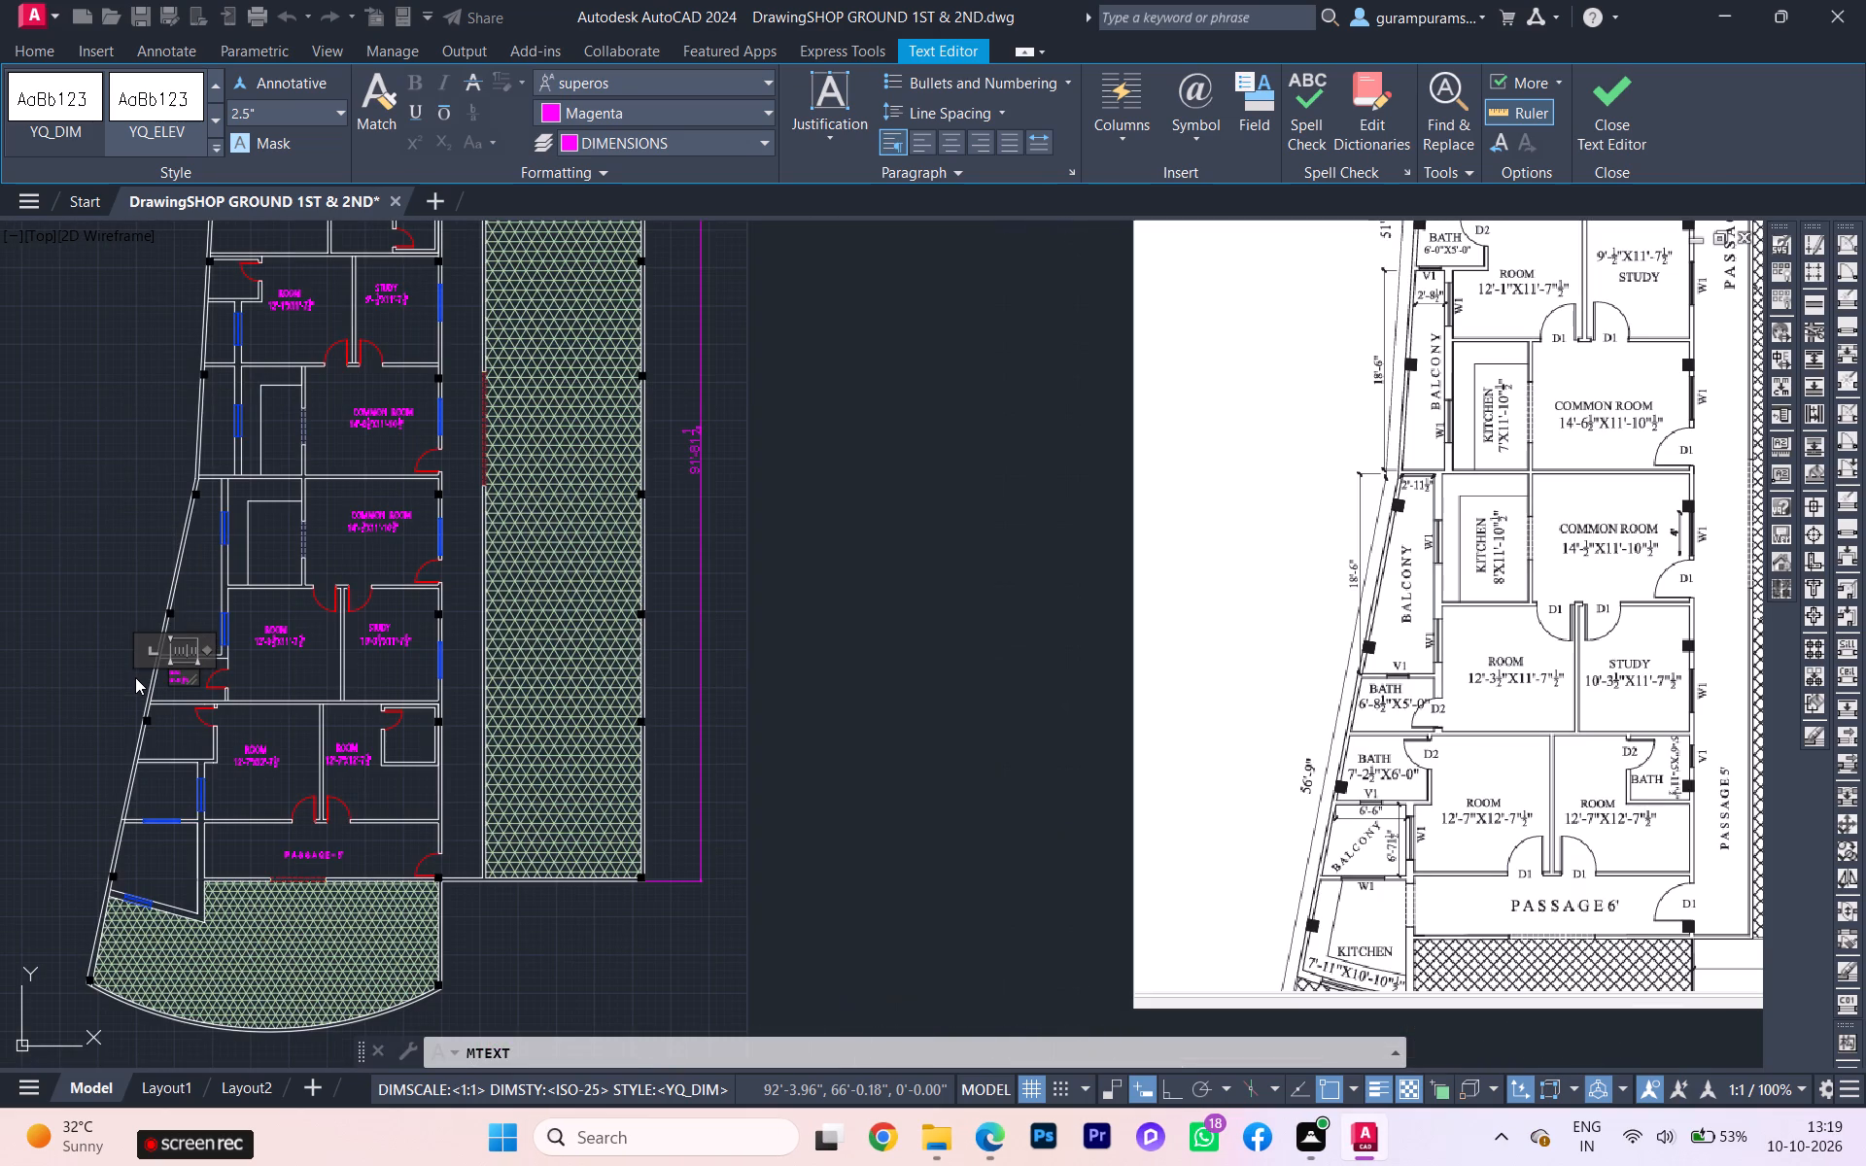
scroll(135, 677, "up", 1)
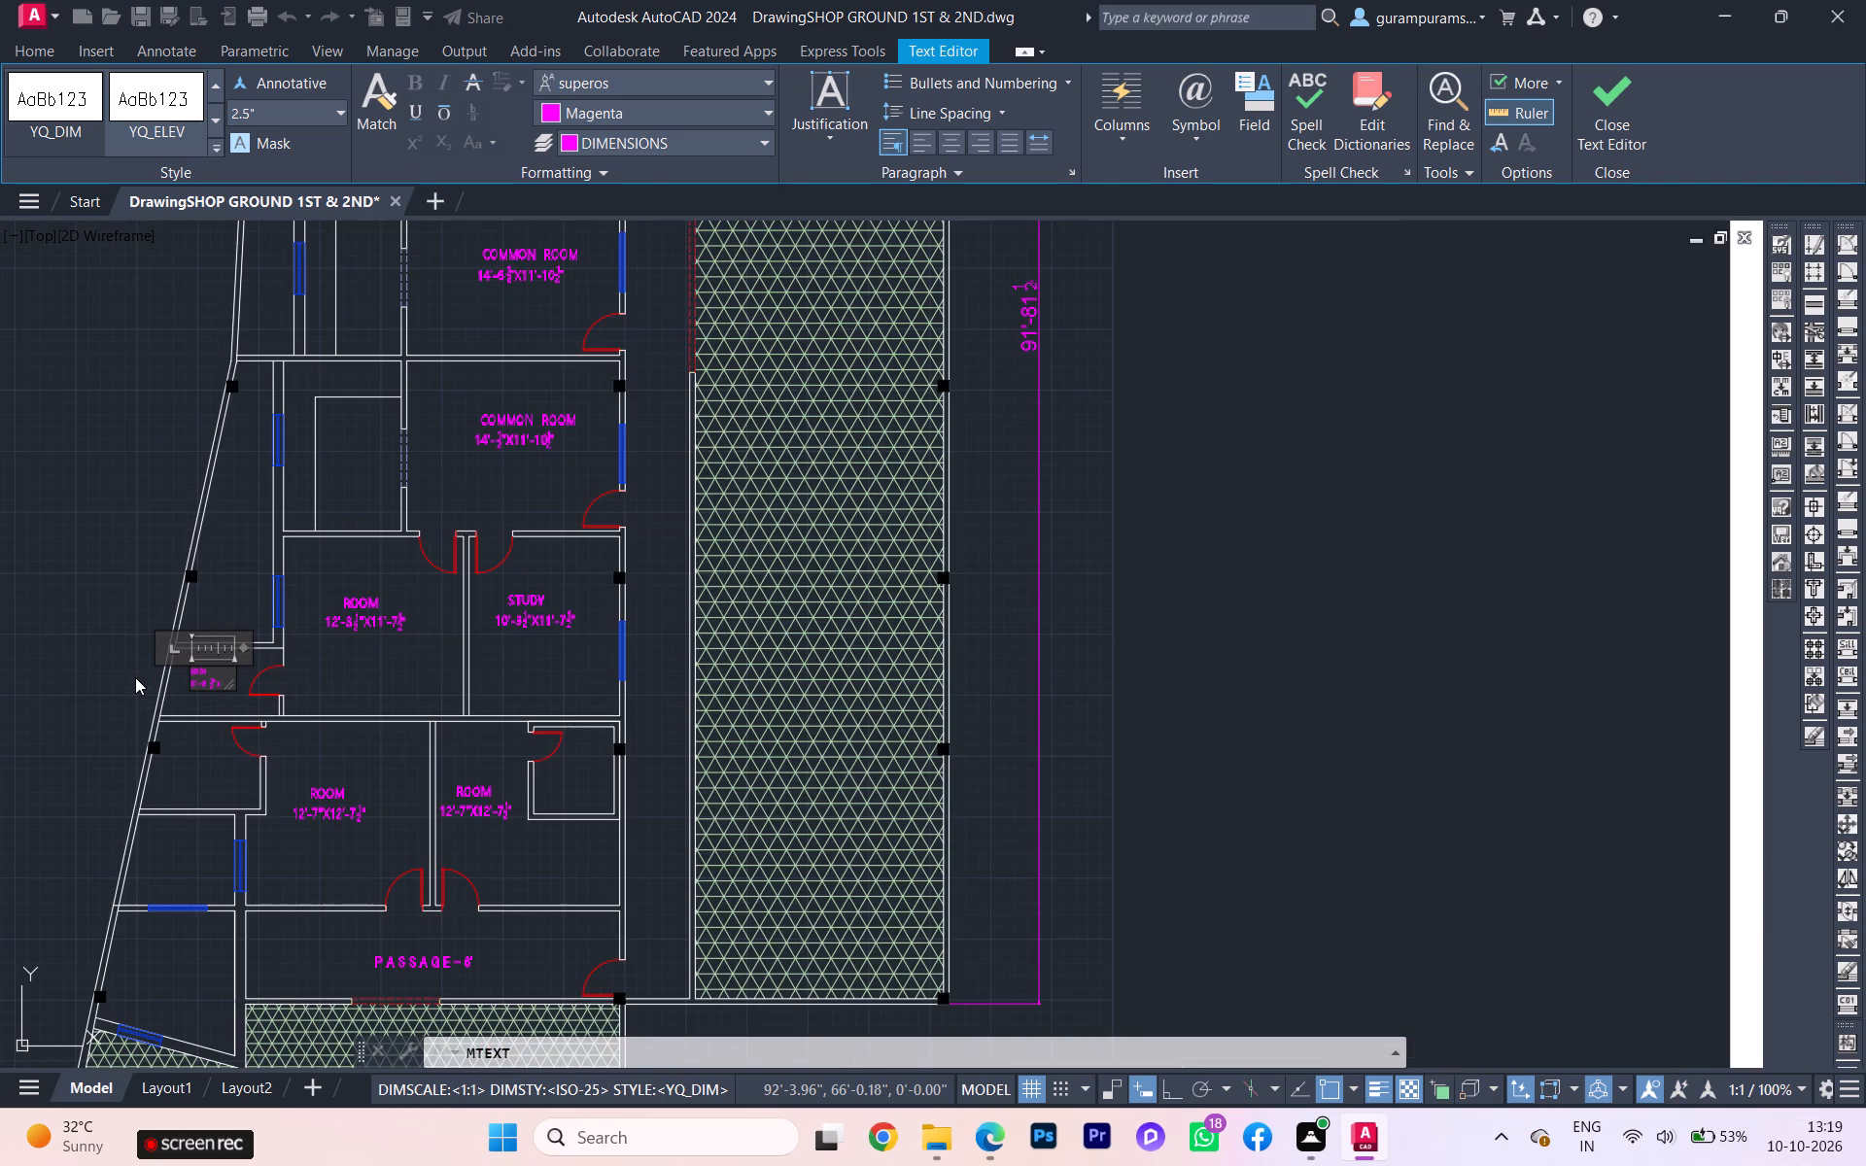
type("5'")
type("-0")
key("shift+quotedbl")
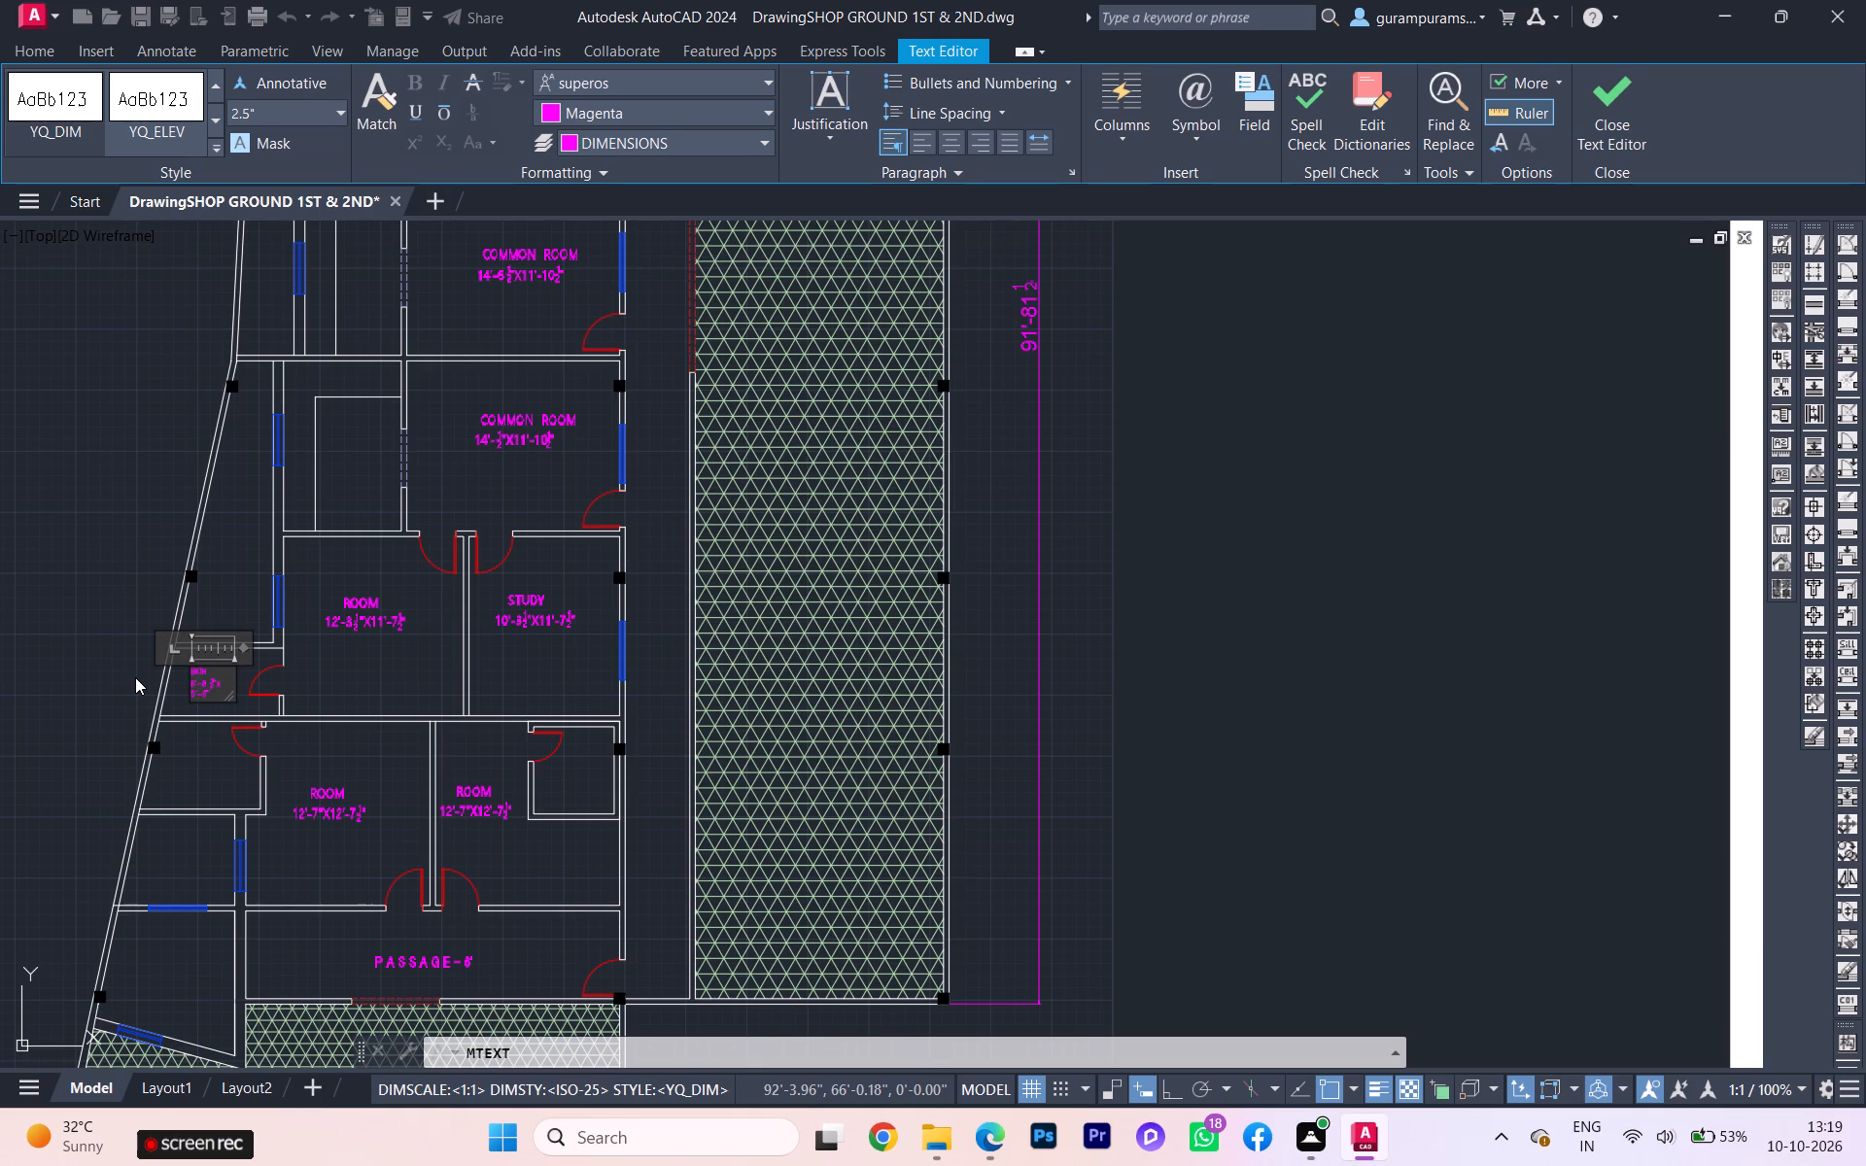
Widen the BATH text box so the size fits on one line, and indent BATH by two spaces above it.
scroll(203, 700, "up", 2)
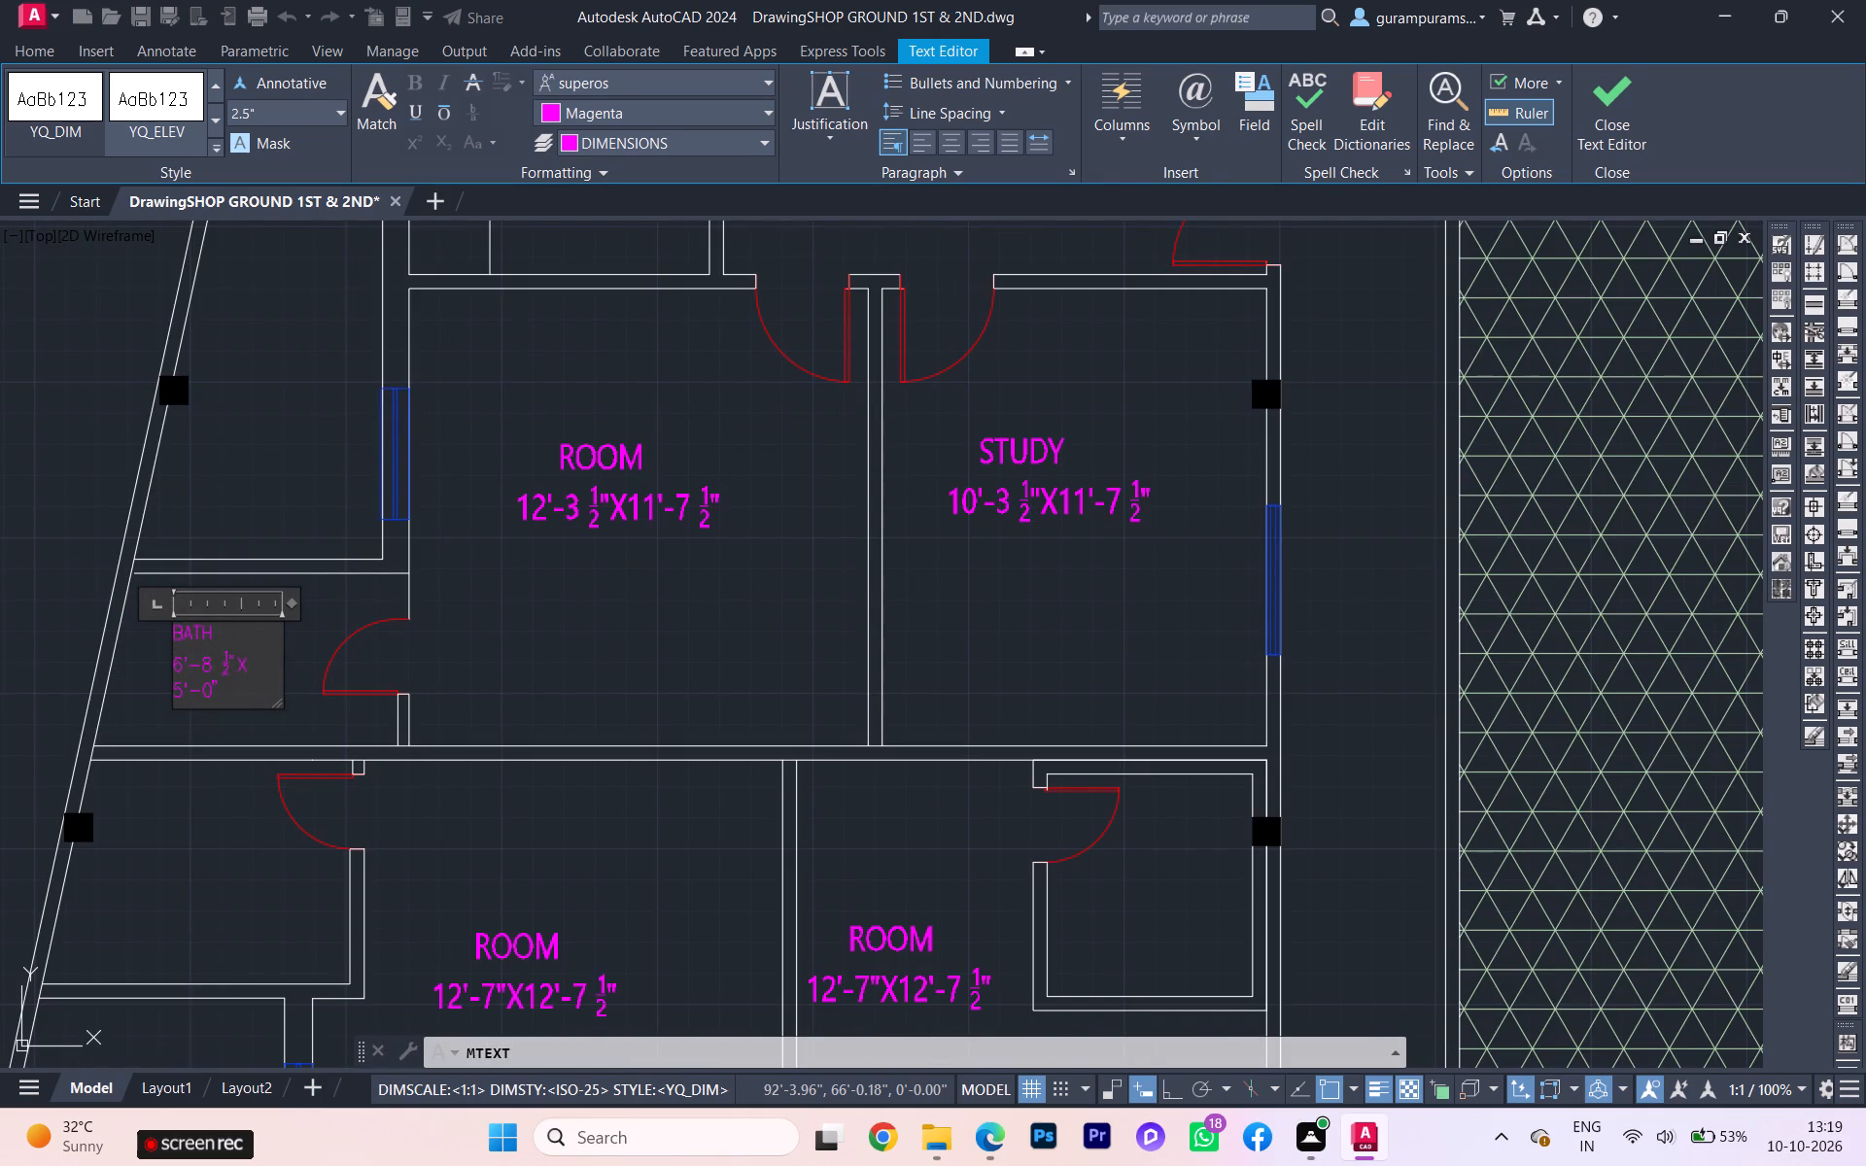
left_click_drag(283, 665, 326, 664)
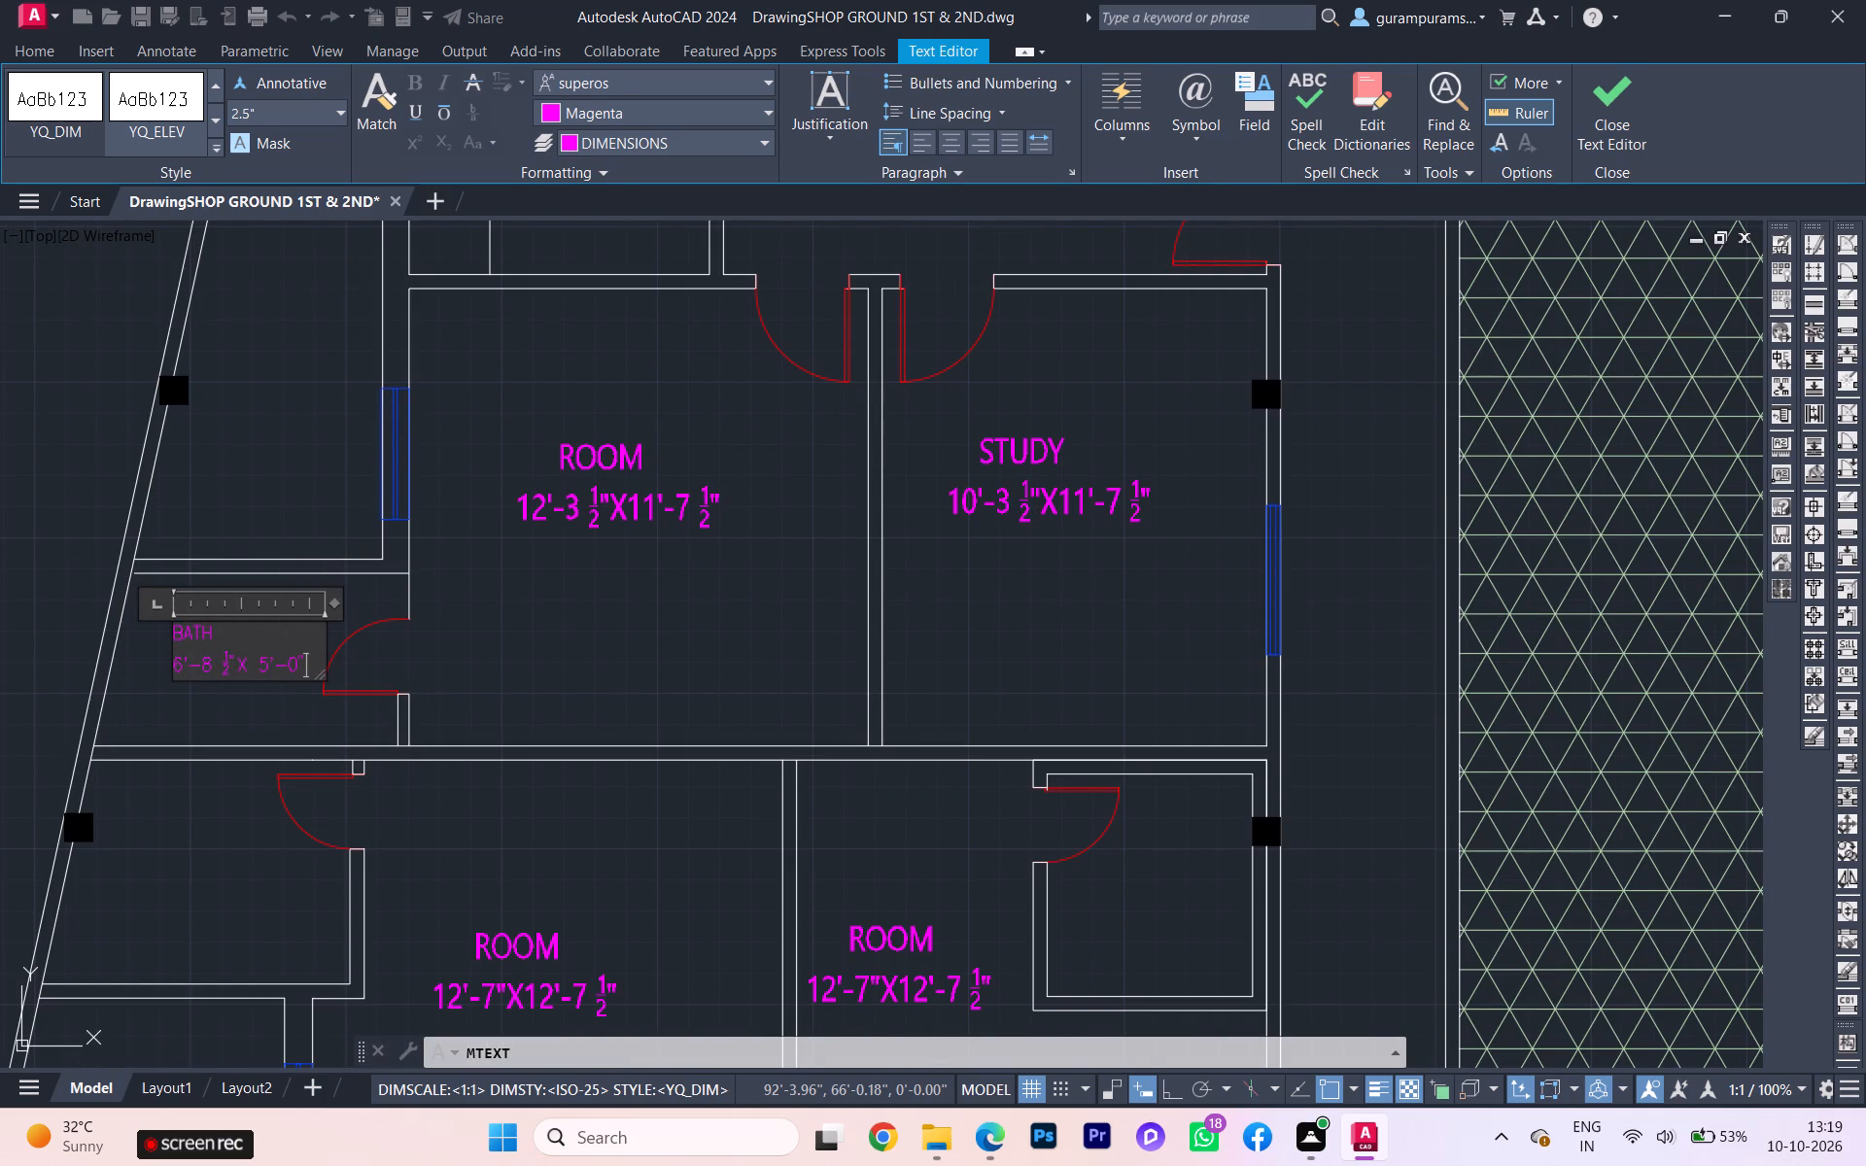
left_click(174, 645)
key("space")
key("space")
Set the font of both lines of the BATH label to Segoe UI Black and finish editing the text.
left_click_drag(306, 663, 207, 654)
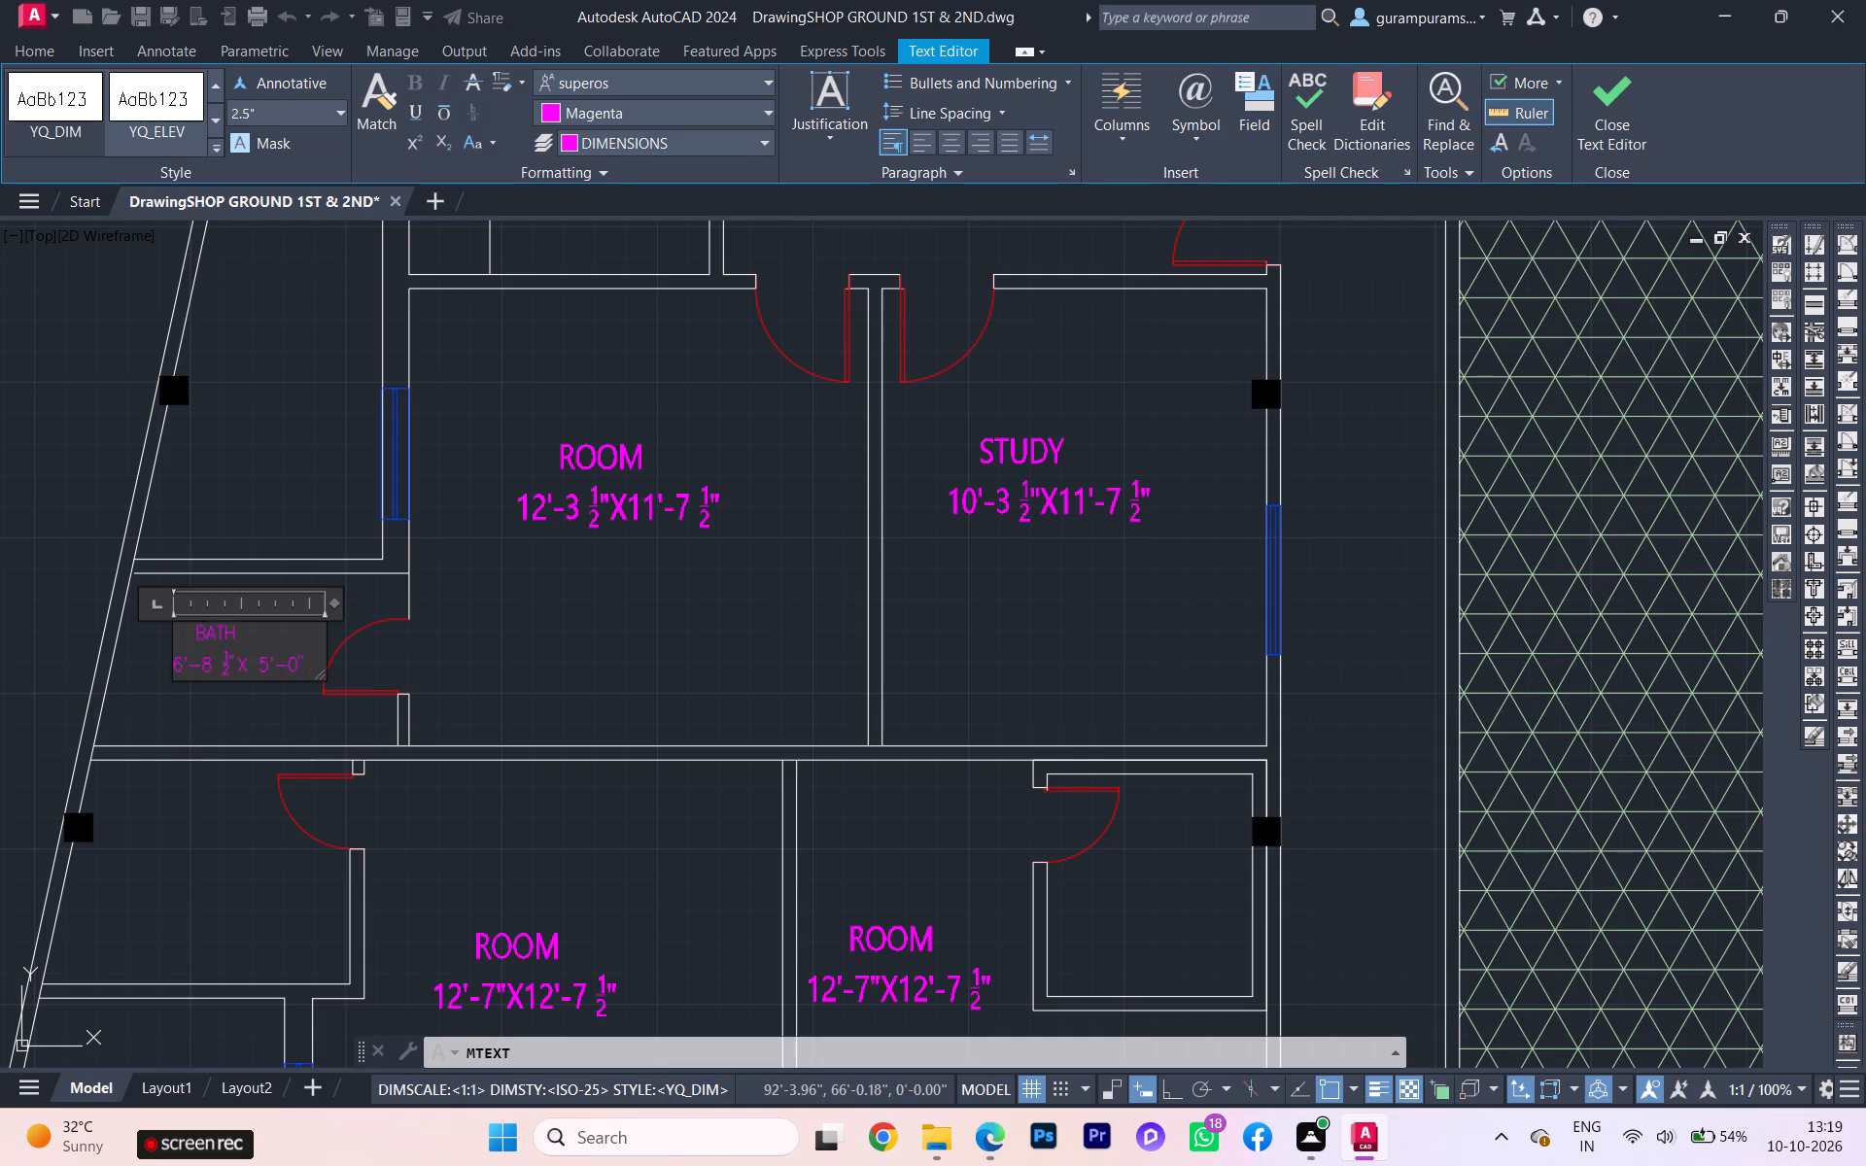
left_click_drag(207, 654, 190, 629)
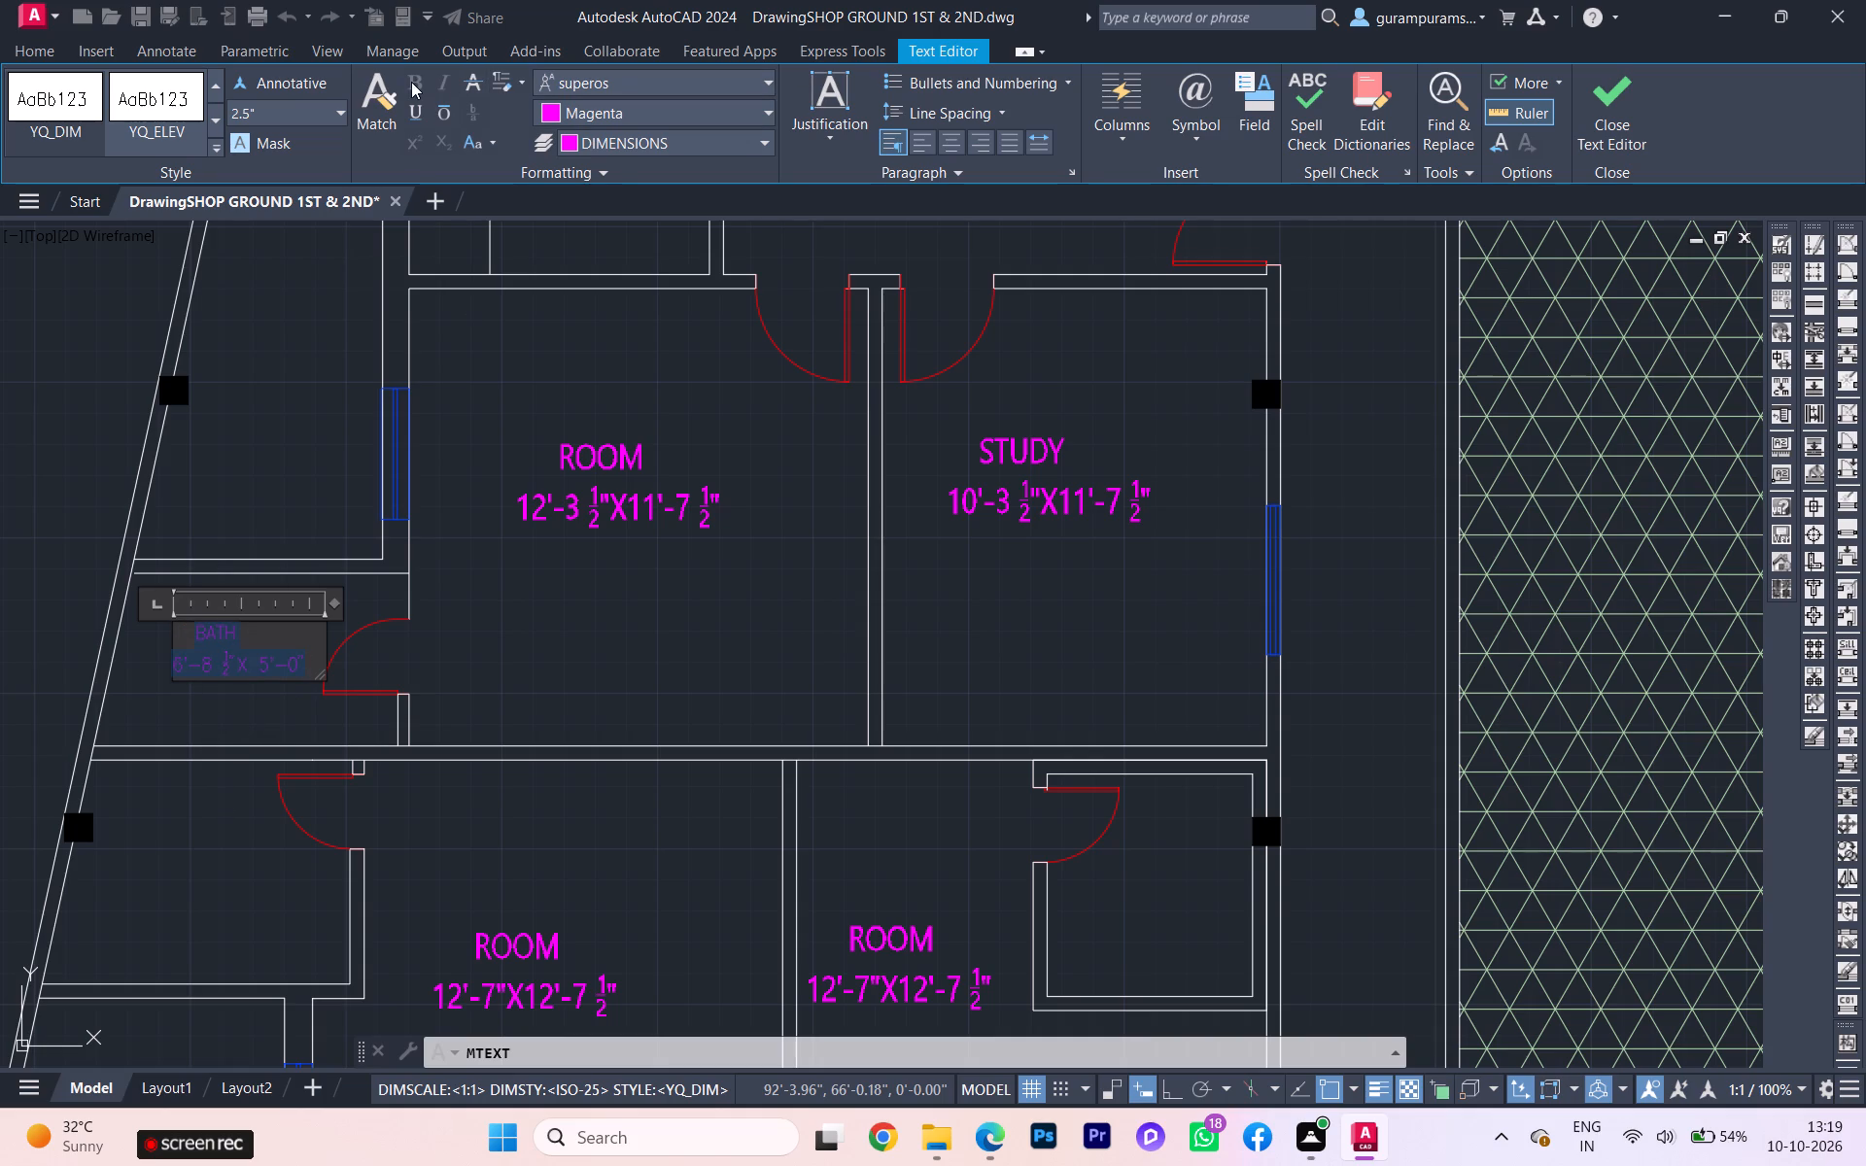
left_click(602, 79)
scroll(625, 247, "up", 4)
scroll(637, 296, "down", 1)
scroll(639, 299, "up", 2)
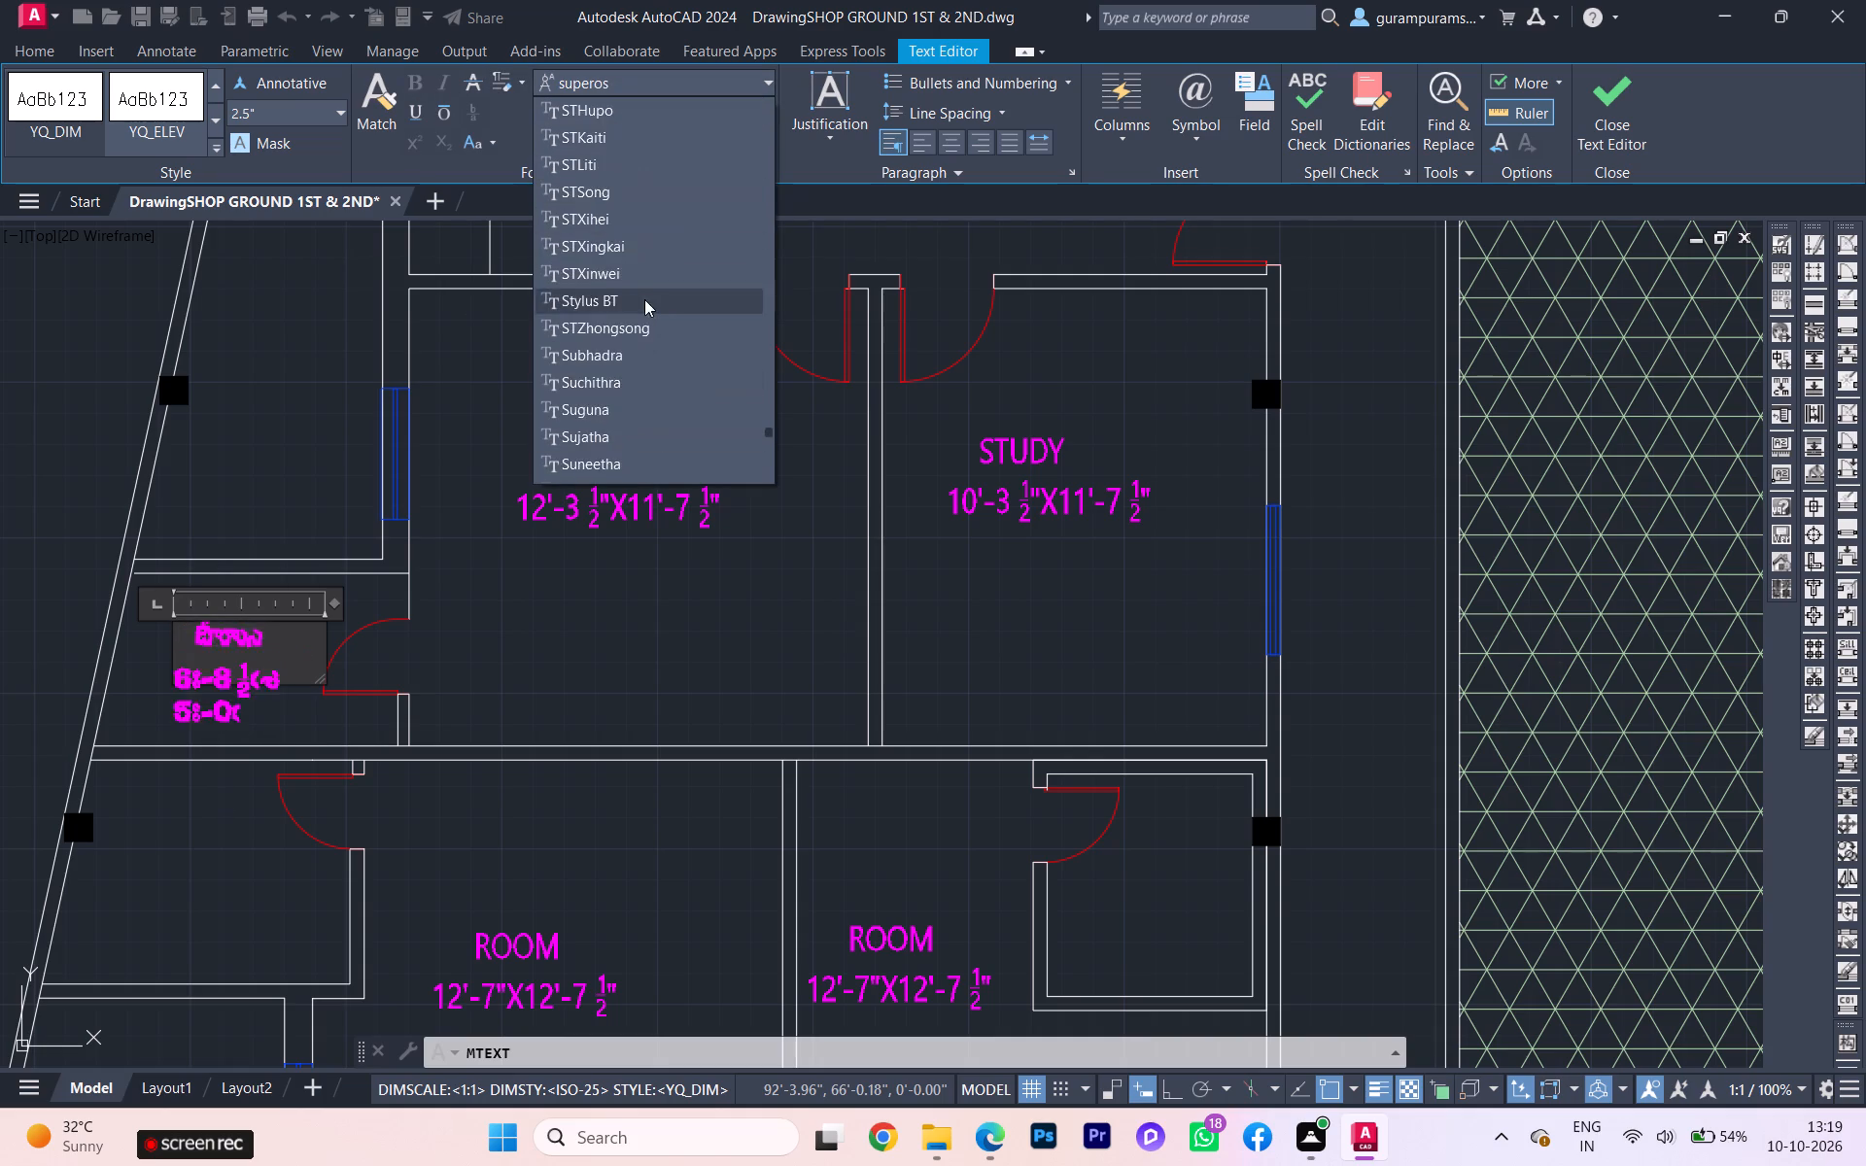
scroll(638, 309, "up", 1)
scroll(638, 309, "down", 2)
scroll(638, 309, "up", 8)
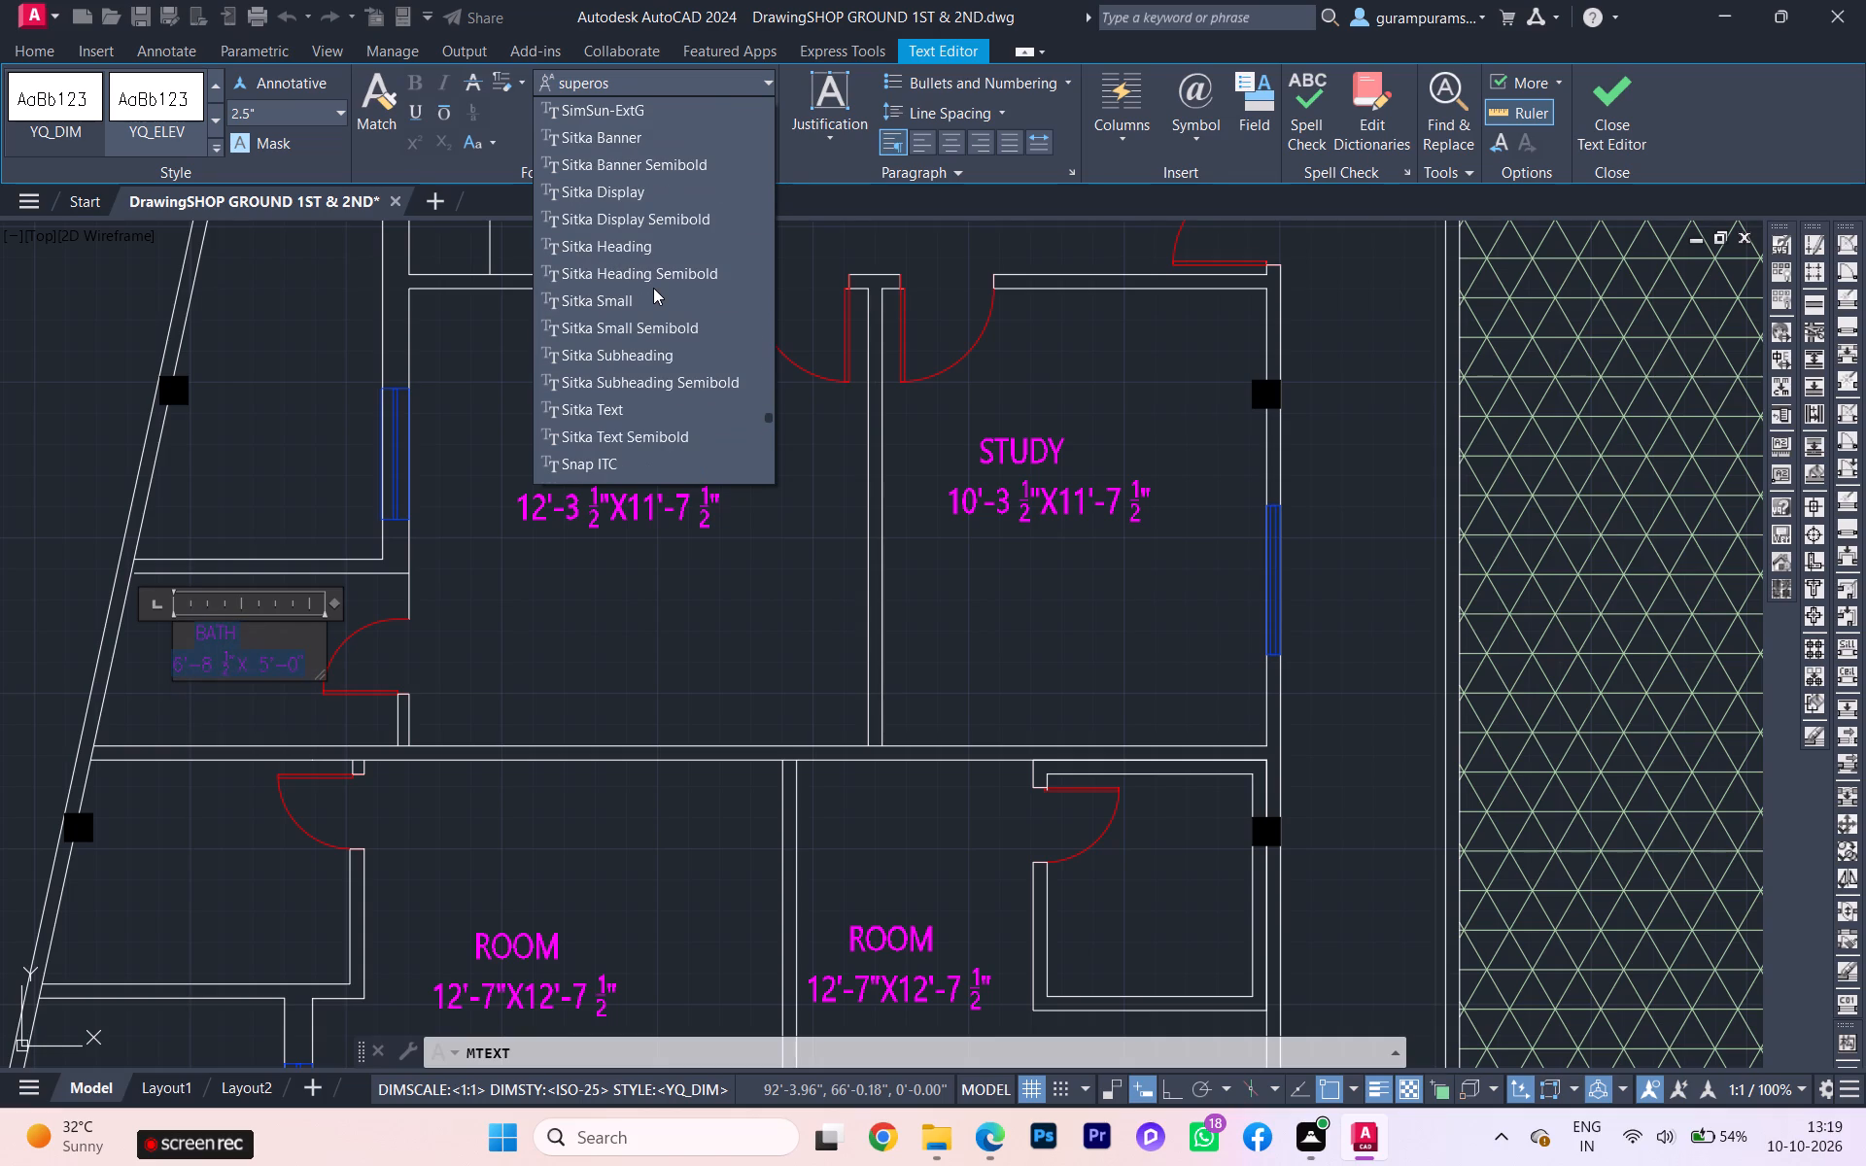
scroll(653, 288, "up", 6)
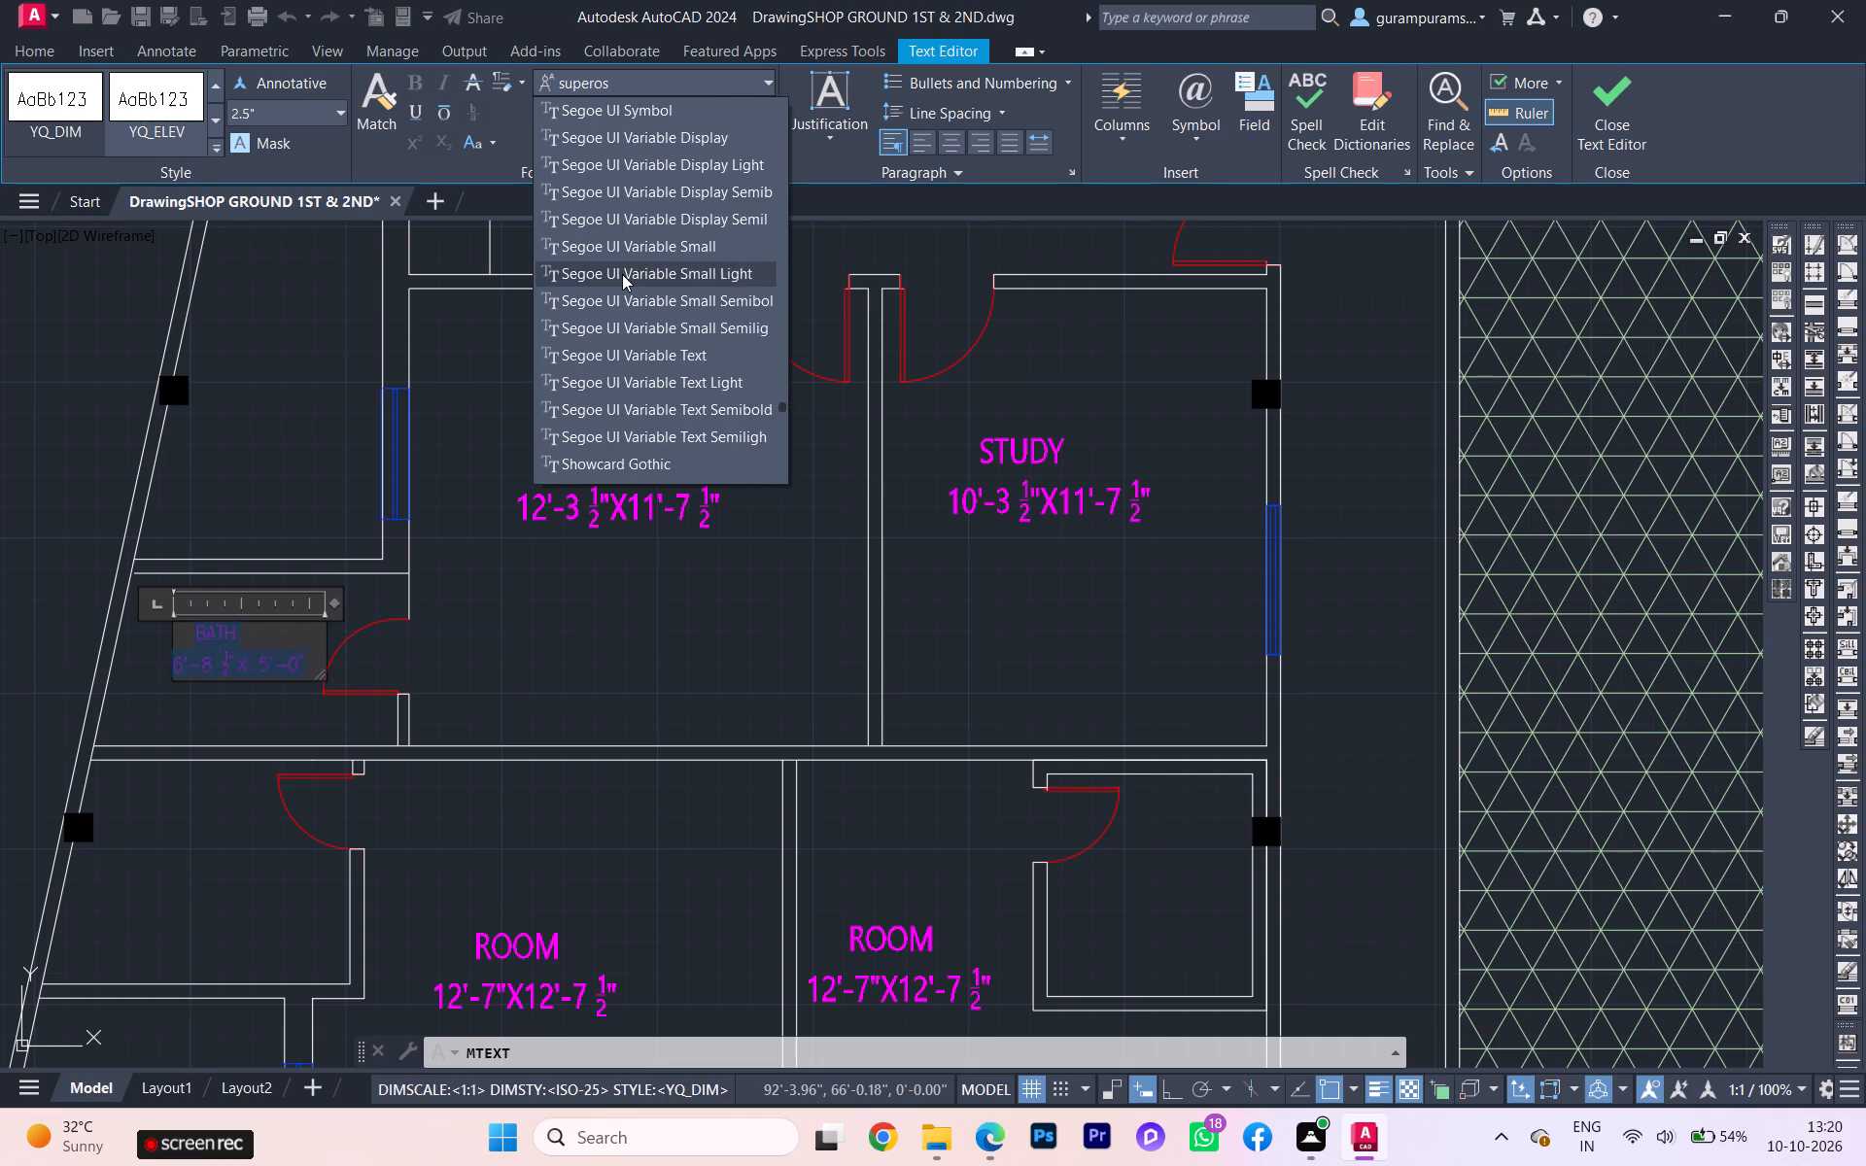
scroll(622, 274, "up", 4)
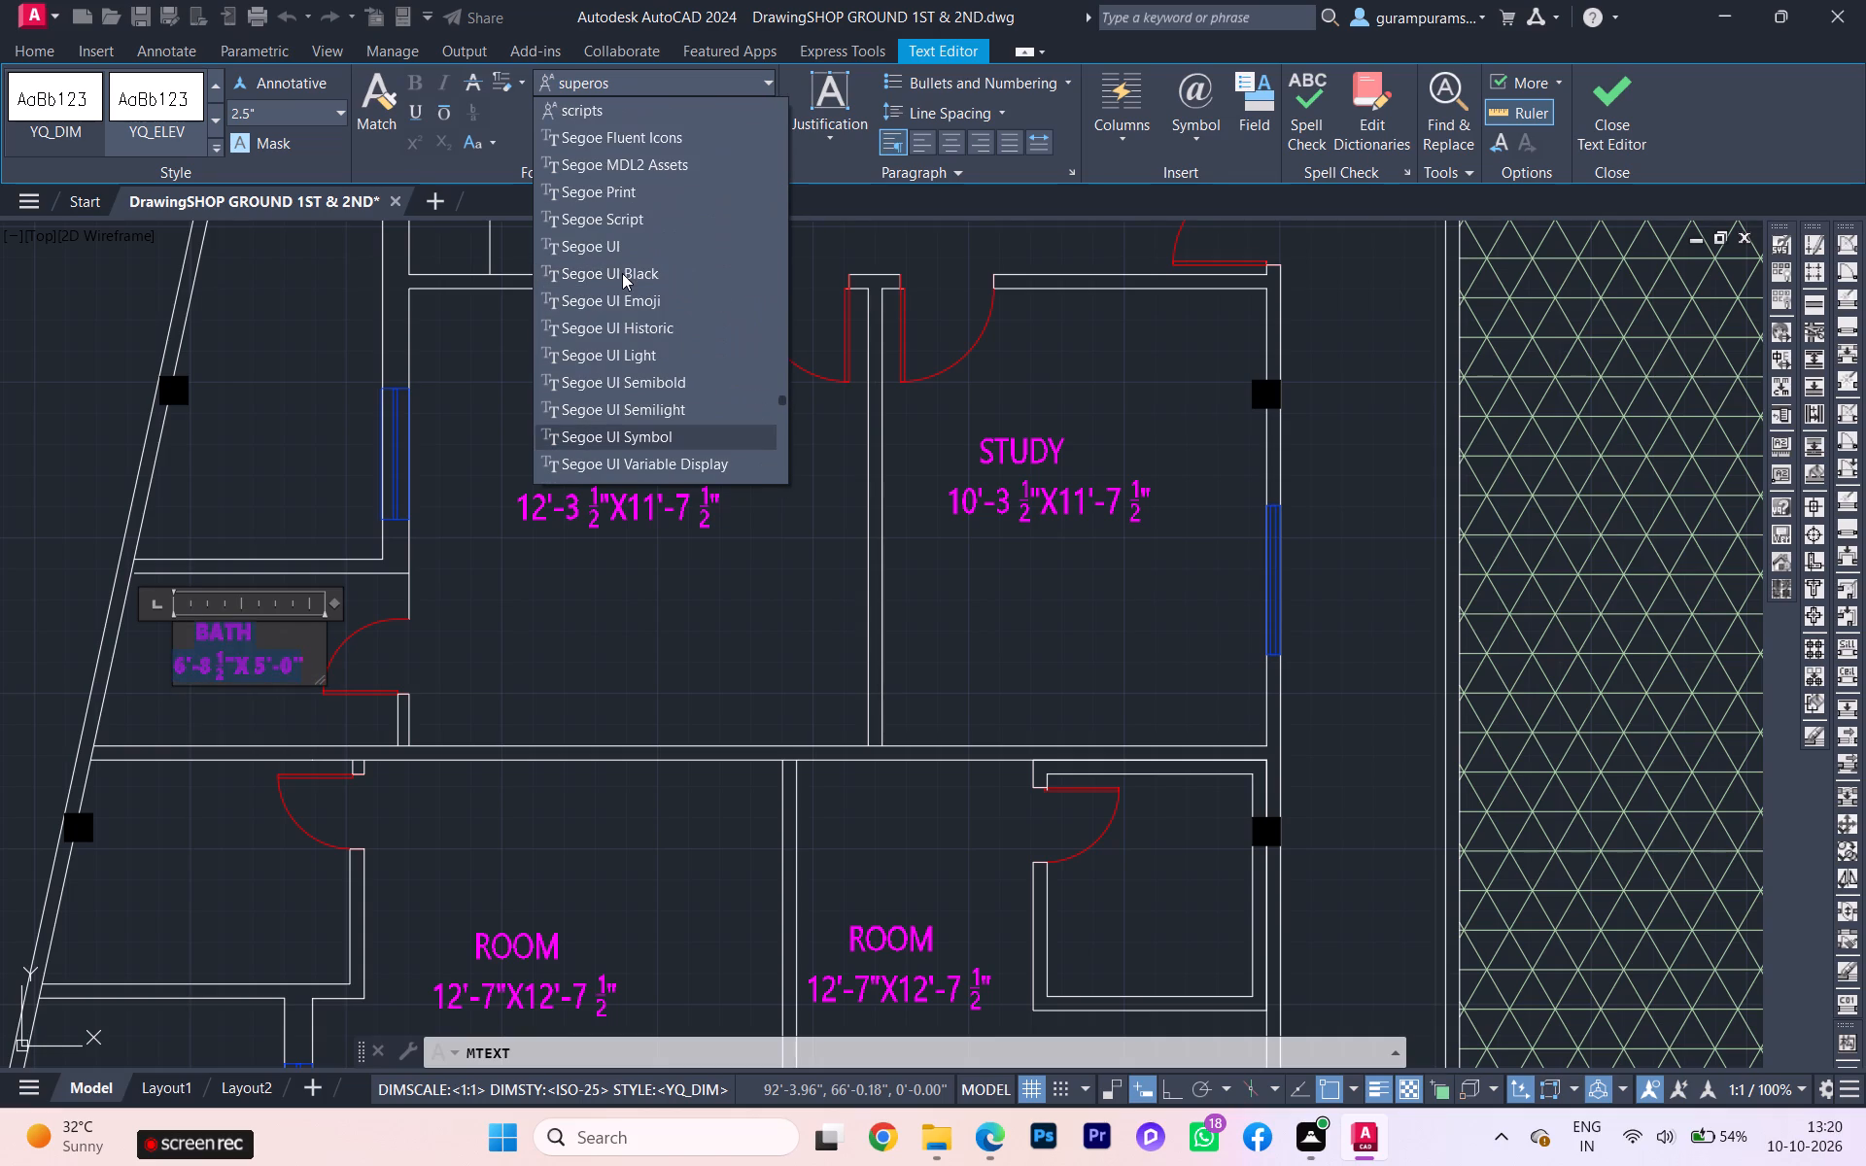
left_click(622, 273)
left_click(521, 673)
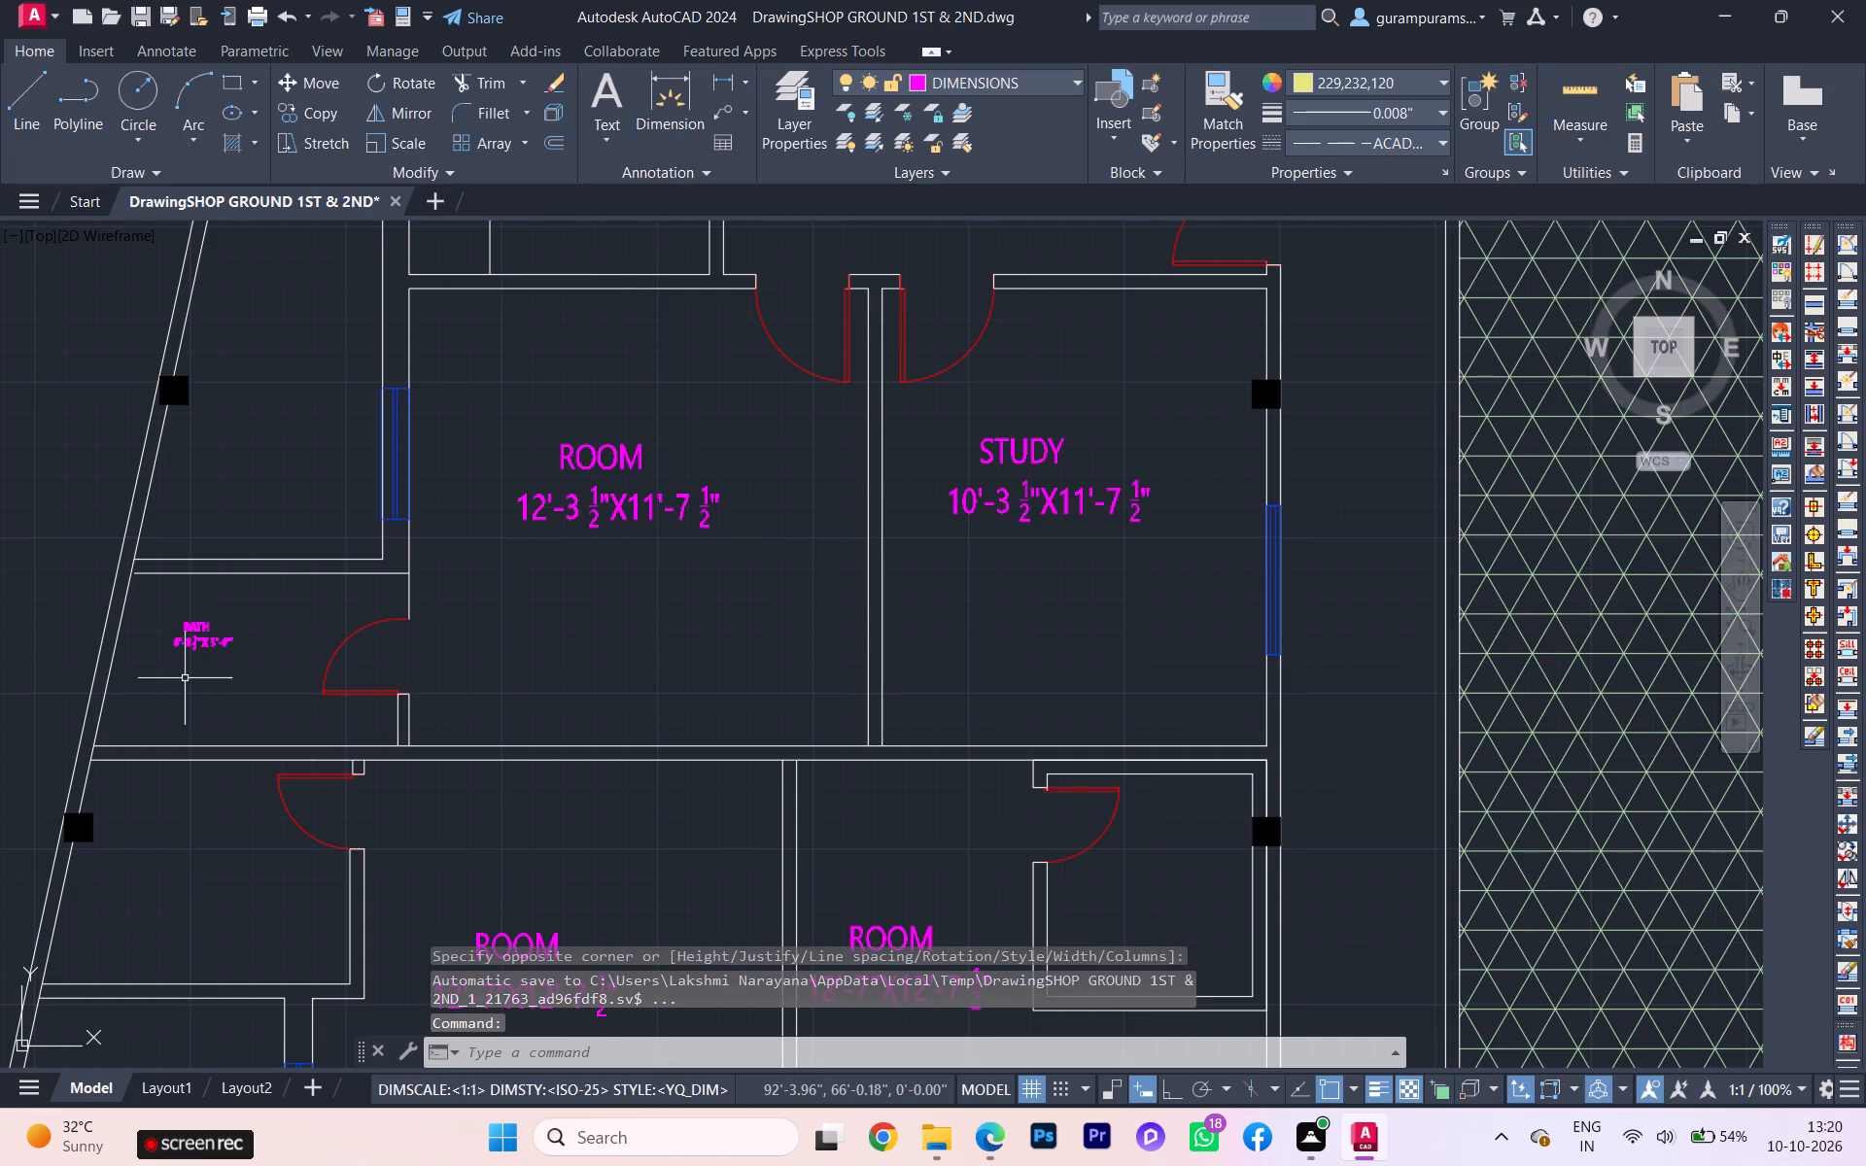
Scale the BATH label up to about twice its size, giving a text height of about 4.9".
scroll(150, 641, "up", 2)
left_click(235, 649)
key("s")
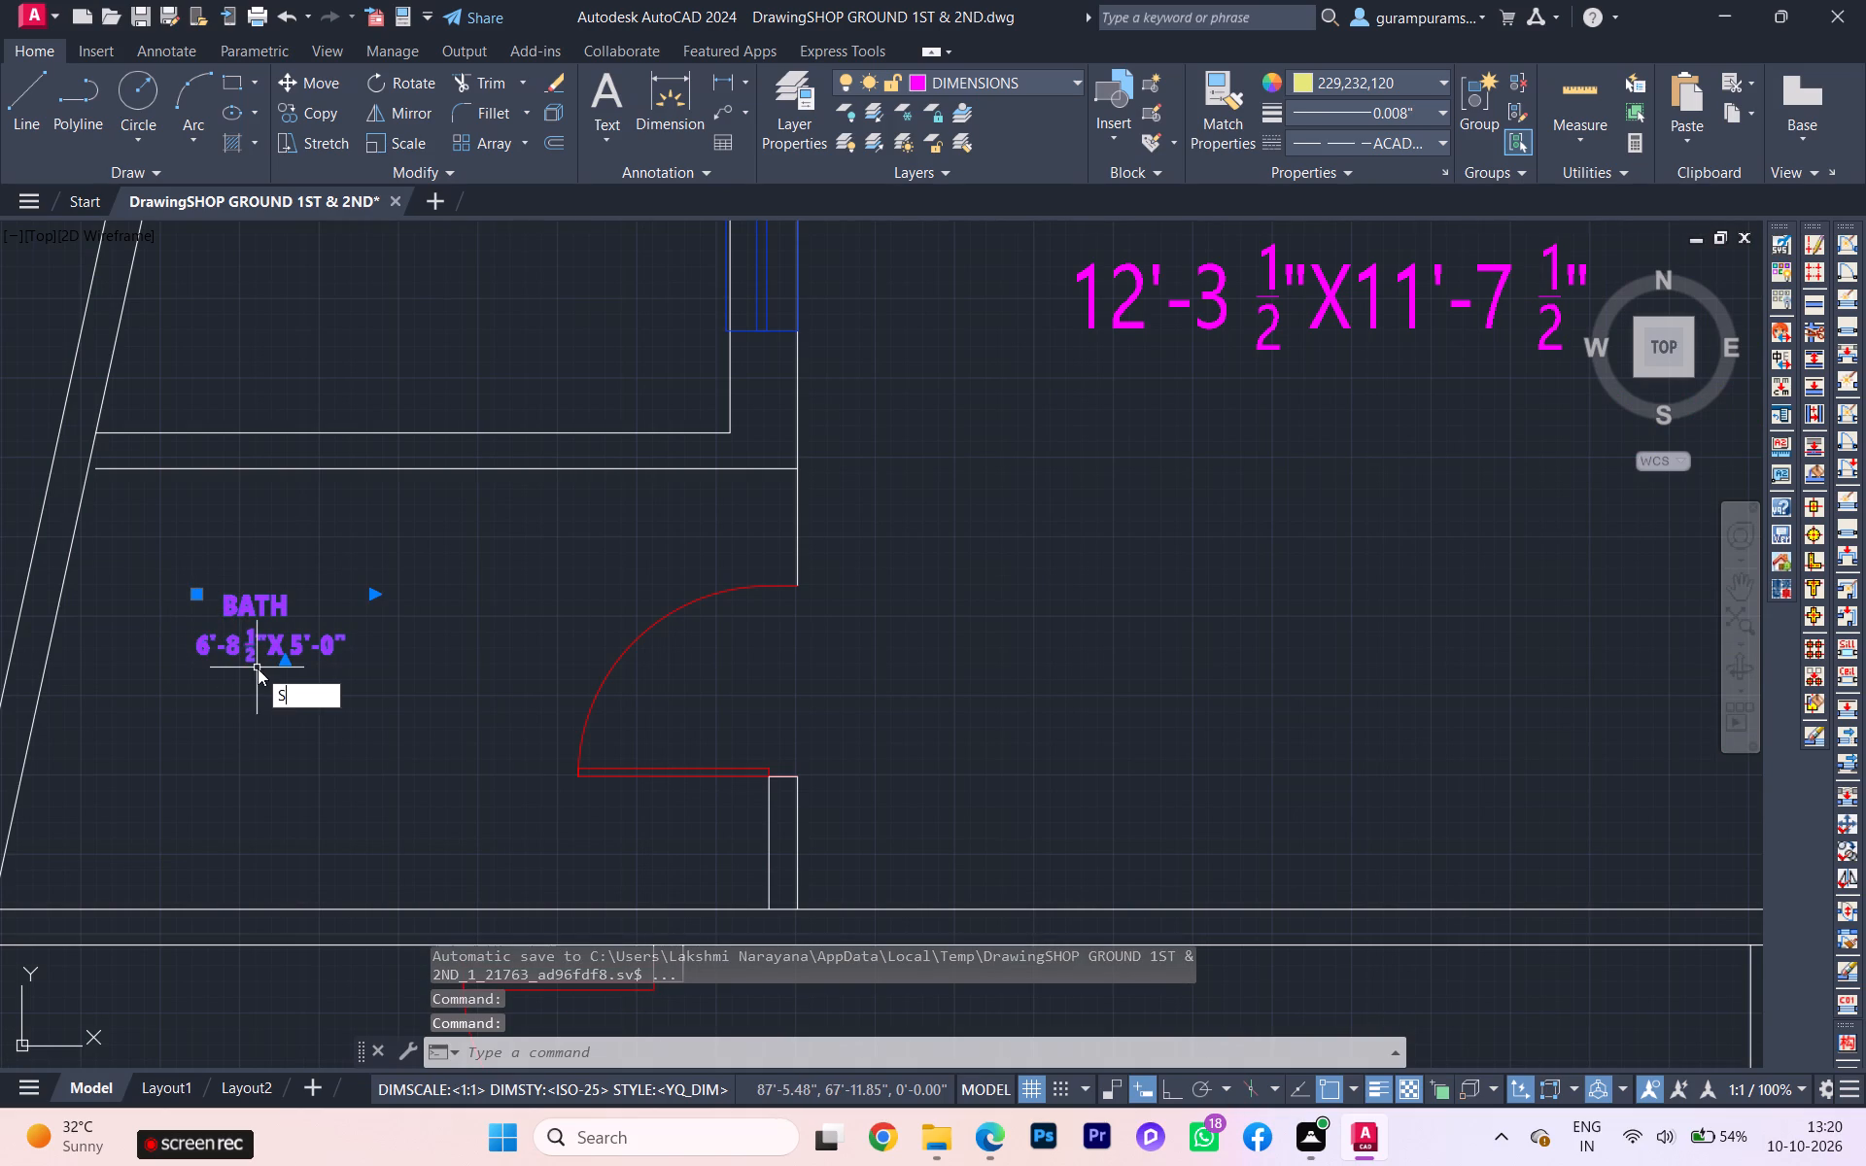
key("c")
left_click(321, 721)
left_click(196, 684)
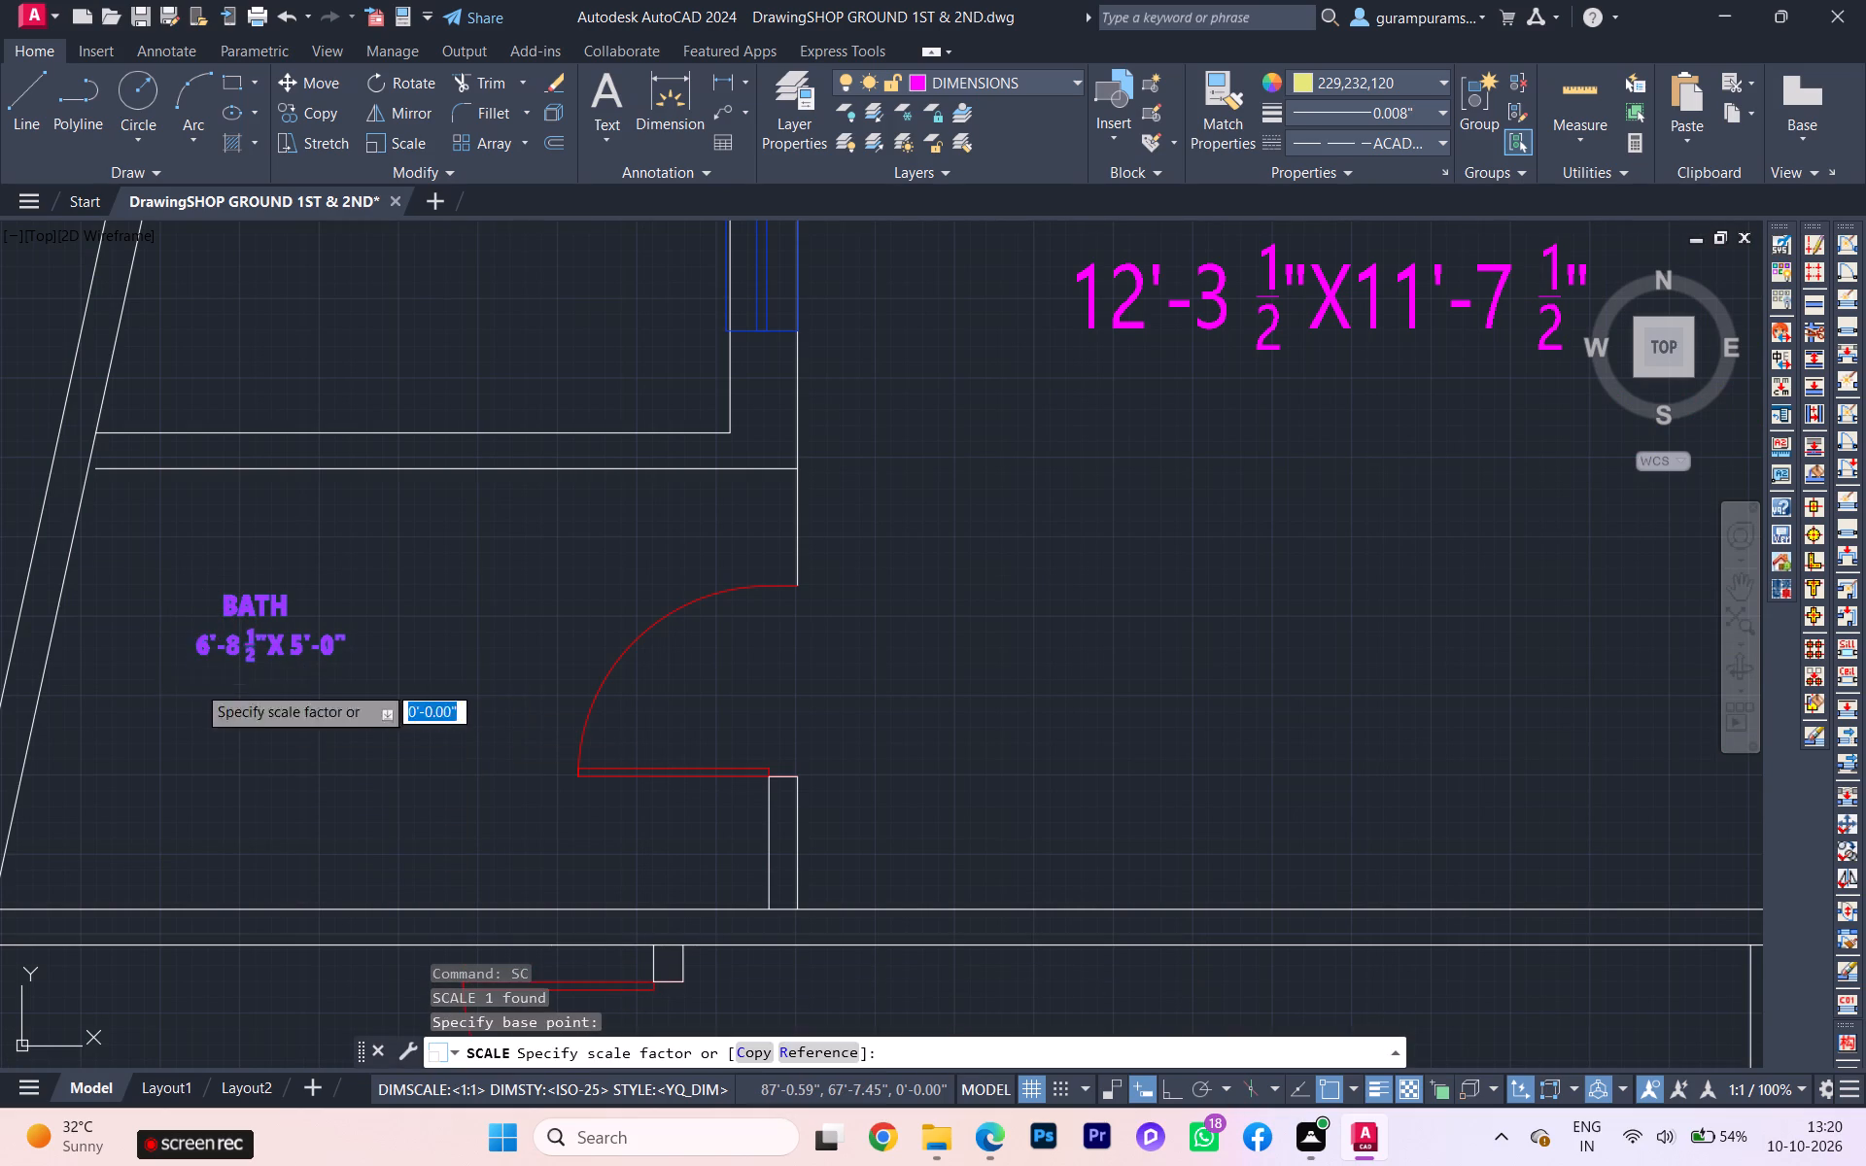
left_click(369, 674)
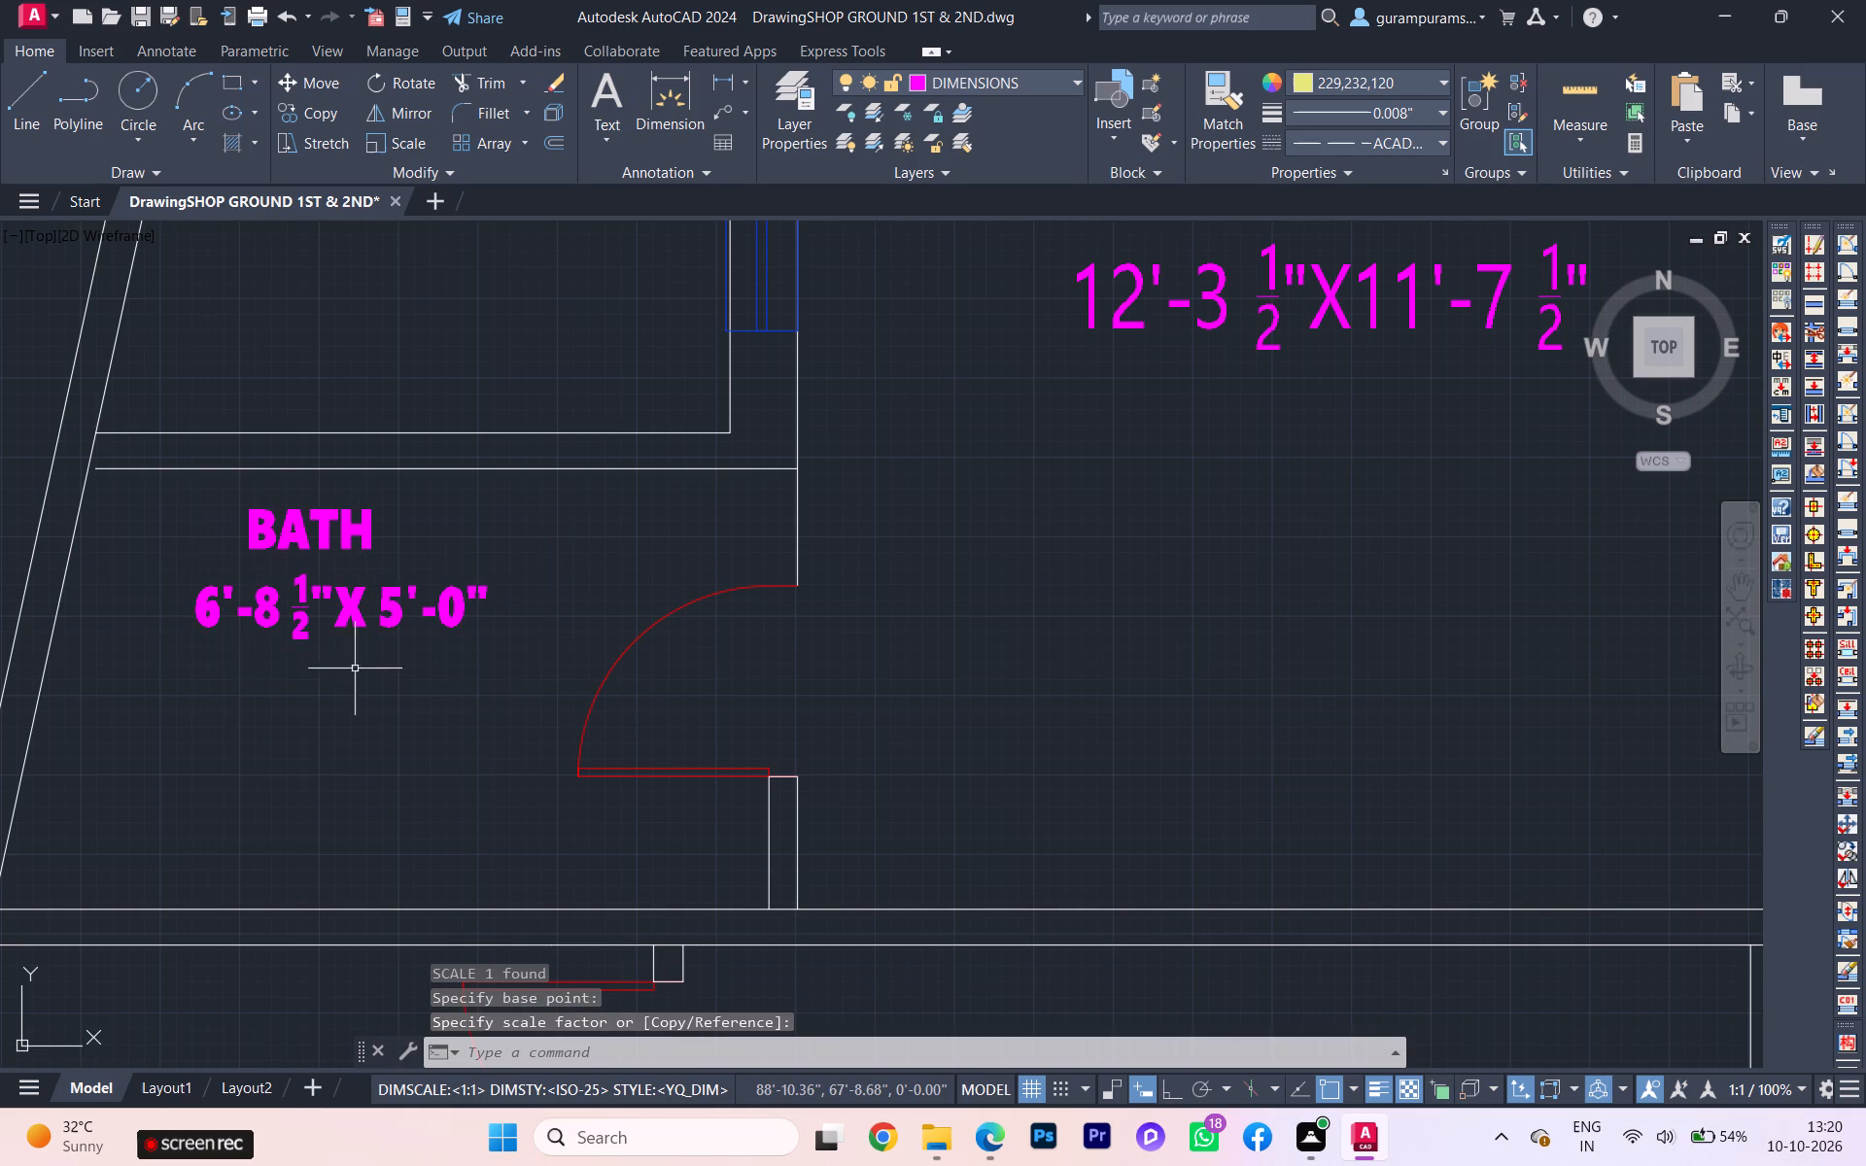
Move the enlarged BATH label slightly down so it sits centrally in the small bath.
left_click(291, 632)
key("m")
key("Return")
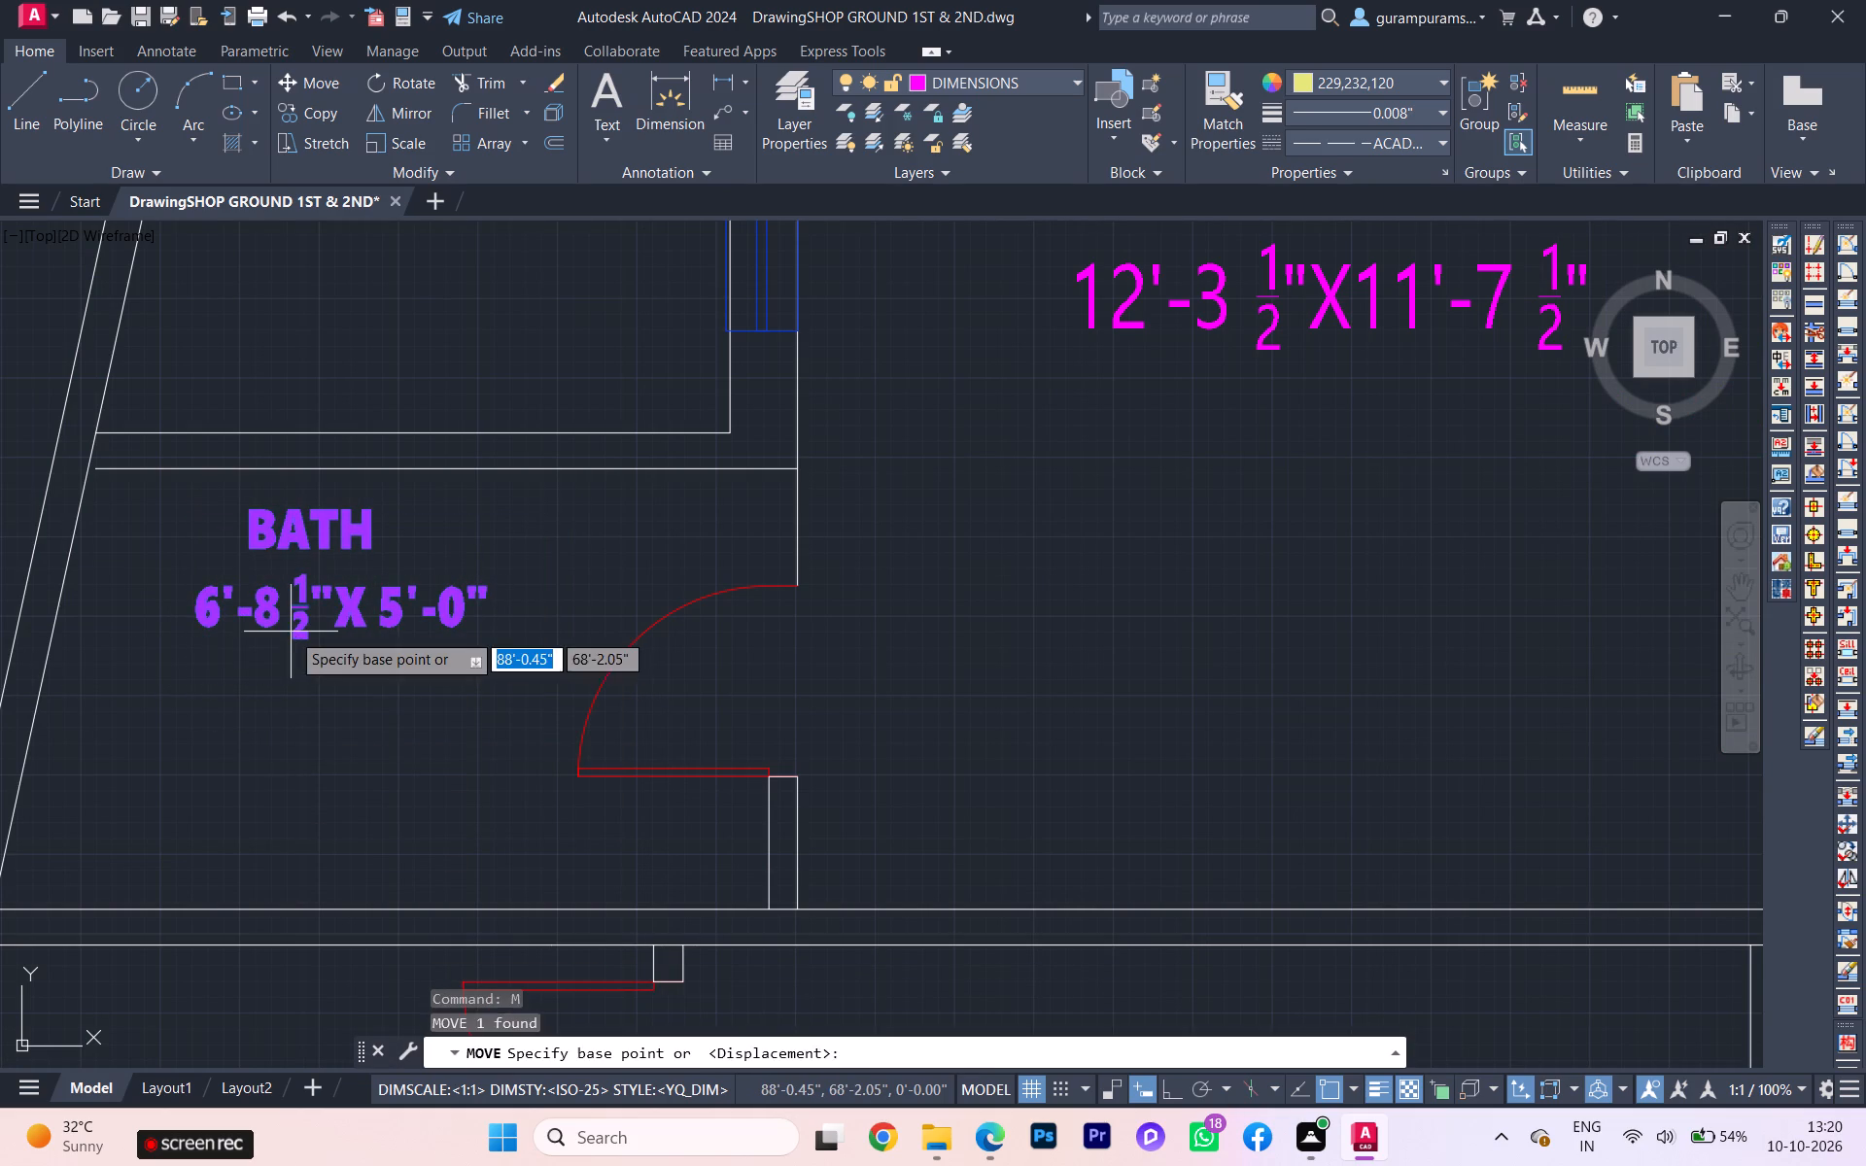
left_click(291, 632)
left_click(292, 701)
Compare the labelled bath with the reference plan and examine the name and size of the bath below it.
scroll(294, 692, "up", 1)
scroll(294, 692, "down", 2)
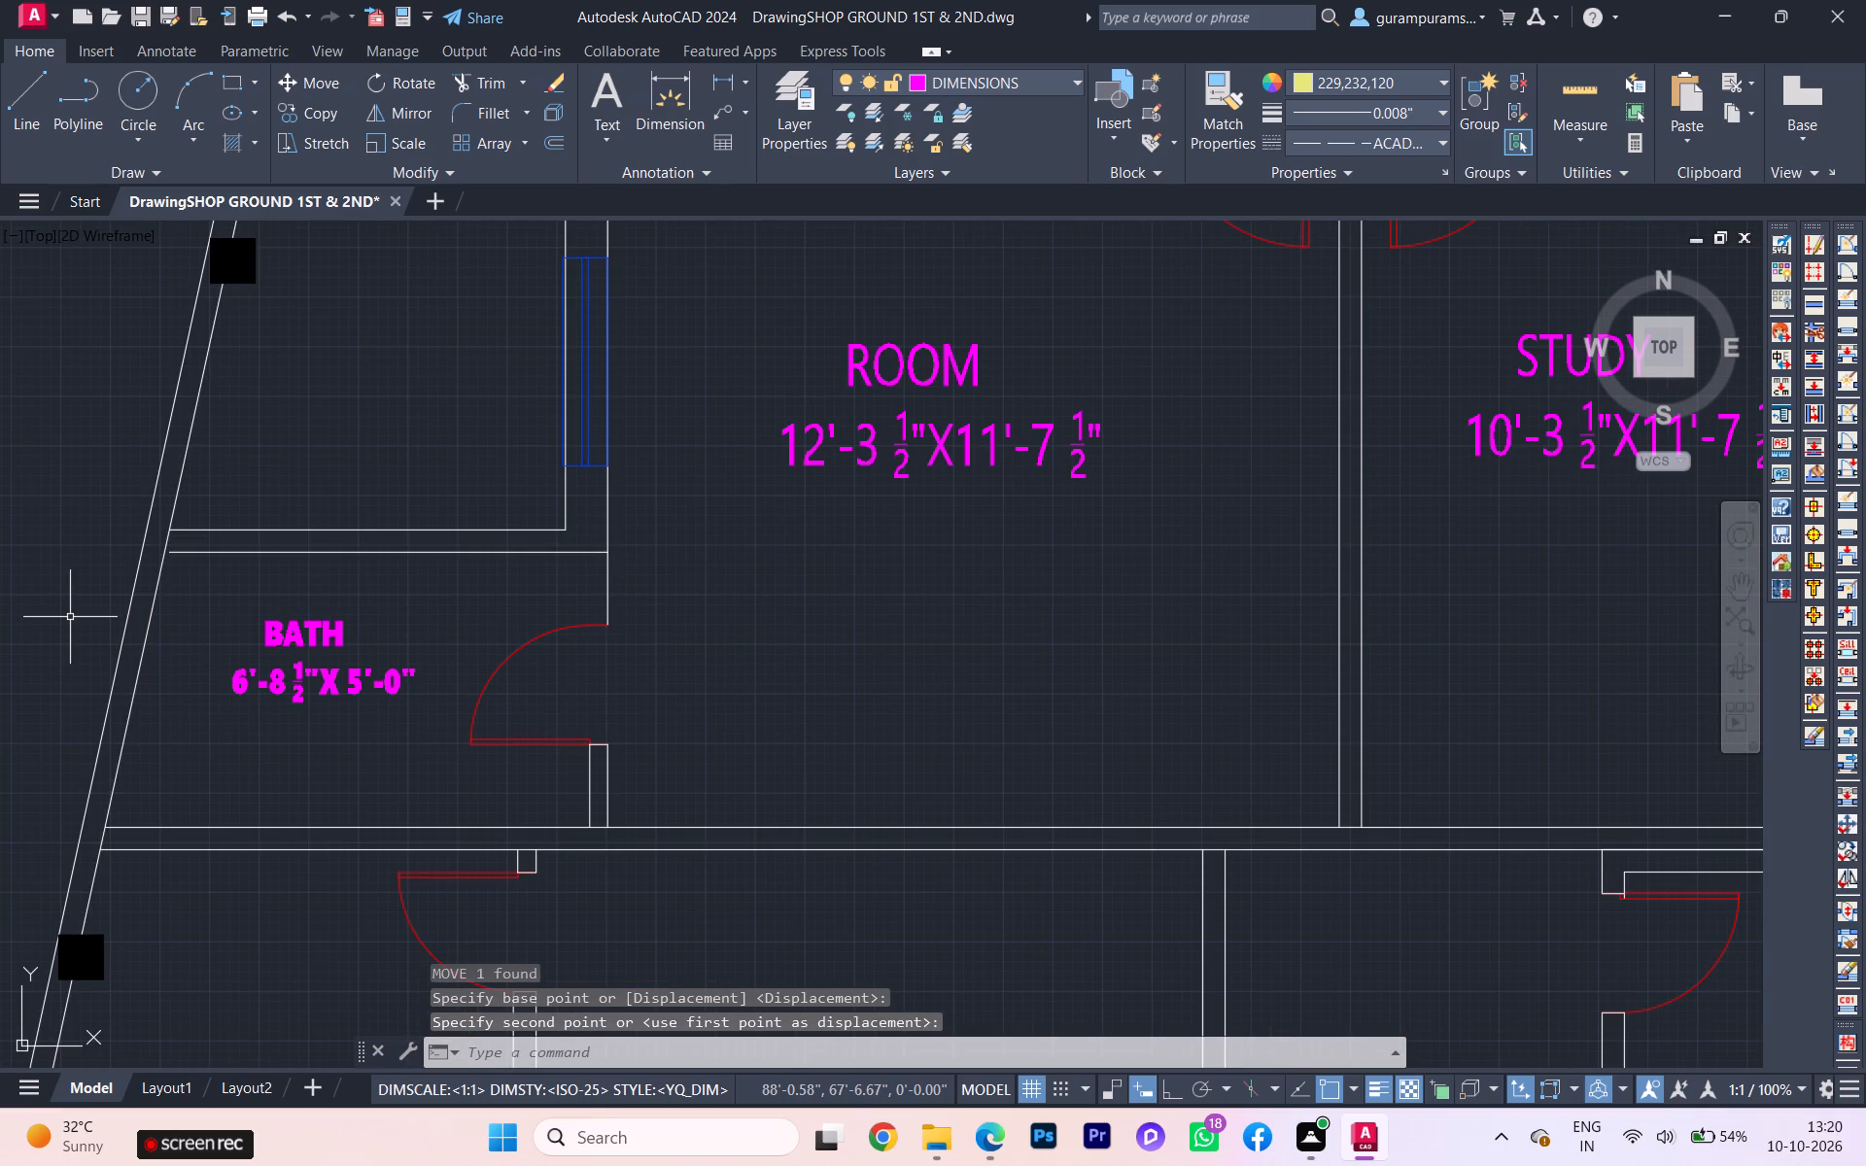
scroll(72, 603, "down", 1)
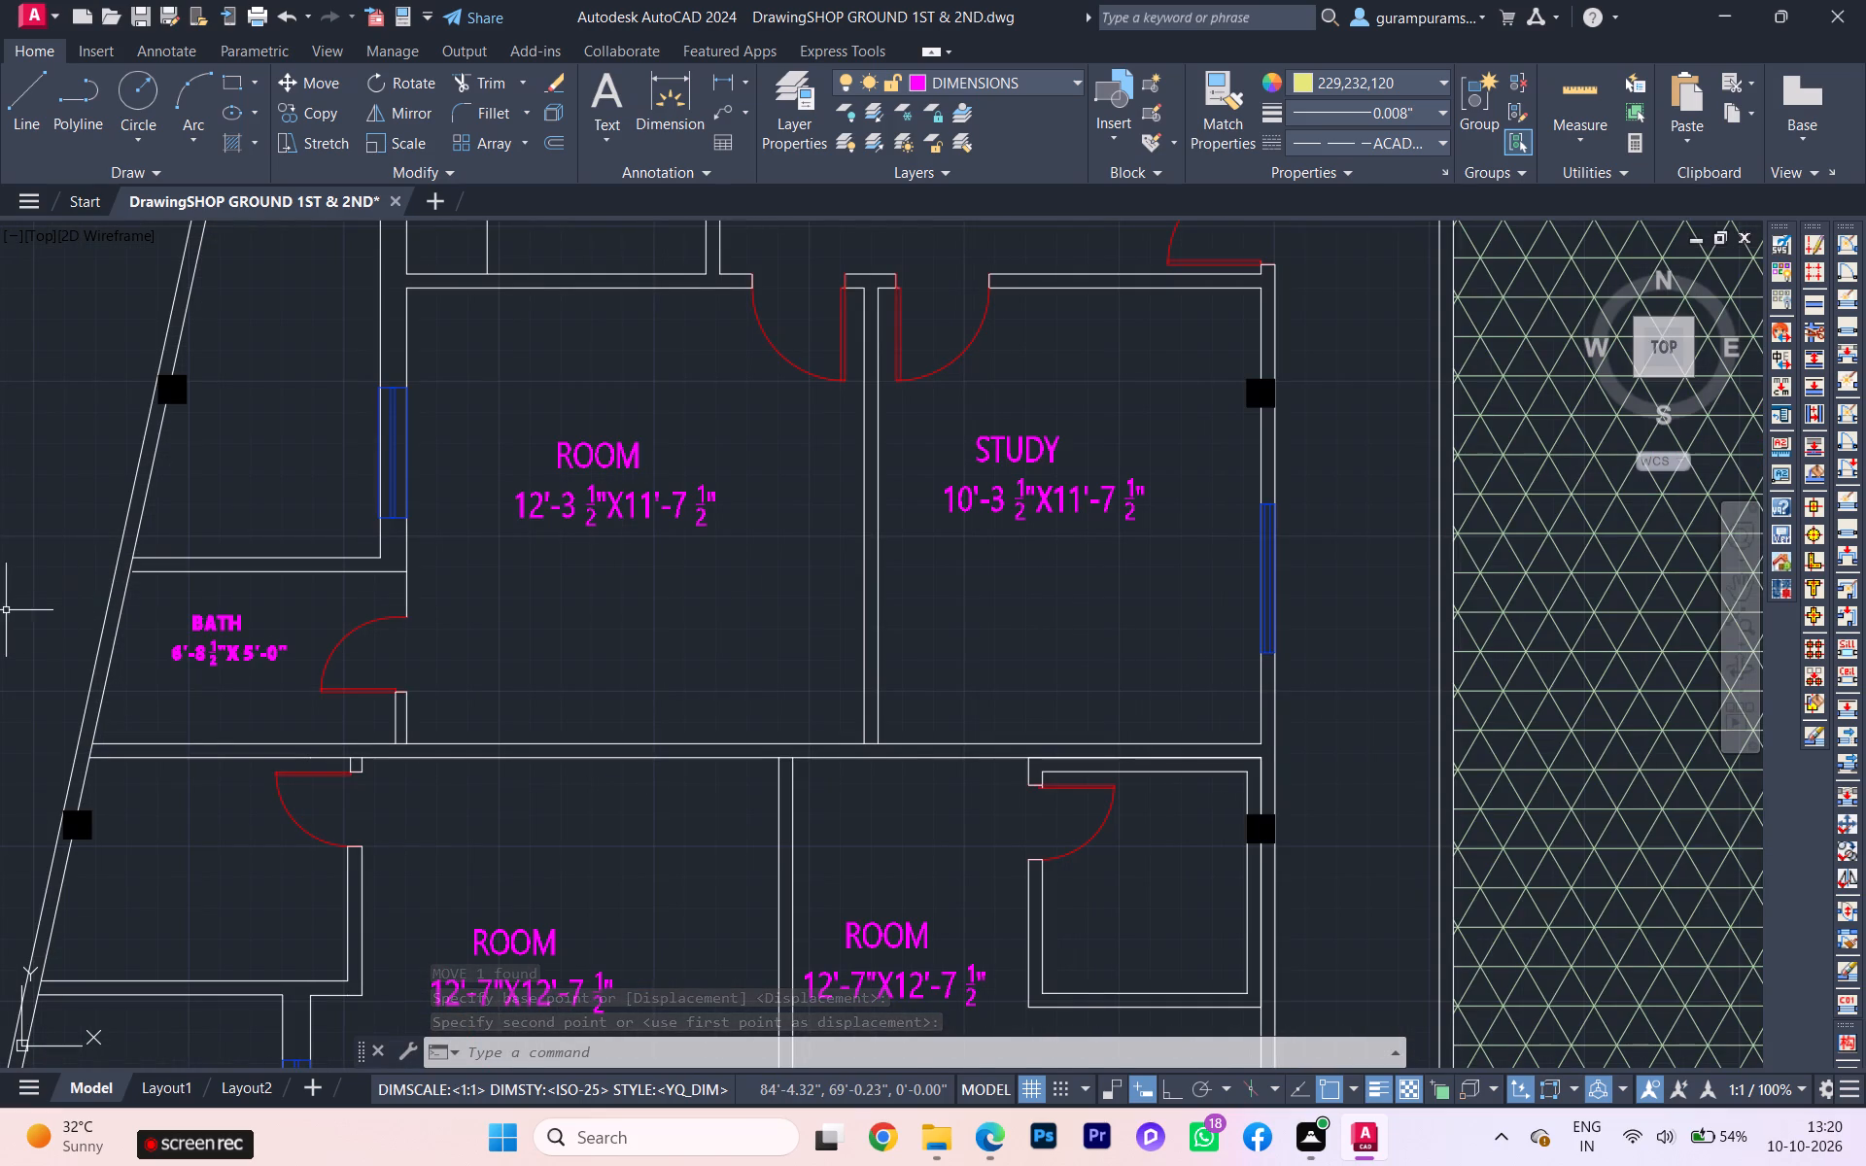
scroll(13, 615, "down", 1)
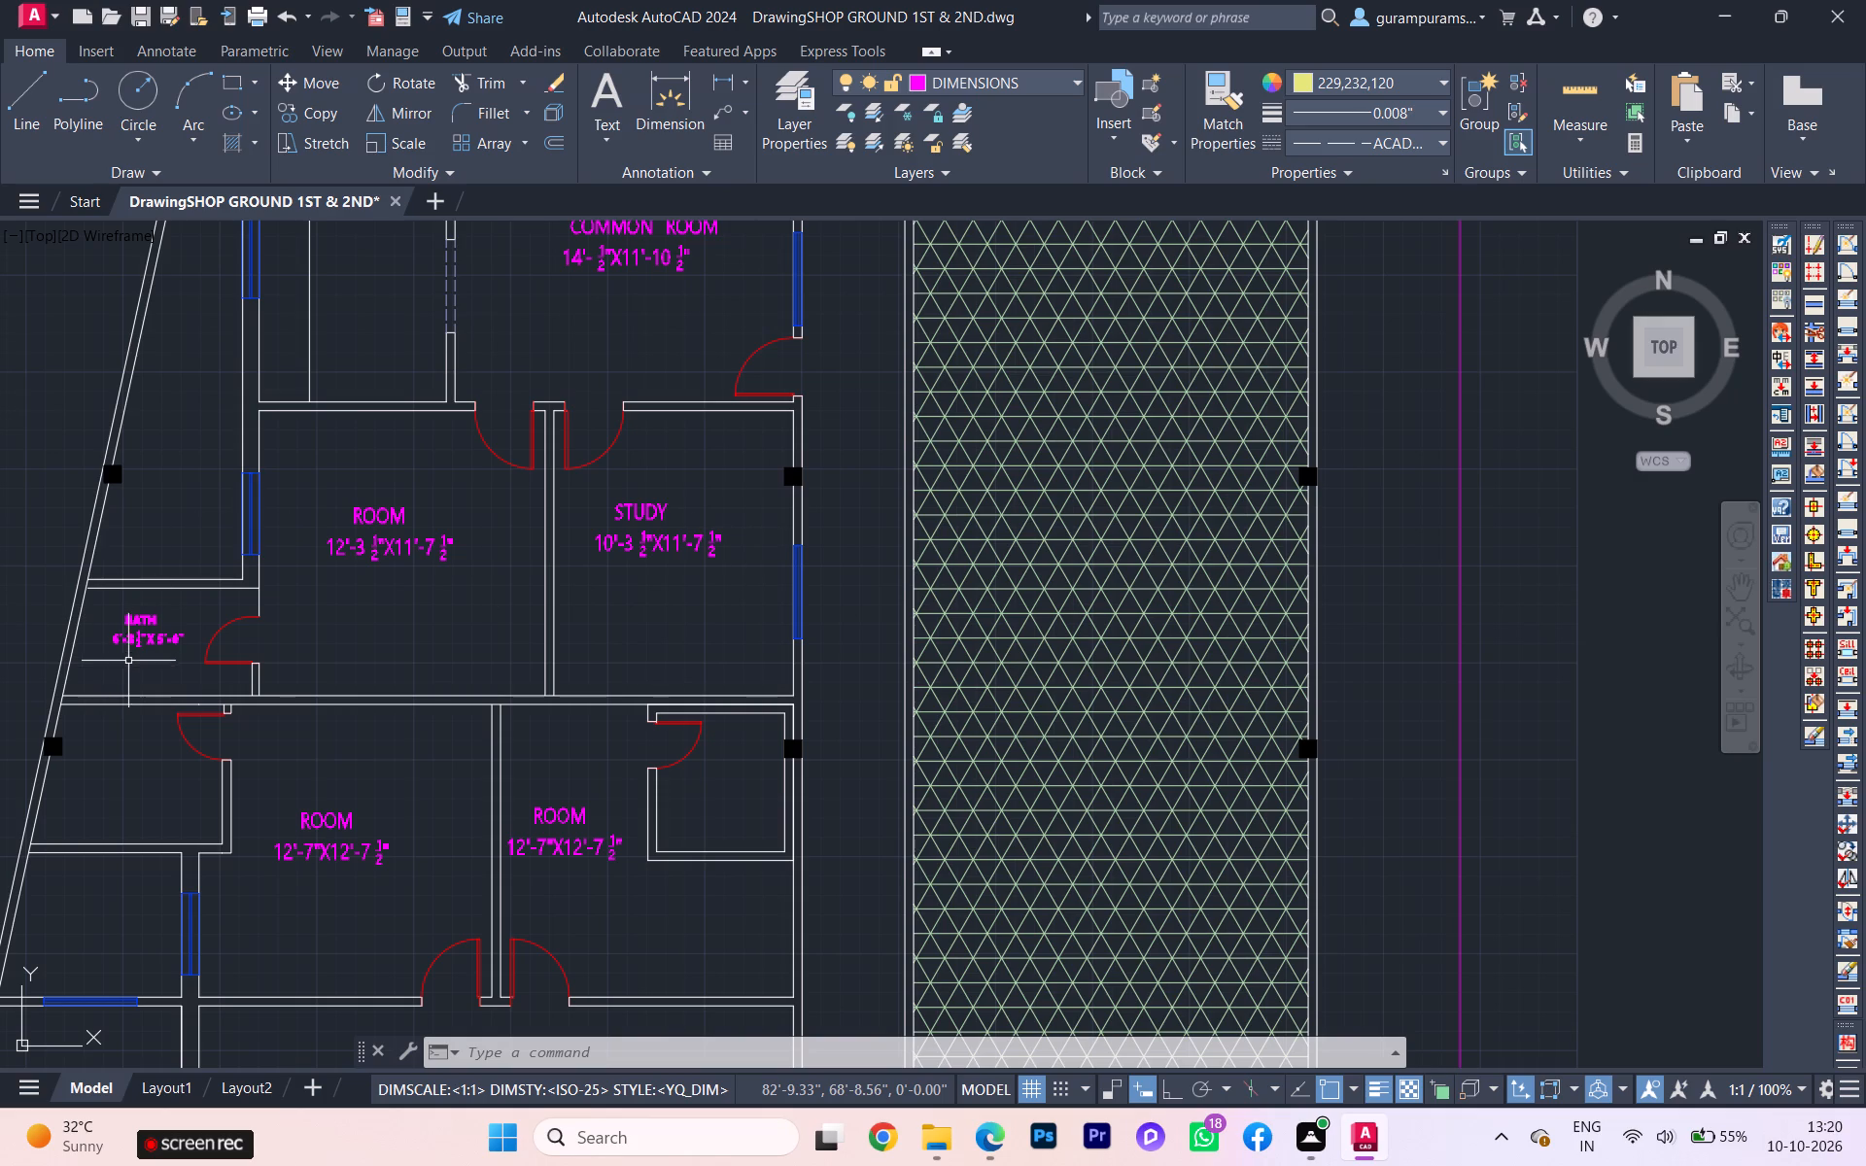
scroll(75, 739, "up", 2)
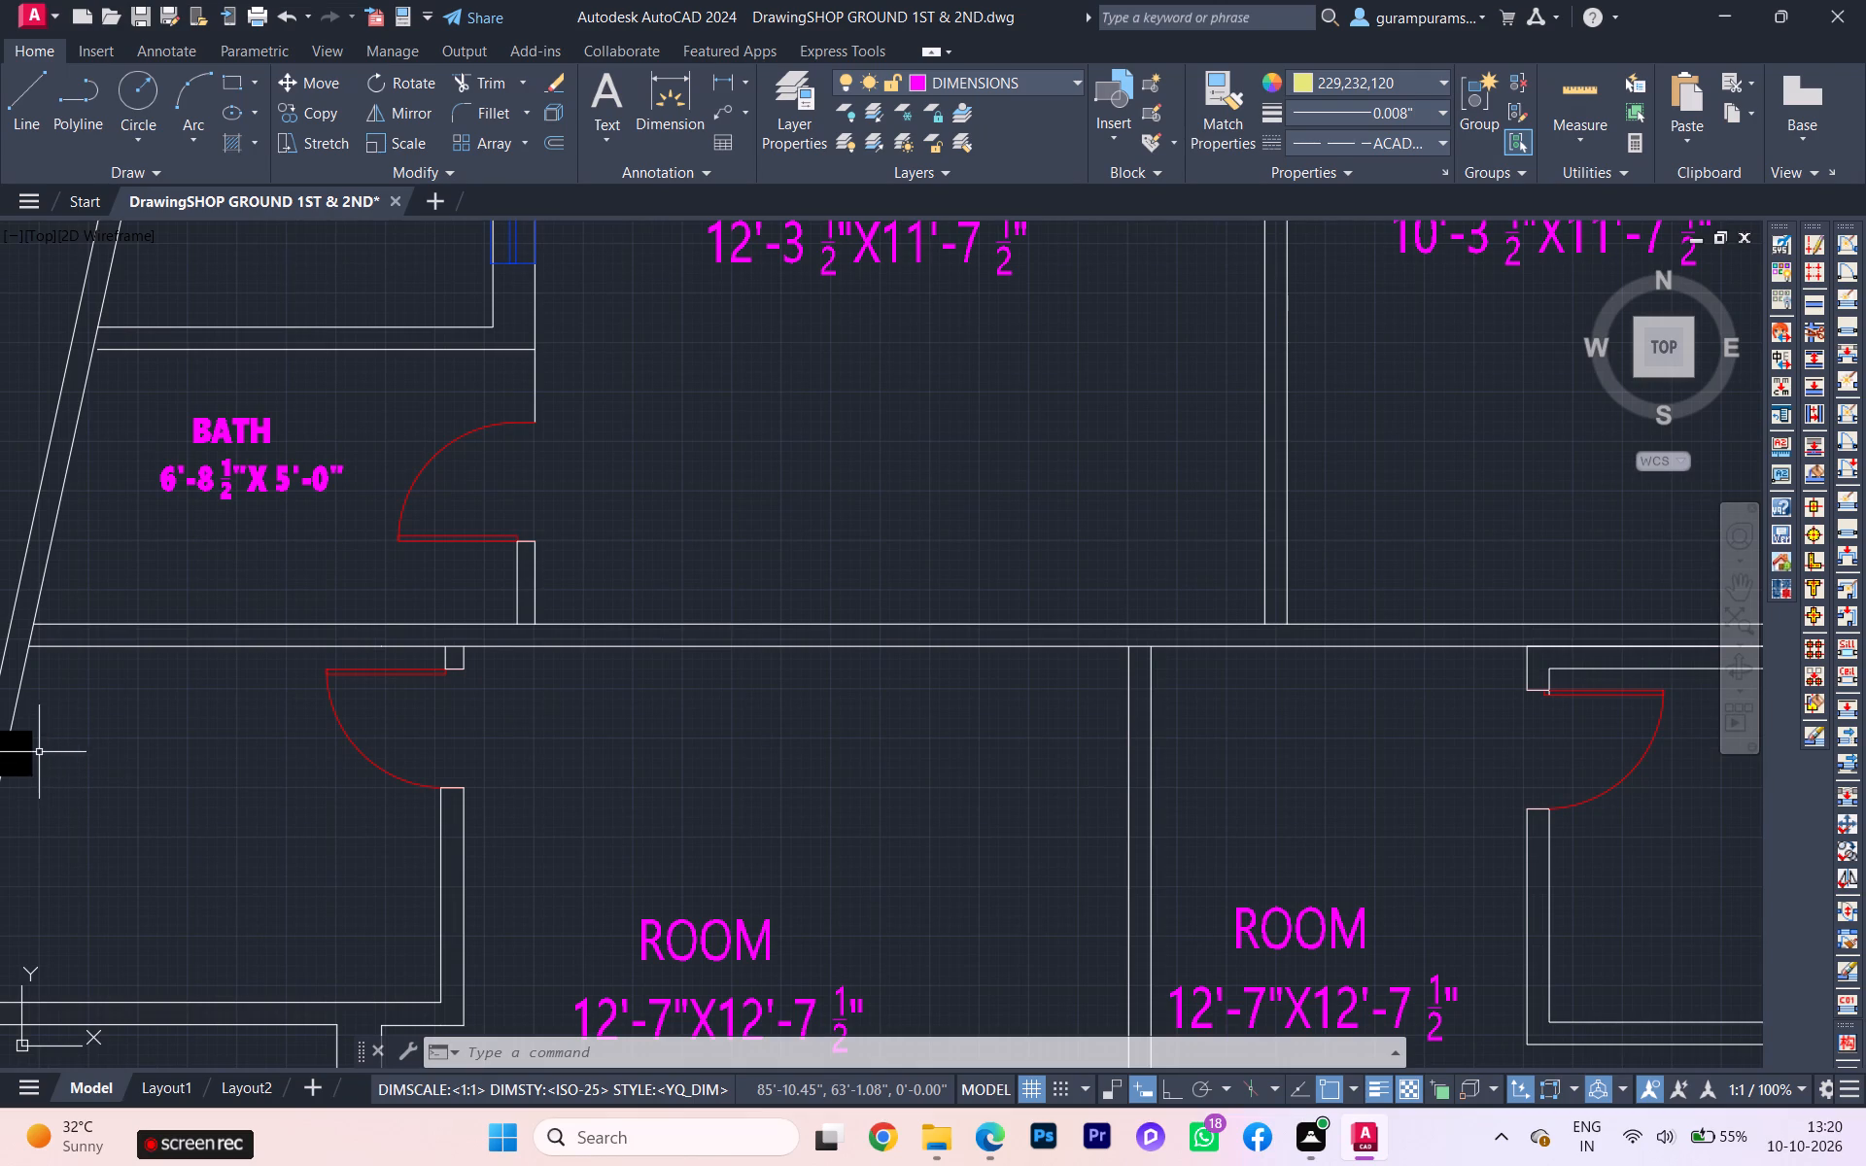
scroll(102, 676, "down", 1)
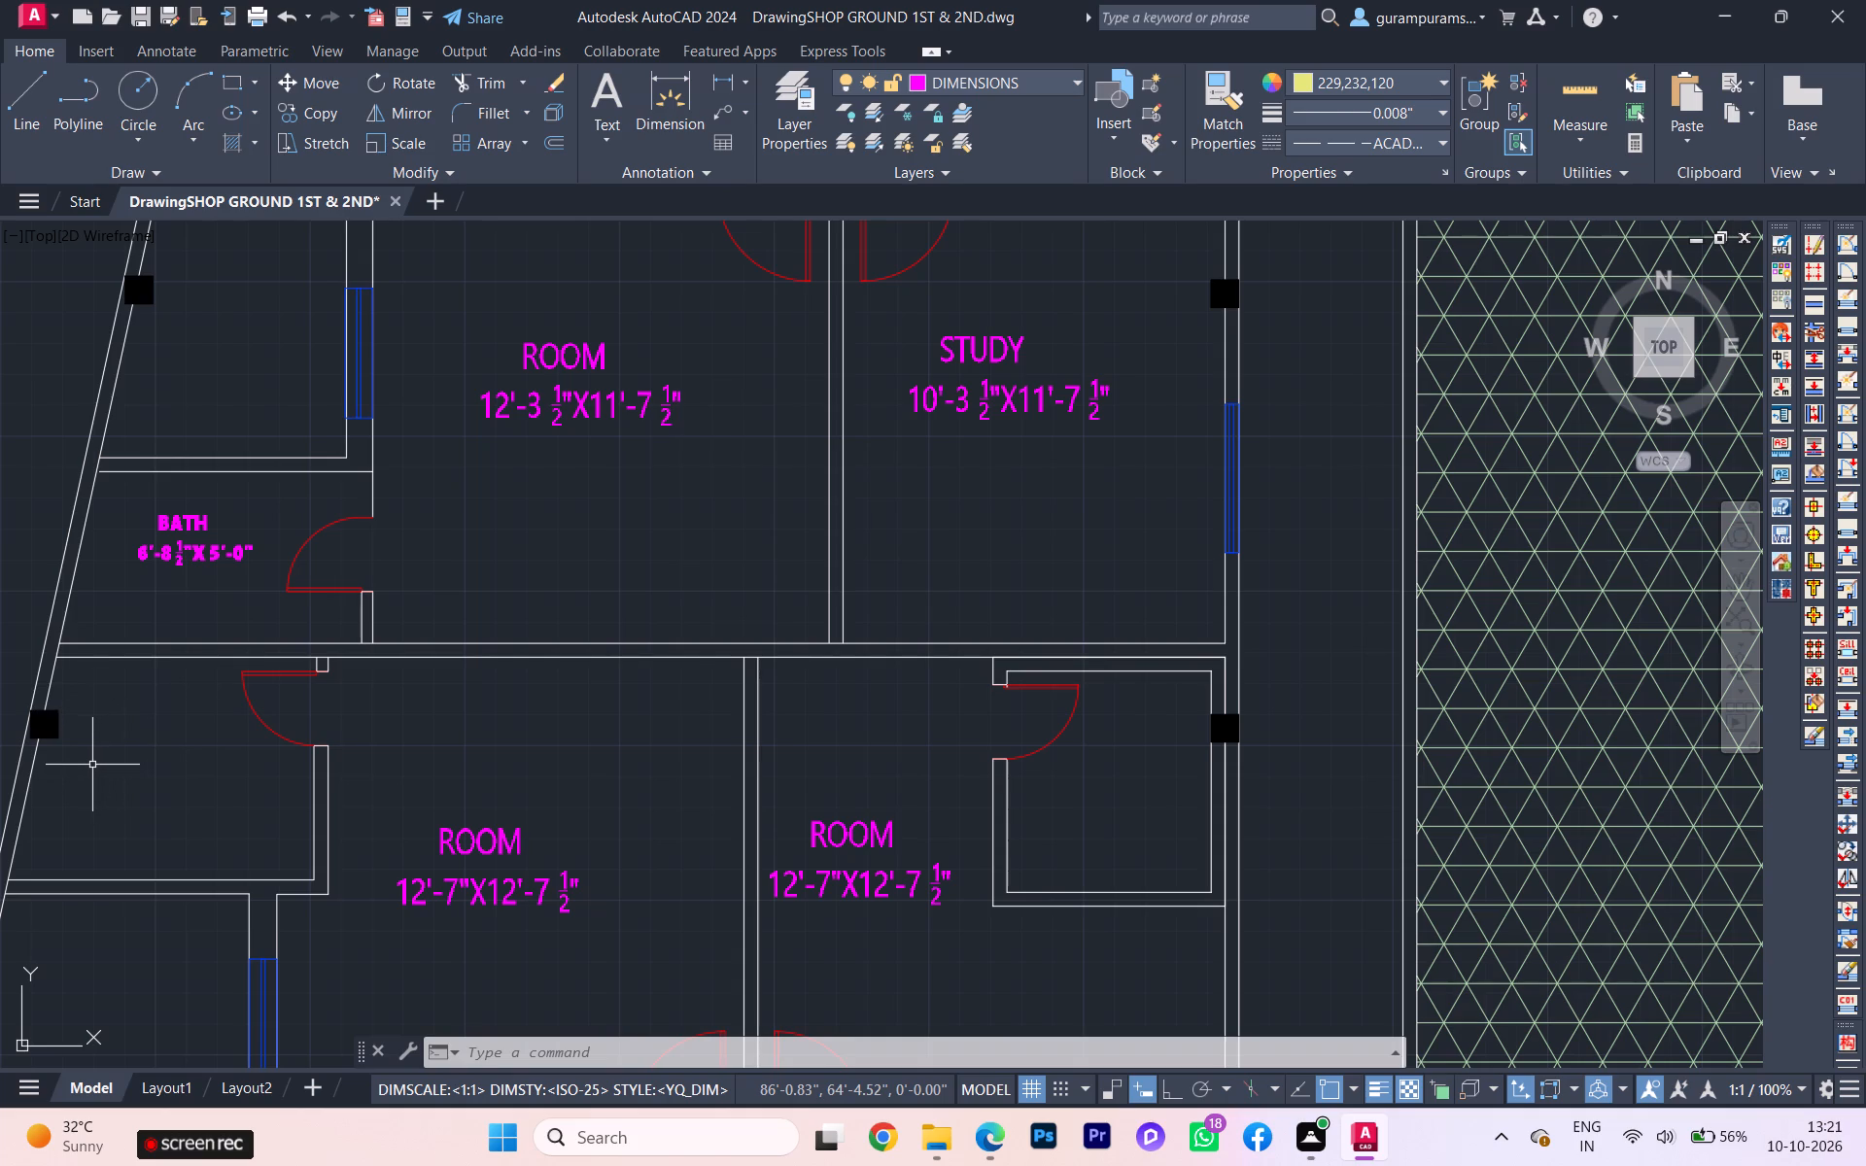
scroll(113, 724, "down", 1)
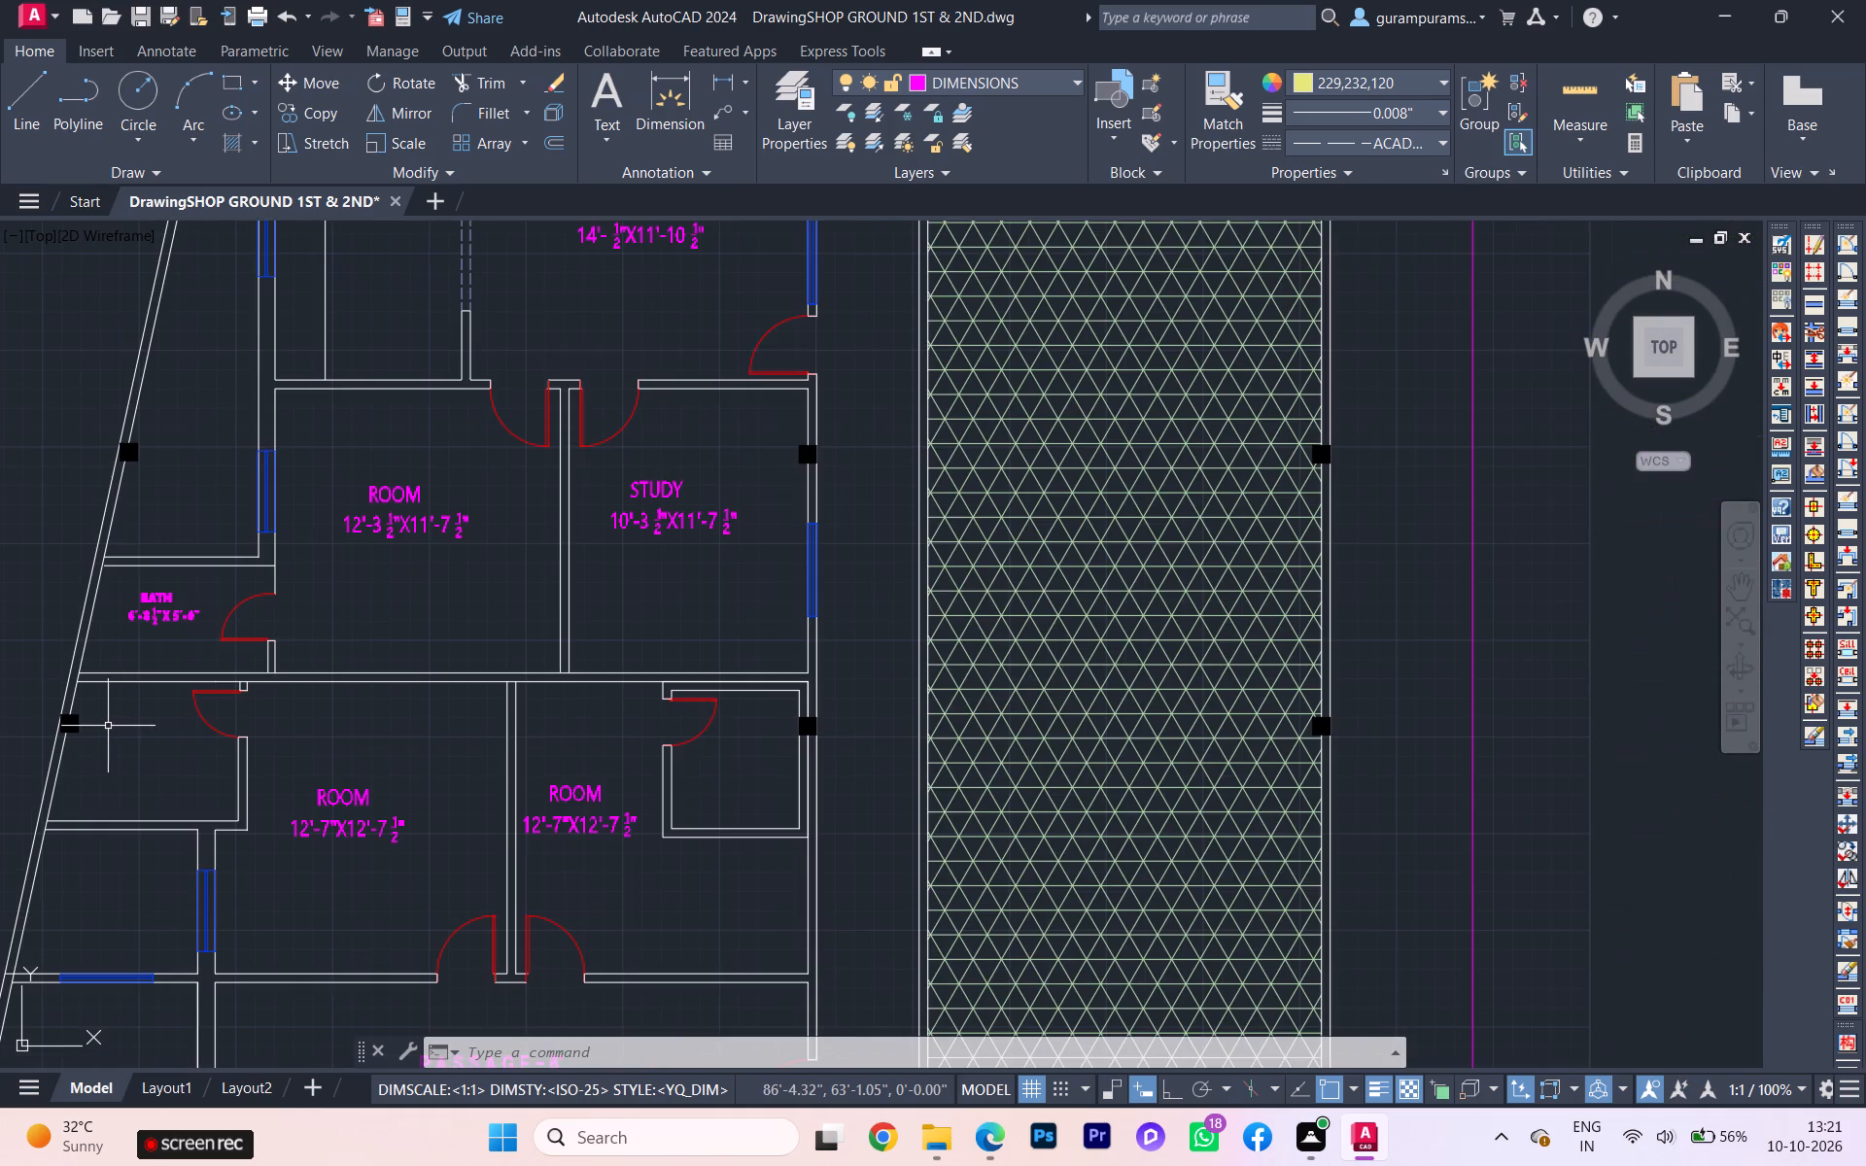
scroll(68, 725, "down", 2)
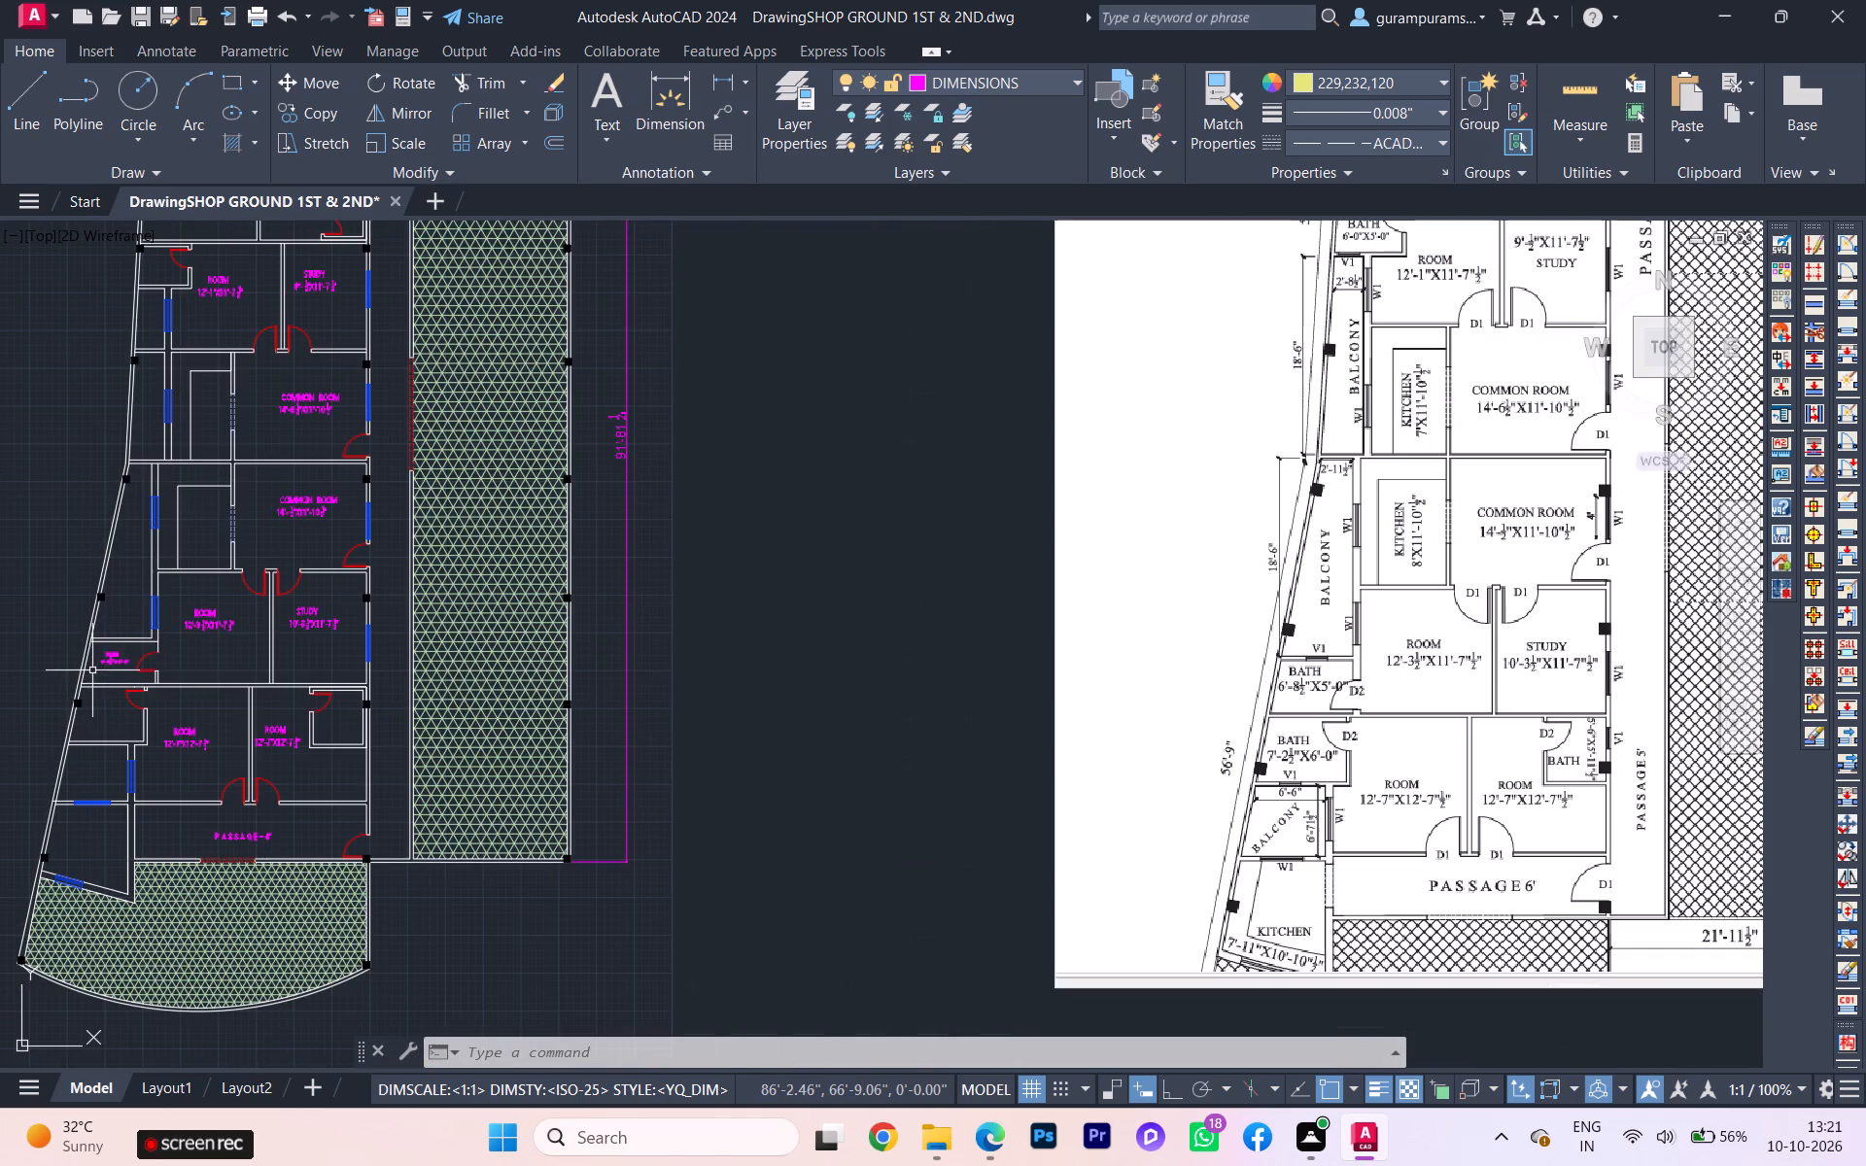
scroll(1358, 763, "up", 1)
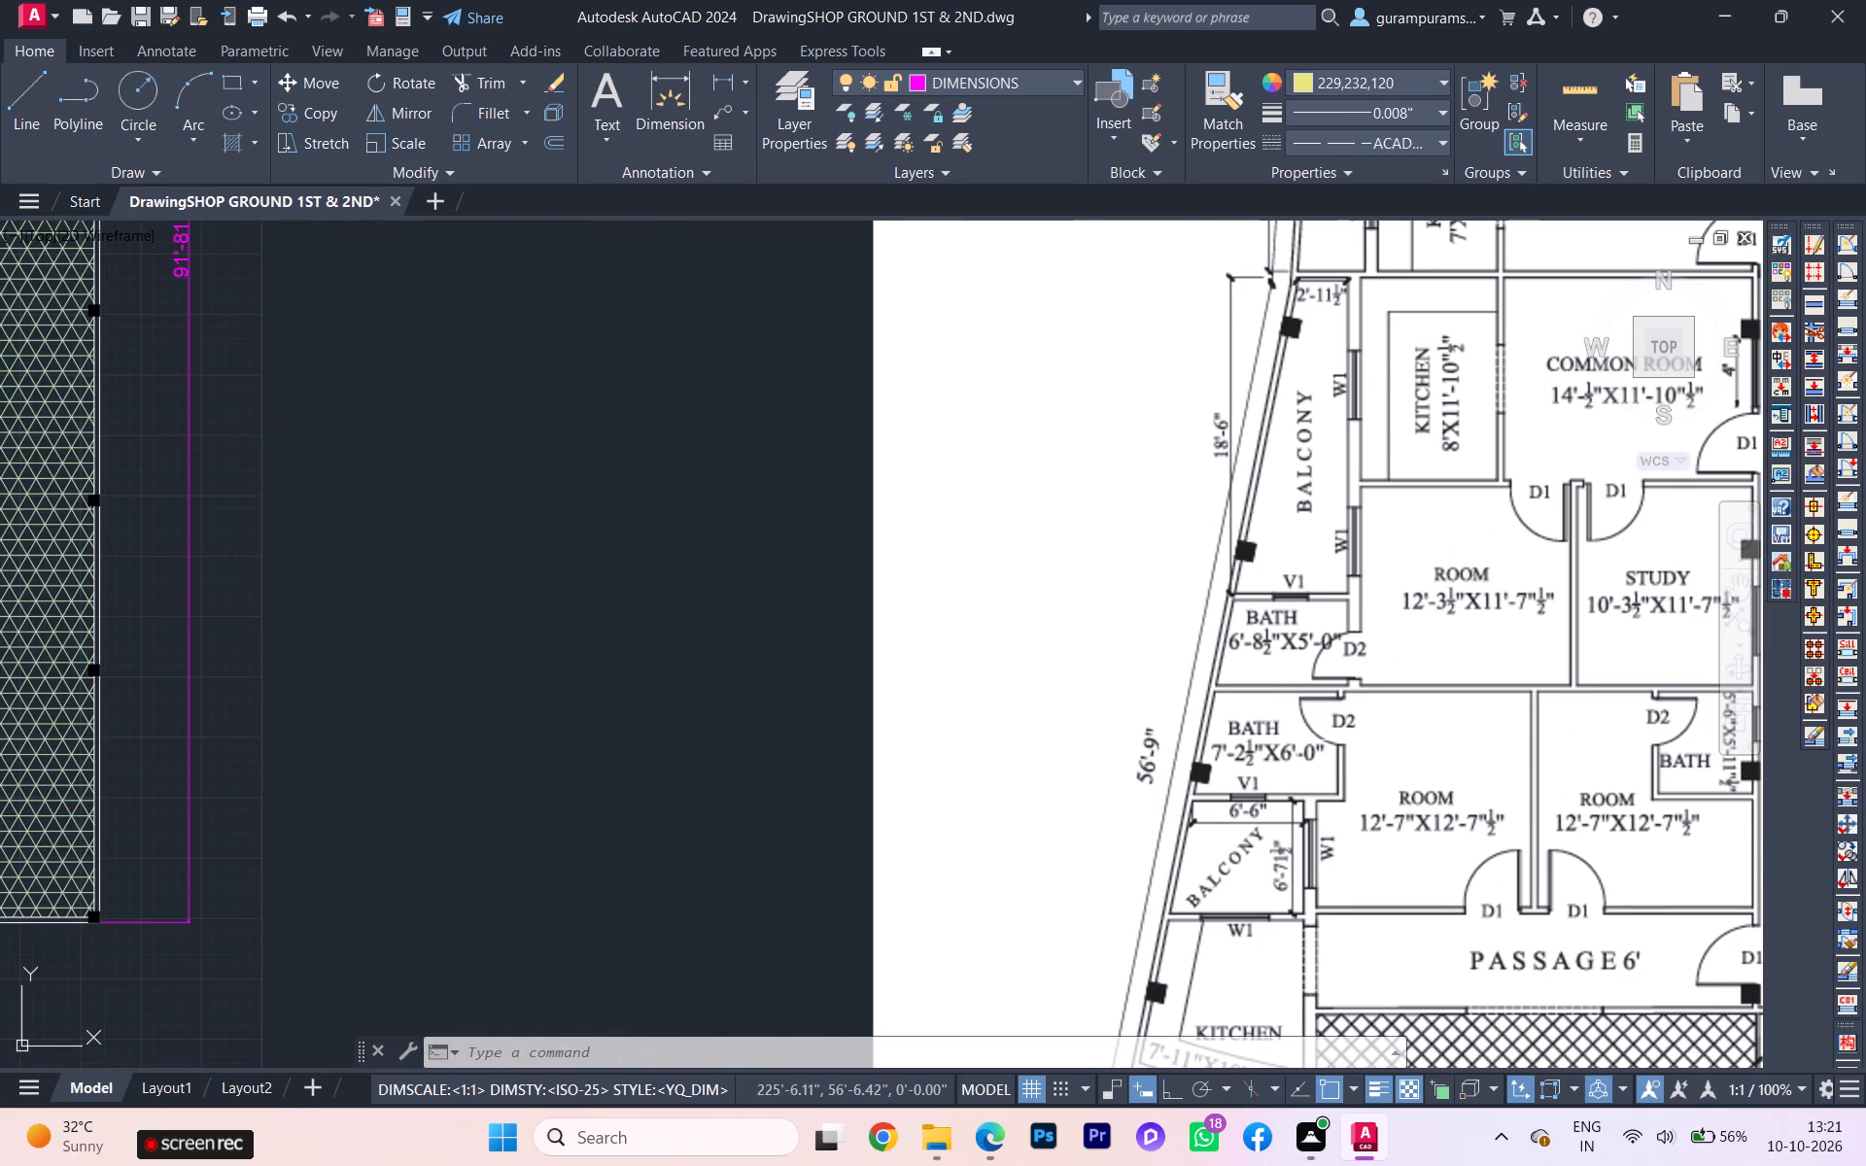
scroll(1297, 740, "up", 1)
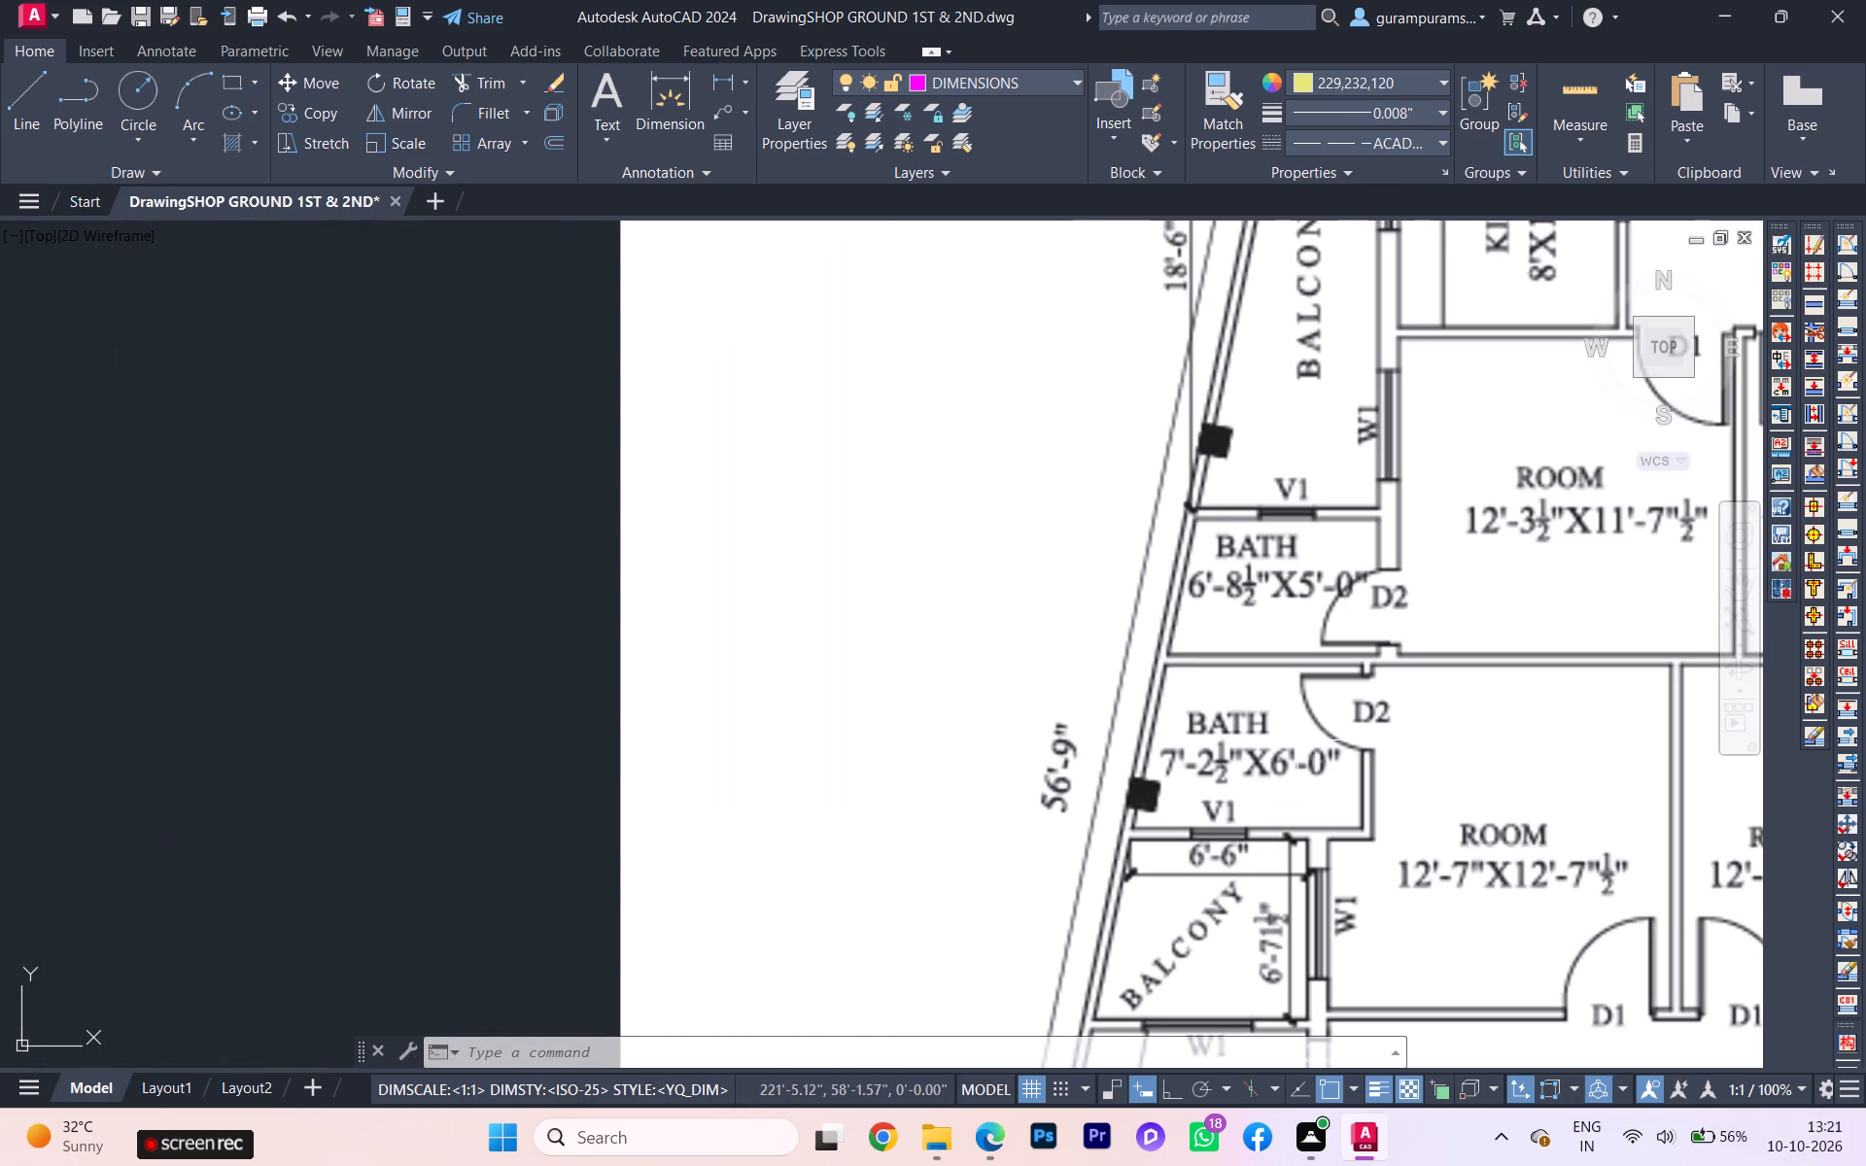
scroll(1303, 736, "down", 2)
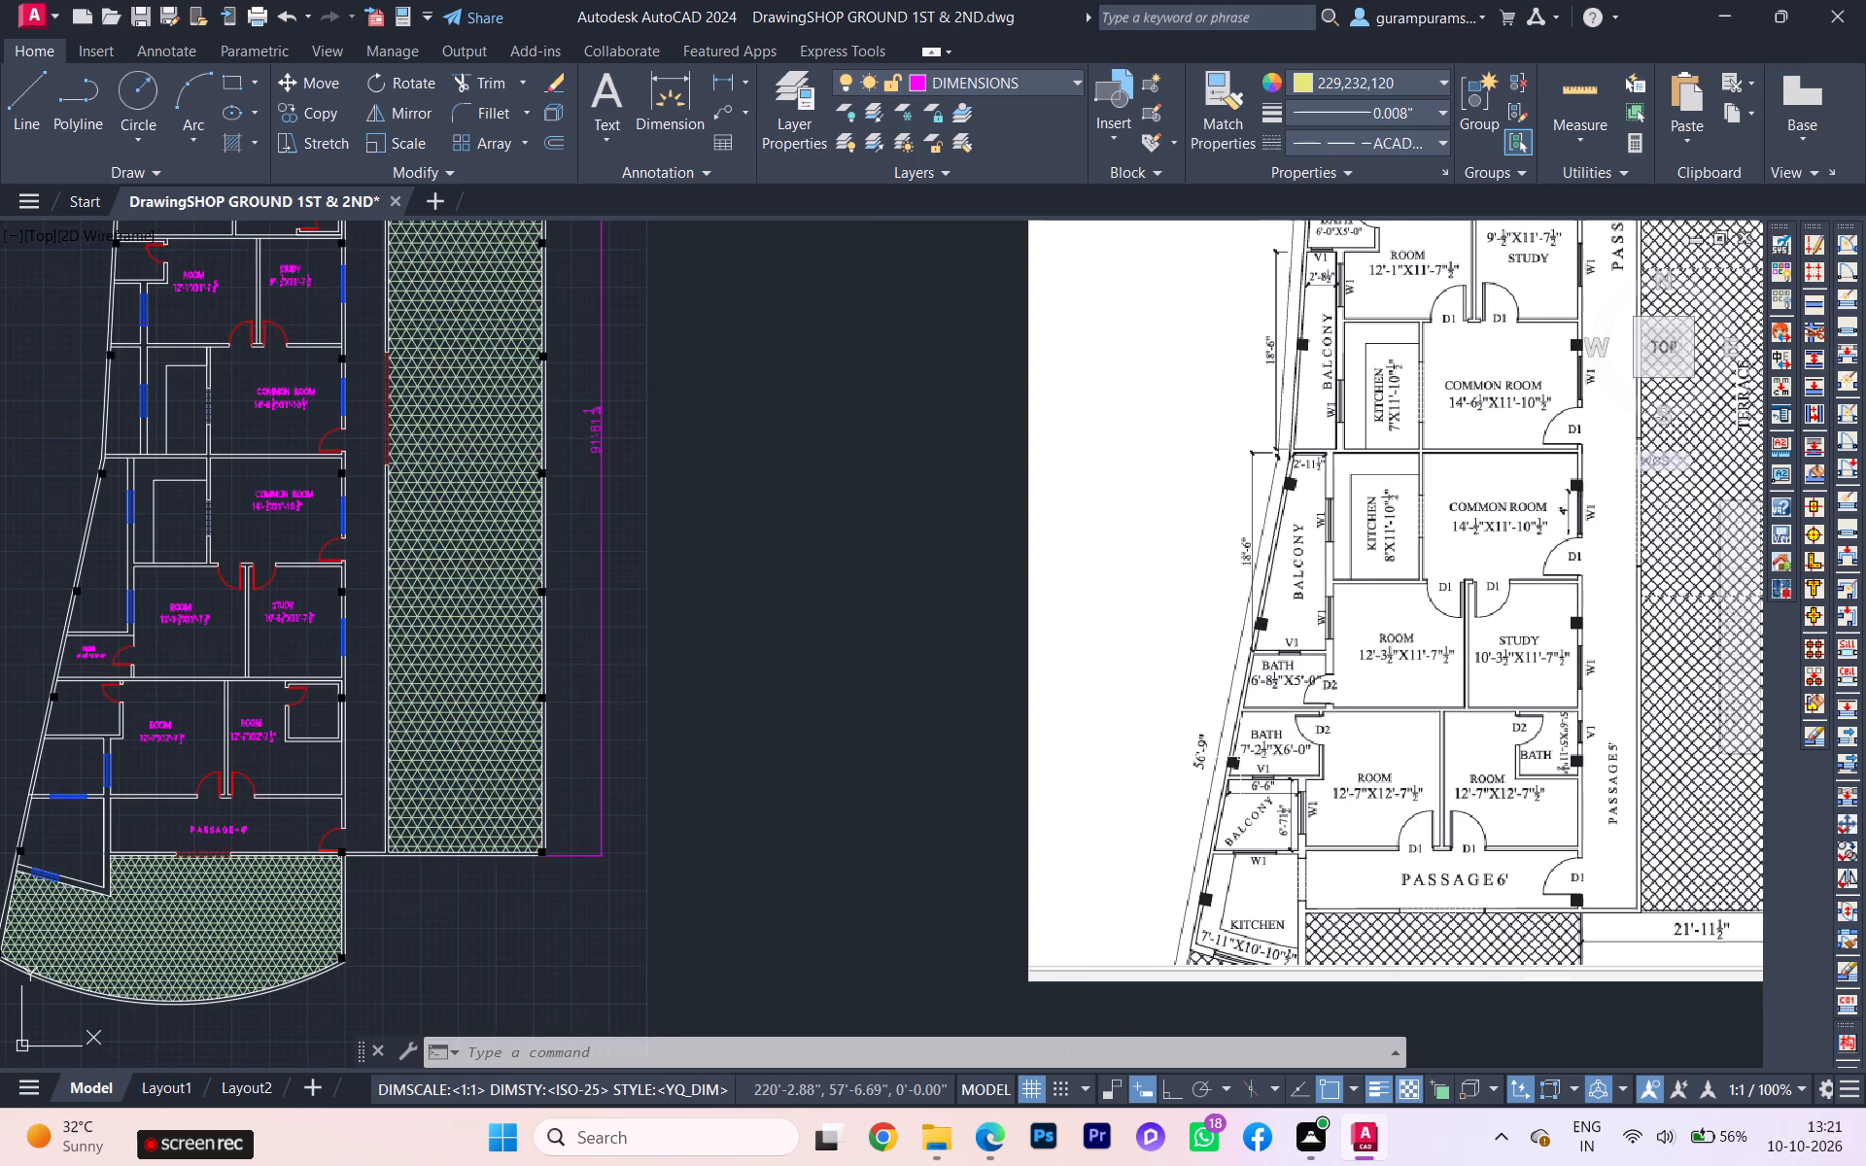
scroll(49, 738, "up", 3)
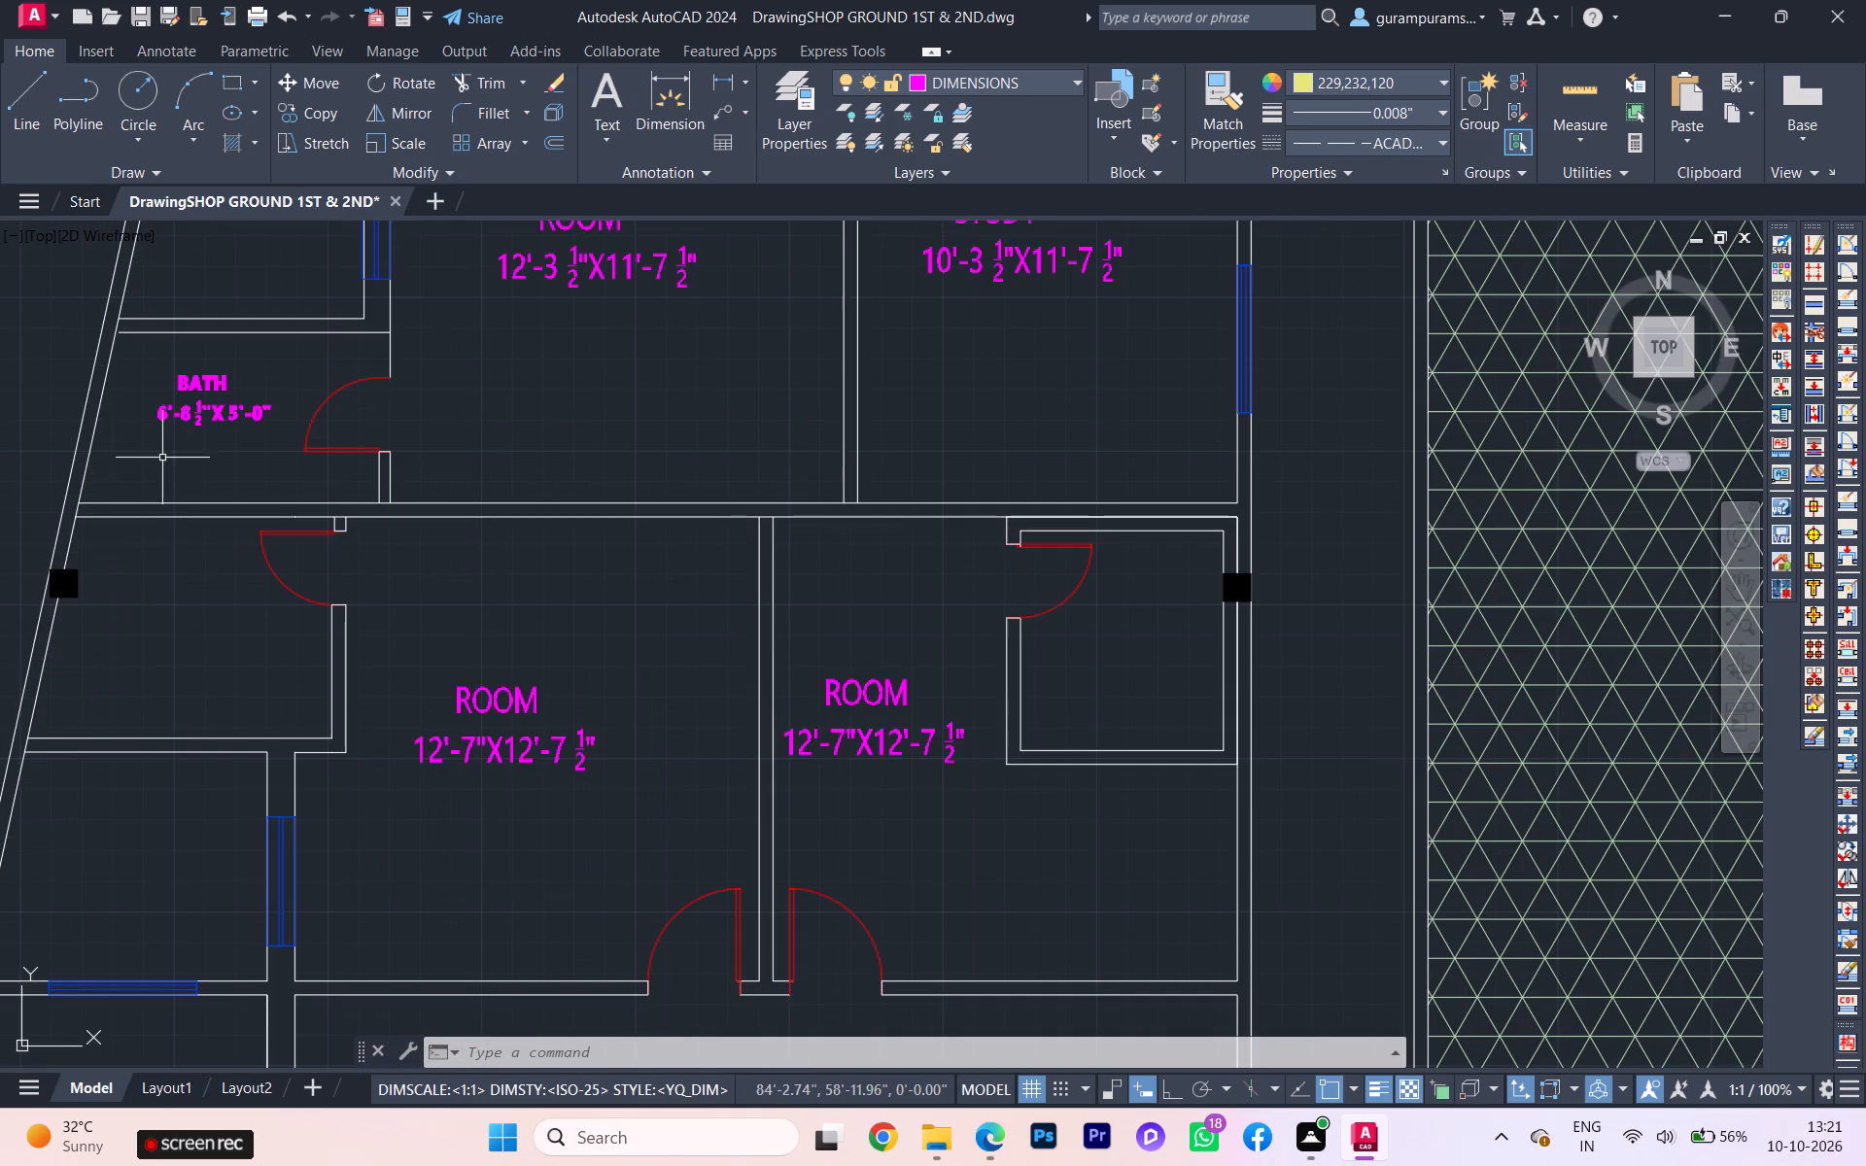
Copy the BATH label into the bath directly below.
left_click(173, 418)
key("c")
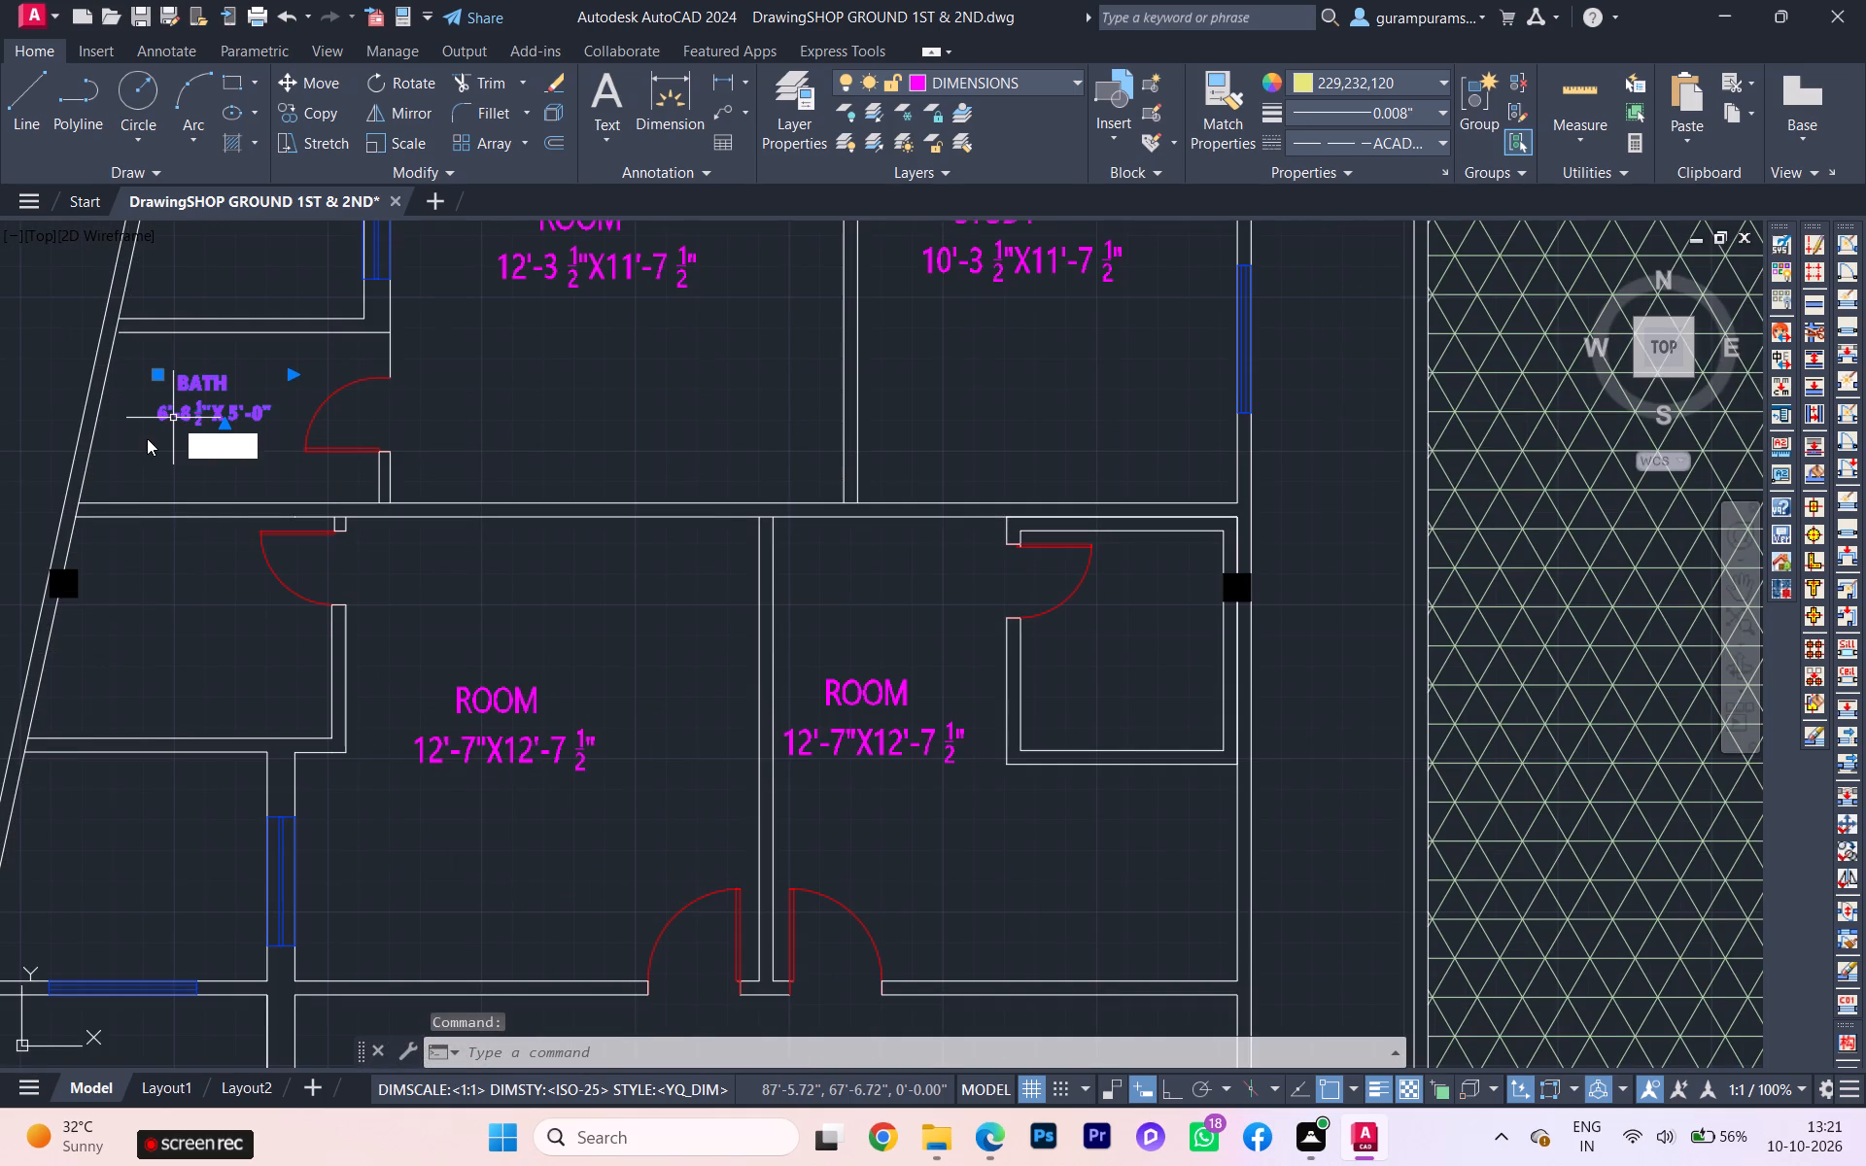
key("o")
key("Return")
left_click(195, 417)
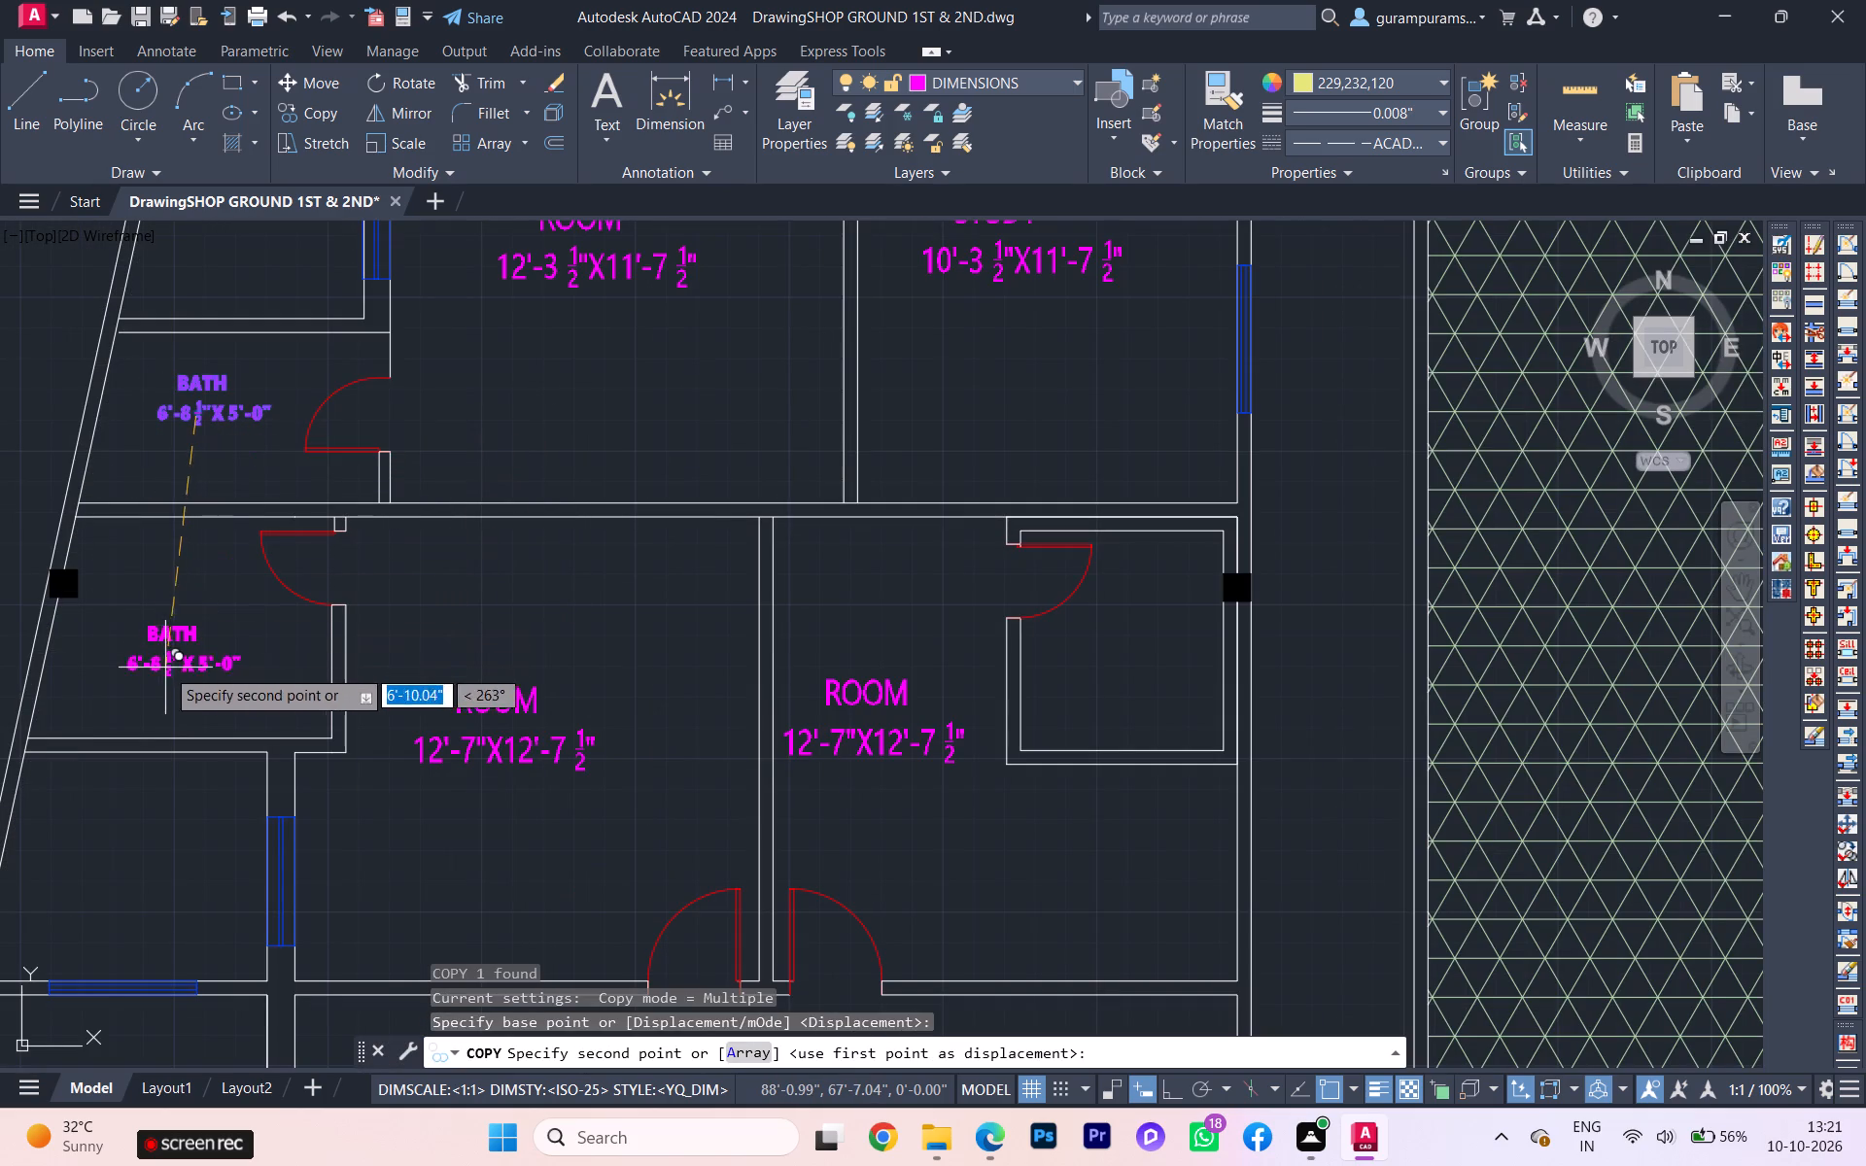
left_click(187, 640)
key("Escape")
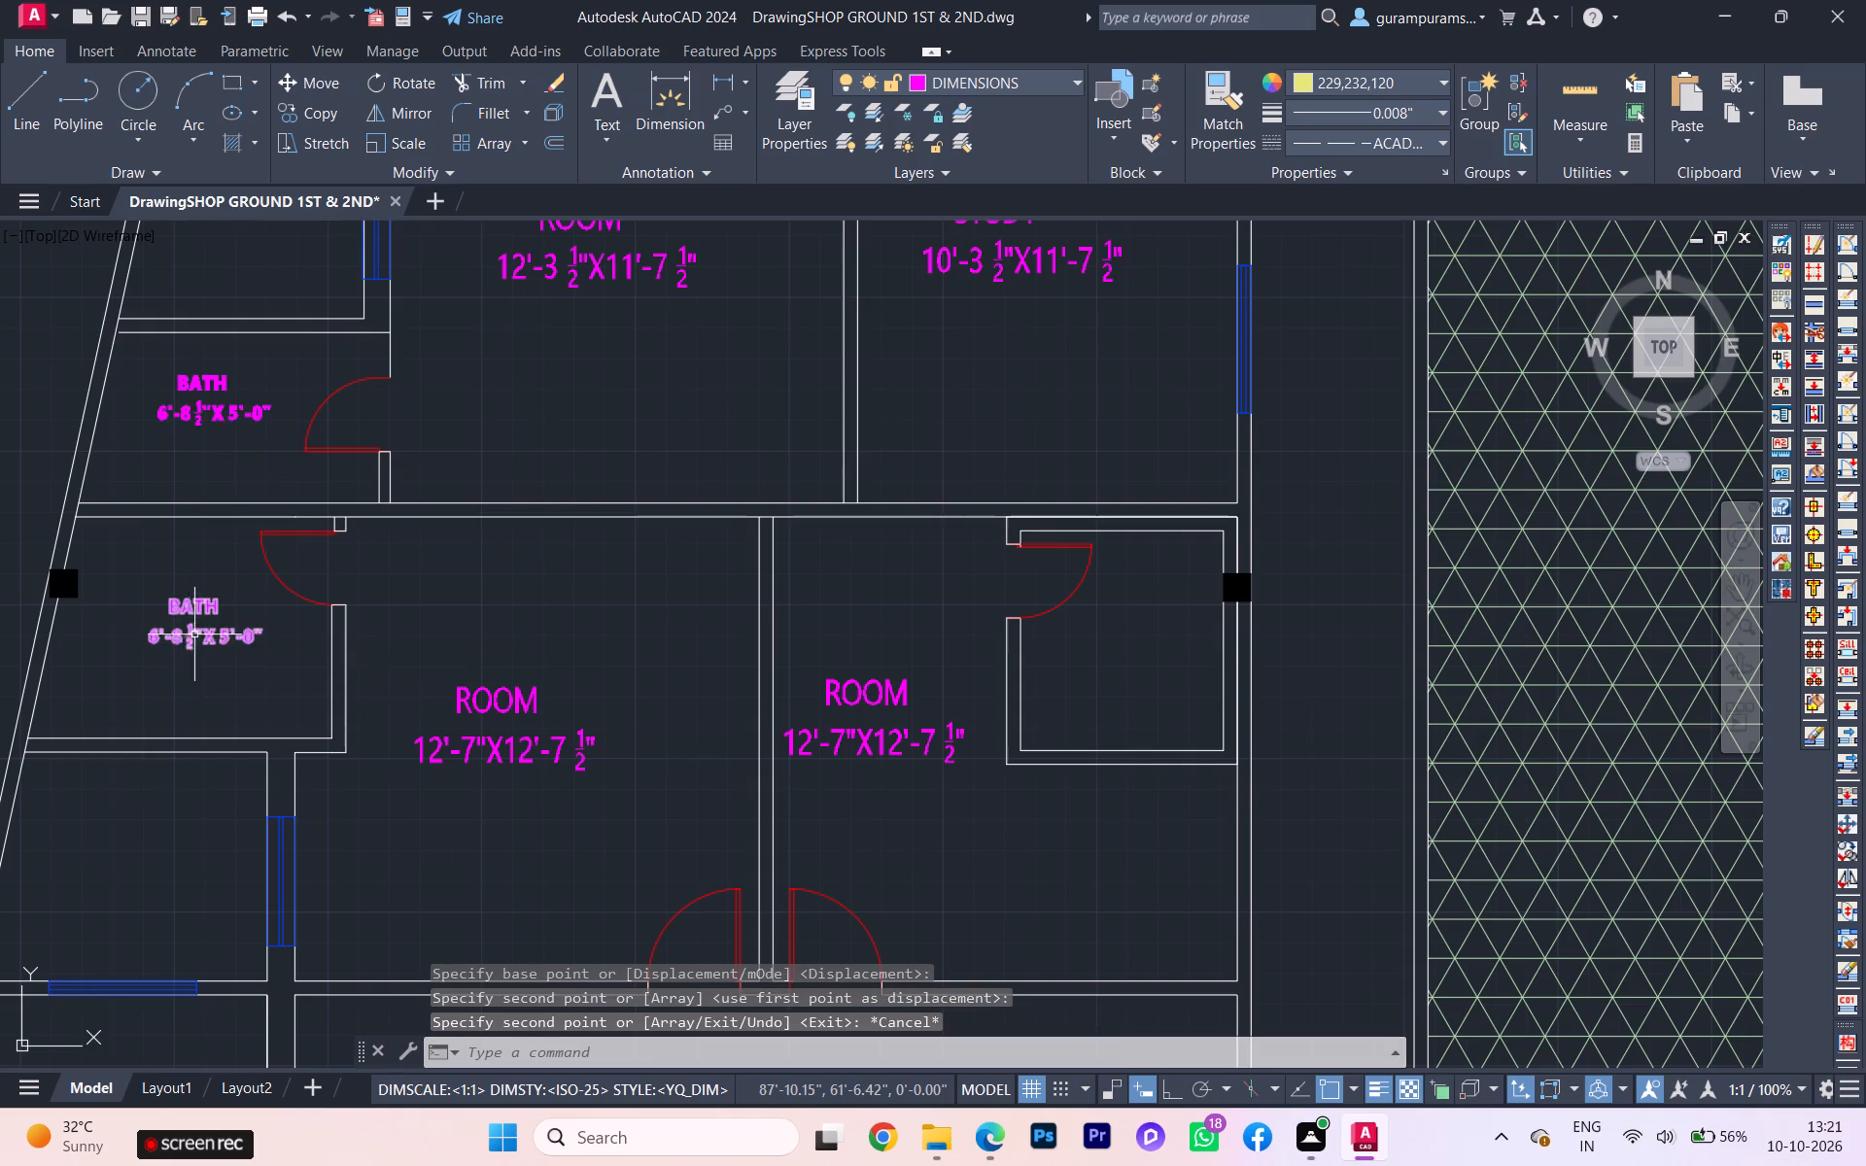
Change the first dimension in the copied BATH label to 7'-2 1/2", following the reference plan.
scroll(194, 634, "up", 2)
scroll(23, 624, "down", 5)
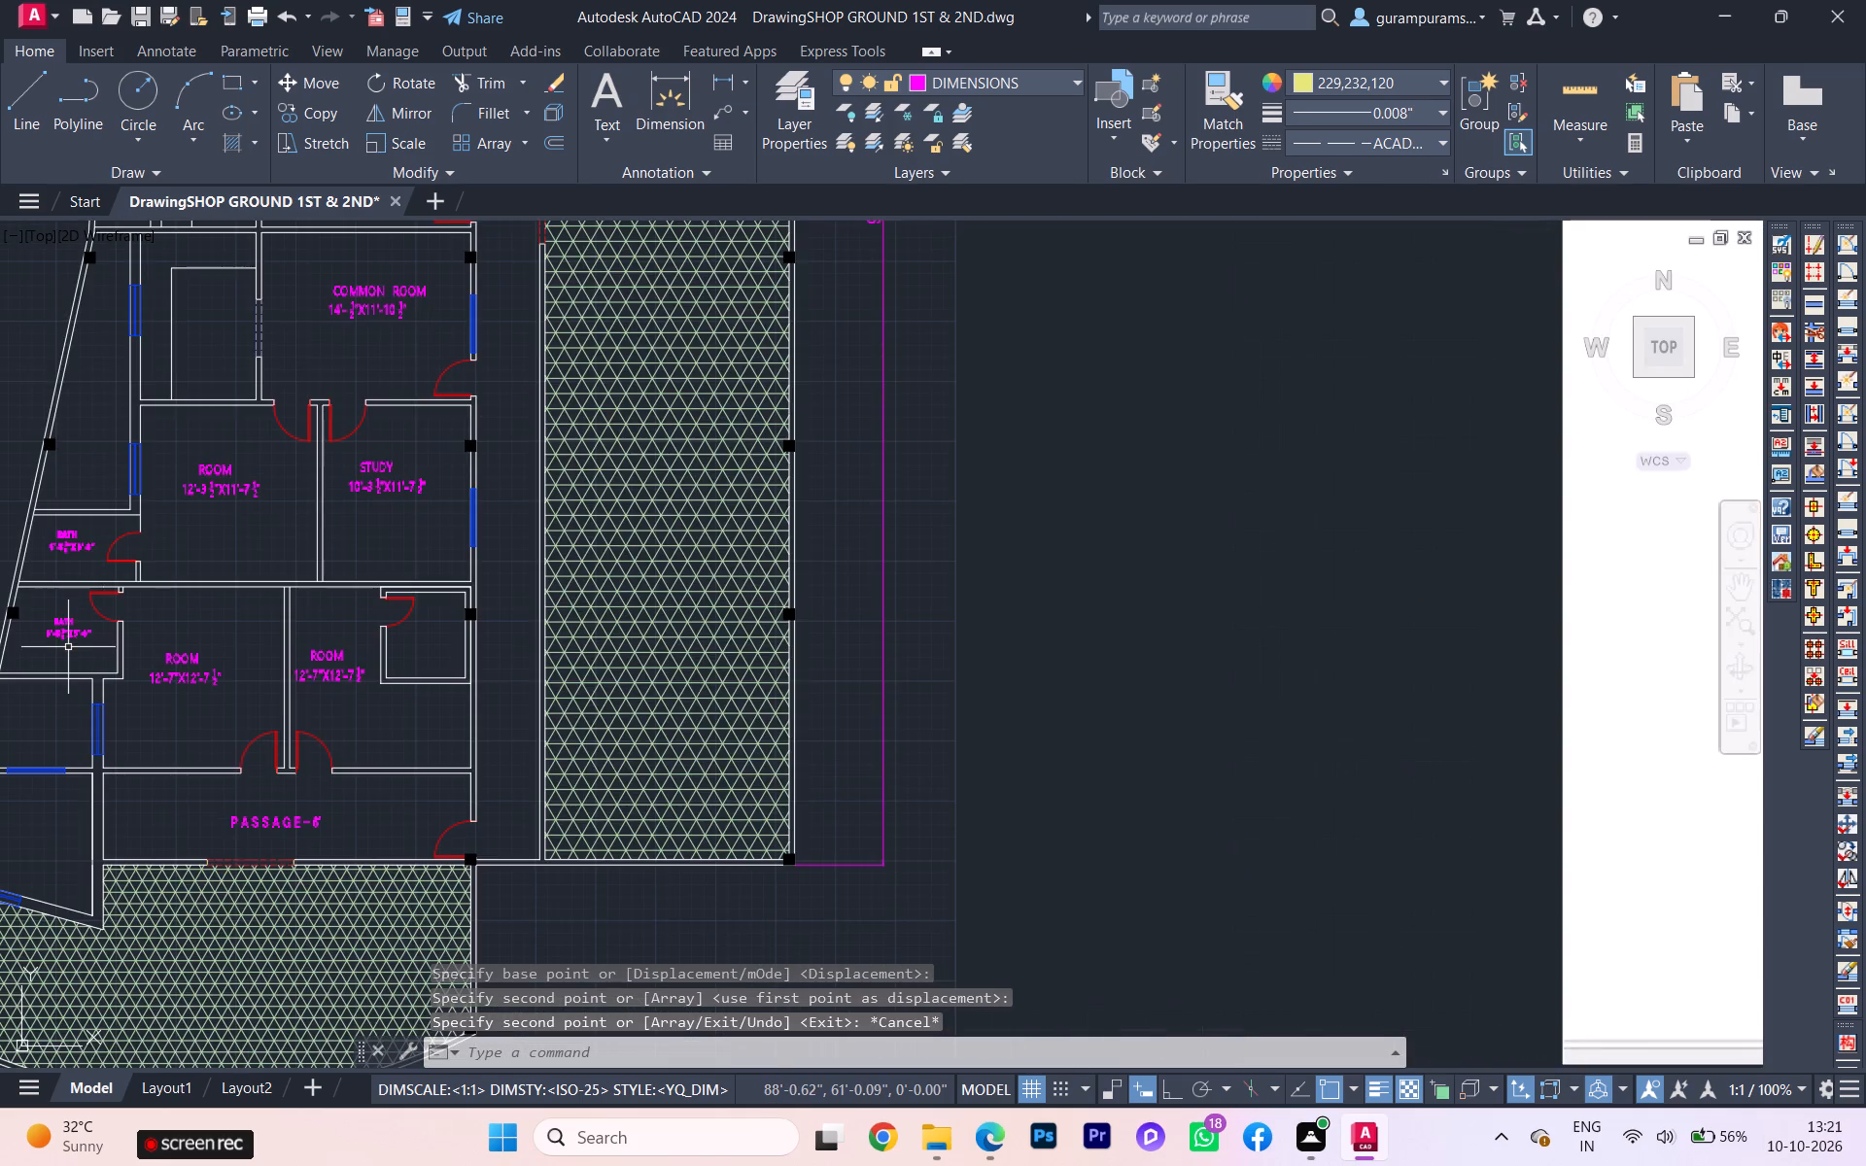
scroll(69, 655, "down", 1)
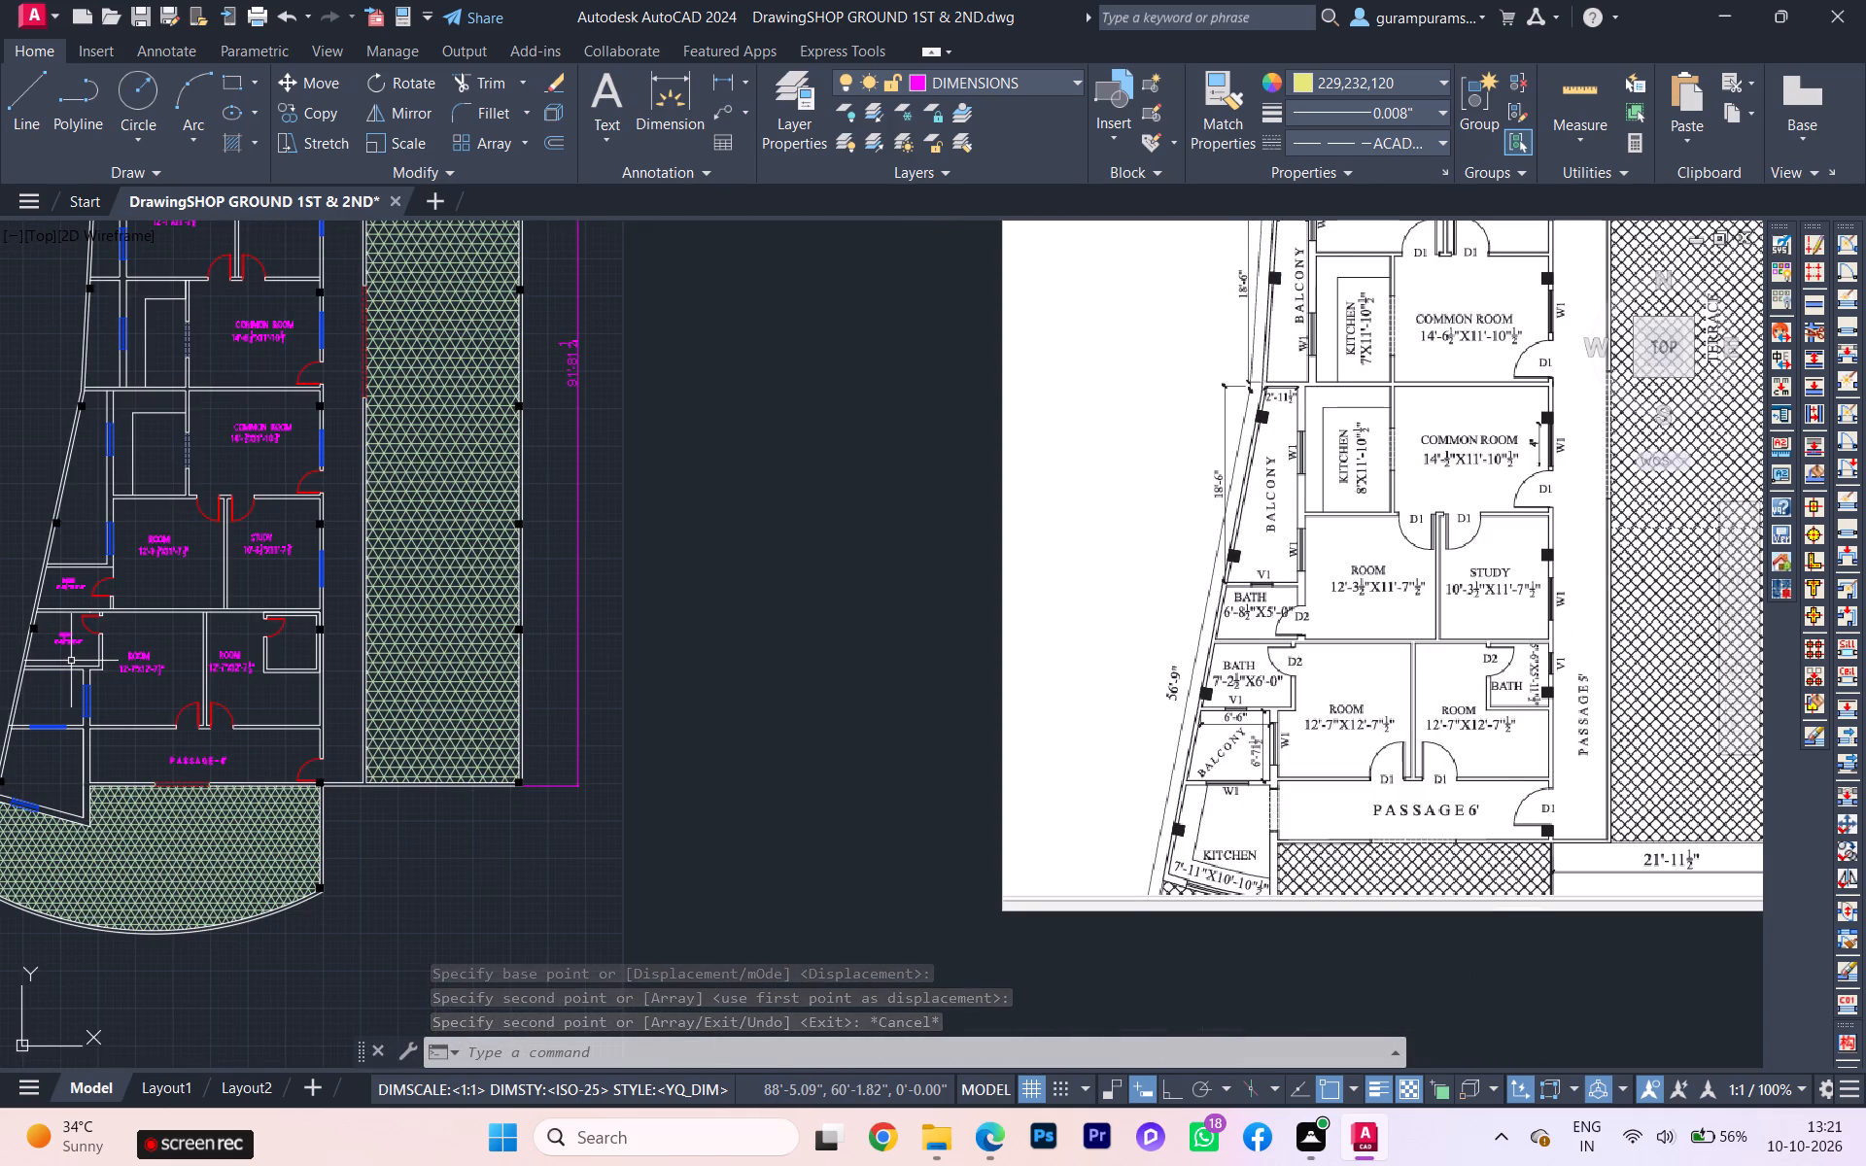
scroll(51, 629, "up", 3)
double_click(97, 677)
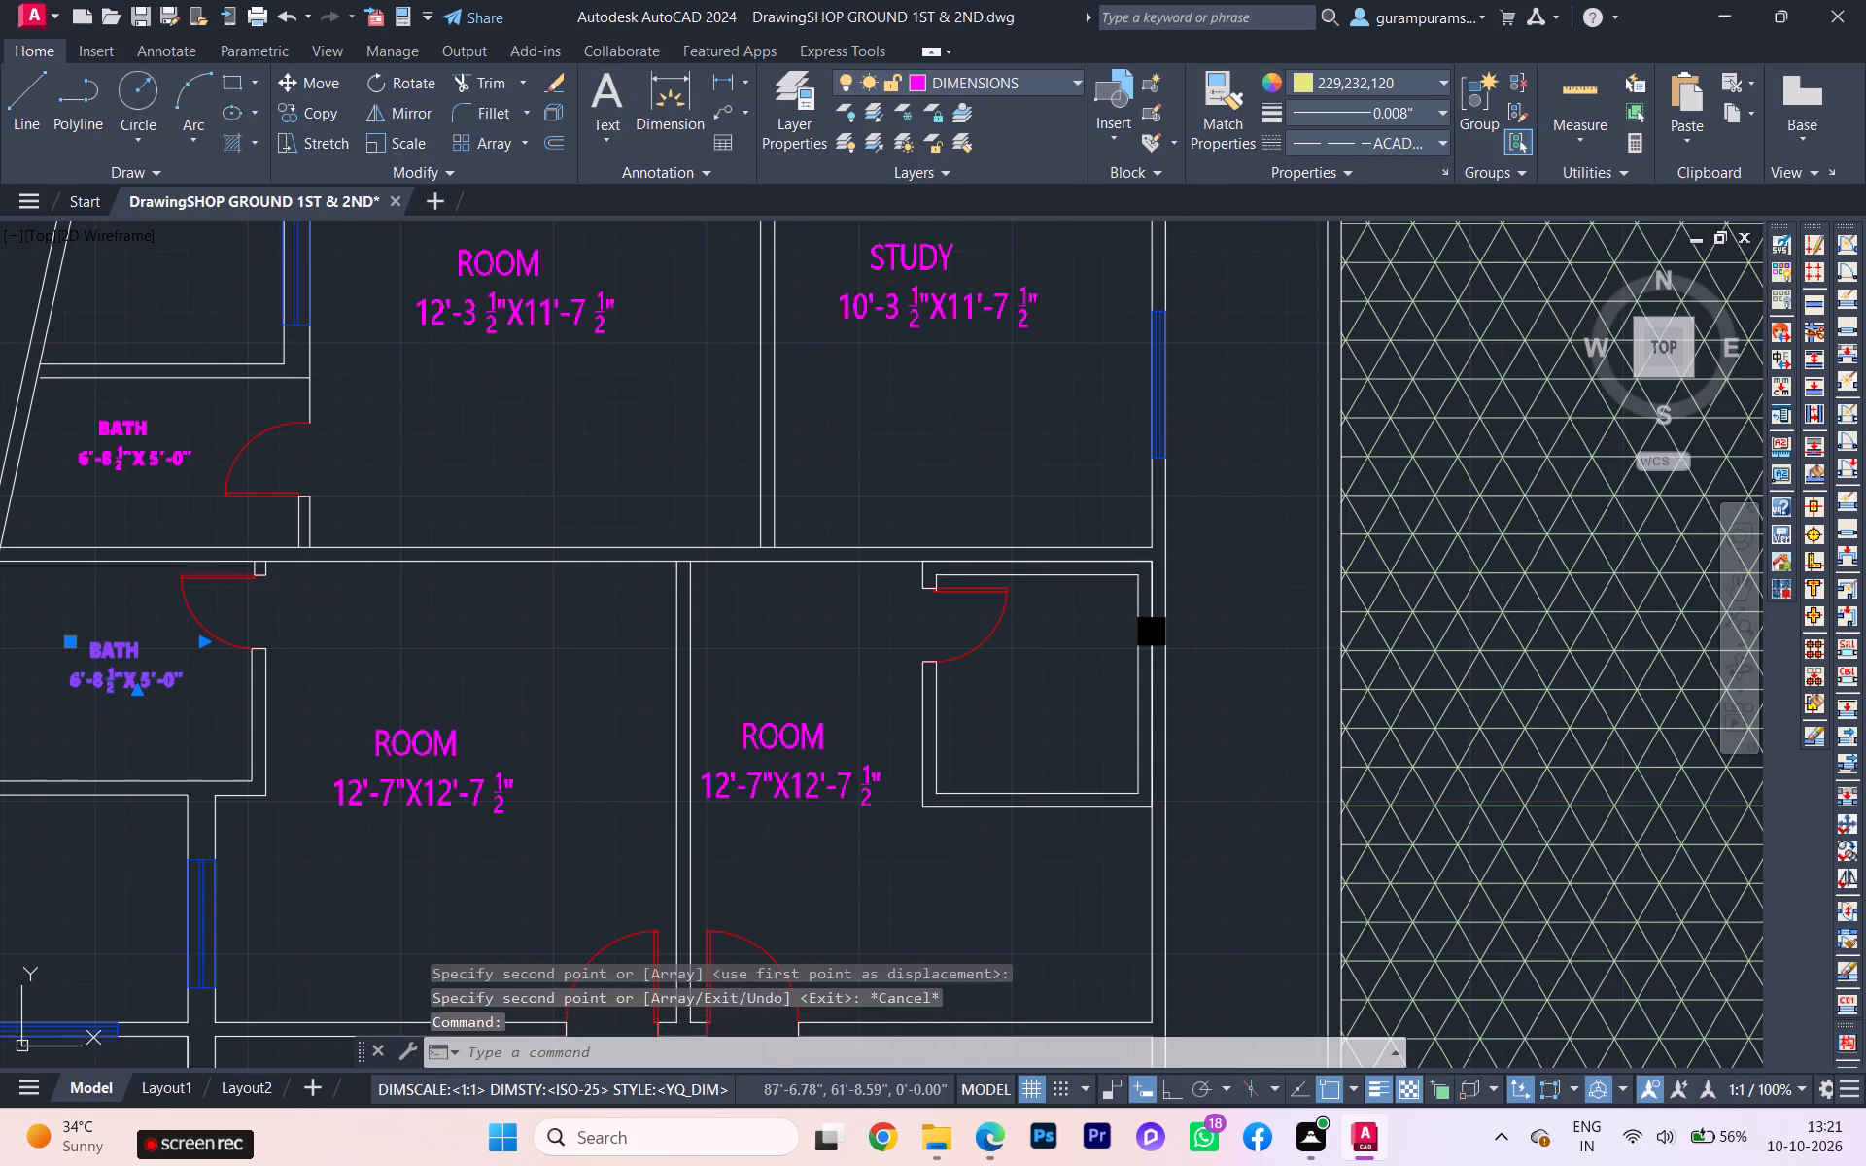
scroll(90, 690, "up", 1)
left_click(74, 683)
key("BackSpace")
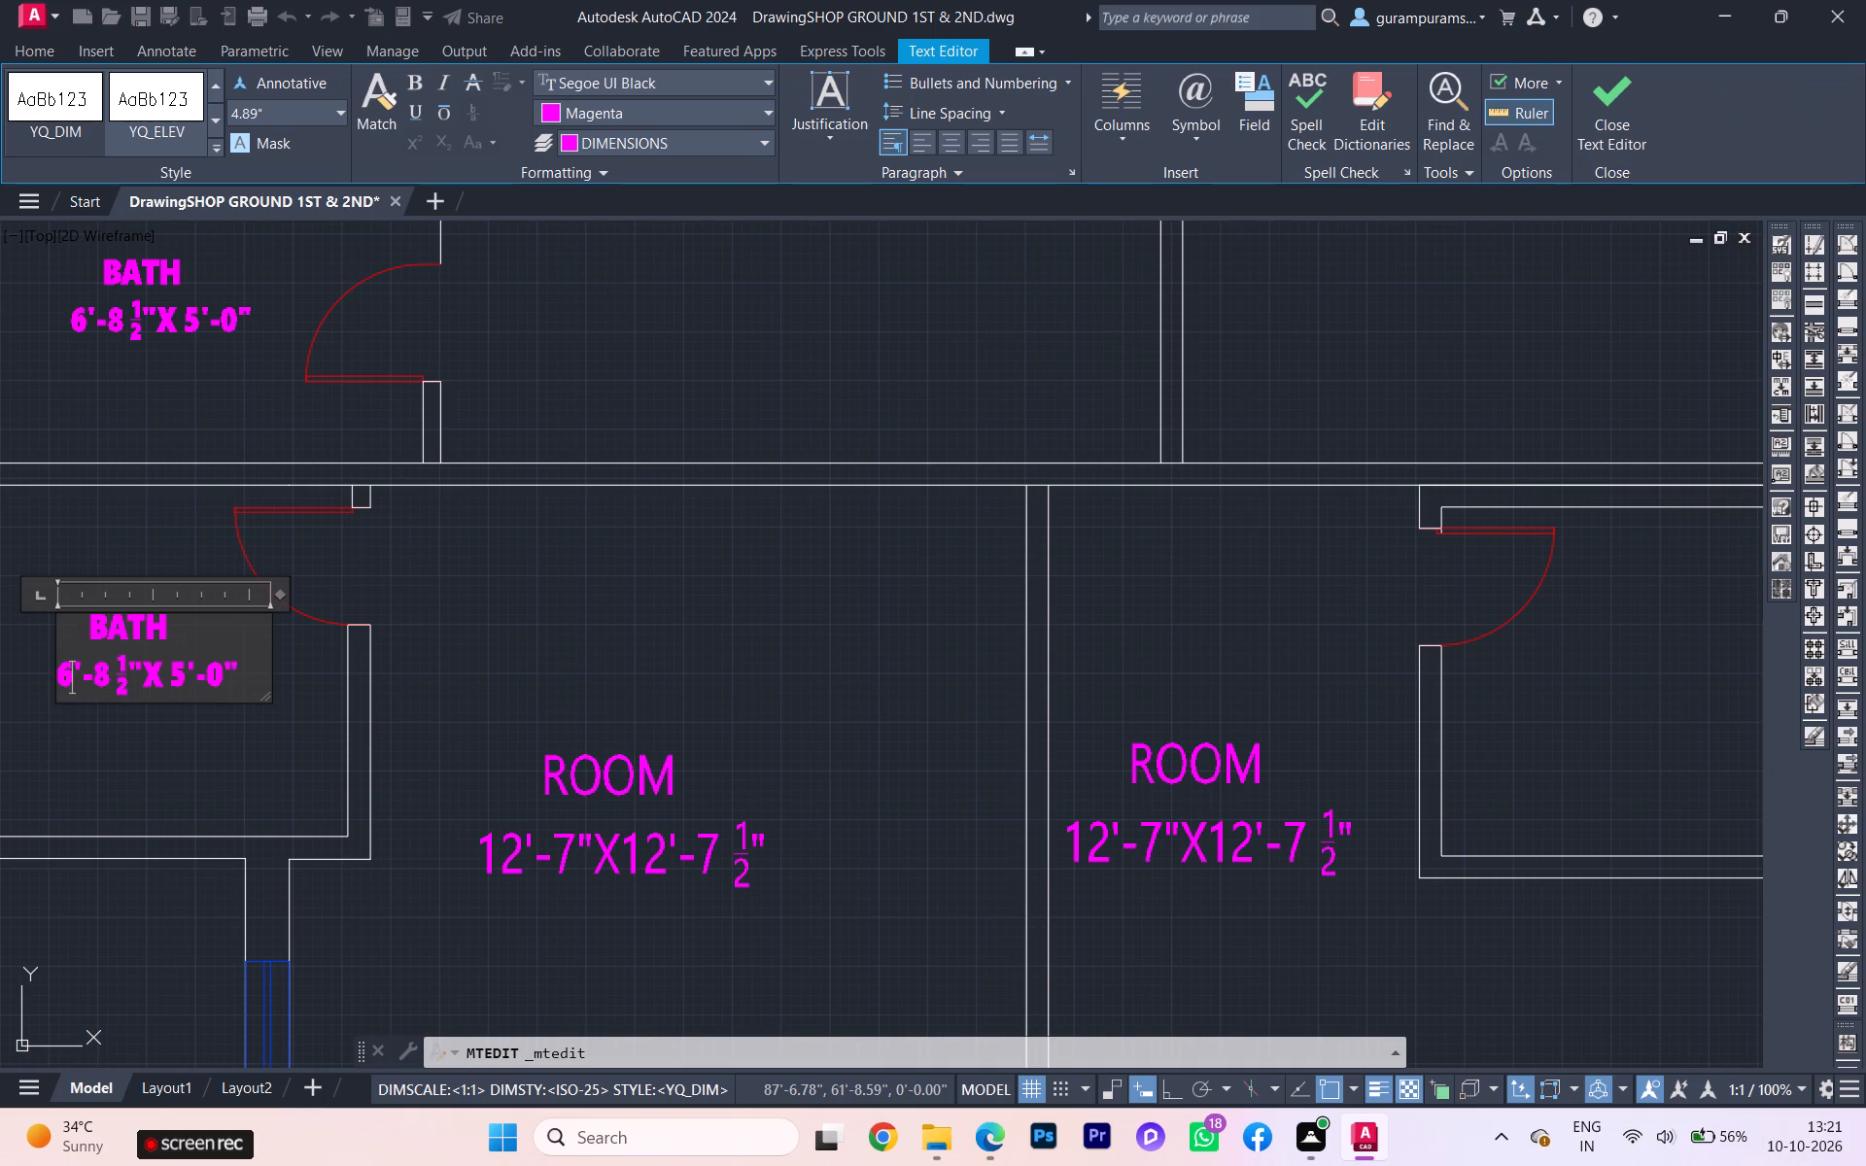
key("7")
scroll(0, 699, "down", 2)
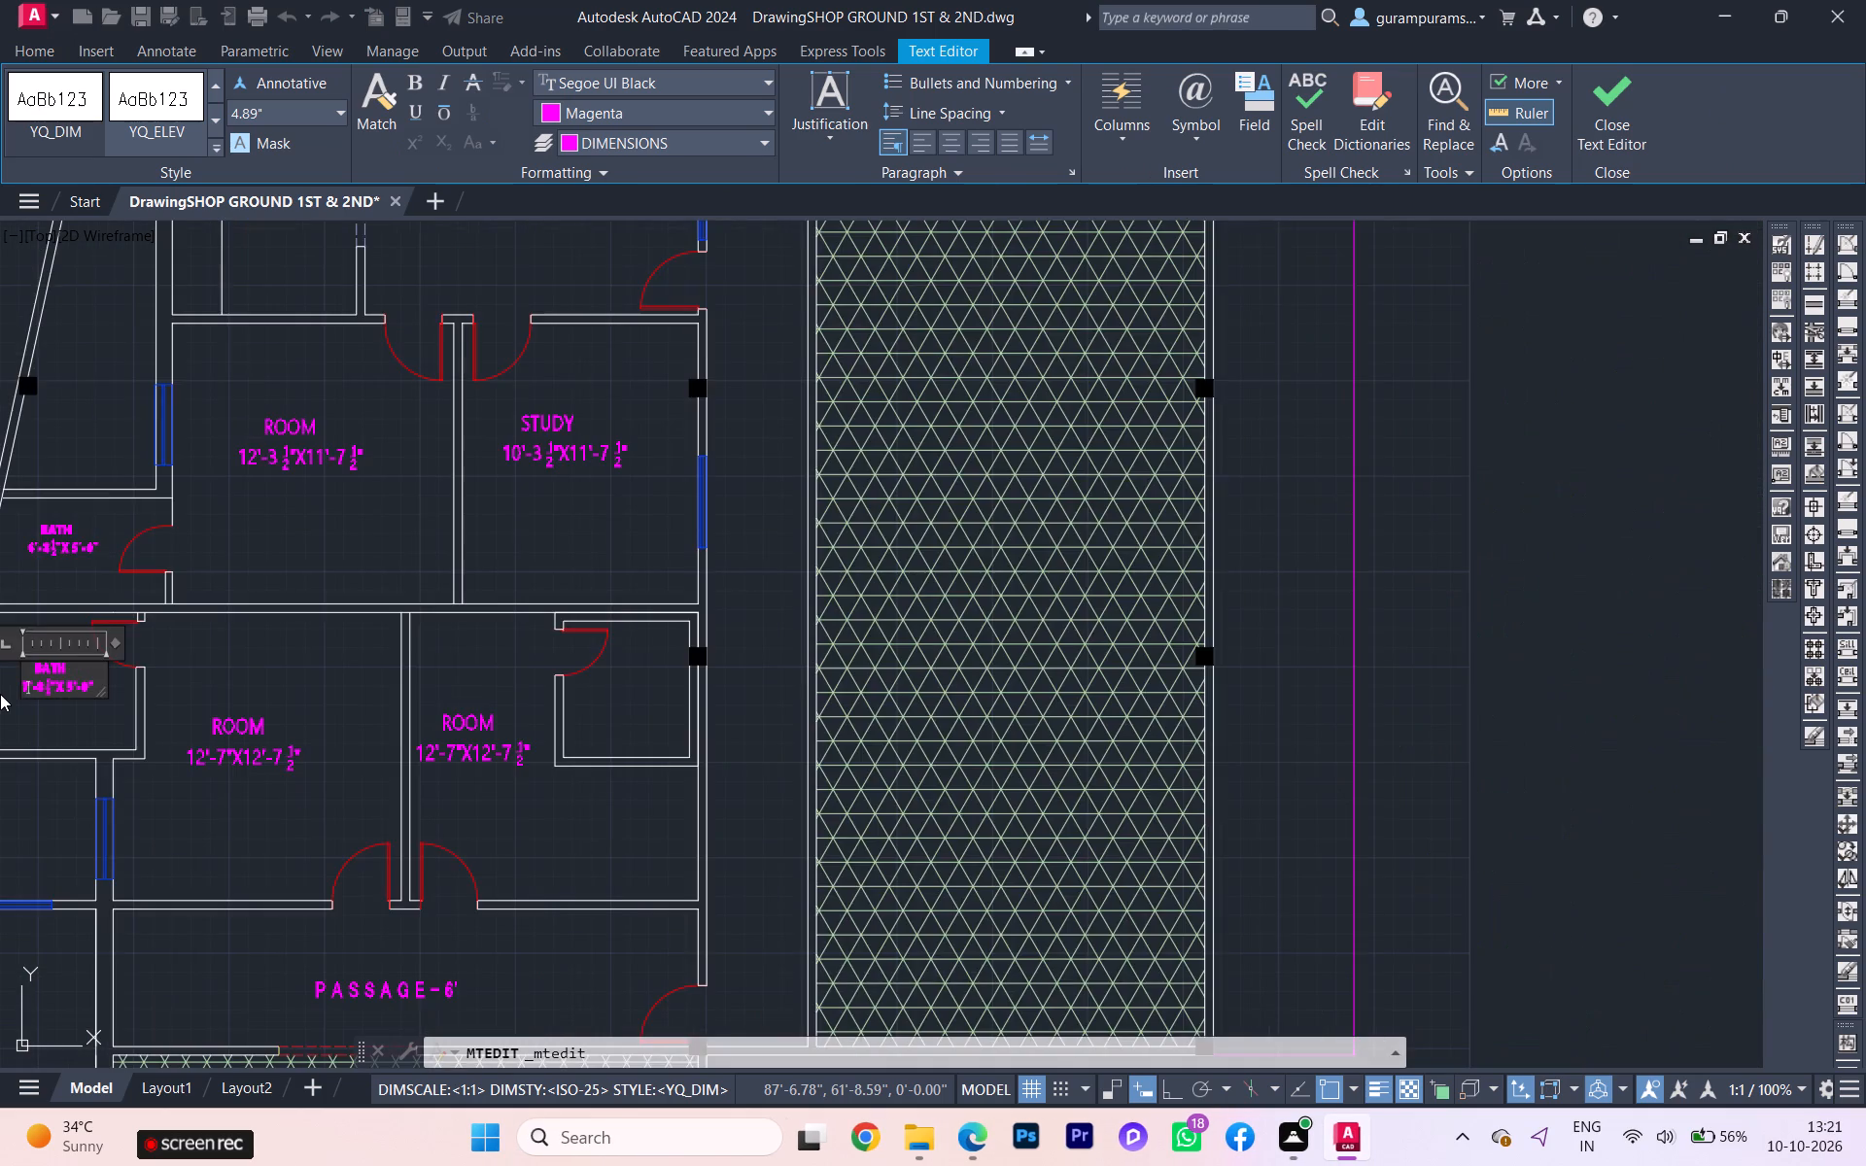
scroll(0, 694, "down", 2)
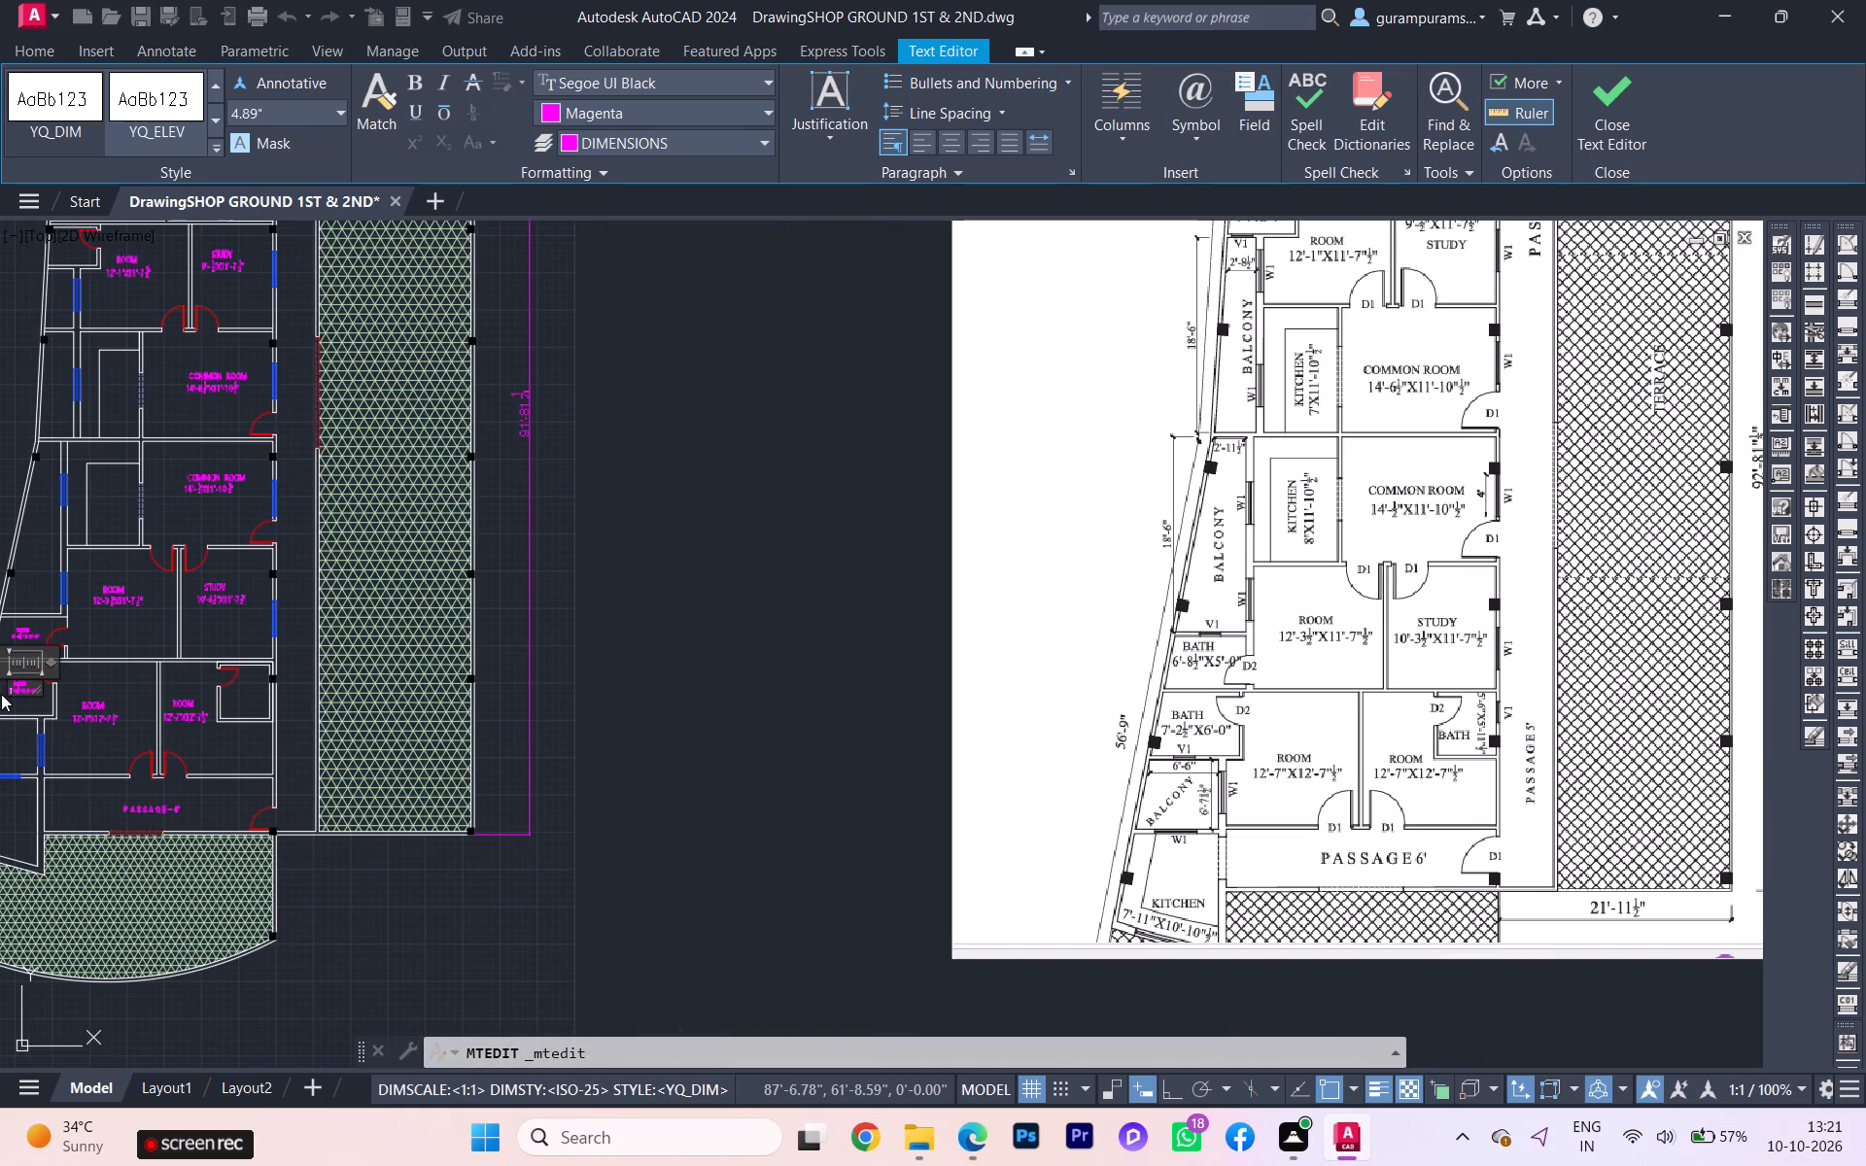
scroll(9, 689, "up", 5)
left_click(42, 704)
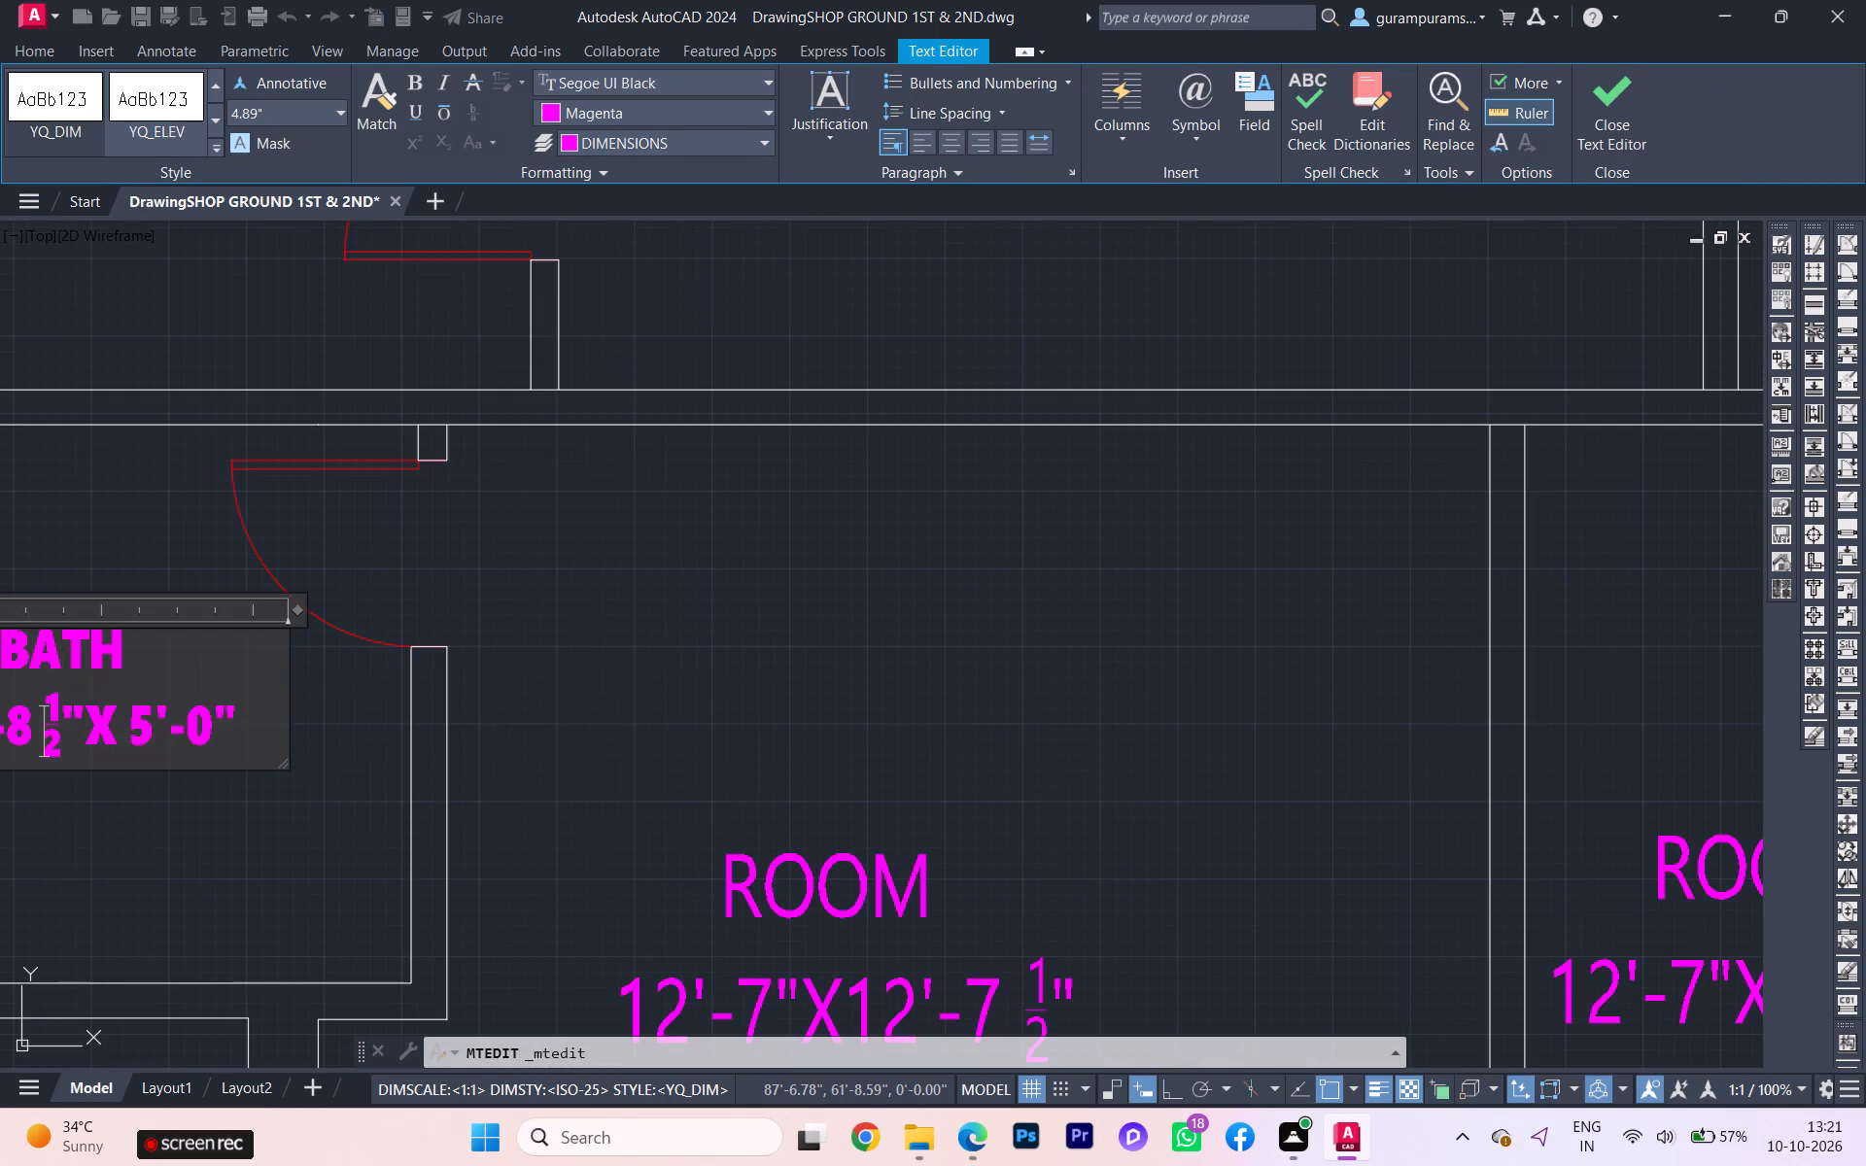
key("BackSpace")
key("BackSpace")
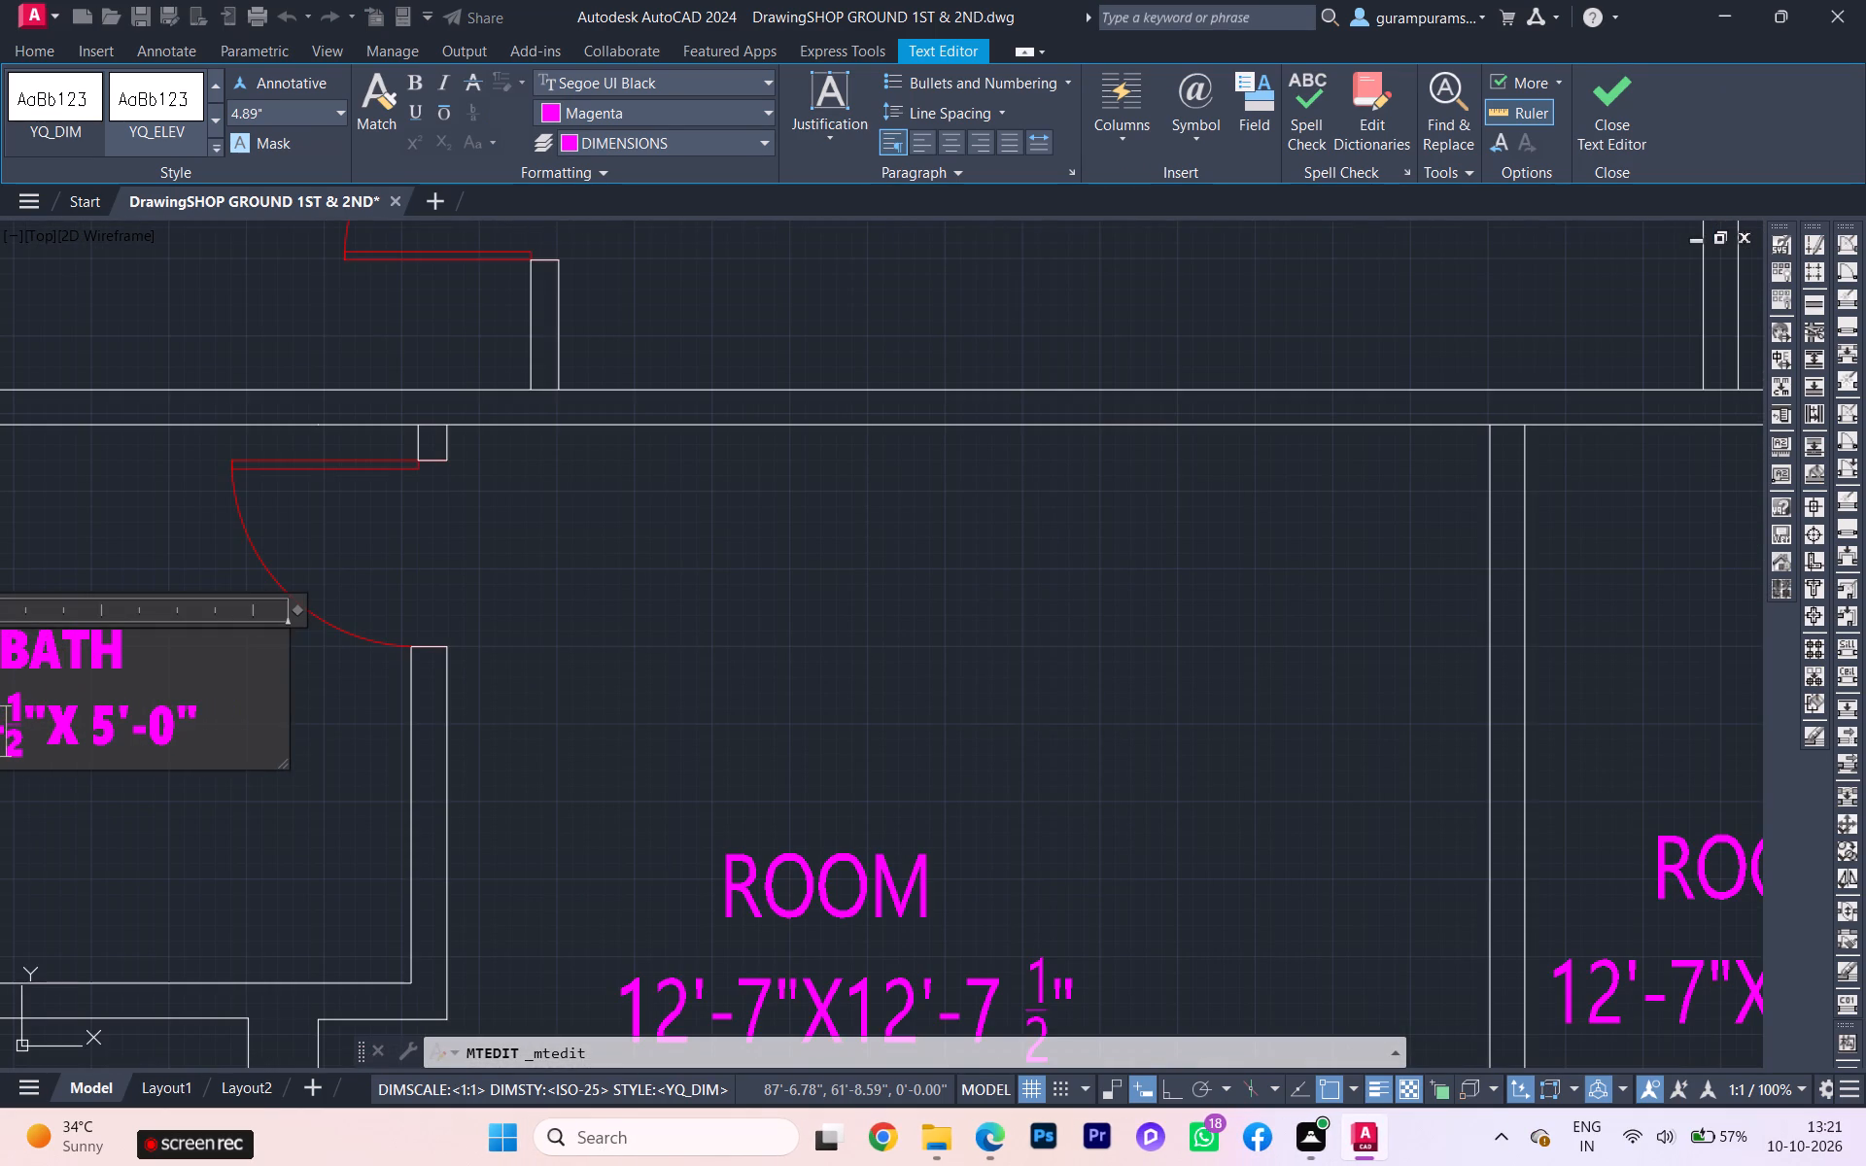
key("2")
Change the second dimension in the lower BATH label to 6'-0", following the reference plan.
scroll(0, 720, "down", 3)
scroll(3, 716, "up", 1)
scroll(5, 715, "down", 3)
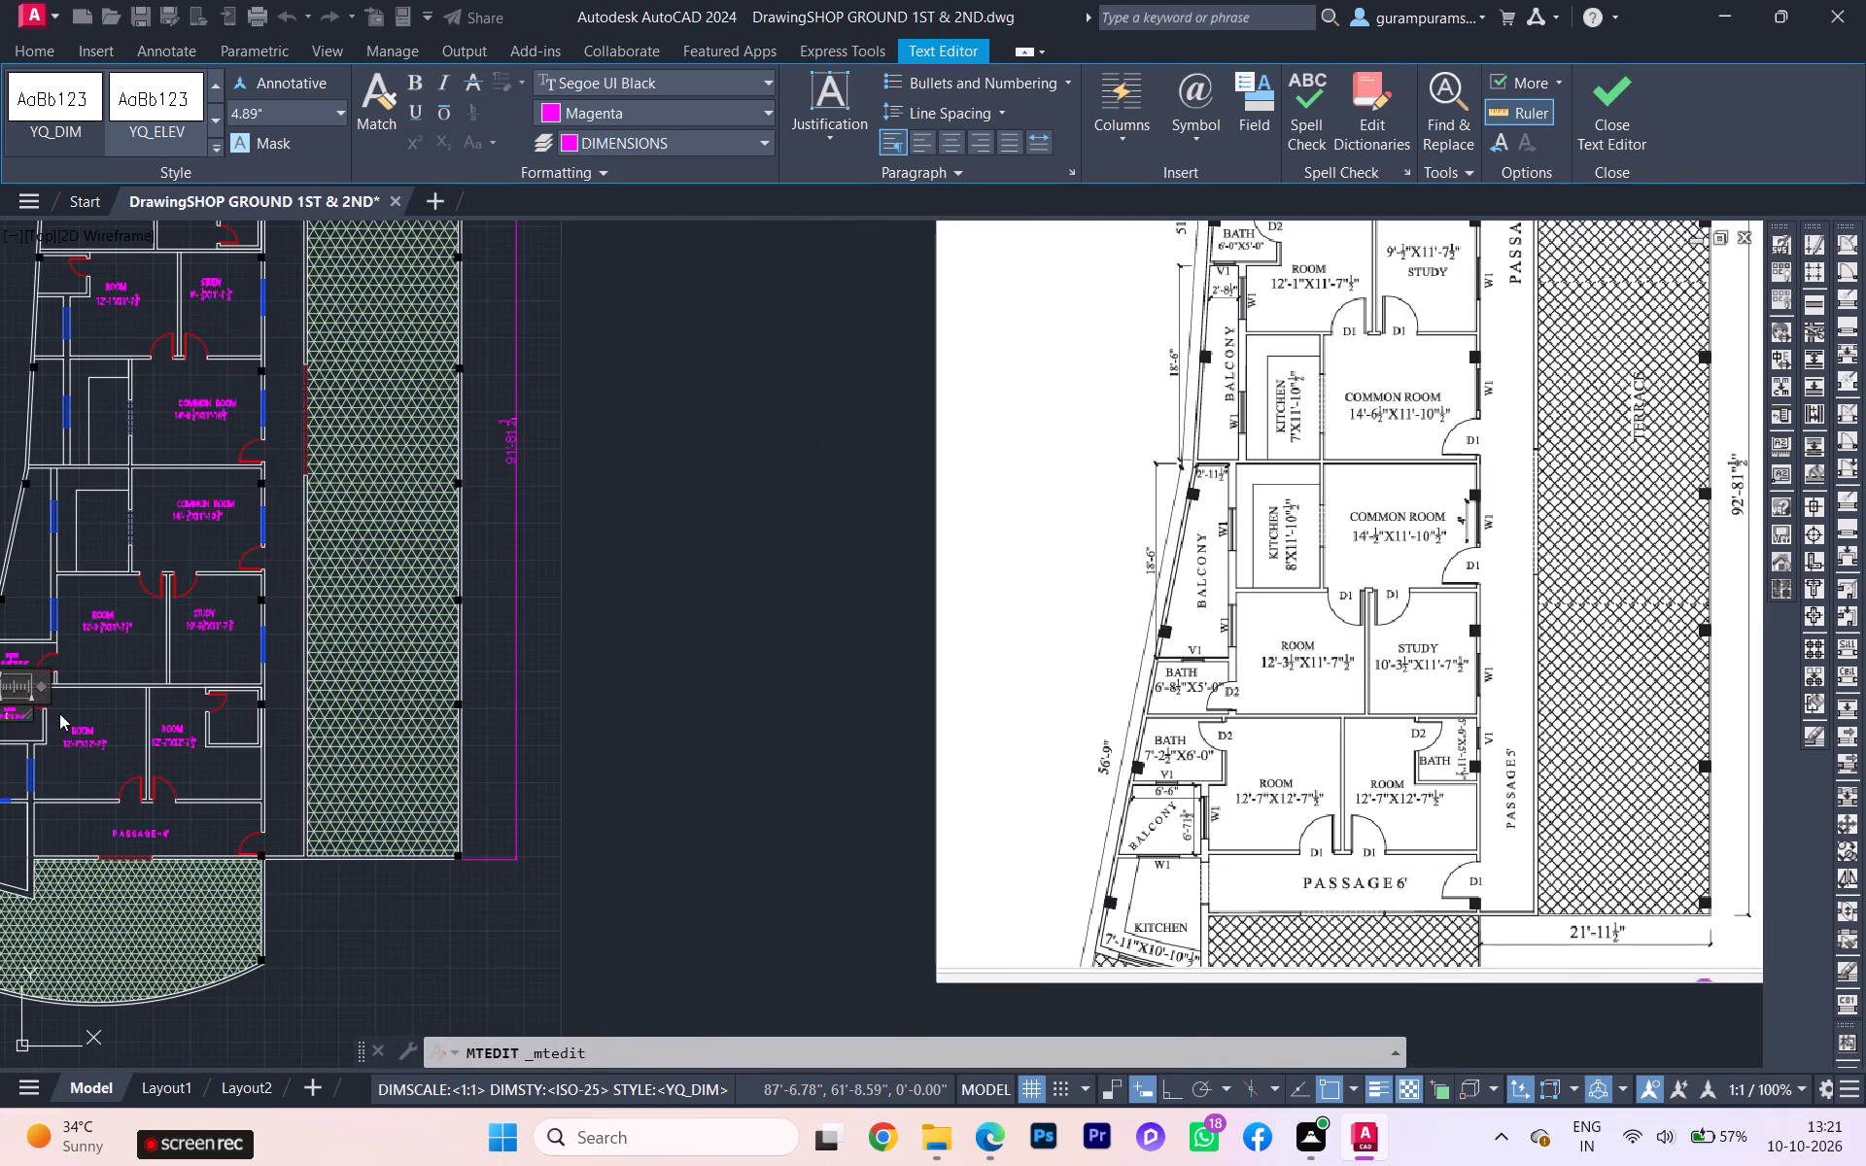
scroll(90, 710, "down", 1)
scroll(42, 715, "up", 7)
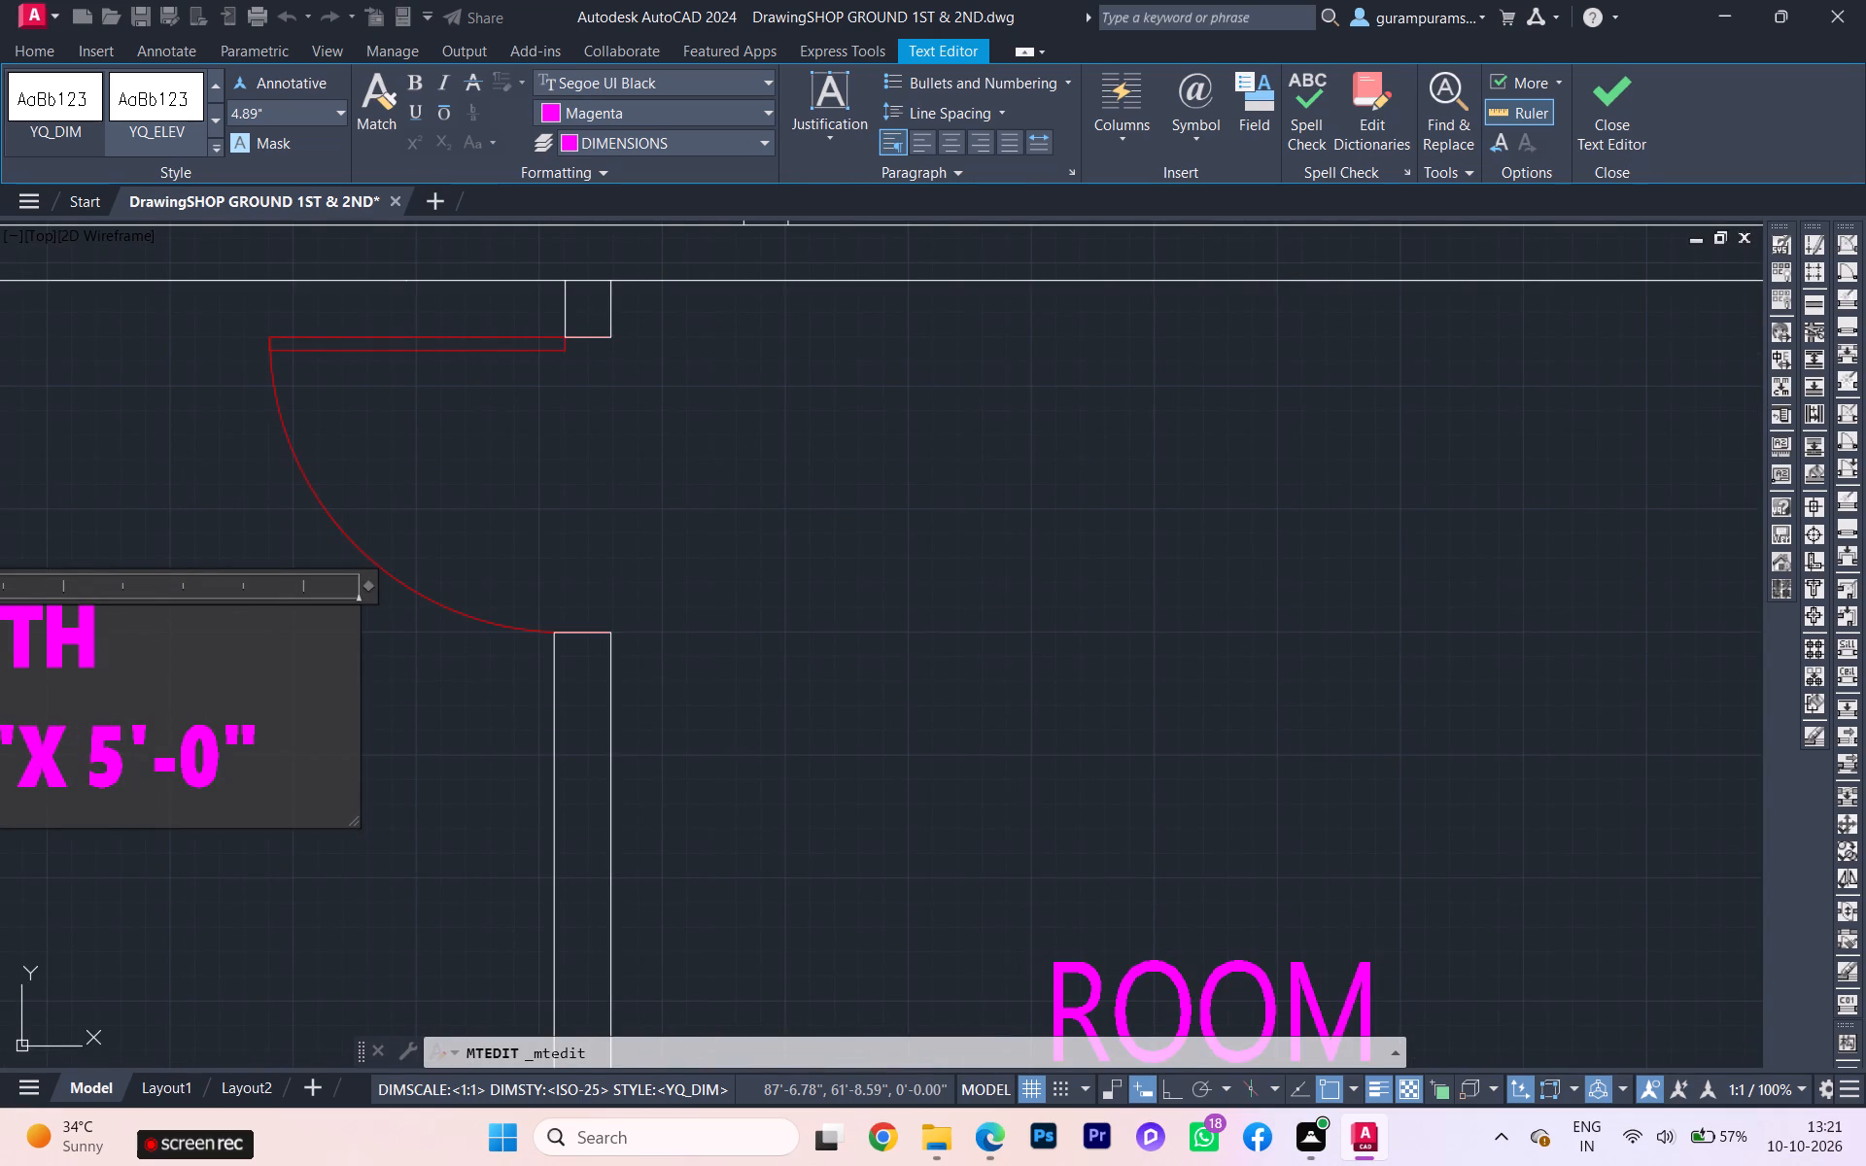
left_click(126, 757)
key("BackSpace")
key("6")
scroll(121, 749, "down", 2)
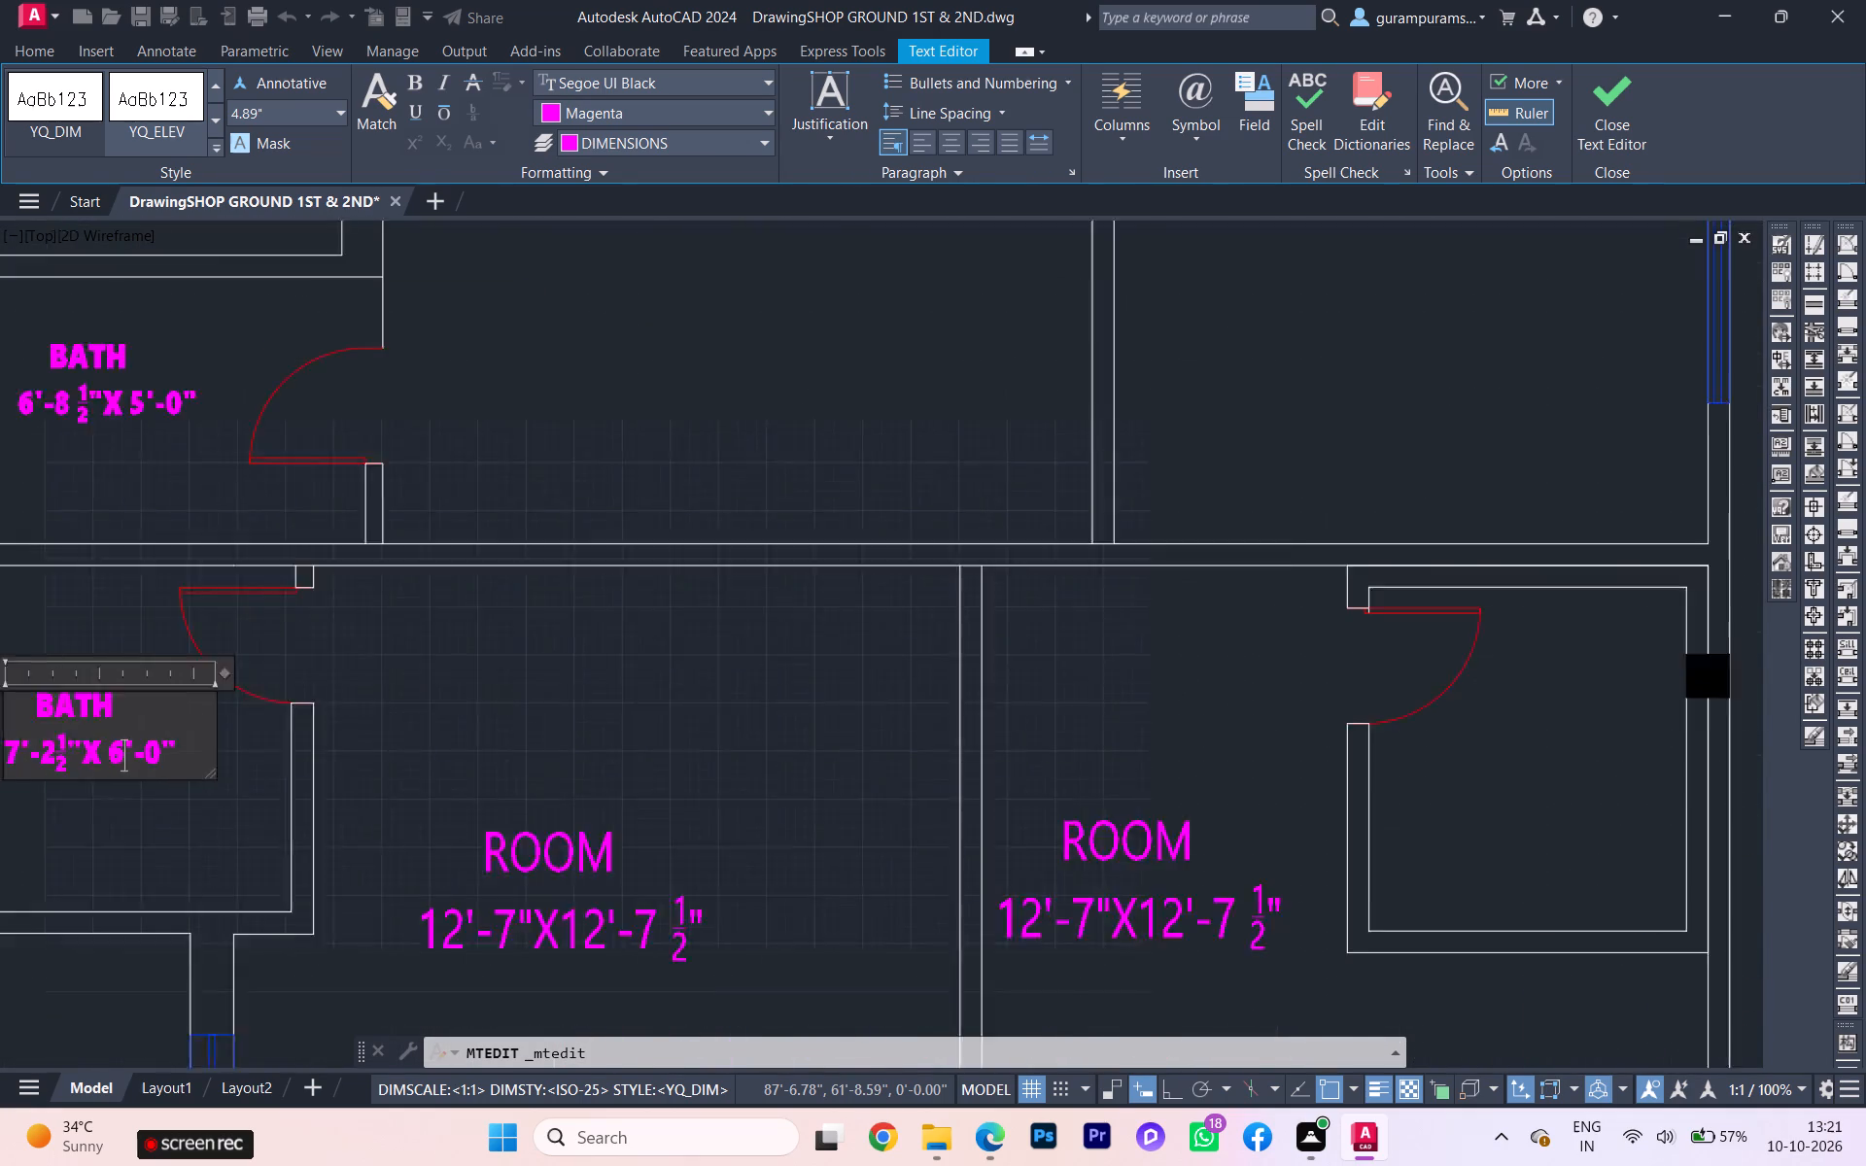
Check the lower BATH label against the reference plan and finish editing its text.
scroll(129, 746, "down", 4)
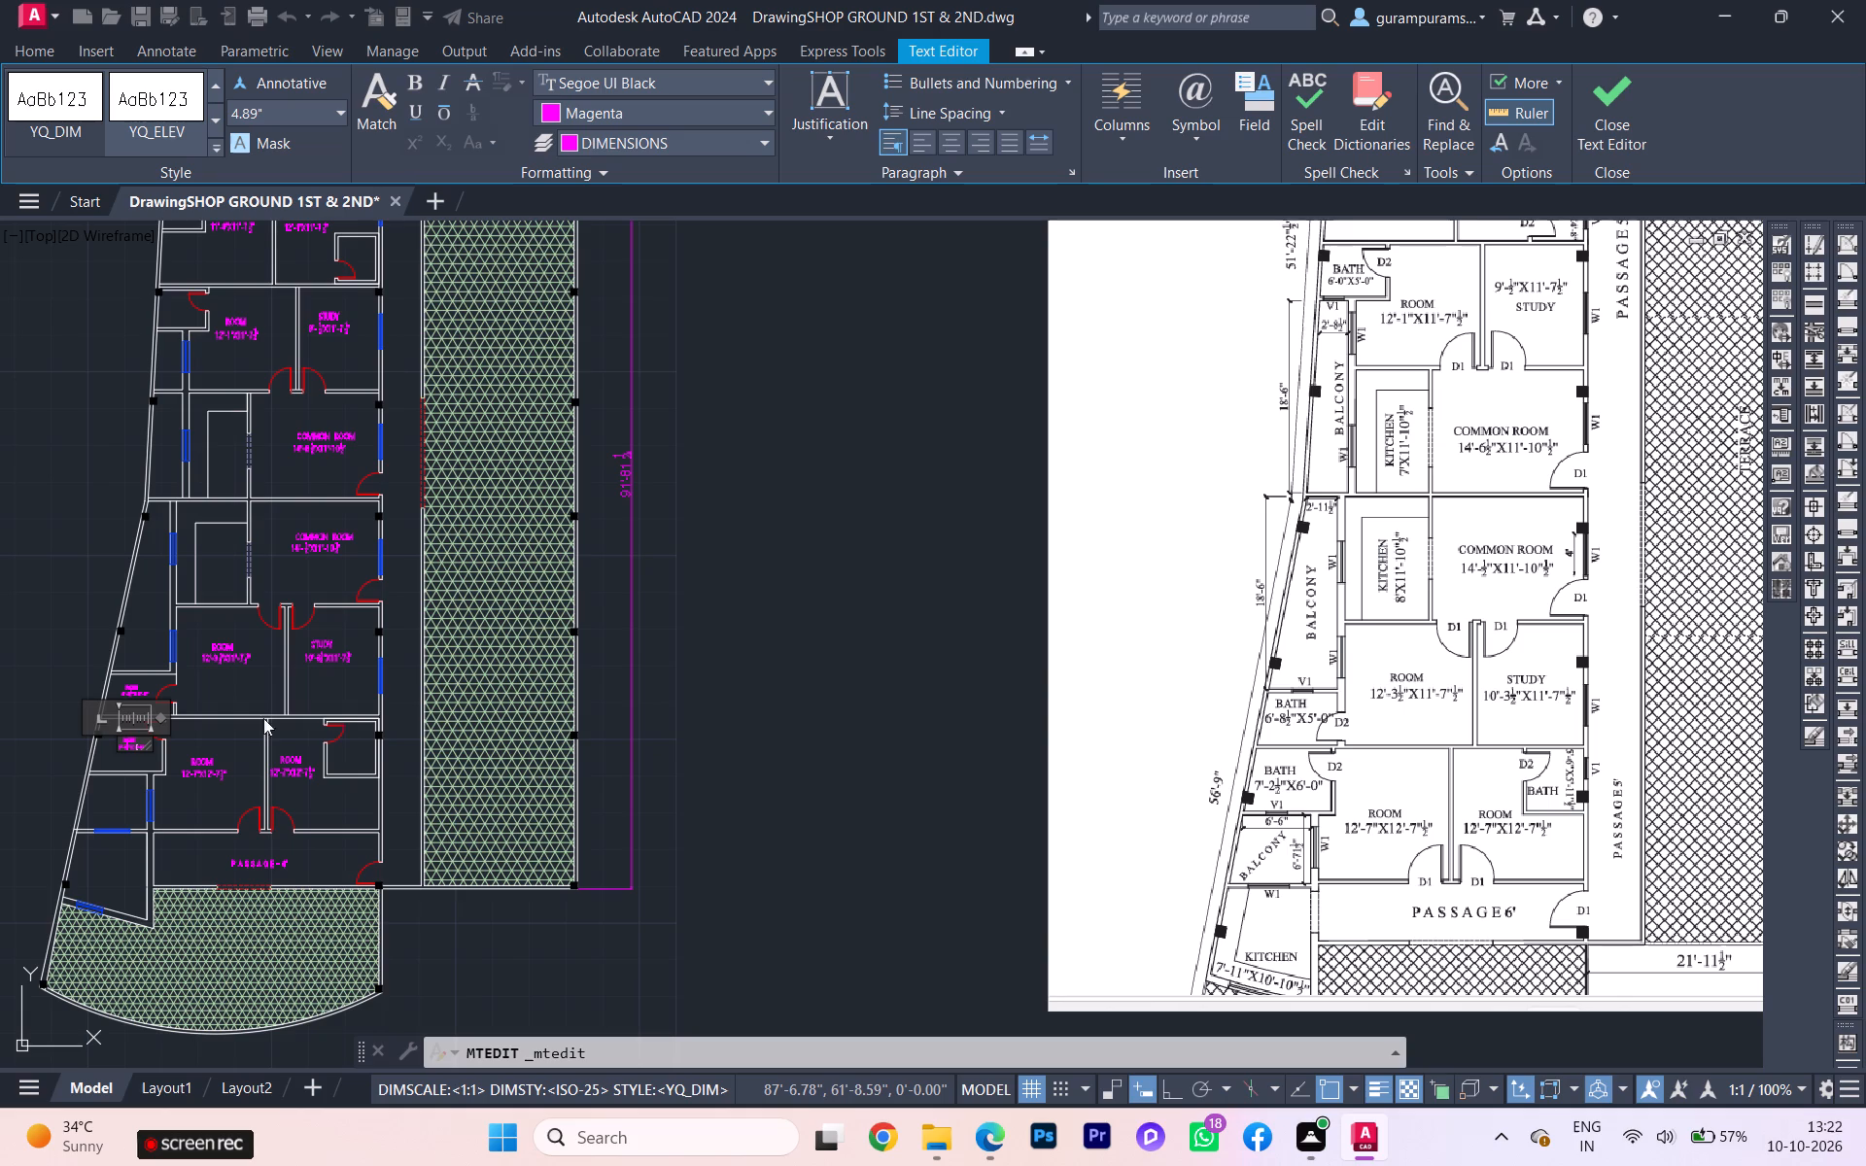
scroll(218, 719, "down", 1)
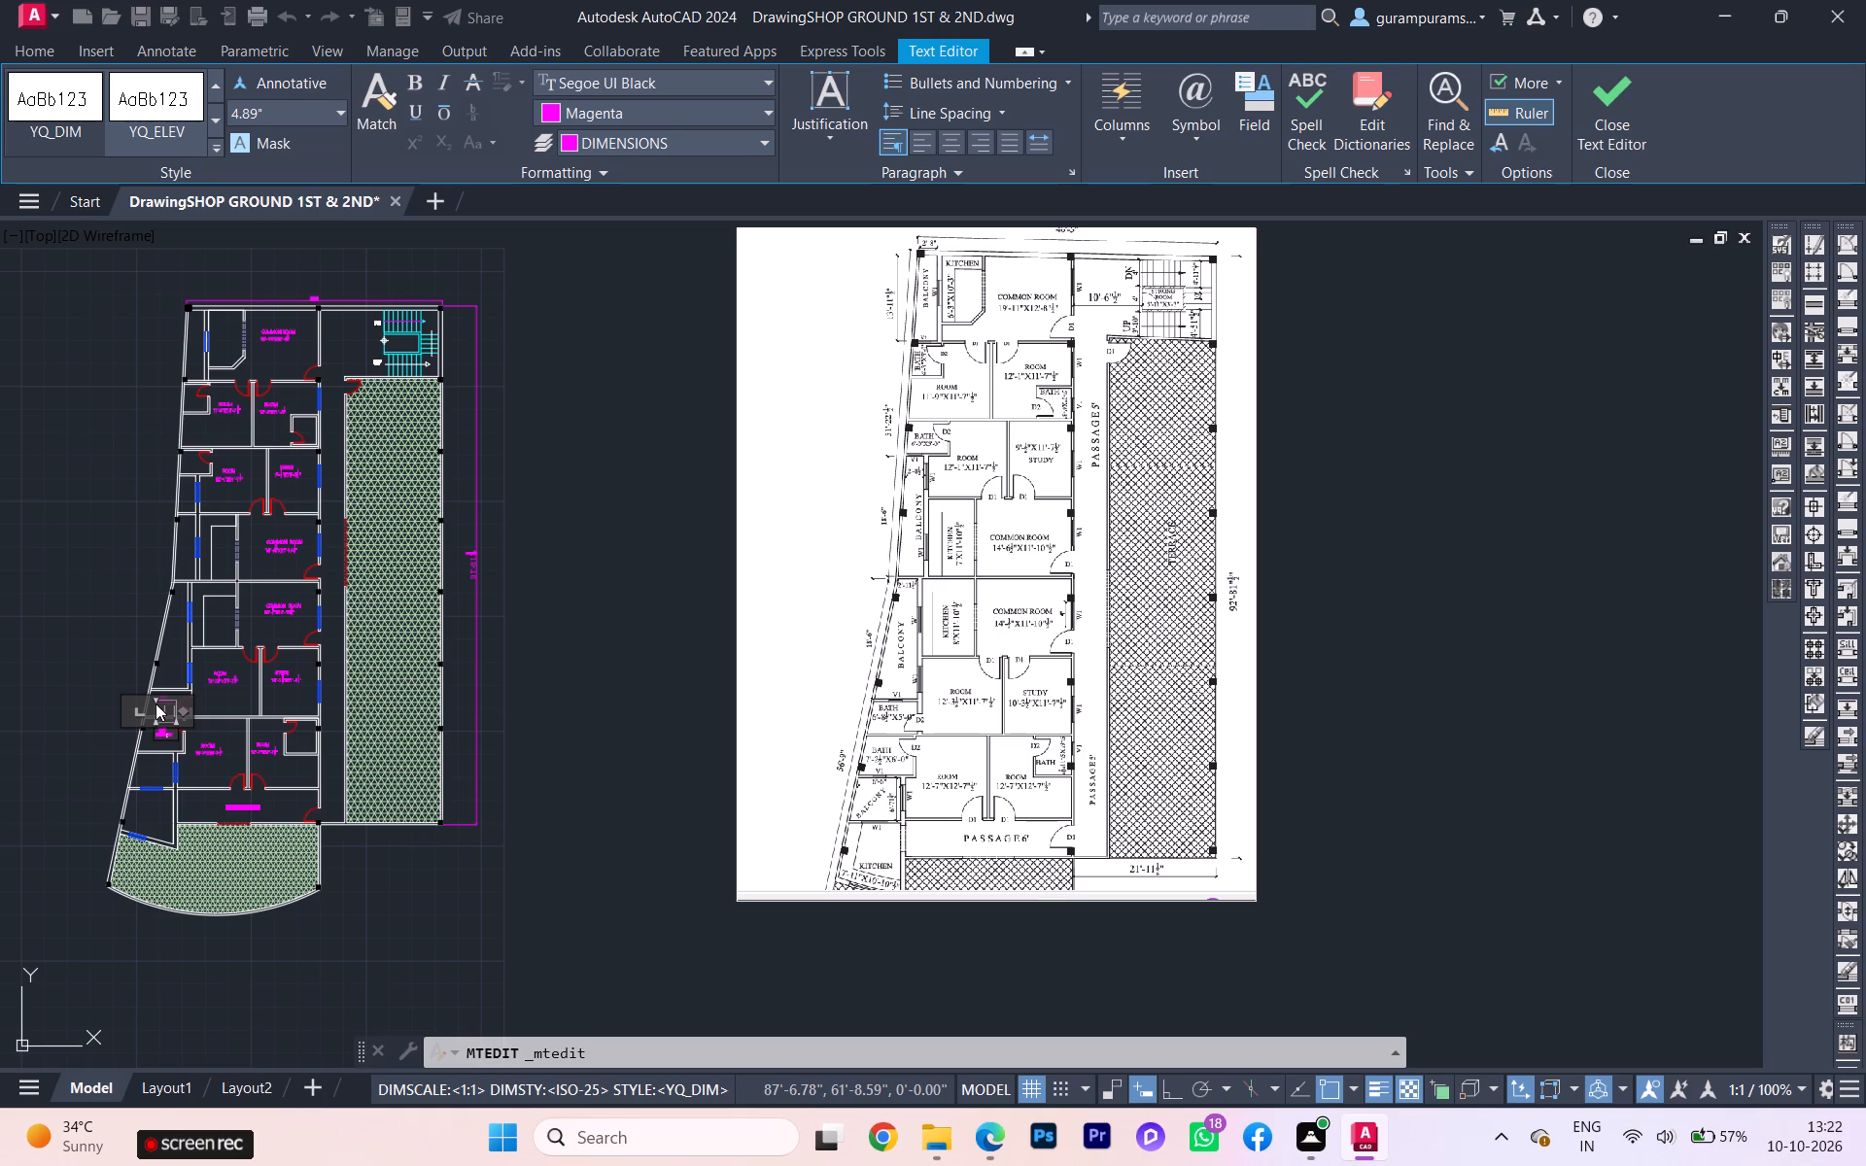
scroll(170, 781, "up", 1)
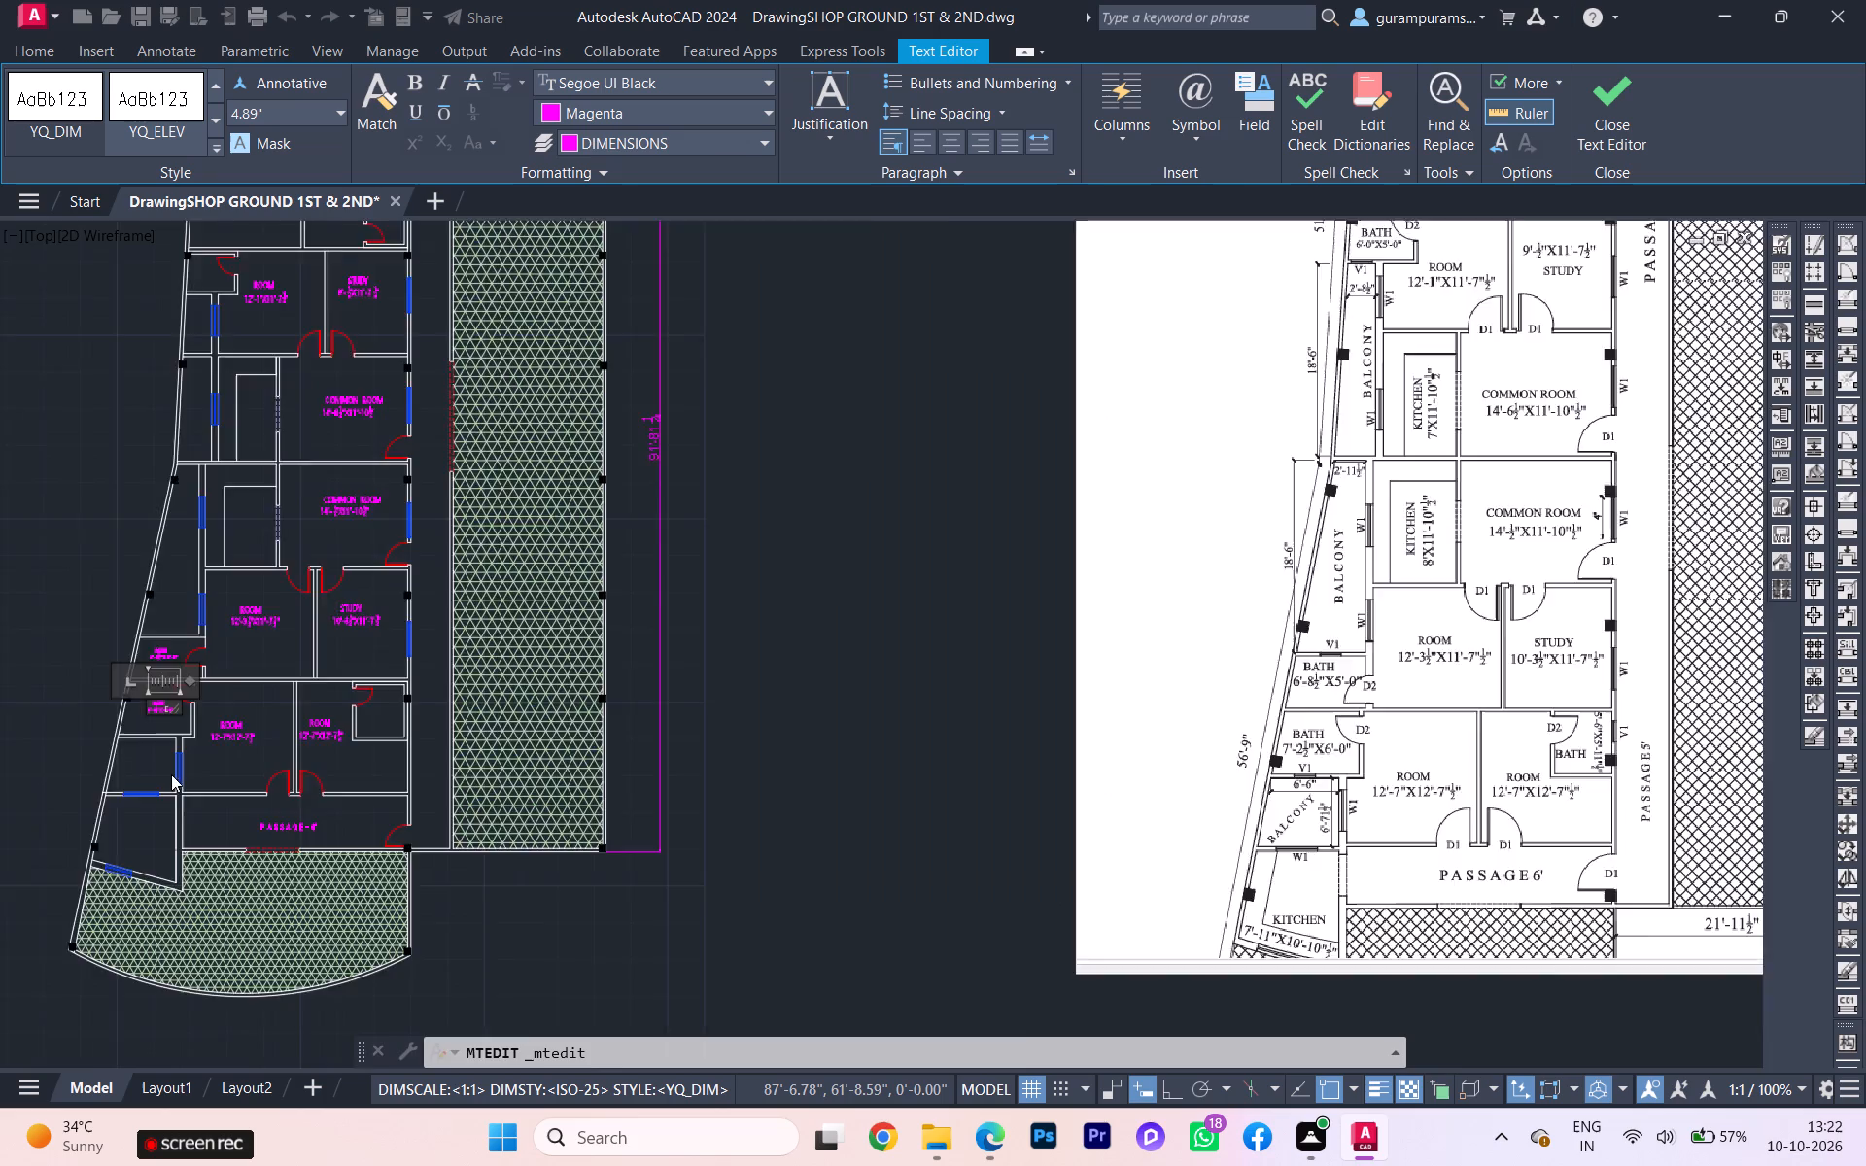
scroll(171, 774, "up", 1)
scroll(137, 698, "up", 2)
scroll(98, 657, "down", 3)
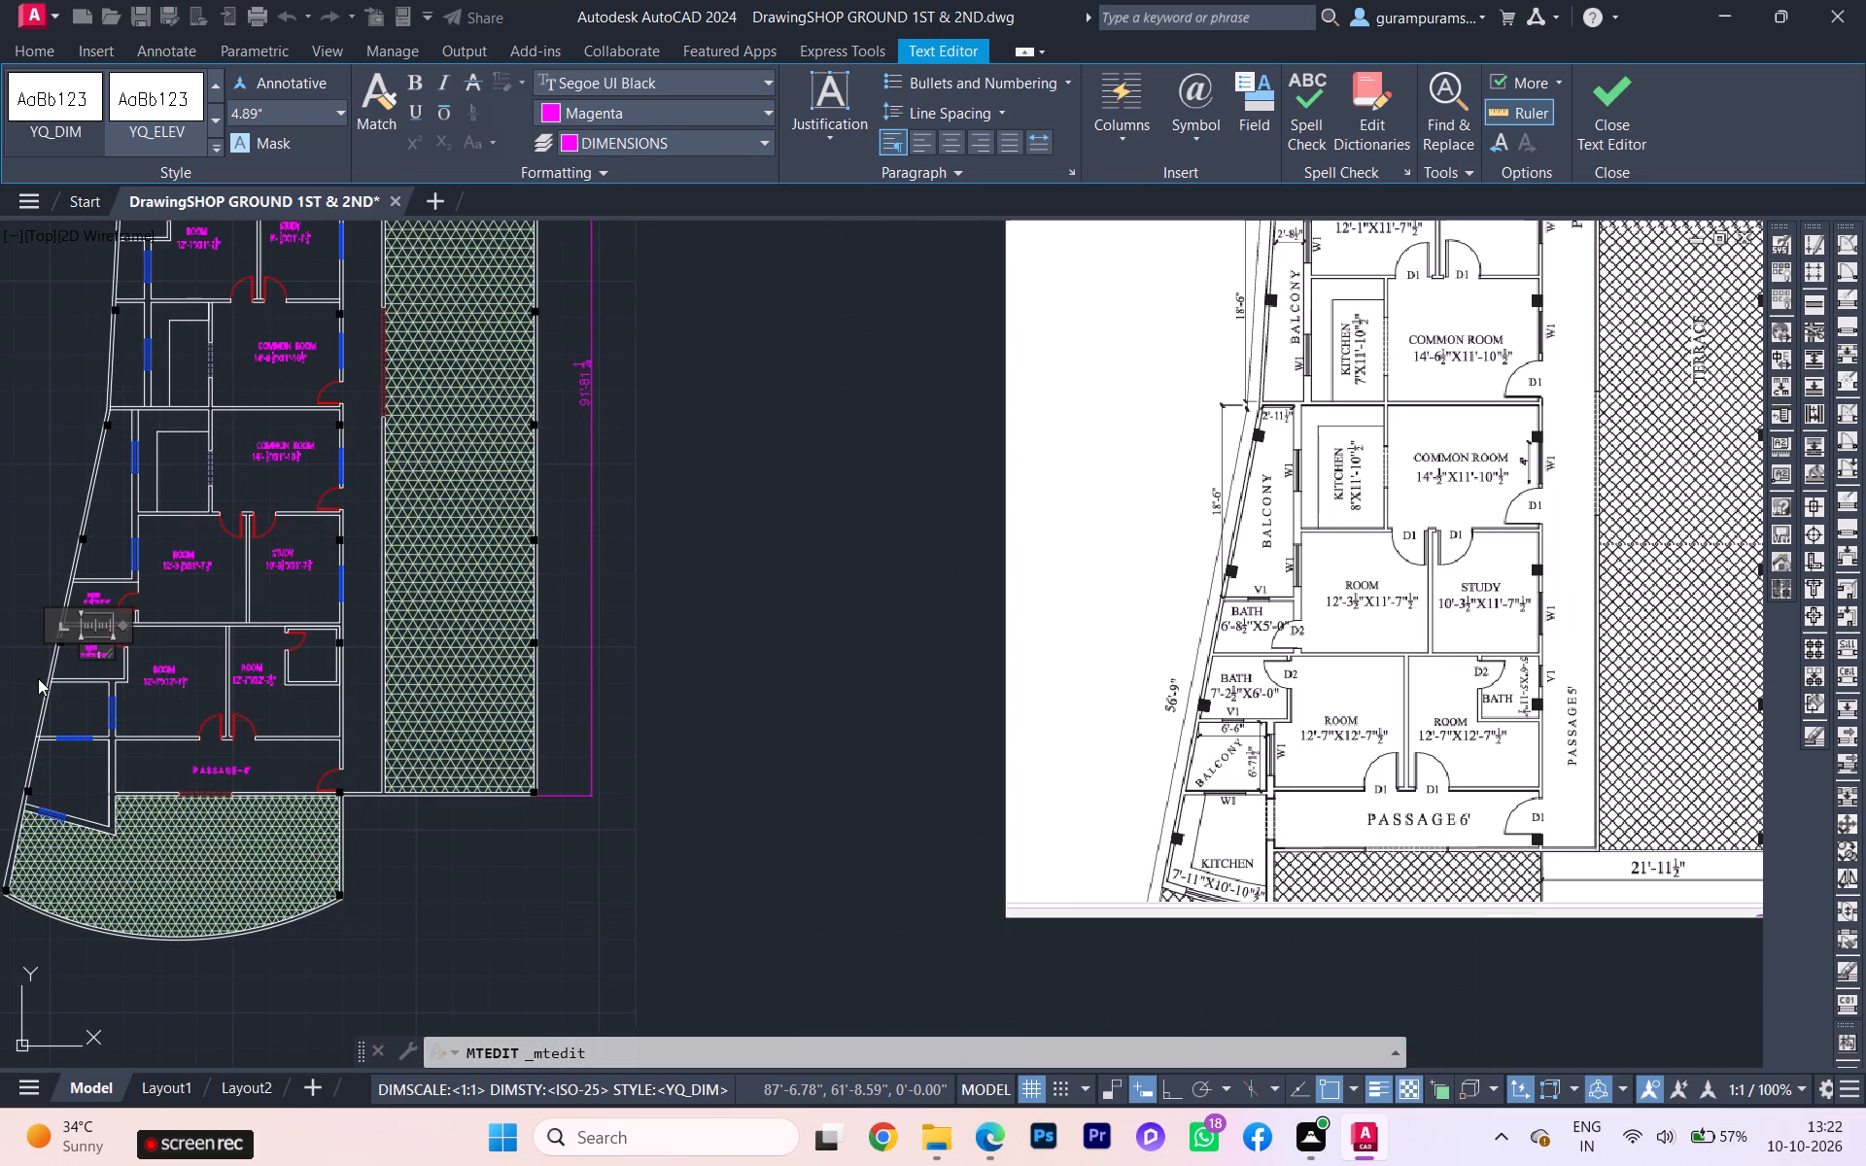
scroll(748, 700, "down", 1)
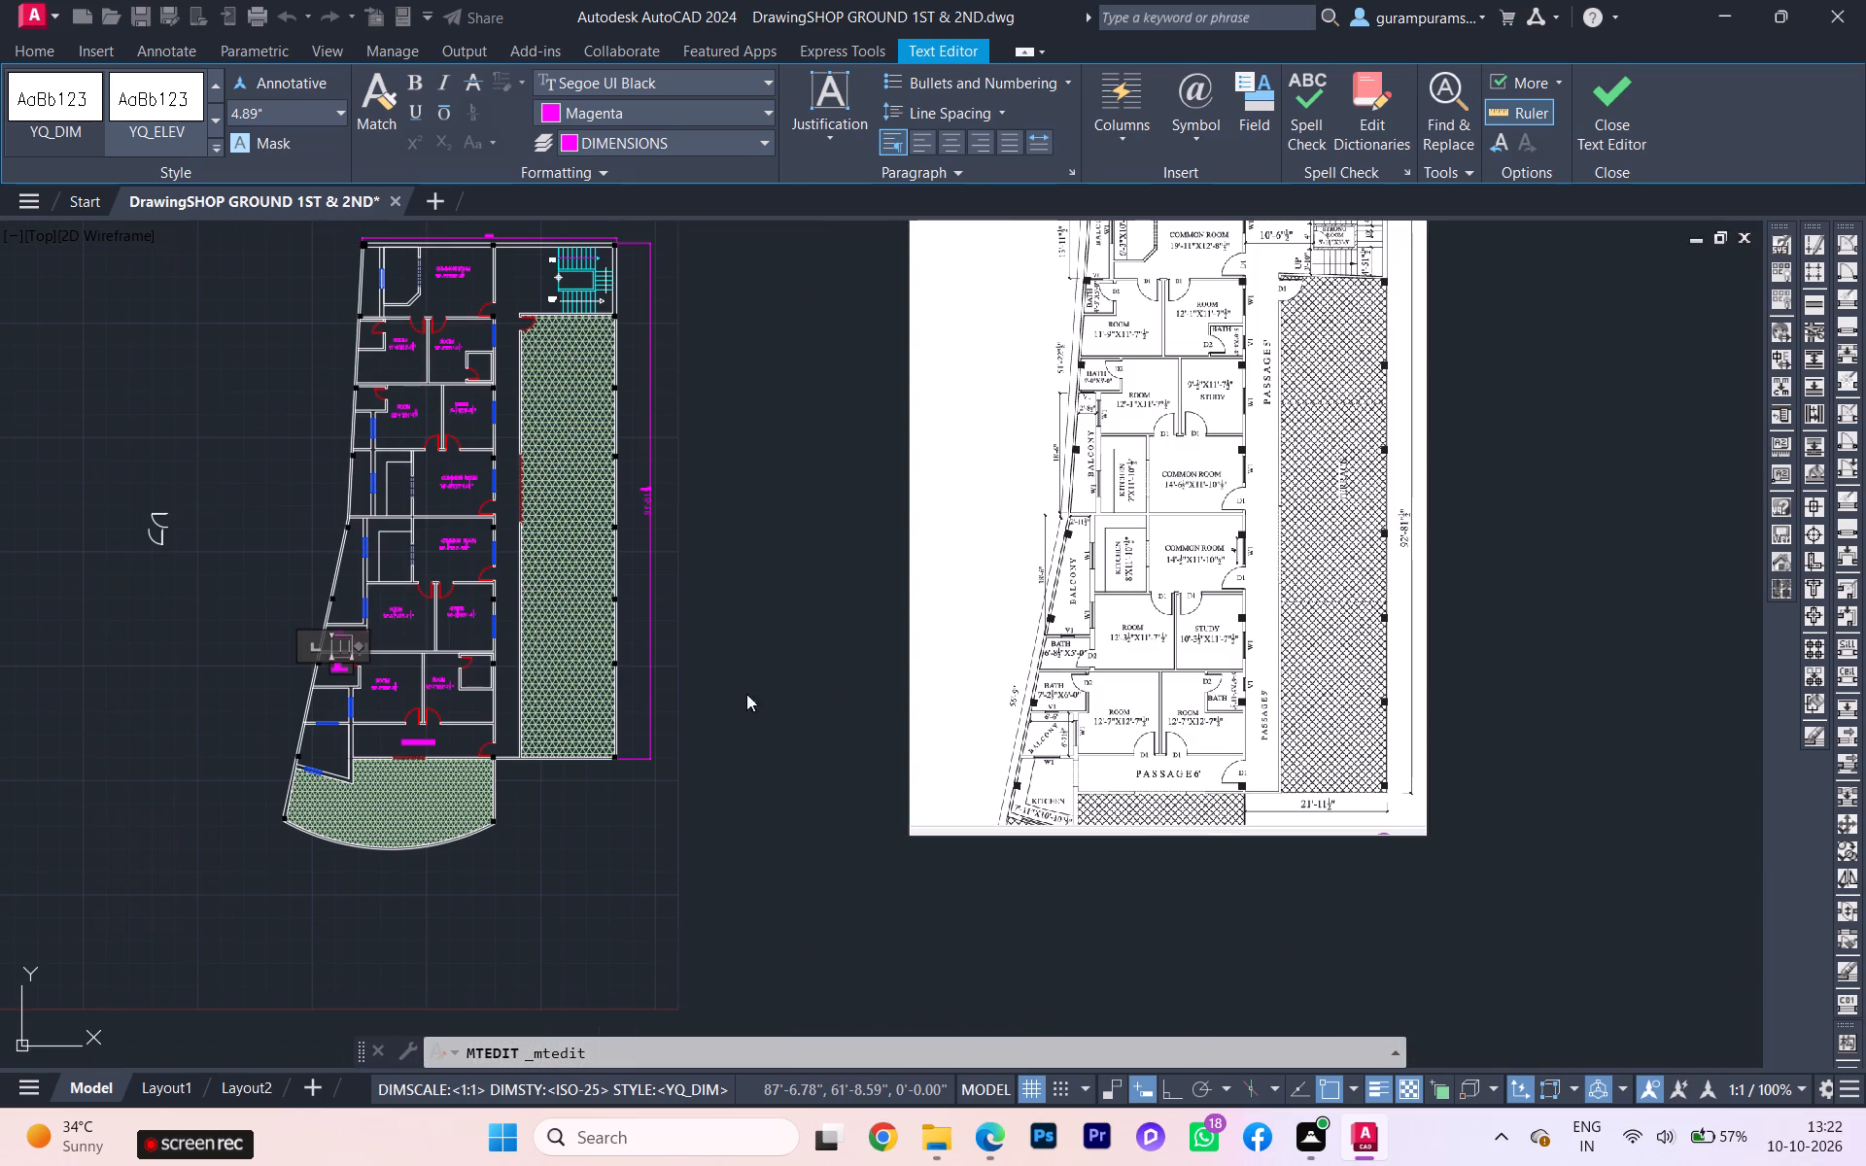
scroll(234, 665, "up", 3)
scroll(642, 728, "up", 3)
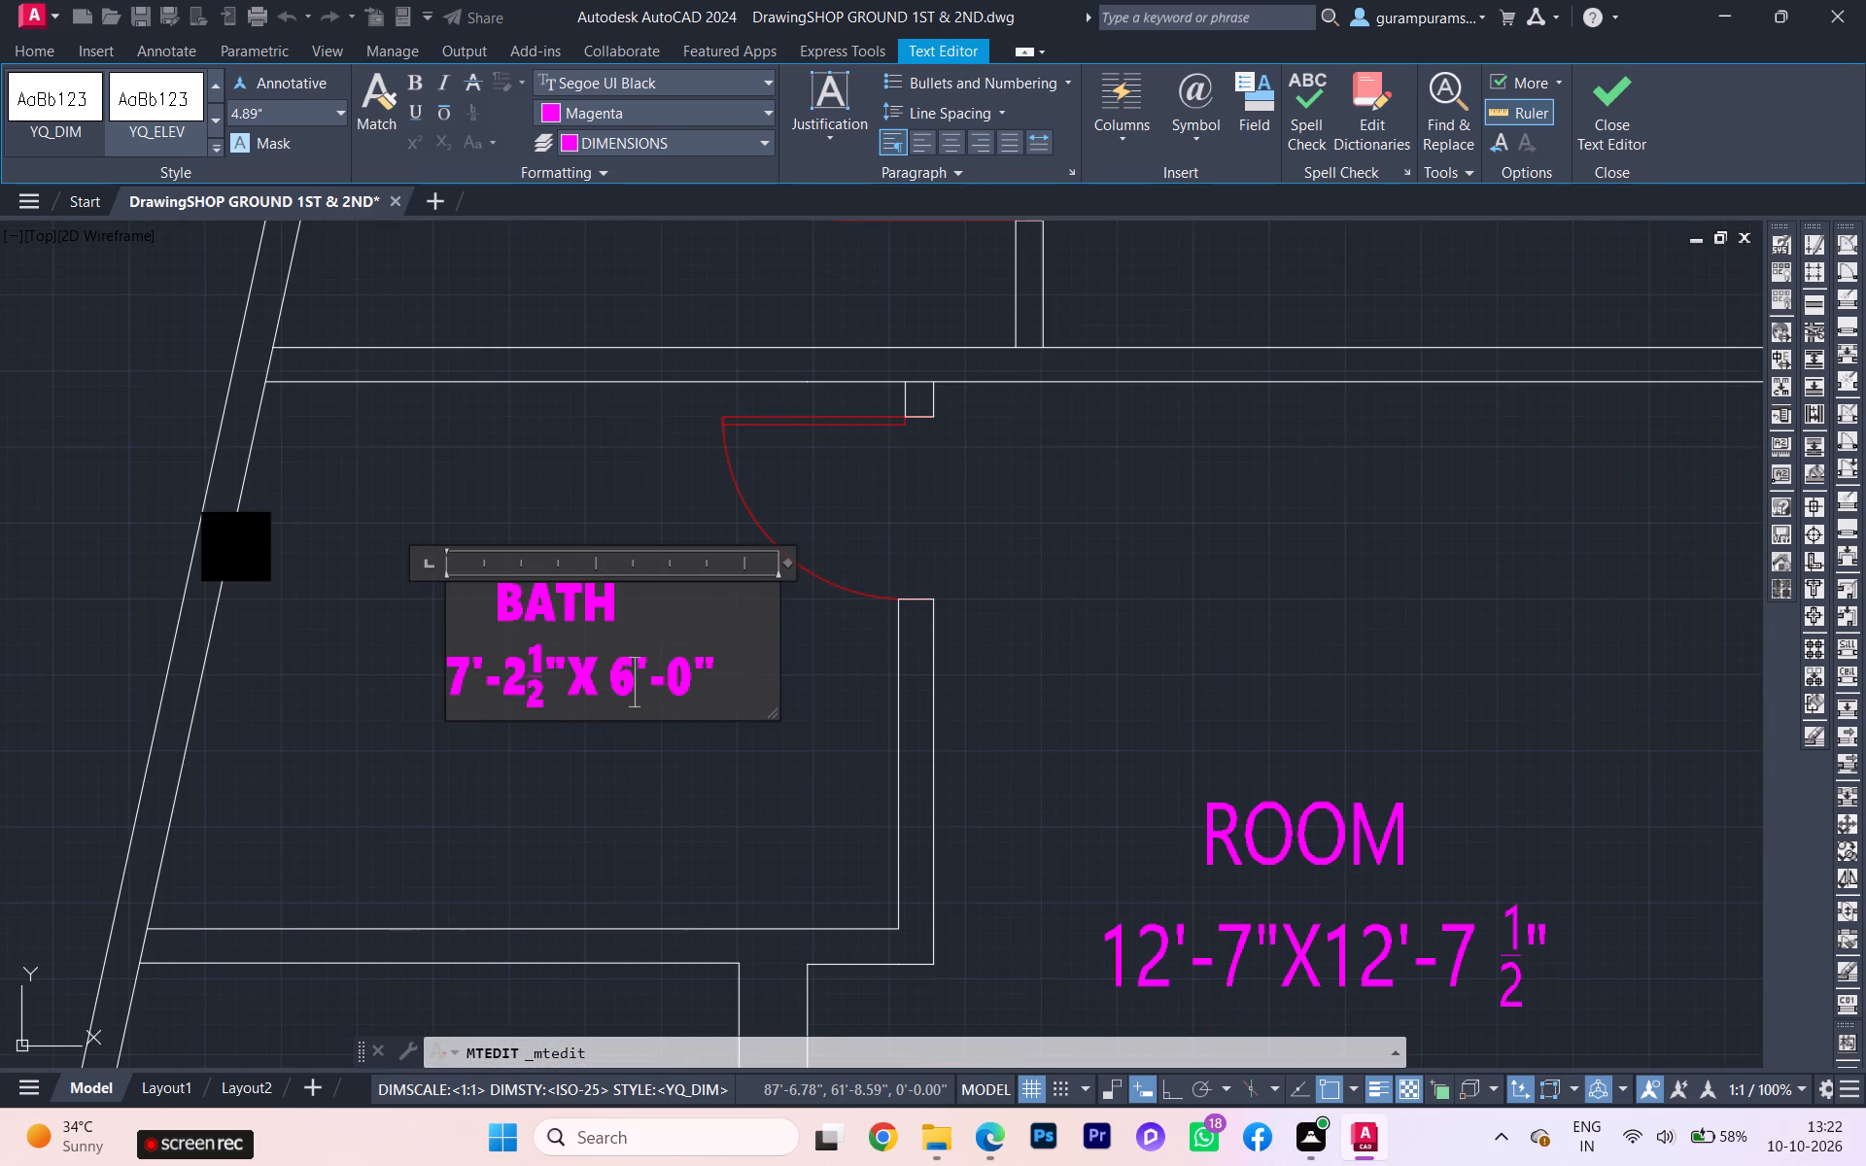
scroll(447, 641, "down", 1)
left_click(358, 703)
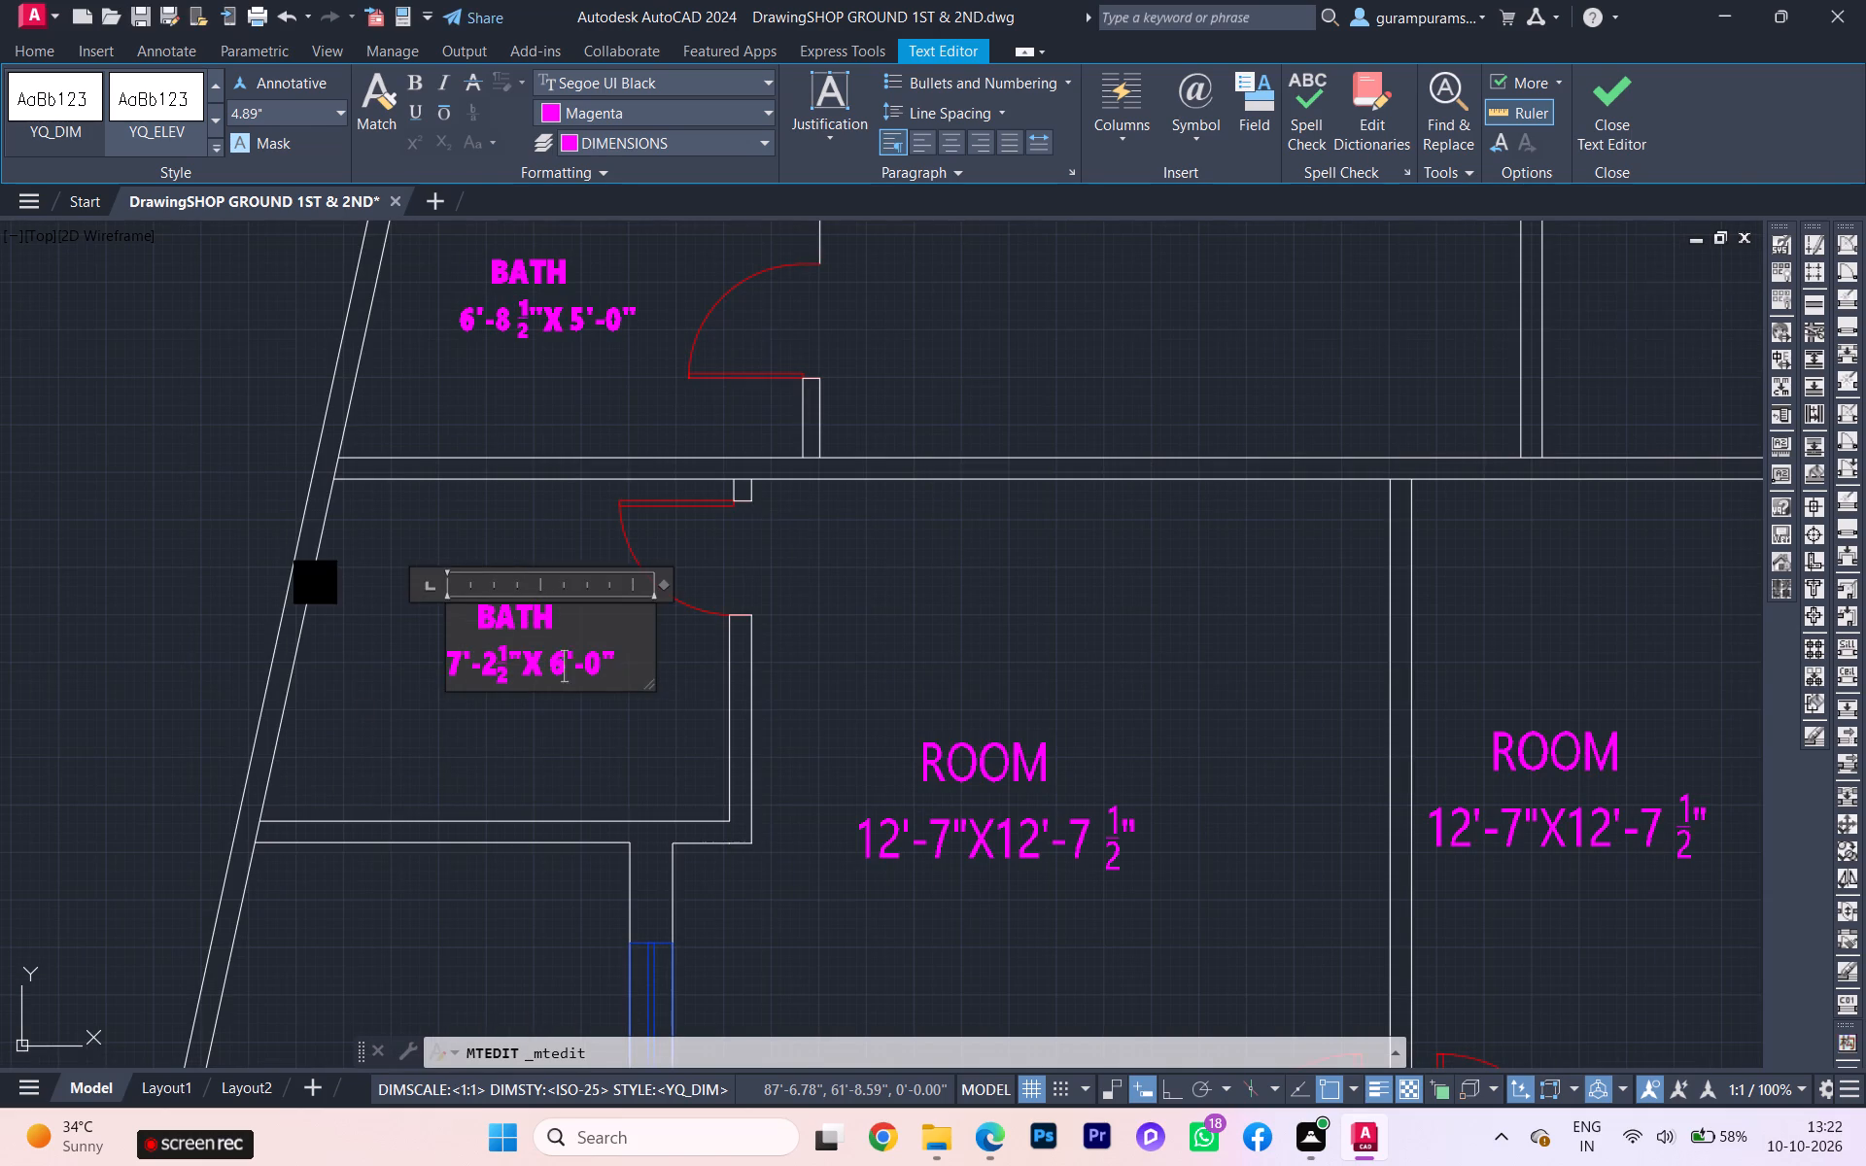
Add a horizontal linear dimension across the balcony below the lower bath, from the slanted outer wall to the window wall.
scroll(287, 678, "down", 2)
scroll(394, 685, "up", 1)
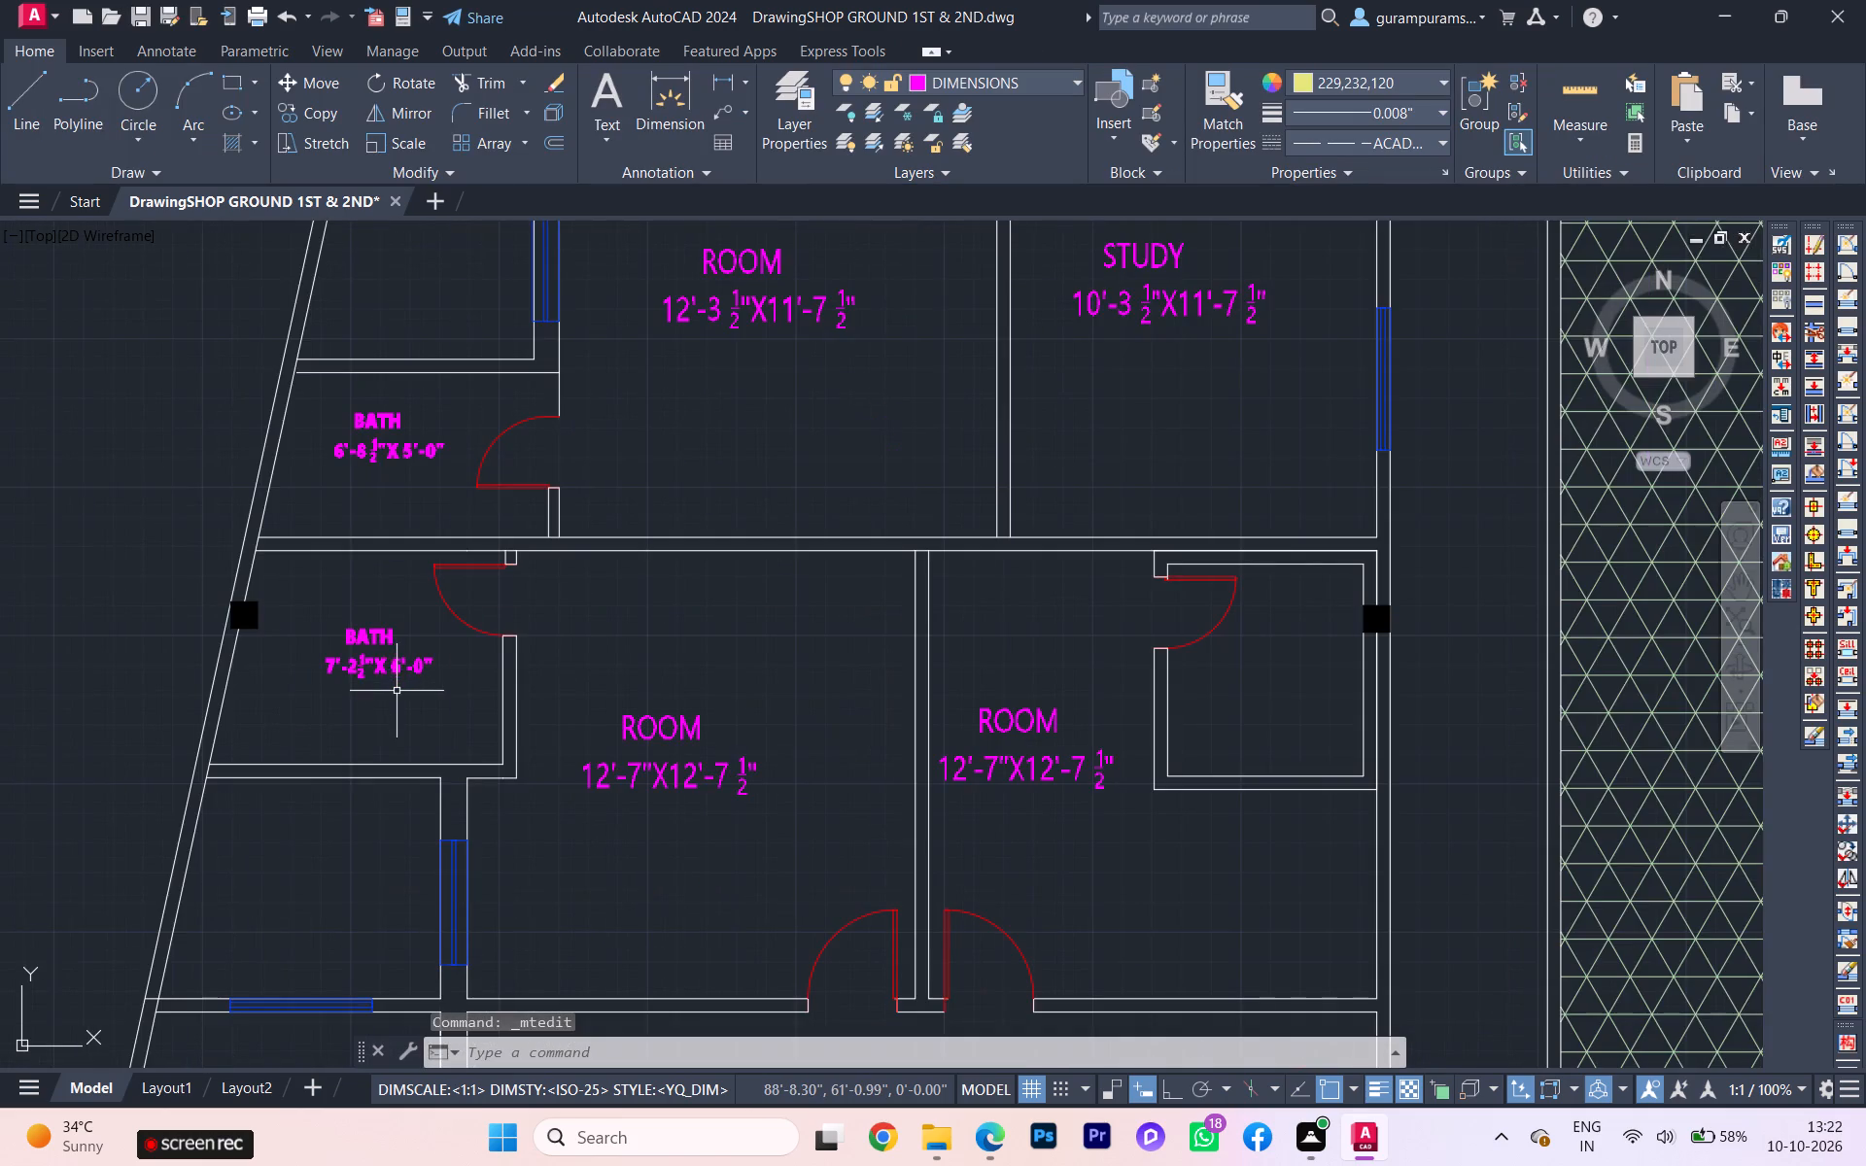
scroll(363, 694, "up", 1)
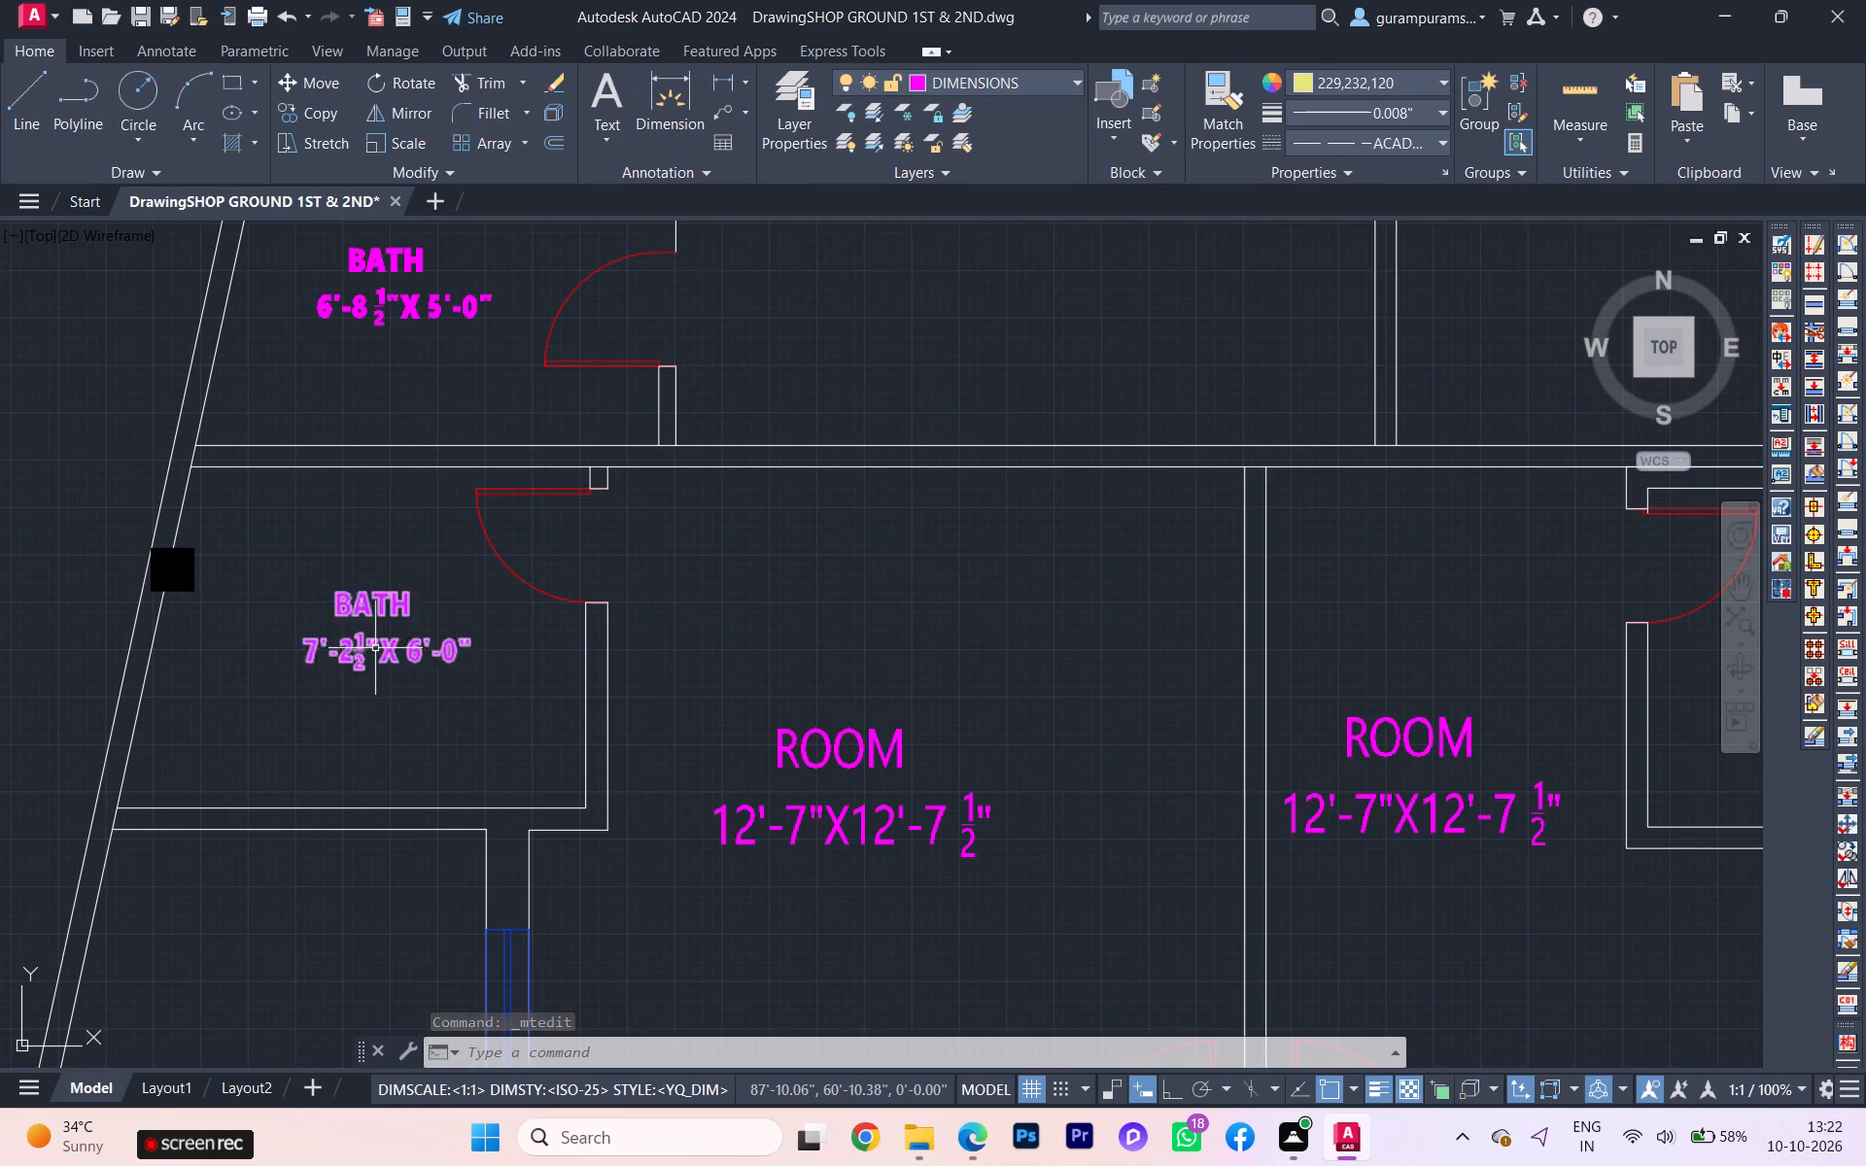
scroll(375, 648, "down", 4)
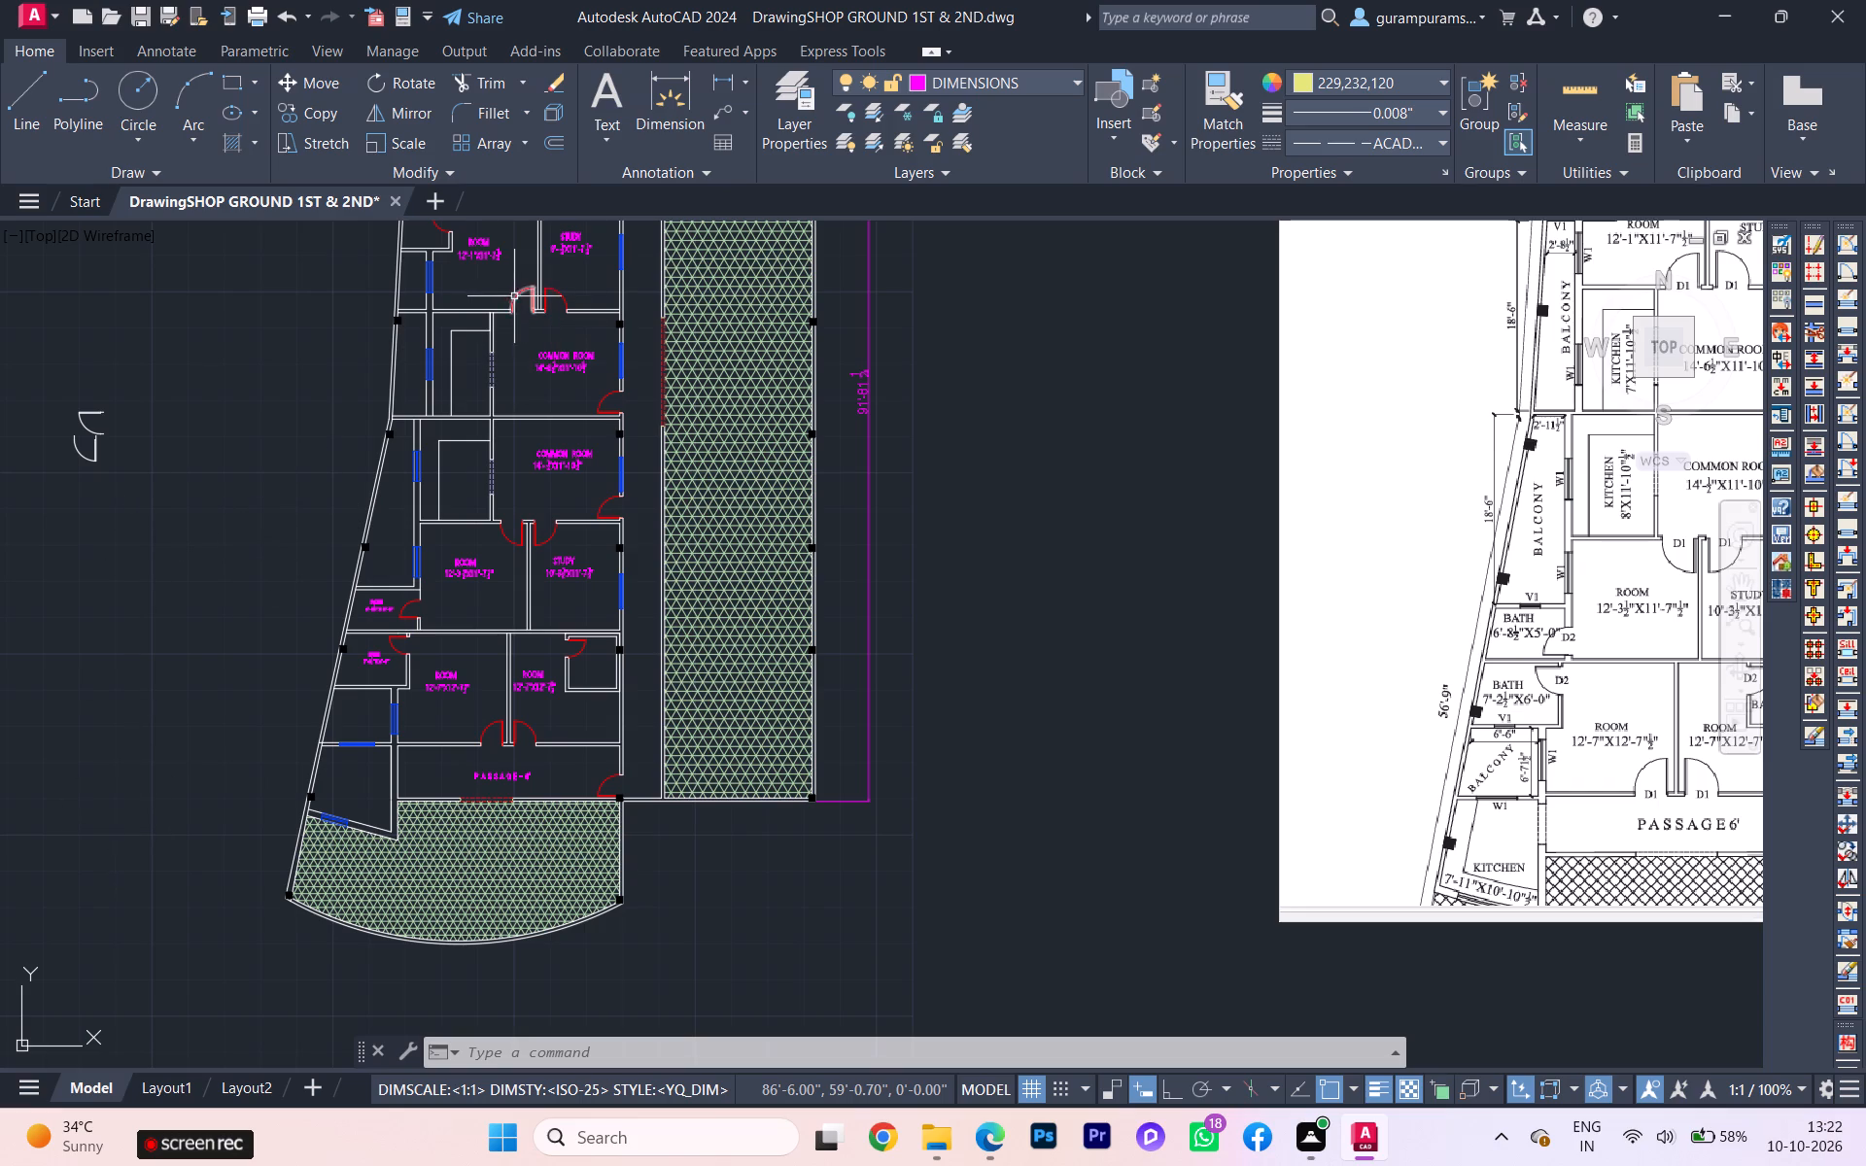
left_click(719, 82)
scroll(364, 668, "up", 1)
scroll(303, 729, "up", 2)
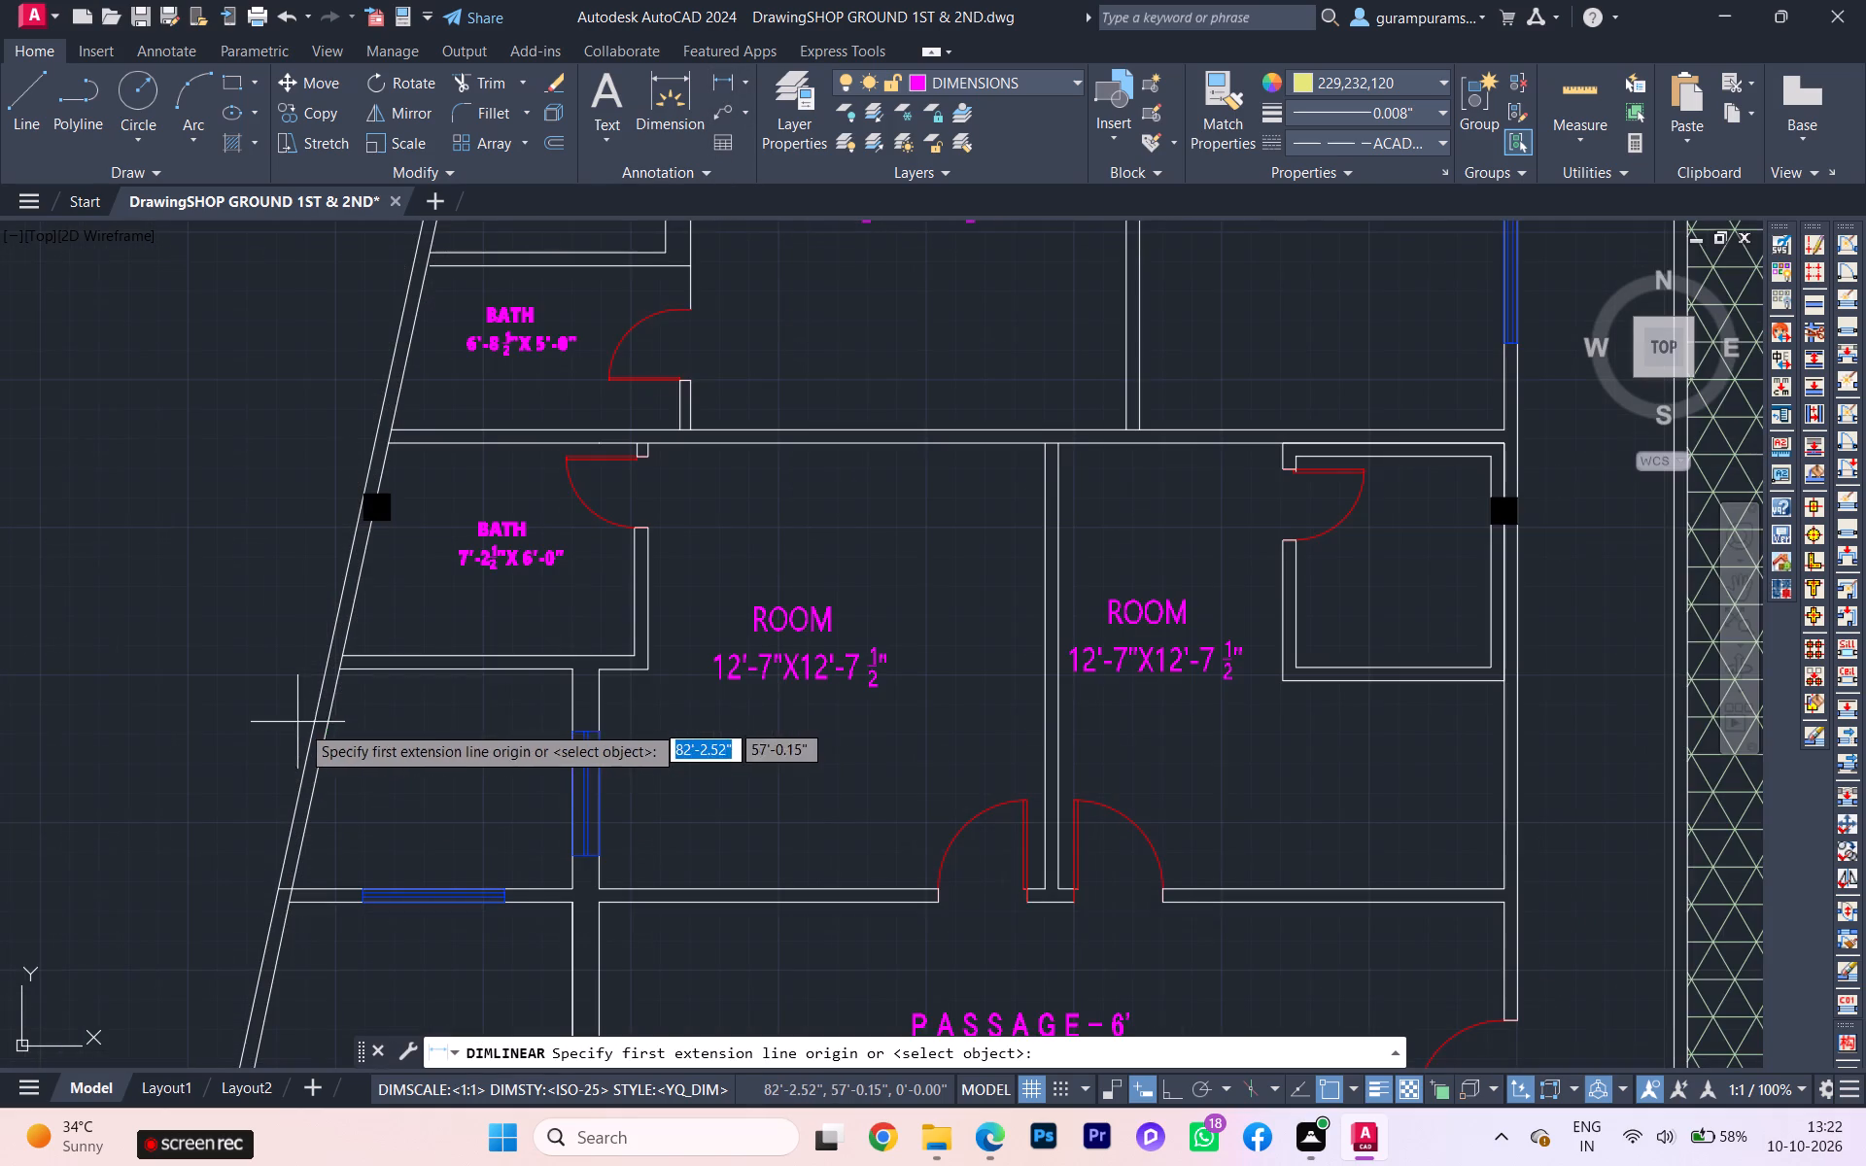
left_click(328, 725)
left_click(572, 723)
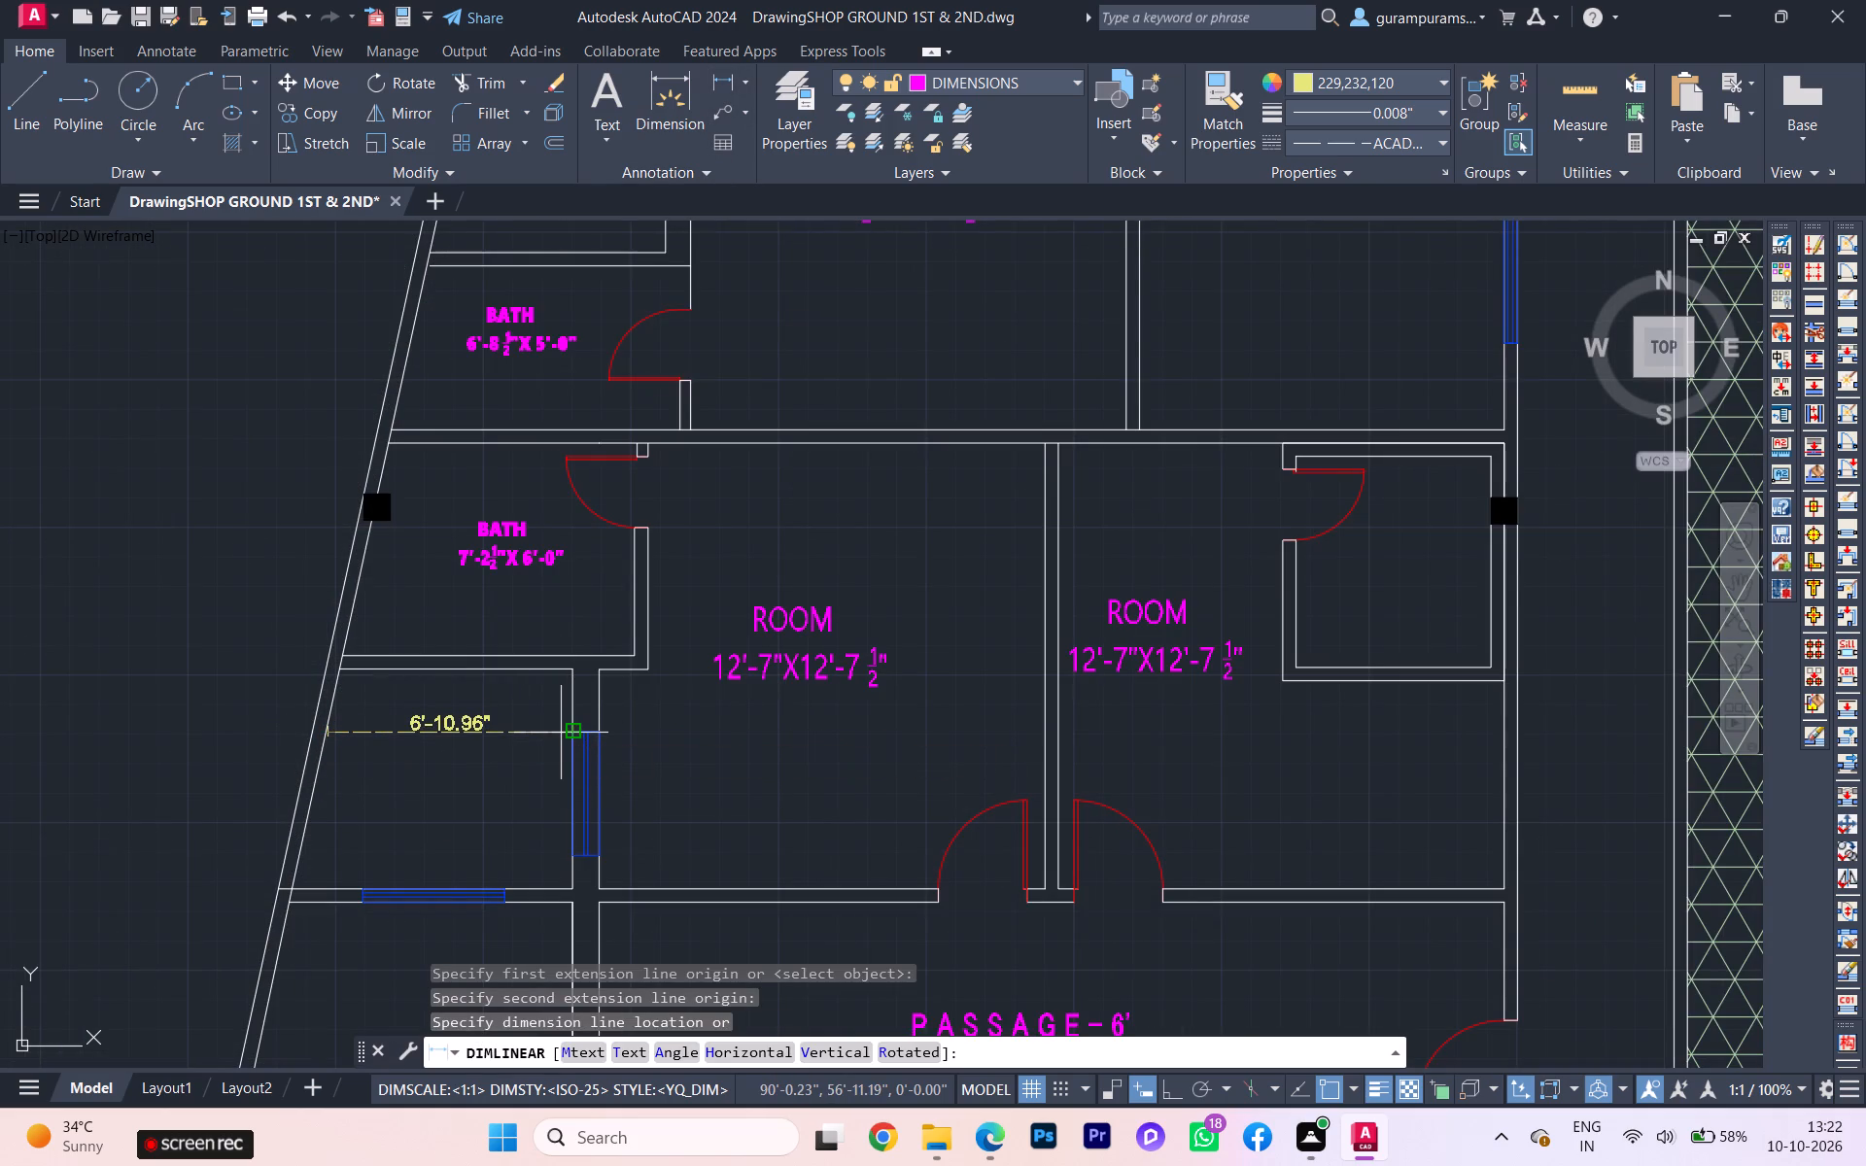
left_click(561, 733)
Override the balcony dimension's text with 6'-6", matching the reference plan.
scroll(443, 752, "up", 2)
triple_click(456, 711)
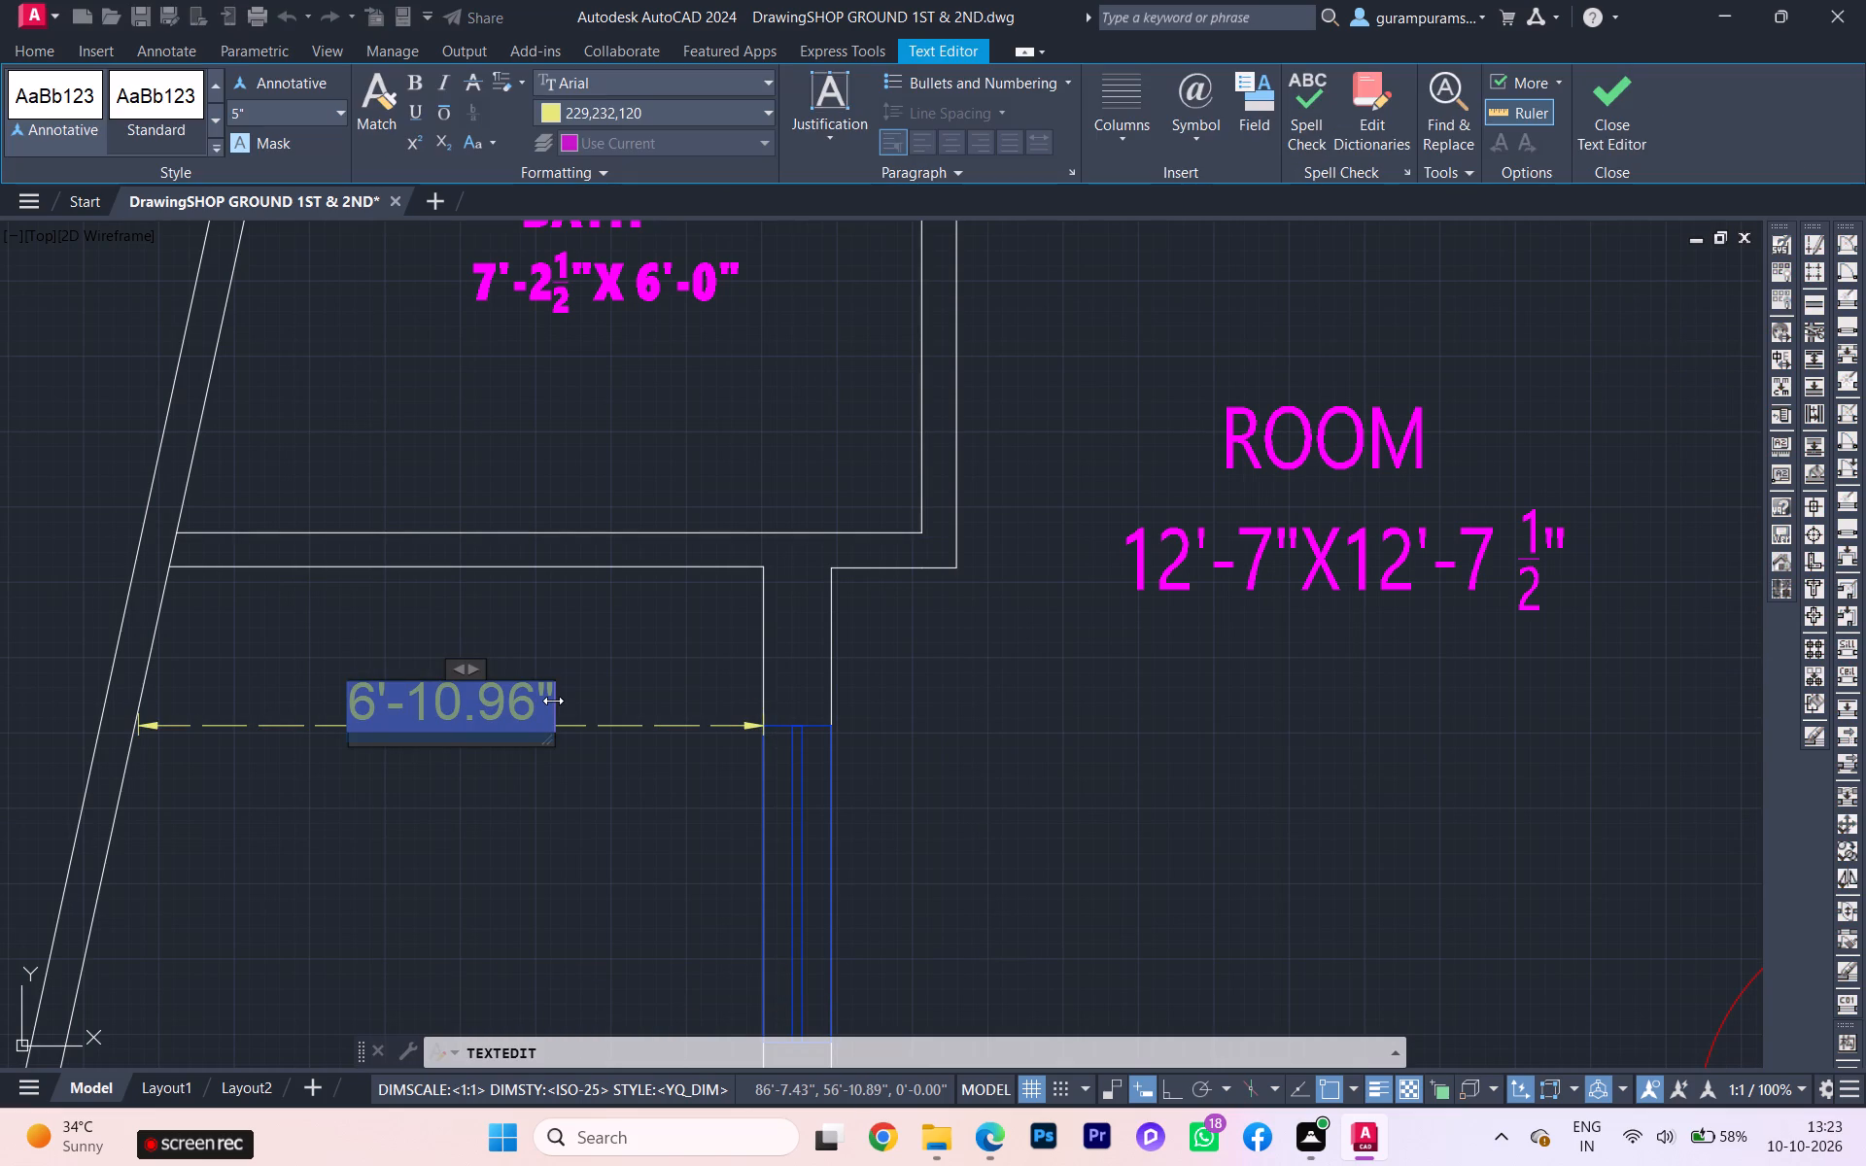
type("6'-6")
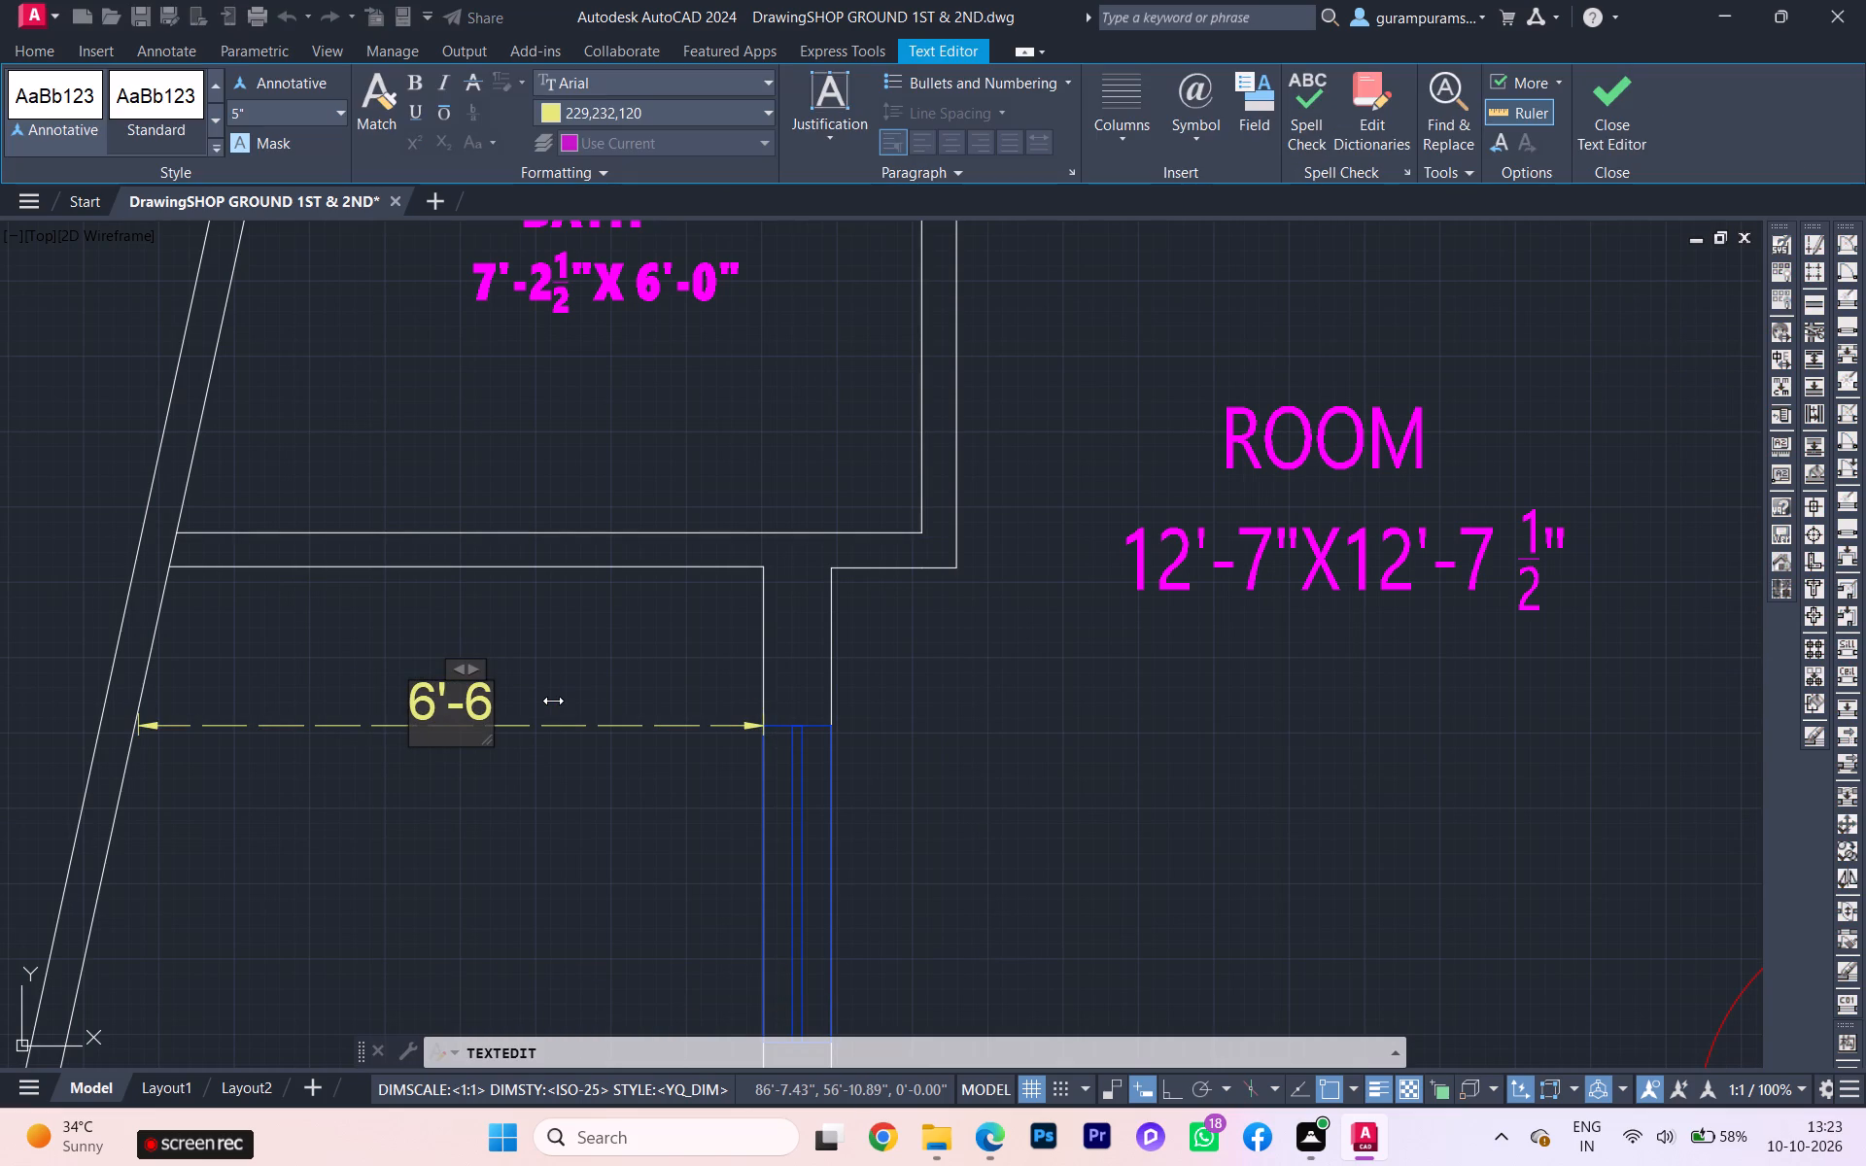
key("shift+quotedbl")
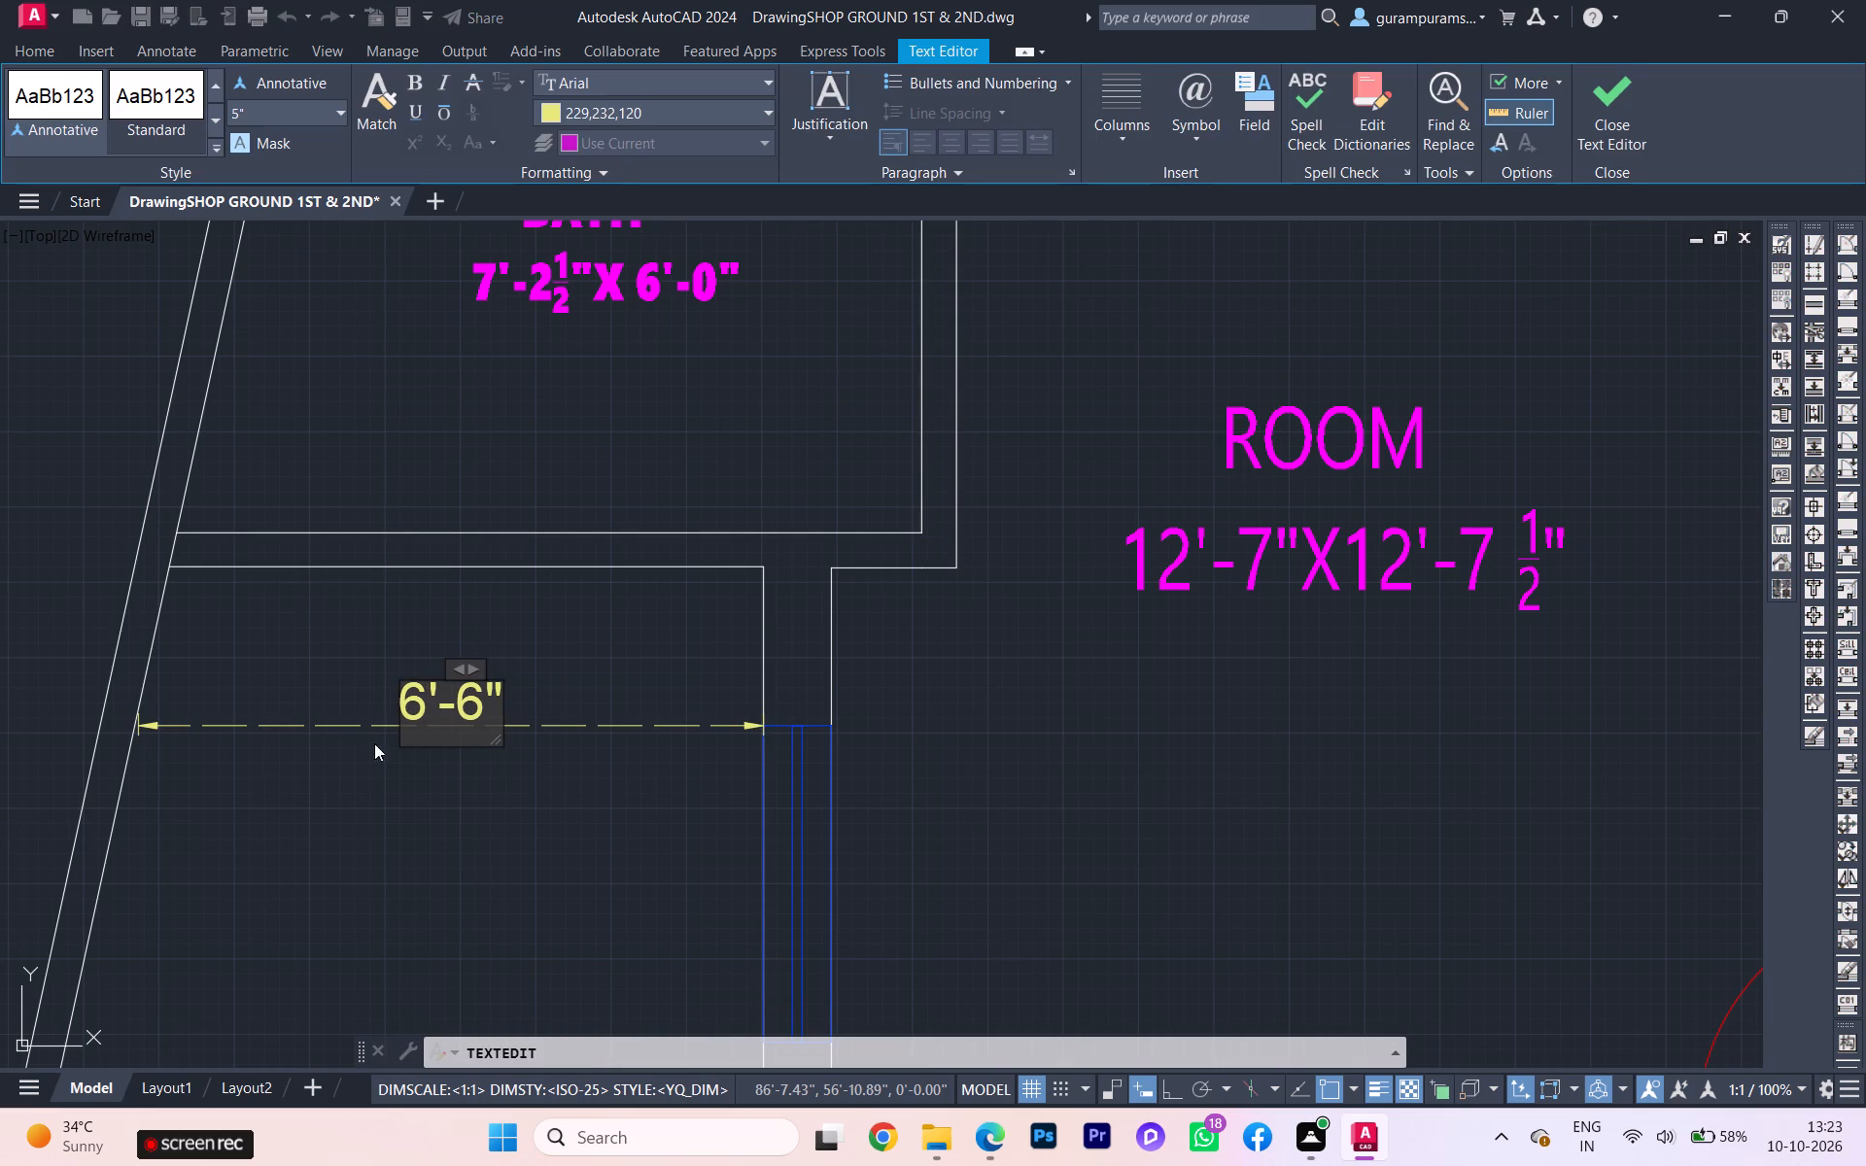
scroll(264, 745, "down", 4)
scroll(351, 750, "down", 1)
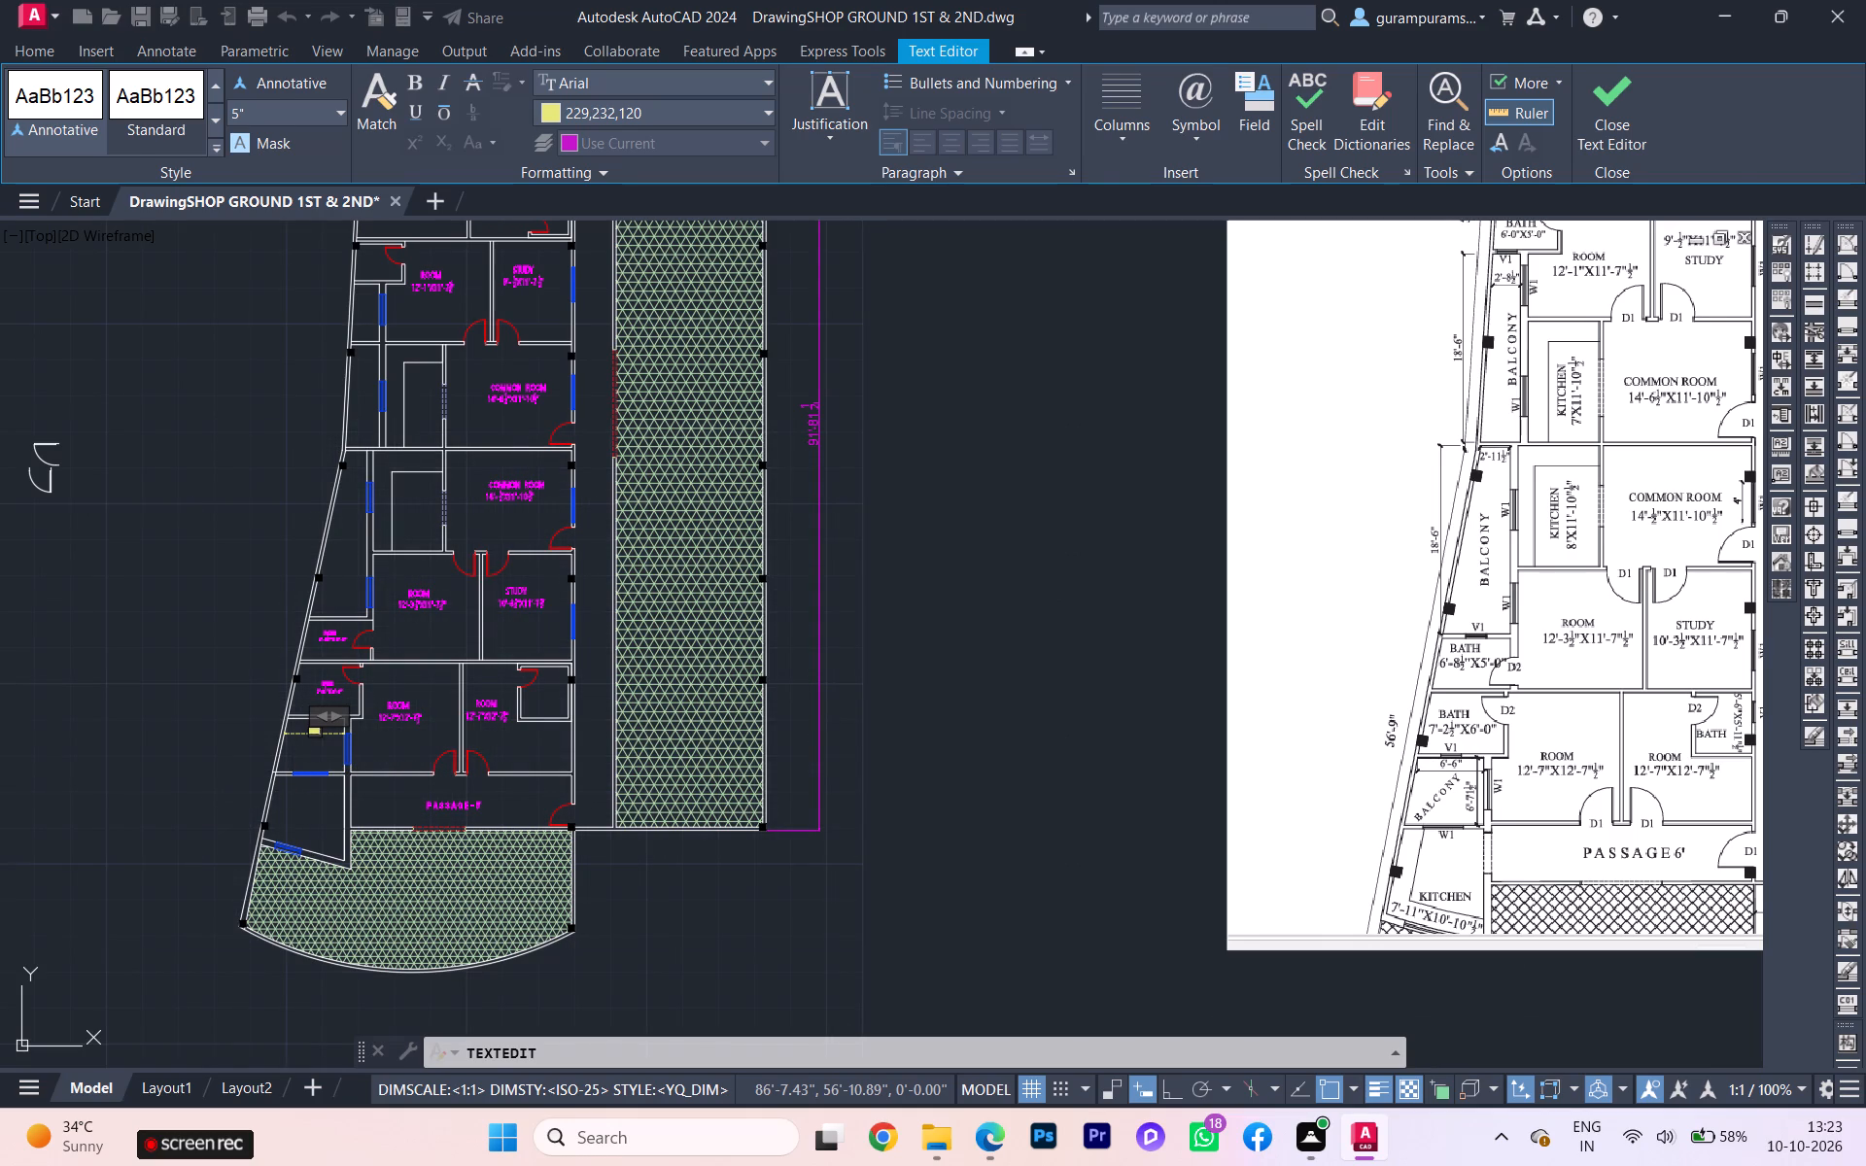
left_click(294, 750)
scroll(294, 749, "up", 2)
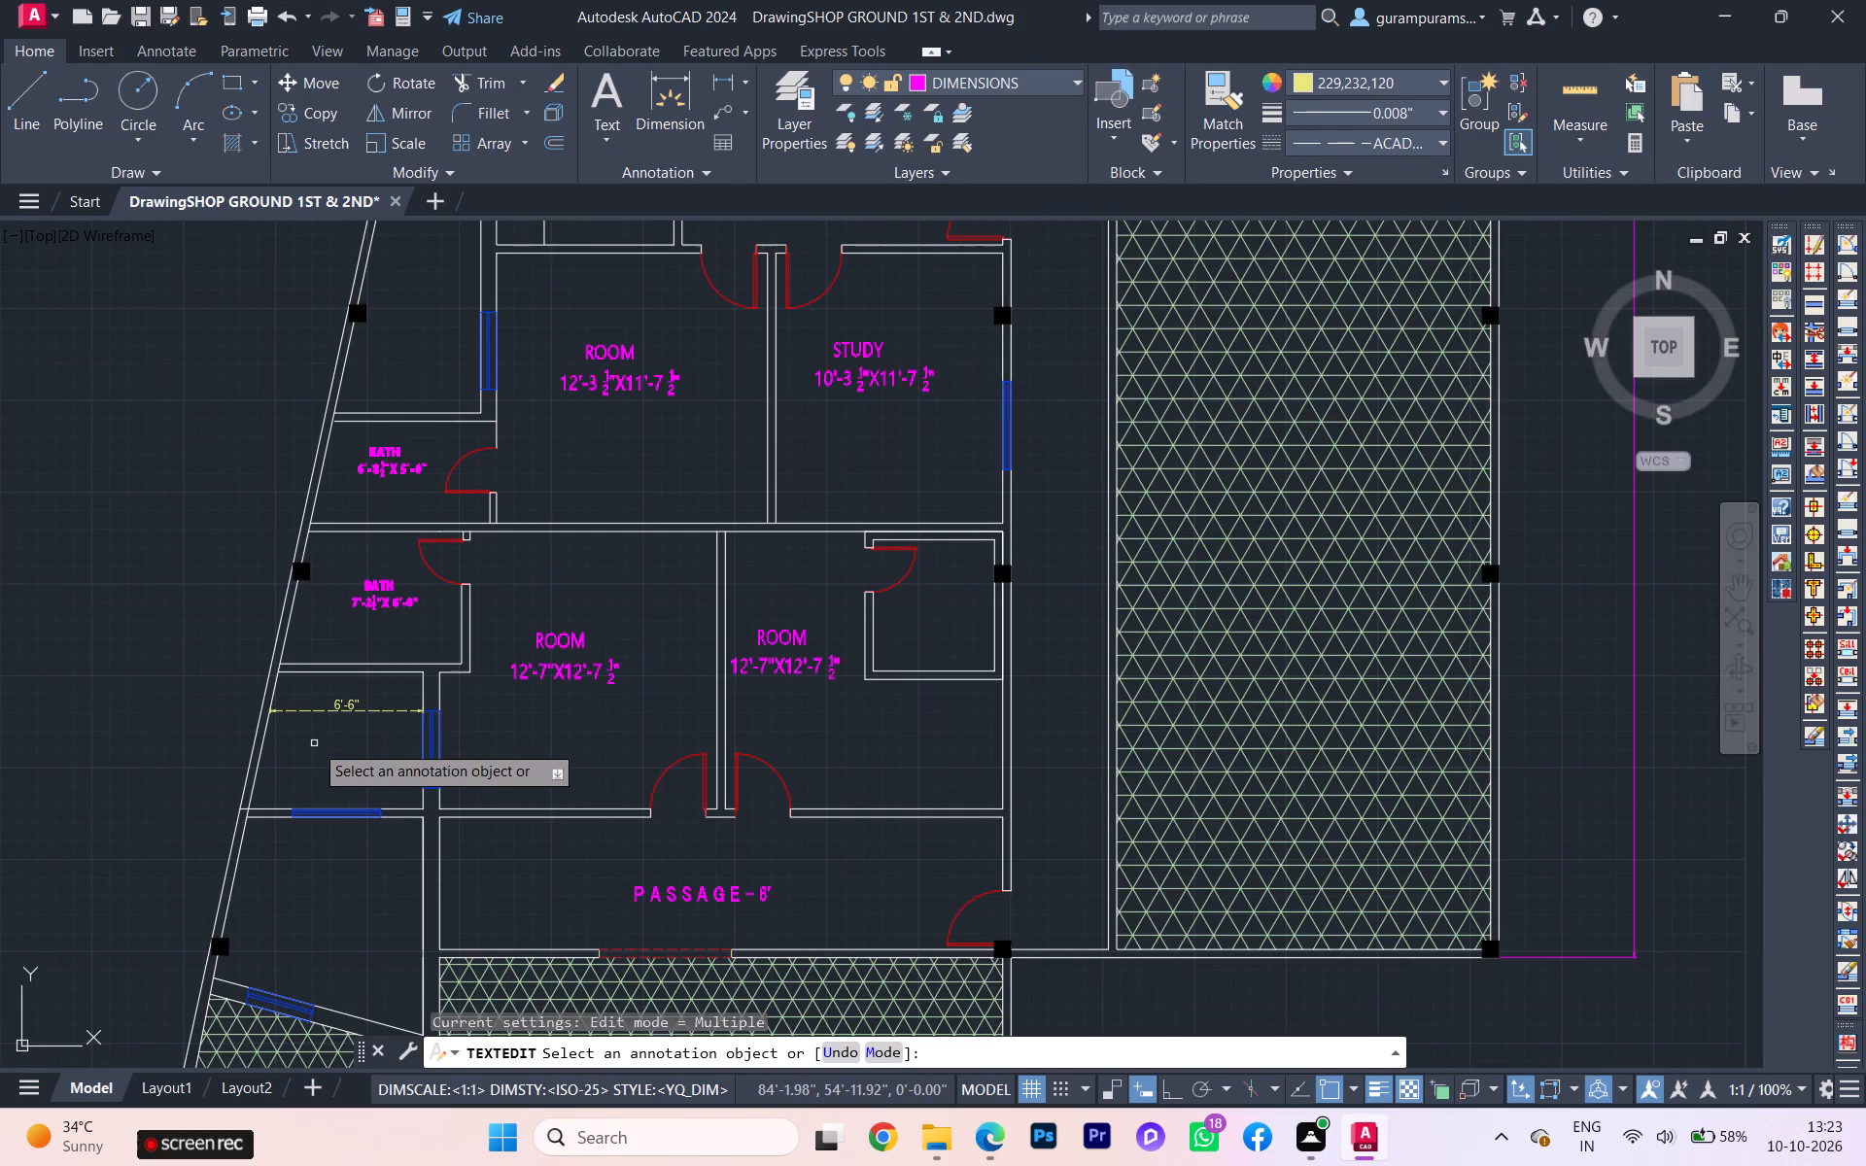
scroll(371, 710, "up", 2)
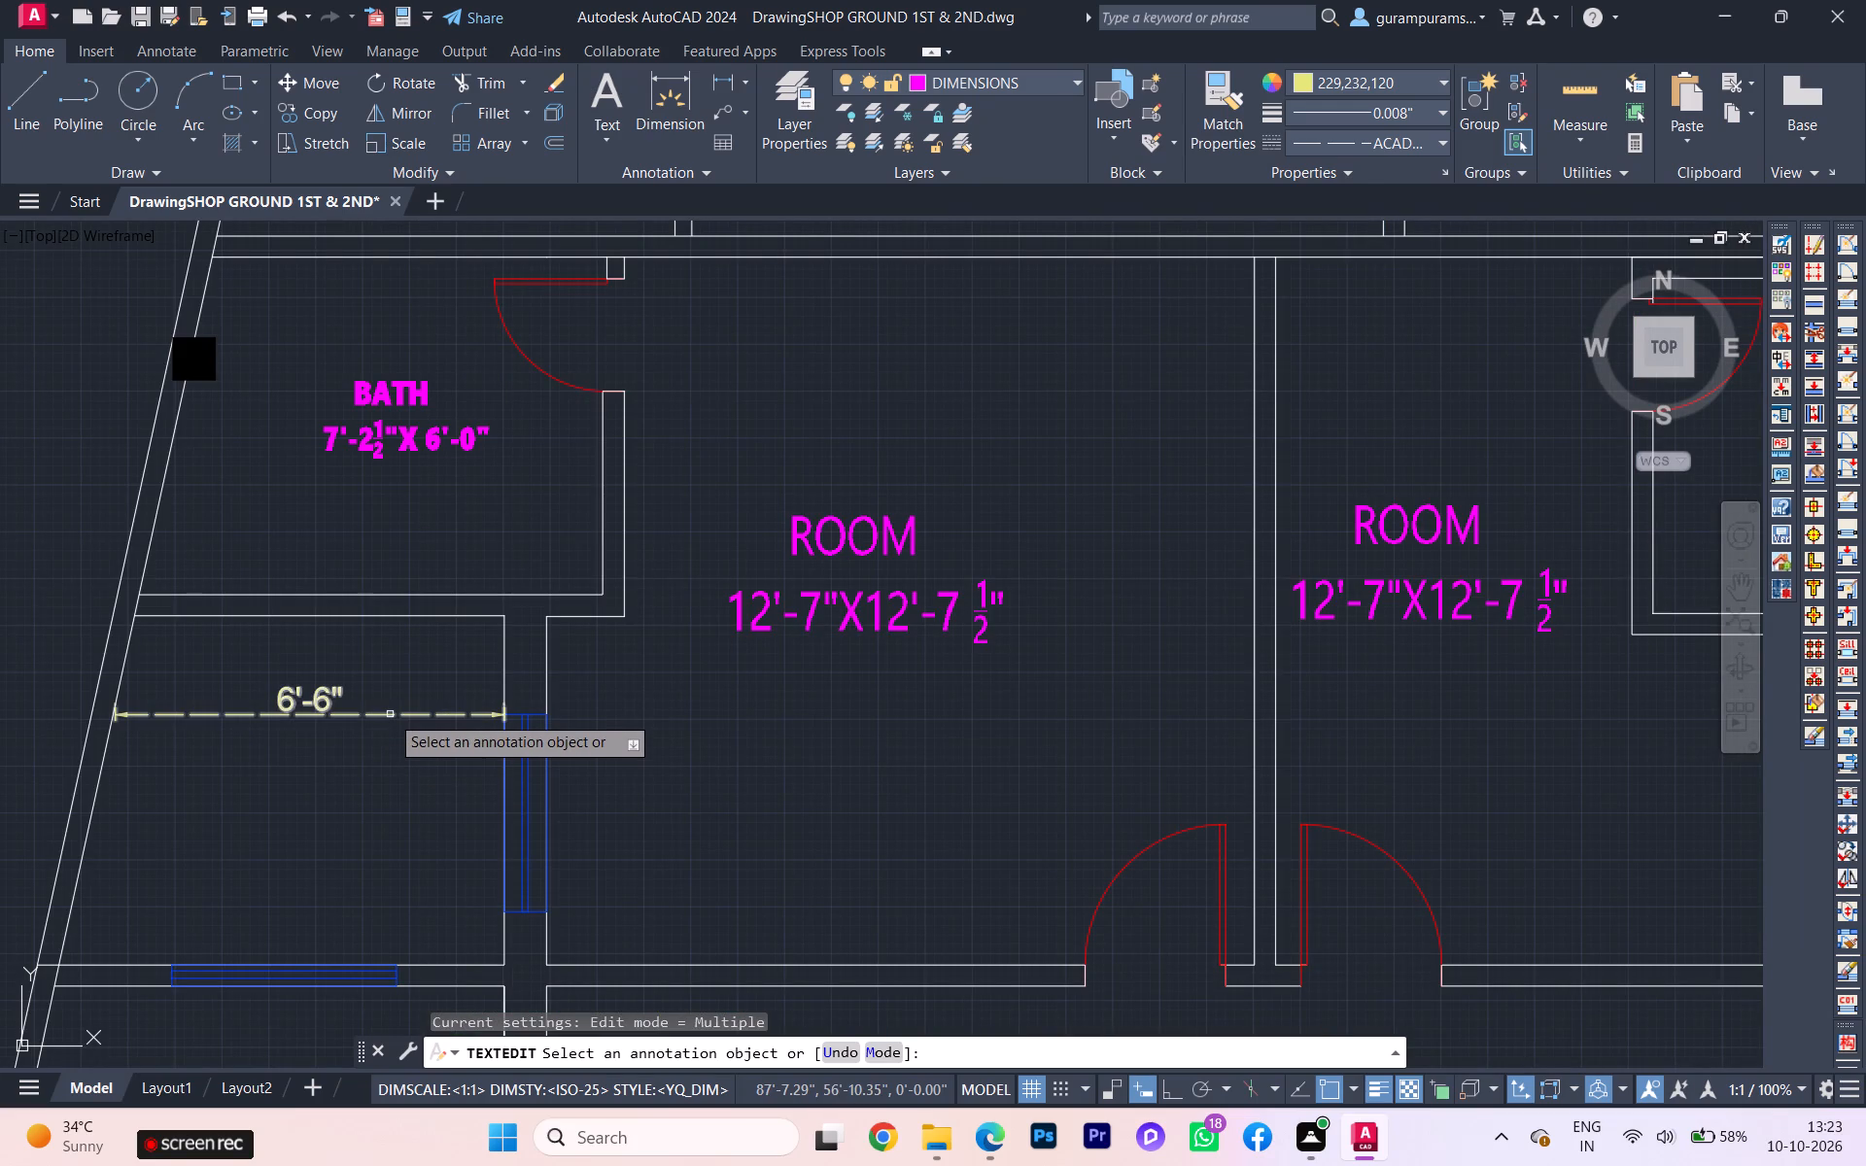
key("Escape")
Set the linetype of the 6'-6" balcony dimension to Continuous.
left_click(390, 714)
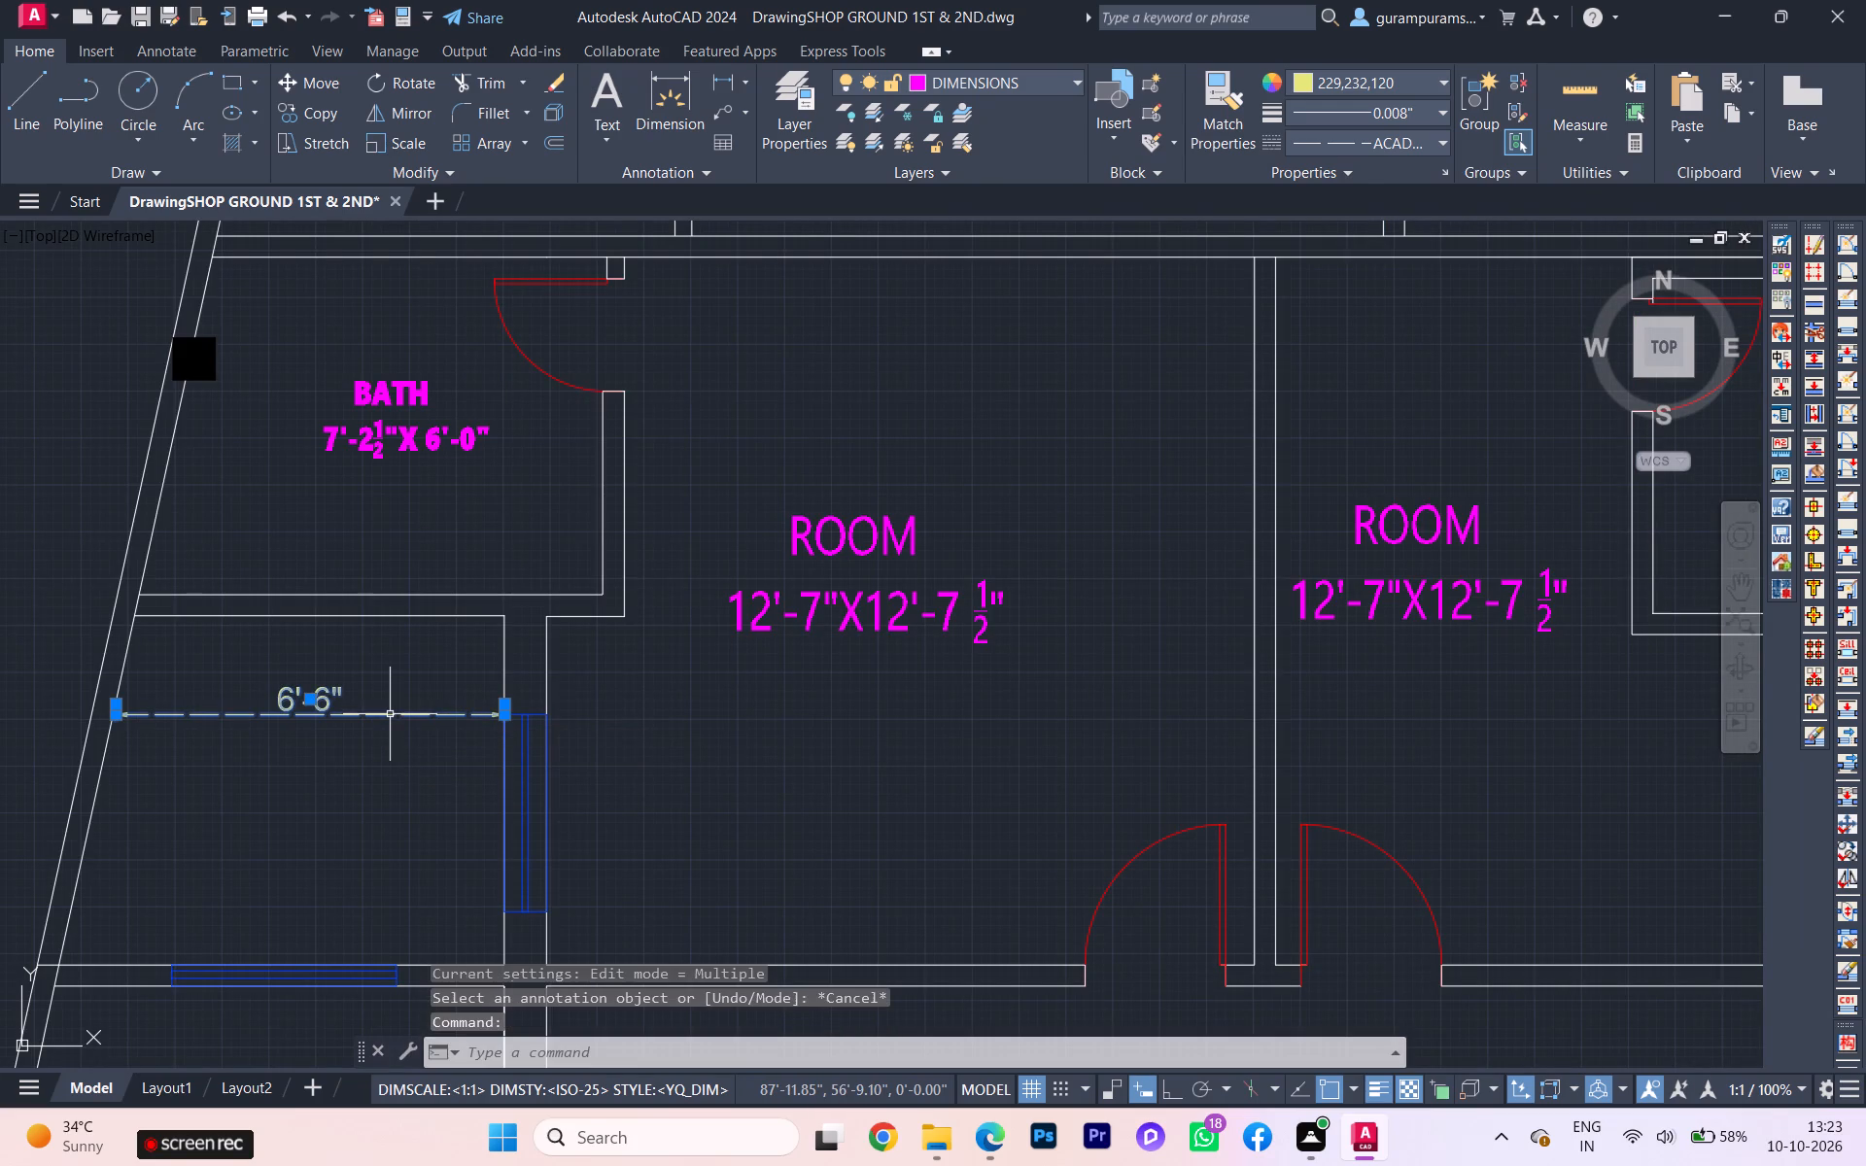
left_click(1383, 135)
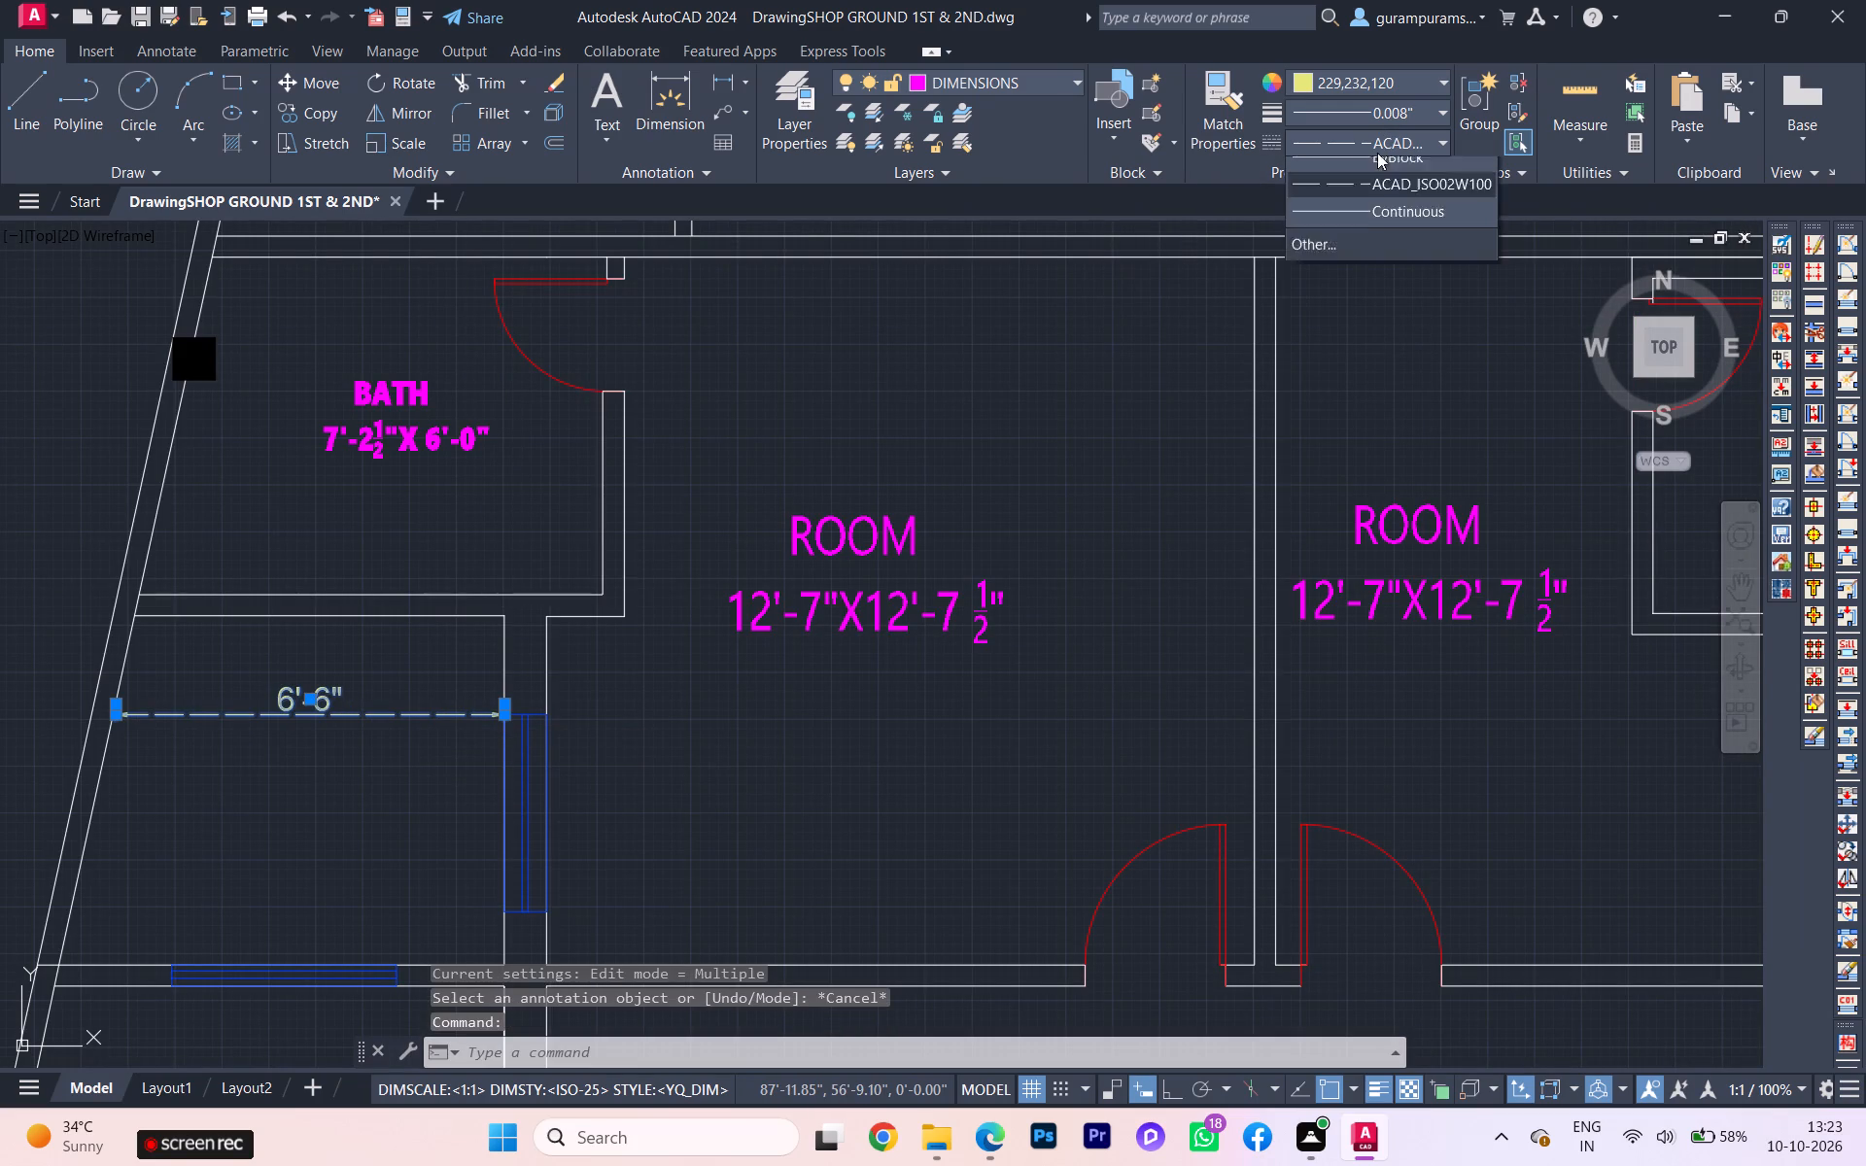
left_click(1347, 187)
key("Escape")
key("Escape")
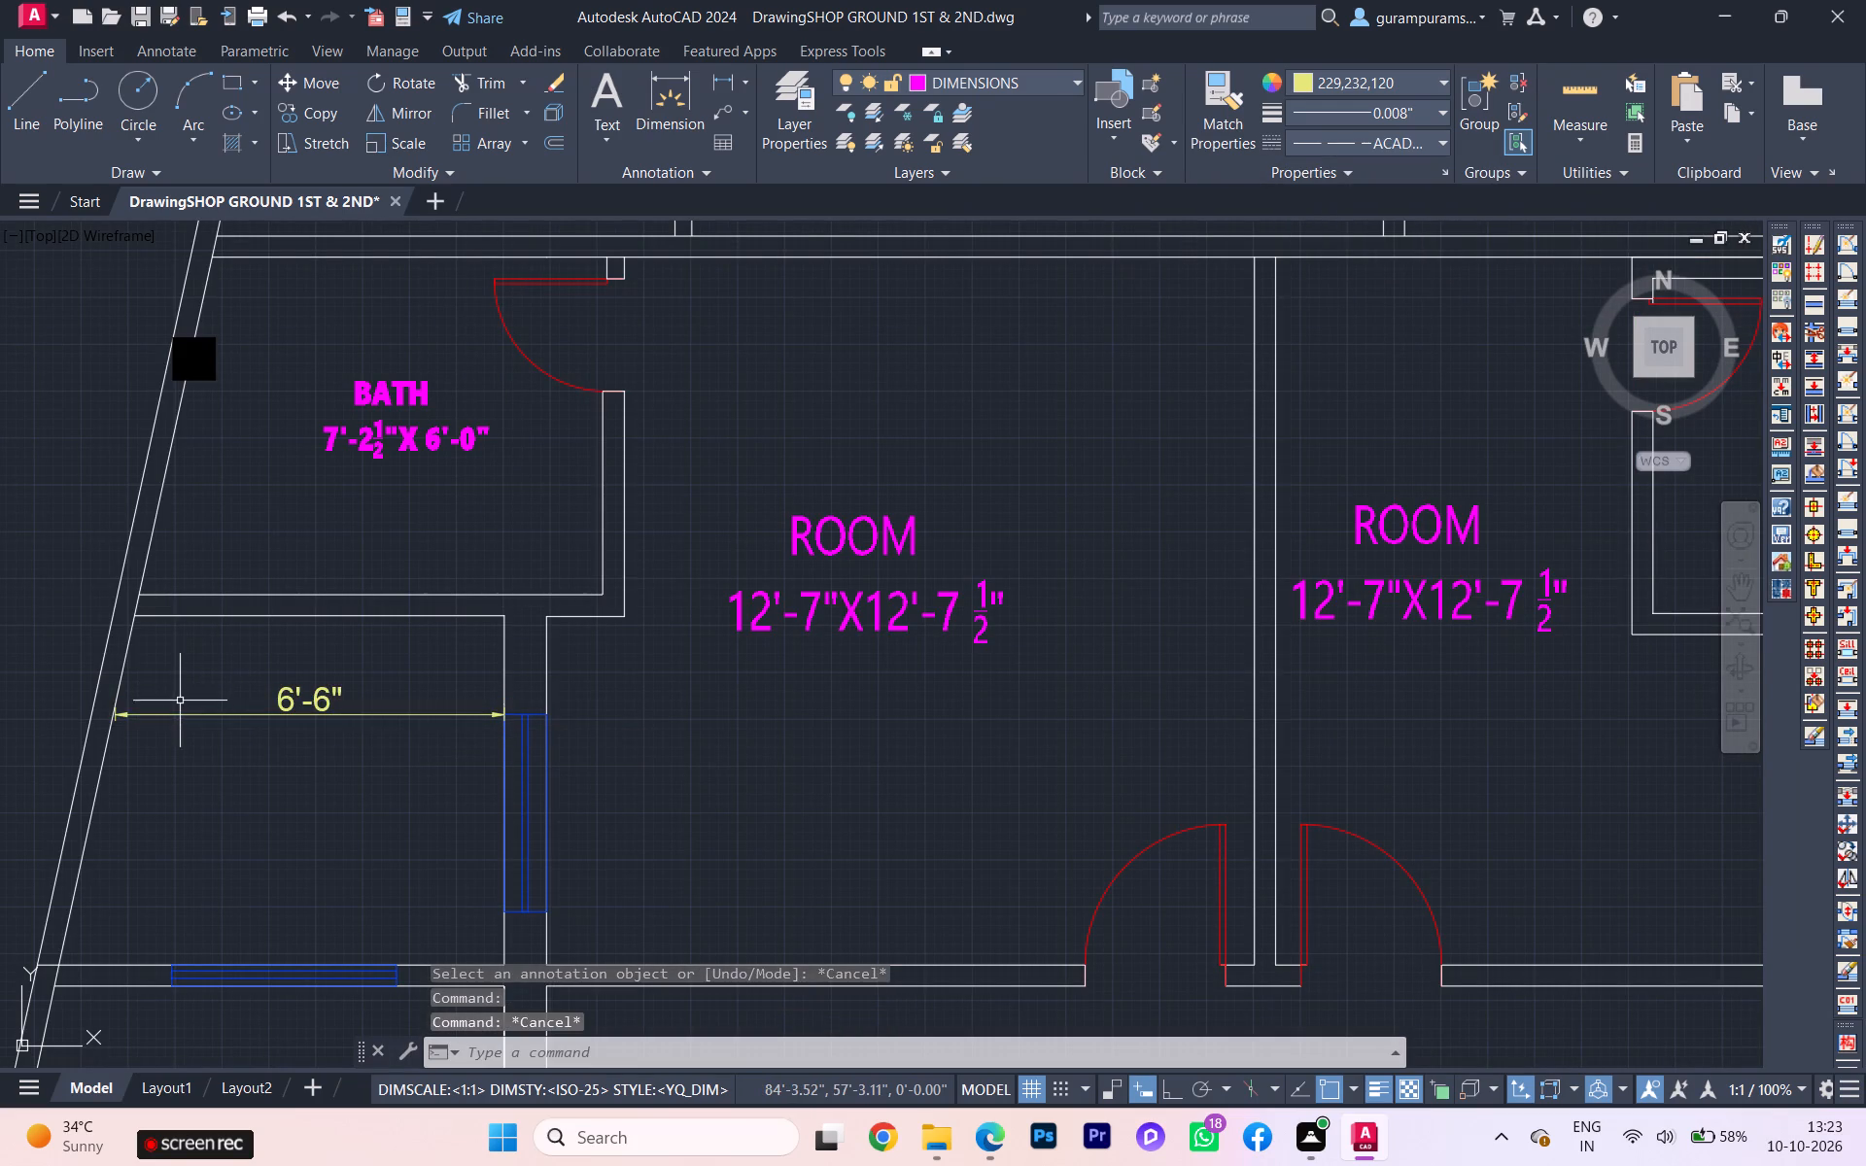
Insert a space before the 1/2 fraction in the lower BATH label so it reads 7'-2 1/2"X 6'-0".
scroll(174, 739, "down", 1)
scroll(197, 756, "up", 1)
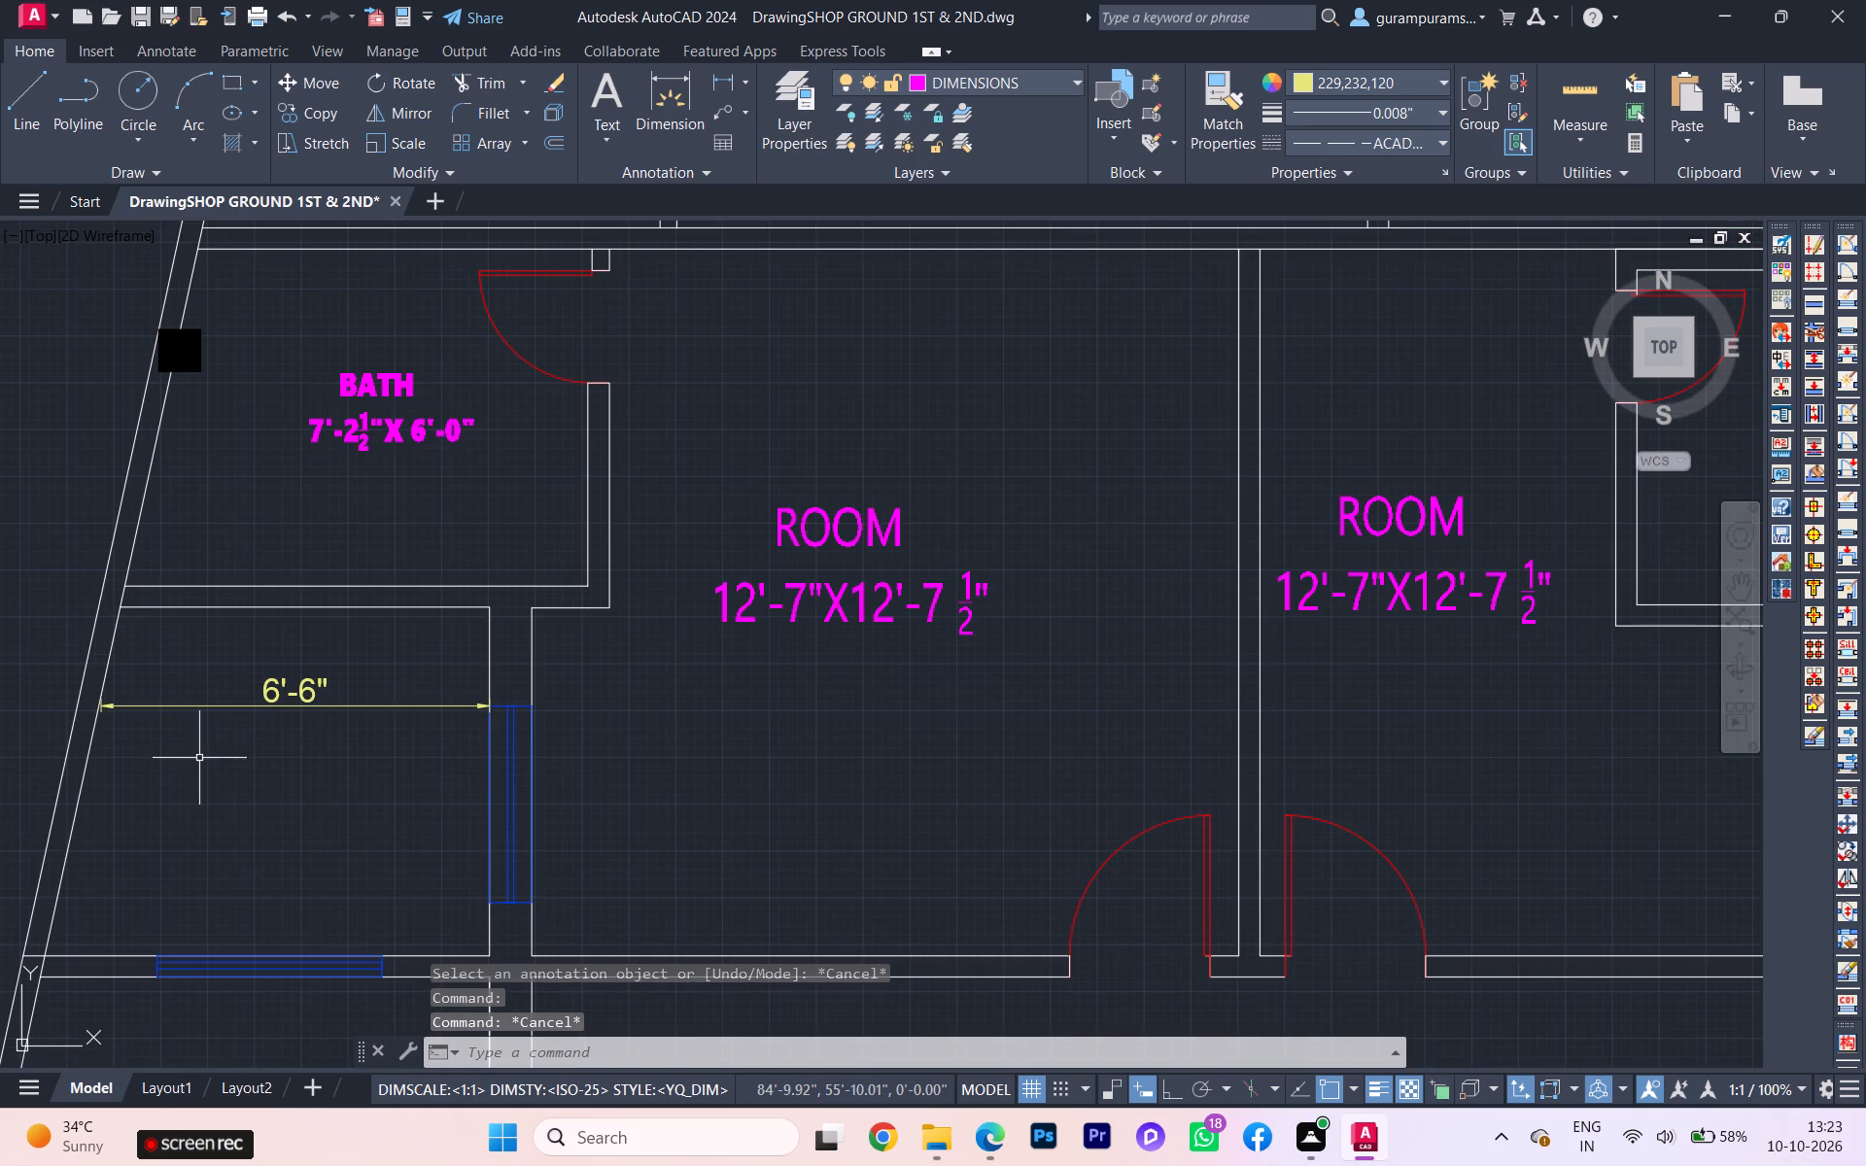
scroll(54, 763, "down", 1)
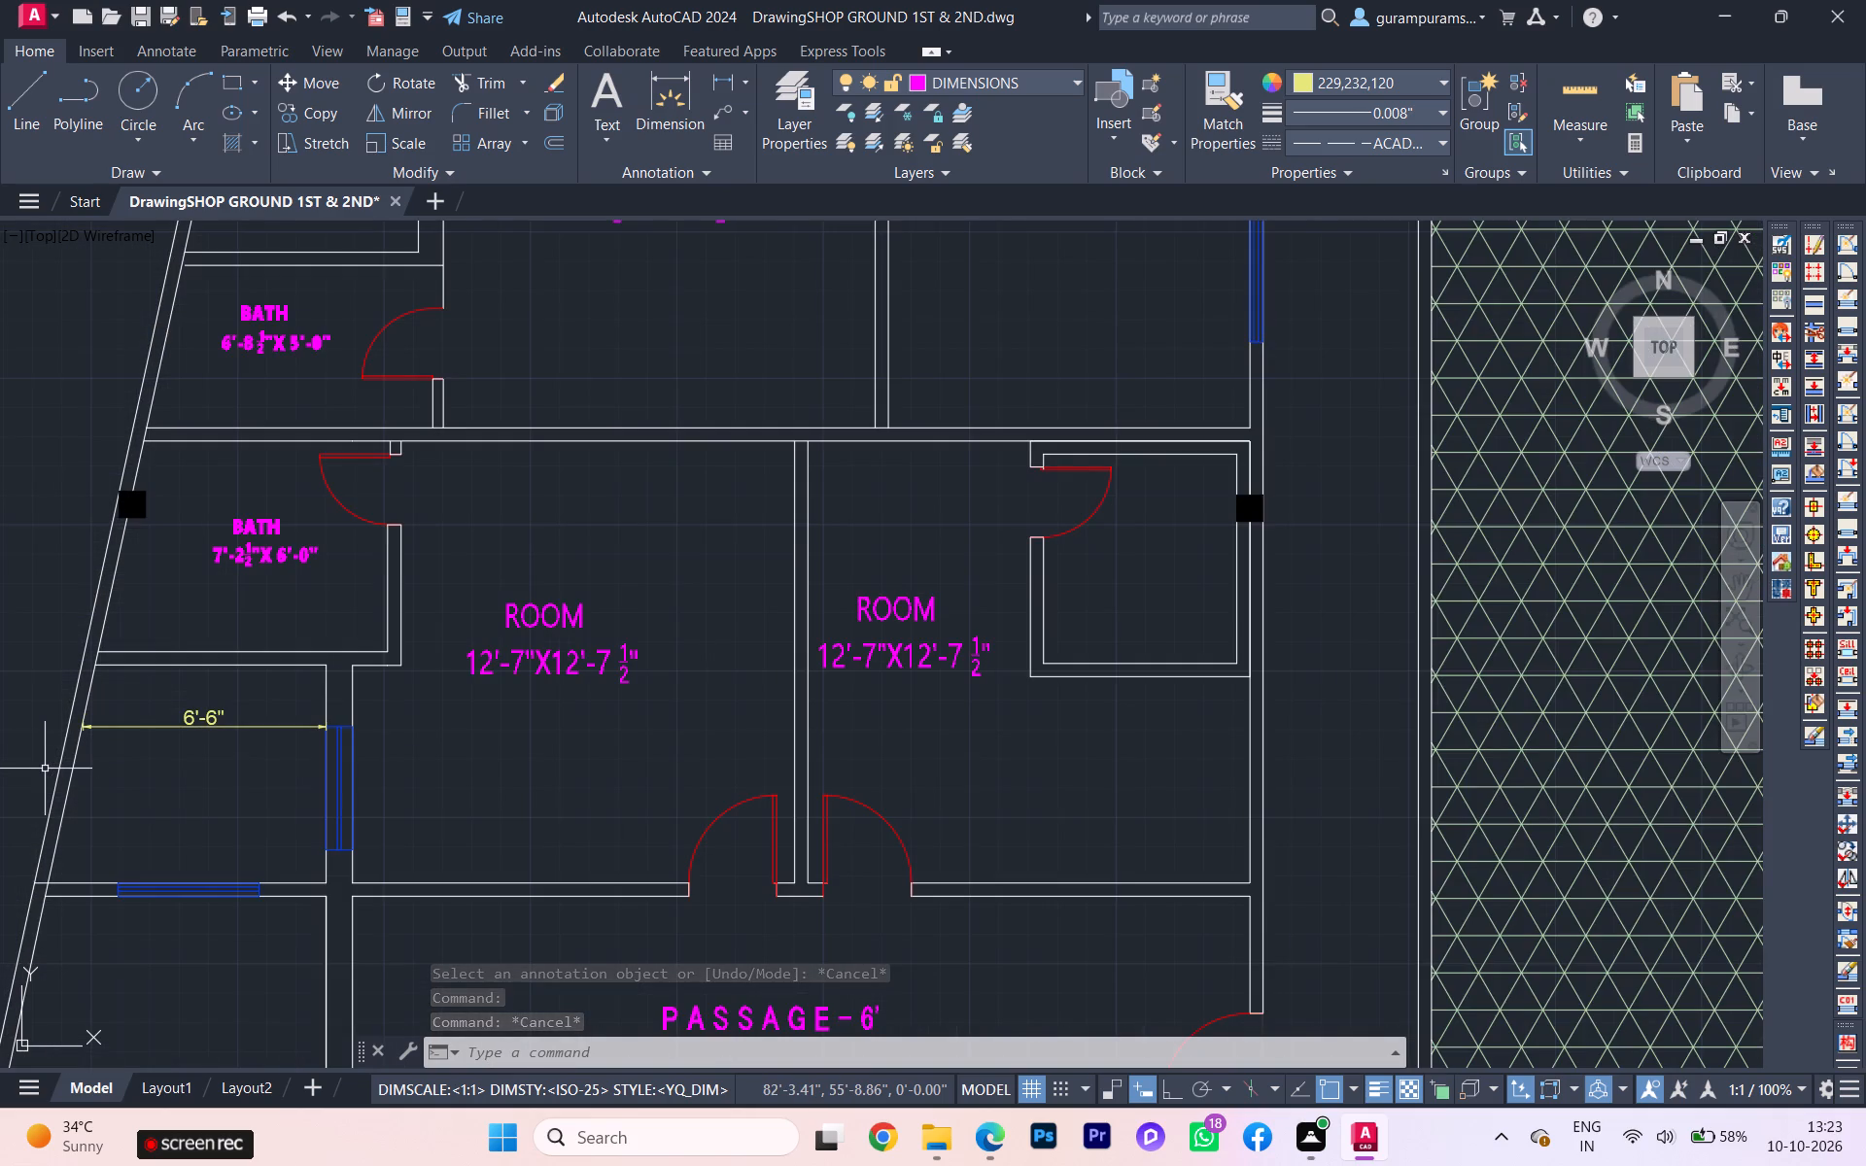
scroll(258, 606, "up", 2)
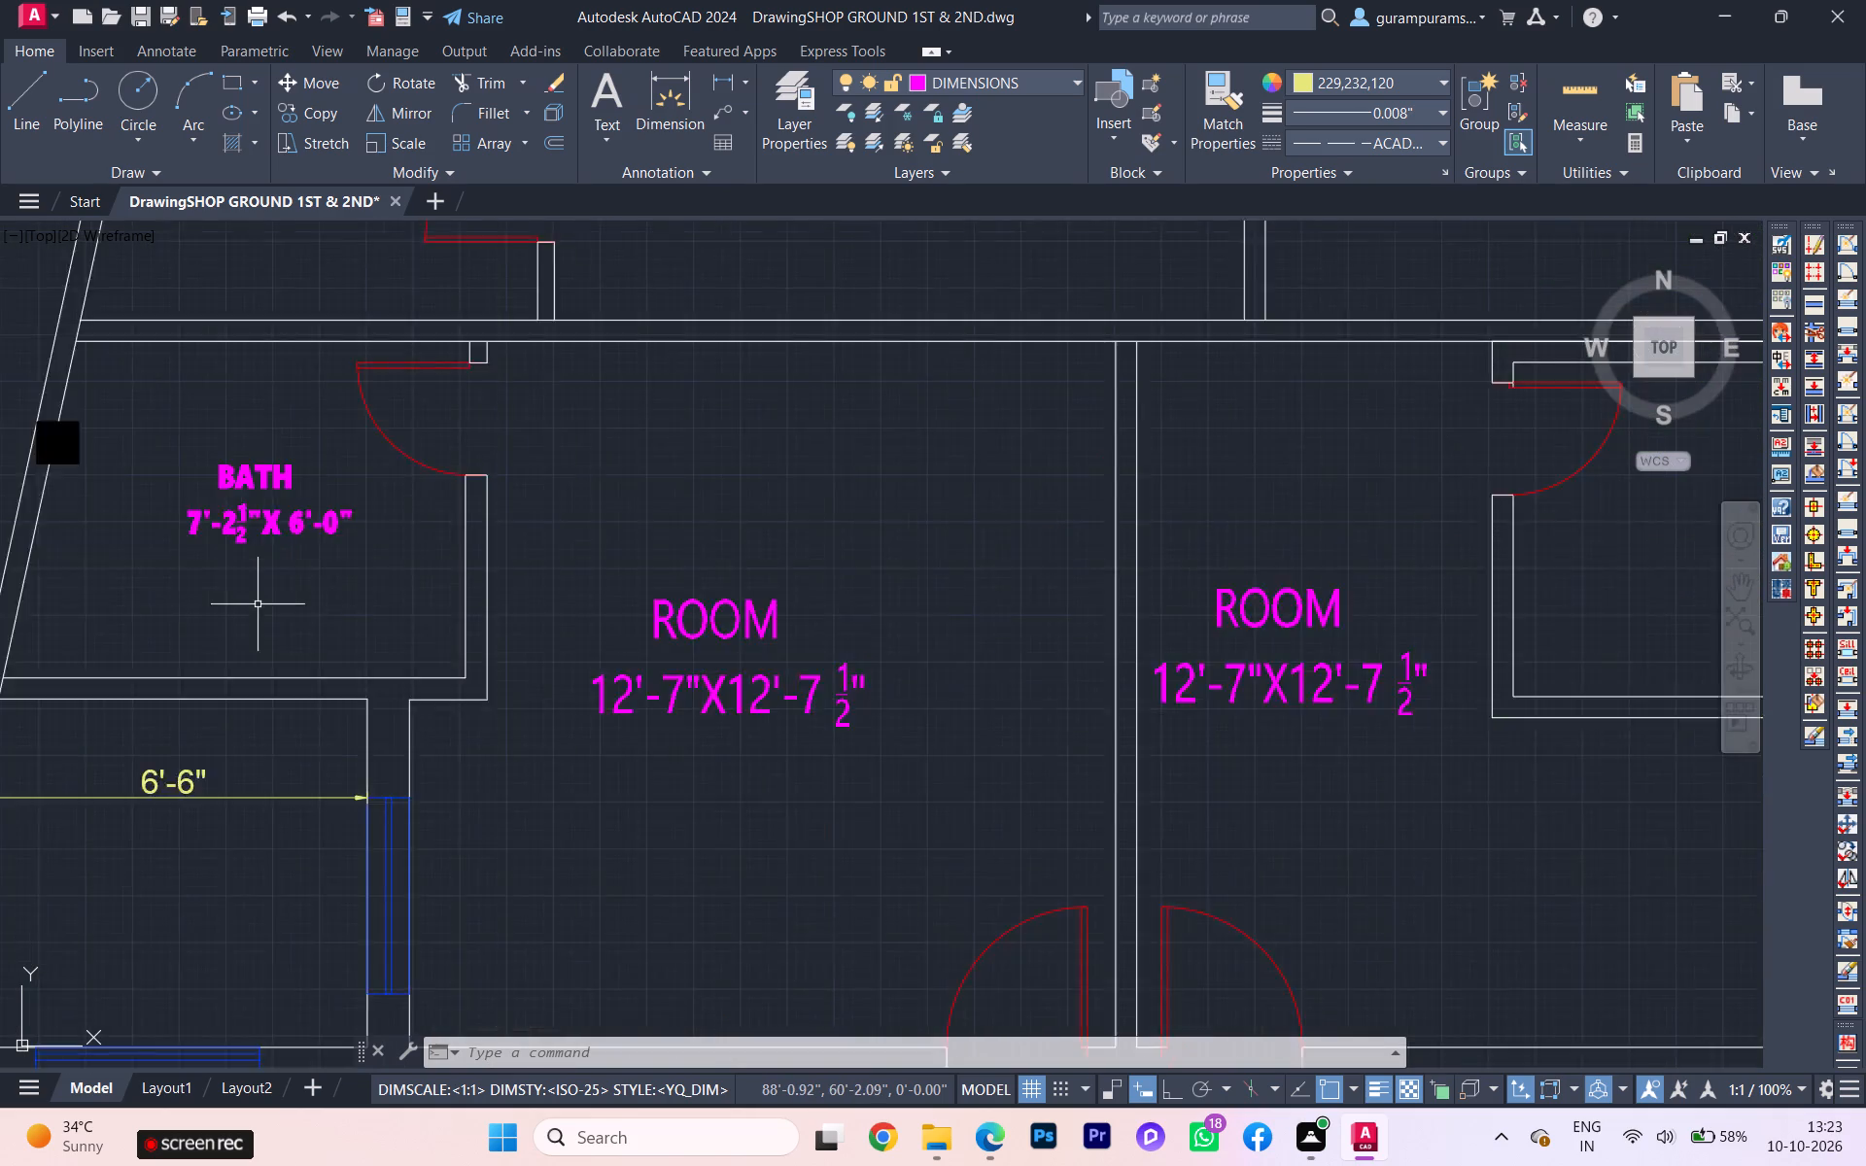
double_click(225, 469)
double_click(199, 465)
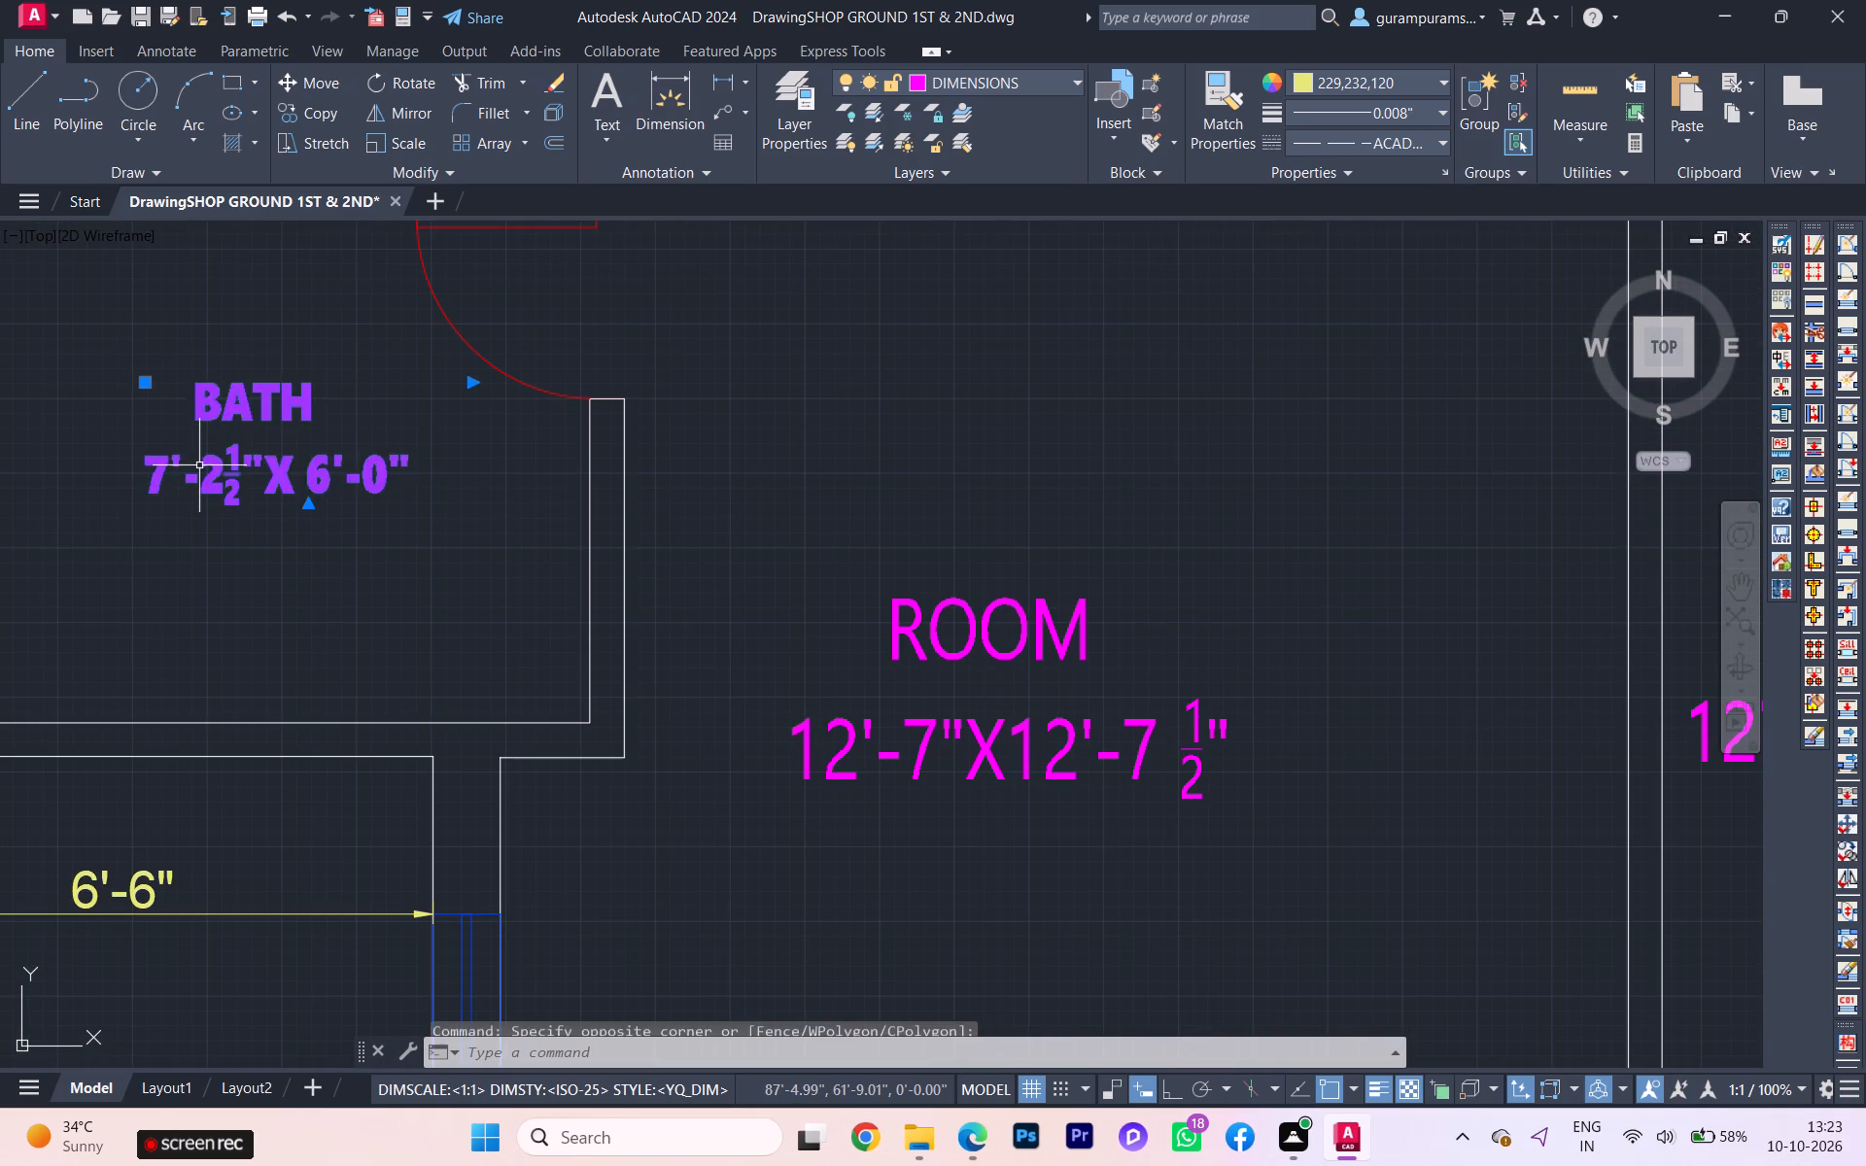
double_click(225, 475)
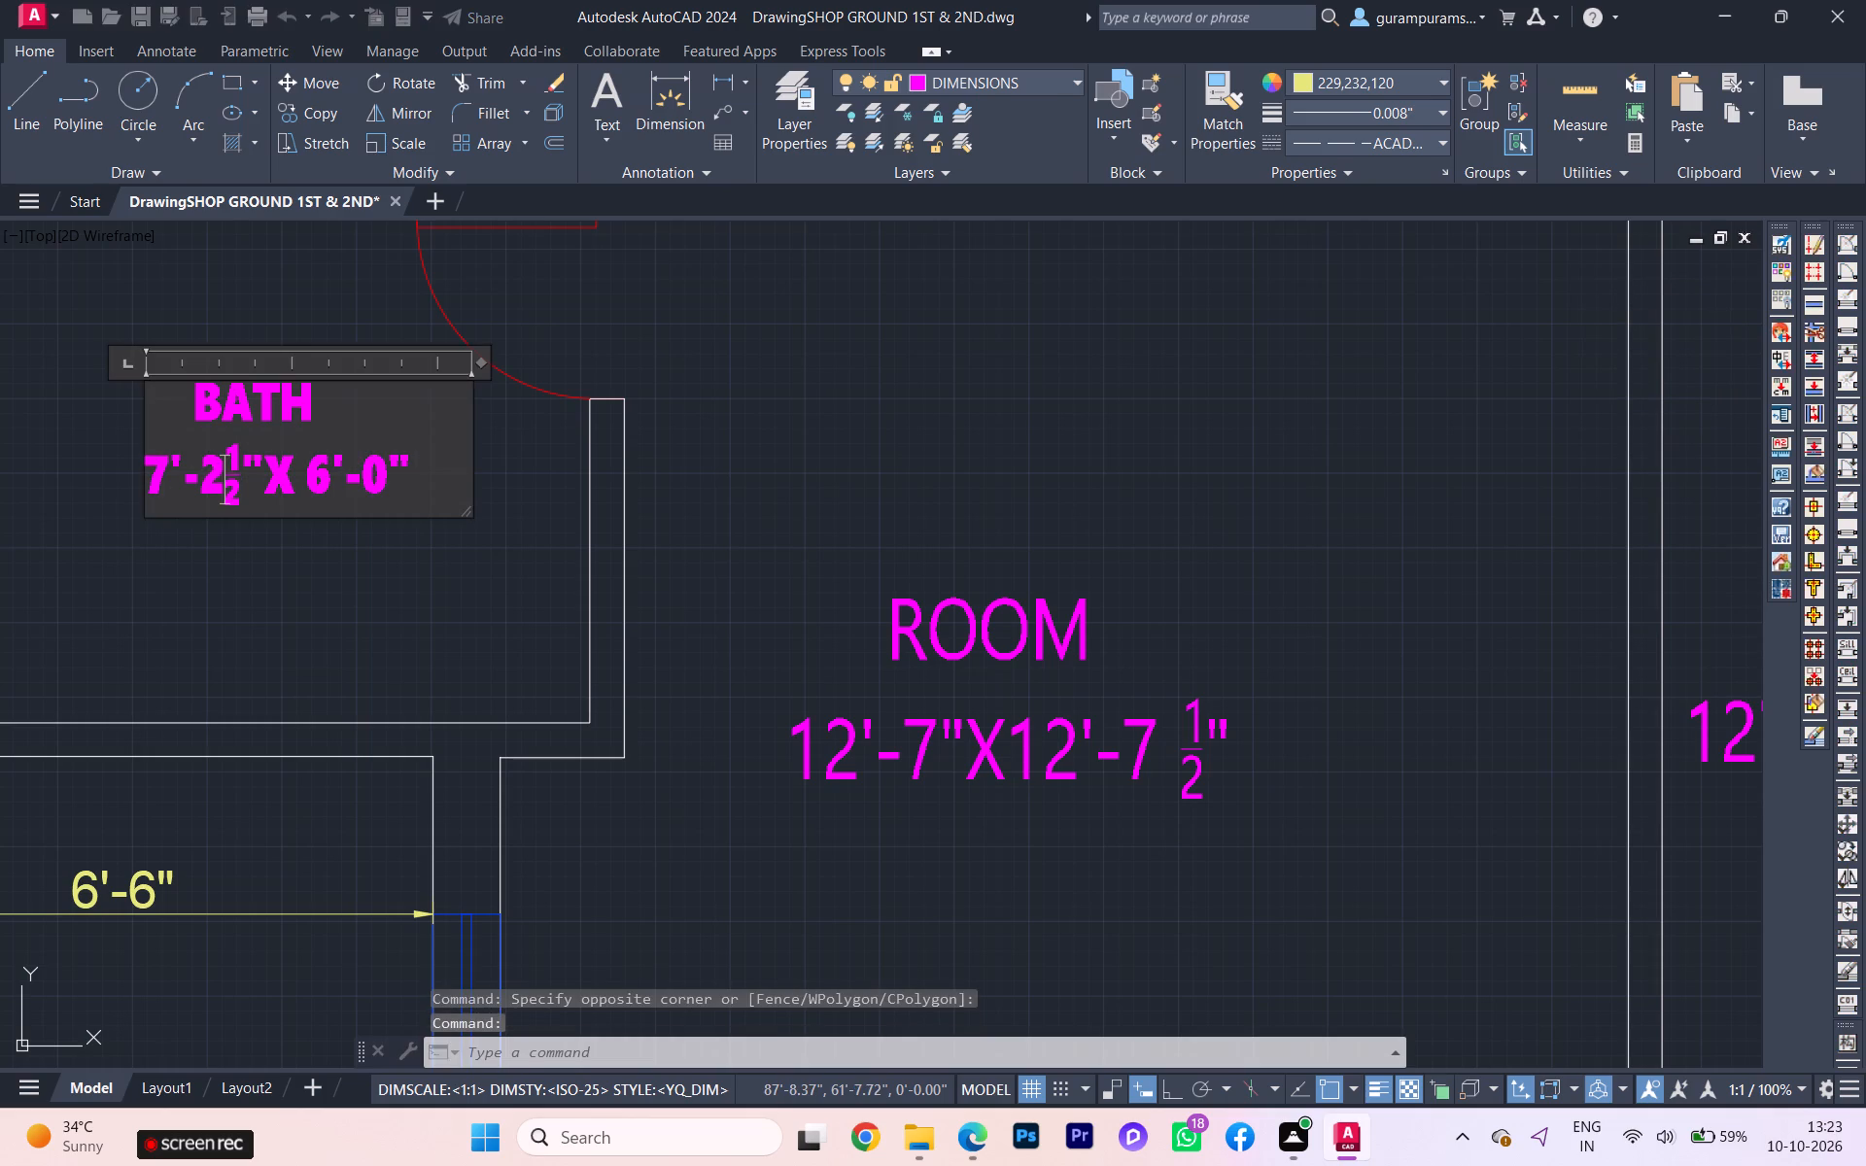
key("space")
left_click(305, 561)
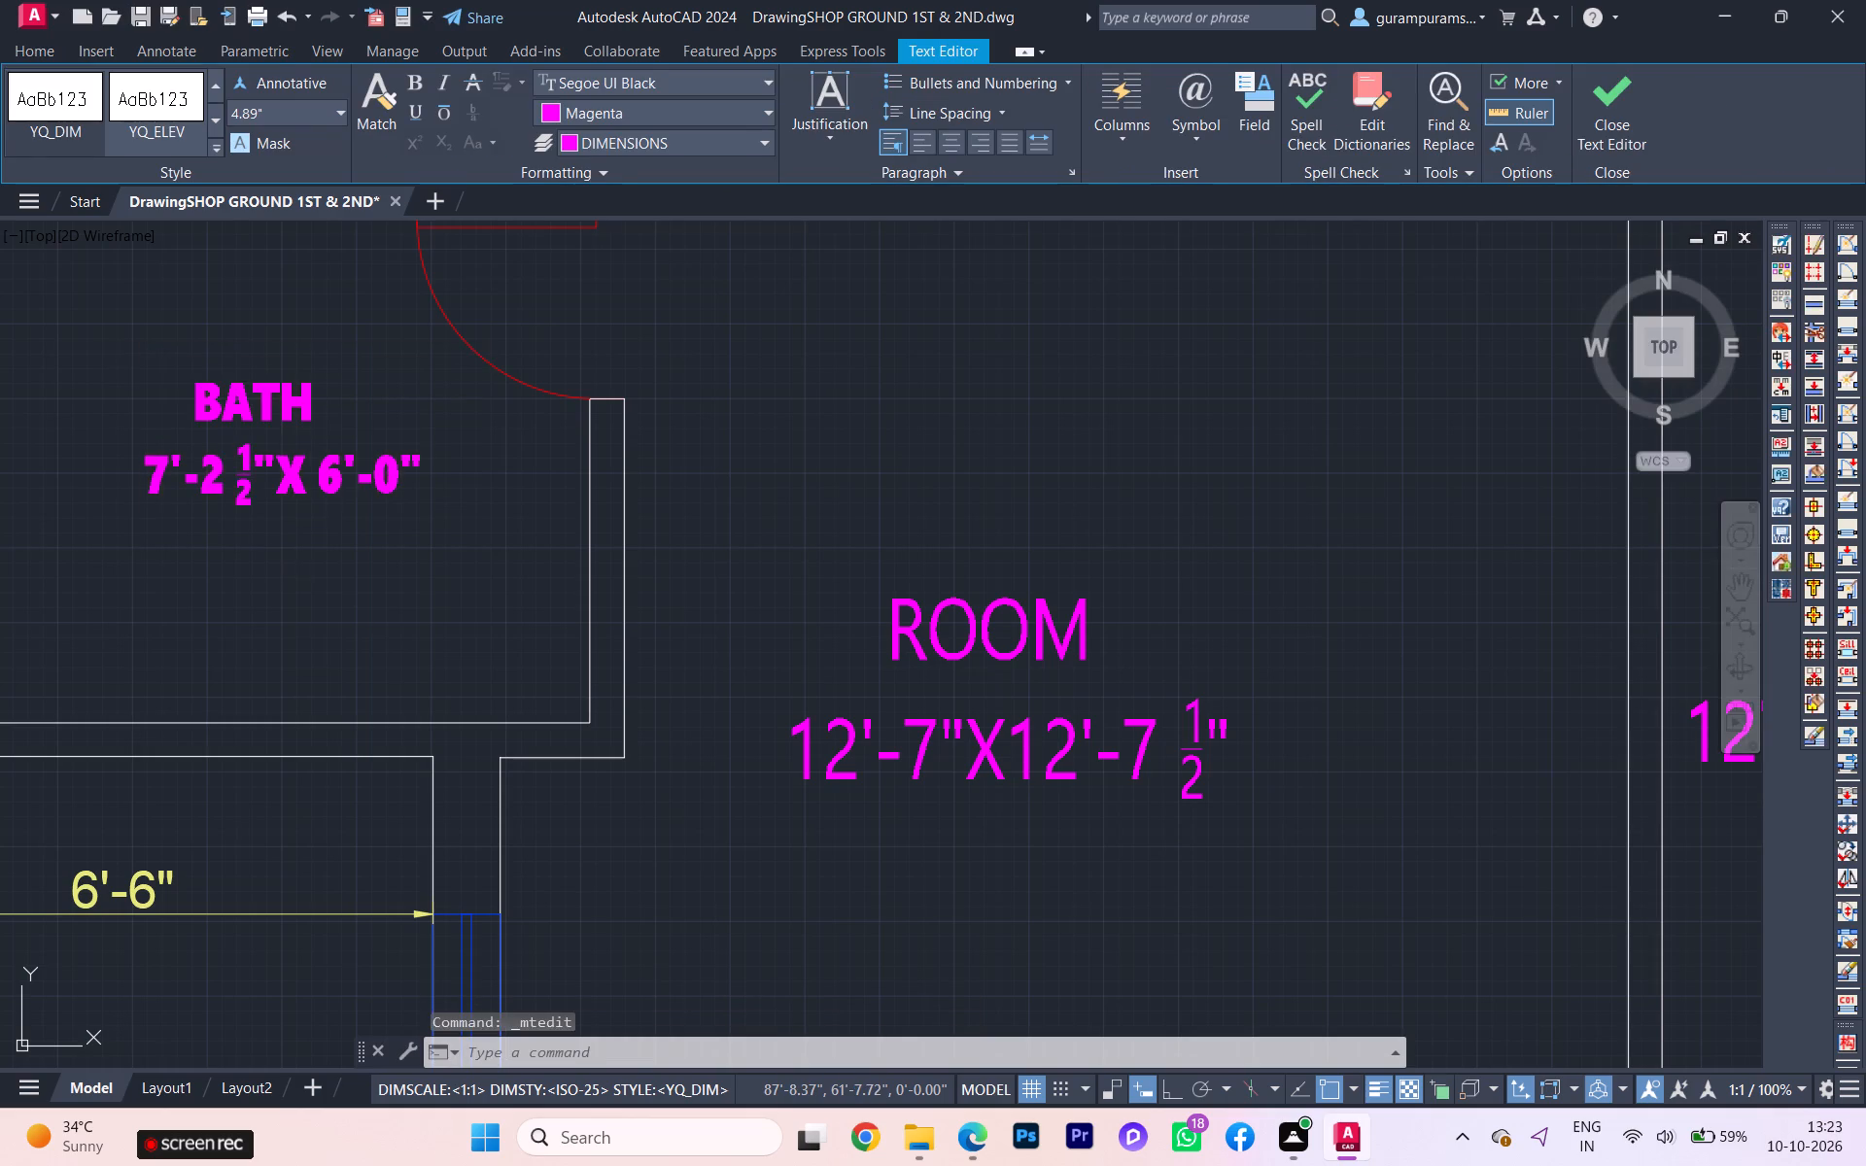
Compare the balcony and kitchen area below the lower bath with the reference plan, examining its remaining labels and dimensions.
scroll(305, 575, "down", 2)
scroll(192, 613, "down", 1)
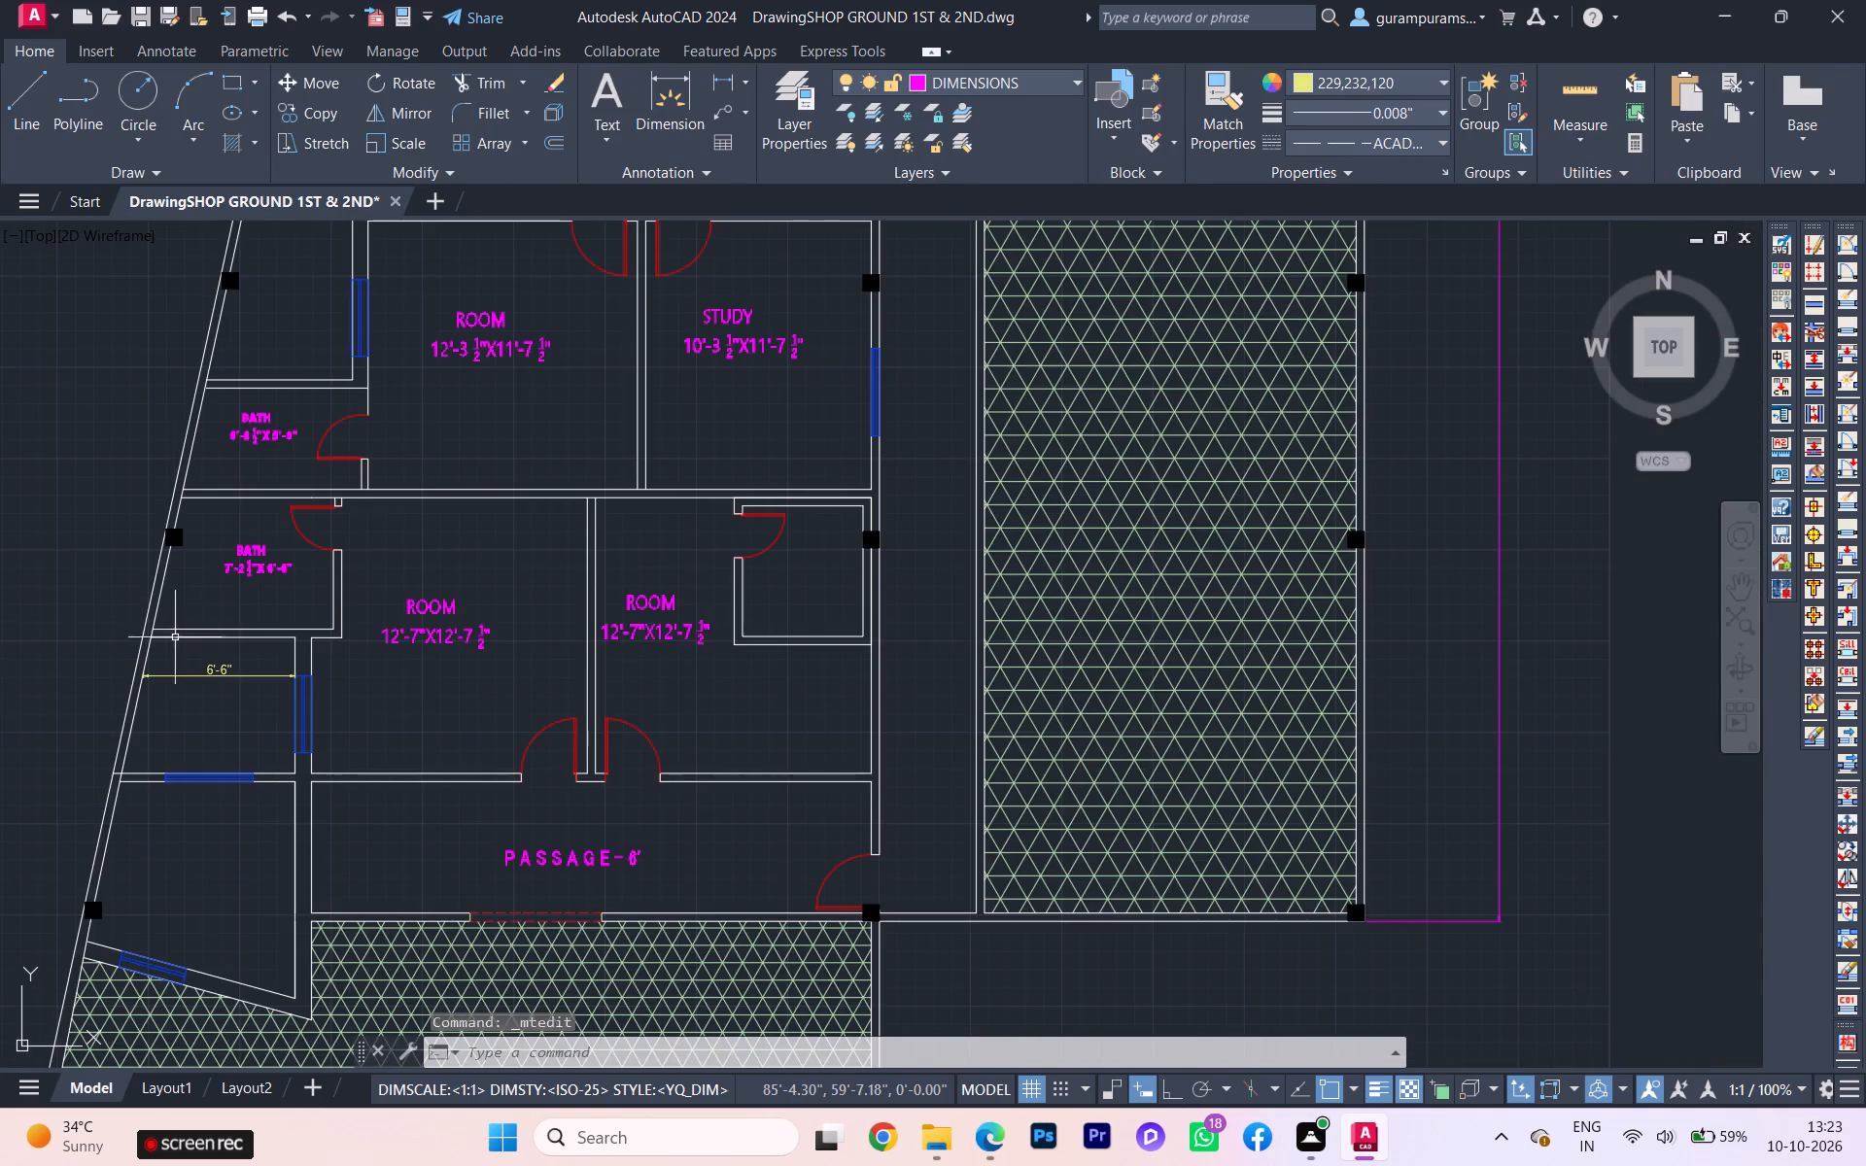
scroll(217, 758, "up", 1)
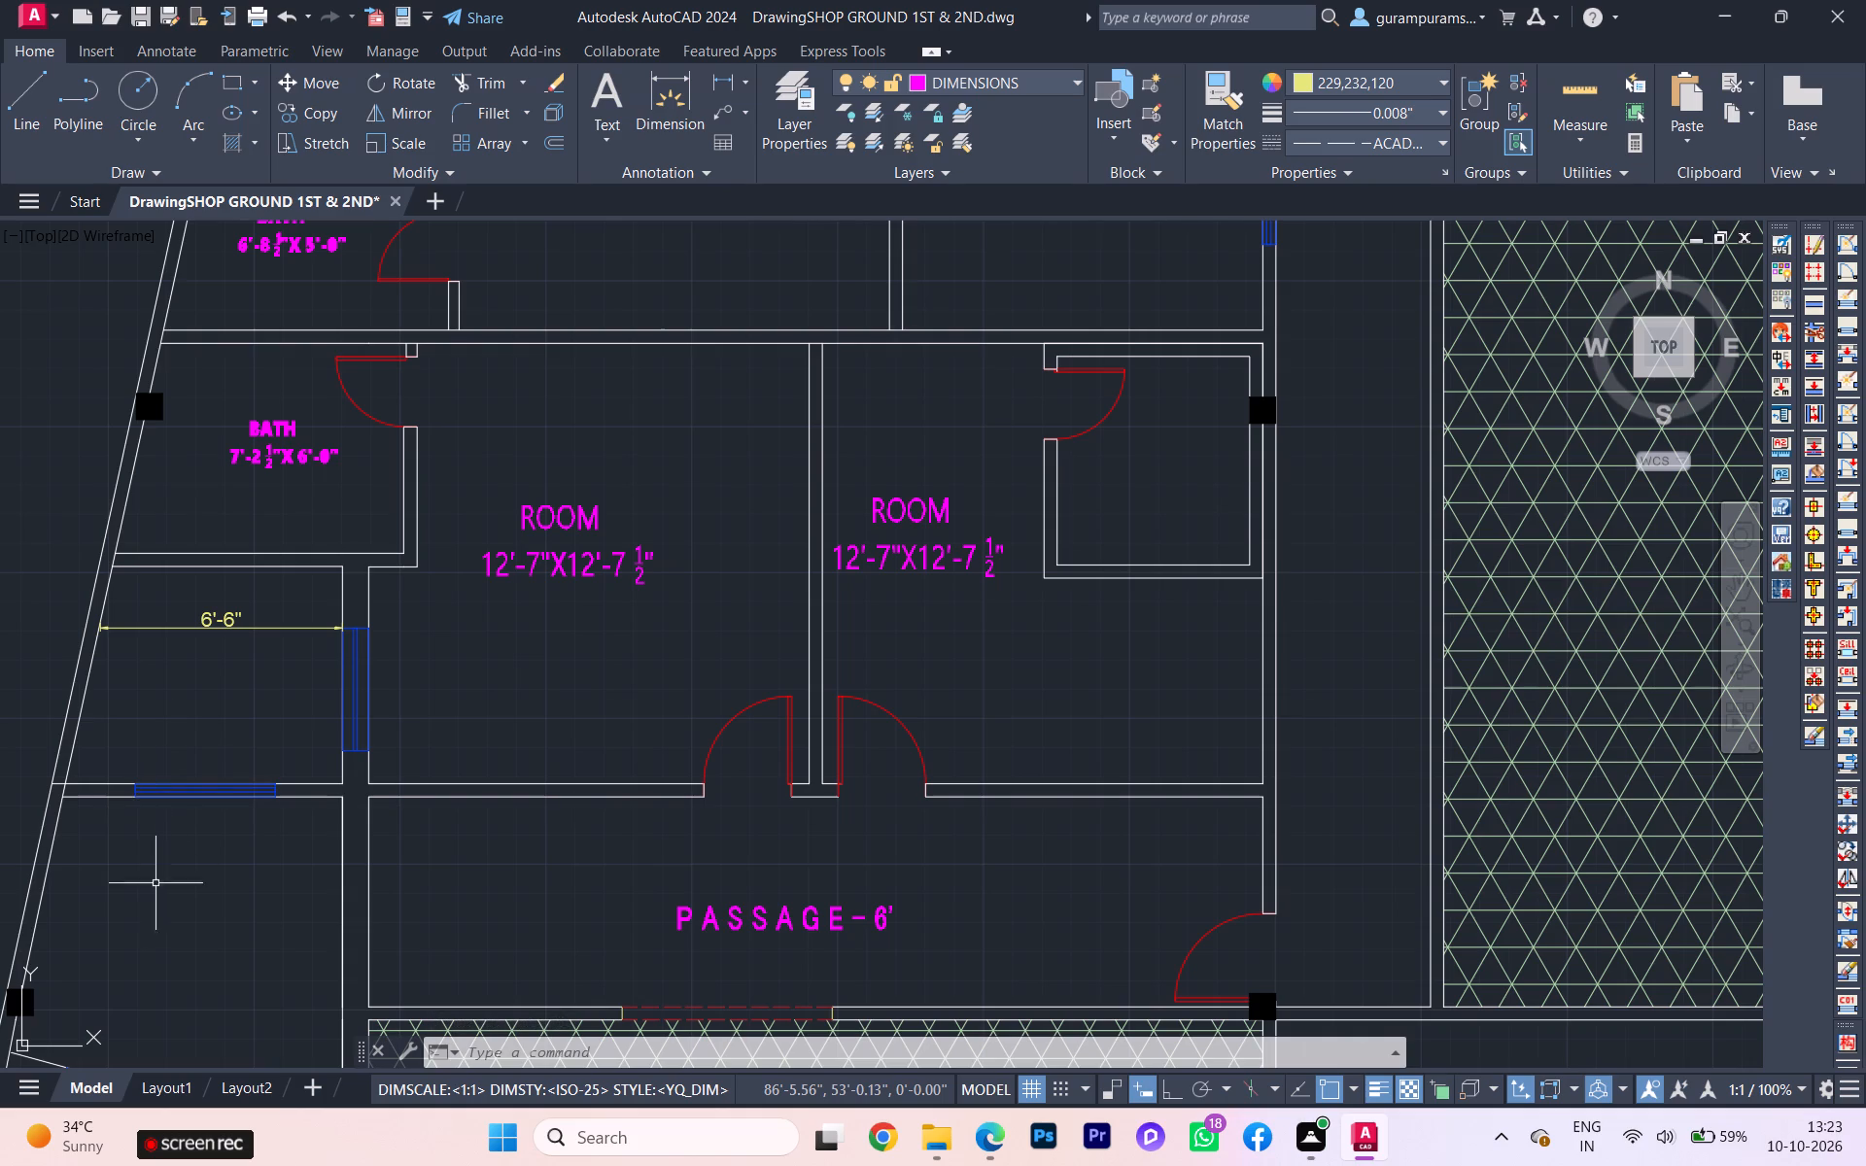
scroll(98, 882, "down", 2)
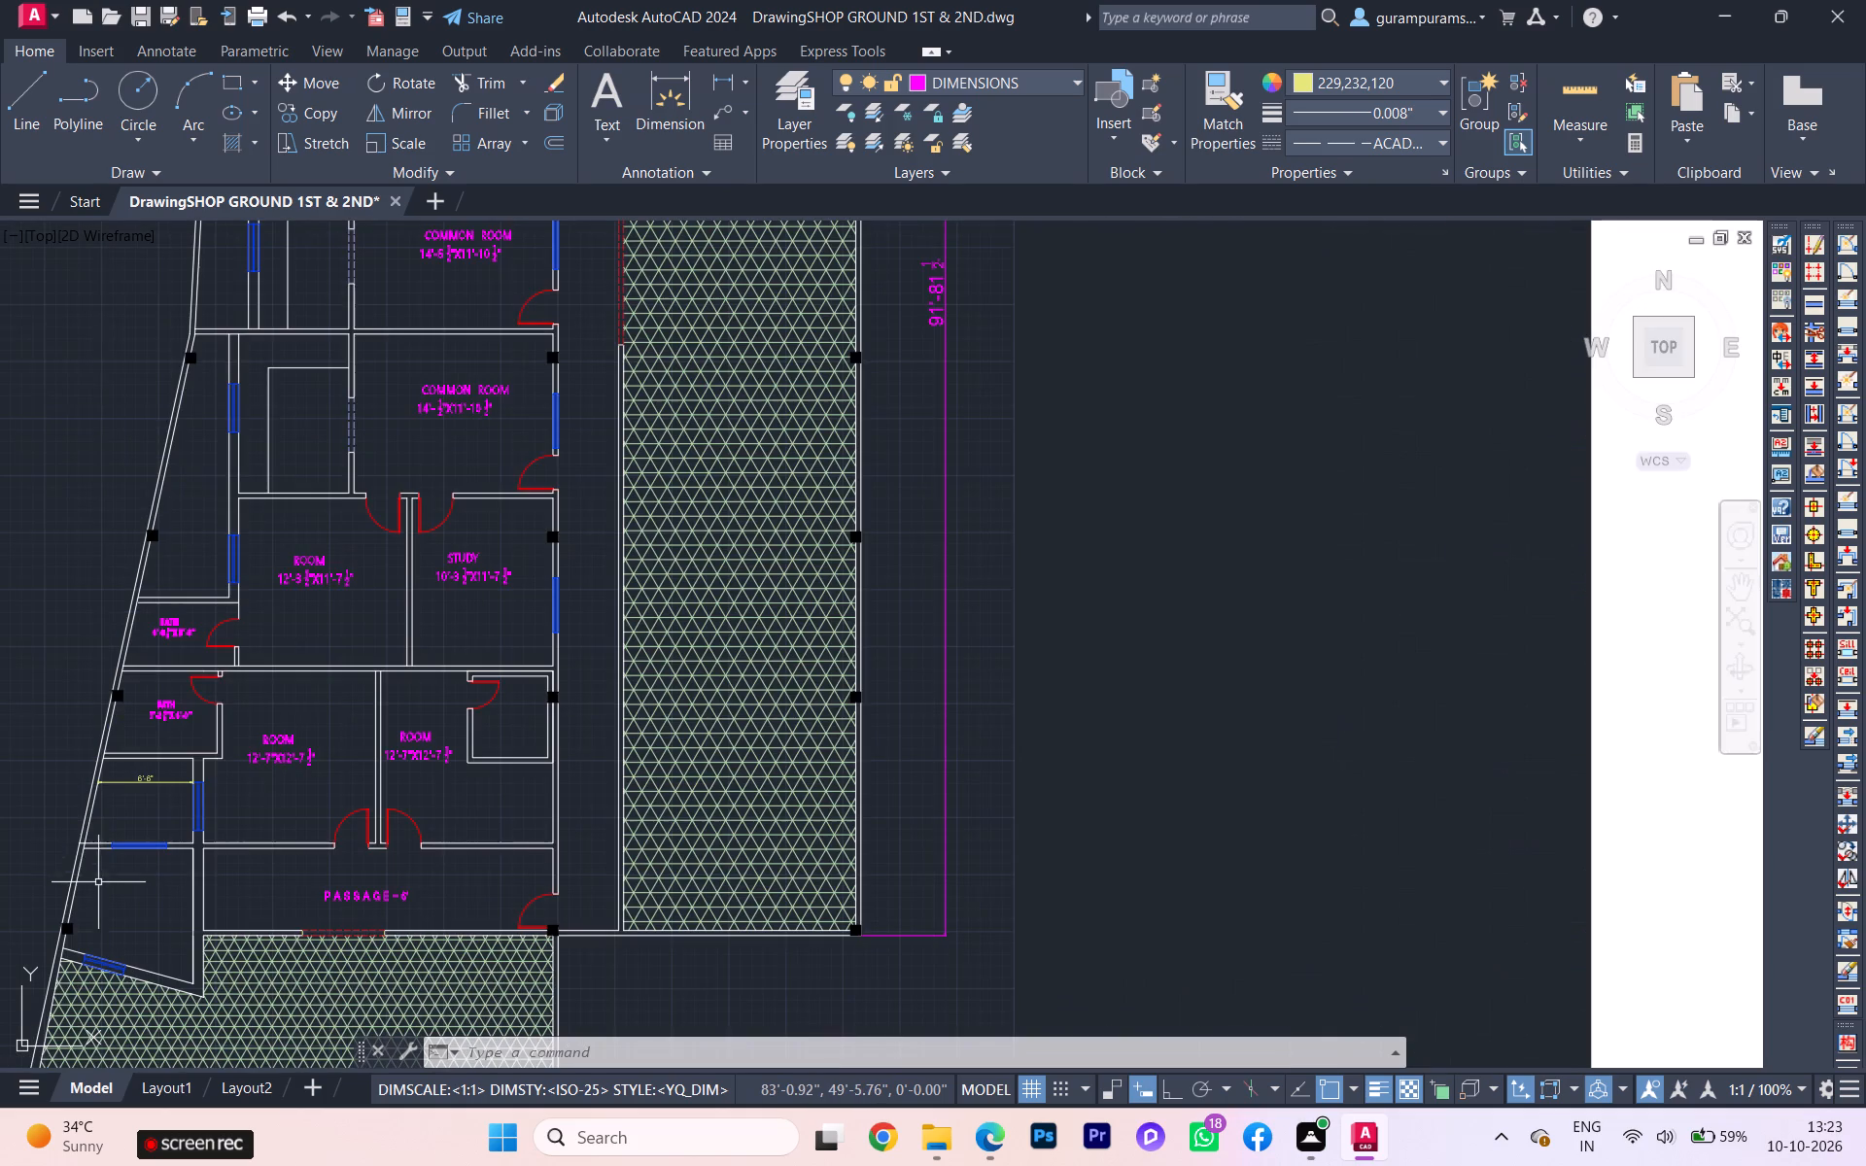
scroll(1279, 766, "down", 1)
middle_click_drag(1278, 766, 788, 763)
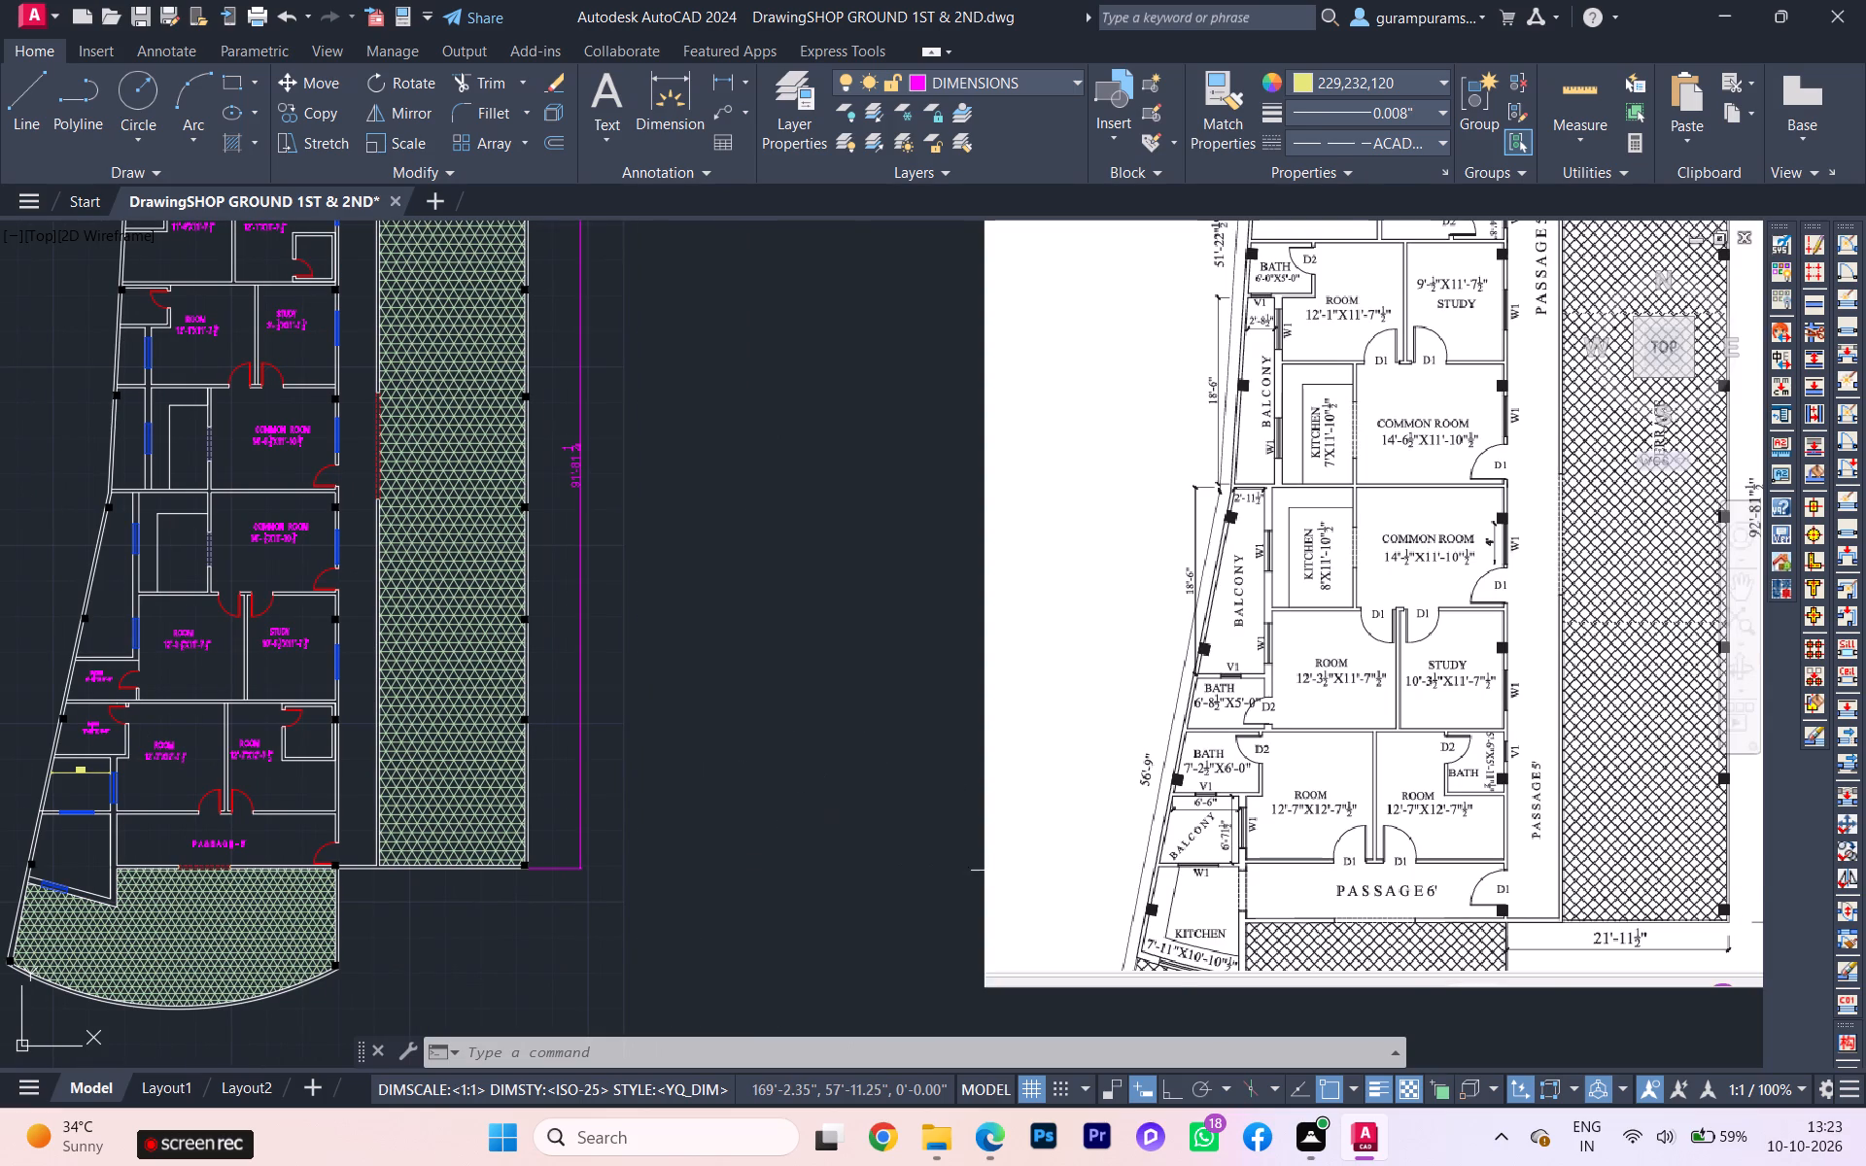
scroll(1045, 852, "up", 1)
scroll(1059, 840, "down", 1)
scroll(881, 826, "down", 1)
middle_click_drag(879, 820, 948, 777)
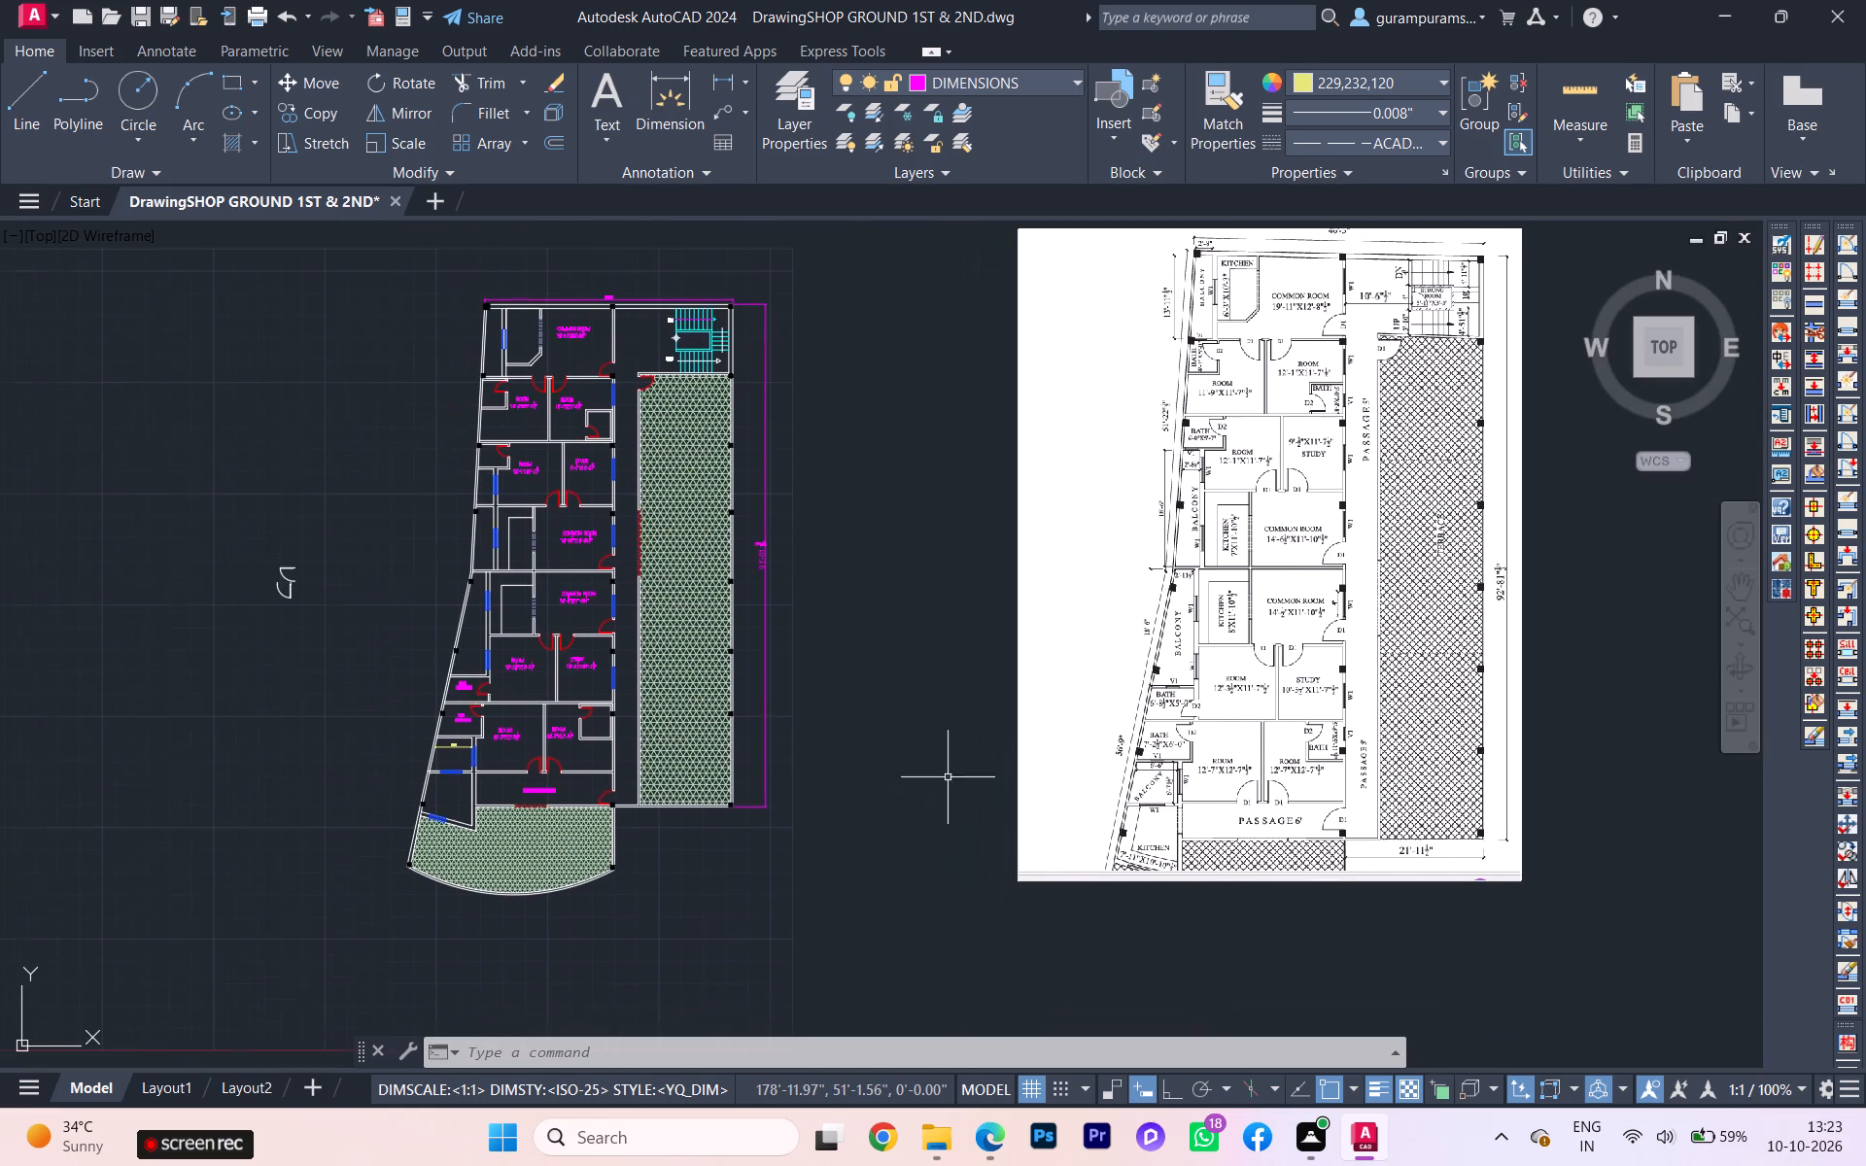
Change the colour of the 6'-6" balcony dimension to Magenta.
scroll(537, 778, "up", 3)
left_click(236, 644)
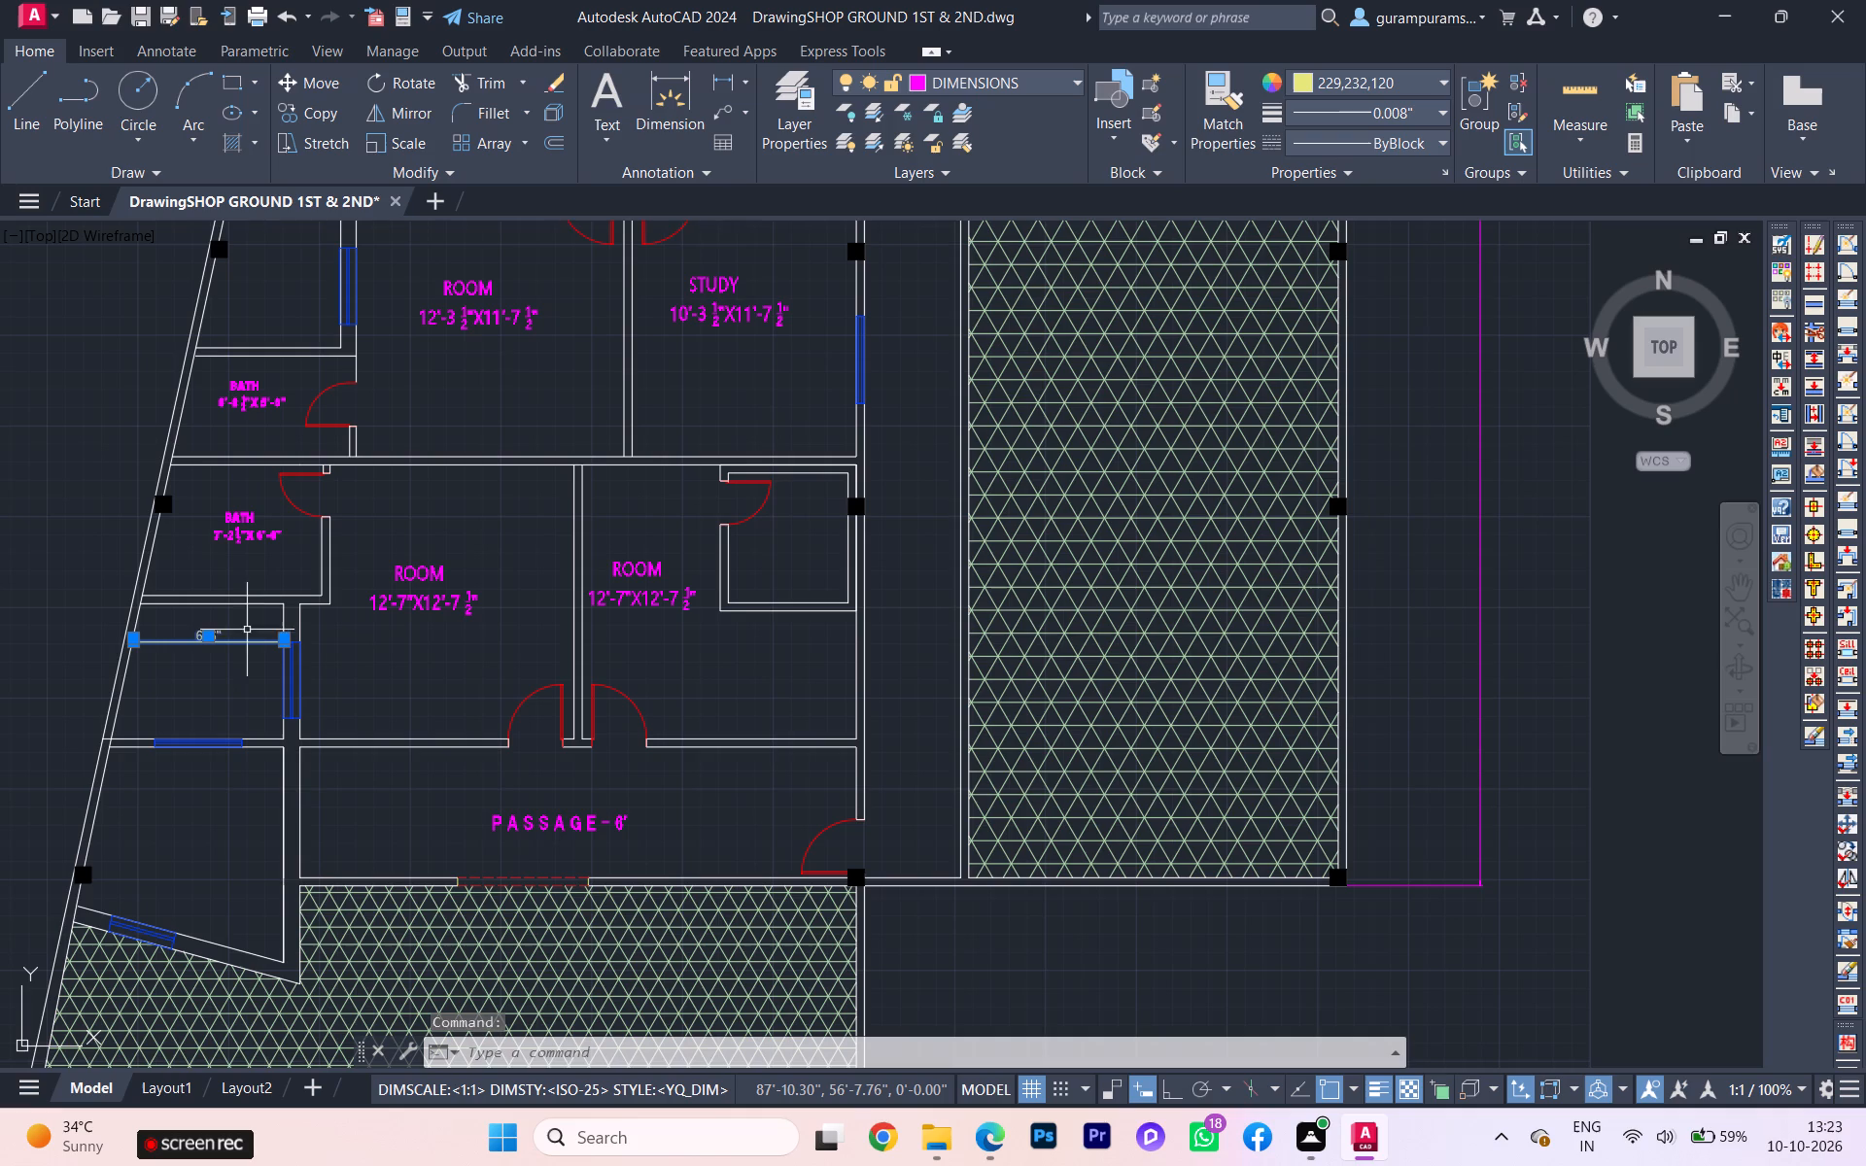
left_click(1370, 85)
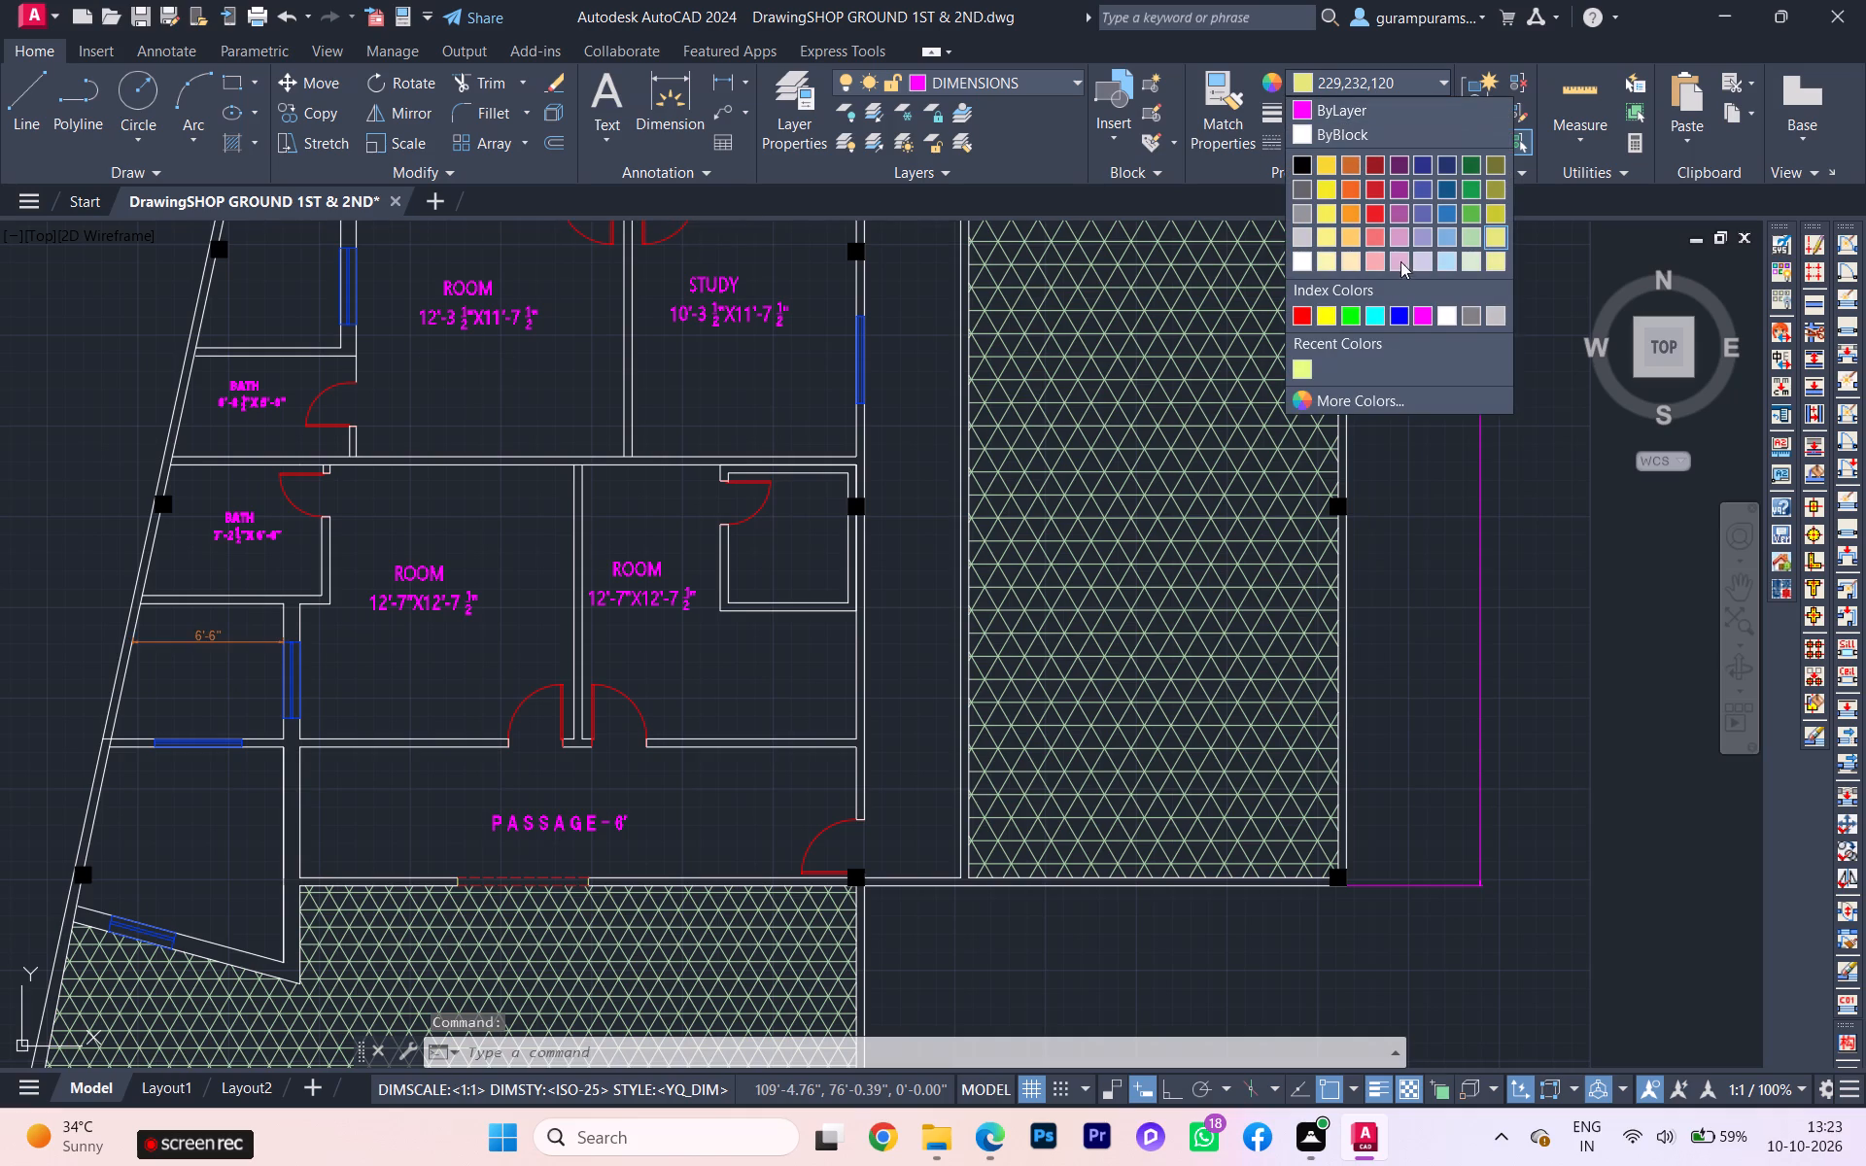
left_click(1427, 322)
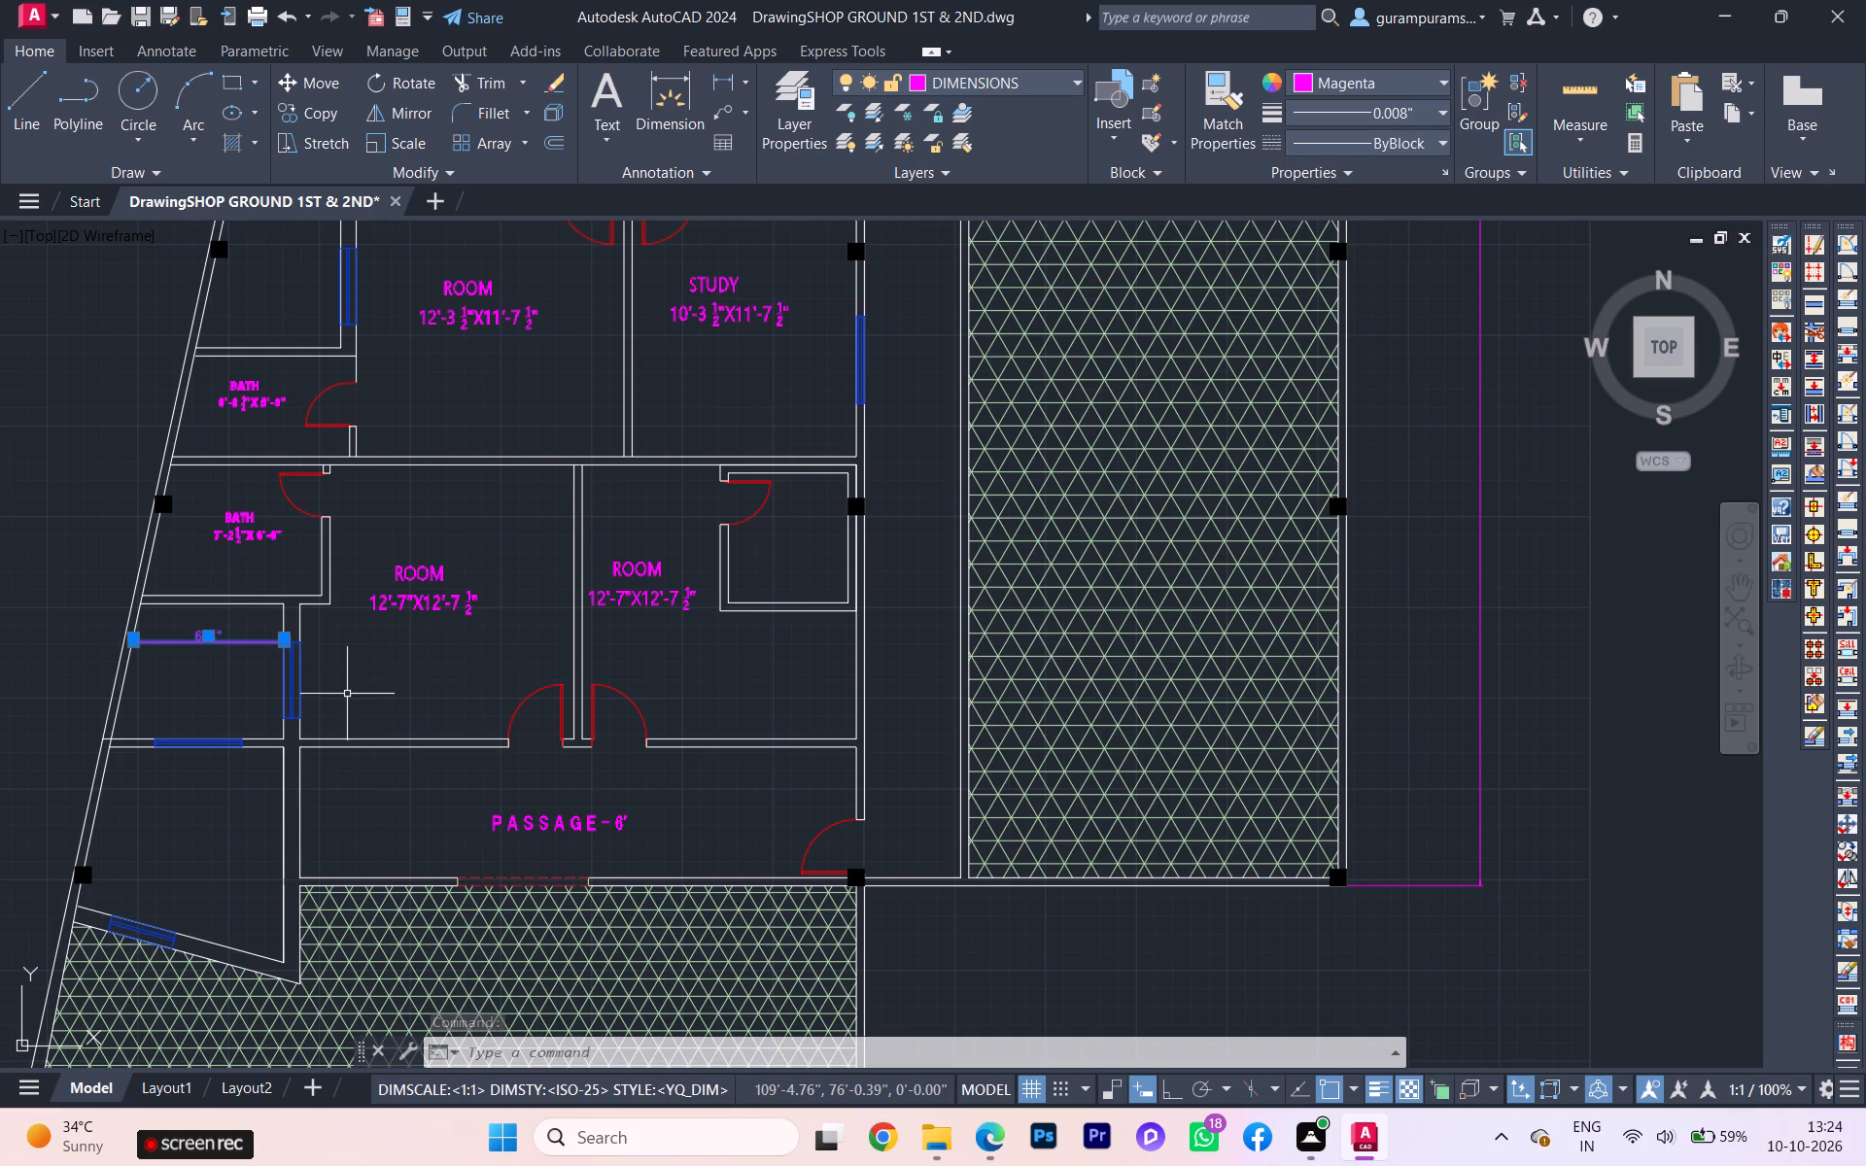
key("Escape")
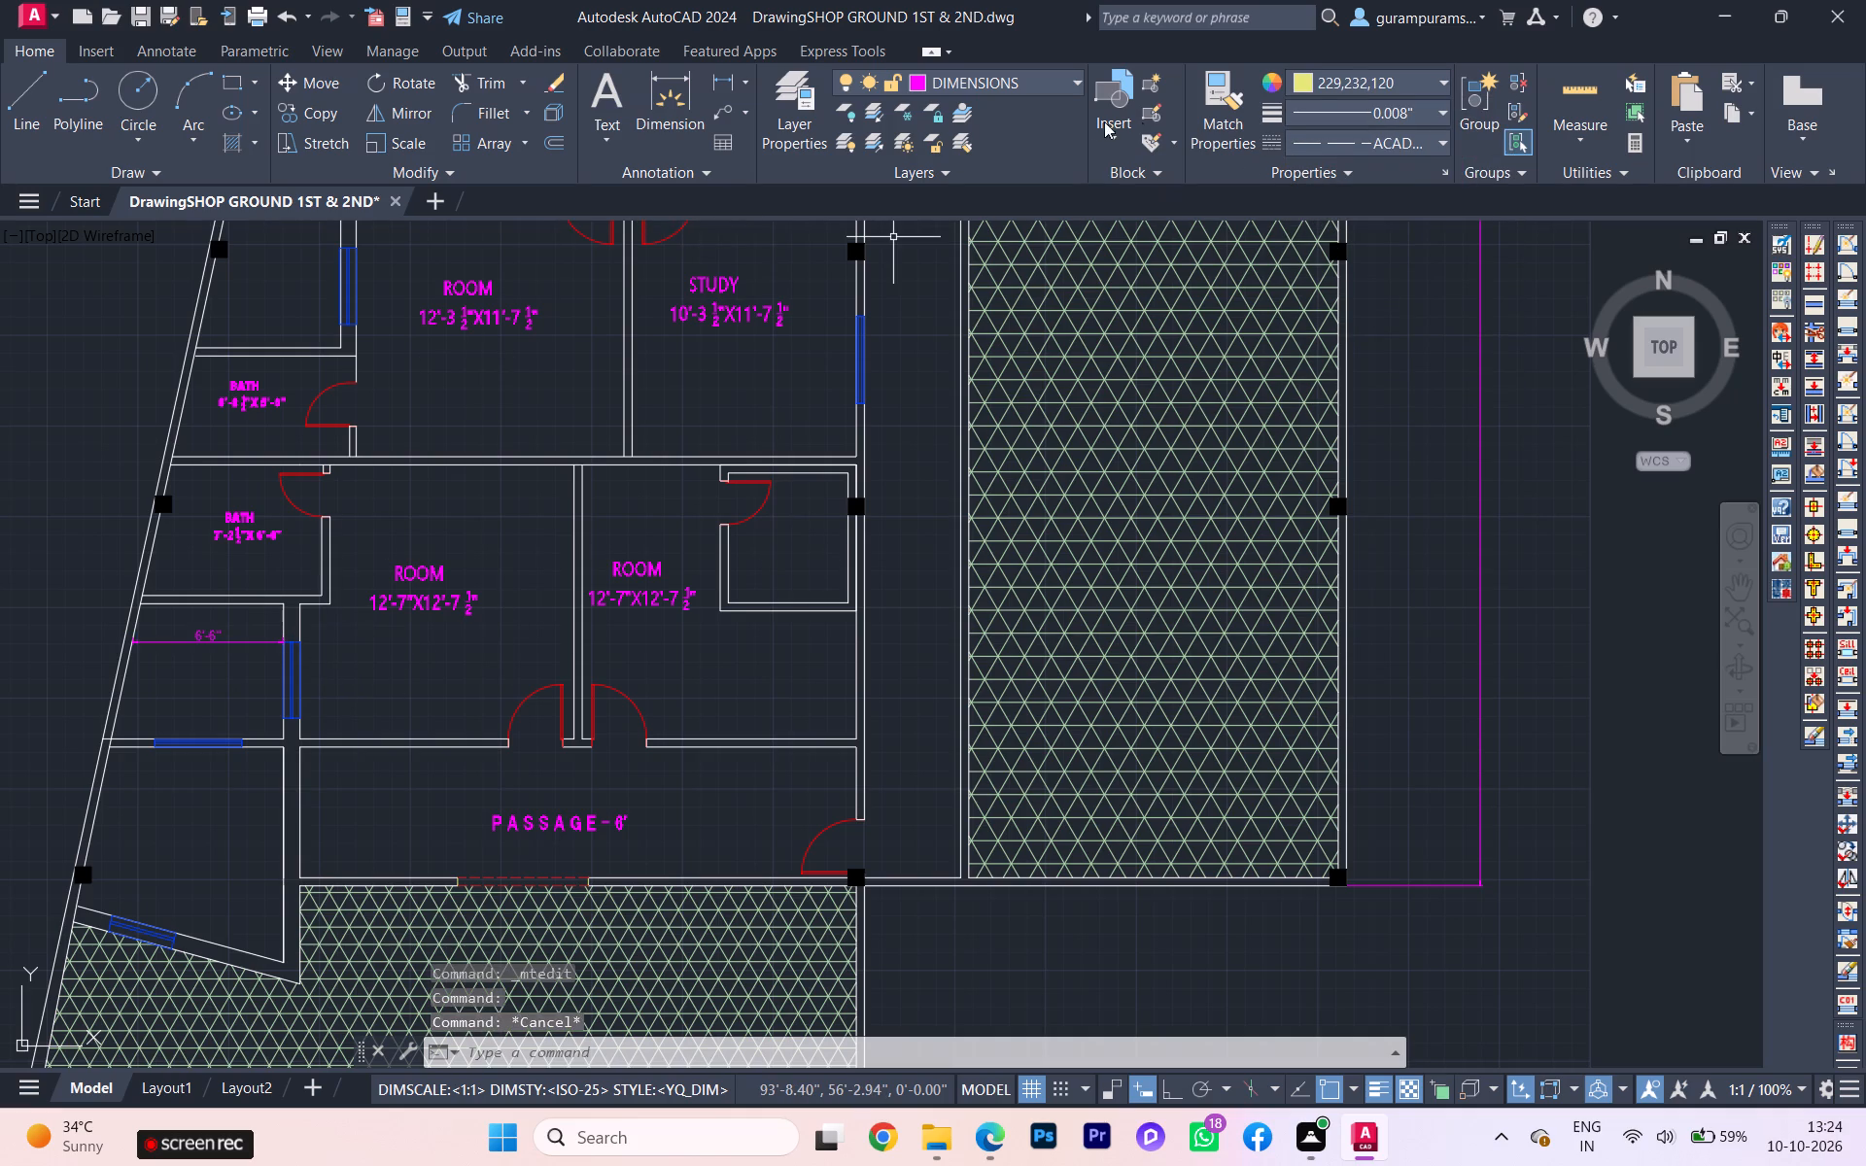
Set the current object colour to Magenta and the current linetype to ByLayer for new dimensions.
left_click(1378, 78)
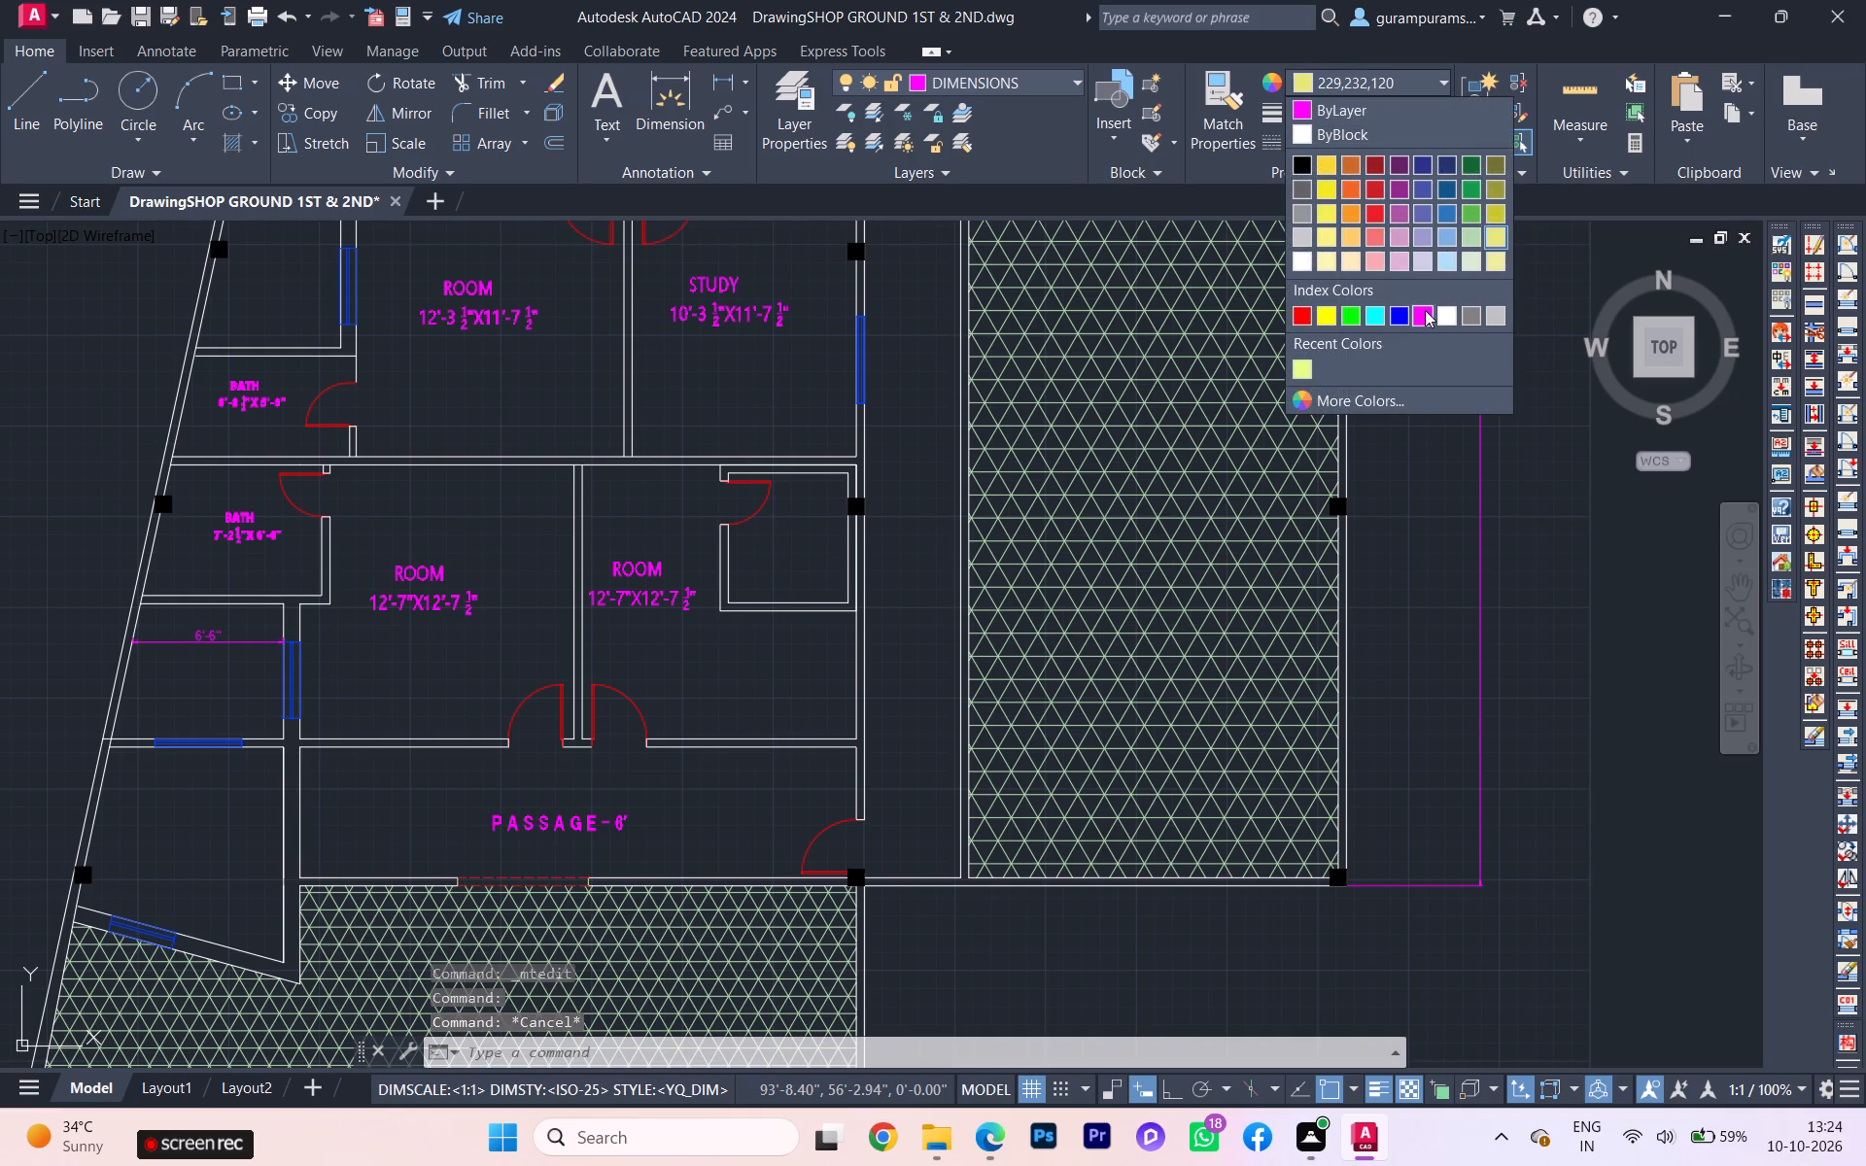
left_click(1425, 310)
left_click(1410, 140)
left_click(1384, 183)
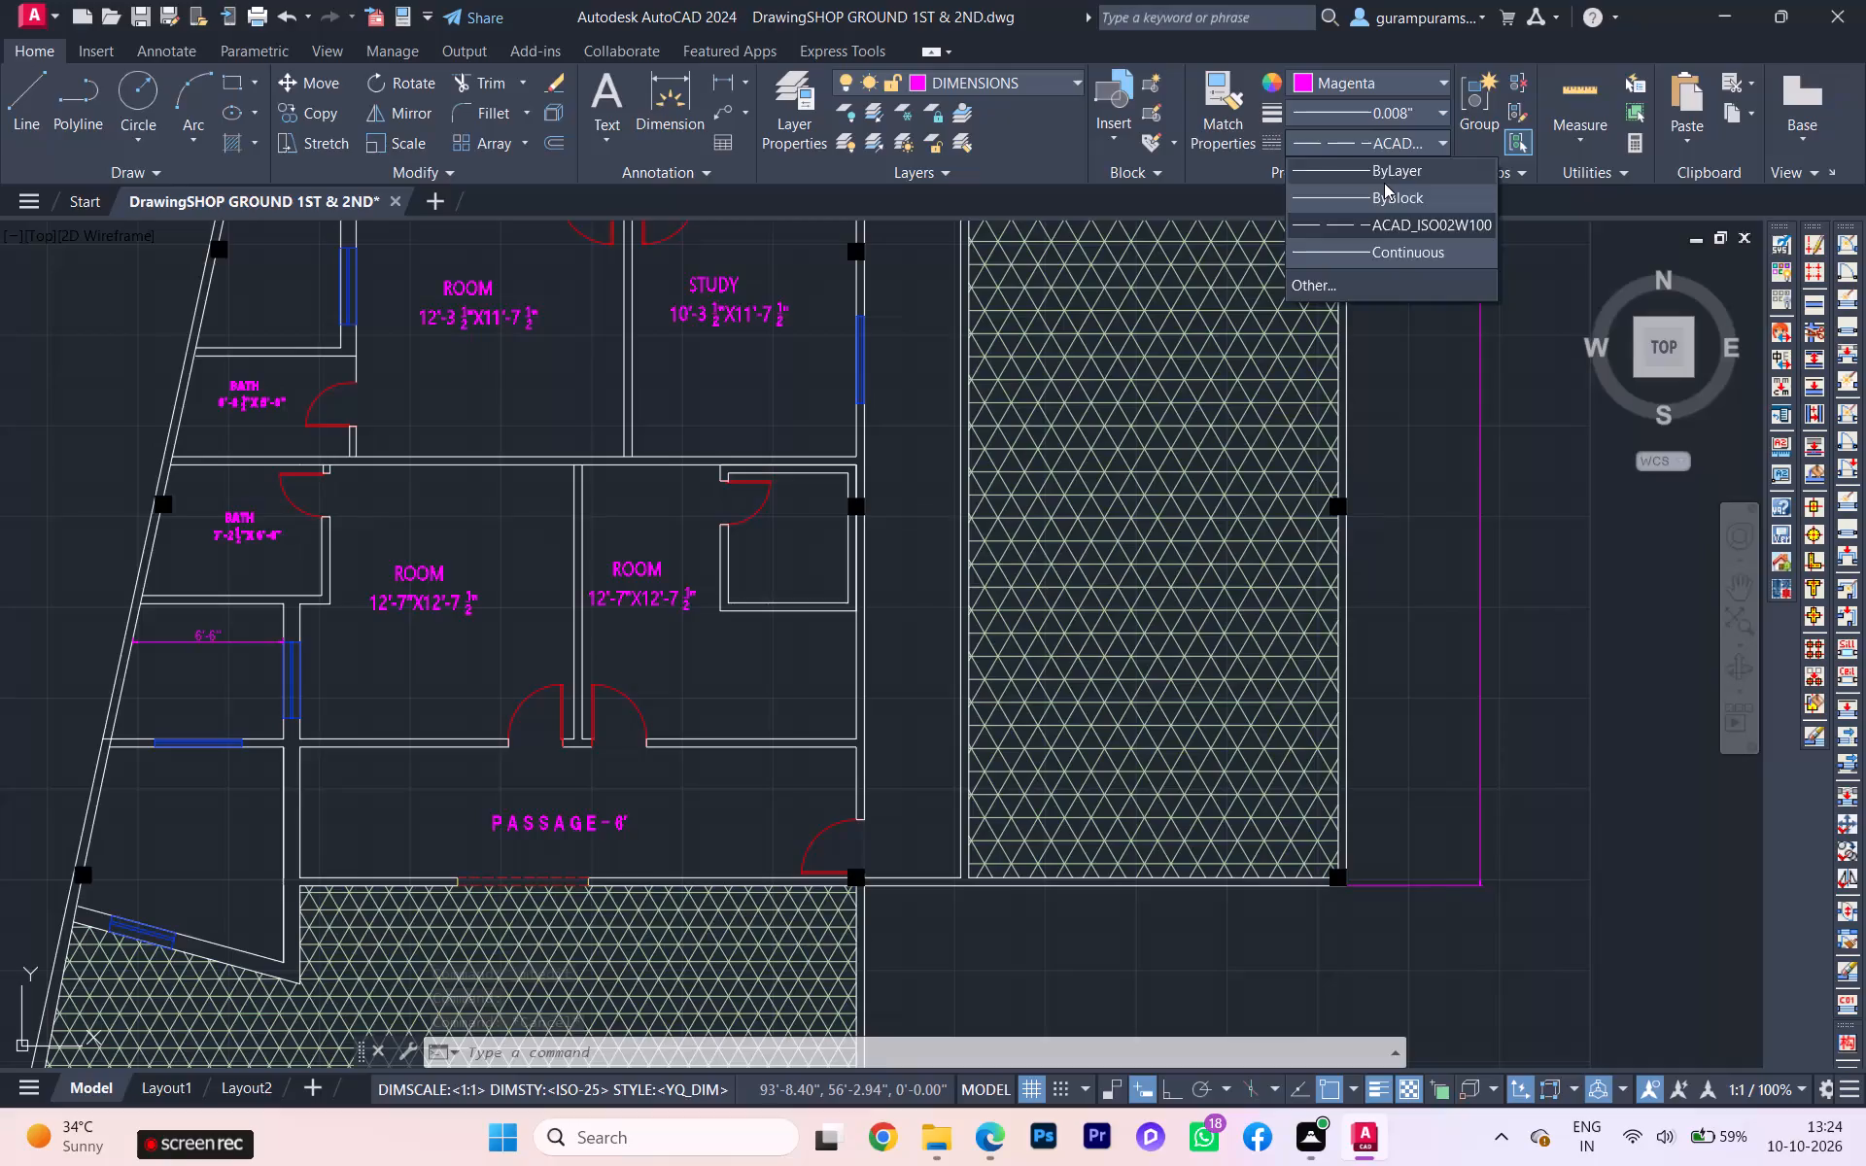
left_click(1013, 81)
left_click(1019, 78)
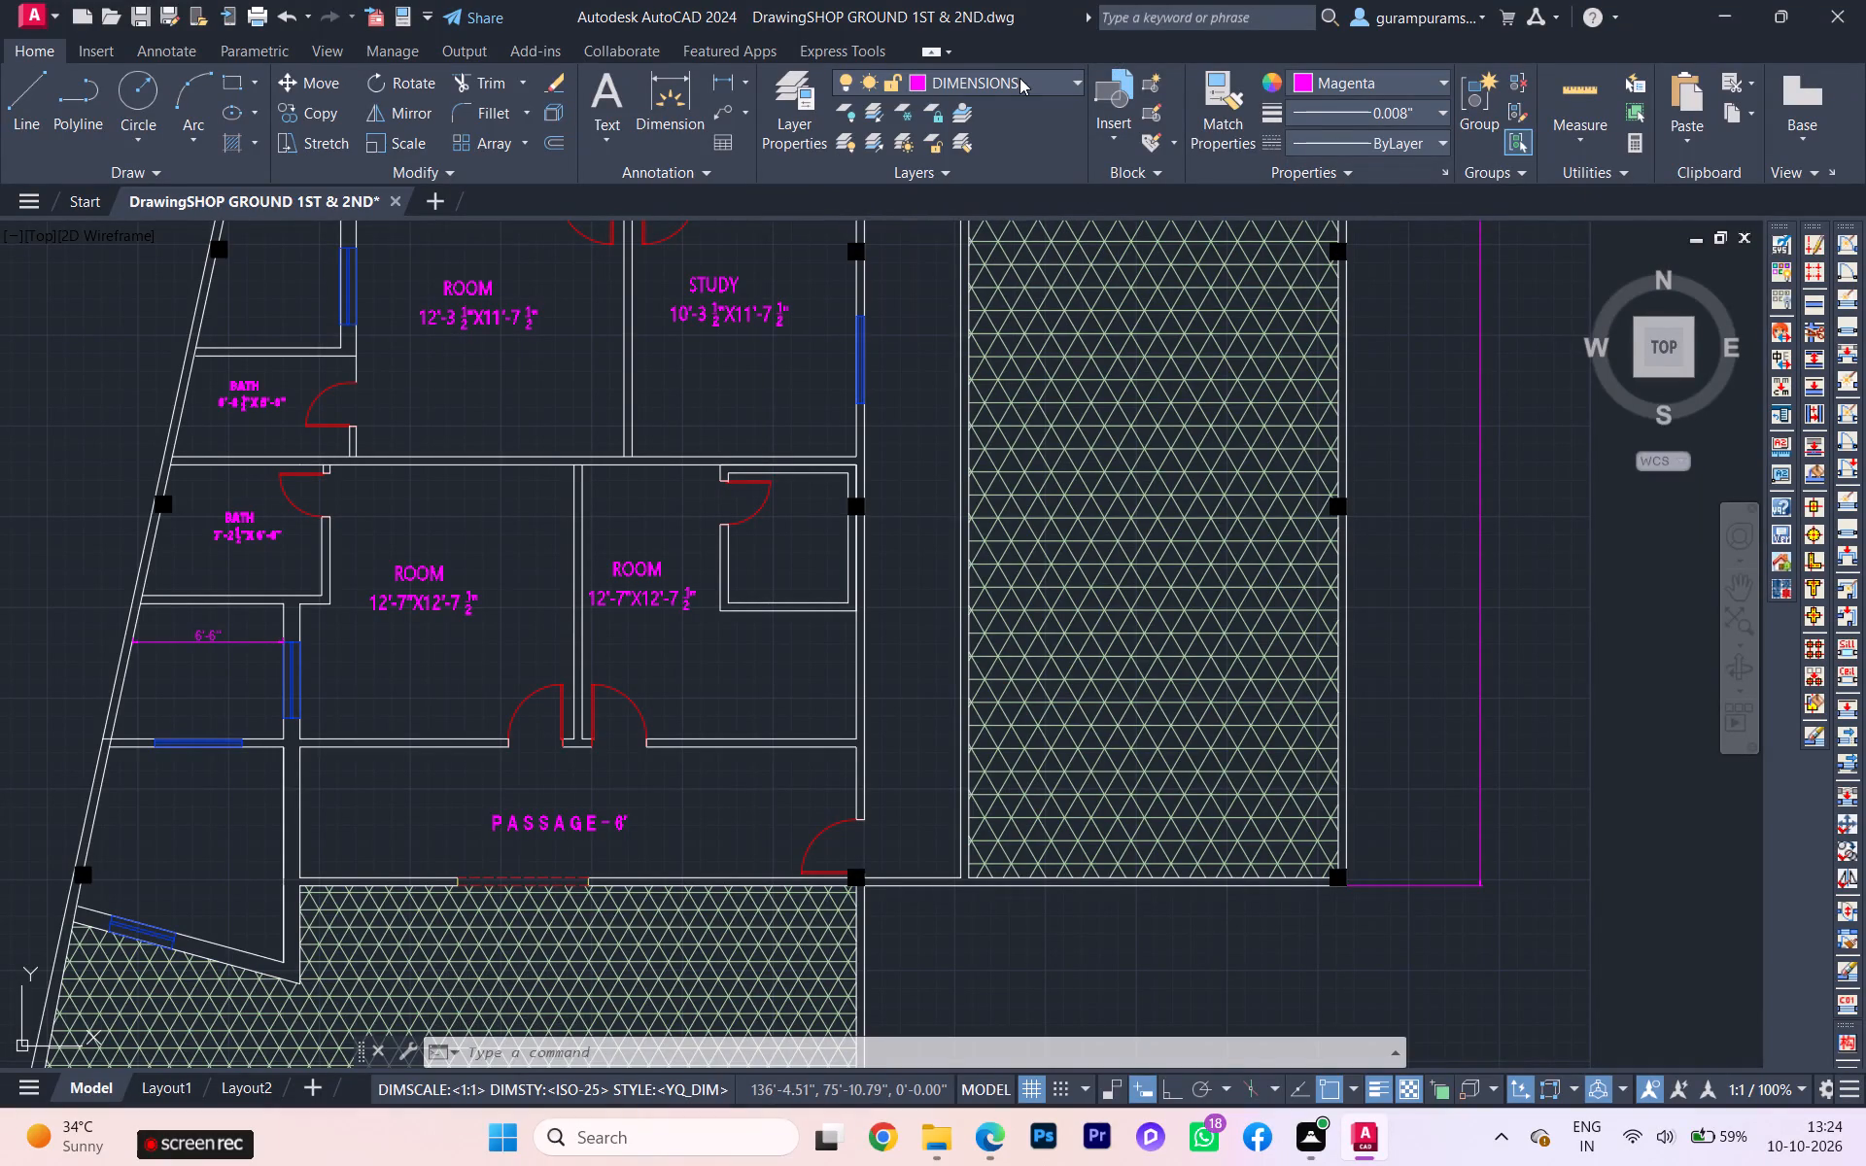
Add a vertical linear dimension across the balcony below the lower bath, from the bath wall to the balcony's lower wall.
left_click(728, 82)
scroll(262, 626, "up", 1)
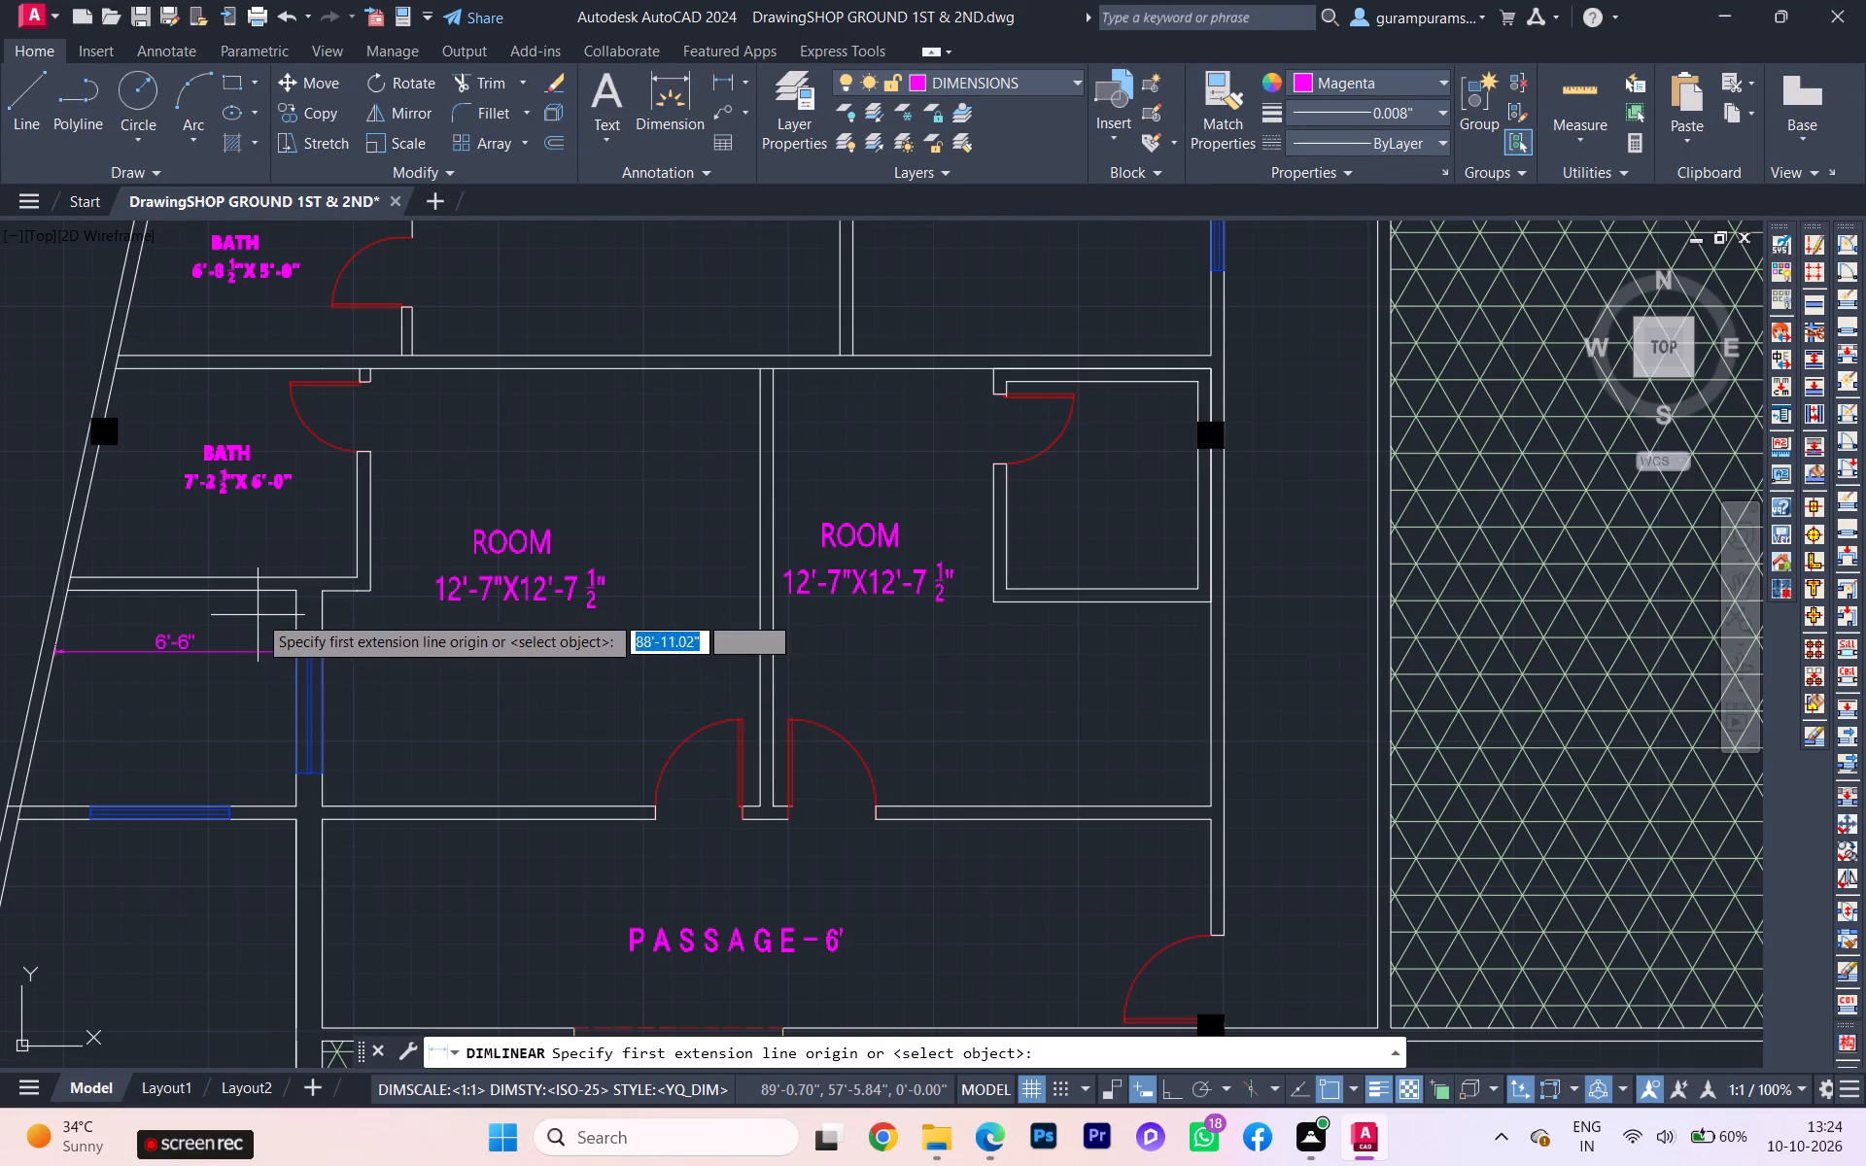
left_click(261, 596)
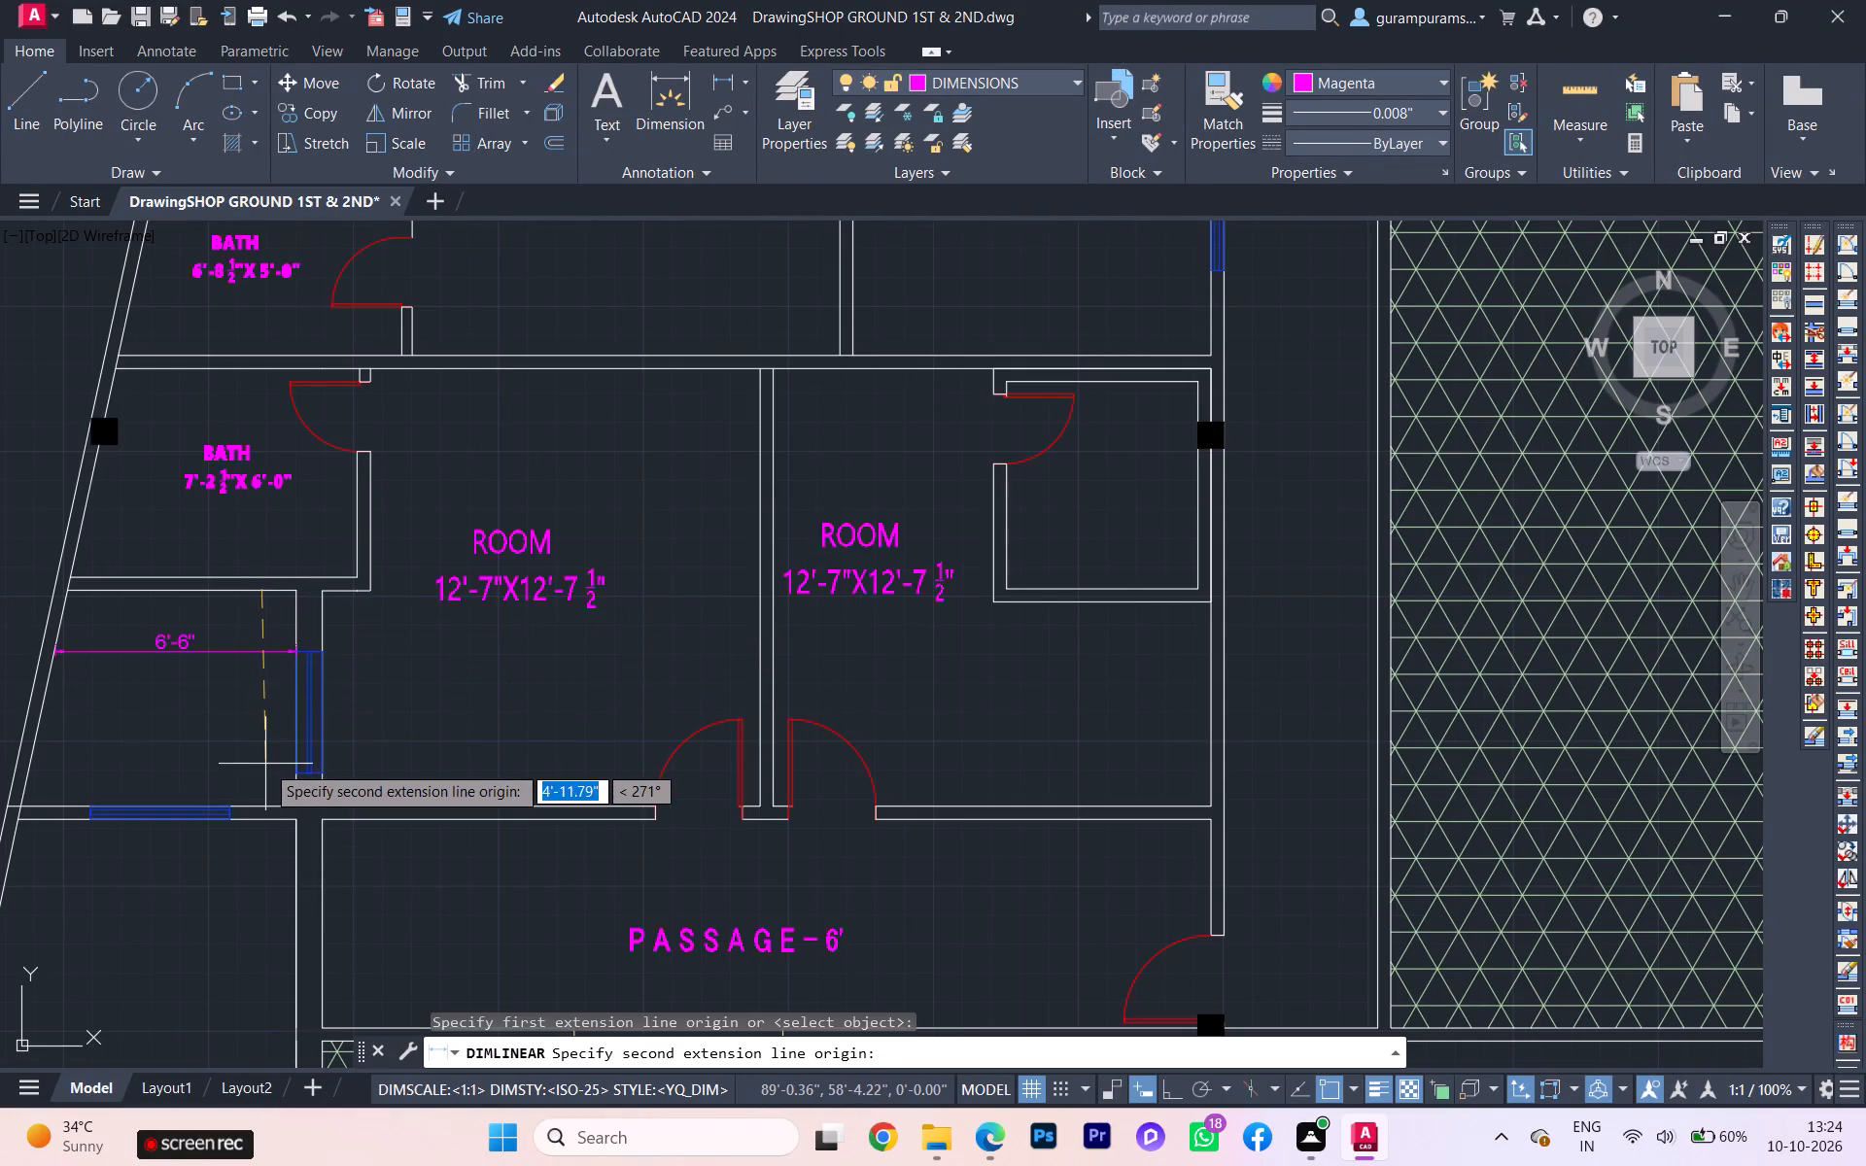
left_click(267, 804)
left_click(259, 798)
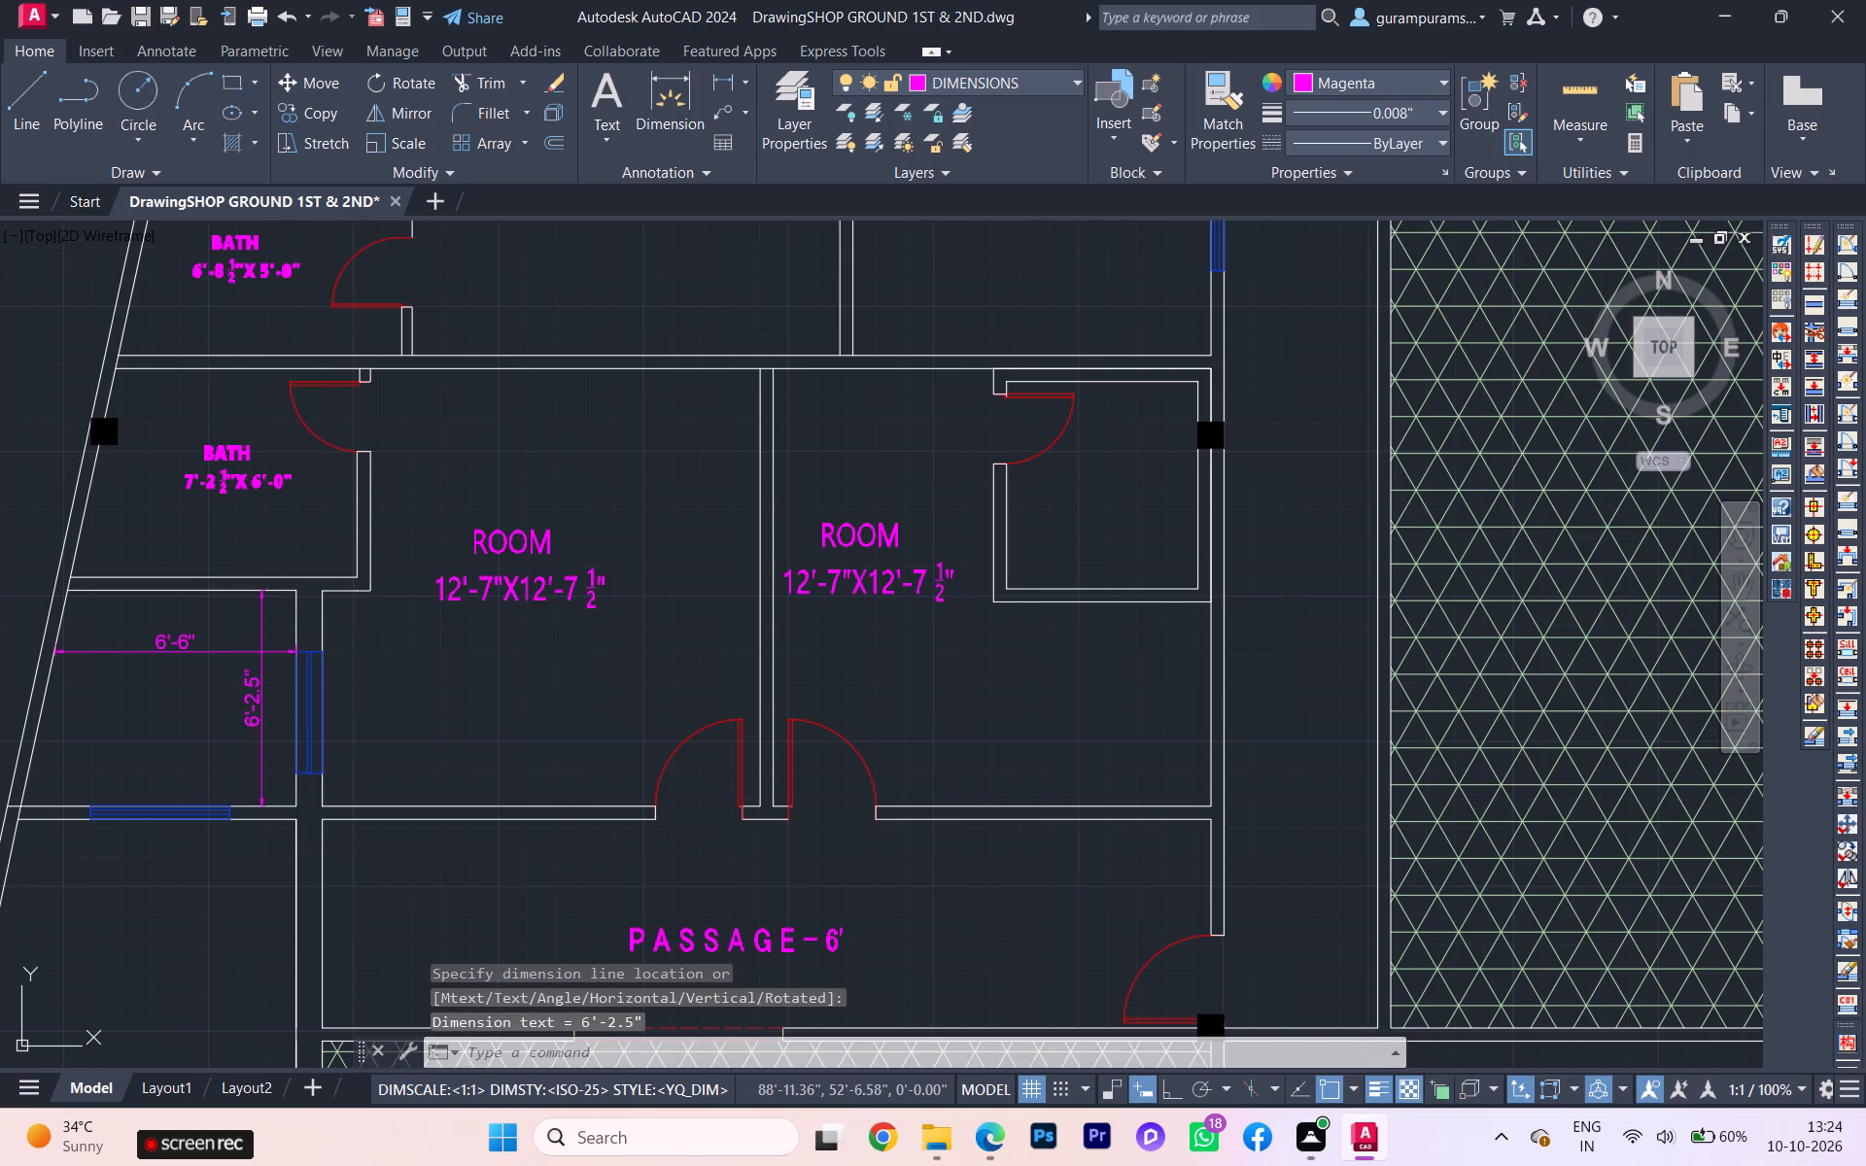
Override the vertical balcony dimension's text with 6'-7 1/2", matching the reference plan.
scroll(174, 705, "down", 3)
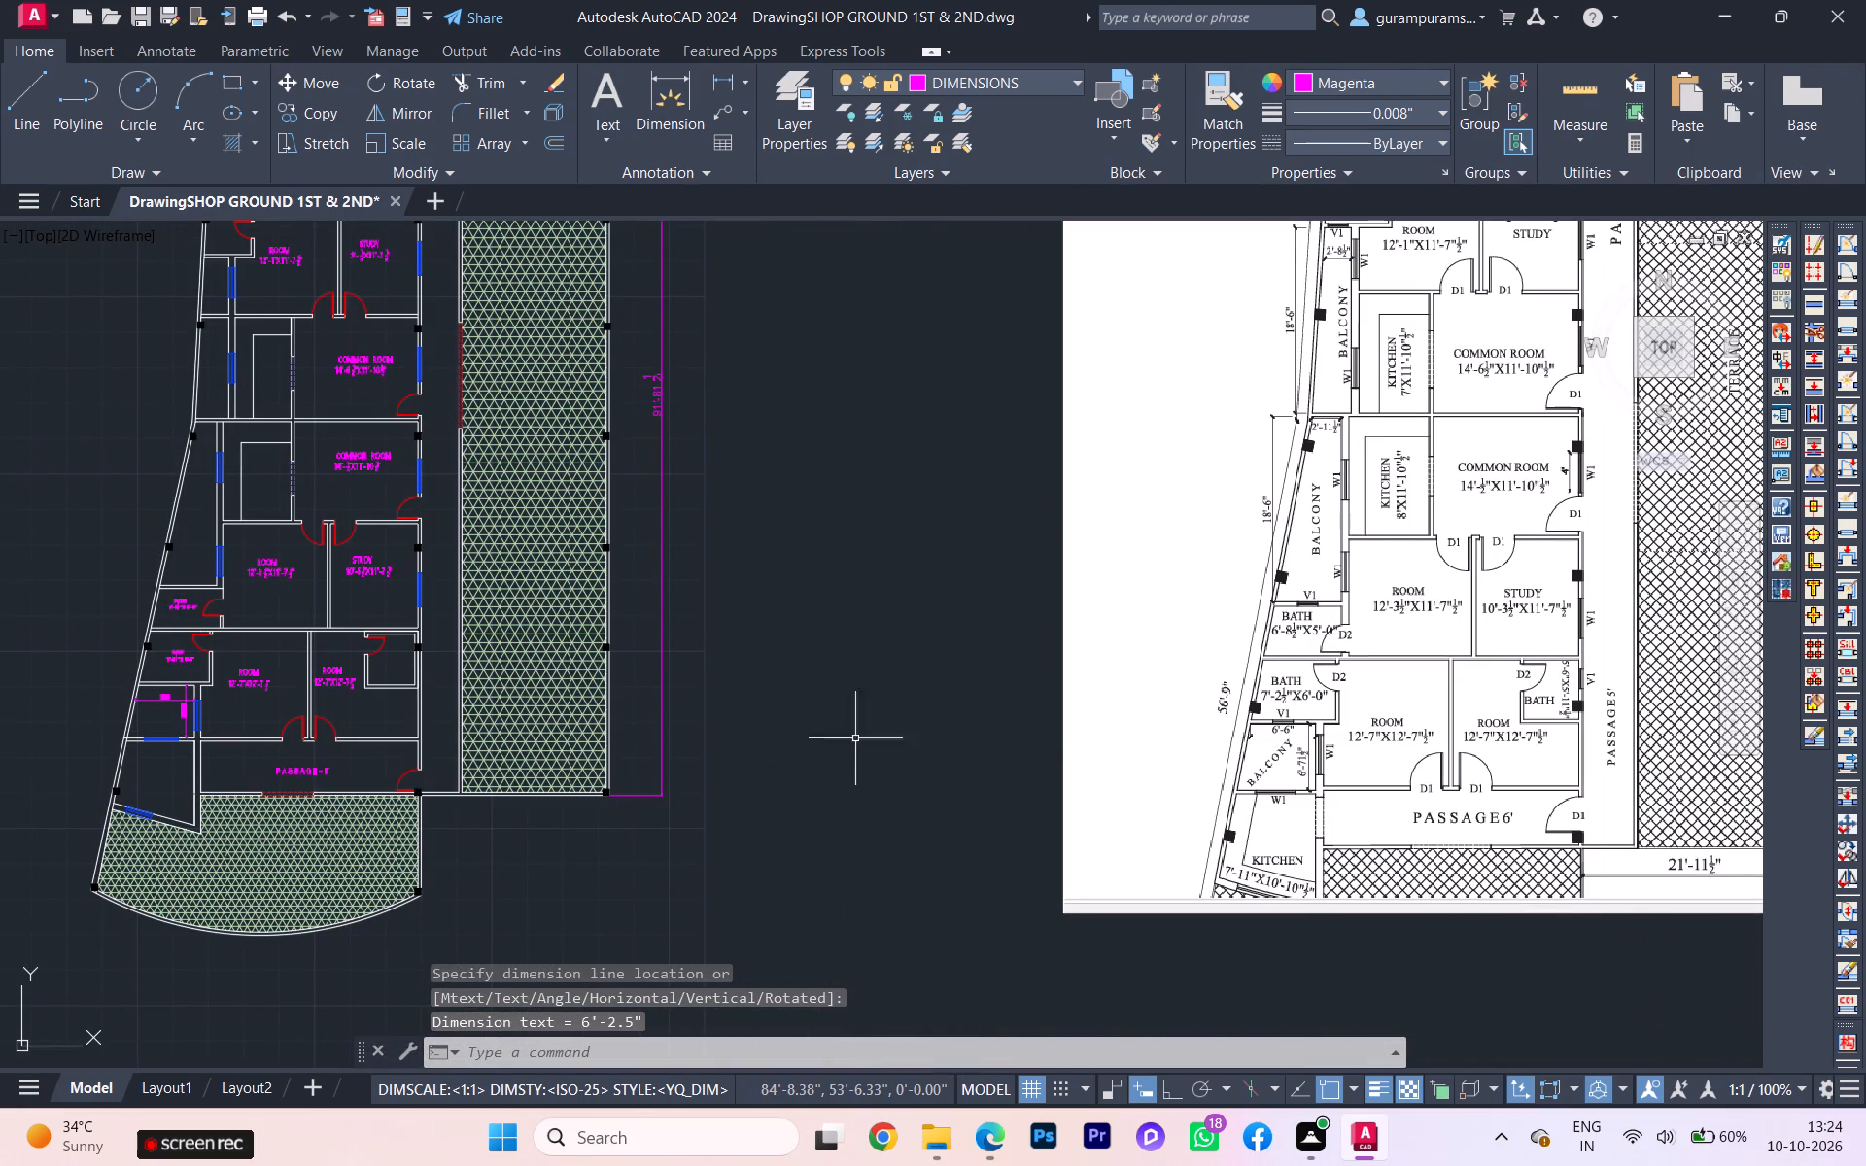
scroll(1346, 755, "up", 1)
scroll(1542, 732, "down", 2)
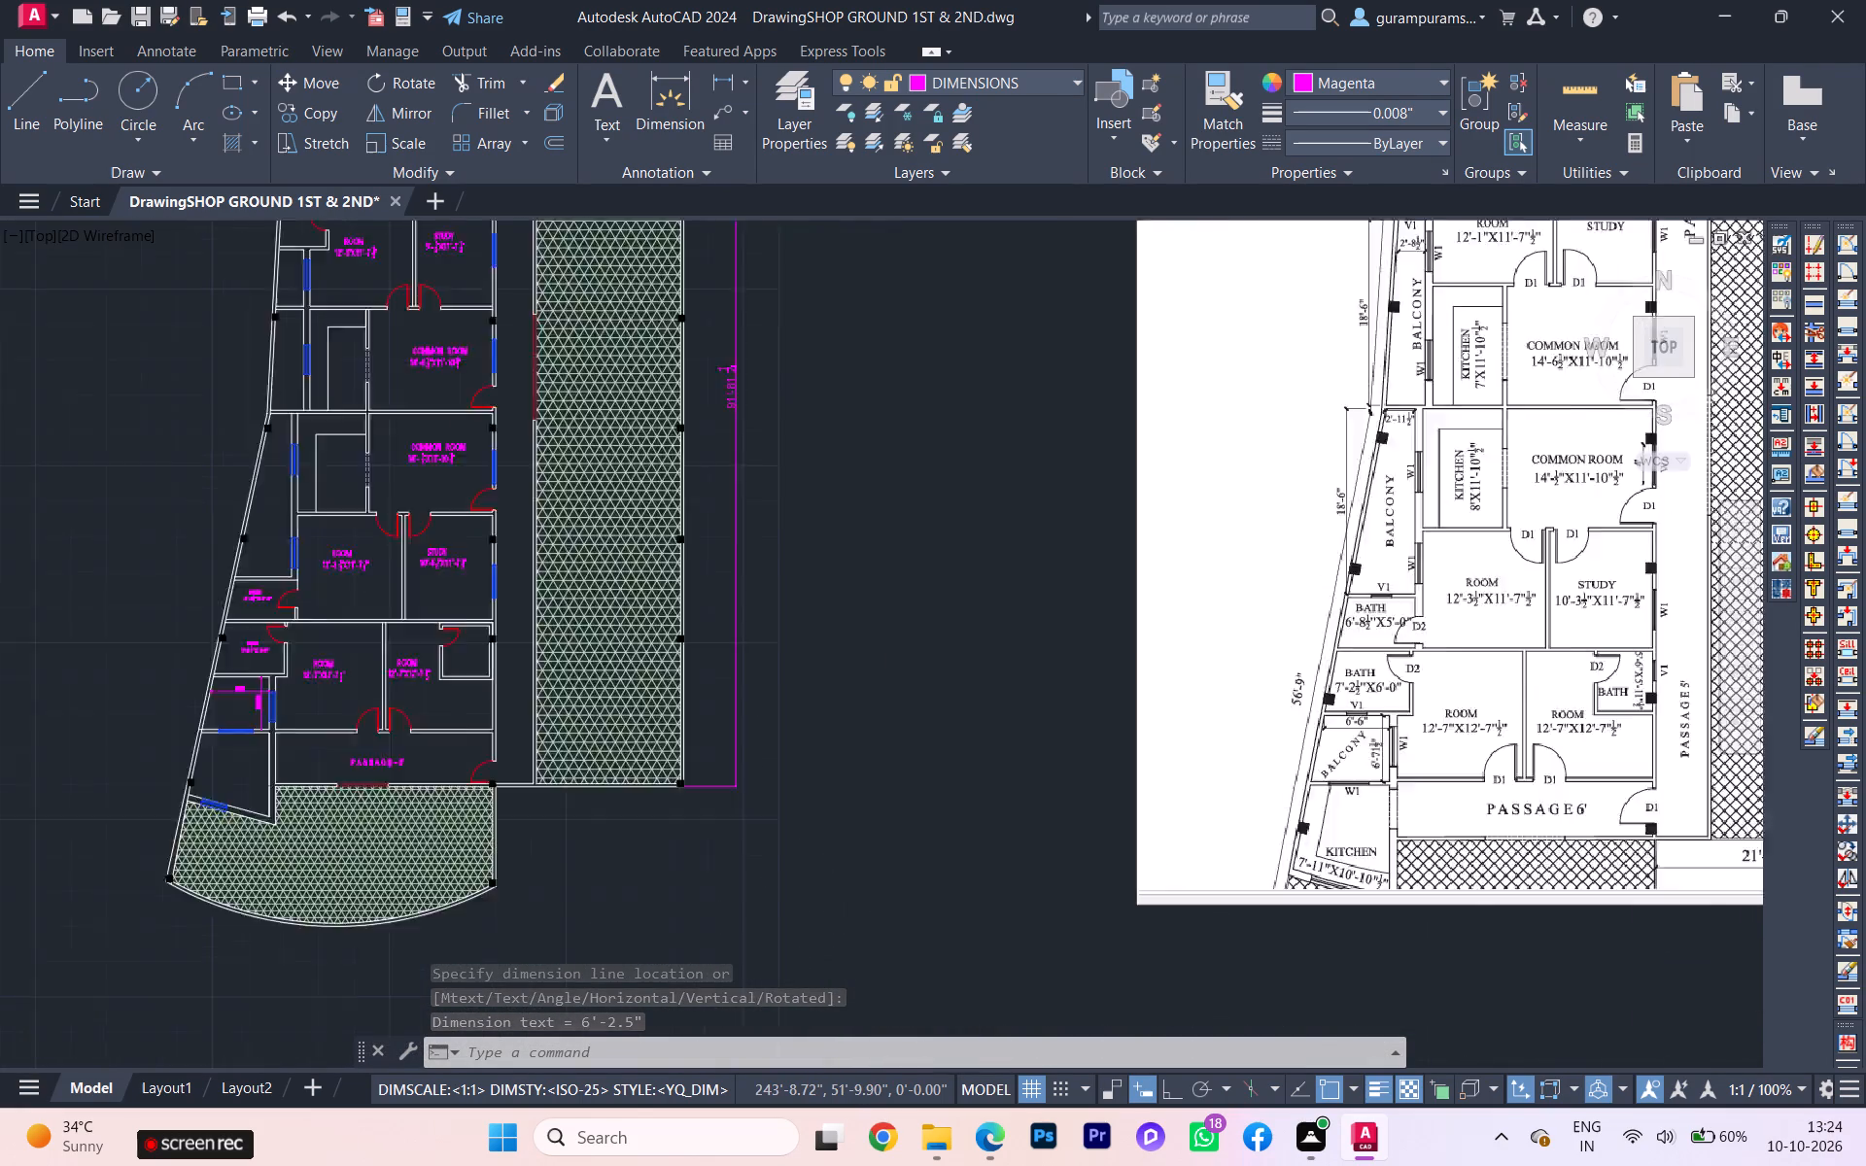
scroll(744, 697, "up", 5)
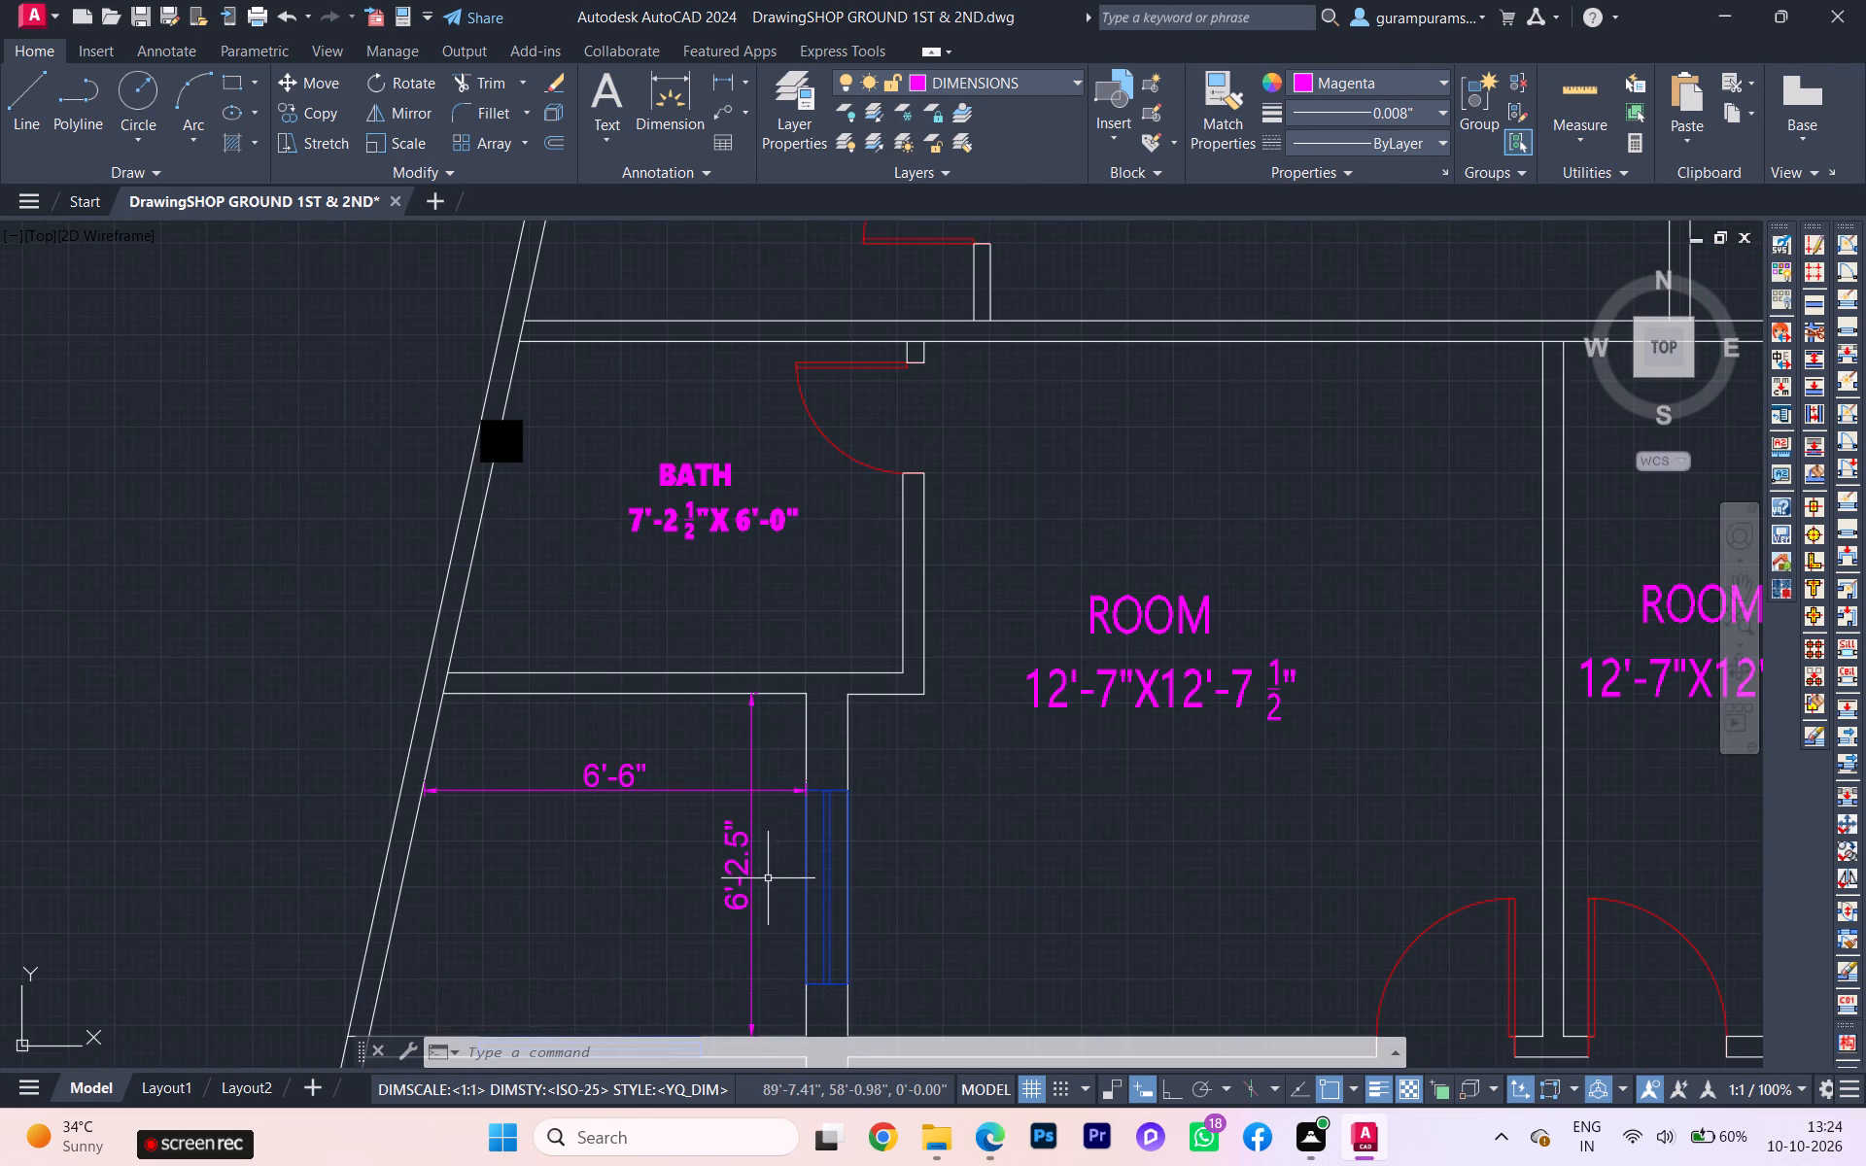
double_click(740, 874)
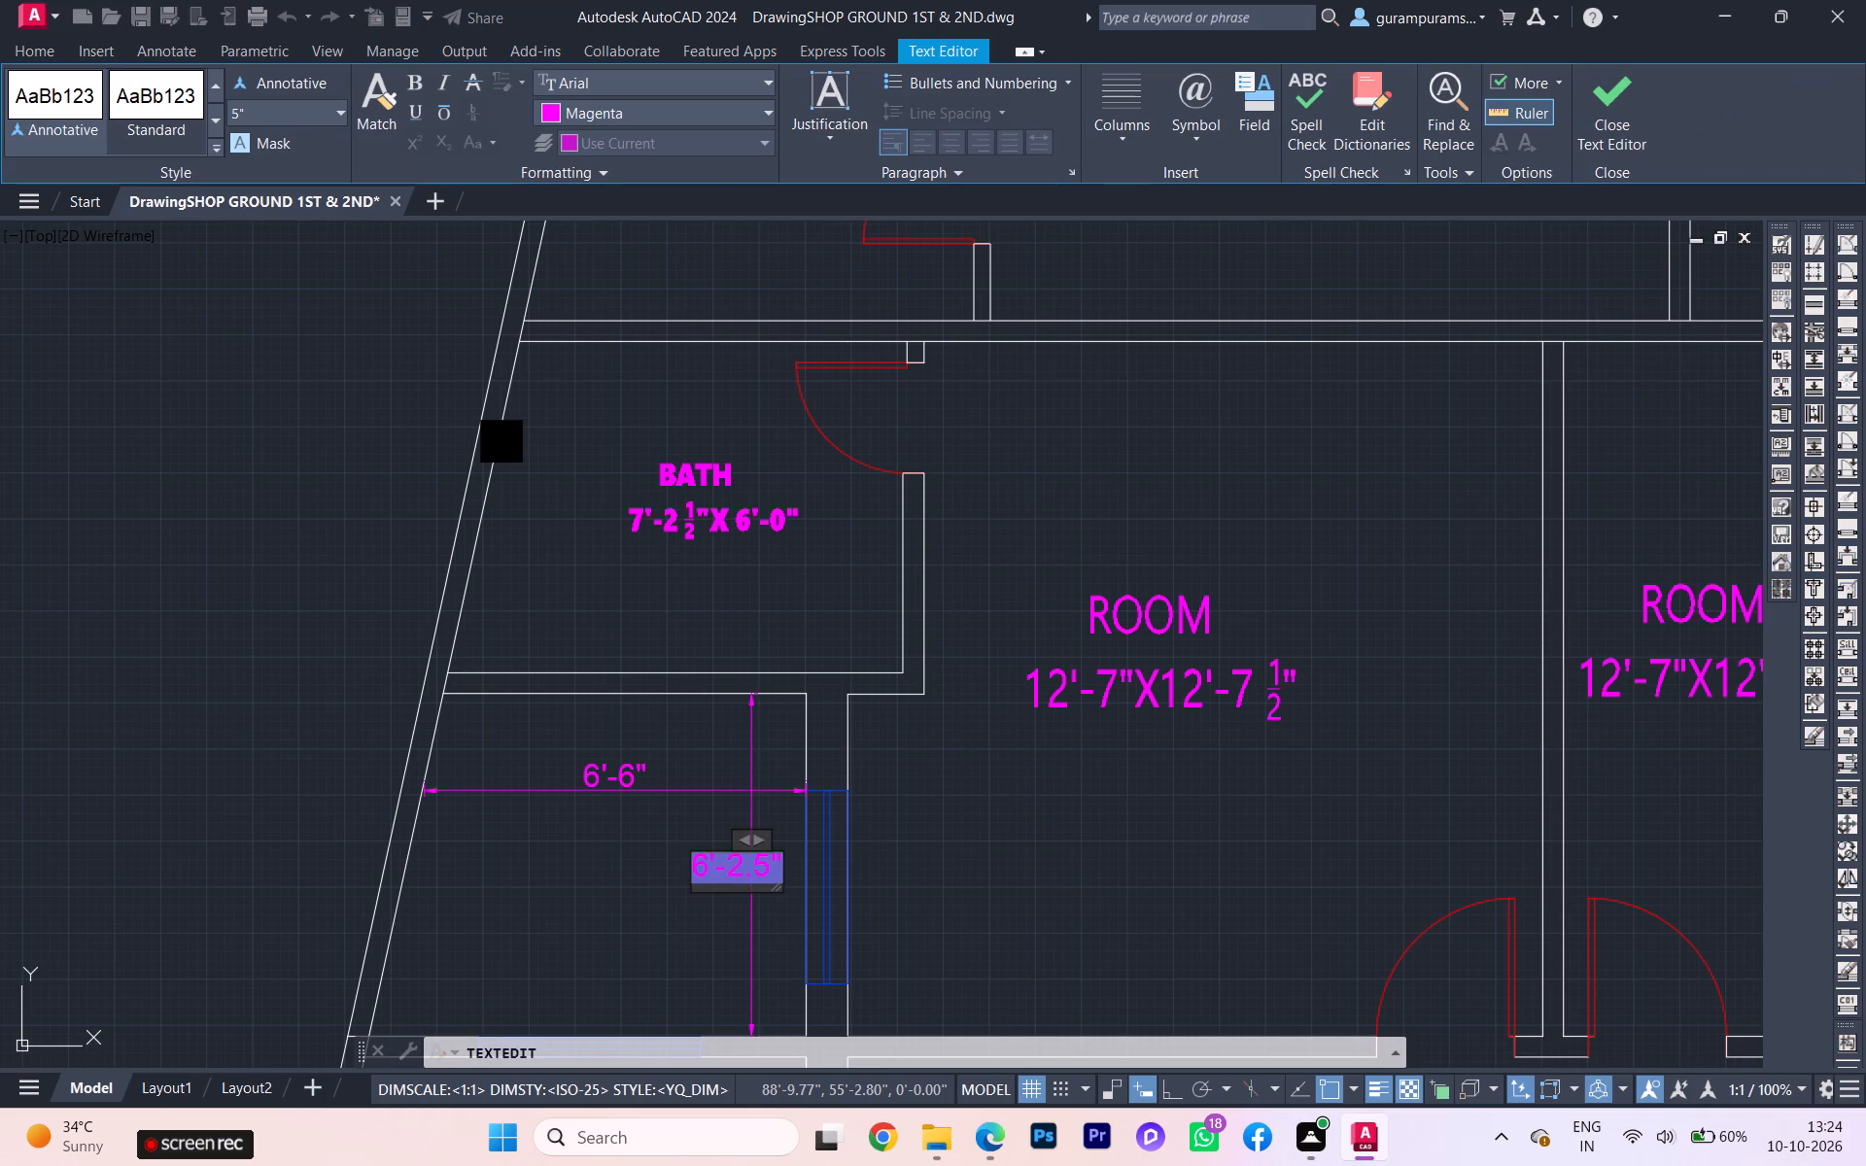
left_click(775, 865)
type("6'")
key("minus")
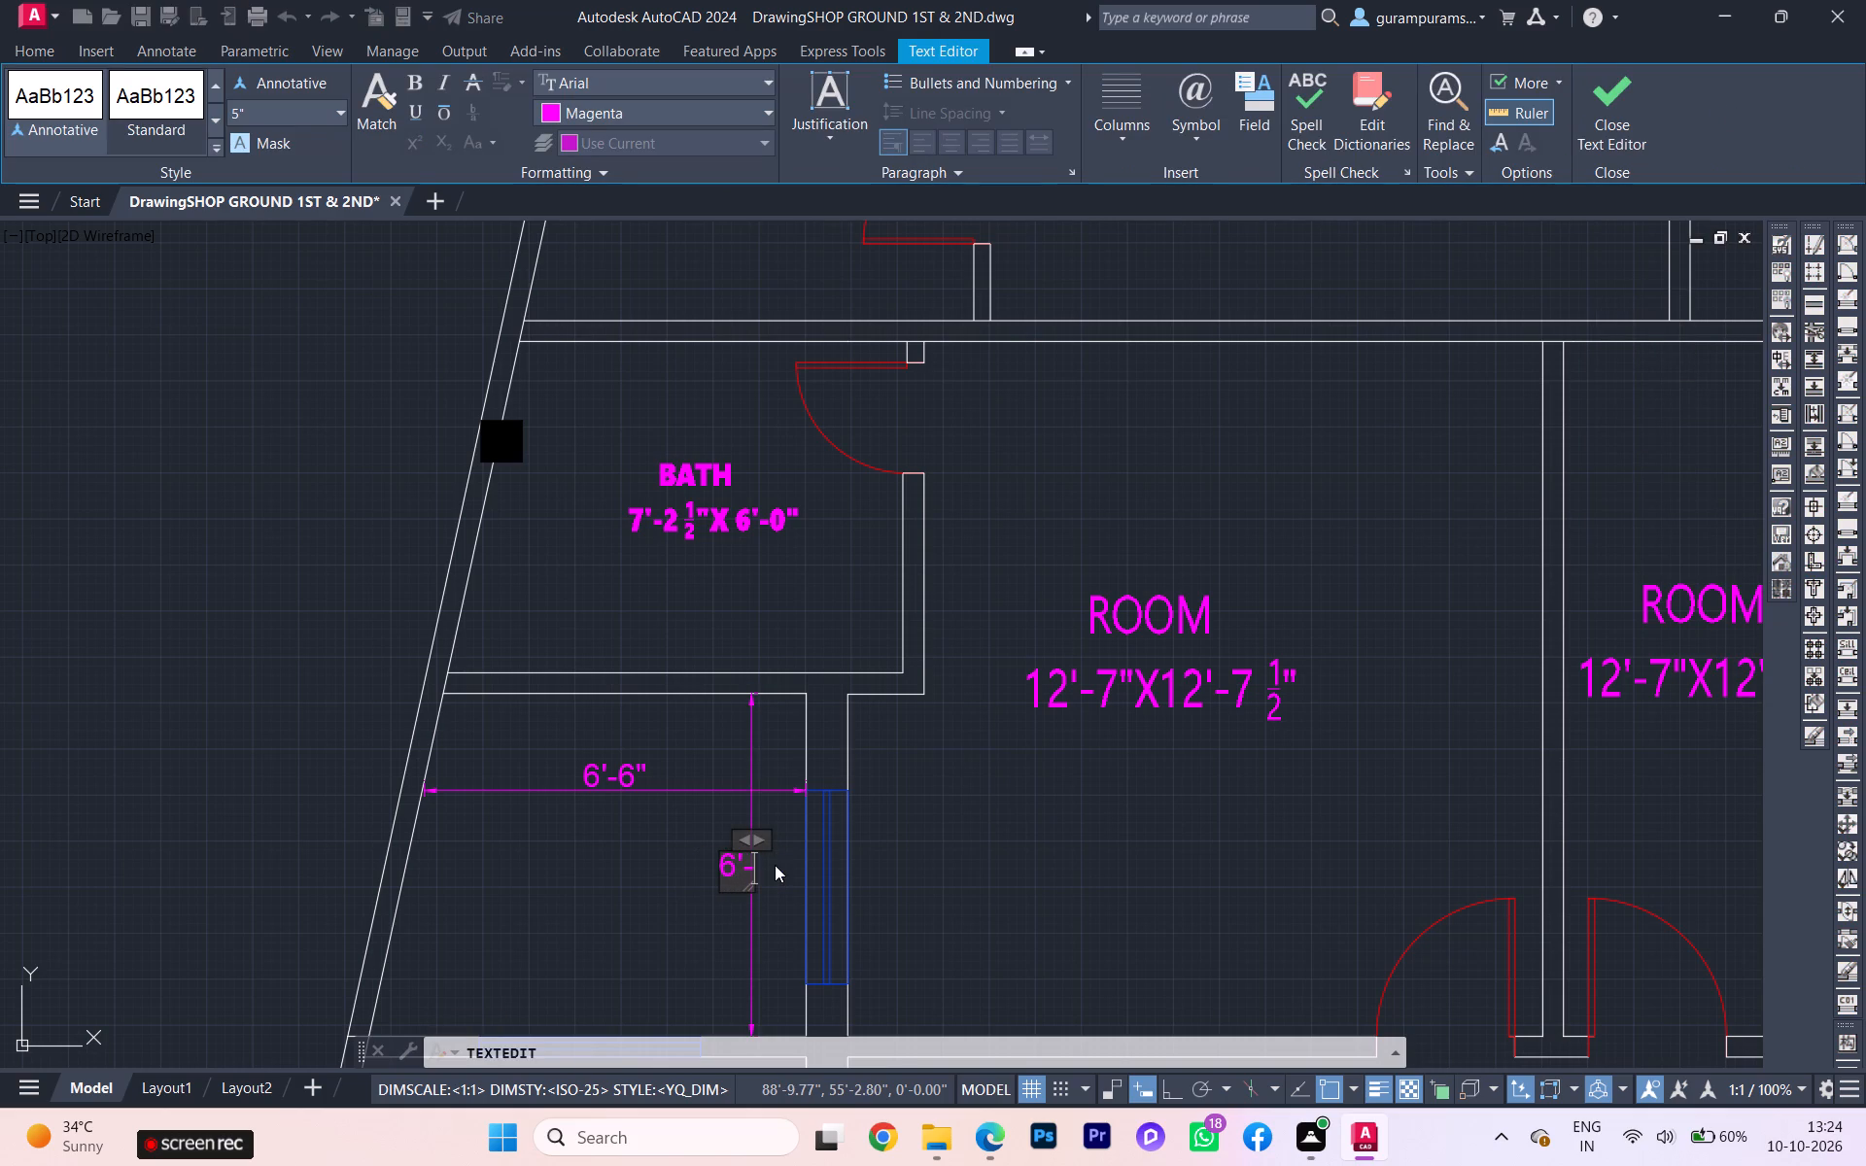
key("7")
key("space")
type("1/2\"")
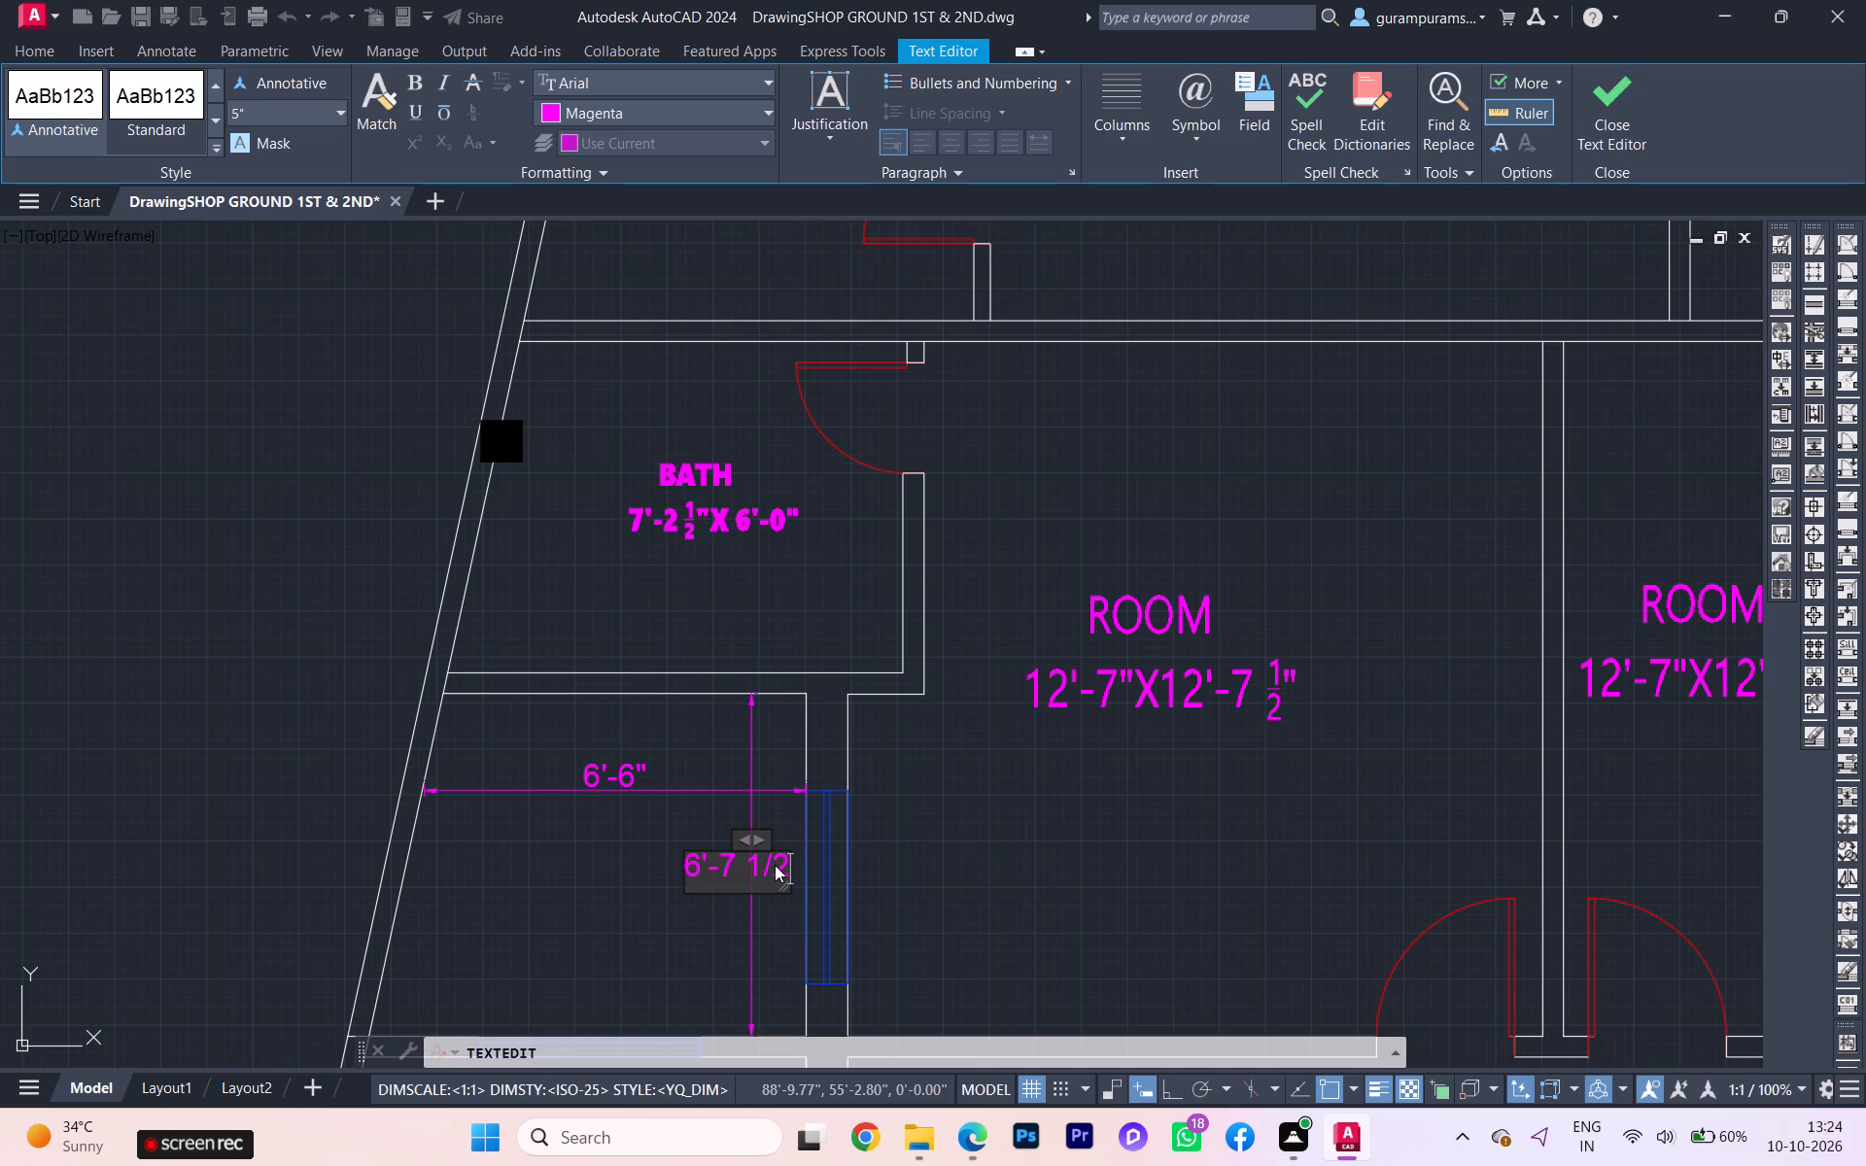
left_click(624, 908)
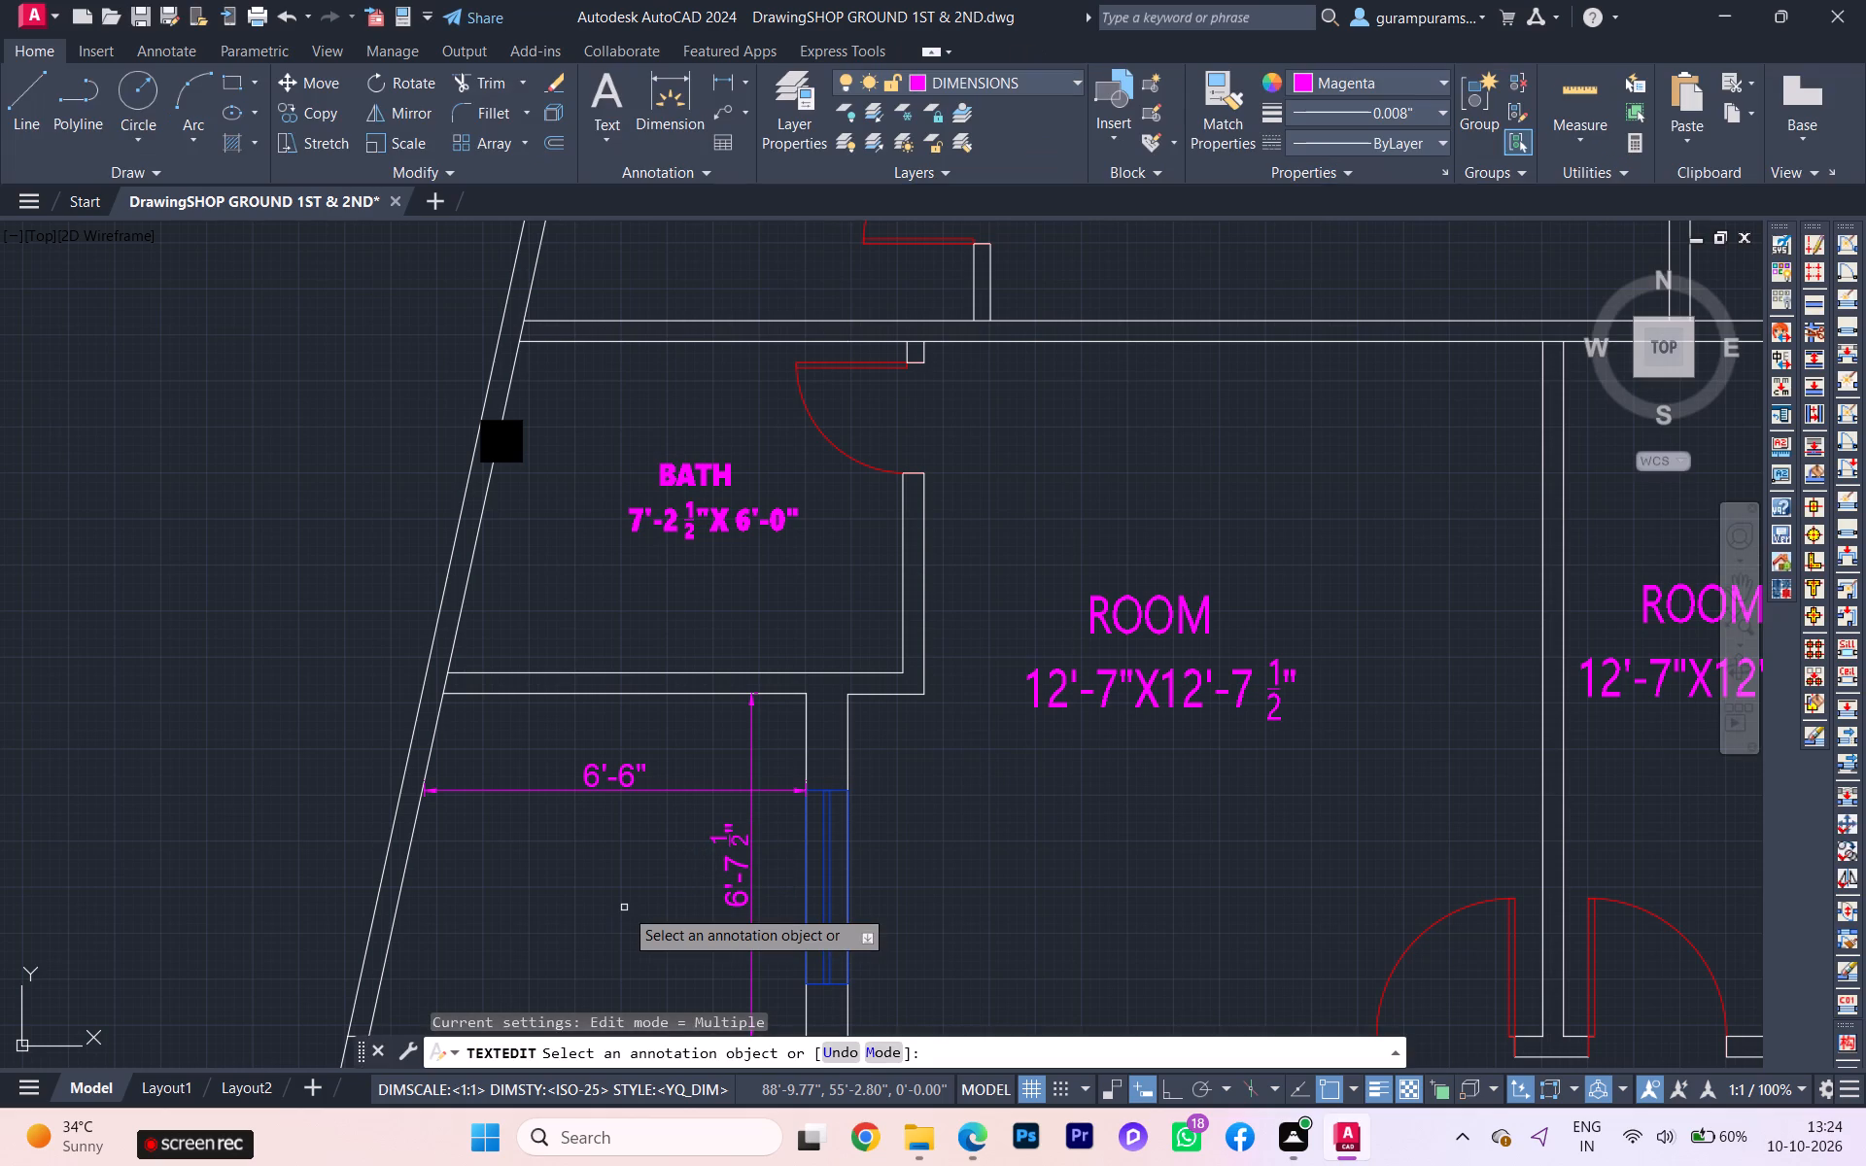
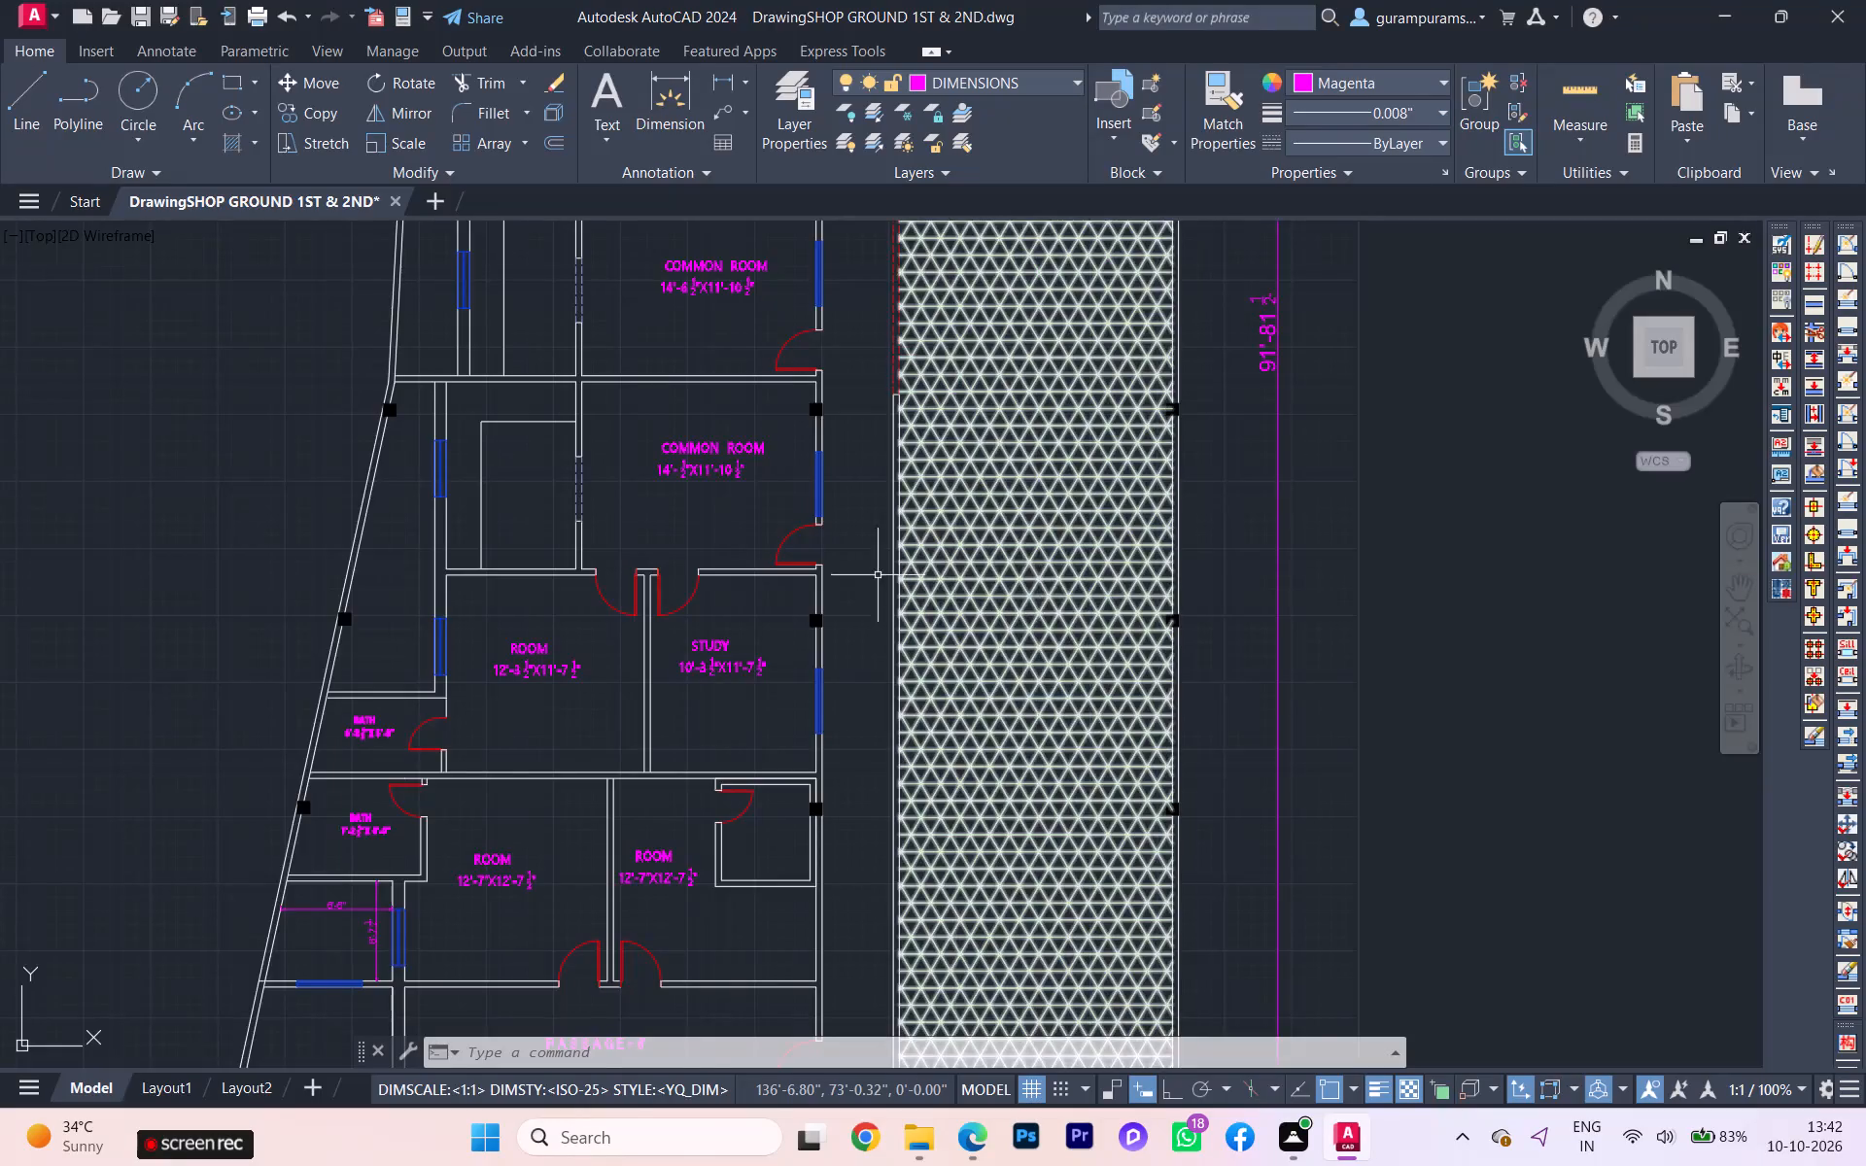
Start a multiline text label inside the kitchen beside the 14'-1/2"X11'-10 1/2" common room, with KITCHEN as its first line.
scroll(873, 574, "down", 1)
scroll(801, 557, "up", 1)
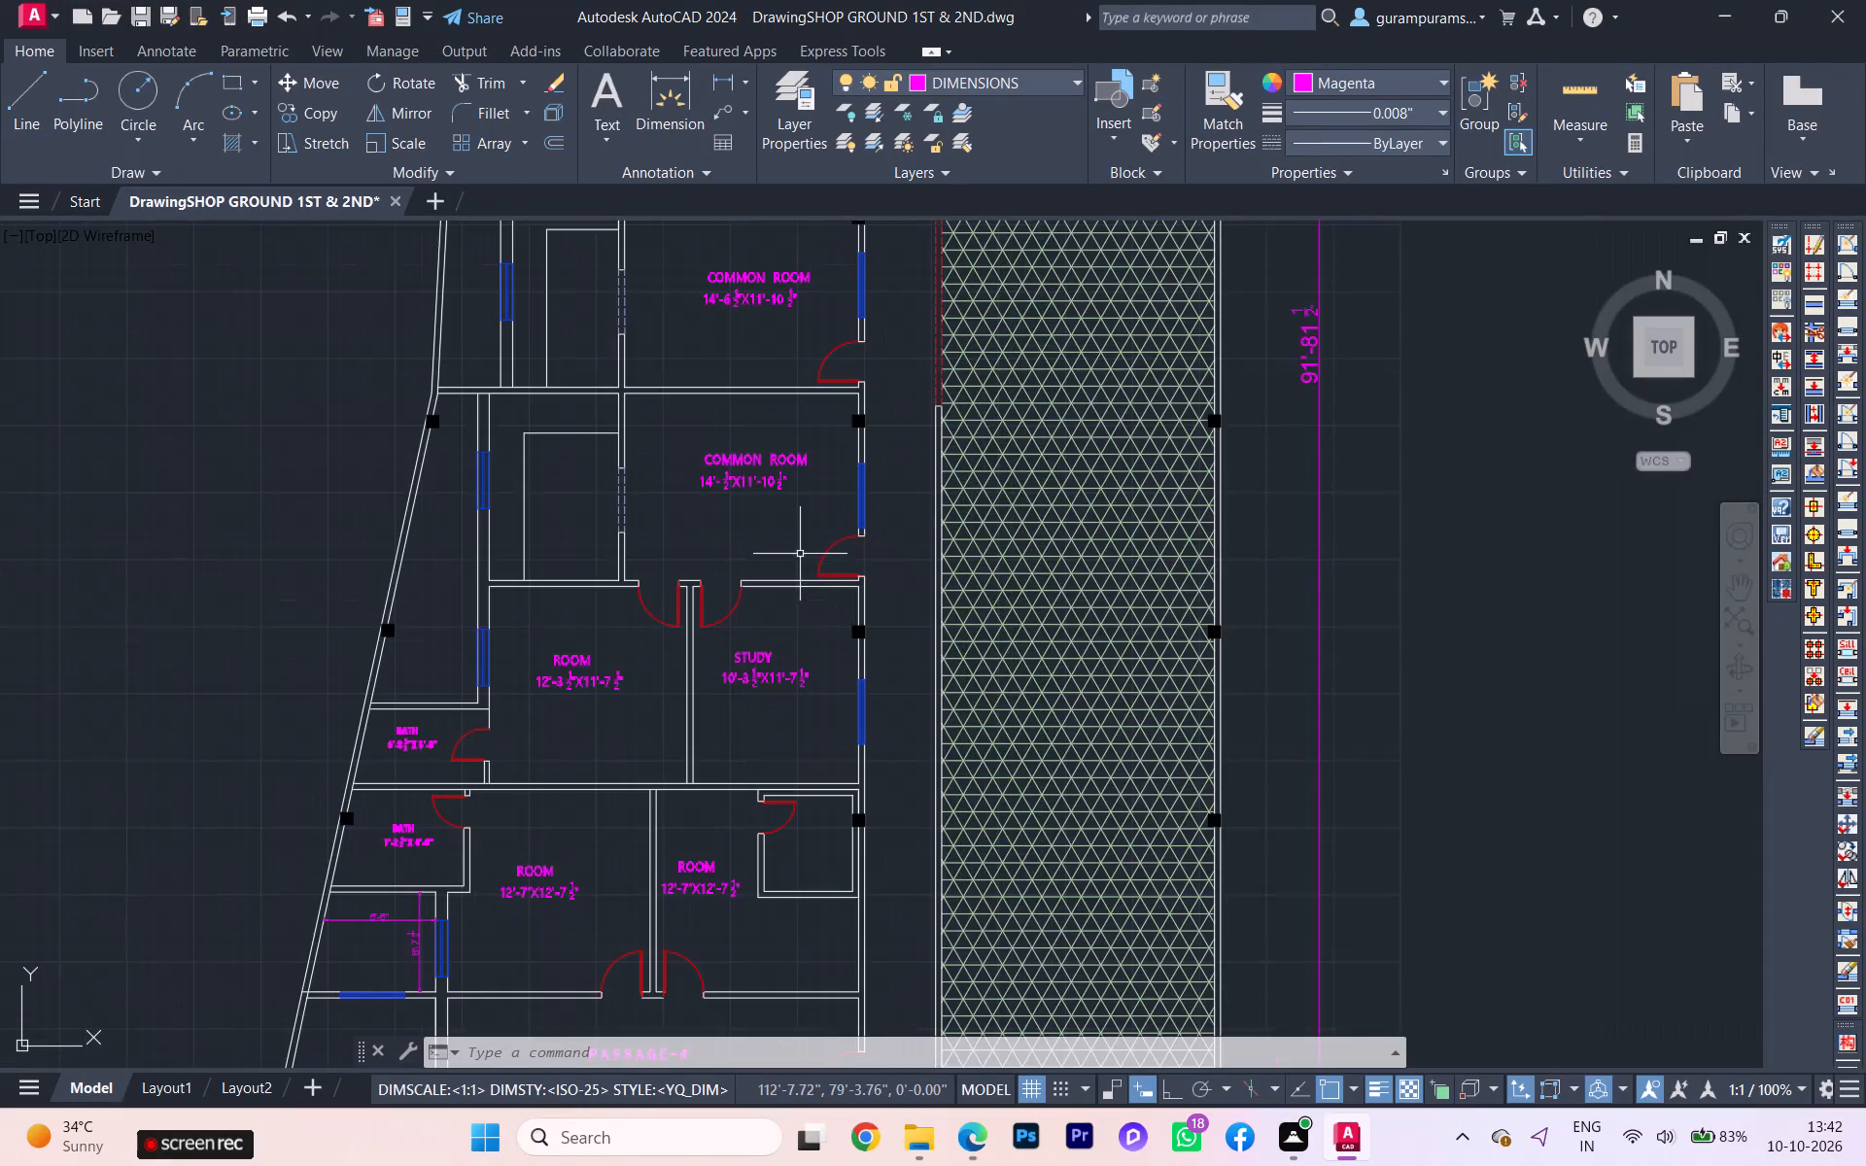
scroll(675, 580, "down", 1)
scroll(605, 507, "up", 3)
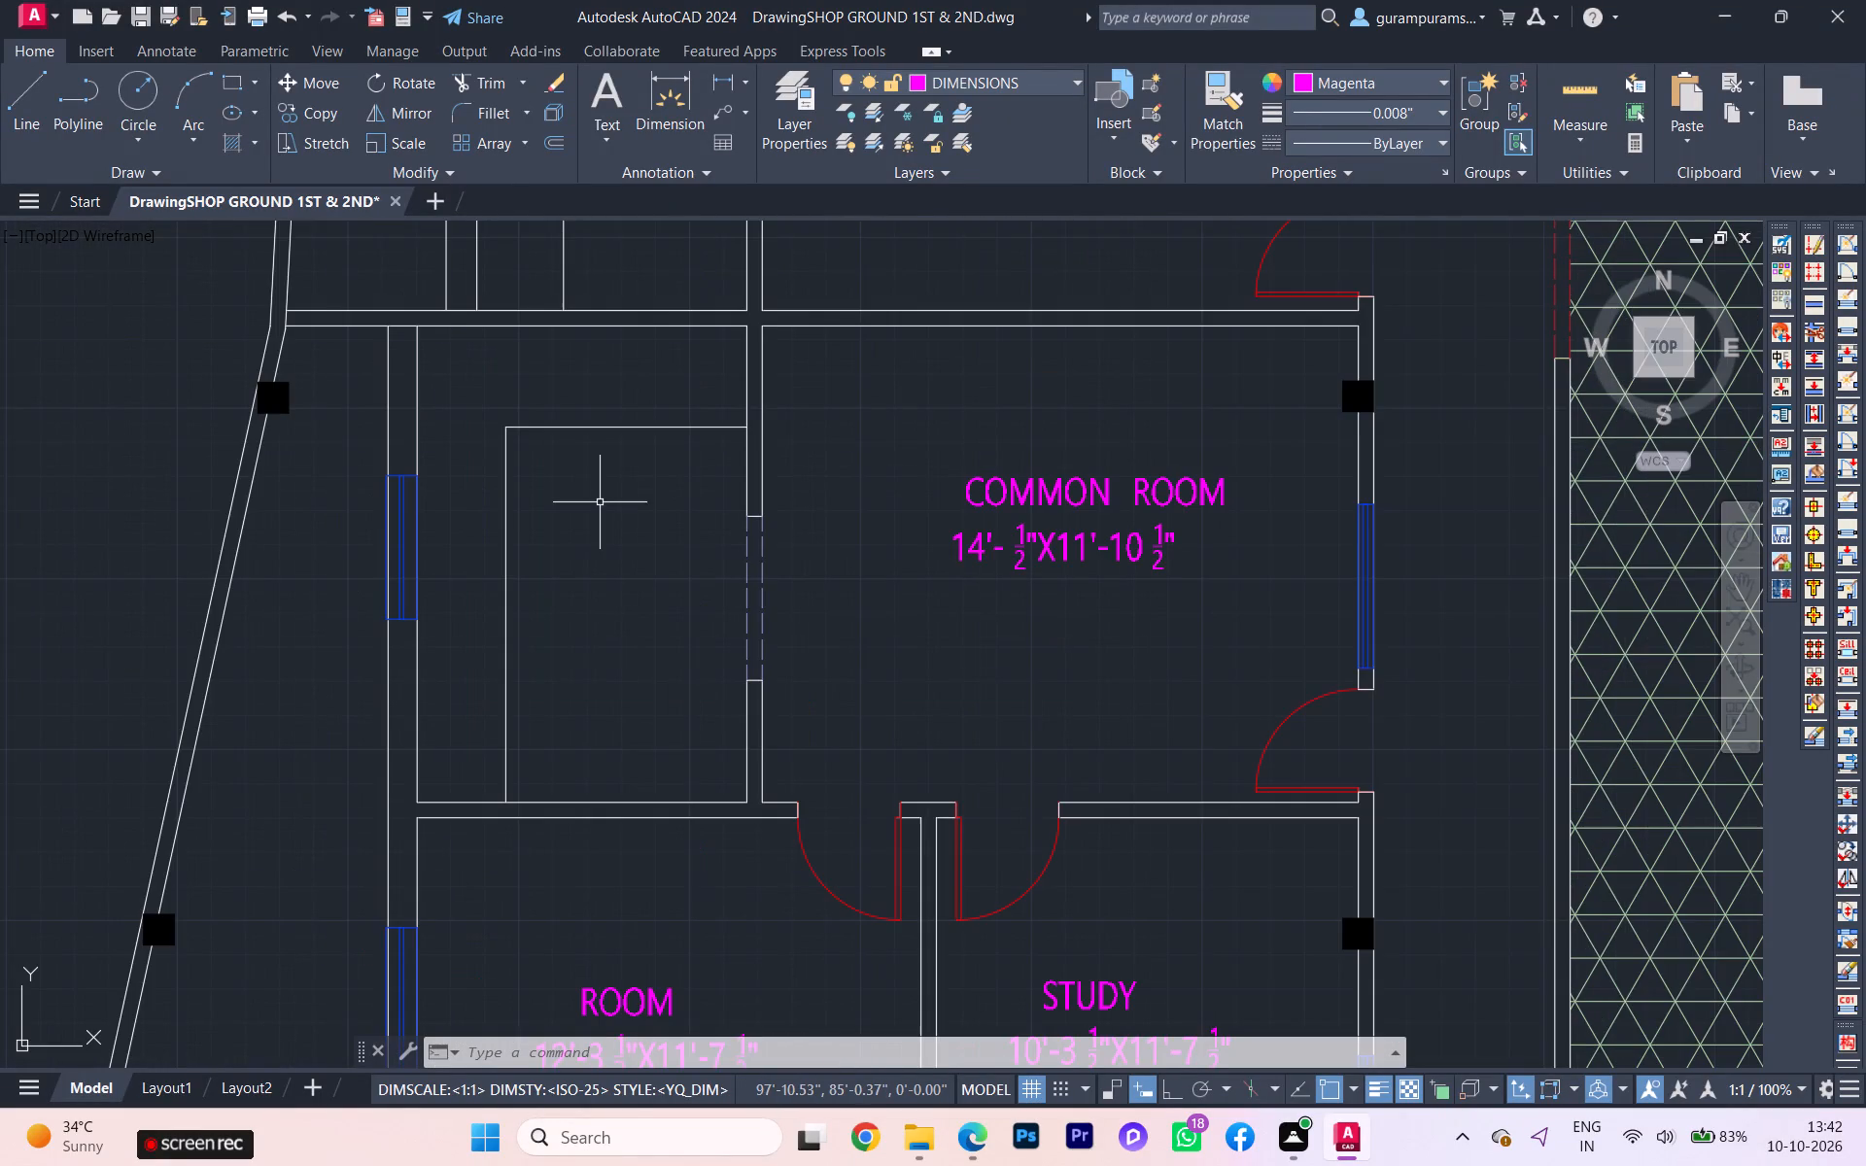
key("t")
key("Return")
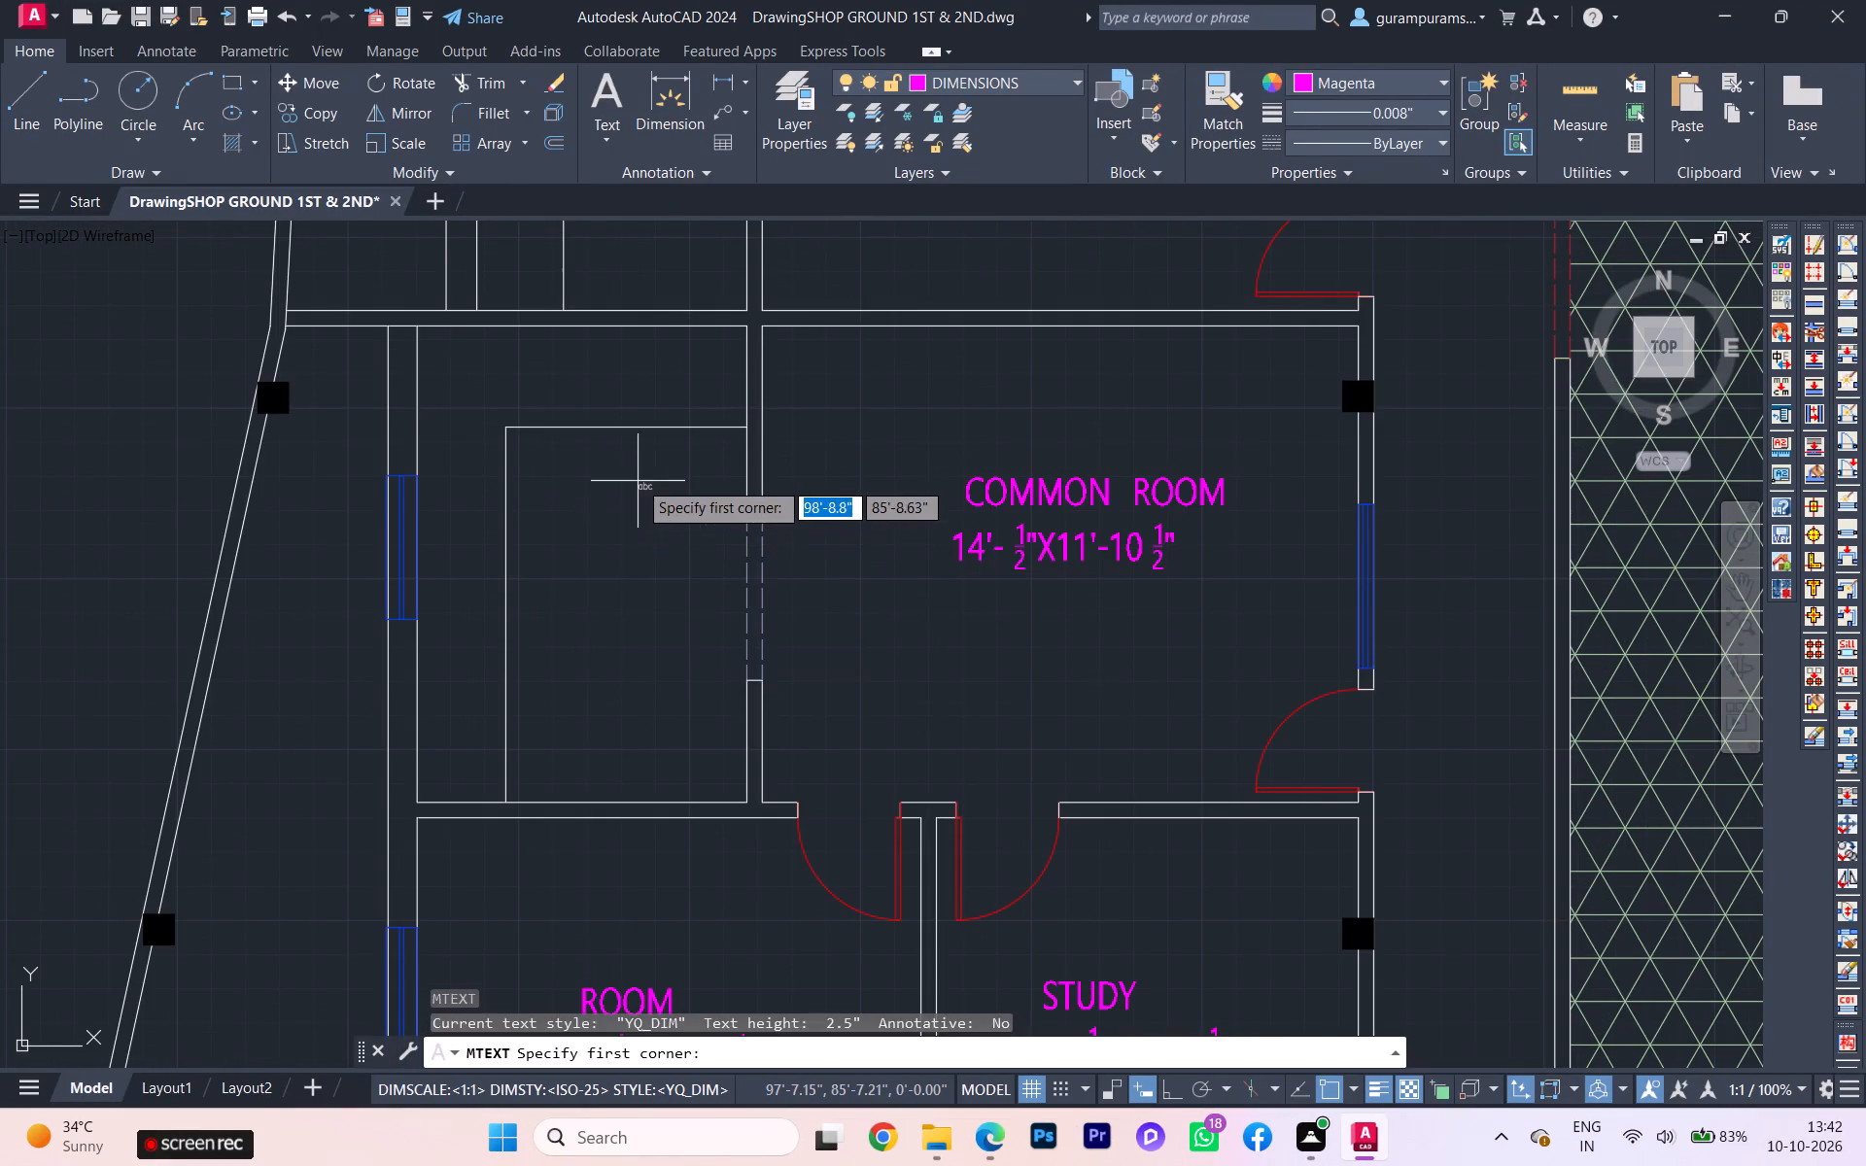
scroll(638, 480, "down", 2)
middle_click_drag(634, 494, 628, 544)
scroll(330, 528, "down", 1)
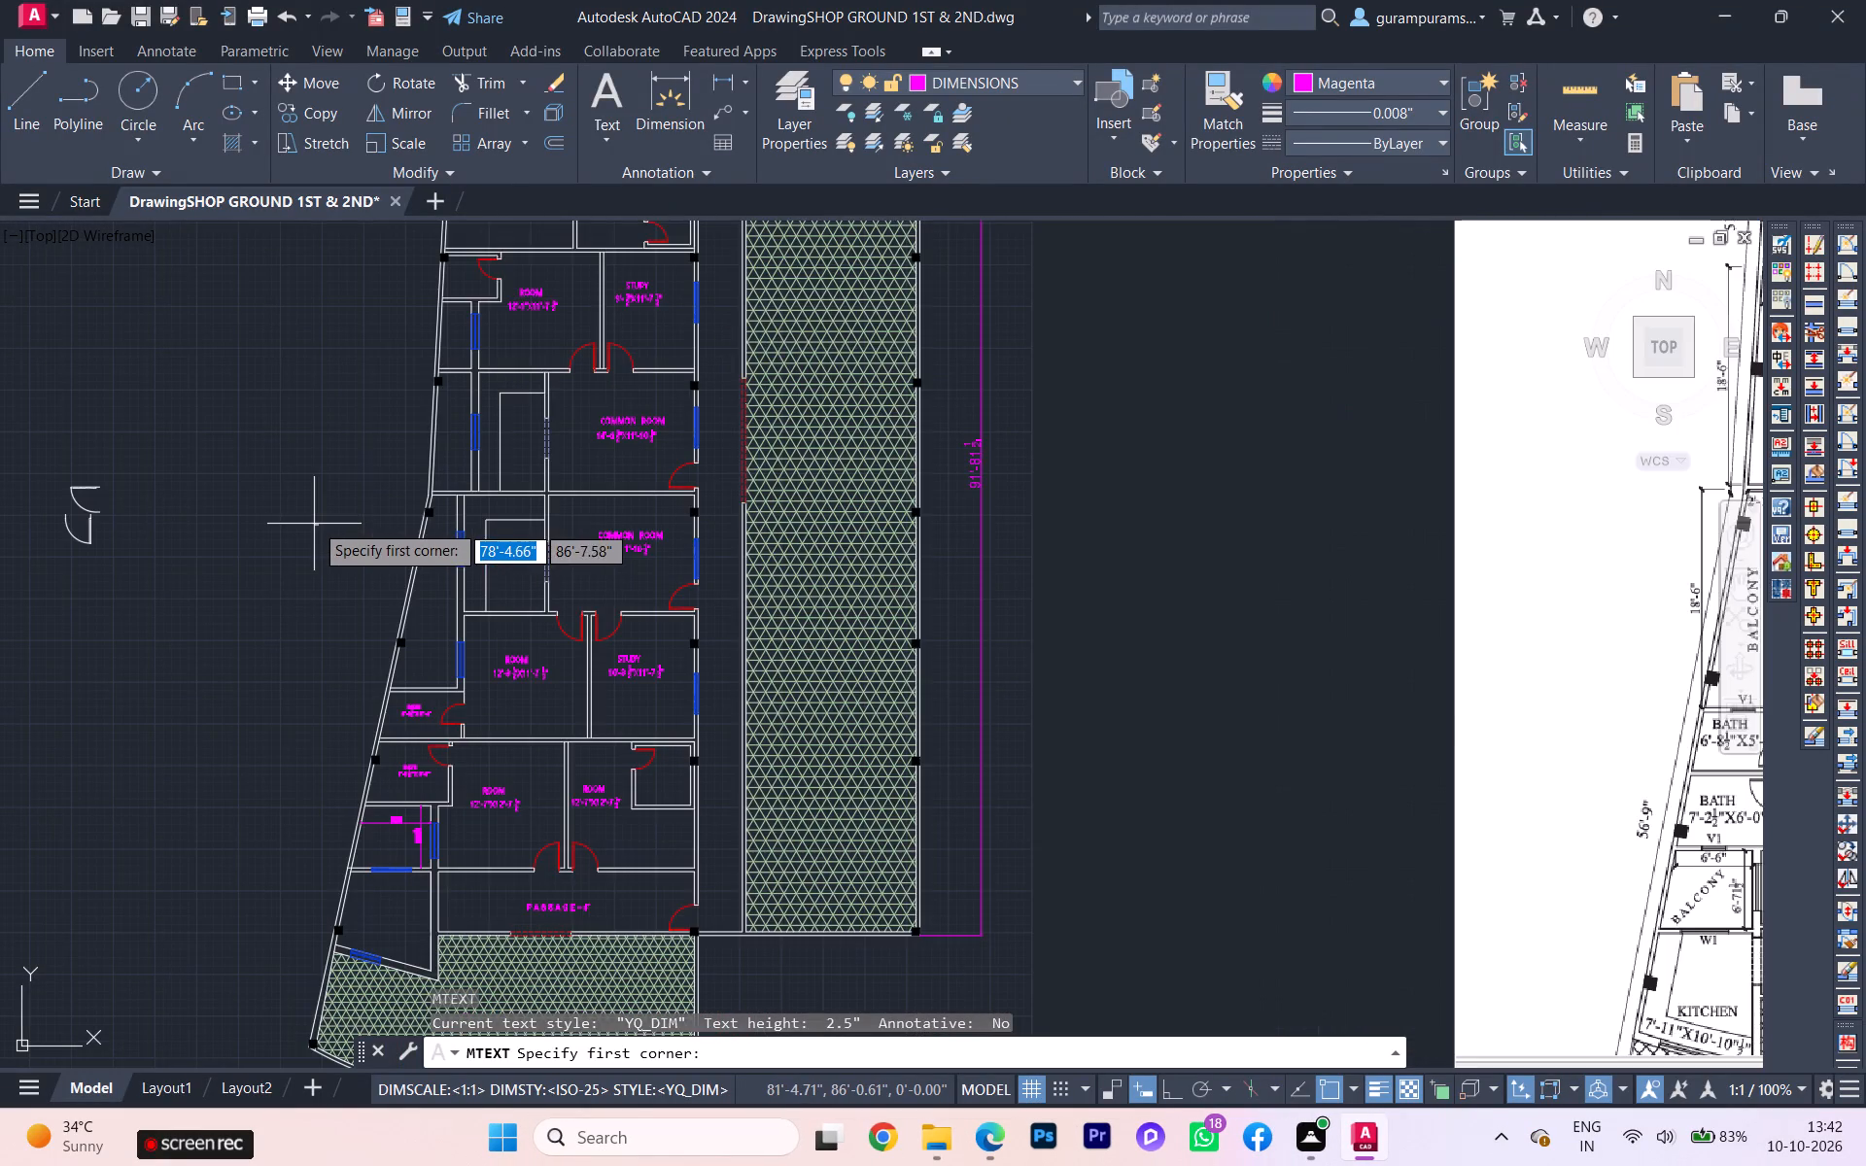
scroll(314, 523, "down", 1)
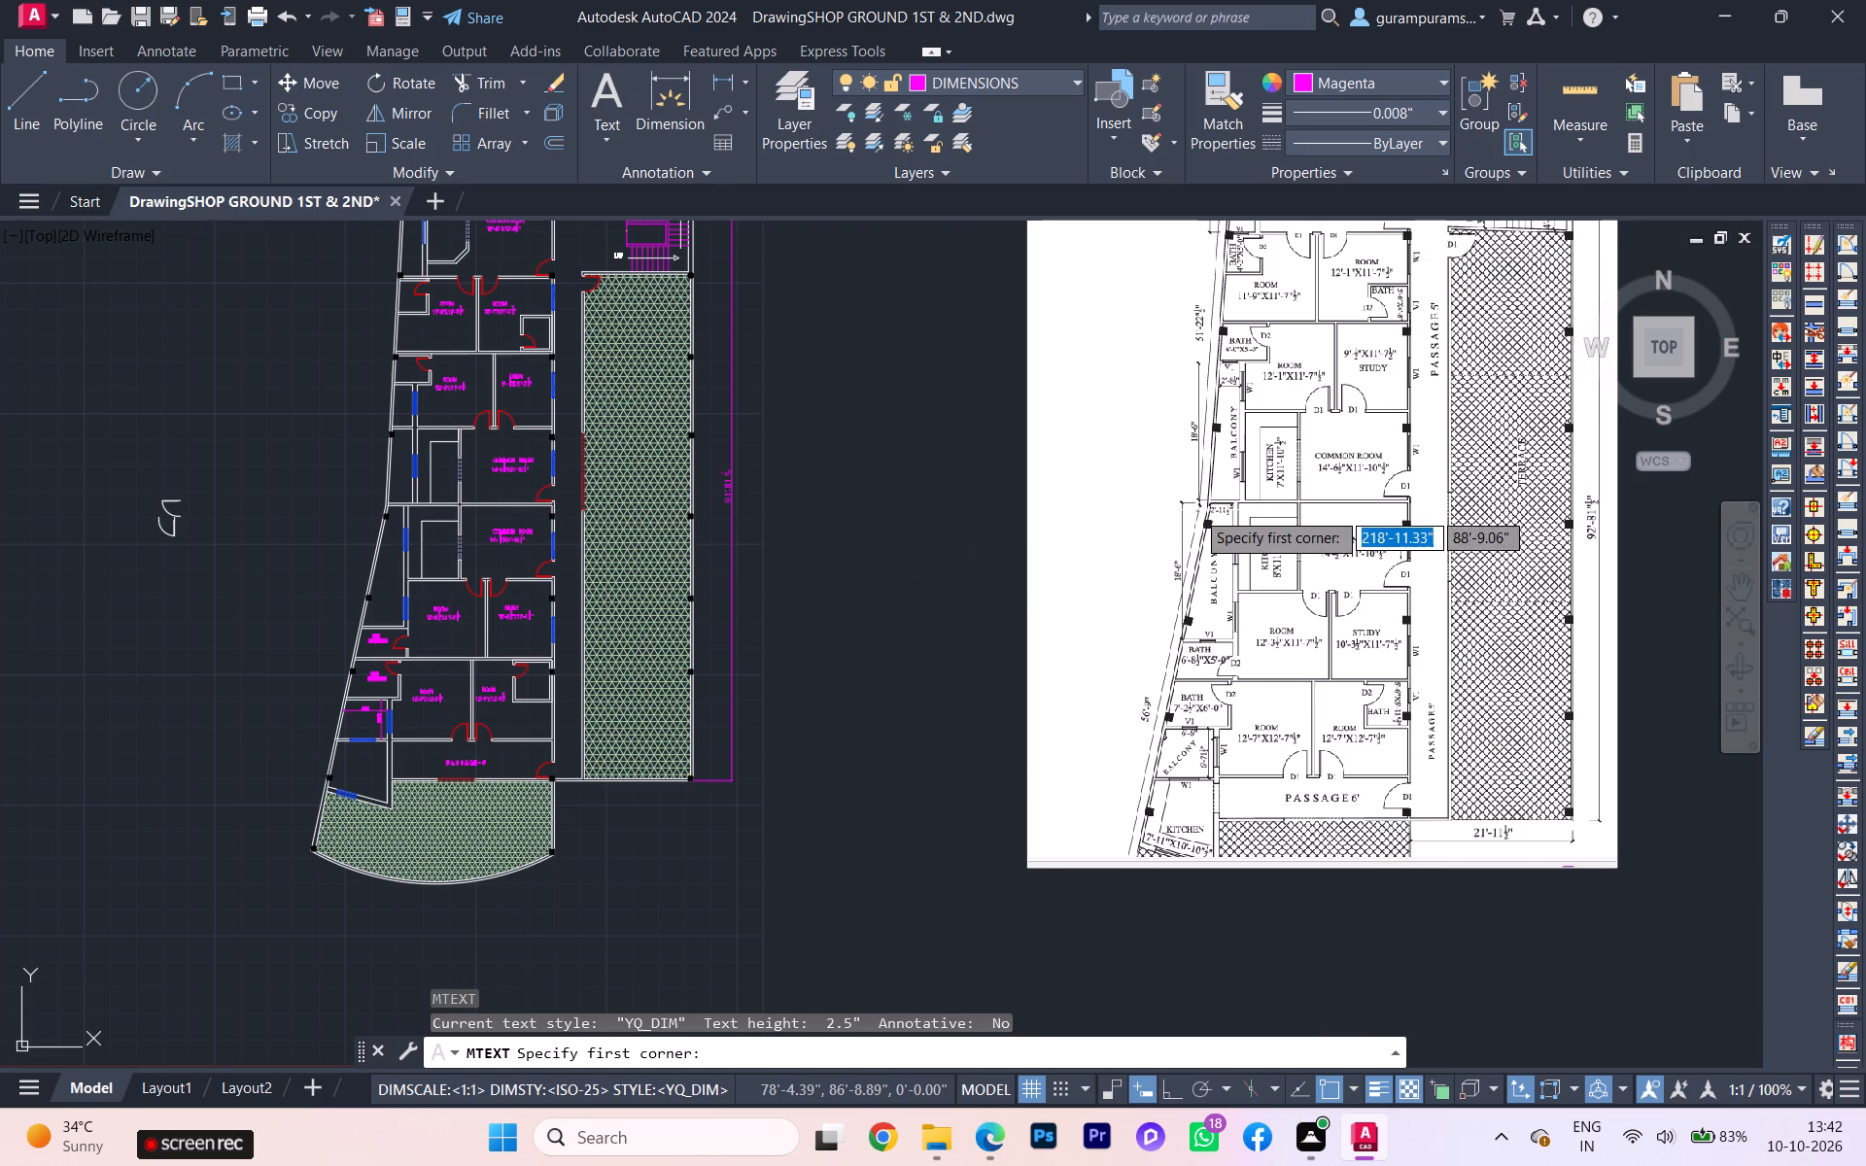
scroll(1232, 465, "up", 1)
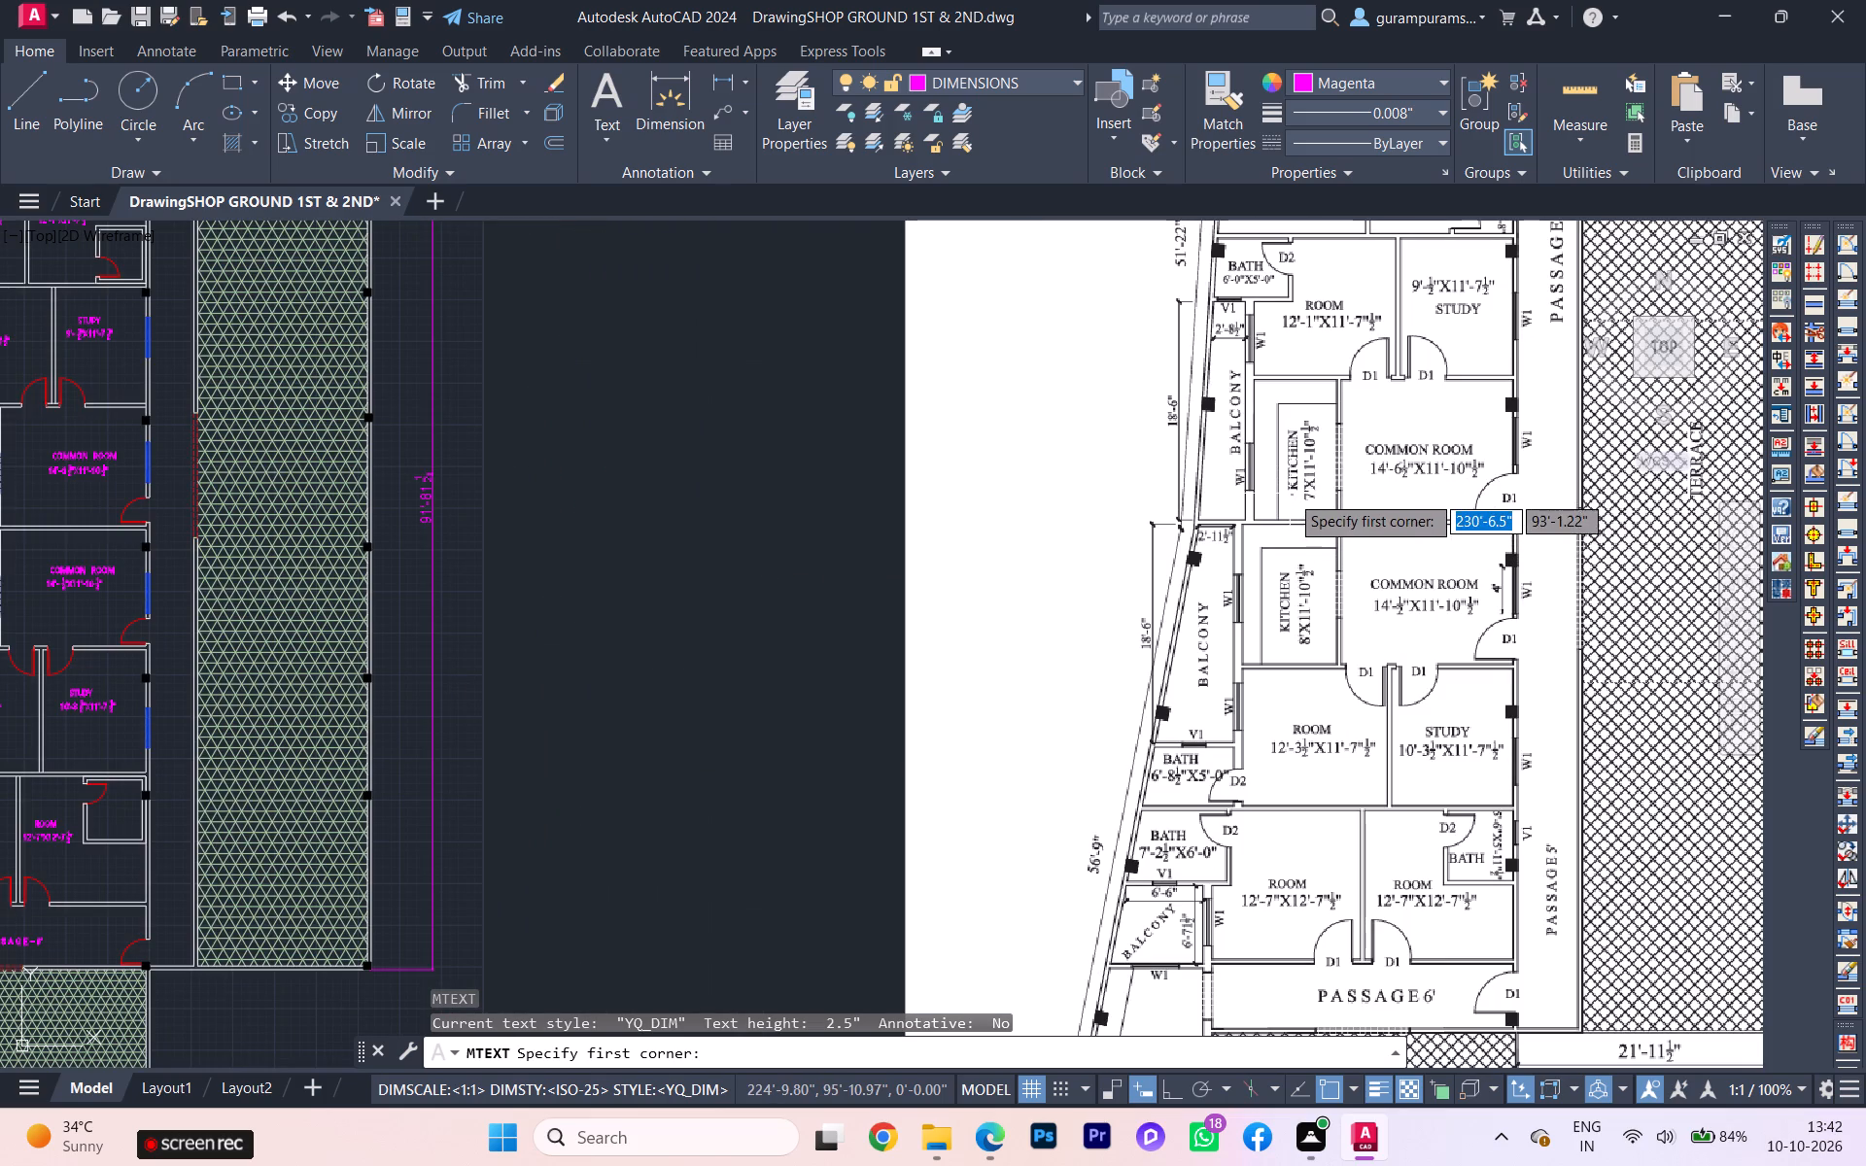
scroll(1288, 507, "up", 1)
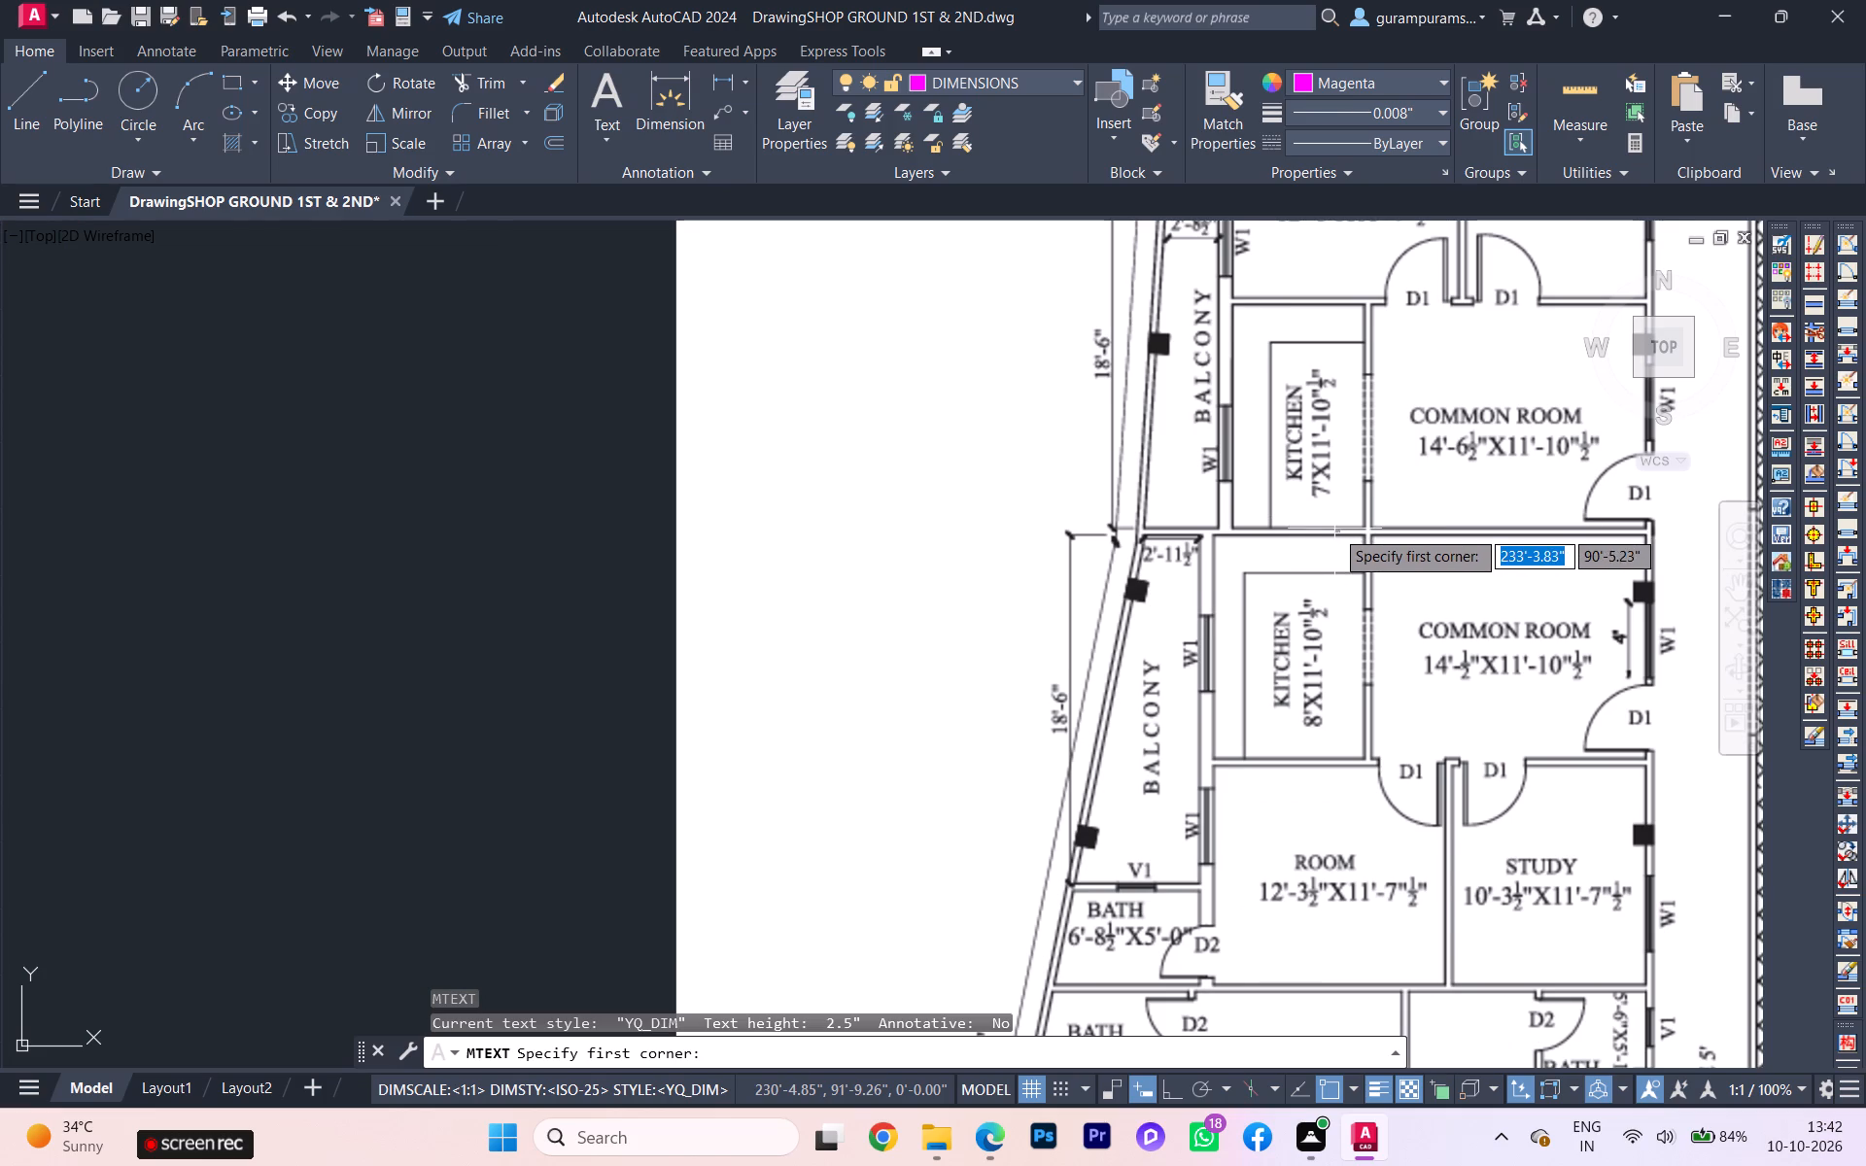
scroll(1335, 529, "down", 1)
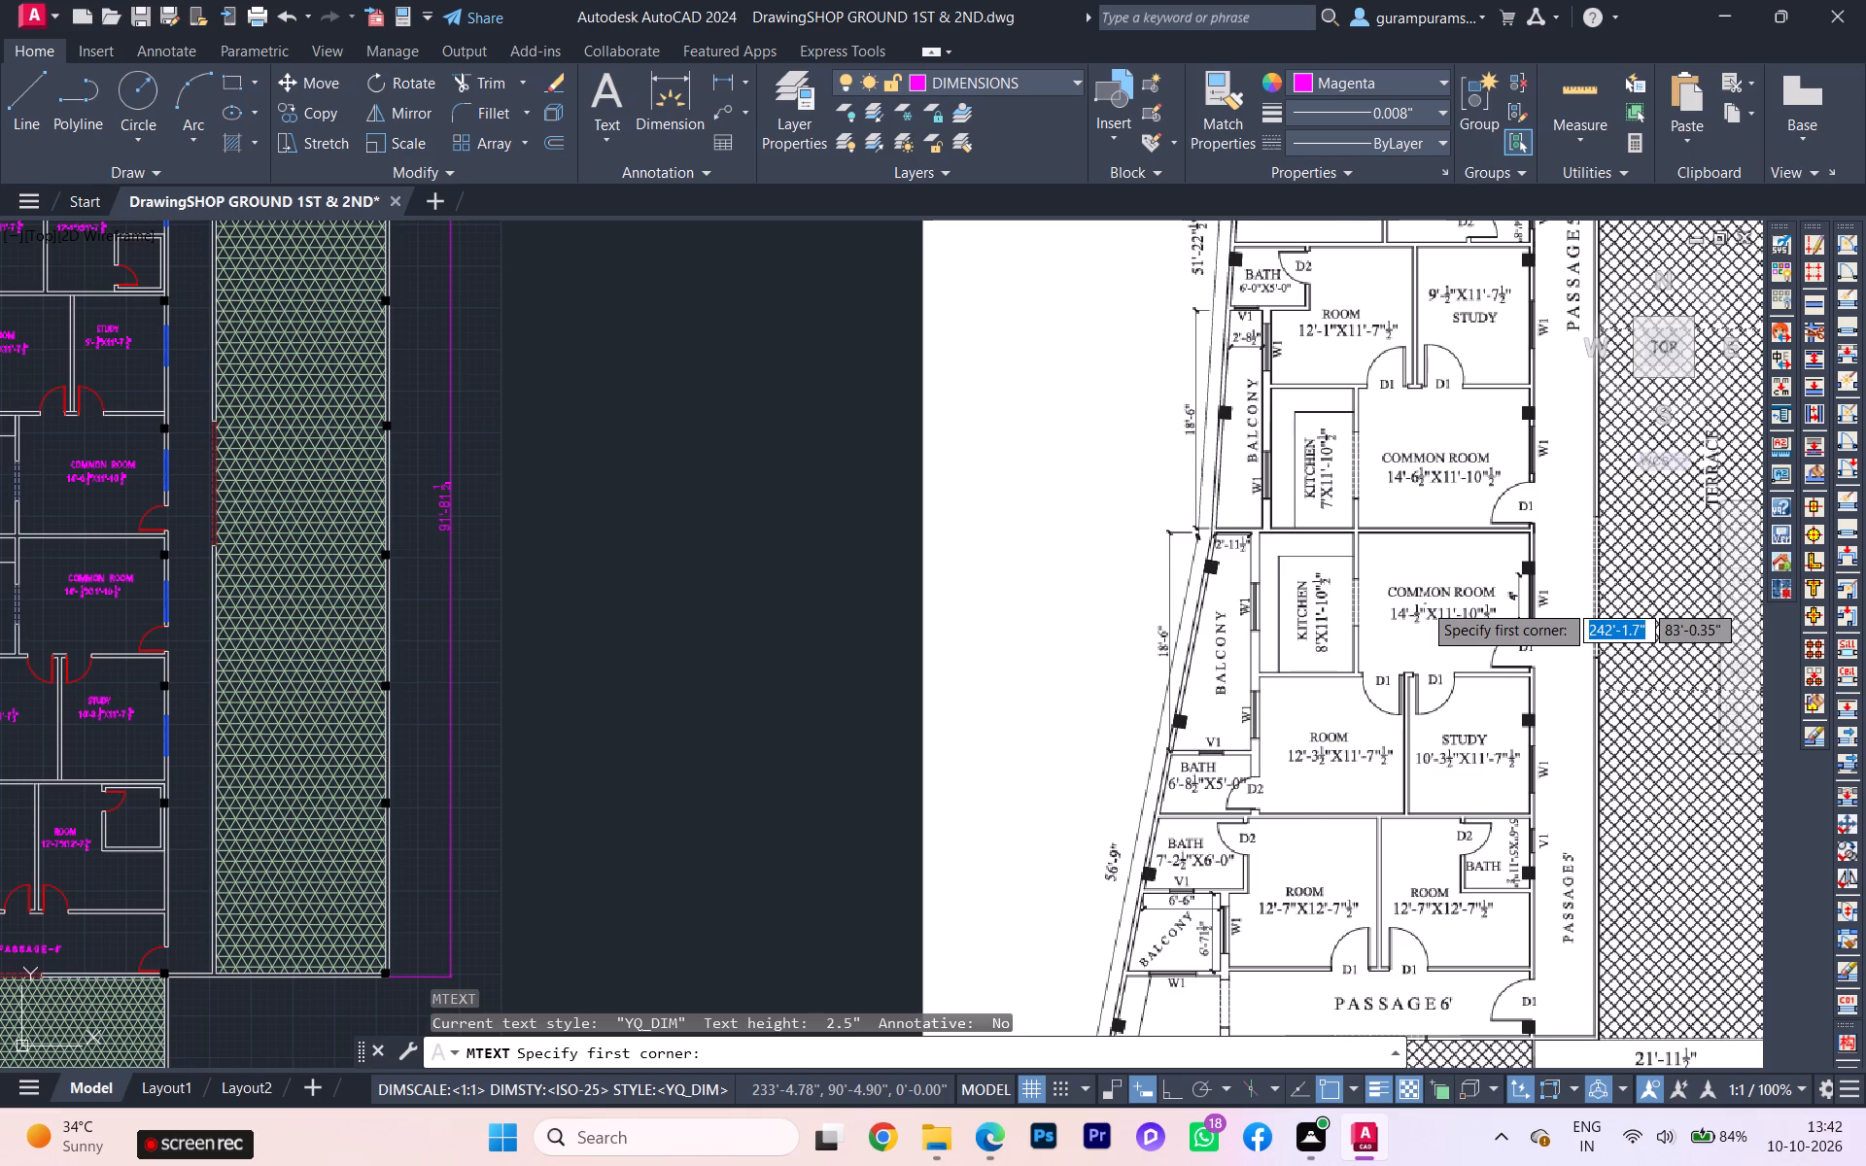
scroll(1423, 602, "down", 1)
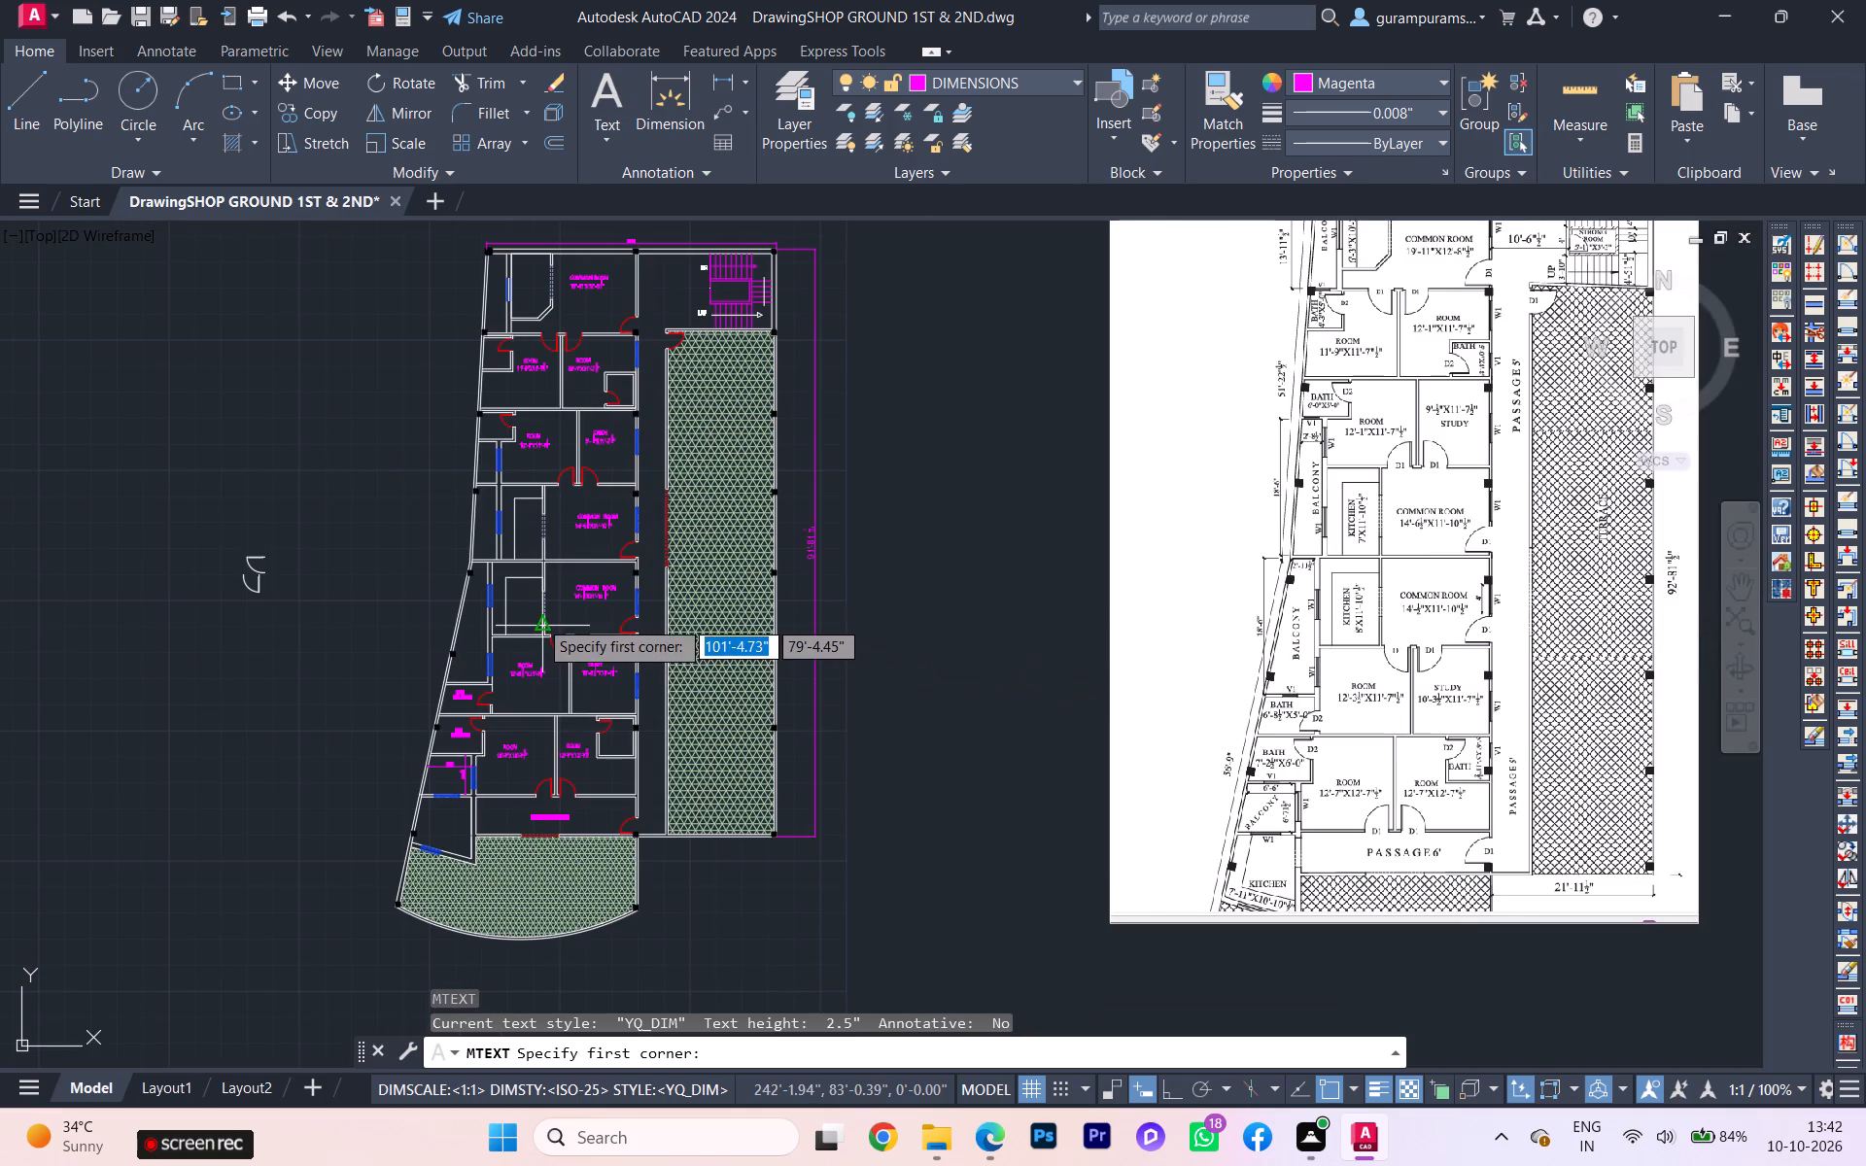
scroll(1379, 619, "up", 4)
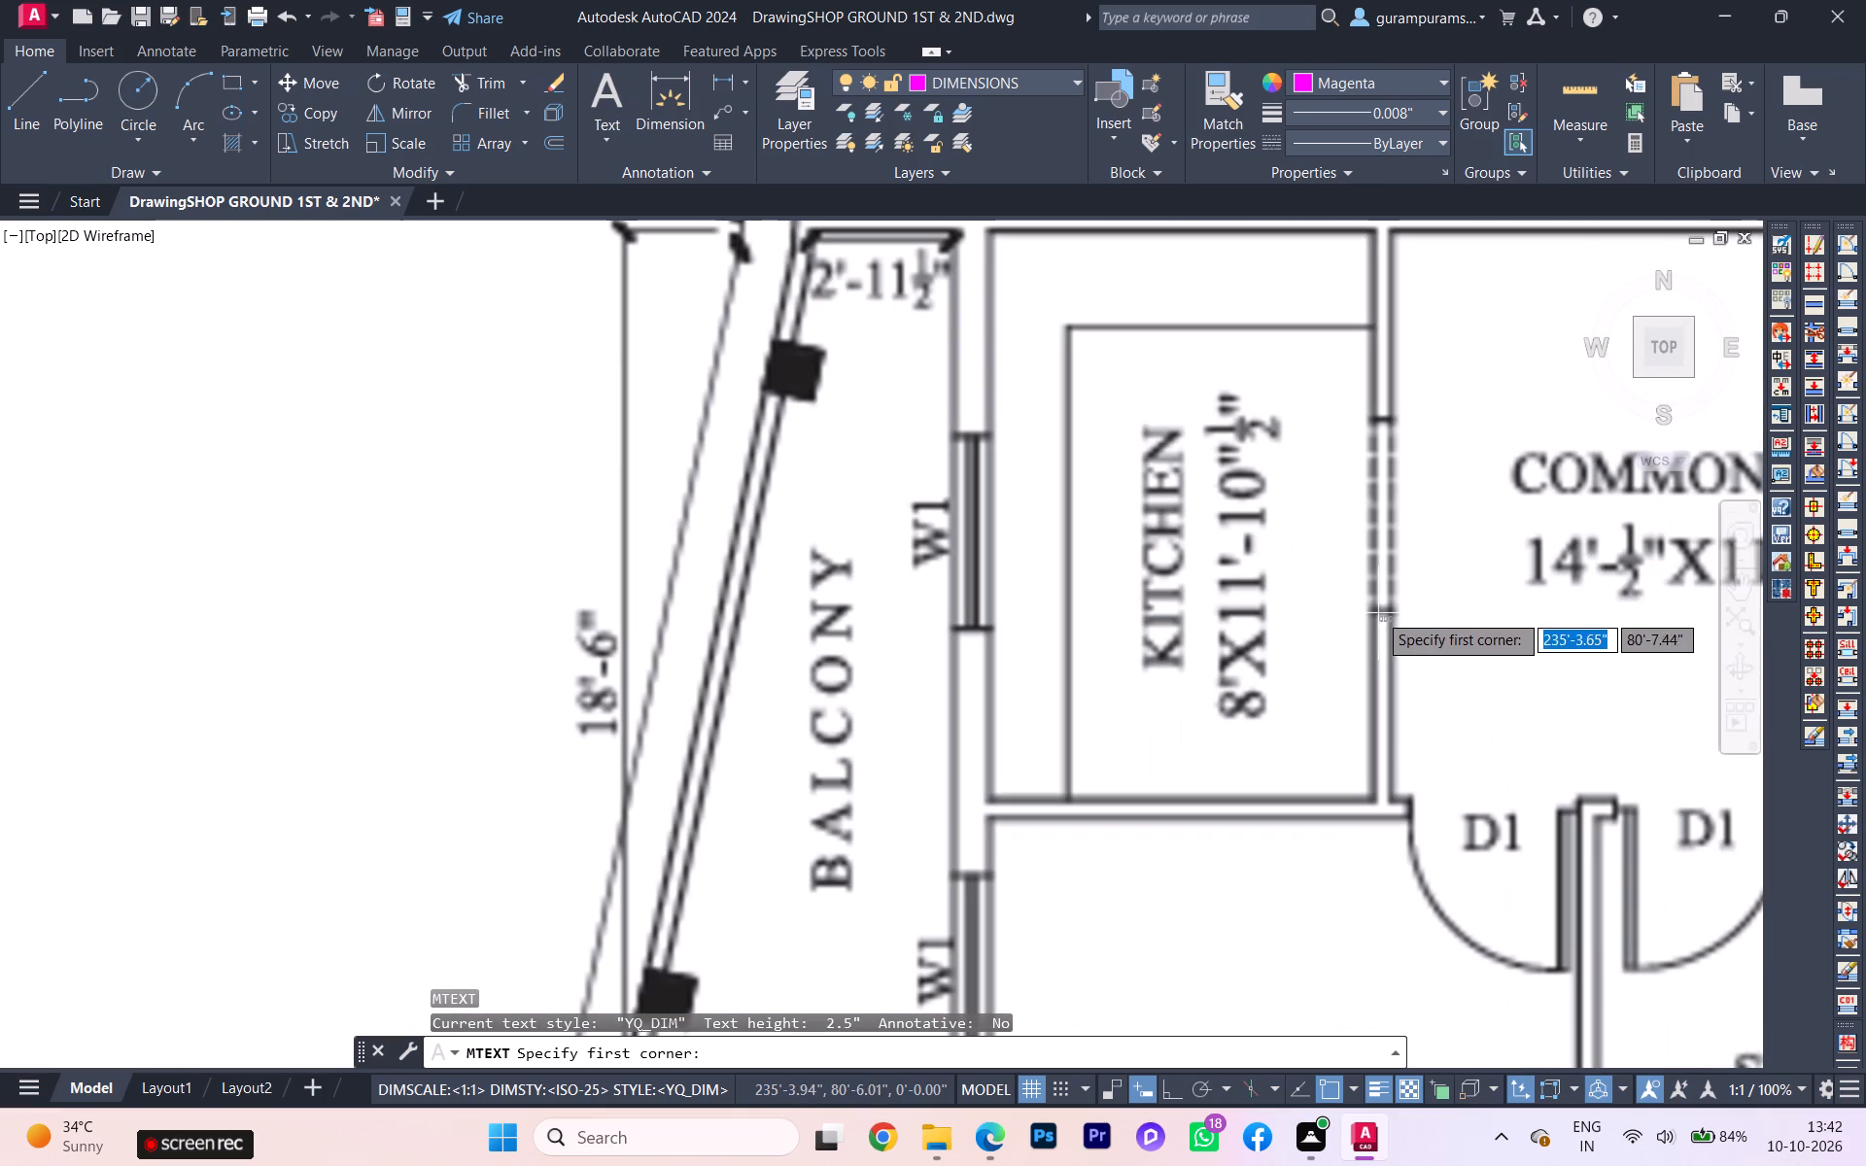
scroll(1378, 608, "down", 1)
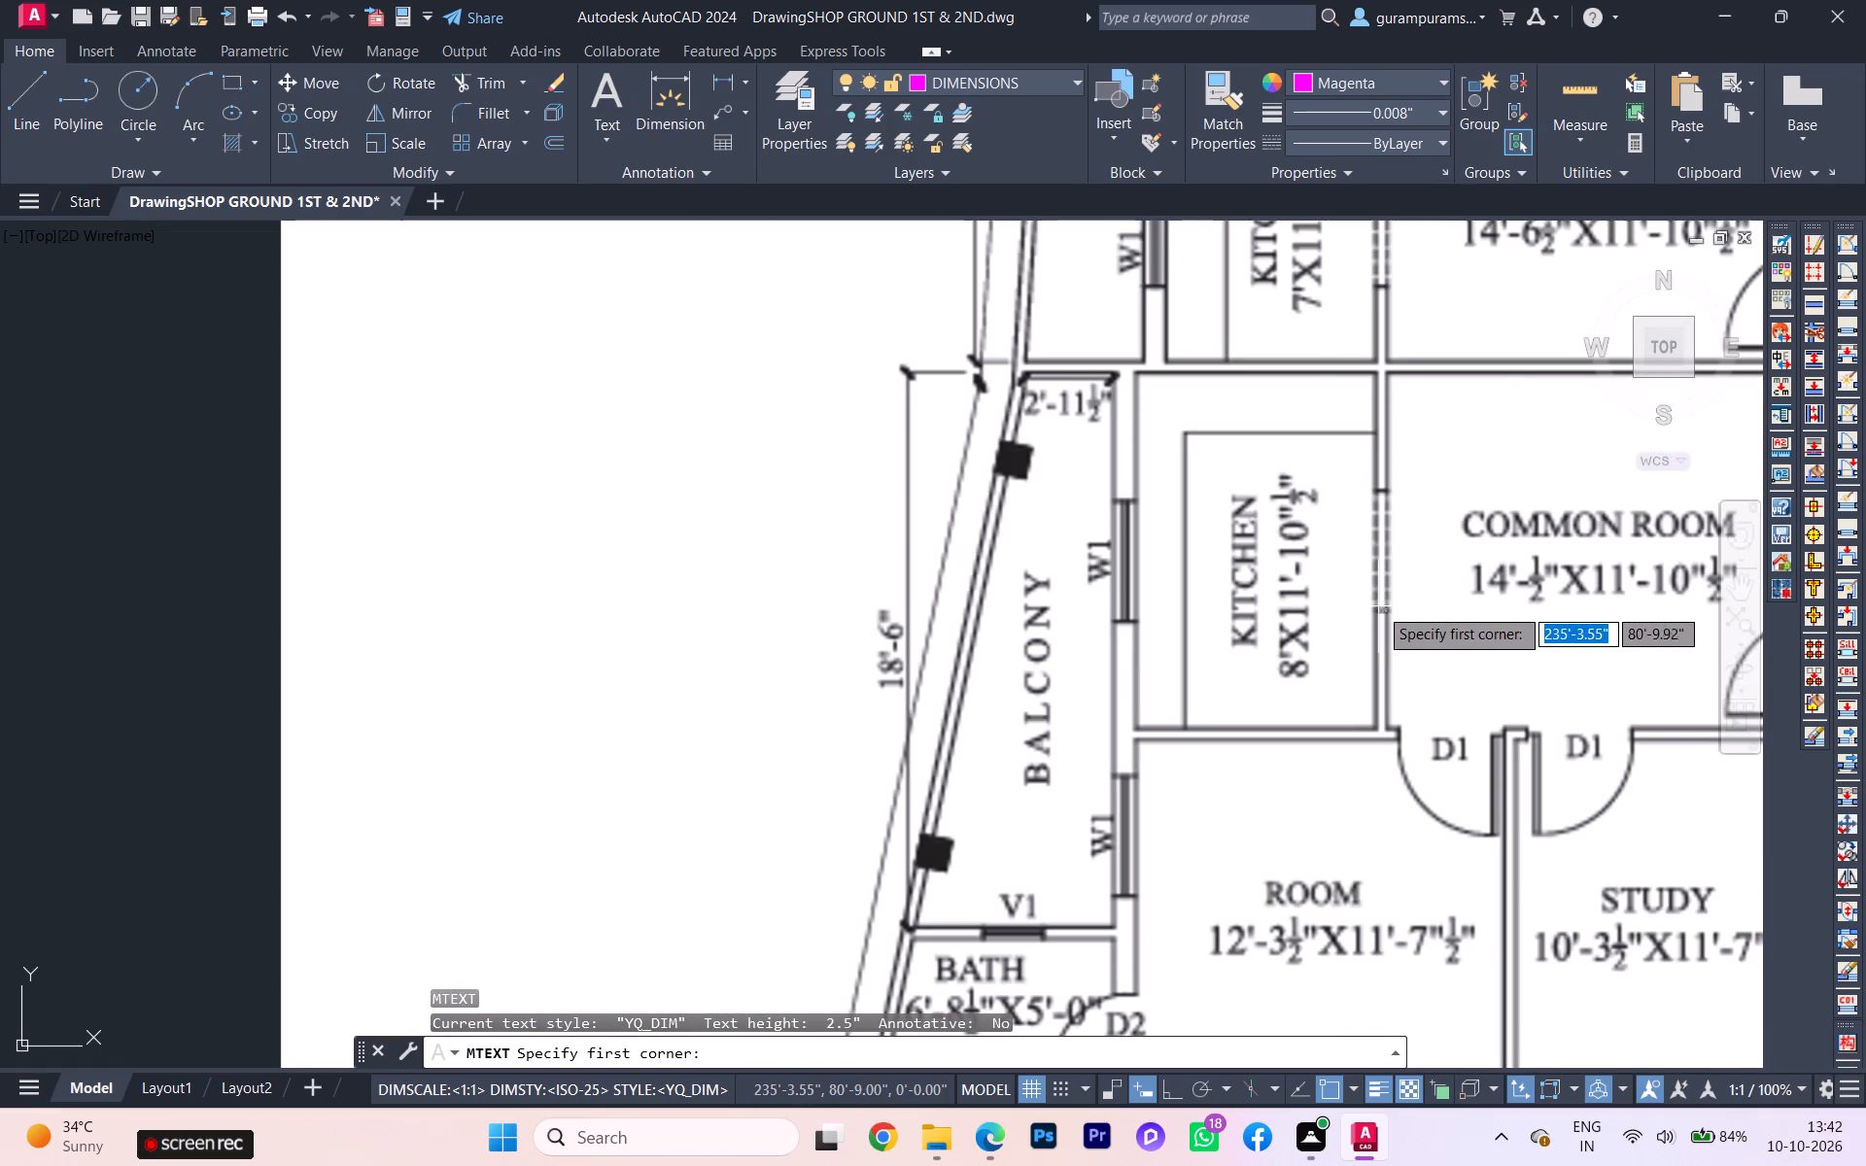
scroll(1434, 617, "down", 1)
scroll(1116, 595, "down", 2)
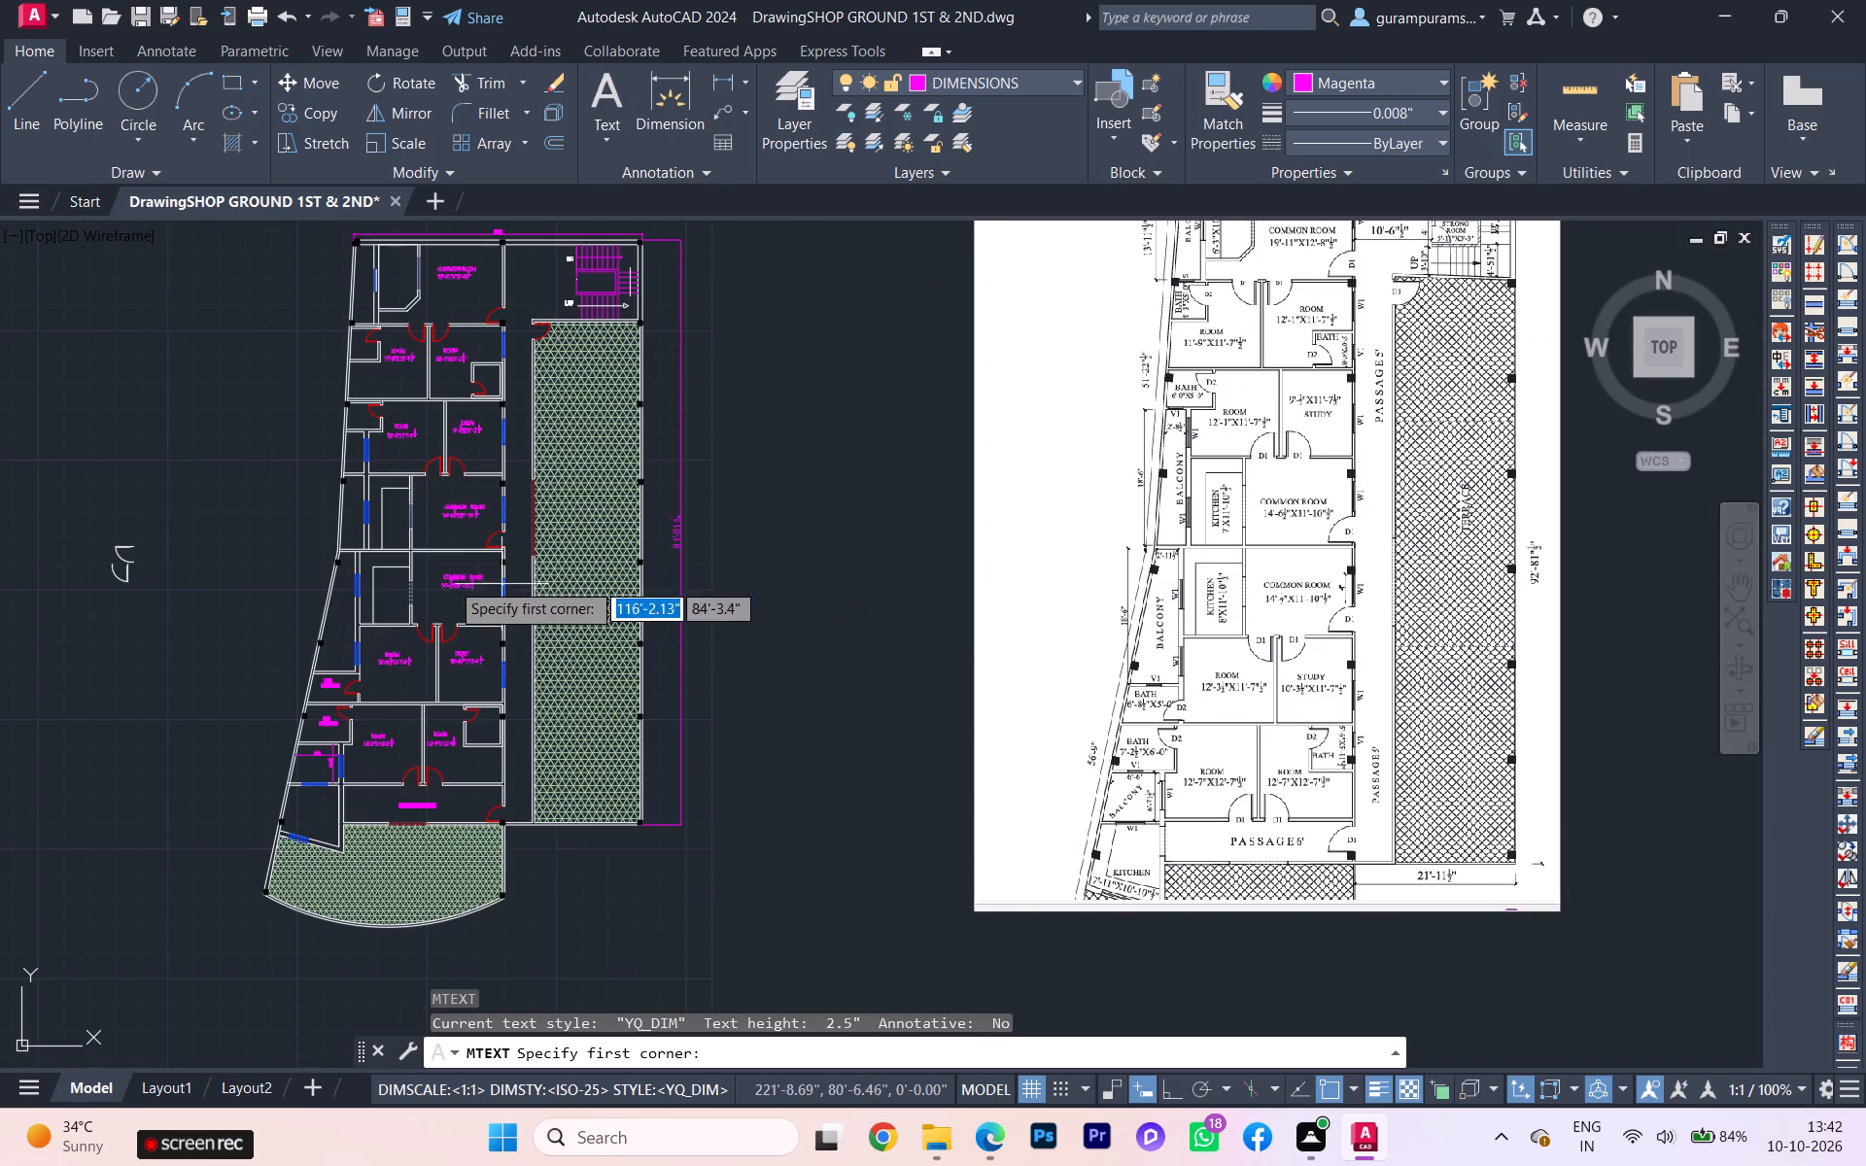
scroll(356, 594, "up", 4)
left_click_drag(442, 676, 446, 686)
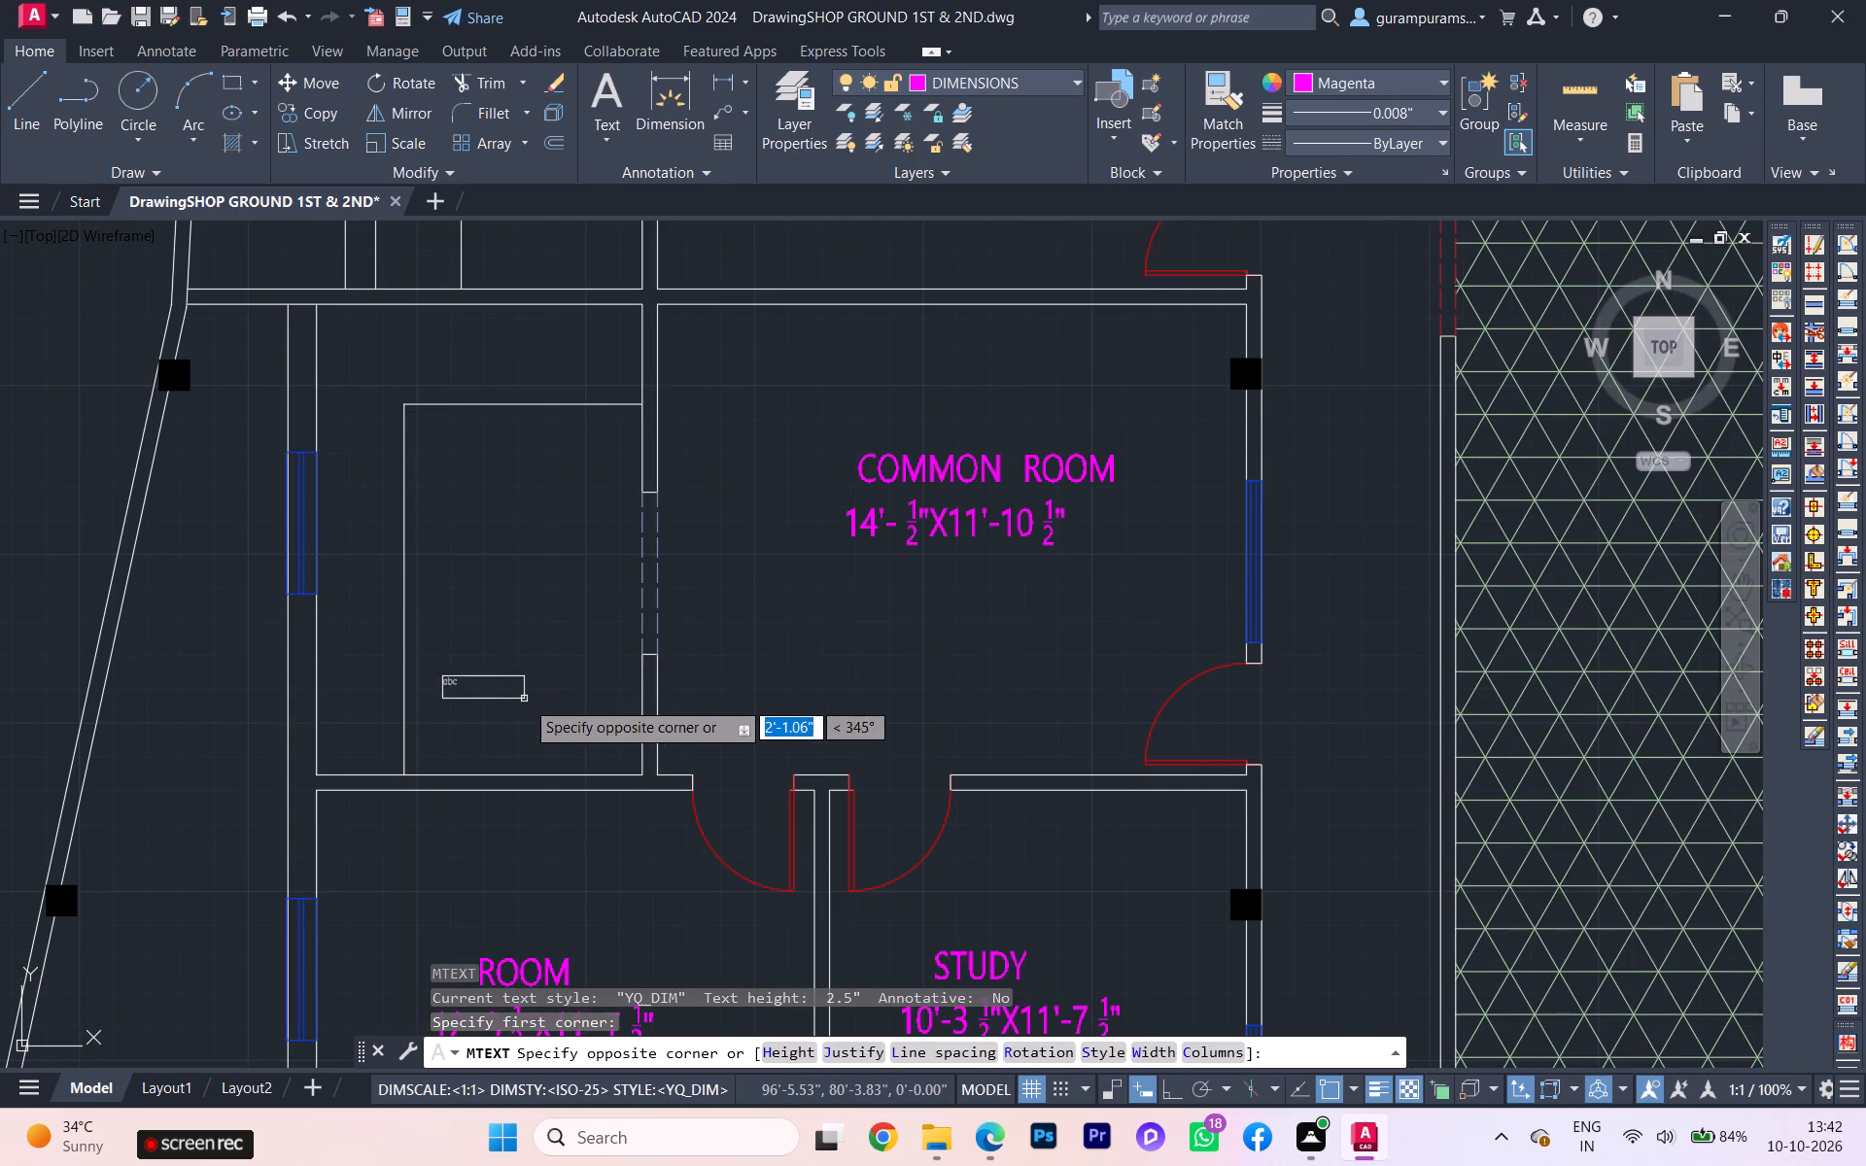
left_click(501, 566)
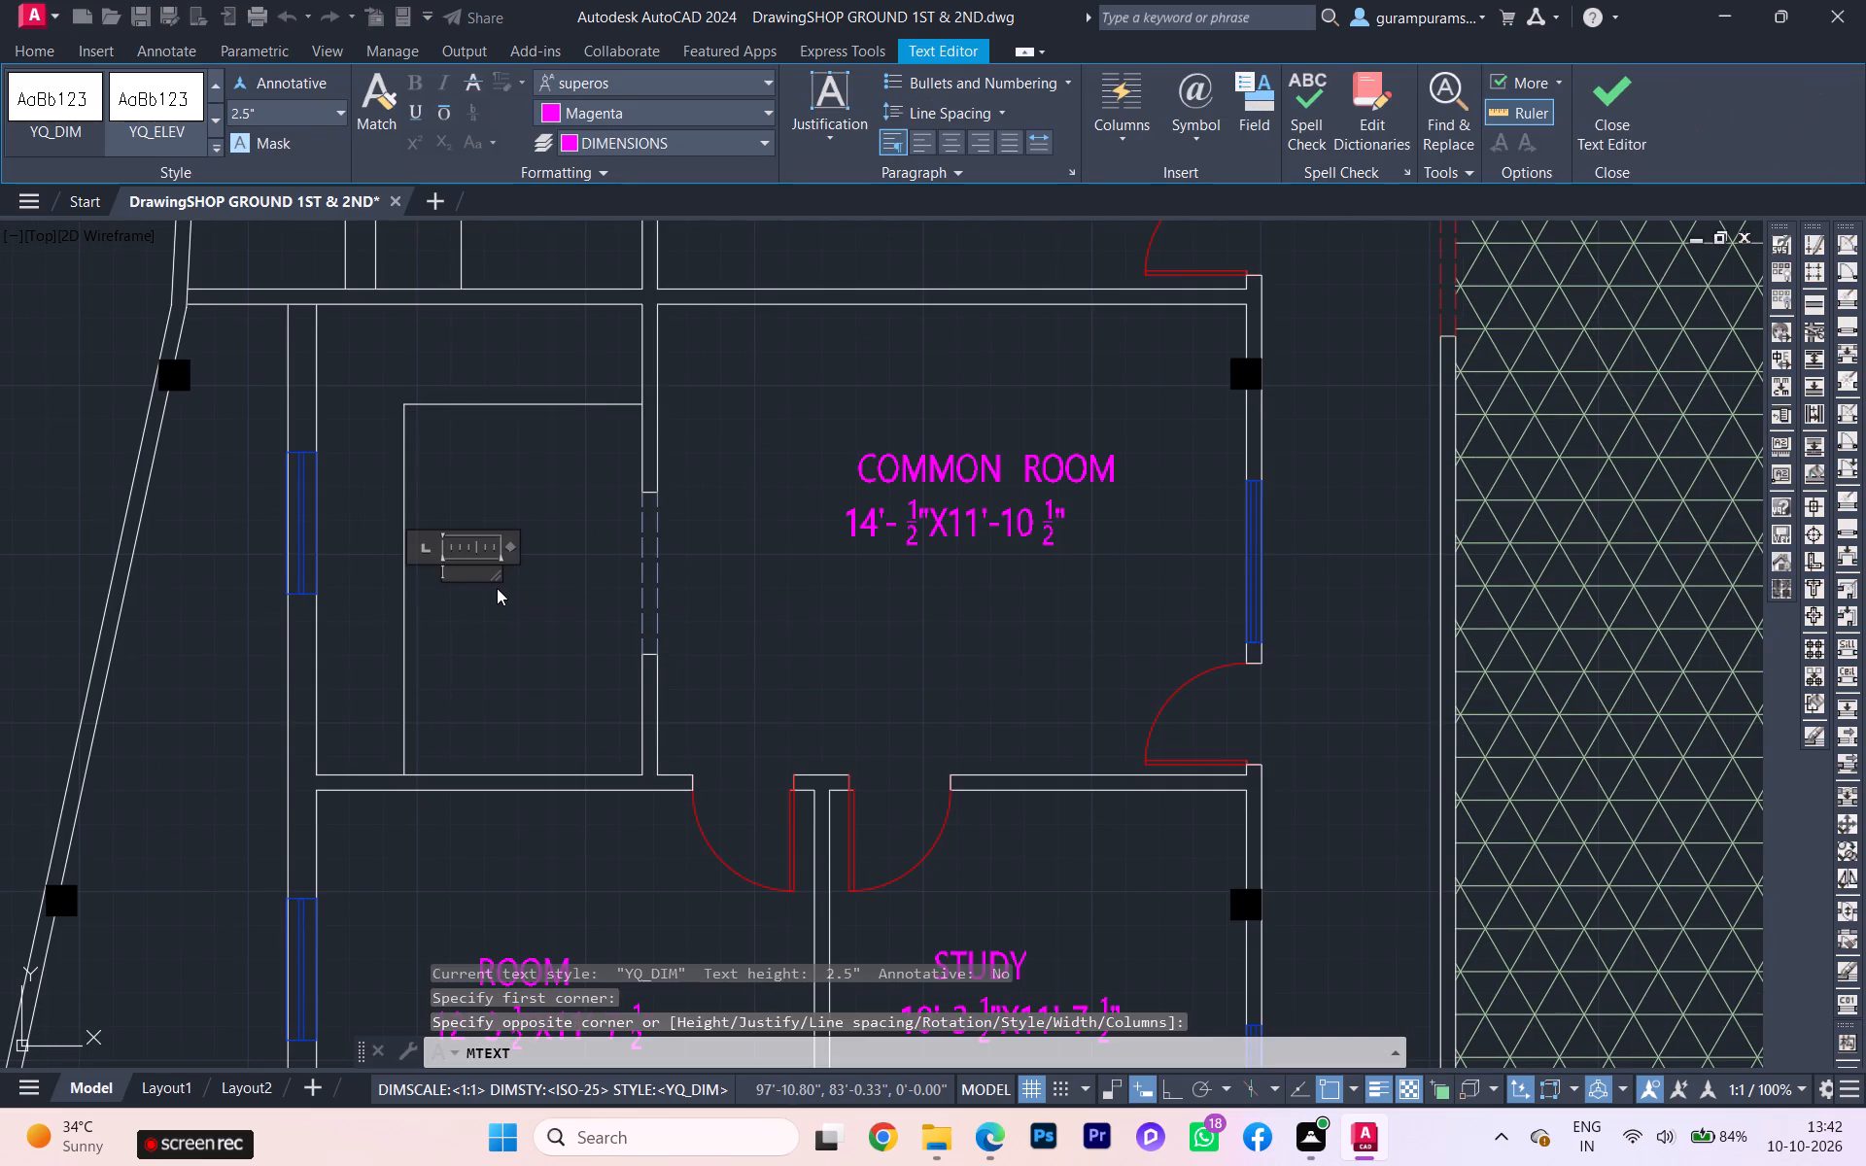
type("KITCHEN")
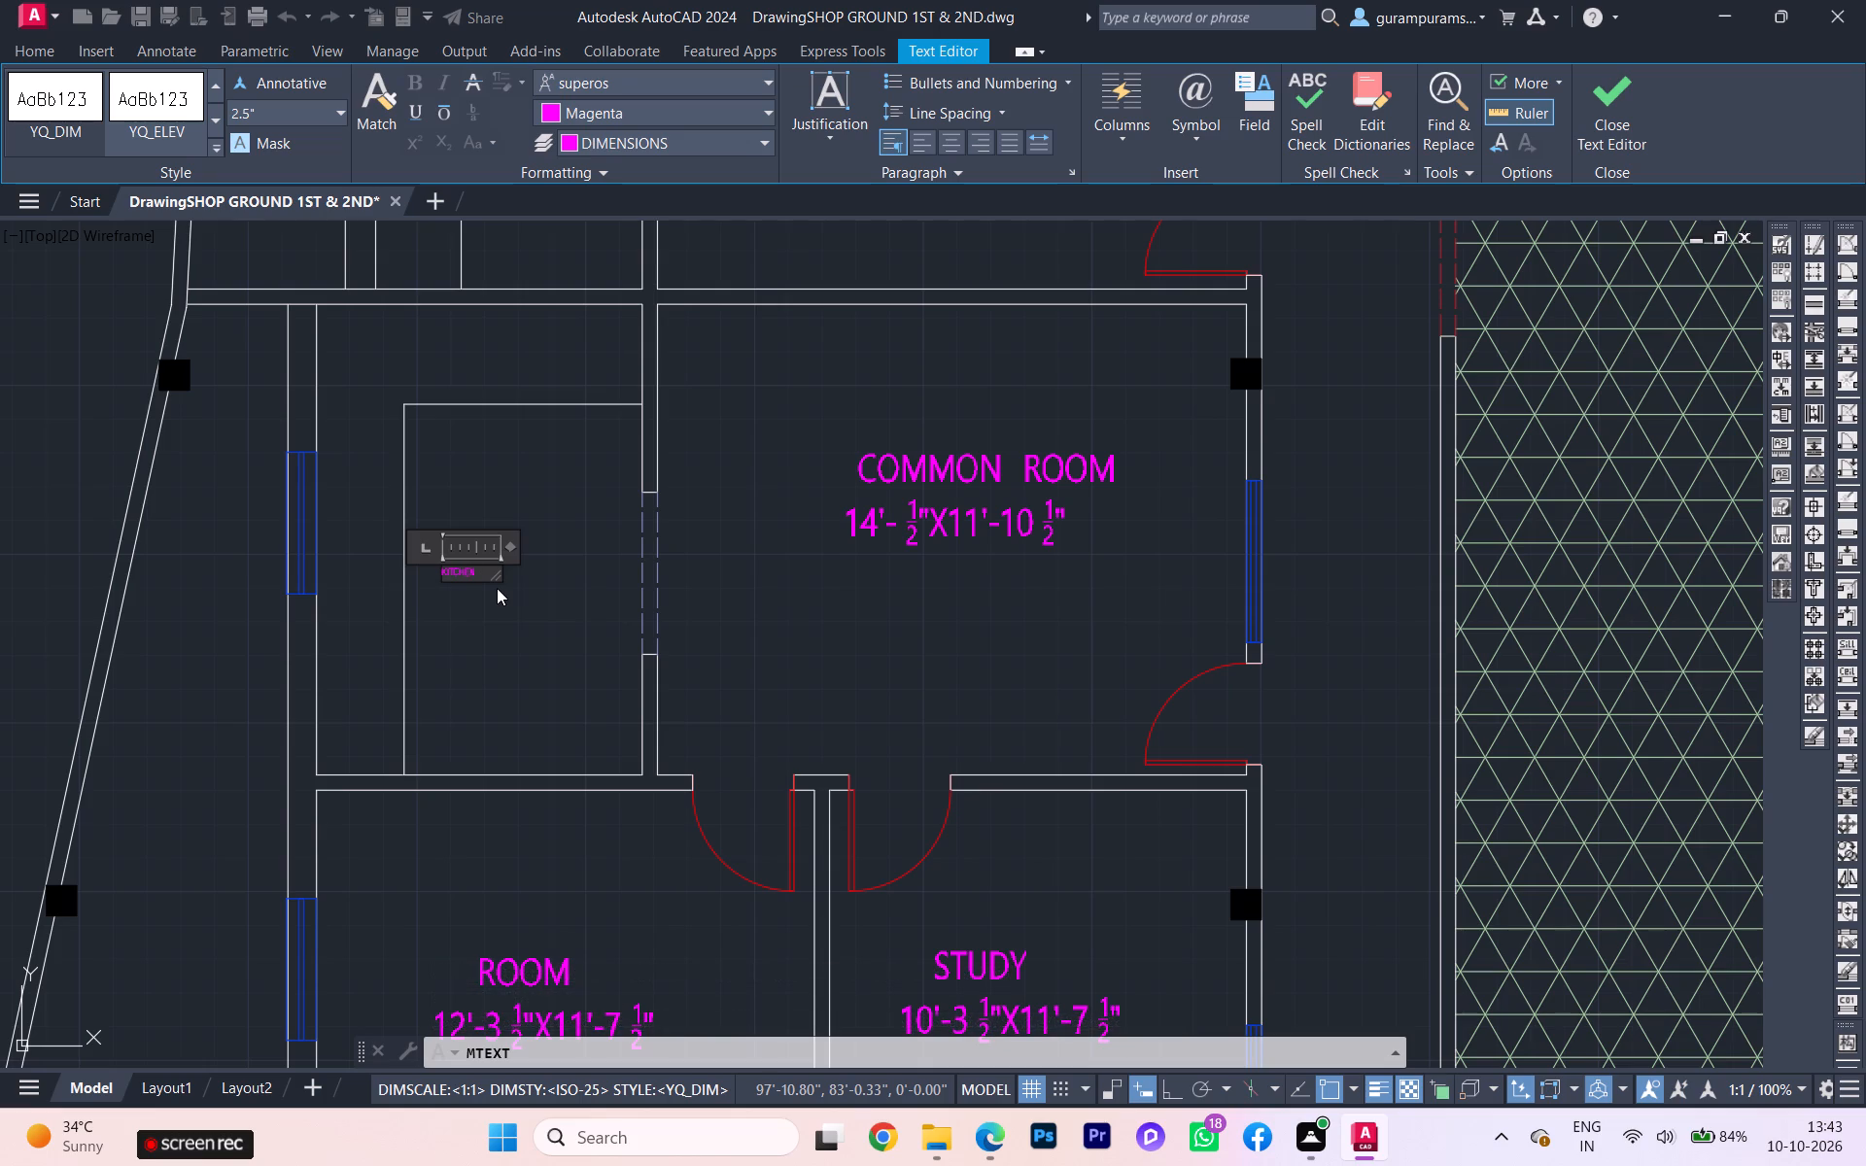
Add the room size 8'X11'-10 1/2" from the reference plan as the second line of the KITCHEN label.
key("Return")
scroll(413, 587, "up", 2)
scroll(422, 587, "down", 1)
scroll(423, 587, "up", 1)
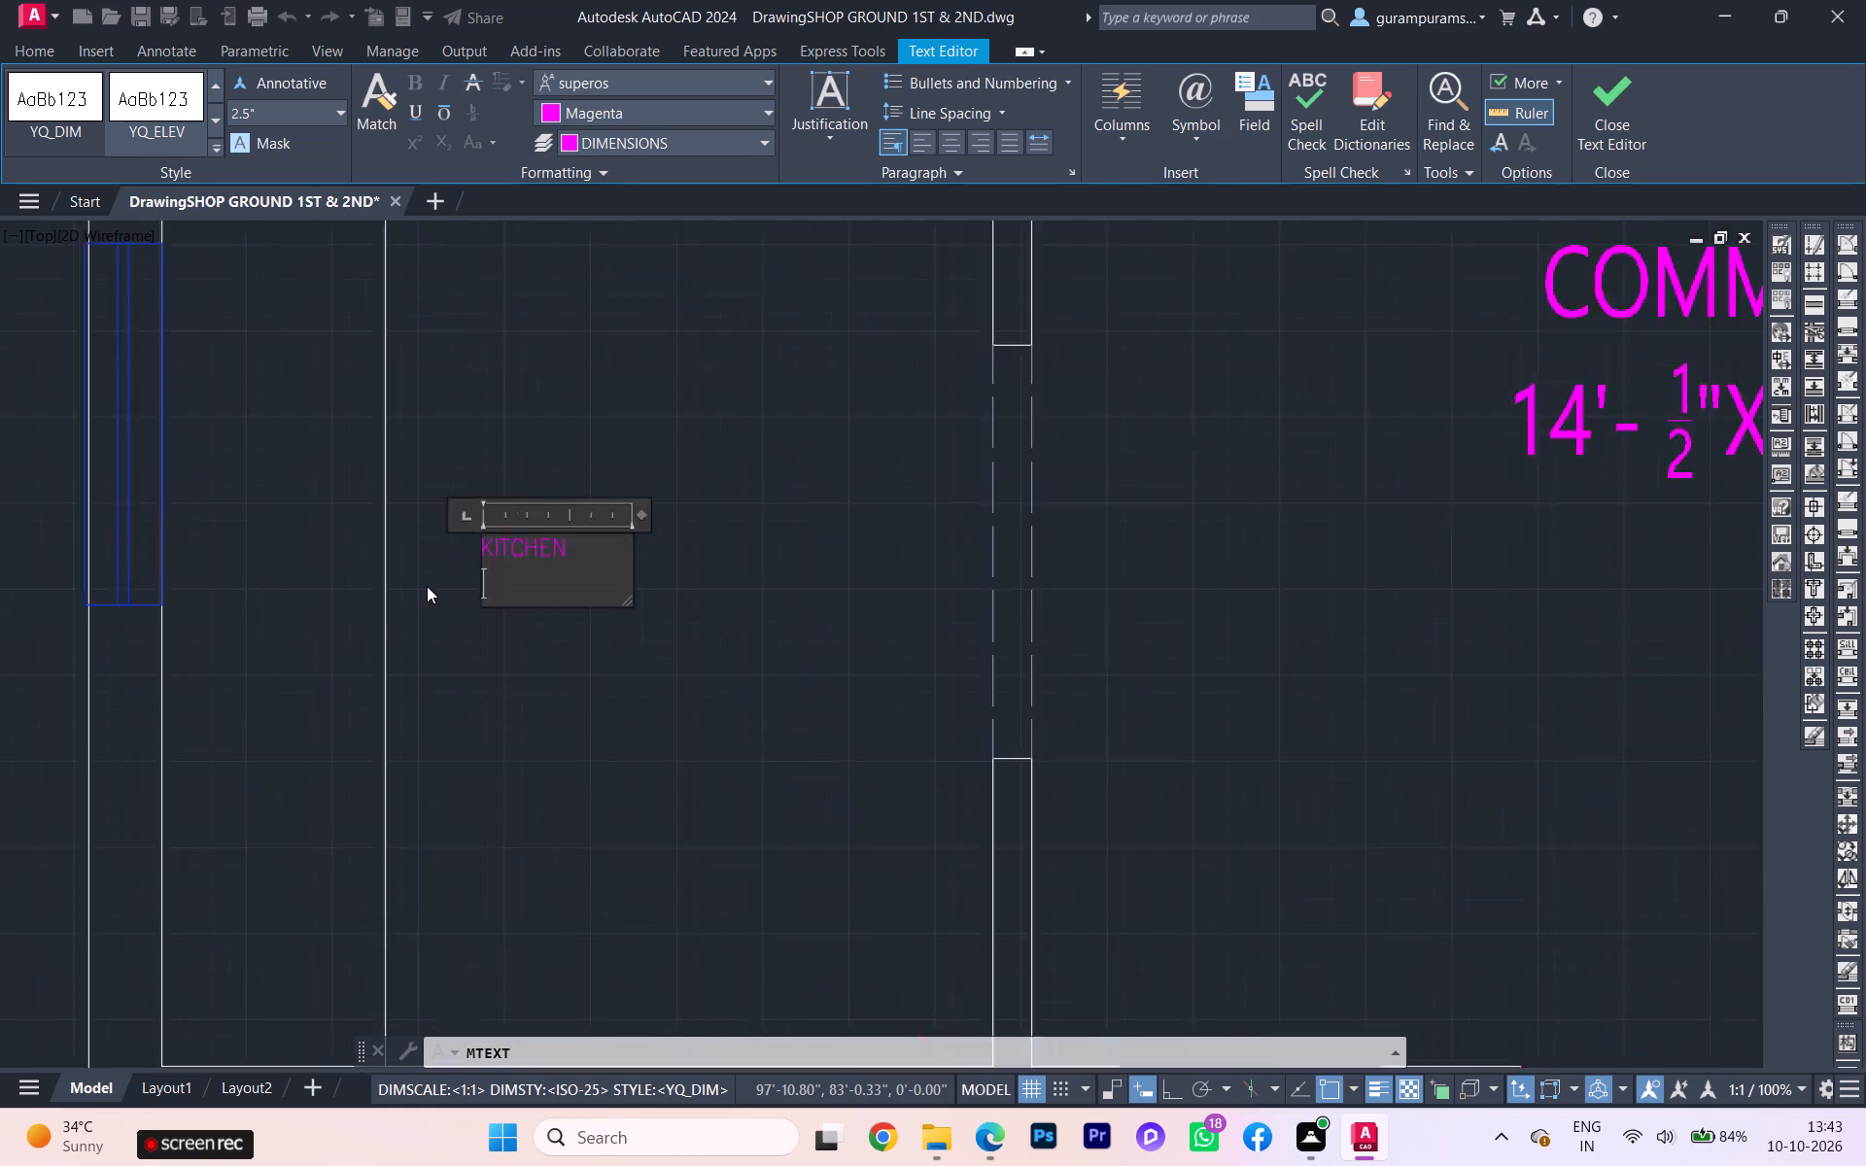
scroll(433, 585, "down", 3)
scroll(273, 574, "down", 1)
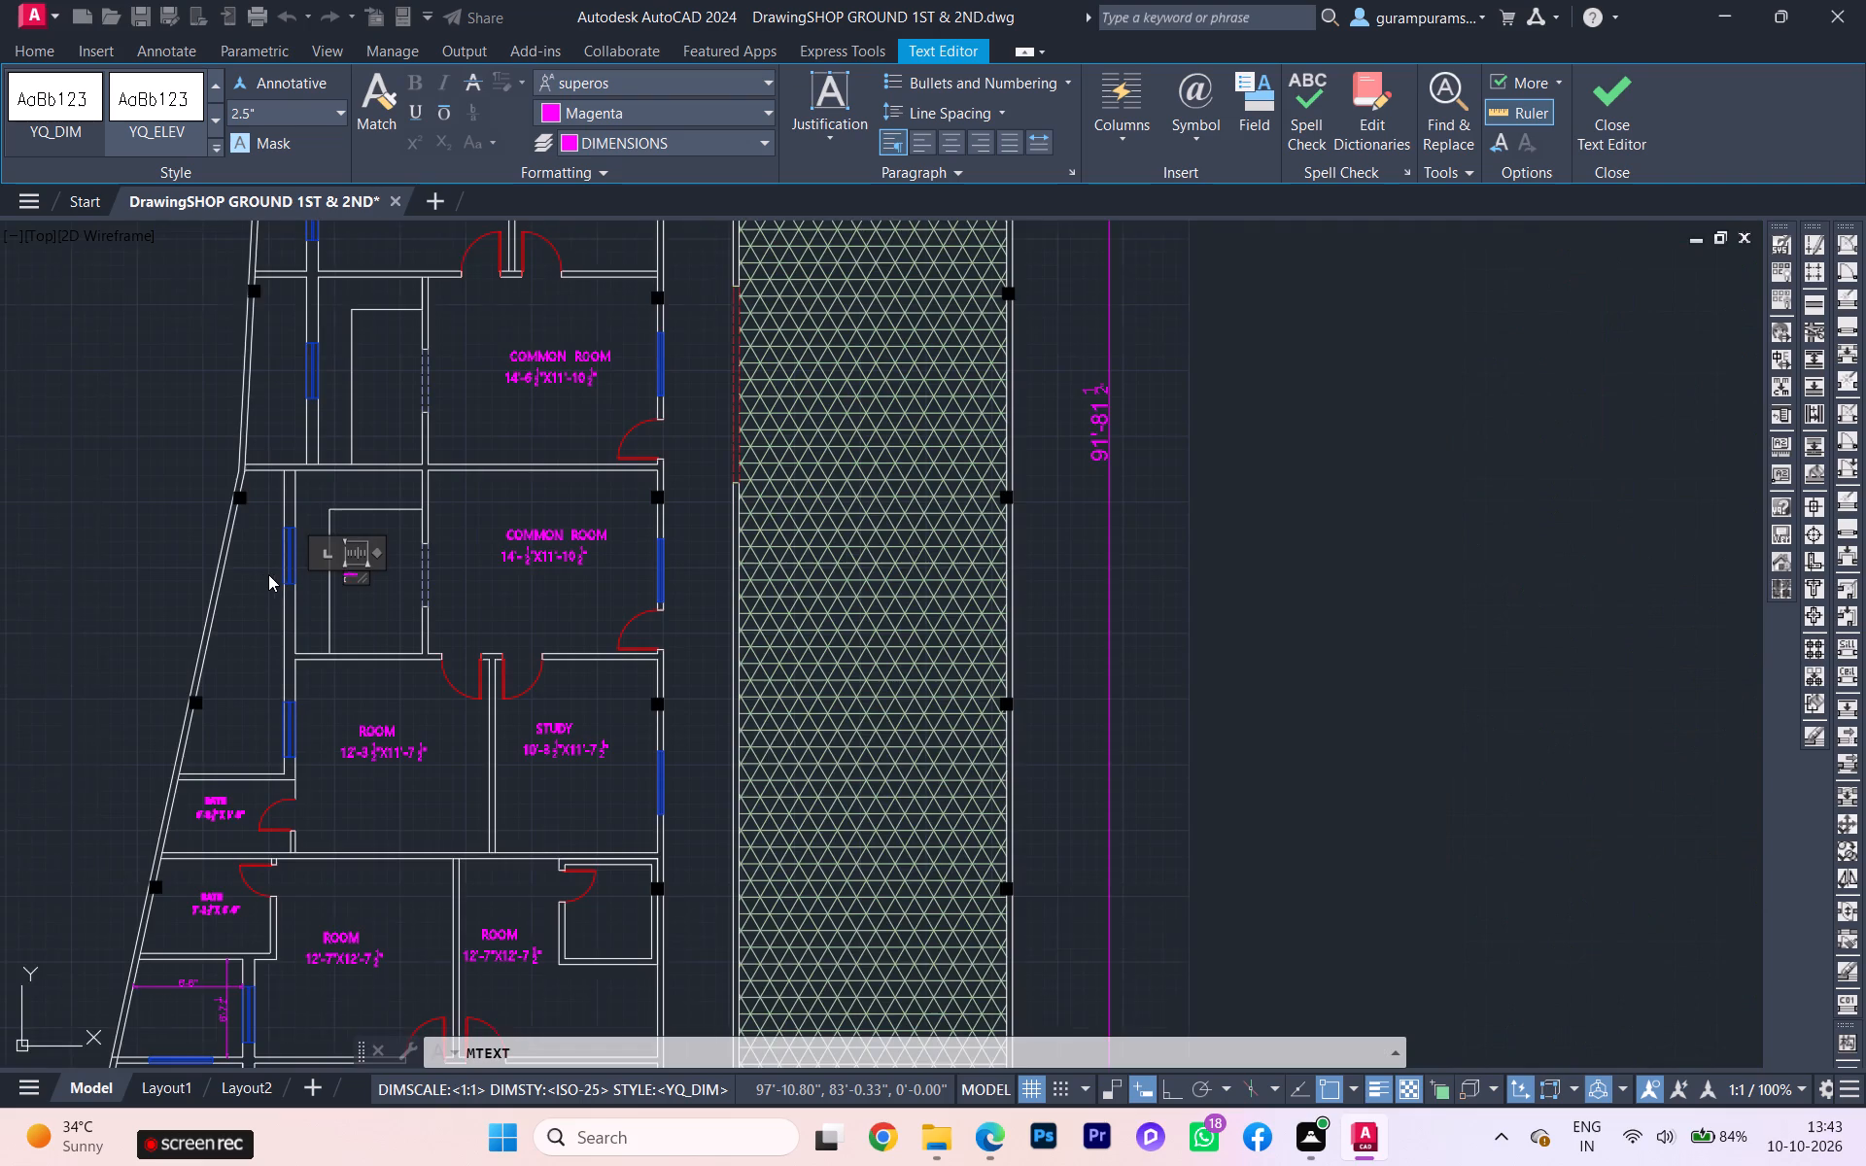
scroll(259, 573, "down", 1)
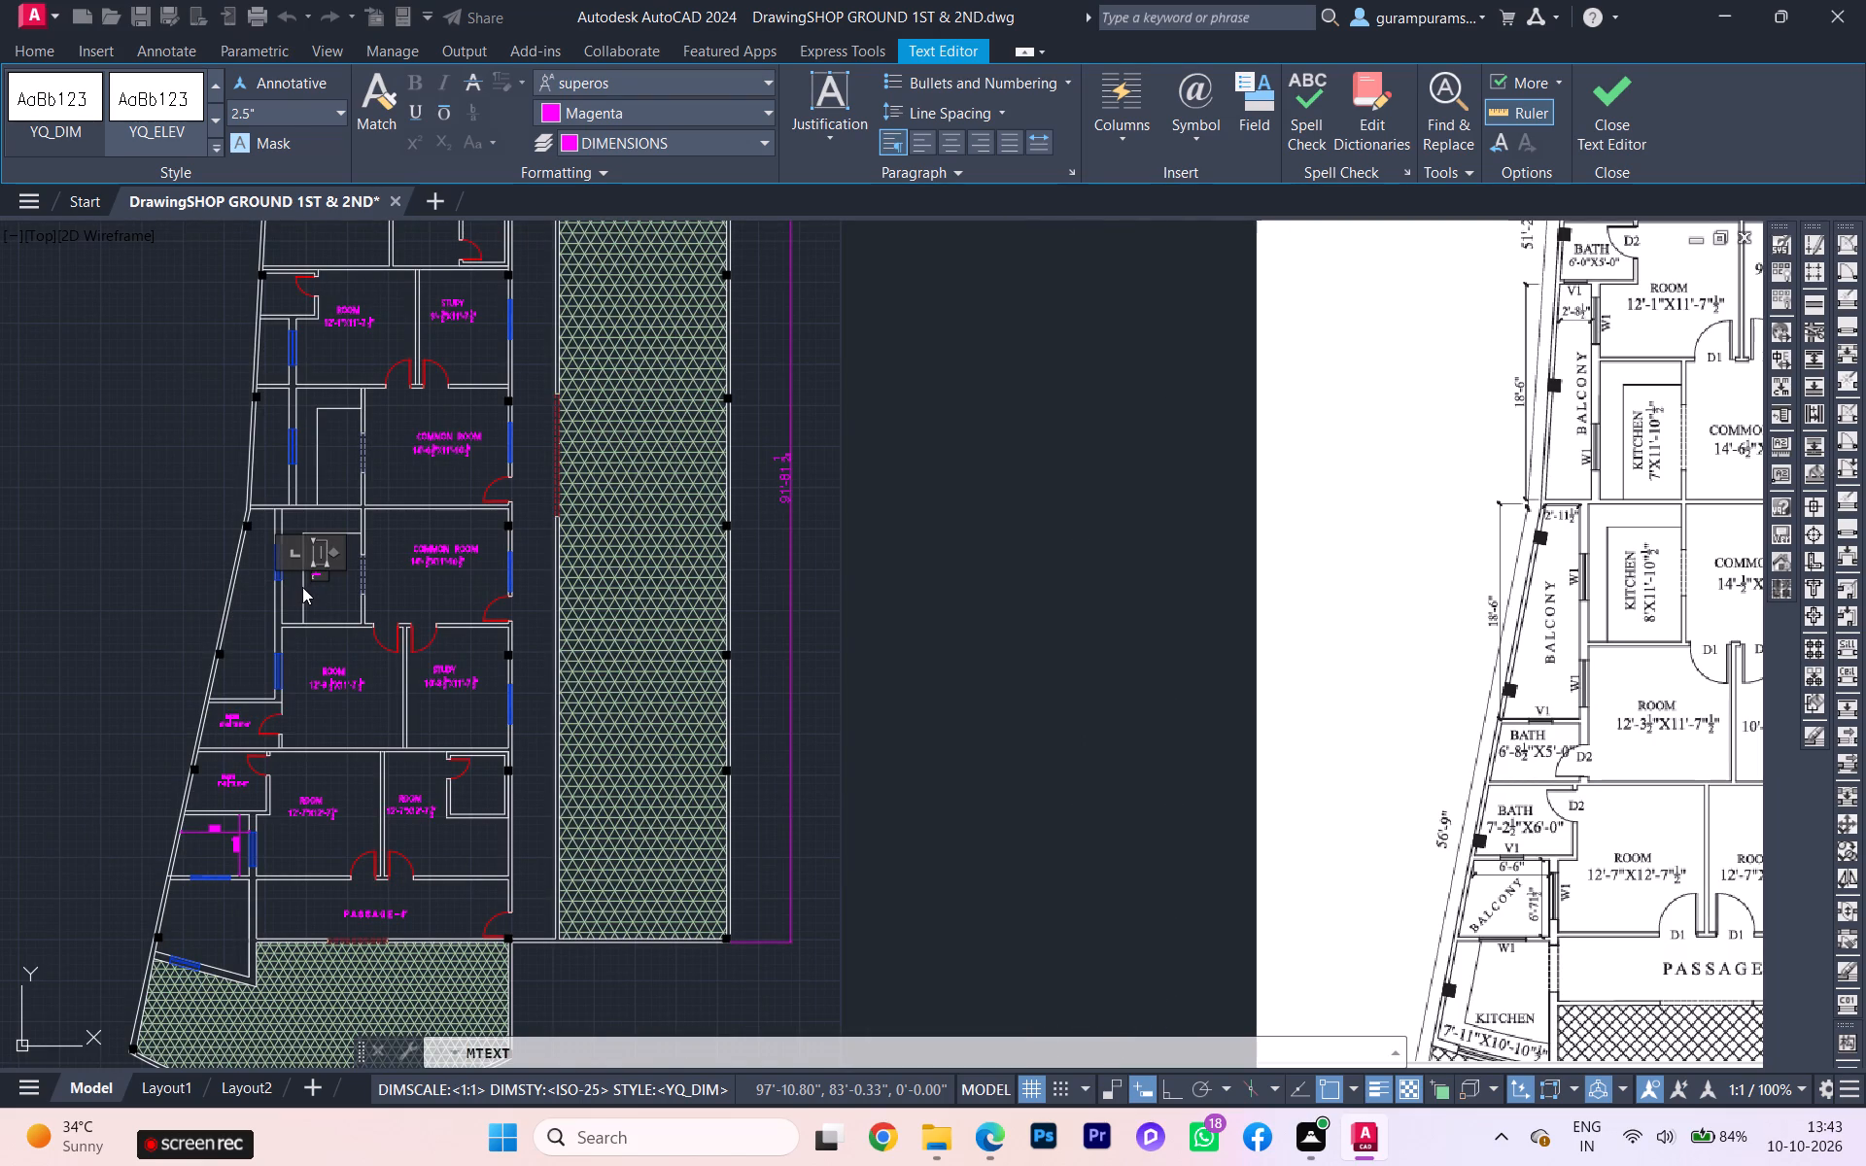
scroll(331, 578, "up", 1)
scroll(331, 579, "down", 1)
scroll(331, 579, "up", 4)
scroll(280, 584, "down", 1)
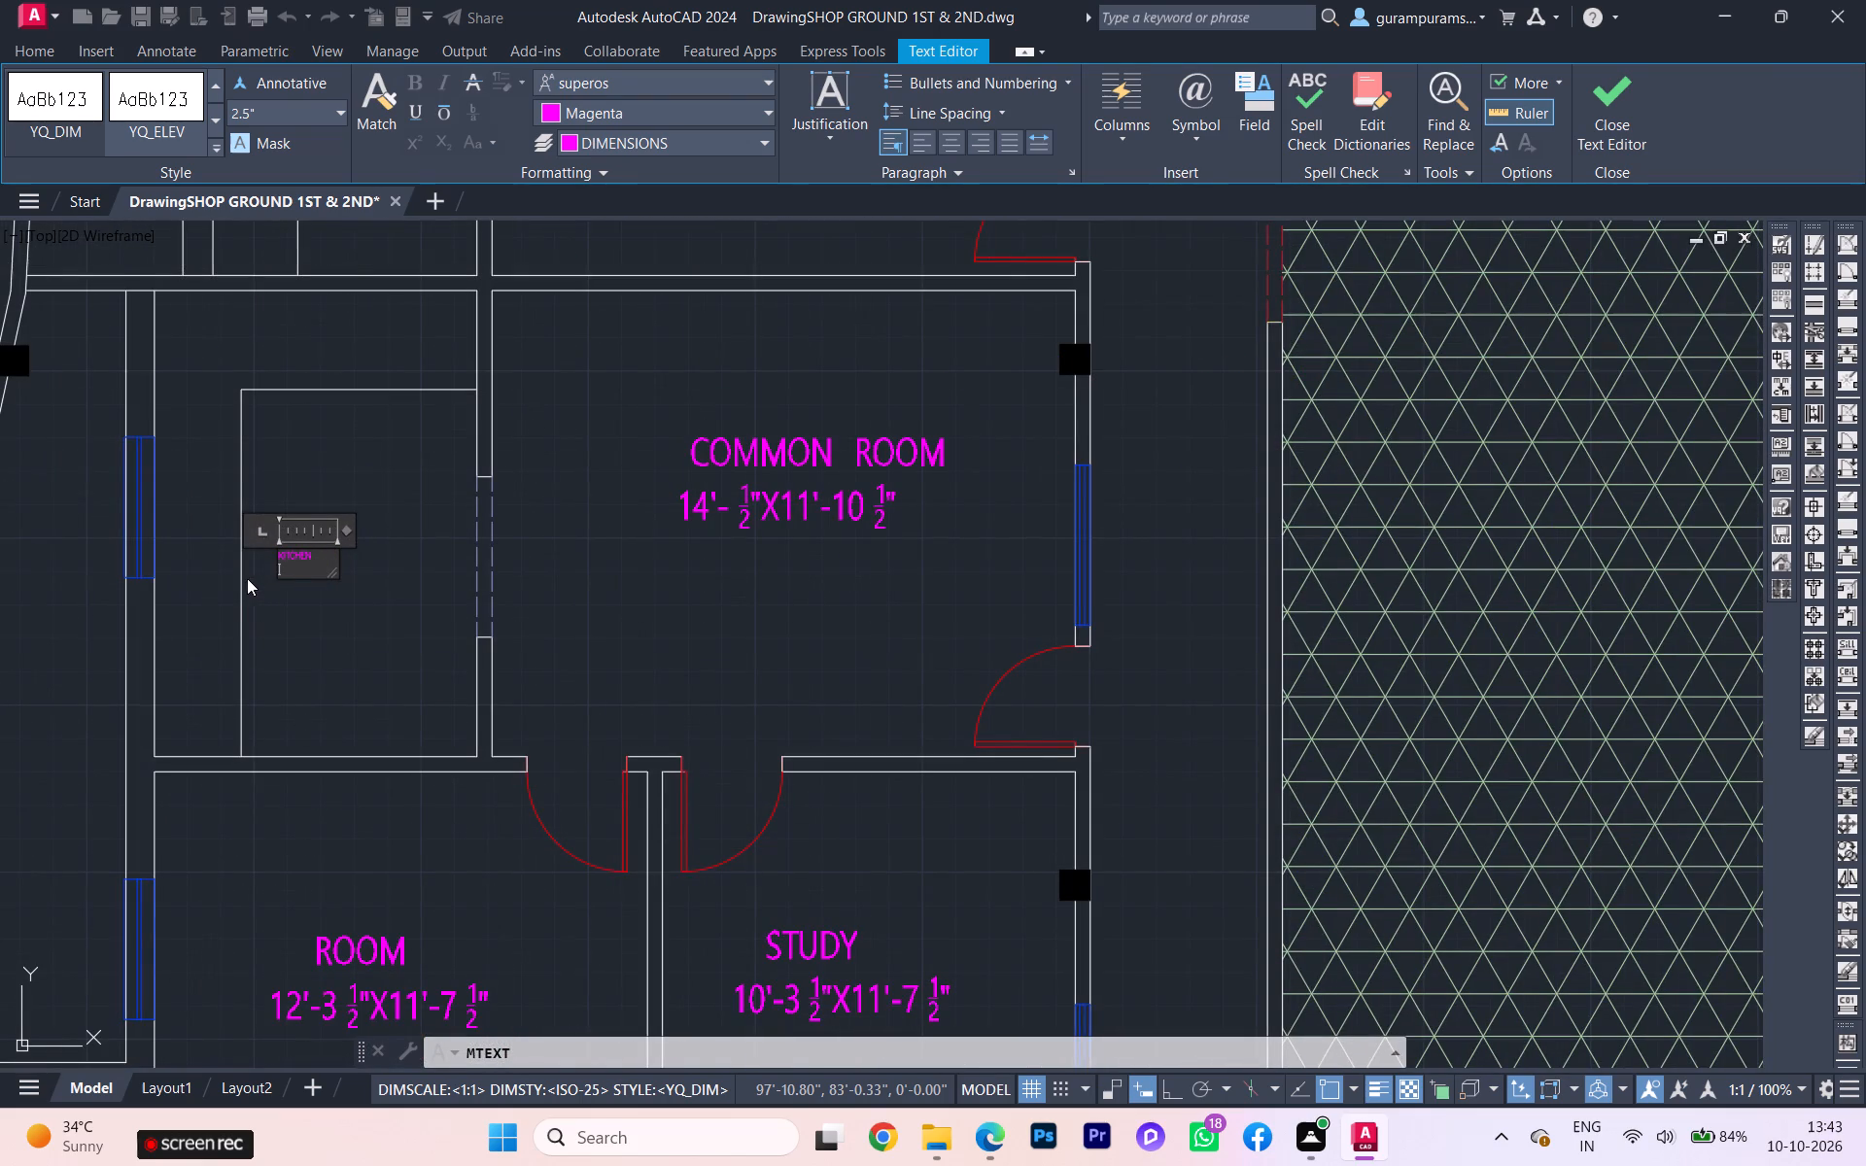
scroll(234, 579, "down", 1)
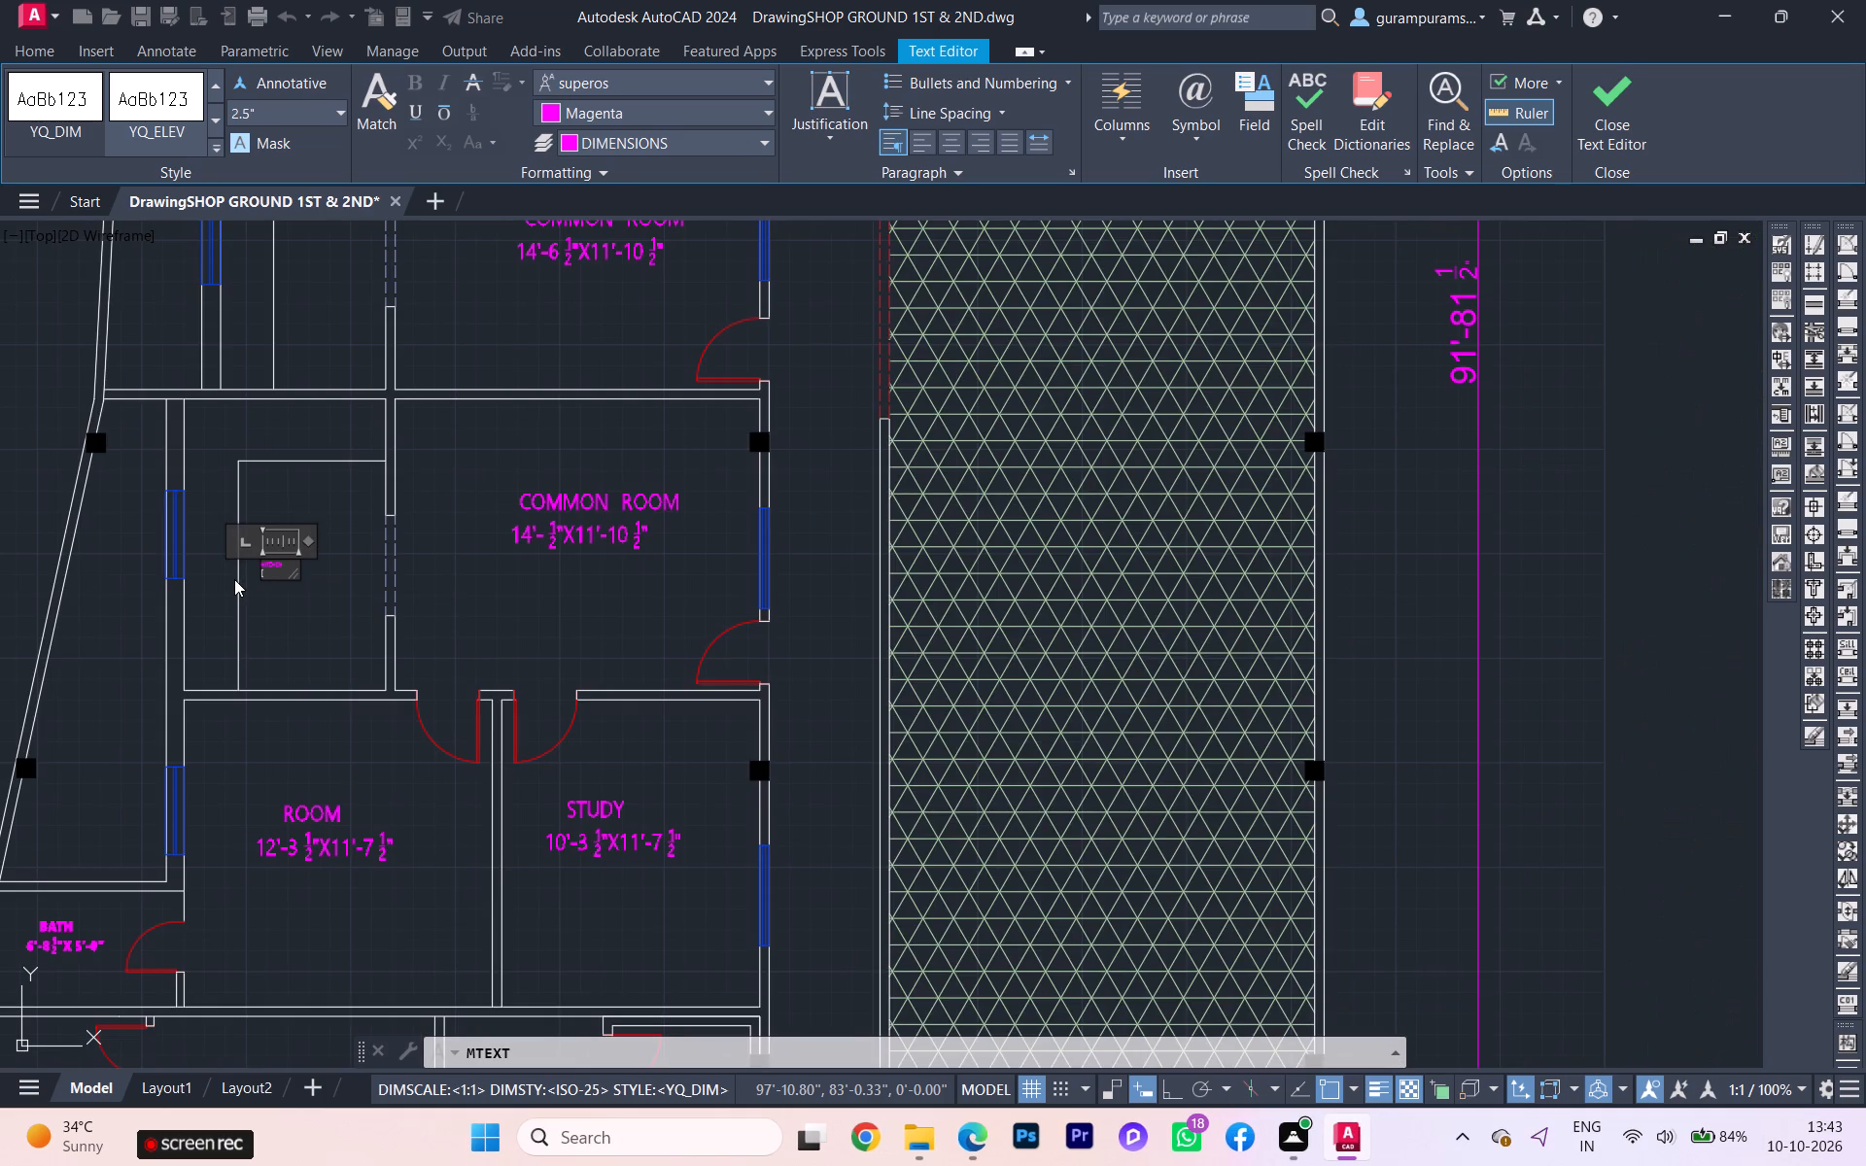
scroll(234, 579, "down", 1)
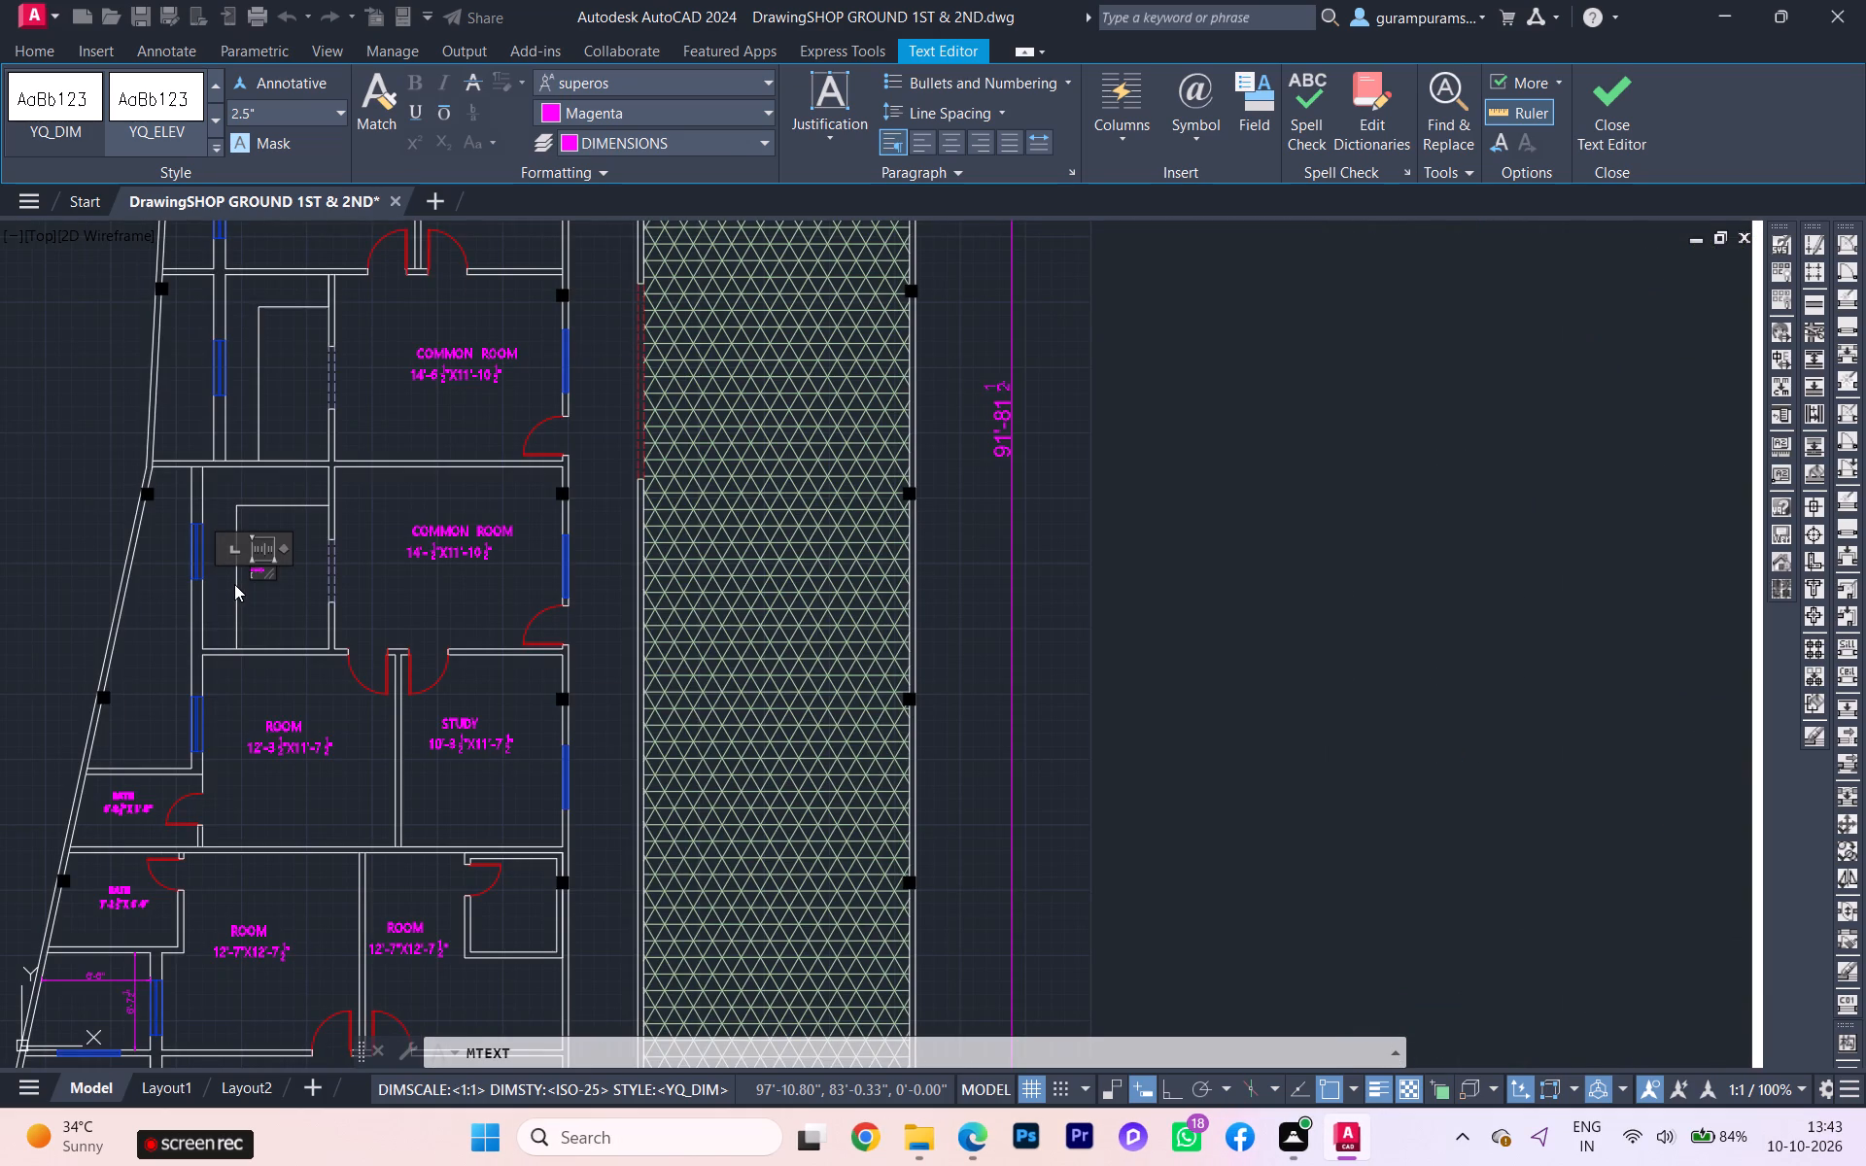
scroll(238, 588, "down", 2)
scroll(242, 579, "up", 1)
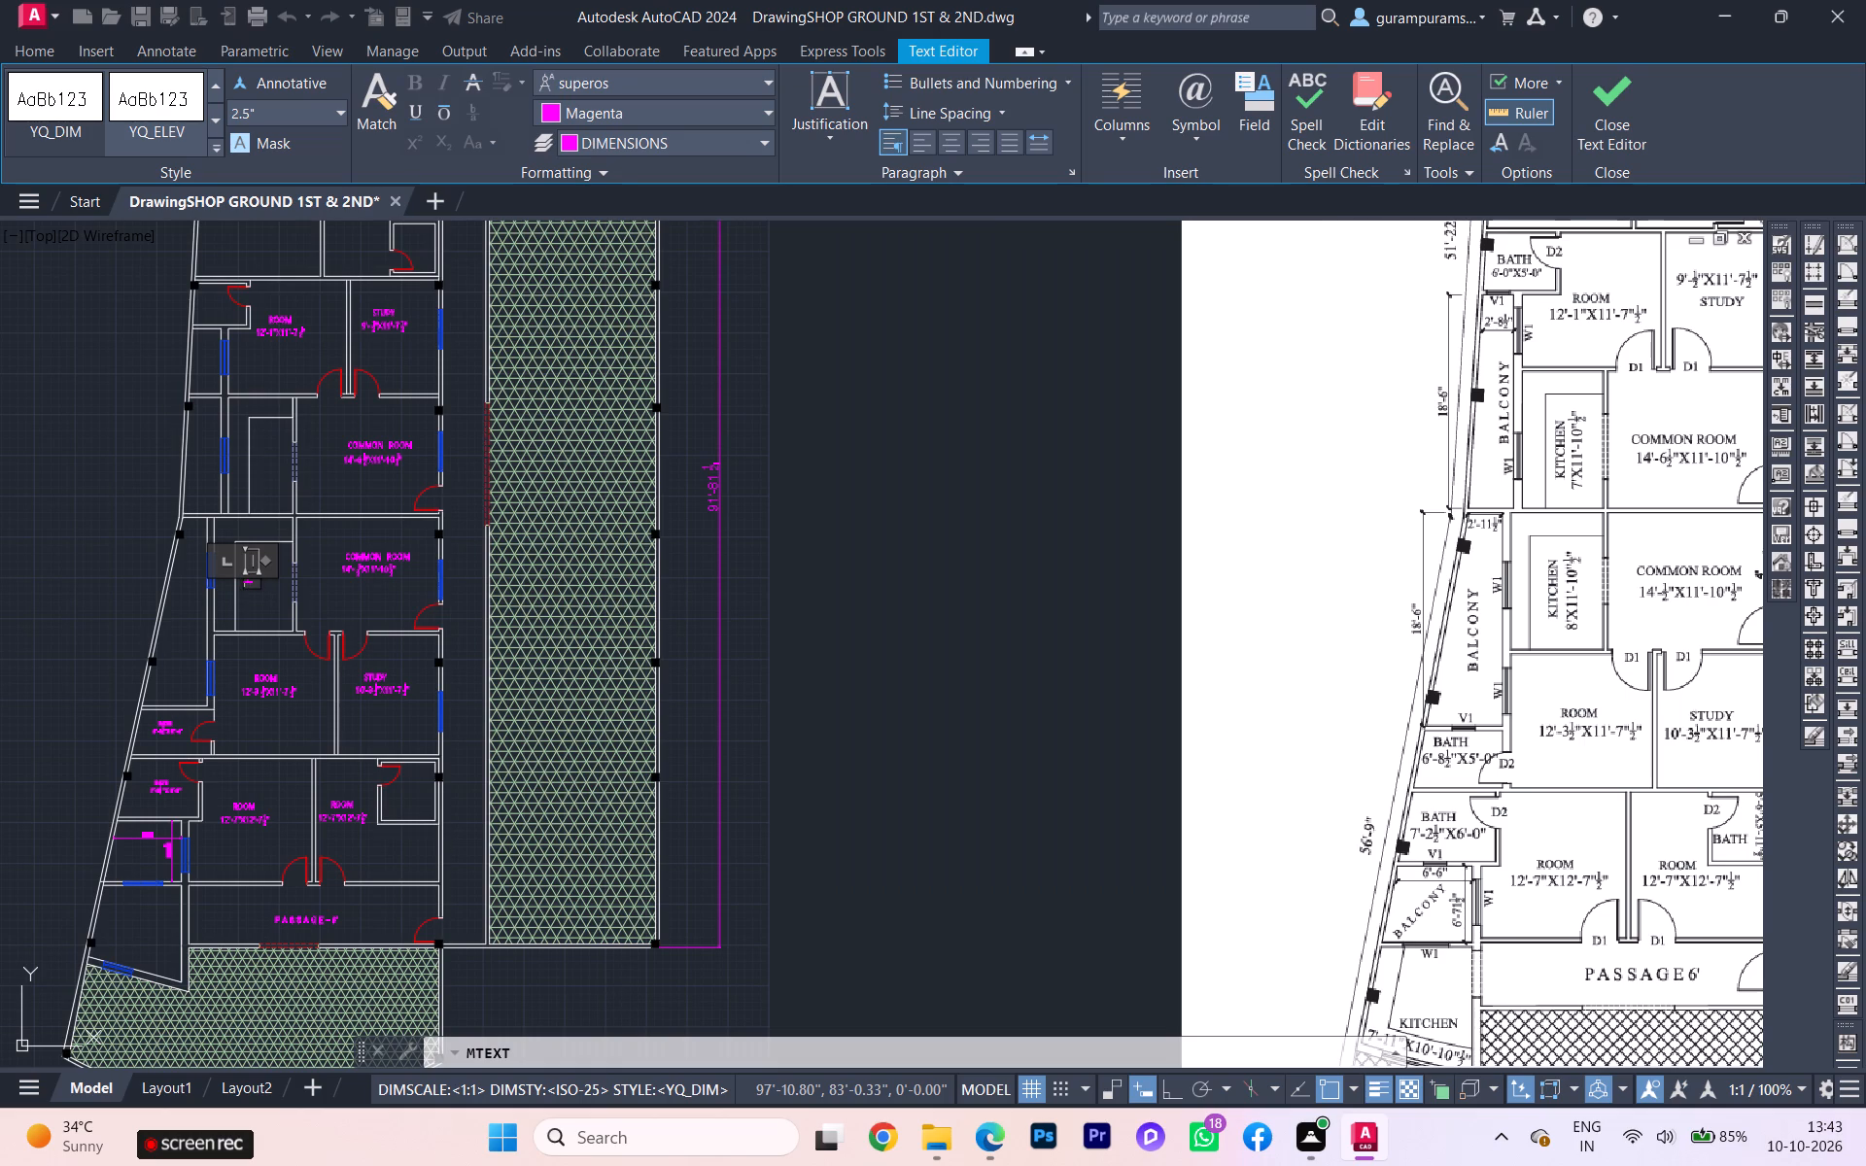
scroll(253, 568, "up", 3)
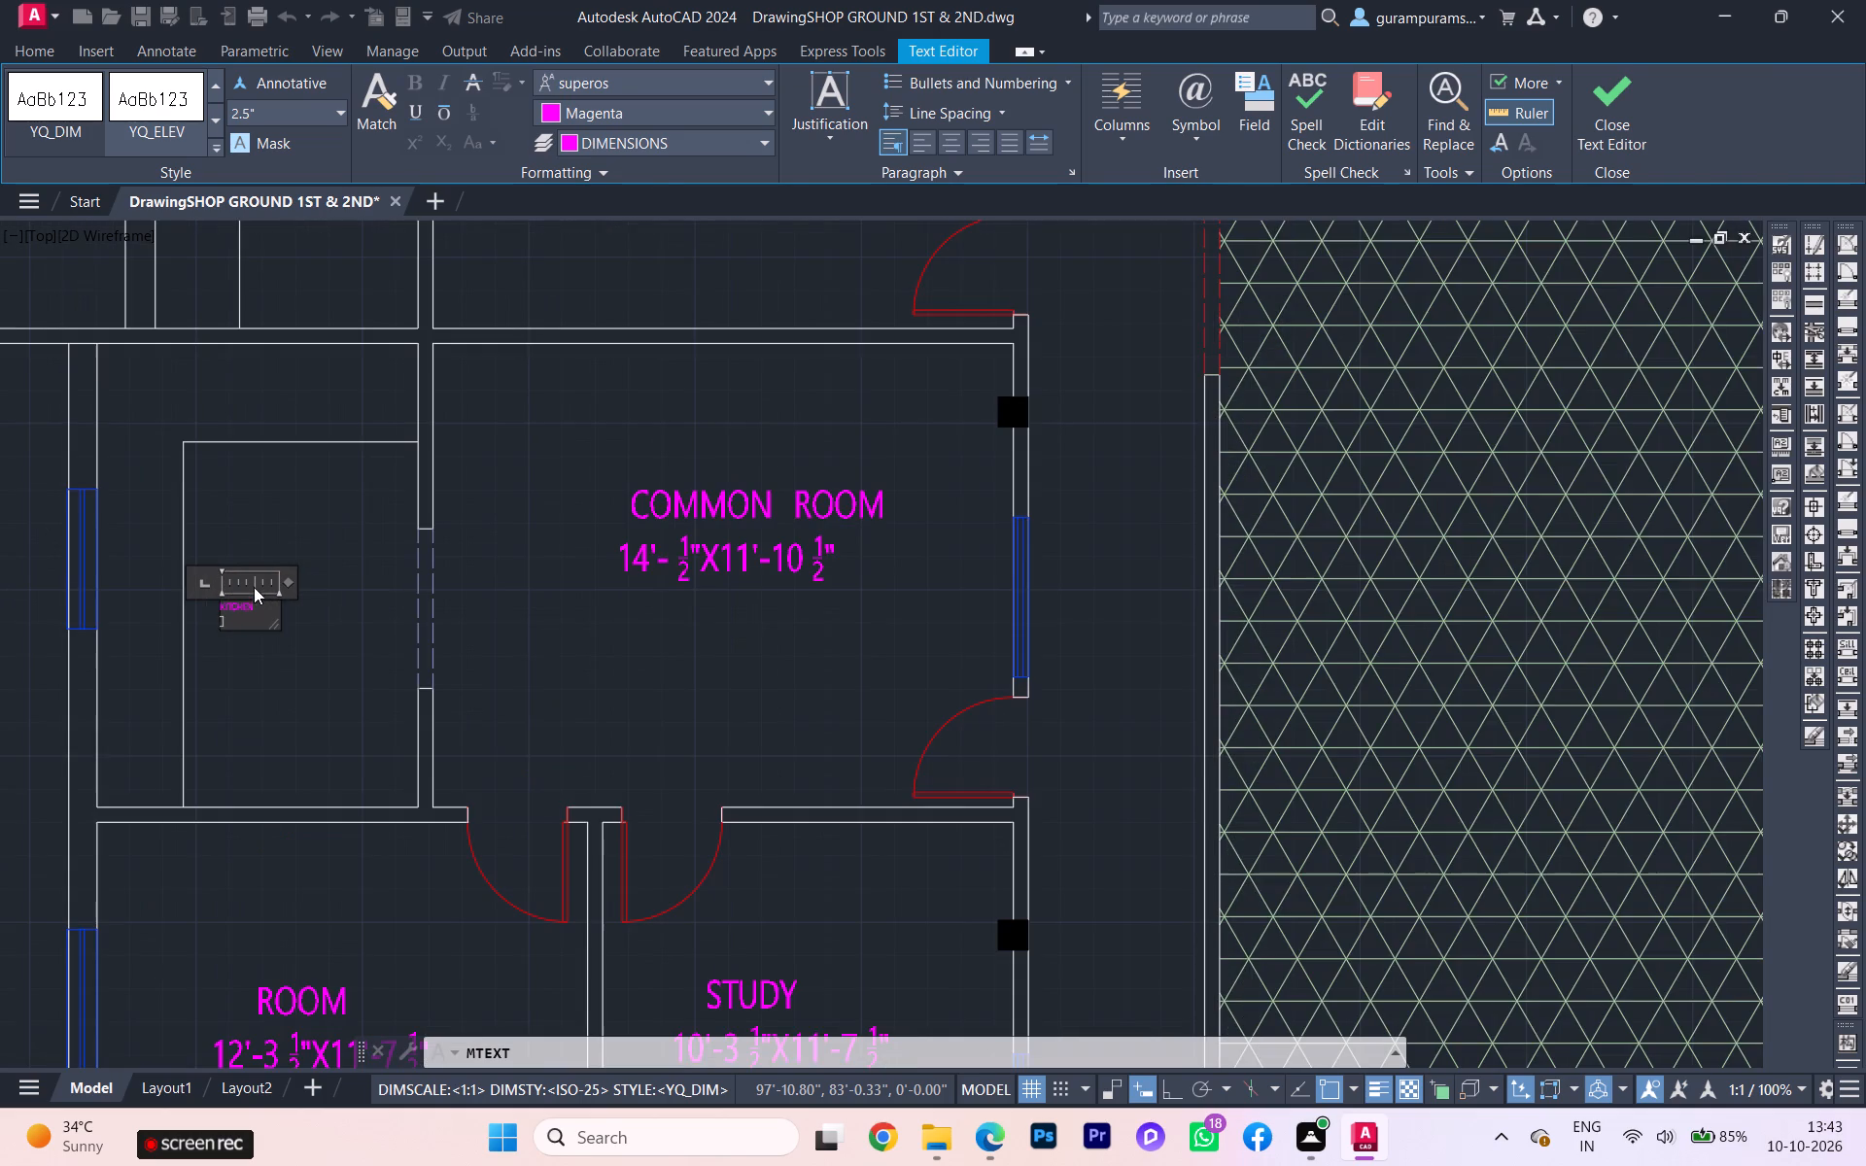
key("8")
type("'X")
type("11'")
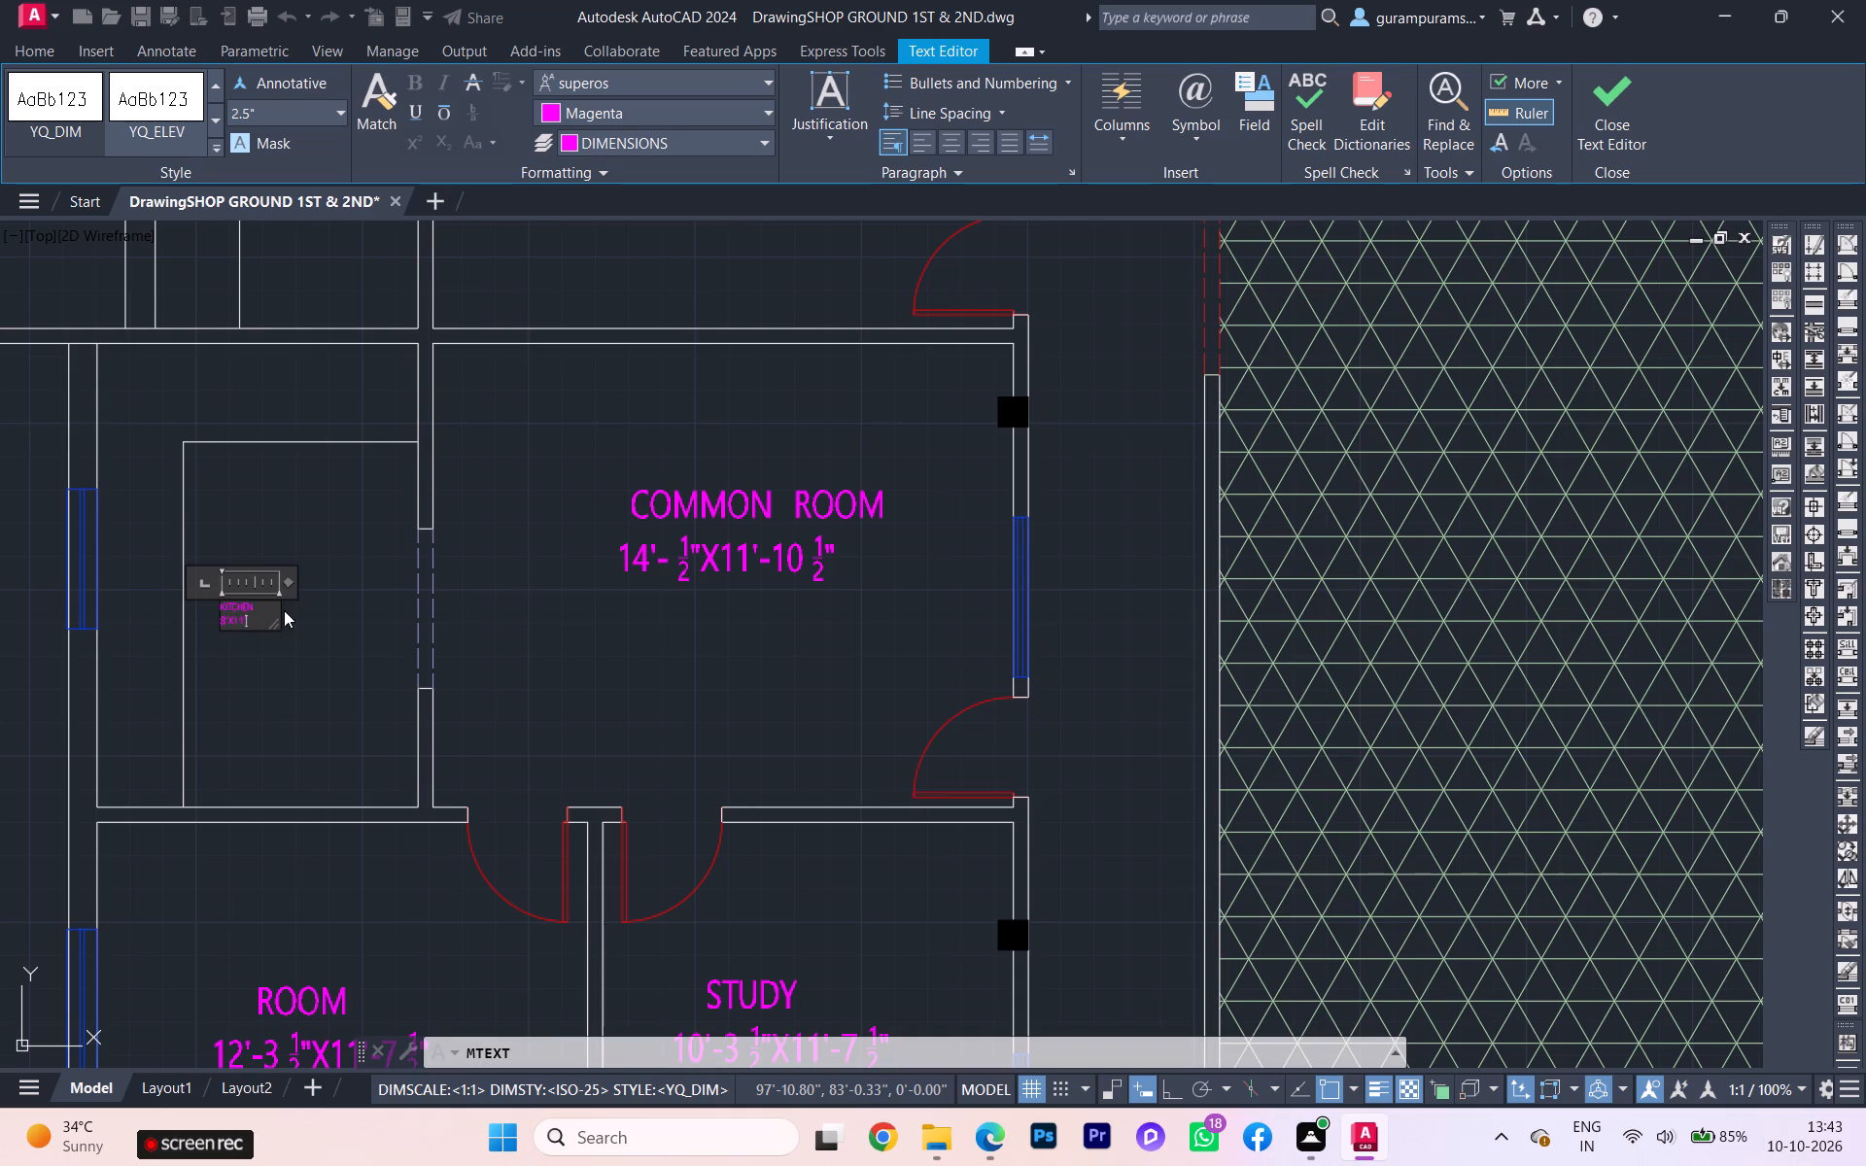
scroll(267, 603, "down", 1)
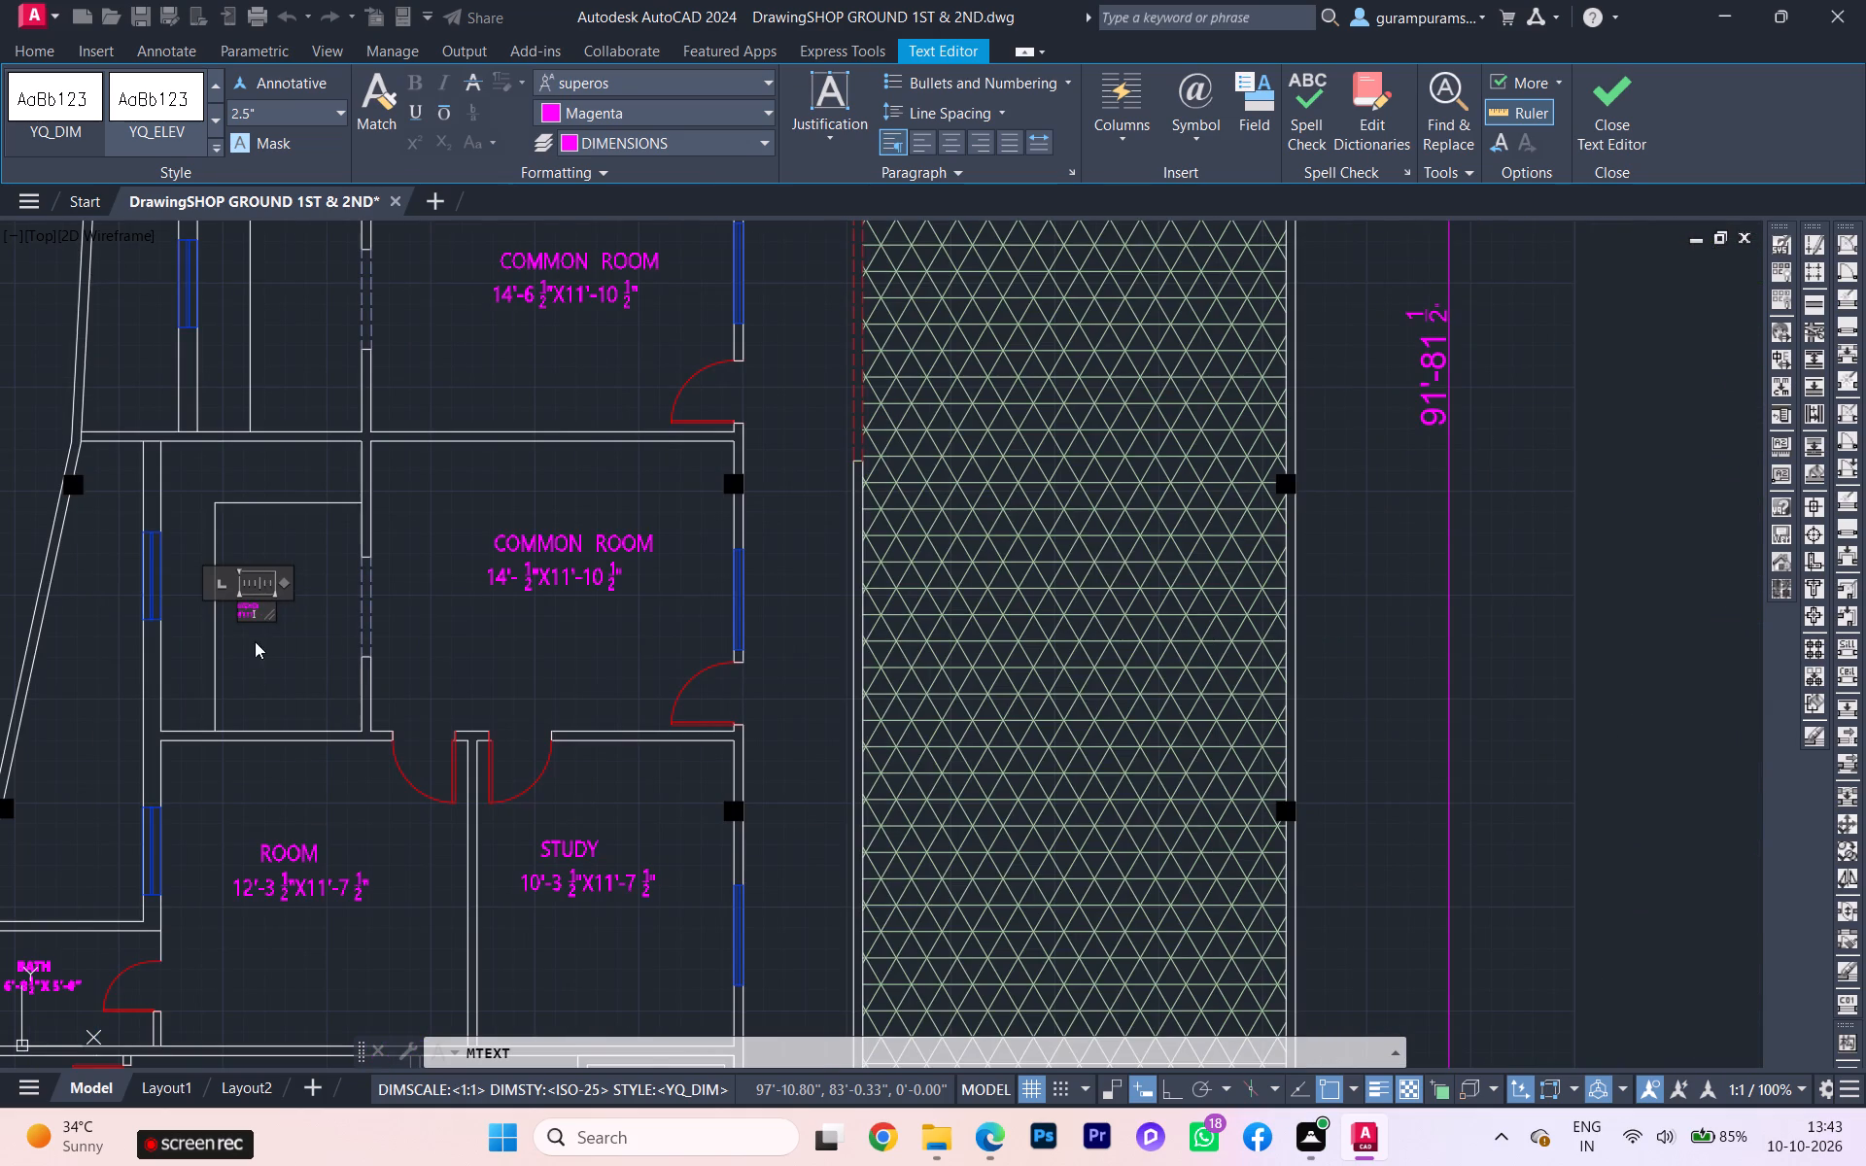
scroll(245, 632, "down", 1)
scroll(344, 663, "down", 2)
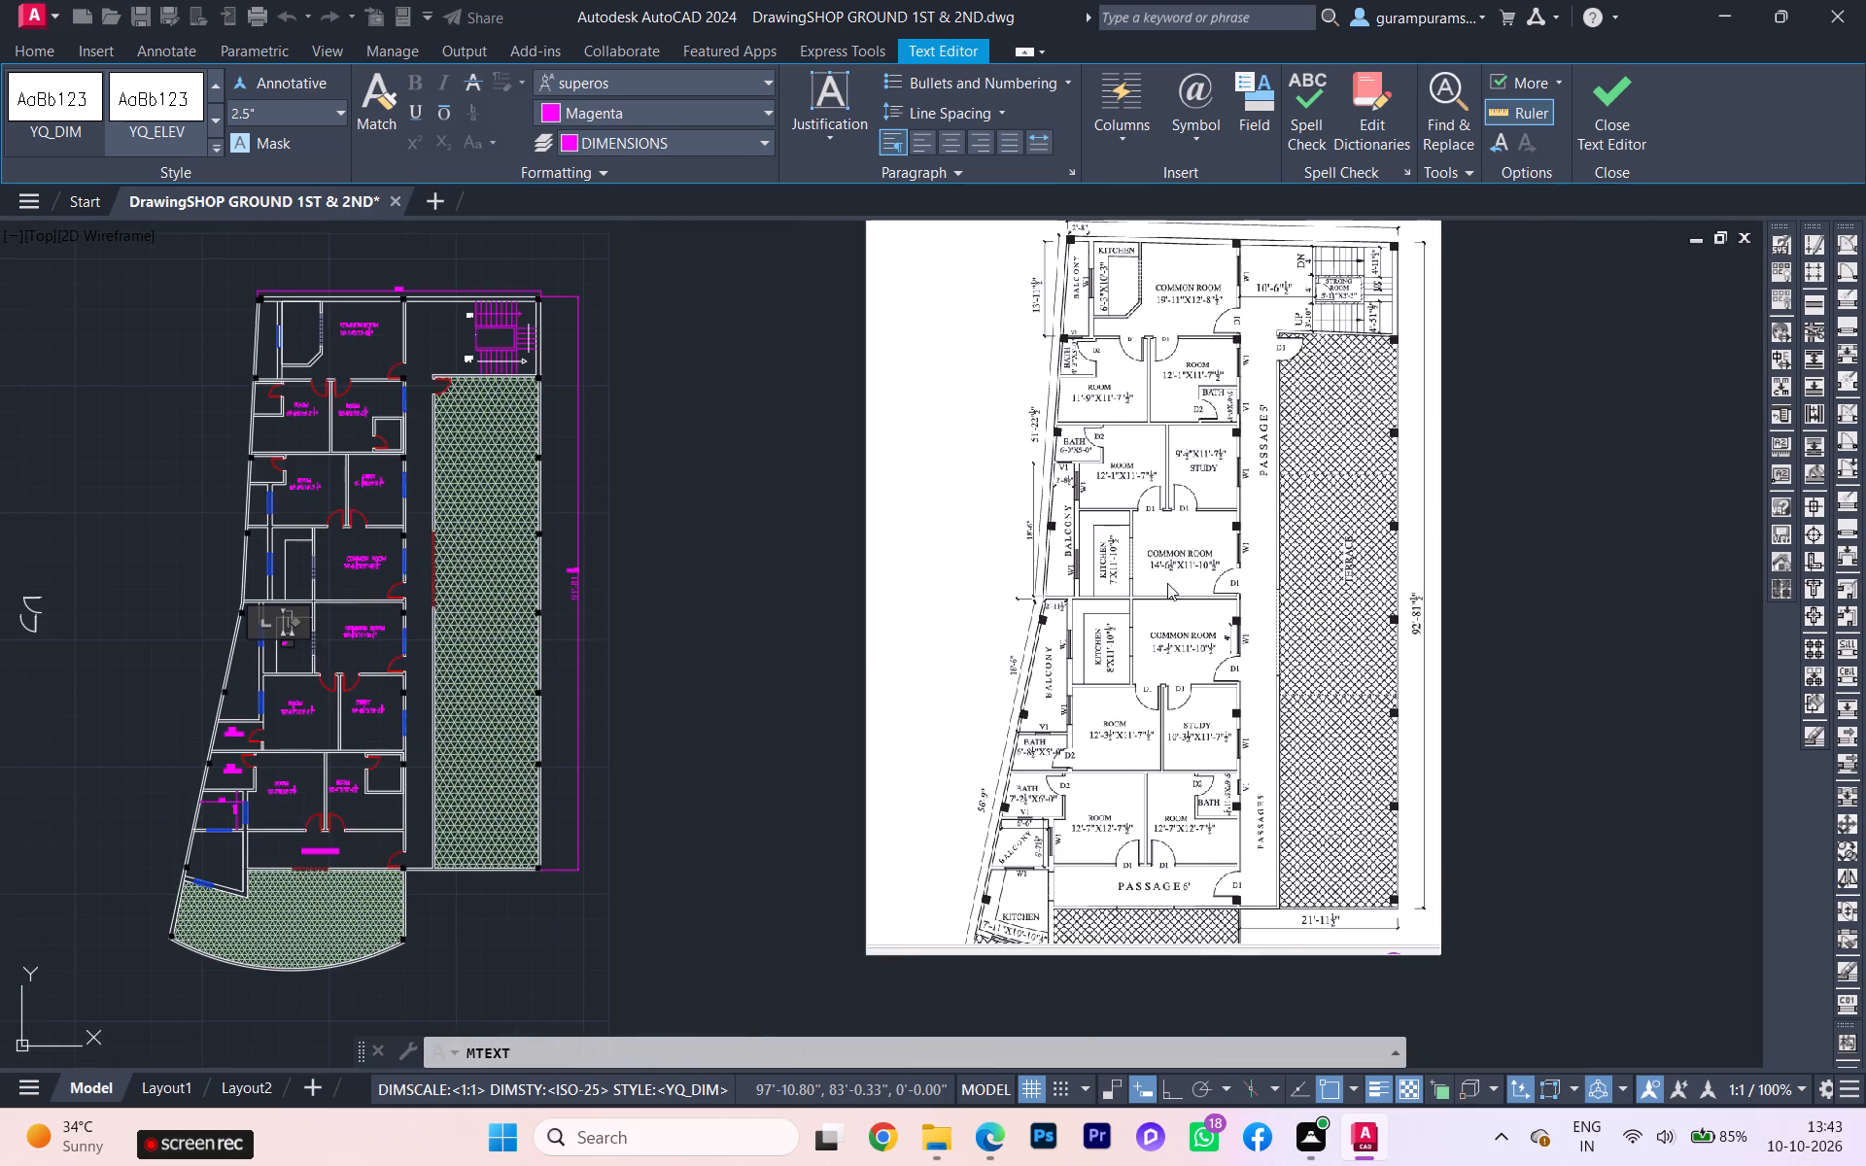
scroll(1156, 555, "up", 2)
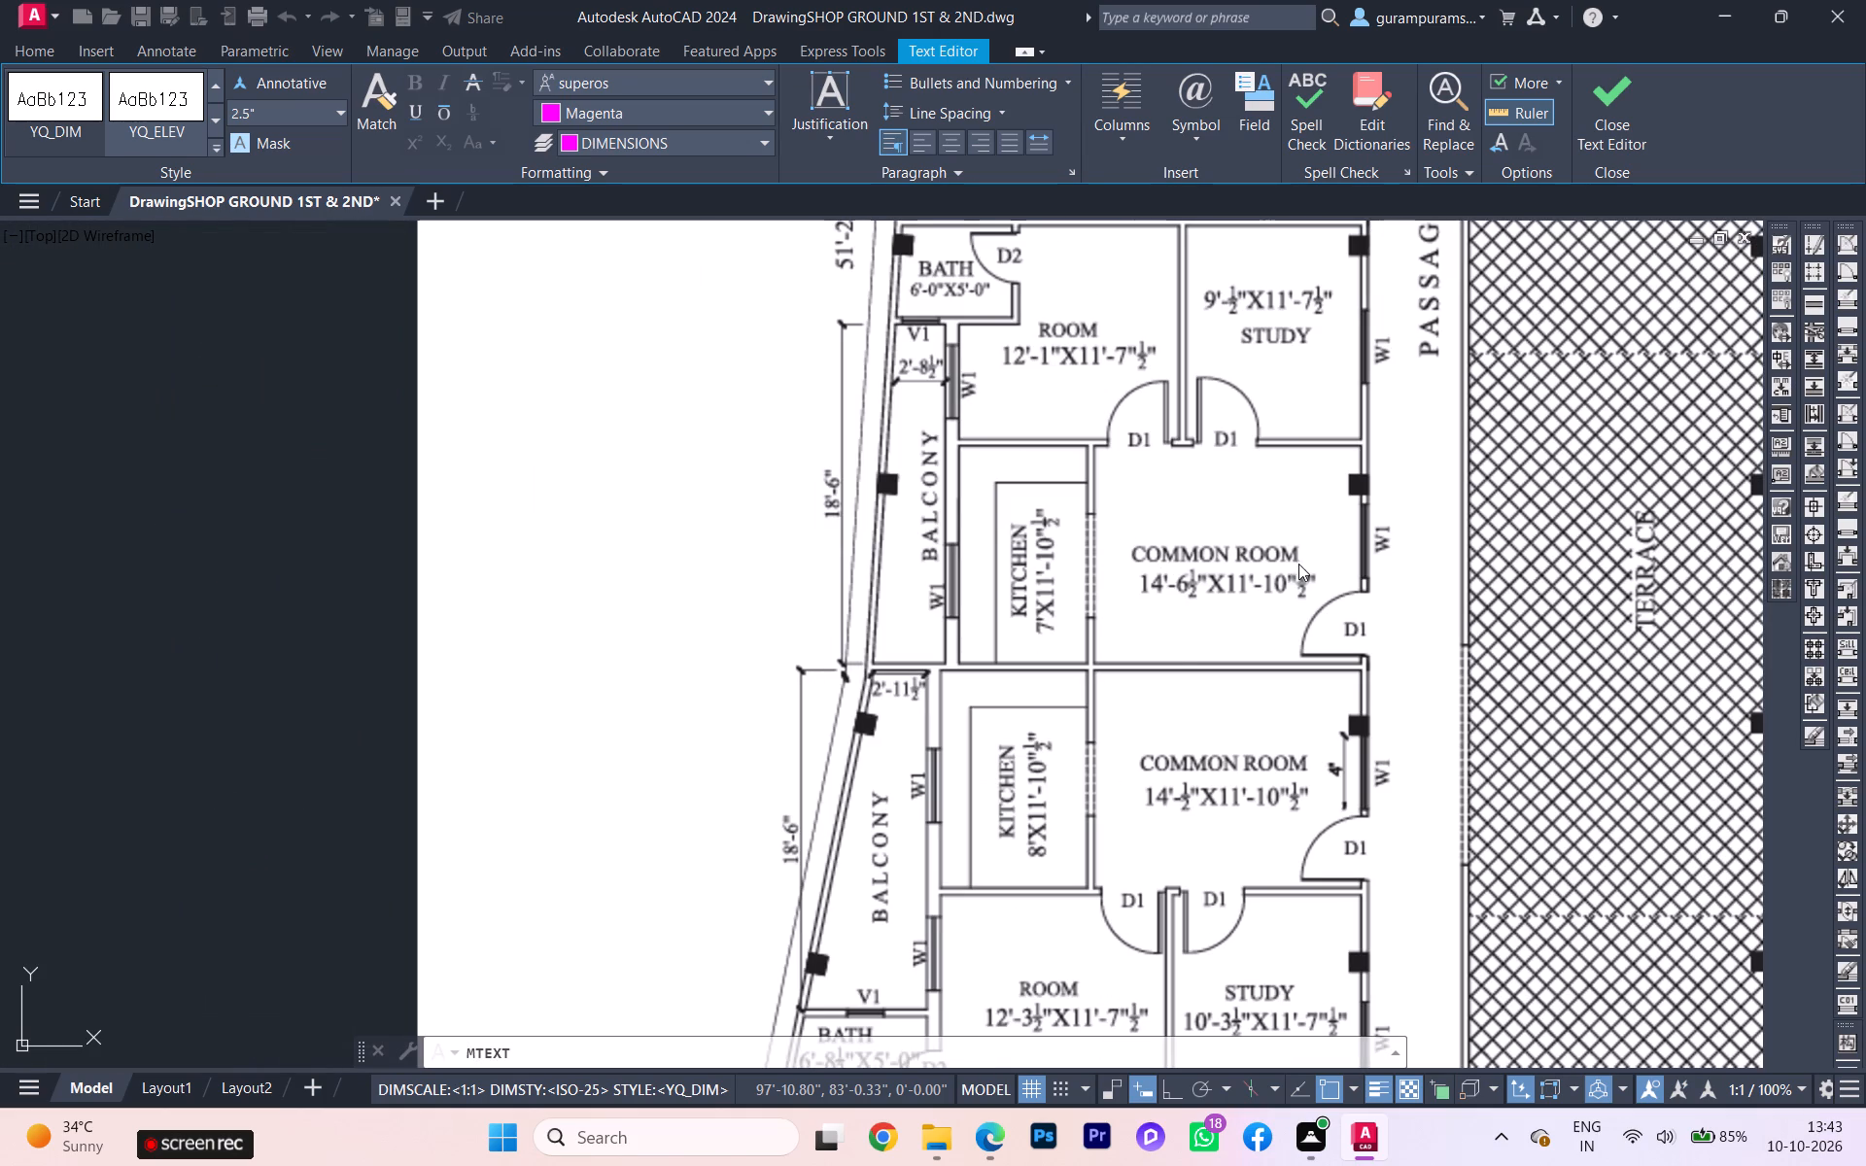
scroll(1202, 666, "down", 2)
scroll(441, 678, "up", 3)
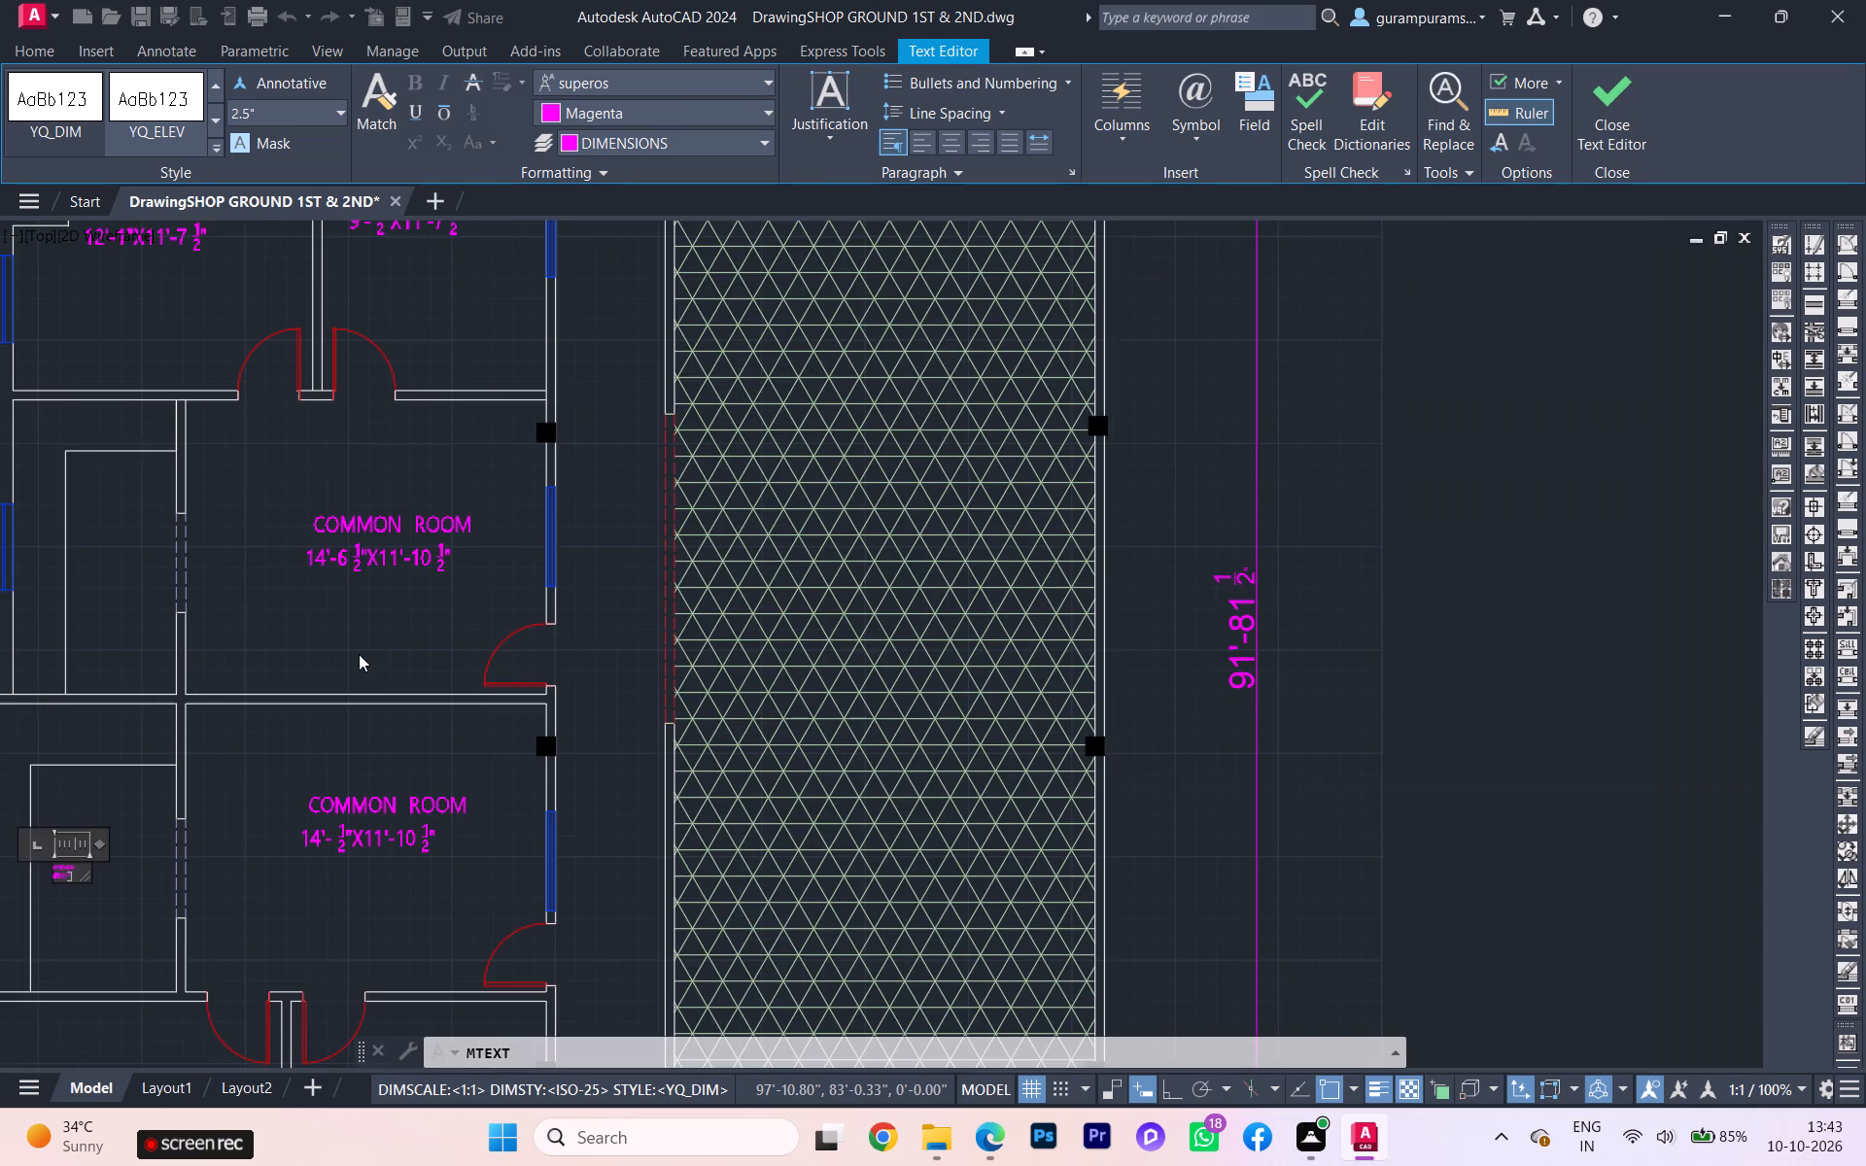
type("-10")
key("space")
type("1/2\"")
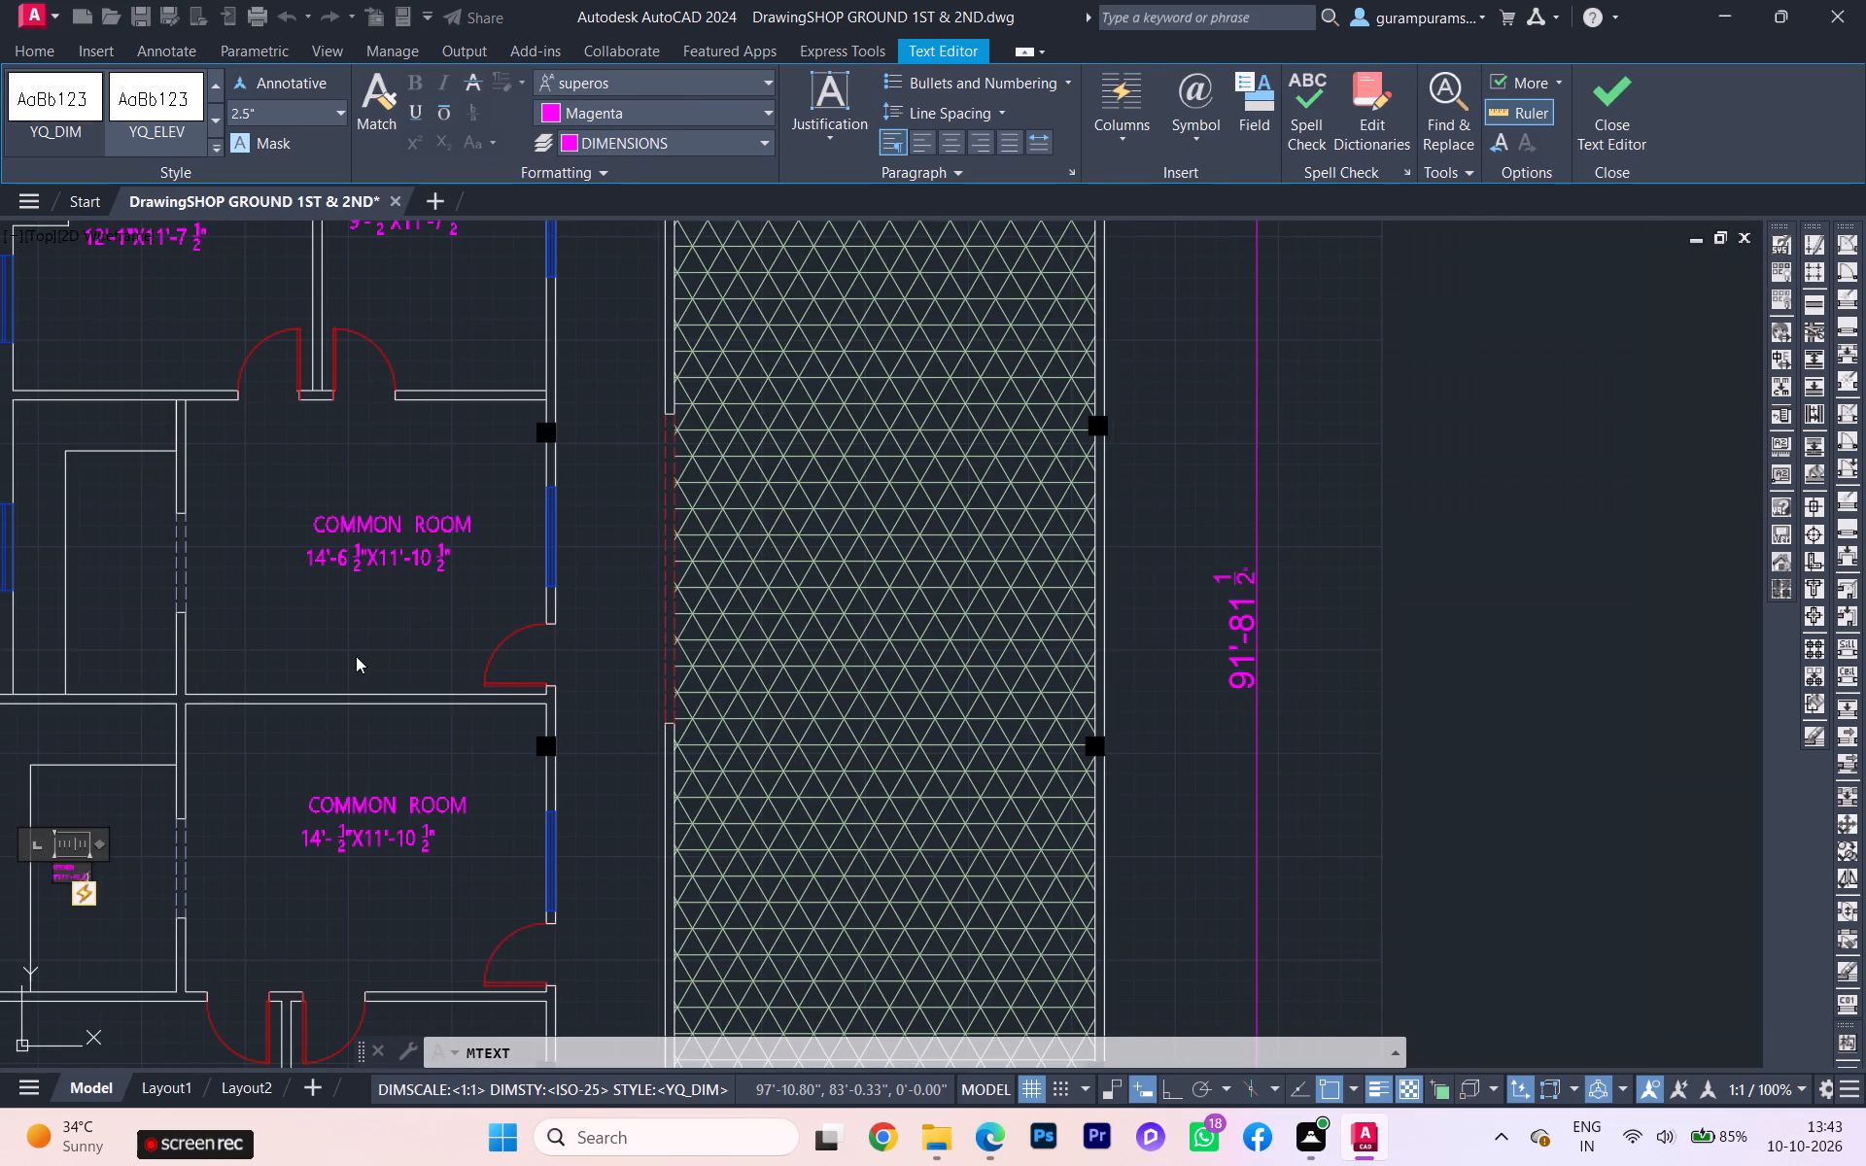
scroll(51, 909, "up", 3)
scroll(143, 877, "up", 1)
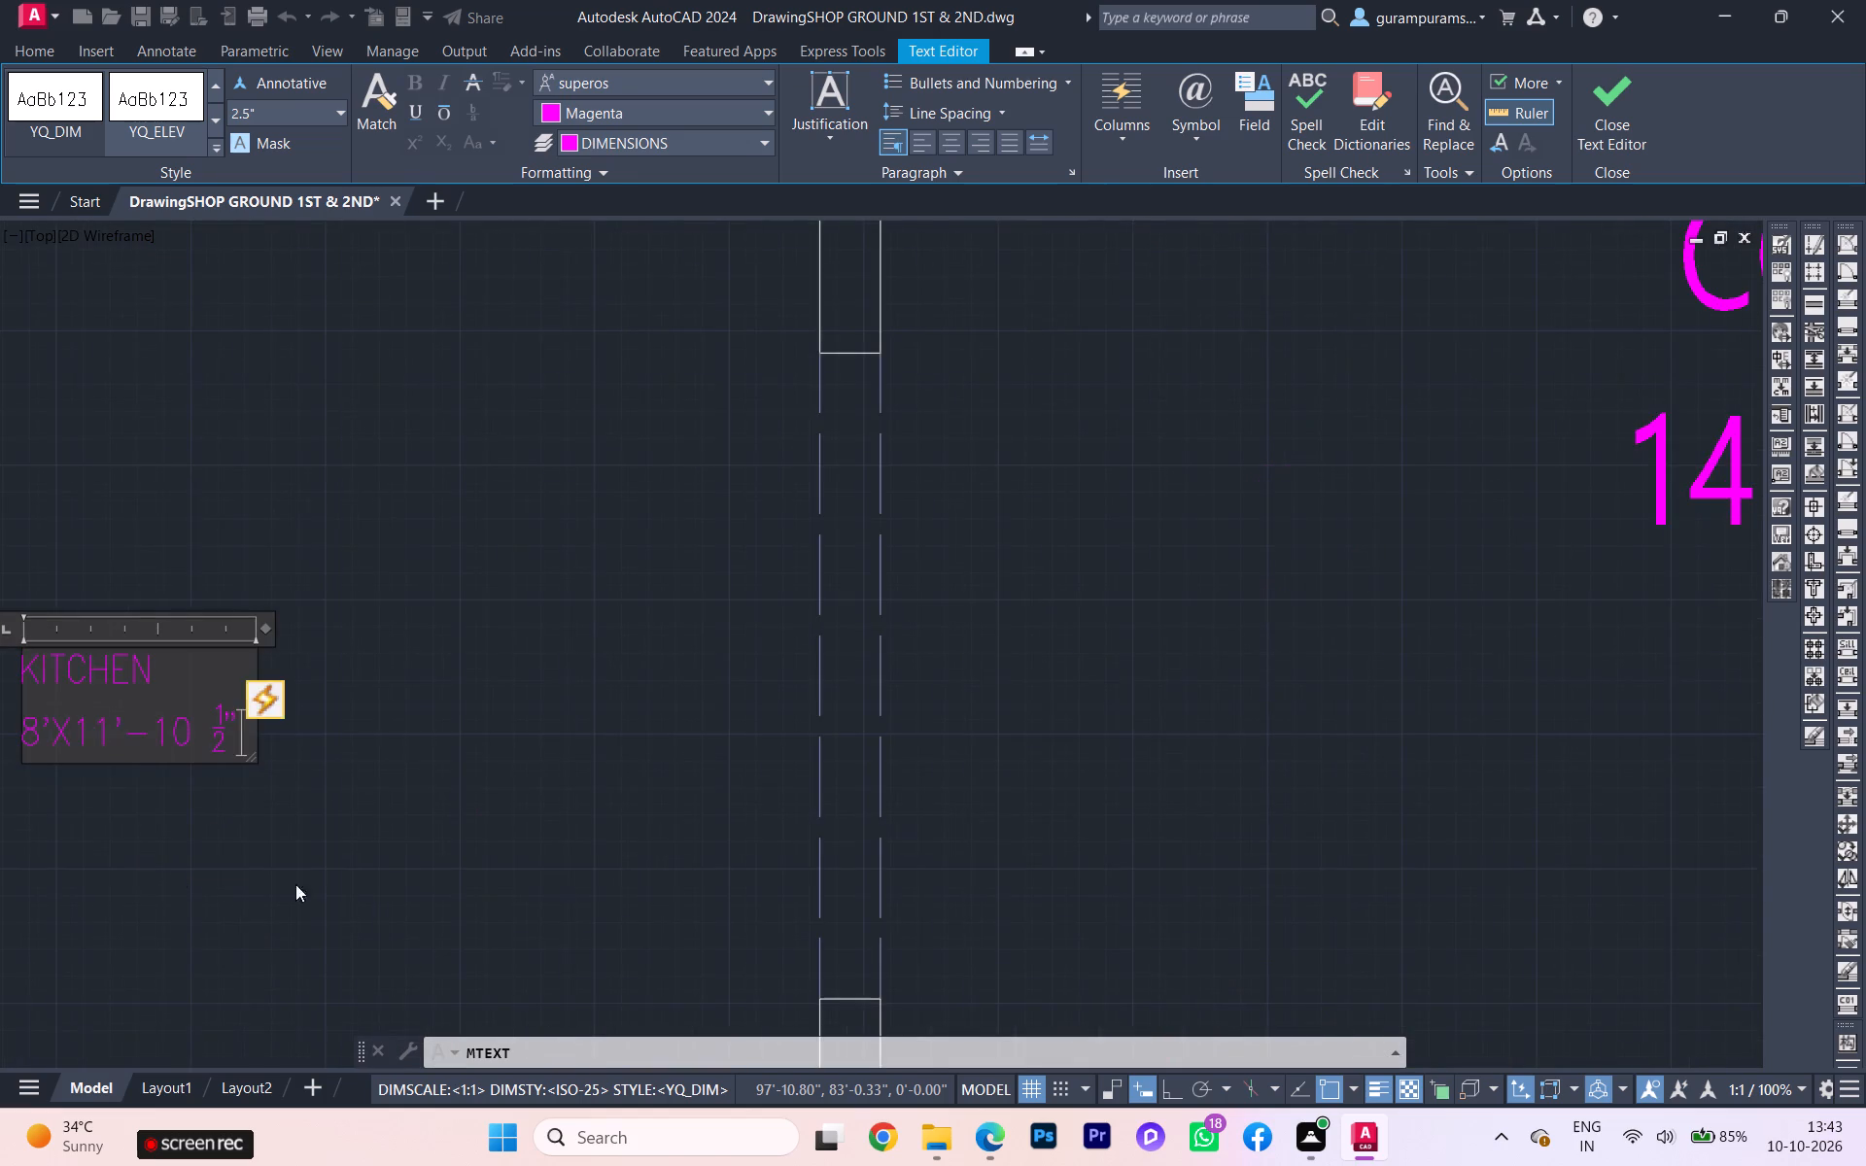
scroll(420, 911, "down", 1)
middle_click_drag(415, 926, 686, 920)
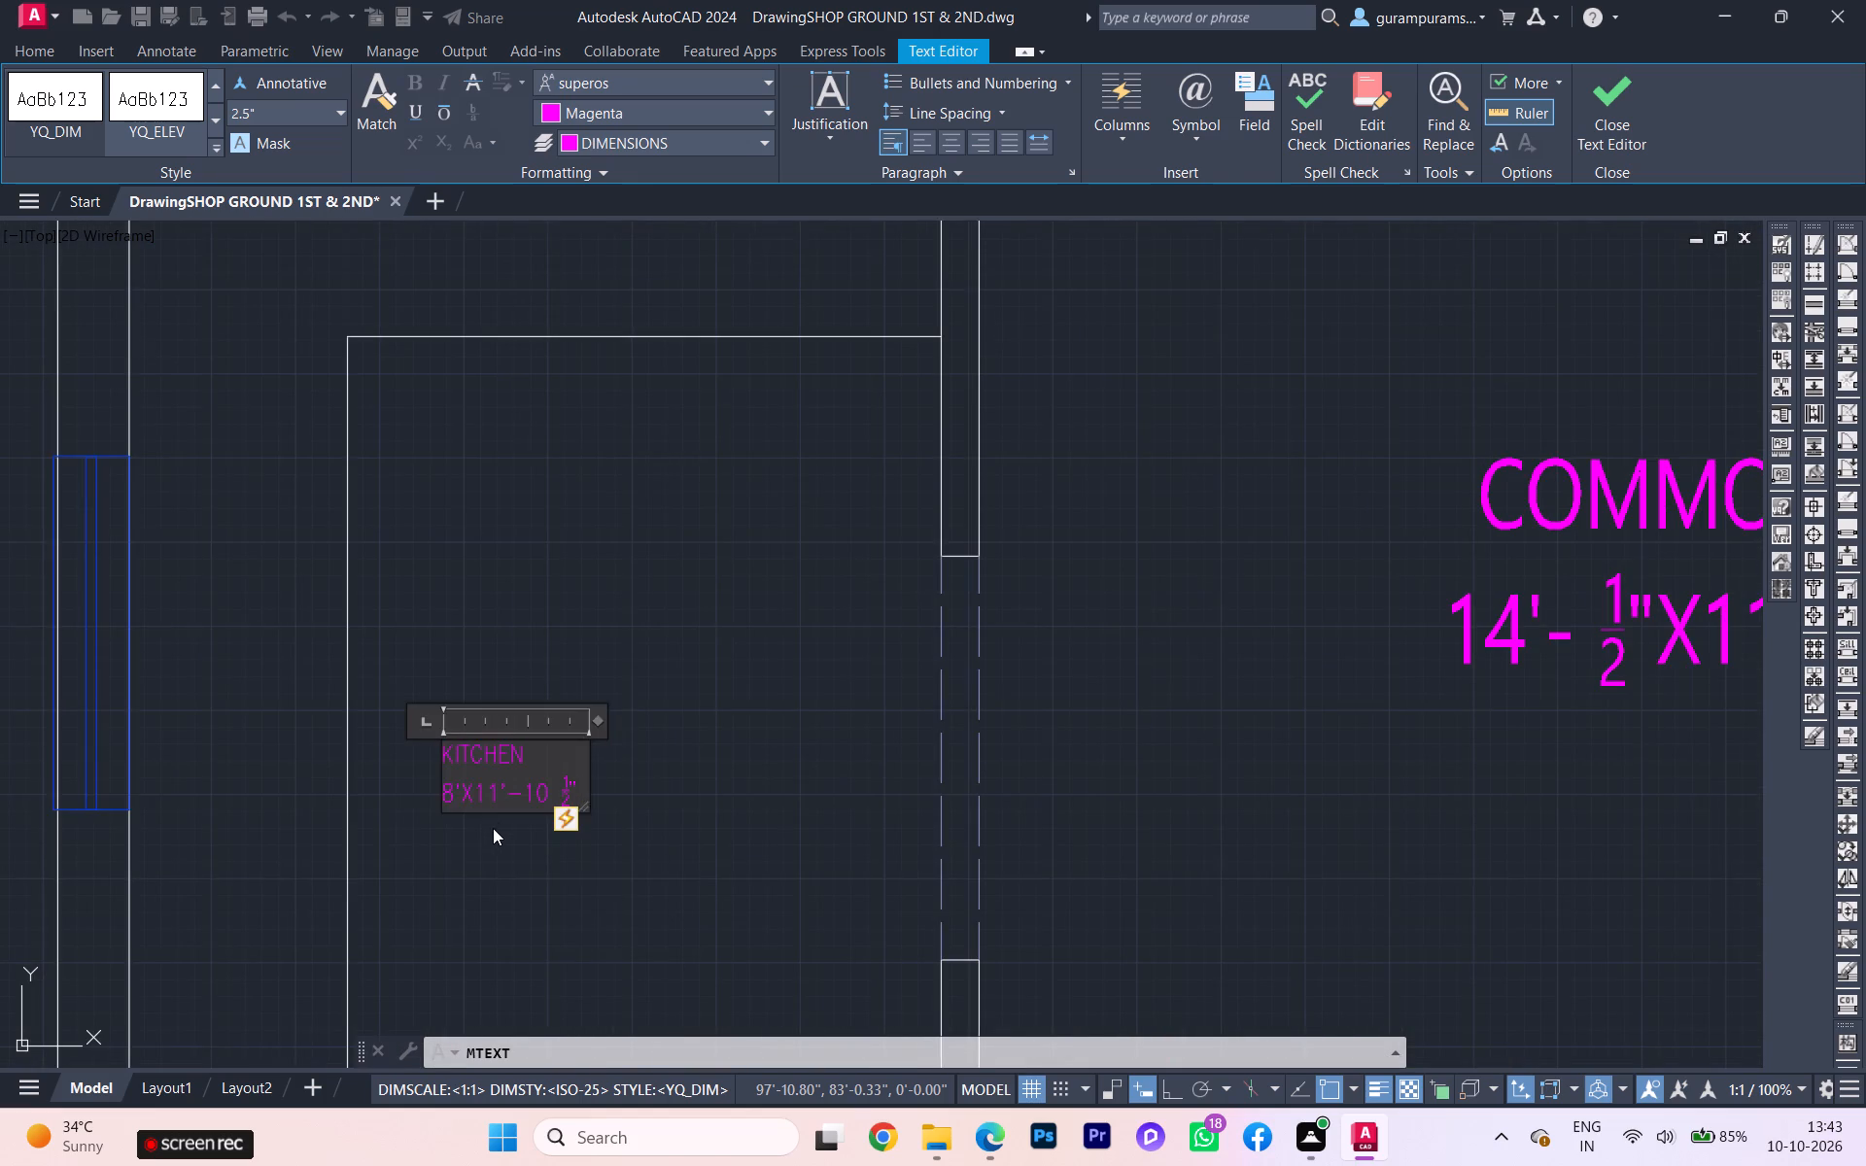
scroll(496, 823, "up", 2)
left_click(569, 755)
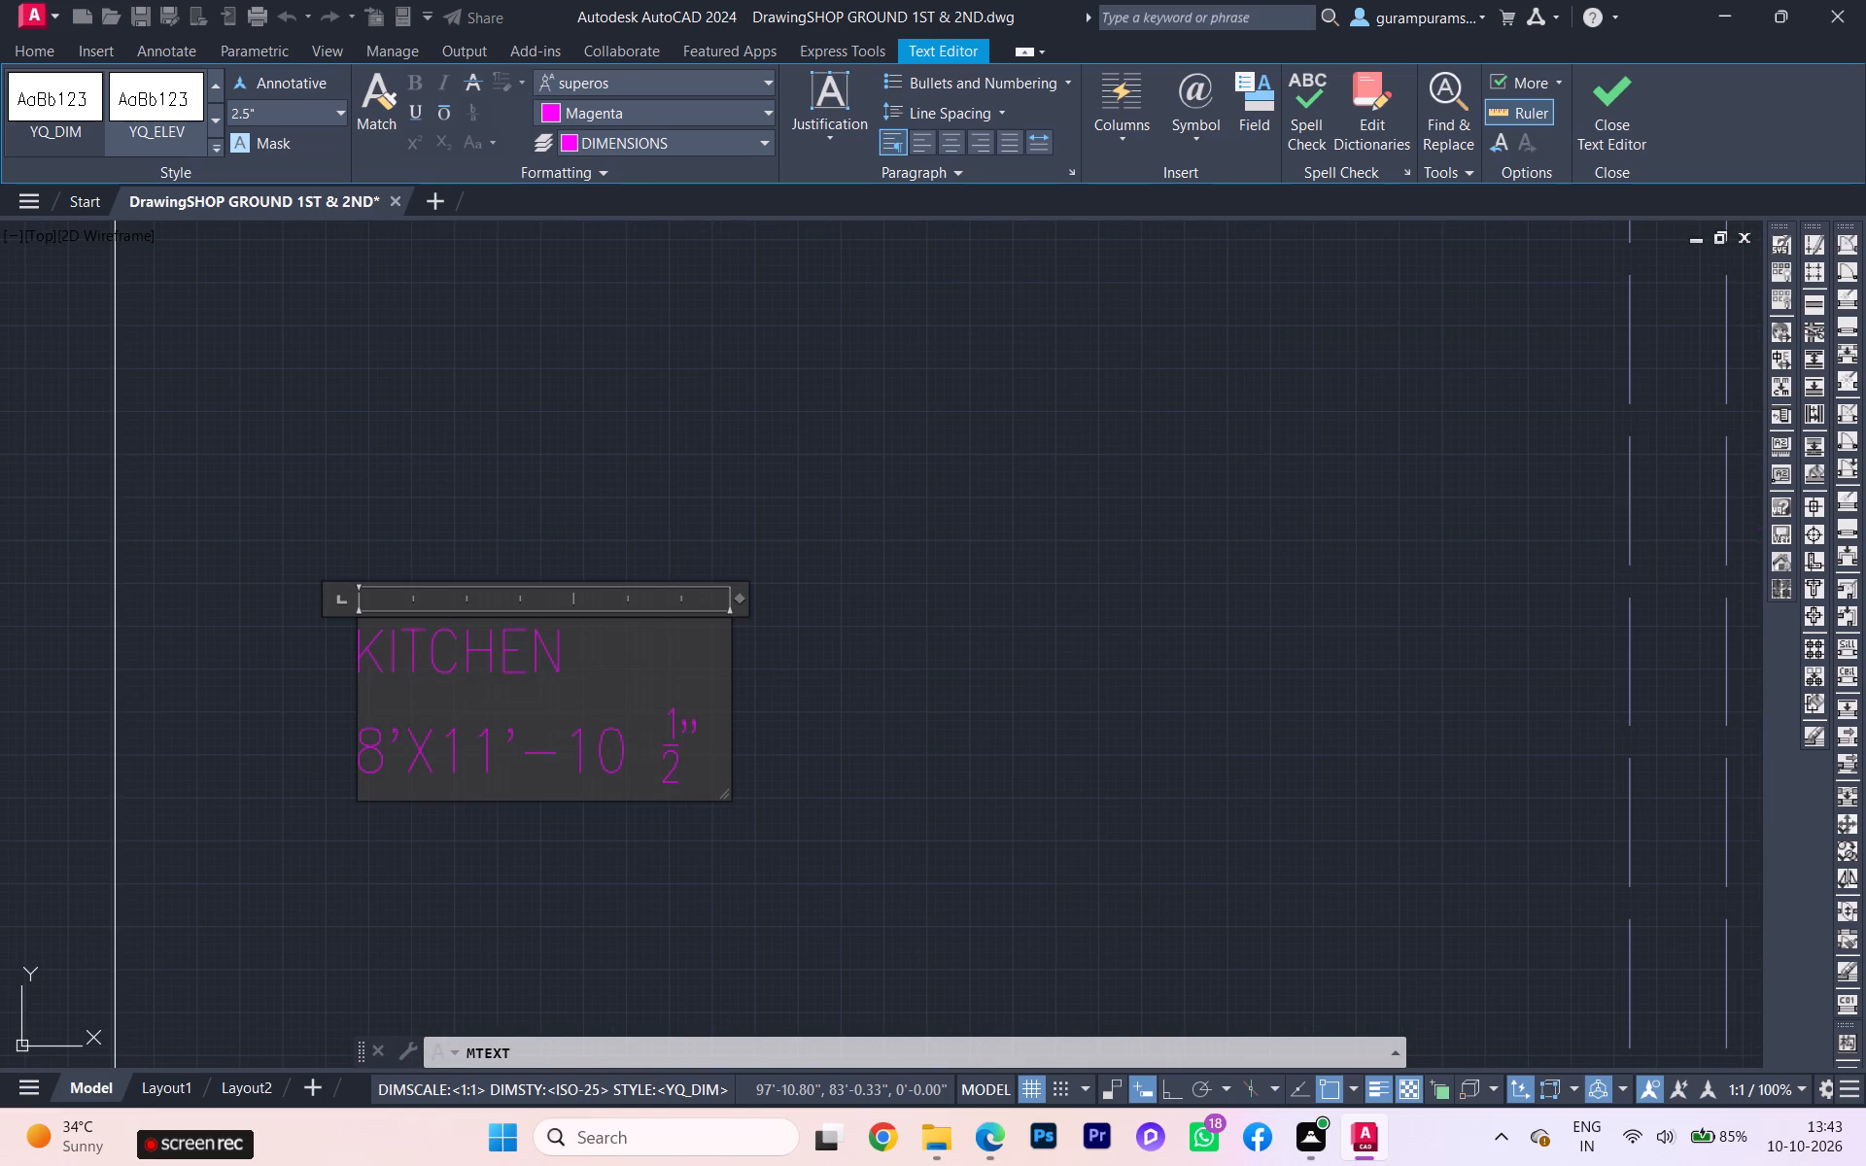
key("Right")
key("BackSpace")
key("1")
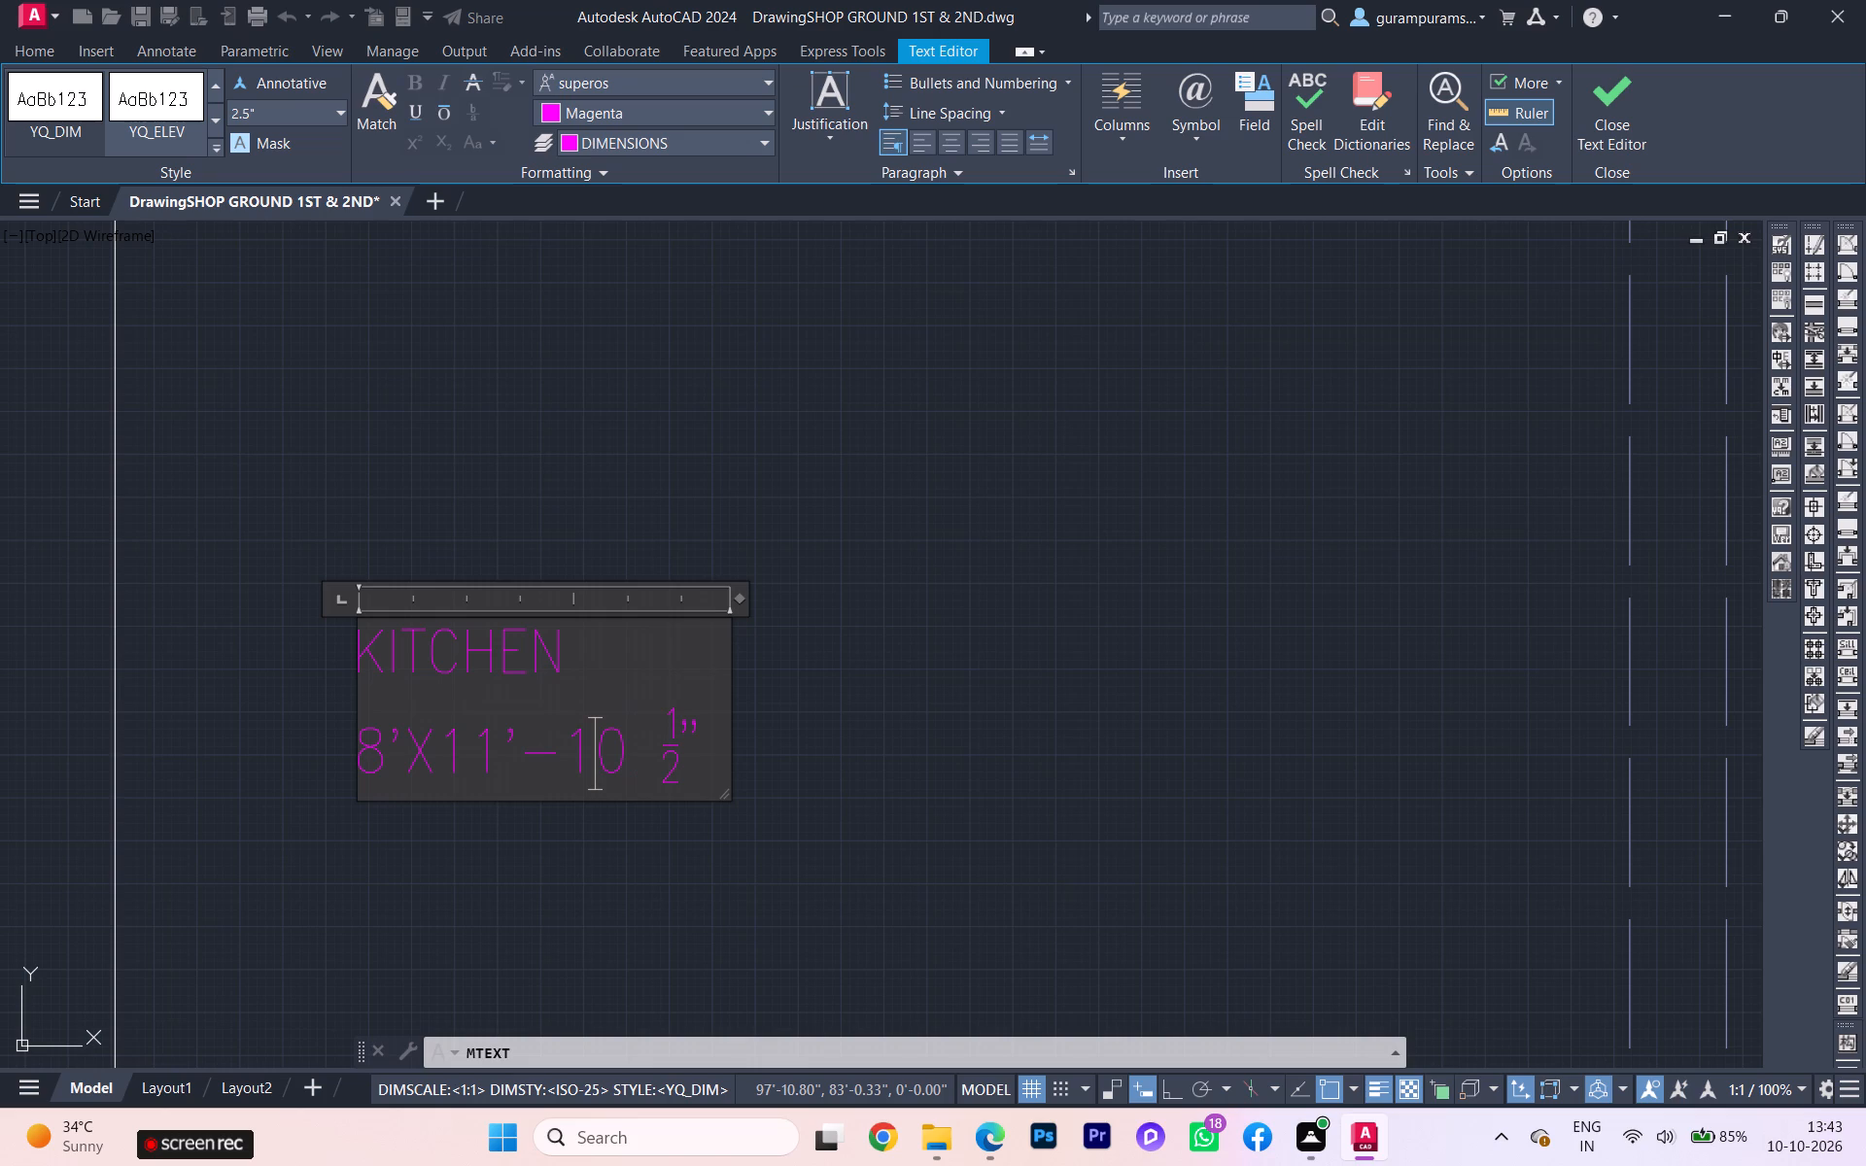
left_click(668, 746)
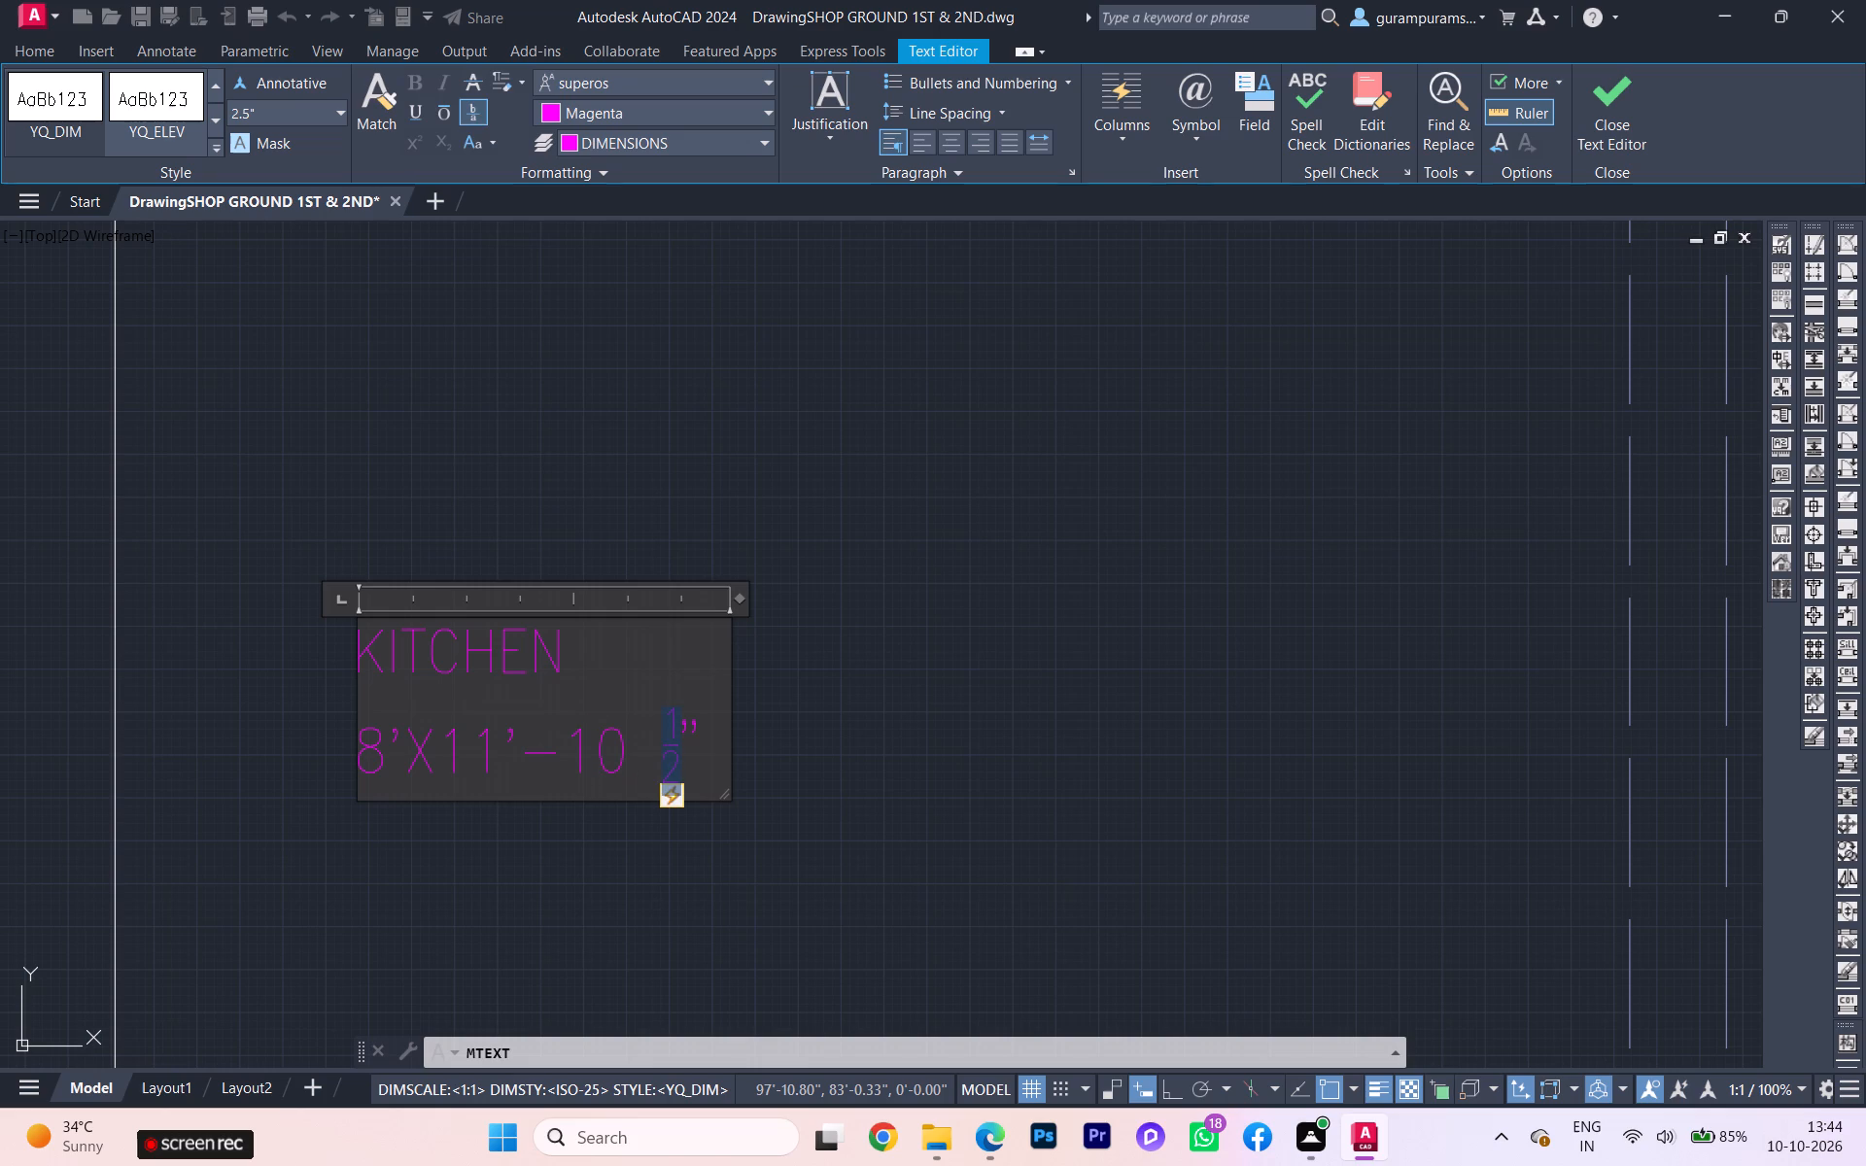
Set the text height of both lines of the KITCHEN label to 8.02".
left_click(632, 687)
left_click_drag(704, 793, 204, 649)
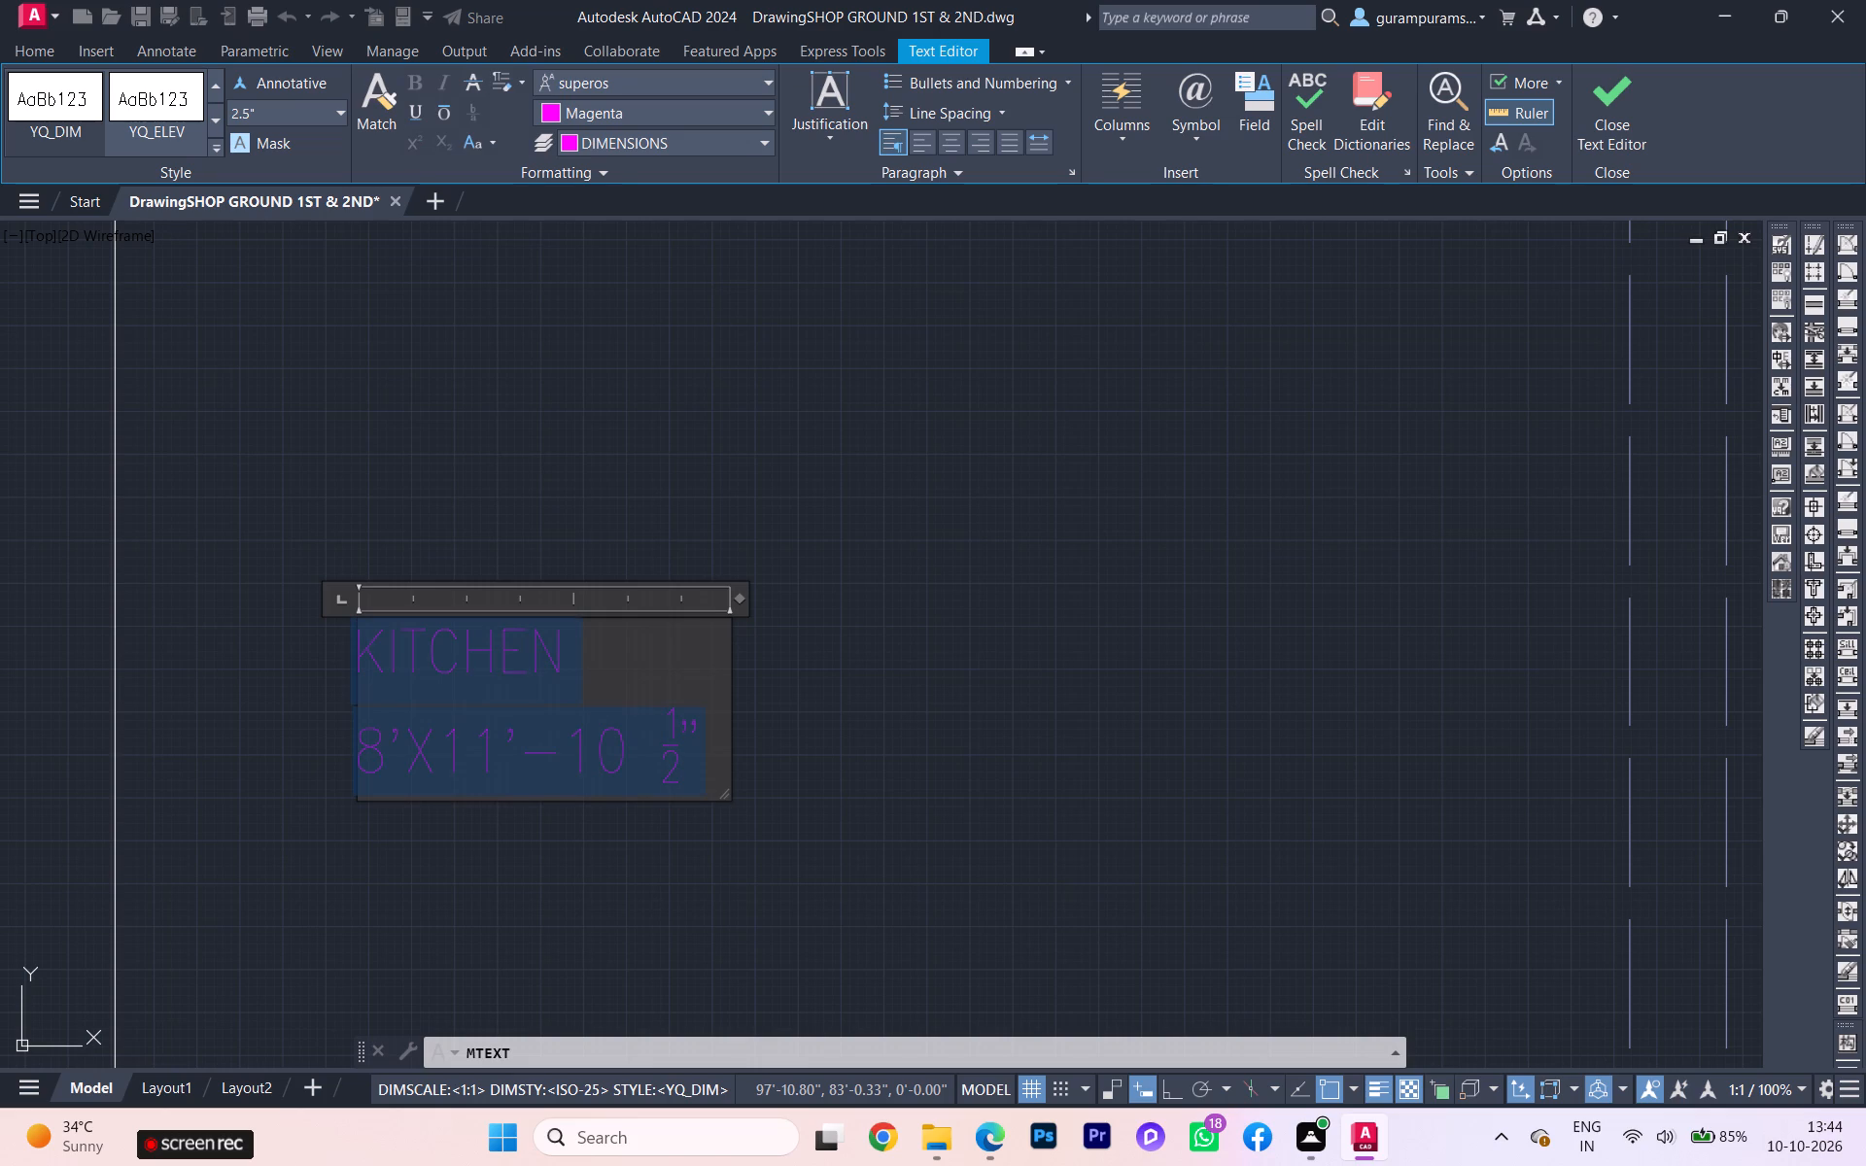
left_click_drag(204, 649, 202, 644)
left_click(342, 110)
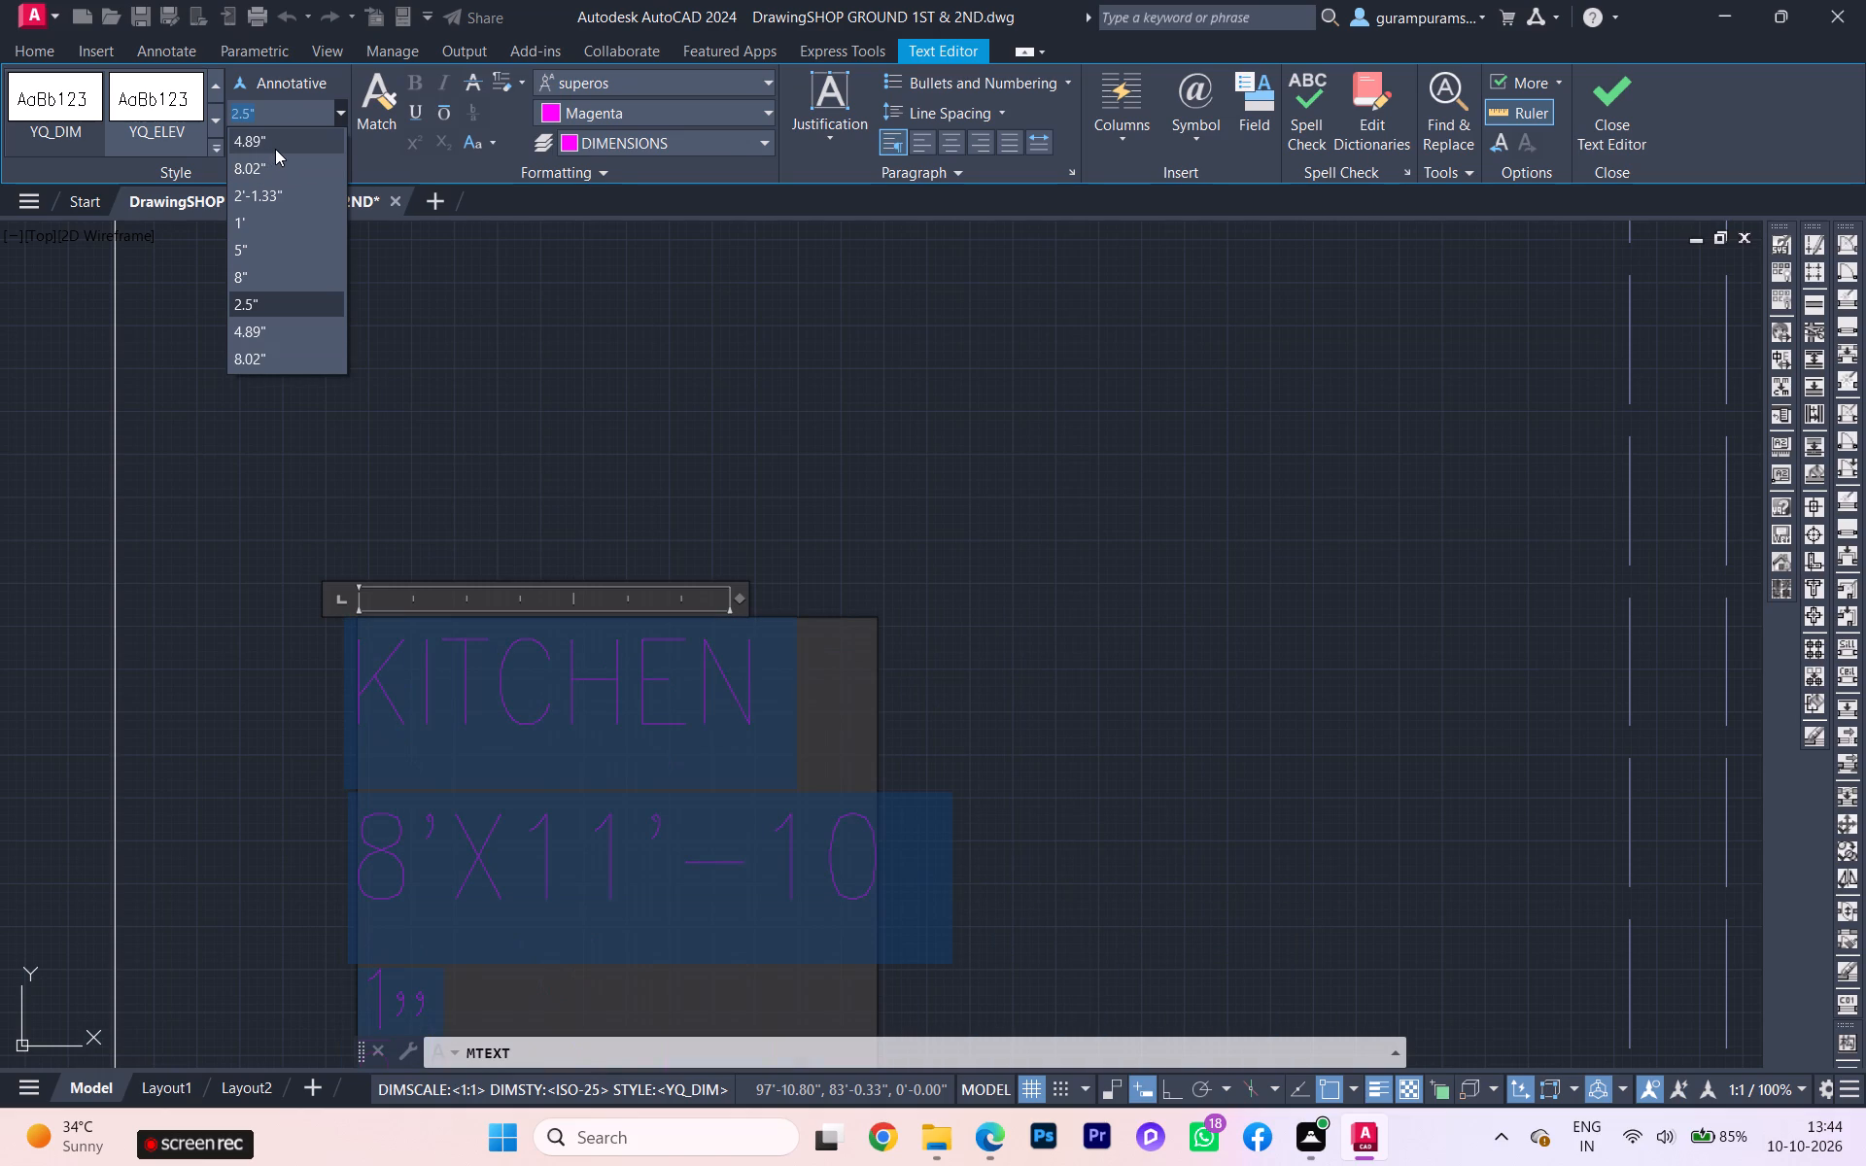
left_click(263, 352)
Widen the KITCHEN label's text frame so that the whole room size fits on one line.
scroll(405, 350, "down", 2)
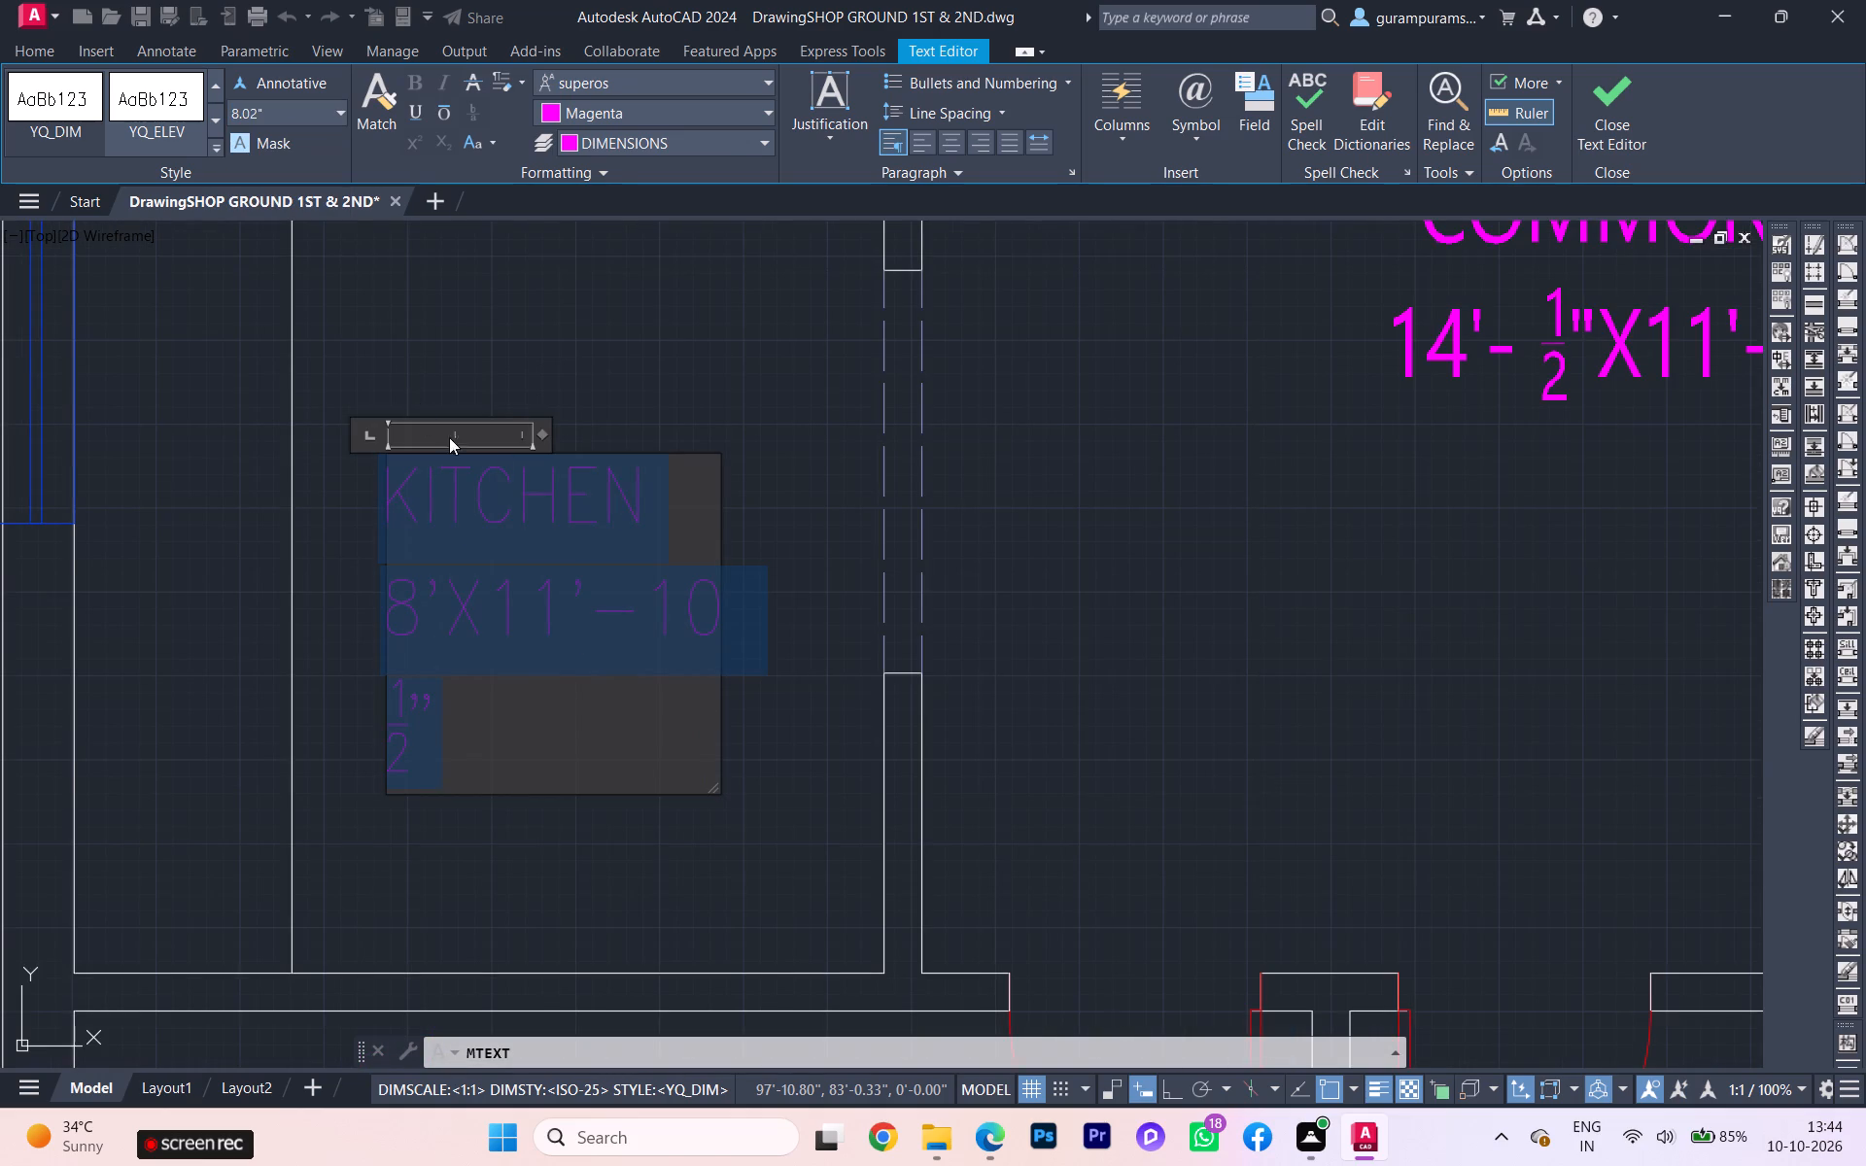
left_click_drag(719, 531, 767, 532)
left_click_drag(716, 535, 808, 532)
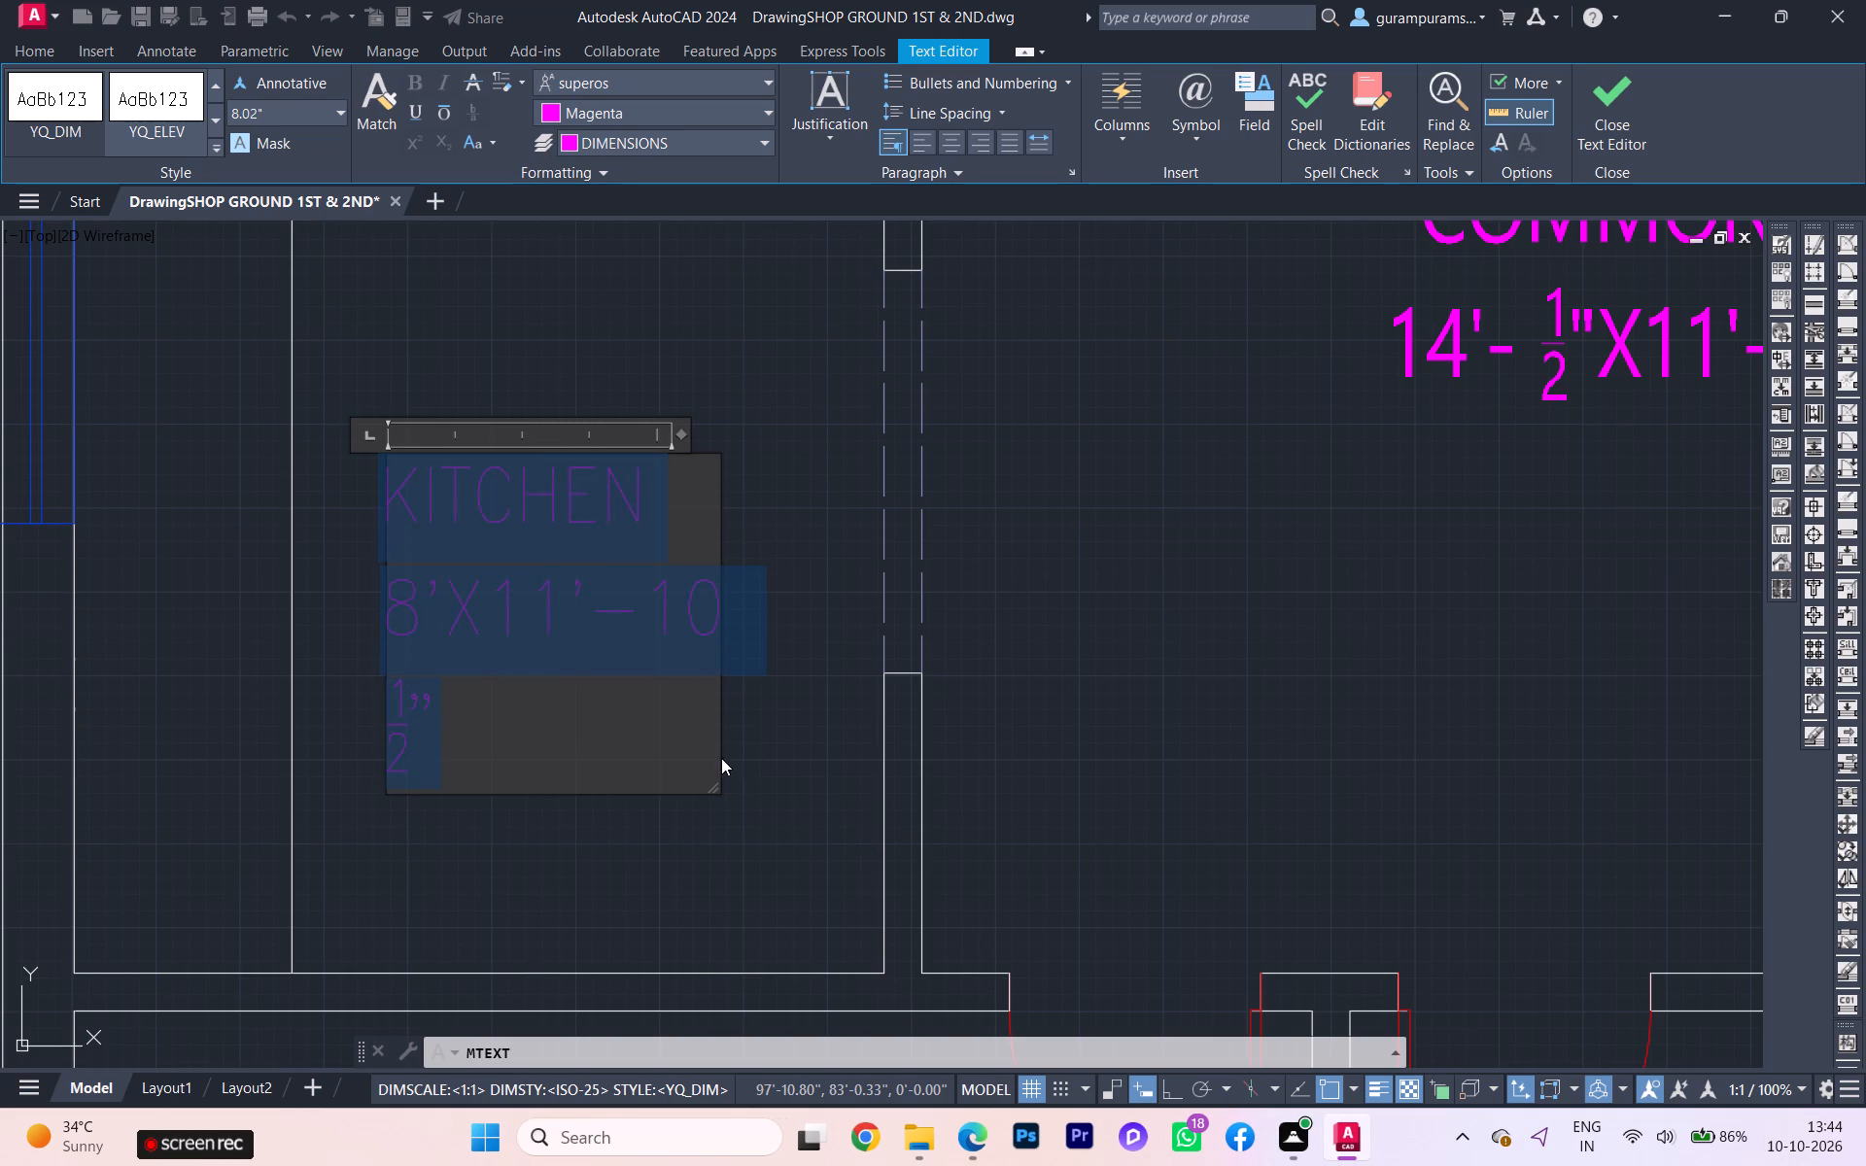
left_click_drag(720, 761, 744, 761)
left_click_drag(719, 786, 824, 834)
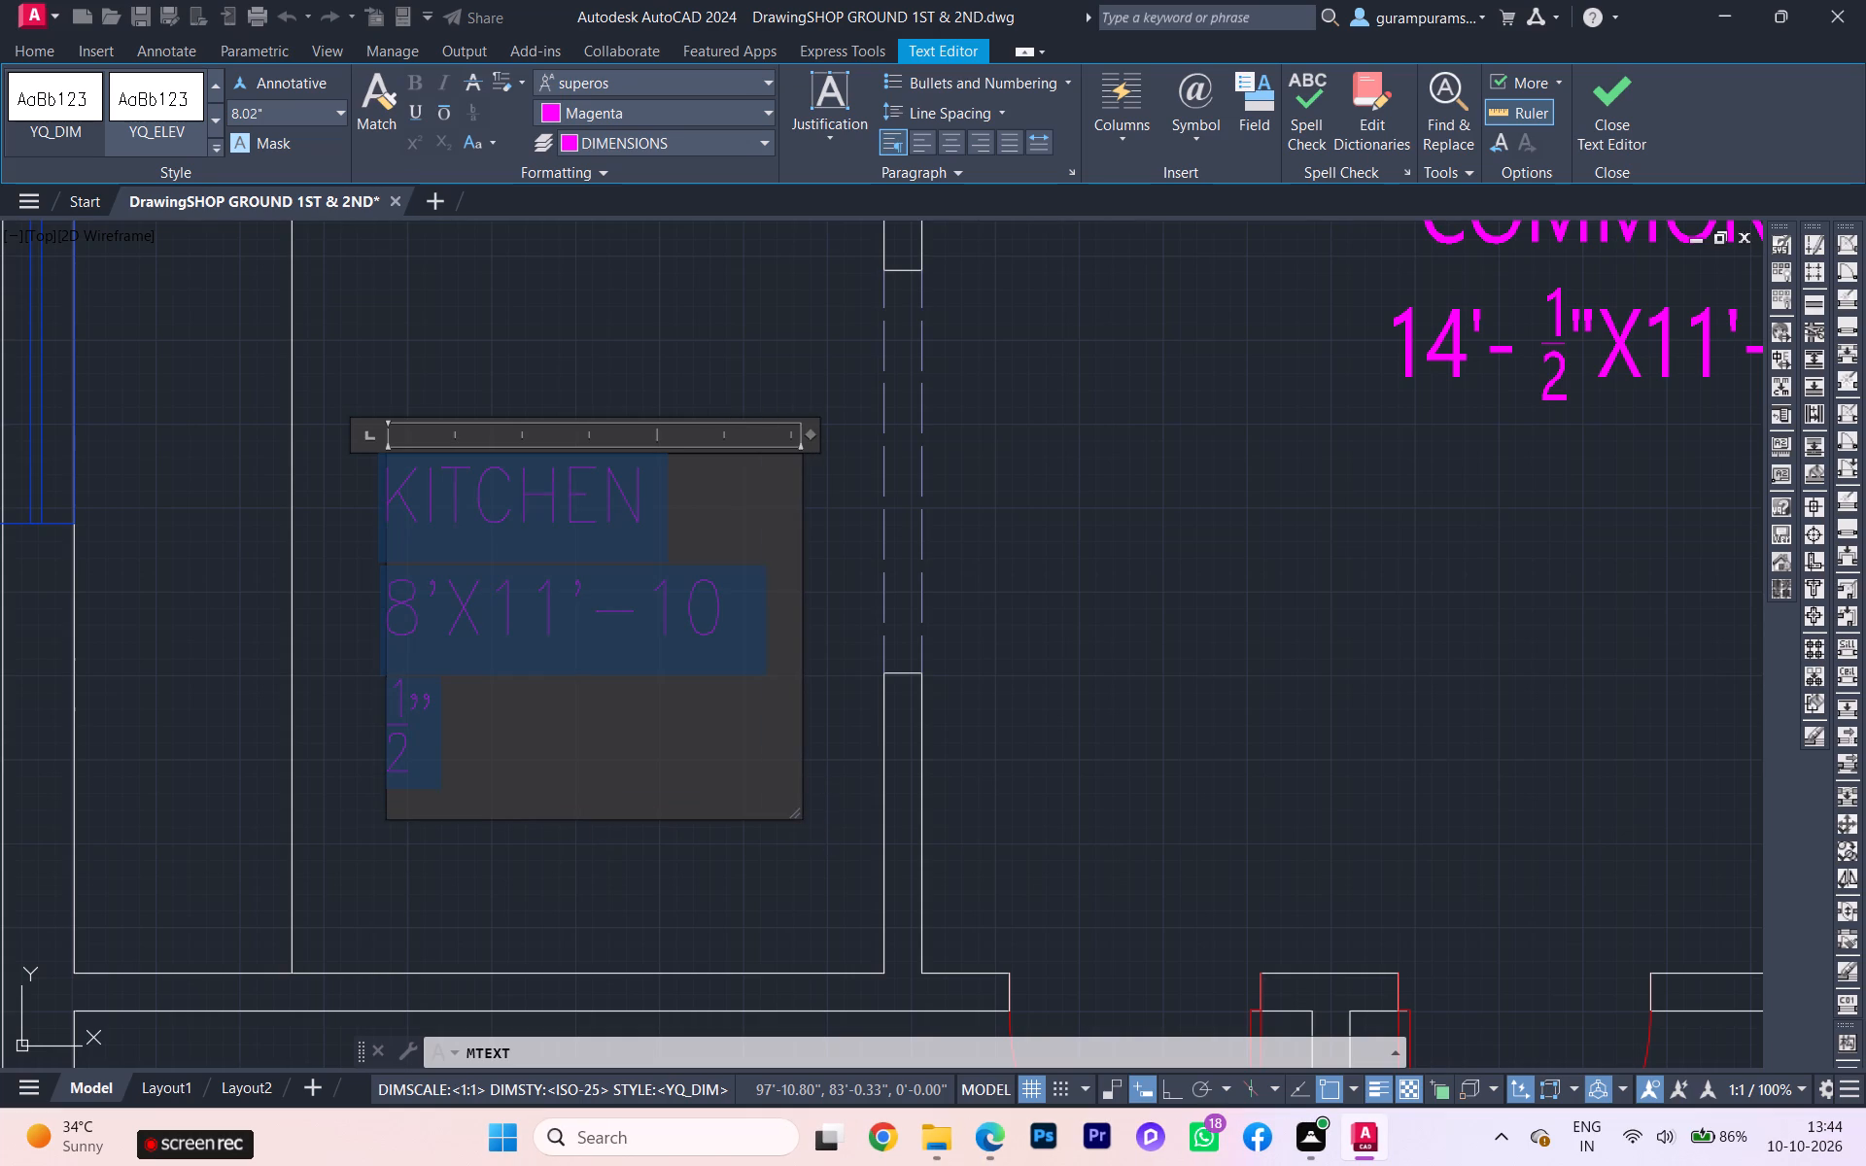
left_click_drag(588, 814, 591, 790)
left_click_drag(581, 744, 454, 726)
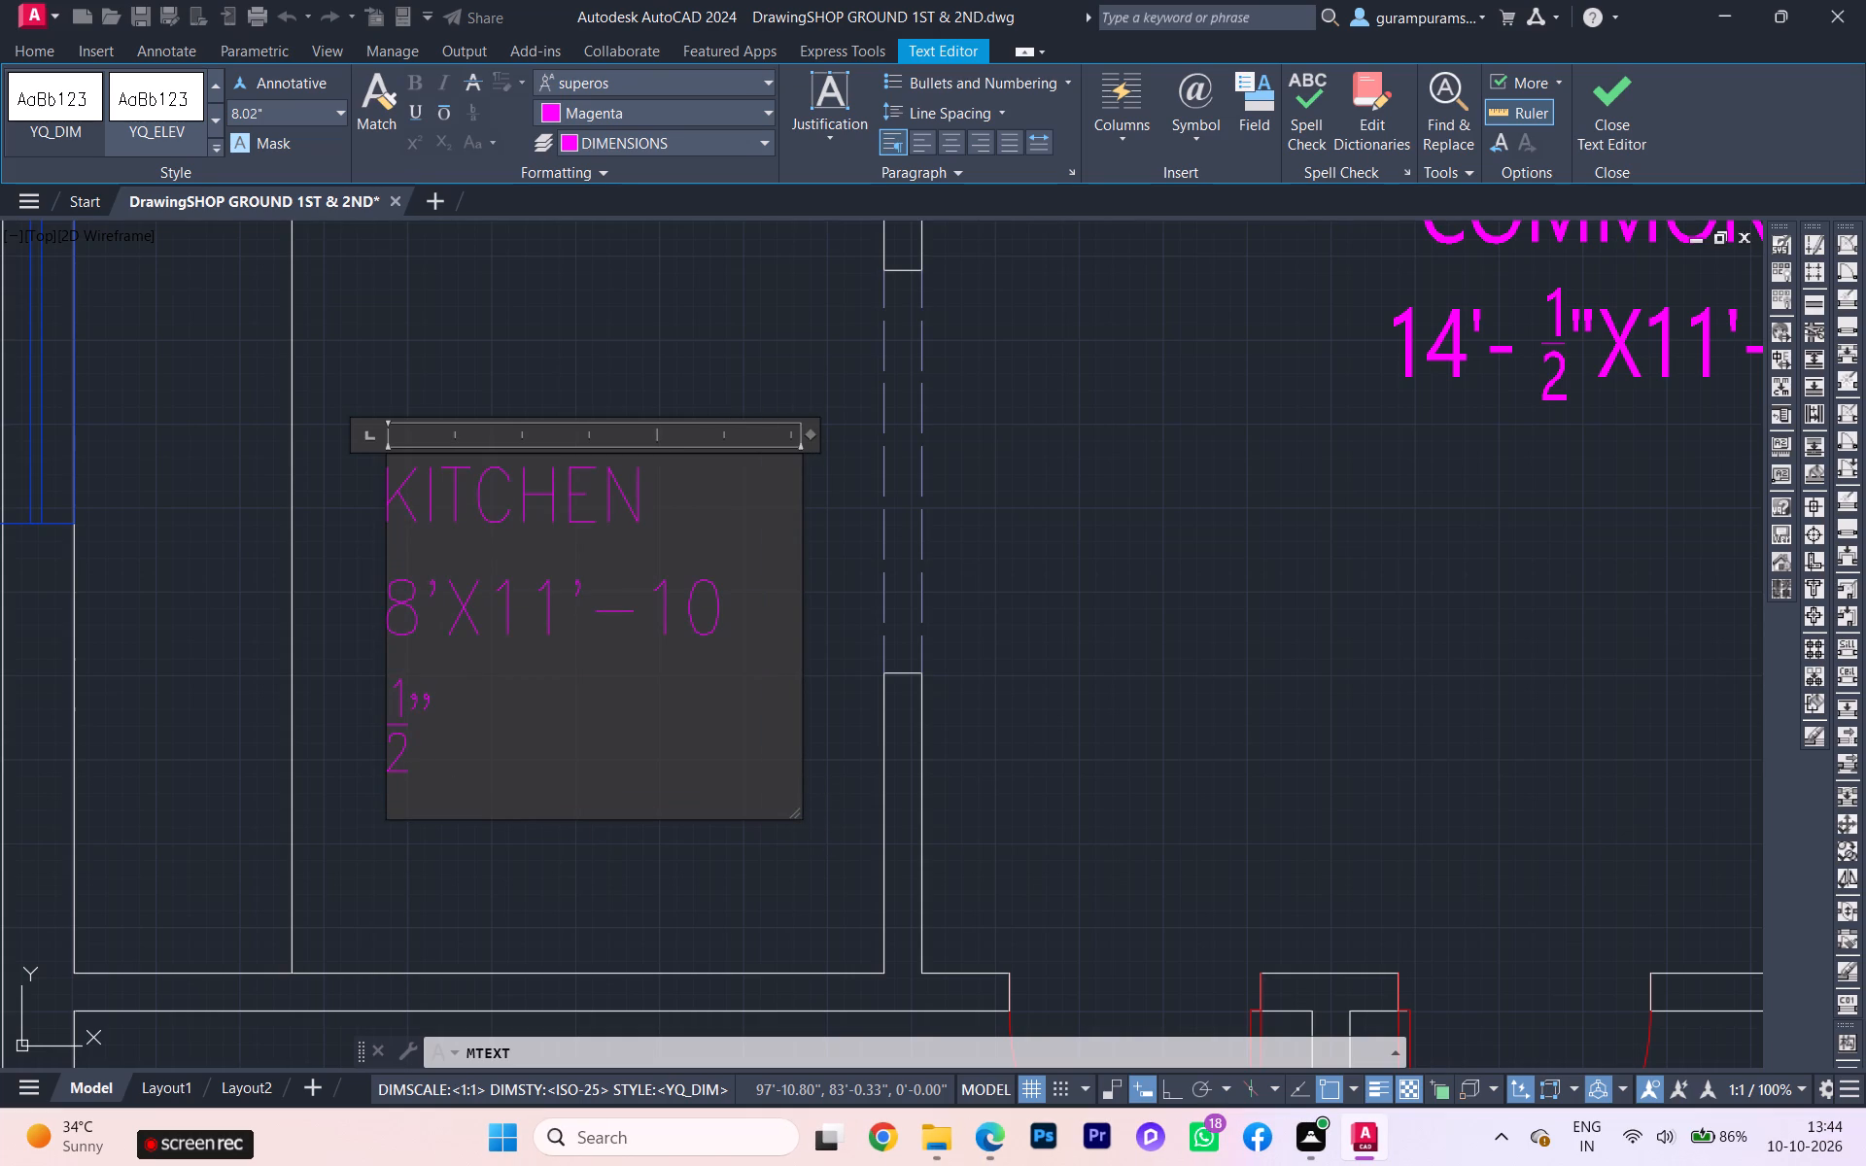
left_click_drag(454, 726, 321, 606)
left_click_drag(323, 600, 337, 535)
left_click(448, 581)
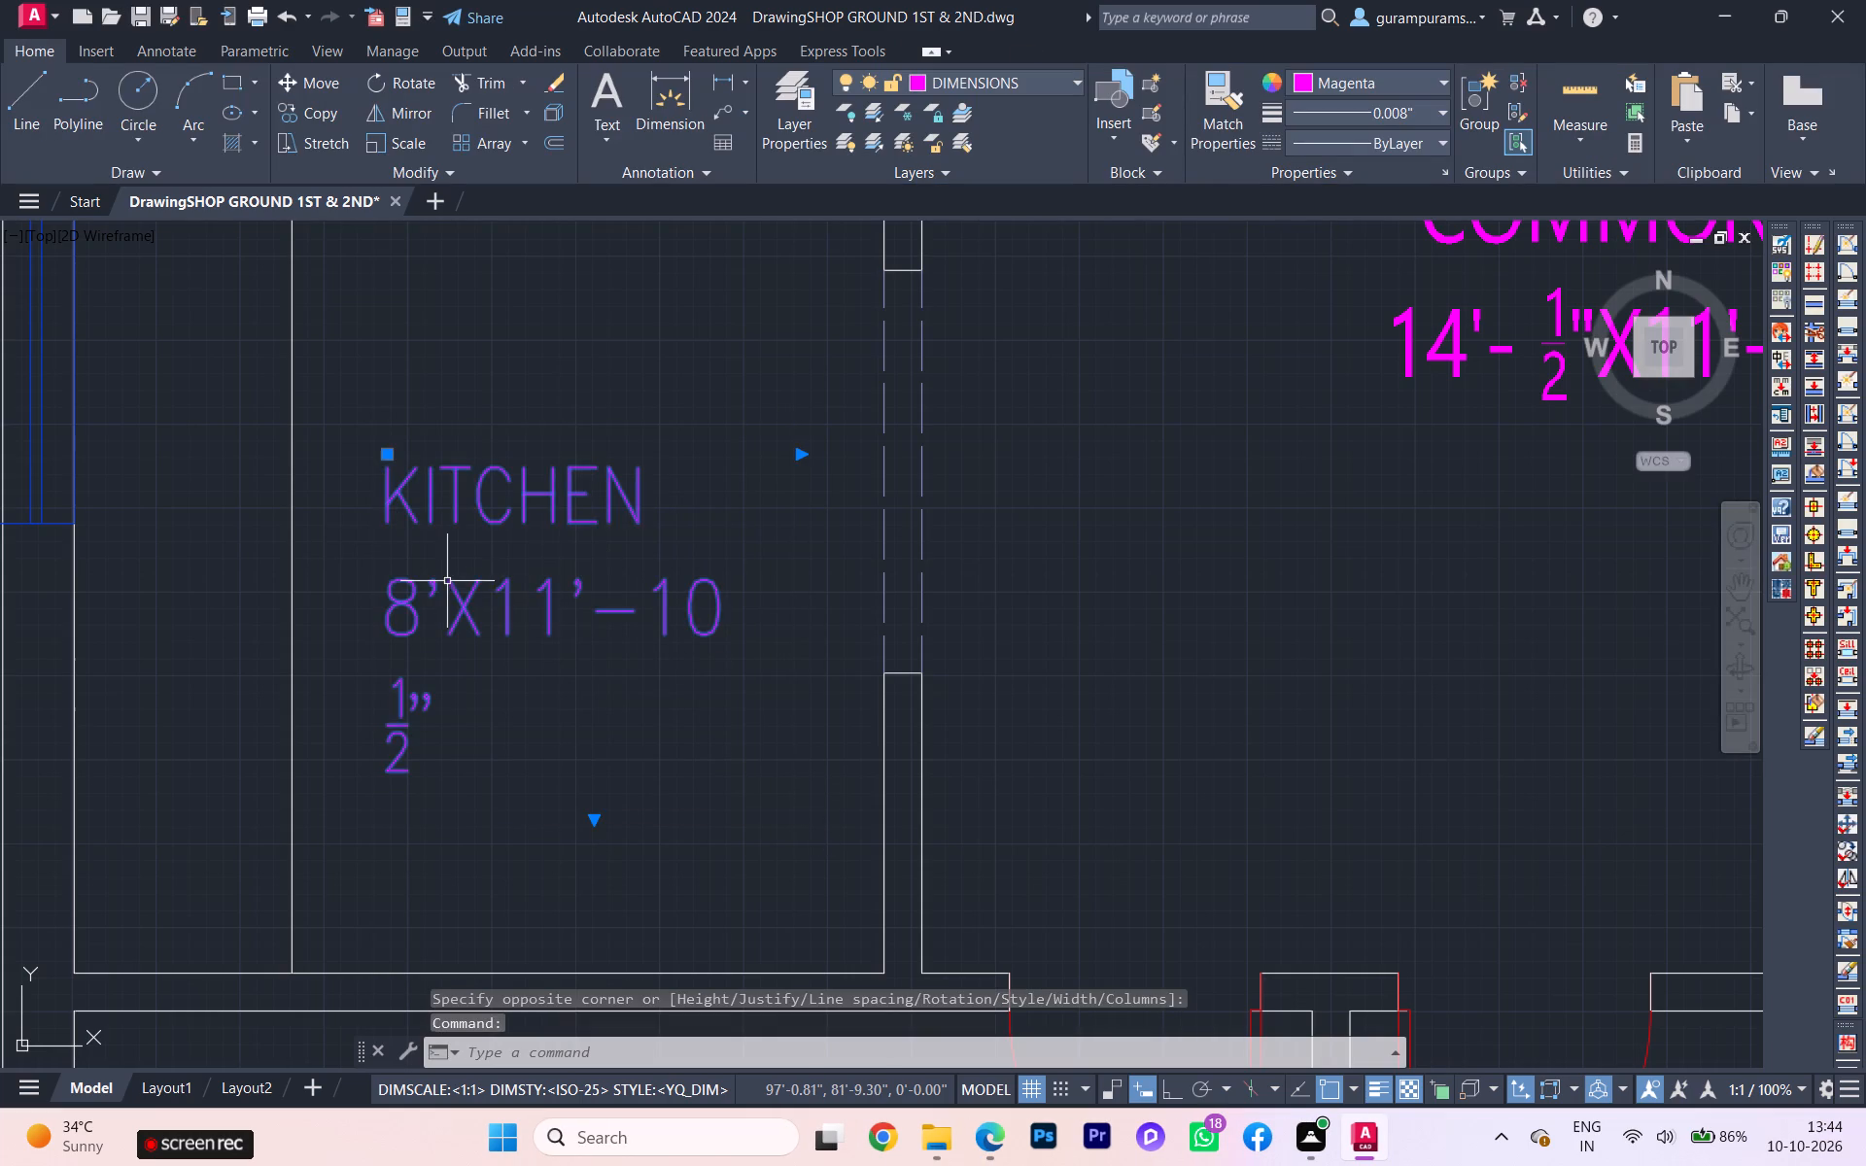
double_click(441, 585)
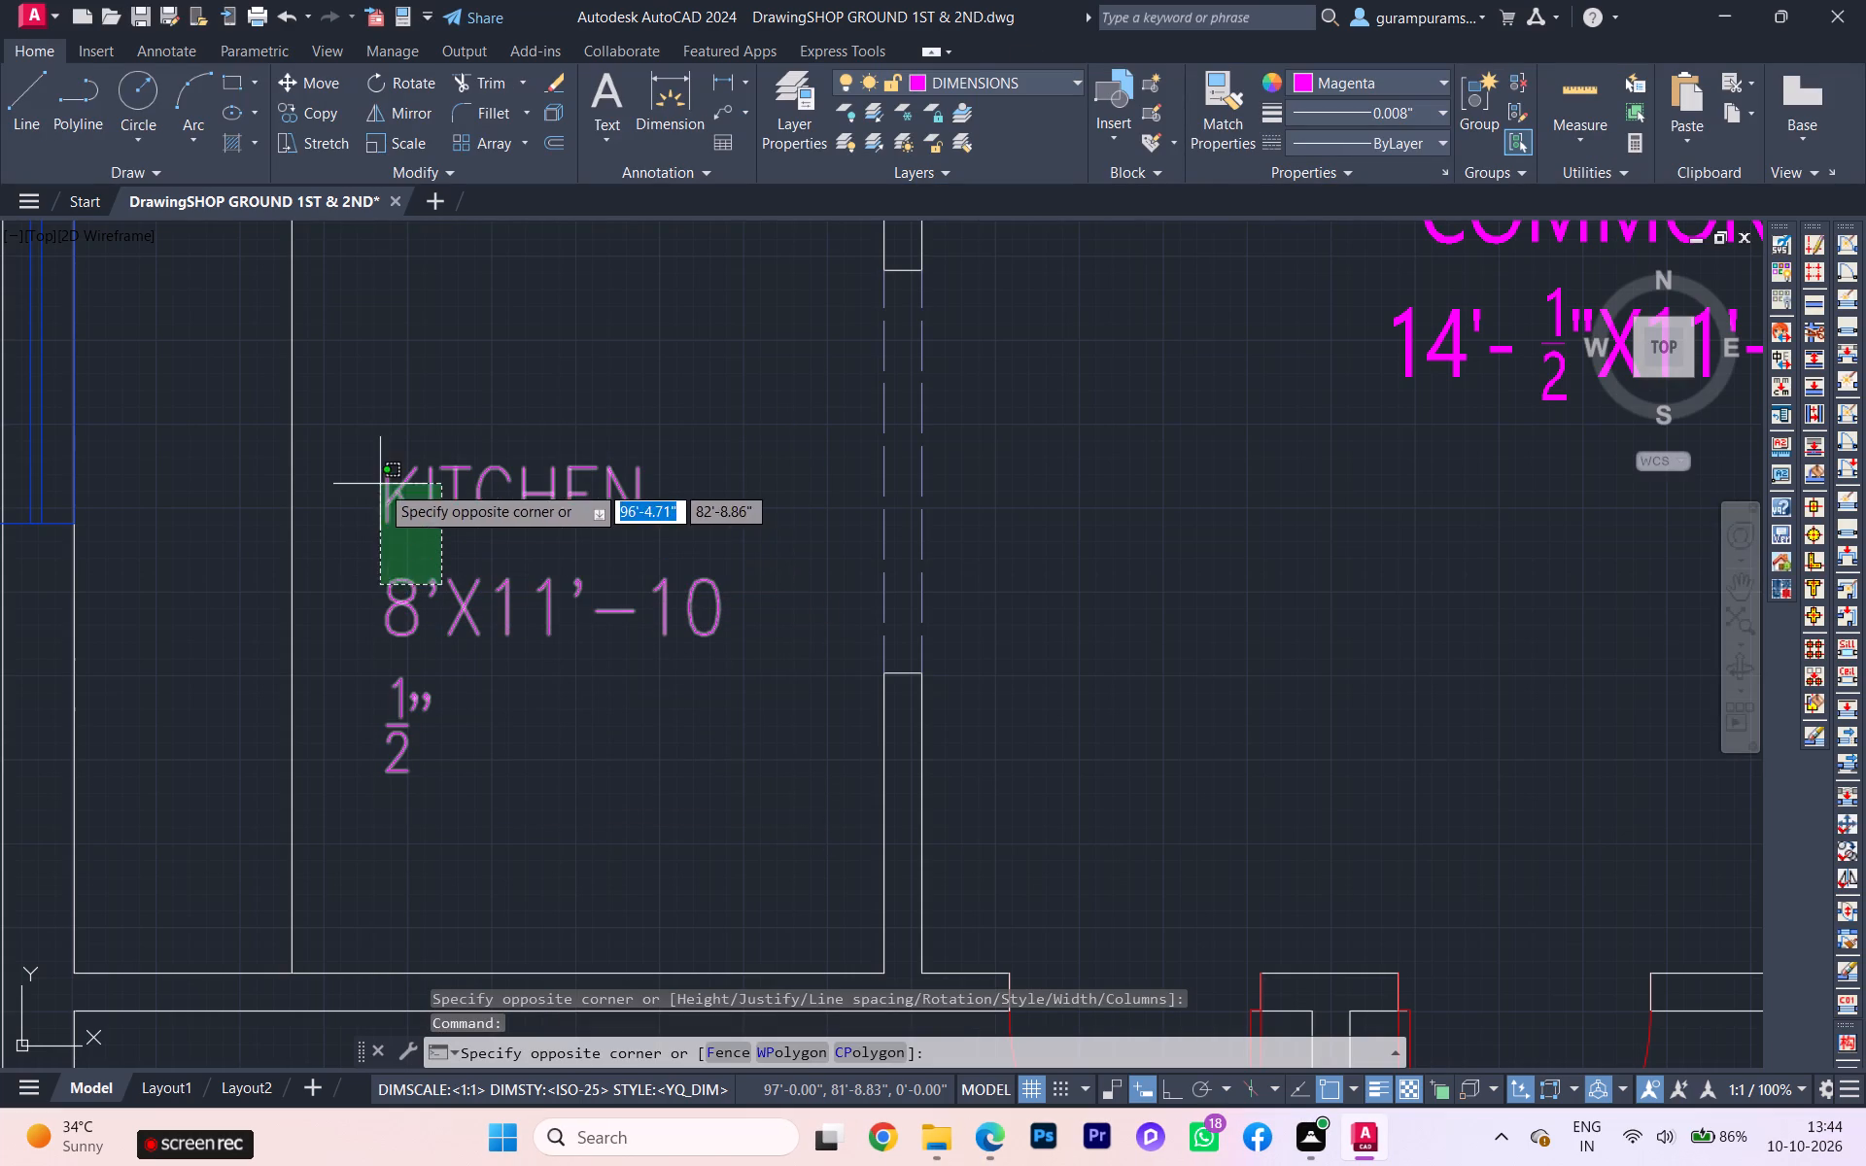
left_click(380, 484)
left_click(795, 456)
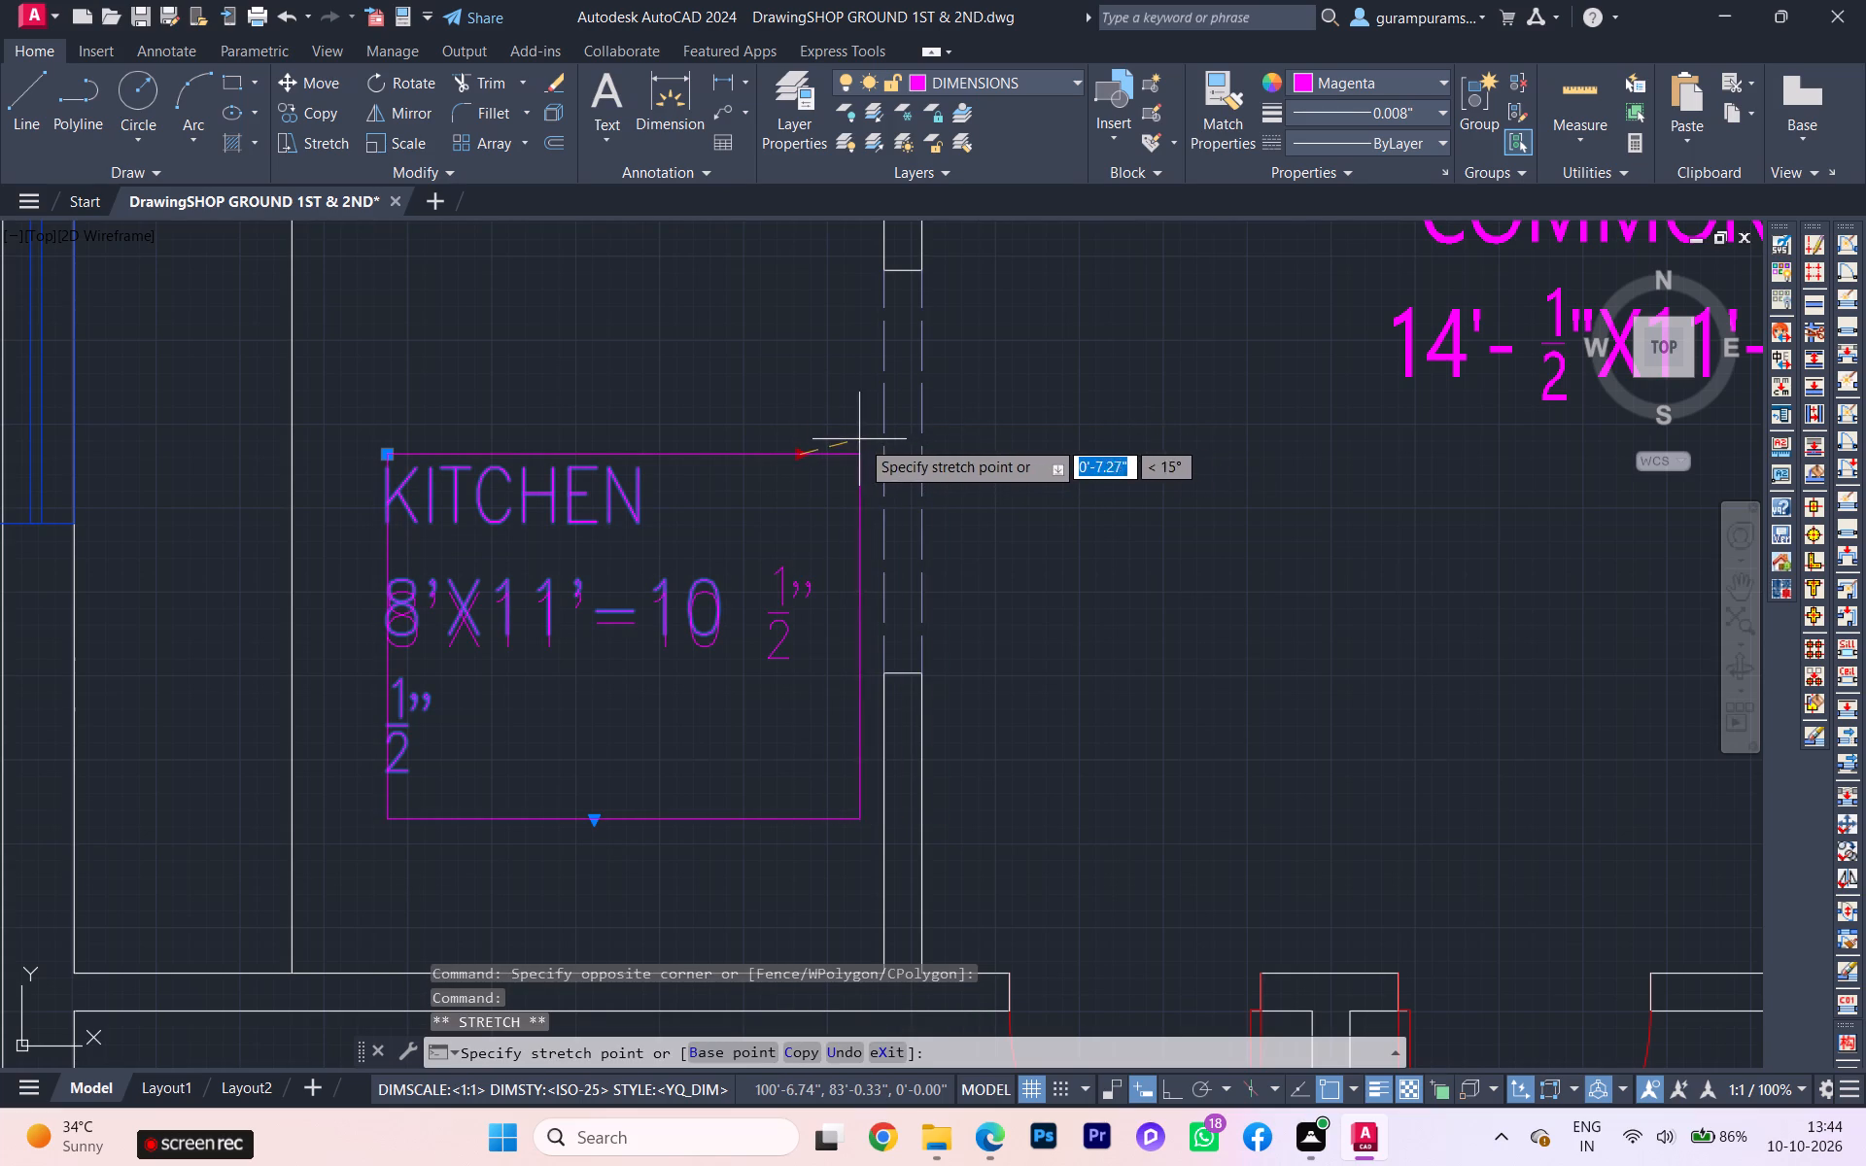
left_click(954, 429)
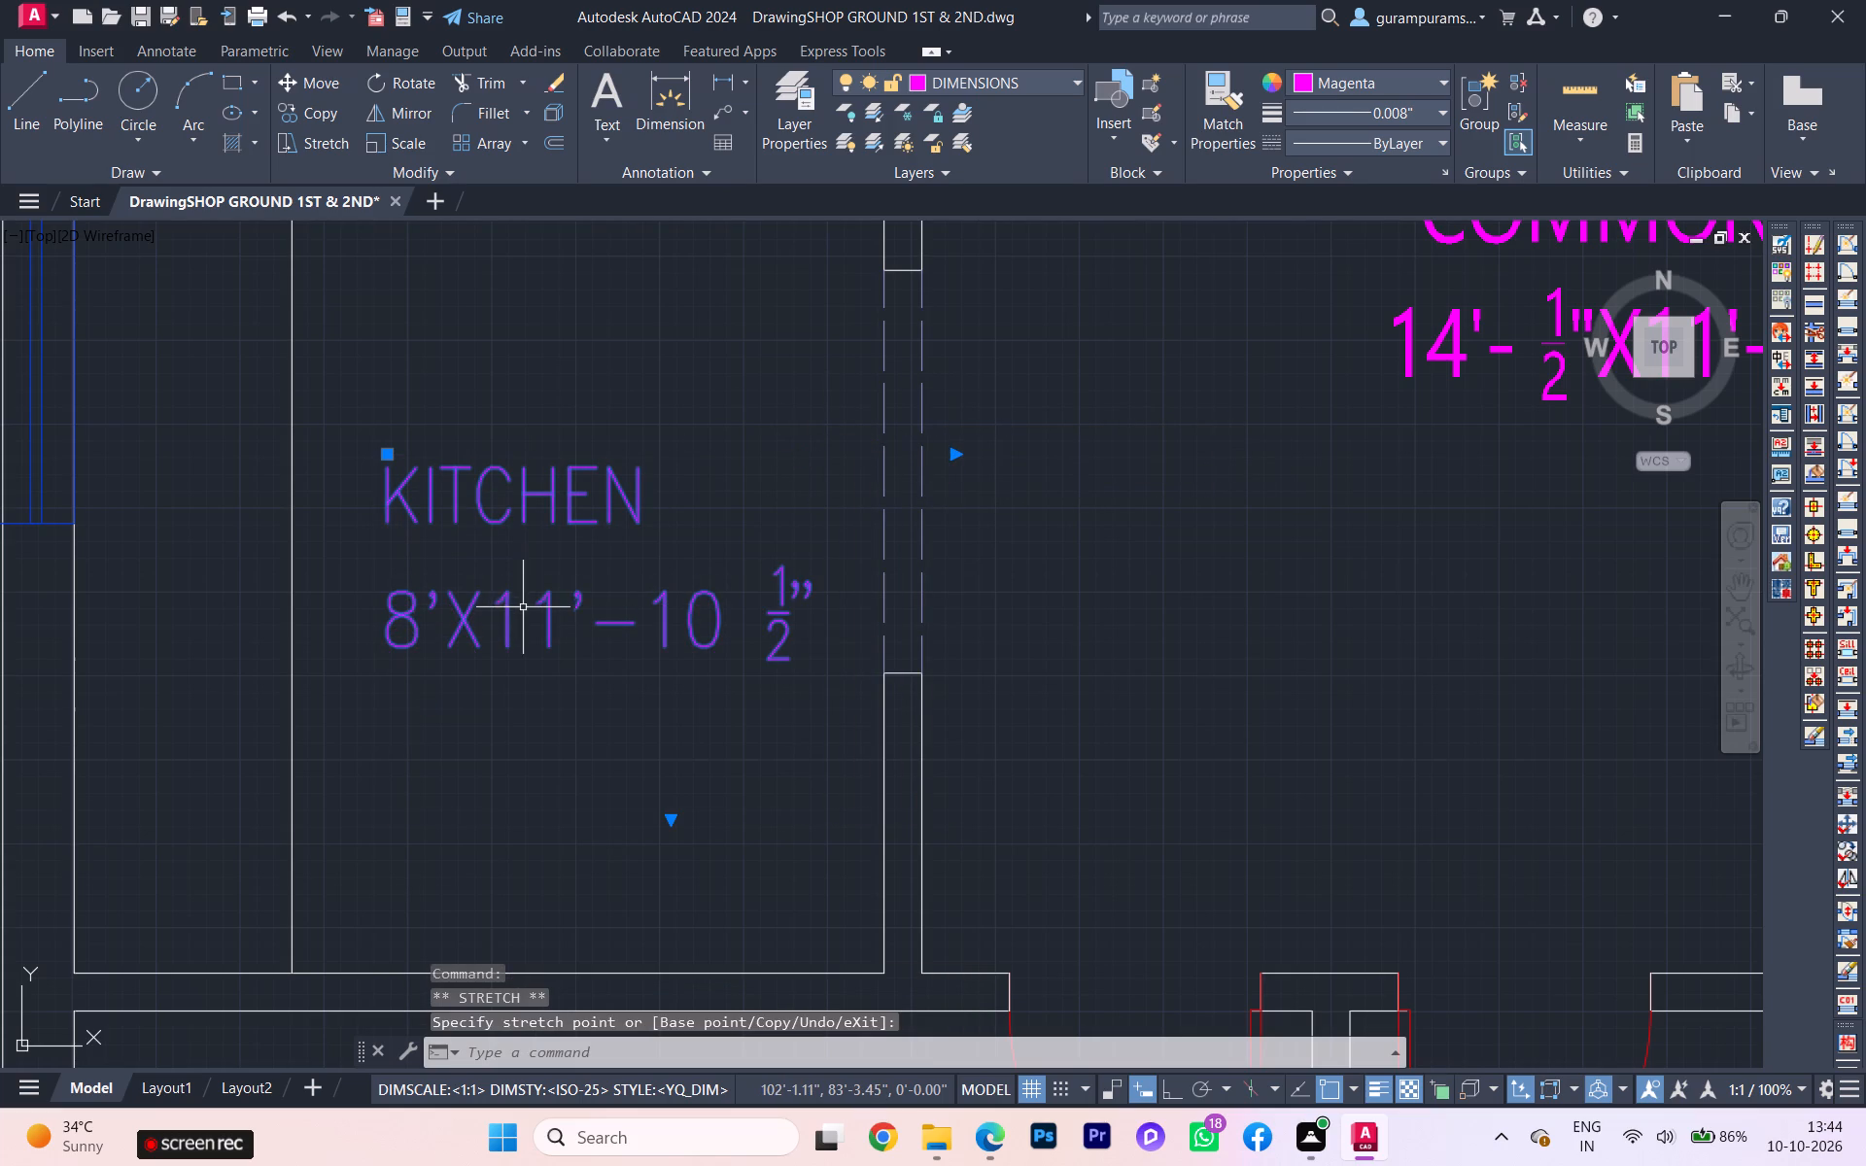
scroll(475, 542, "down", 1)
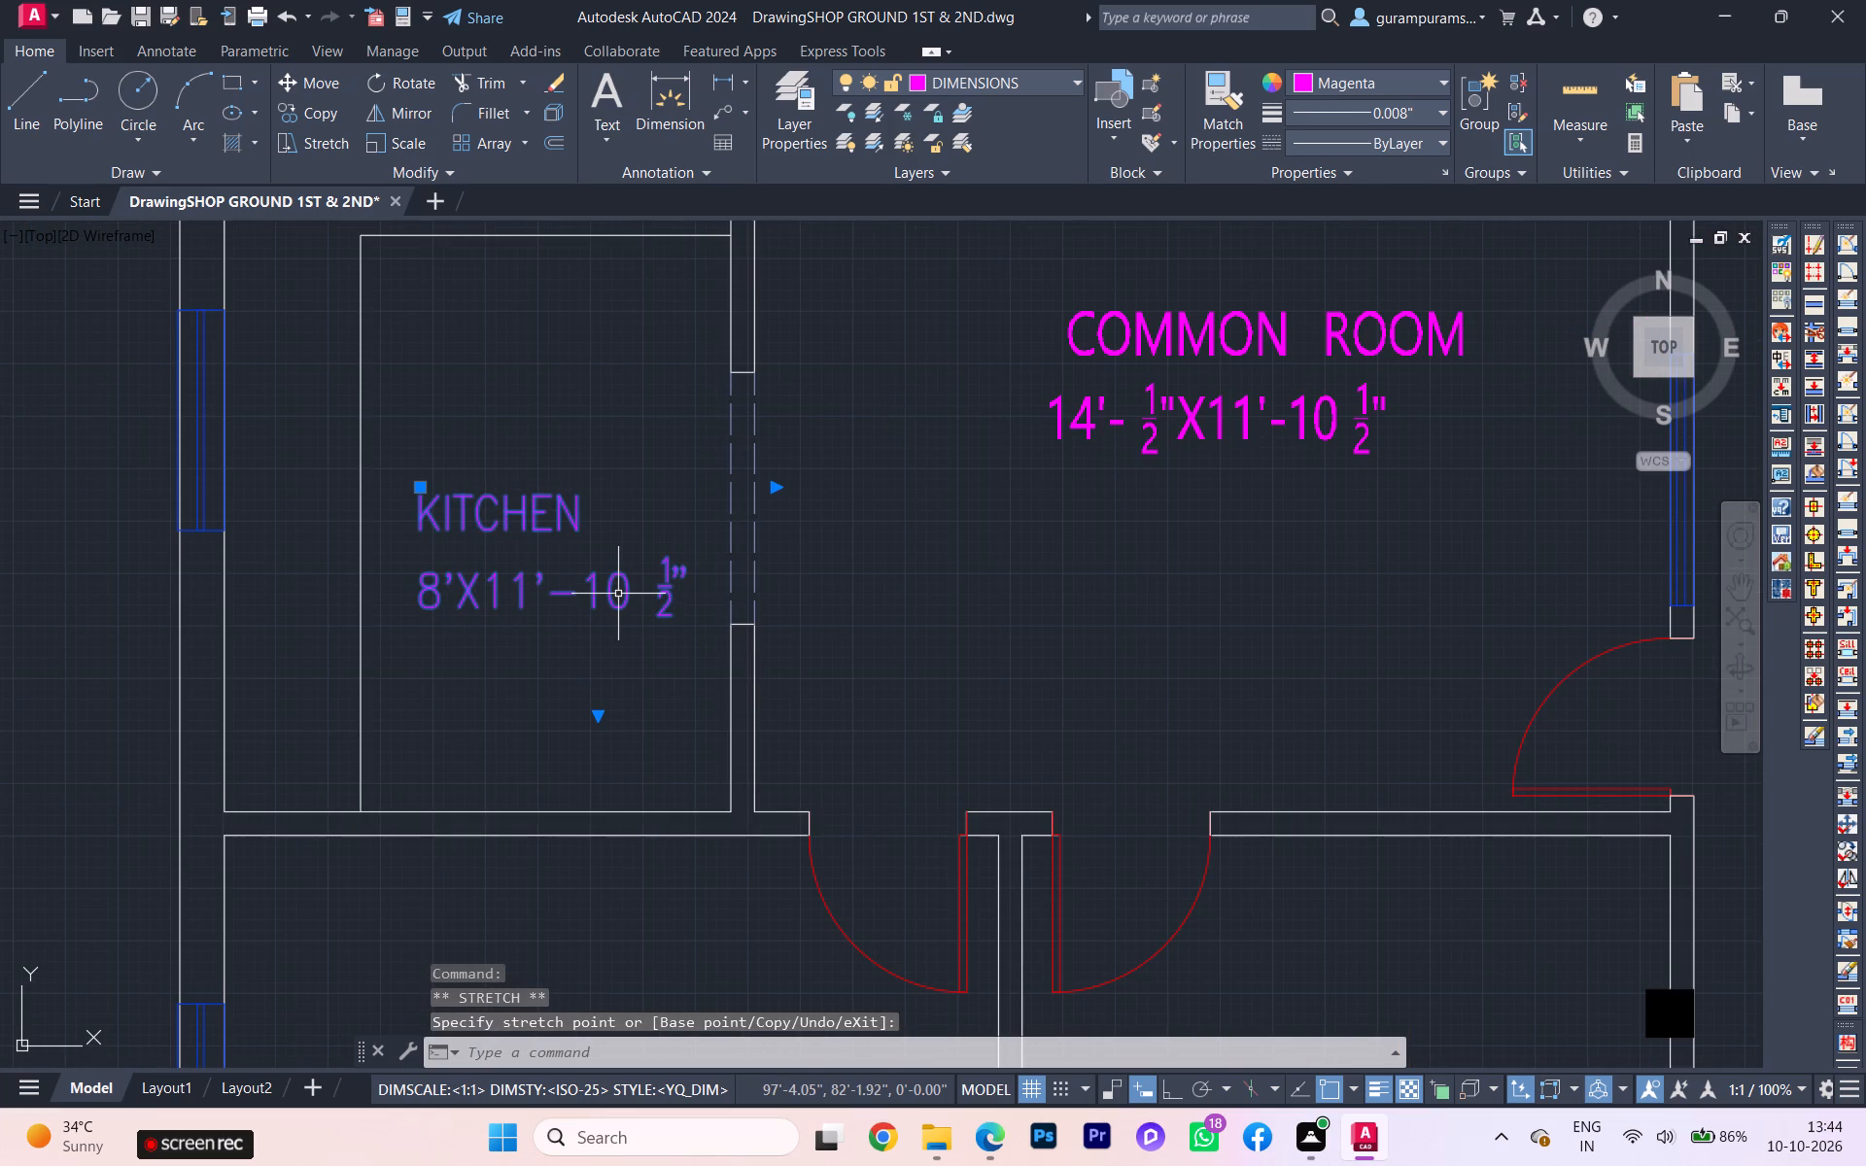
Reopen the KITCHEN label and indent its first line by two spaces to centre it above the size.
triple_click(618, 594)
triple_click(600, 585)
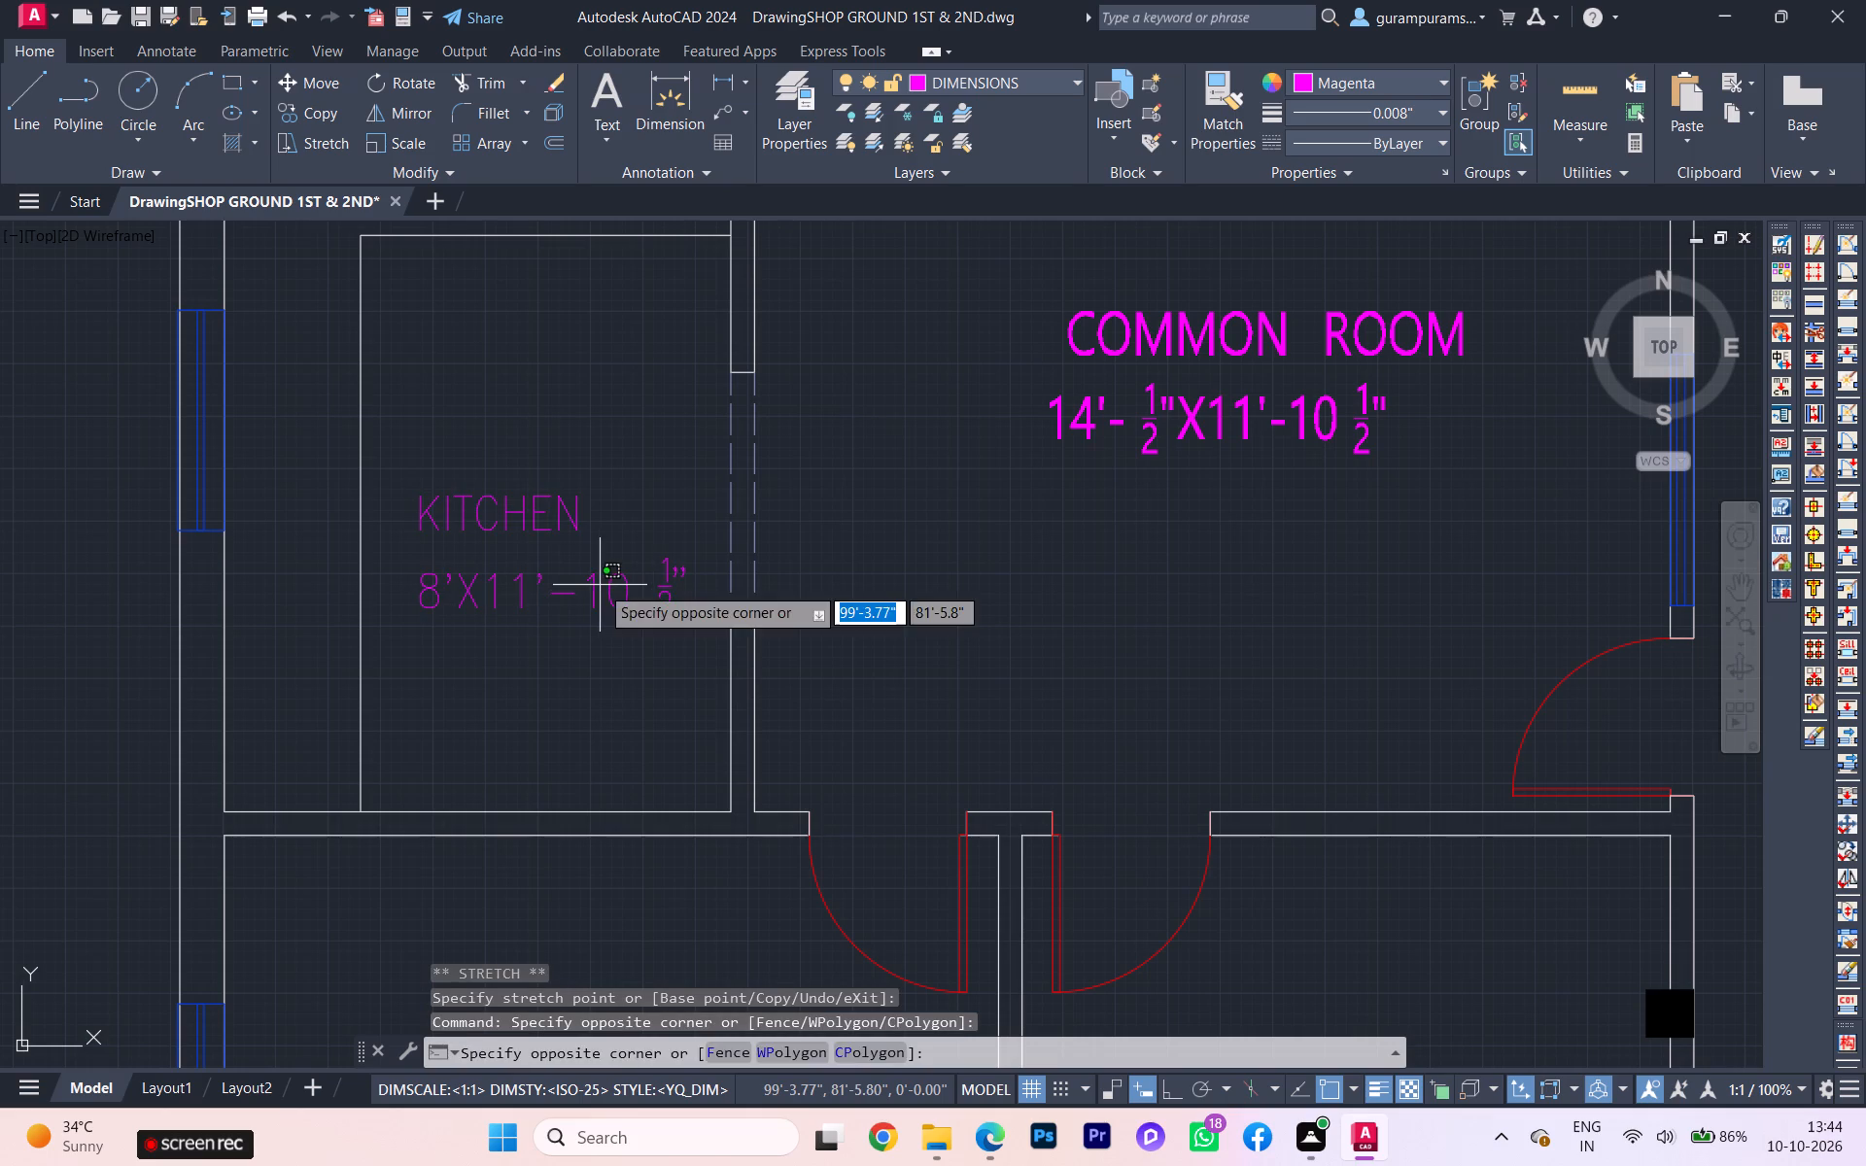
triple_click(597, 584)
scroll(397, 517, "up", 1)
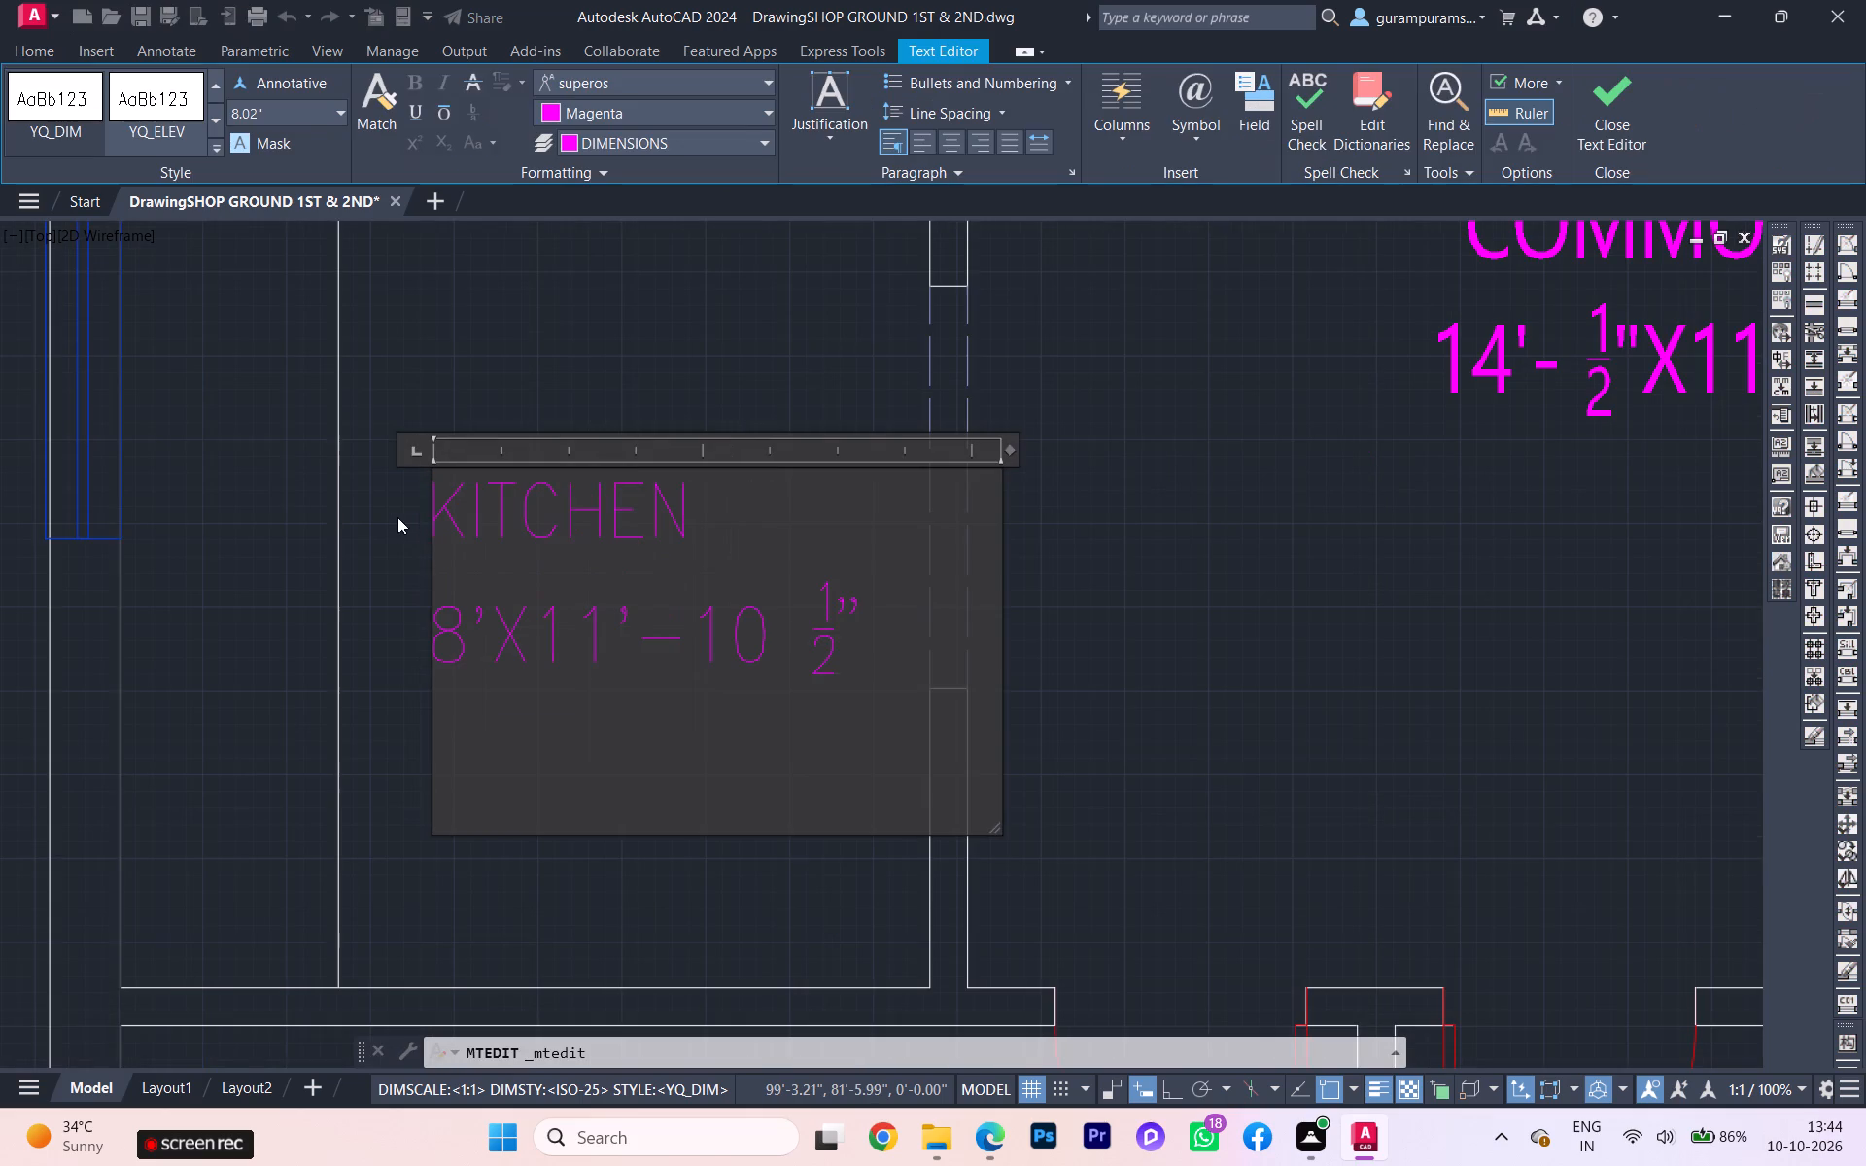
left_click(433, 529)
key("space")
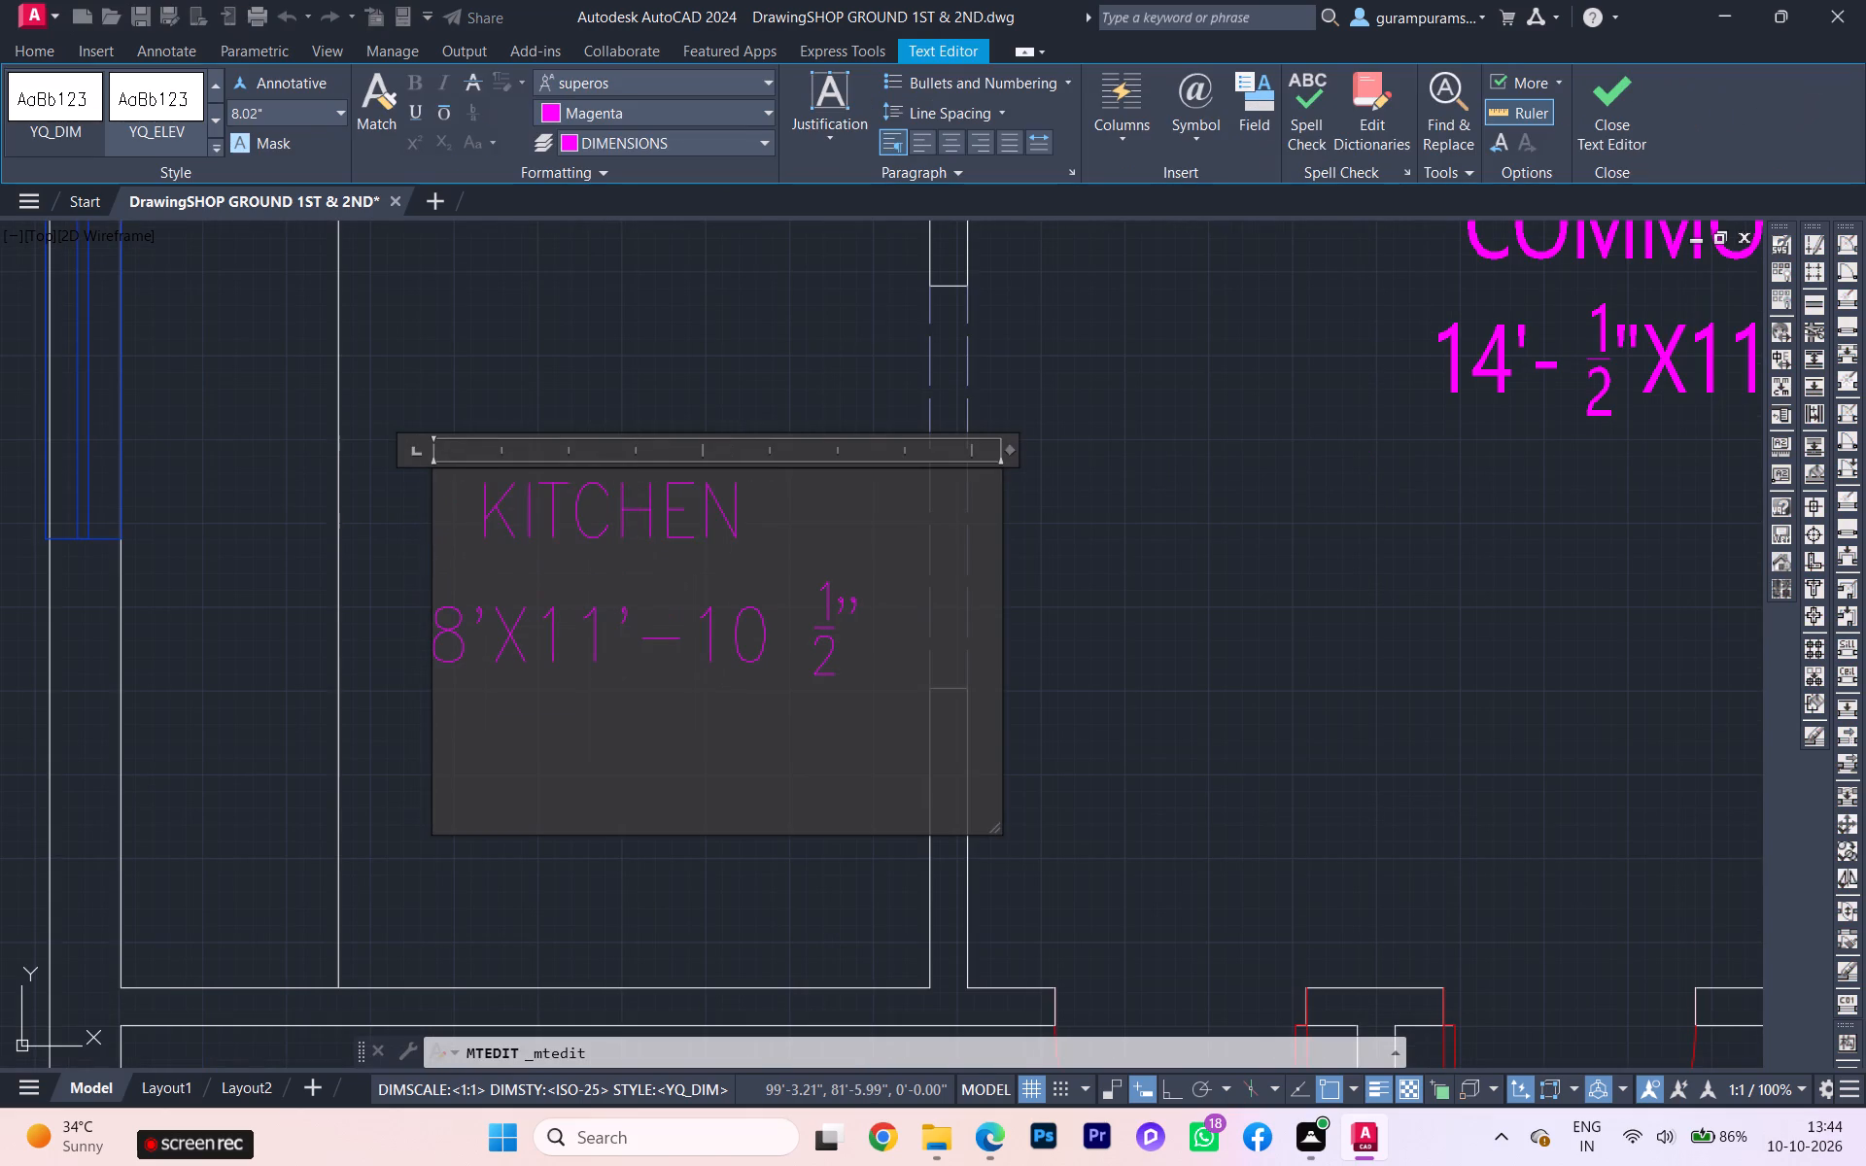
key("space")
Change the font of both lines of the KITCHEN label to Microsoft YaHei UI and finish editing.
left_click_drag(844, 701, 824, 678)
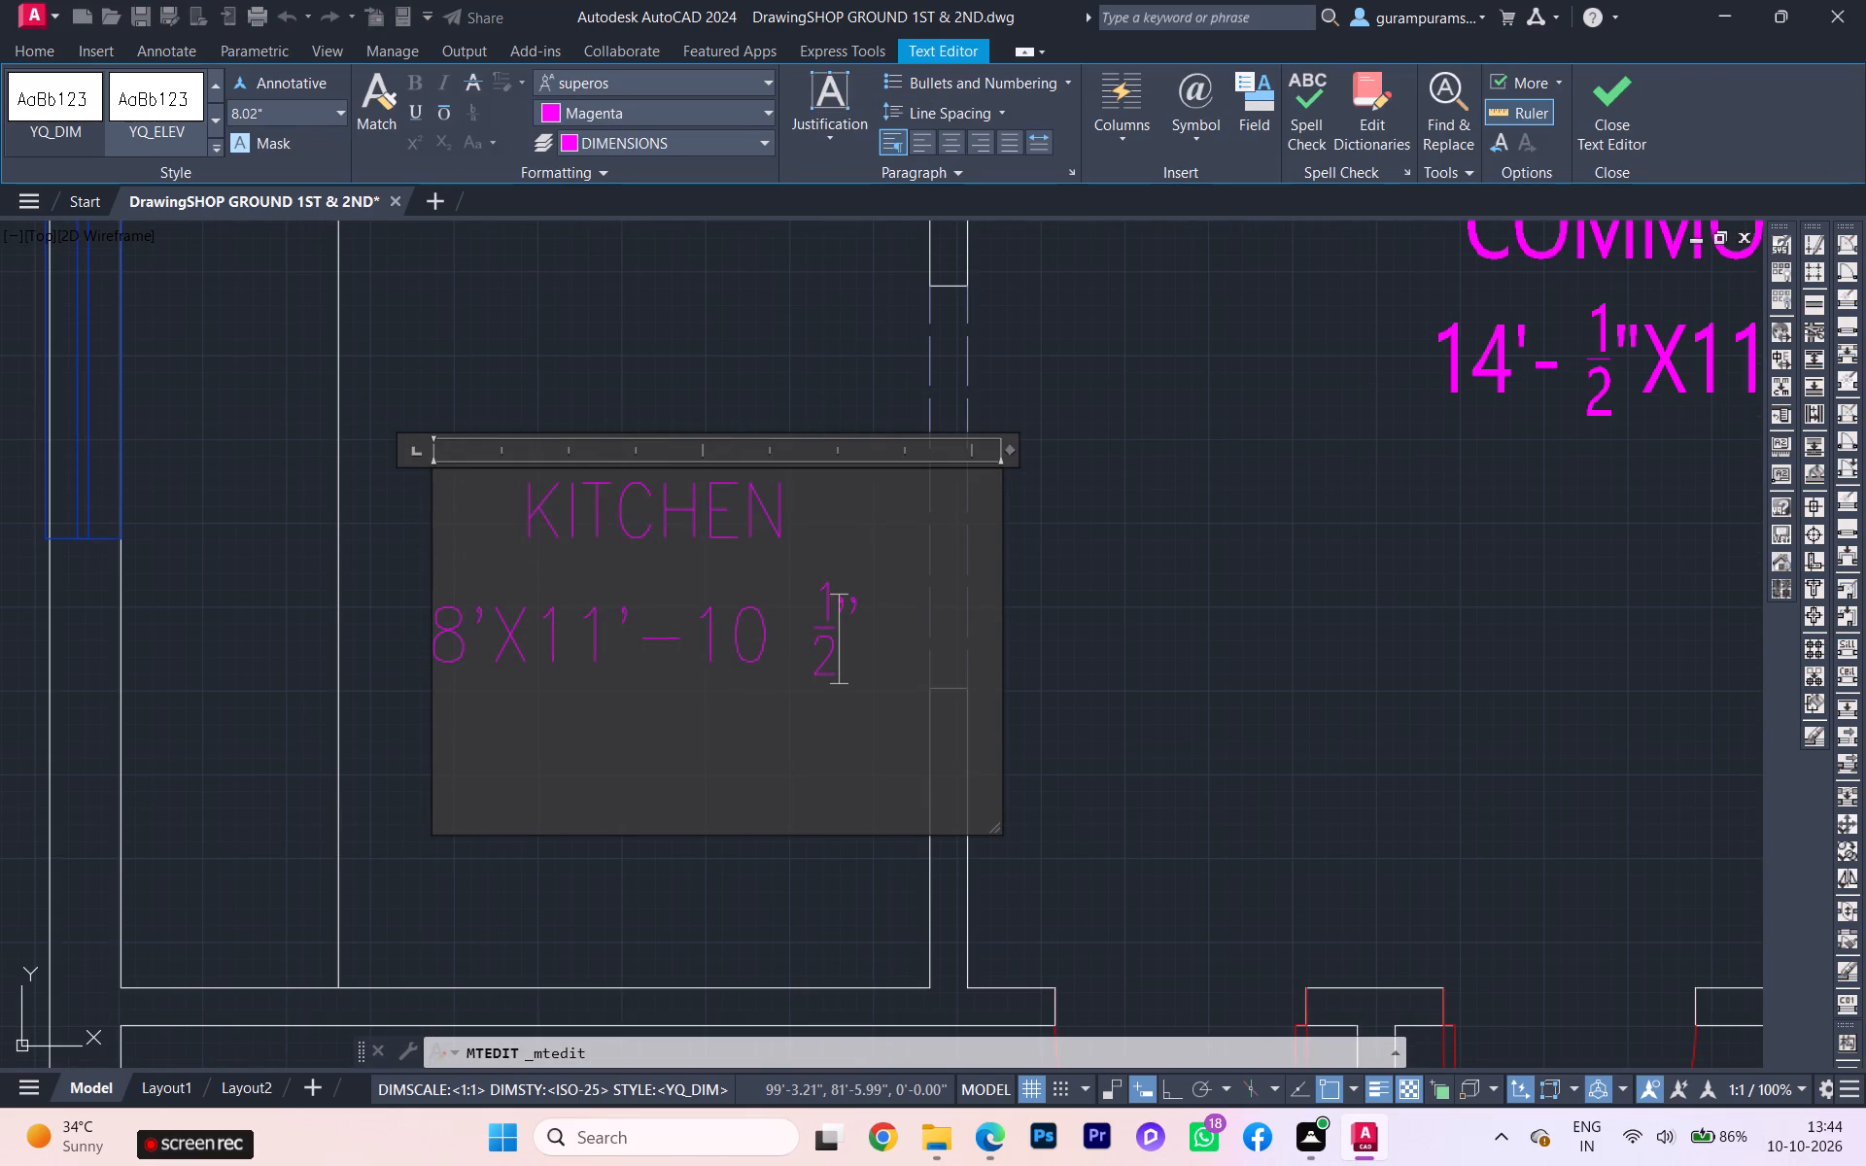
left_click_drag(824, 678, 831, 688)
left_click_drag(754, 594, 461, 503)
left_click_drag(877, 669, 580, 504)
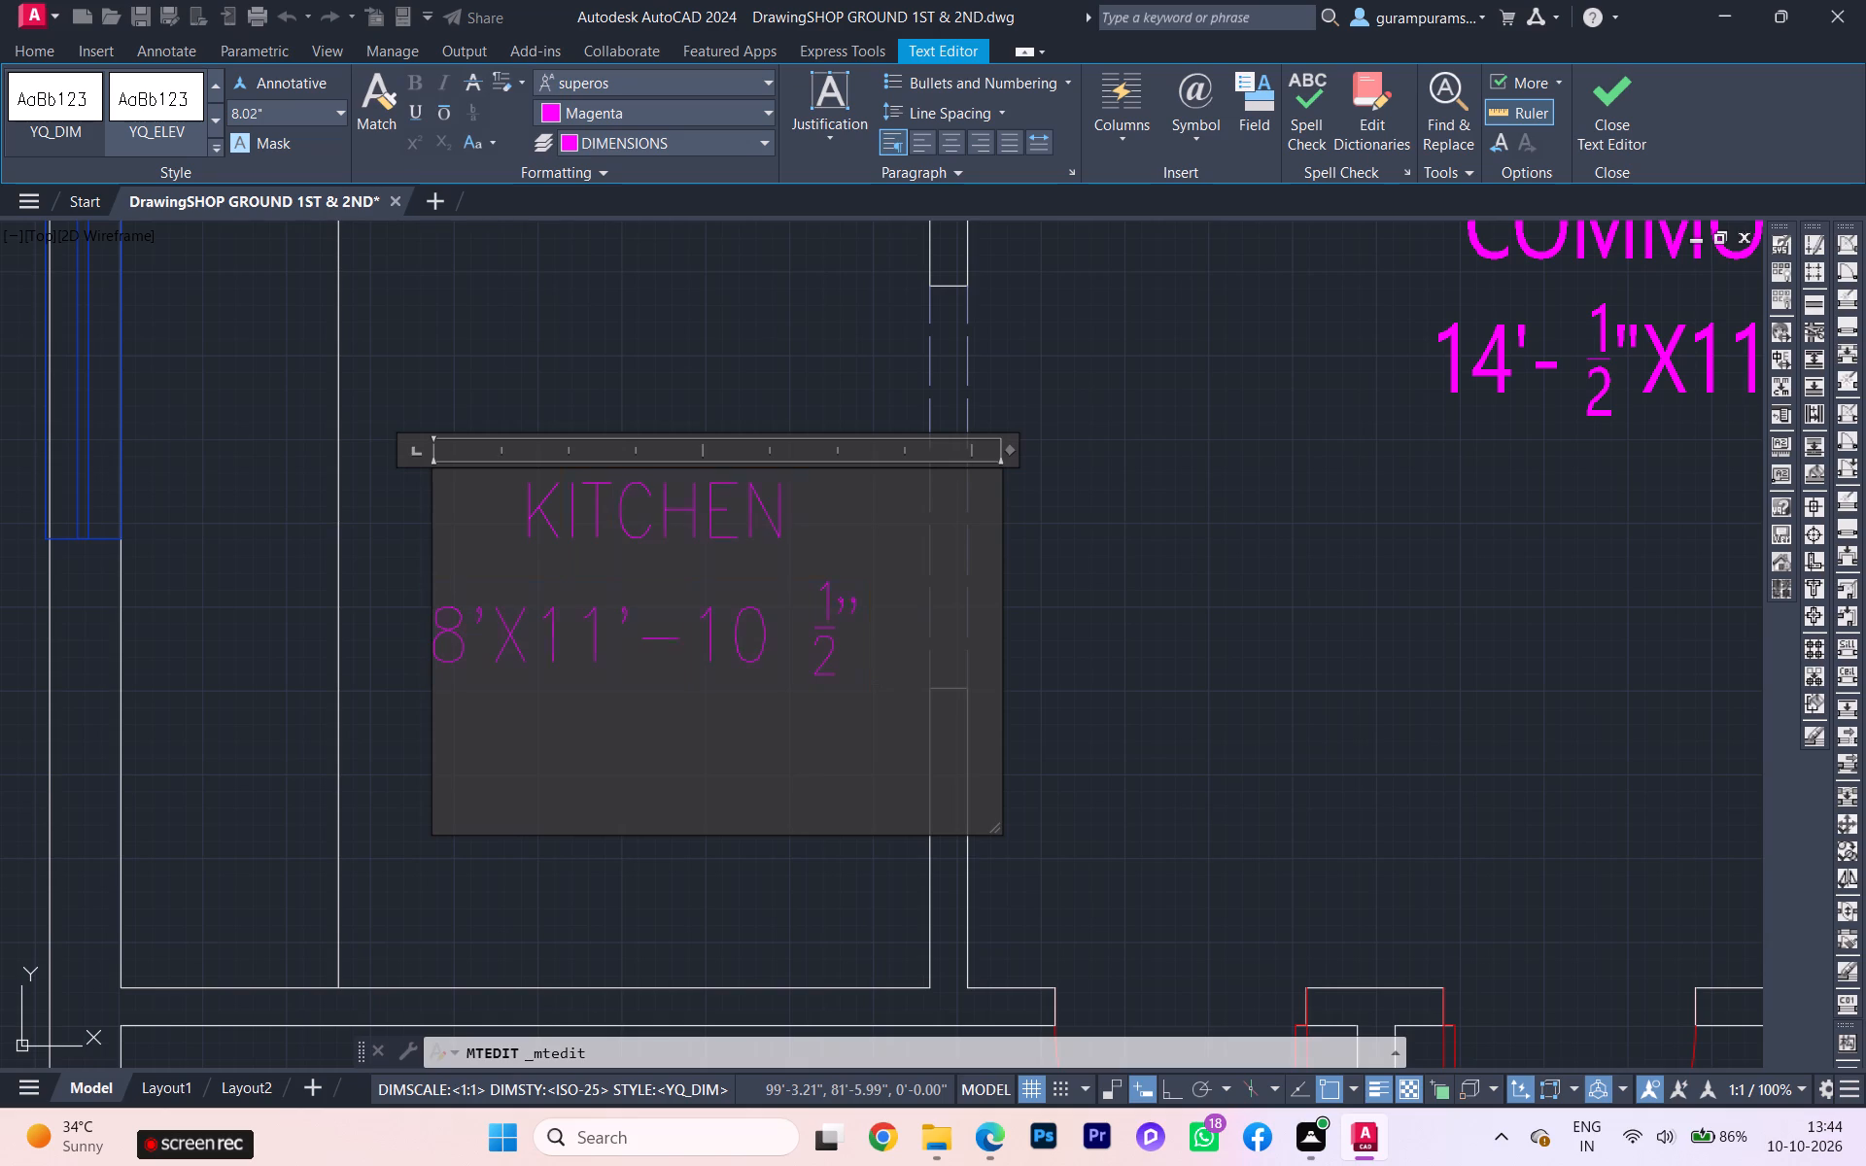
left_click_drag(580, 504, 521, 500)
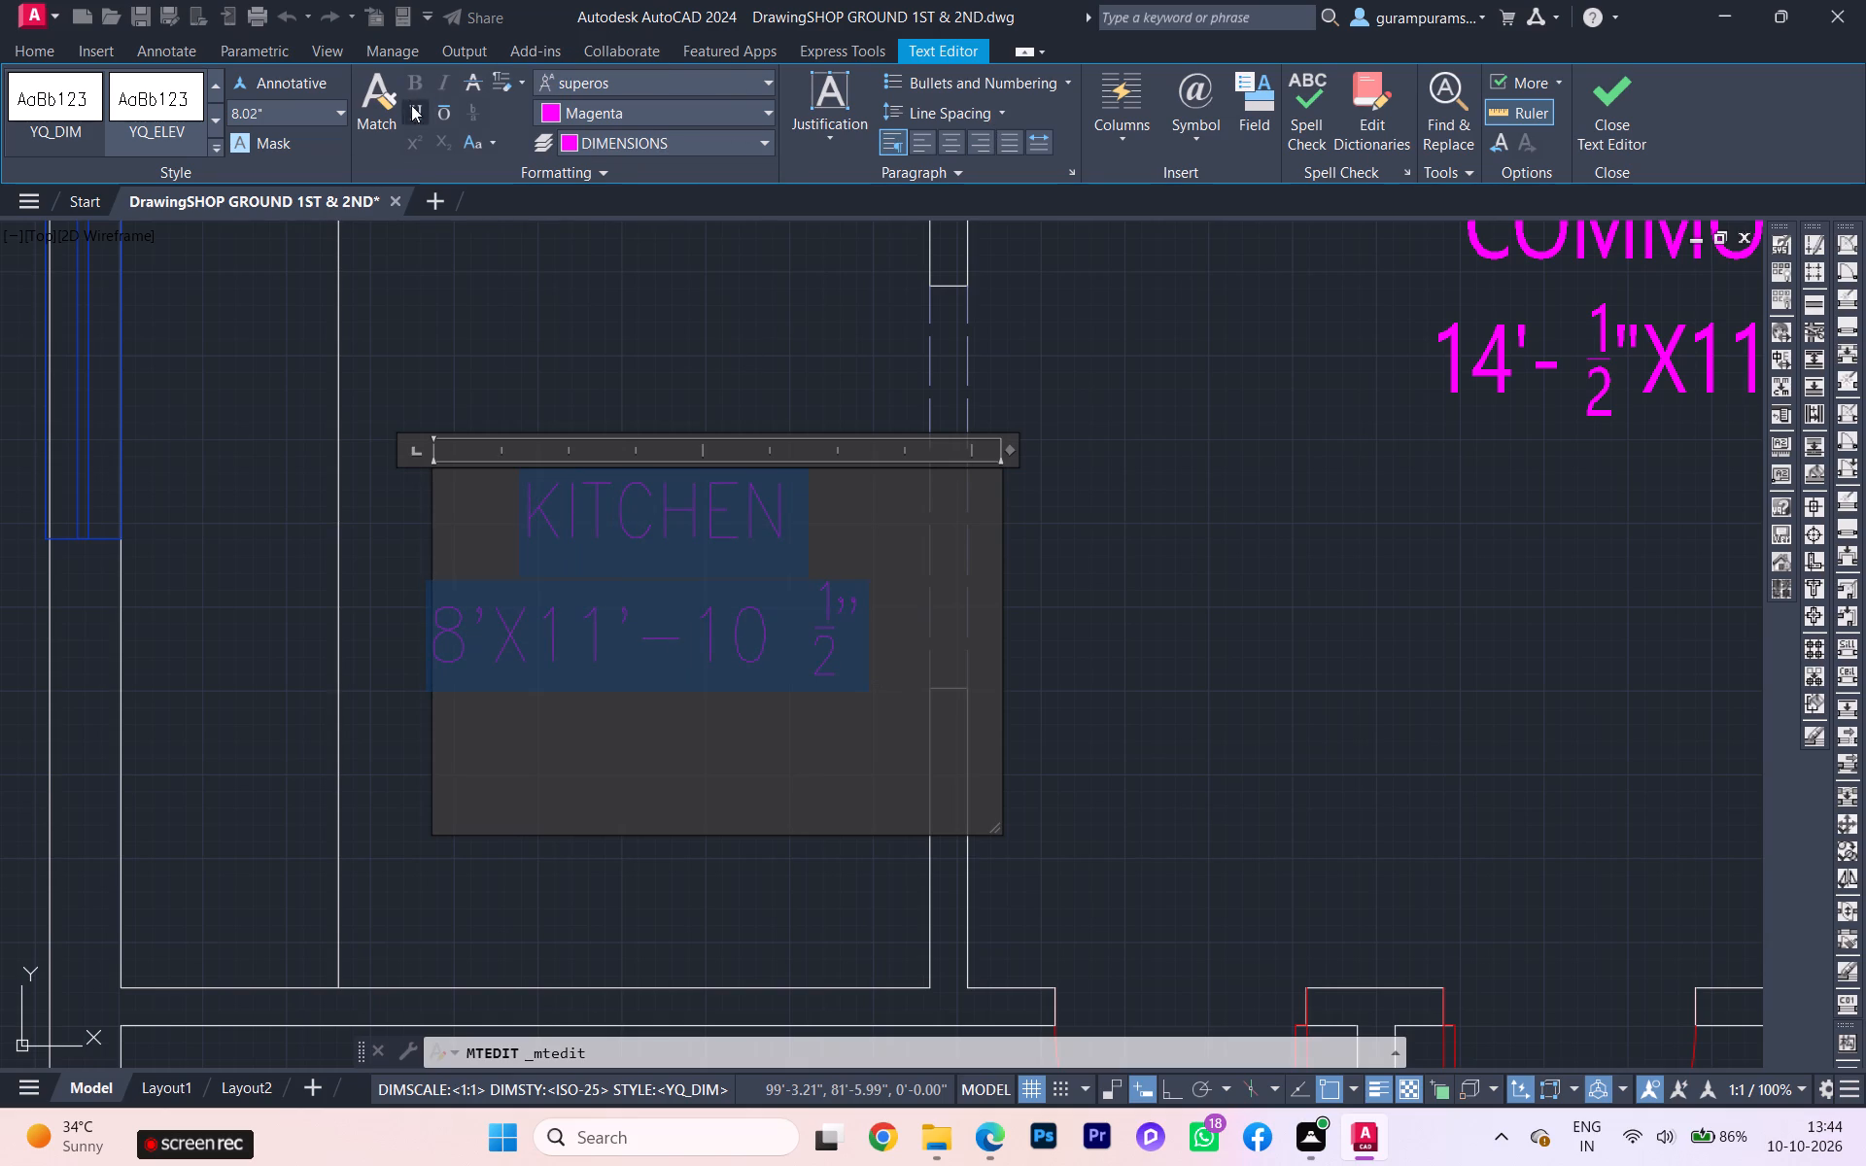
left_click(765, 74)
scroll(619, 249, "up", 5)
scroll(619, 250, "down", 2)
scroll(619, 251, "up", 4)
scroll(620, 248, "down", 2)
scroll(620, 248, "up", 7)
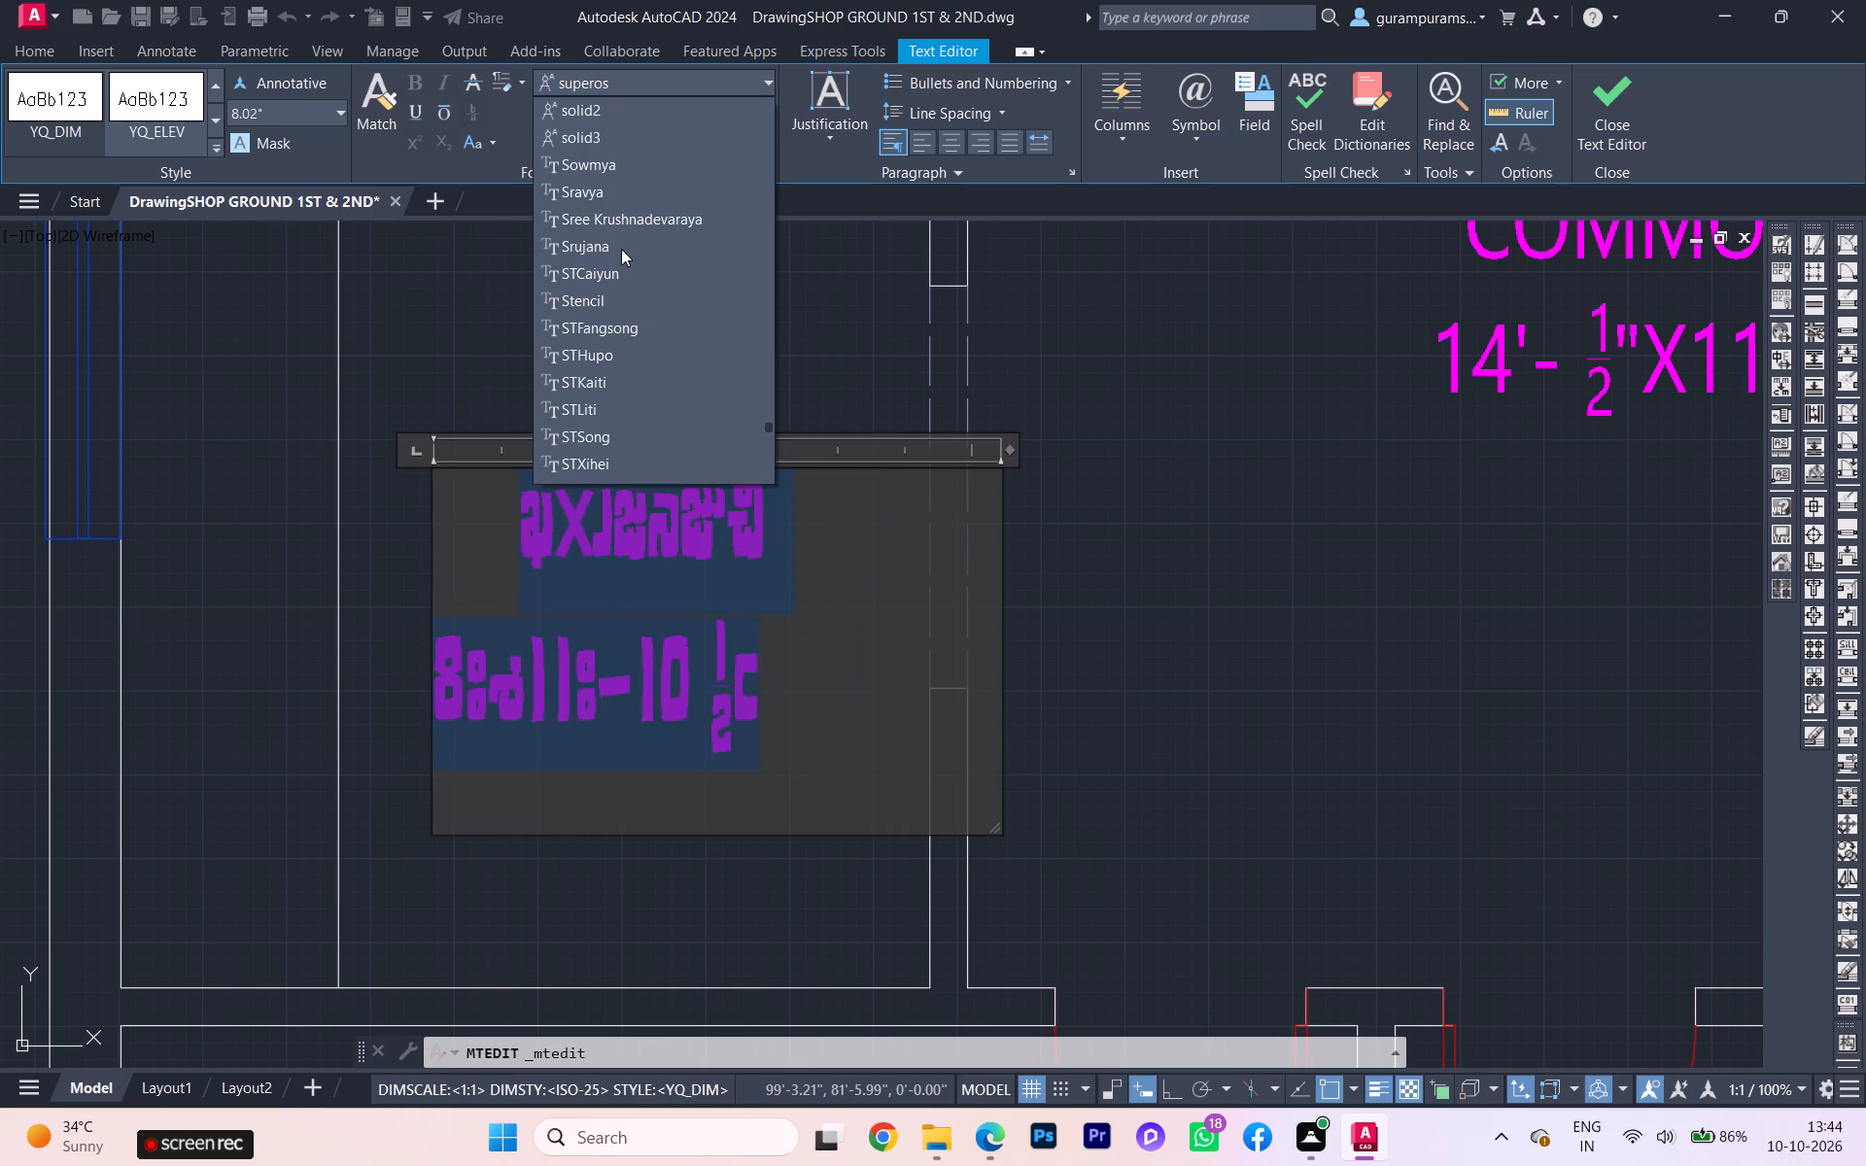
scroll(669, 194, "up", 3)
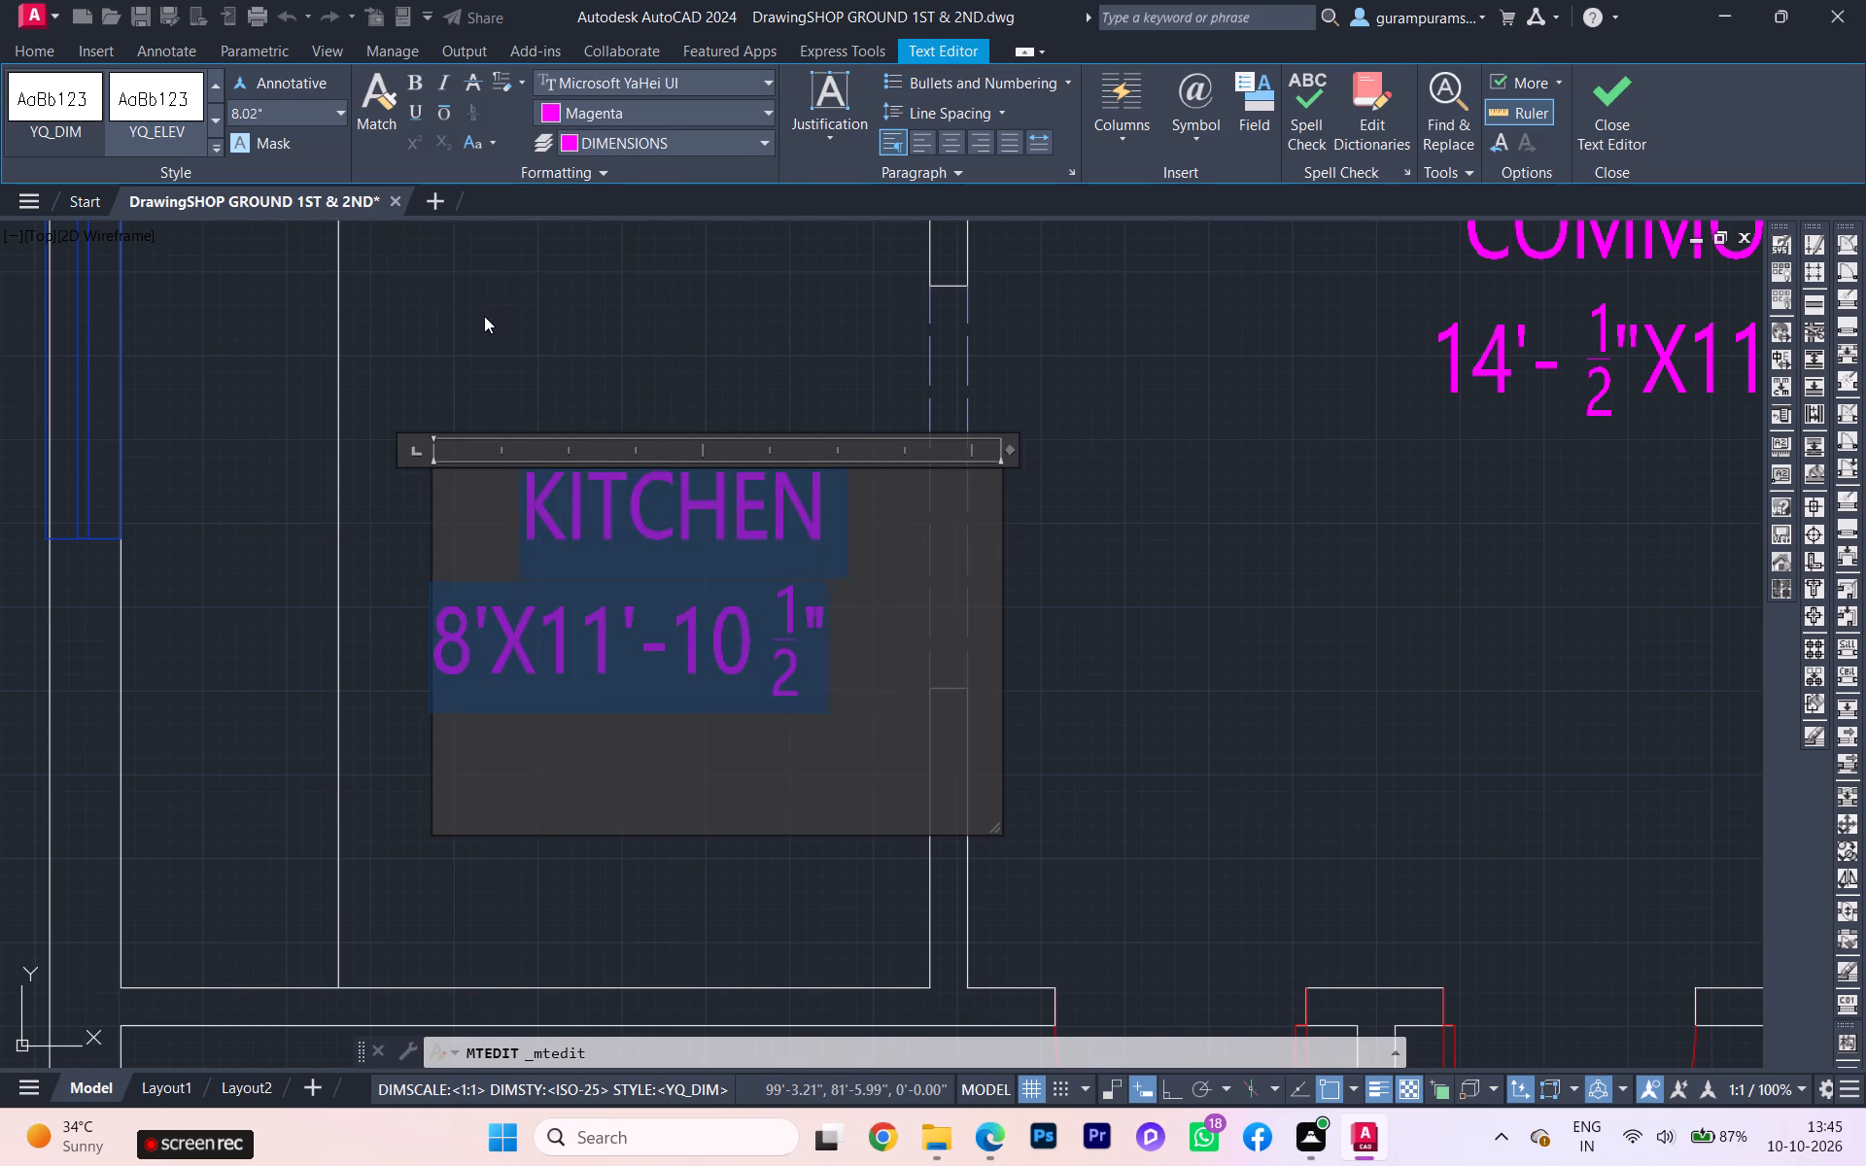
left_click(484, 316)
Review the kitchen label against the neighbouring room labels and the reference plan image.
scroll(447, 325, "down", 1)
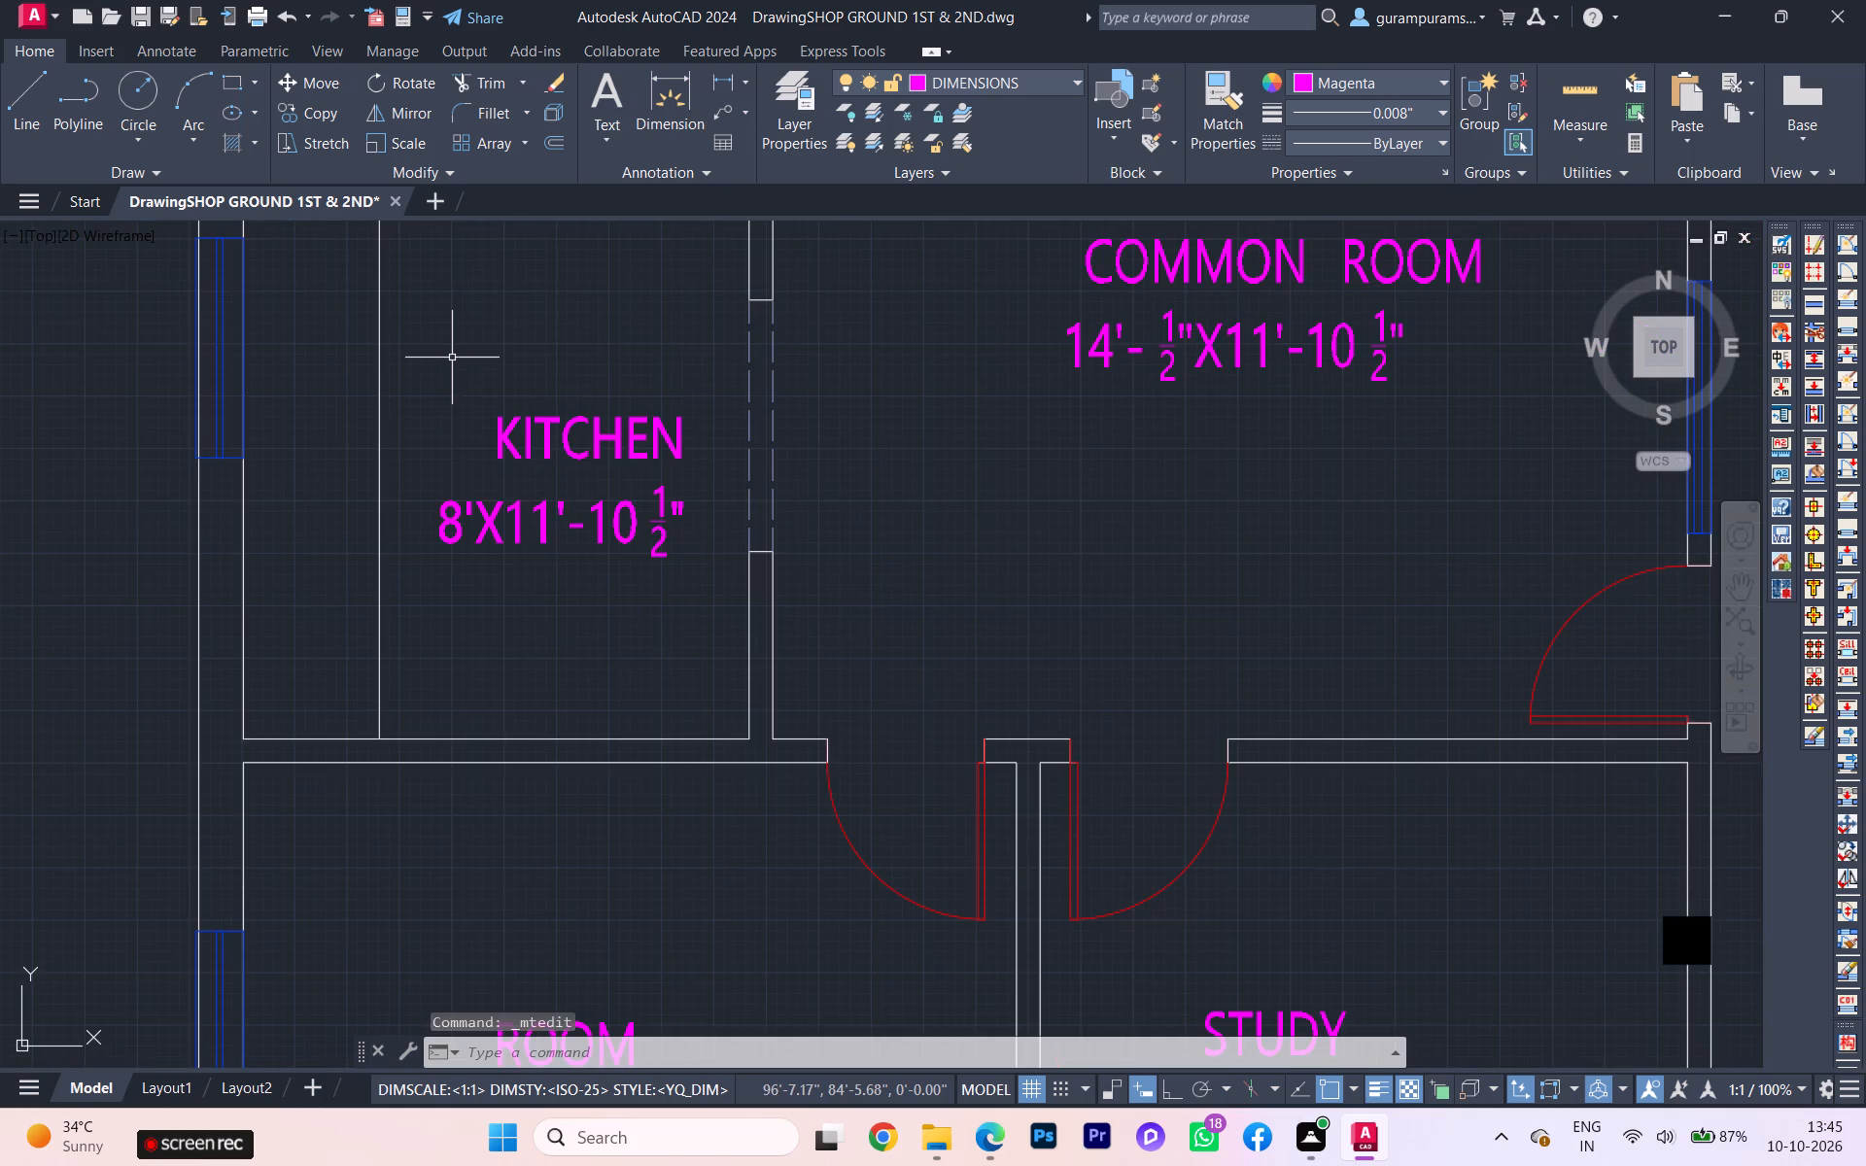
scroll(452, 359, "down", 3)
scroll(303, 370, "down", 1)
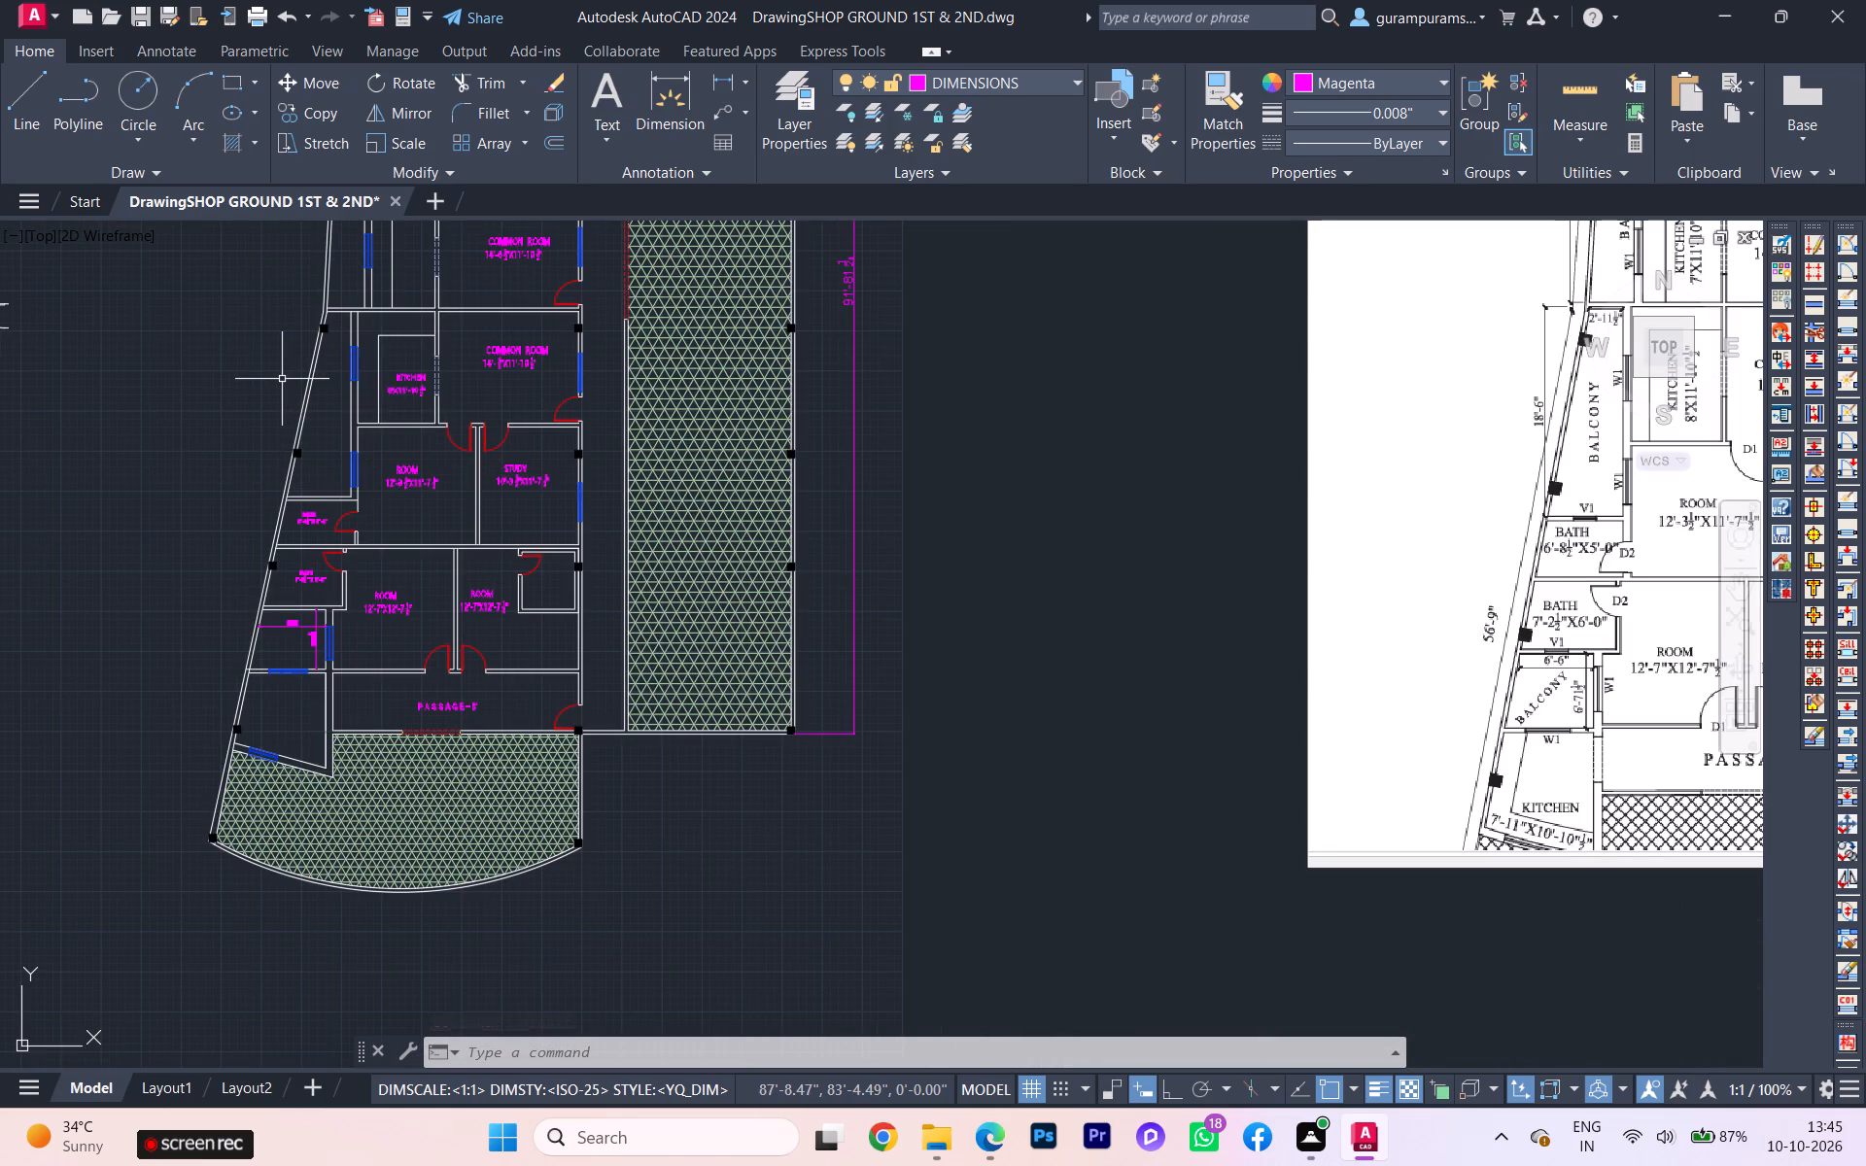
scroll(421, 385, "up", 3)
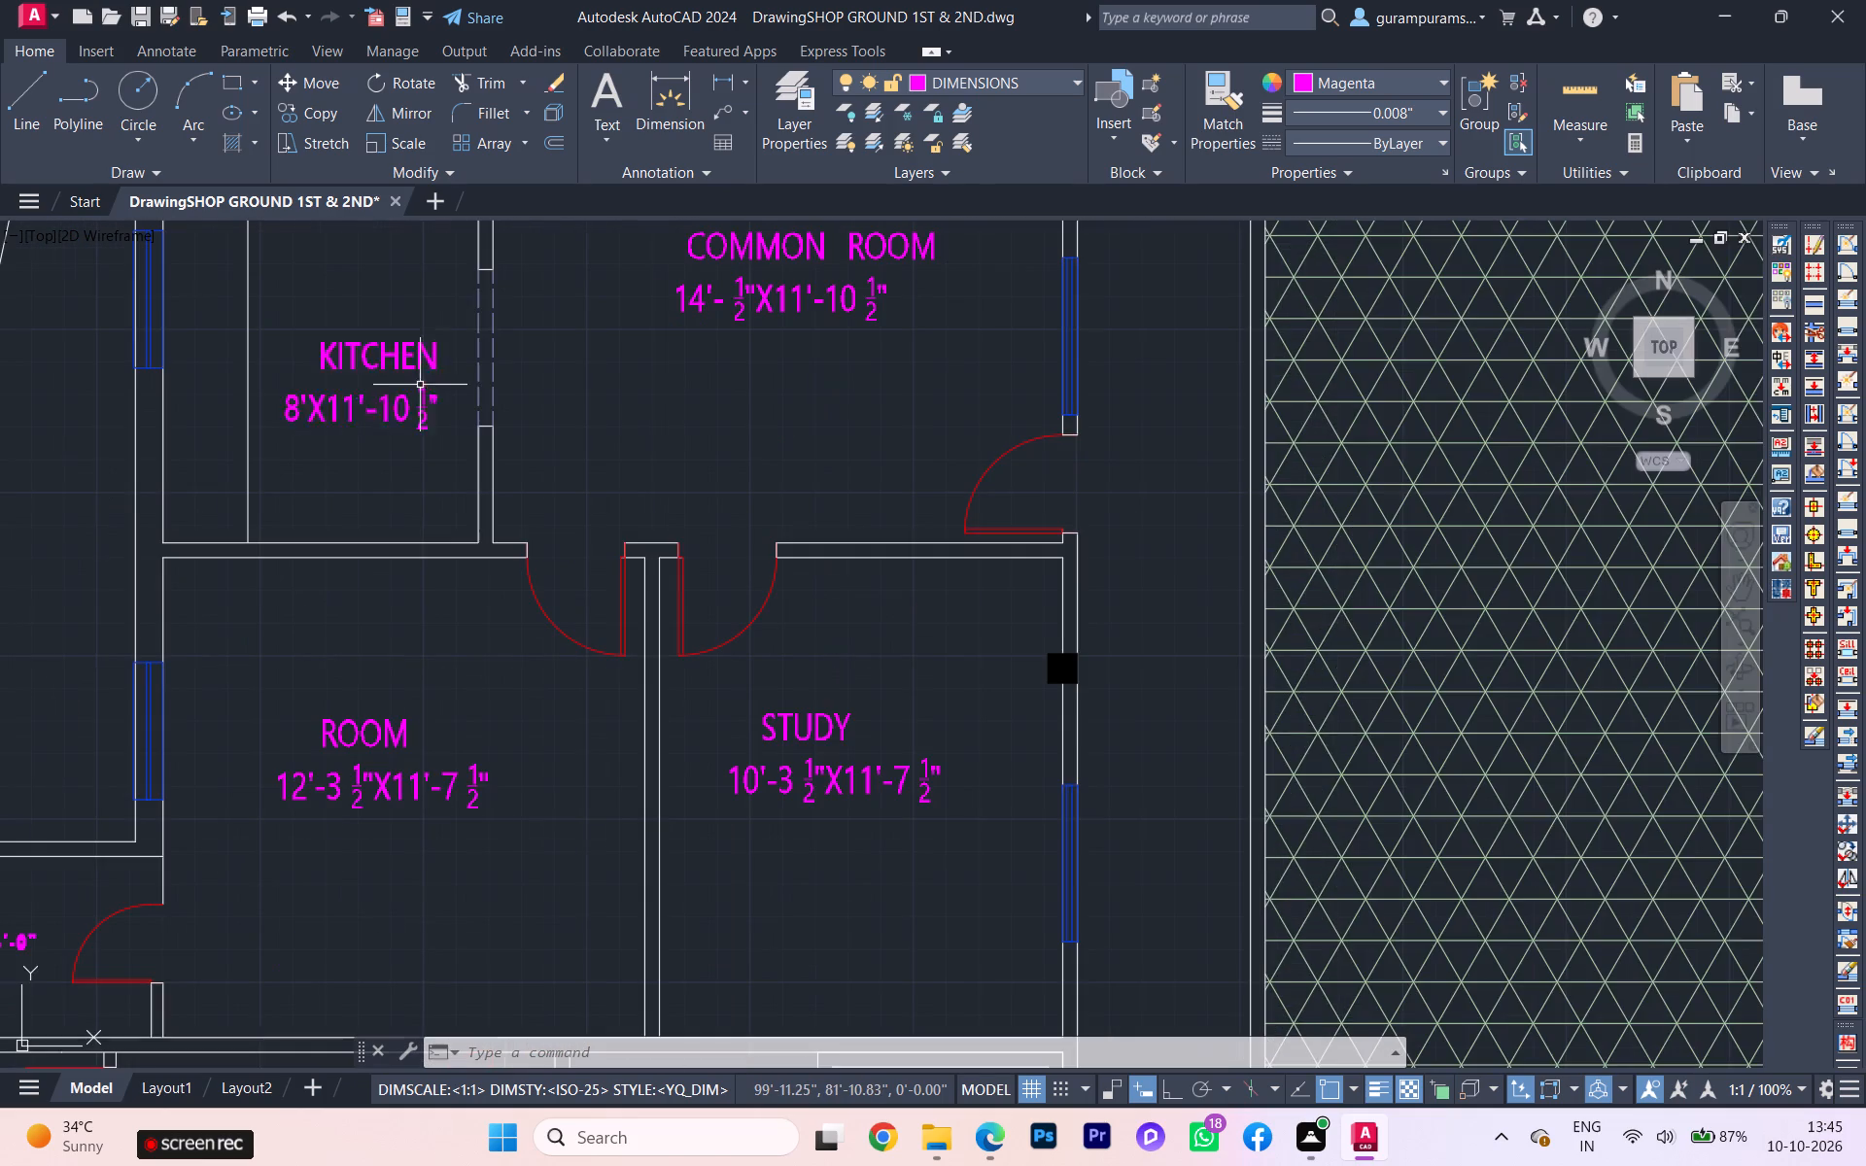
scroll(323, 387, "down", 3)
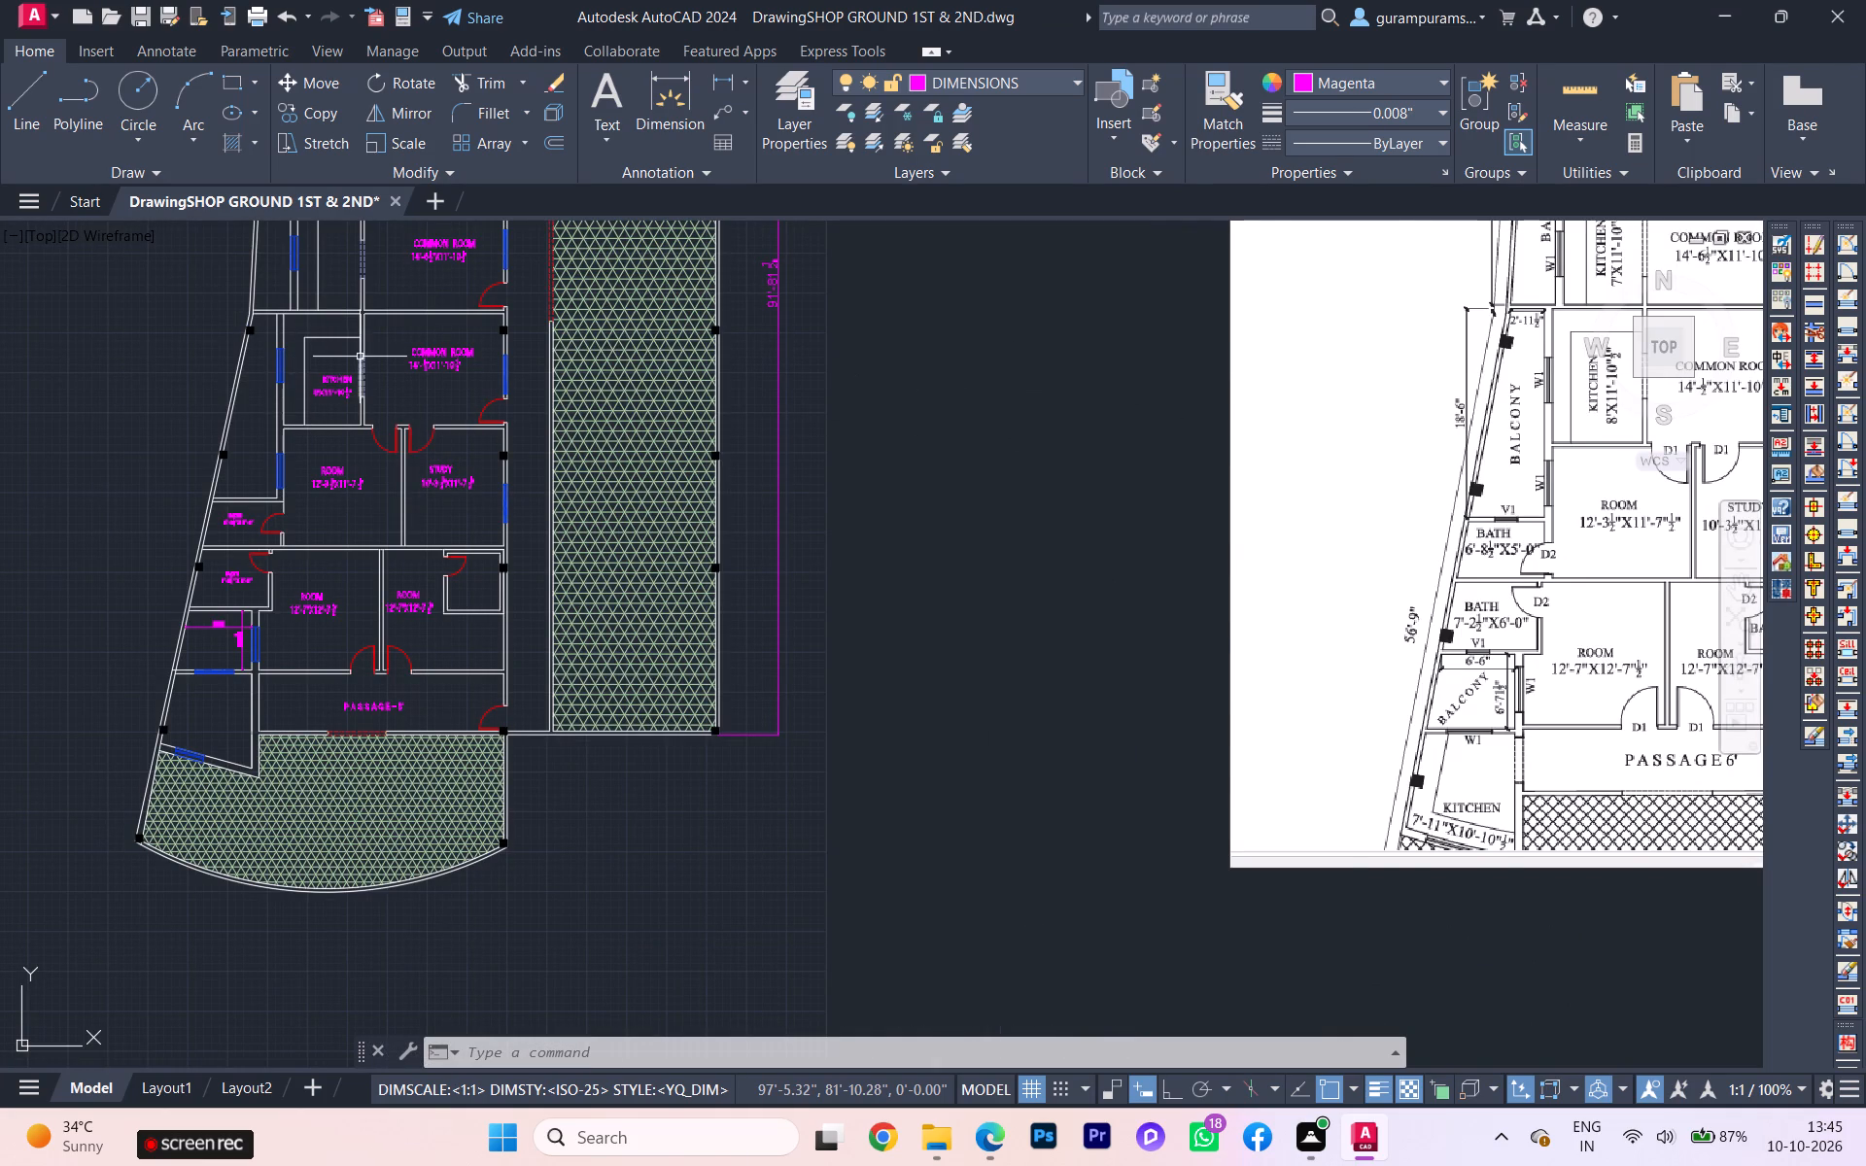
scroll(354, 373, "down", 1)
scroll(338, 340, "up", 1)
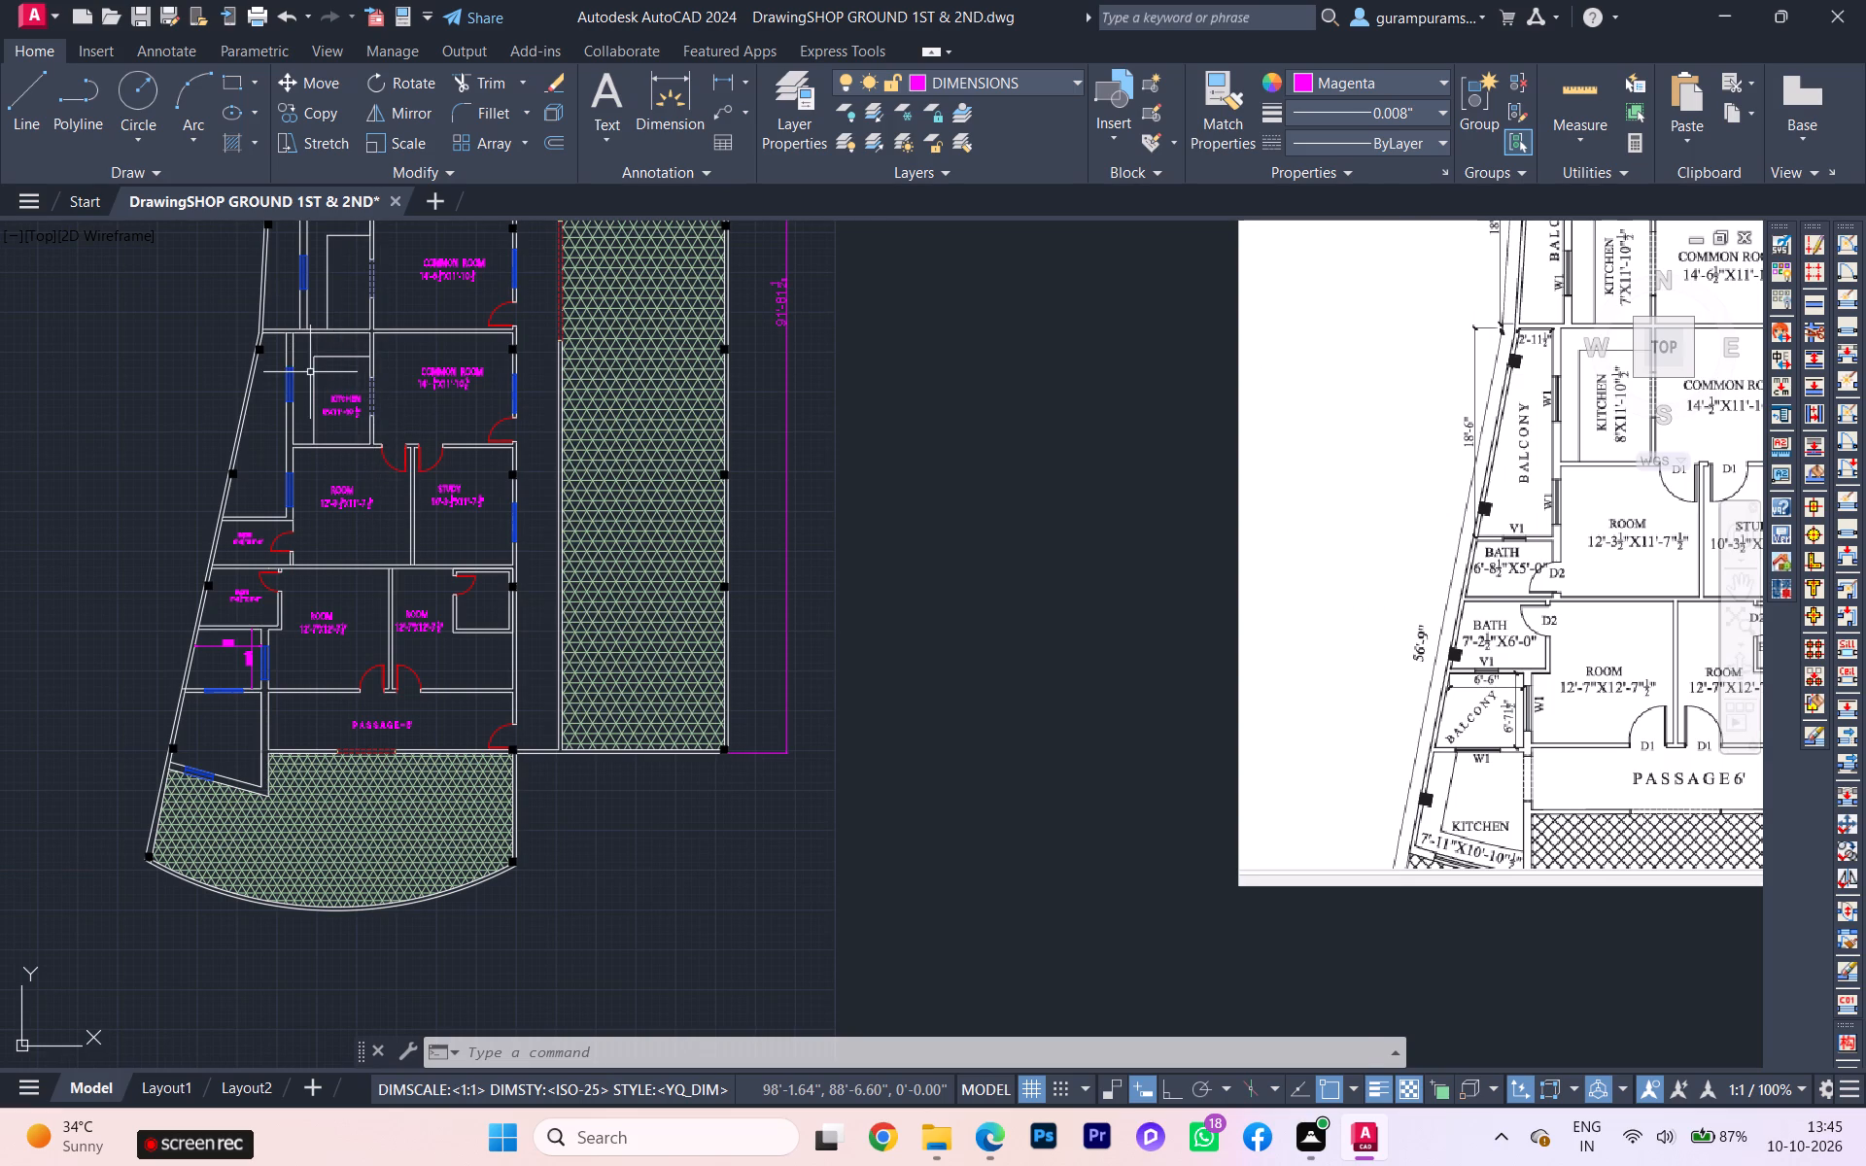
Reduce the KITCHEN line's indent to one space and indent the size line below it by two spaces.
scroll(310, 372, "up", 2)
left_click(354, 431)
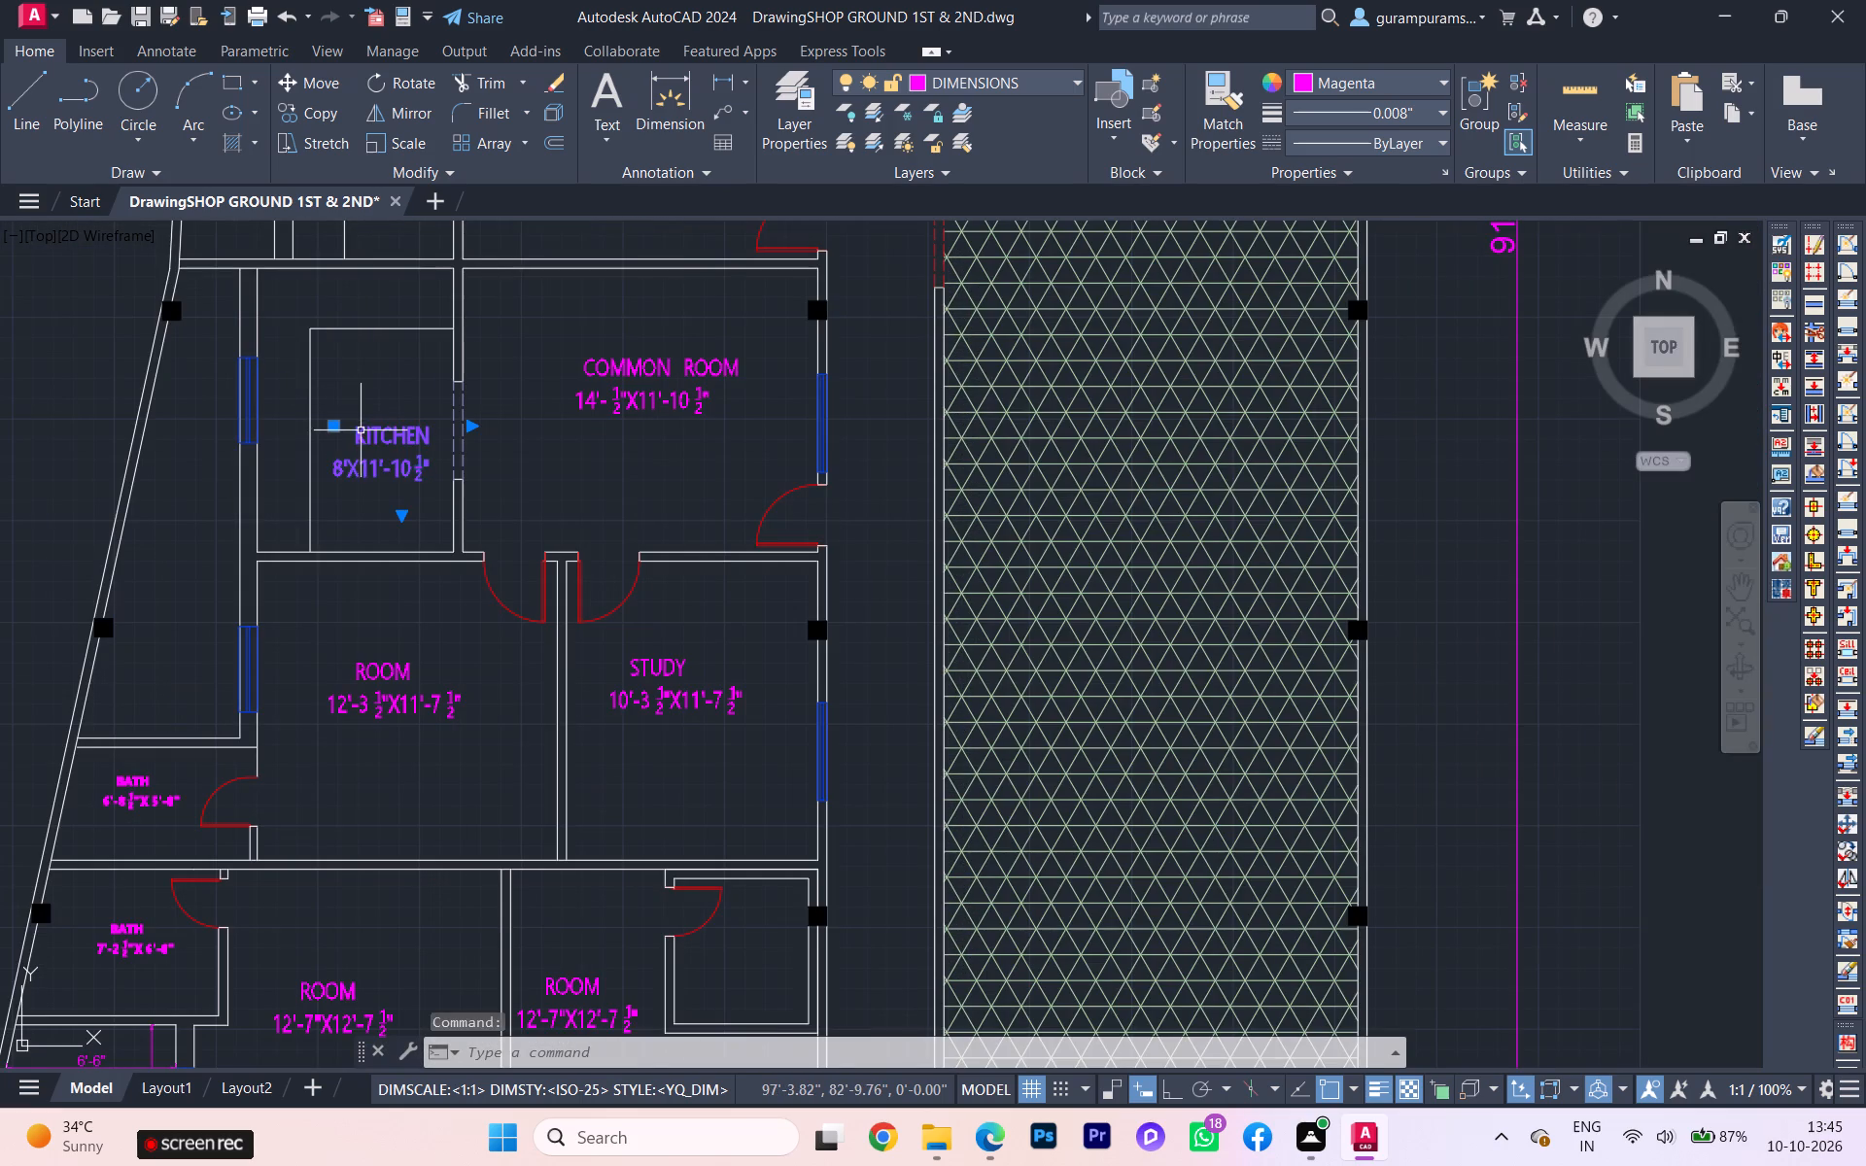
double_click(361, 430)
left_click(355, 436)
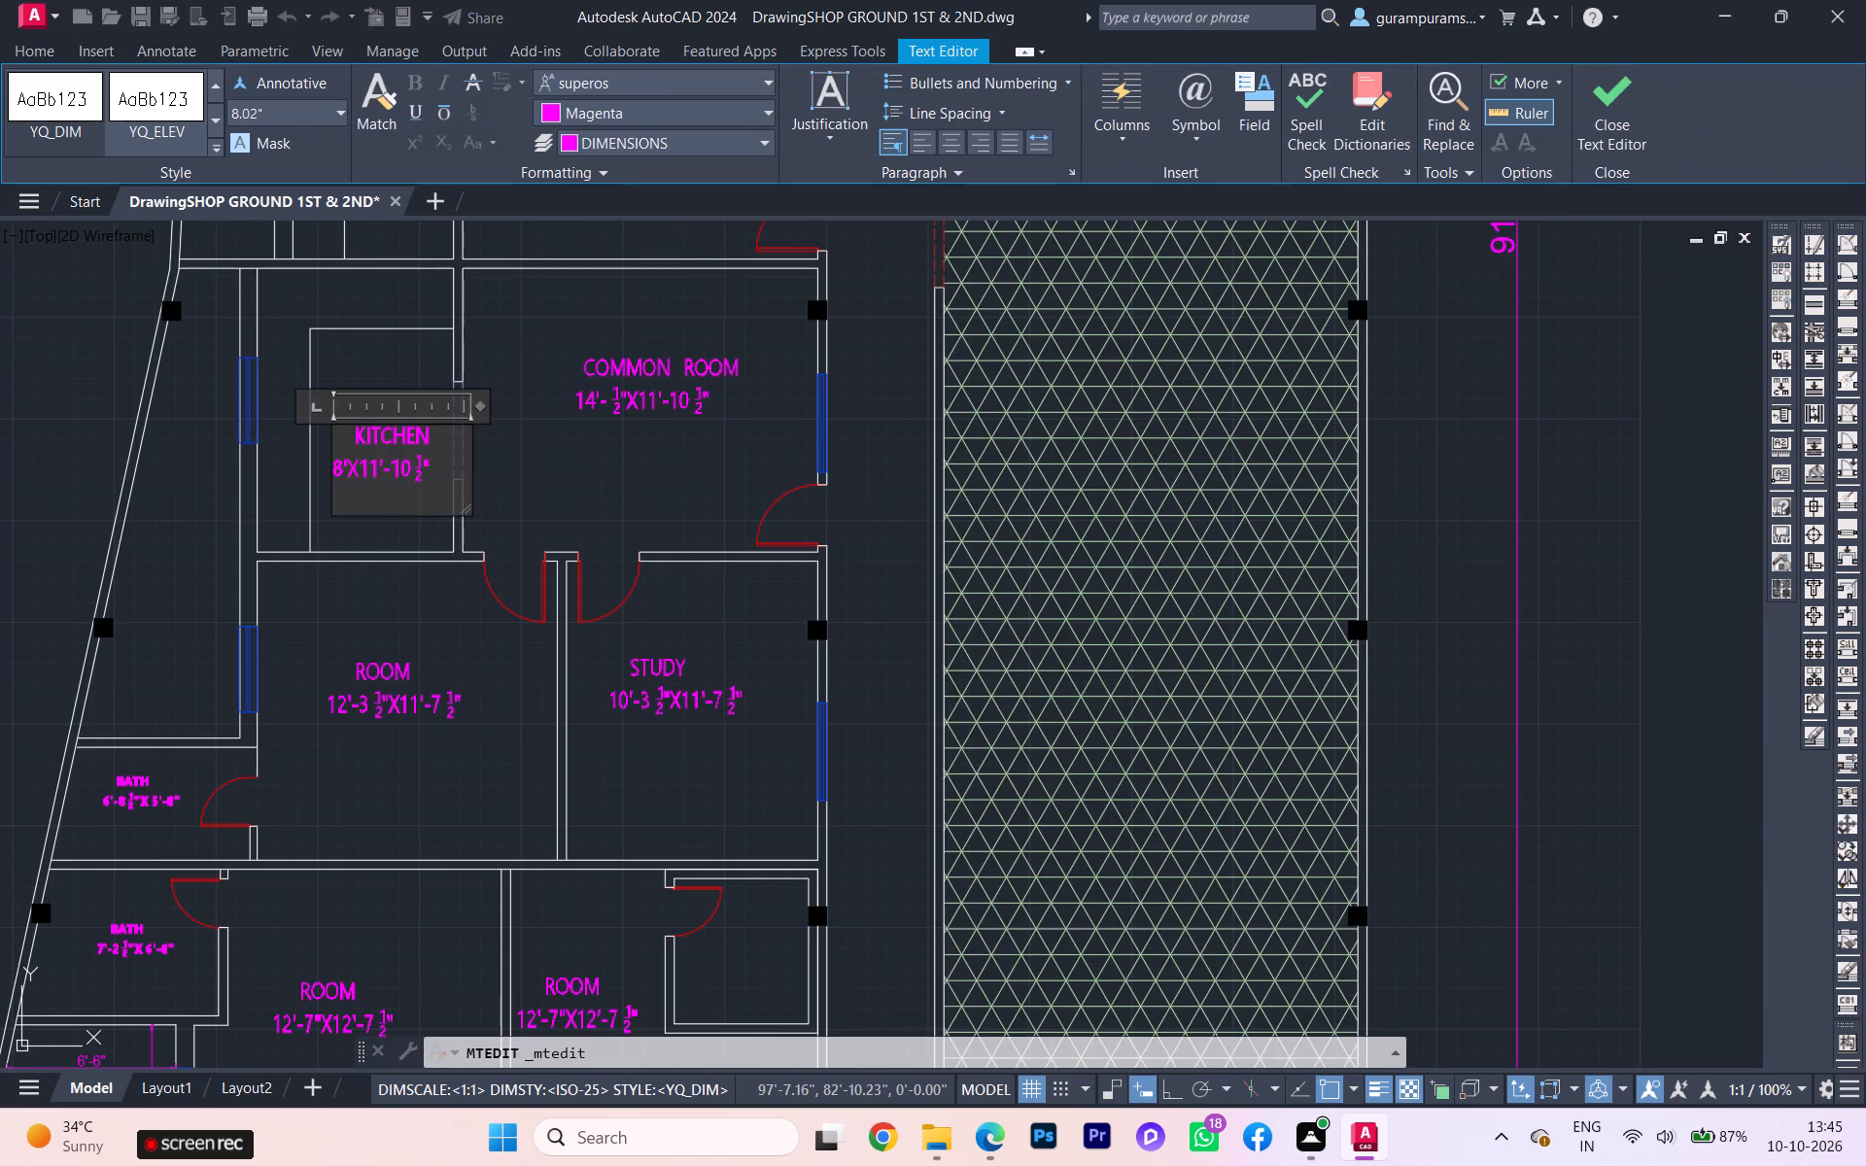
left_click(356, 438)
key("BackSpace")
key("BackSpace")
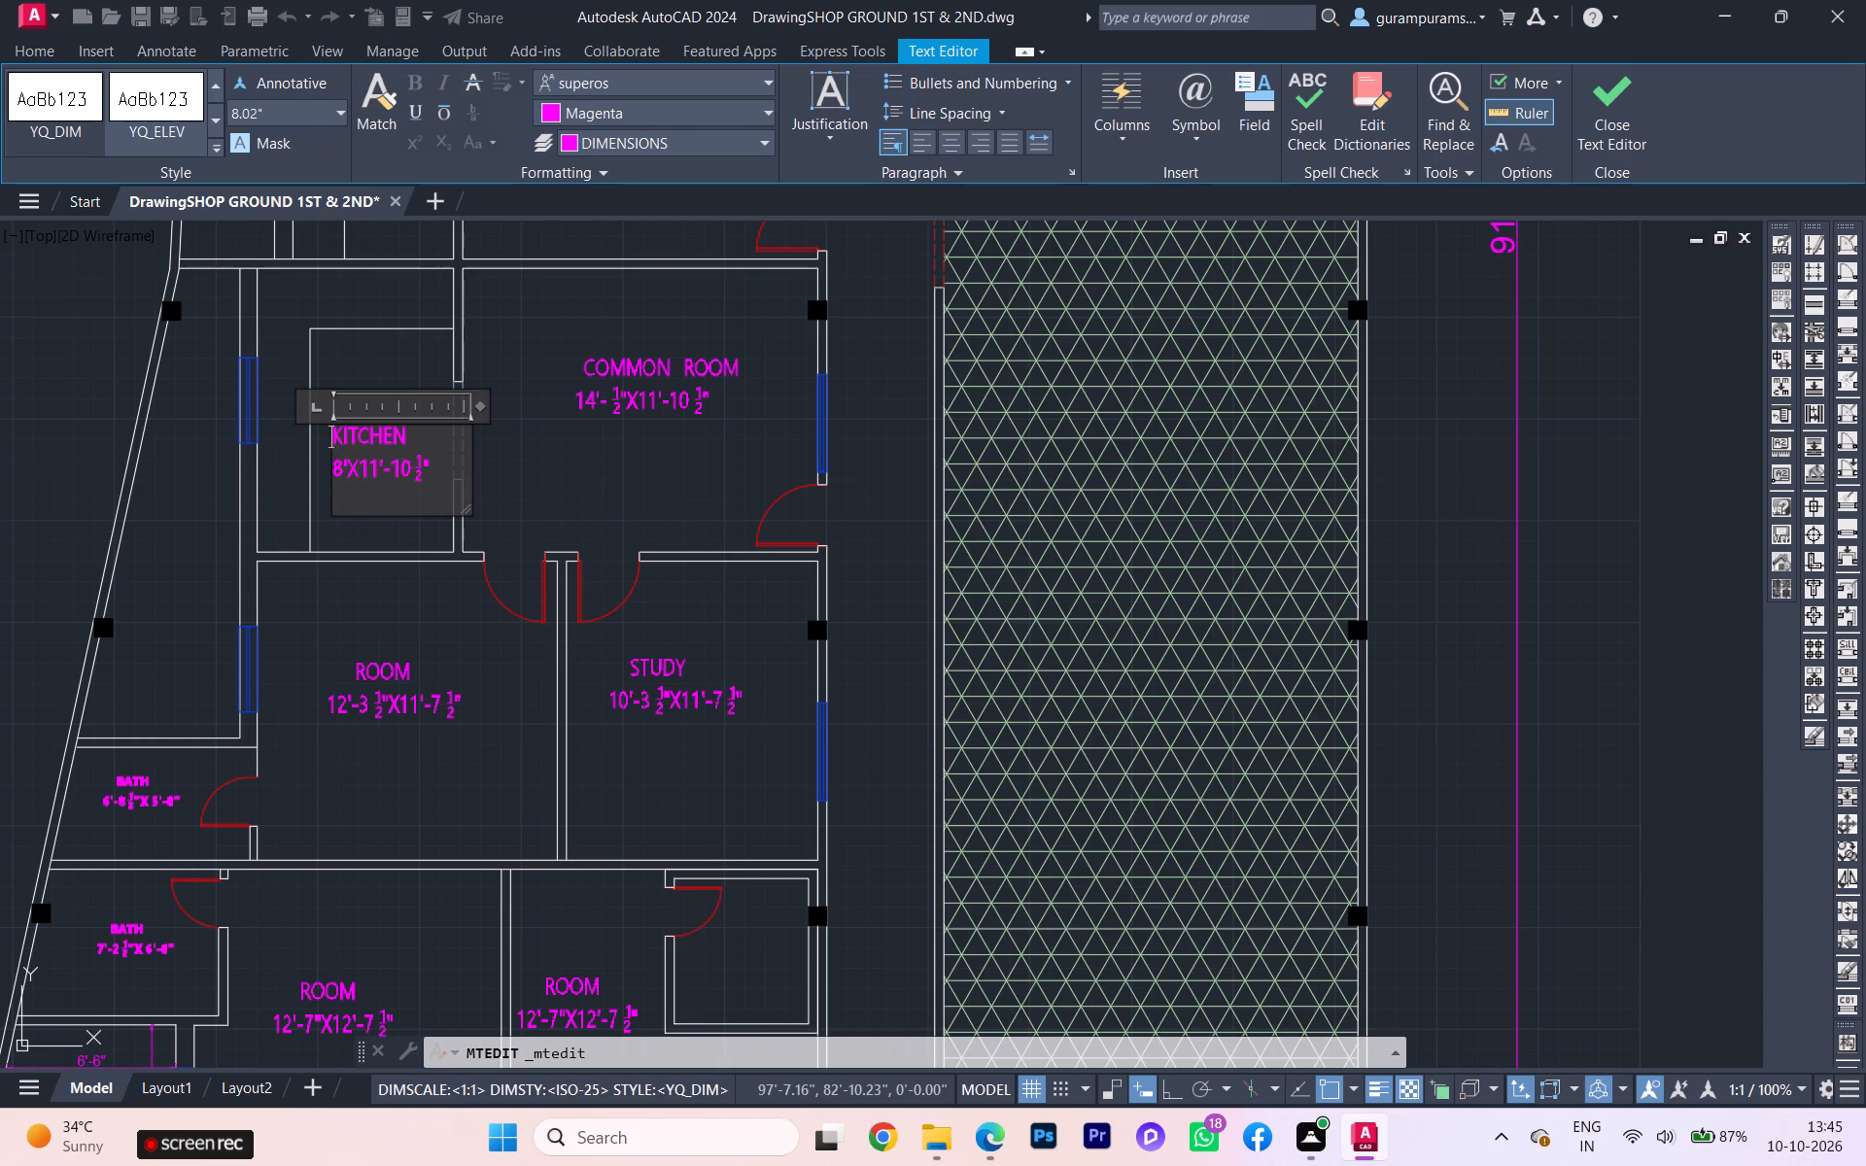
key("space")
left_click(335, 487)
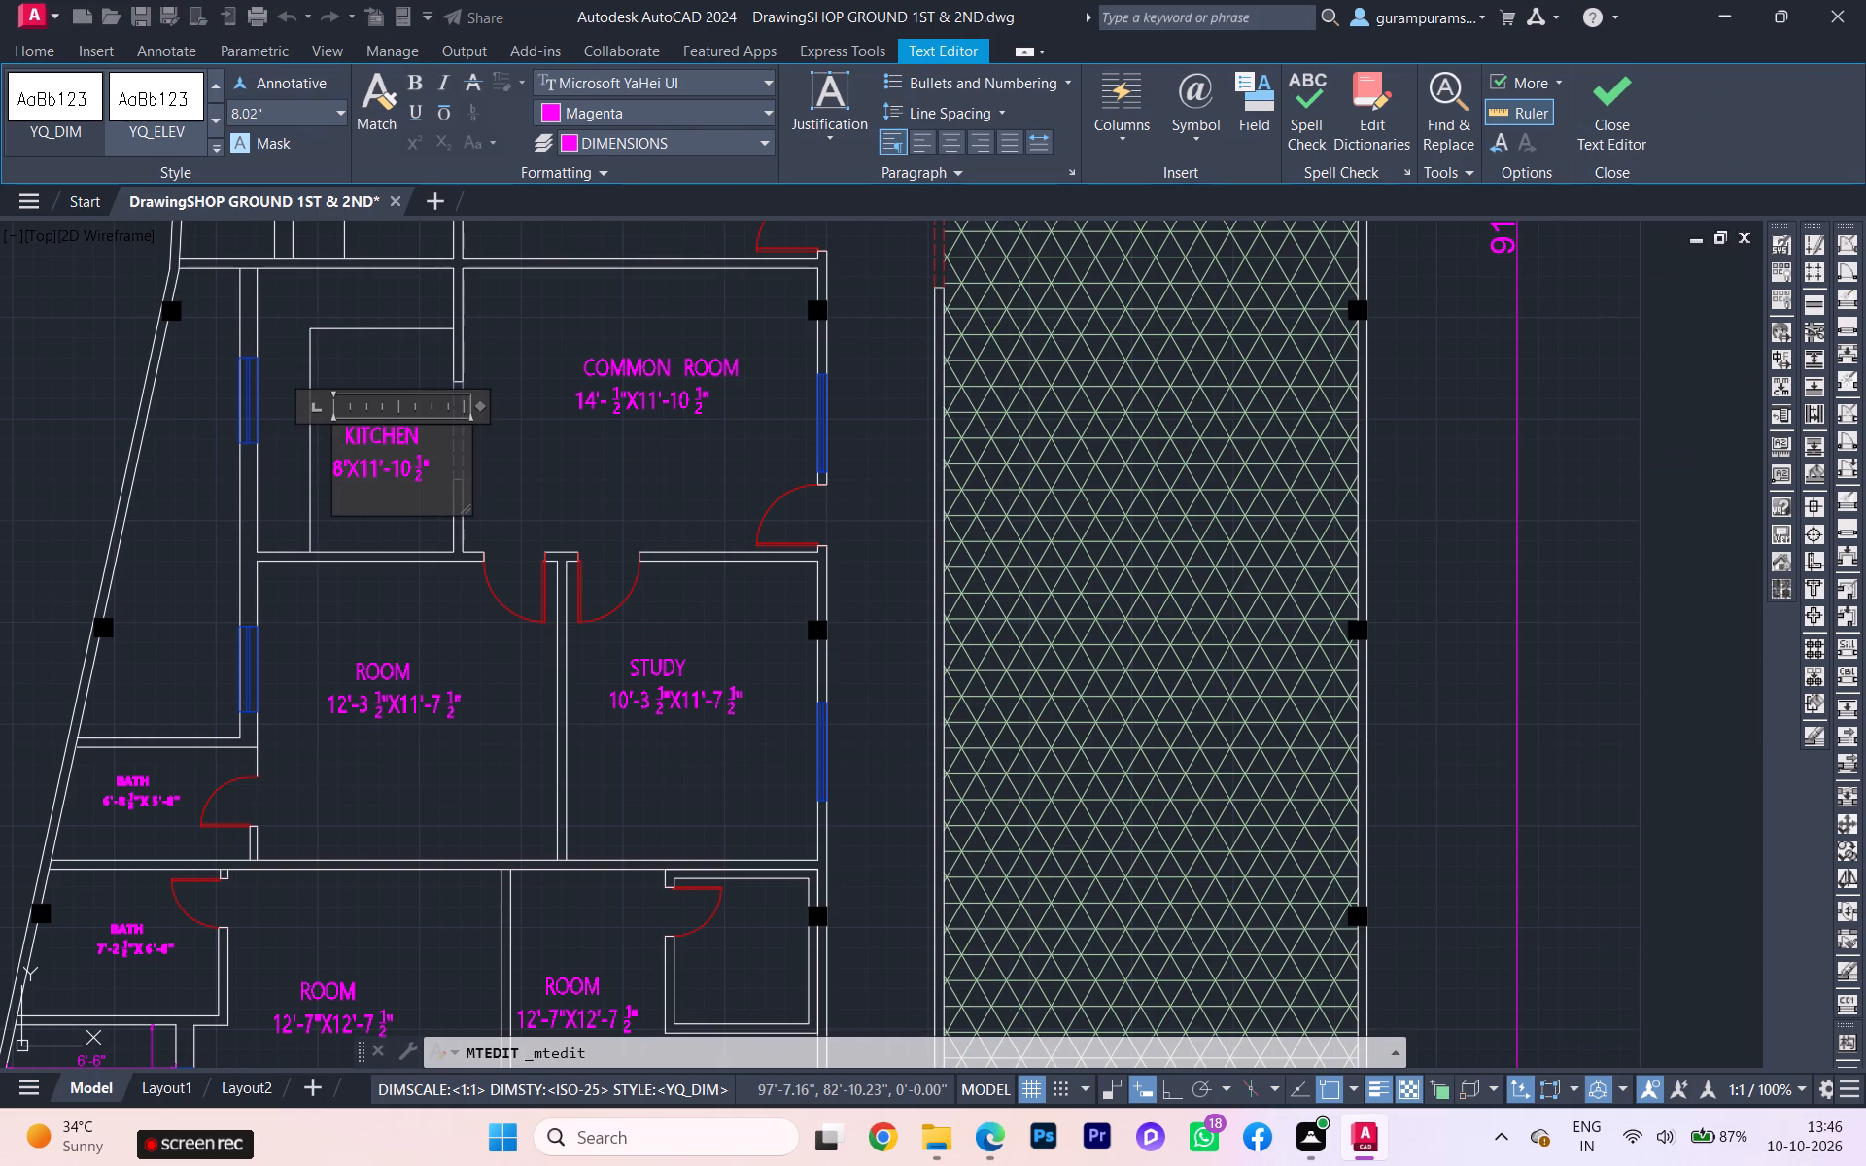
key("space")
key("space")
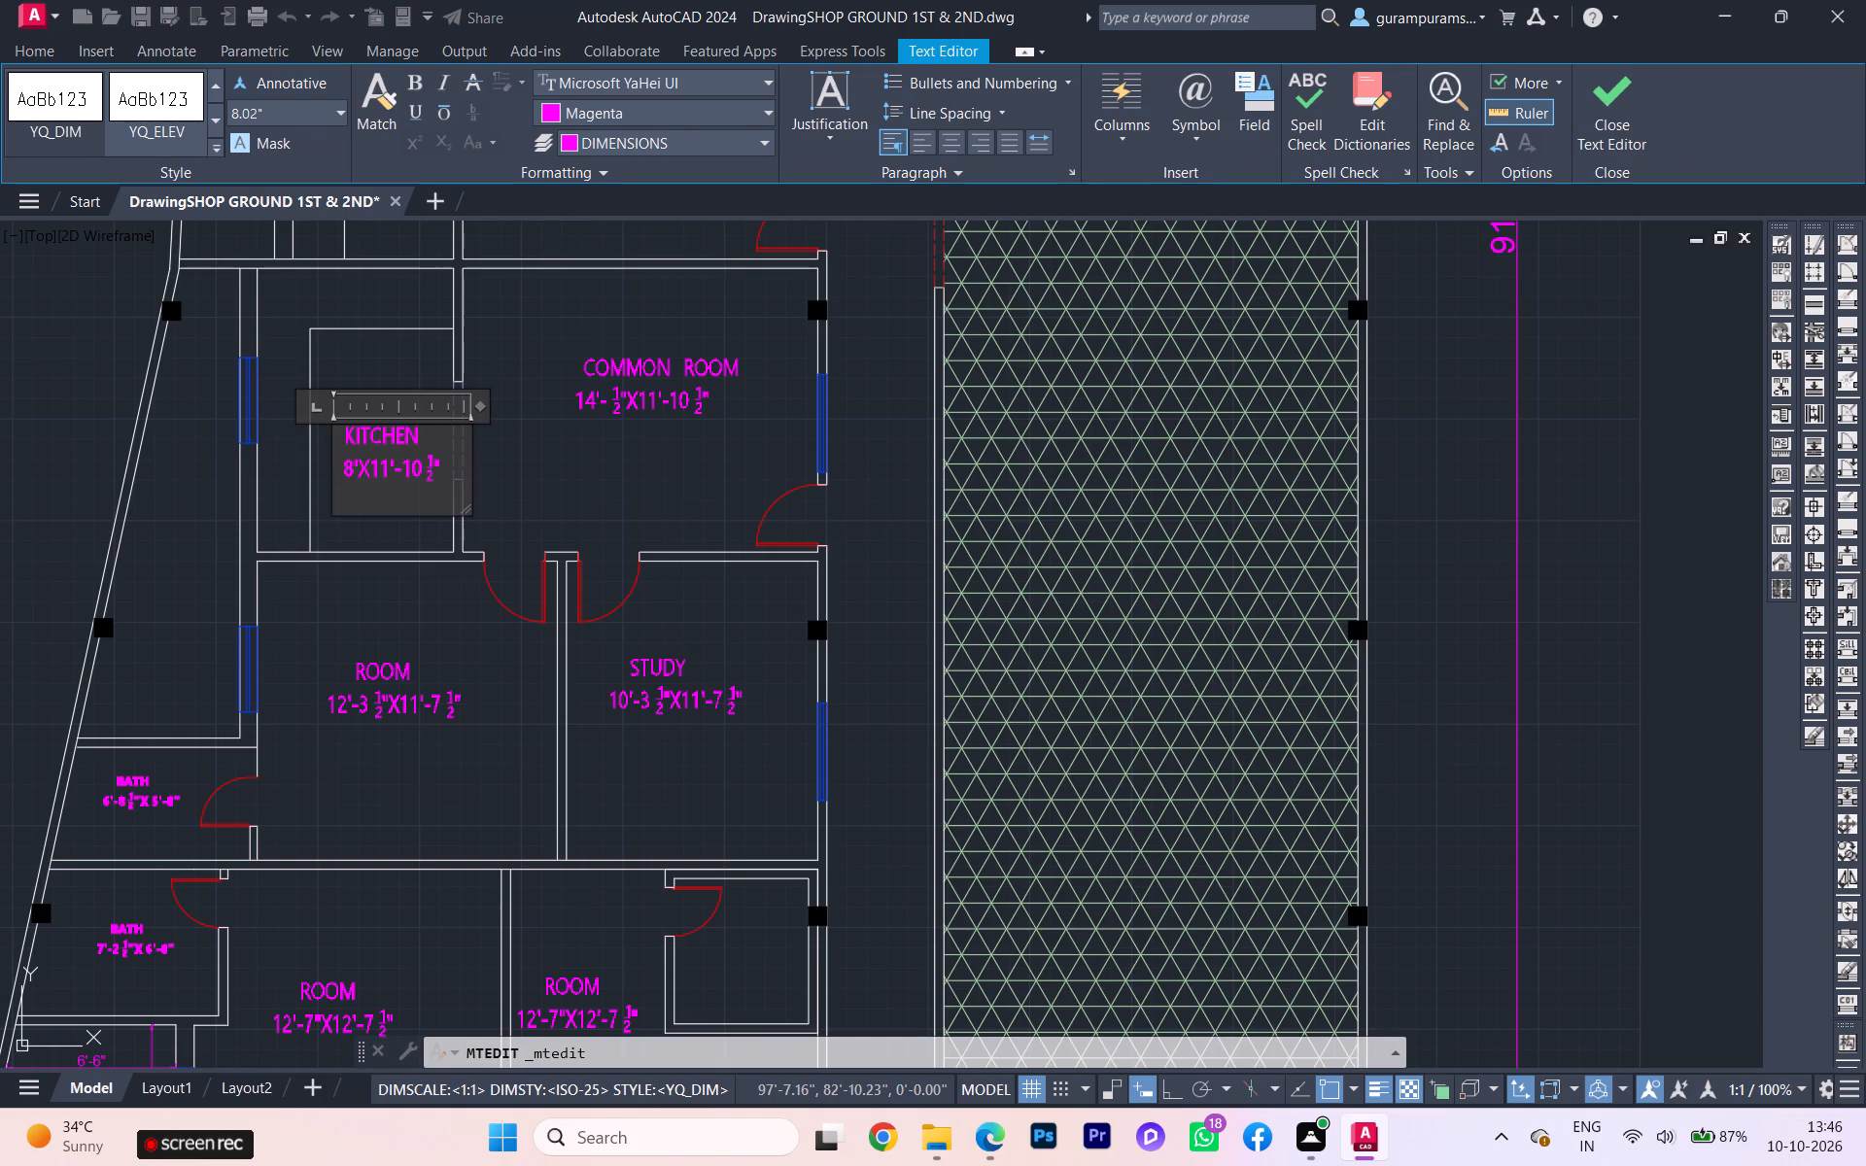
Finish editing the KITCHEN label and copy it into the kitchen above, beside the 14'-6 1/2" common room.
left_click(561, 506)
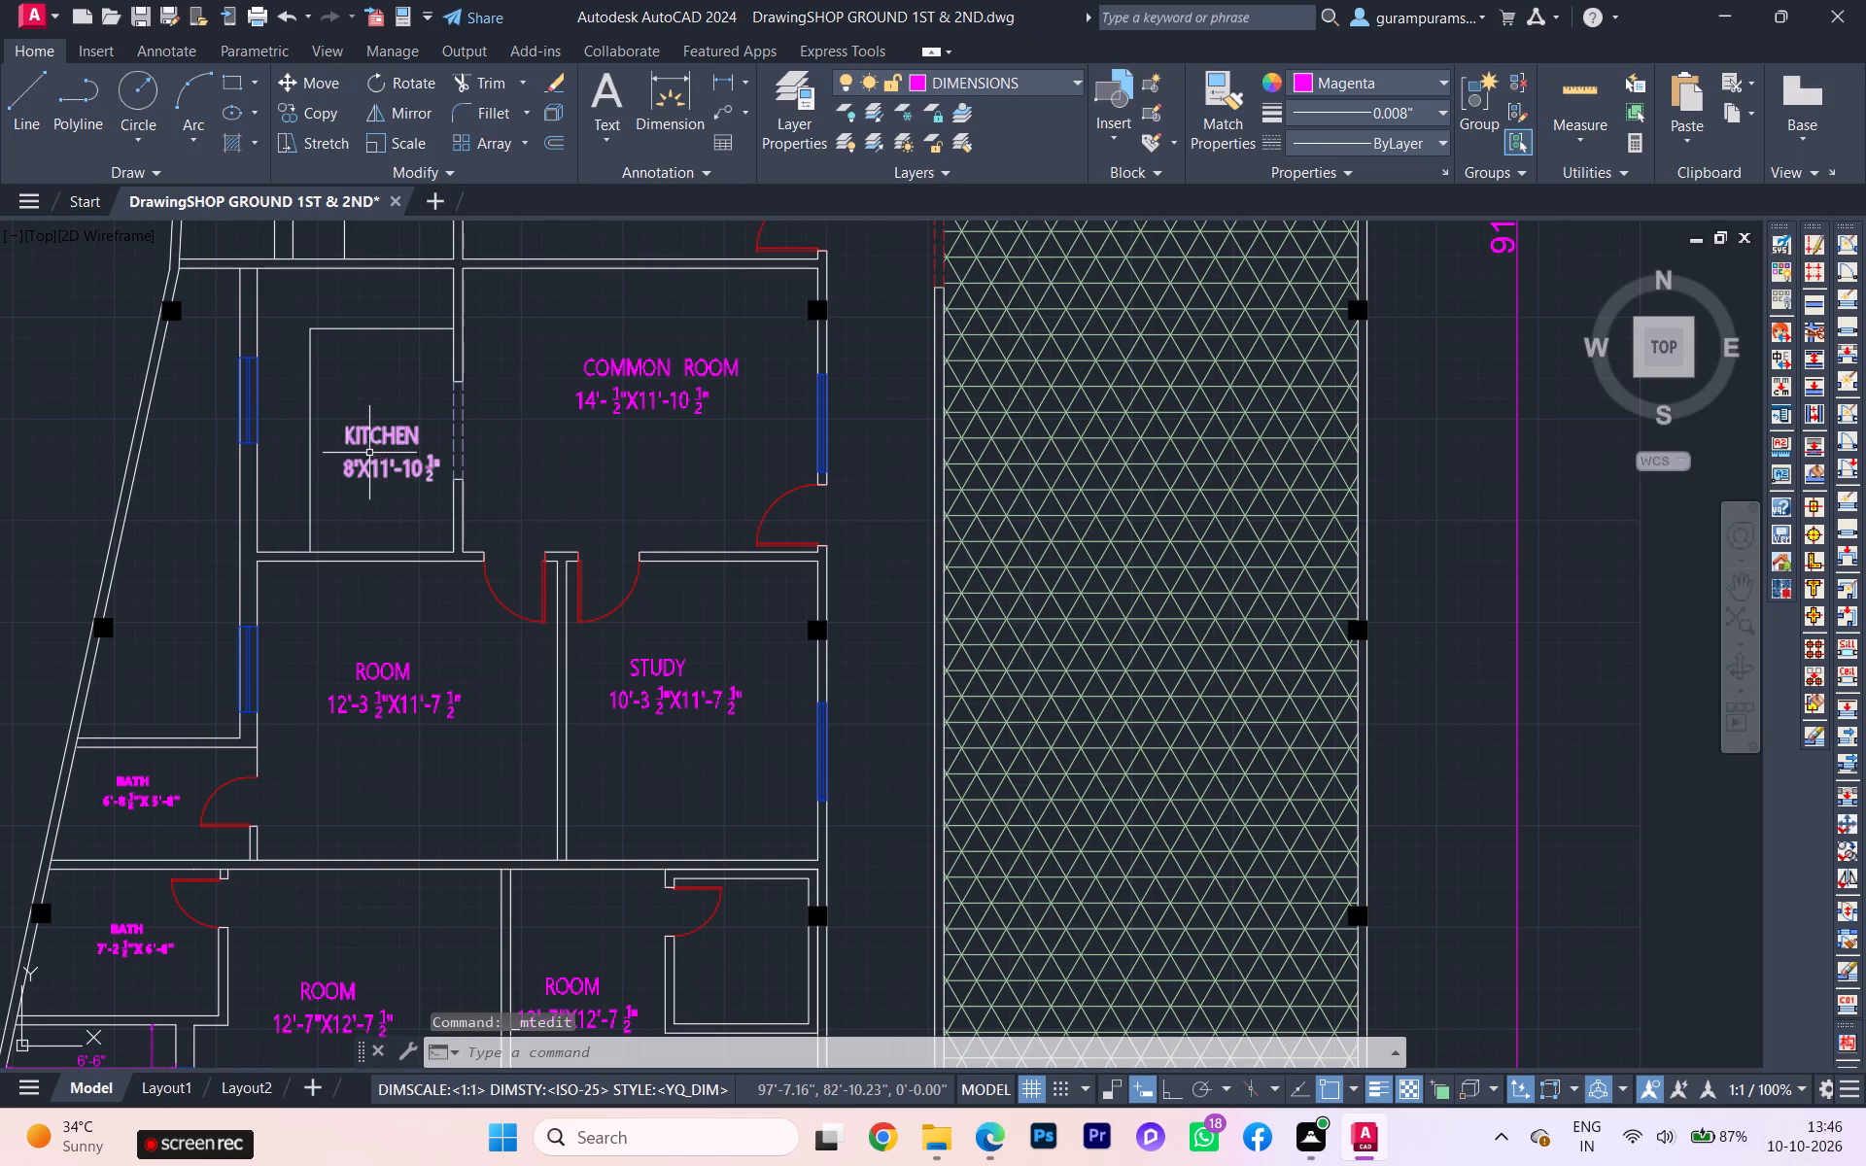
left_click(368, 439)
type("CO")
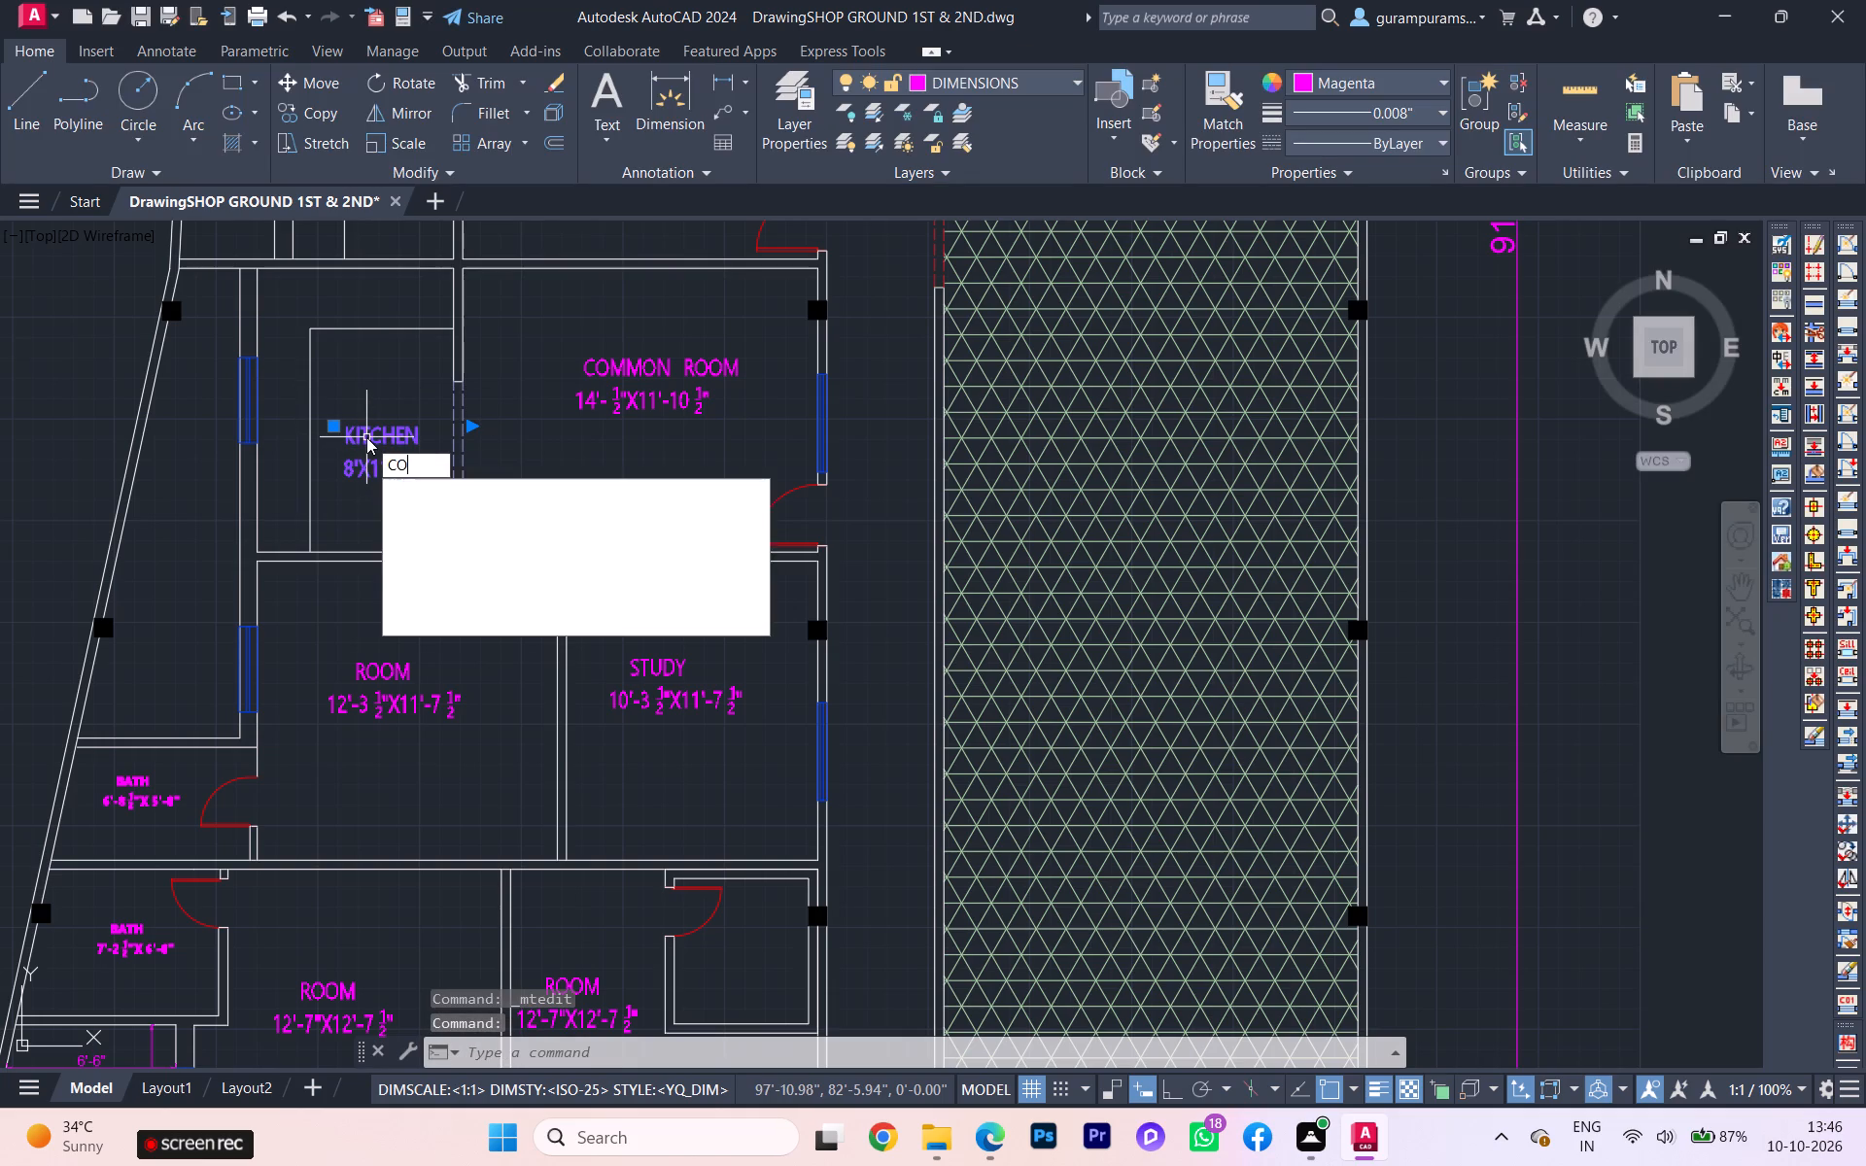
key("Return")
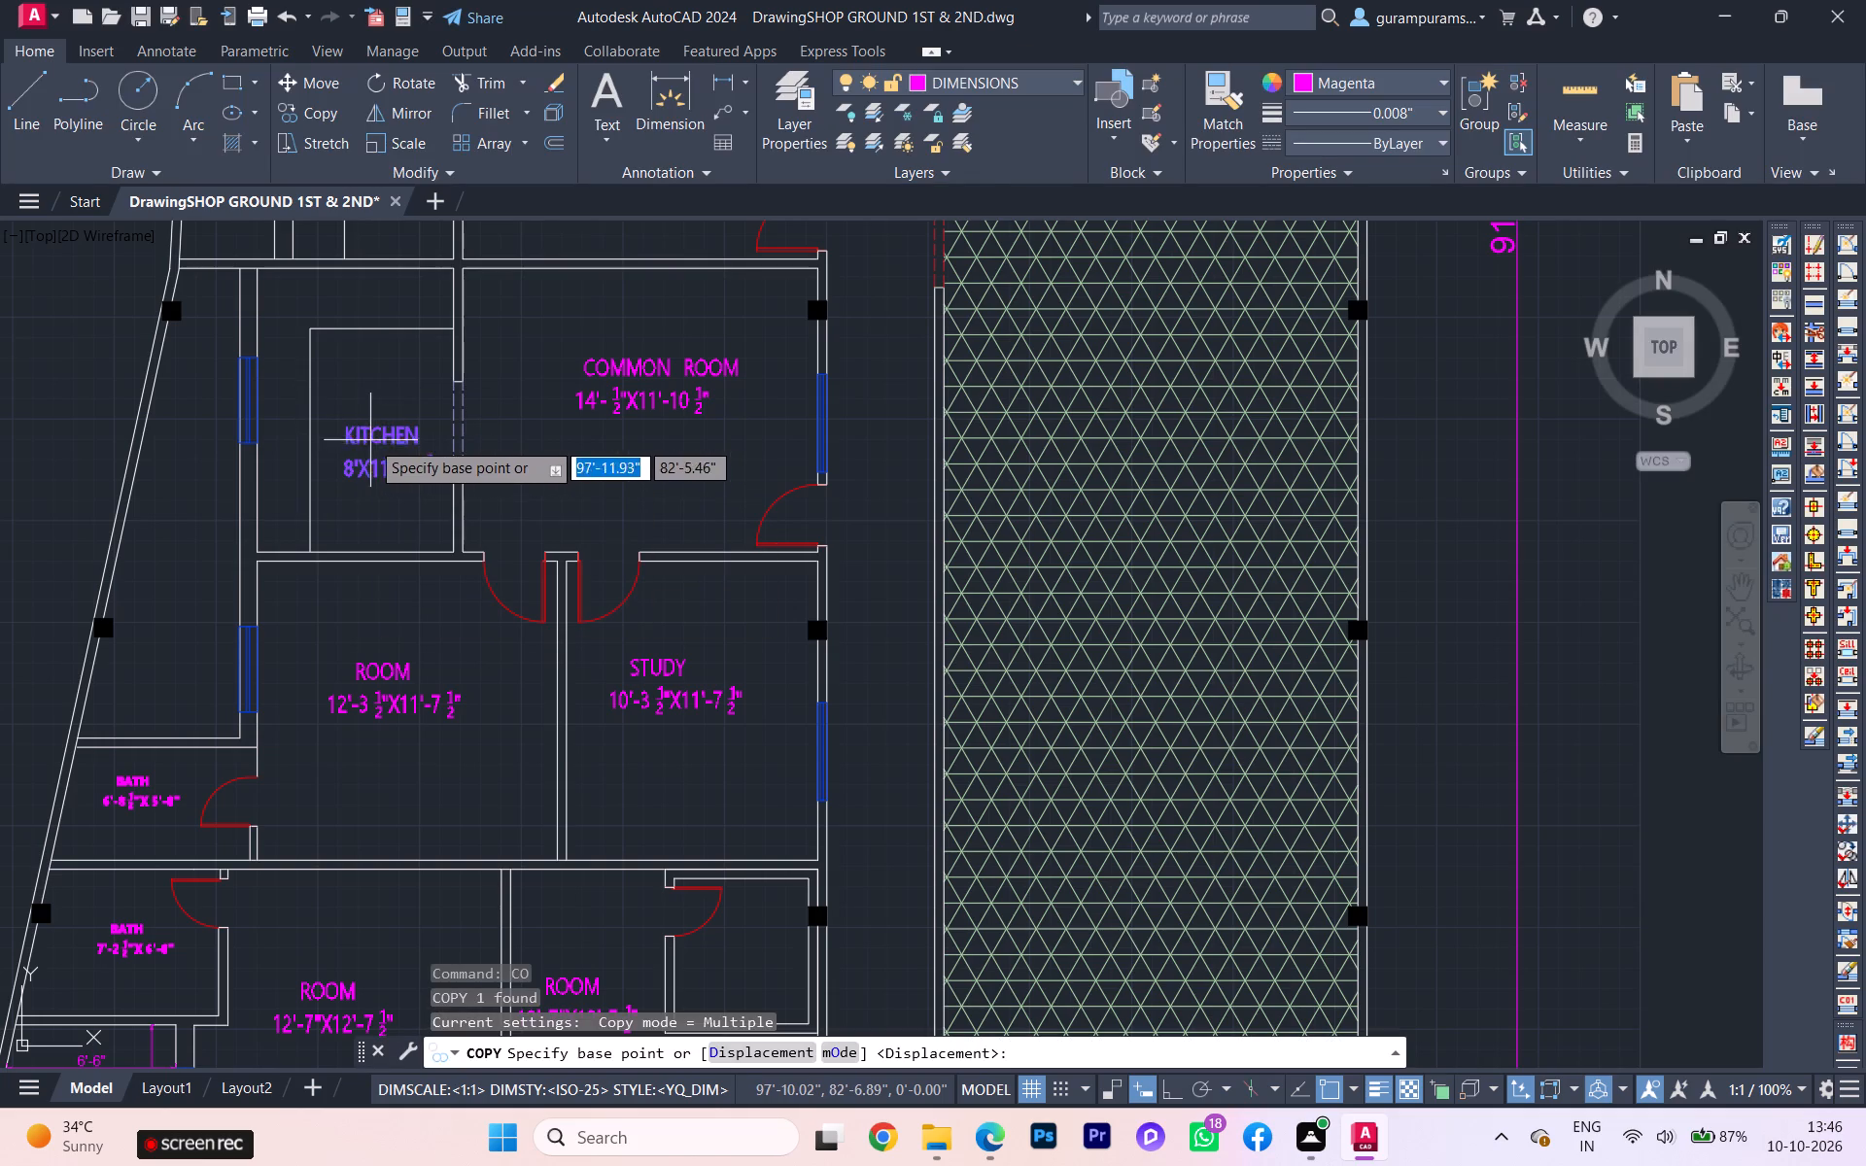
scroll(370, 440, "down", 1)
middle_click(370, 440)
scroll(379, 443, "up", 1)
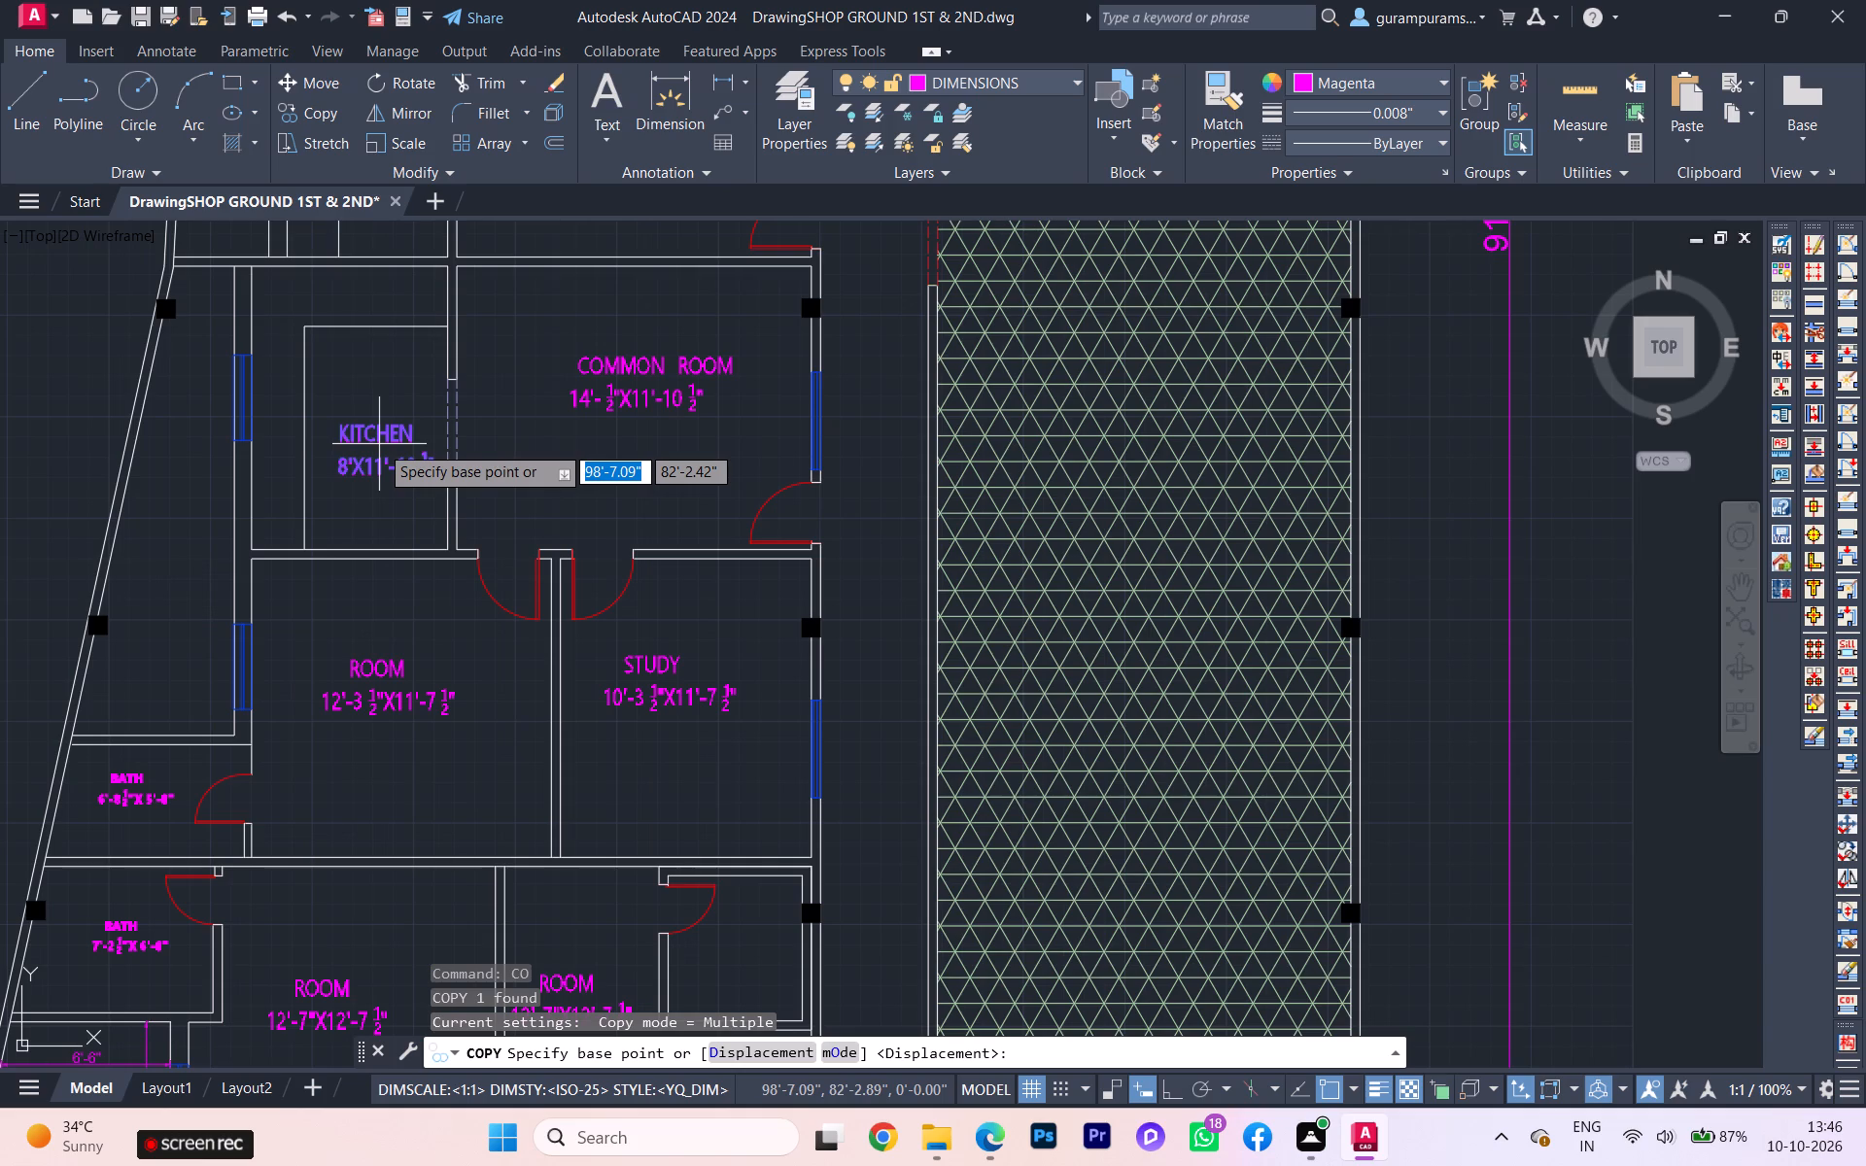
scroll(381, 439, "up", 3)
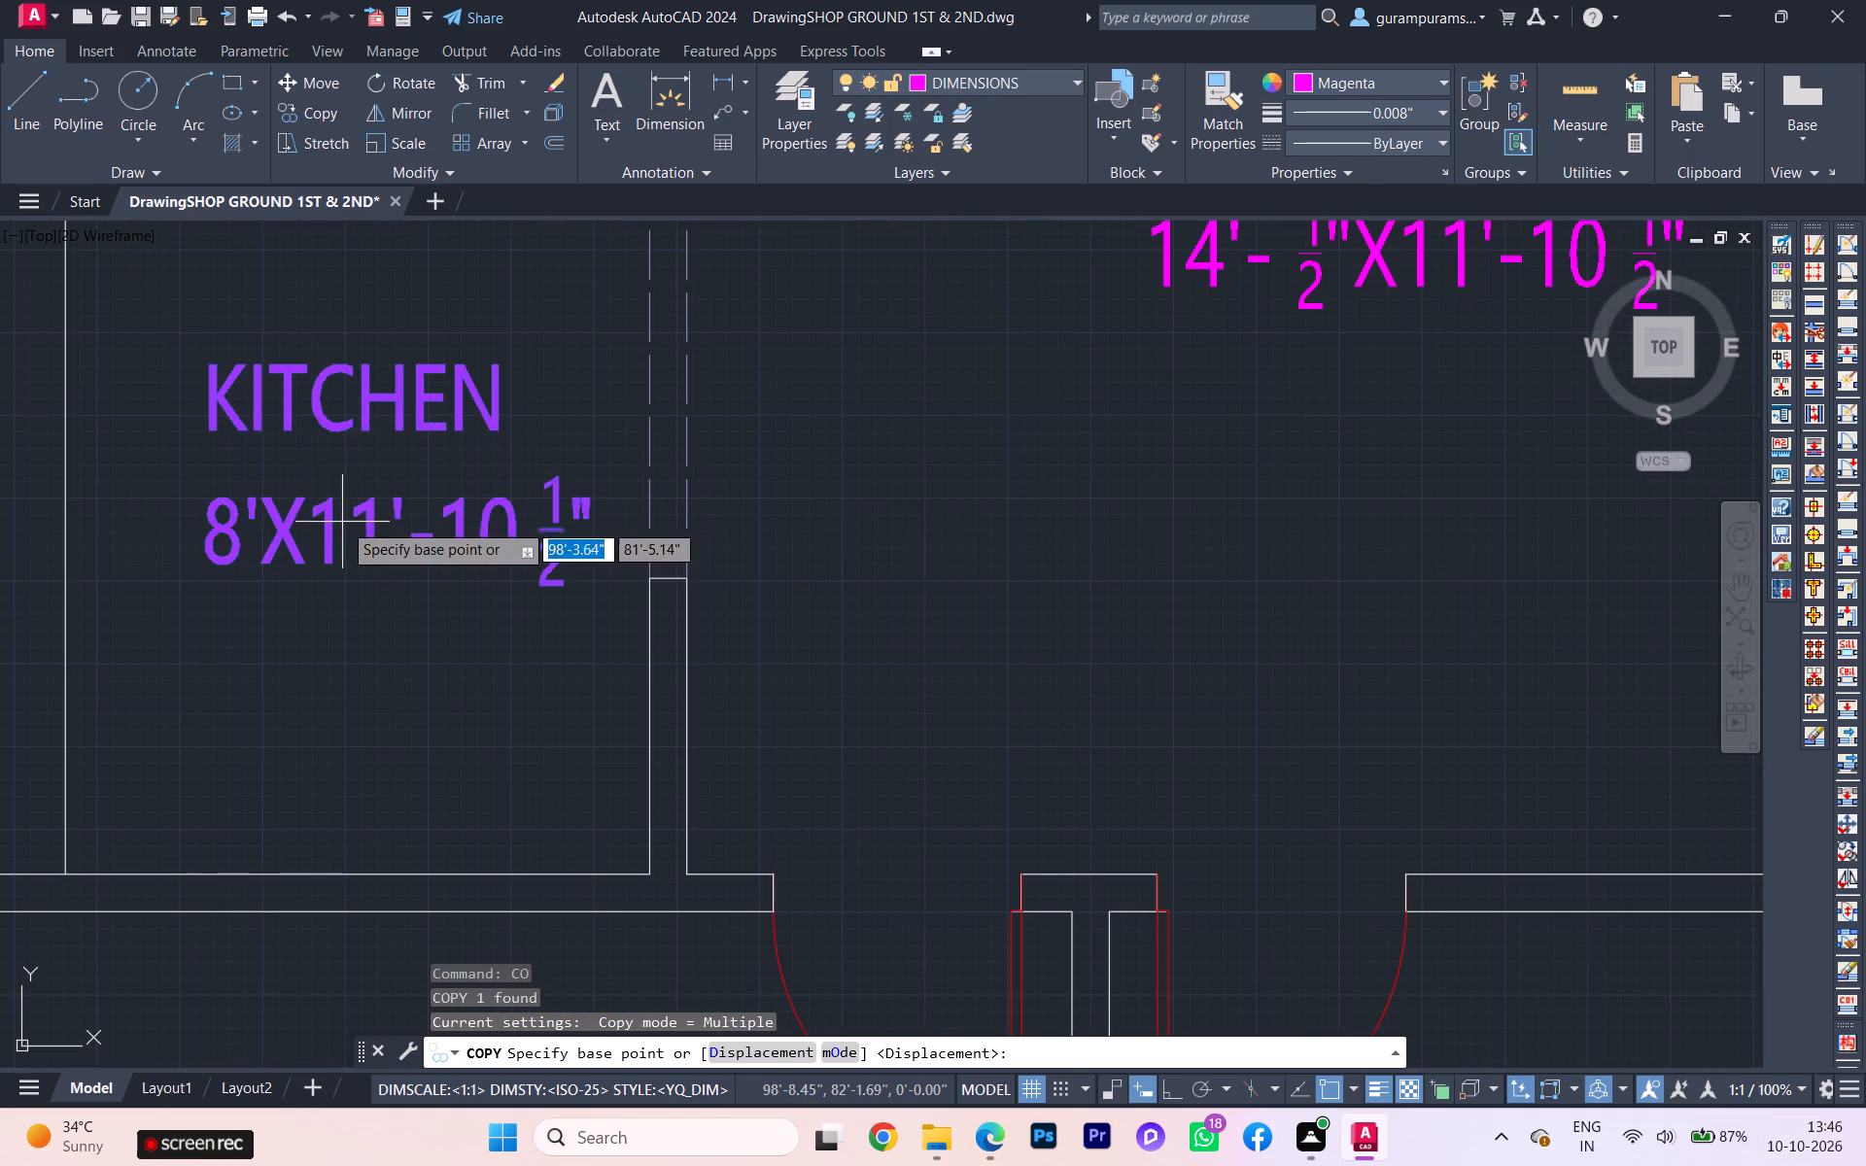
left_click(339, 523)
scroll(343, 455, "down", 5)
scroll(377, 417, "up", 2)
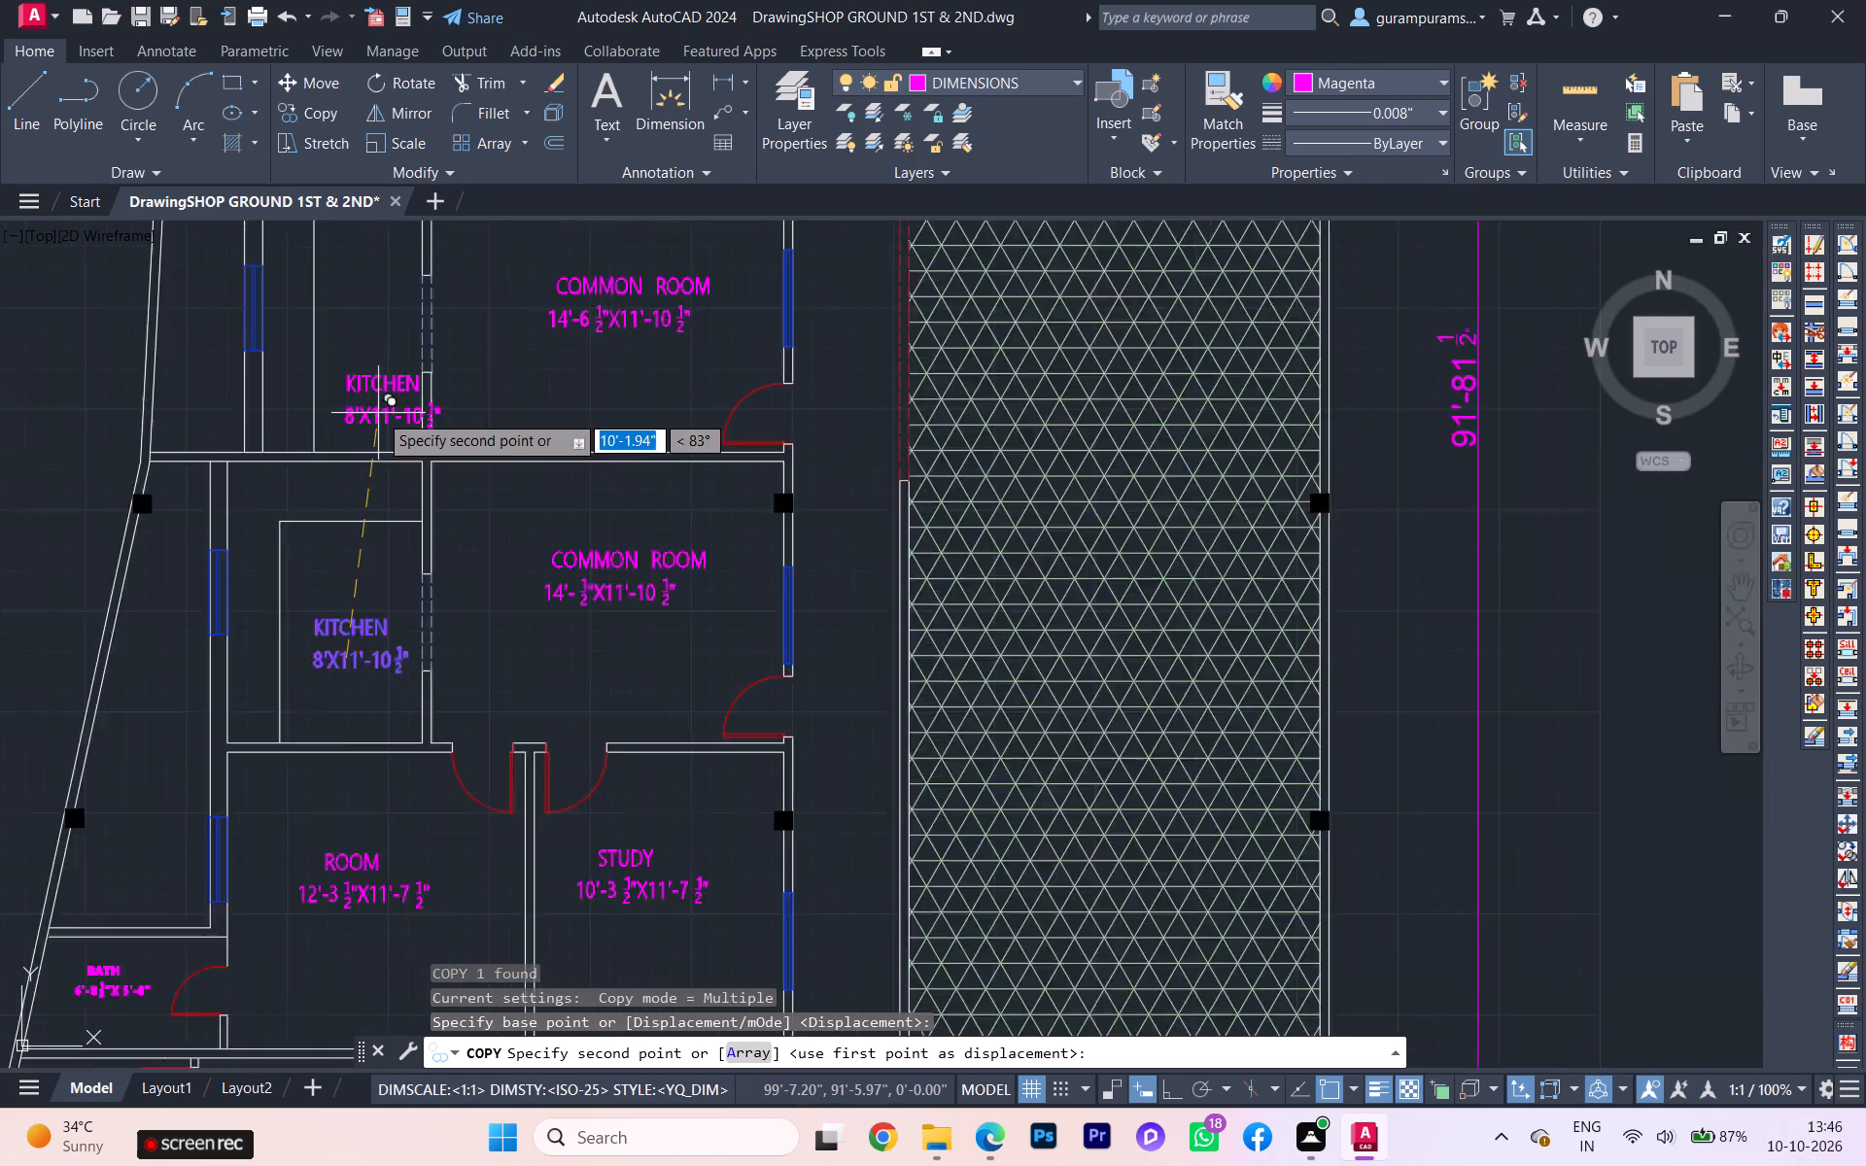
scroll(378, 413, "up", 2)
left_click(309, 326)
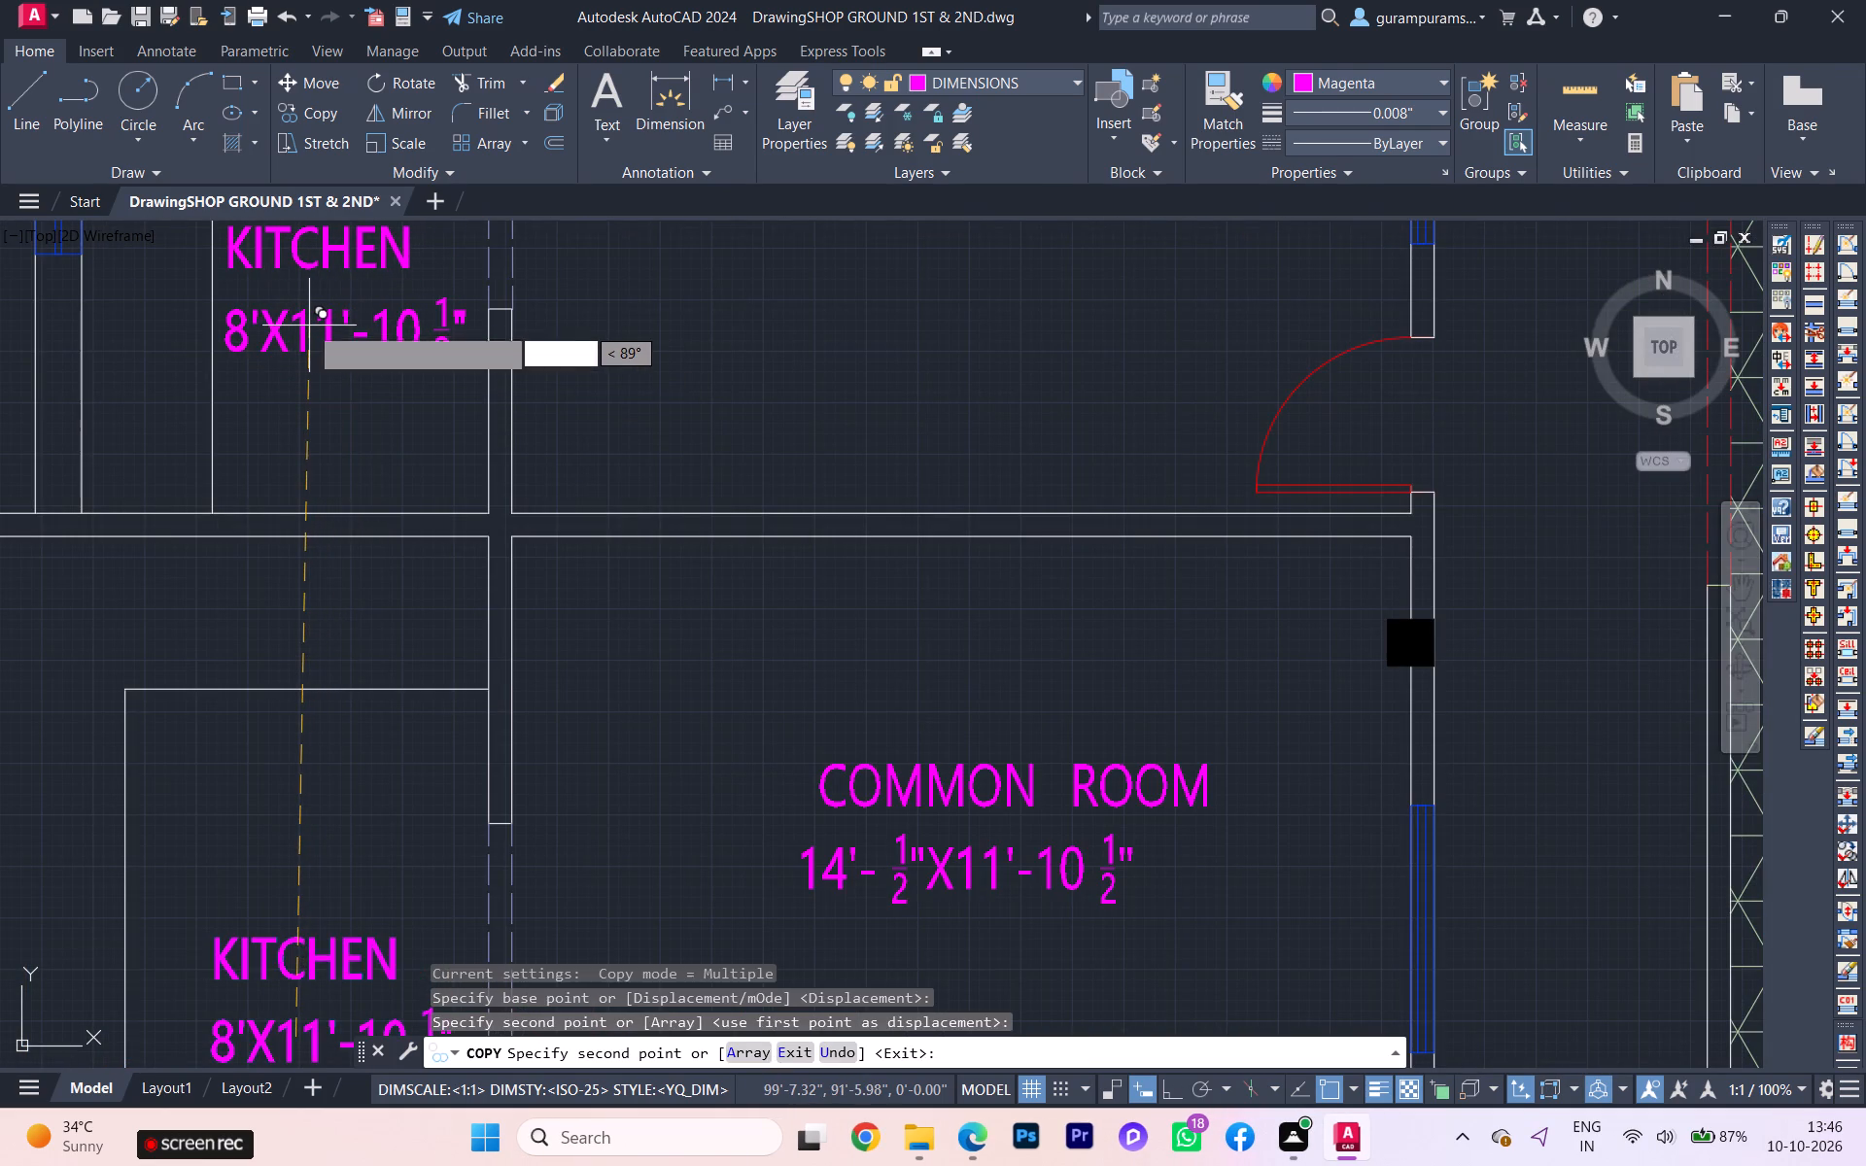
Place another copy of the KITCHEN label in the topmost kitchen, beside the 19'-11" common room.
scroll(278, 412, "down", 3)
scroll(234, 626, "down", 1)
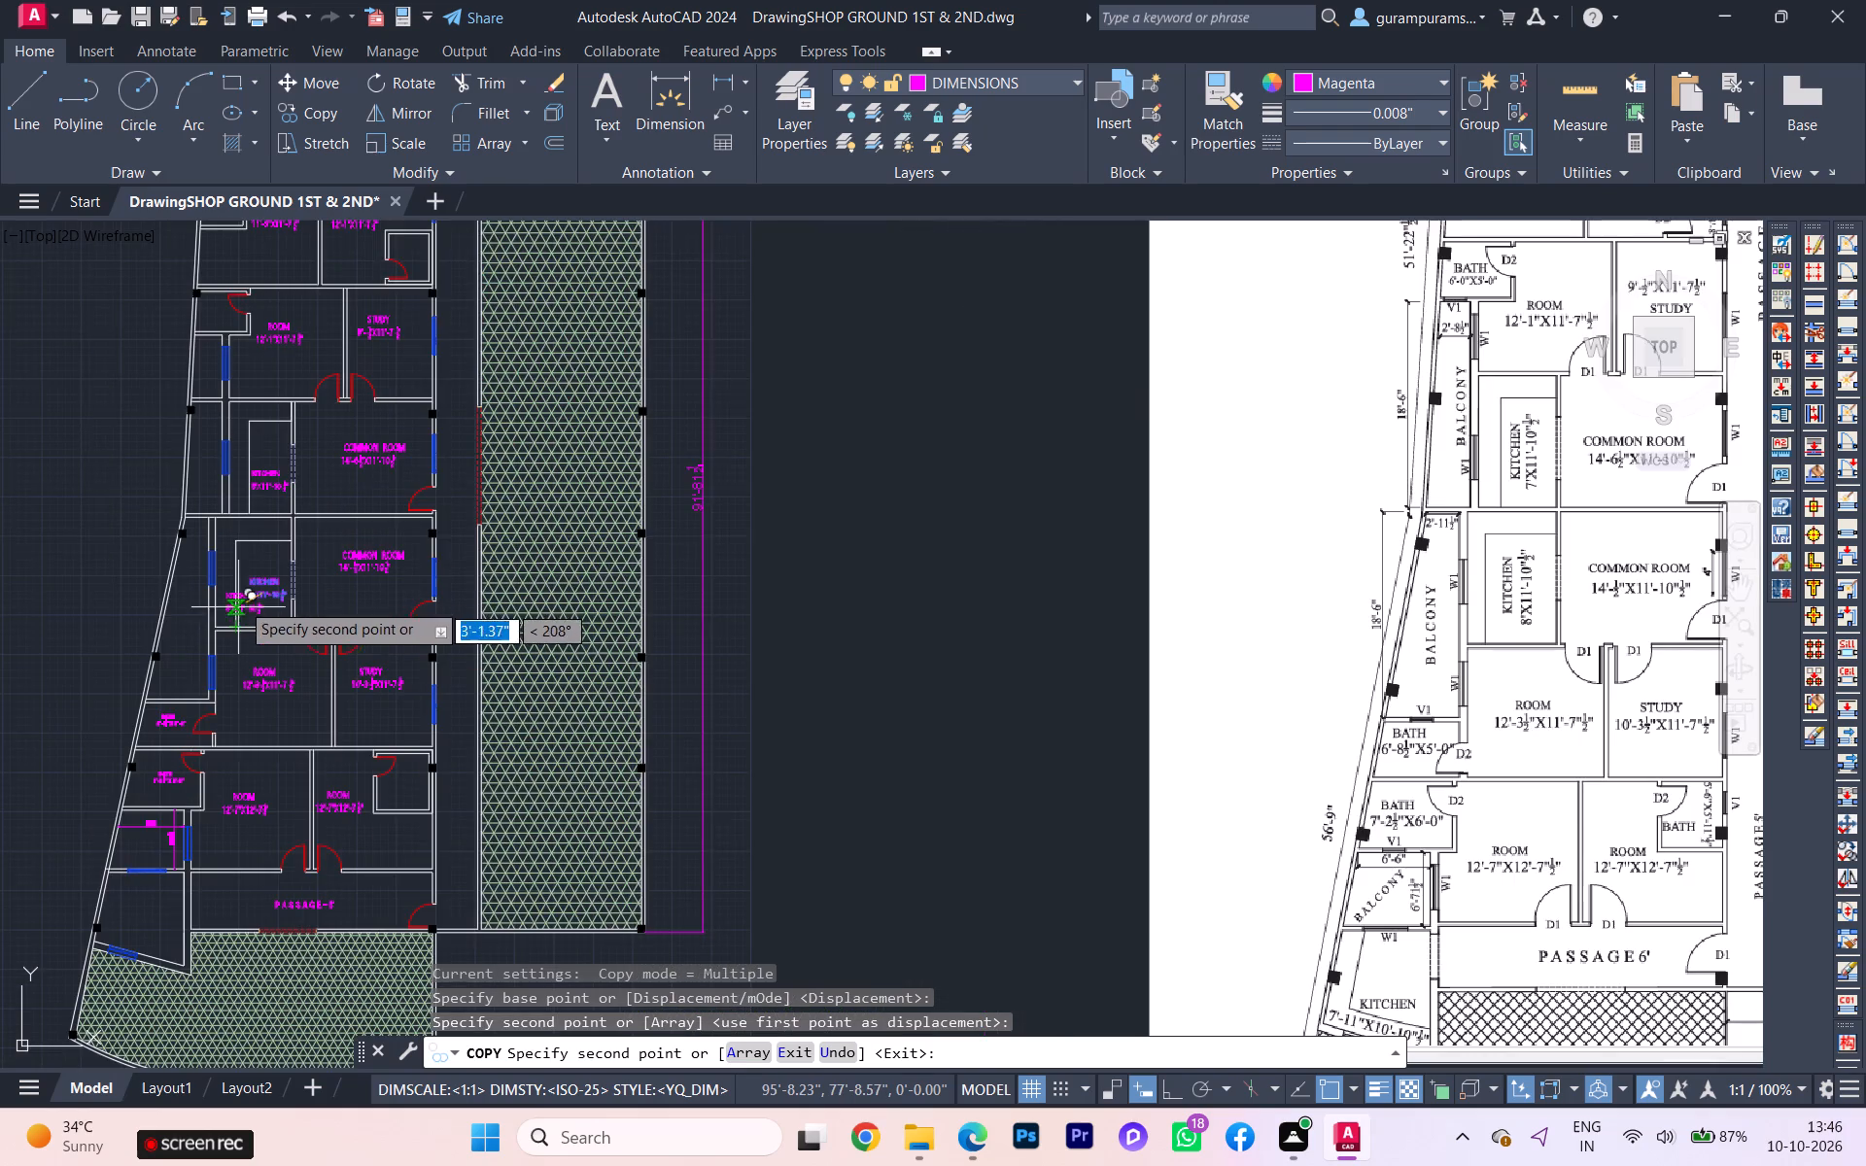
scroll(243, 601, "down", 1)
scroll(267, 314, "up", 4)
scroll(250, 326, "down", 3)
middle_click_drag(249, 357, 247, 384)
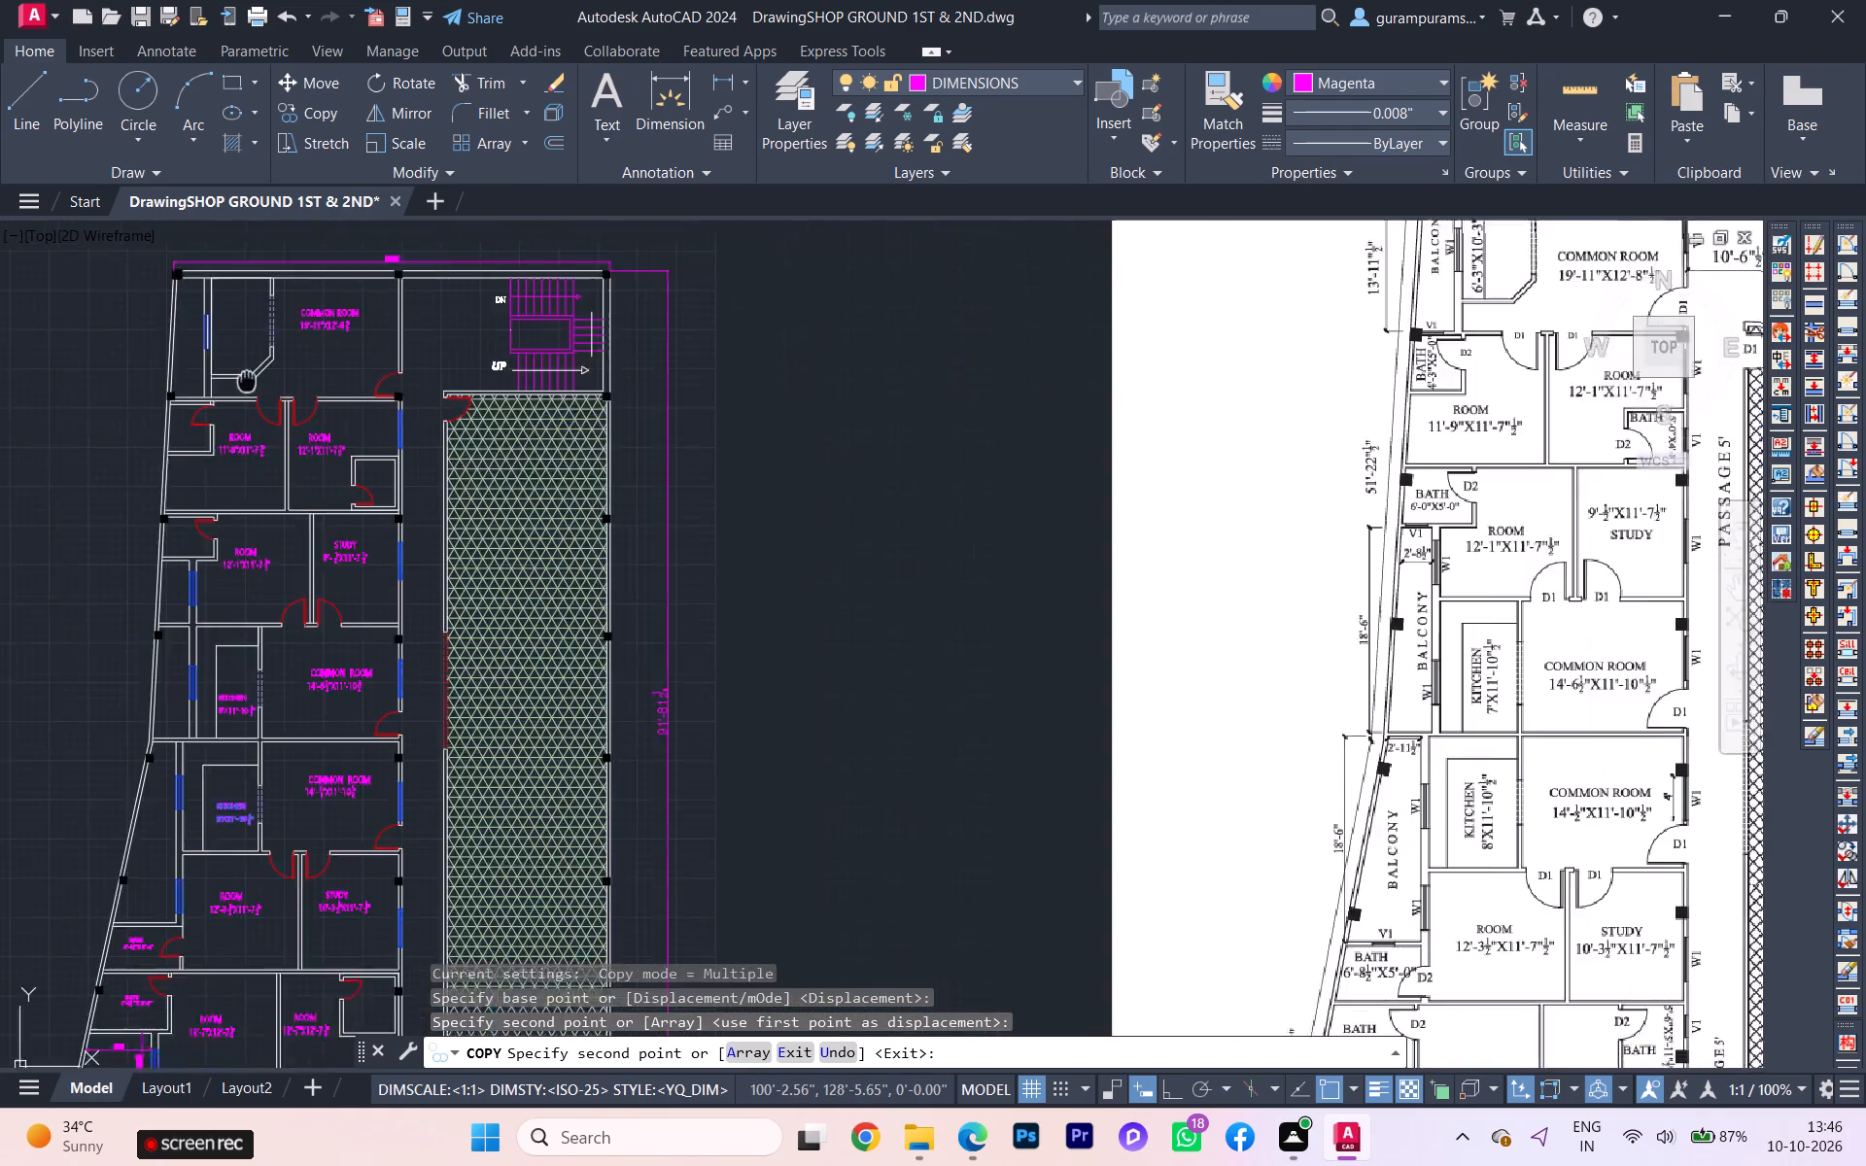
middle_click_drag(247, 384, 276, 534)
scroll(259, 487, "up", 4)
left_click(266, 456)
scroll(268, 462, "down", 1)
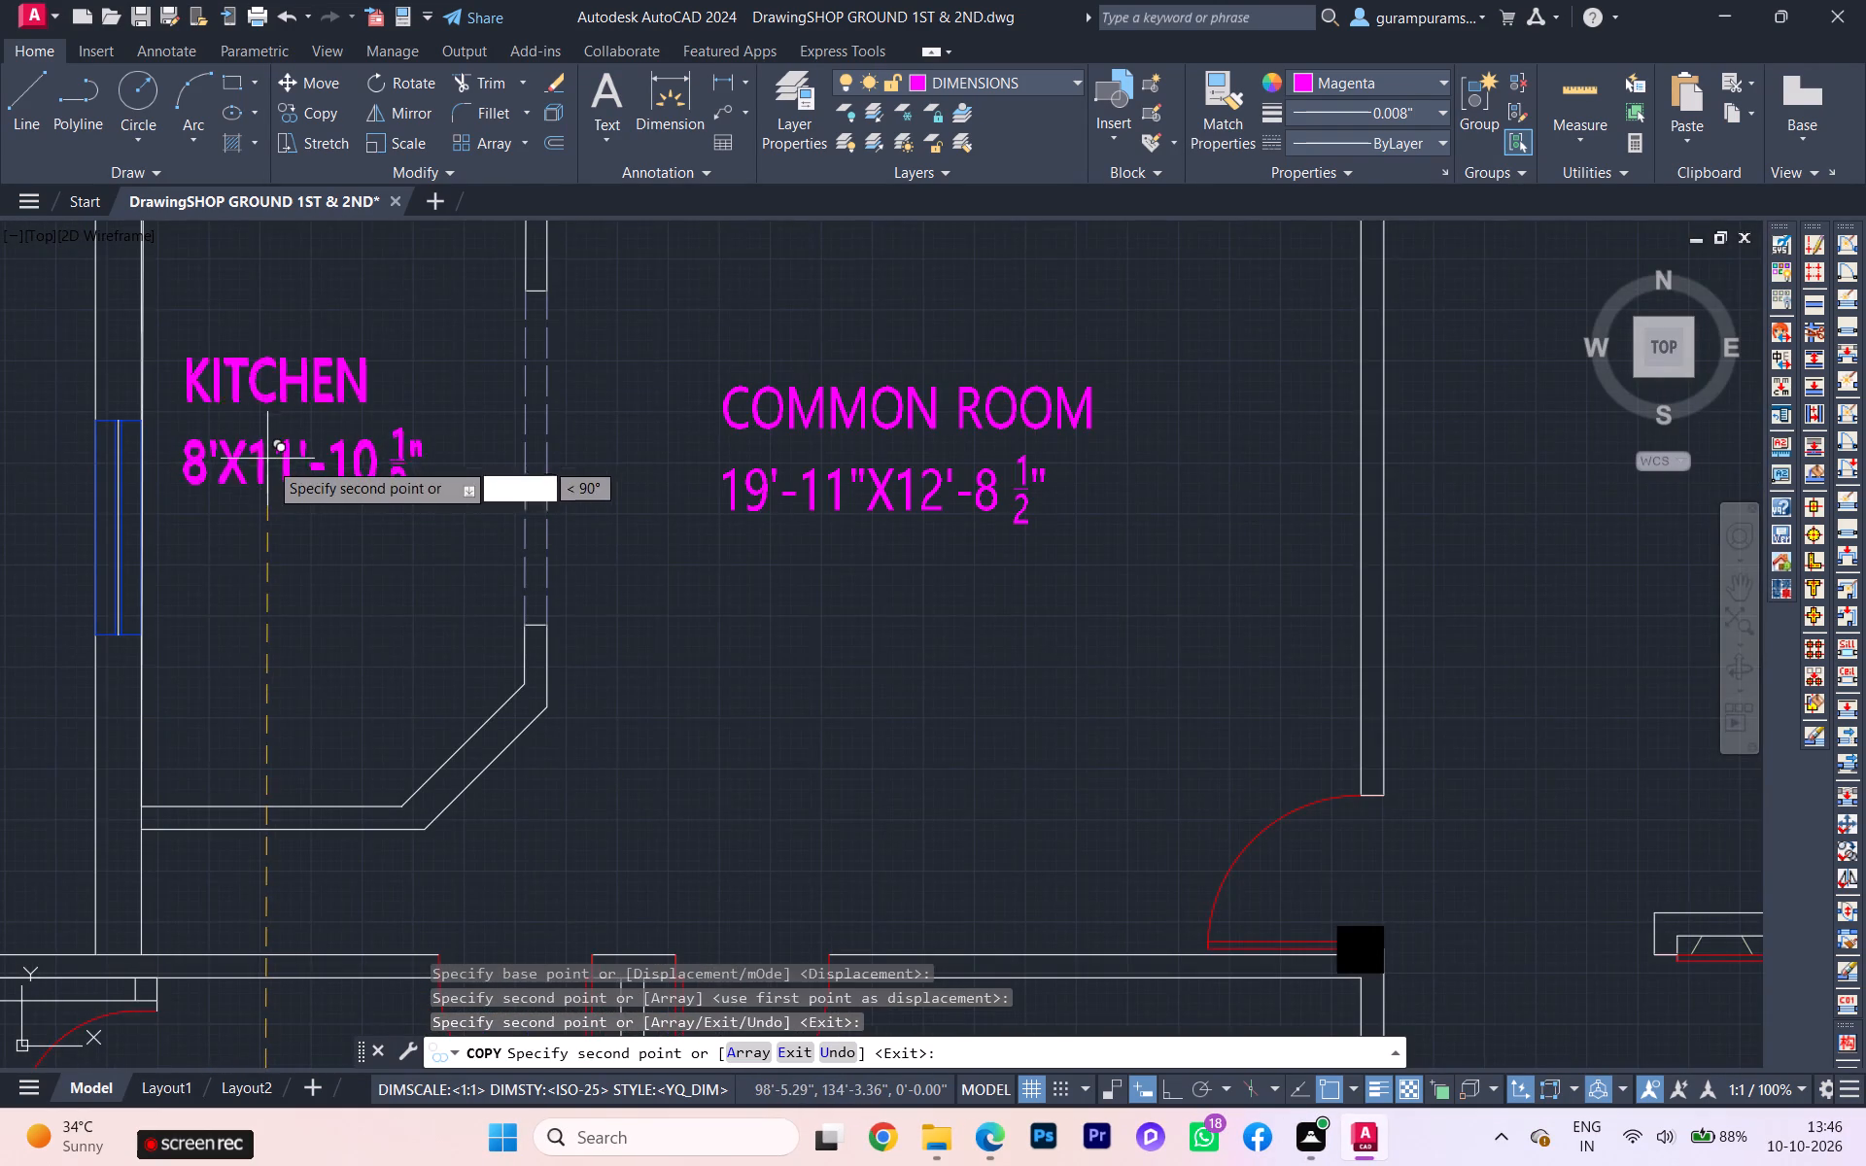
Place copies of the KITCHEN label in the two small baths beside the 11'-9" room and the 12'-1" room below it.
scroll(268, 463, "down", 3)
scroll(275, 572, "down", 1)
middle_click_drag(271, 572, 296, 398)
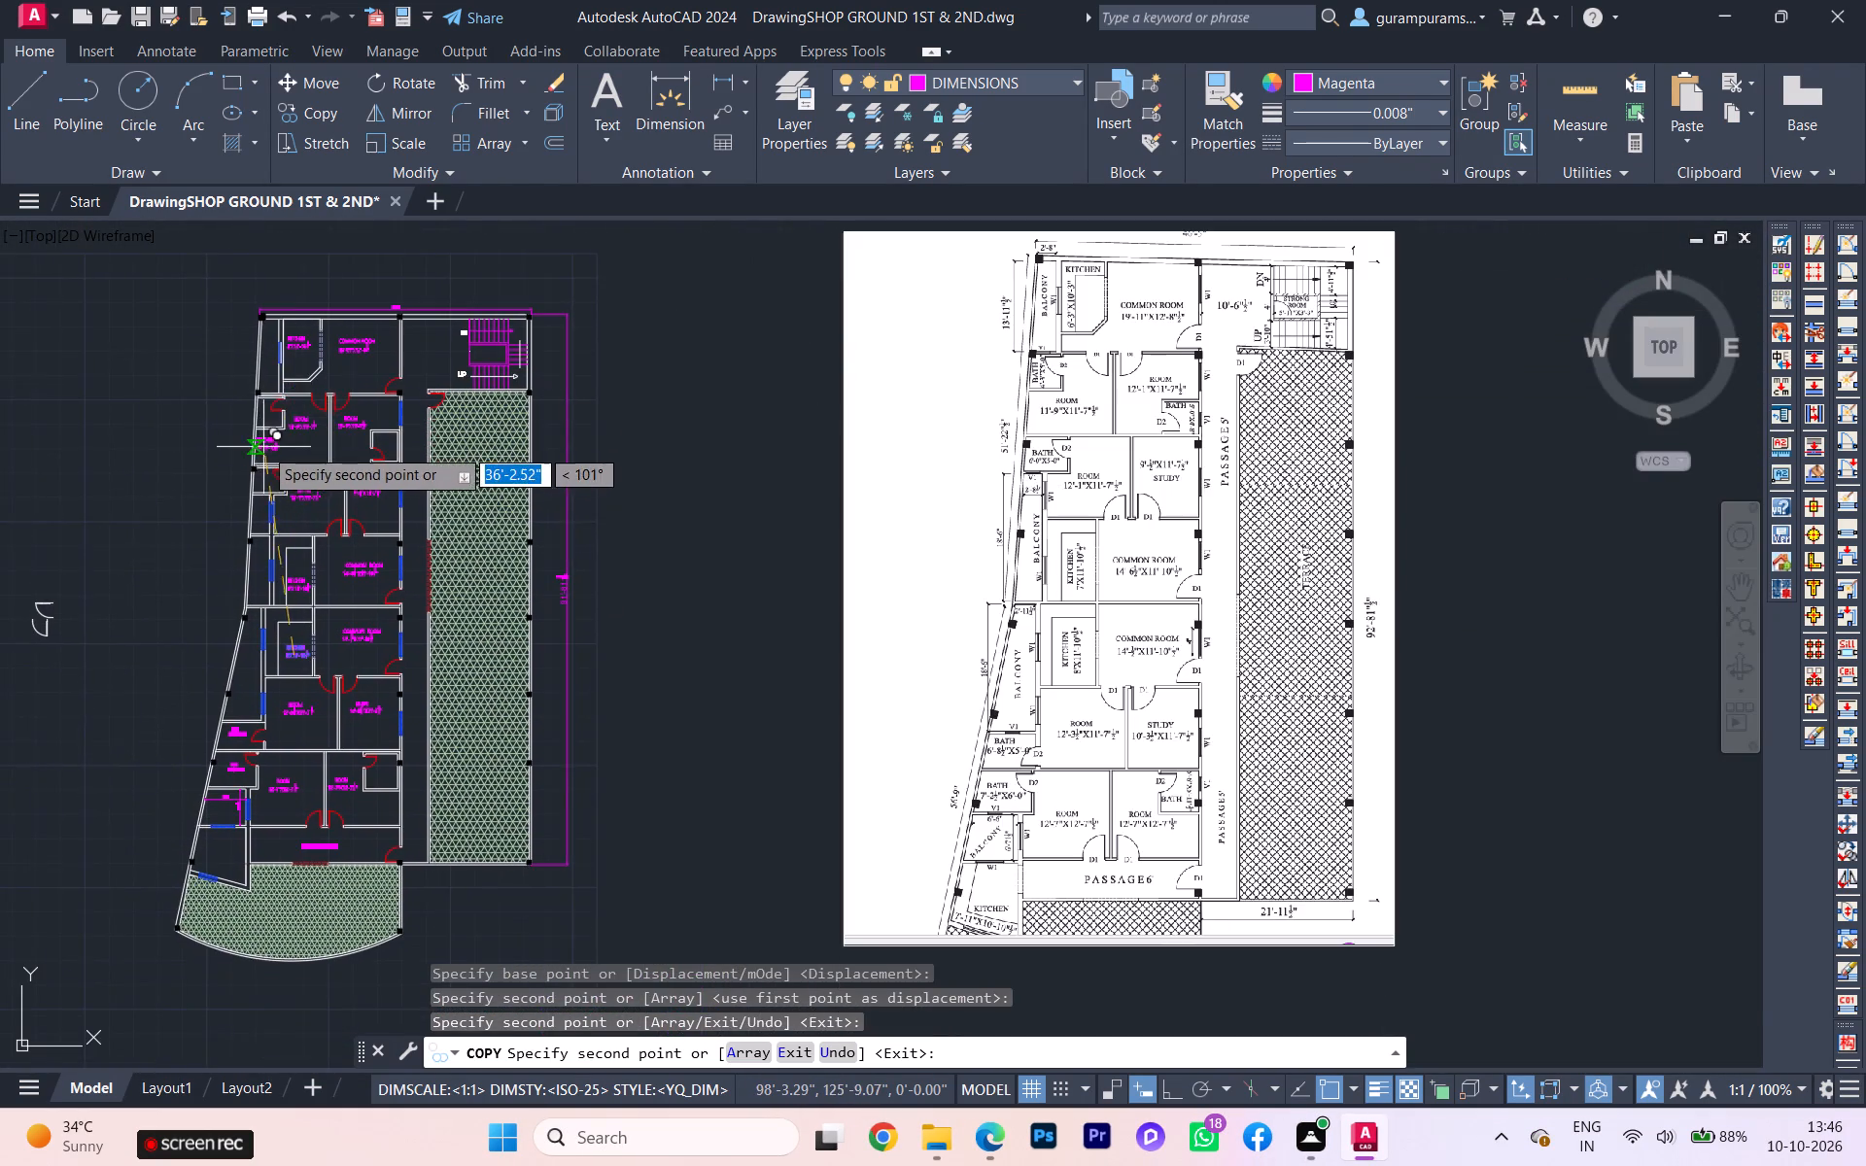
scroll(263, 447, "up", 1)
scroll(169, 469, "down", 2)
scroll(781, 473, "up", 2)
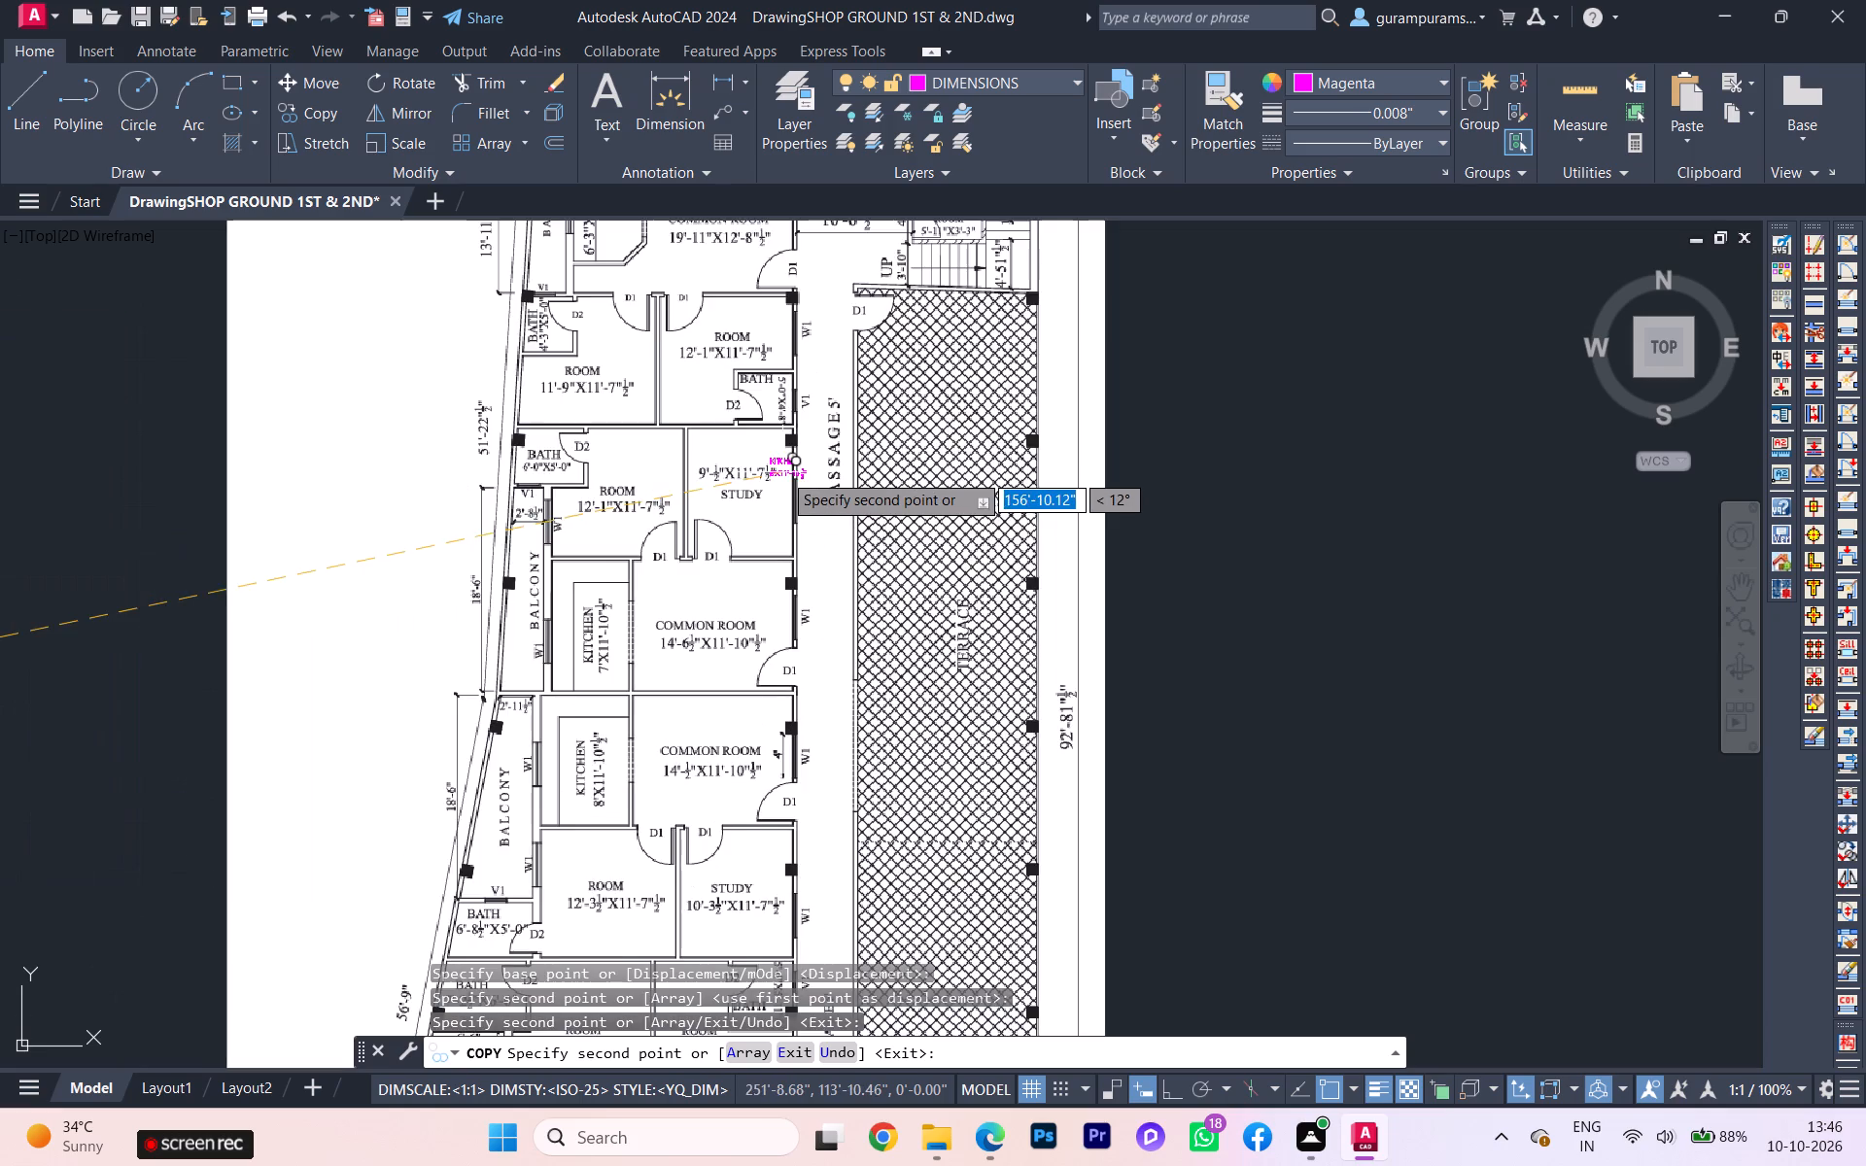
scroll(778, 489, "down", 1)
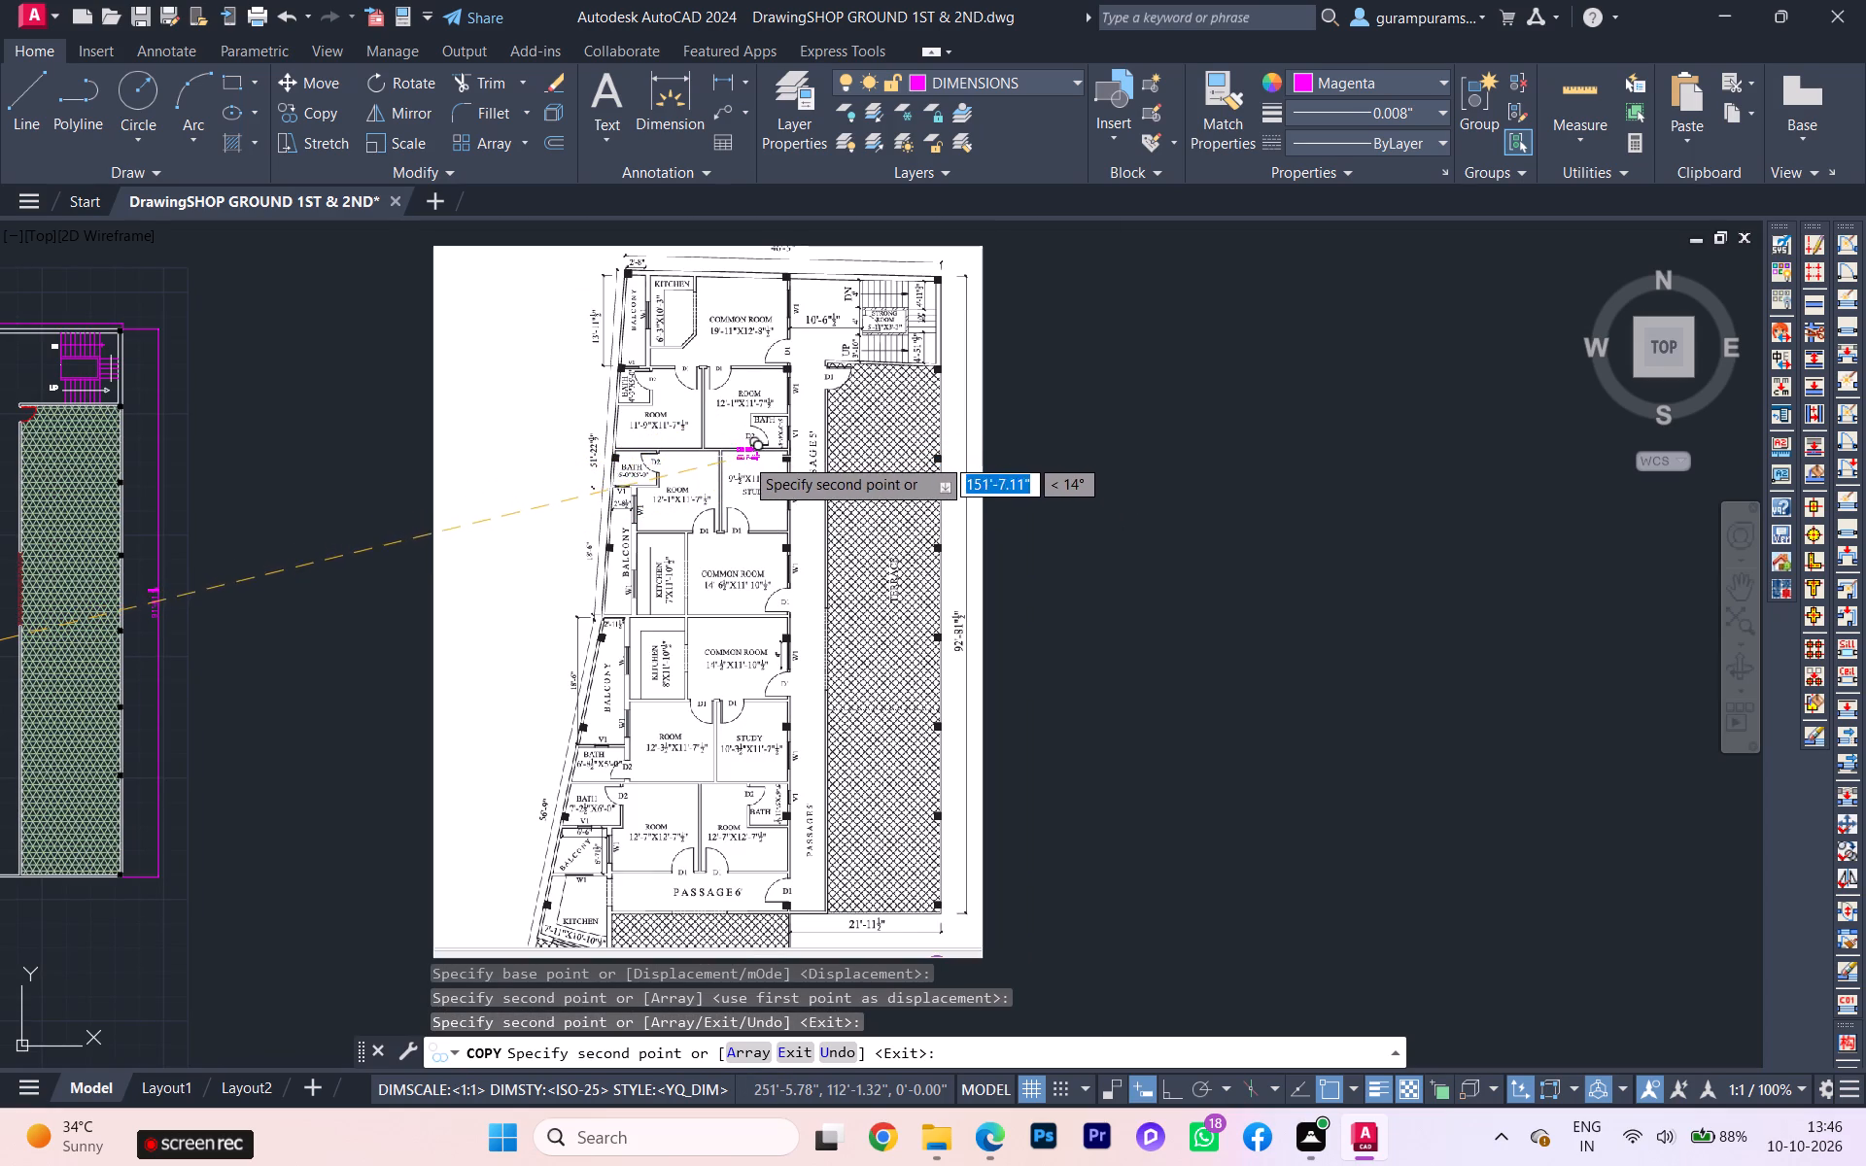
scroll(768, 468, "down", 1)
scroll(219, 433, "up", 2)
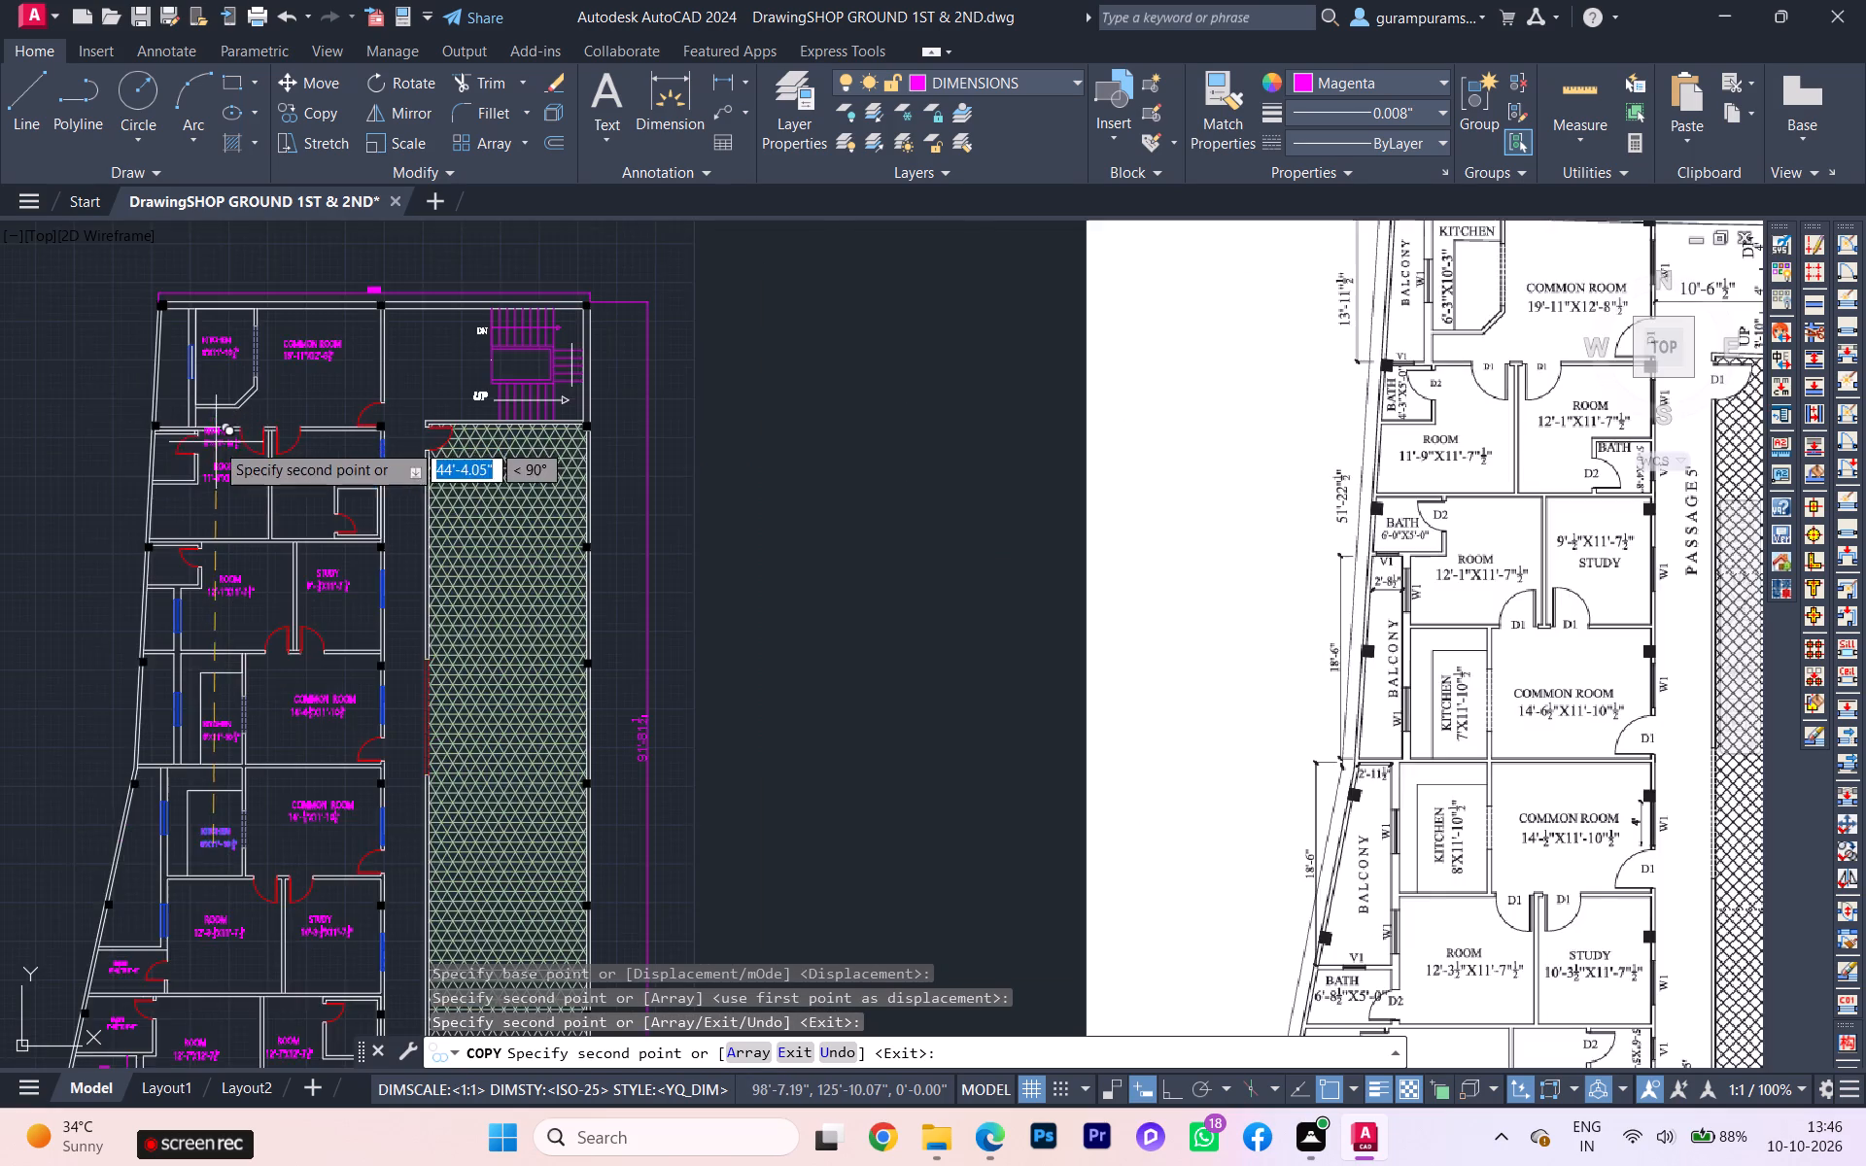
scroll(203, 453, "up", 4)
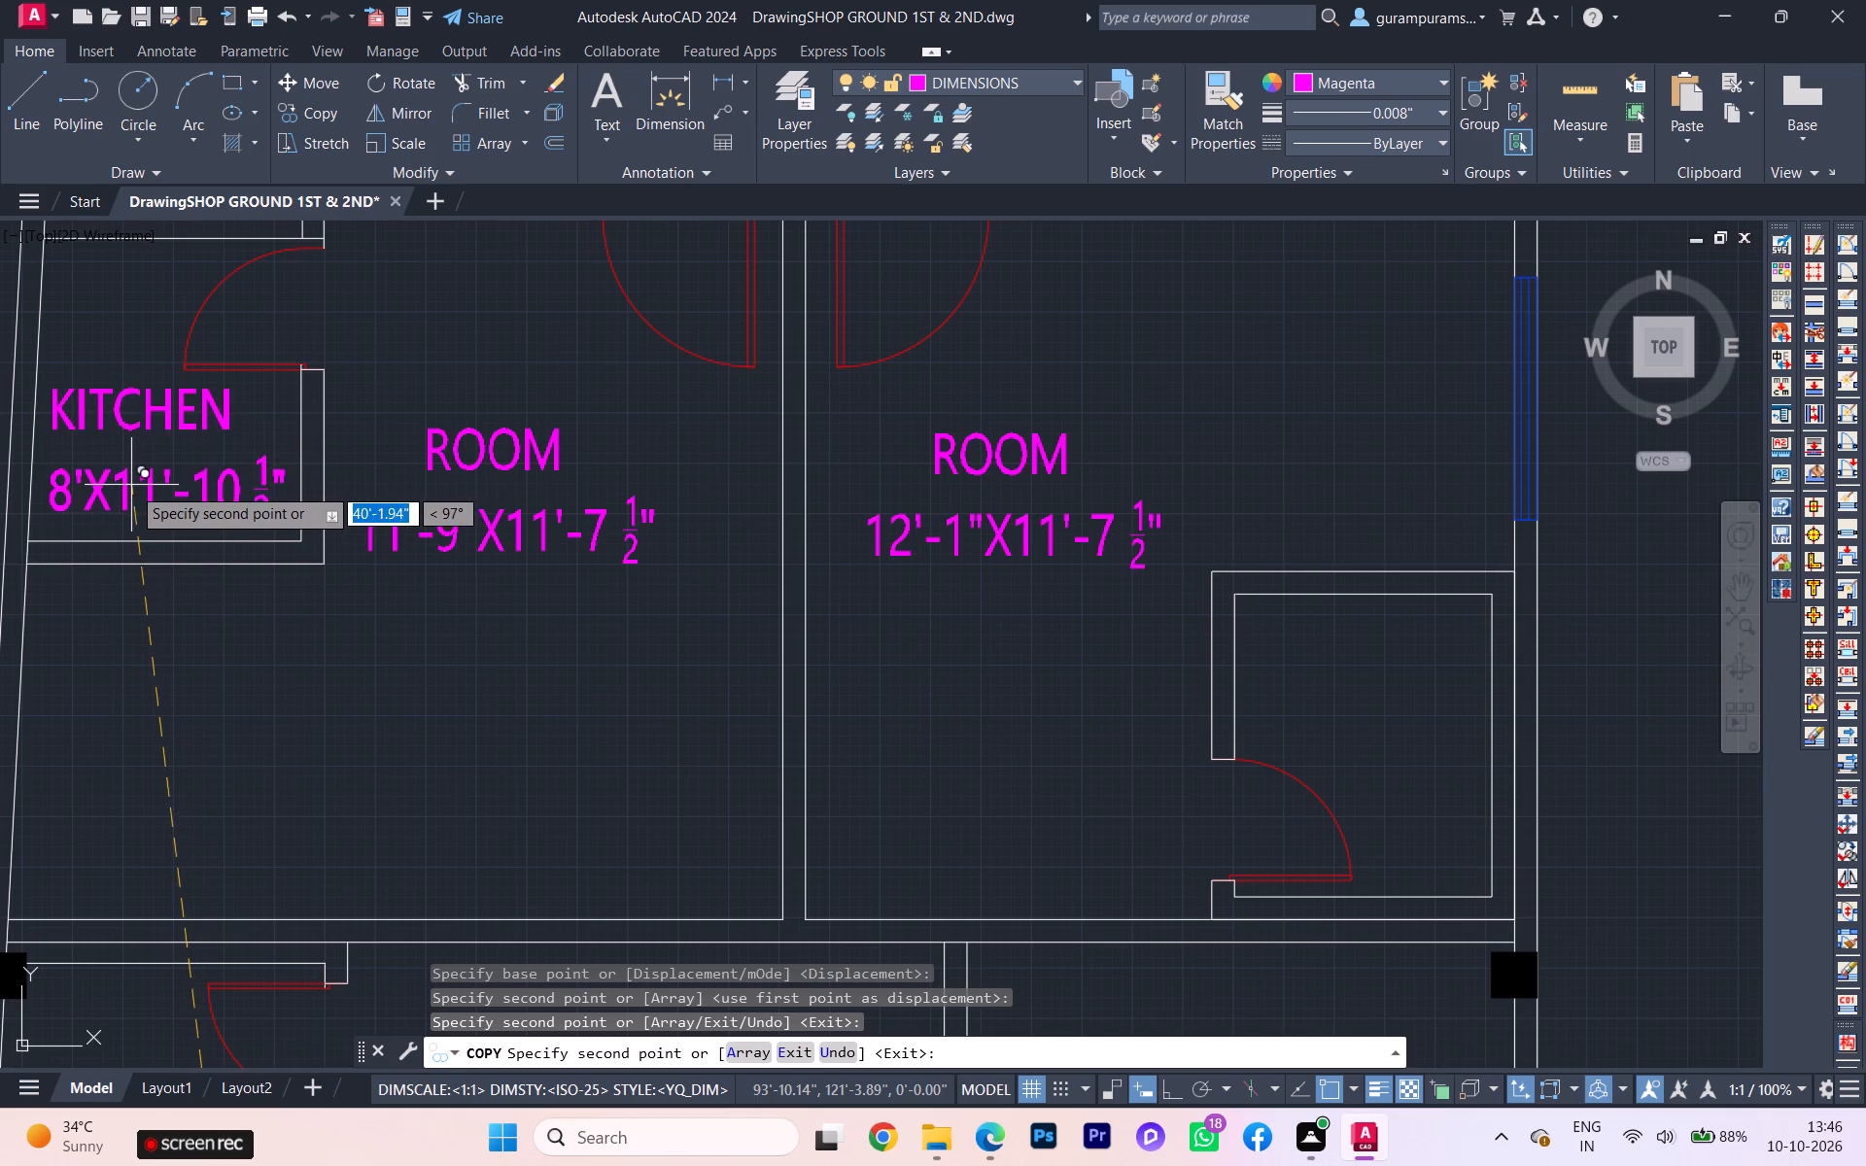
left_click(123, 465)
scroll(135, 484, "down", 4)
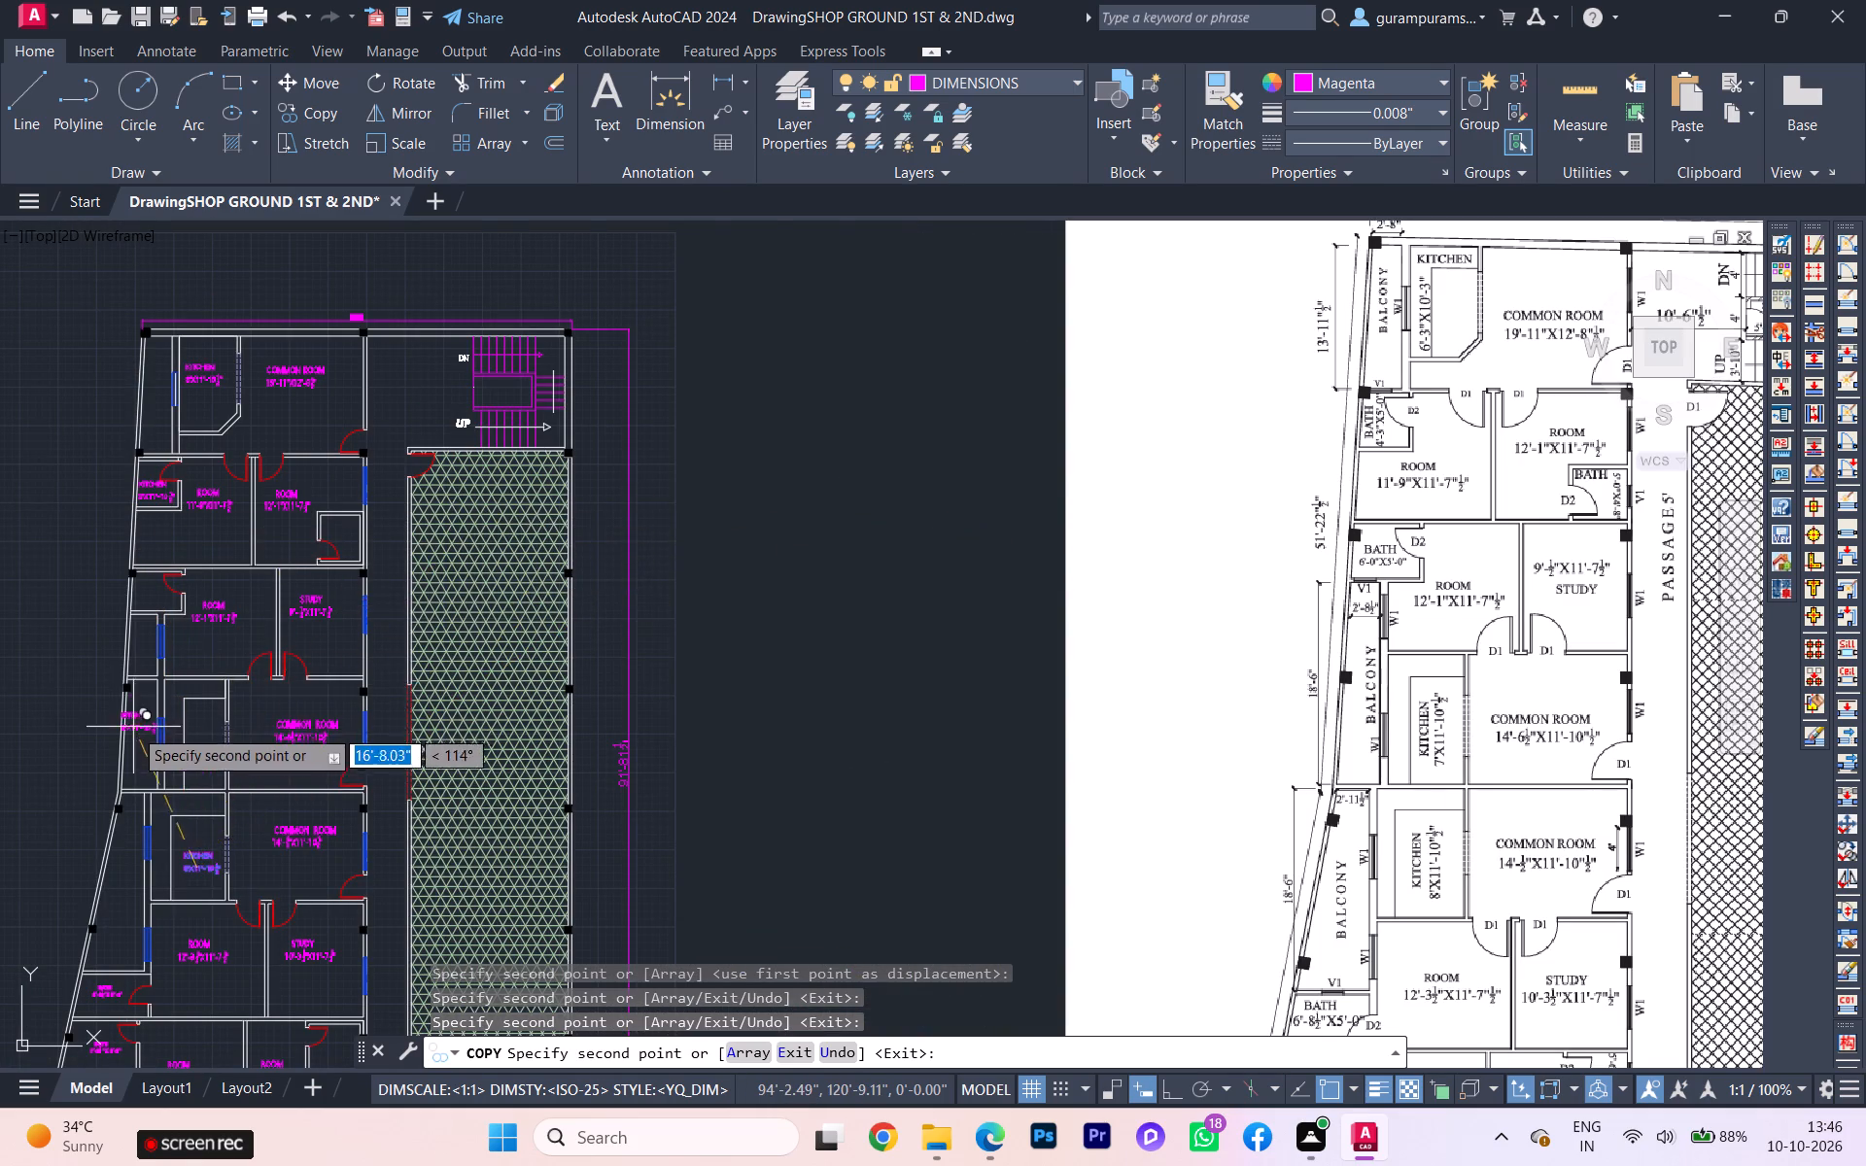
scroll(133, 730, "up", 2)
left_click(166, 401)
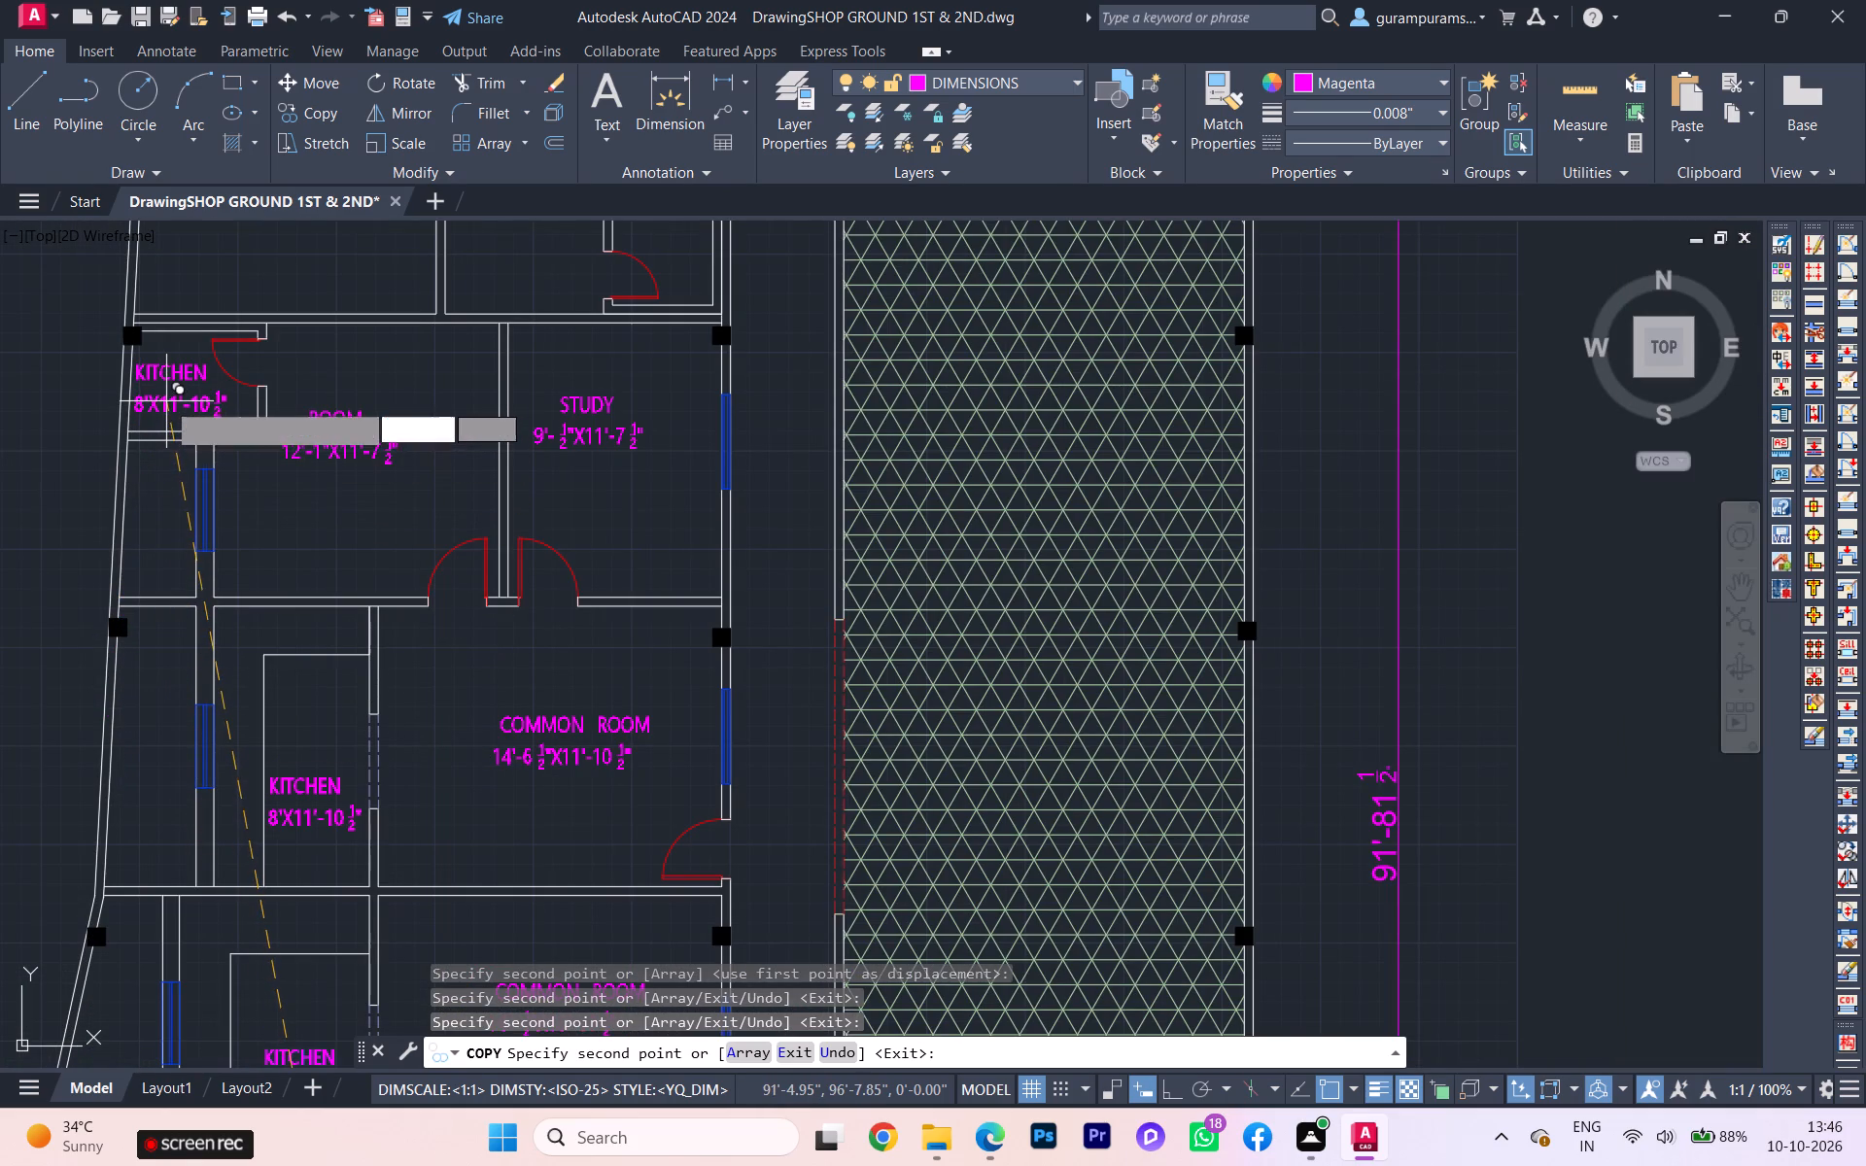
Place copies of the KITCHEN label in the 6'-6" wide balcony and in the corner kitchen below it, beside the passage.
scroll(226, 581, "down", 2)
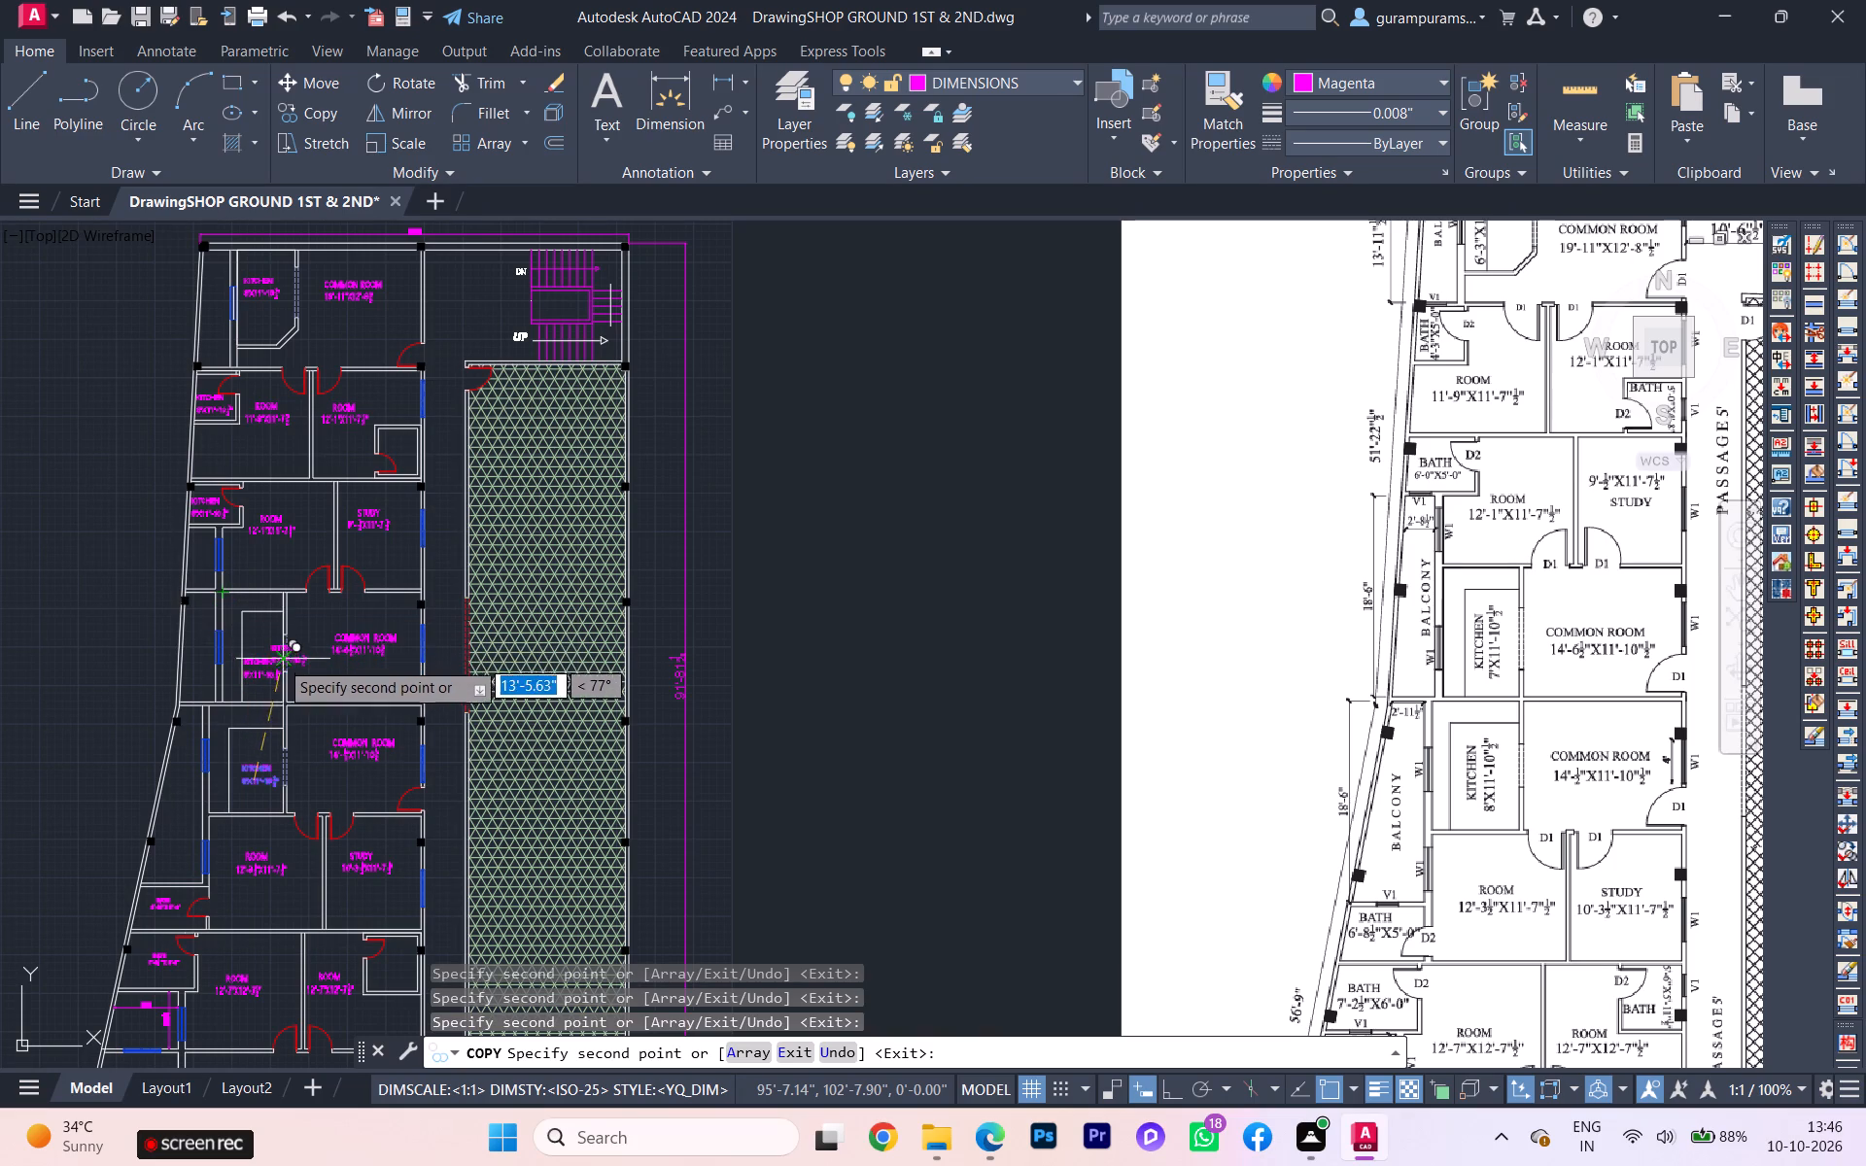
middle_click_drag(263, 689, 308, 553)
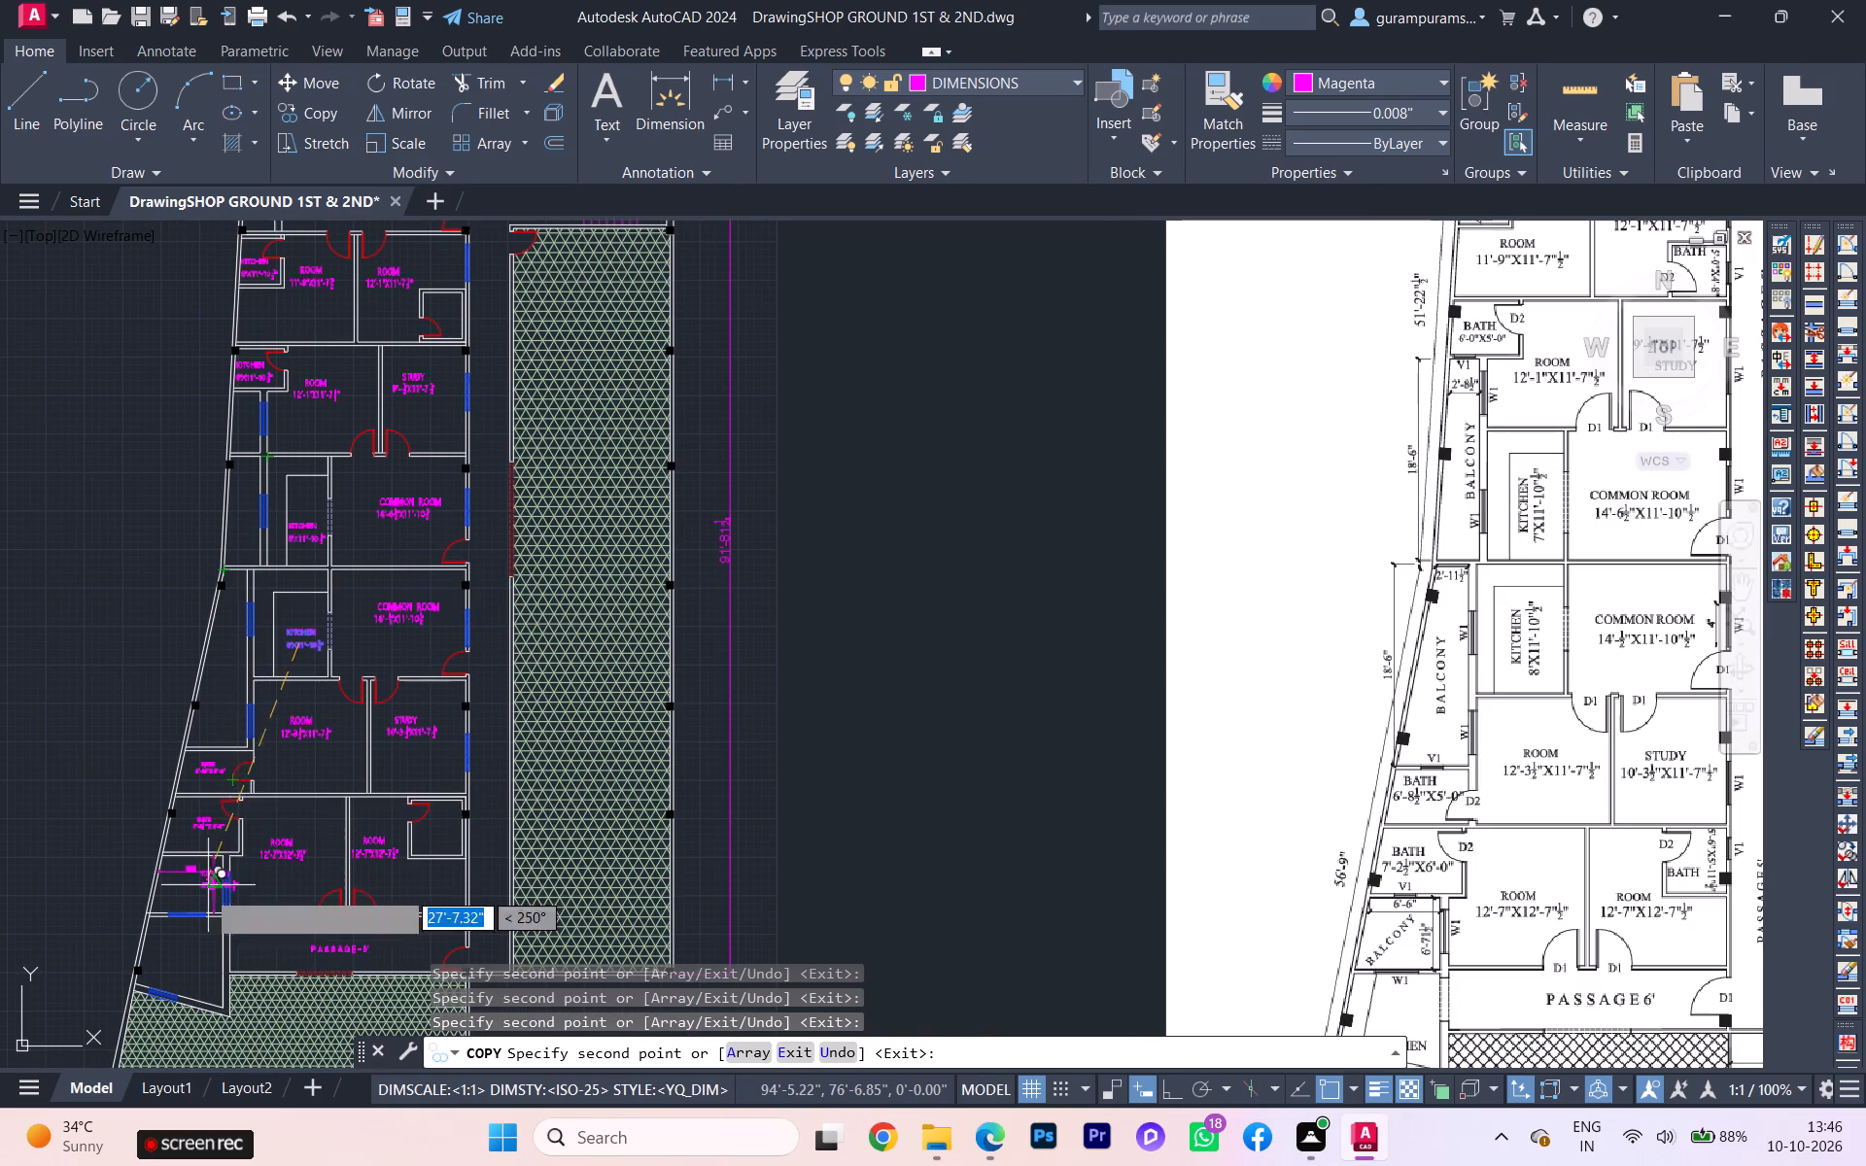
scroll(175, 935, "up", 3)
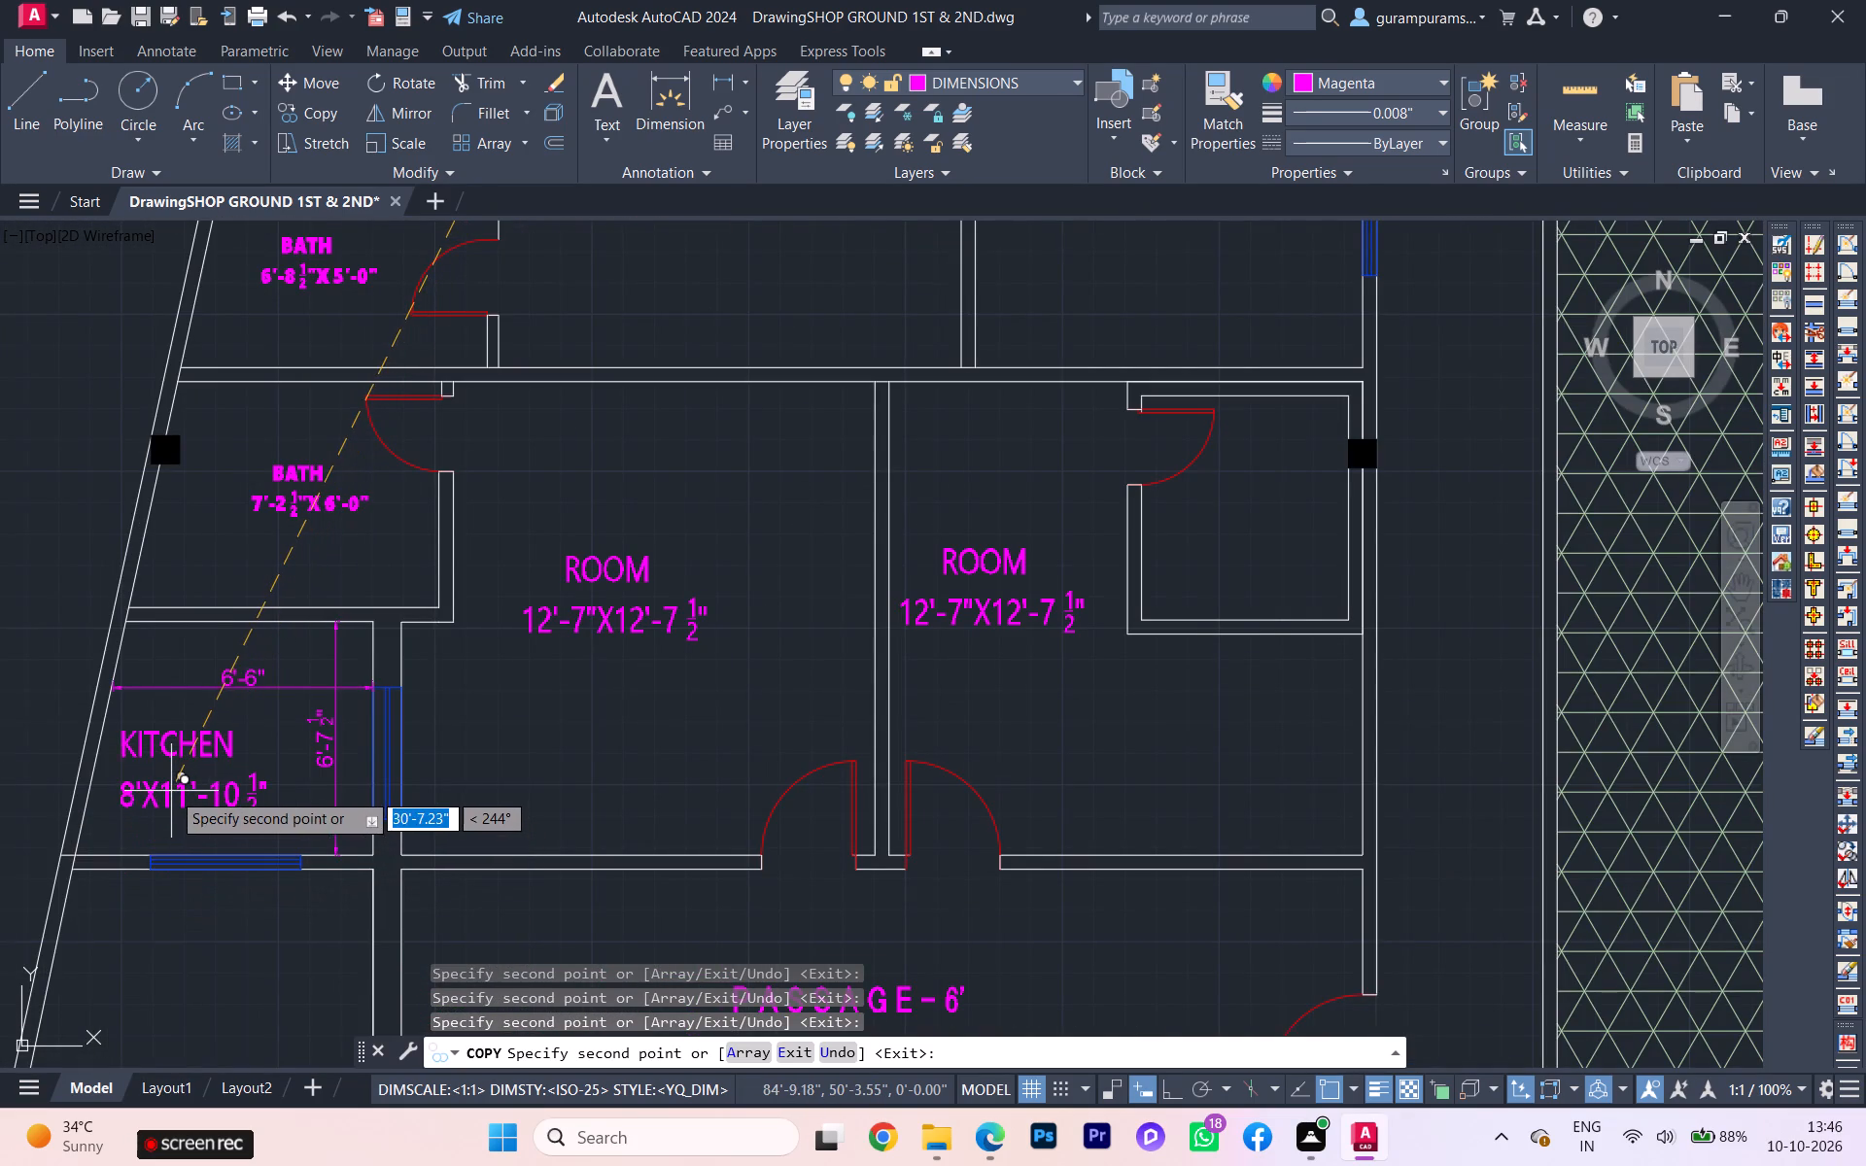
left_click(171, 791)
scroll(103, 802, "down", 3)
scroll(100, 803, "up", 1)
scroll(100, 803, "down", 2)
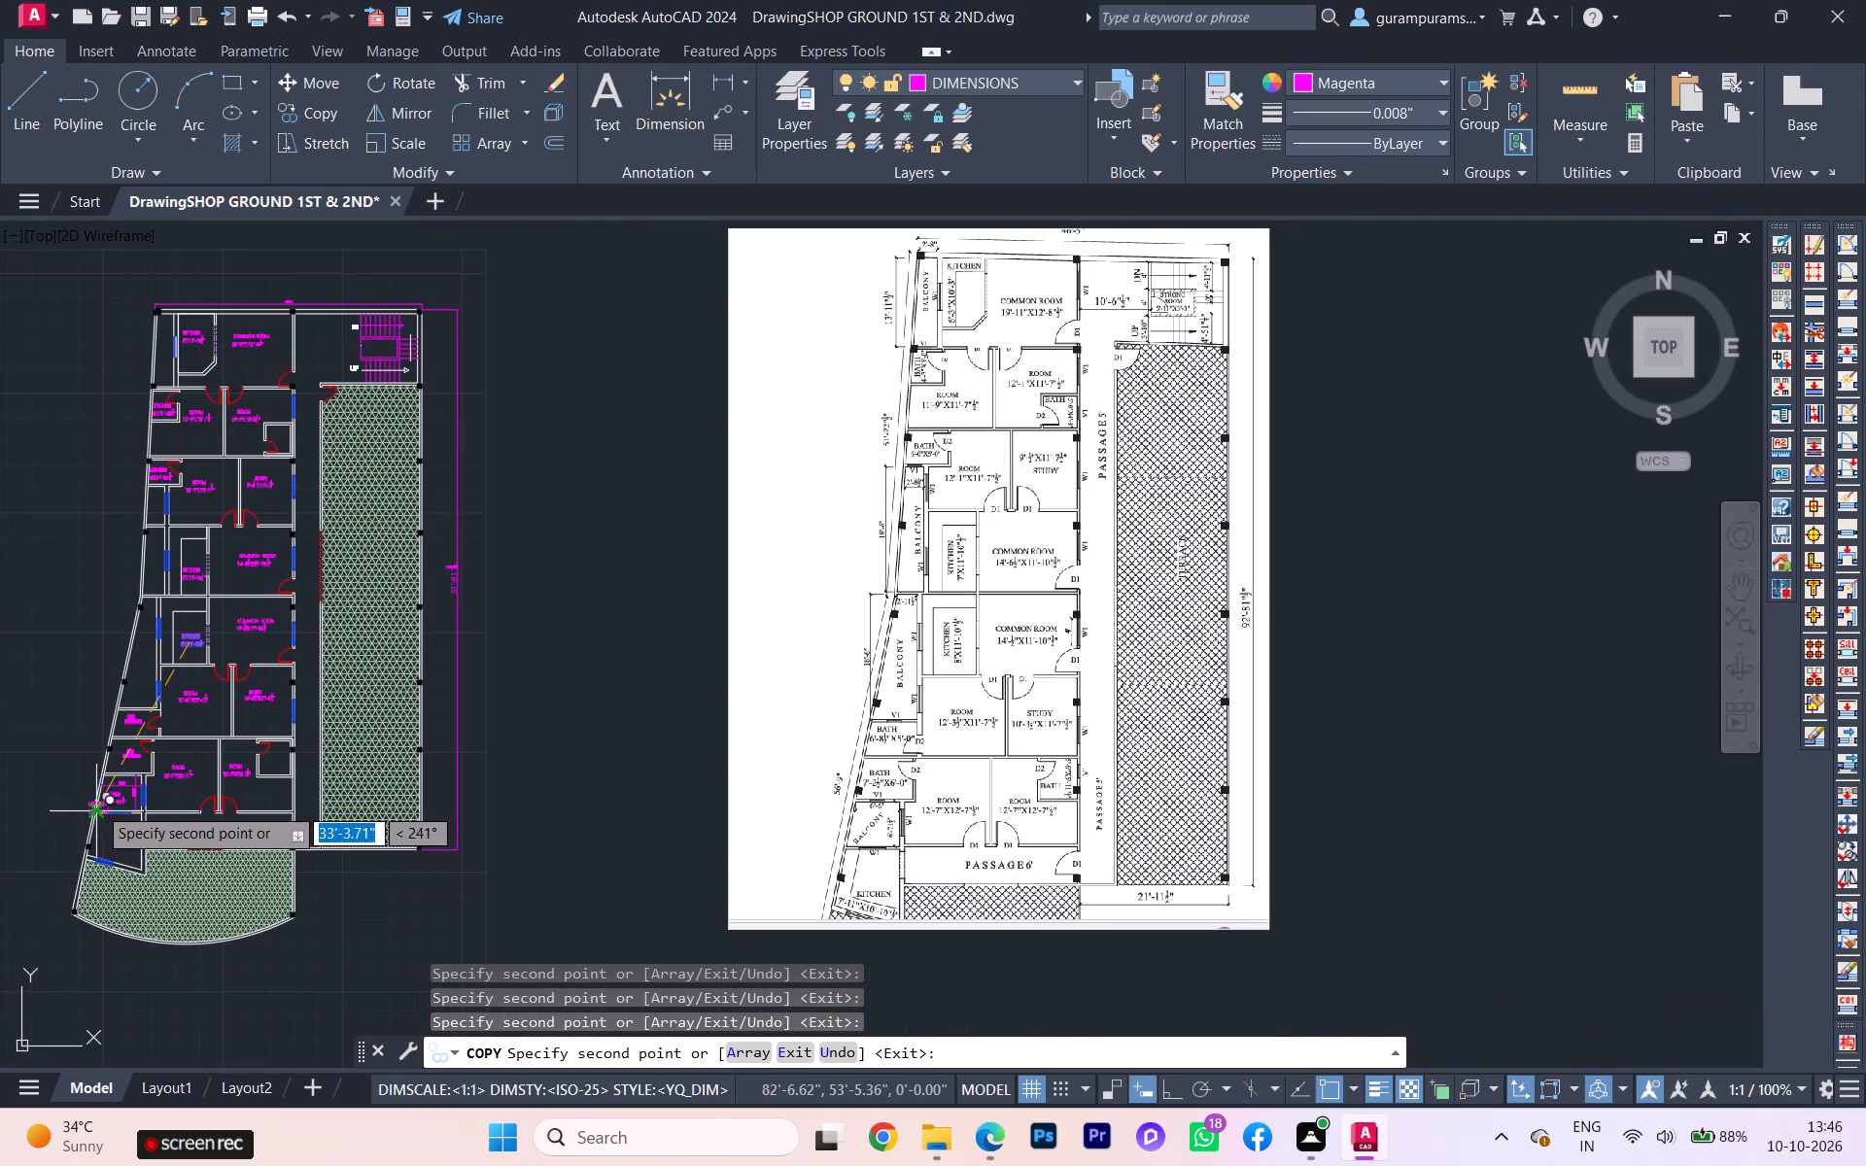
scroll(175, 845, "up", 2)
scroll(162, 851, "down", 1)
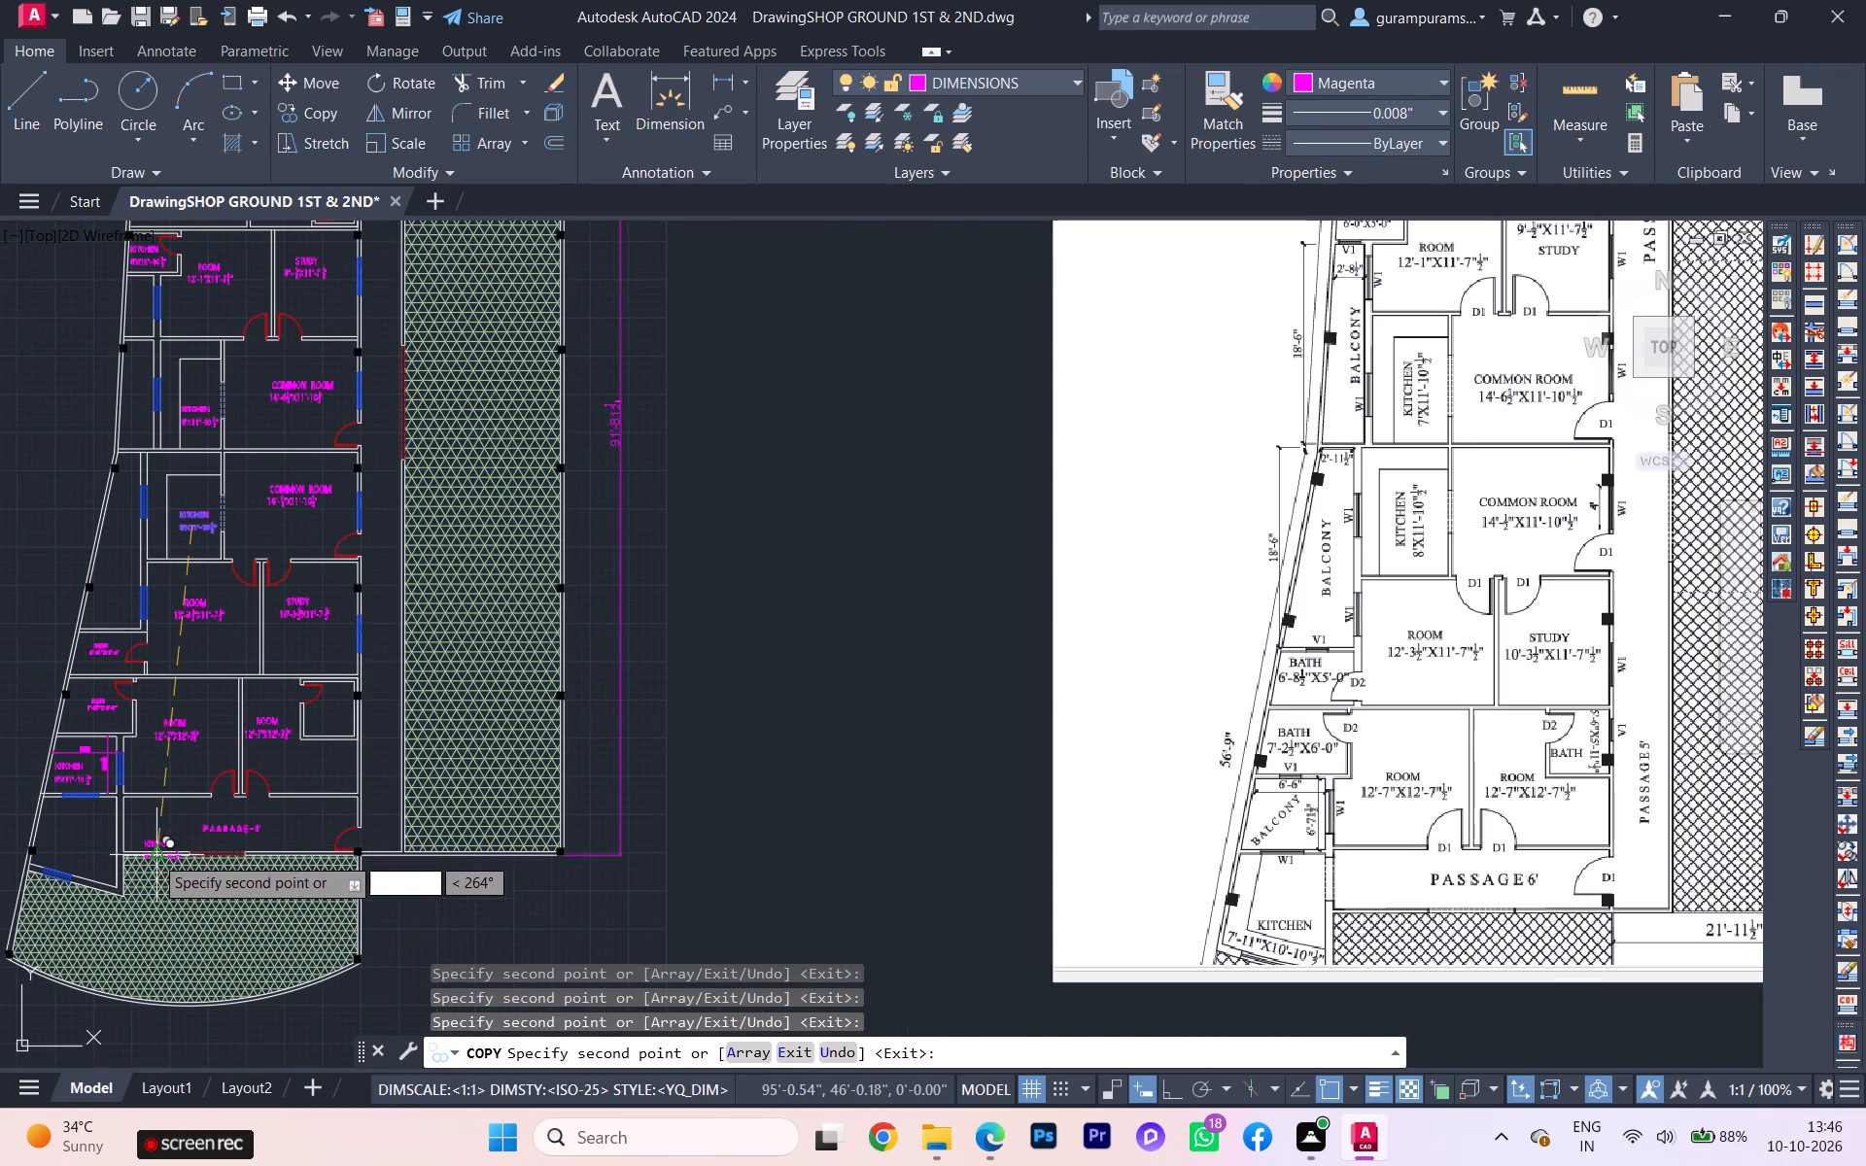
scroll(67, 896, "up", 3)
left_click(55, 715)
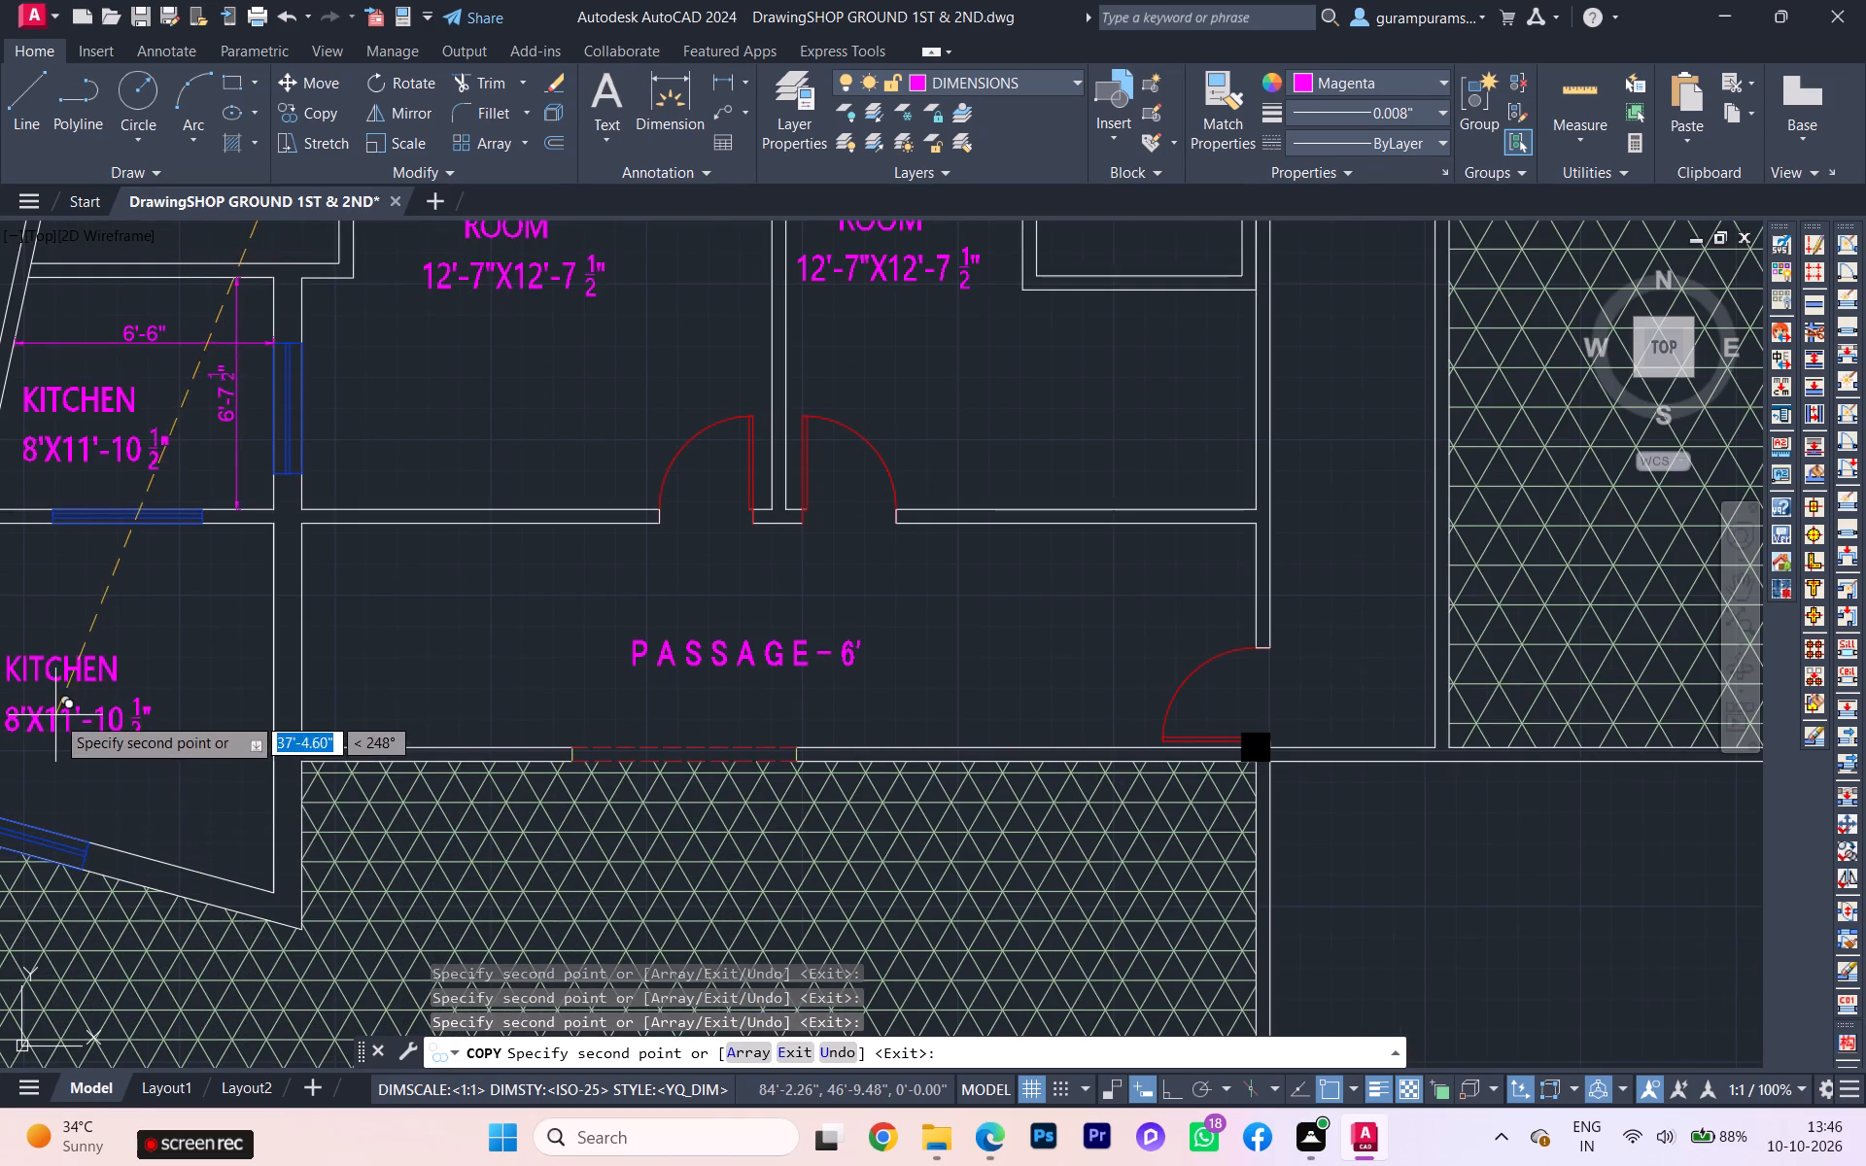
Compare the copied label positions with the reference plan image for any space still lacking a label, and end the copying.
scroll(90, 790, "down", 4)
scroll(777, 728, "up", 1)
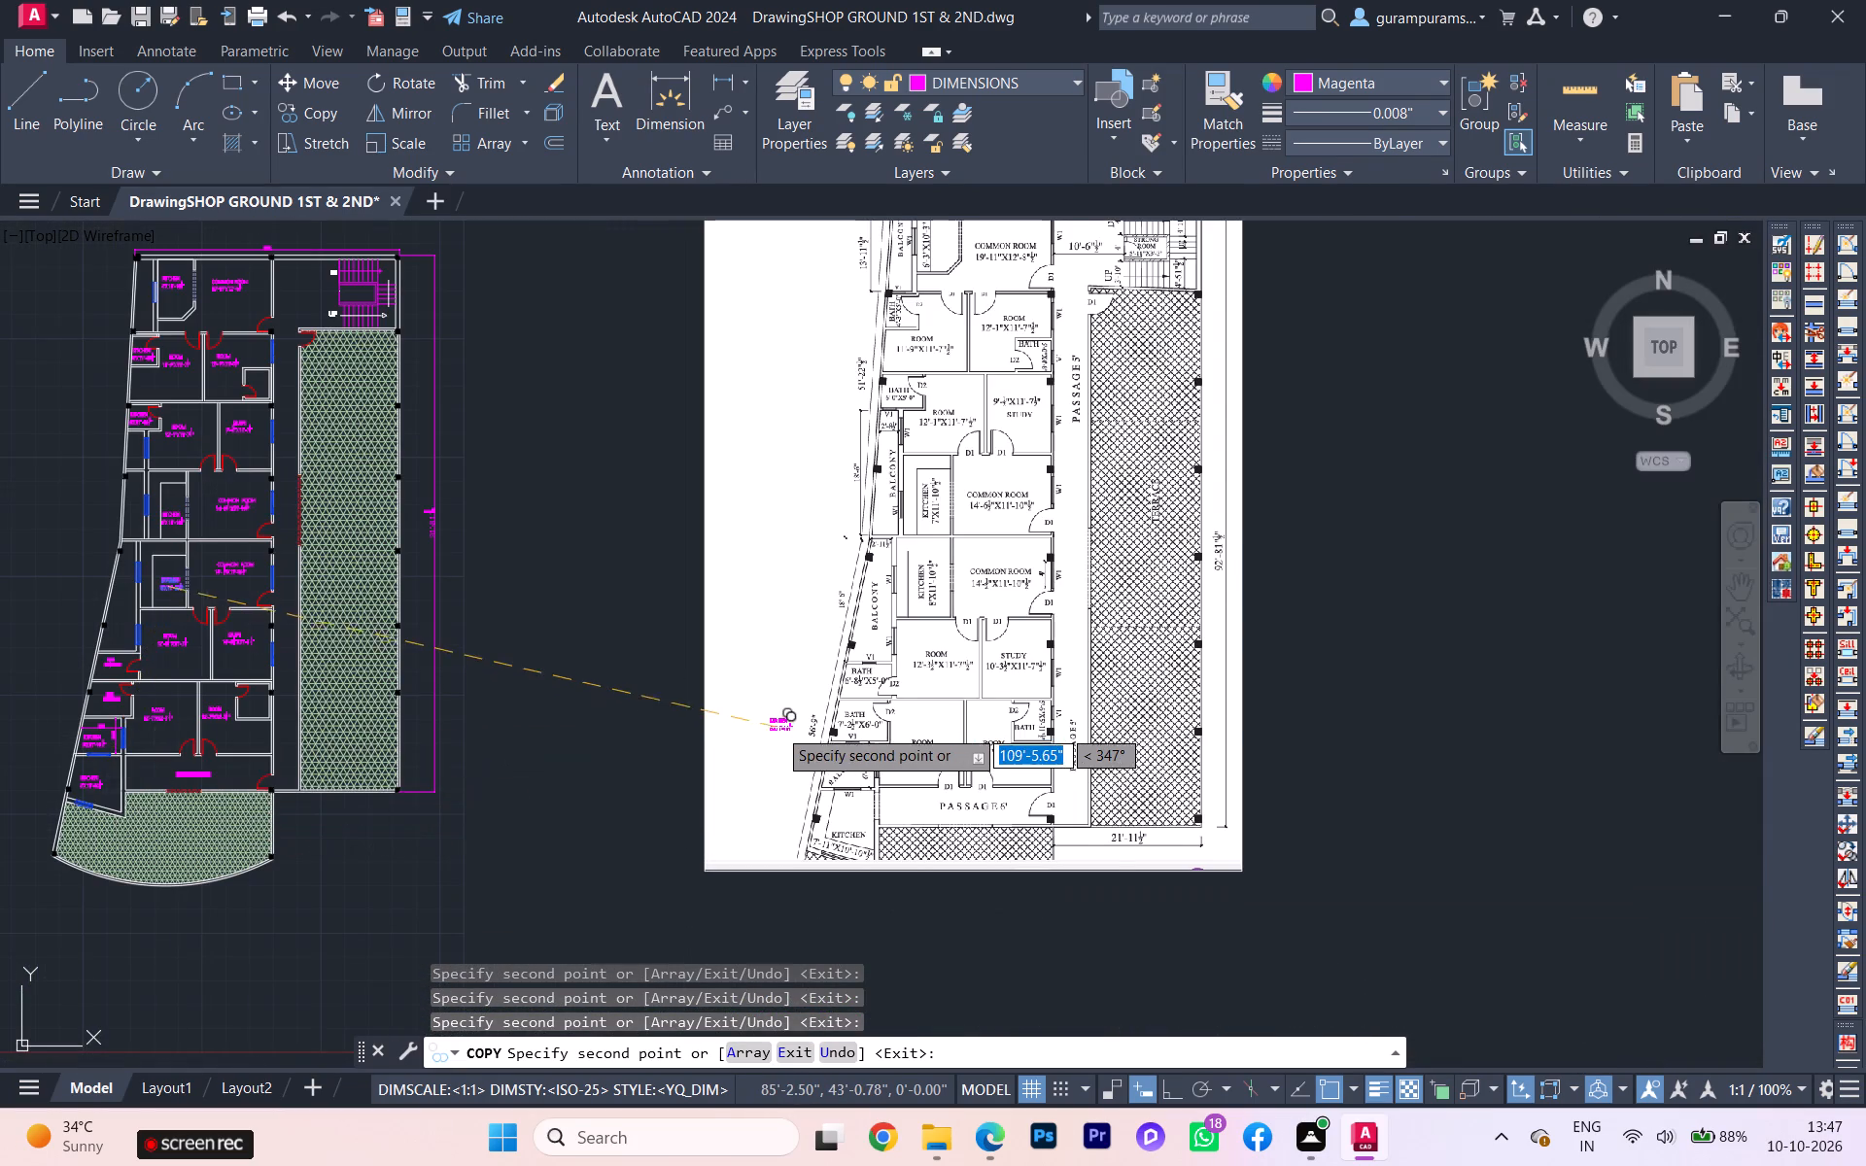
scroll(820, 765, "down", 2)
scroll(524, 554, "up", 3)
scroll(465, 541, "down", 2)
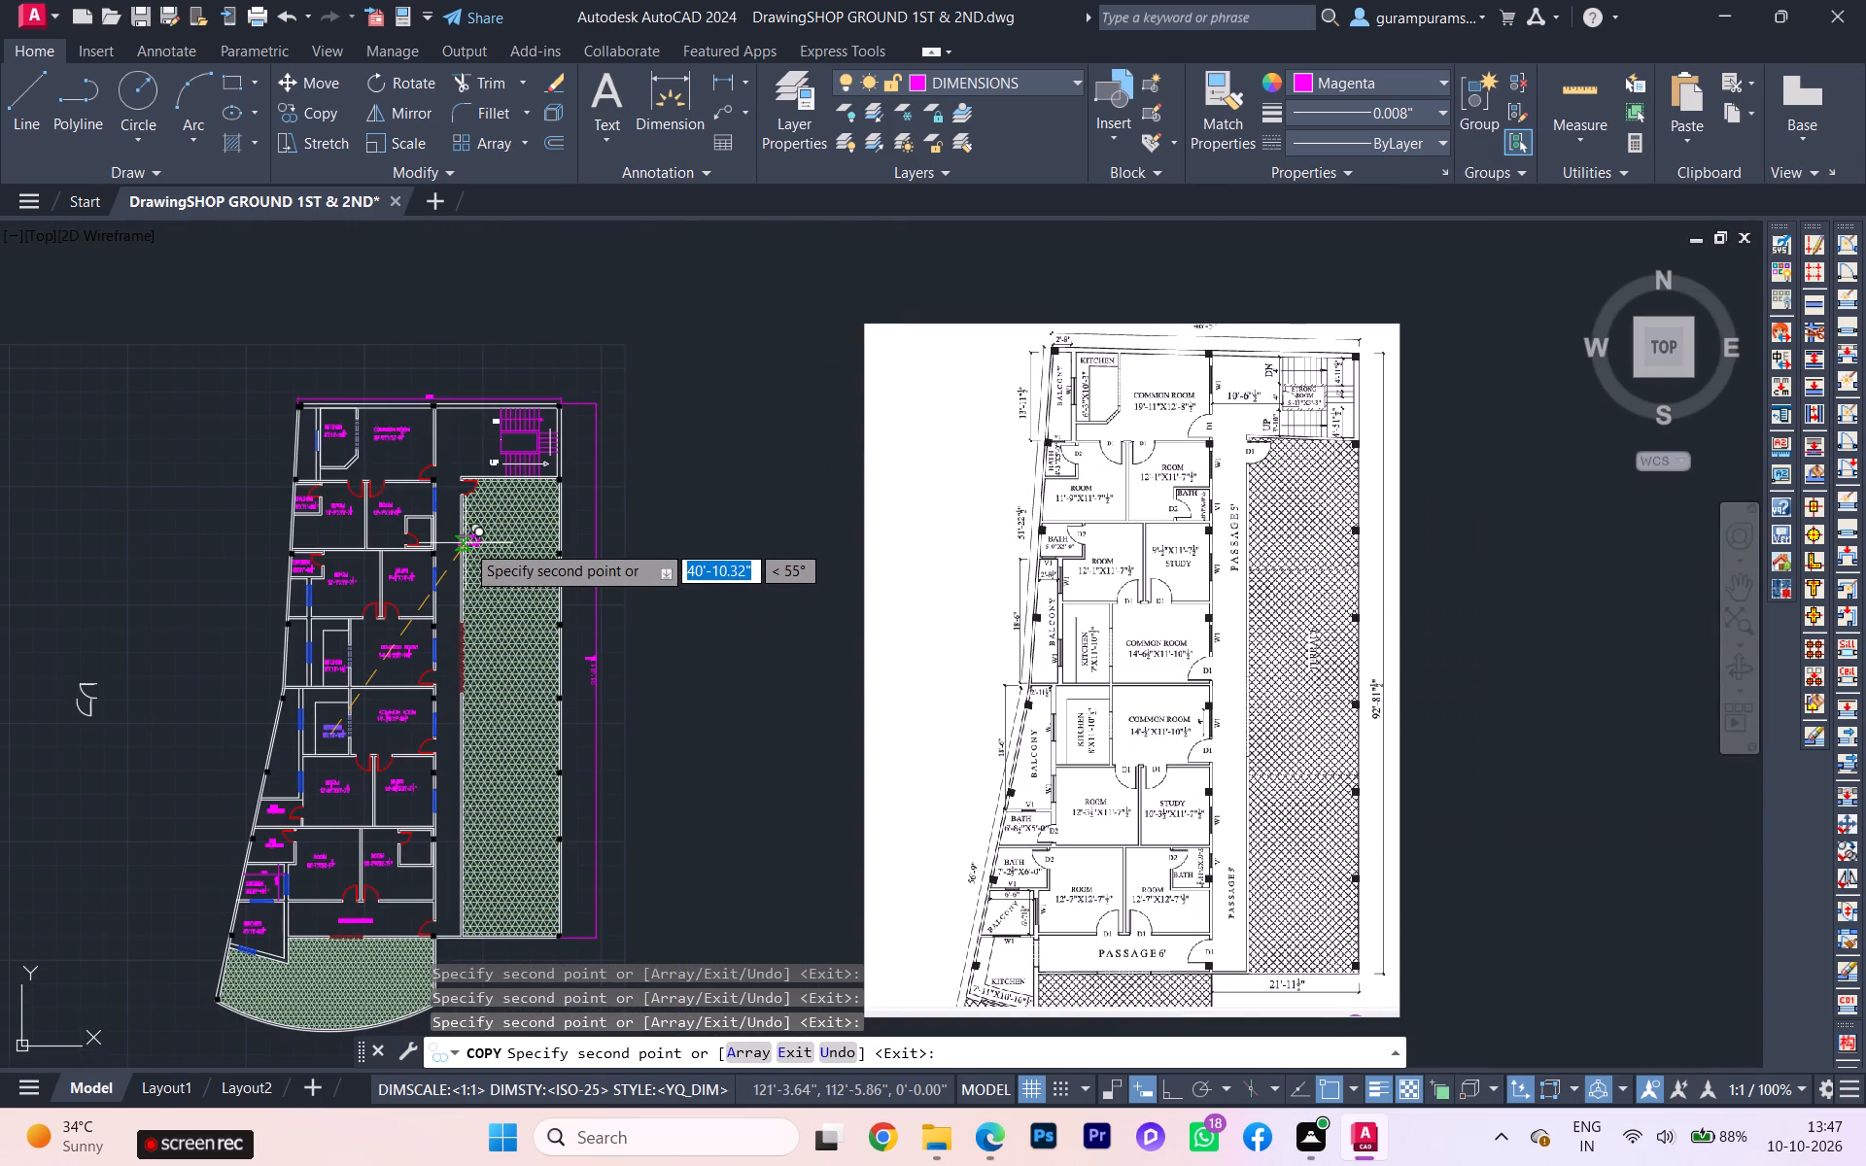
scroll(393, 446, "up", 2)
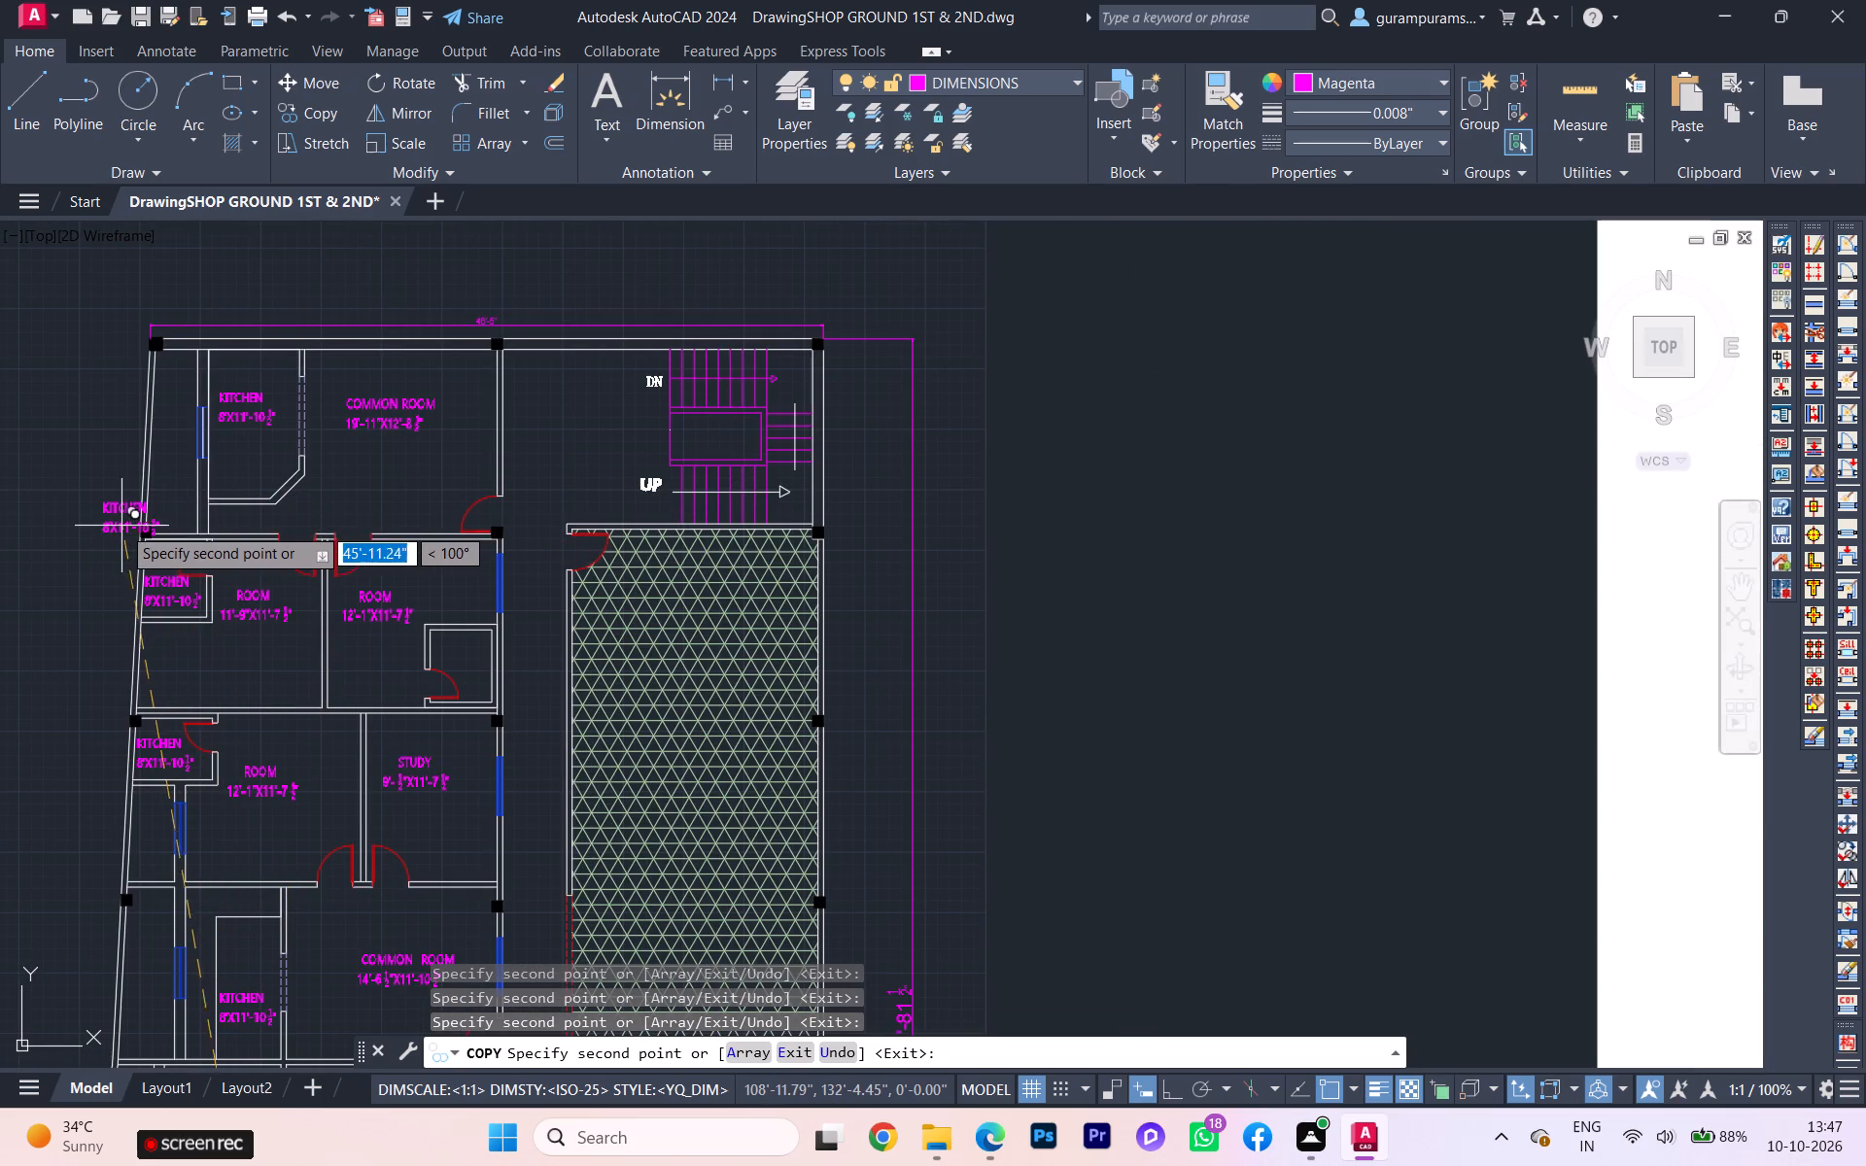
scroll(120, 525, "down", 1)
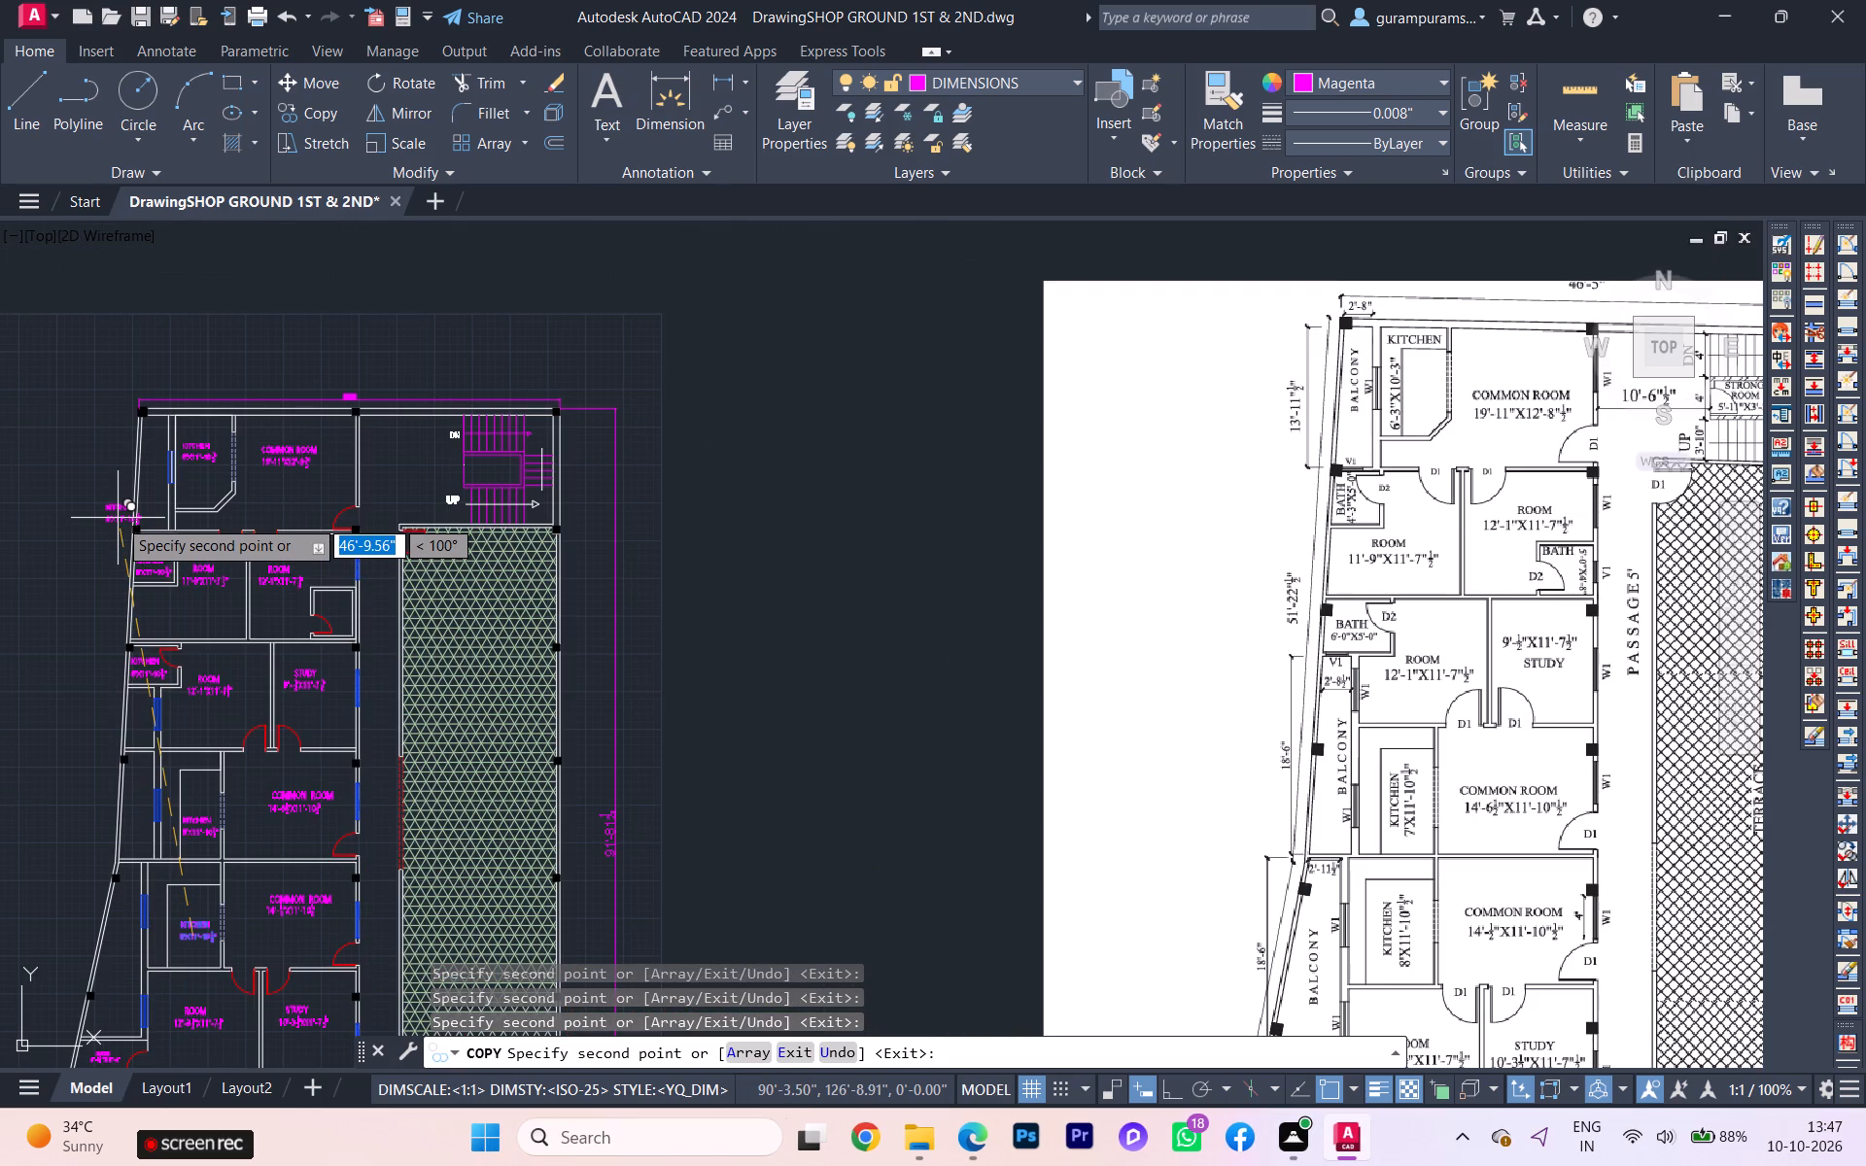
scroll(118, 515, "up", 1)
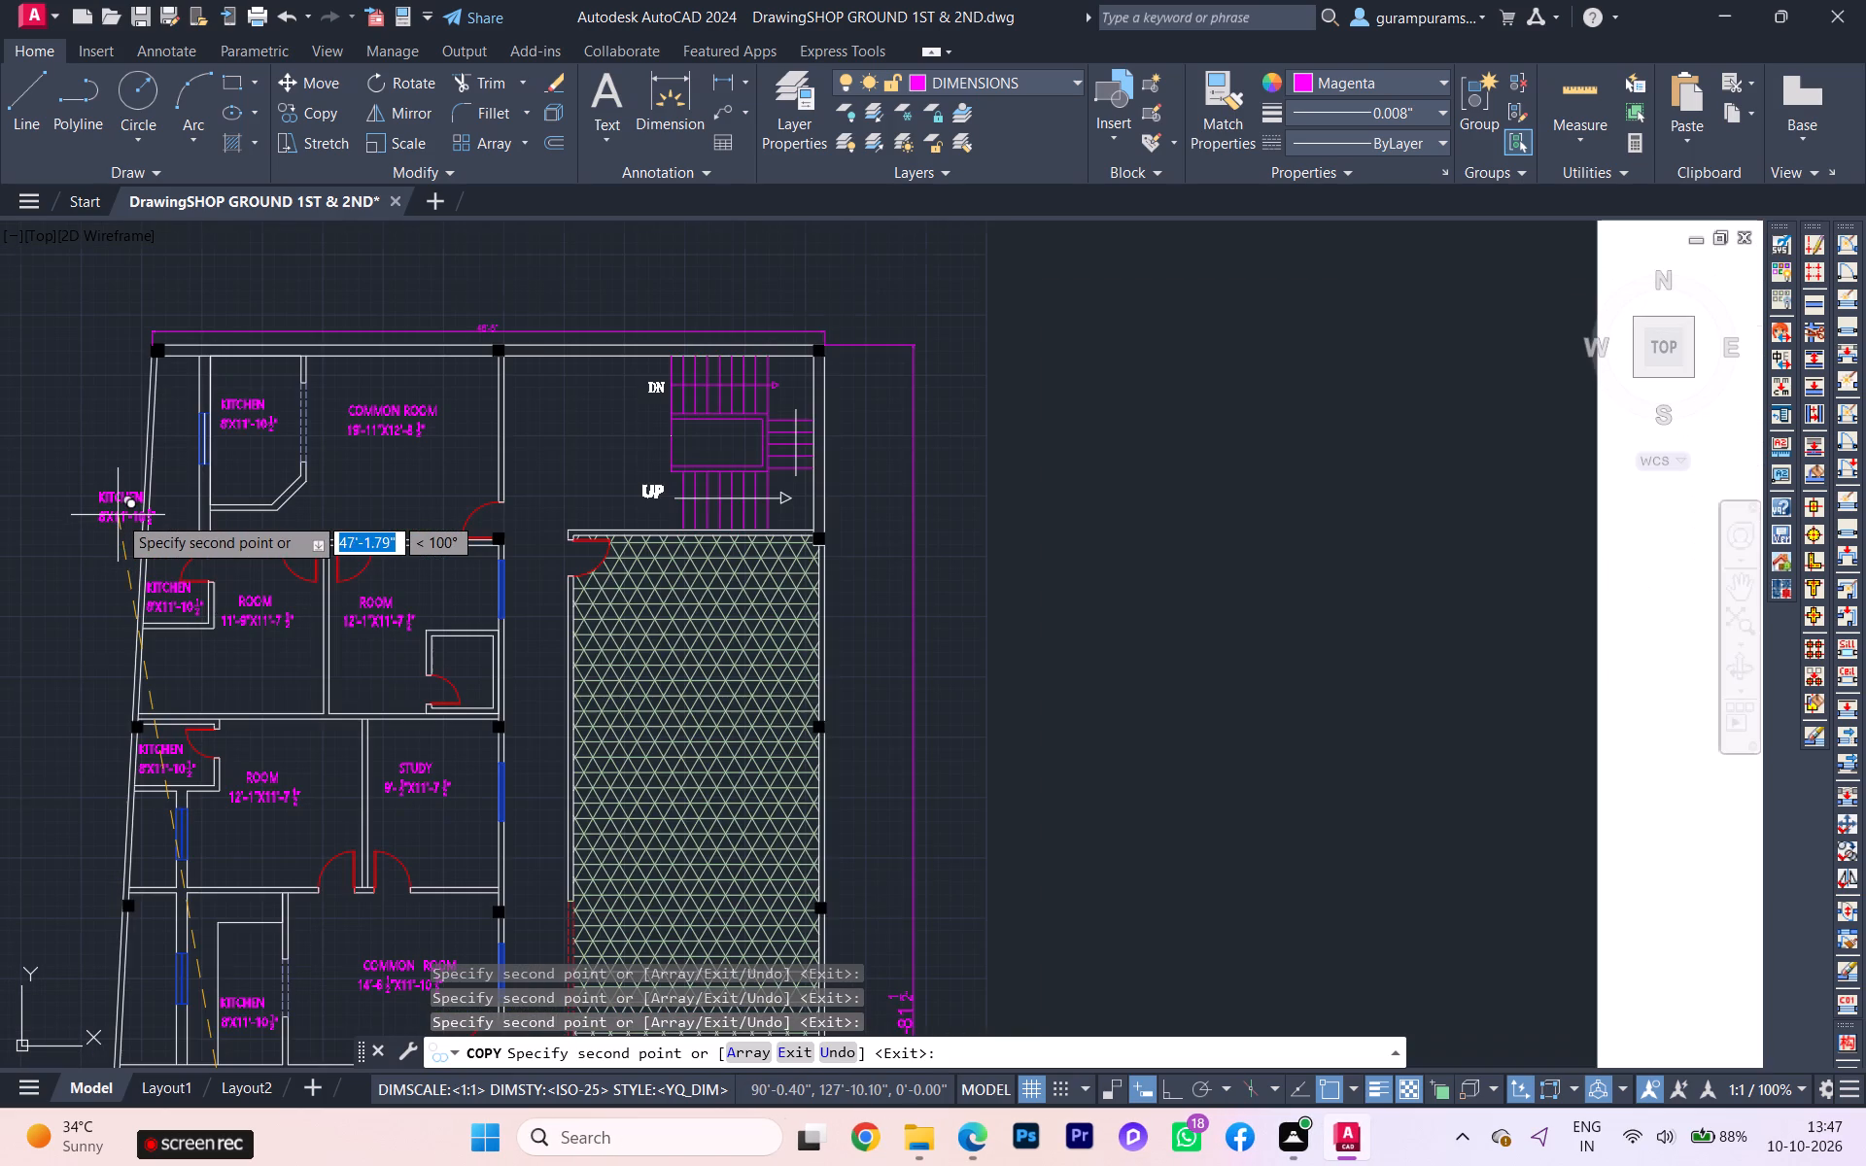
key("Escape")
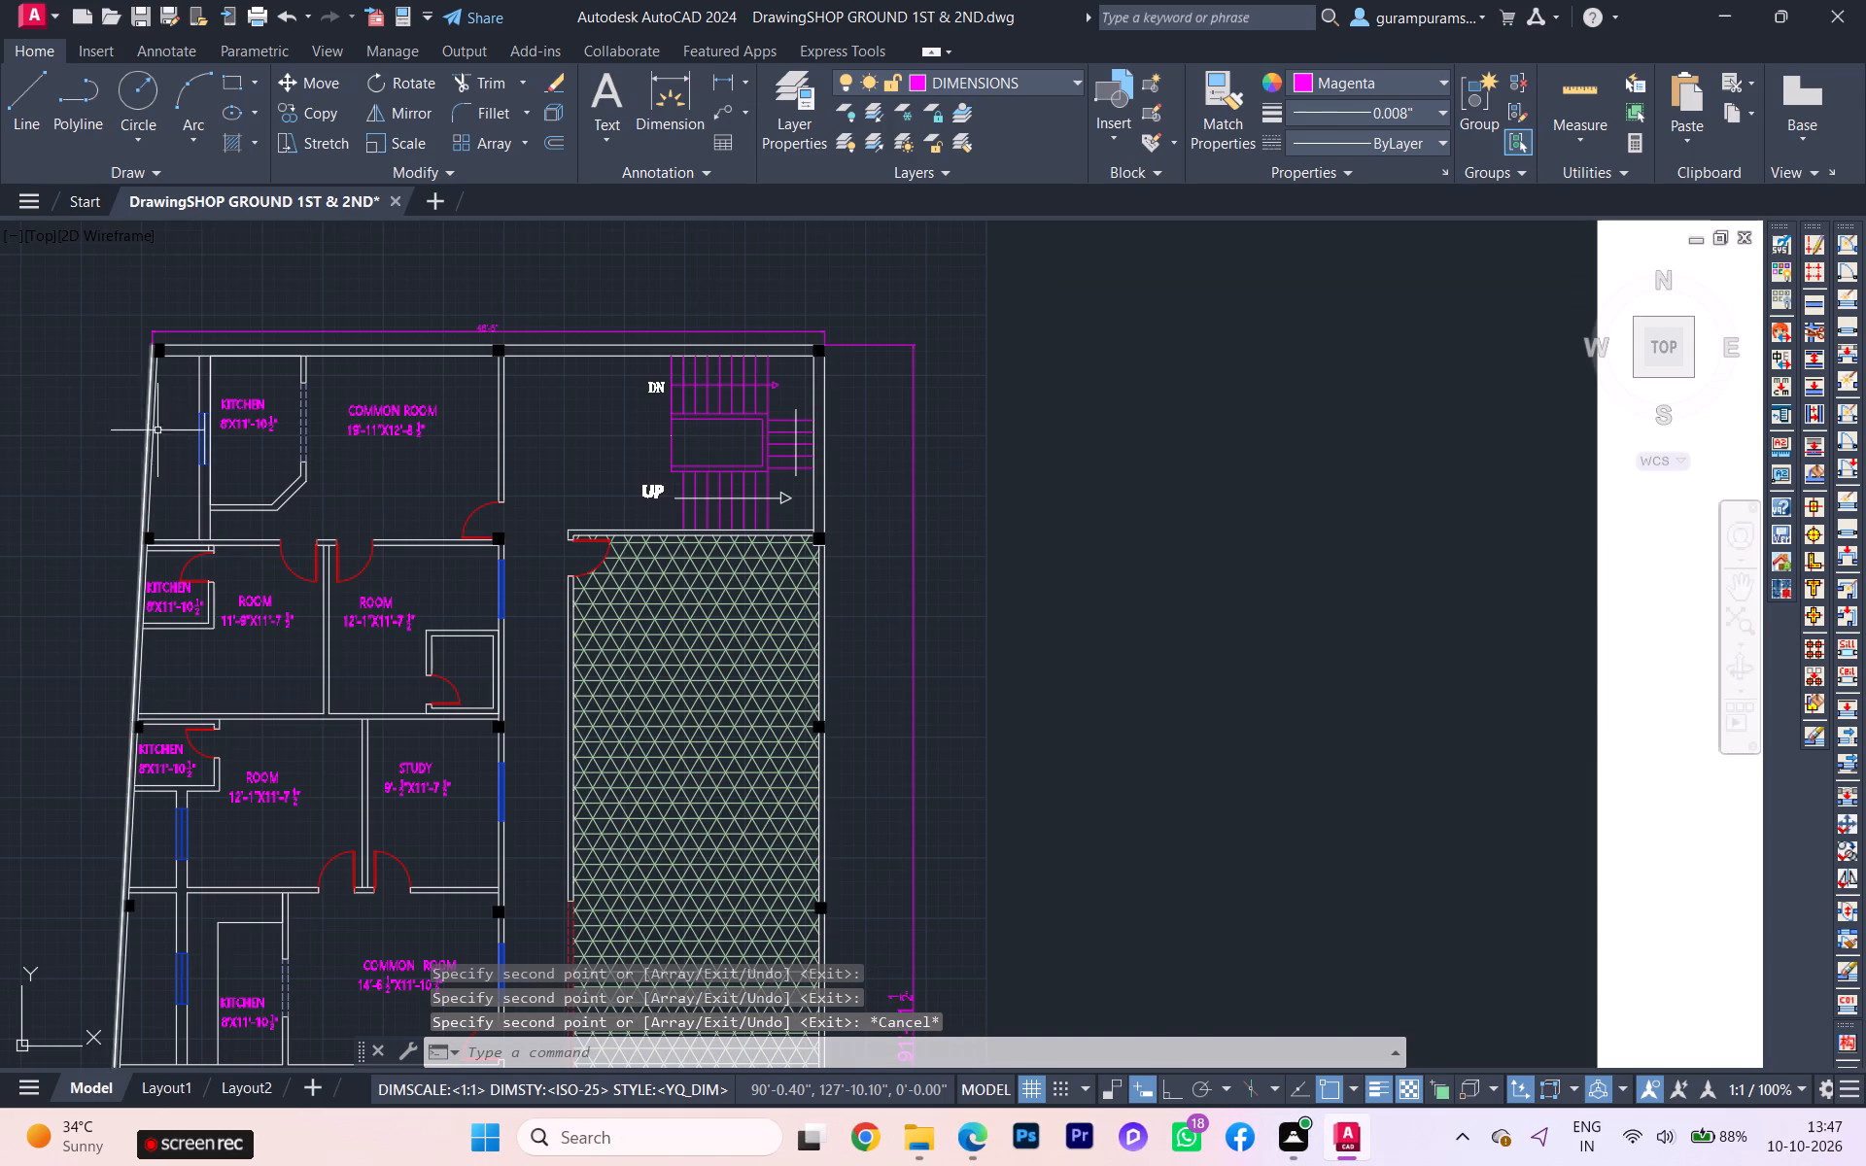
Remove the word KITCHEN from the label in the small bath beside the 11'-9" room, checking the reference plan image.
scroll(143, 553, "up", 1)
scroll(112, 617, "down", 1)
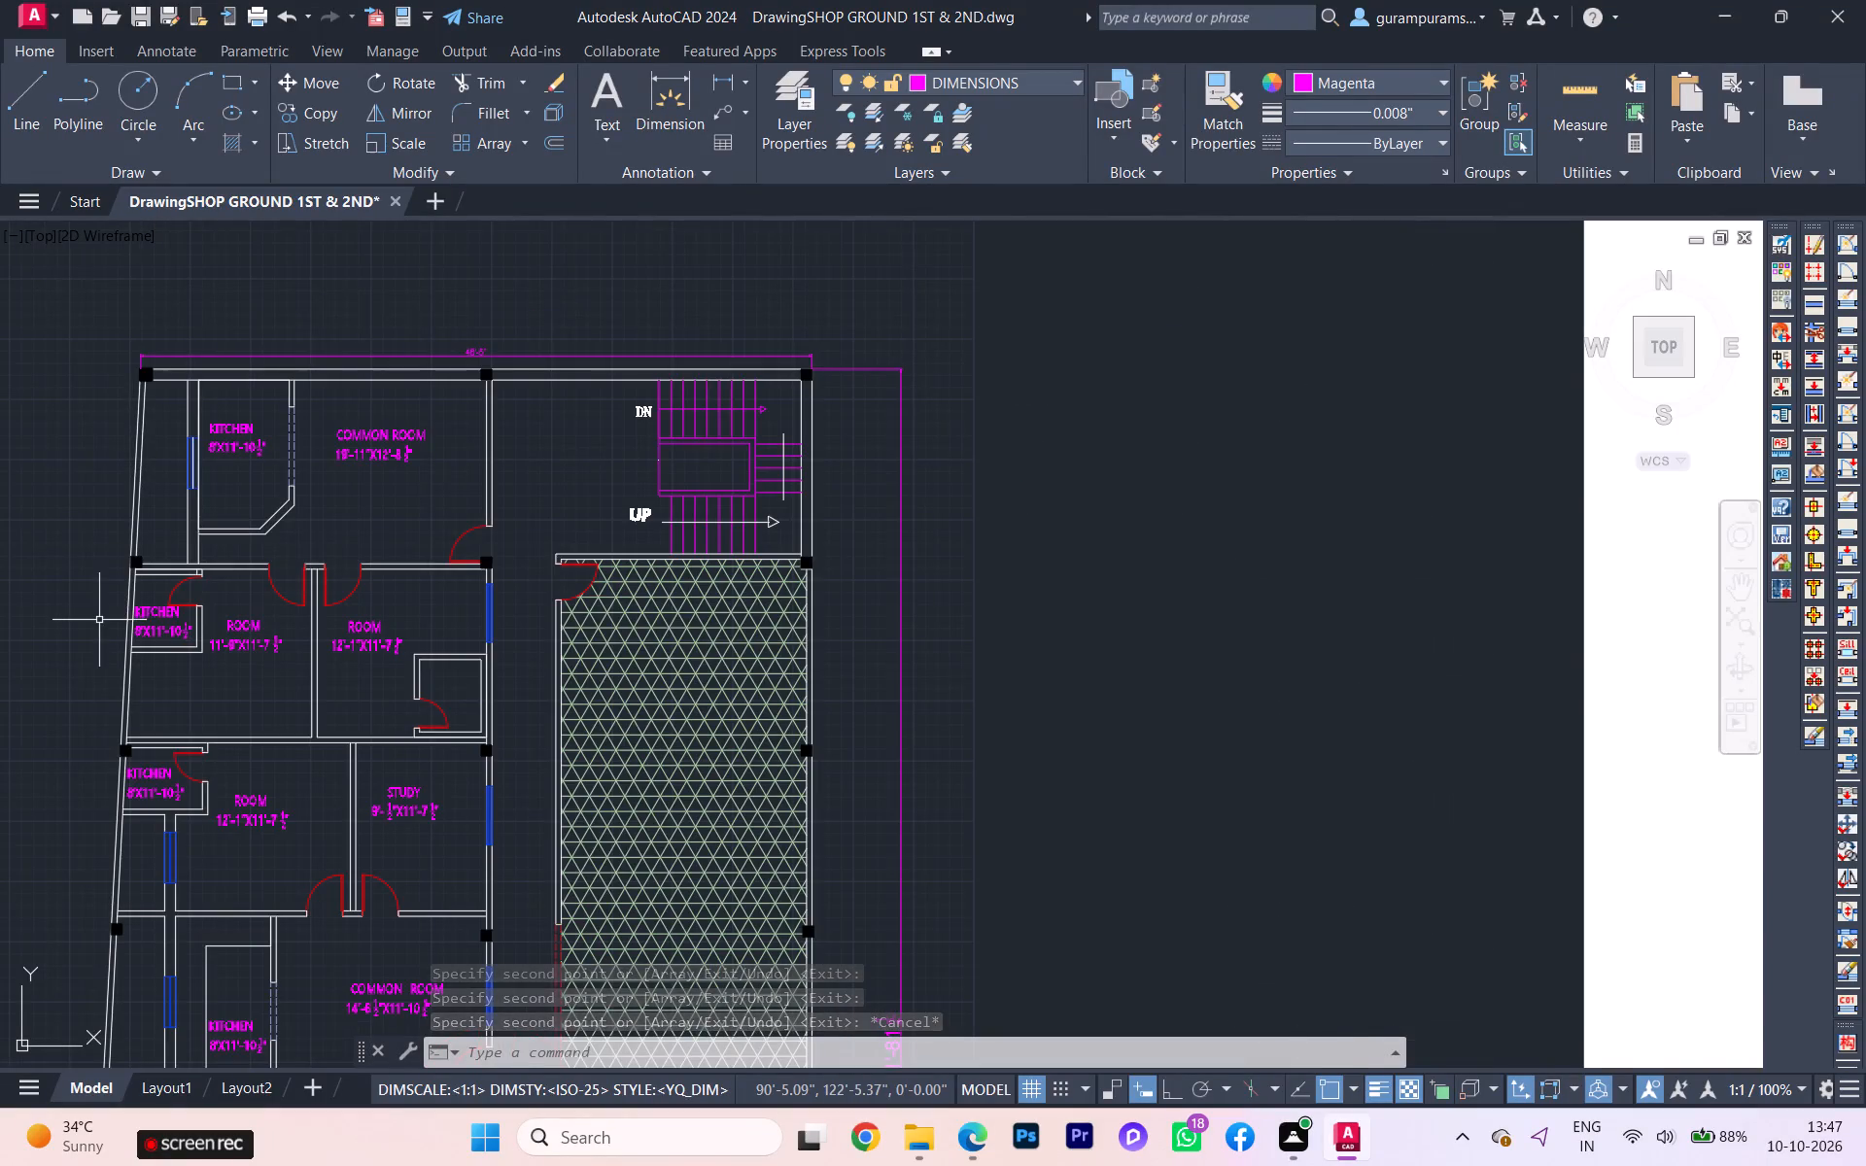
scroll(71, 628, "down", 1)
scroll(1260, 655, "up", 2)
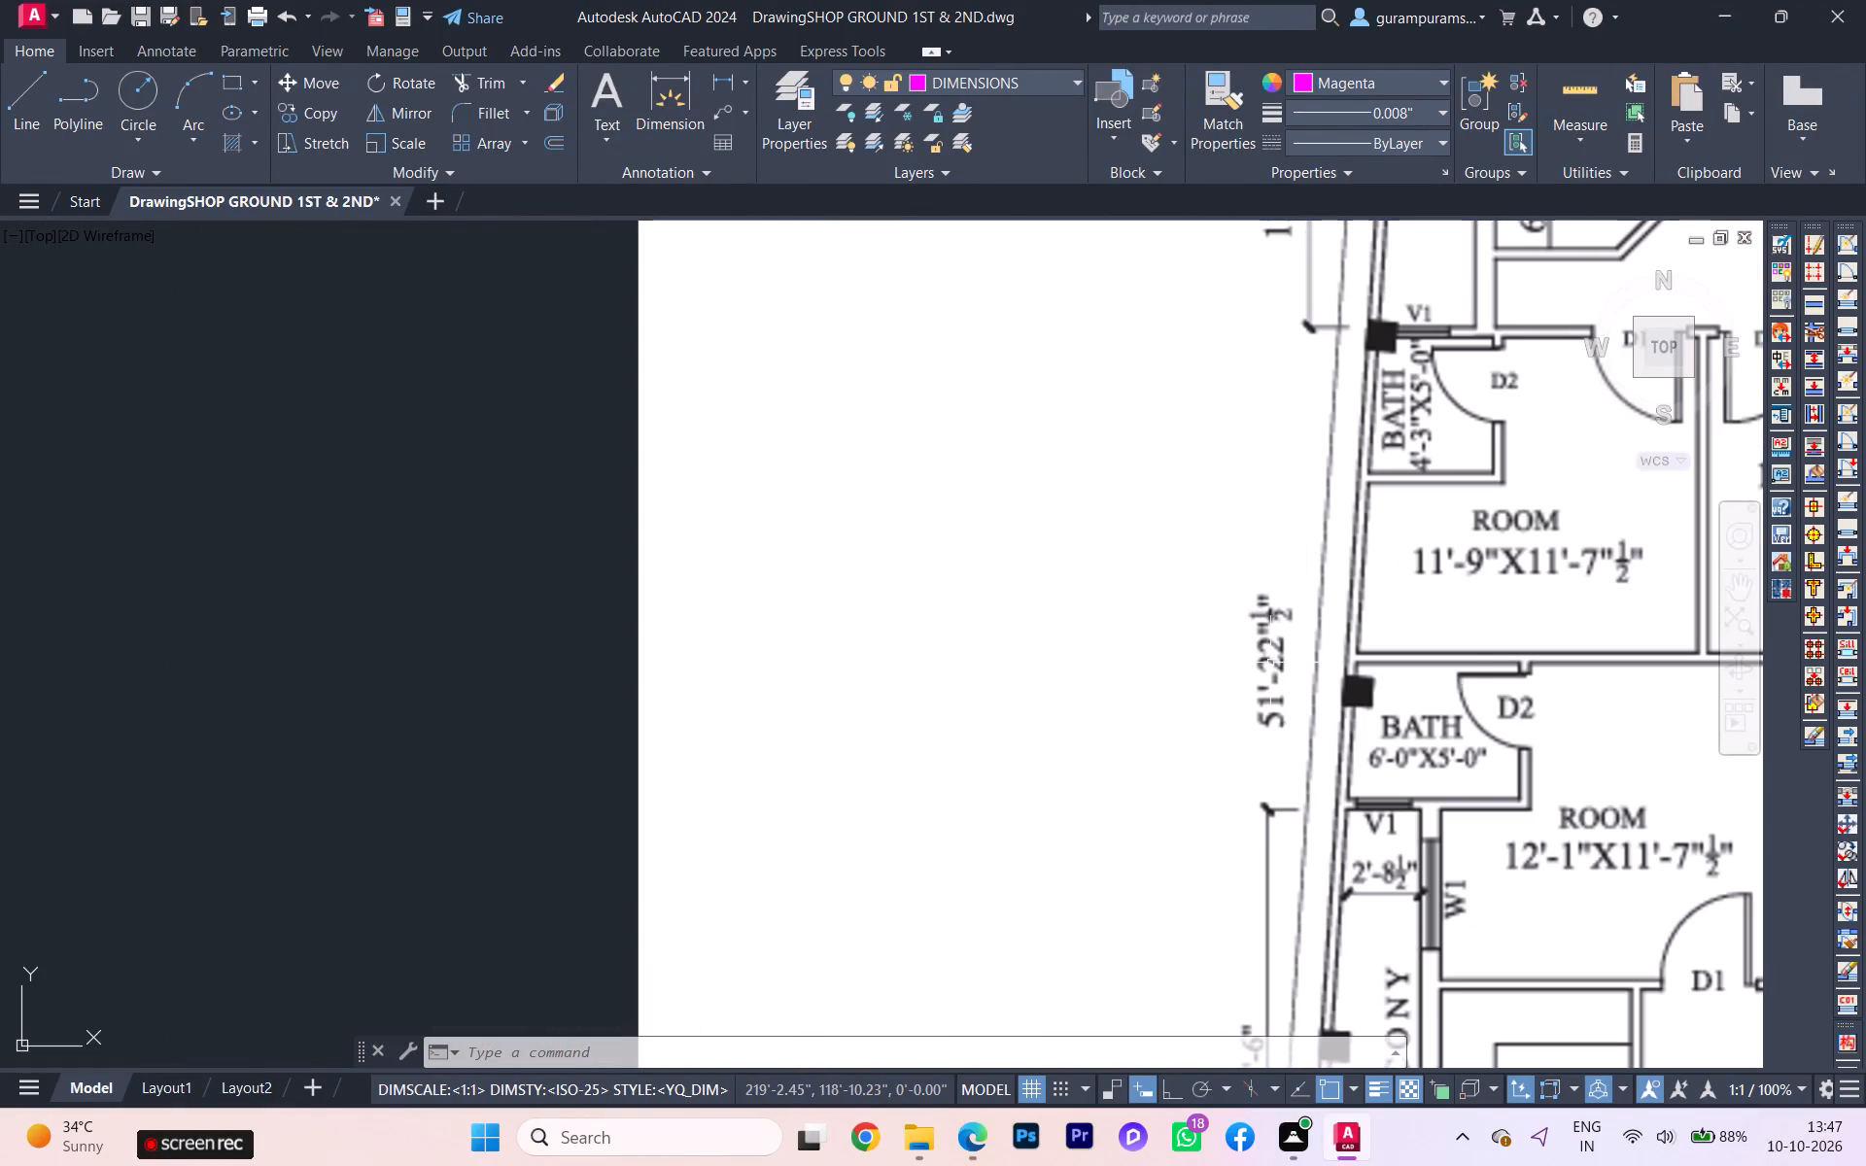
scroll(1525, 653, "down", 2)
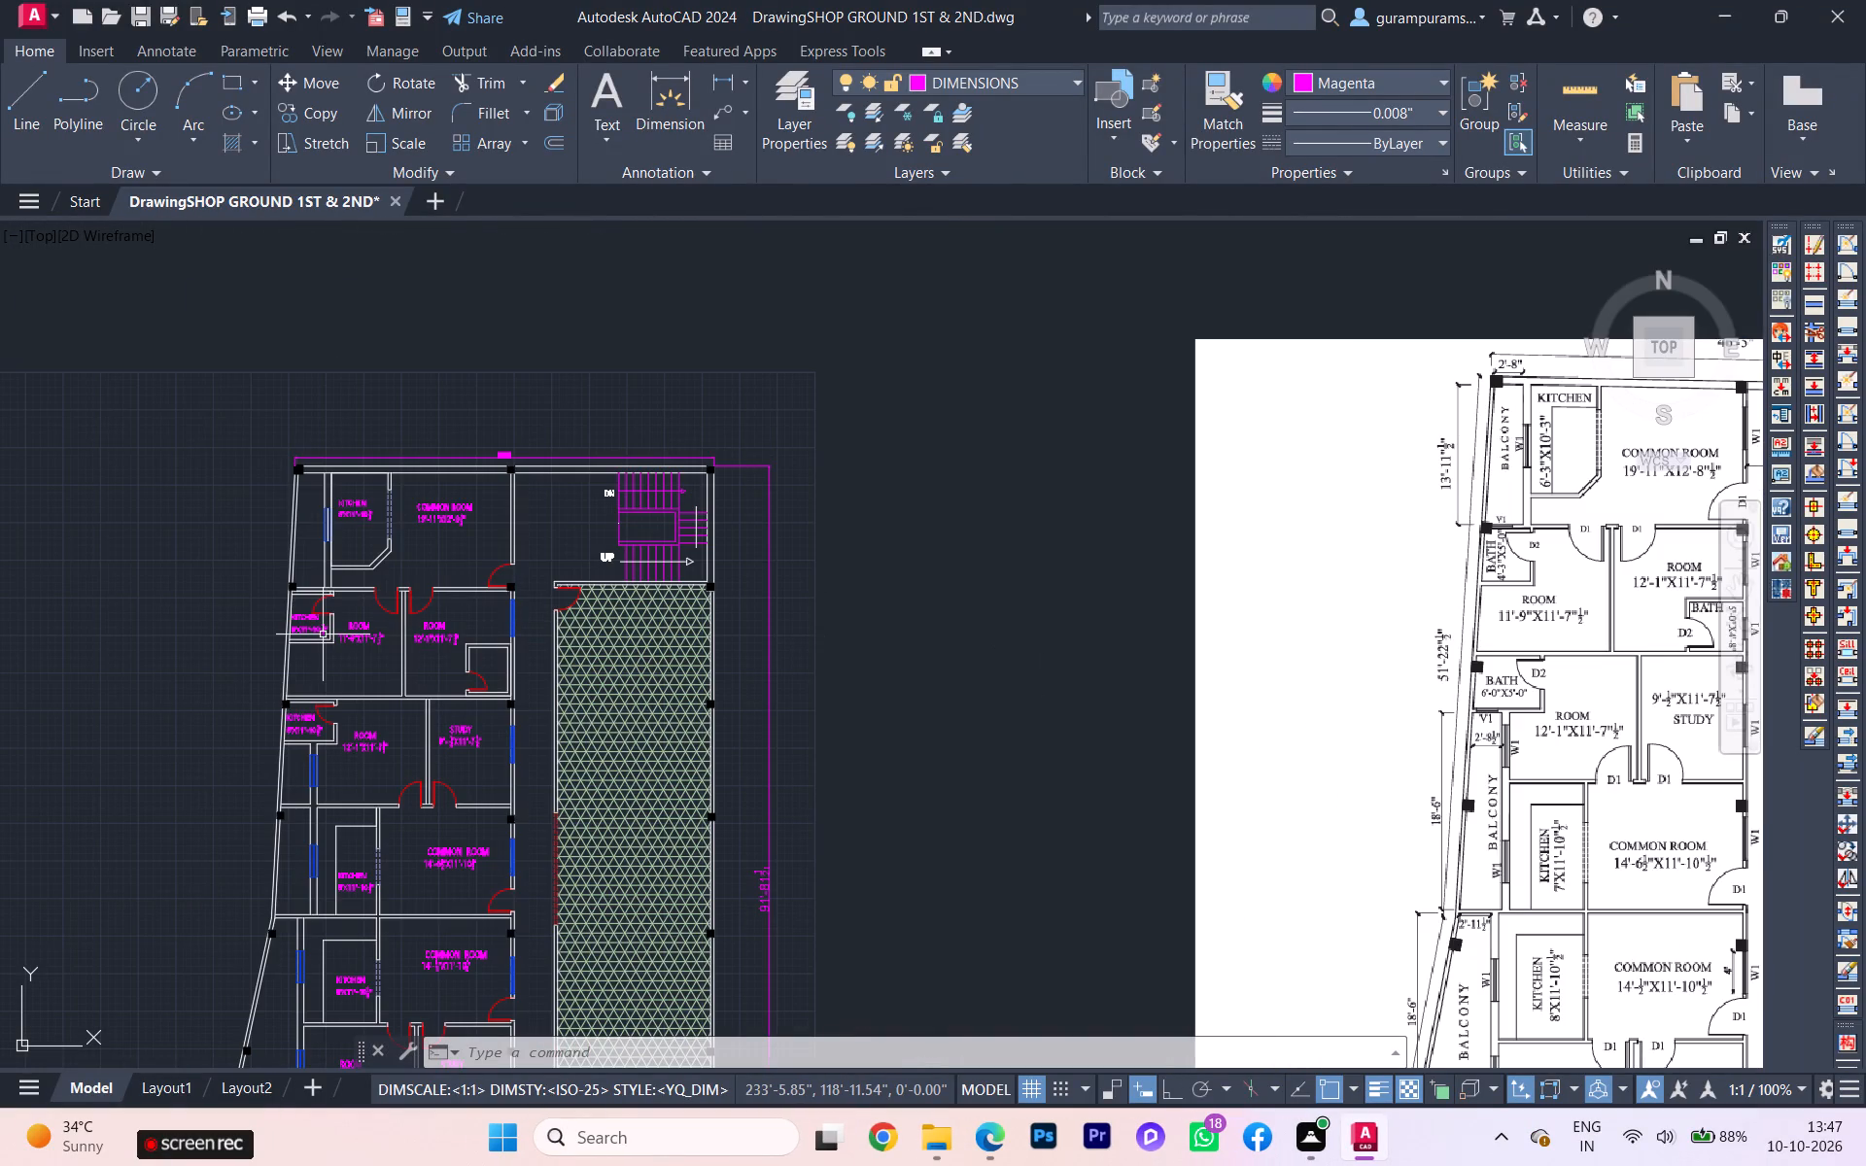
scroll(340, 633, "up", 3)
triple_click(211, 579)
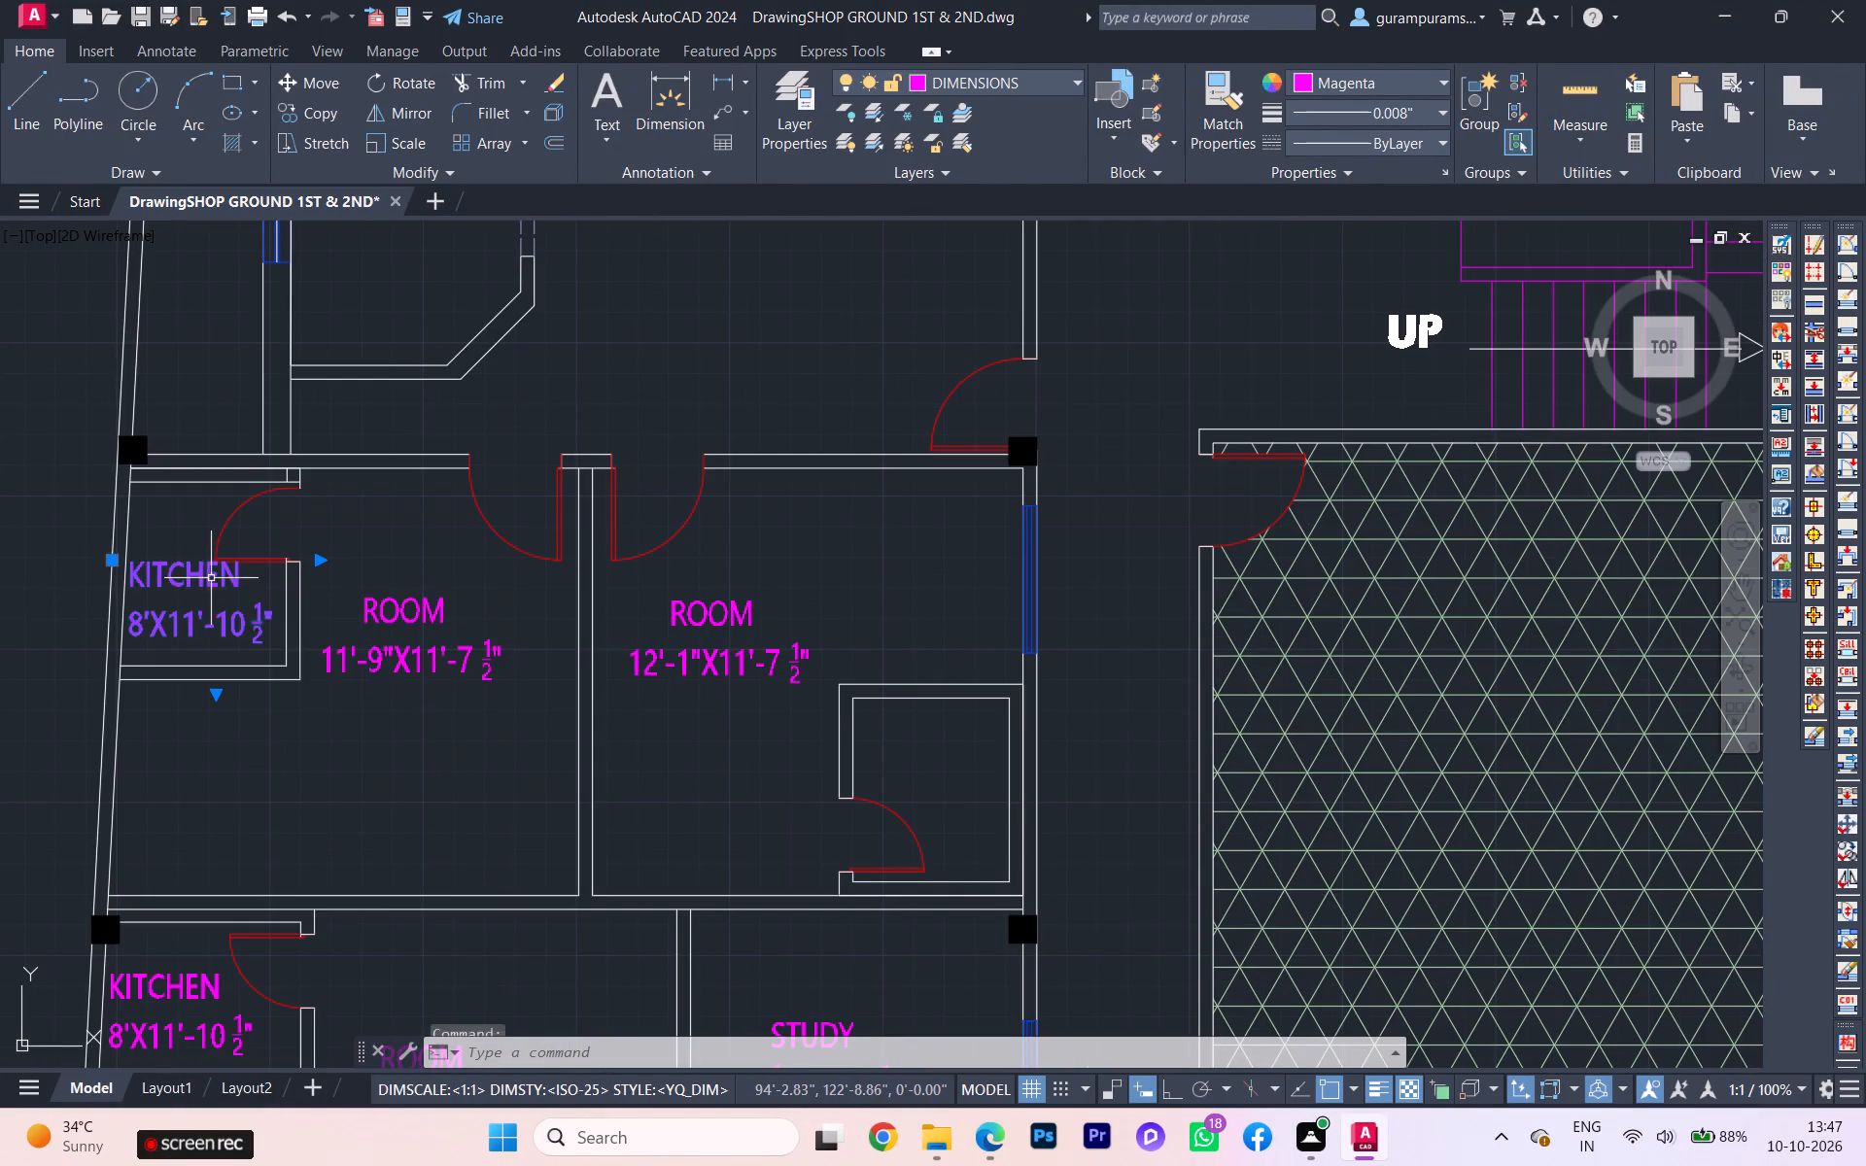
left_click_drag(251, 570, 16, 542)
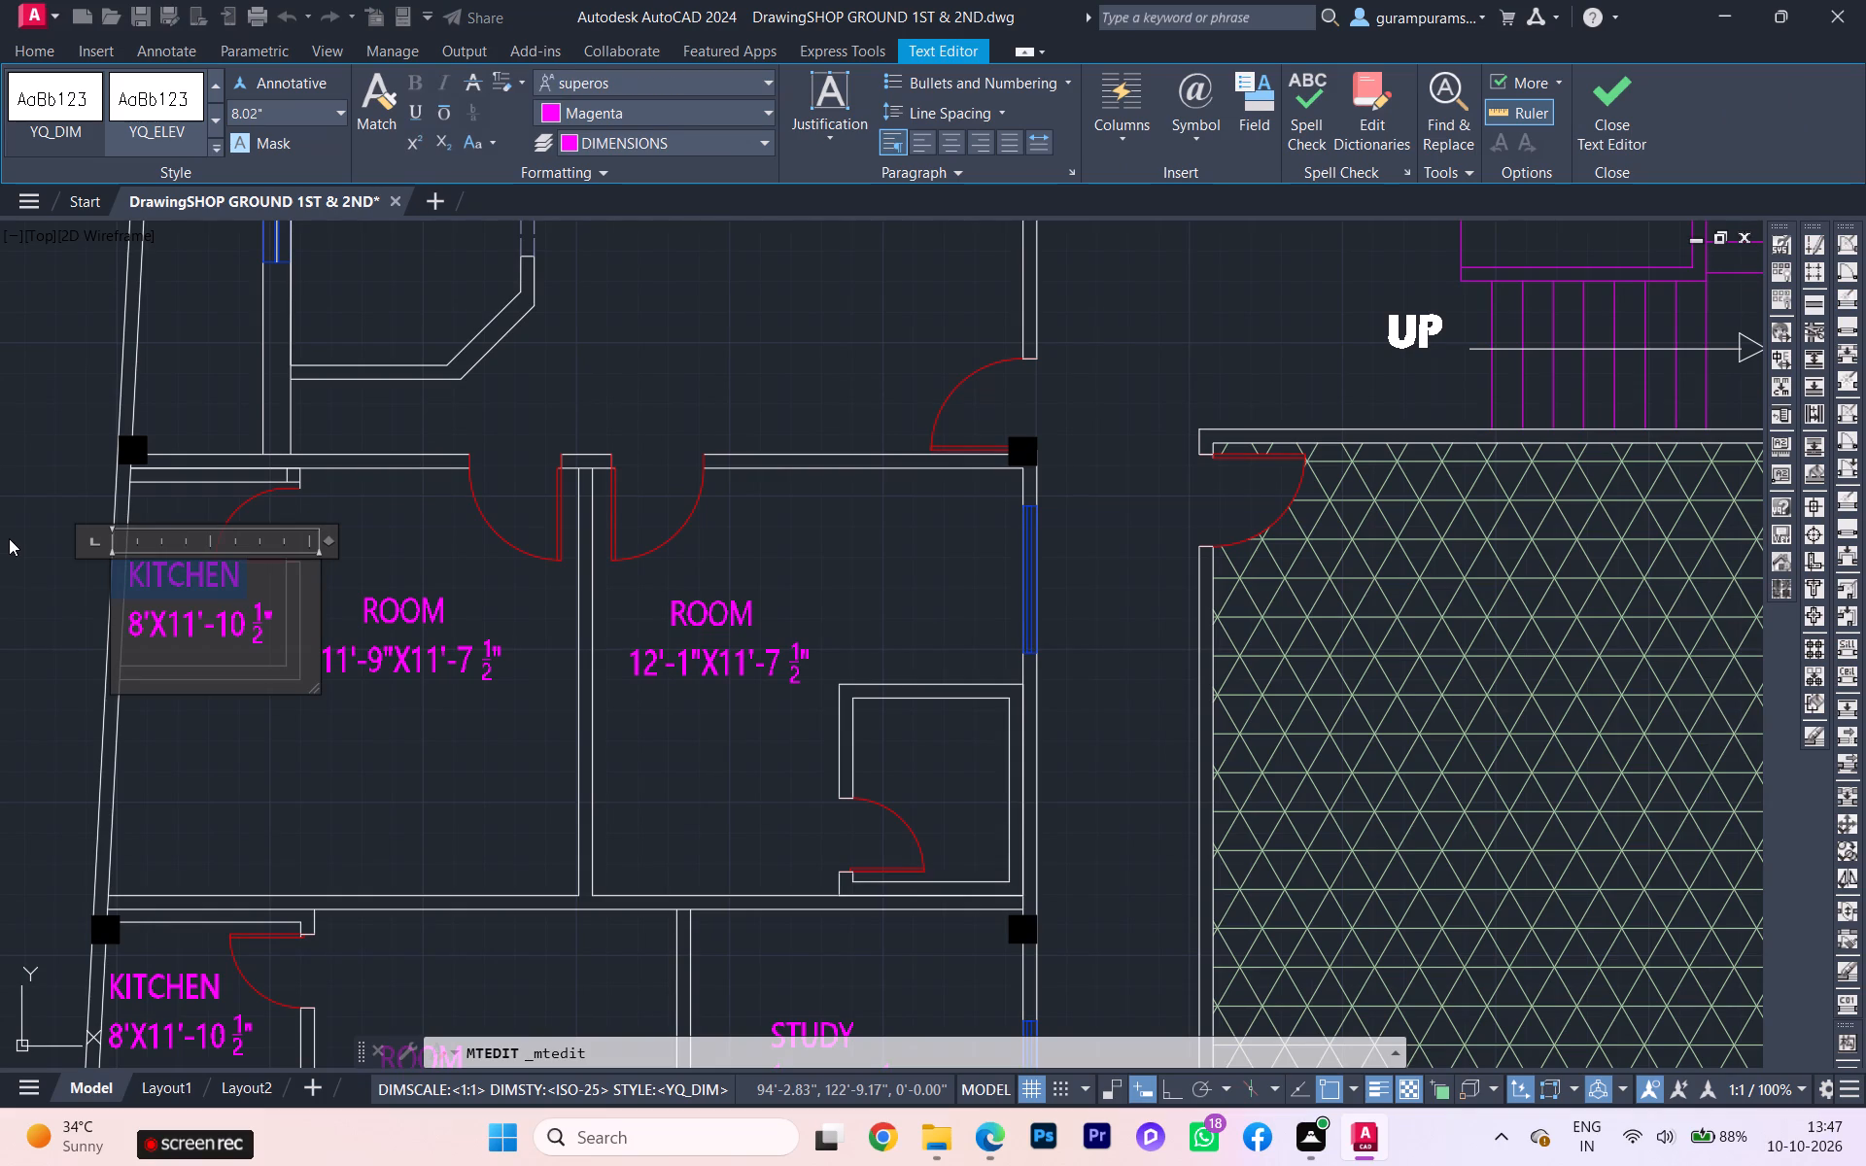
key("BackSpace")
type("BATH")
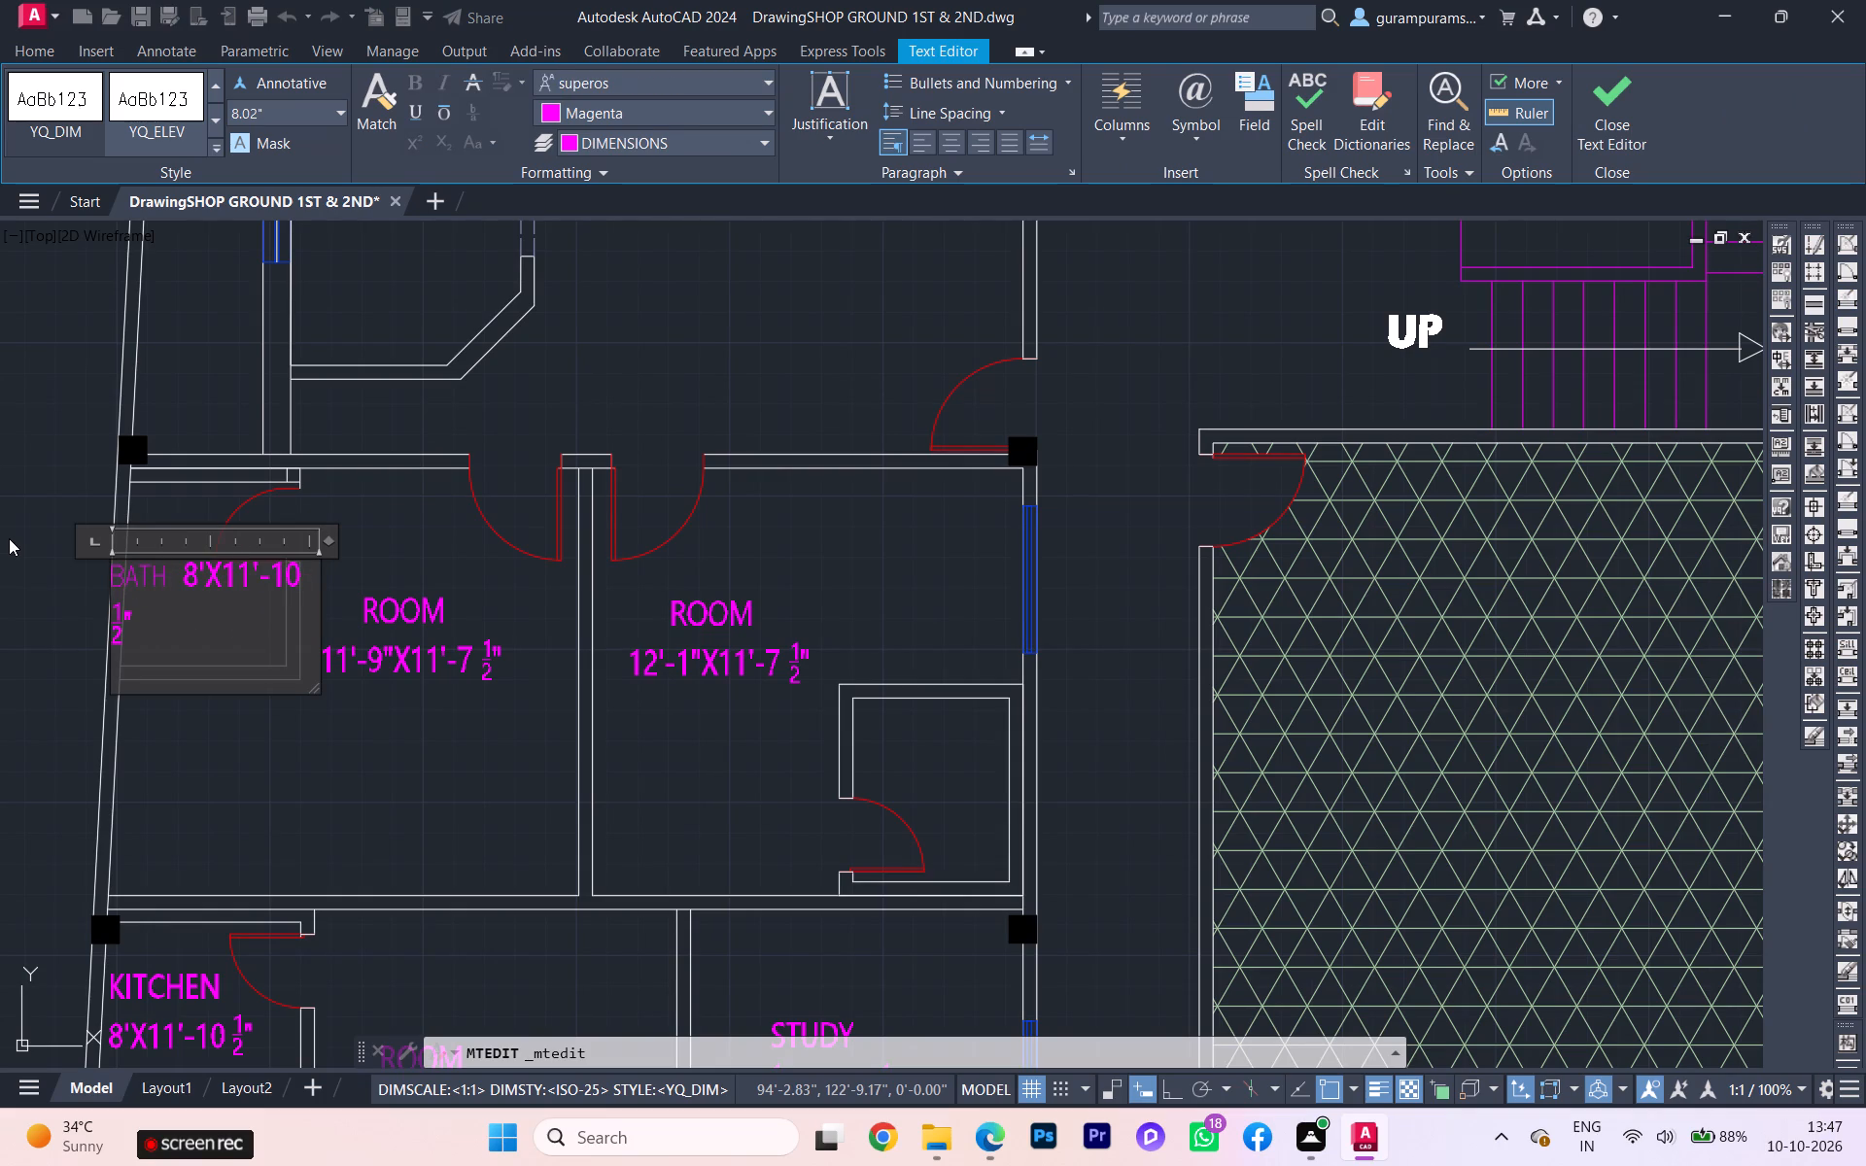
key("BackSpace")
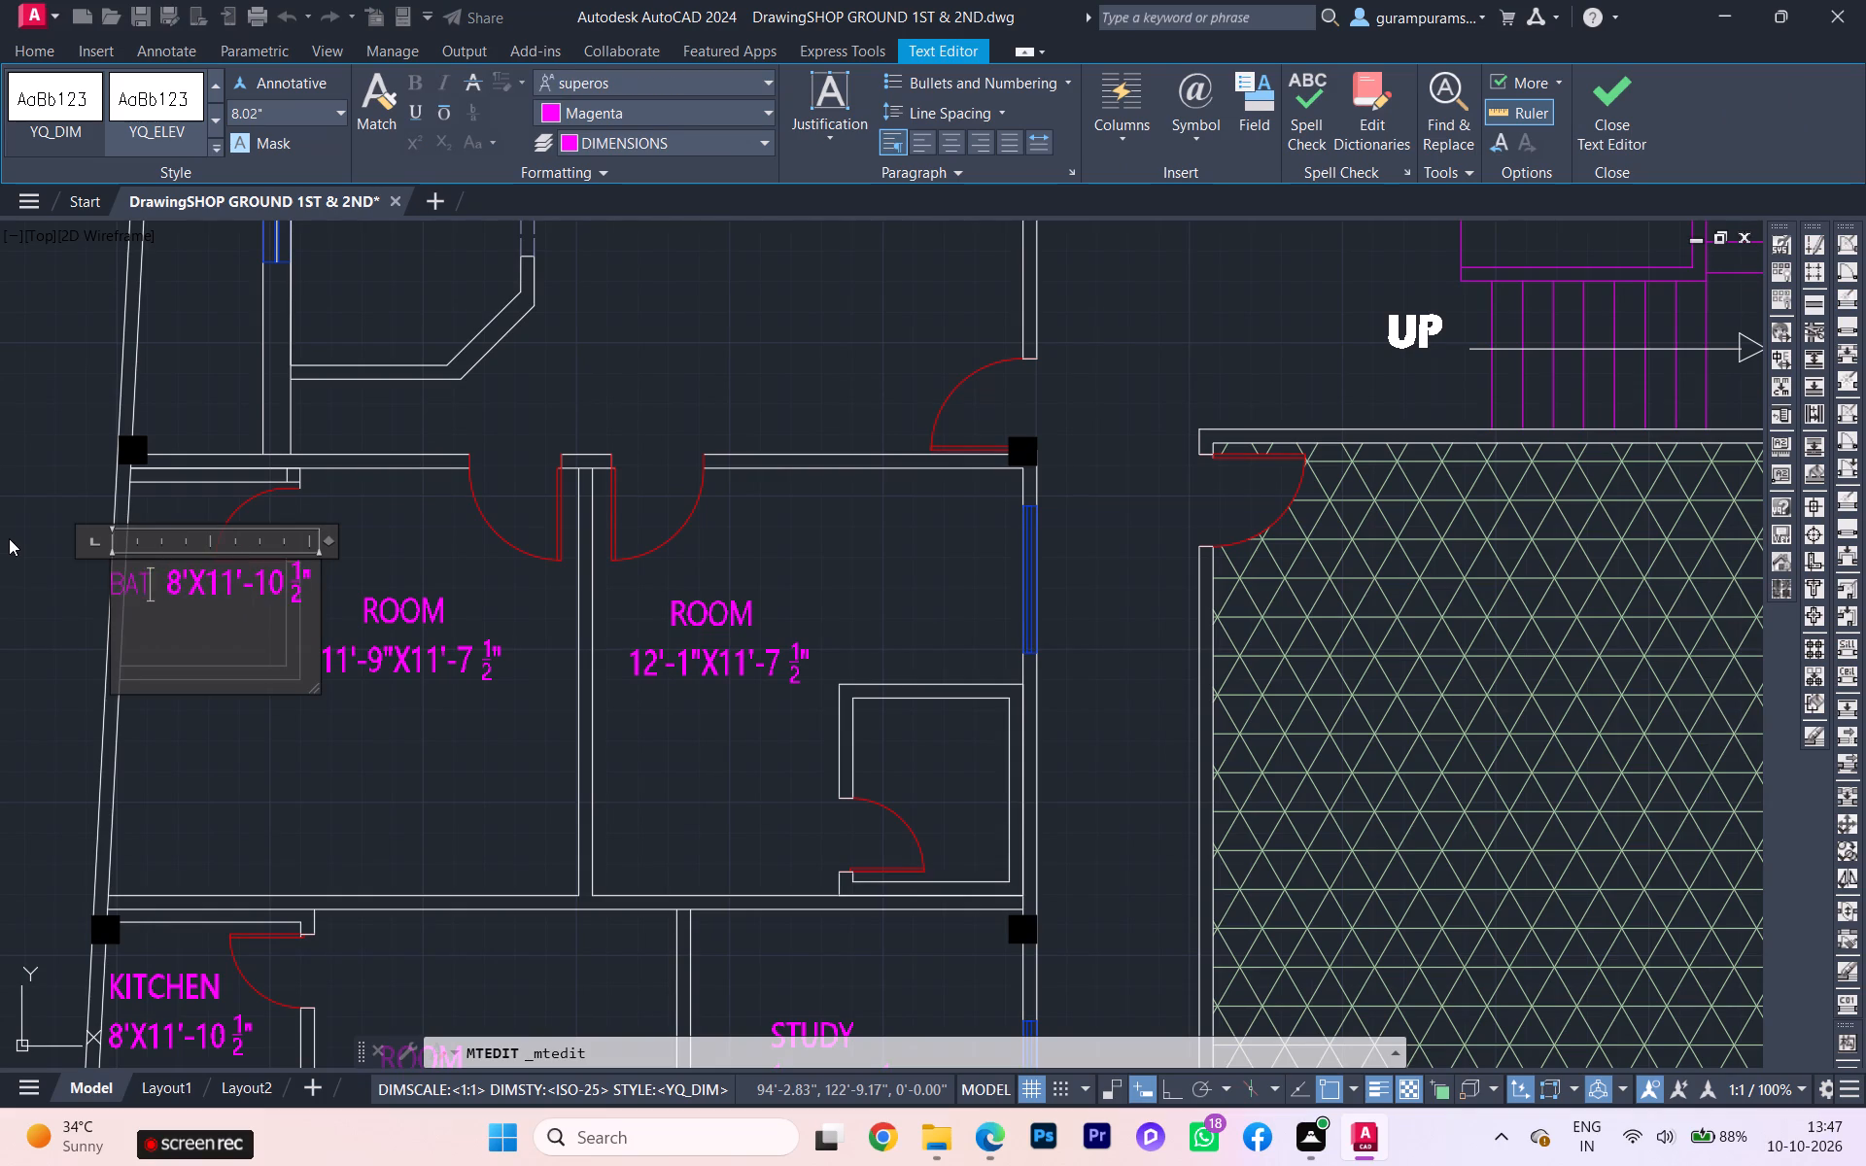
key("BackSpace")
key("BackSpace")
key("BackSpace")
key("BackSpace")
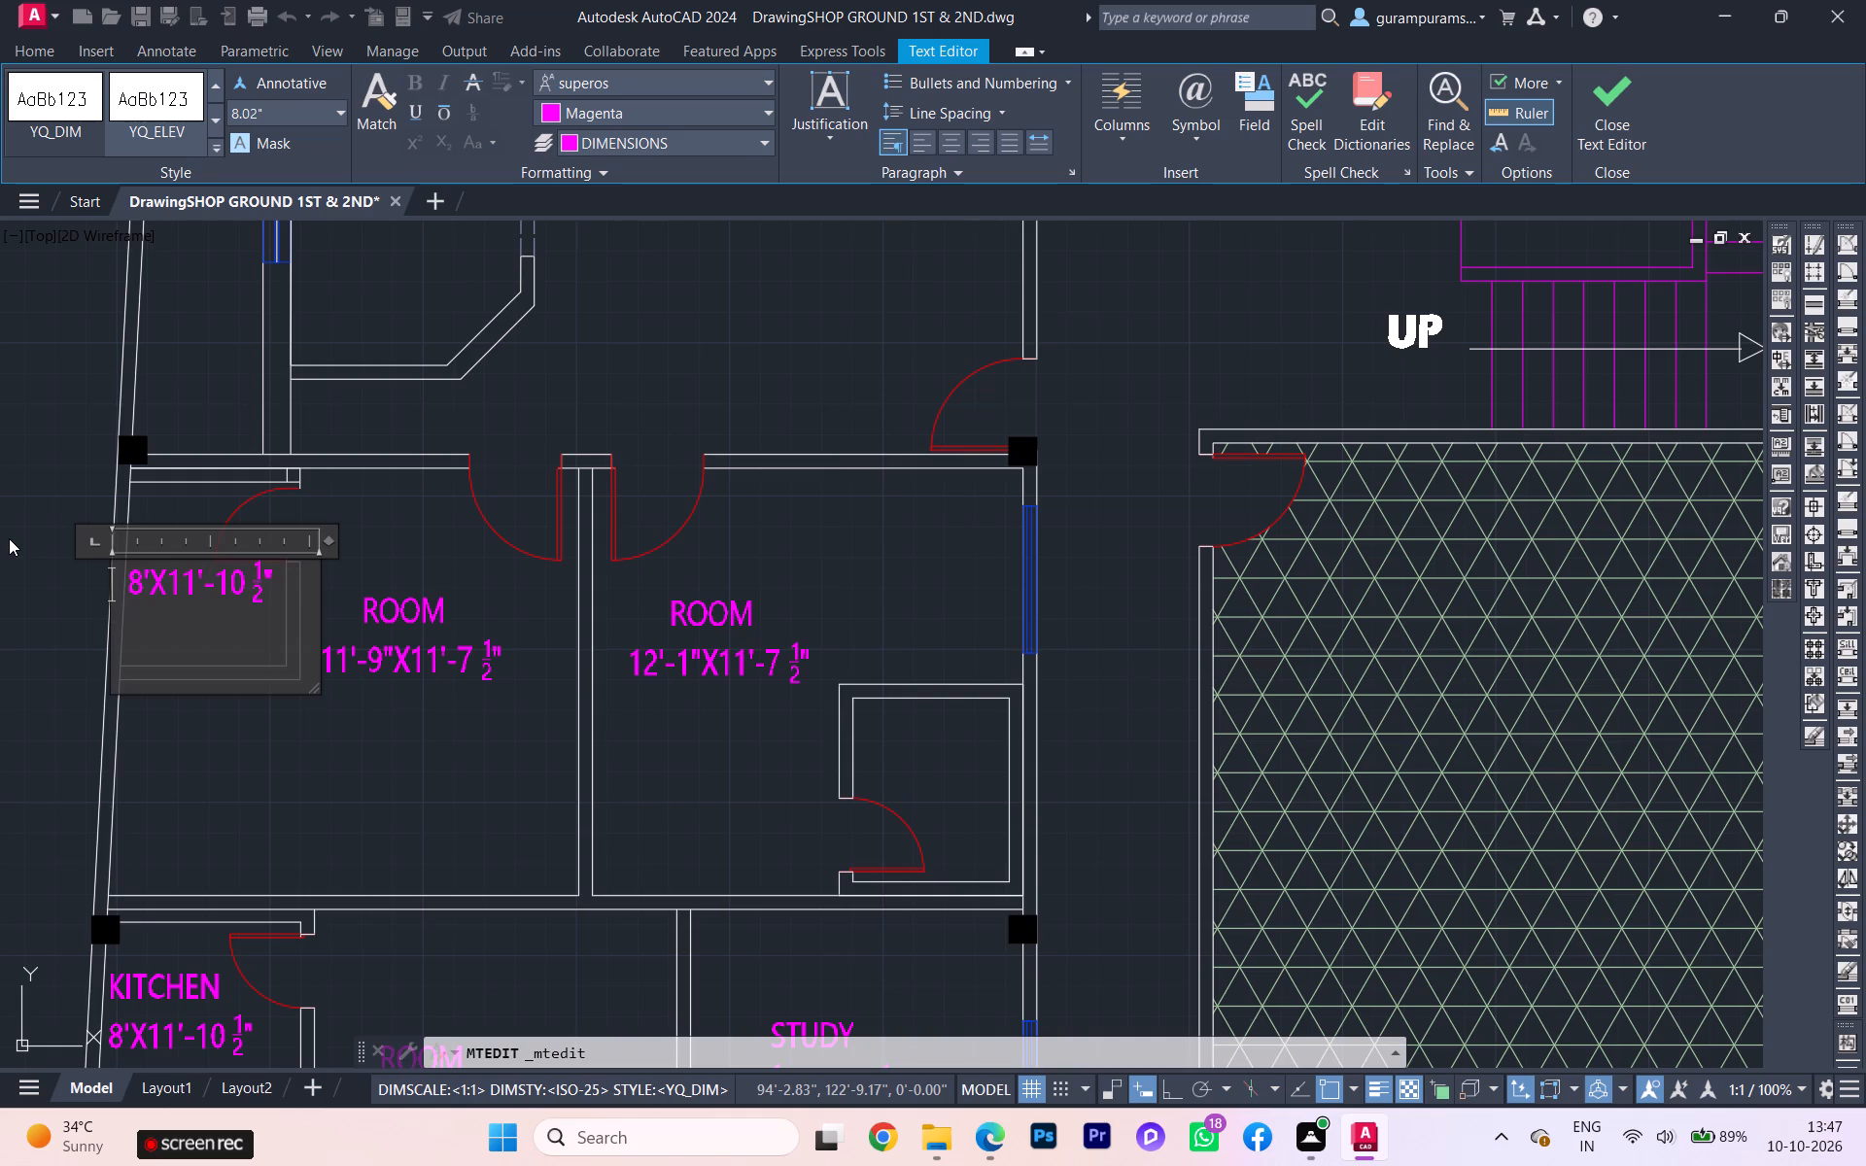
left_click(197, 491)
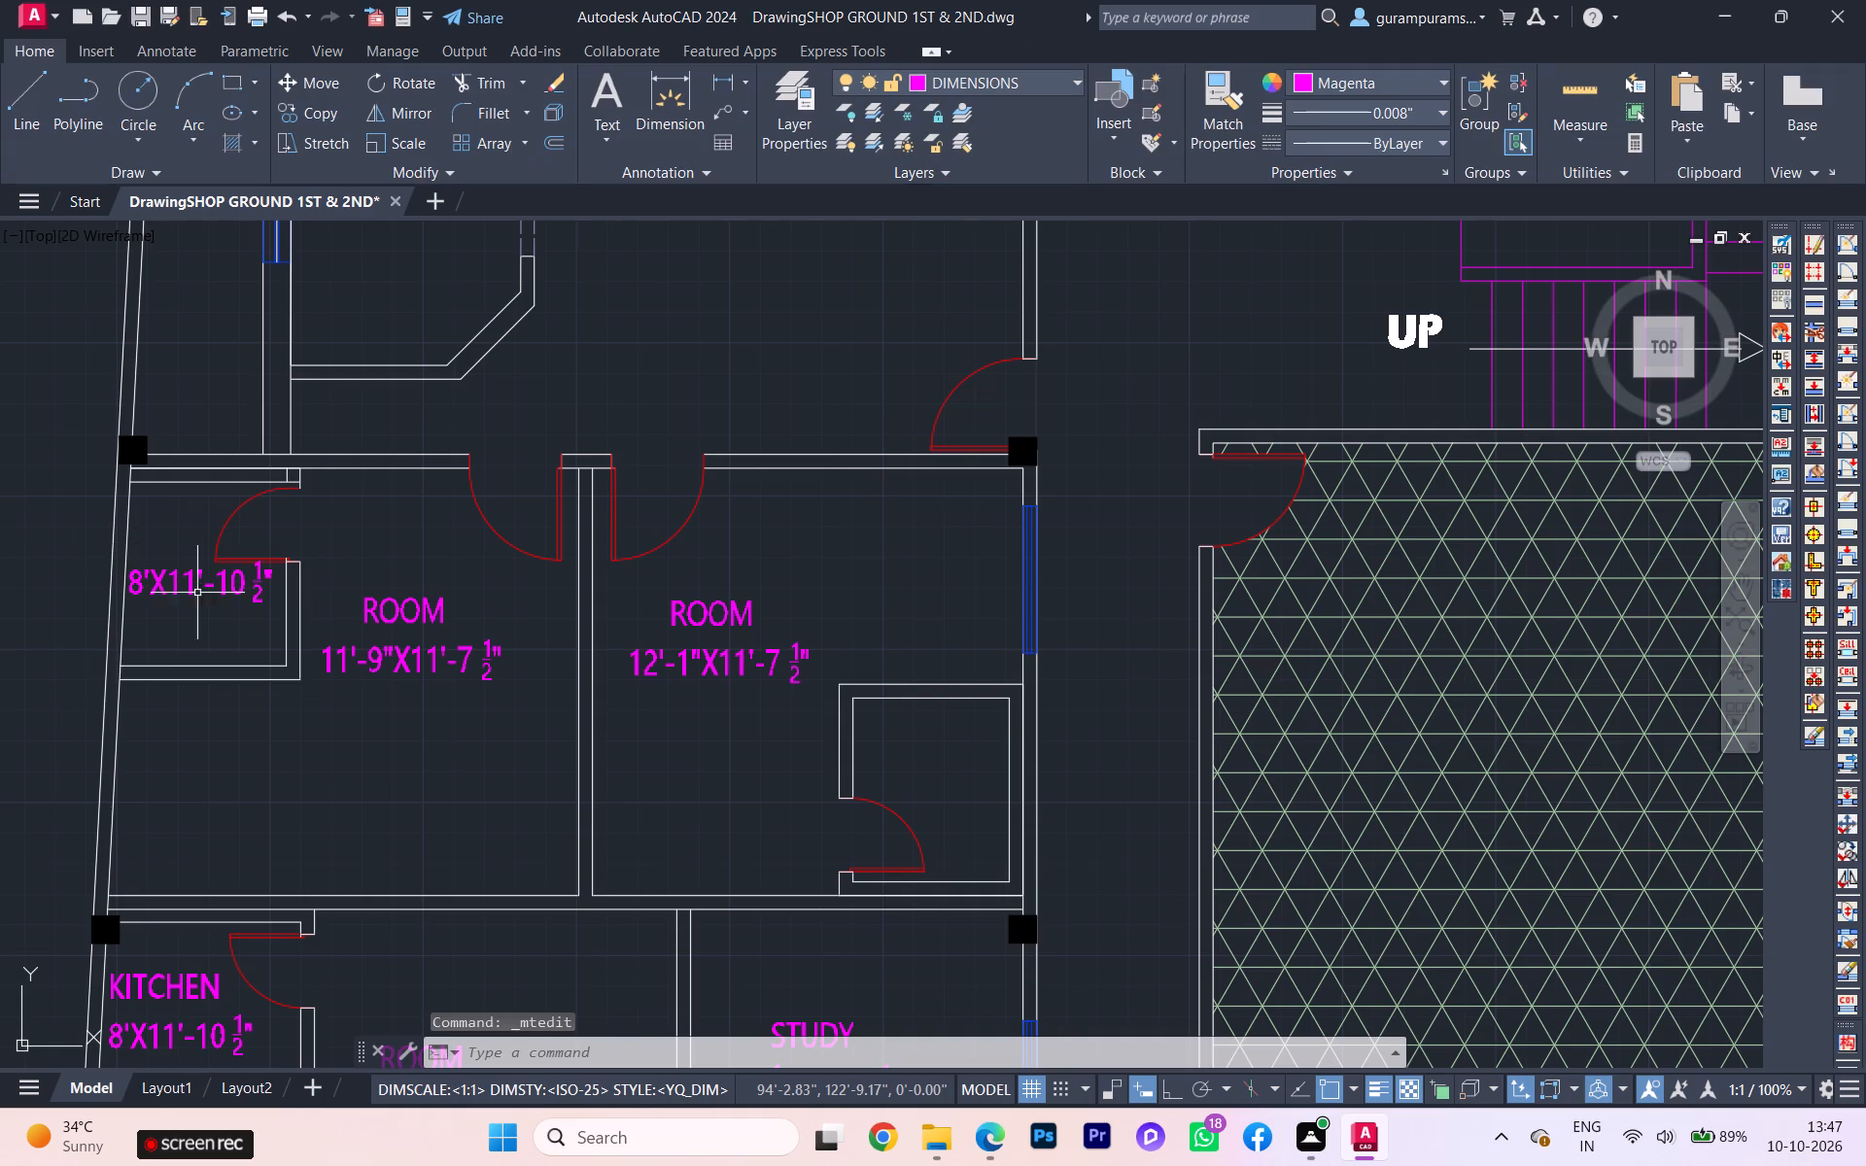
Add BATH as a separate line above the size in that label beside the 11'-9" room.
double_click(179, 588)
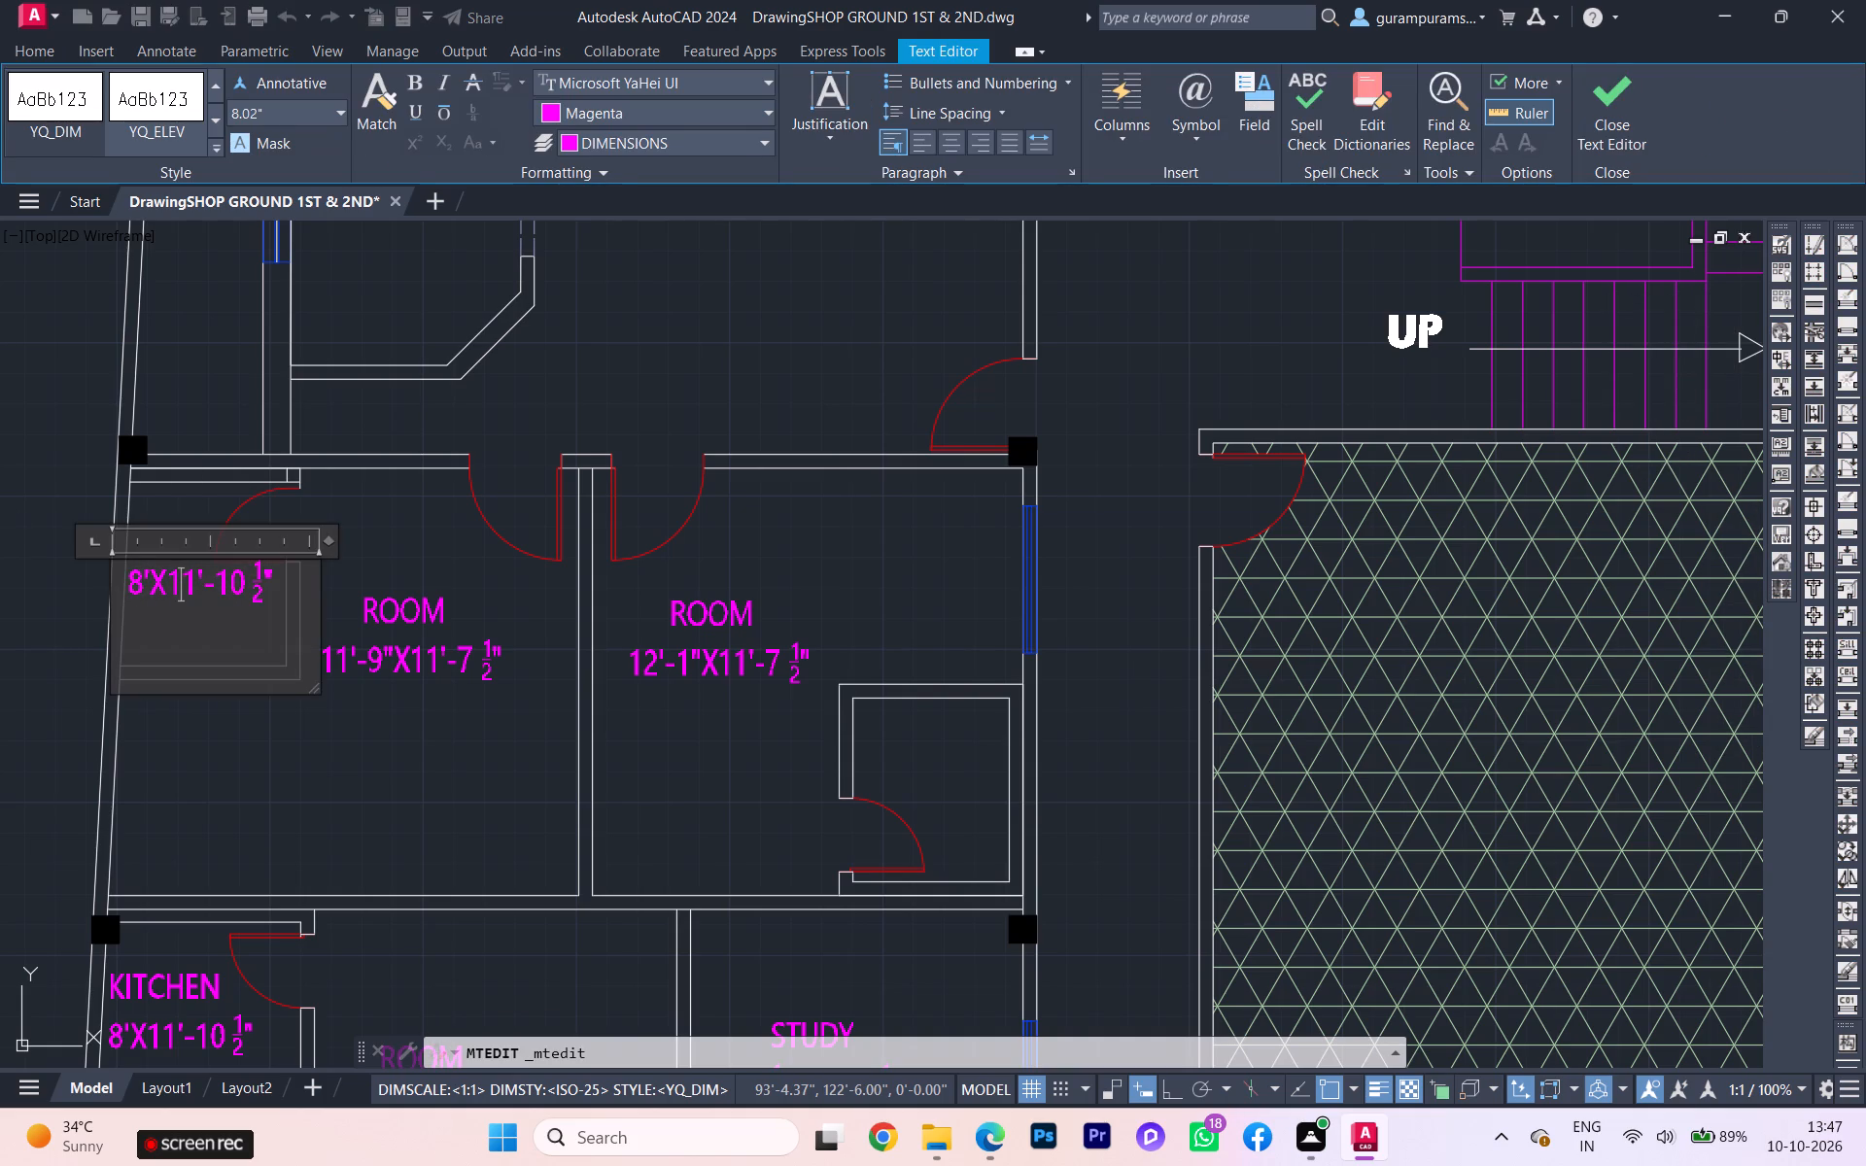
scroll(132, 589, "up", 1)
left_click(132, 589)
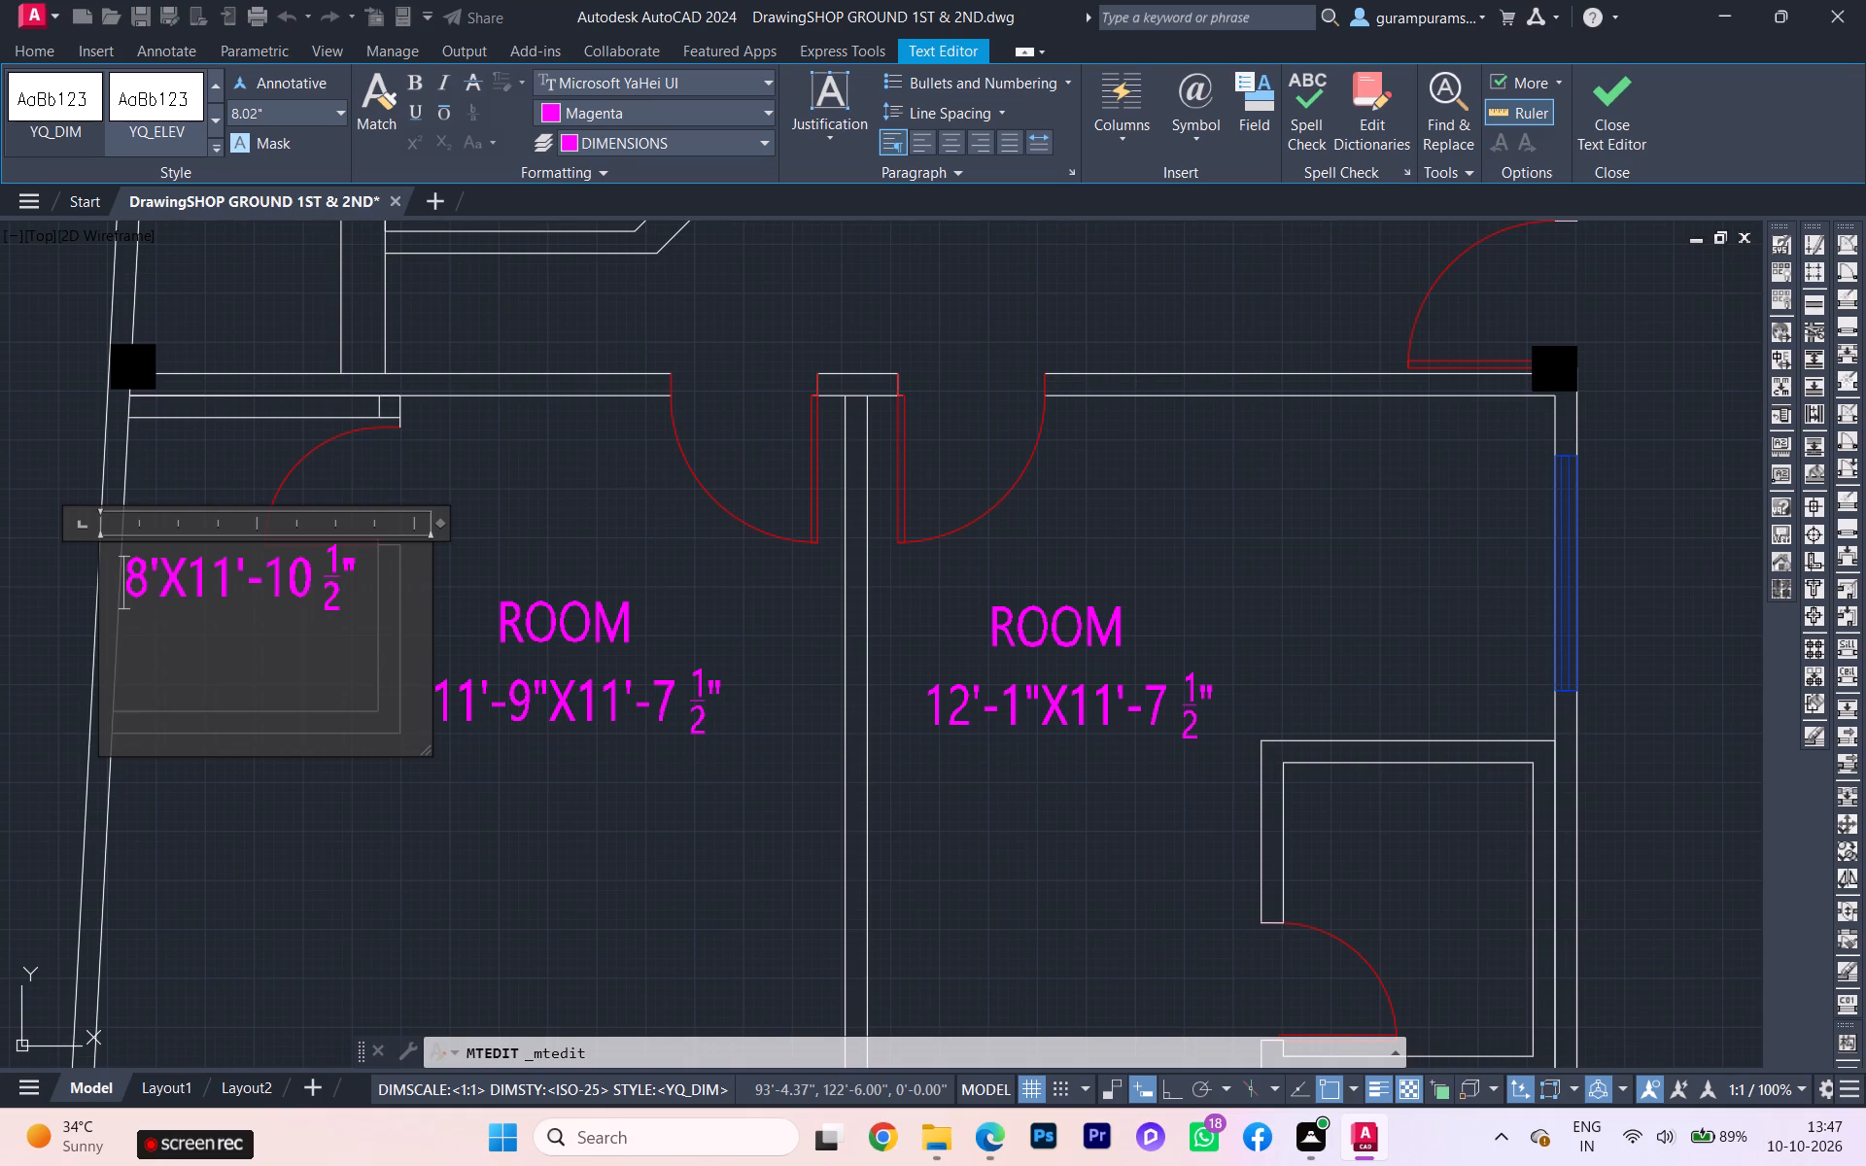
type("BATH")
key("Return")
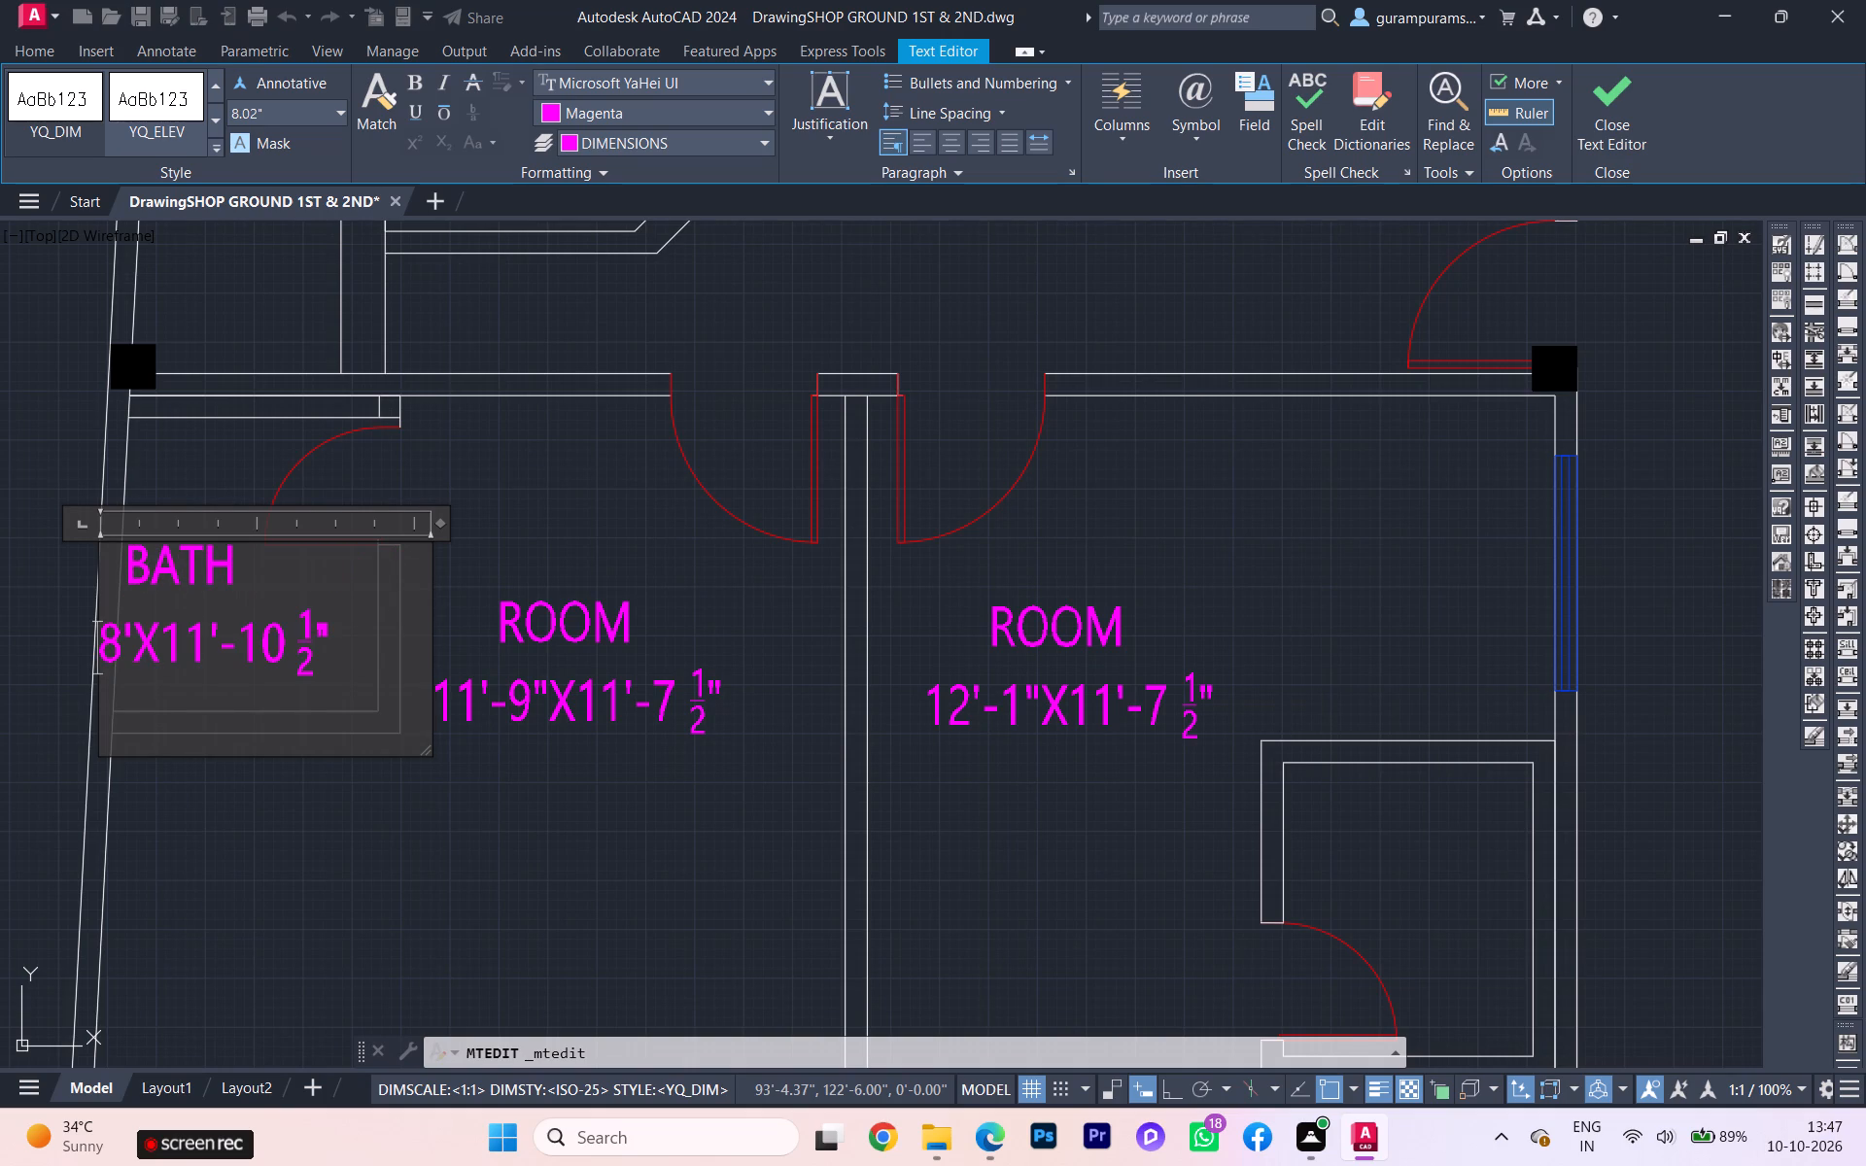
Narrow the BATH label's text frame so it just fits around the size line.
left_click_drag(432, 609, 391, 620)
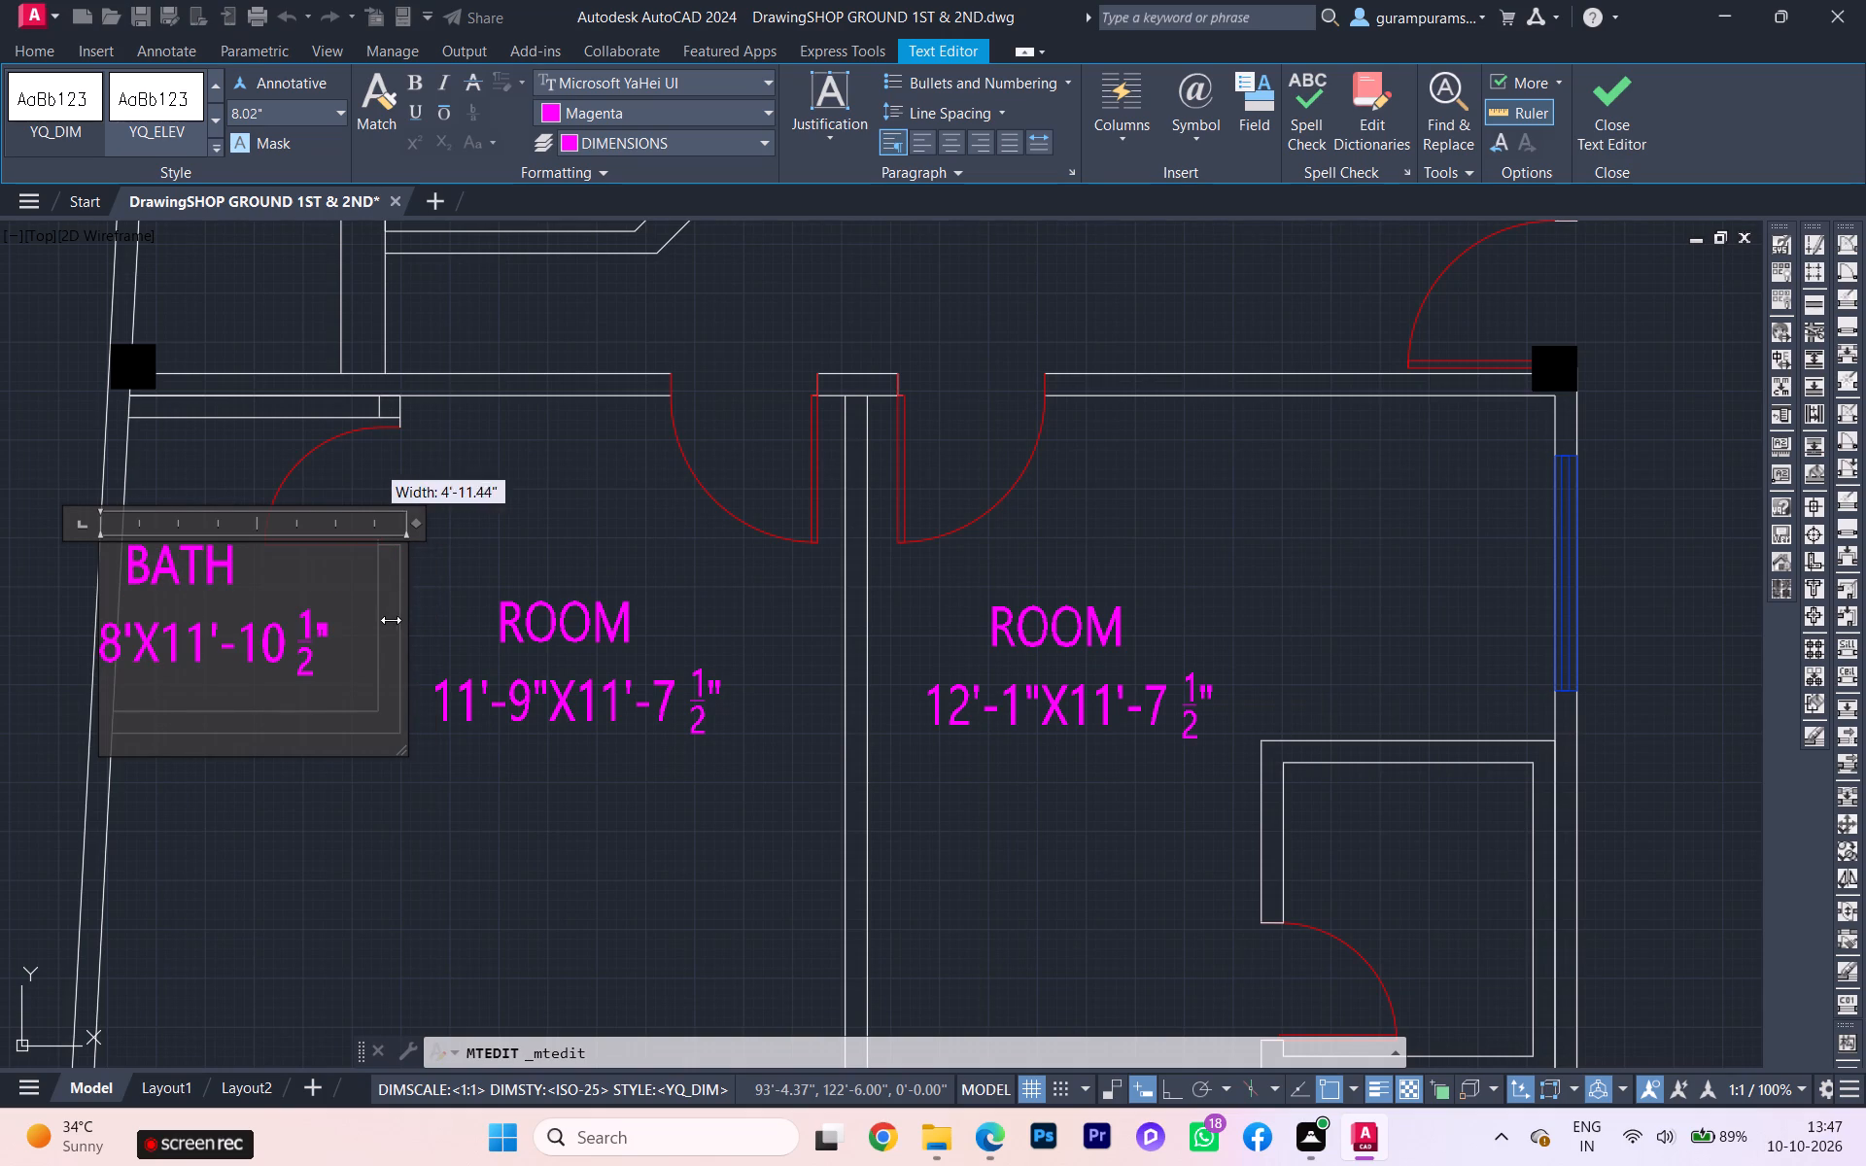
left_click_drag(391, 620, 336, 619)
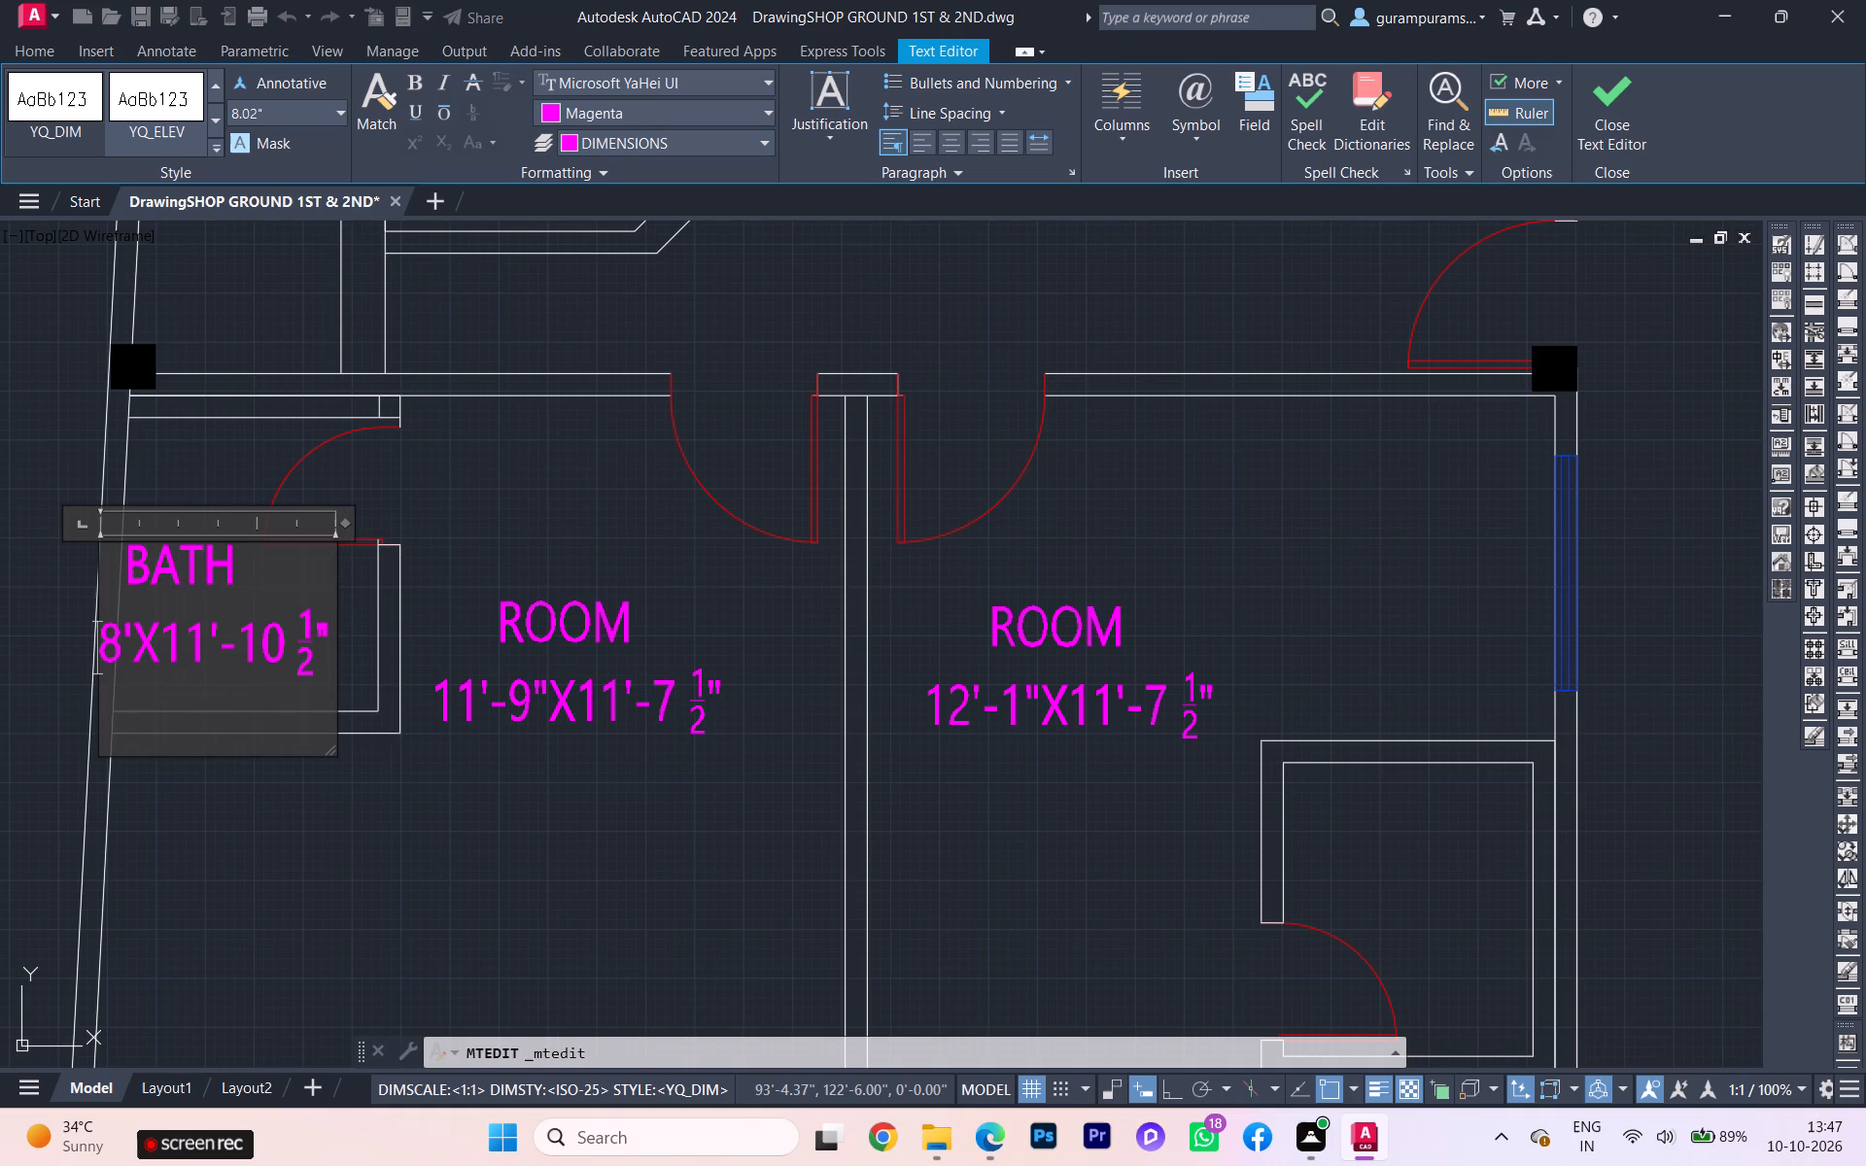
Replace the first dimension in the BATH label's size with 4'3.
scroll(0, 621, "down", 1)
scroll(81, 619, "up", 1)
left_click(80, 631)
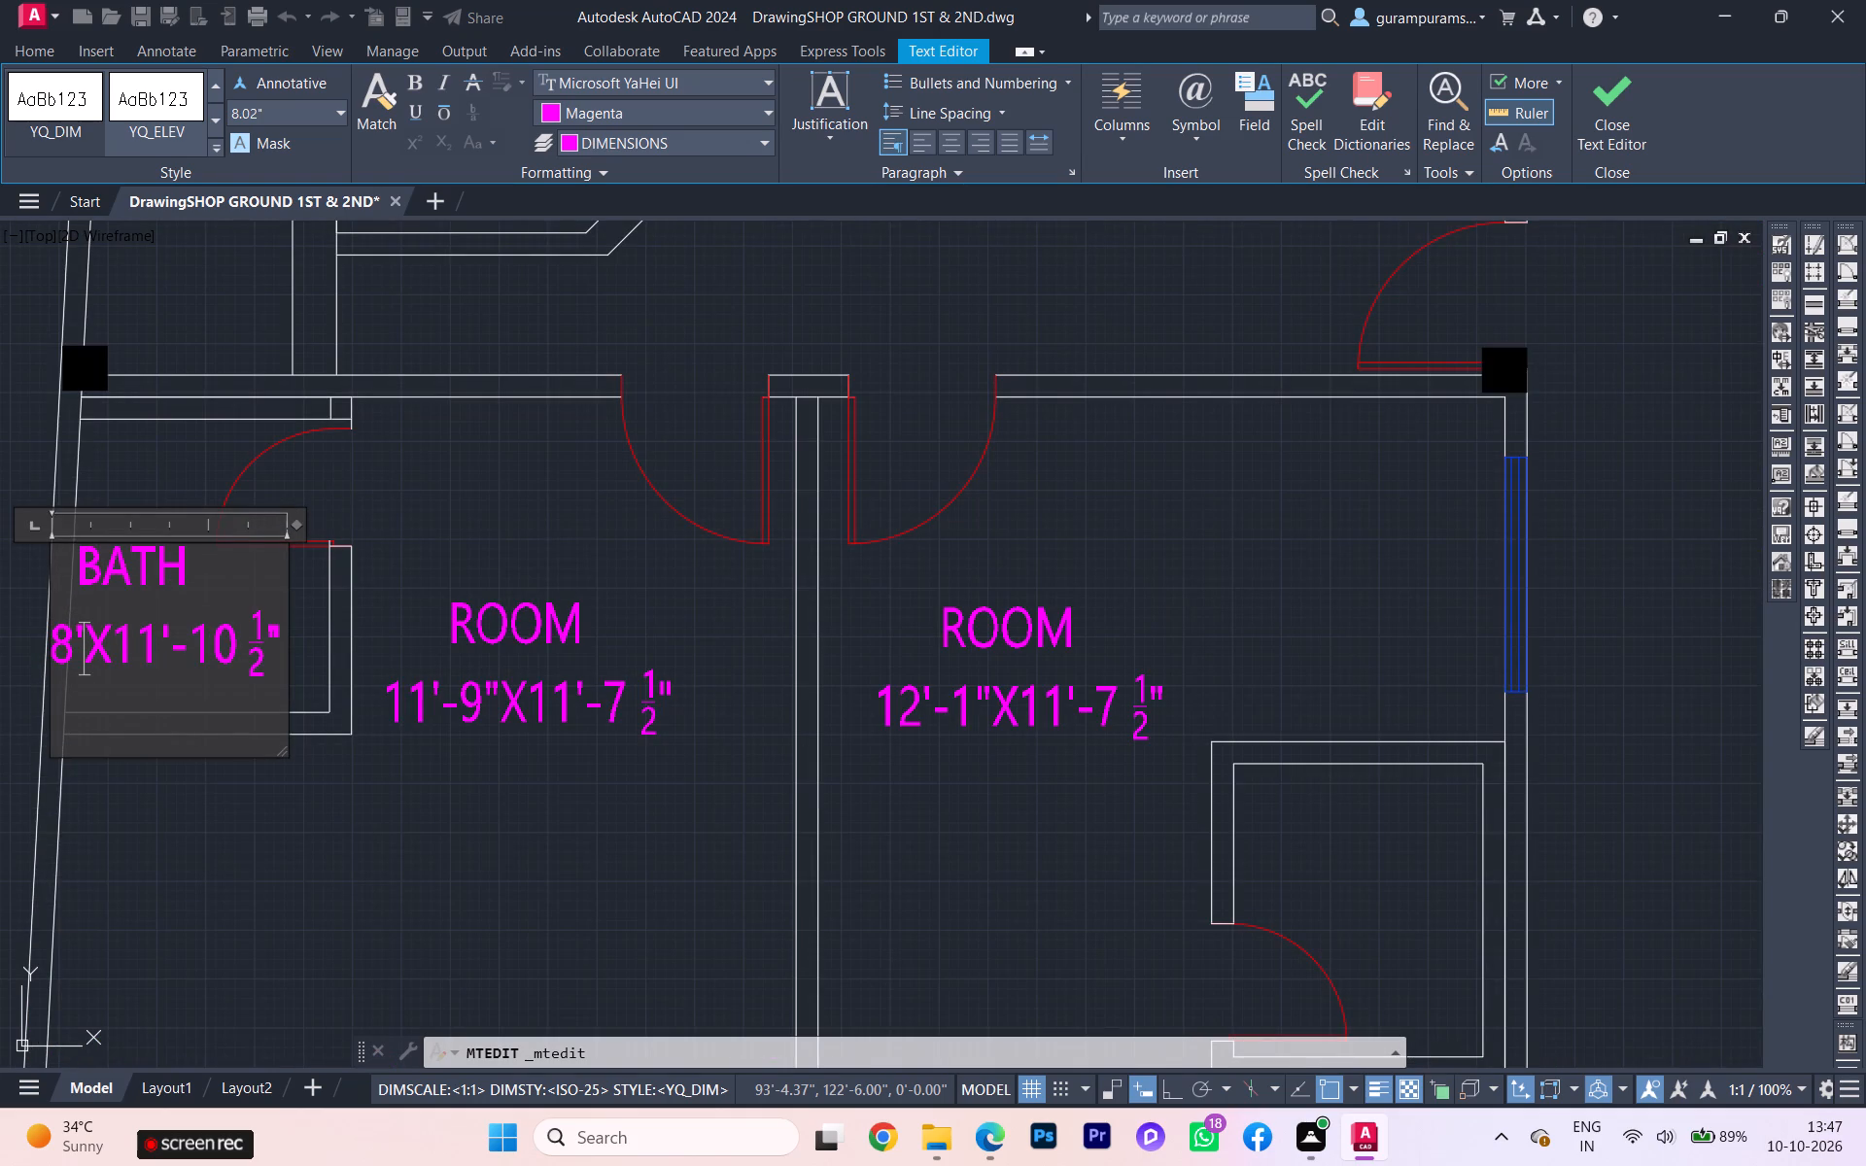
key("BackSpace")
key("BackSpace")
type("4'3")
Replace the second dimension in the BATH label's size with 5'-0", following the reference plan, and finish the text edit.
key("Right")
key("Right")
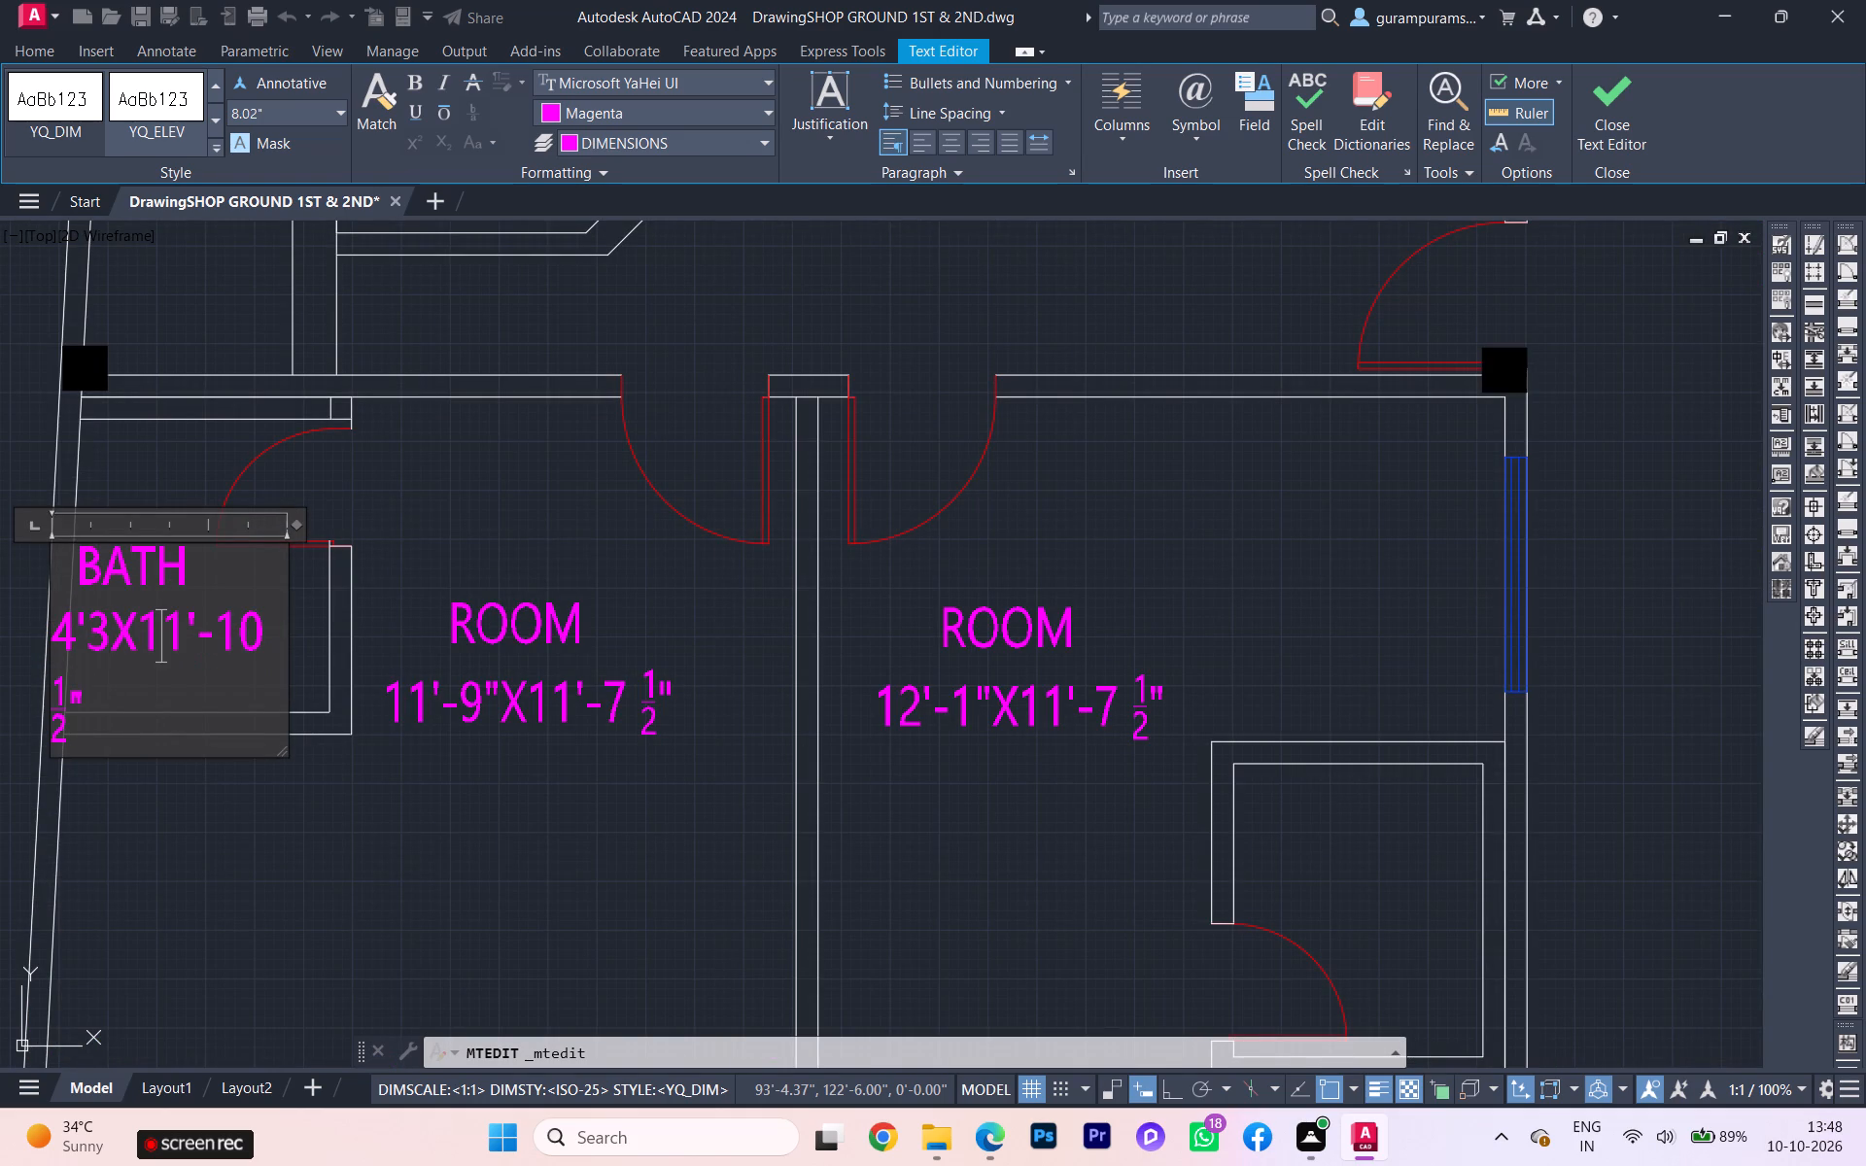
key("Right")
key("BackSpace")
key("BackSpace")
scroll(76, 606, "down", 2)
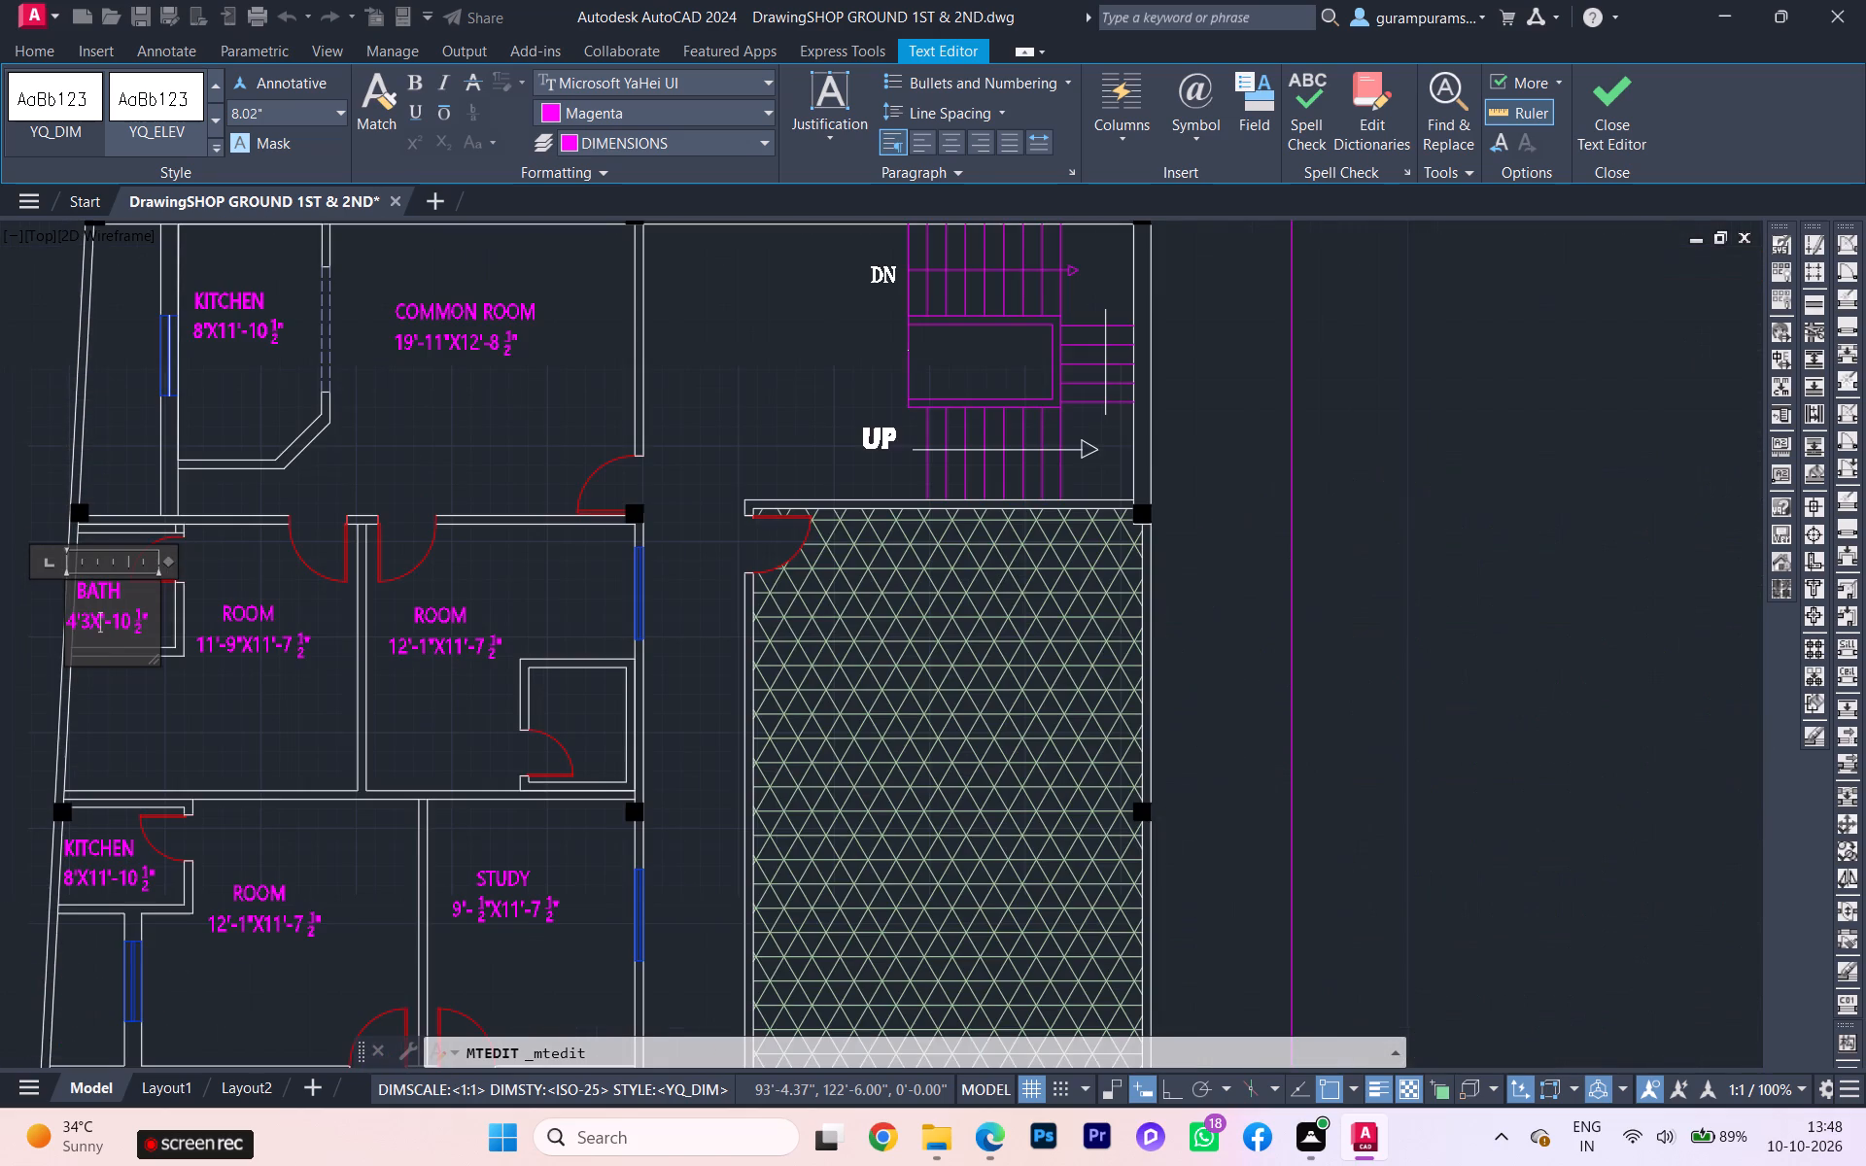
scroll(226, 603, "down", 1)
scroll(1100, 646, "down", 1)
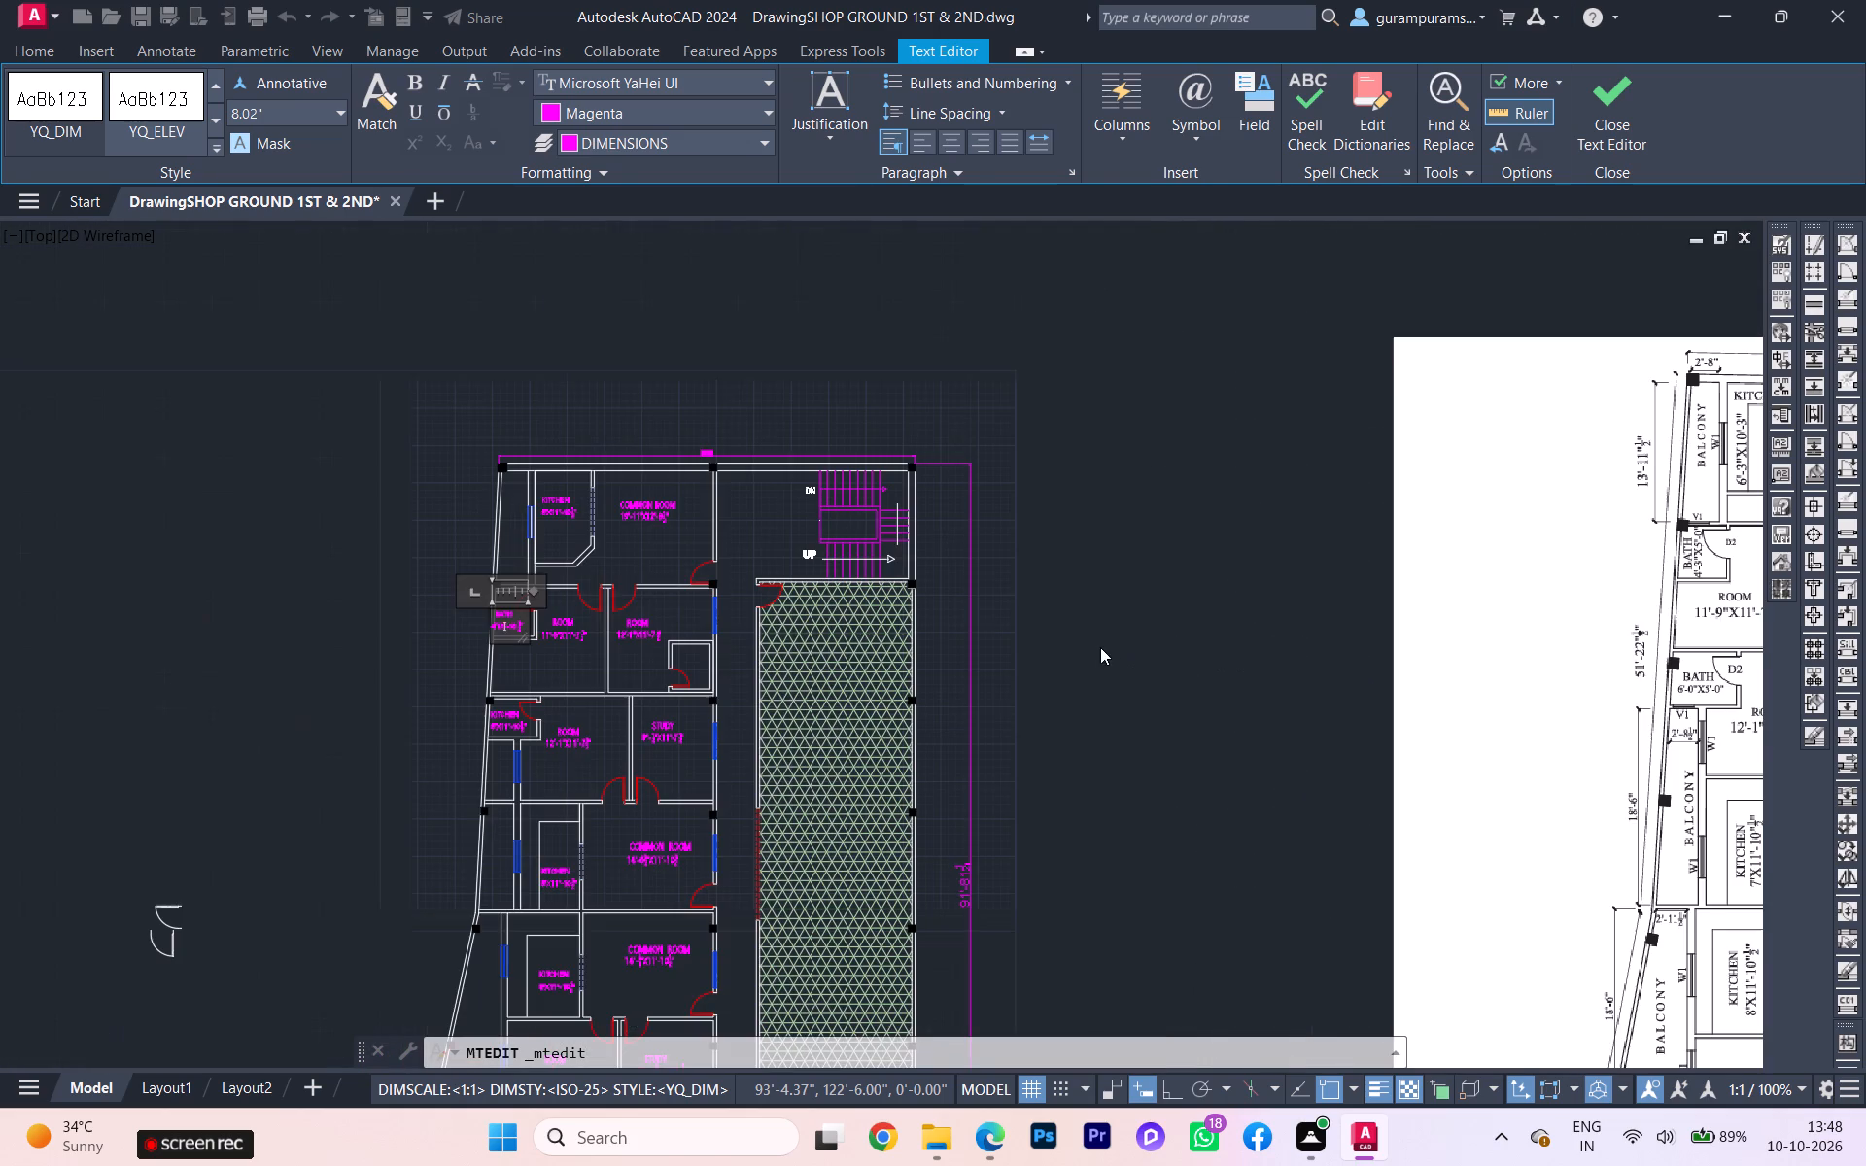
scroll(1754, 583, "up", 1)
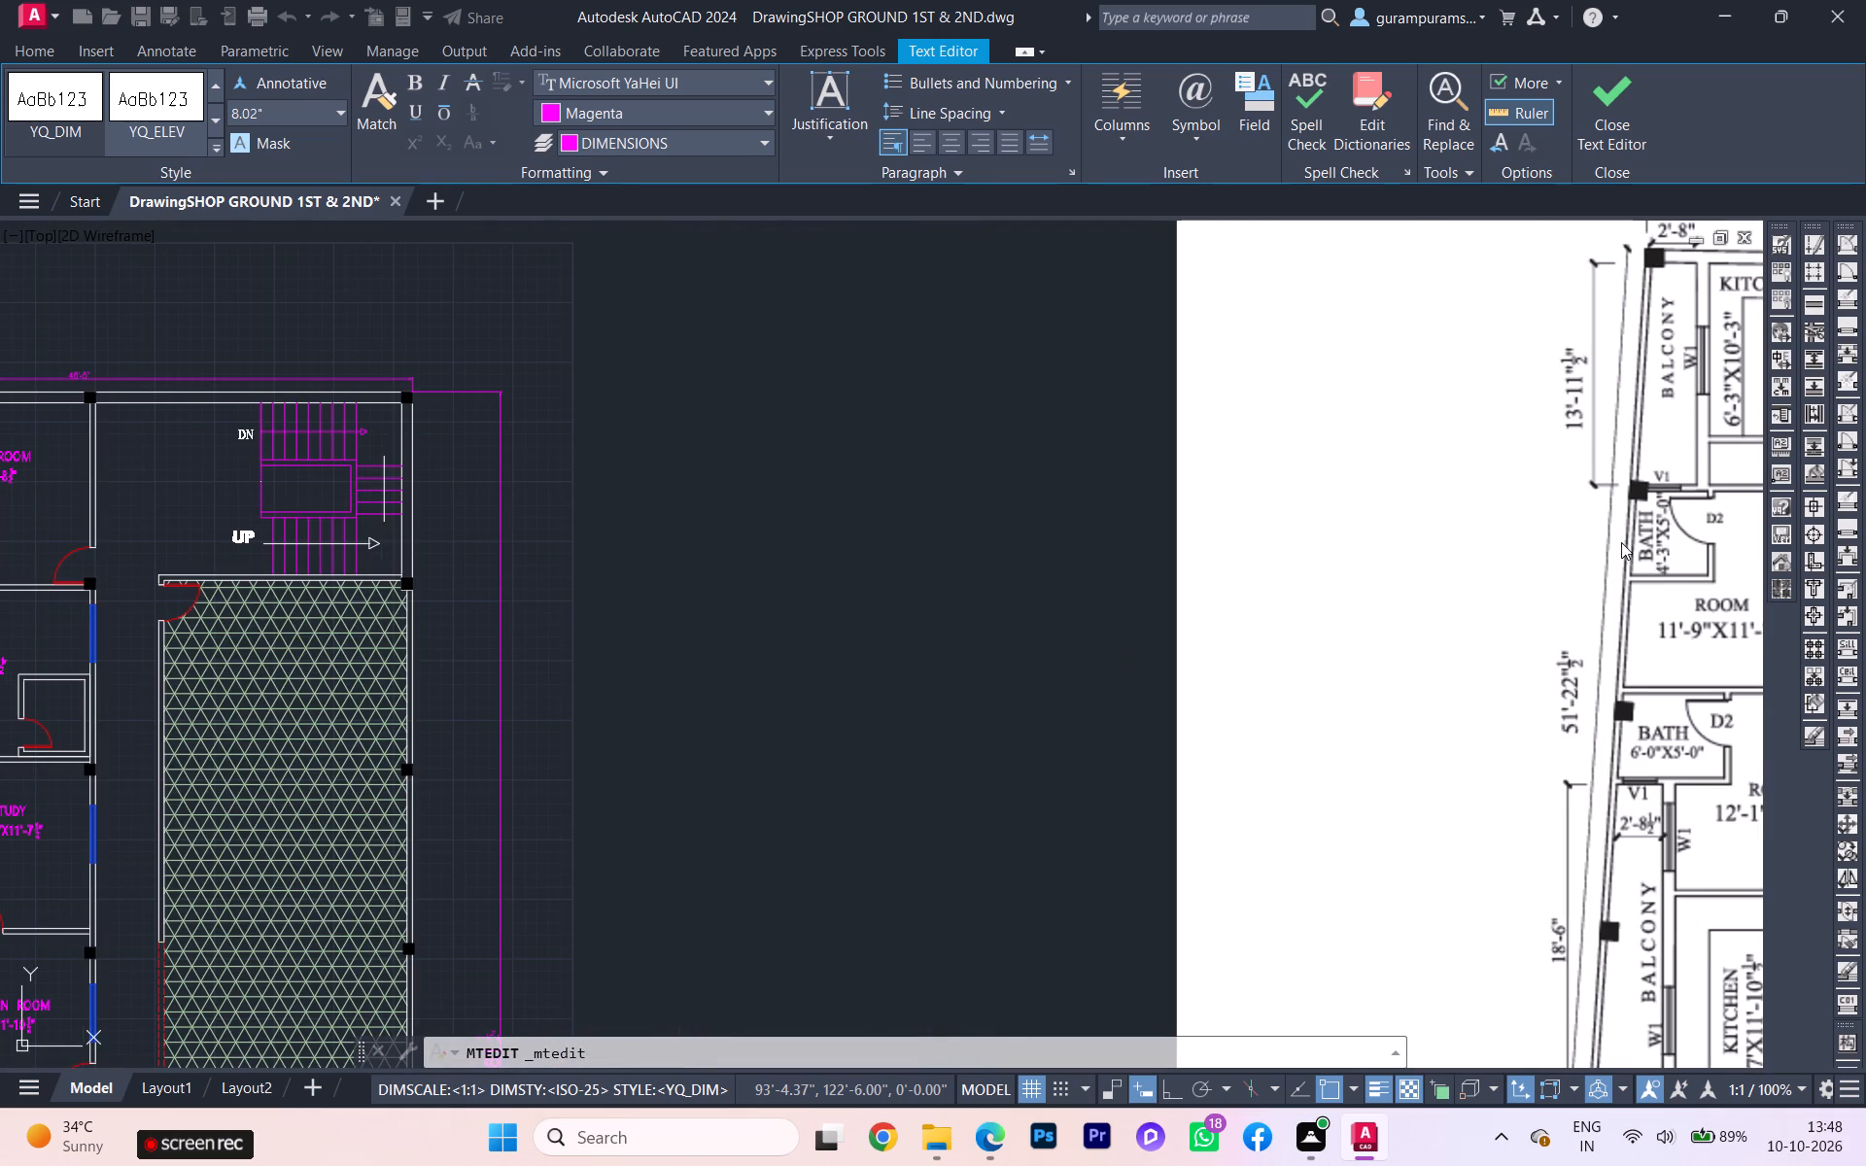
scroll(1654, 544, "down", 1)
scroll(494, 601, "up", 1)
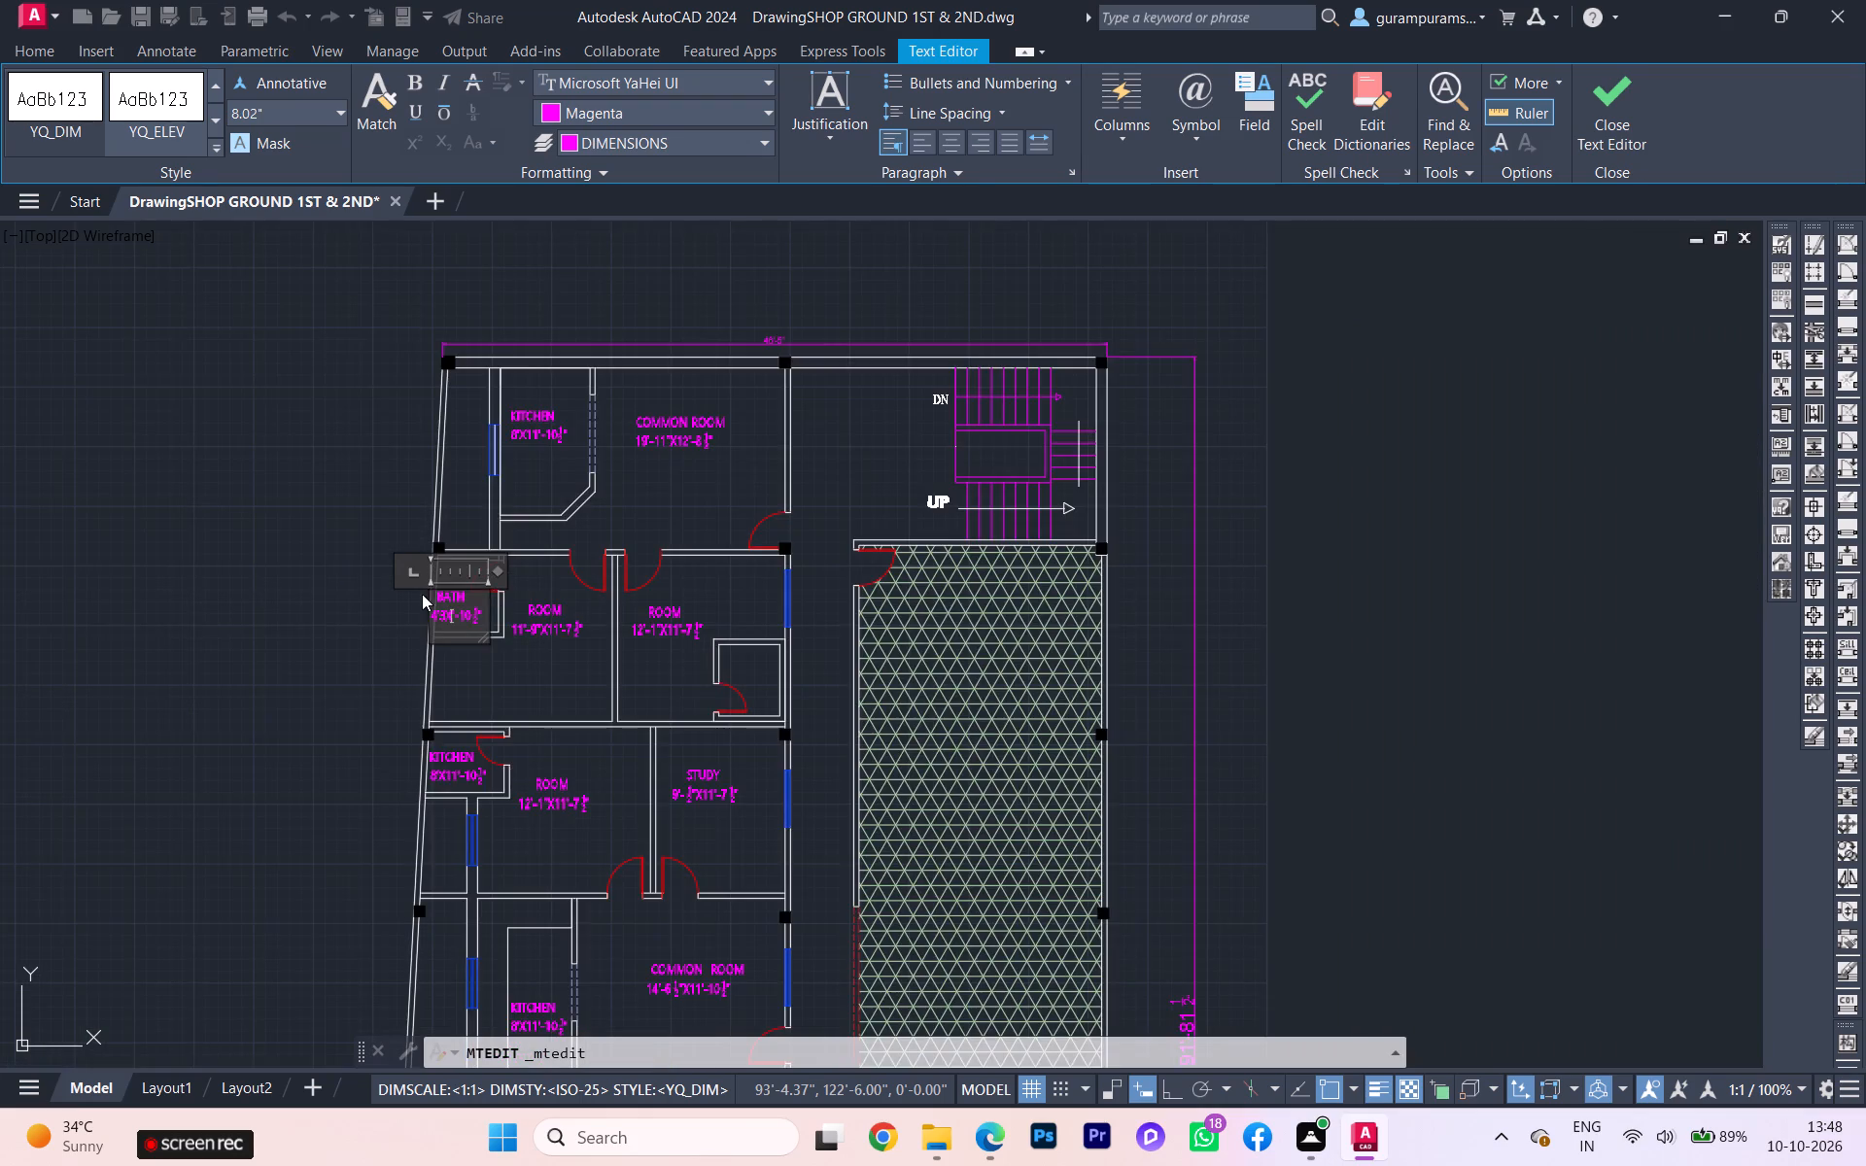
scroll(415, 590, "up", 3)
key("5")
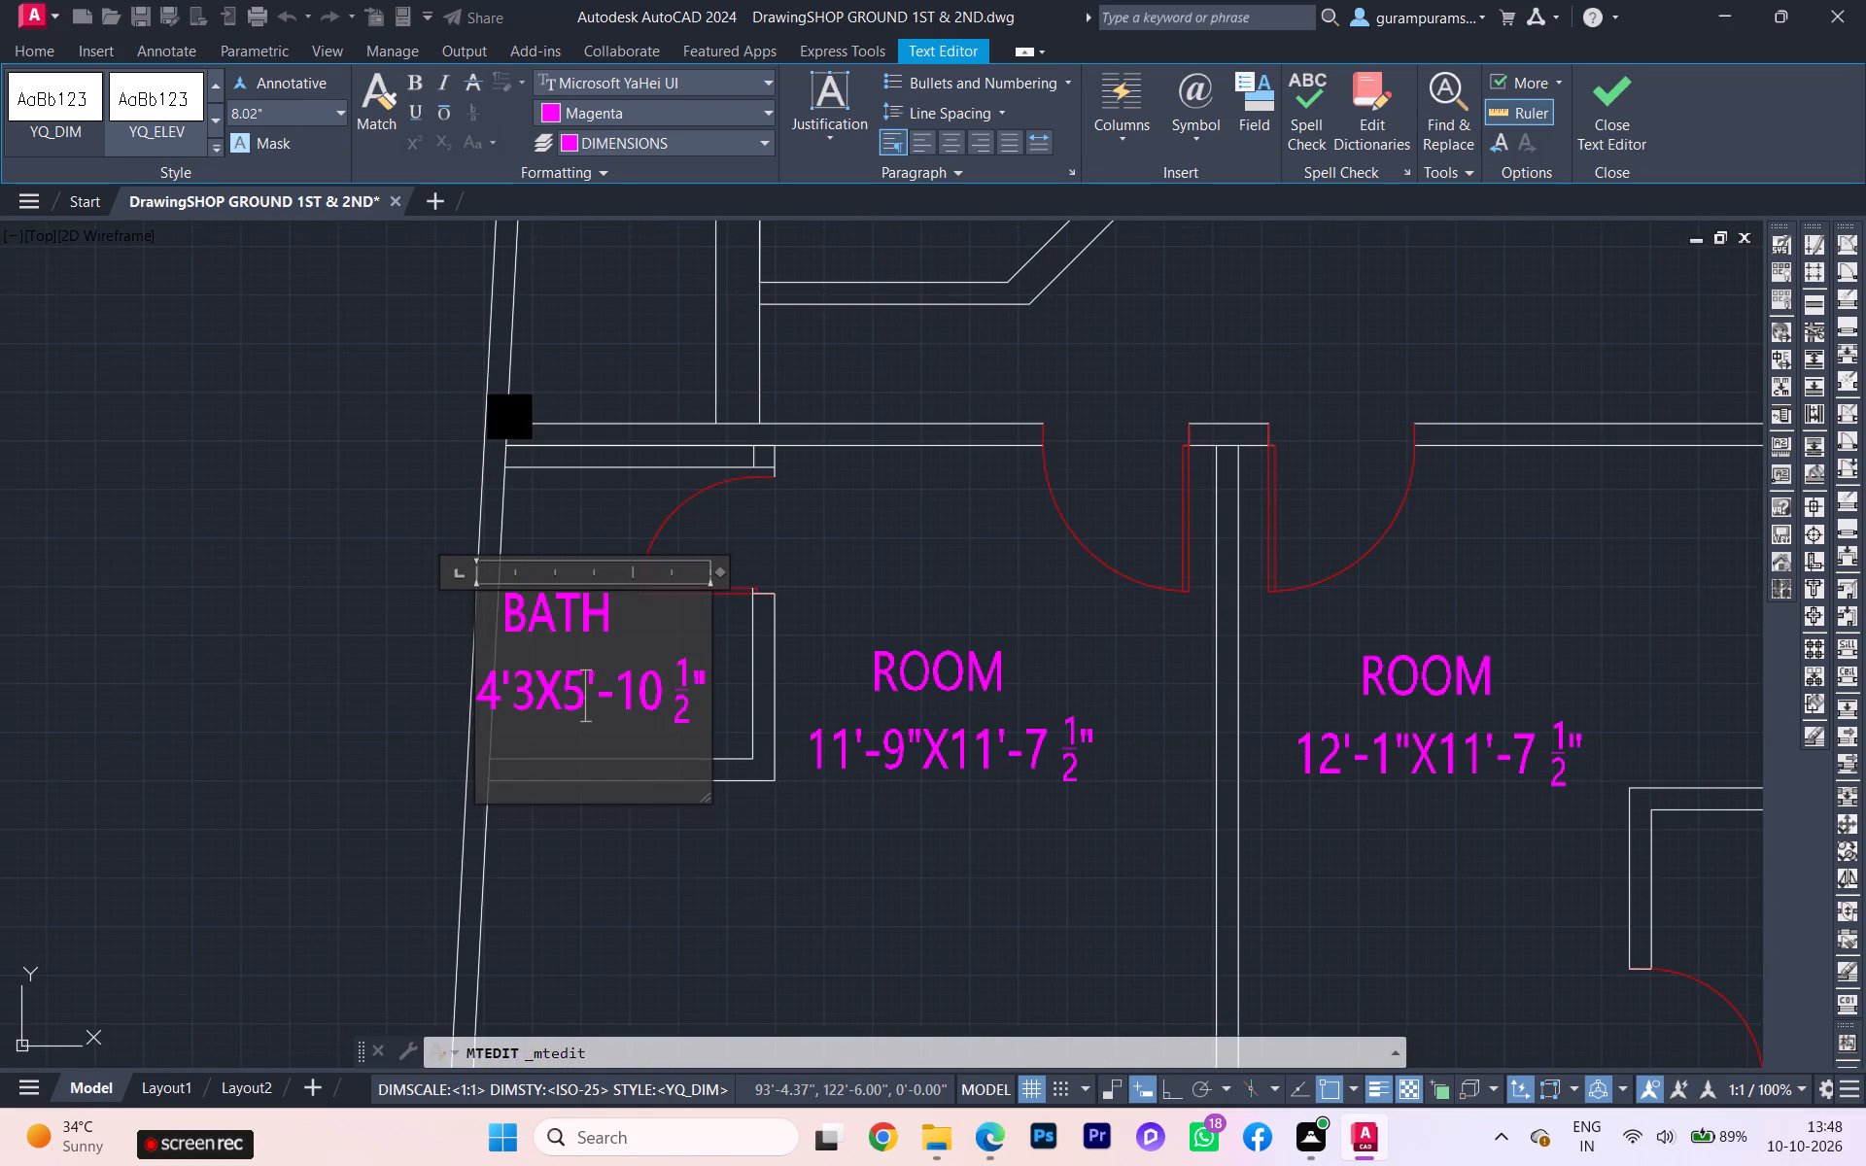
key("Right")
key("Right")
key("Right")
key("Right")
key("Right")
key("Right")
key("Right")
key("Left")
key("BackSpace")
key("BackSpace")
key("BackSpace")
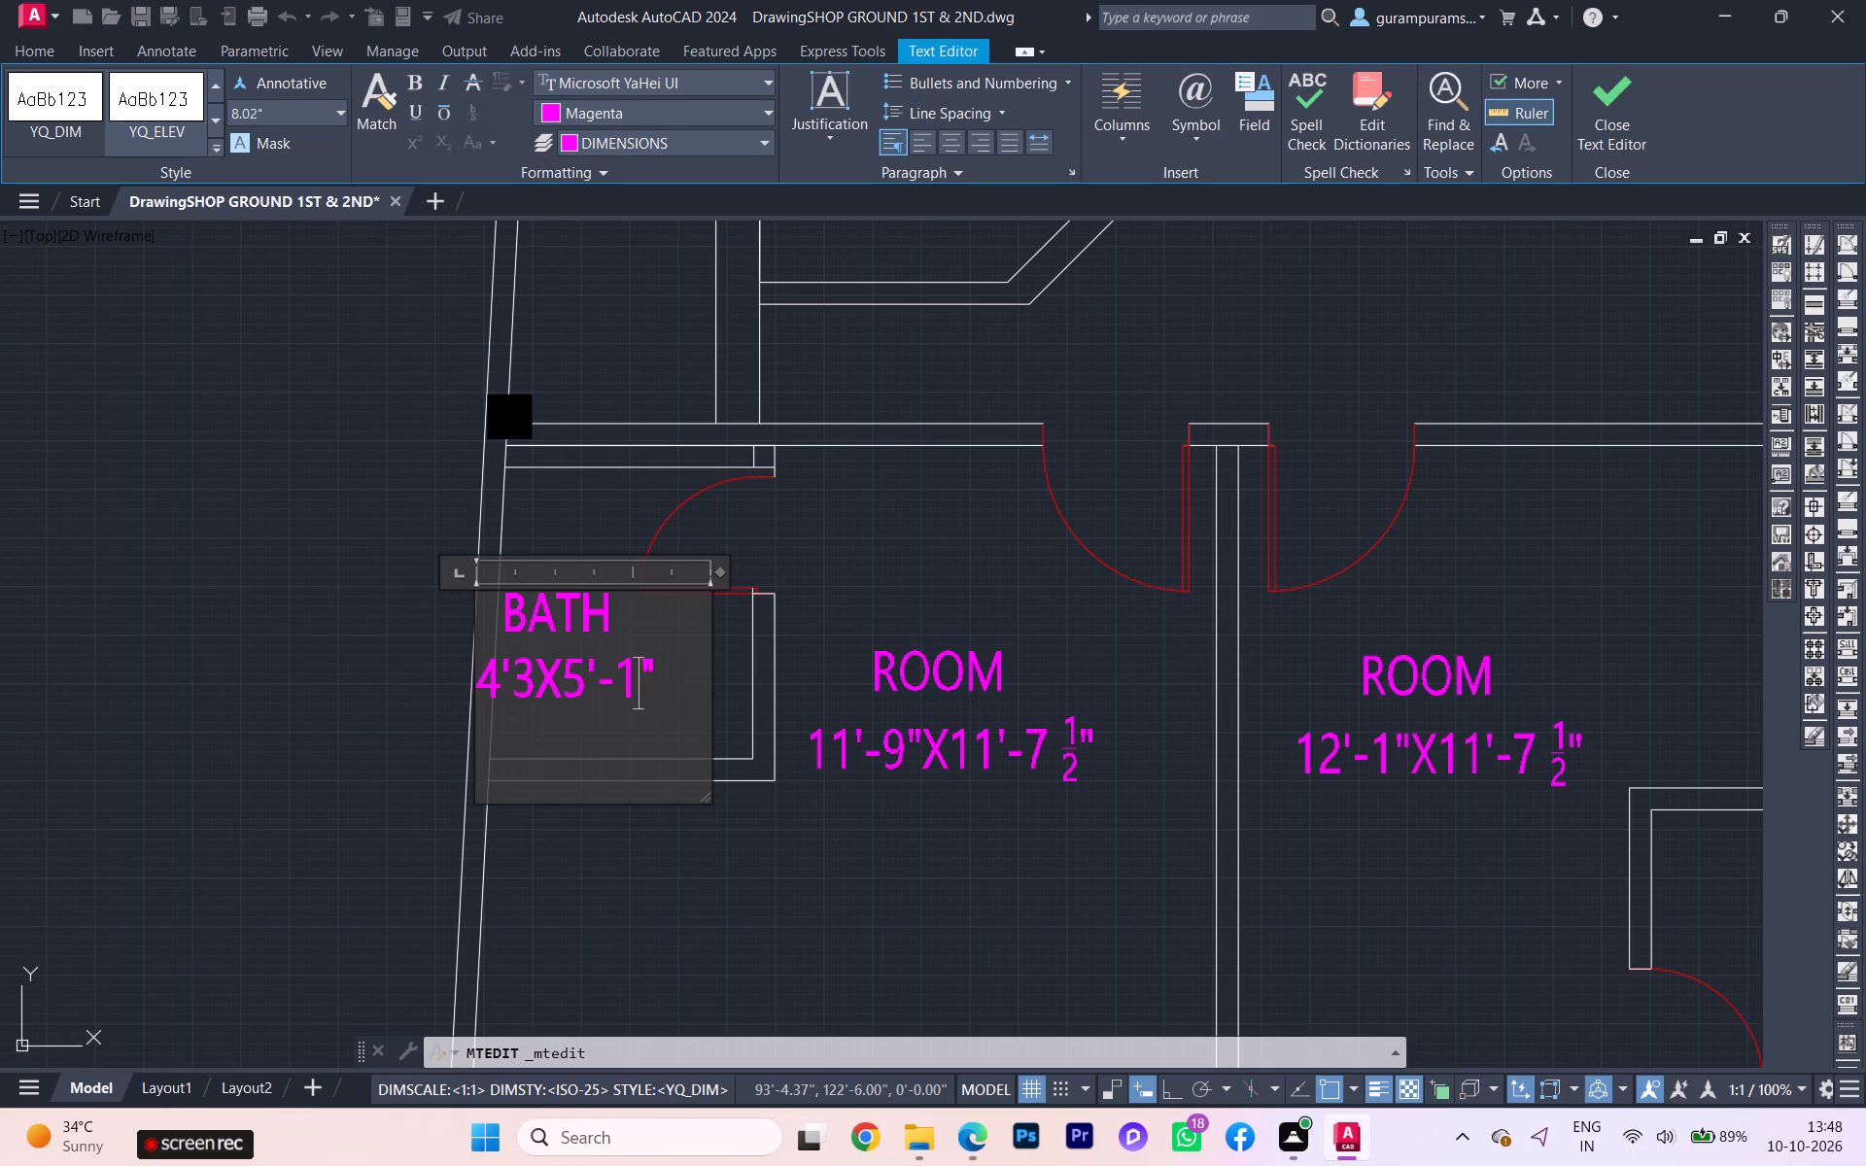
key("BackSpace")
key("0")
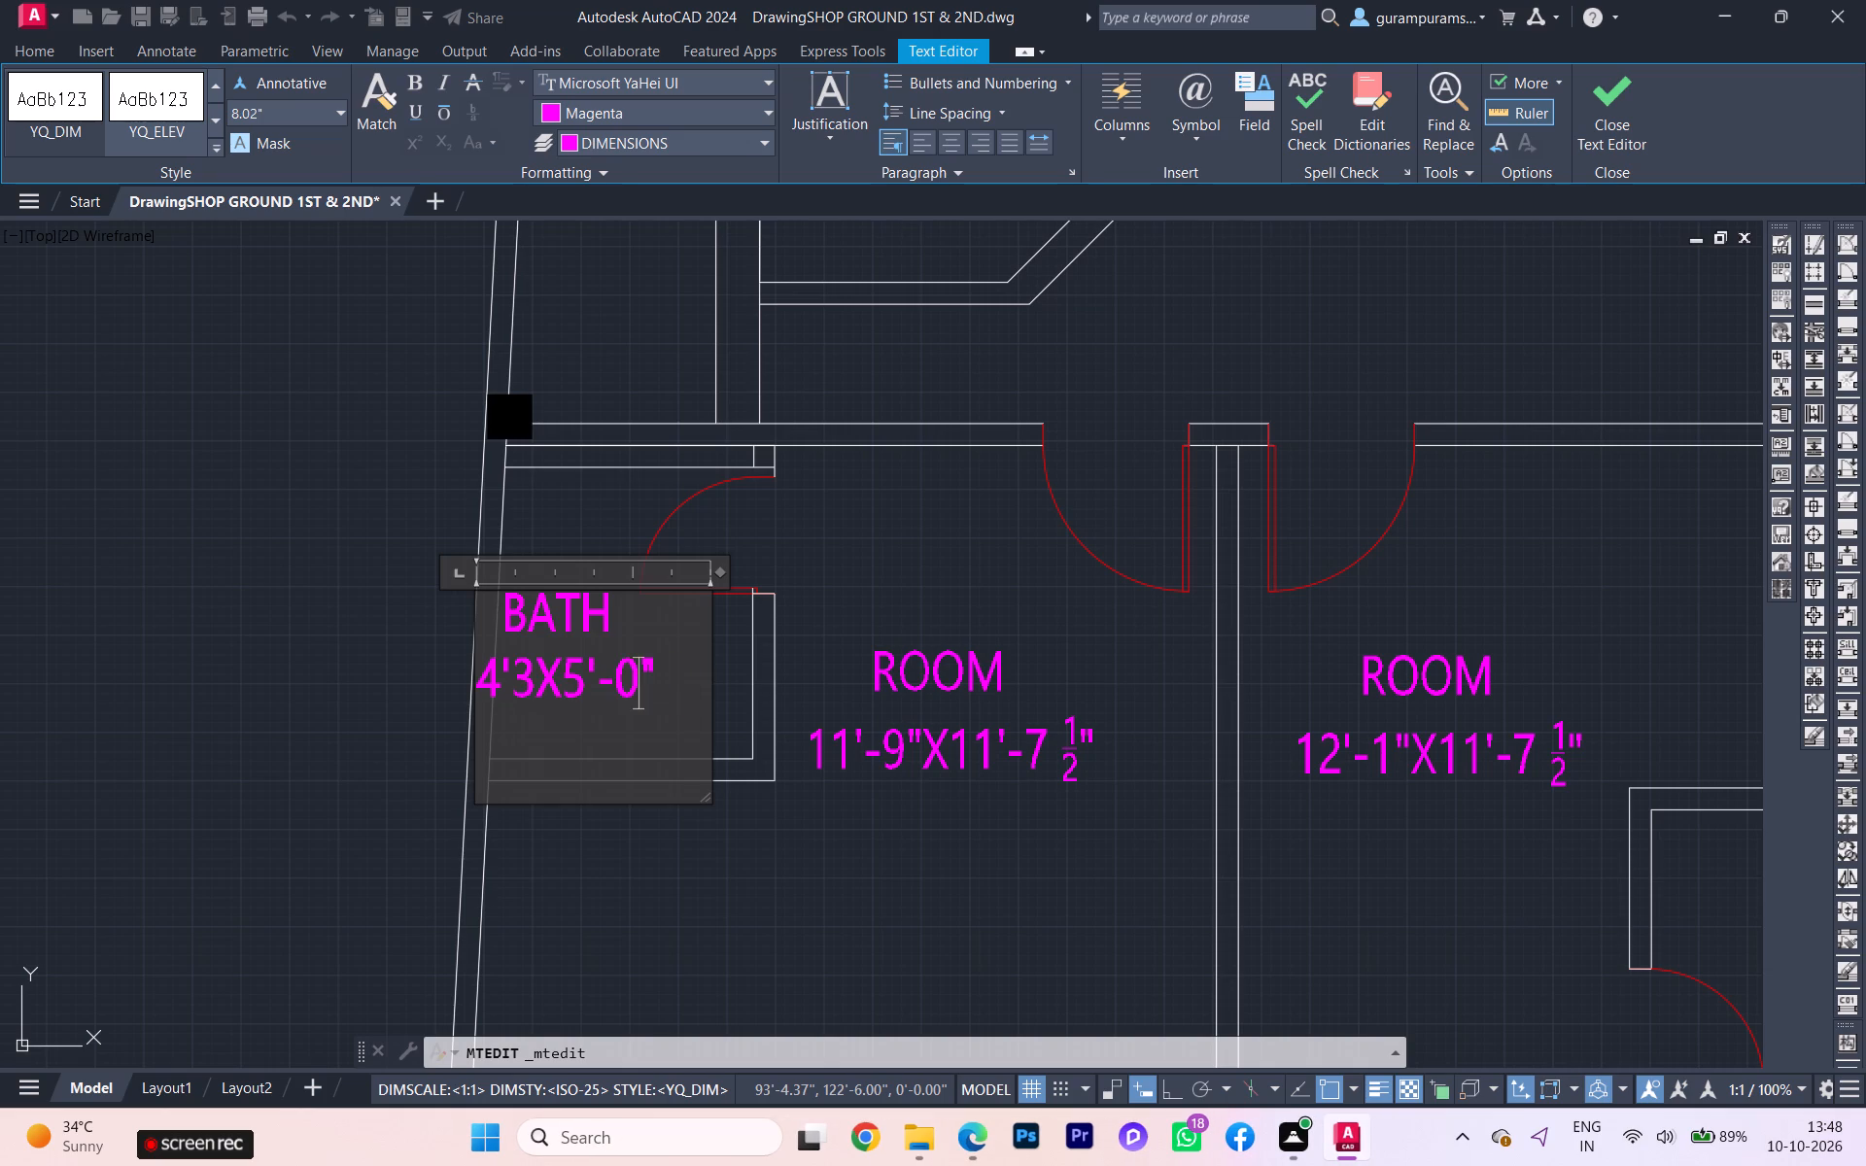
left_click(593, 971)
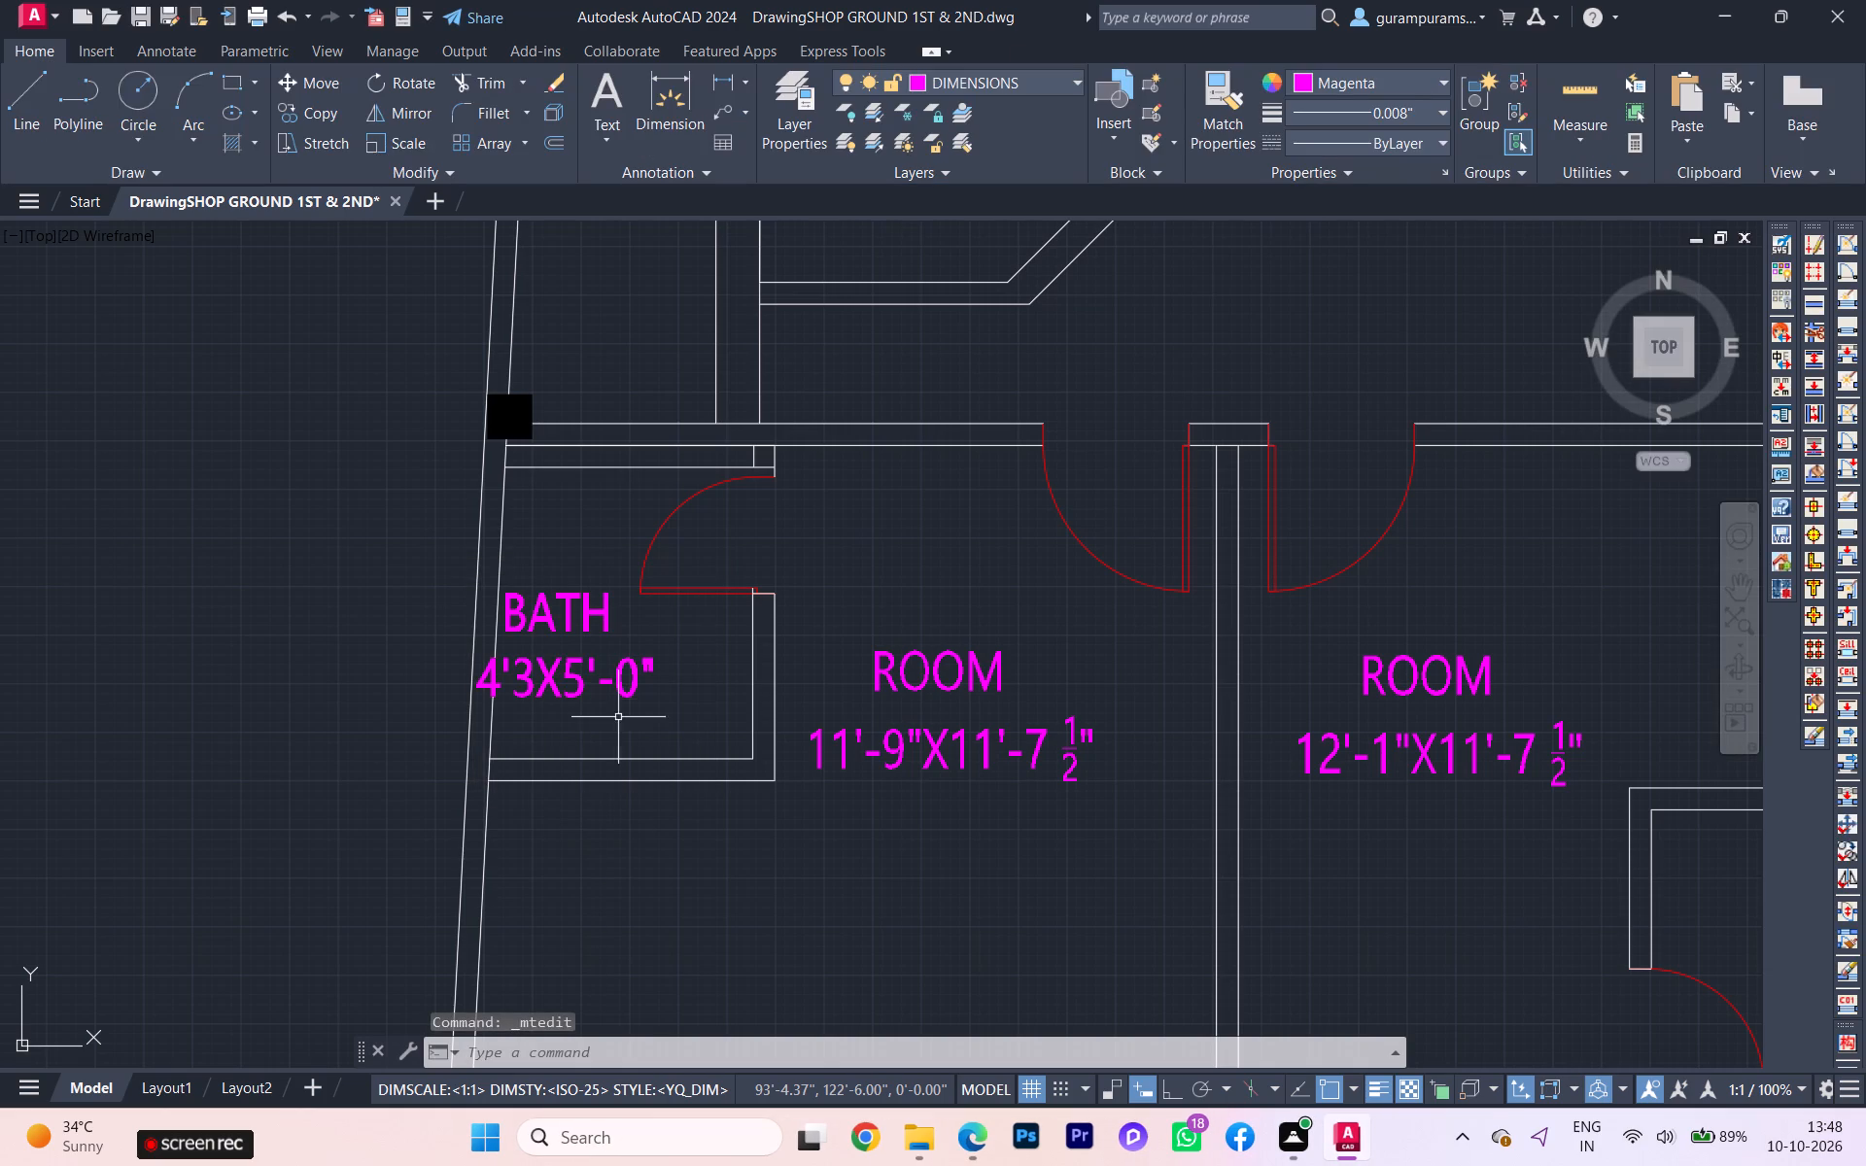
Move the BATH label inward from the slanted outer wall so it sits inside the small bath.
left_click(581, 697)
key("c")
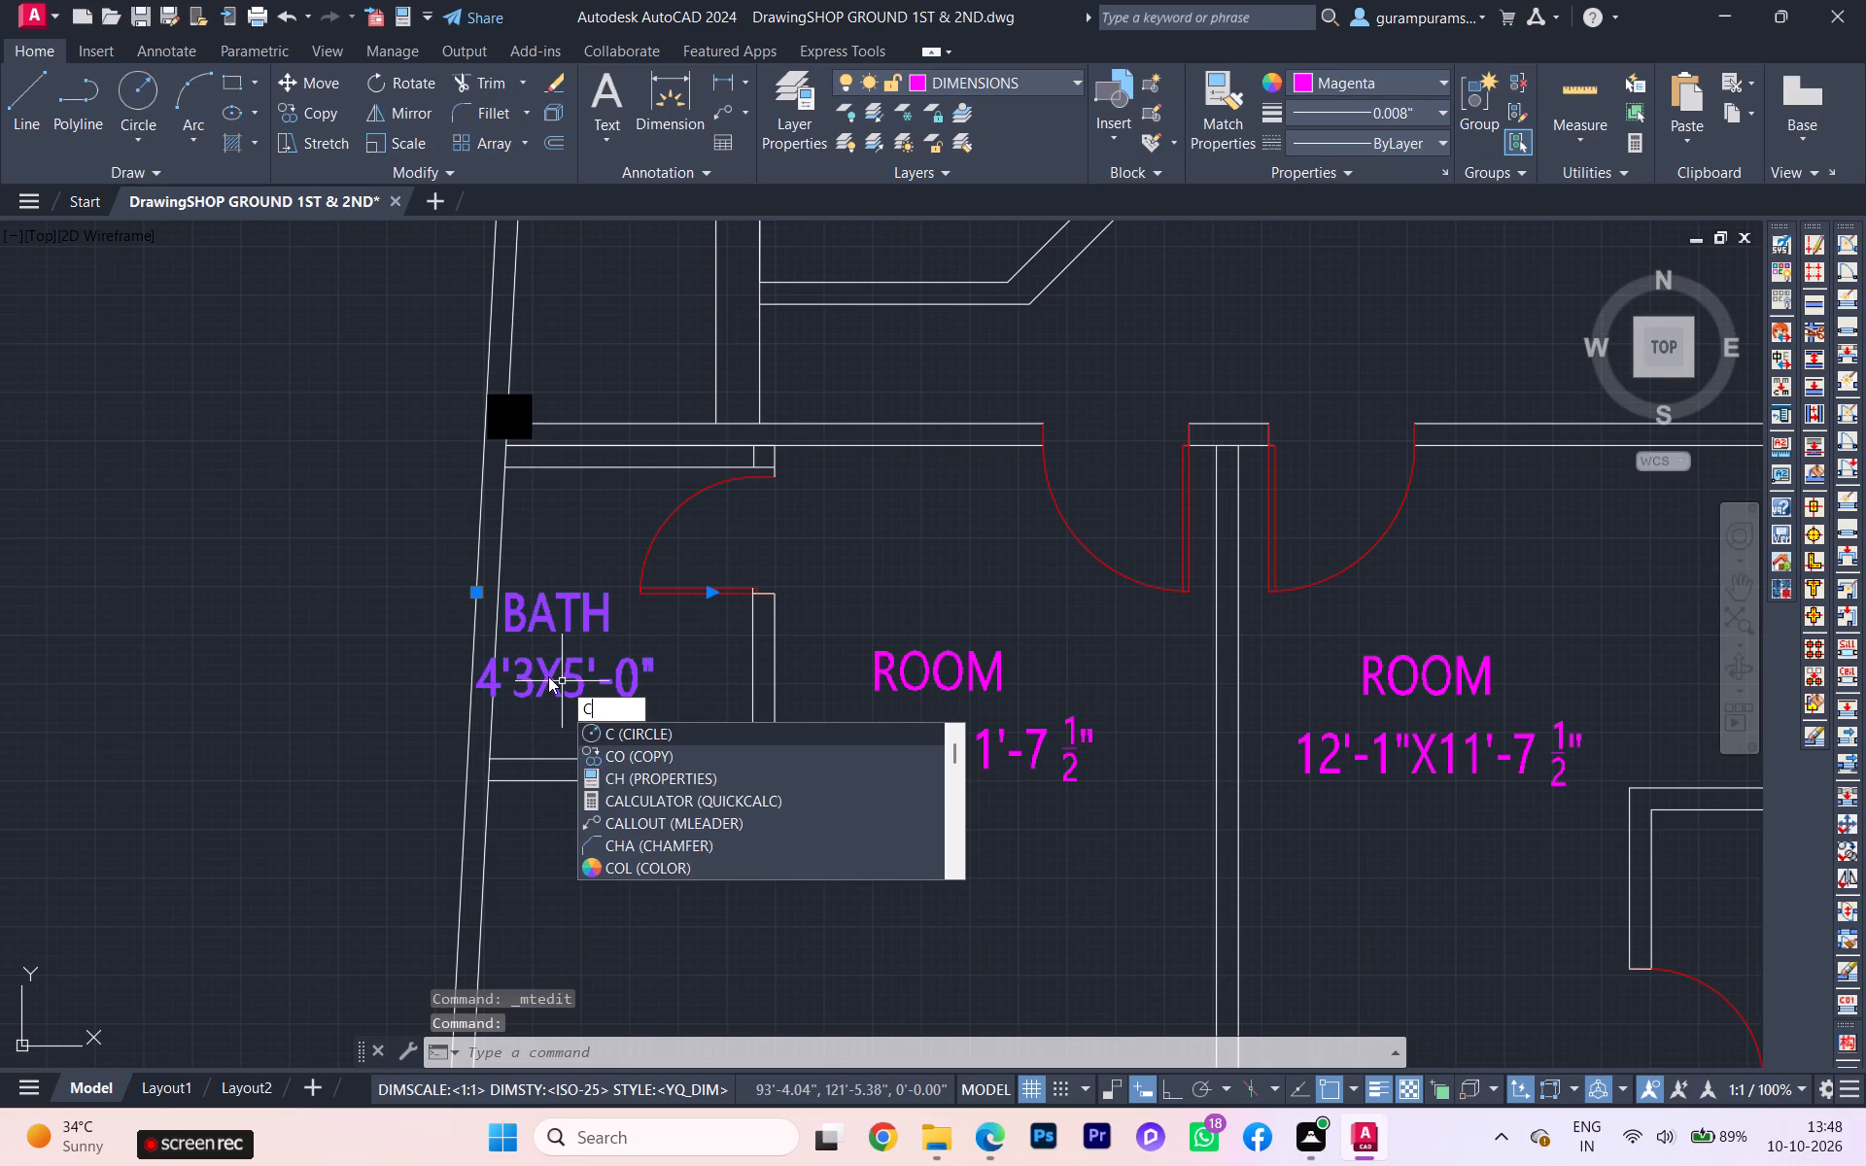
key("BackSpace")
left_click(530, 677)
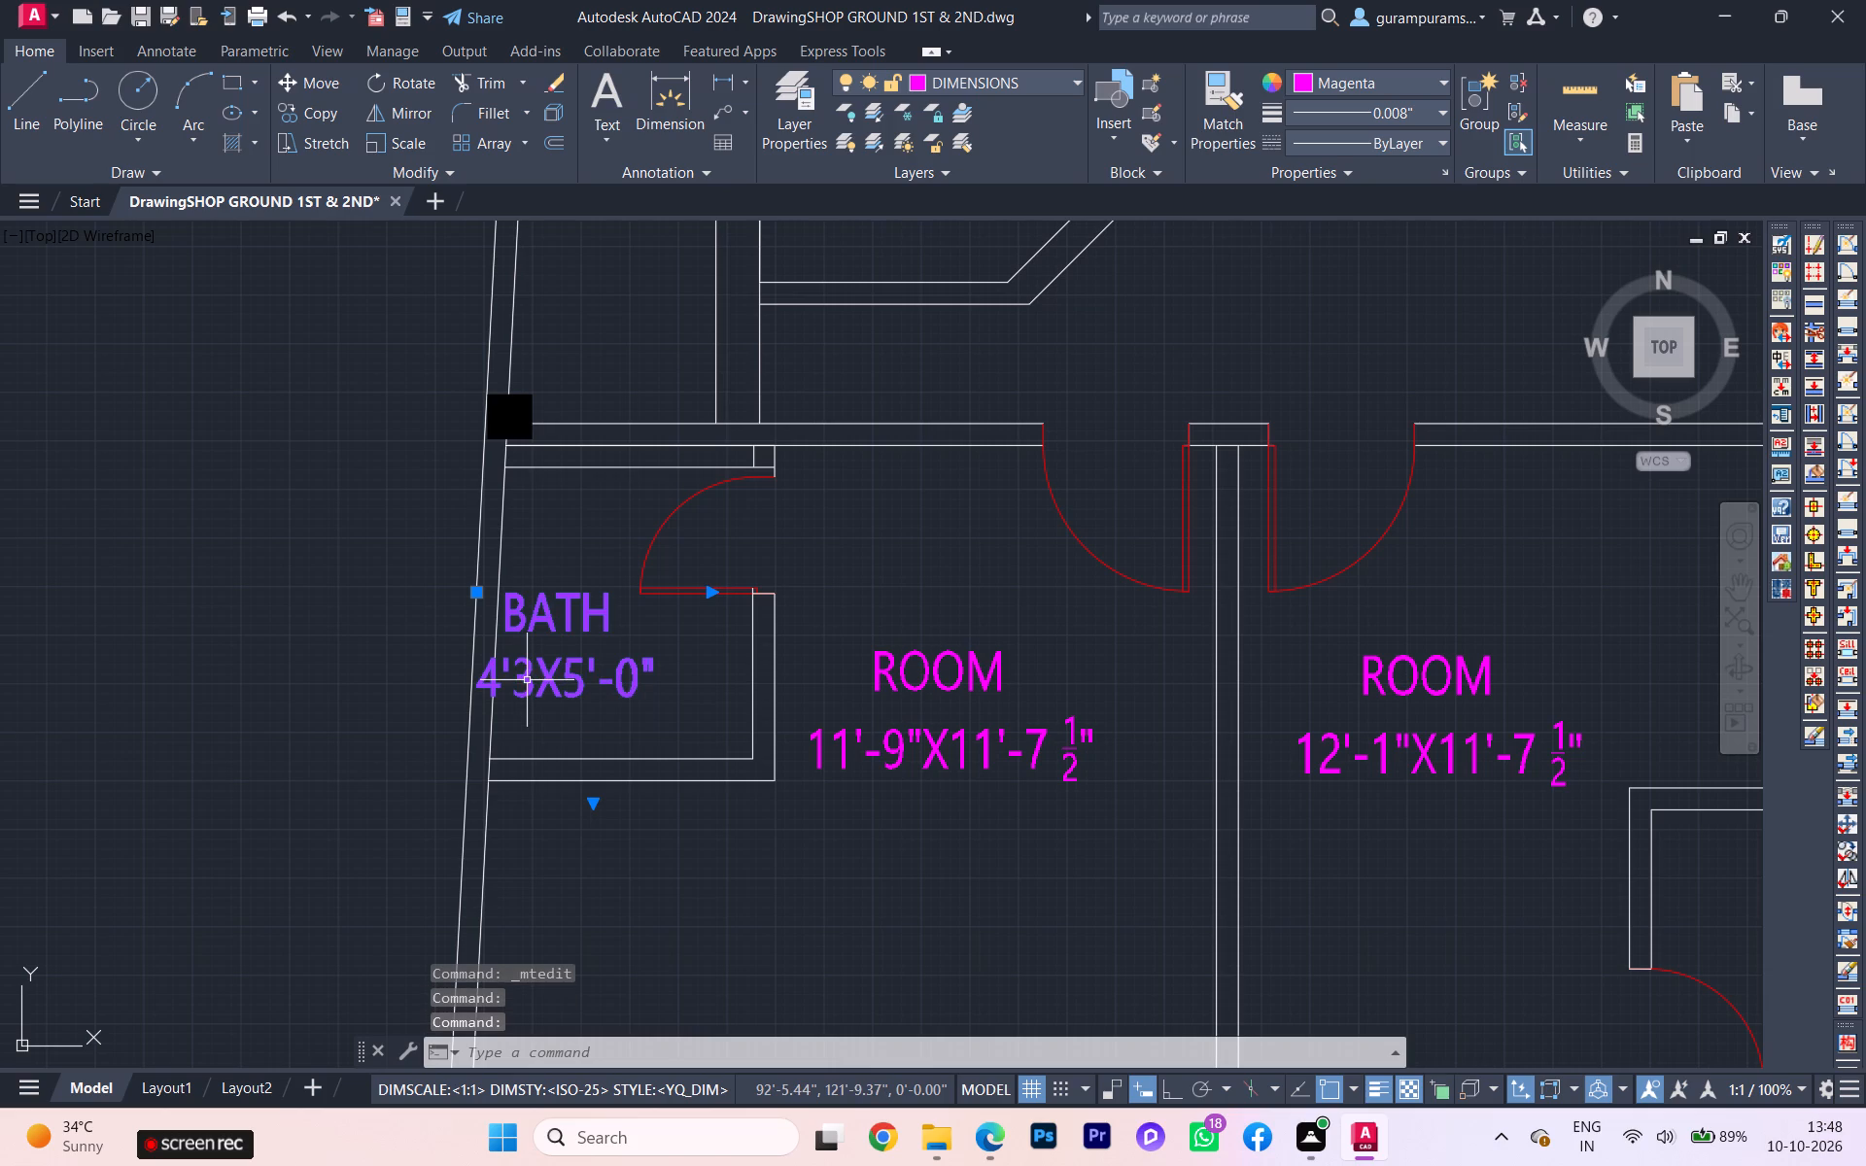
key("m")
key("Return")
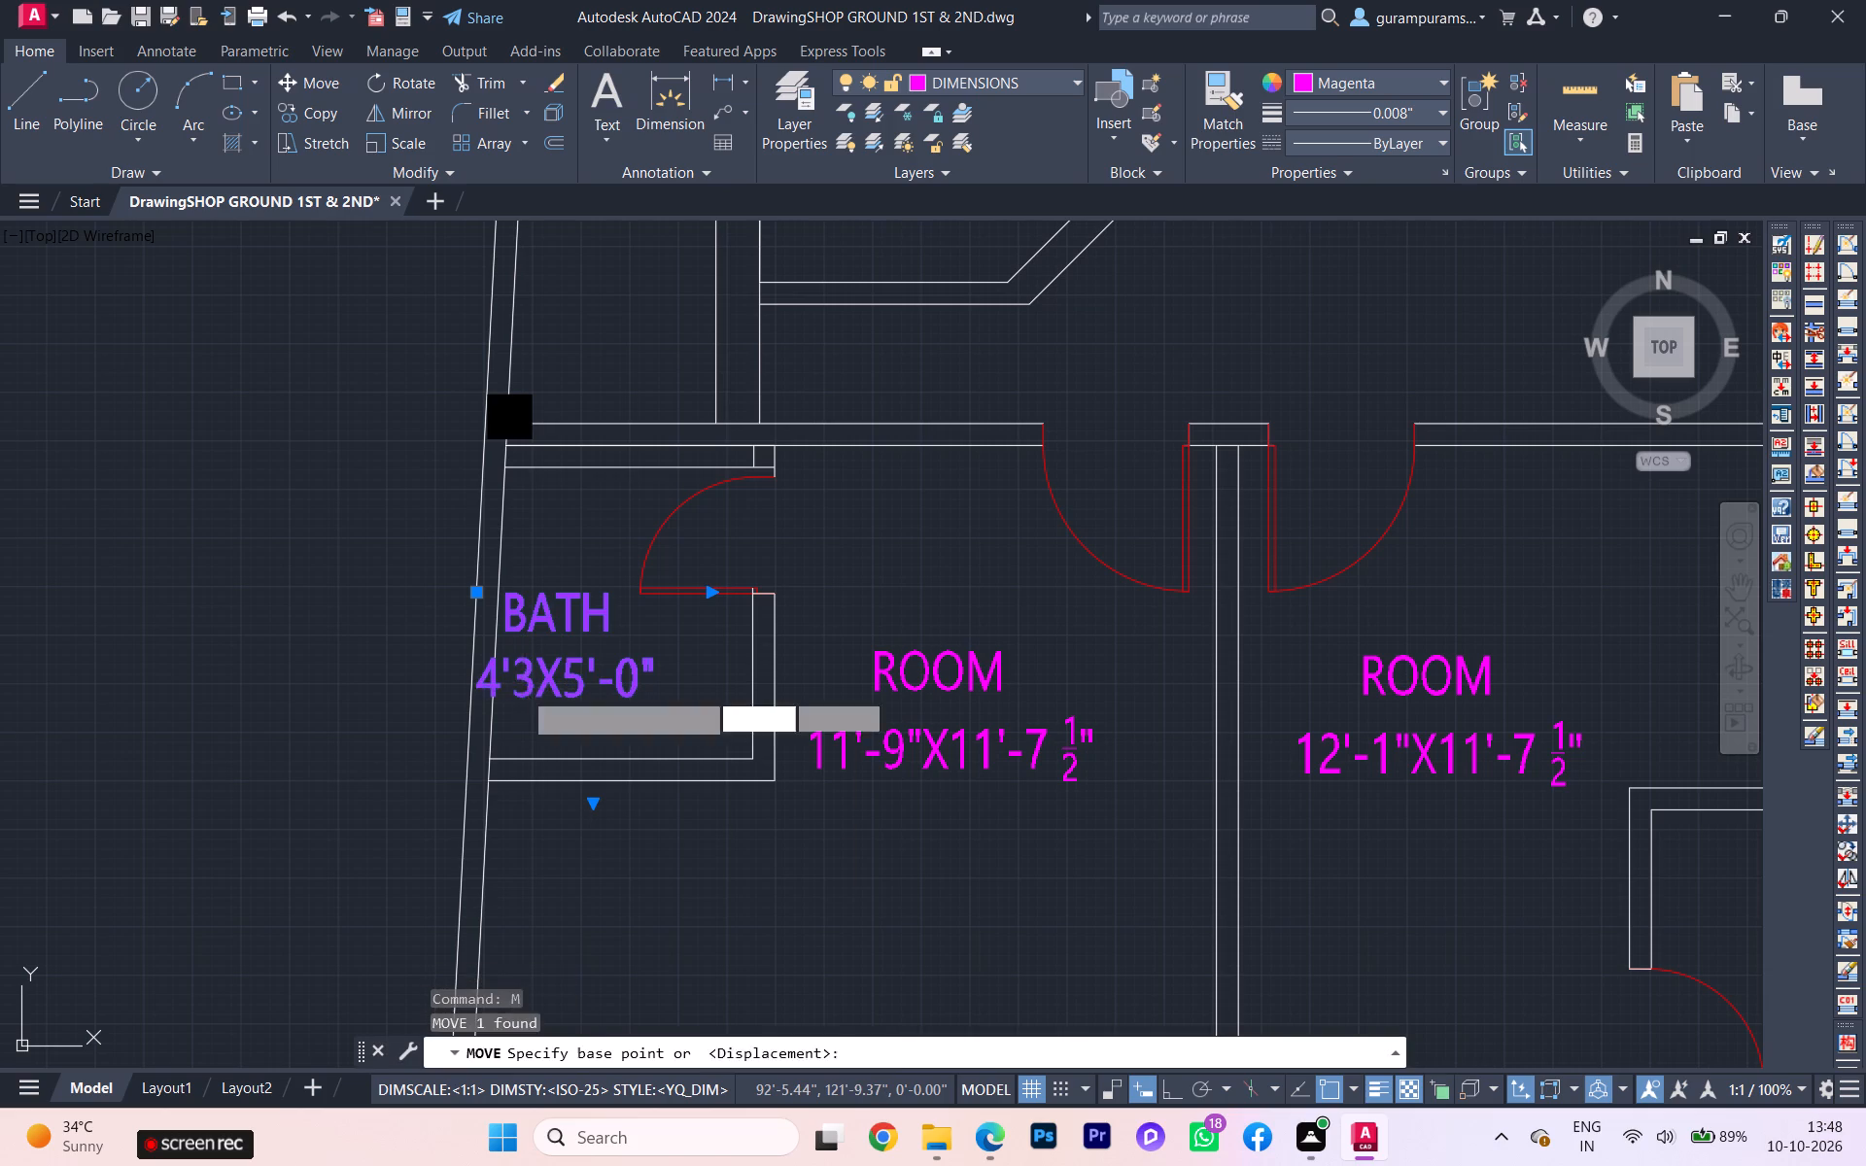
left_click(523, 691)
left_click(594, 703)
Copy the BATH 4'3X5'-0" label into the small bath of the 12'-1"X11'-7 1/2" room.
scroll(368, 687, "down", 2)
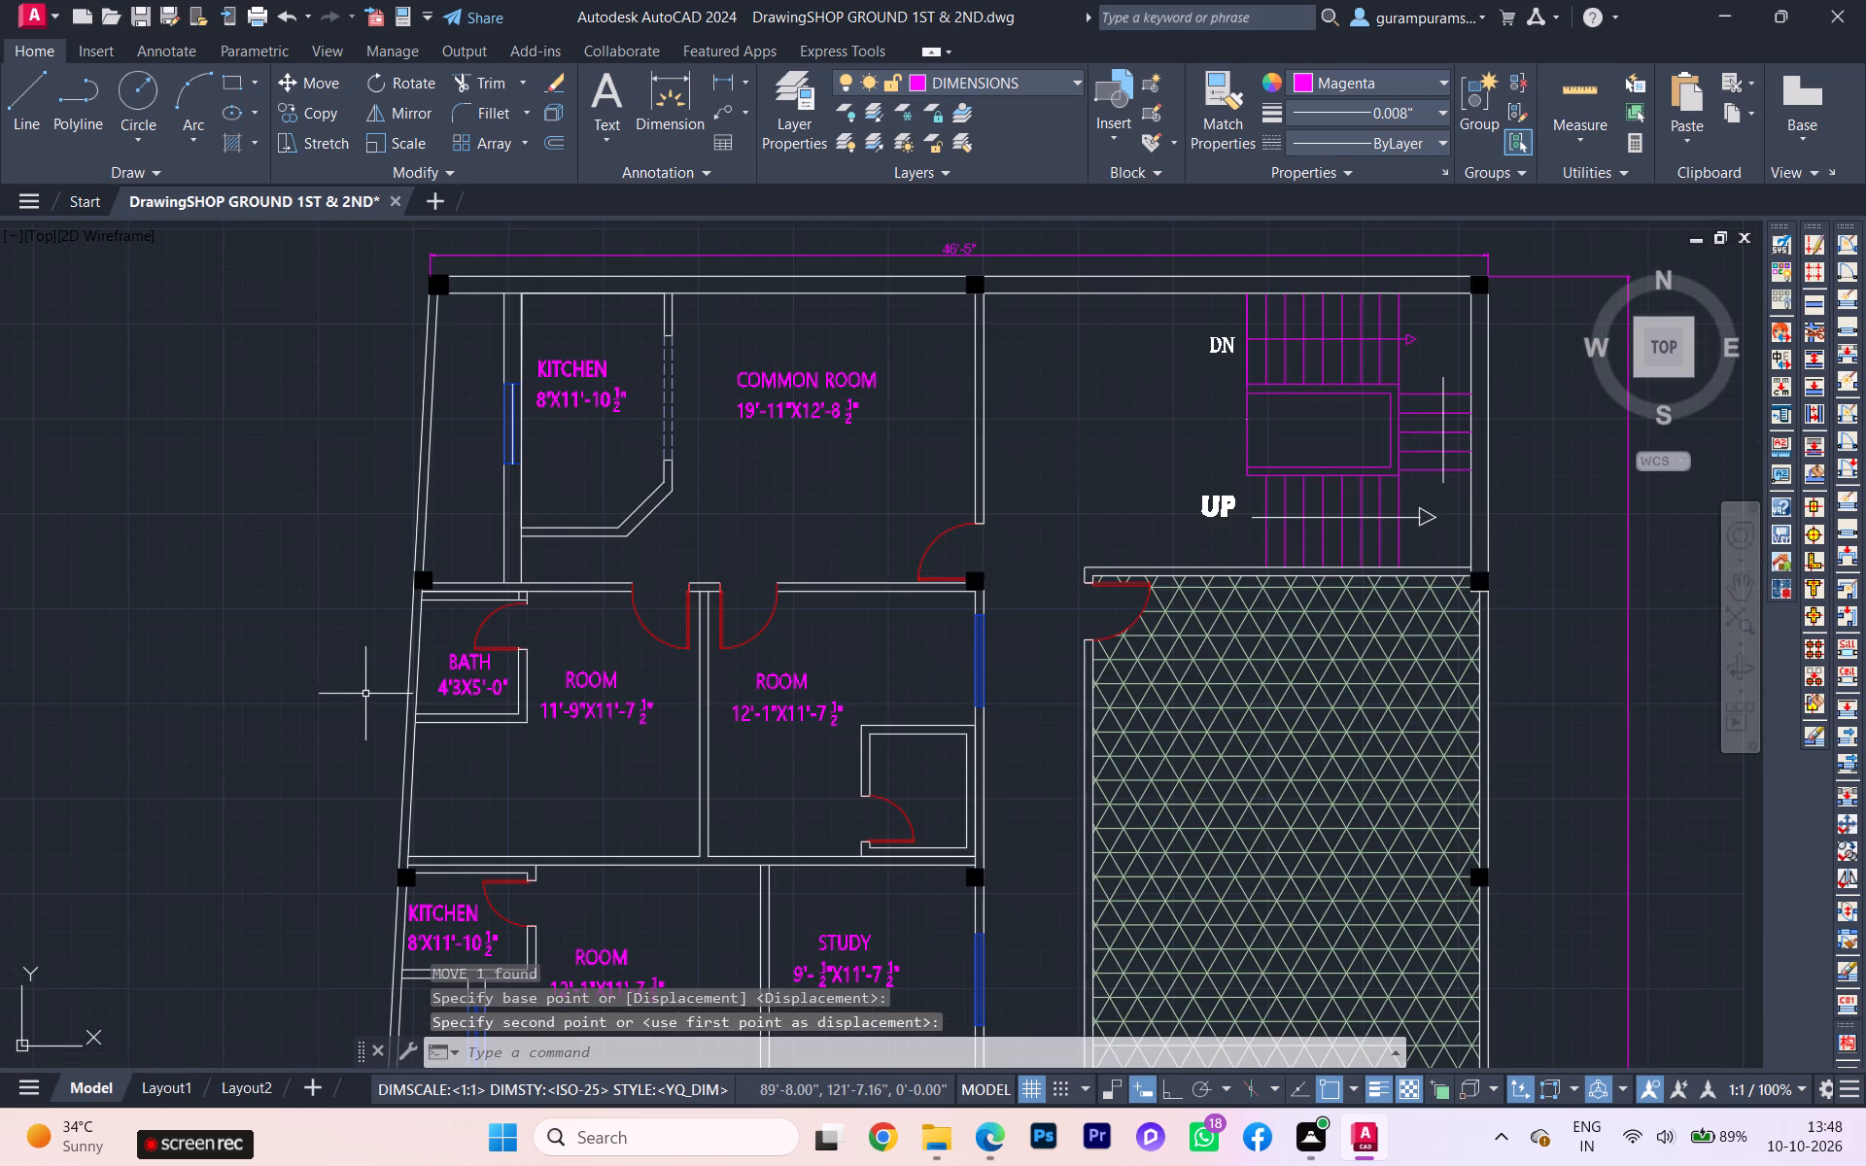
left_click(482, 683)
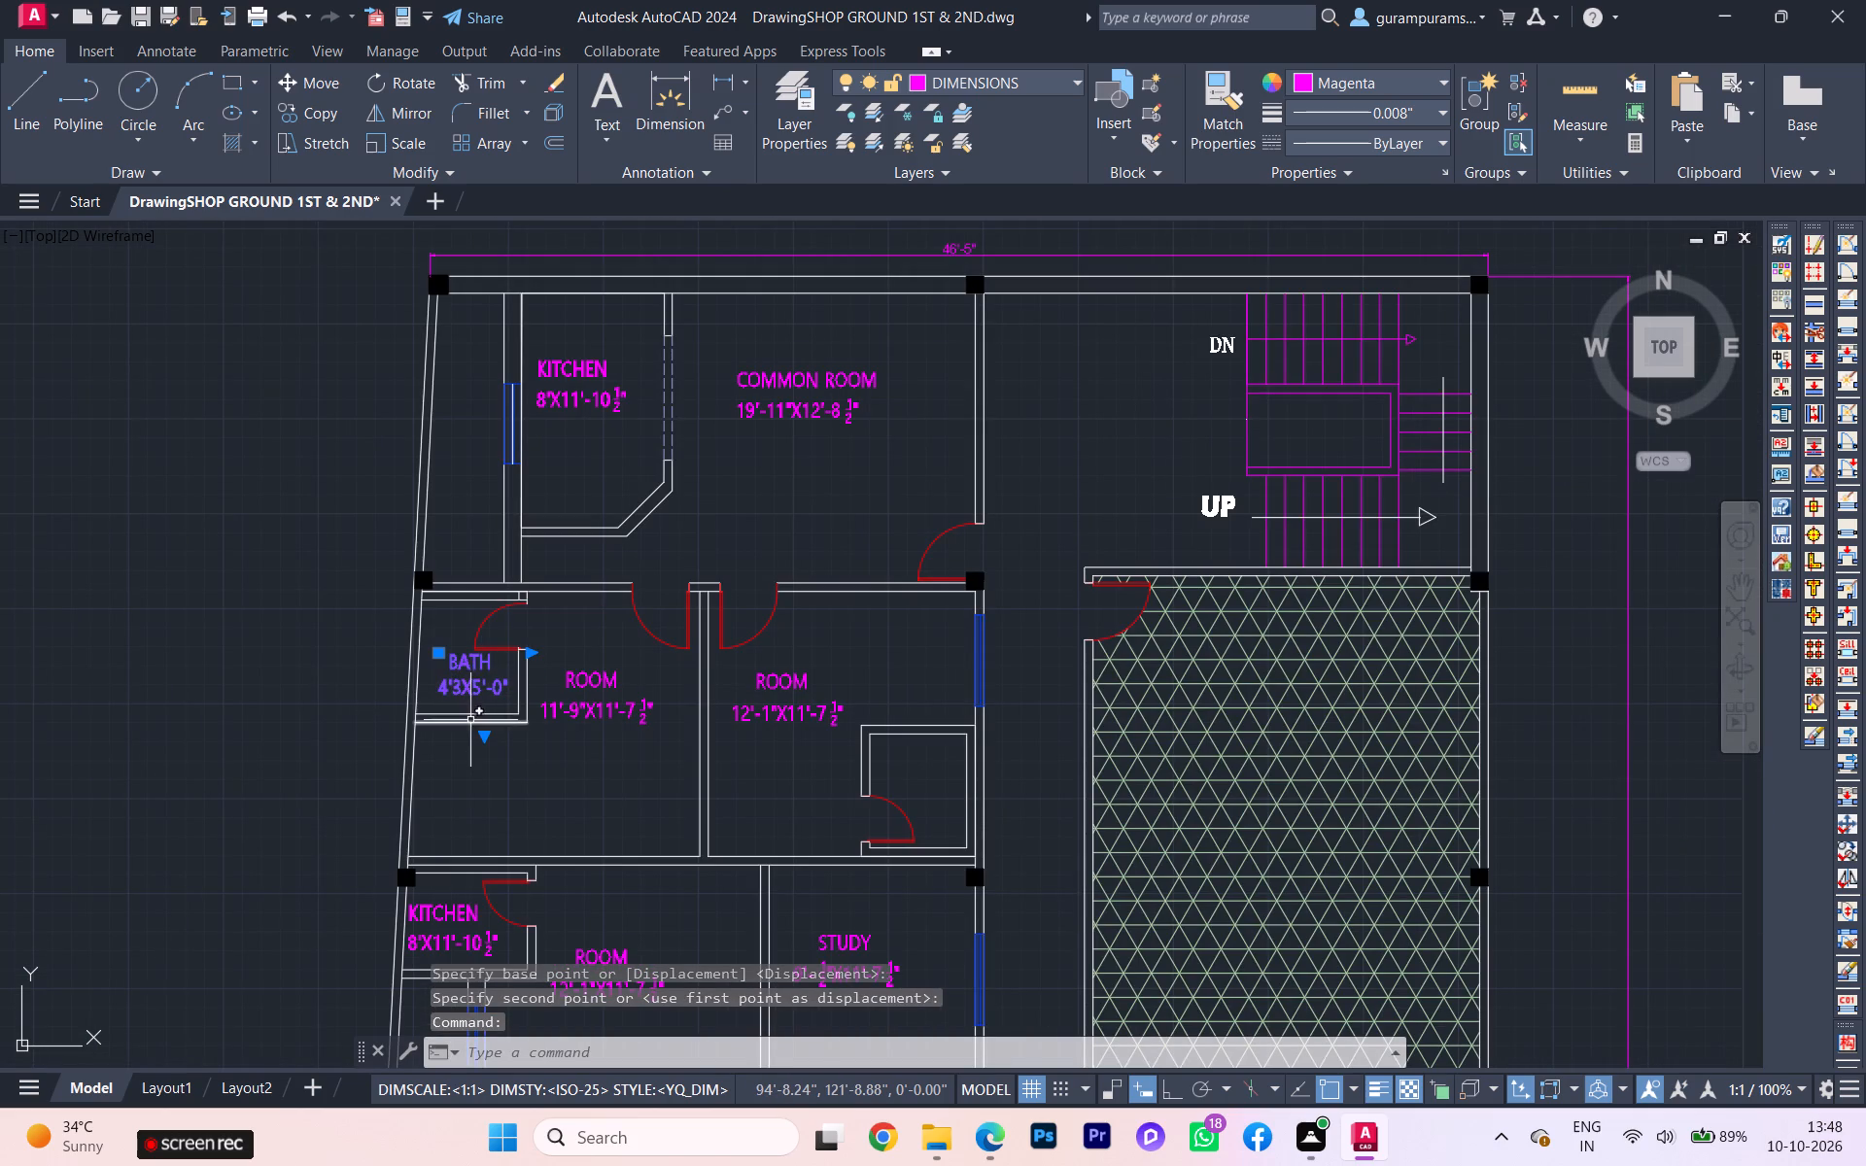
type("CO")
key("Return")
left_click(465, 689)
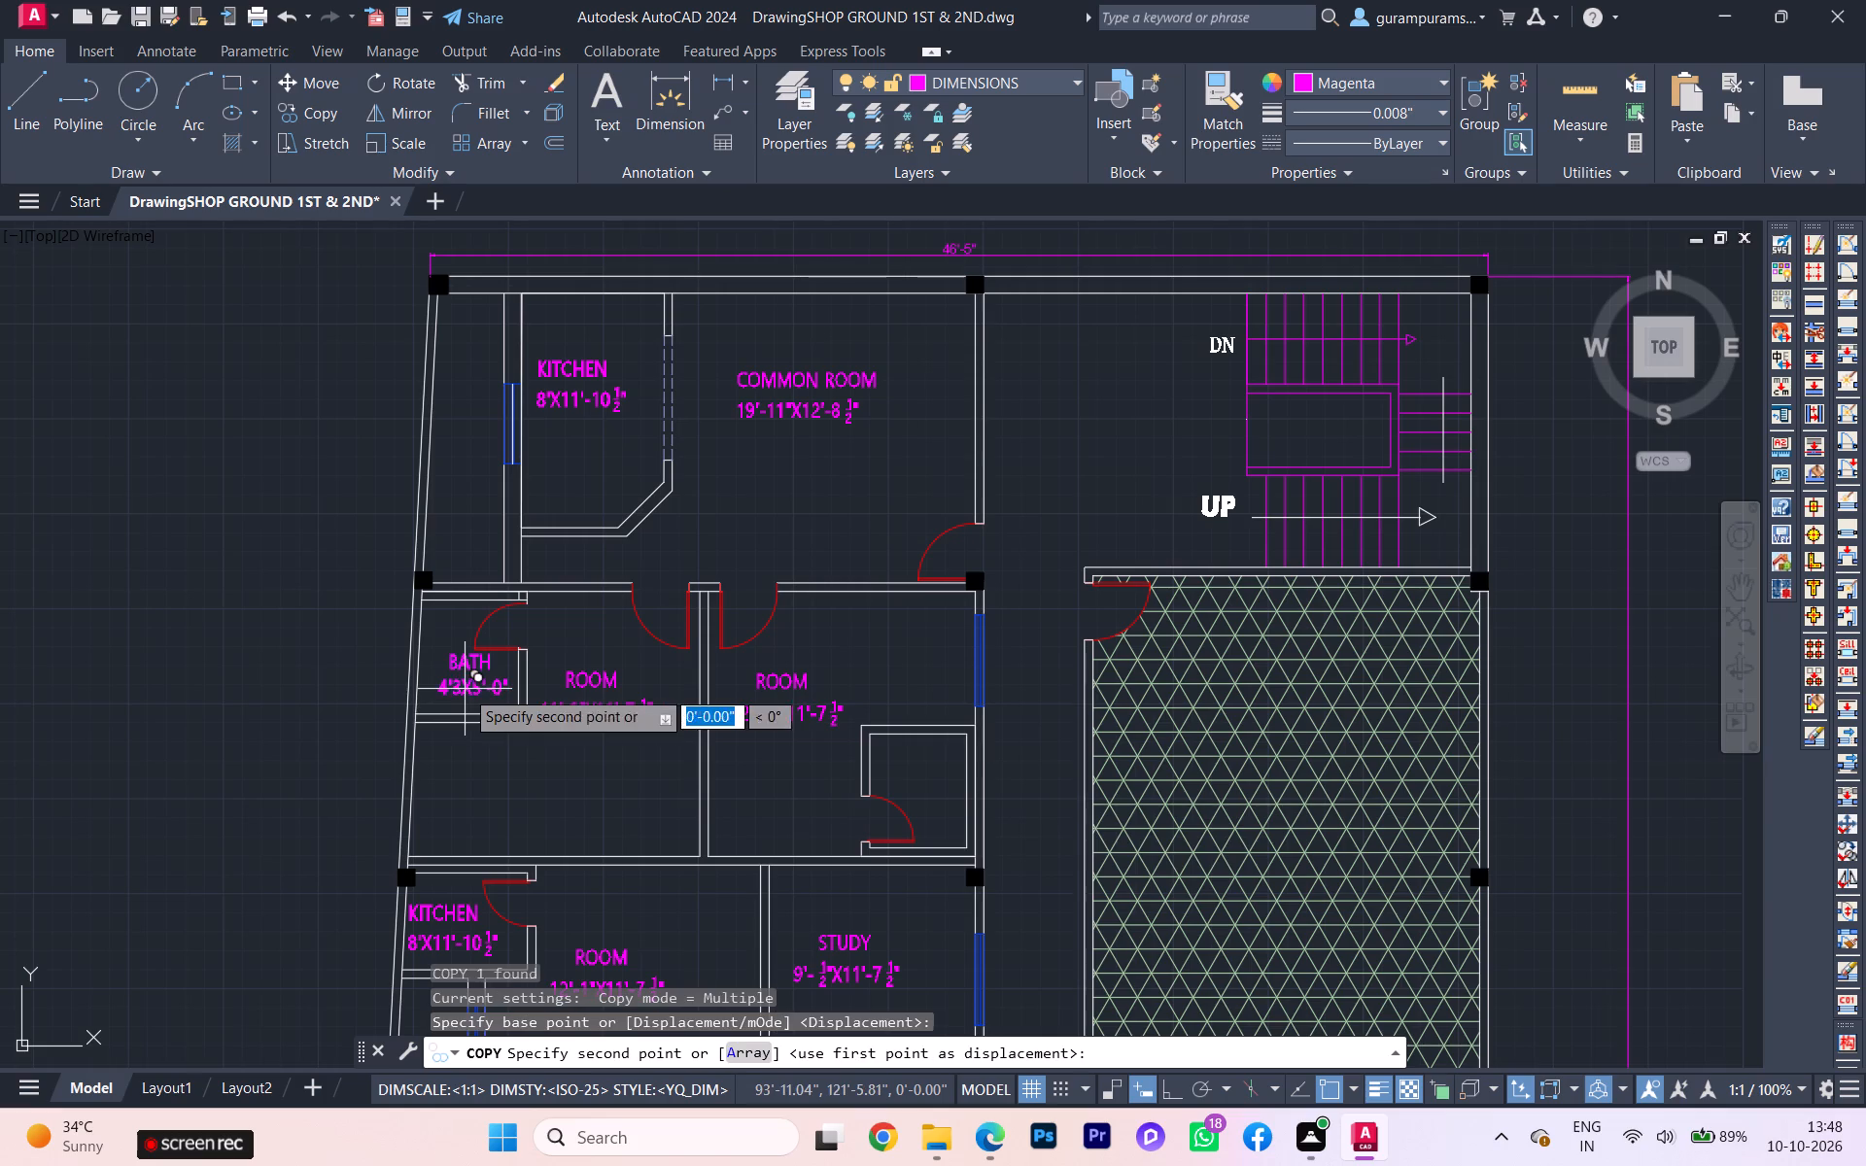
scroll(900, 806, "up", 3)
left_click(982, 768)
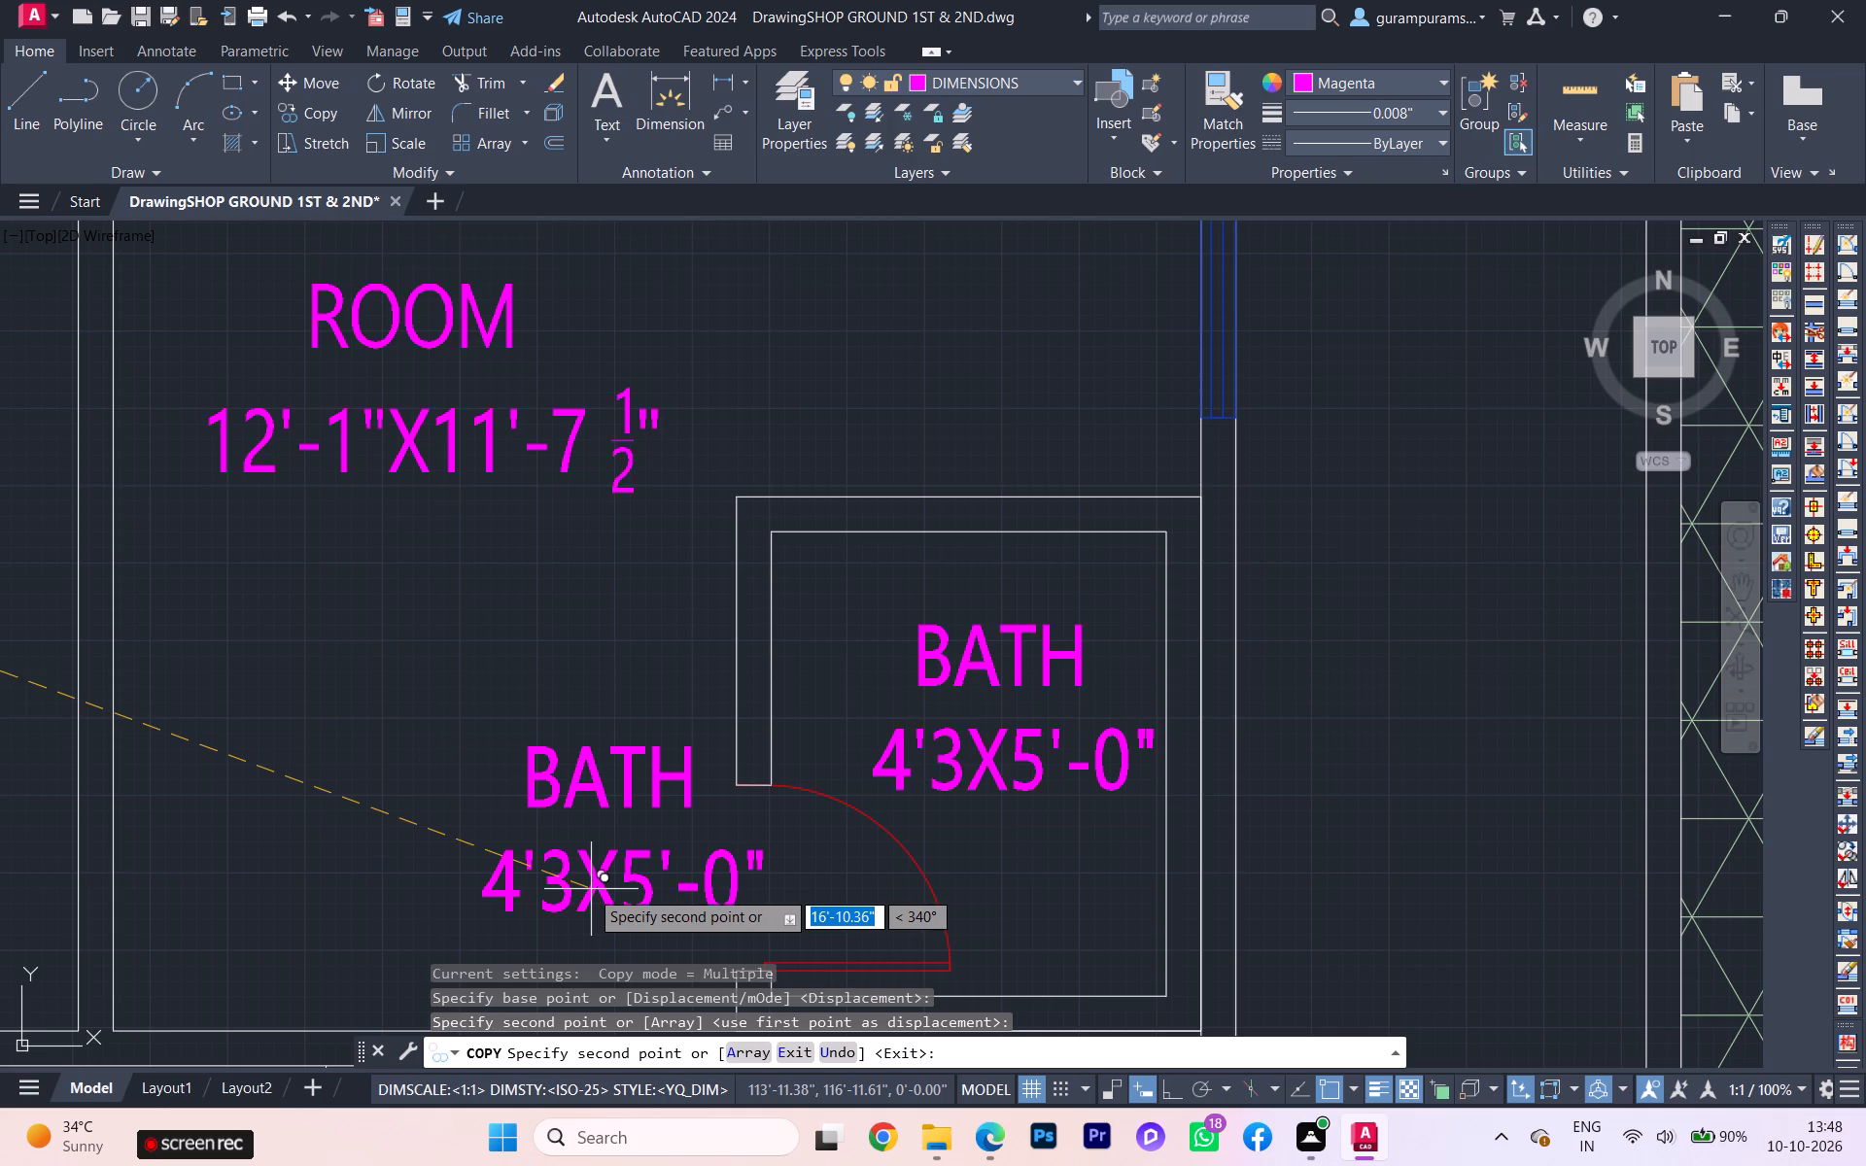
Check the baths in the lower units for further places needing a BATH label, and end the copying.
scroll(436, 819, "down", 3)
scroll(343, 874, "down", 1)
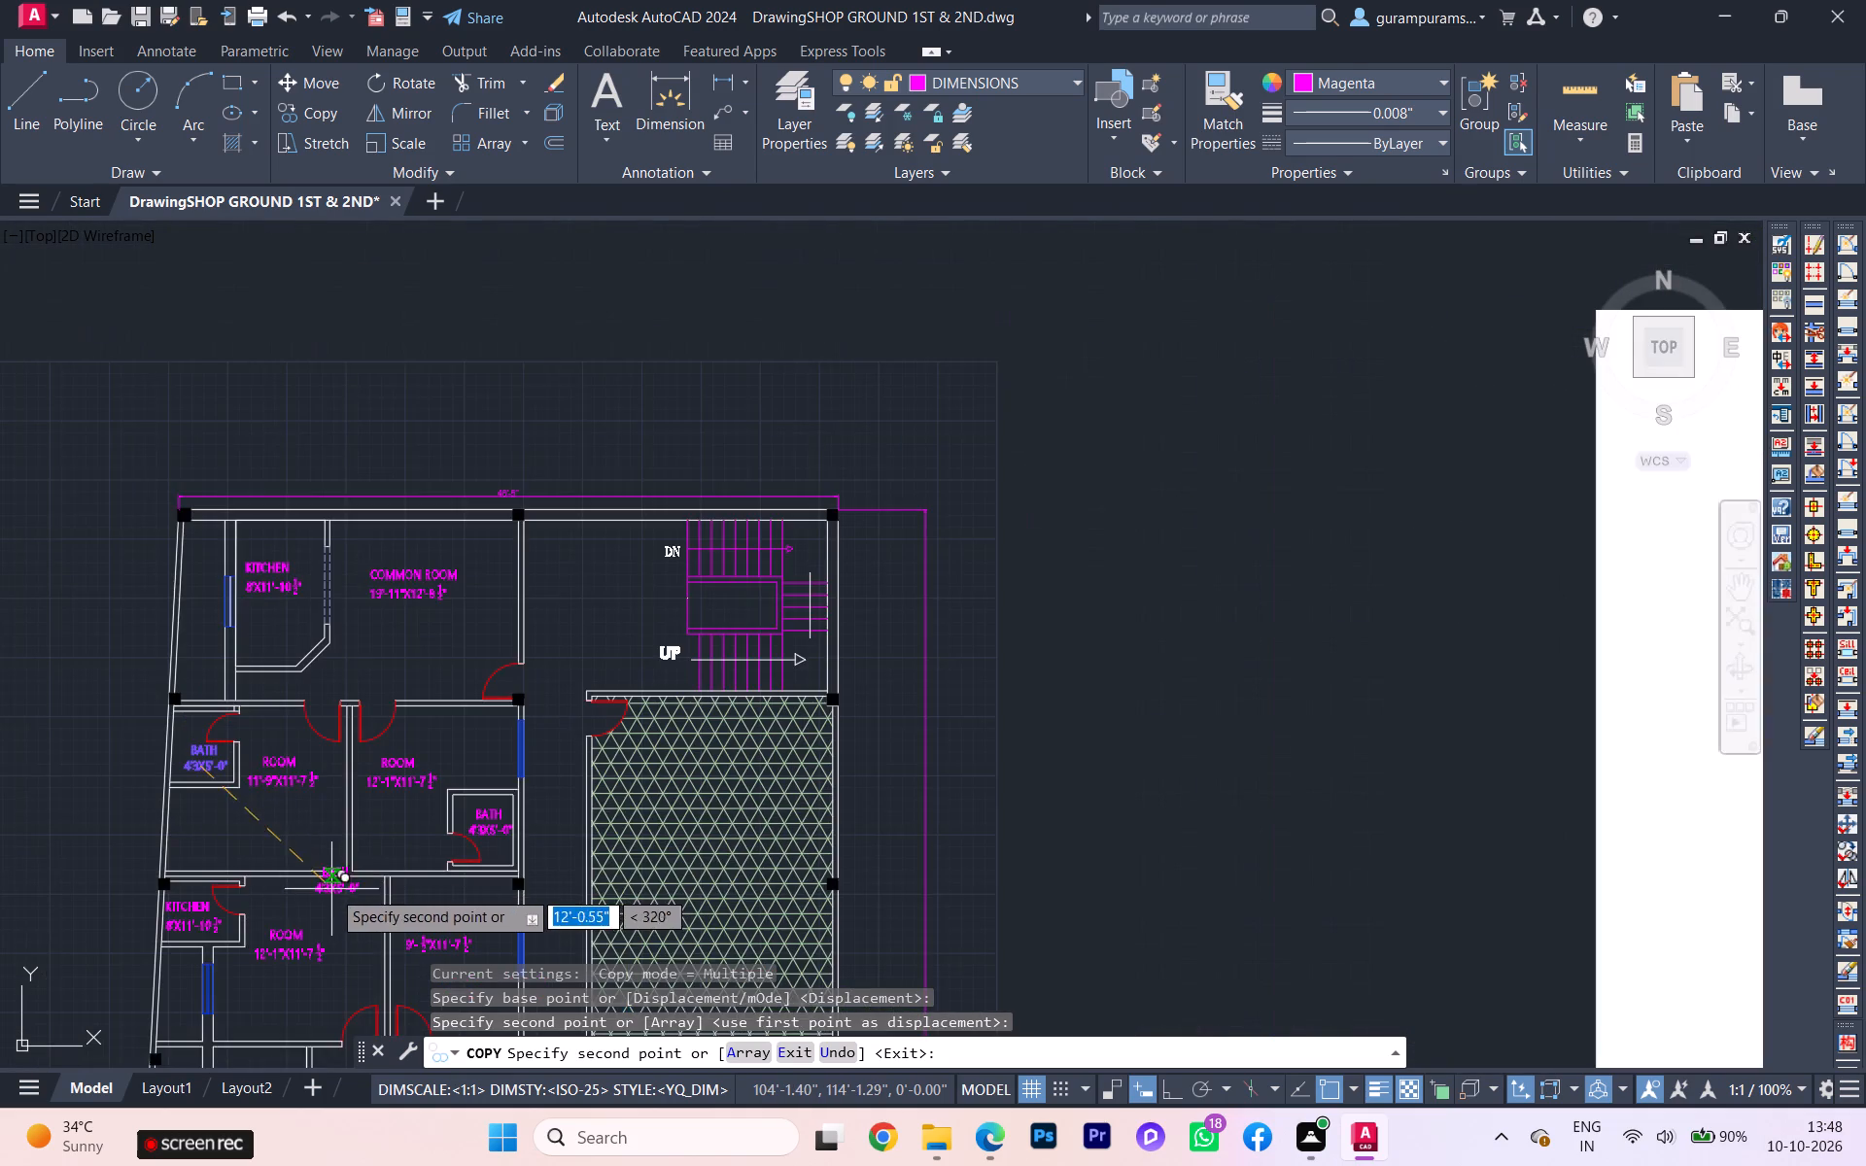
middle_click_drag(331, 889, 411, 548)
scroll(285, 925, "up", 2)
scroll(298, 956, "down", 2)
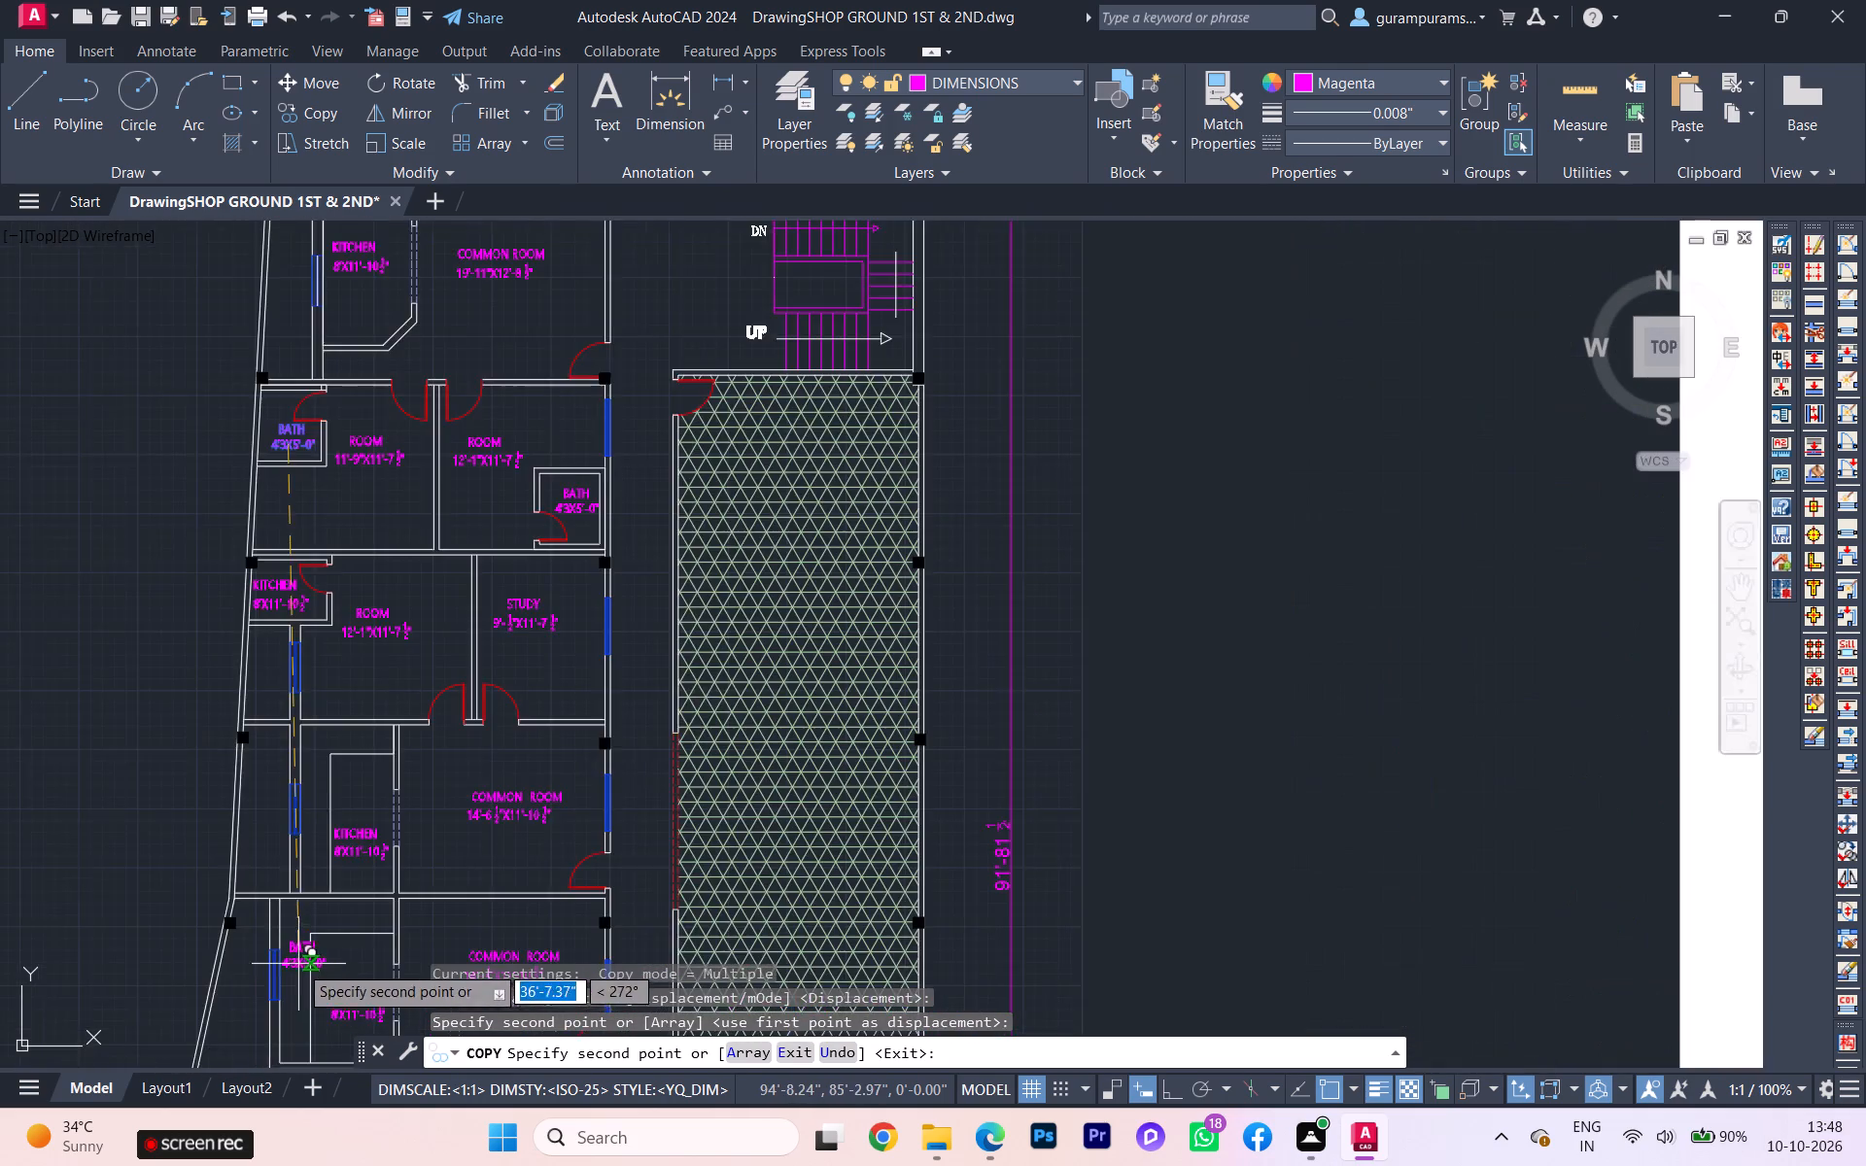
middle_click_drag(298, 967, 429, 429)
scroll(306, 847, "up", 3)
scroll(383, 875, "up", 1)
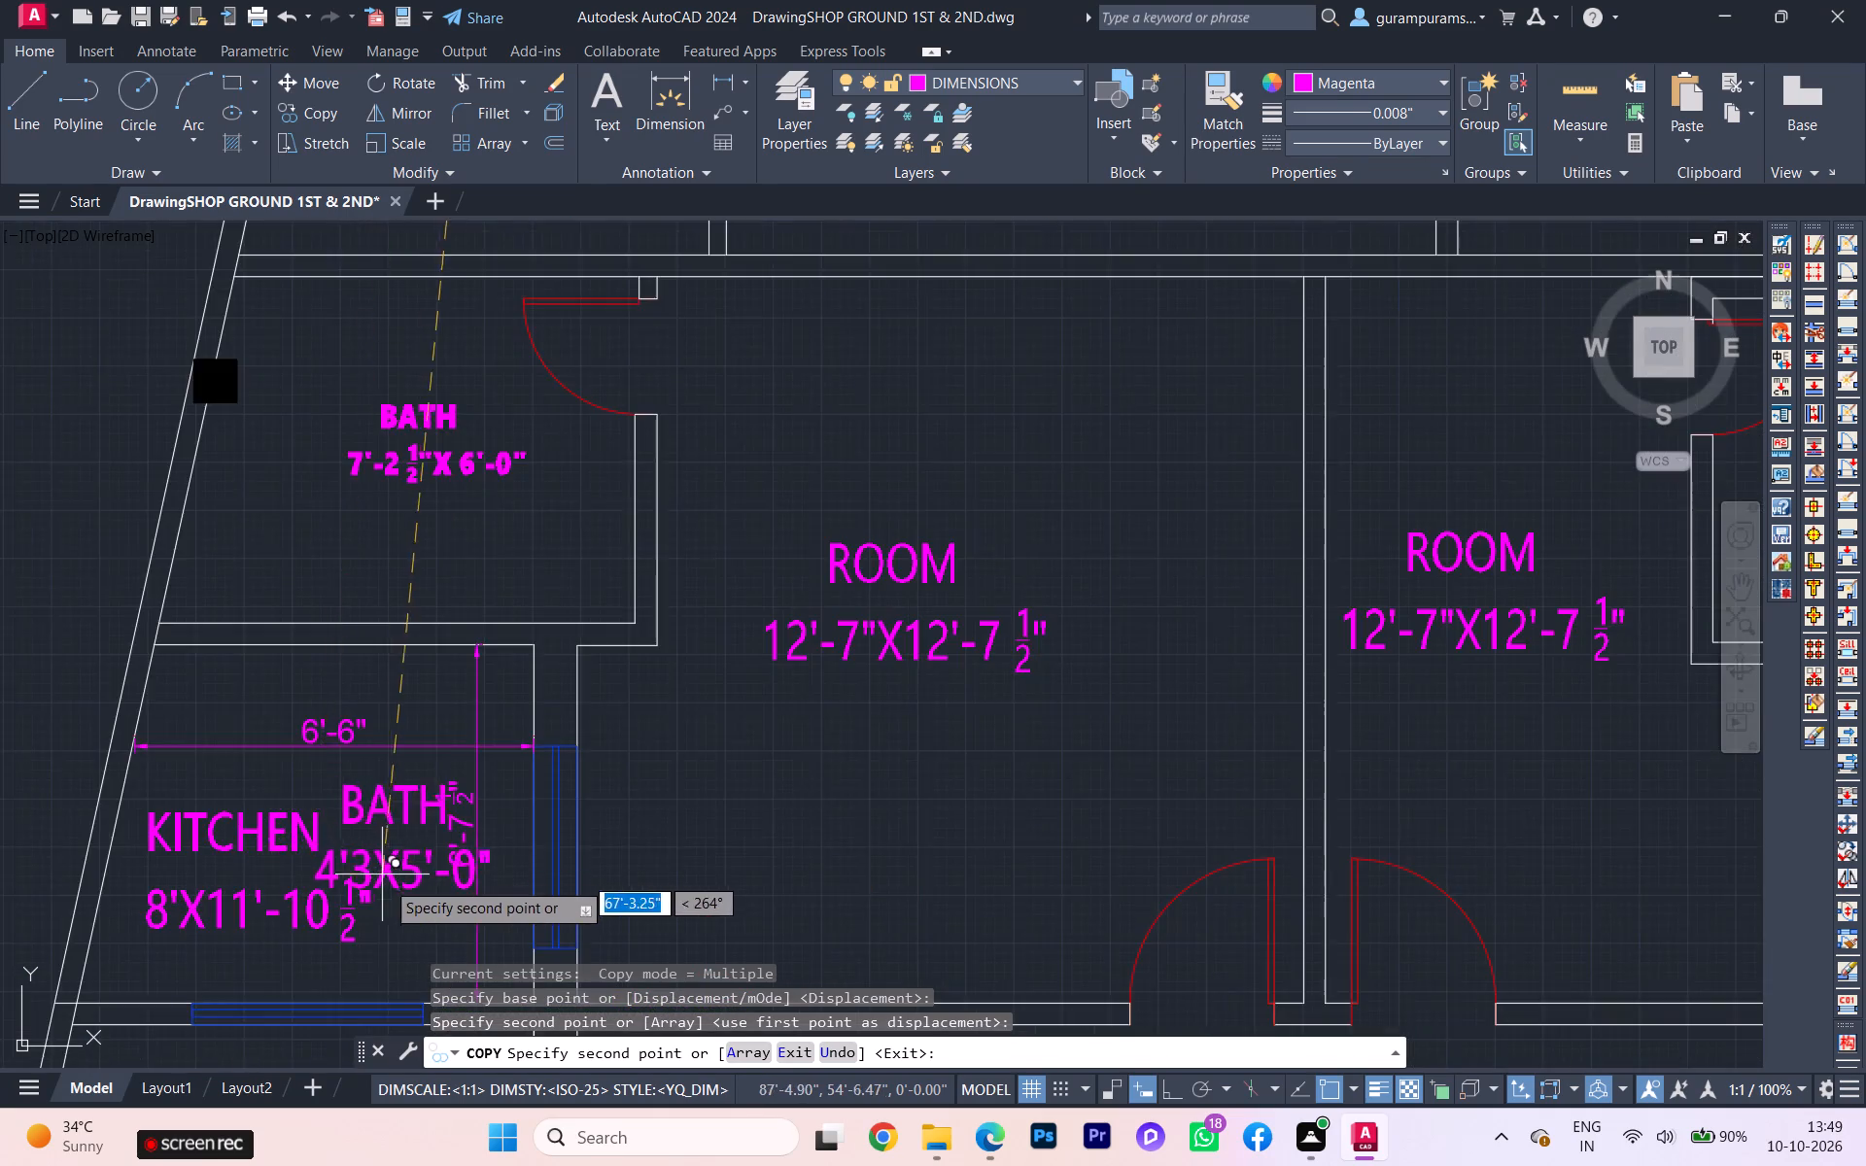
scroll(386, 881, "up", 2)
scroll(383, 891, "down", 6)
scroll(374, 737, "up", 1)
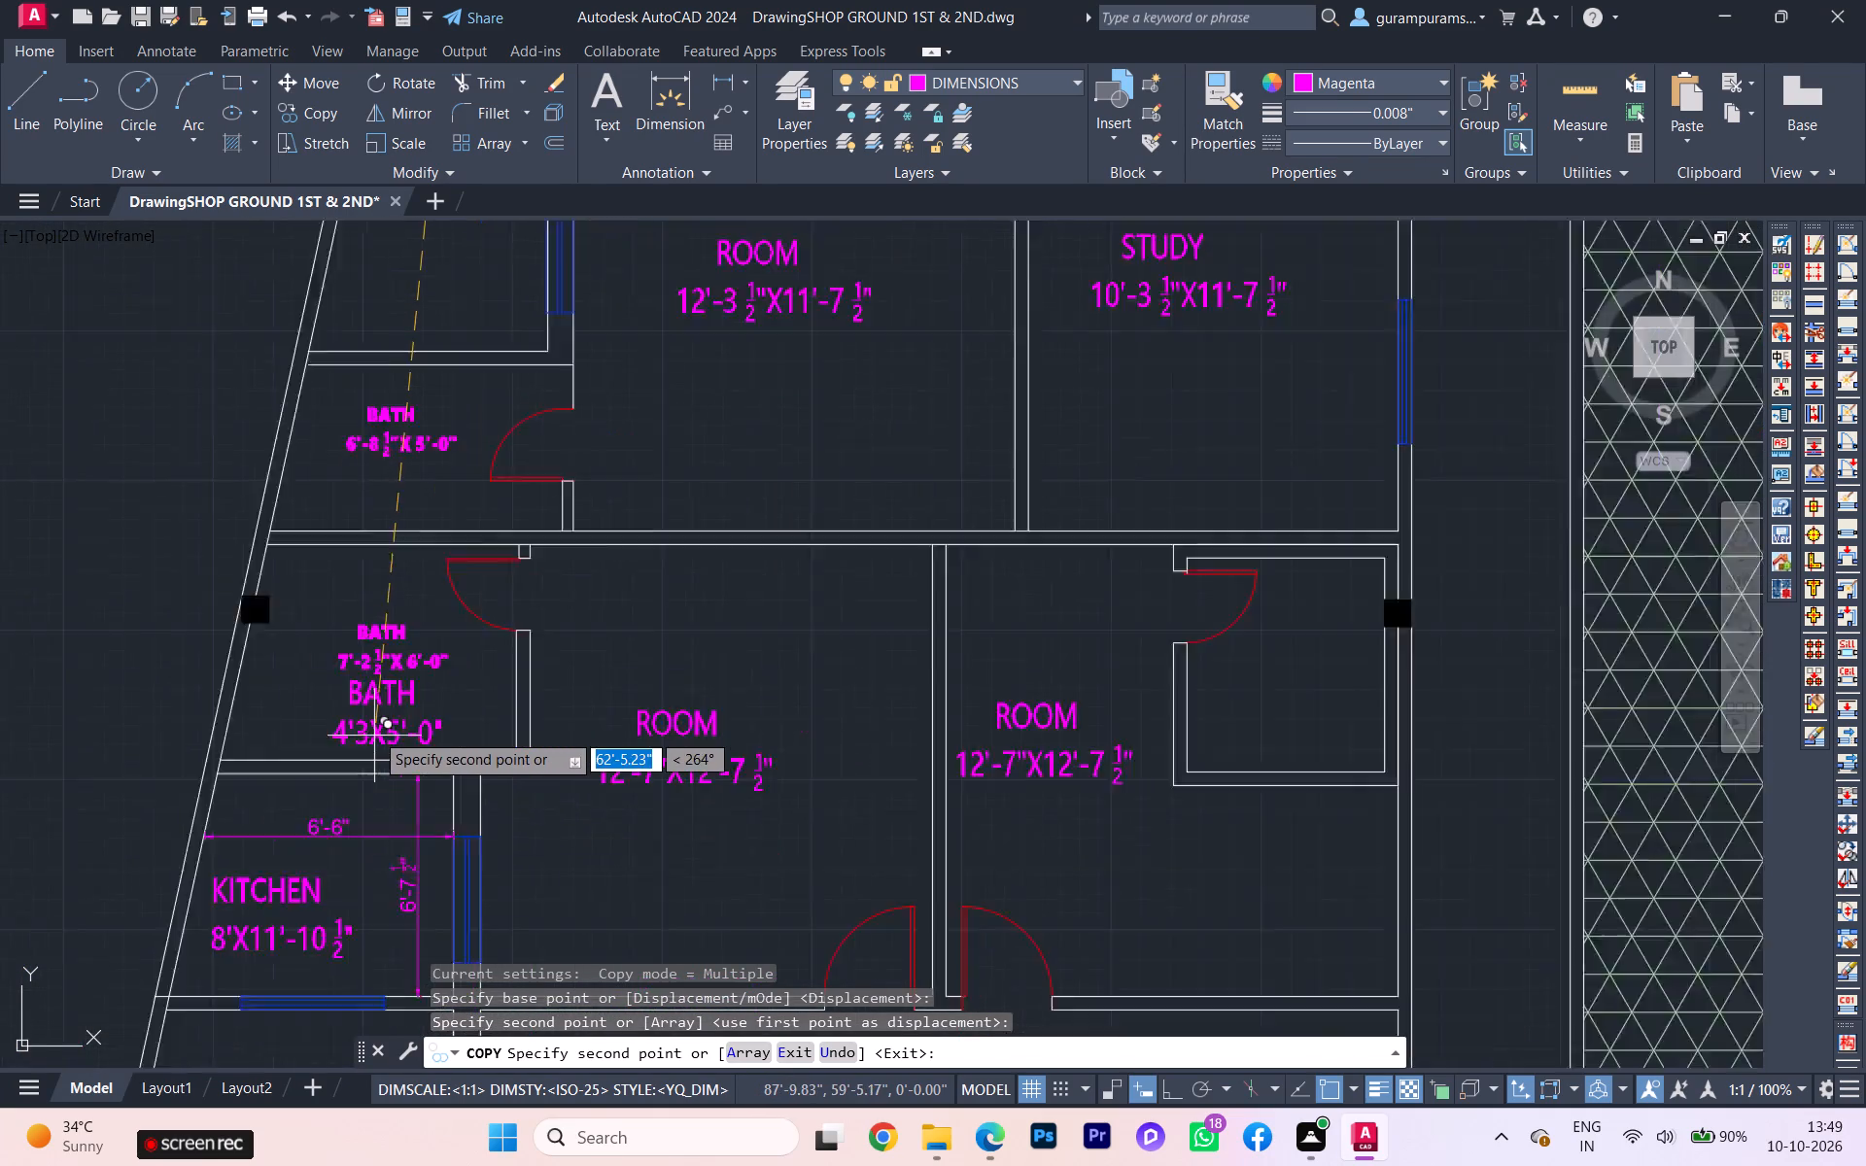
scroll(374, 729, "up", 2)
scroll(324, 780, "down", 3)
scroll(317, 887, "down", 1)
middle_click_drag(316, 909, 317, 834)
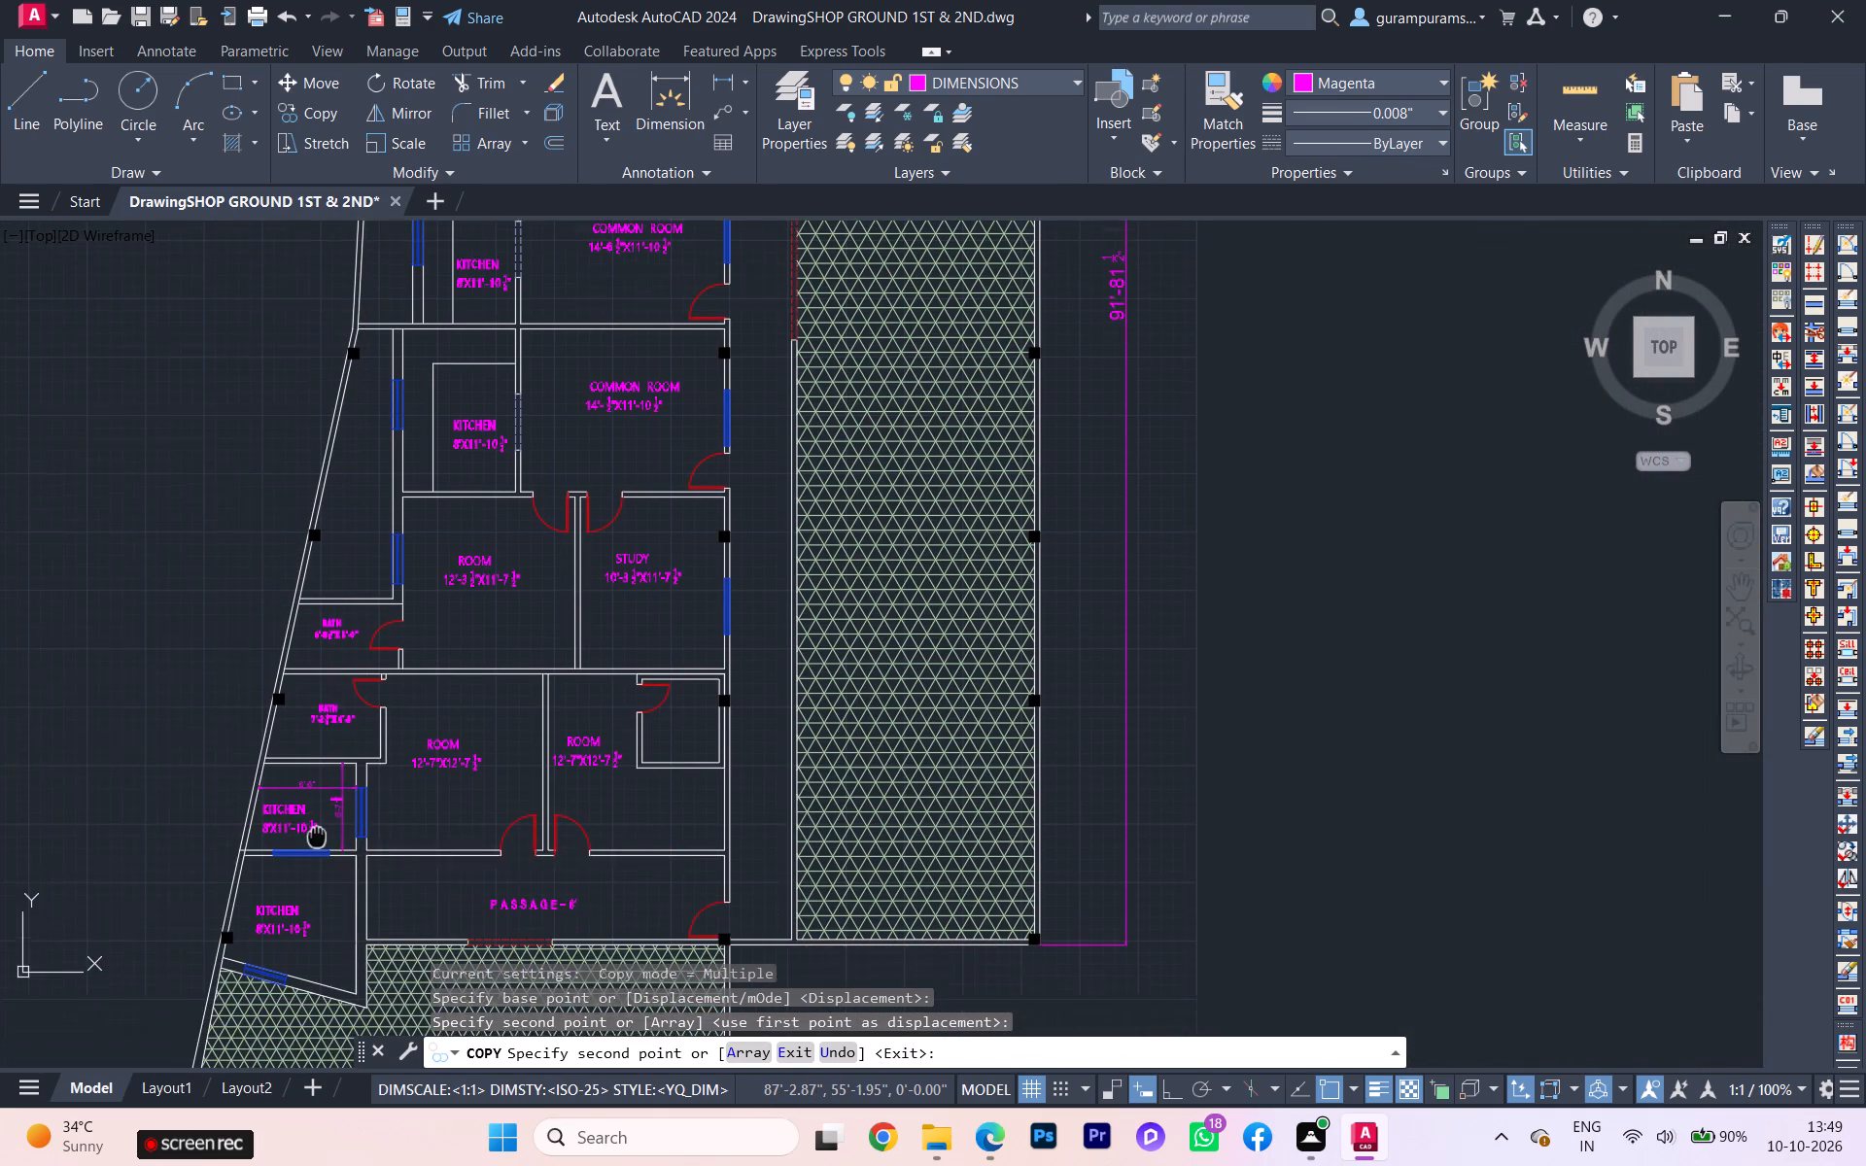
middle_click_drag(317, 834, 317, 832)
key("Escape")
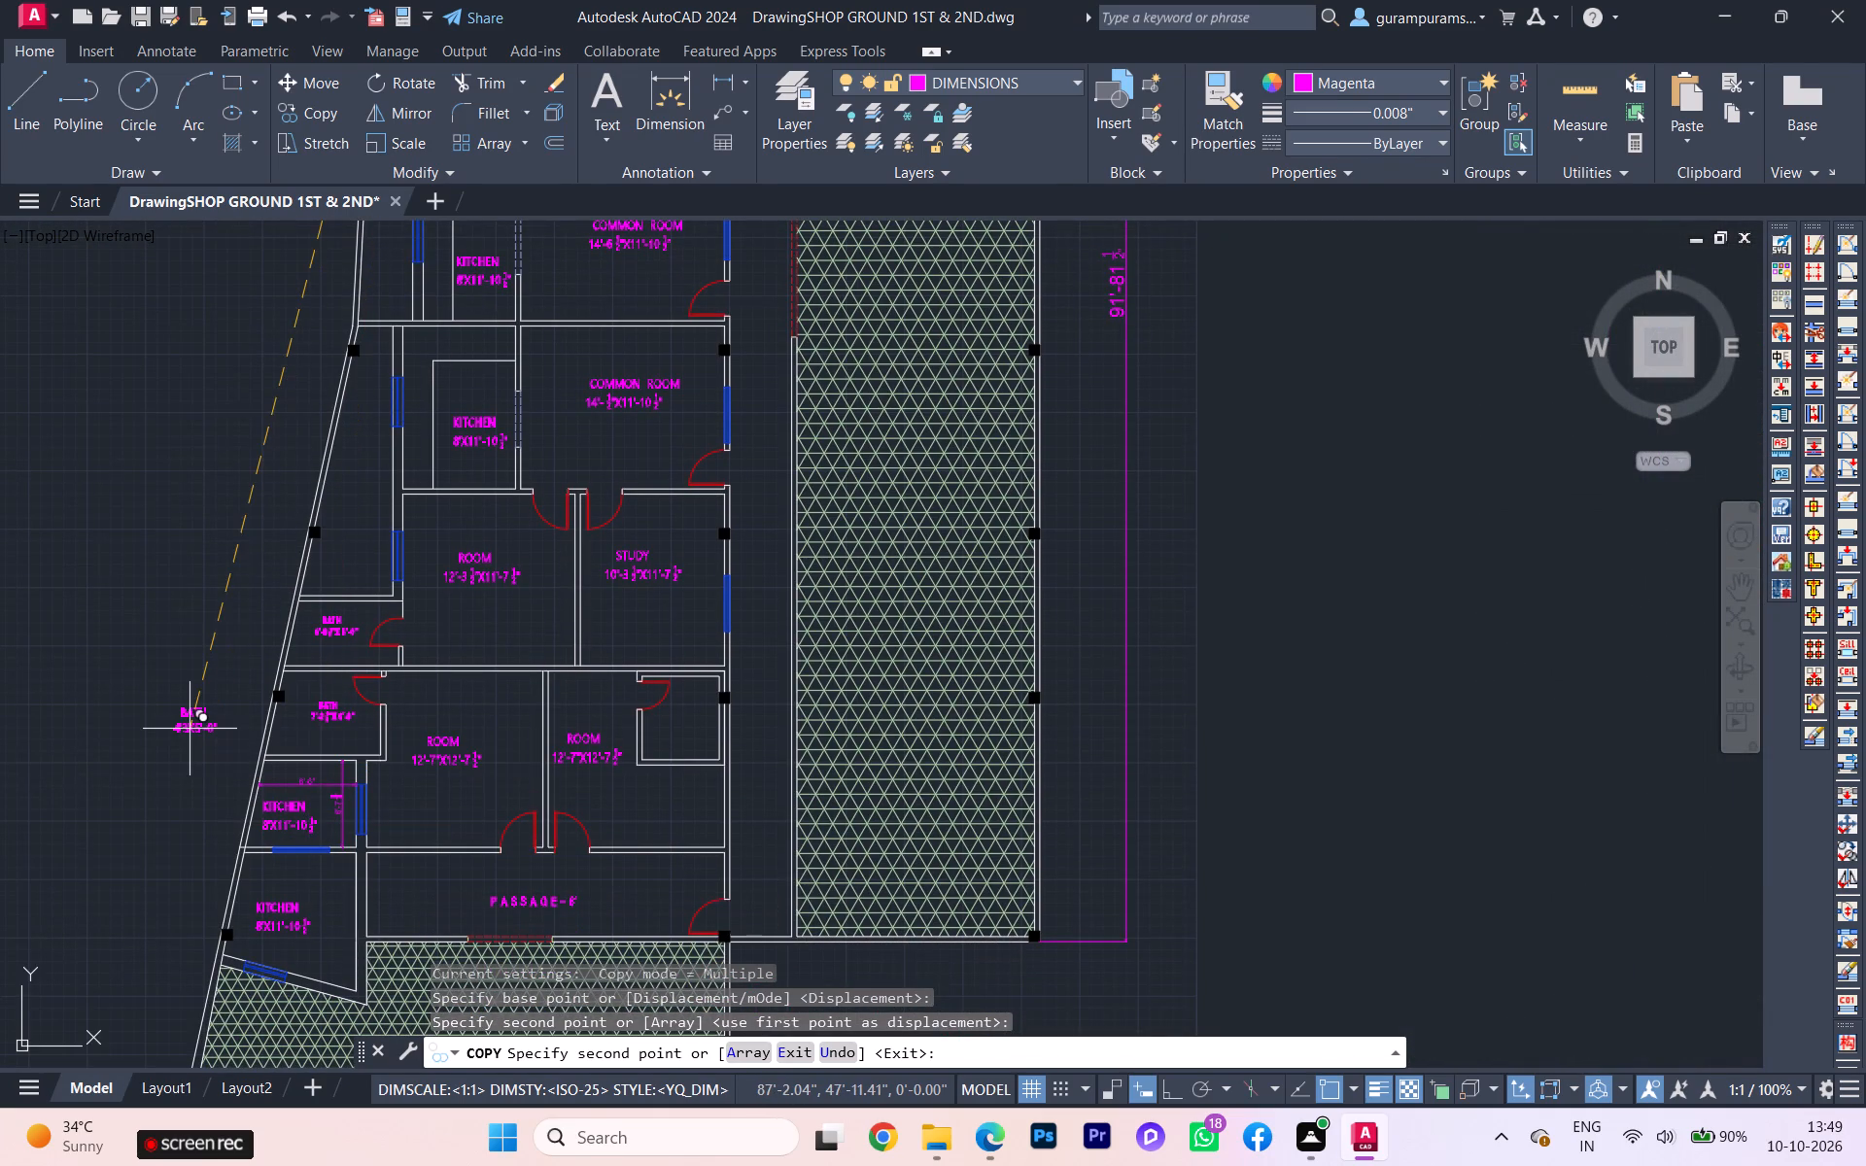
Compare the labels around the lower baths and kitchens with the reference plan image.
scroll(275, 789, "up", 2)
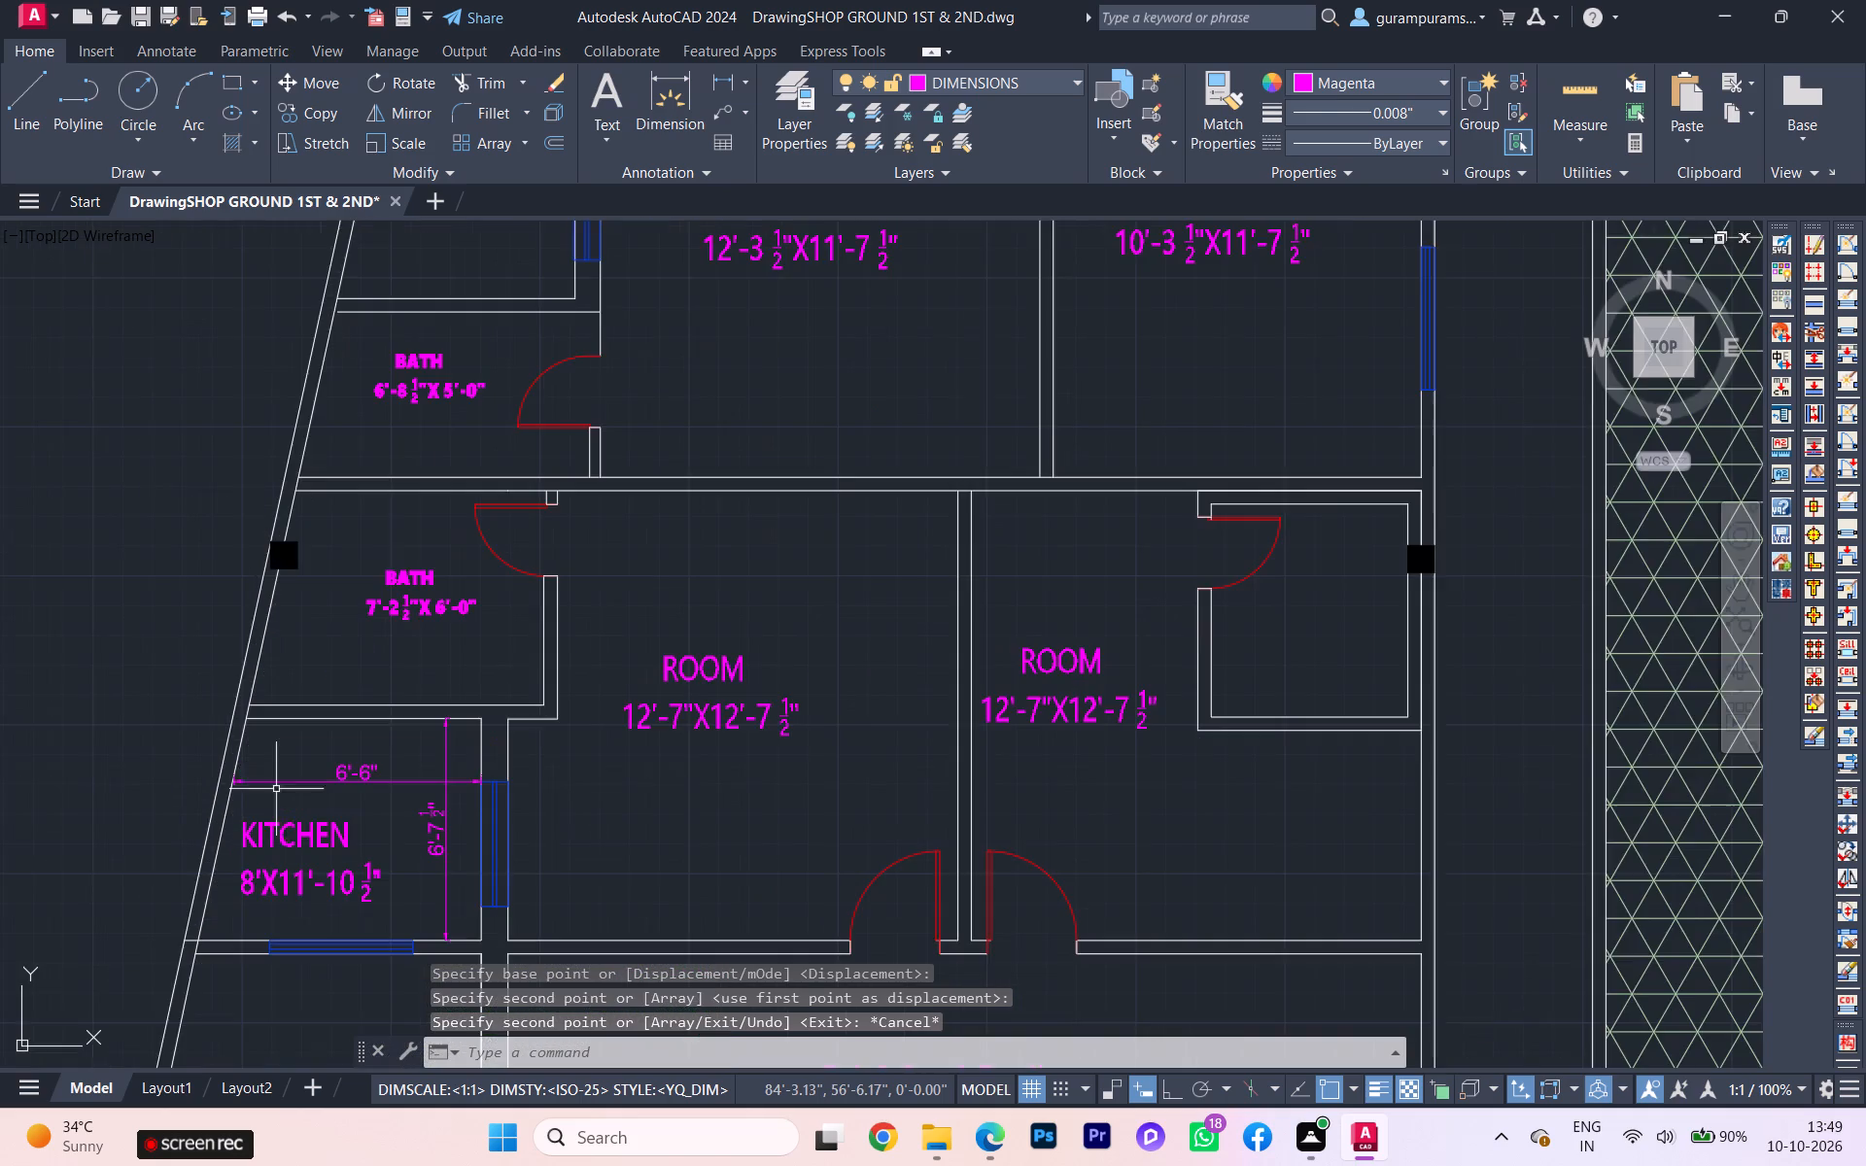
scroll(290, 826, "up", 2)
scroll(285, 830, "down", 1)
scroll(284, 829, "up", 1)
scroll(277, 836, "down", 2)
scroll(276, 853, "up", 1)
scroll(200, 846, "down", 1)
scroll(103, 825, "down", 1)
scroll(255, 862, "down", 2)
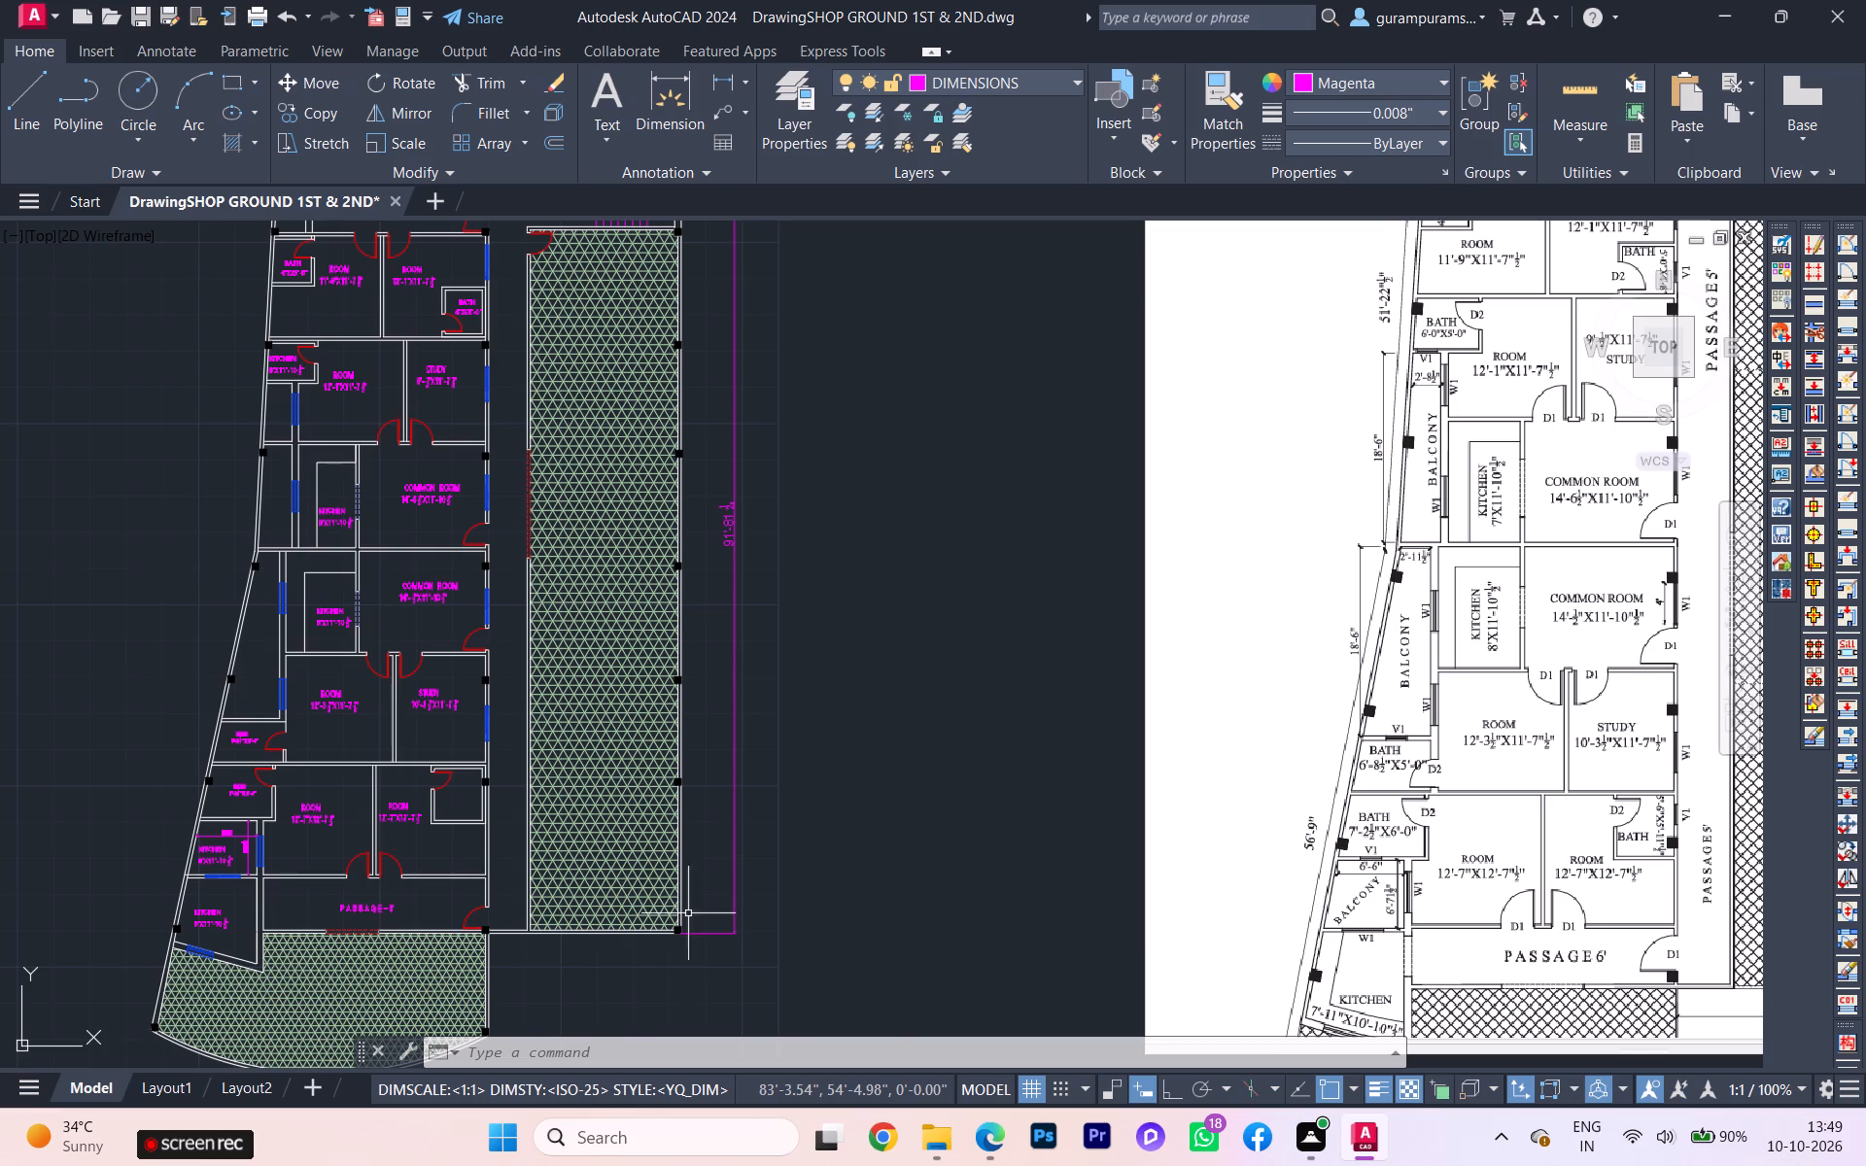
Replace the whole text of the KITCHEN label in the space dimensioned 6'-6" by 6'-7 1/2" with BALCONY.
scroll(223, 910, "up", 2)
scroll(183, 835, "up", 2)
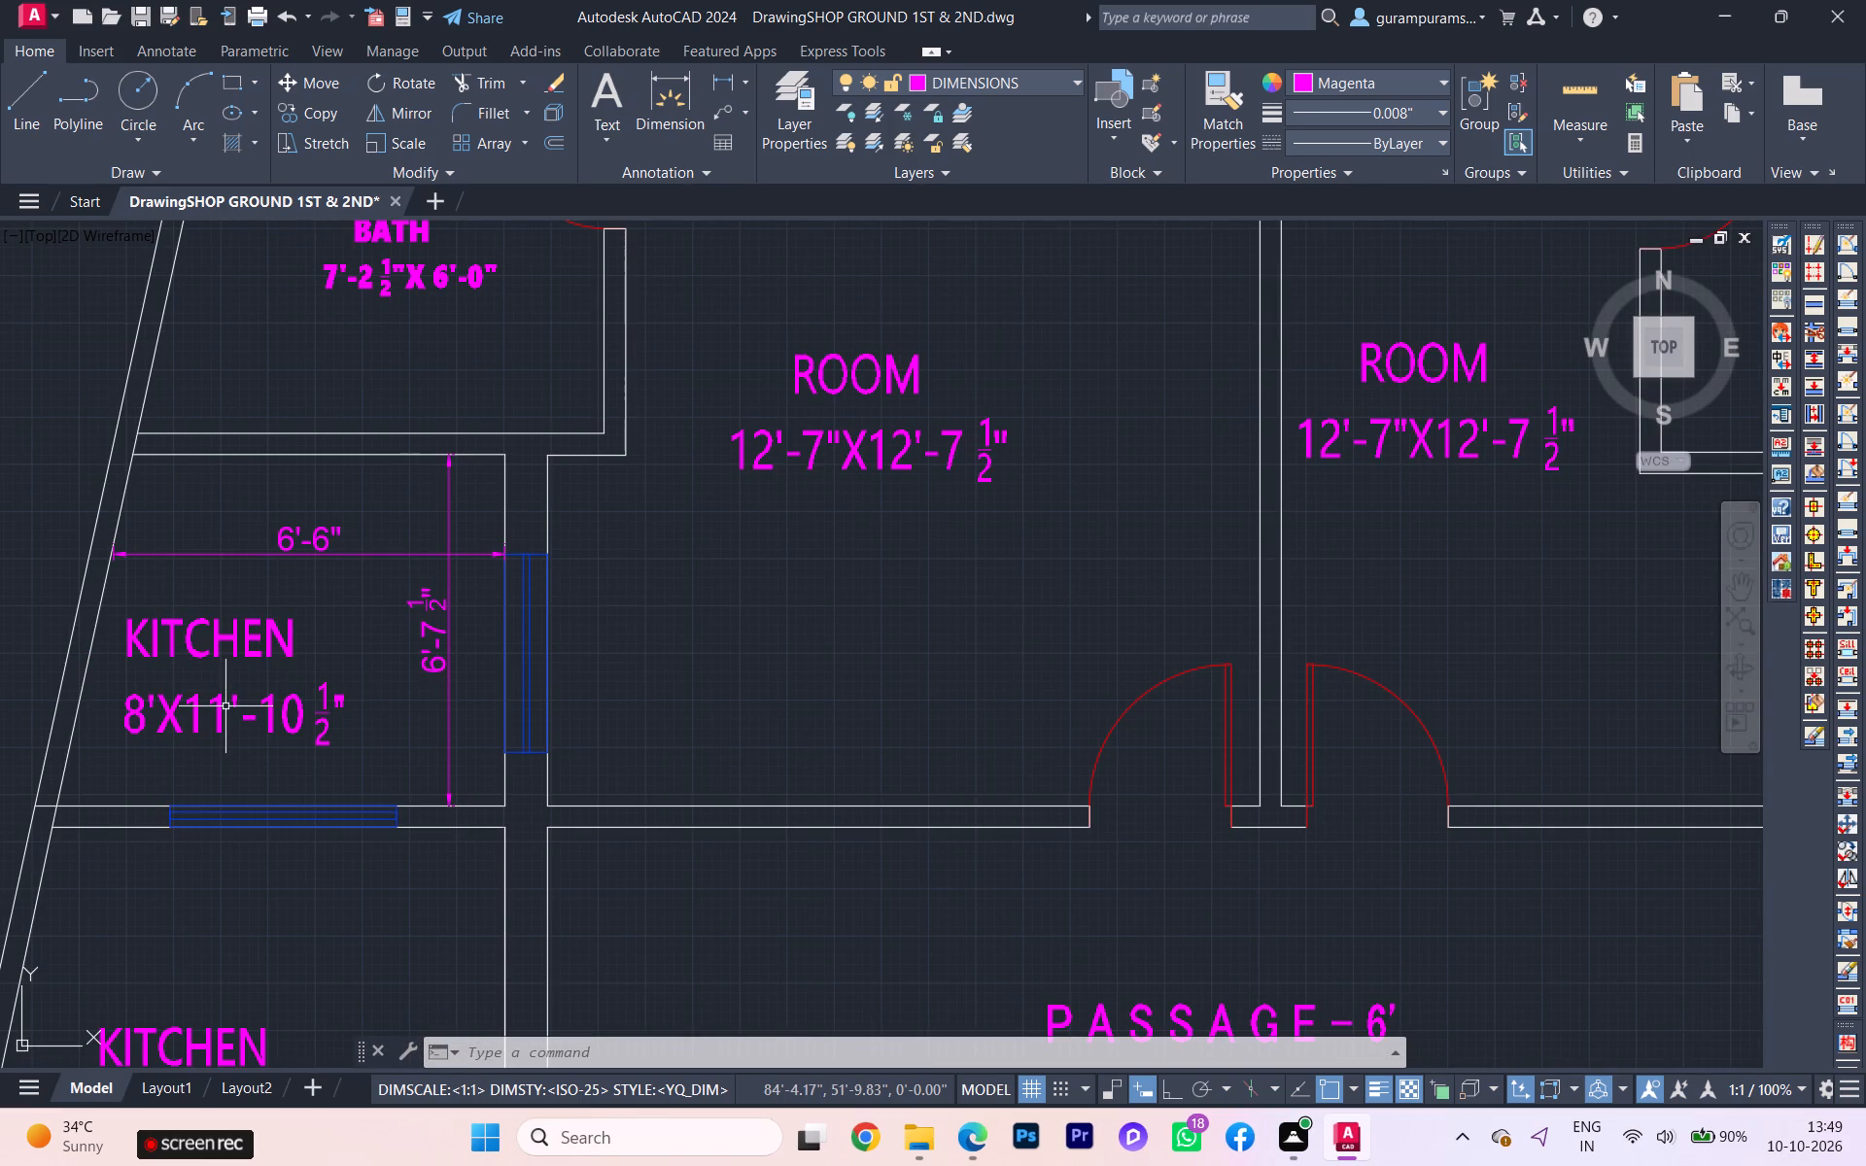
triple_click(218, 706)
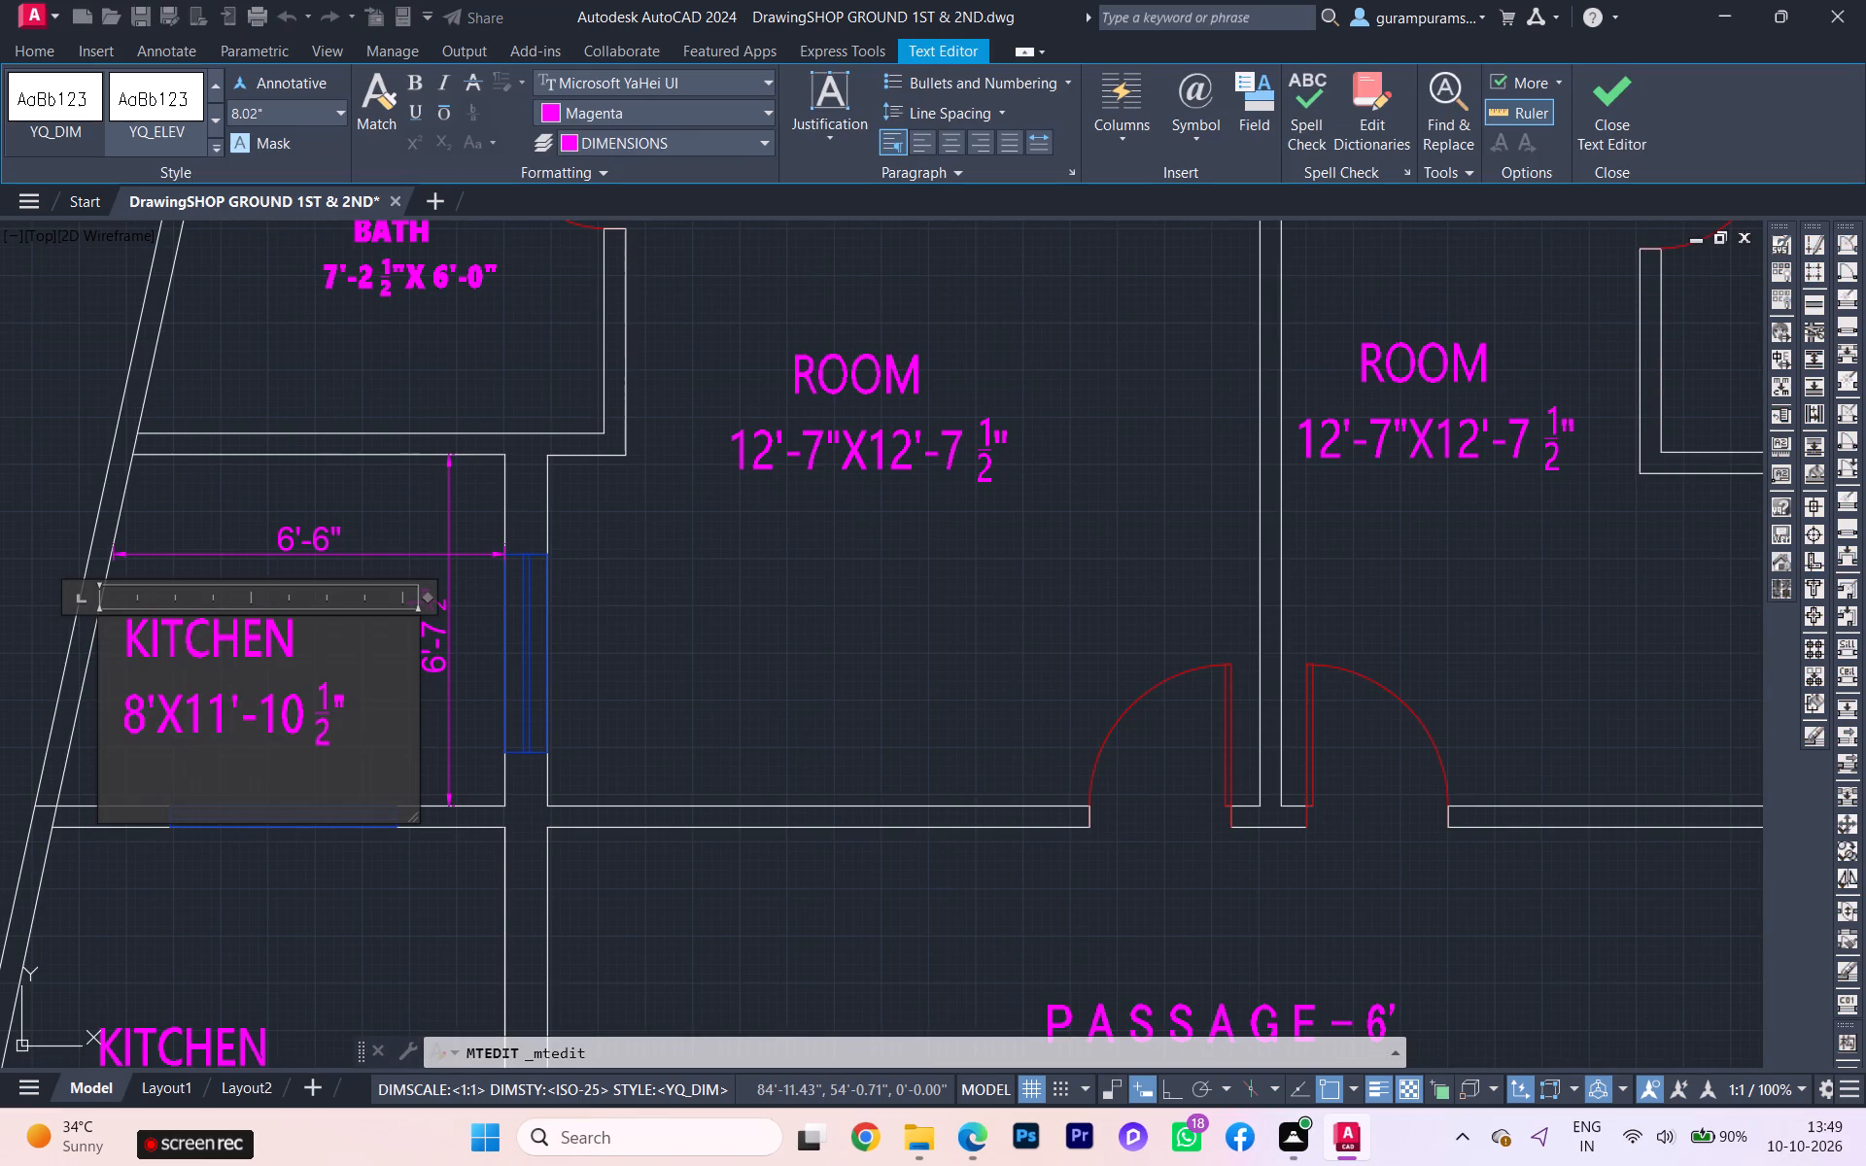
left_click_drag(374, 711, 110, 697)
key("BackSpace")
key("BackSpace")
key("BackSpace")
key("BackSpace")
key("BackSpace")
key("BackSpace")
key("BackSpace")
key("BackSpace")
key("BackSpace")
key("BackSpace")
key("BackSpace")
key("BackSpace")
key("BackSpace")
key("BackSpace")
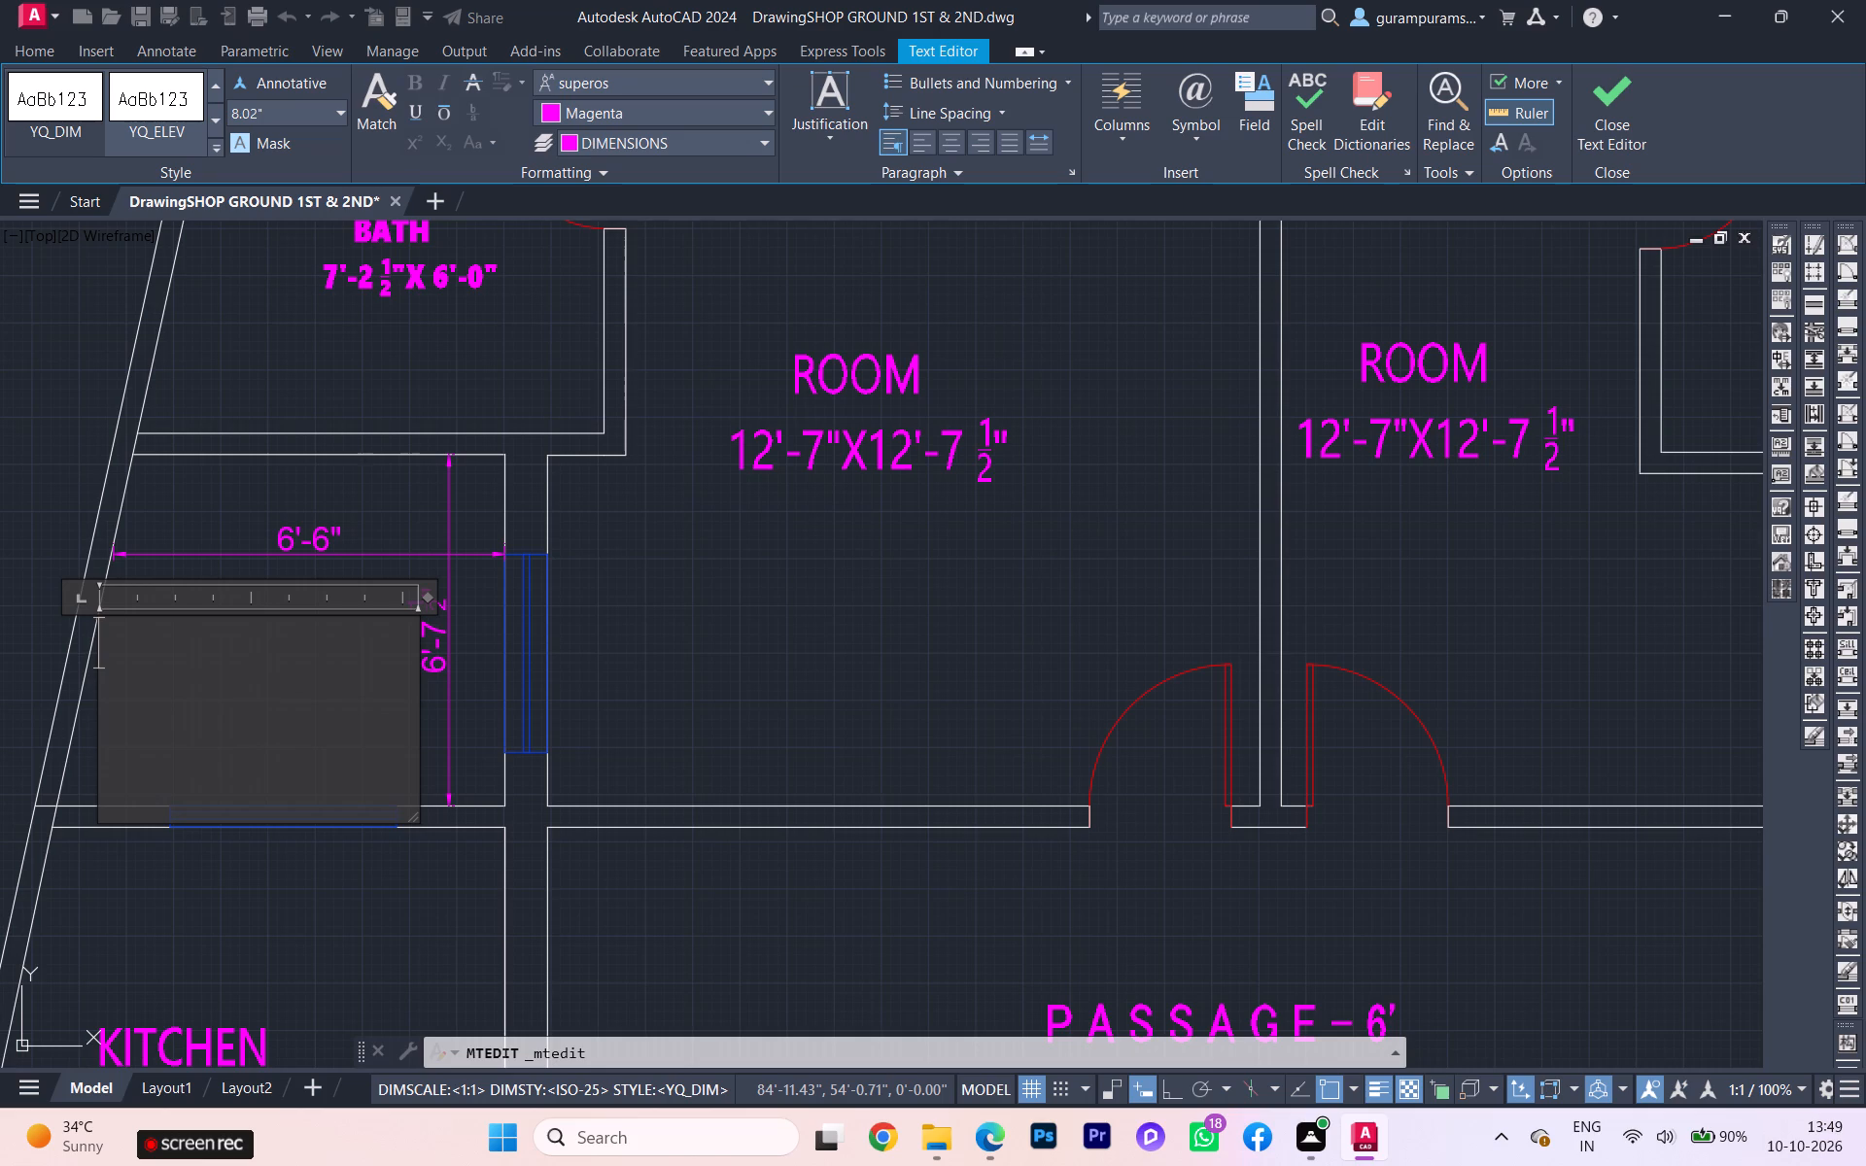
type("BA")
type("LCONY")
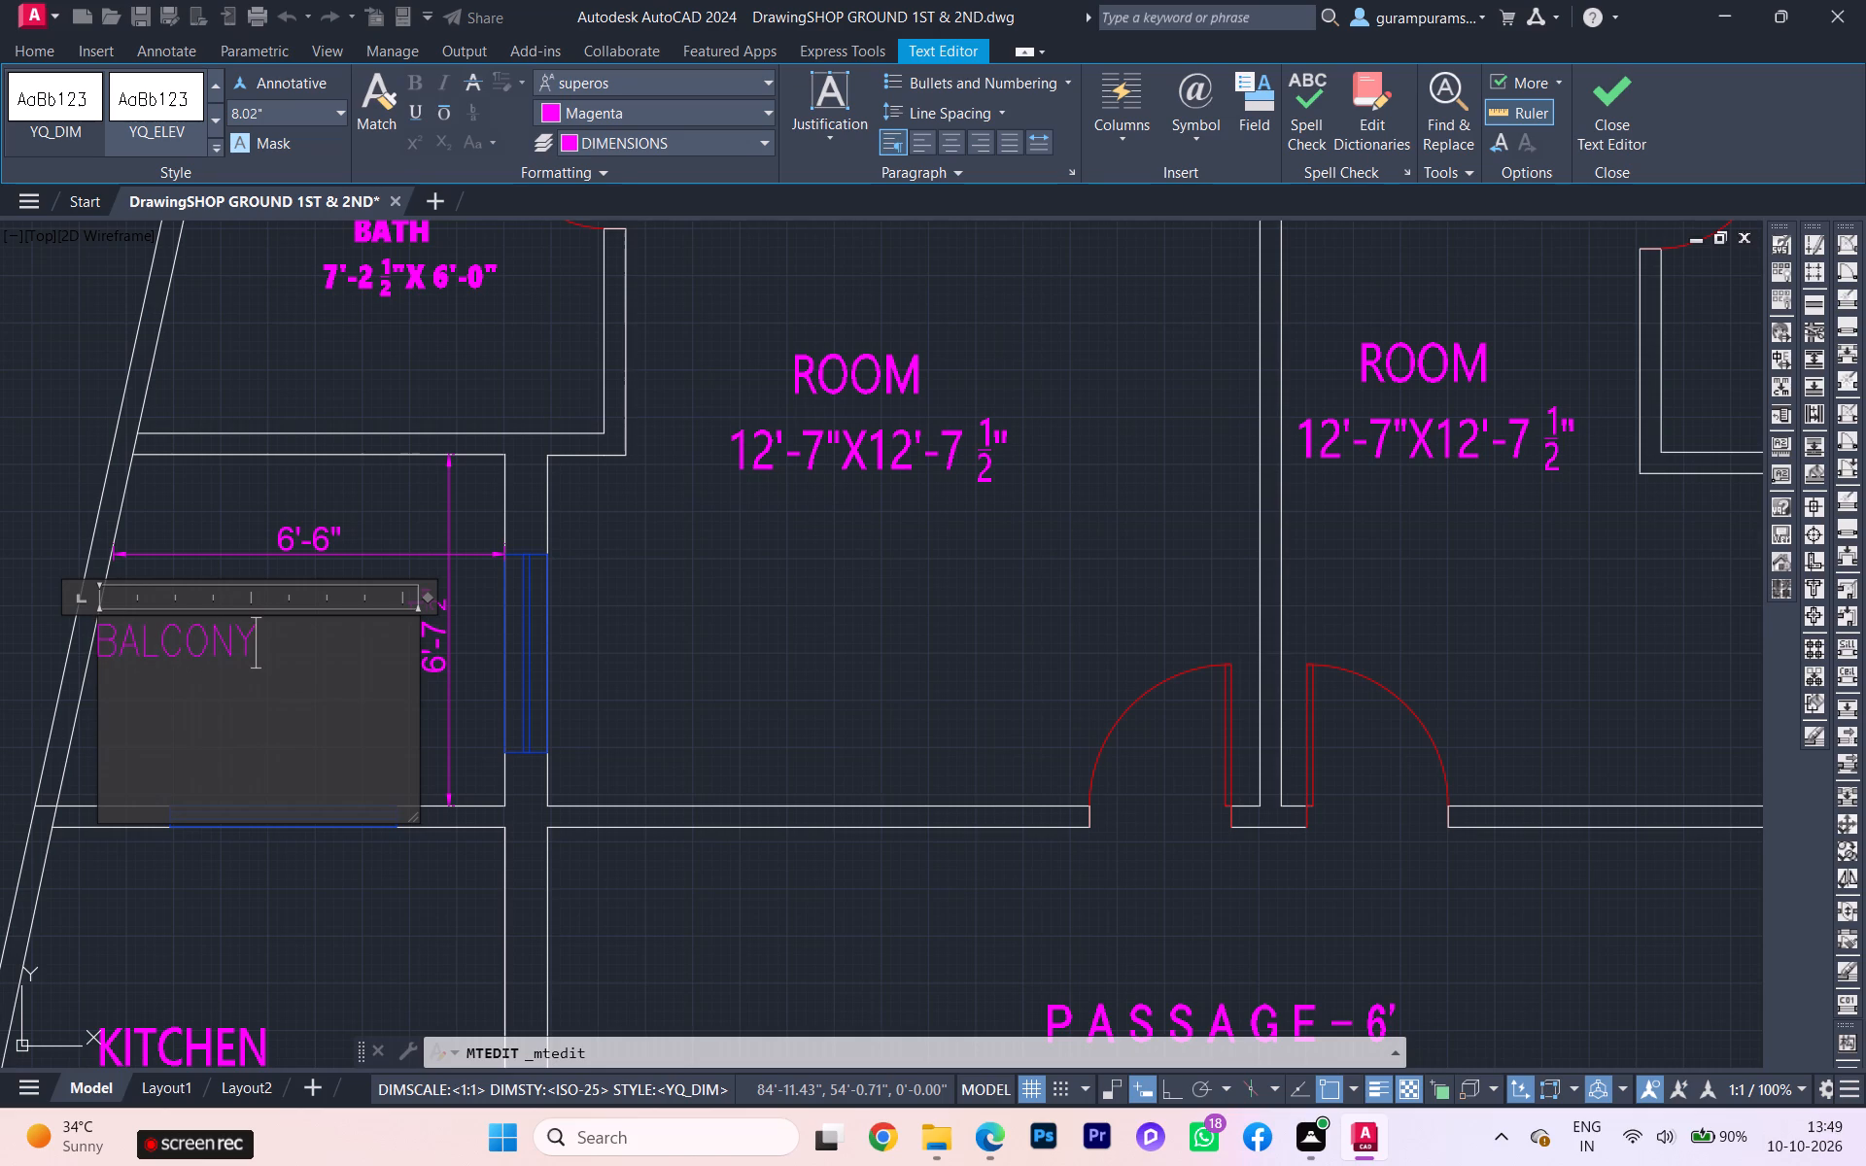
Select the BALCONY text and shorten its text frame to fit the single line.
left_click_drag(327, 666, 122, 639)
left_click_drag(122, 639, 92, 636)
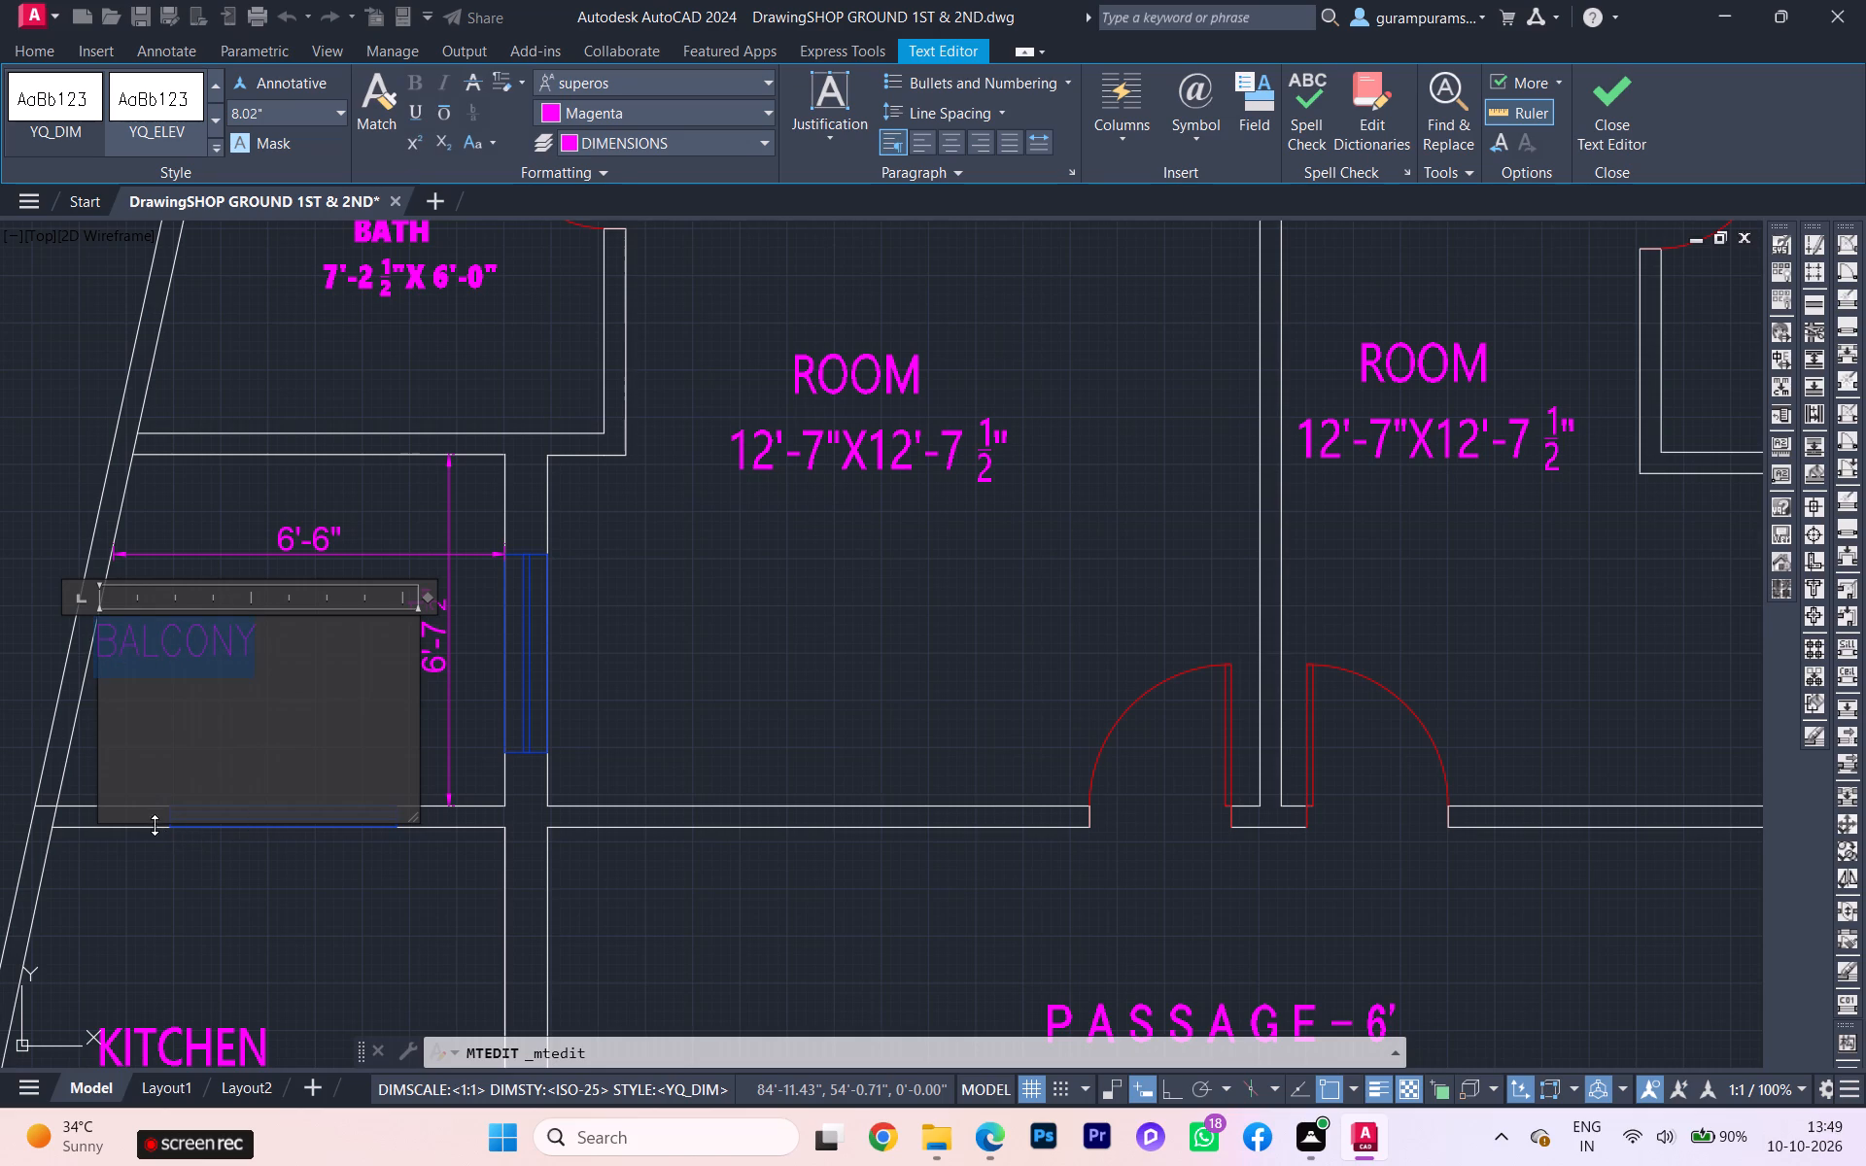
left_click_drag(150, 821, 165, 687)
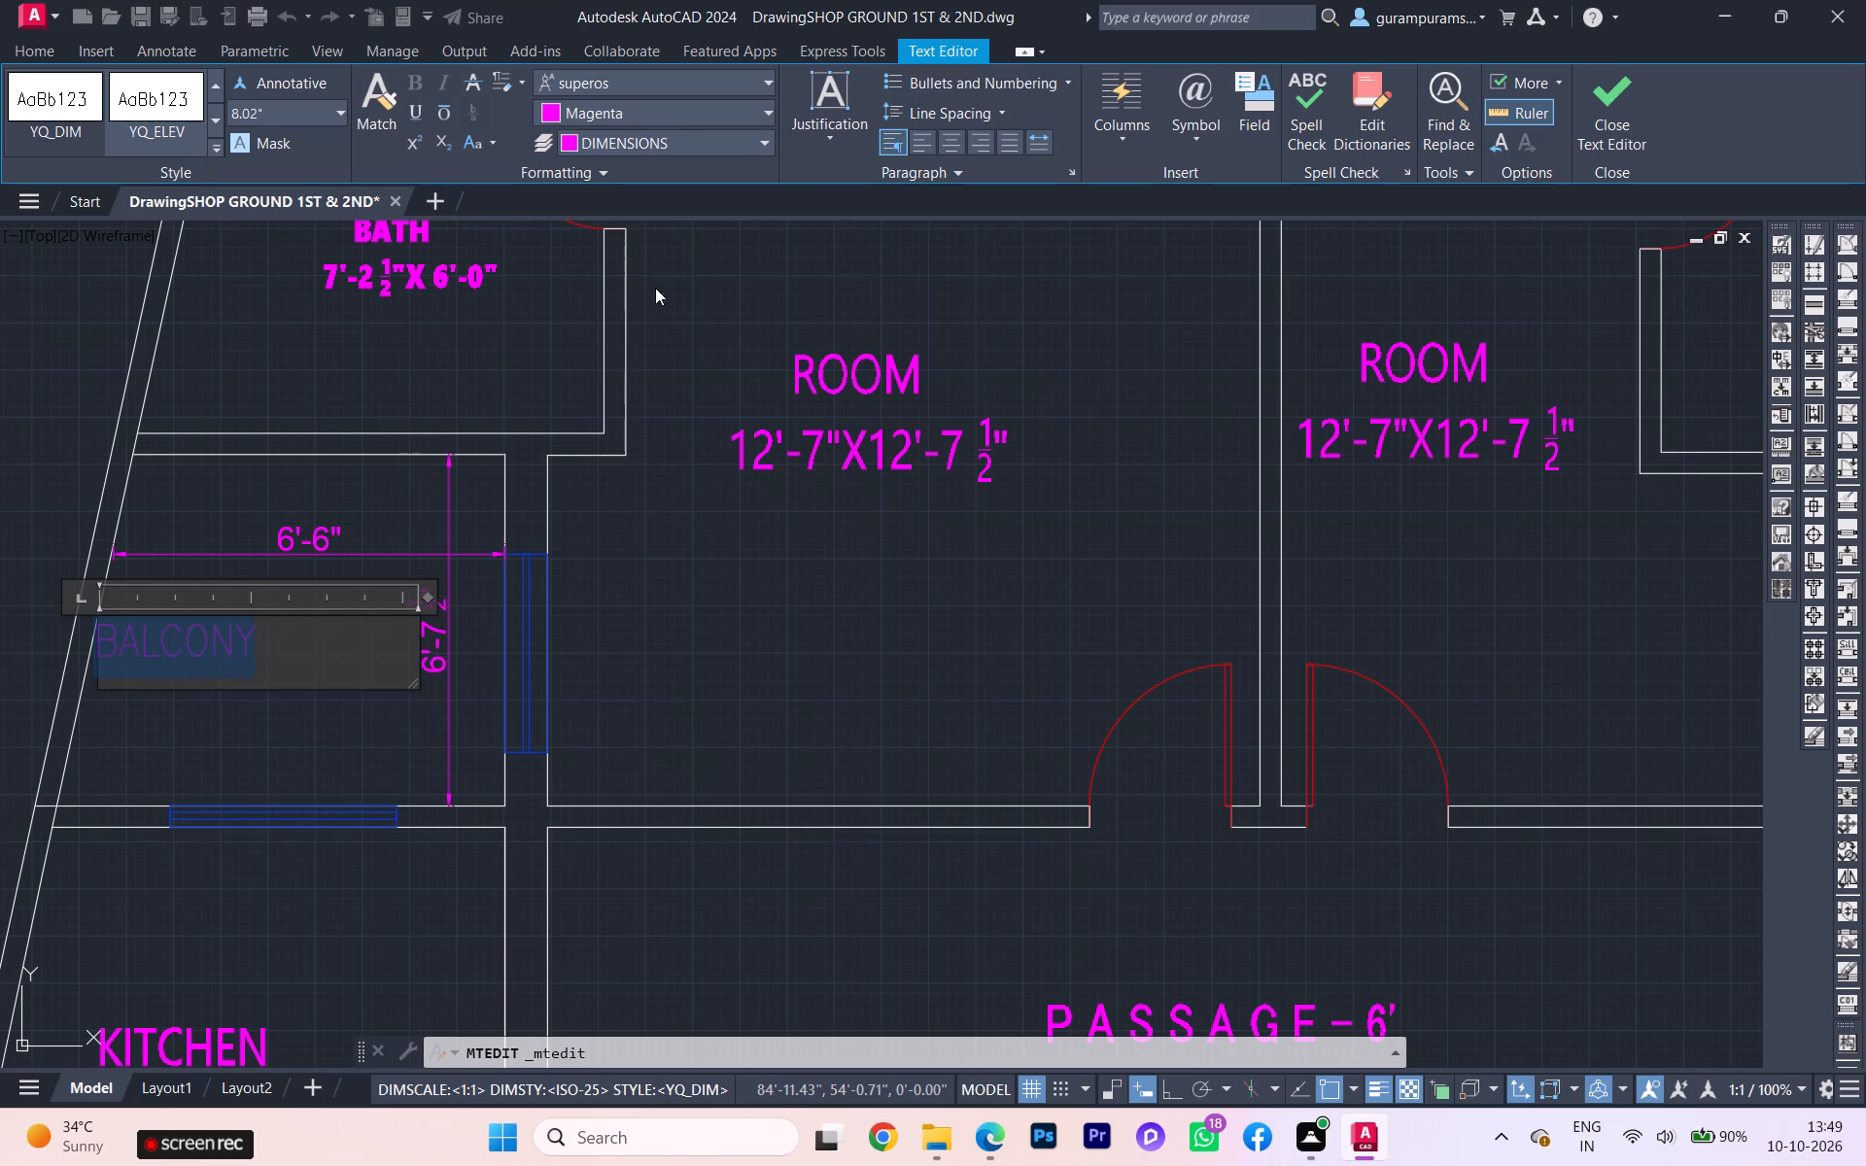
Set the BALCONY text's font to GIST-TLOTDraupadi and finish the text edit.
left_click(646, 93)
left_click(648, 87)
left_click(648, 87)
scroll(706, 237, "up", 2)
scroll(706, 239, "down", 3)
scroll(706, 239, "up", 7)
scroll(704, 235, "down", 1)
scroll(704, 235, "up", 1)
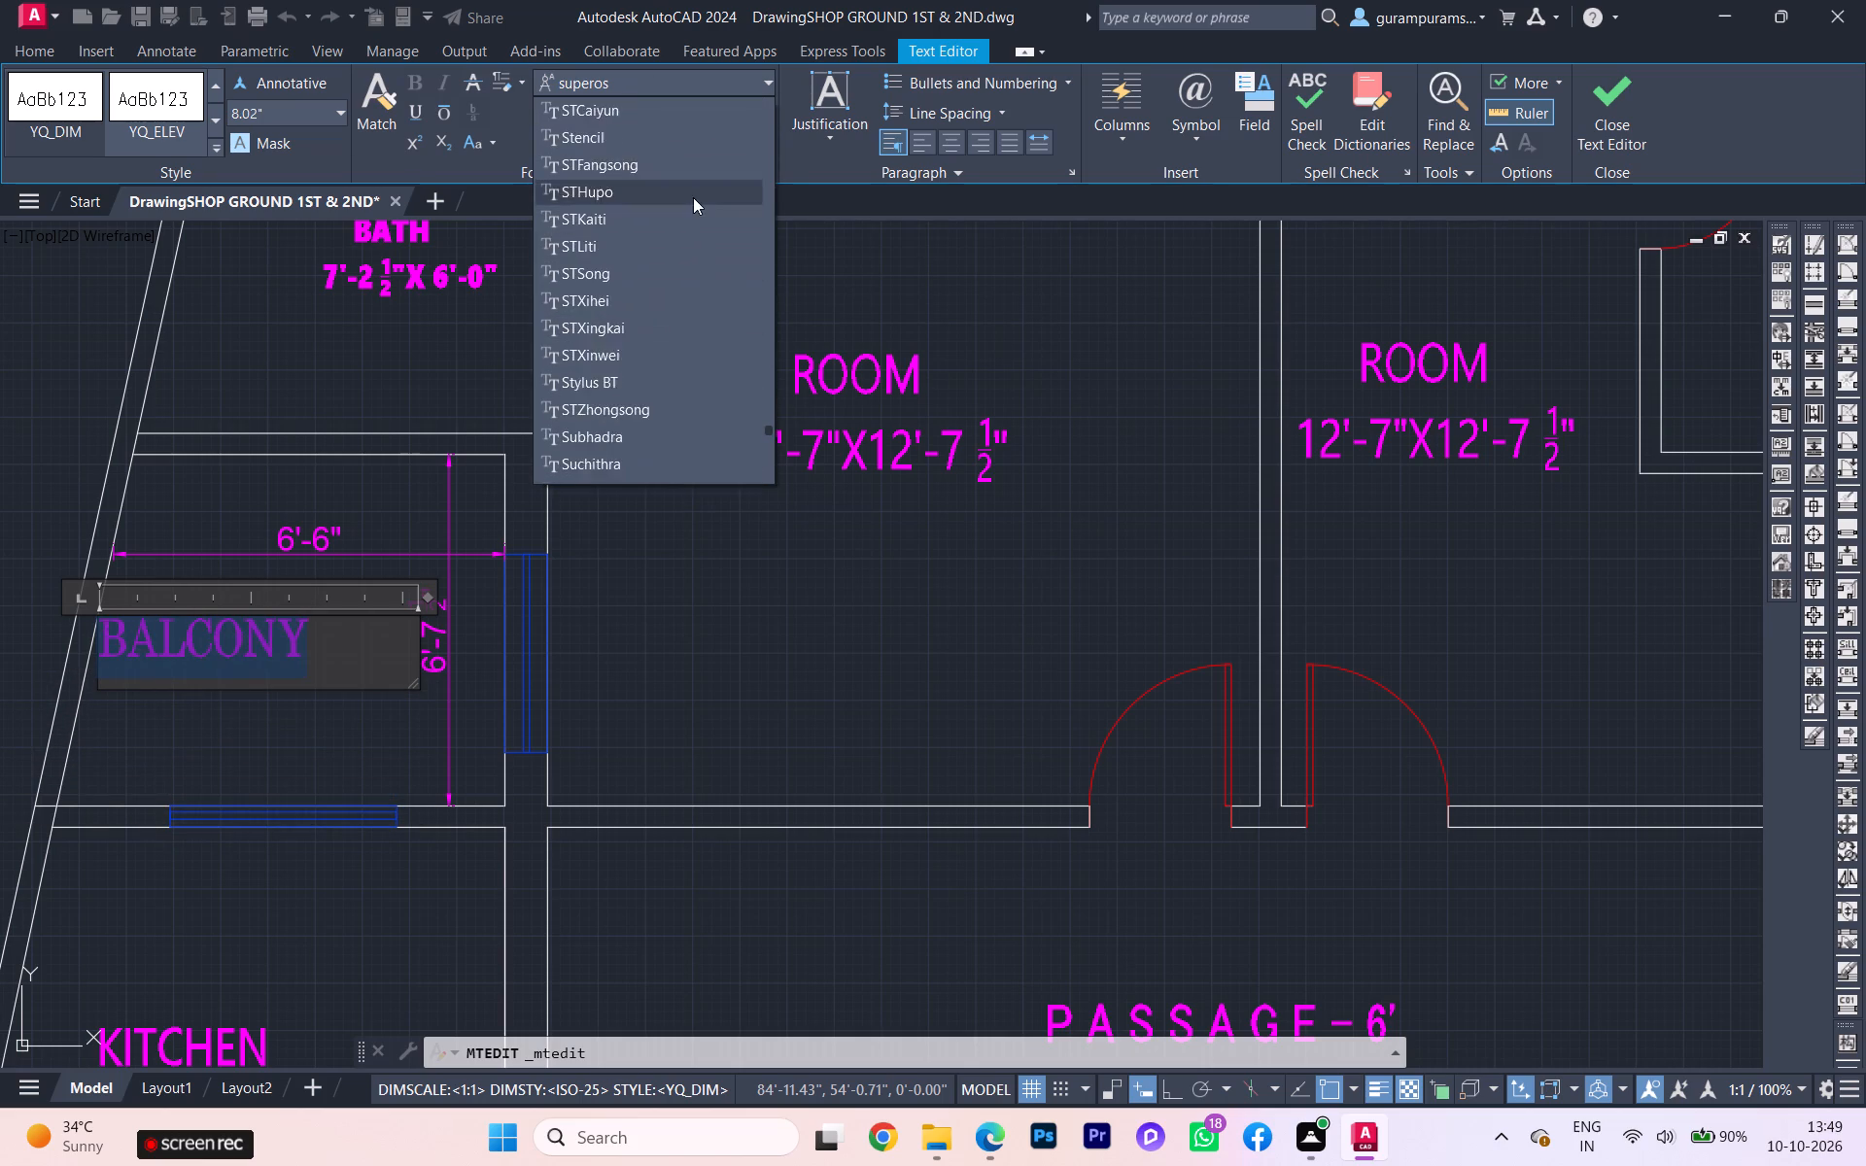
scroll(686, 195, "down", 3)
scroll(686, 194, "up", 9)
scroll(645, 141, "up", 20)
scroll(645, 141, "up", 3)
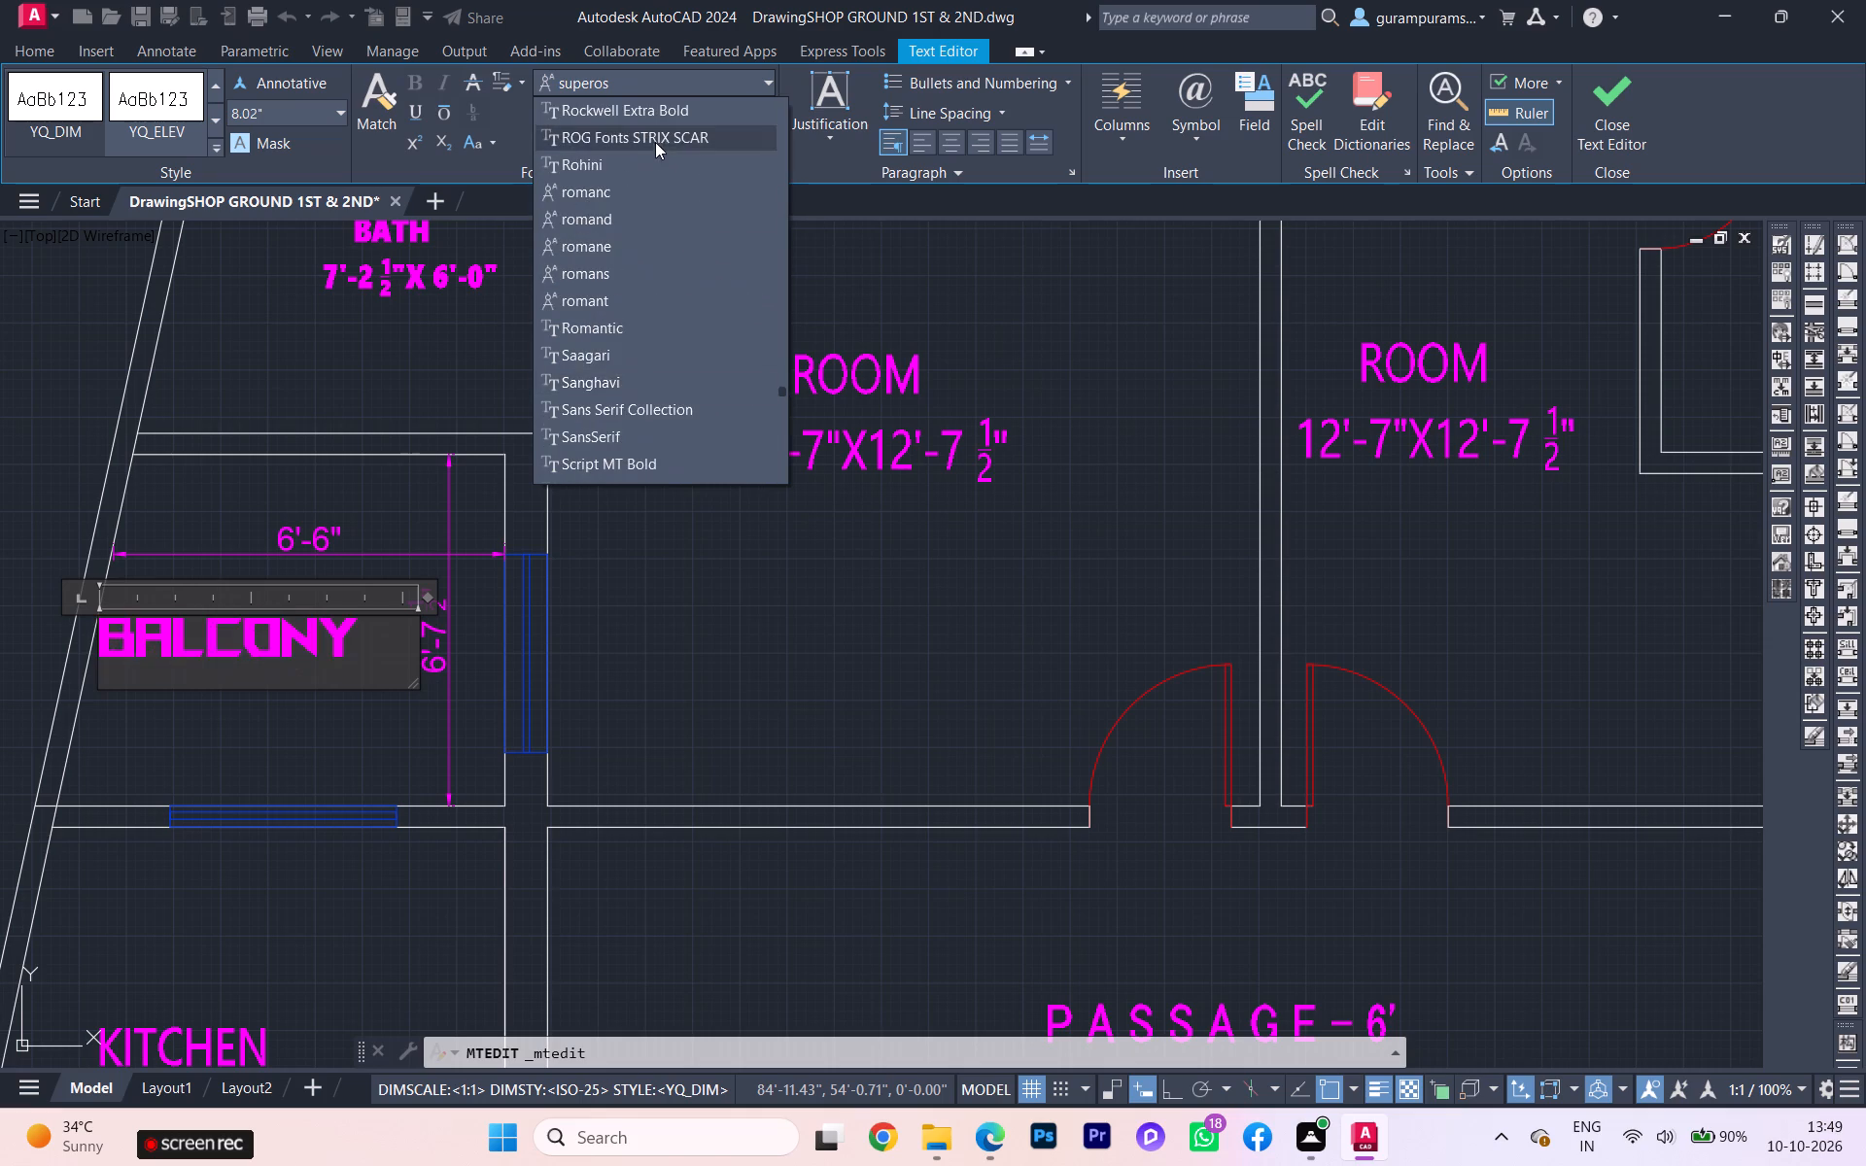
scroll(659, 158, "up", 2)
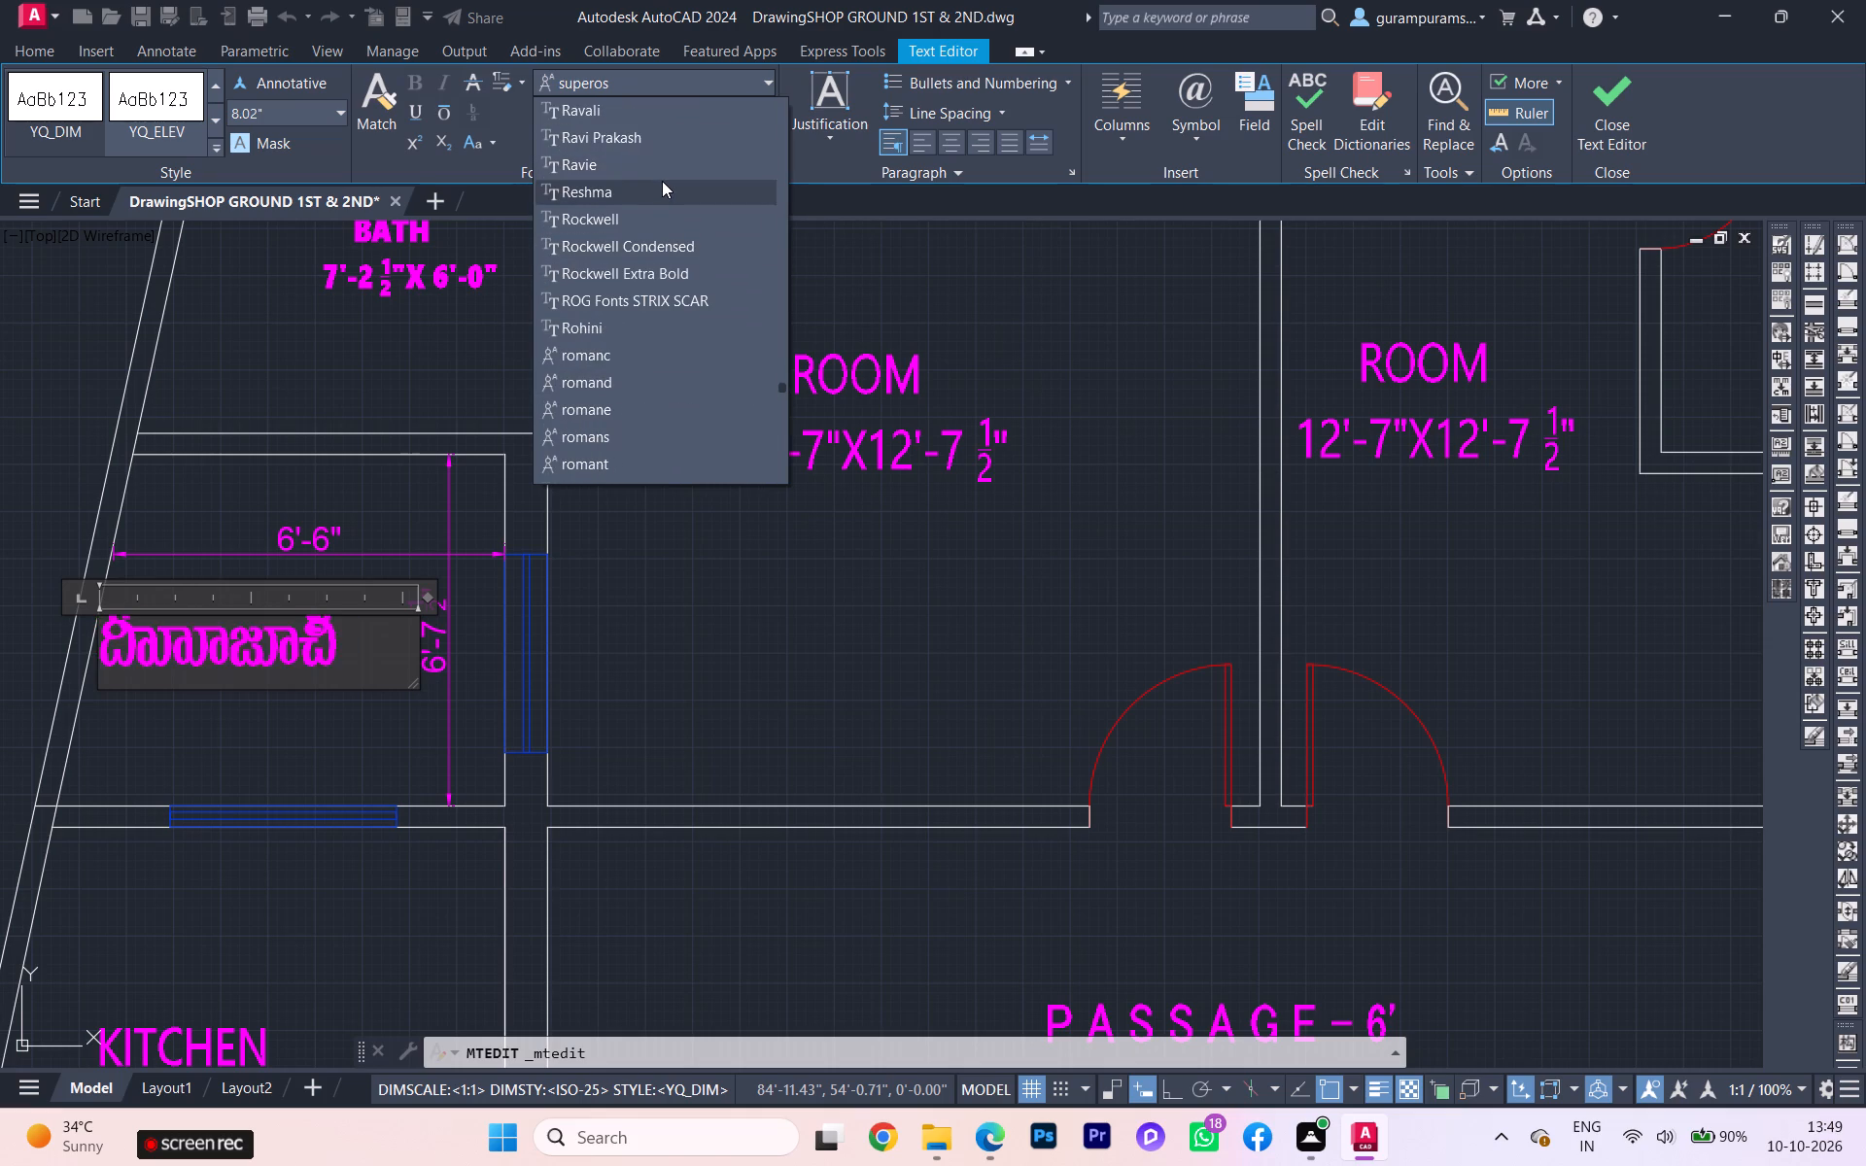
scroll(664, 184, "up", 1)
scroll(664, 184, "down", 1)
scroll(664, 184, "up", 13)
scroll(664, 187, "down", 1)
scroll(664, 187, "up", 2)
scroll(664, 187, "down", 3)
scroll(664, 187, "up", 1)
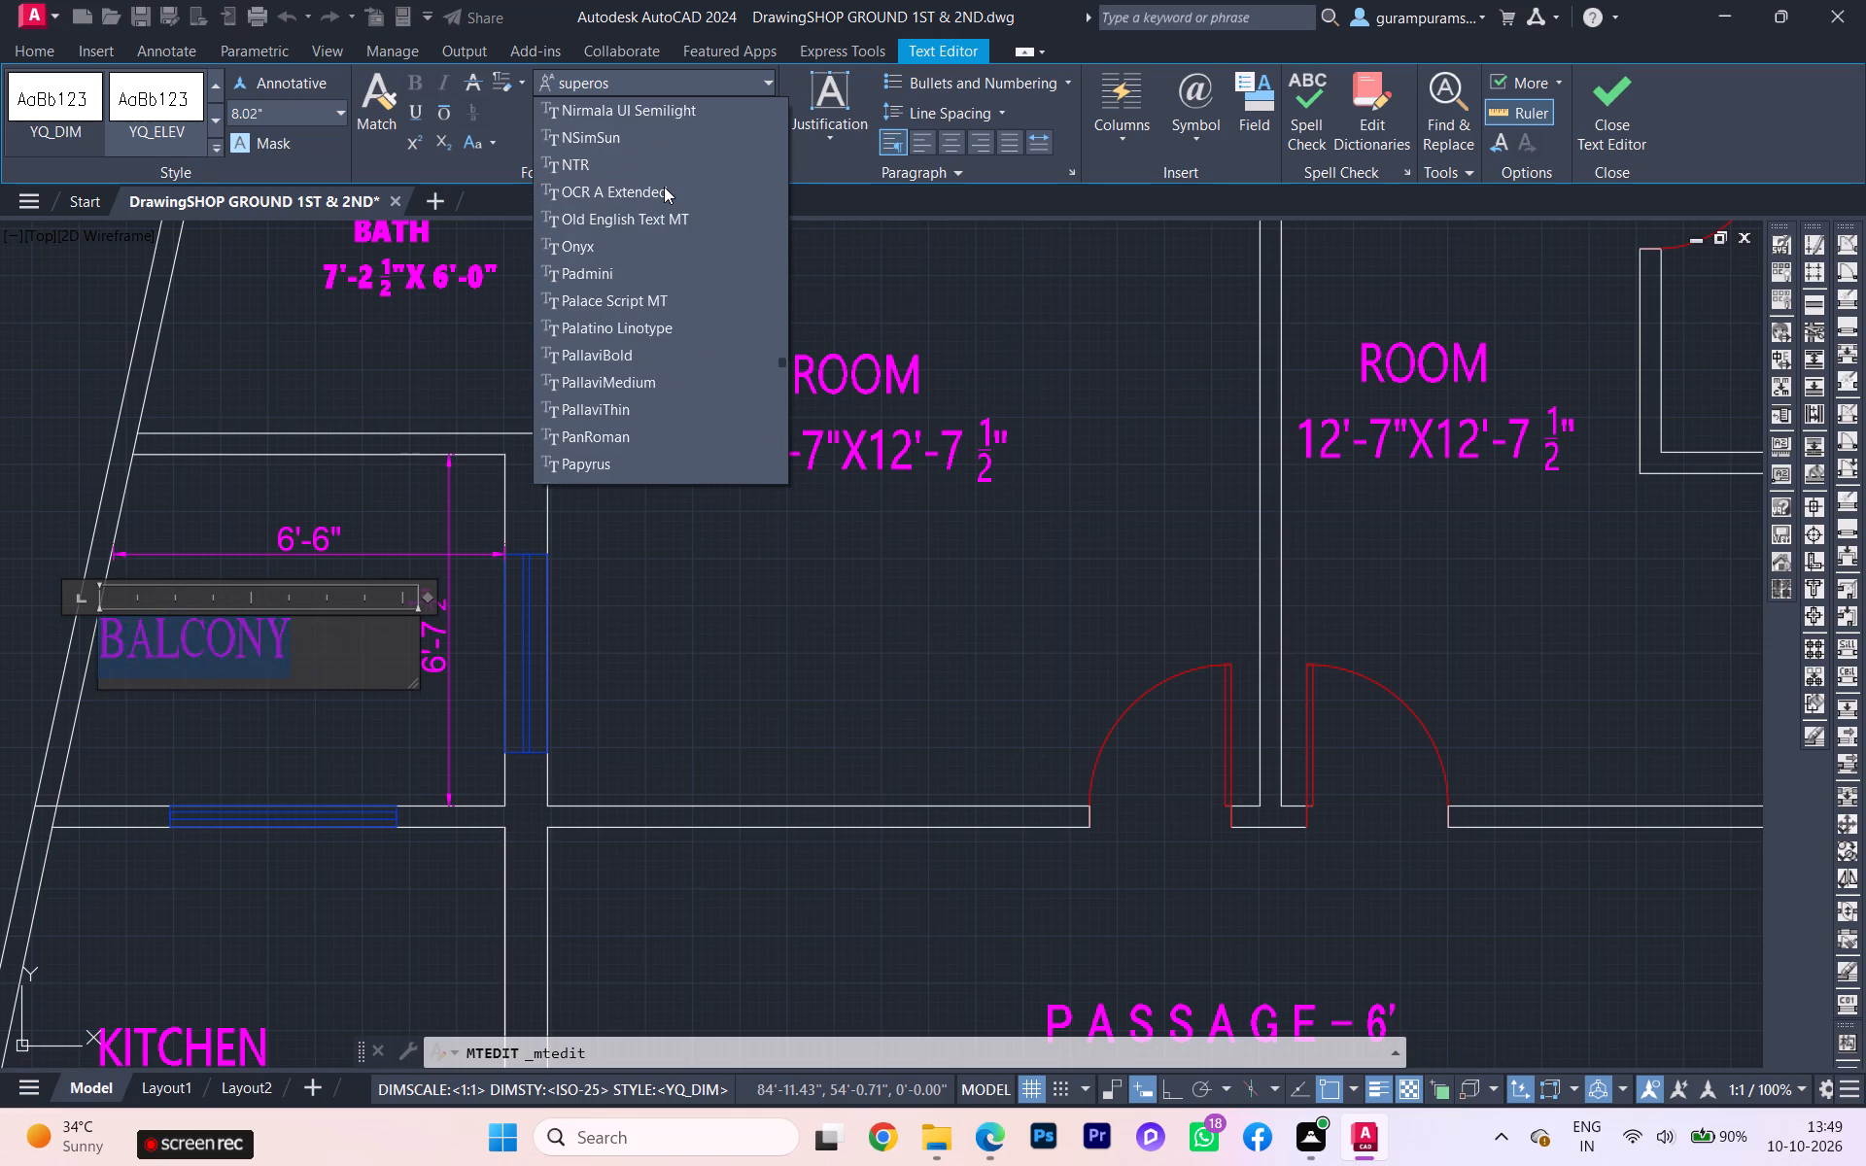
scroll(664, 187, "up", 3)
scroll(664, 187, "down", 2)
scroll(666, 193, "up", 4)
scroll(666, 193, "down", 1)
scroll(666, 193, "up", 2)
scroll(666, 193, "down", 1)
scroll(666, 193, "up", 3)
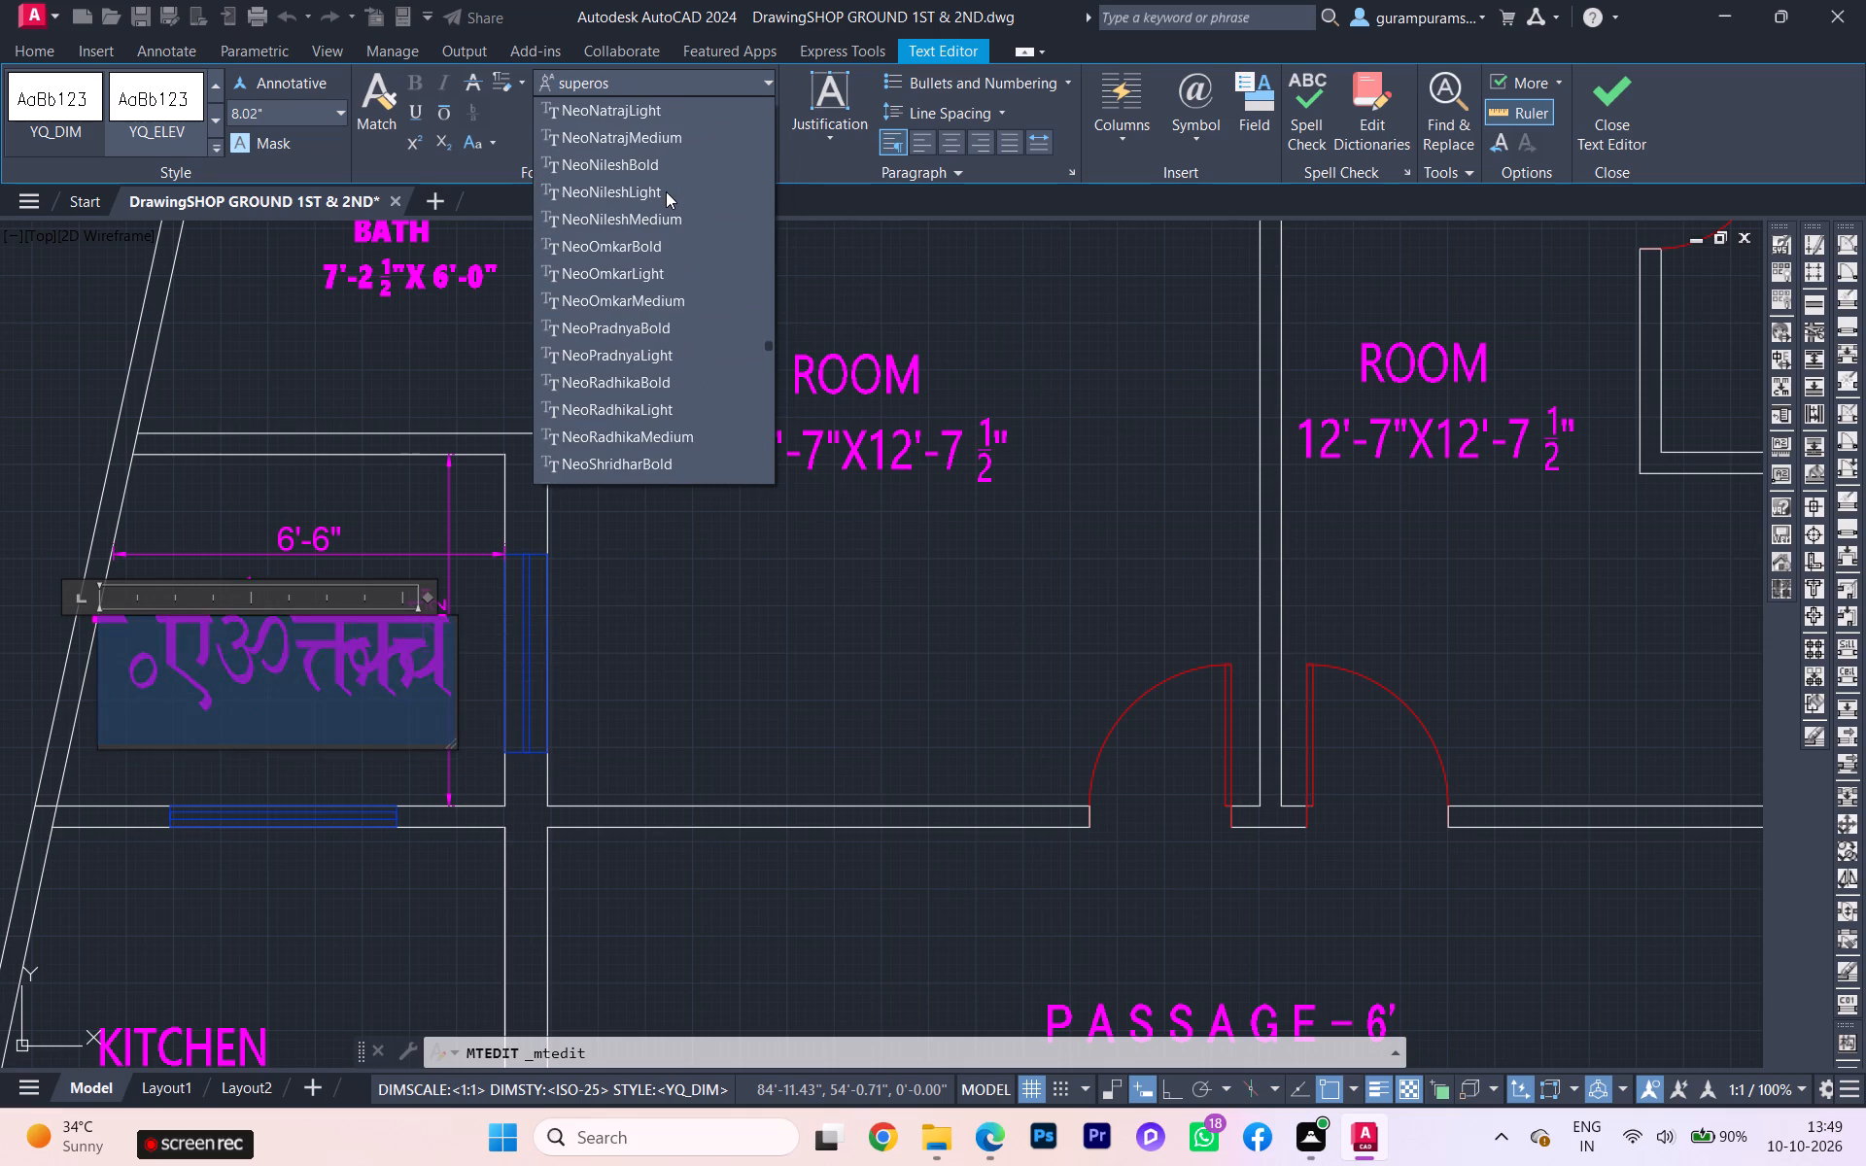
scroll(666, 191, "up", 7)
scroll(666, 191, "down", 1)
scroll(666, 191, "up", 2)
scroll(666, 191, "down", 1)
scroll(666, 191, "up", 2)
scroll(666, 191, "down", 2)
scroll(666, 191, "up", 5)
scroll(666, 191, "down", 1)
scroll(666, 191, "up", 5)
scroll(666, 191, "down", 1)
scroll(666, 191, "up", 4)
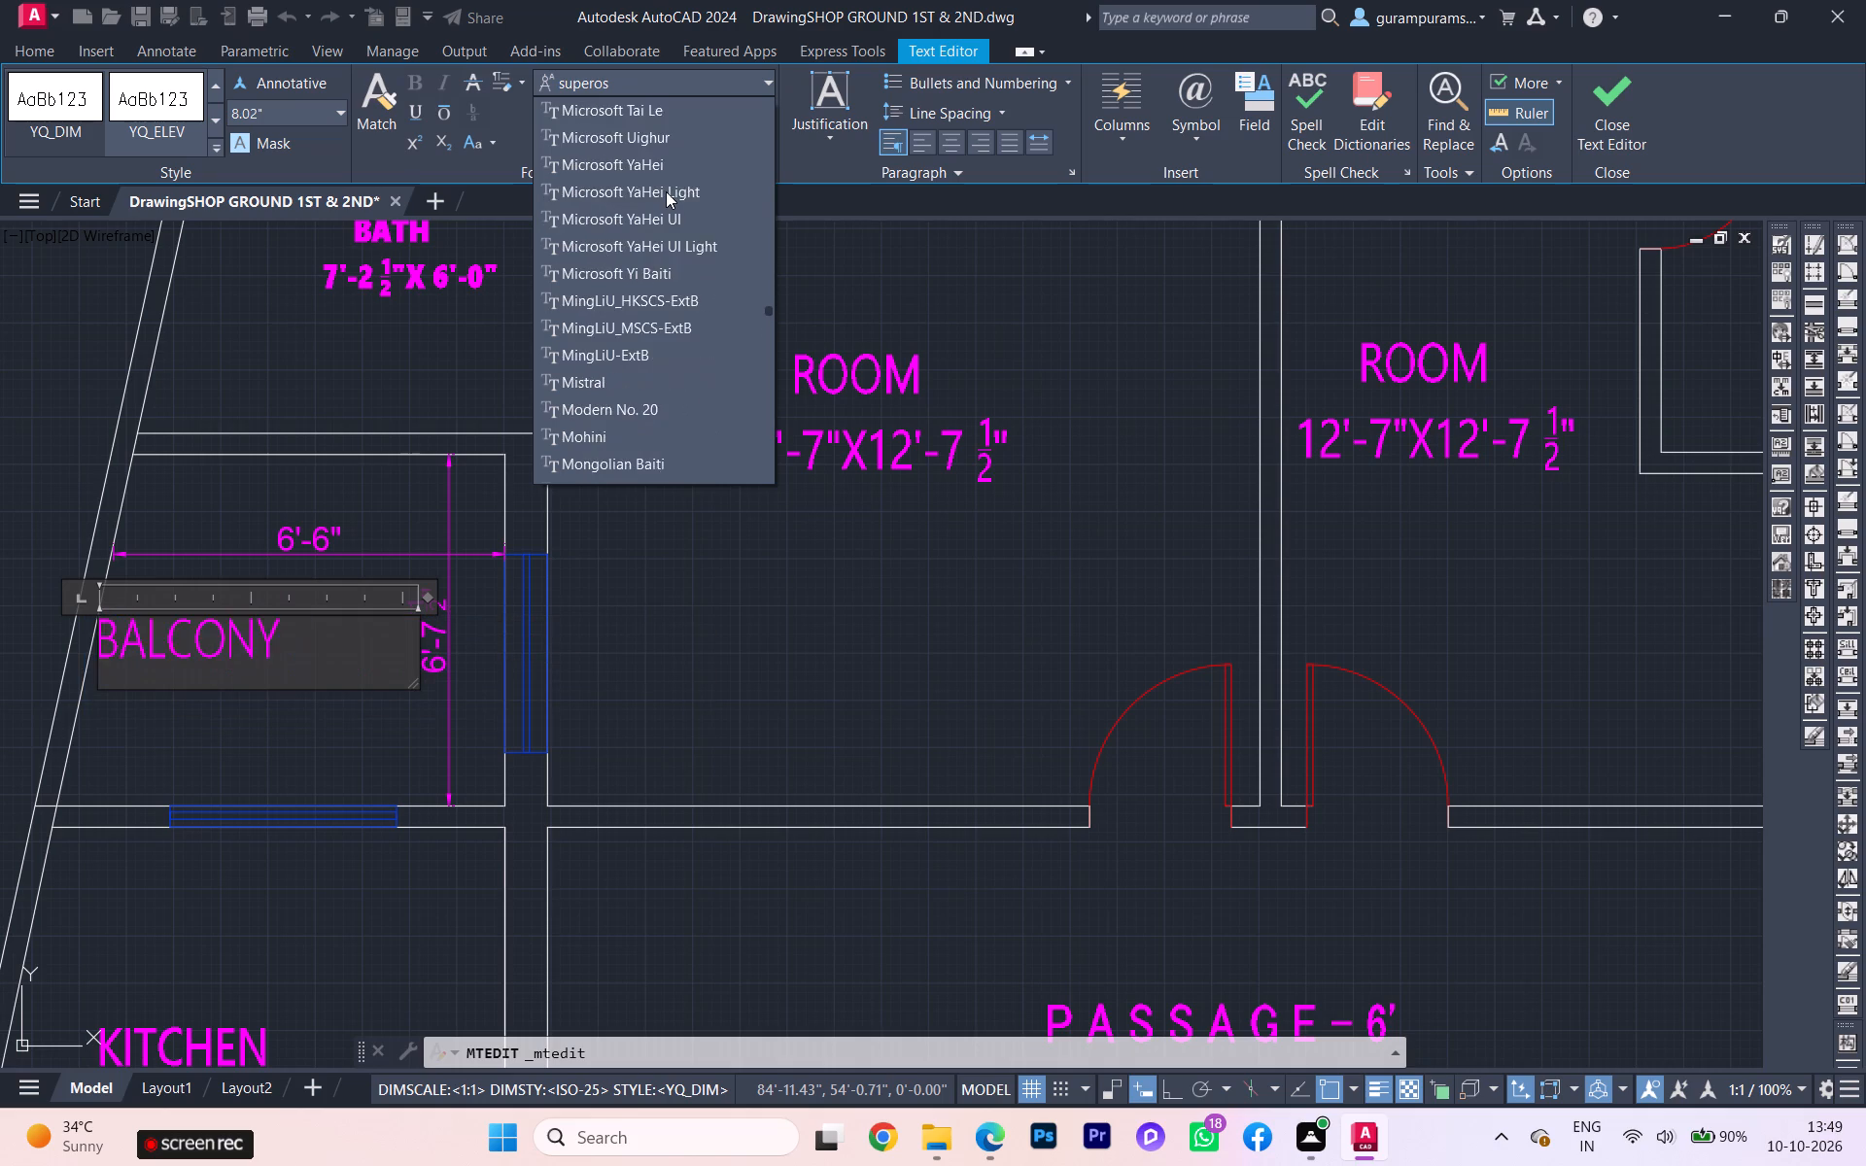
scroll(666, 191, "up", 10)
scroll(637, 302, "up", 4)
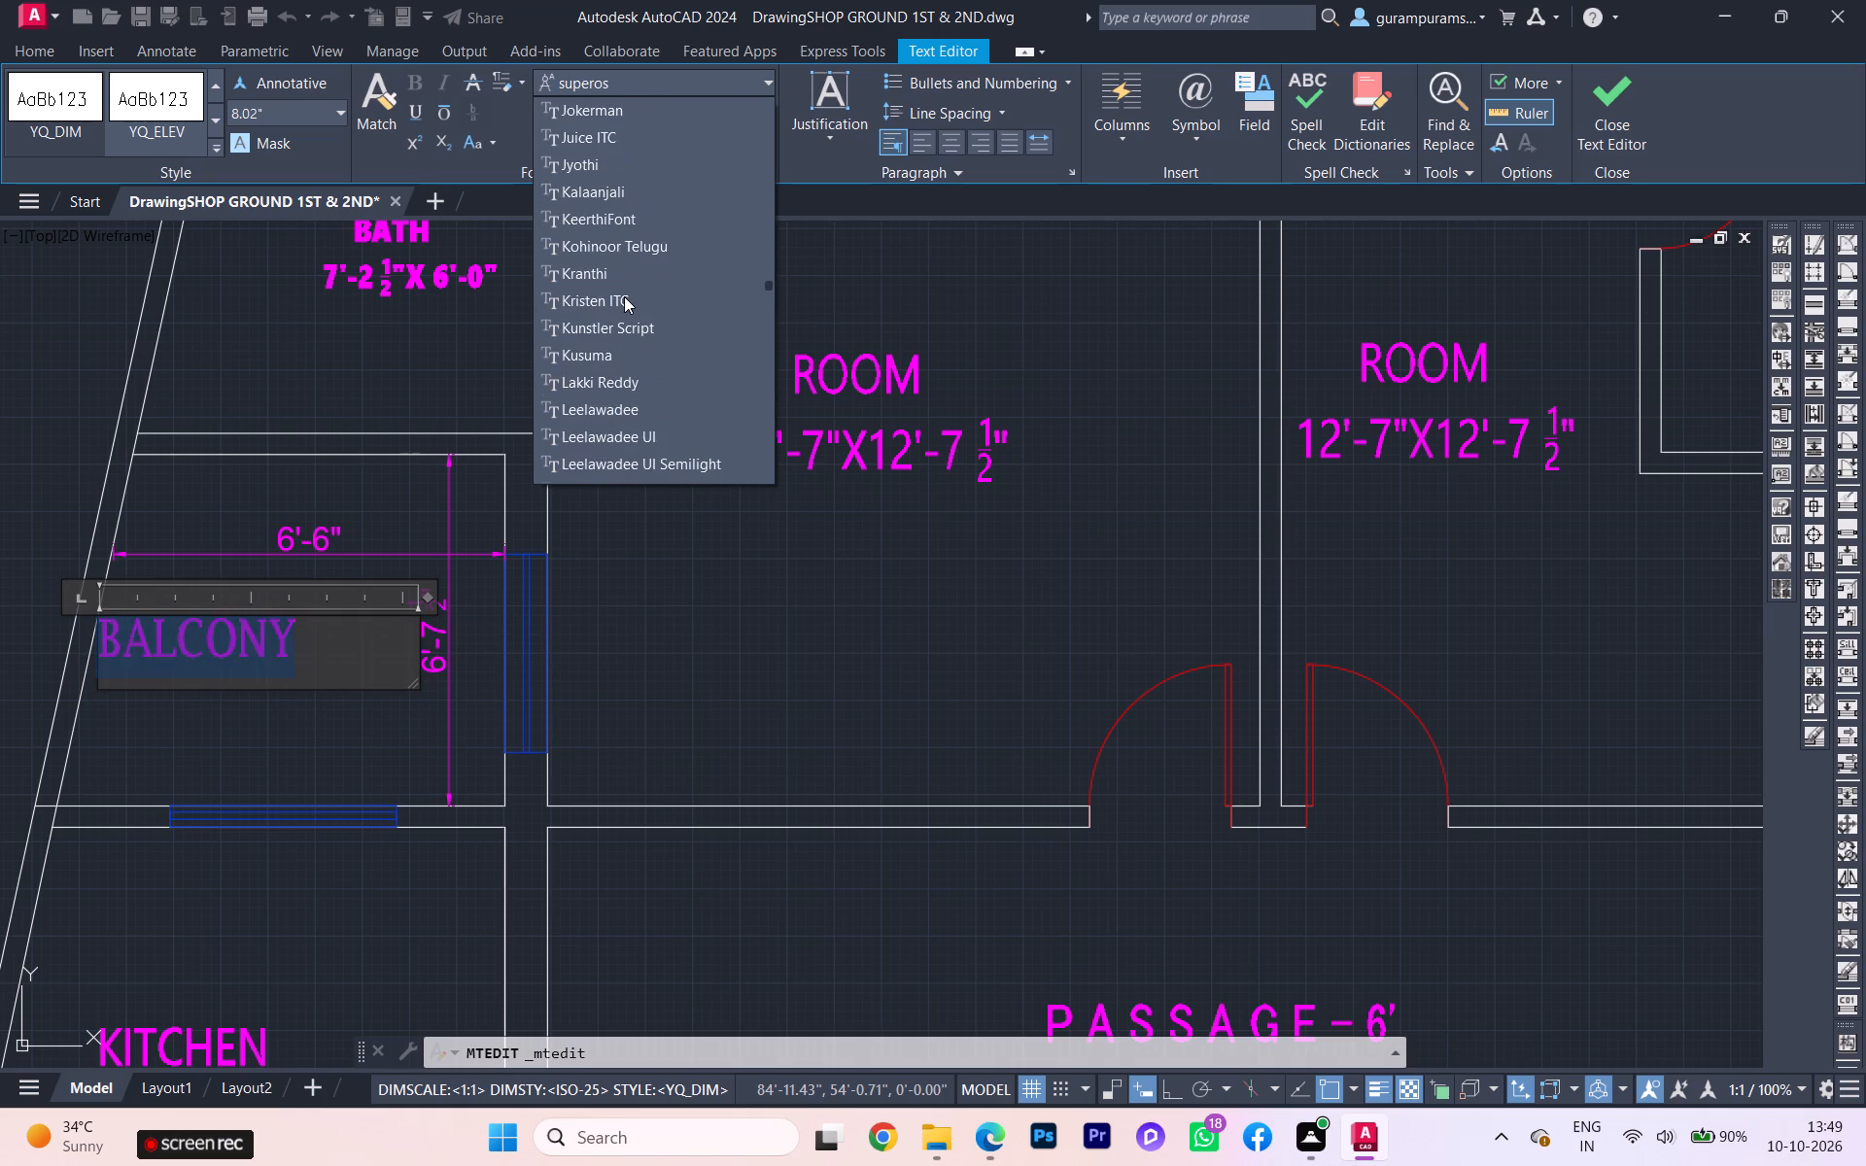
scroll(624, 296, "up", 2)
scroll(624, 296, "down", 6)
scroll(624, 296, "up", 13)
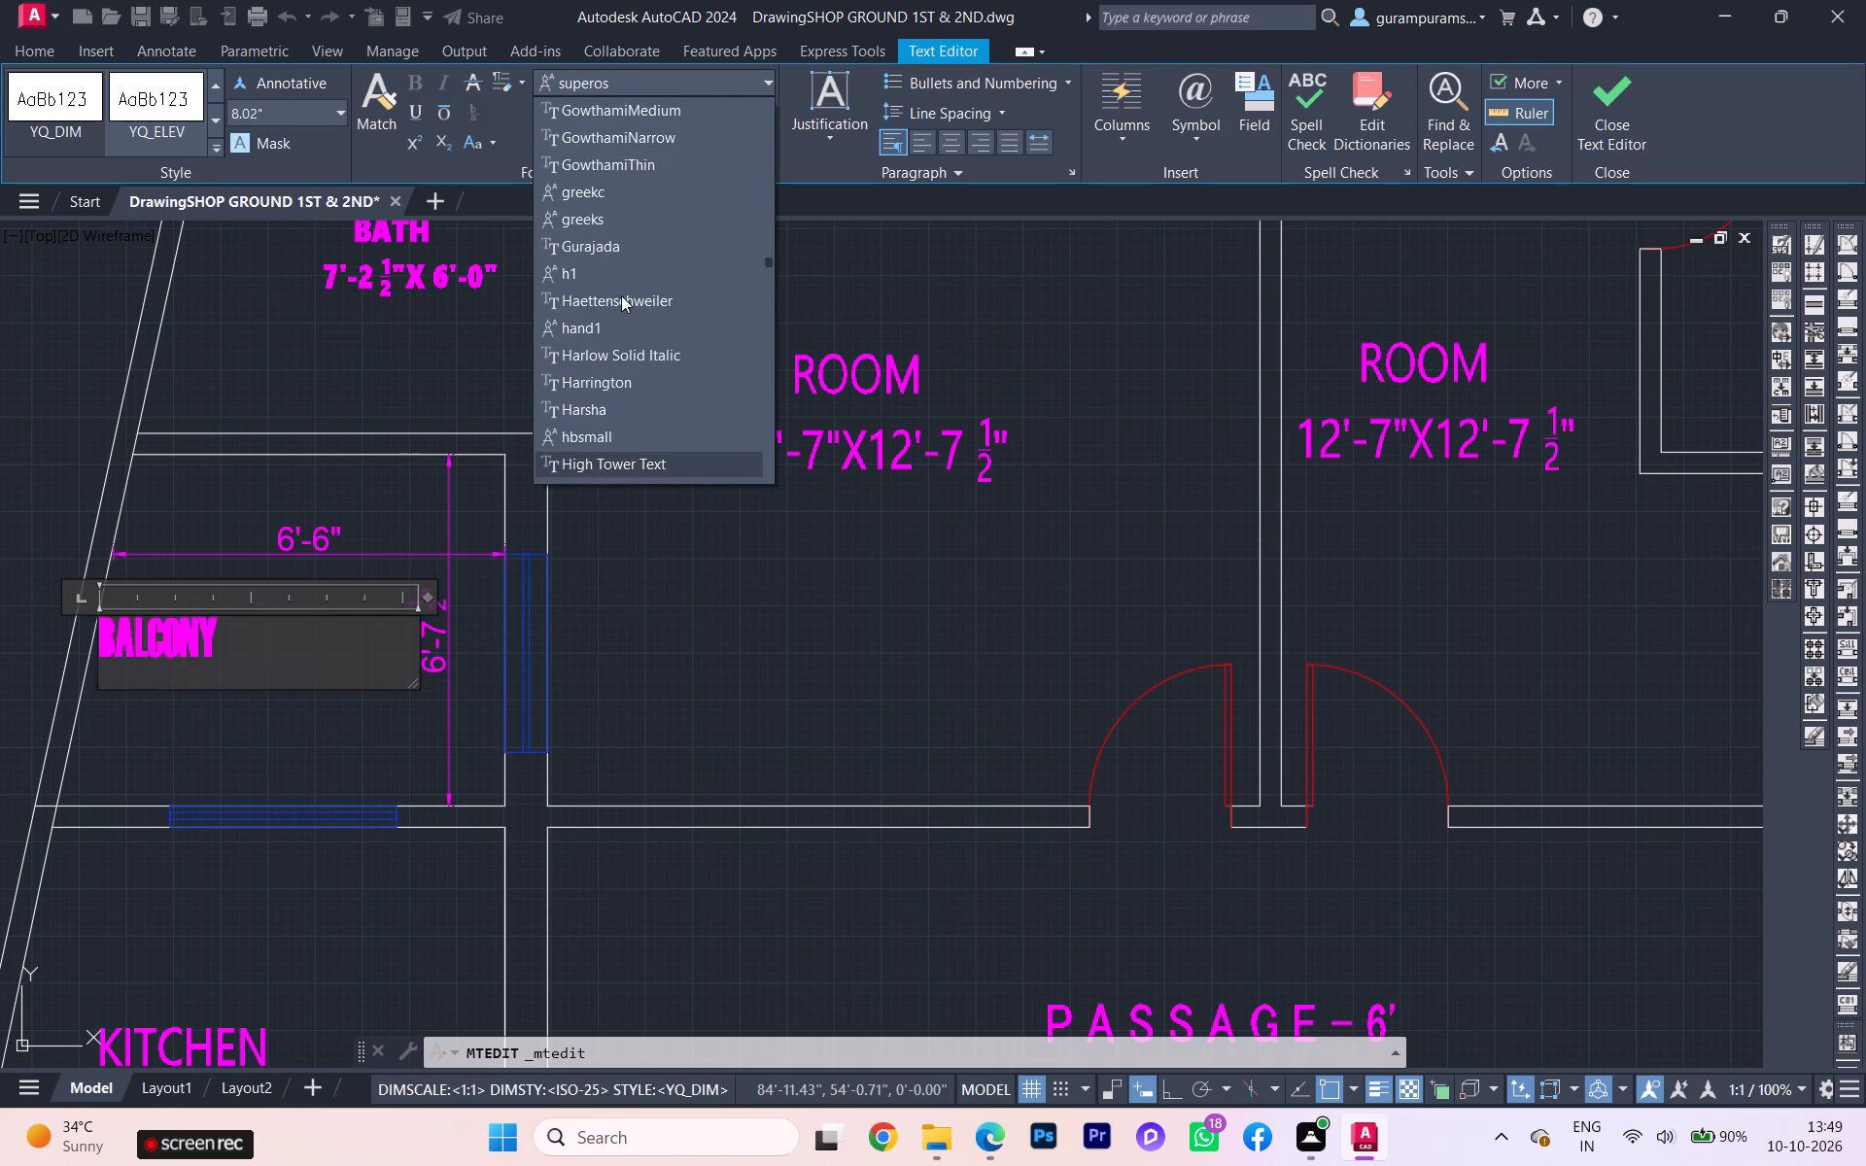
scroll(621, 295, "down", 2)
scroll(617, 295, "up", 10)
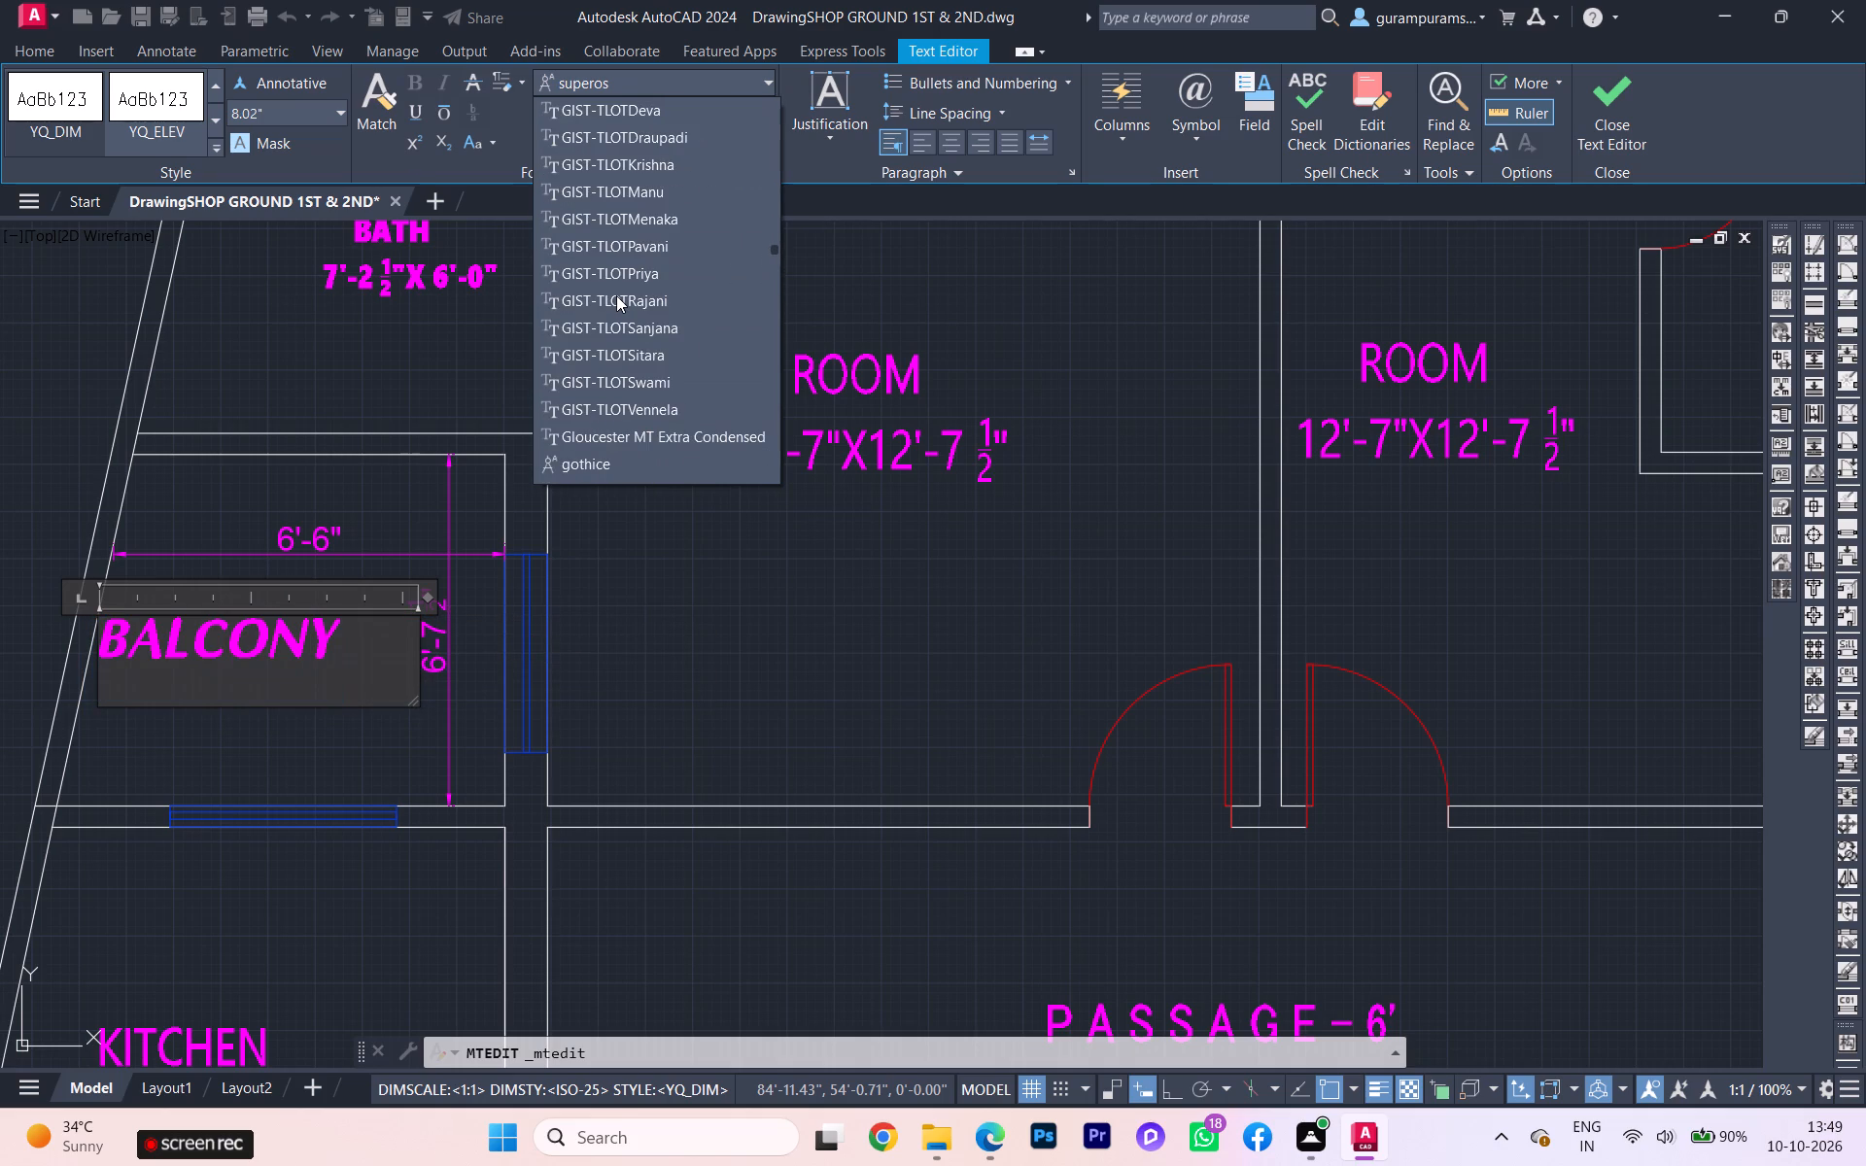
scroll(616, 295, "up", 2)
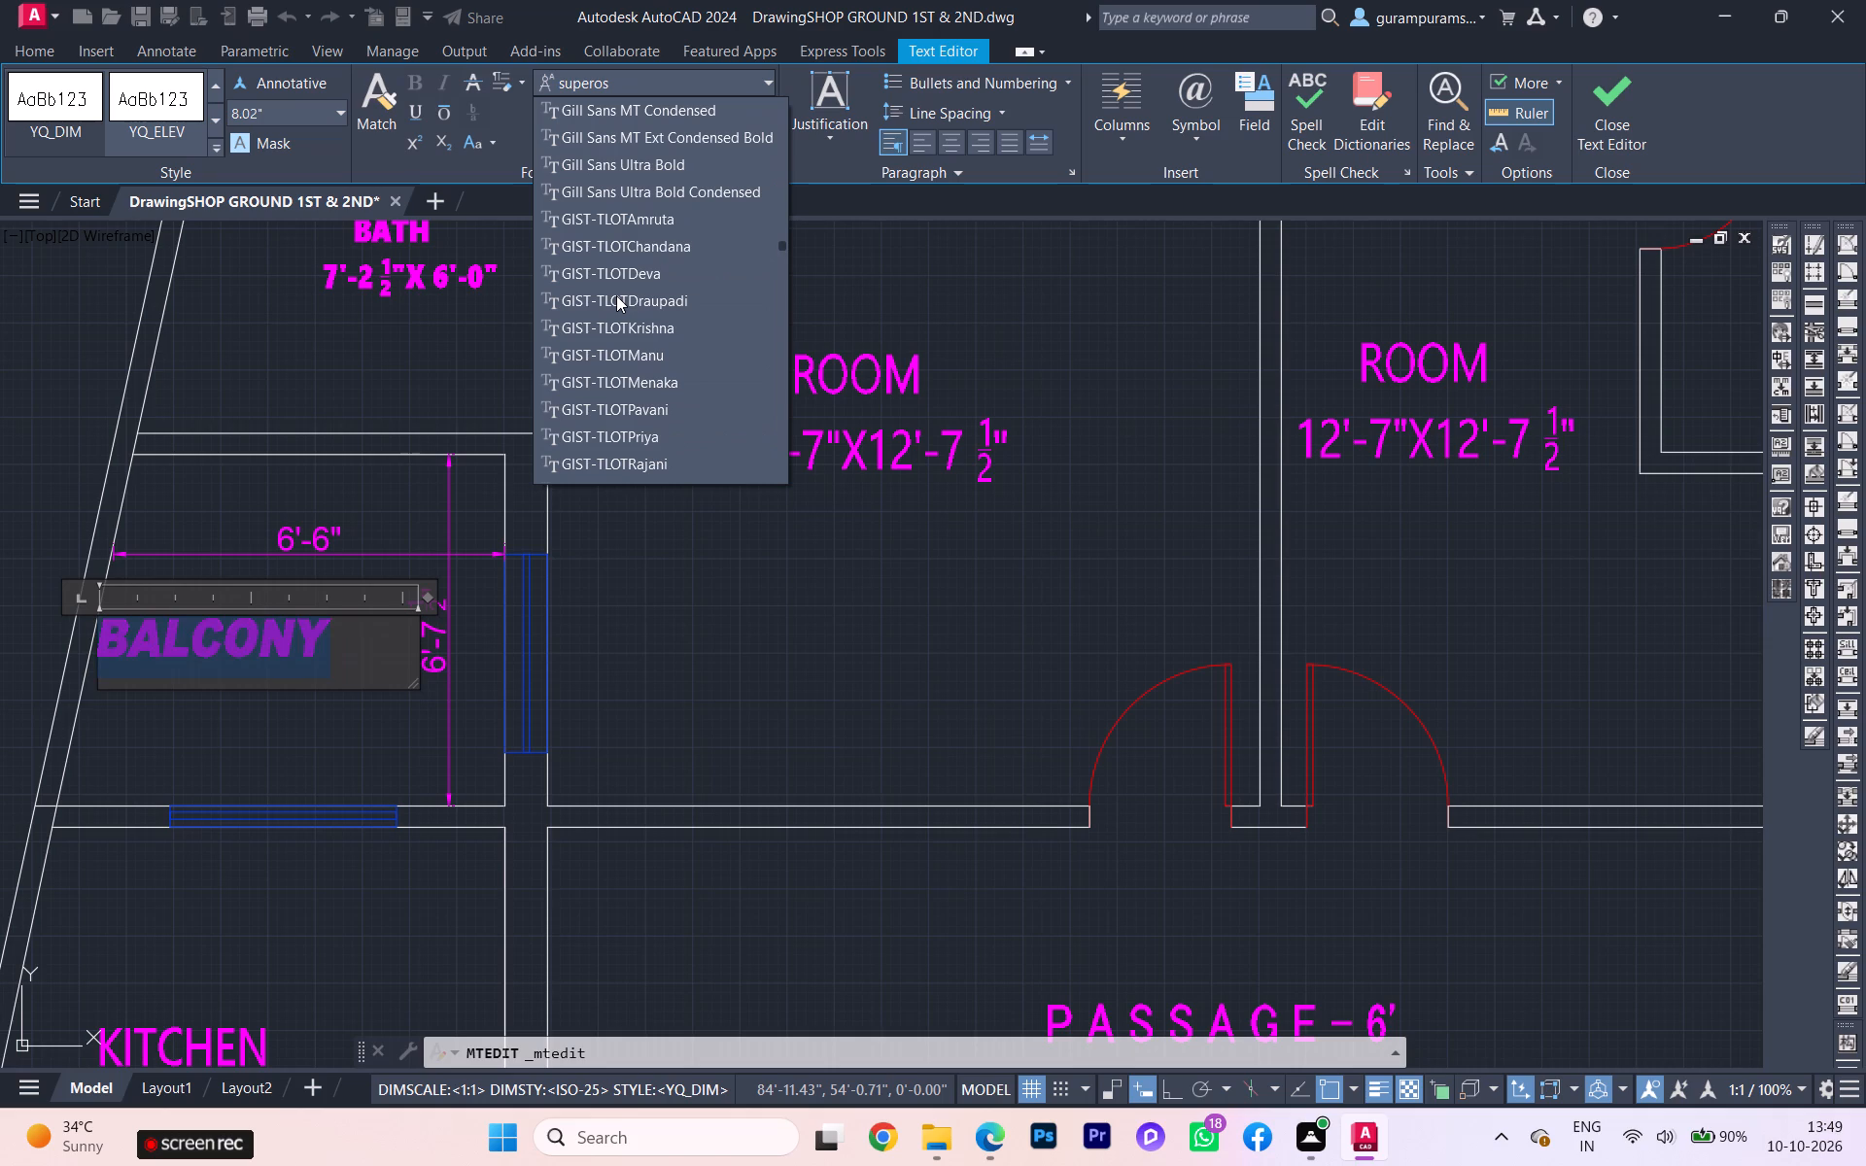
left_click(616, 295)
left_click(371, 718)
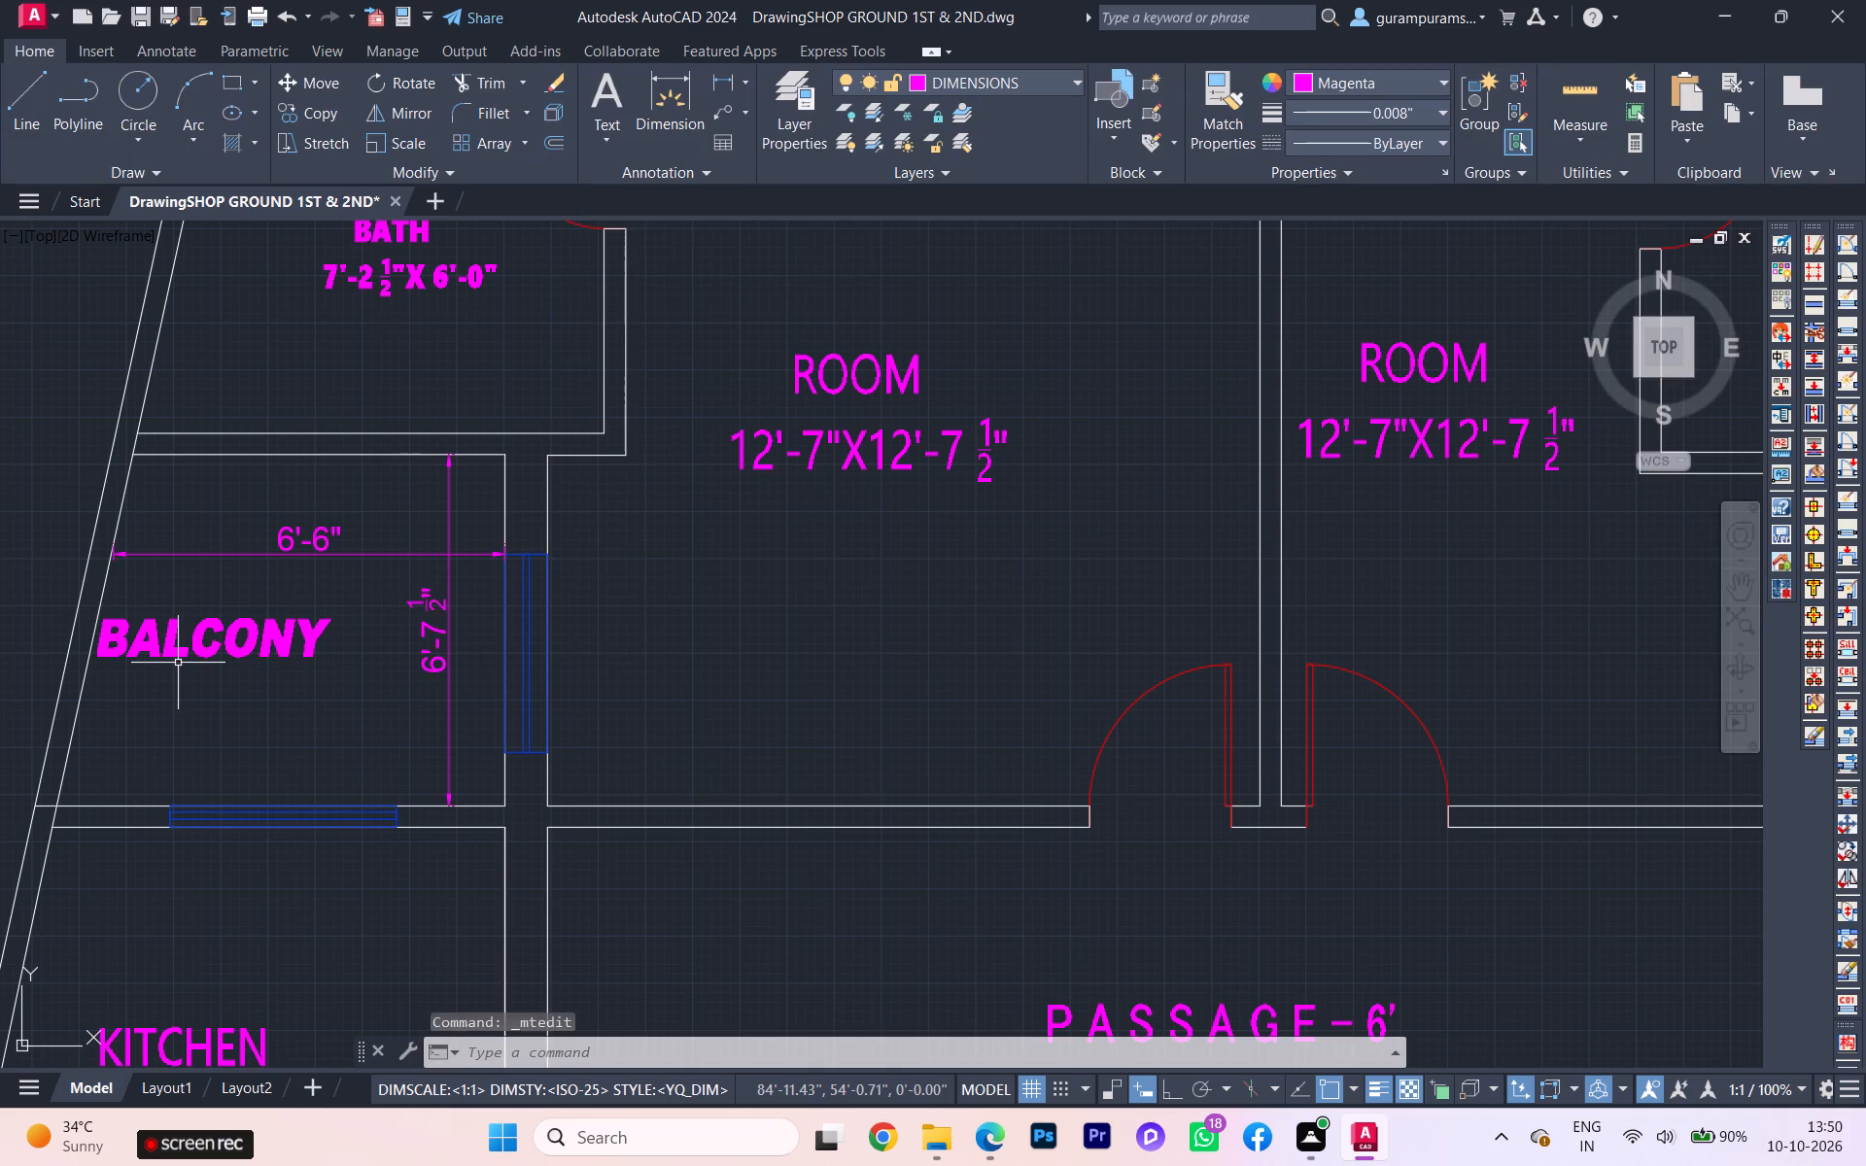
Reopen the BALCONY label, toggle bold formatting on its whole text and finish the text edit.
left_click(180, 647)
double_click(163, 648)
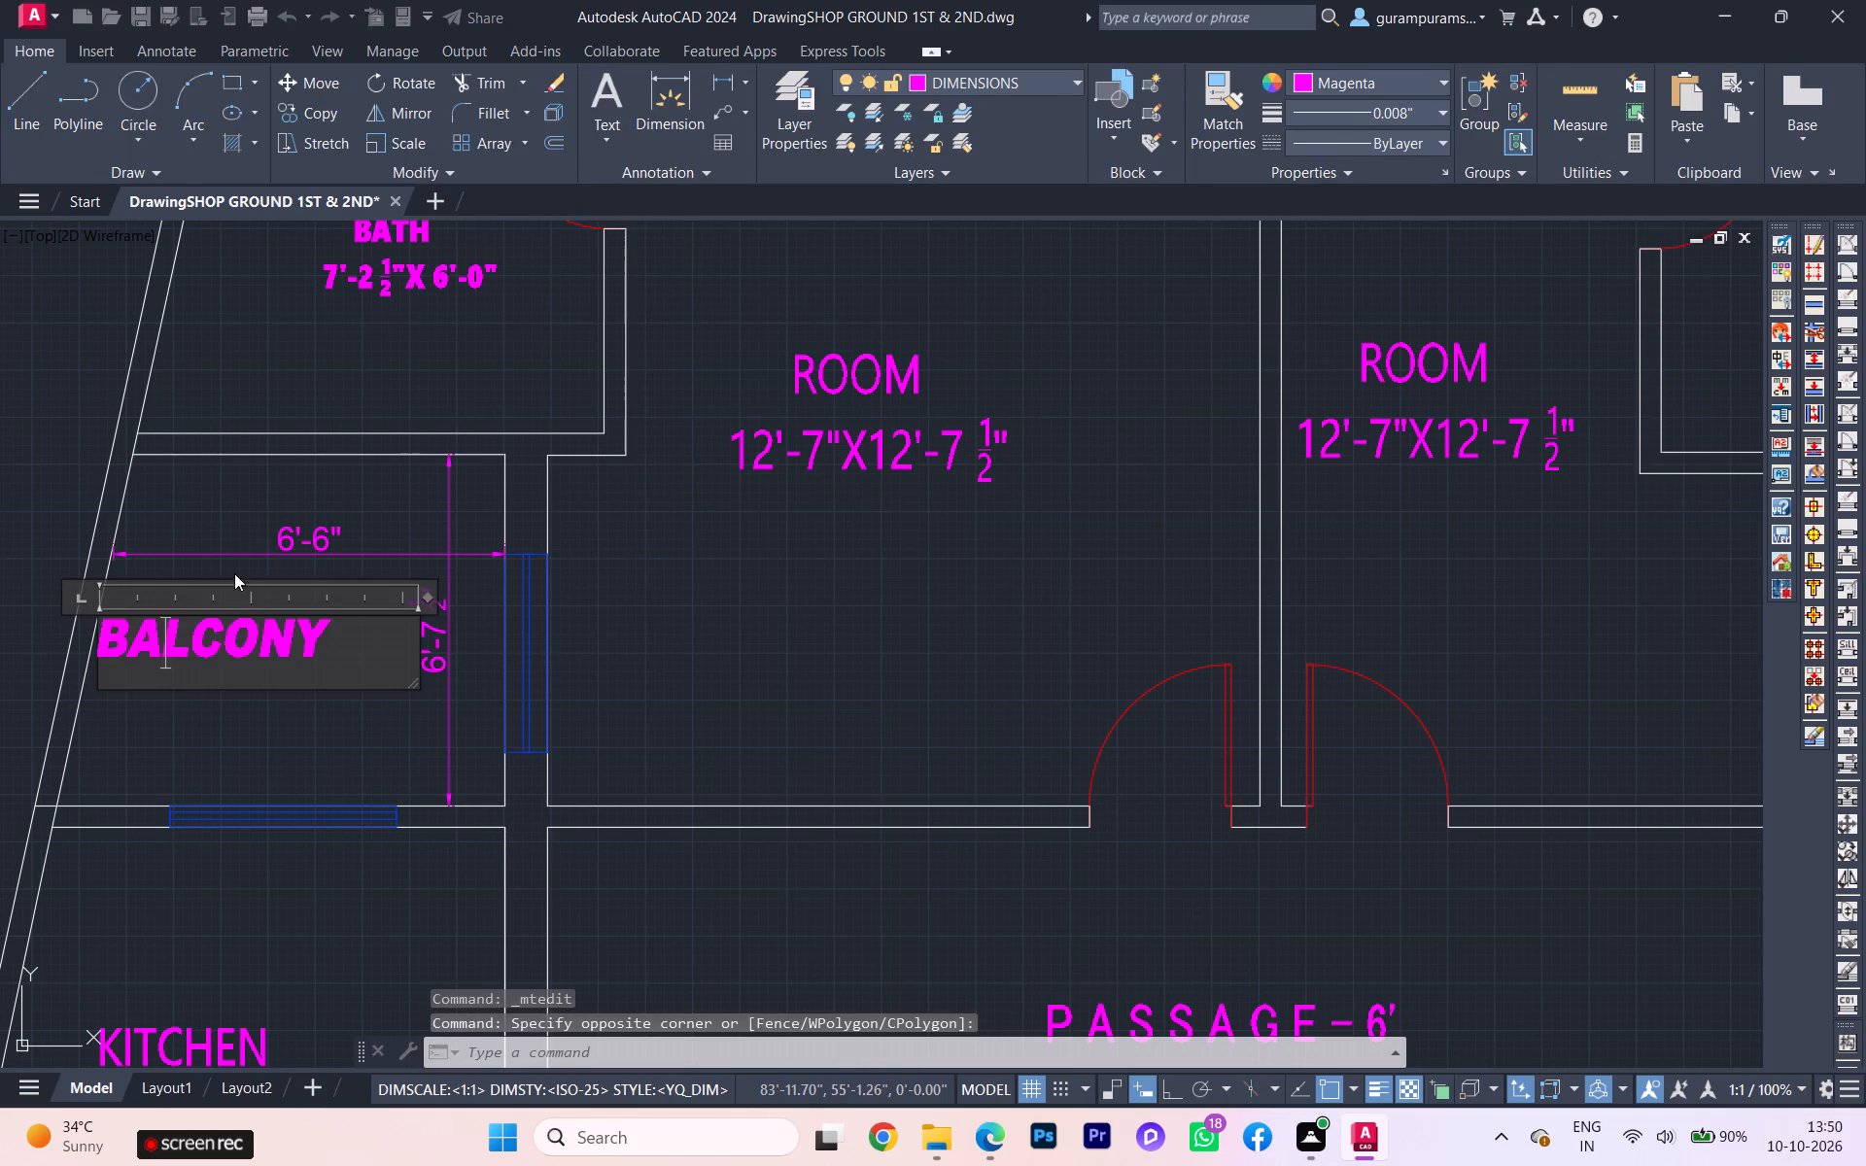
left_click(427, 94)
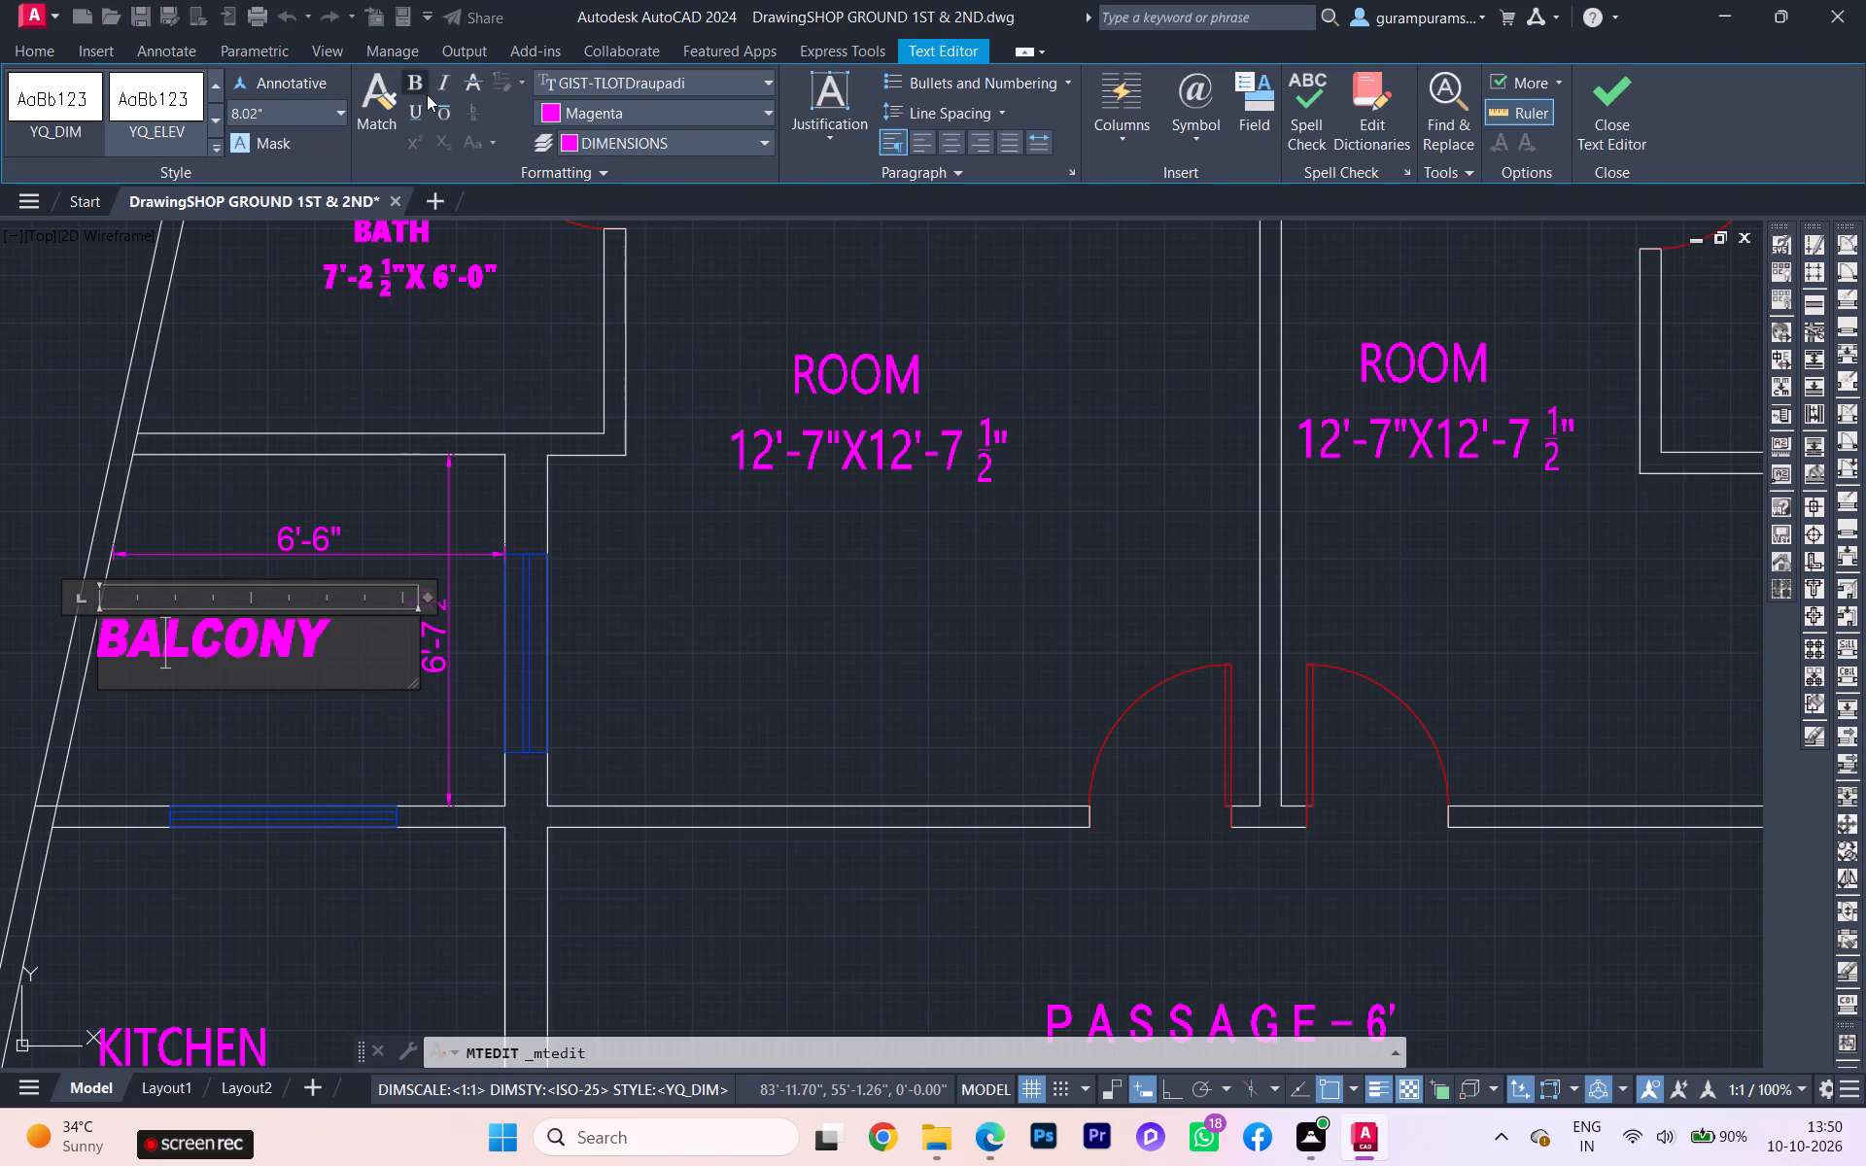
left_click_drag(367, 627, 51, 634)
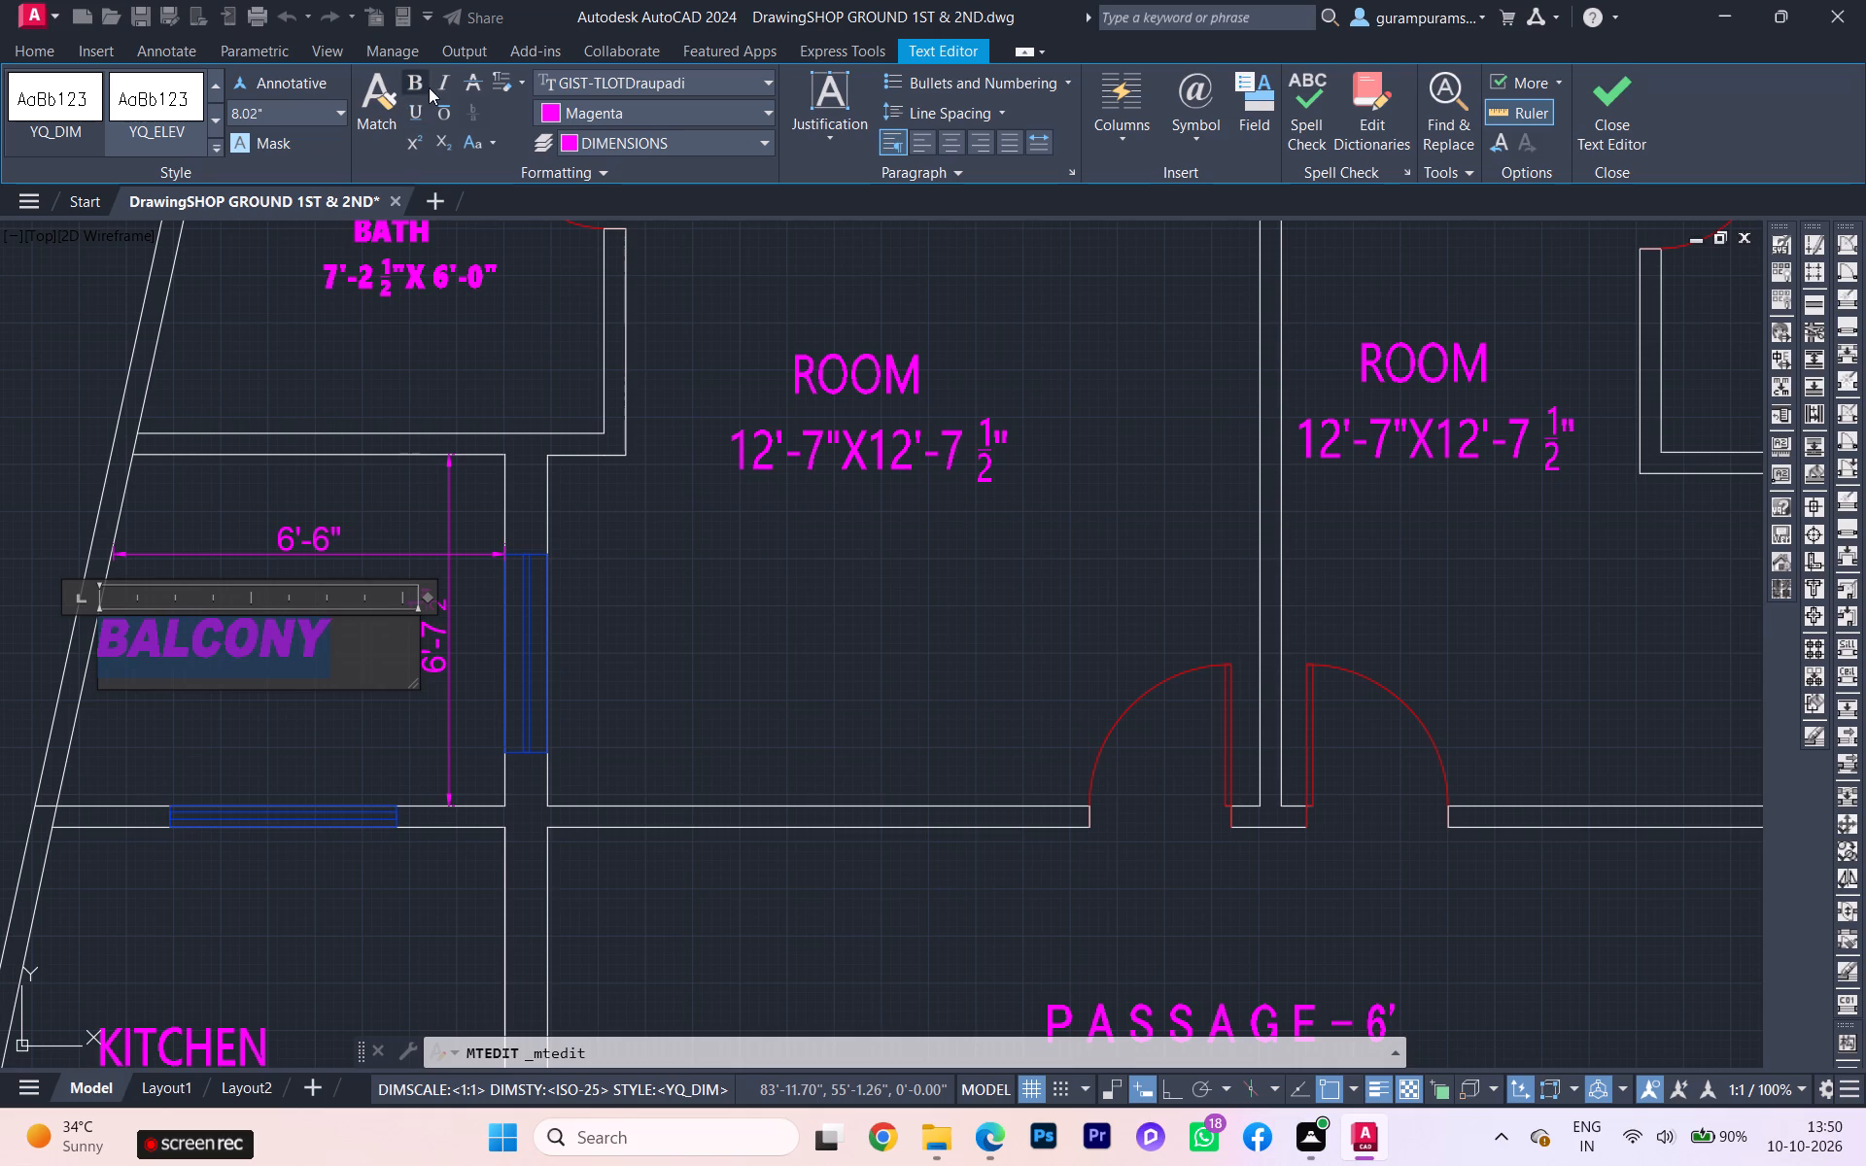
left_click(418, 86)
left_click(285, 722)
scroll(273, 708, "up", 1)
scroll(273, 708, "down", 2)
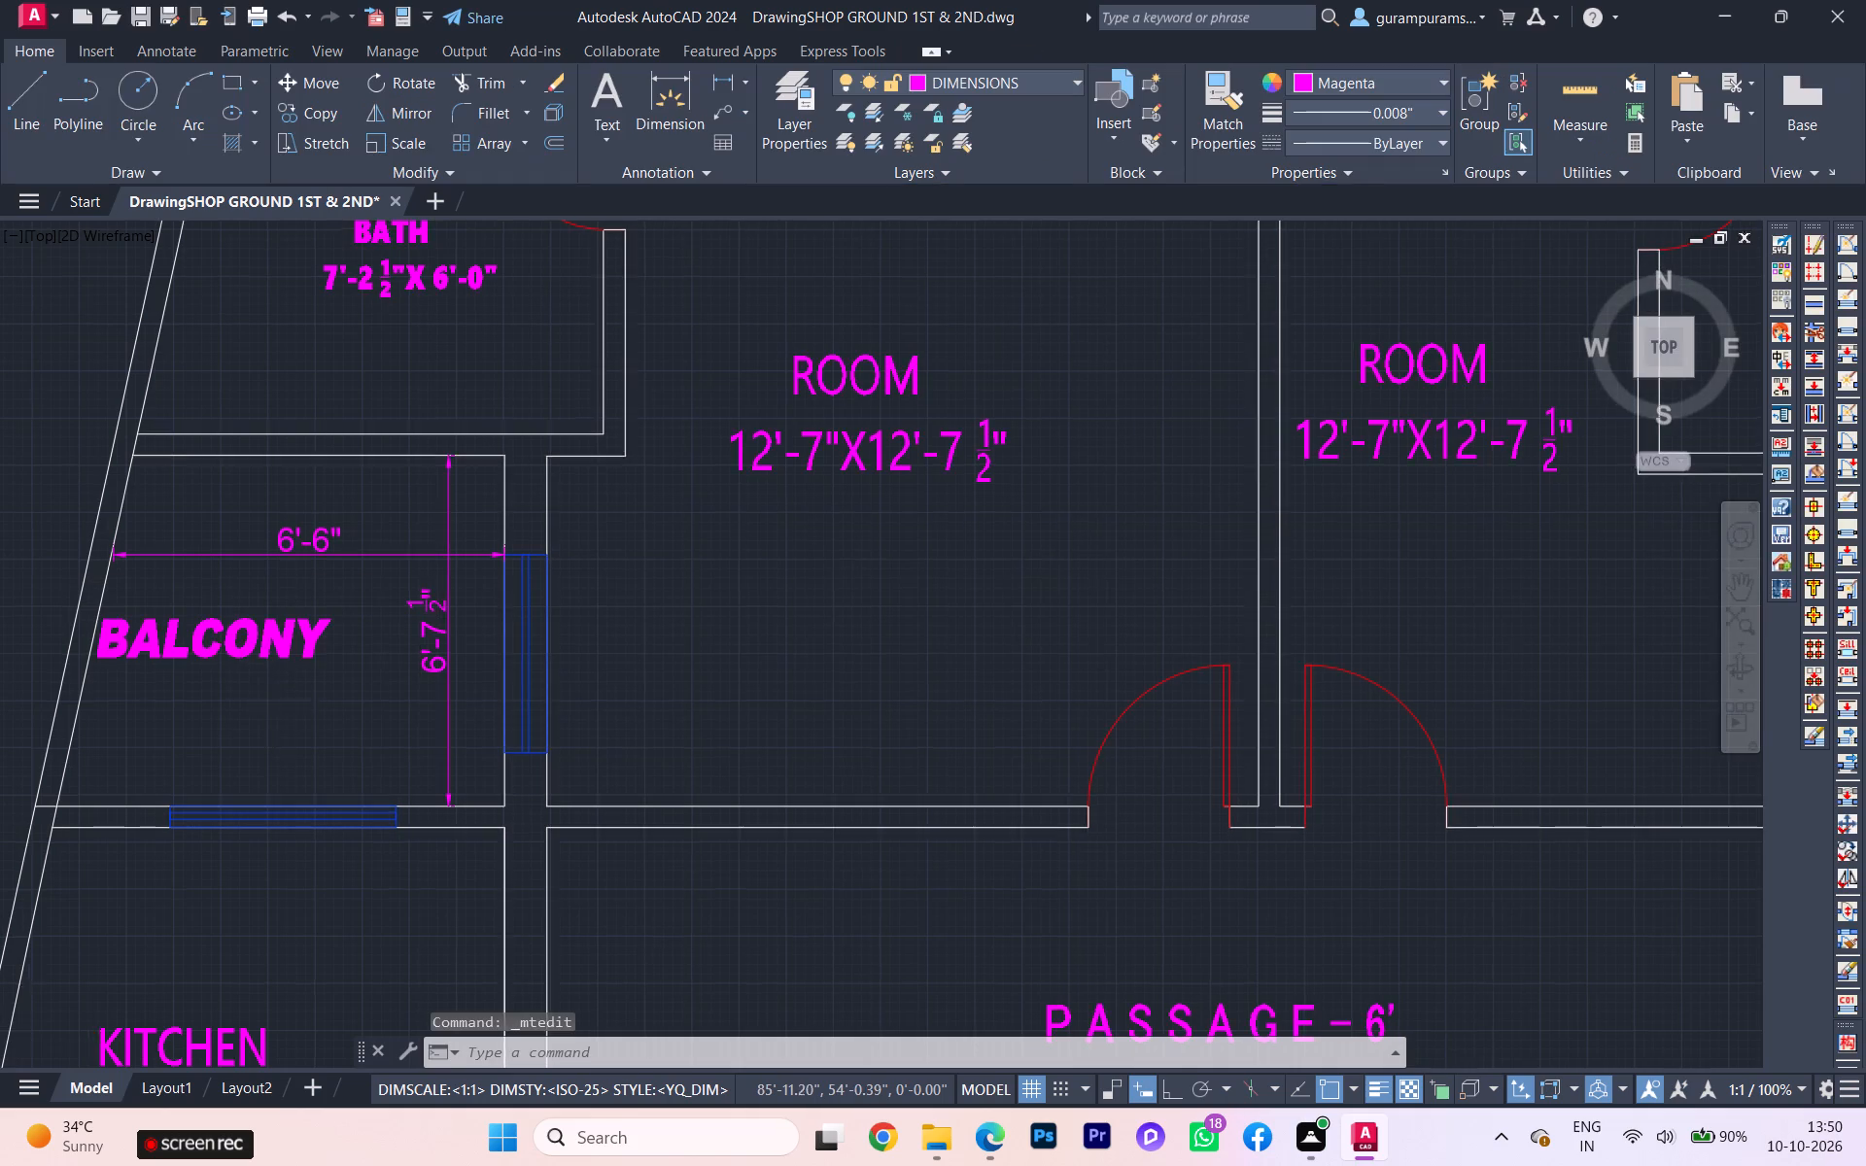
Move the BALCONY label slightly away from the slanted outer wall, straight along its line towards the vertical dimension.
scroll(273, 708, "down", 2)
scroll(98, 698, "up", 1)
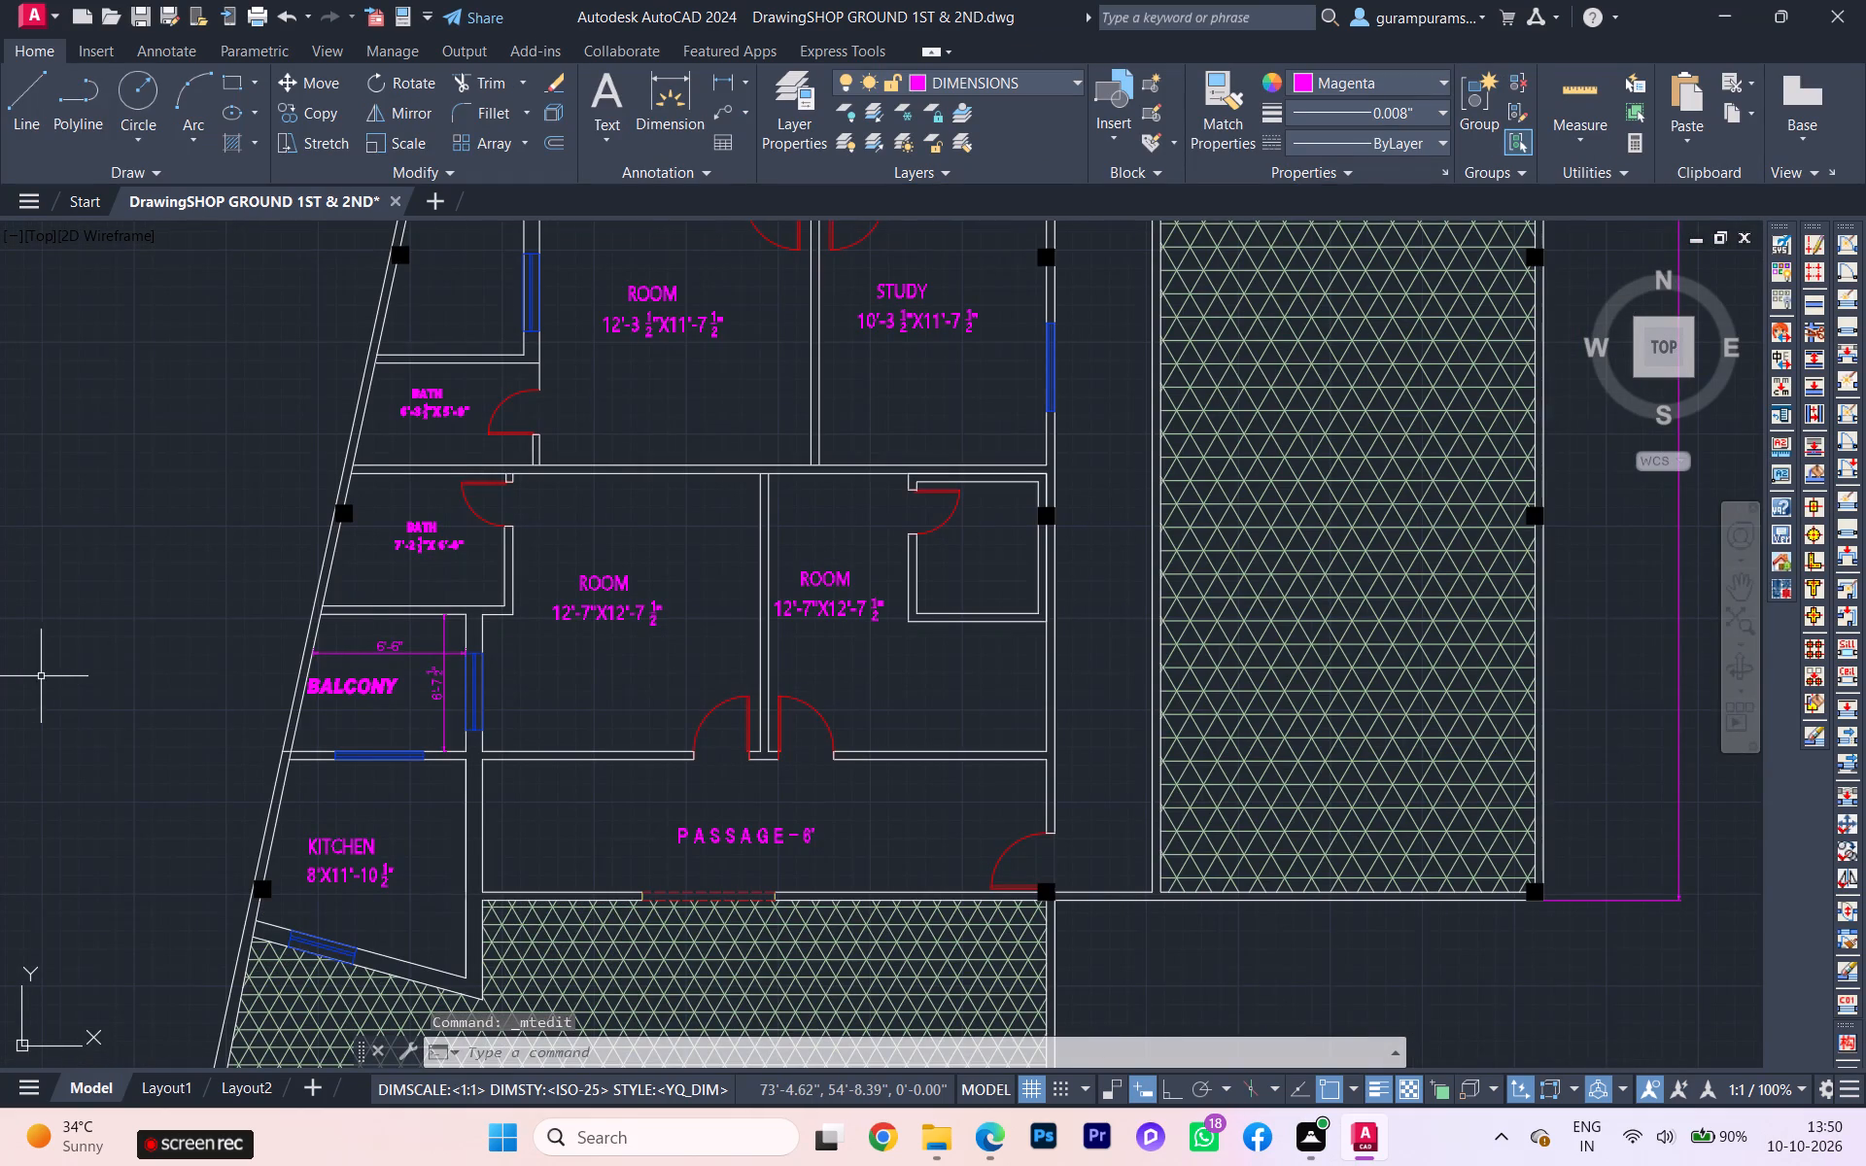
left_click(352, 685)
scroll(369, 684, "up", 3)
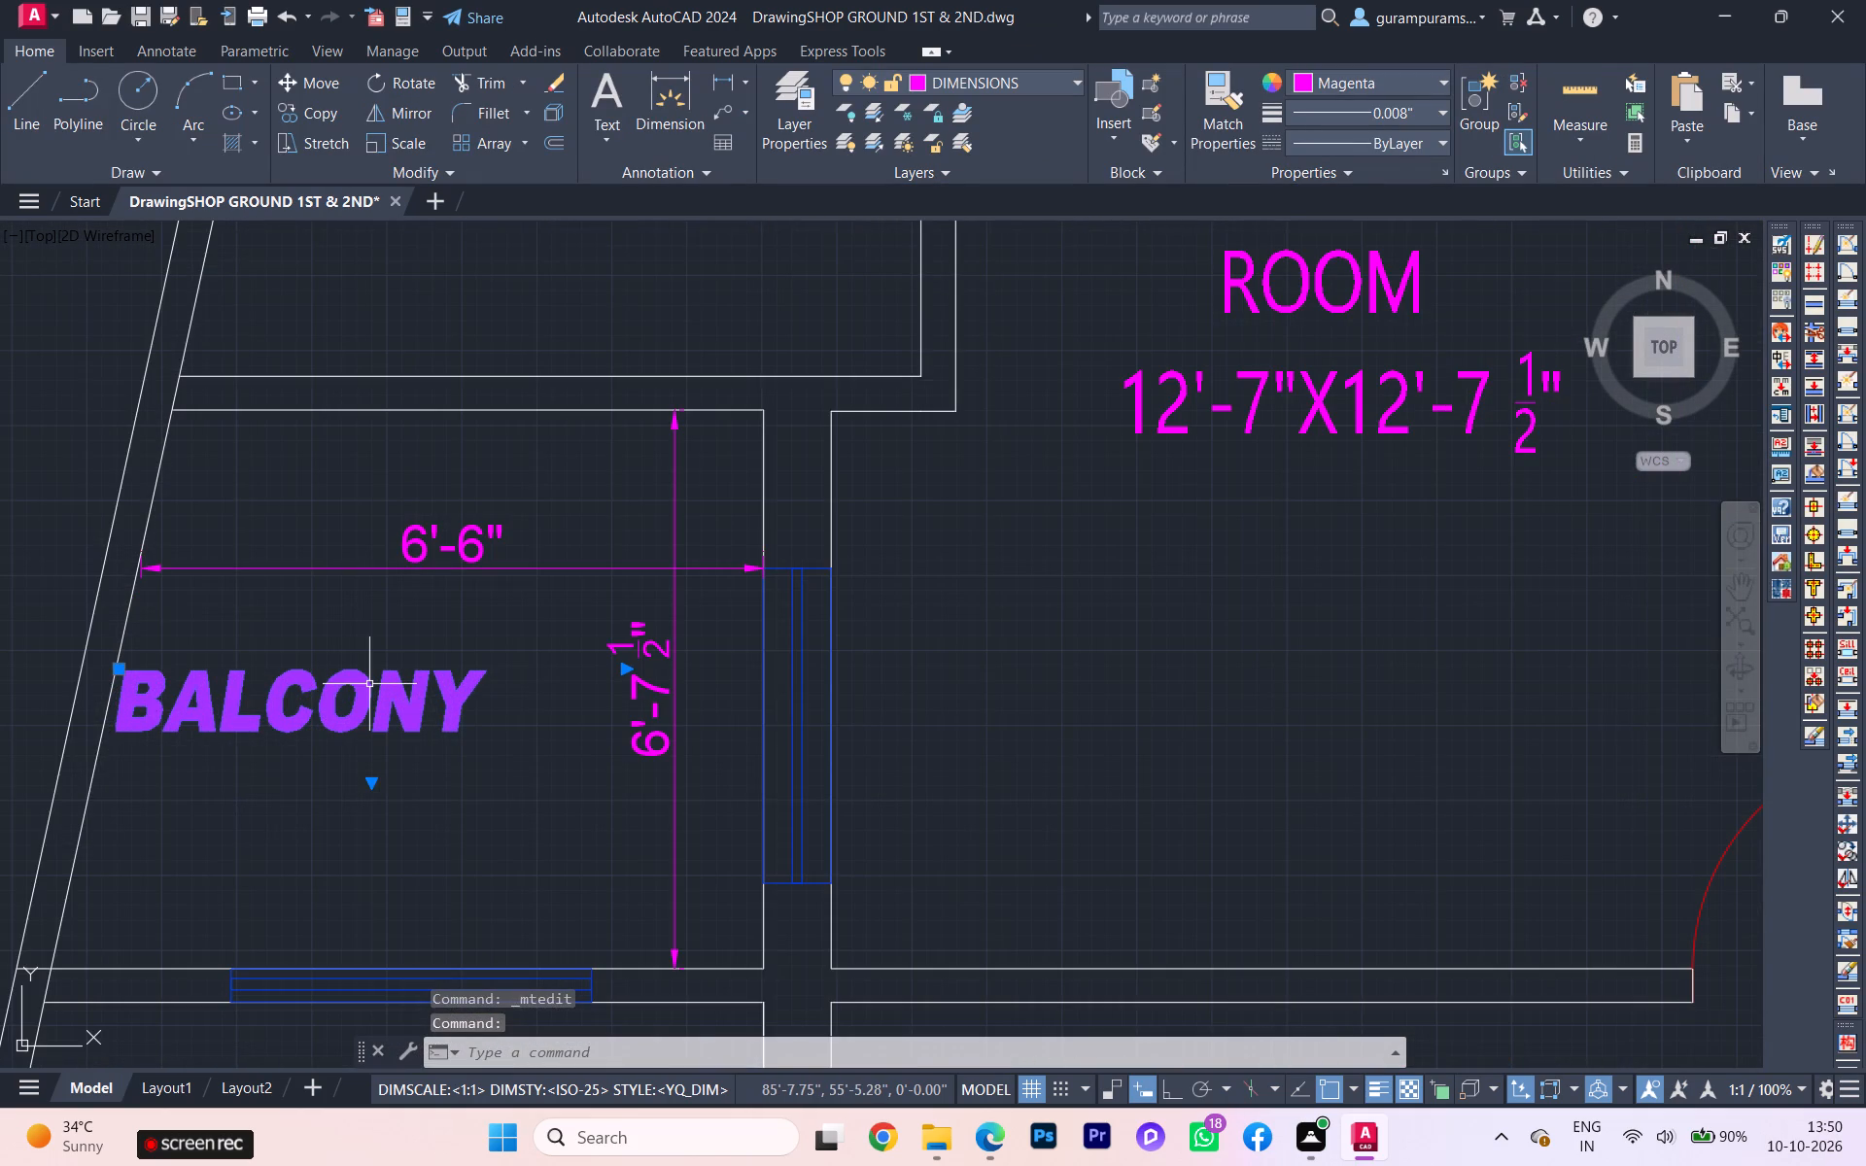
key("m")
key("Return")
left_click(381, 684)
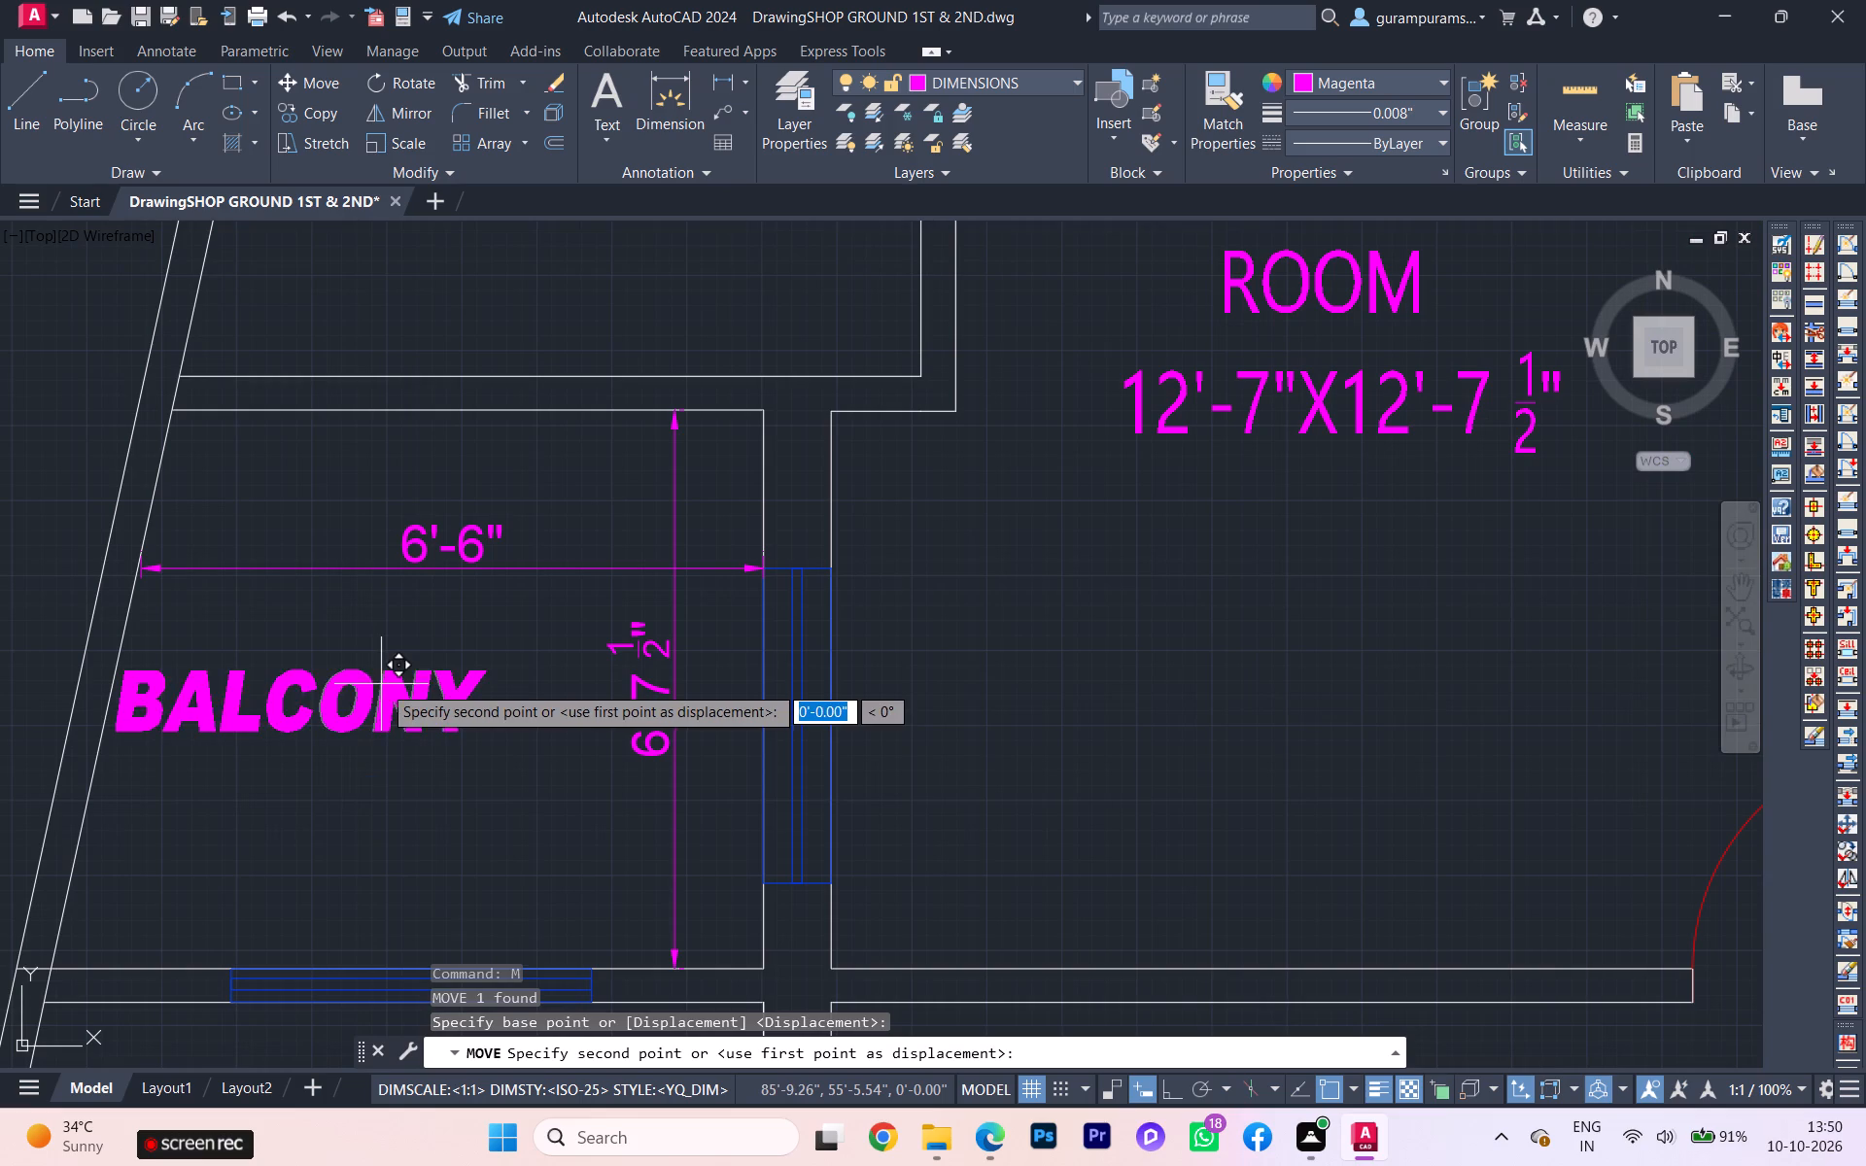
left_click(444, 684)
scroll(343, 762, "down", 3)
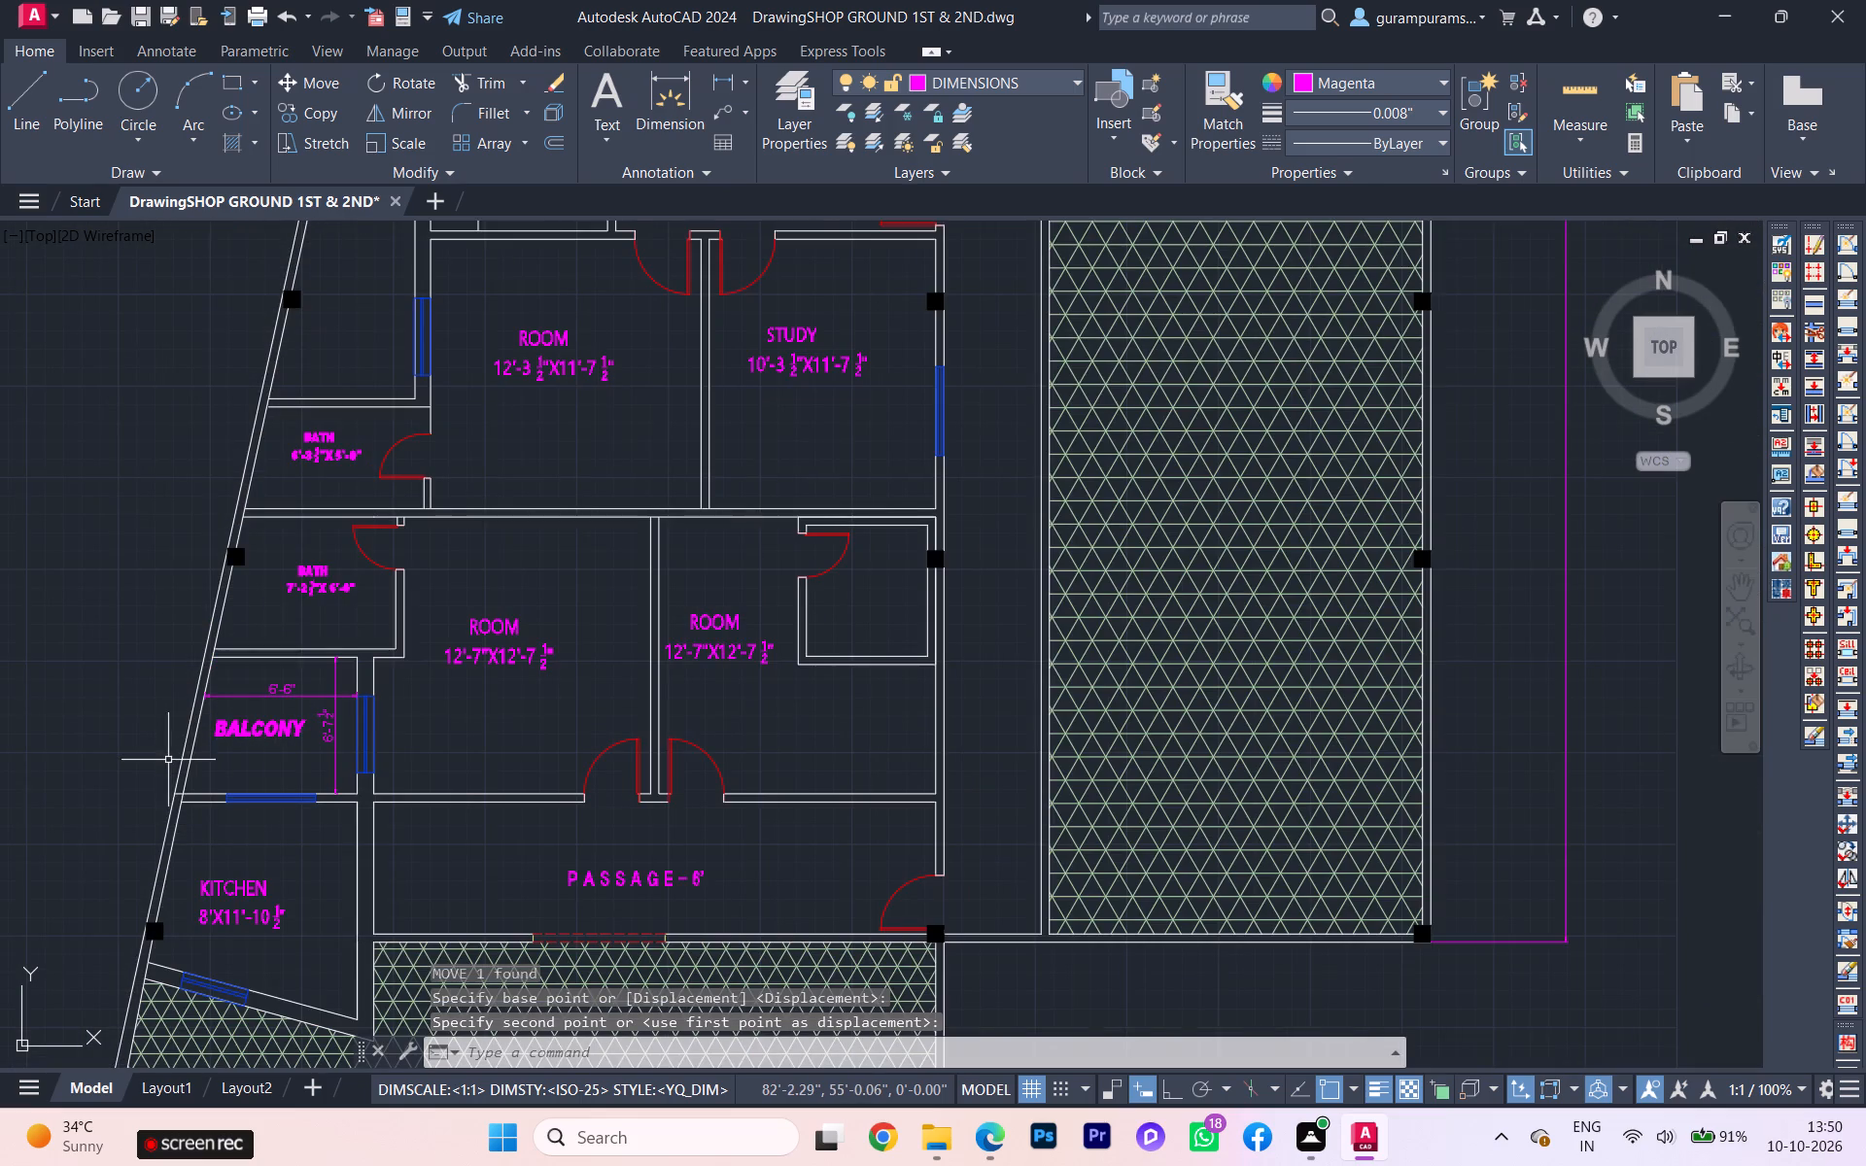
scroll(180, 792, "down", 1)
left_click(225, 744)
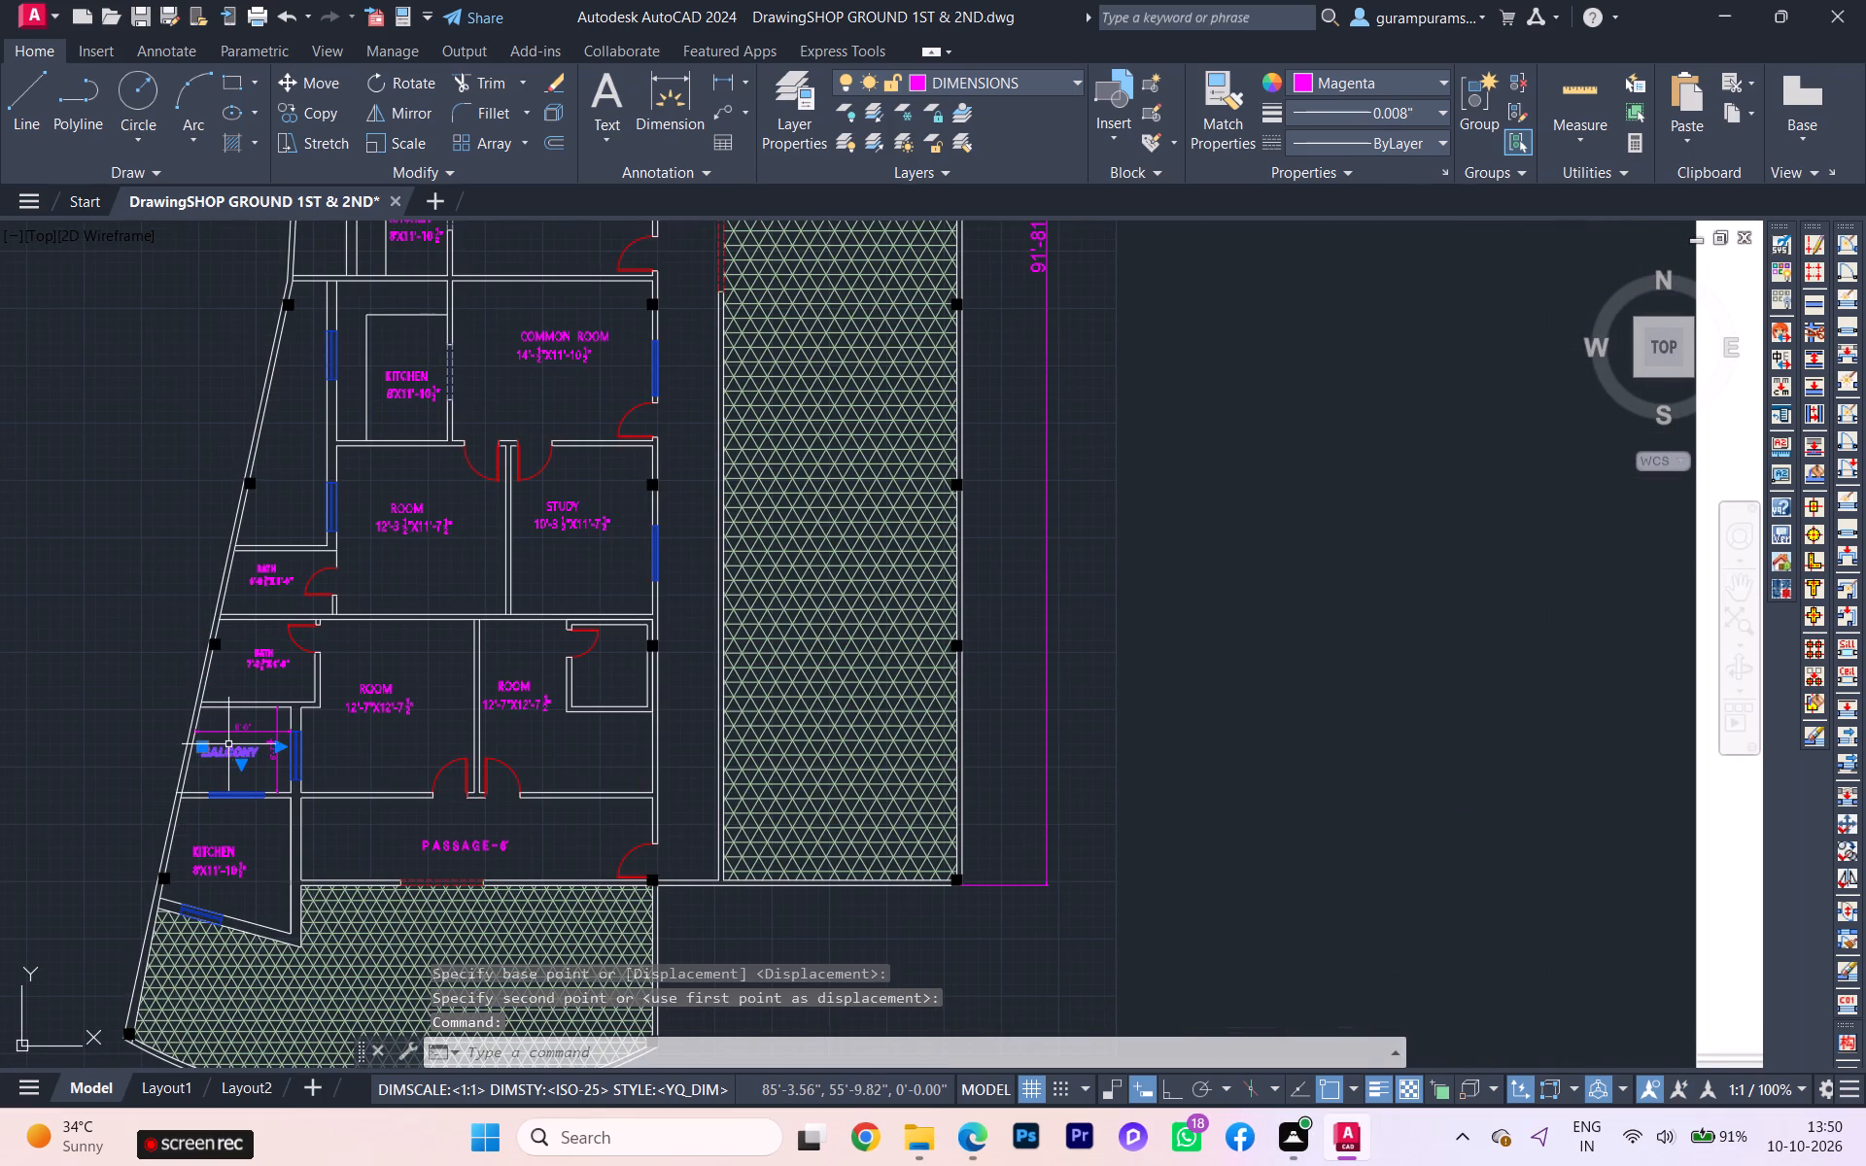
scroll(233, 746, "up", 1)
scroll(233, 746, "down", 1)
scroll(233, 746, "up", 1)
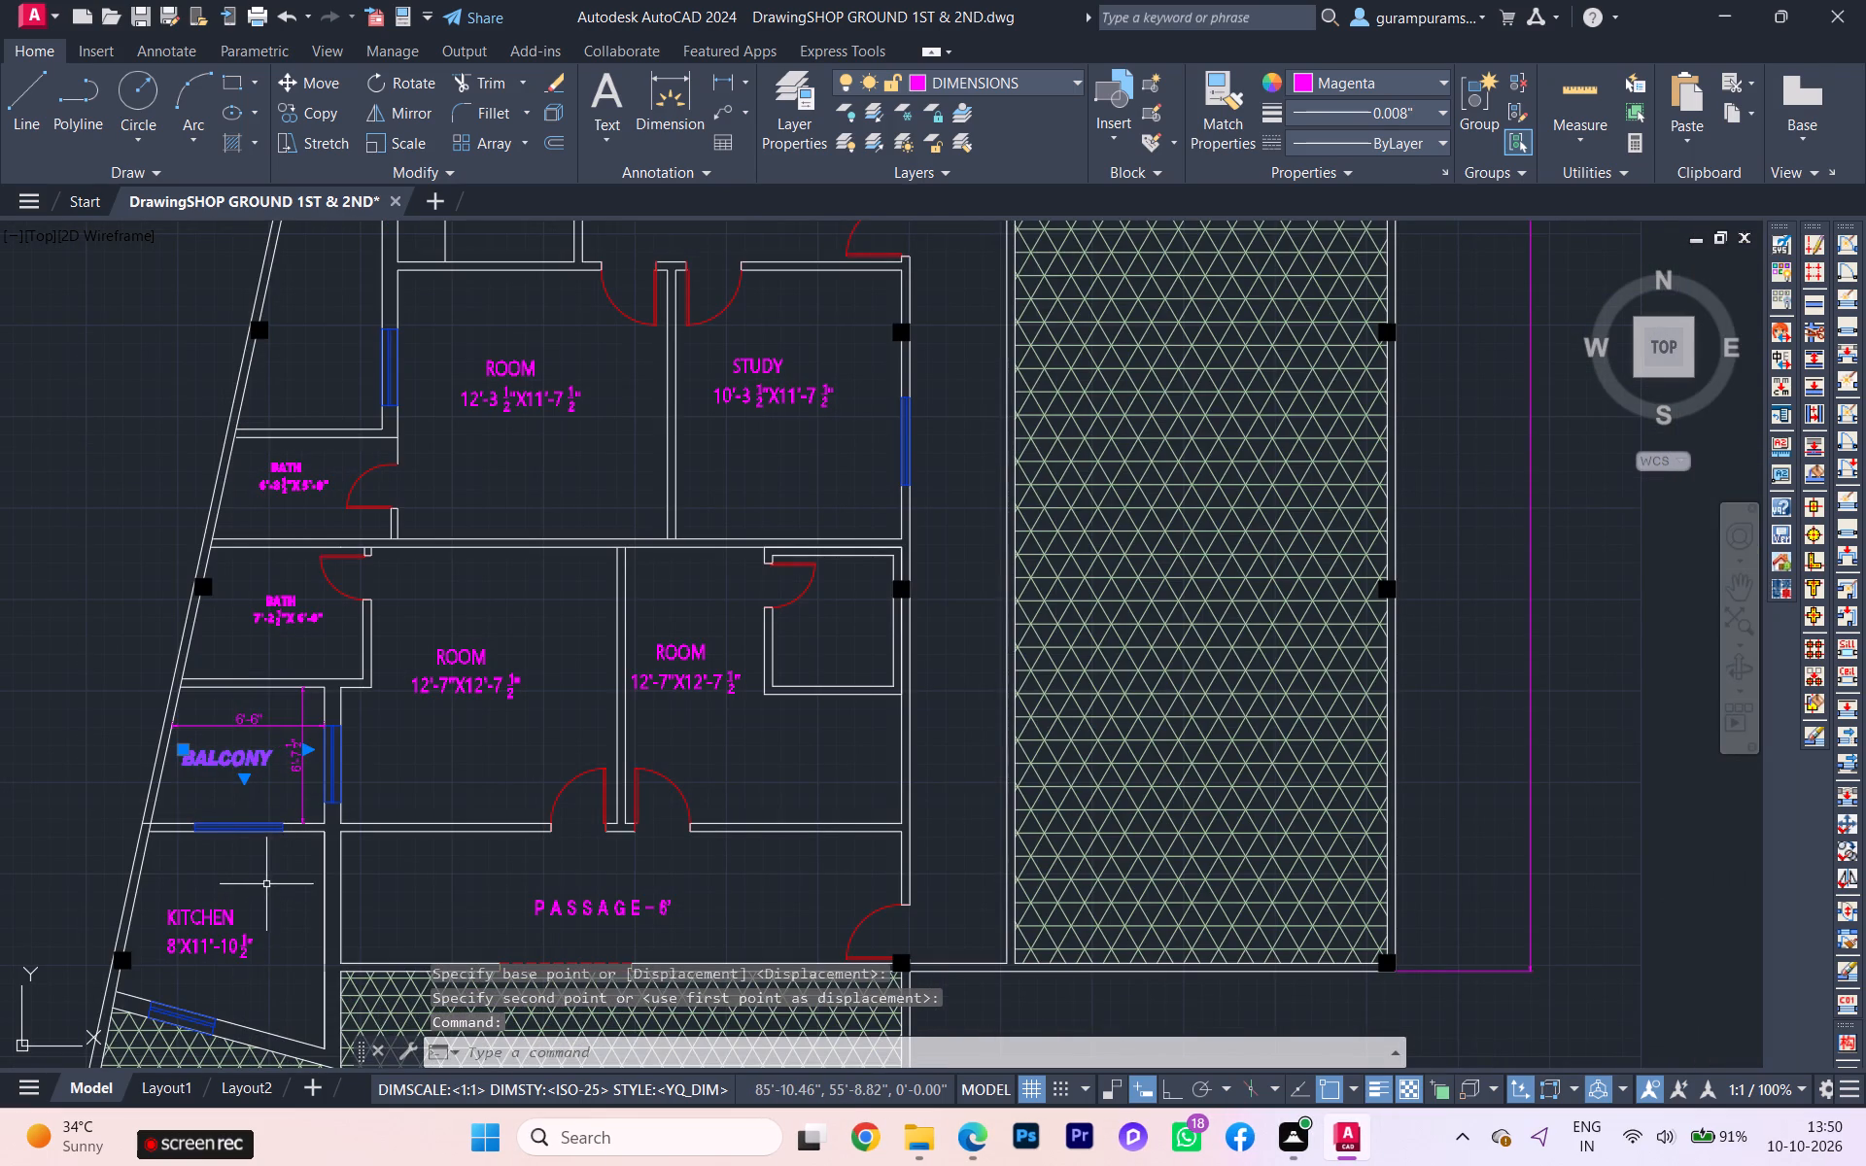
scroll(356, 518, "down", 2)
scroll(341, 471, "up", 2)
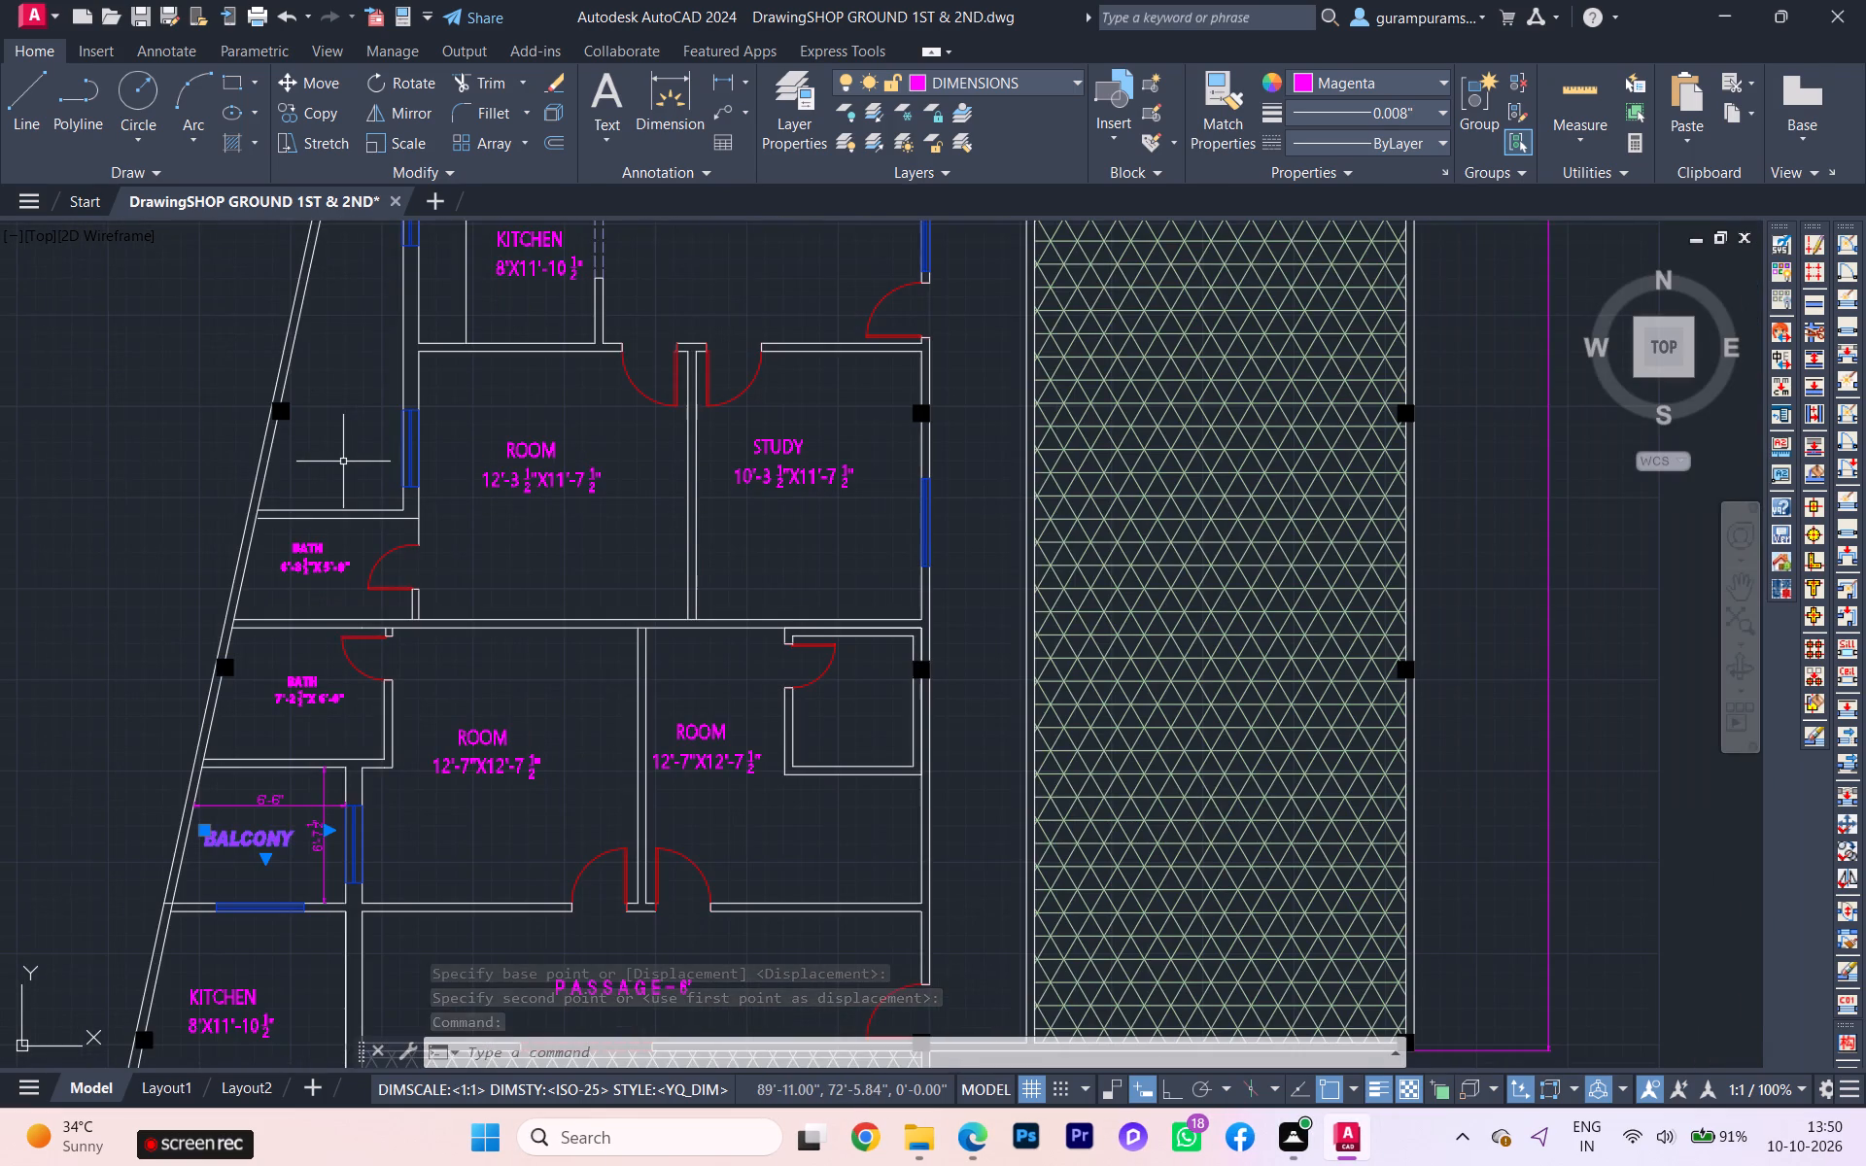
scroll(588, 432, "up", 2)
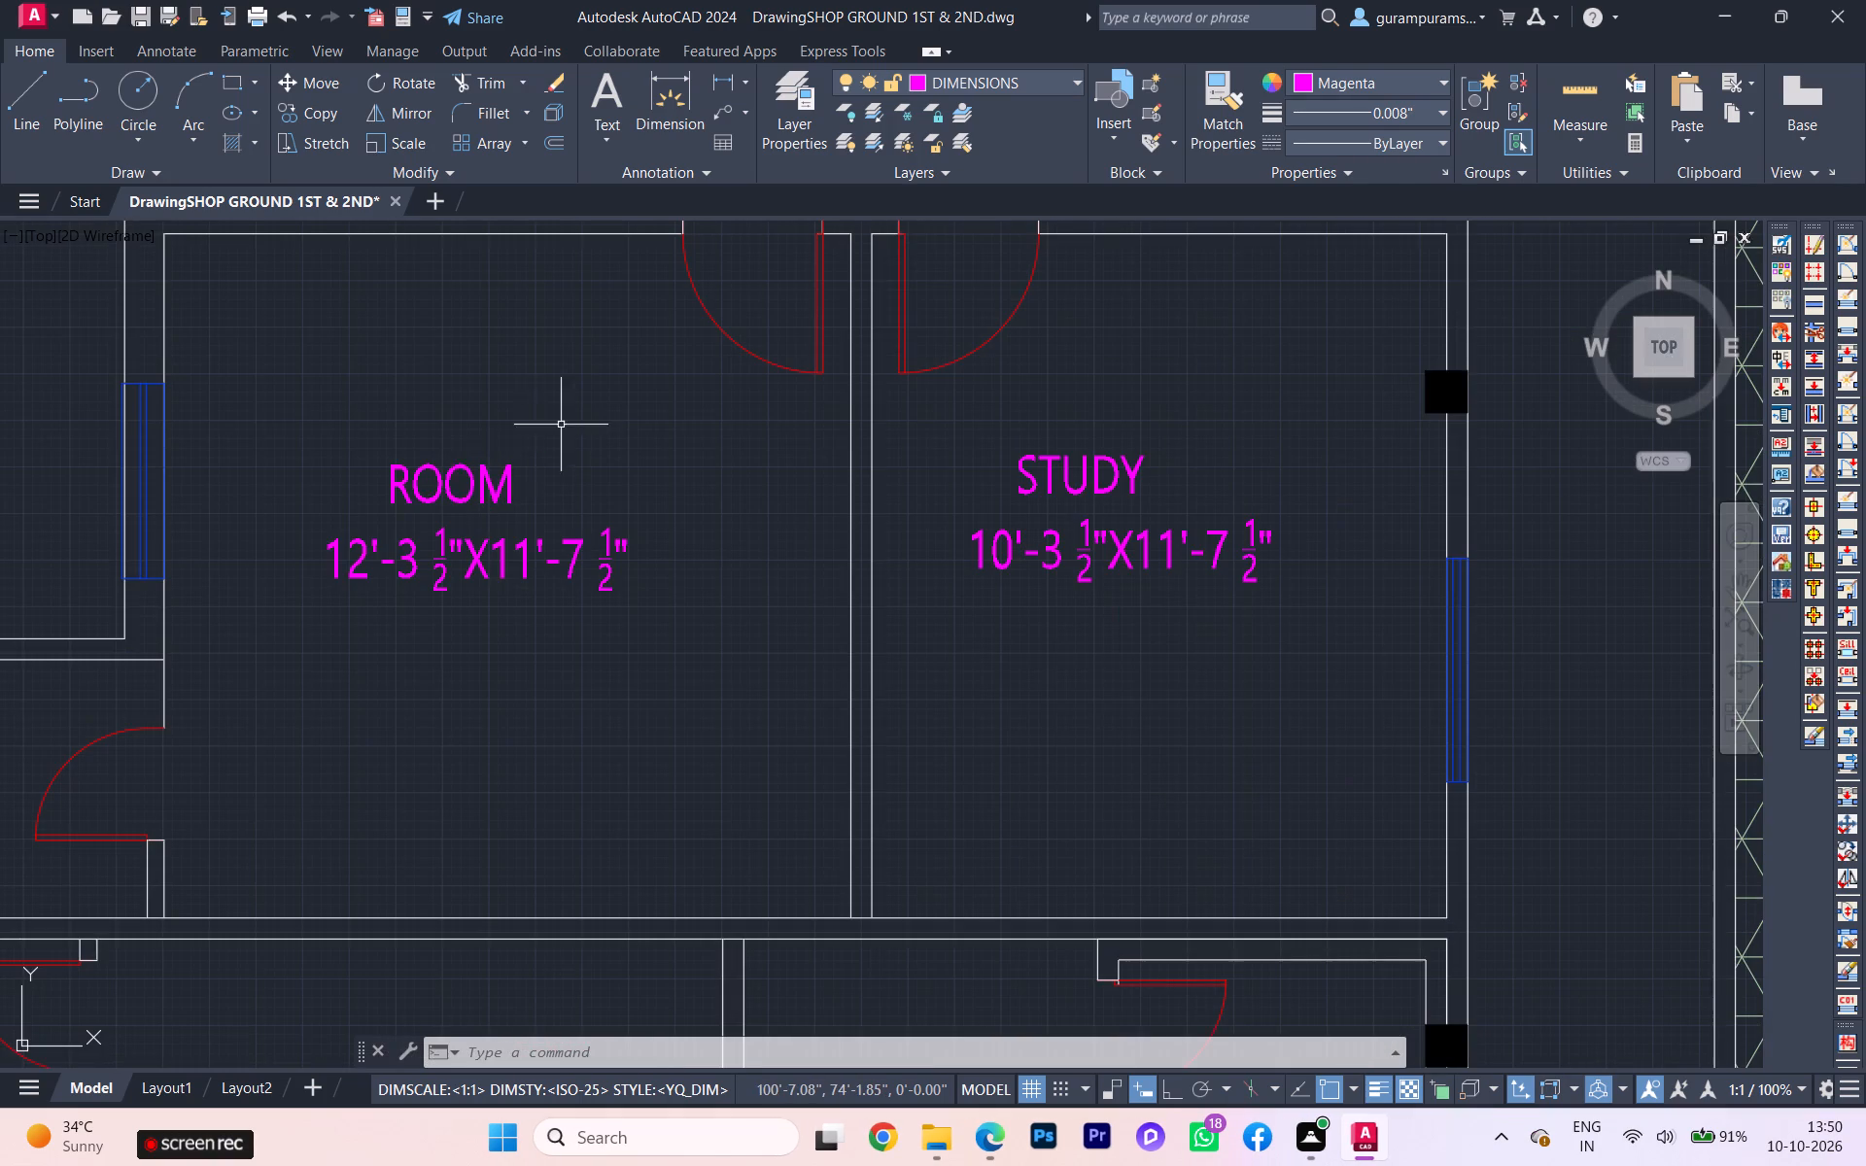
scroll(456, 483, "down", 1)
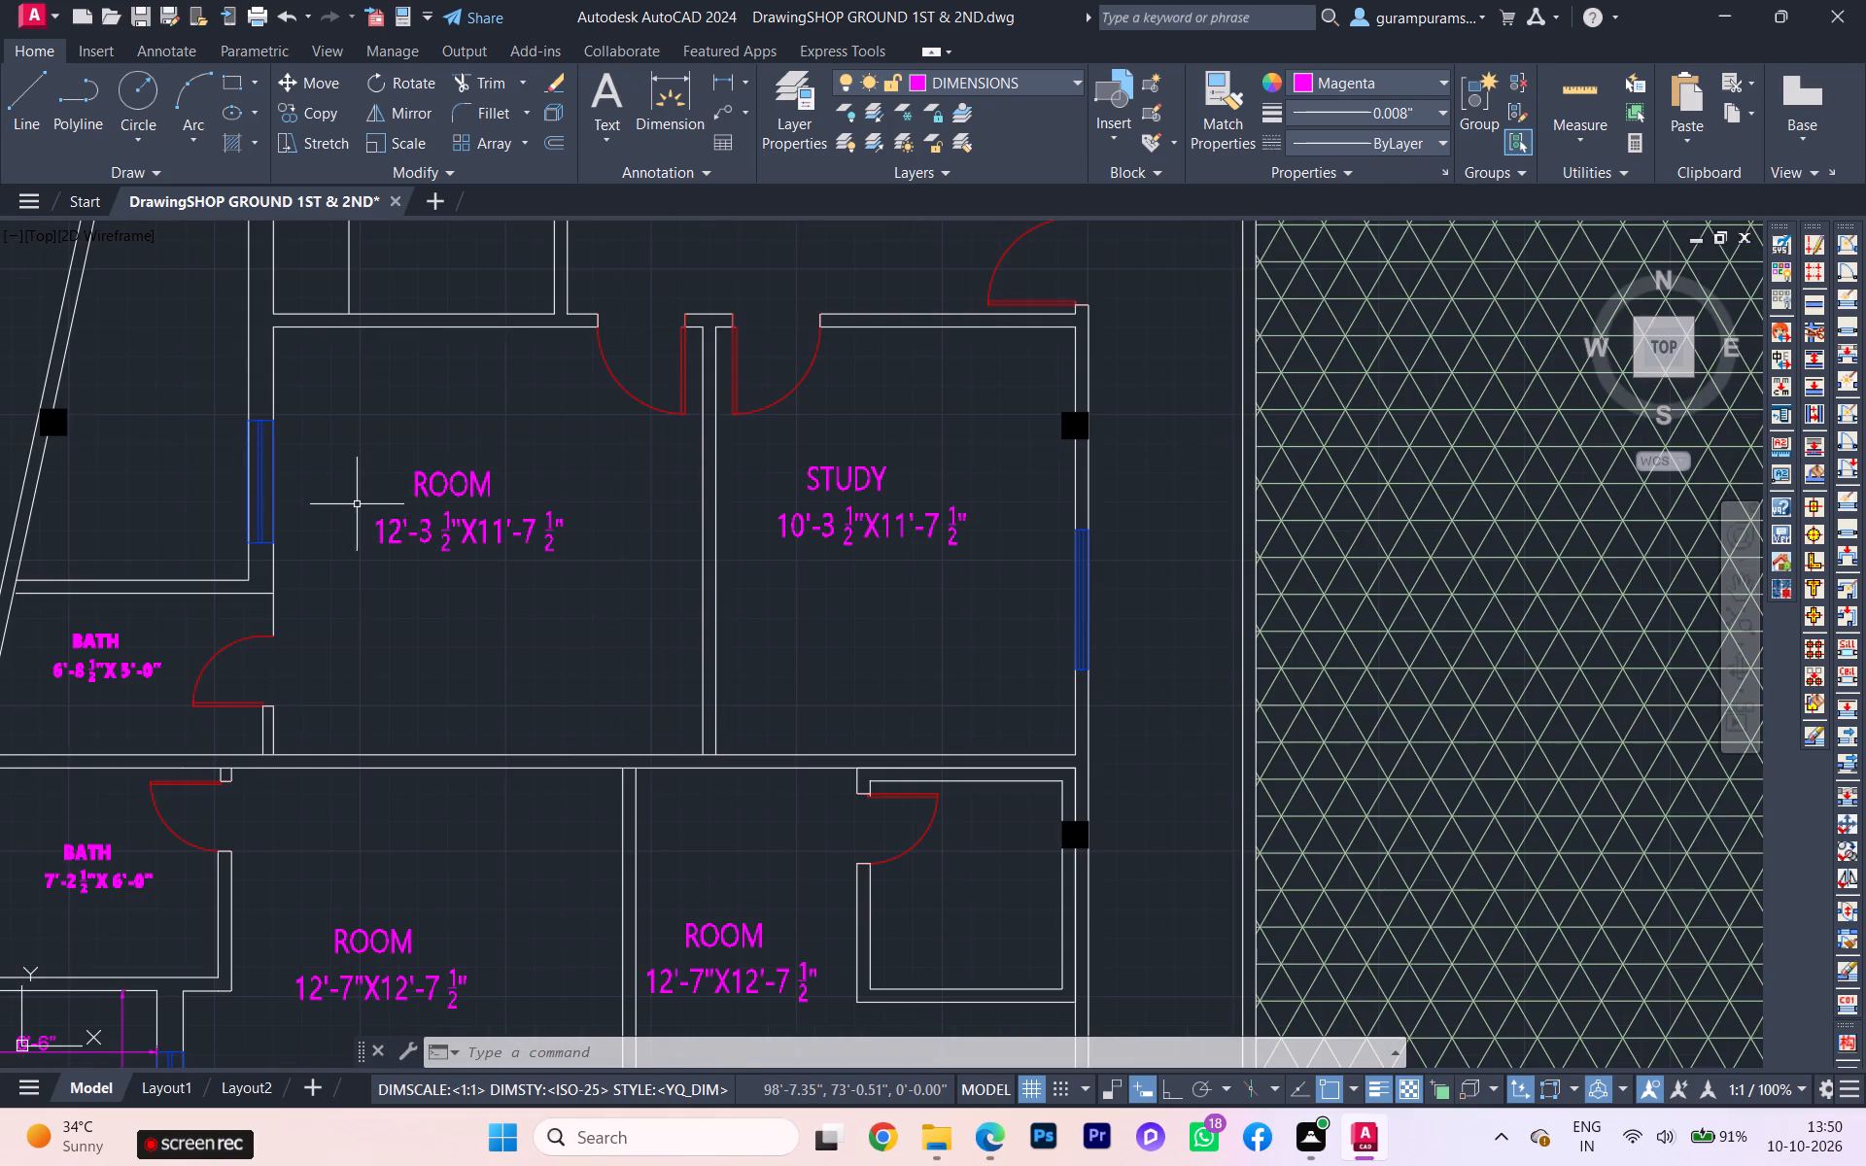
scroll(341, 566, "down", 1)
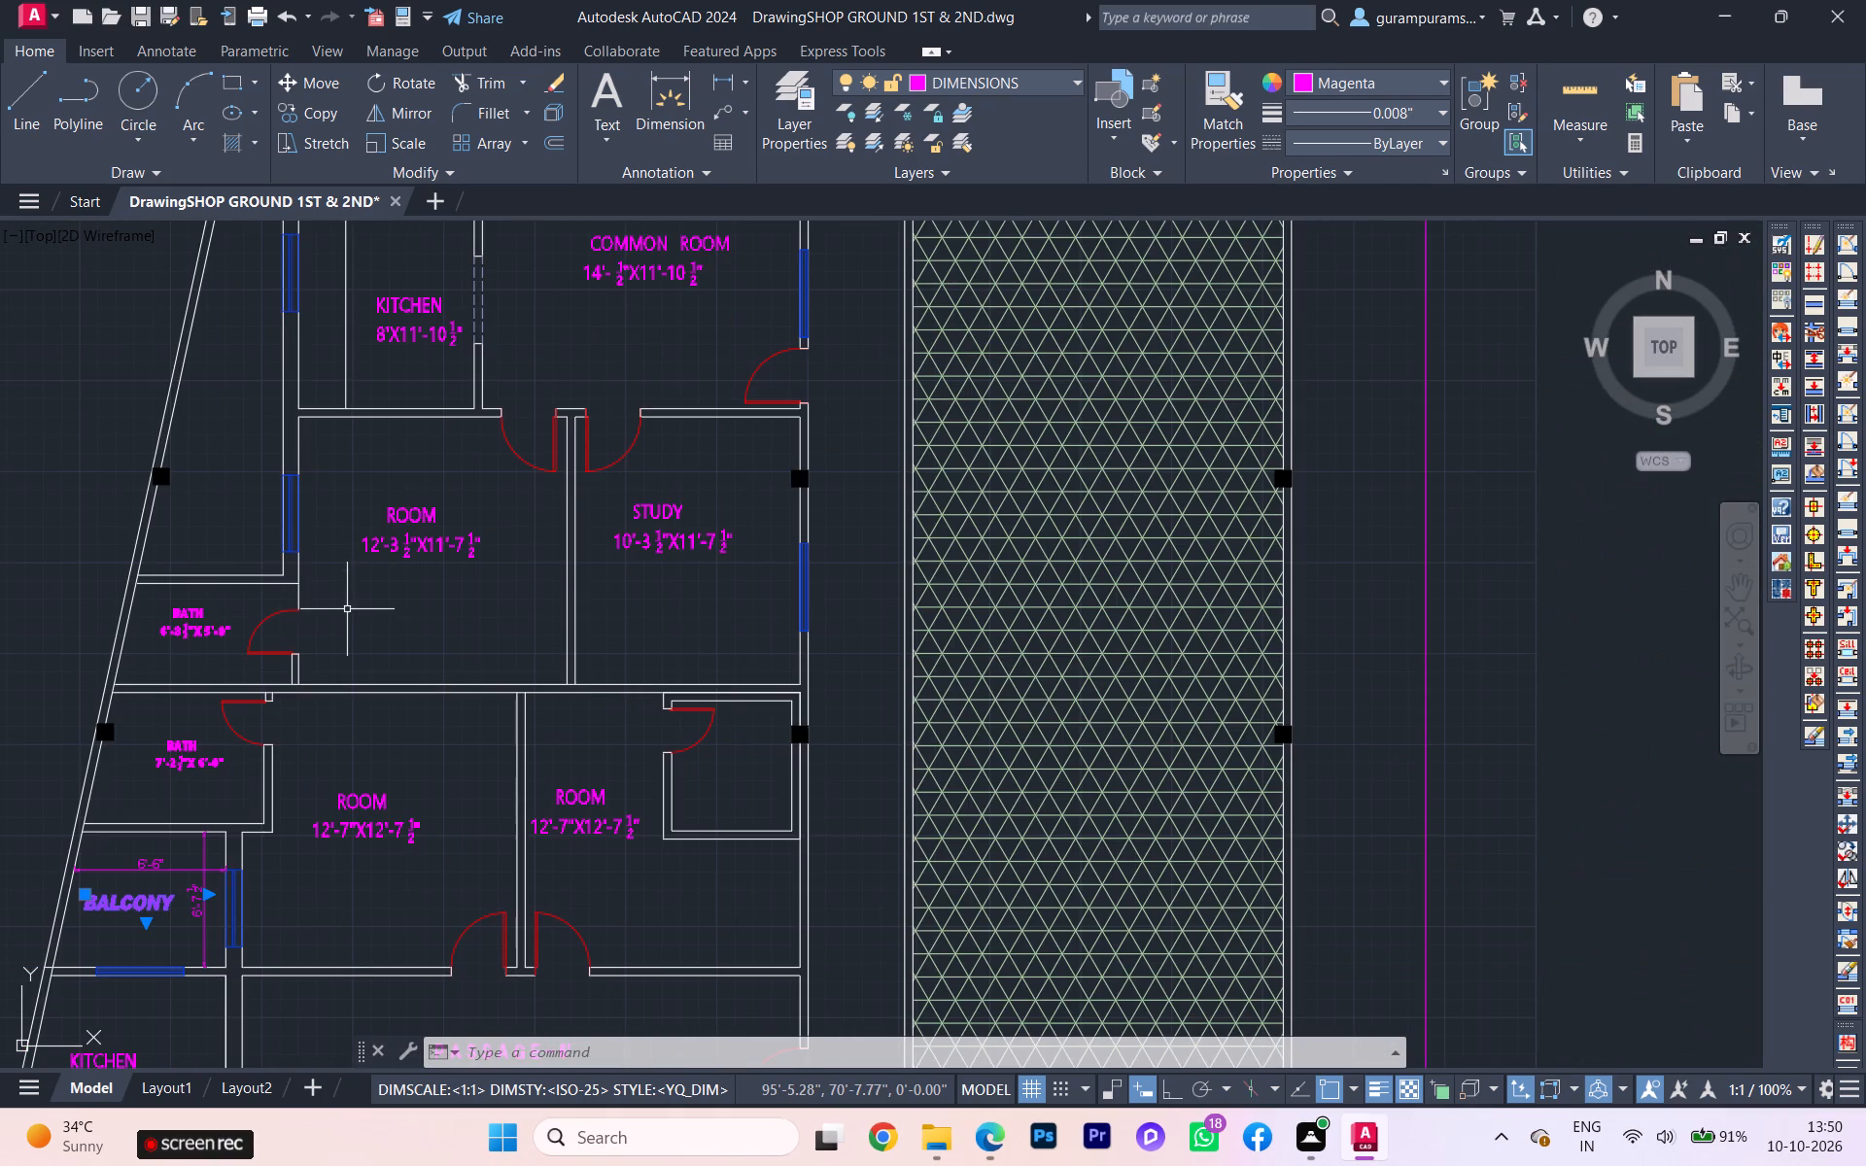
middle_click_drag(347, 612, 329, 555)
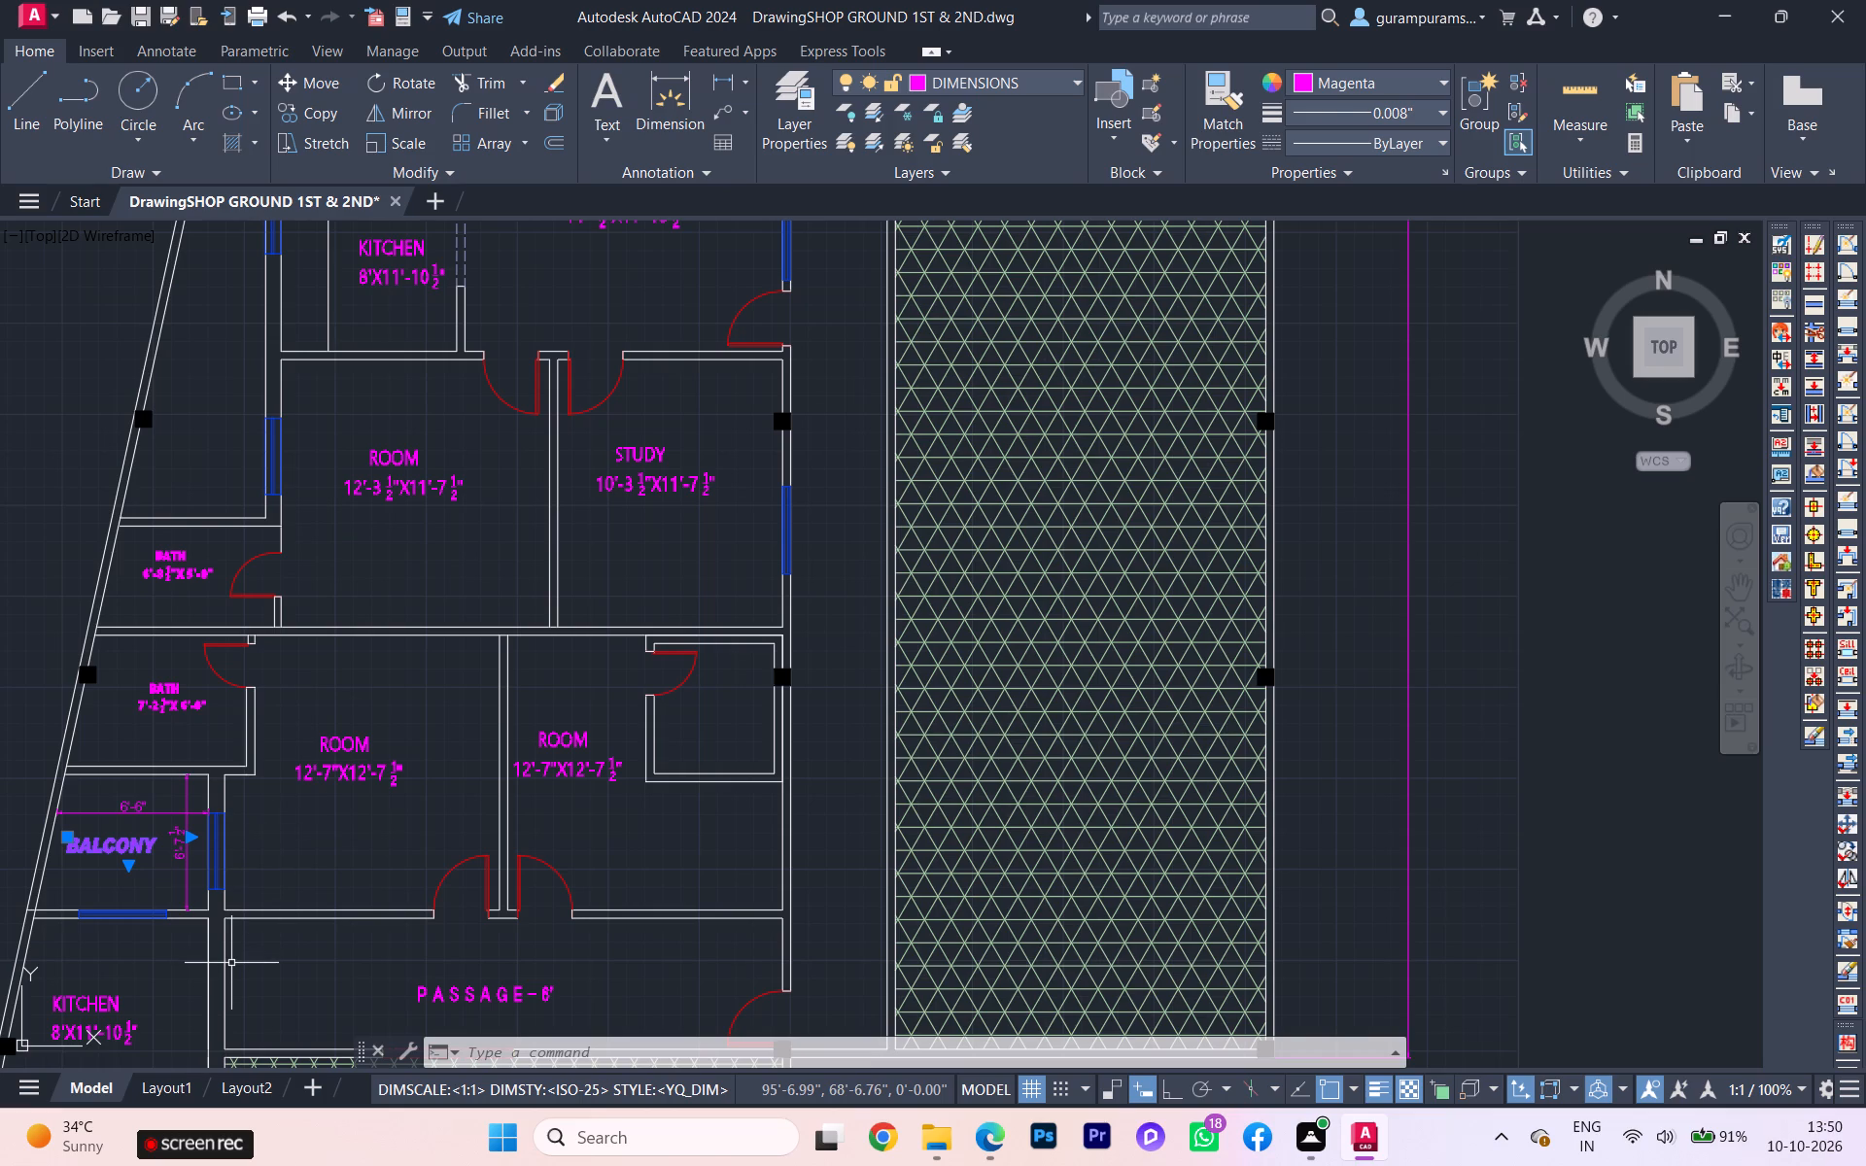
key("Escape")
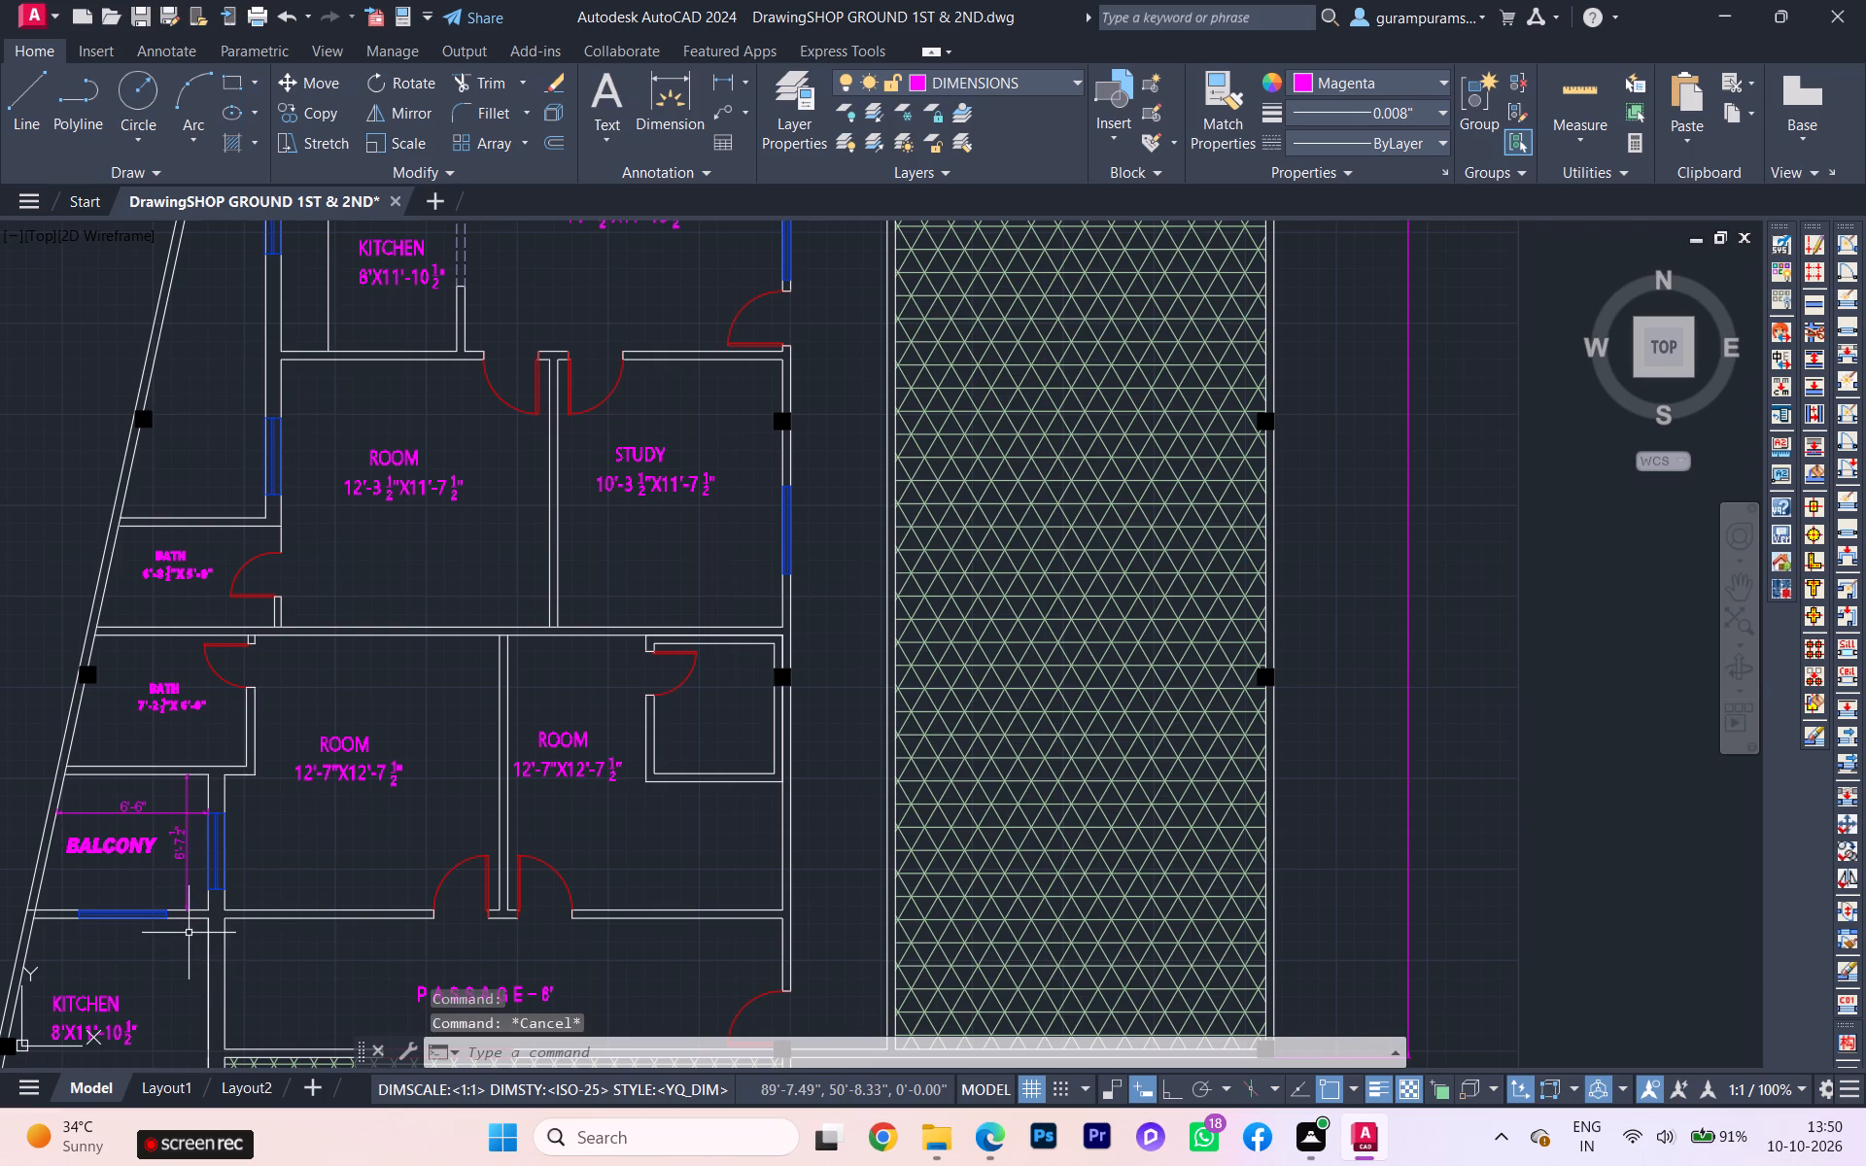
Change the font of the whole BALCONY label to Gabriola and finish the text edit.
scroll(153, 886, "up", 1)
double_click(126, 826)
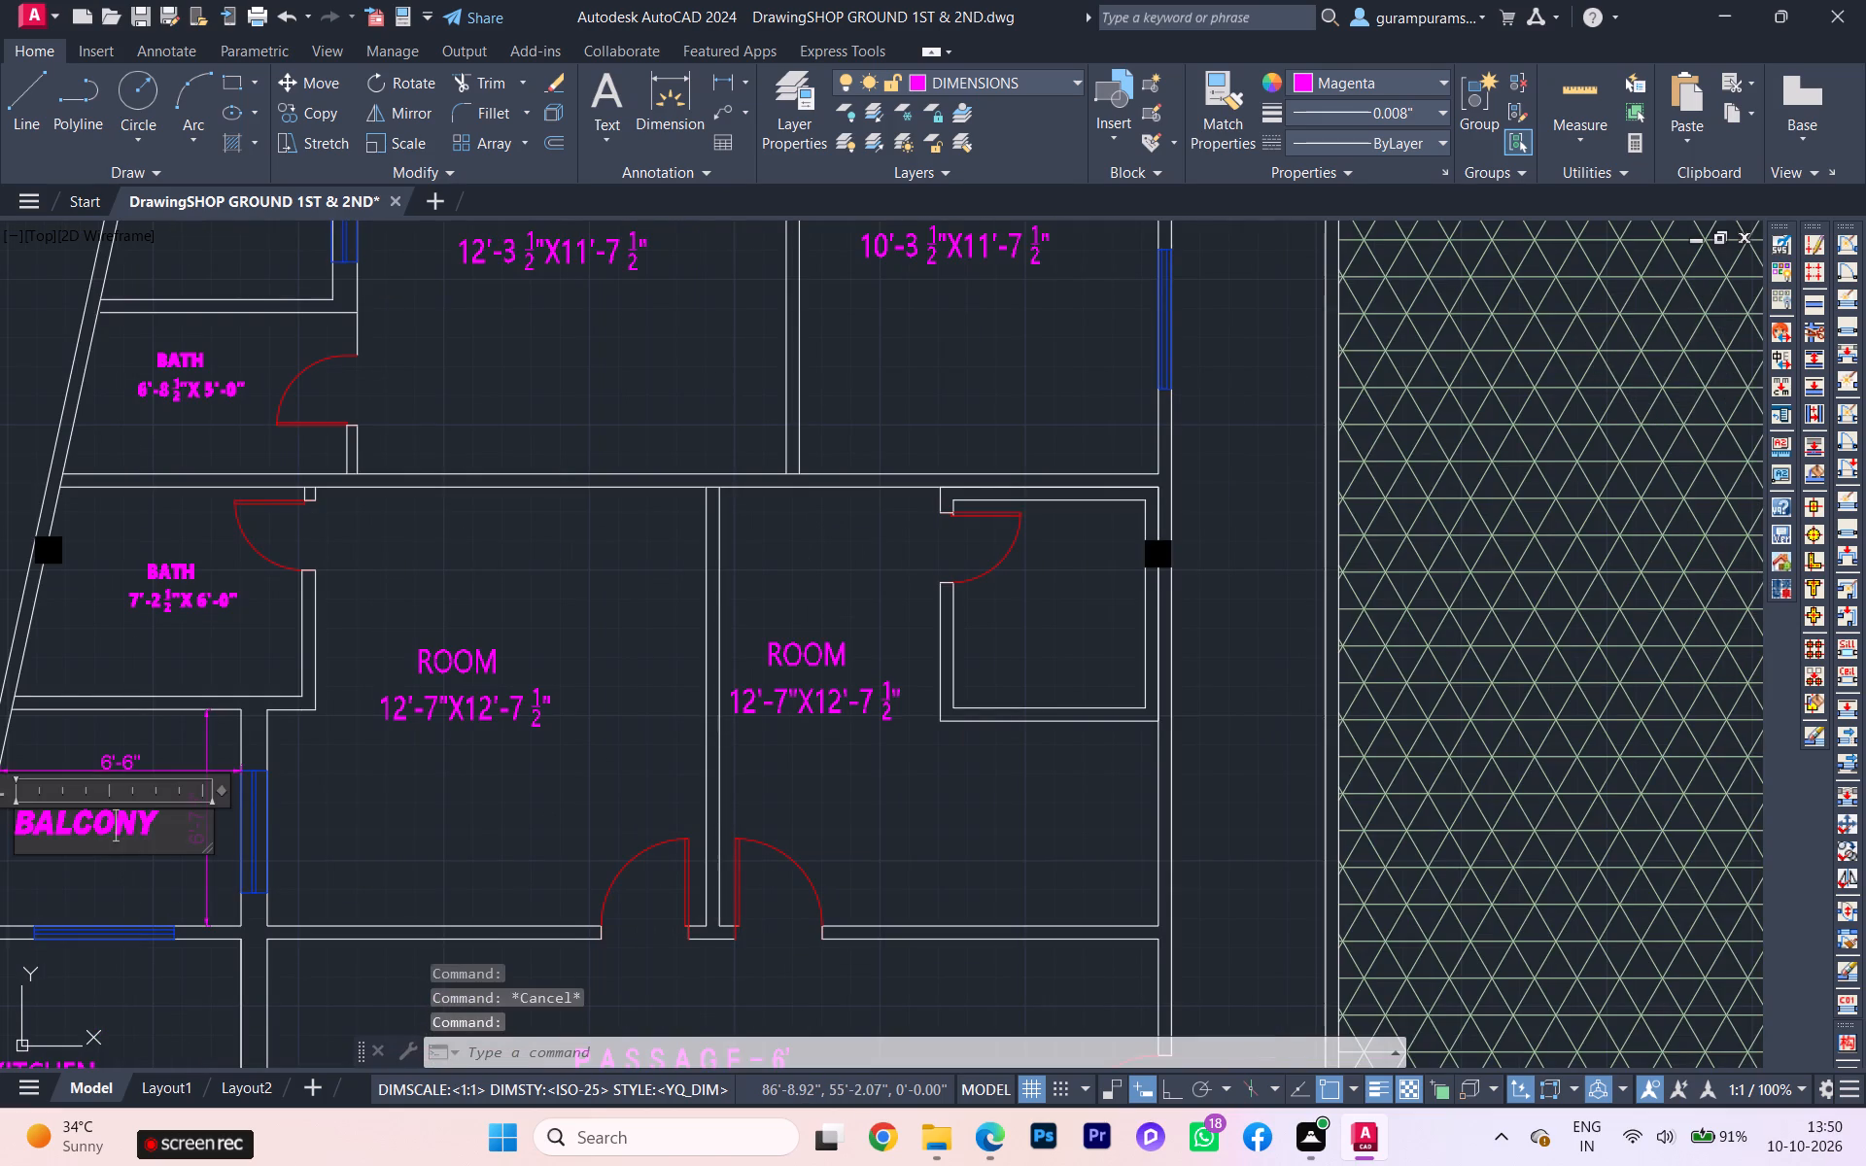
left_click_drag(172, 823, 0, 825)
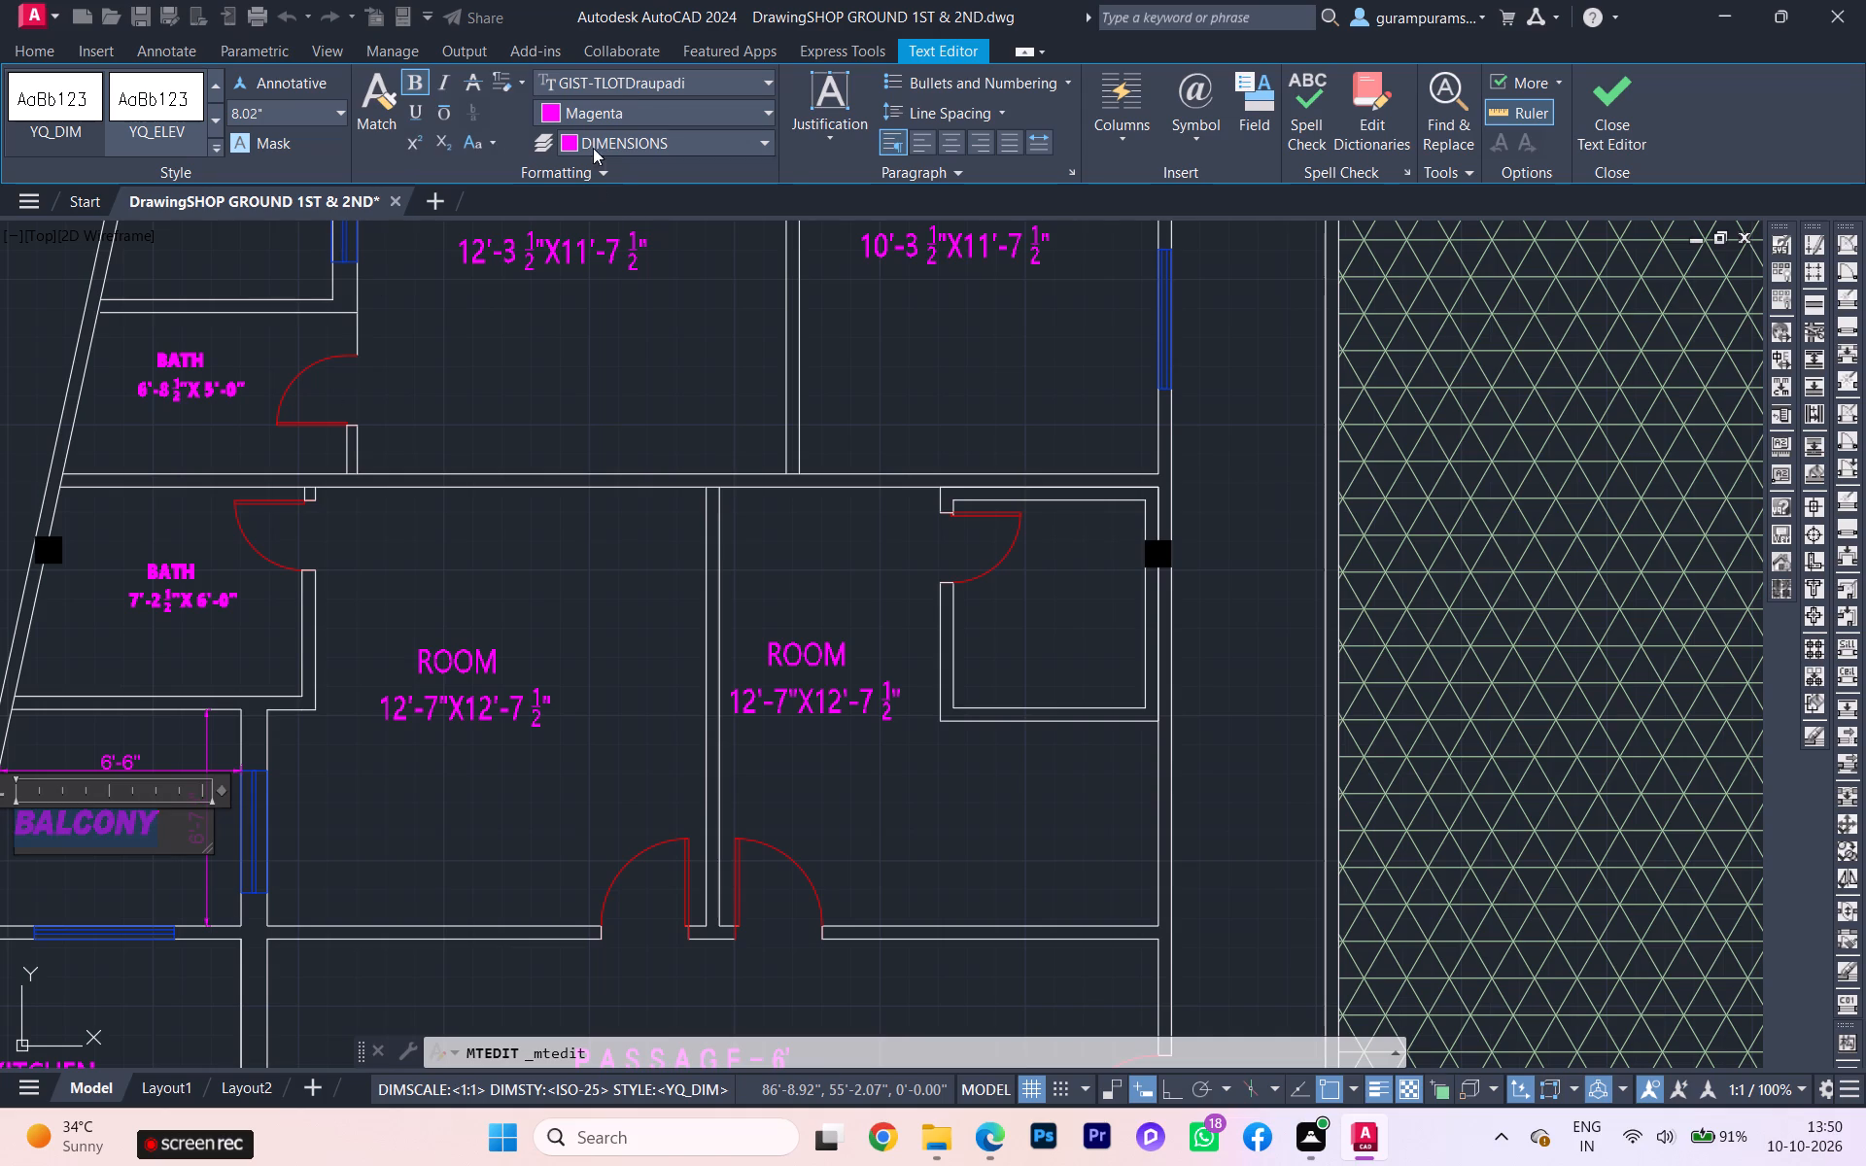
left_click(649, 88)
scroll(684, 300, "up", 2)
scroll(684, 301, "down", 2)
scroll(684, 303, "up", 4)
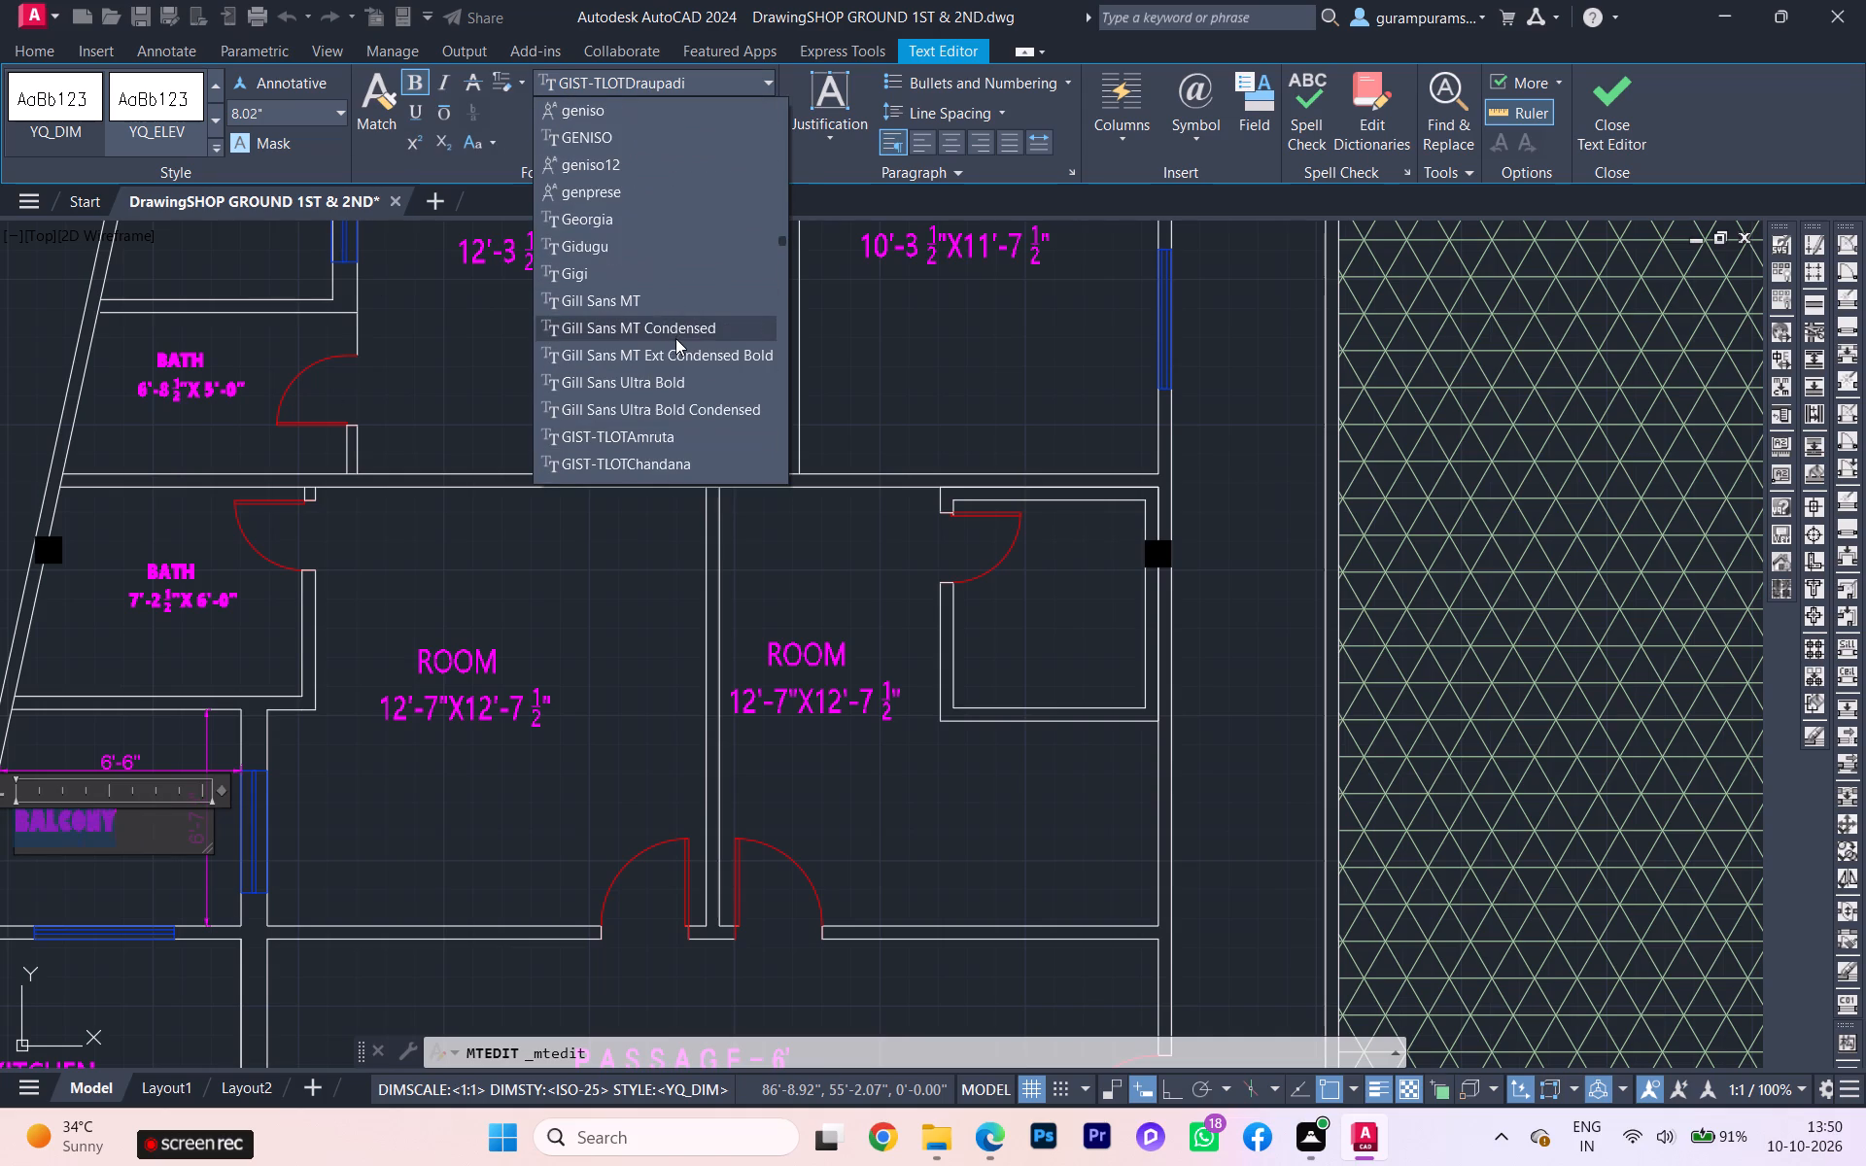
scroll(625, 280, "up", 5)
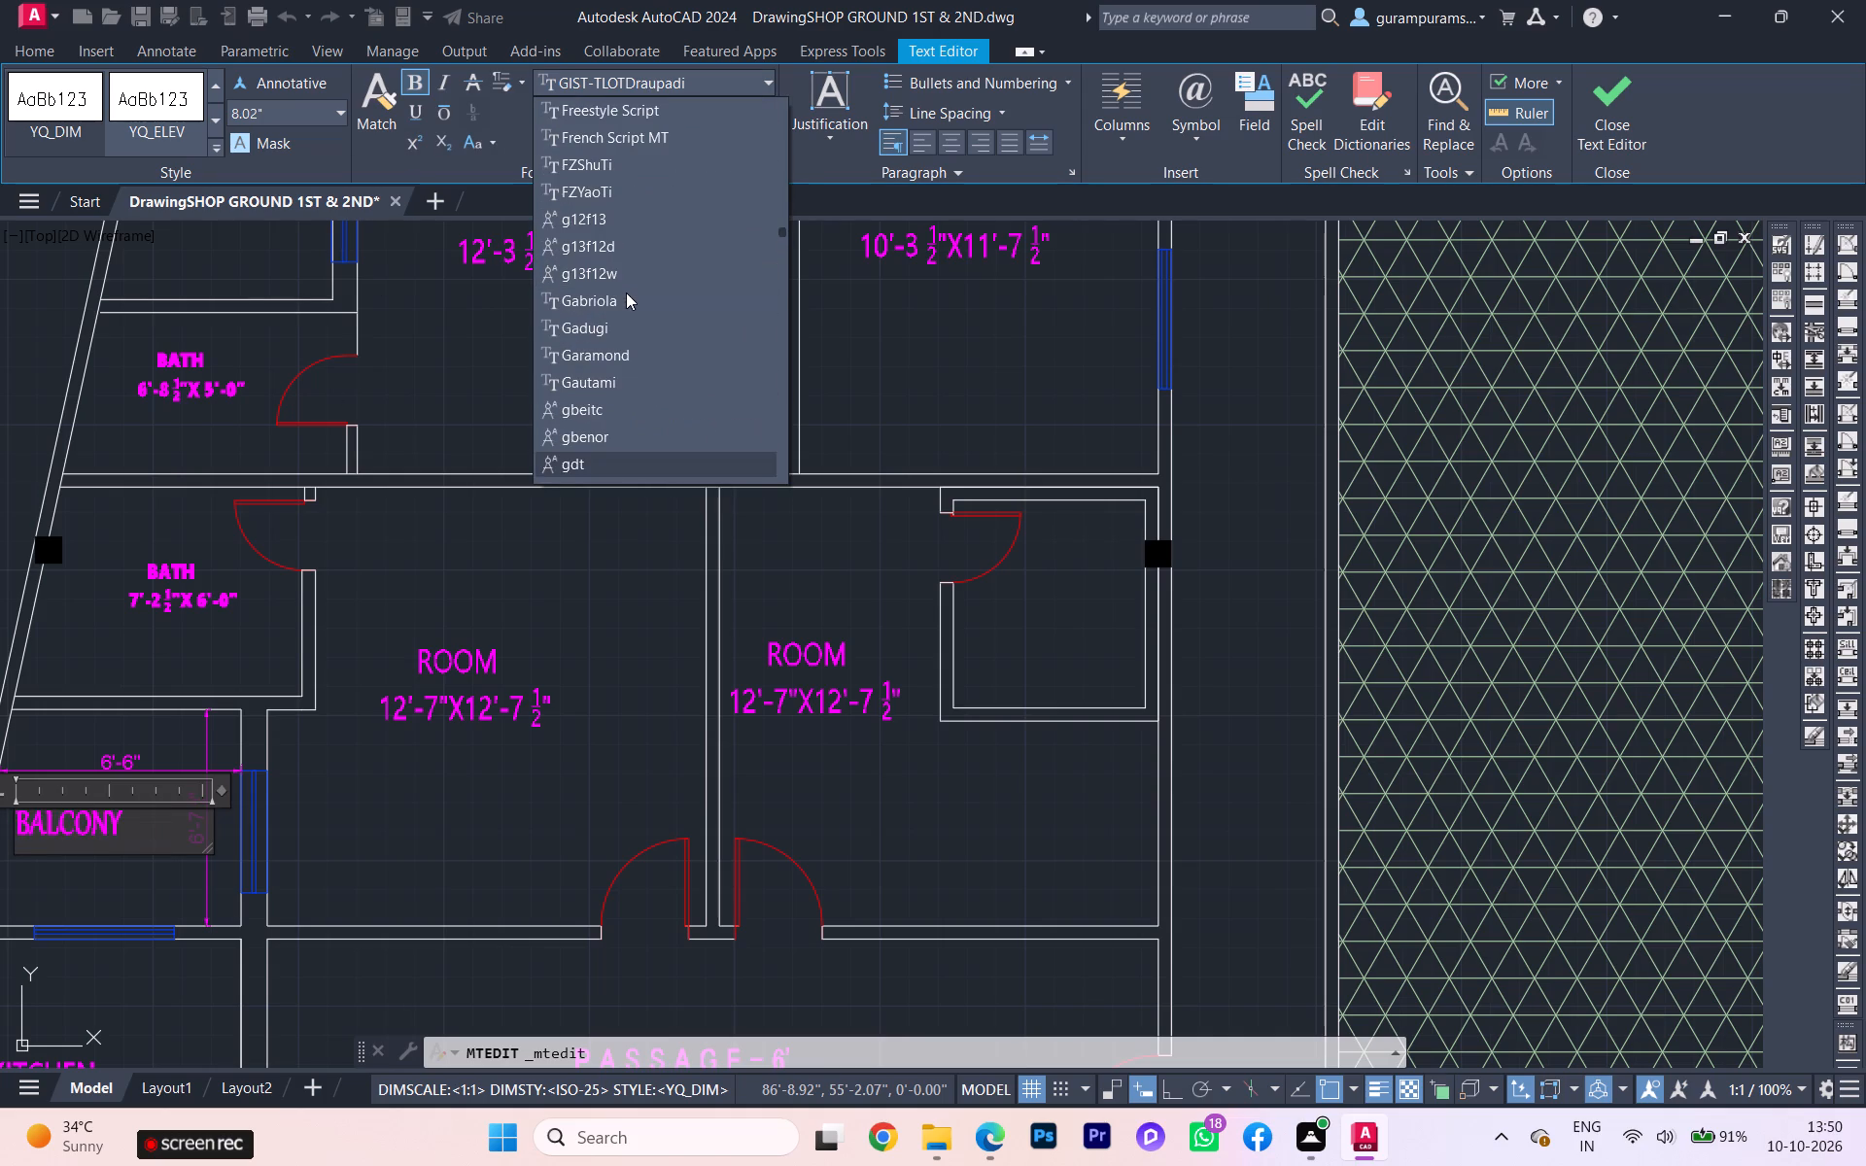
left_click(627, 303)
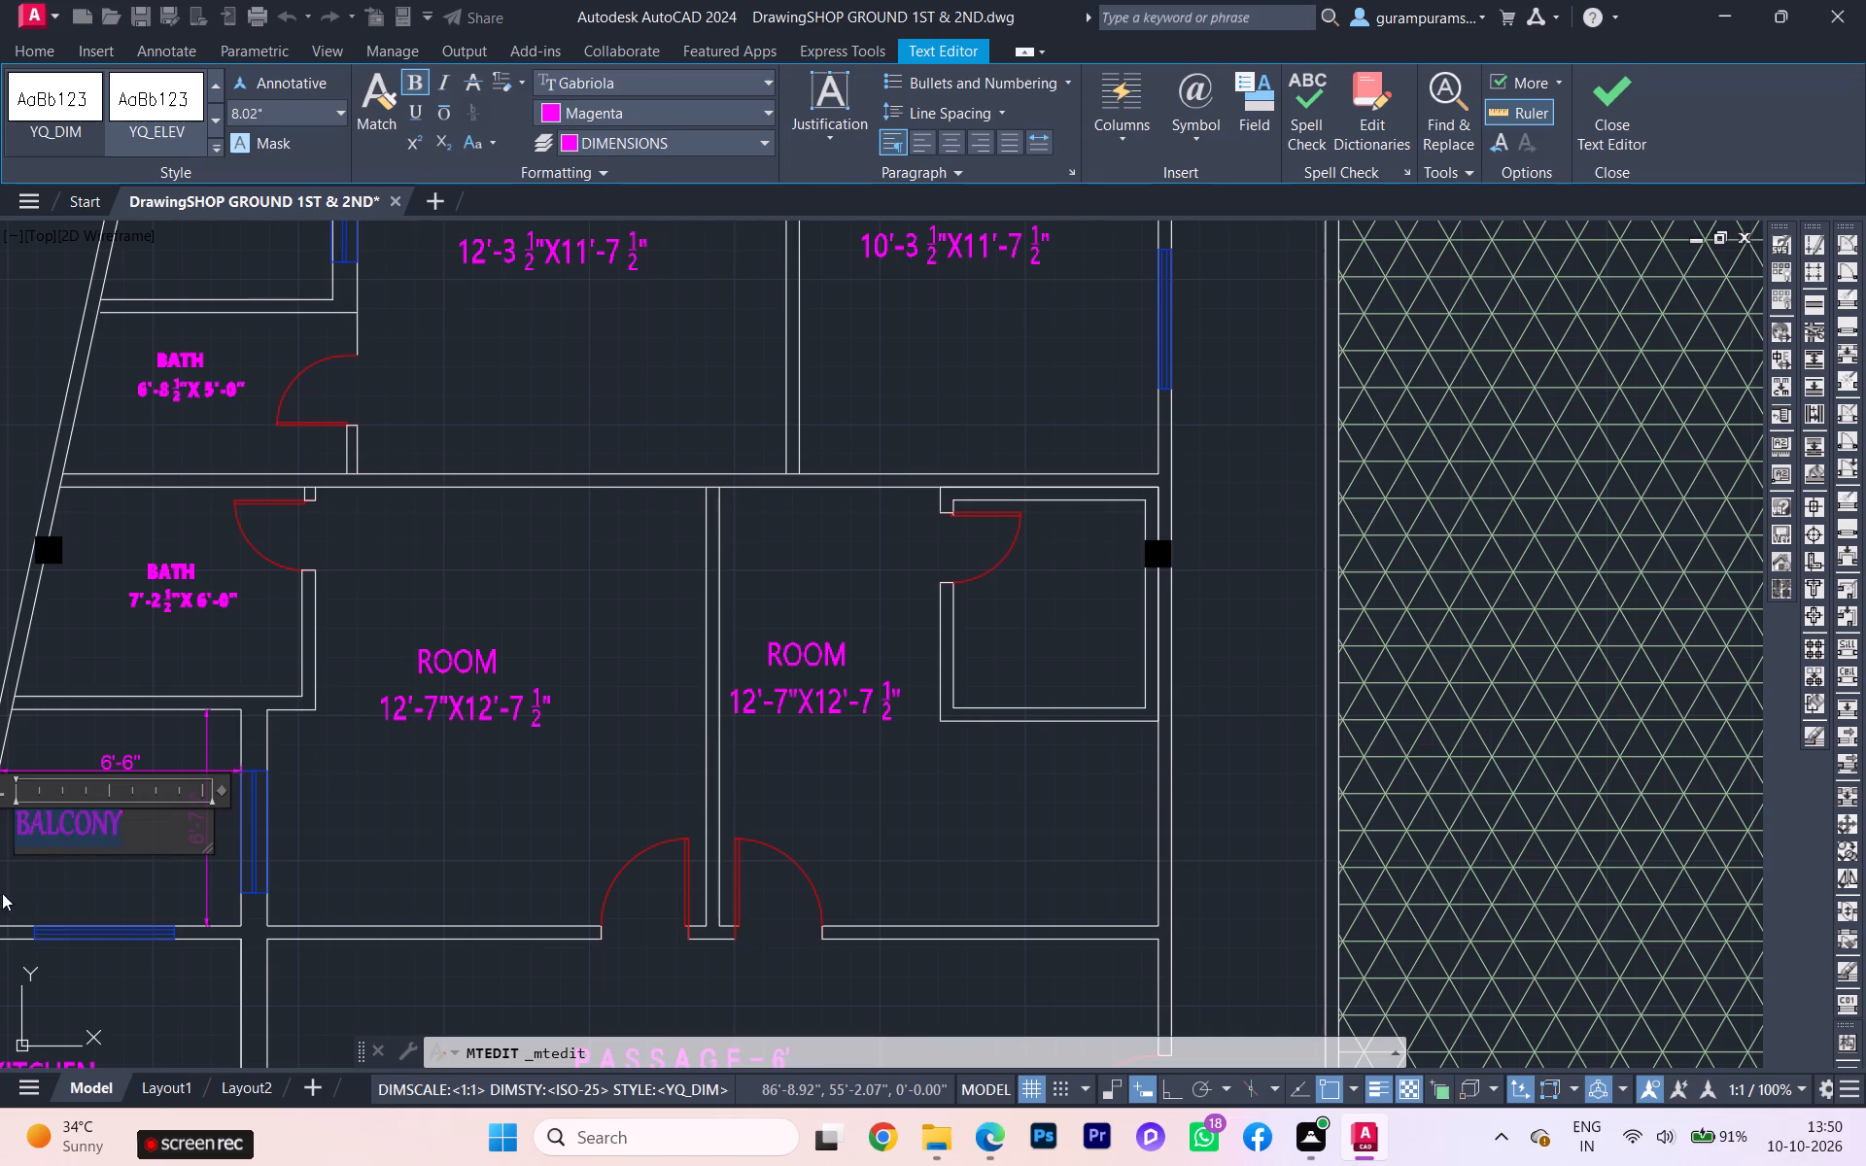
left_click(2, 893)
Reopen the BALCONY label, remove bold formatting from its whole text and finish the text edit.
scroll(88, 805, "up", 3)
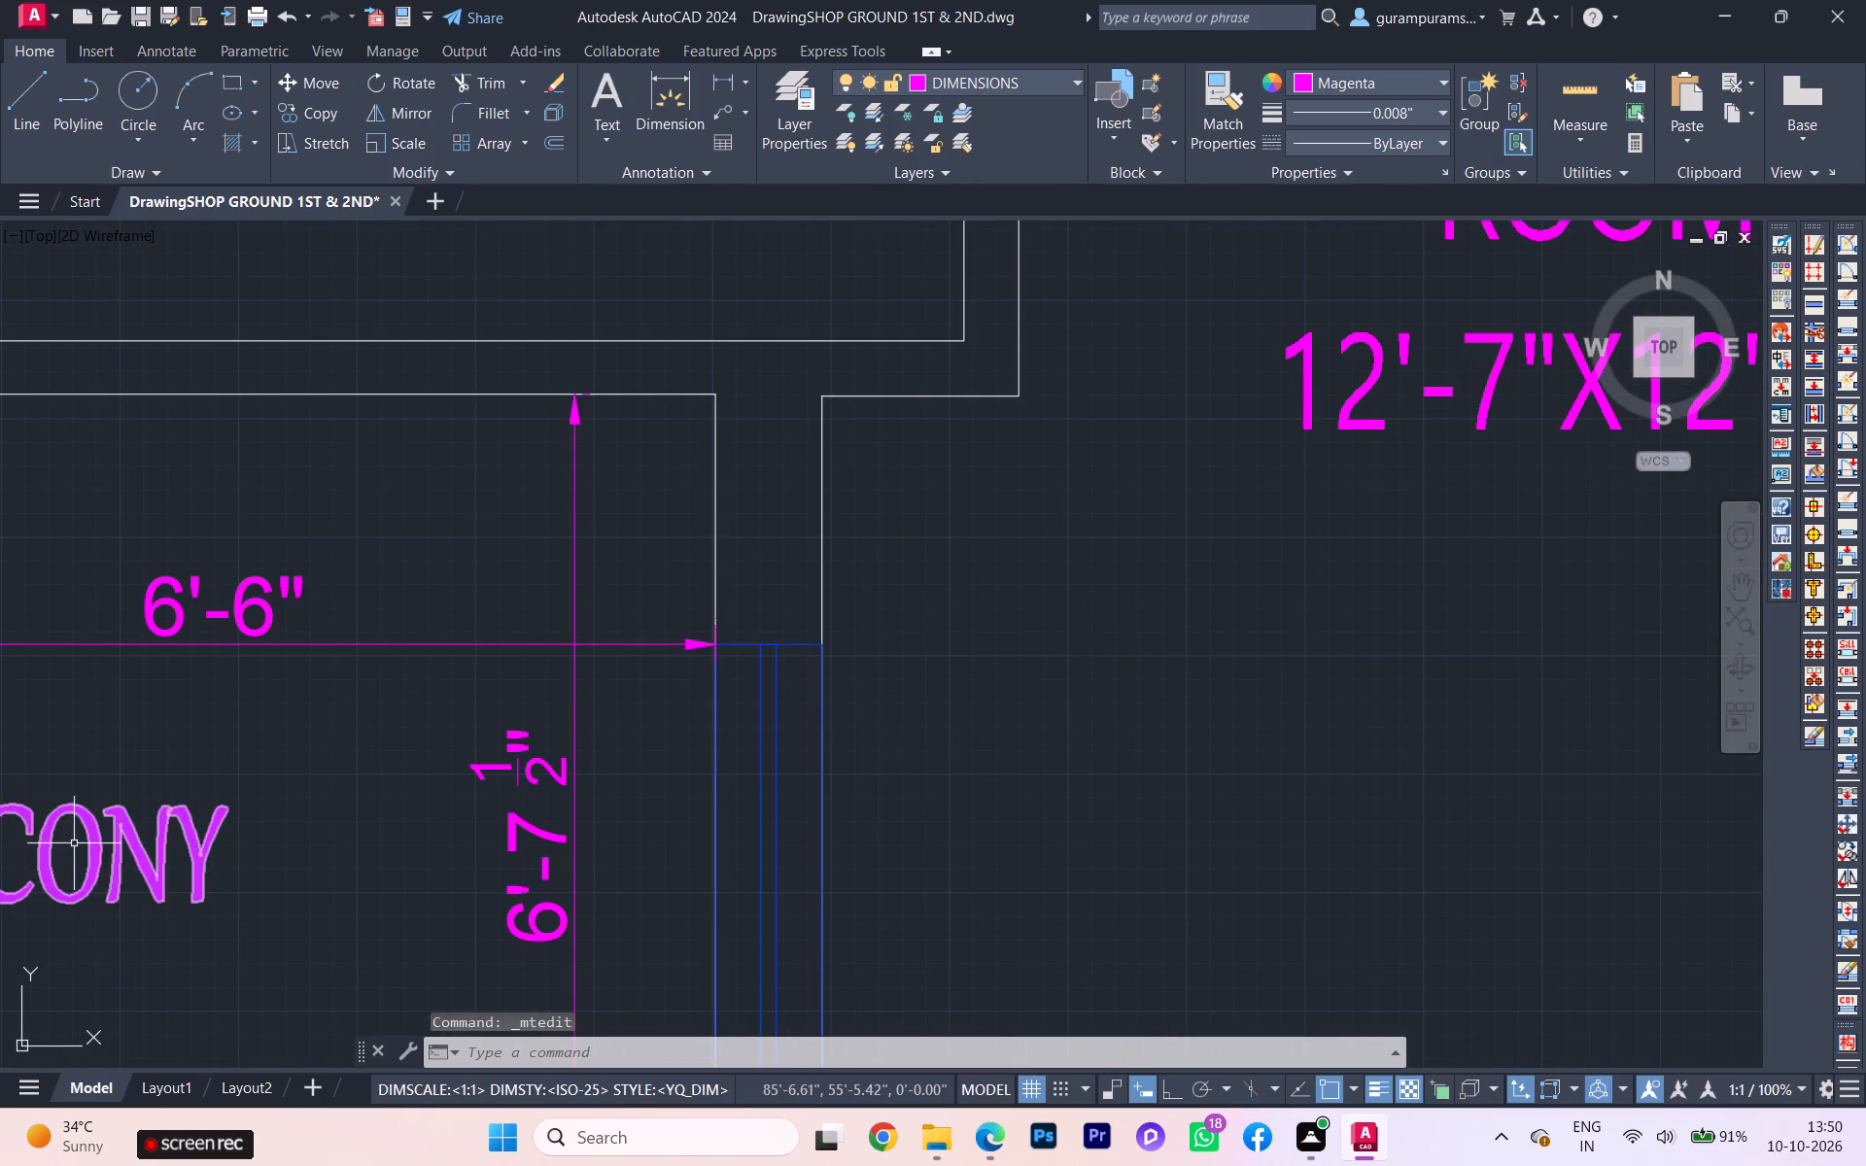
left_click(74, 843)
triple_click(106, 844)
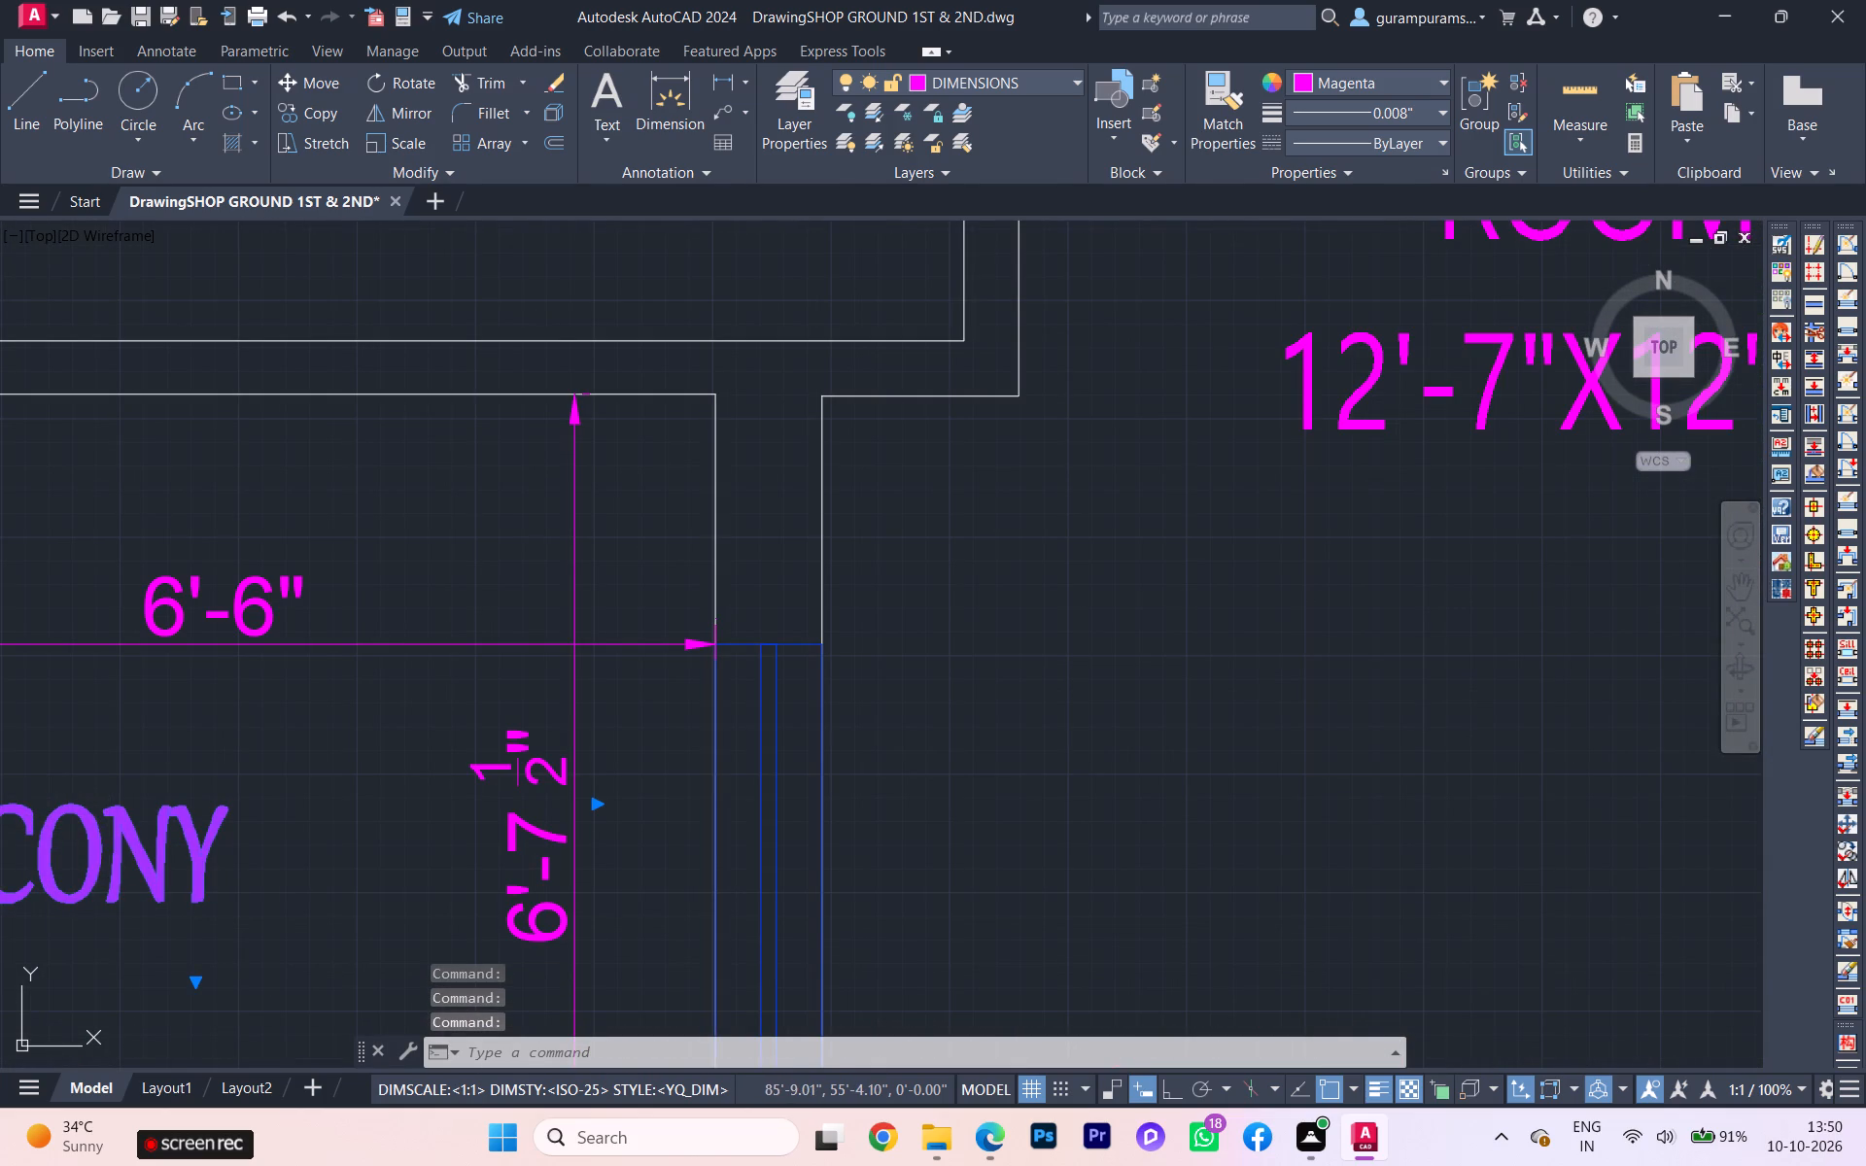
left_click(278, 863)
scroll(289, 860, "down", 3)
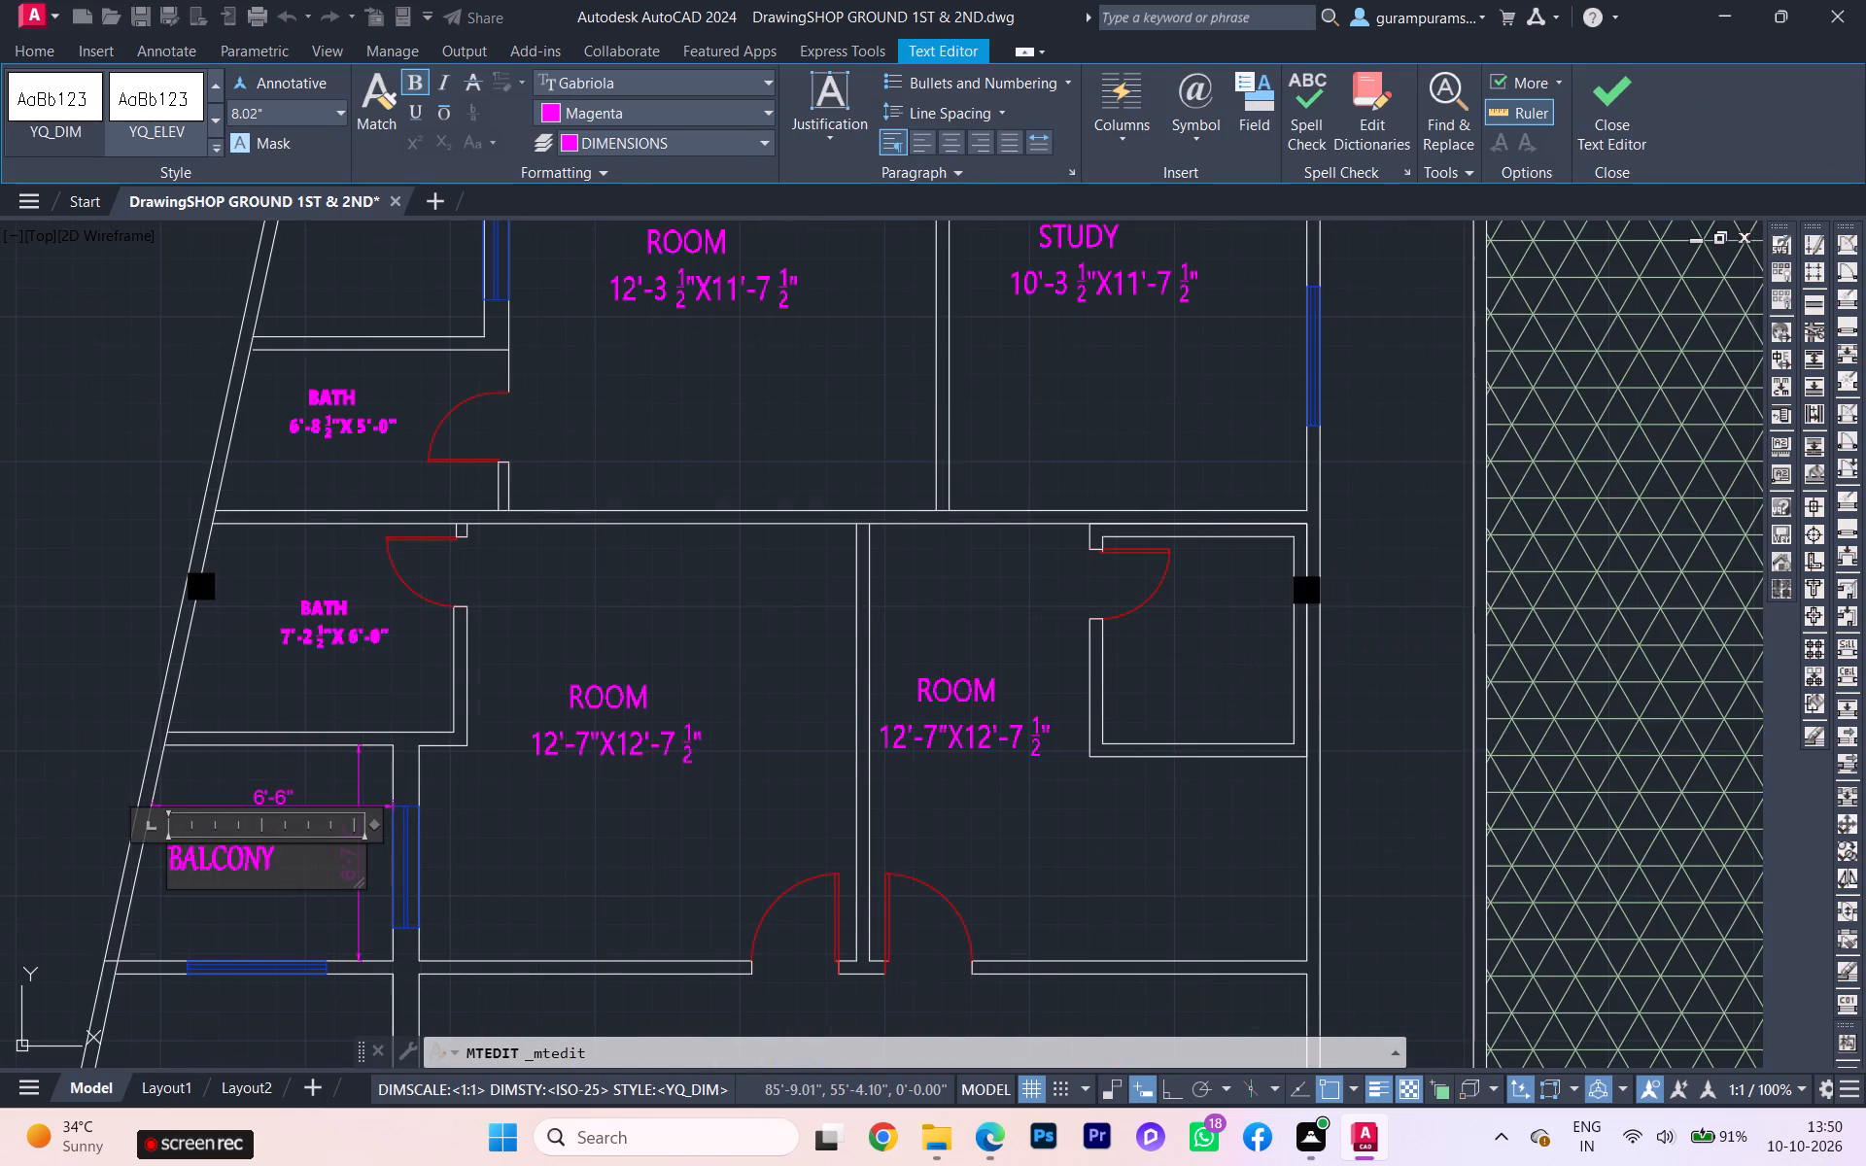
triple_click(279, 861)
left_click(420, 86)
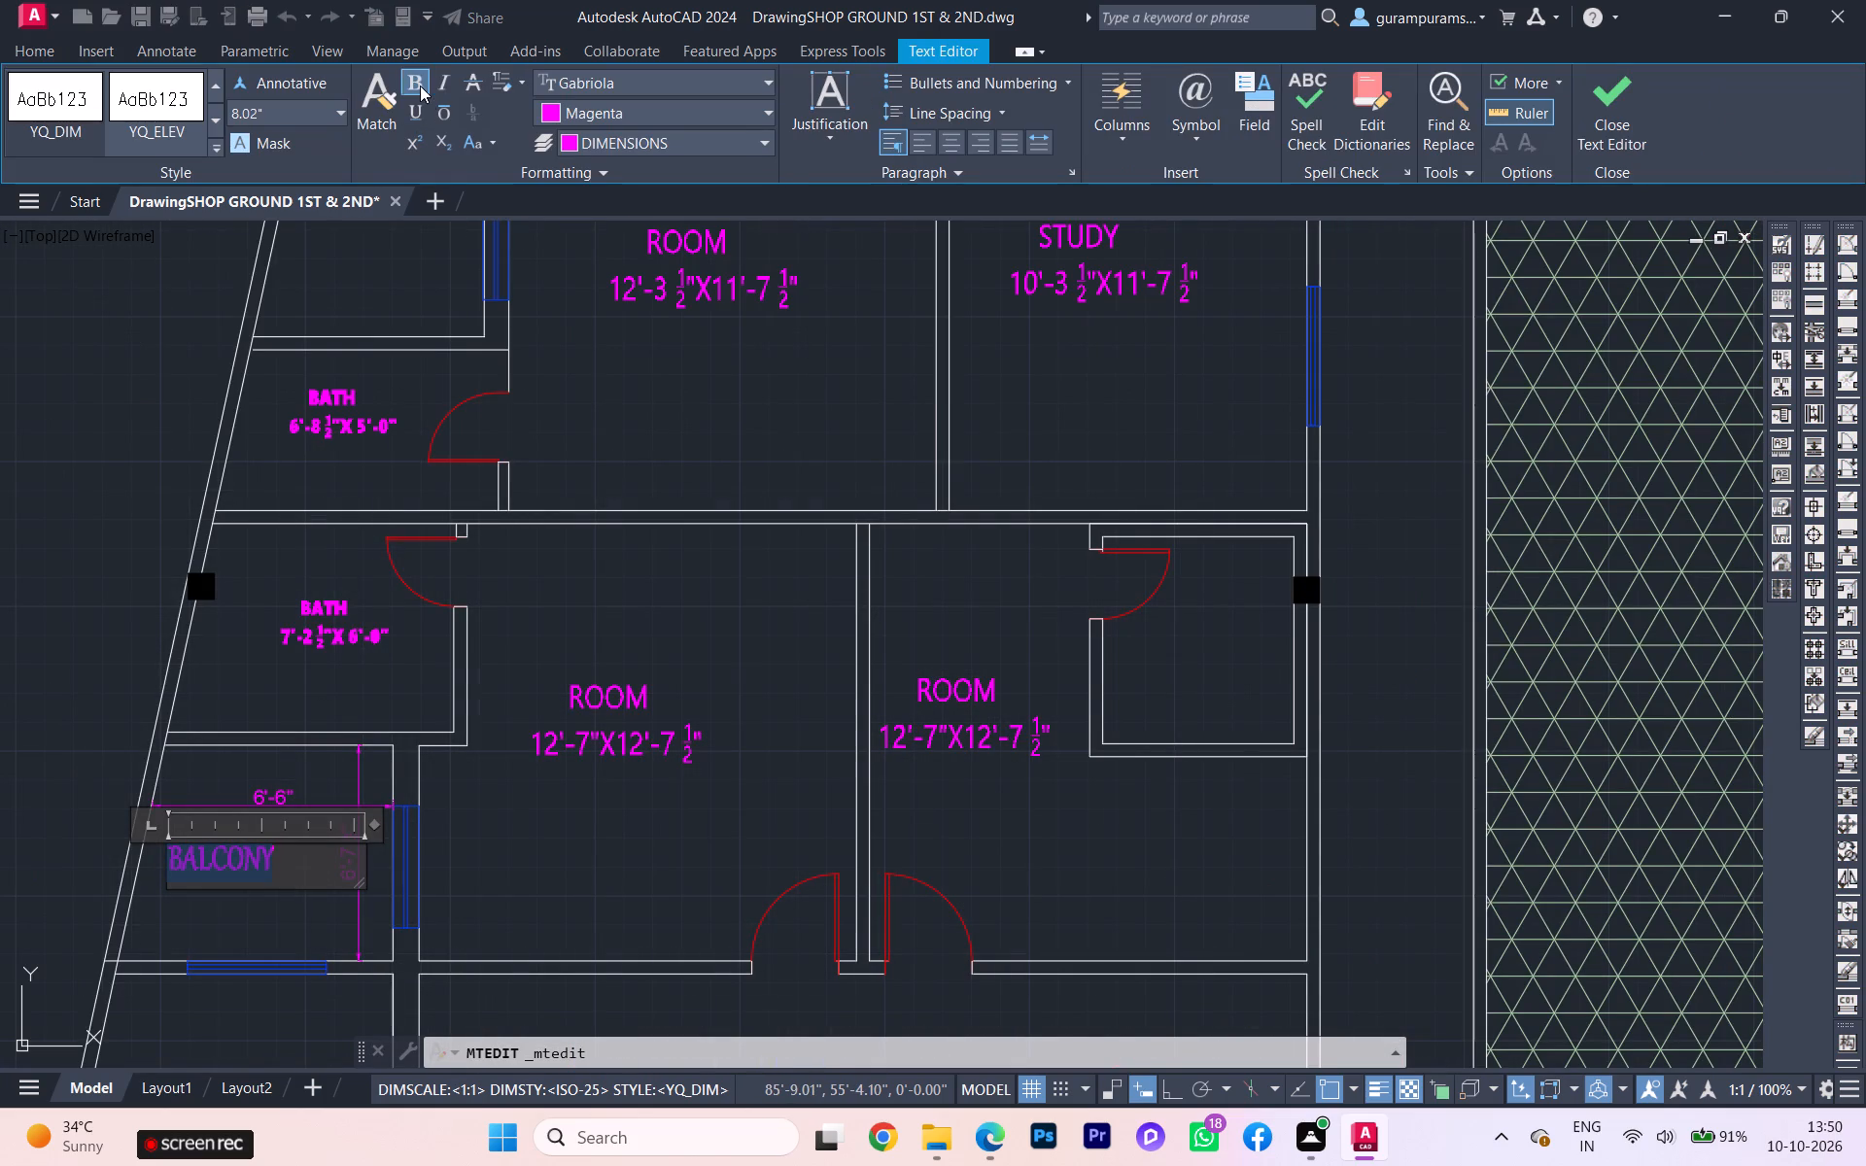
left_click(484, 848)
scroll(201, 895, "up", 2)
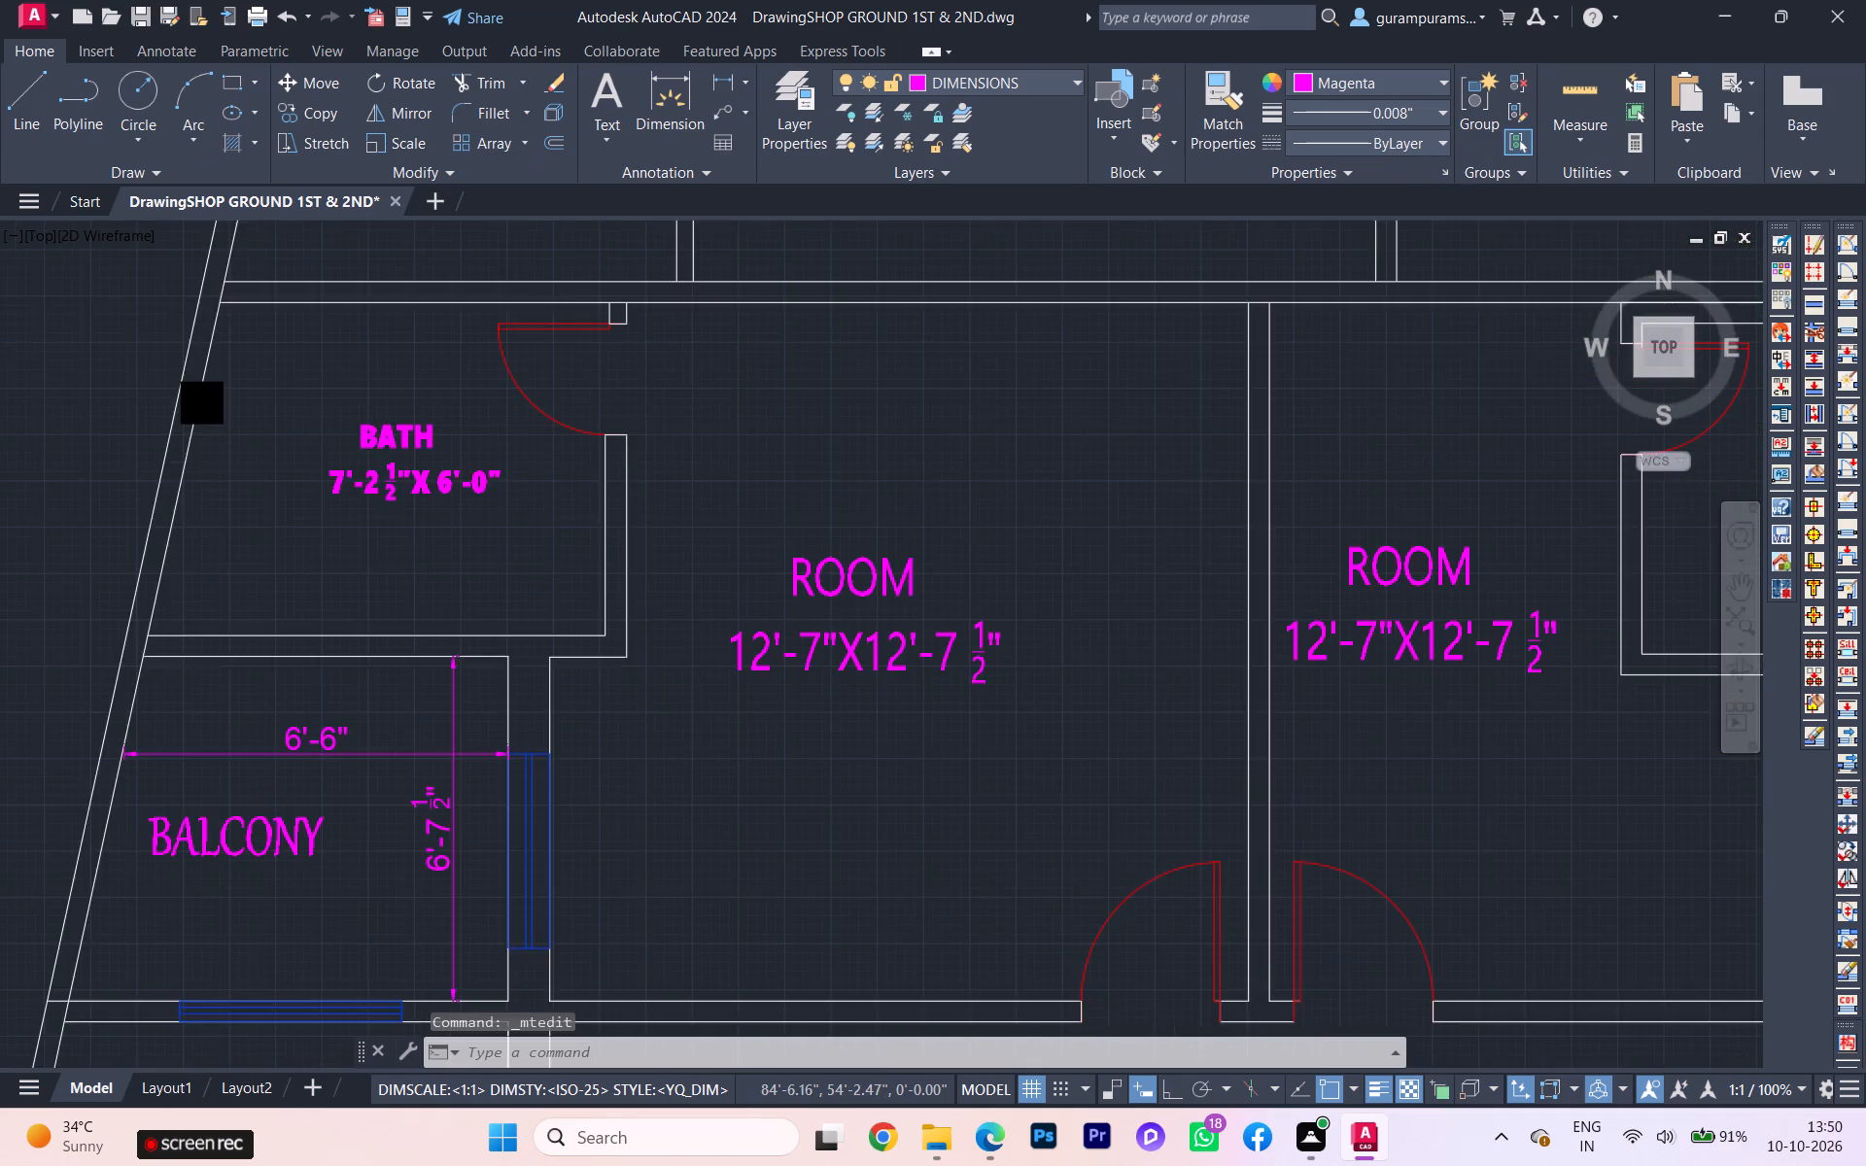
Compare the balcony and the kitchen below it with the same area of the reference plan image.
scroll(175, 900, "down", 4)
scroll(174, 901, "up", 2)
scroll(13, 843, "down", 1)
scroll(123, 897, "down", 1)
middle_click_drag(141, 907, 60, 811)
scroll(43, 822, "down", 1)
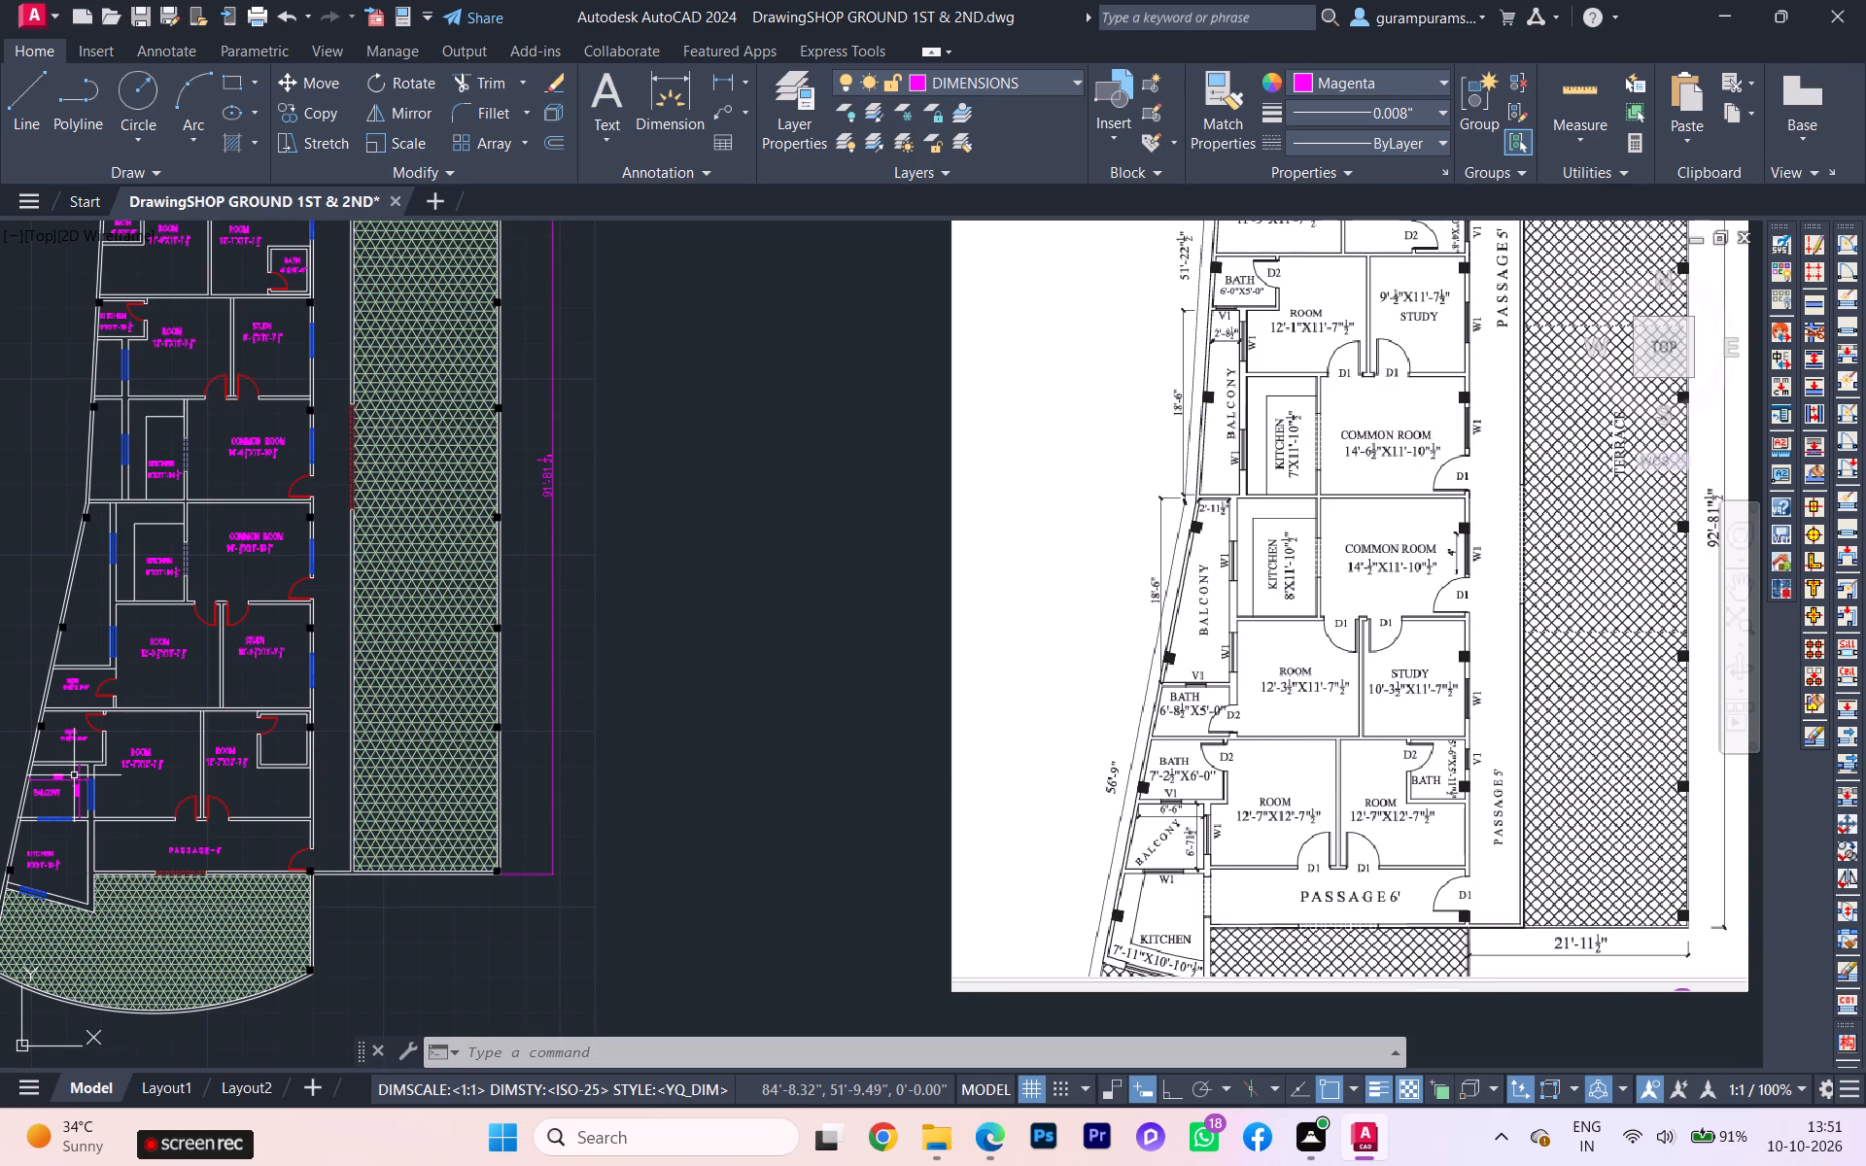
scroll(74, 775, "up", 1)
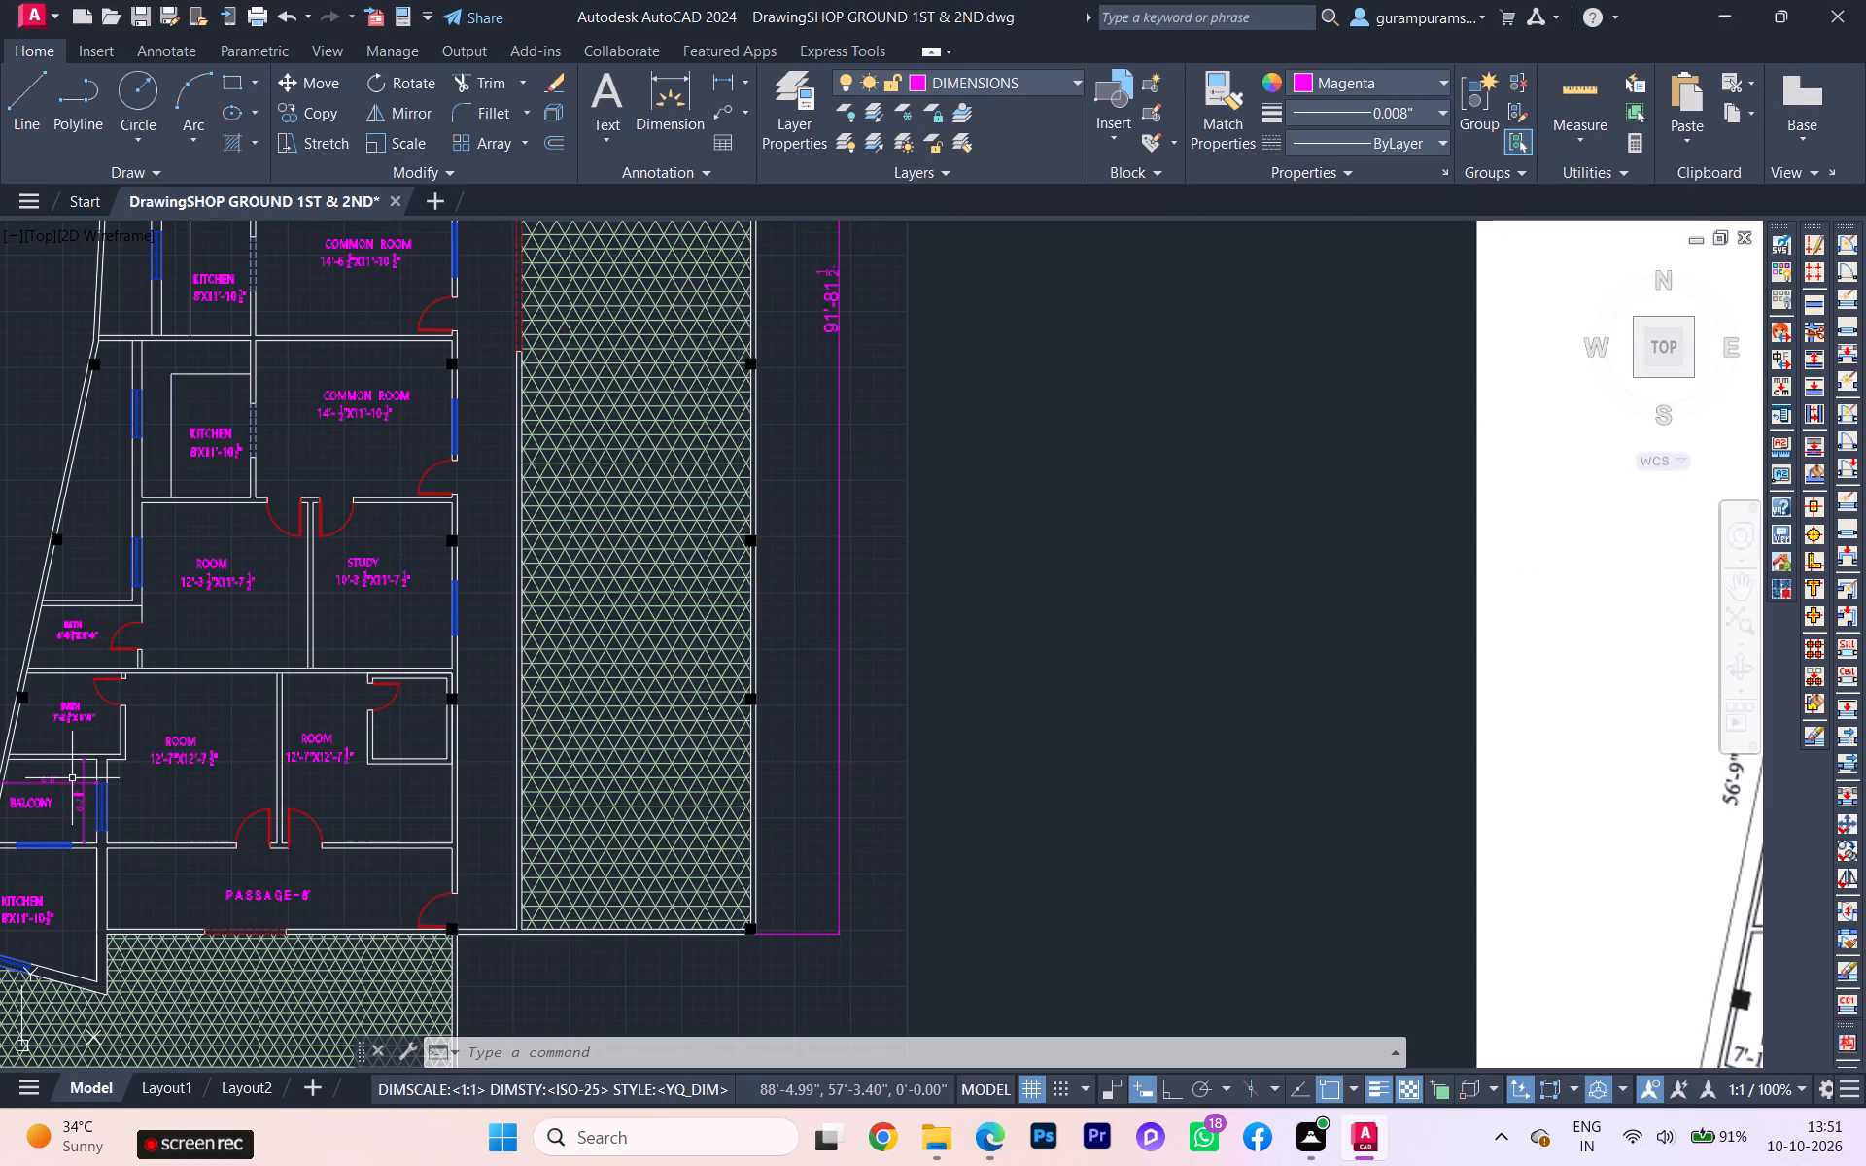
scroll(72, 779, "down", 1)
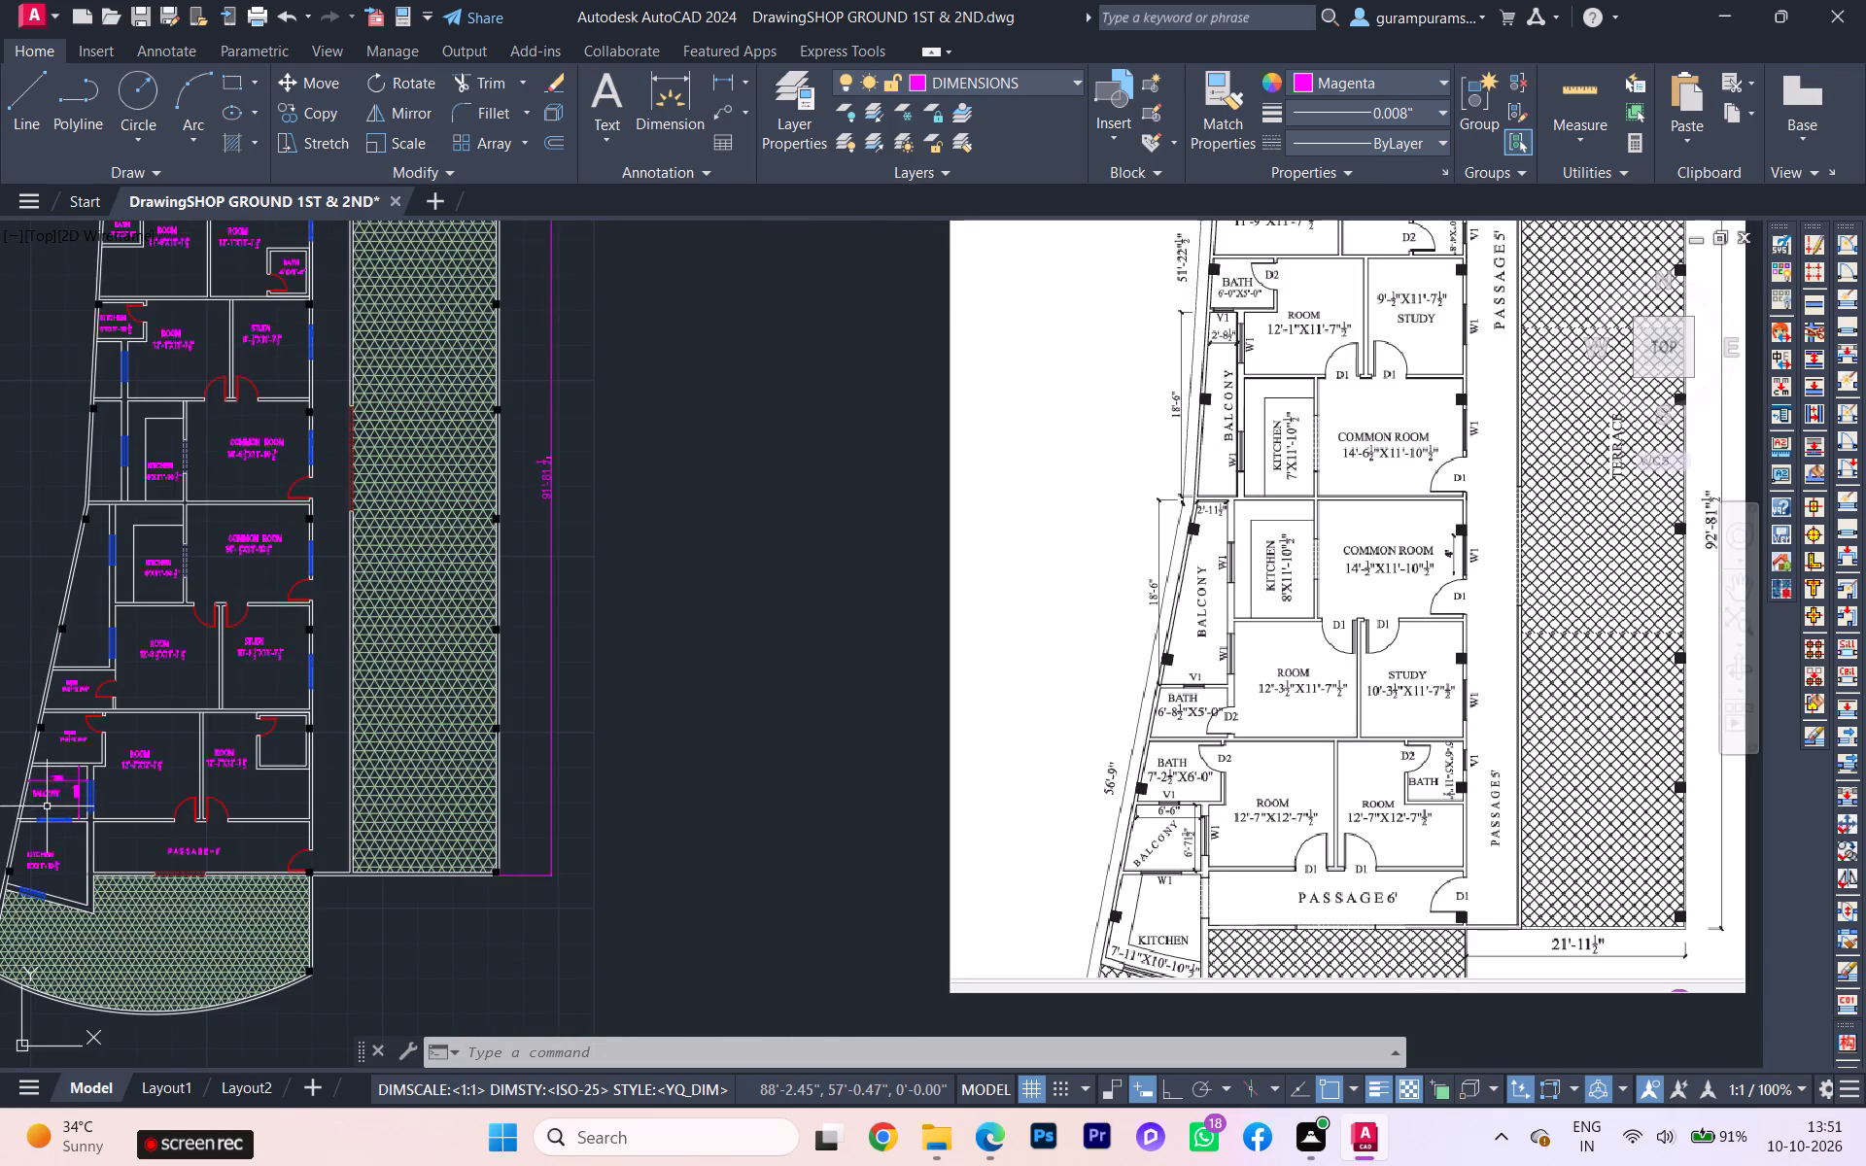
scroll(41, 774, "up", 2)
scroll(41, 776, "down", 1)
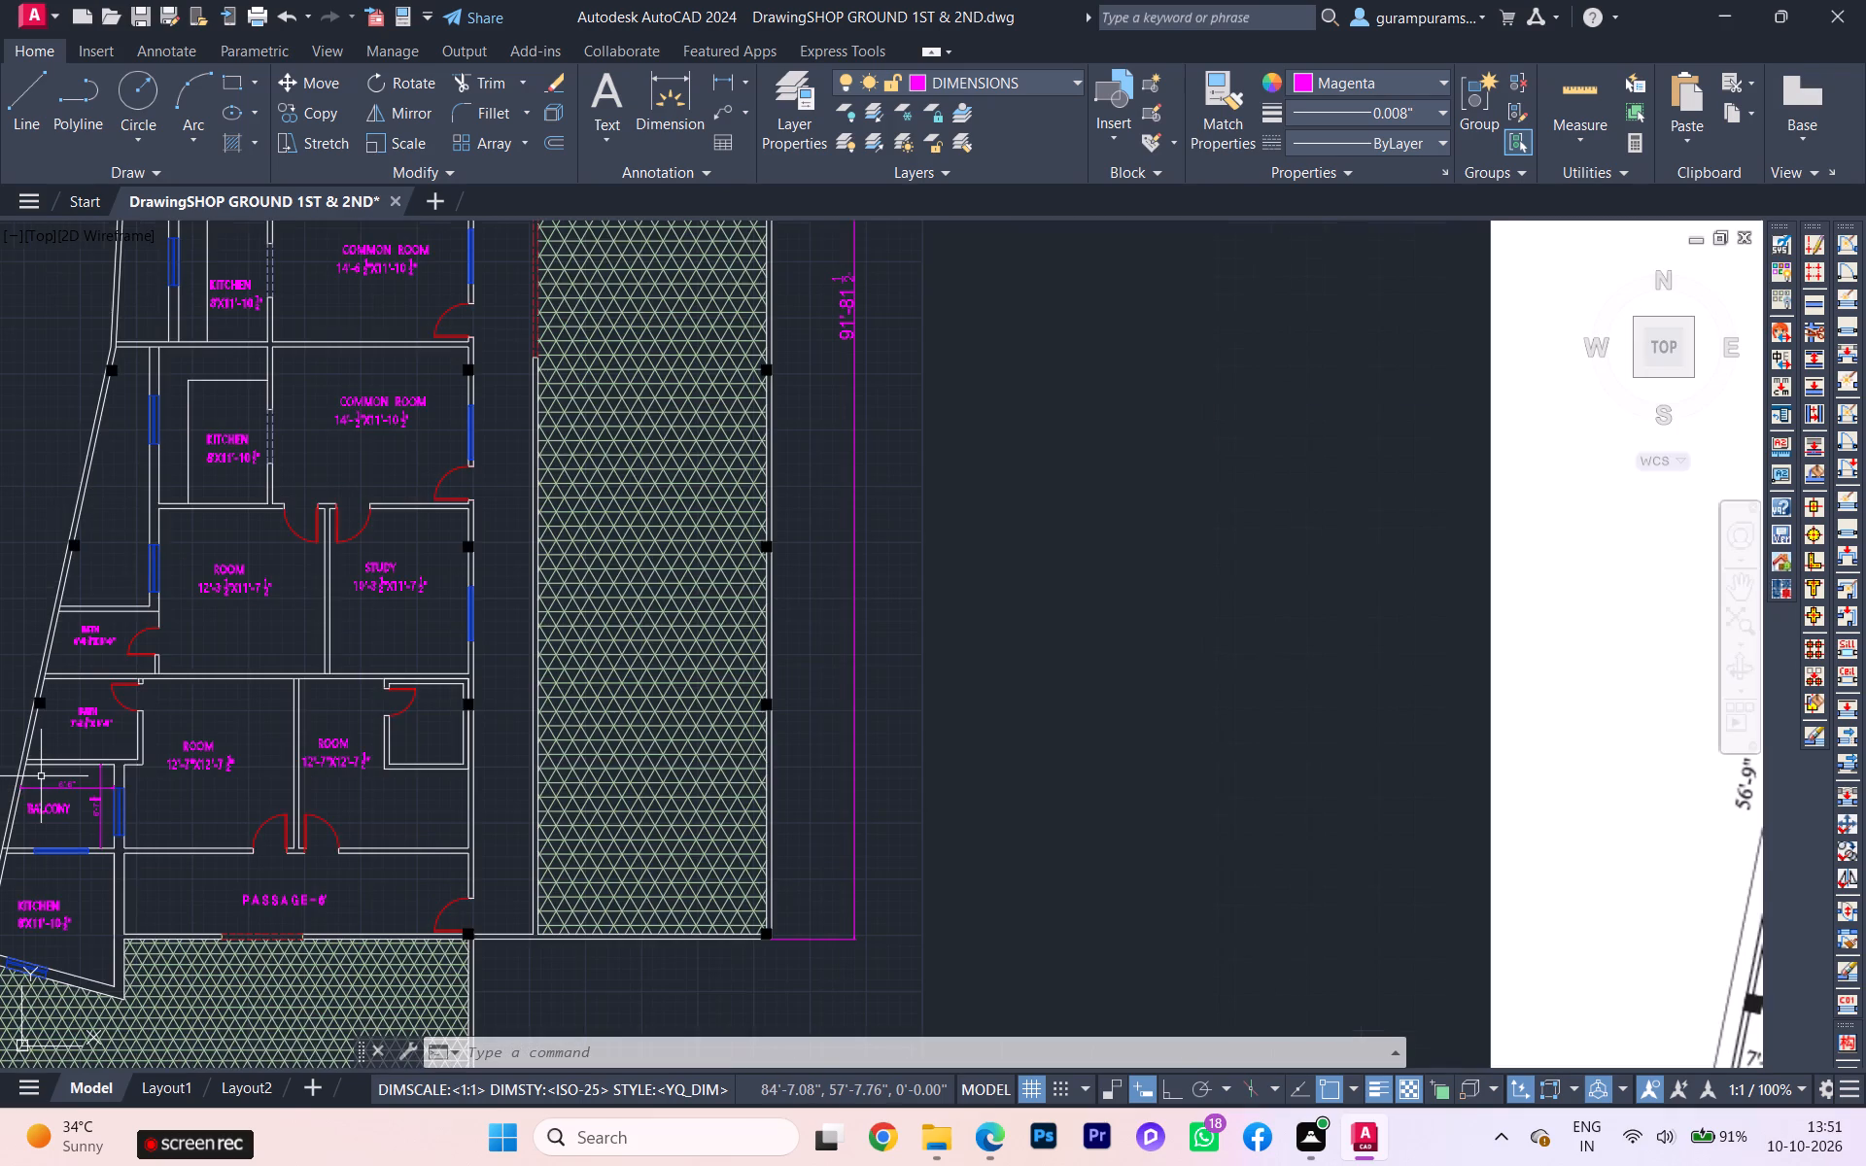
scroll(39, 782, "down", 1)
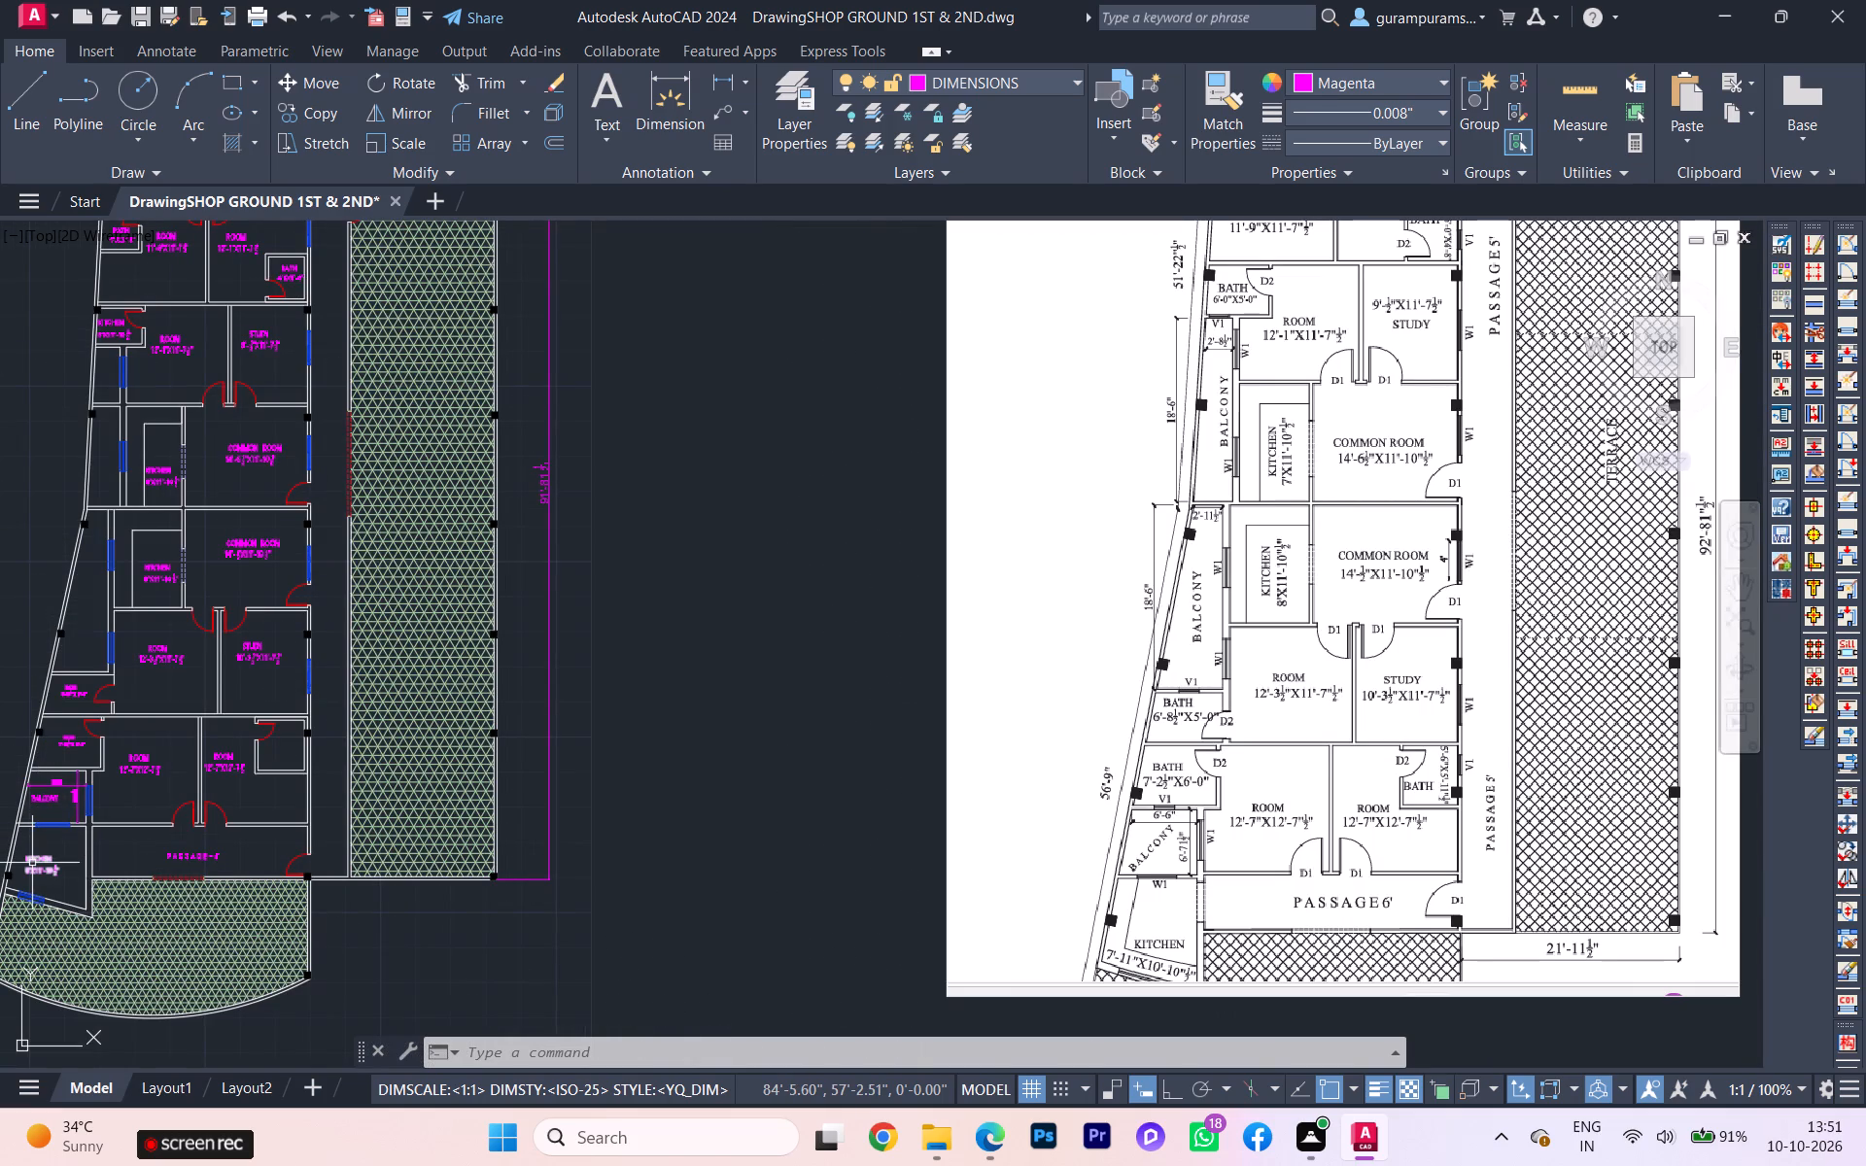
scroll(11, 862, "up", 3)
scroll(69, 874, "down", 1)
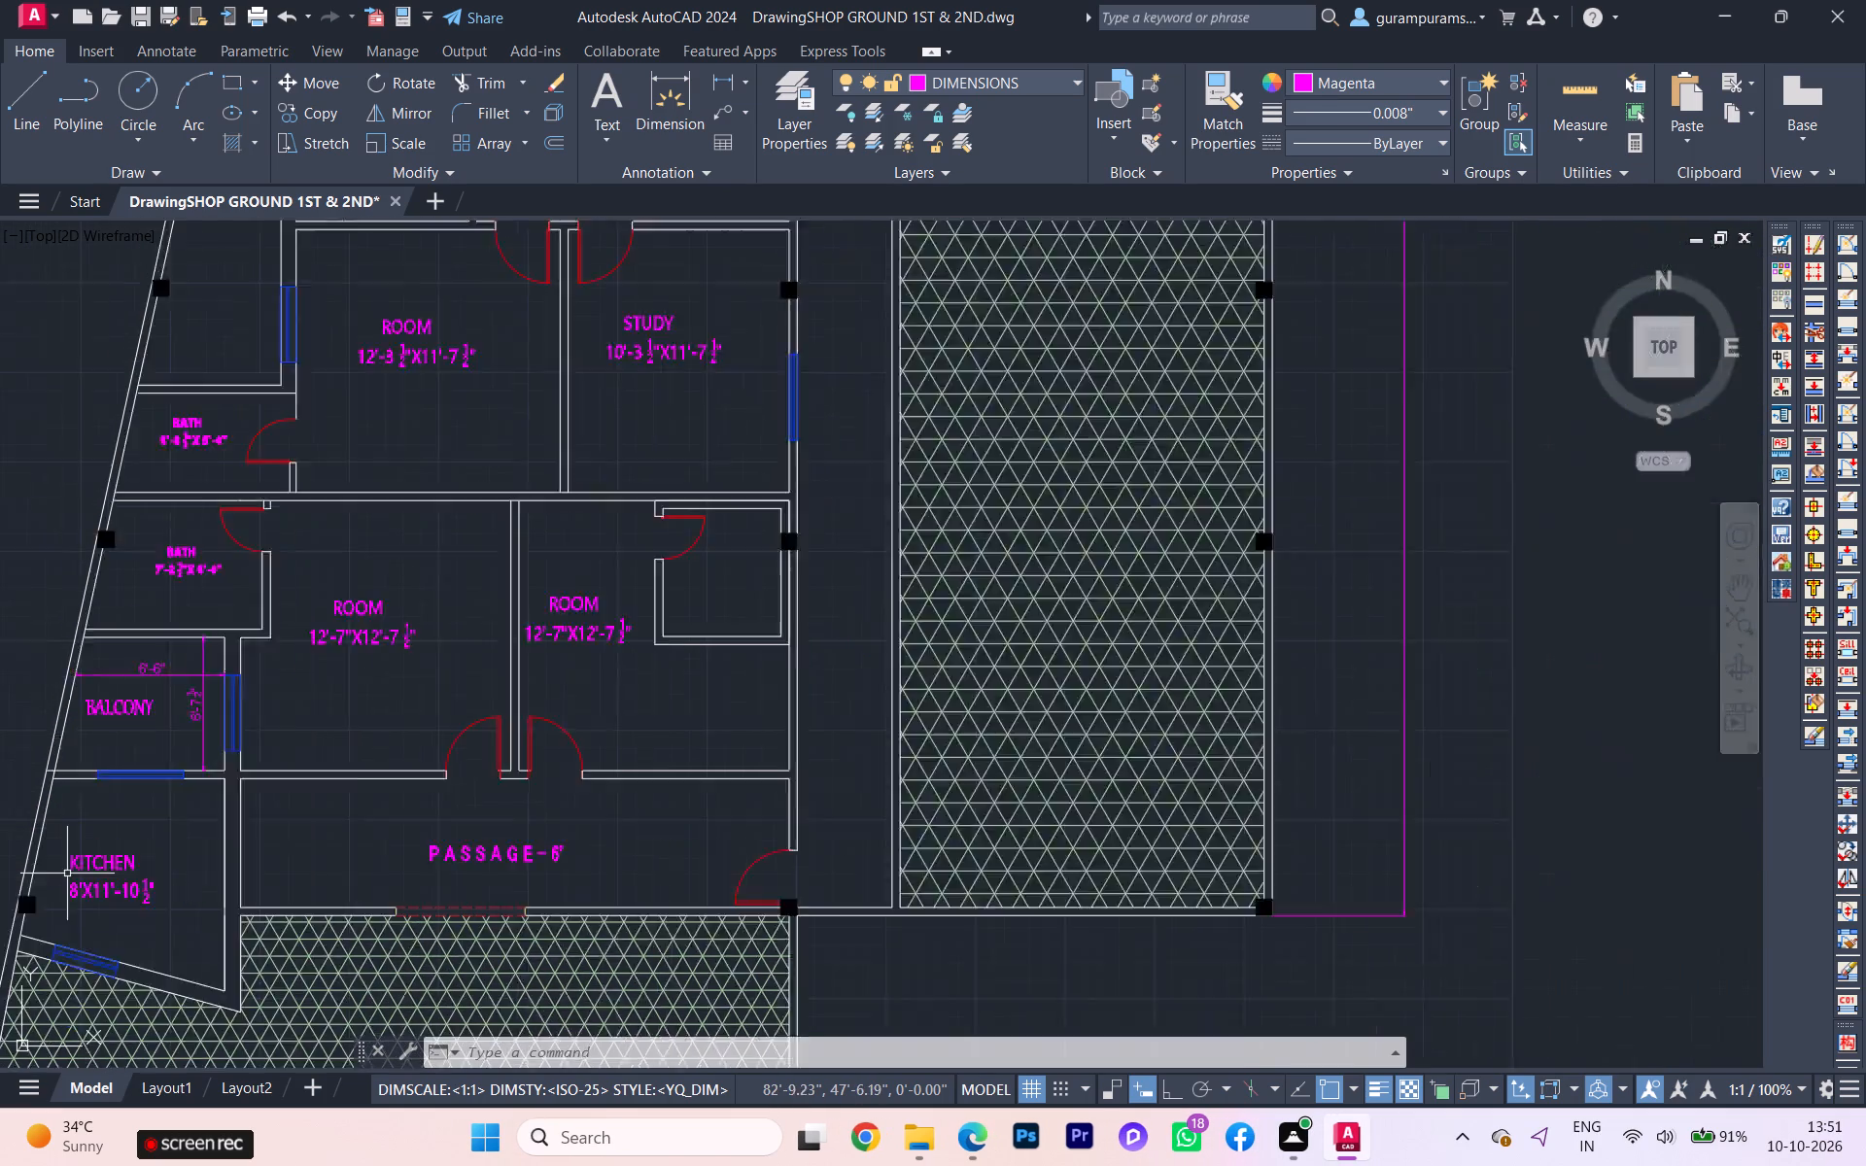
scroll(66, 874, "down", 2)
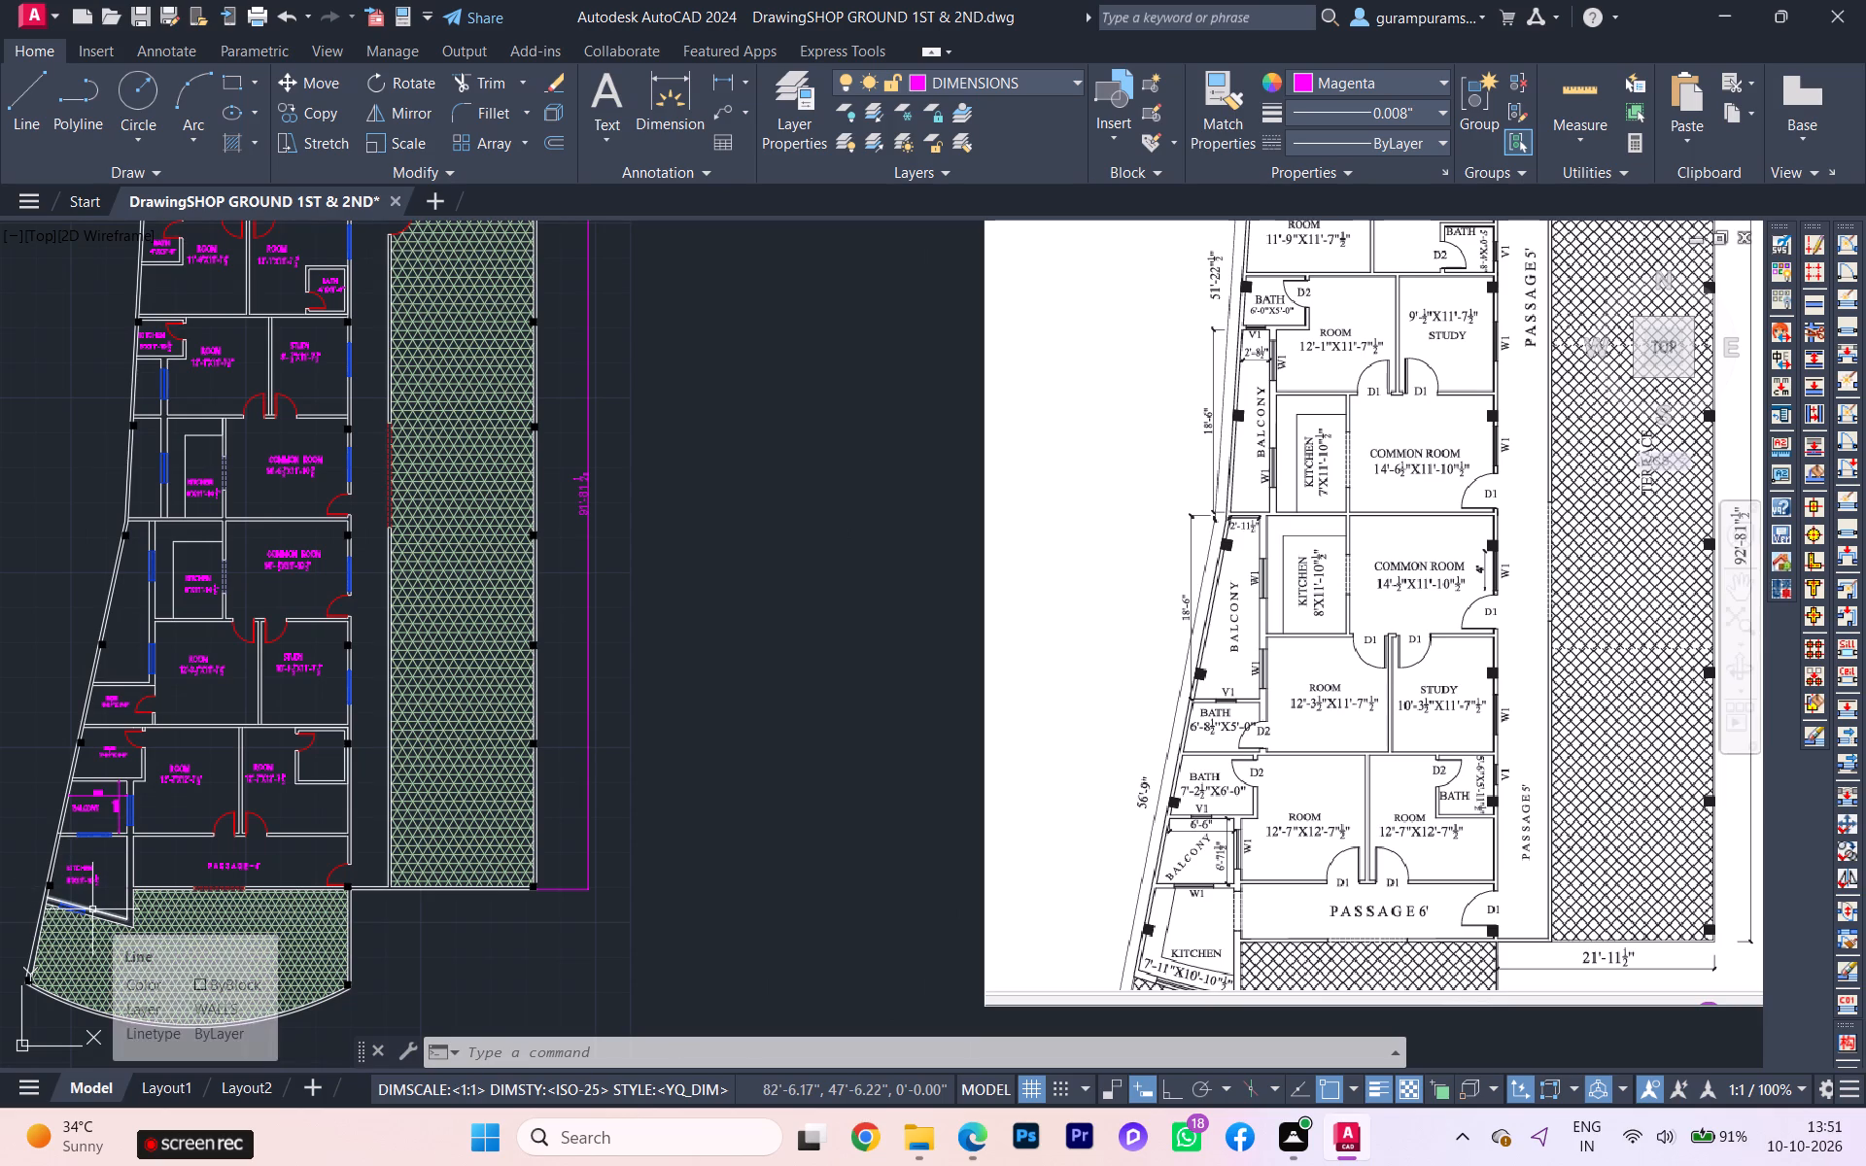
scroll(85, 888, "up", 2)
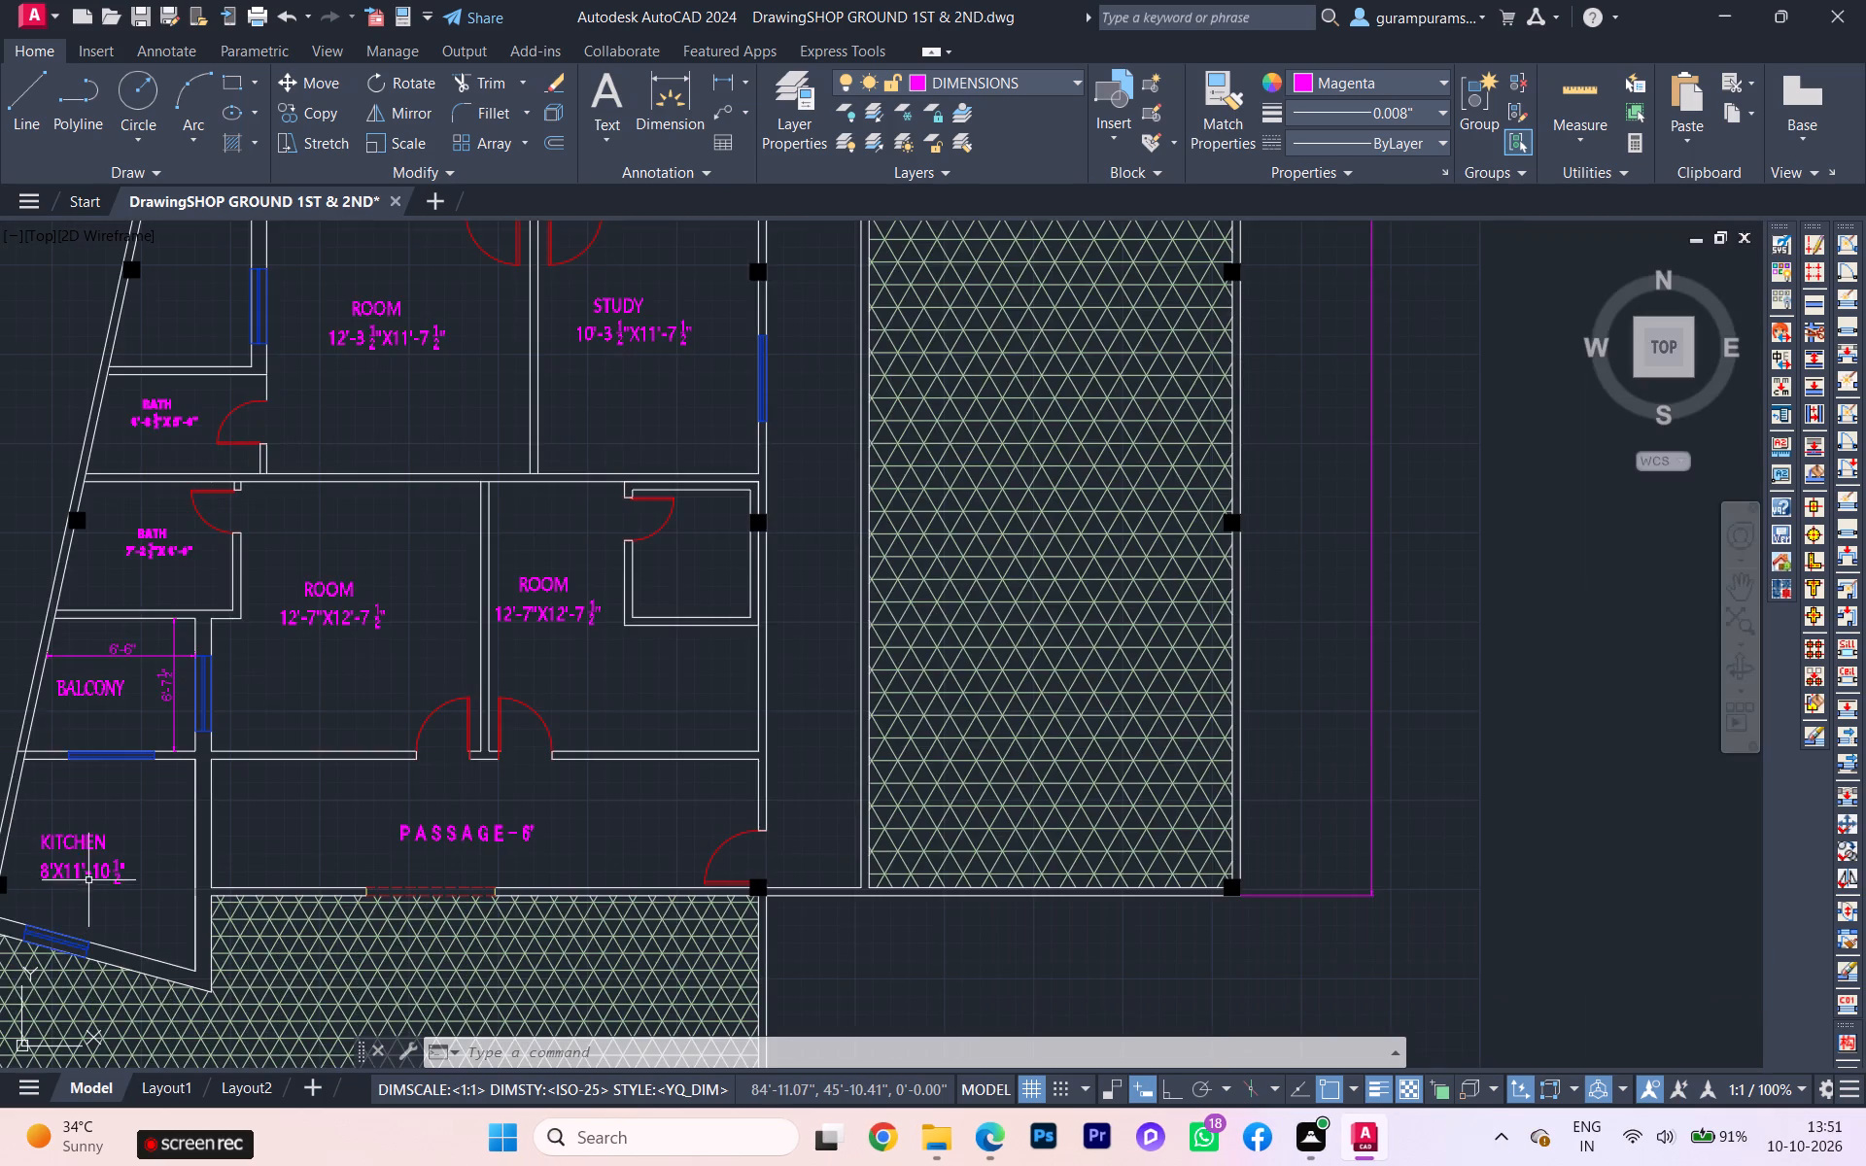
scroll(121, 876, "down", 1)
middle_click_drag(122, 876, 178, 871)
scroll(151, 875, "up", 1)
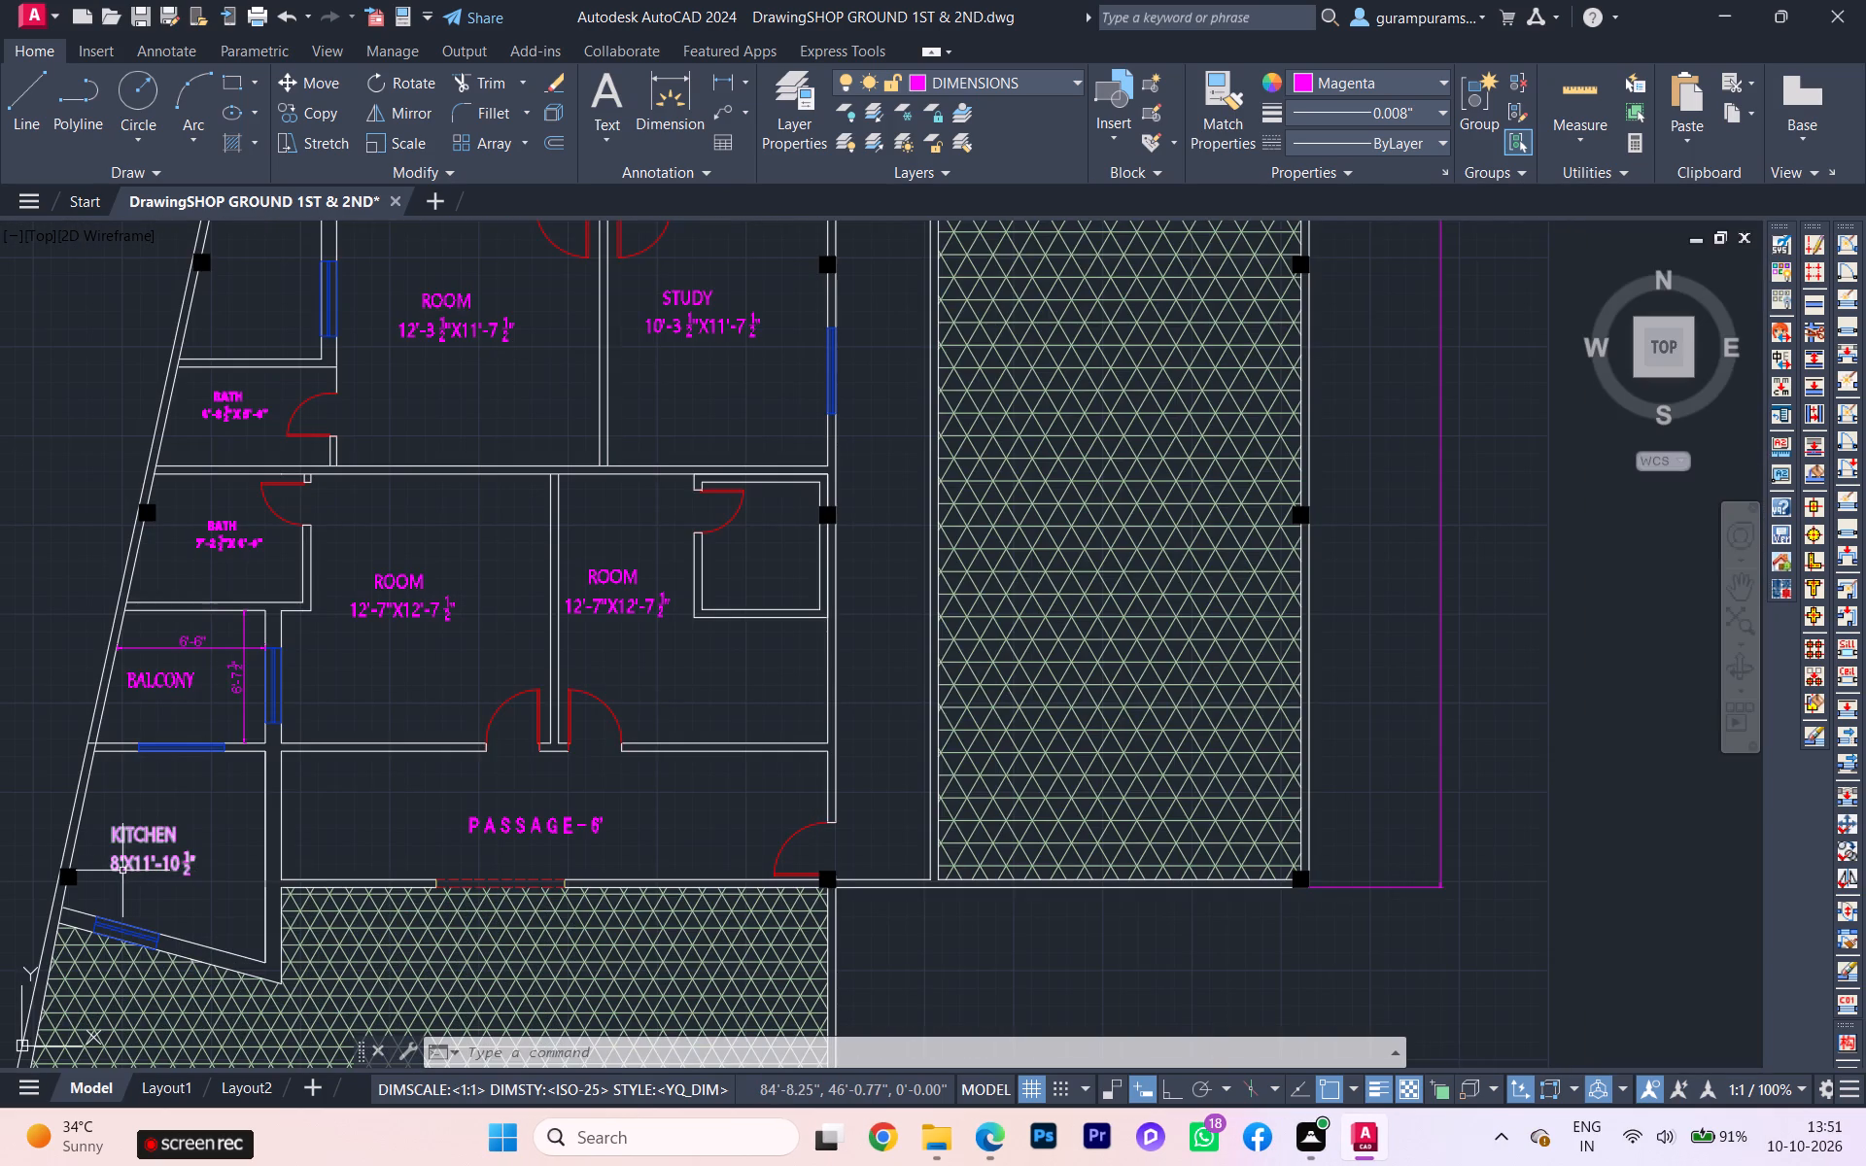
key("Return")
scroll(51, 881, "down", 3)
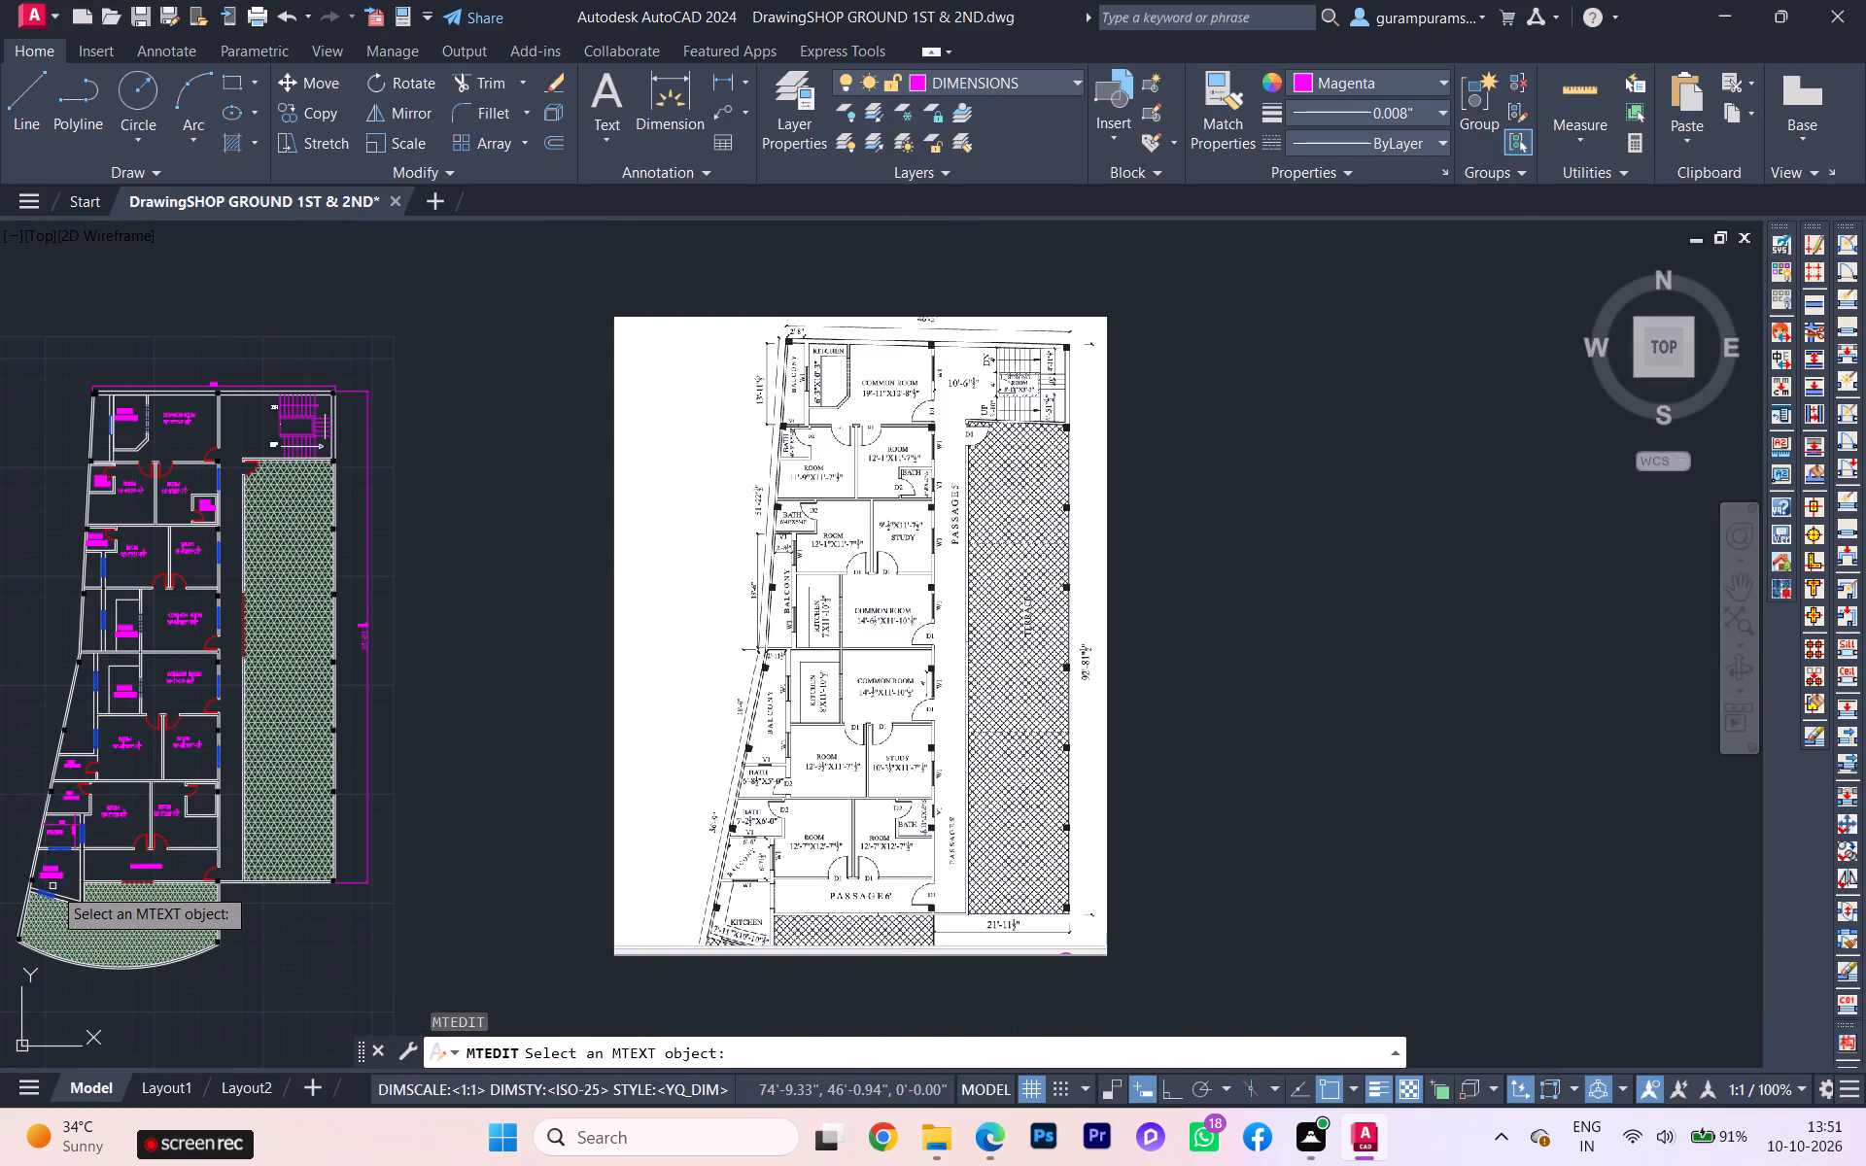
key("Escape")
Draw the kitchen counter line below the balcony: about 6'-9" alongside the slanted outer wall, then alongside the sloping bottom wall to the passage-side wall.
key("l")
key("Return")
scroll(56, 878, "up", 2)
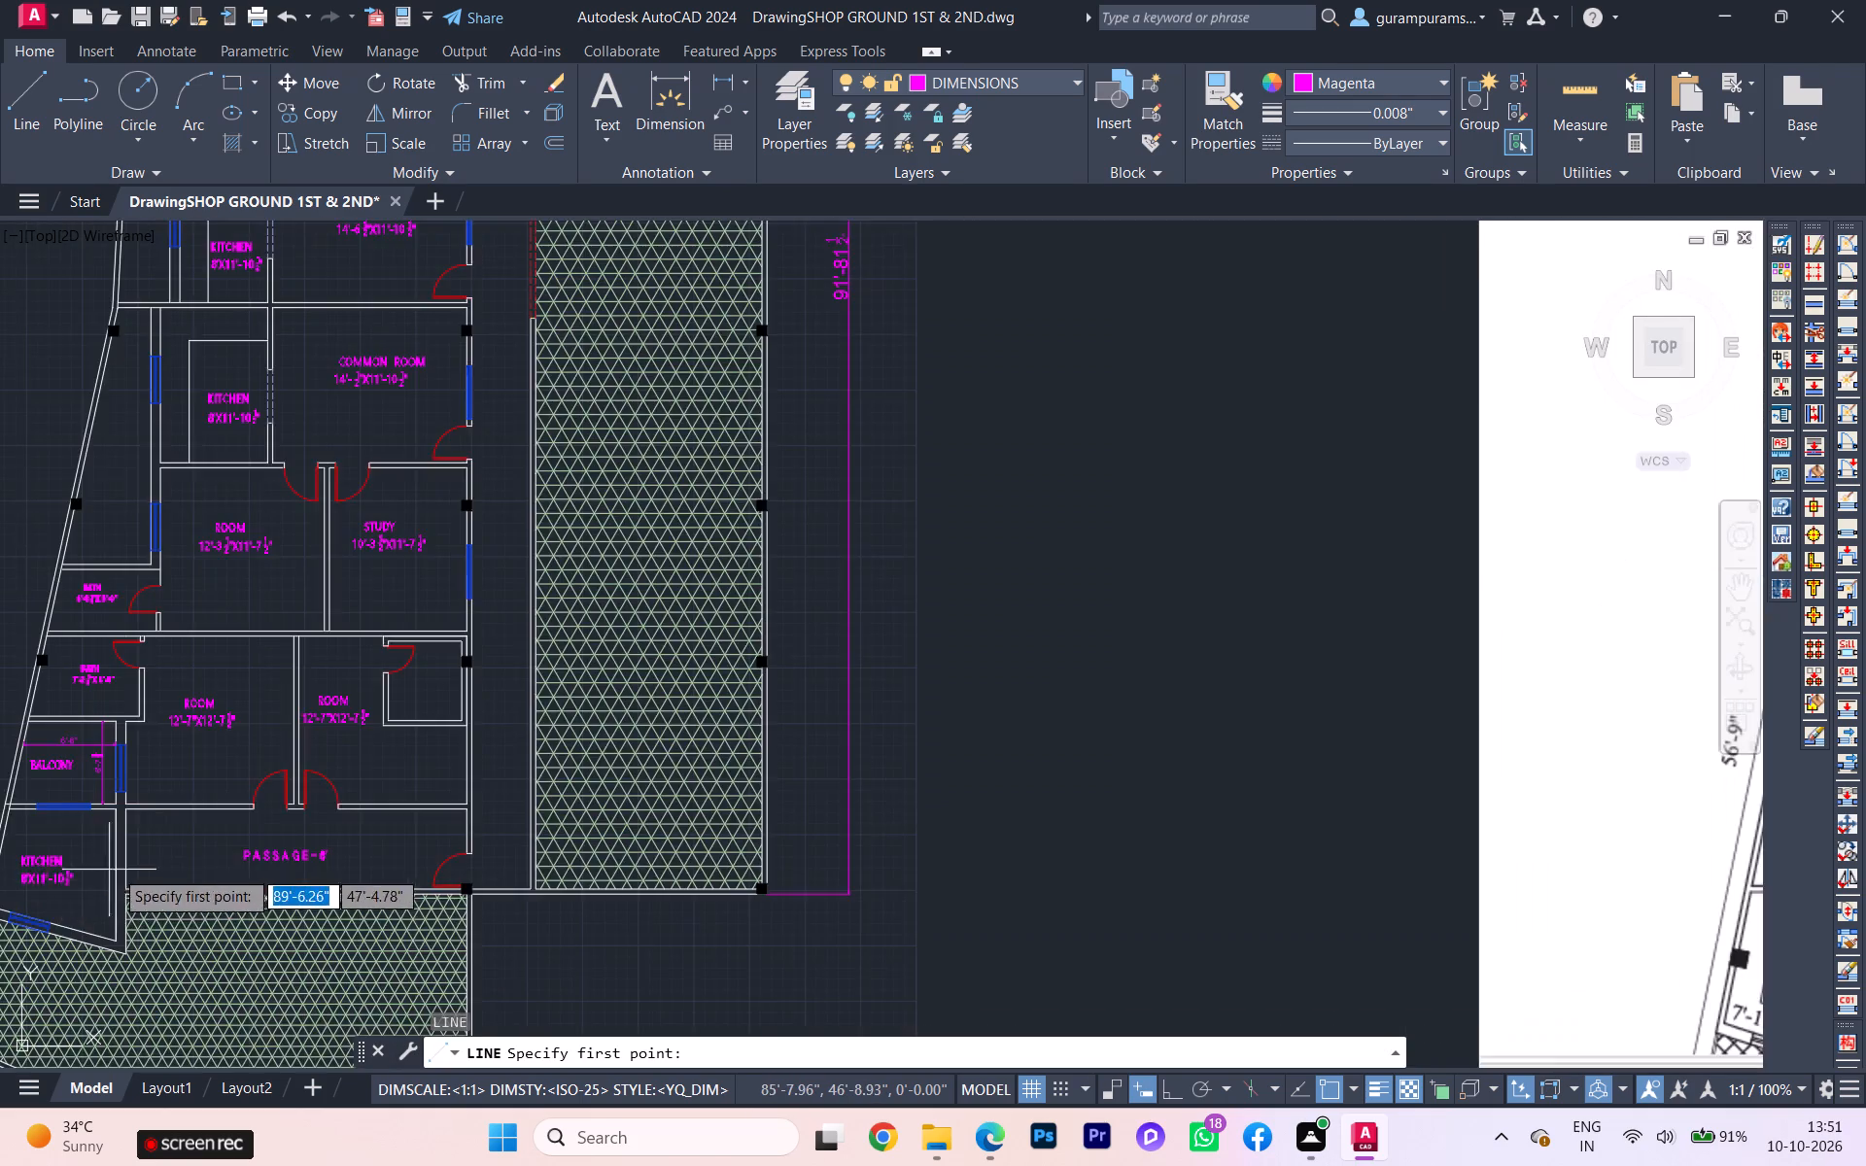
scroll(119, 868, "down", 1)
middle_click_drag(119, 868, 259, 855)
scroll(145, 863, "up", 4)
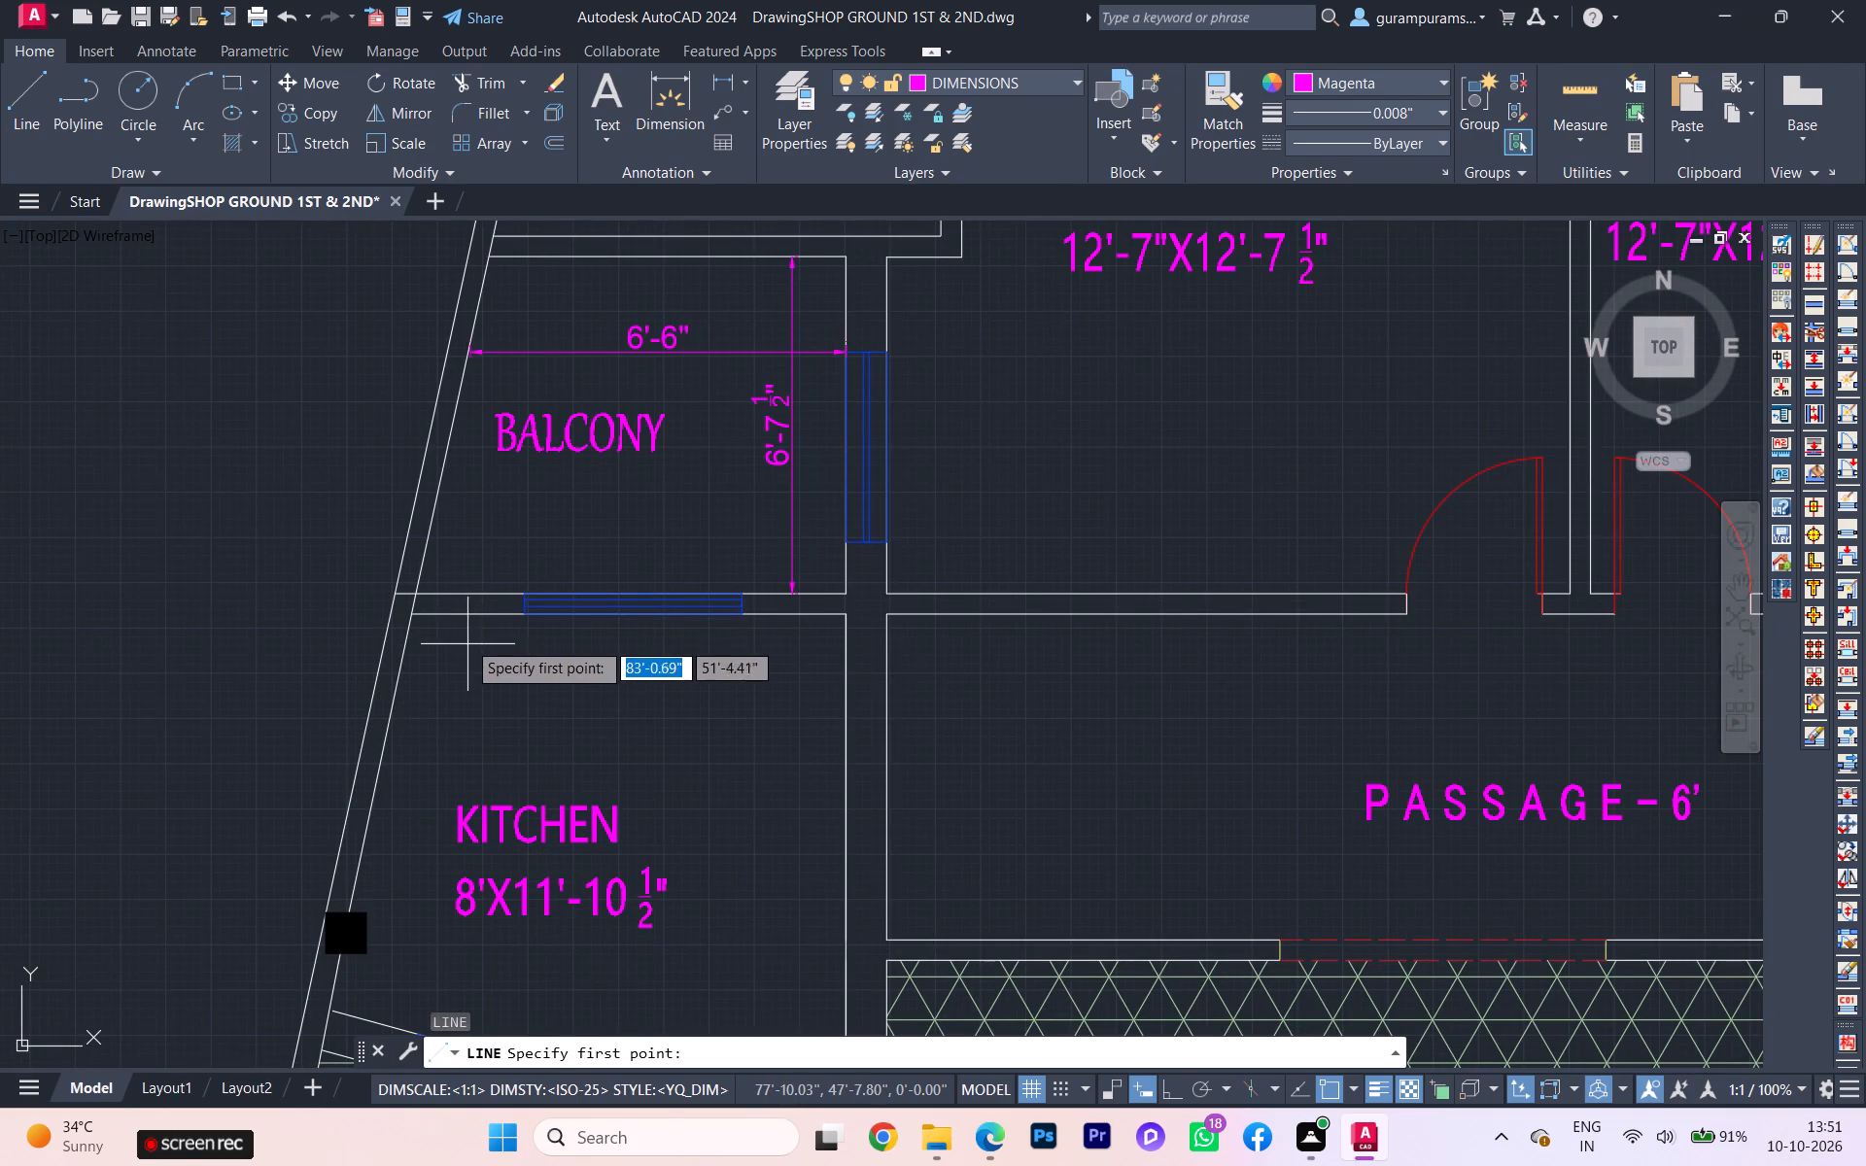
left_click(491, 621)
scroll(435, 819, "down", 1)
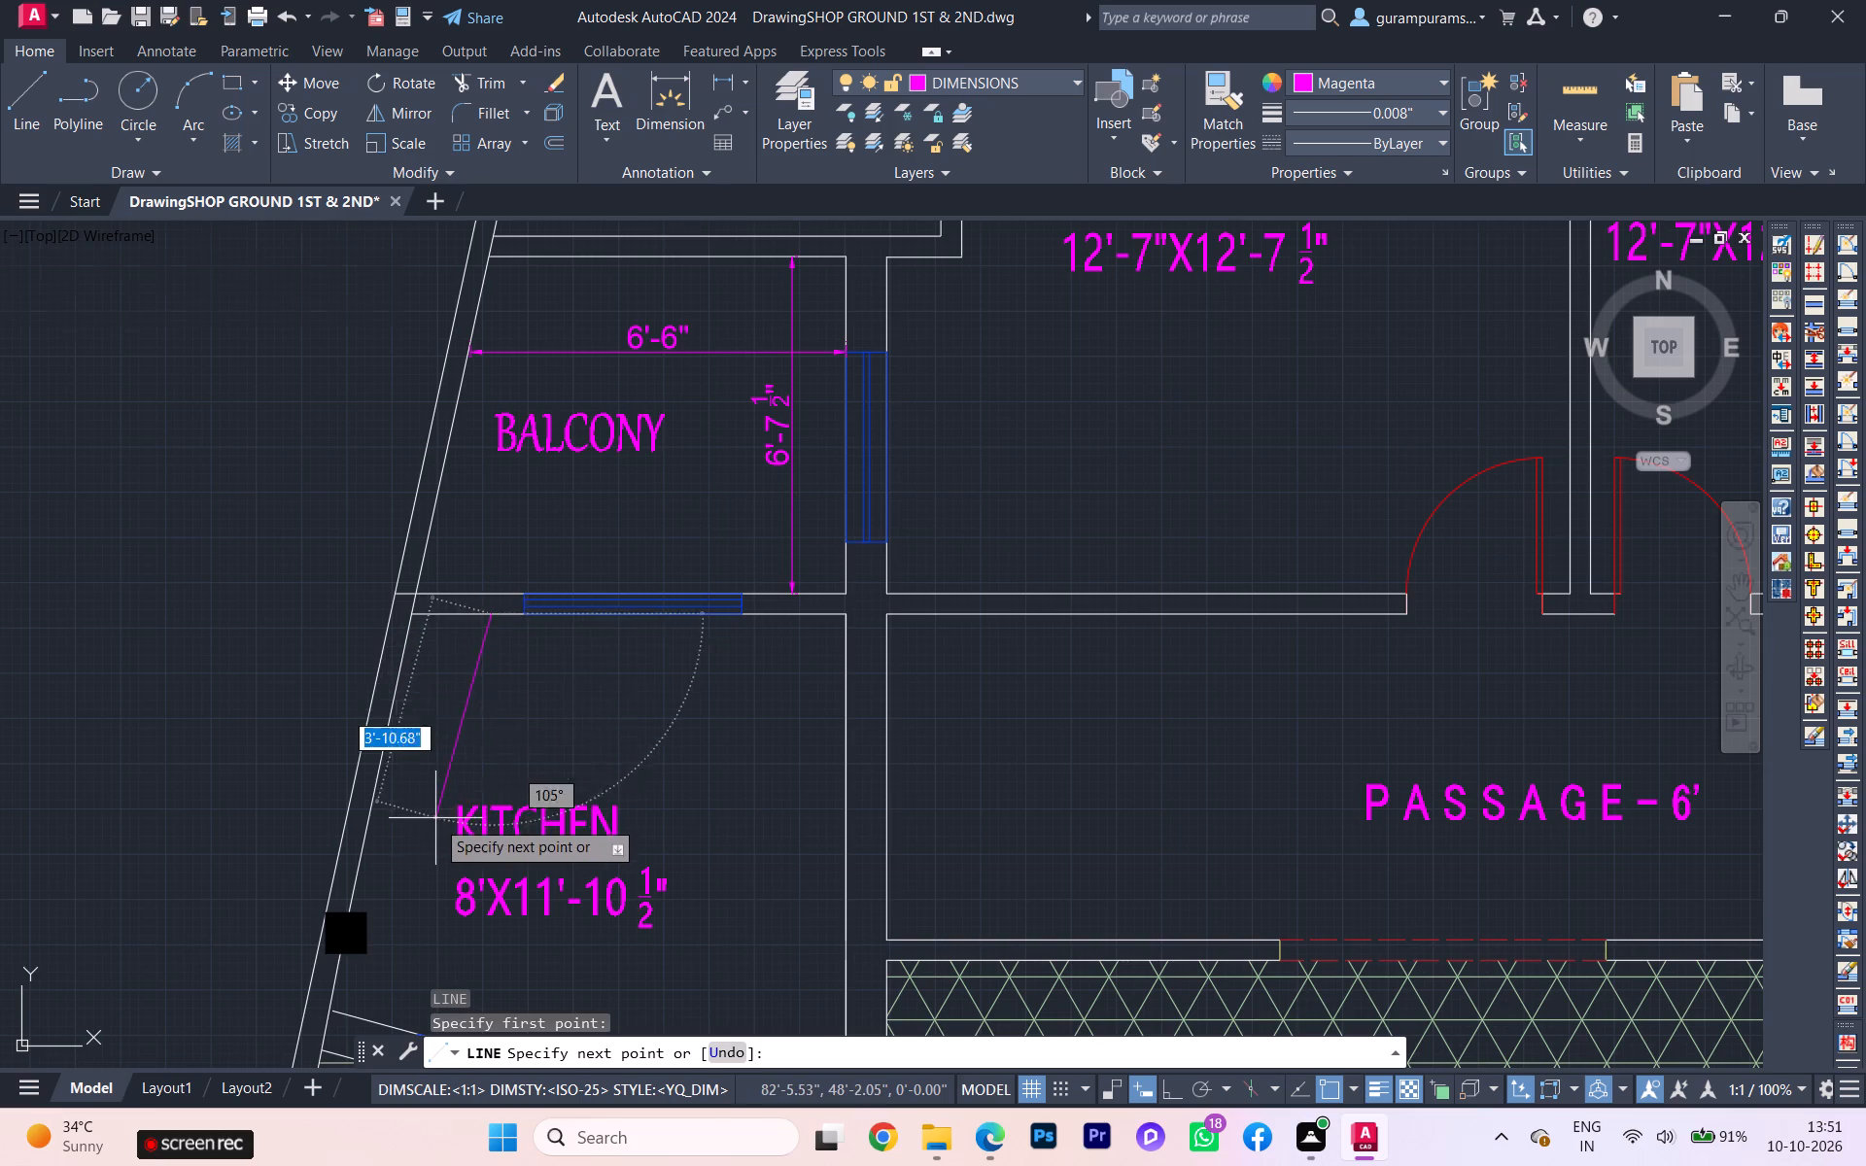
scroll(435, 820, "down", 1)
middle_click_drag(435, 821, 442, 791)
scroll(448, 788, "up", 3)
scroll(428, 864, "down", 1)
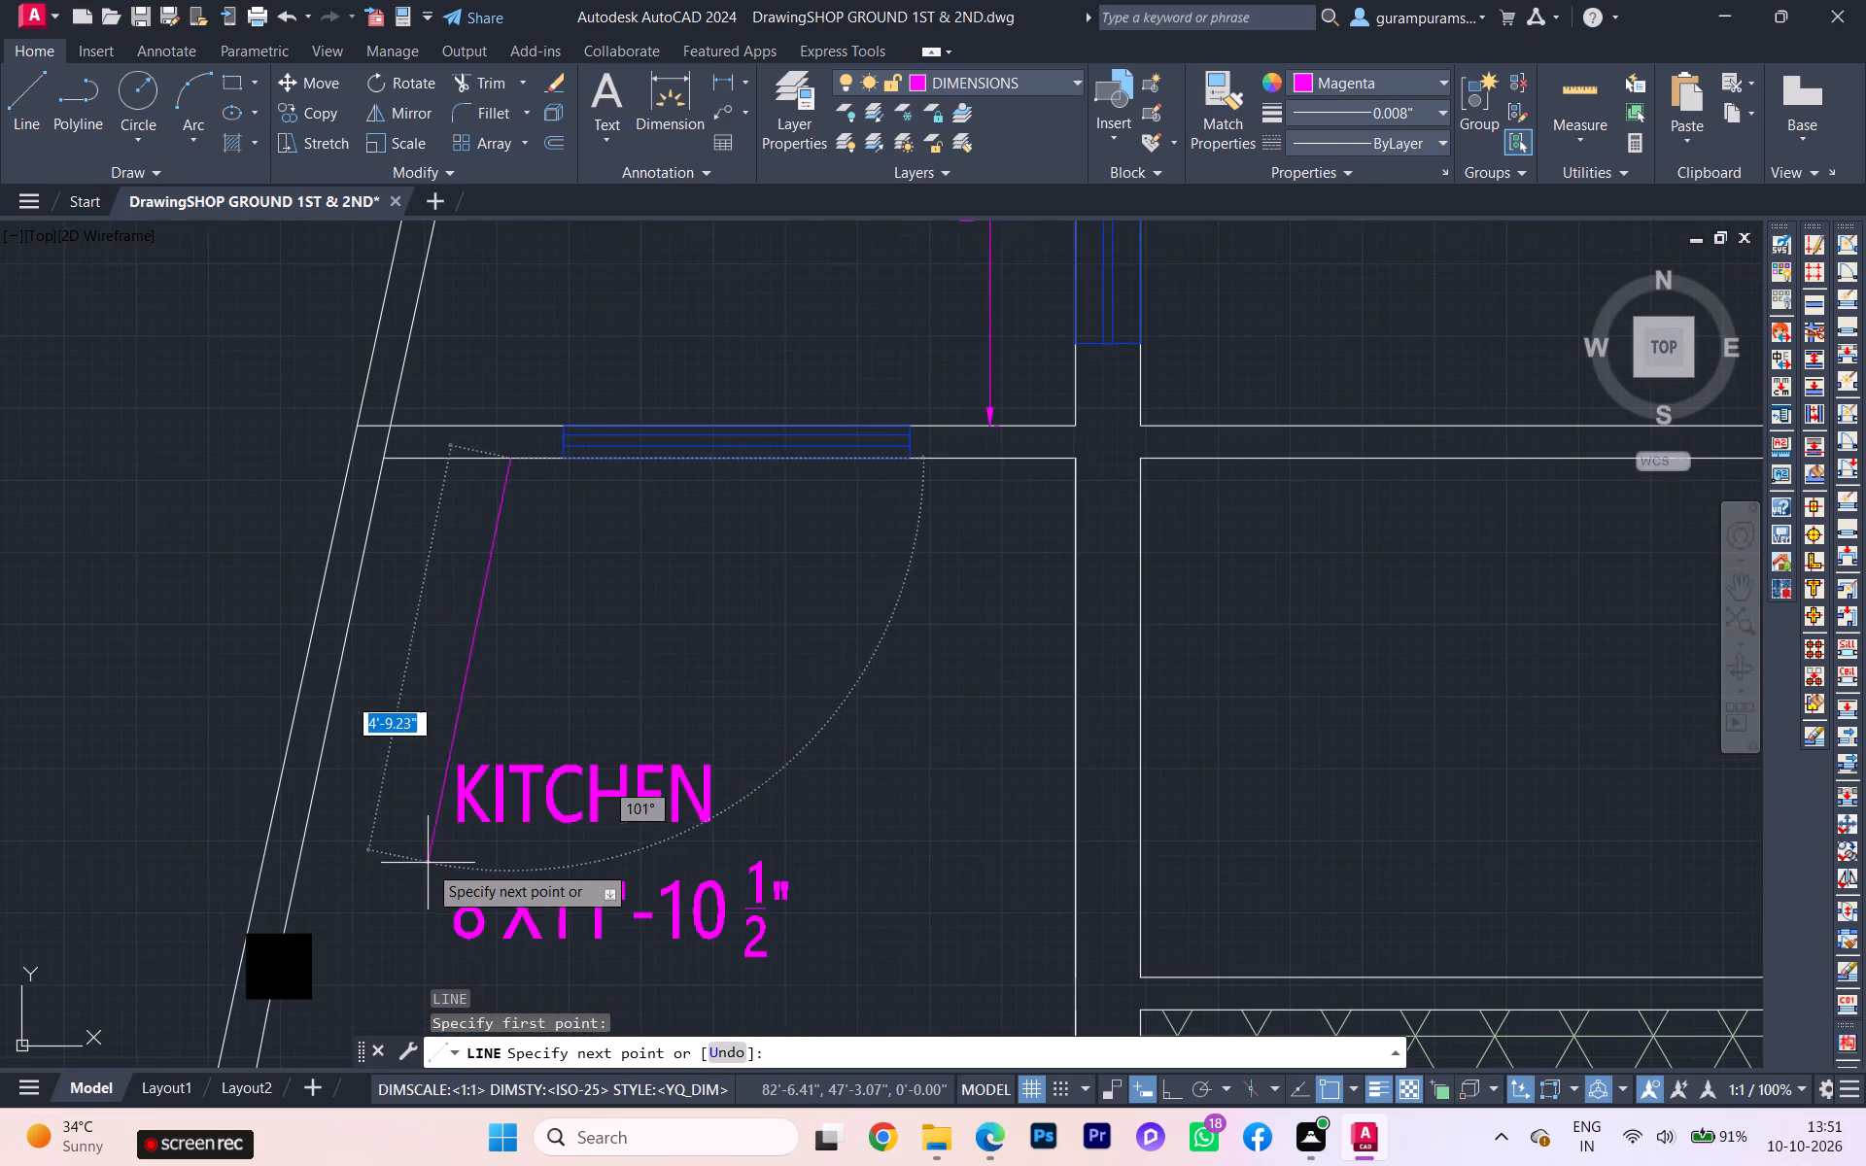
middle_click_drag(428, 864, 461, 773)
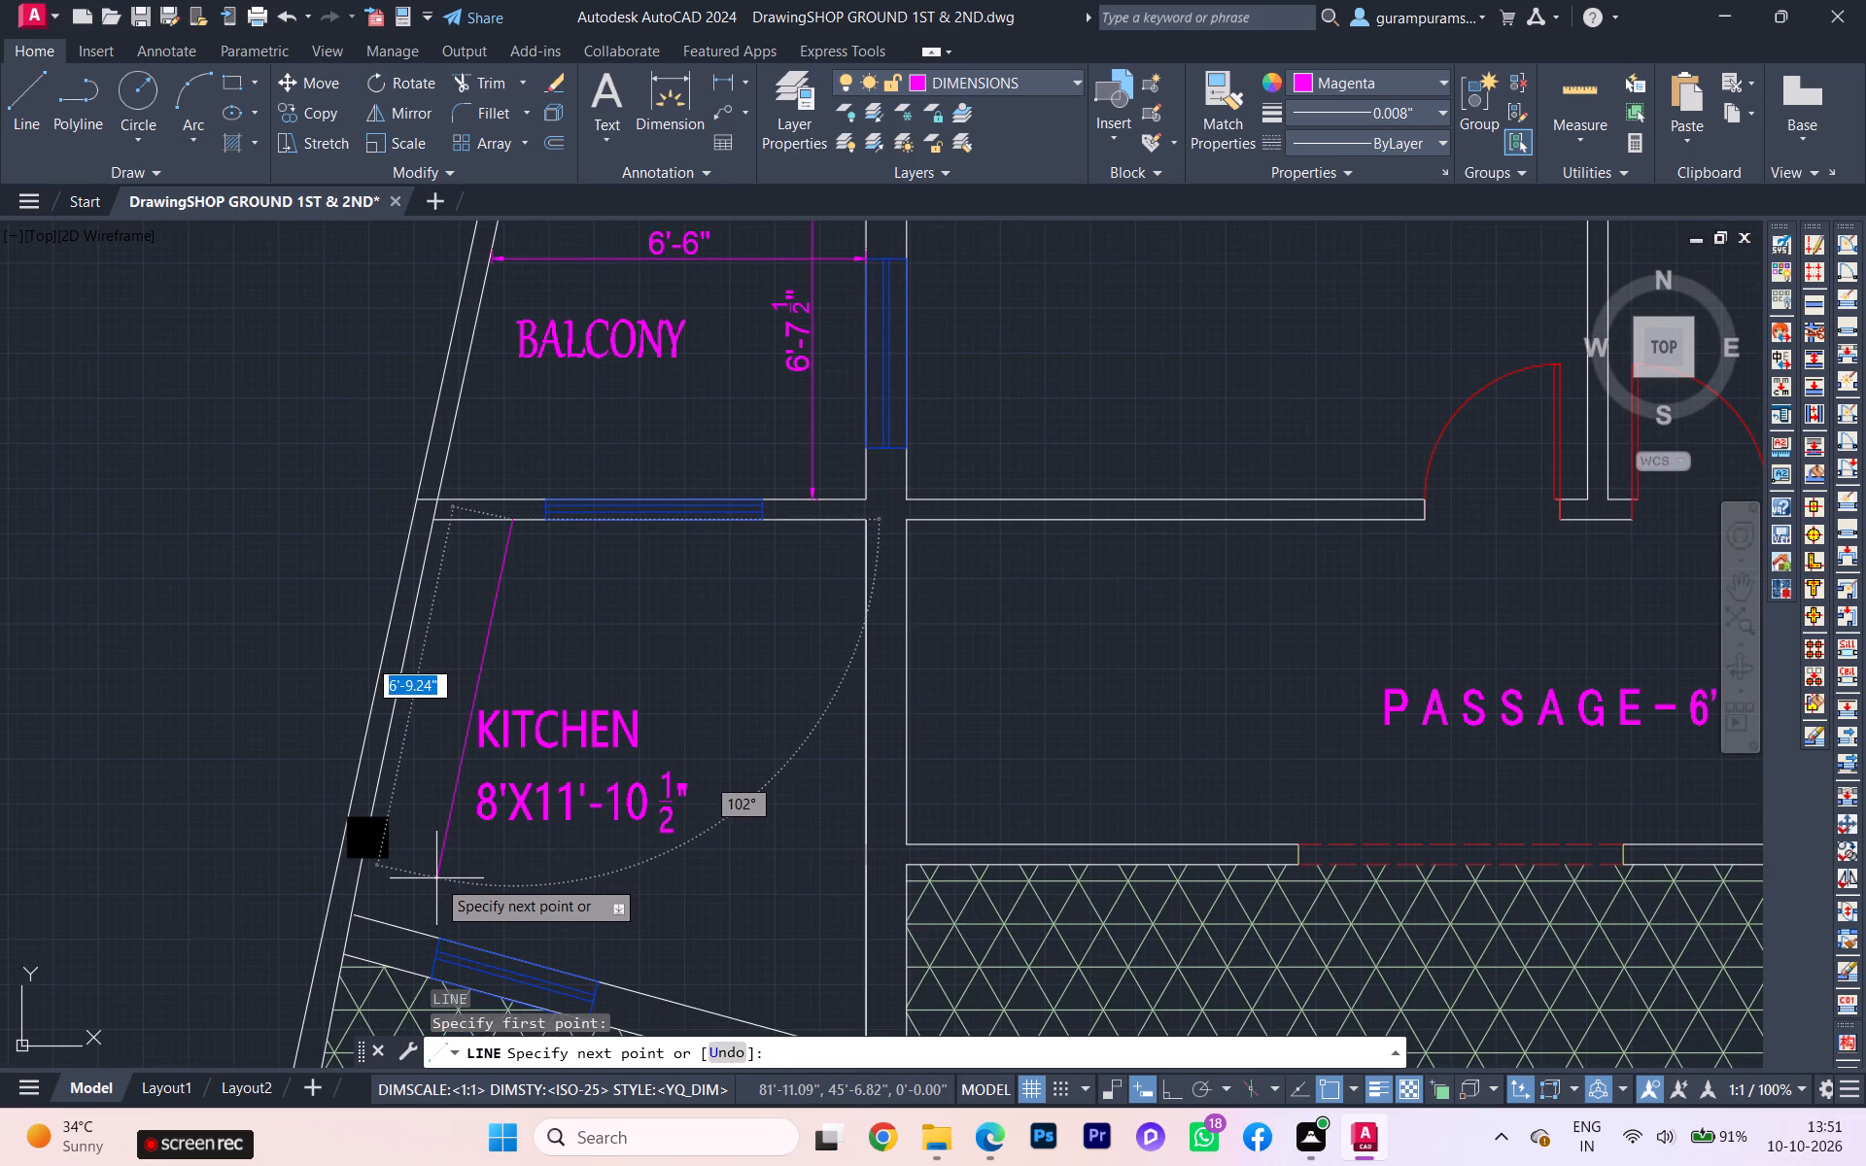
left_click(436, 878)
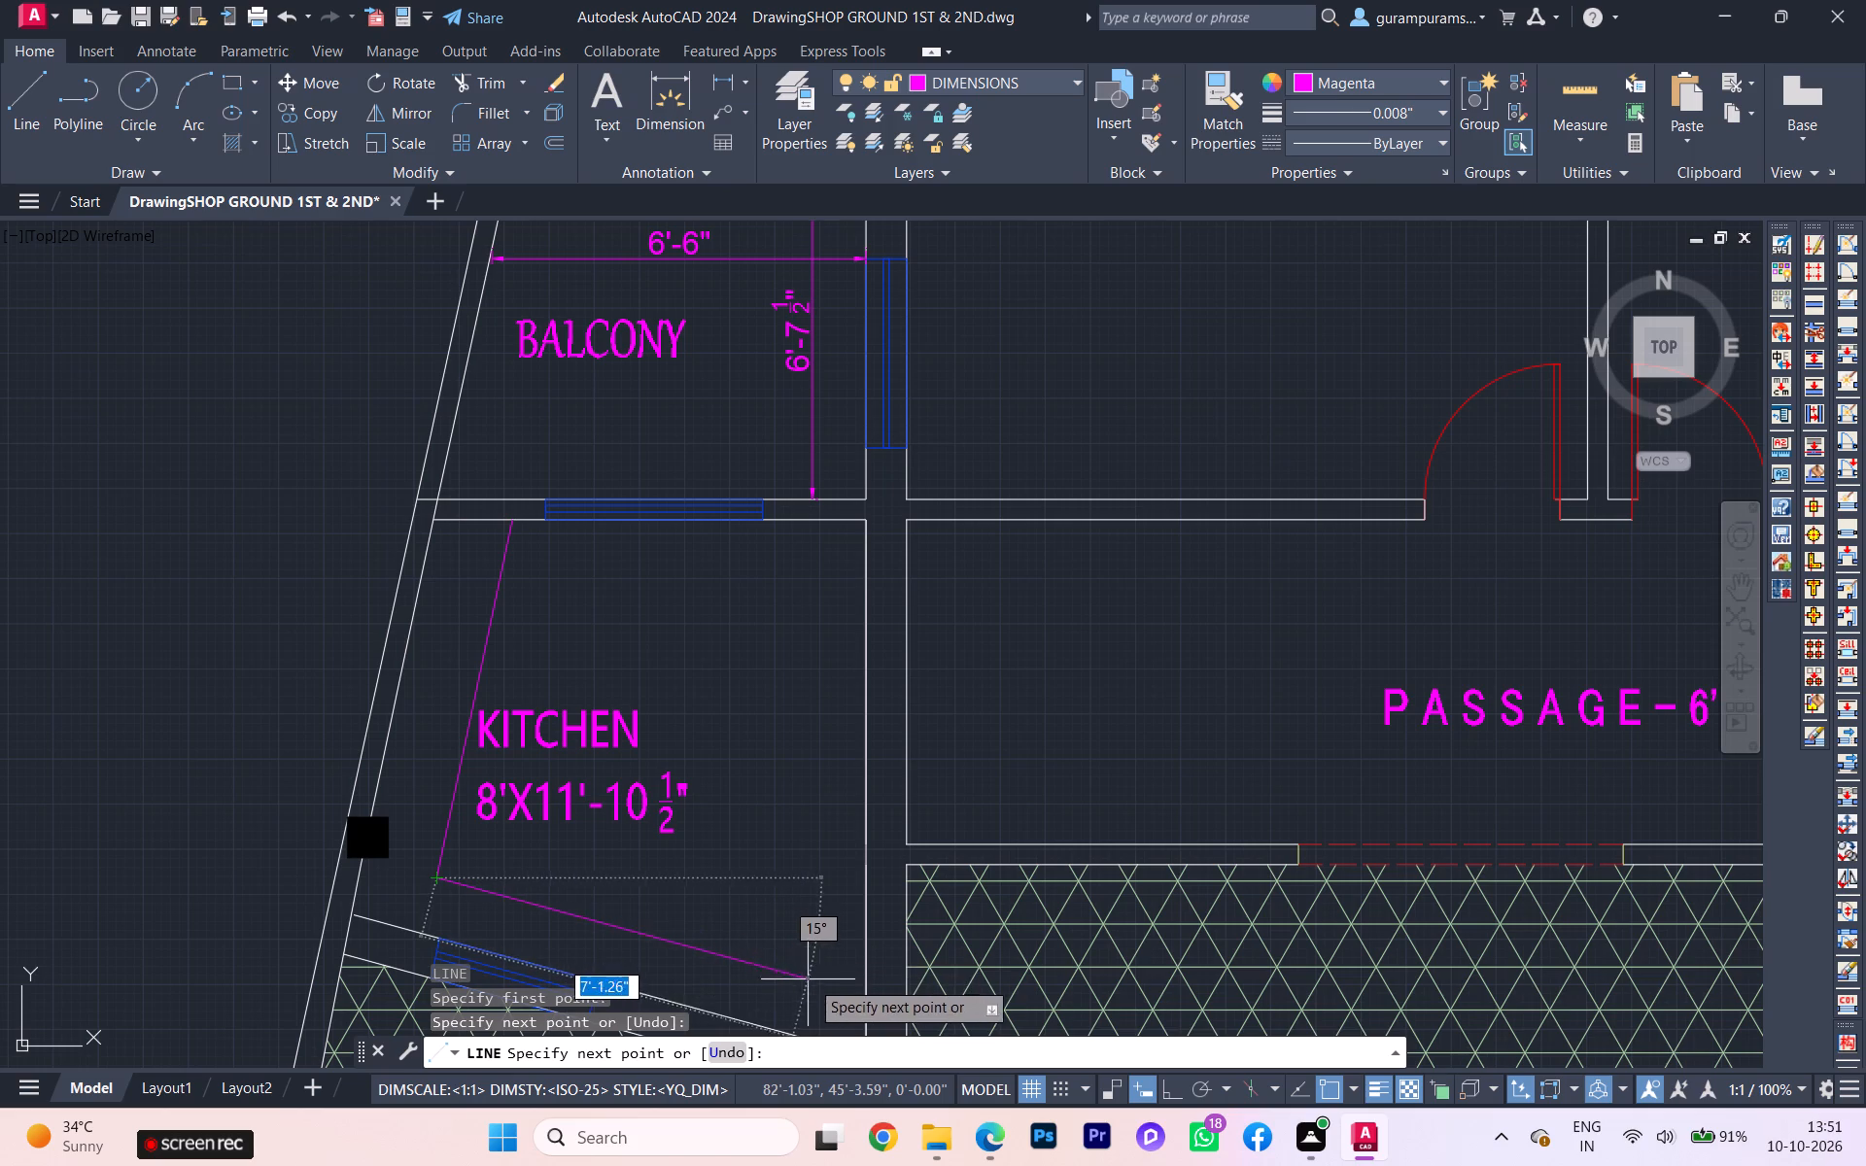
left_click(864, 1006)
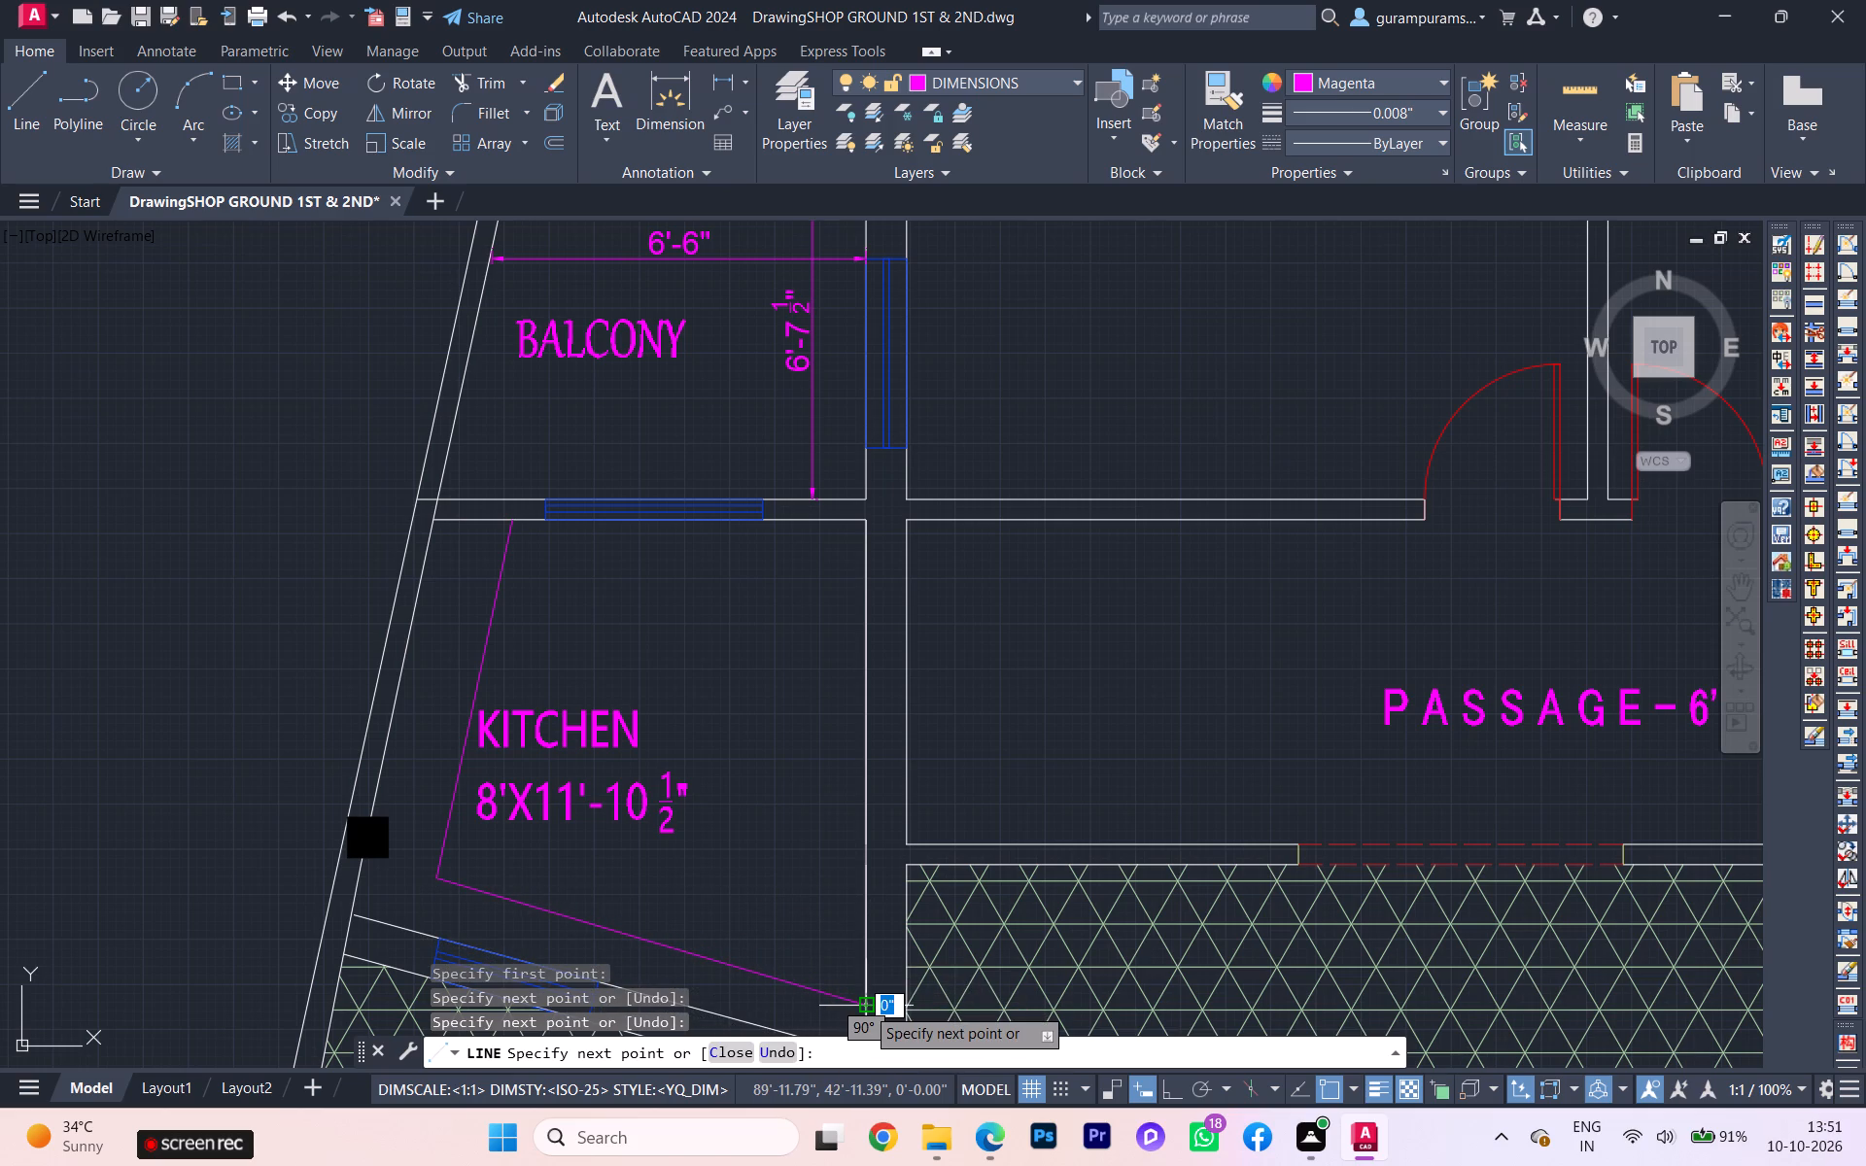
key("Escape")
Change the size text of the KITCHEN label below the balcony to 7'X10'-10 1/2" and finish the text edit.
scroll(580, 662, "up", 1)
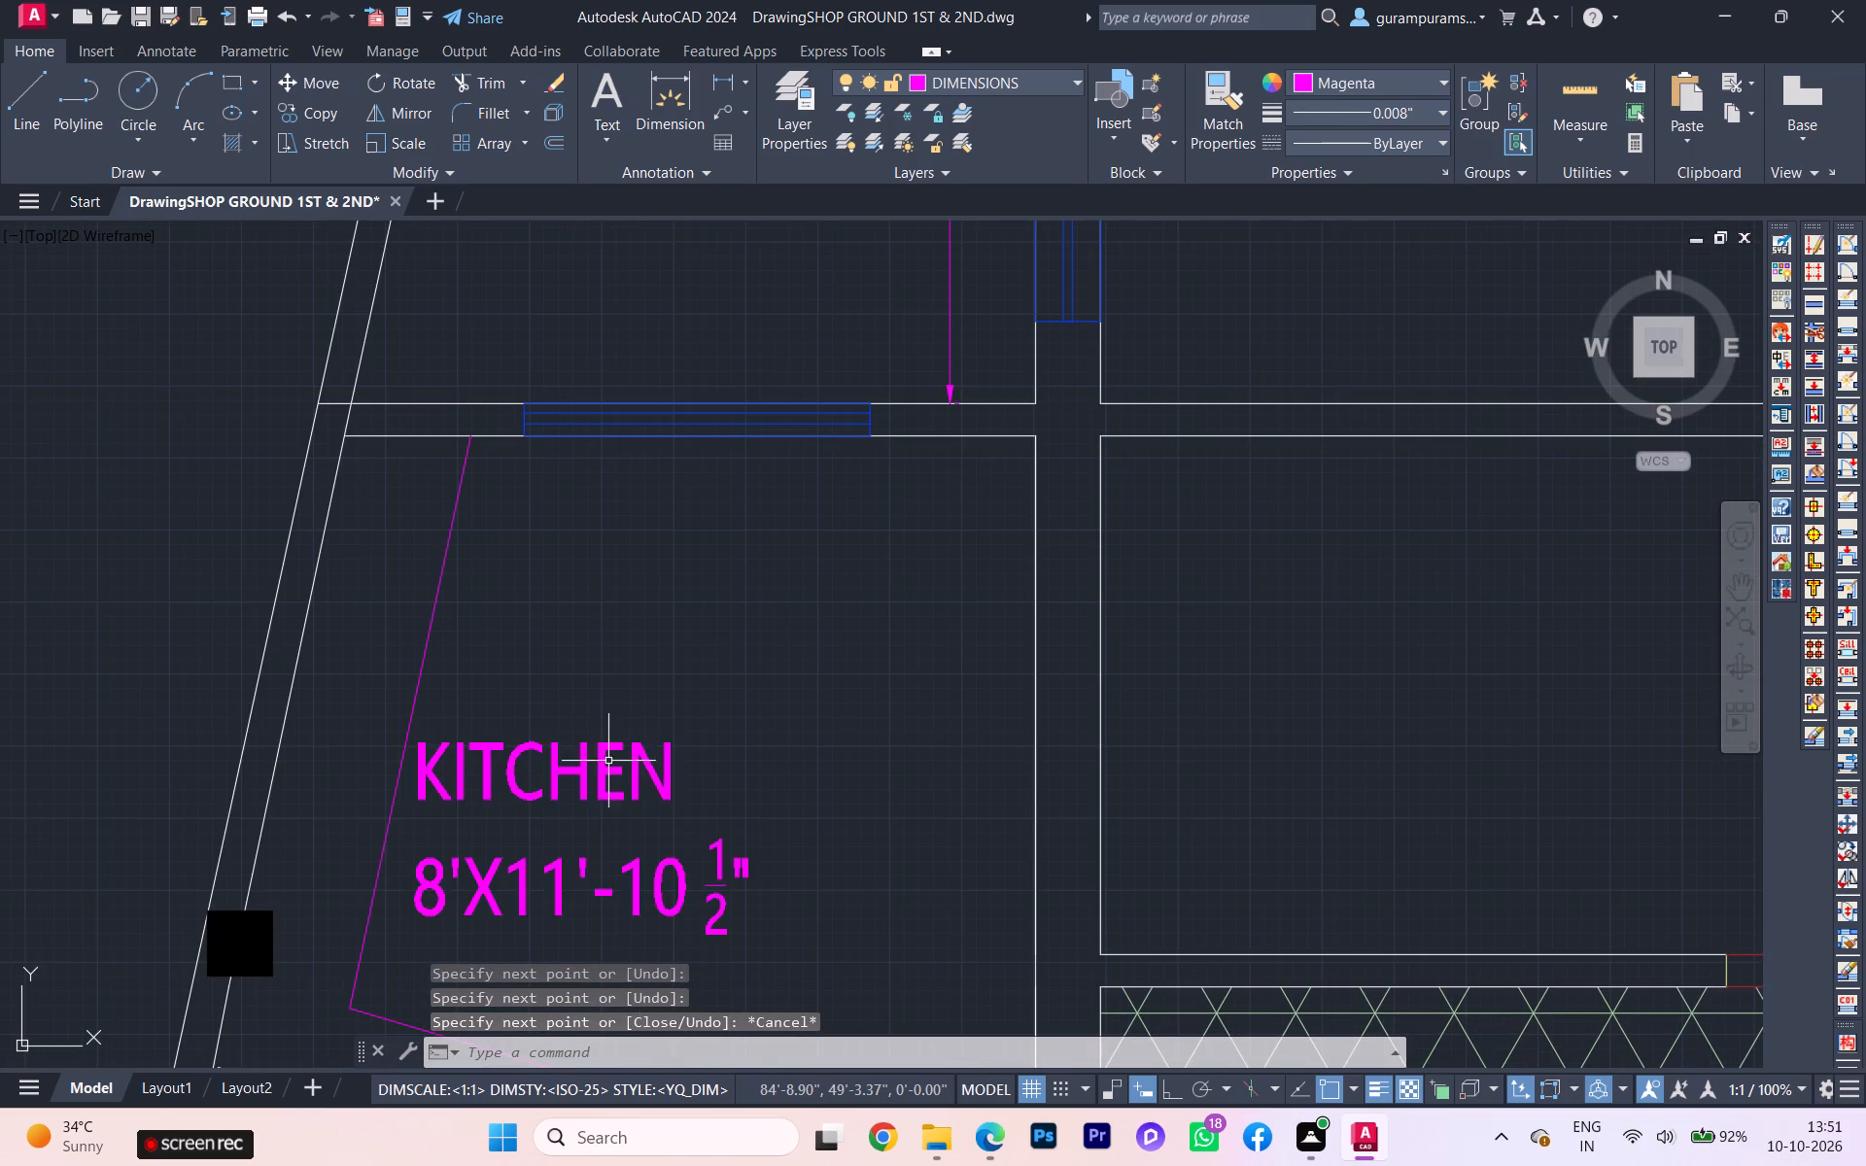
double_click(438, 884)
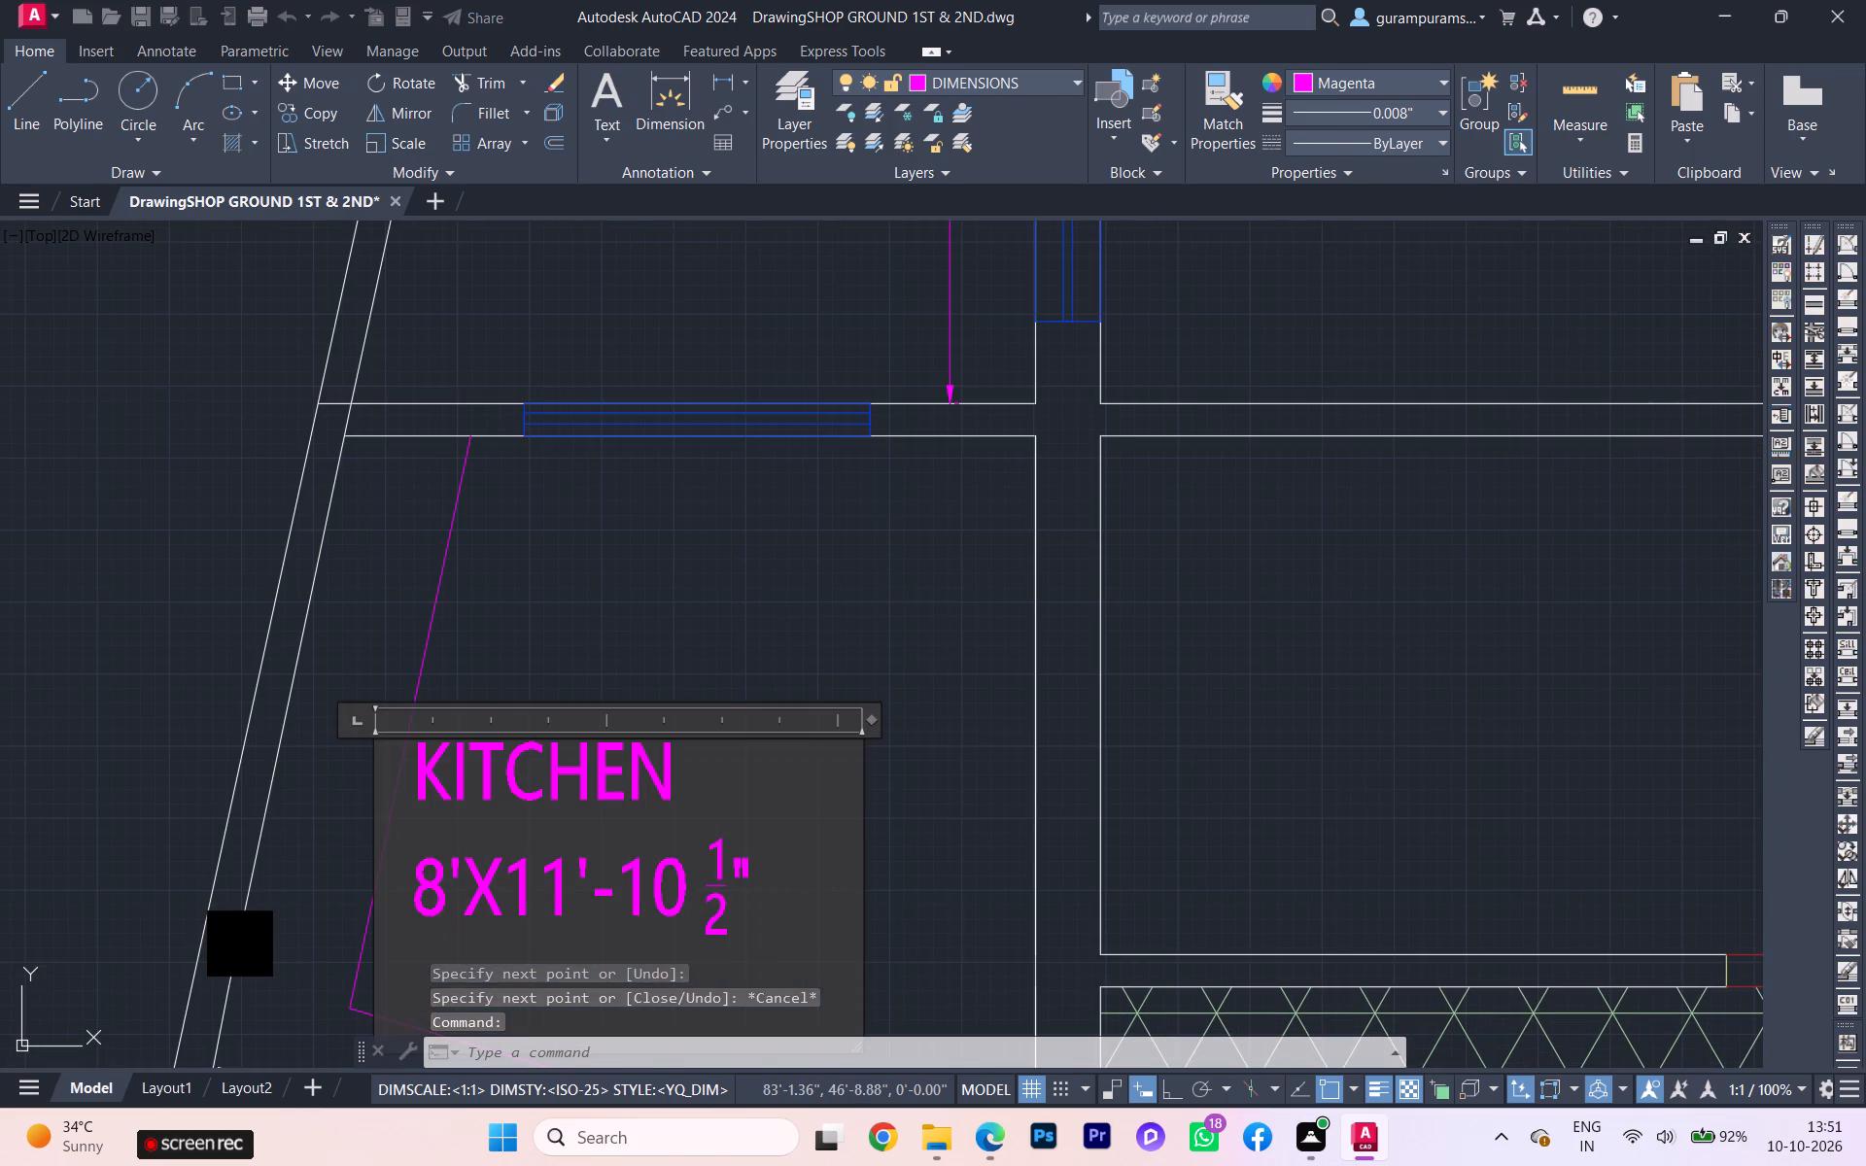
key("BackSpace")
key("7")
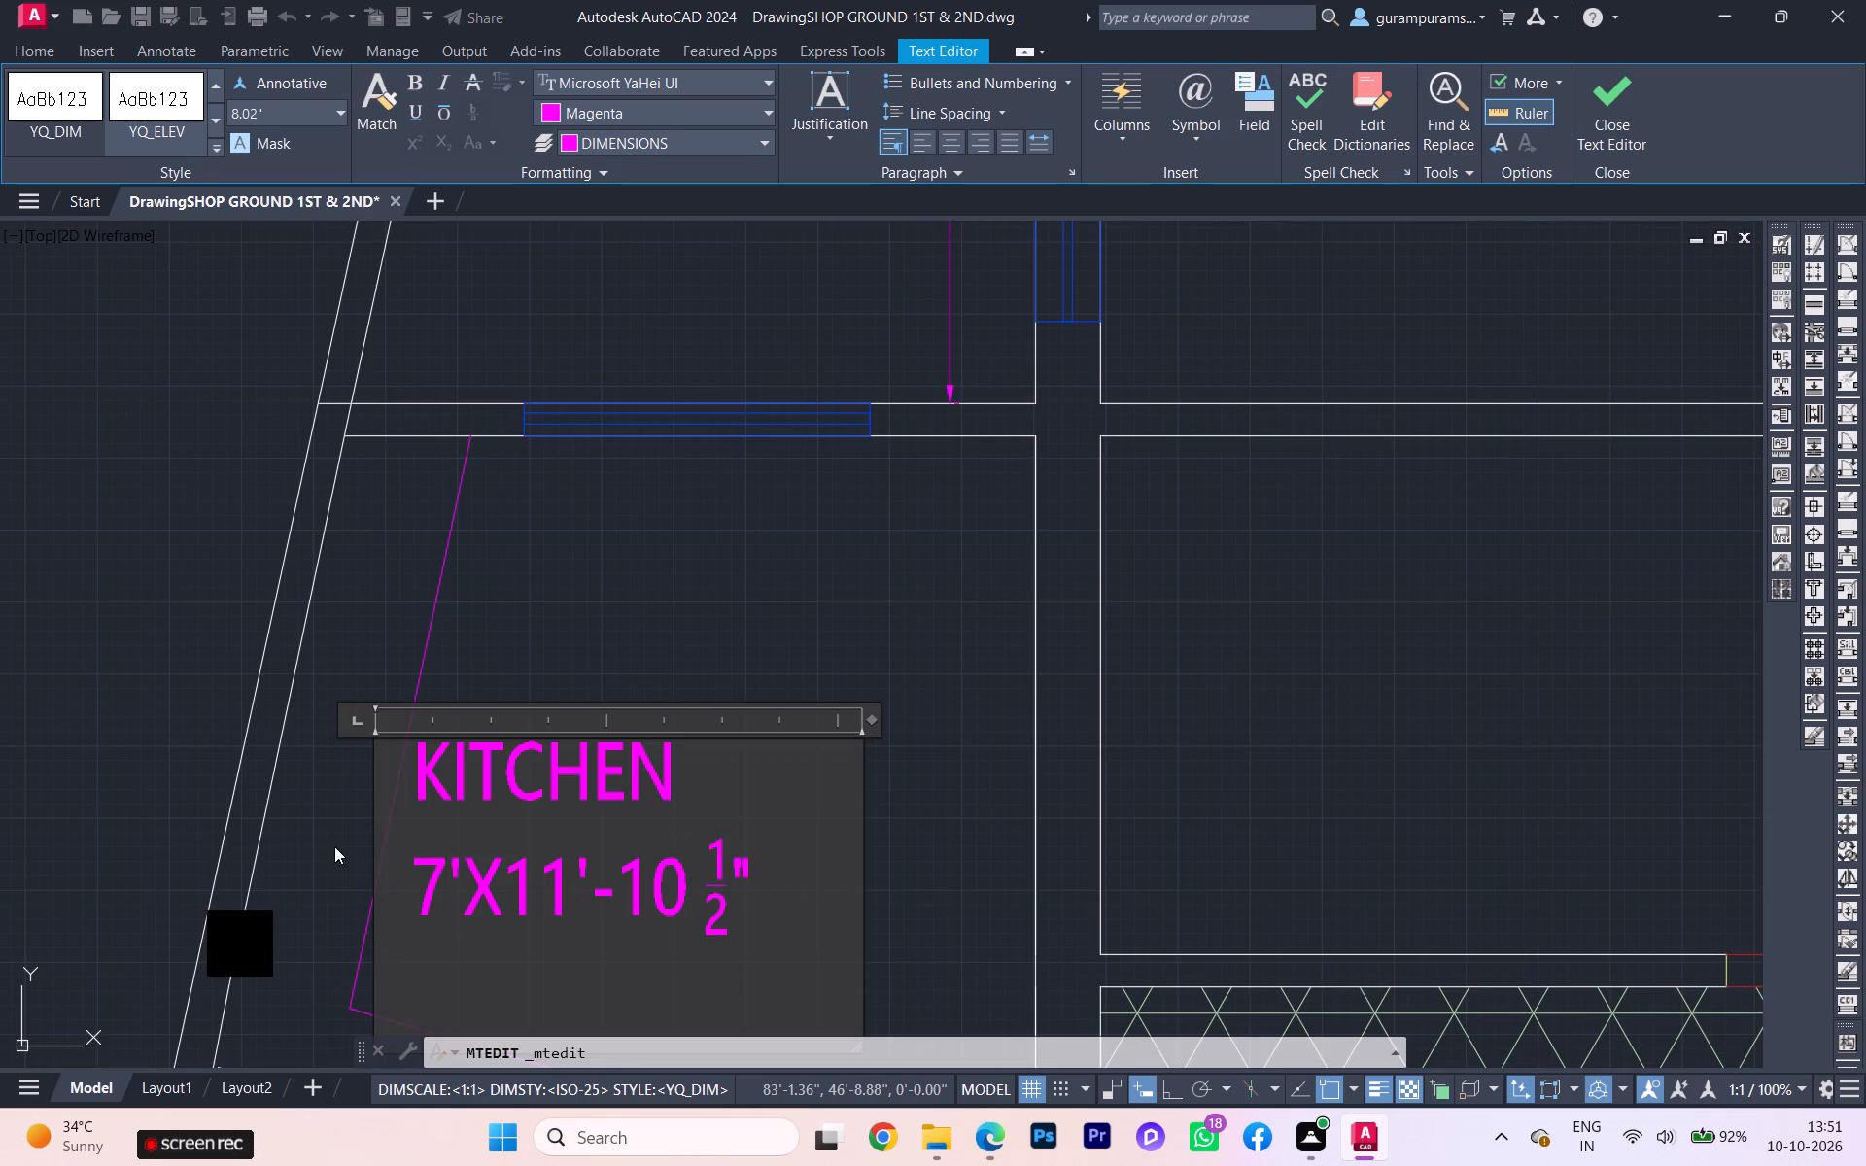
scroll(190, 809, "down", 2)
scroll(0, 788, "down", 2)
scroll(205, 839, "down", 1)
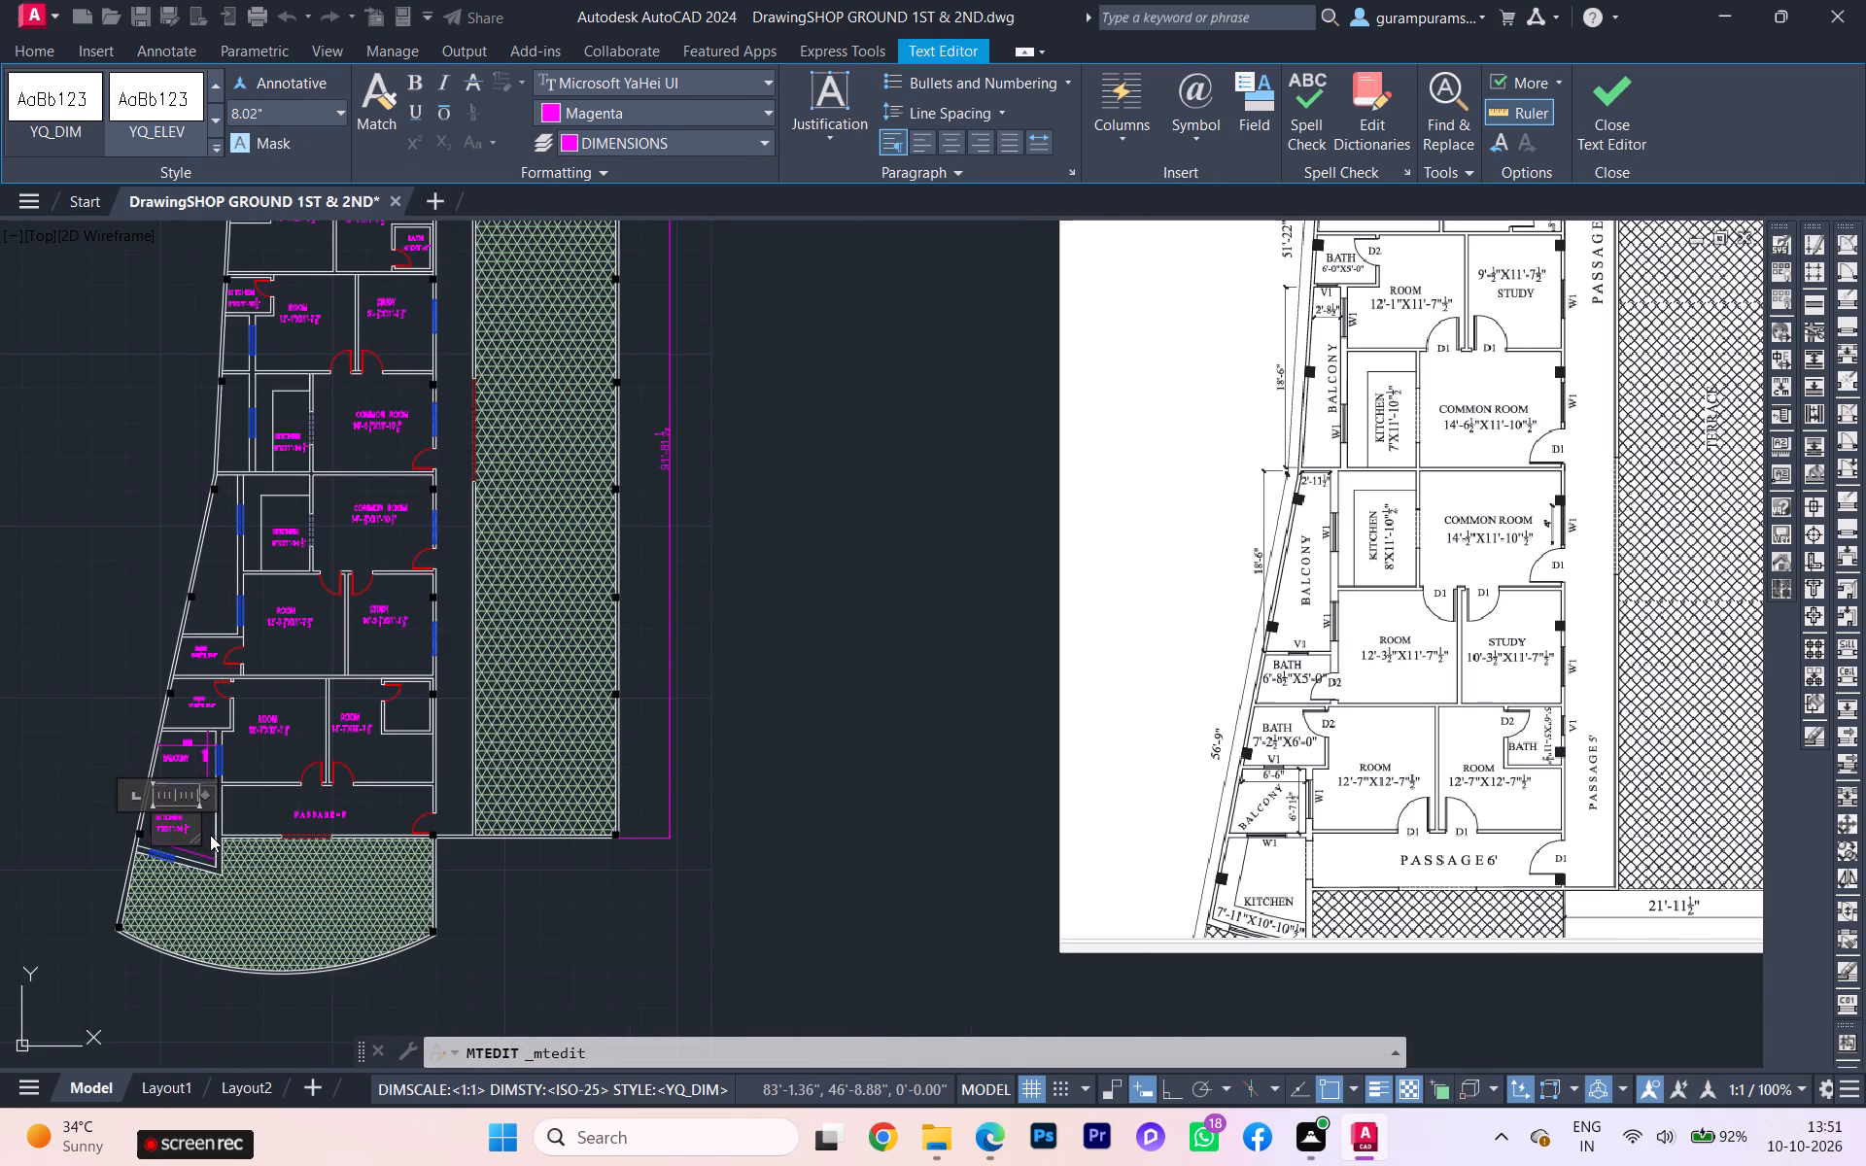
scroll(263, 797, "up", 2)
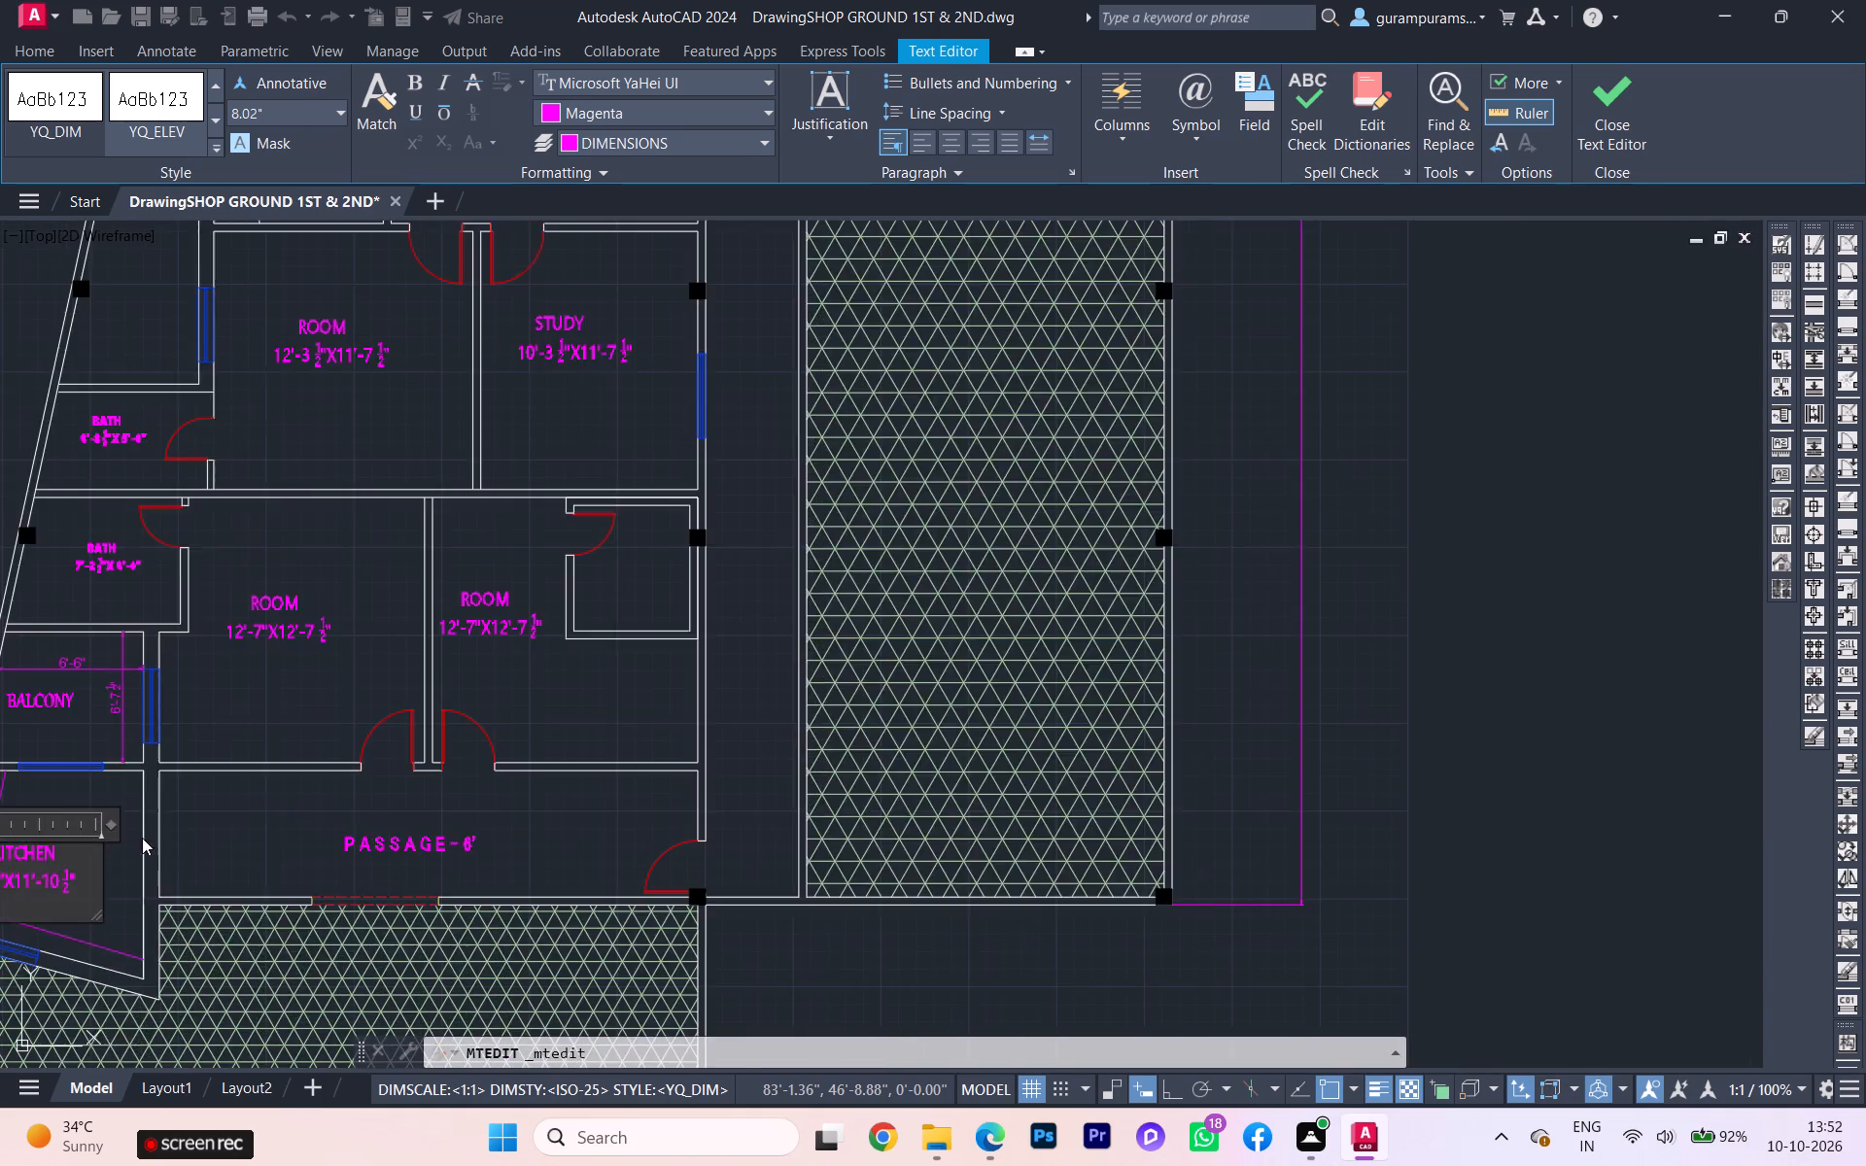
scroll(129, 840, "up", 1)
scroll(99, 860, "down", 1)
scroll(27, 877, "up", 2)
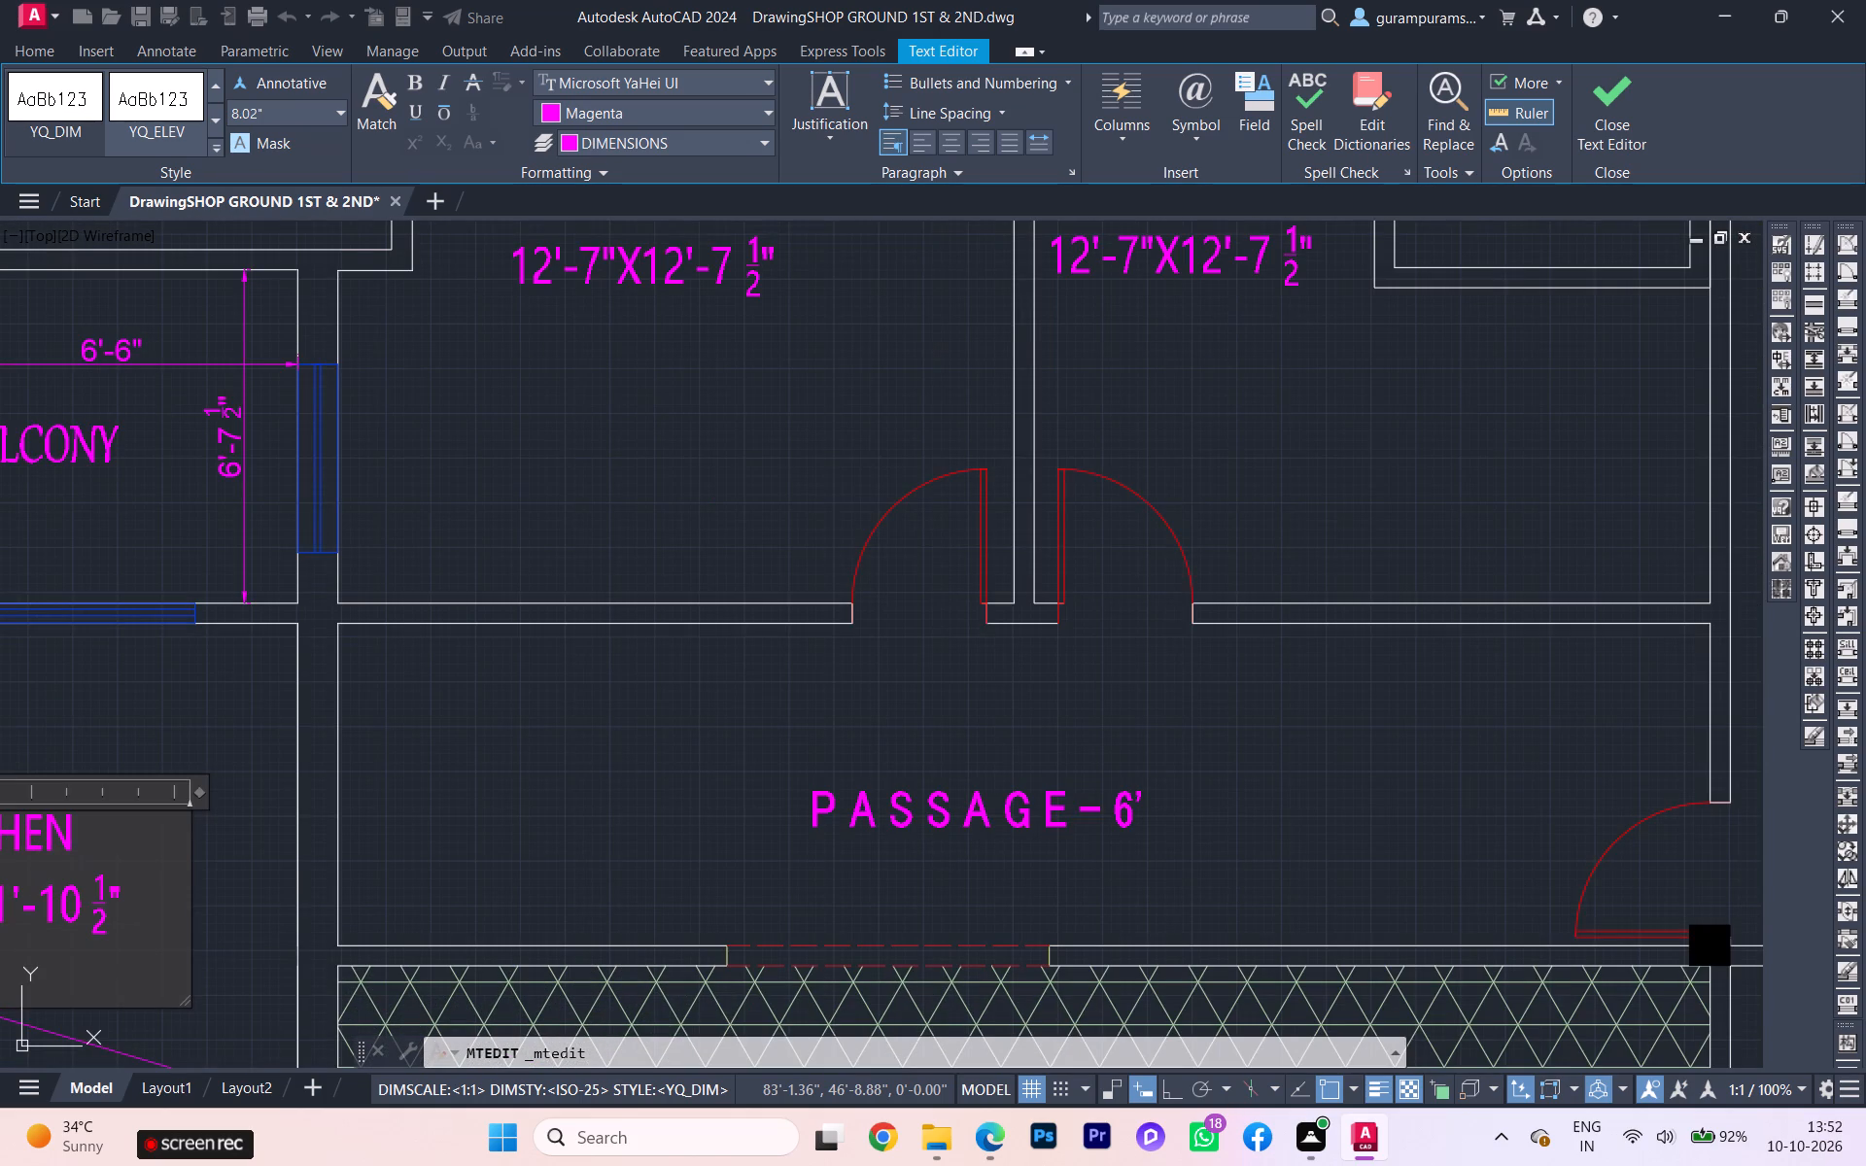
left_click(11, 900)
key("BackSpace")
key("0")
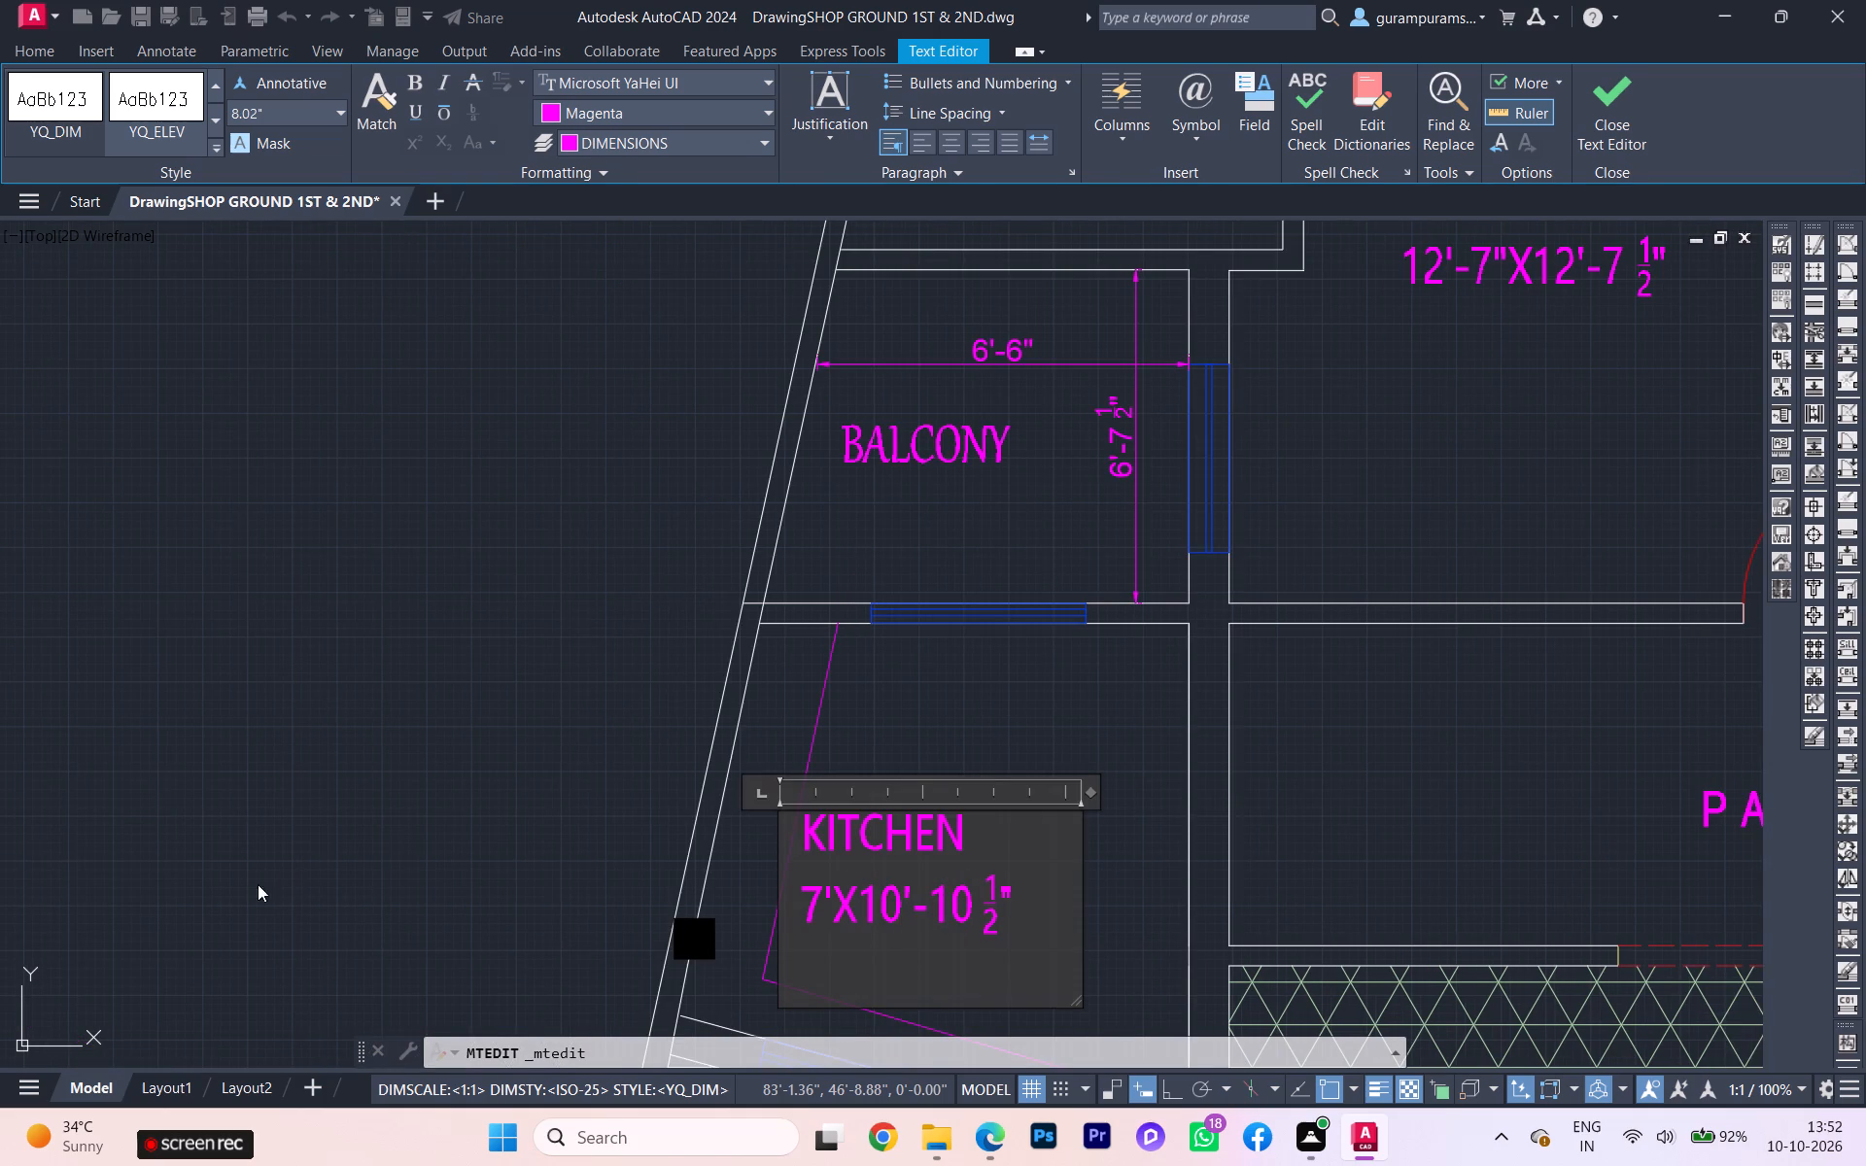
scroll(297, 877, "down", 2)
scroll(117, 839, "down", 2)
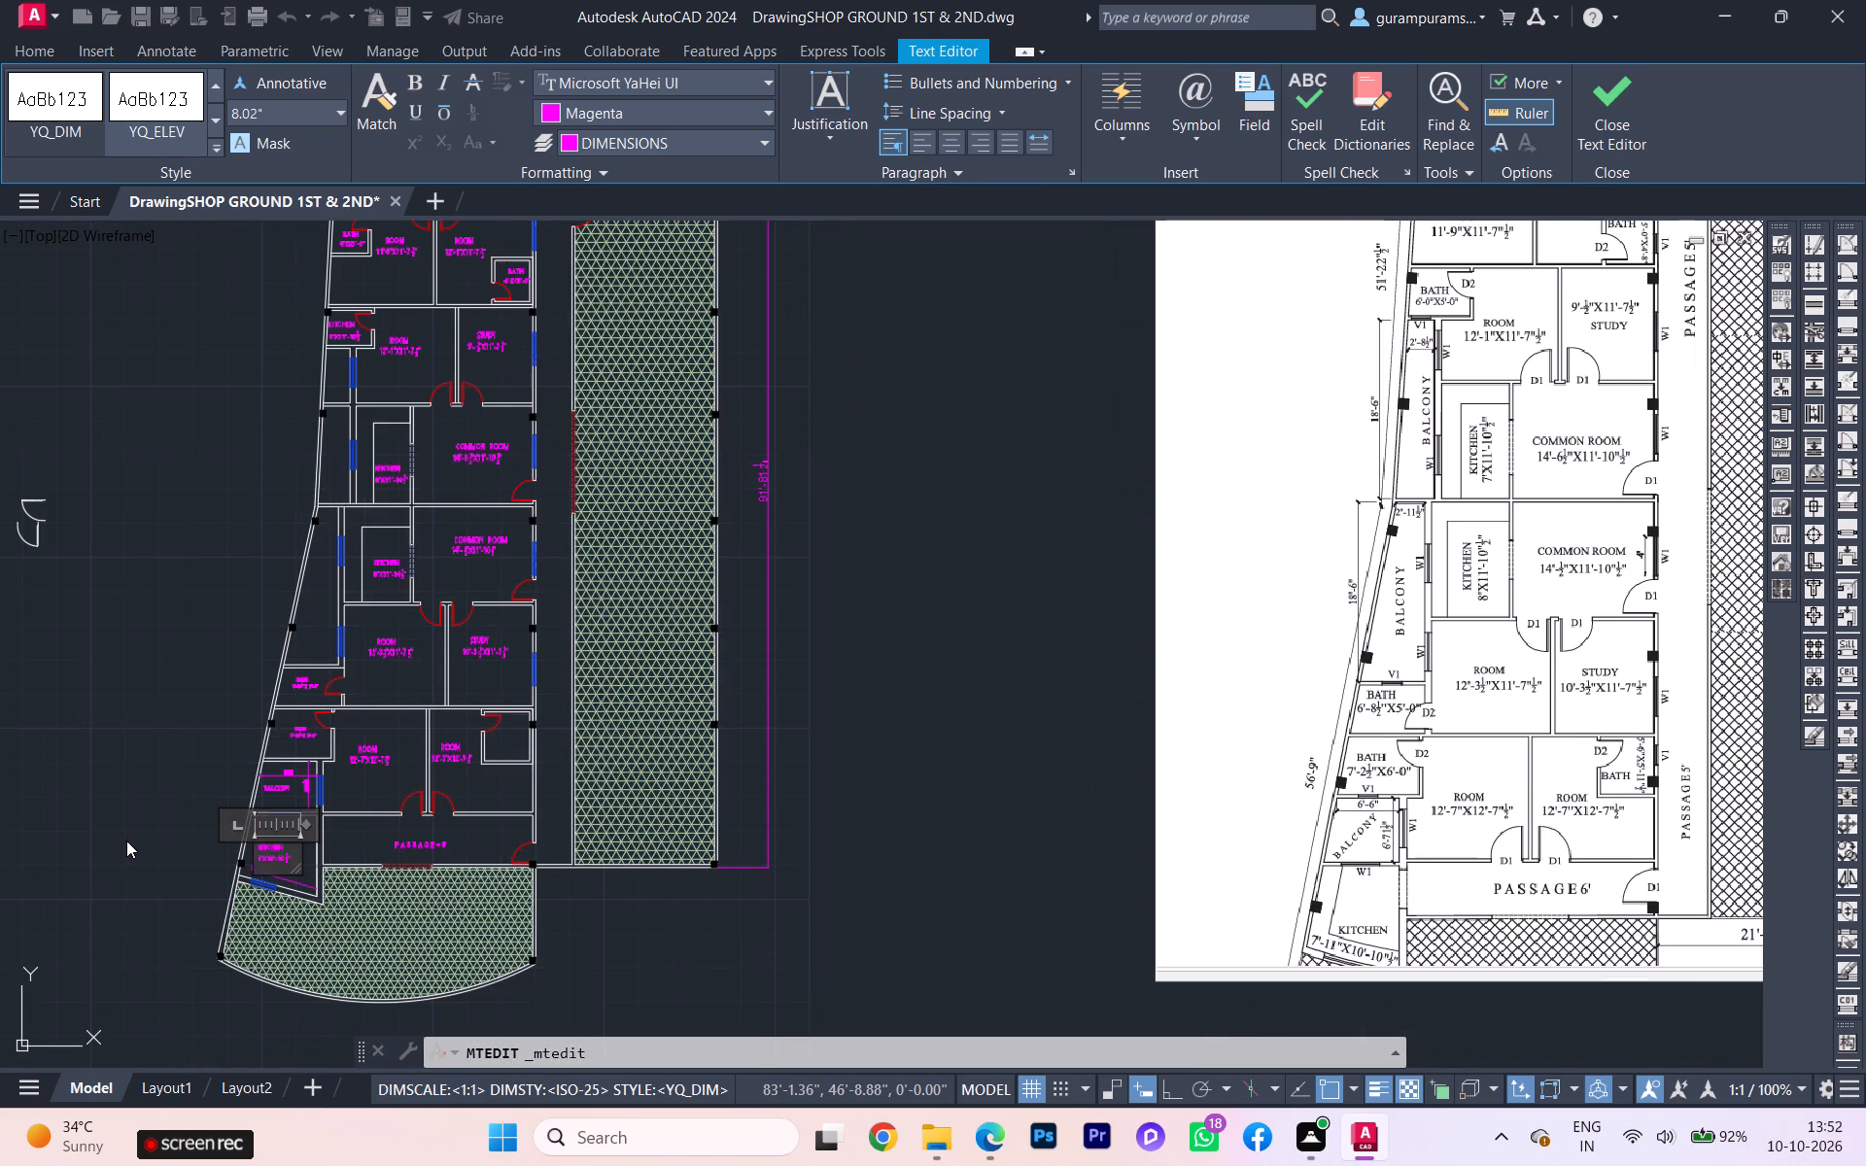
scroll(123, 842, "up", 2)
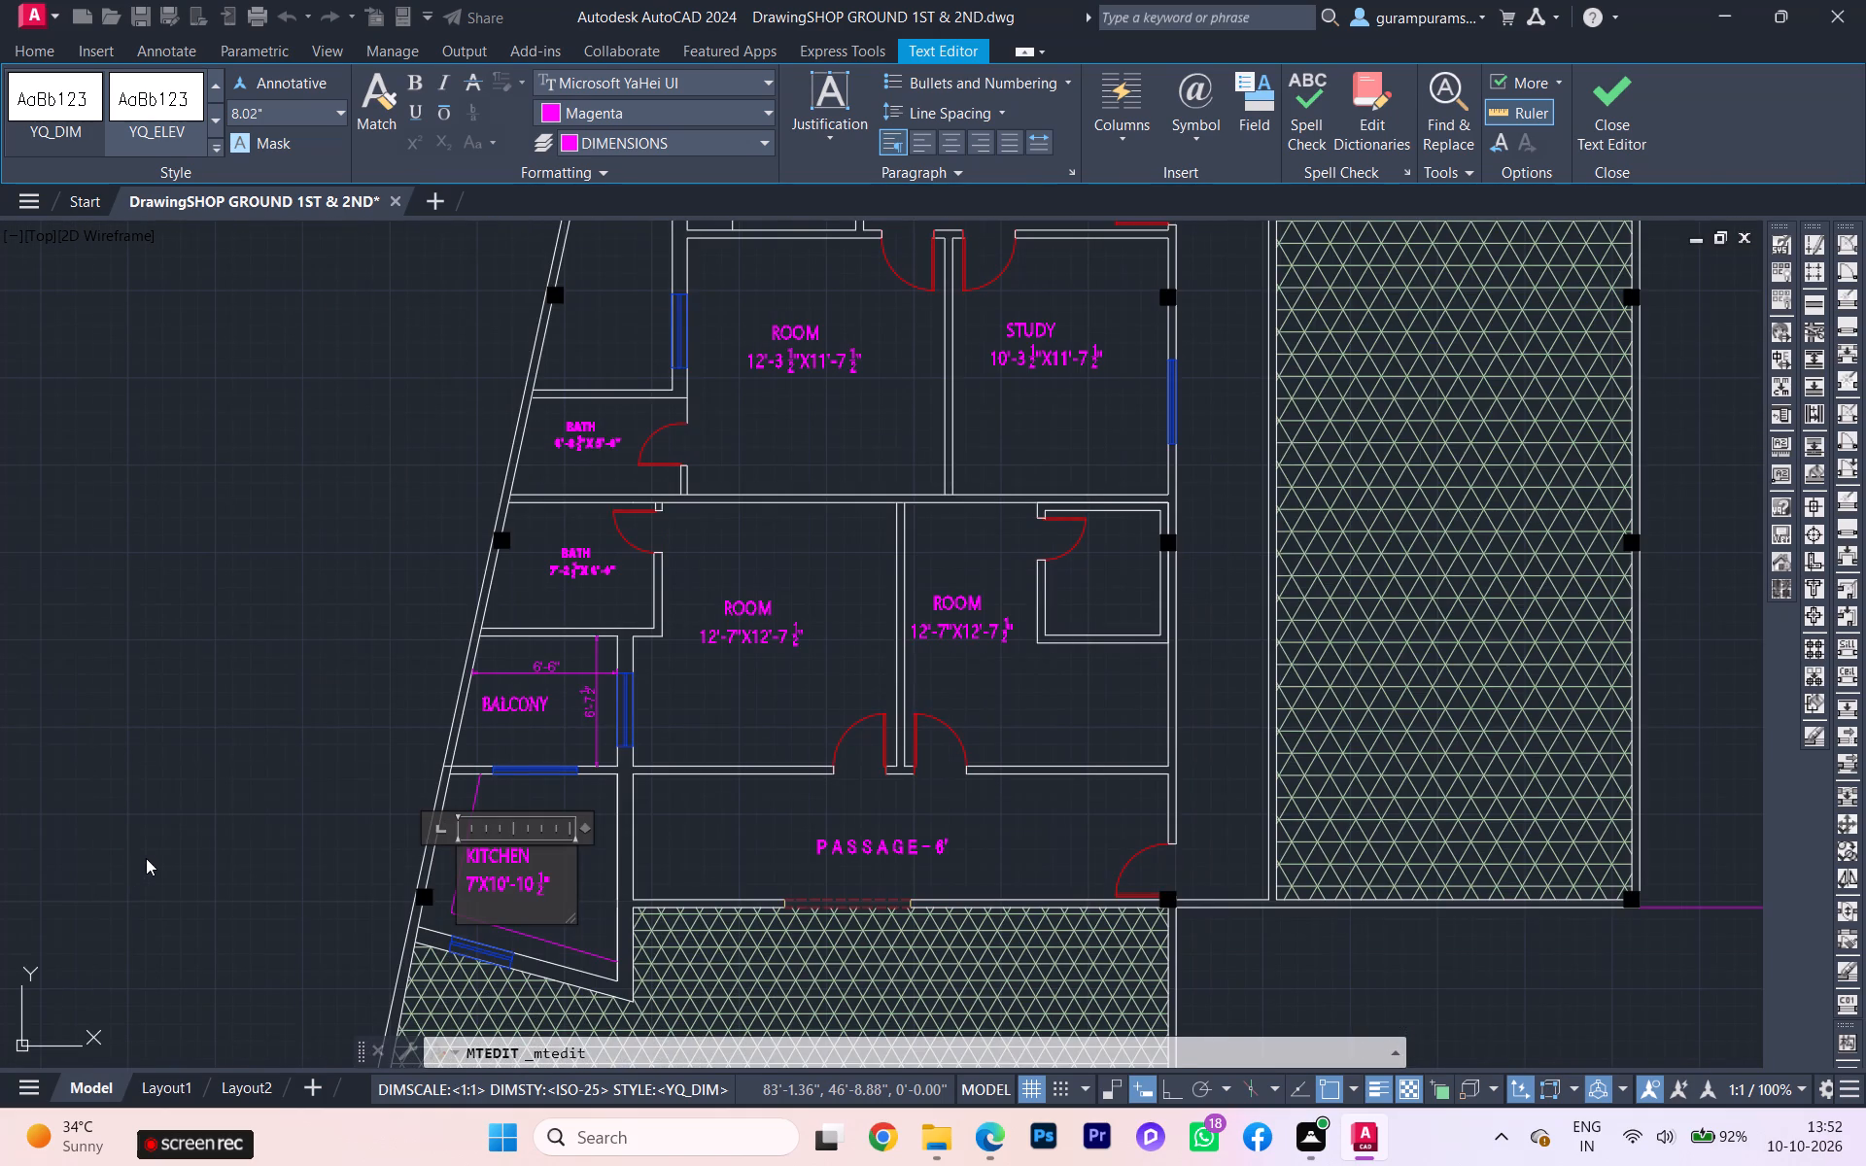
left_click(163, 845)
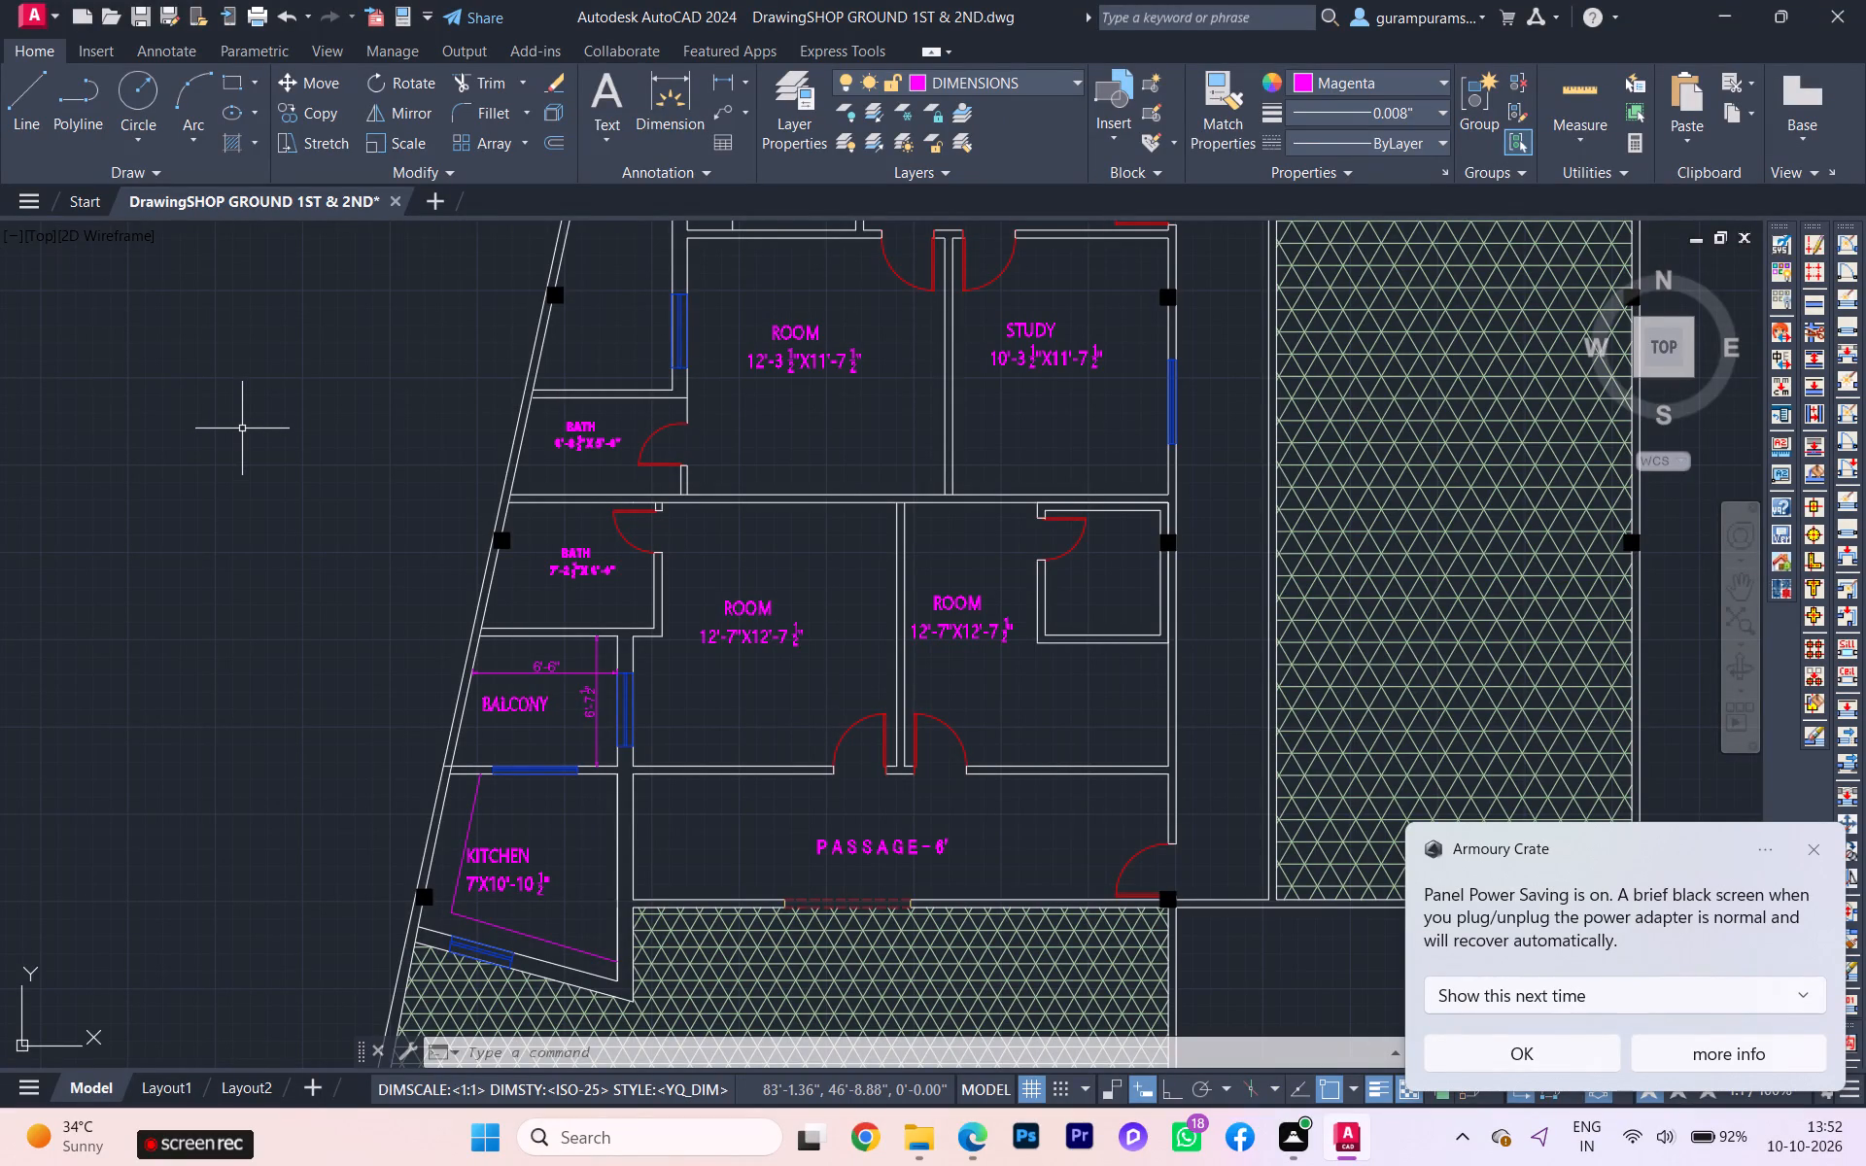
Dismiss the Armoury Crate panel power saving notification.
left_click(1528, 1045)
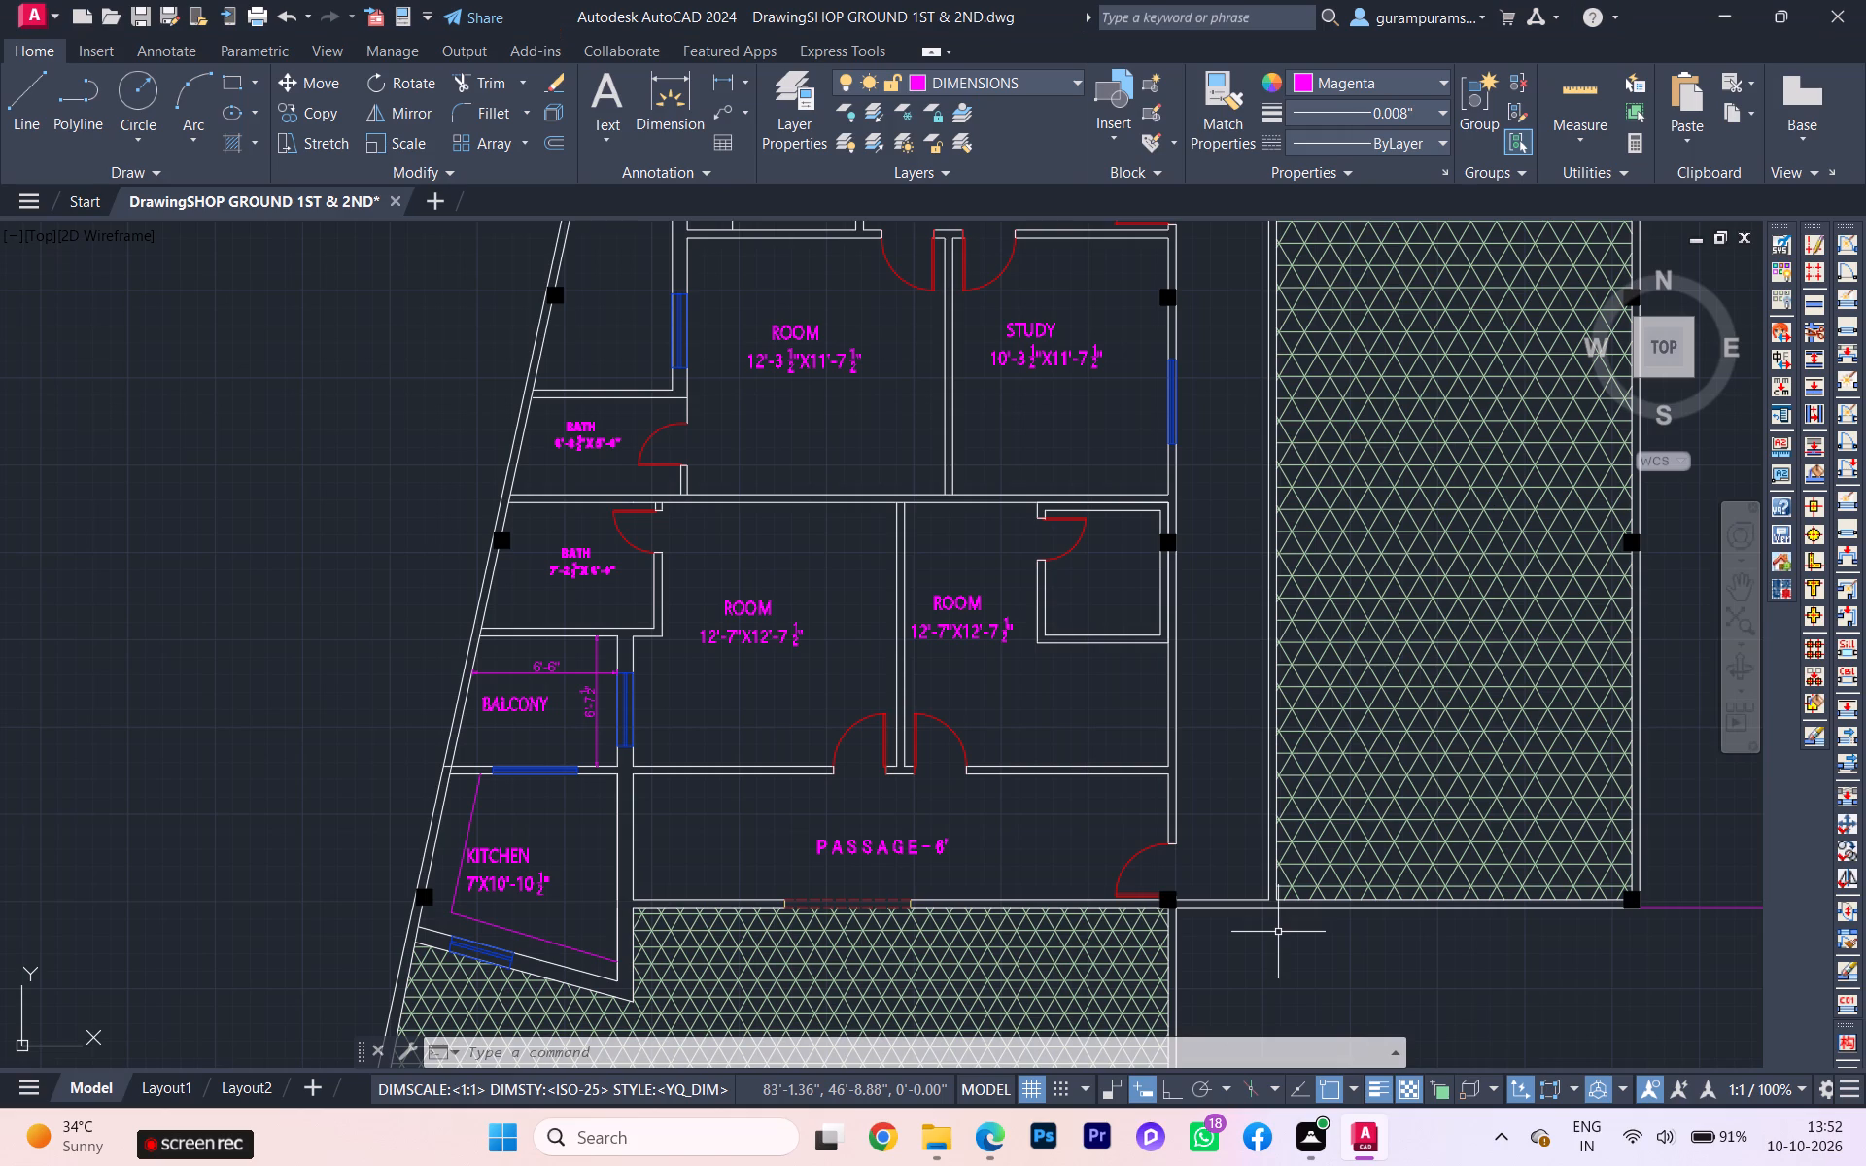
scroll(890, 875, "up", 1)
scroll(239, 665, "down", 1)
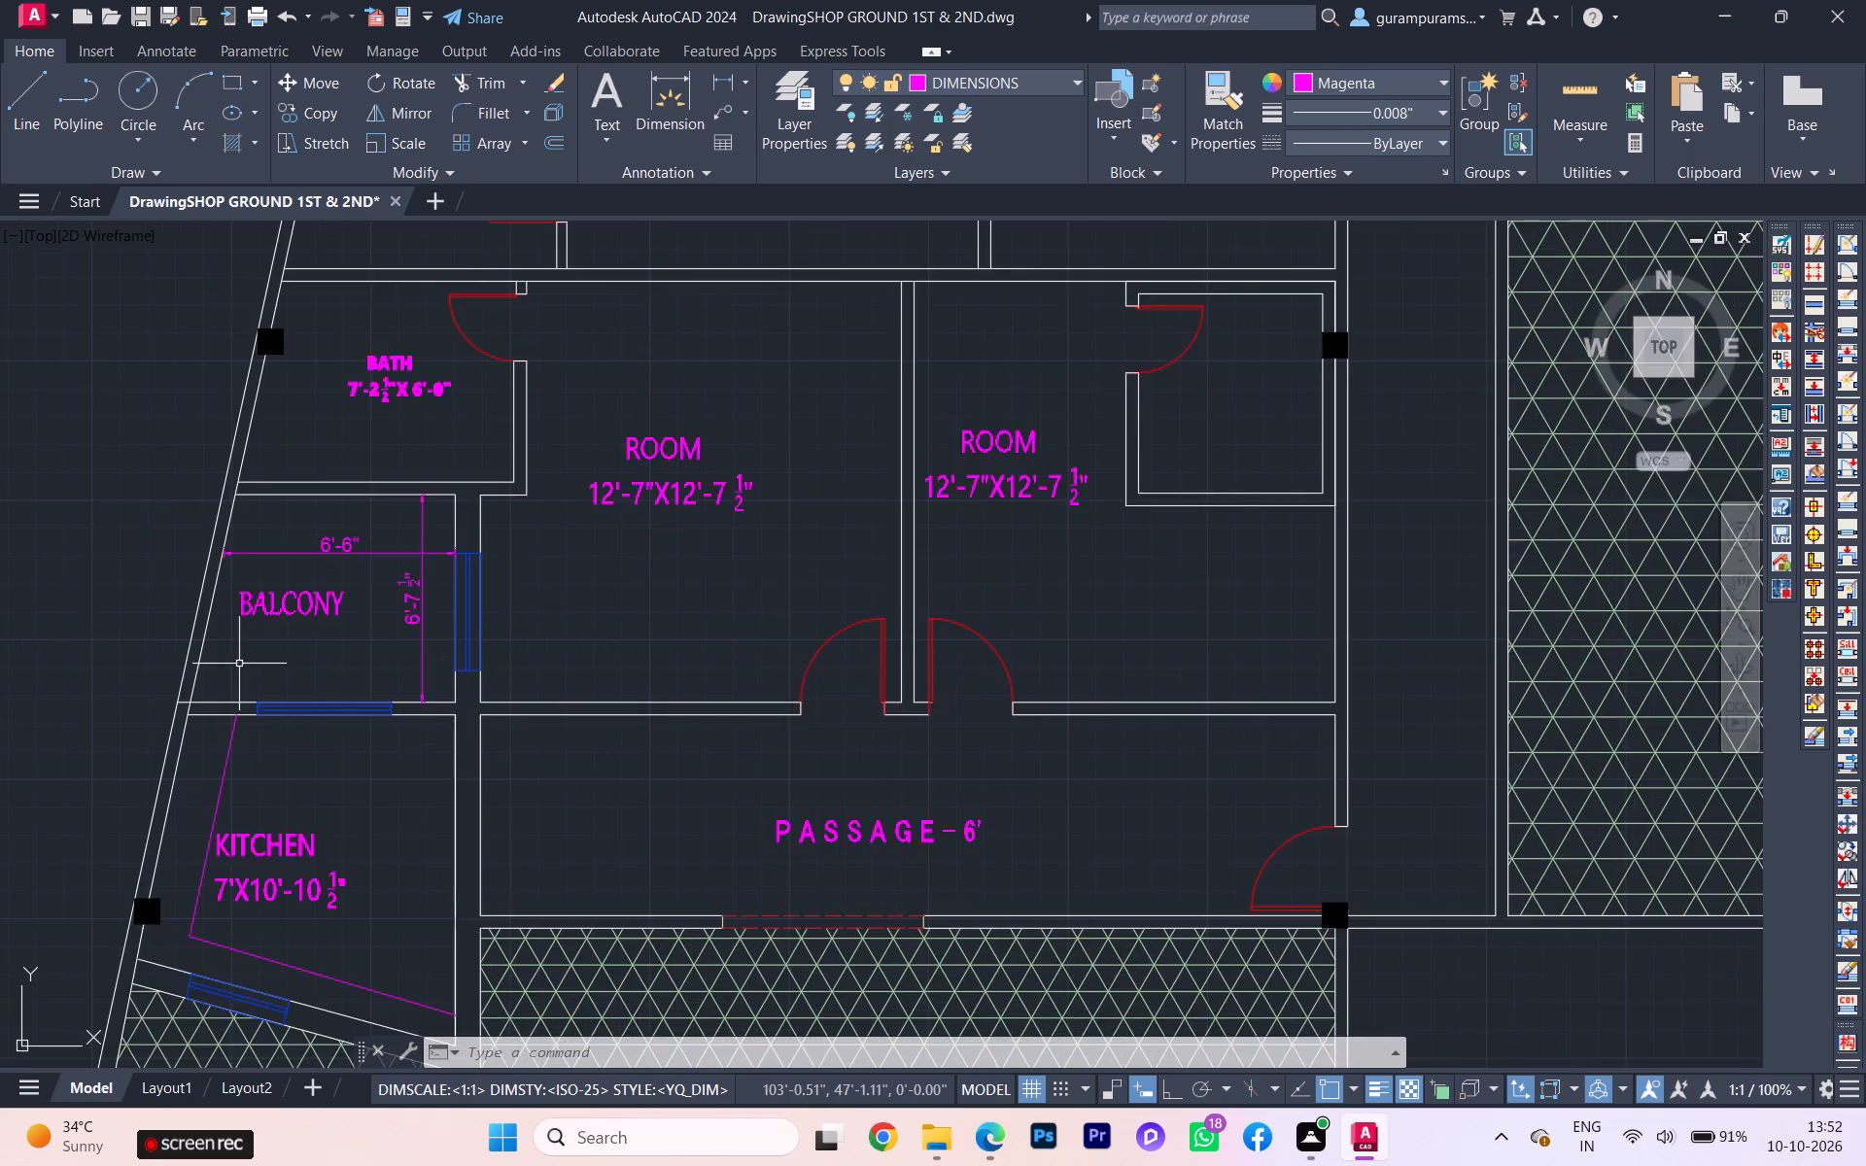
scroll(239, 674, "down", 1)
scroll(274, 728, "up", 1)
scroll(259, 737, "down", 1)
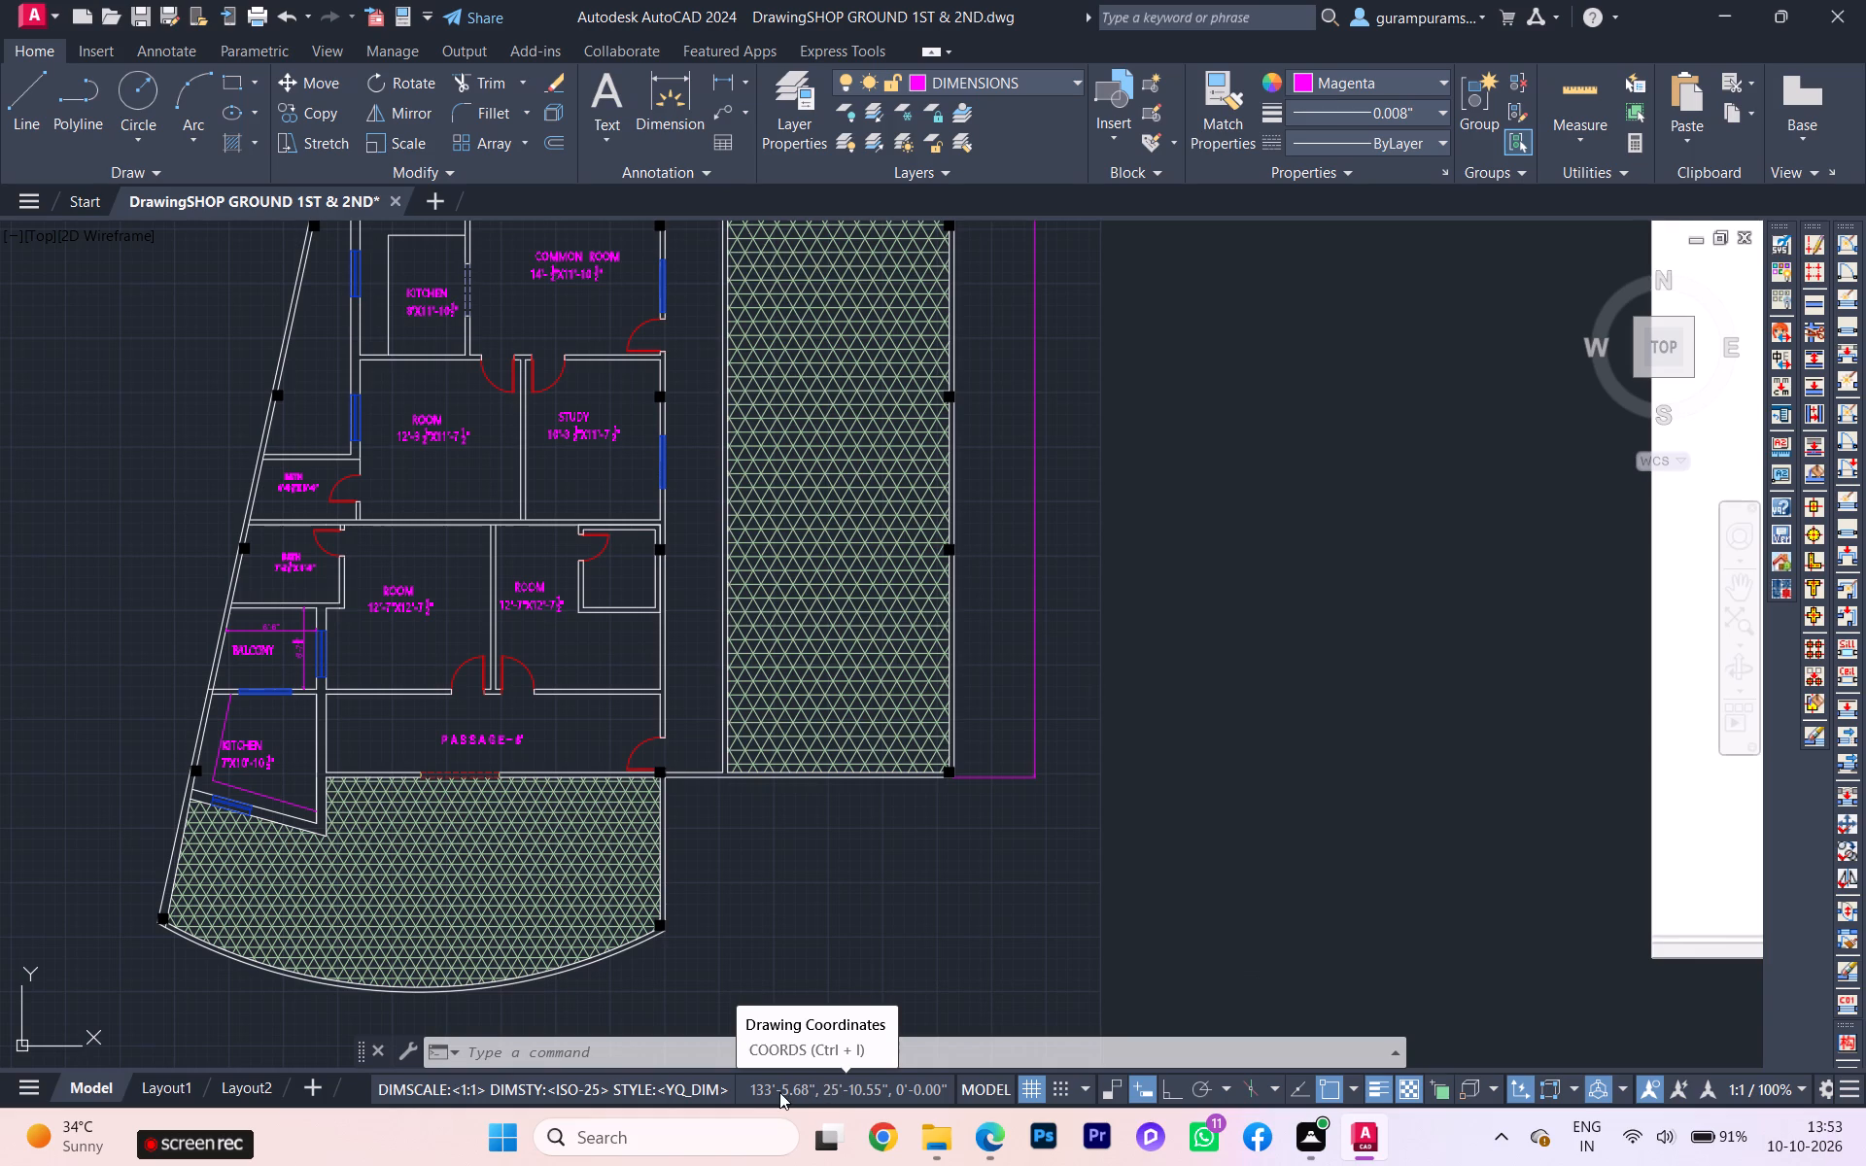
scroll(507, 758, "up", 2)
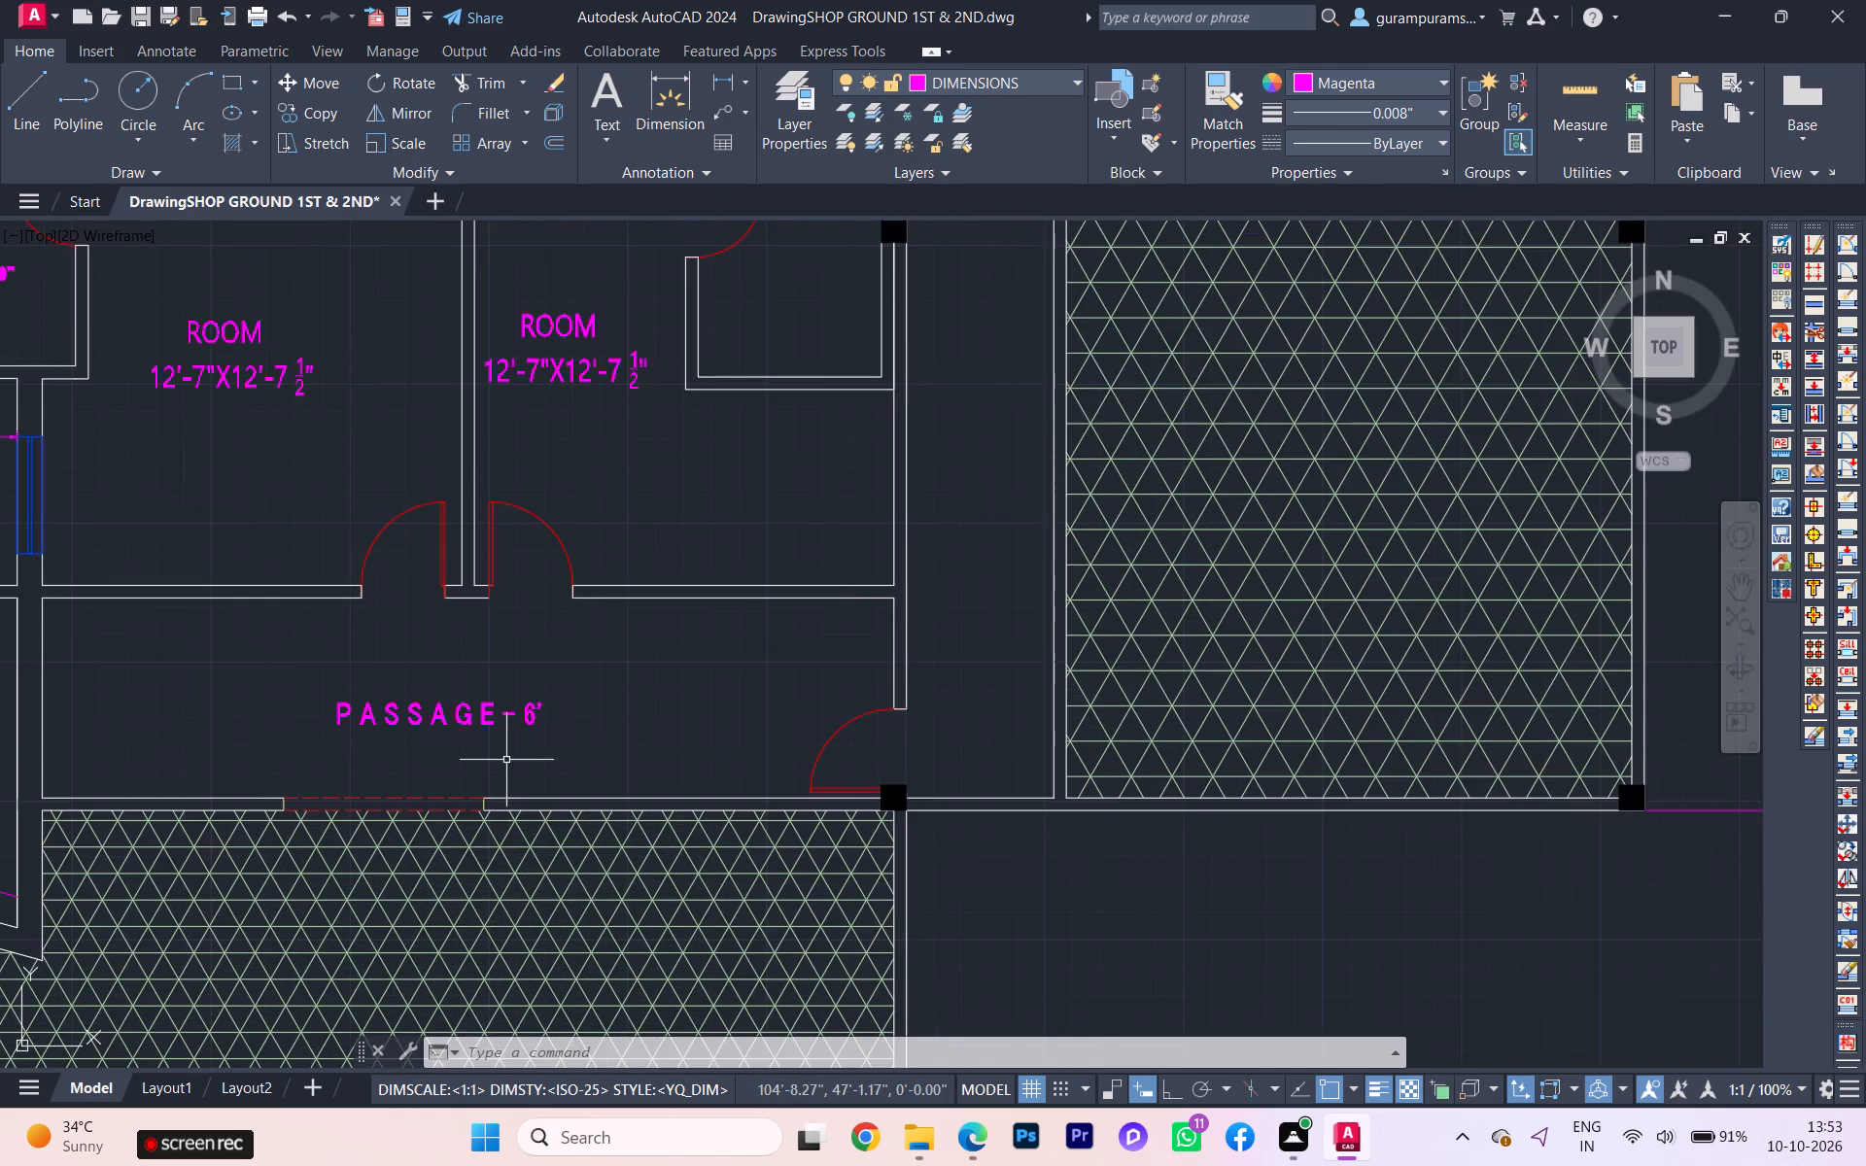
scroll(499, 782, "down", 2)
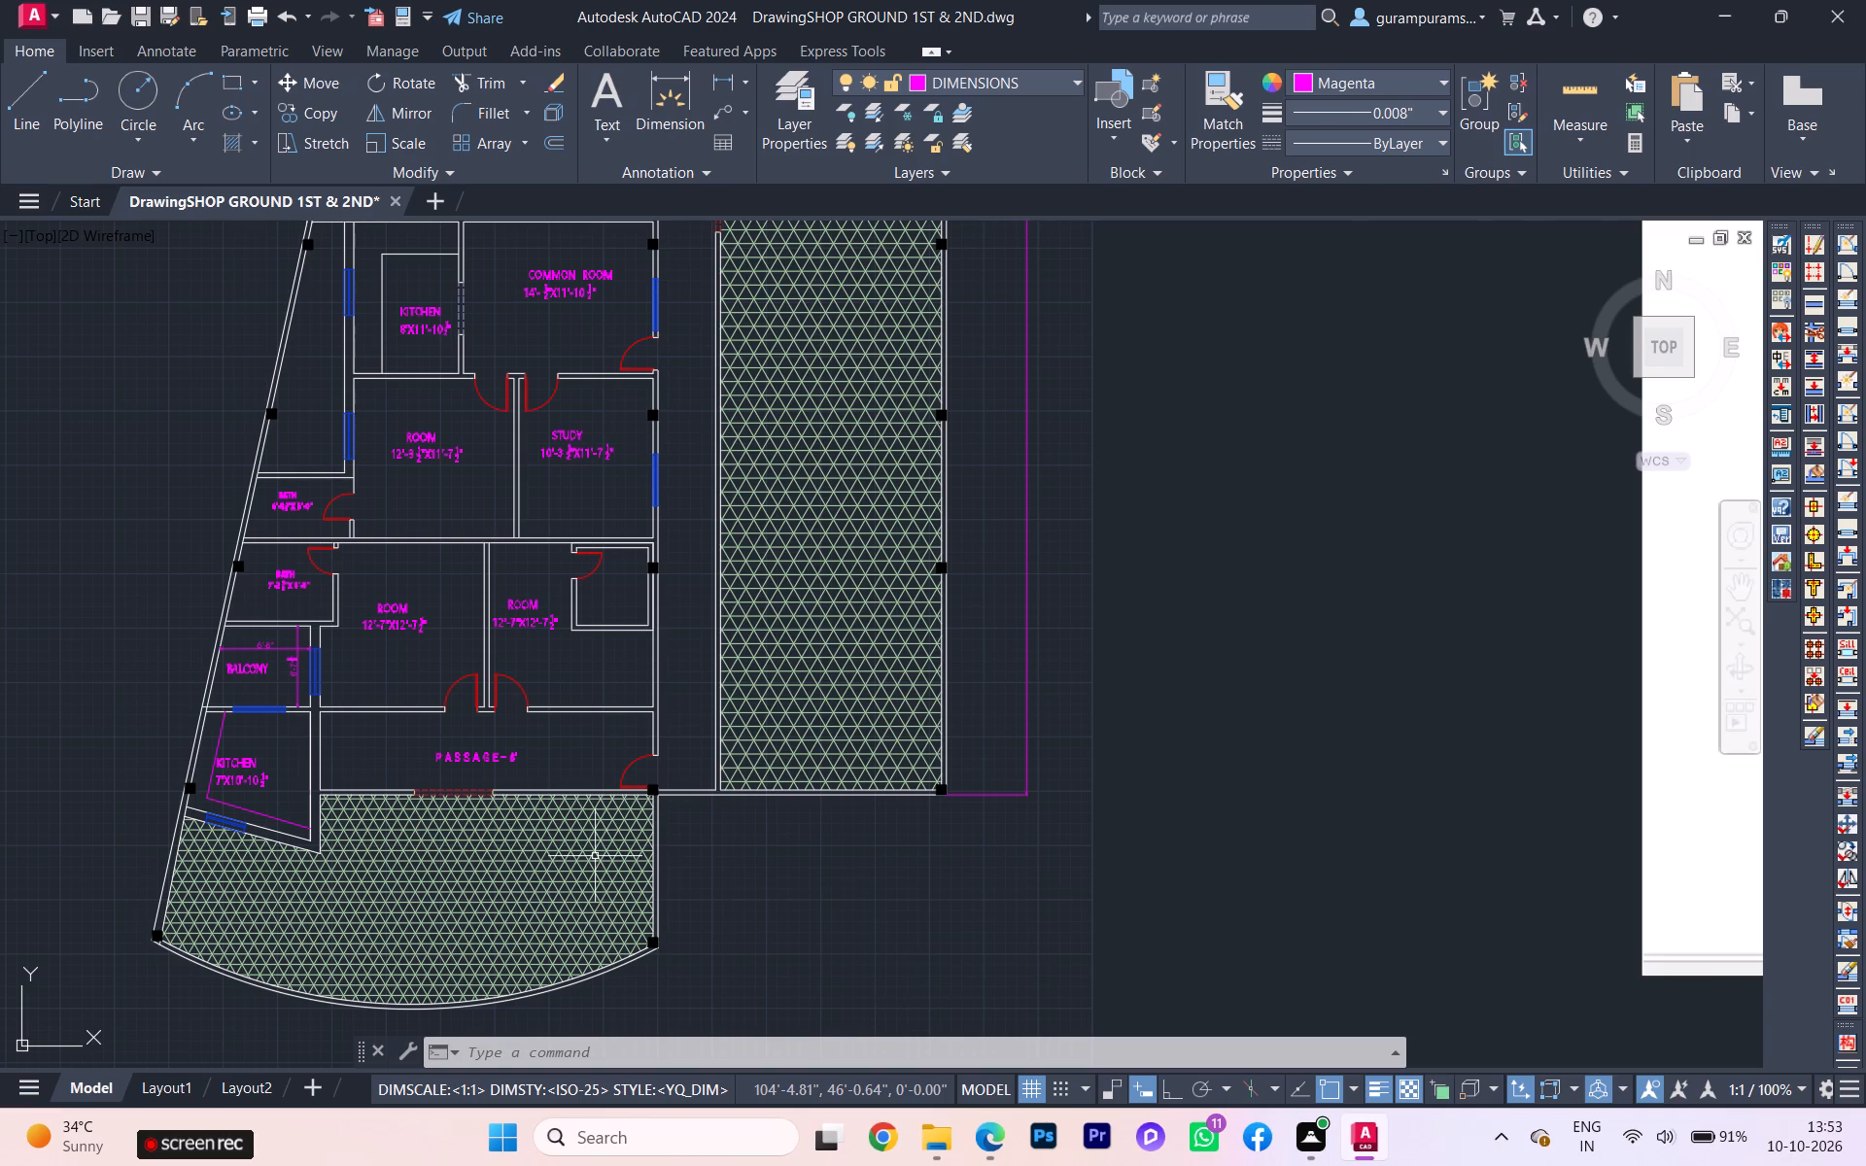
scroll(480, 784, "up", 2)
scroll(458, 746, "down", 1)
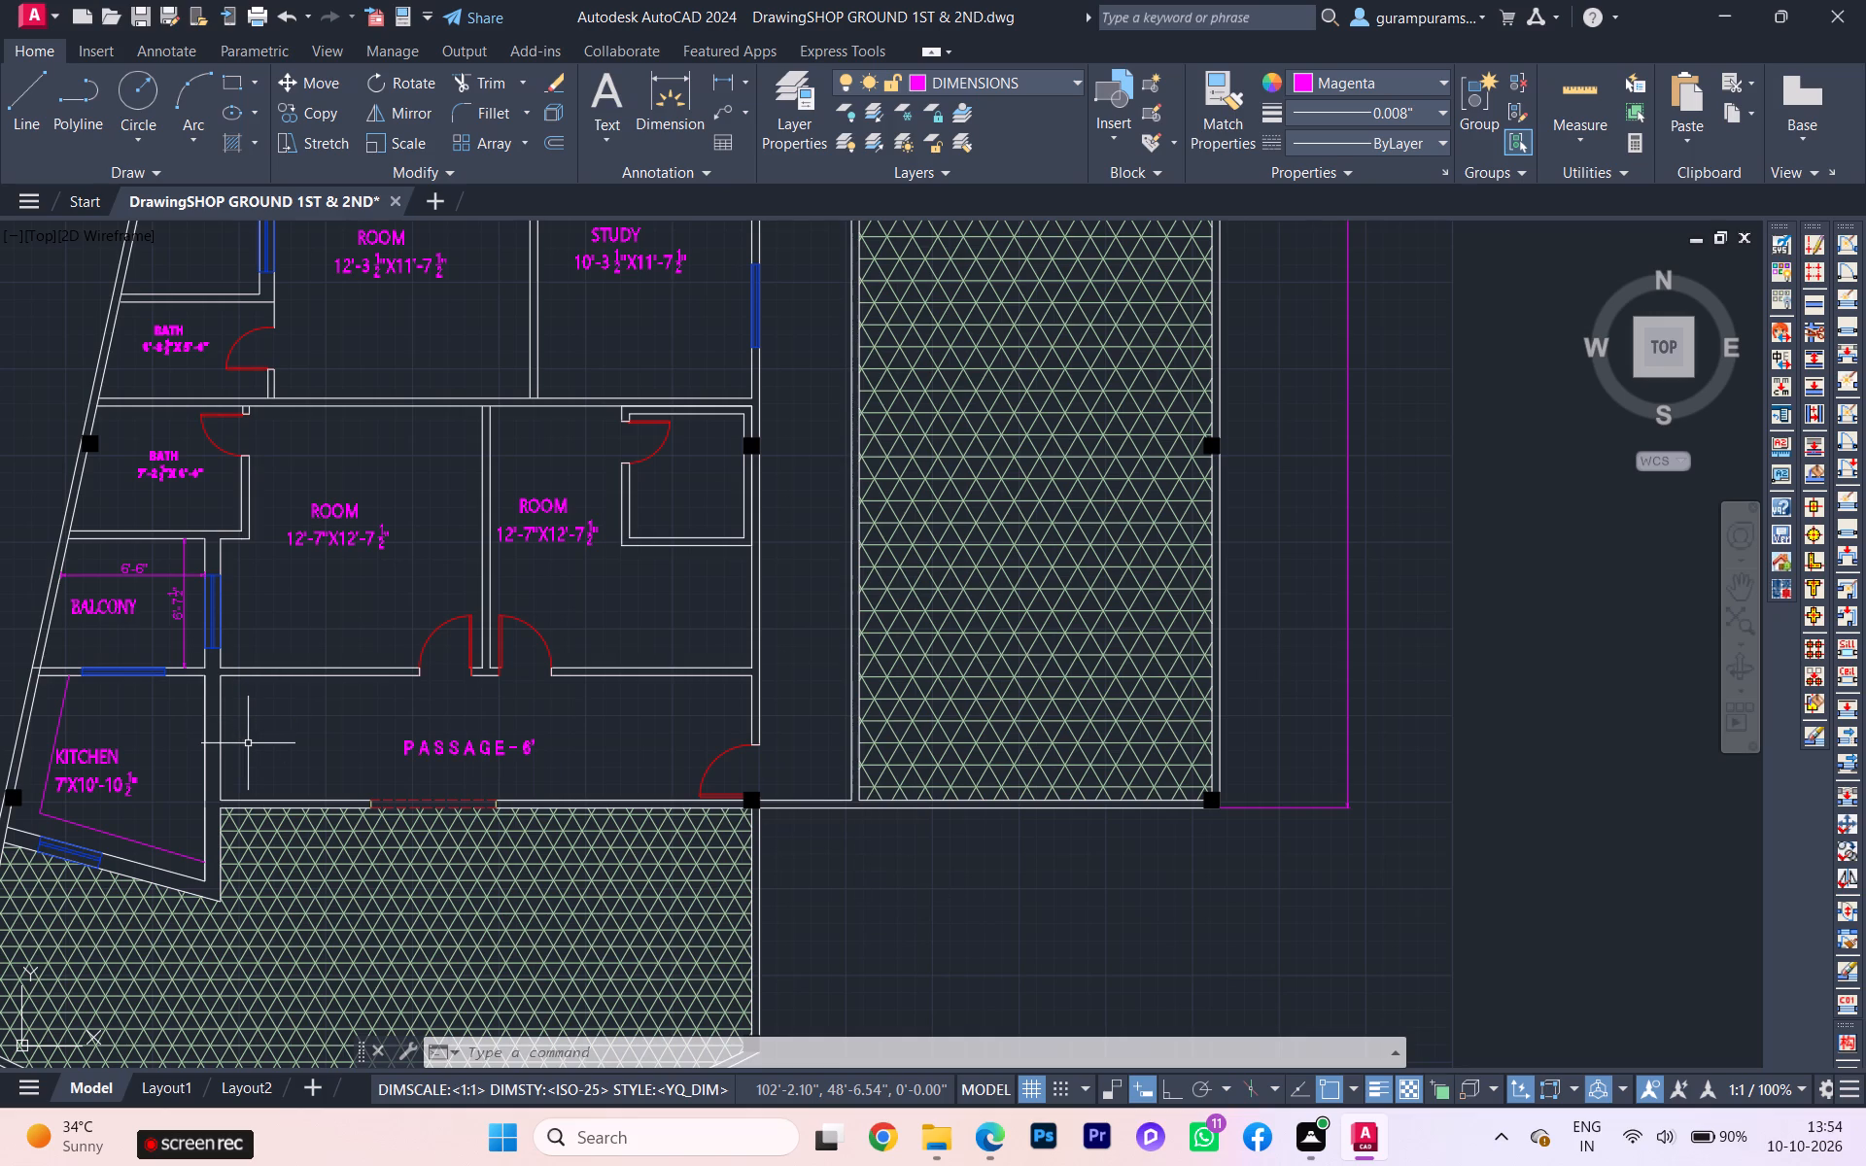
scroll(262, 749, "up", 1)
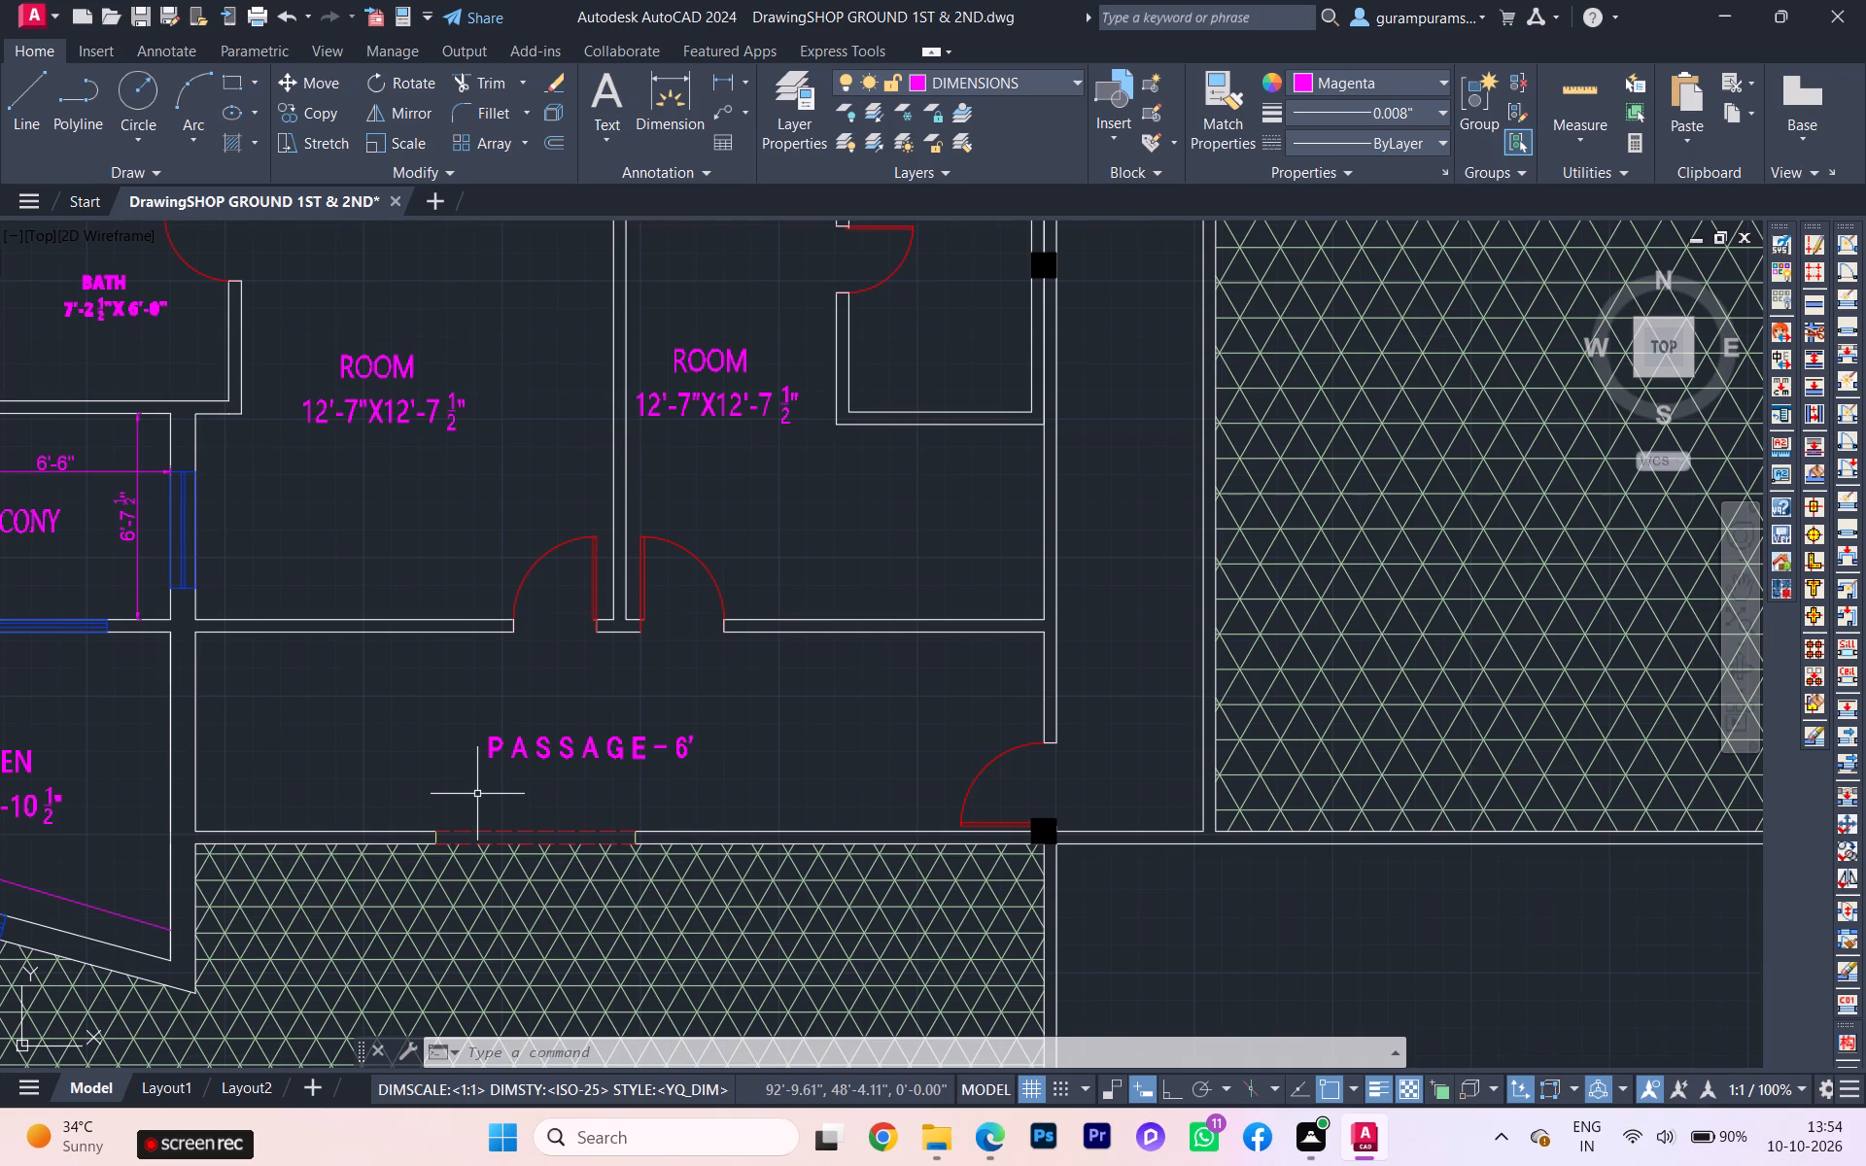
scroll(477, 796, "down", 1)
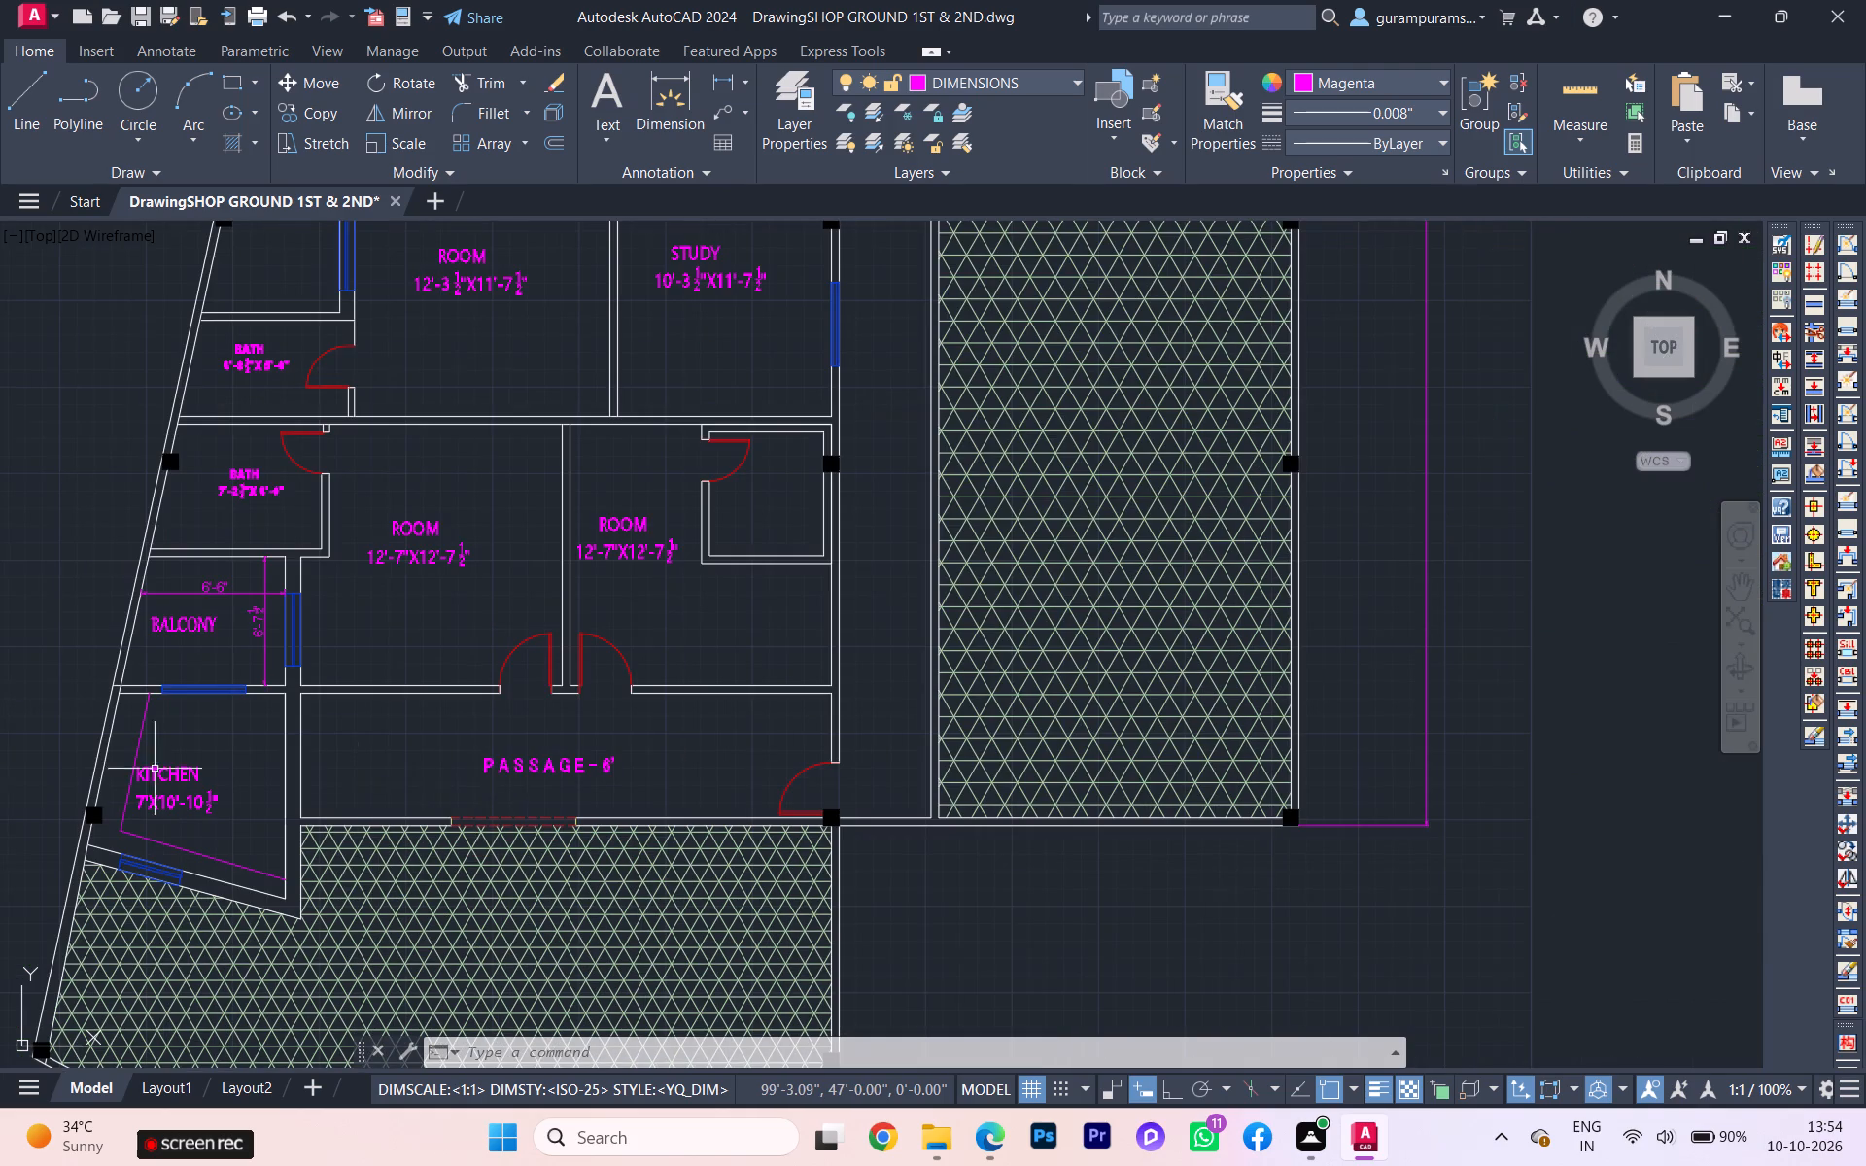
Compare the bath, balcony and kitchen along the slanted wall with the same area of the reference plan image.
scroll(151, 769, "down", 2)
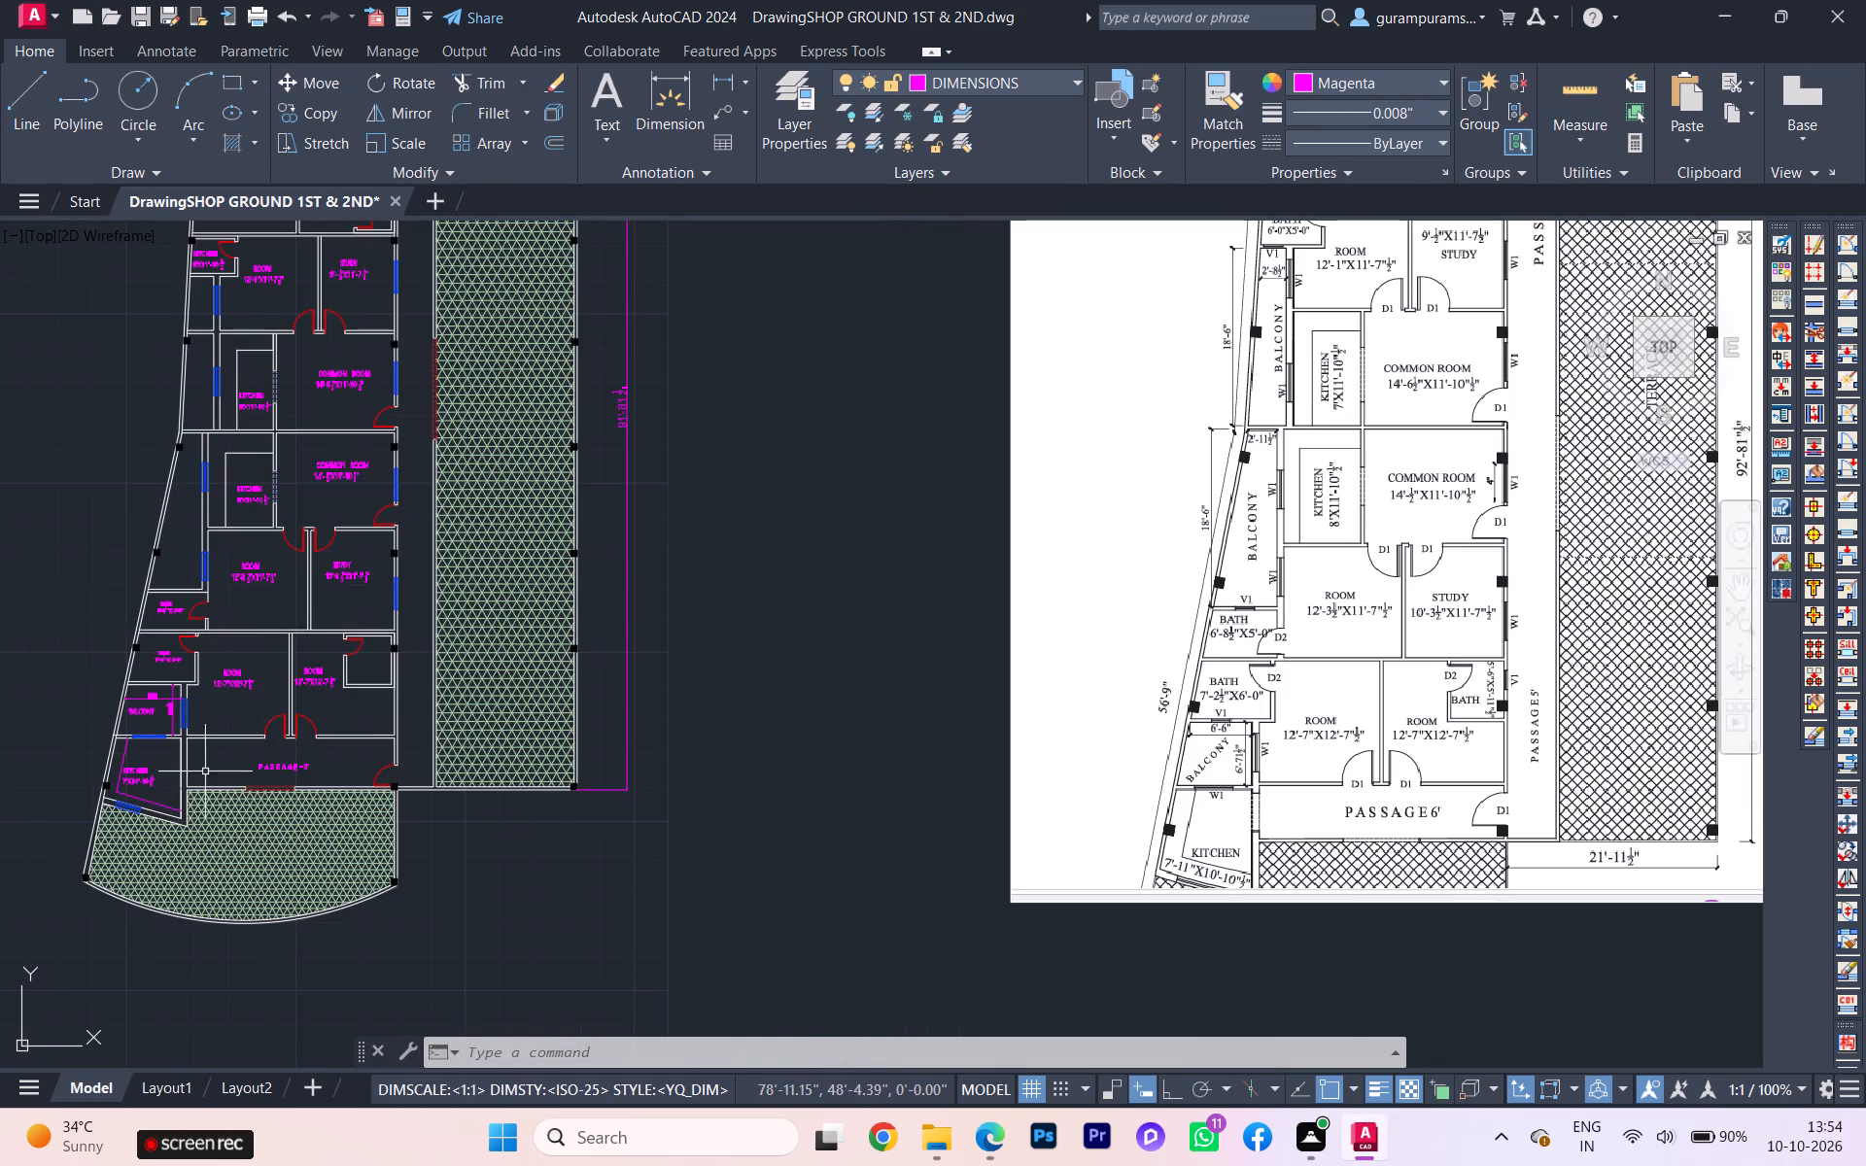
scroll(1336, 836, "up", 2)
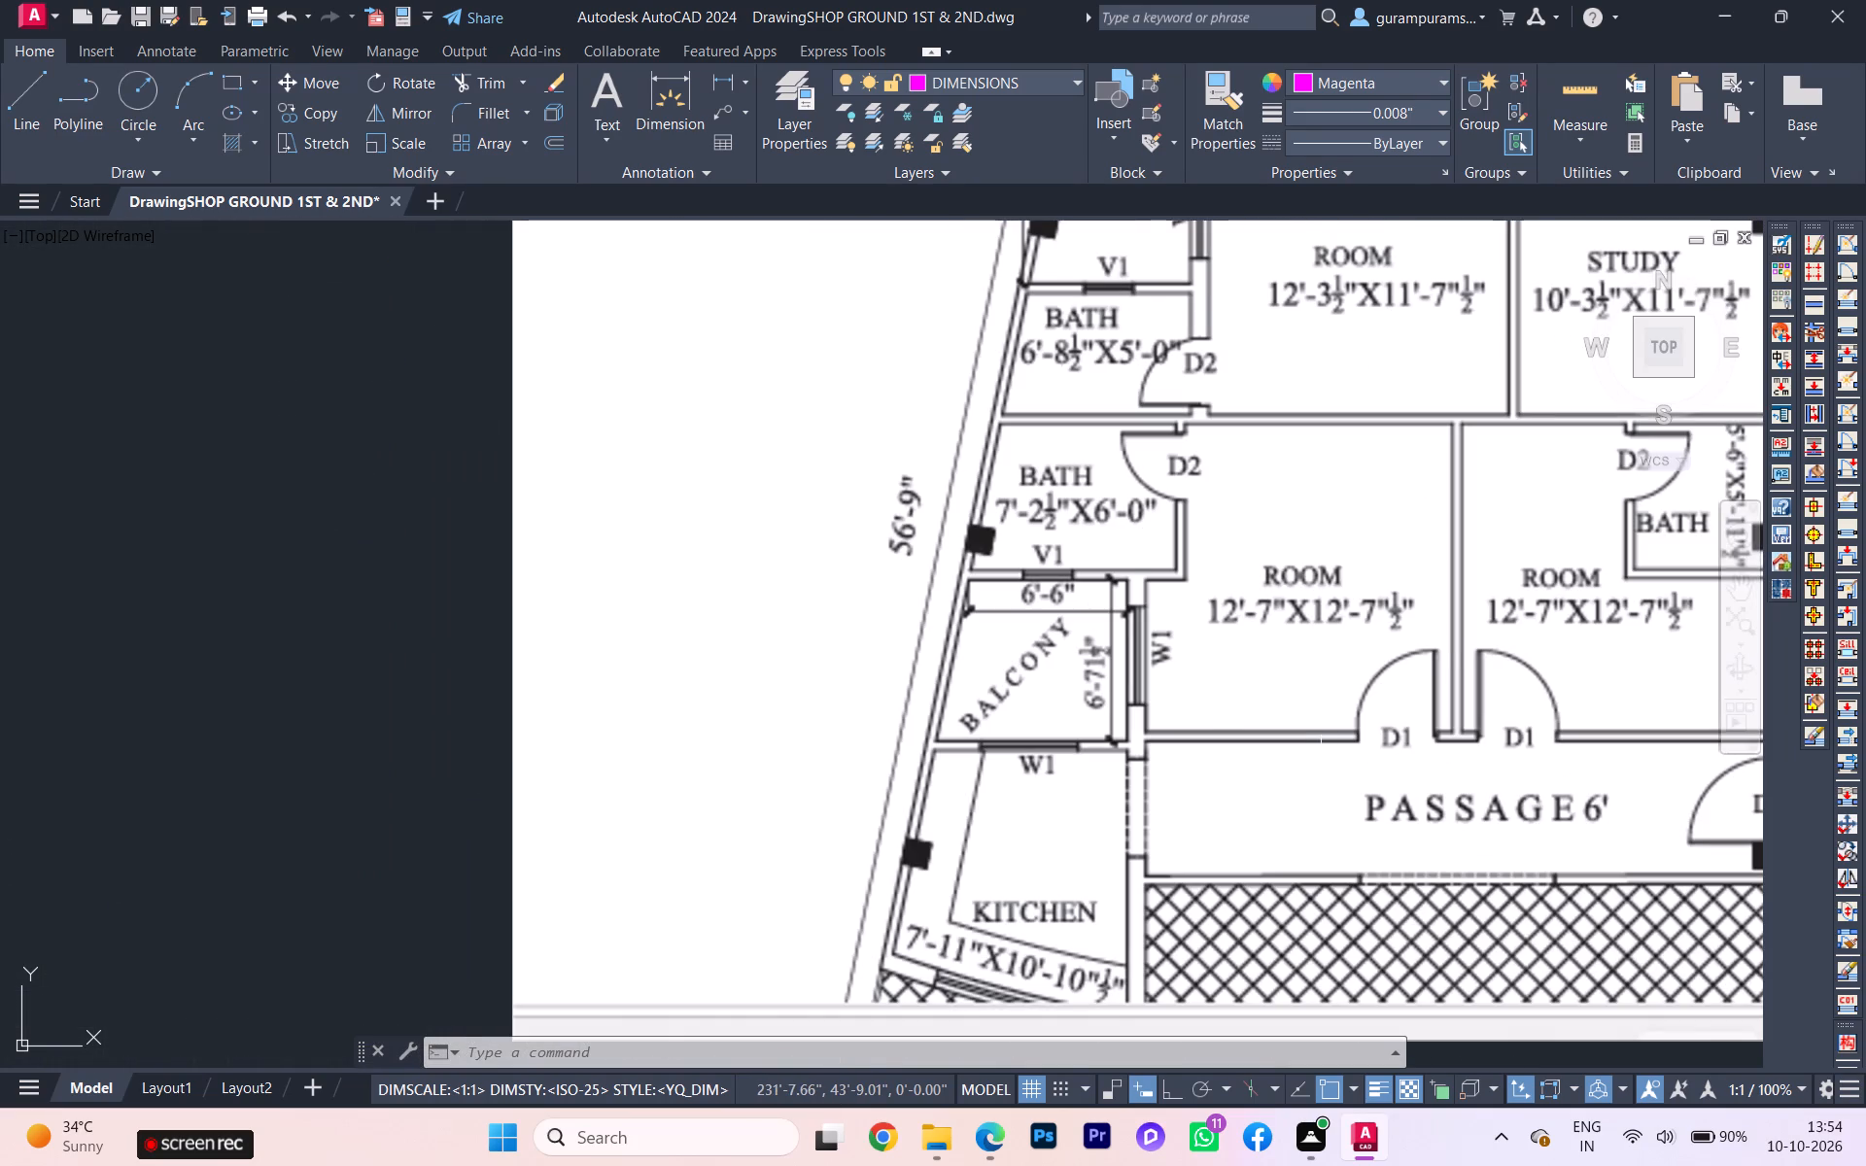
scroll(1317, 795, "down", 2)
scroll(174, 658, "up", 1)
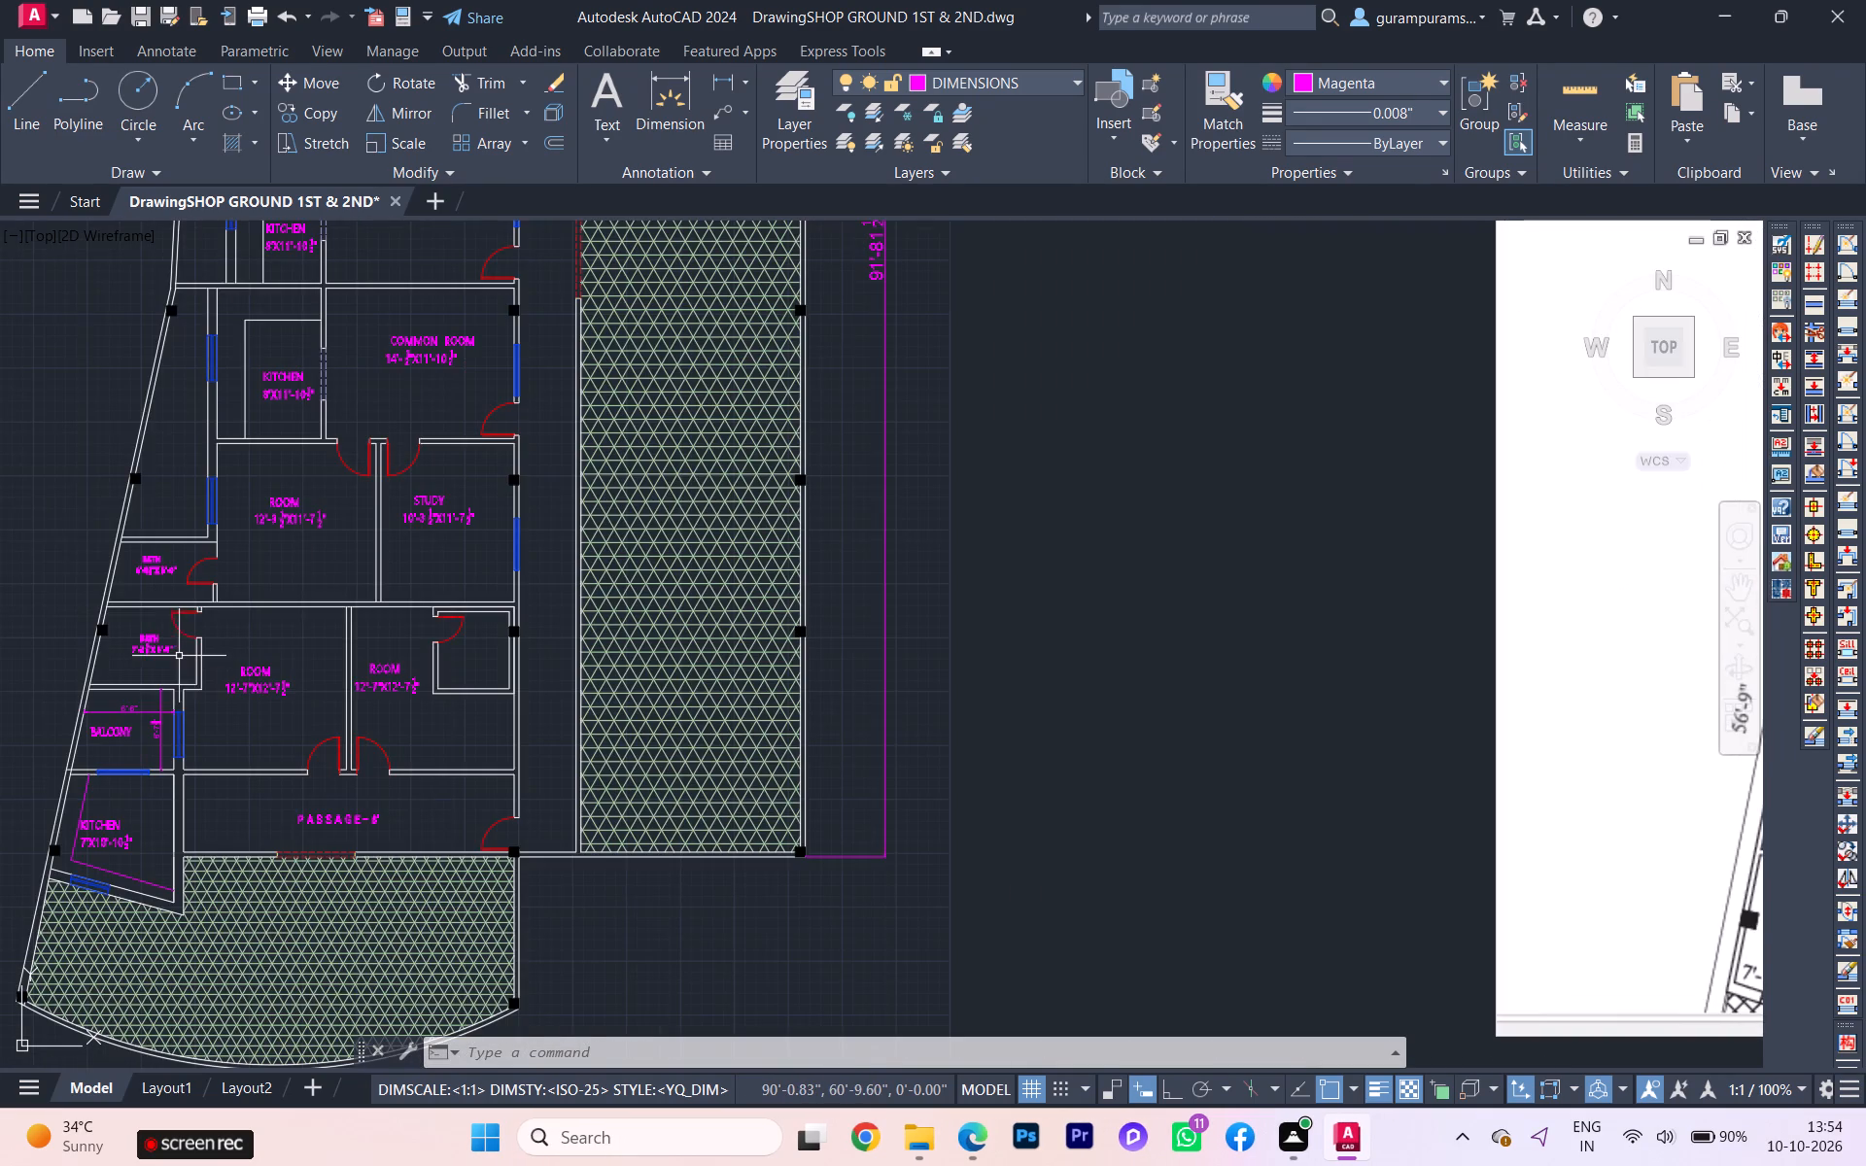
scroll(570, 669, "down", 1)
middle_click_drag(571, 673, 548, 733)
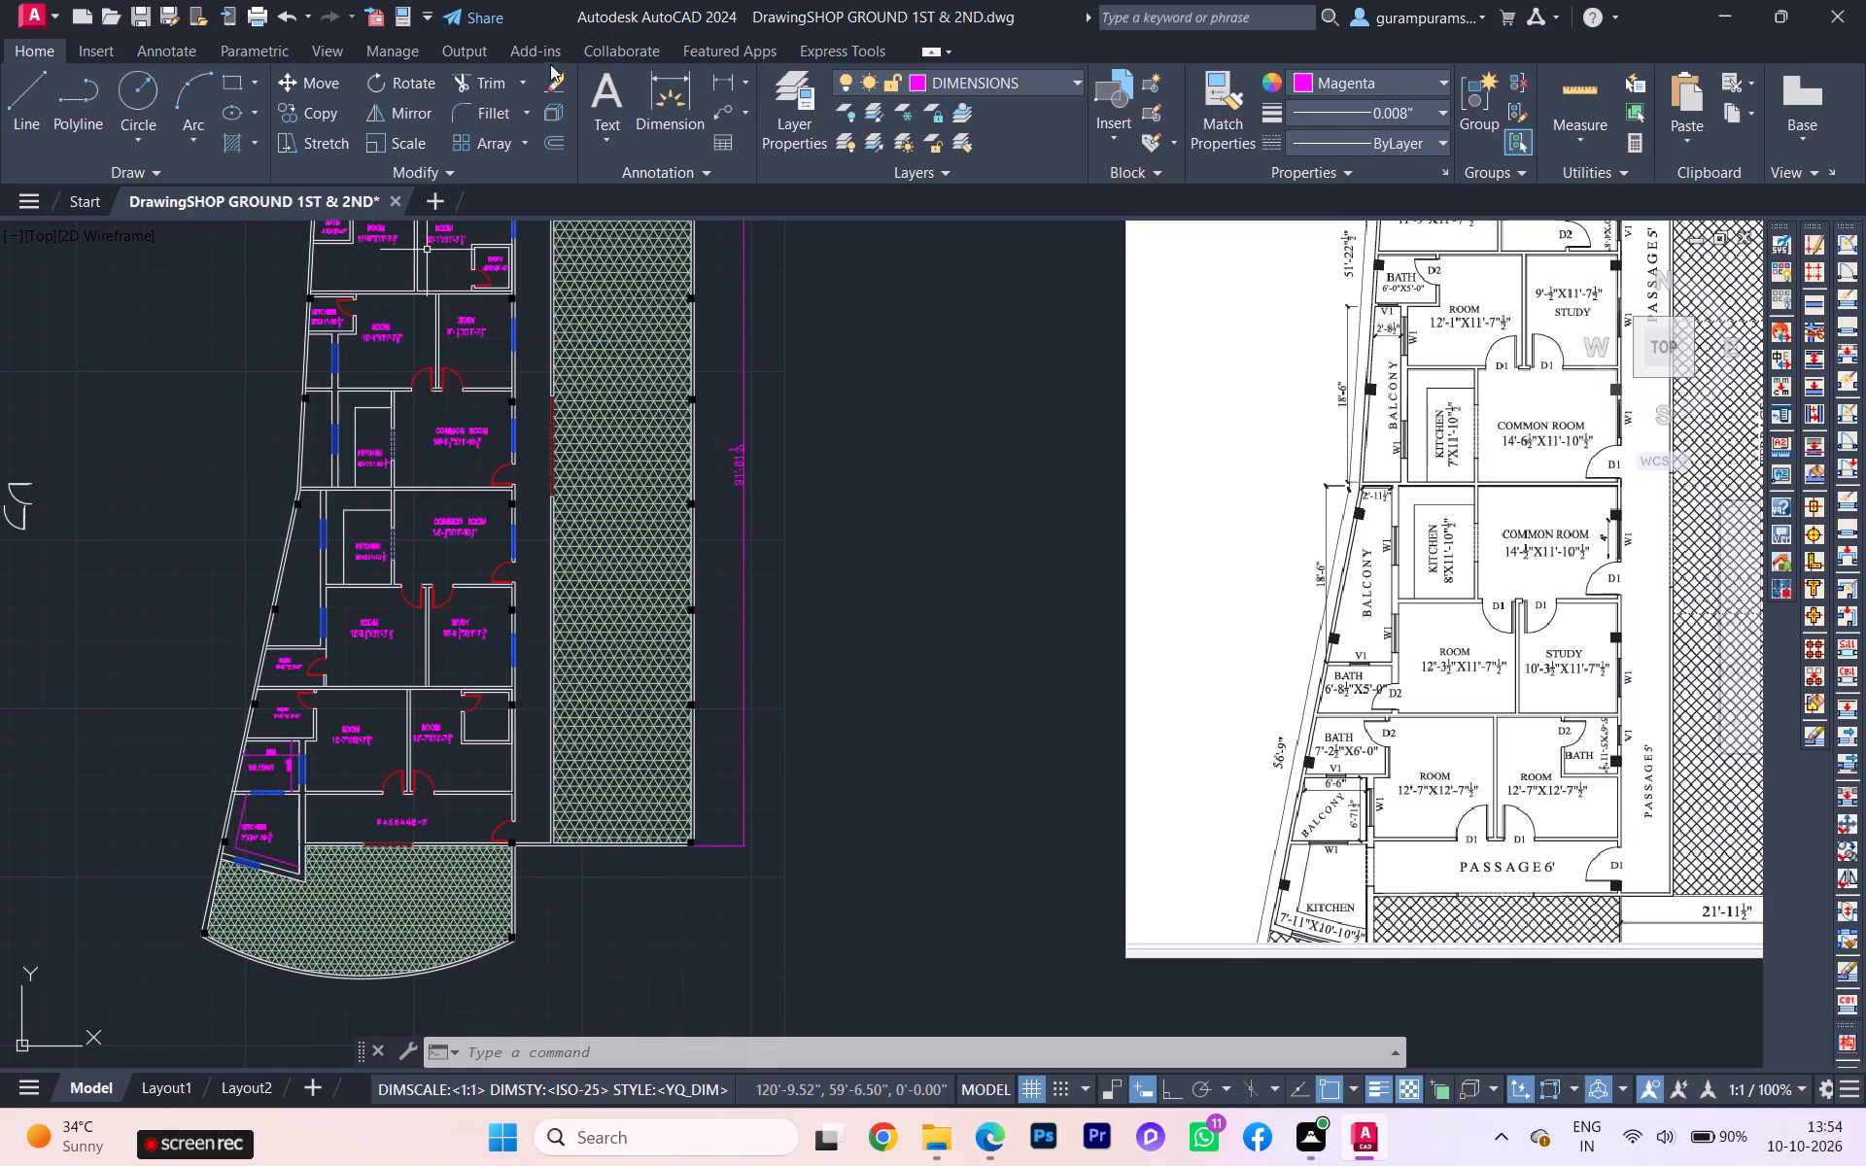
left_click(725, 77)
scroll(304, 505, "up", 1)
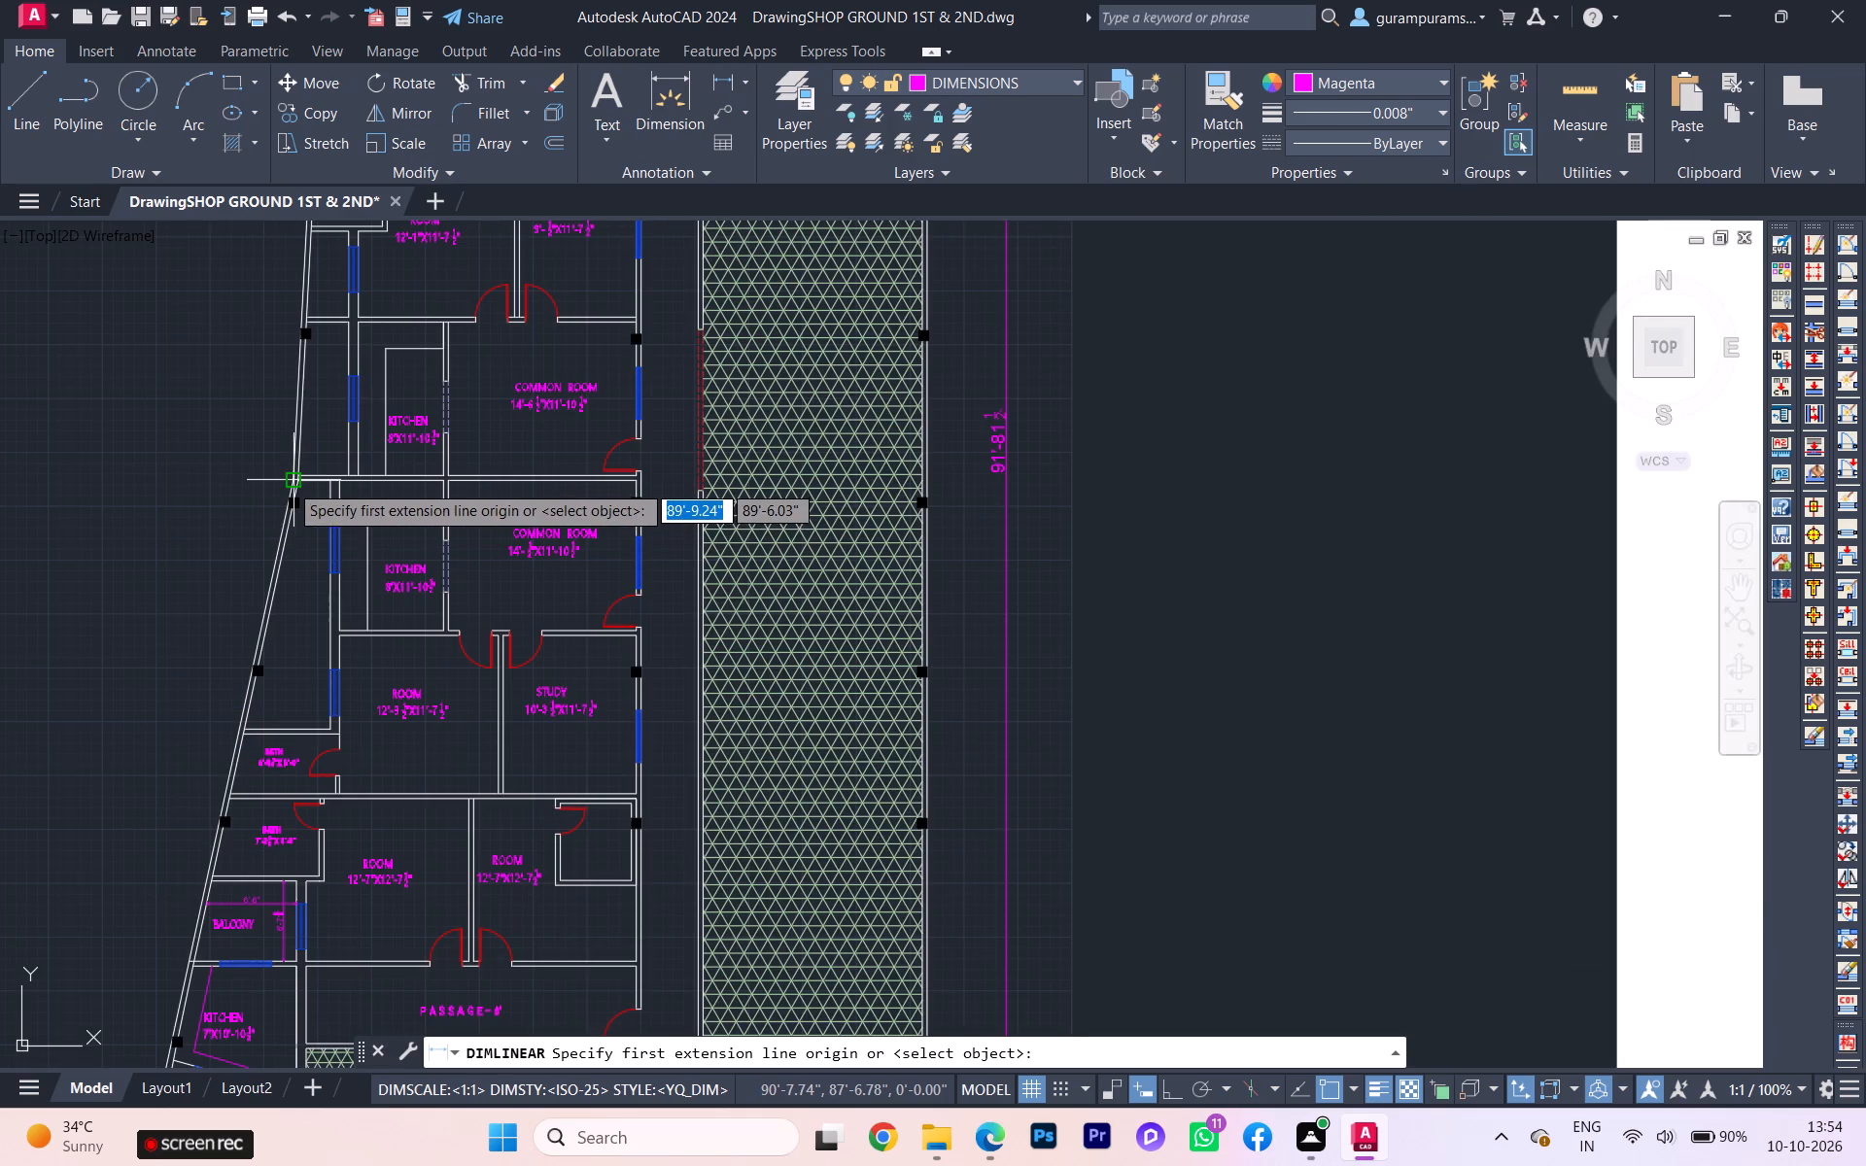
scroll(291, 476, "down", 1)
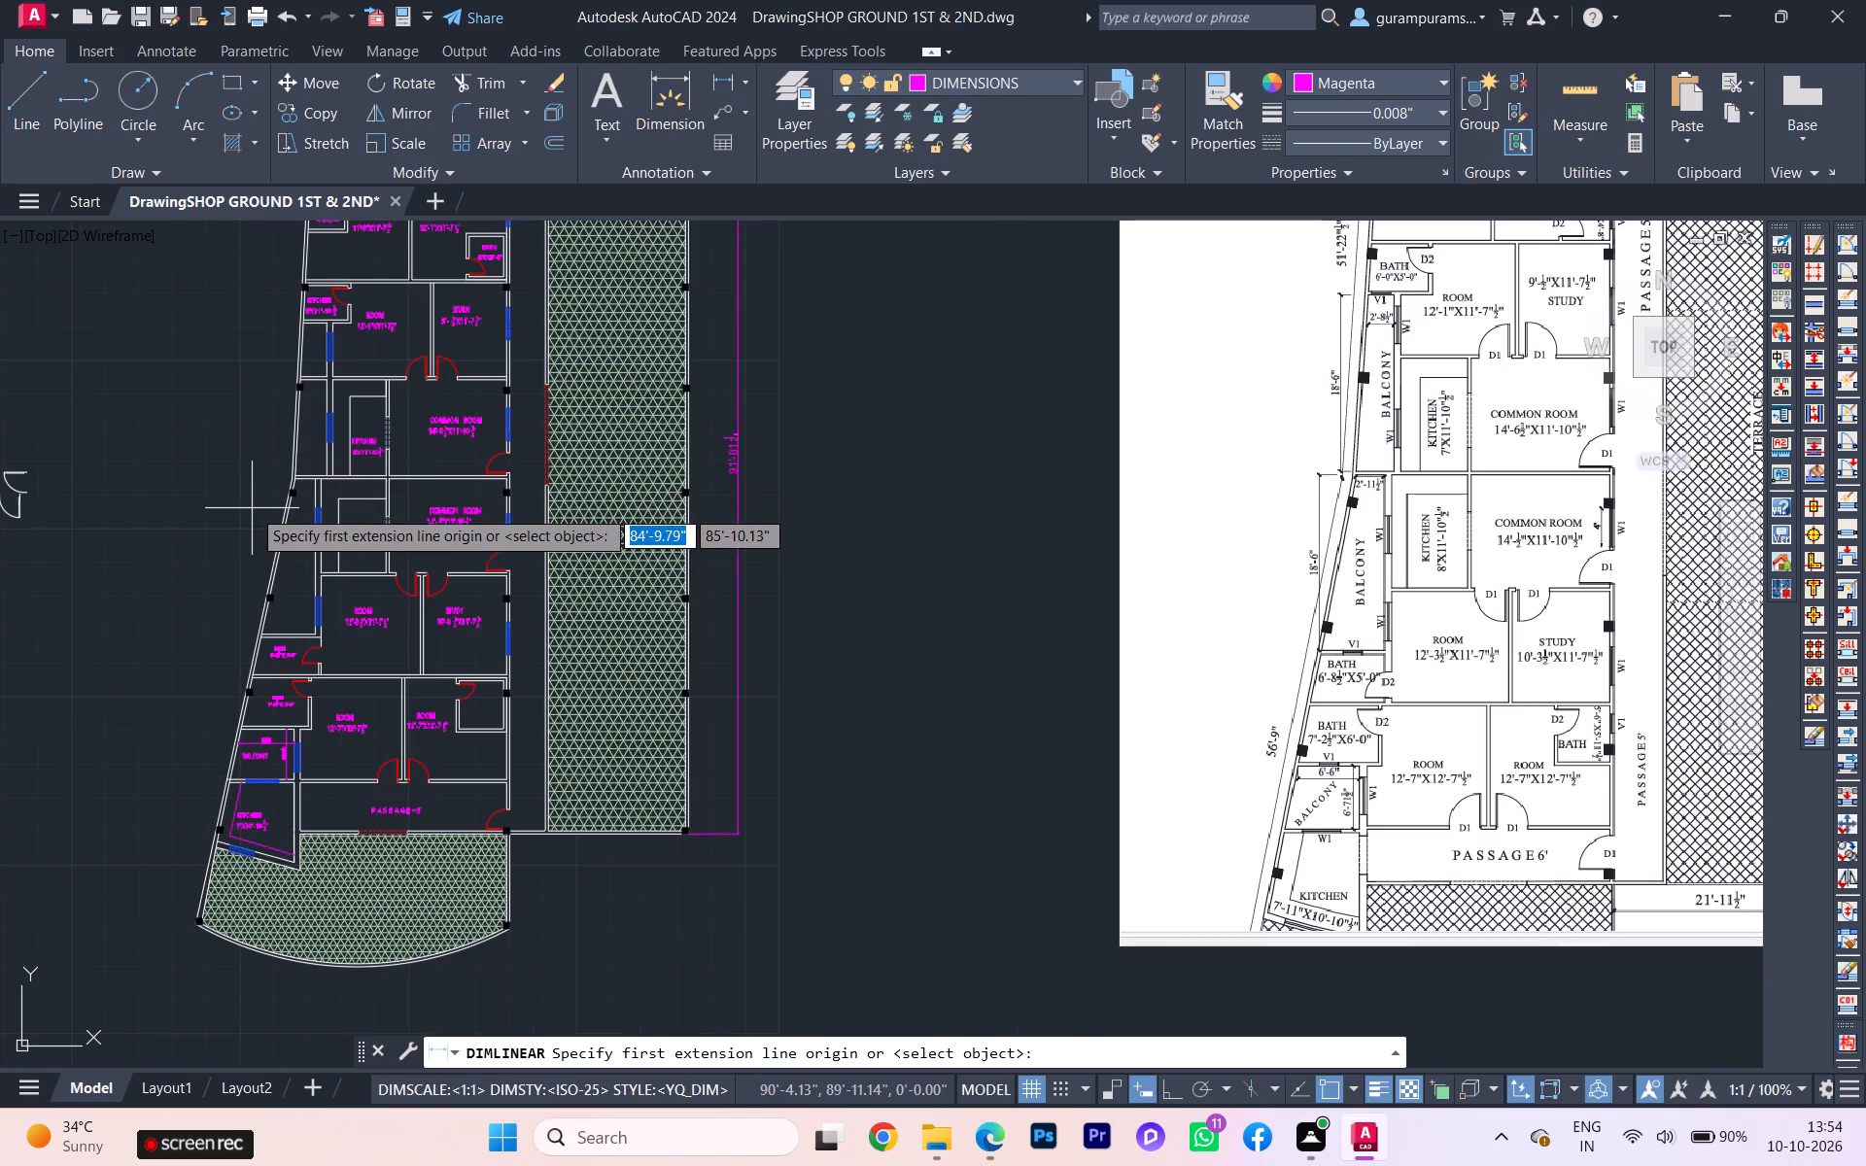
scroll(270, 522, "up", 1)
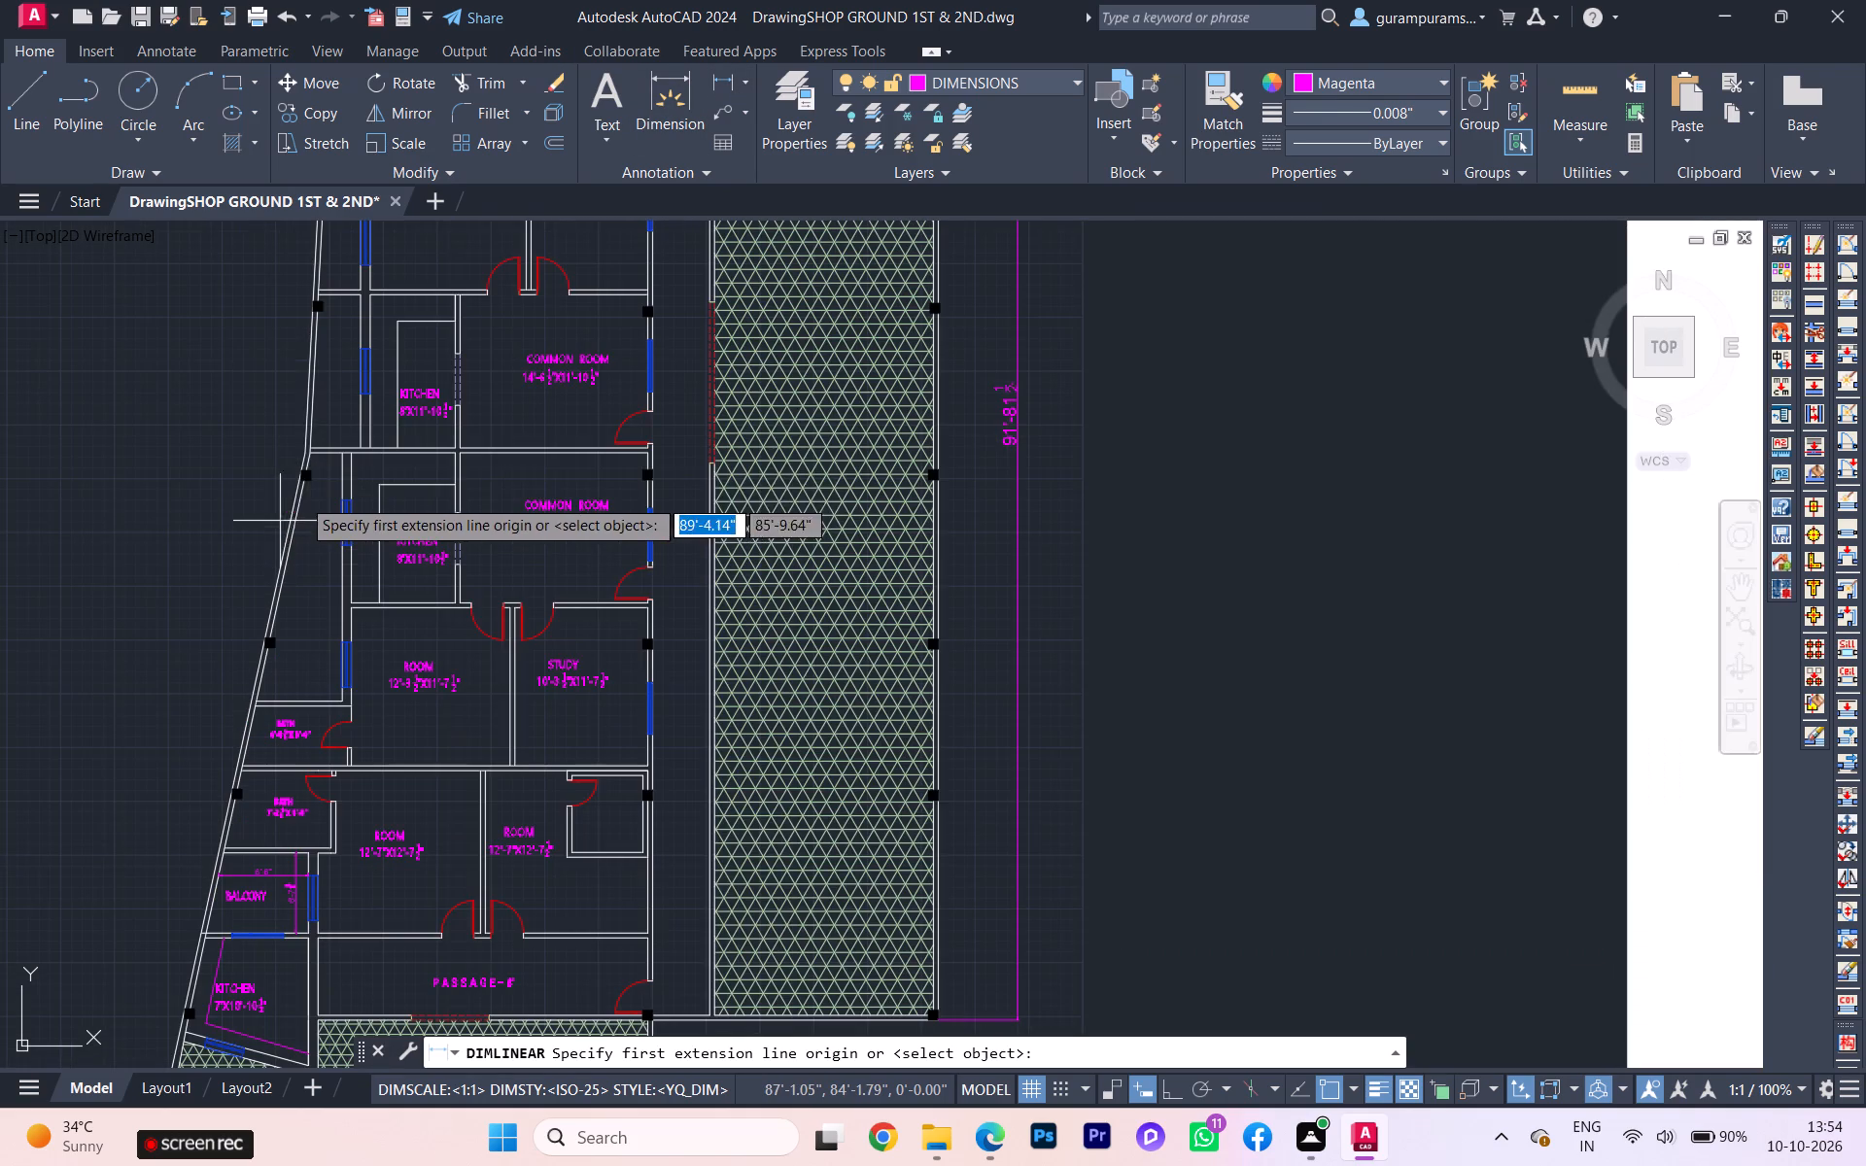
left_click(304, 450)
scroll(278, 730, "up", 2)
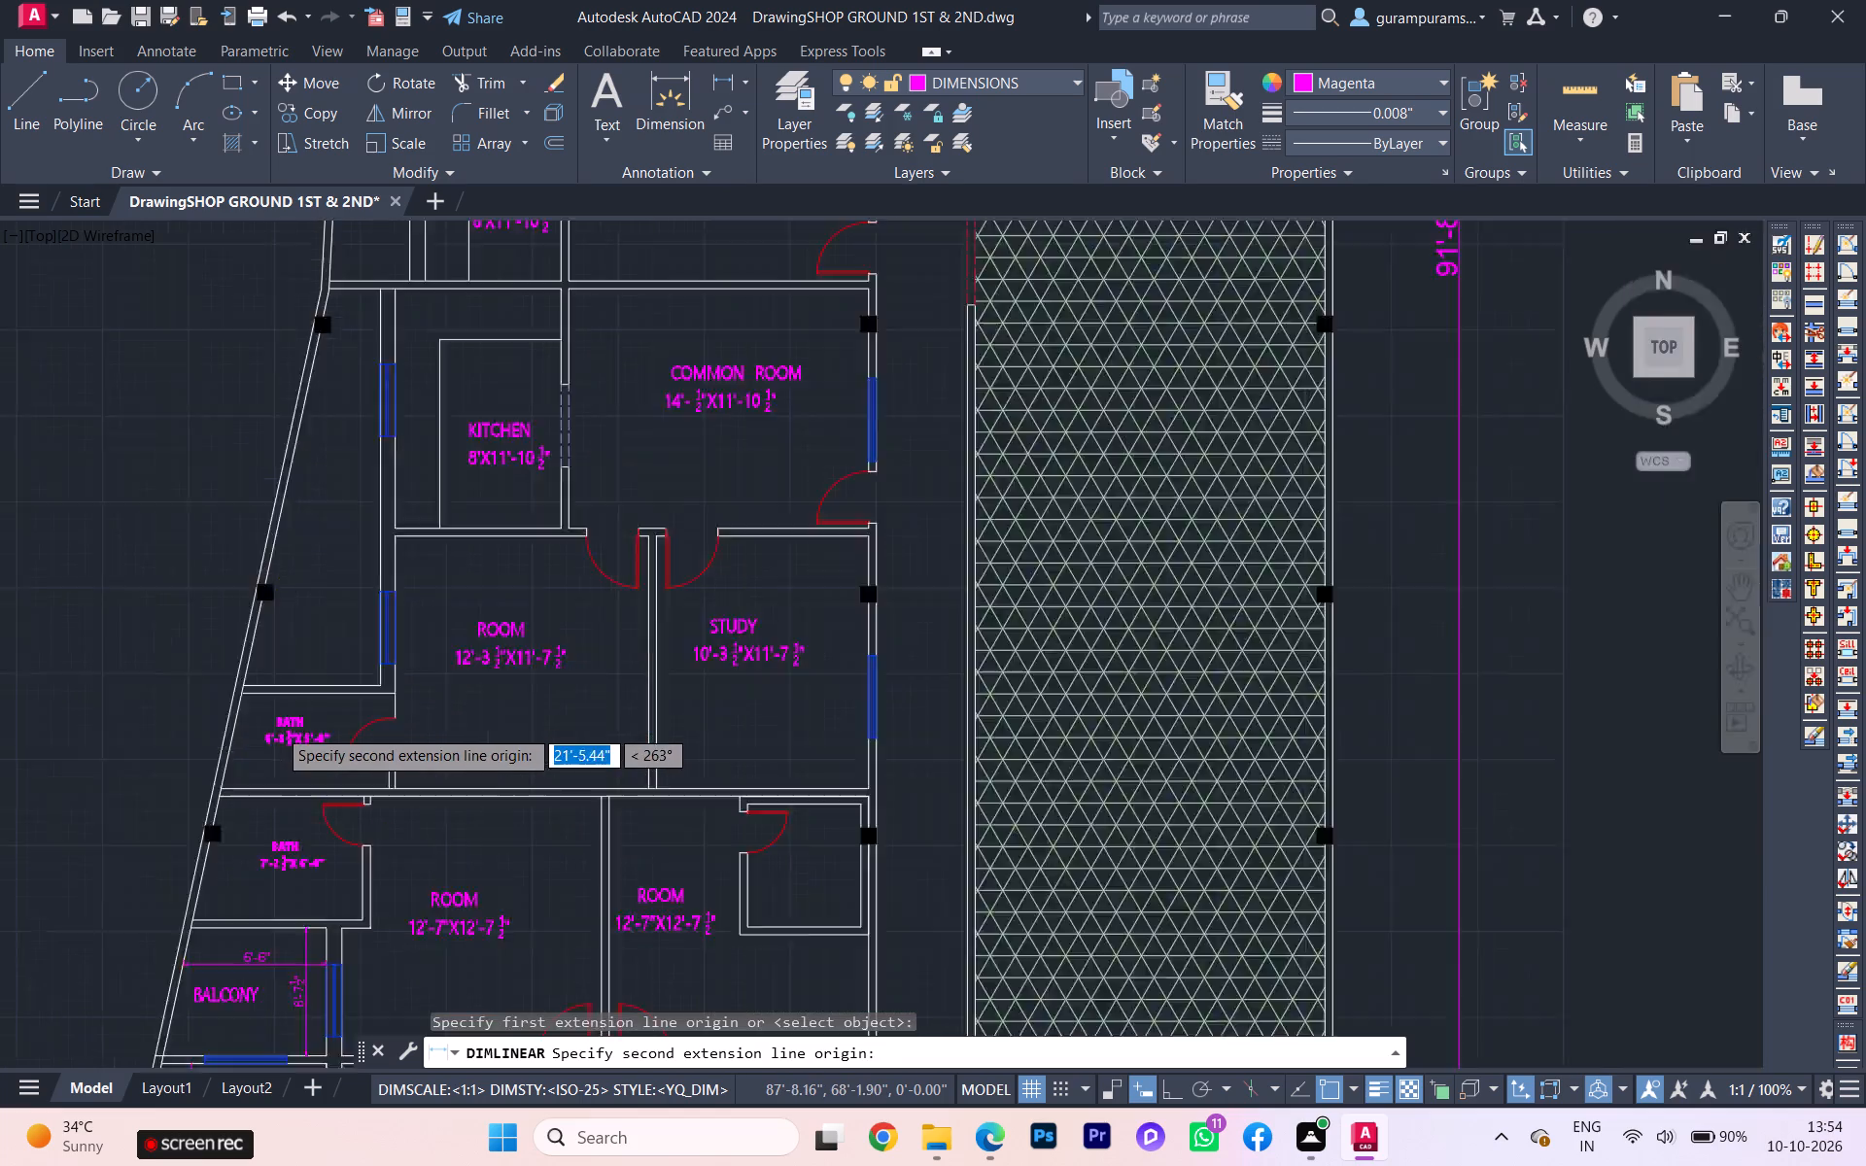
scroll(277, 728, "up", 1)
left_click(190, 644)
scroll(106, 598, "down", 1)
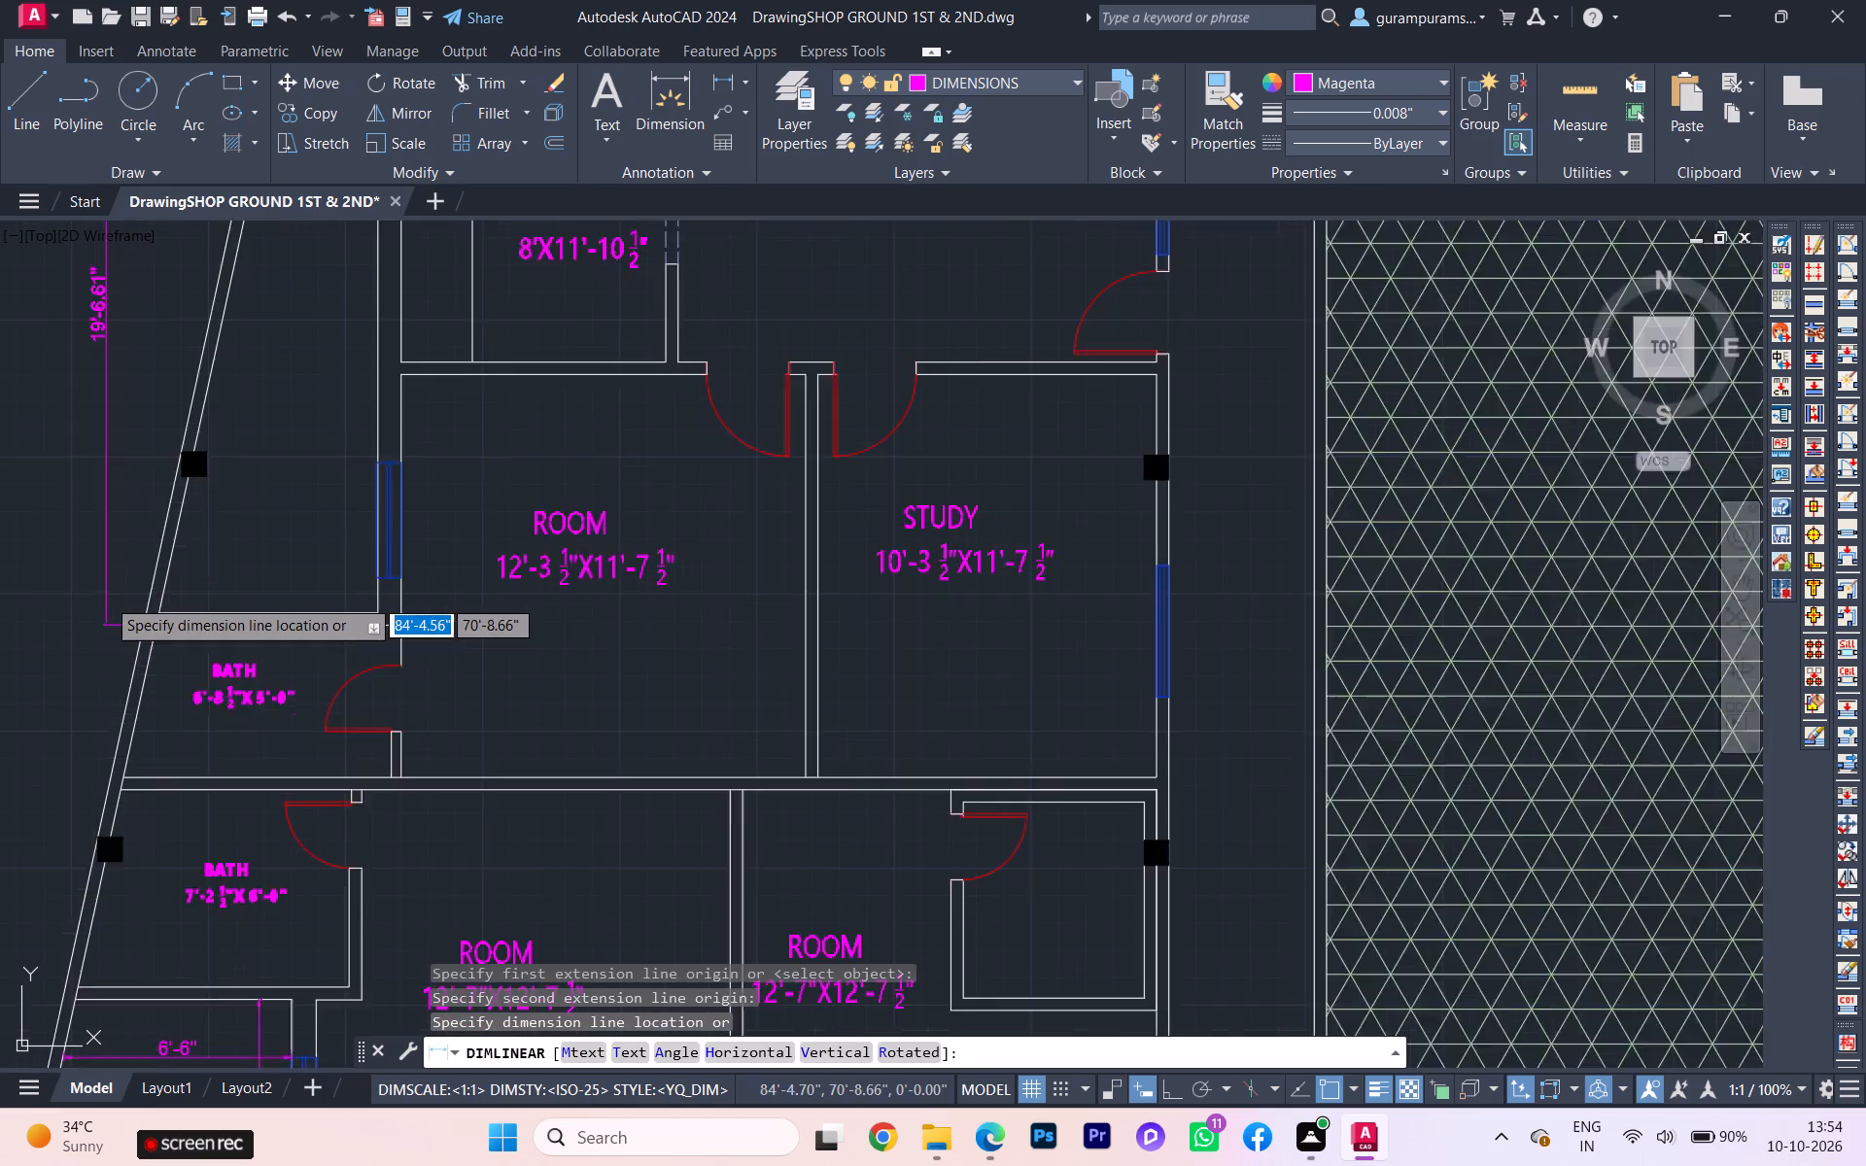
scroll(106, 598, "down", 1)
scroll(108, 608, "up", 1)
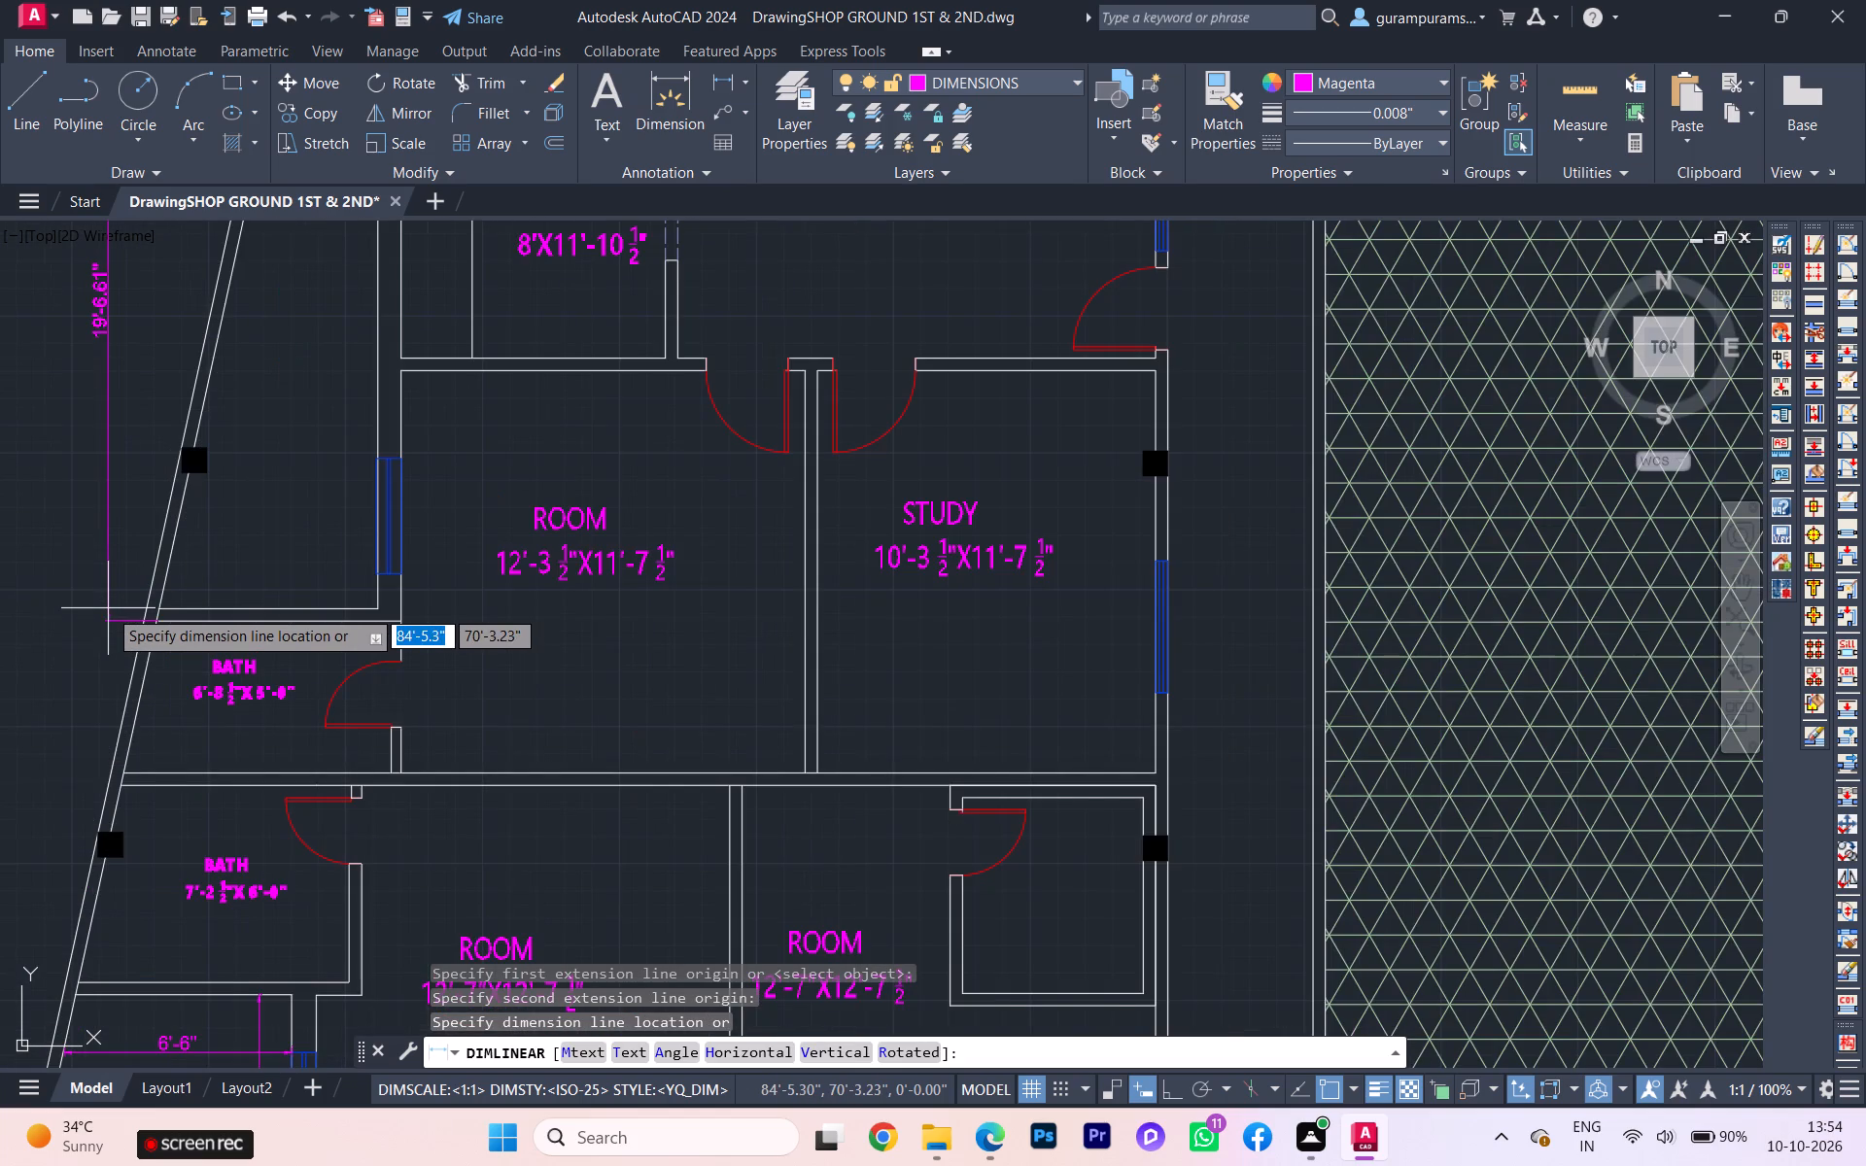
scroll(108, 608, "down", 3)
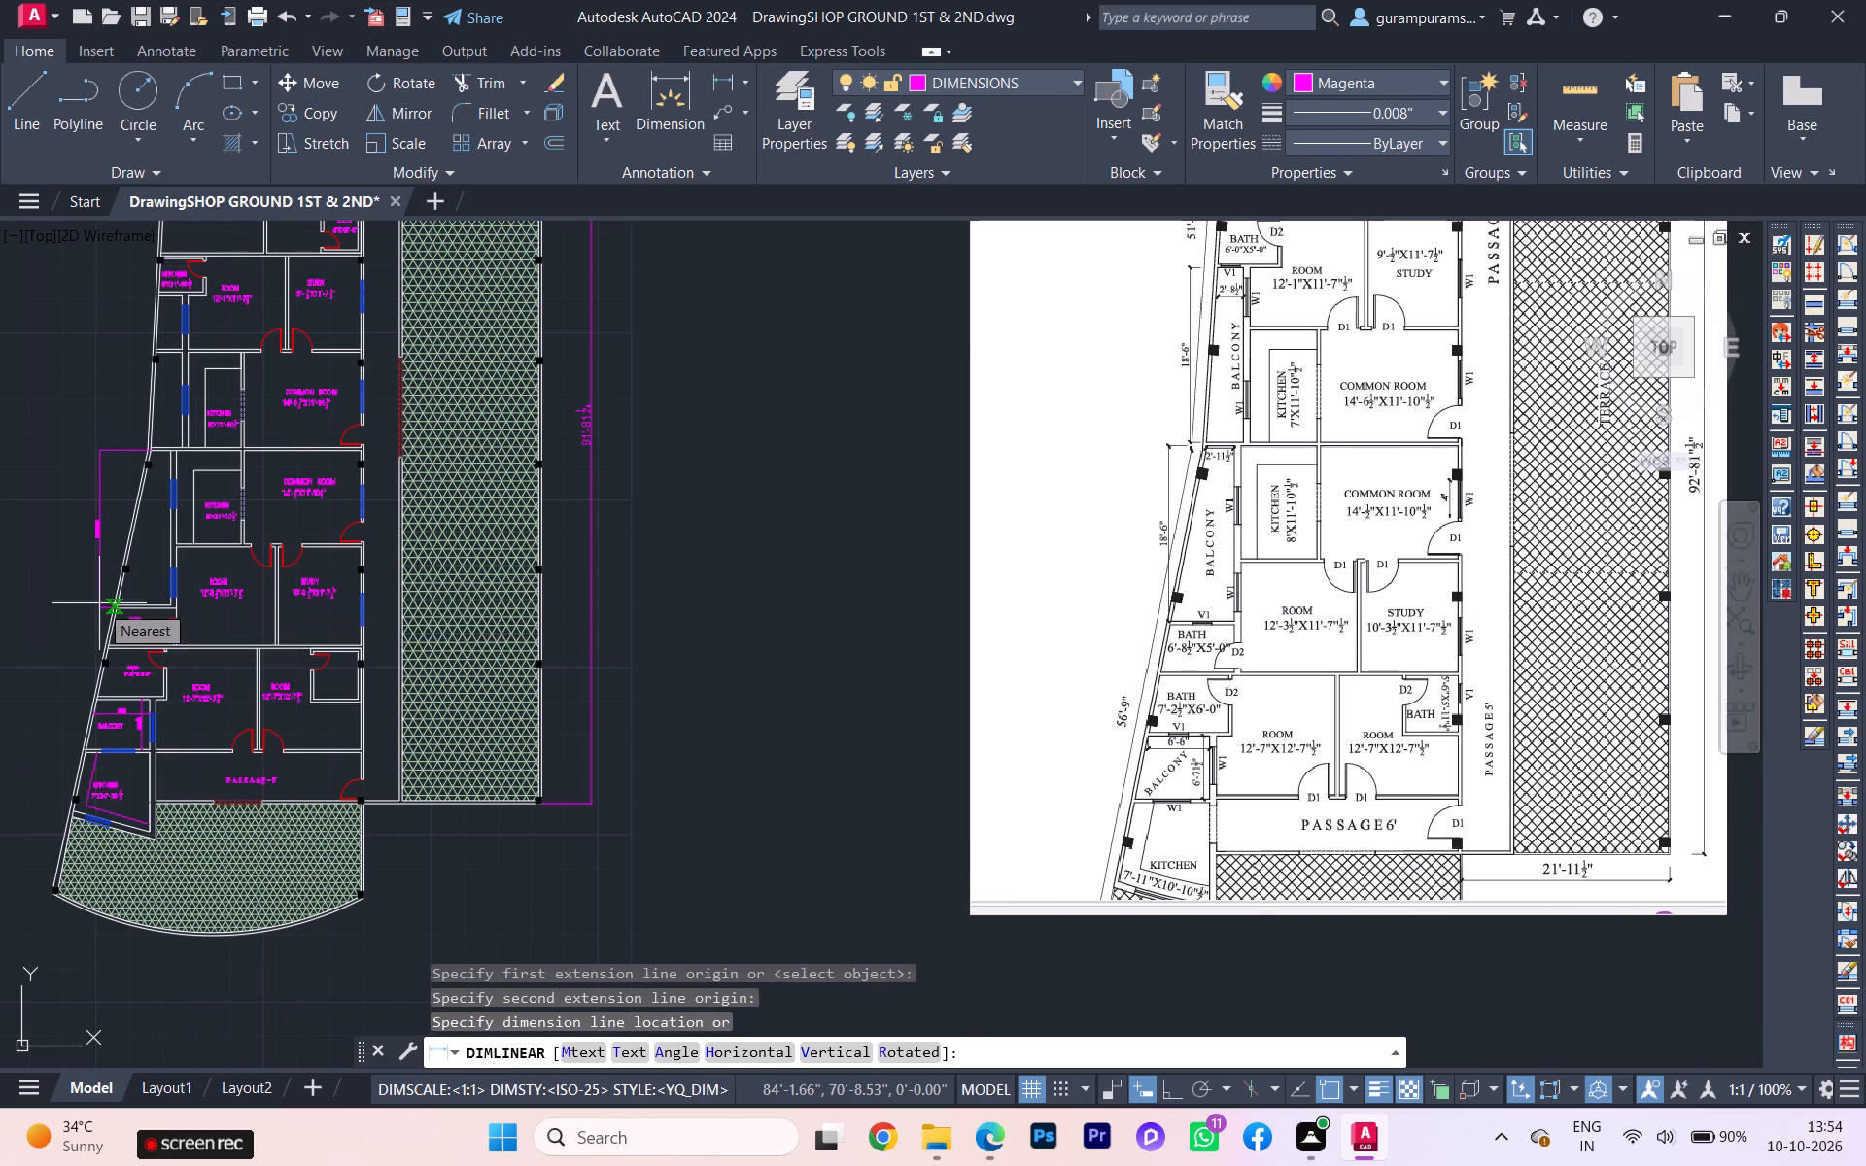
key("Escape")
Add a vertical linear dimension of about 19'-3" outside the slanted outer wall, from the wall between the two kitchens to the 6'-8 1/2" bath's upper wall.
scroll(150, 439, "up", 2)
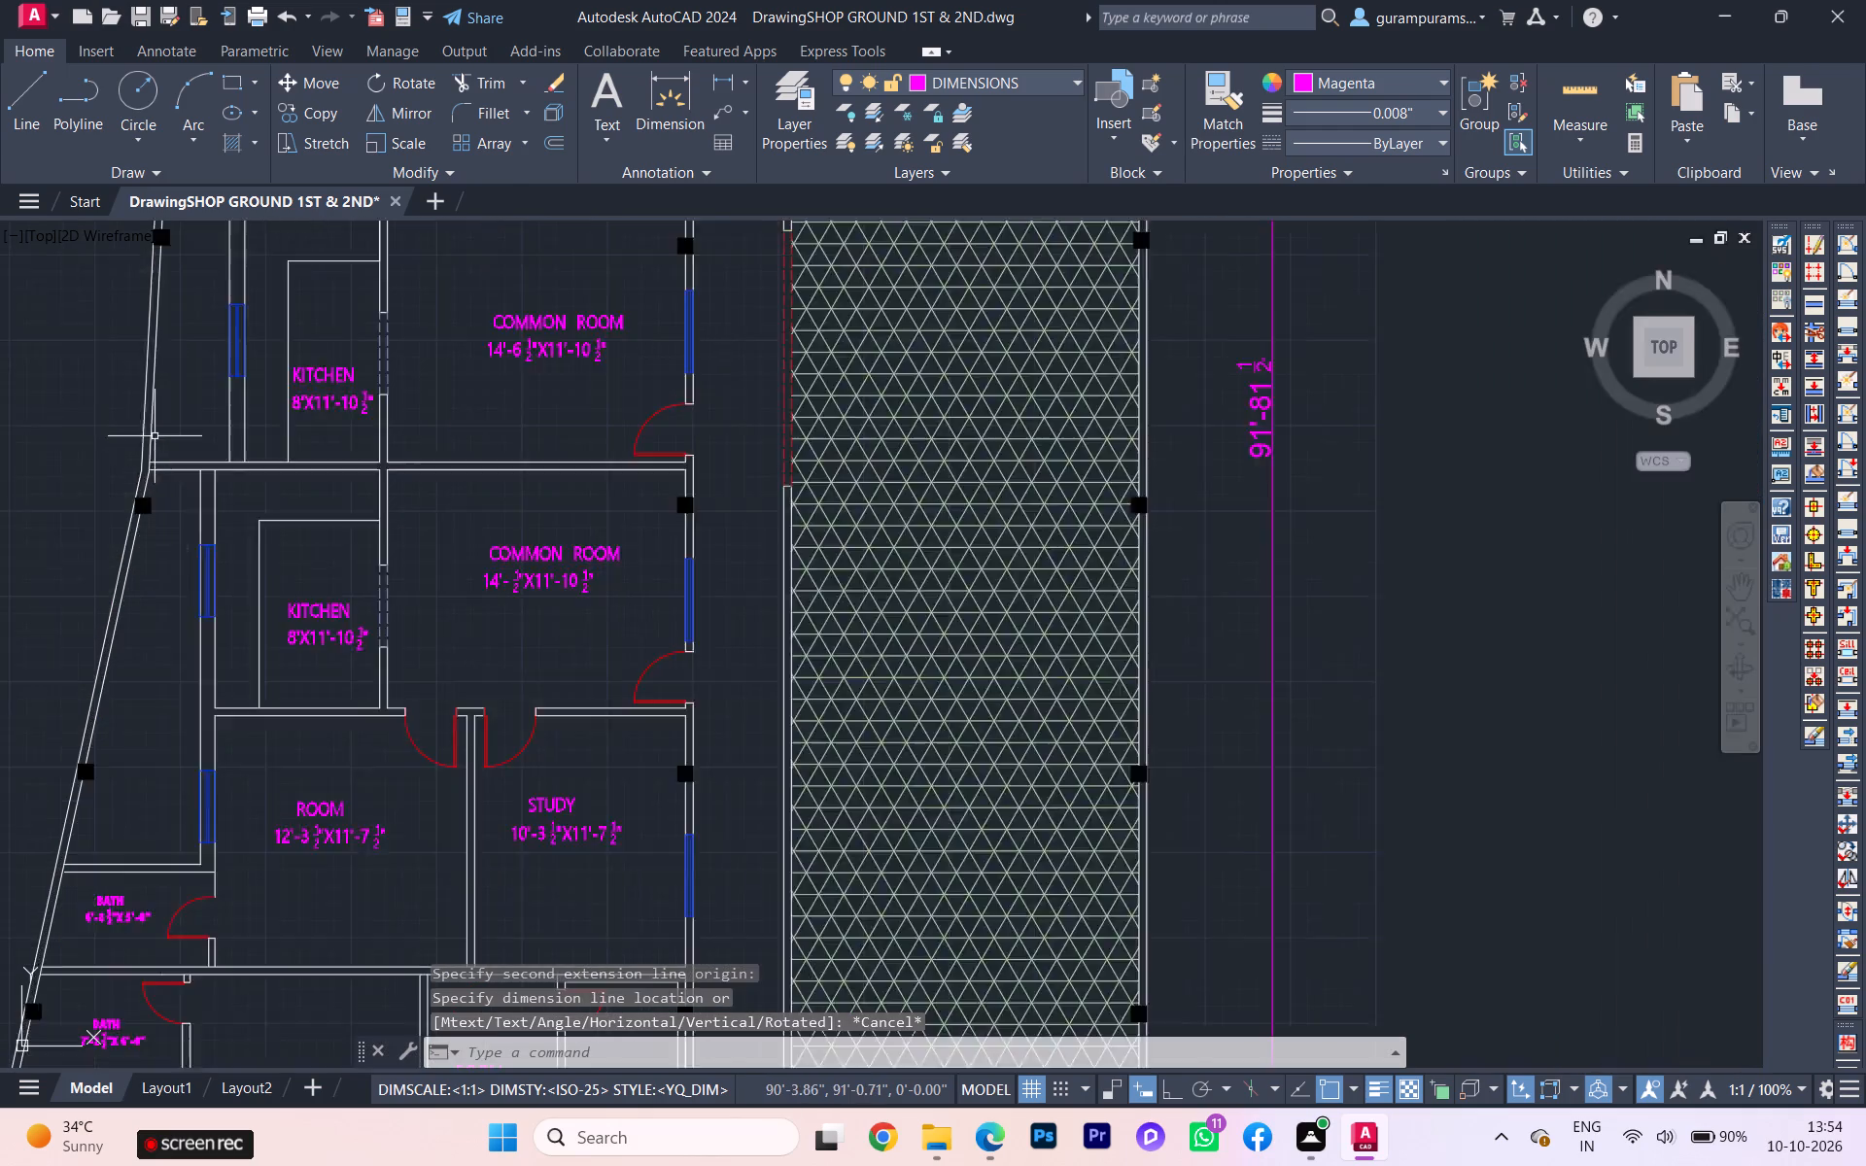
scroll(155, 436, "up", 1)
left_click(739, 71)
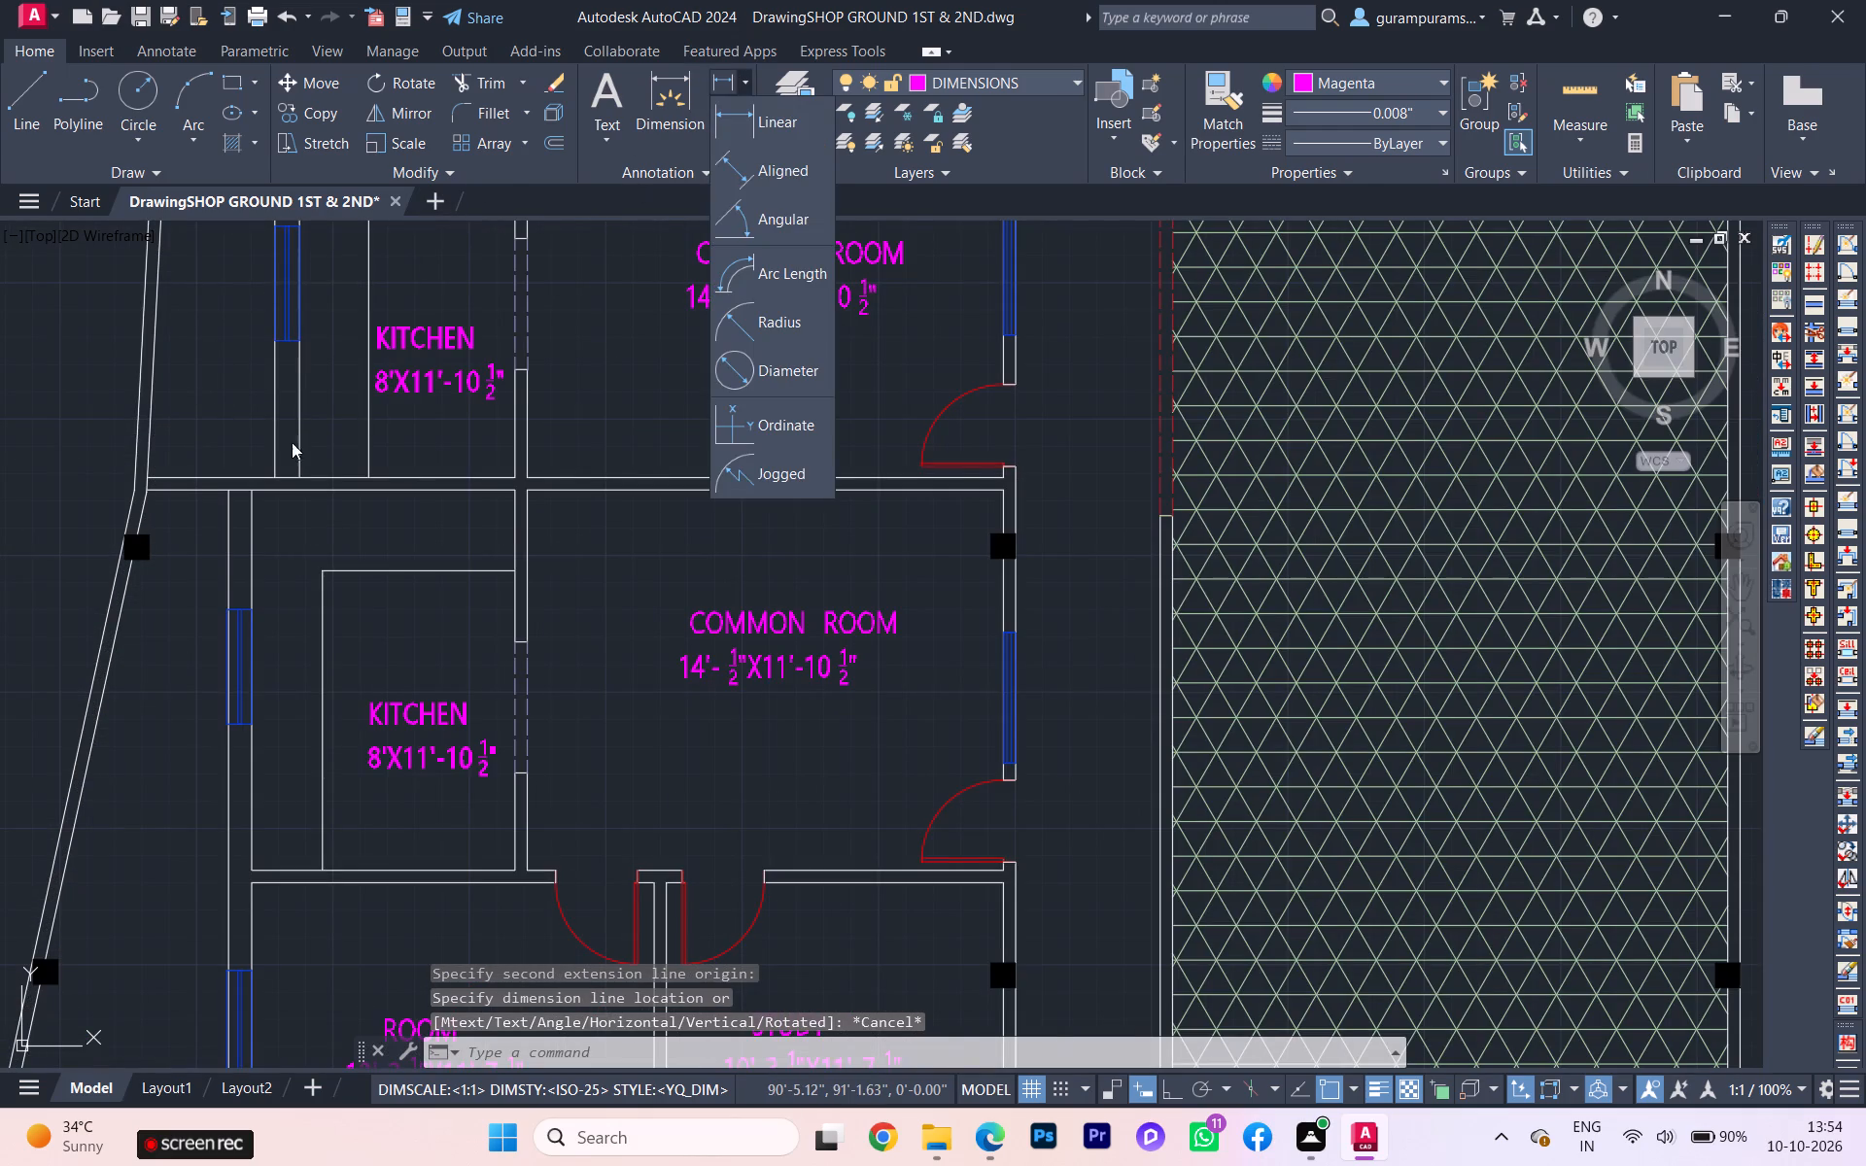
scroll(157, 492, "up", 1)
left_click(807, 128)
scroll(303, 520, "up", 1)
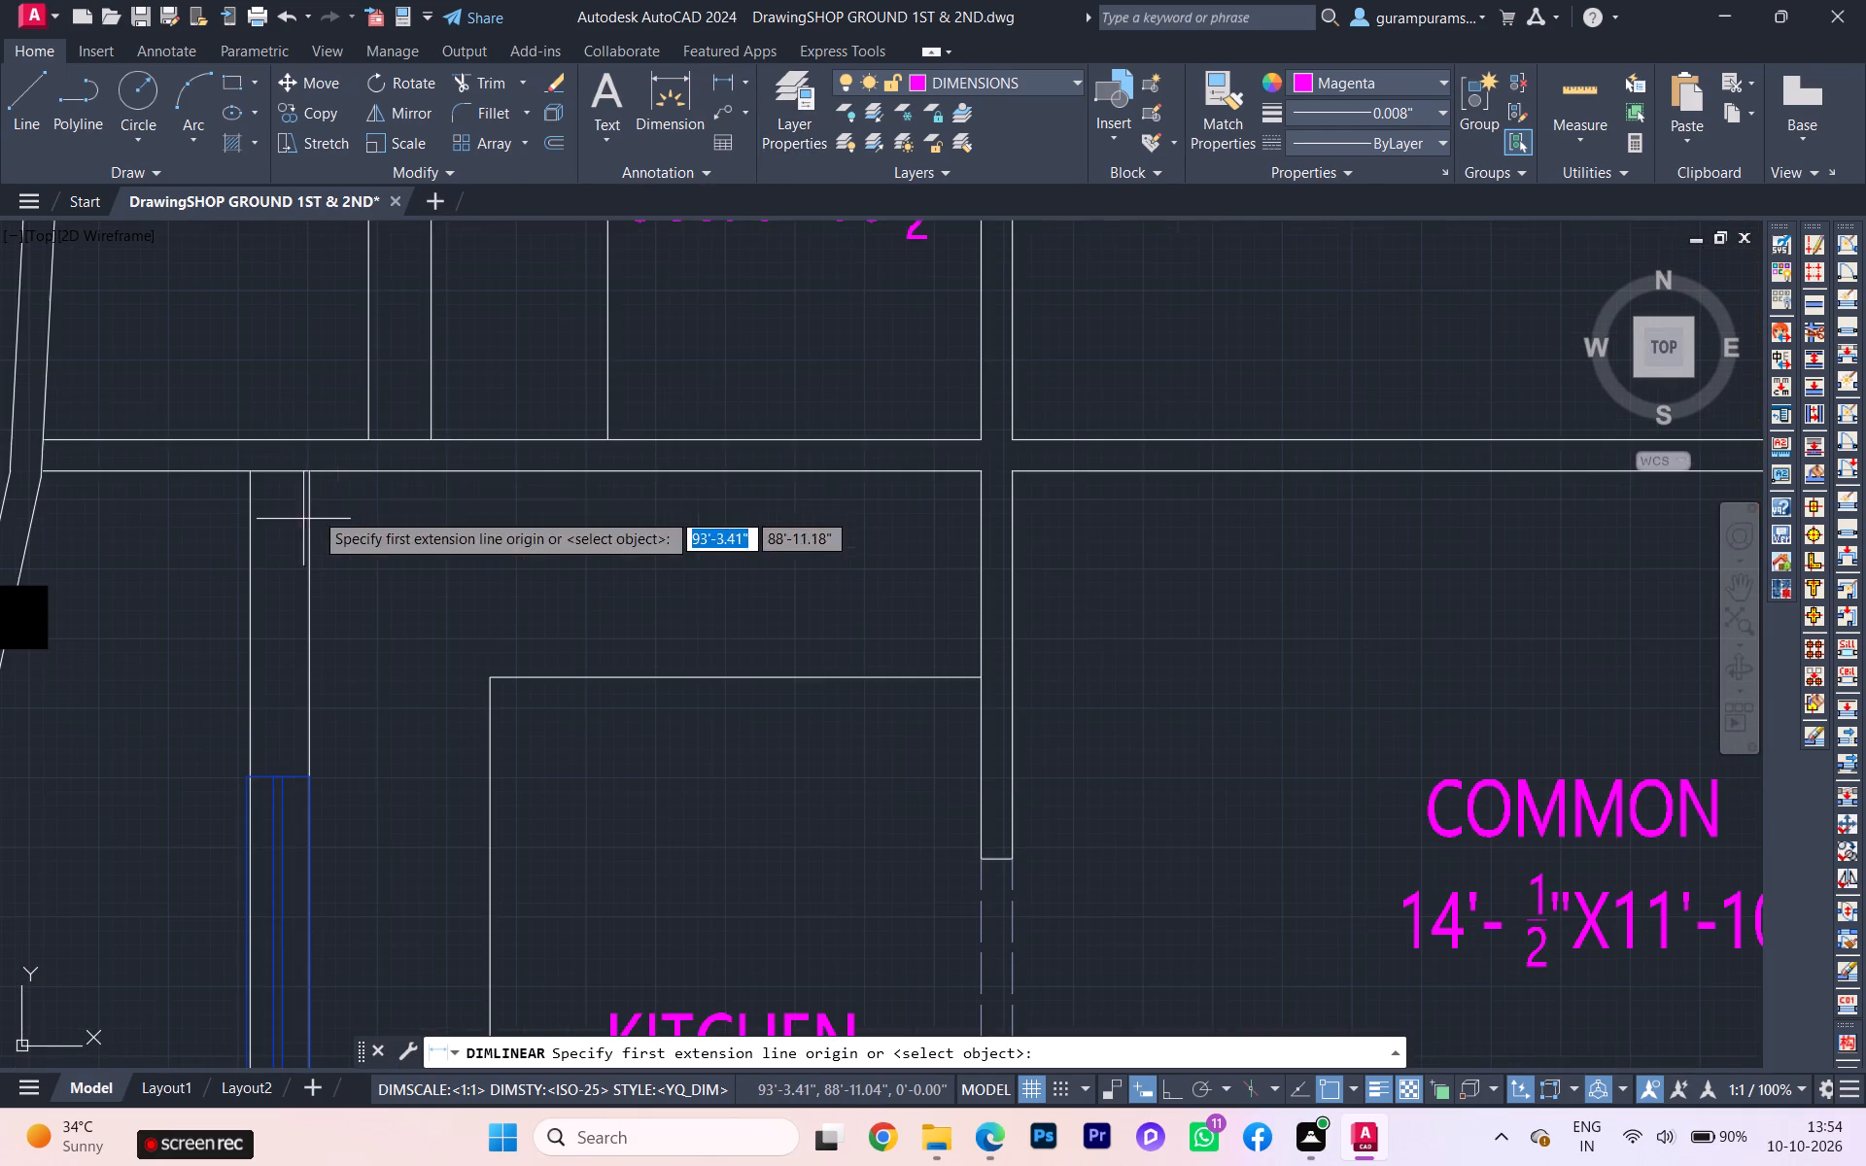
scroll(105, 480, "down", 1)
left_click(38, 479)
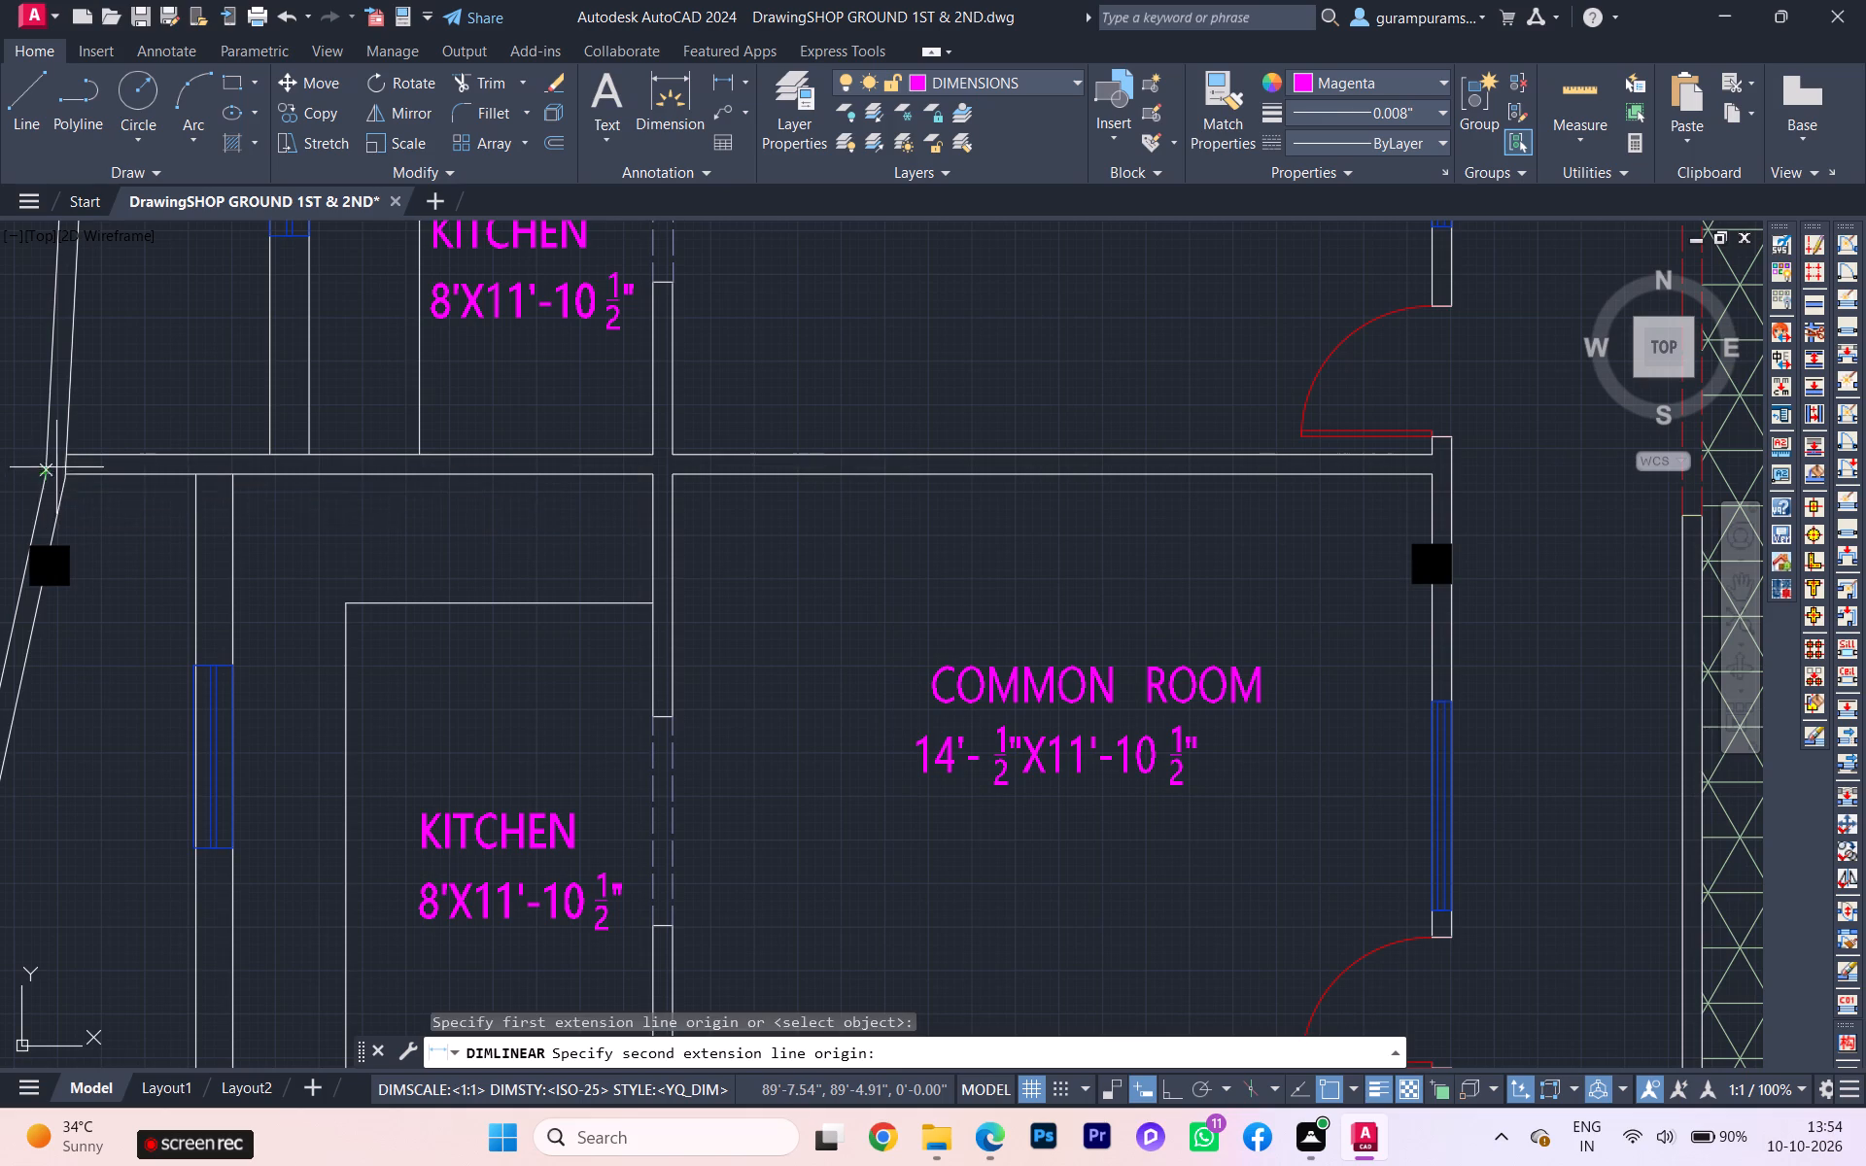
scroll(139, 449, "down", 4)
scroll(67, 702, "up", 5)
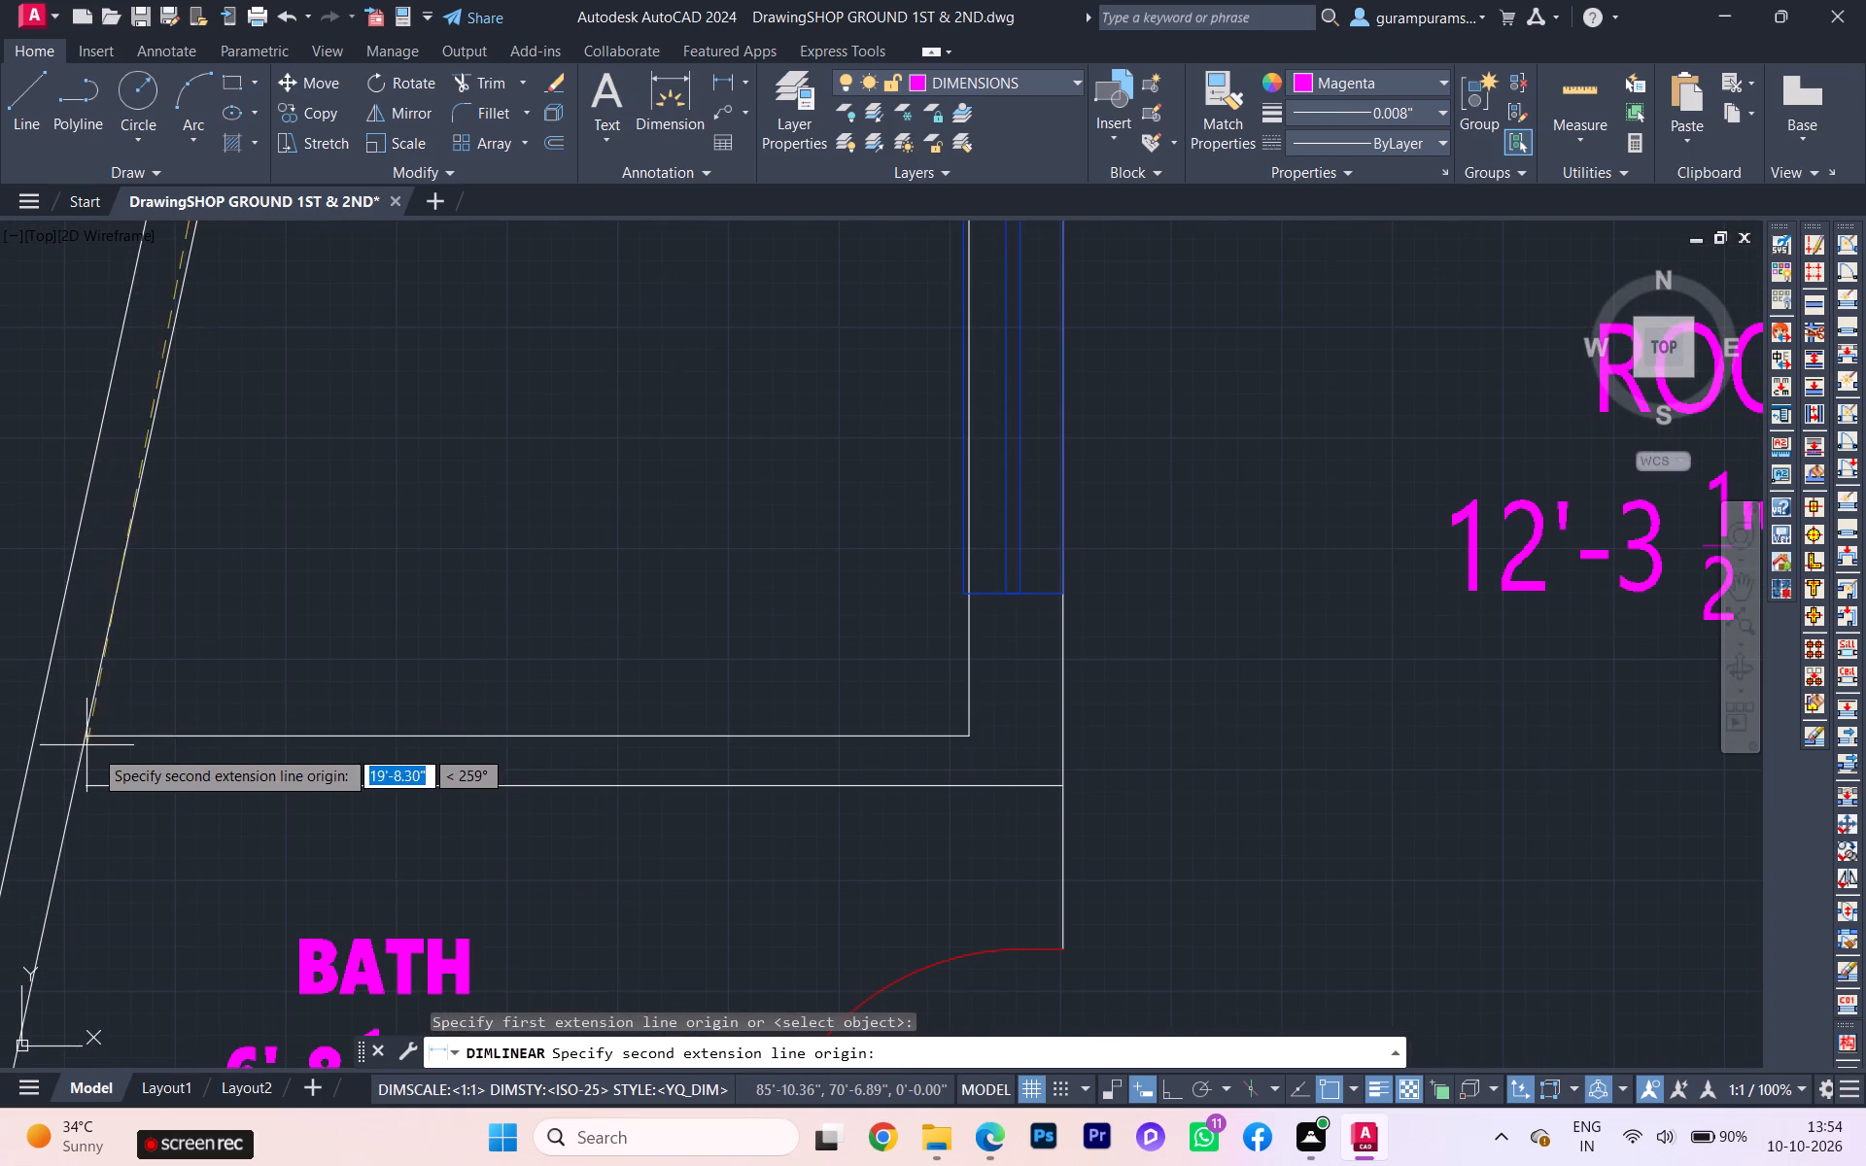
left_click(86, 742)
scroll(37, 638, "down", 2)
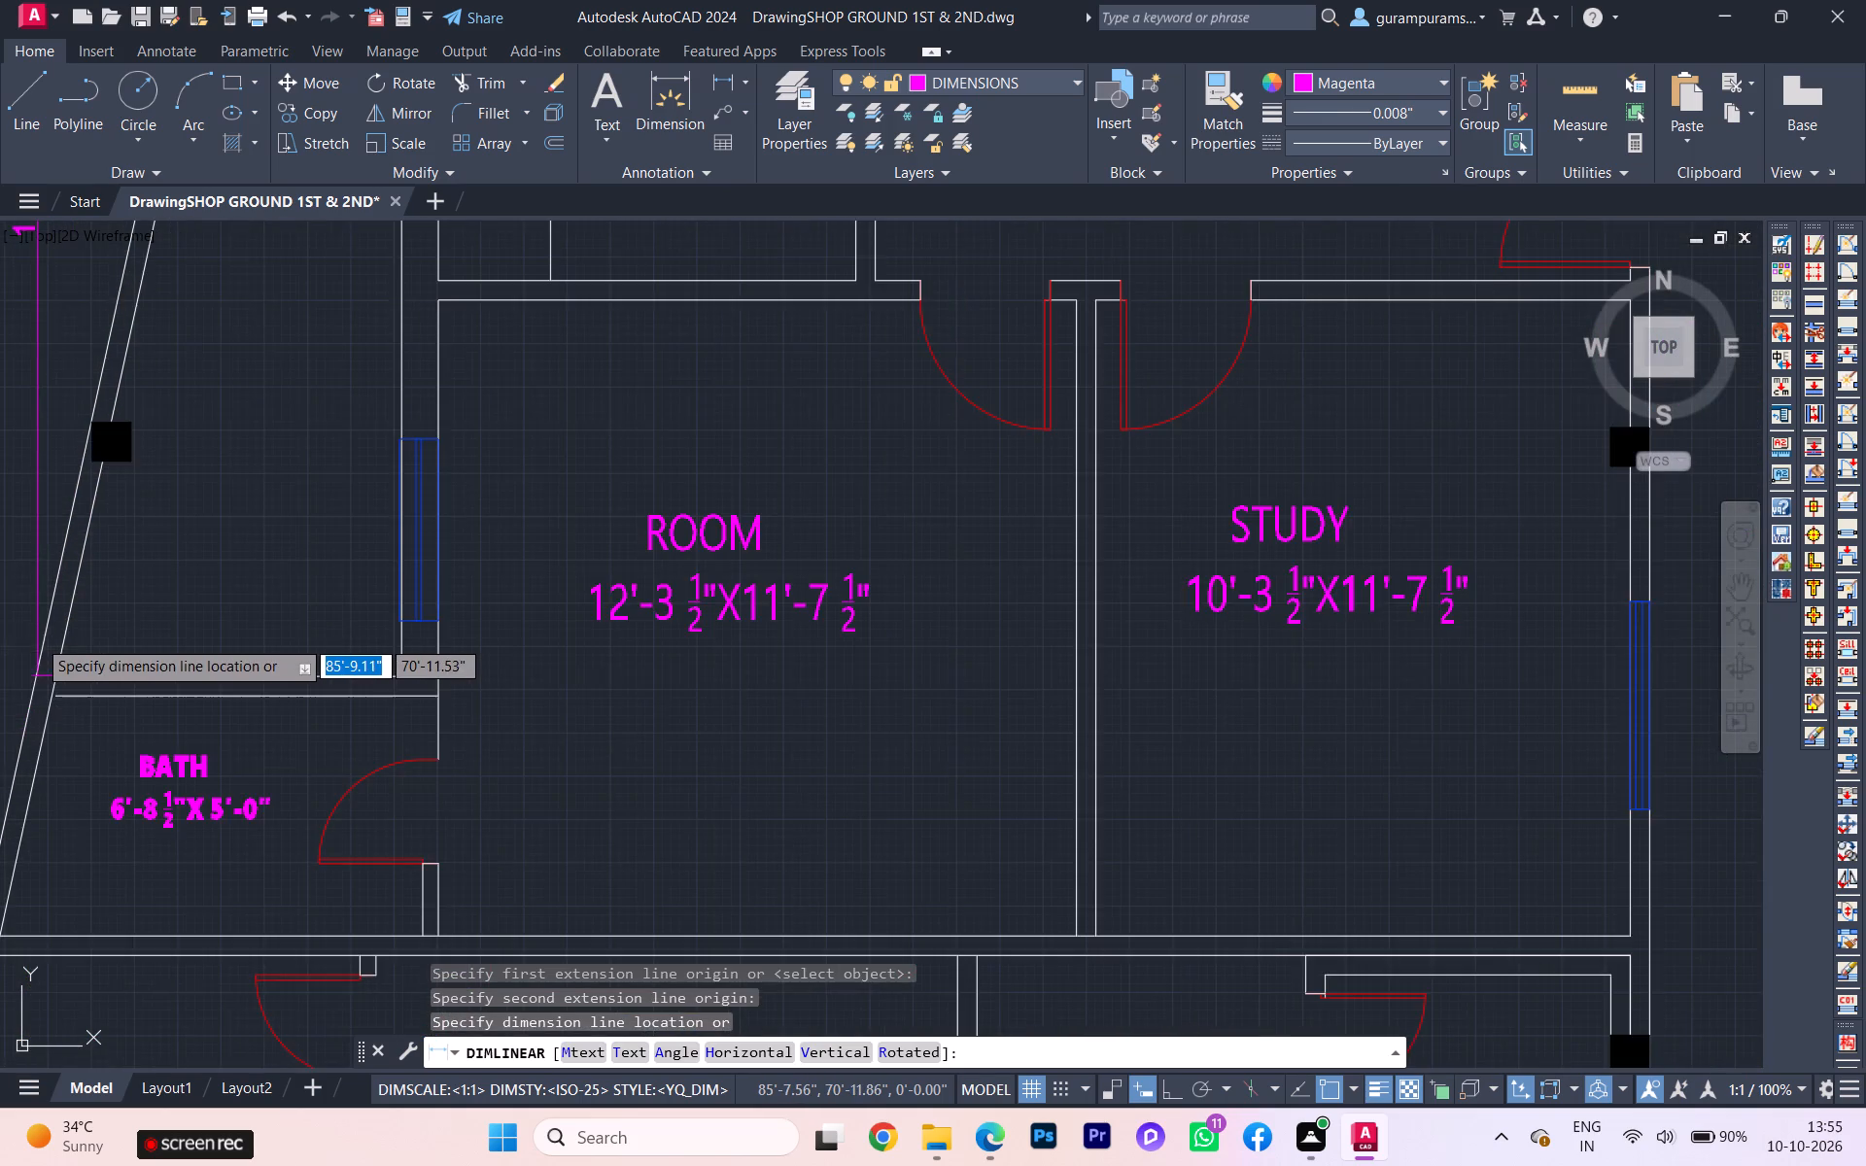
scroll(37, 638, "down", 1)
left_click(37, 637)
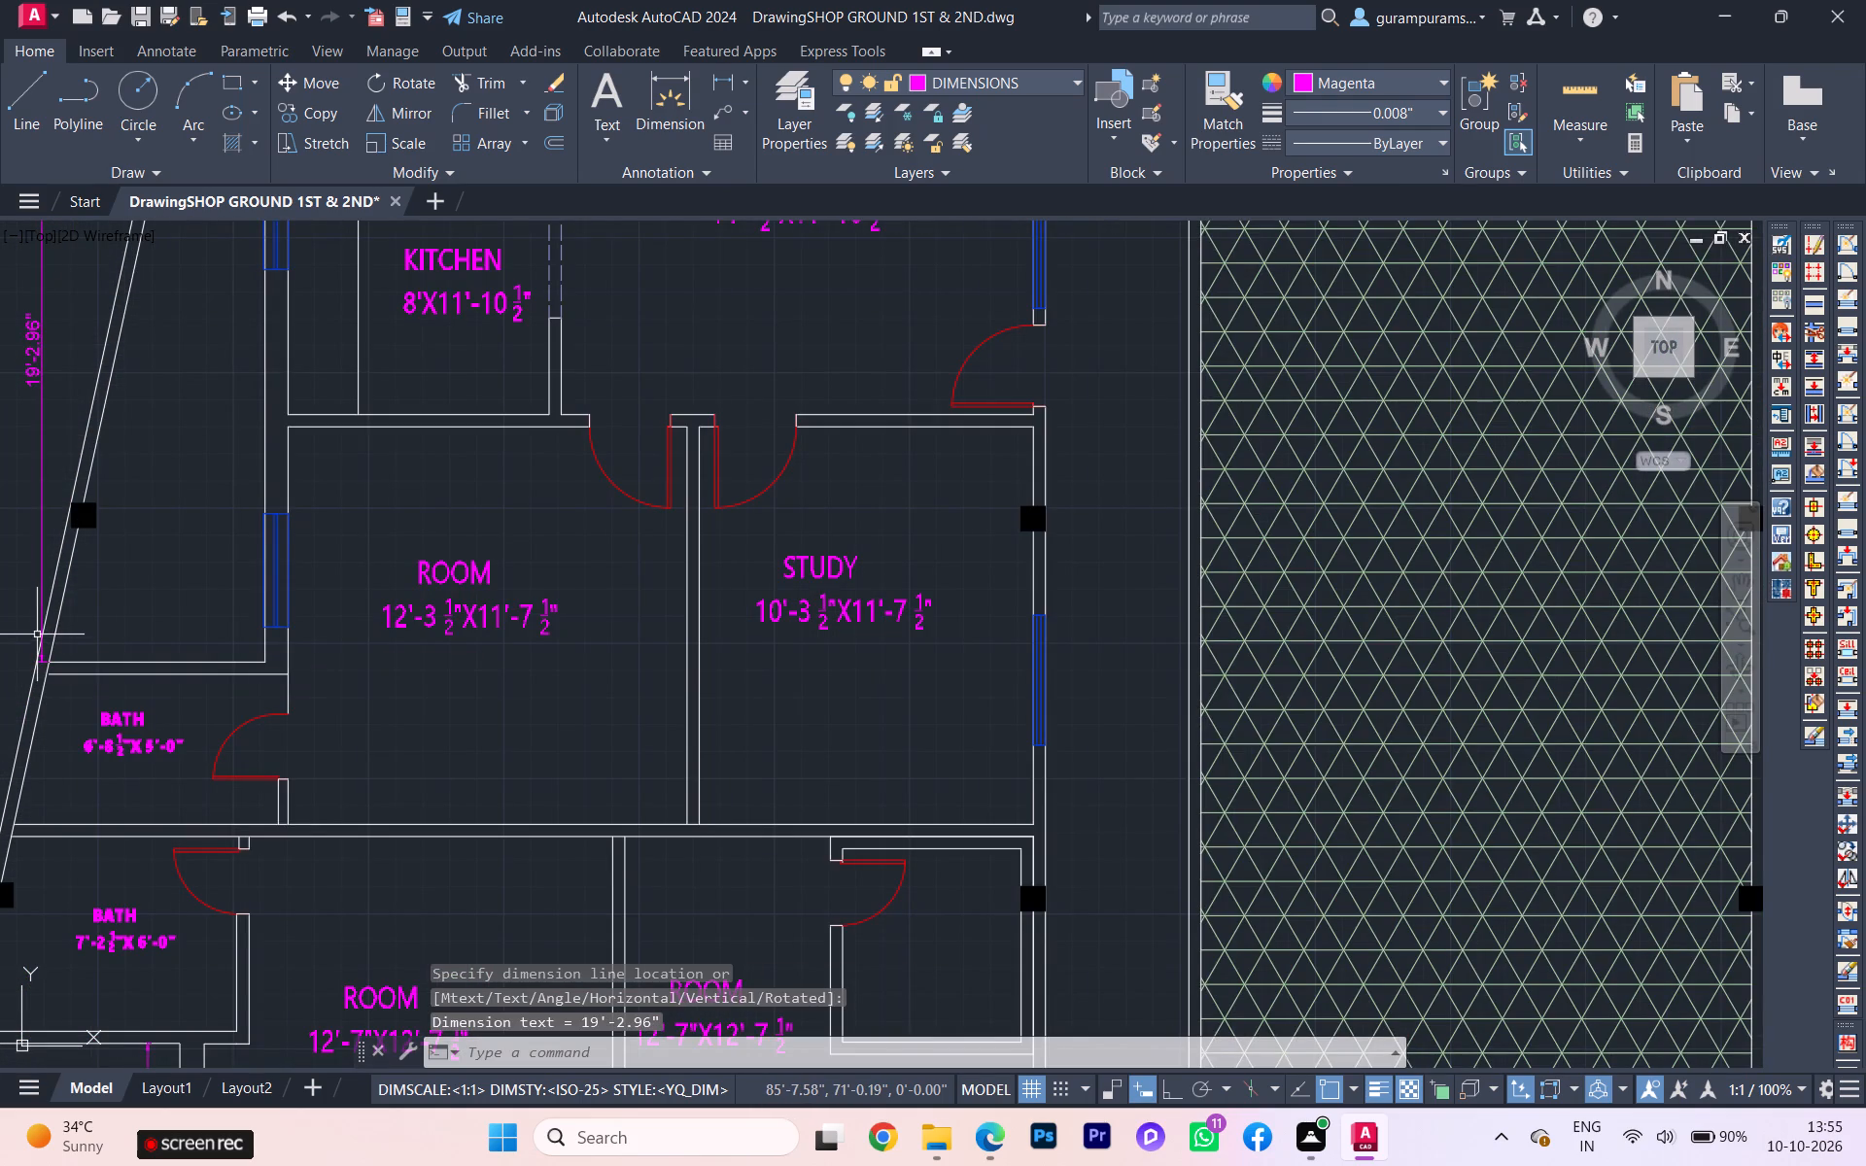
key("Escape")
Override the text of the vertical dimension beside the slanted outer wall with 18'-6".
scroll(165, 639, "down", 1)
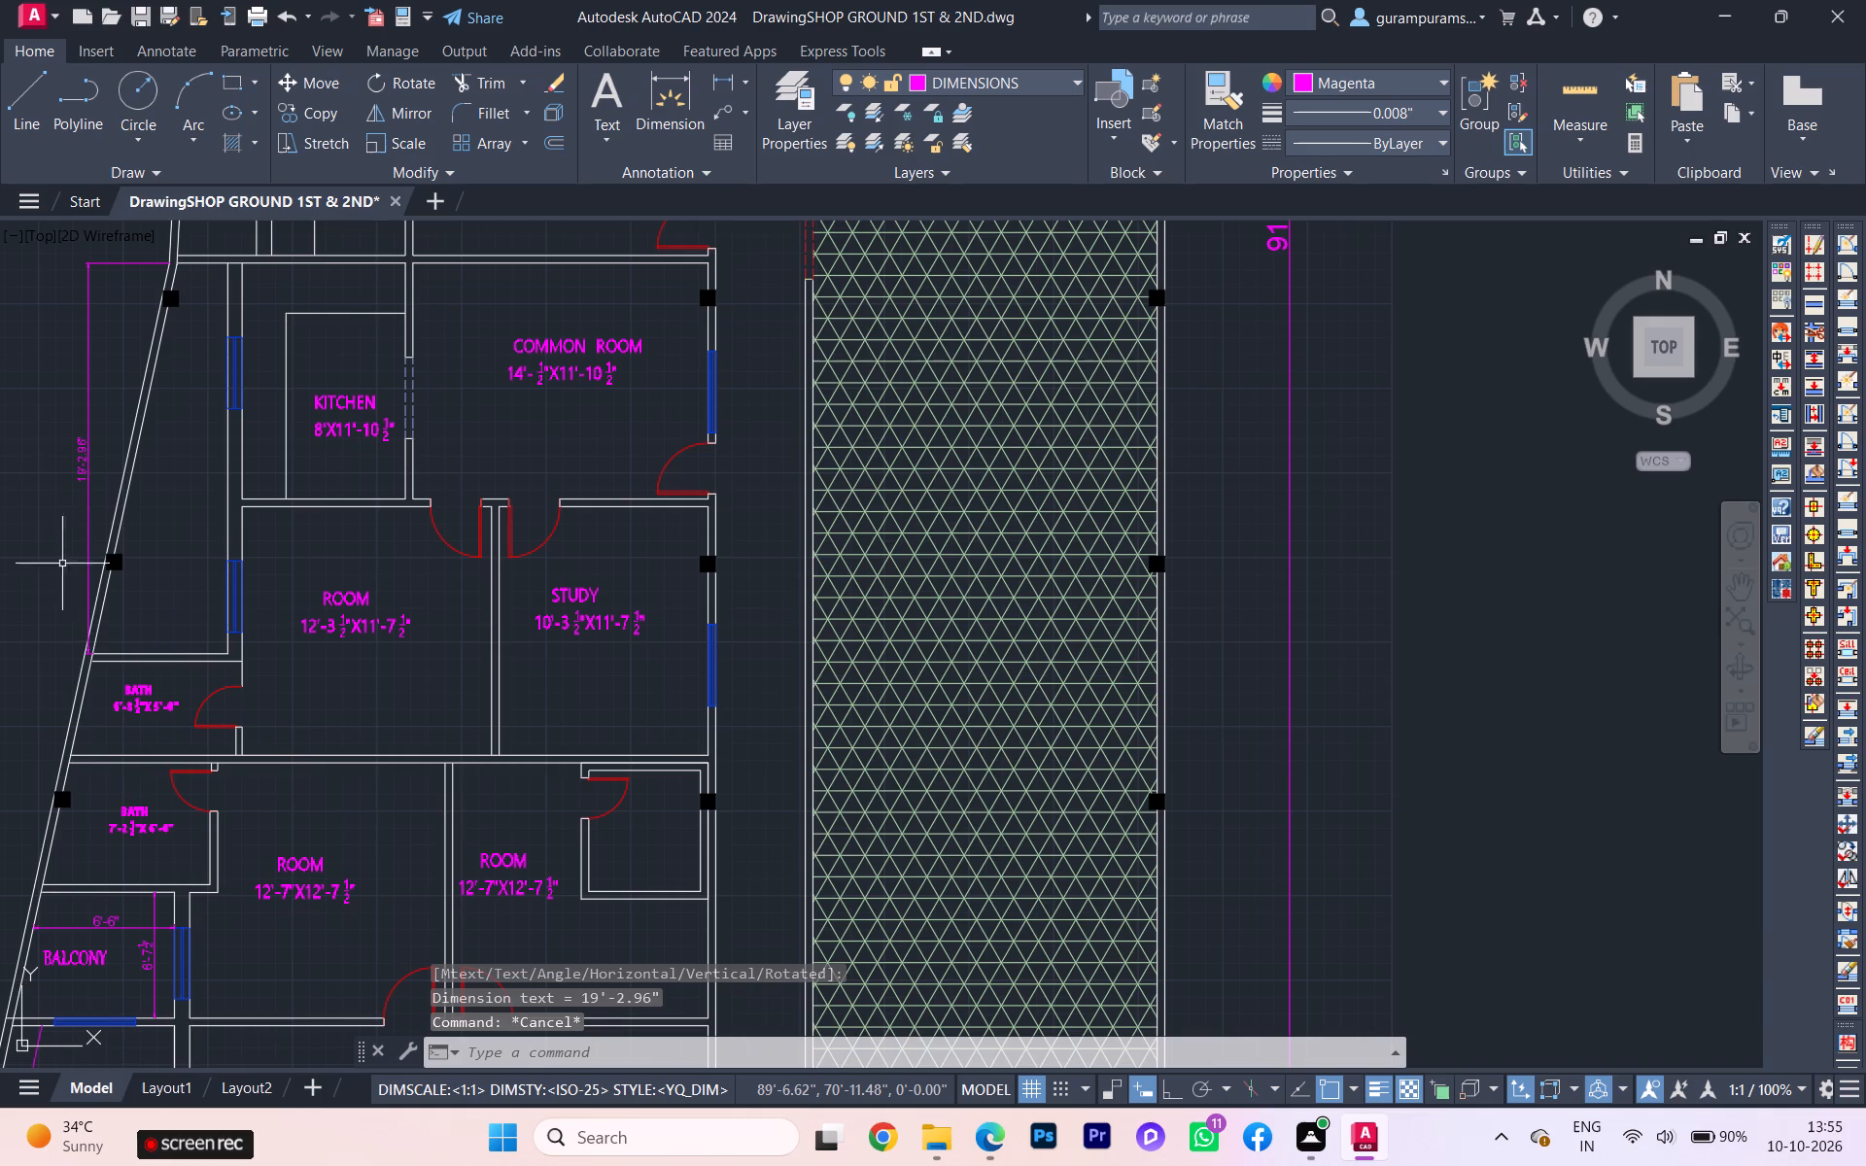
scroll(100, 475, "up", 2)
triple_click(52, 473)
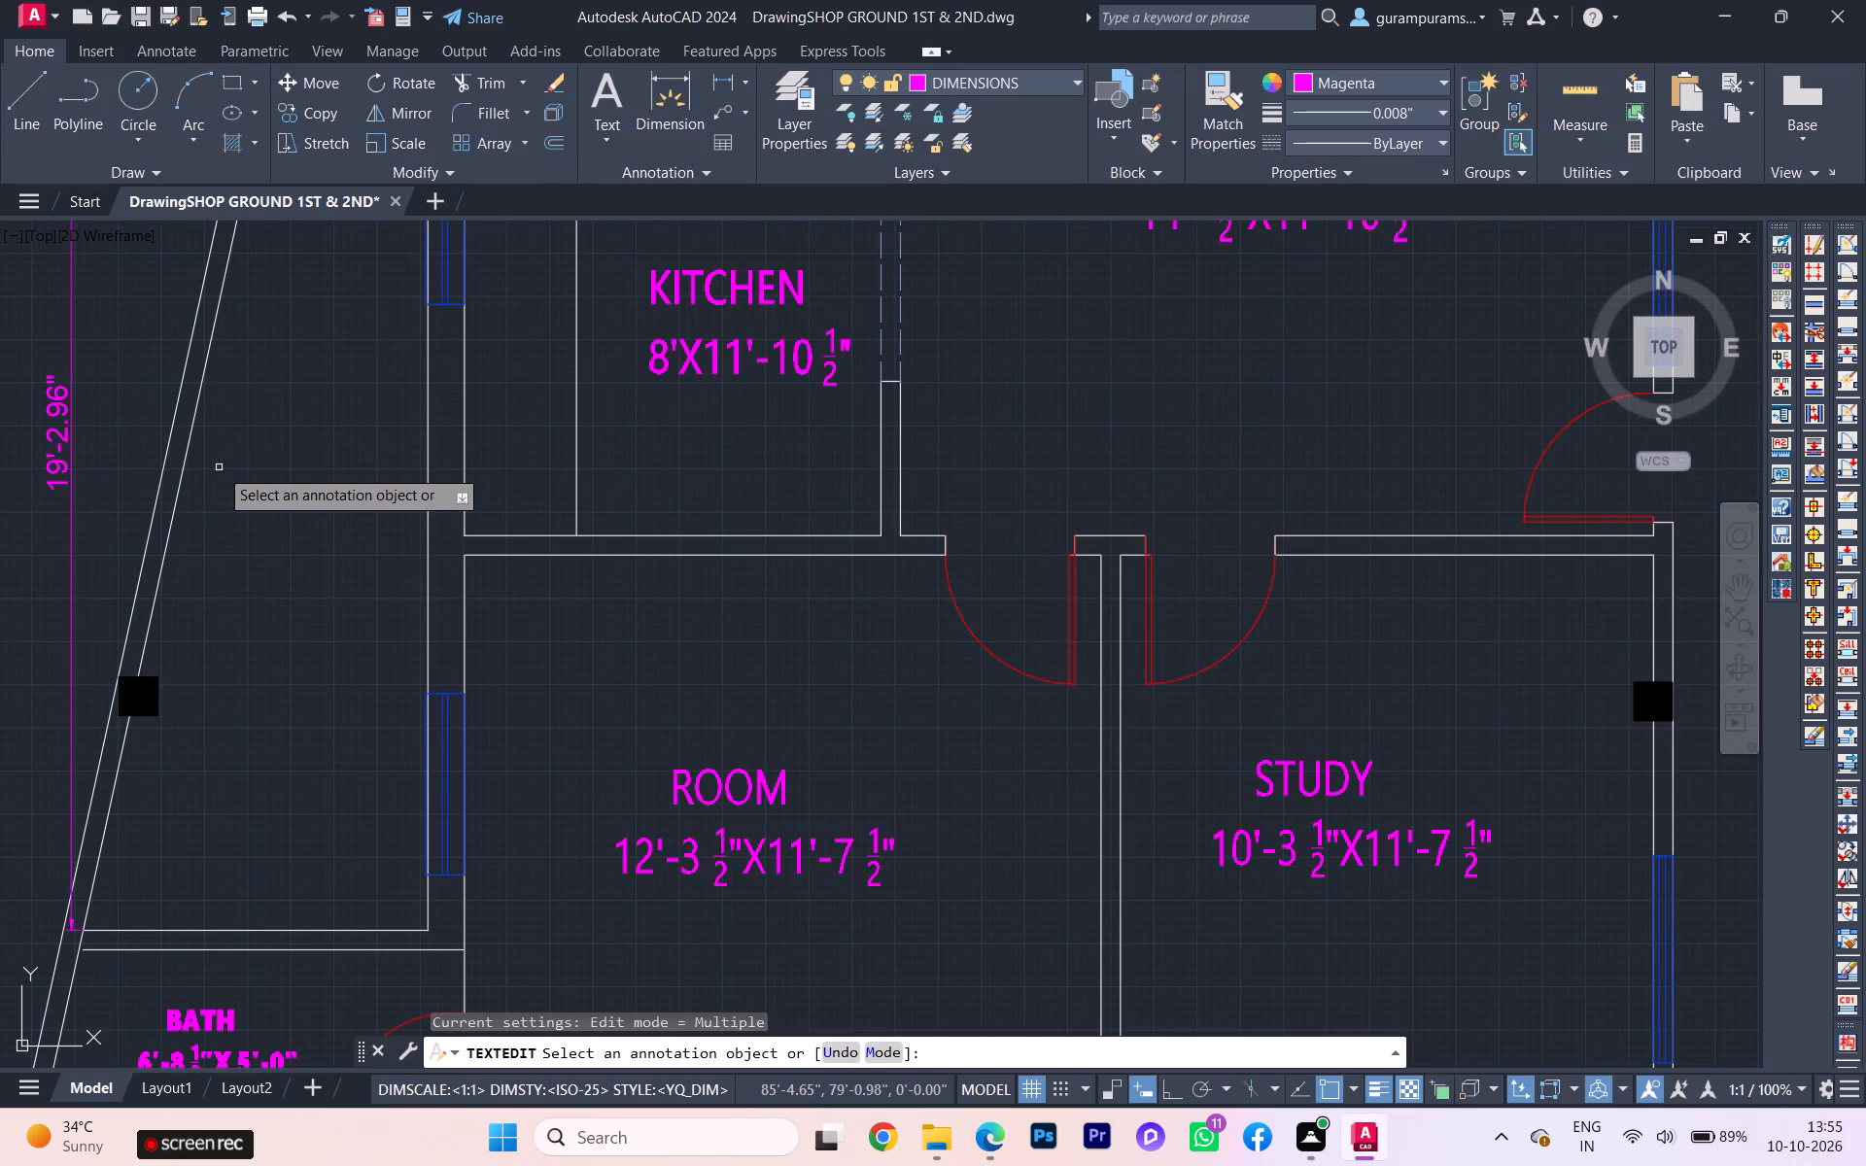
double_click(52, 479)
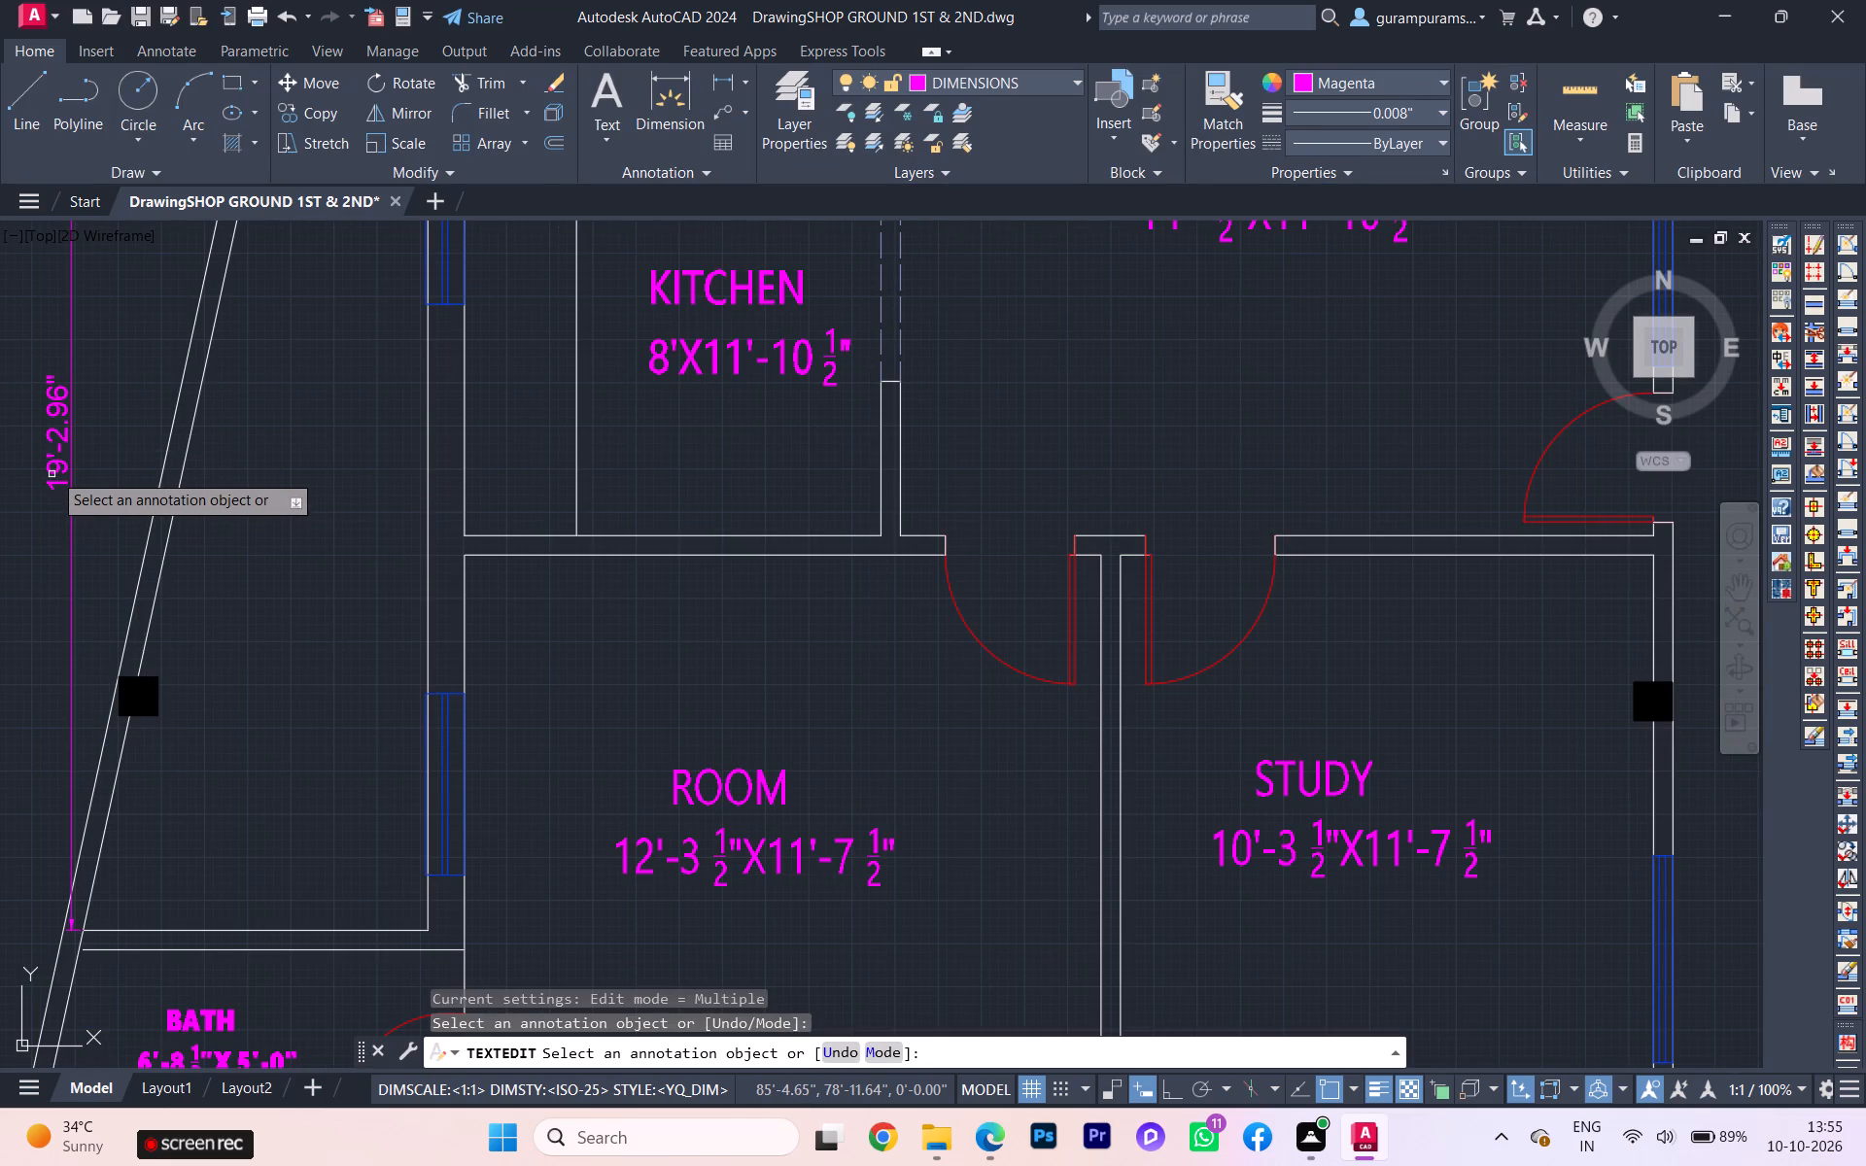
double_click(52, 472)
type("18'")
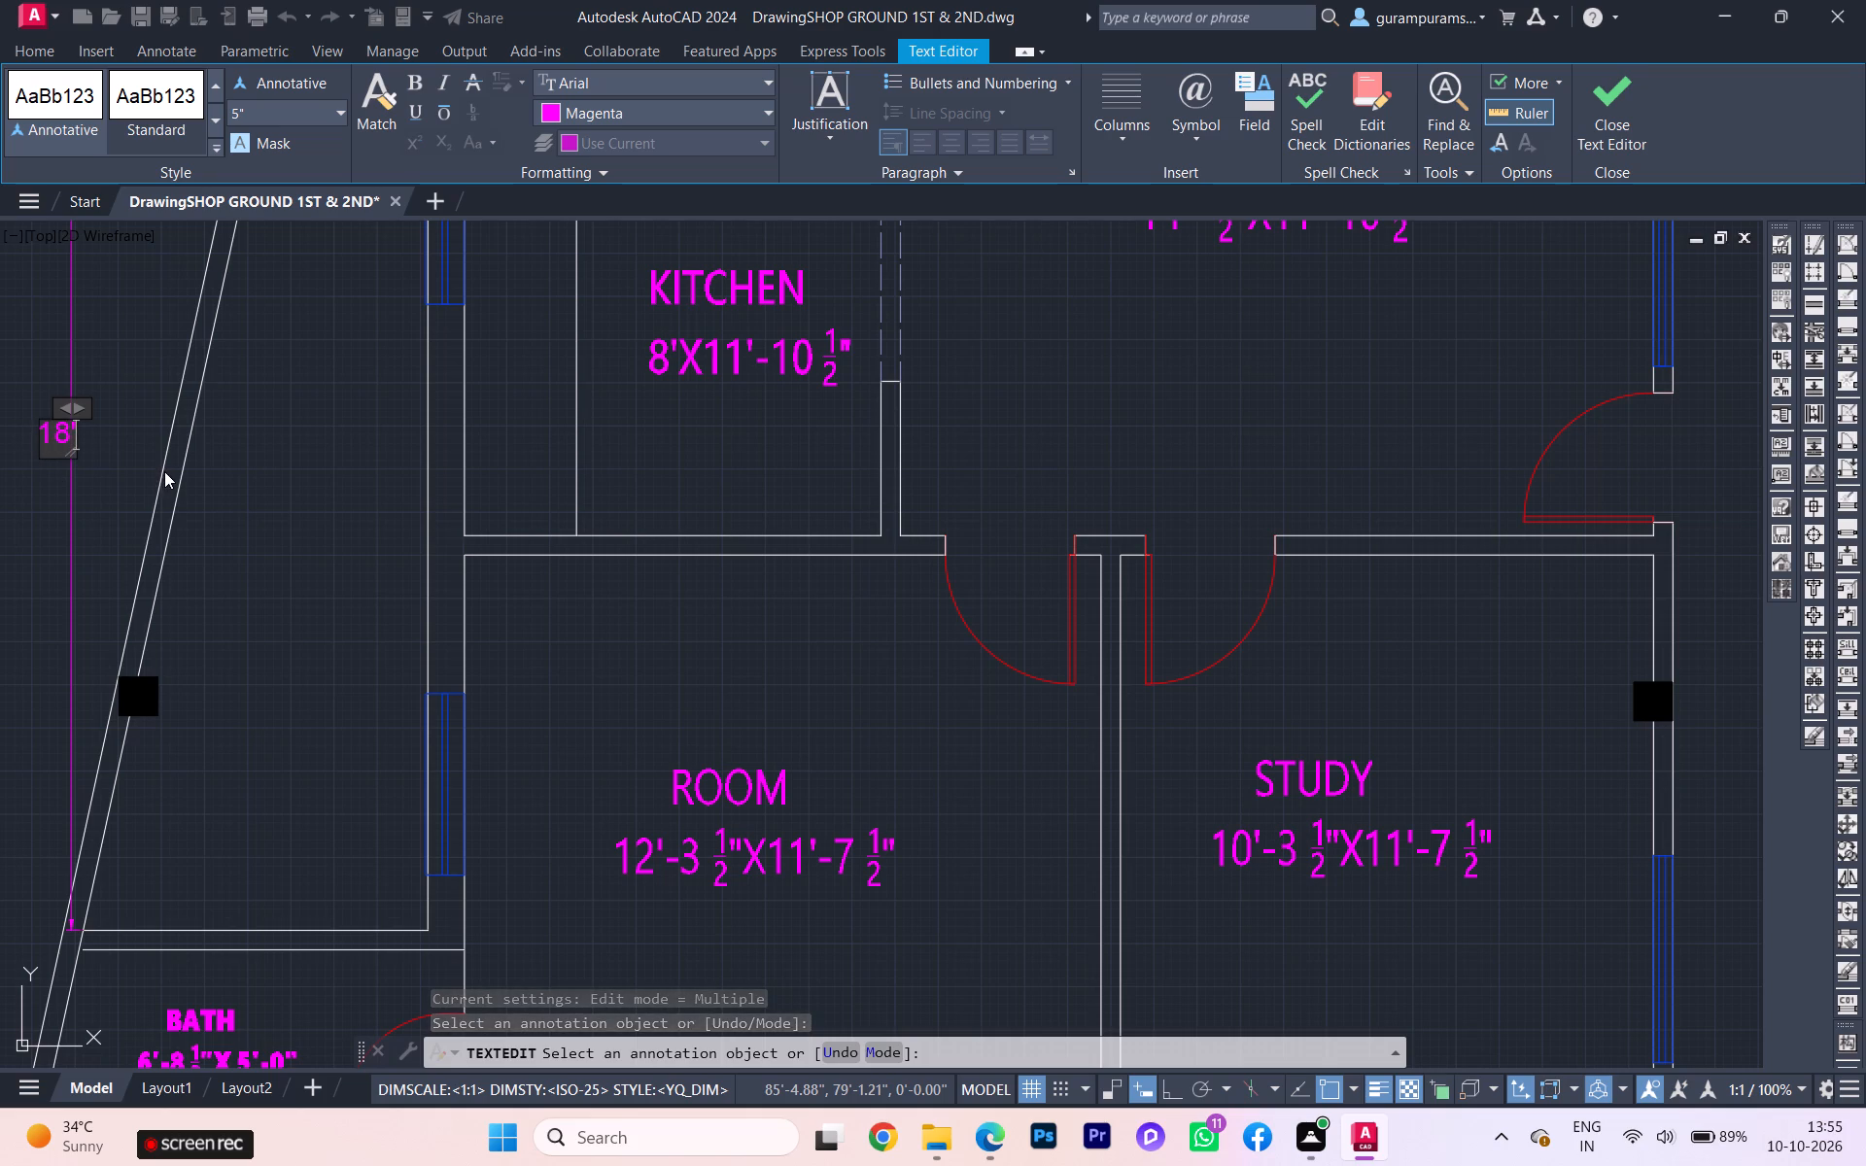
type("-6")
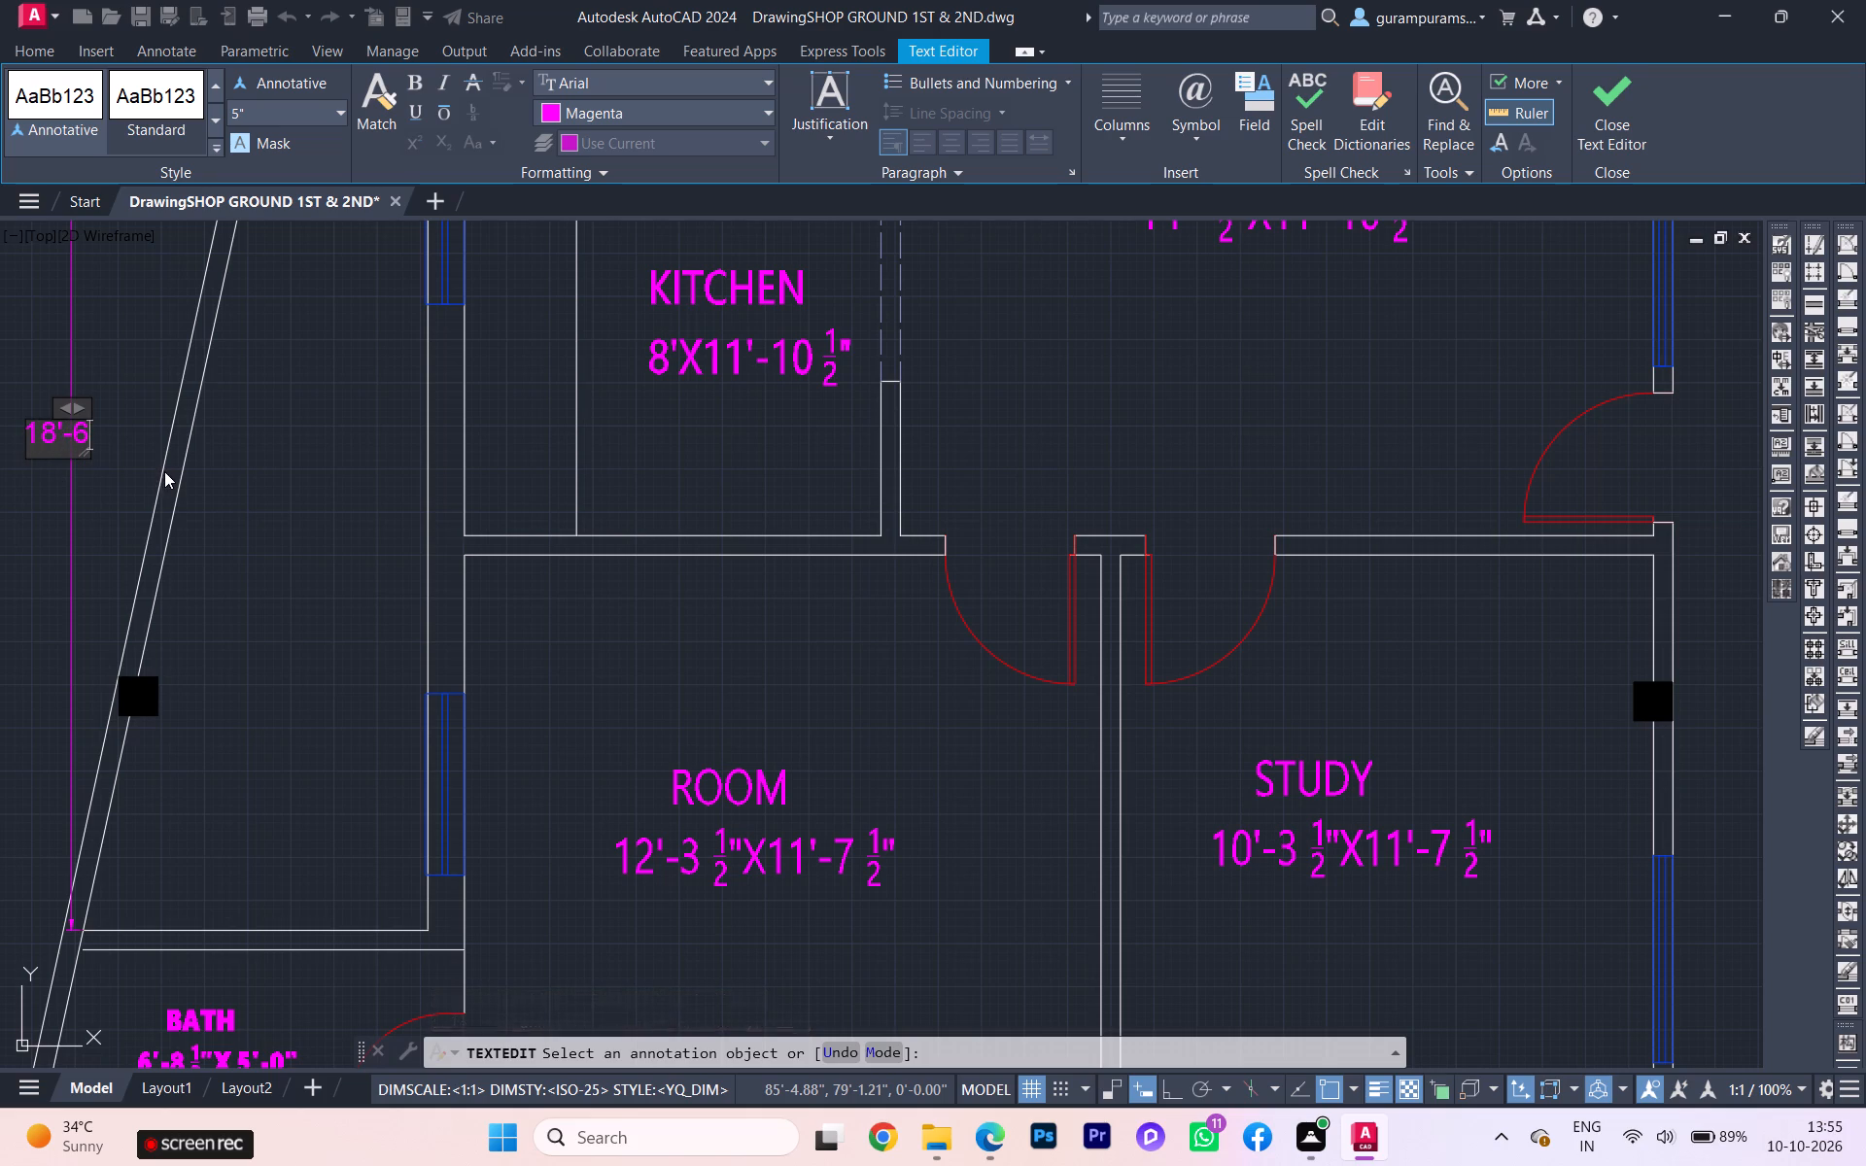
key("shift+quotedbl")
left_click(349, 592)
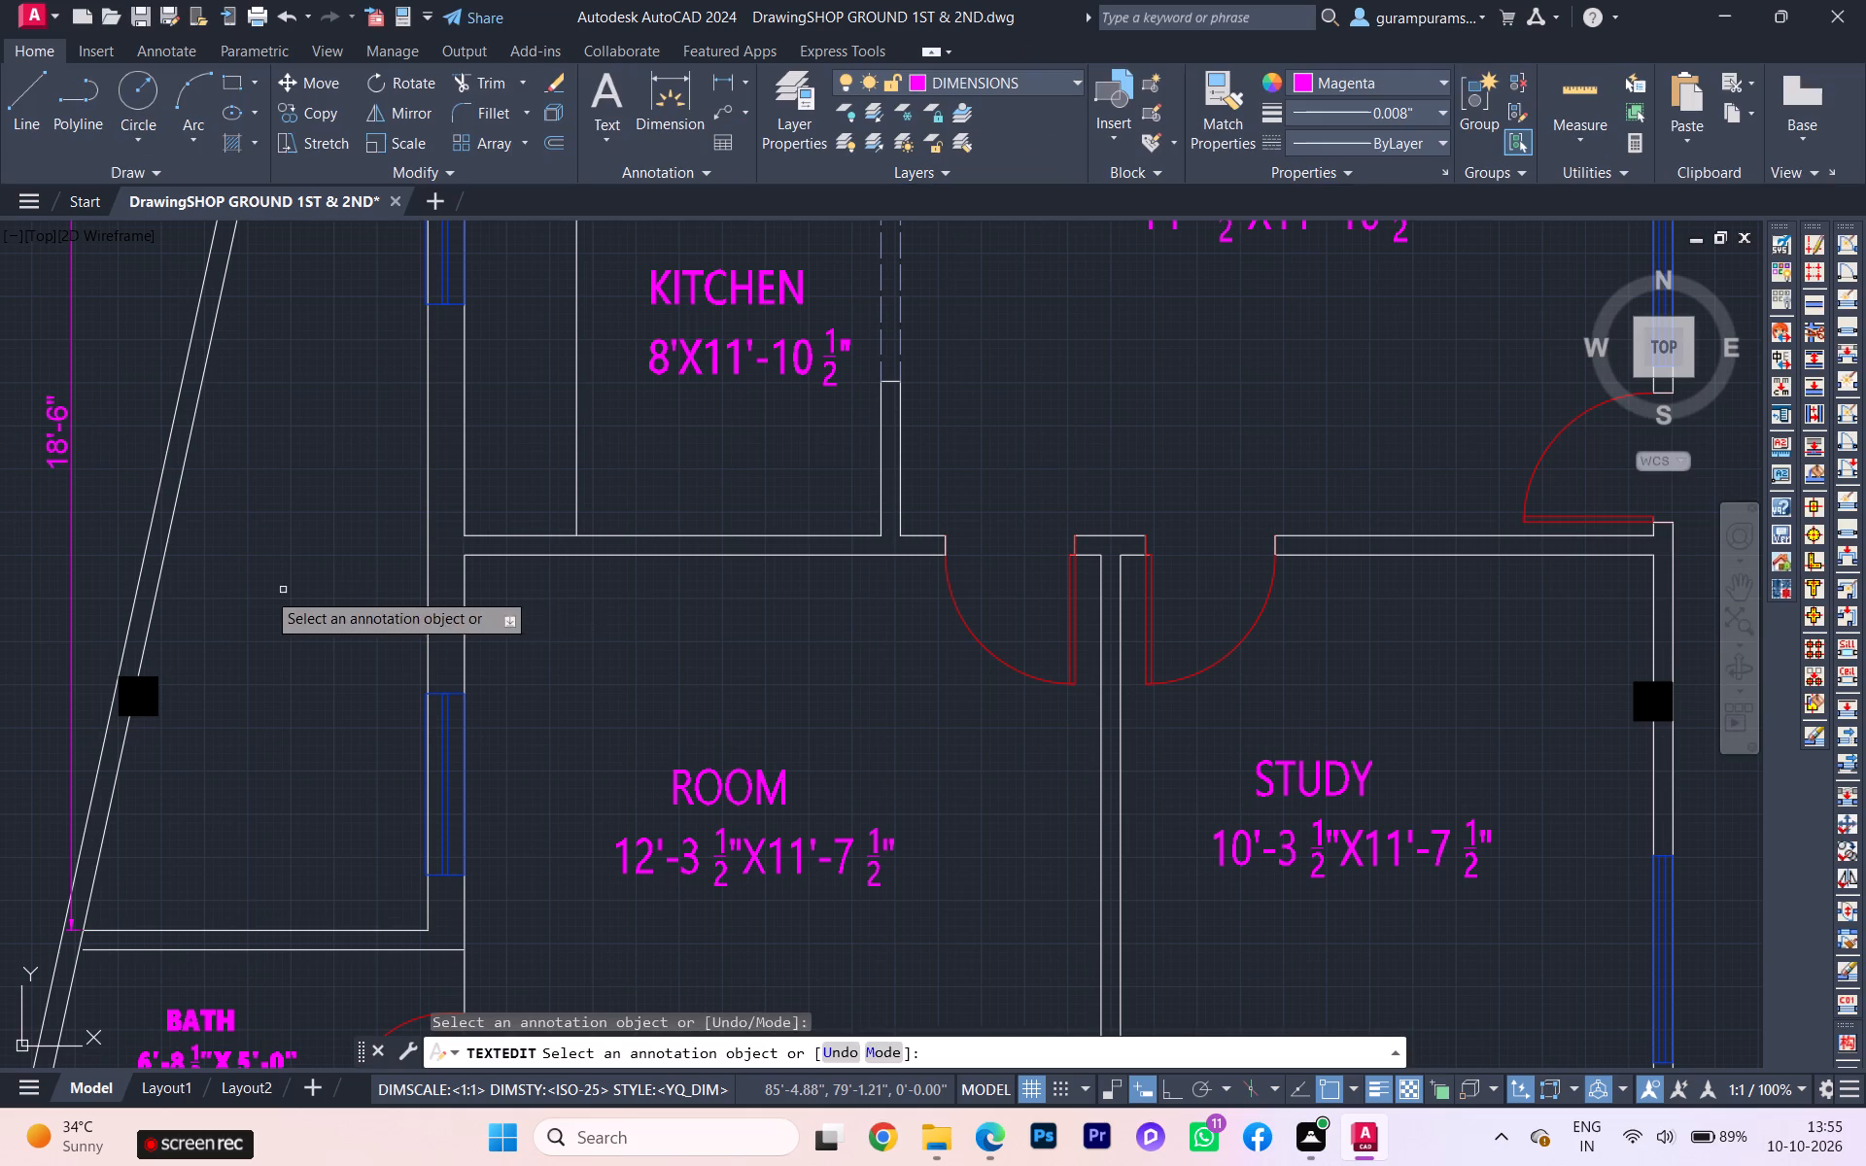
Compare the slanted wall's dimensions and the lower rooms with the reference plan image, and end the text edit.
scroll(175, 592, "down", 2)
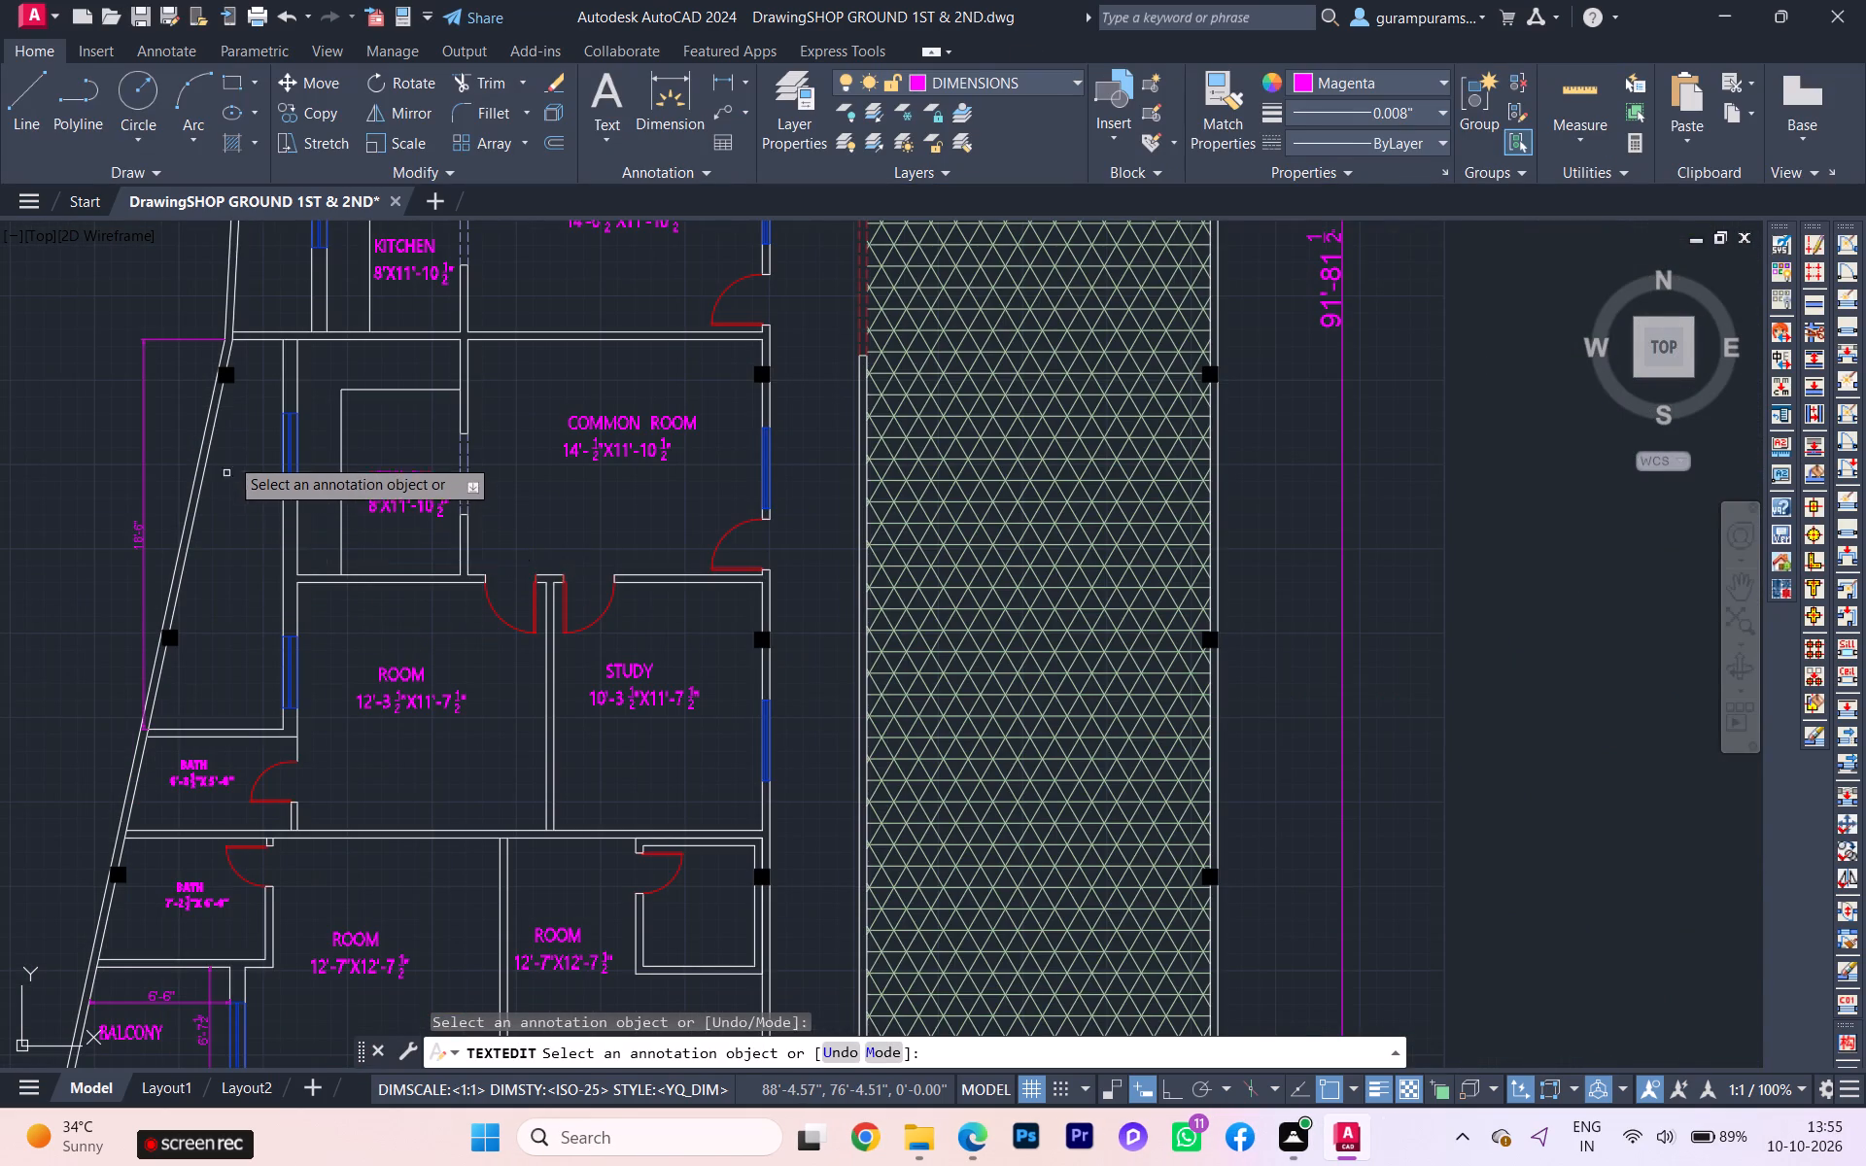
scroll(231, 450, "up", 2)
scroll(224, 467, "down", 1)
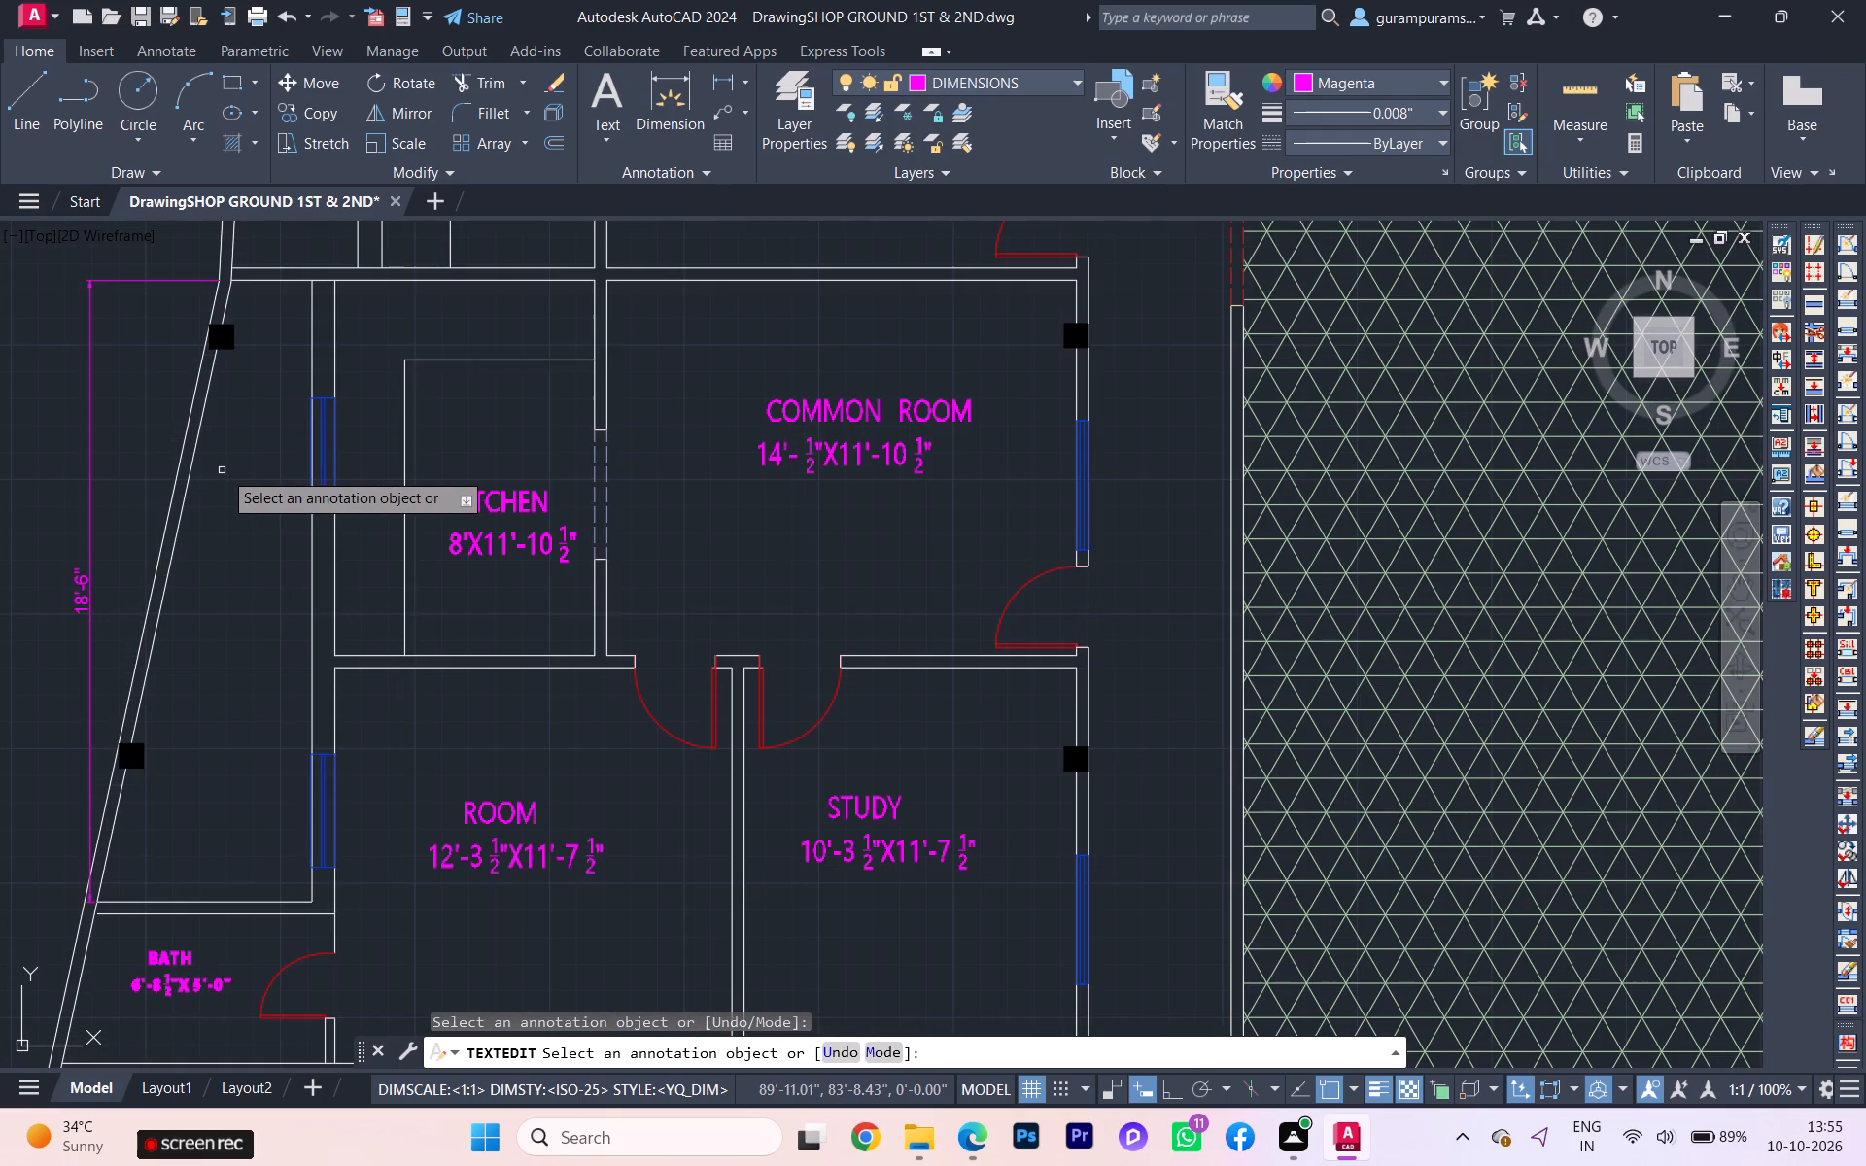
scroll(222, 468, "down", 1)
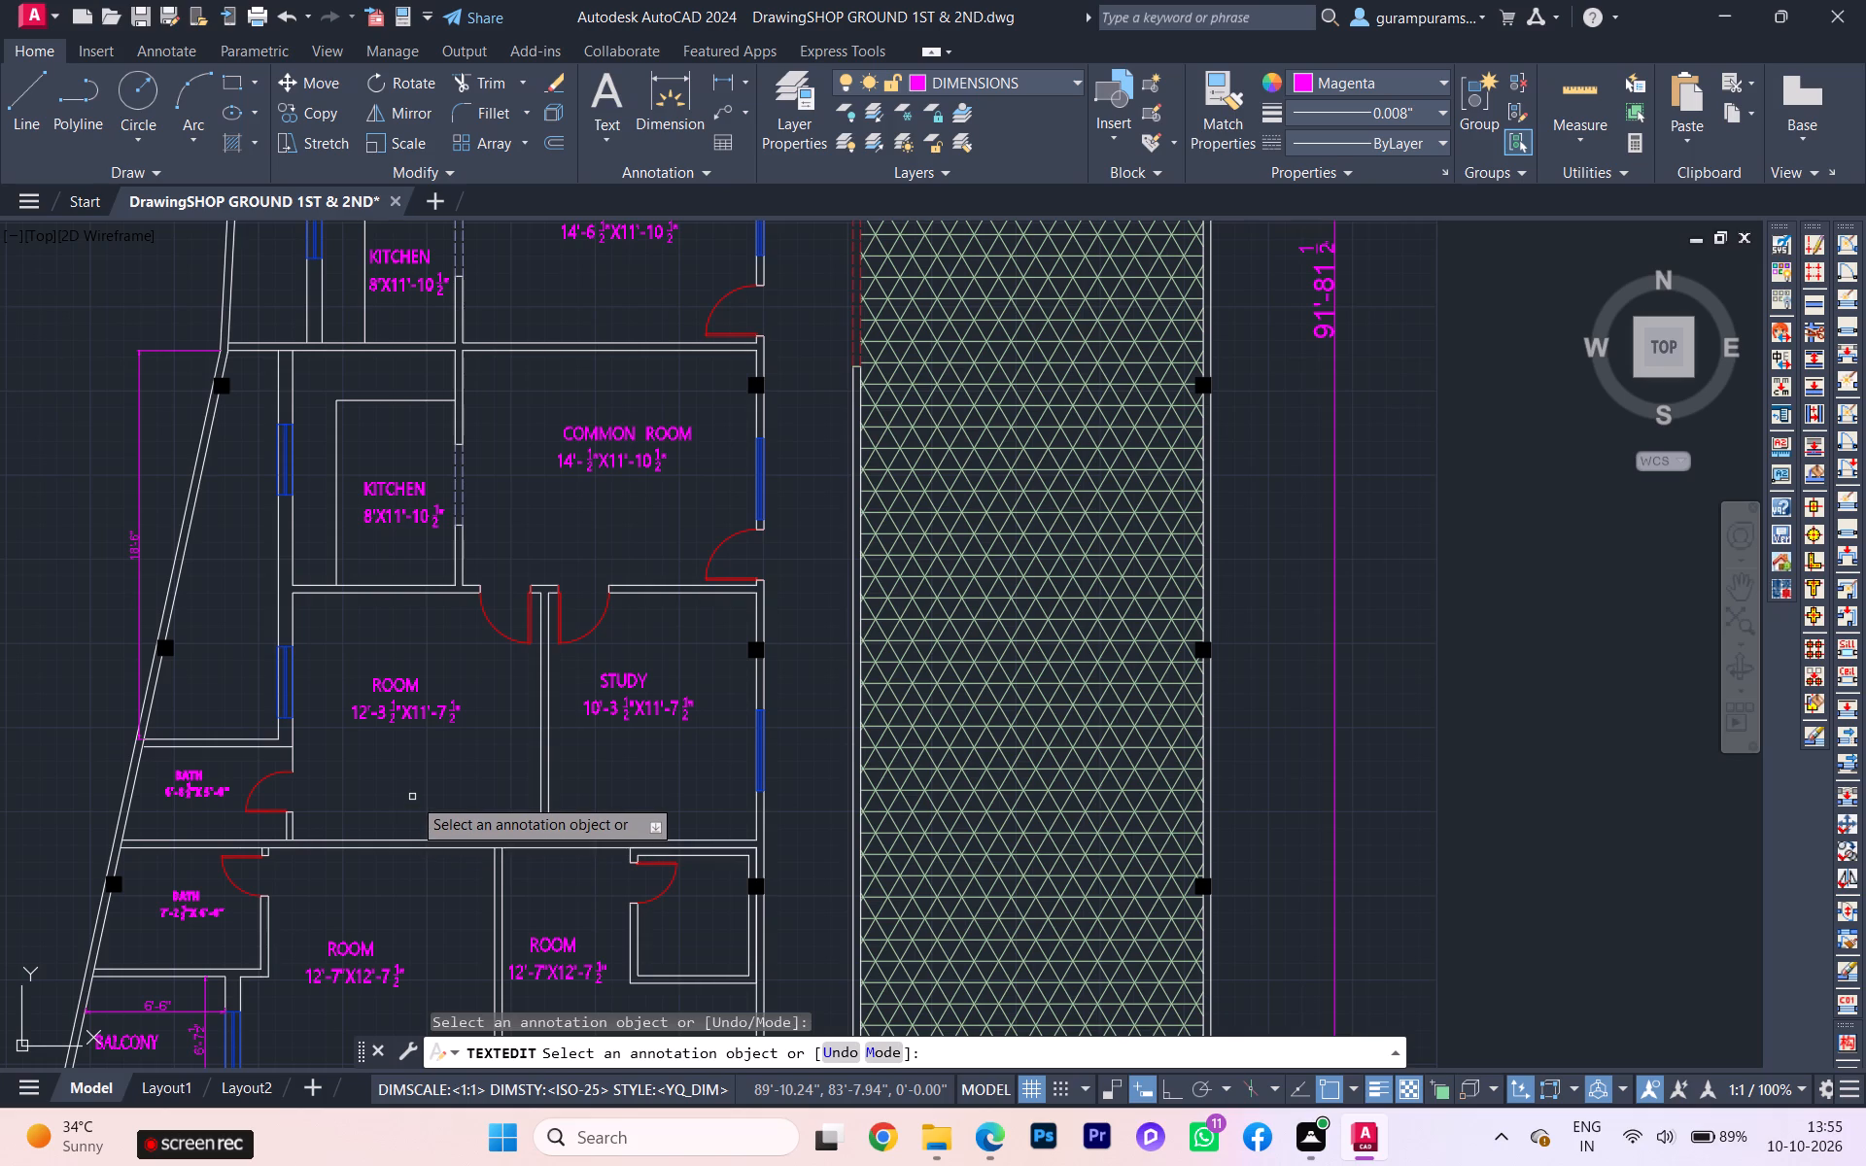
scroll(412, 798, "down", 1)
middle_click_drag(412, 814, 415, 747)
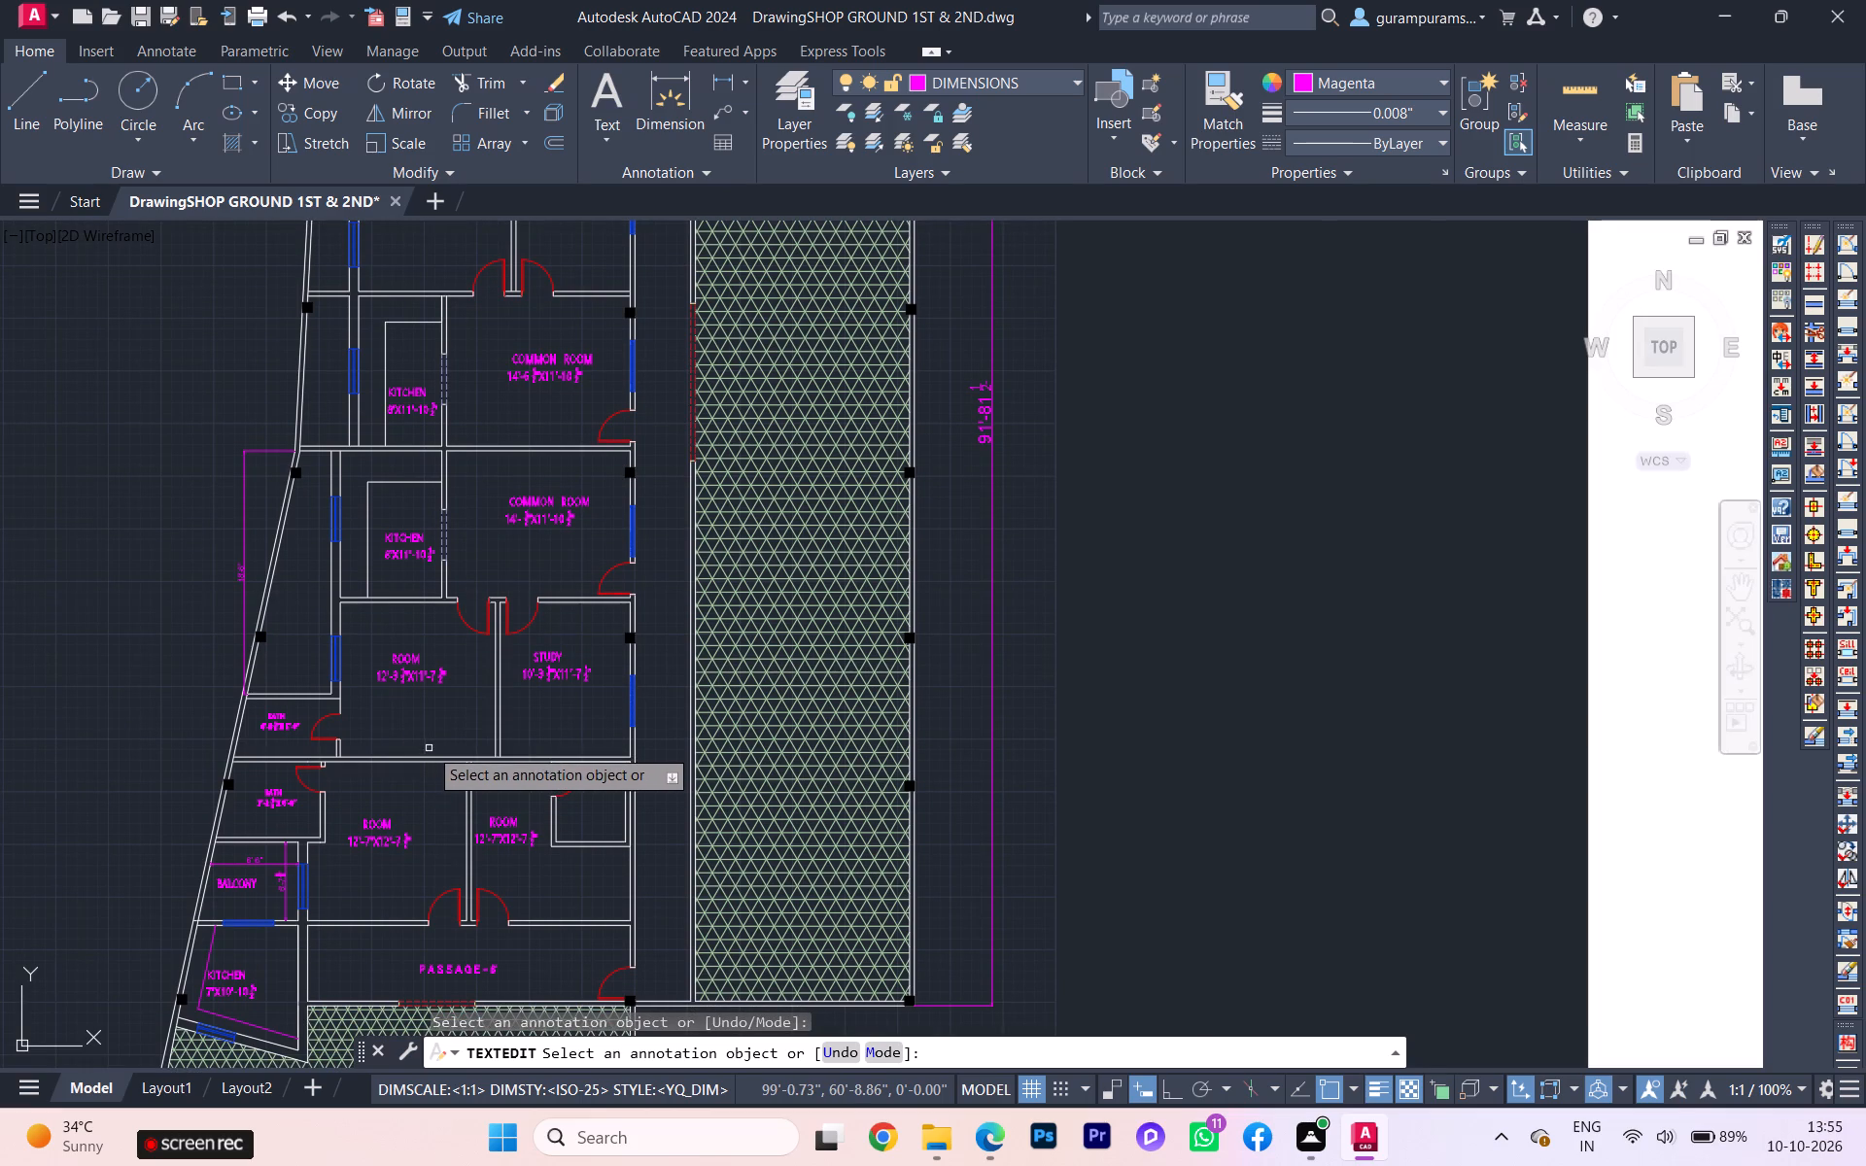
scroll(429, 747, "up", 1)
scroll(429, 747, "down", 2)
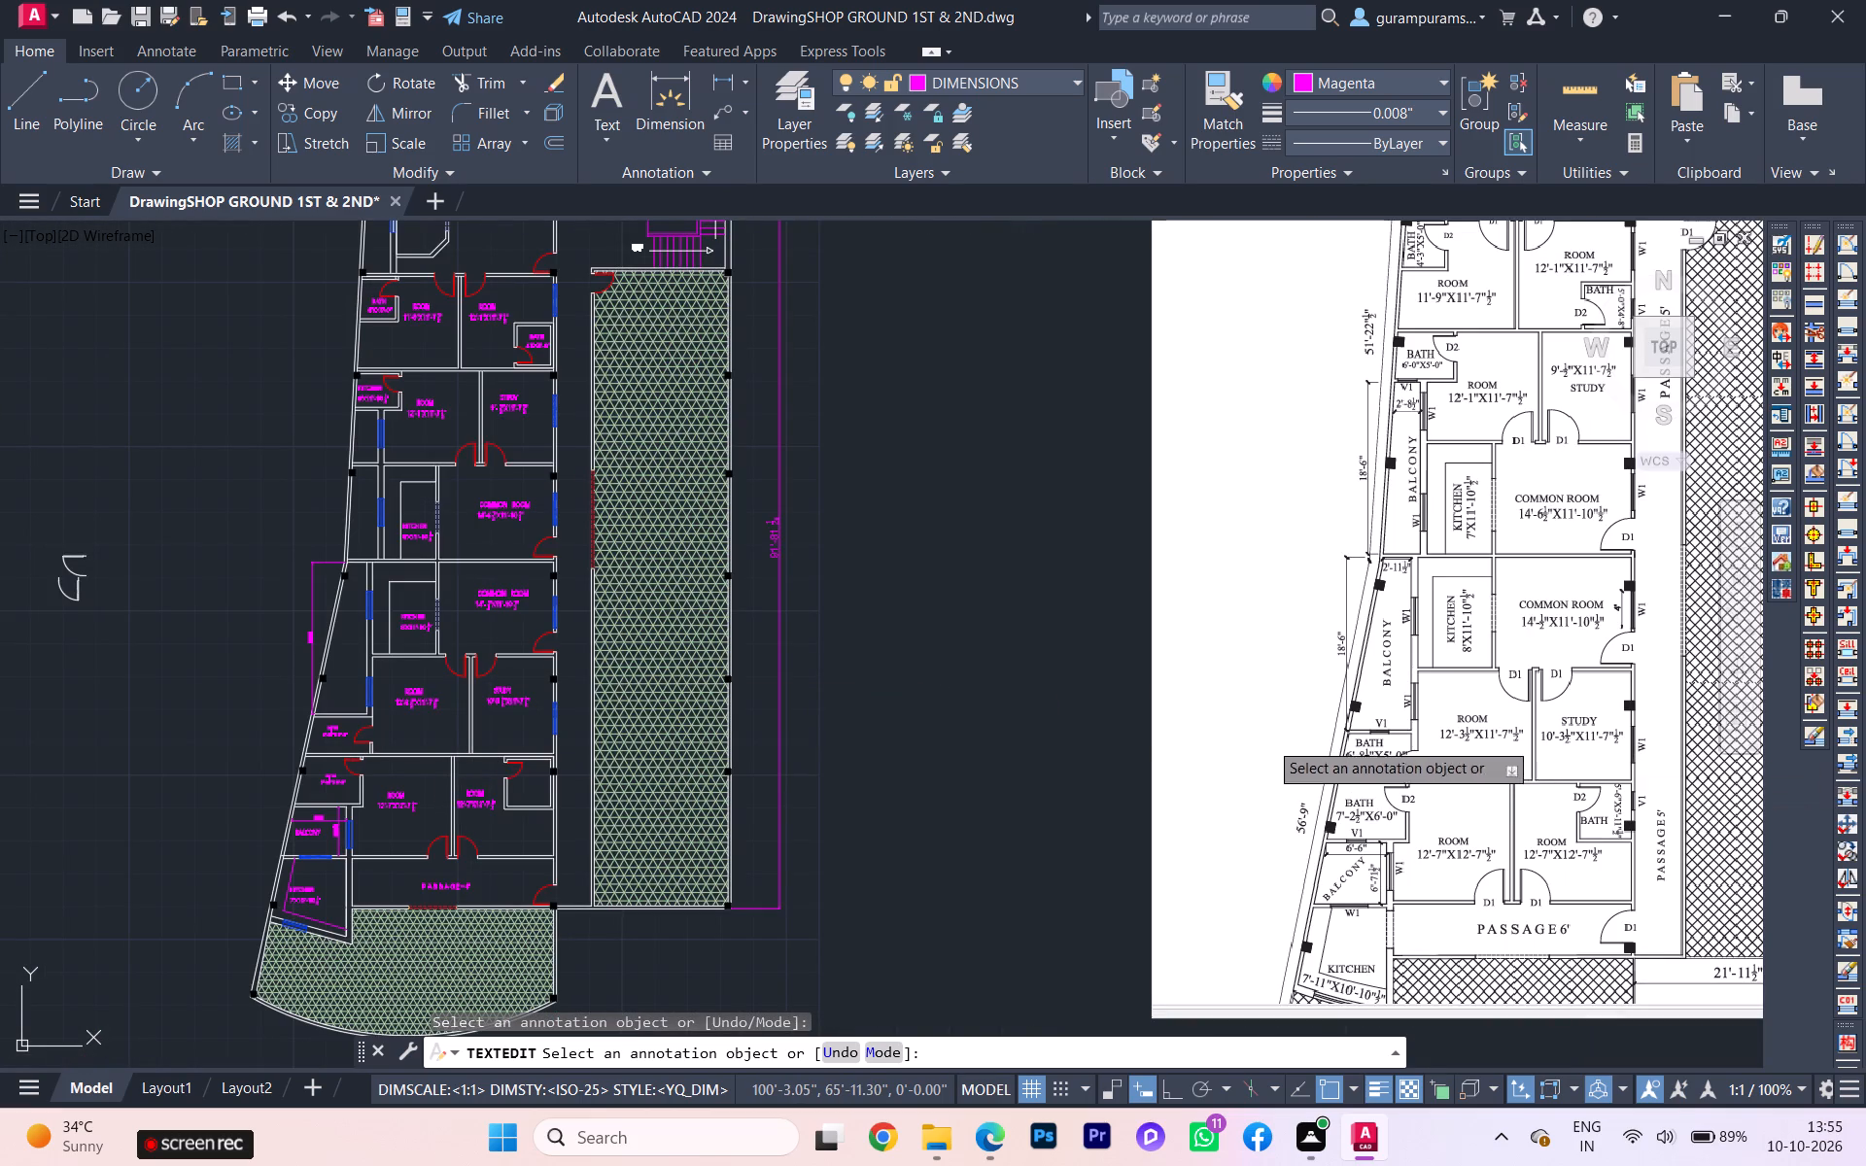
key("Escape")
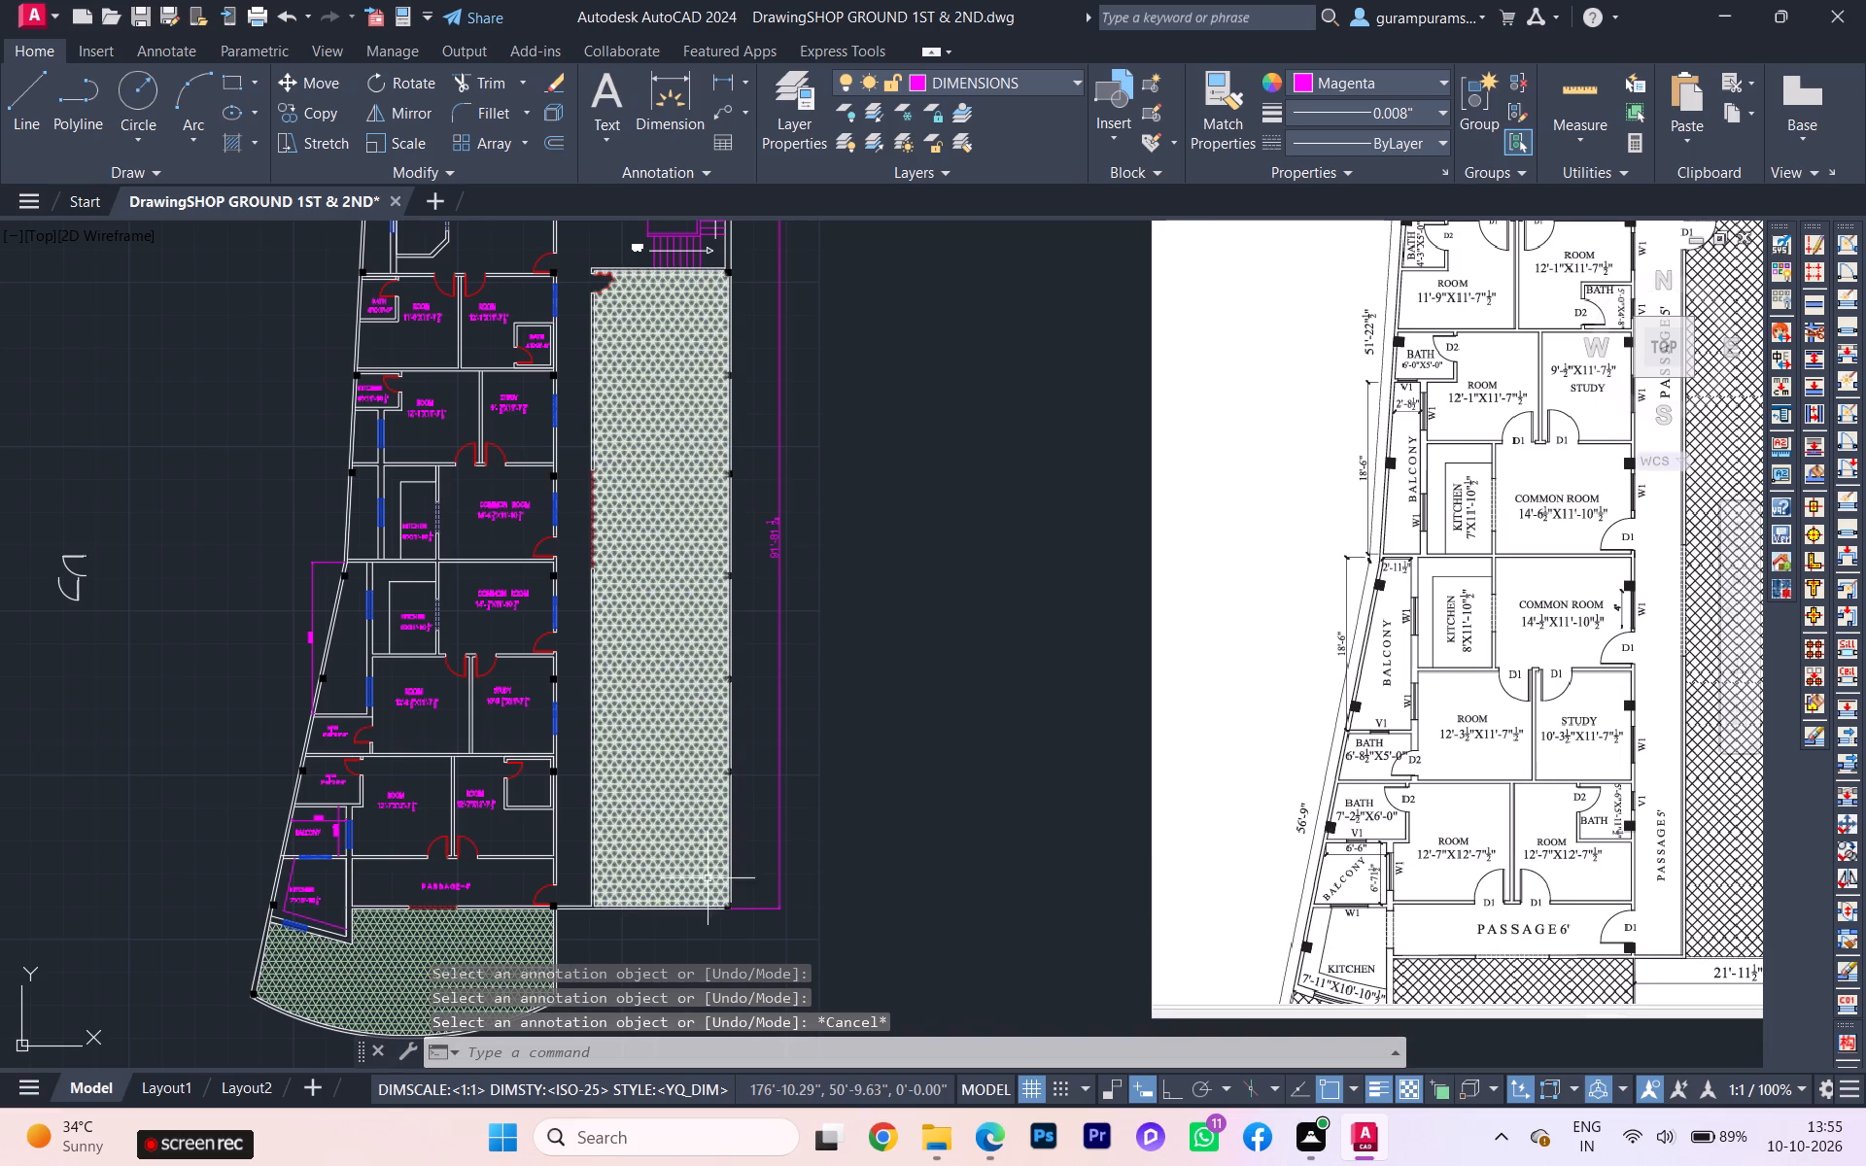
Add a horizontal linear dimension of about 22'-1 1/2" below the hatched terrace, from the passage-side outer wall to the terrace's far corner.
left_click(732, 91)
scroll(767, 737, "down", 1)
middle_click_drag(767, 737, 761, 566)
scroll(727, 698, "up", 4)
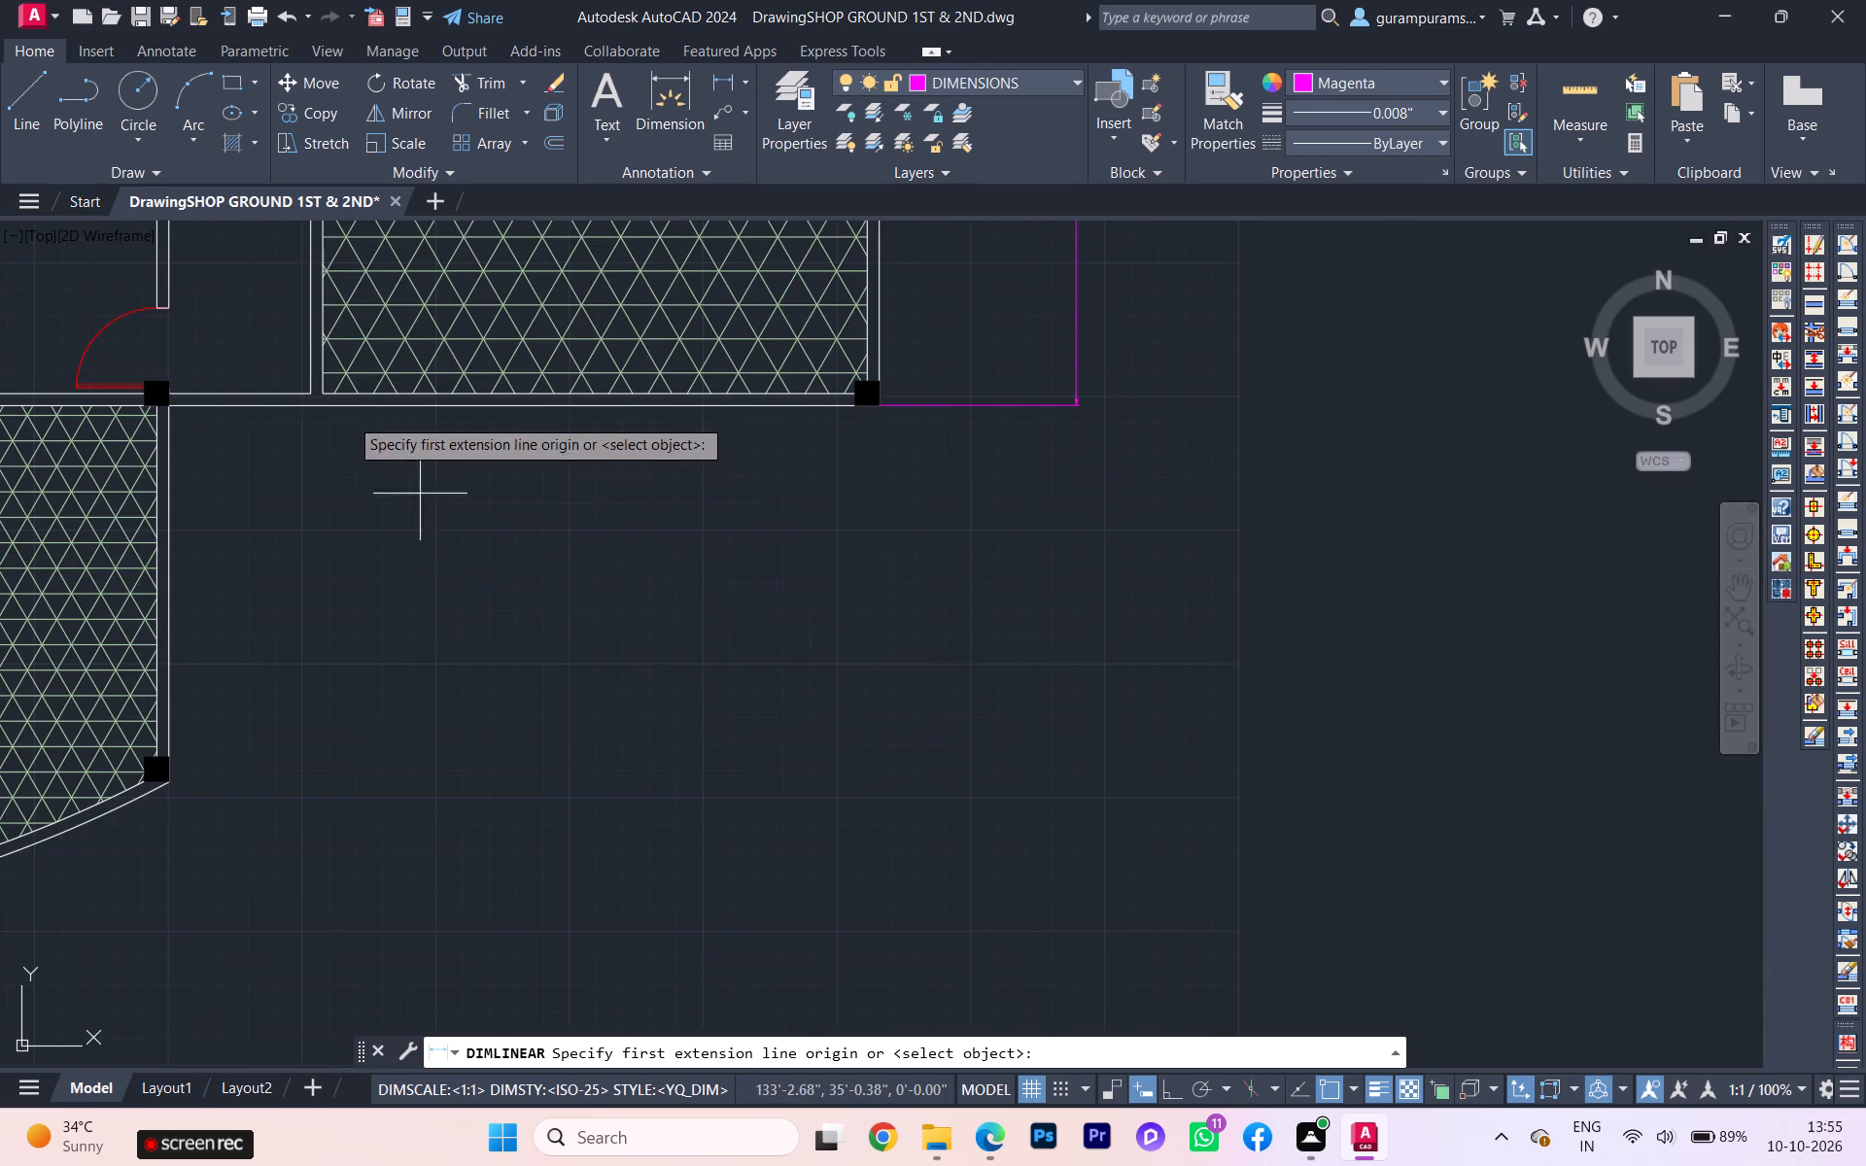
left_click(169, 447)
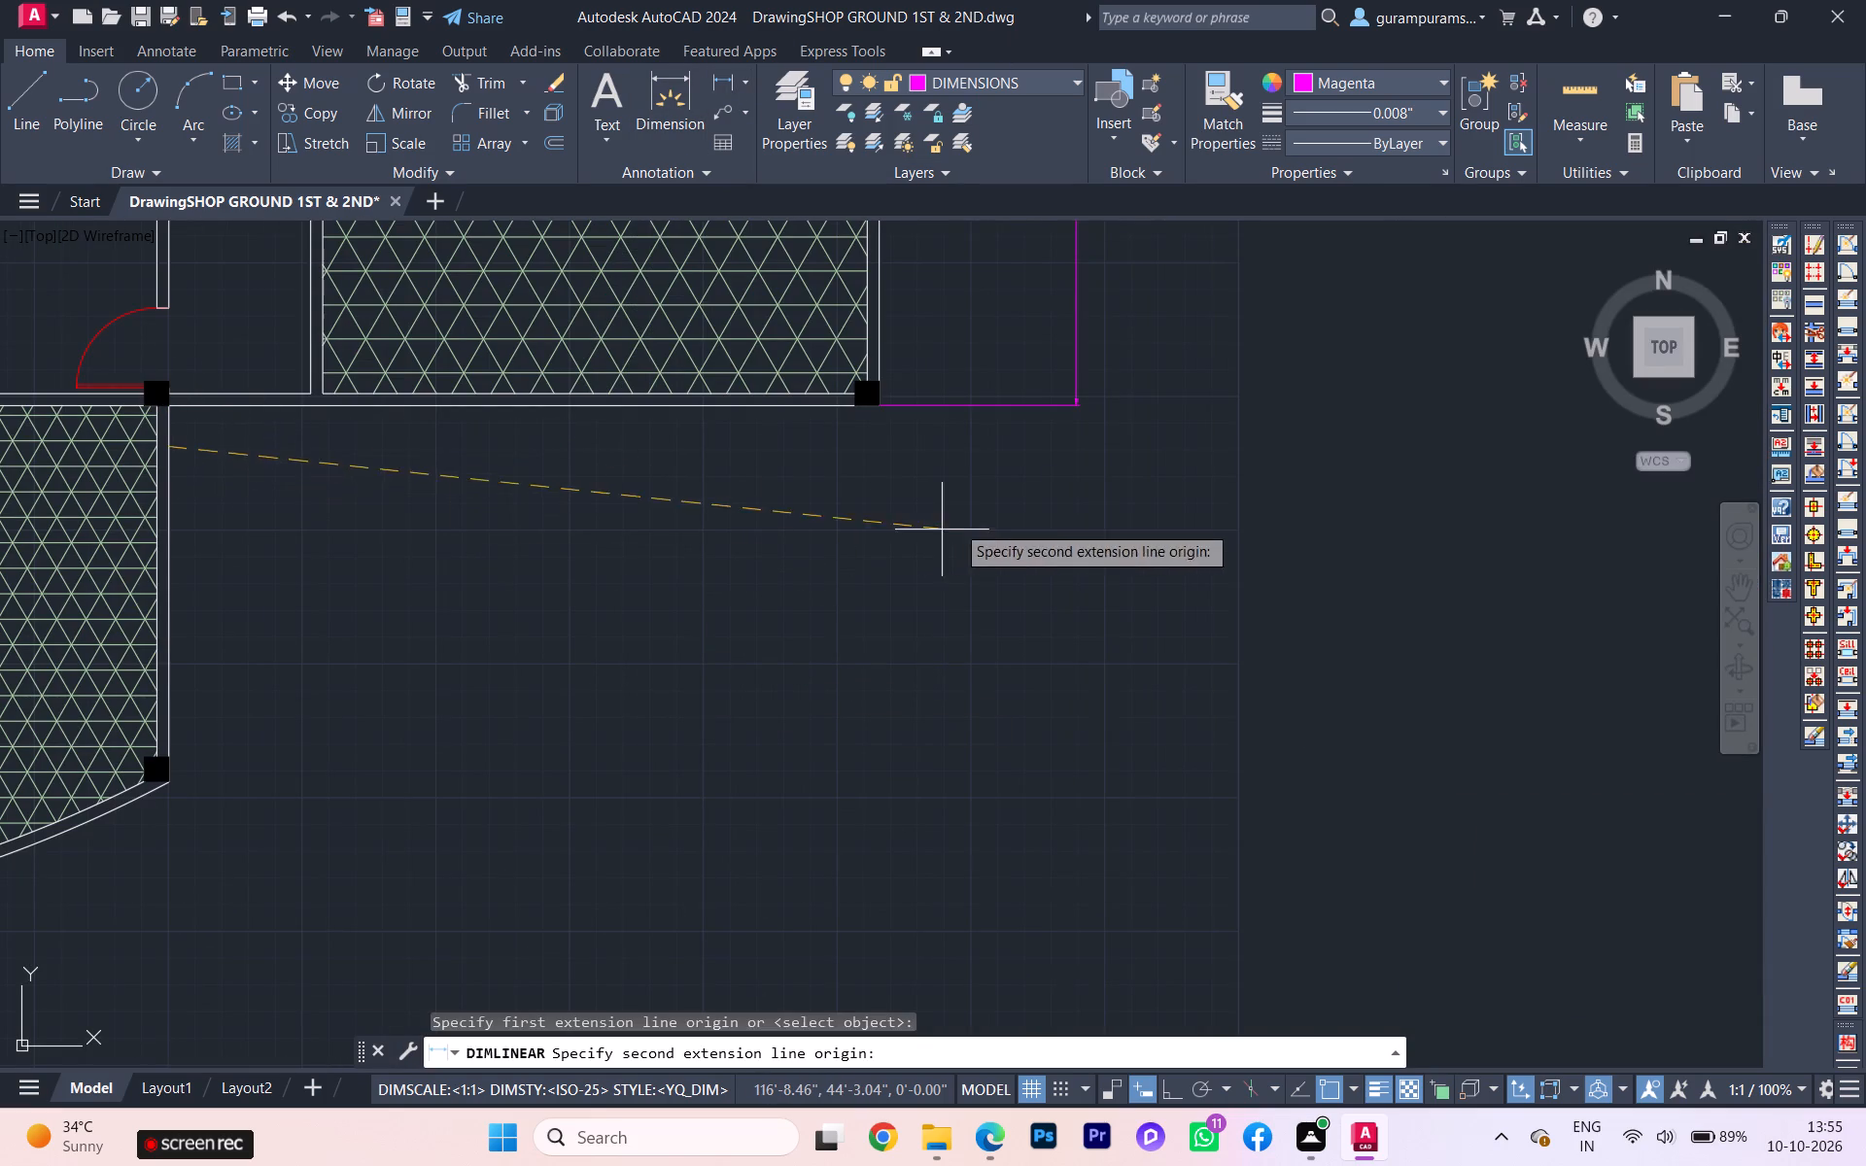
left_click(881, 409)
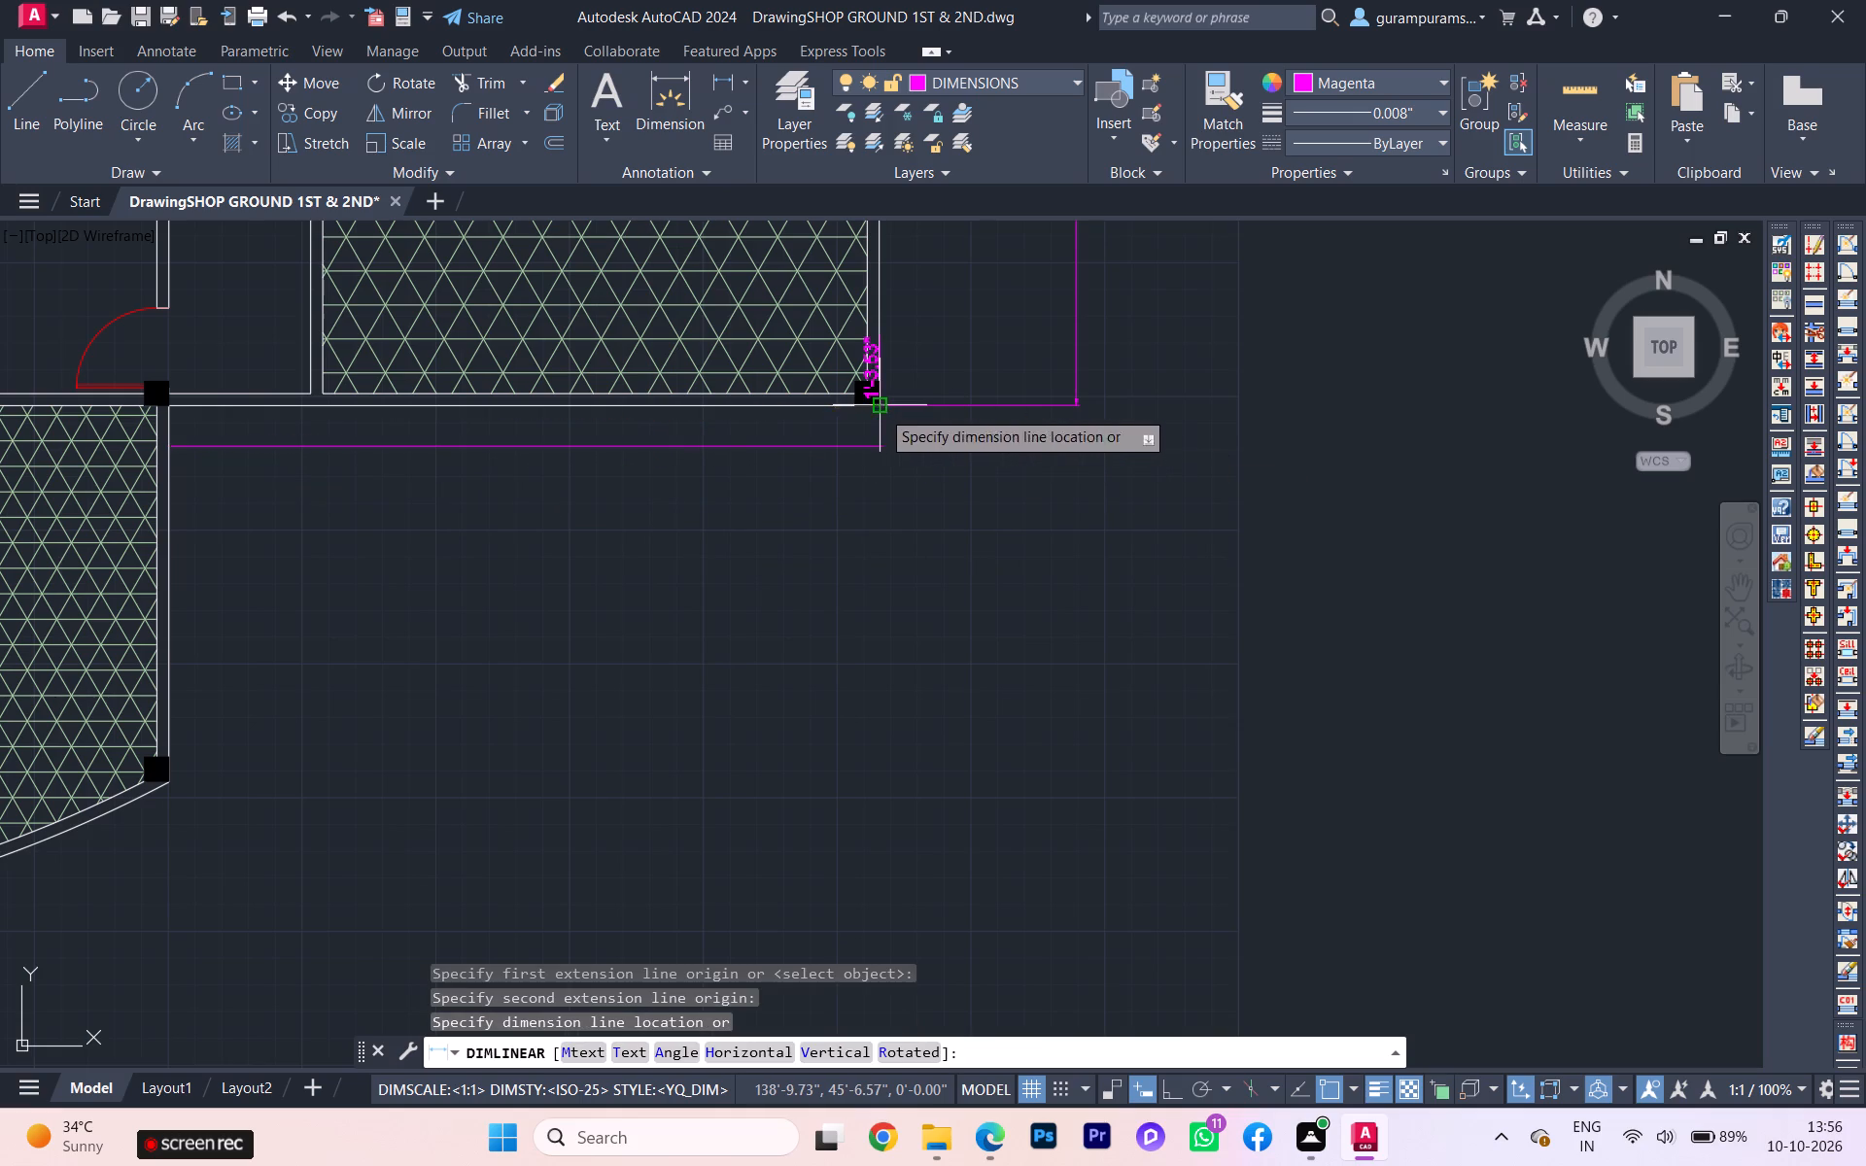
left_click(886, 481)
Override the text of the horizontal dimension below the hatched terrace with 21'-11 1/2", and end the text edit.
scroll(235, 565, "down", 1)
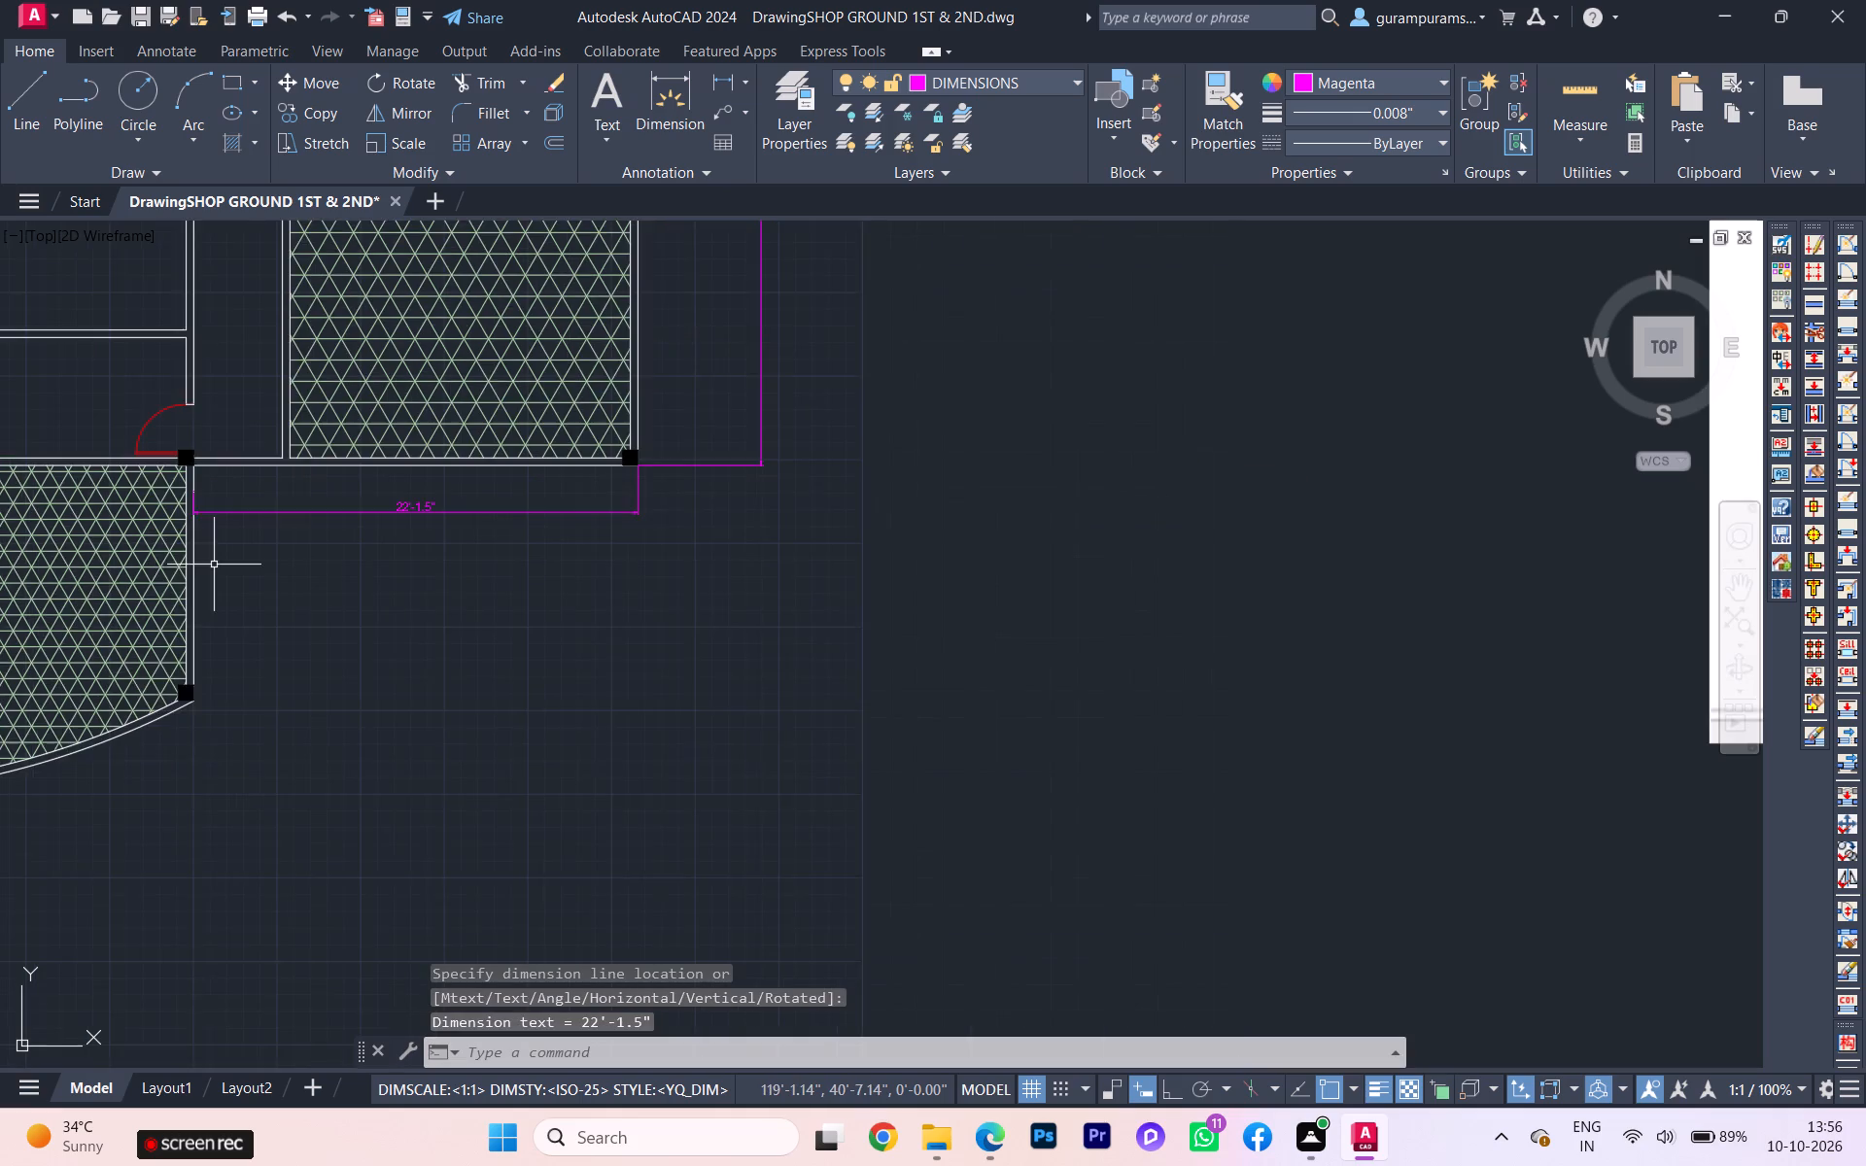
scroll(176, 566, "down", 2)
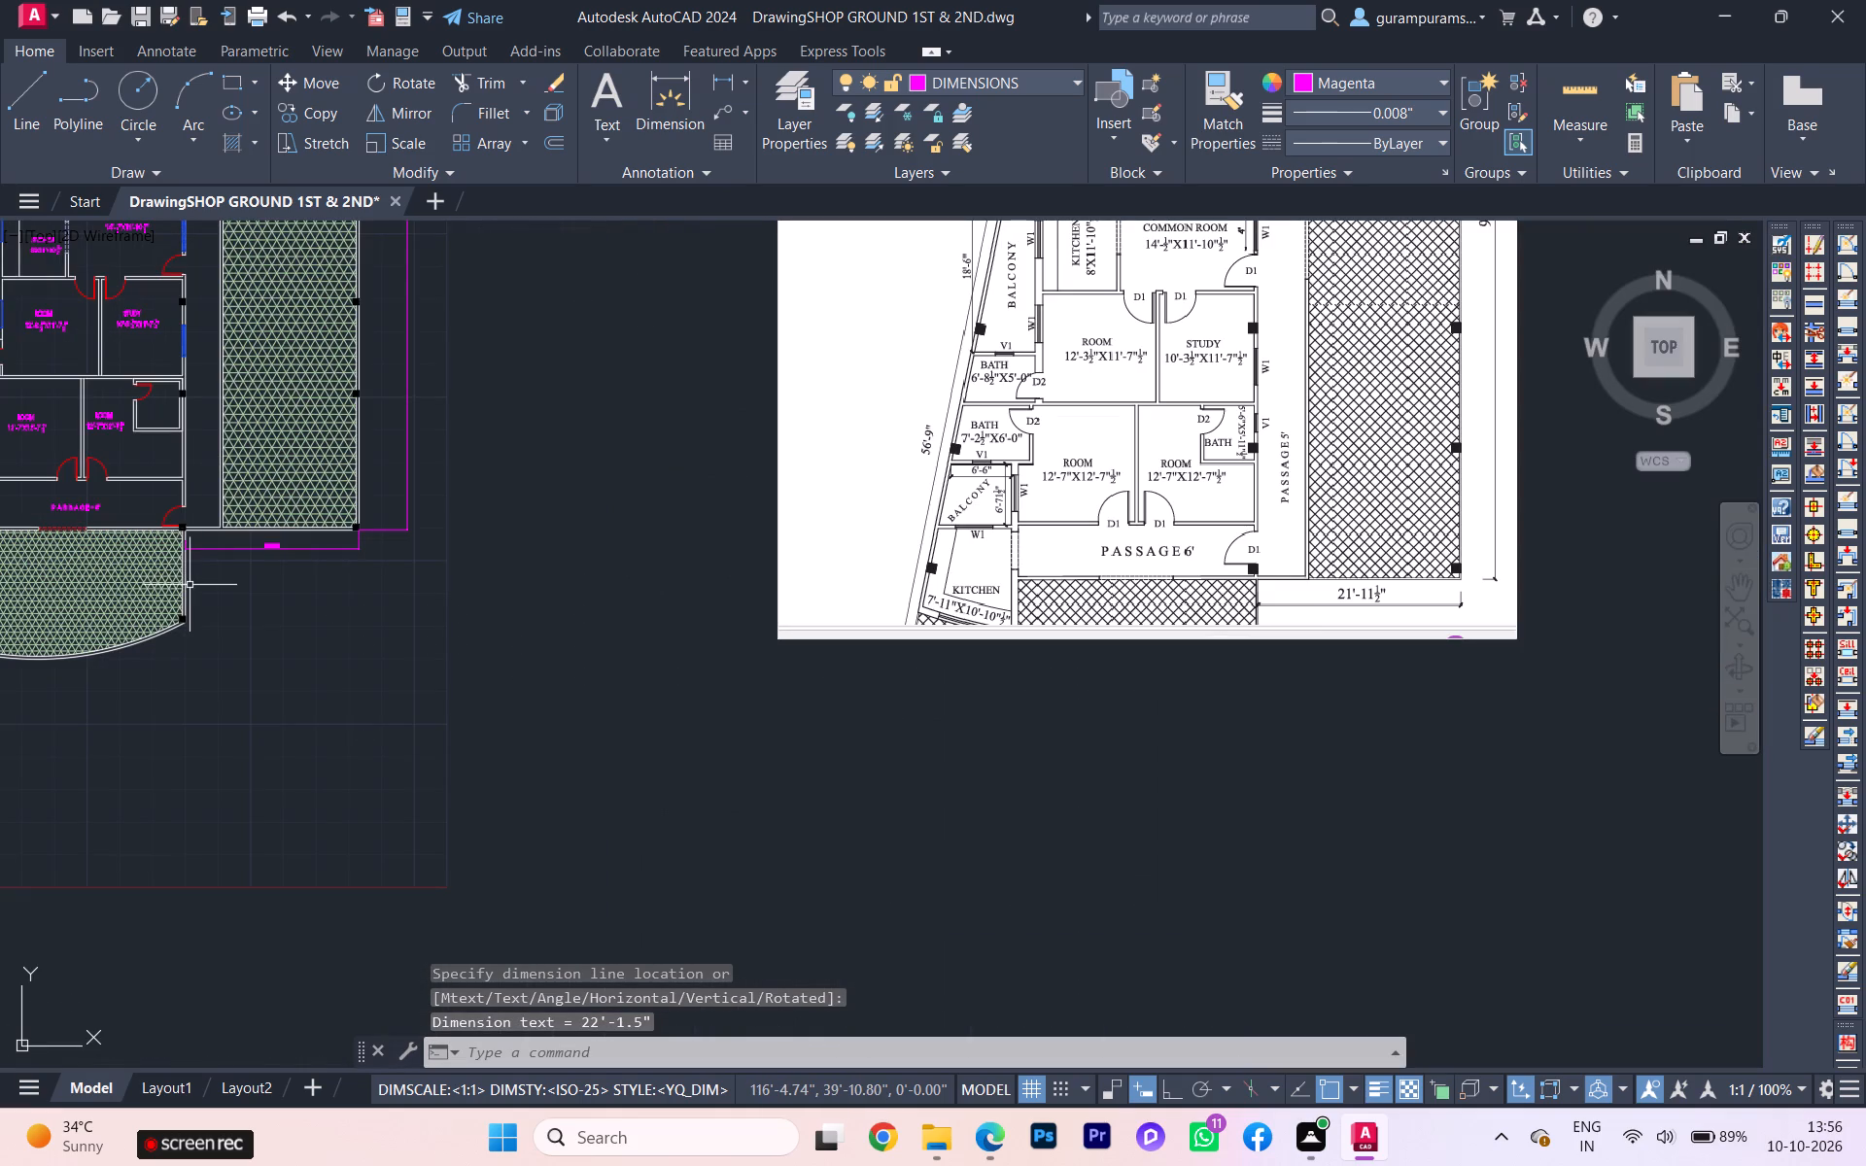
scroll(169, 559, "up", 4)
scroll(662, 476, "up", 1)
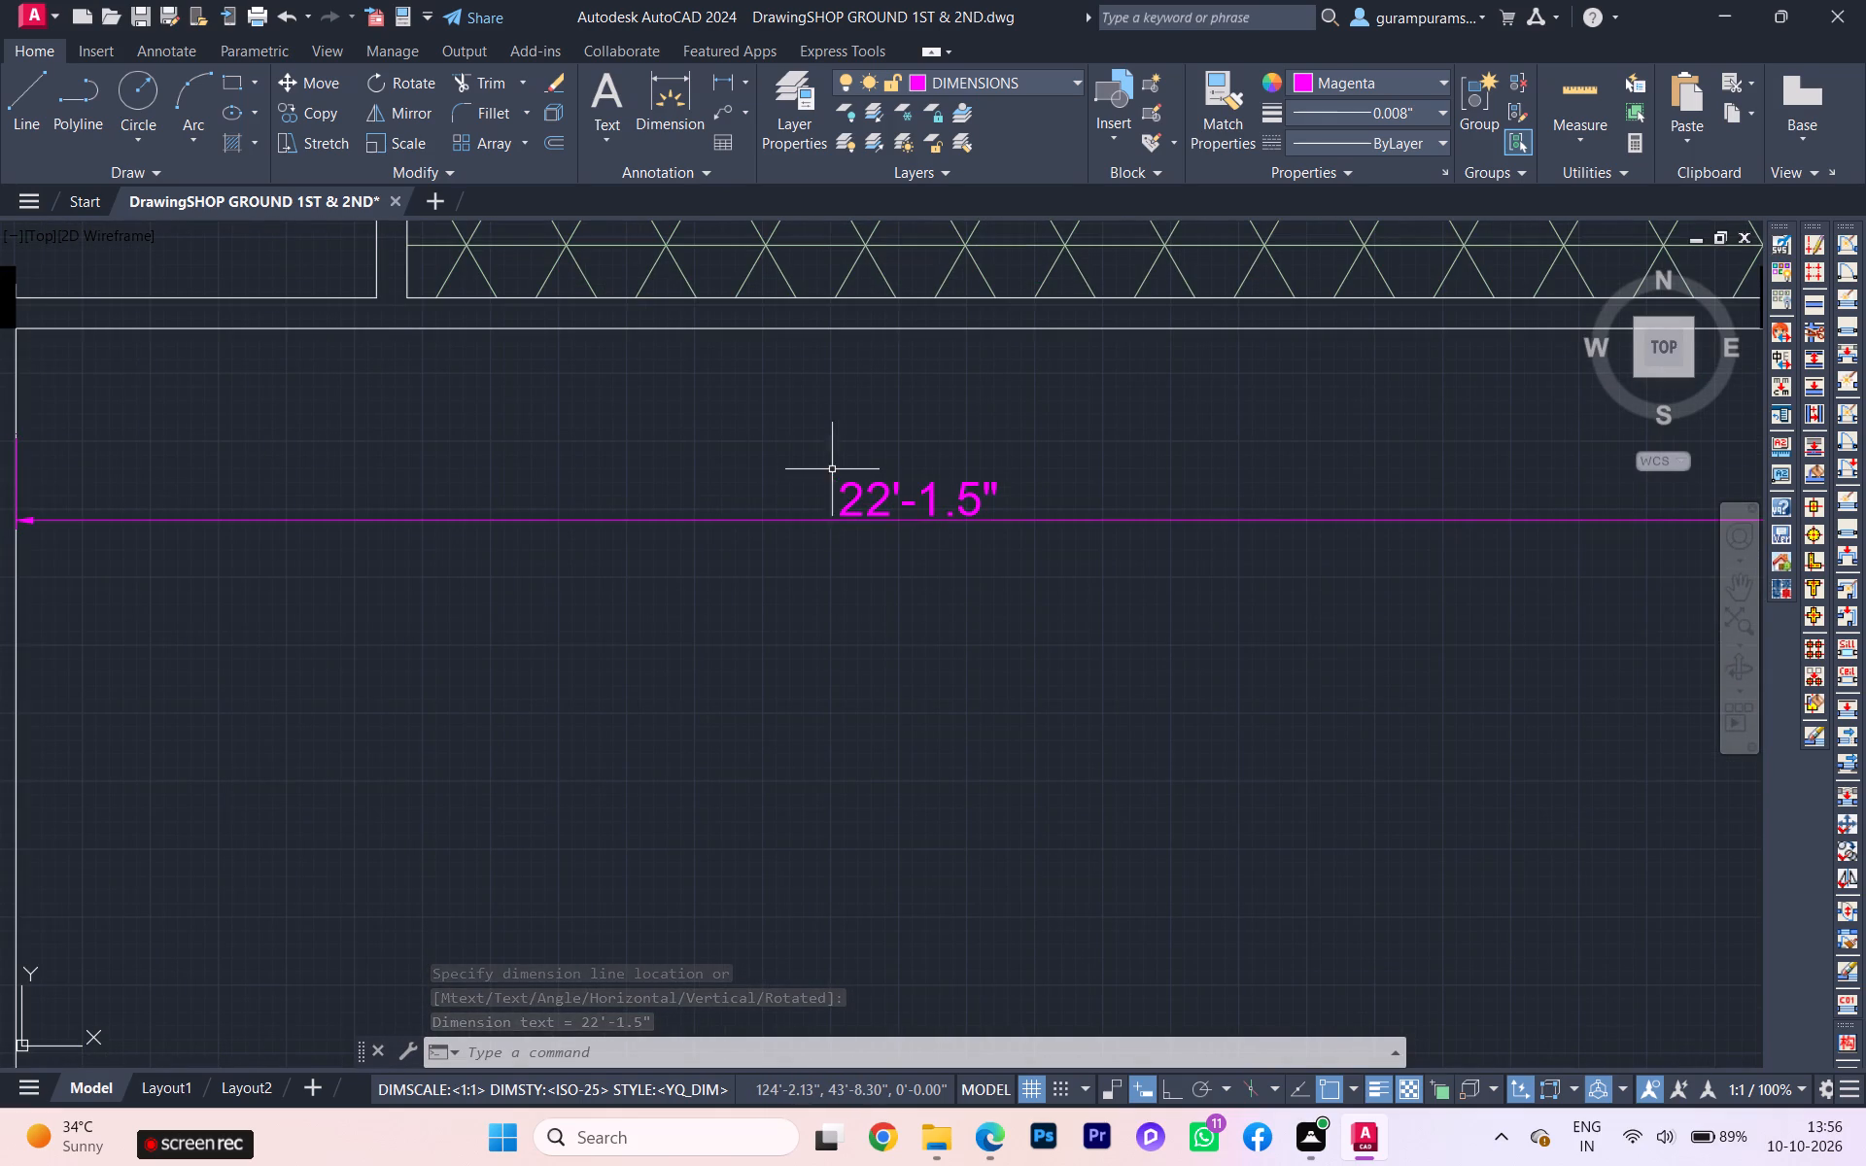
double_click(886, 489)
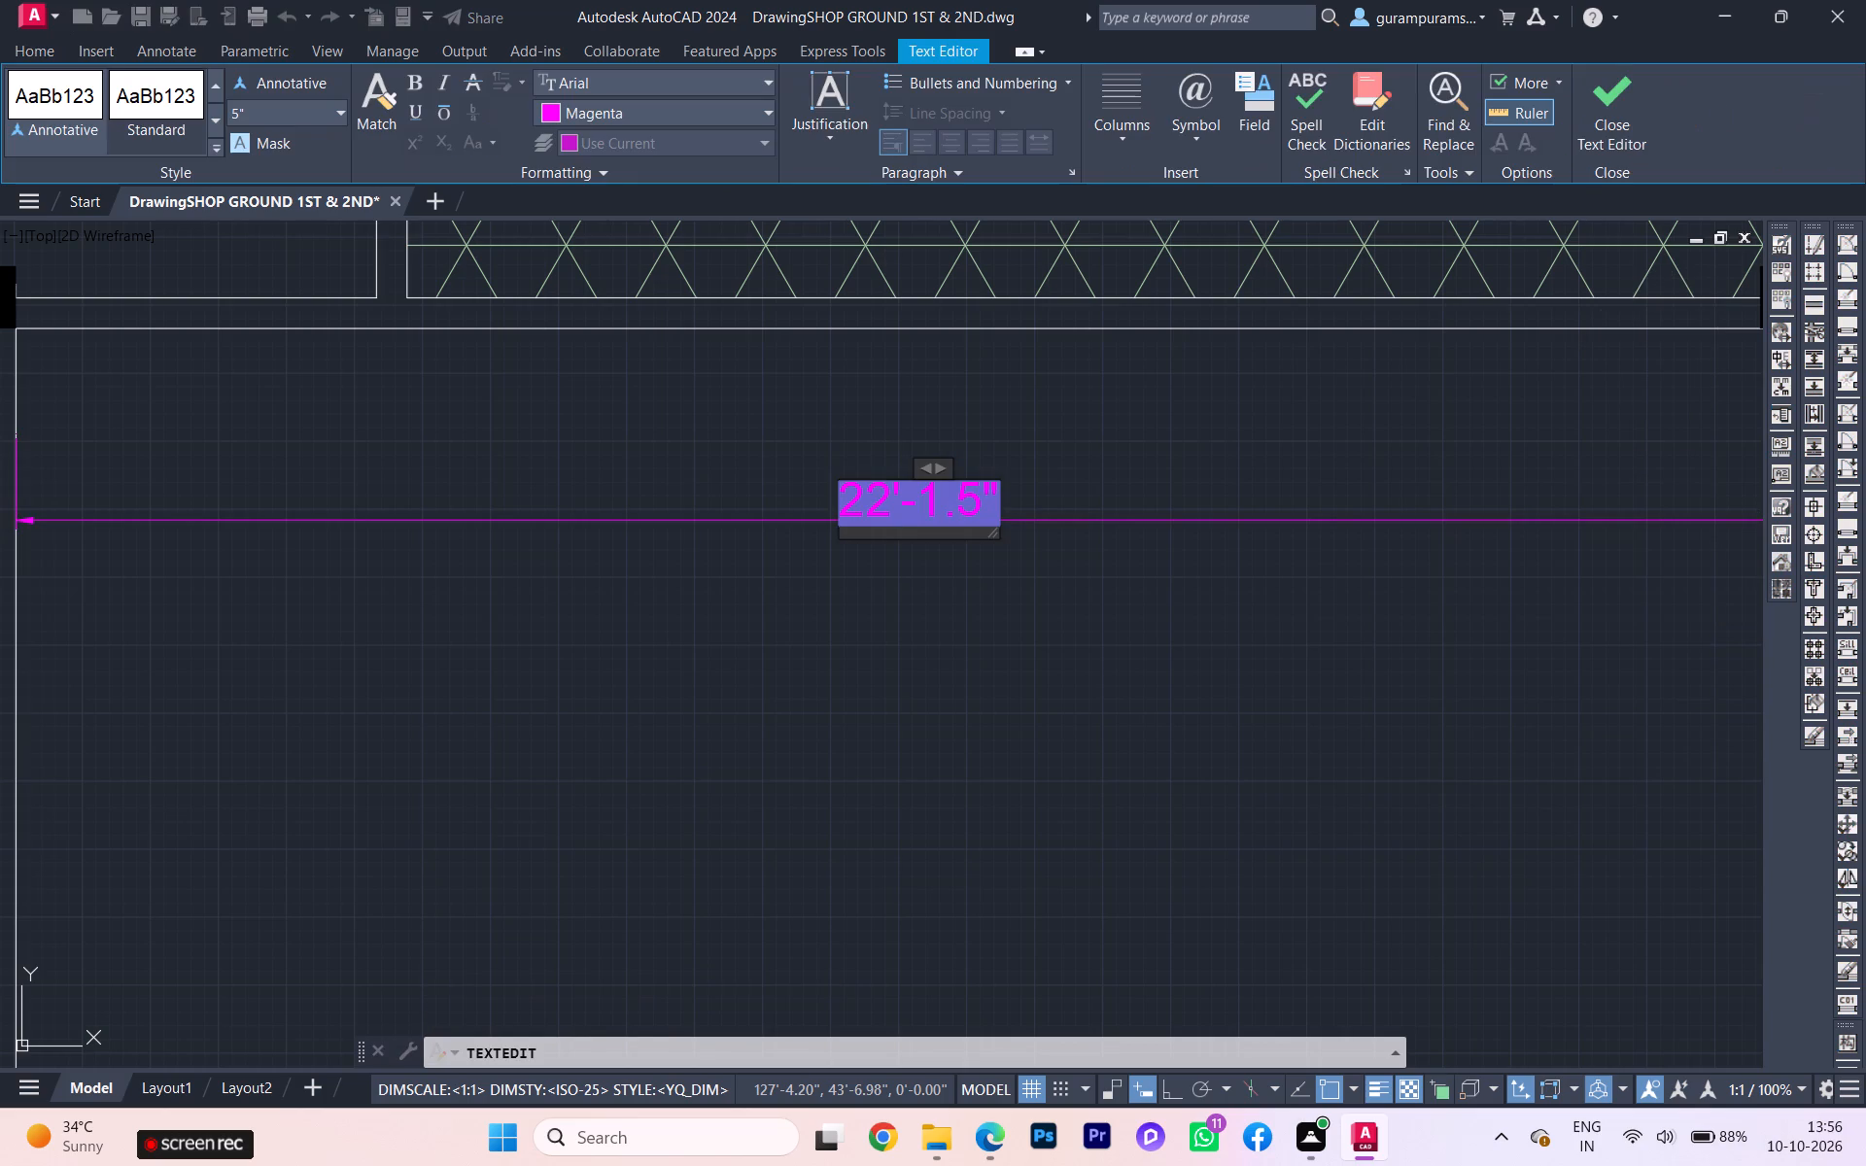
type("2'-11")
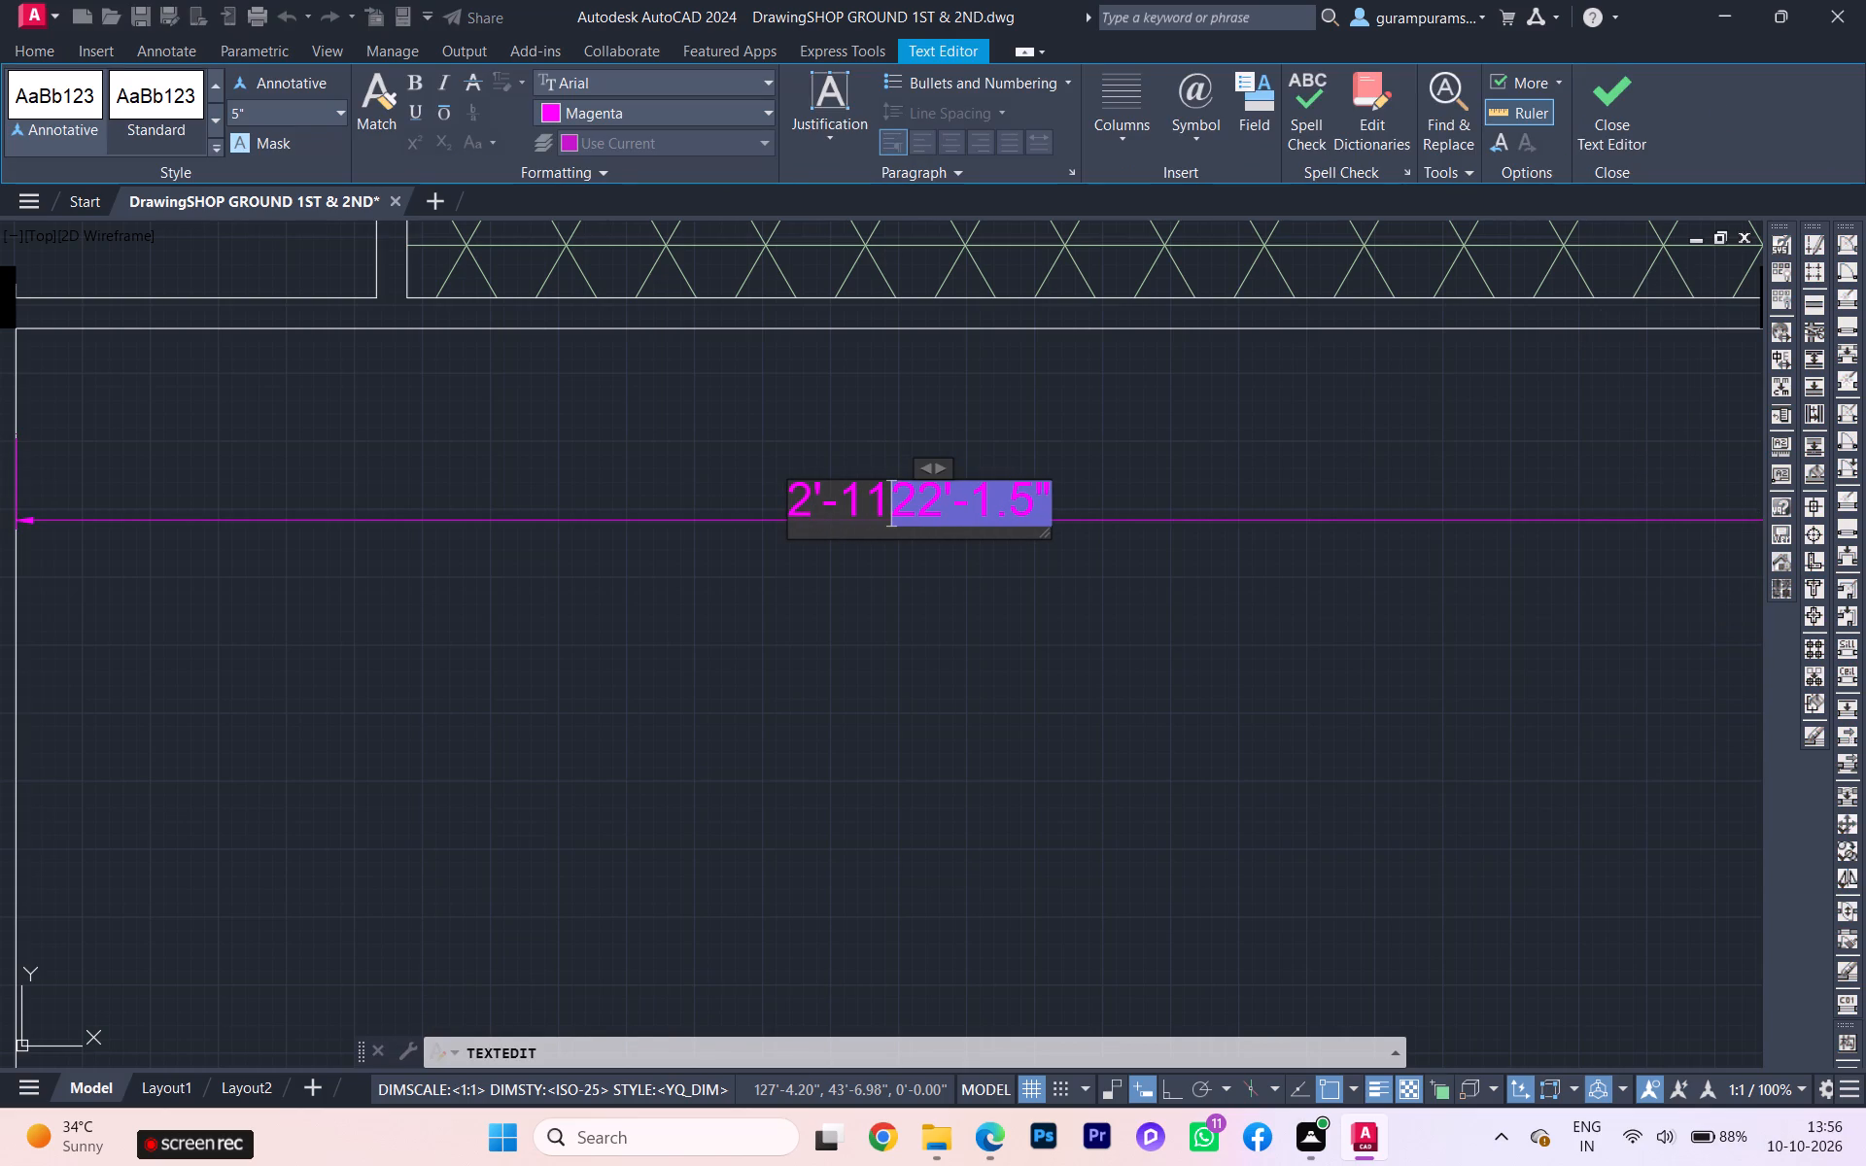
key("Right")
key("Right")
key("BackSpace")
key("BackSpace")
key("BackSpace")
key("BackSpace")
key("BackSpace")
key("BackSpace")
key("BackSpace")
key("BackSpace")
key("BackSpace")
key("BackSpace")
key("BackSpace")
type("21'-11 1/2\"")
left_click(882, 643)
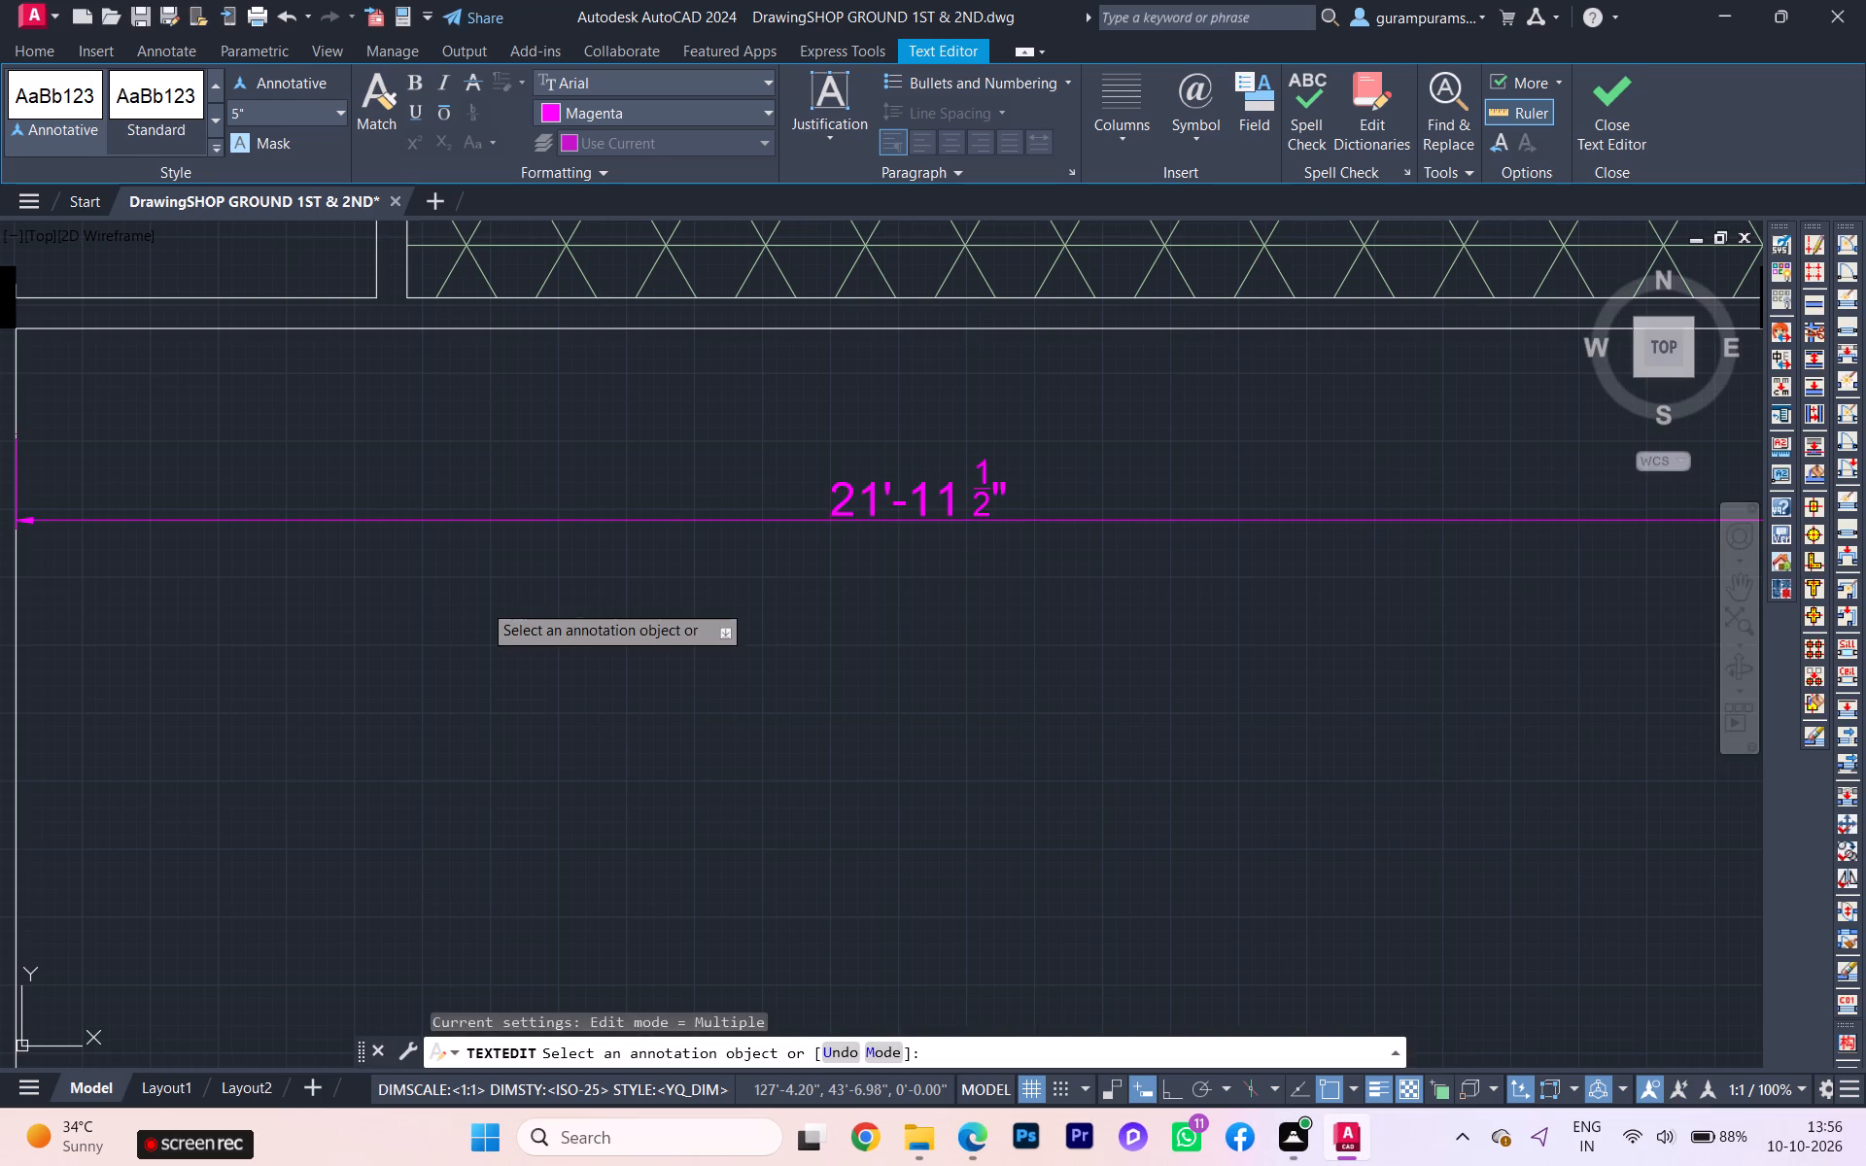
scroll(473, 605, "down", 2)
scroll(363, 559, "down", 1)
scroll(361, 727, "down", 2)
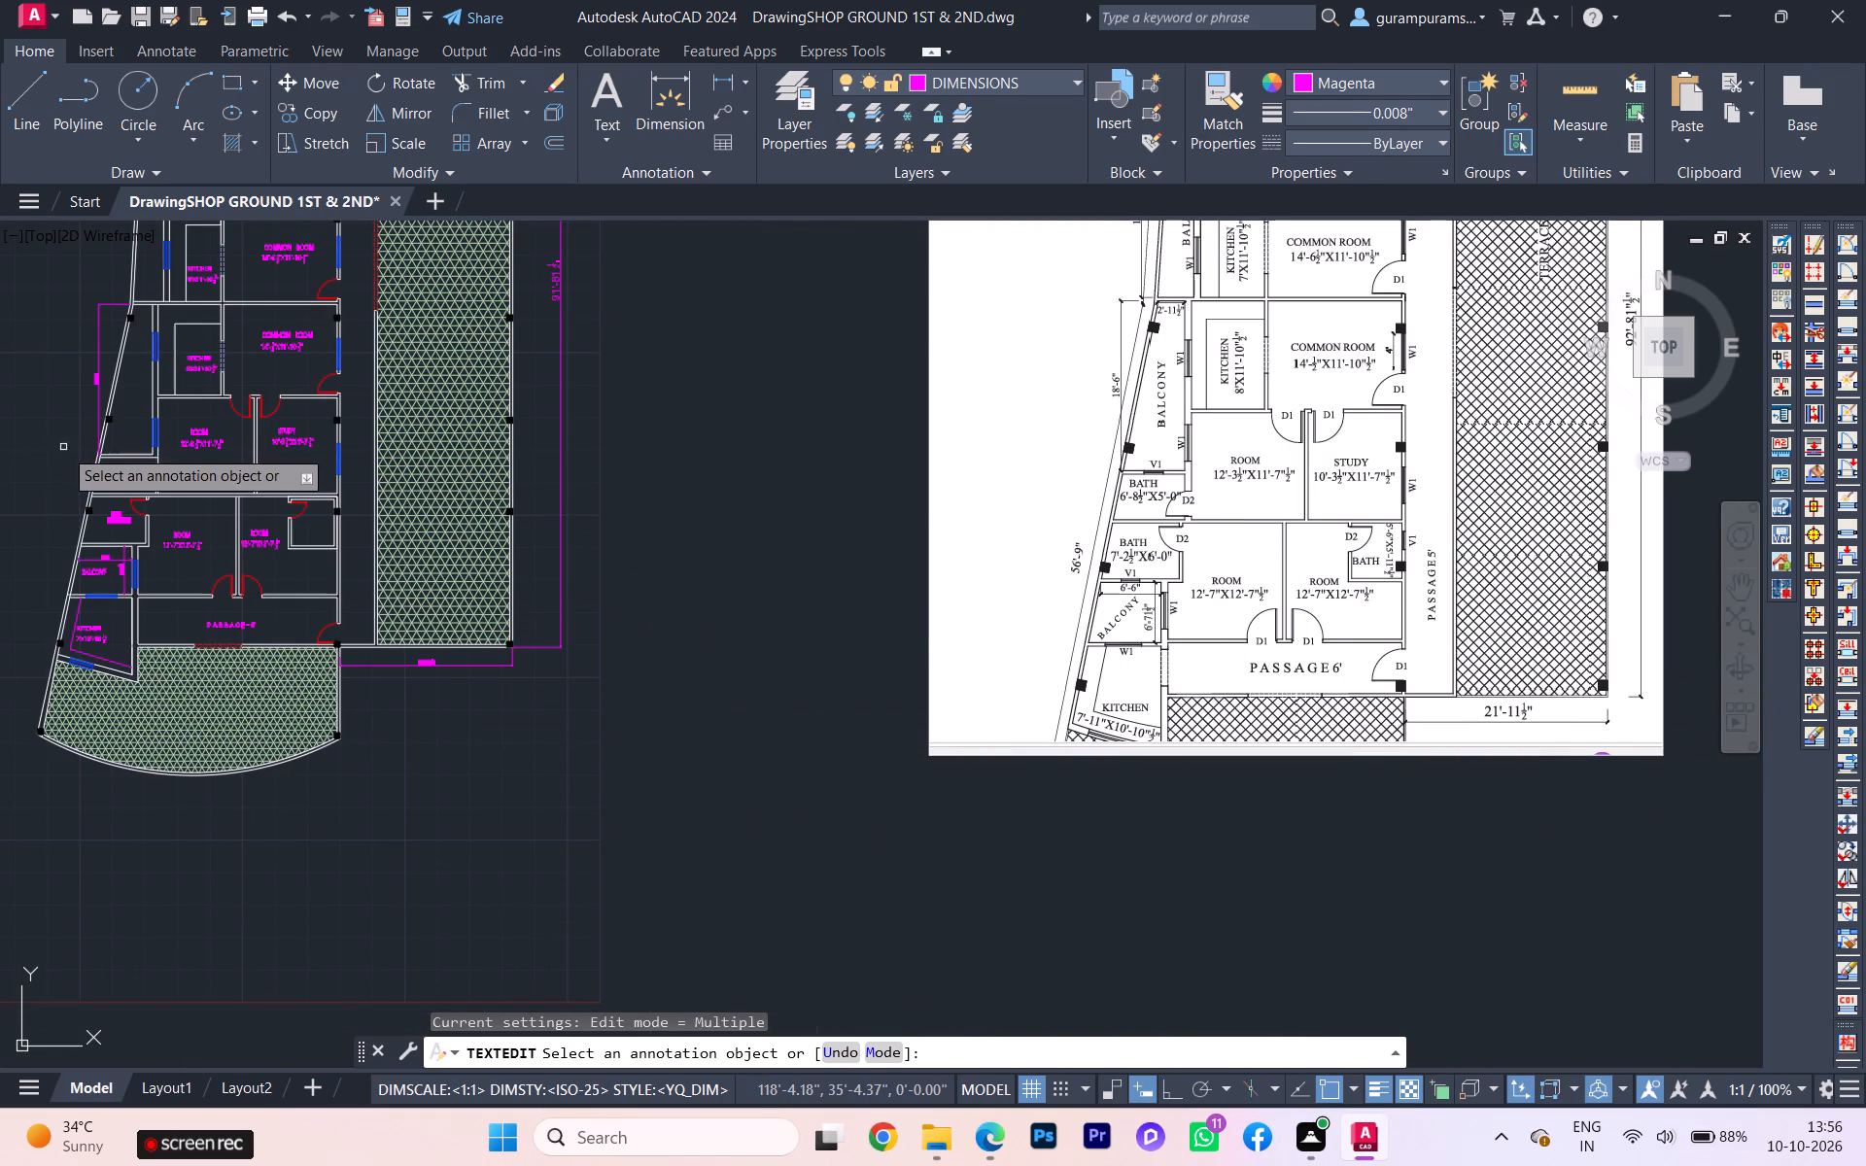
scroll(105, 436, "up", 2)
scroll(504, 492, "down", 1)
middle_click_drag(506, 504, 554, 555)
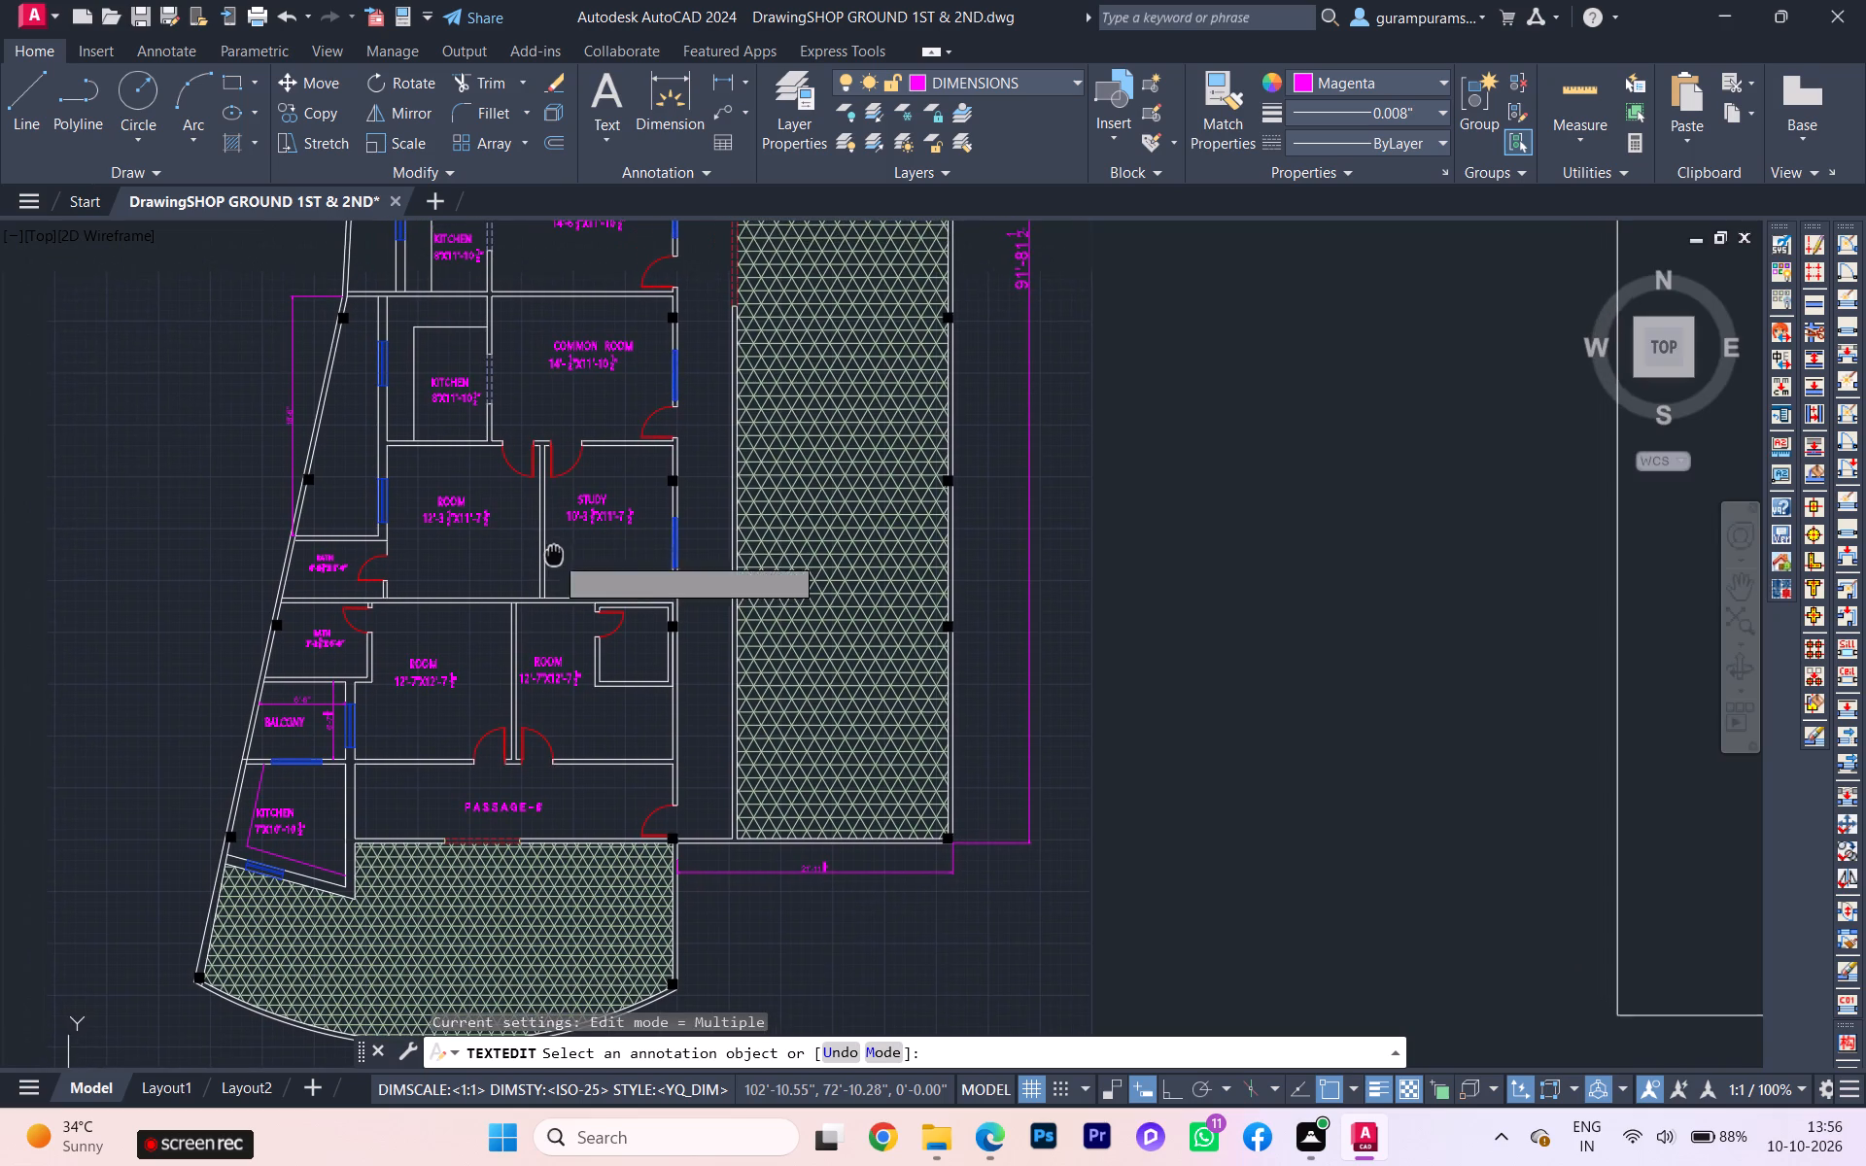
key("t")
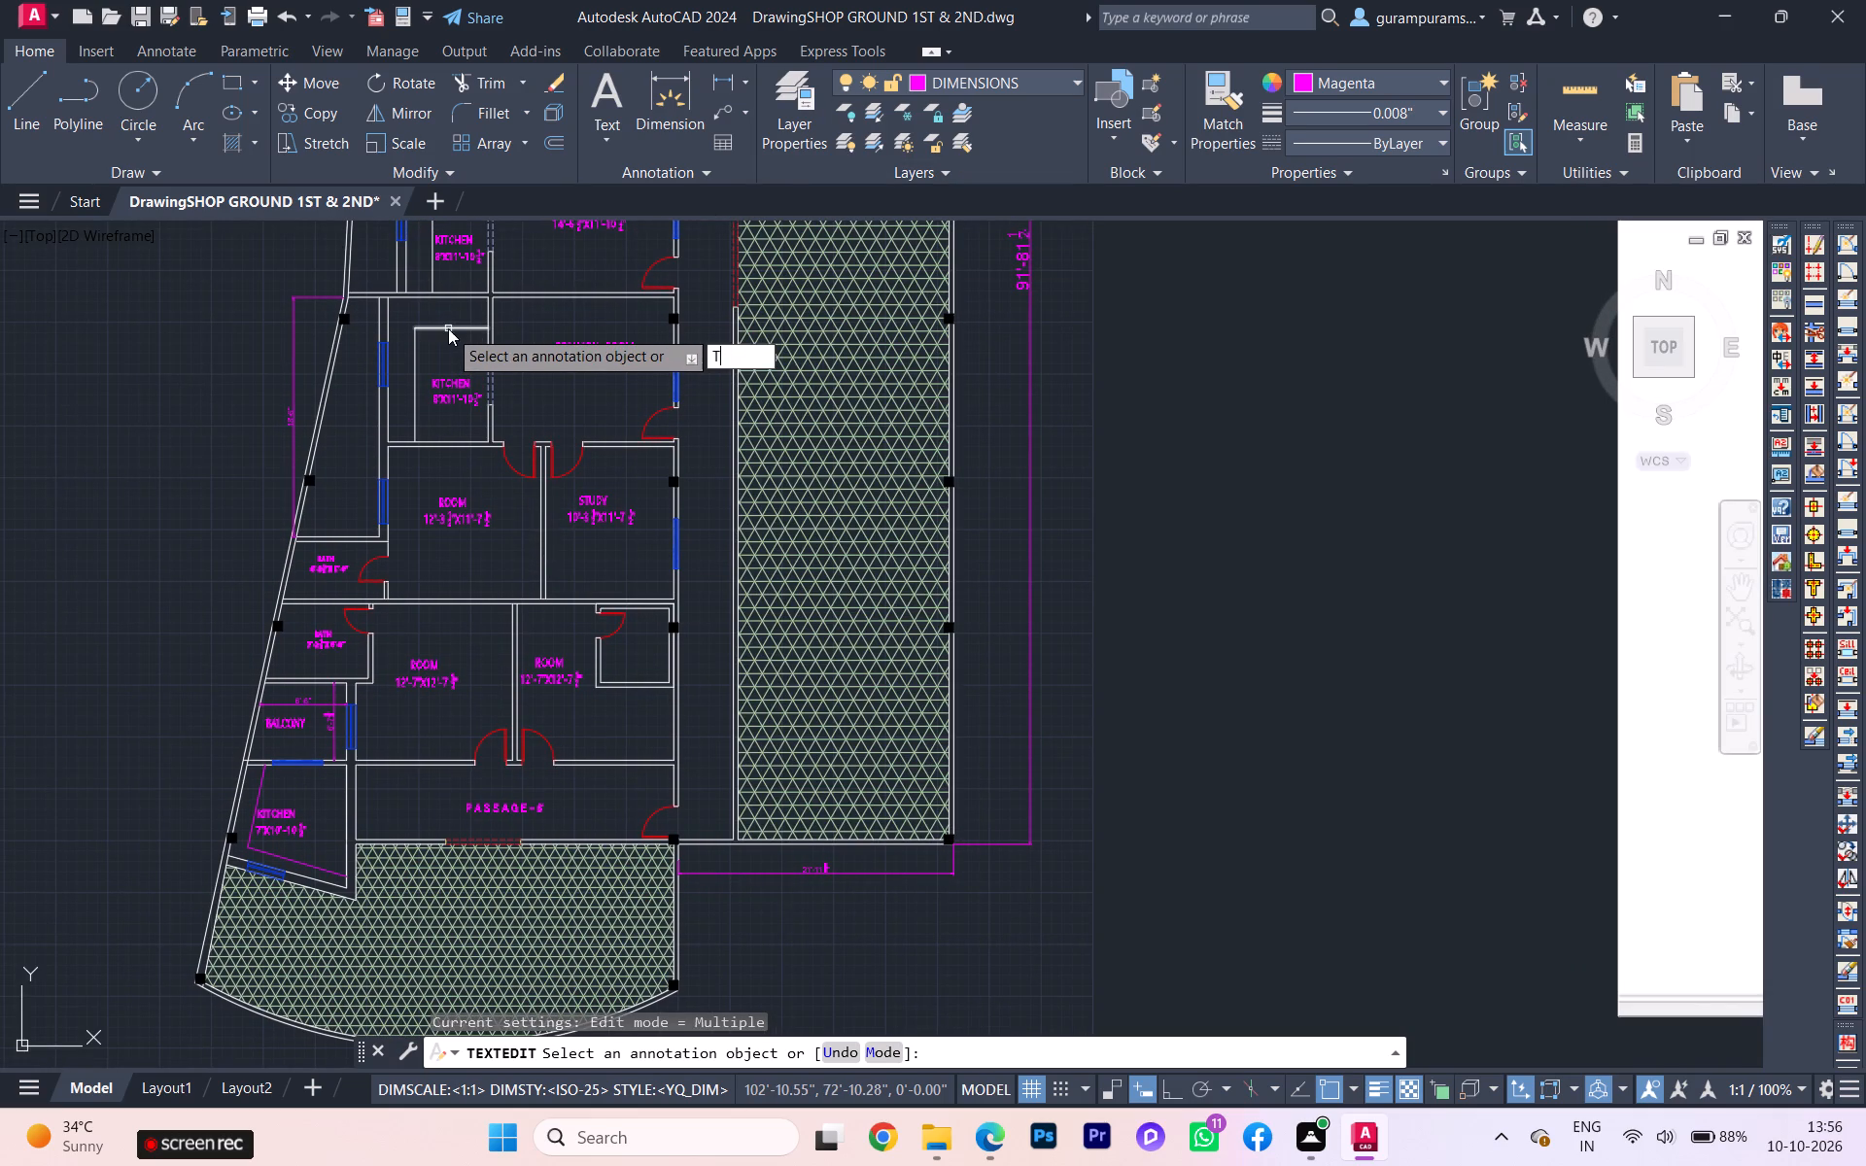
key("Return")
scroll(298, 399, "up", 2)
key("Escape")
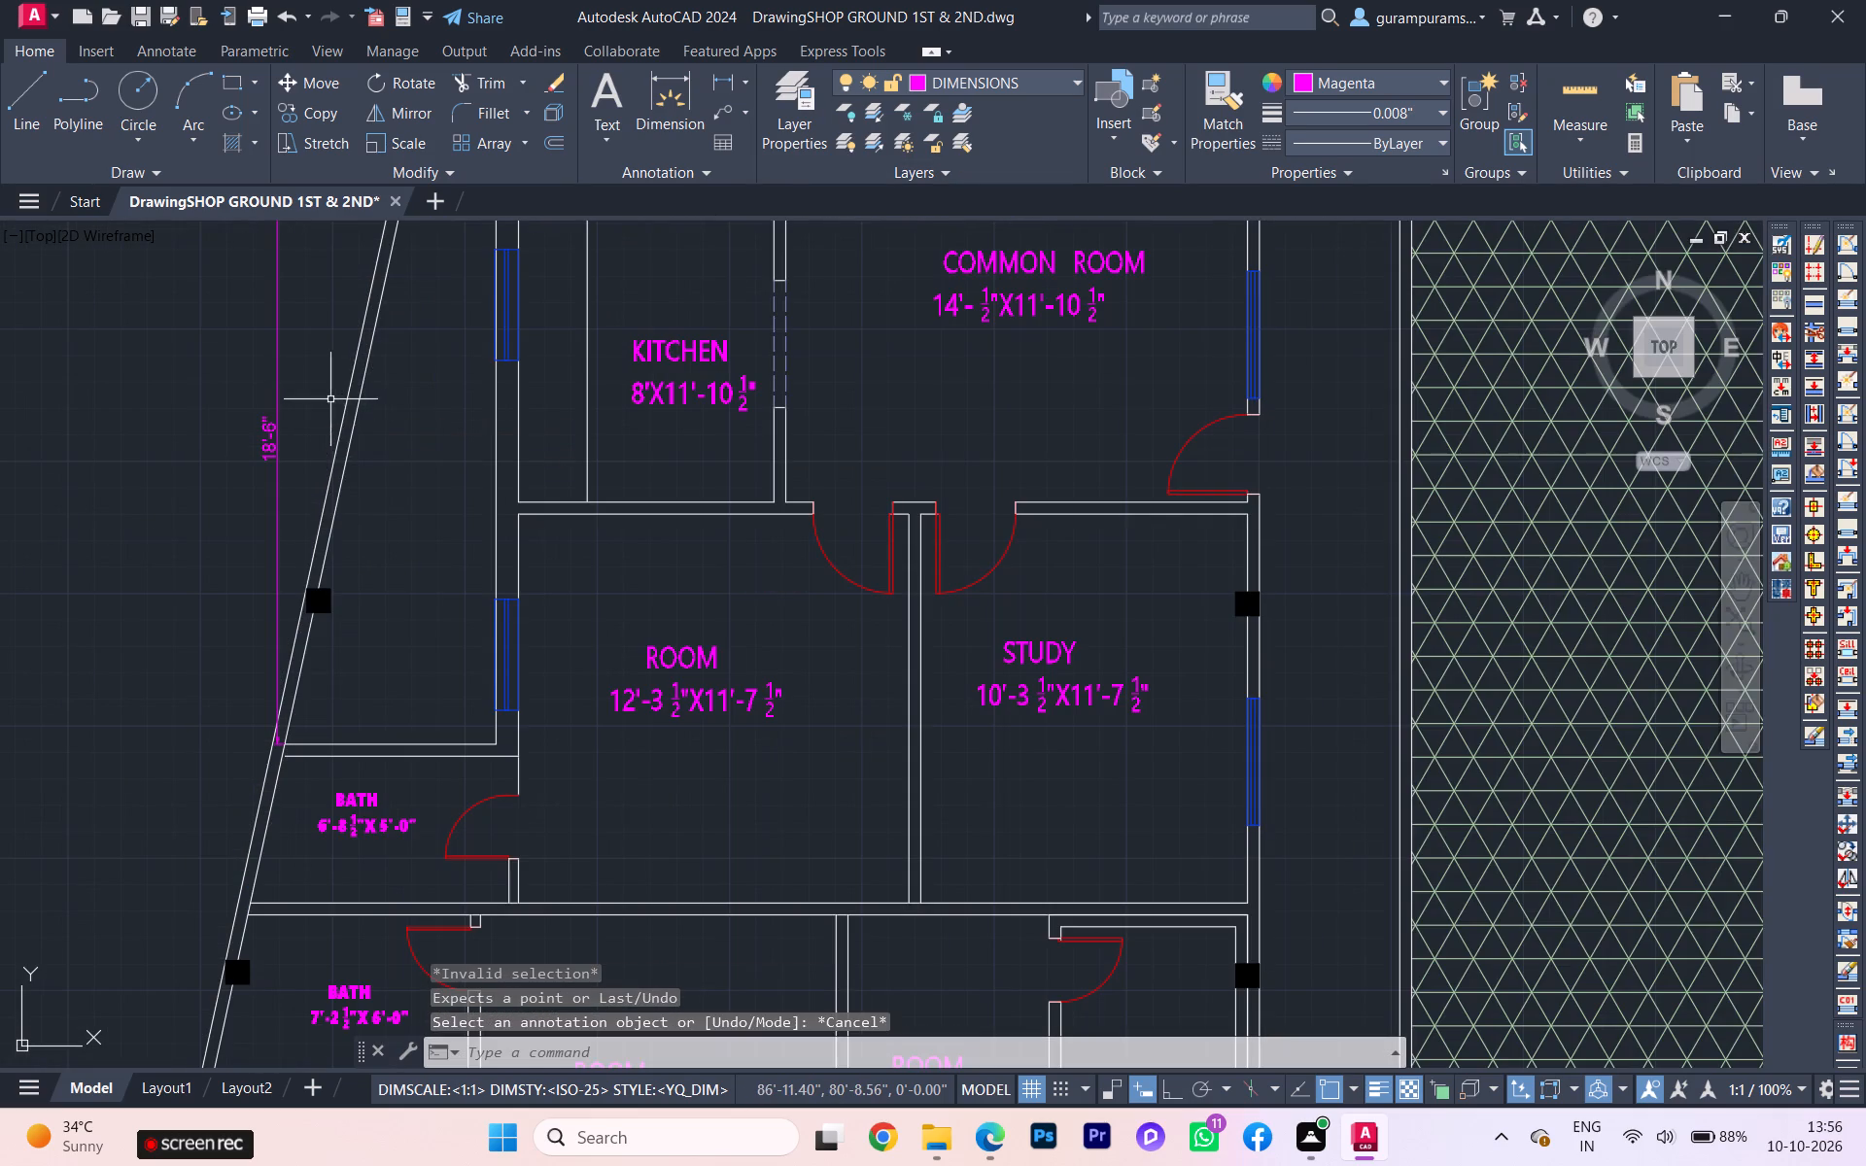
Start a narrow multiline text between the slanted wall and the 8'X11'-10 1/2" kitchen, with a text height of 8.02".
key("t")
key("Return")
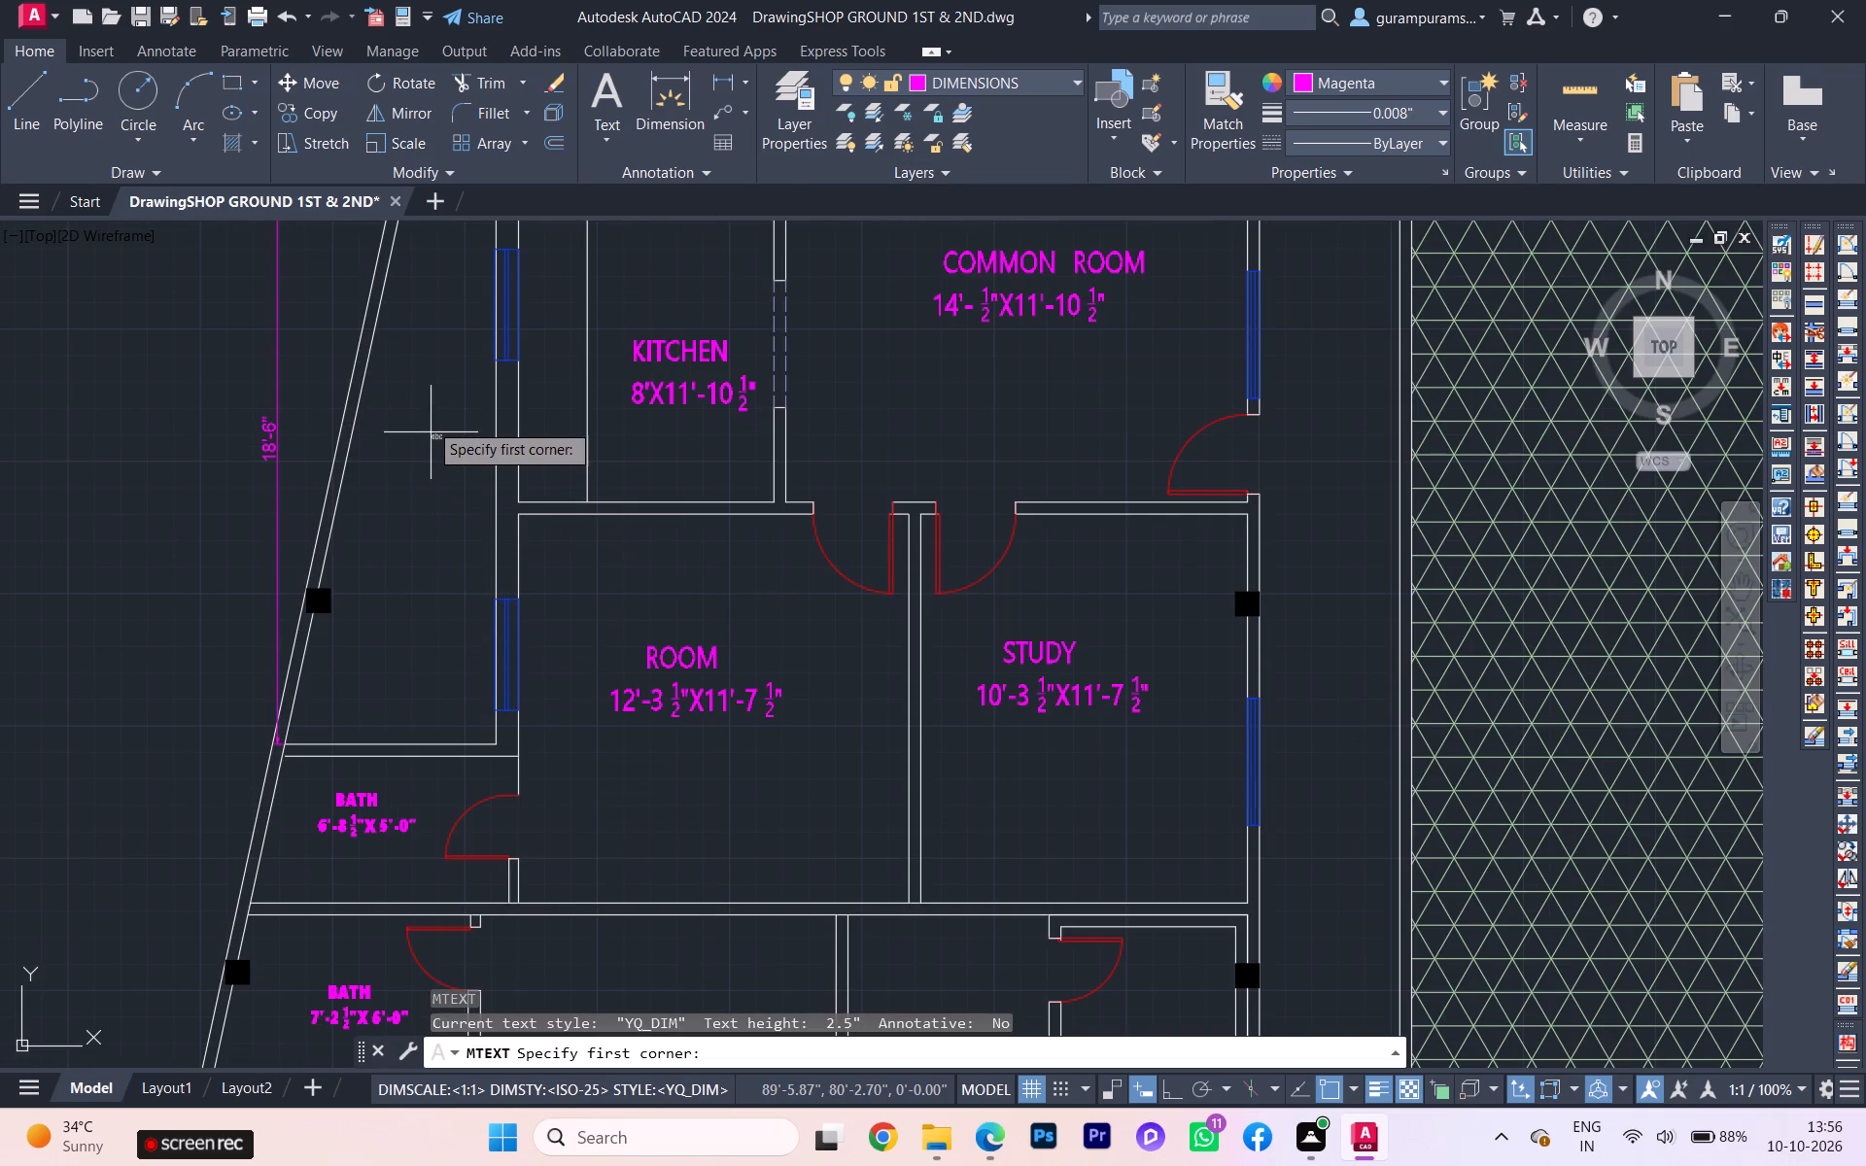
left_click(409, 349)
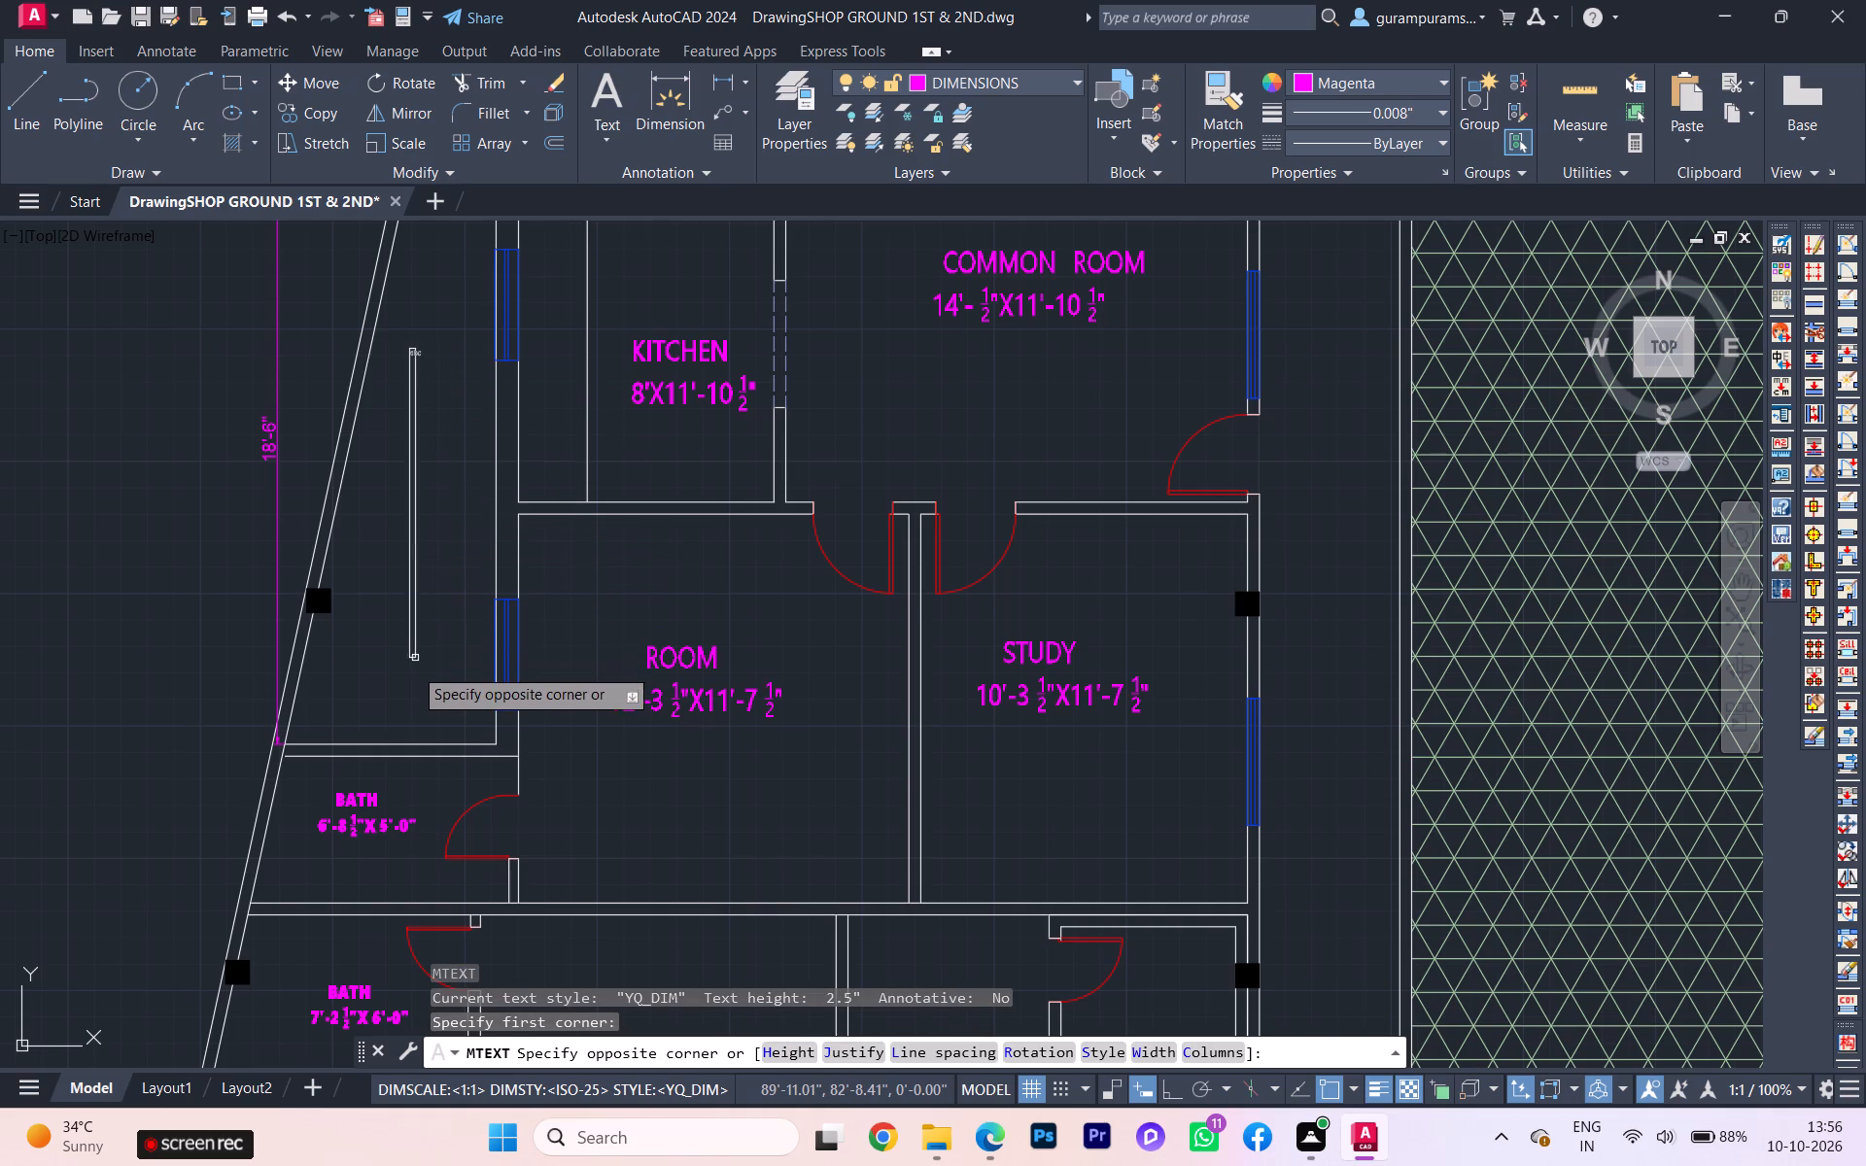
left_click(434, 676)
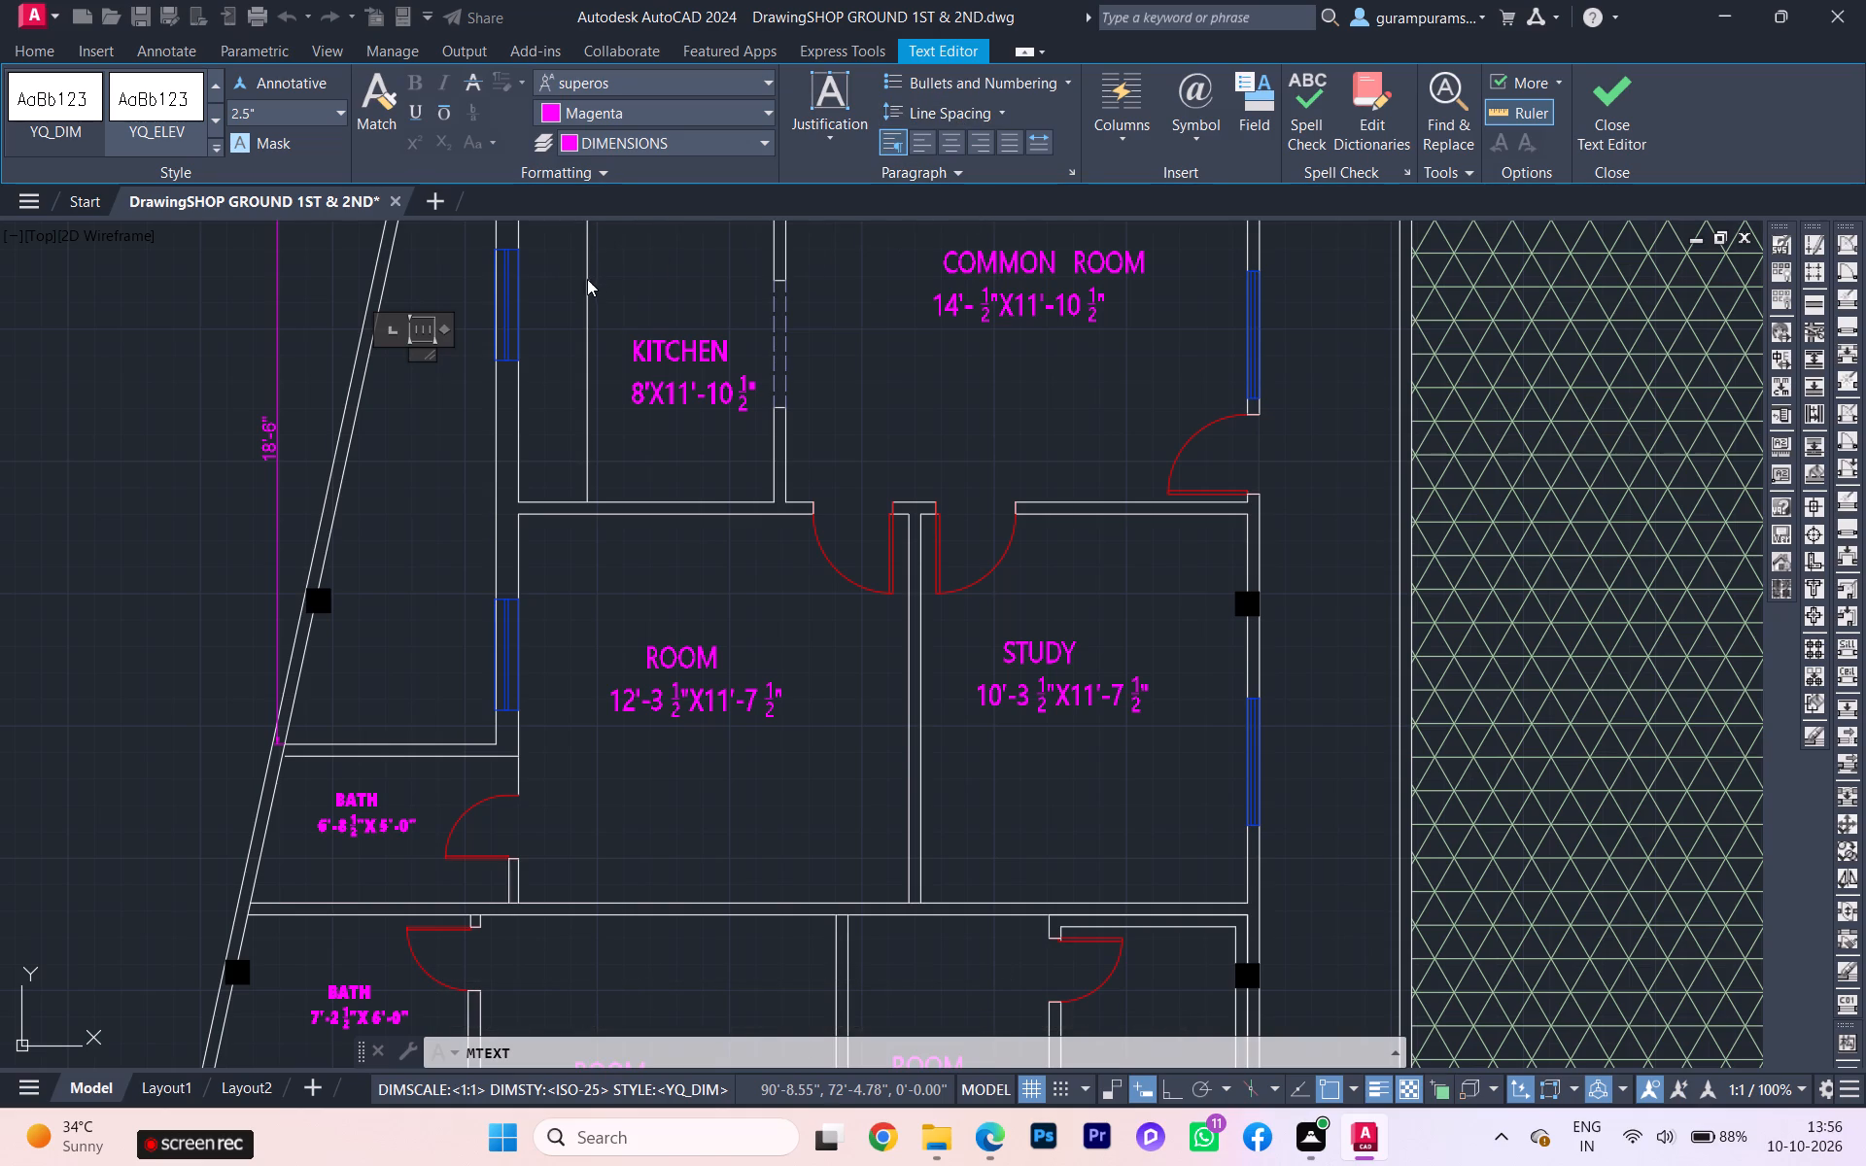
key("b")
key("BackSpace")
key("BackSpace")
left_click(335, 117)
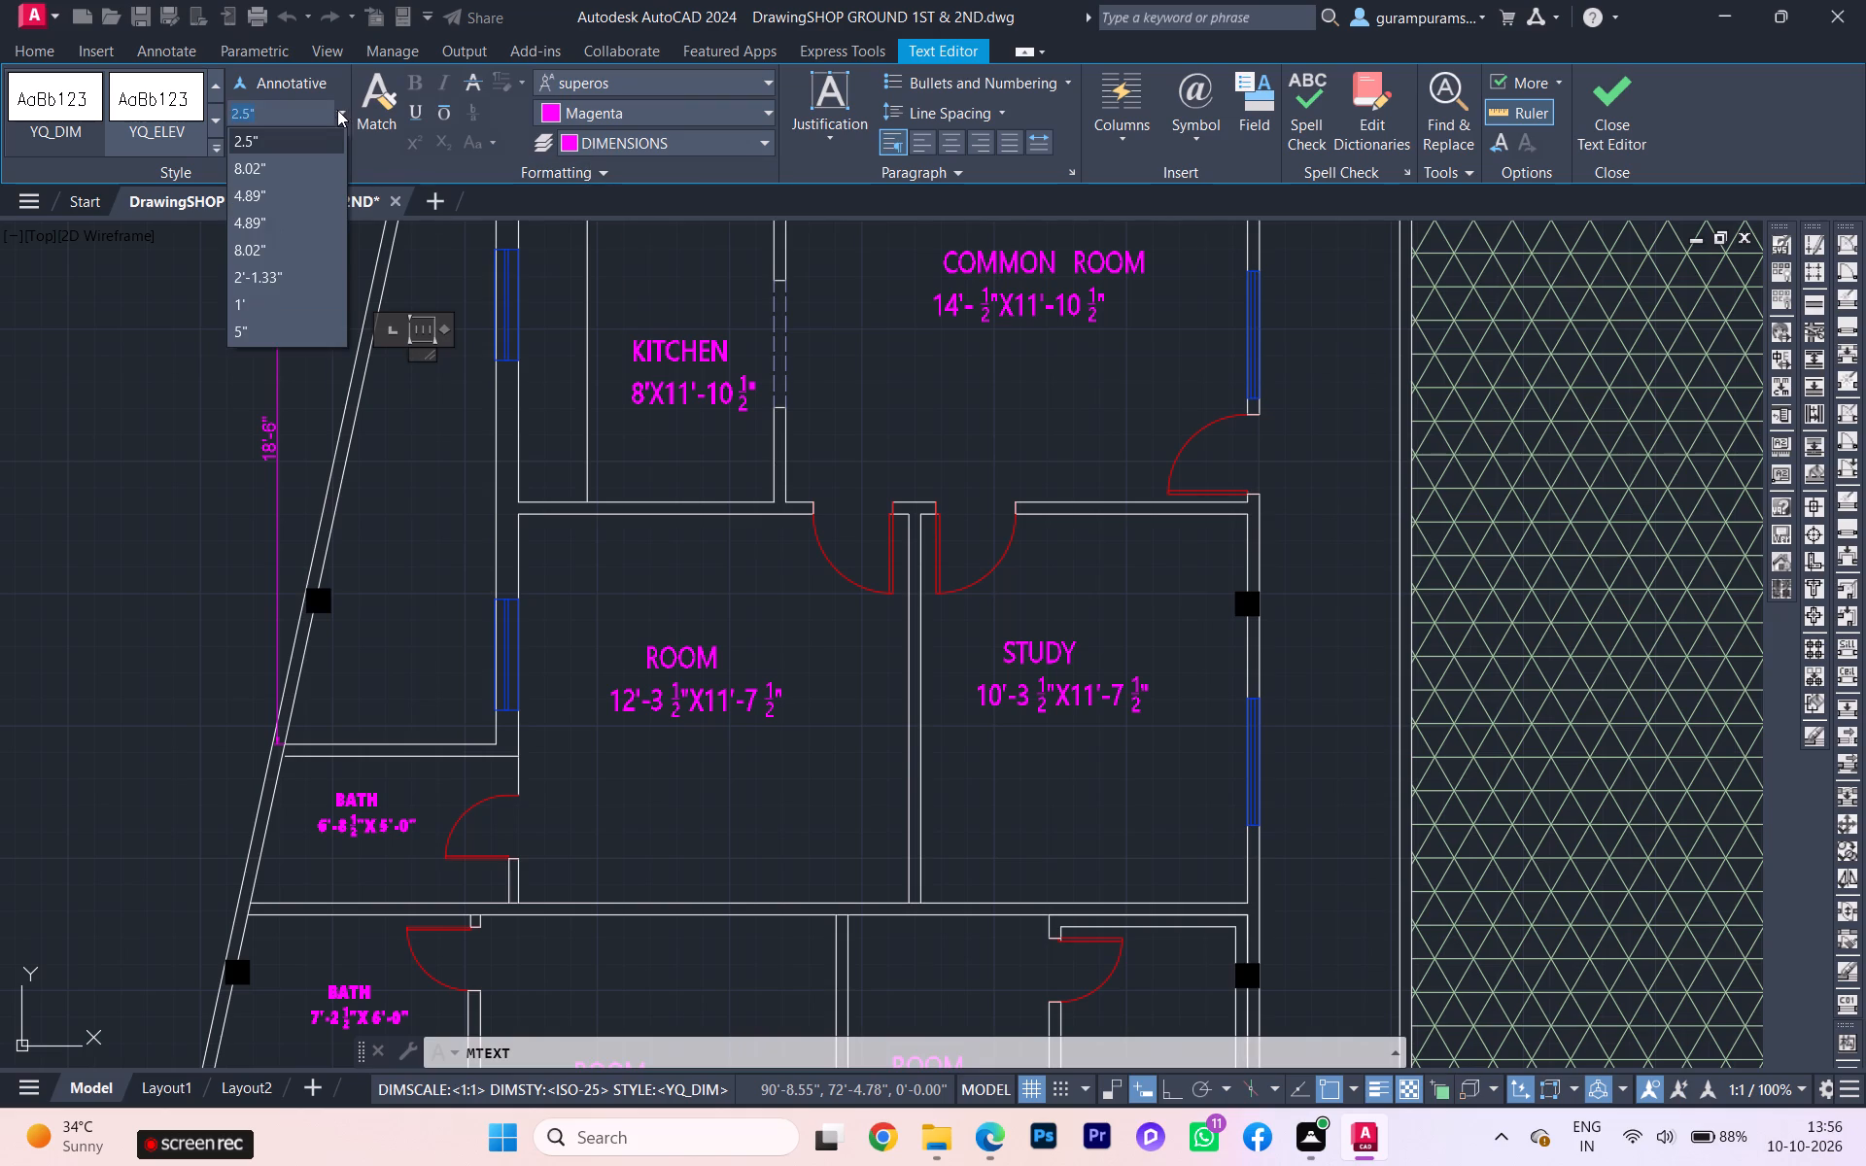
left_click(250, 164)
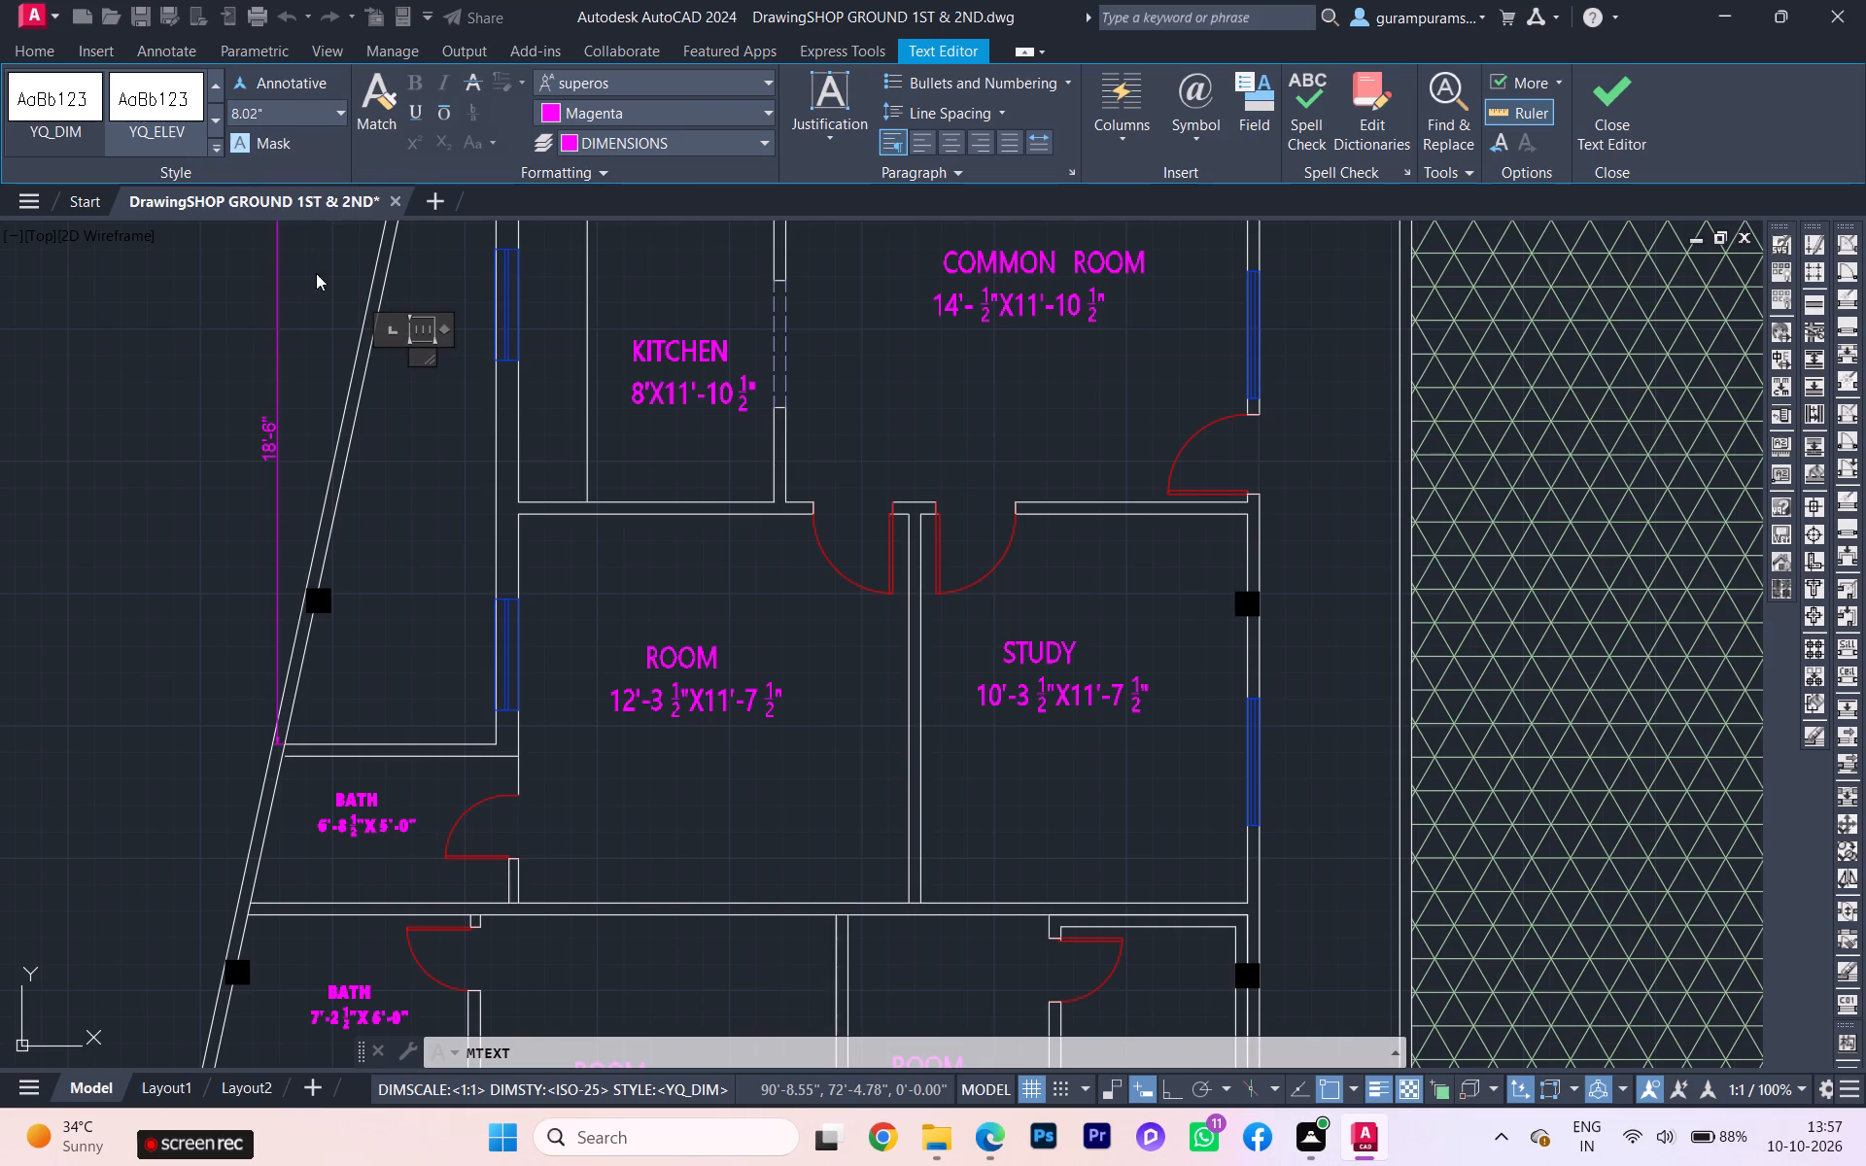
type("B")
key("space")
key("BackSpace")
key("BackSpace")
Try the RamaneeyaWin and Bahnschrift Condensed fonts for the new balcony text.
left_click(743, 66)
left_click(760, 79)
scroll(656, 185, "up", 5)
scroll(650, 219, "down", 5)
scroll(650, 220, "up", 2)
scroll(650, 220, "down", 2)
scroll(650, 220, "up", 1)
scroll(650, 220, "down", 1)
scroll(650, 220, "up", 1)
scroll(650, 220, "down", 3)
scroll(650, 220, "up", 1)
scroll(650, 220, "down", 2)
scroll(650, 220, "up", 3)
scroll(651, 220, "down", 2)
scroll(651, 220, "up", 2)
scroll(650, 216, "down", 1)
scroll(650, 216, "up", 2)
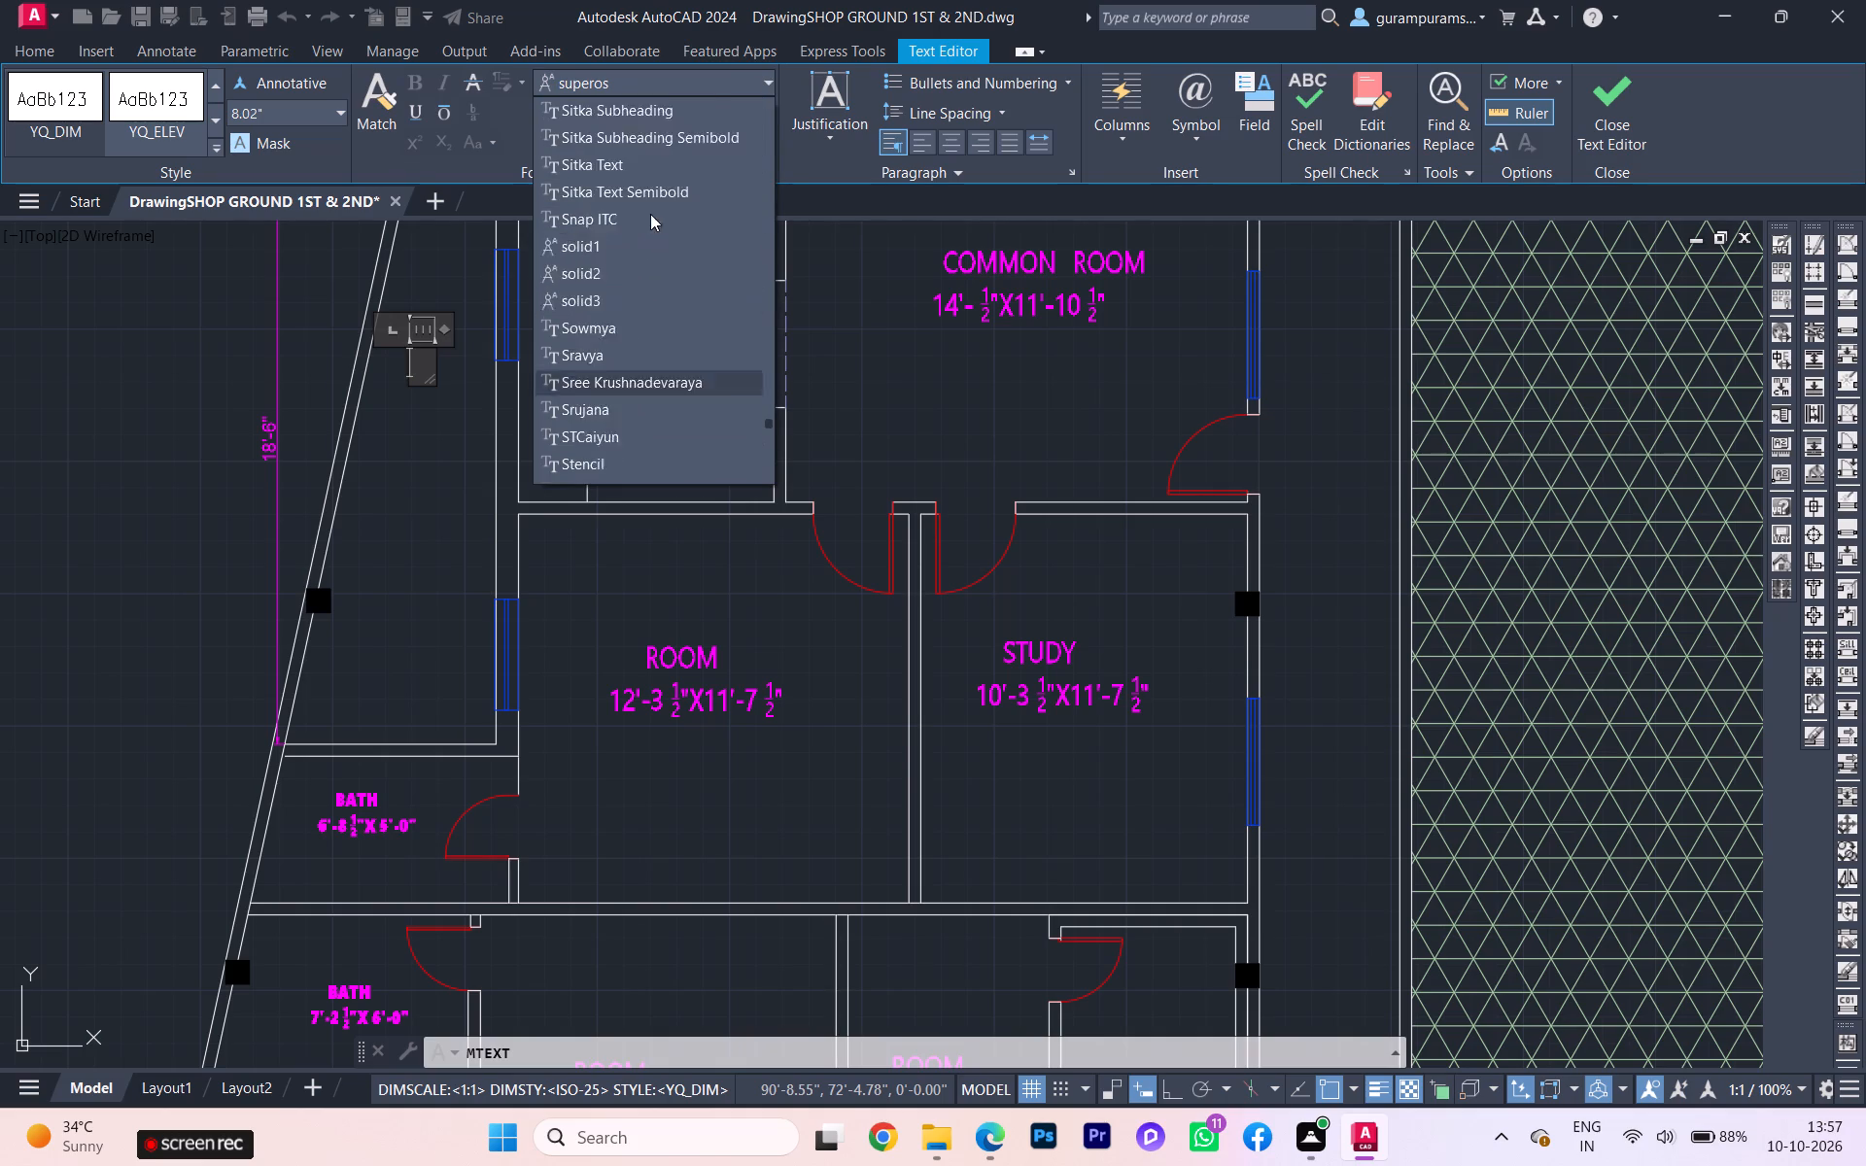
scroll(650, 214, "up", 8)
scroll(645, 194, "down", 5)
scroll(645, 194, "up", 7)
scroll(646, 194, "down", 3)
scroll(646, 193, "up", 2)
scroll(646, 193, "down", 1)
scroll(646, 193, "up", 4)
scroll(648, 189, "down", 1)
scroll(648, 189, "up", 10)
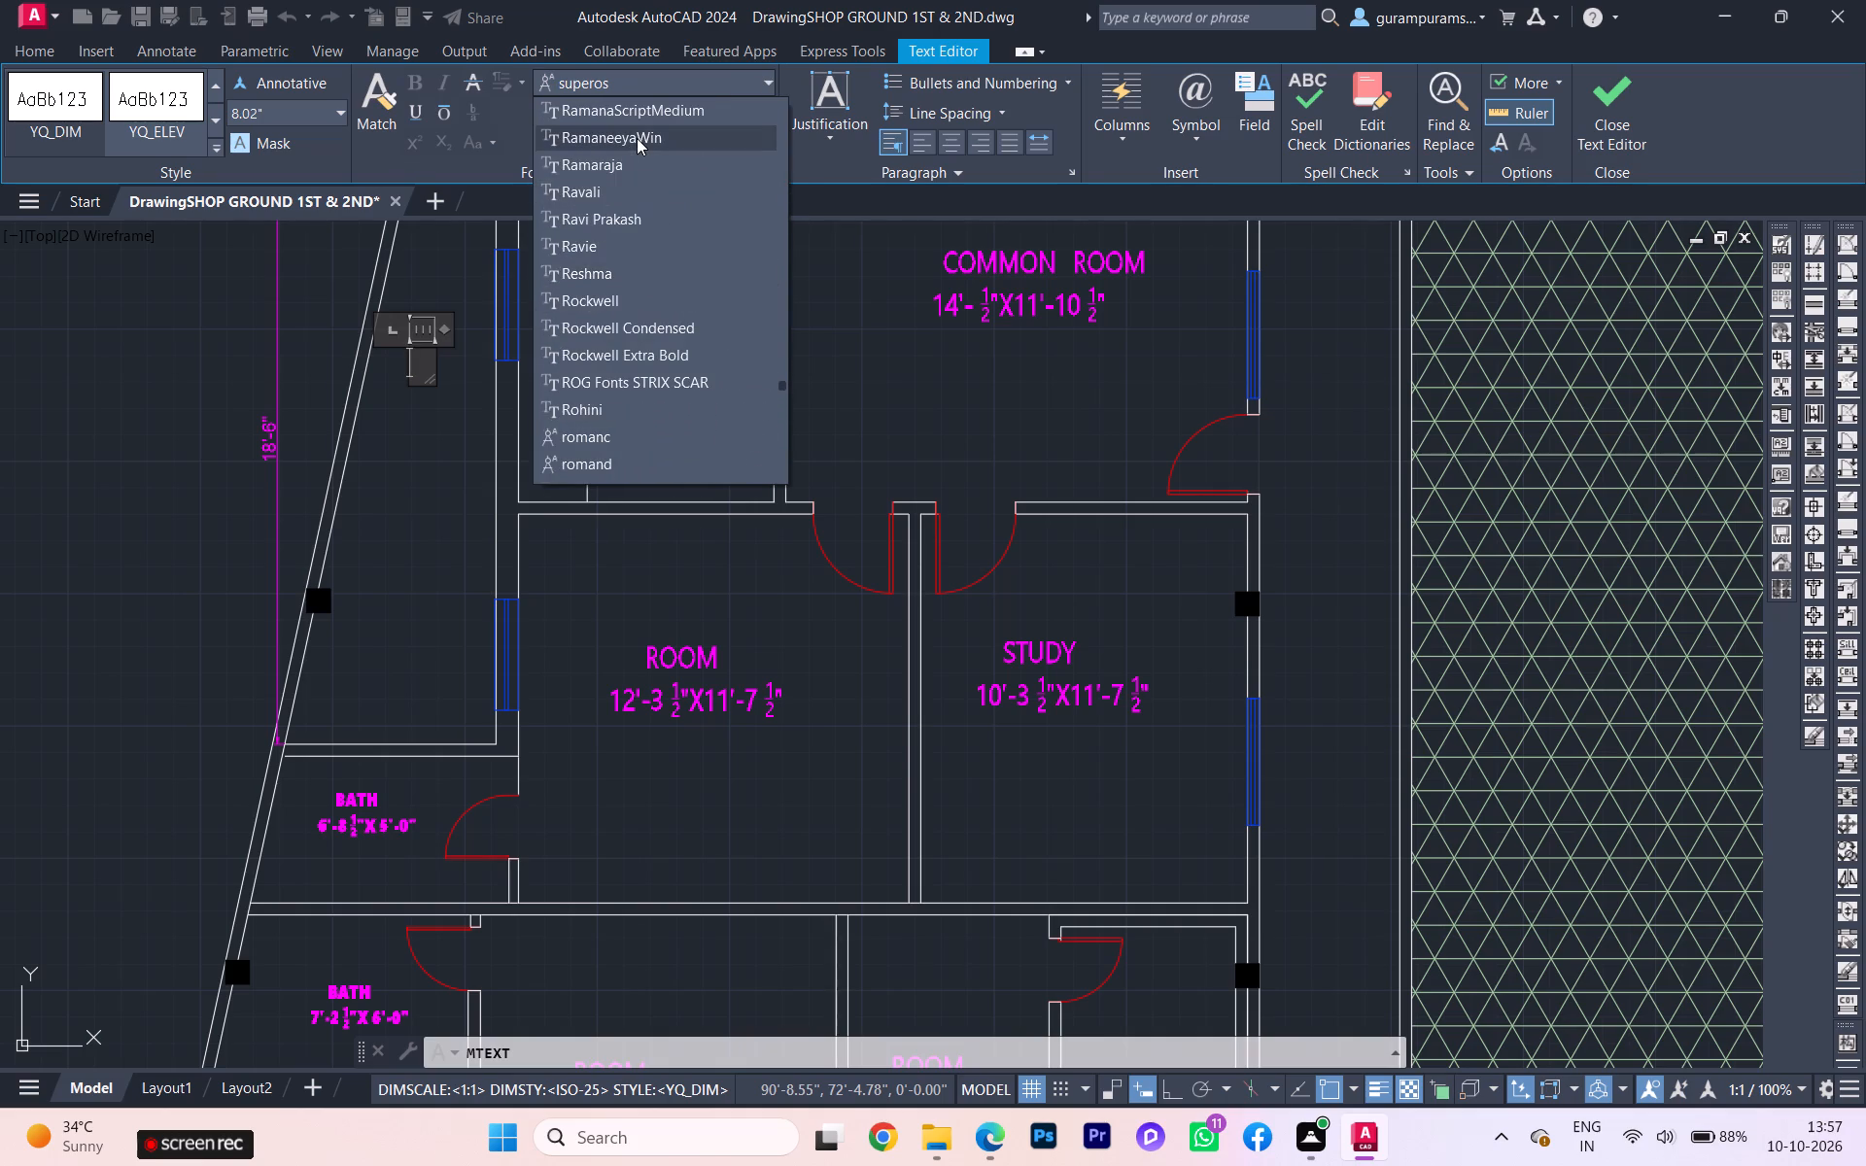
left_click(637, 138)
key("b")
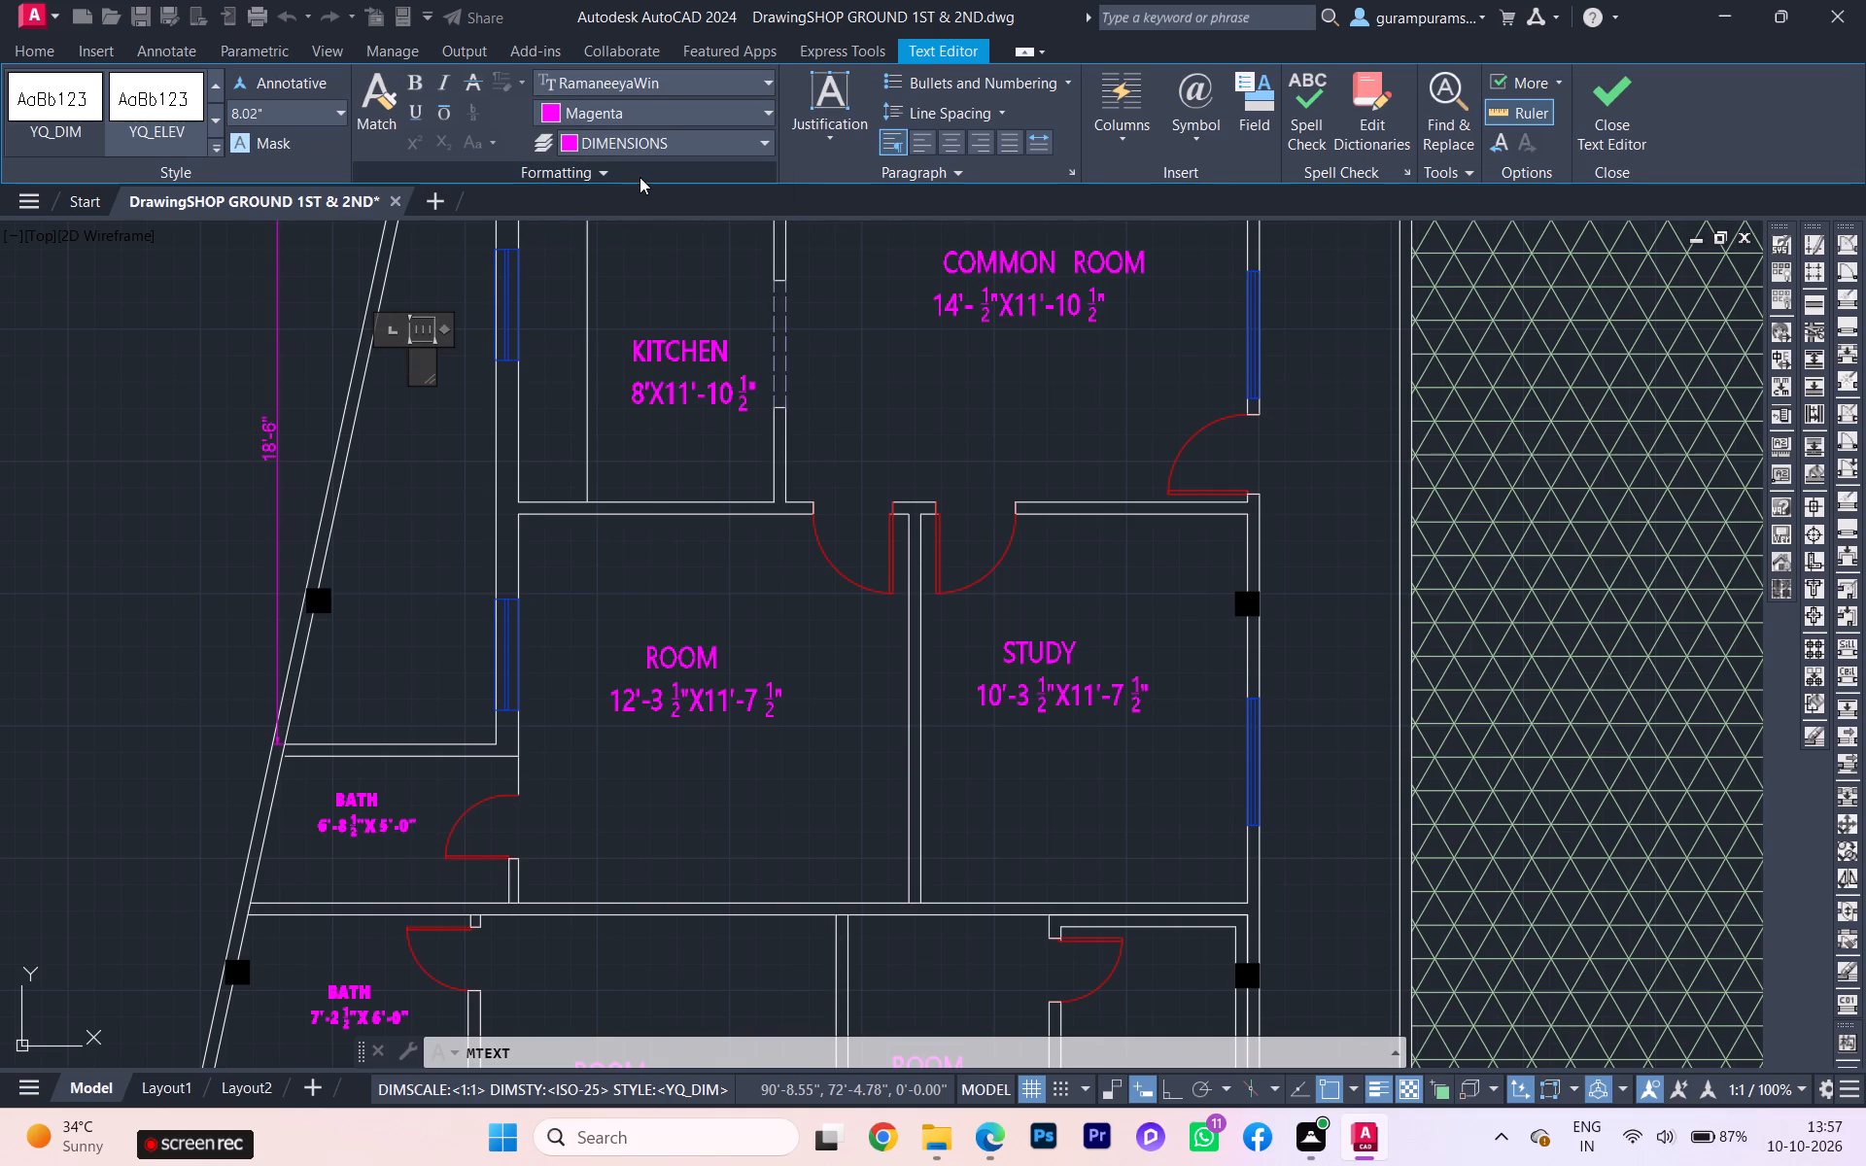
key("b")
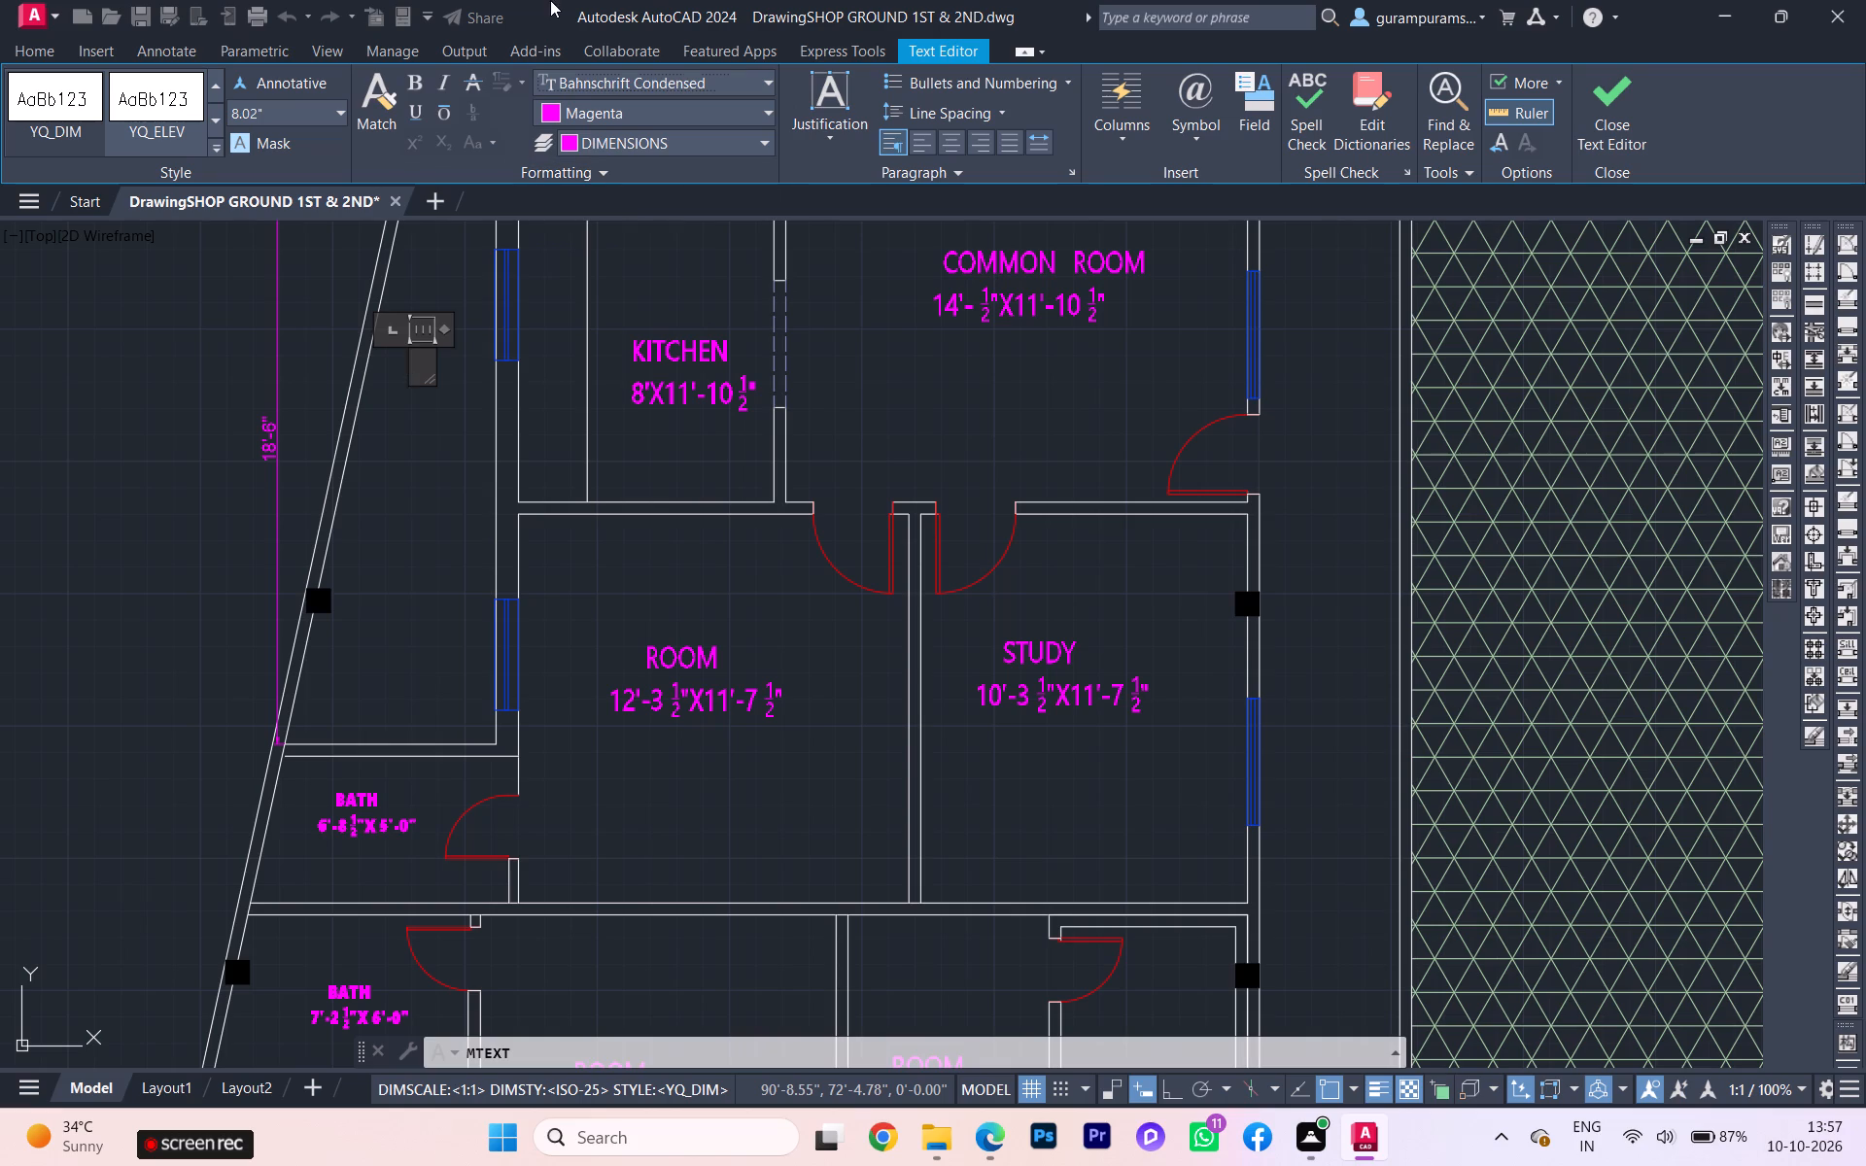
Set the balcony text's font to AcadEref and enter the stacked letters B and A.
left_click(790, 95)
left_click(706, 90)
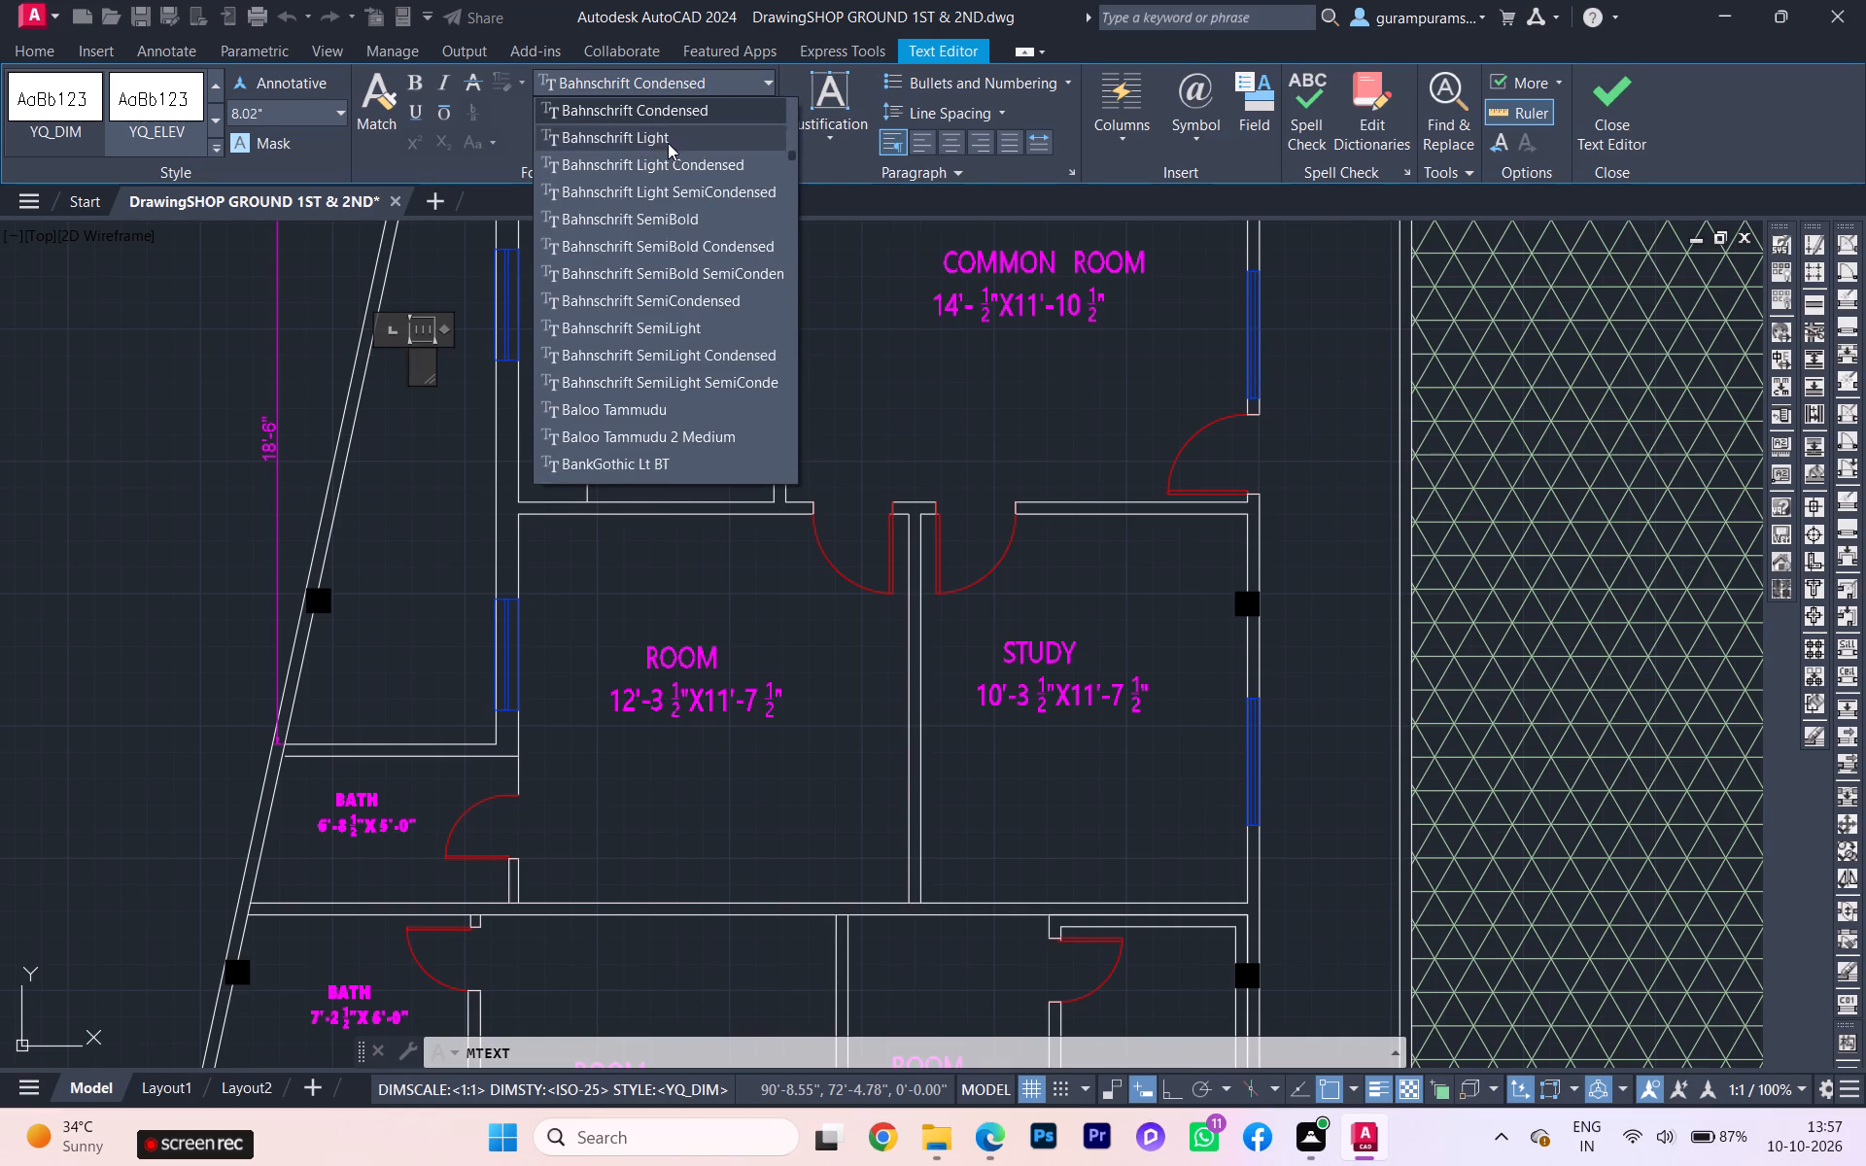
scroll(608, 234, "up", 6)
scroll(620, 241, "down", 1)
scroll(620, 241, "up", 7)
scroll(626, 238, "down", 2)
scroll(626, 238, "up", 12)
scroll(626, 232, "down", 1)
scroll(626, 232, "up", 1)
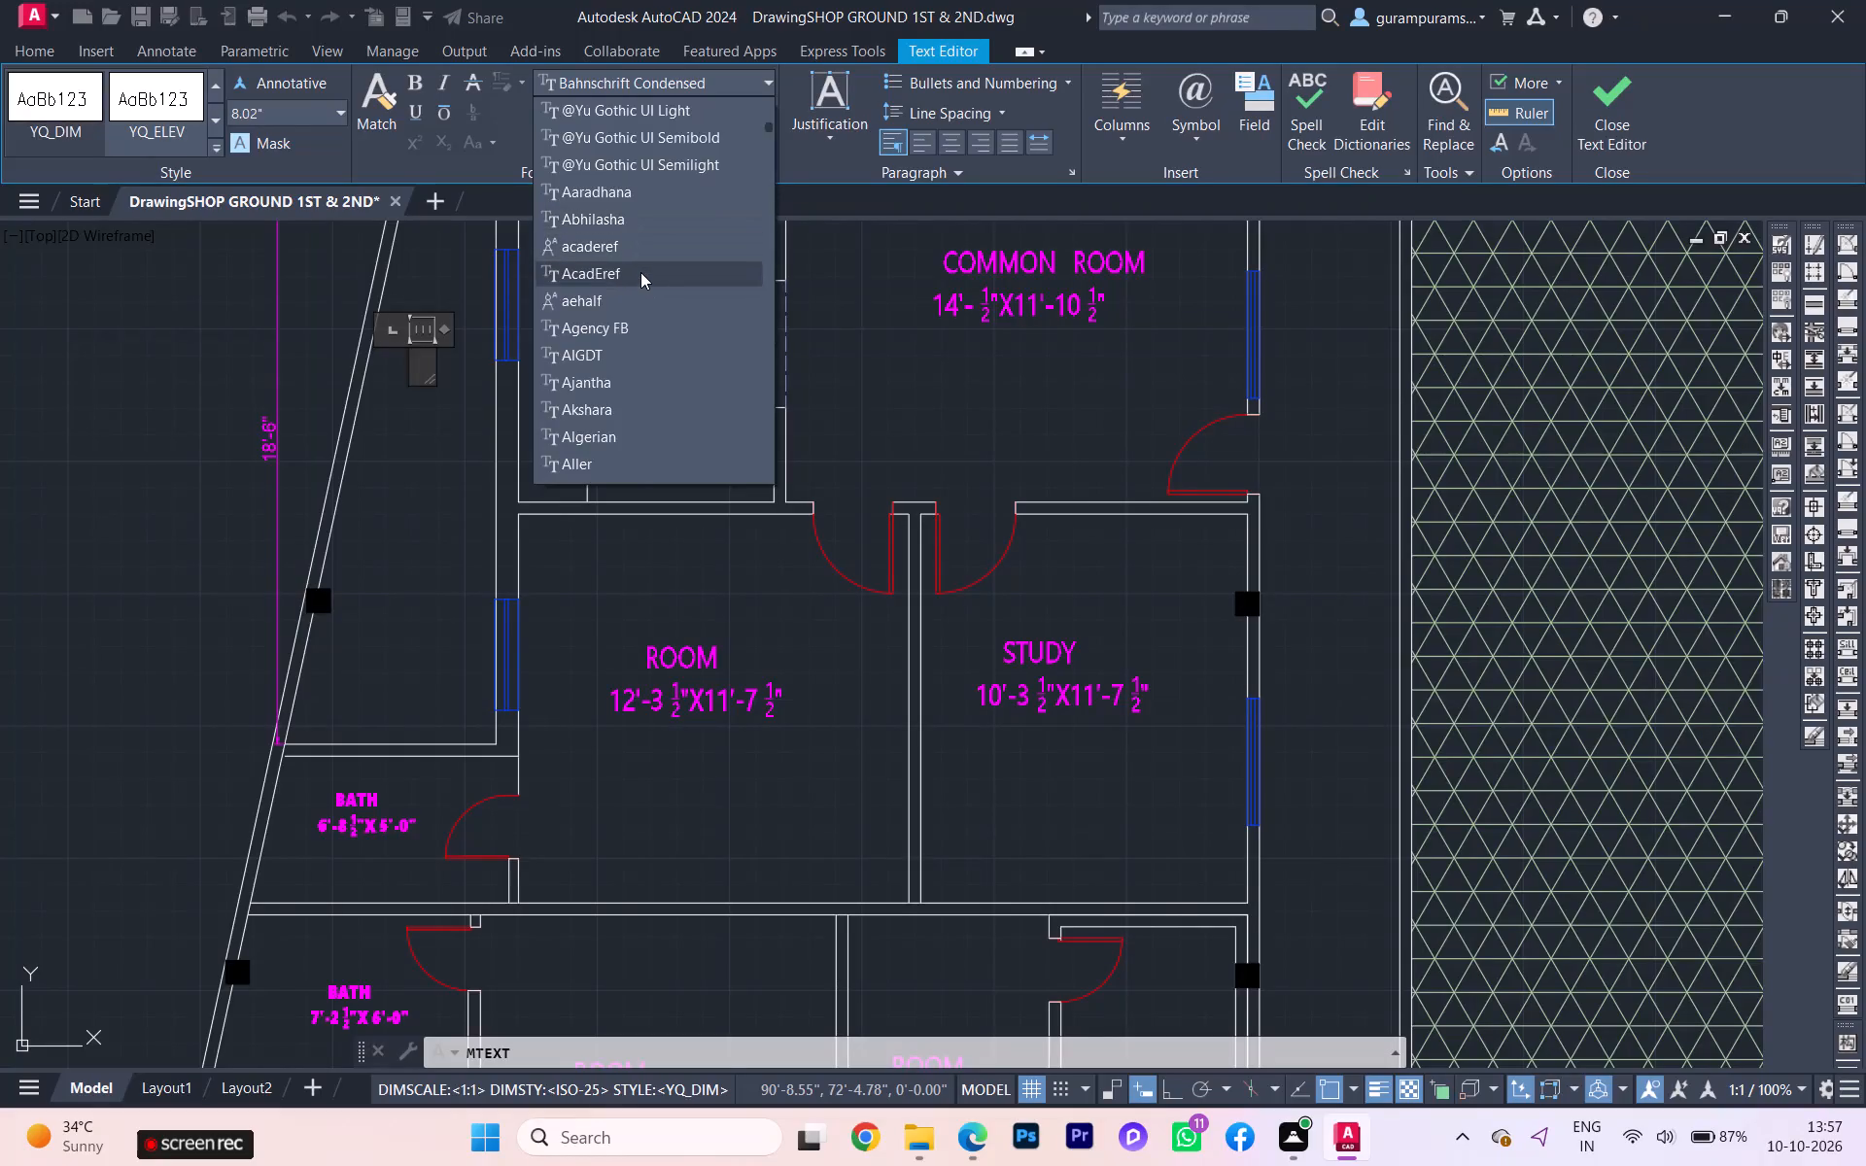
left_click(640, 272)
type("B A")
key("space")
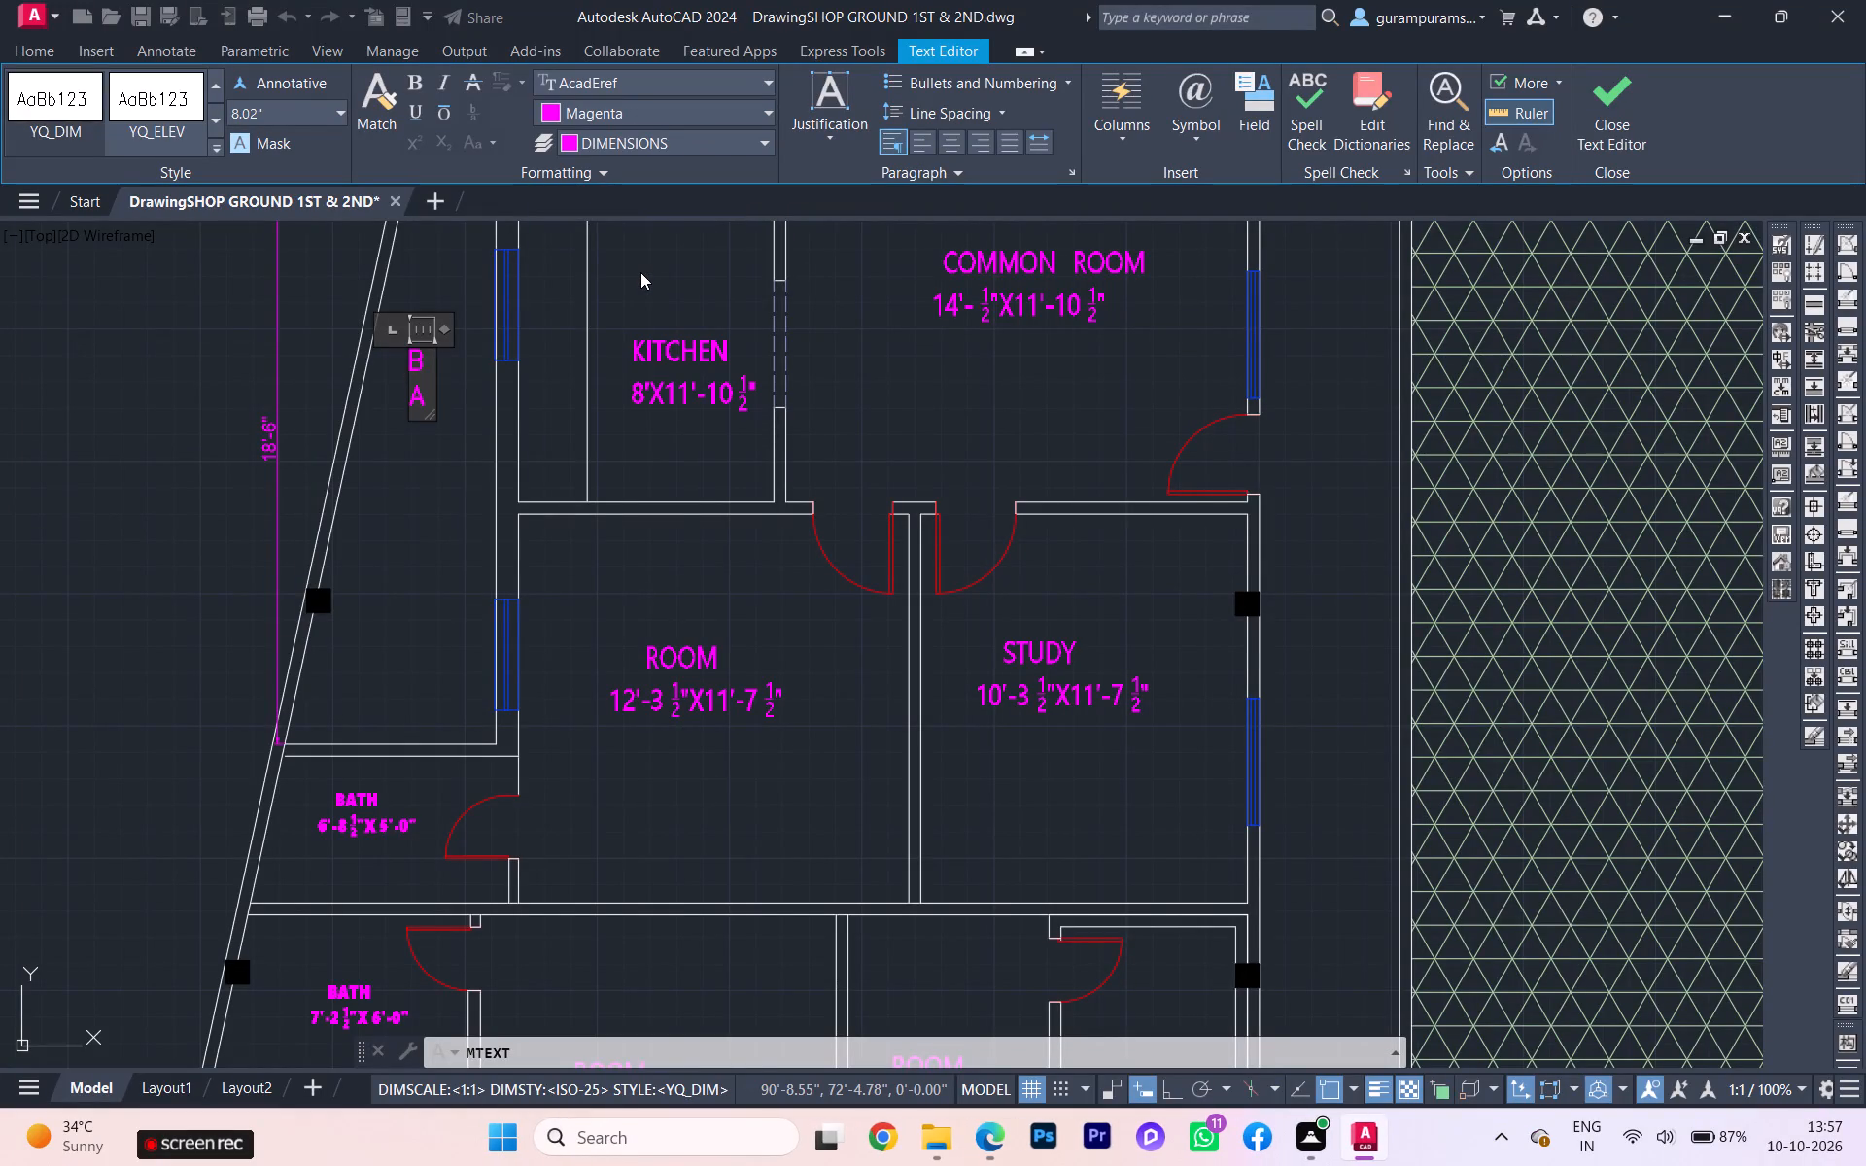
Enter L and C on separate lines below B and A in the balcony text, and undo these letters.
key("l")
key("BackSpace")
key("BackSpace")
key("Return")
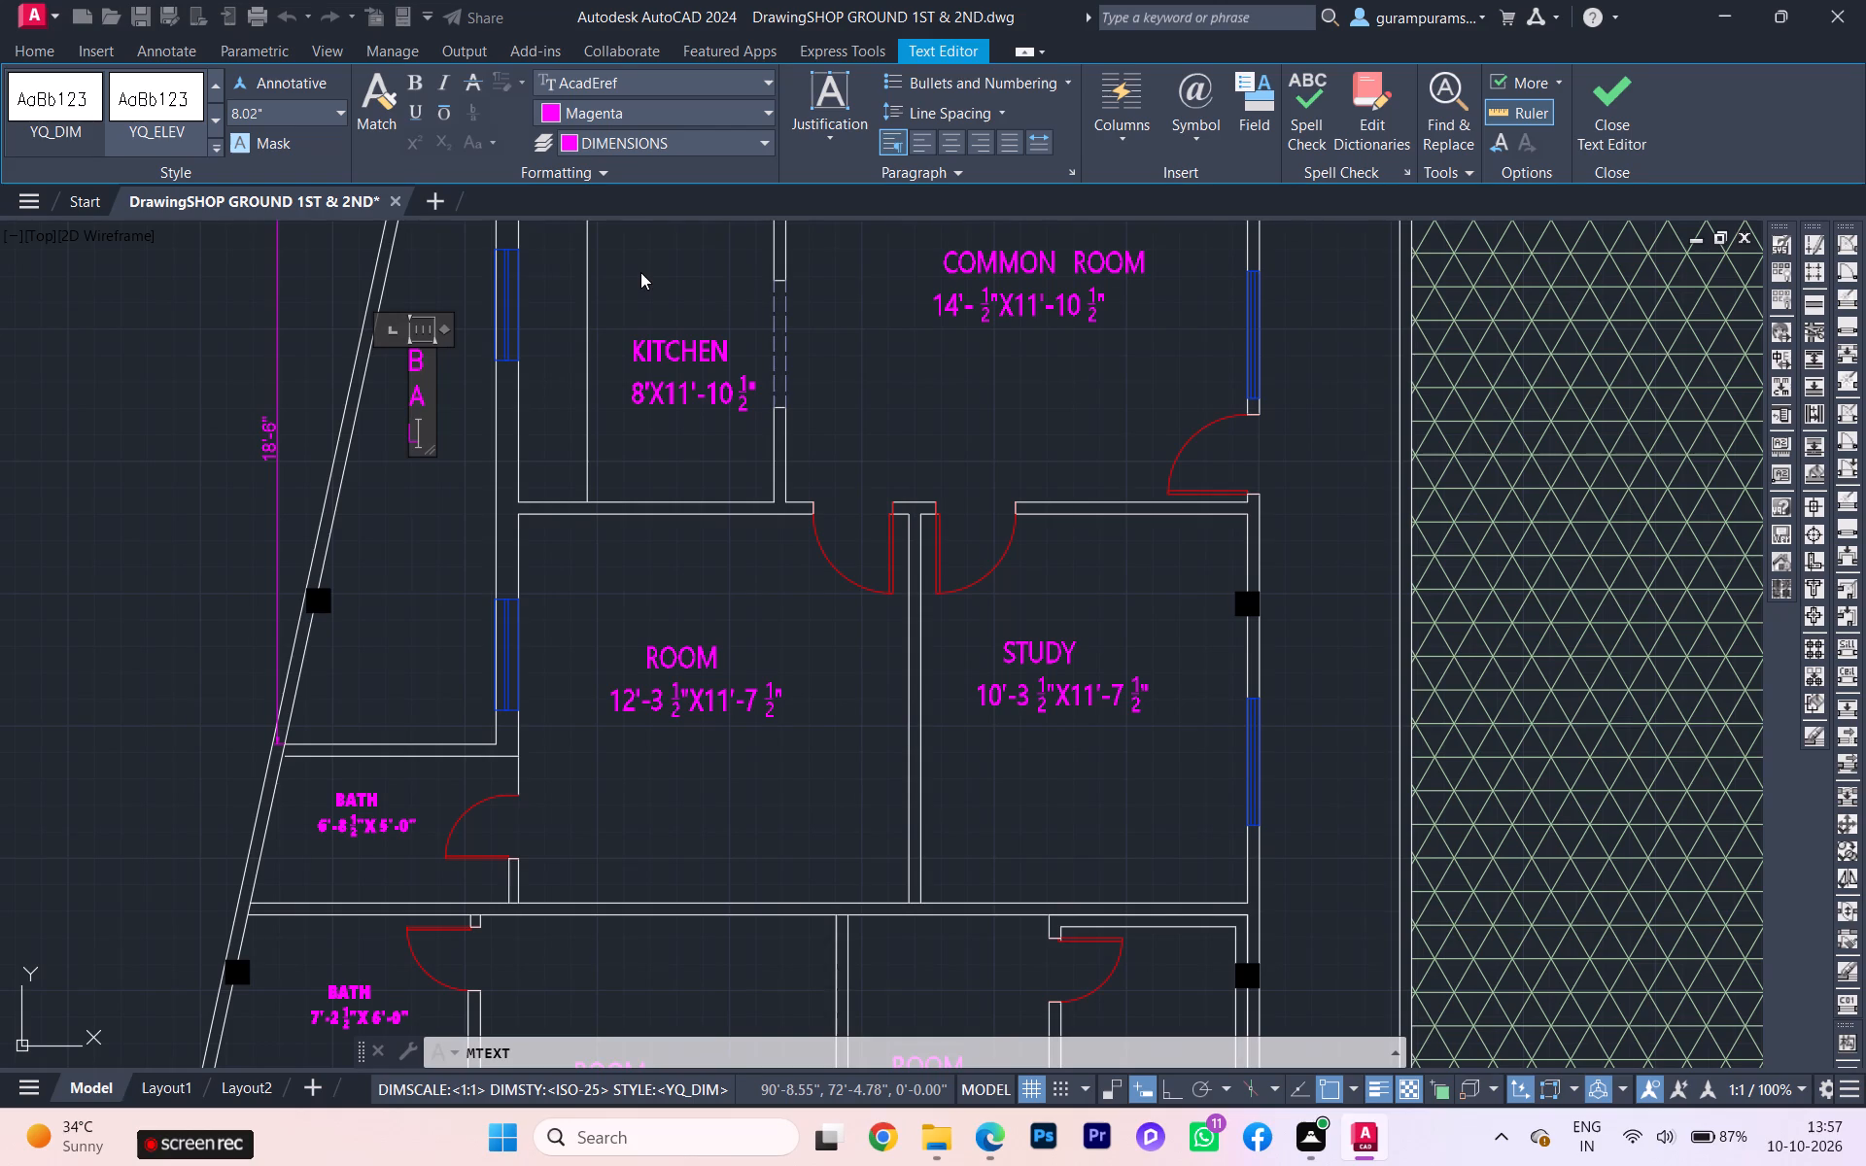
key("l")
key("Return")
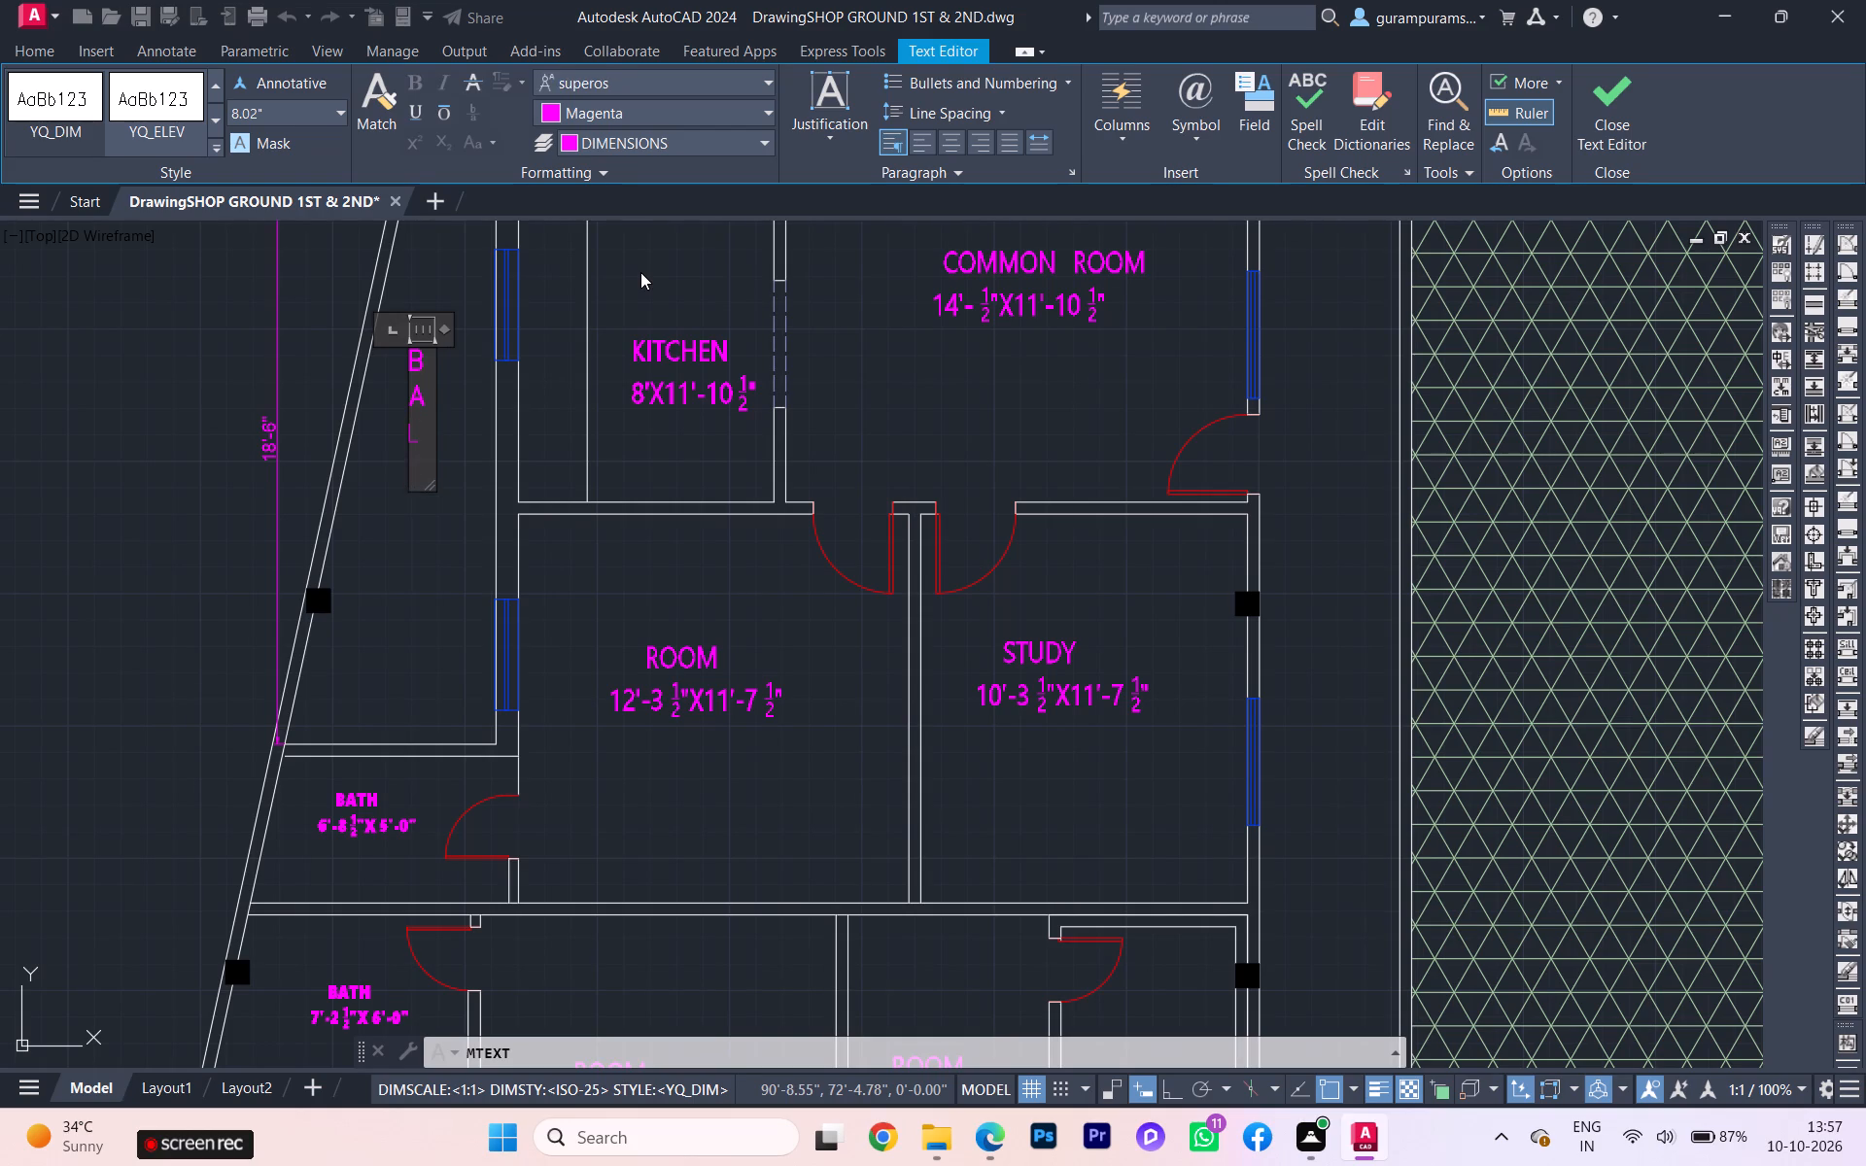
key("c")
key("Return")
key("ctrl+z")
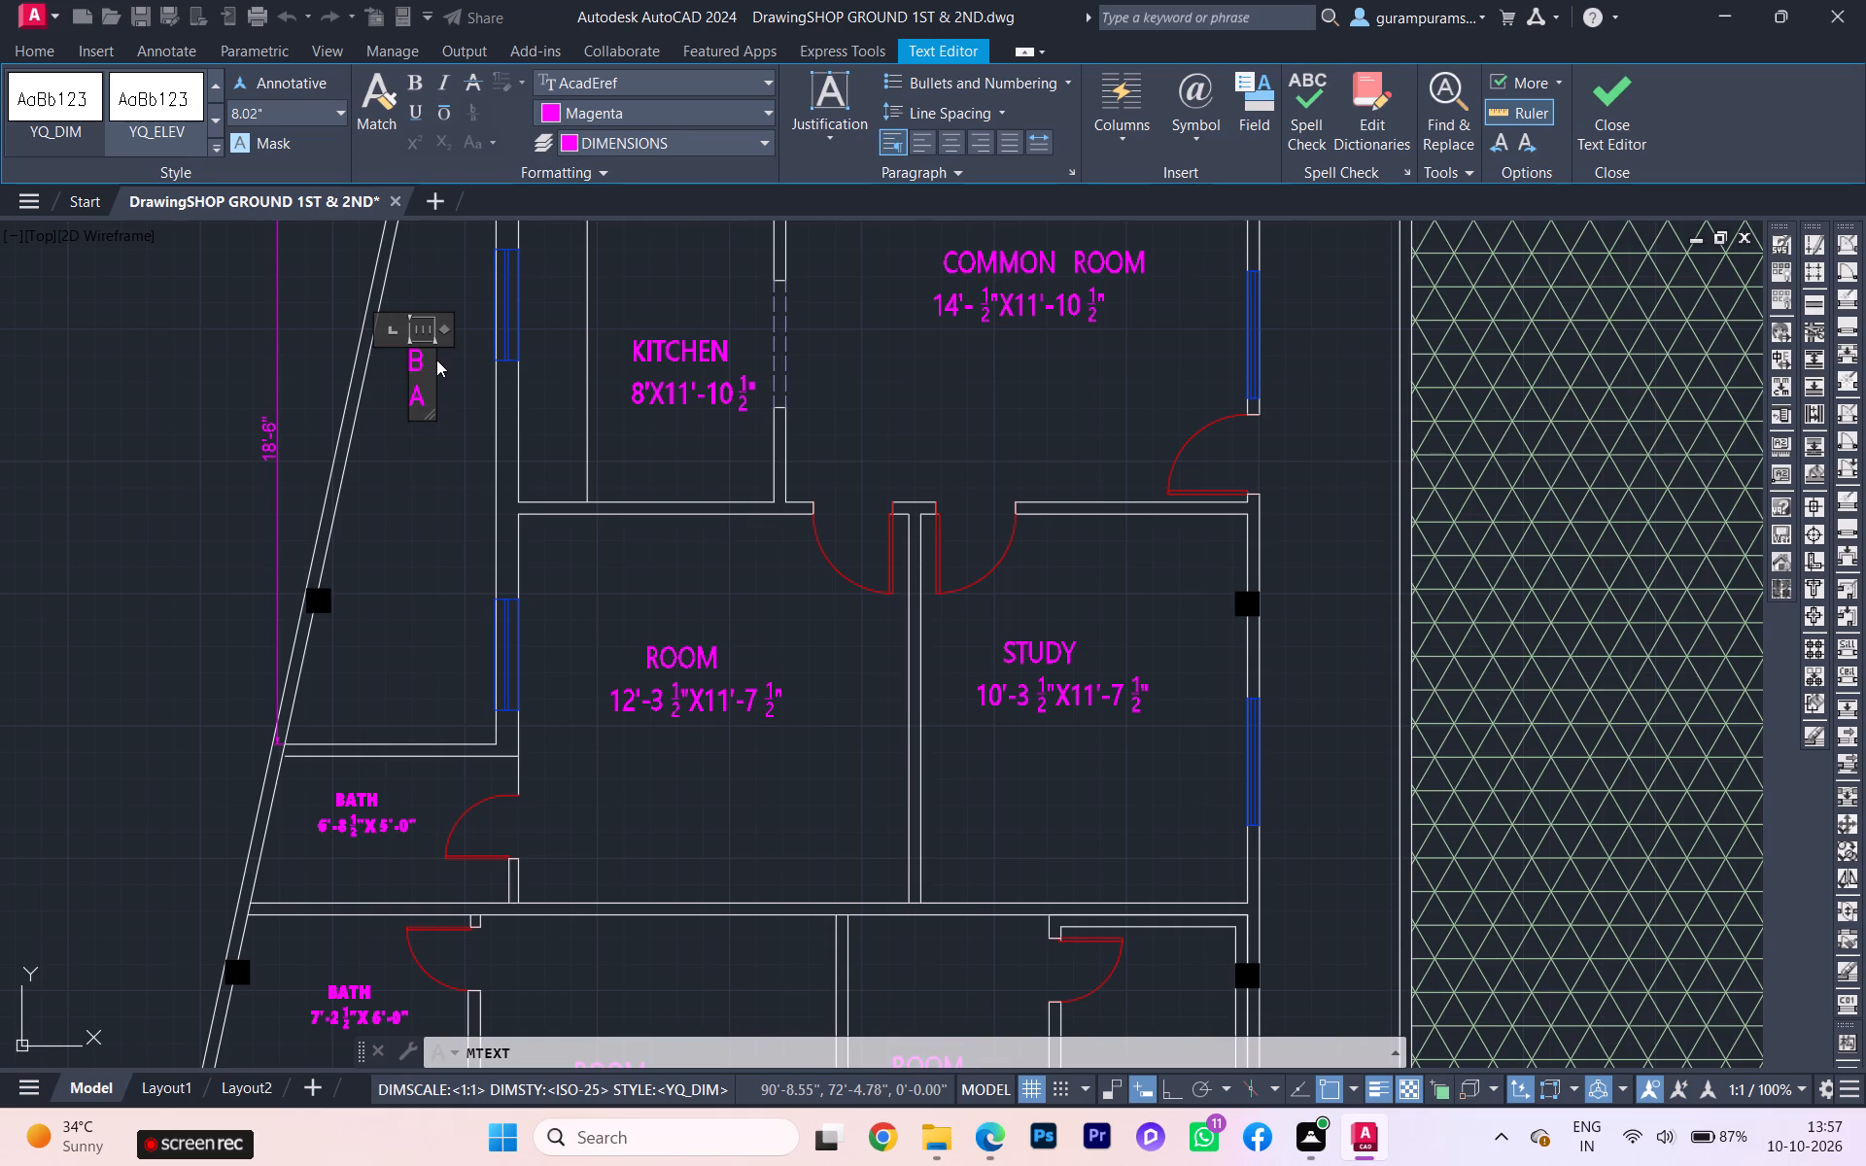
Complete the stacked balcony text by adding L, C, O, N and Y on separate lines below B and A.
key("Return")
key("l")
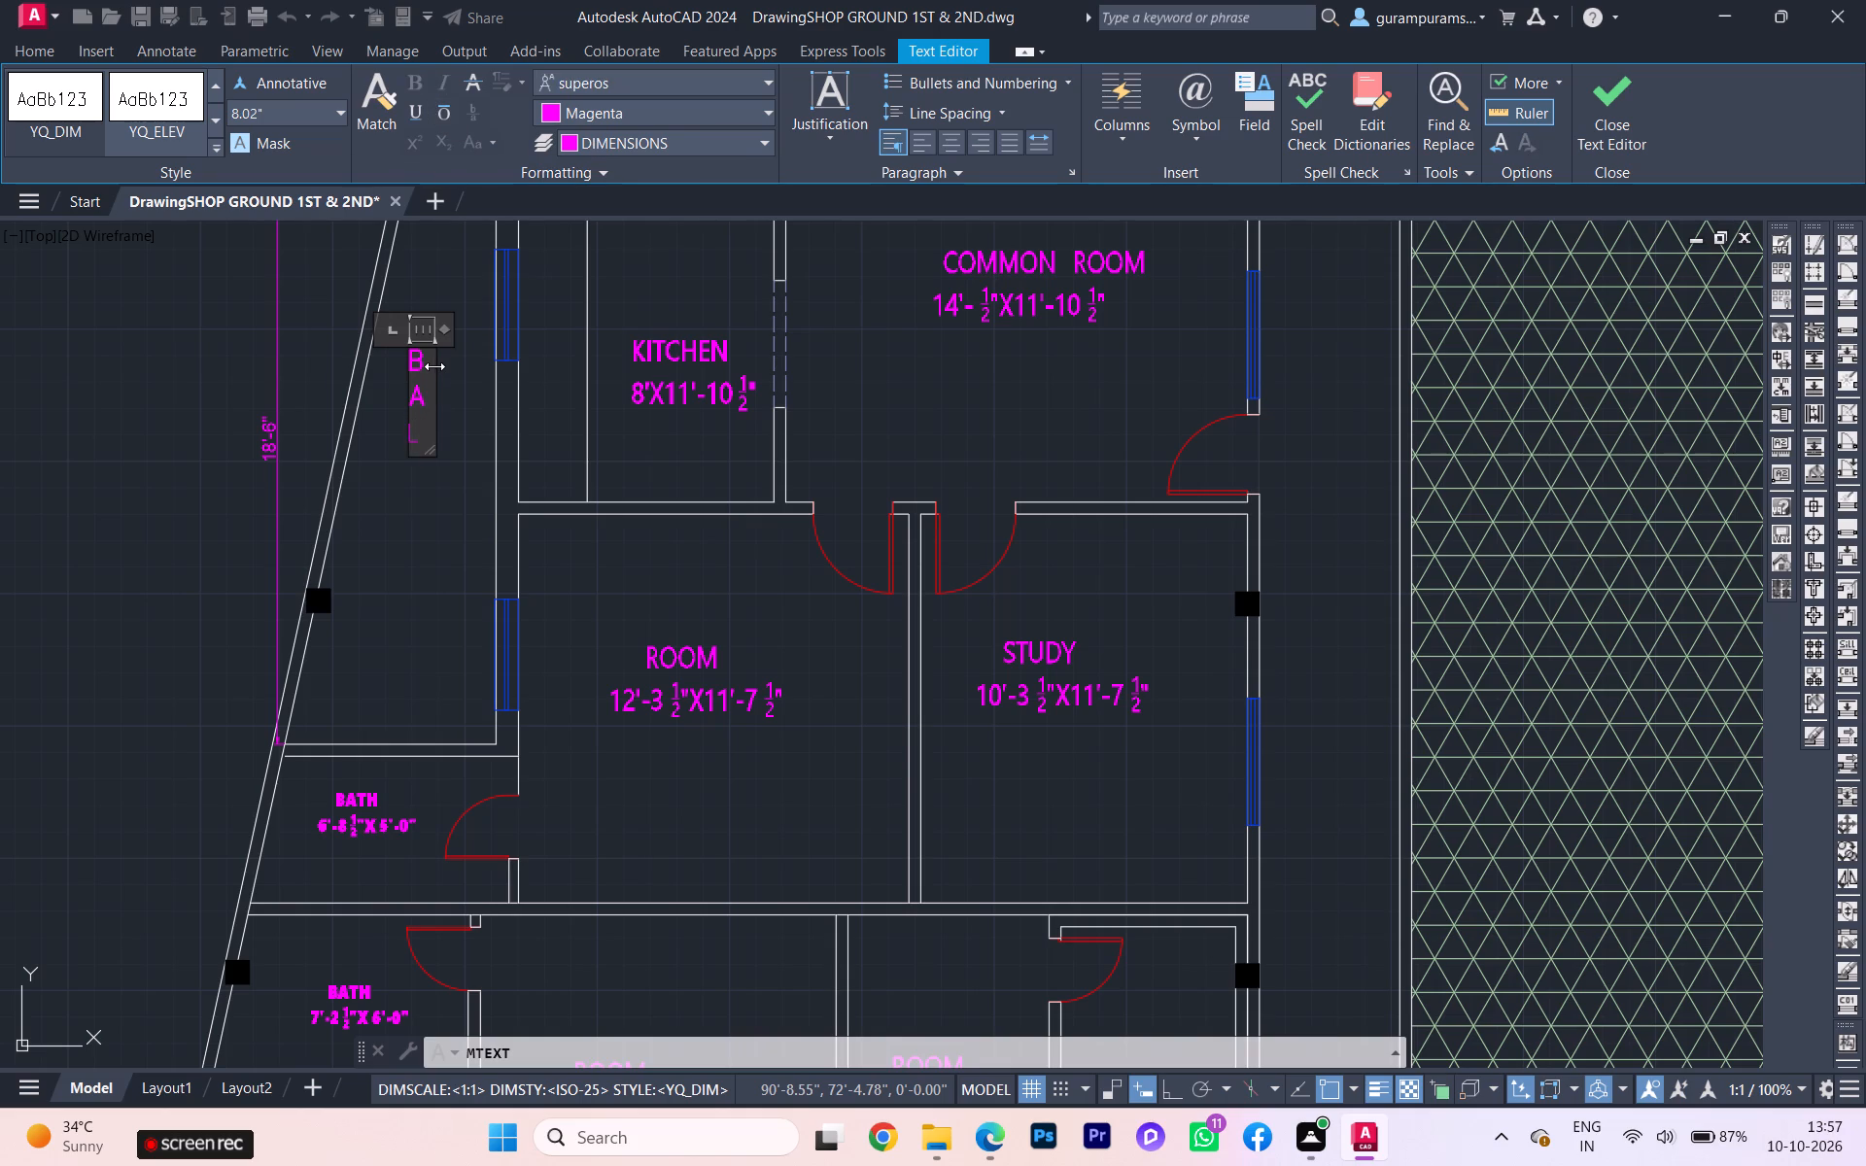
key("Return")
key("c")
key("Return")
key("o")
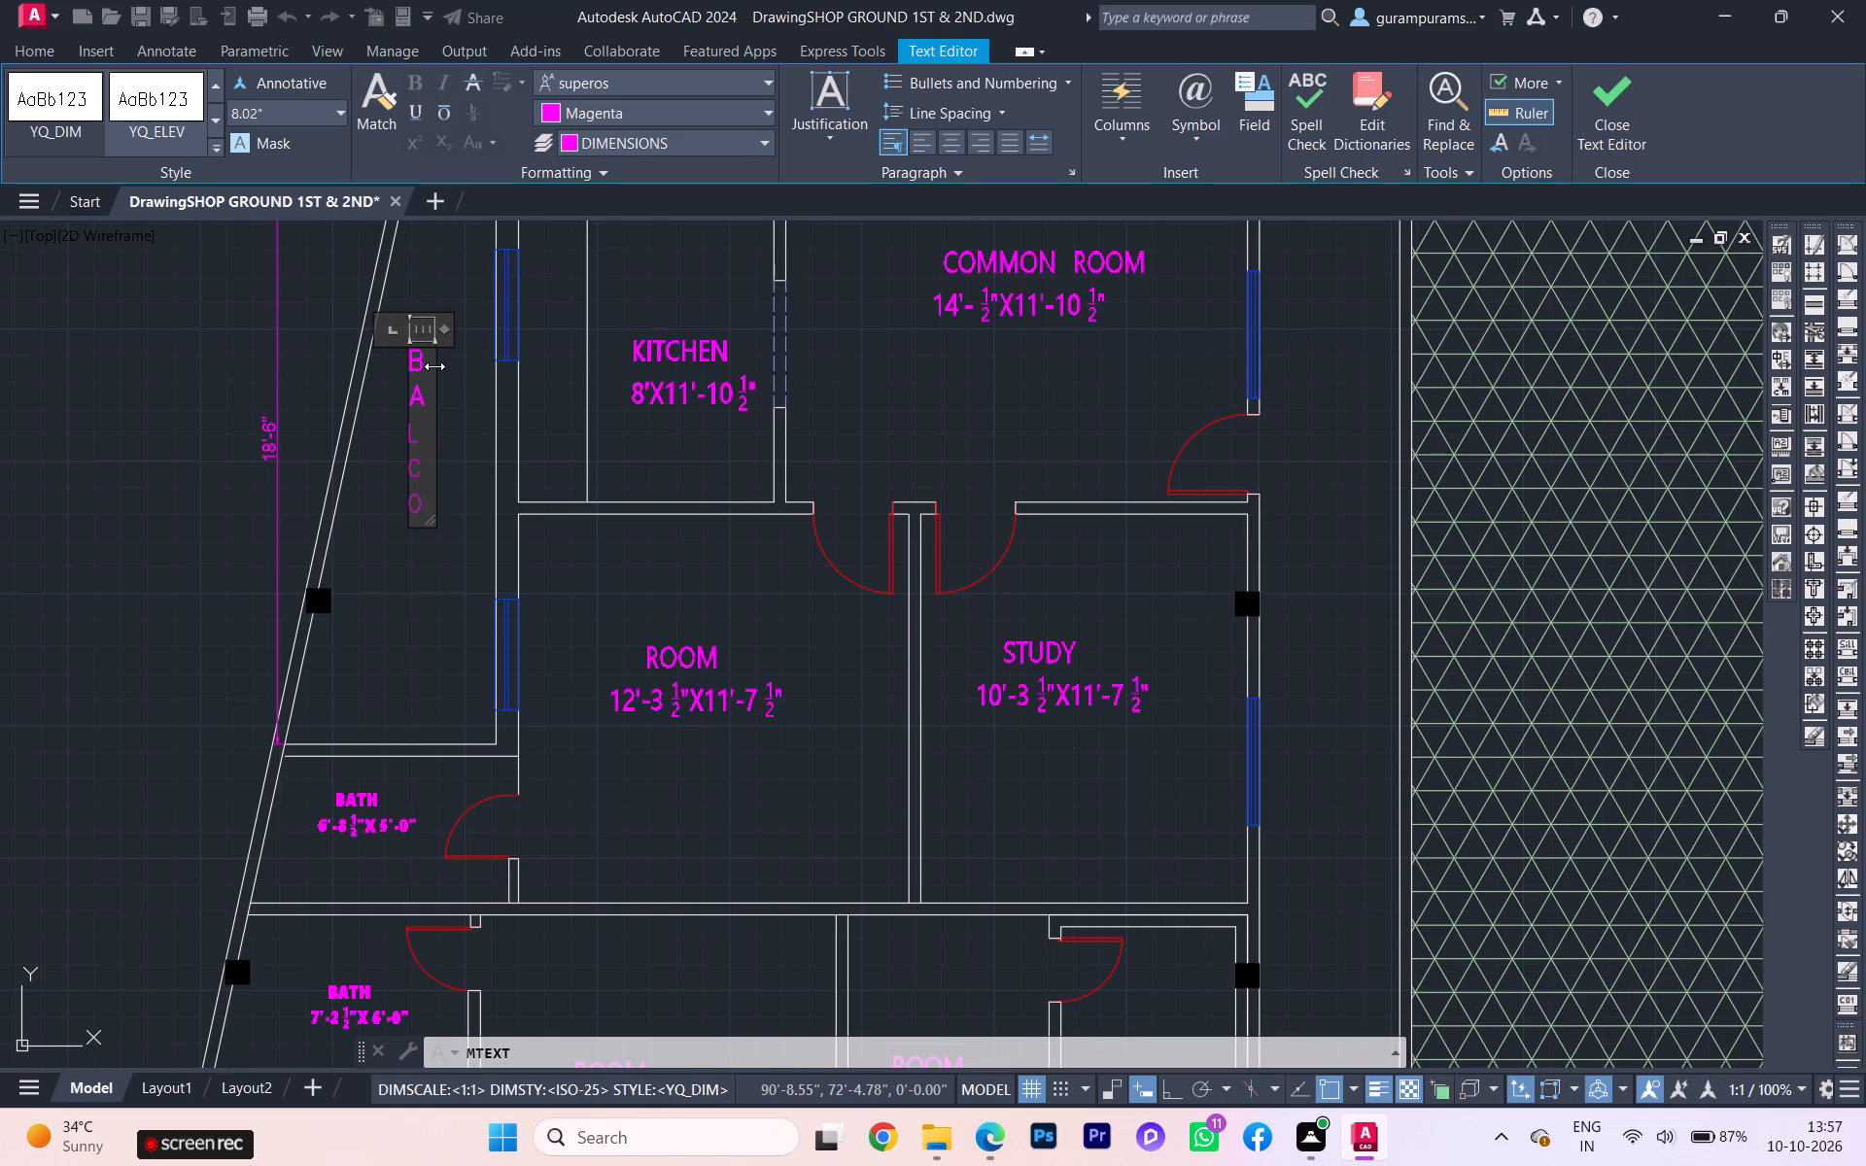
key("Return")
type("NY")
key("BackSpace")
key("Return")
key("y")
left_click(308, 556)
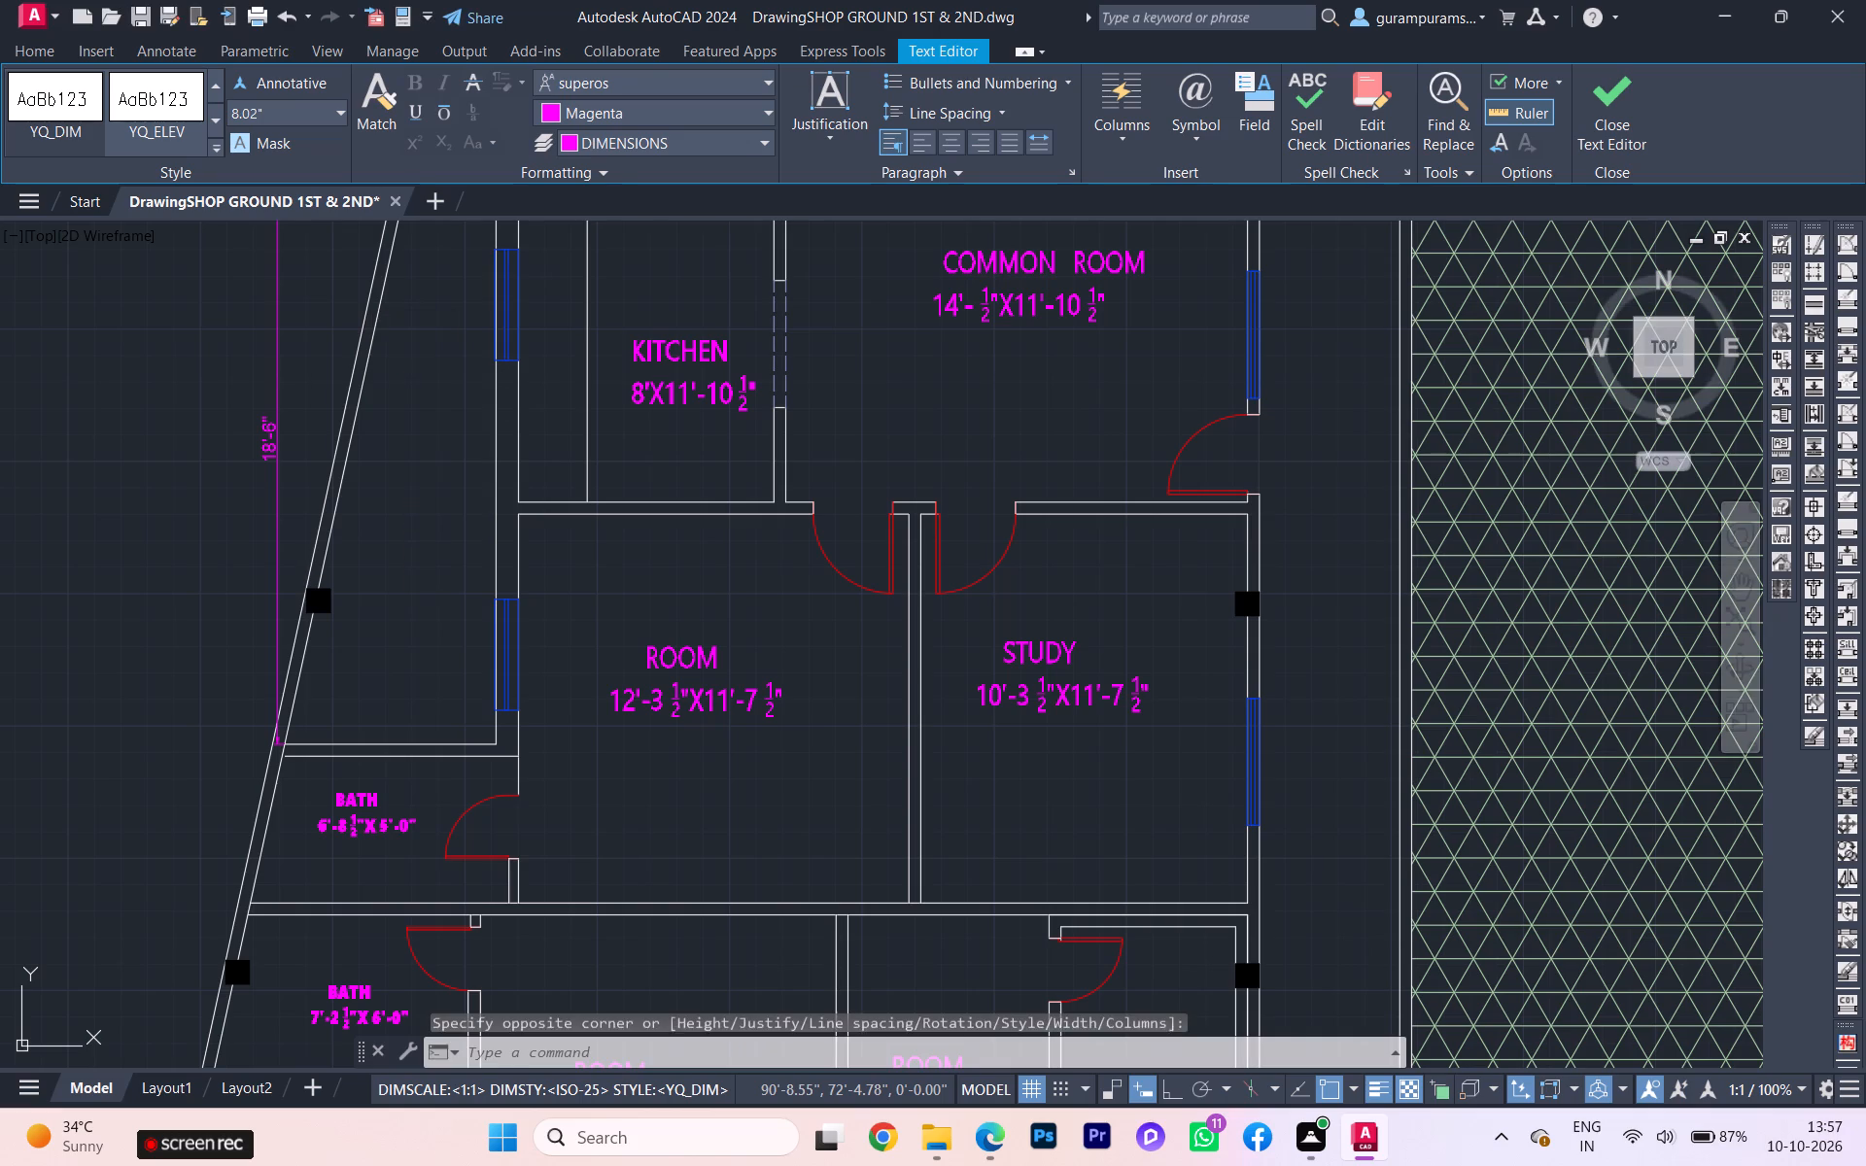
Reopen the stacked BALCONY text for editing and make its text frame slightly wider and taller.
triple_click(417, 493)
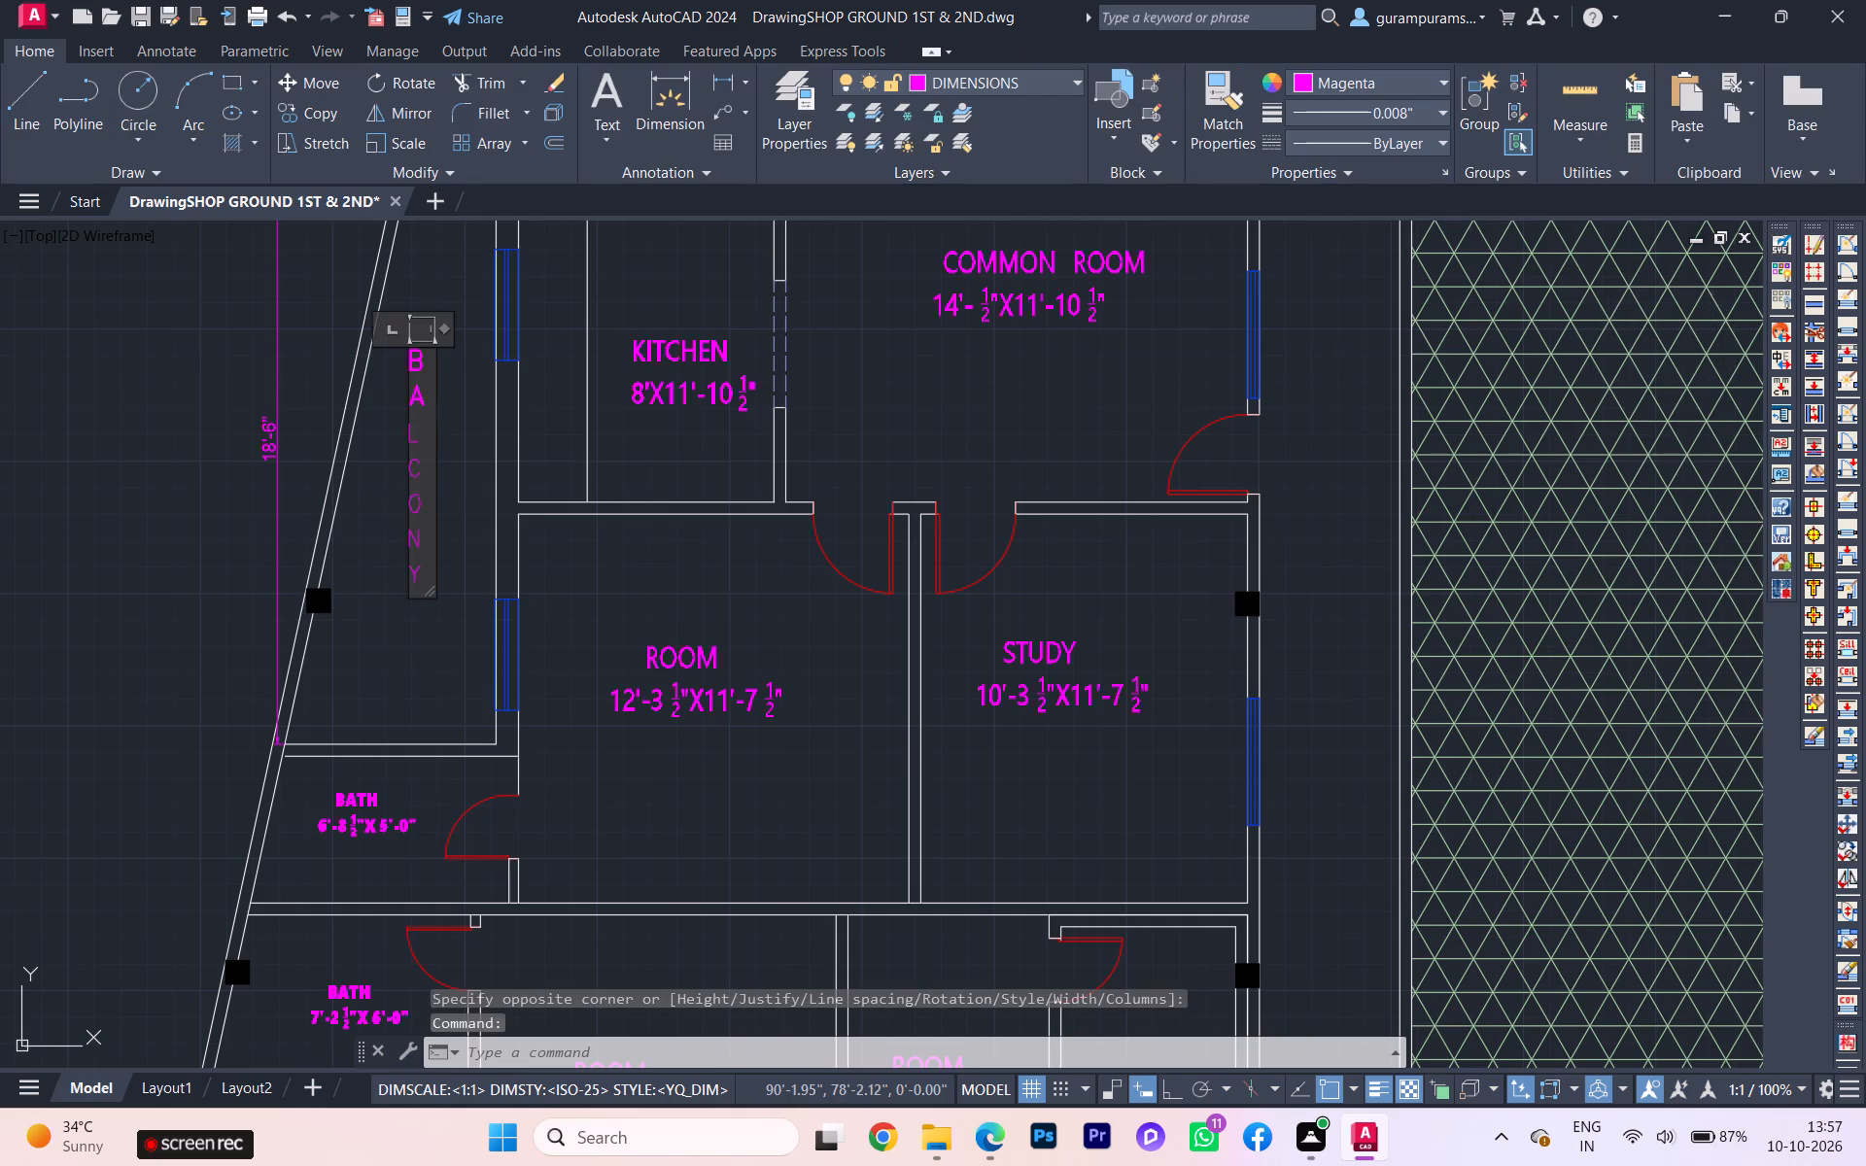
double_click(408, 518)
triple_click(411, 512)
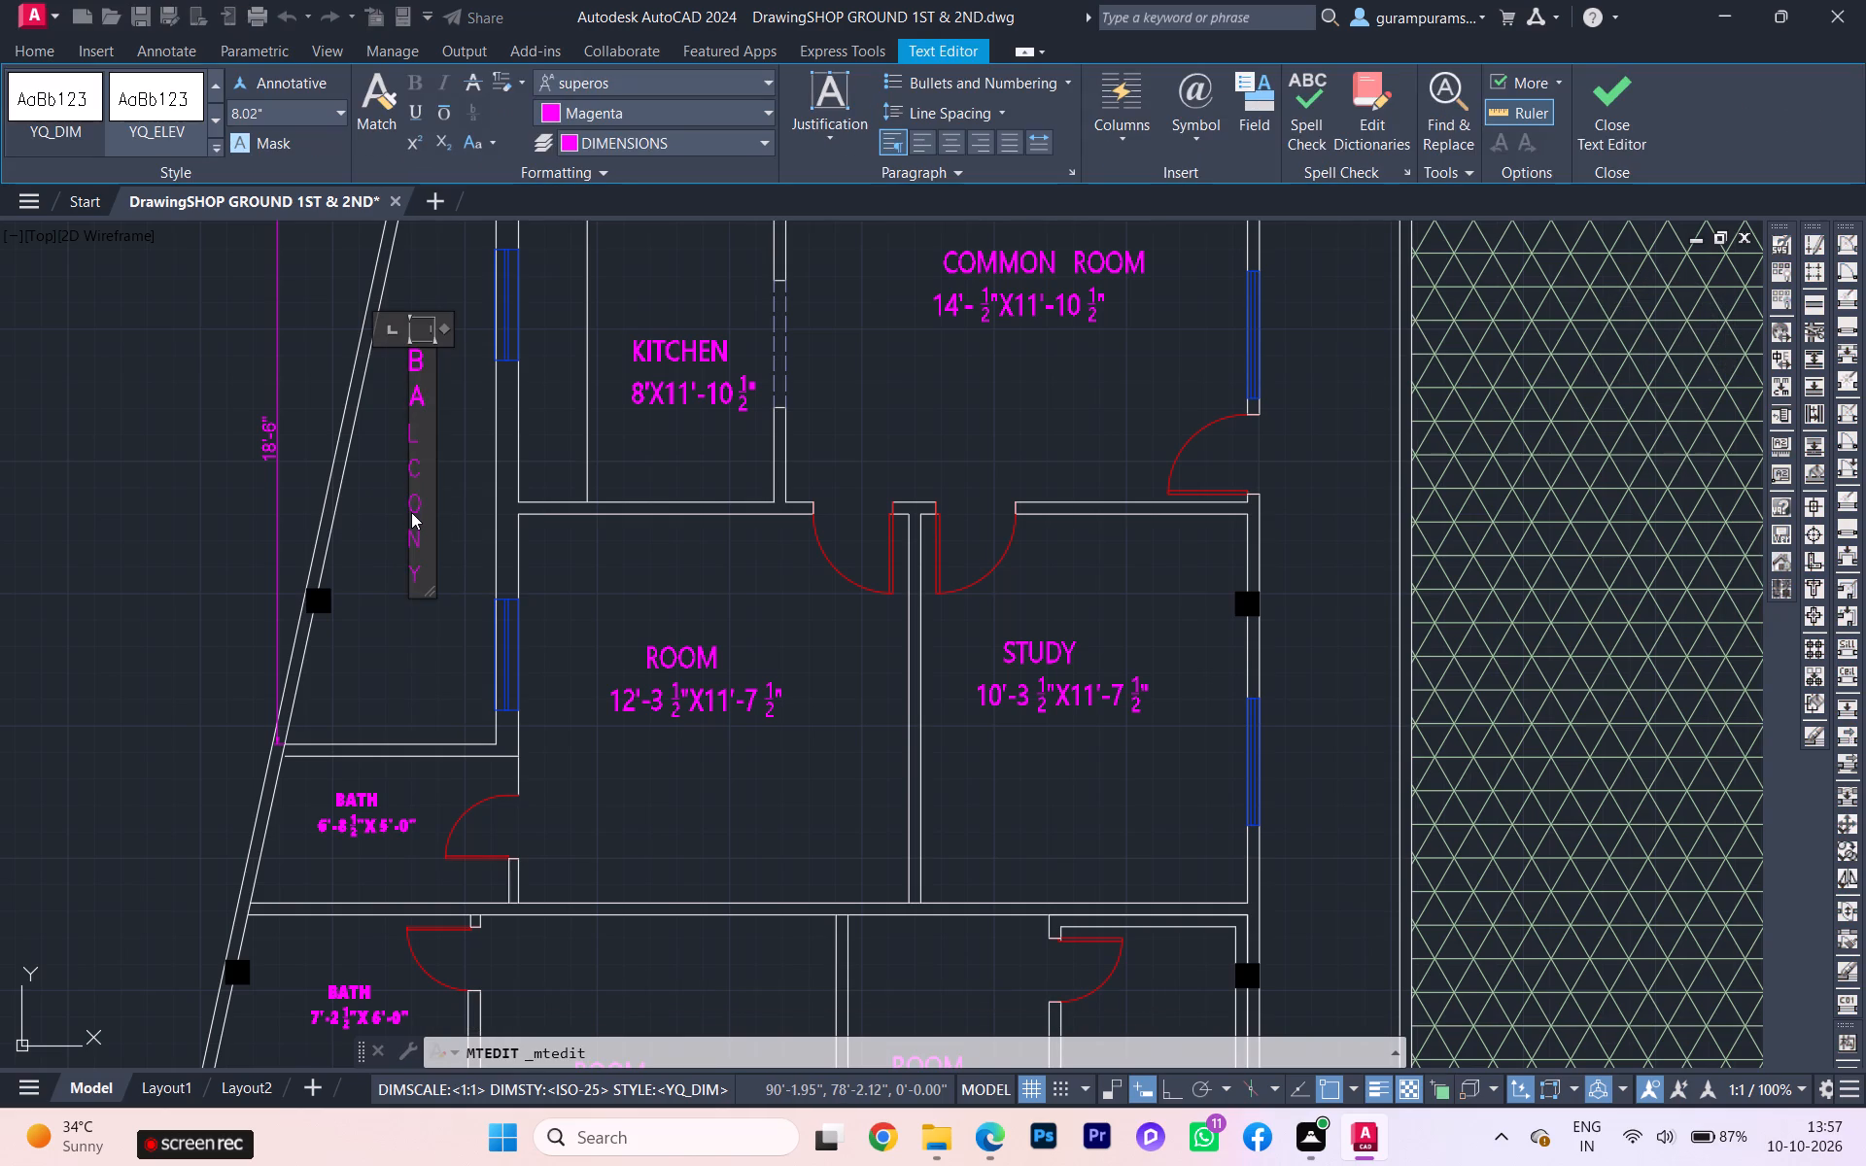
double_click(411, 512)
left_click_drag(423, 586, 421, 572)
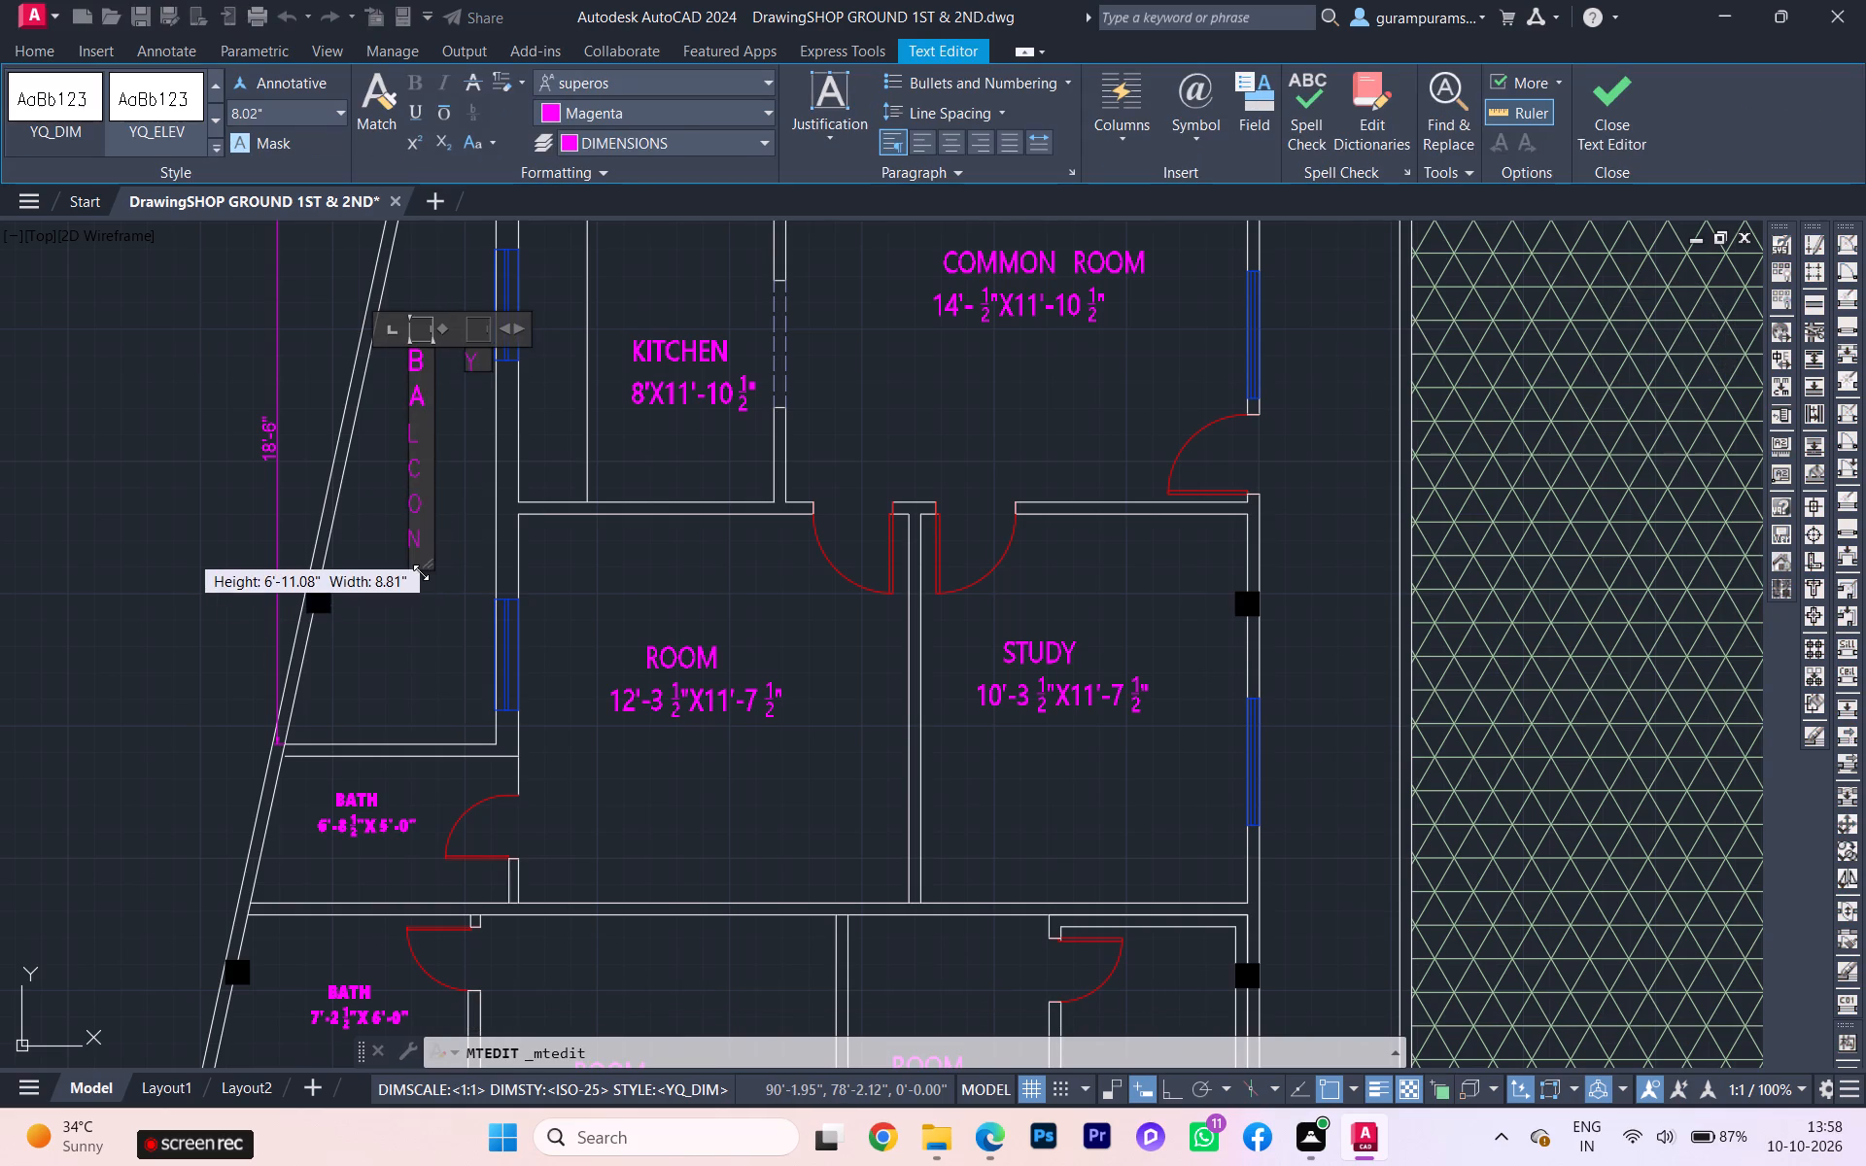
left_click_drag(421, 572, 430, 617)
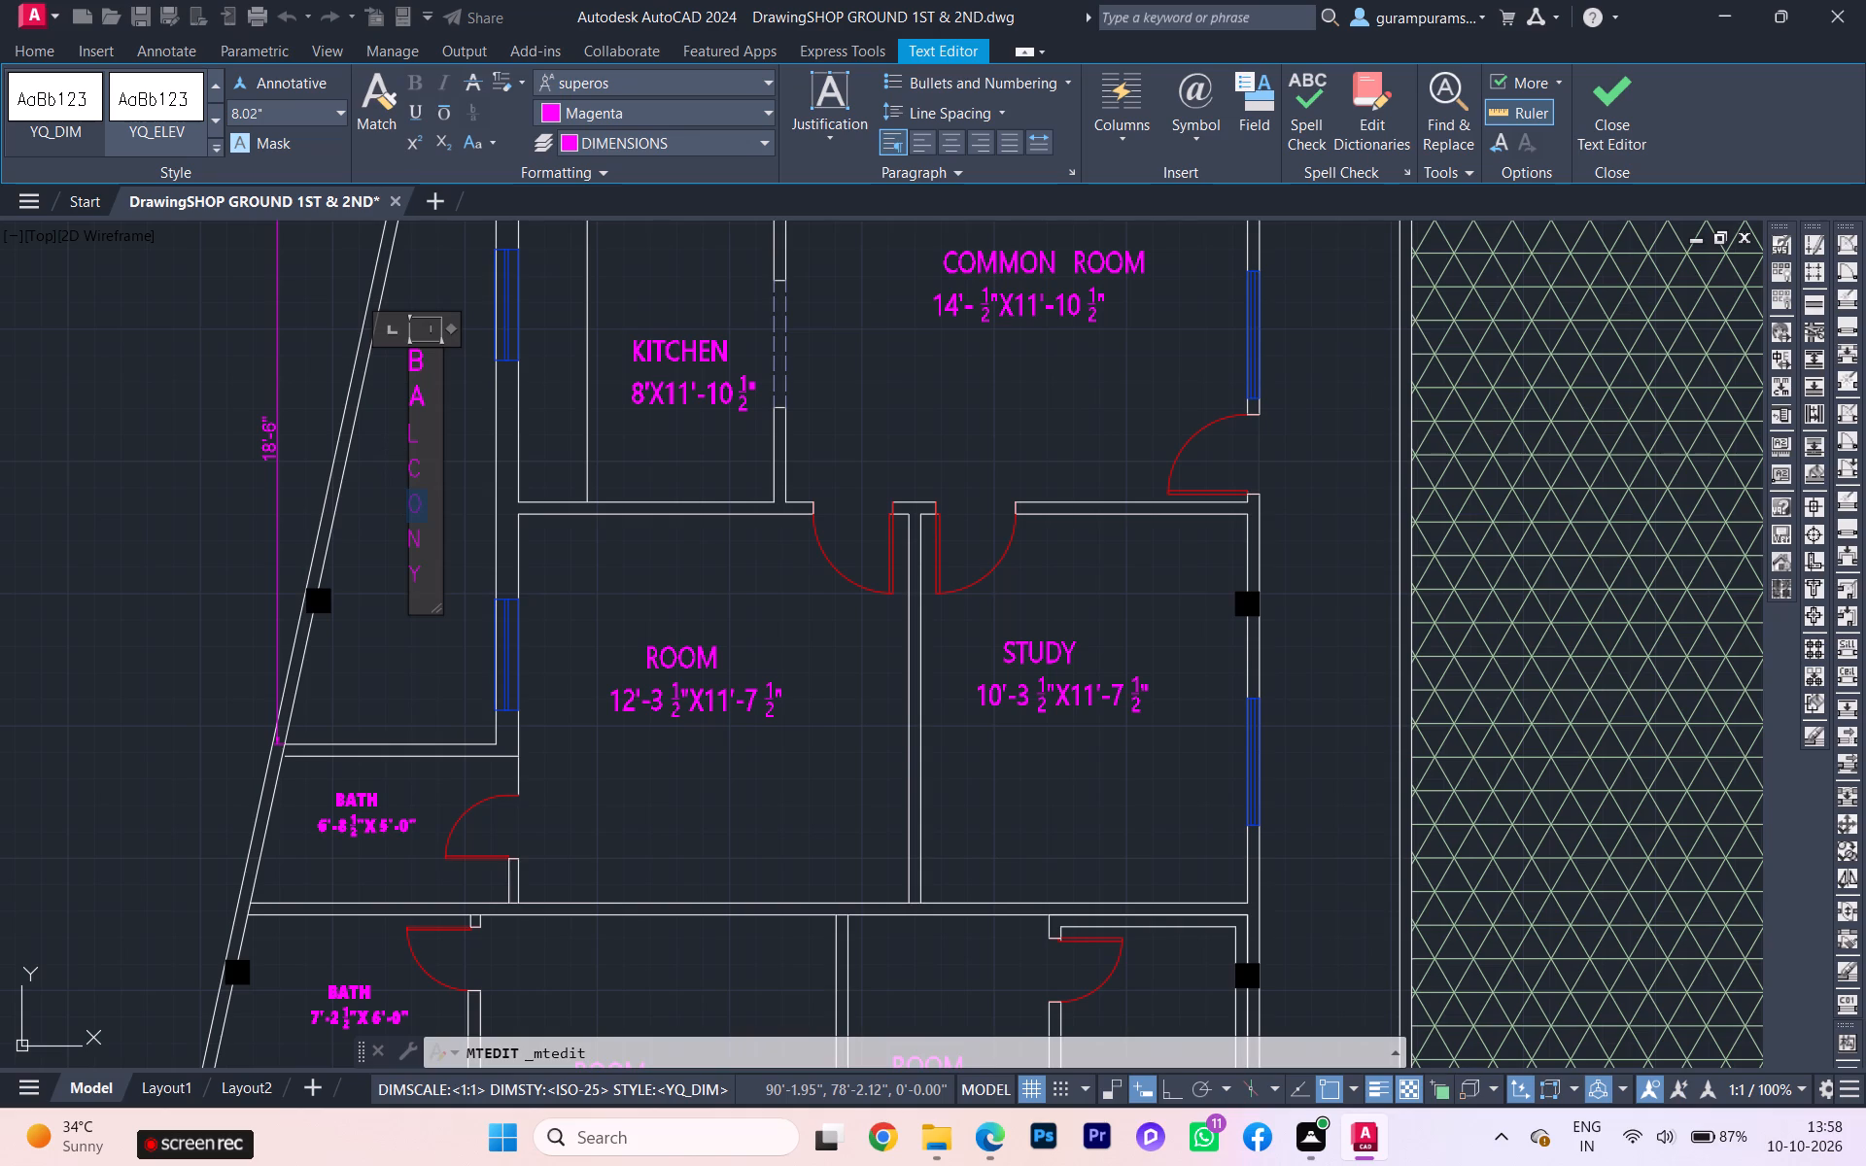
left_click_drag(421, 572, 419, 353)
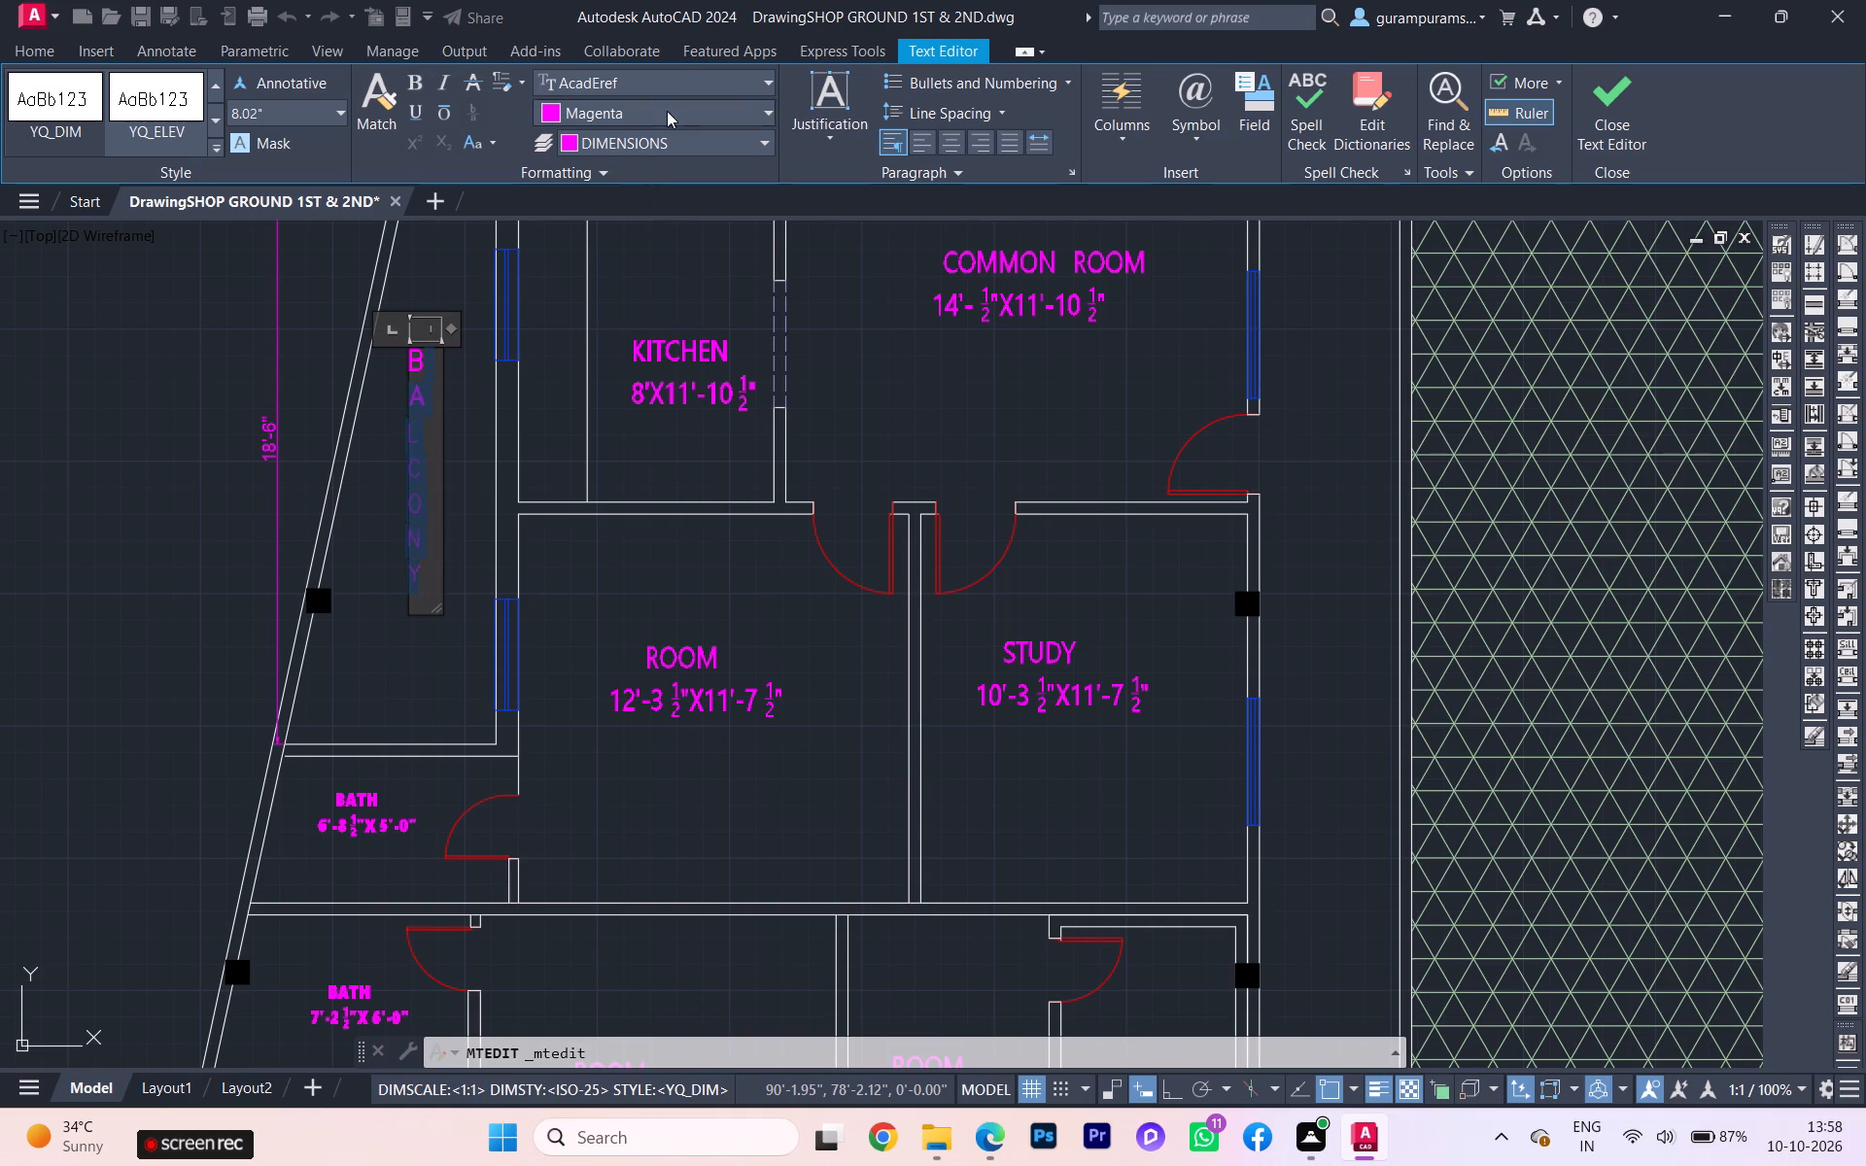
left_click(682, 63)
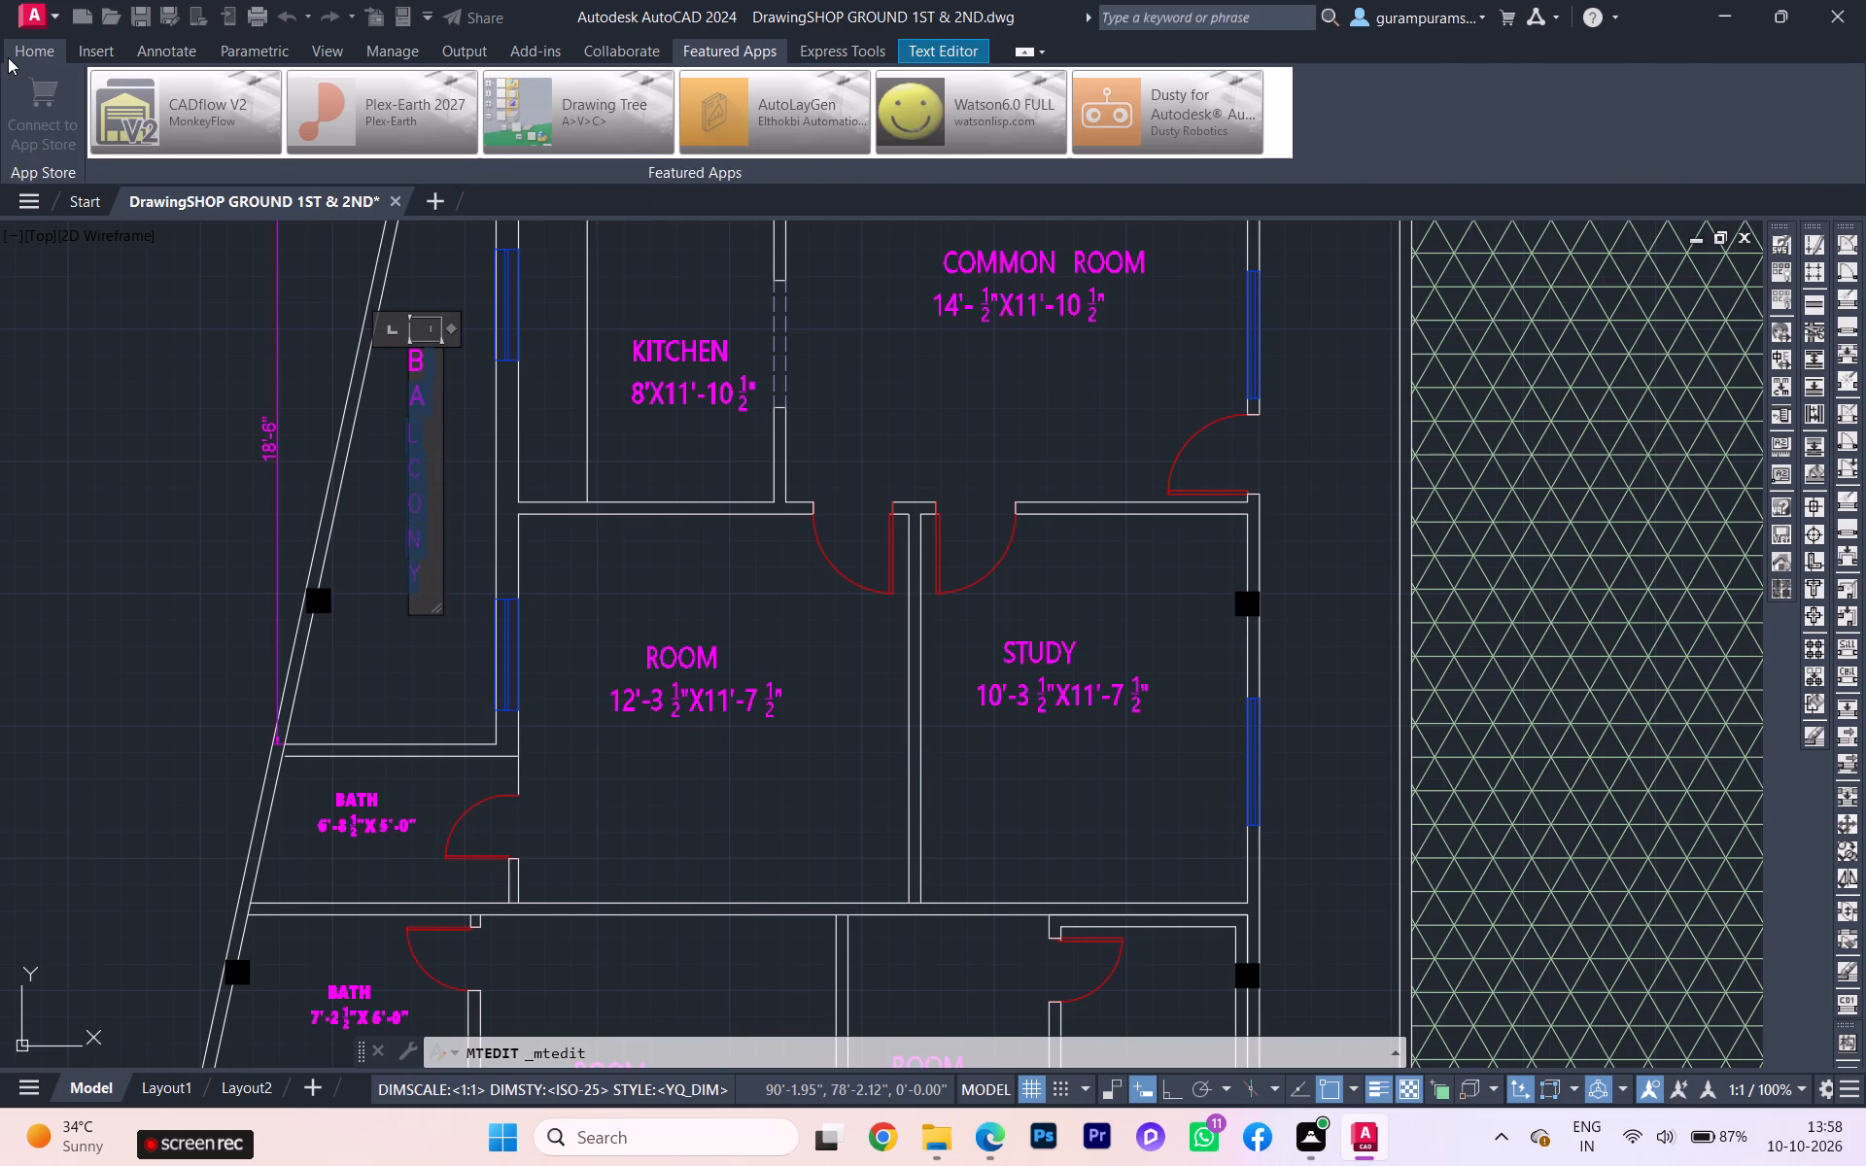
left_click(8, 57)
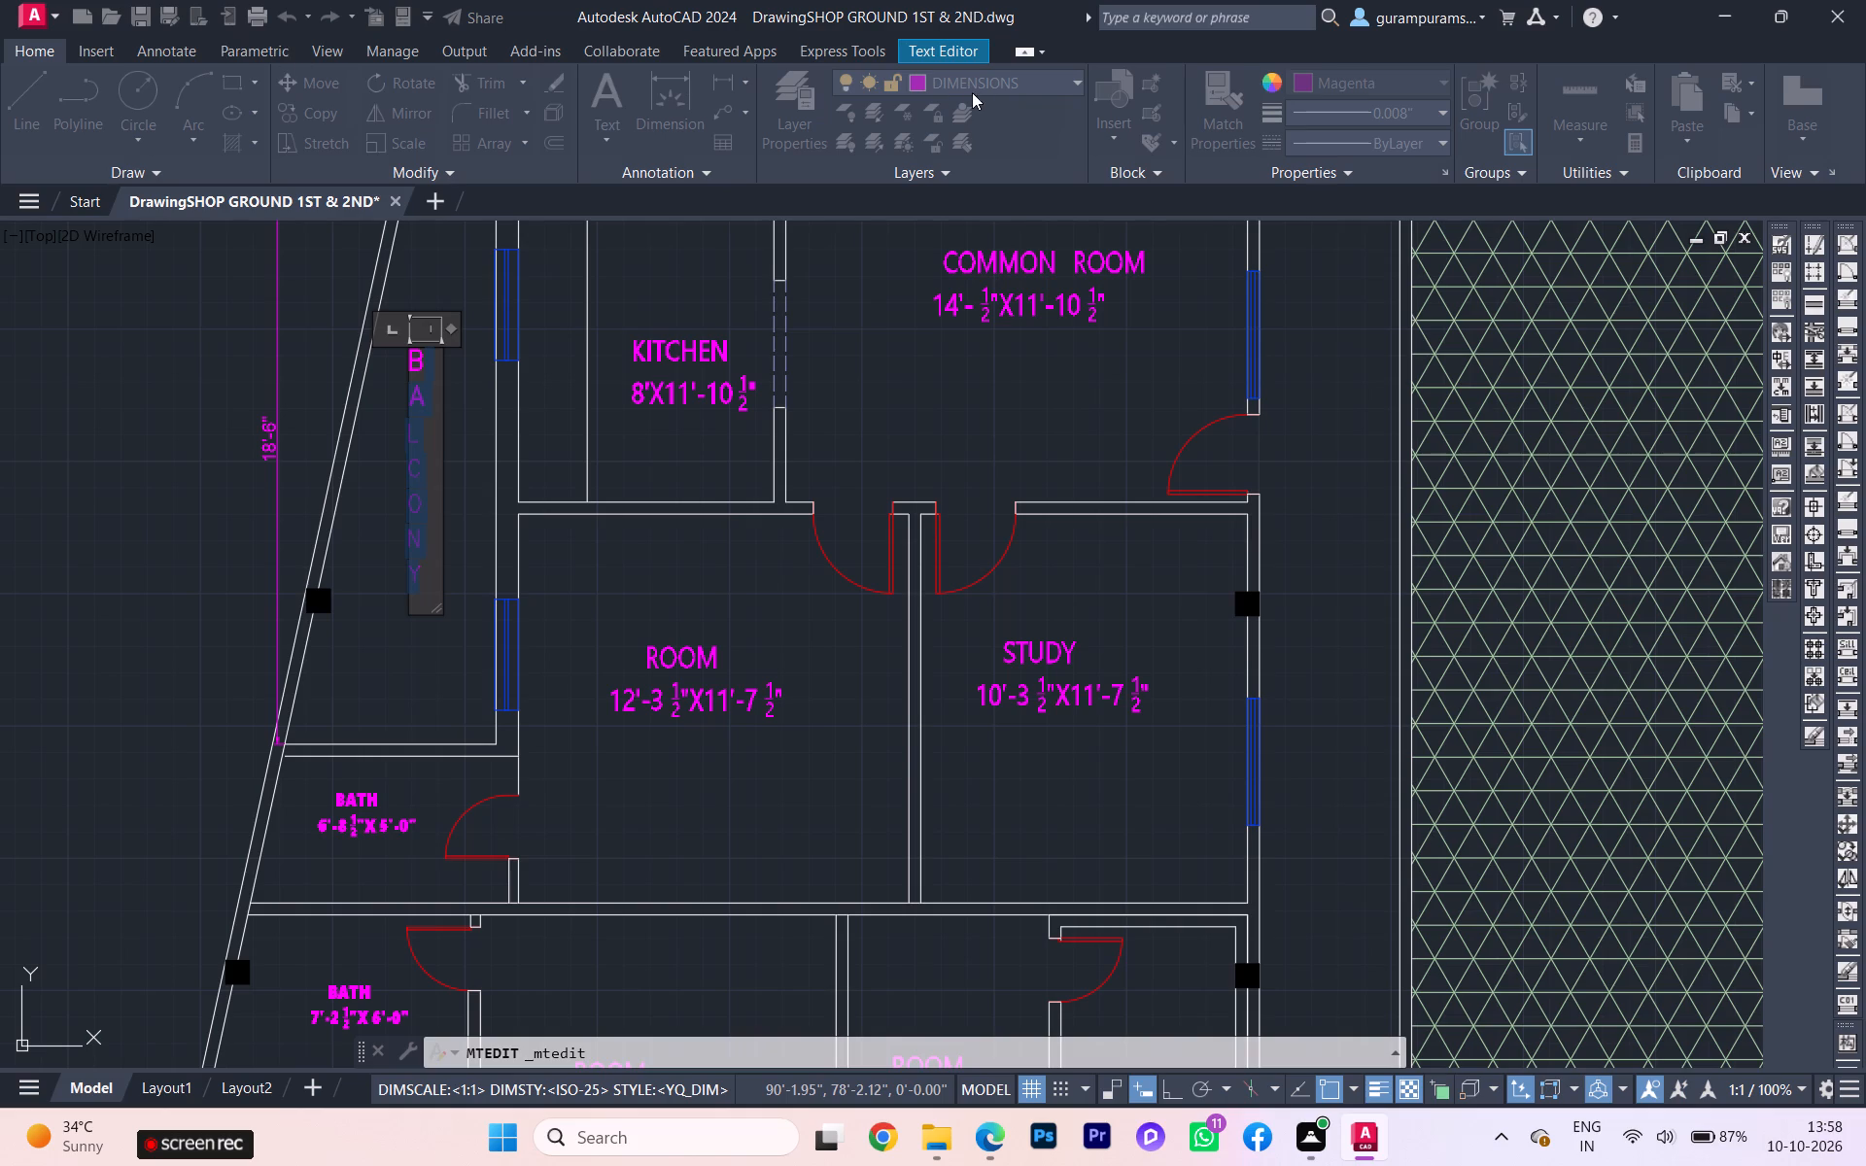
left_click(953, 52)
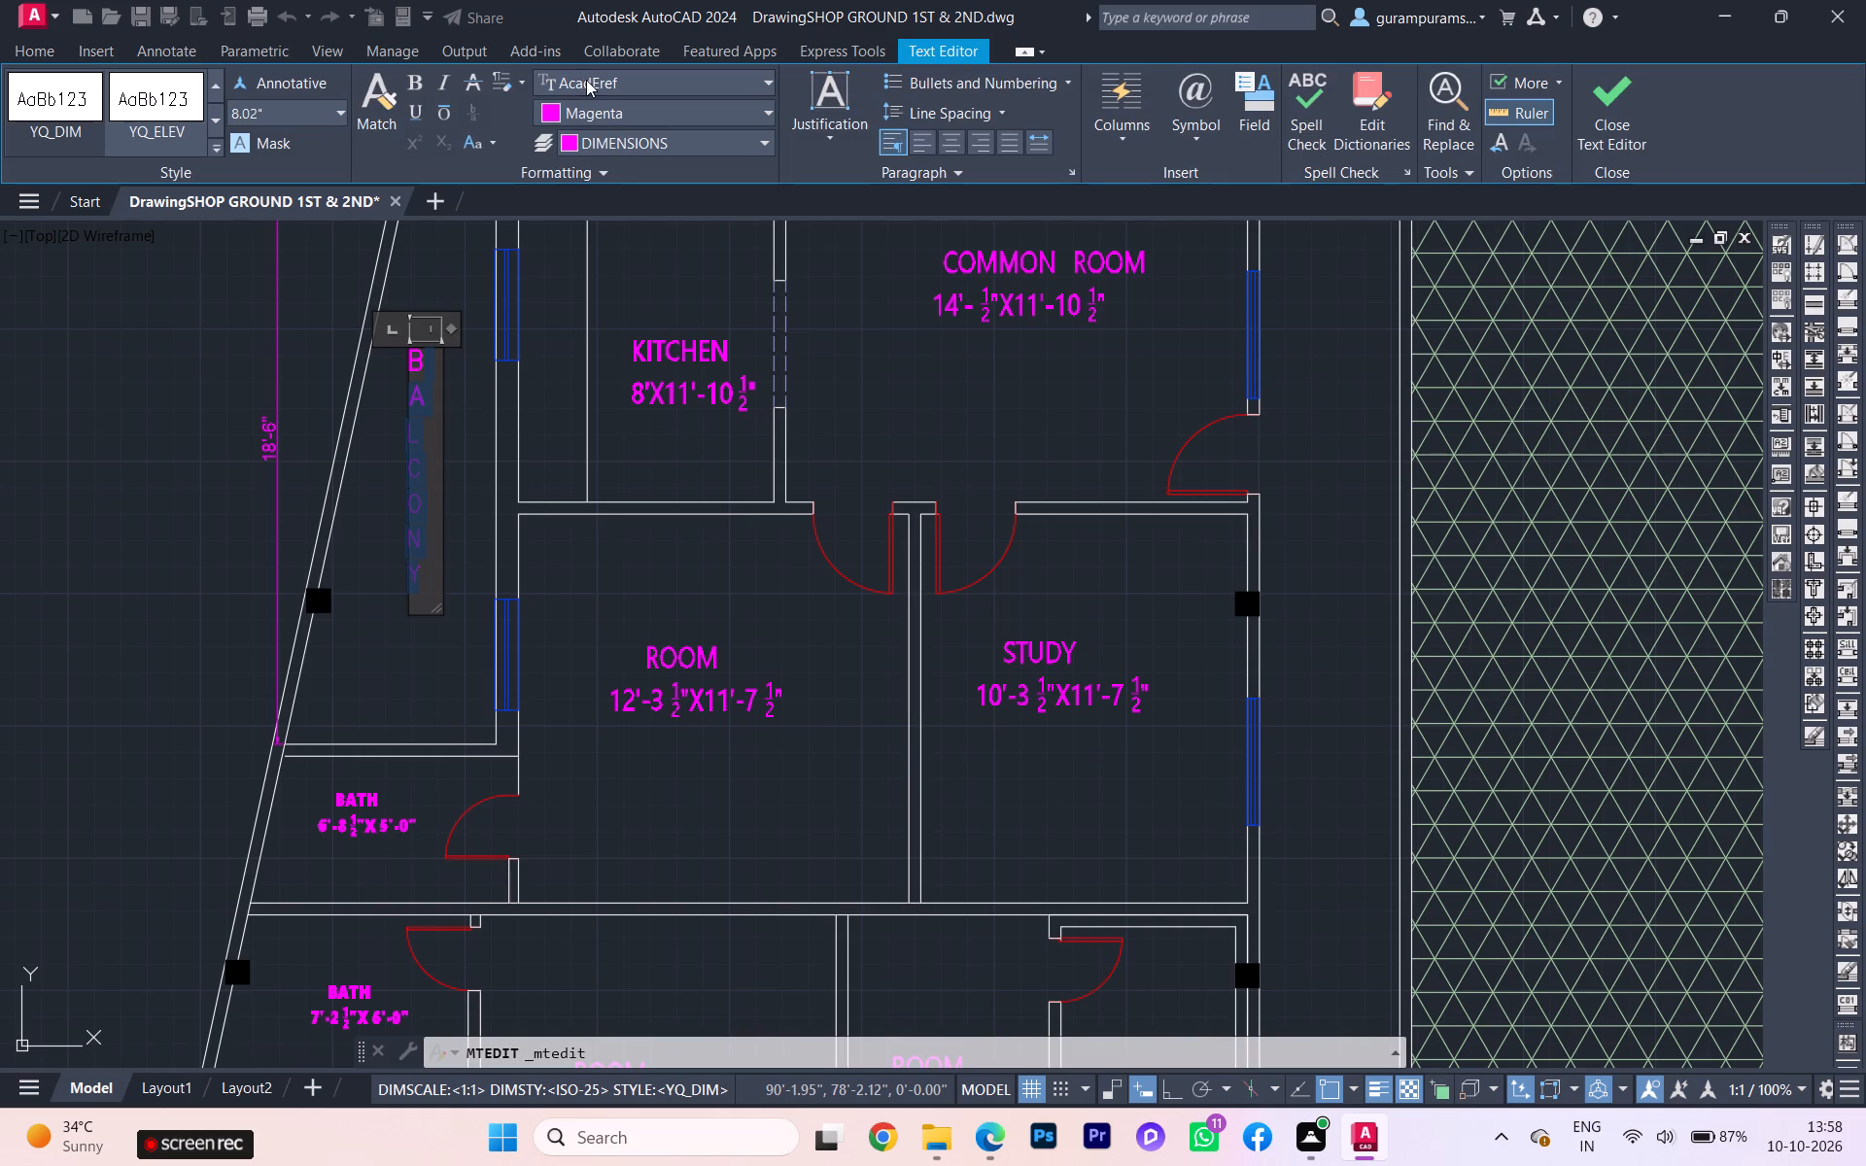
left_click(587, 82)
scroll(569, 200, "up", 5)
scroll(569, 203, "down", 2)
scroll(569, 203, "up", 3)
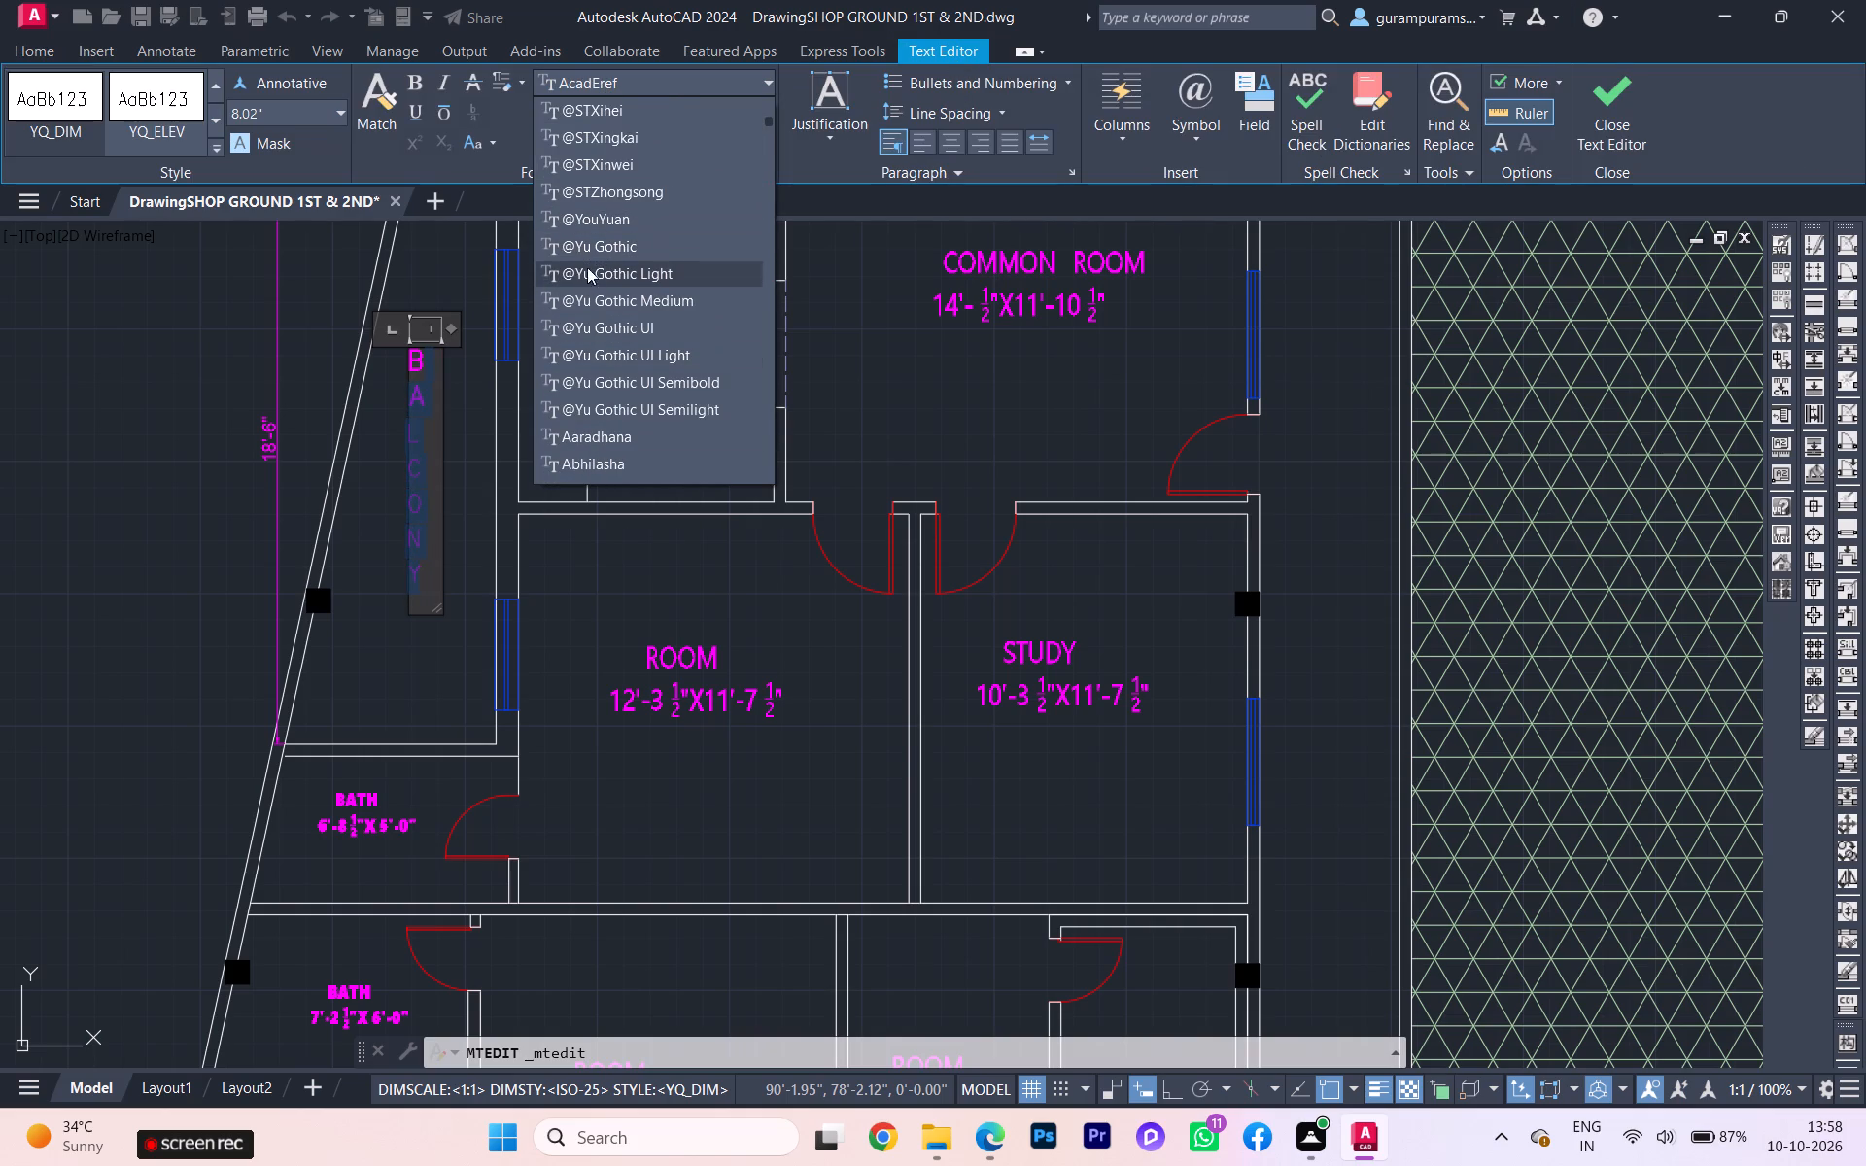
scroll(590, 247, "up", 6)
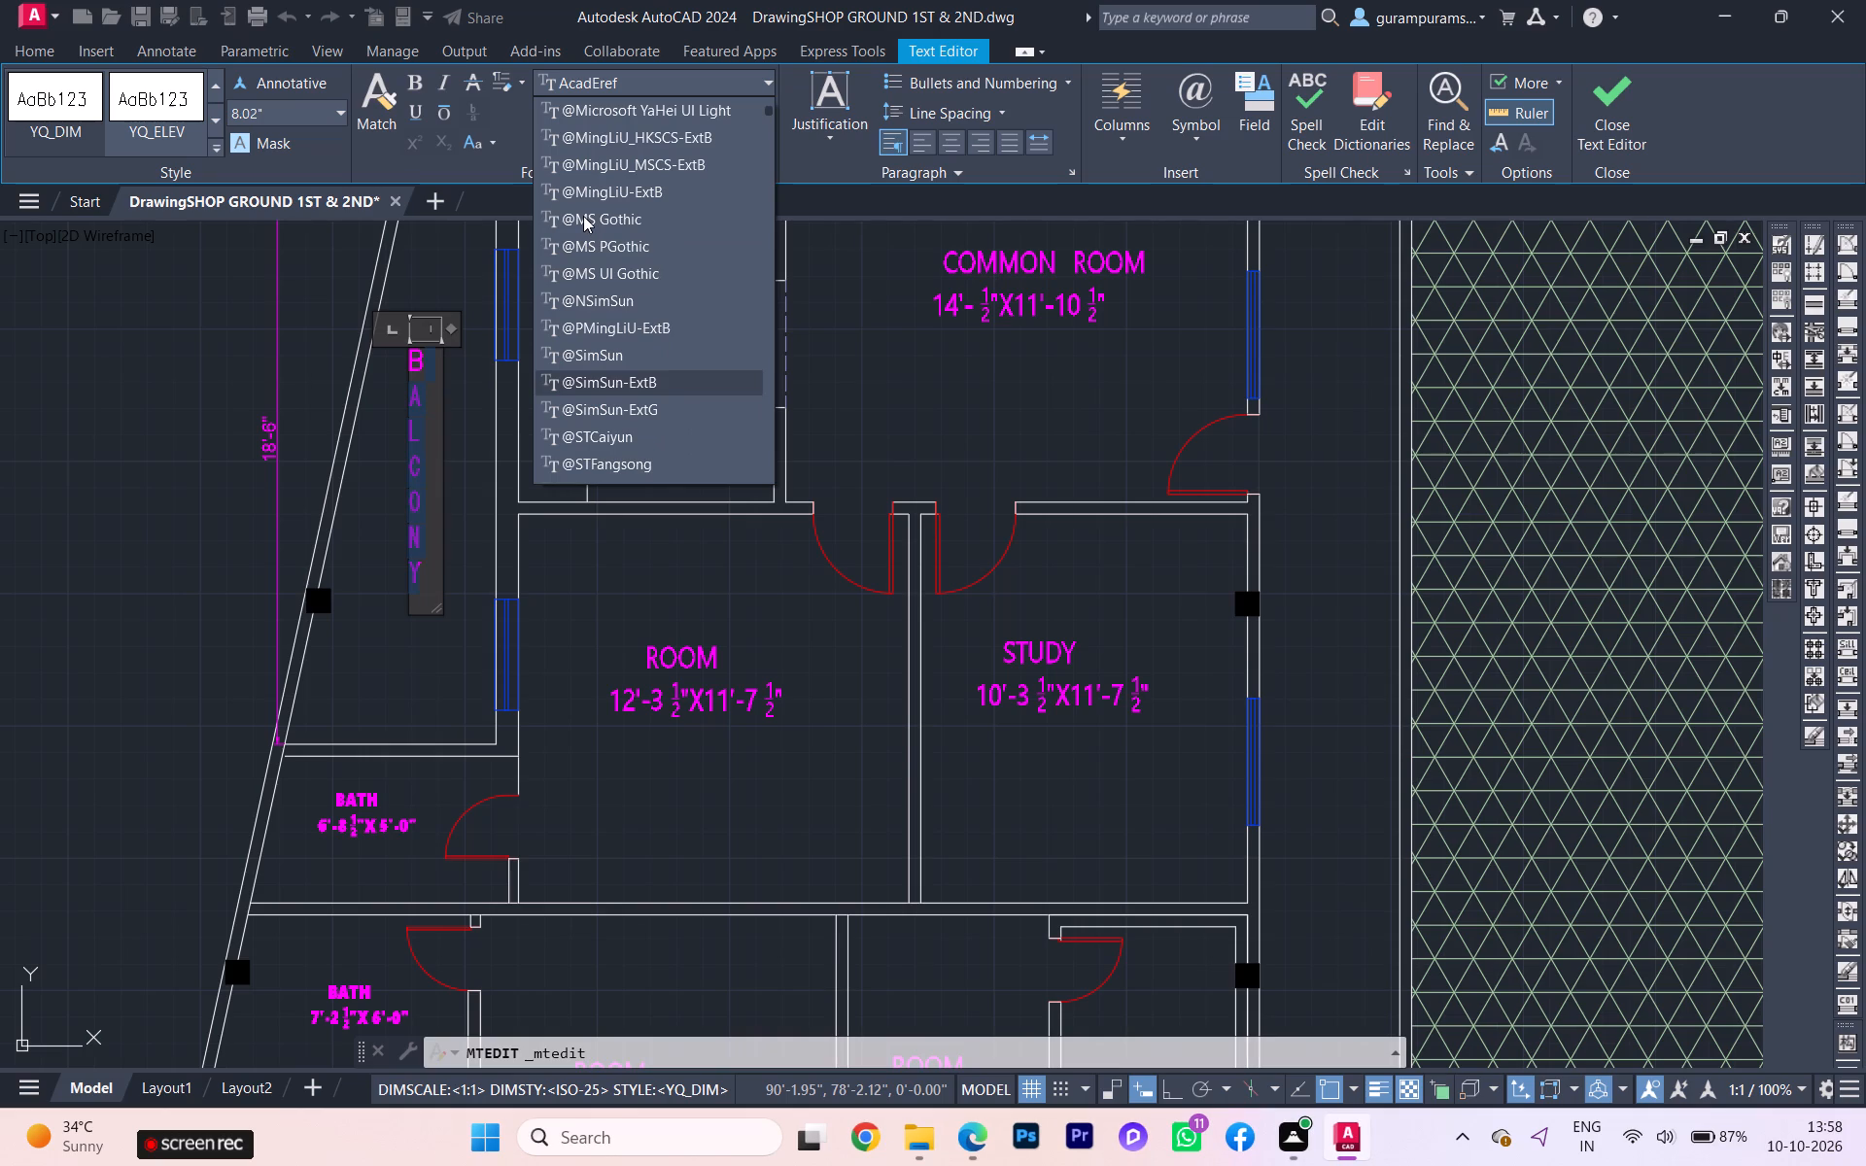
scroll(583, 216, "up", 2)
scroll(583, 216, "down", 1)
scroll(583, 216, "up", 1)
scroll(583, 216, "down", 1)
scroll(583, 216, "up", 14)
scroll(583, 216, "down", 4)
scroll(583, 216, "up", 2)
scroll(583, 216, "down", 1)
scroll(583, 216, "up", 7)
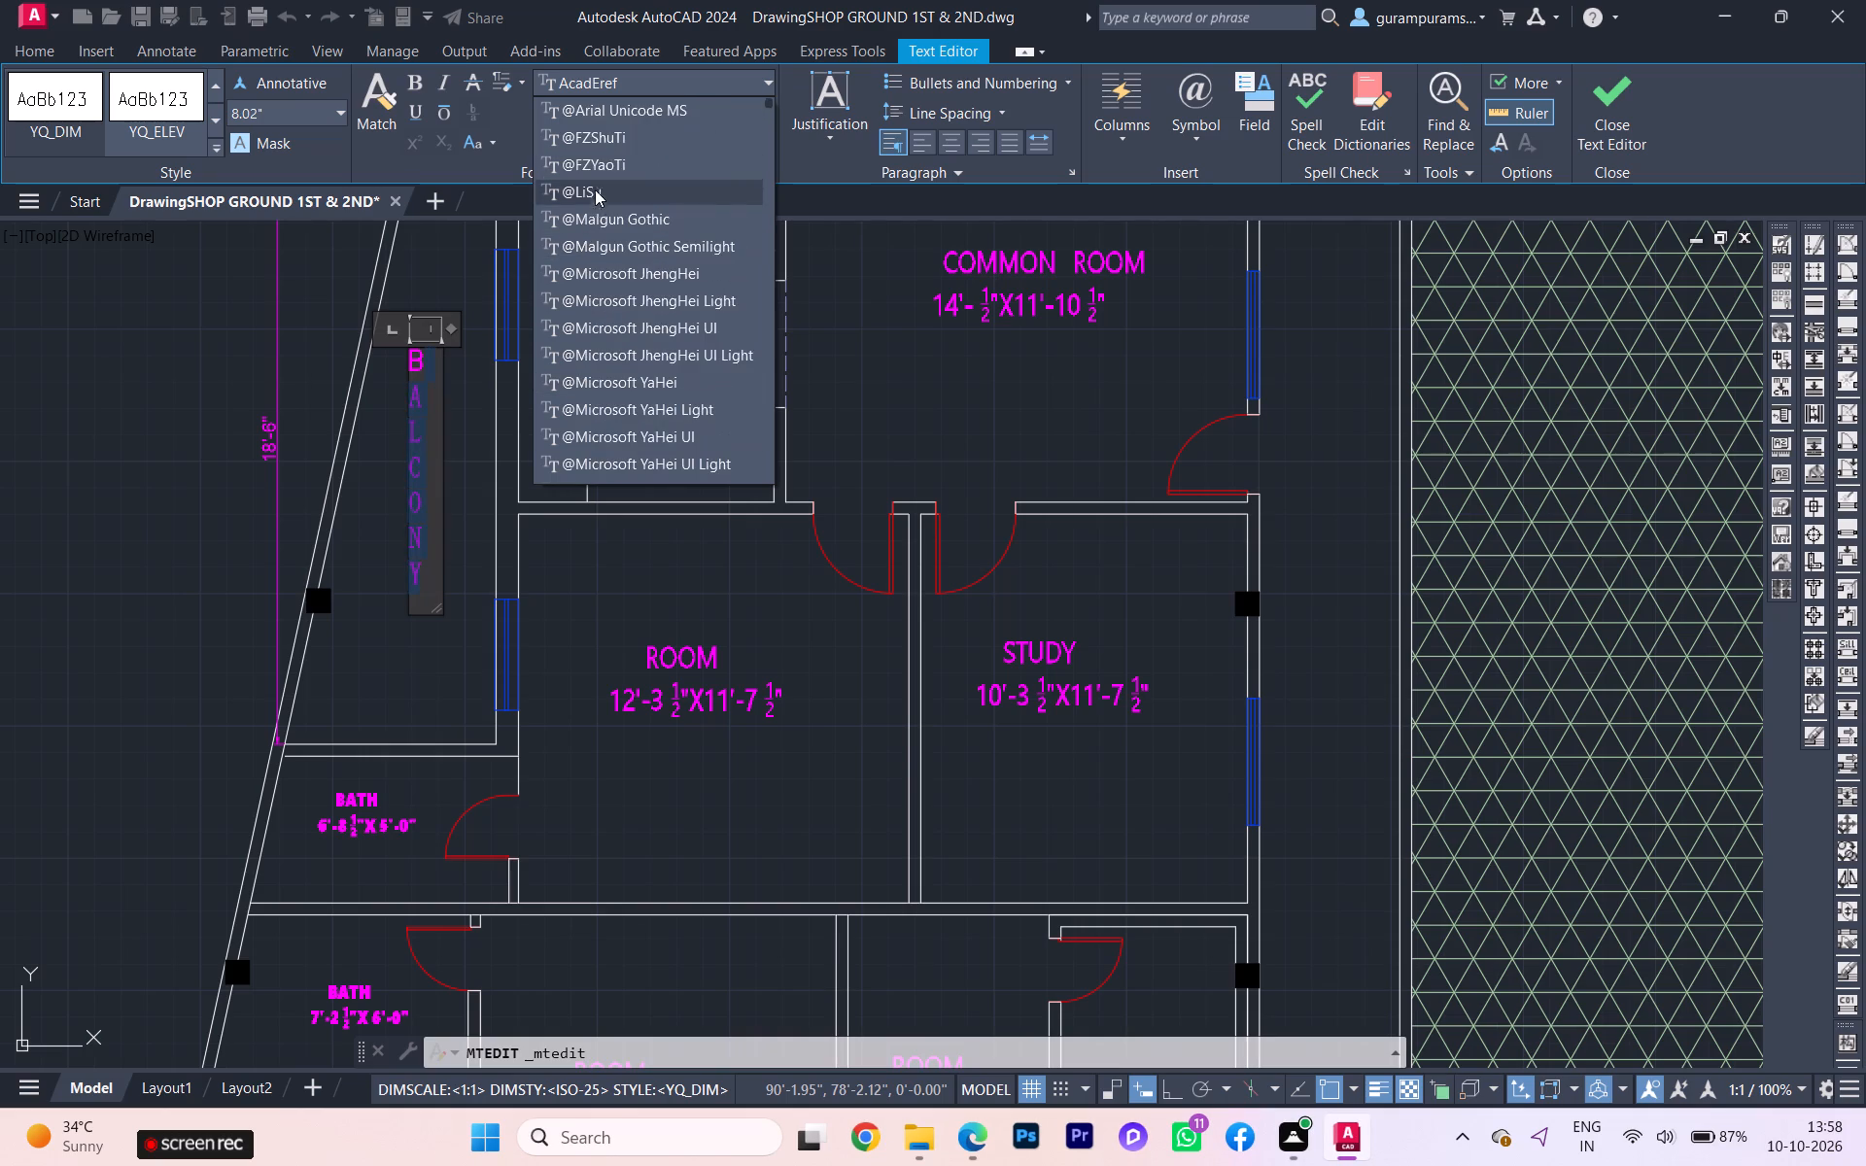
scroll(624, 104, "down", 1)
scroll(624, 104, "up", 3)
scroll(624, 104, "down", 2)
scroll(624, 104, "up", 2)
scroll(624, 103, "down", 1)
scroll(624, 103, "up", 15)
left_click(627, 105)
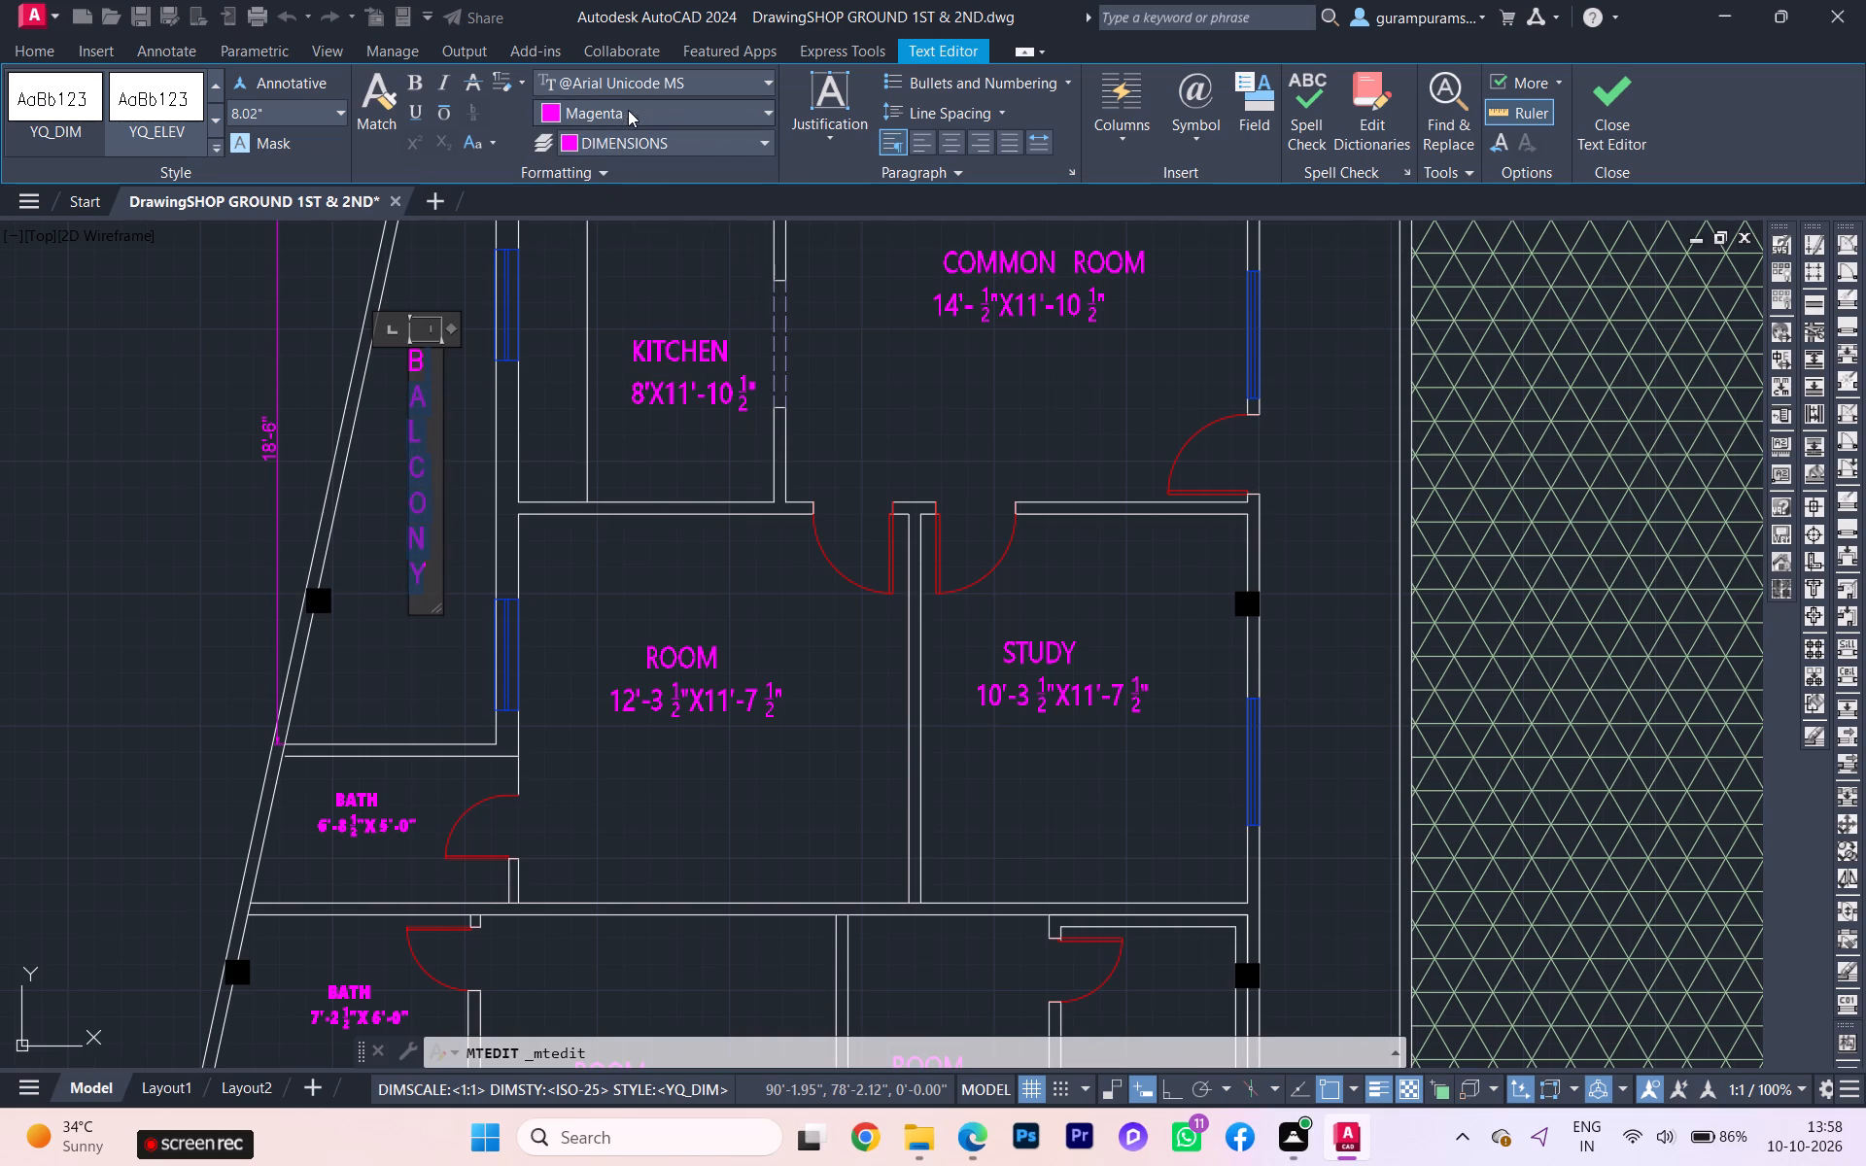
Make the selected letters A to Y of the BALCONY text italic and bold, and finish editing.
left_click(432, 84)
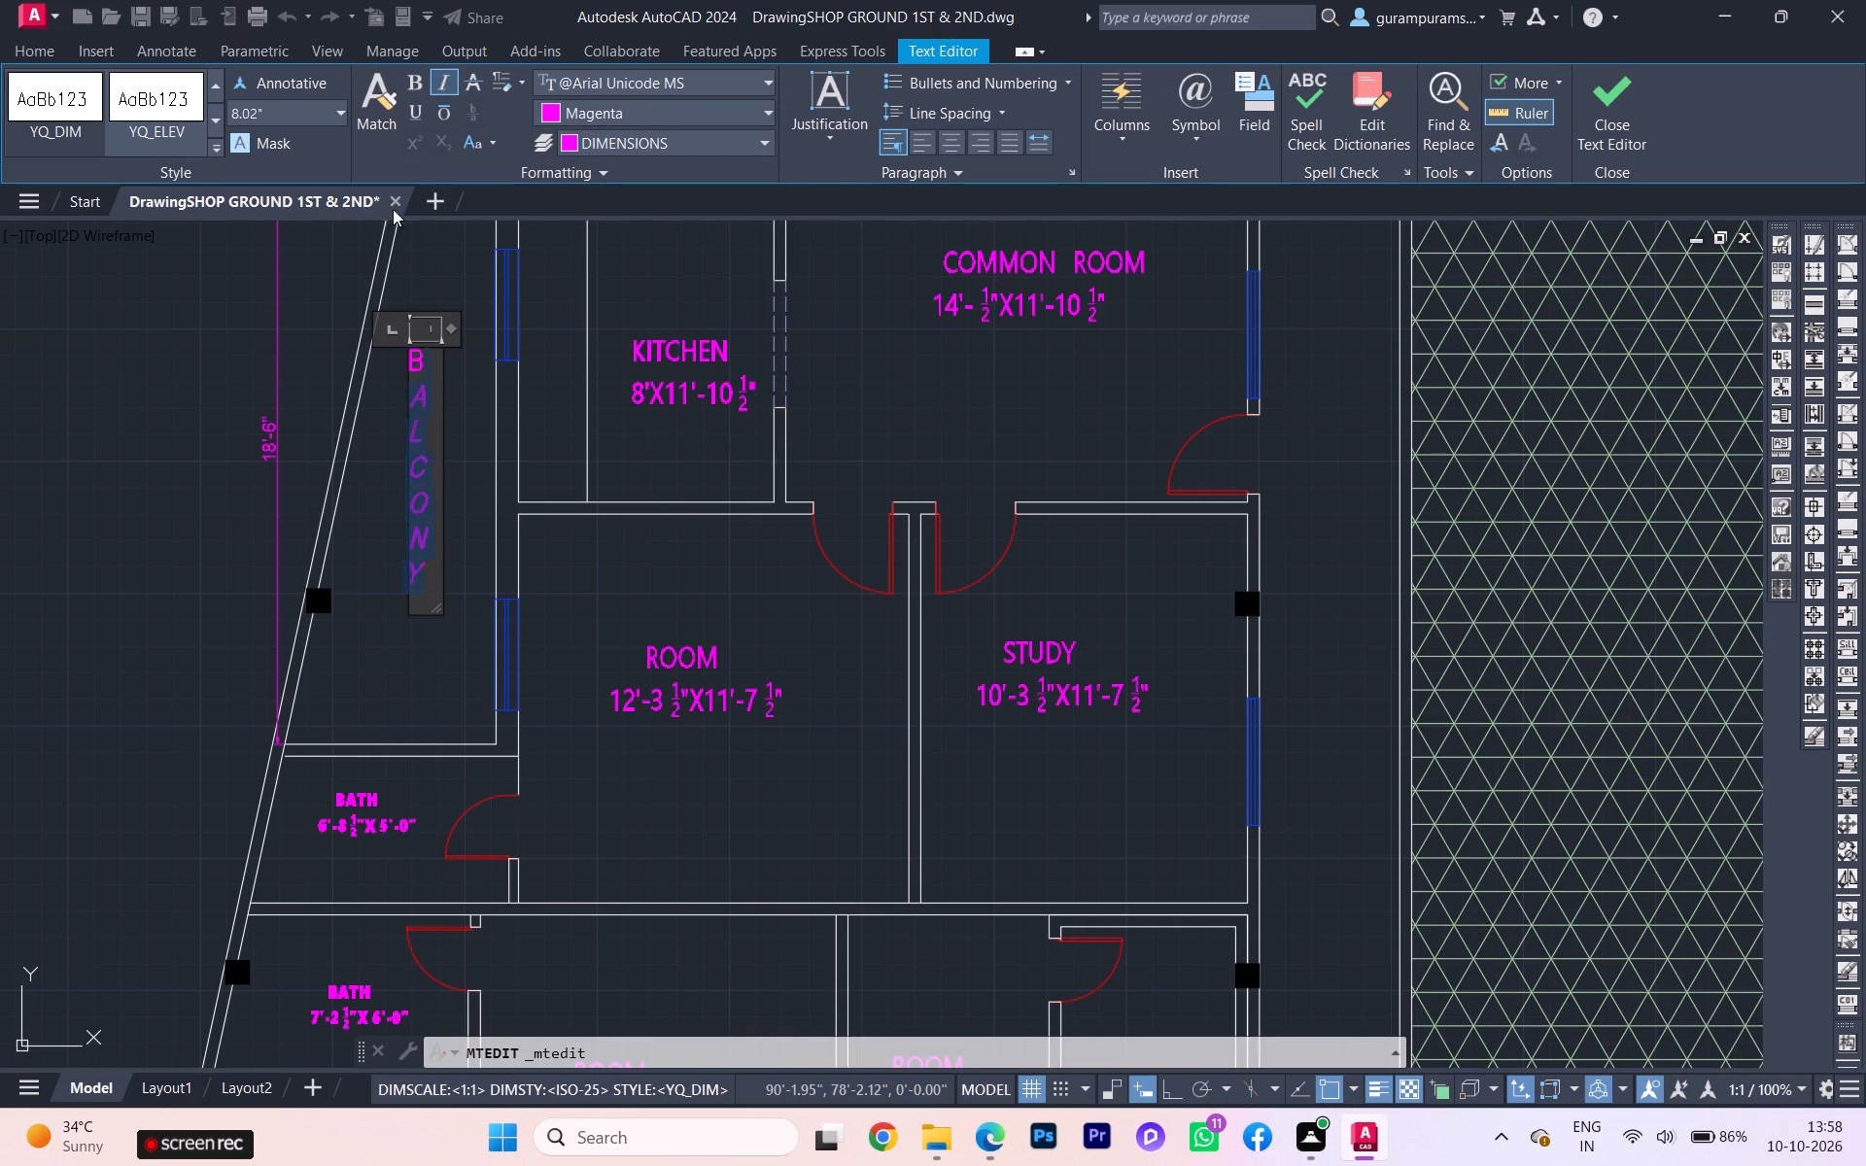
left_click(418, 83)
left_click(374, 414)
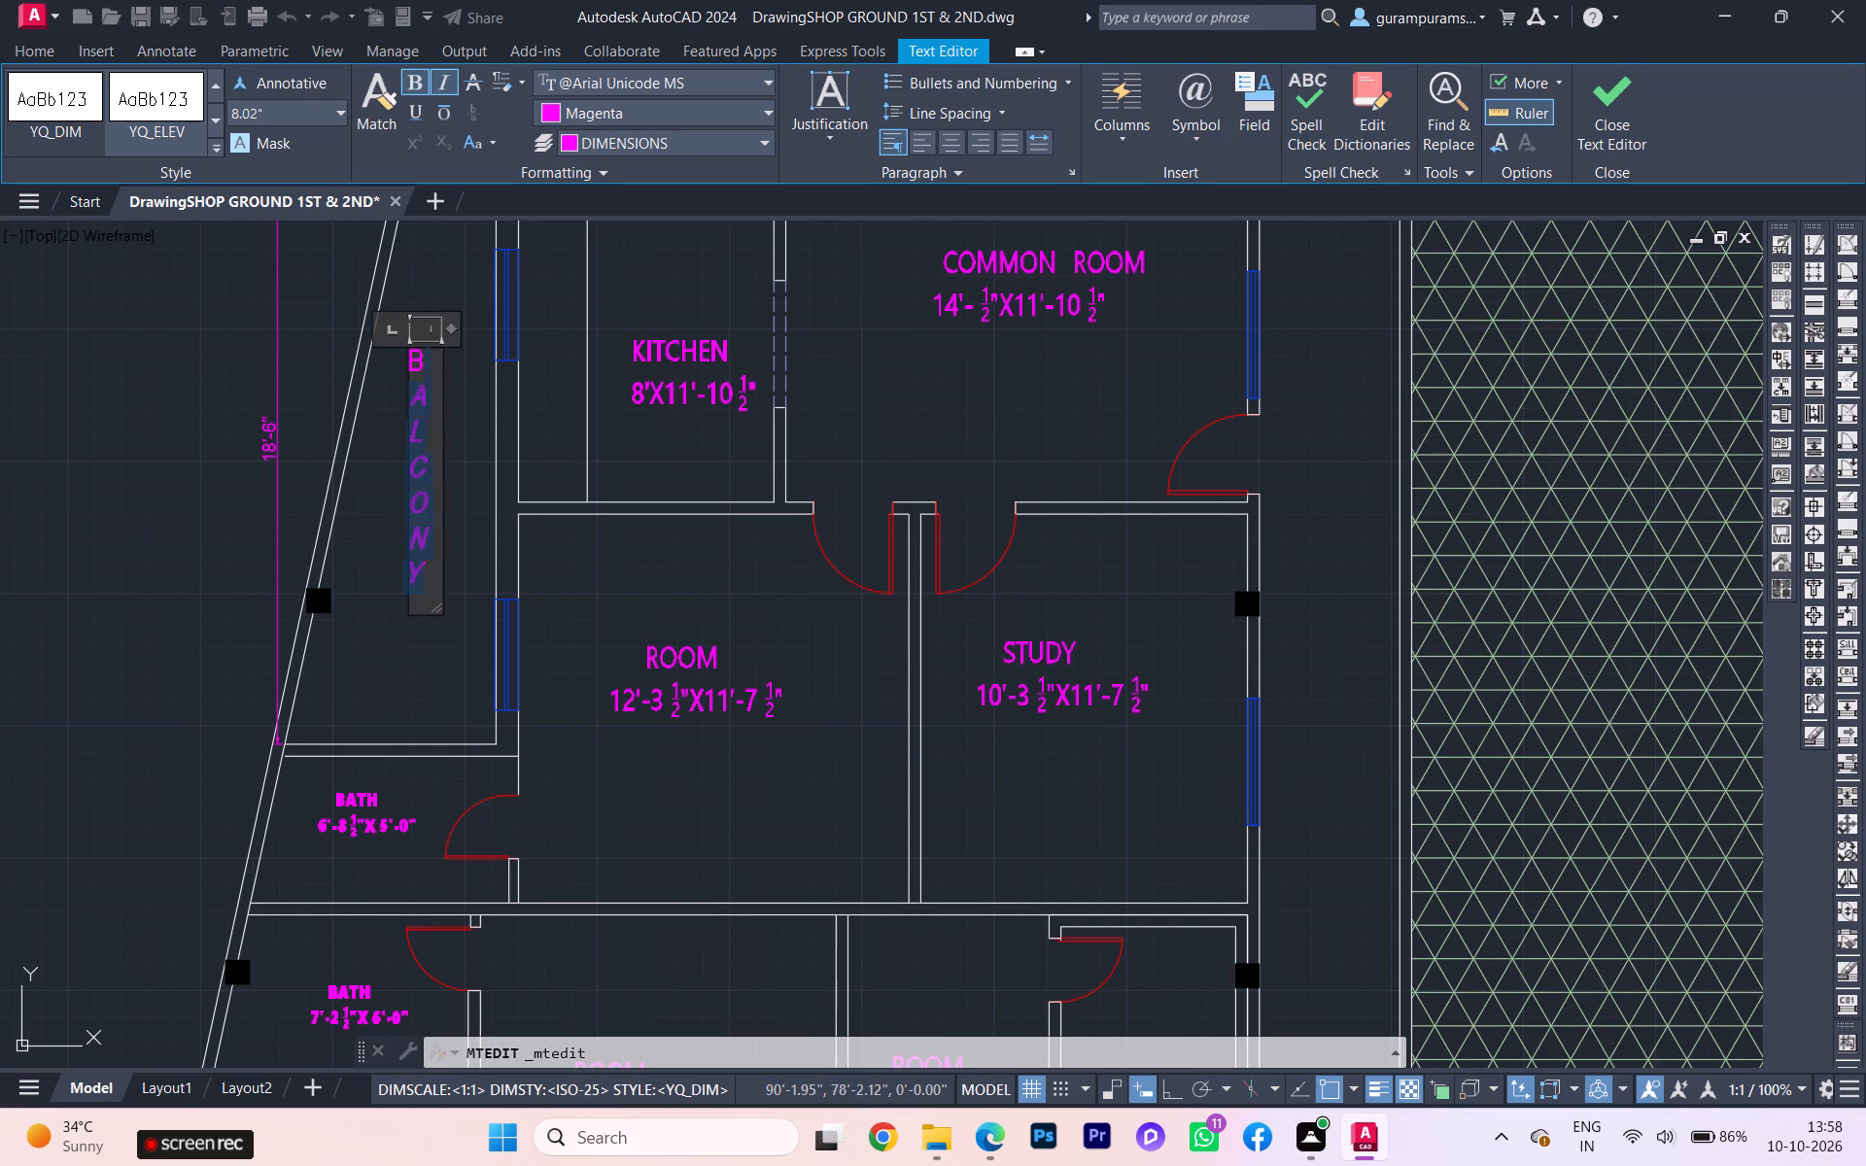
Compare the lower rooms and passage of the drawn plan with the reference plan image for missing labels.
scroll(397, 439, "down", 2)
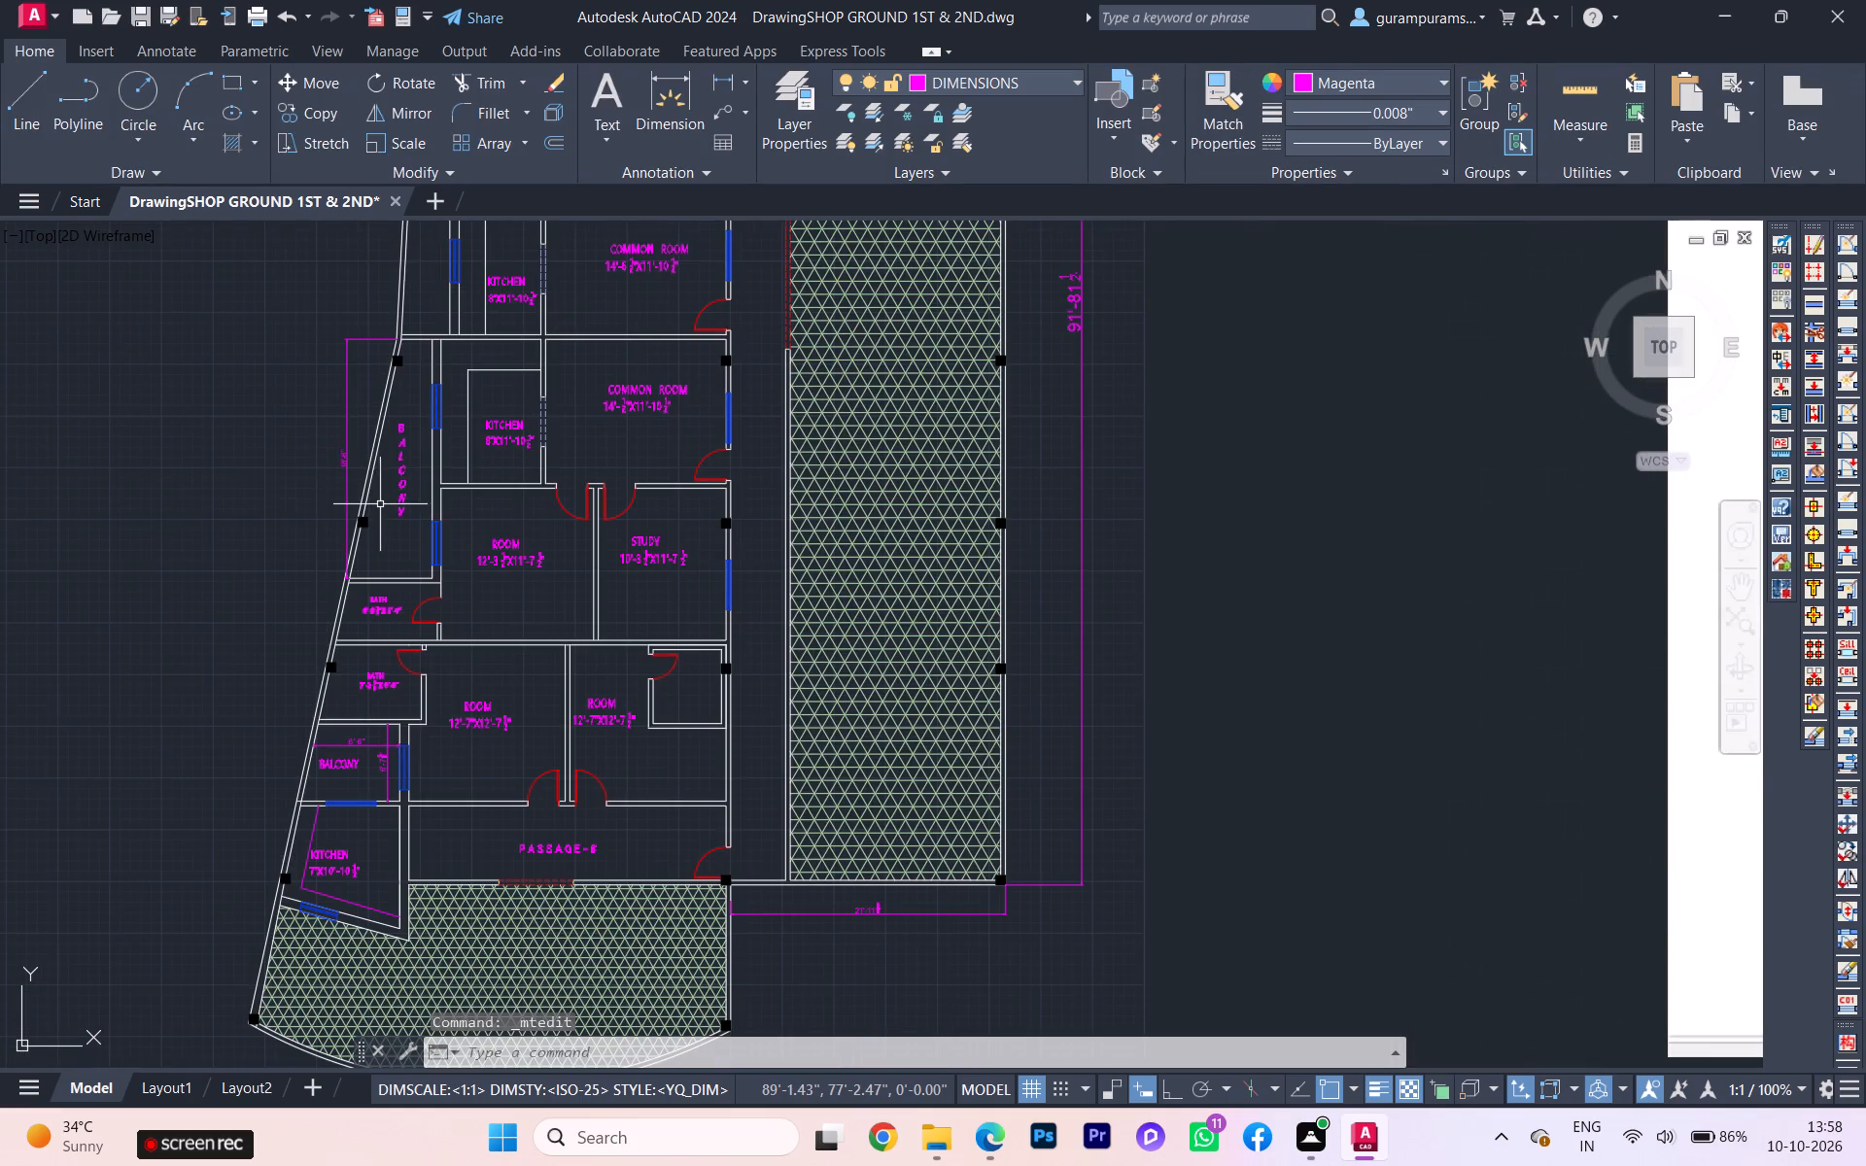
scroll(148, 497, "down", 2)
scroll(970, 511, "up", 2)
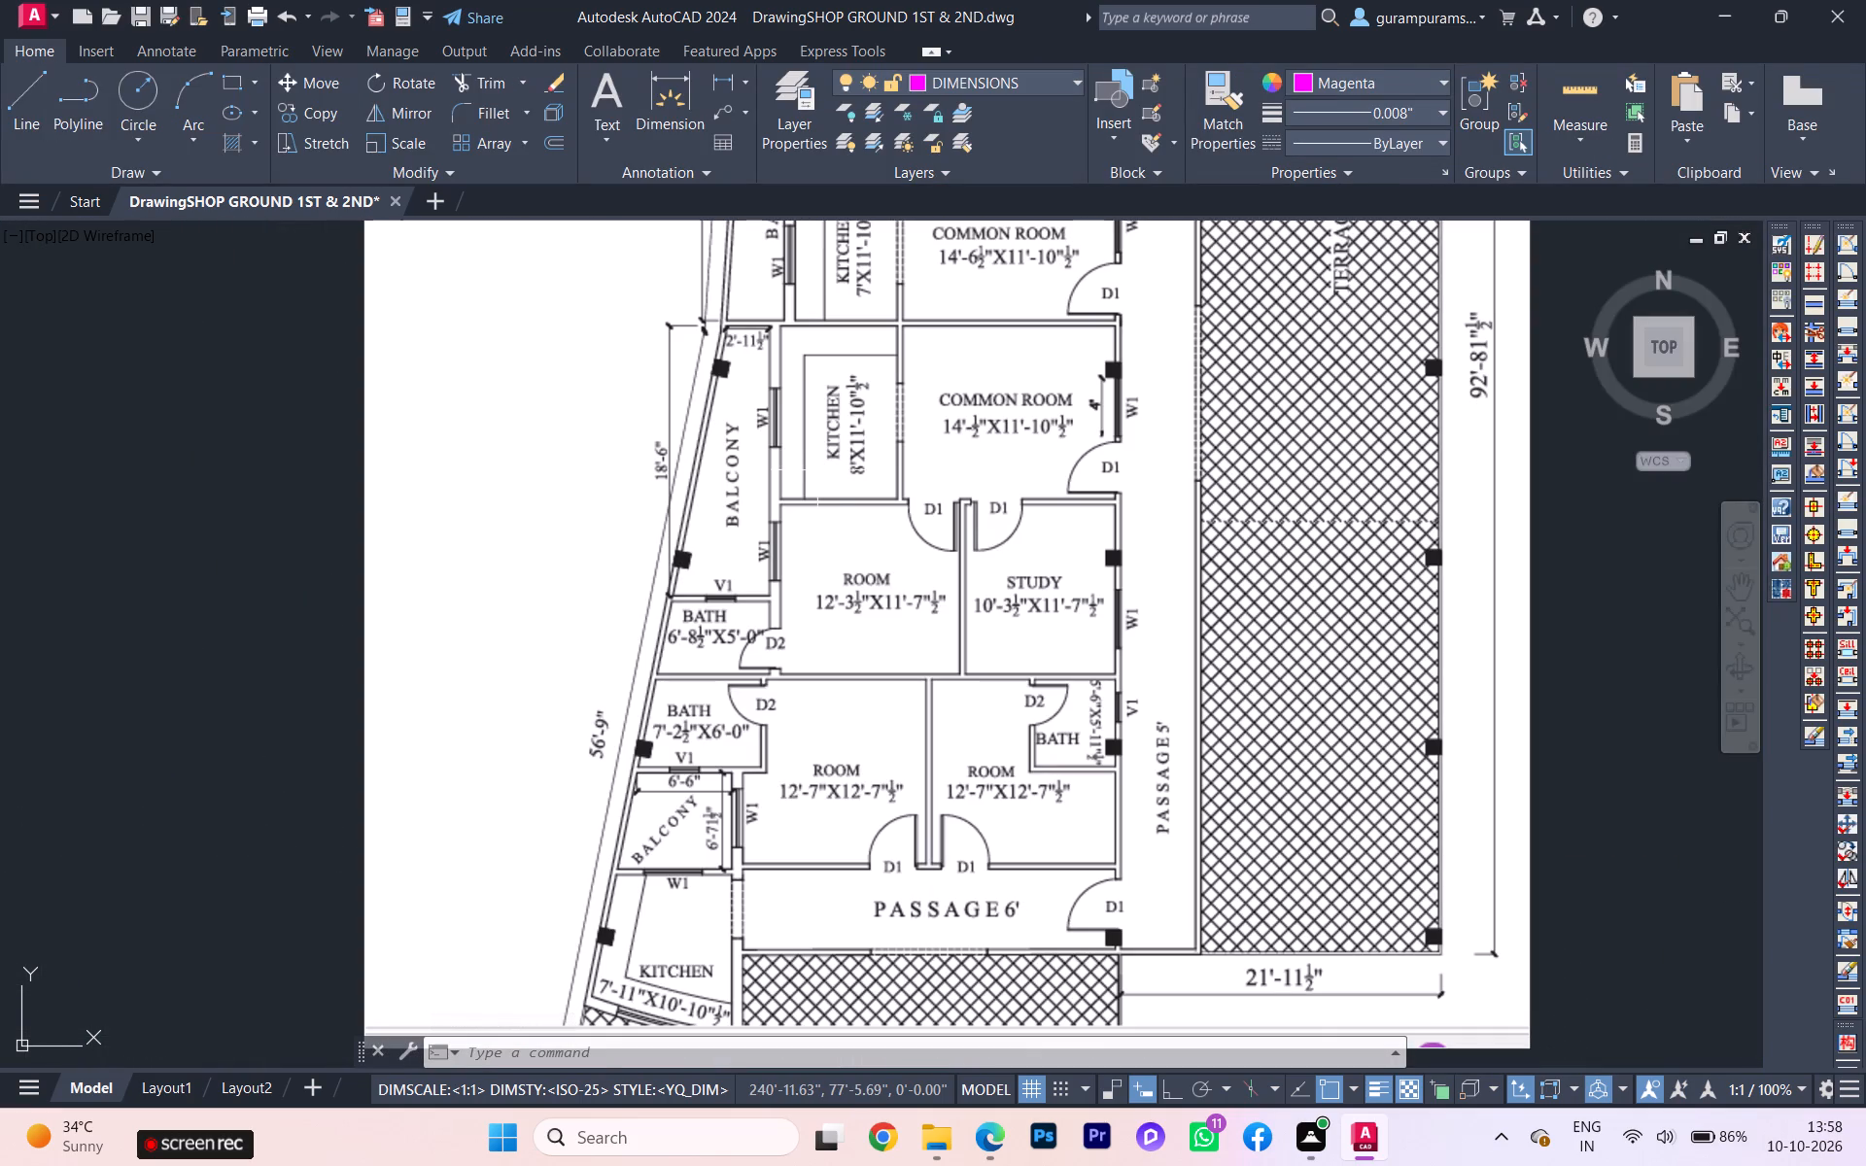
scroll(815, 475, "down", 1)
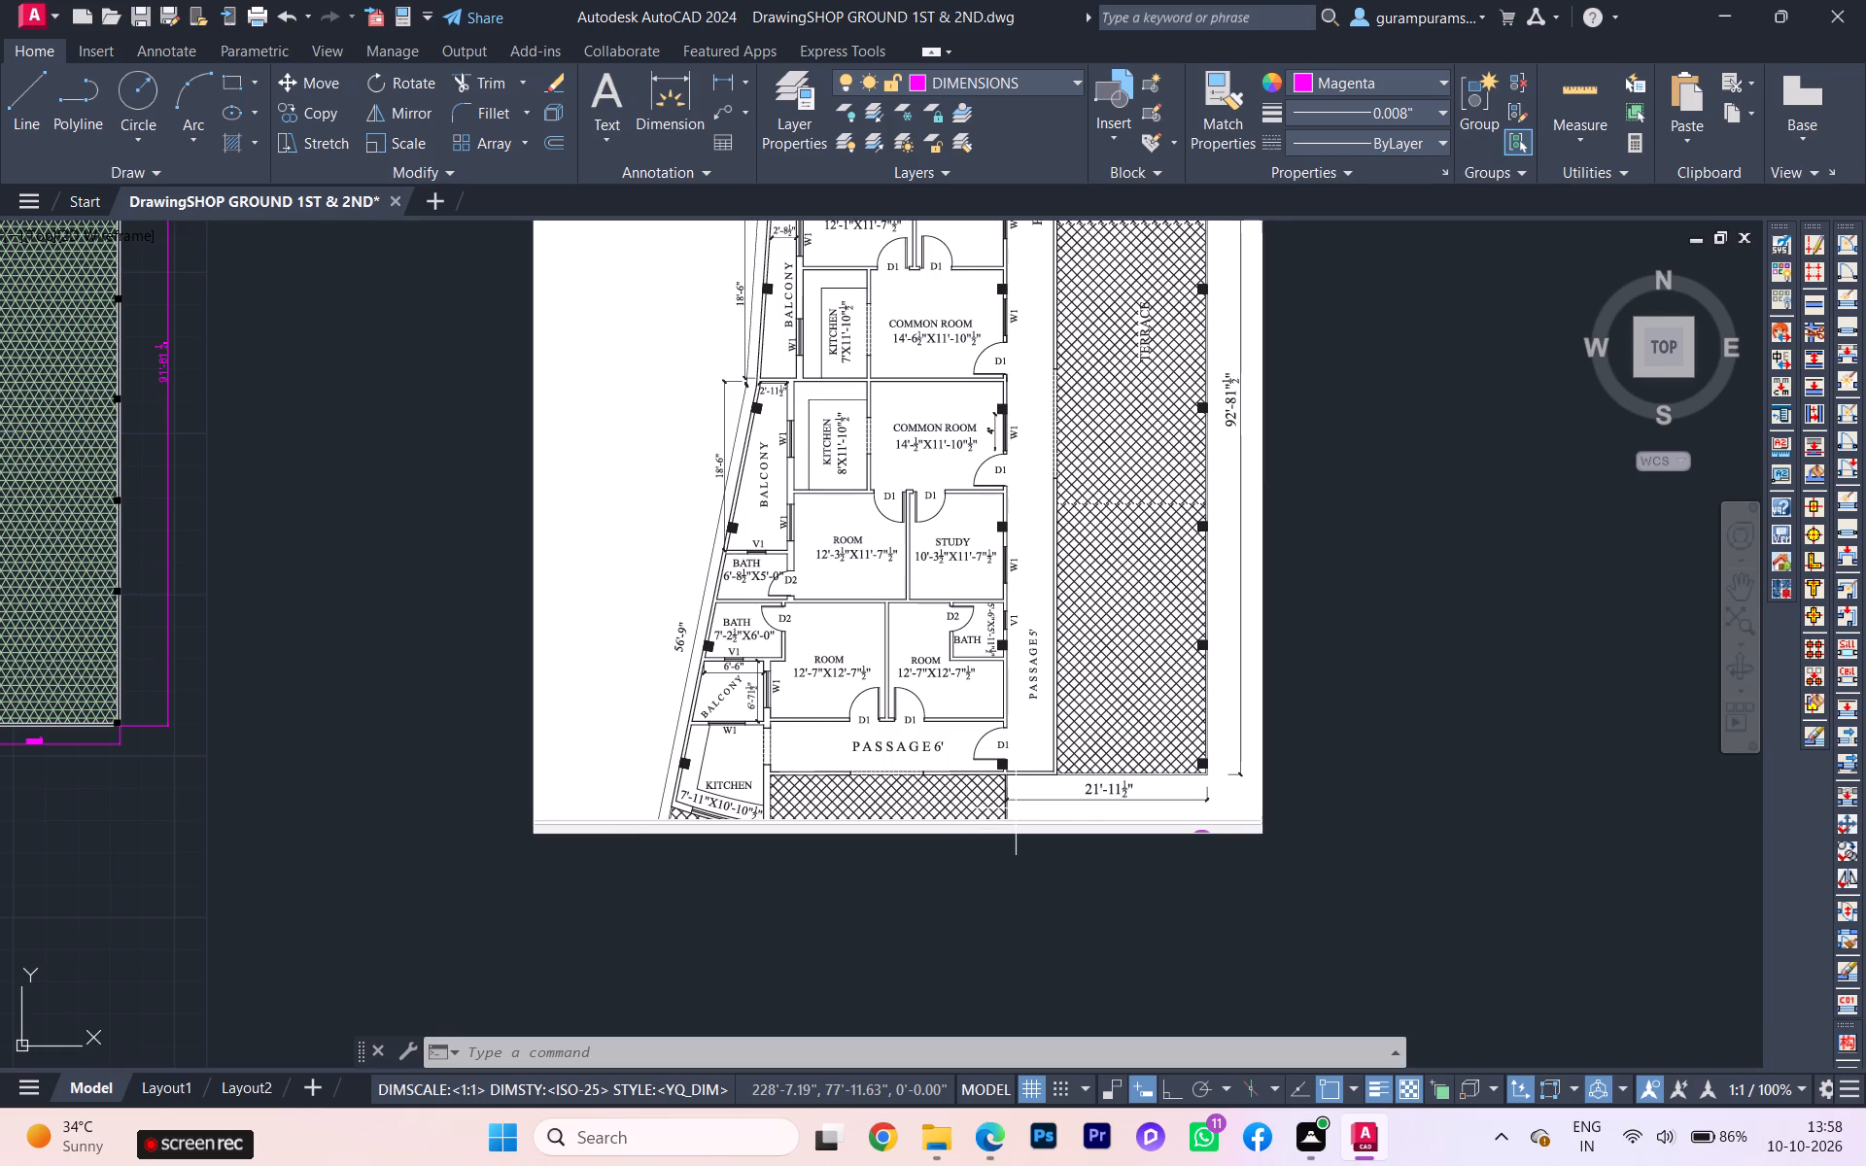
scroll(1016, 819, "down", 1)
scroll(307, 699, "up", 2)
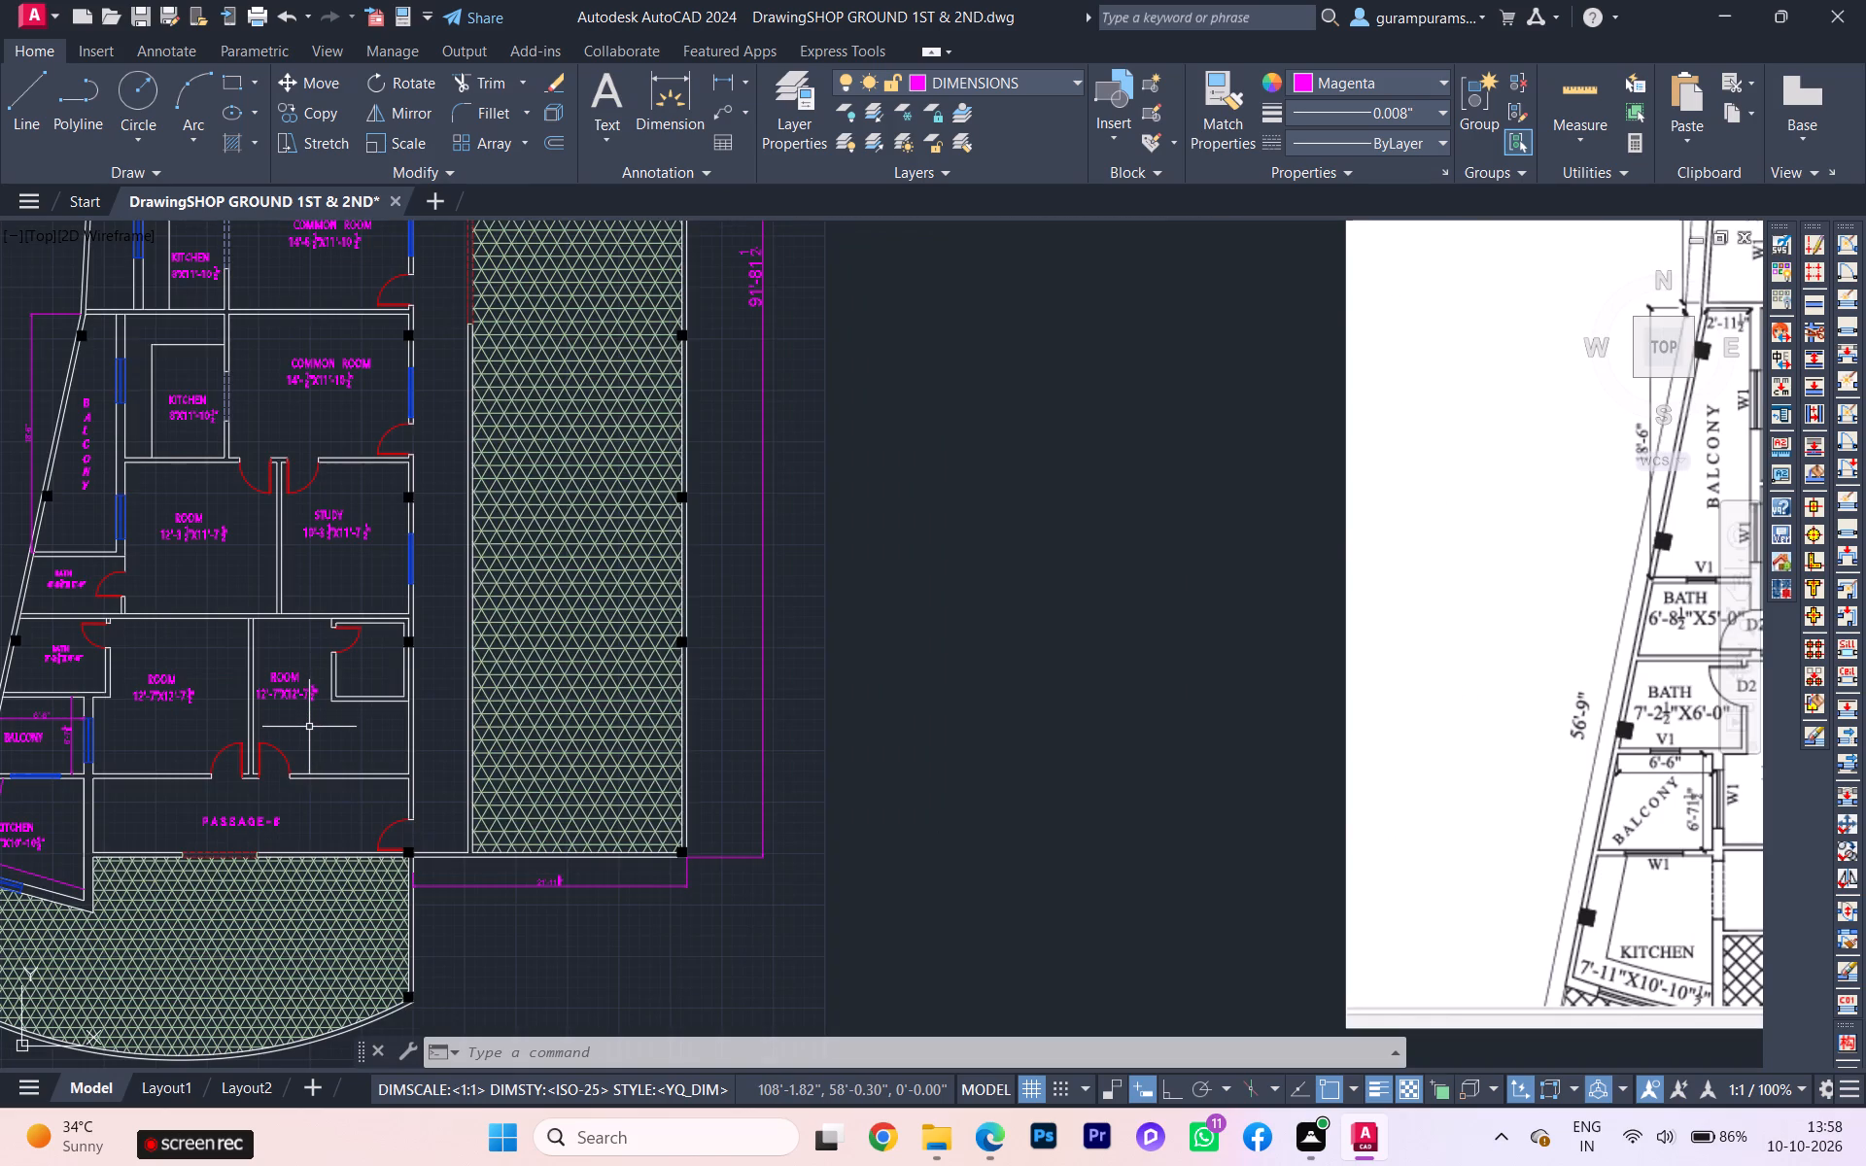
scroll(309, 727, "down", 1)
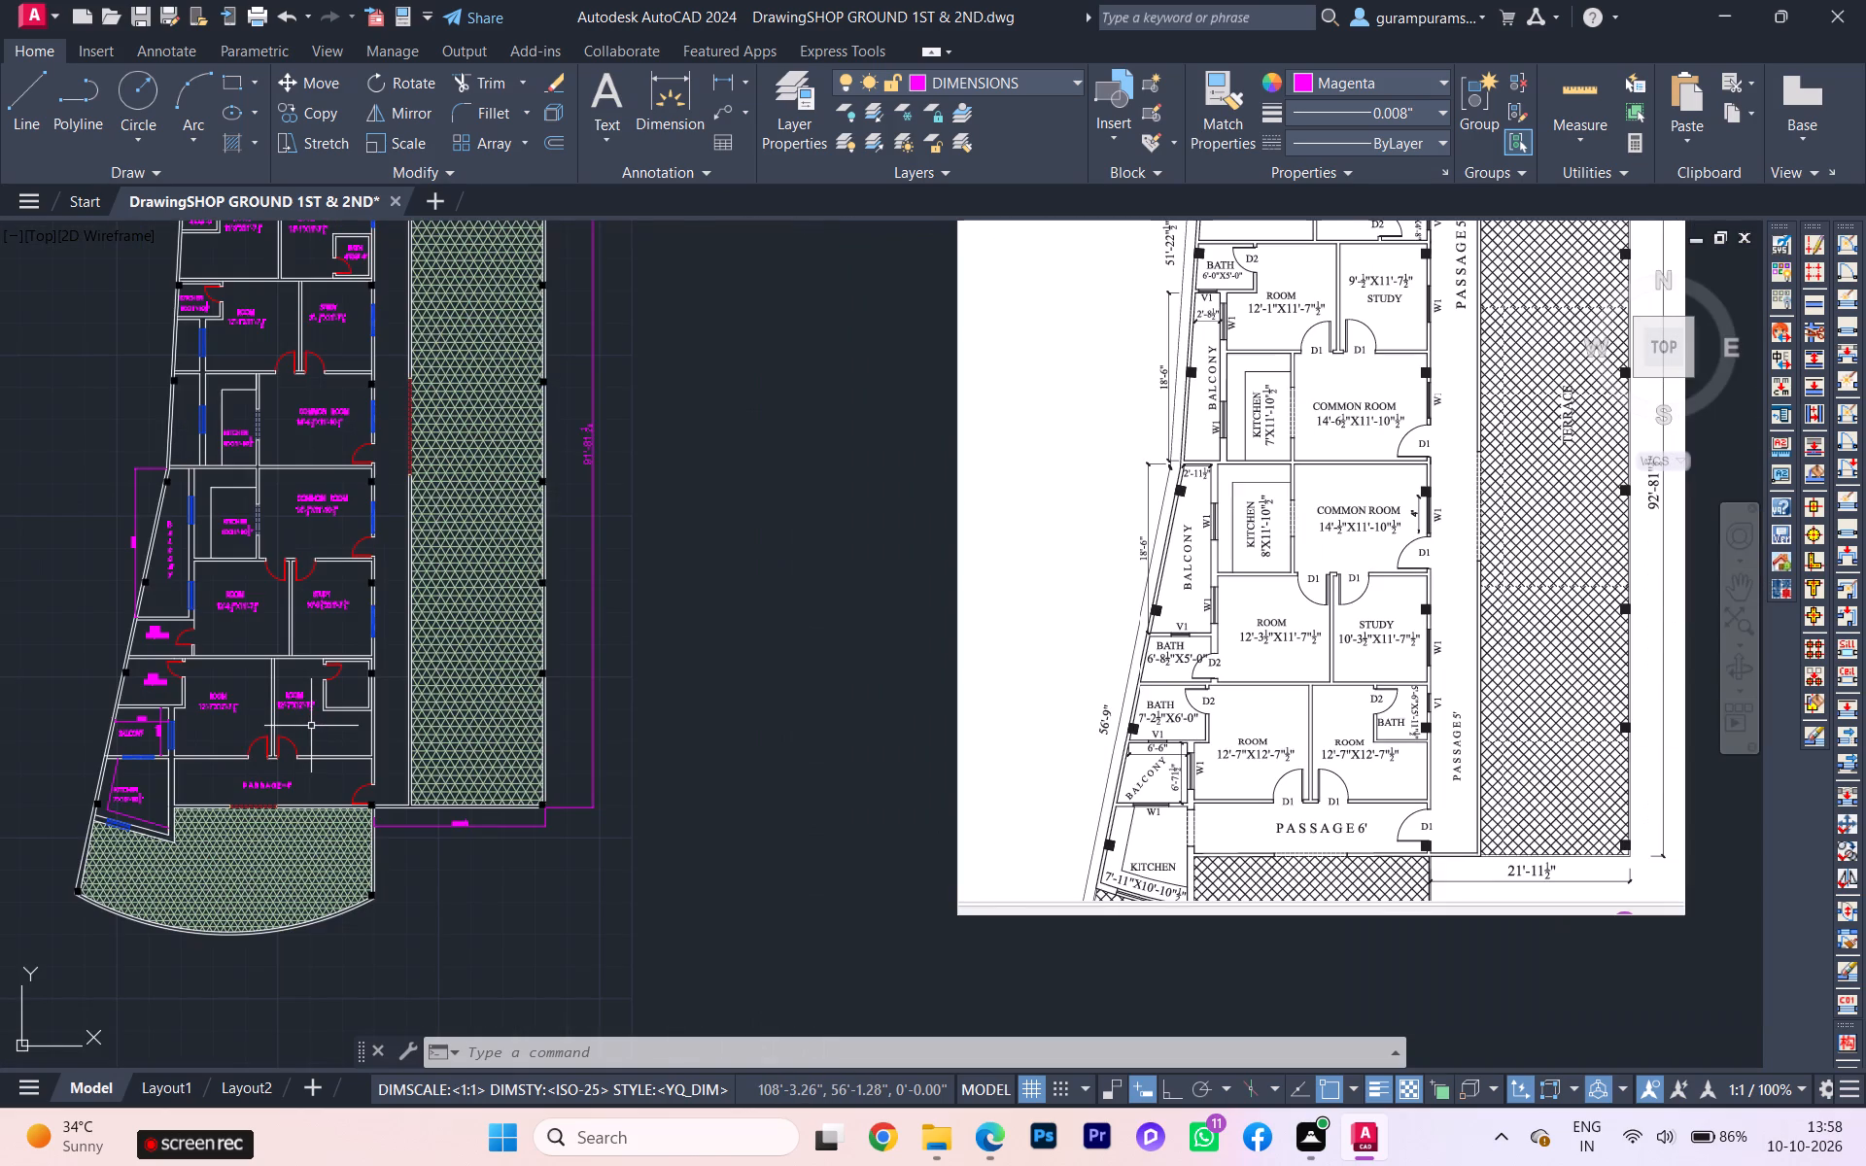
scroll(314, 727, "up", 1)
Start a small multiline text at the door opening between the 12'-7" rooms and the passage, with a text height of 8.02".
key("t")
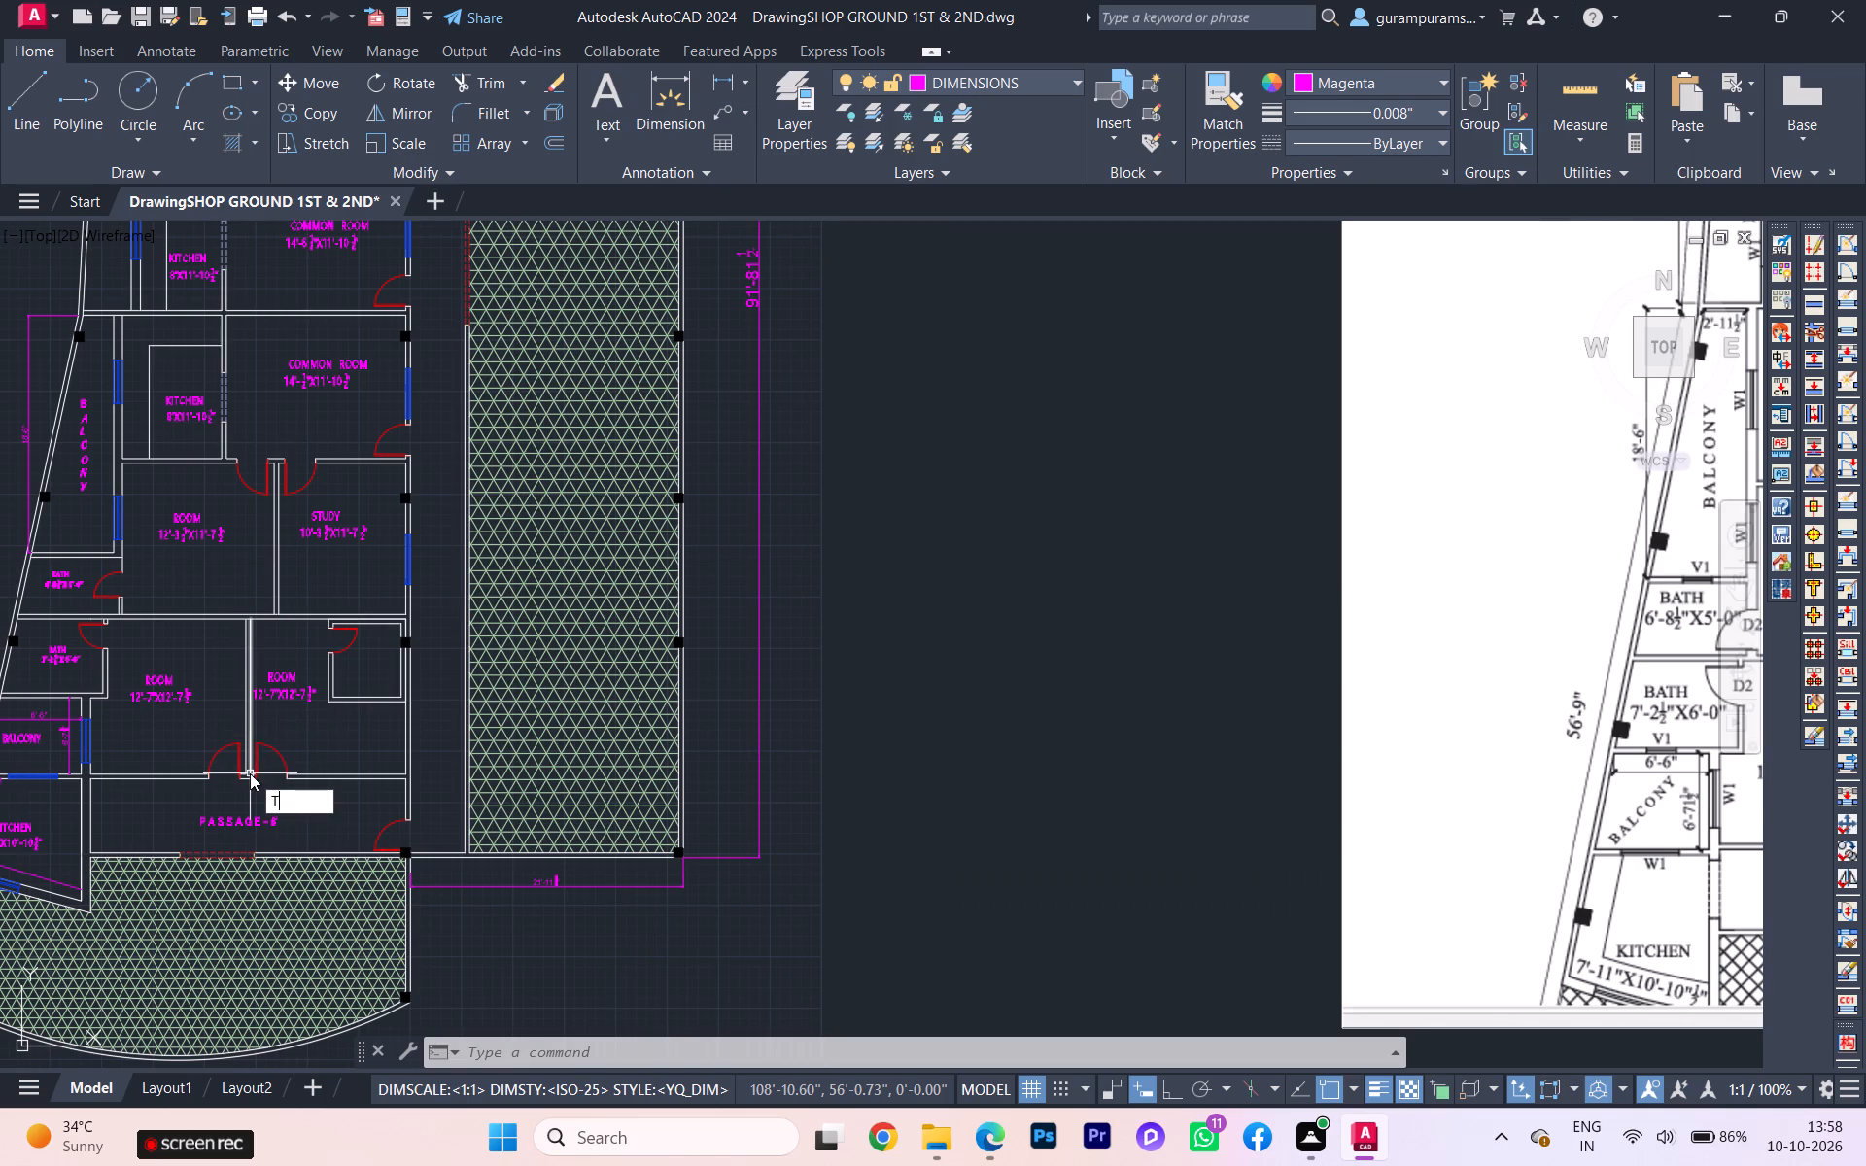
key("Return")
scroll(233, 780, "up", 1)
scroll(233, 780, "down", 1)
scroll(232, 779, "up", 4)
left_click(202, 755)
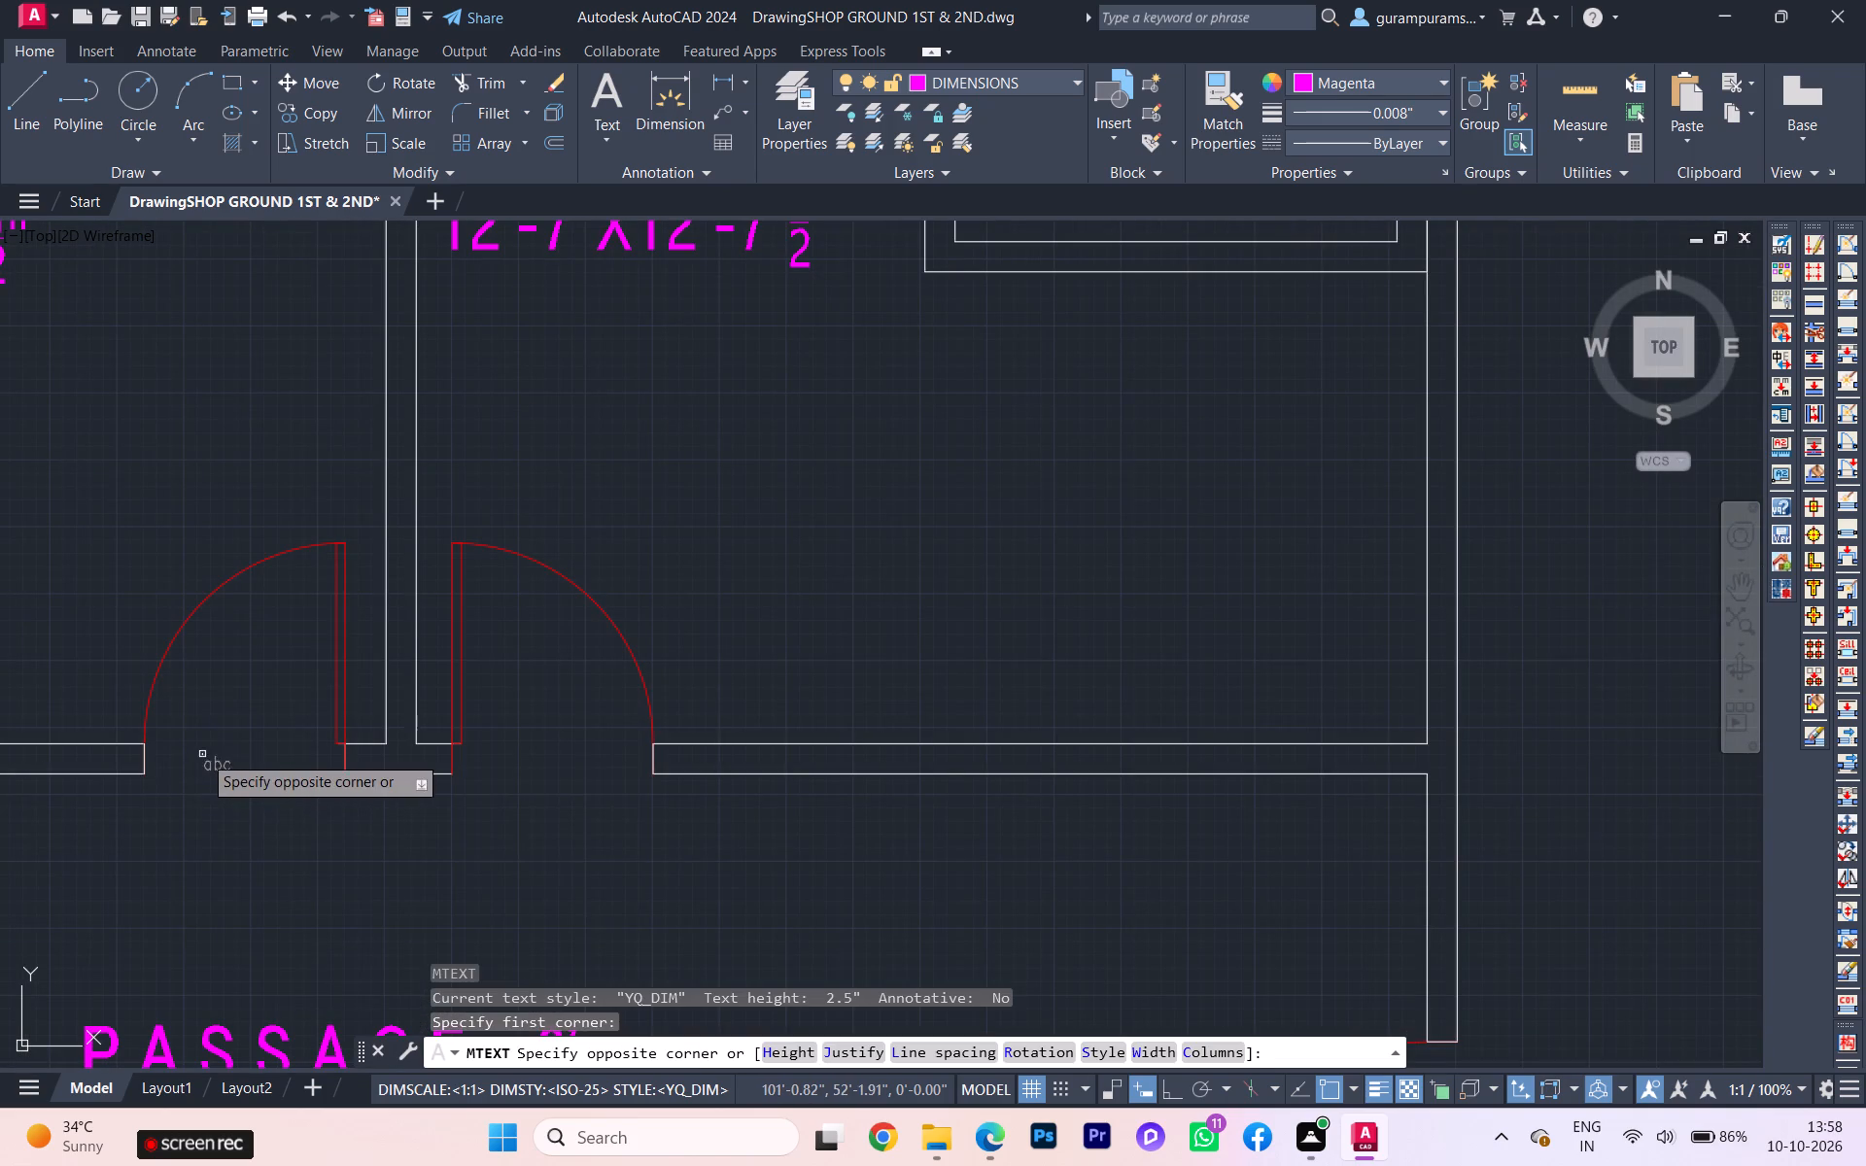
left_click(303, 867)
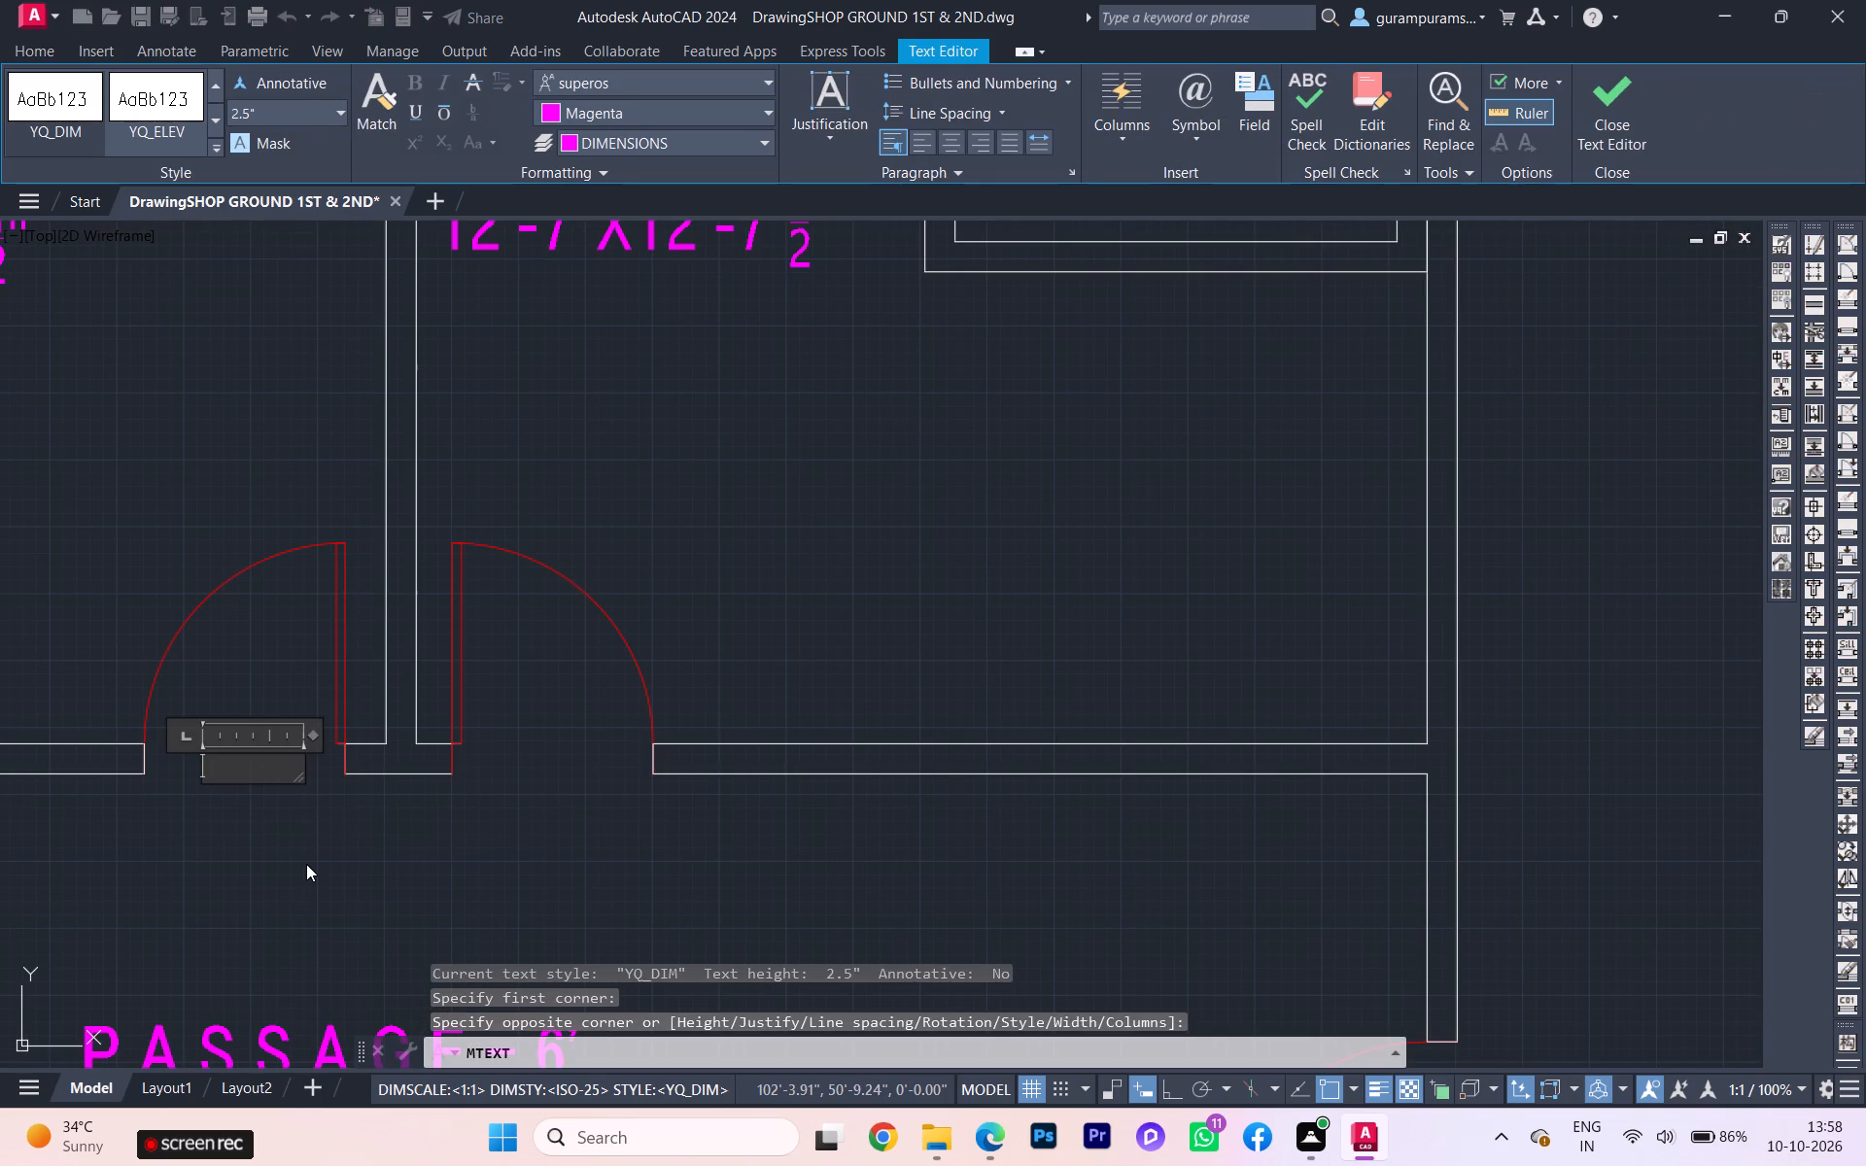
left_click(339, 113)
left_click(286, 167)
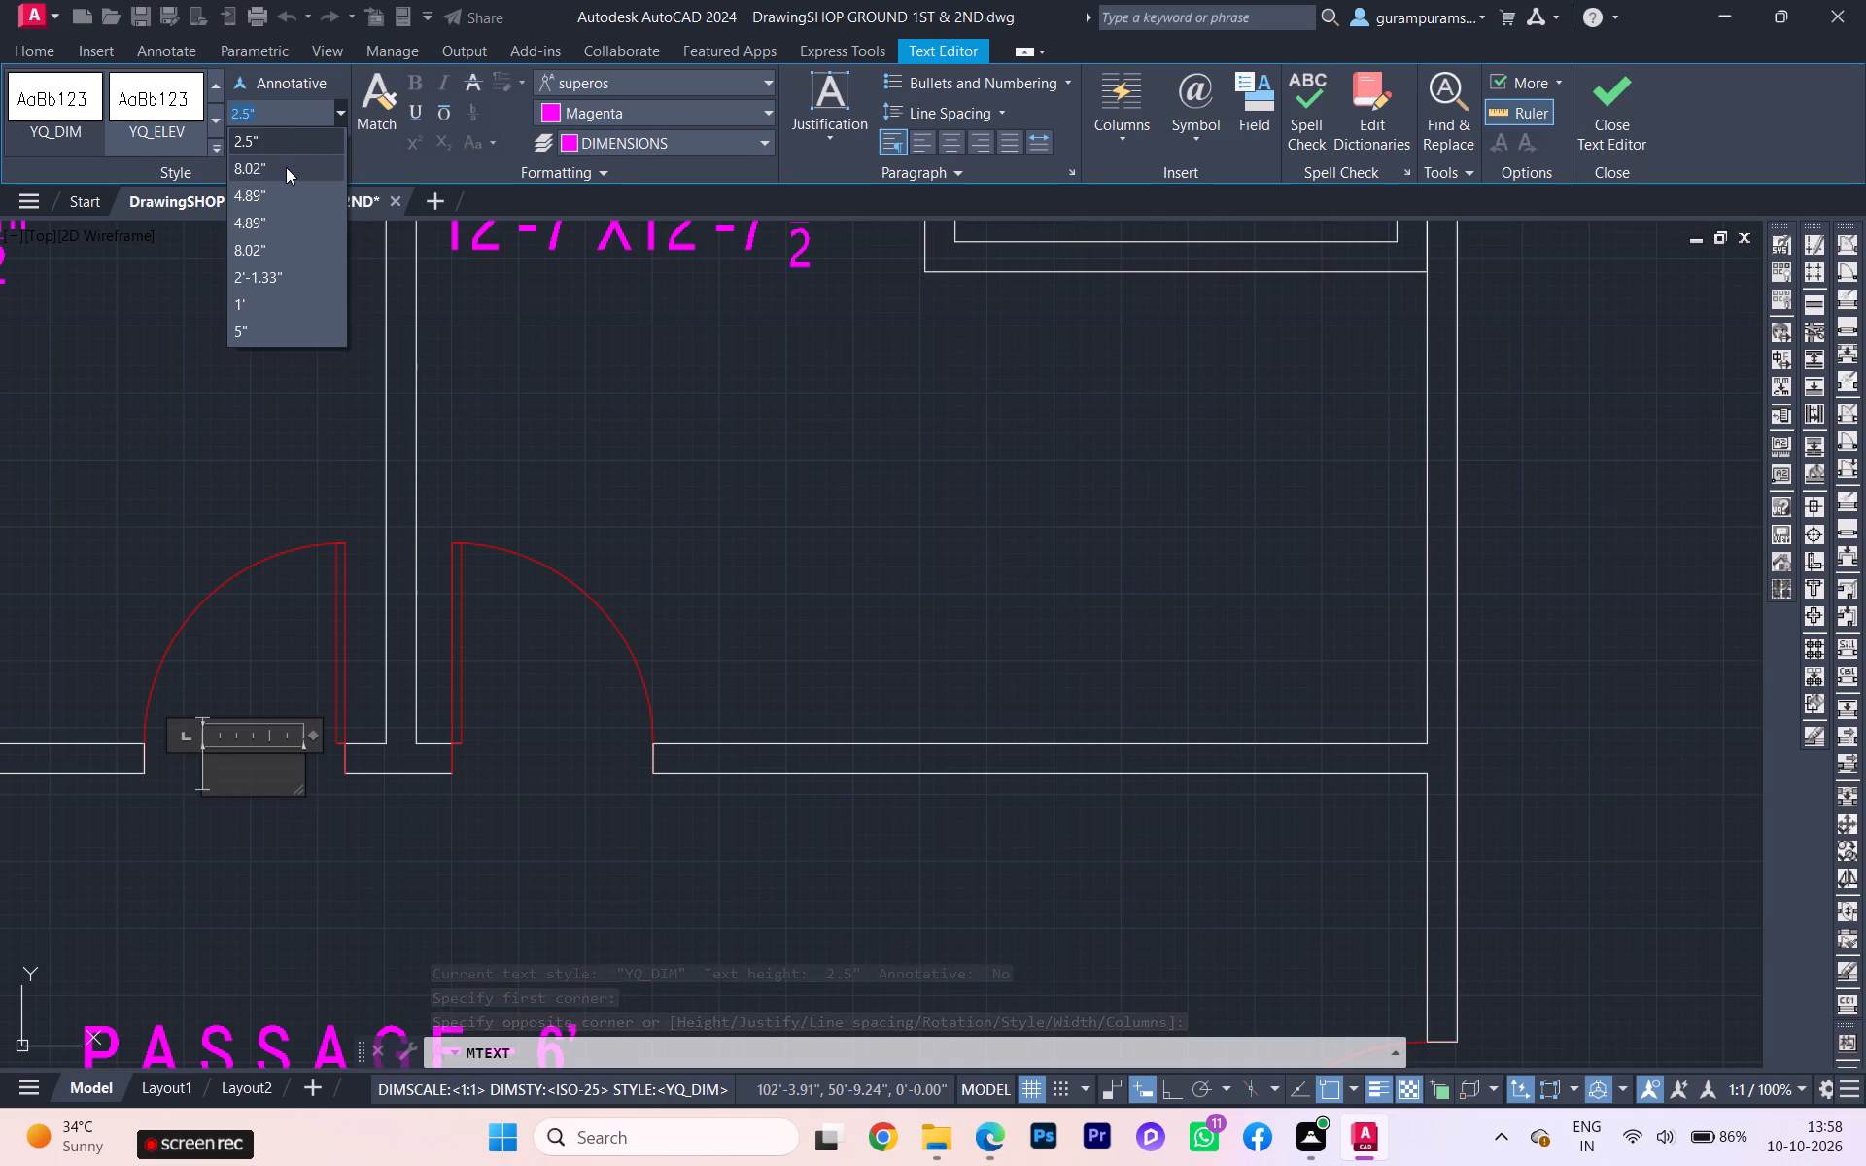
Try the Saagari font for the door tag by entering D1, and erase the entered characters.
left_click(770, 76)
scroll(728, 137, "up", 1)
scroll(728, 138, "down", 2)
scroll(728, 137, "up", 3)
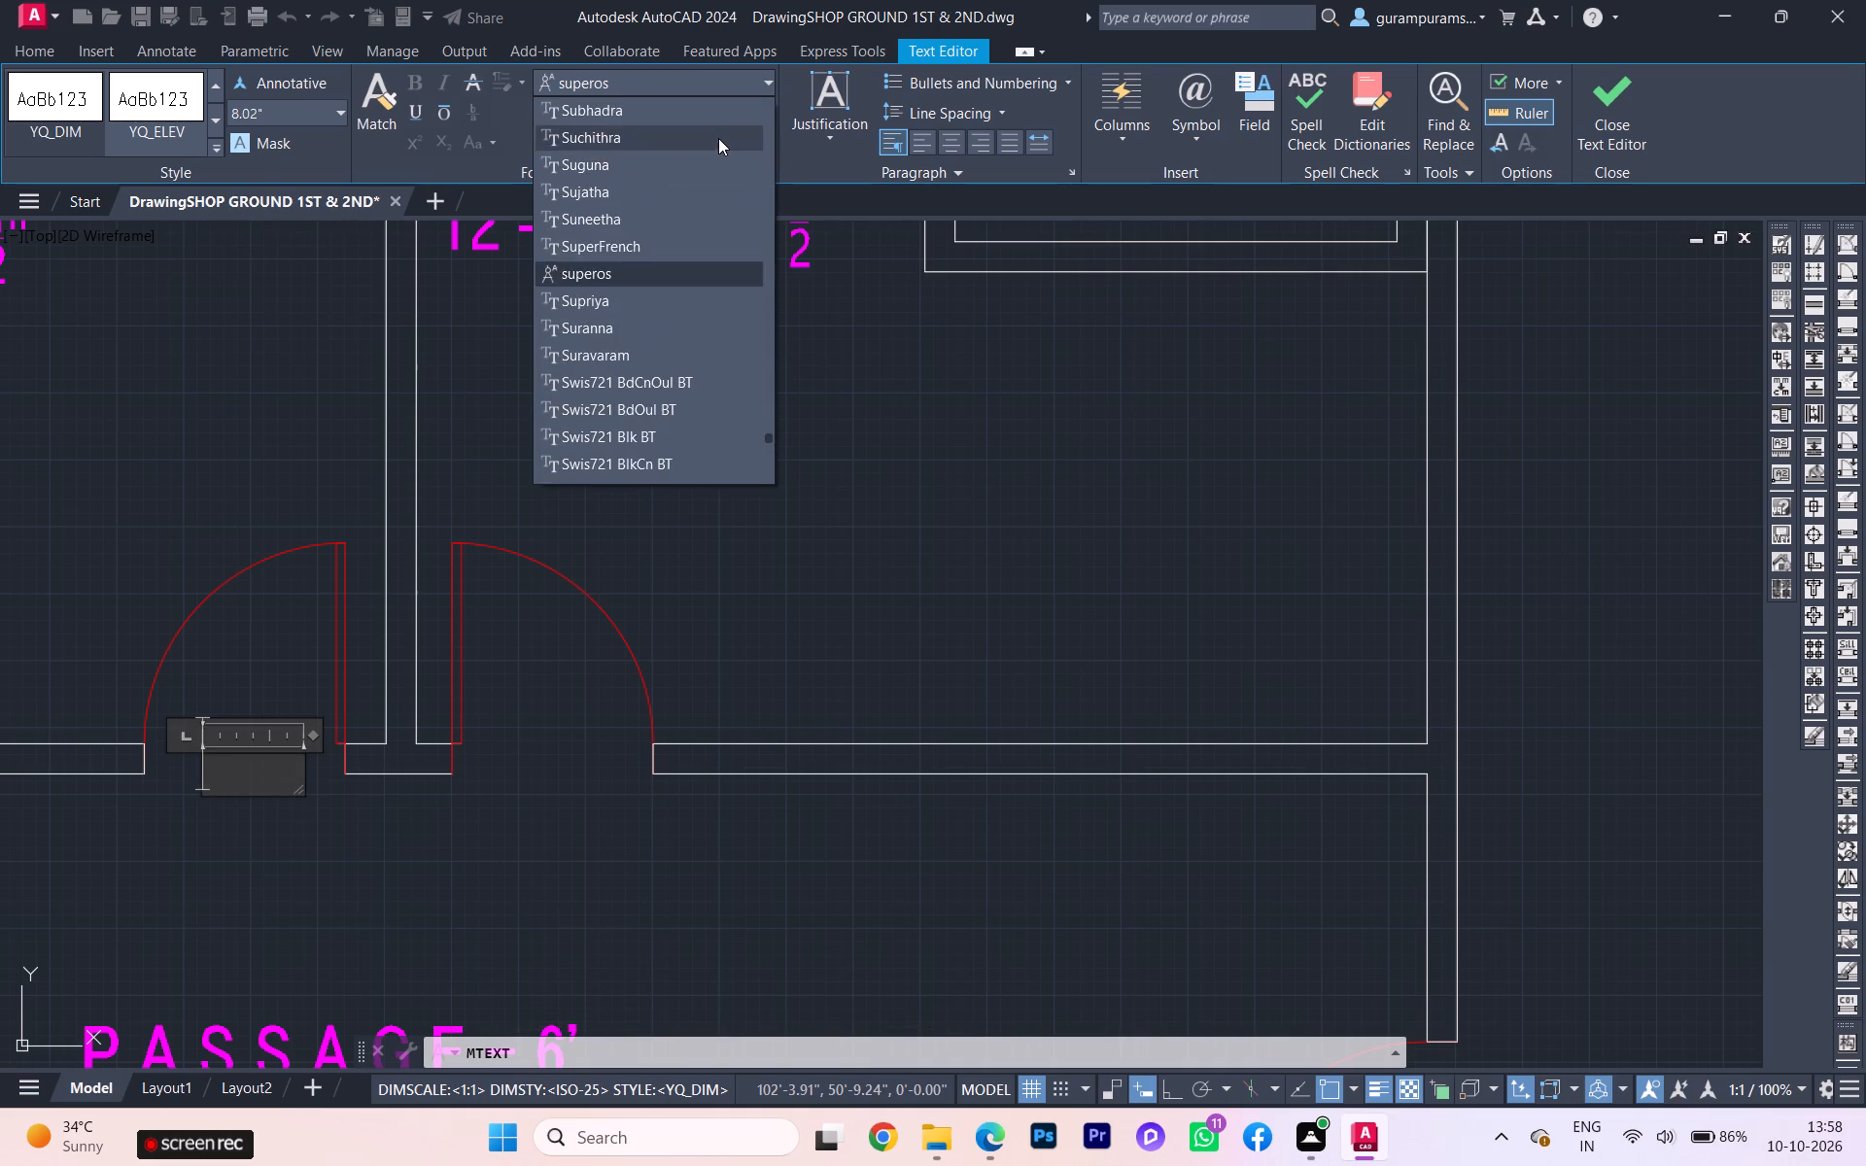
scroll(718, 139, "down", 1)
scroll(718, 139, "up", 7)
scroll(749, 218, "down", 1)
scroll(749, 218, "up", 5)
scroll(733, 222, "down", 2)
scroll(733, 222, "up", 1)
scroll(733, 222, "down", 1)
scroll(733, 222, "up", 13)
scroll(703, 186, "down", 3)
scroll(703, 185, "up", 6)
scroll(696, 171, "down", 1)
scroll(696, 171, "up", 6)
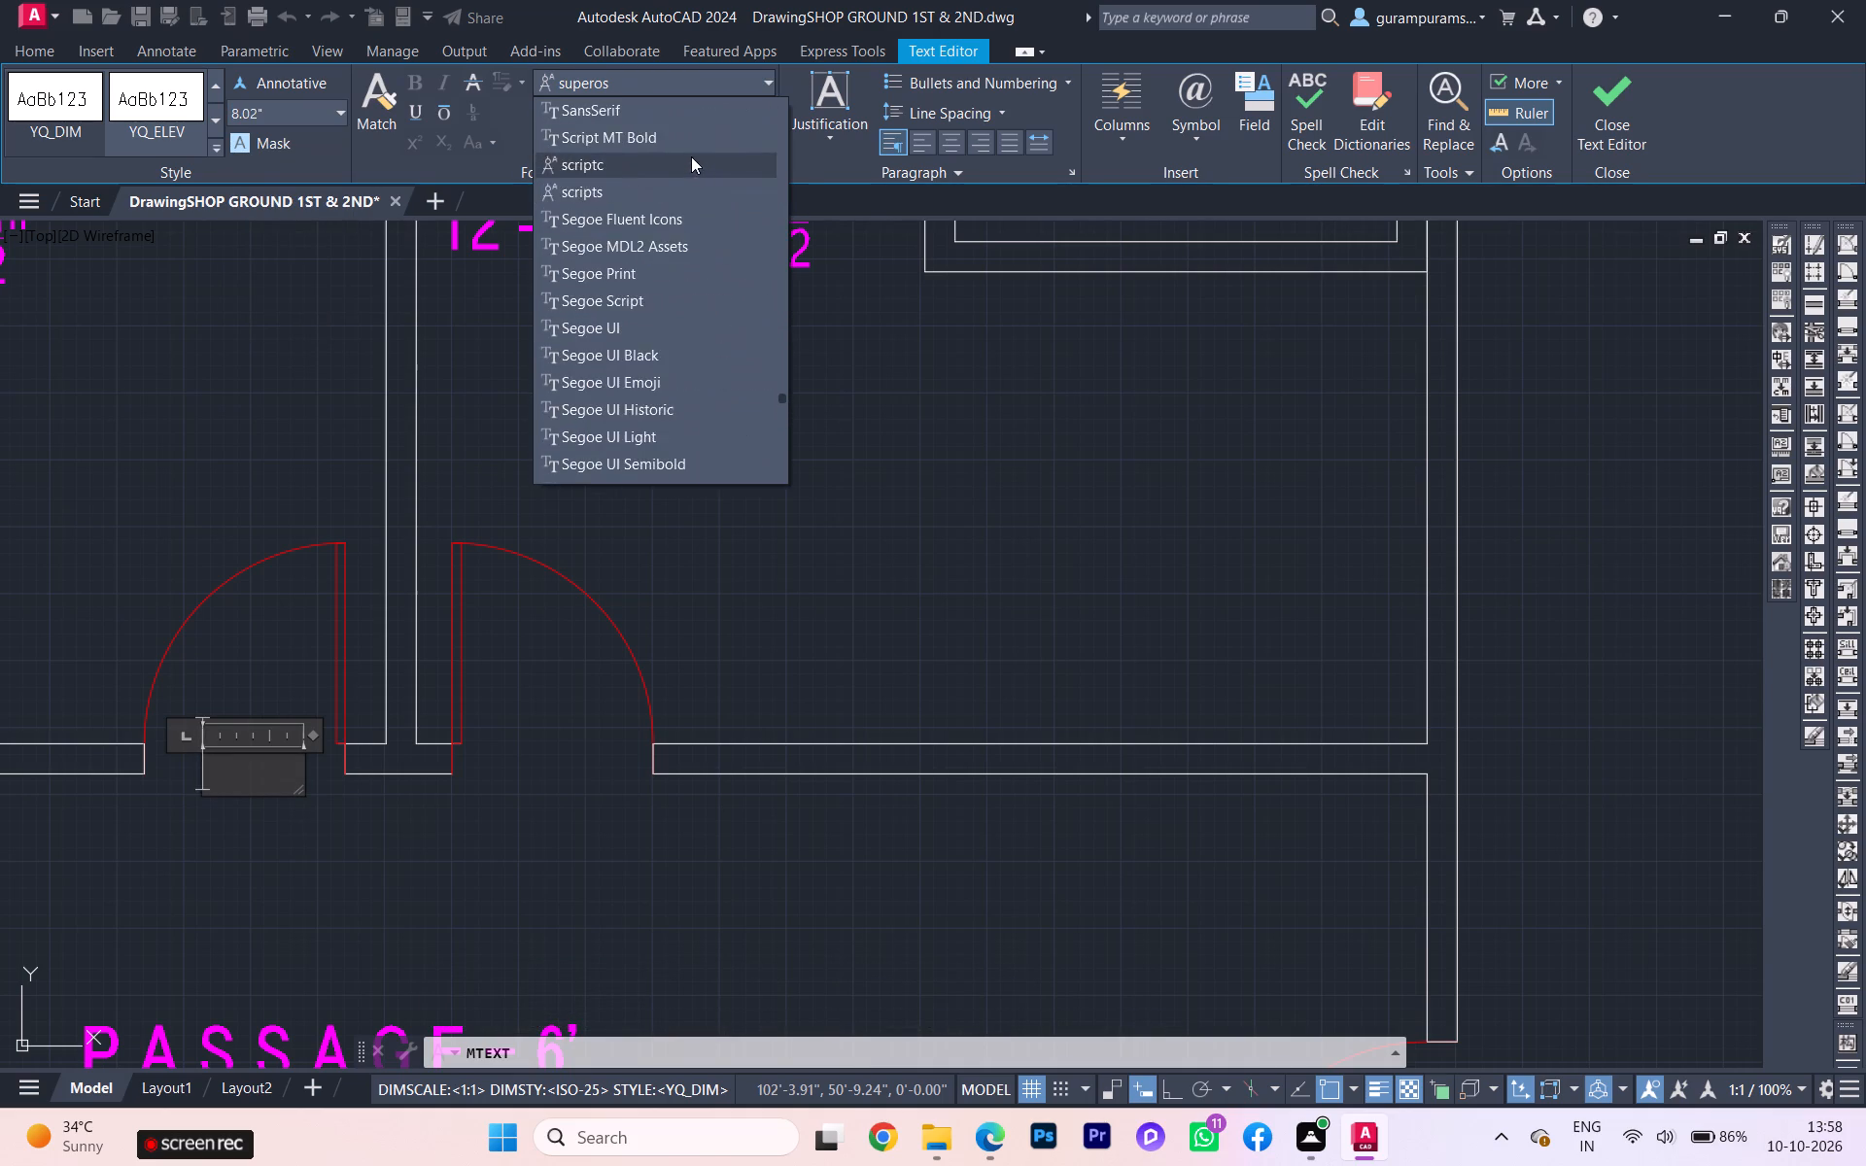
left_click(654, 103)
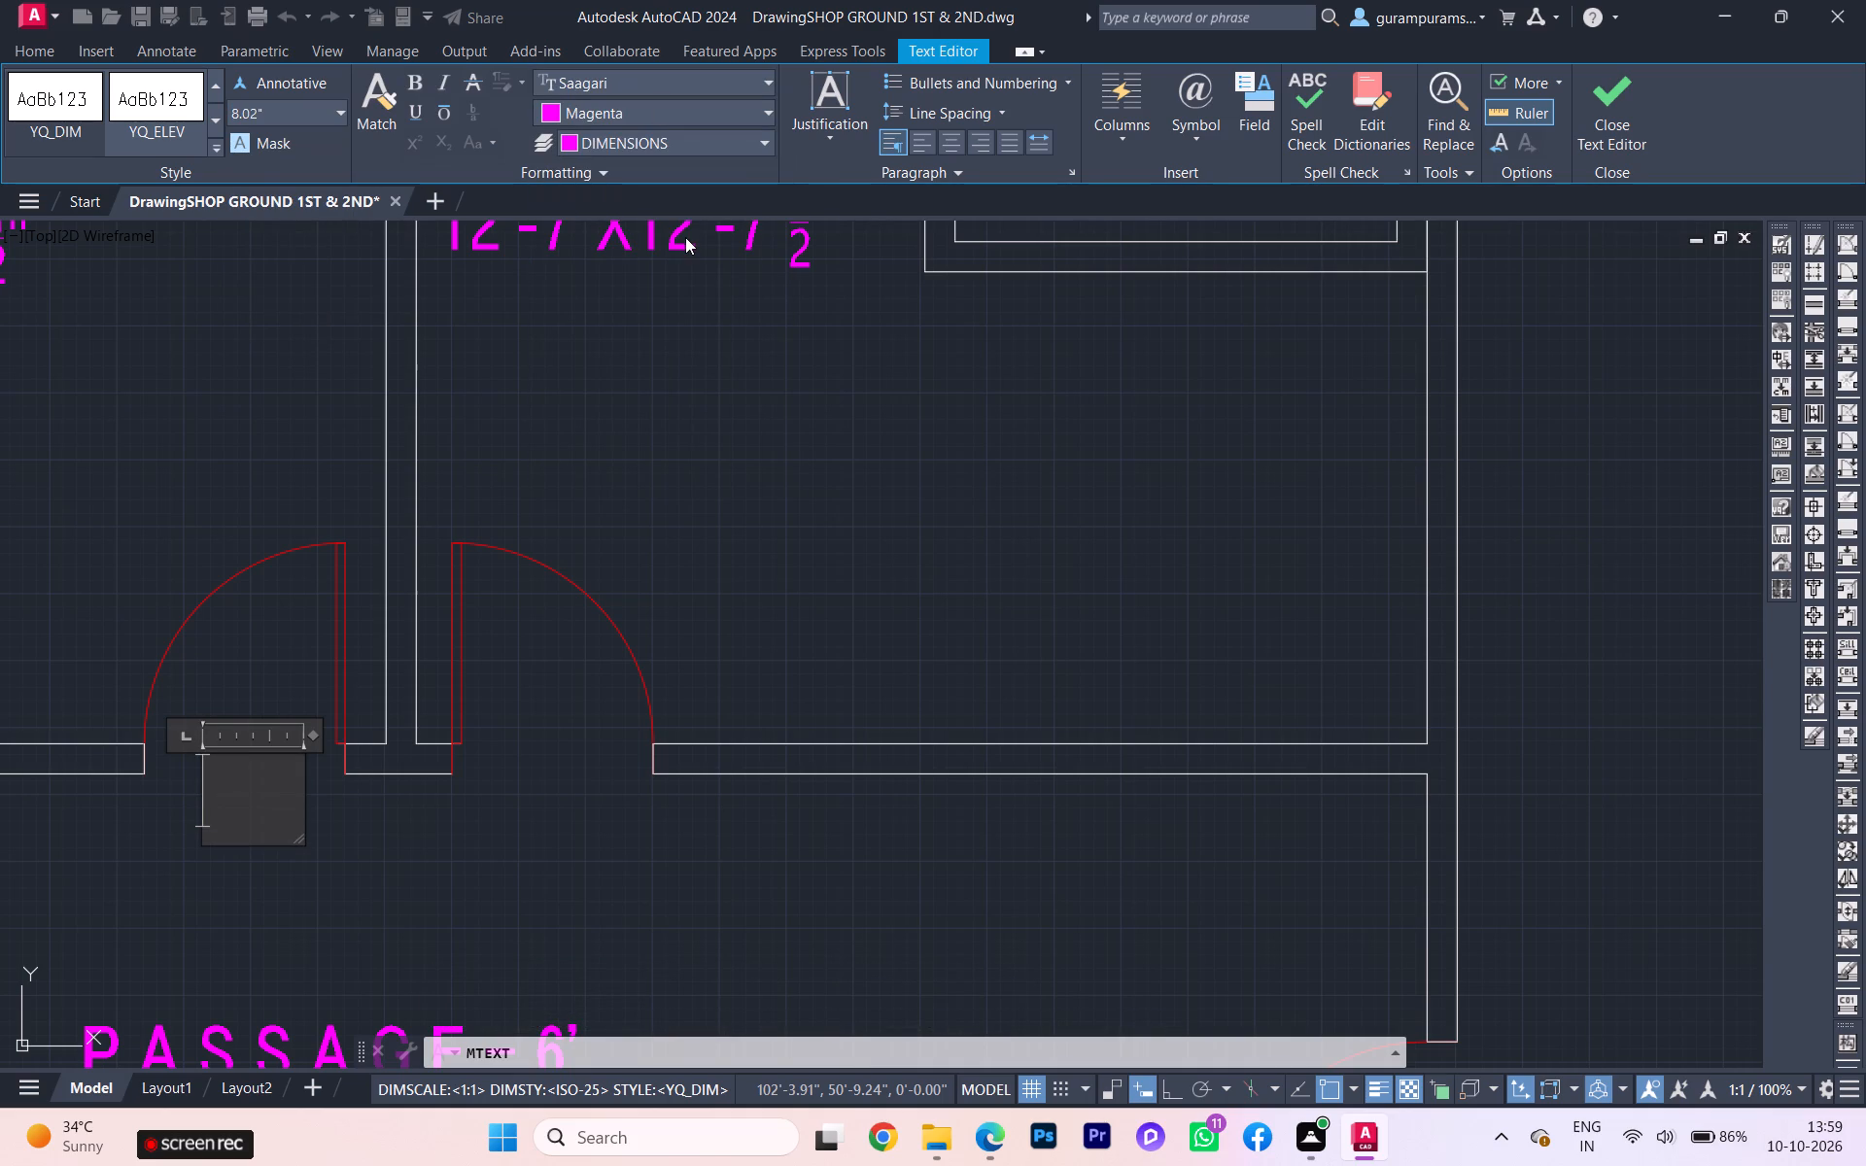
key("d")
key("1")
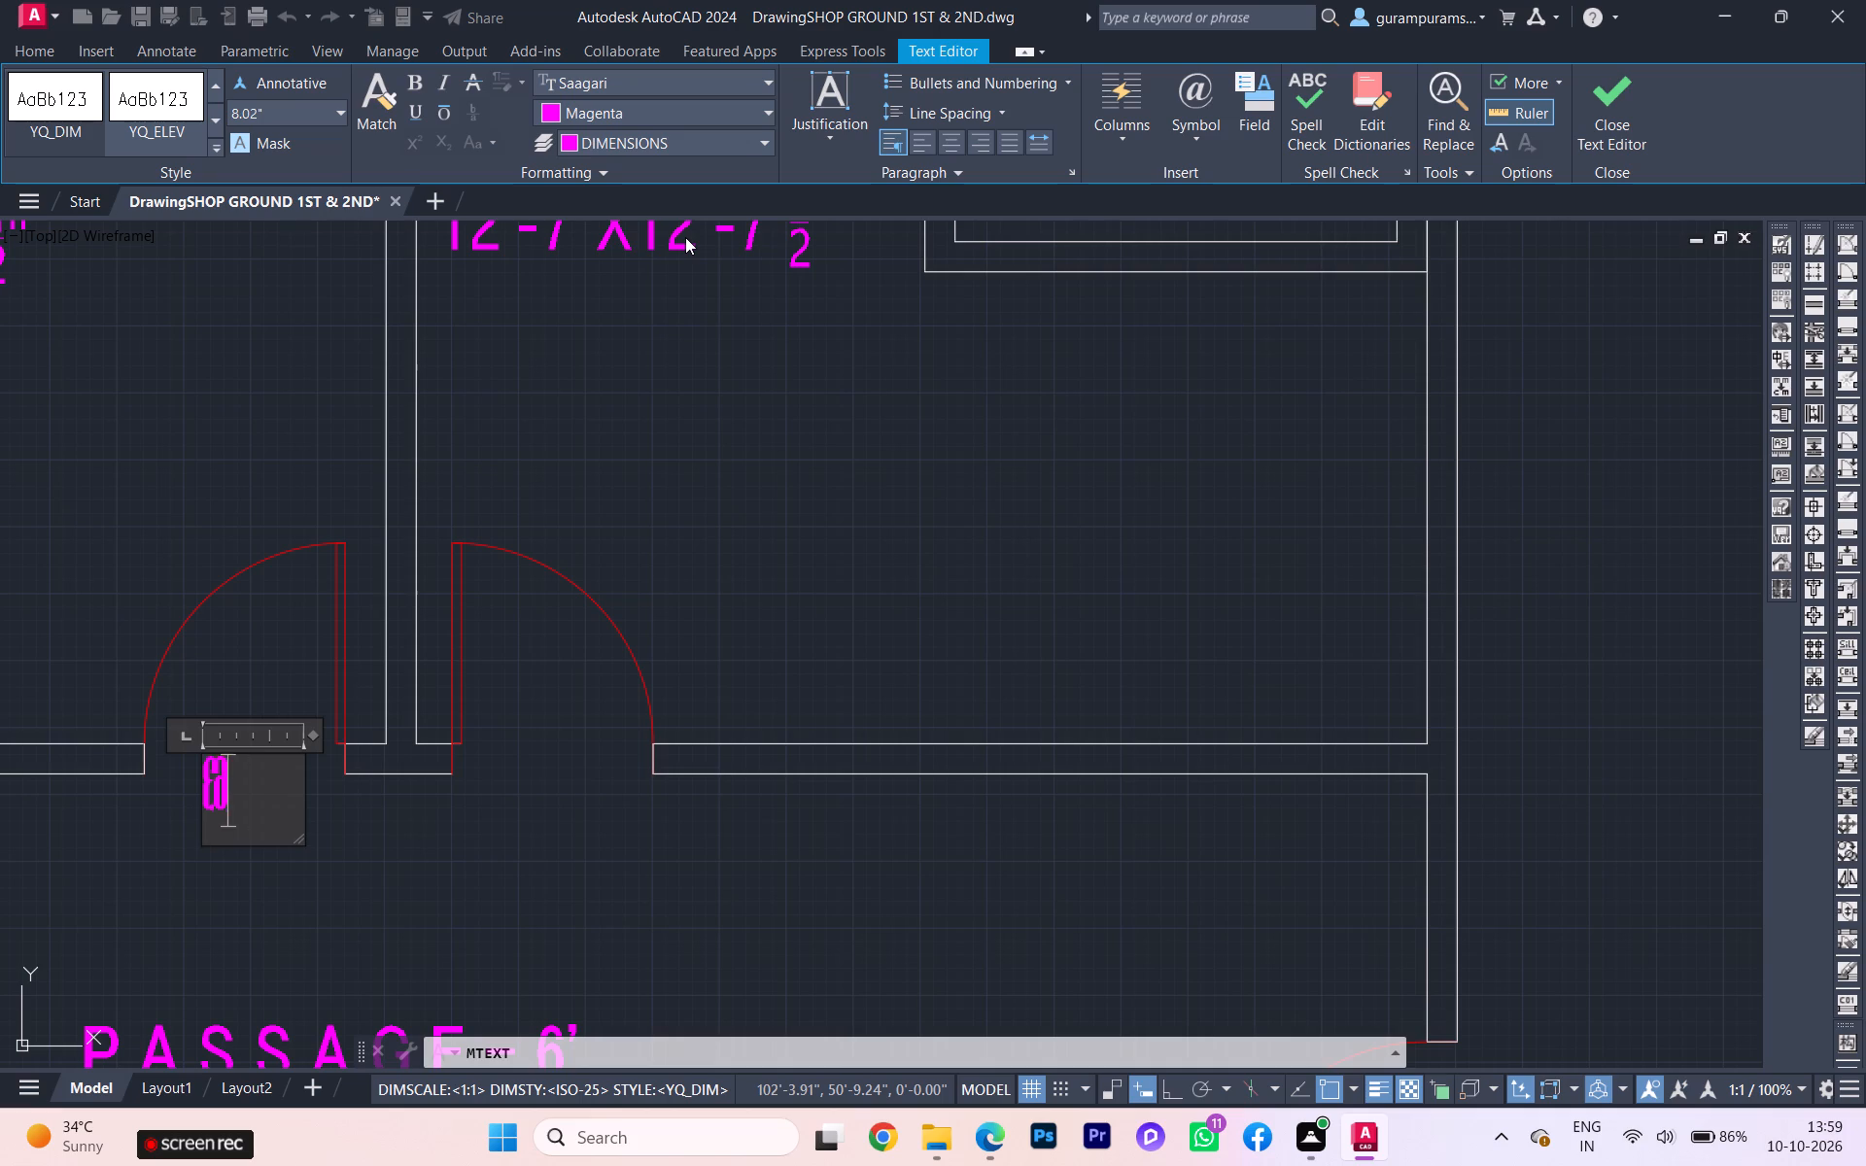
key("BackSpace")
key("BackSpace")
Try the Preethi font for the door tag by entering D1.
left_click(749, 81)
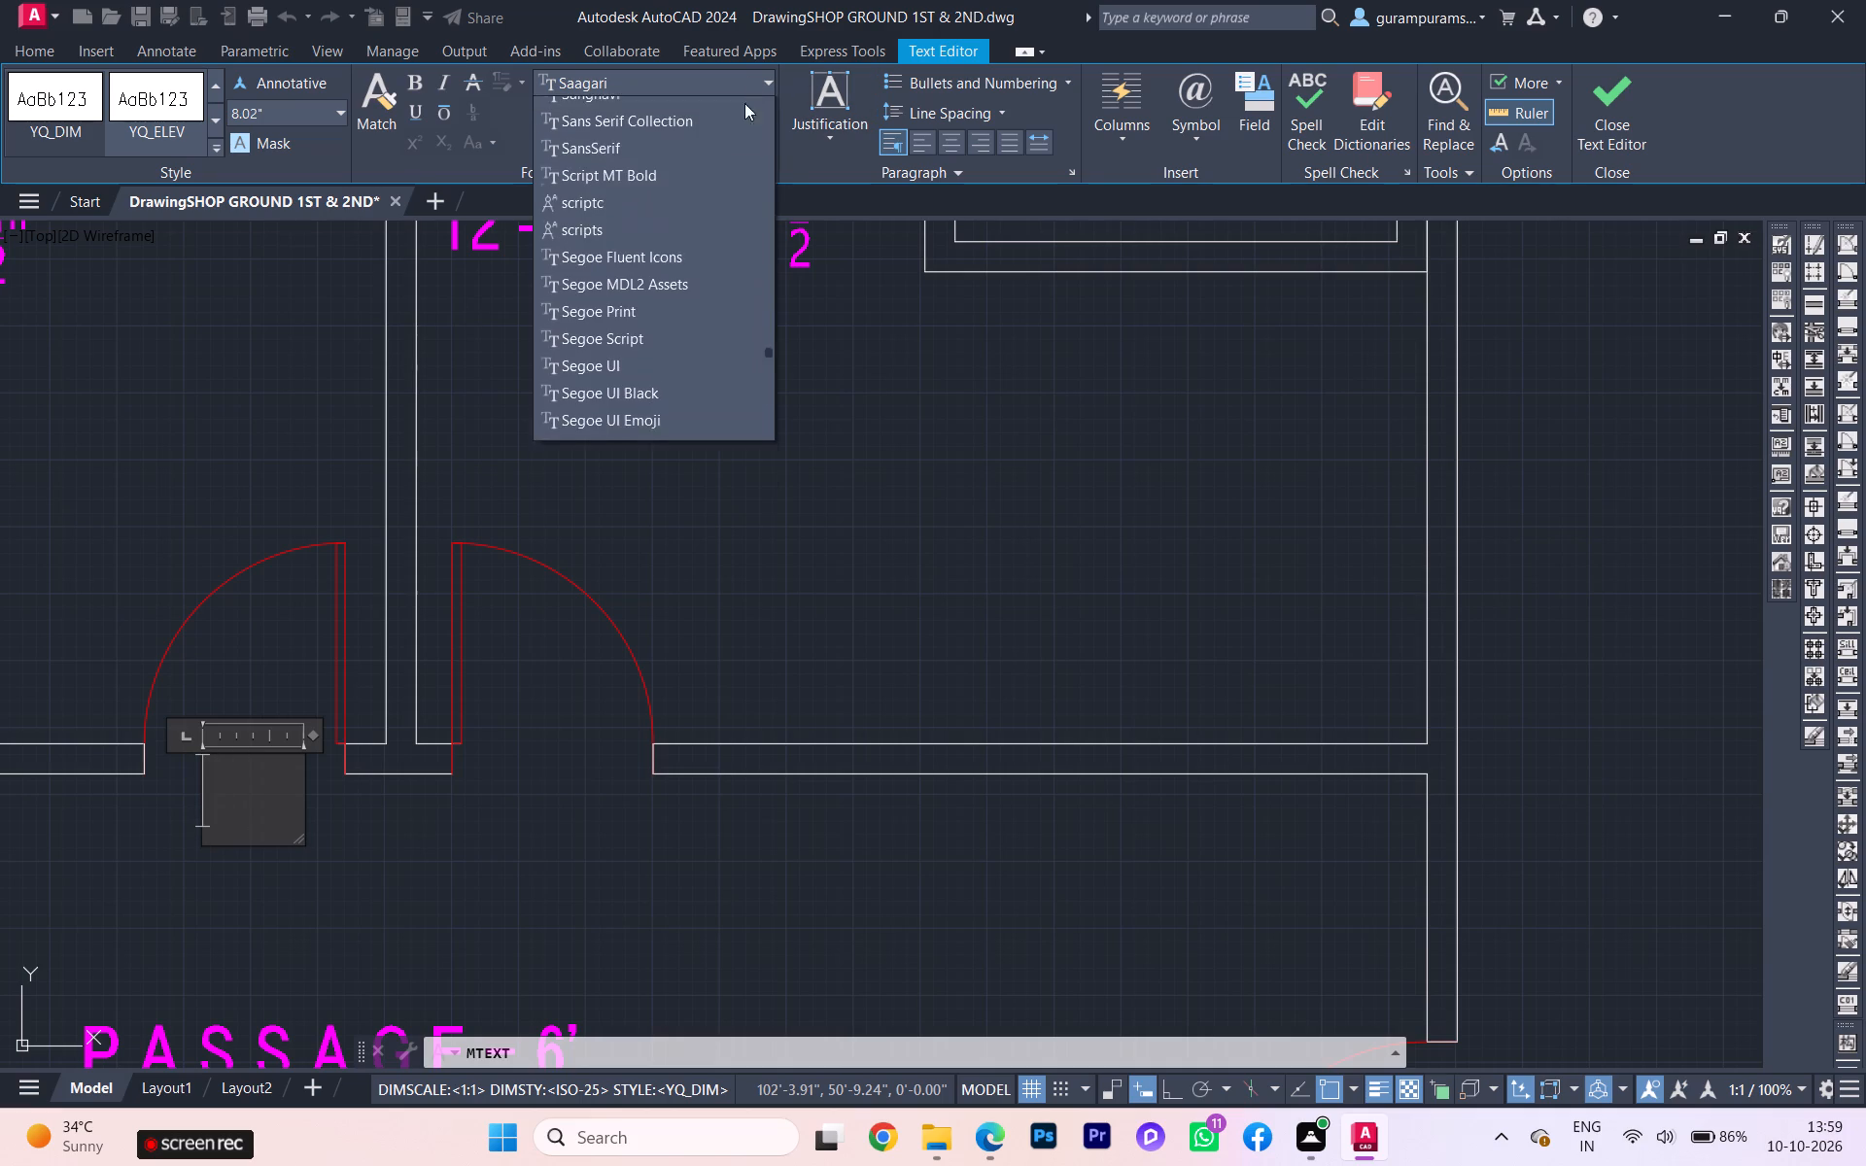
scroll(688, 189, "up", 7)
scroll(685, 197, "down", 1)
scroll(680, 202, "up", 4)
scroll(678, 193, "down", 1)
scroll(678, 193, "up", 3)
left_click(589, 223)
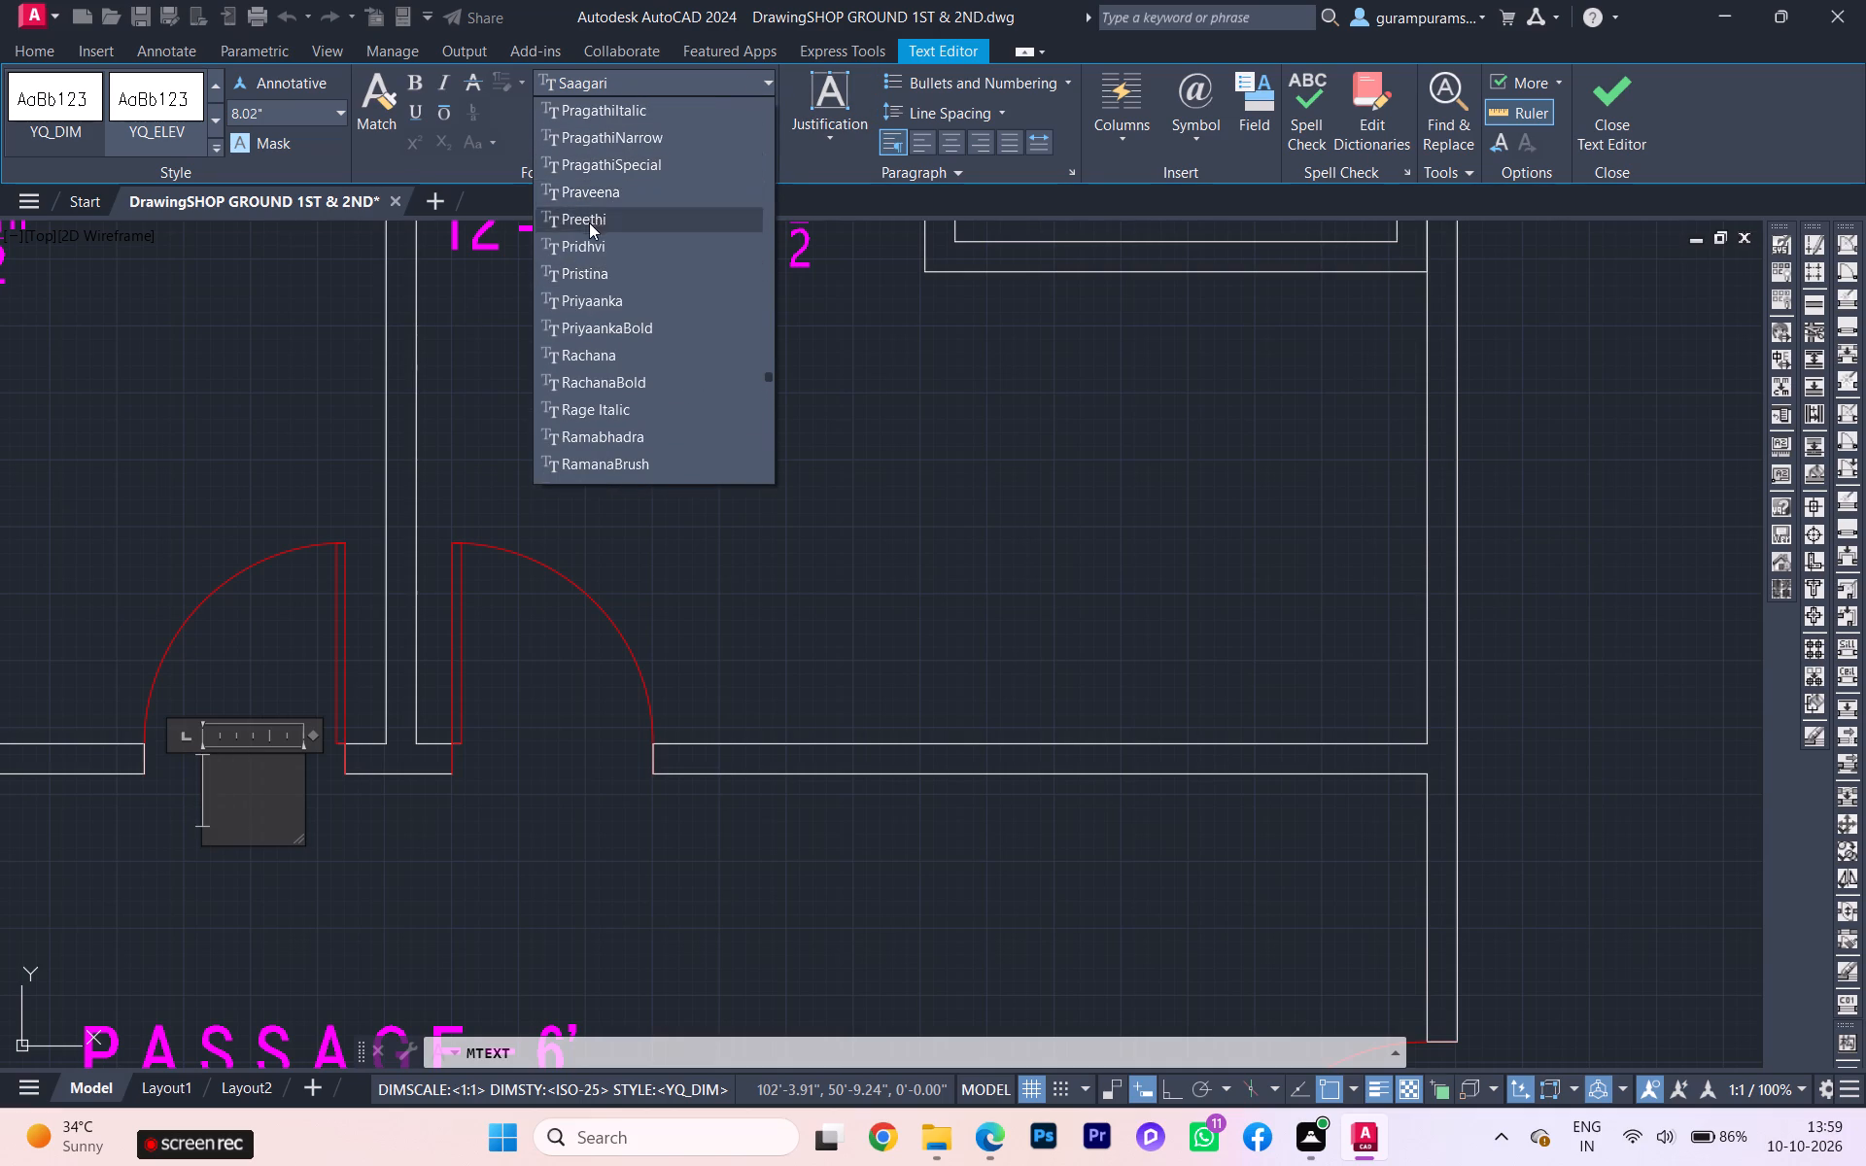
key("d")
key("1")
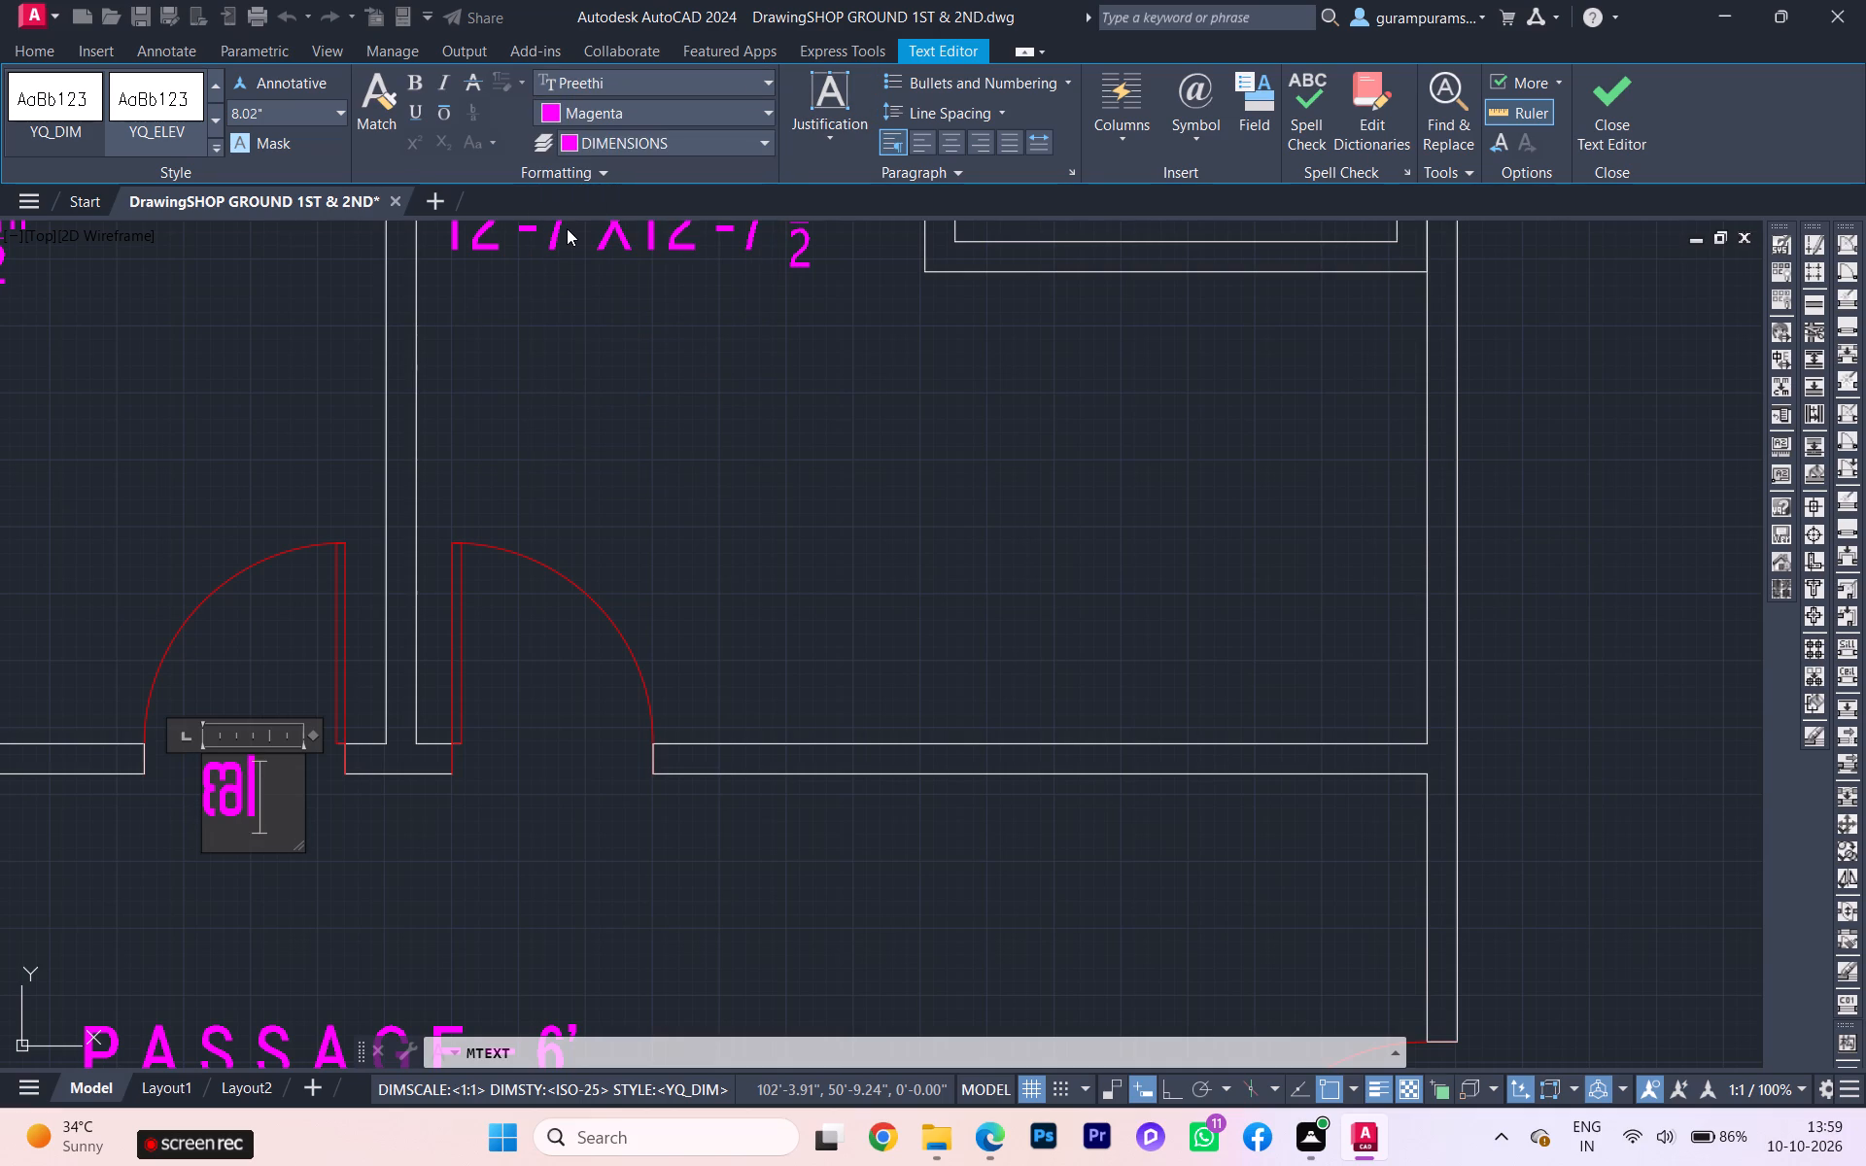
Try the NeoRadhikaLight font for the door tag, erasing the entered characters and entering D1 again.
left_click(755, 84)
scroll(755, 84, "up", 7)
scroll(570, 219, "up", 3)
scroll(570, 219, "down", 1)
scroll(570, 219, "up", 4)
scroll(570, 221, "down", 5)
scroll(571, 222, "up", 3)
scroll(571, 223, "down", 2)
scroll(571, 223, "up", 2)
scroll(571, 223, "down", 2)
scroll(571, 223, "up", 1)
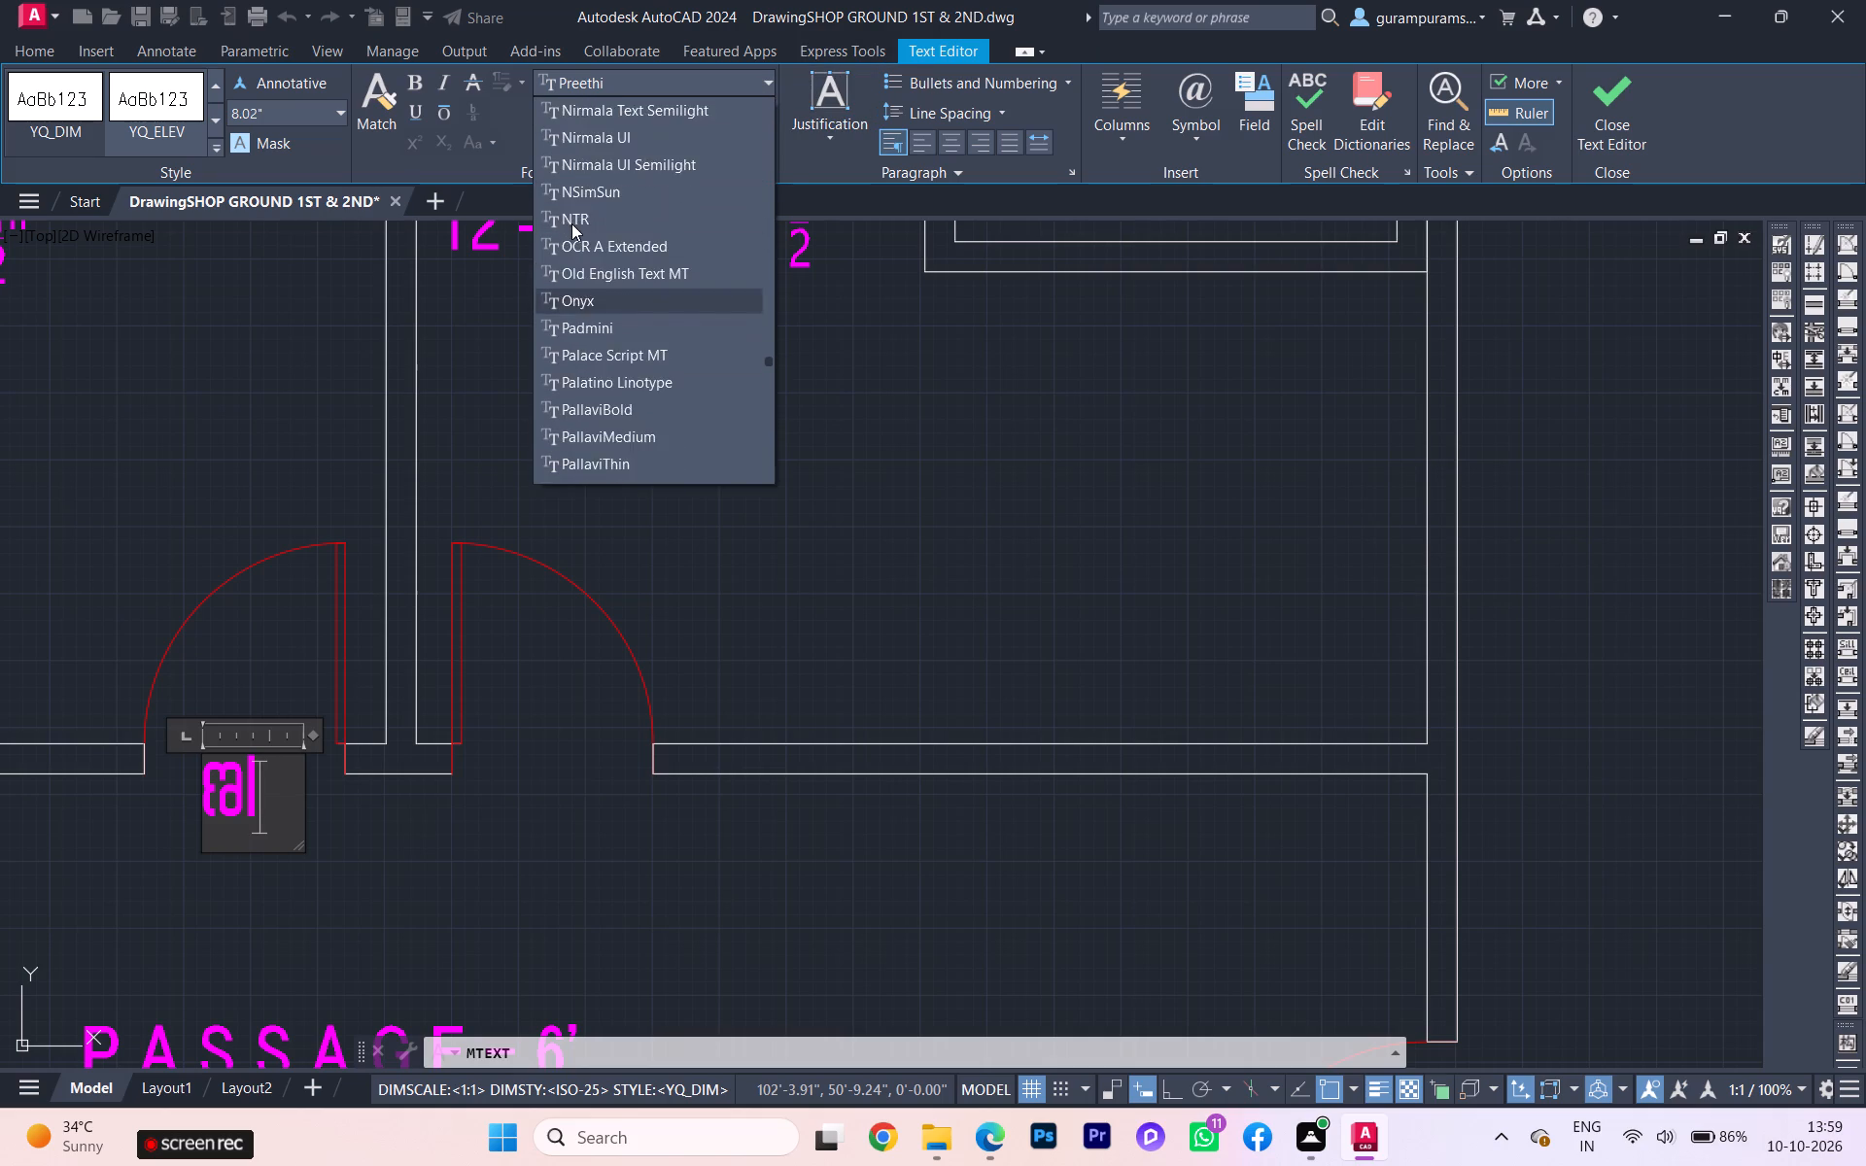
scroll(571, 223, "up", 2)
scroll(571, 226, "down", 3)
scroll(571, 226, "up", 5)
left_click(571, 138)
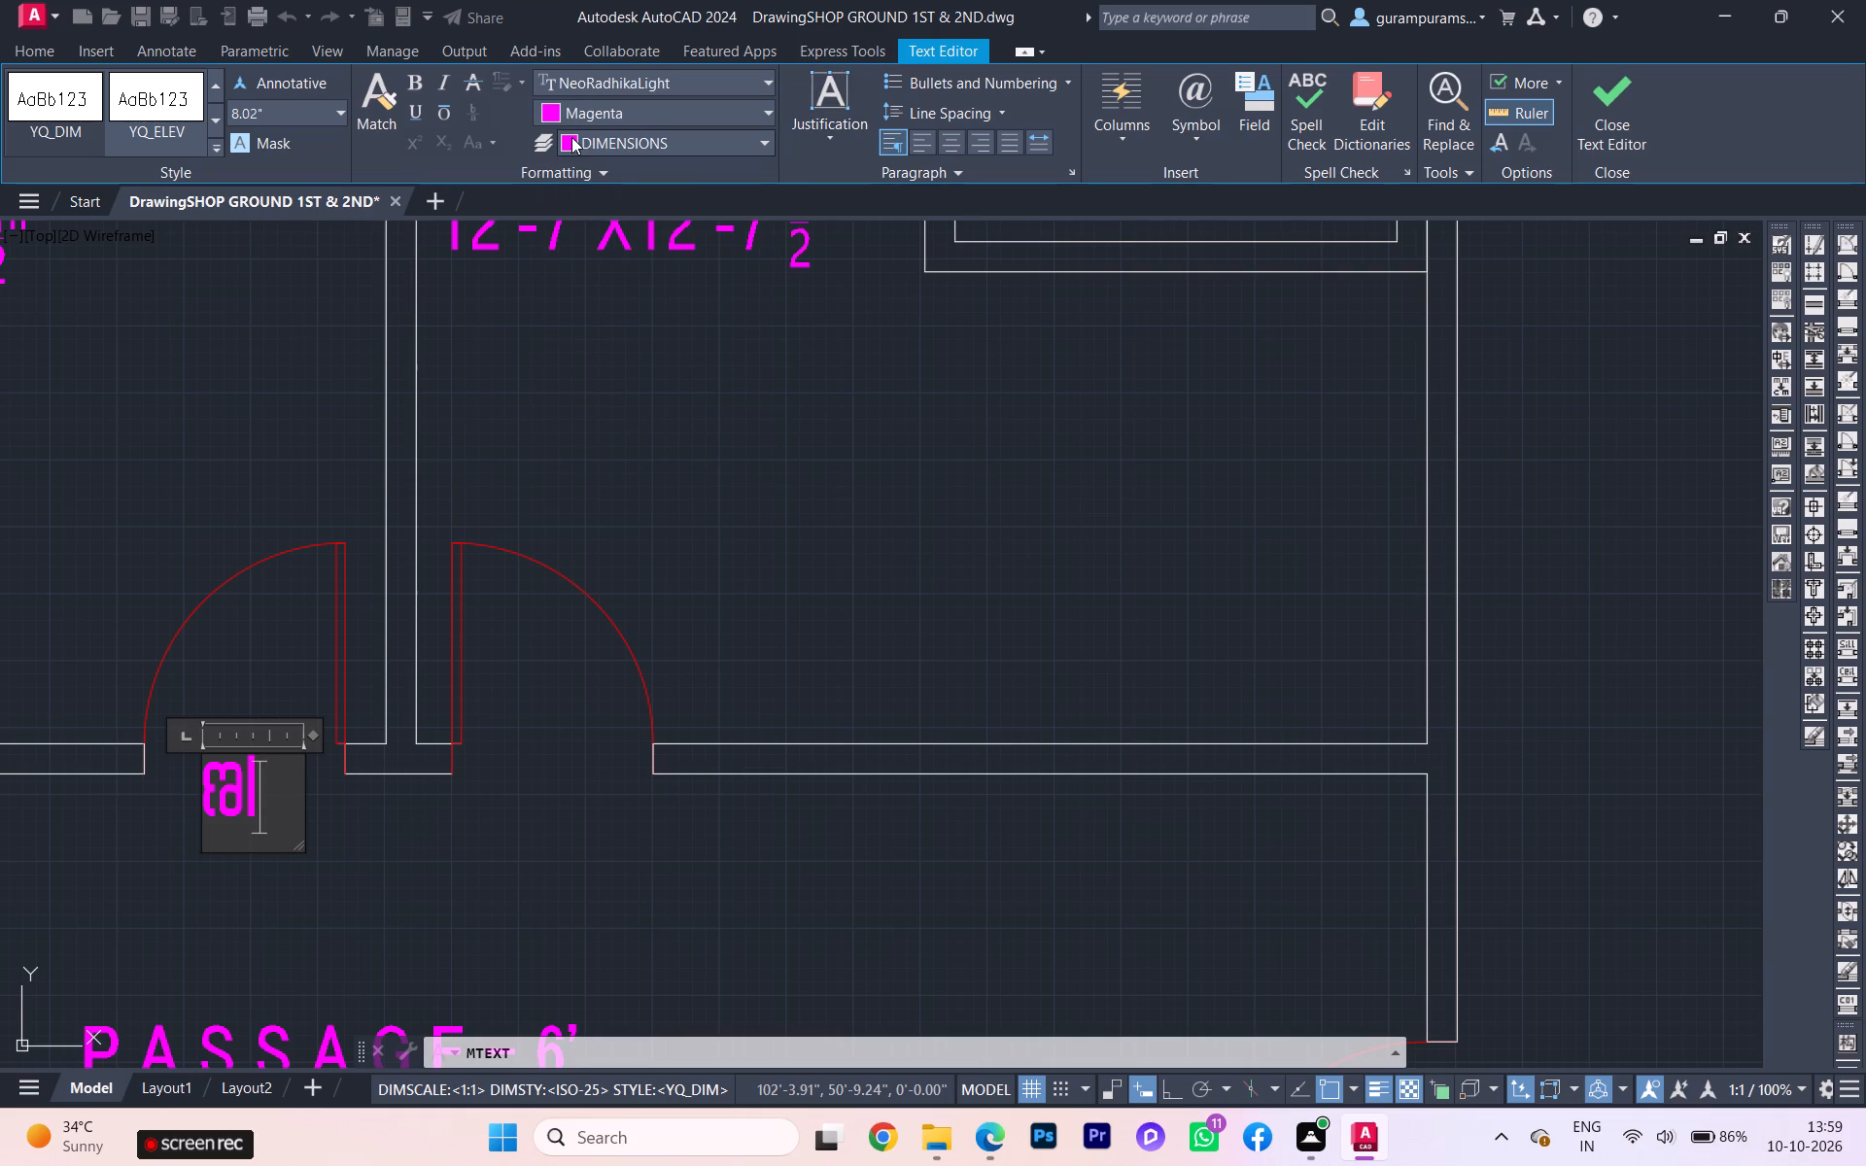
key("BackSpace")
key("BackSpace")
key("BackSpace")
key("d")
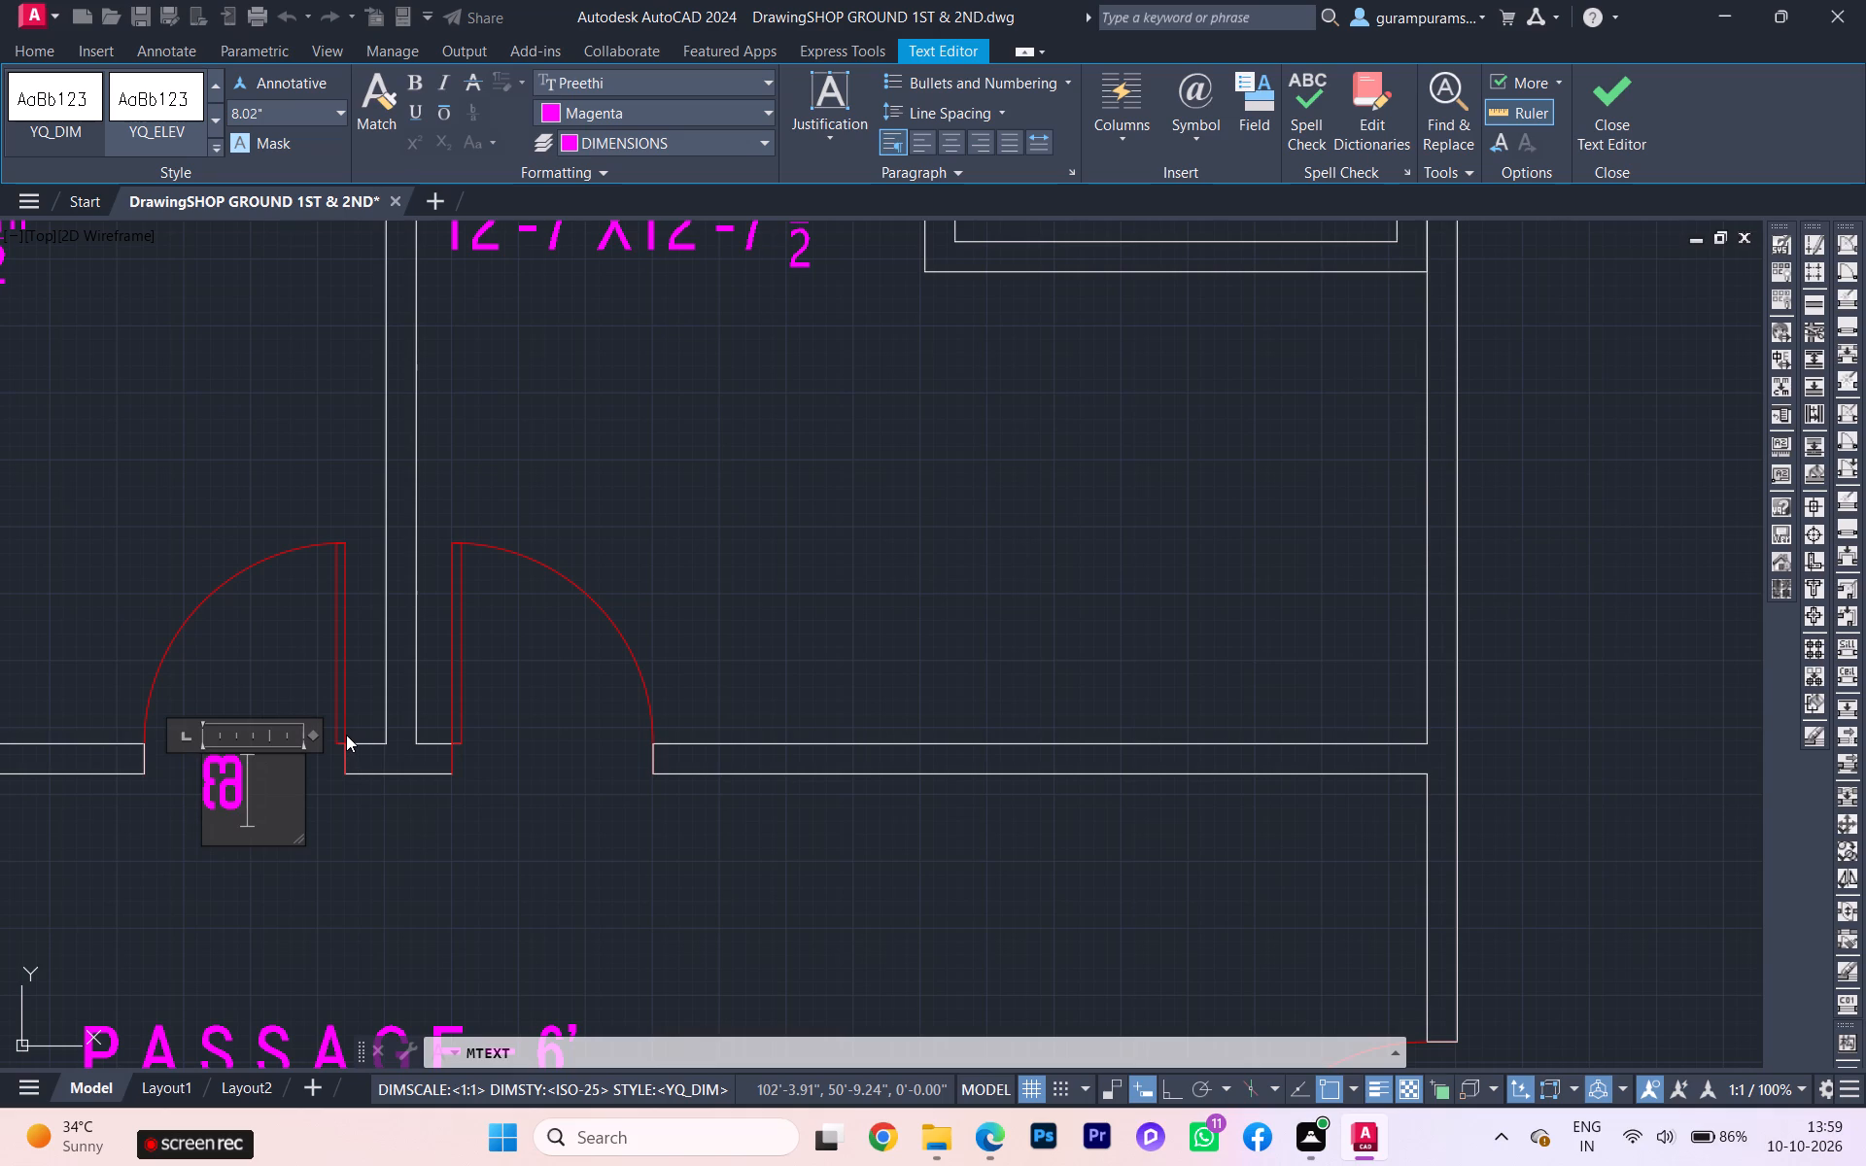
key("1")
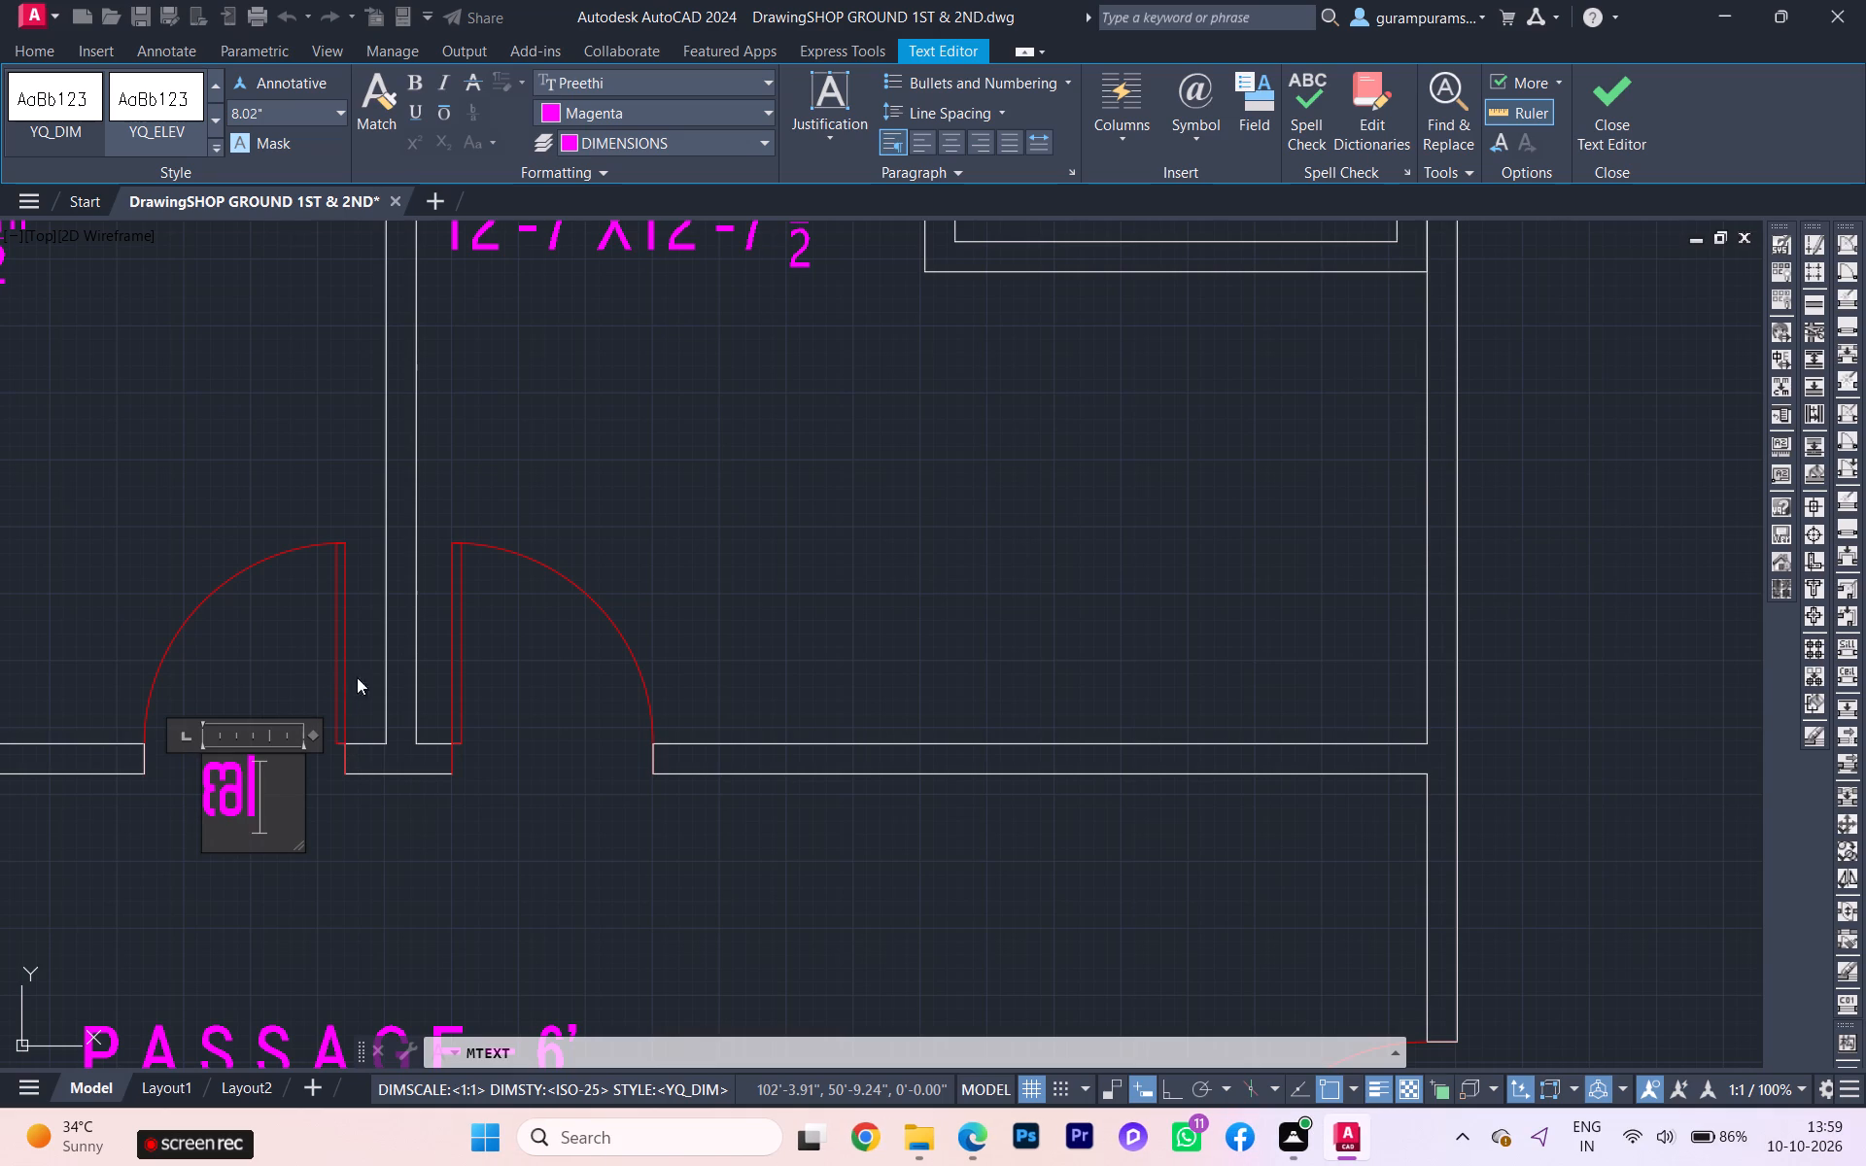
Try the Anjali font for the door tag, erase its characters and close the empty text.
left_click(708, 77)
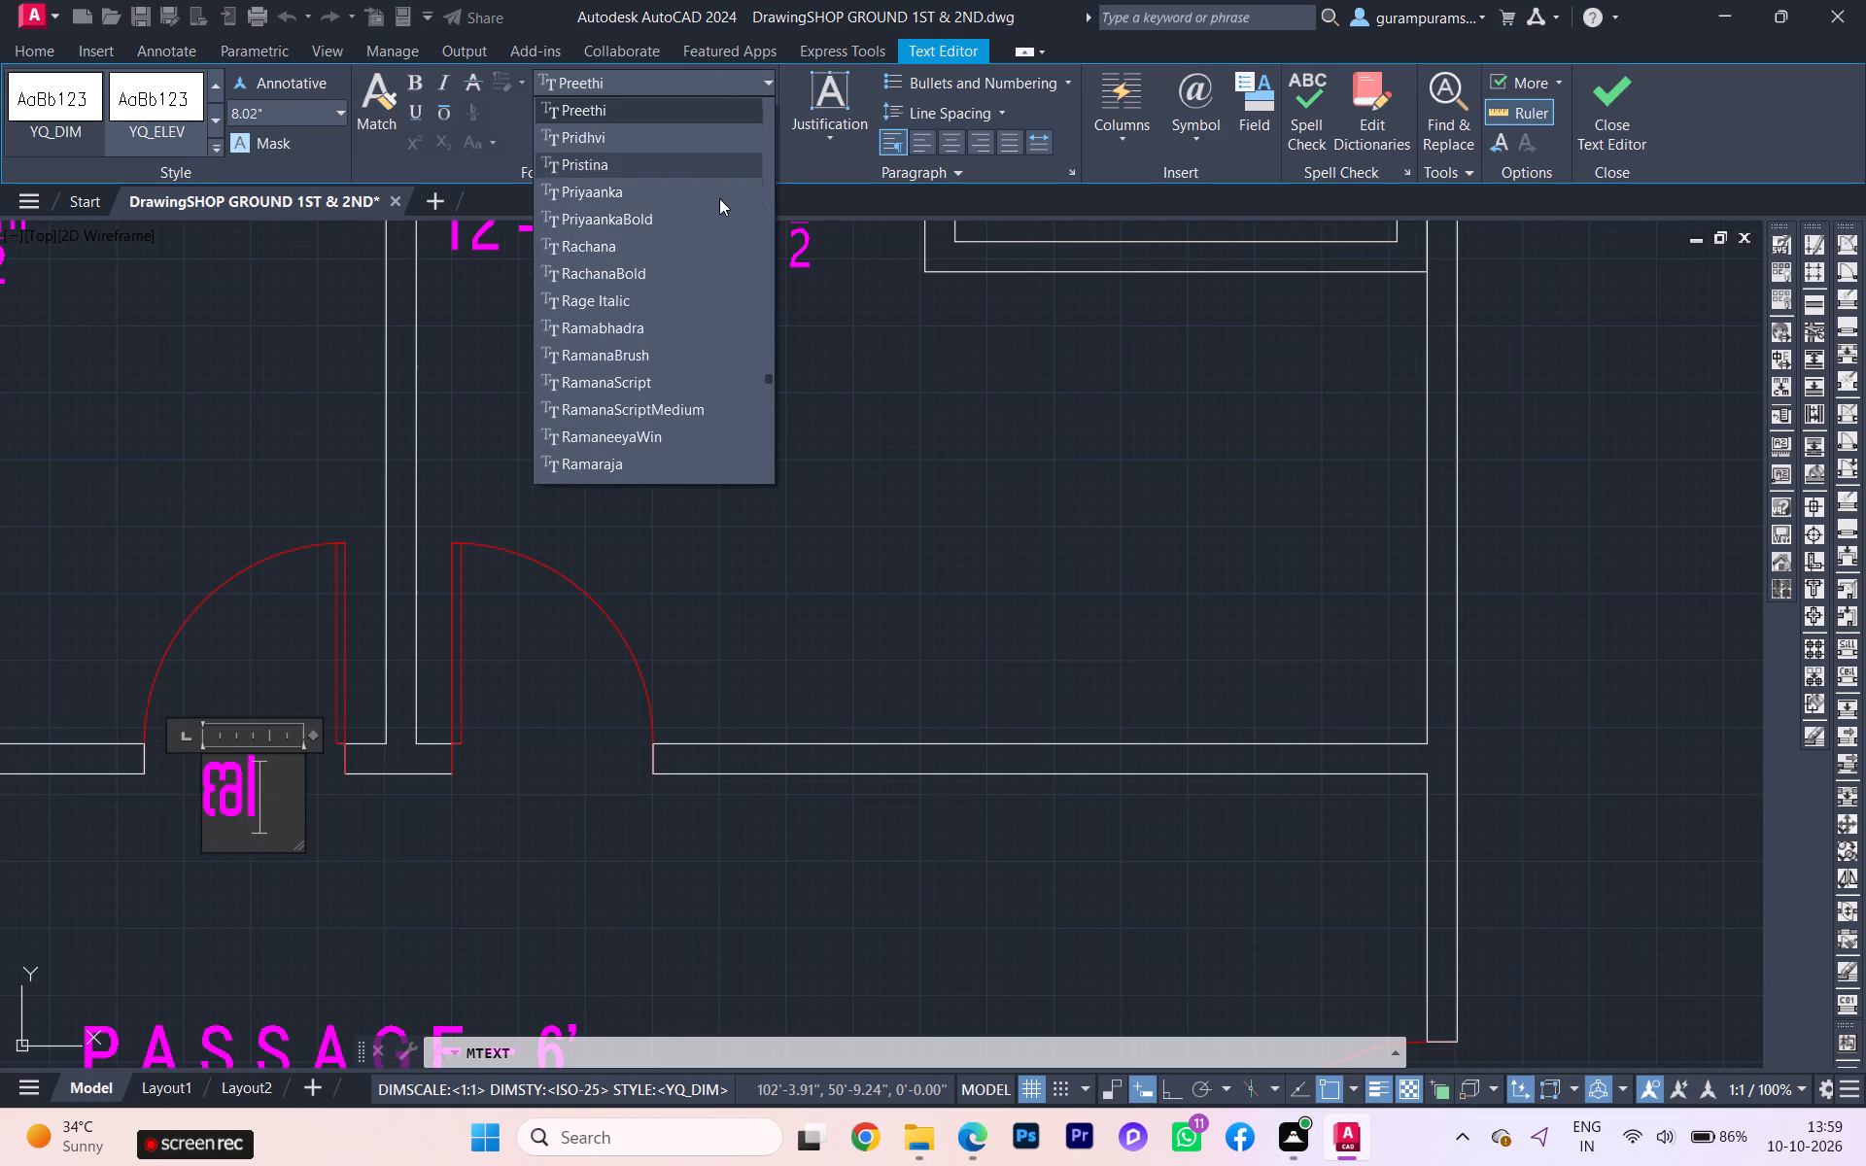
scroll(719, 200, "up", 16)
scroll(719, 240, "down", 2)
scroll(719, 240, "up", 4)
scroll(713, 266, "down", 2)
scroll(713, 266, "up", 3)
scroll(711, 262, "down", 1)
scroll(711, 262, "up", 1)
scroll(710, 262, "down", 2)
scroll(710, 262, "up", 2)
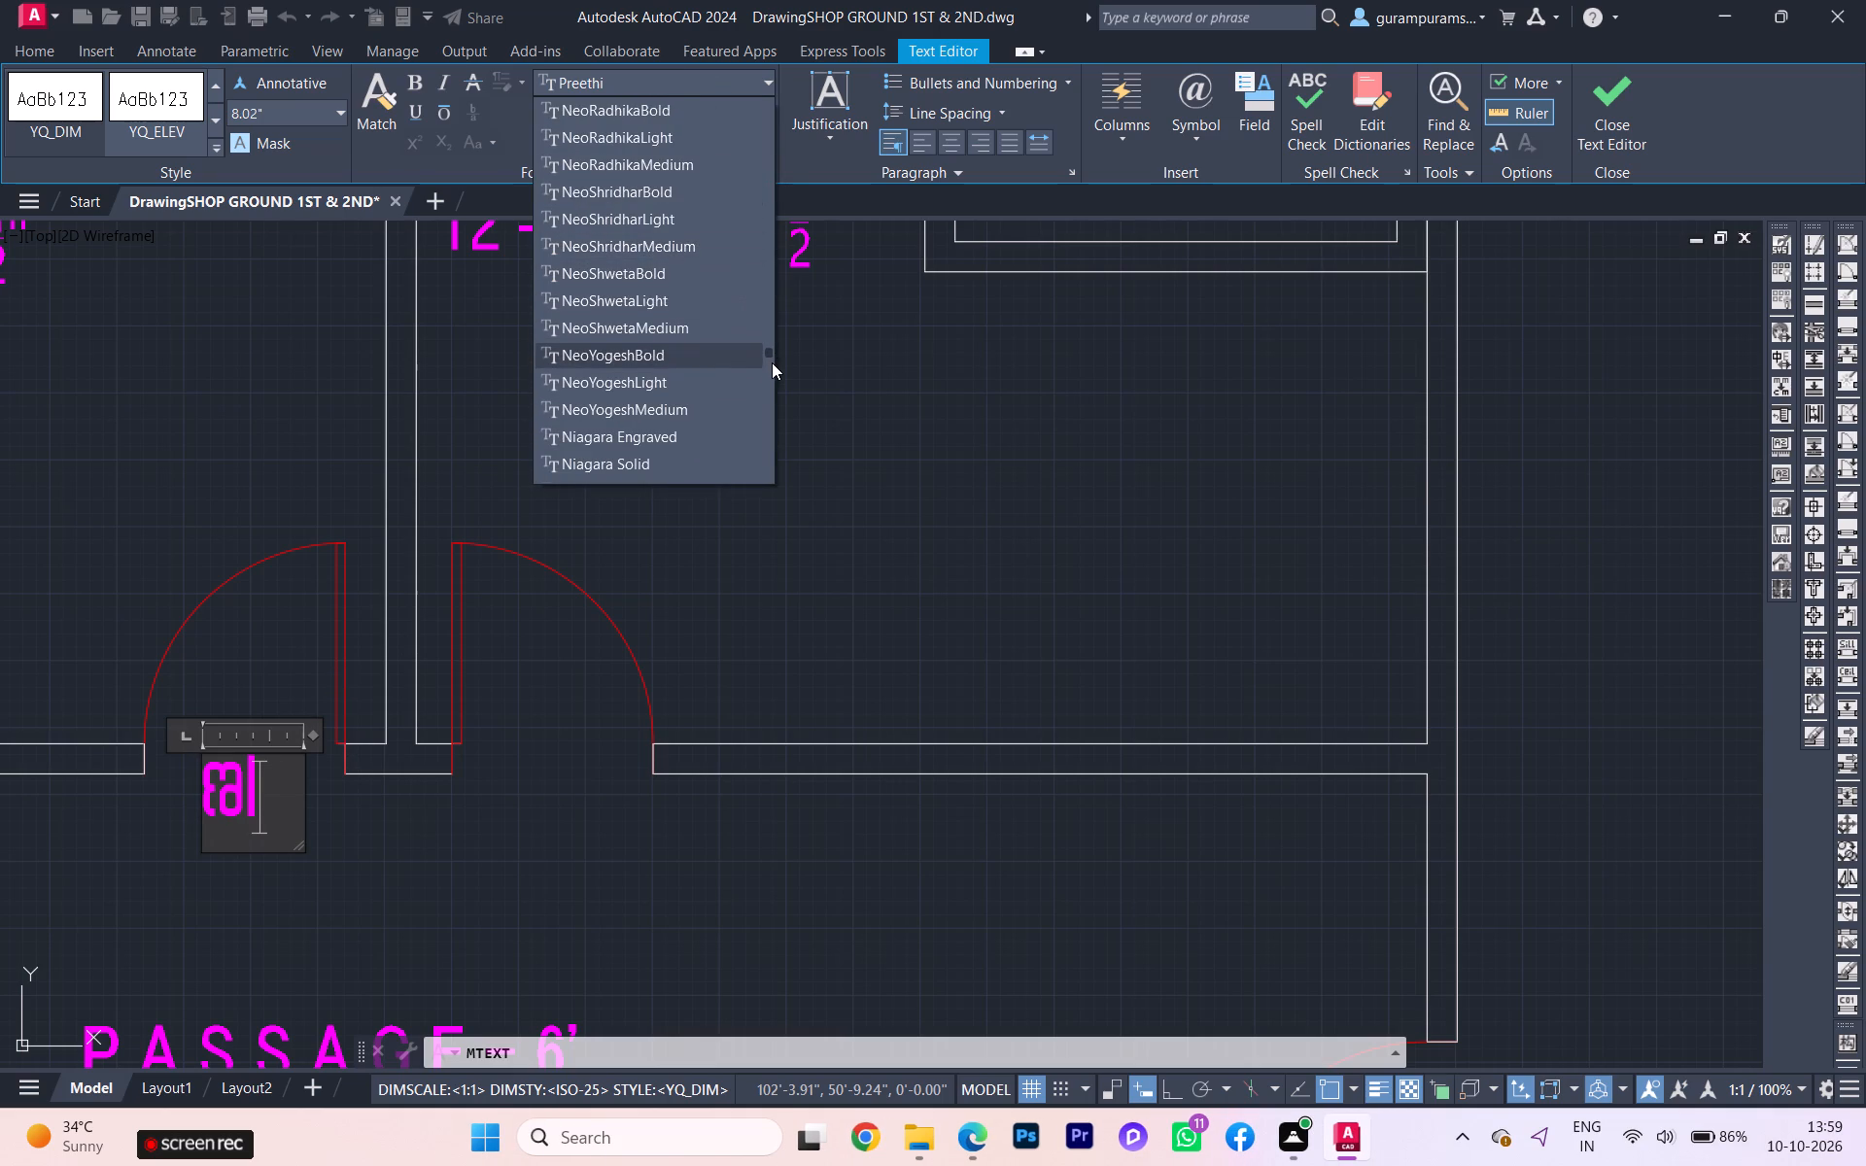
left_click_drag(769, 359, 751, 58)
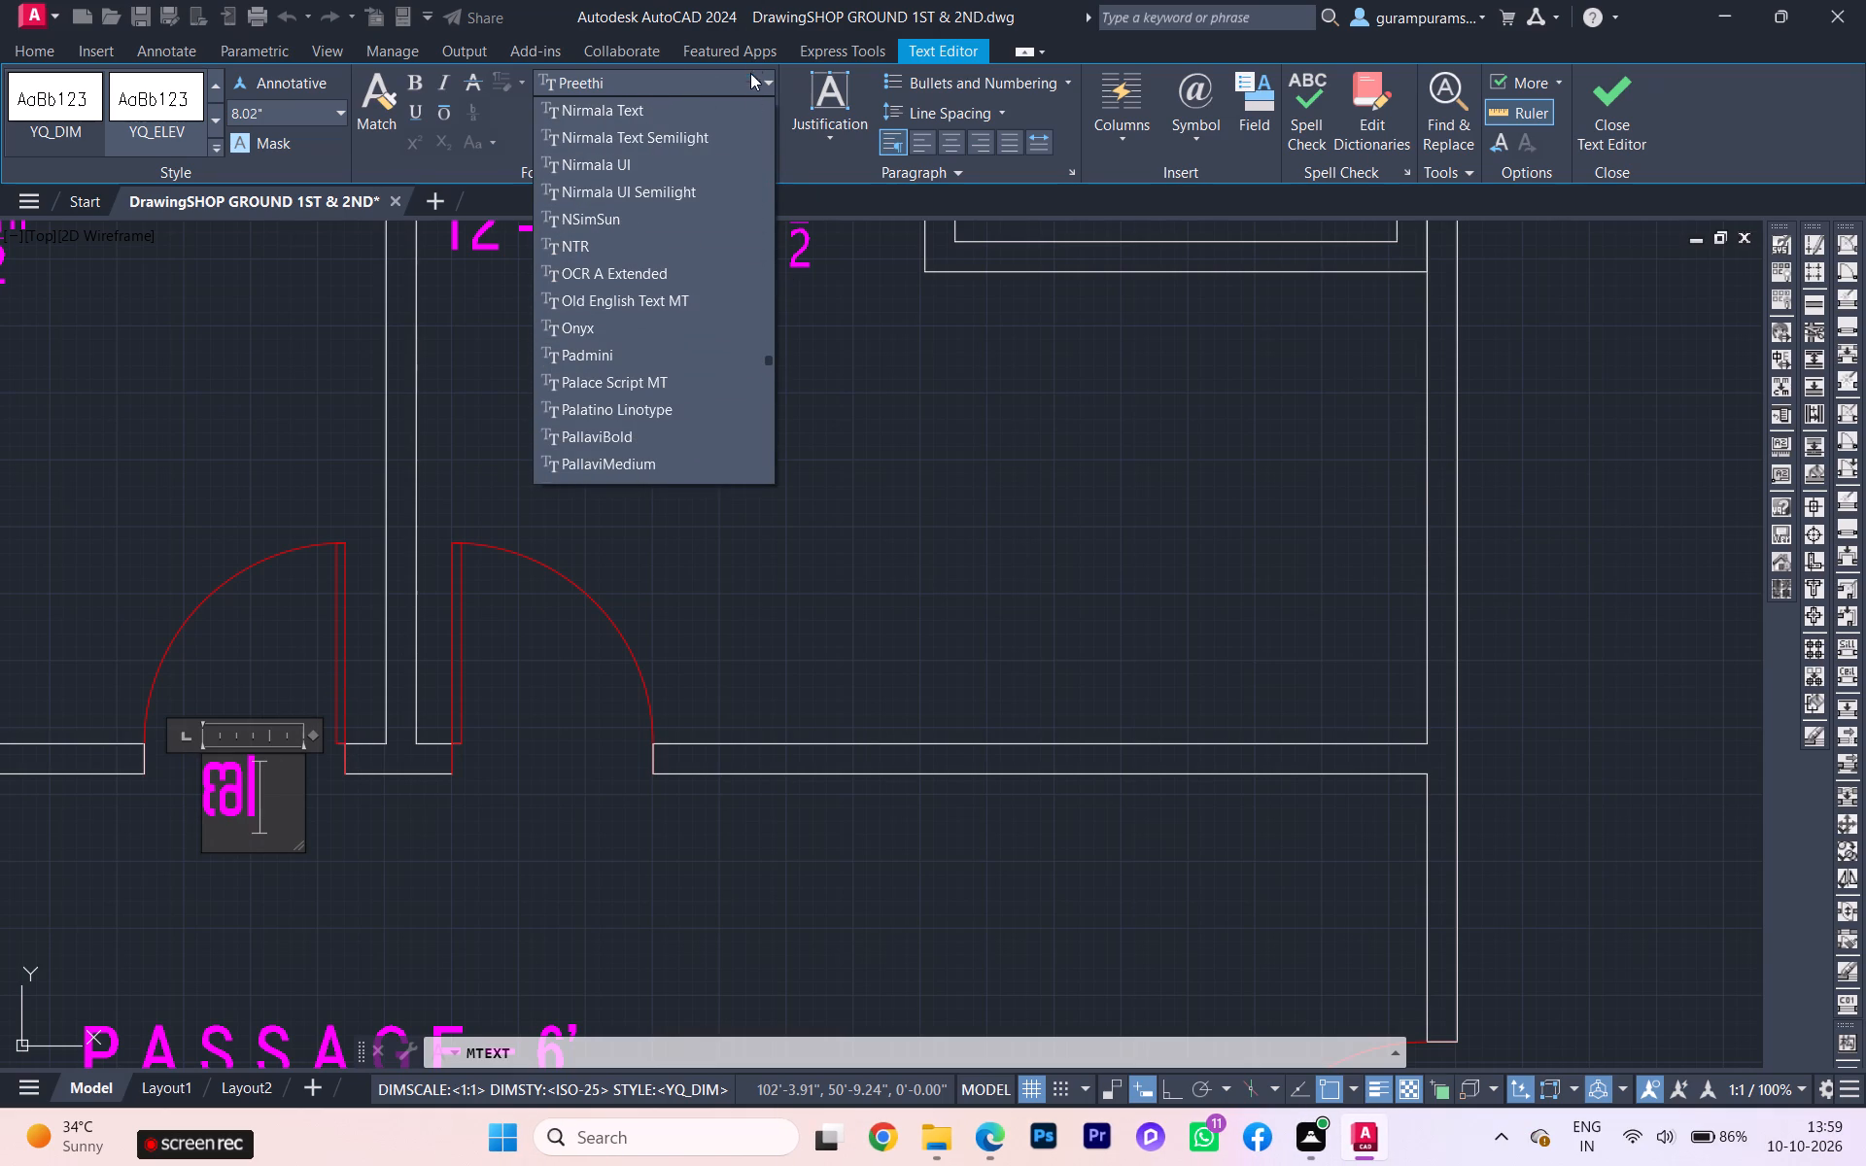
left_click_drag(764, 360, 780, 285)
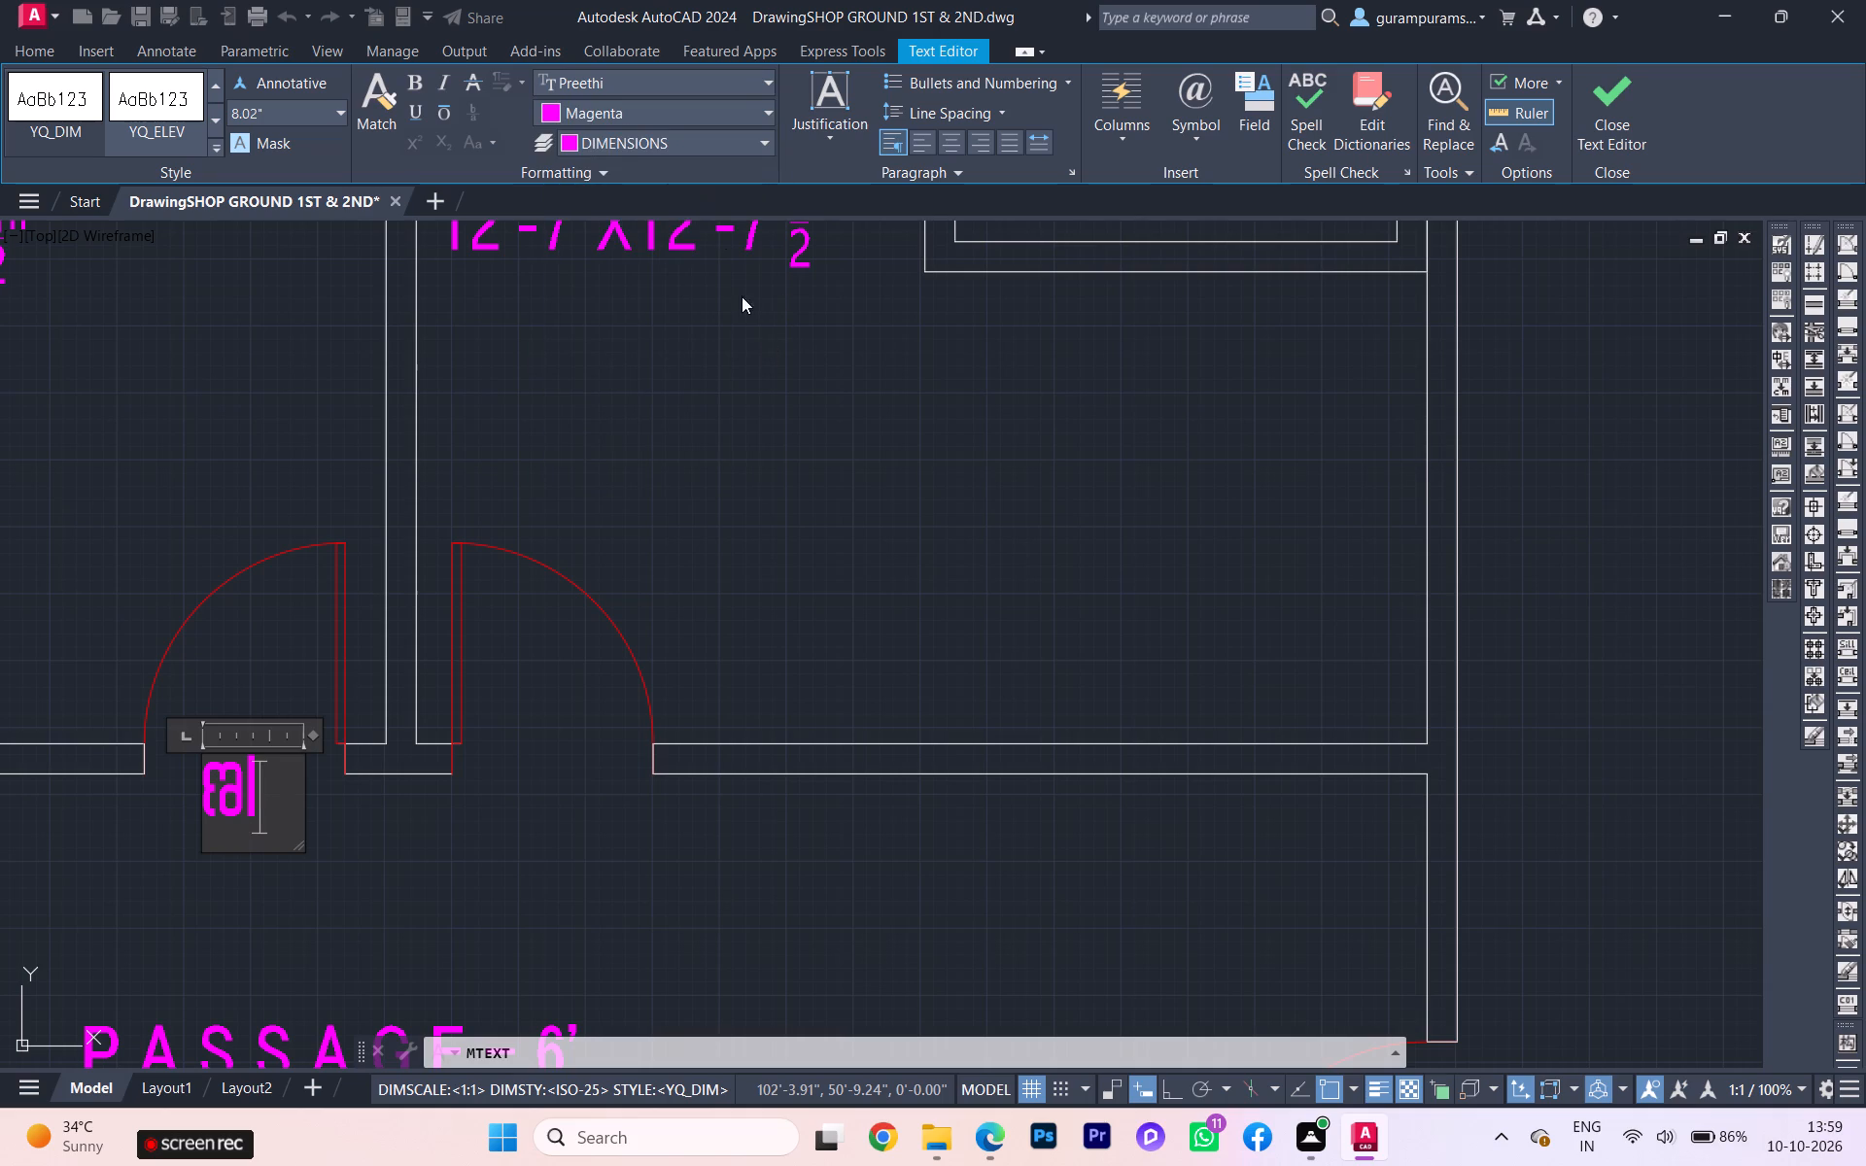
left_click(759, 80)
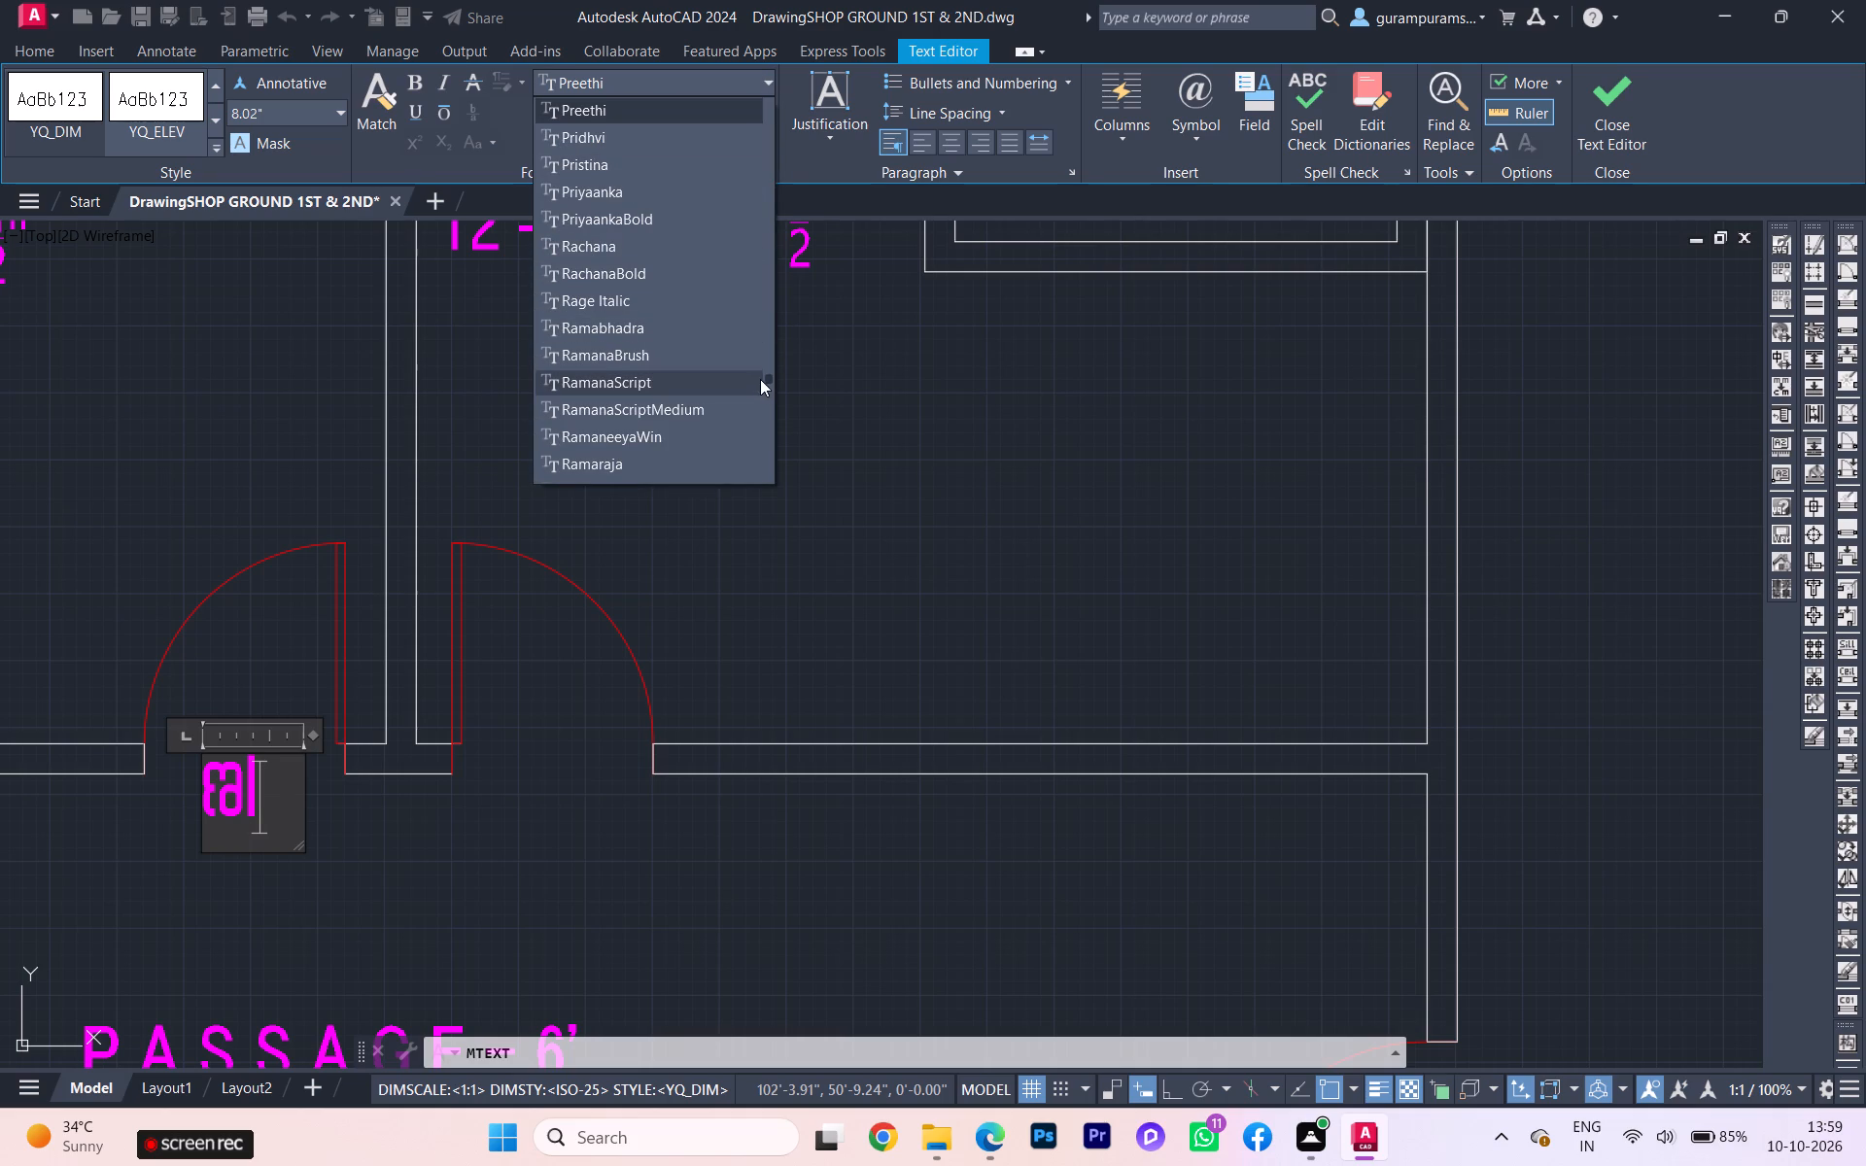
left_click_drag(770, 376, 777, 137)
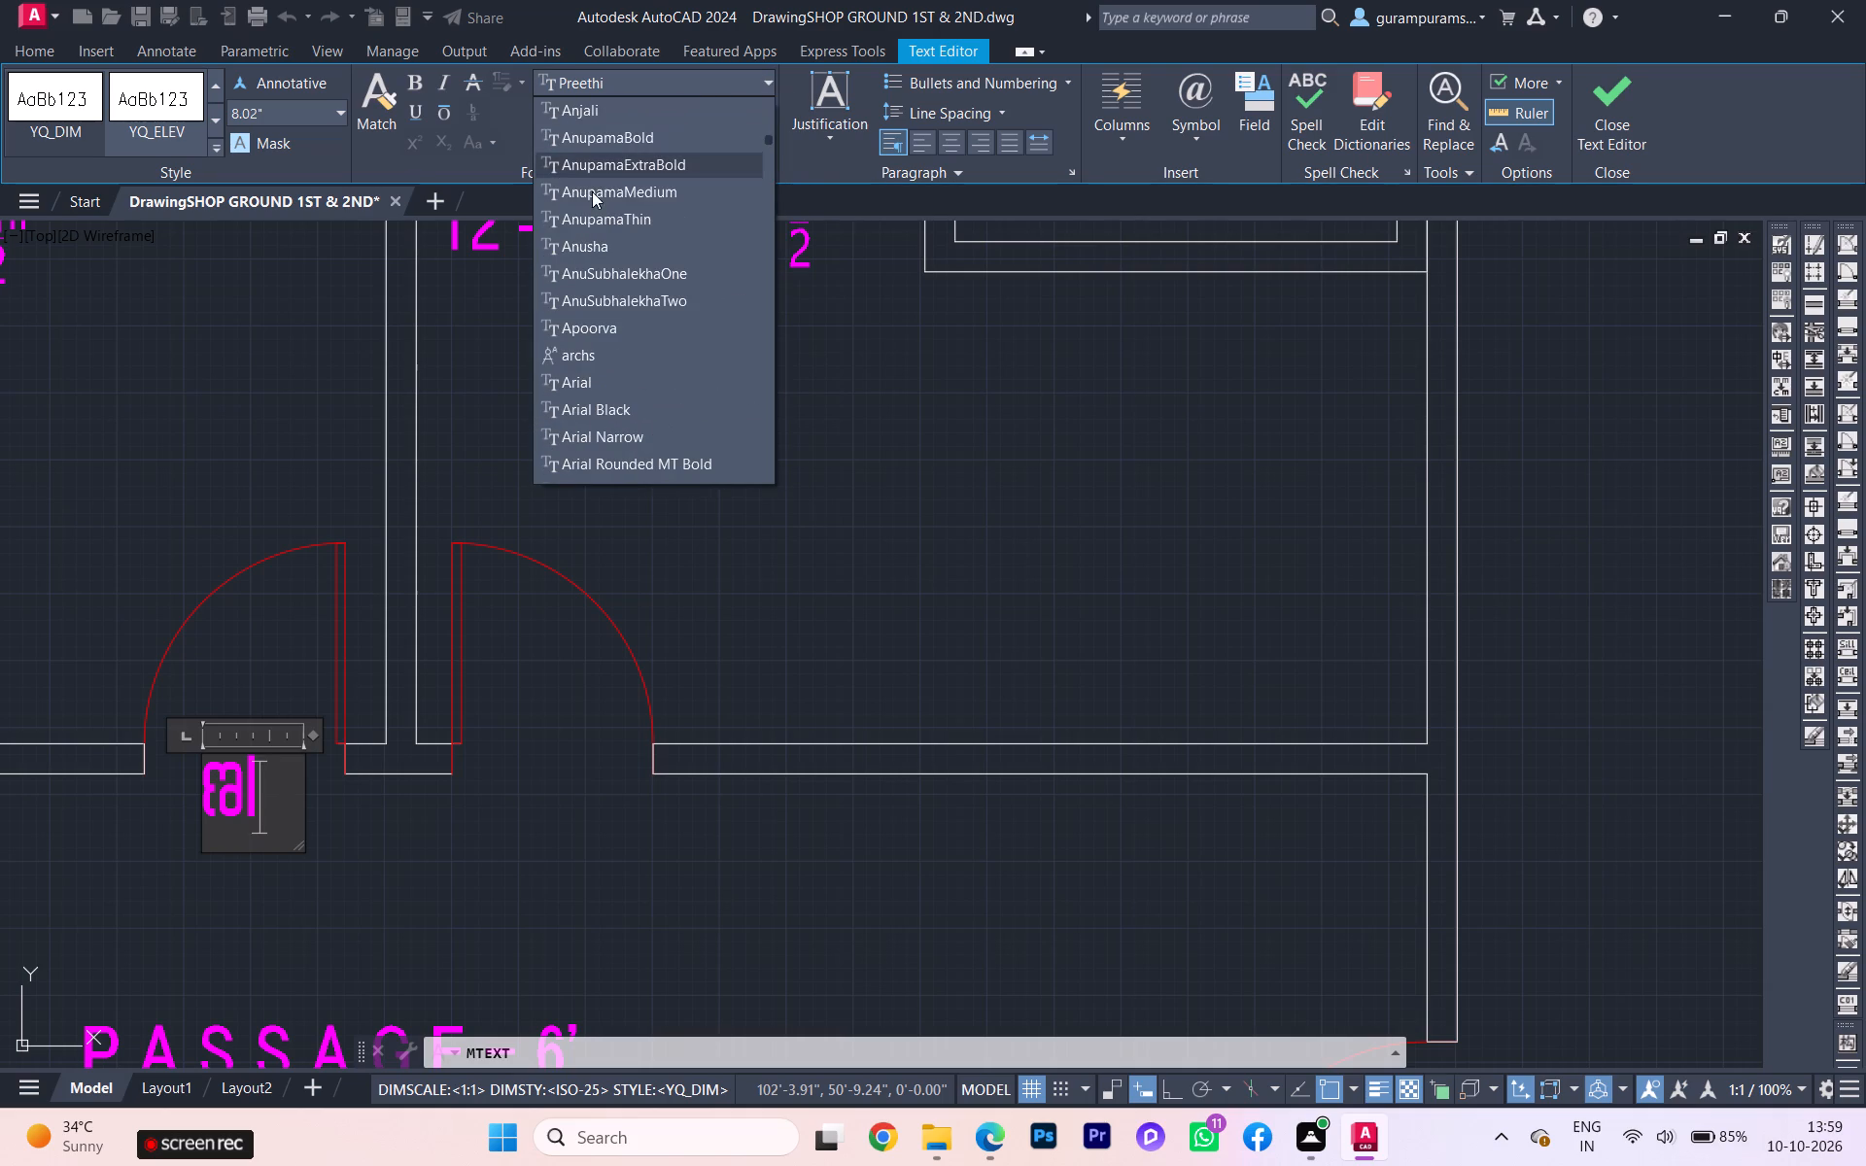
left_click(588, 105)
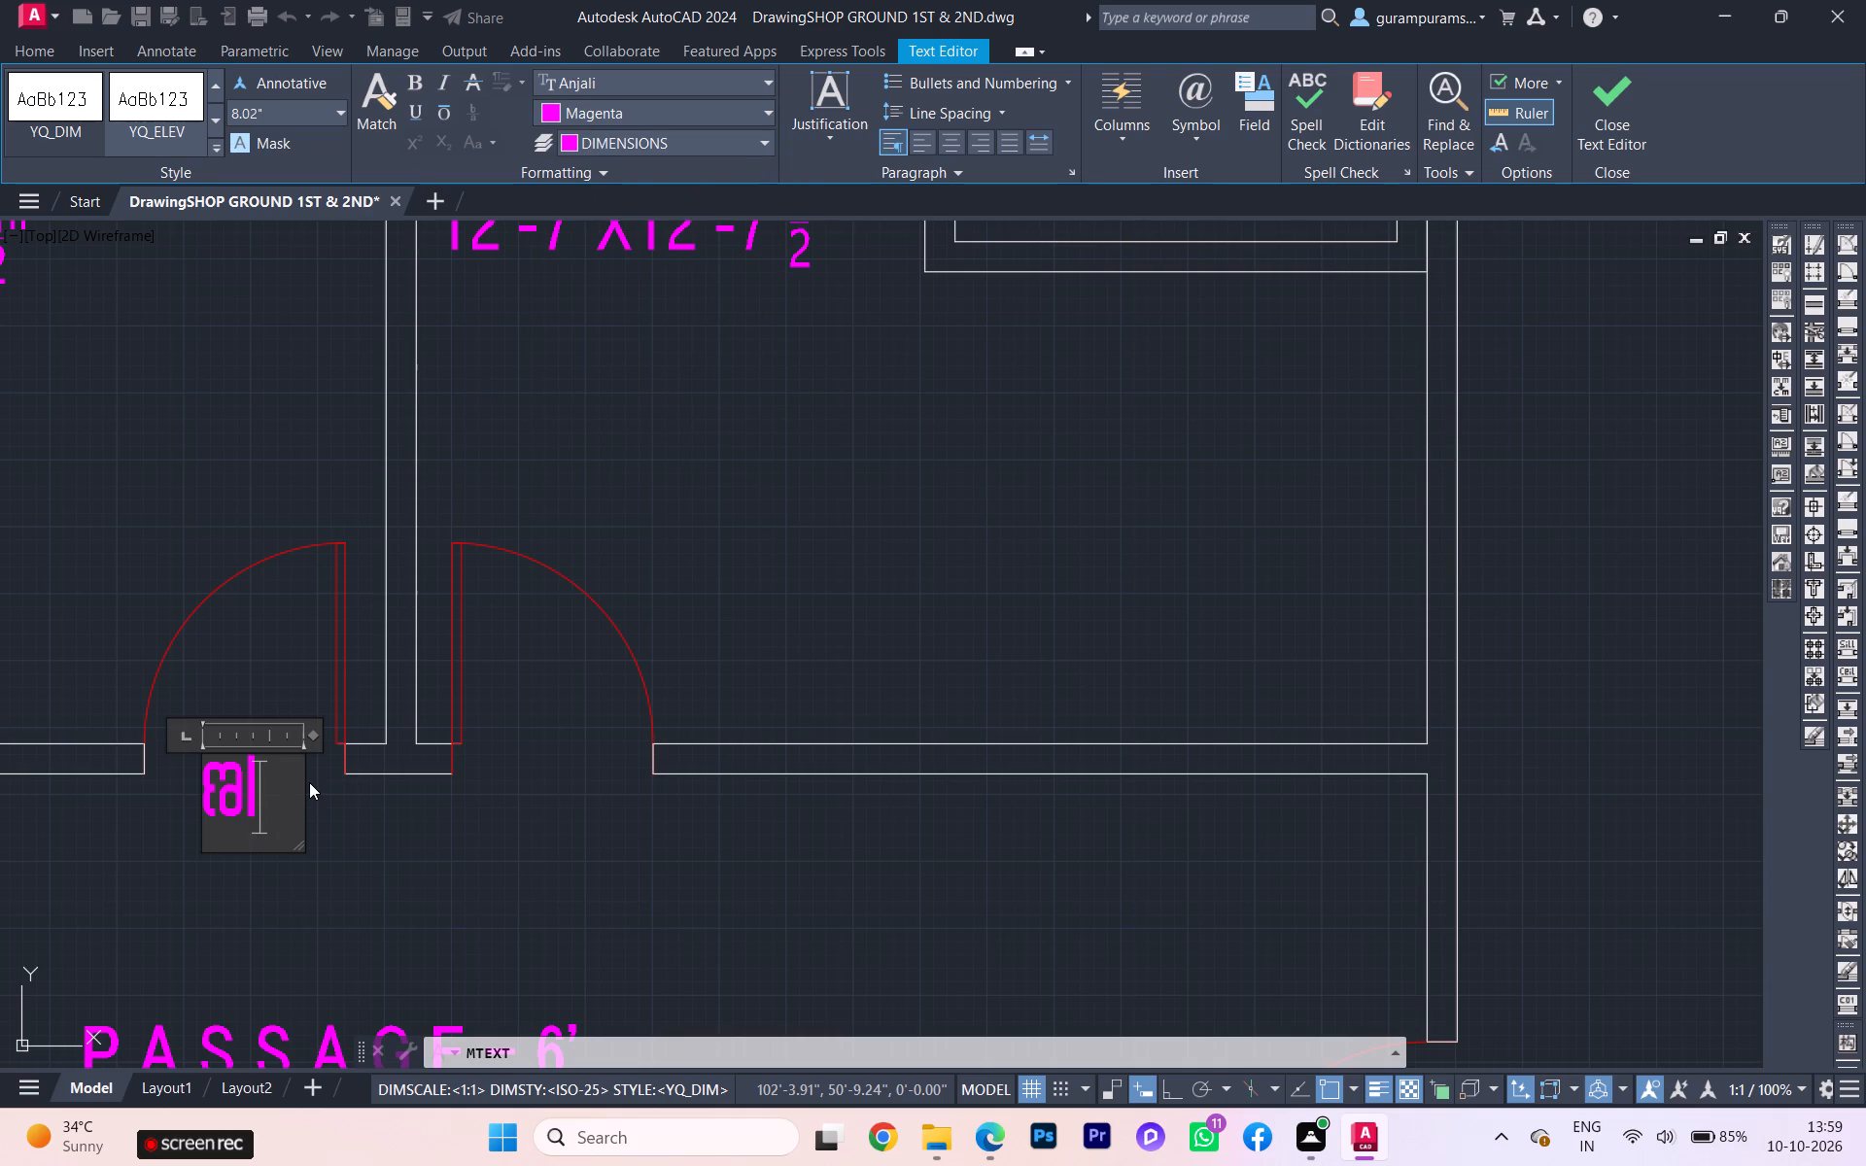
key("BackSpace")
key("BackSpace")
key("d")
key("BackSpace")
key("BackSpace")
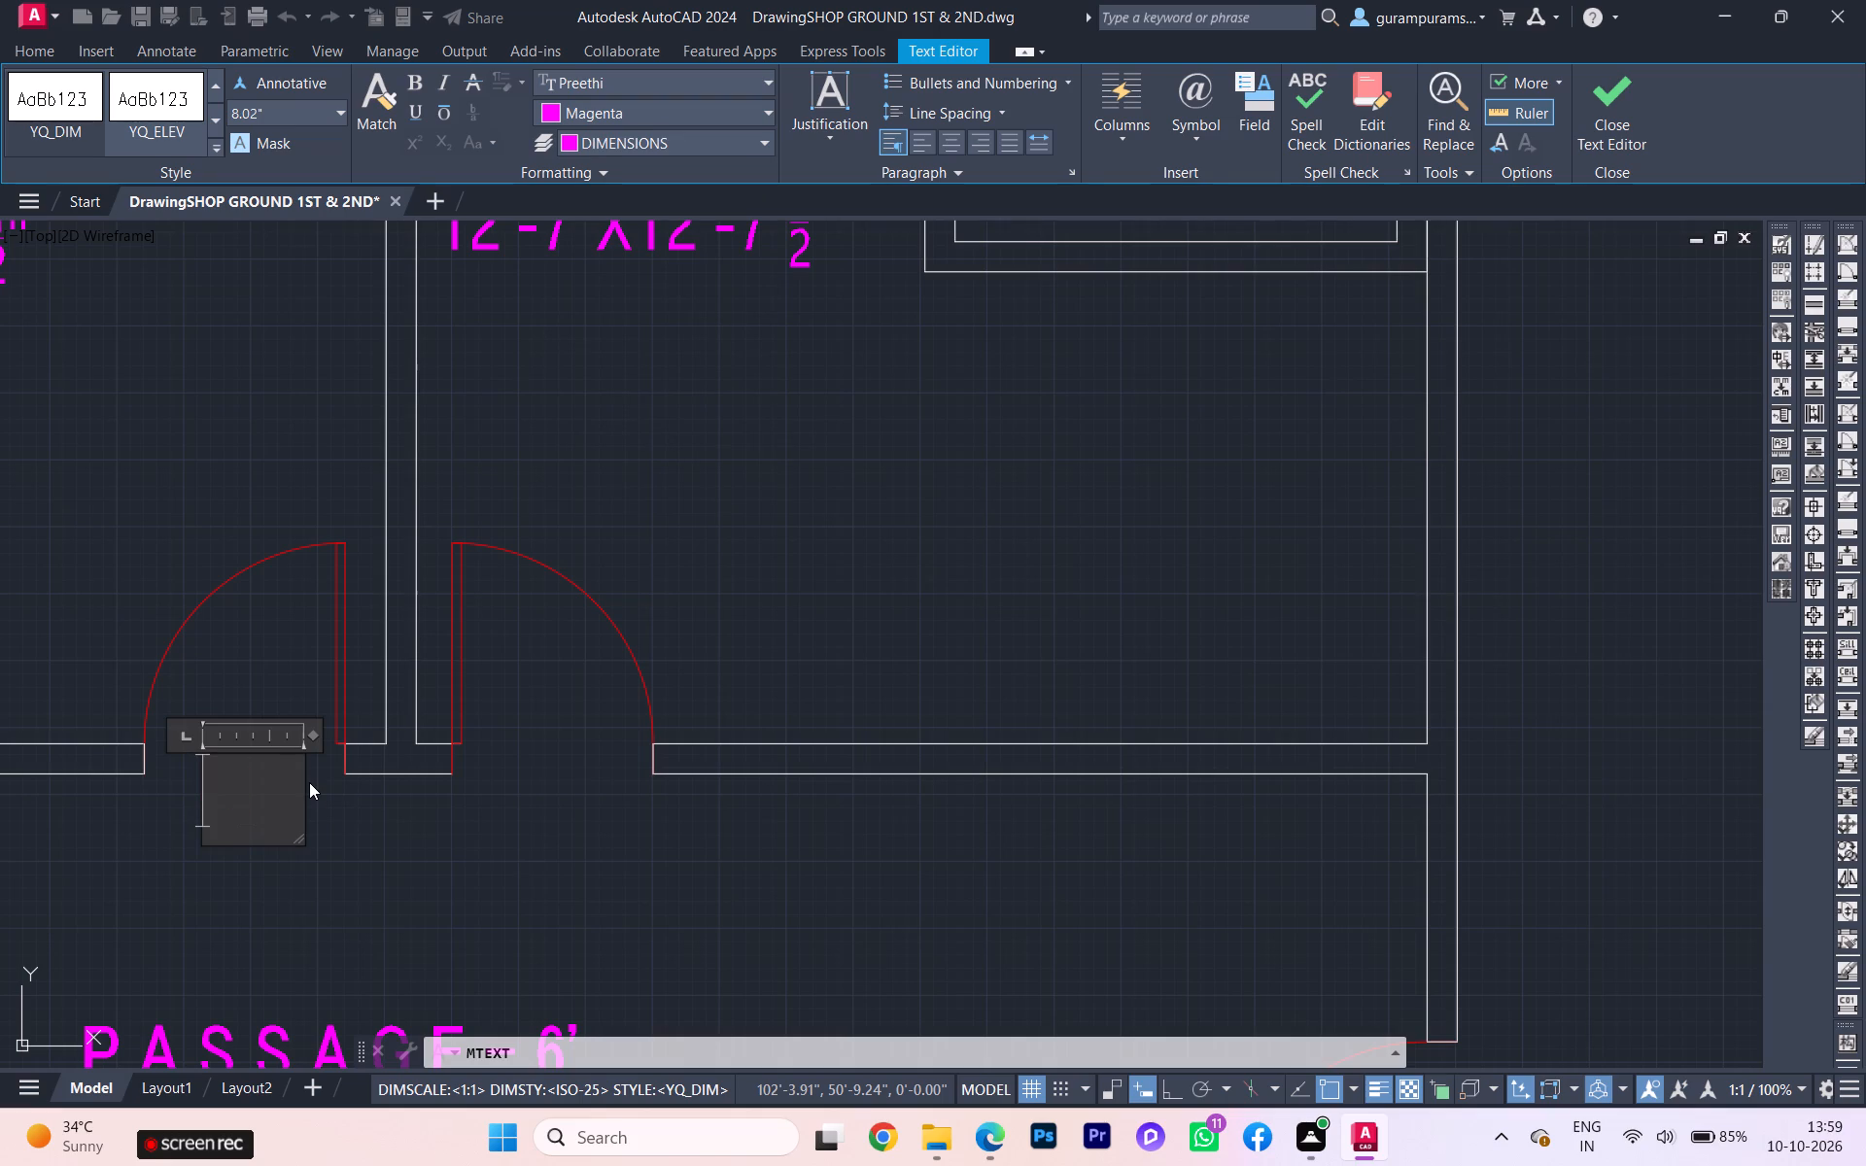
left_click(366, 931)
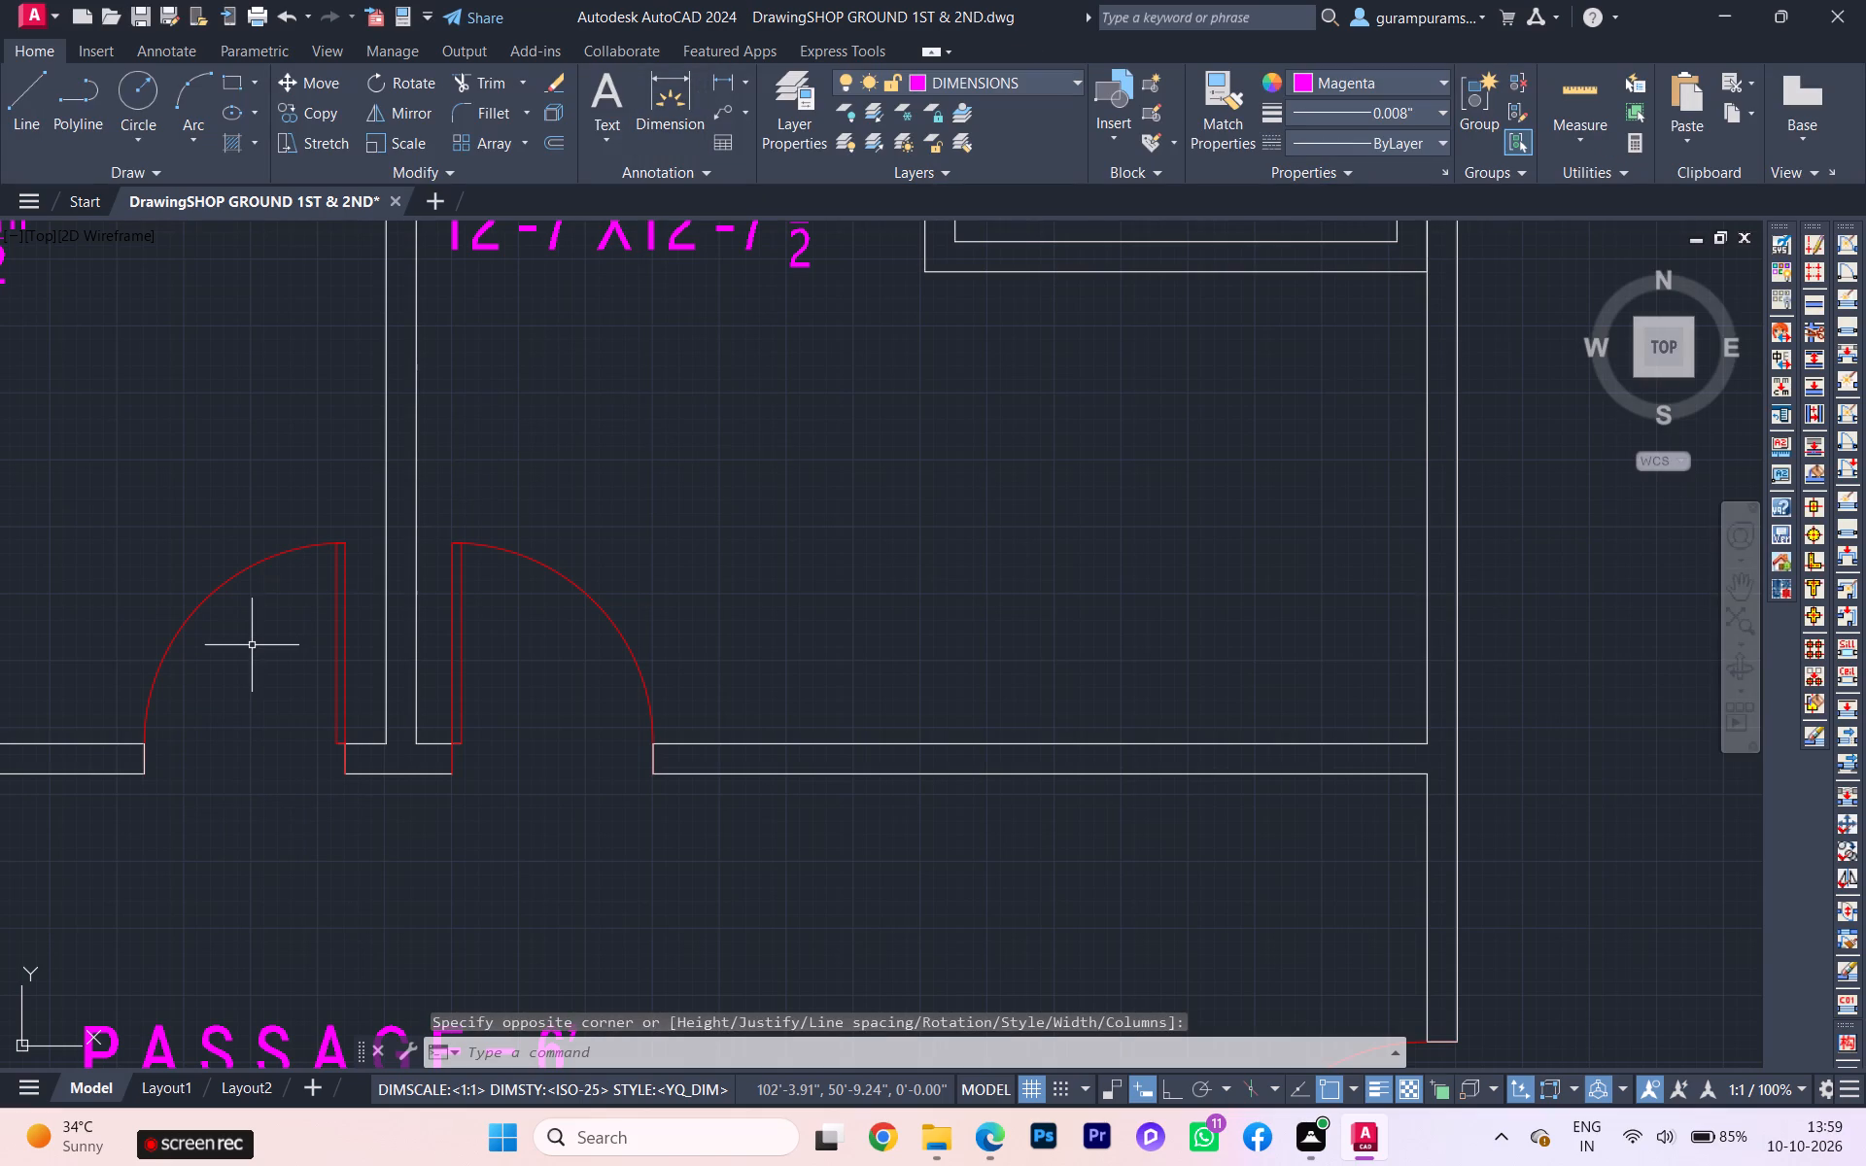
key("t")
key("Return")
left_click(226, 673)
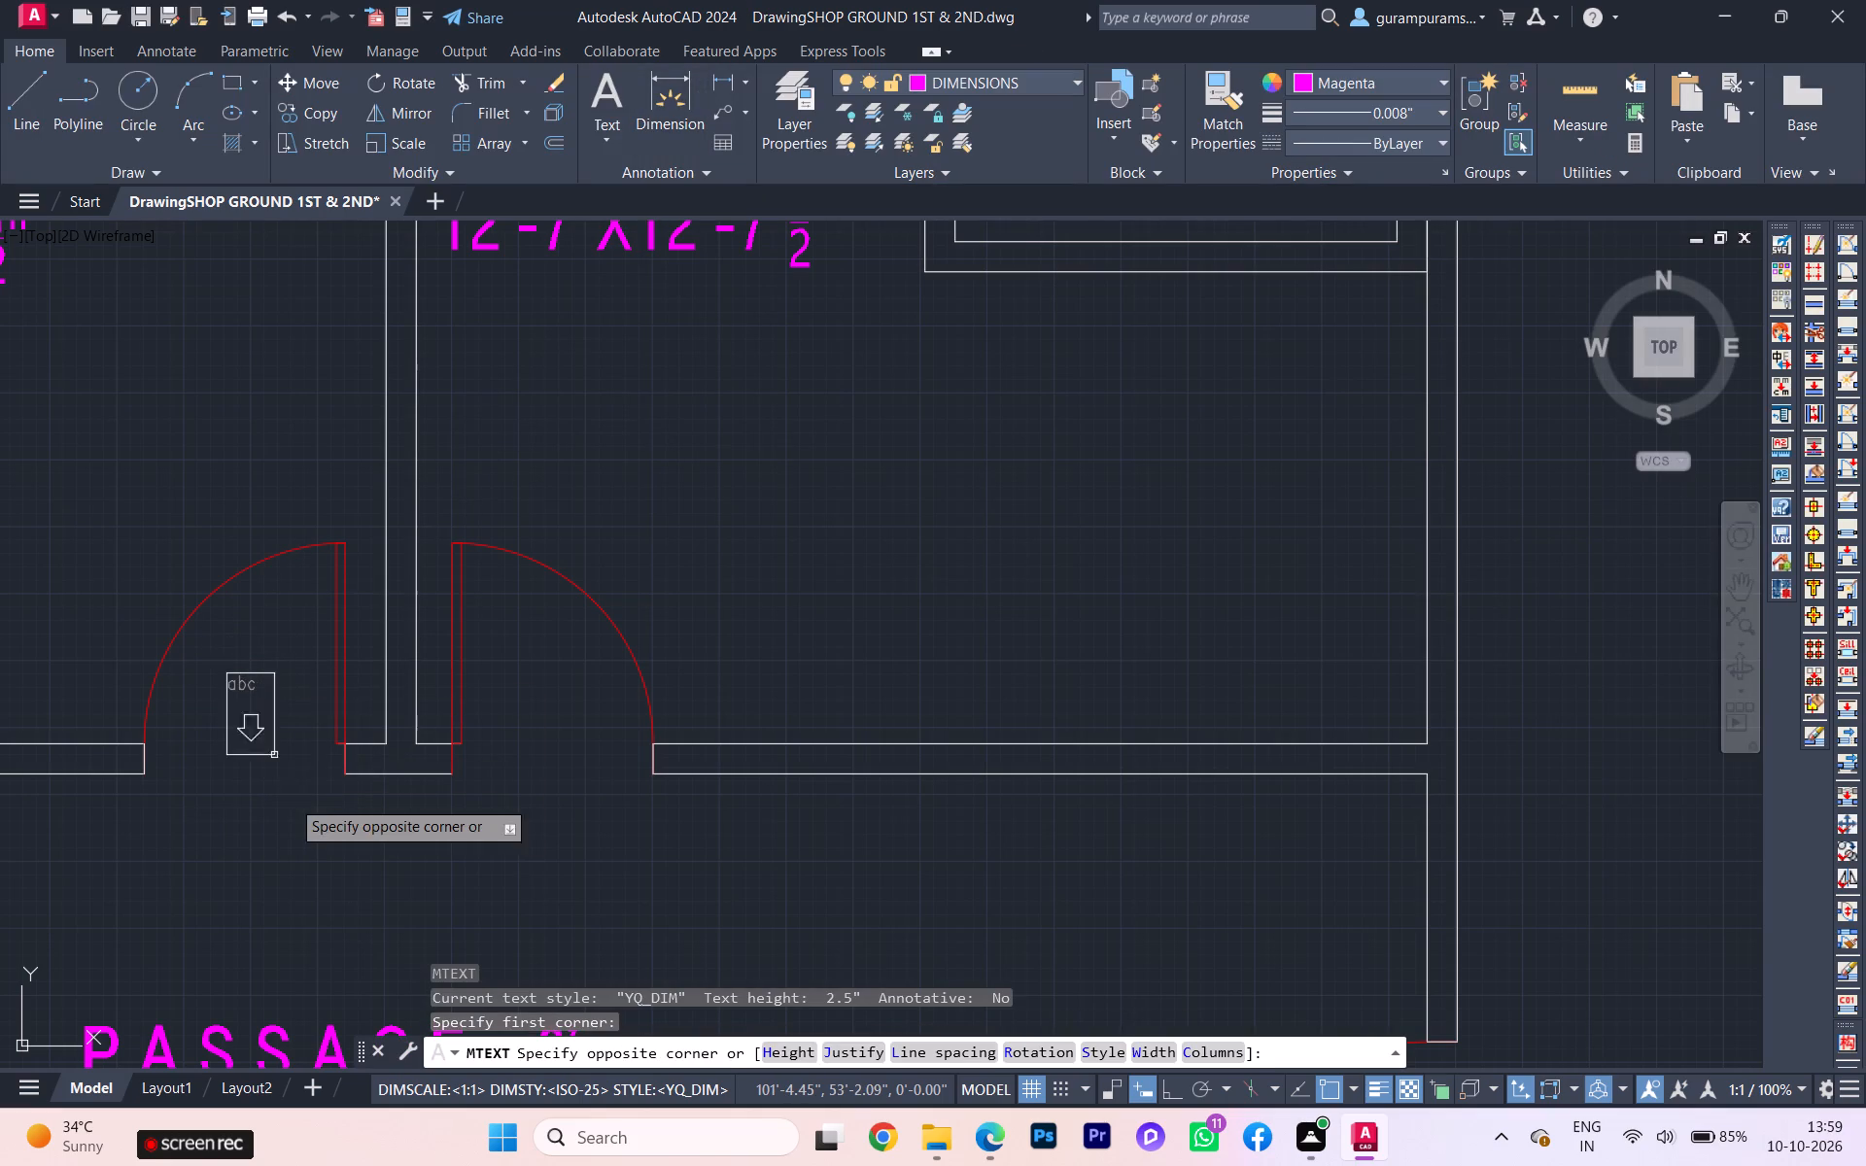
left_click(323, 845)
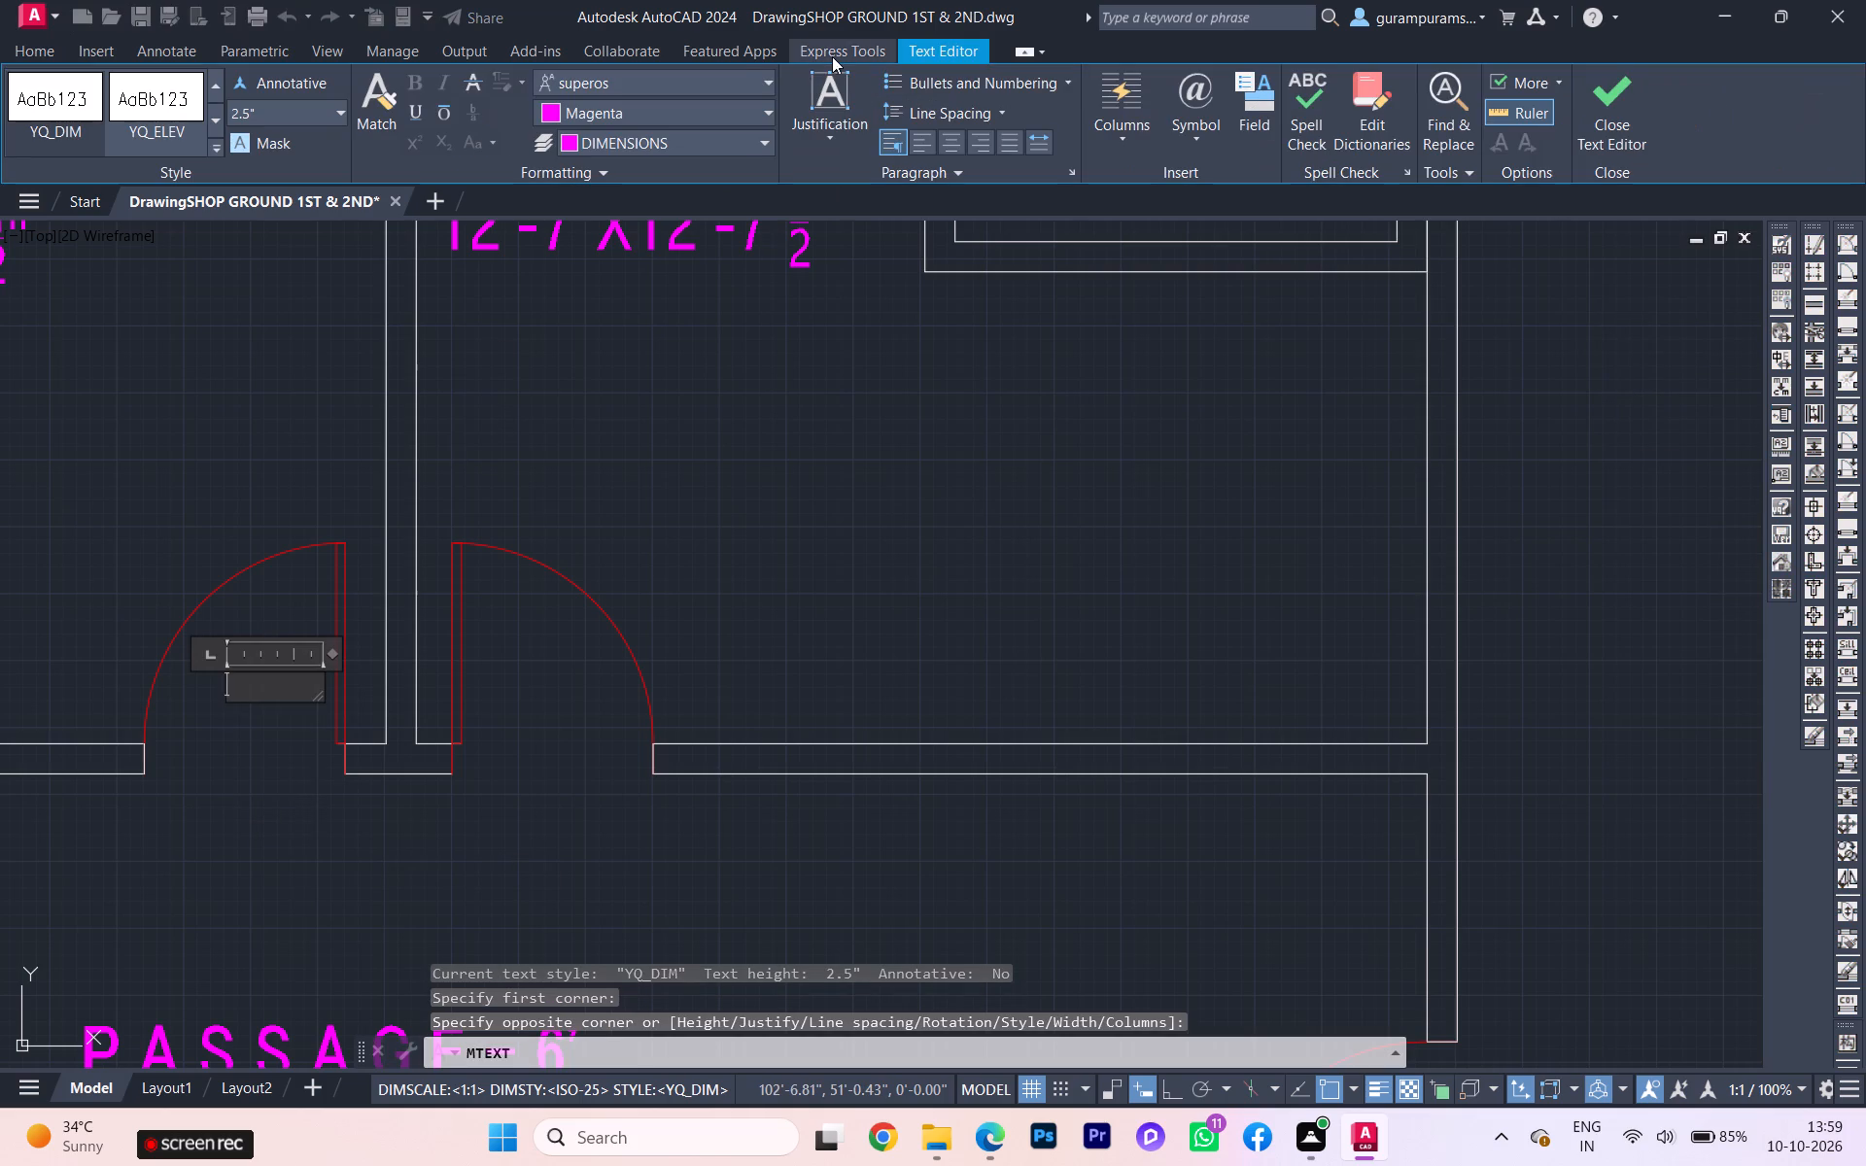
left_click(733, 75)
scroll(751, 180, "up", 6)
scroll(710, 321, "down", 1)
scroll(710, 323, "up", 3)
scroll(727, 329, "down", 3)
scroll(727, 329, "up", 5)
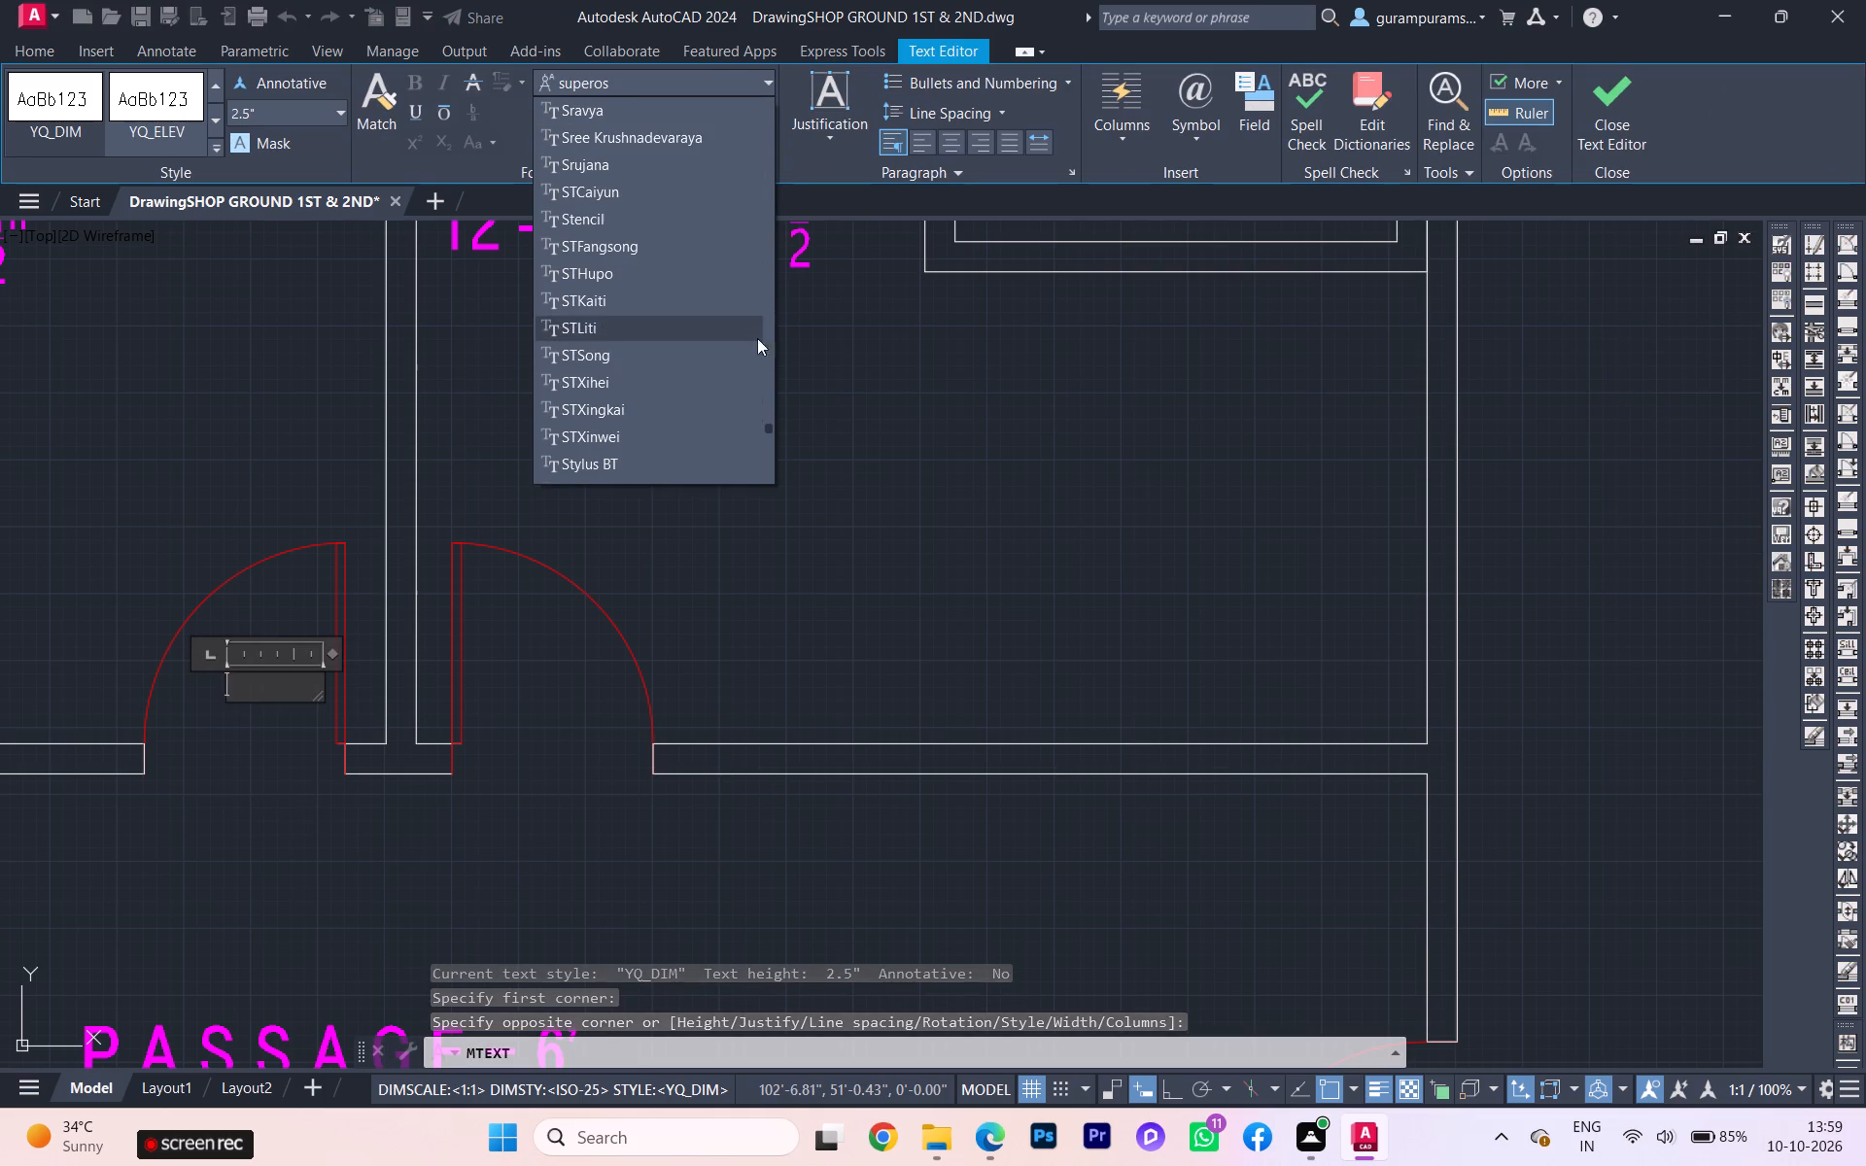
left_click_drag(769, 418, 740, 0)
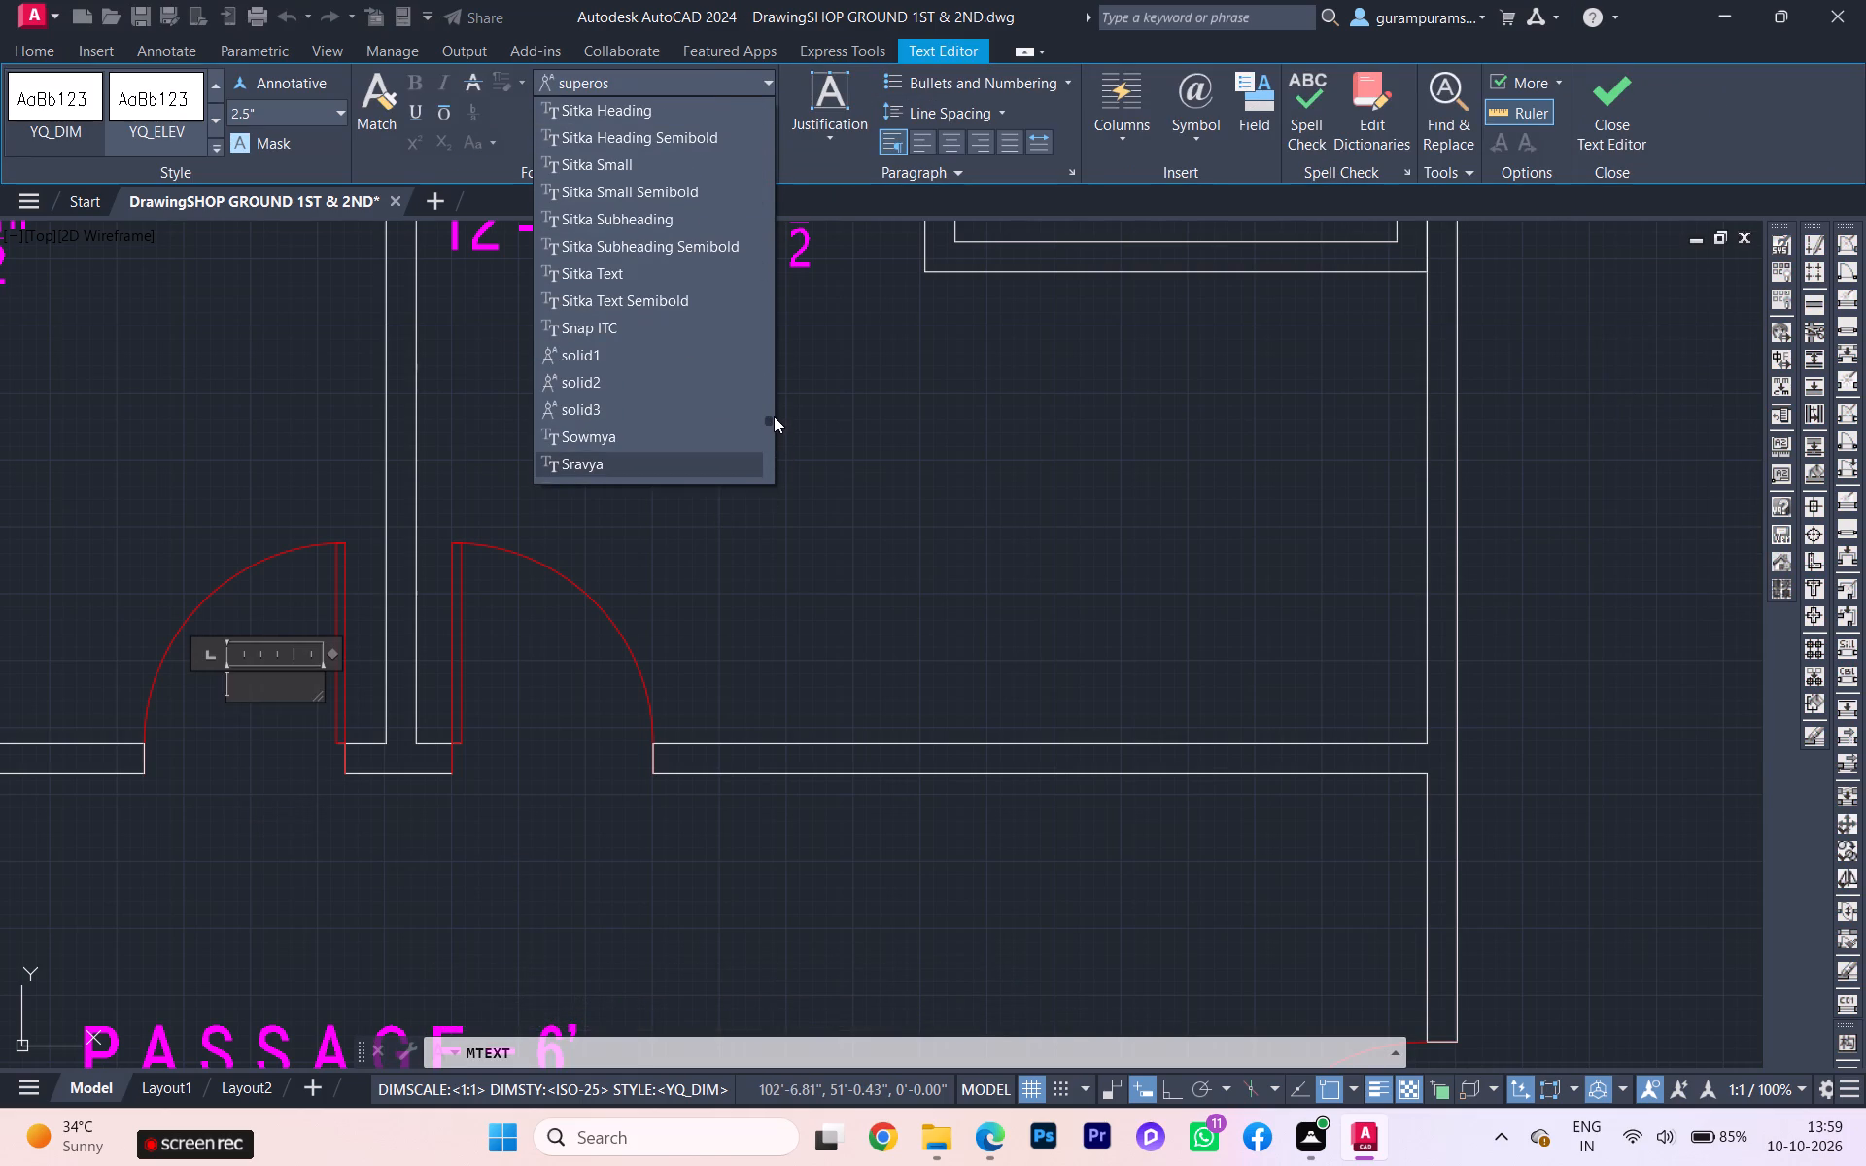
left_click_drag(771, 419, 788, 0)
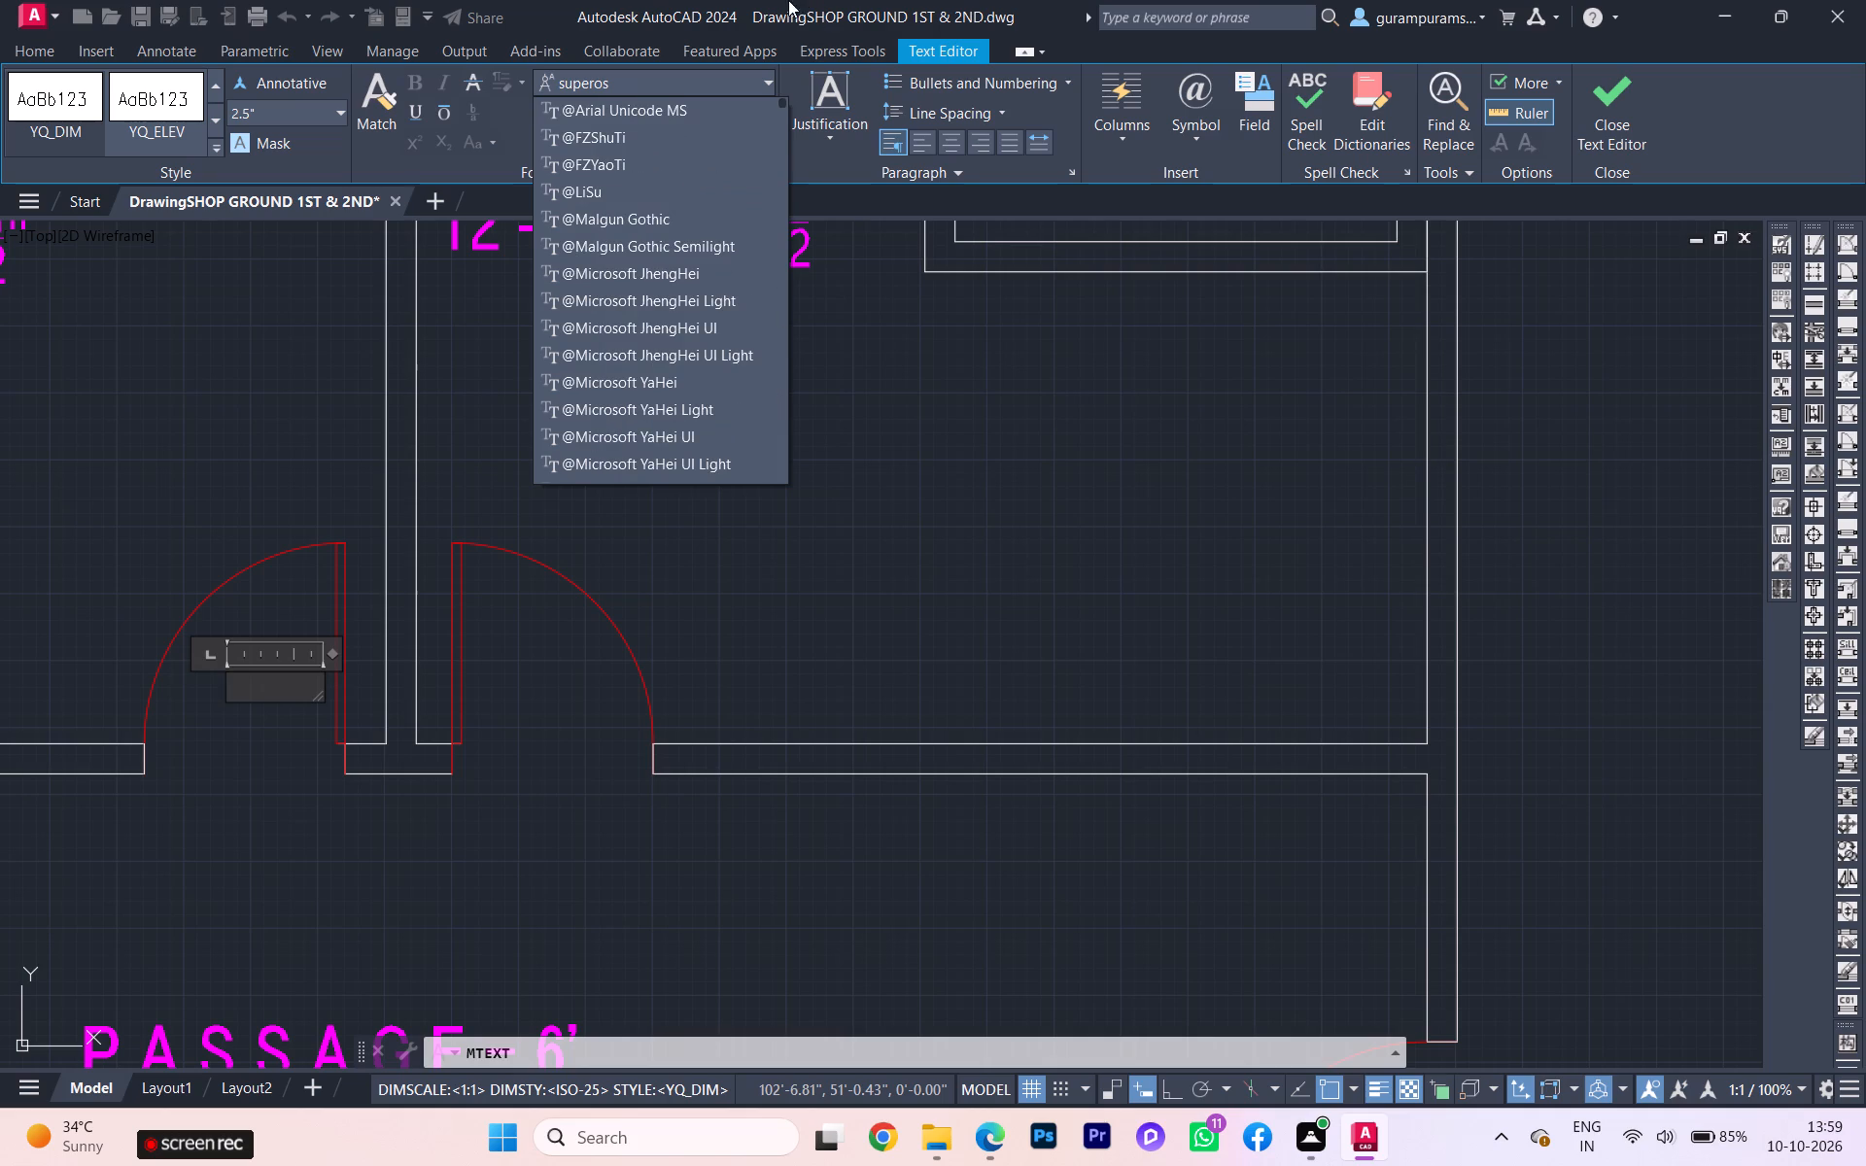
scroll(664, 186, "up", 1)
left_click(643, 114)
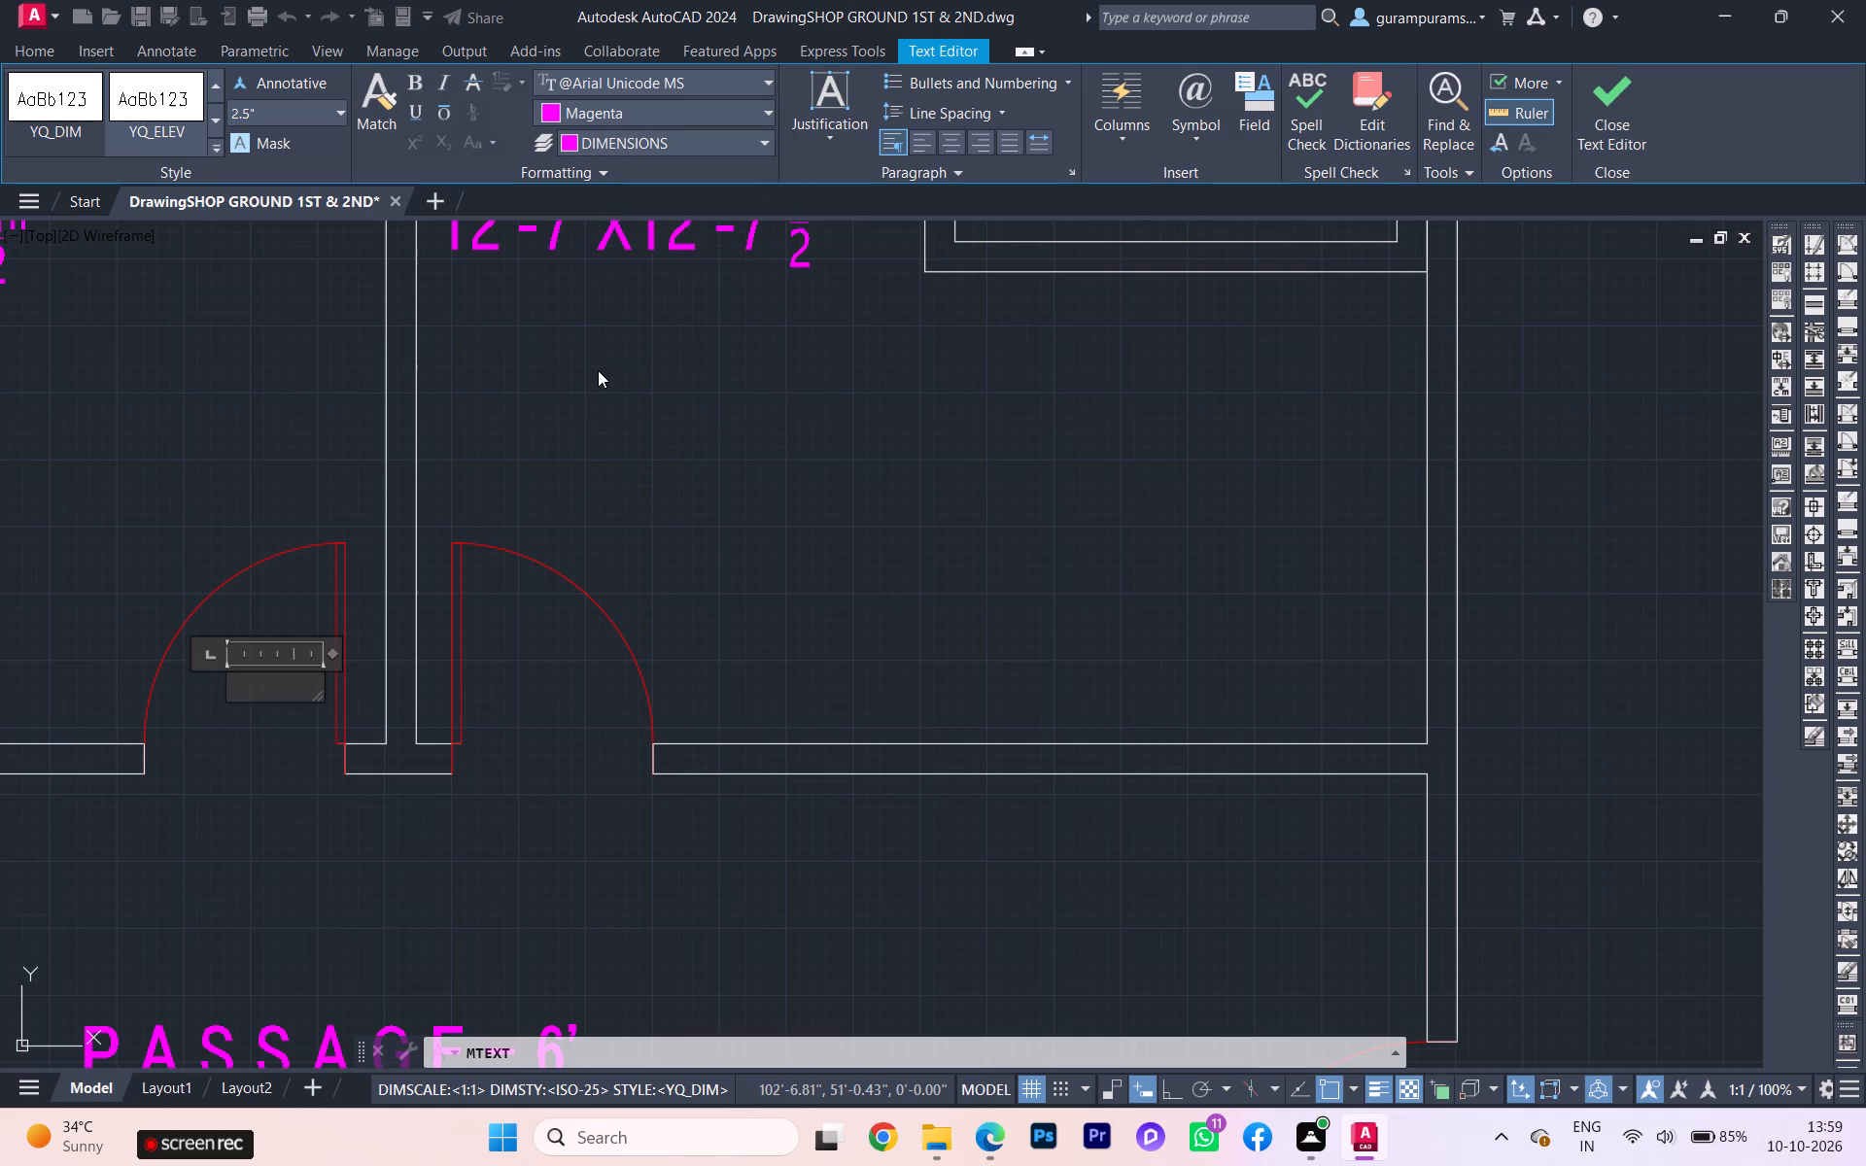
key("d")
key("1")
left_click(294, 717)
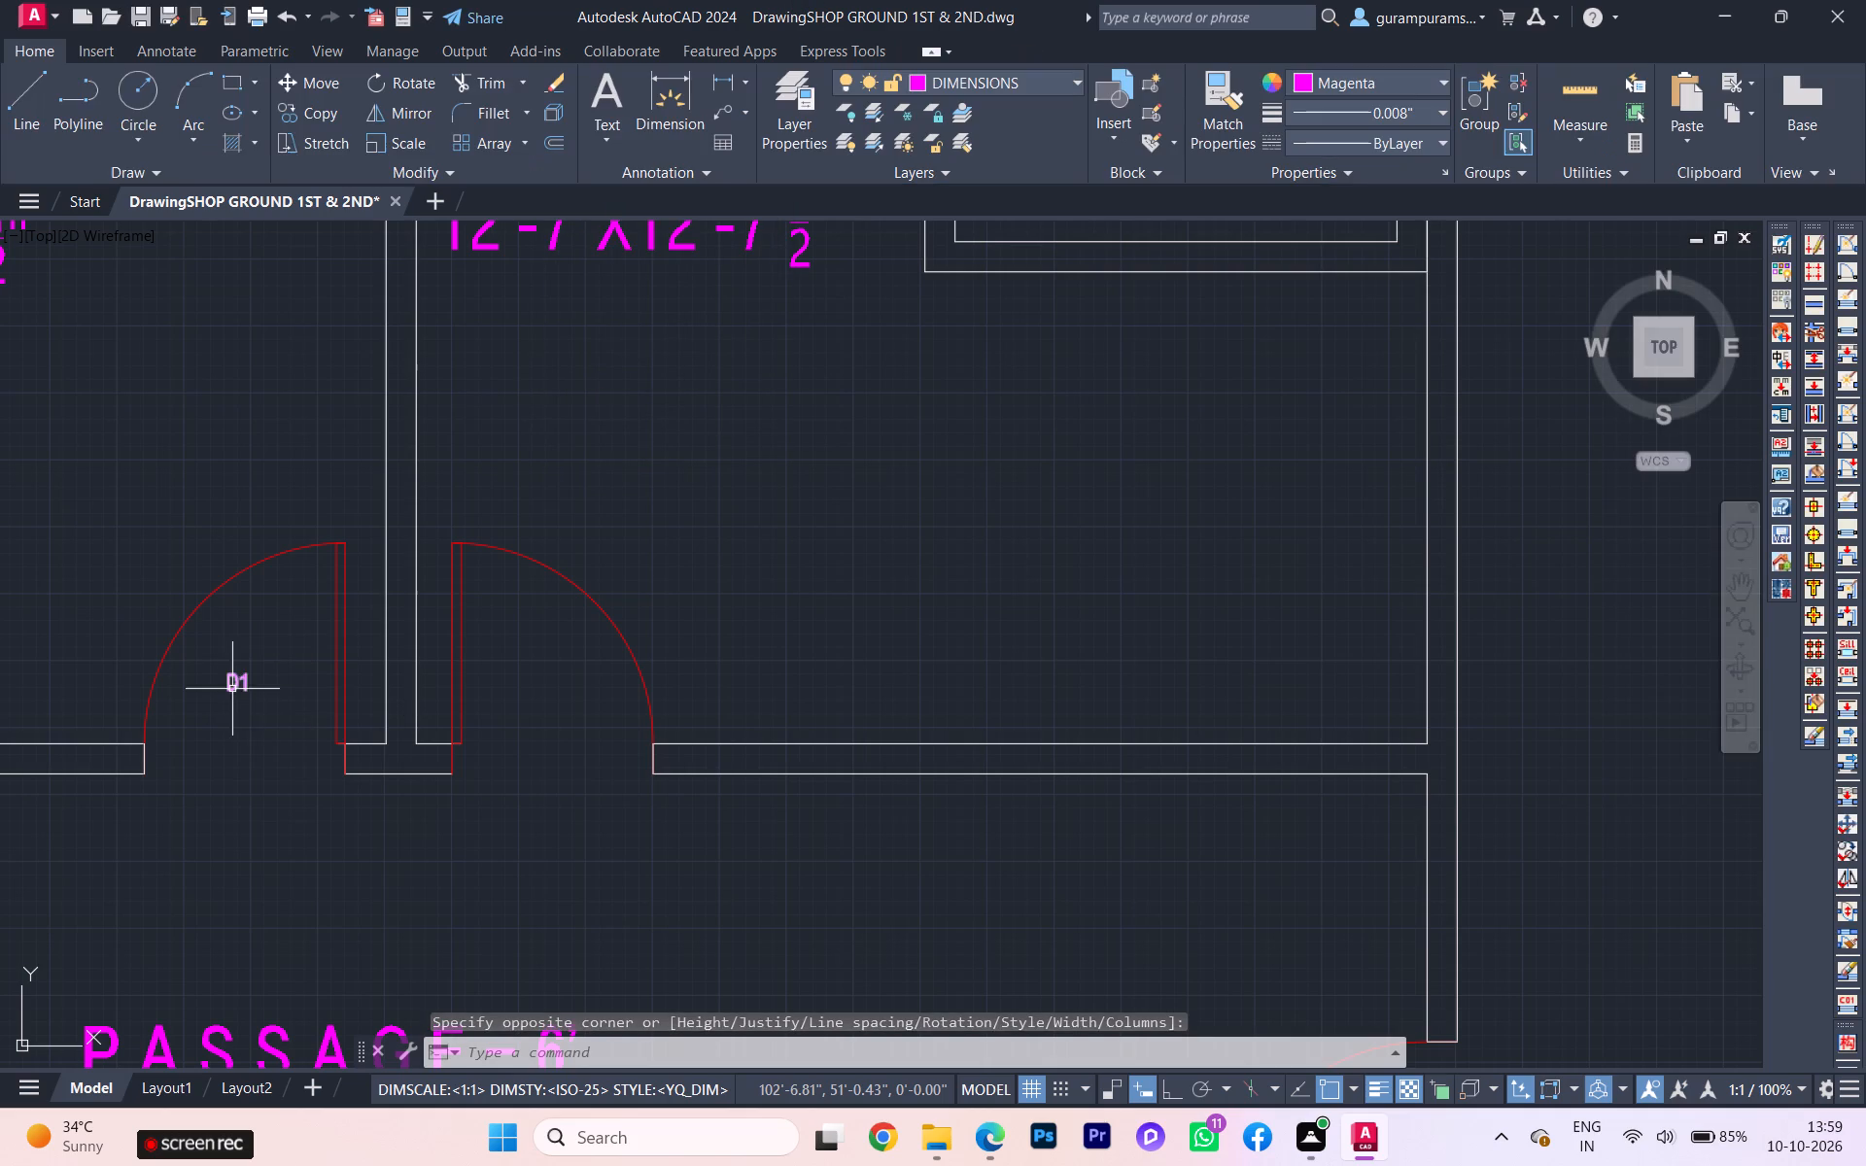
Enlarge the D1 door tag with Scale, using a base point below and to the left of the text.
scroll(232, 689, "up", 2)
left_click(231, 689)
key("s")
key("c")
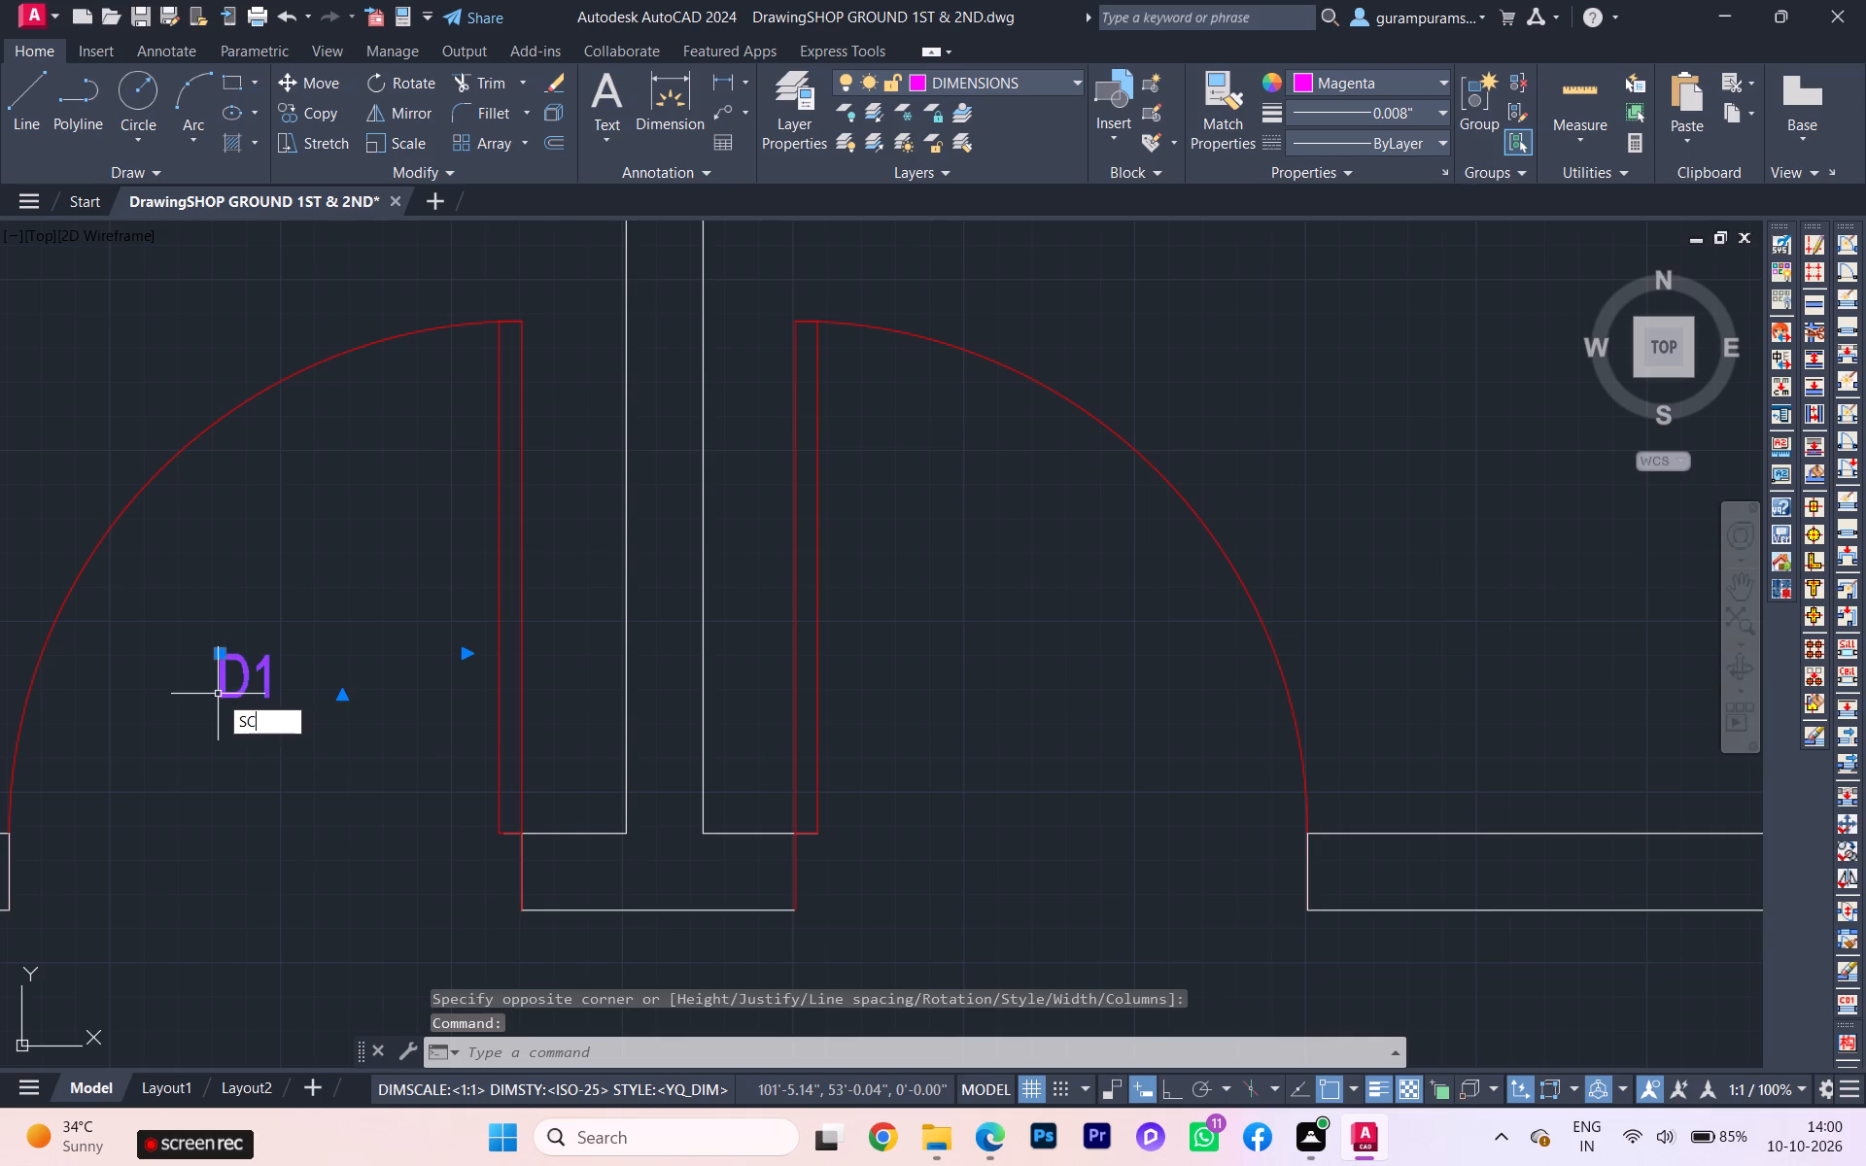
key("Return")
left_click(170, 755)
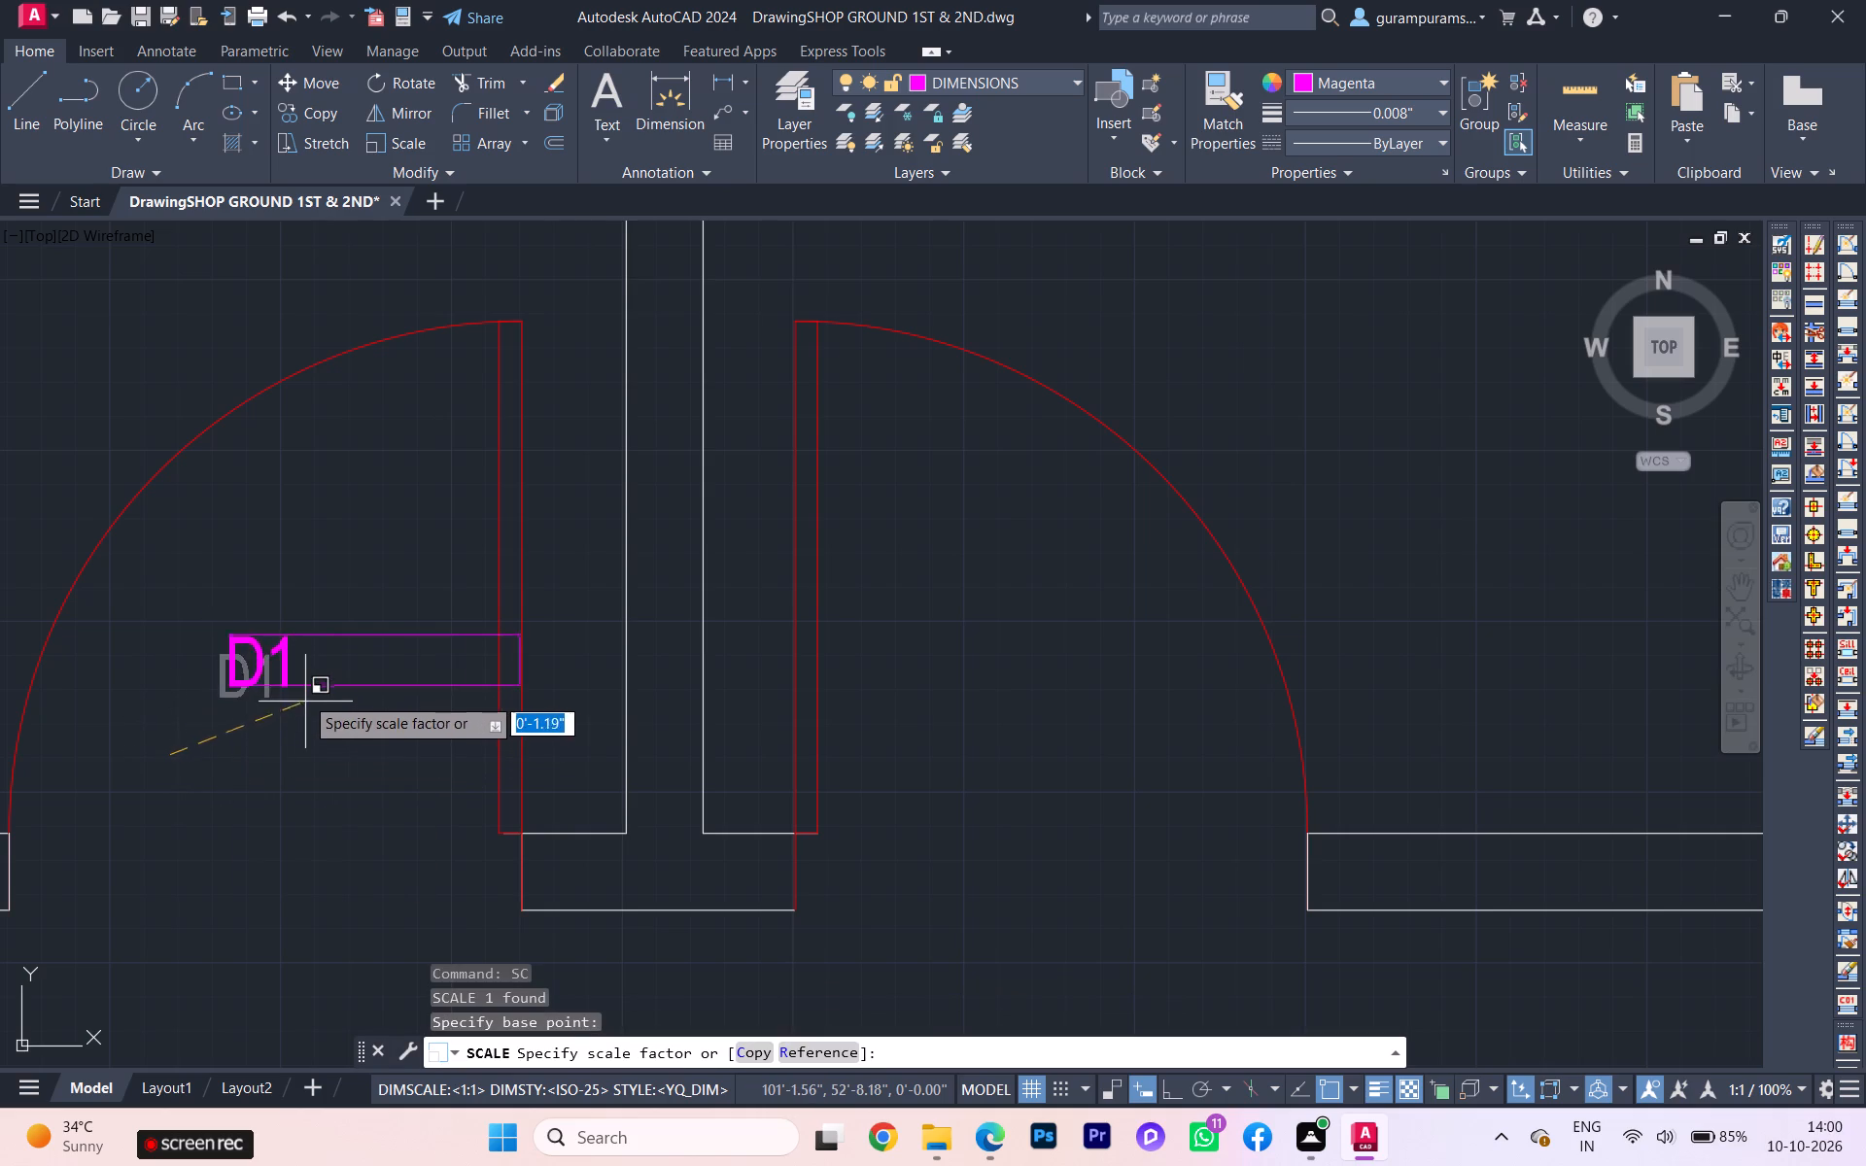
left_click(321, 640)
Narrow the D1 text's frame so its right edge sits just beyond the characters, within the door swing.
left_click(302, 645)
left_click(258, 629)
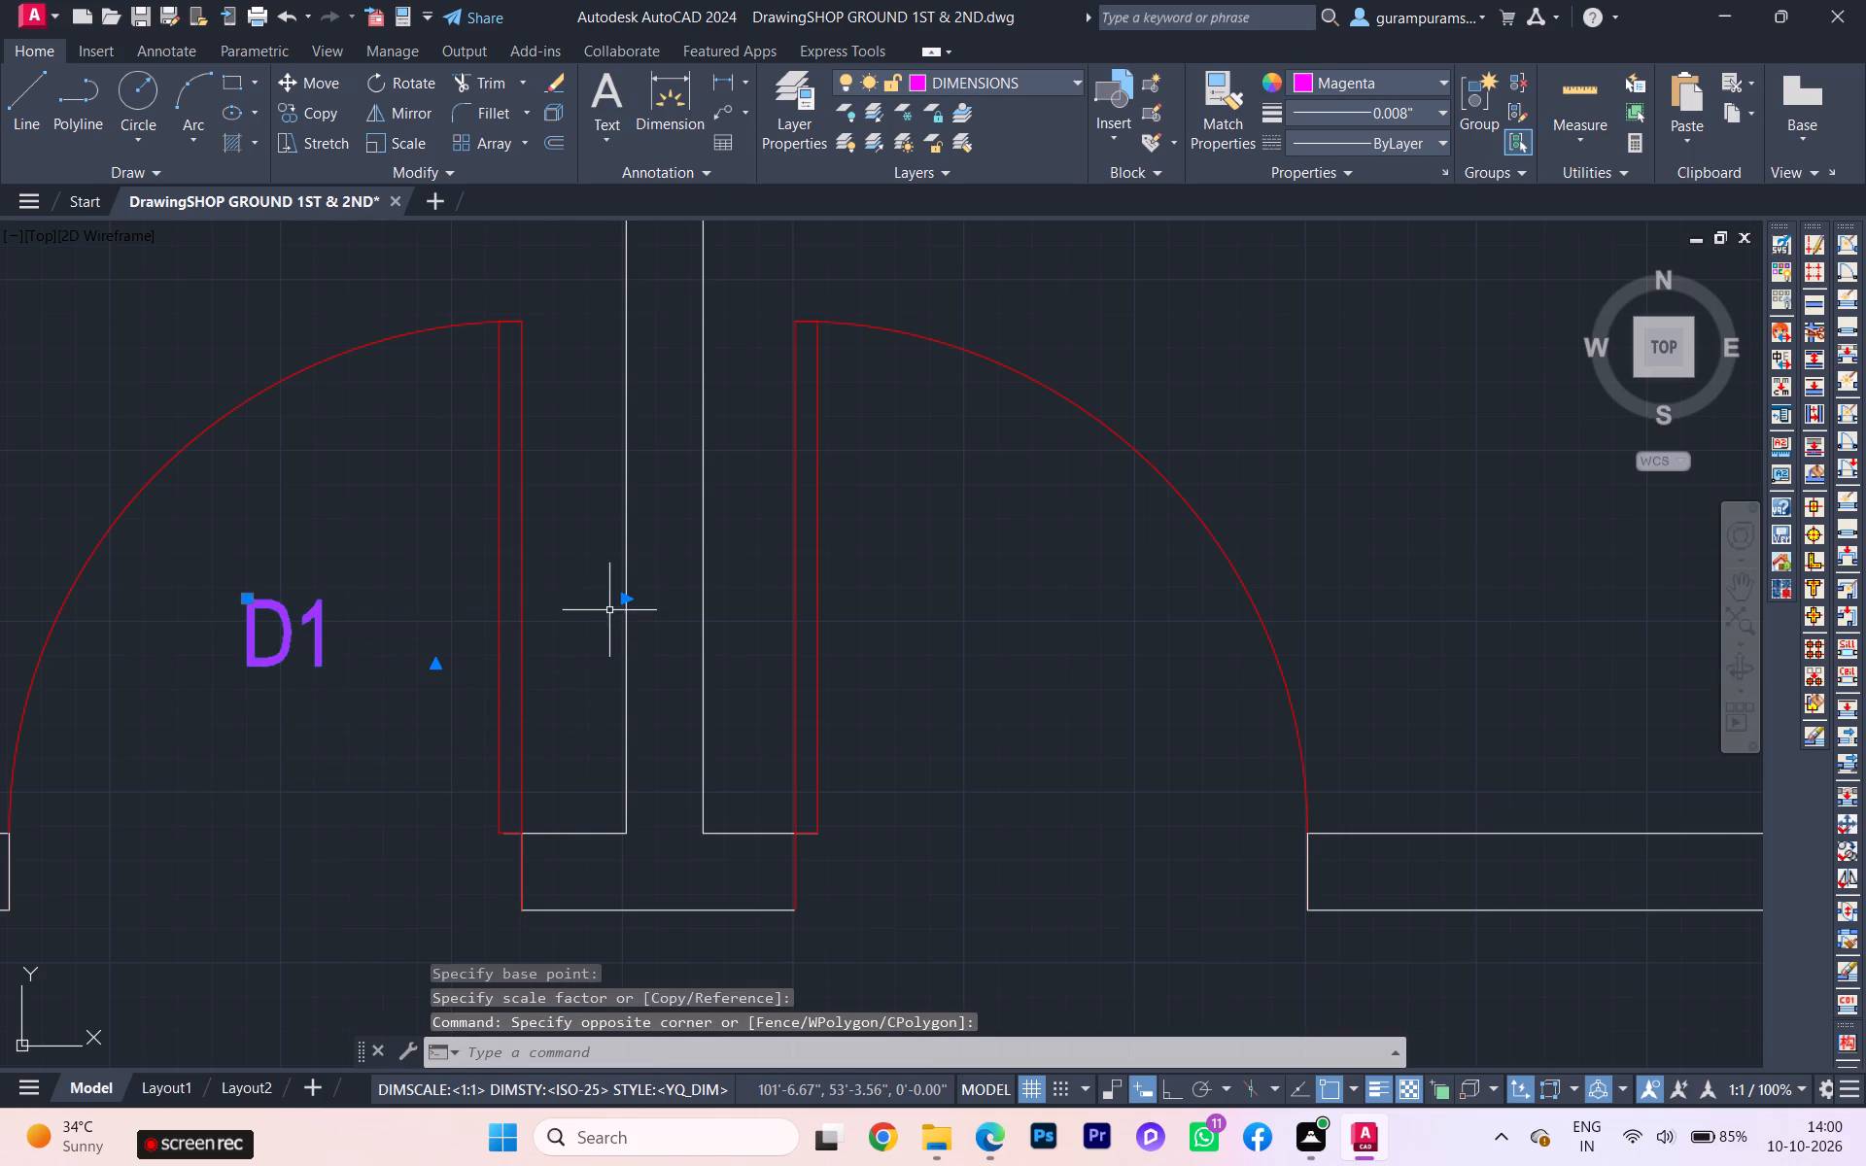
scroll(627, 597, "up", 4)
left_click(601, 612)
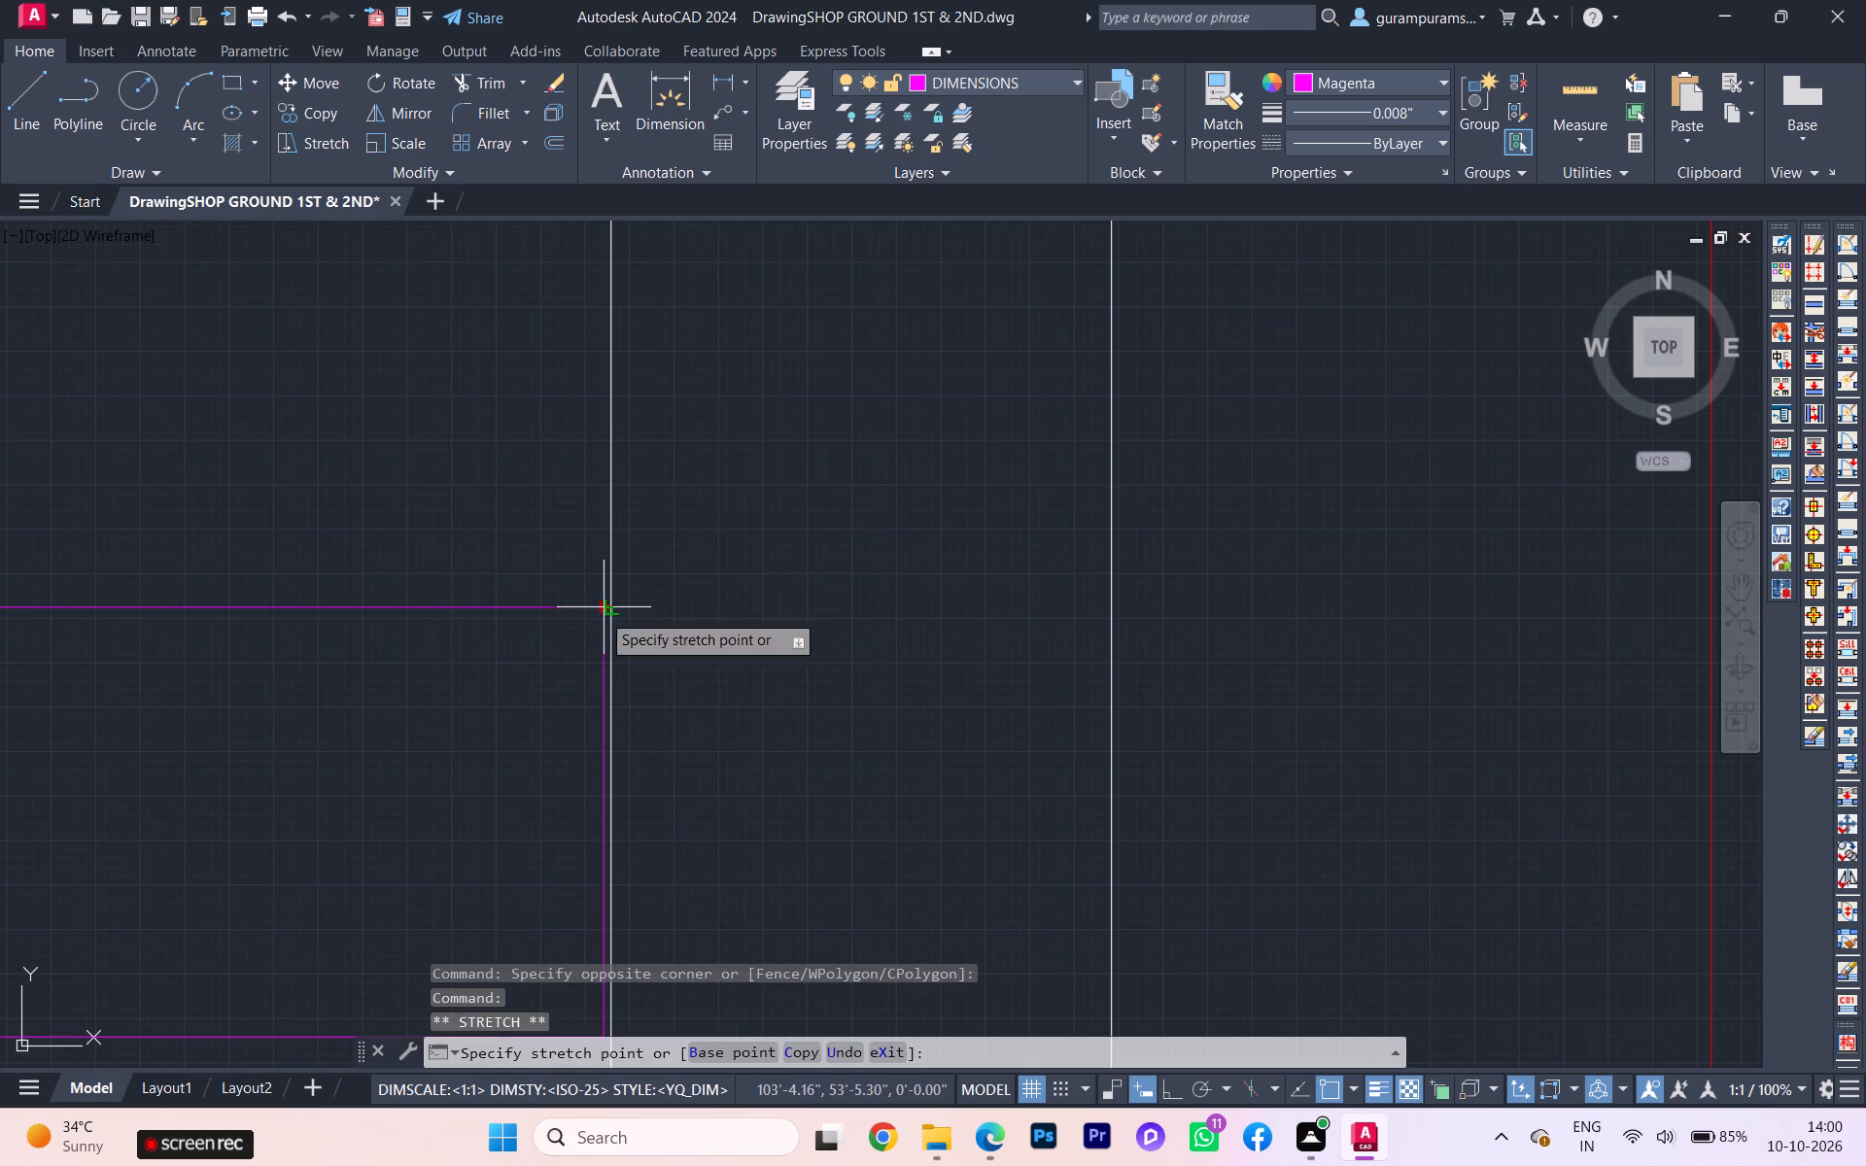
scroll(349, 625, "down", 2)
scroll(349, 625, "up", 1)
scroll(374, 623, "down", 3)
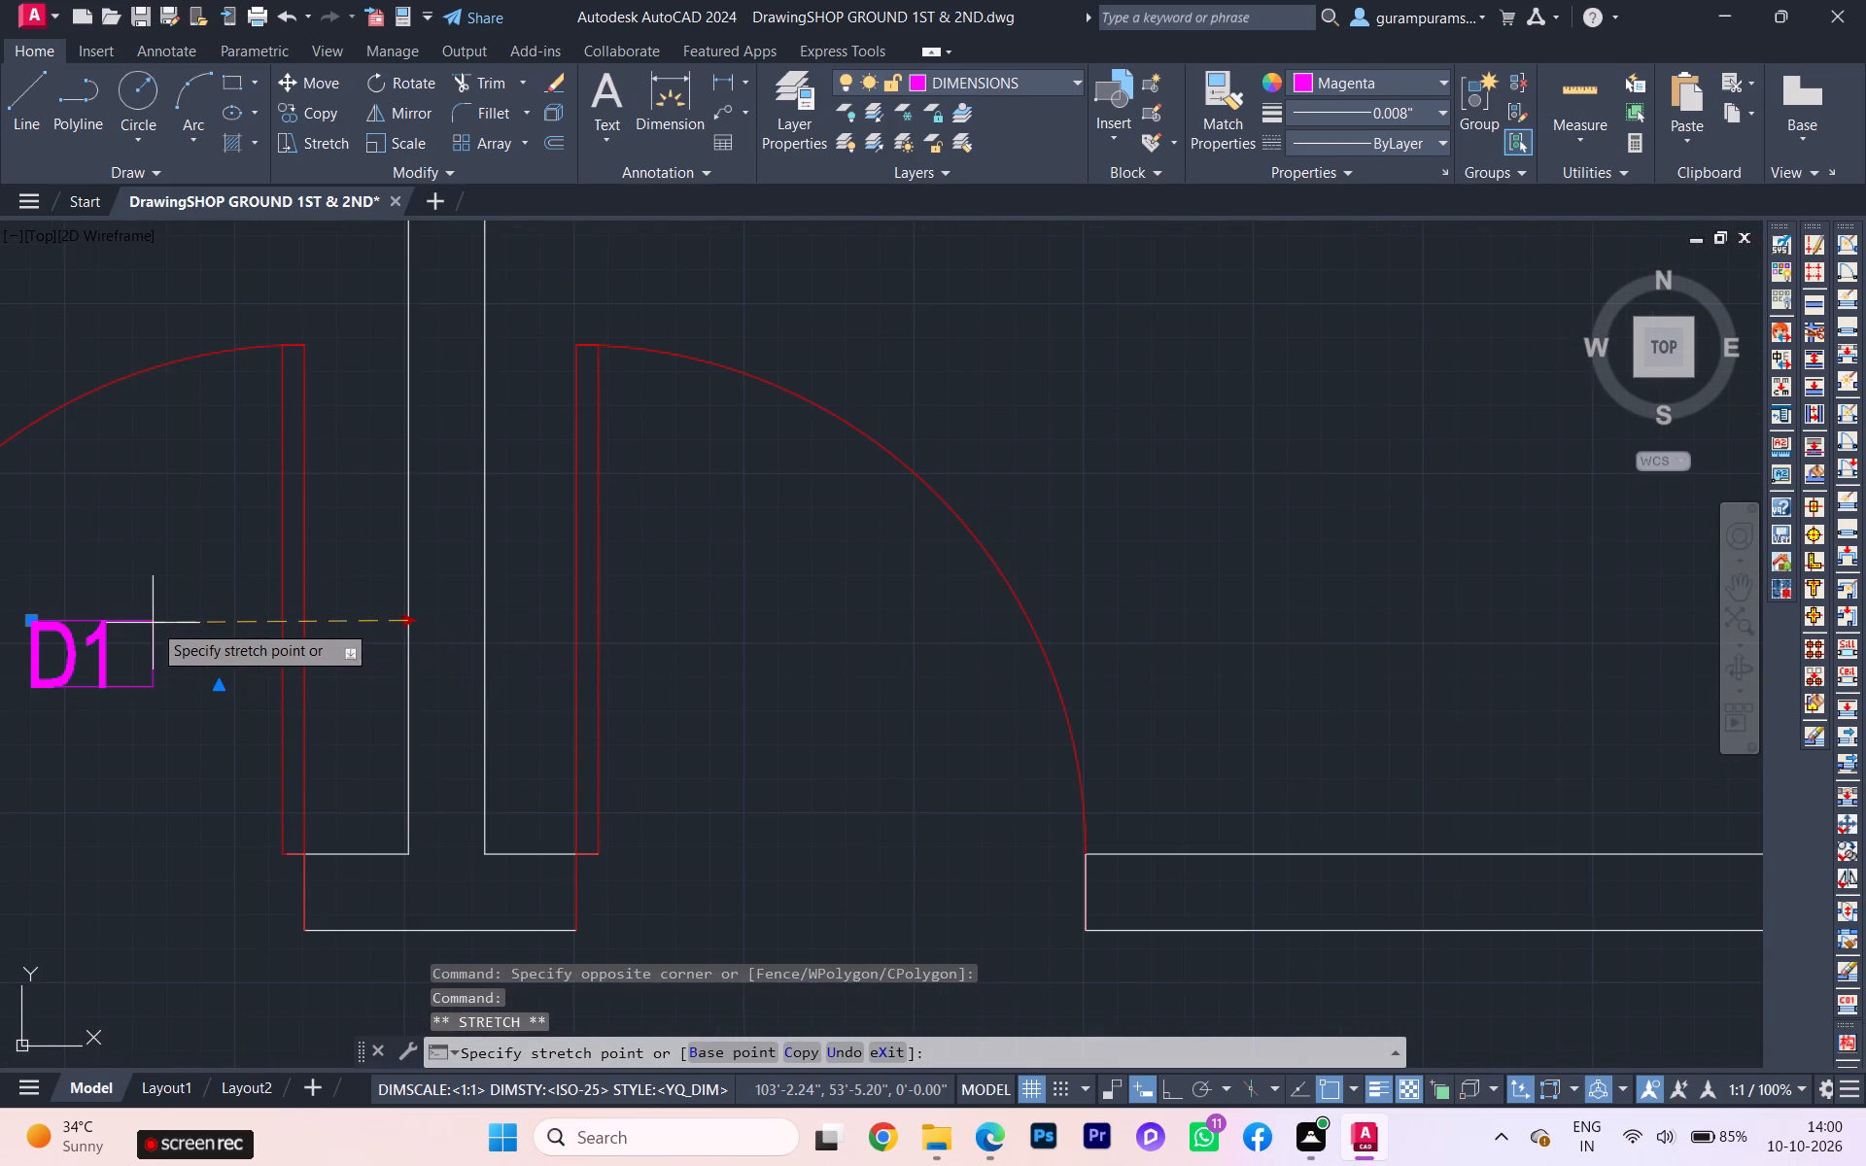
left_click(150, 623)
scroll(163, 644, "down", 6)
key("Escape")
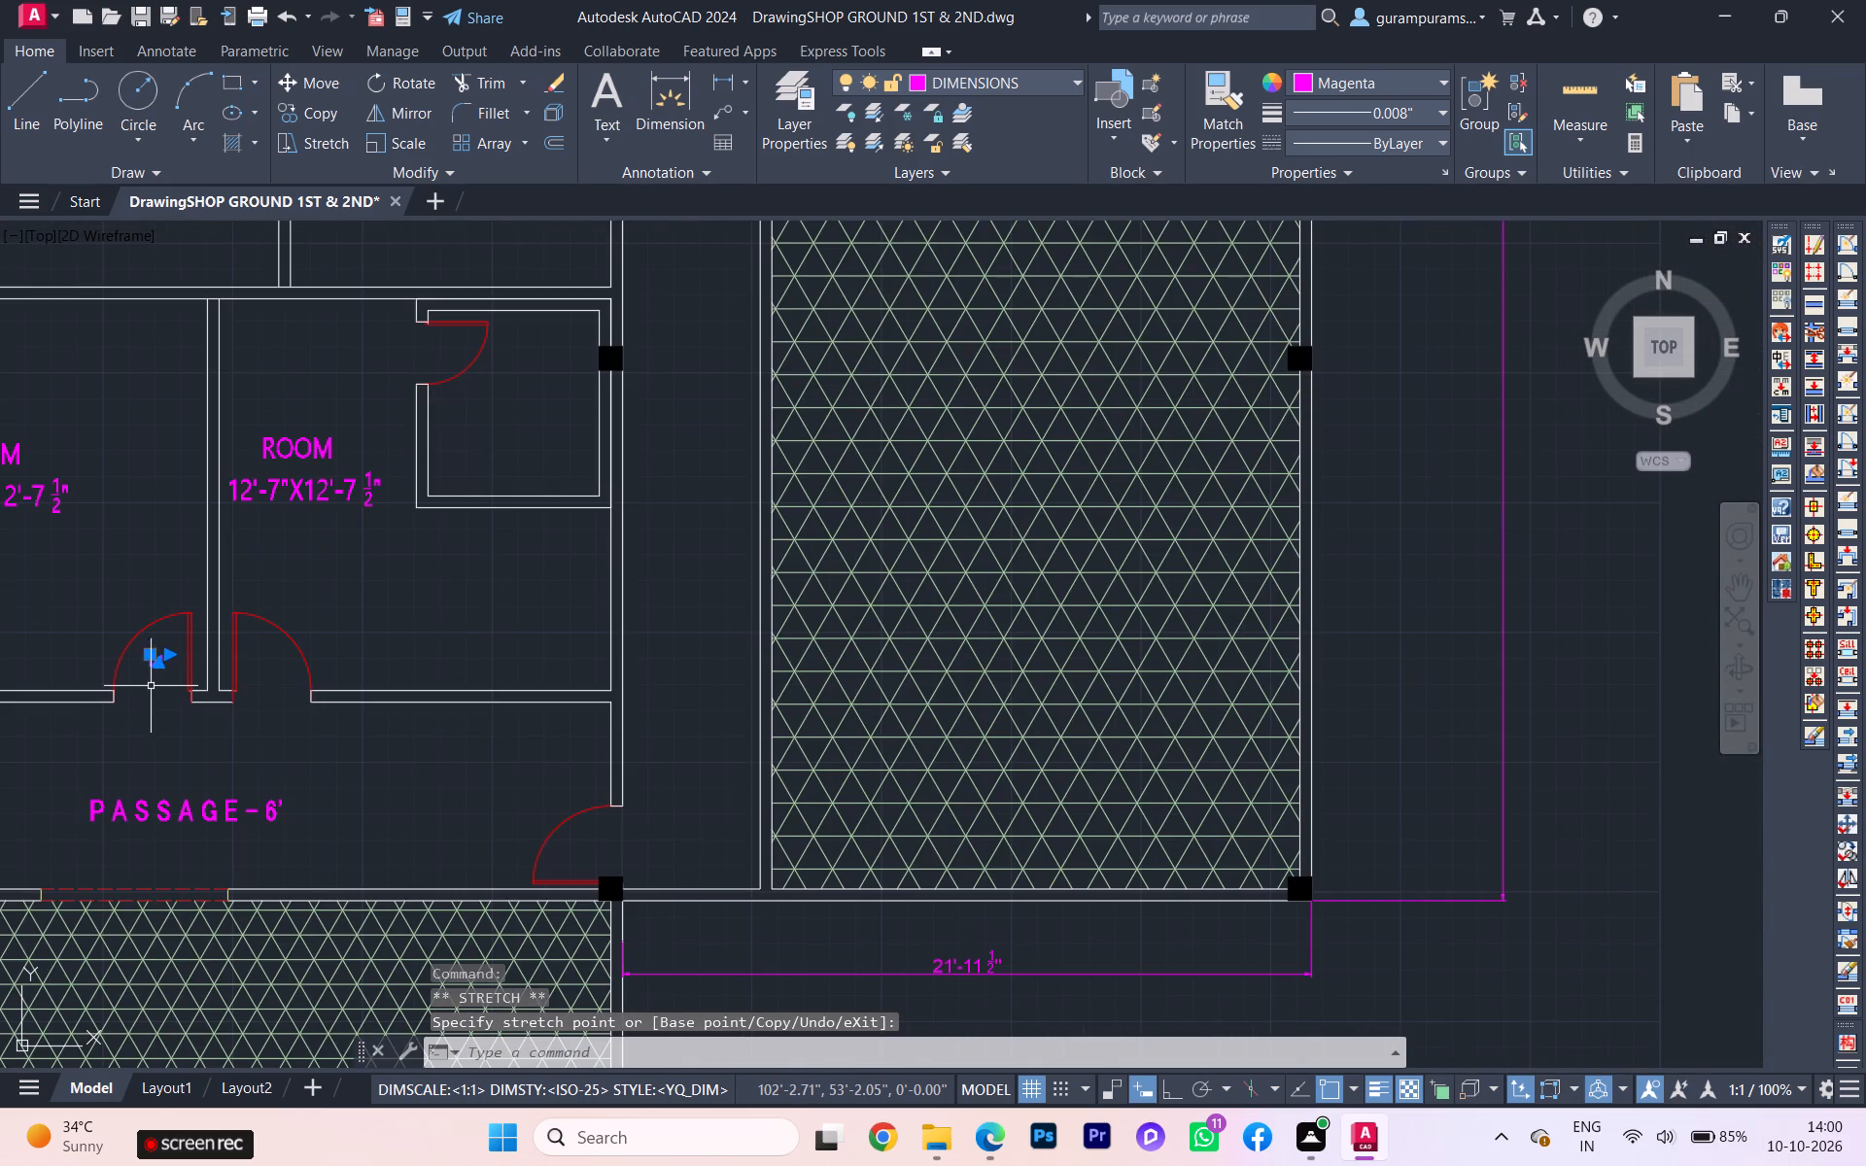
Scale the D1 door tag up further from a base point near the left end of the door opening.
scroll(162, 645, "up", 1)
scroll(162, 645, "down", 1)
left_click(160, 659)
key("s")
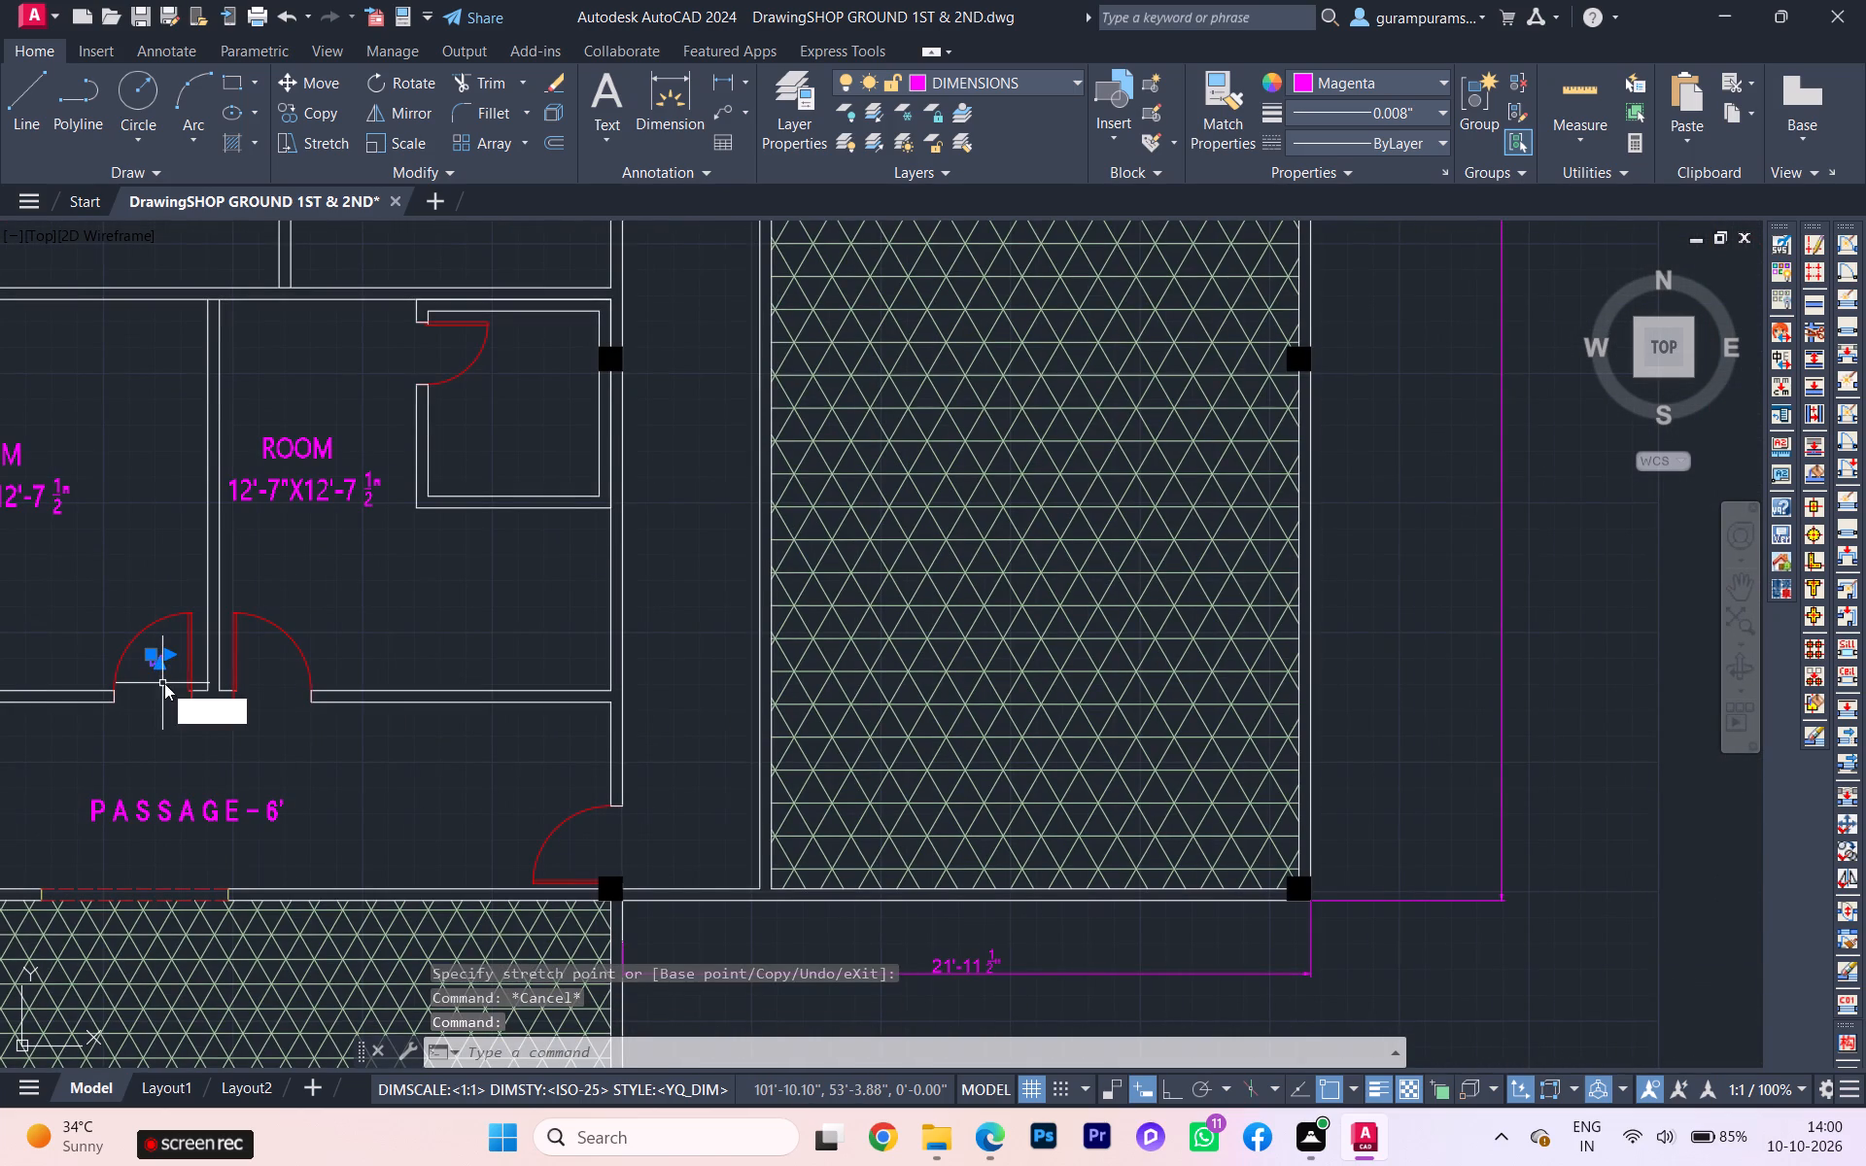
key("c")
key("Return")
scroll(165, 687, "up", 1)
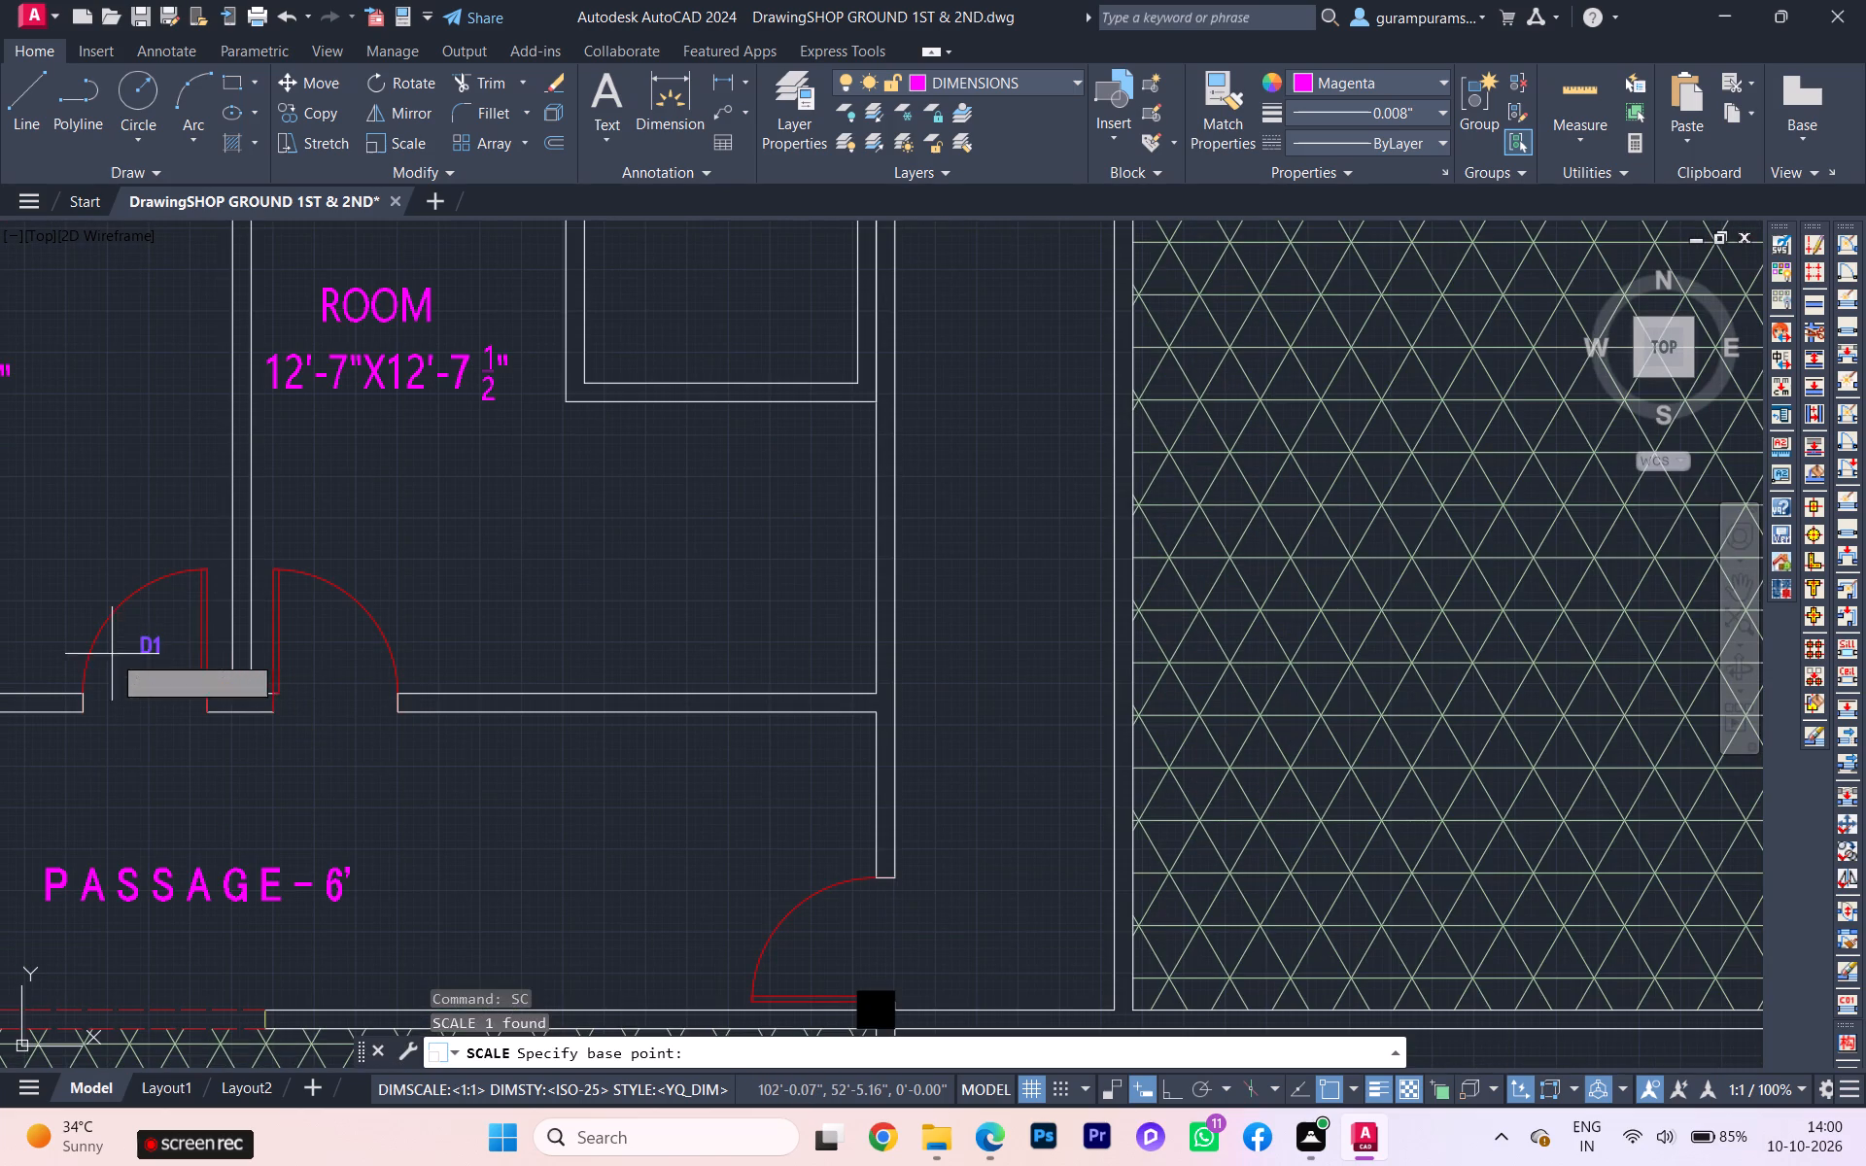
left_click(112, 654)
left_click(150, 684)
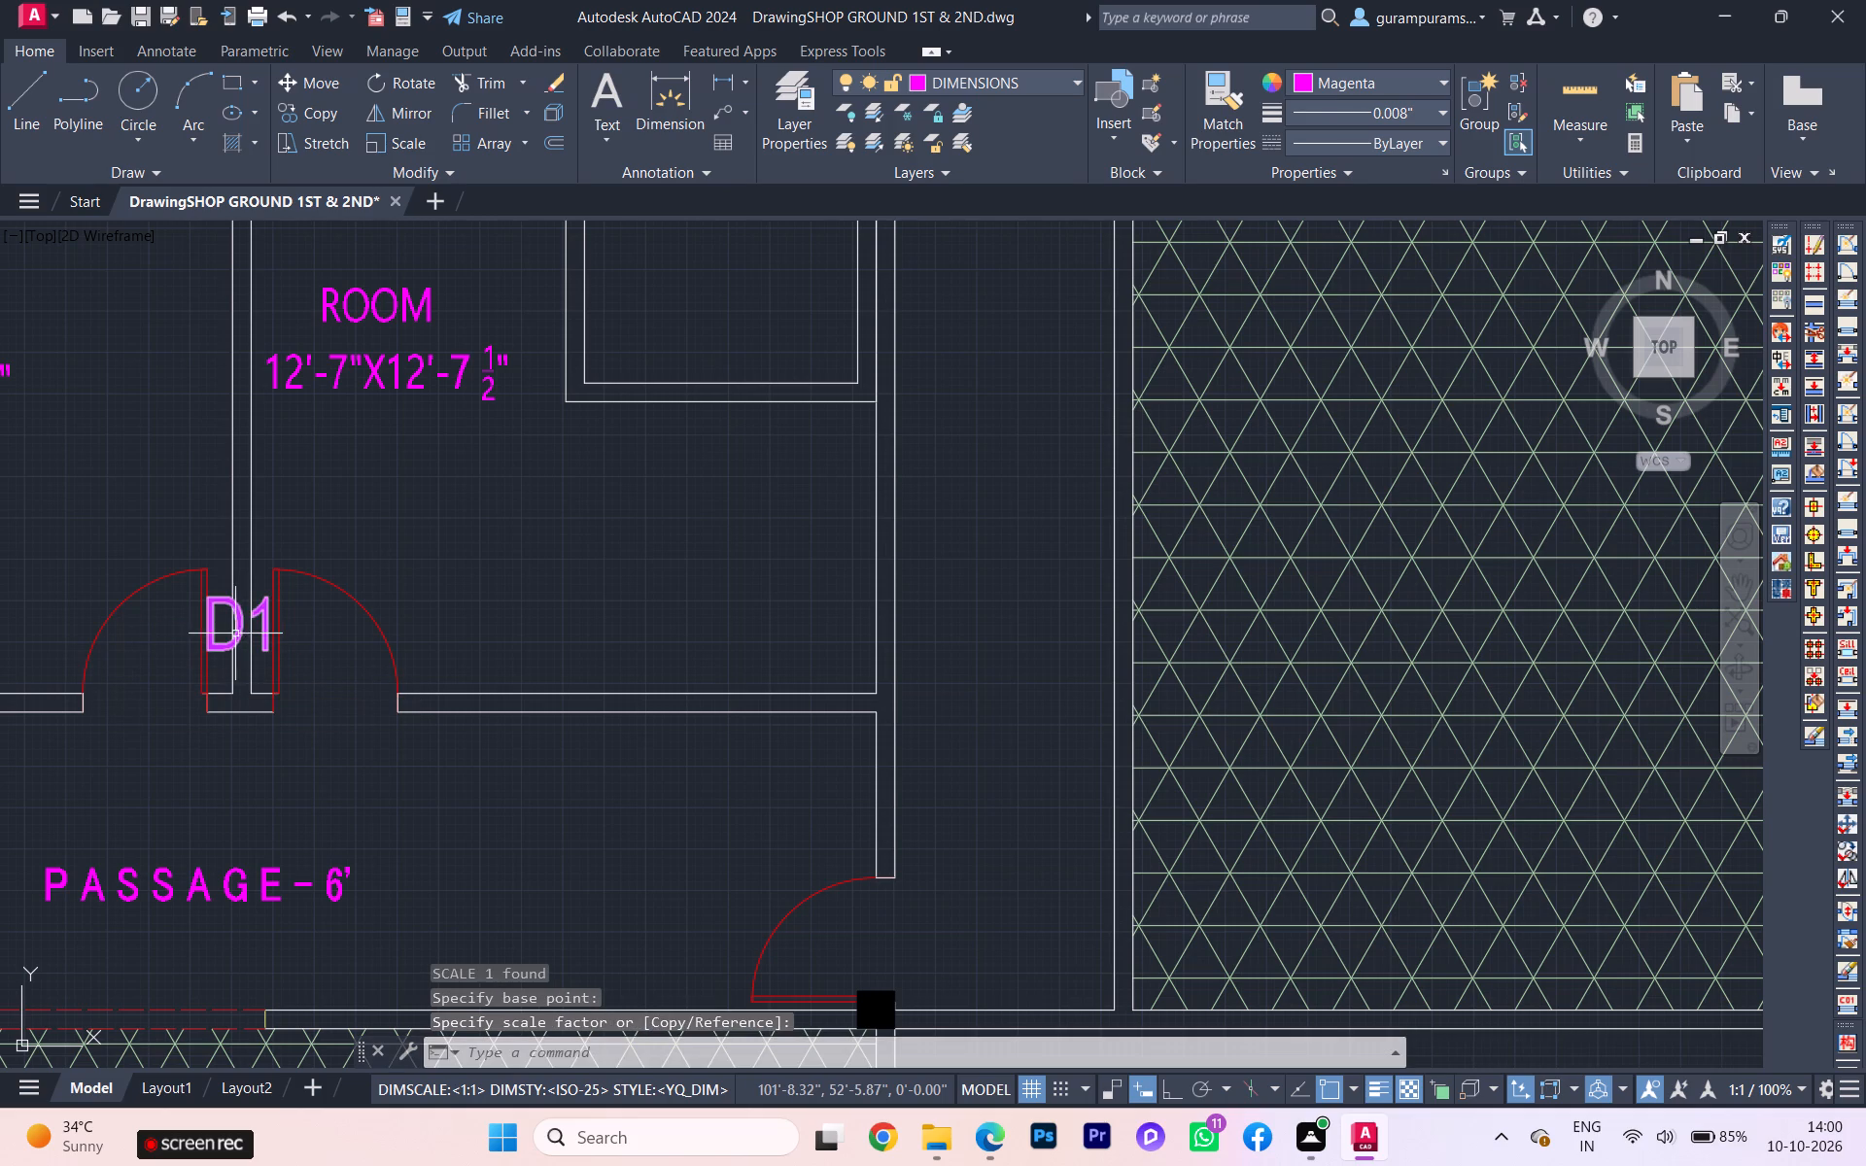
Move the D1 door tag from the wall between the two 12'-7" rooms into the left door's swing.
left_click(226, 643)
key("m")
key("Return")
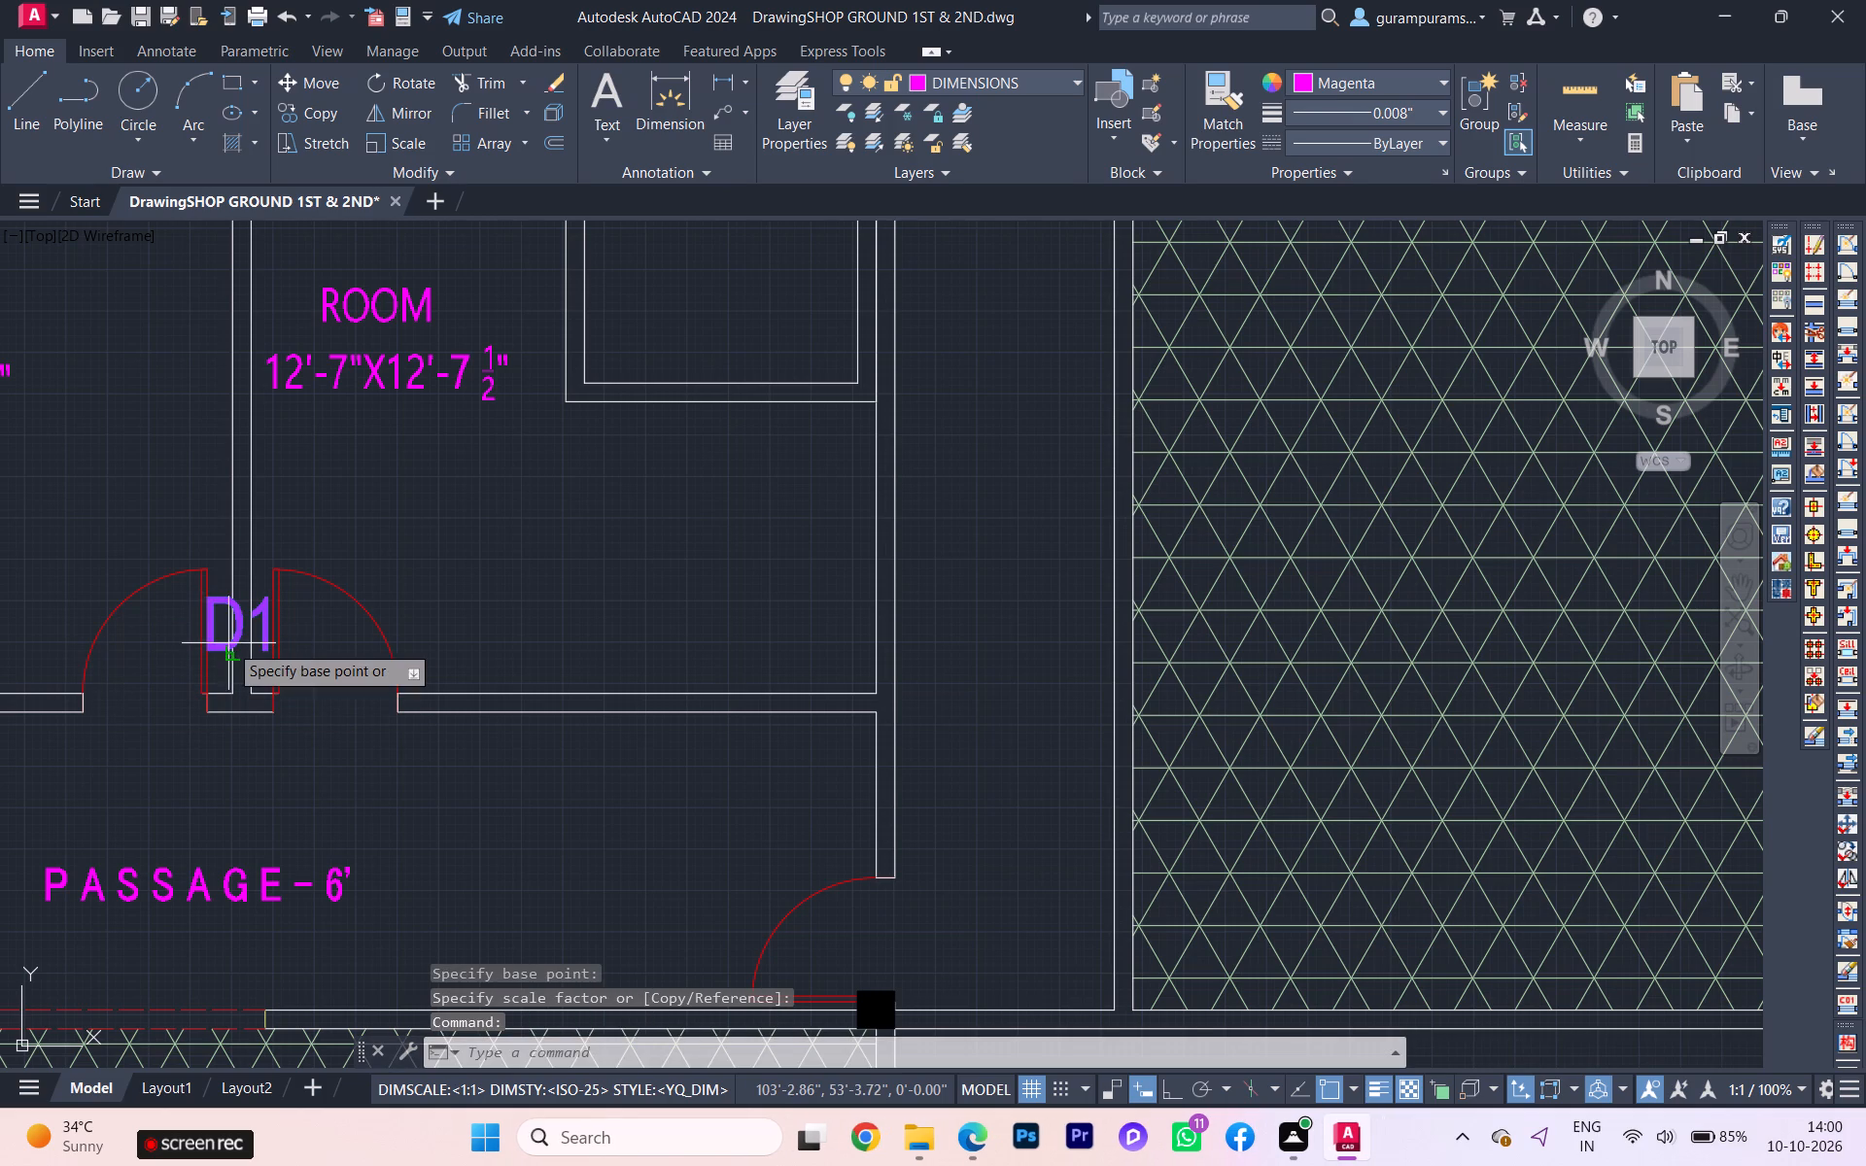
left_click(222, 643)
left_click(140, 683)
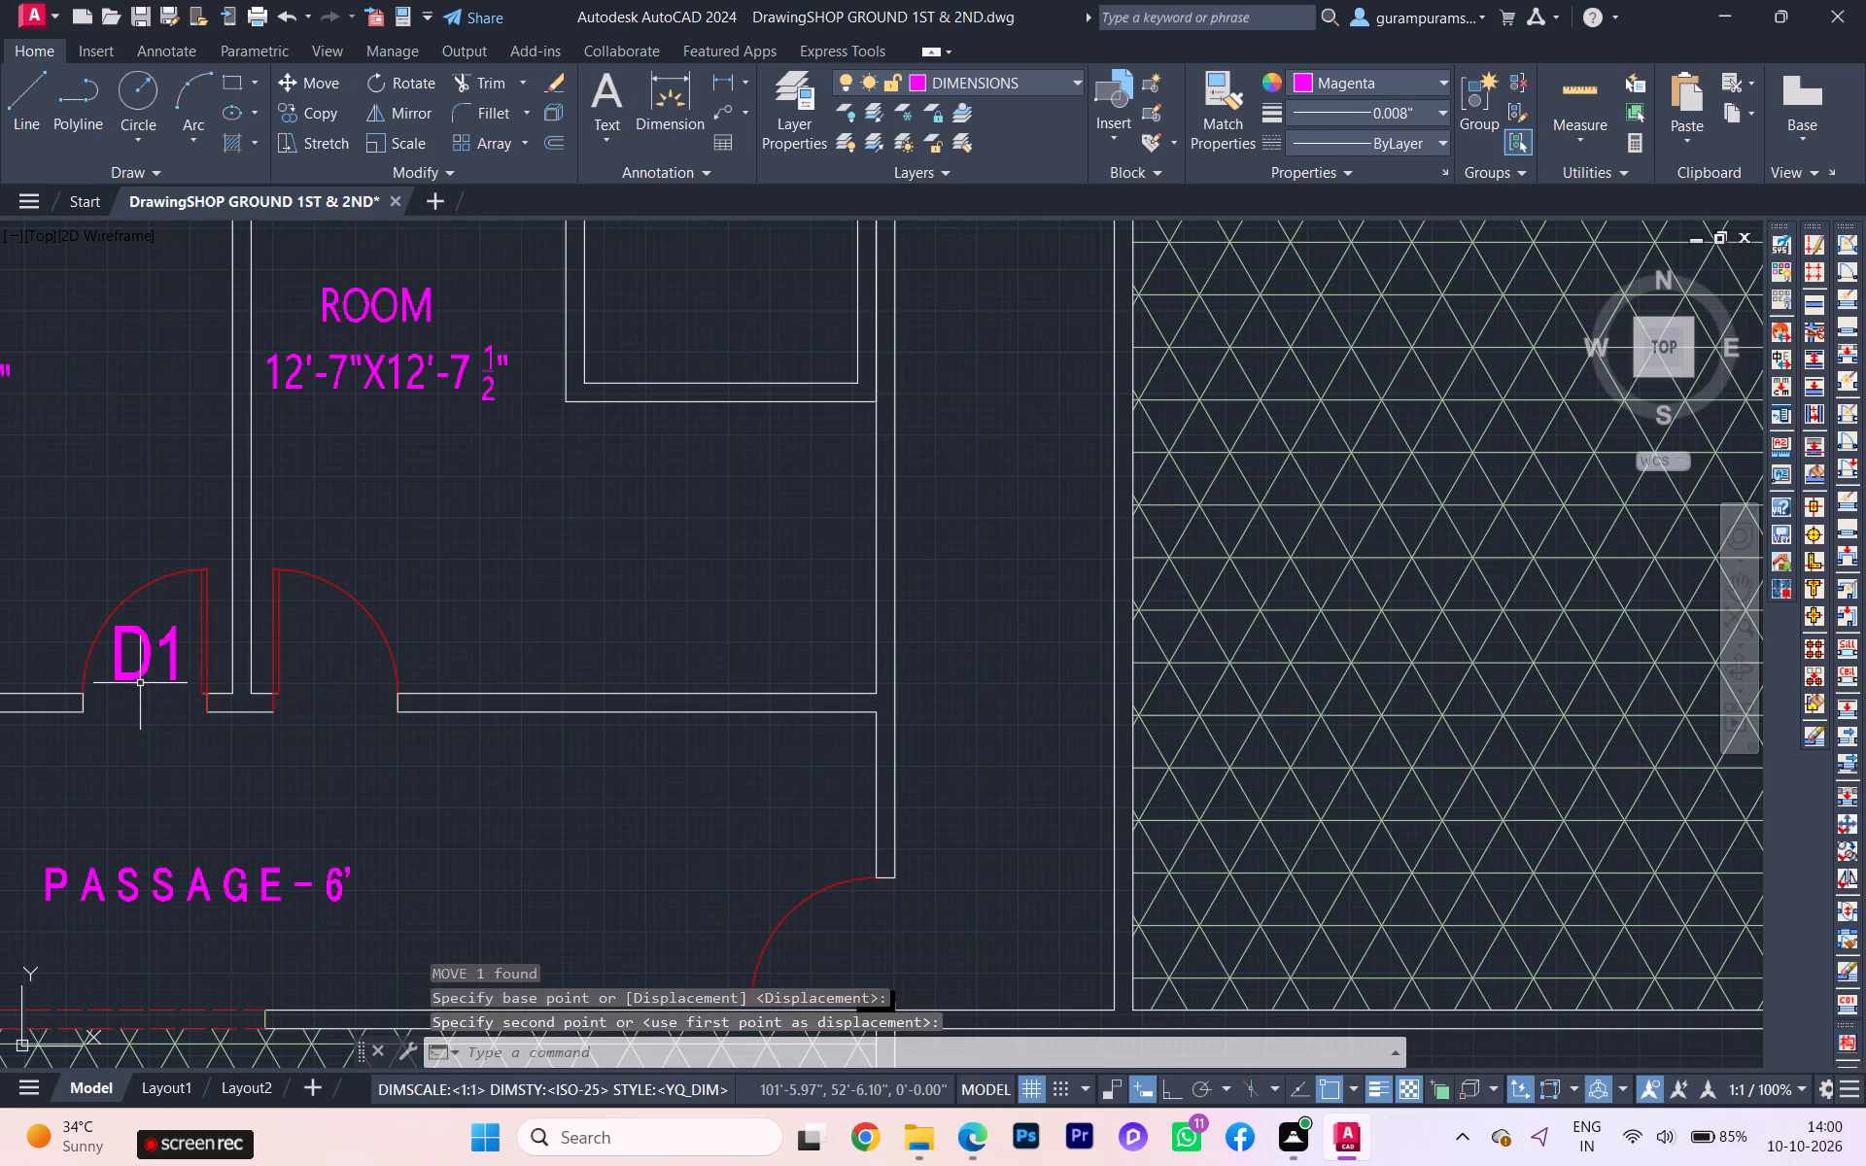
Copy the D1 tag from the left door's swing into the adjacent door swing of the right 12'-7" room.
scroll(140, 683, "down", 1)
left_click(138, 678)
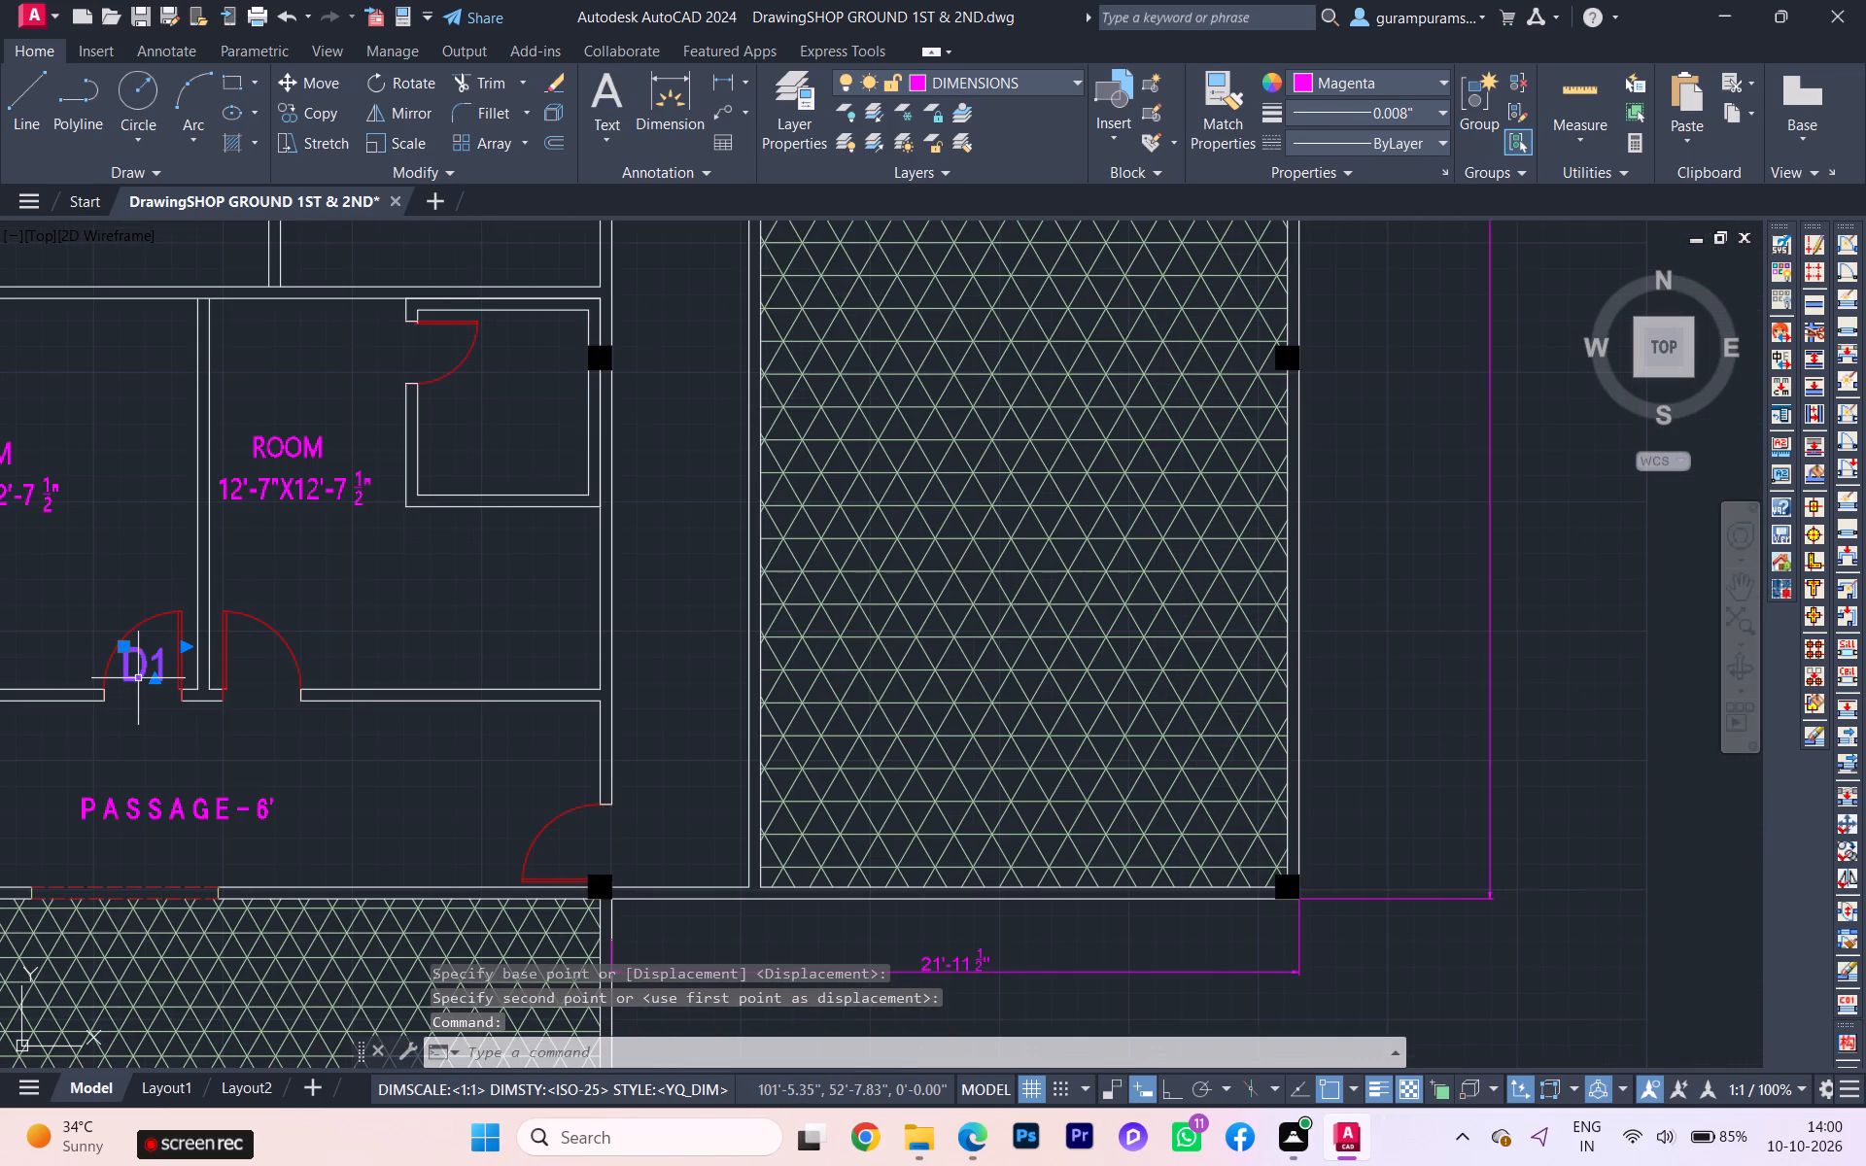
key("c")
key("o")
key("Return")
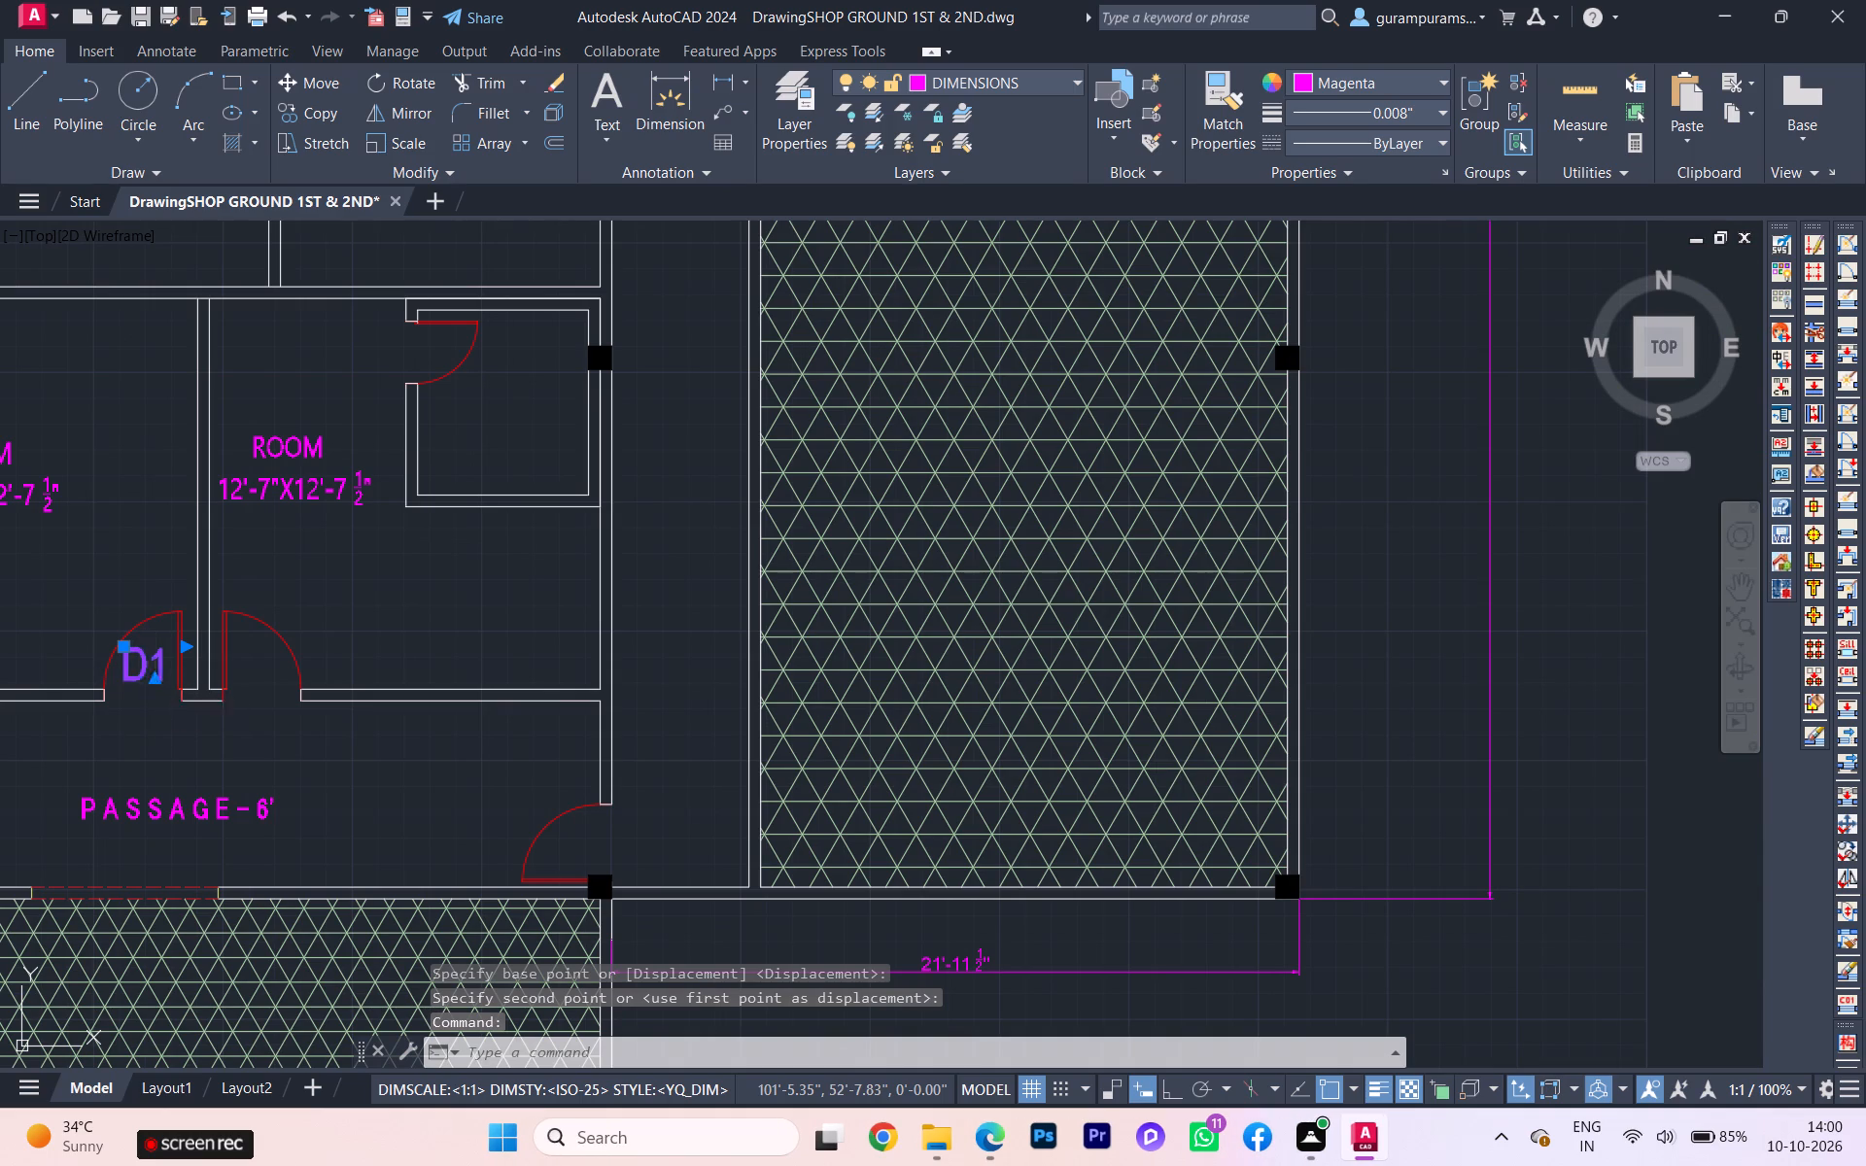
scroll(155, 682, "up", 2)
left_click(107, 673)
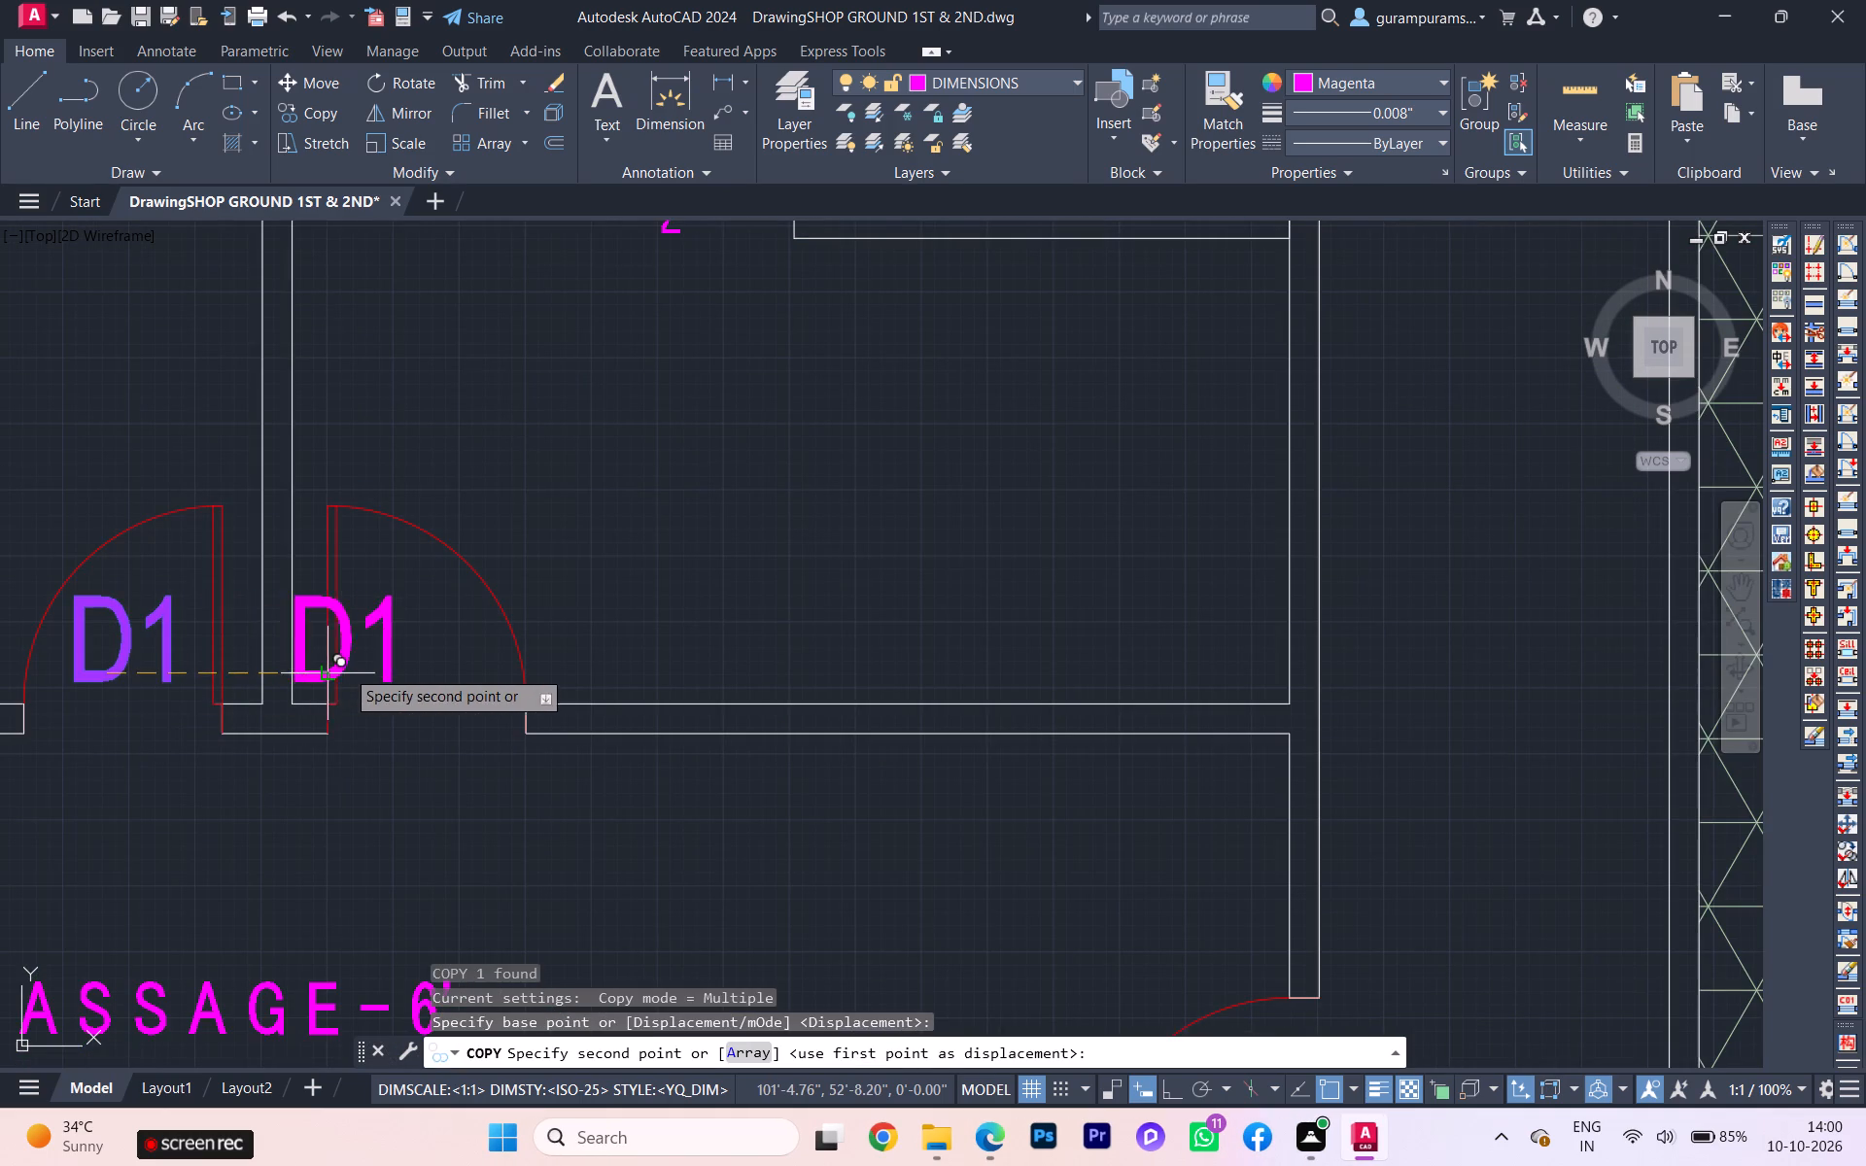
left_click(399, 666)
scroll(407, 727, "down", 5)
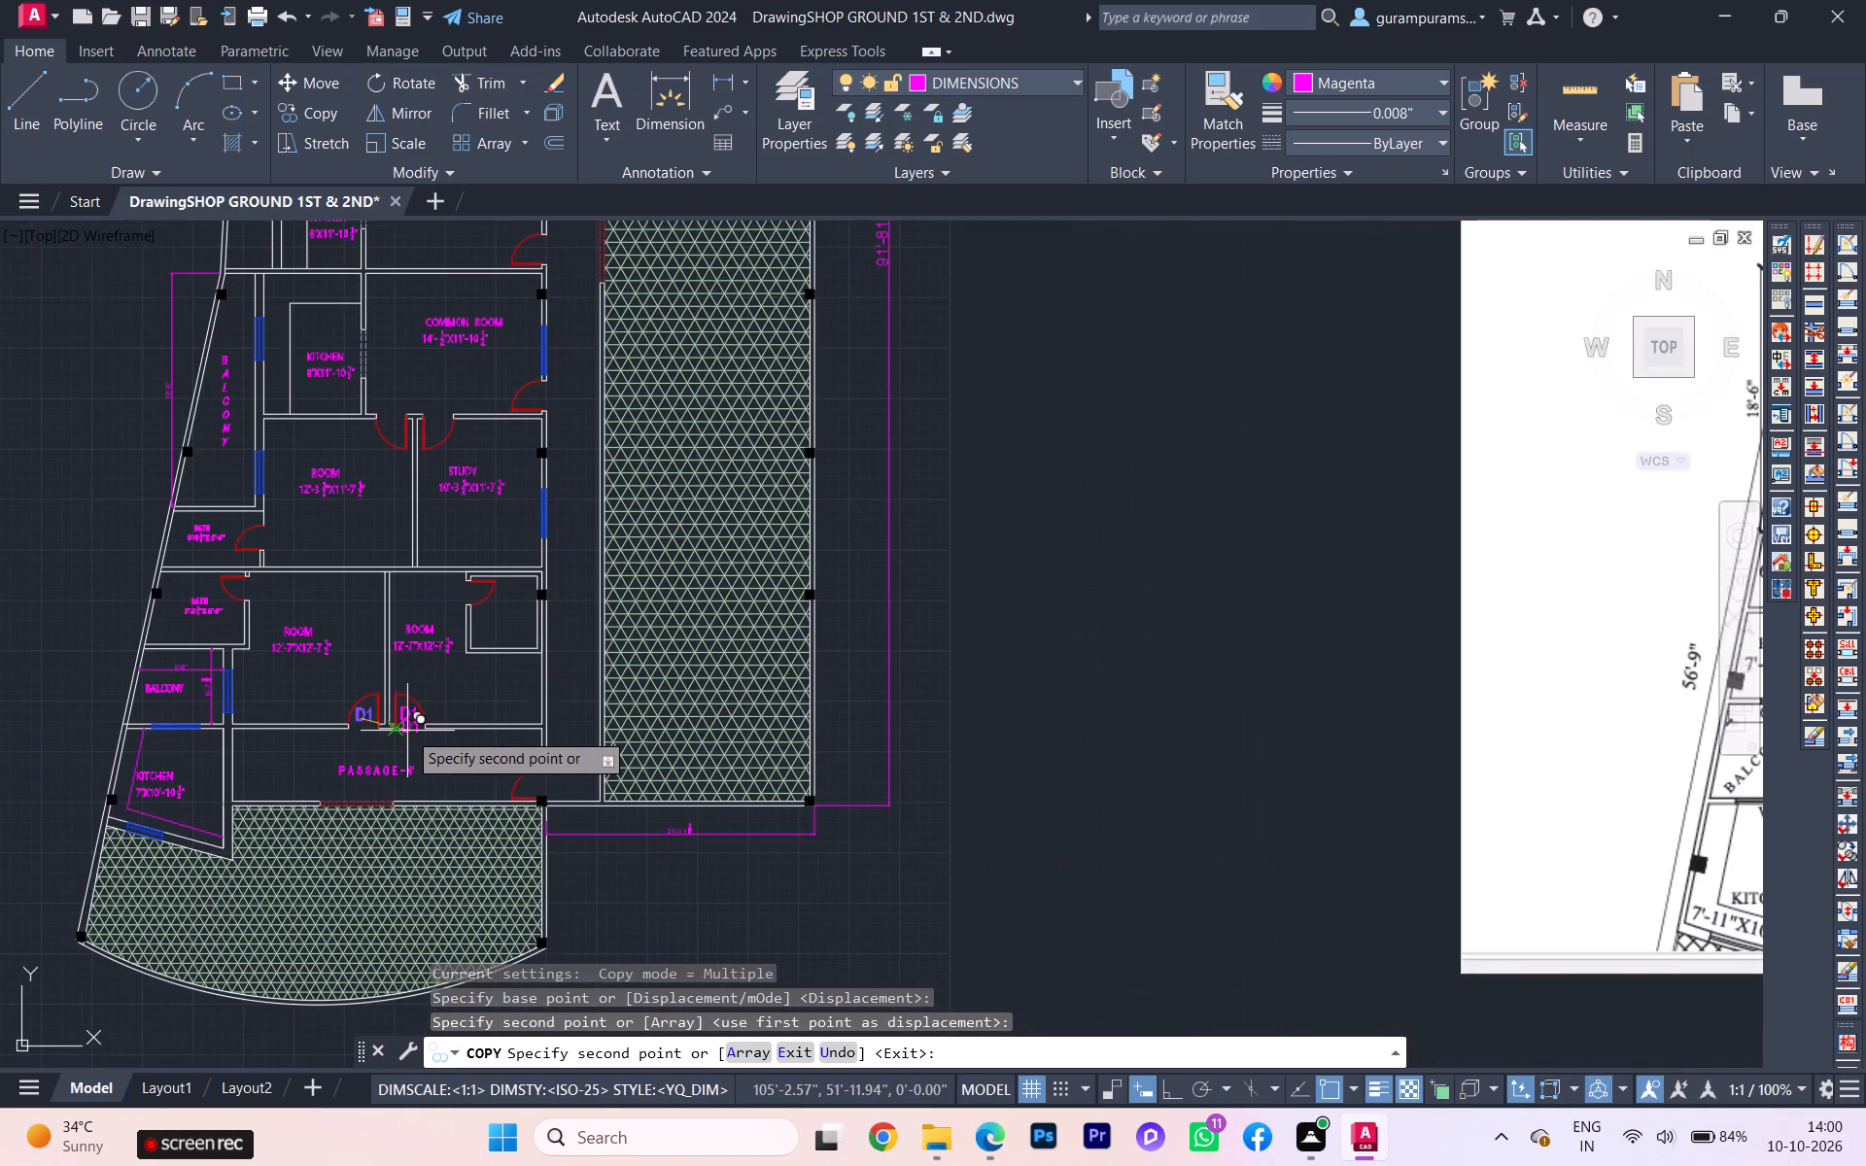
scroll(174, 792, "up", 3)
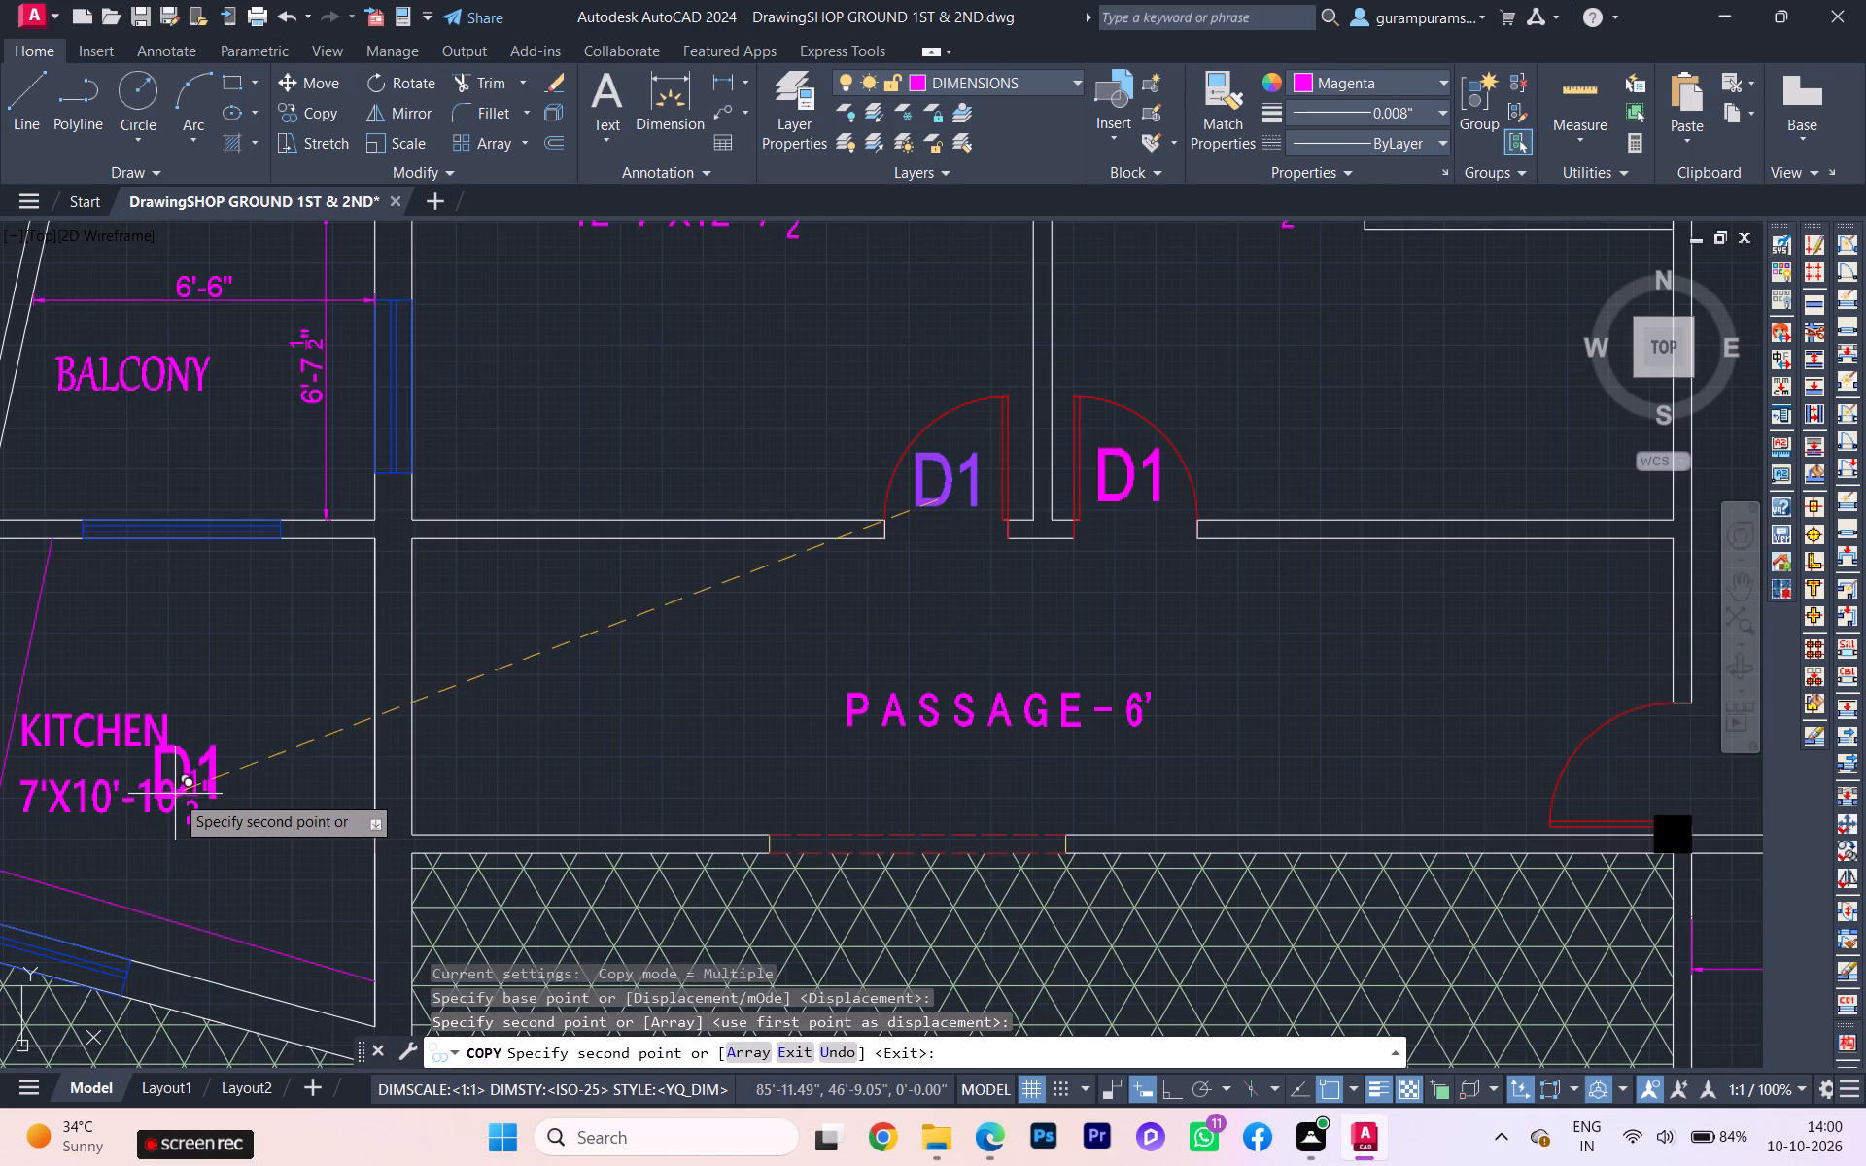
scroll(190, 798, "down", 3)
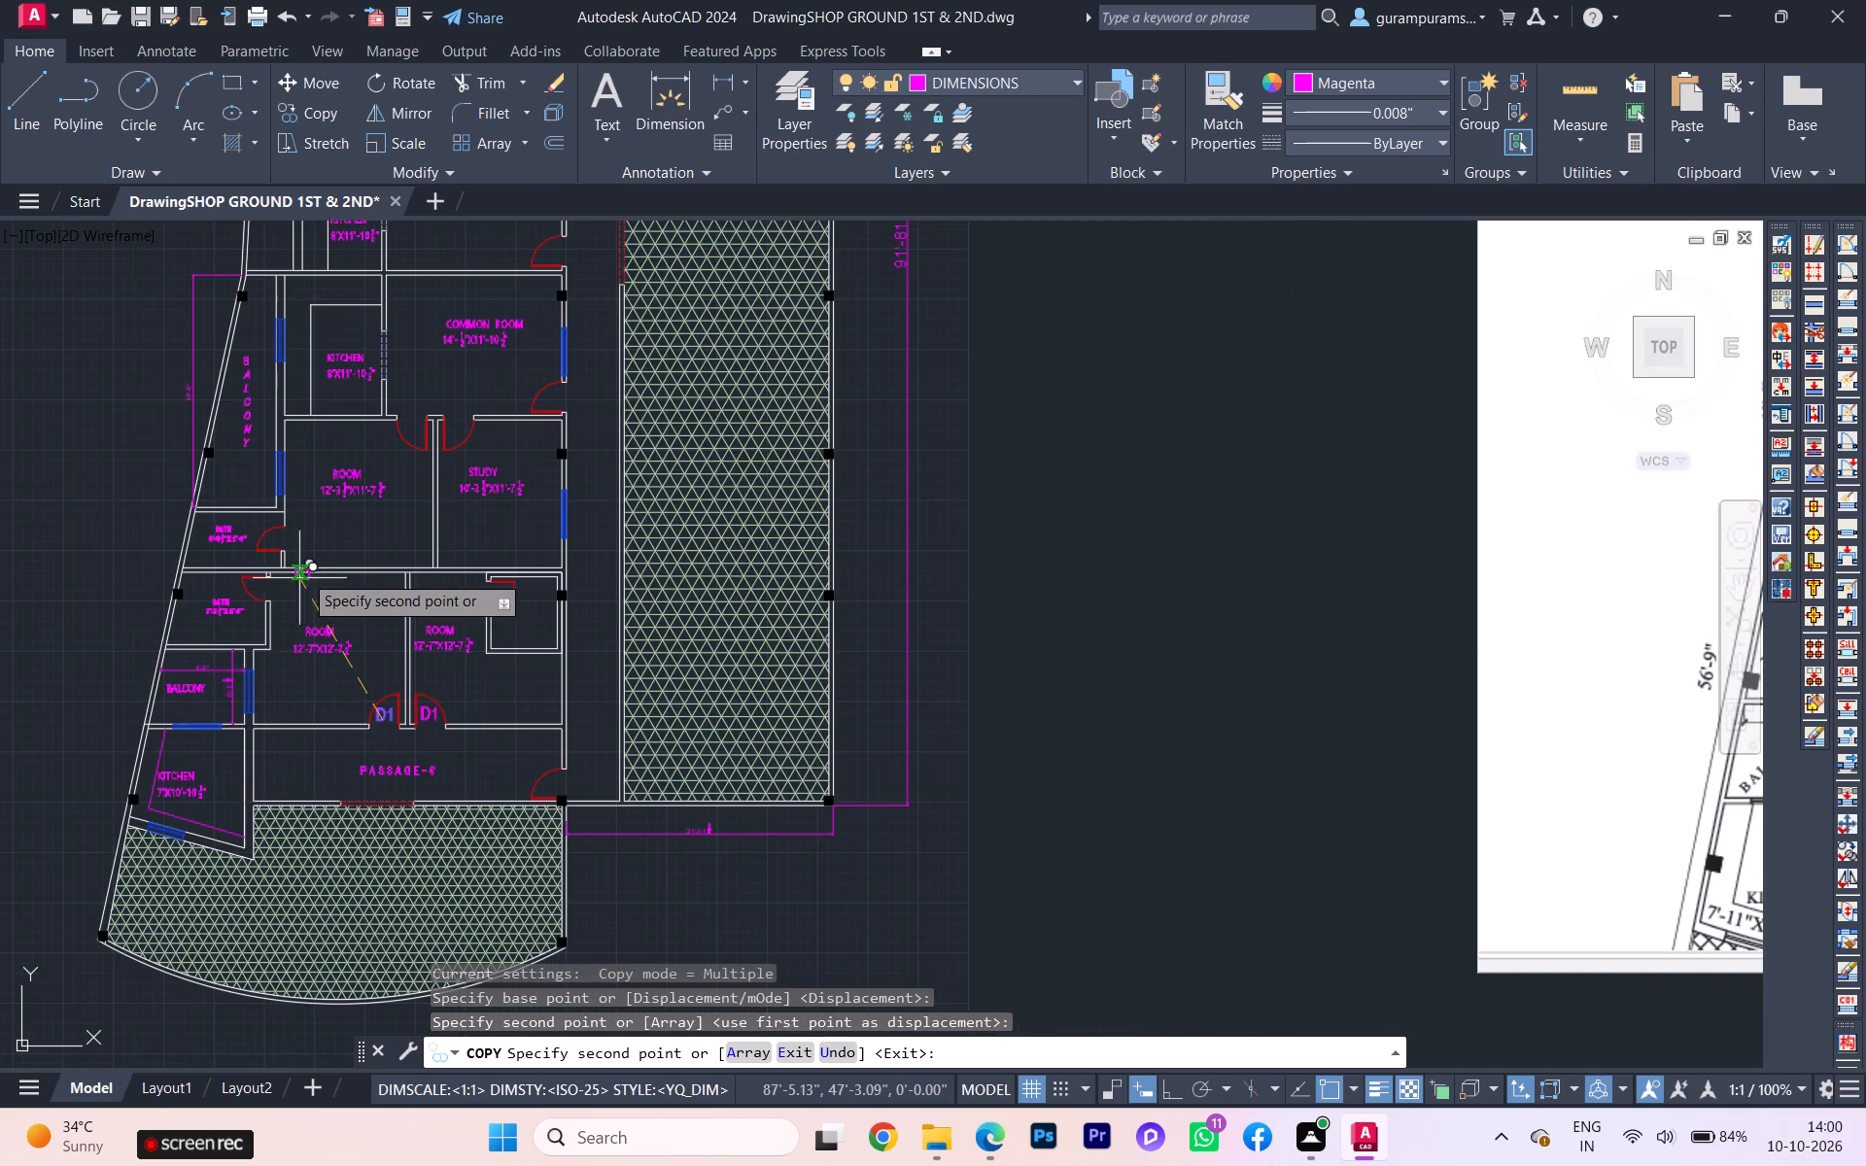
scroll(348, 482, "up", 4)
scroll(414, 455, "down", 3)
scroll(431, 492, "up", 1)
scroll(433, 497, "down", 1)
middle_click_drag(435, 500, 439, 515)
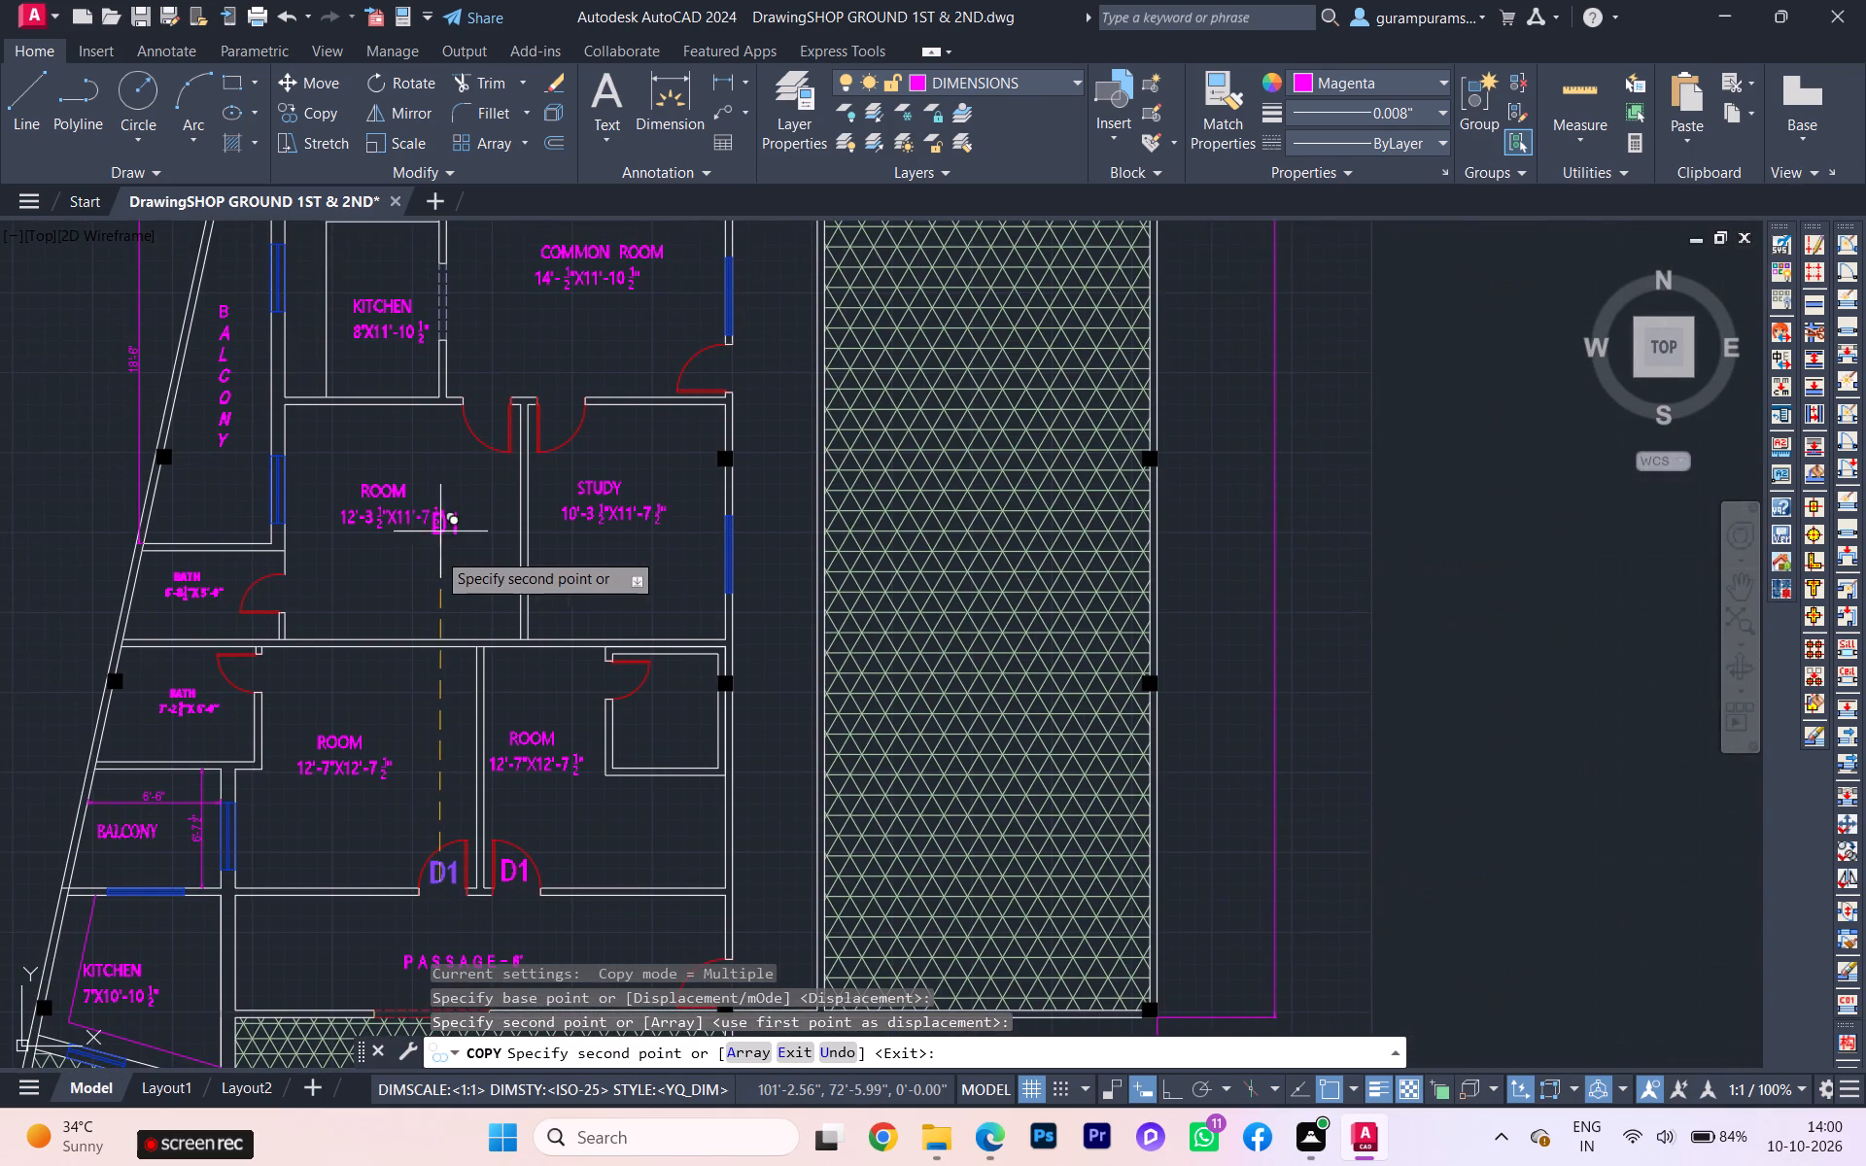
key("Escape")
Scale both D1 tags down together from a base point at the foot of the left tag.
scroll(499, 752, "up", 5)
middle_click_drag(446, 827, 411, 537)
scroll(446, 827, "down", 1)
scroll(328, 753, "up", 1)
left_click(296, 807)
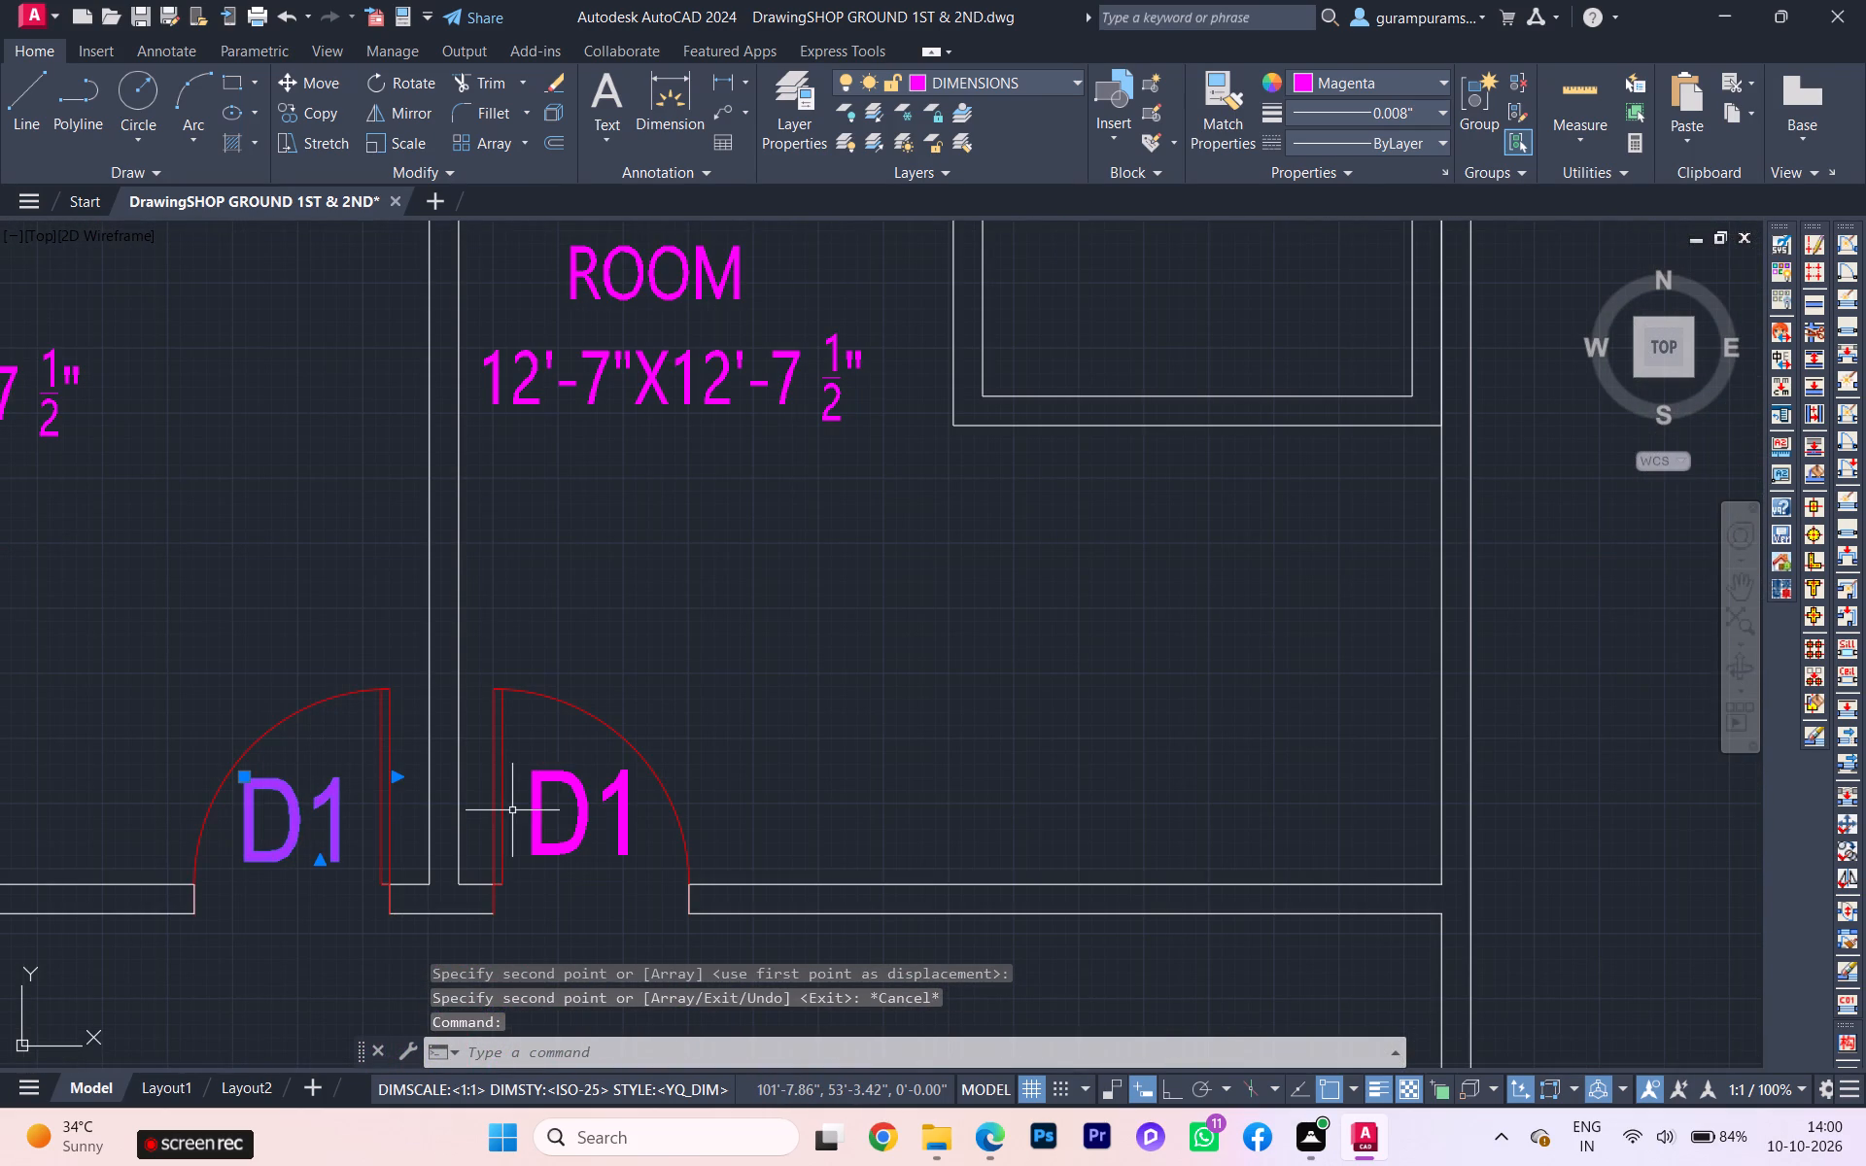
left_click(532, 807)
type("SC")
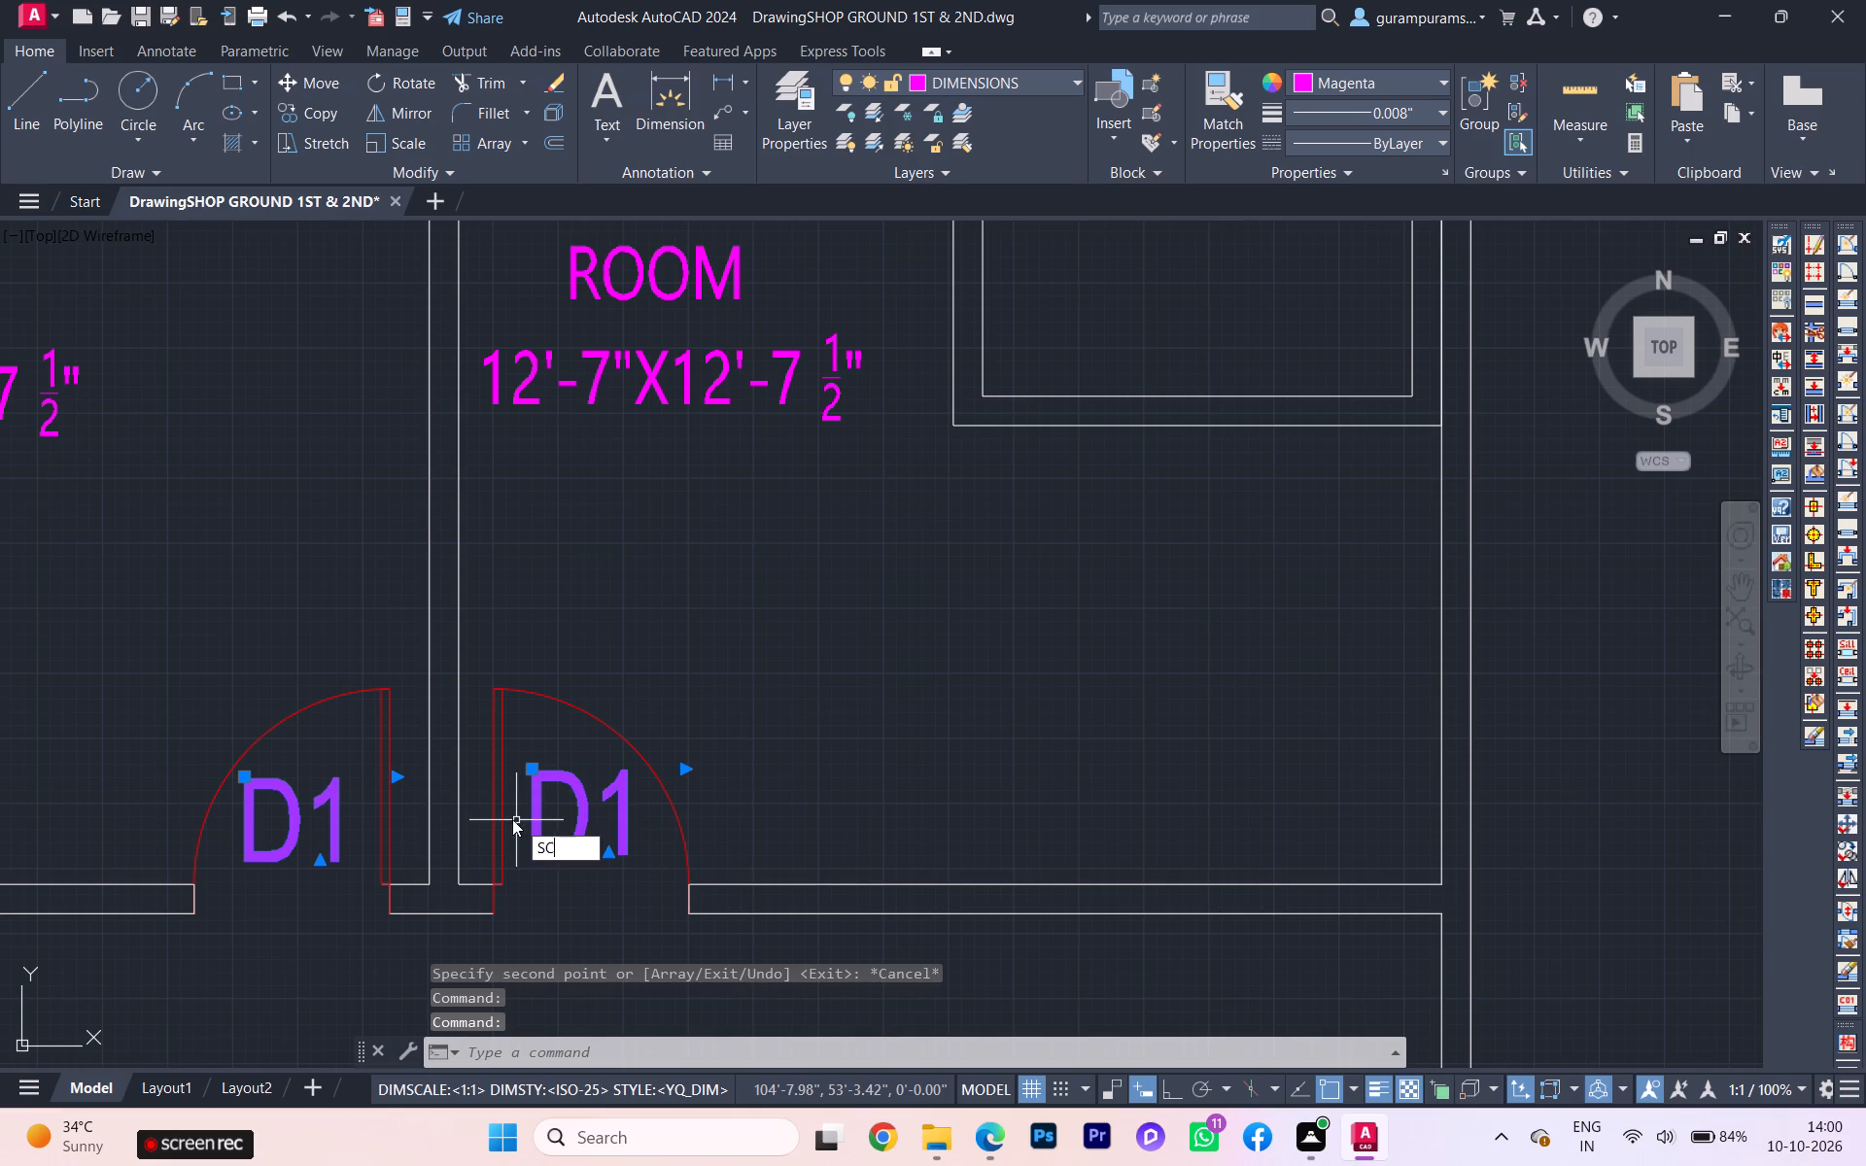
key("Return")
left_click(262, 862)
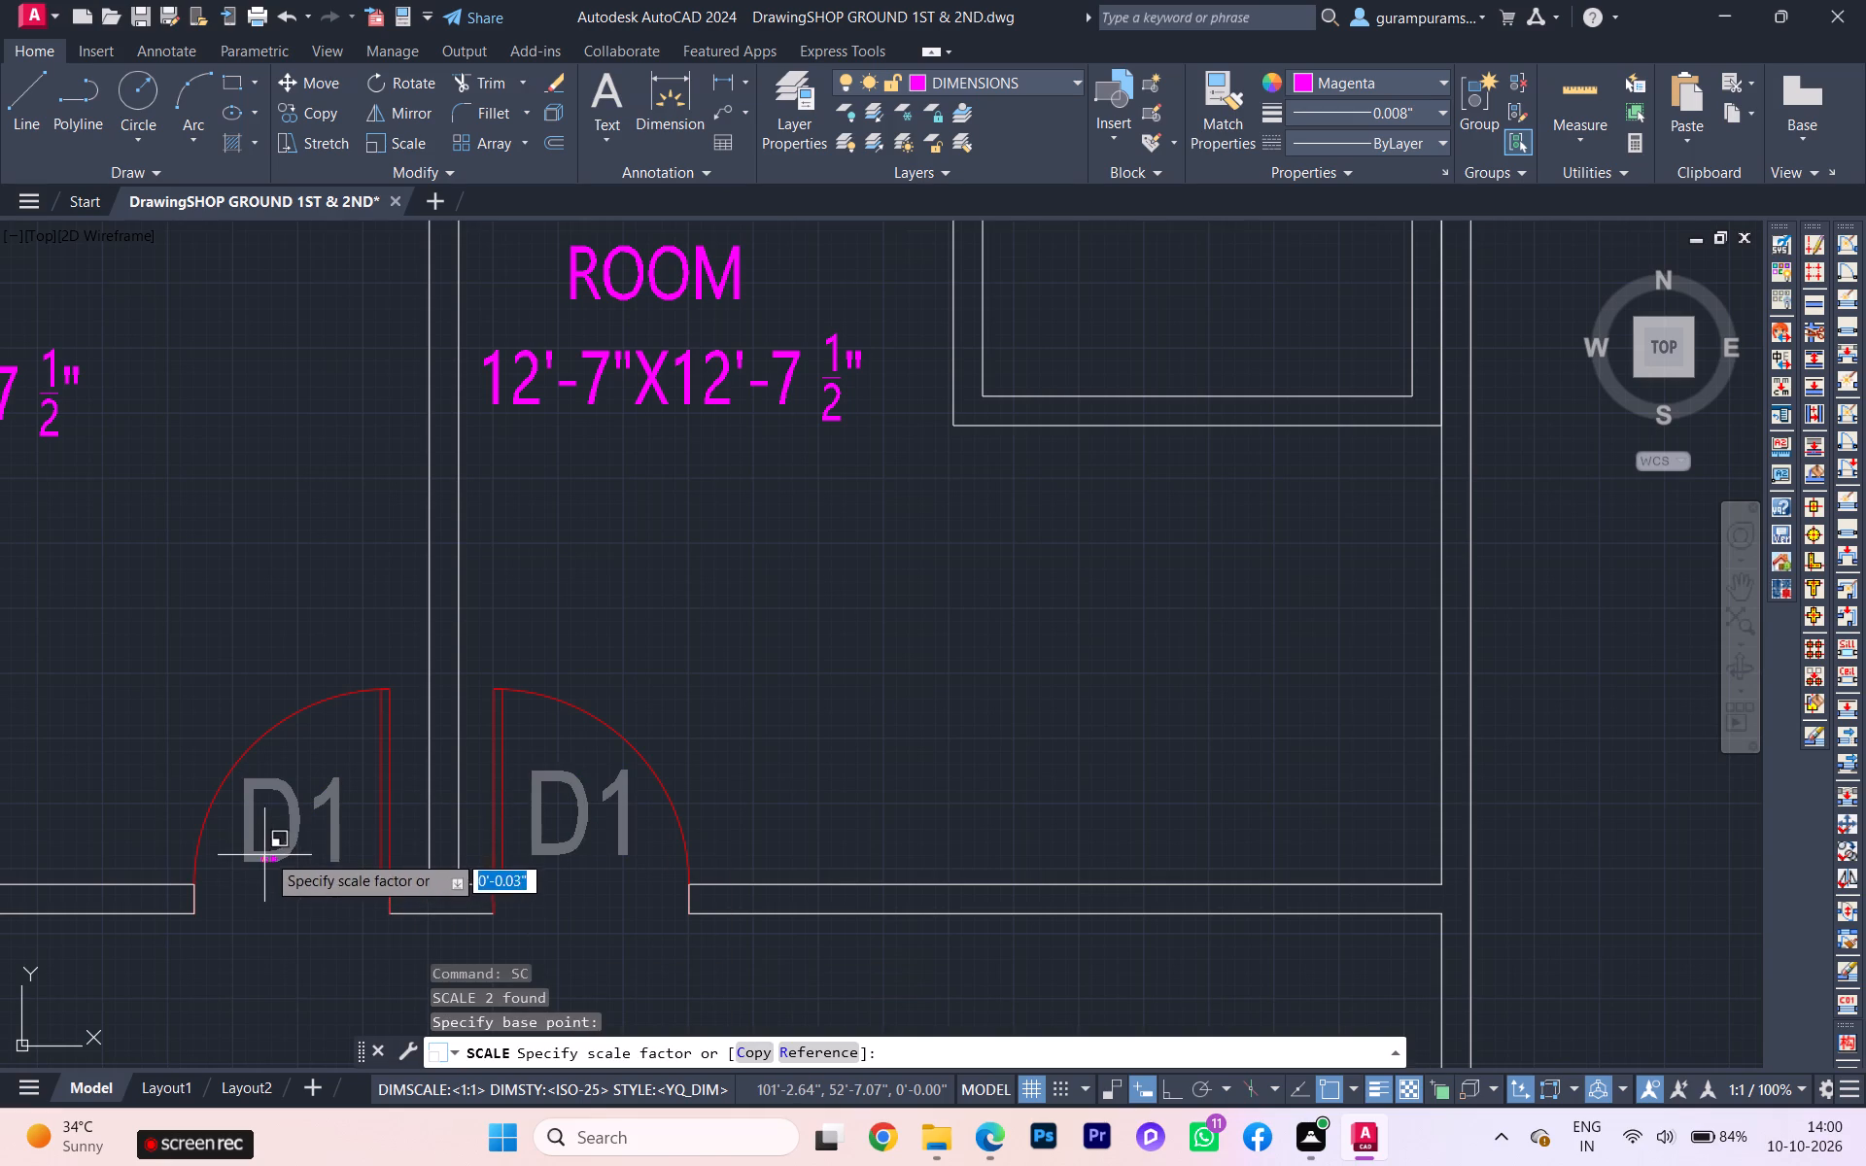
left_click(310, 805)
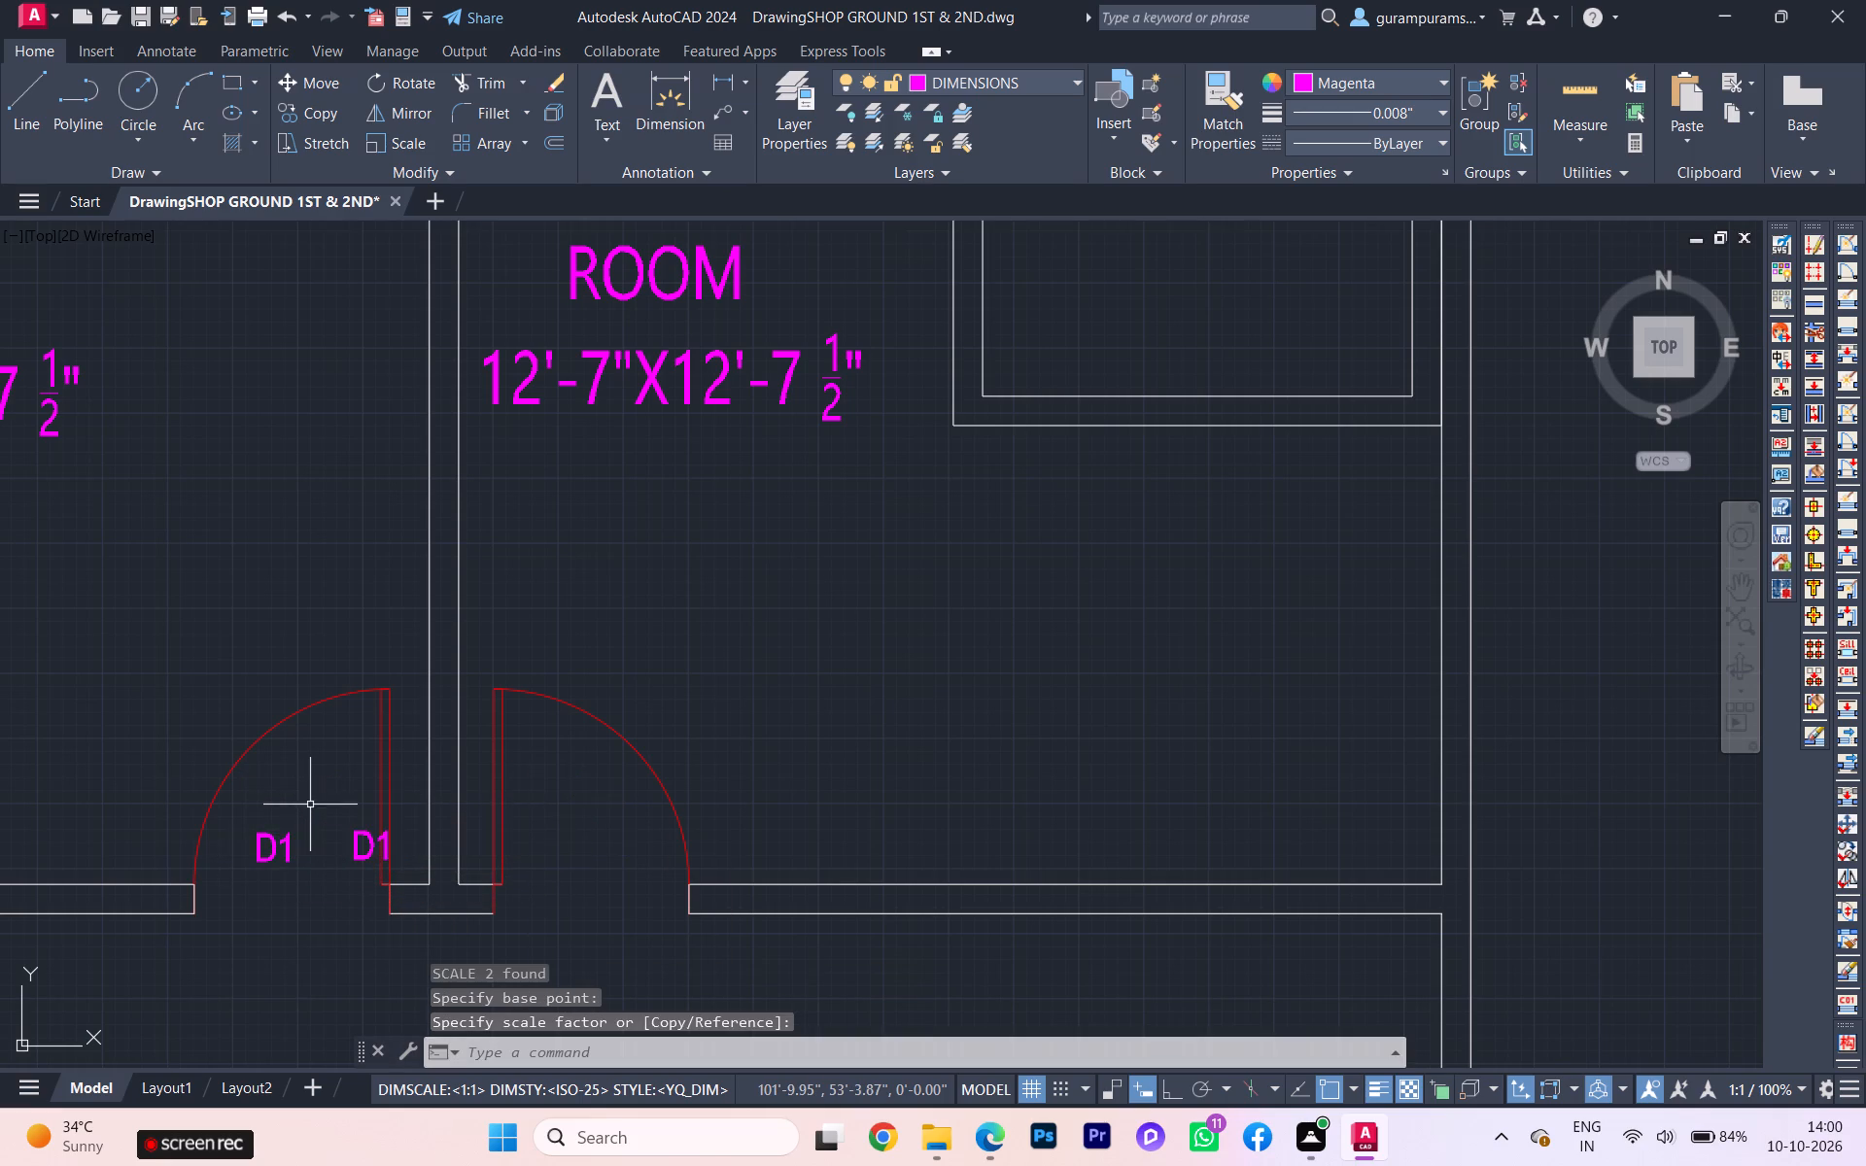
Move the second D1 tag into the door swing of the right 12'-7" room.
left_click(353, 846)
key("m")
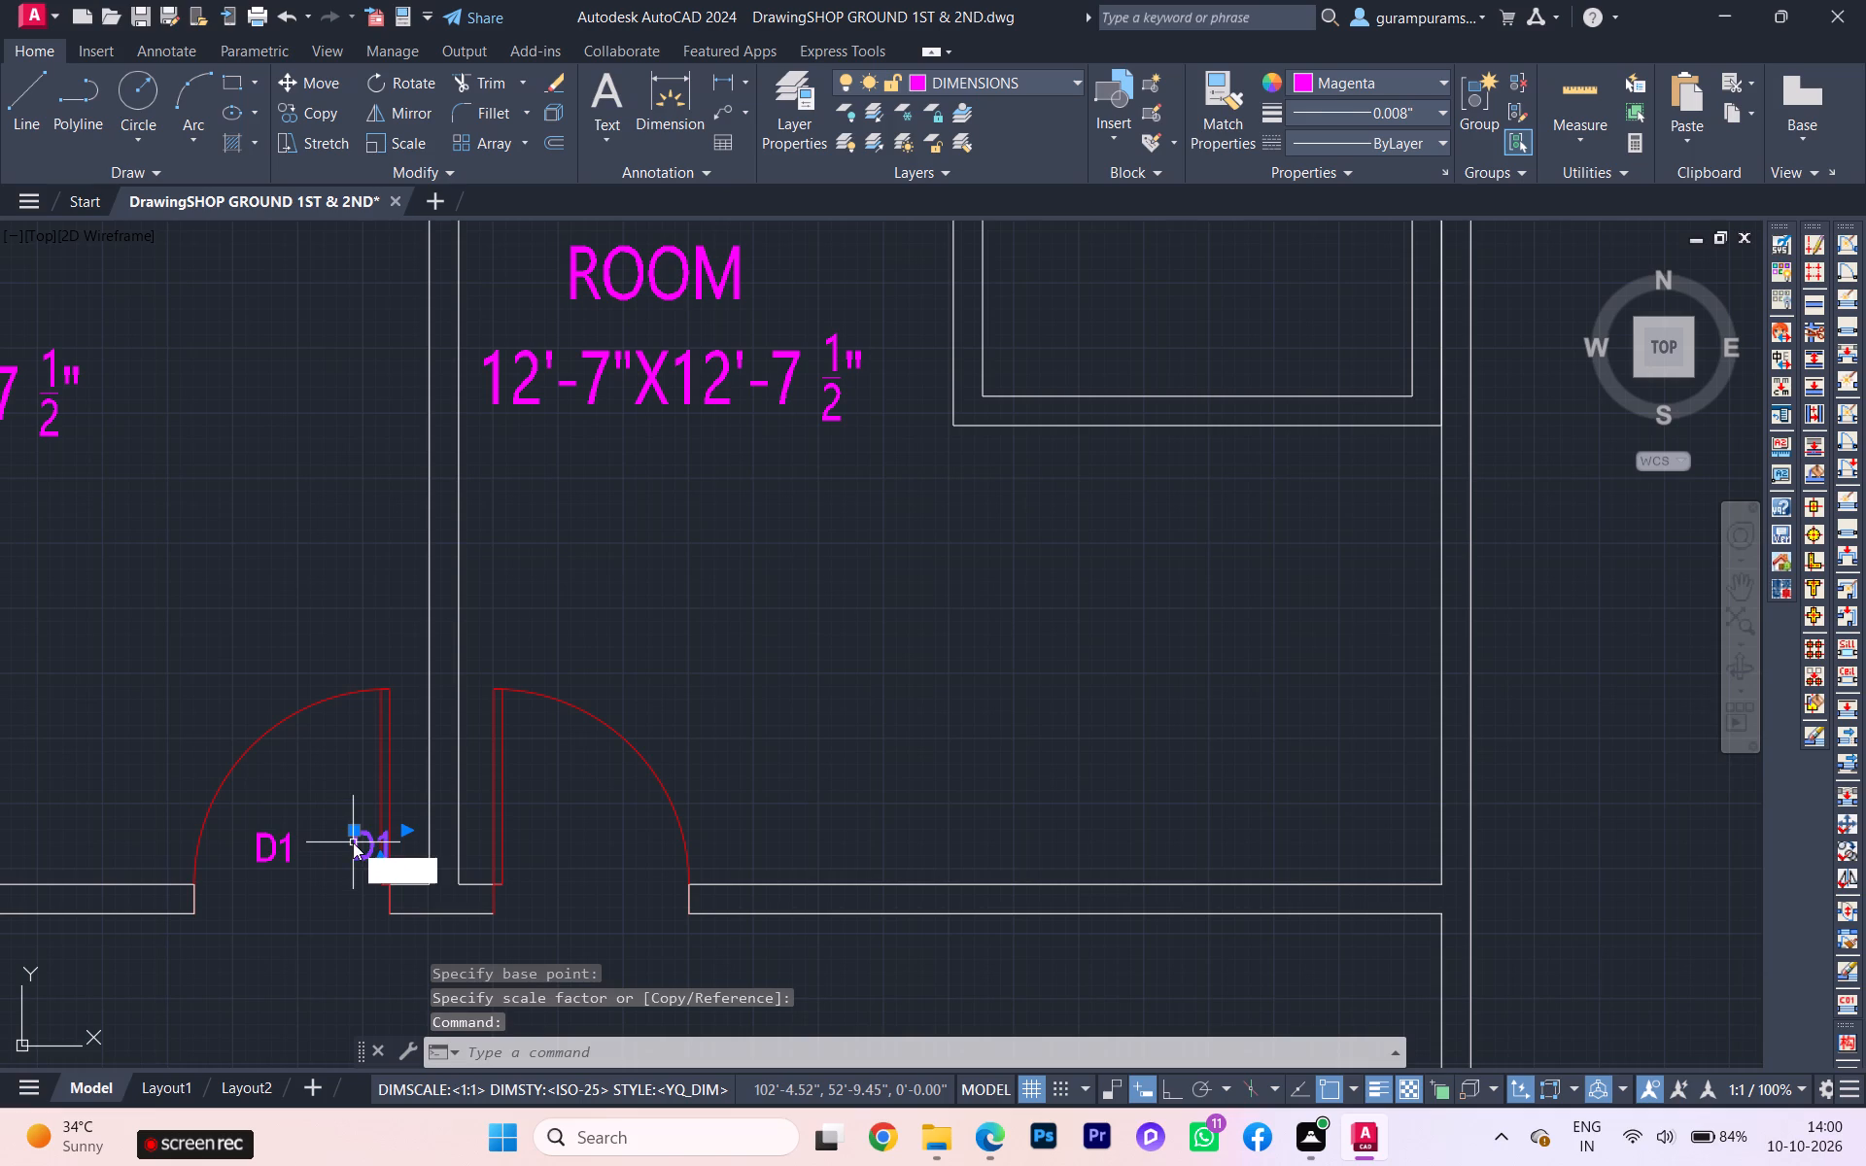
key("Return")
left_click(360, 834)
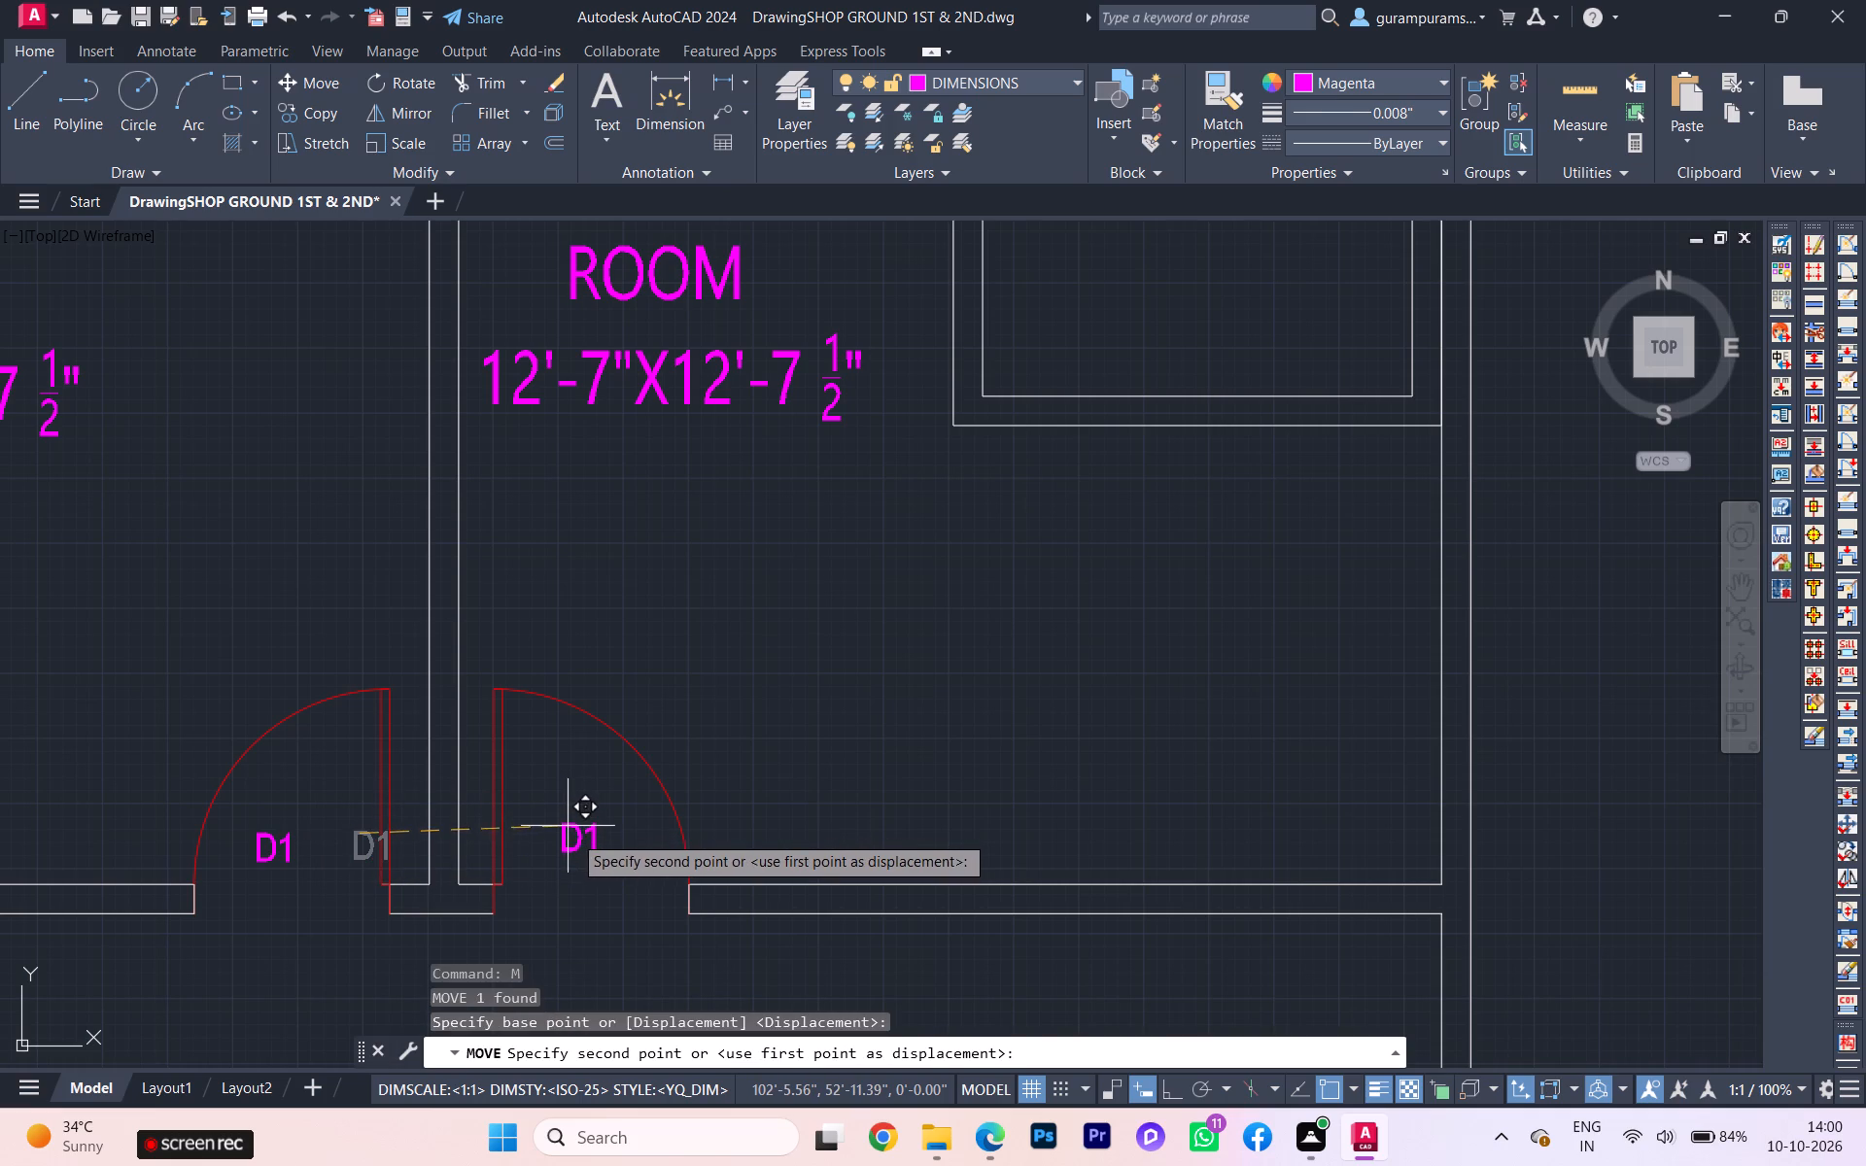
left_click(572, 835)
Copy the right D1 tag into the door openings of the study and the 12'-3 1/2" room above.
left_click(575, 847)
left_click(571, 847)
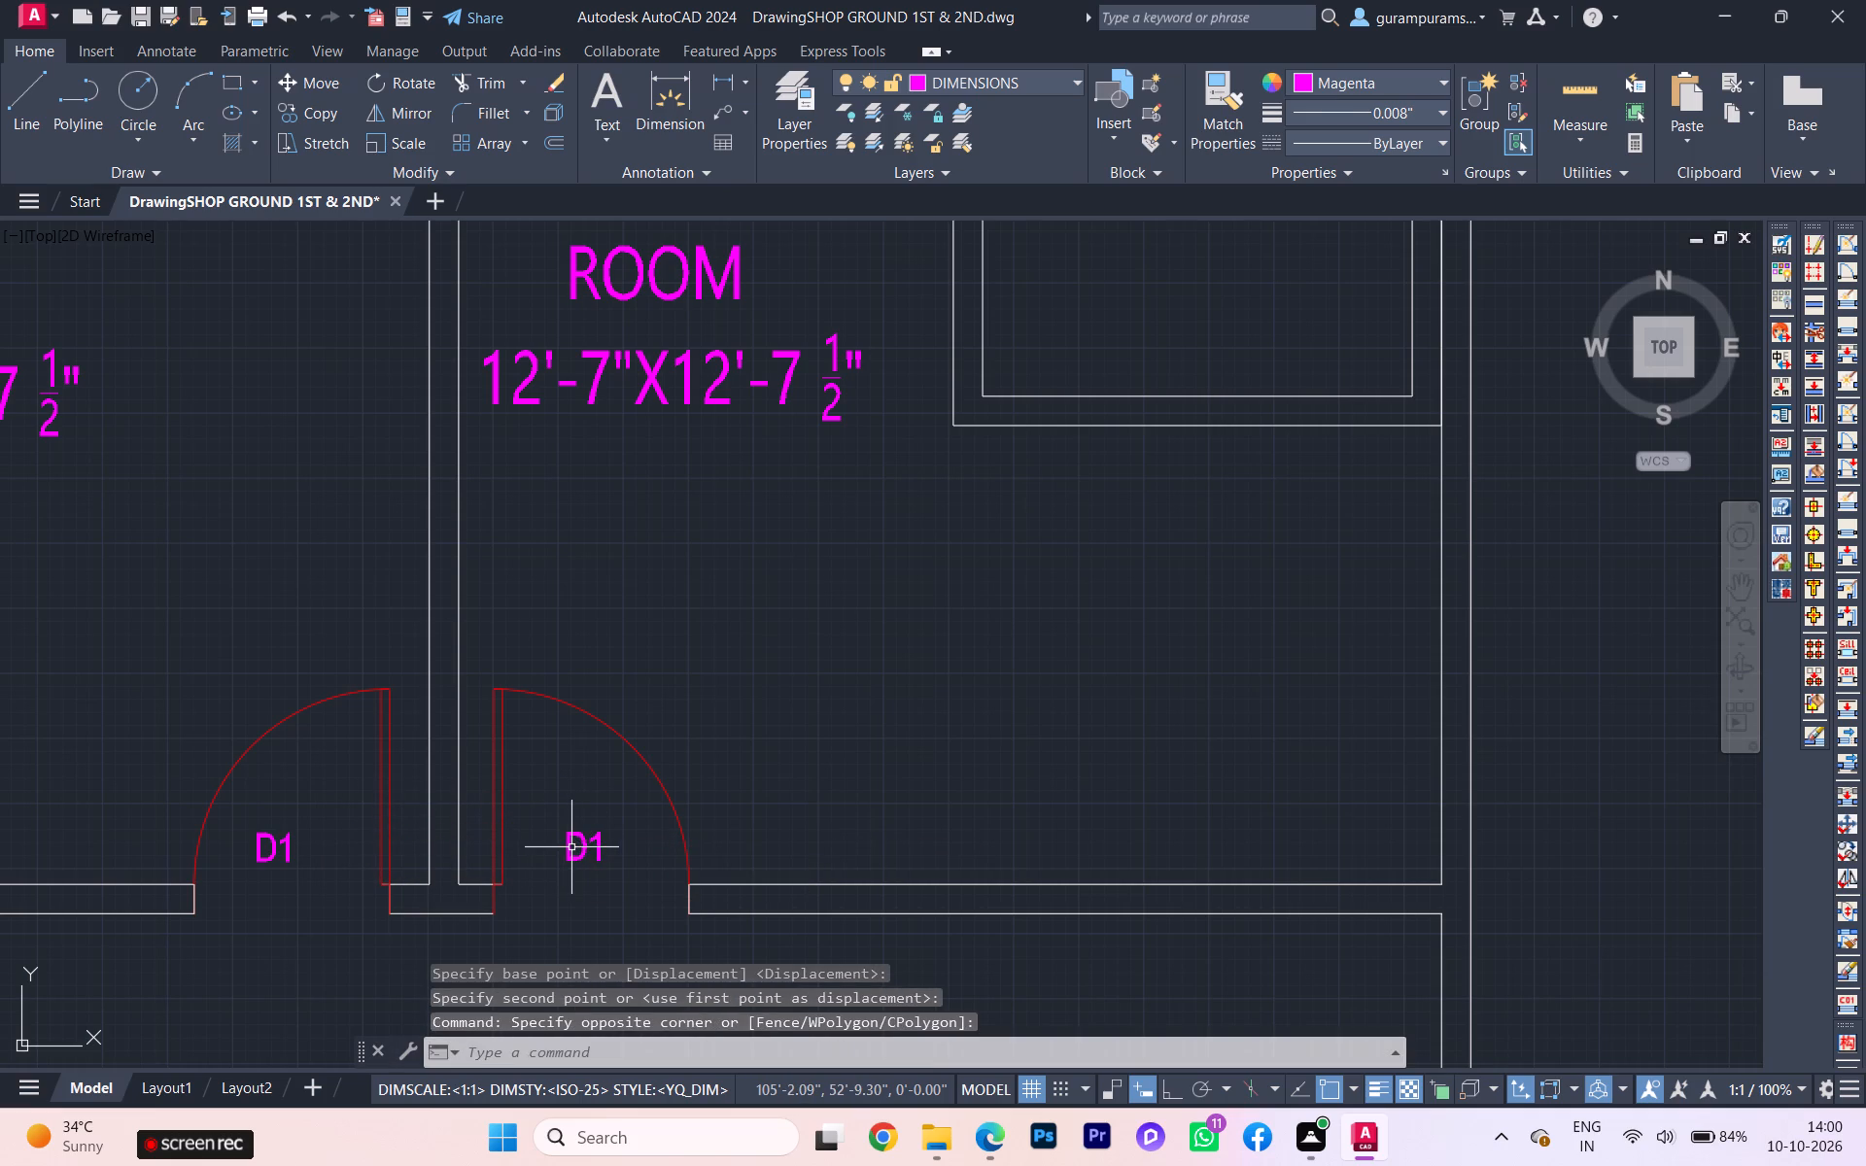
left_click(571, 847)
key("c")
key("o")
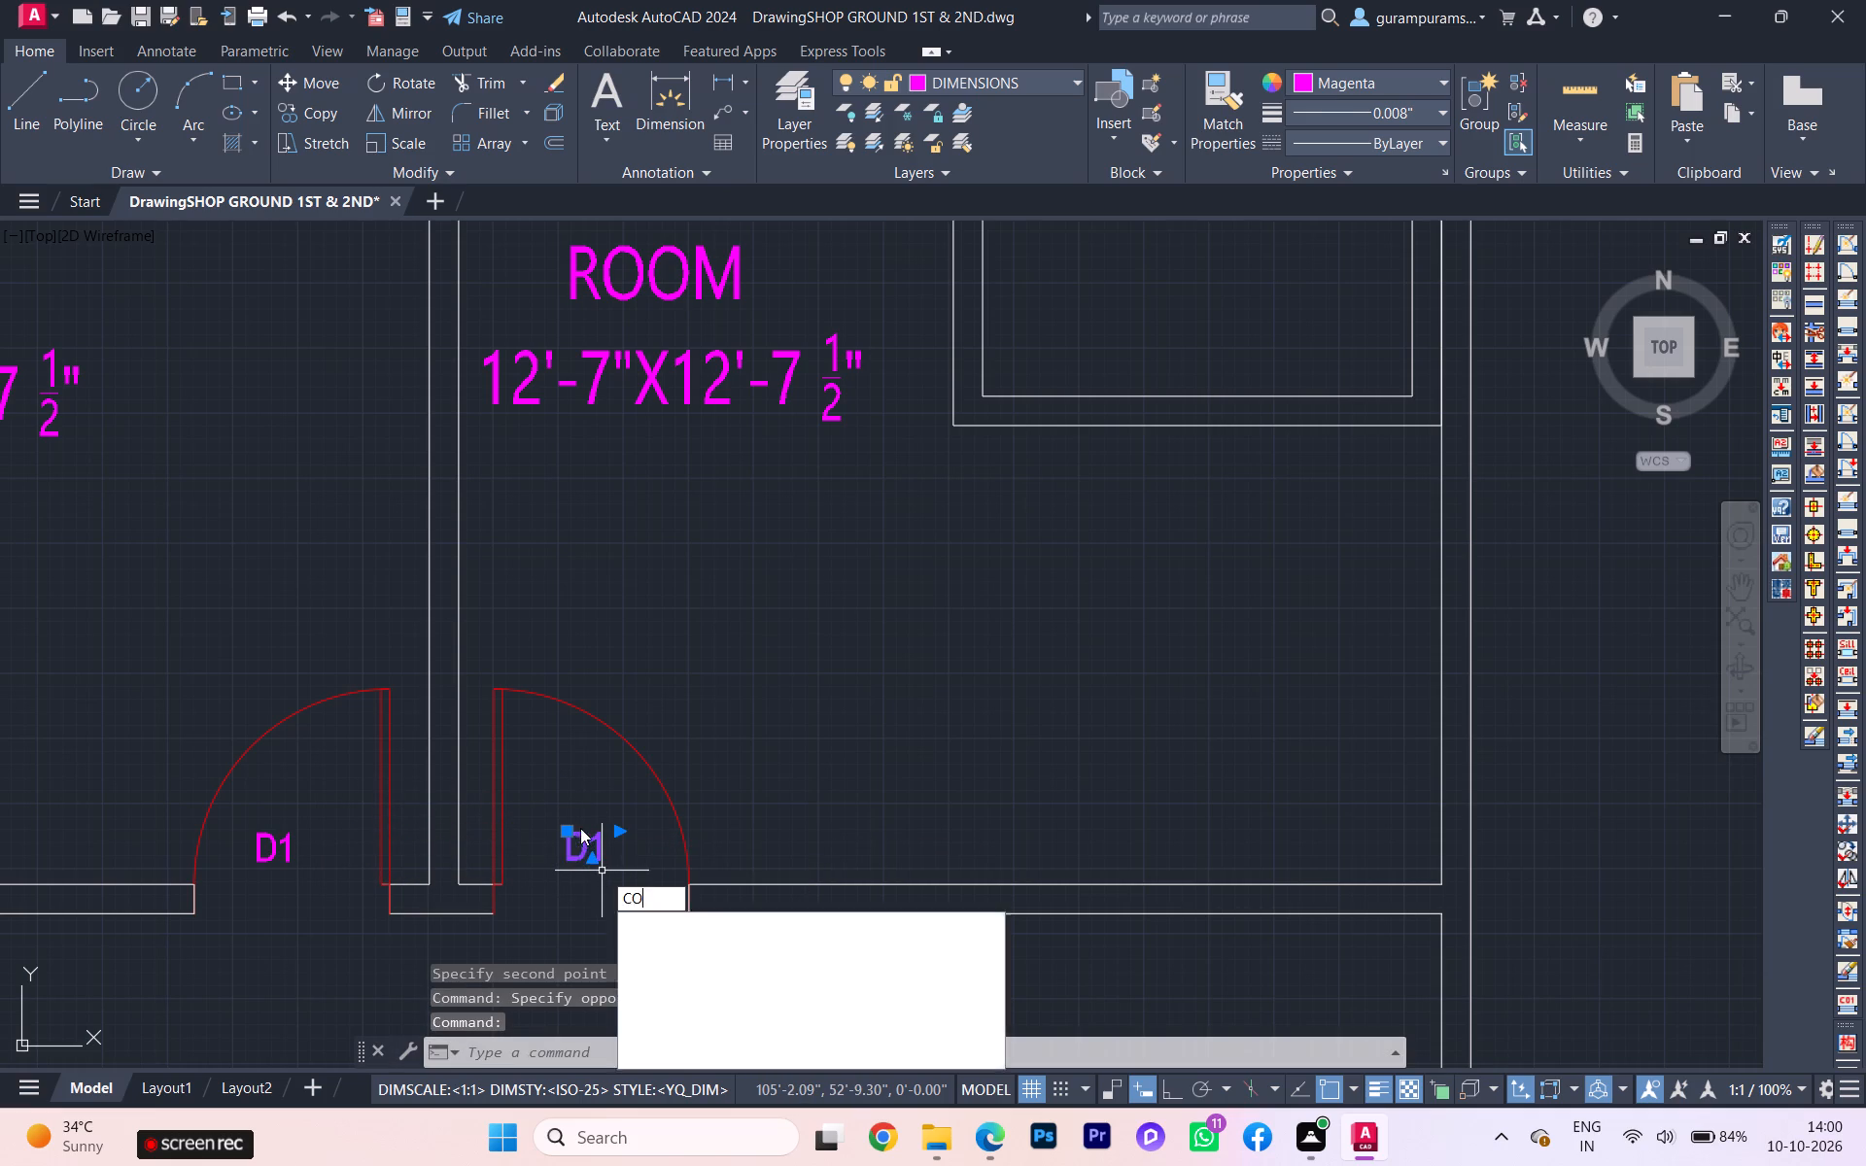
key("Return")
scroll(584, 823, "up", 1)
left_click(570, 854)
scroll(553, 800, "down", 1)
scroll(553, 800, "up", 3)
scroll(553, 800, "down", 4)
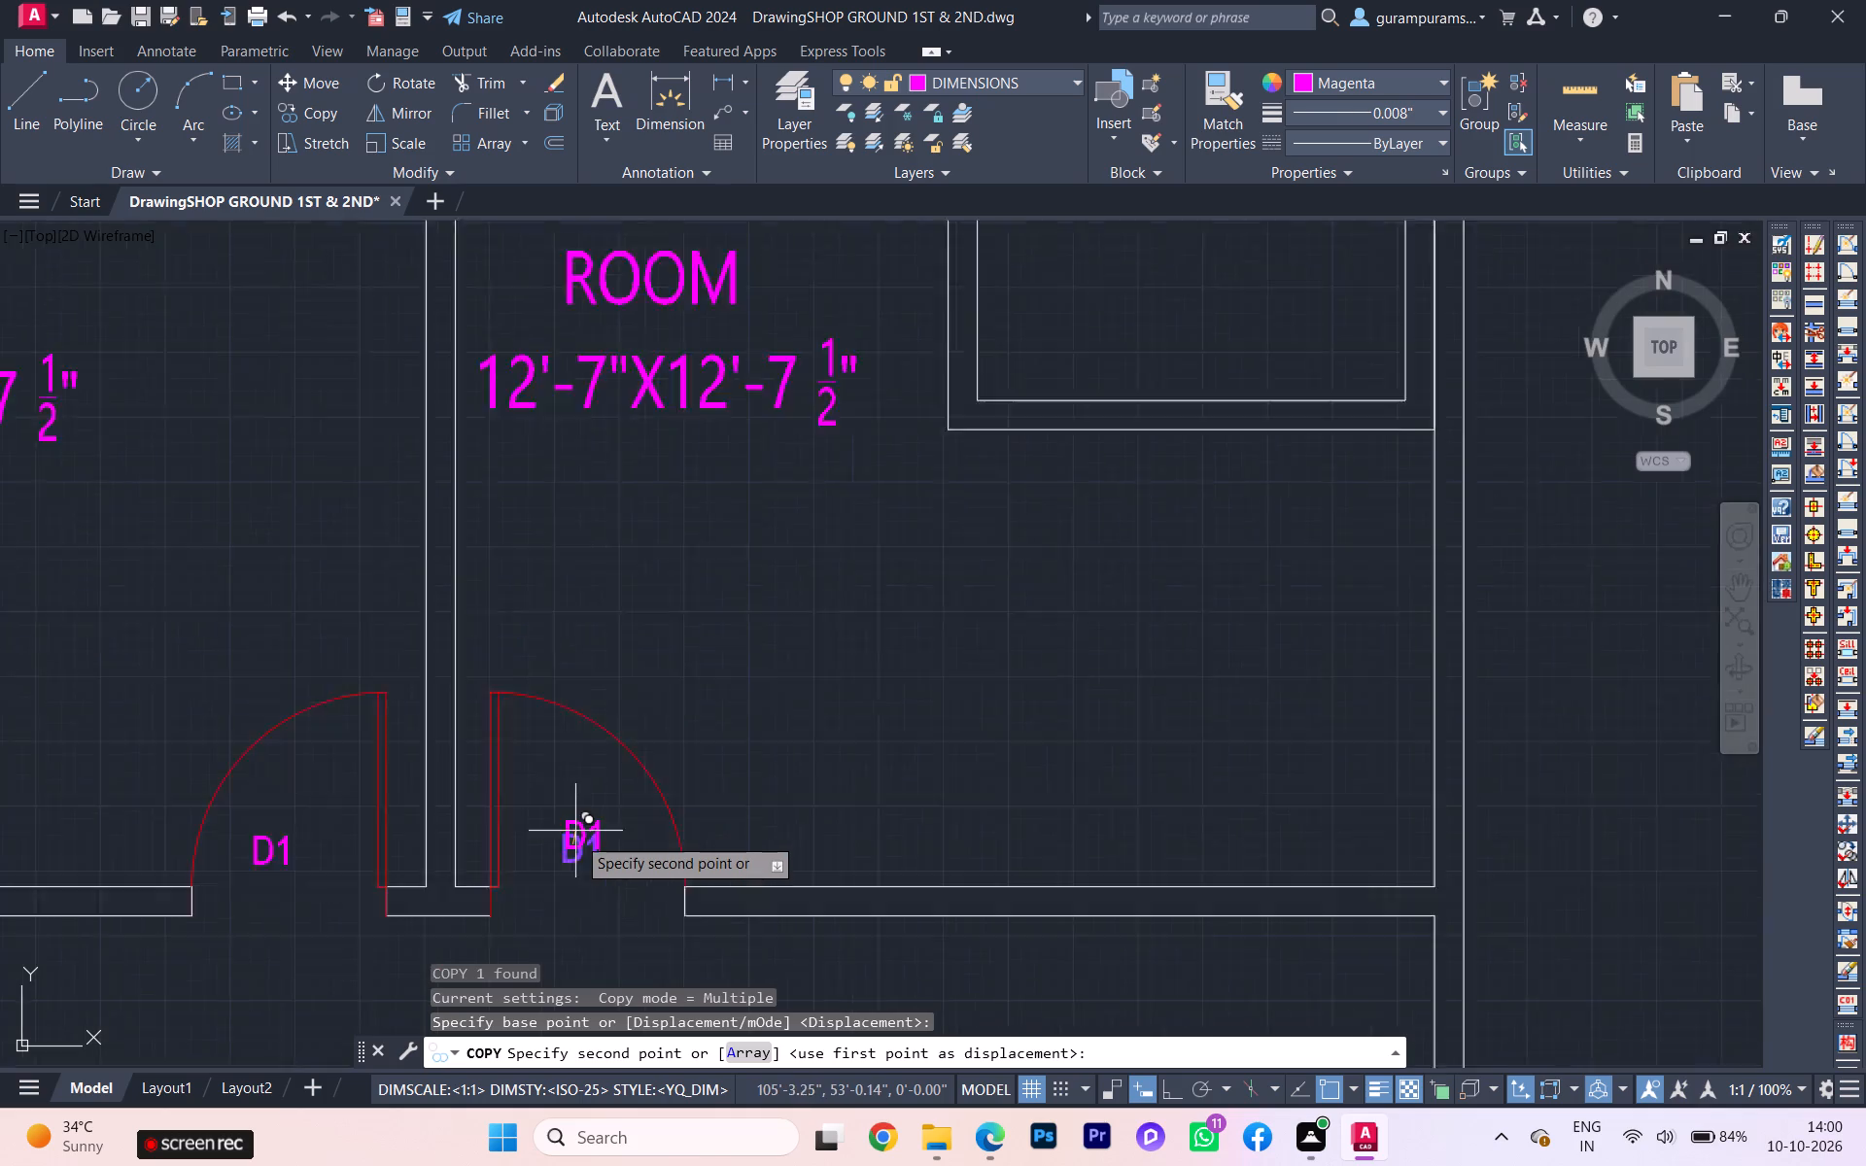
scroll(576, 836, "down", 3)
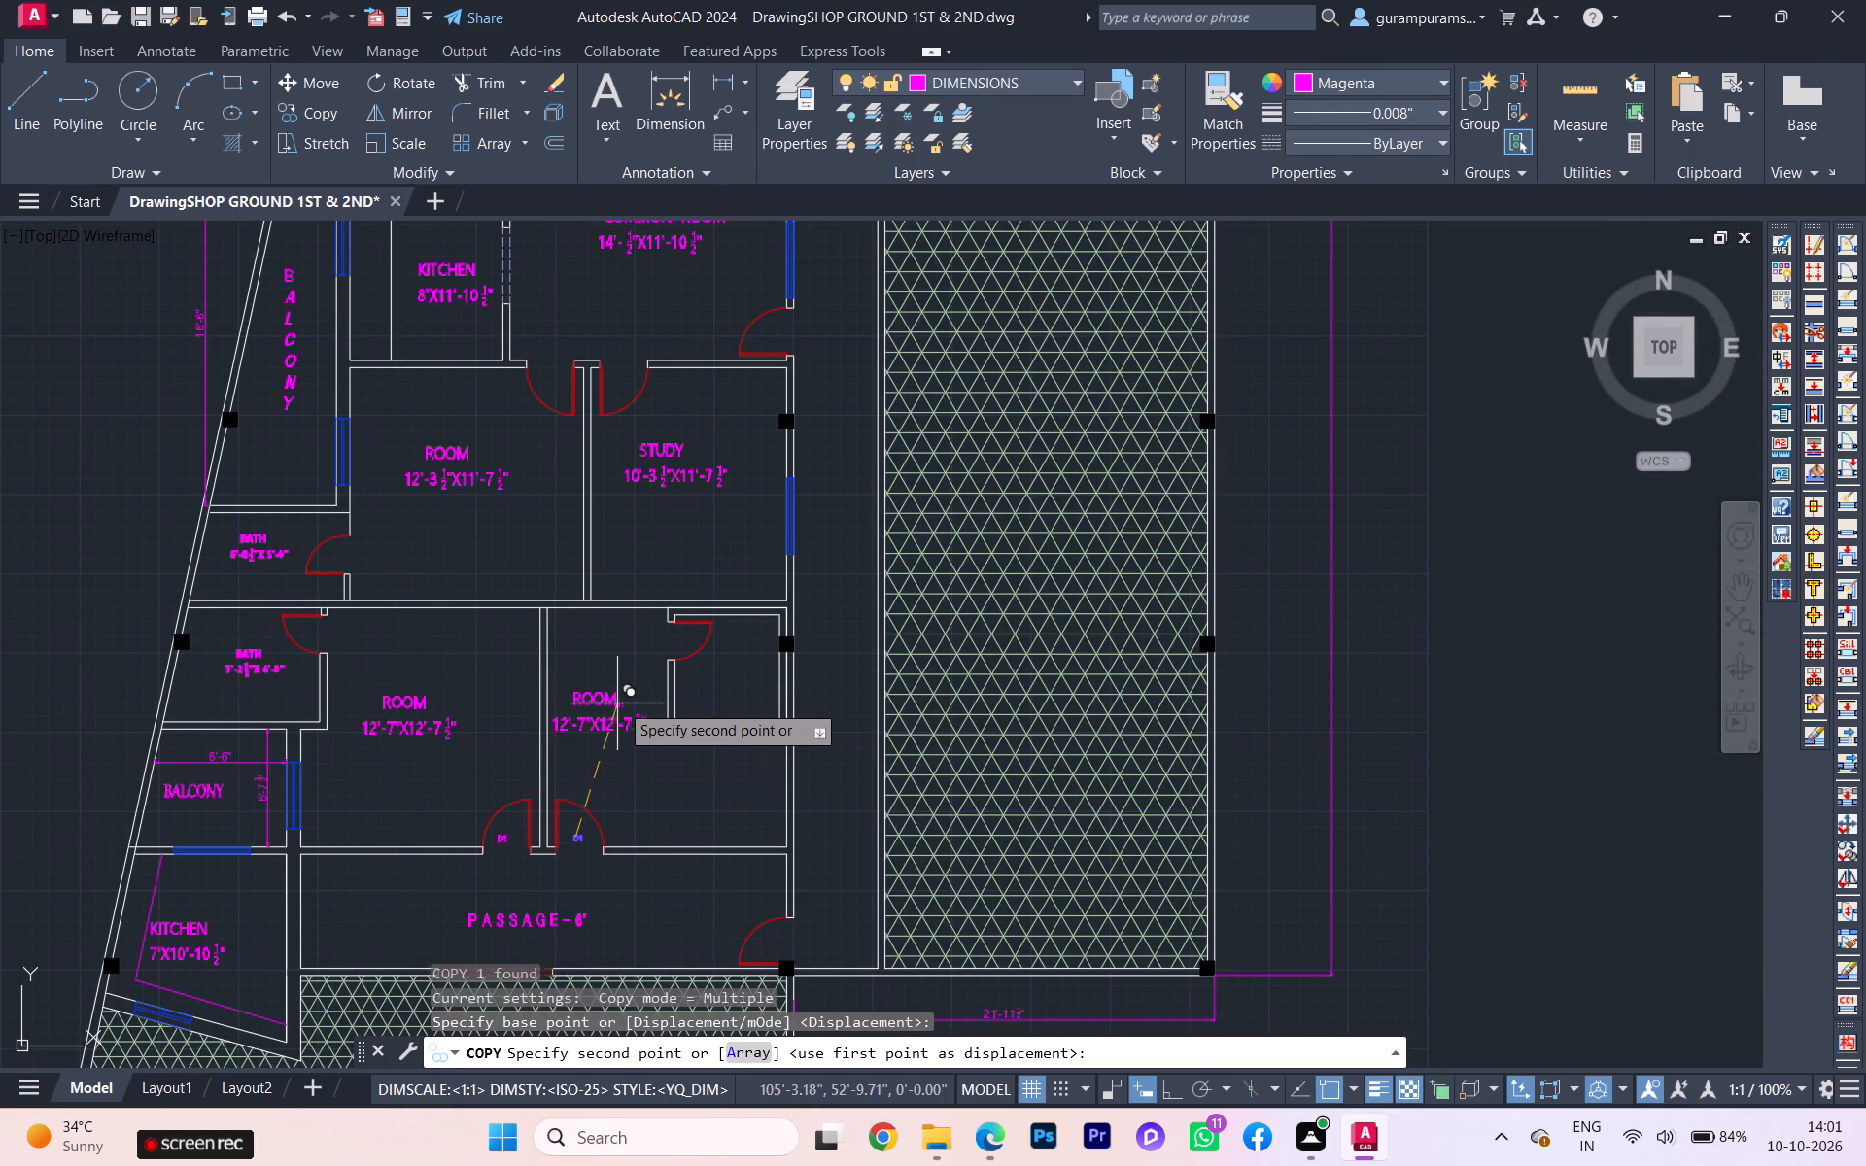
scroll(620, 339, "up", 2)
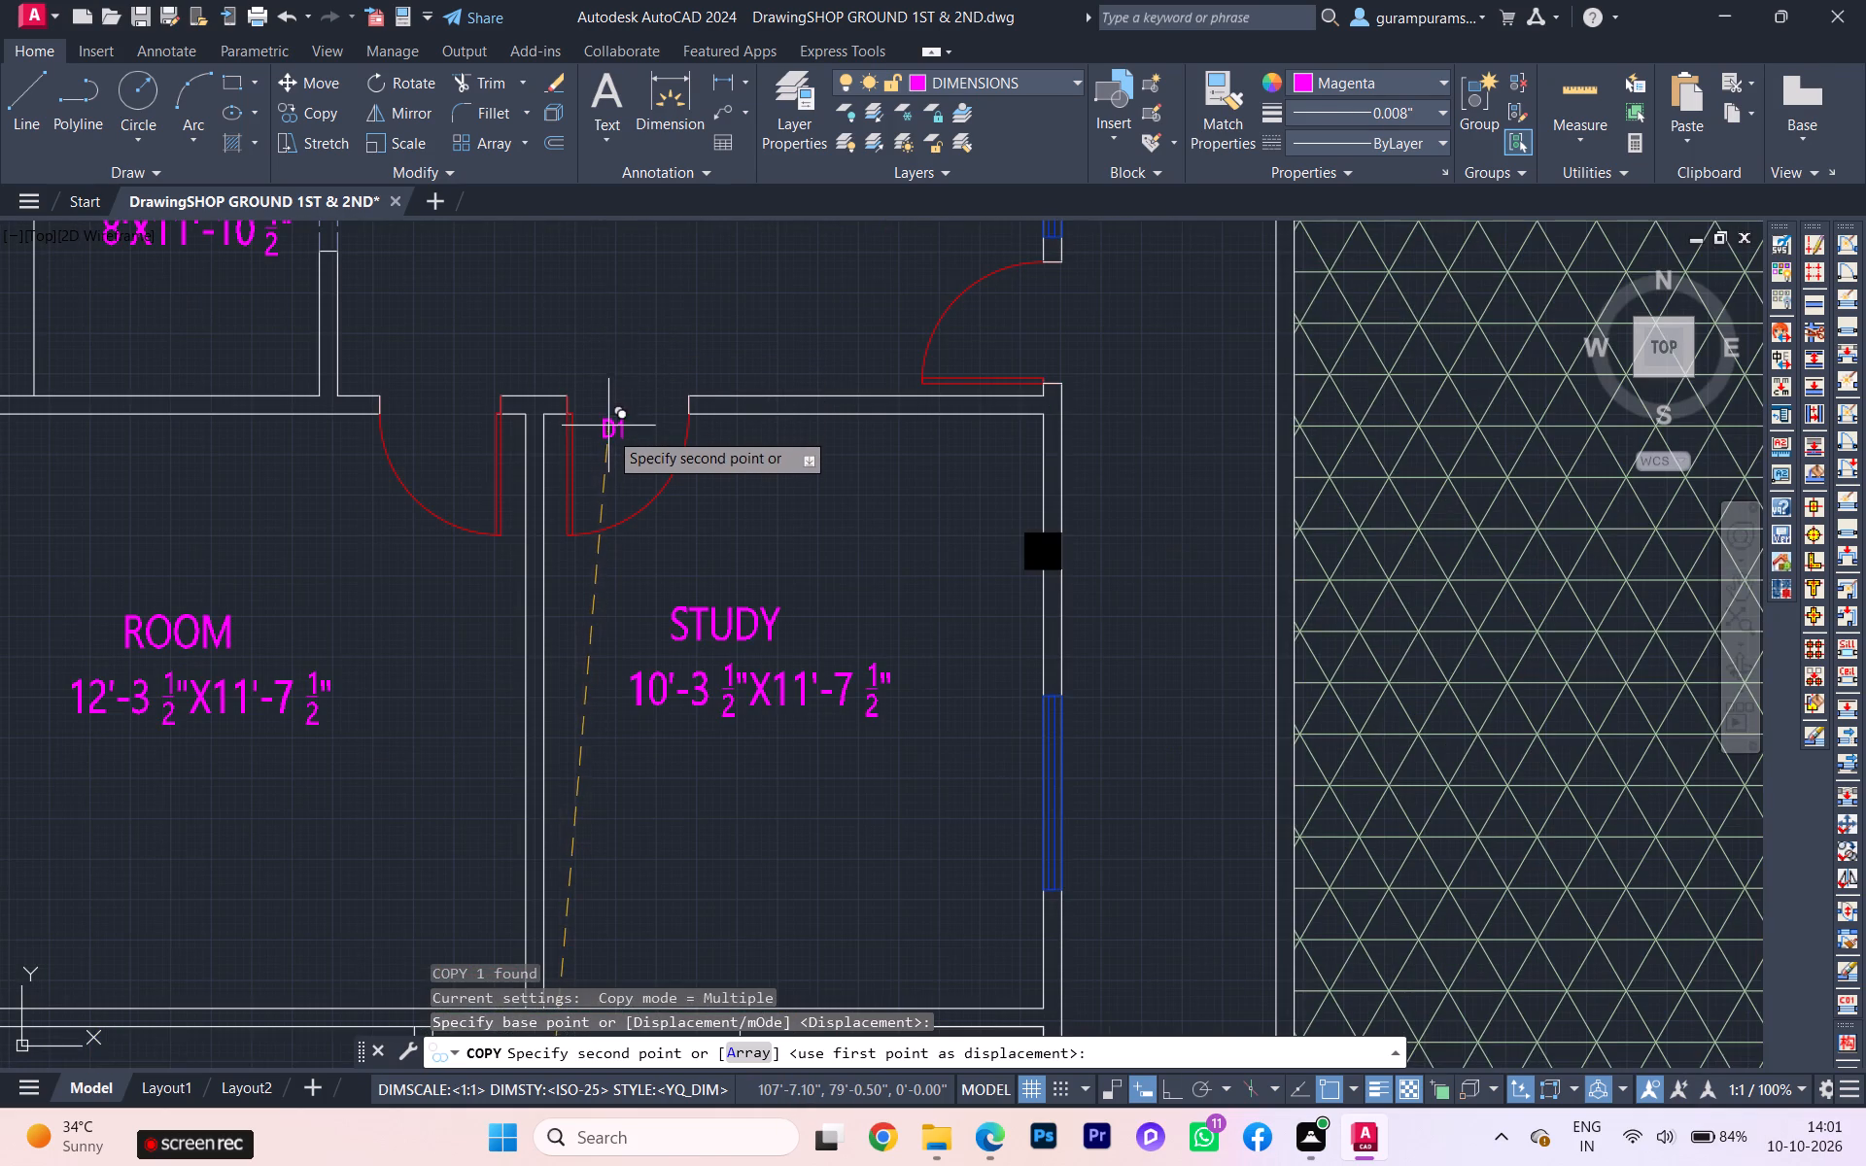
left_click(614, 405)
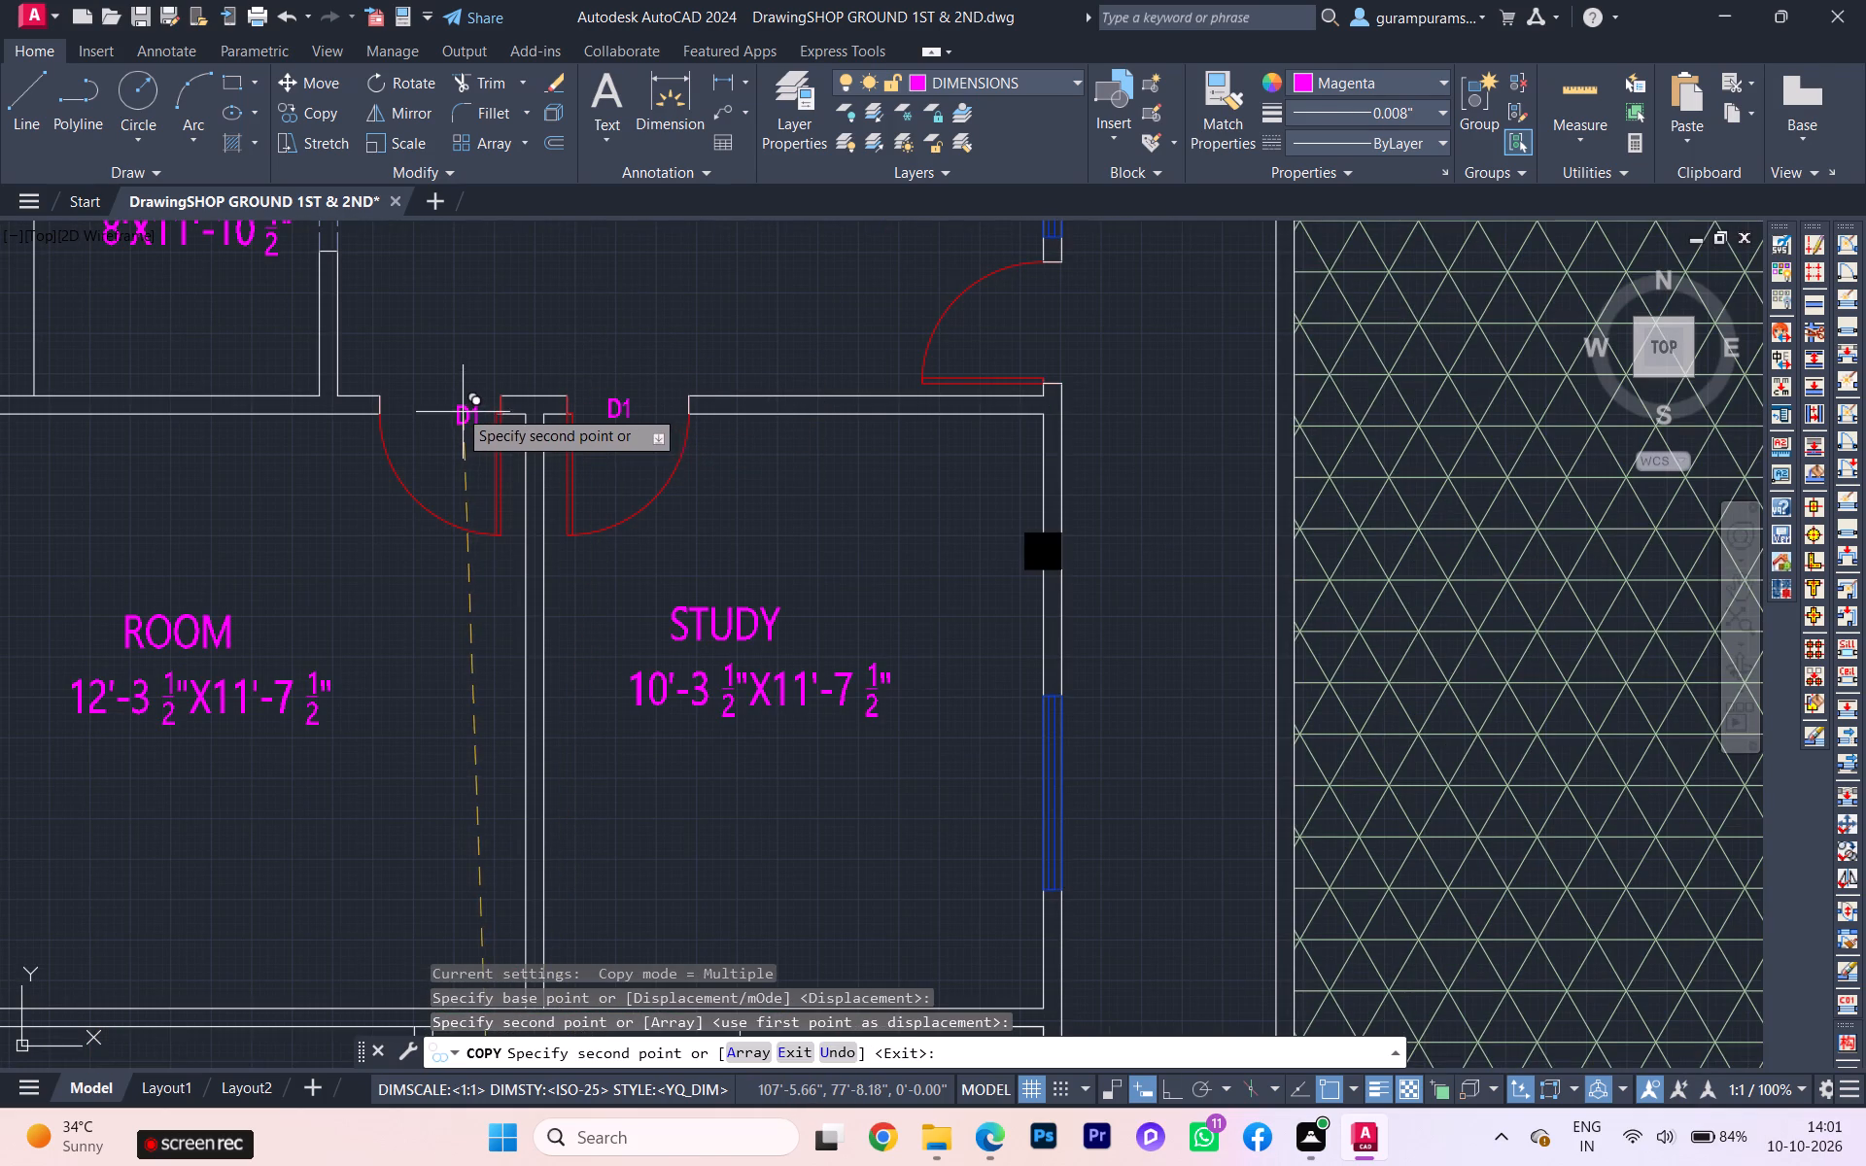
left_click(457, 407)
Place D1 tag copies at the two adjacent doors above the 14'-6 1/2" common room.
scroll(496, 517, "down", 3)
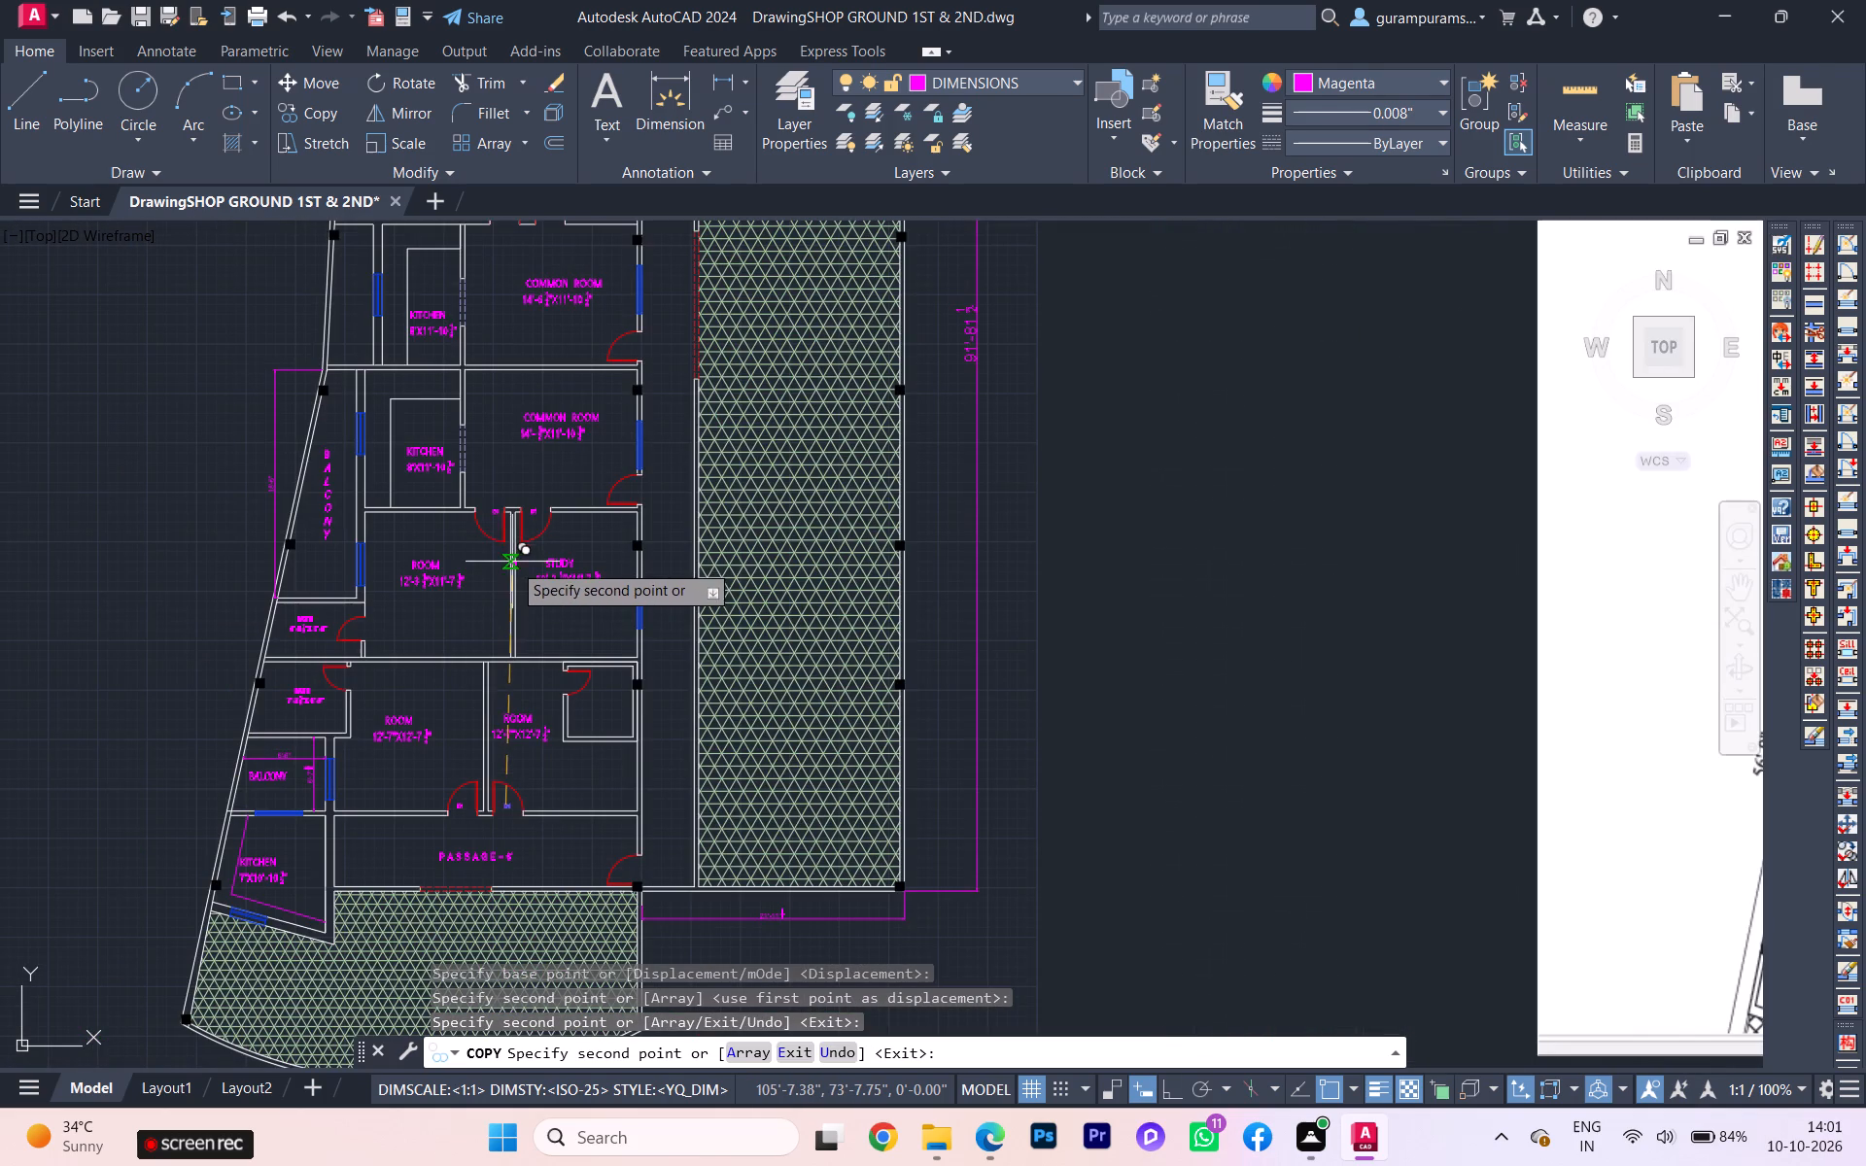
scroll(577, 386, "down", 1)
middle_click_drag(590, 436, 626, 609)
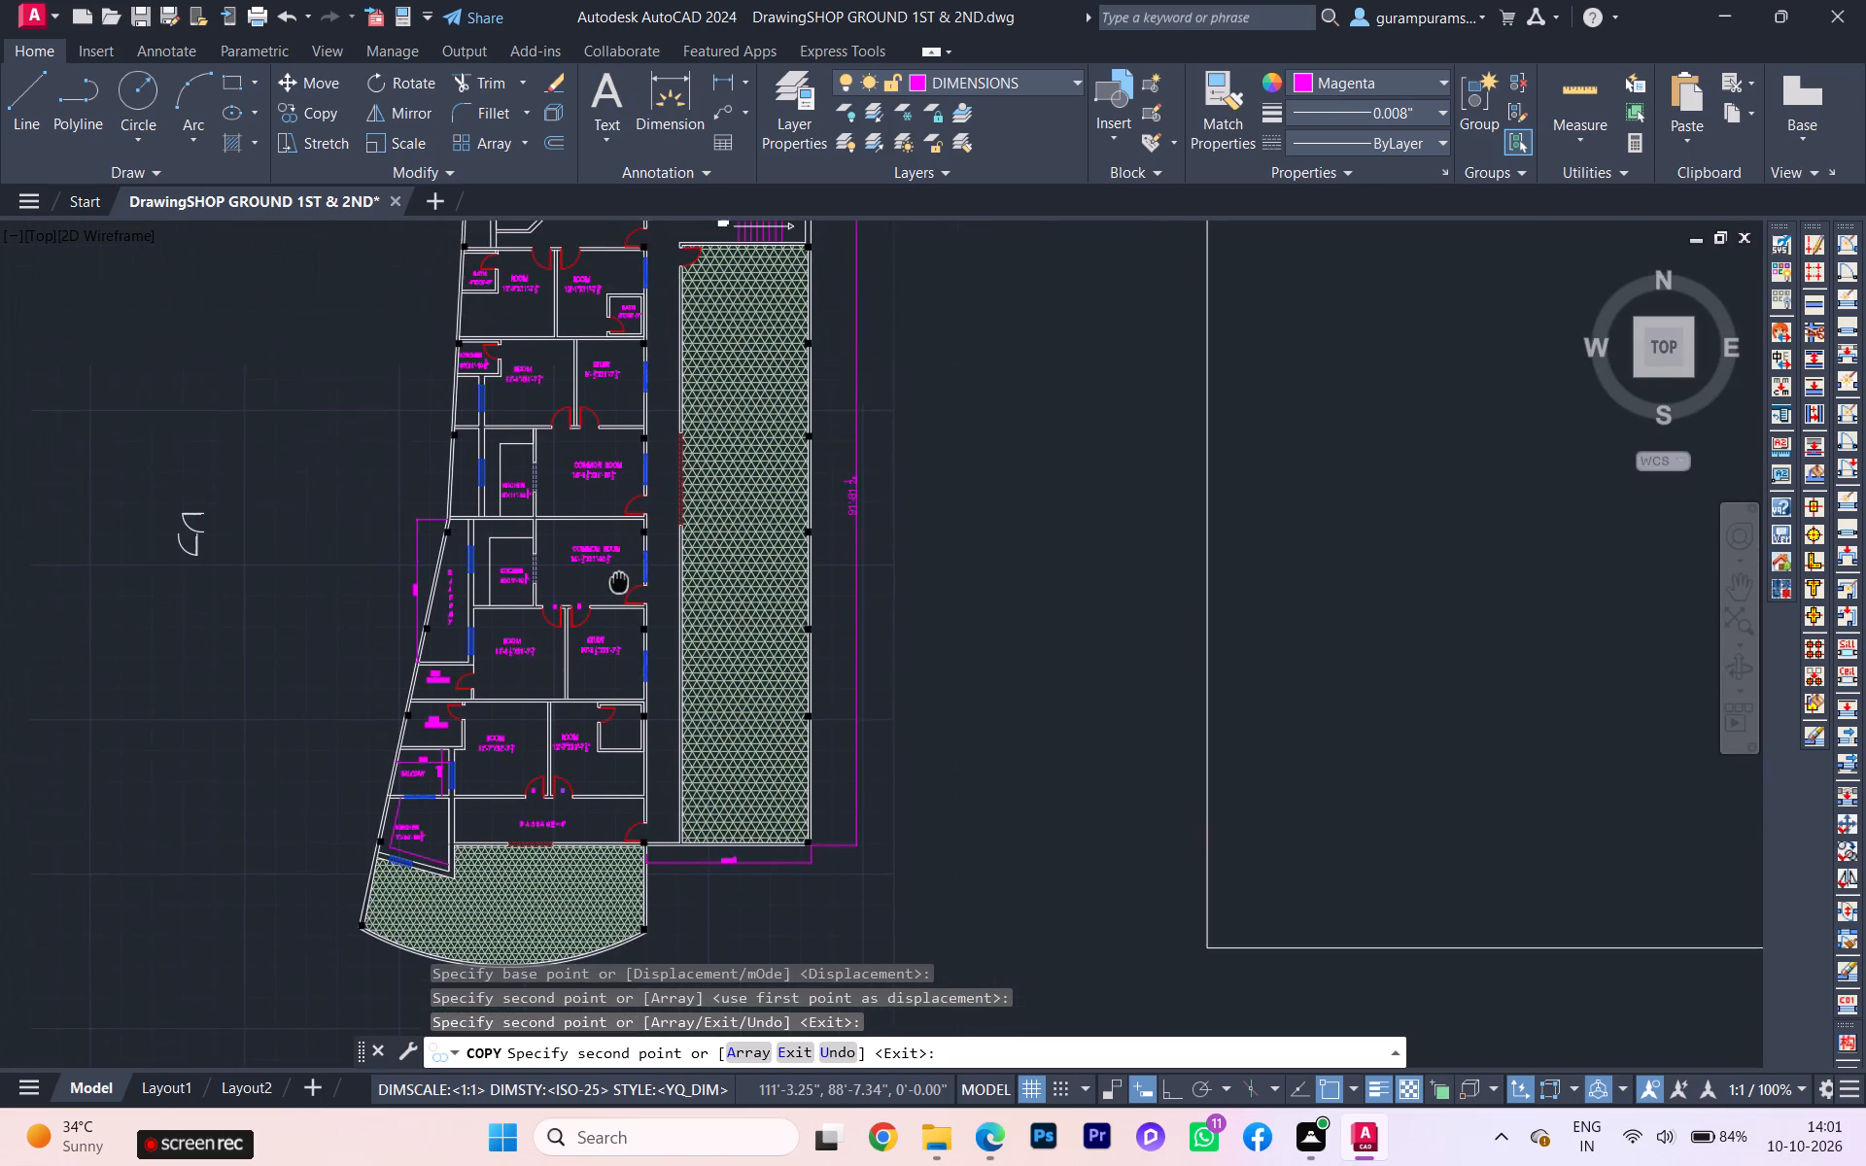
middle_click_drag(626, 609, 633, 669)
scroll(615, 525, "up", 4)
left_click(525, 472)
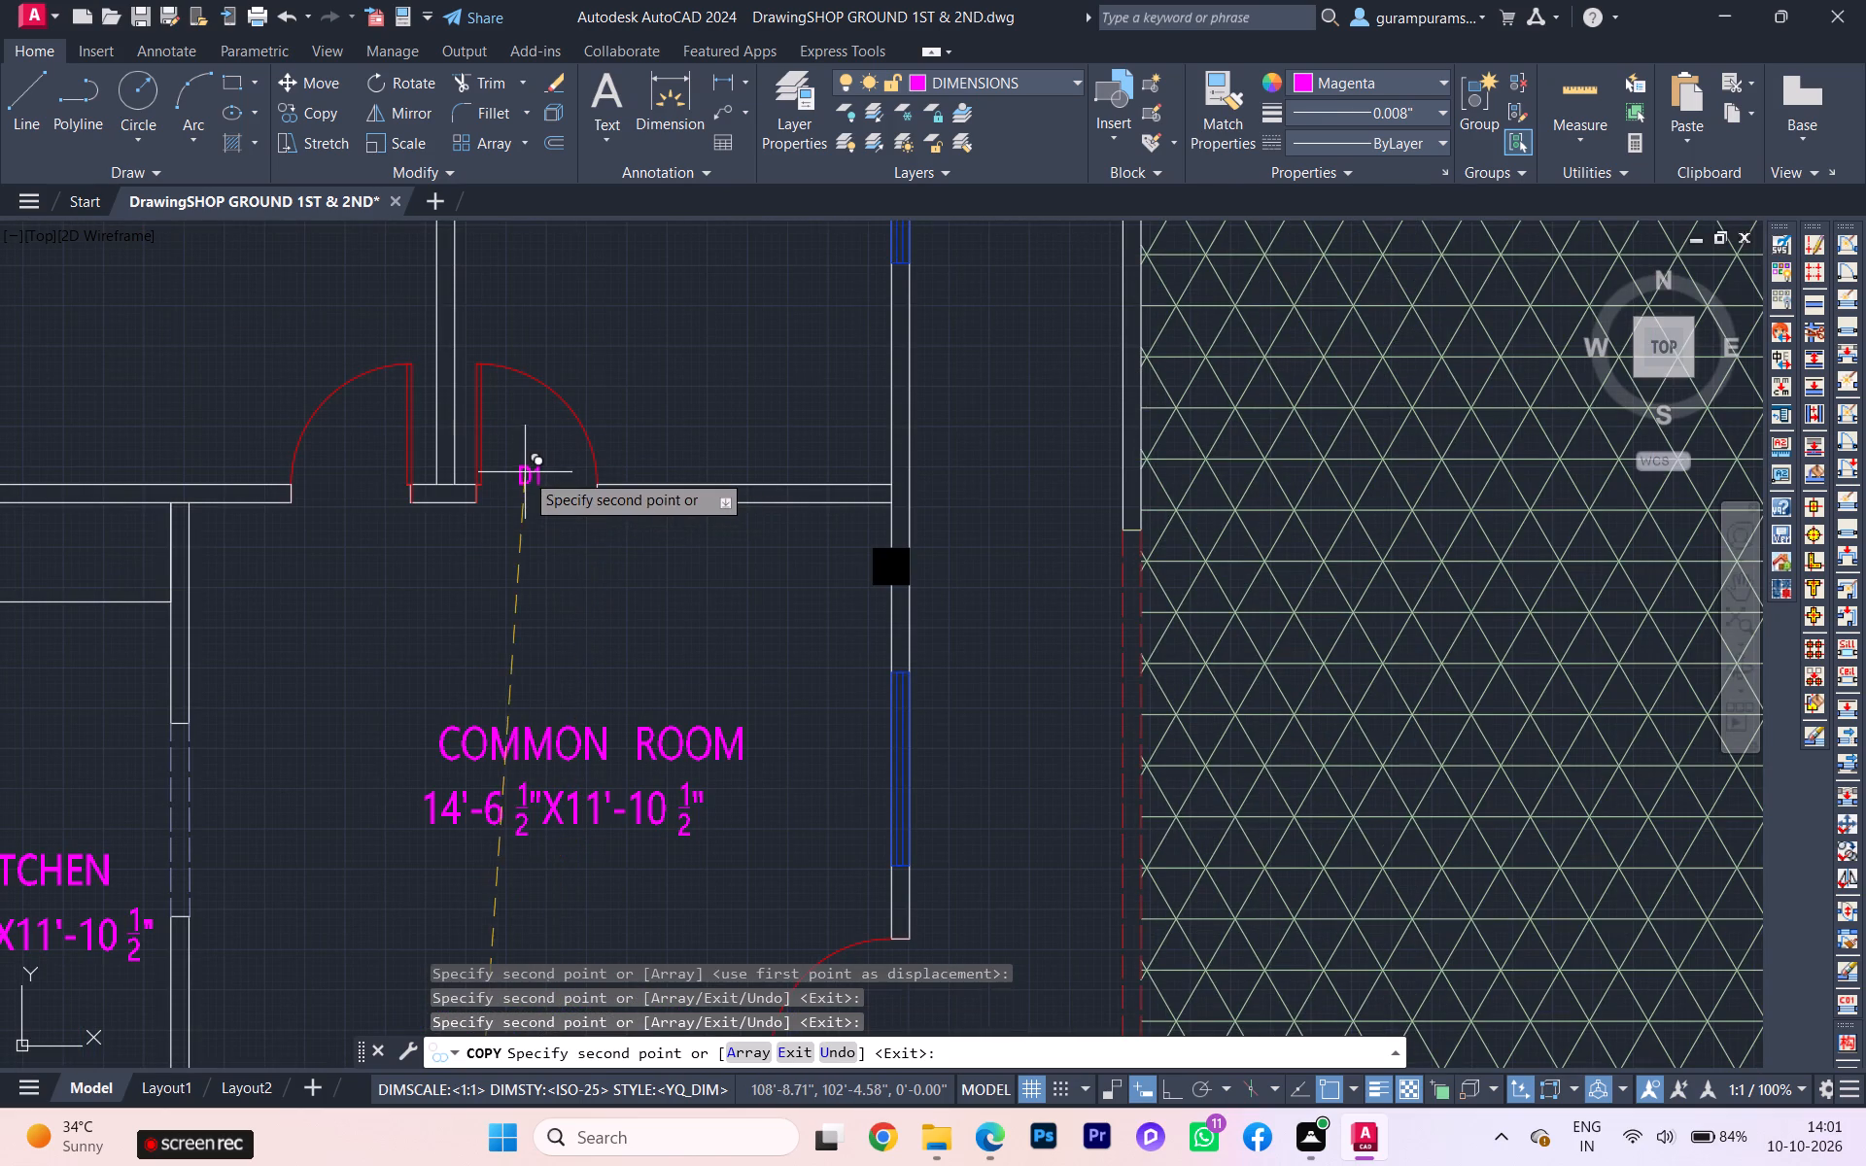
left_click(352, 470)
Place D1 tag copies in the door openings of the 11'-9" room and the adjacent 12'-1" room.
scroll(360, 494, "down", 1)
scroll(362, 497, "up", 2)
scroll(363, 502, "down", 1)
middle_click_drag(372, 529, 413, 651)
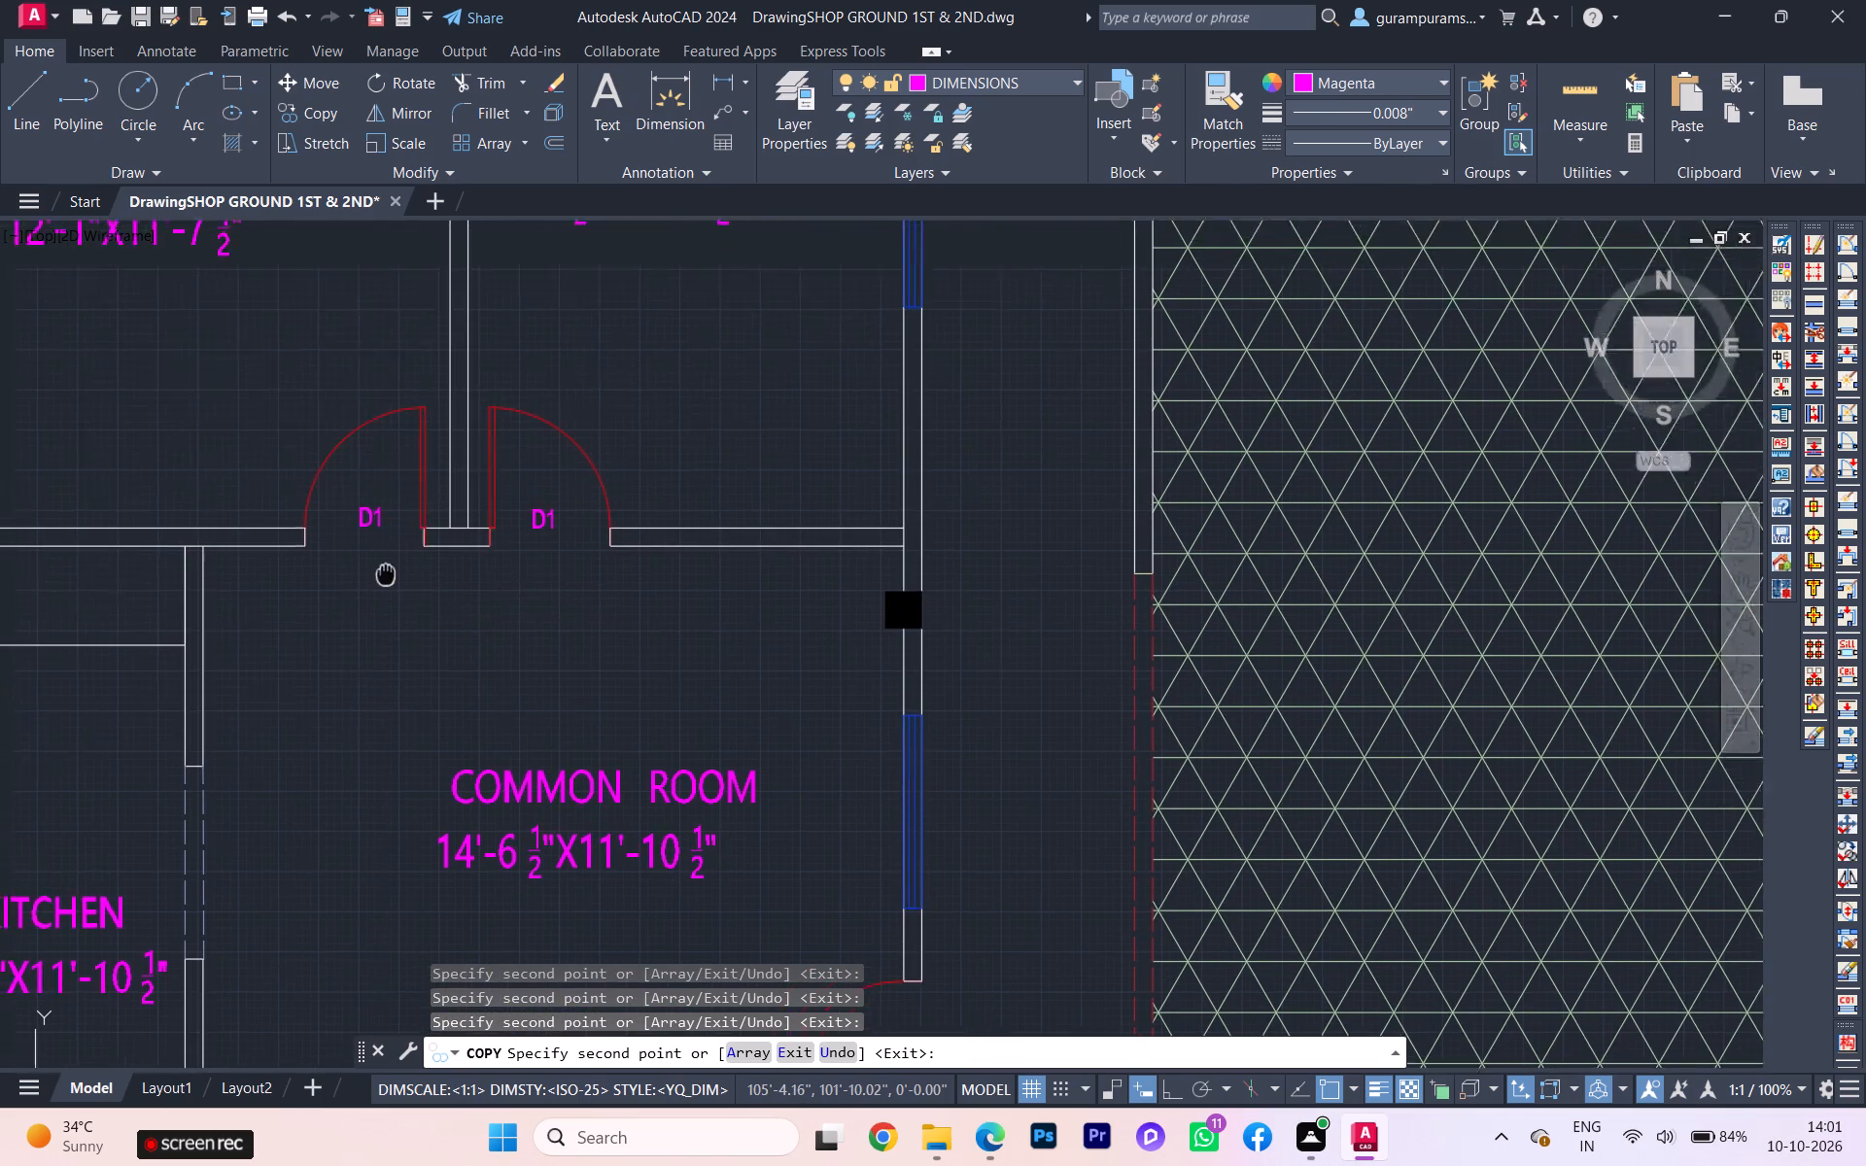
middle_click_drag(413, 651, 475, 823)
scroll(480, 804, "down", 3)
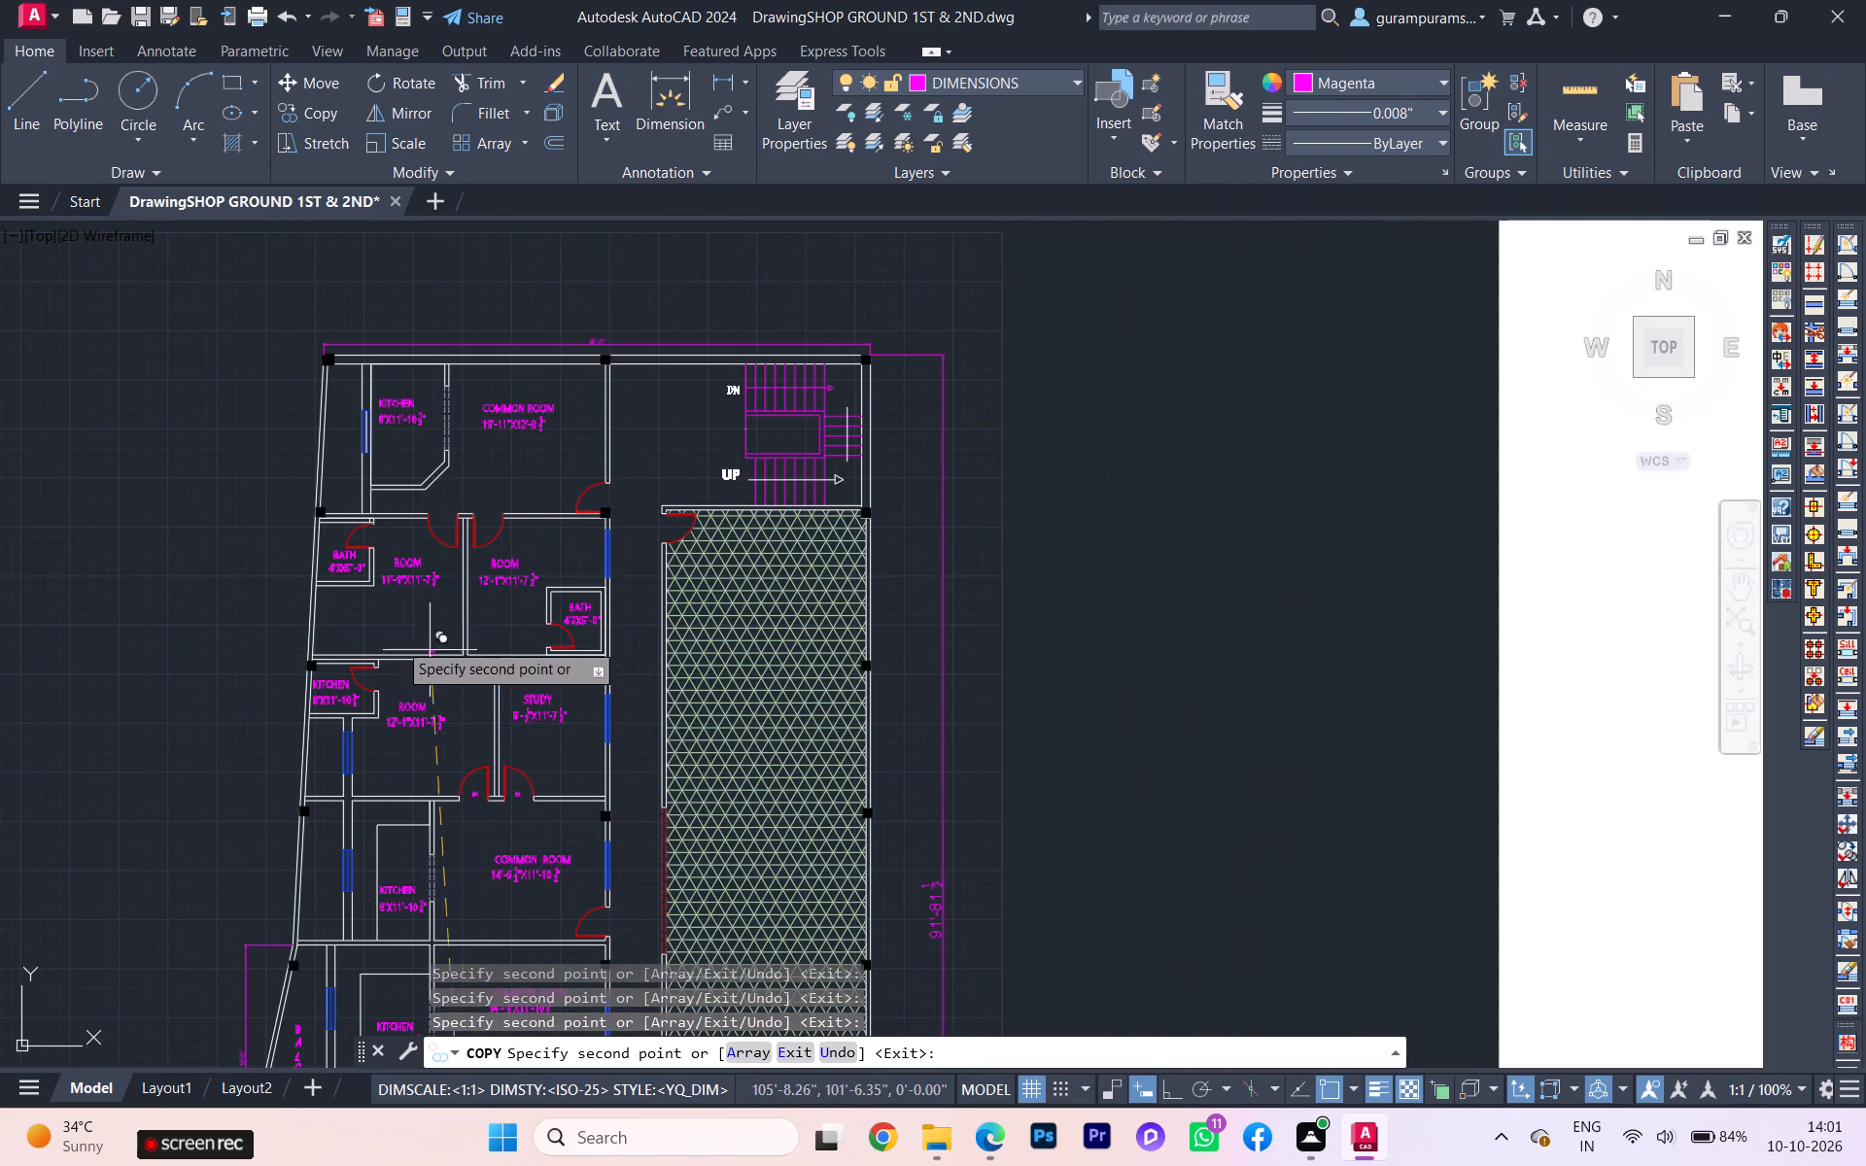
scroll(426, 533, "up", 4)
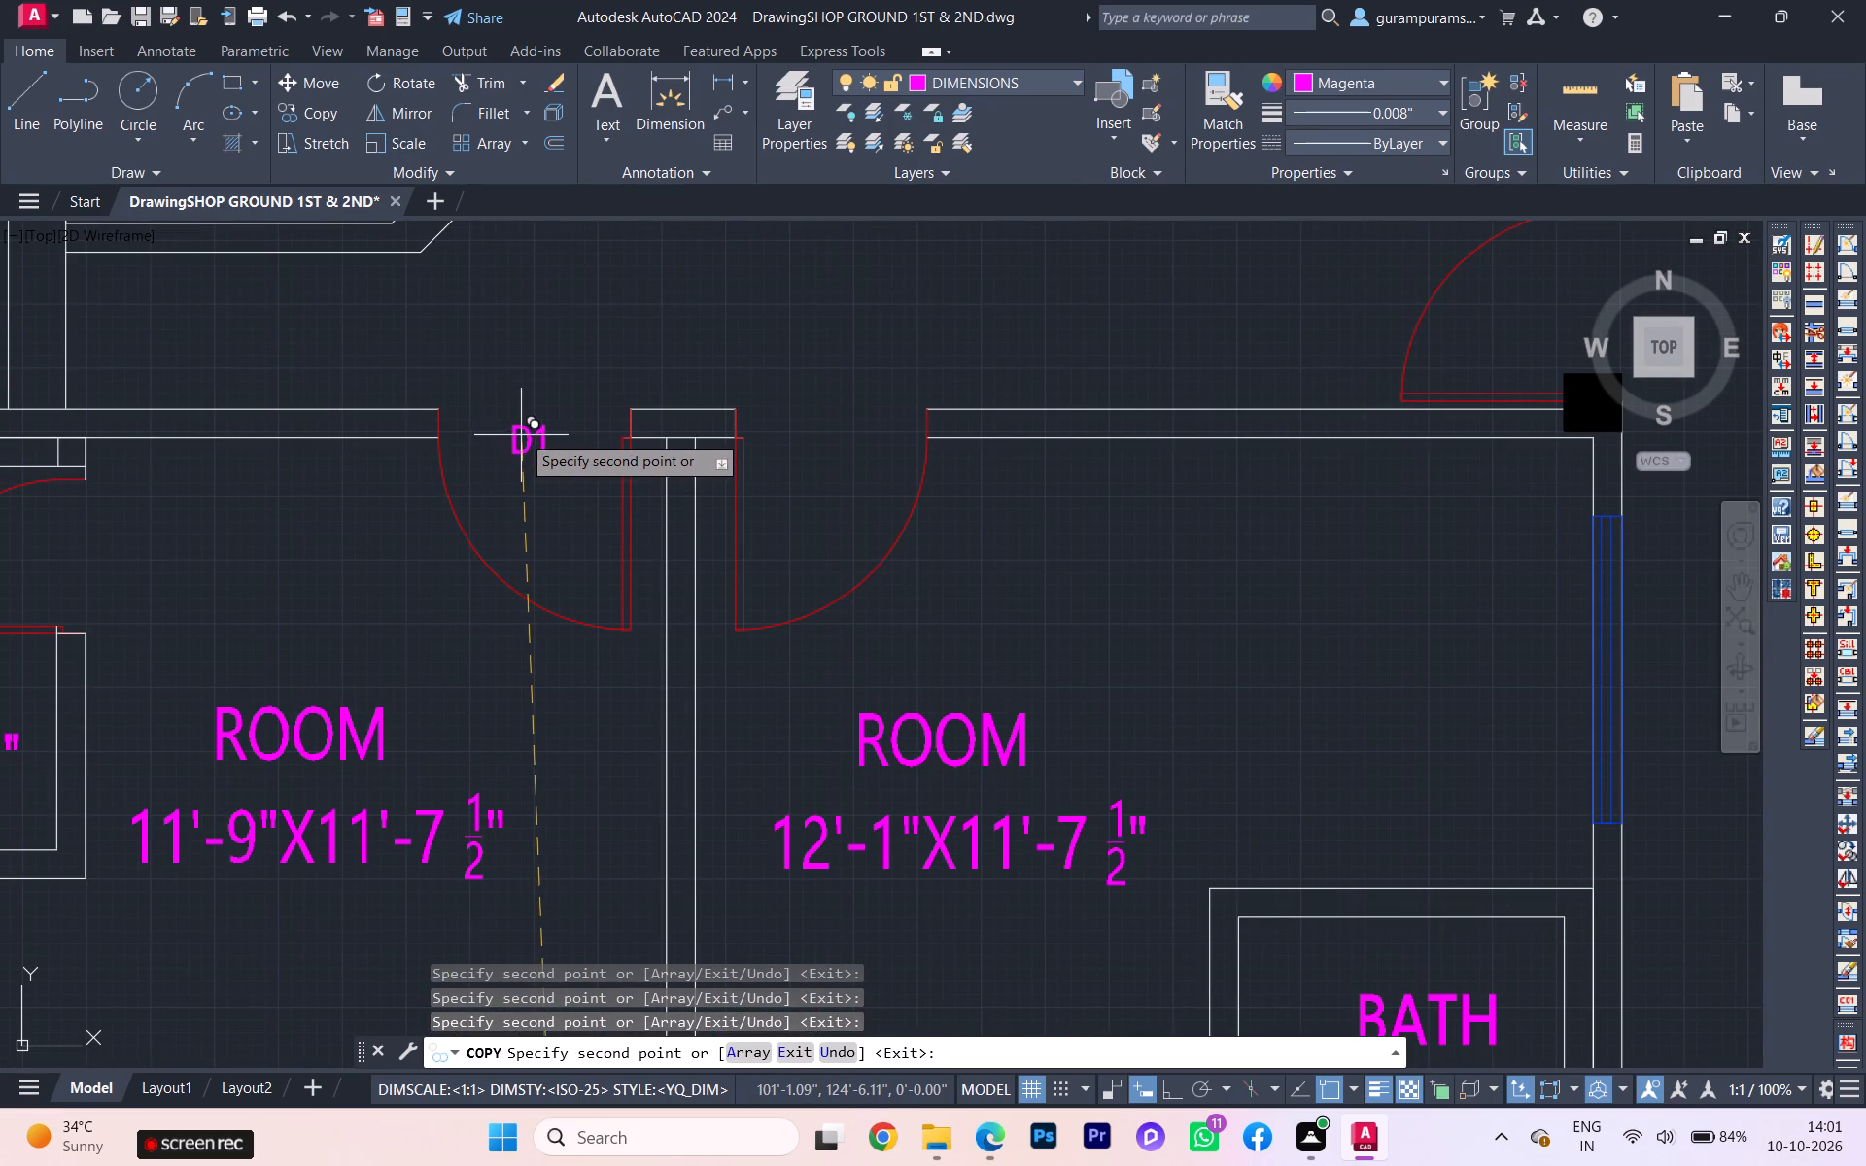
left_click(521, 433)
left_click(793, 430)
Place a D1 tag copy at the entrance door of the topmost common room, just above the 12'-1" room.
scroll(795, 575, "down", 4)
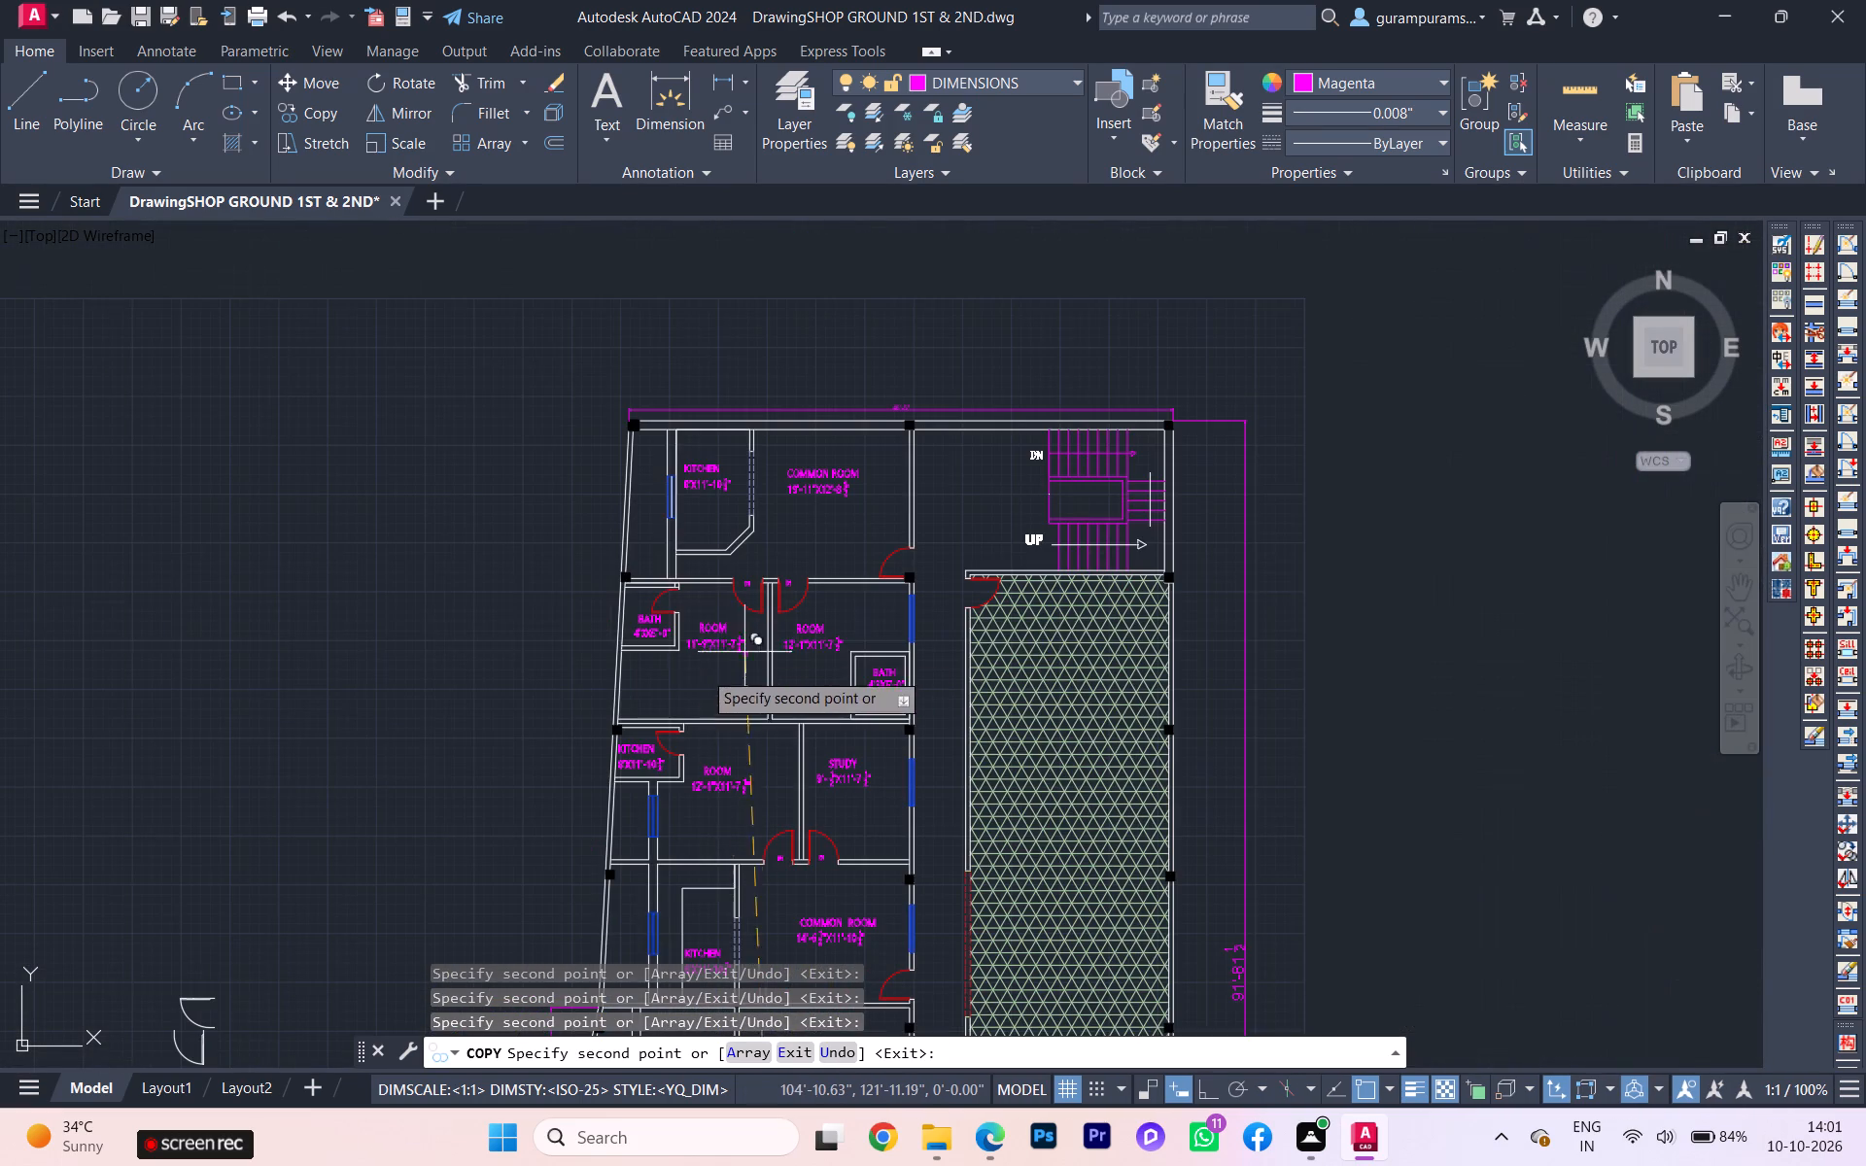
scroll(801, 732, "down", 2)
middle_click_drag(798, 740, 743, 616)
scroll(780, 578, "up", 5)
scroll(802, 337, "down", 2)
middle_click_drag(805, 366, 804, 379)
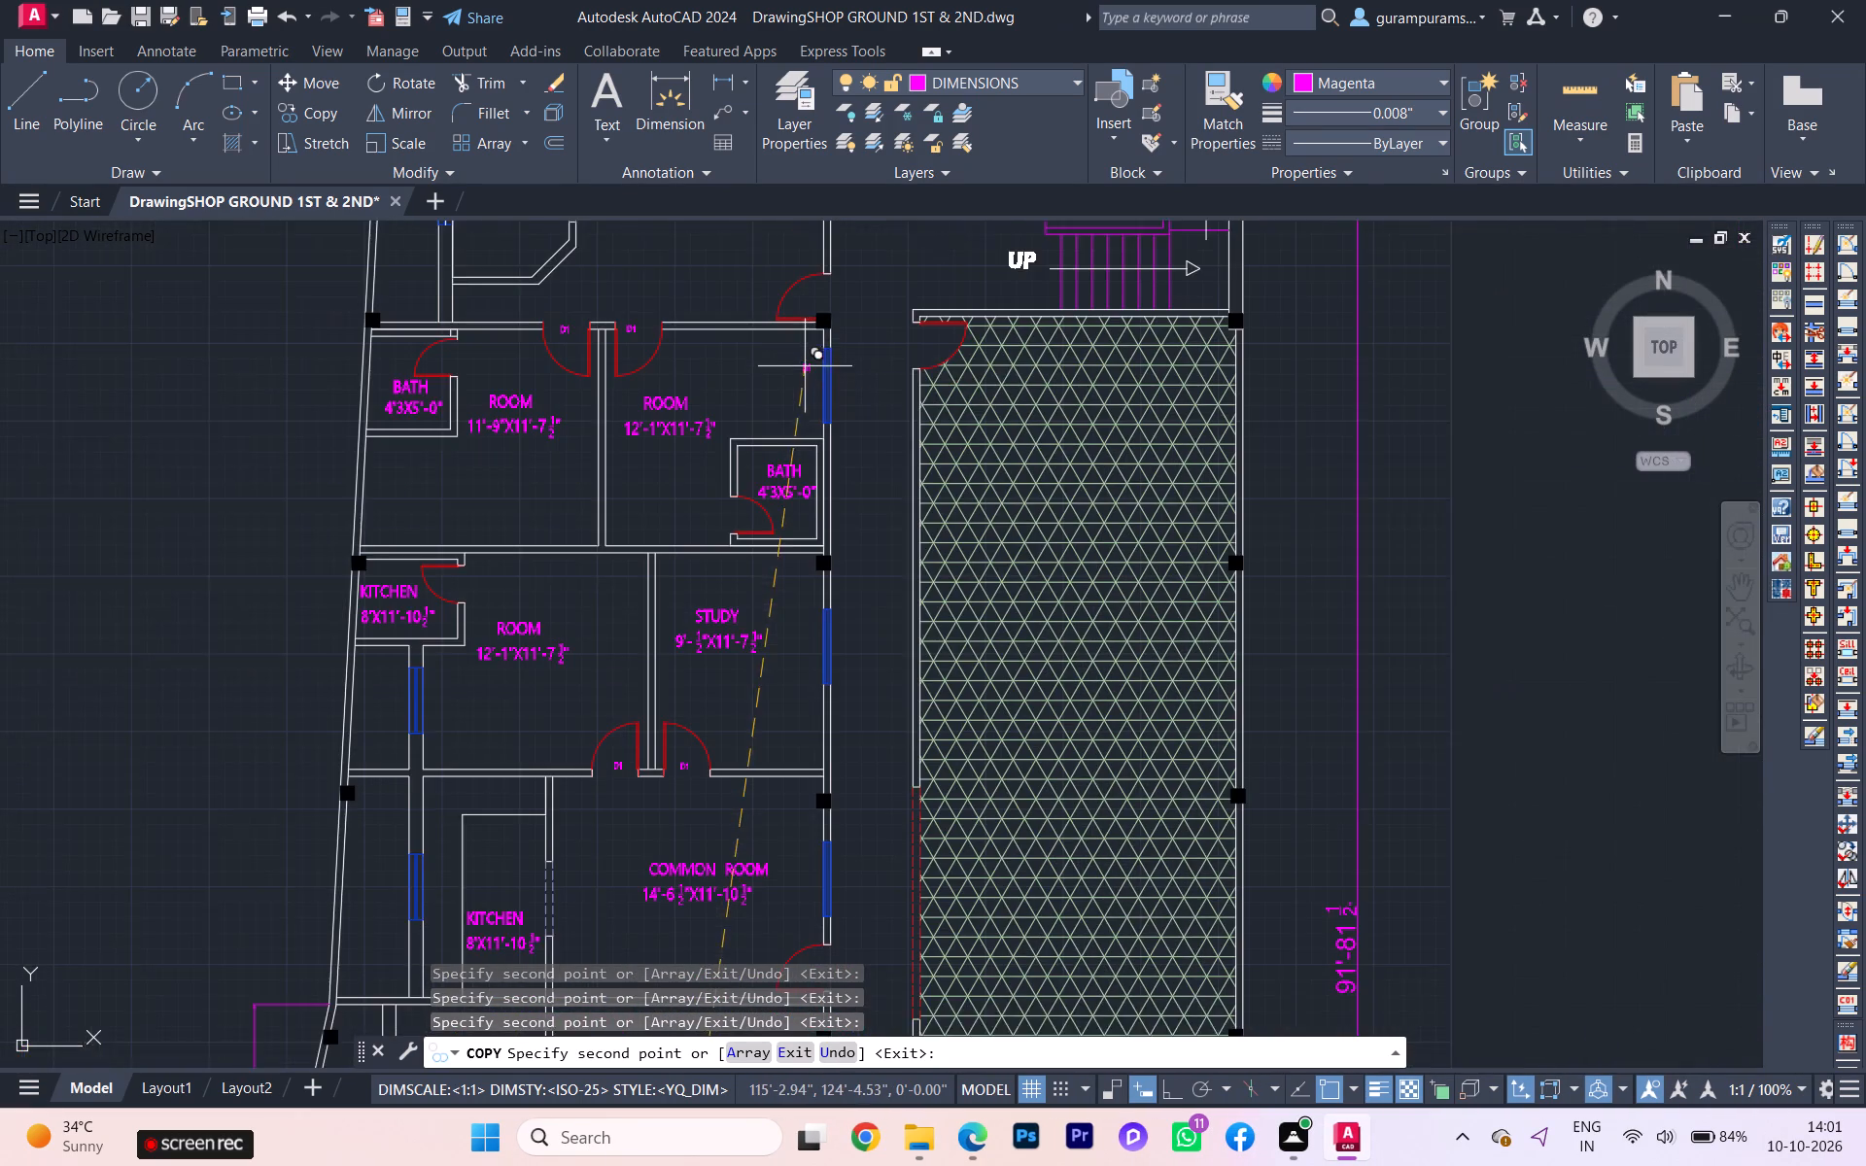
middle_click_drag(804, 379, 802, 403)
scroll(823, 356, "up", 2)
left_click(810, 281)
Place a D1 tag copy at the entrance door of the 14'-6 1/2" common room.
scroll(845, 601, "down", 1)
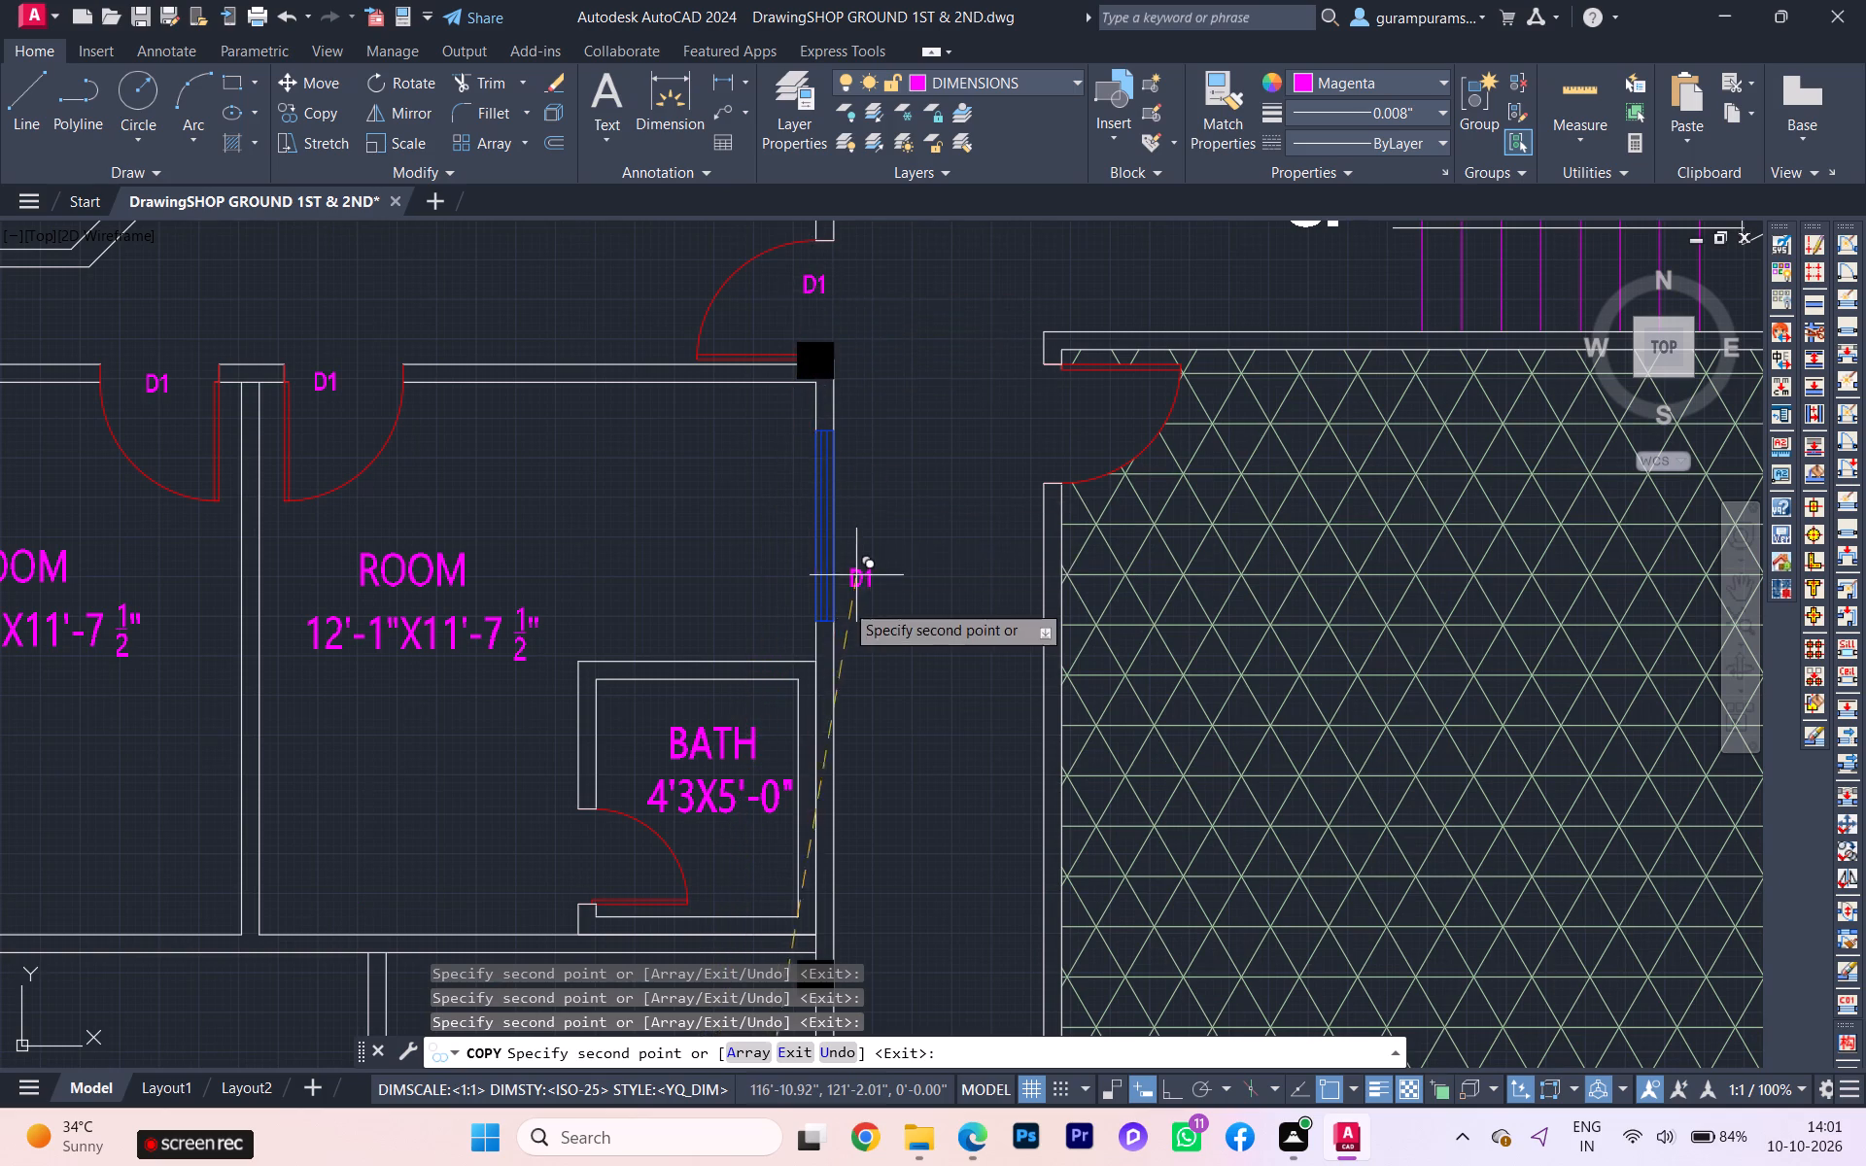
middle_click_drag(843, 623, 747, 320)
scroll(766, 653, "down", 2)
middle_click_drag(770, 702, 747, 612)
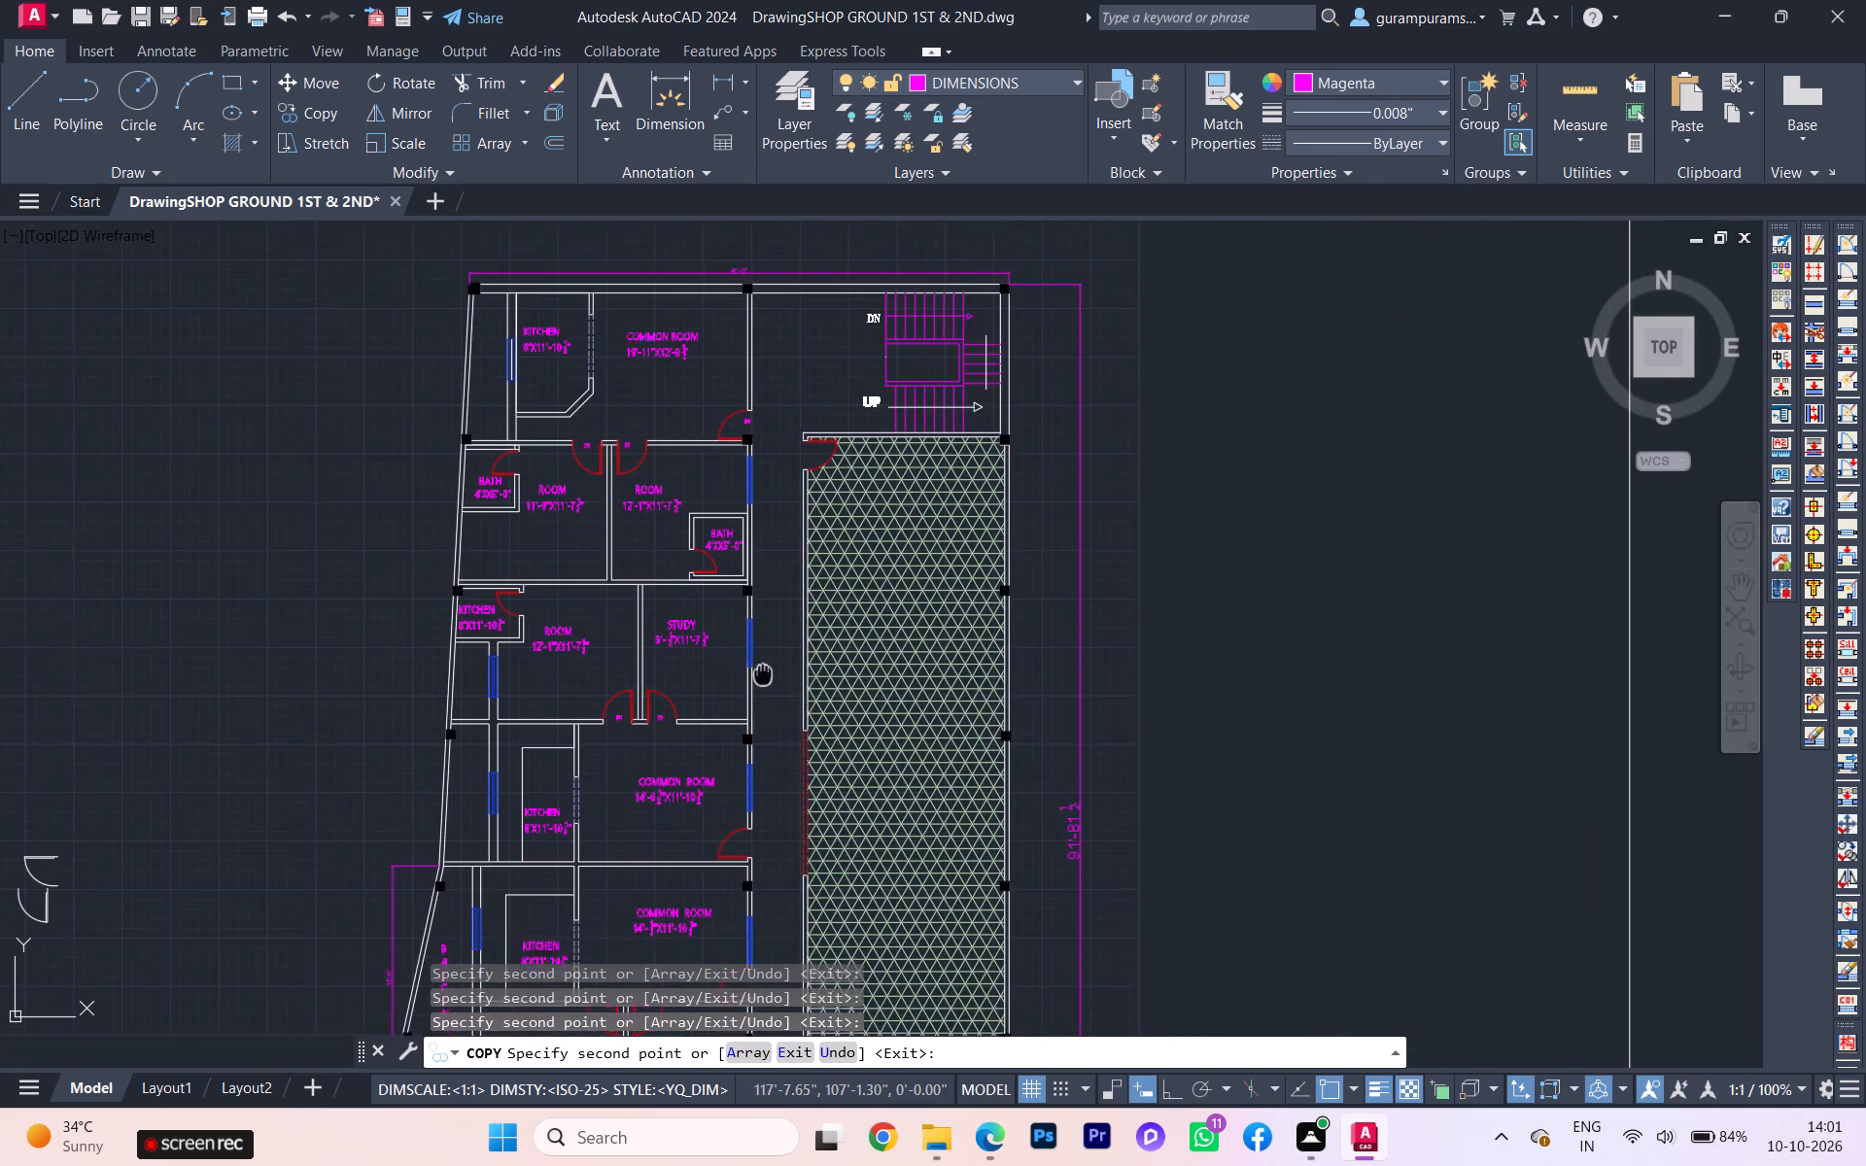
middle_click_drag(747, 612, 704, 446)
scroll(736, 772, "up", 4)
scroll(538, 431, "down", 2)
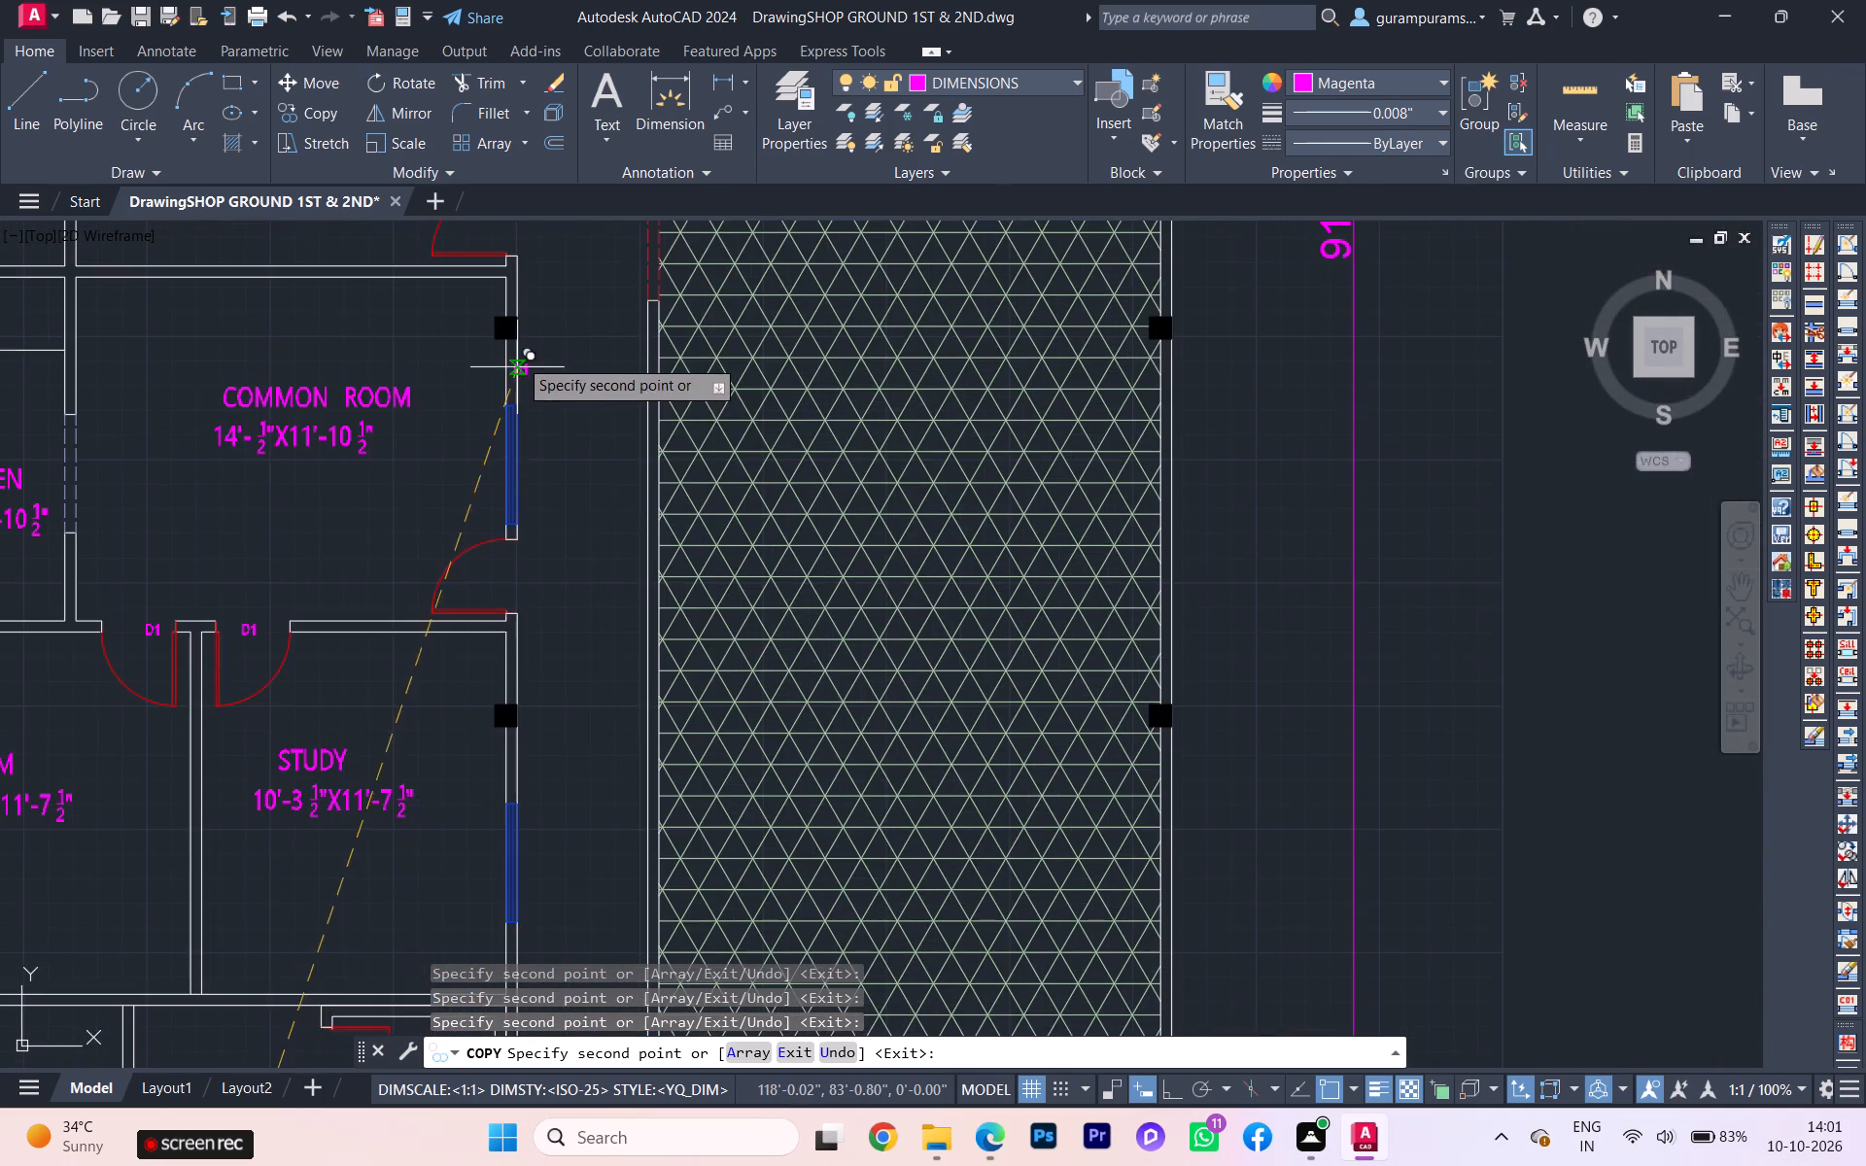
scroll(518, 356, "up", 1)
scroll(523, 368, "down", 3)
scroll(518, 367, "up", 1)
scroll(503, 288, "up", 3)
left_click(529, 342)
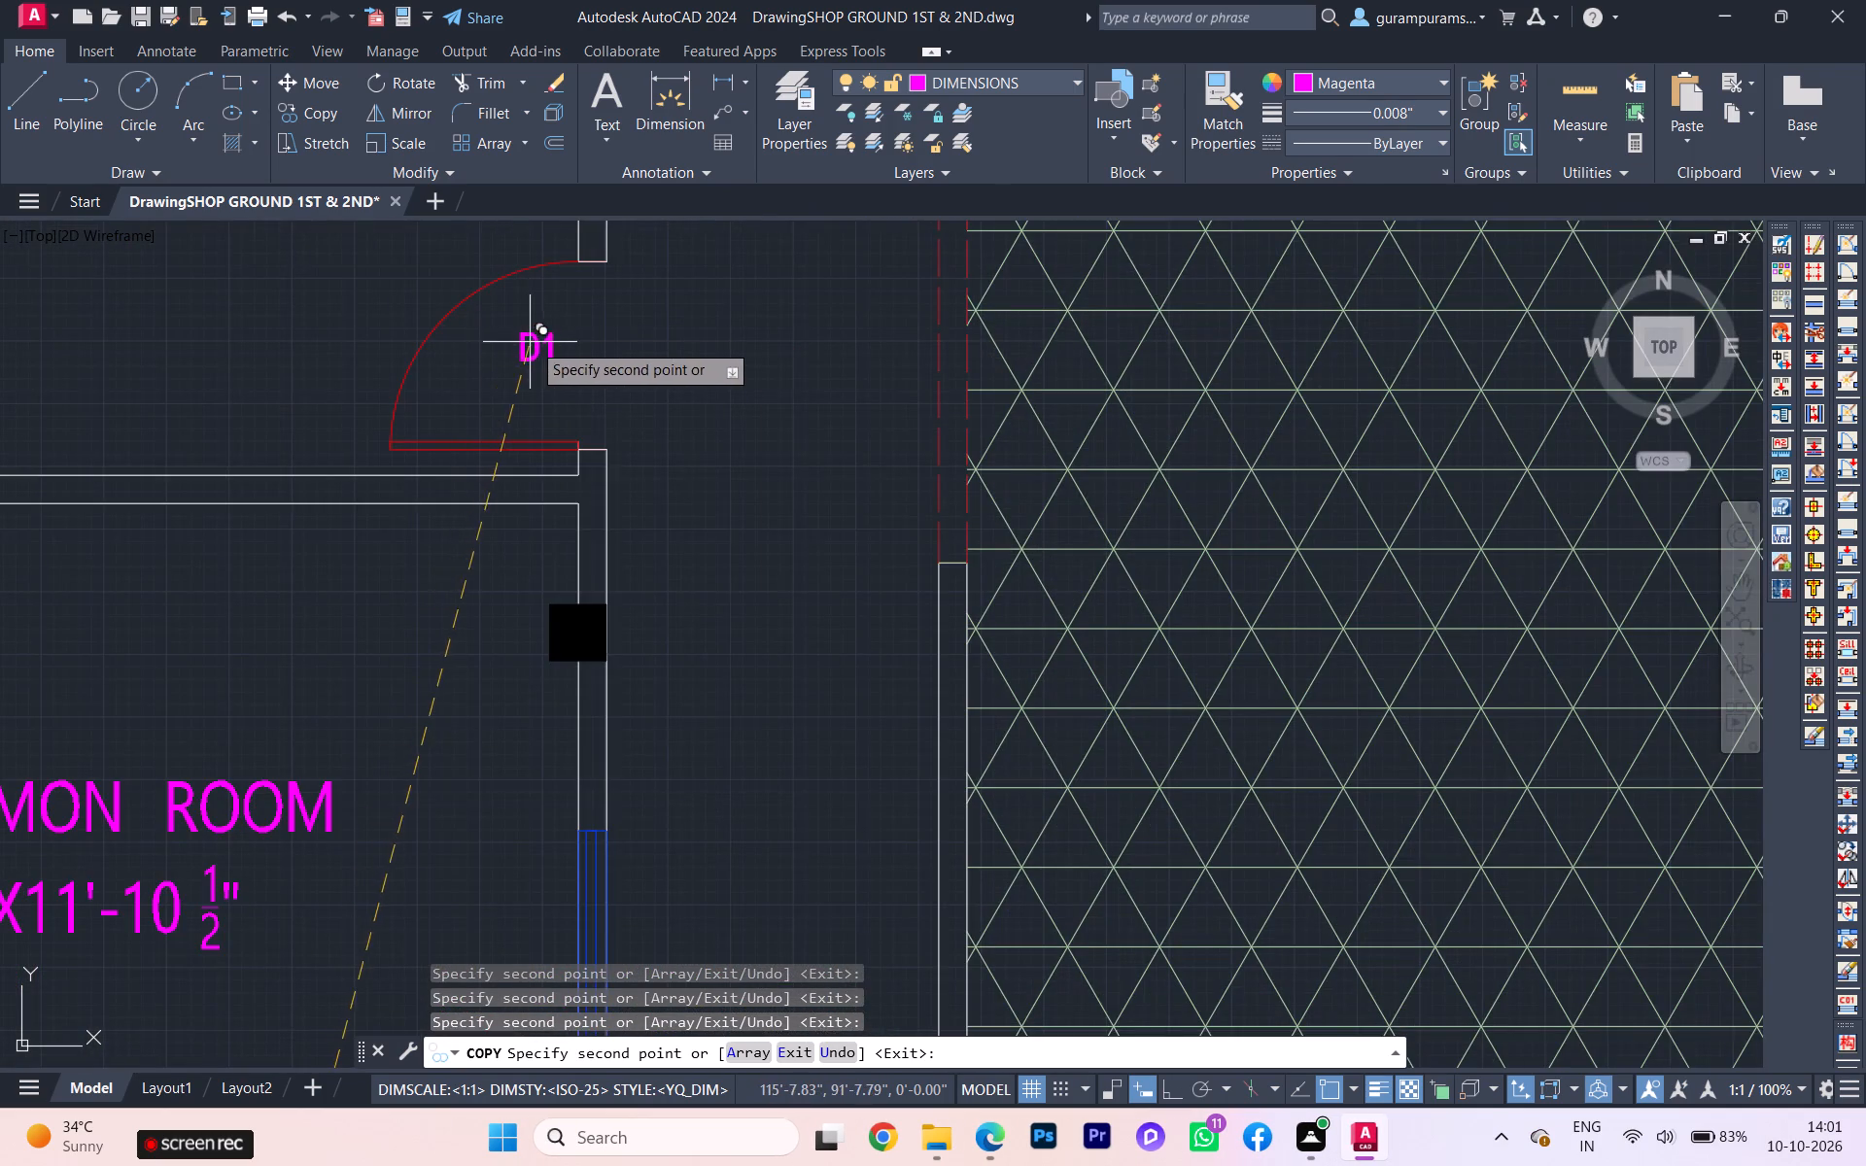
Place a D1 tag copy at the entrance door of the lower common room, just above the study.
scroll(622, 497, "down", 2)
middle_click_drag(636, 578, 587, 325)
scroll(545, 580, "down", 1)
scroll(545, 580, "up", 6)
left_click(584, 502)
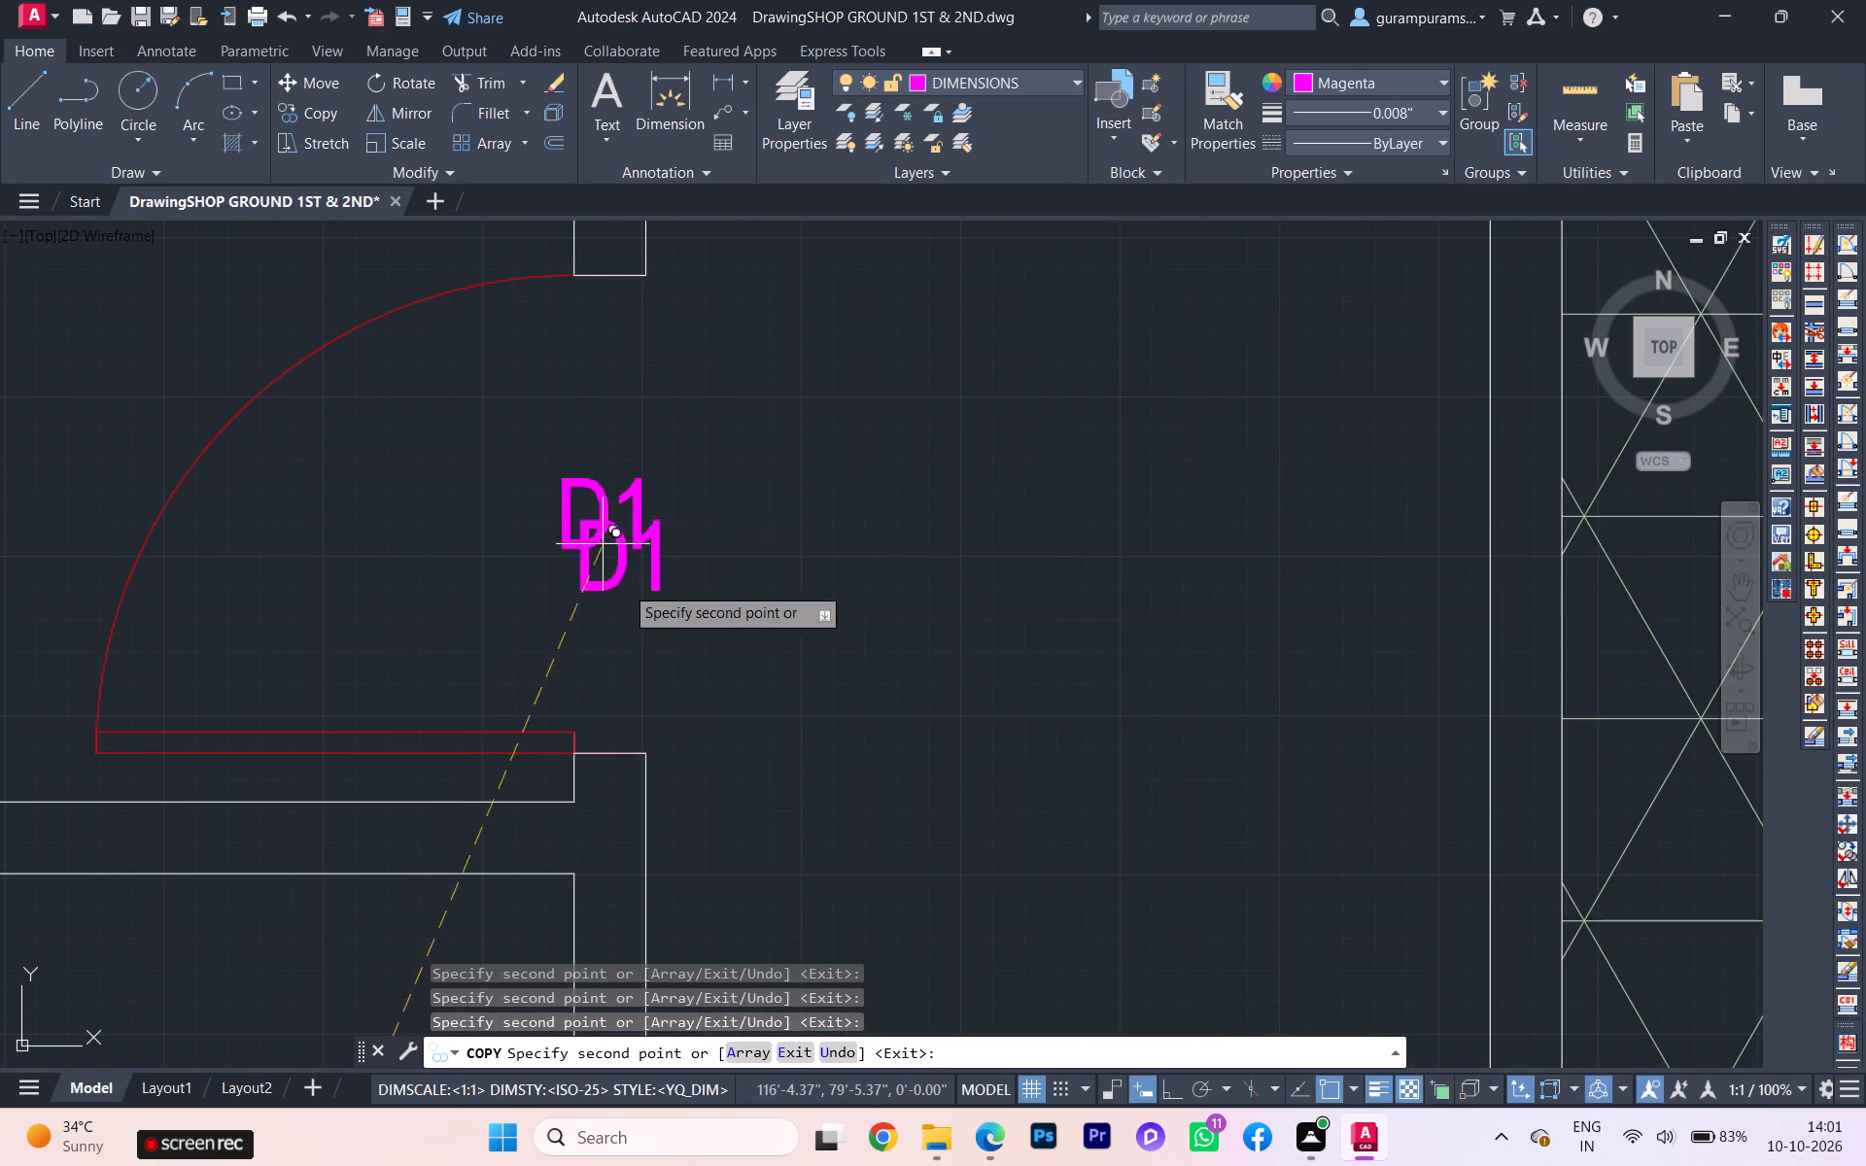
Place a D1 tag copy in the door opening at the east end of the 6' passage.
scroll(657, 643, "down", 3)
middle_click_drag(664, 639, 602, 187)
scroll(706, 737, "down", 2)
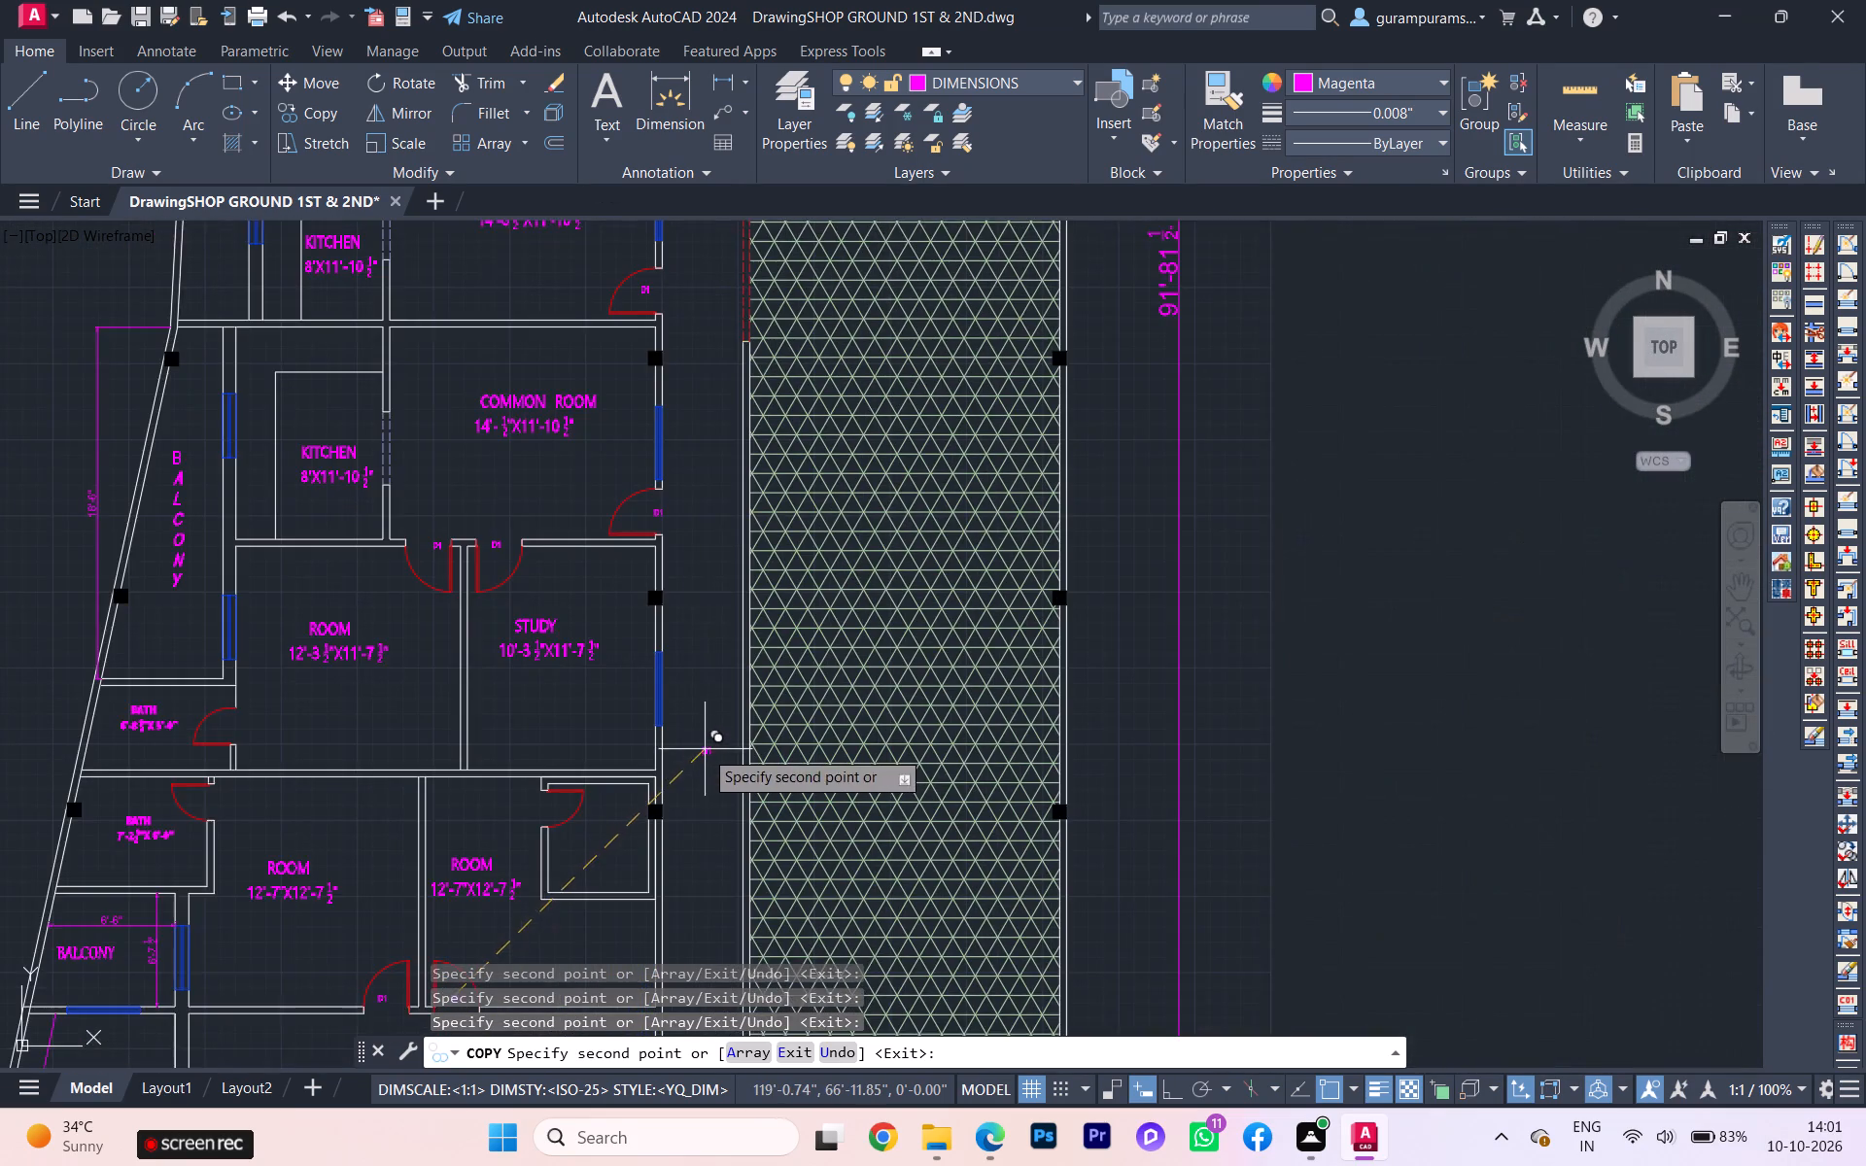
middle_click_drag(701, 749, 653, 459)
scroll(634, 816, "up", 3)
scroll(631, 839, "down", 1)
scroll(631, 839, "up", 1)
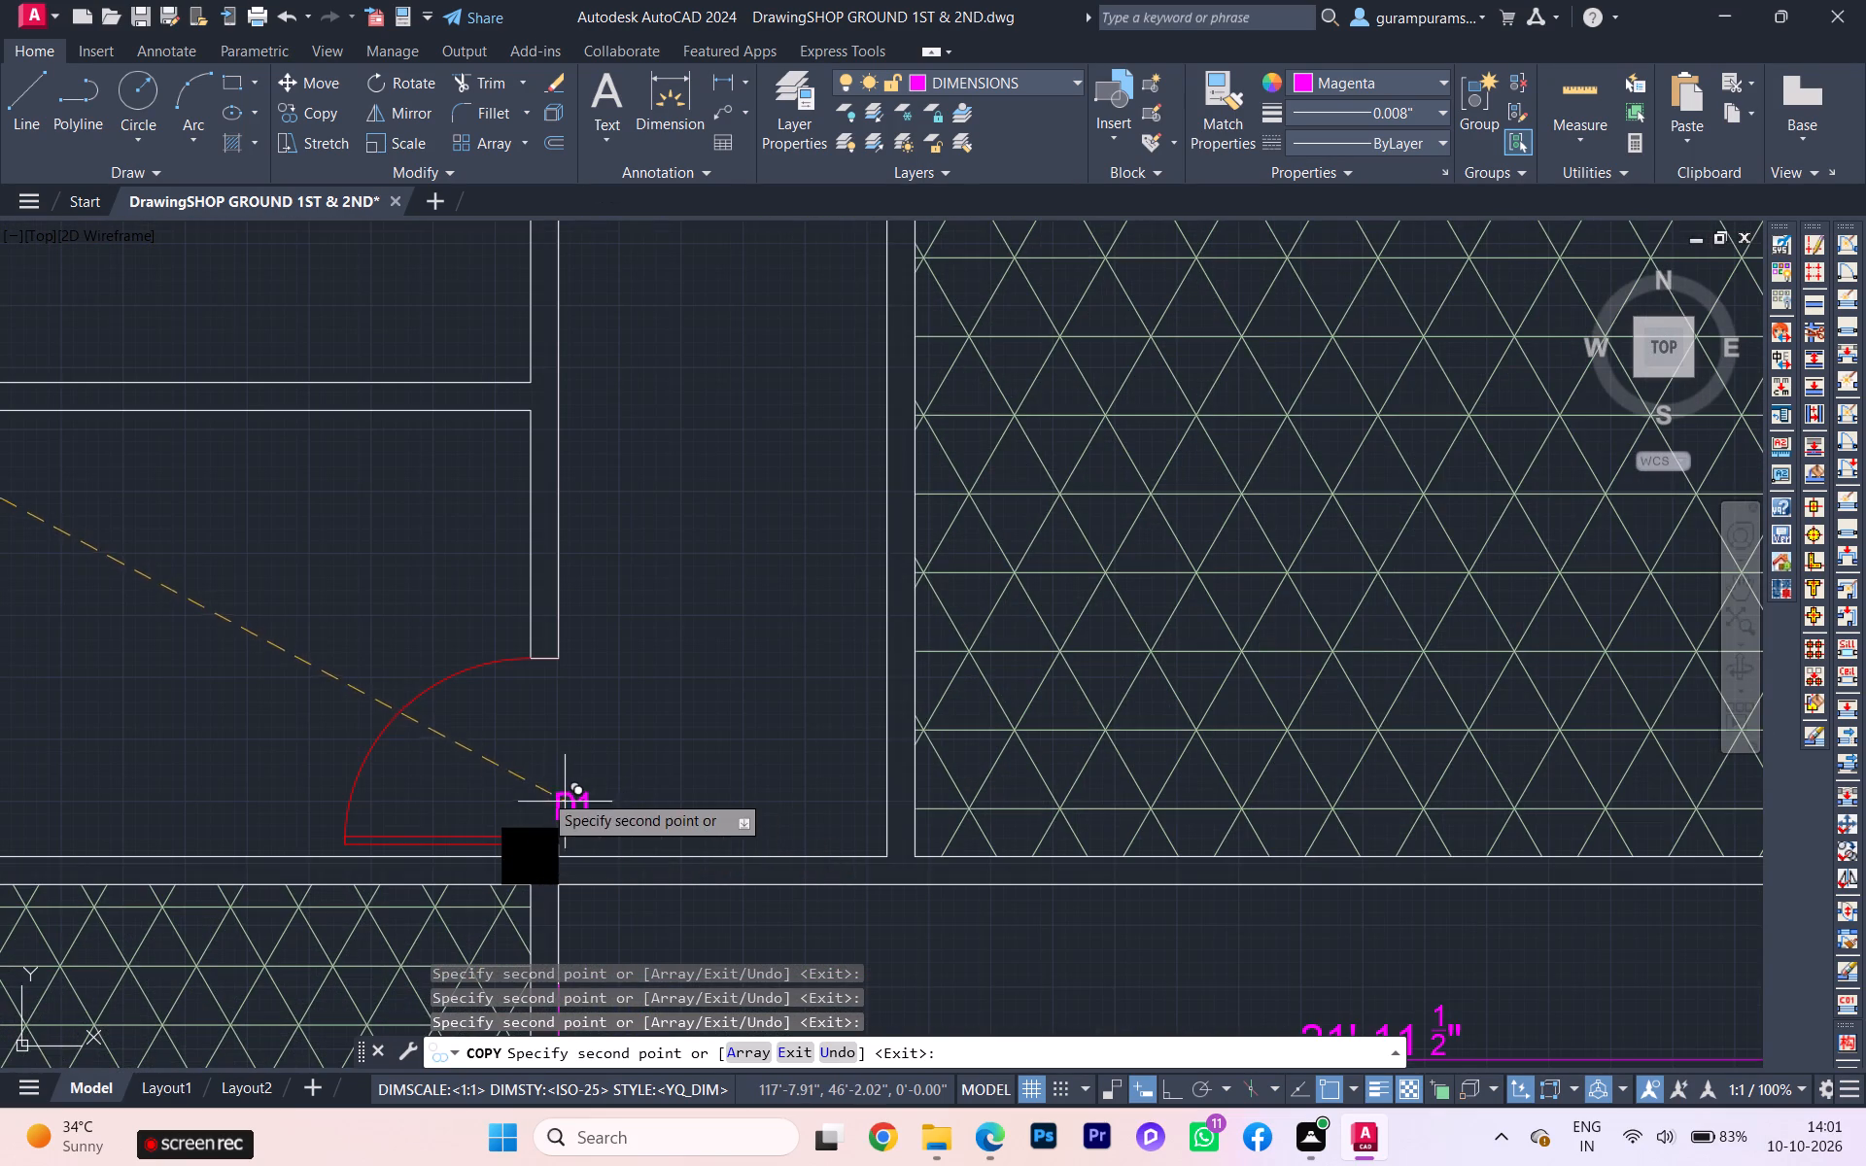
left_click(528, 751)
Place a D1 tag copy in the door opening to the hatched terrace beside the staircase and finish copying.
scroll(639, 754, "down", 5)
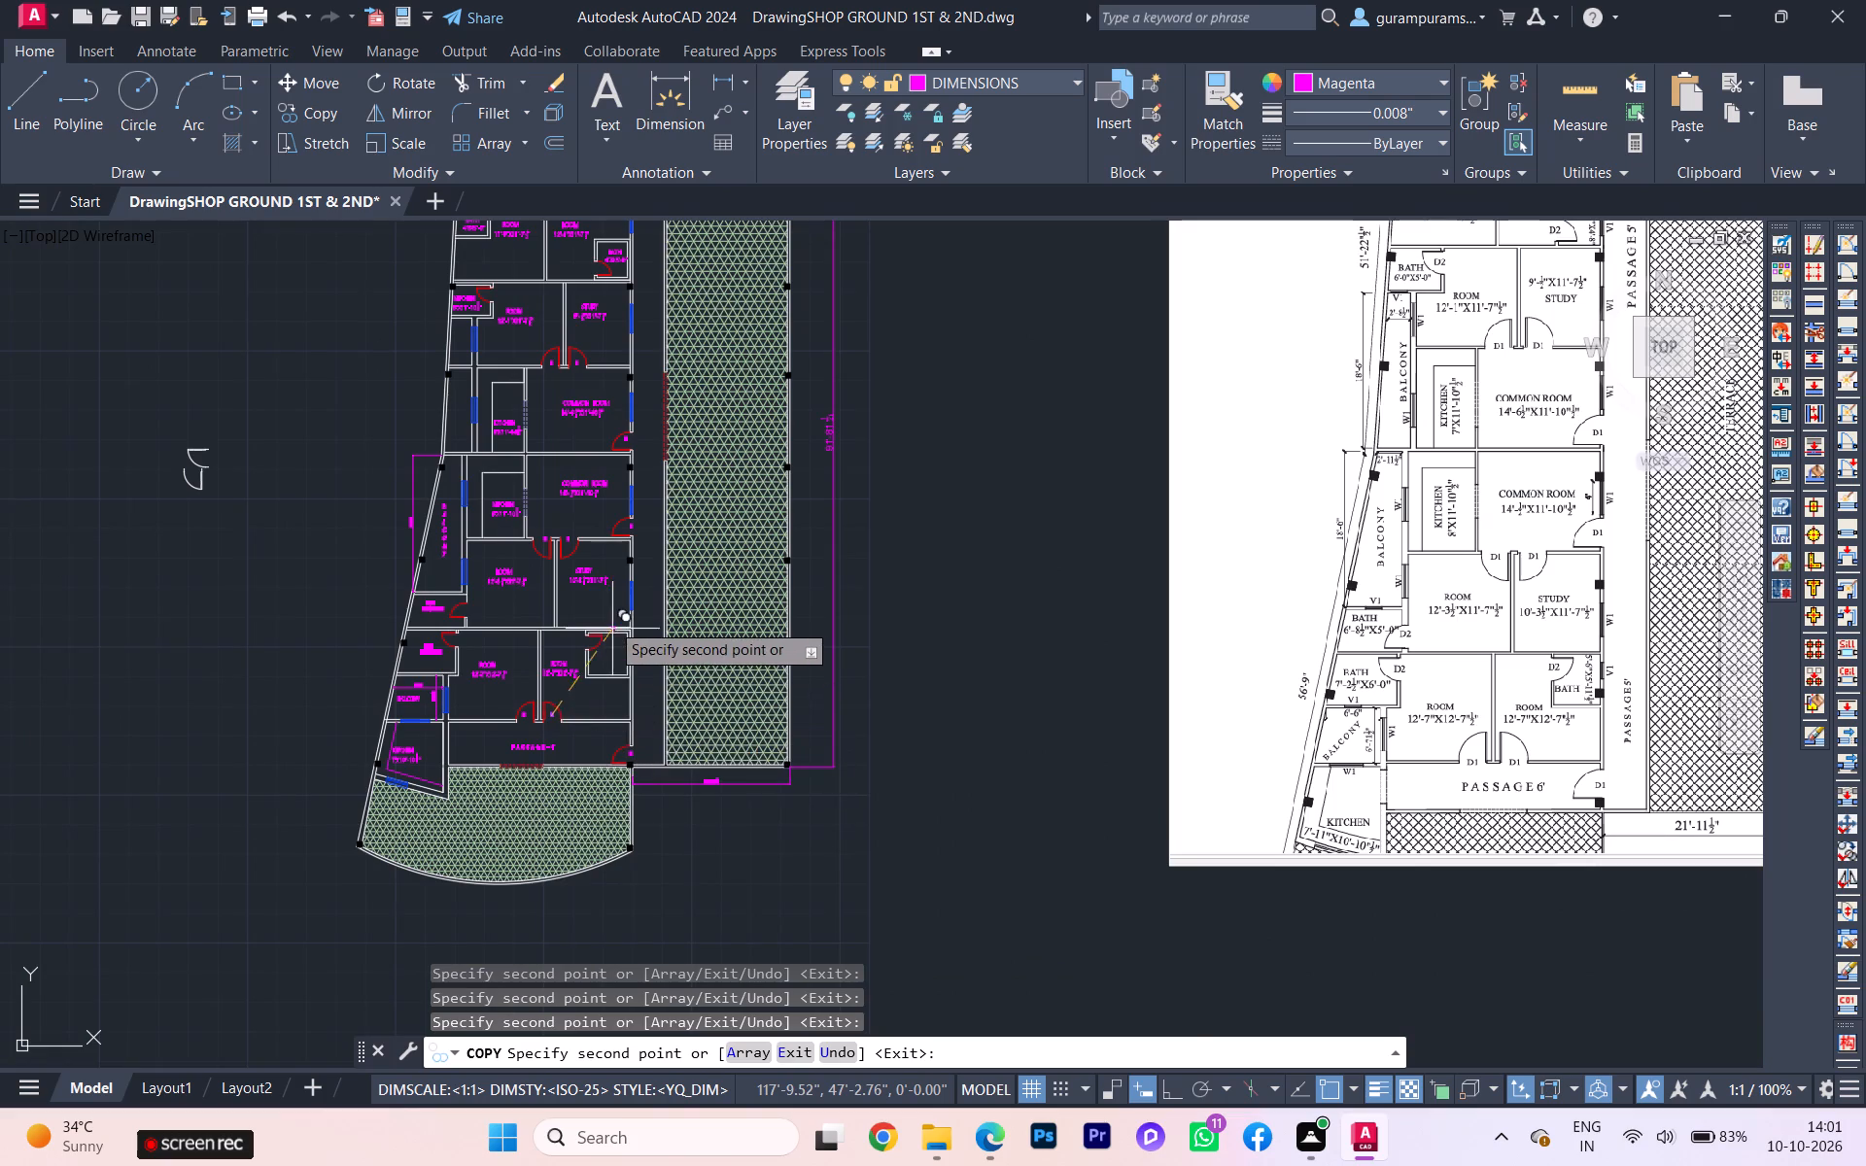
scroll(610, 622, "up", 2)
scroll(476, 651, "up", 1)
scroll(474, 676, "down", 1)
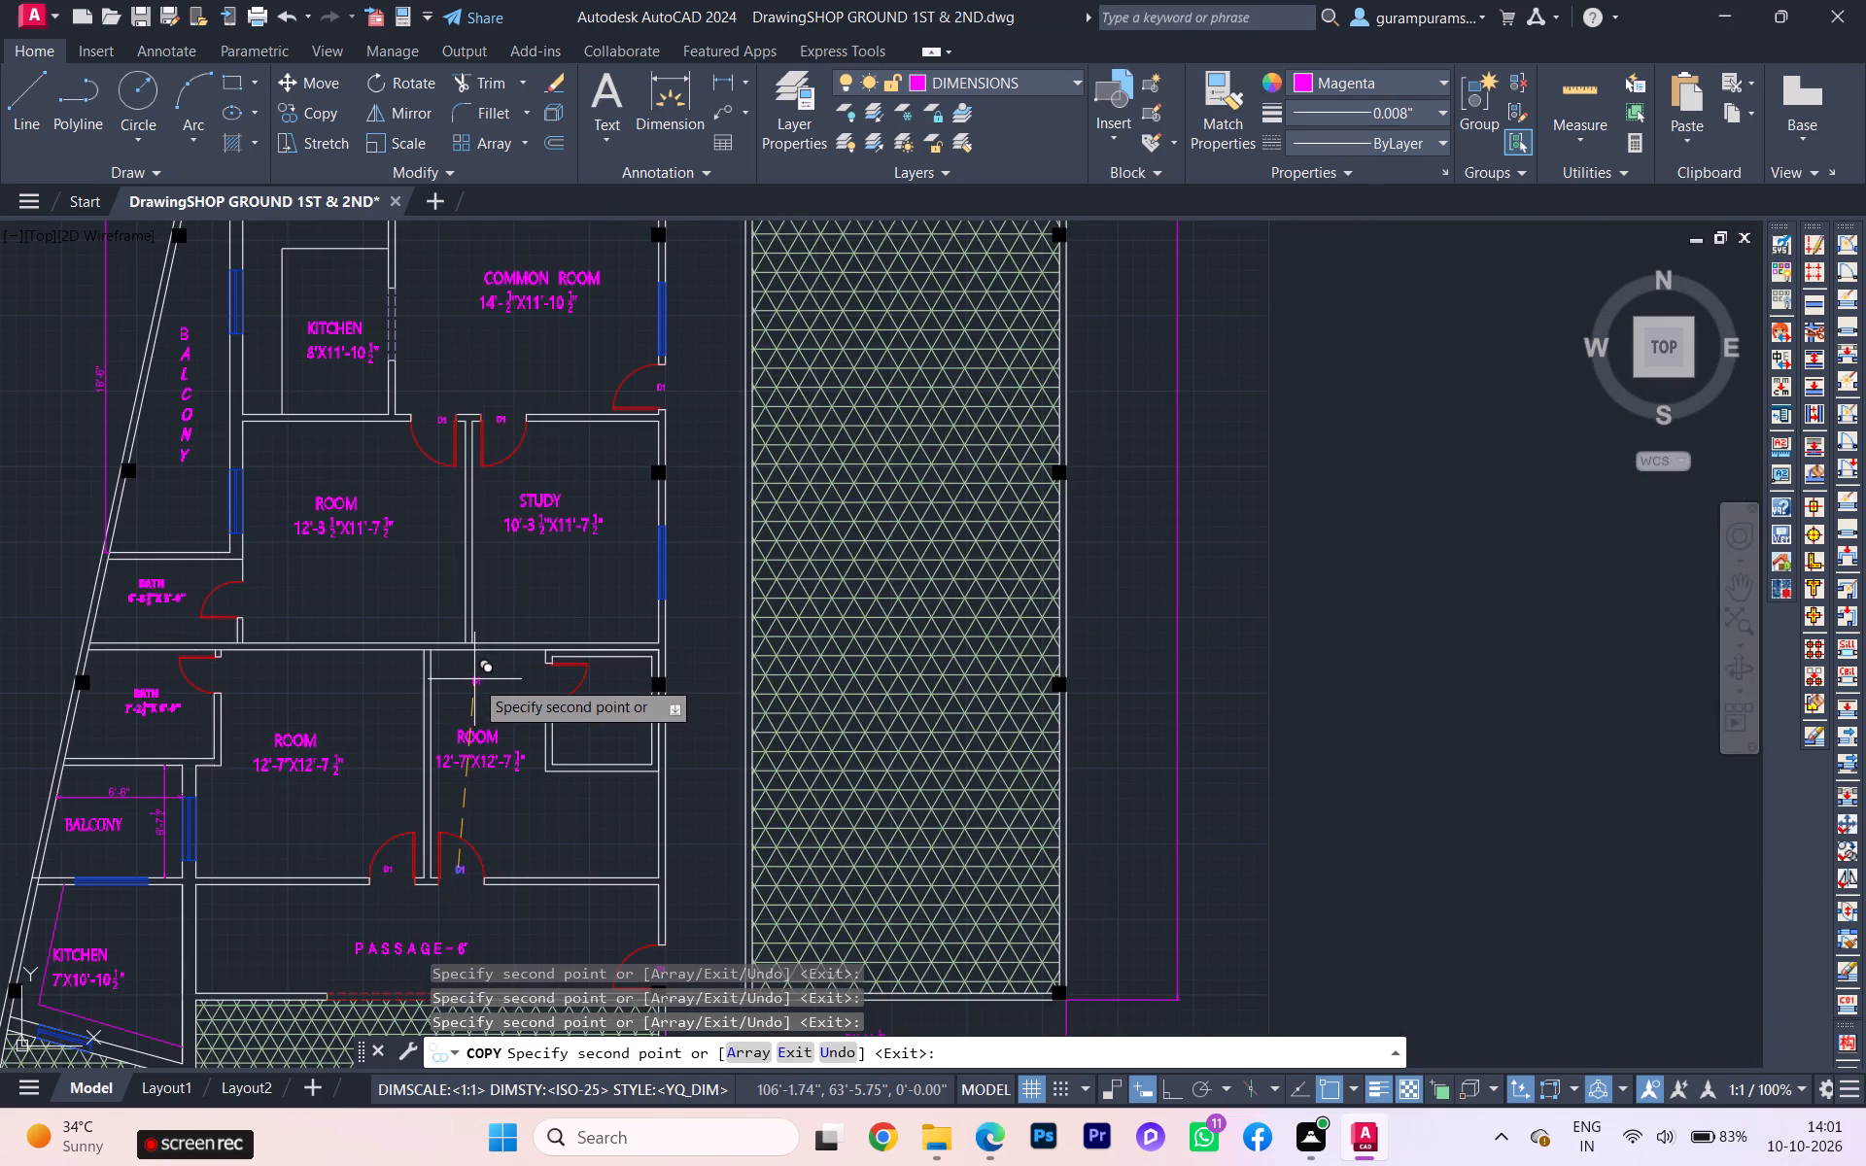
scroll(469, 688, "down", 2)
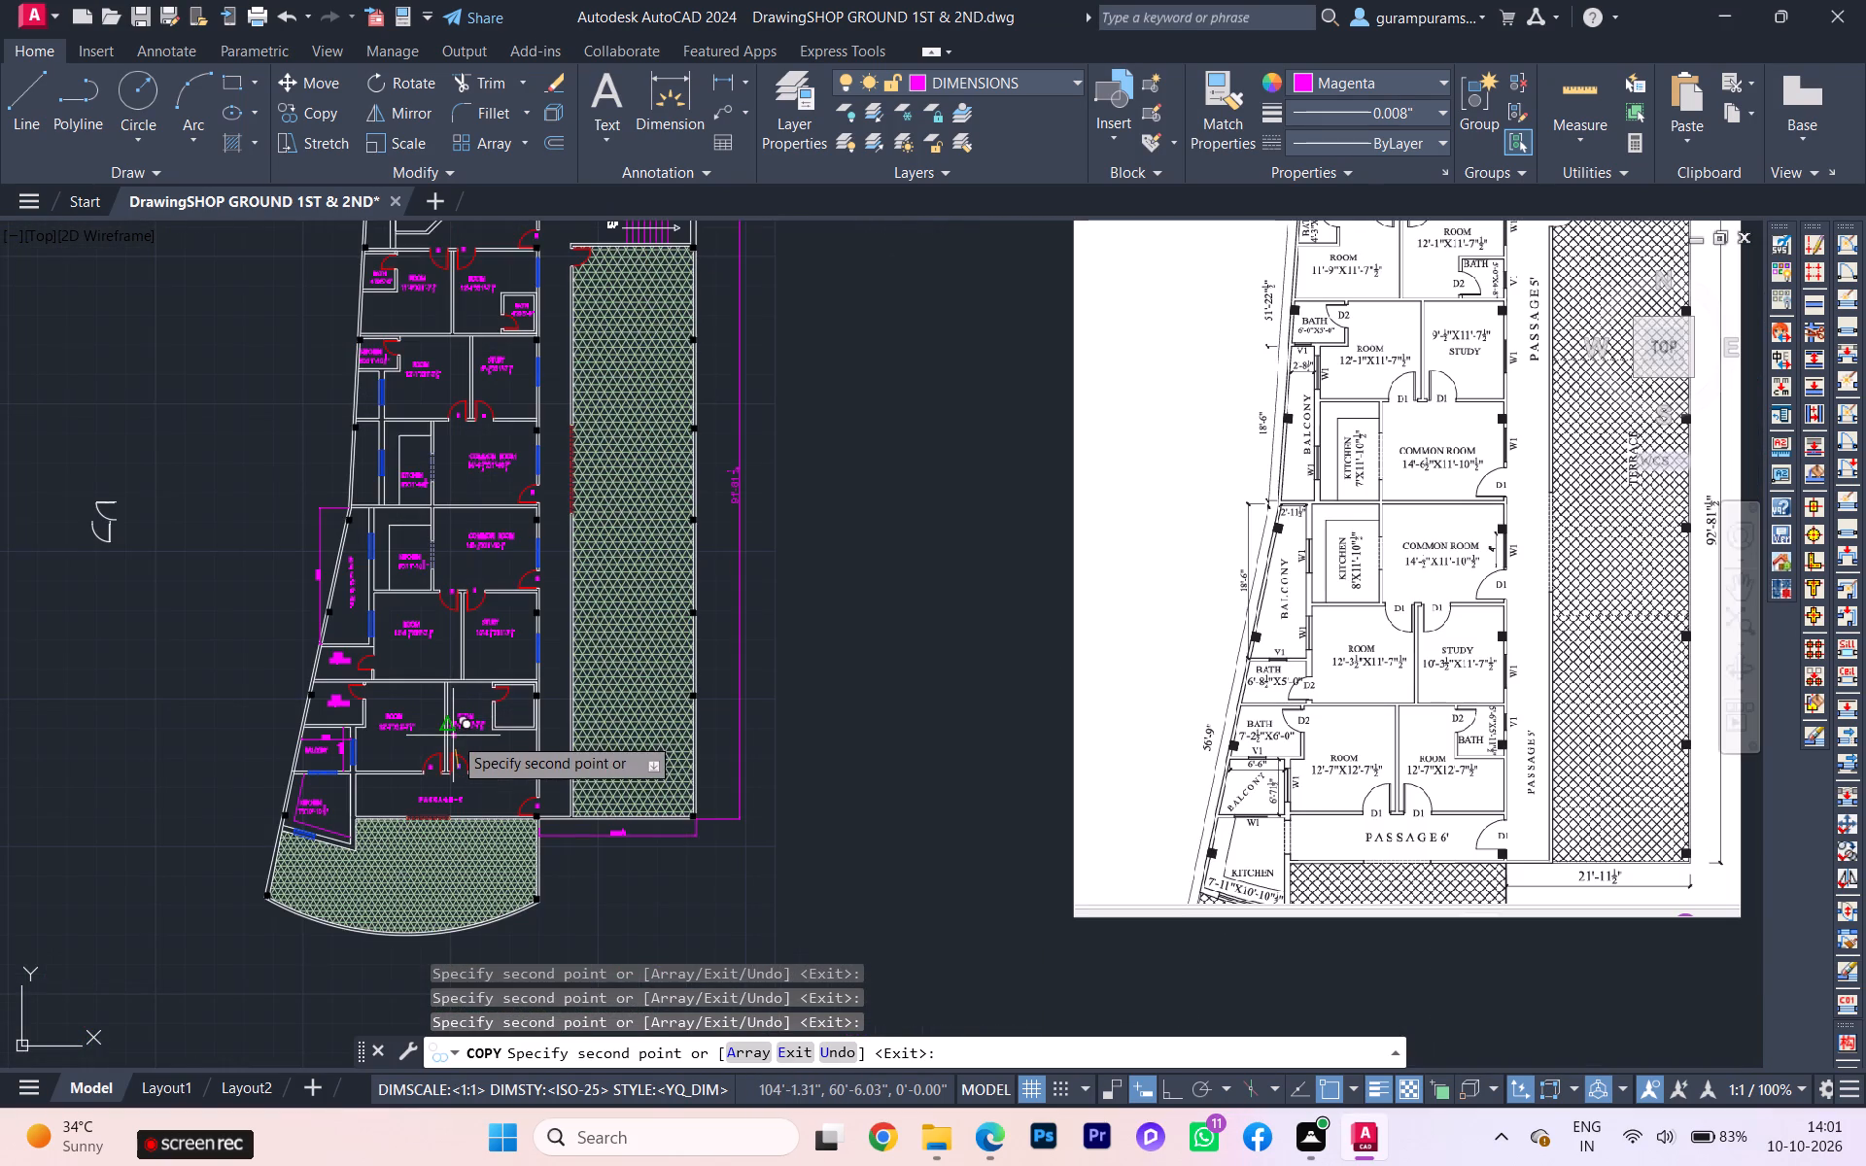
scroll(598, 317, "up", 4)
scroll(573, 282, "down", 3)
middle_click_drag(578, 415, 634, 625)
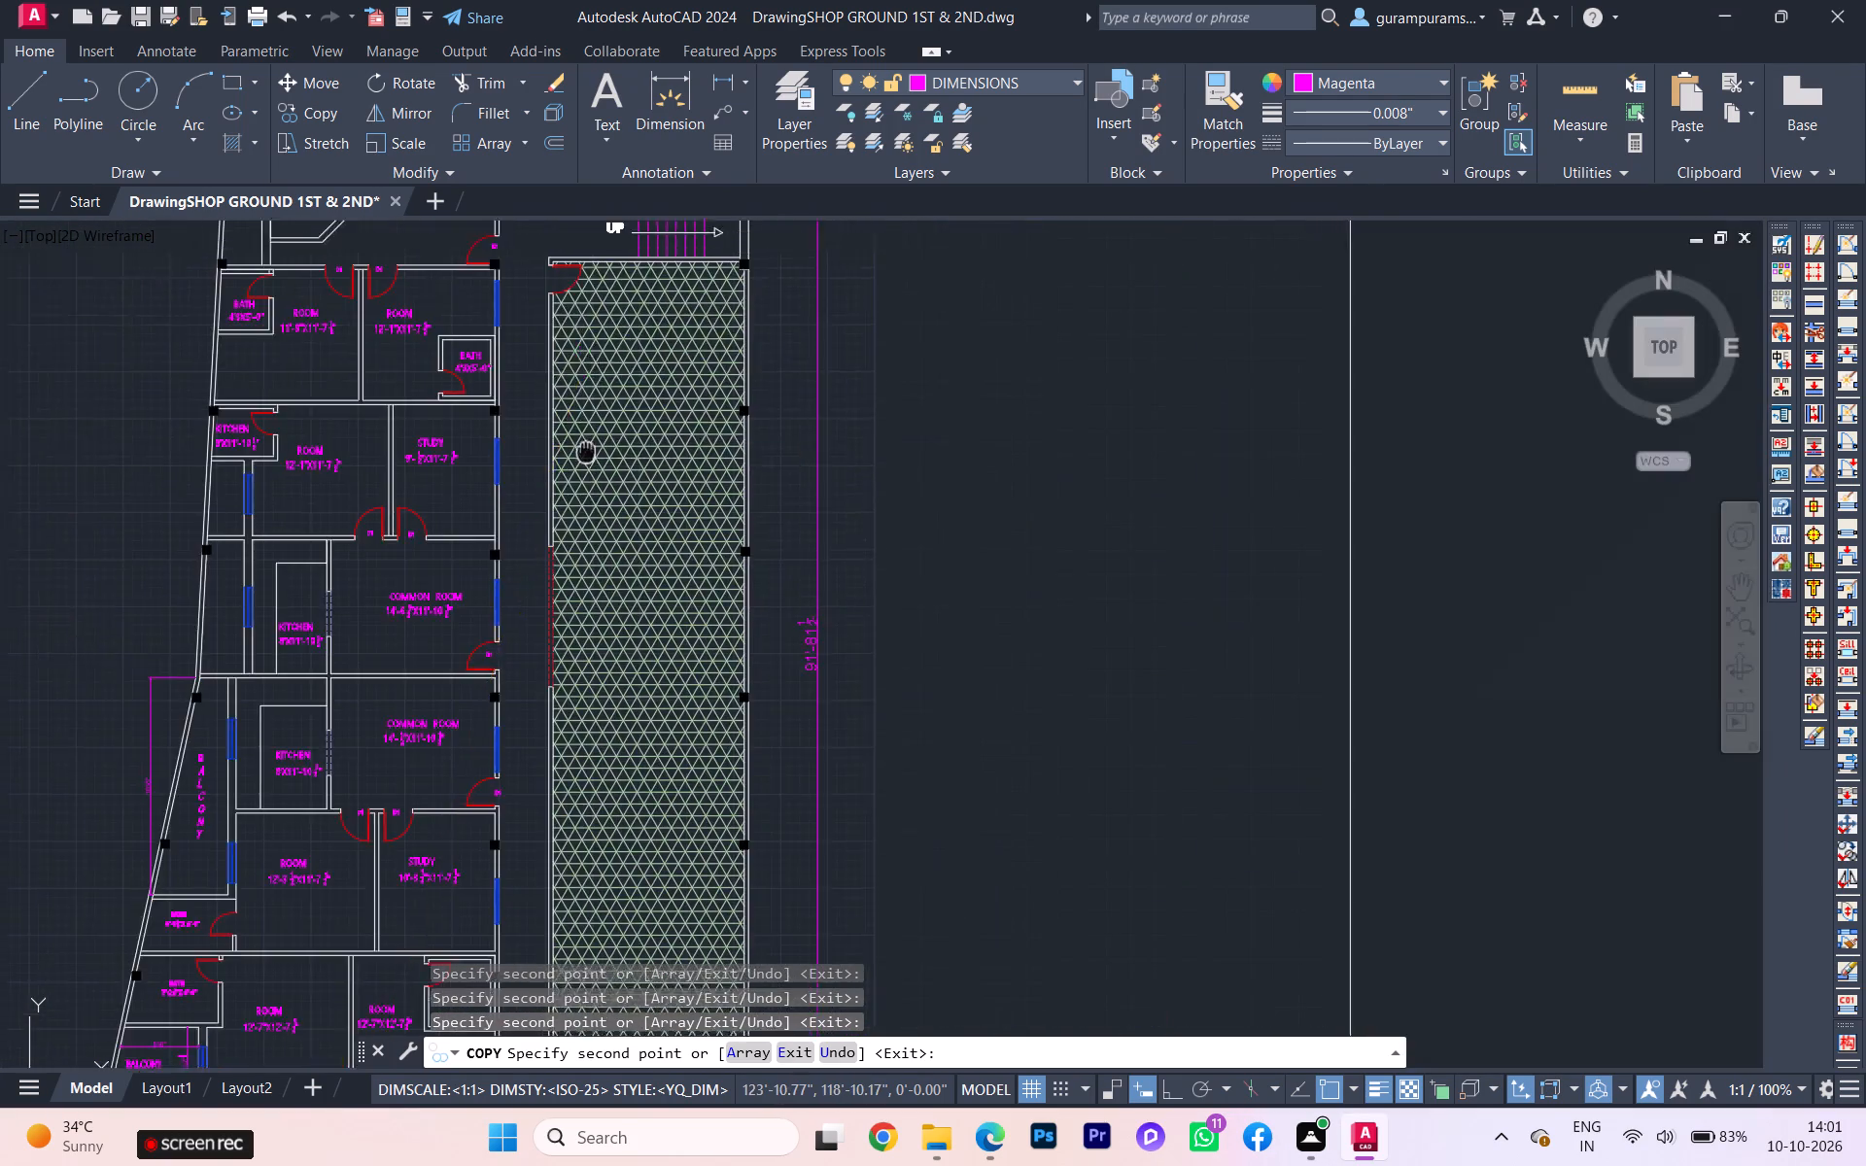
middle_click_drag(634, 625, 697, 789)
scroll(634, 606, "up", 3)
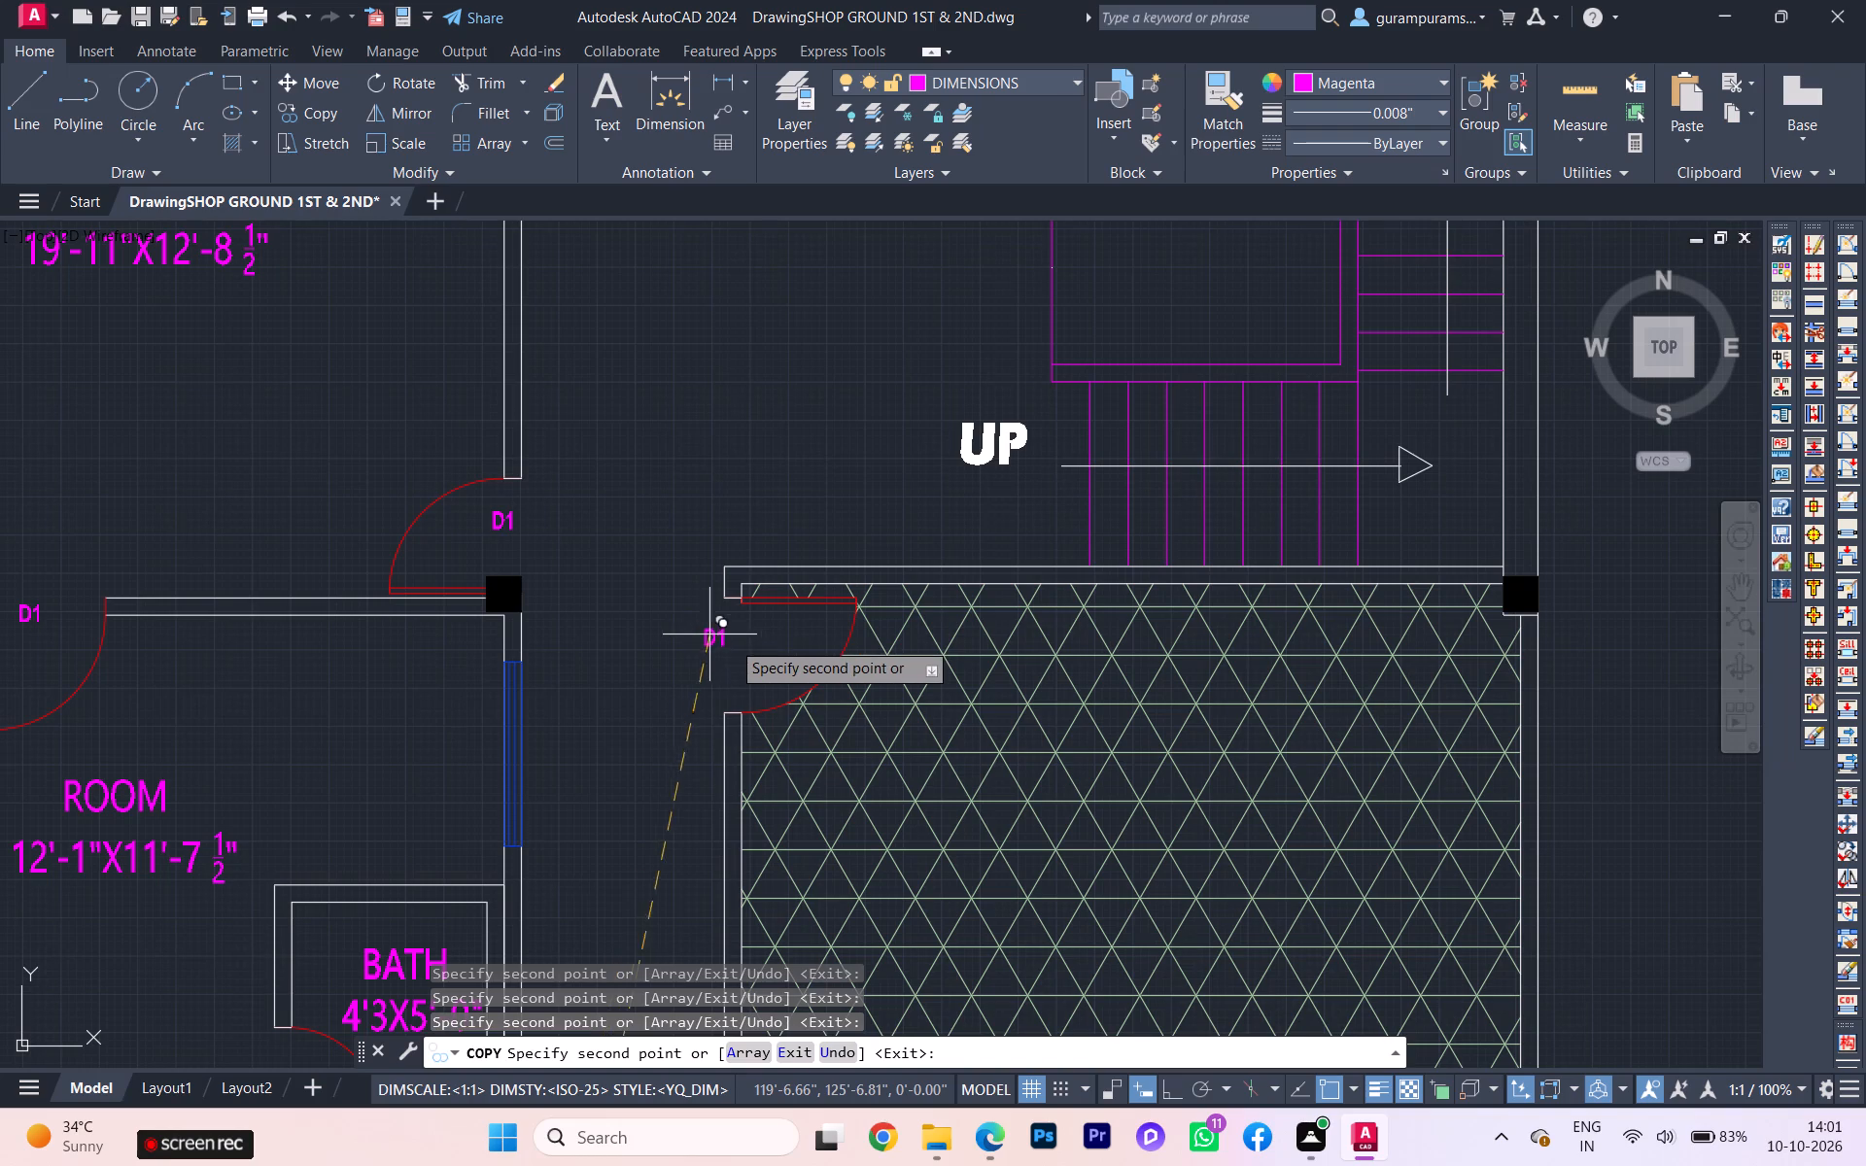
left_click(731, 640)
scroll(728, 657, "down", 1)
key("Escape")
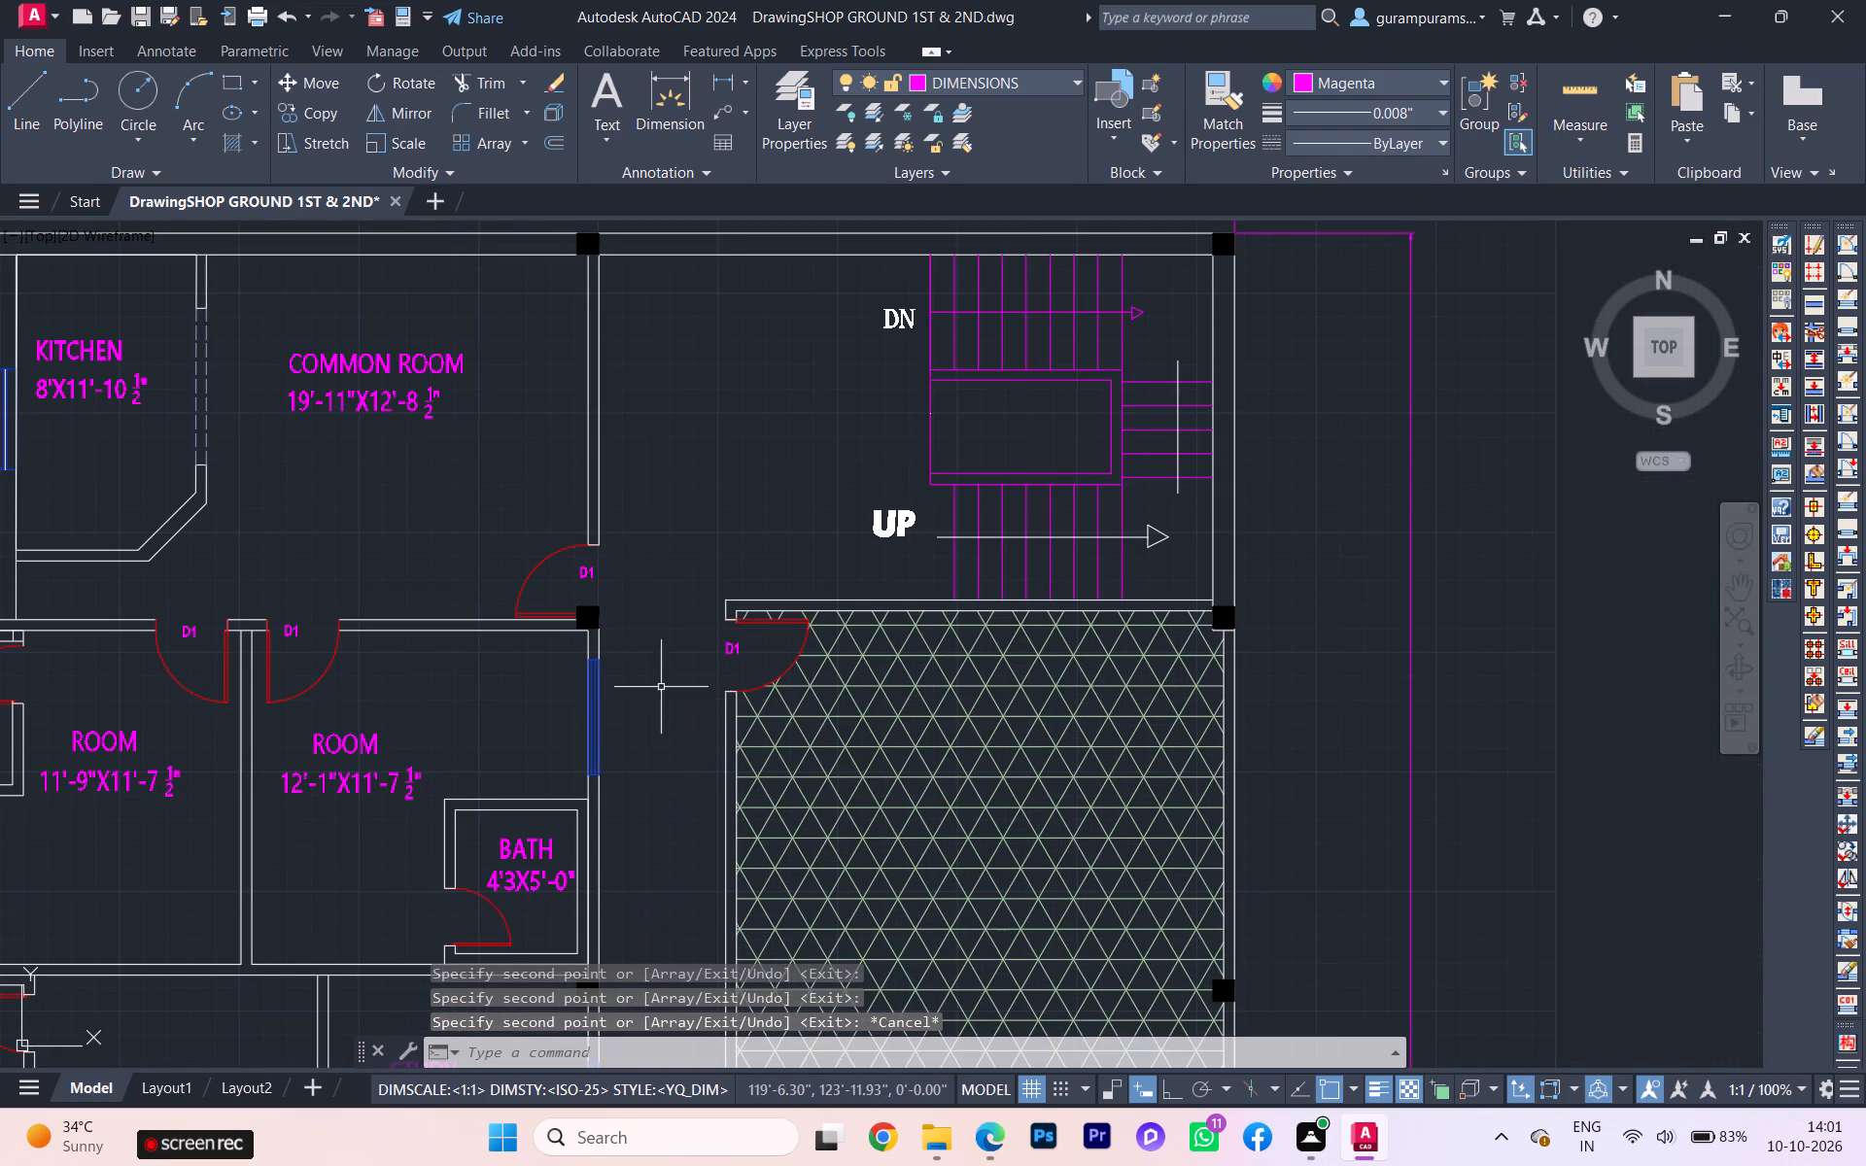
Add a vertical linear dimension for the width of the DN stair flight, placed west of the DN label.
left_click(728, 78)
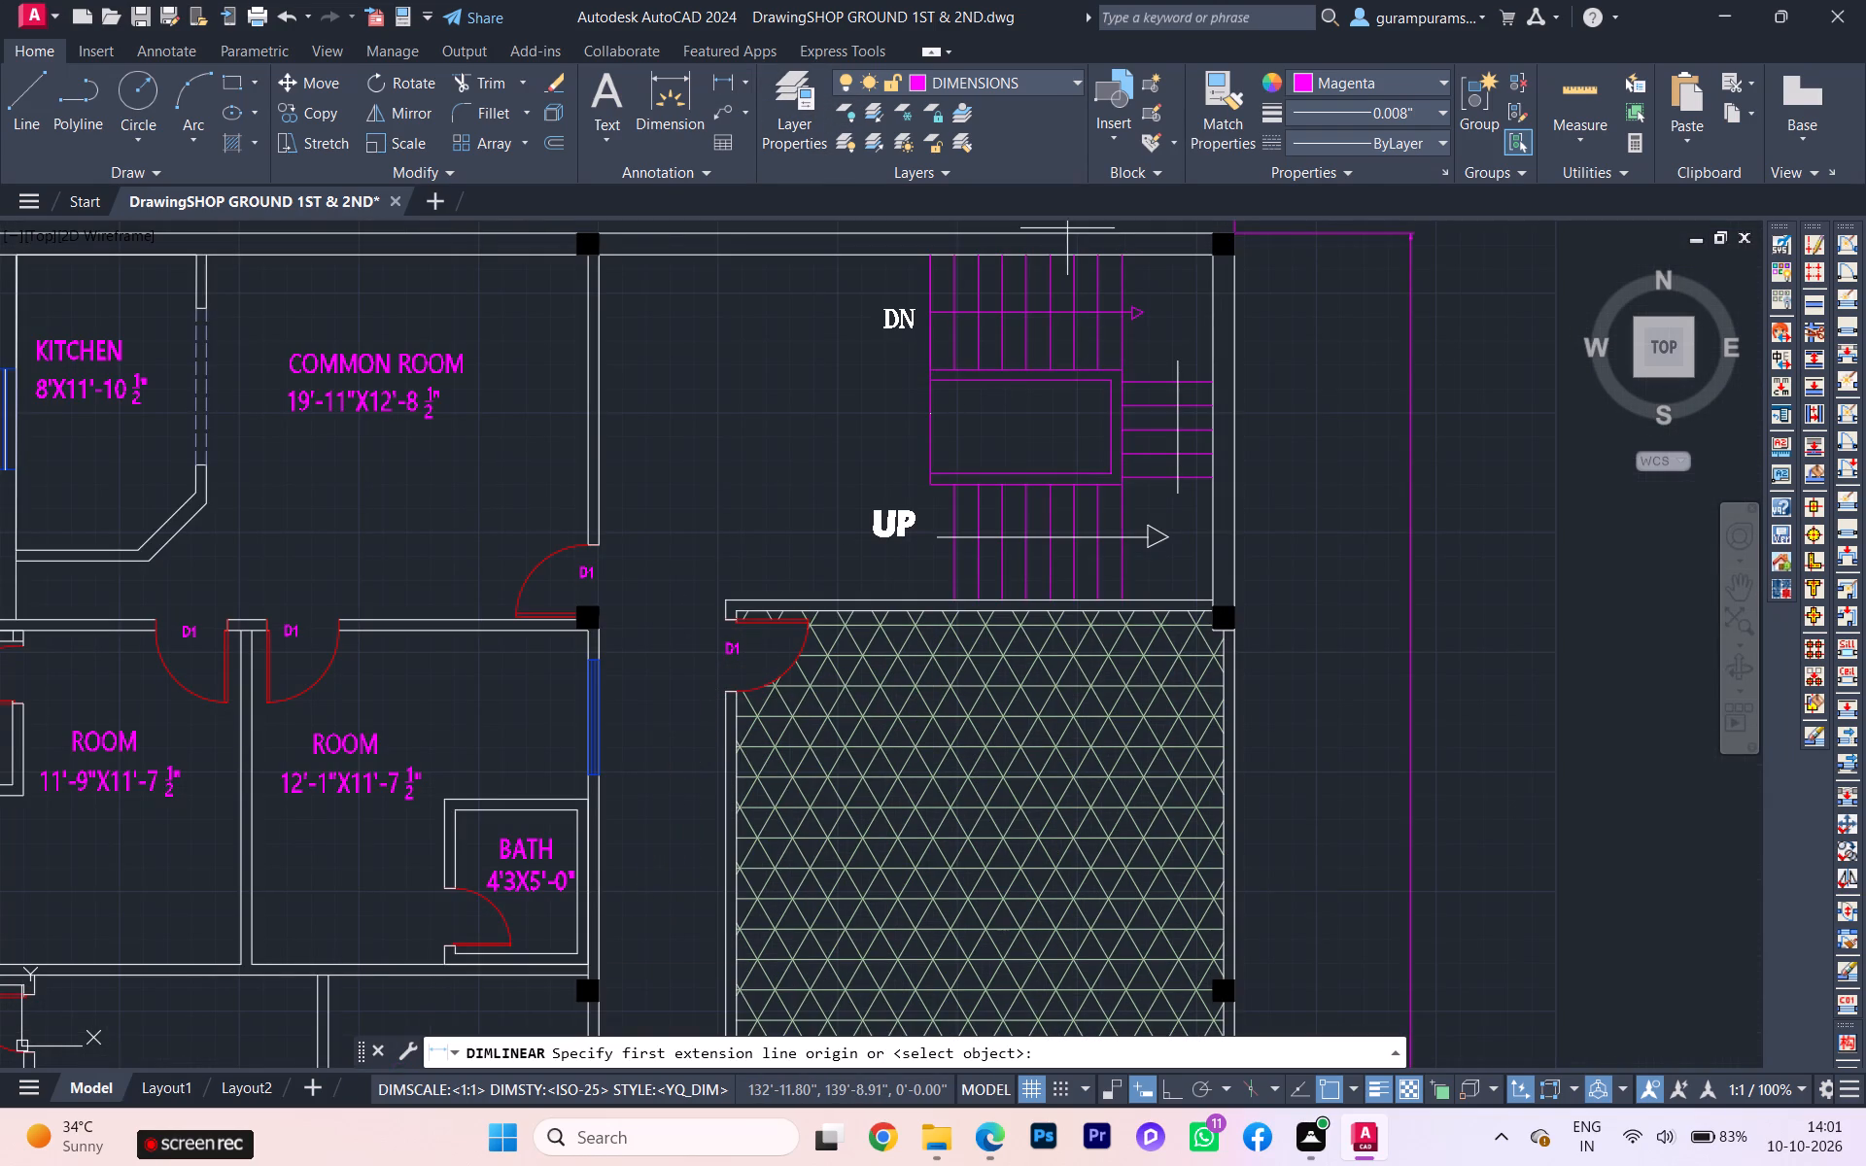
left_click(929, 254)
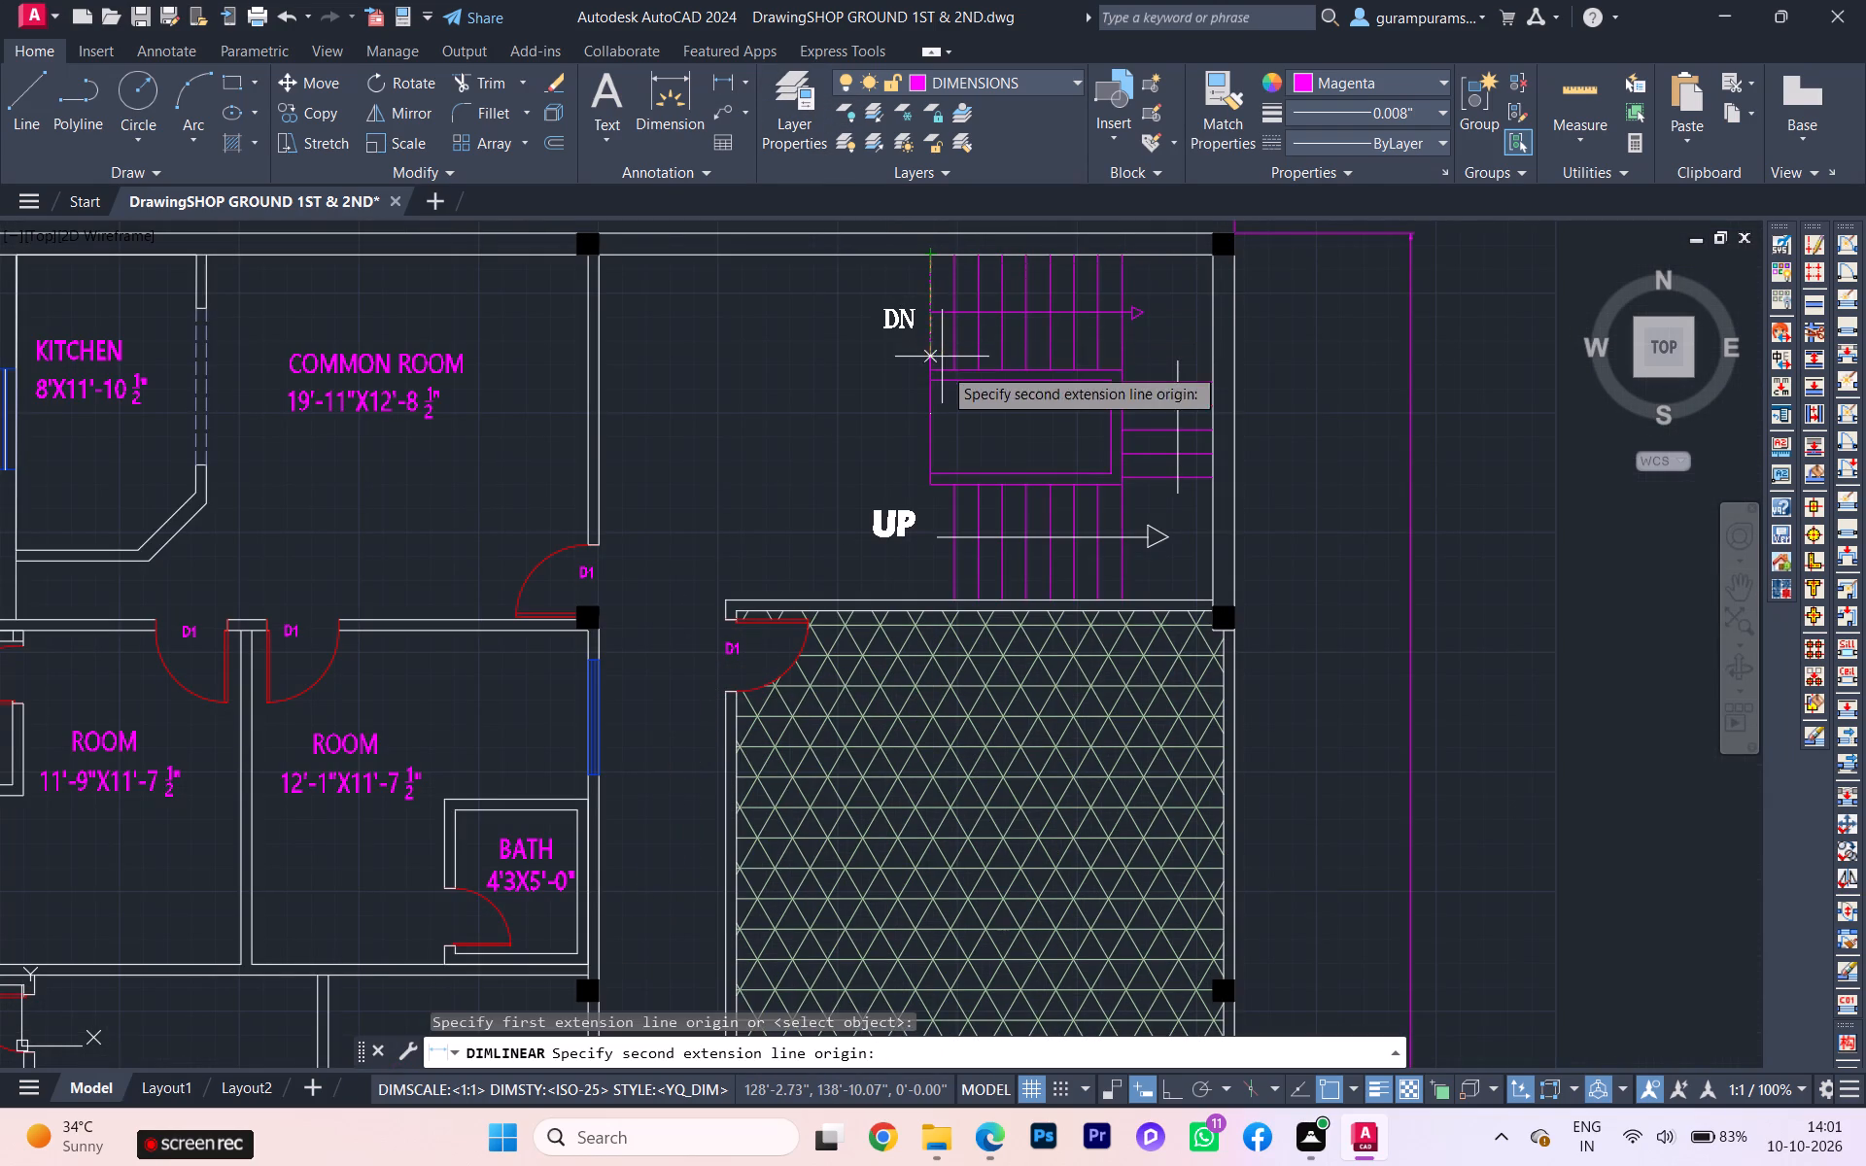
left_click(932, 373)
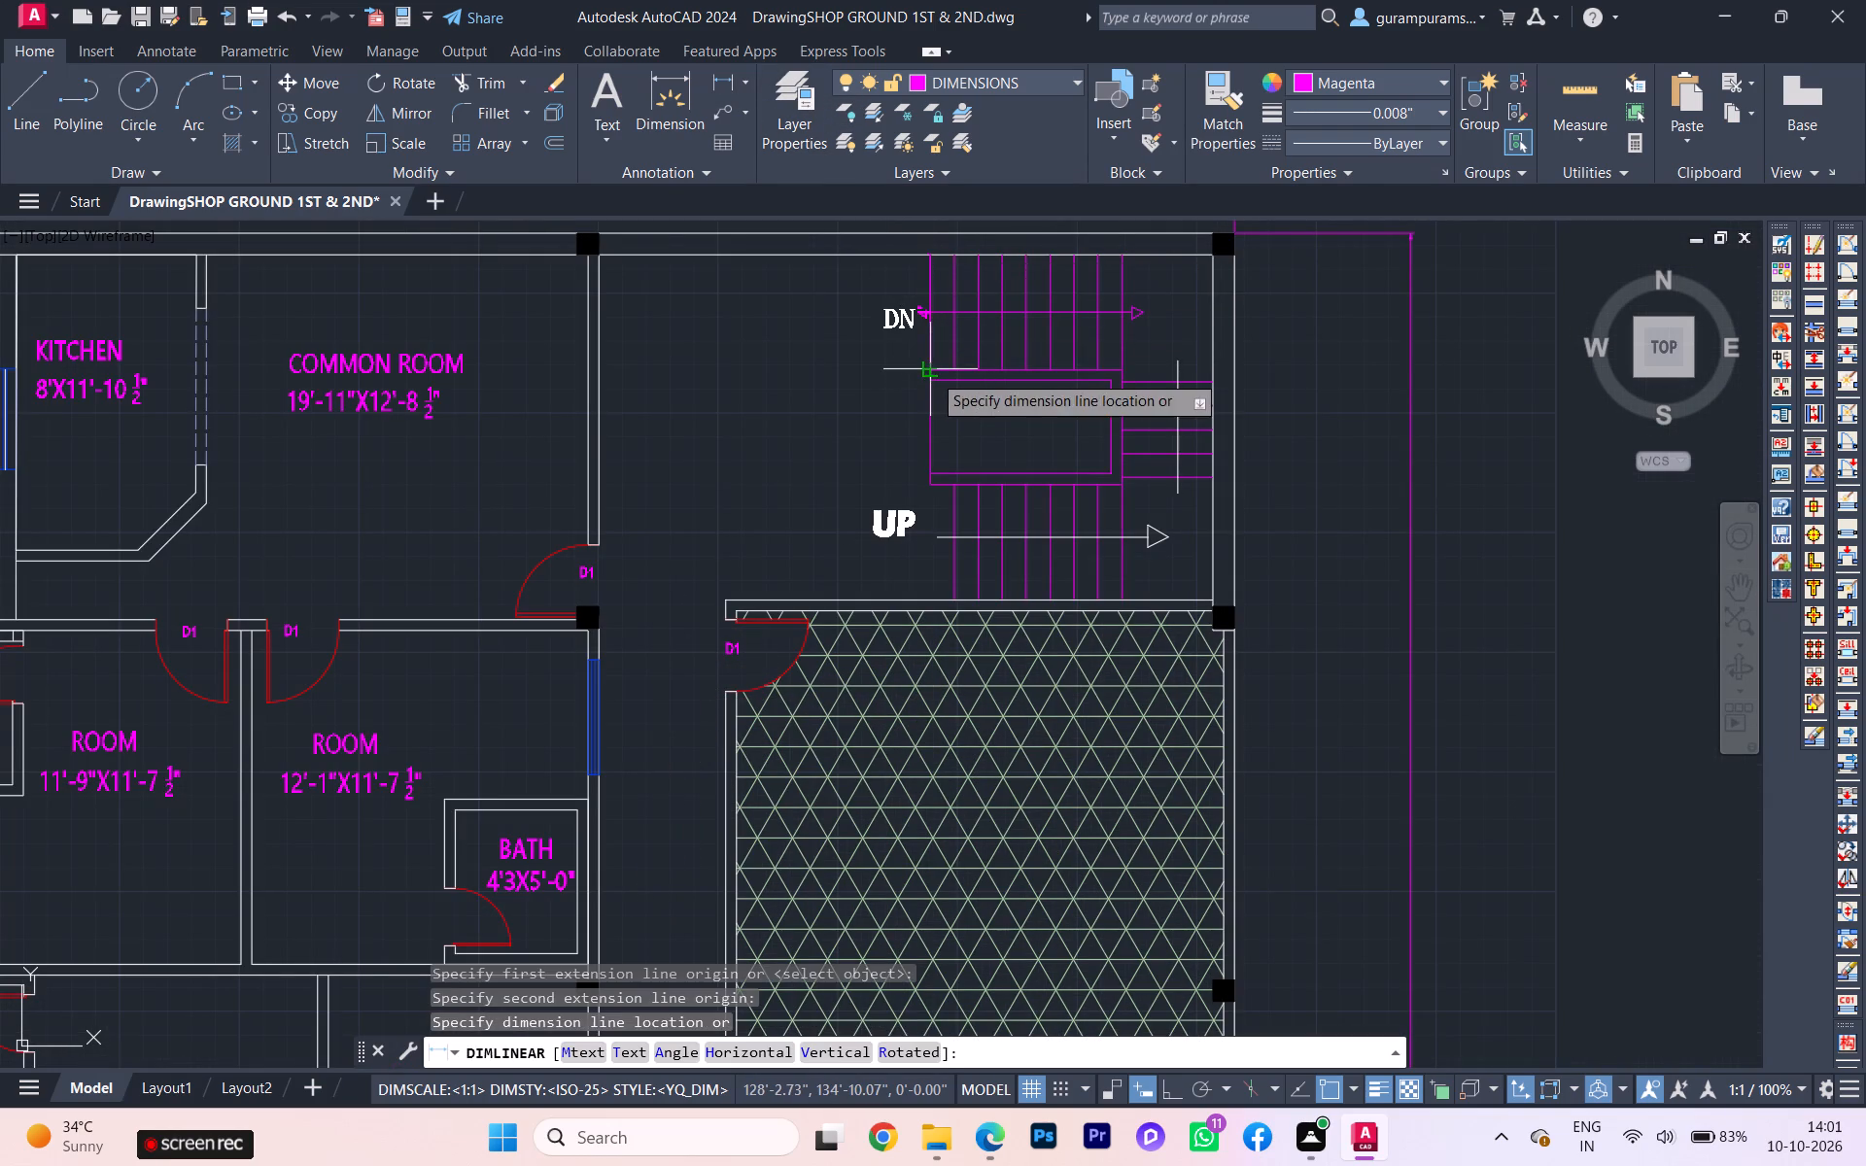
left_click(847, 382)
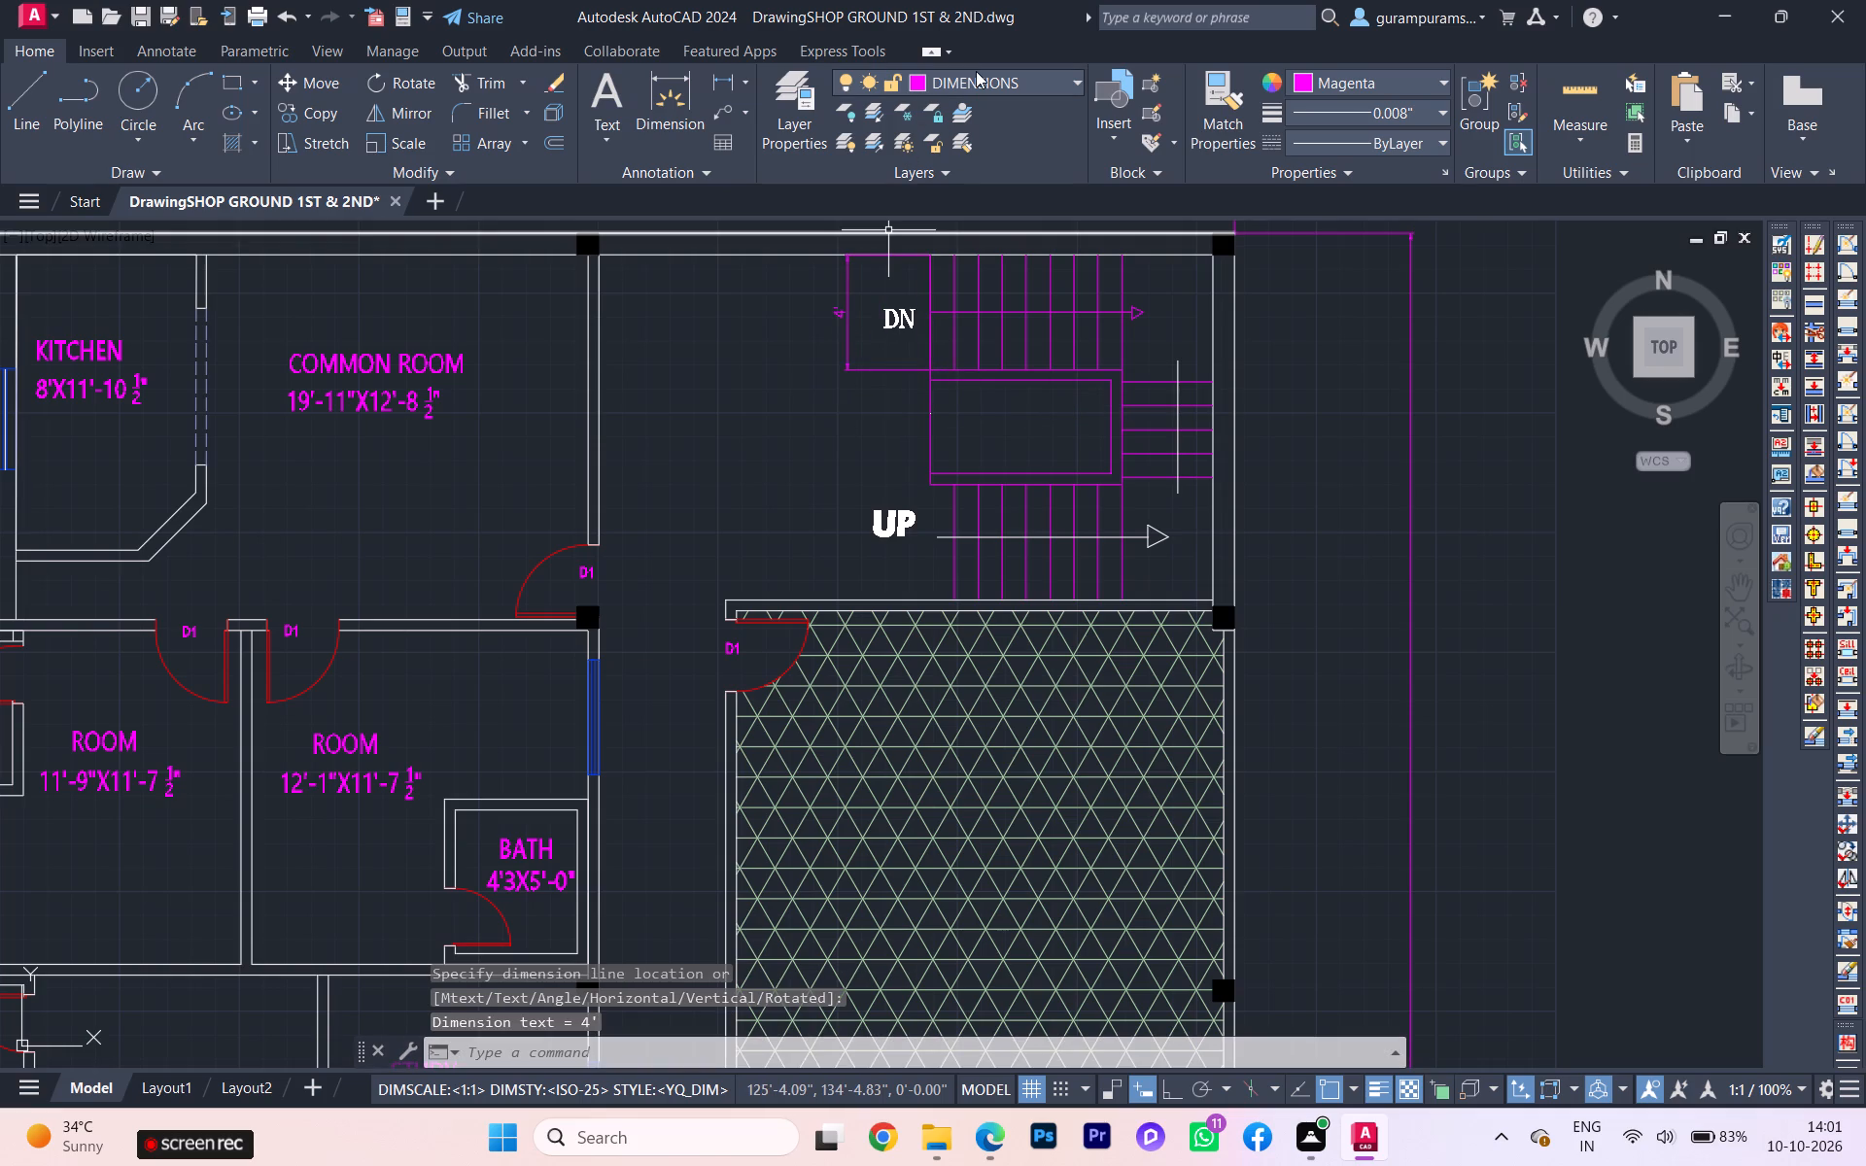
Add a vertical linear dimension across the stairwell between the two flights, in line with the DN flight dimension.
left_click(728, 87)
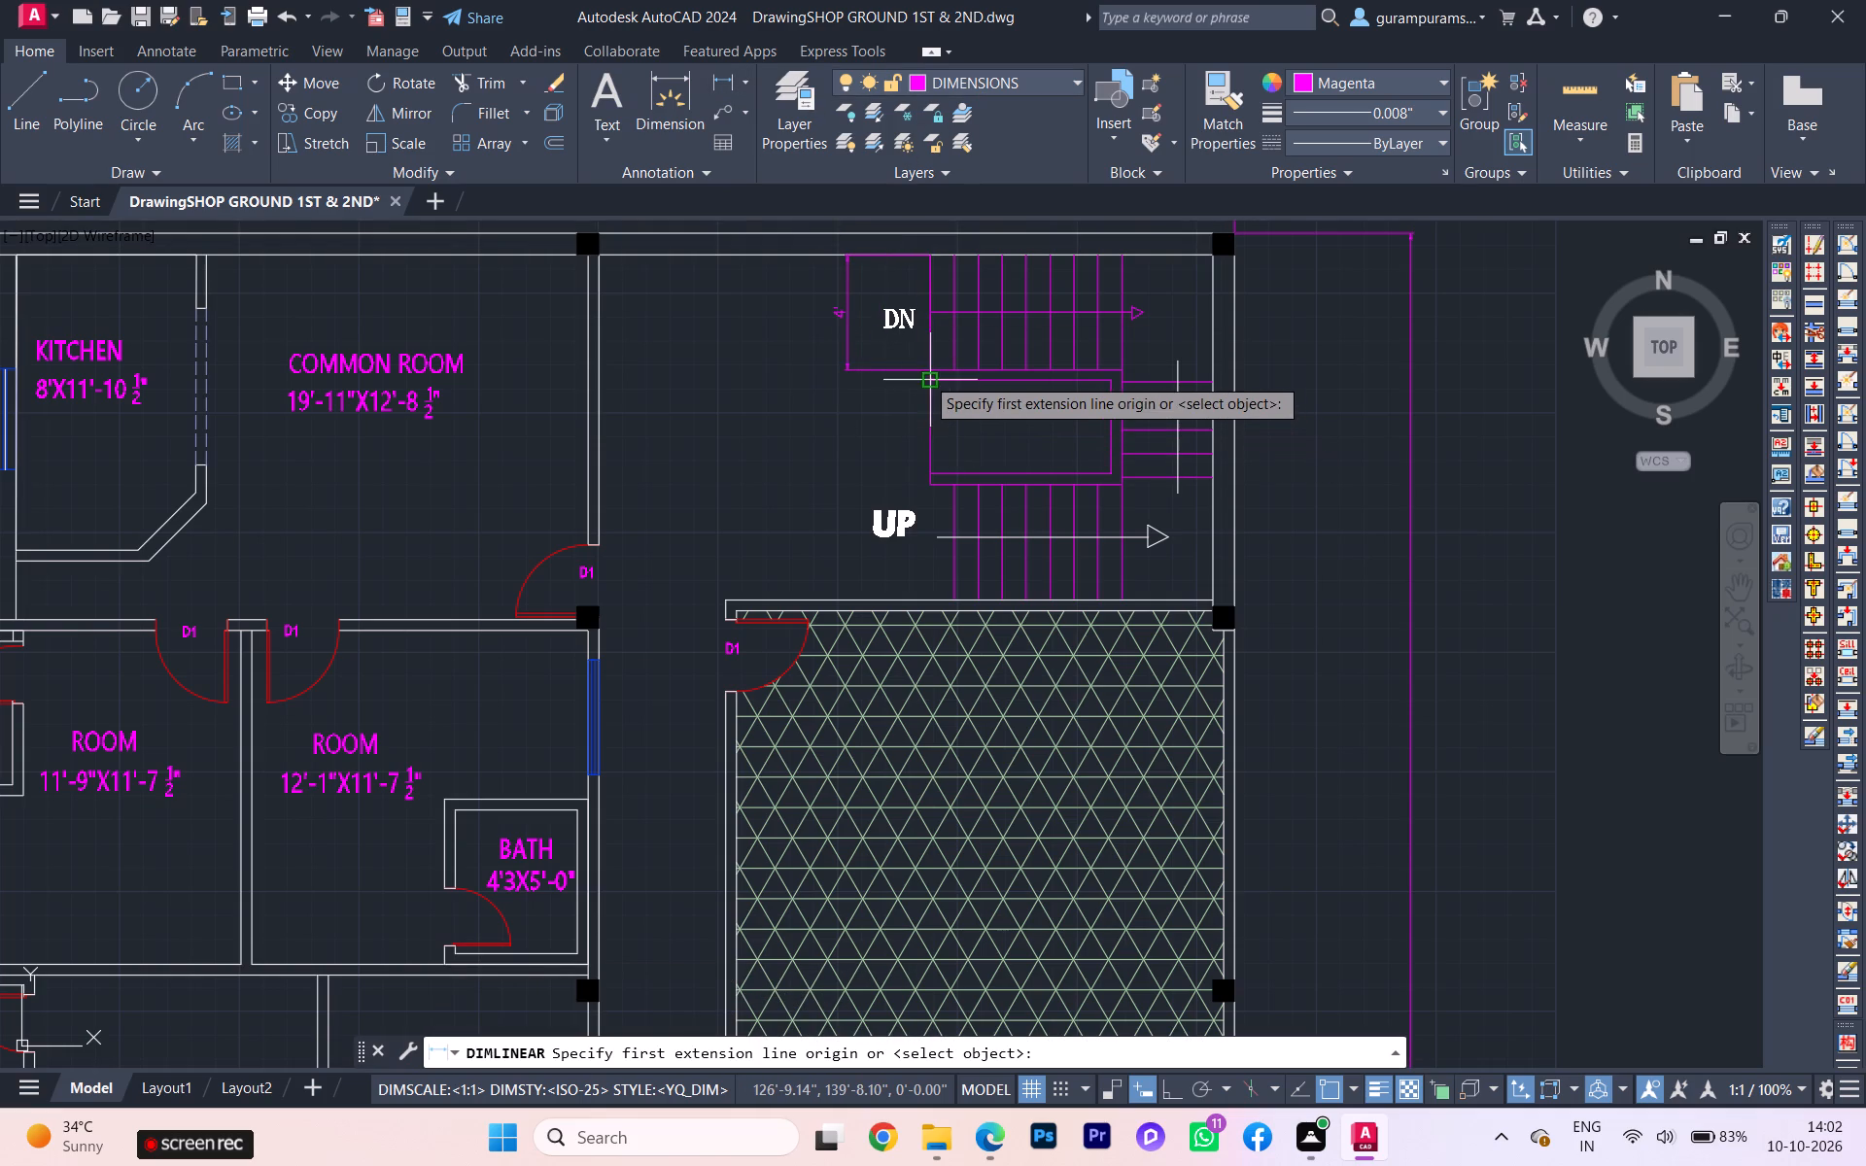
left_click(923, 362)
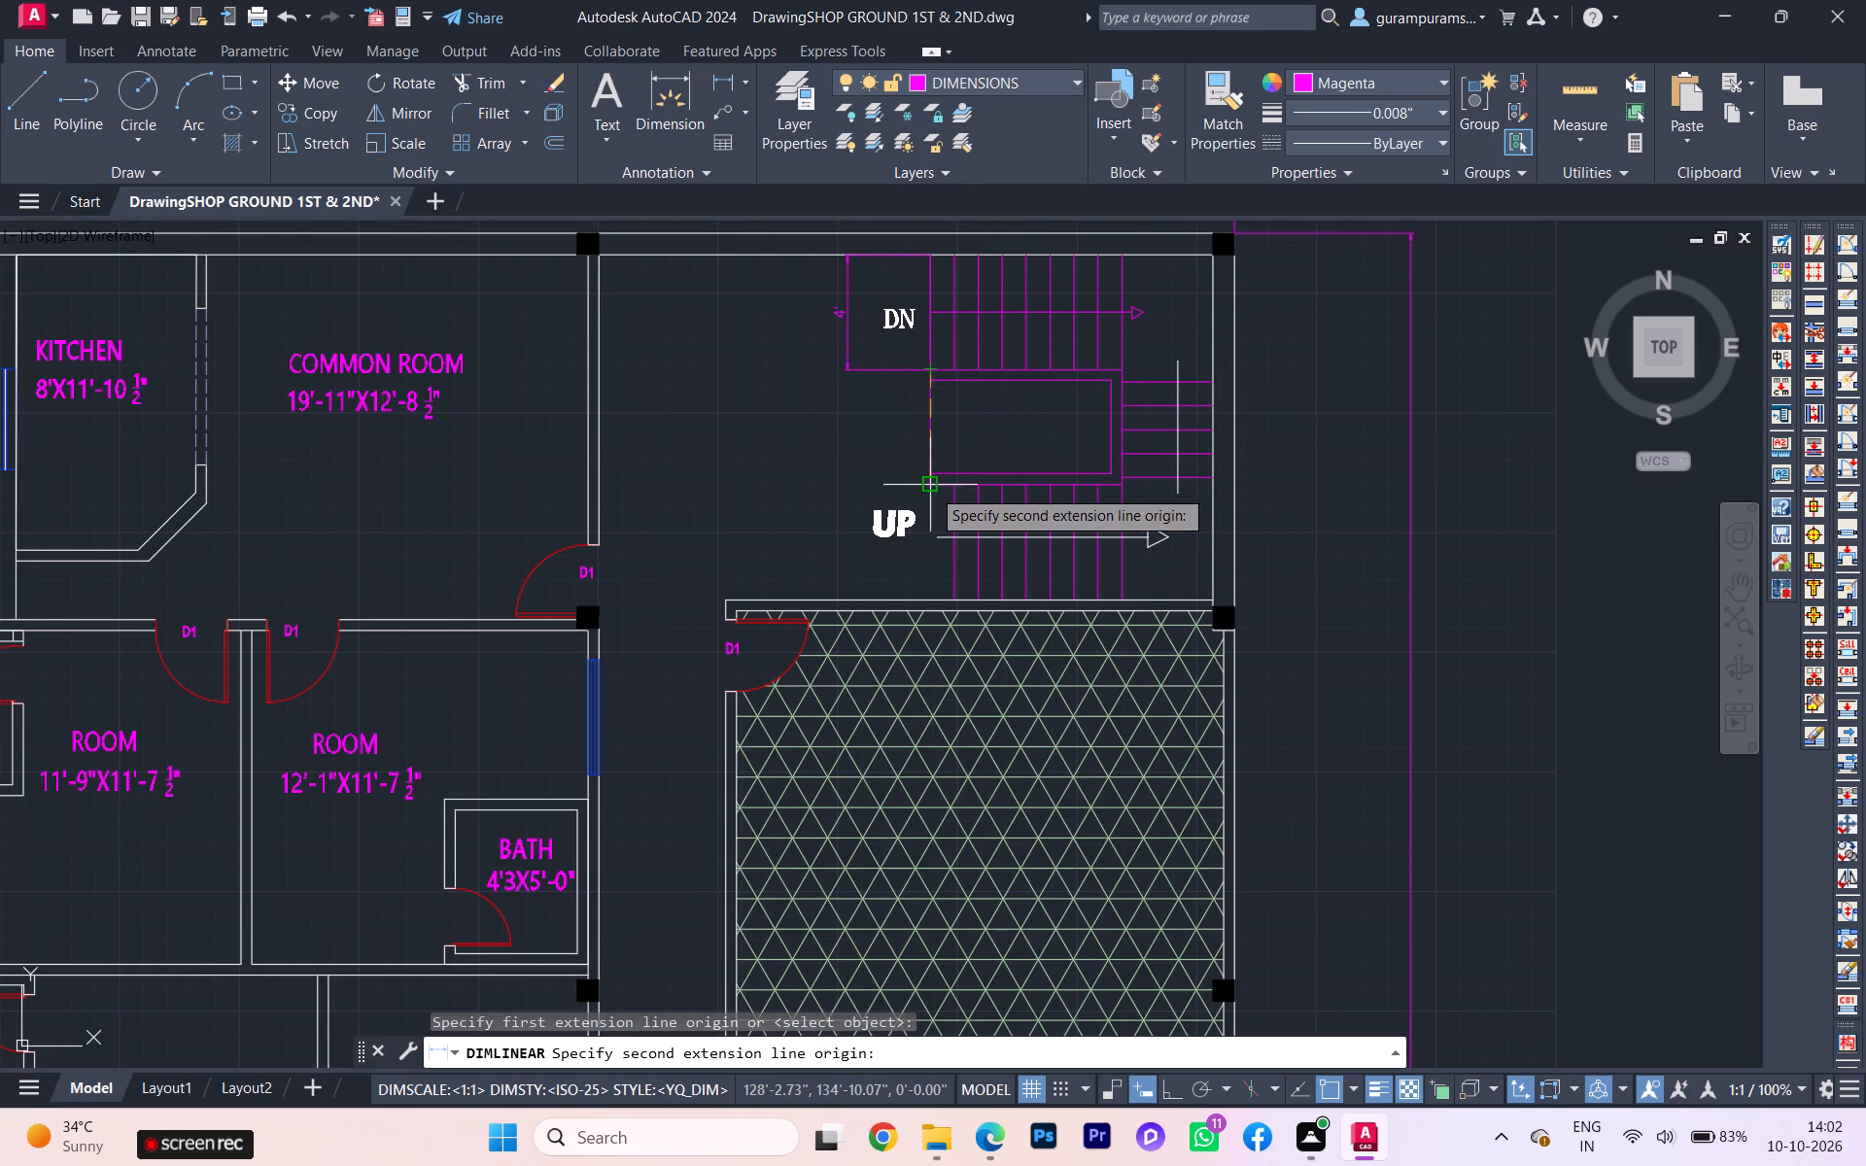
left_click(931, 488)
left_click(851, 490)
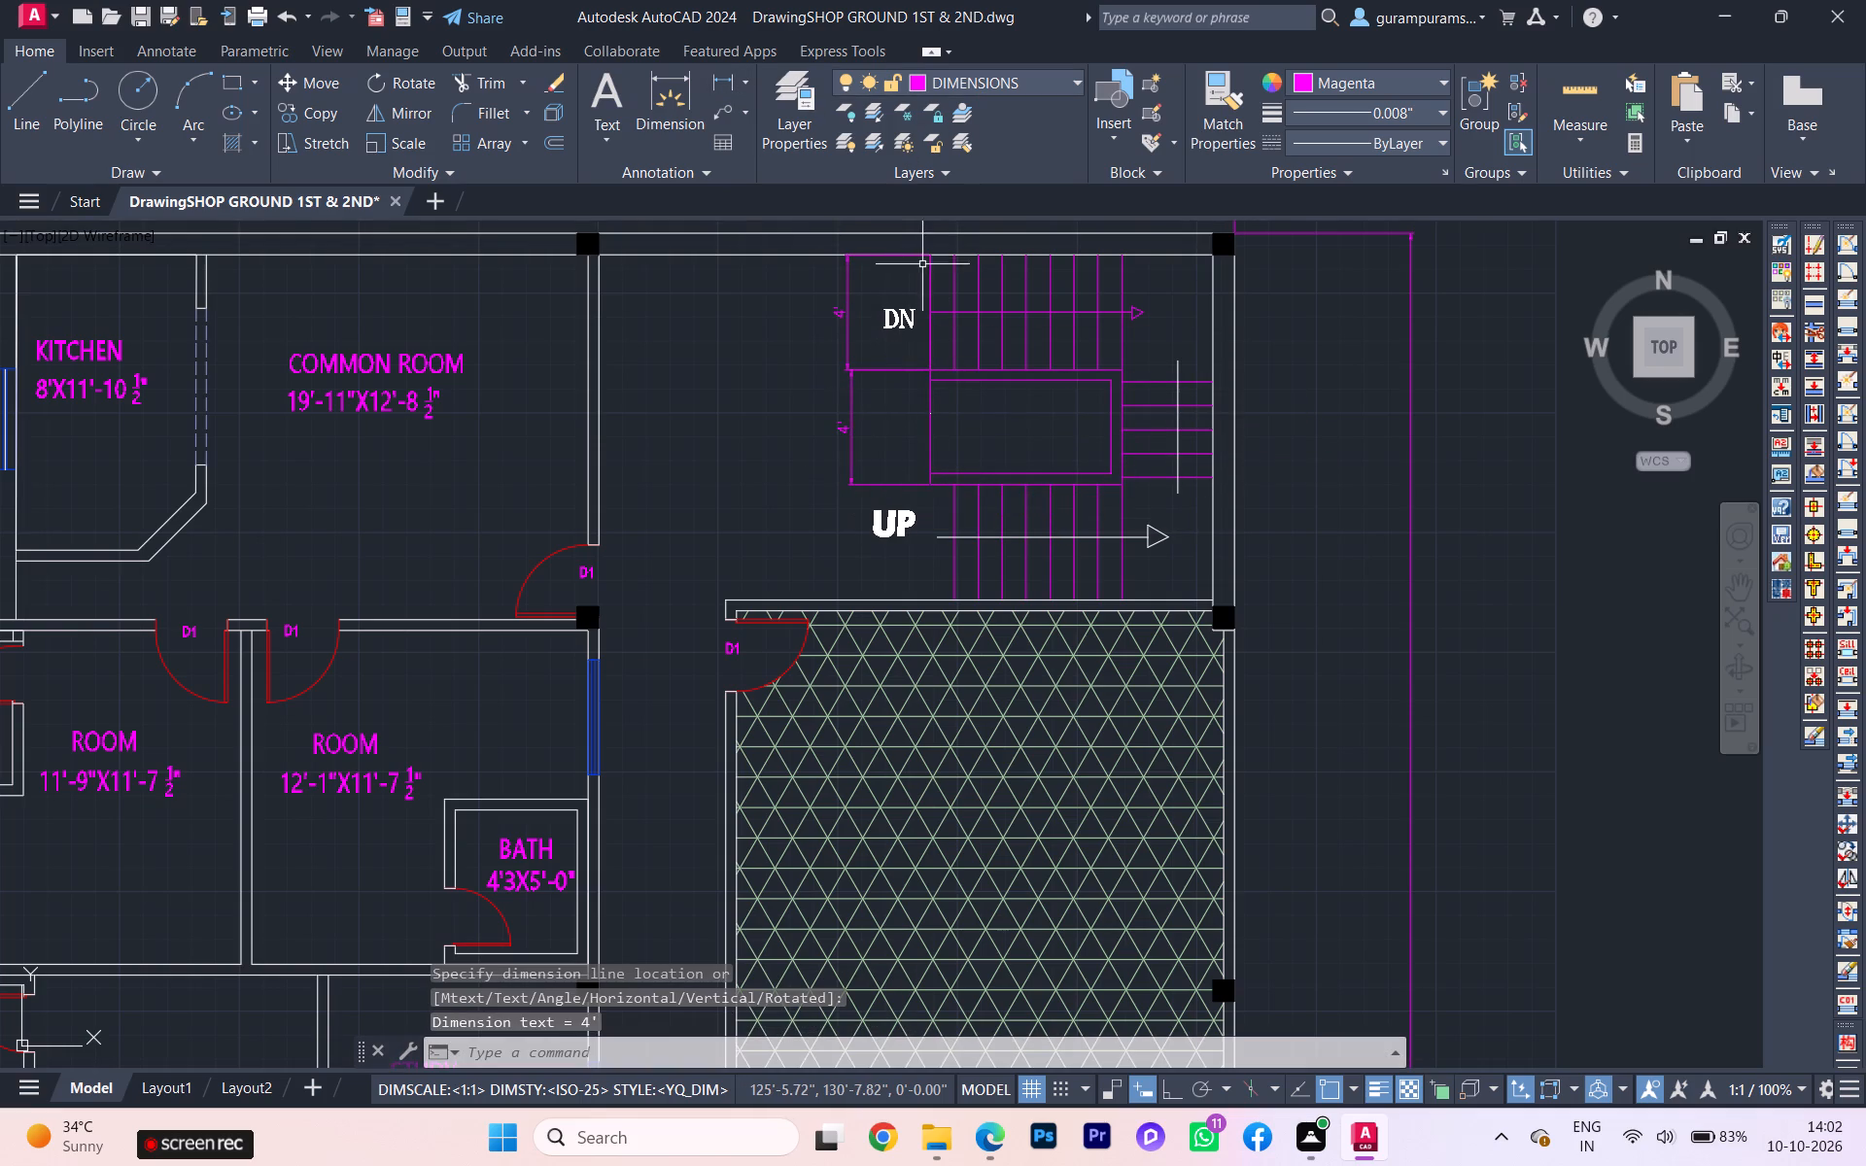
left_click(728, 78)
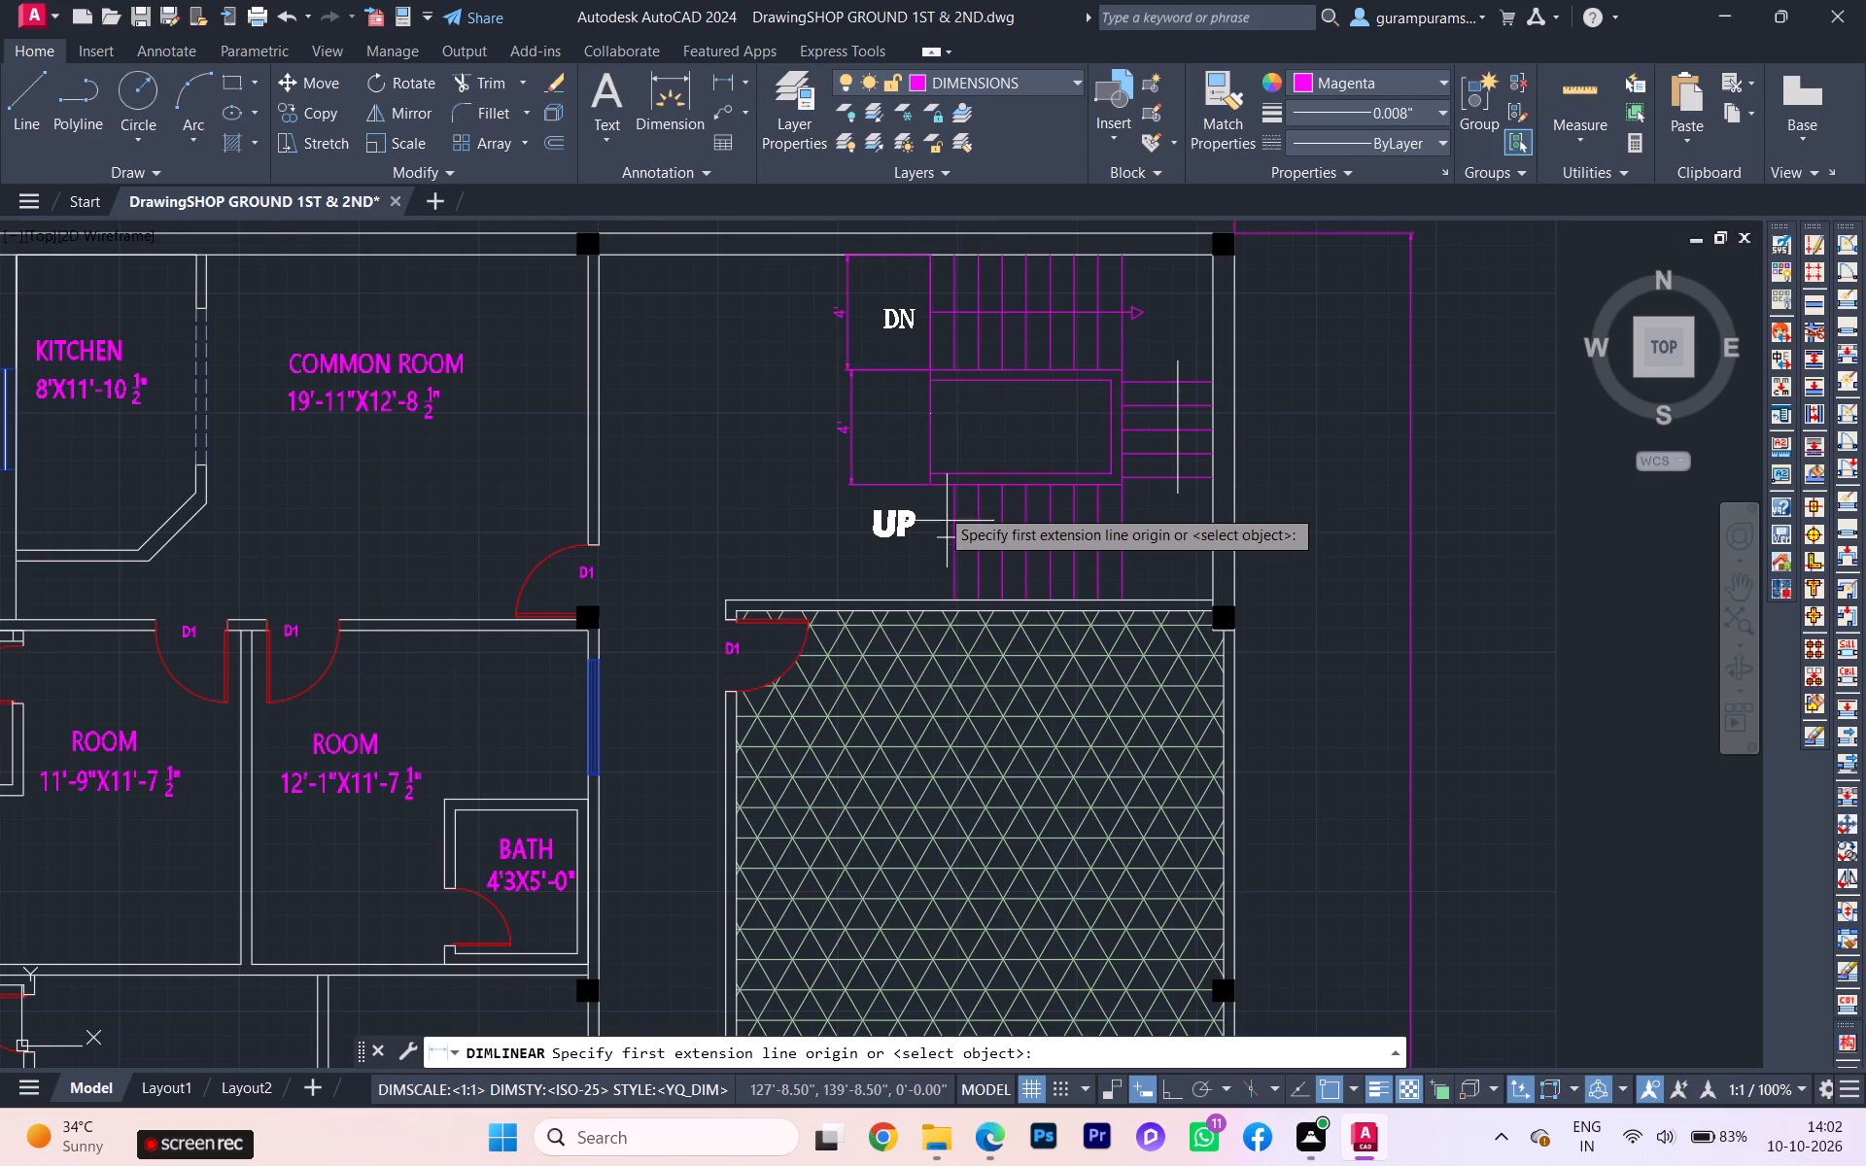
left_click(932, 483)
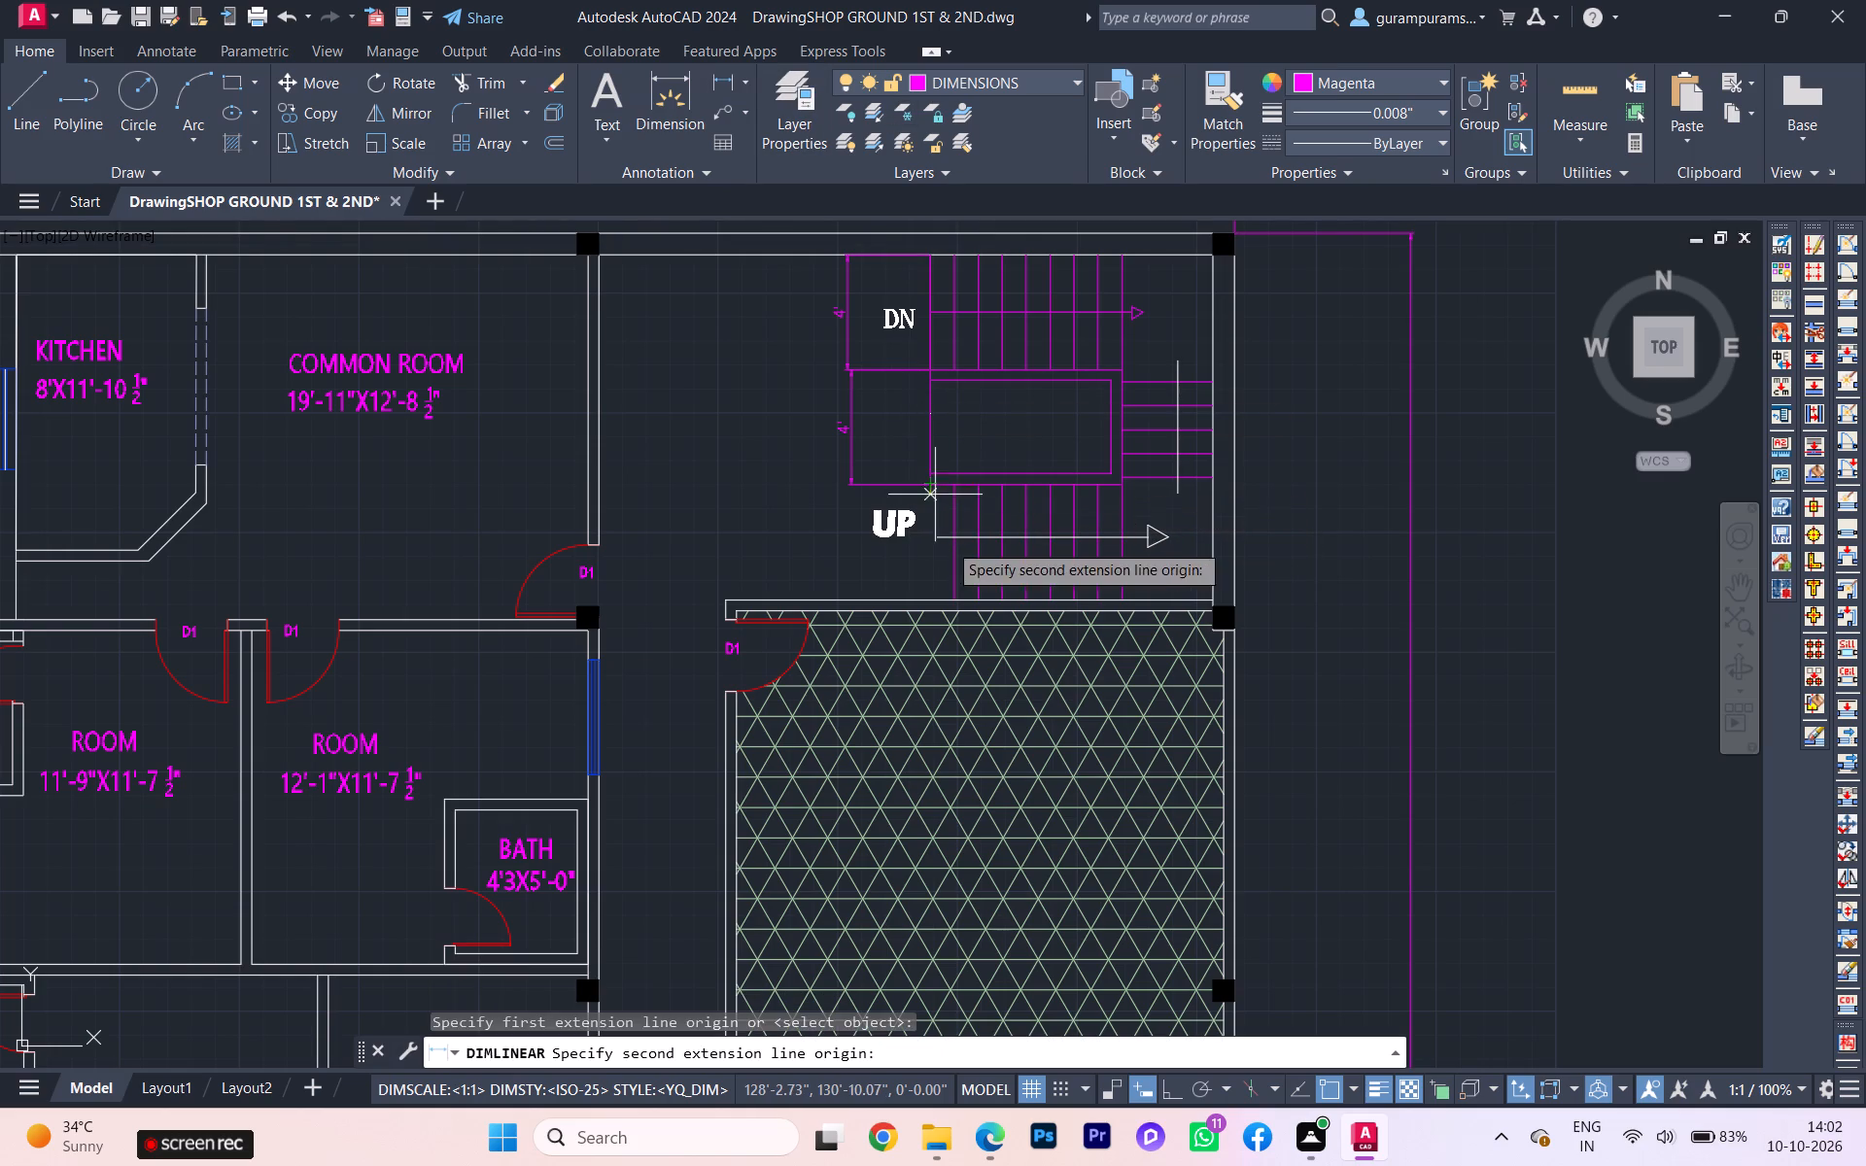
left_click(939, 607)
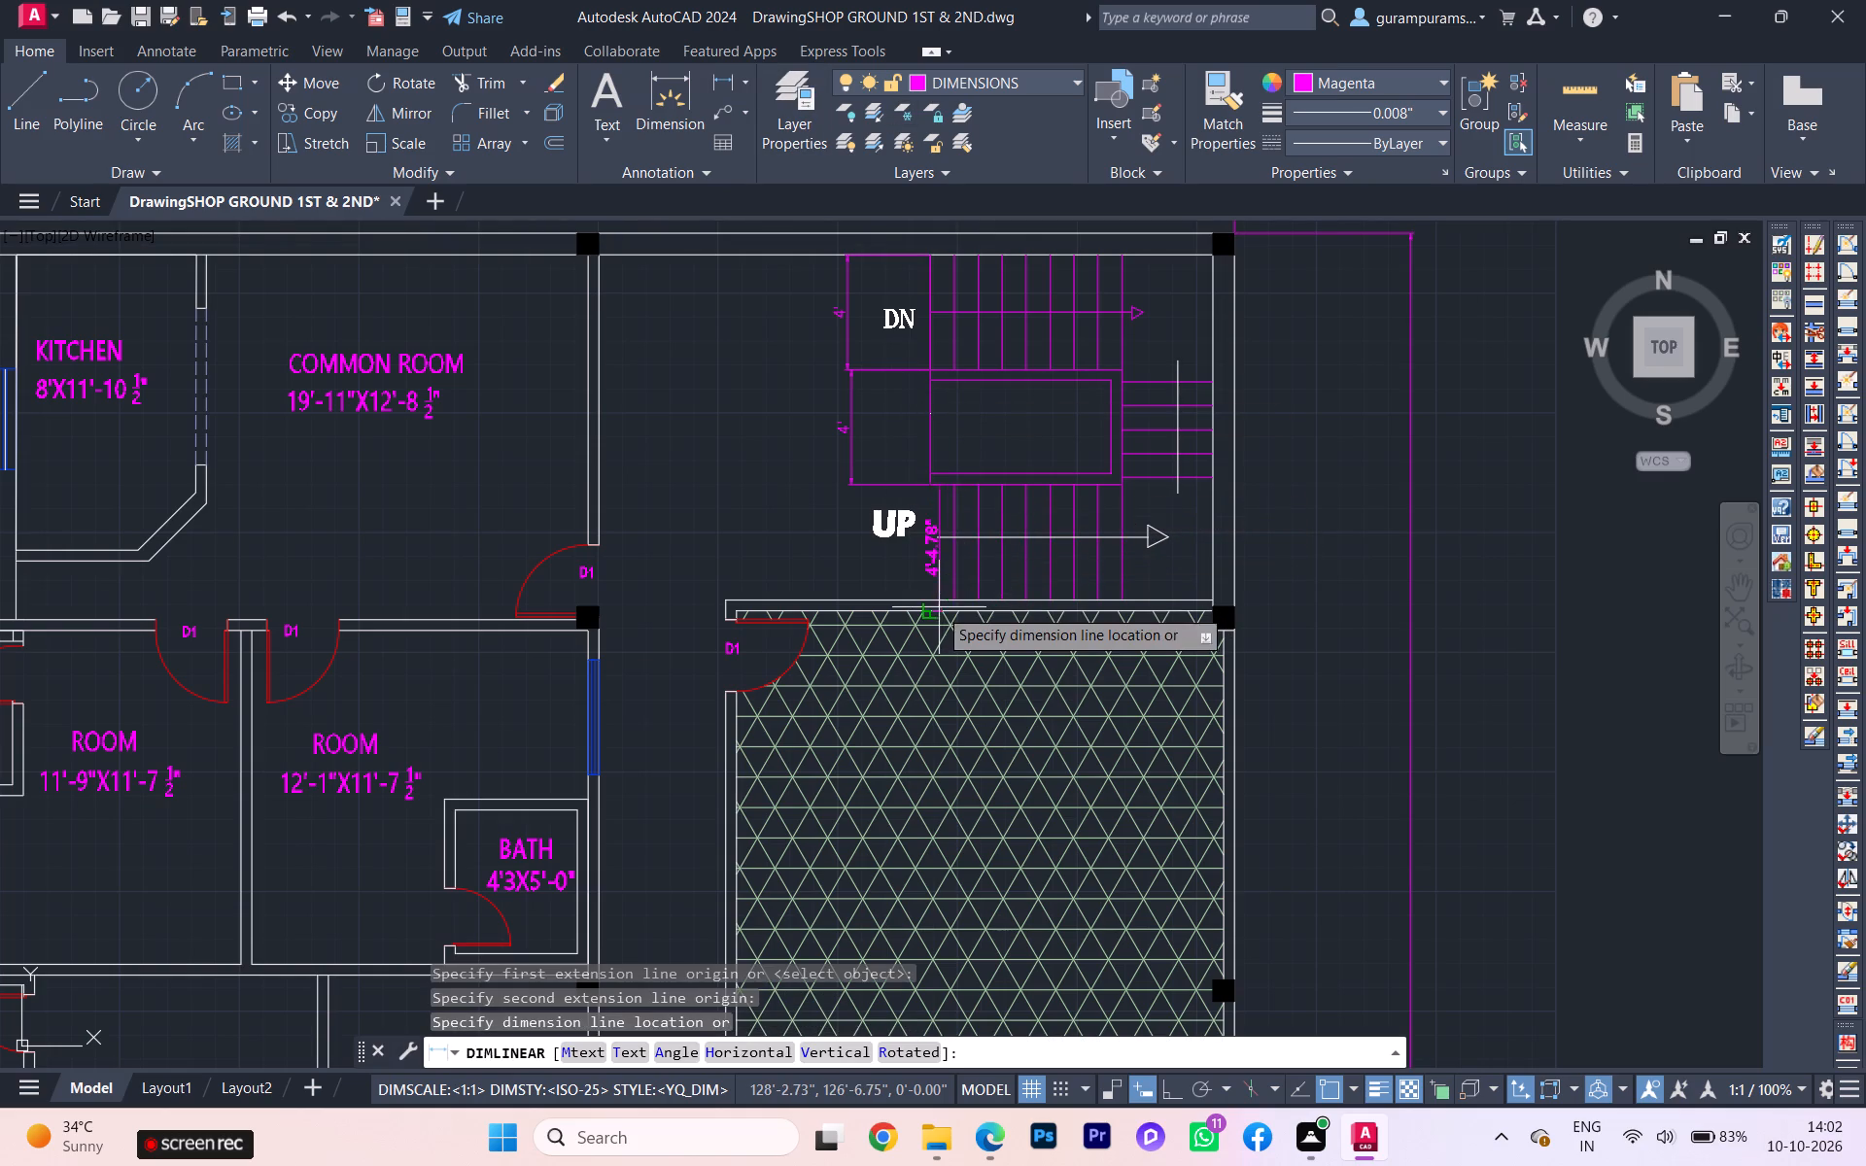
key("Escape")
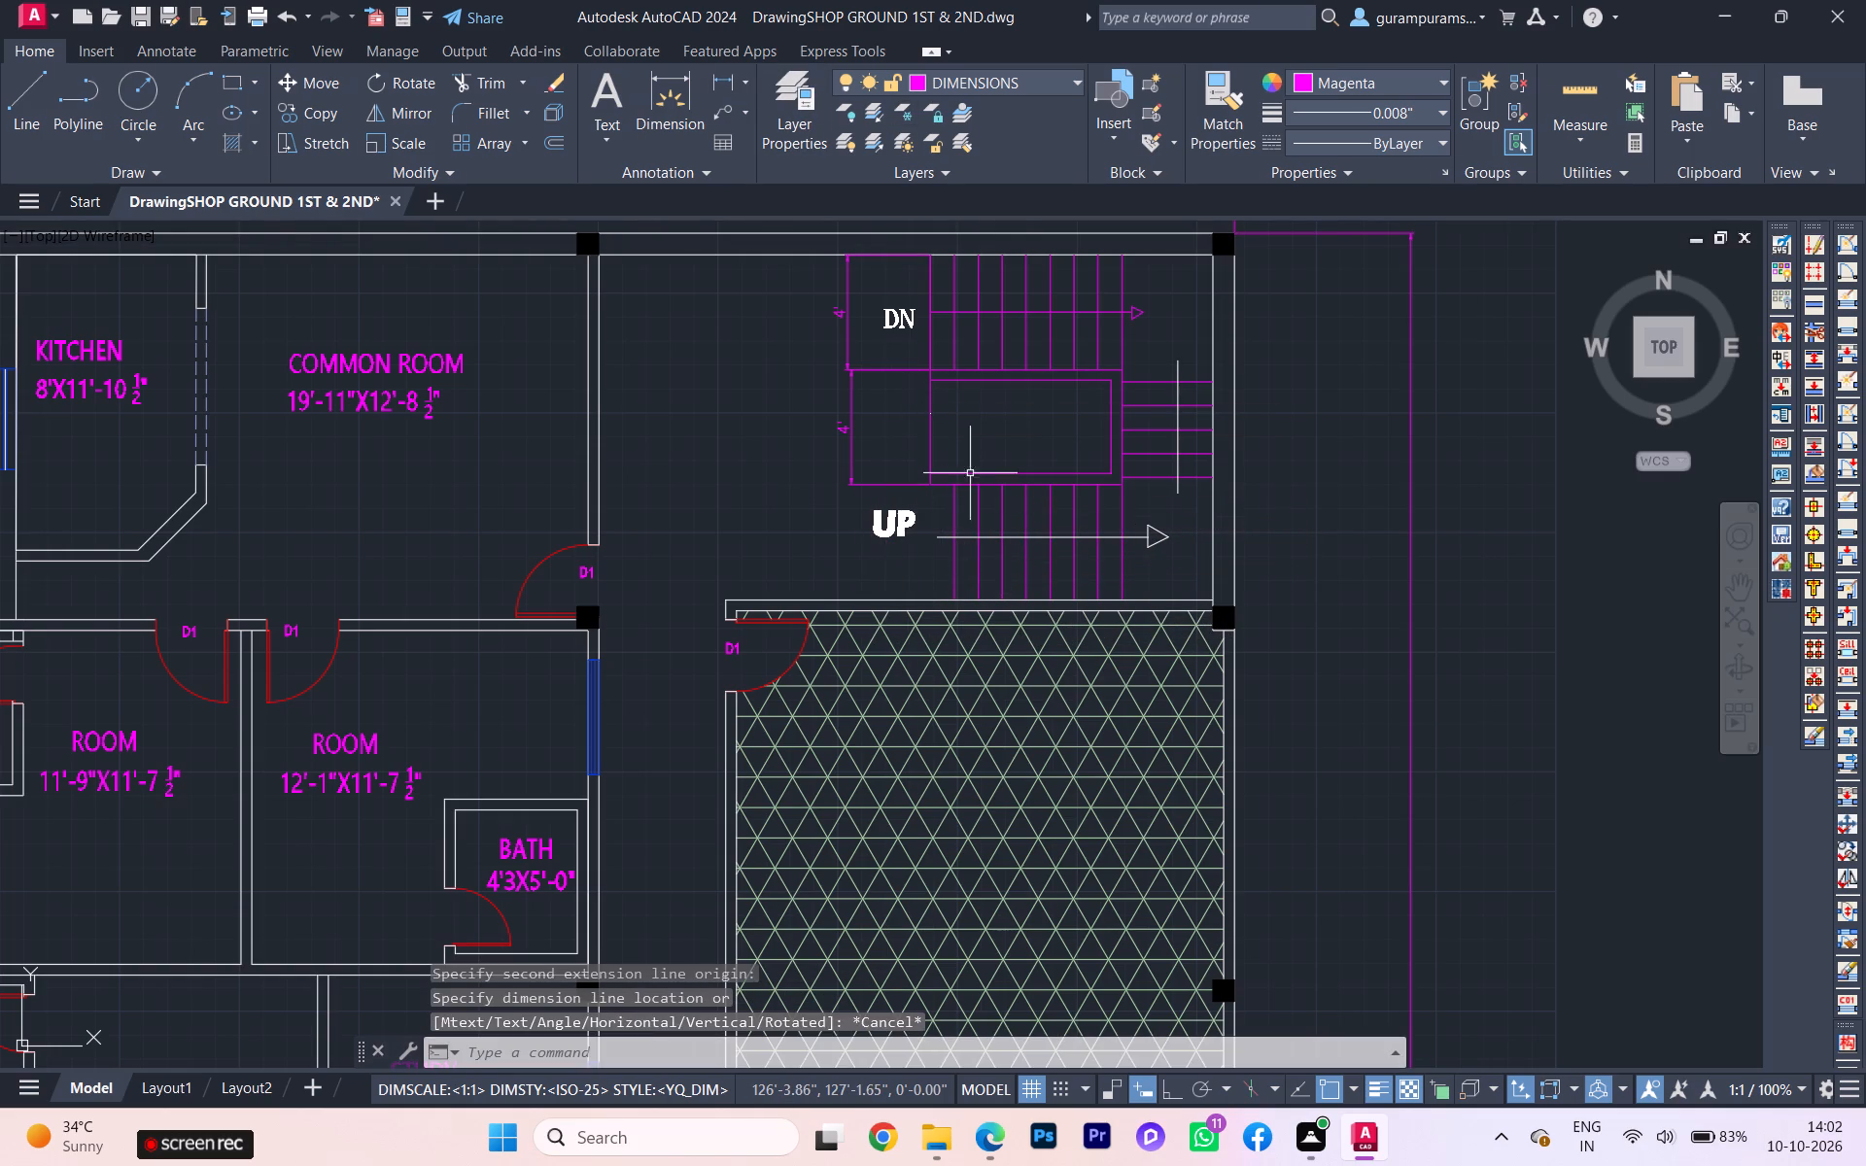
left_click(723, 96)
Add a vertical linear dimension for the width of the UP stair flight, aligned below the stairwell dimension.
scroll(1011, 568, "up", 1)
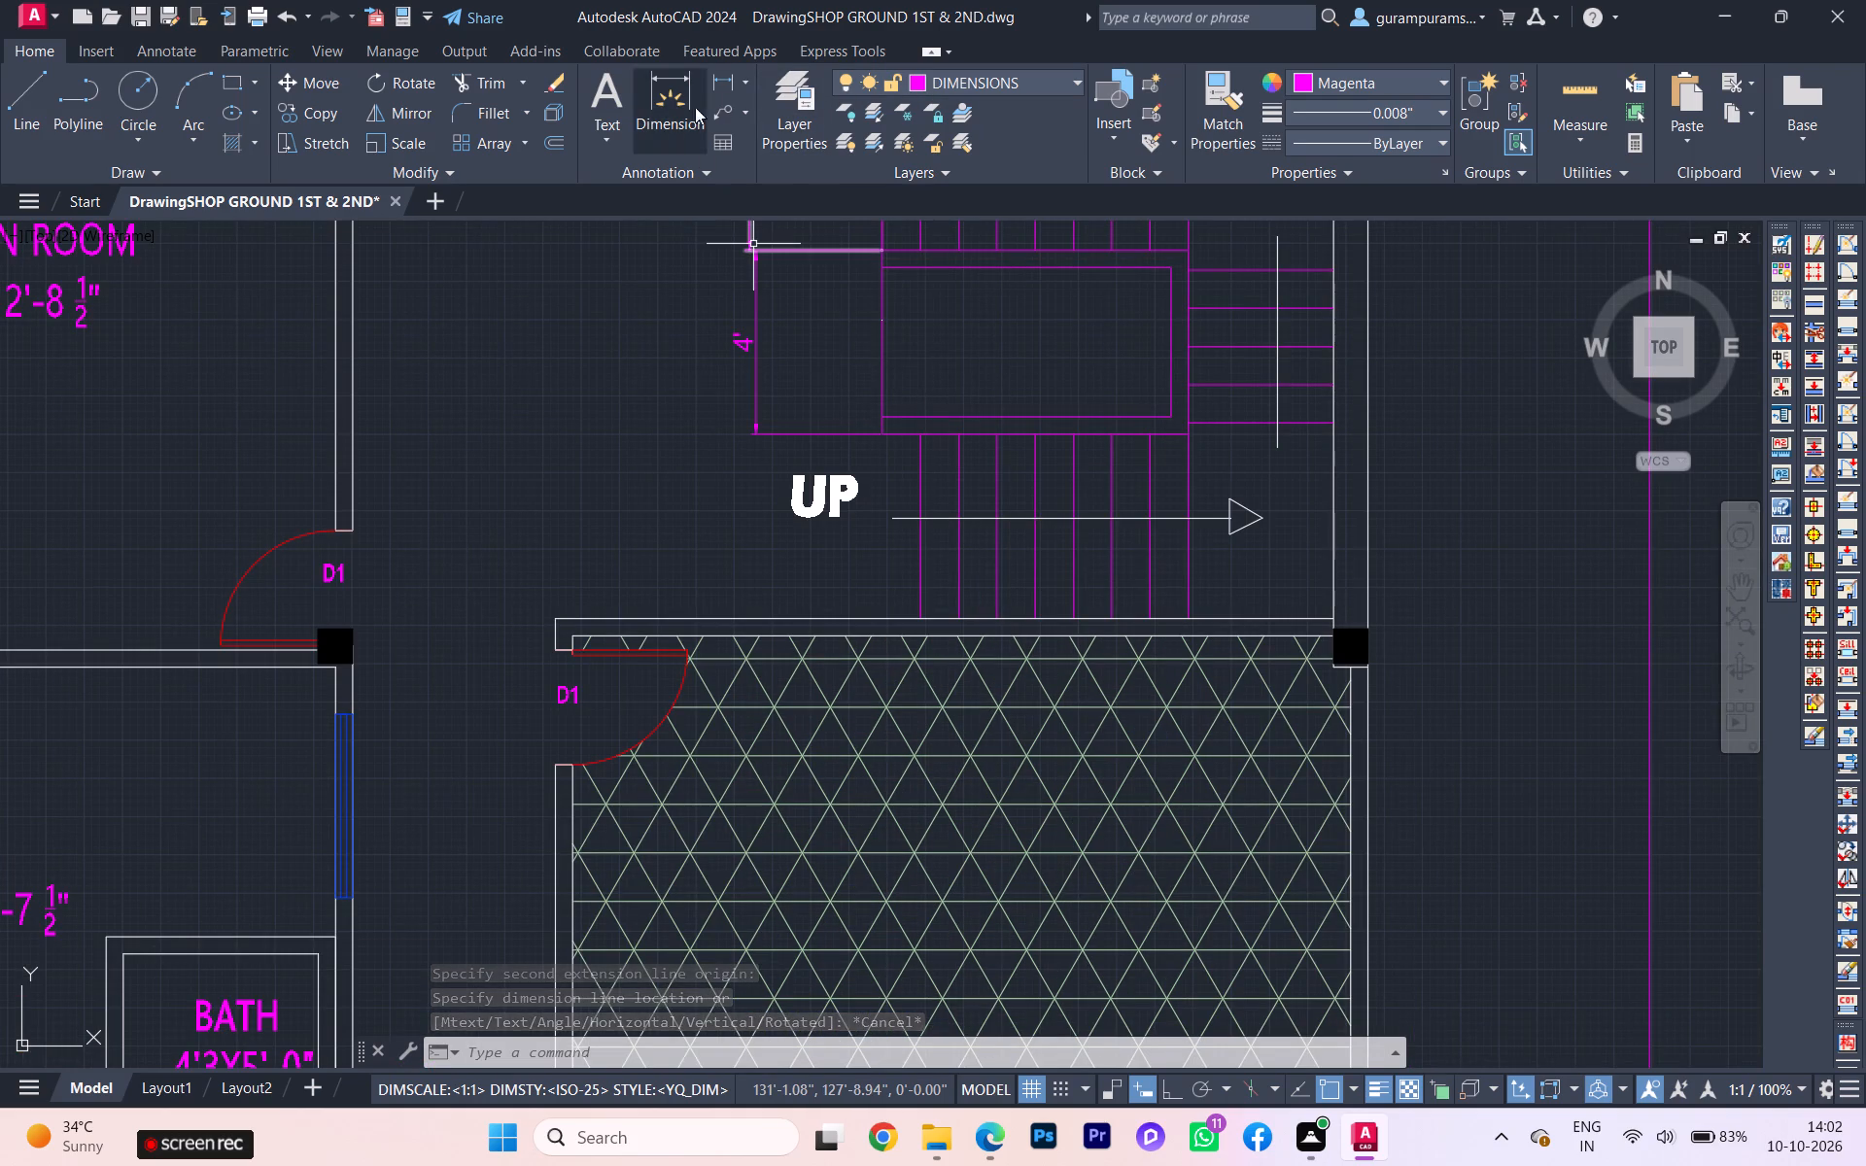
left_click(728, 81)
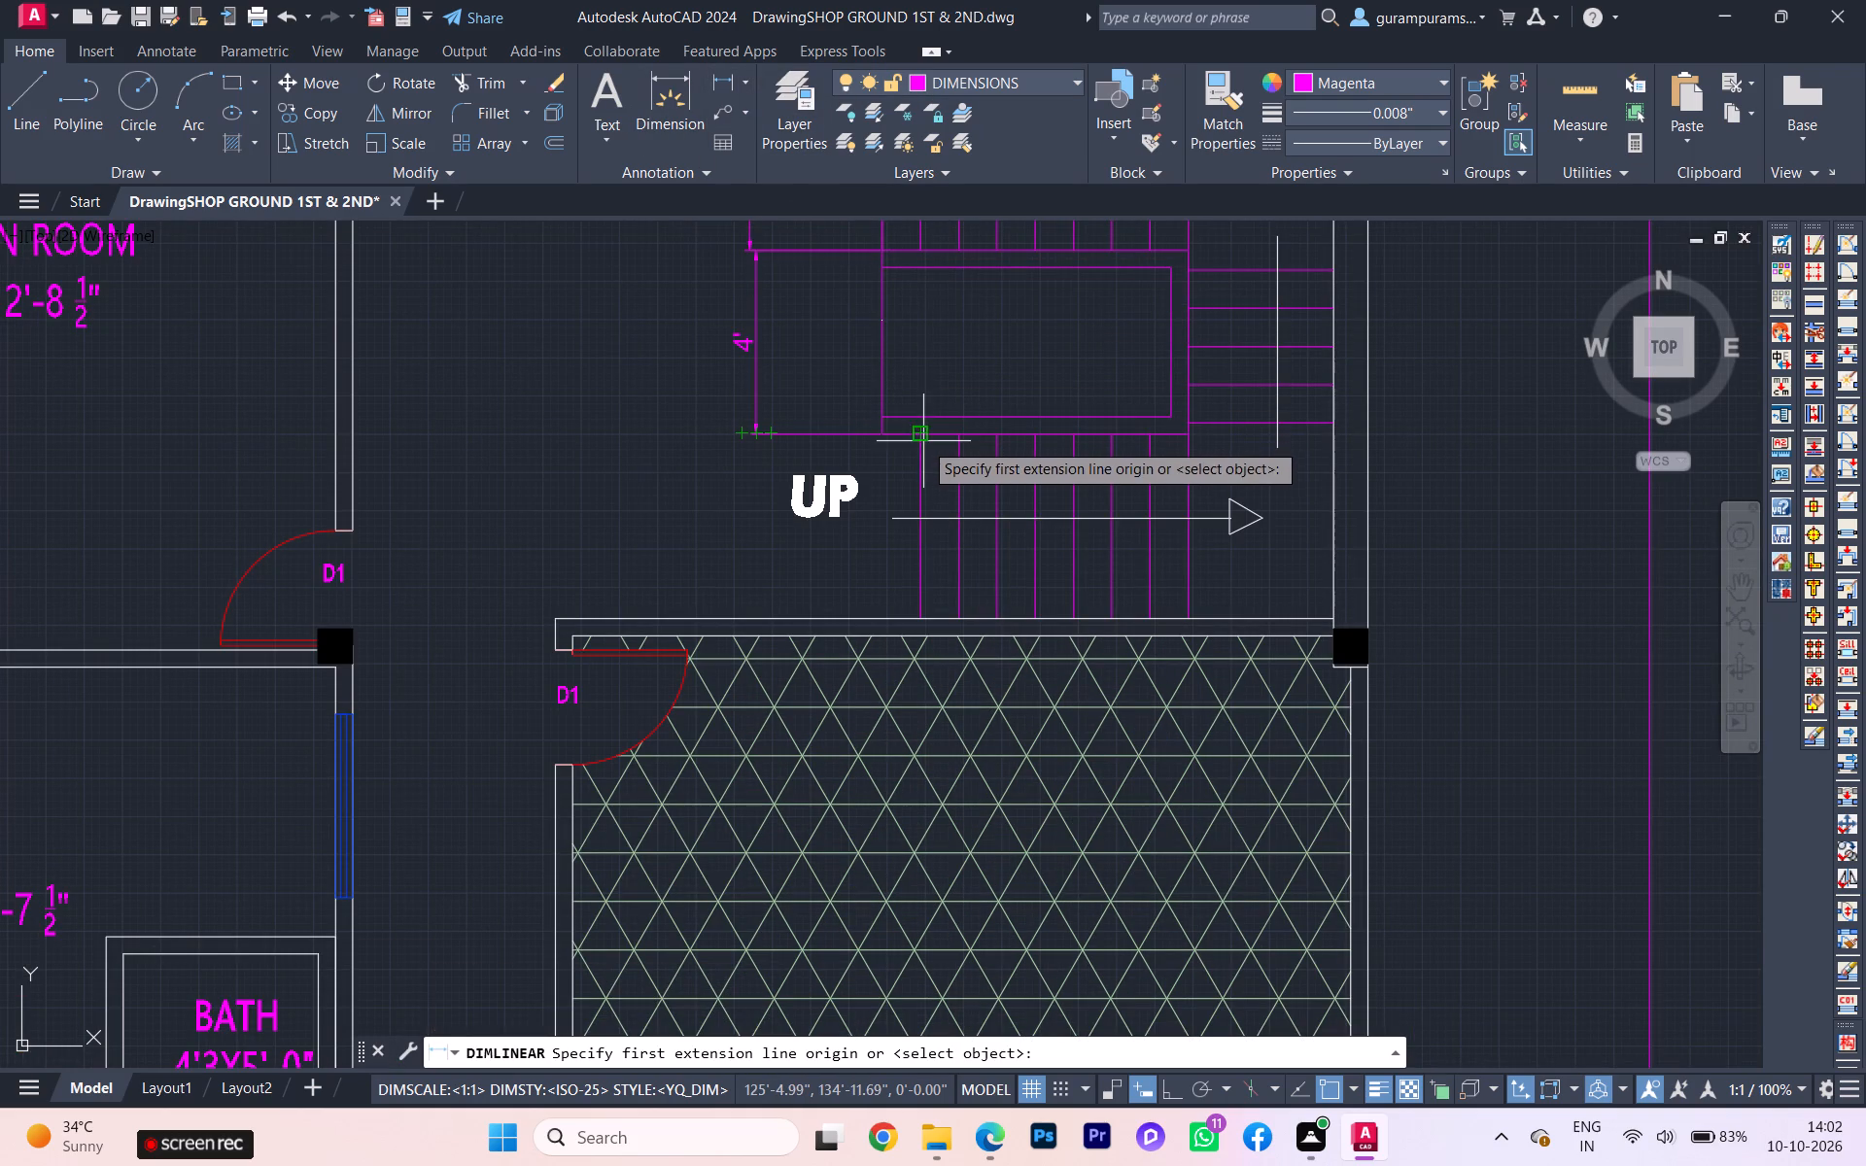
left_click(923, 441)
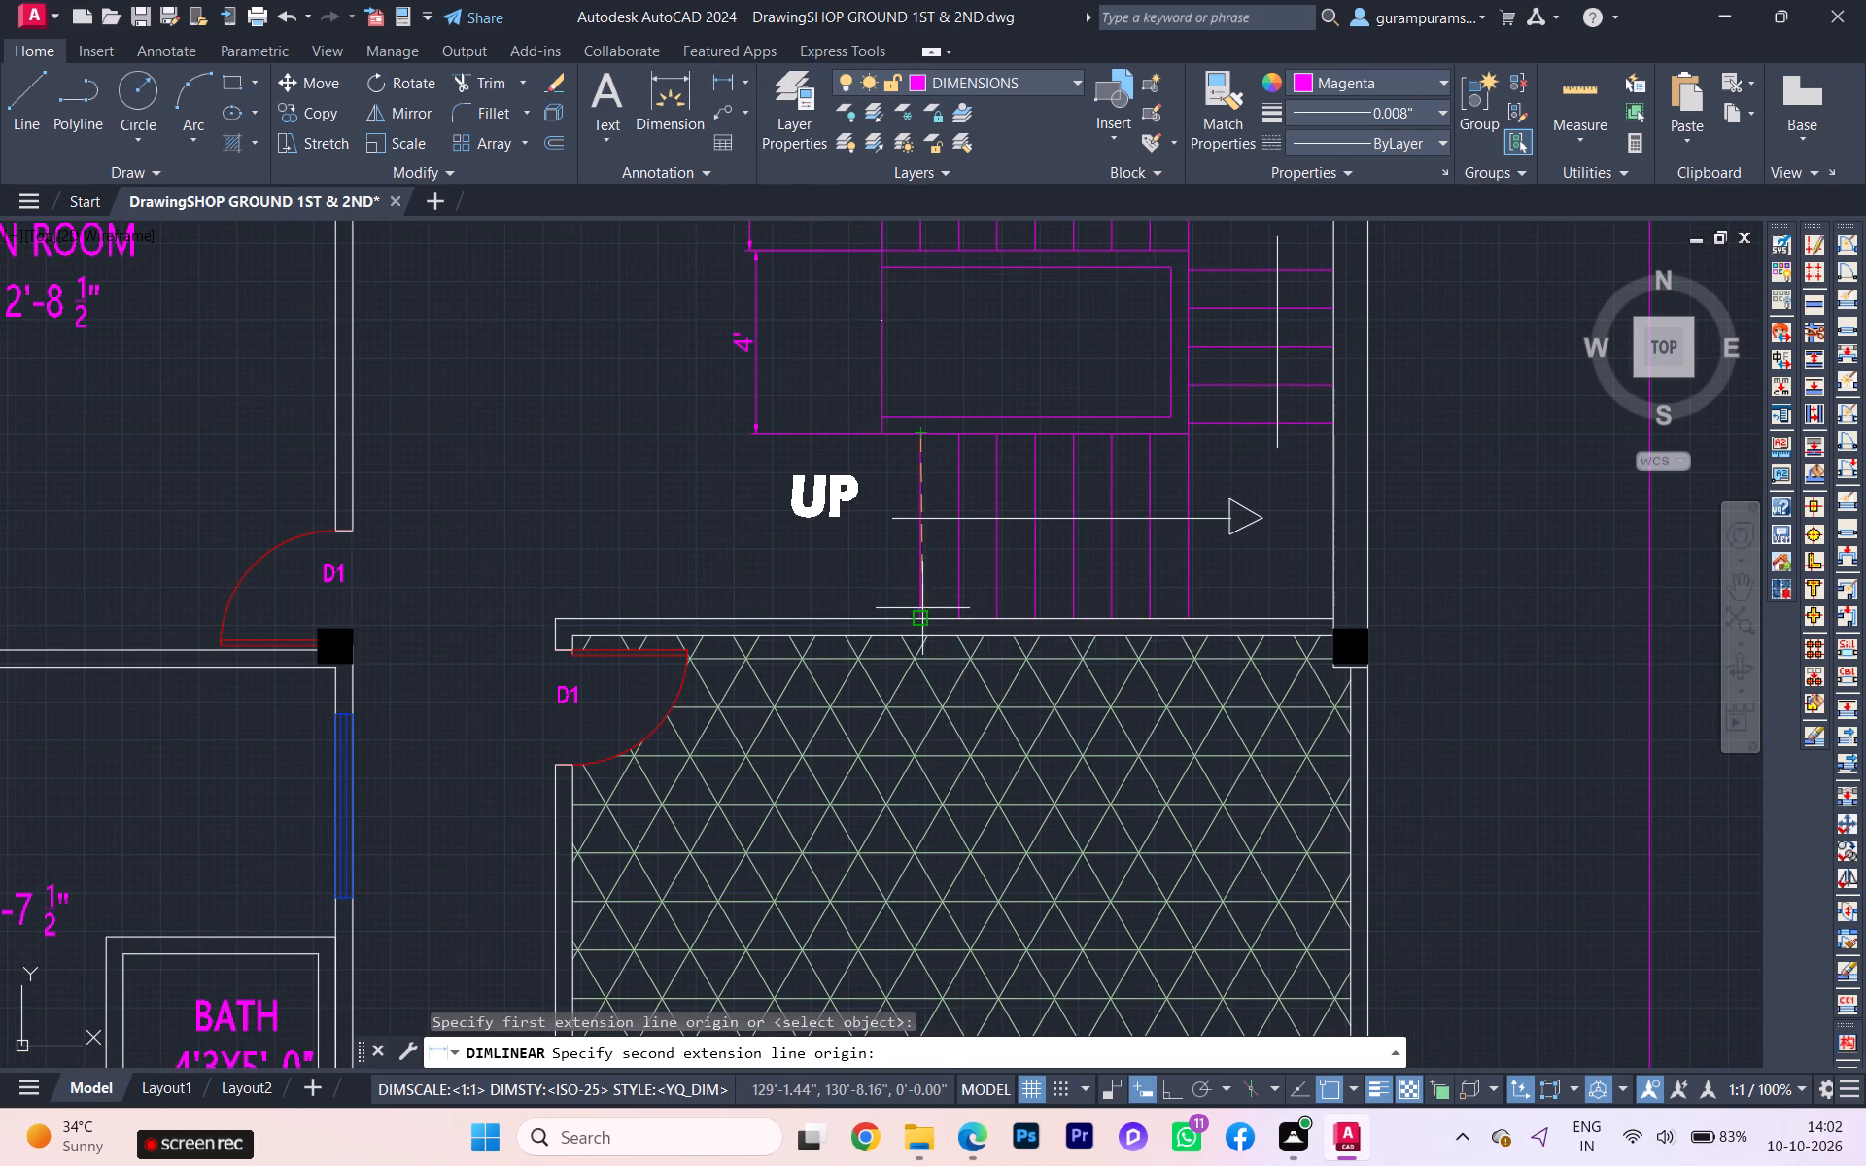
left_click(922, 613)
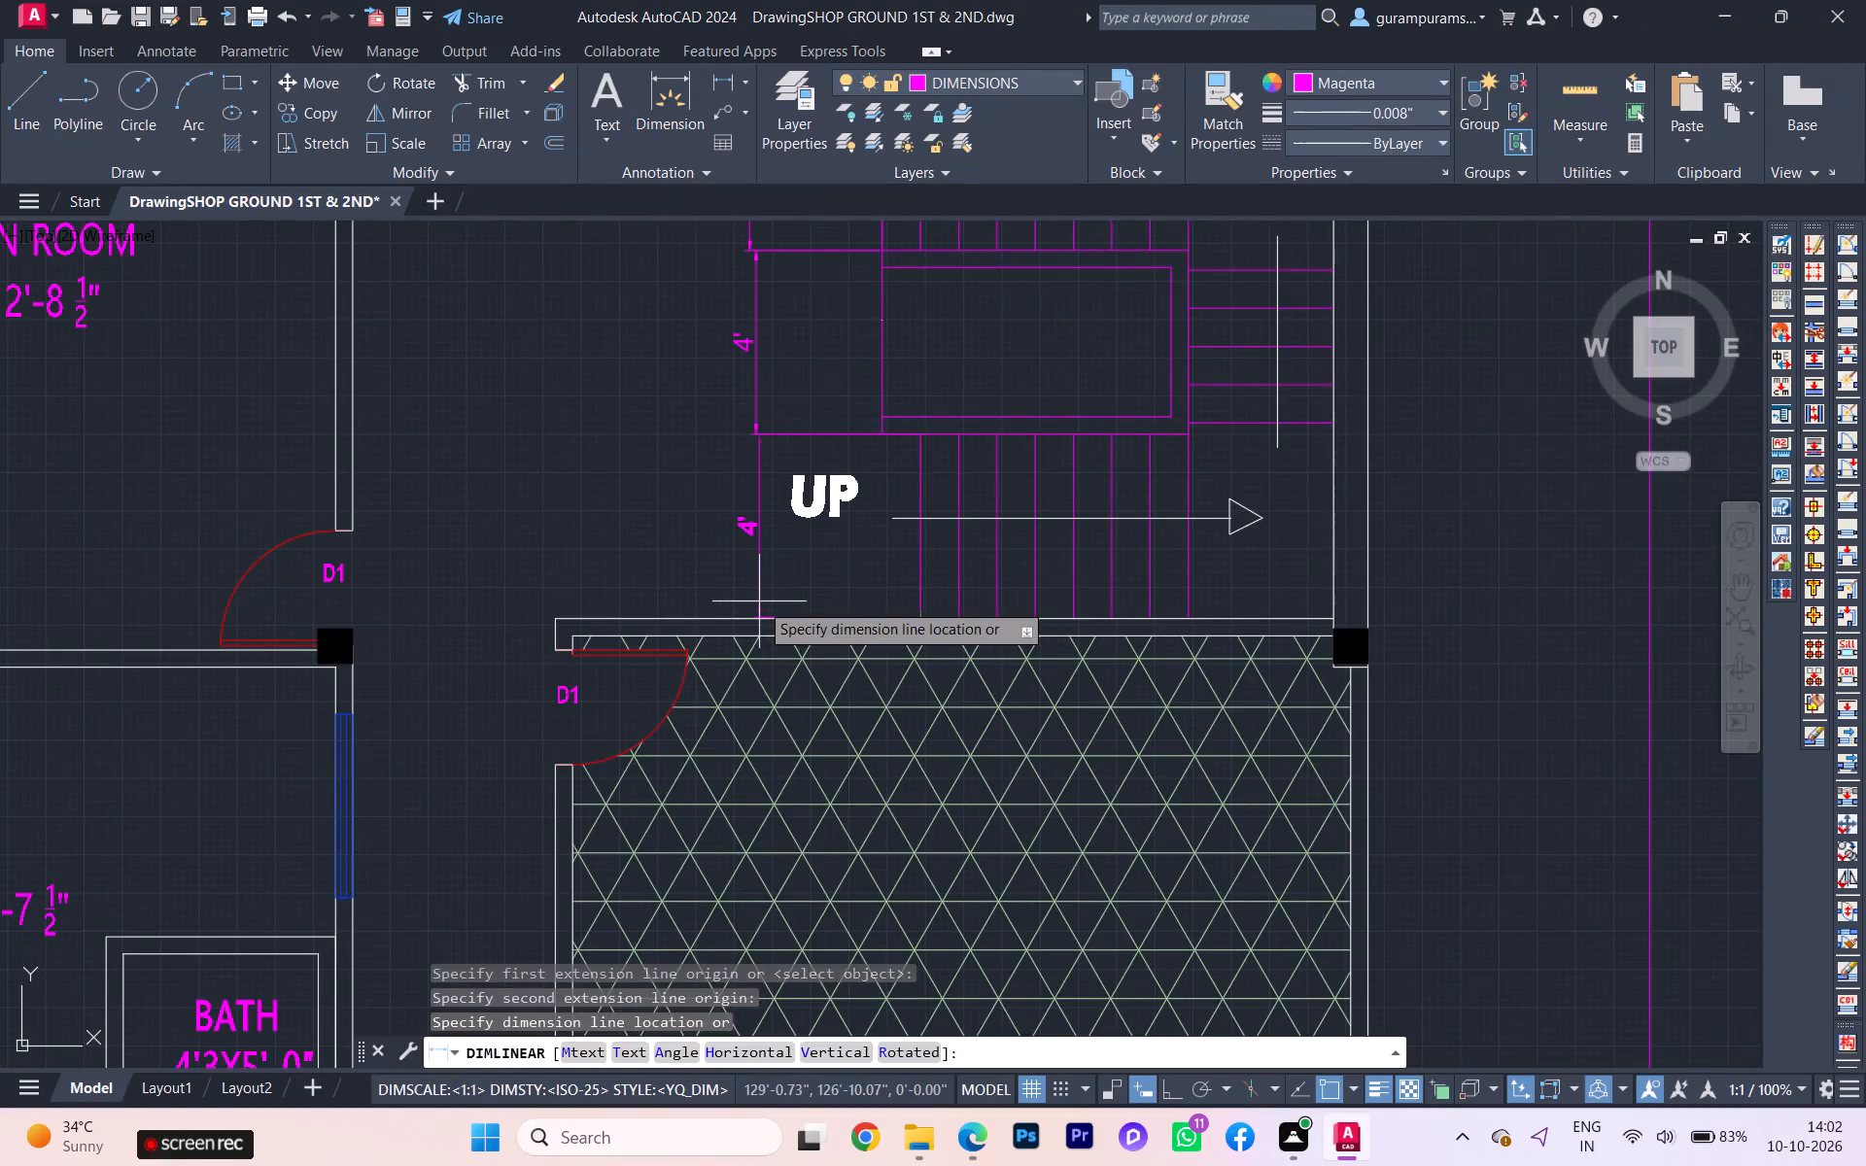
left_click(758, 601)
scroll(914, 618, "down", 2)
scroll(930, 625, "up", 1)
scroll(962, 665, "down", 1)
key("Escape")
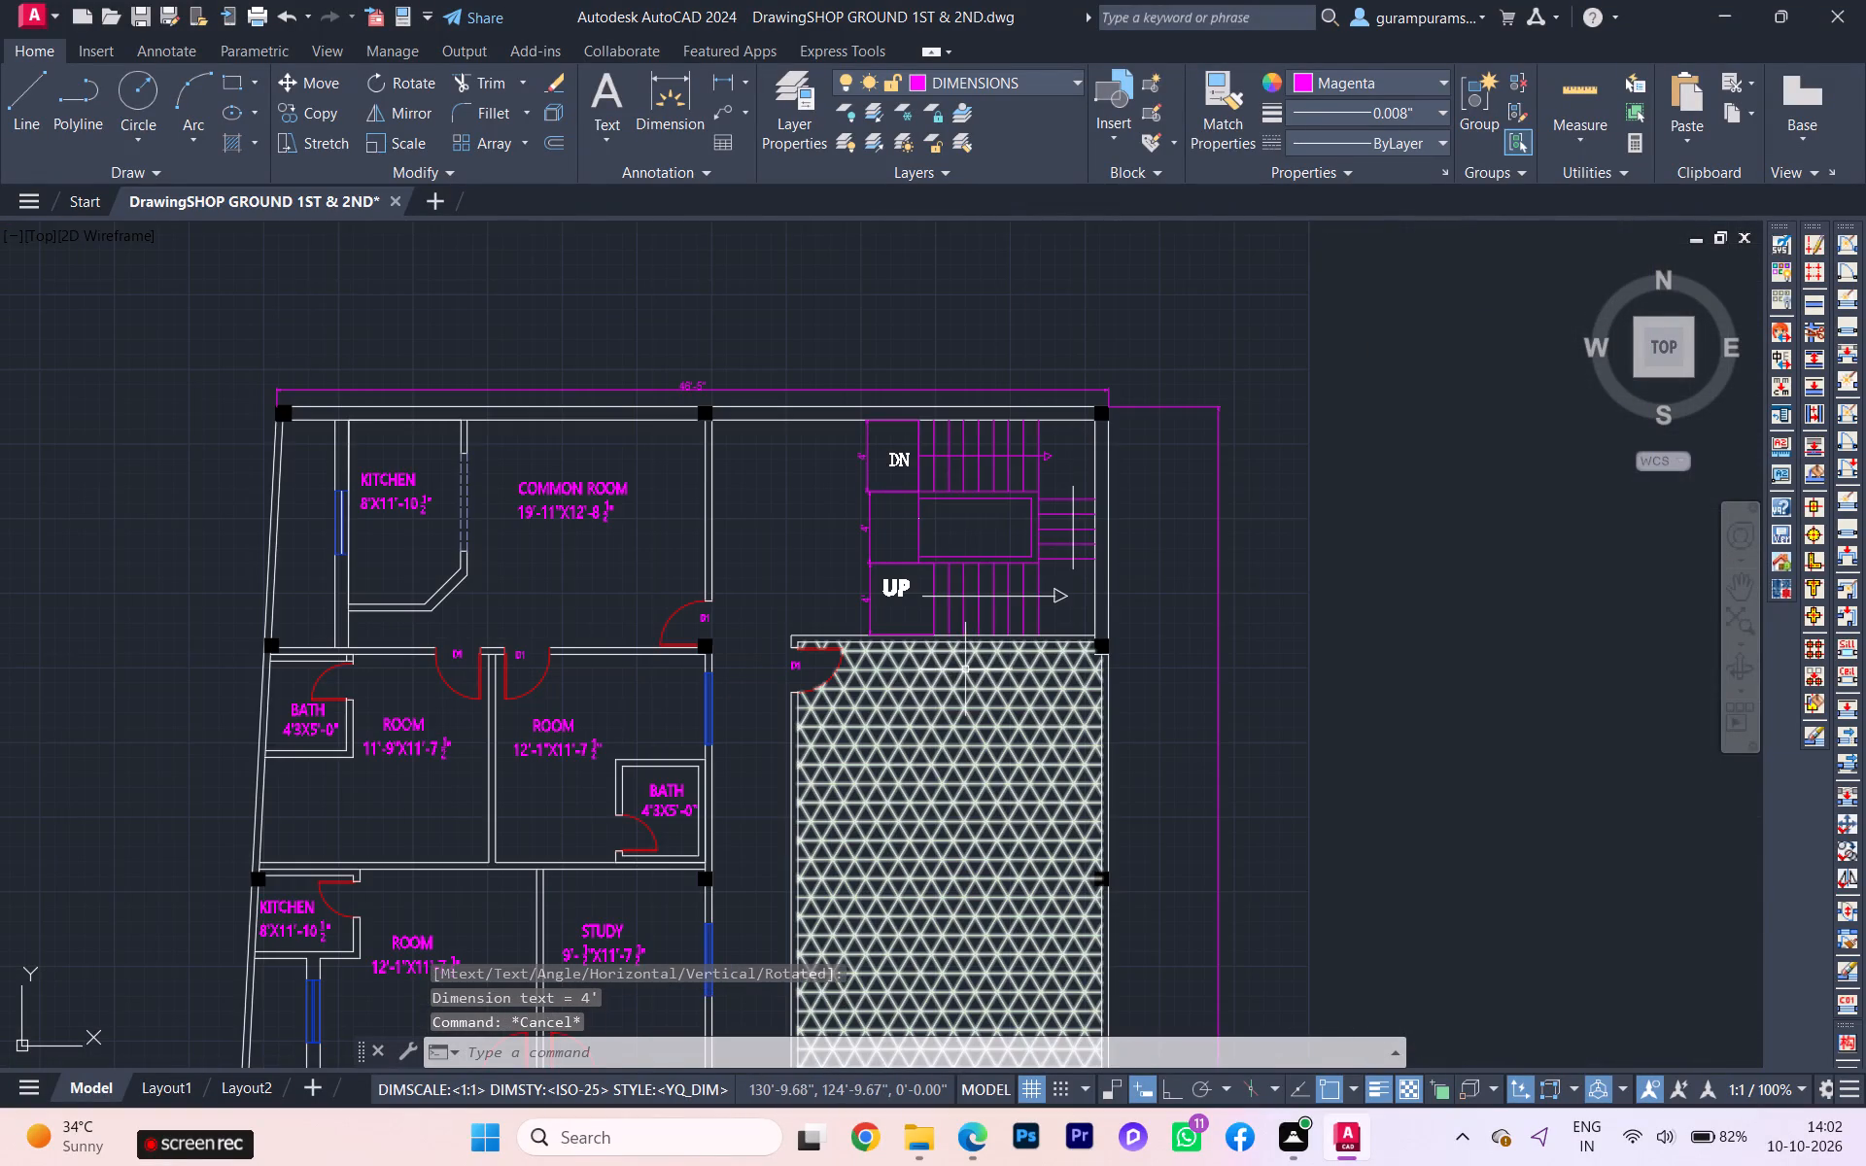
Compare the staircase area and its dimensions with the reference plan.
scroll(913, 693, "down", 1)
scroll(908, 676, "up", 2)
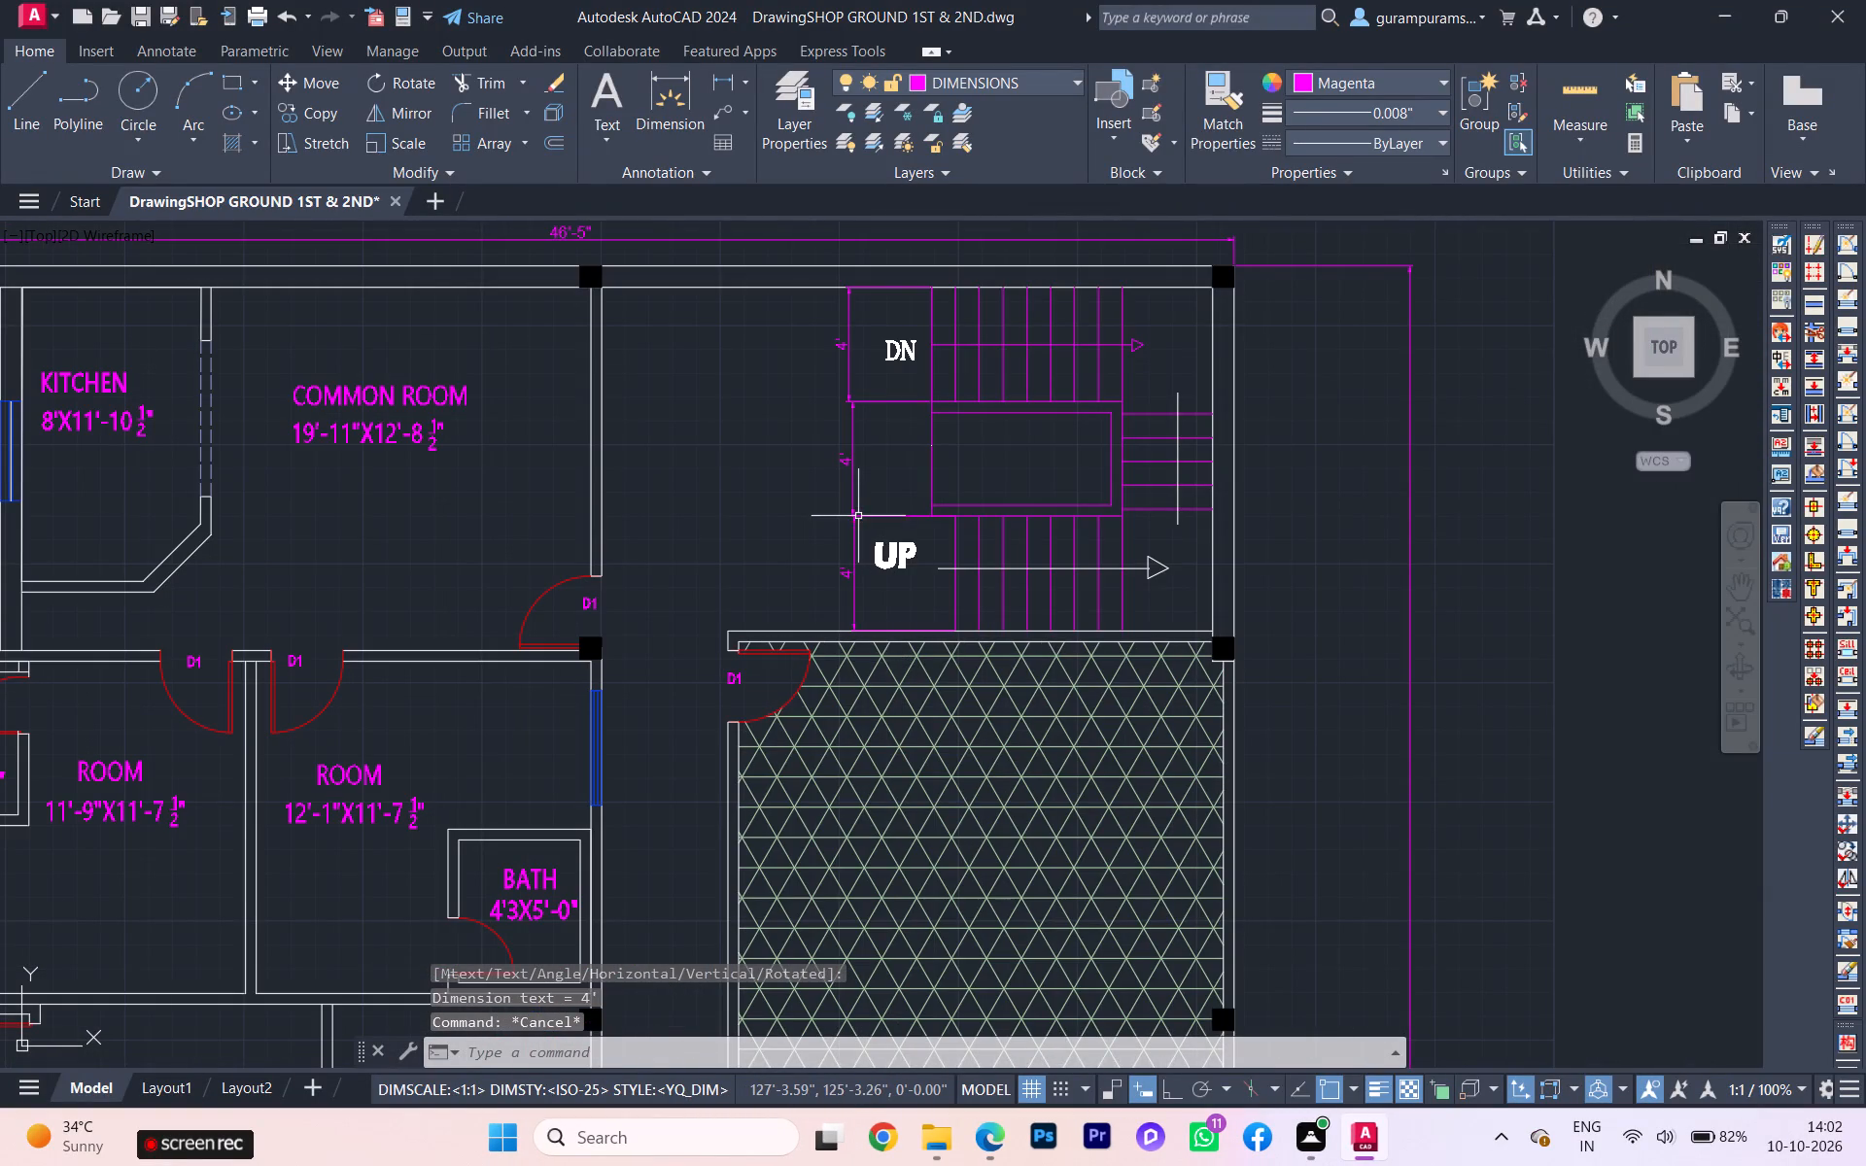
left_click(858, 493)
key("Escape")
scroll(730, 540, "down", 1)
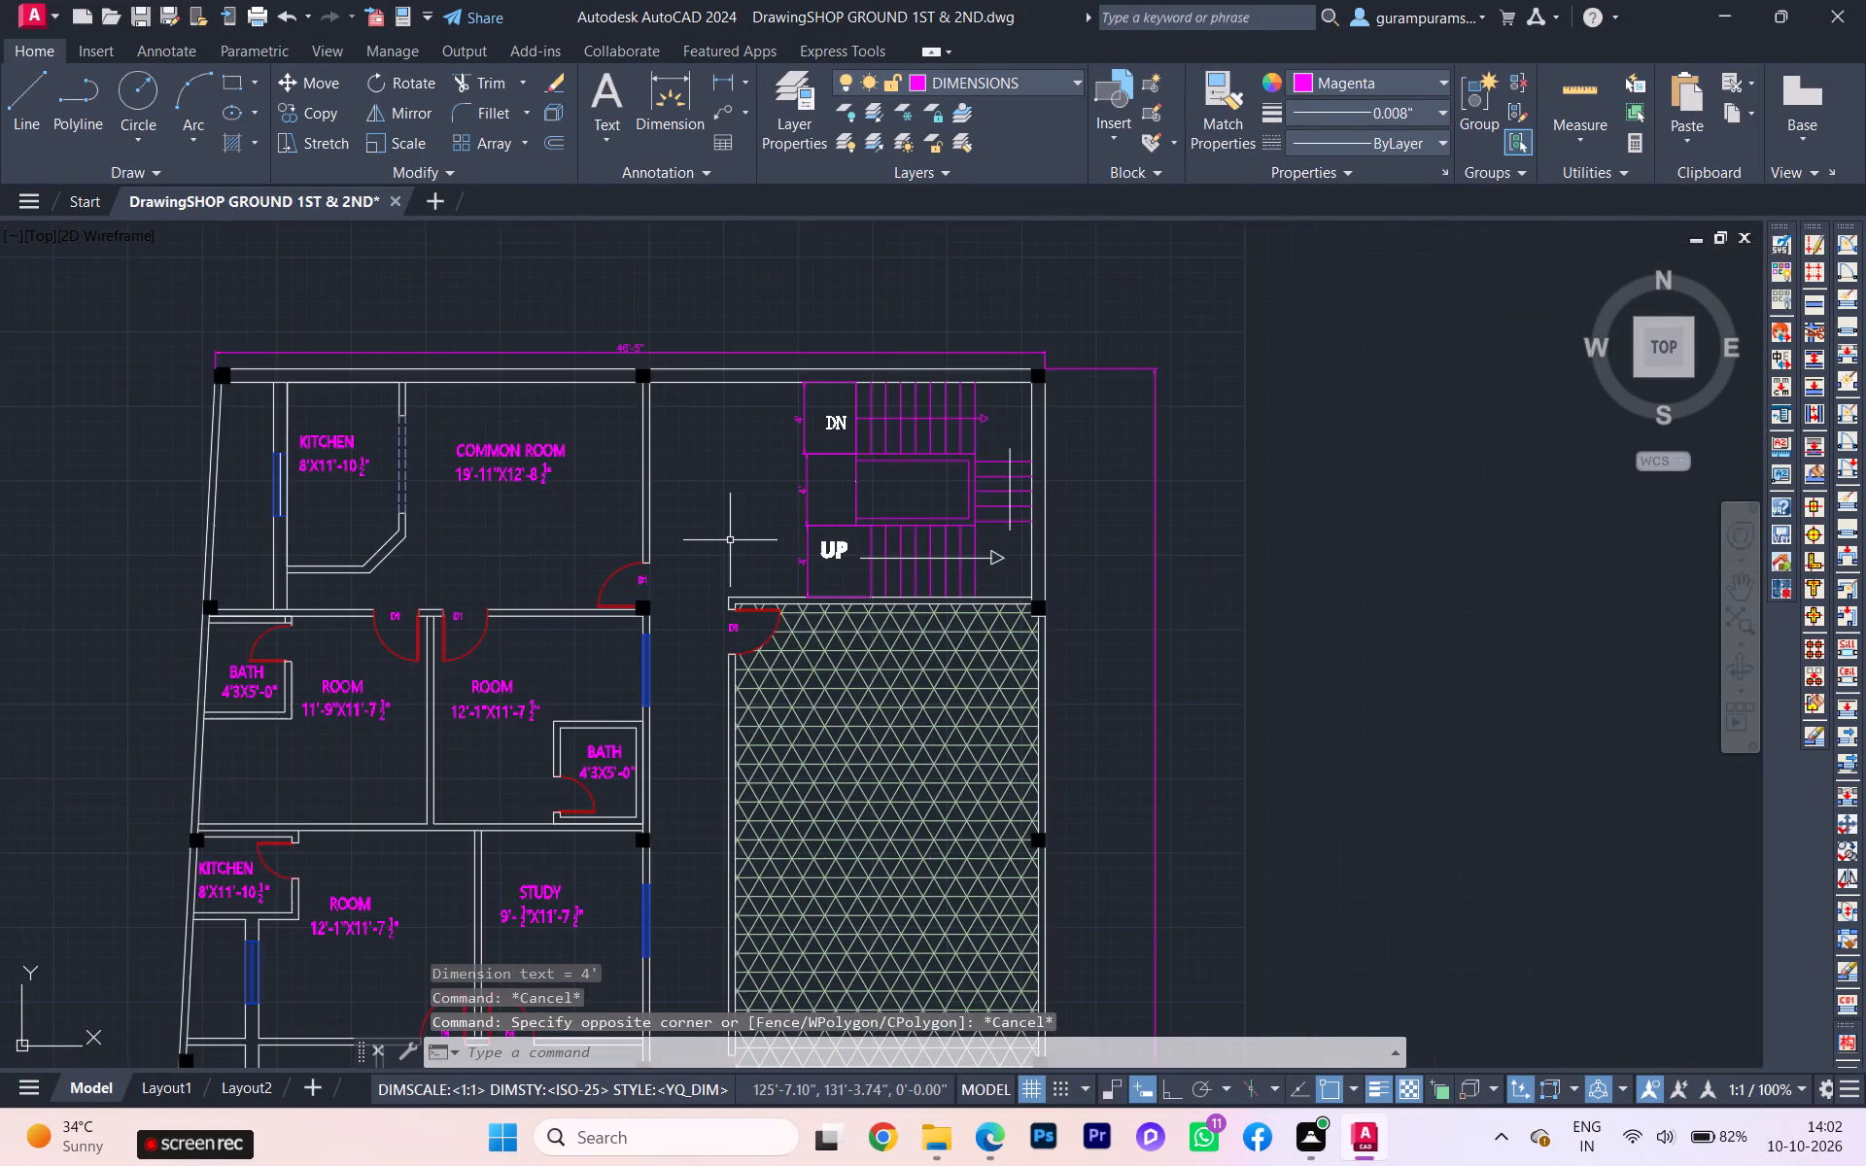
scroll(725, 543, "down", 3)
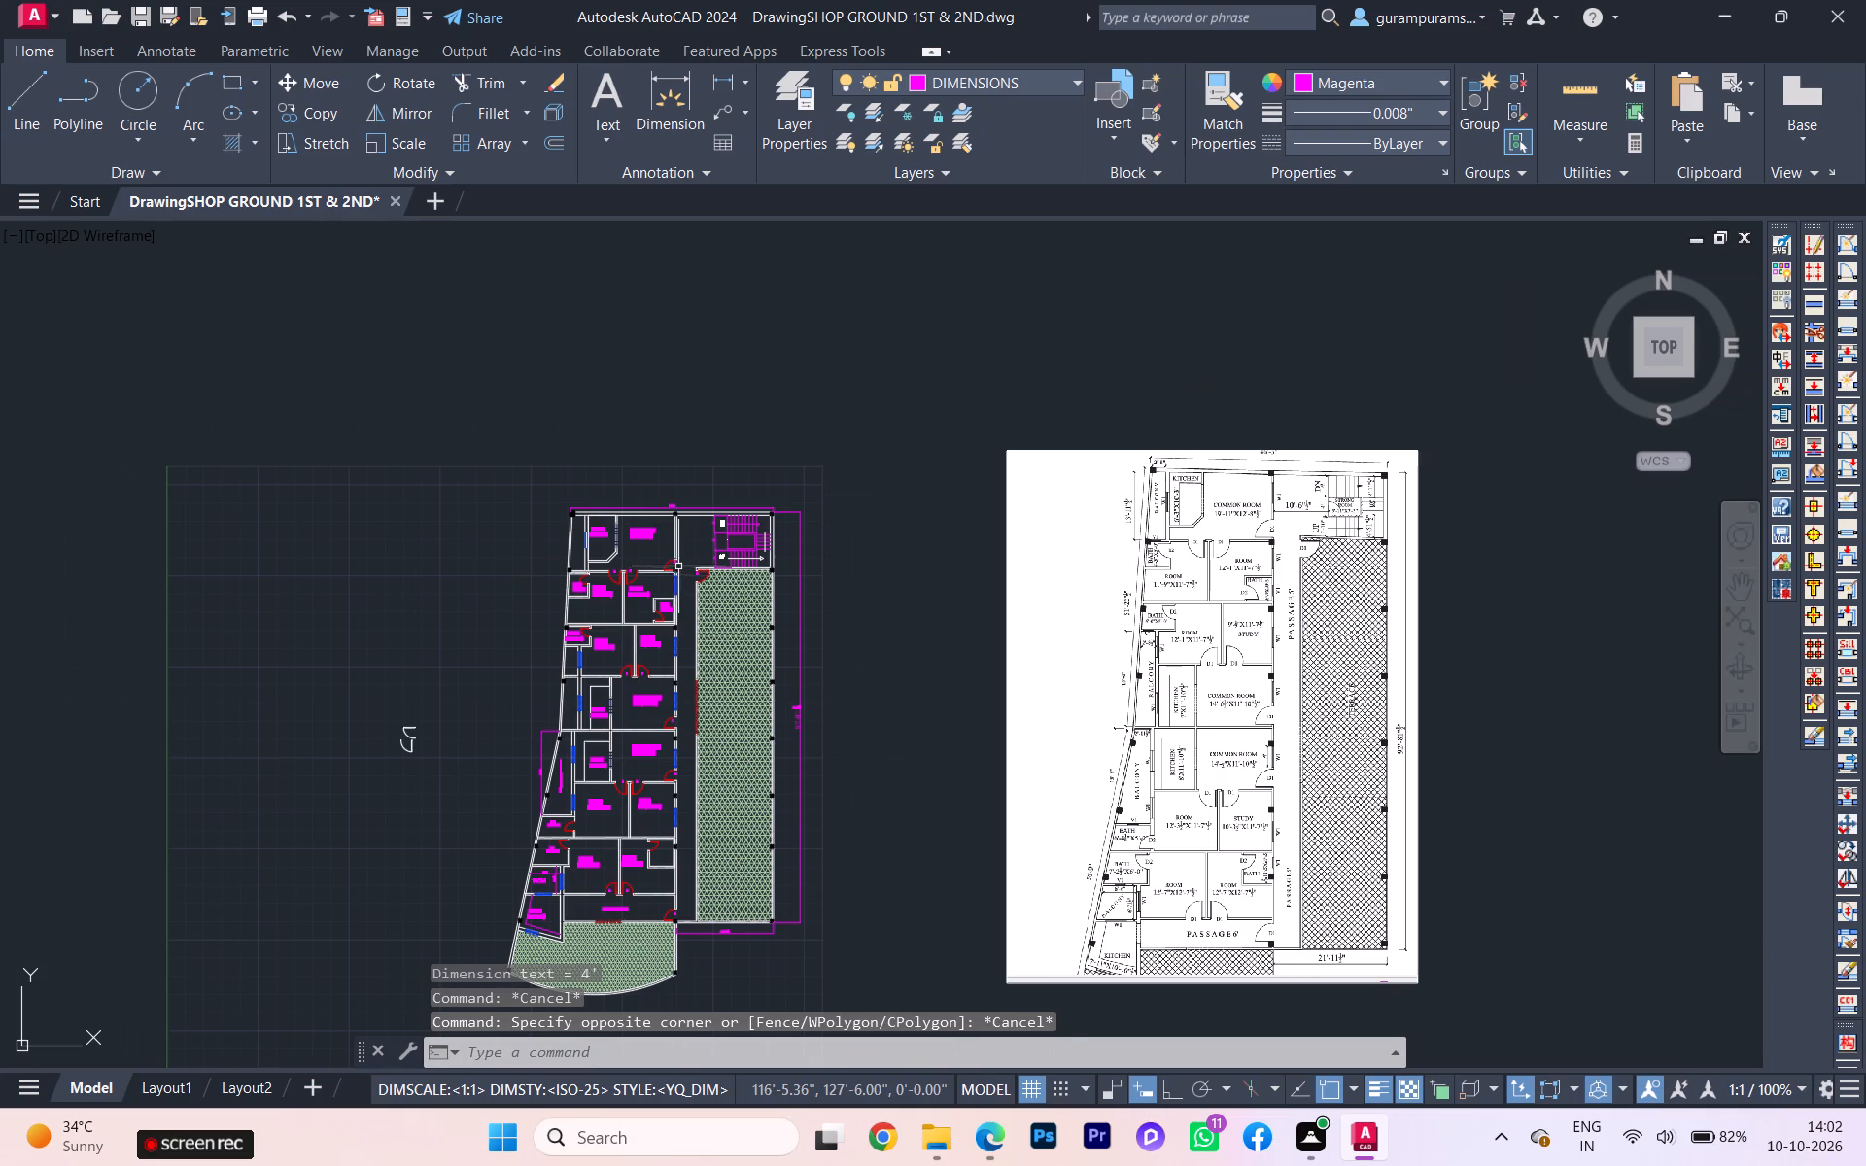
scroll(1339, 500, "up", 2)
scroll(1199, 529, "down", 1)
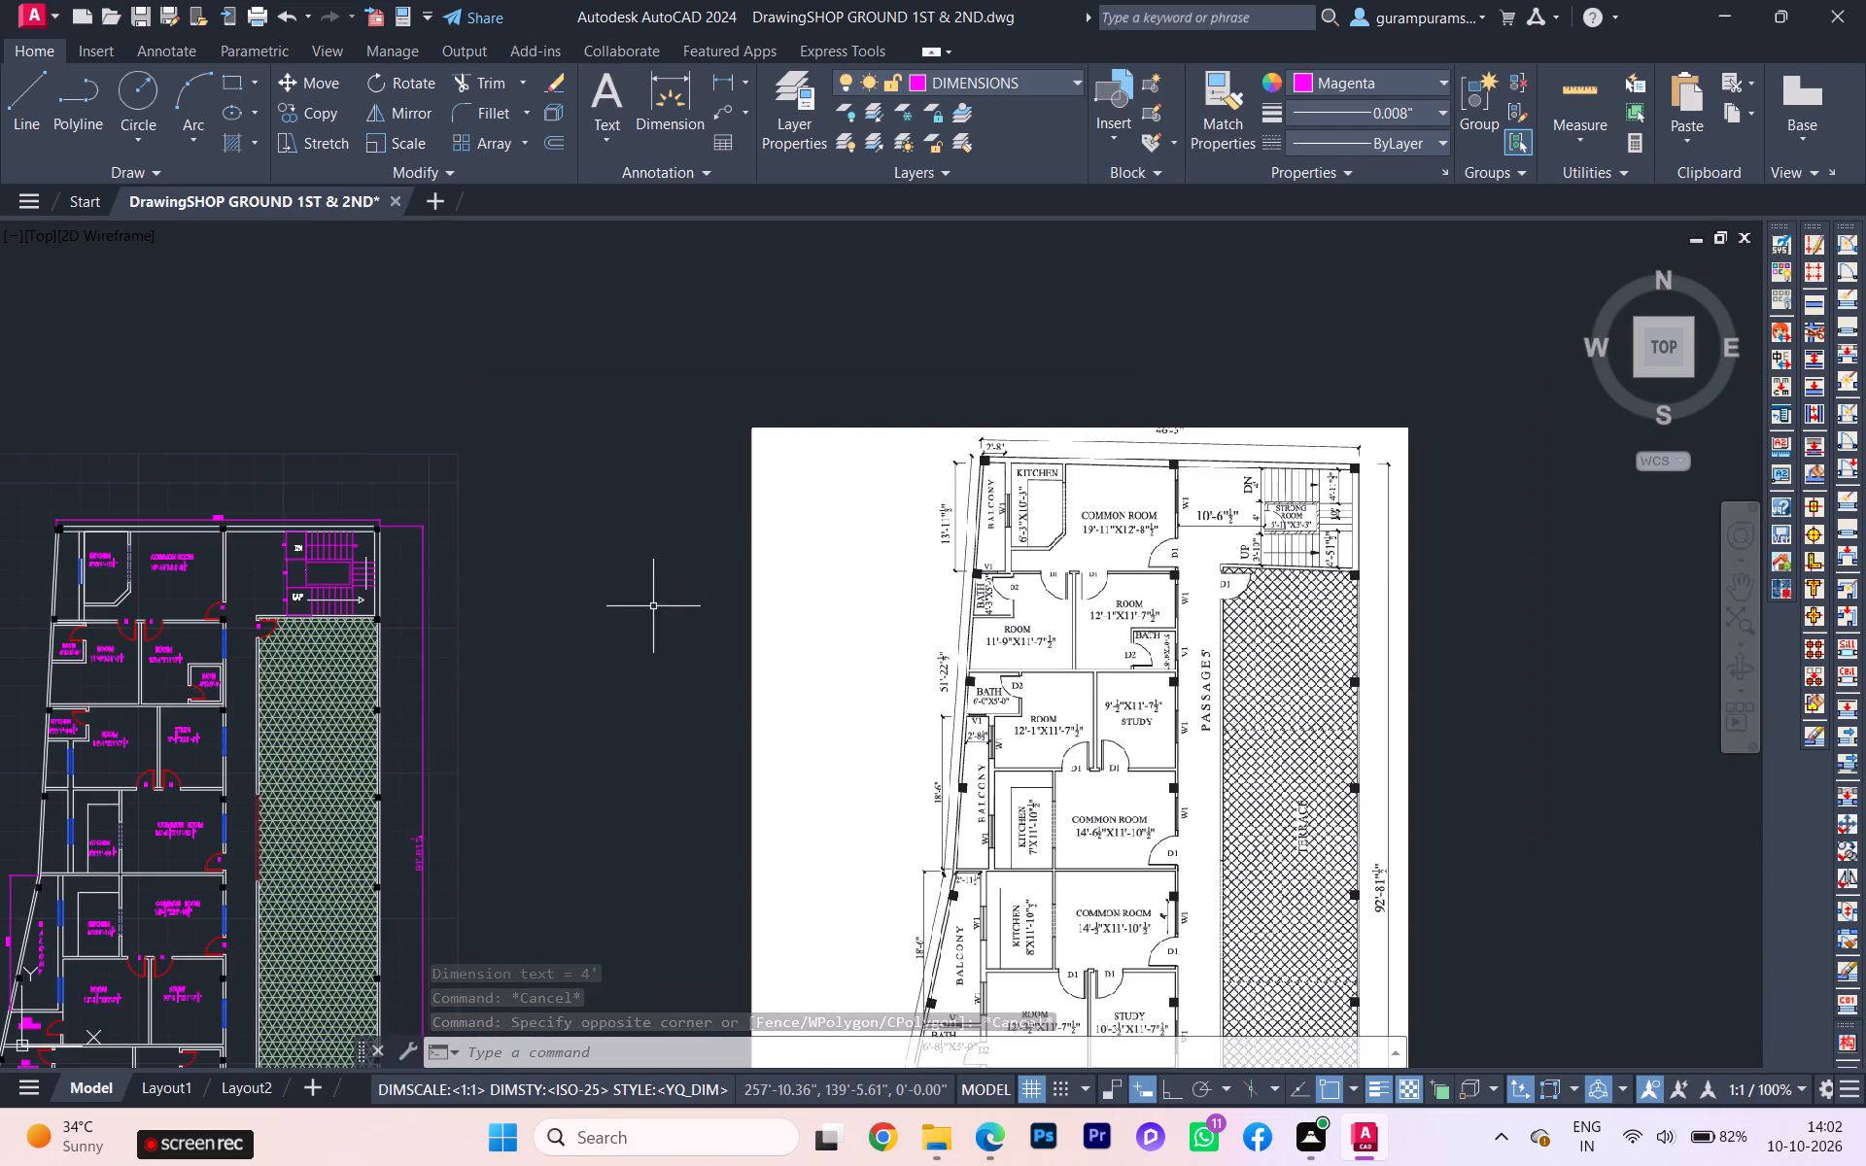
scroll(218, 591, "up", 1)
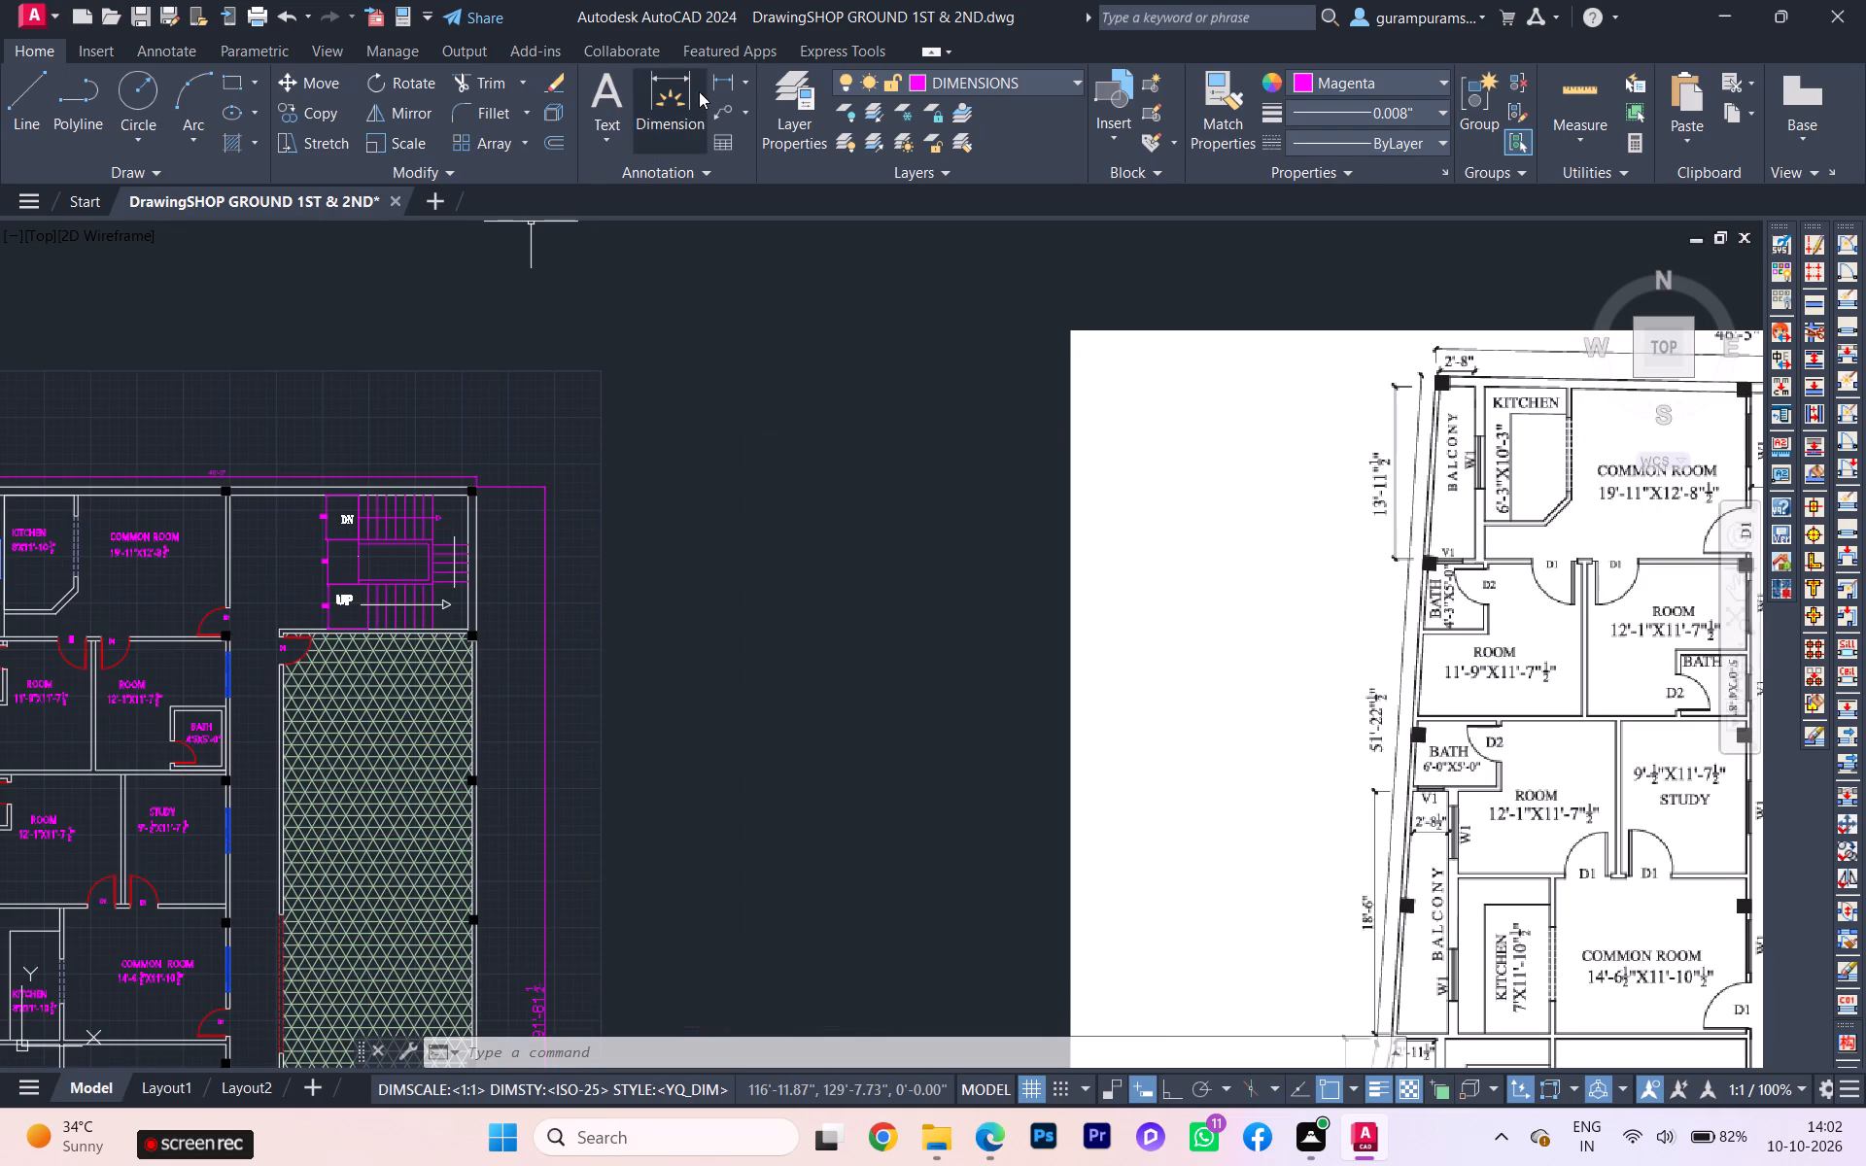
Add a horizontal linear dimension from the stairwell's west edge to the east wall of the 19'-11" common room.
left_click(730, 78)
scroll(182, 527, "up", 2)
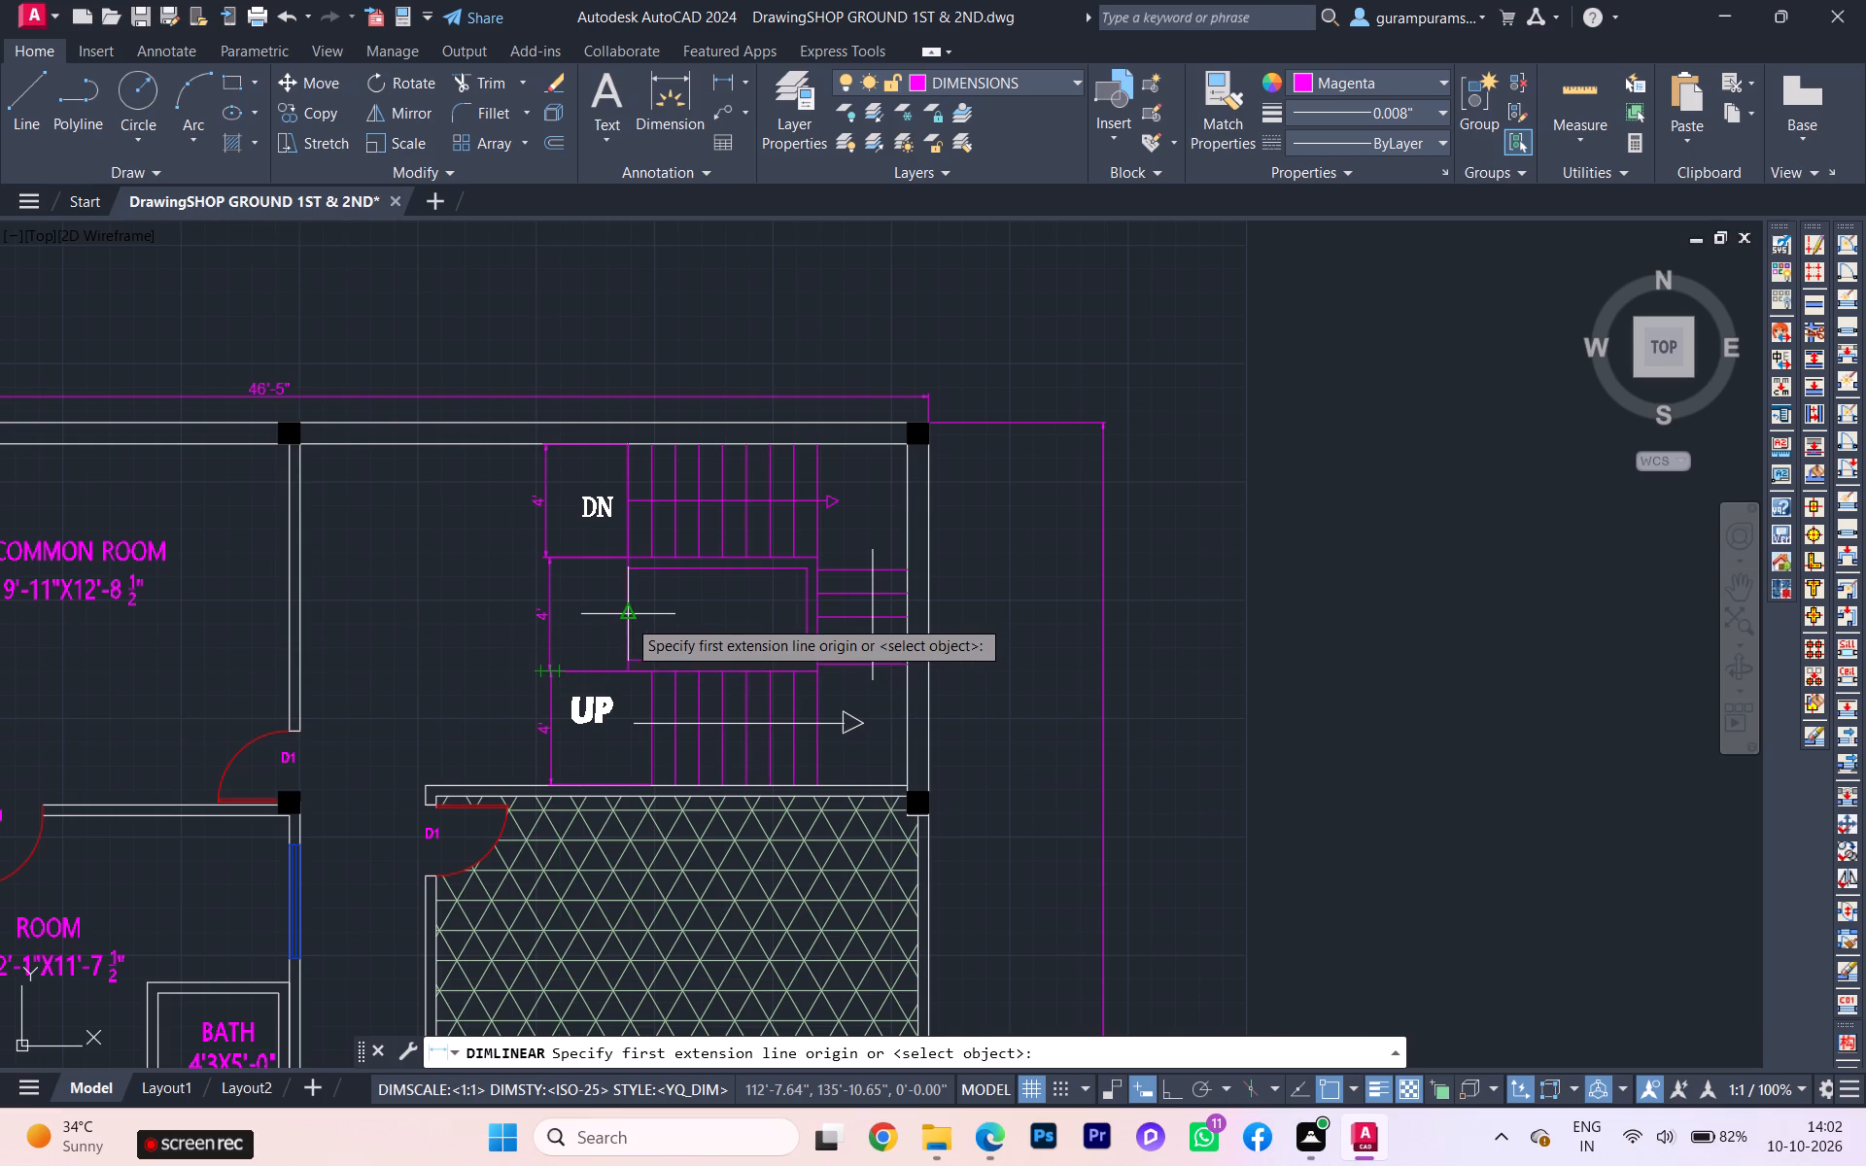
left_click(627, 618)
left_click(301, 605)
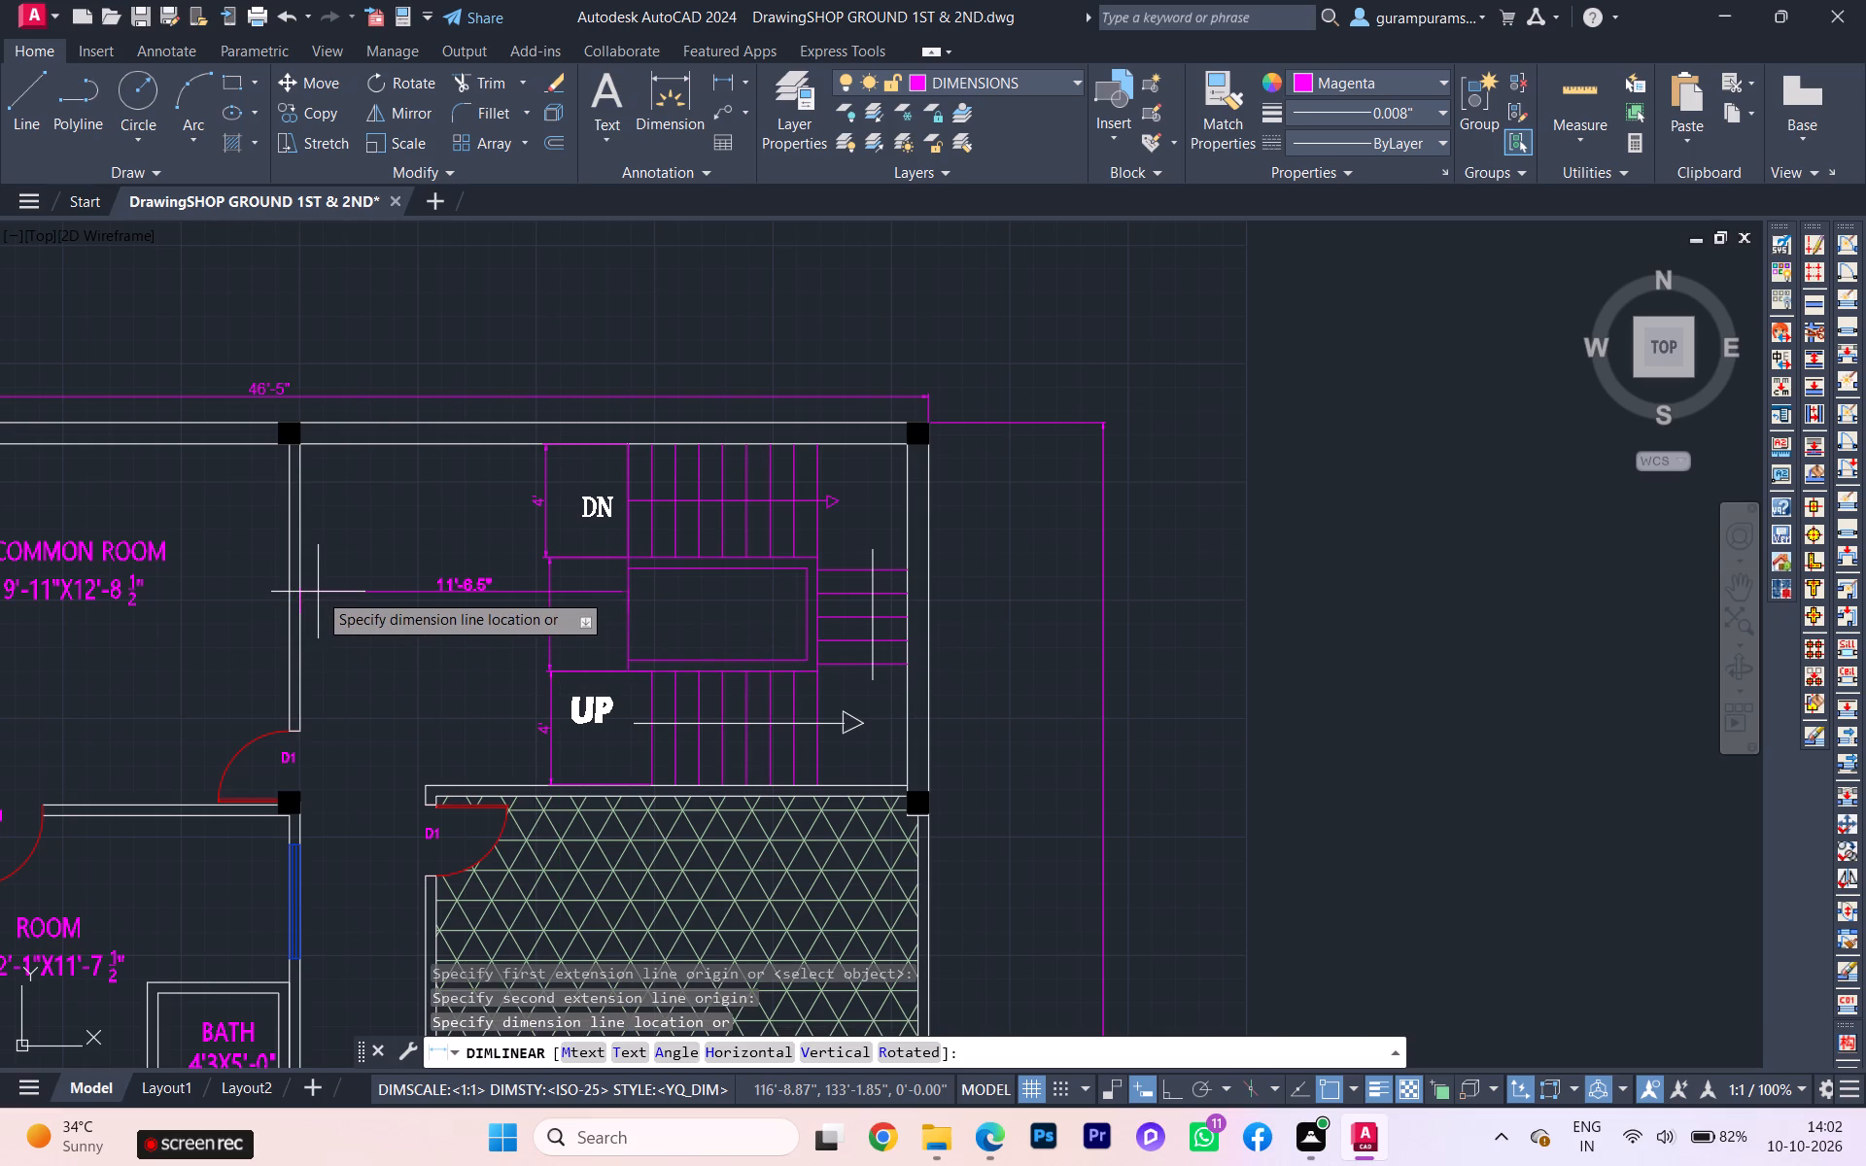
left_click(318, 592)
scroll(374, 584, "up", 3)
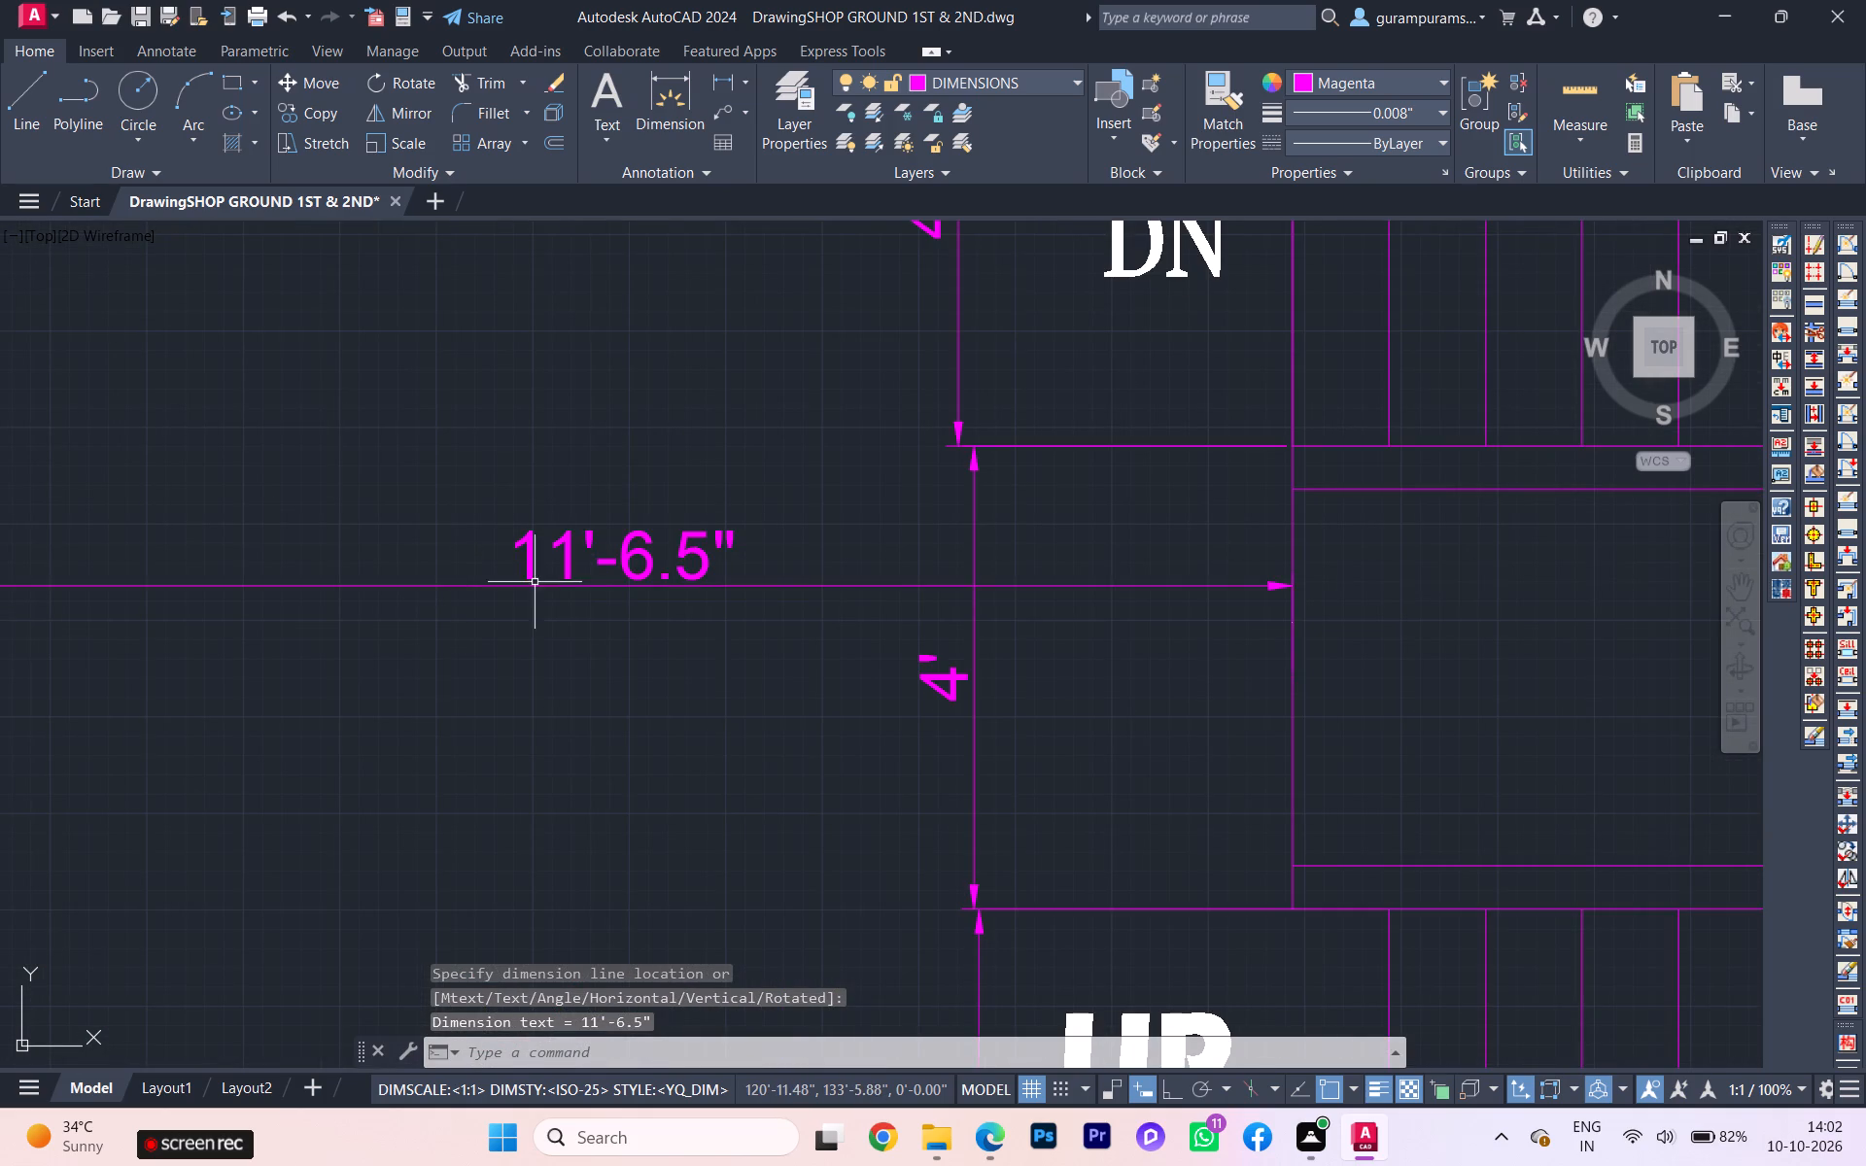
scroll(551, 569, "down", 6)
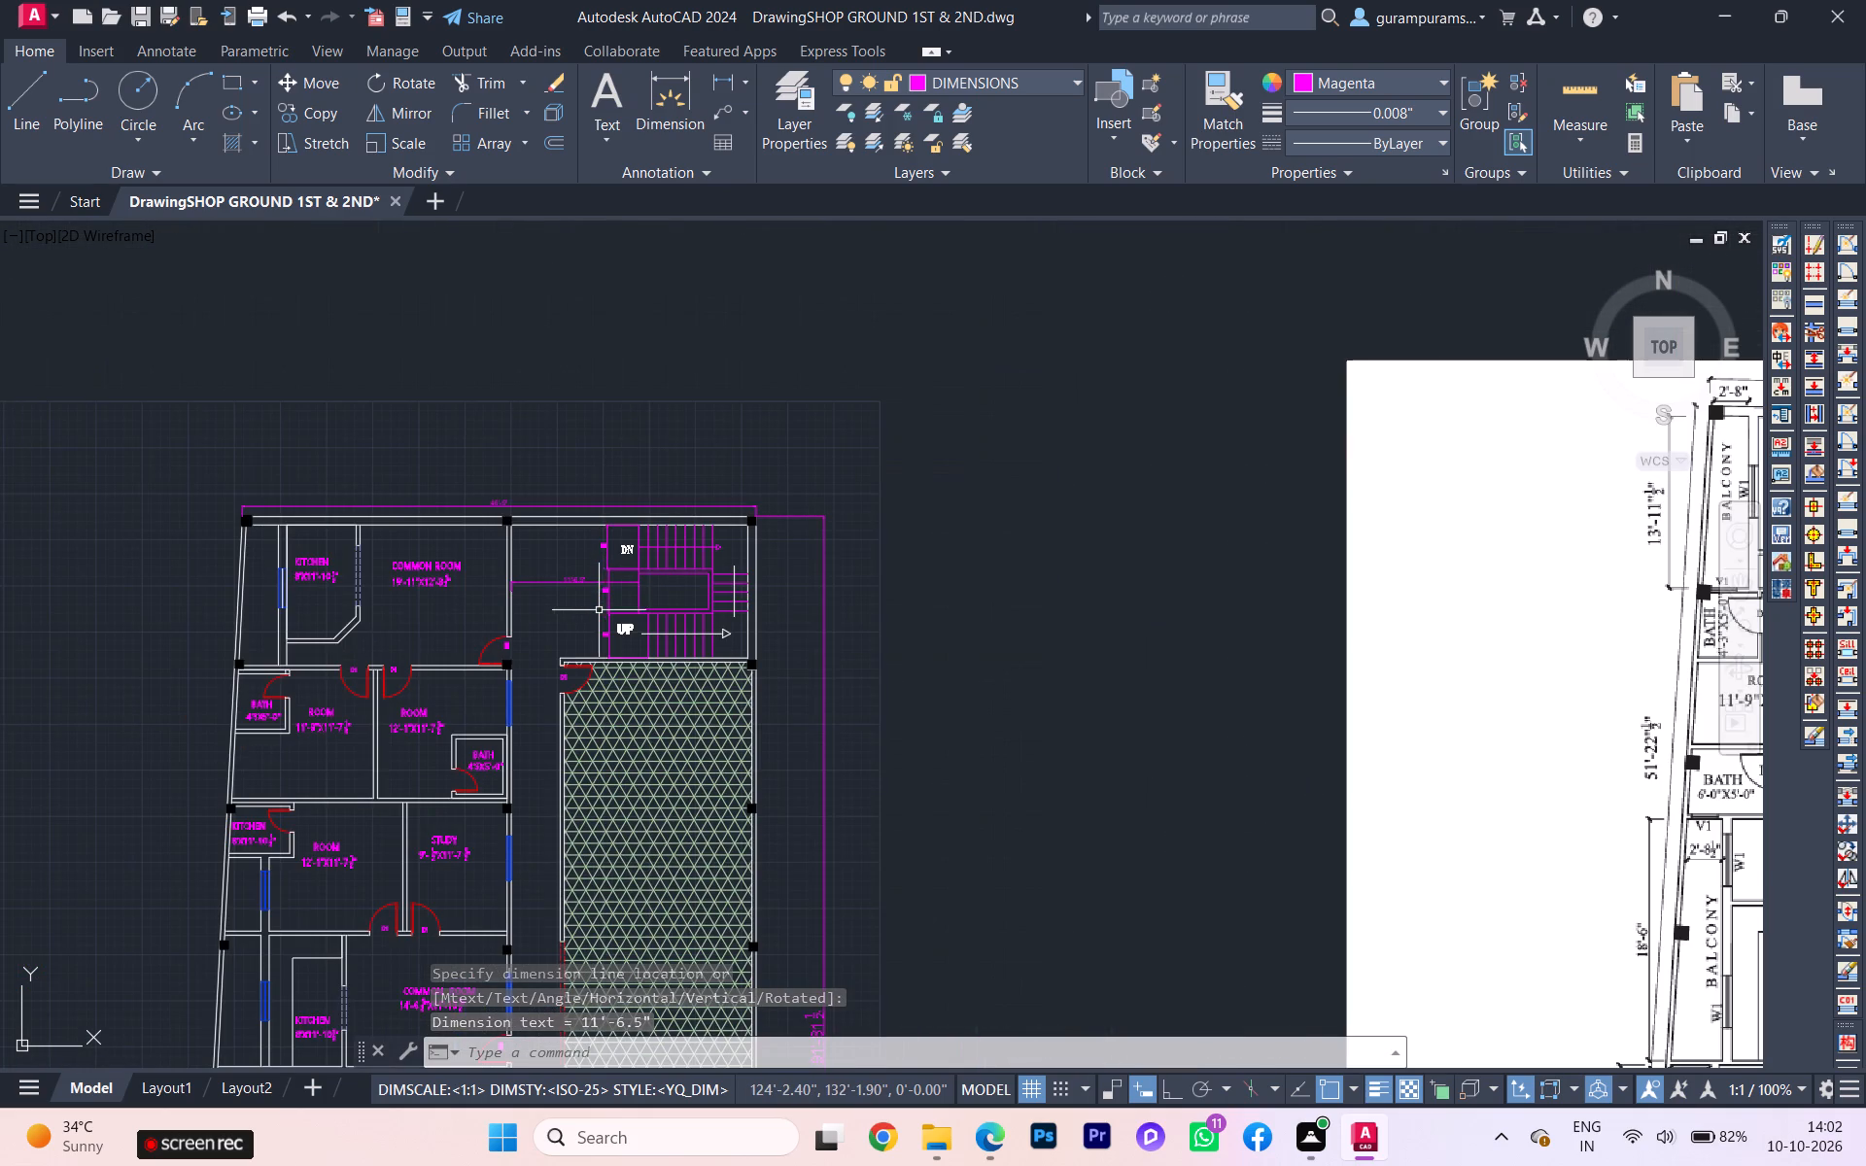
scroll(565, 600, "up", 3)
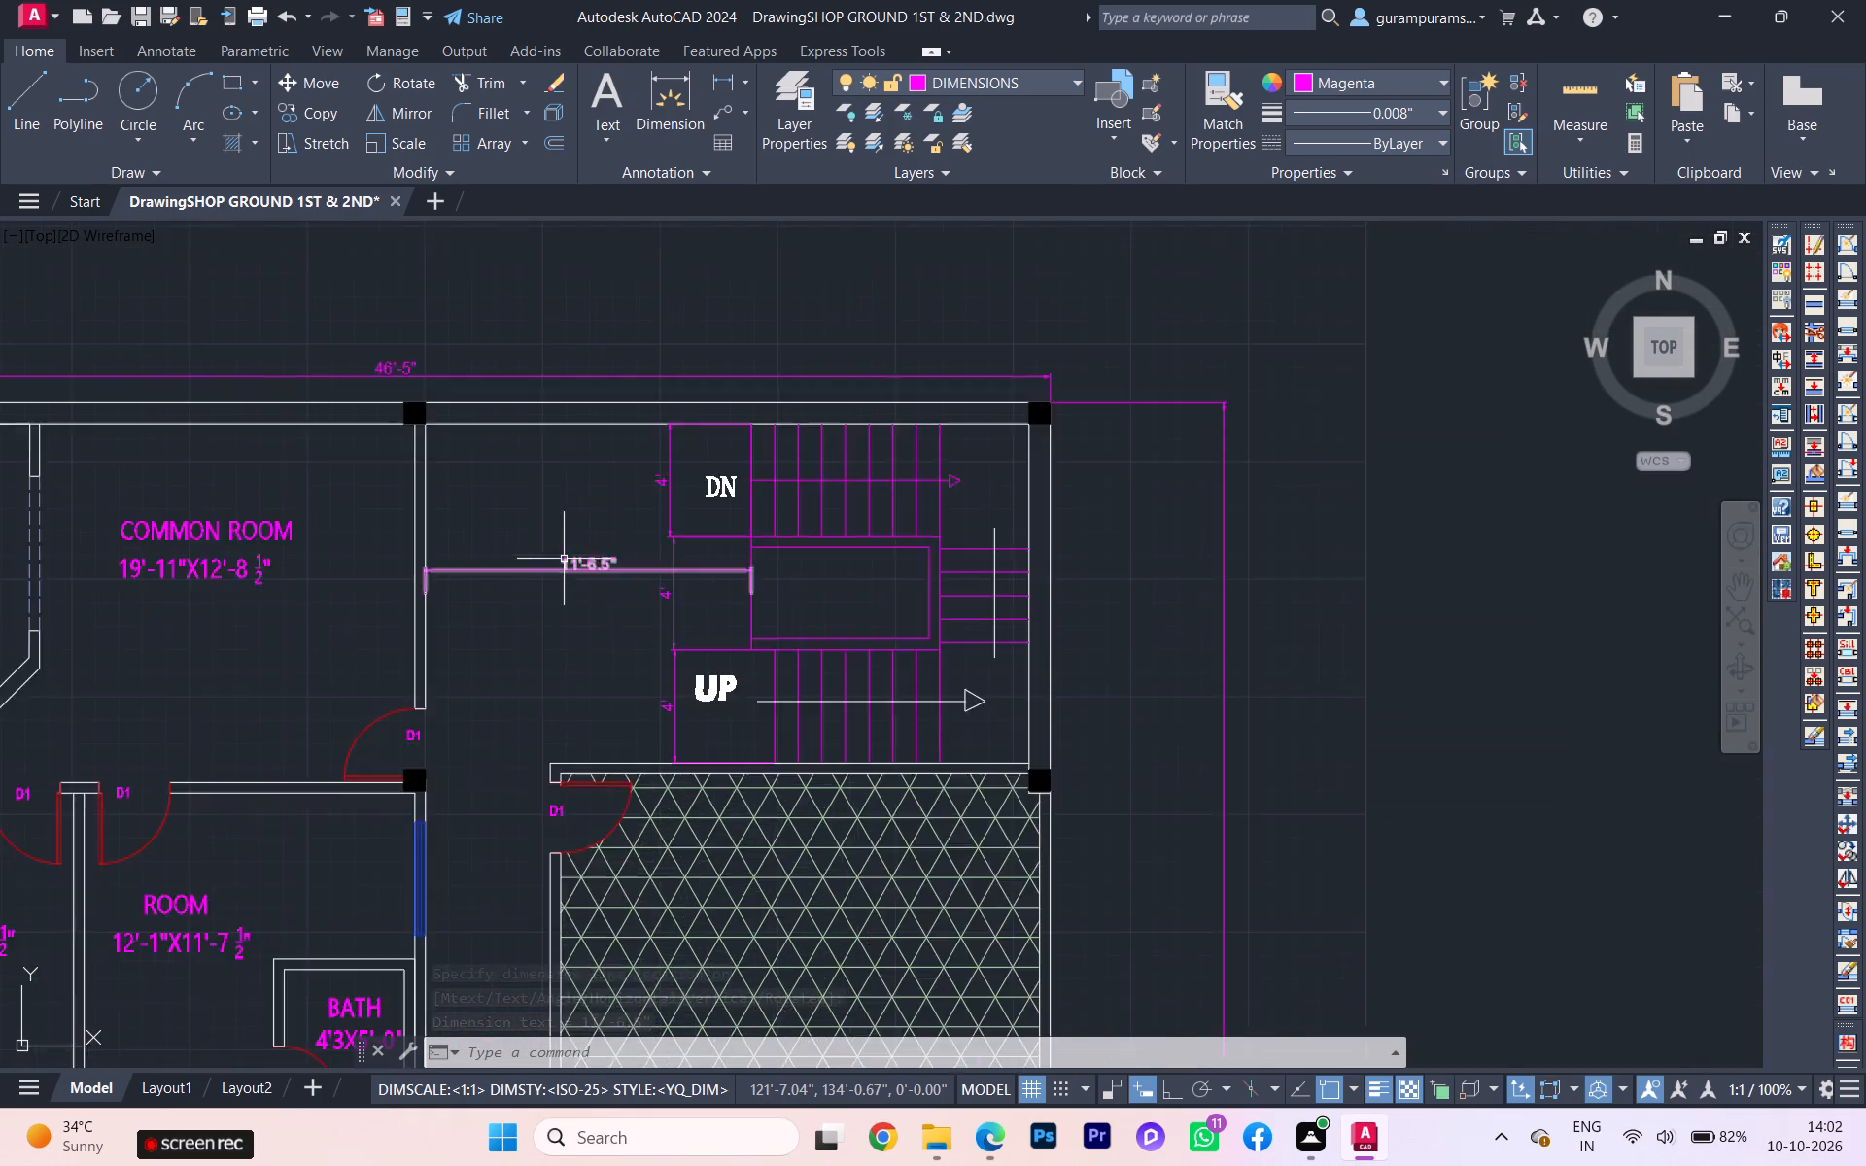
Override the text of the horizontal dimension between the stairwell and the common room's east wall with 10'-6".
triple_click(580, 565)
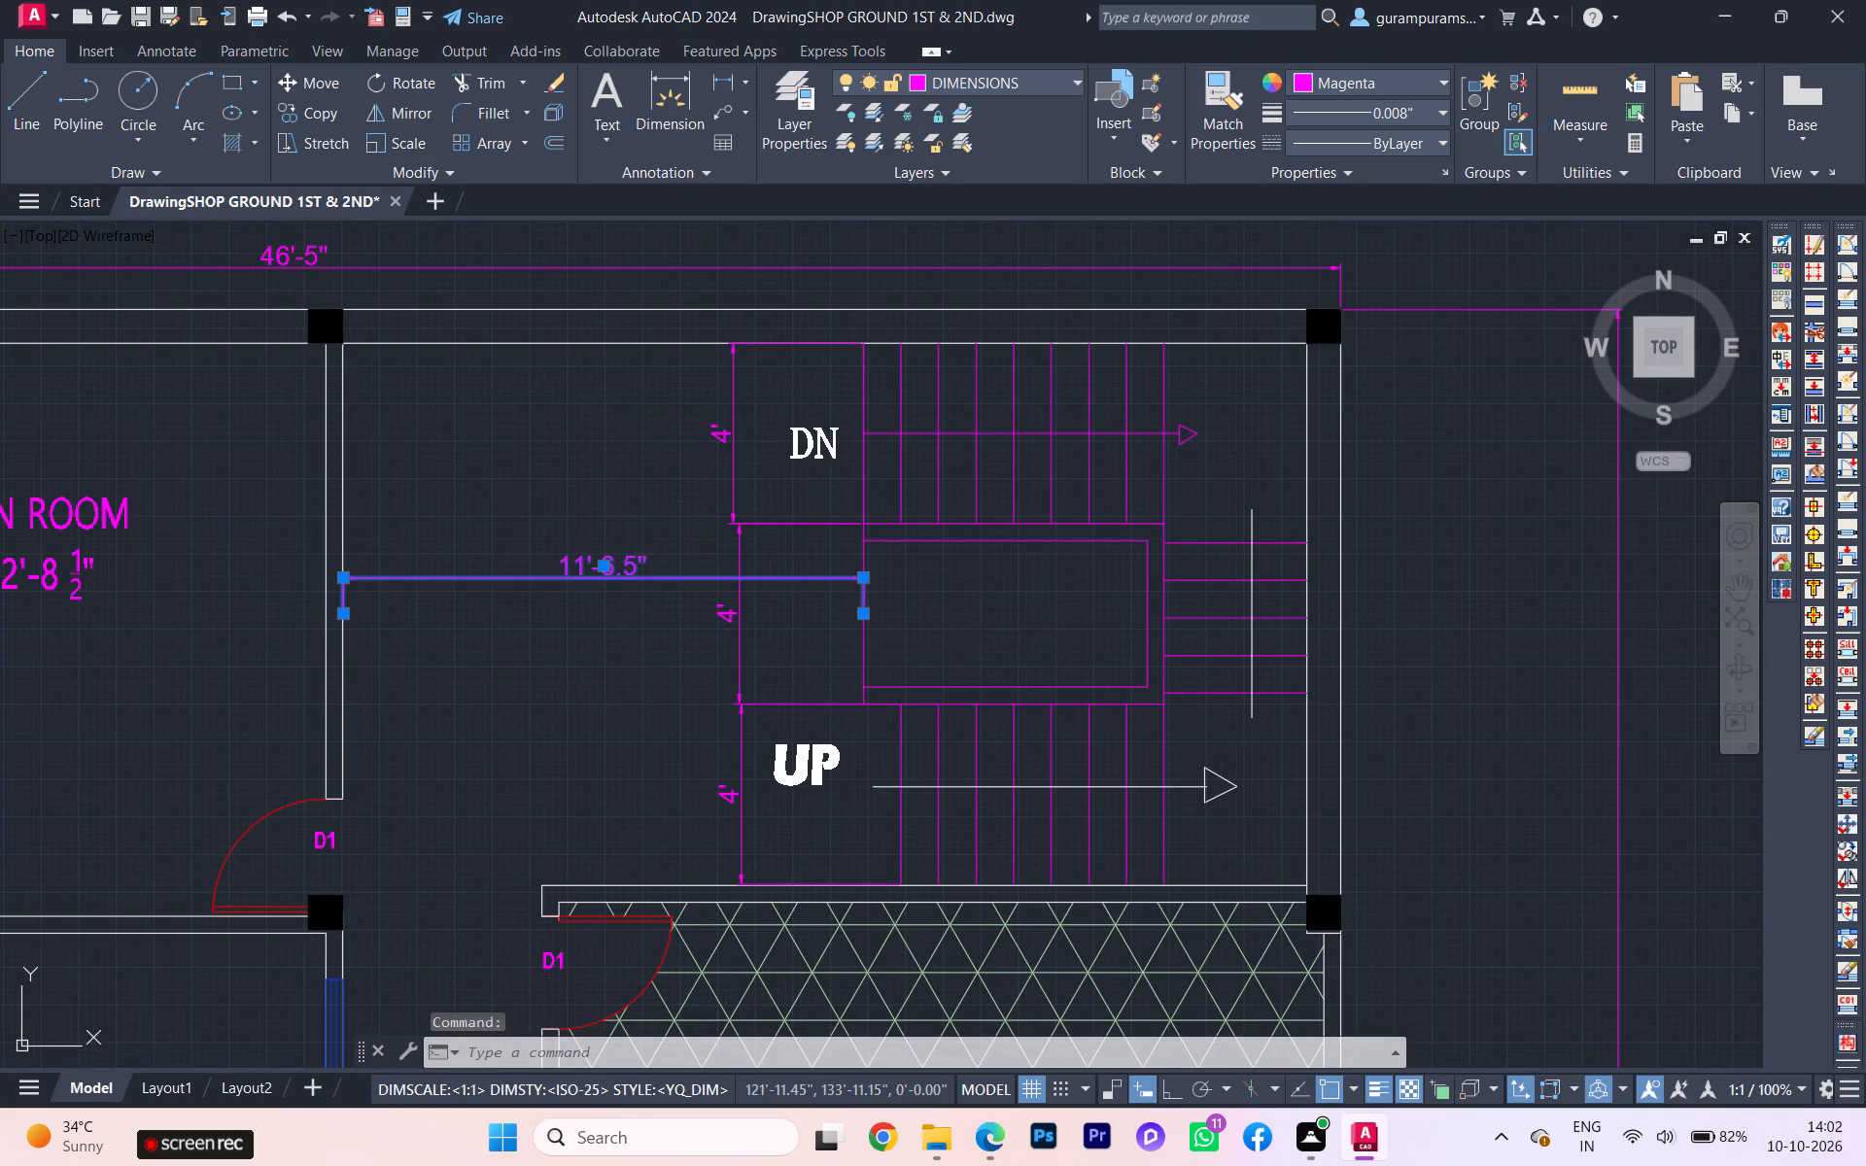
type("10'")
key("minus")
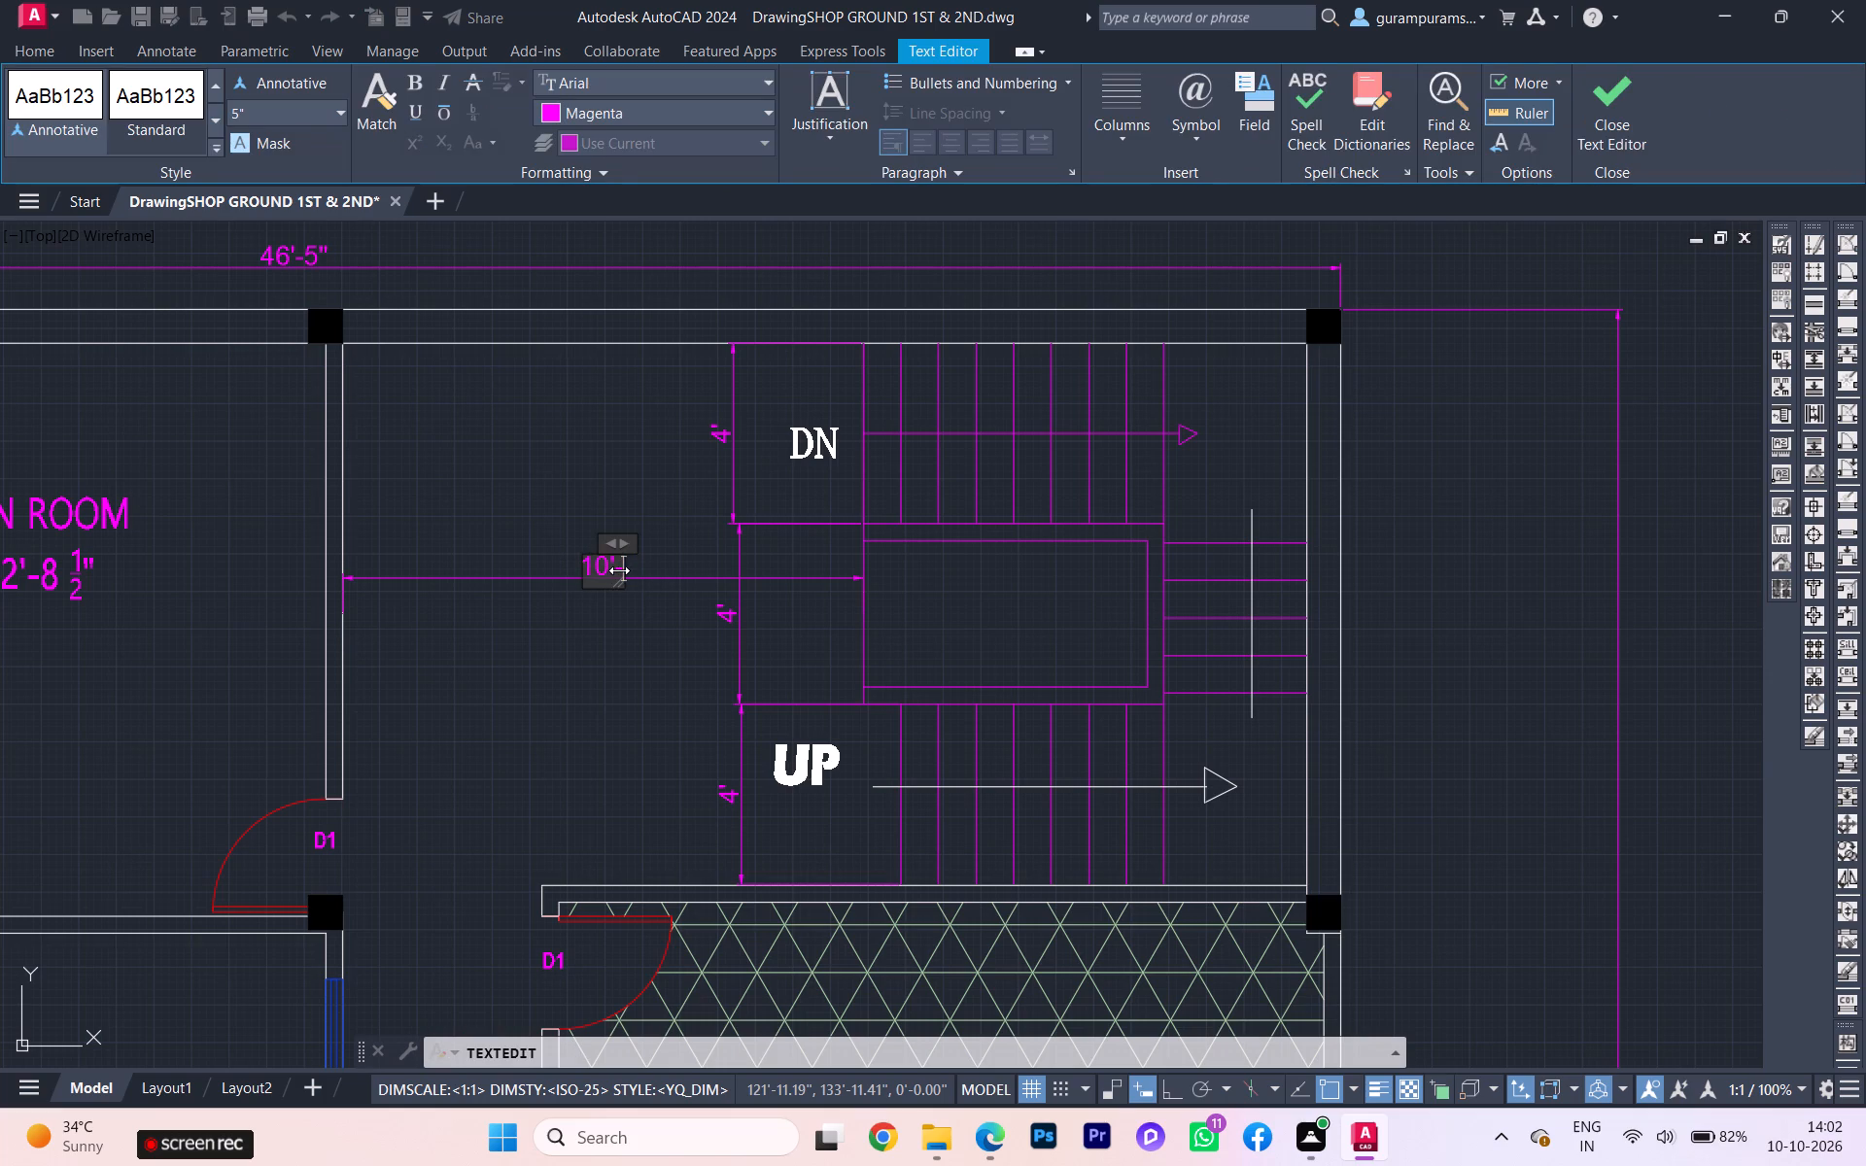
key("6")
key("shift+quotedbl")
left_click(563, 706)
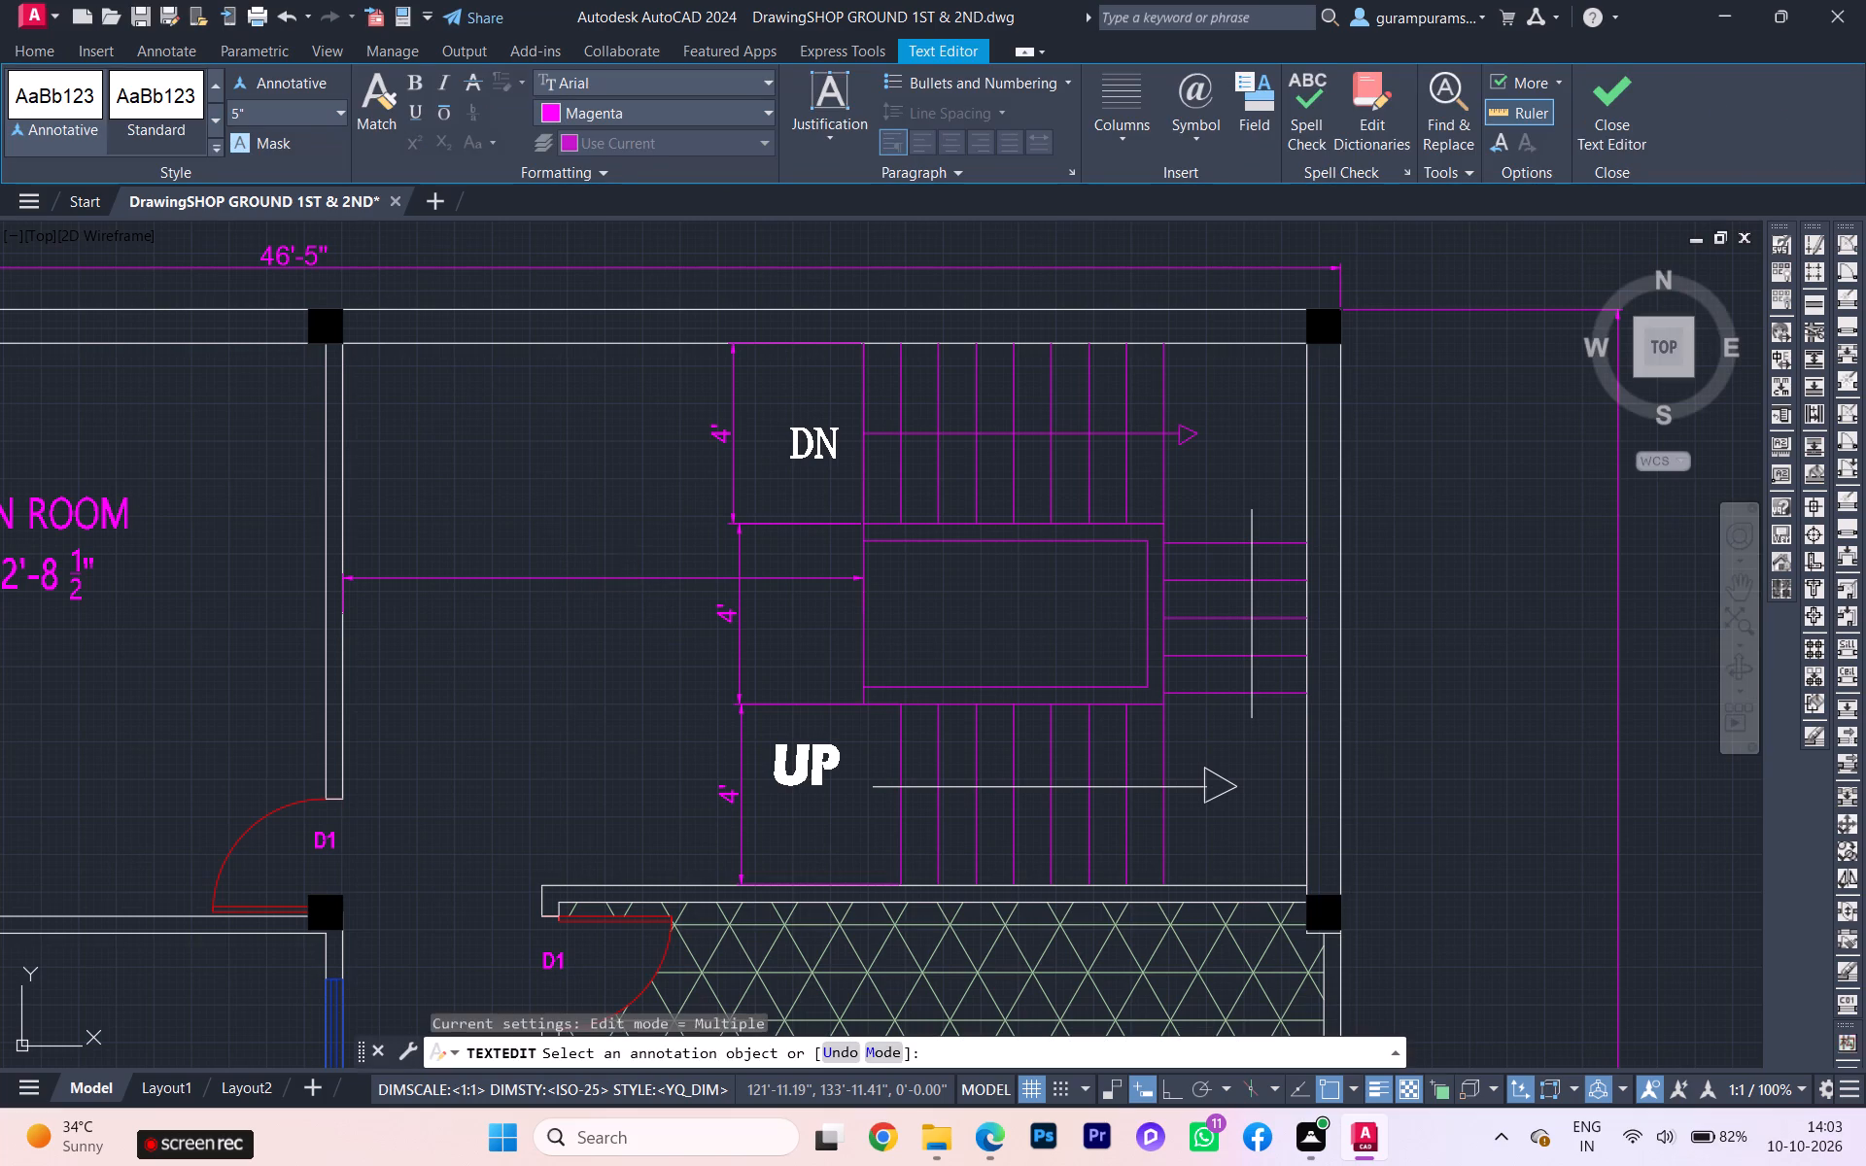
Copy the D1 door tag of the 14'-½"X11'-10½" common room to the passage side of that room's east window.
scroll(444, 601, "down", 1)
scroll(296, 634, "down", 1)
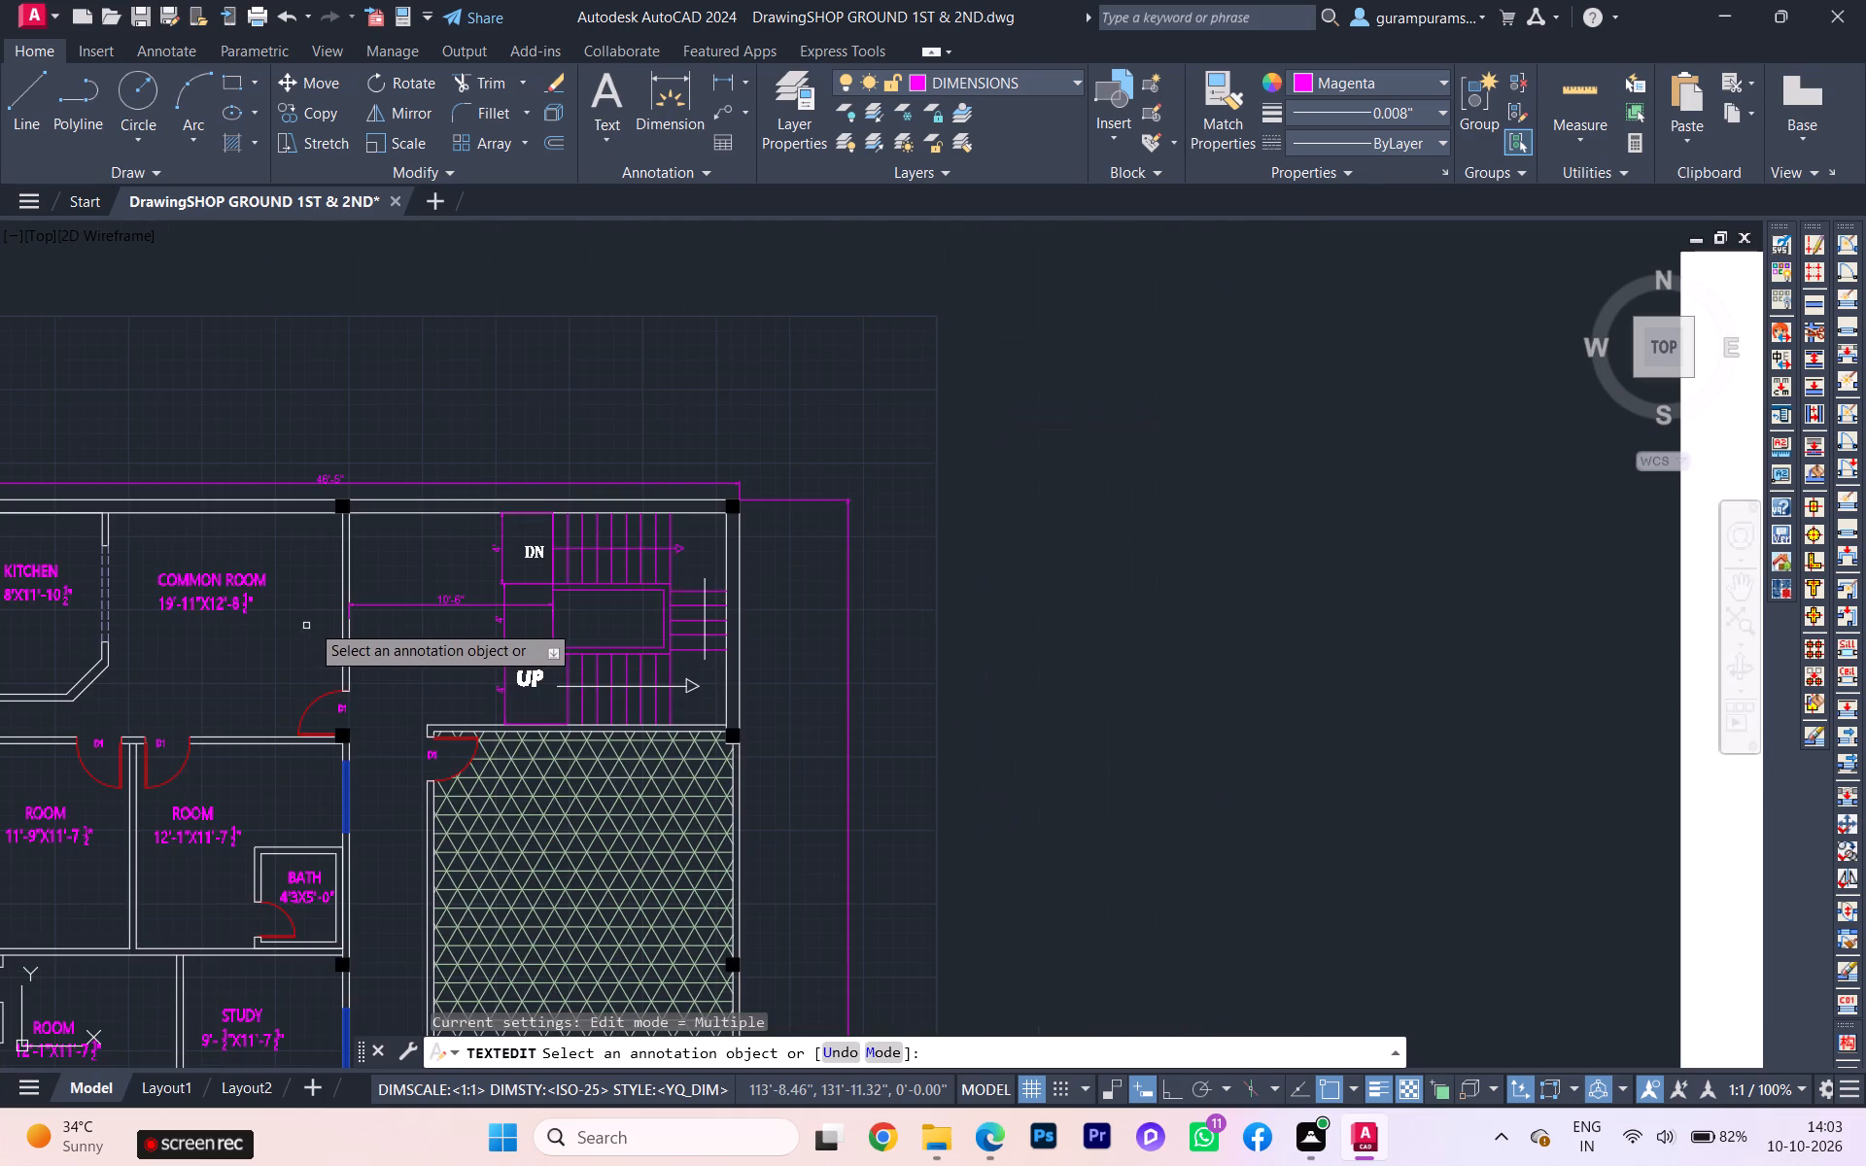
scroll(311, 662, "down", 2)
middle_click_drag(385, 669, 423, 388)
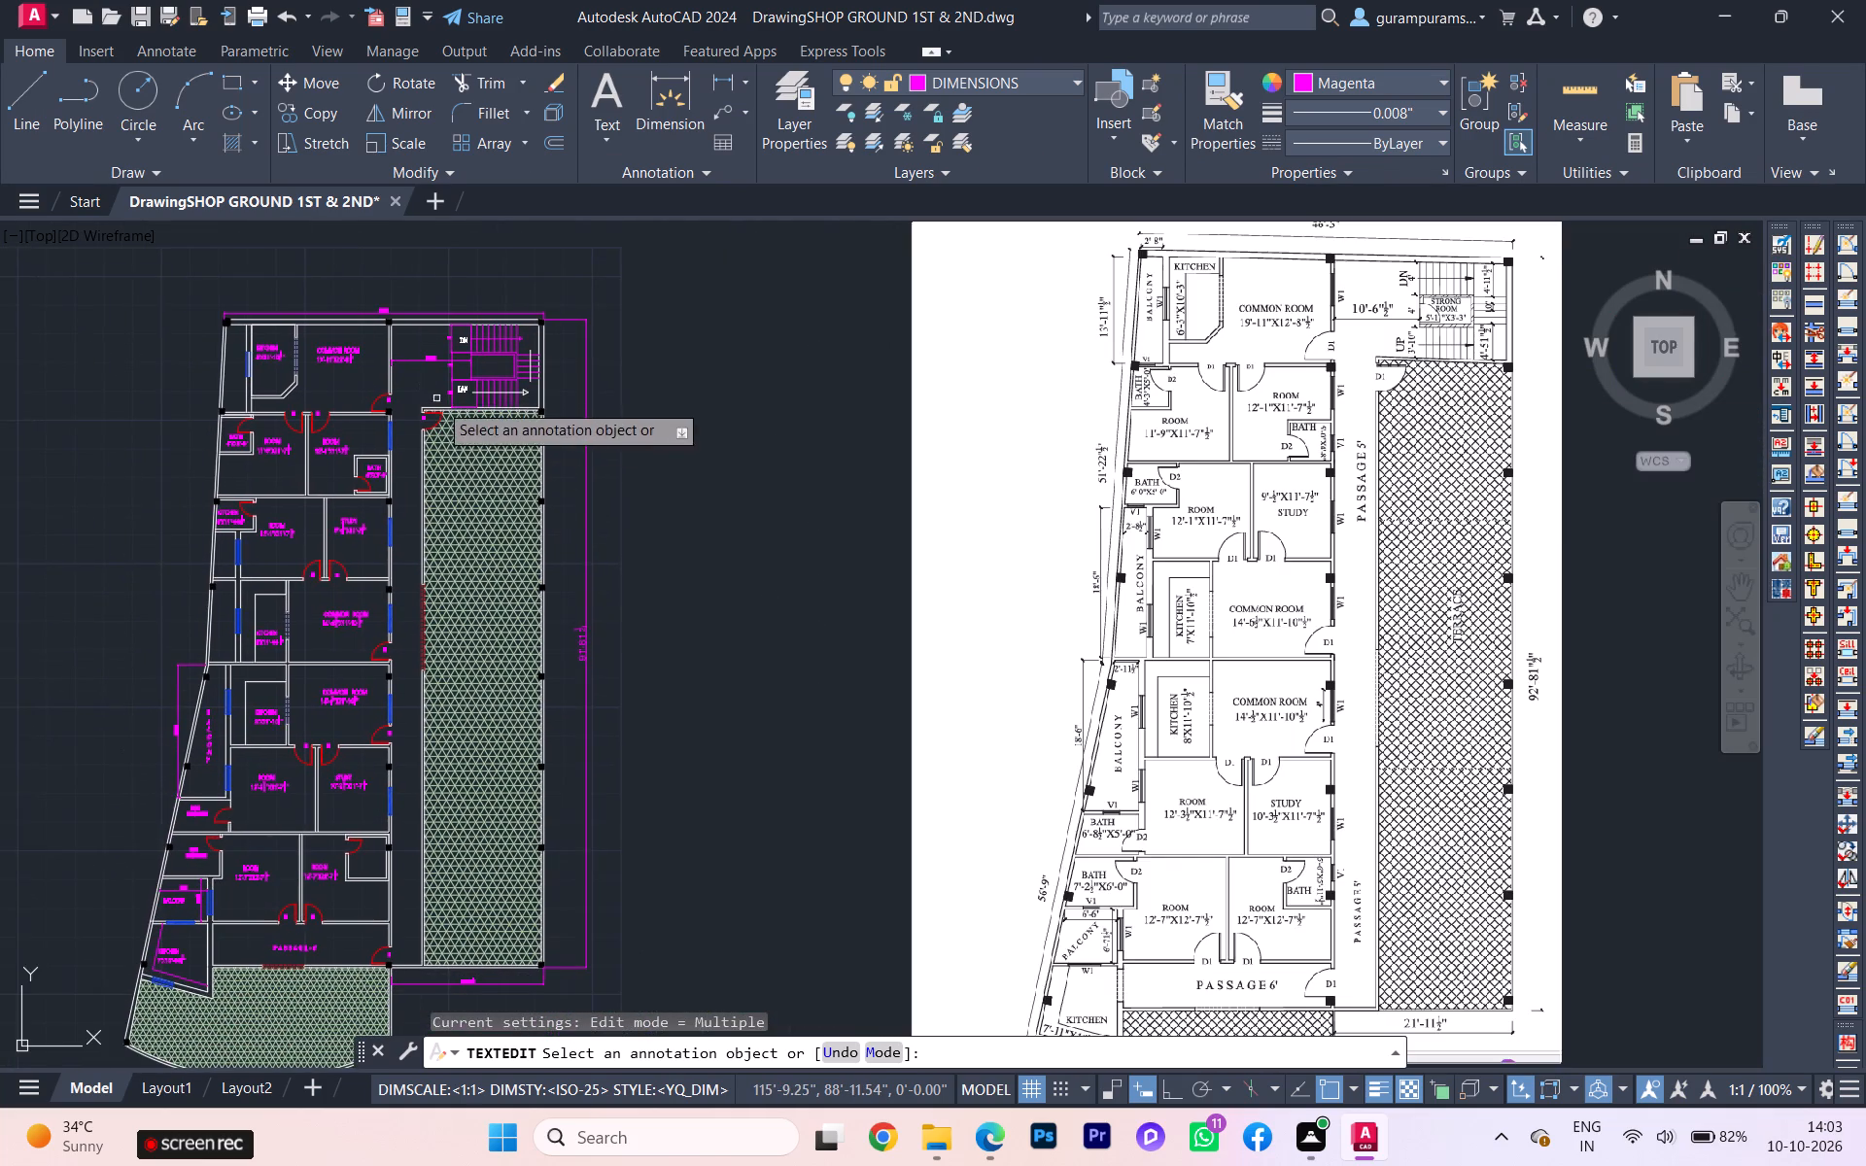
scroll(528, 606, "up", 1)
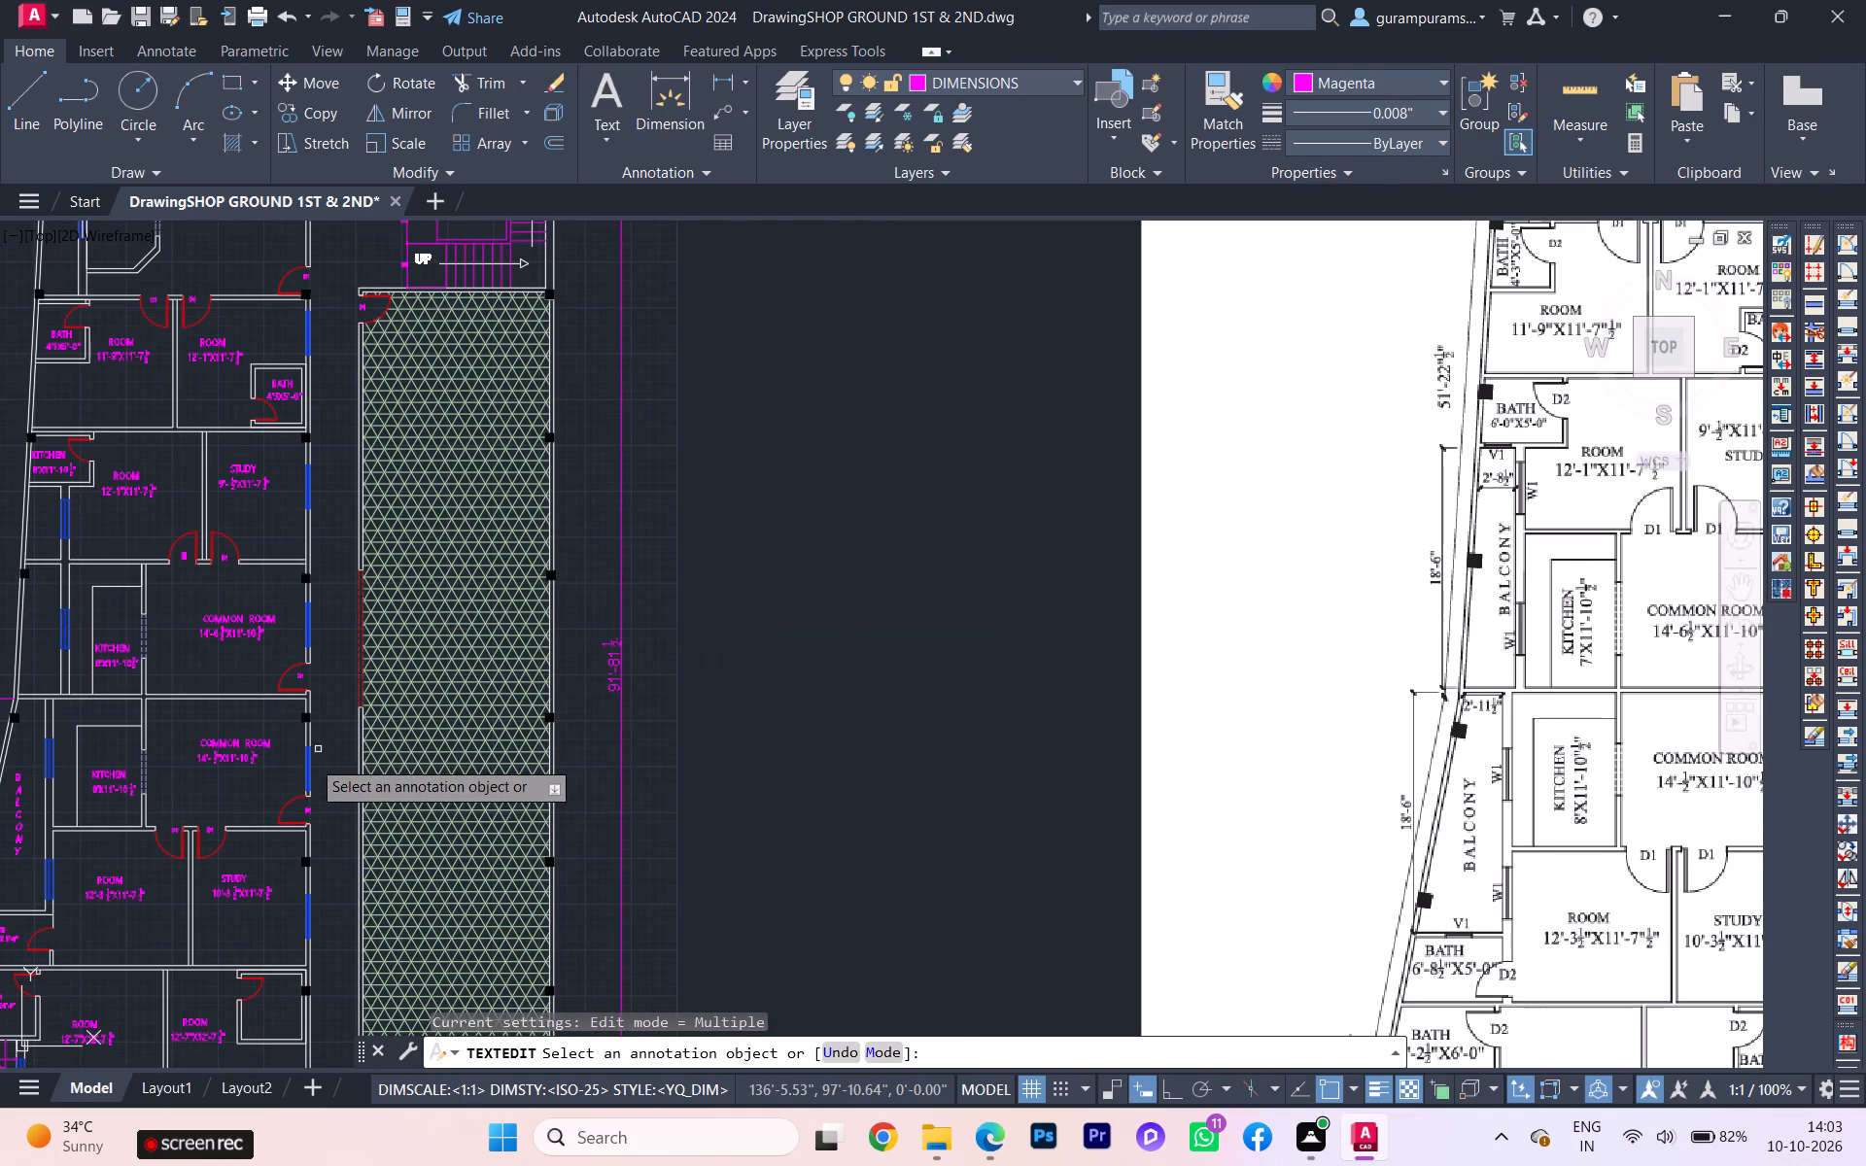
scroll(282, 808, "down", 1)
scroll(282, 809, "up", 1)
scroll(288, 825, "down", 4)
scroll(288, 825, "up", 4)
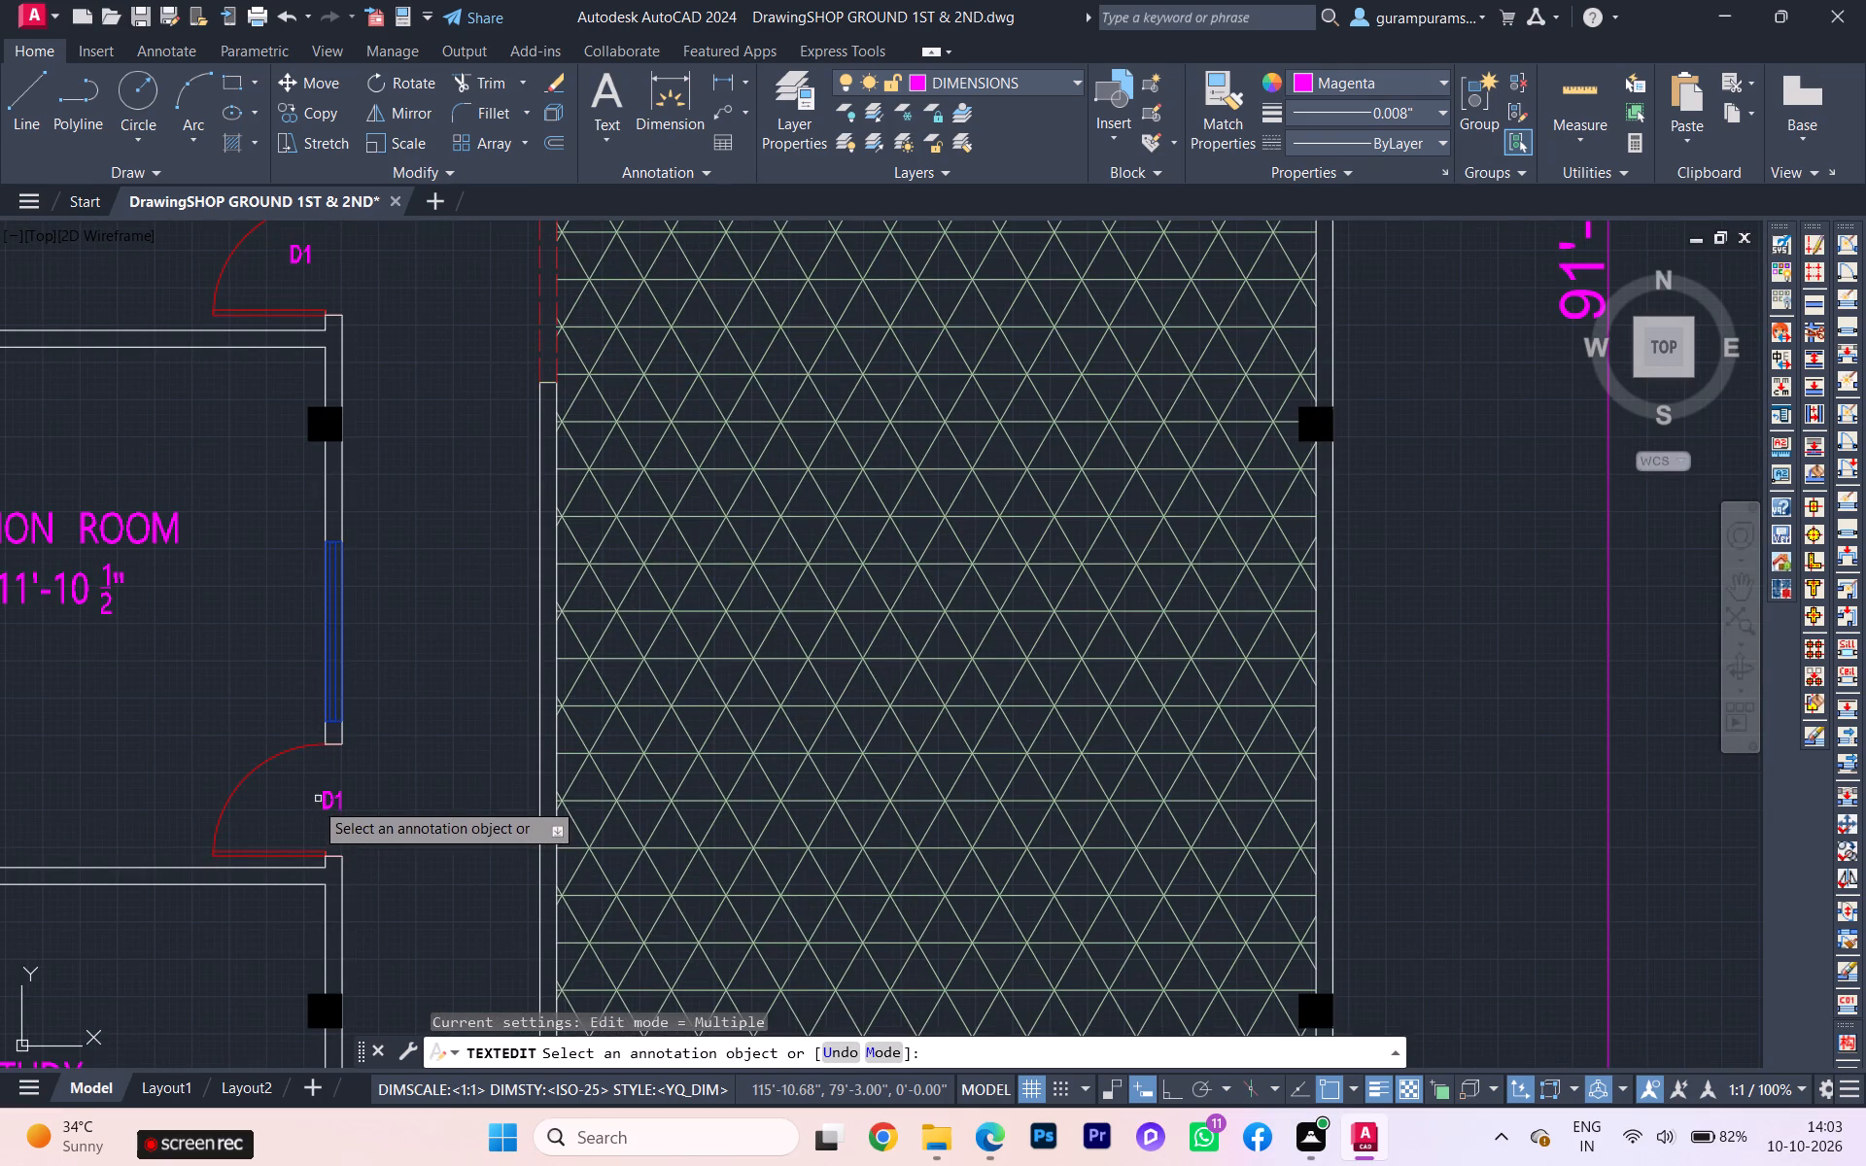
key("Escape")
left_click(330, 806)
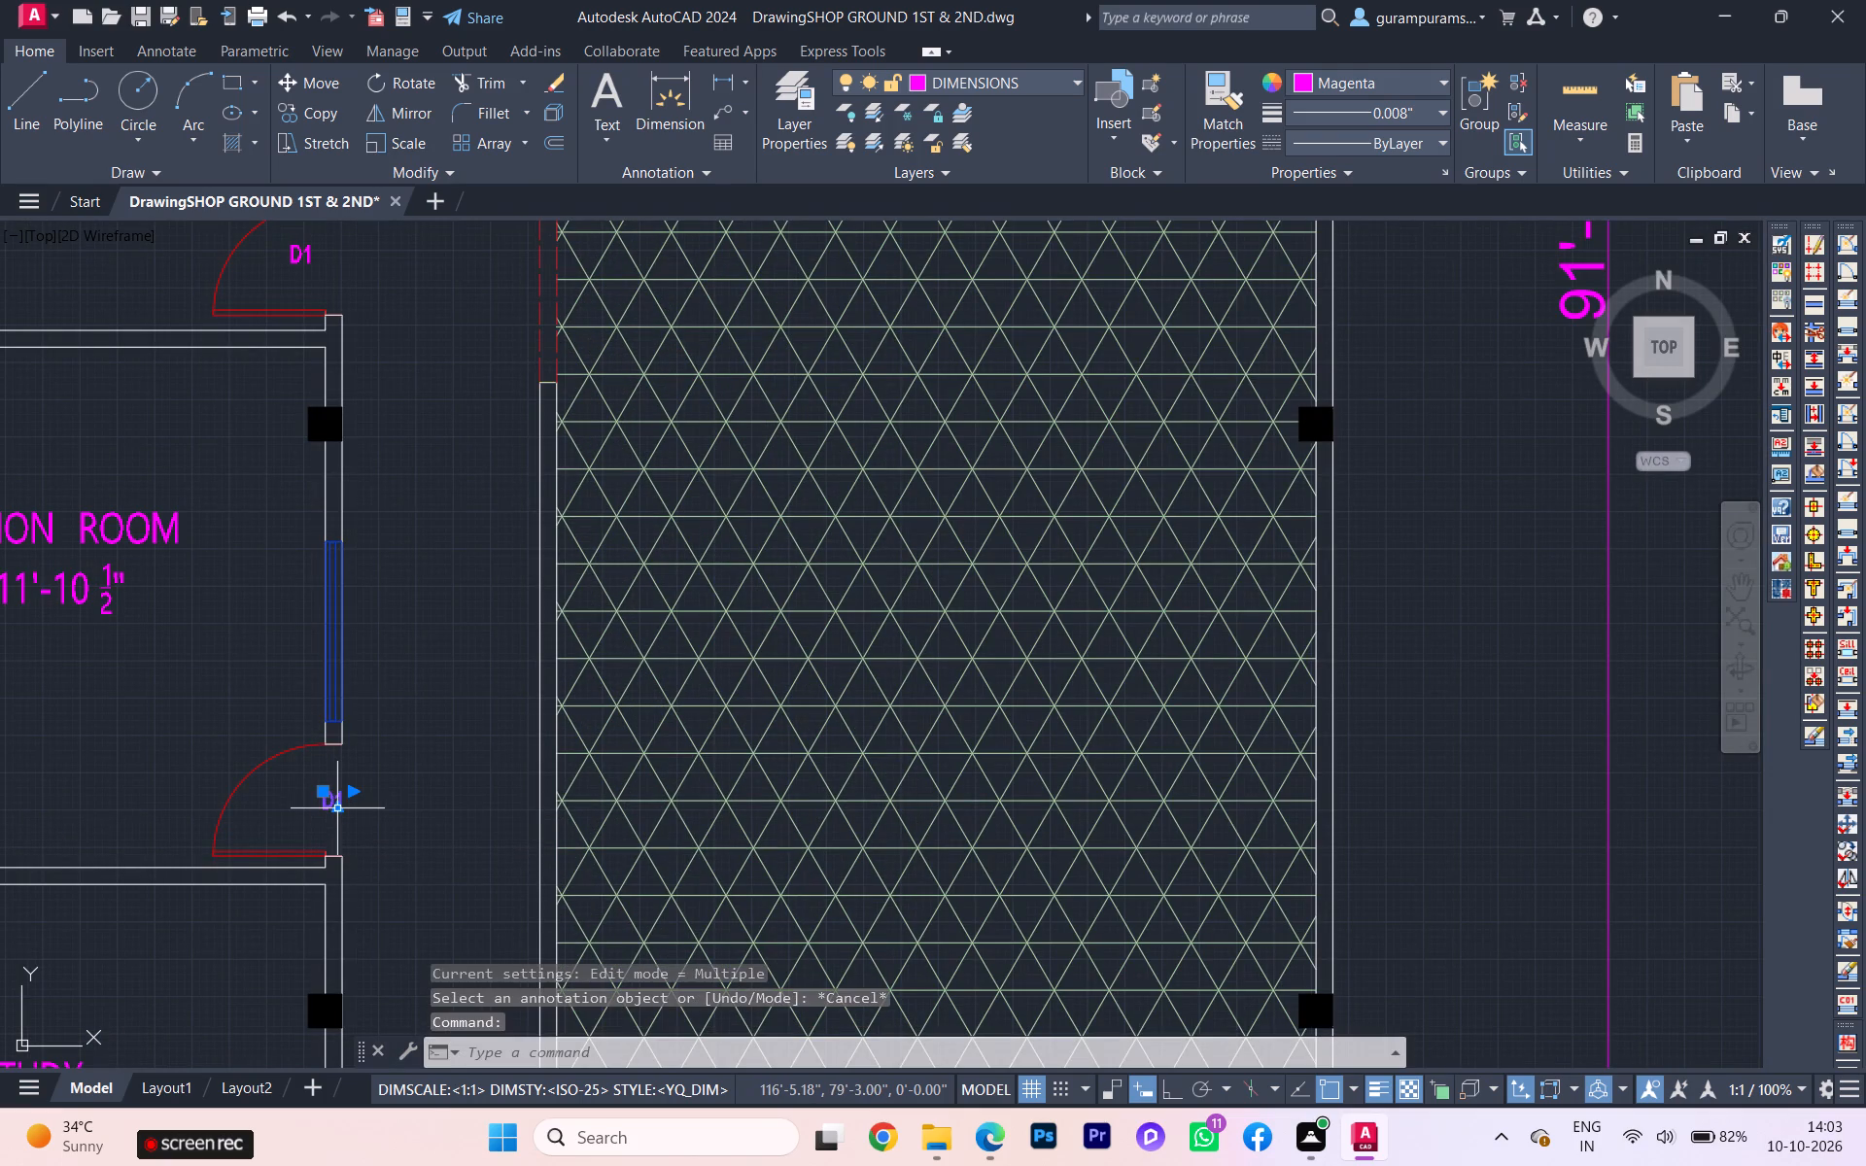
key("c")
key("o")
key("Return")
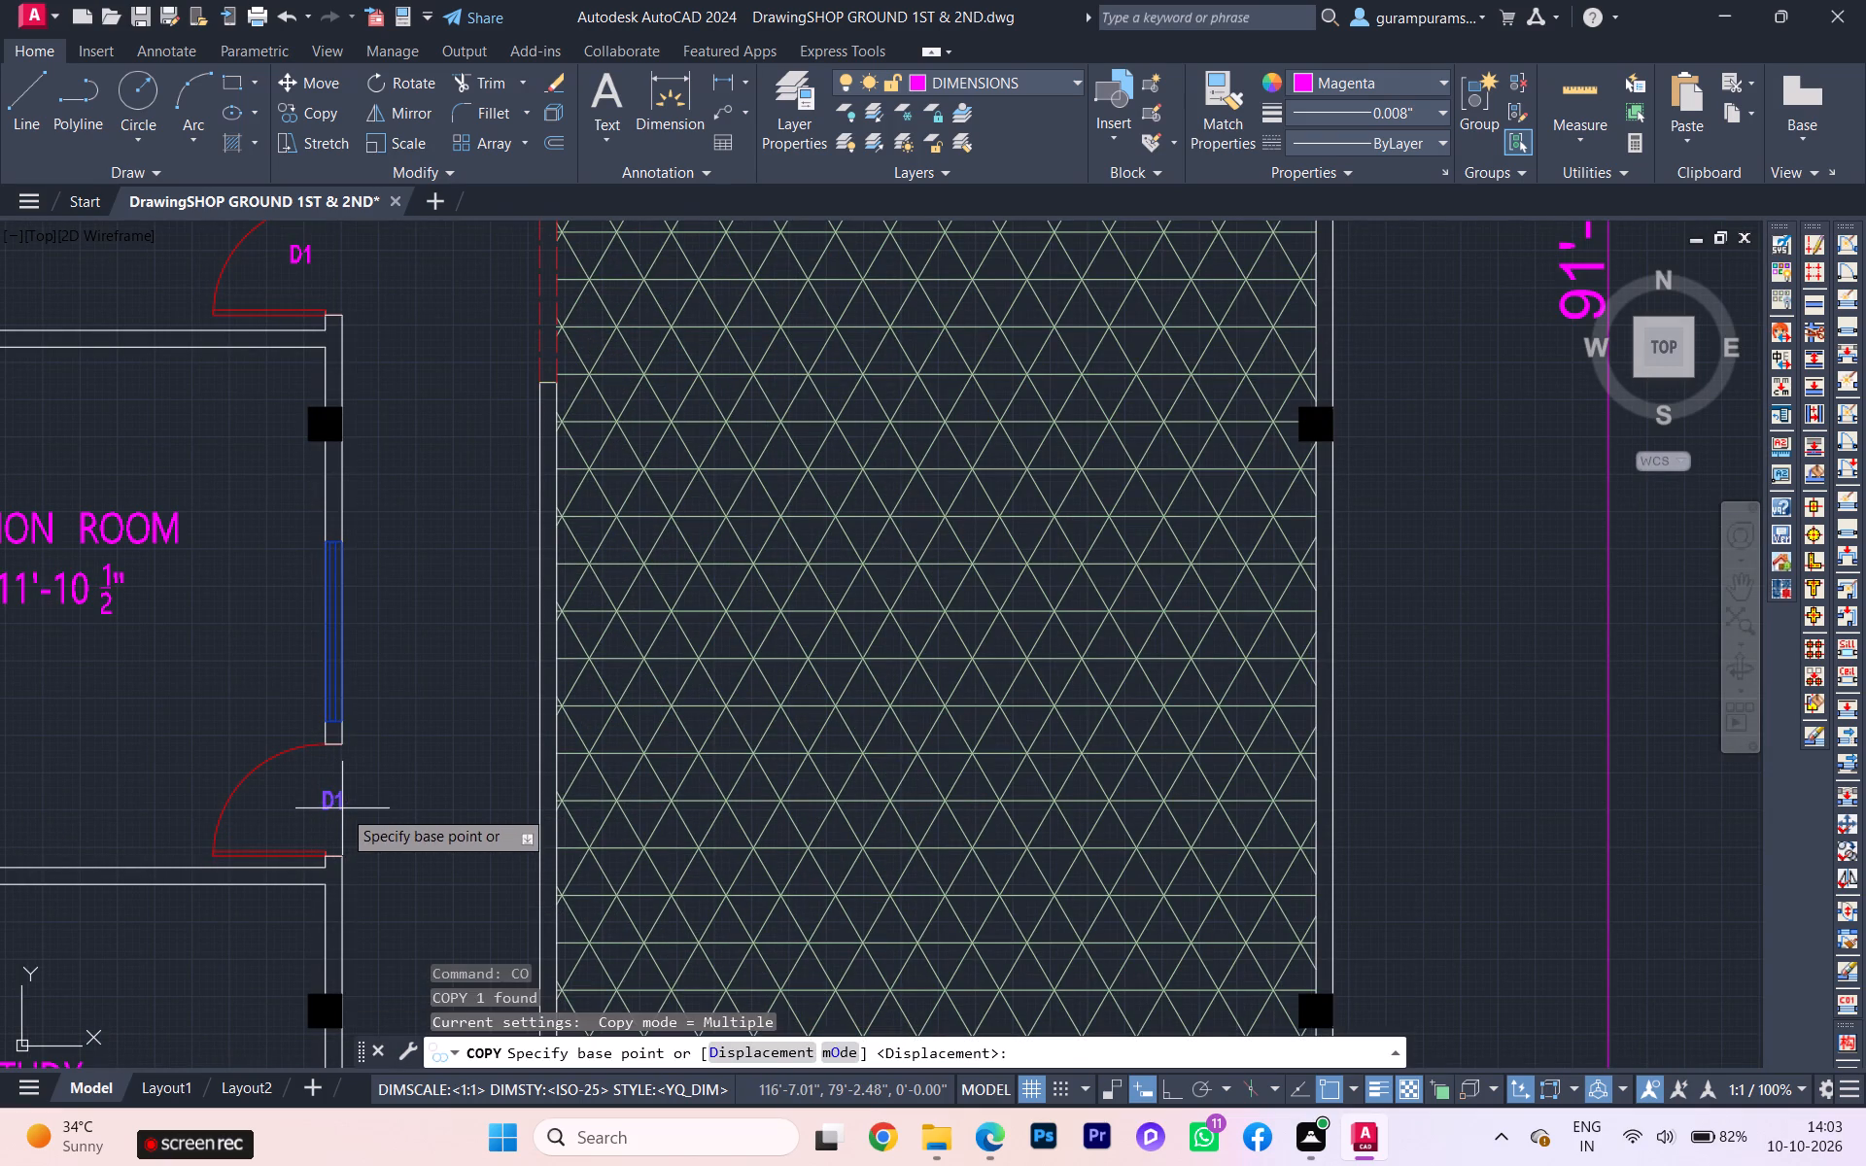
left_click(342, 808)
left_click(374, 637)
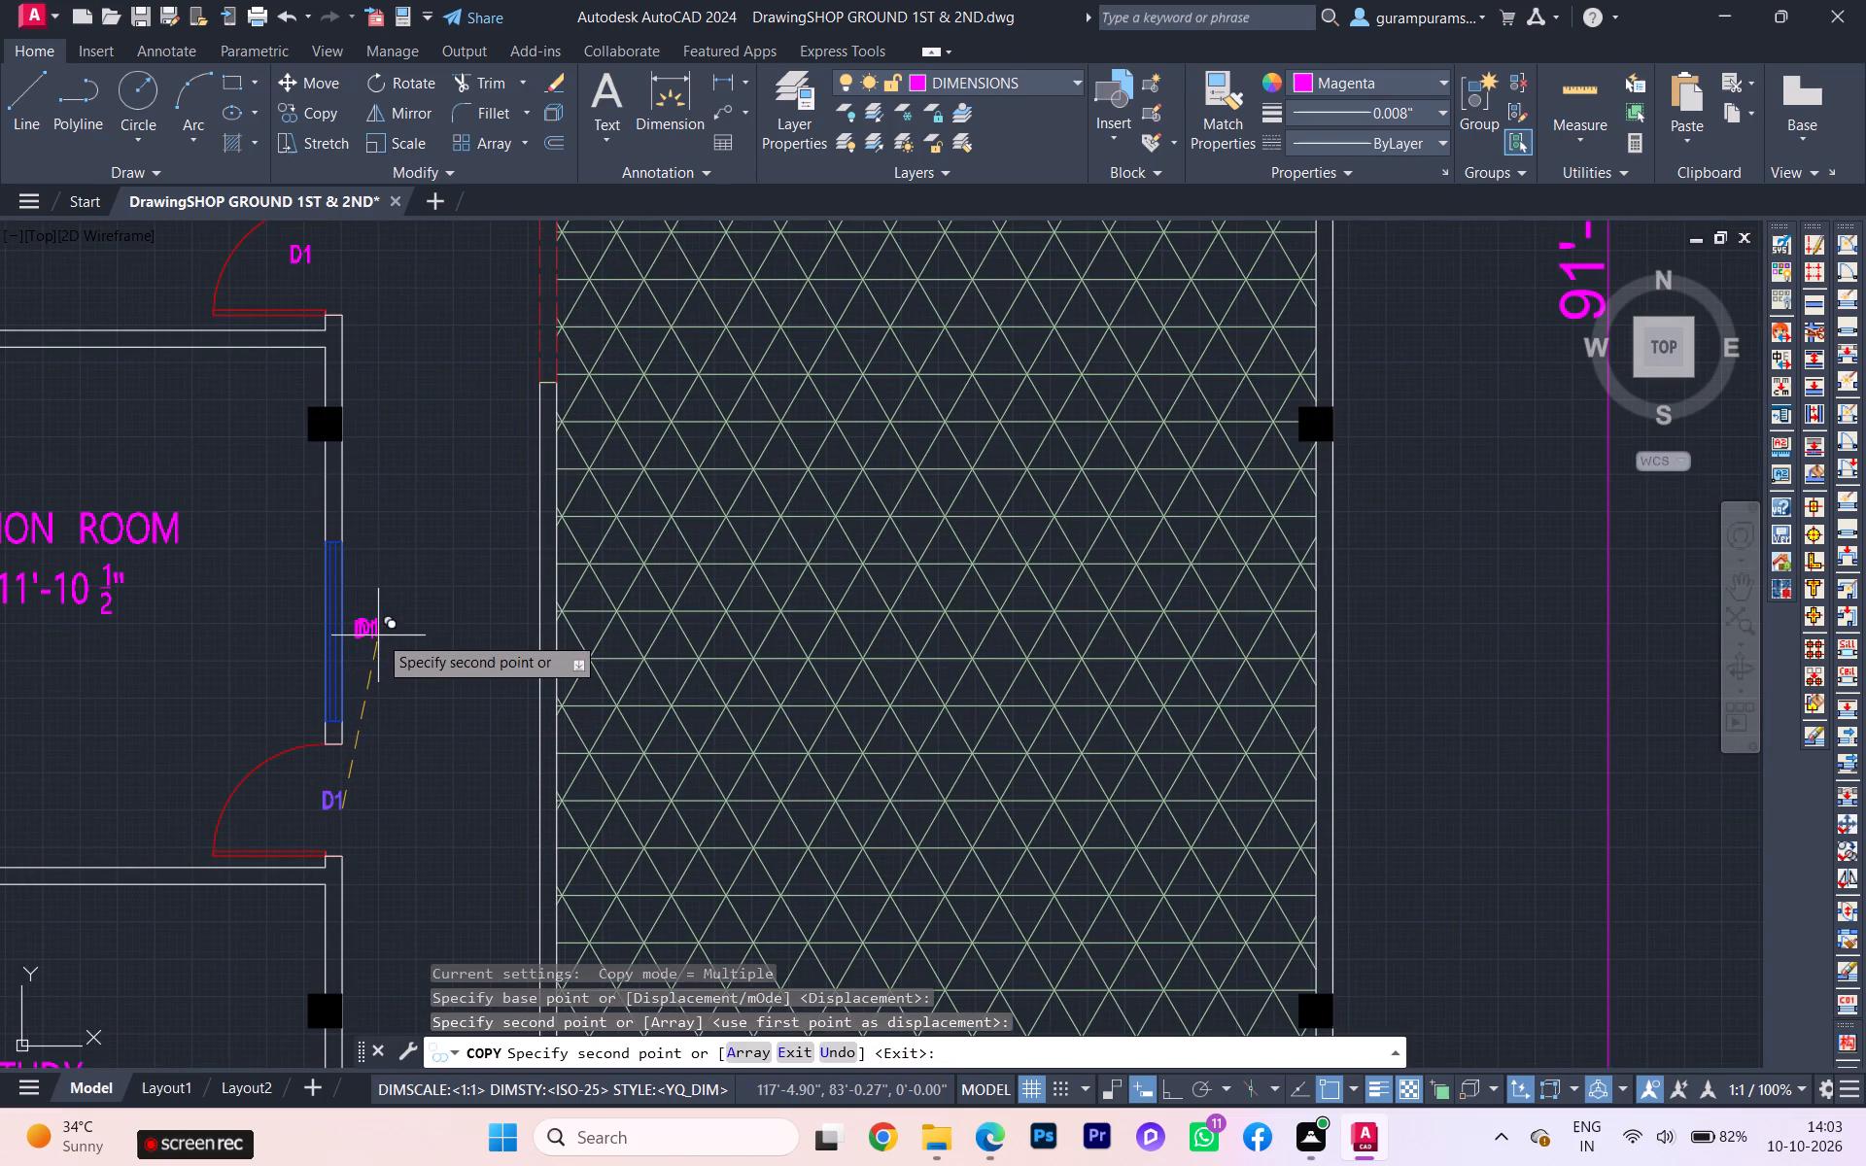
key("grave")
key("Escape")
Change the copied tag beside the common room's east window to W1.
scroll(378, 632, "up", 3)
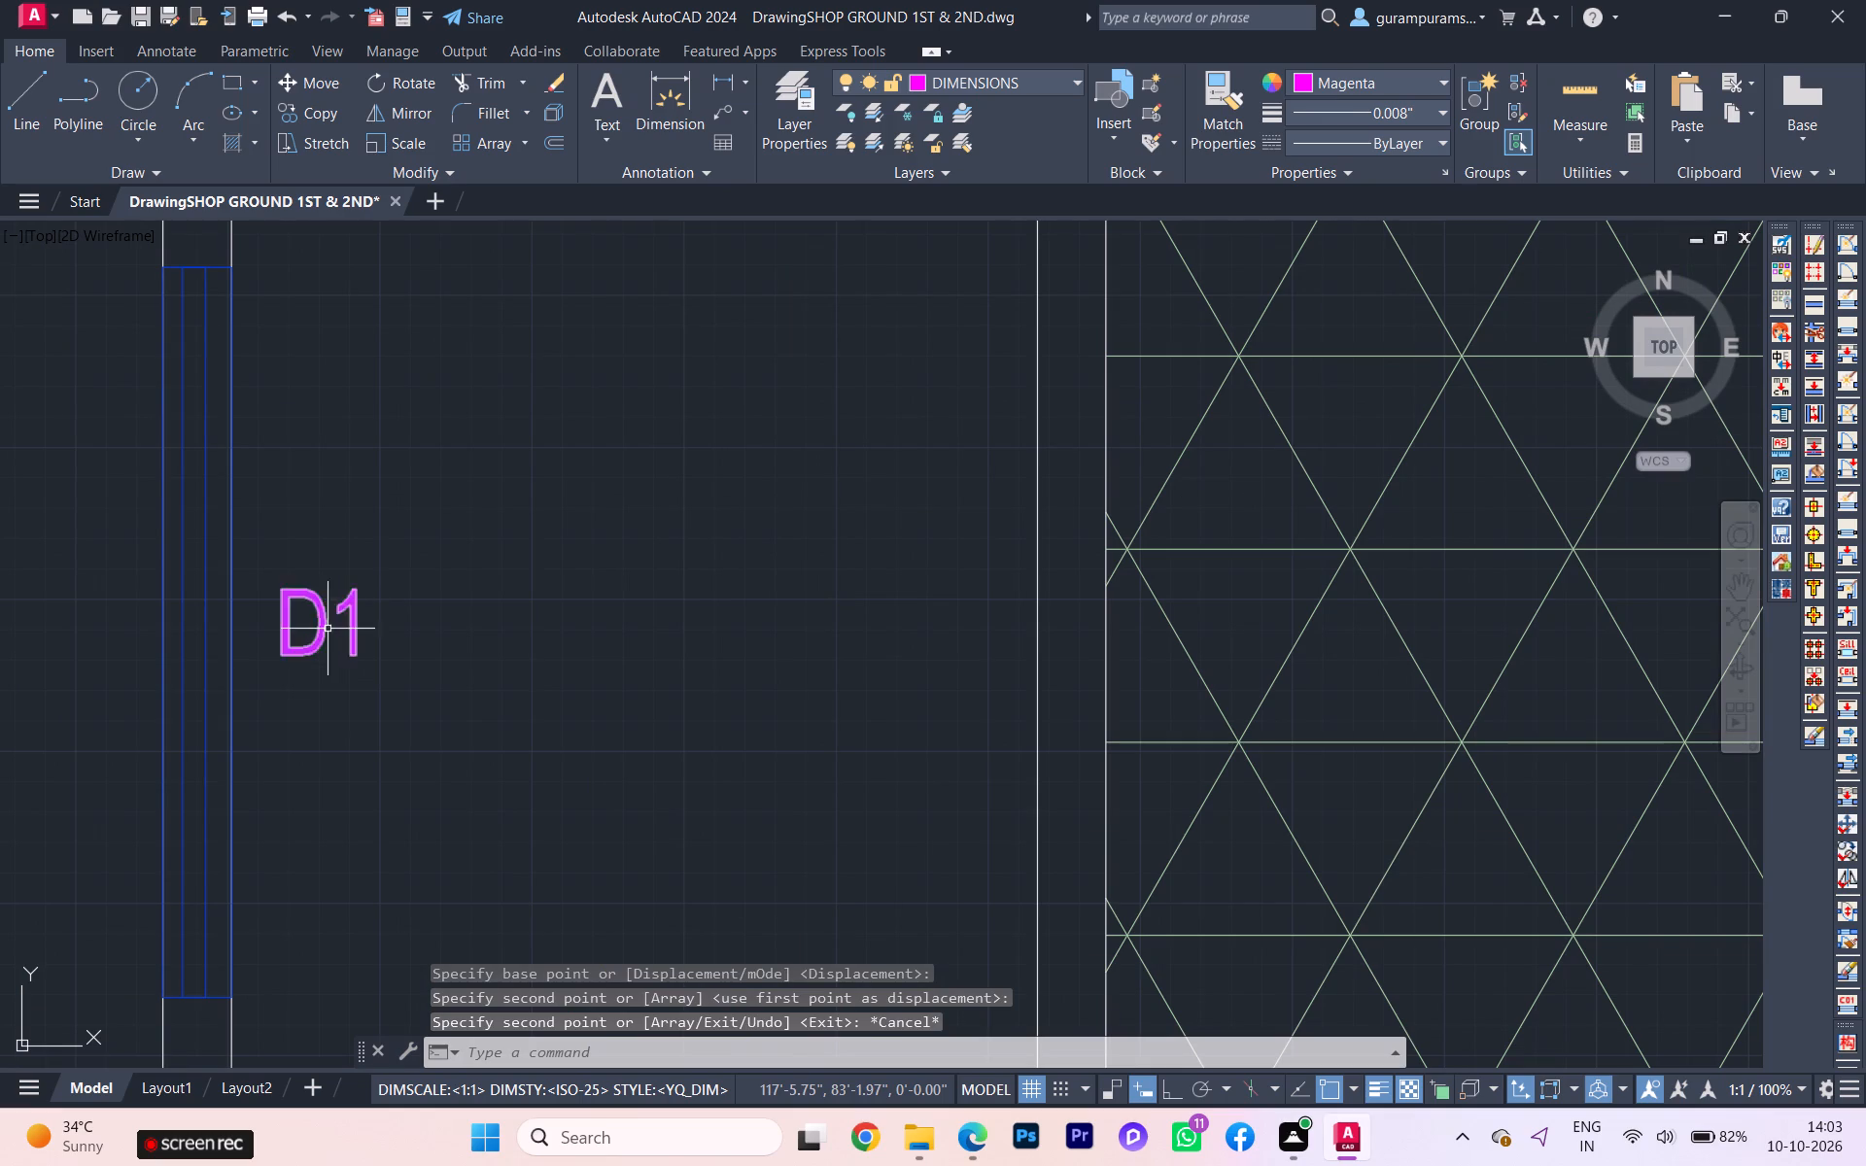
triple_click(327, 629)
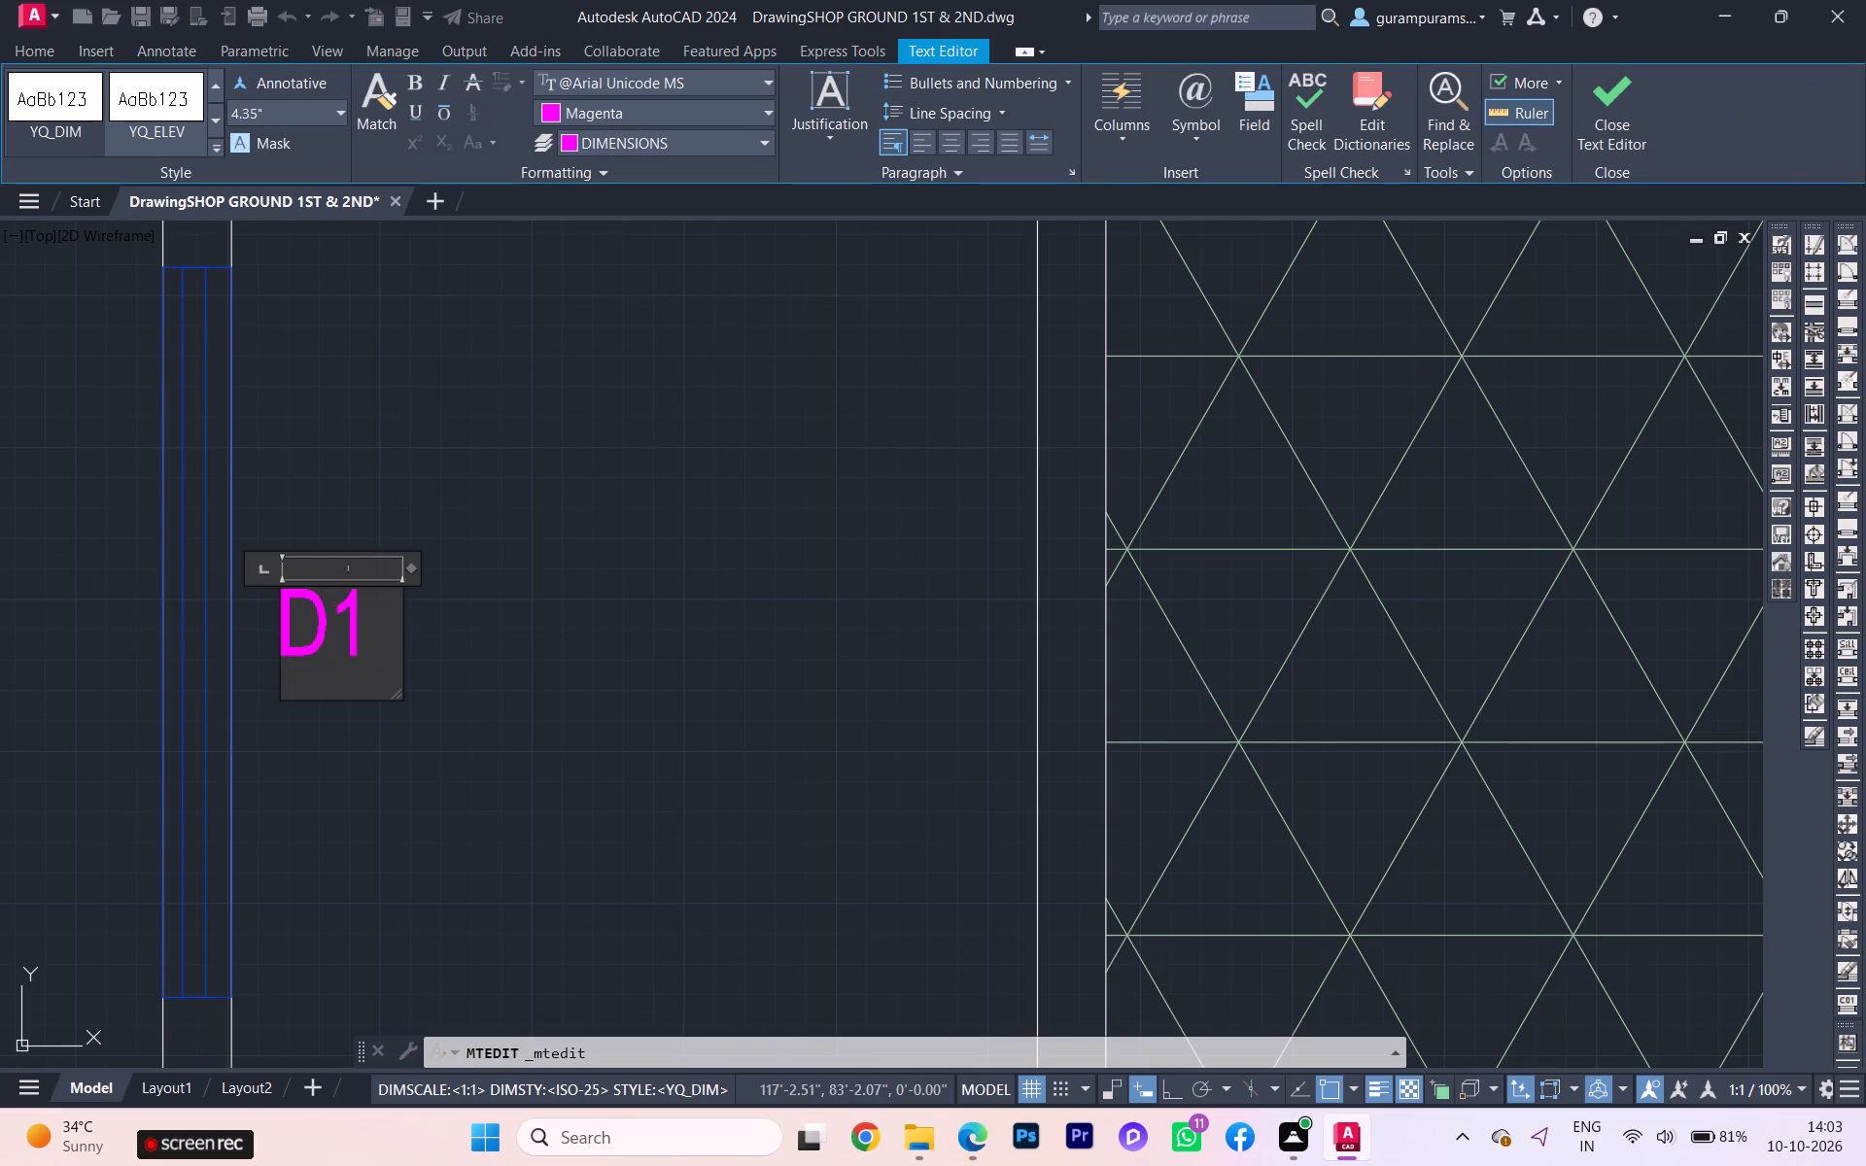
key("BackSpace")
key("w")
left_click(471, 791)
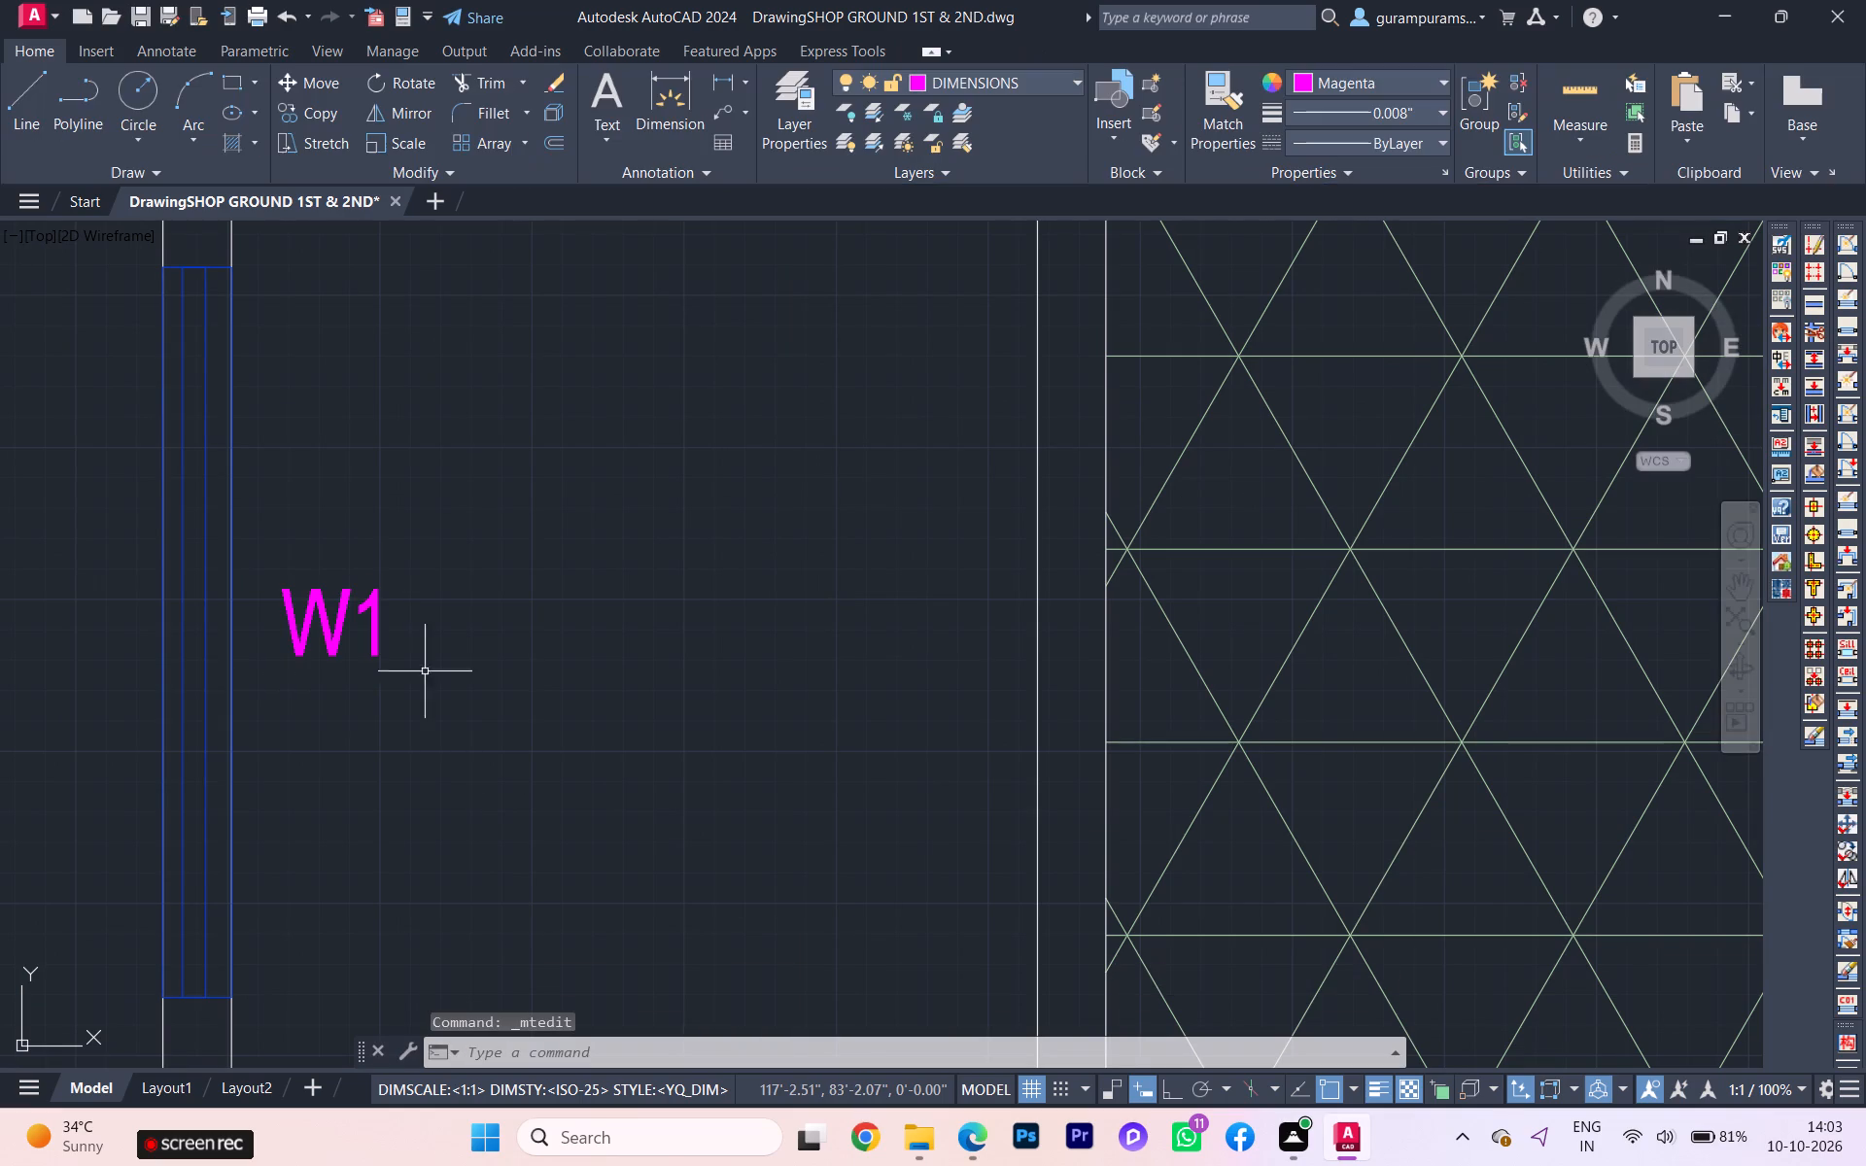
Copy the W1 tag beside the east-wall windows of the 14'-6½" common room, the 9'-½" study and the northern 12'-1" room.
left_click(336, 637)
type("CO")
key("Return")
scroll(447, 669, "down", 2)
left_click(416, 654)
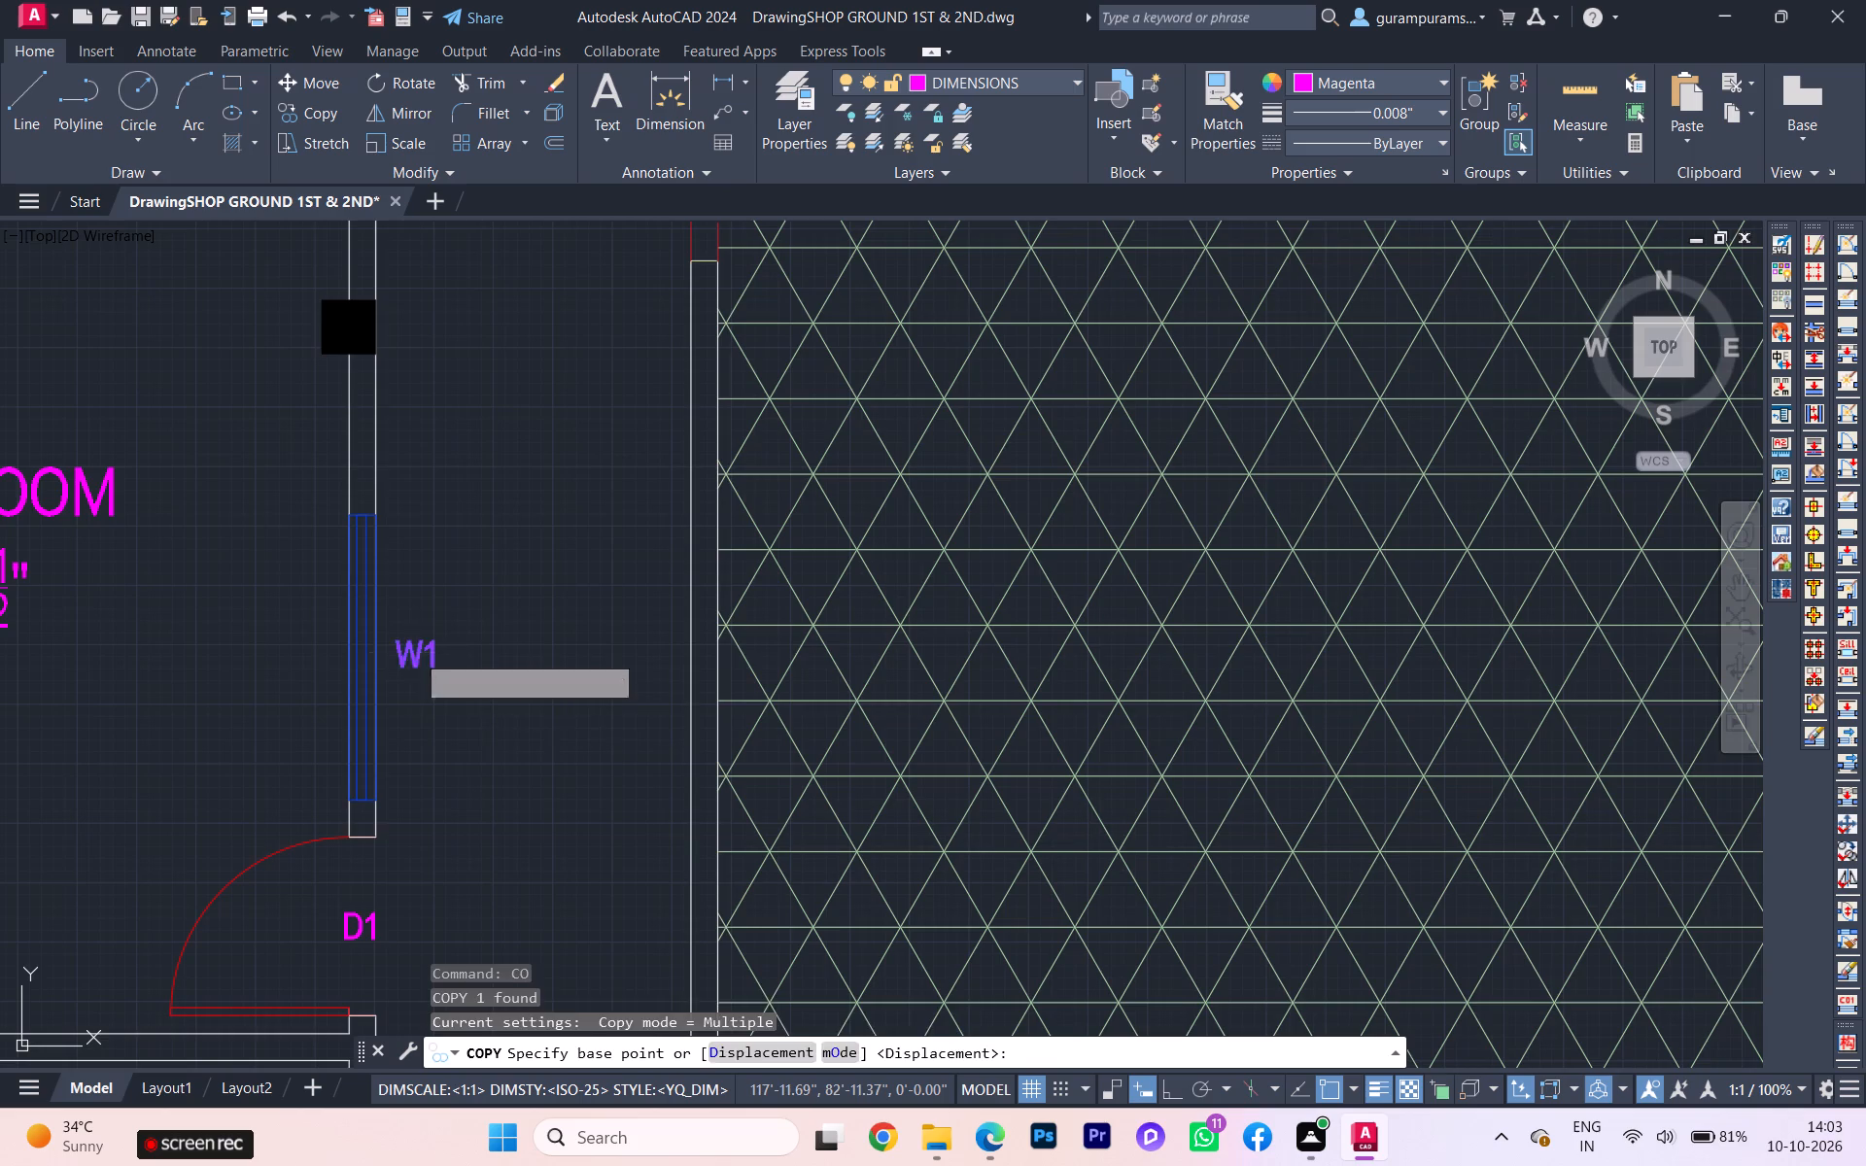
scroll(454, 681, "down", 3)
scroll(468, 426, "up", 1)
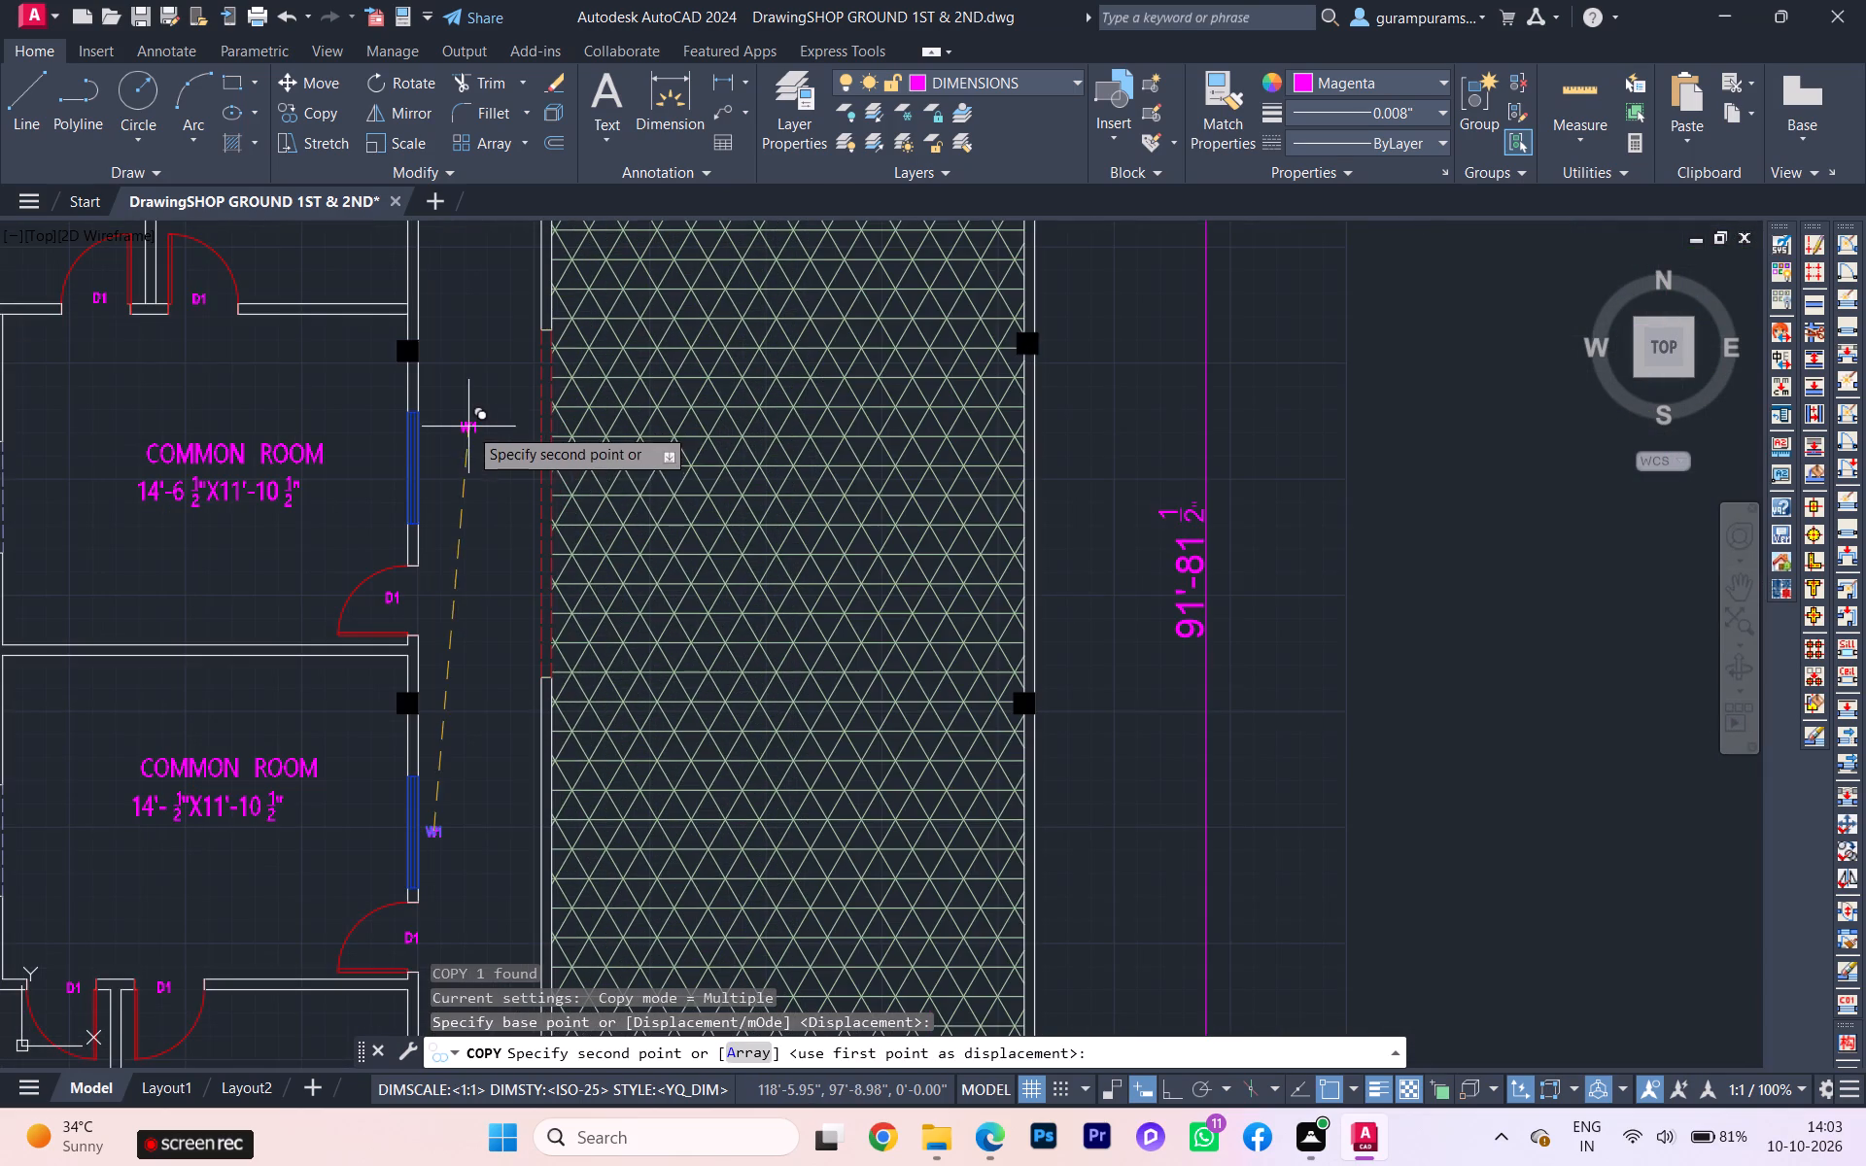
left_click(432, 458)
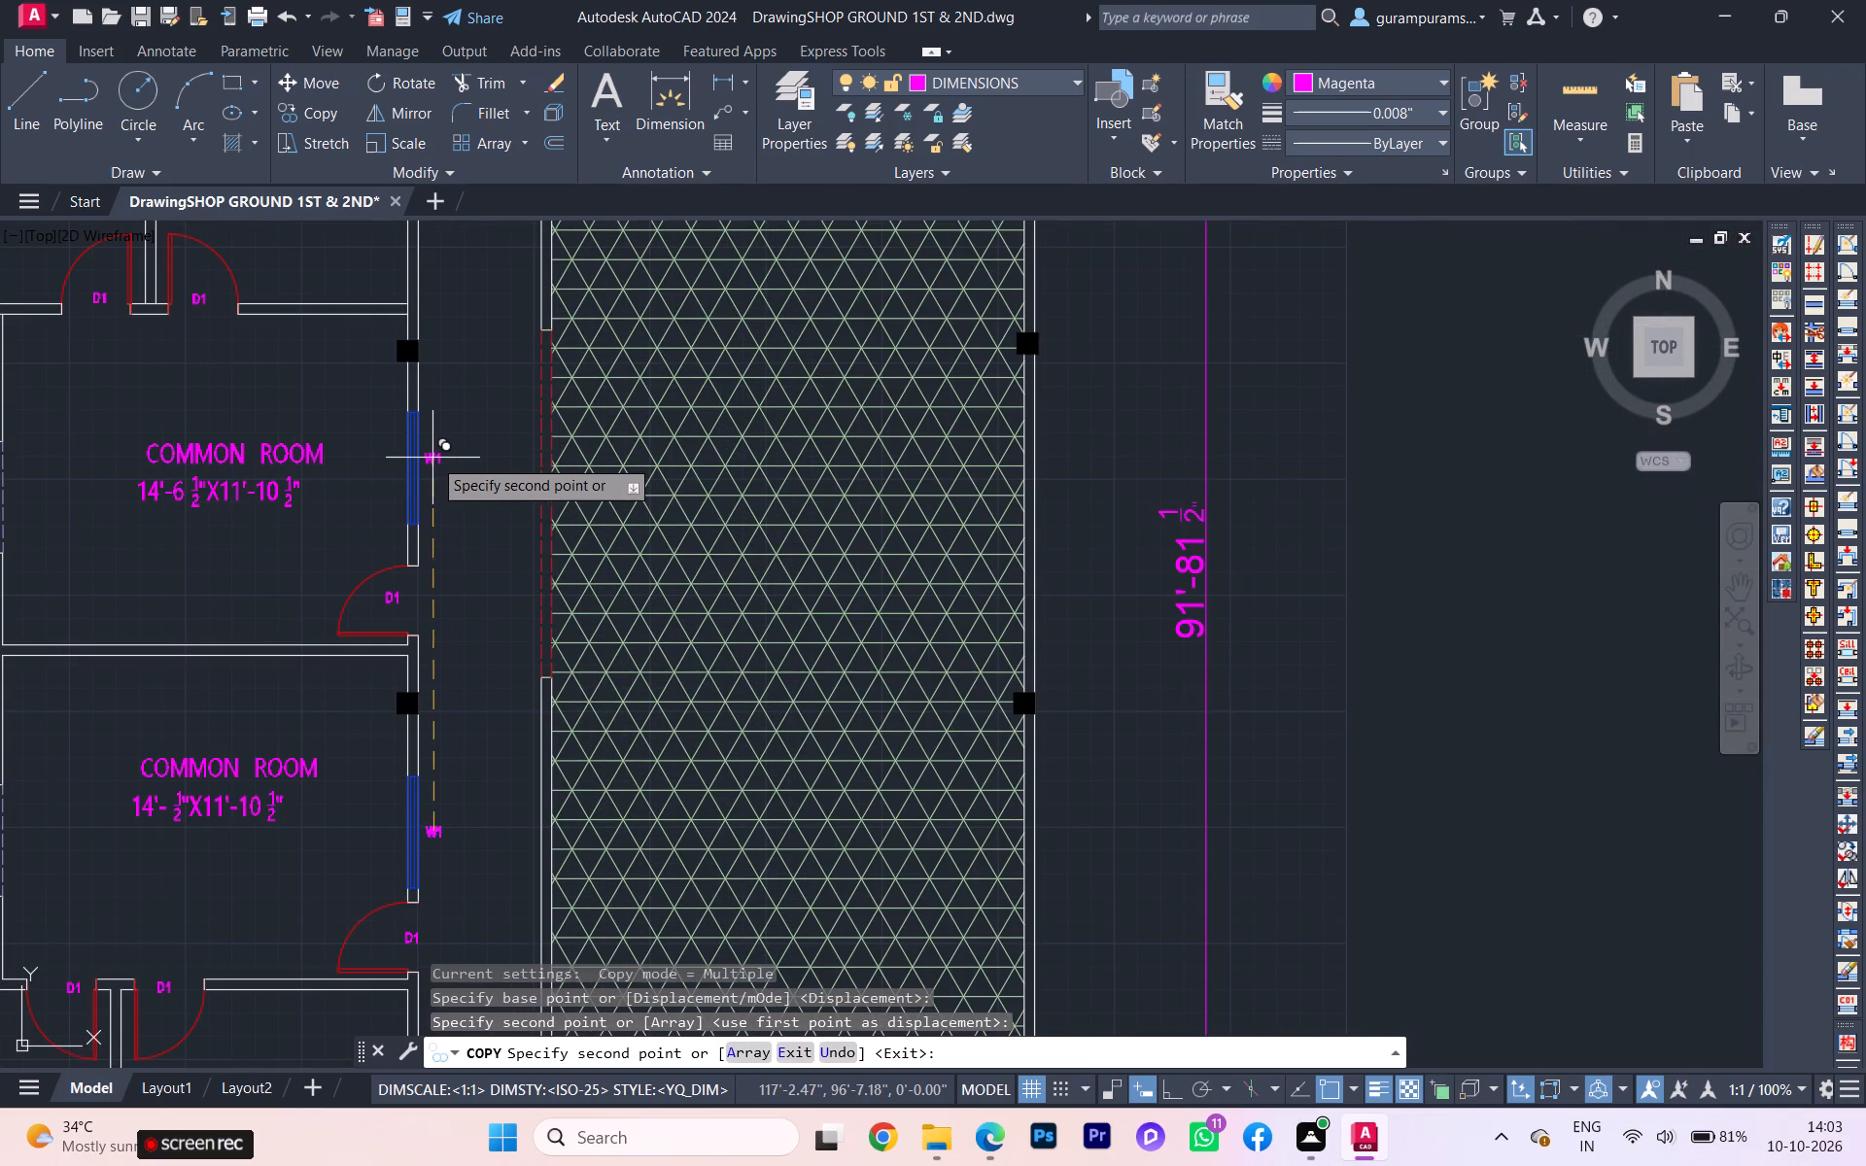
scroll(455, 591, "down", 2)
scroll(460, 397, "up", 2)
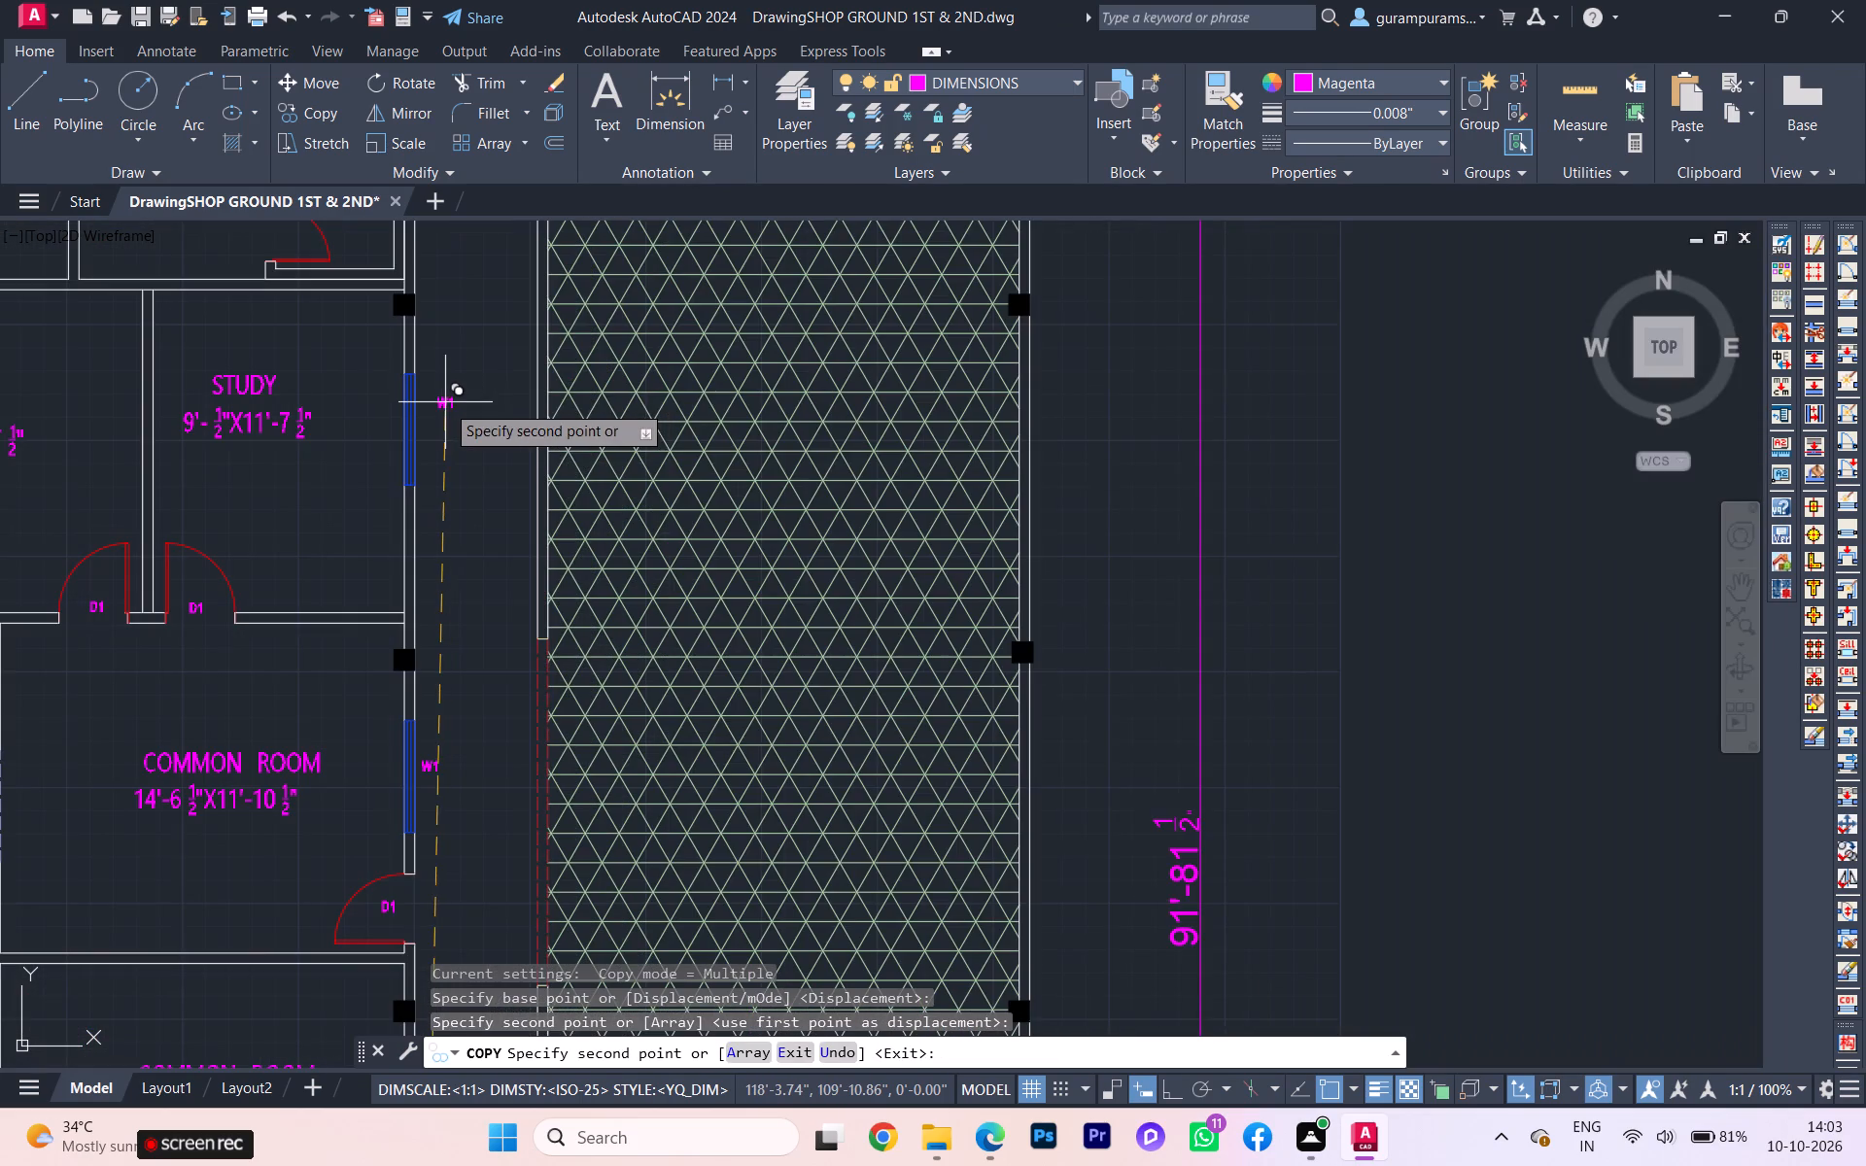
left_click(436, 415)
scroll(470, 571, "down", 3)
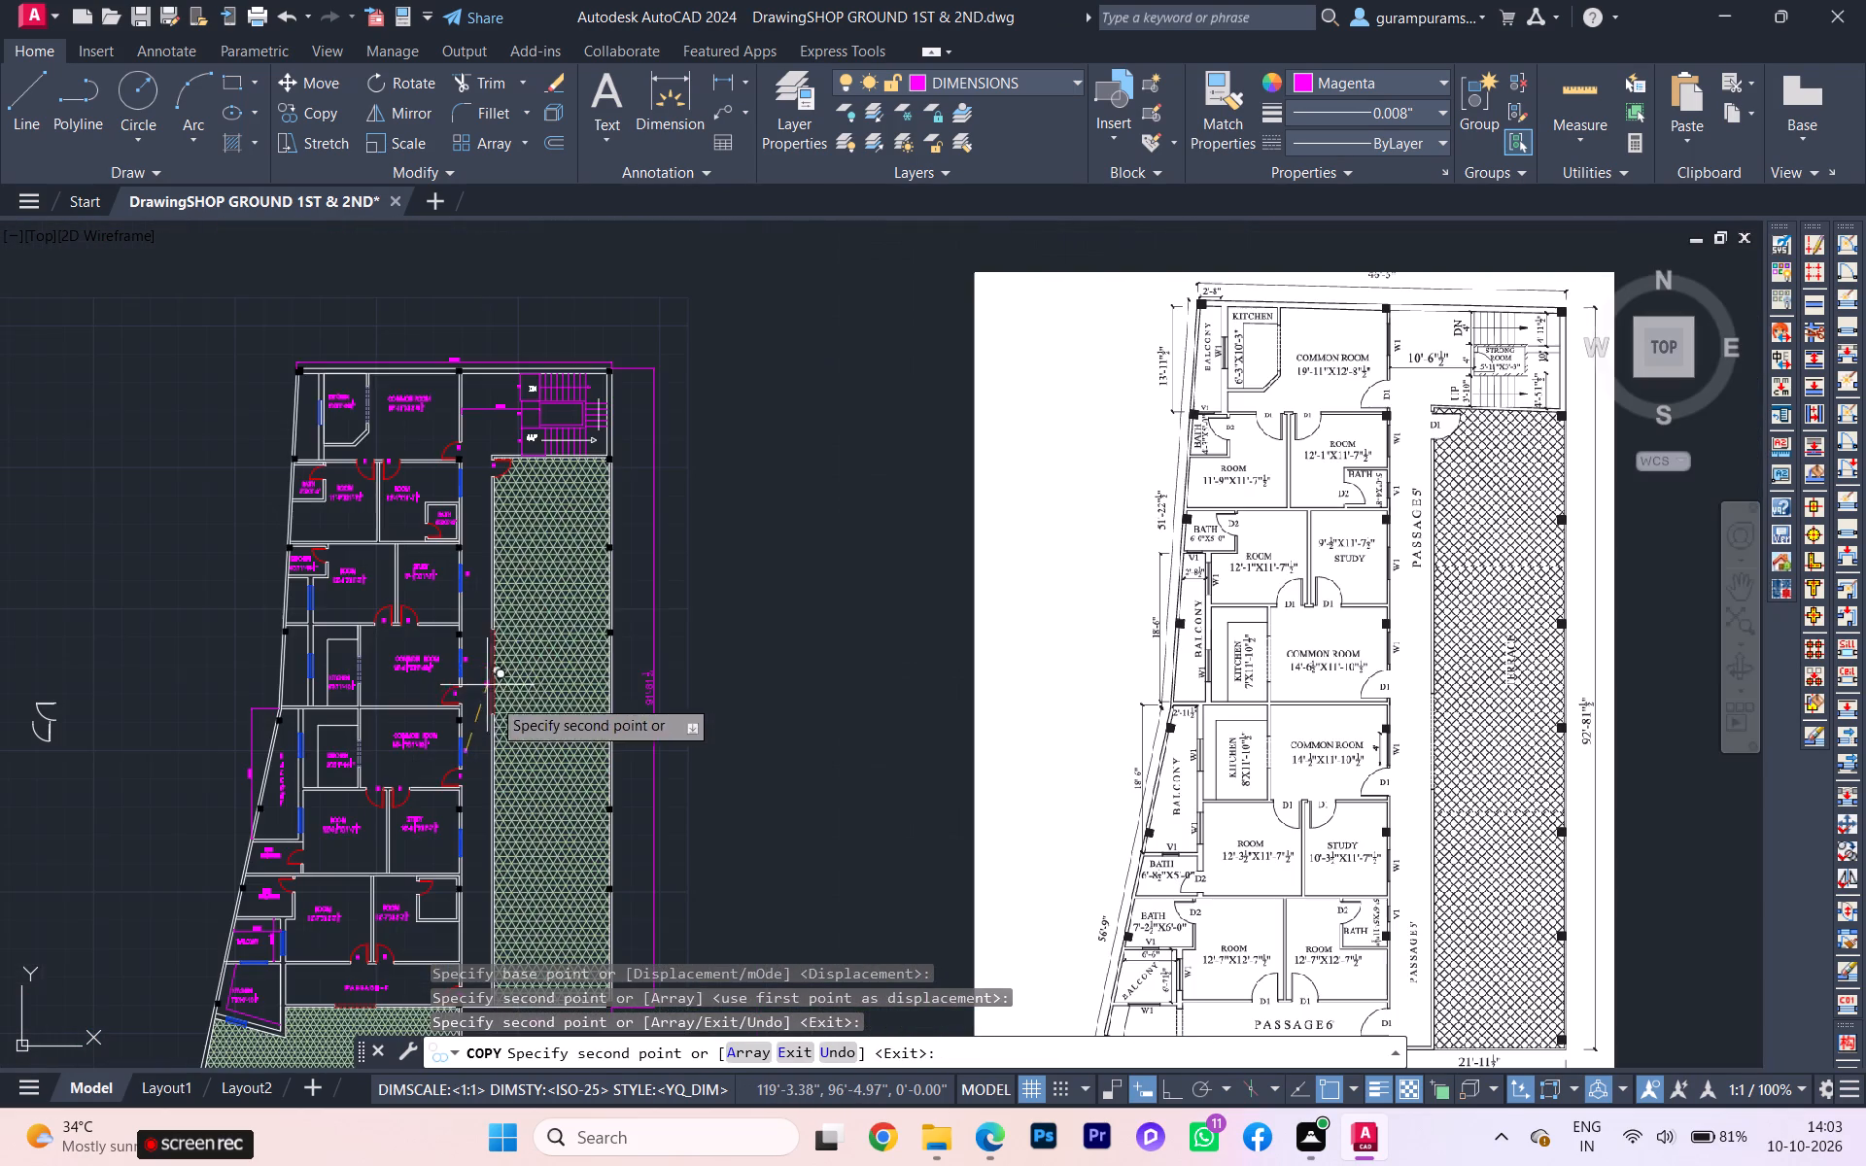
scroll(448, 483, "up", 3)
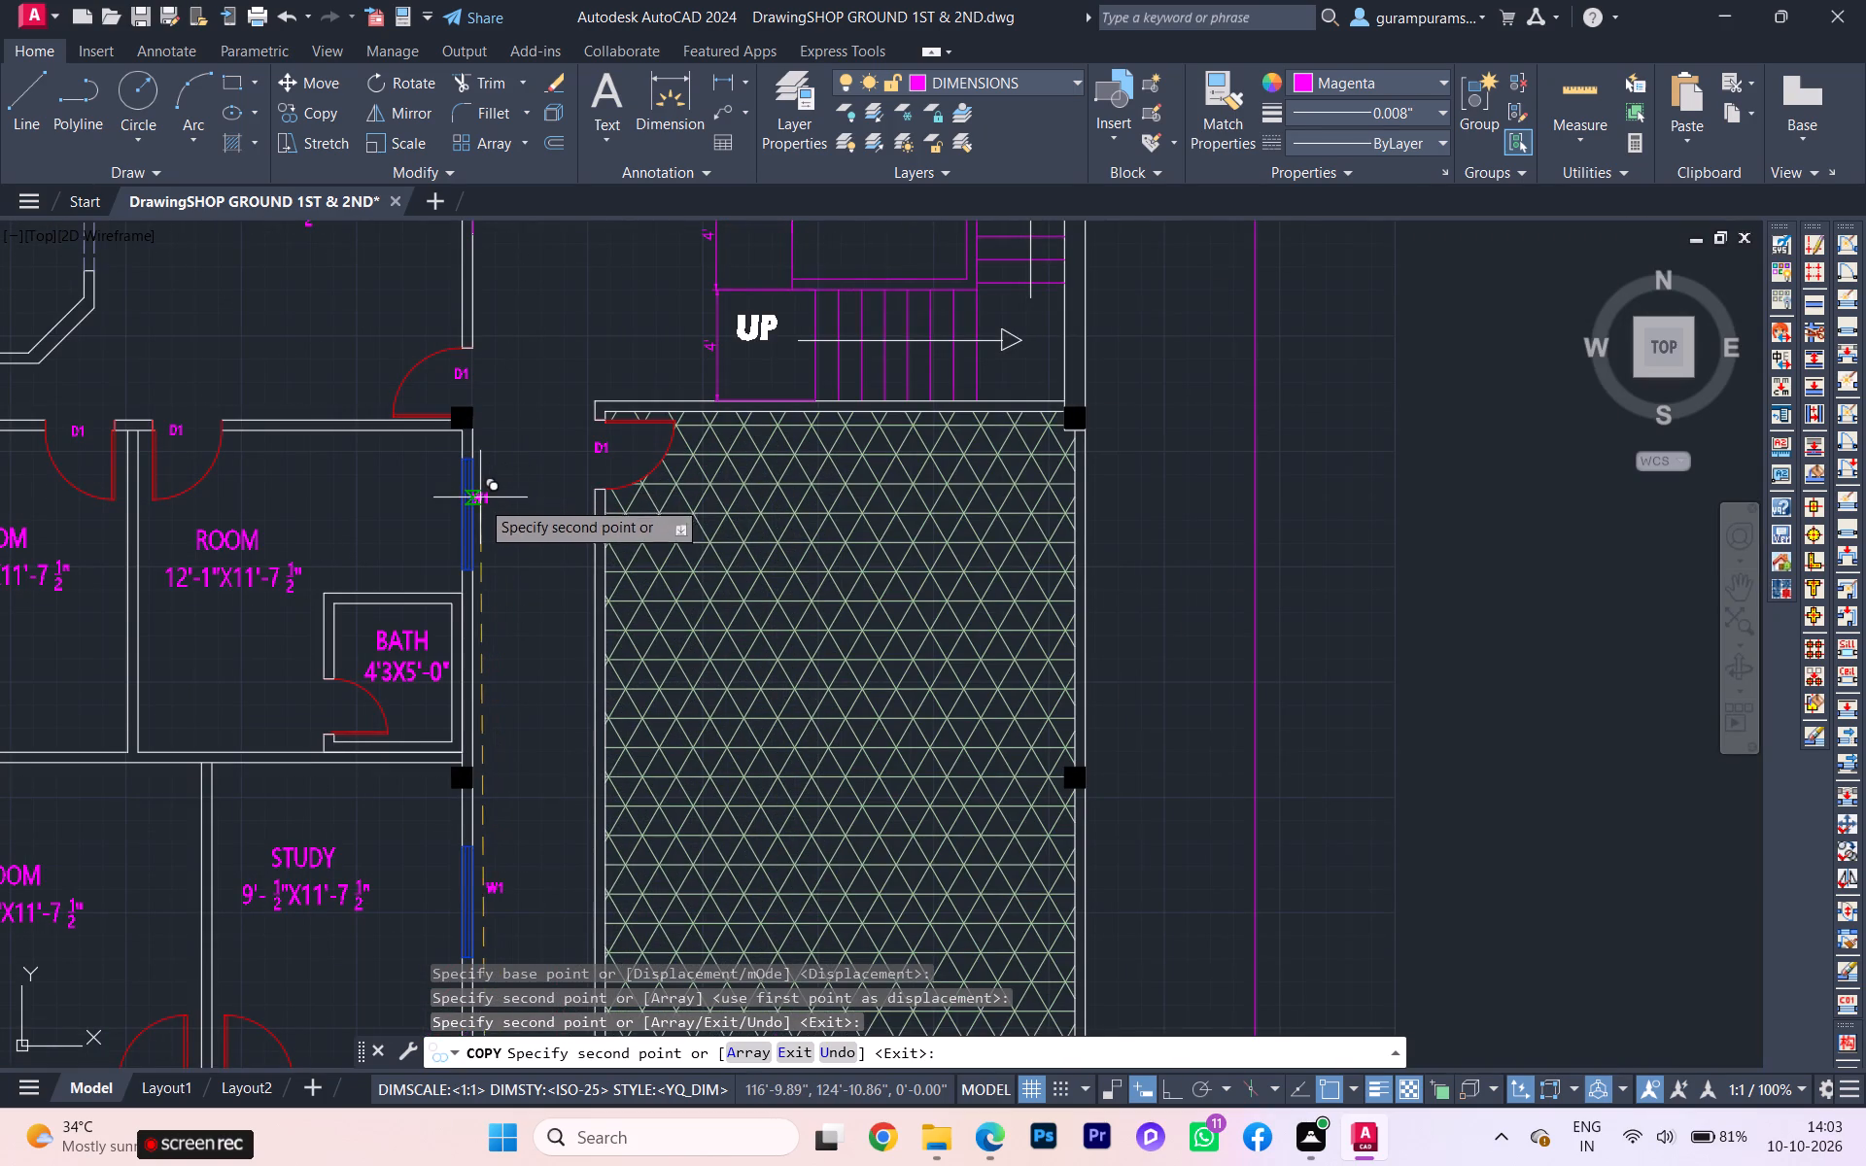
left_click(487, 504)
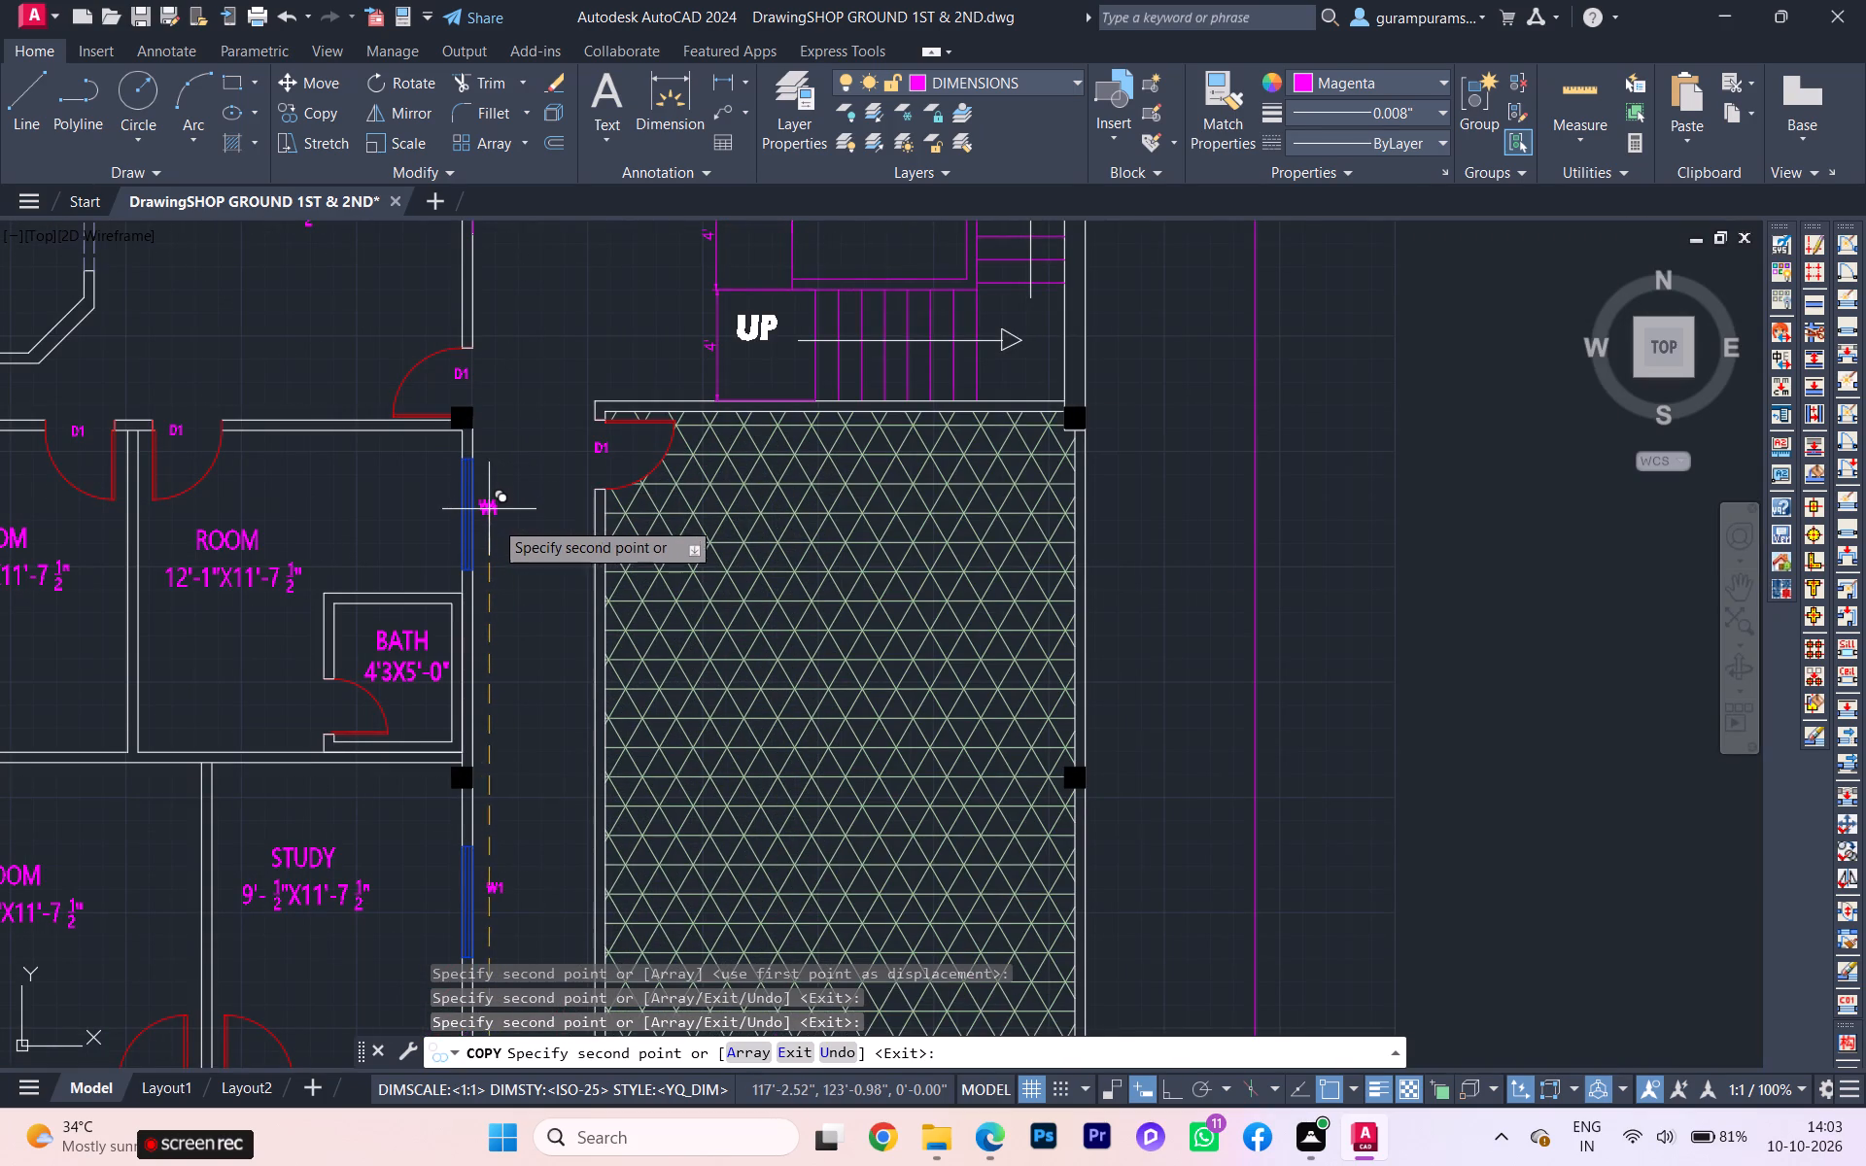
Copy the W1 tag beside the four west windows of the 12'-1" room south of the small kitchen, both middle kitchens and the 12'-3½" room.
scroll(503, 553, "down", 2)
scroll(273, 783, "down", 1)
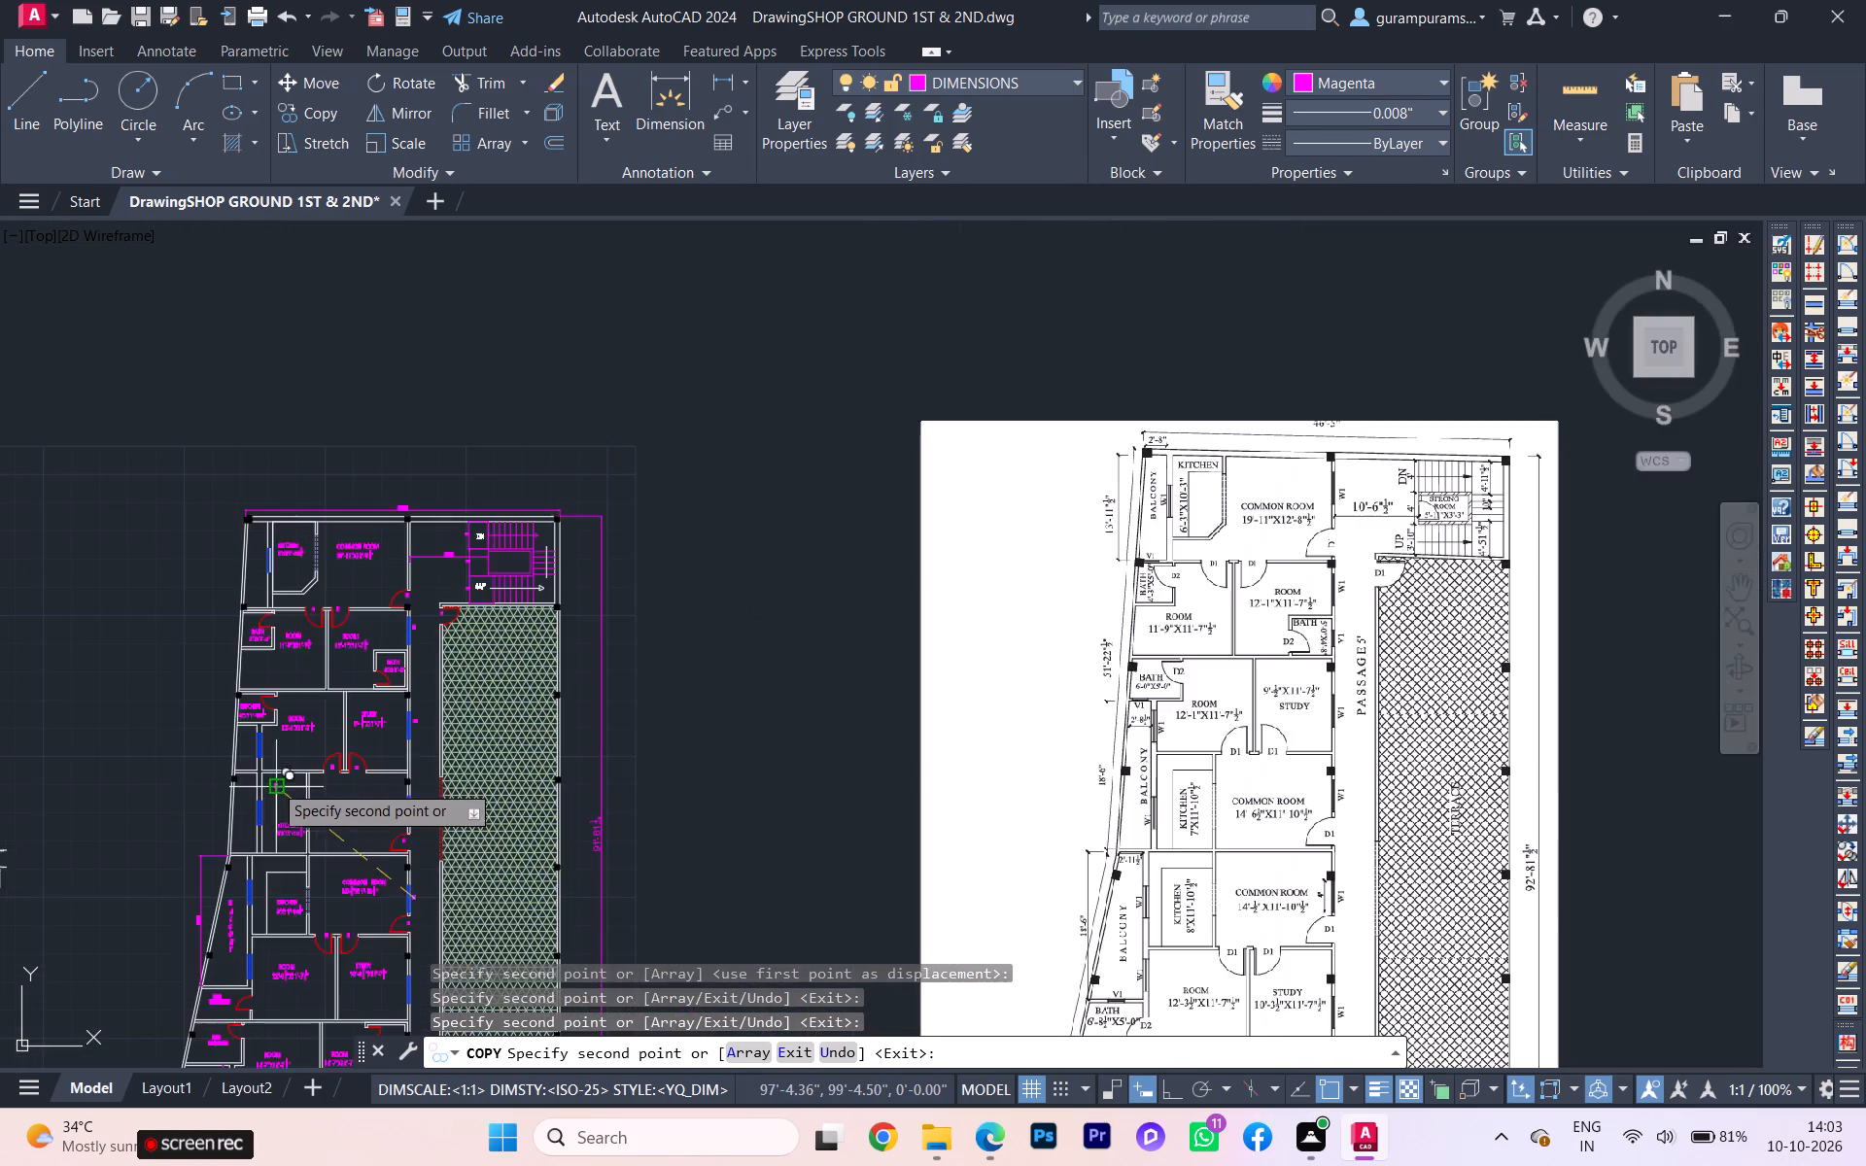
scroll(223, 781, "up", 2)
scroll(222, 781, "down", 3)
scroll(222, 781, "up", 2)
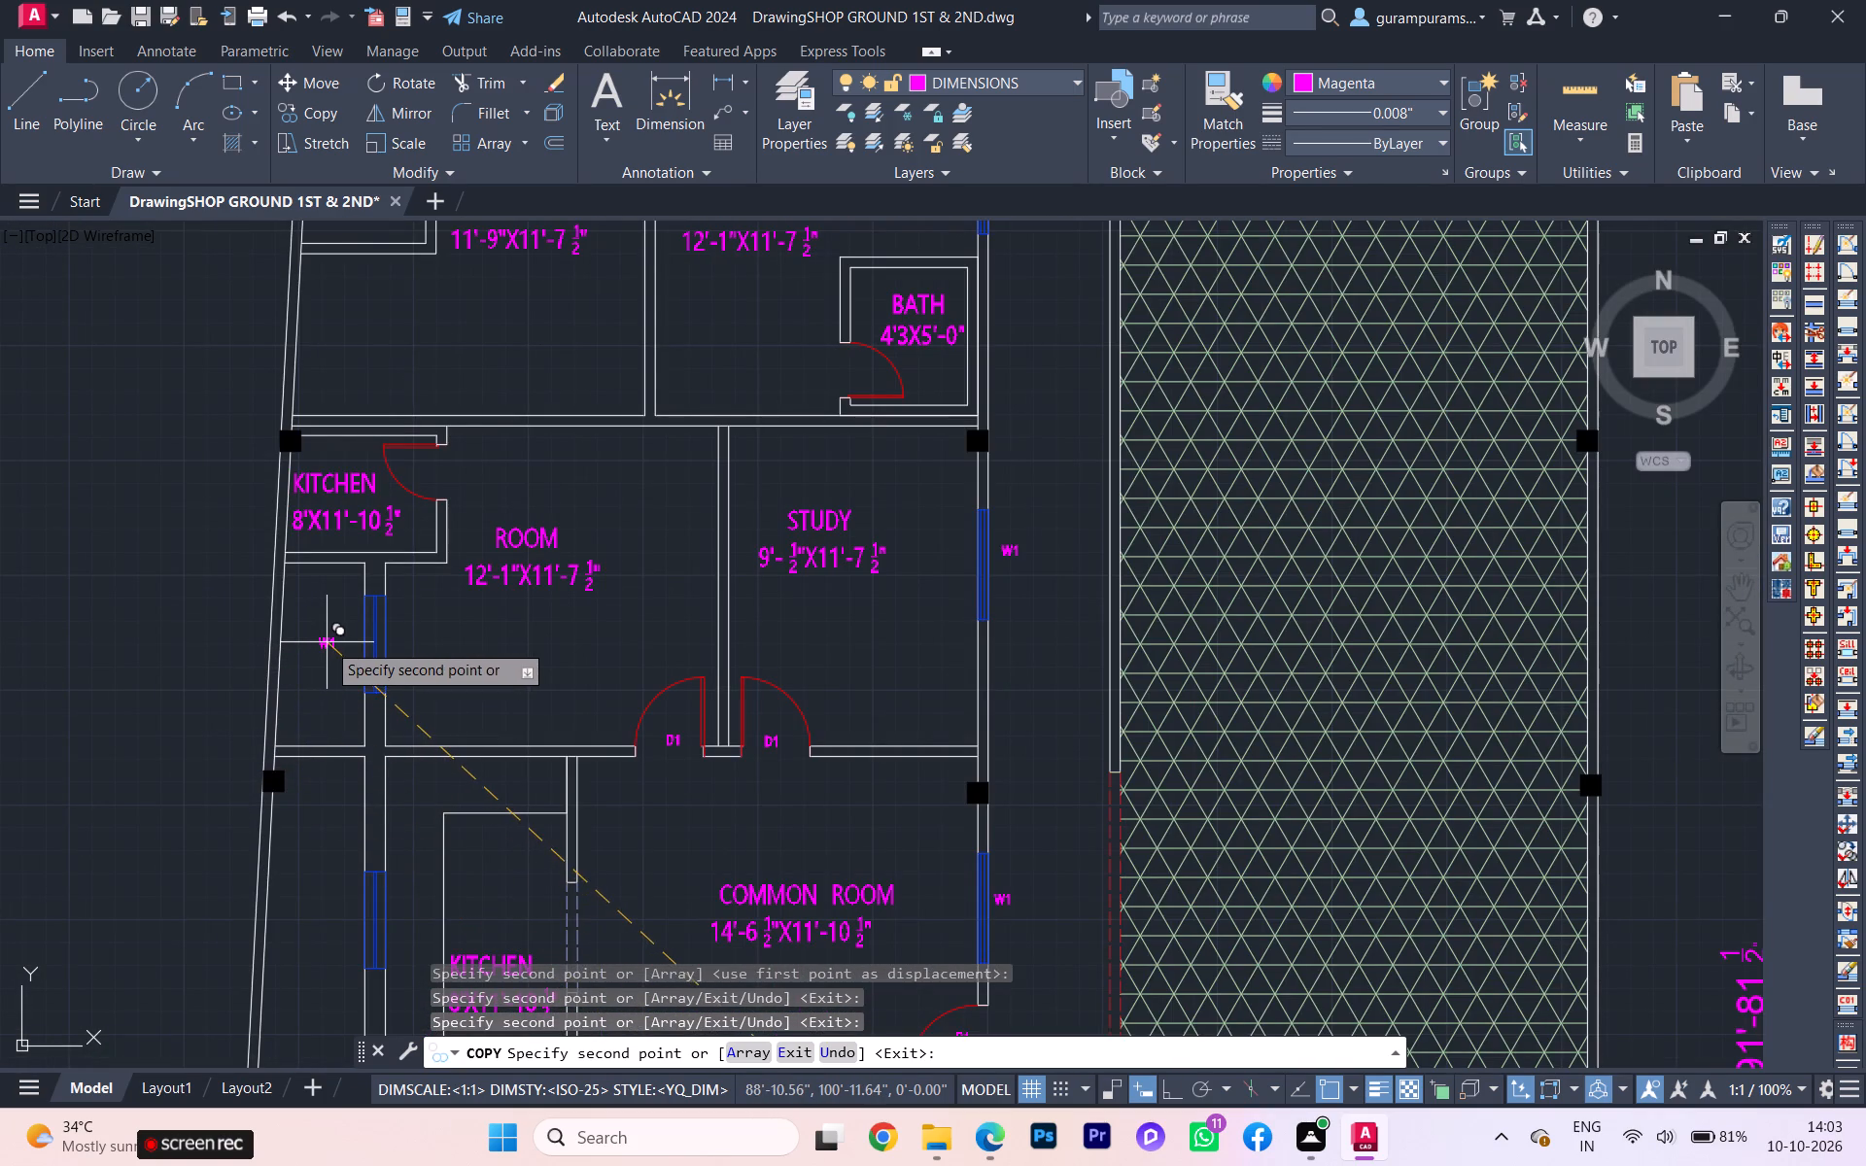
left_click(327, 642)
left_click(337, 931)
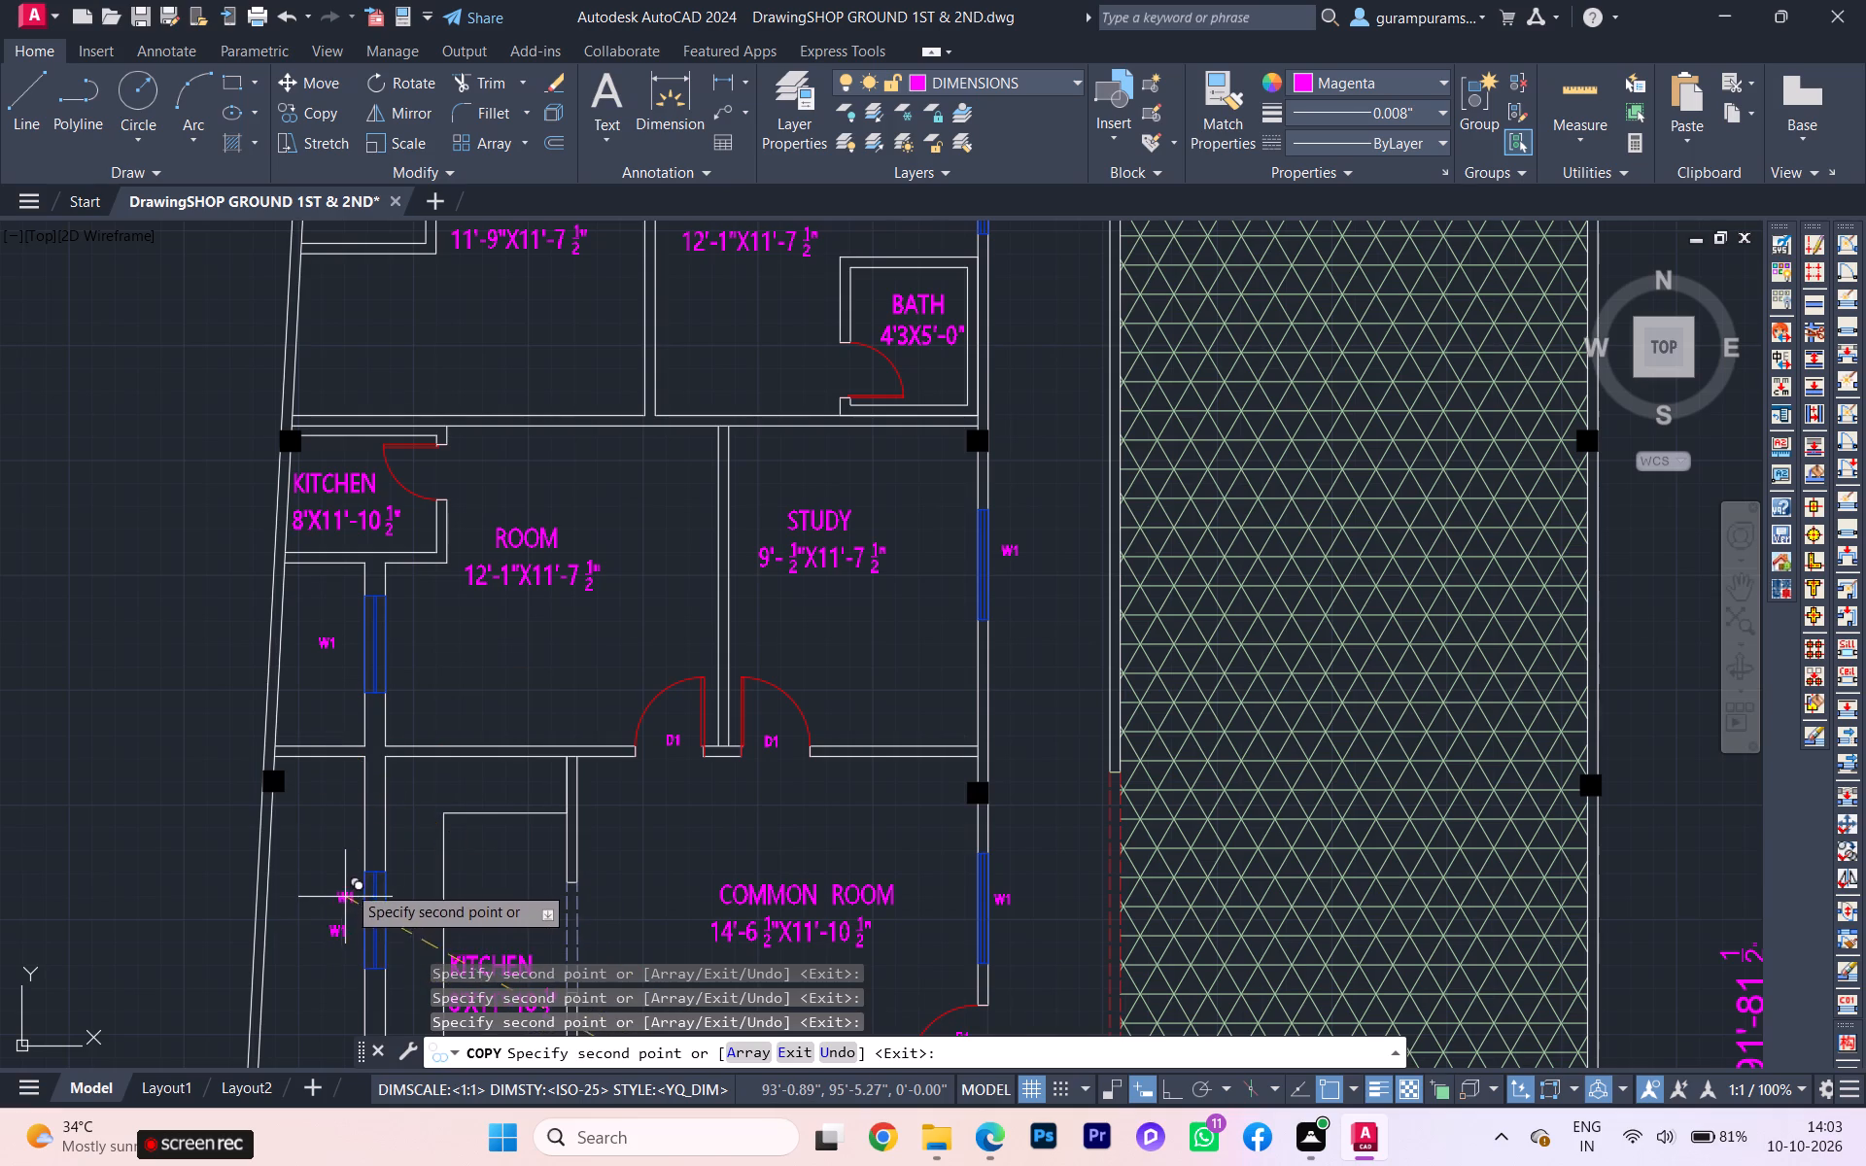
scroll(347, 882, "down", 2)
middle_click_drag(345, 855, 387, 498)
scroll(374, 717, "up", 2)
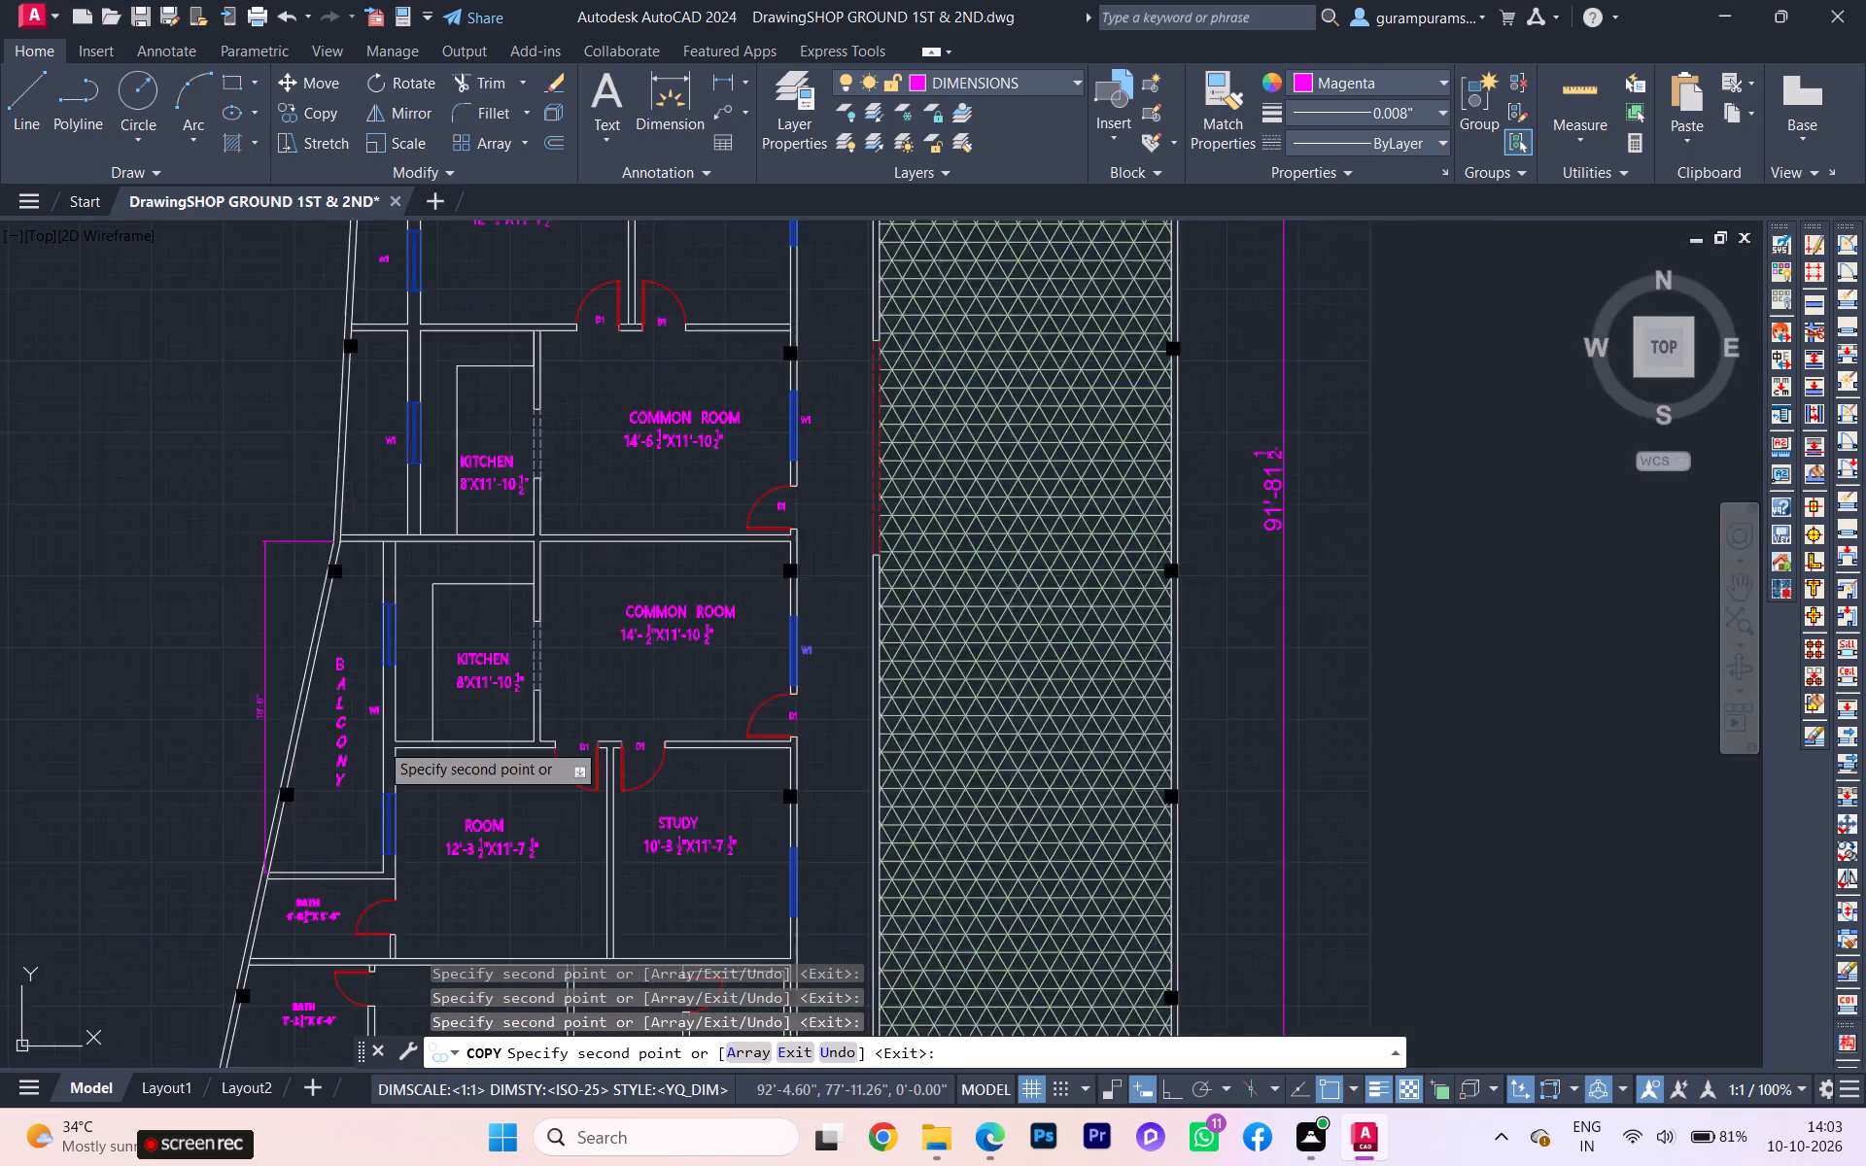
scroll(381, 745, "up", 1)
left_click(351, 474)
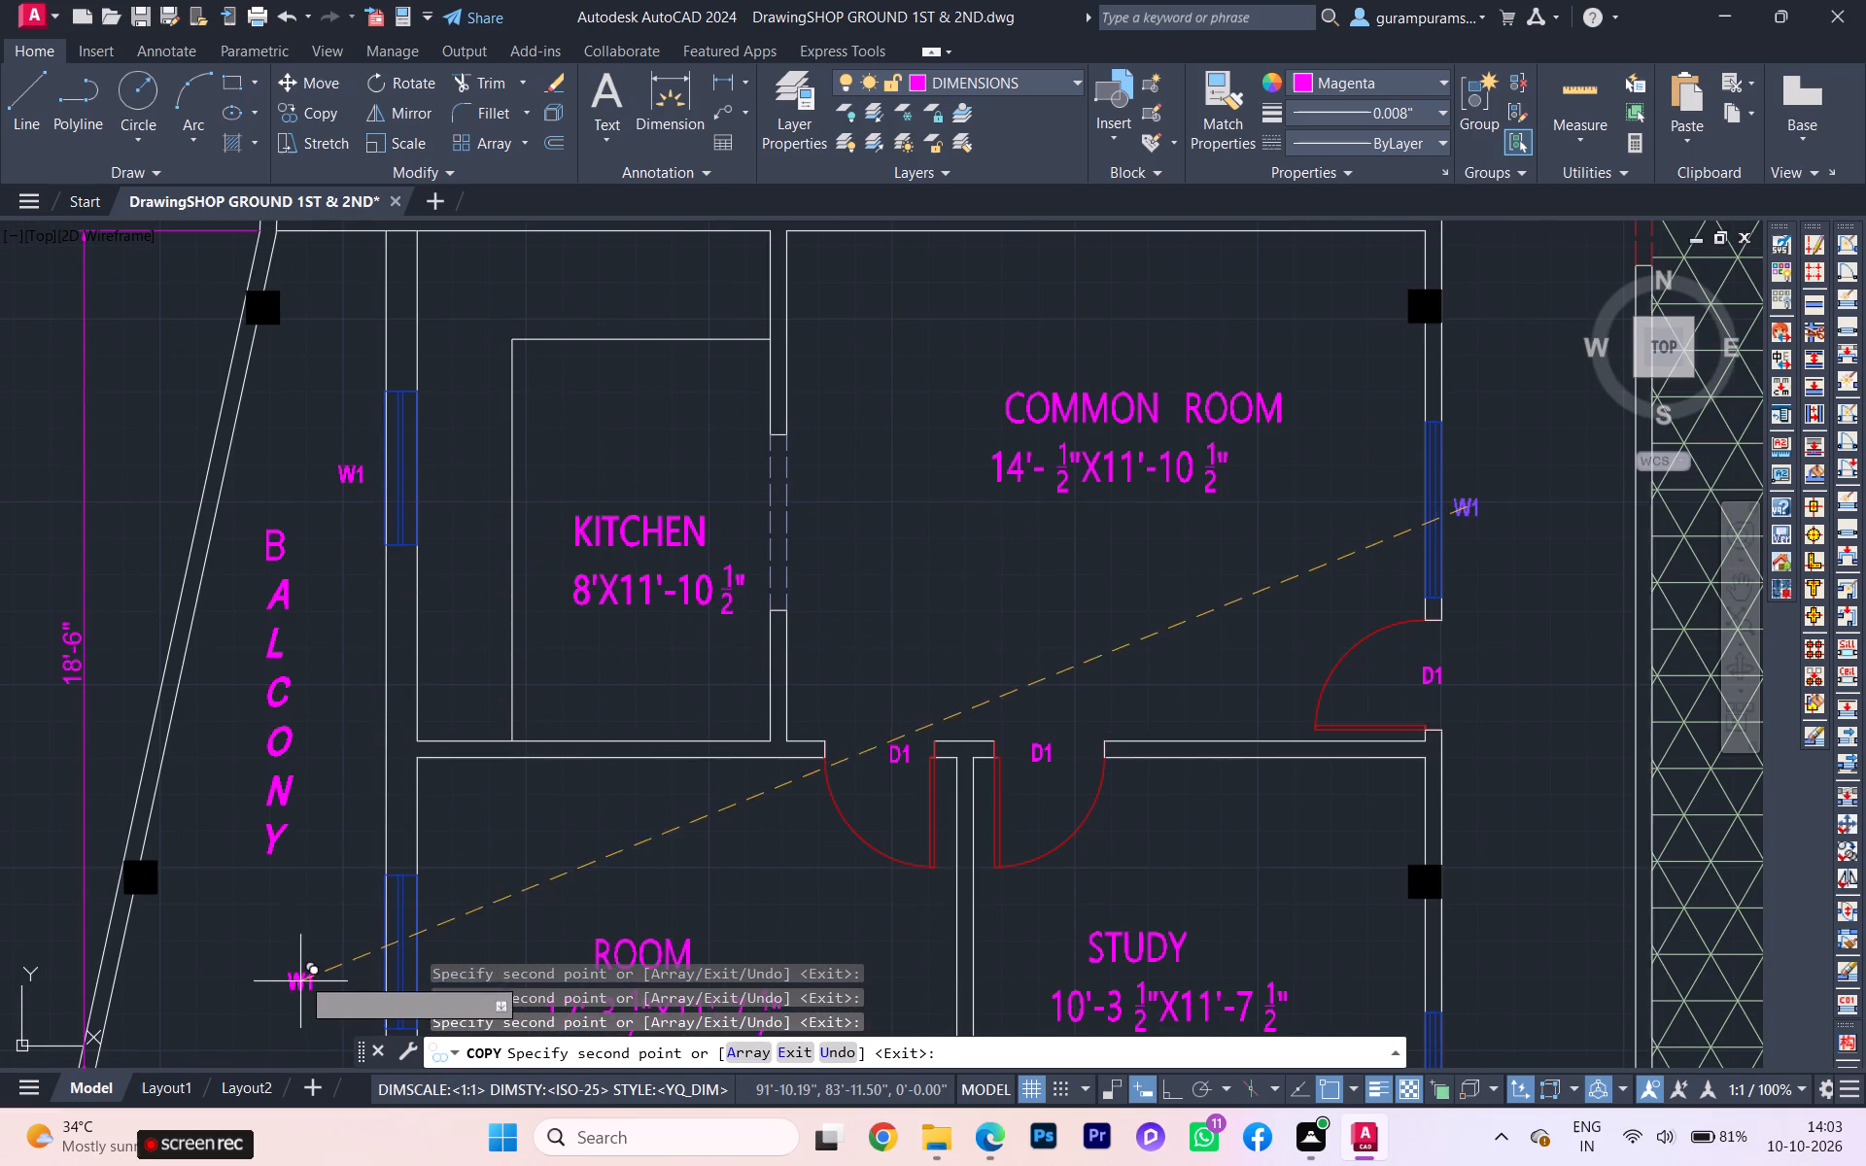
left_click(346, 952)
Copy the W1 tag to the small balcony's east window and to the north and slanted south windows of the 7'X10'-10½" kitchen.
scroll(370, 853, "down", 2)
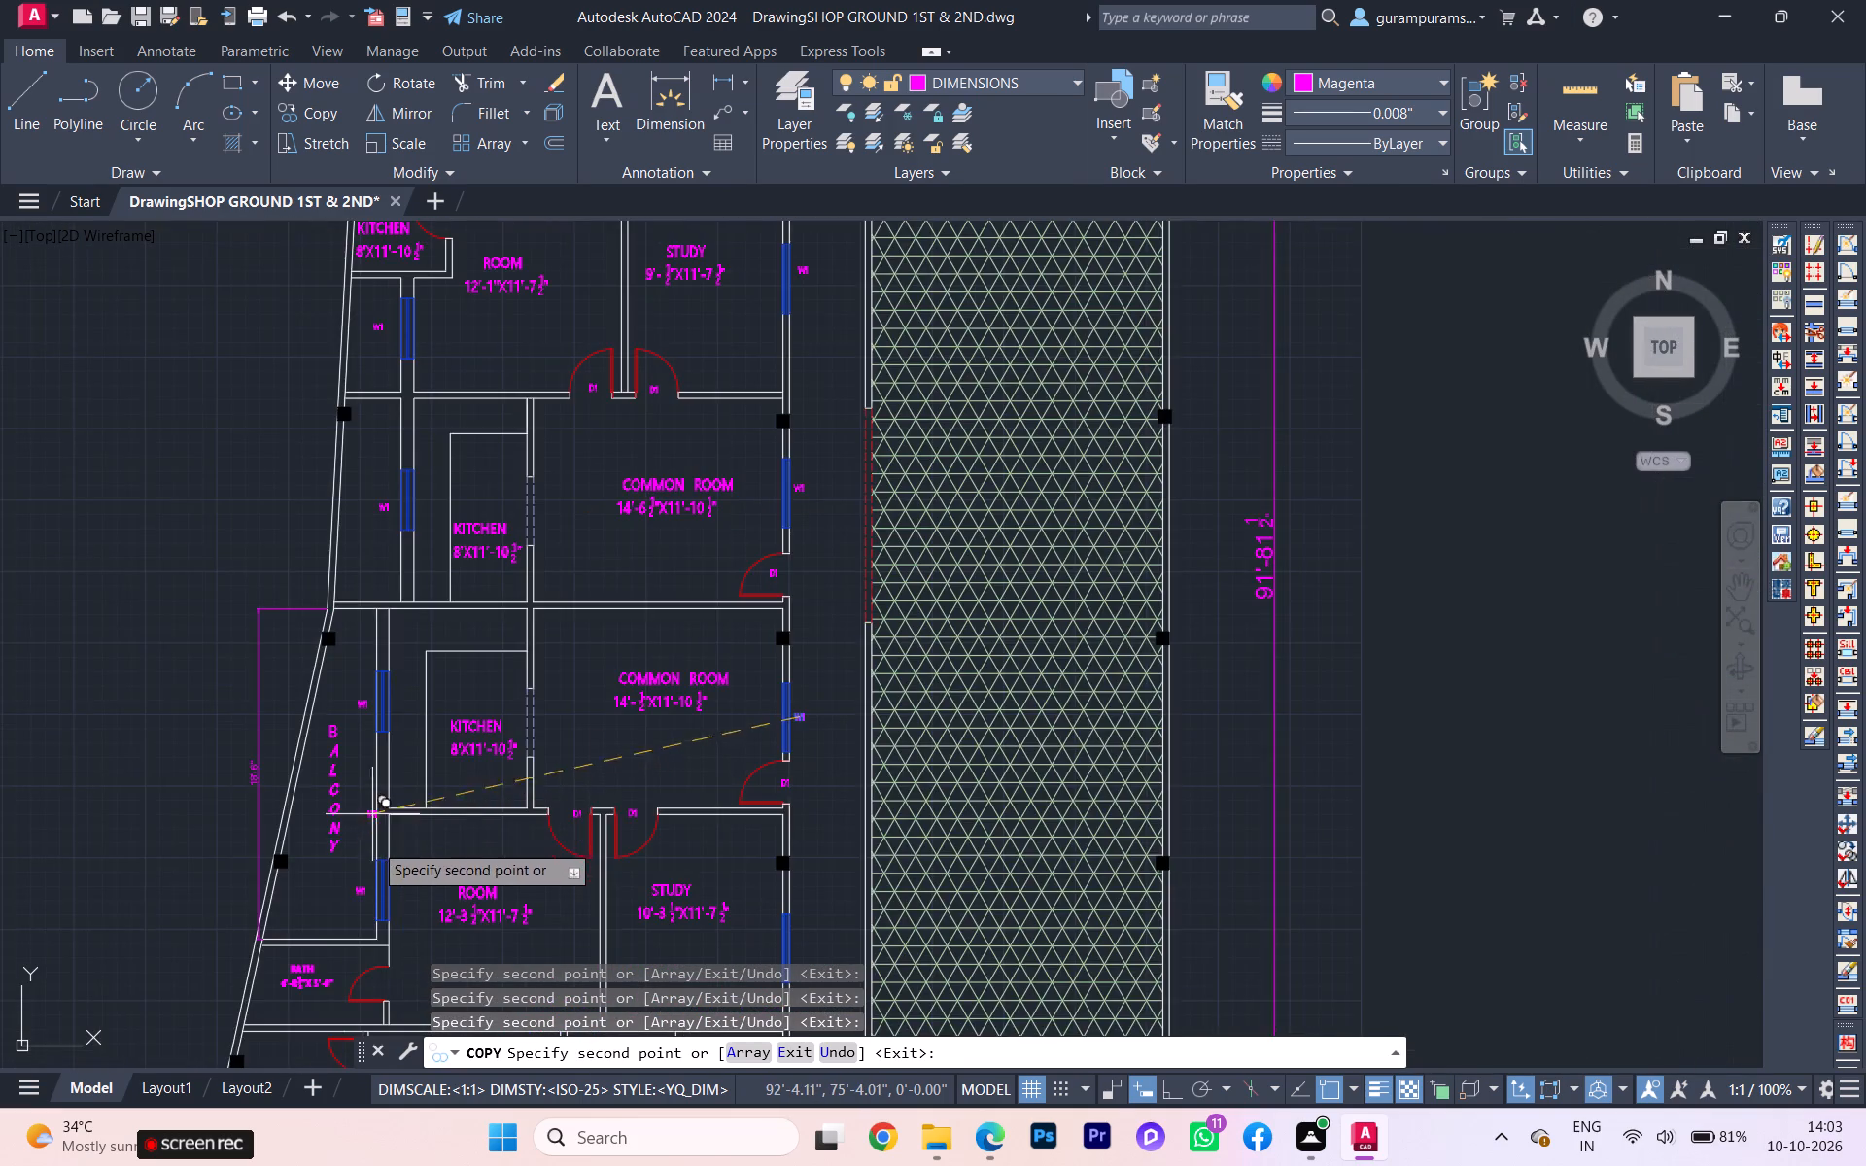
scroll(350, 923, "down", 3)
scroll(336, 1052, "up", 4)
scroll(378, 805, "up", 3)
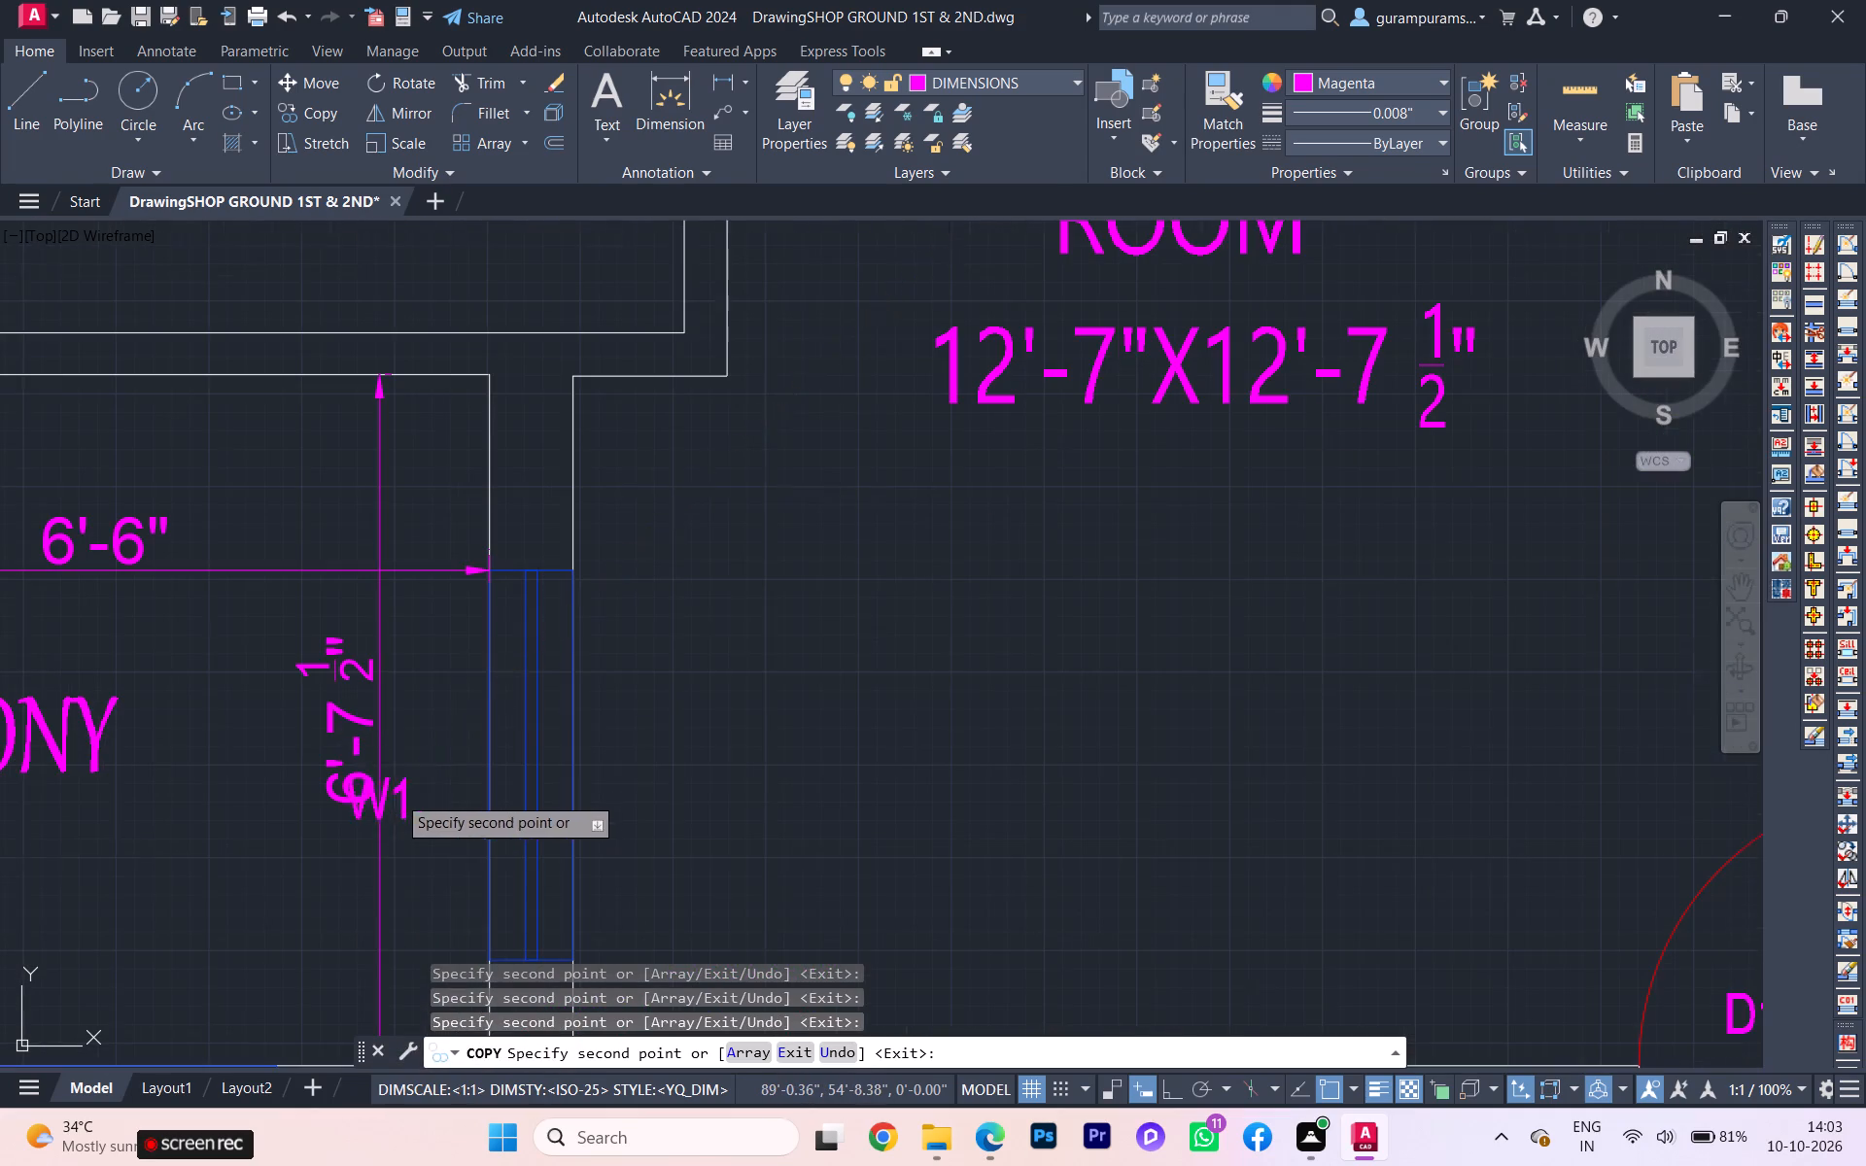
left_click(452, 774)
scroll(421, 873, "down", 1)
middle_click_drag(420, 874, 474, 497)
left_click(250, 674)
scroll(304, 674, "down", 4)
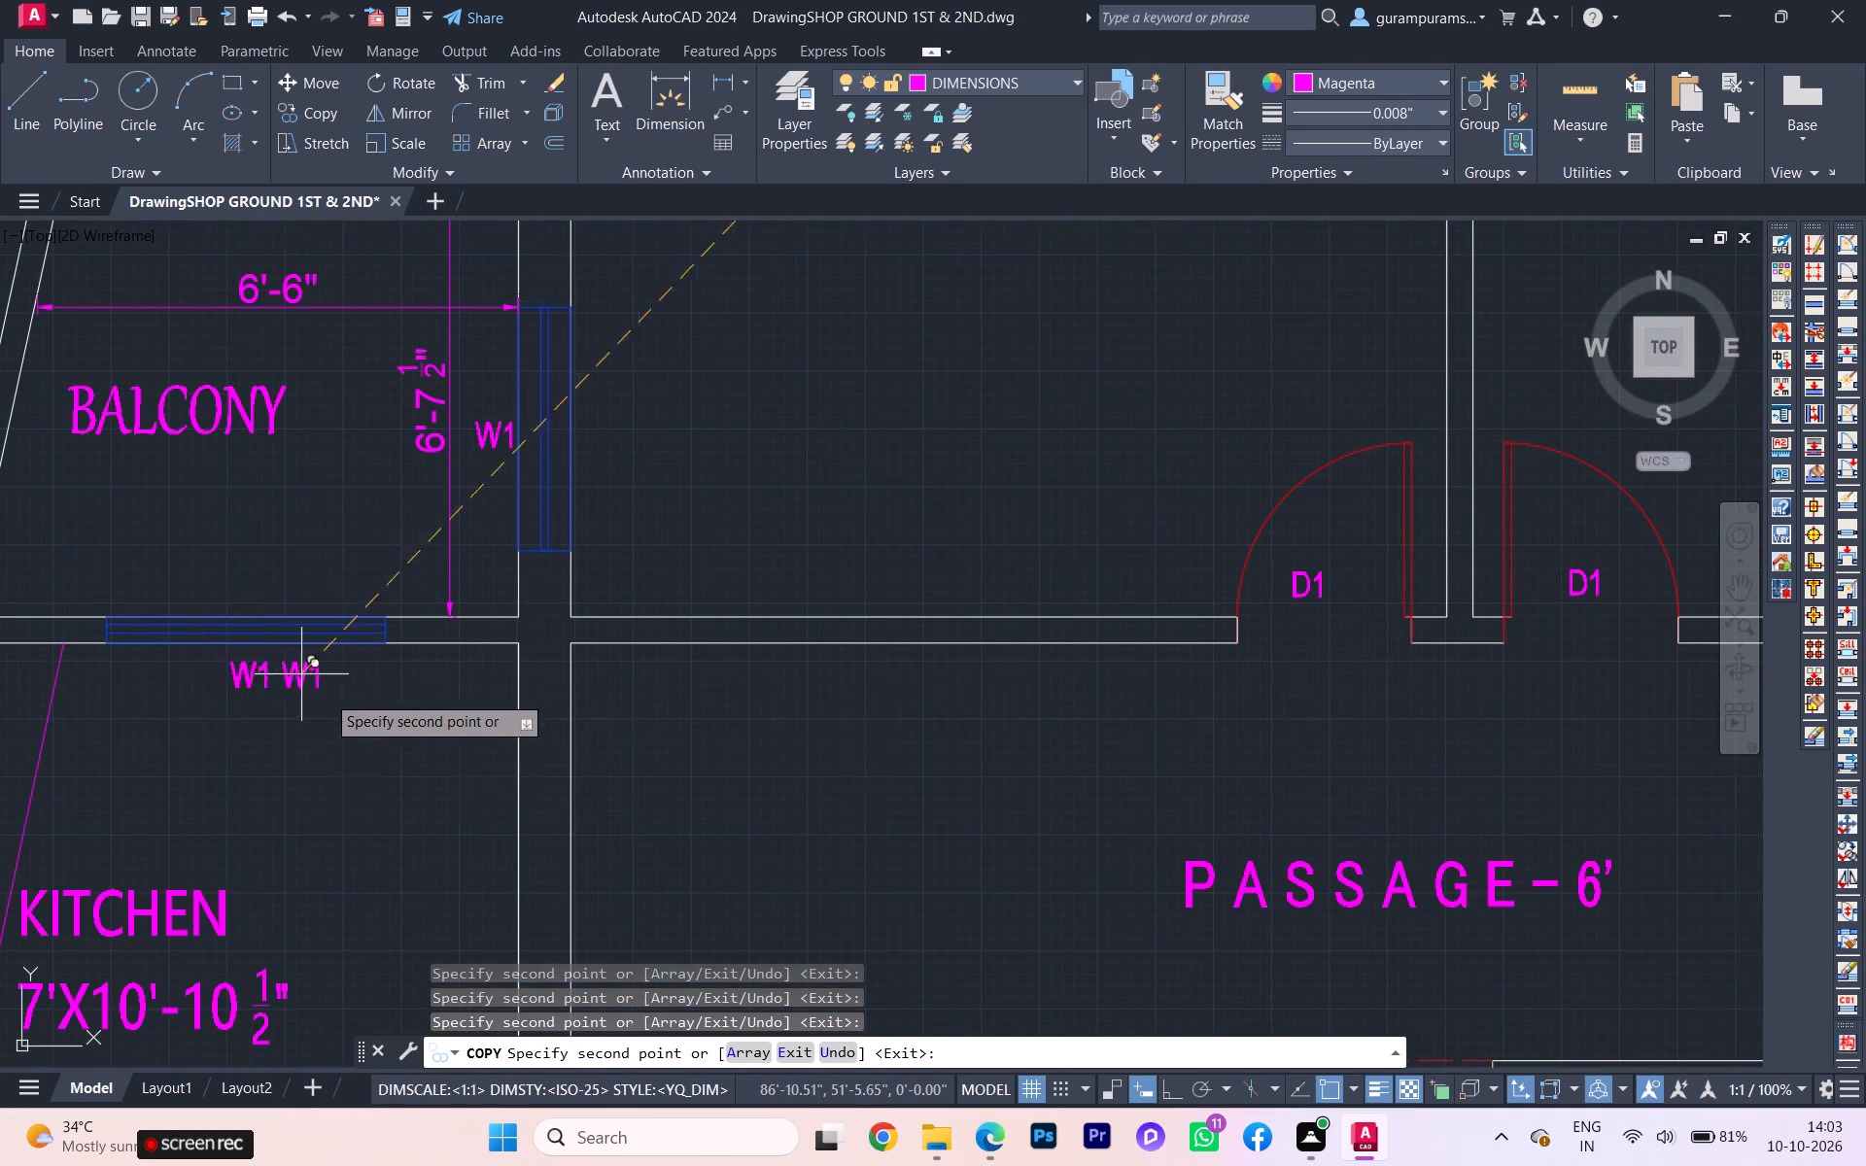
scroll(270, 793, "up", 4)
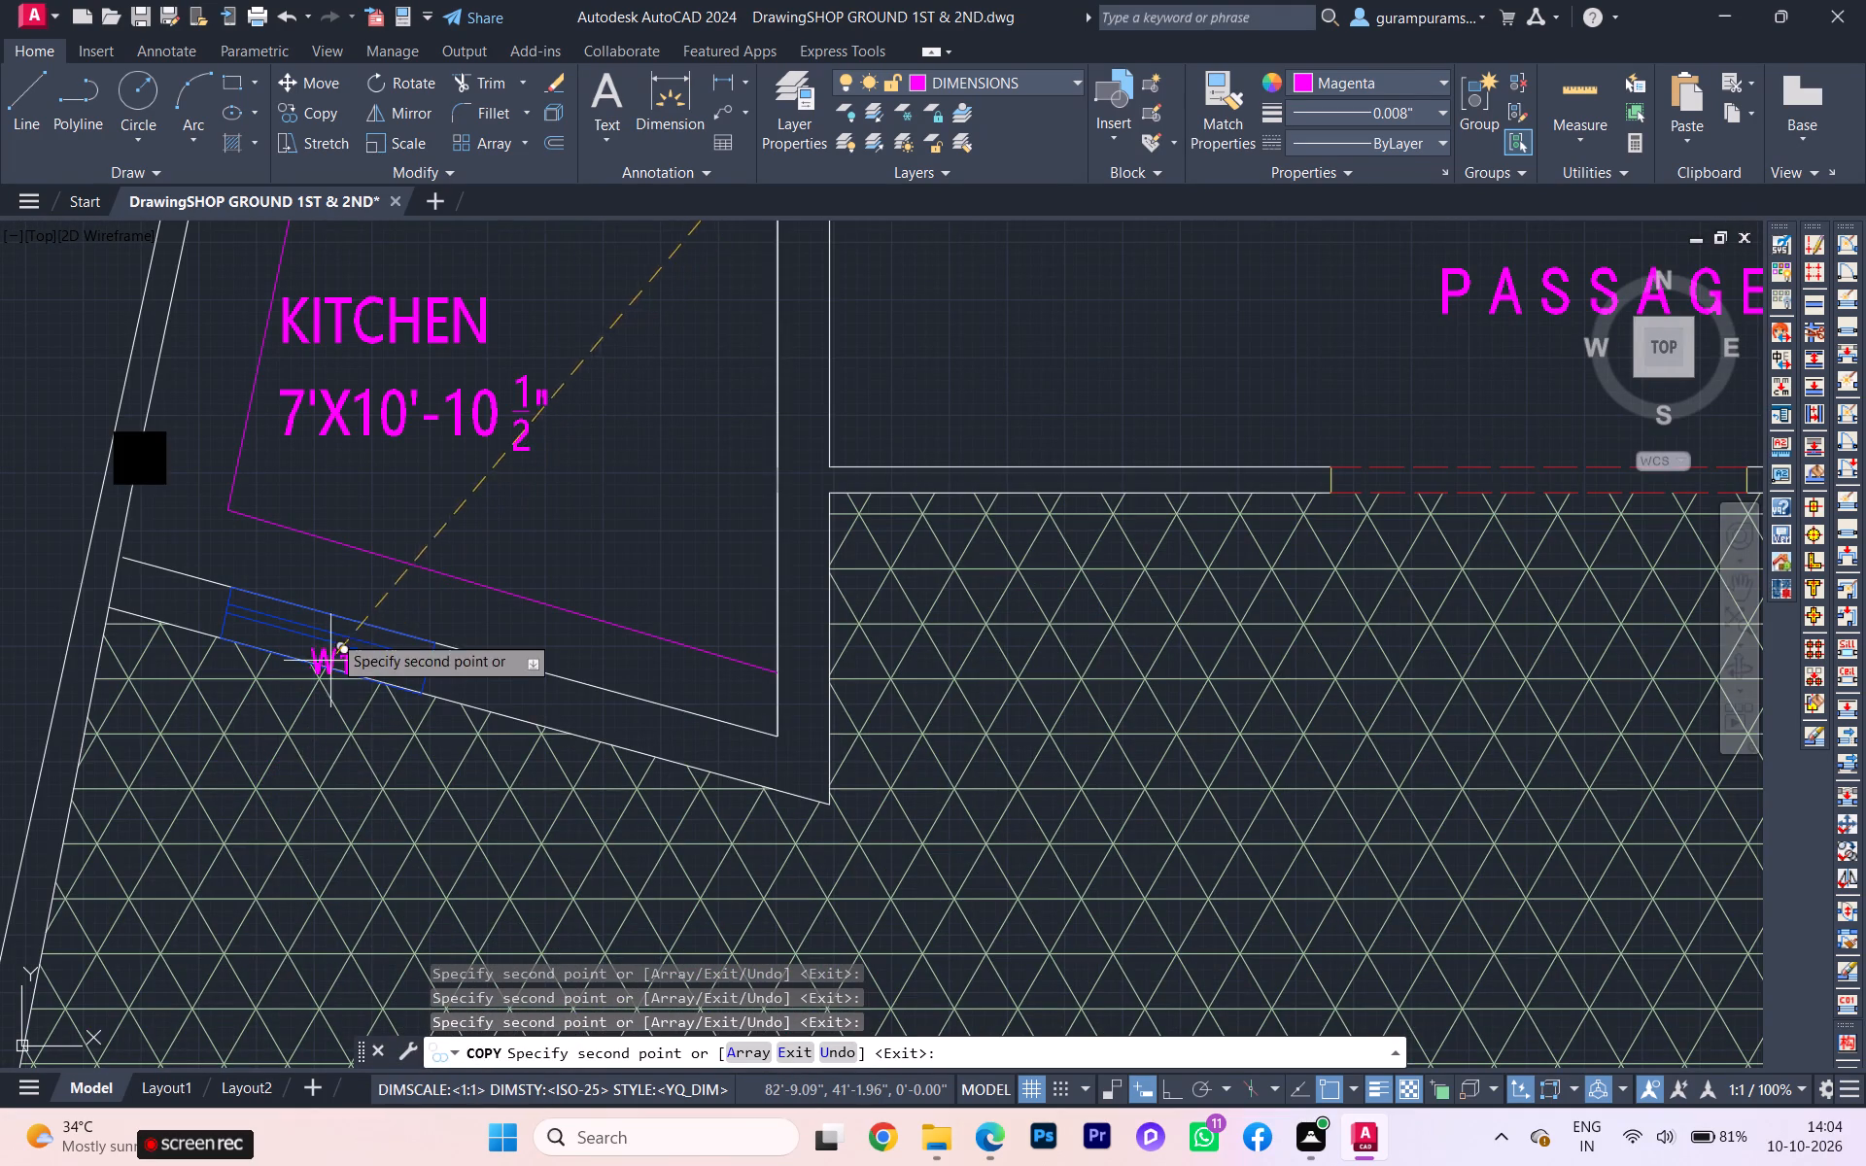
left_click(339, 598)
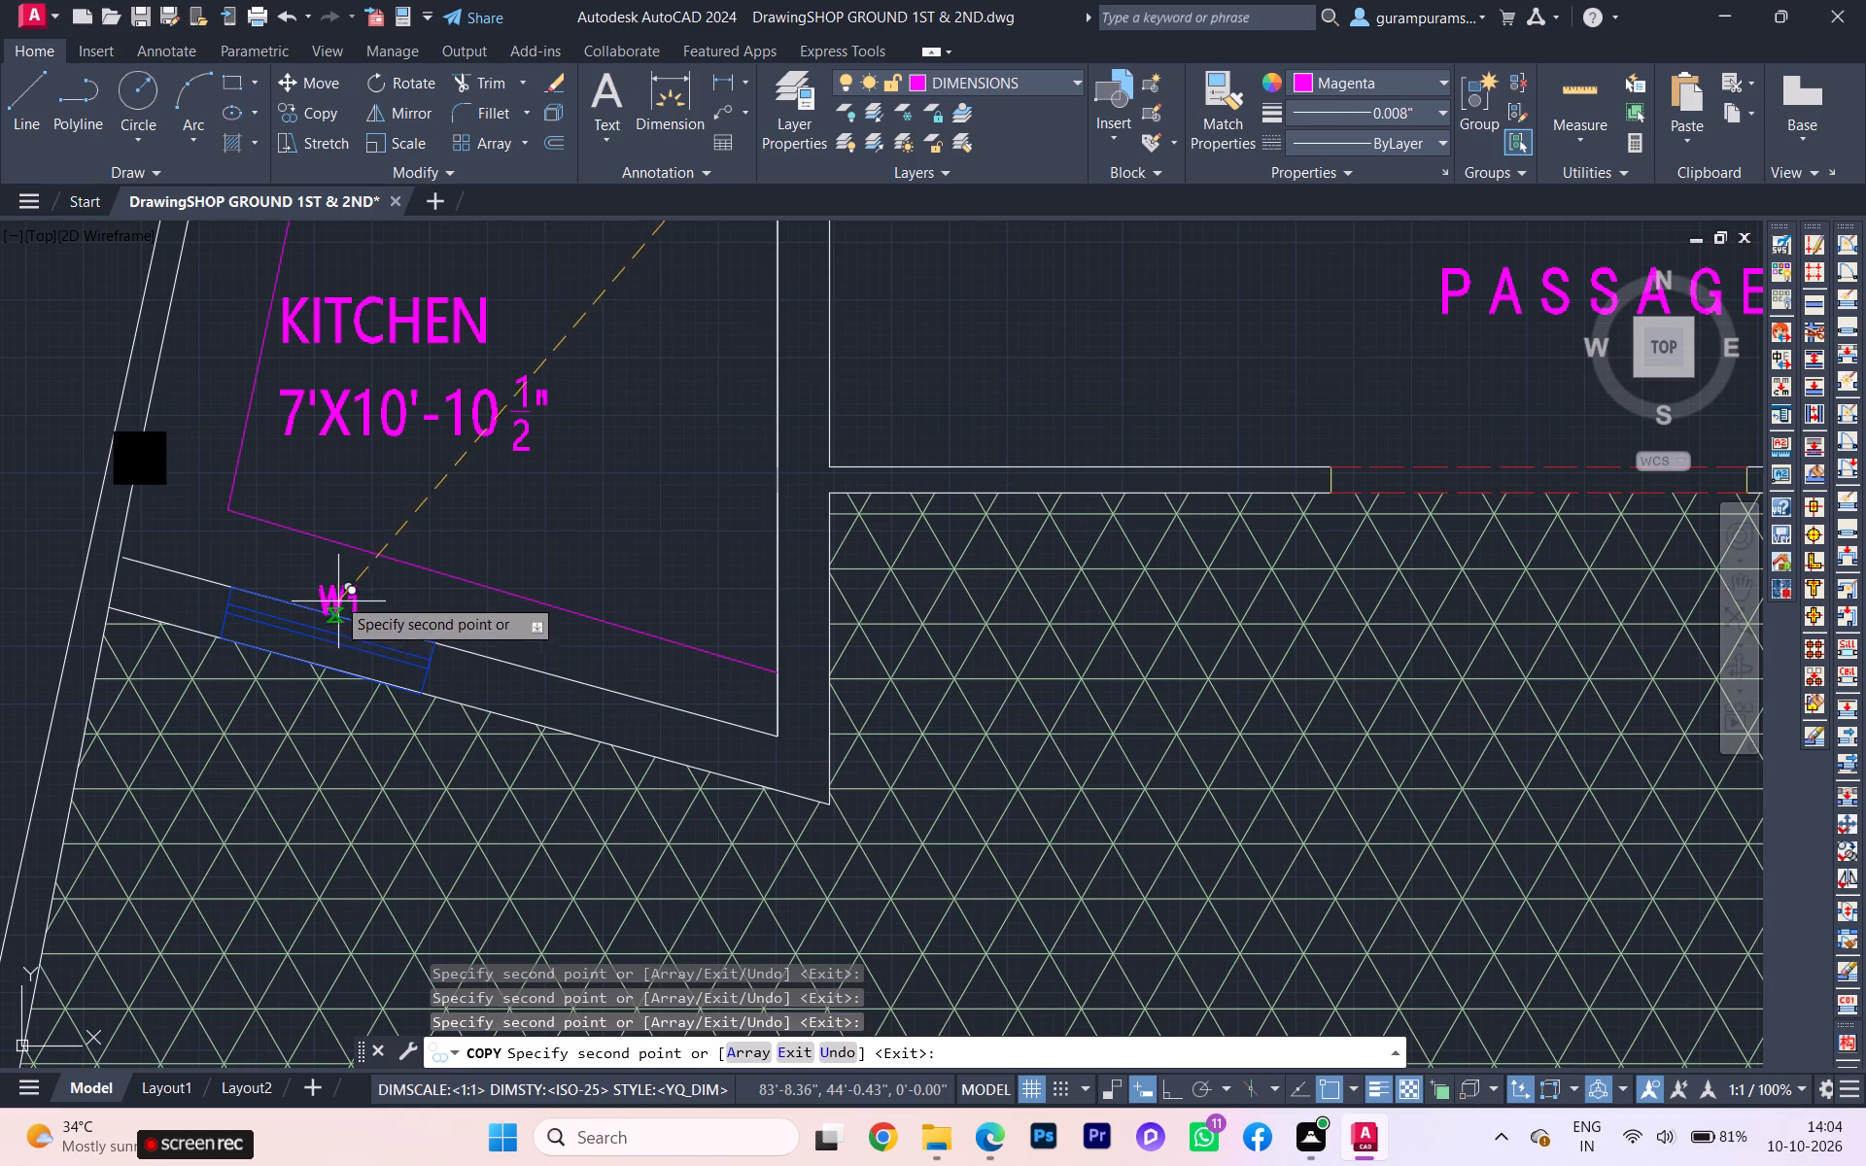
key("Escape")
Change the tag at the slanted south window of the 7'X10'-10½" kitchen to W2.
scroll(334, 603, "up", 2)
double_click(334, 604)
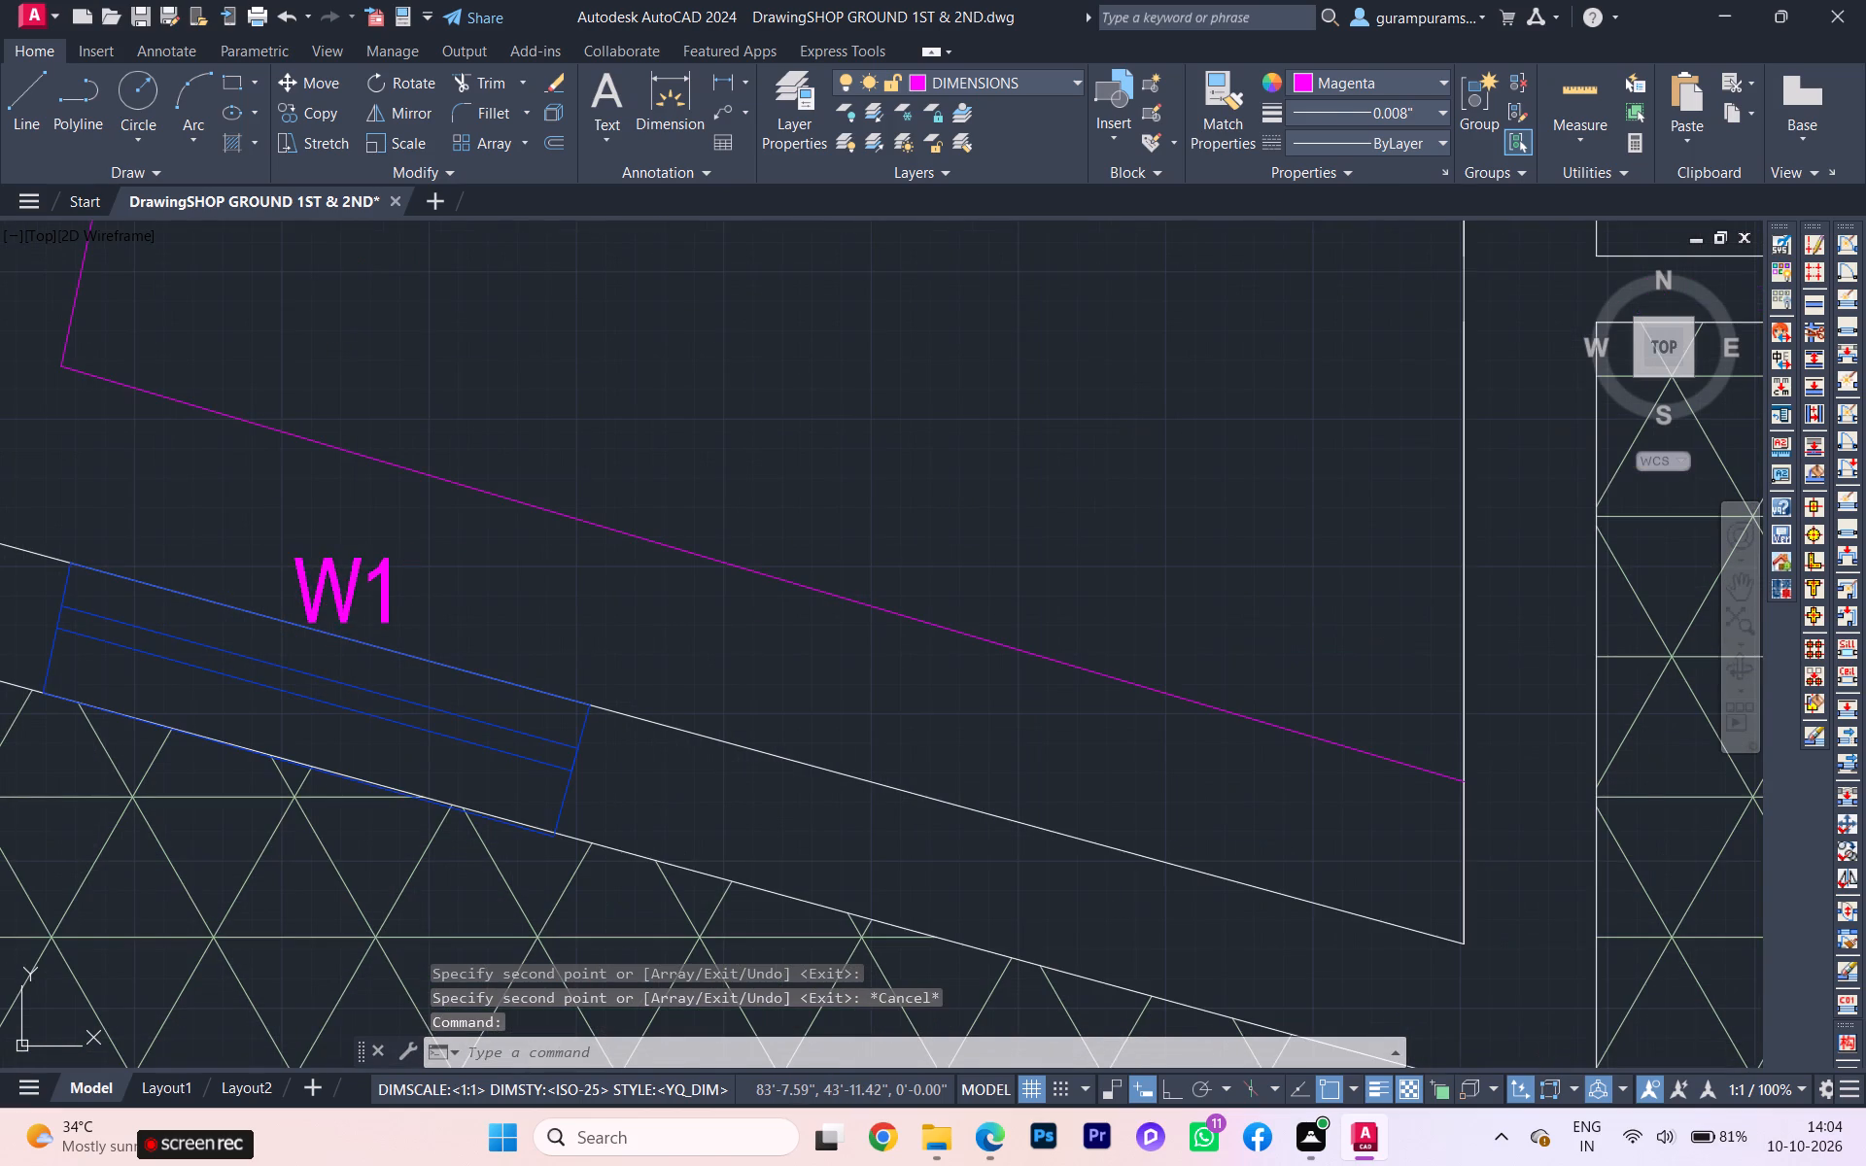
left_click(397, 601)
key("BackSpace")
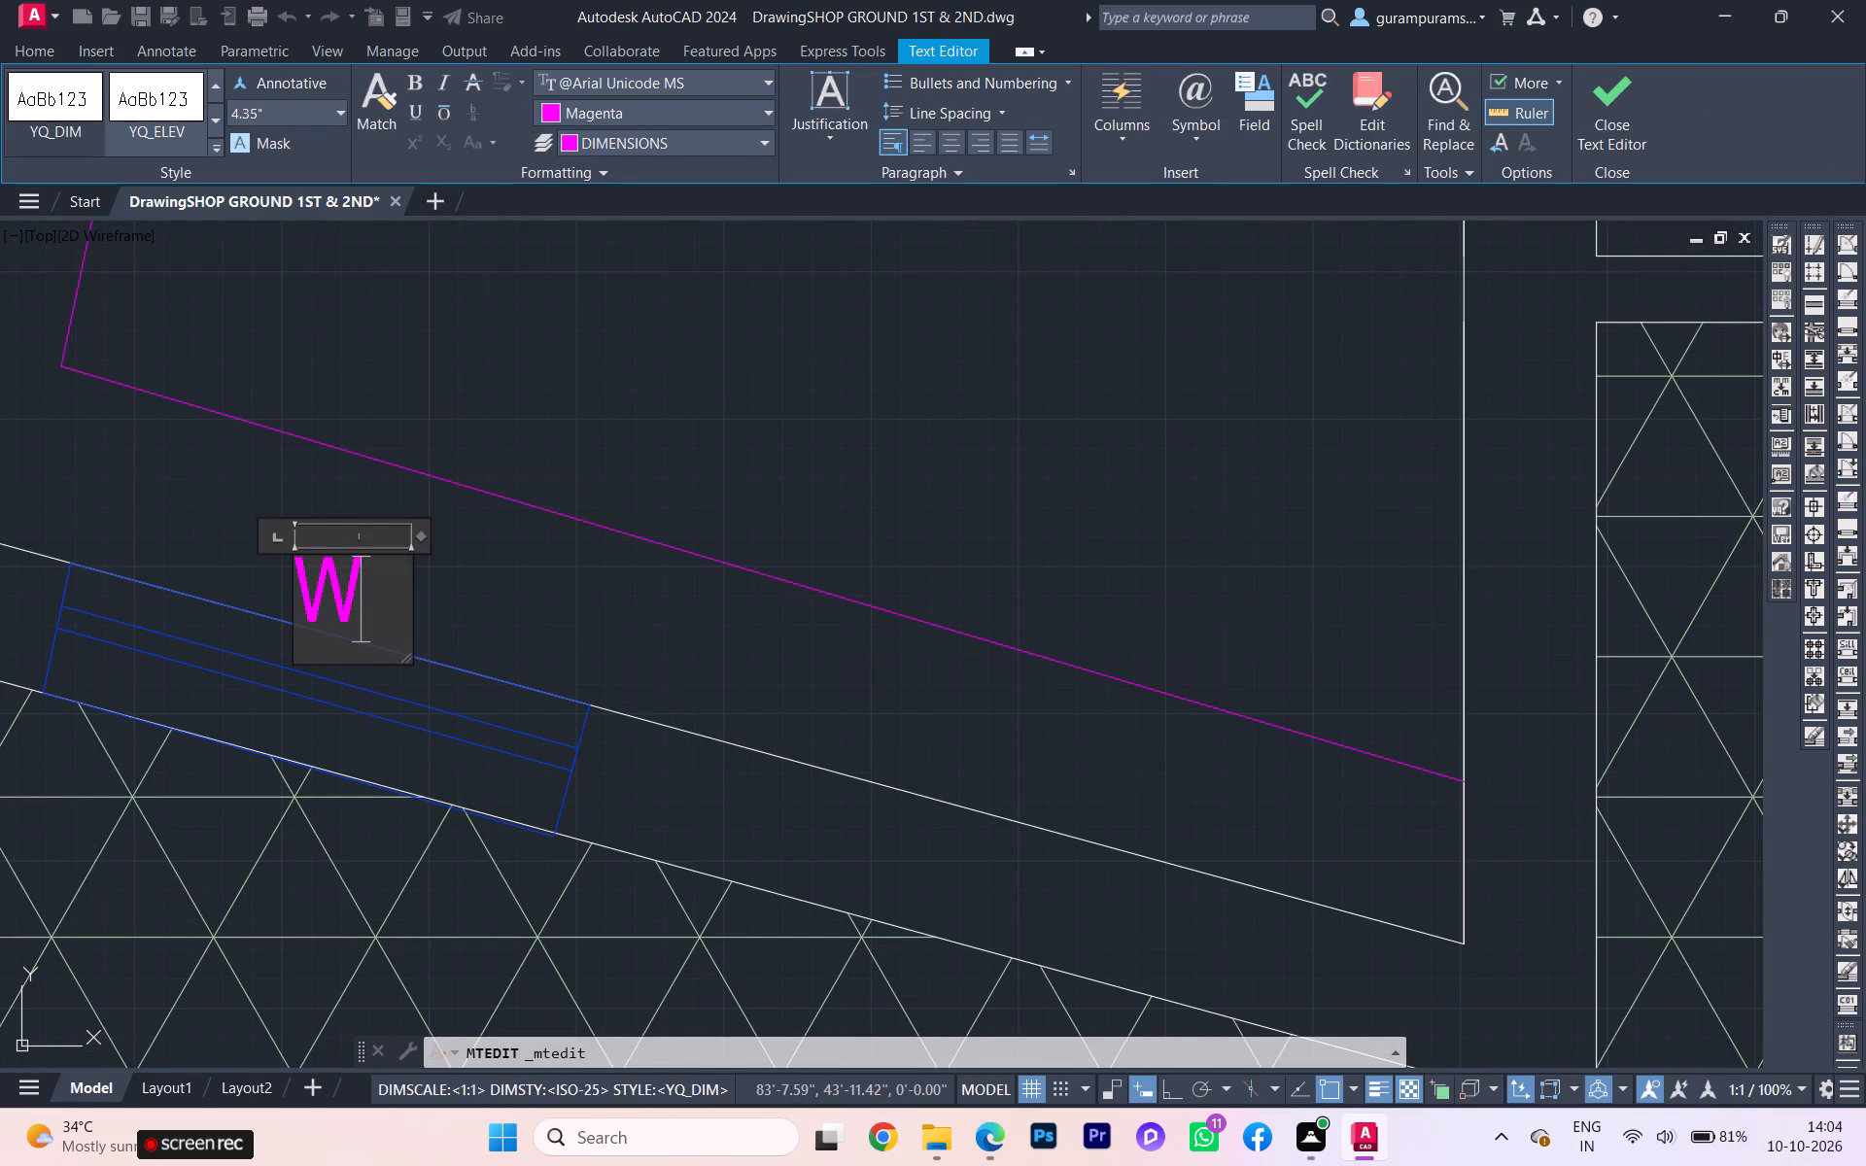
key("2")
left_click(492, 600)
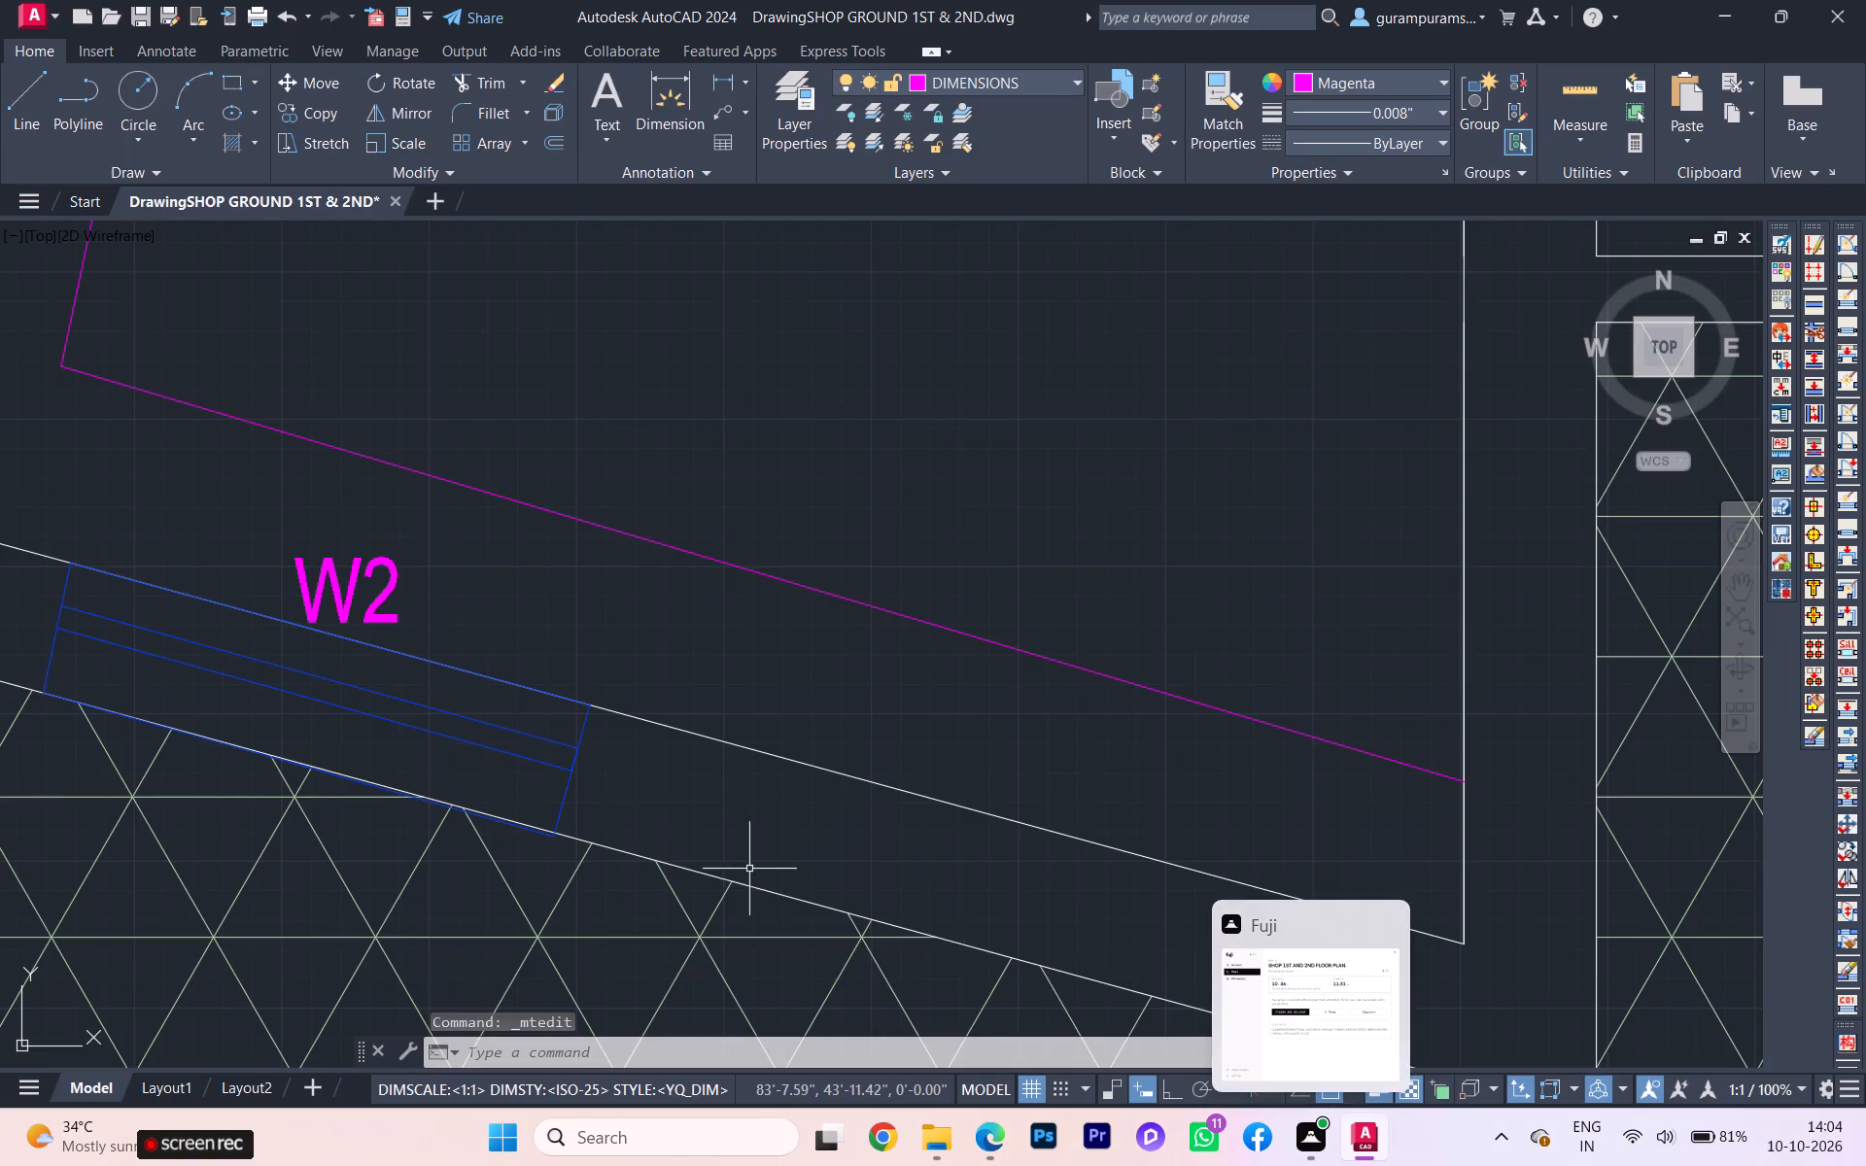
scroll(729, 883, "down", 2)
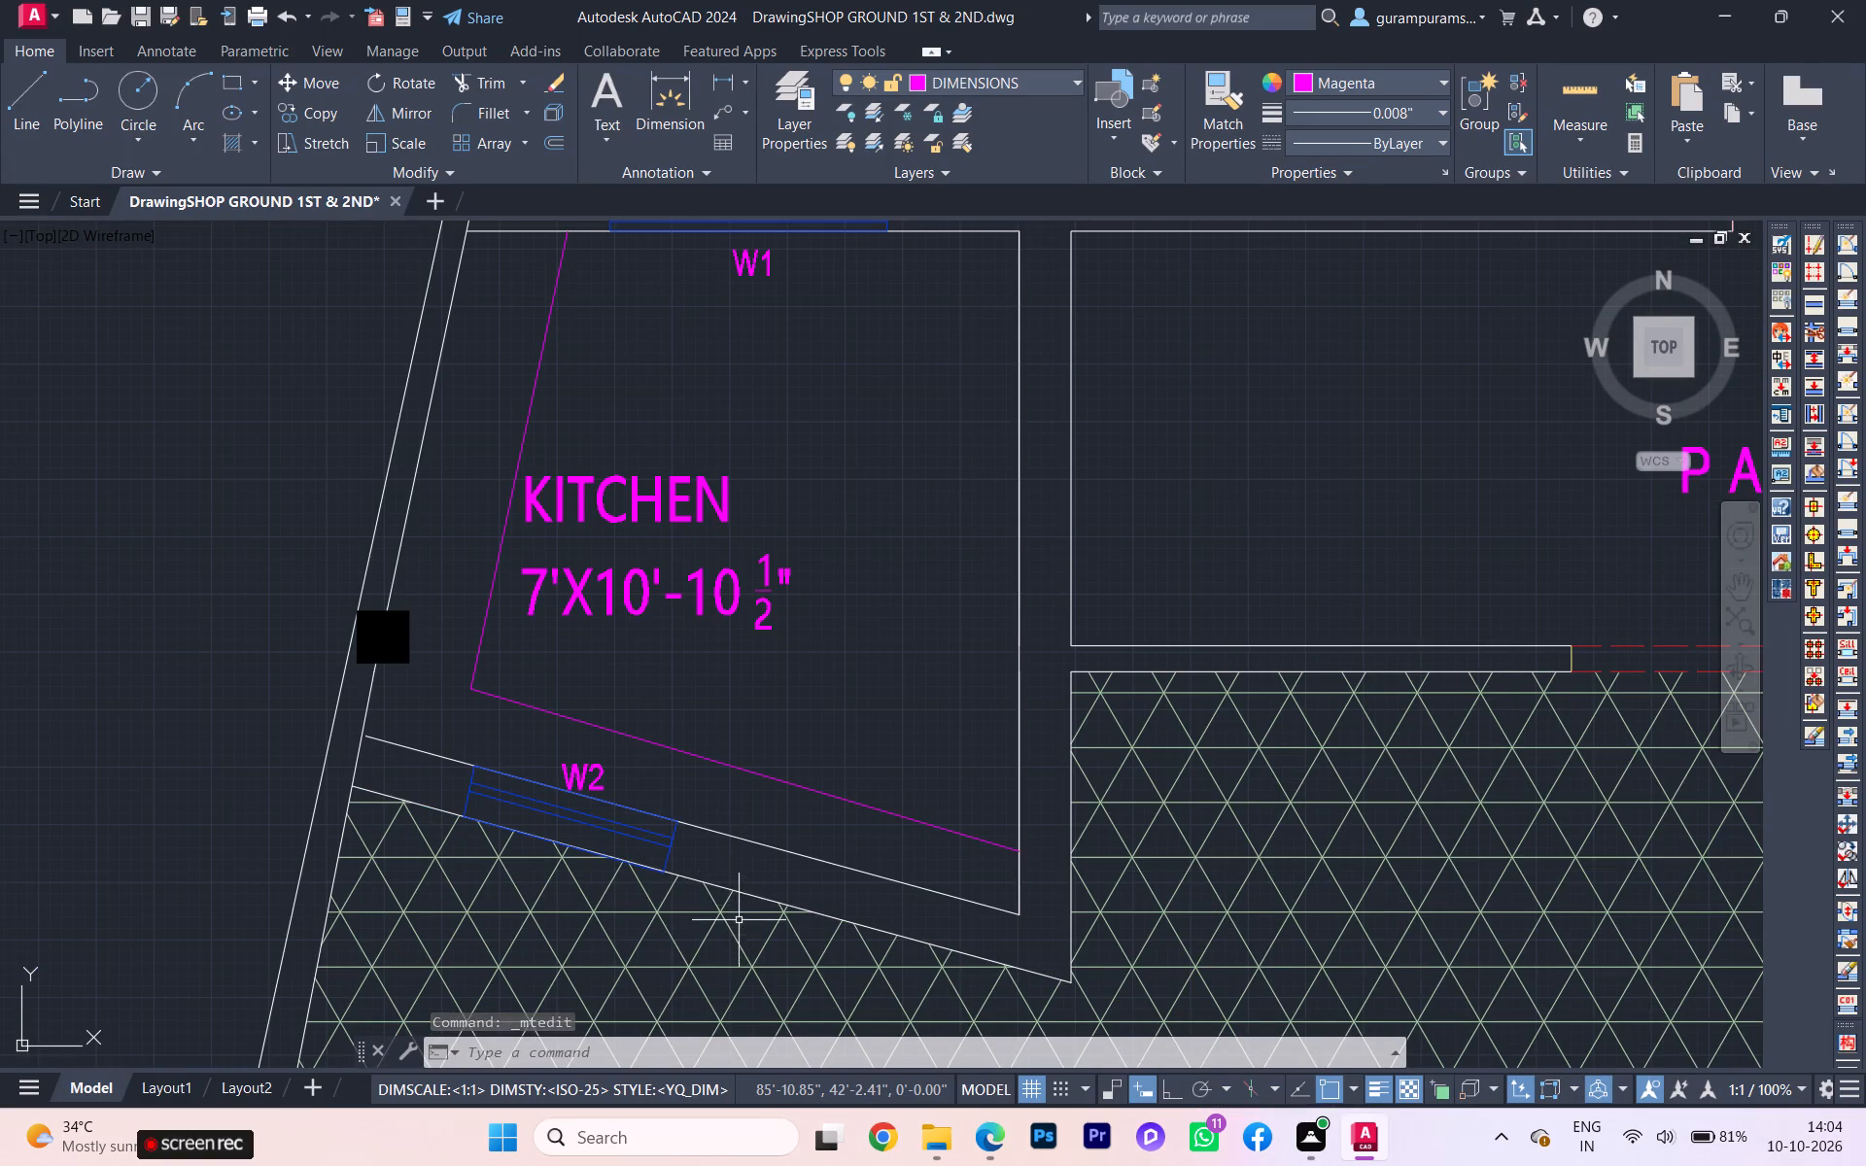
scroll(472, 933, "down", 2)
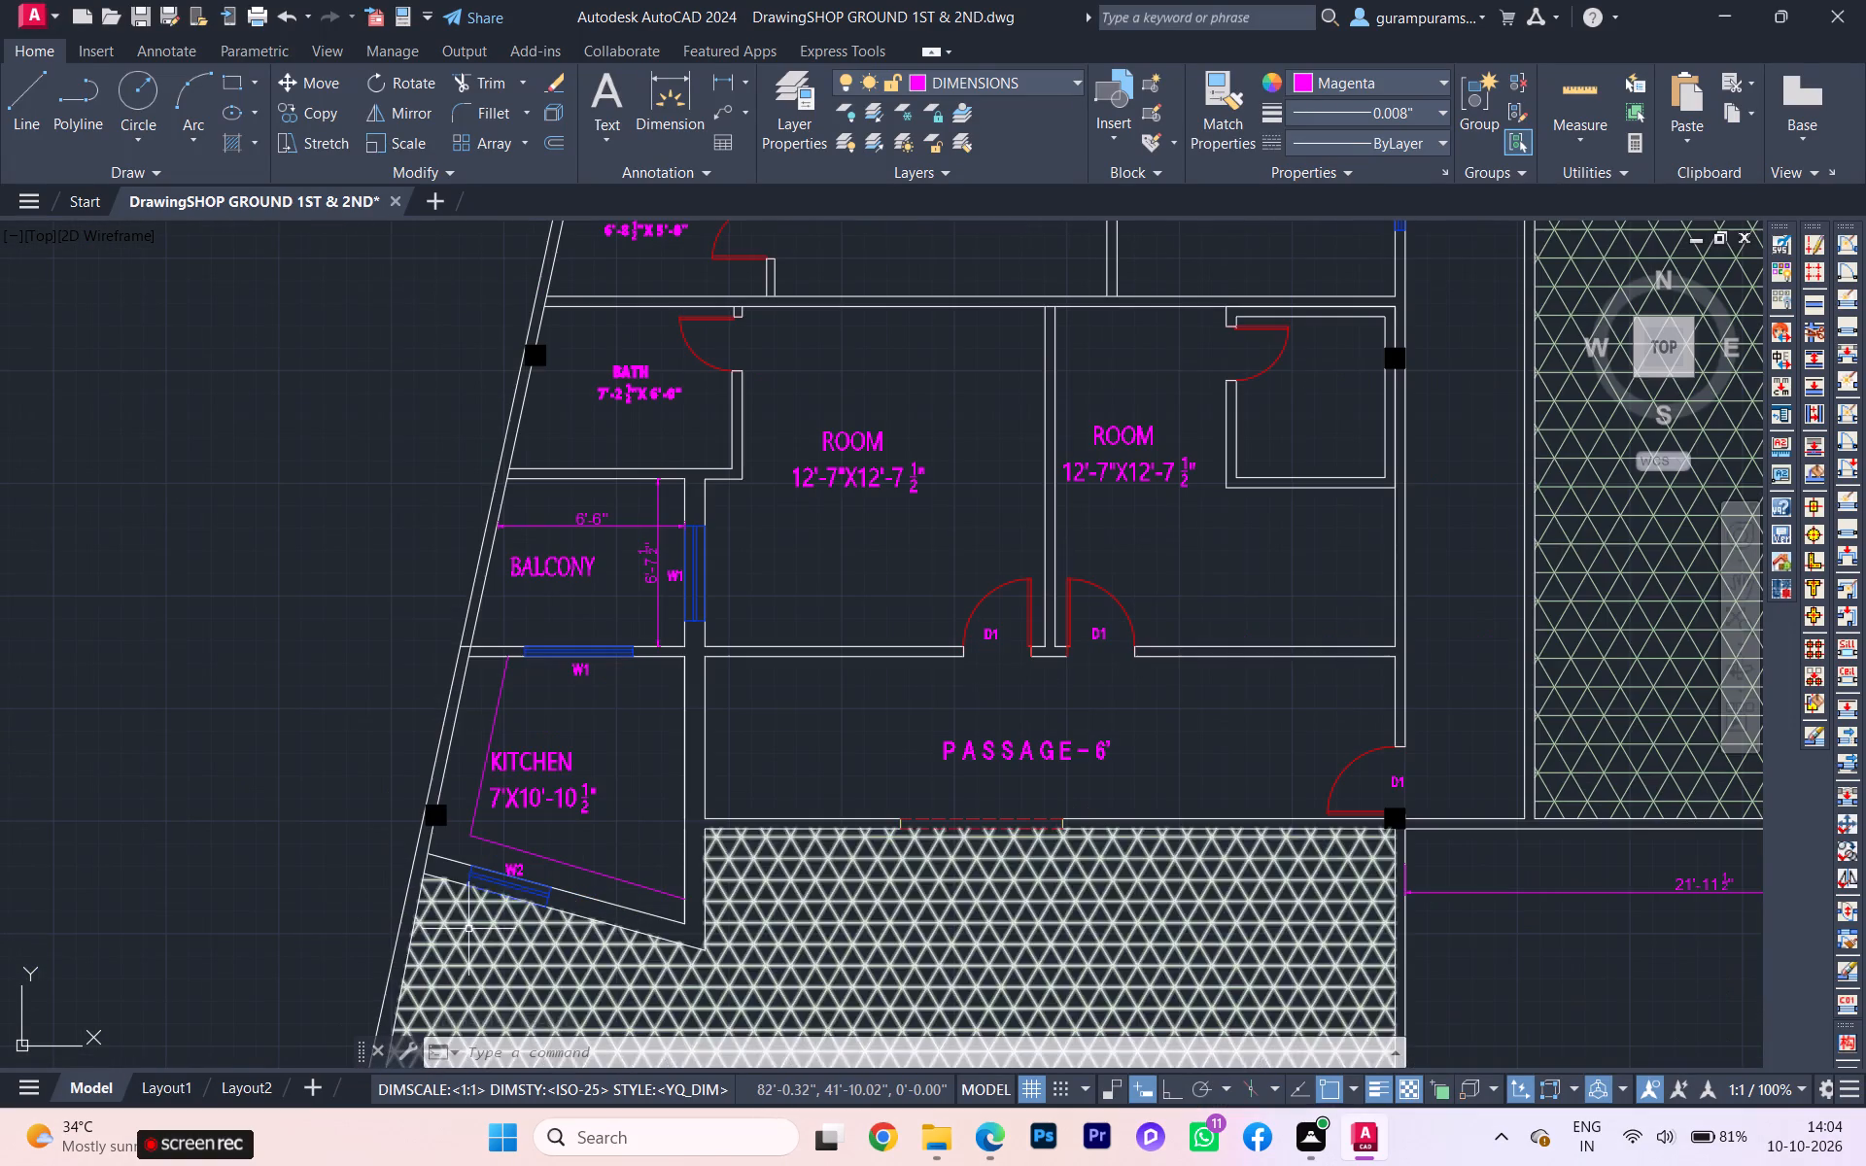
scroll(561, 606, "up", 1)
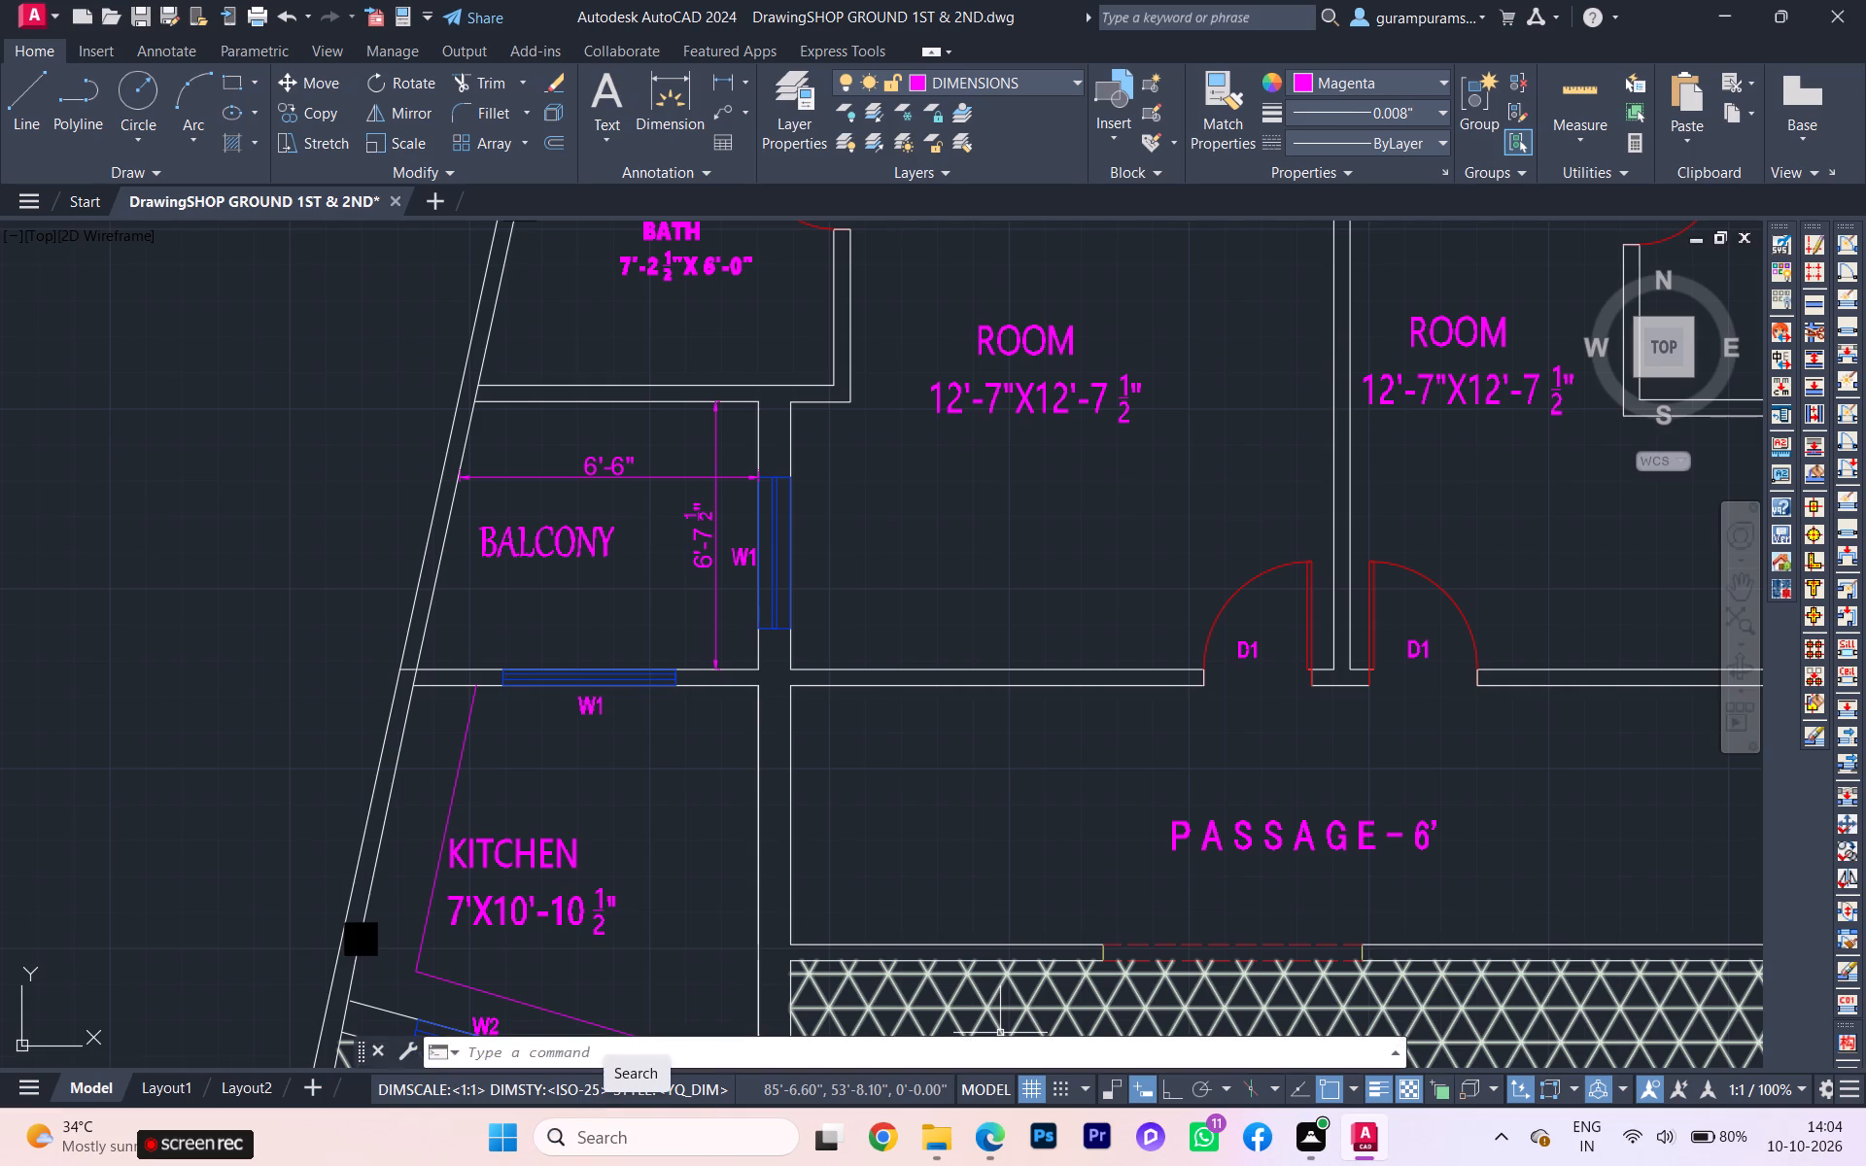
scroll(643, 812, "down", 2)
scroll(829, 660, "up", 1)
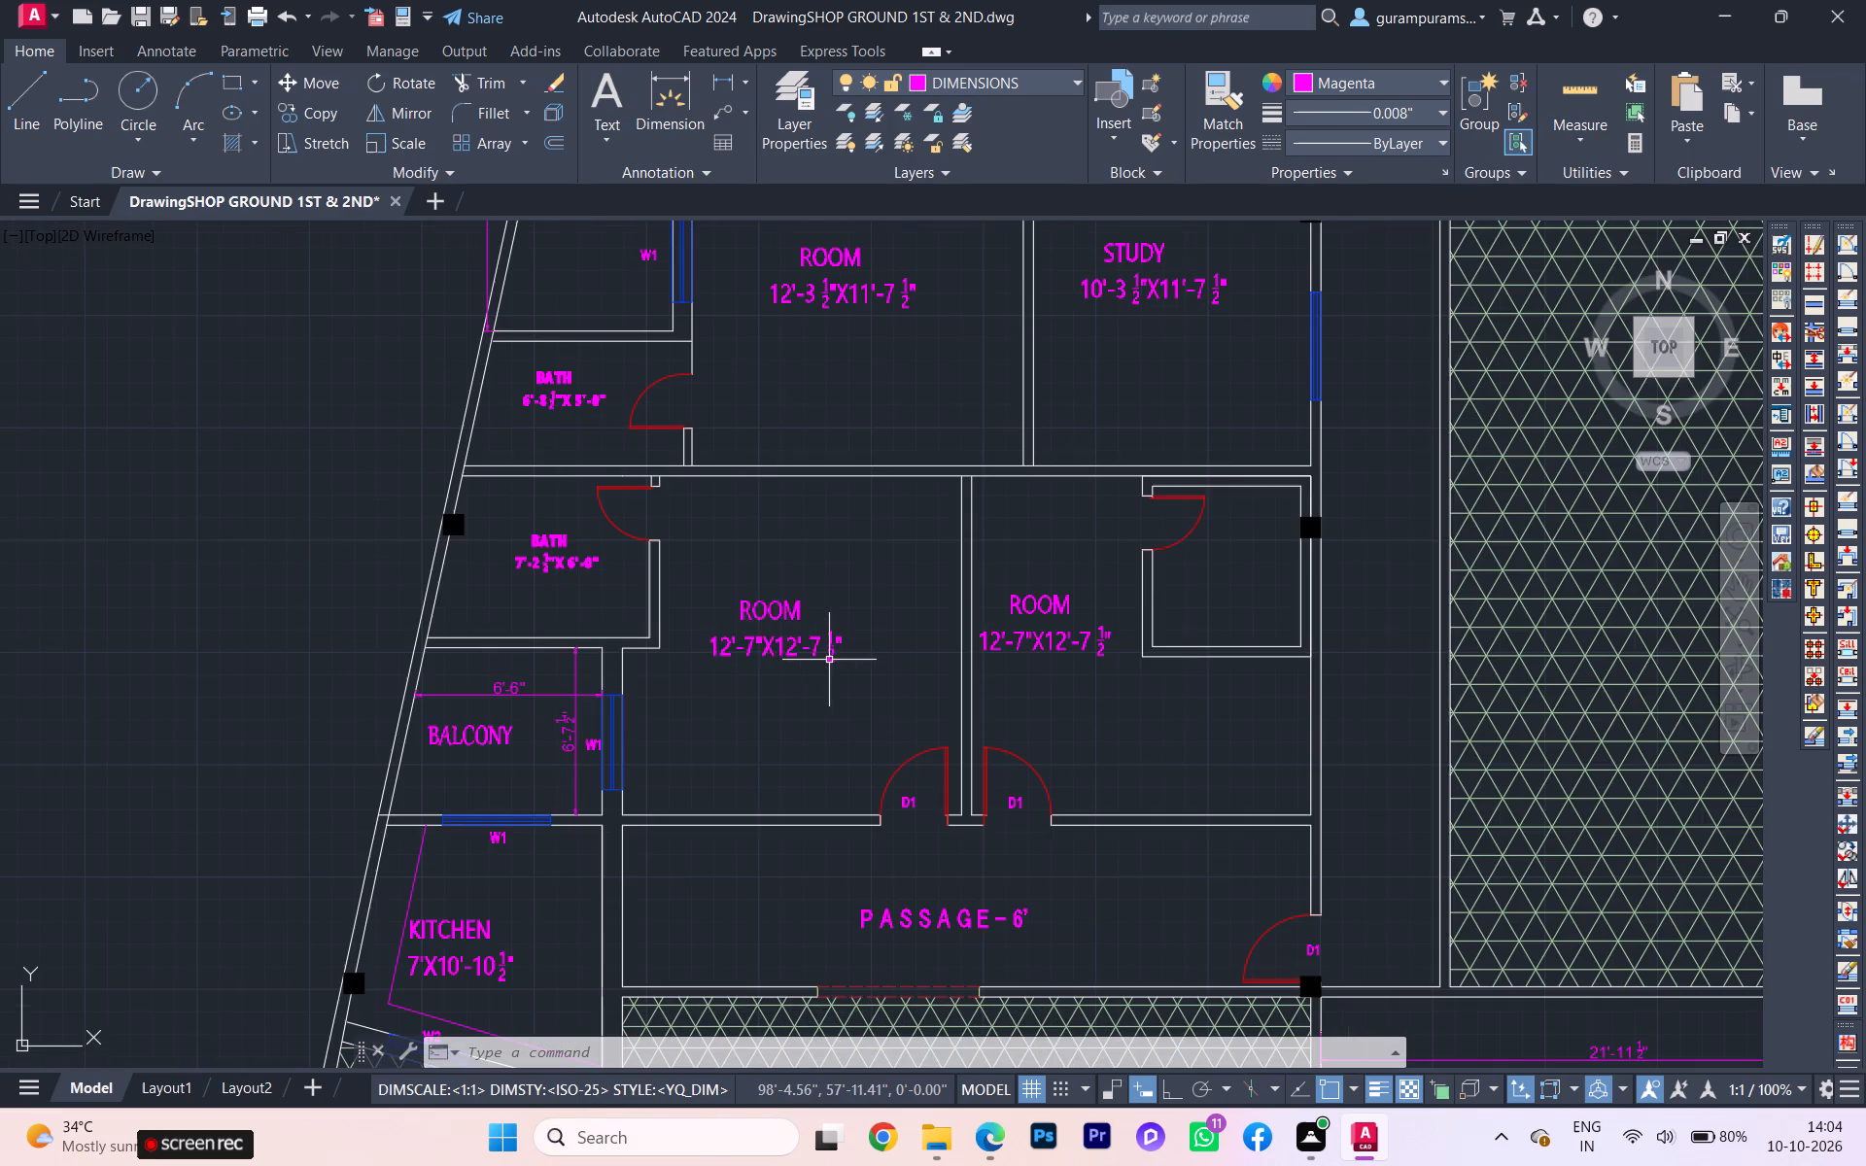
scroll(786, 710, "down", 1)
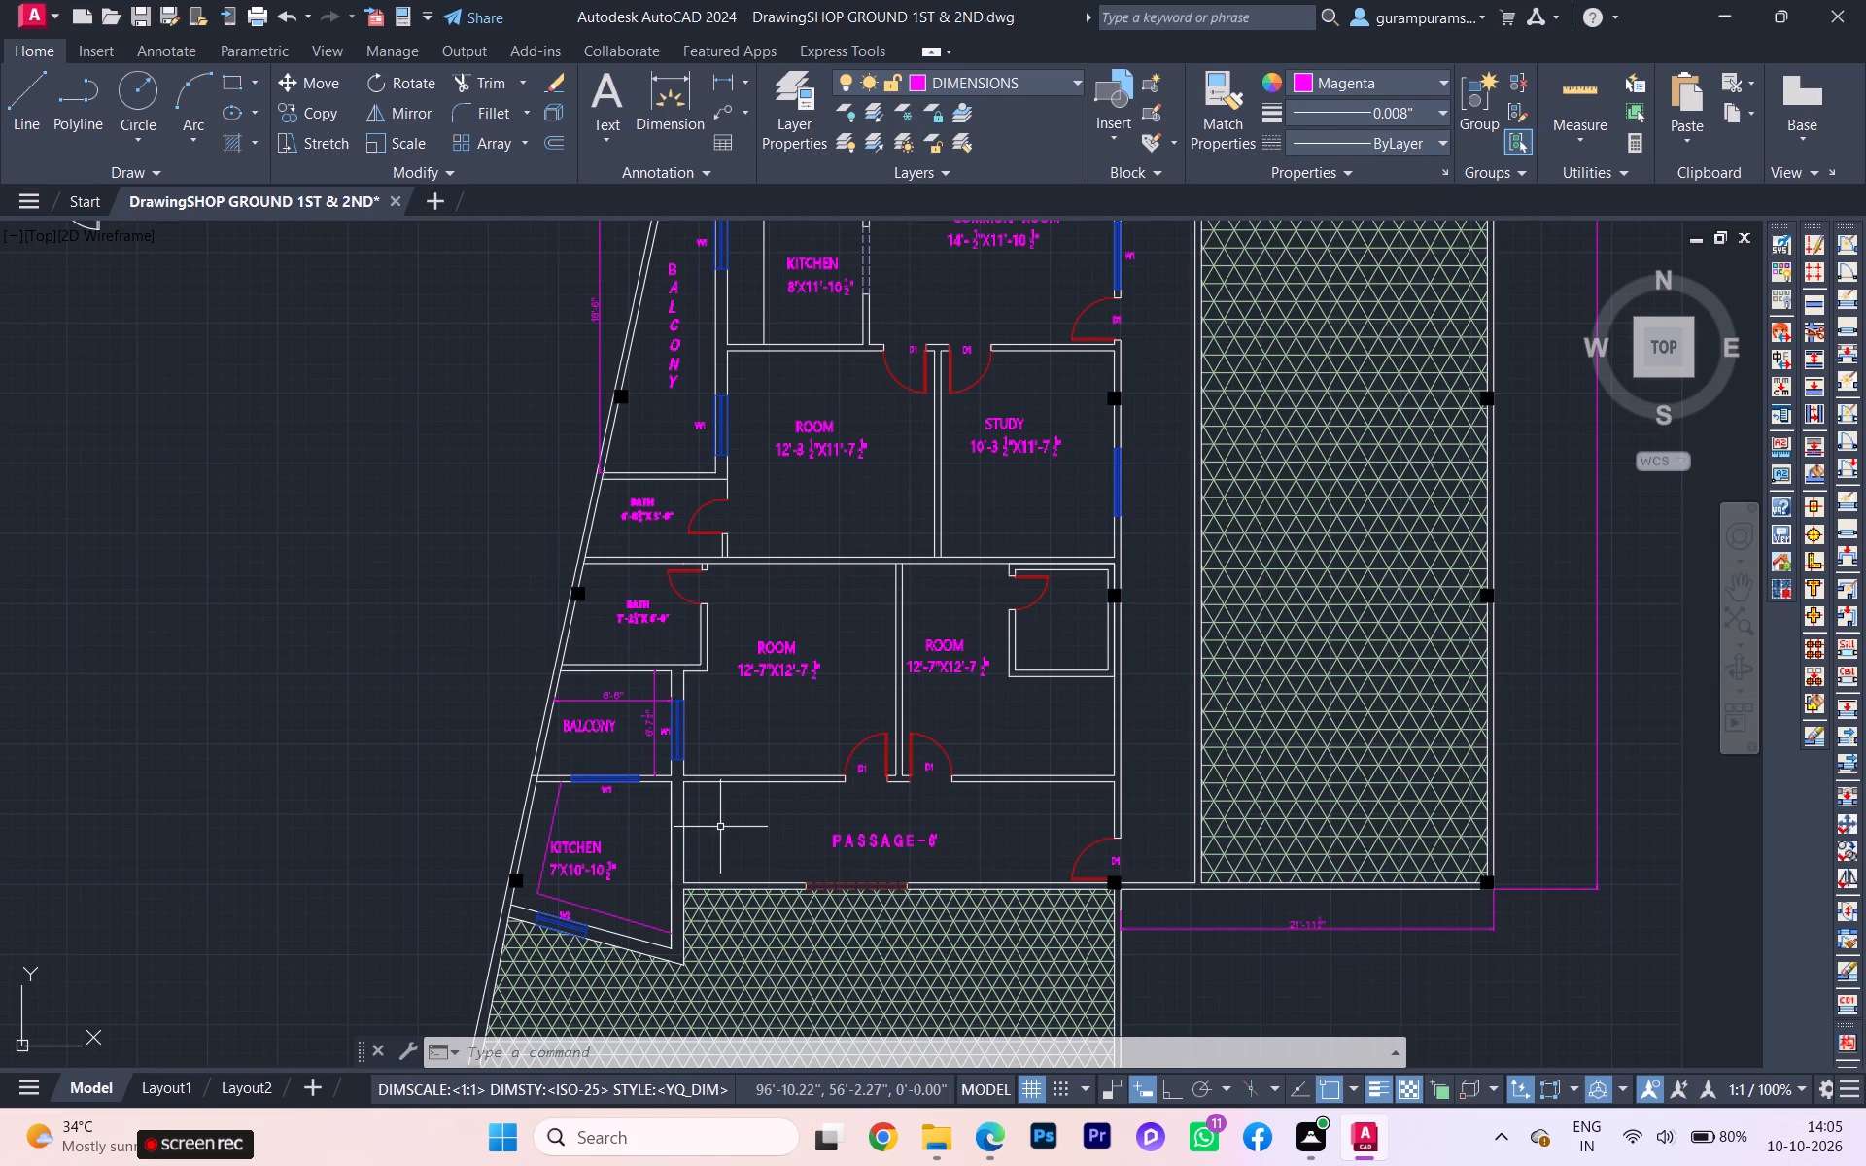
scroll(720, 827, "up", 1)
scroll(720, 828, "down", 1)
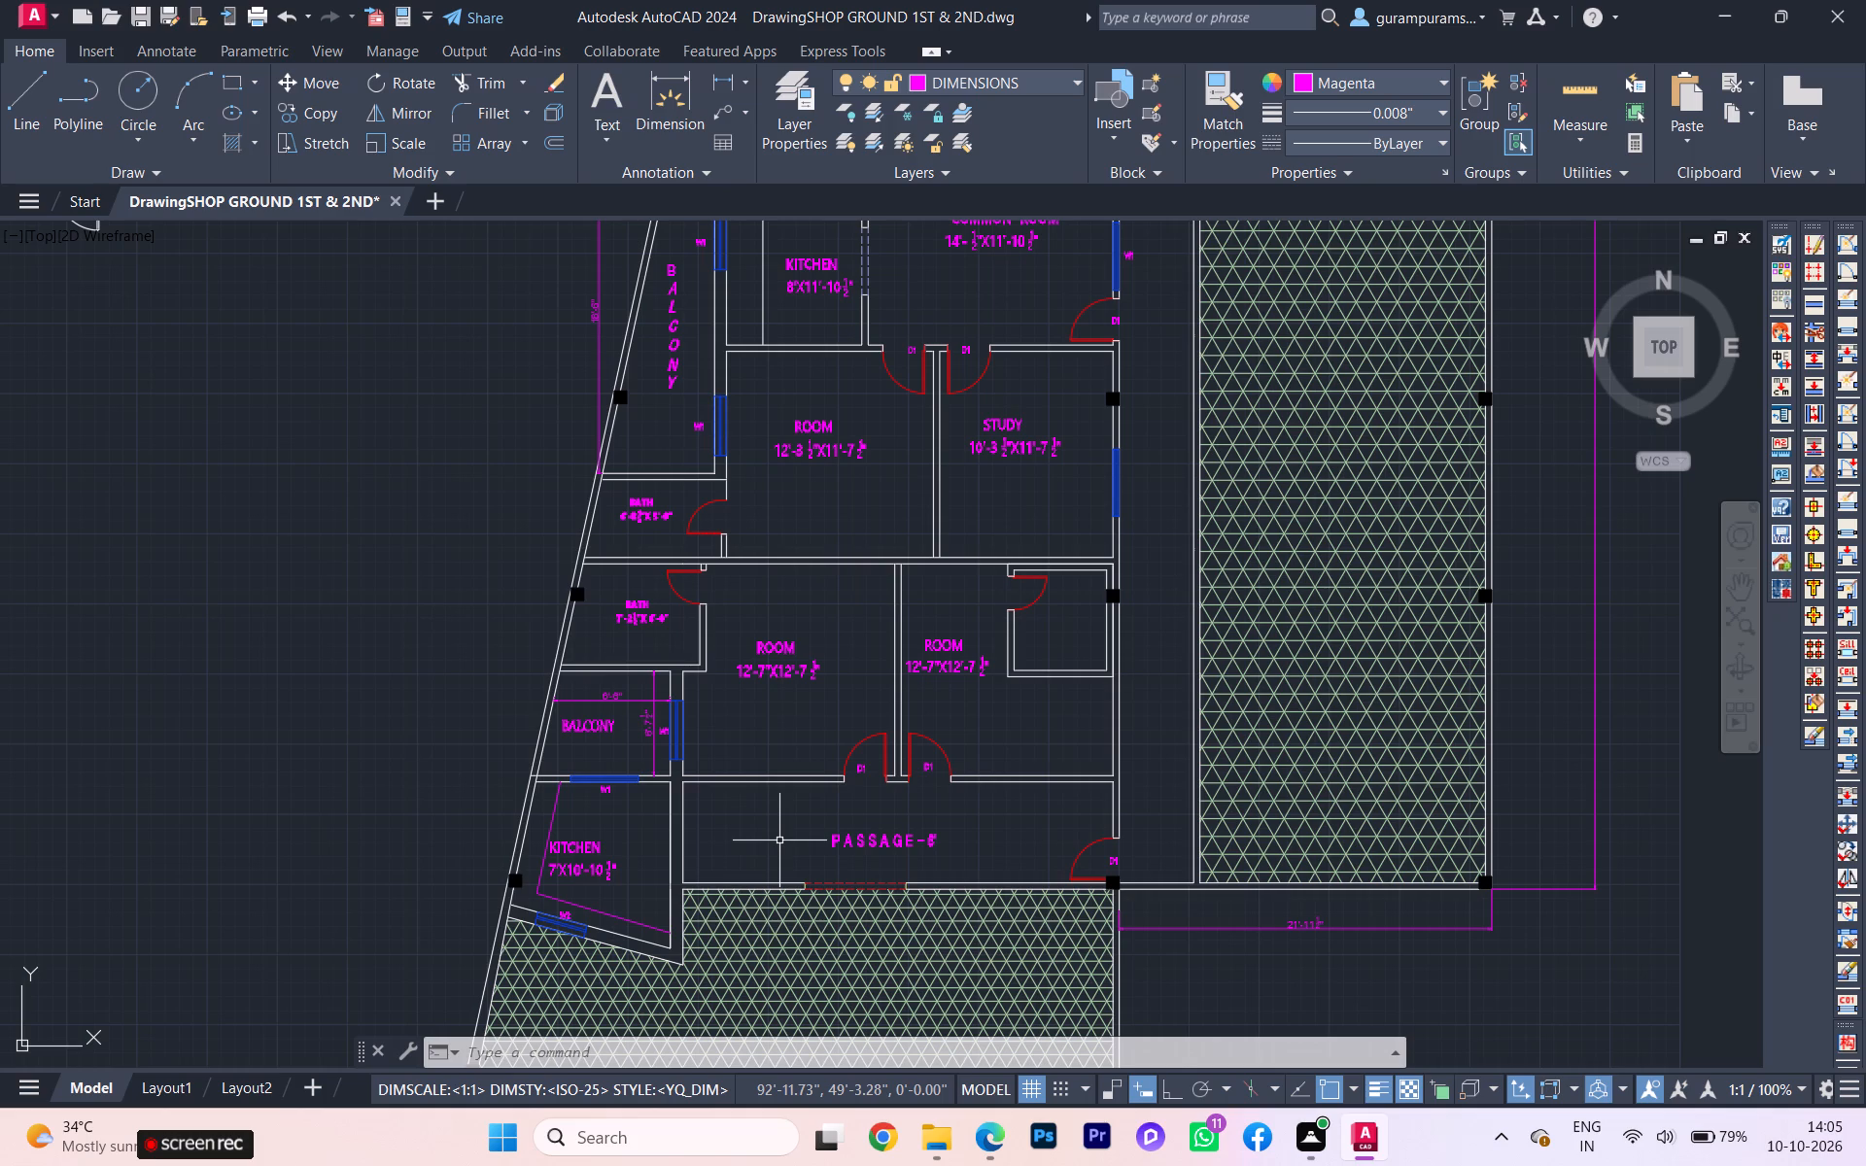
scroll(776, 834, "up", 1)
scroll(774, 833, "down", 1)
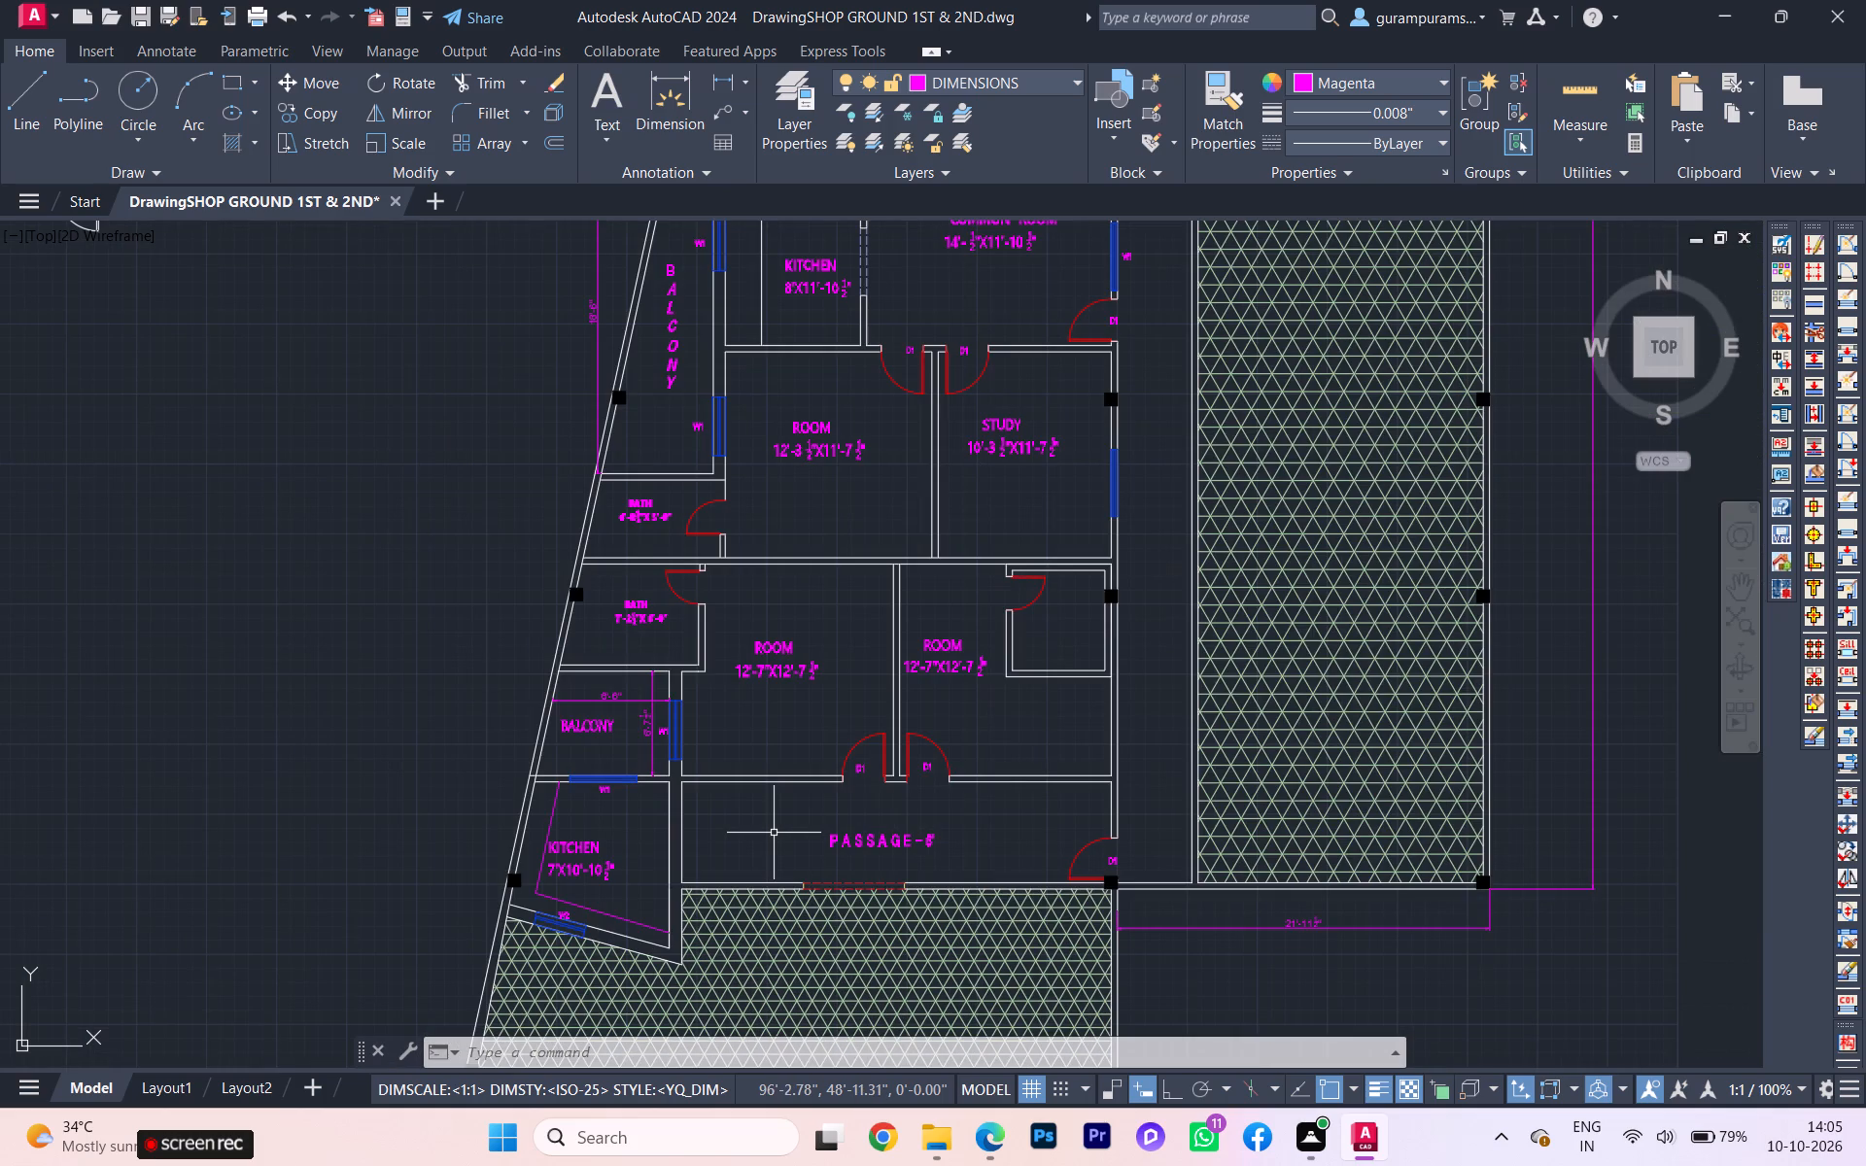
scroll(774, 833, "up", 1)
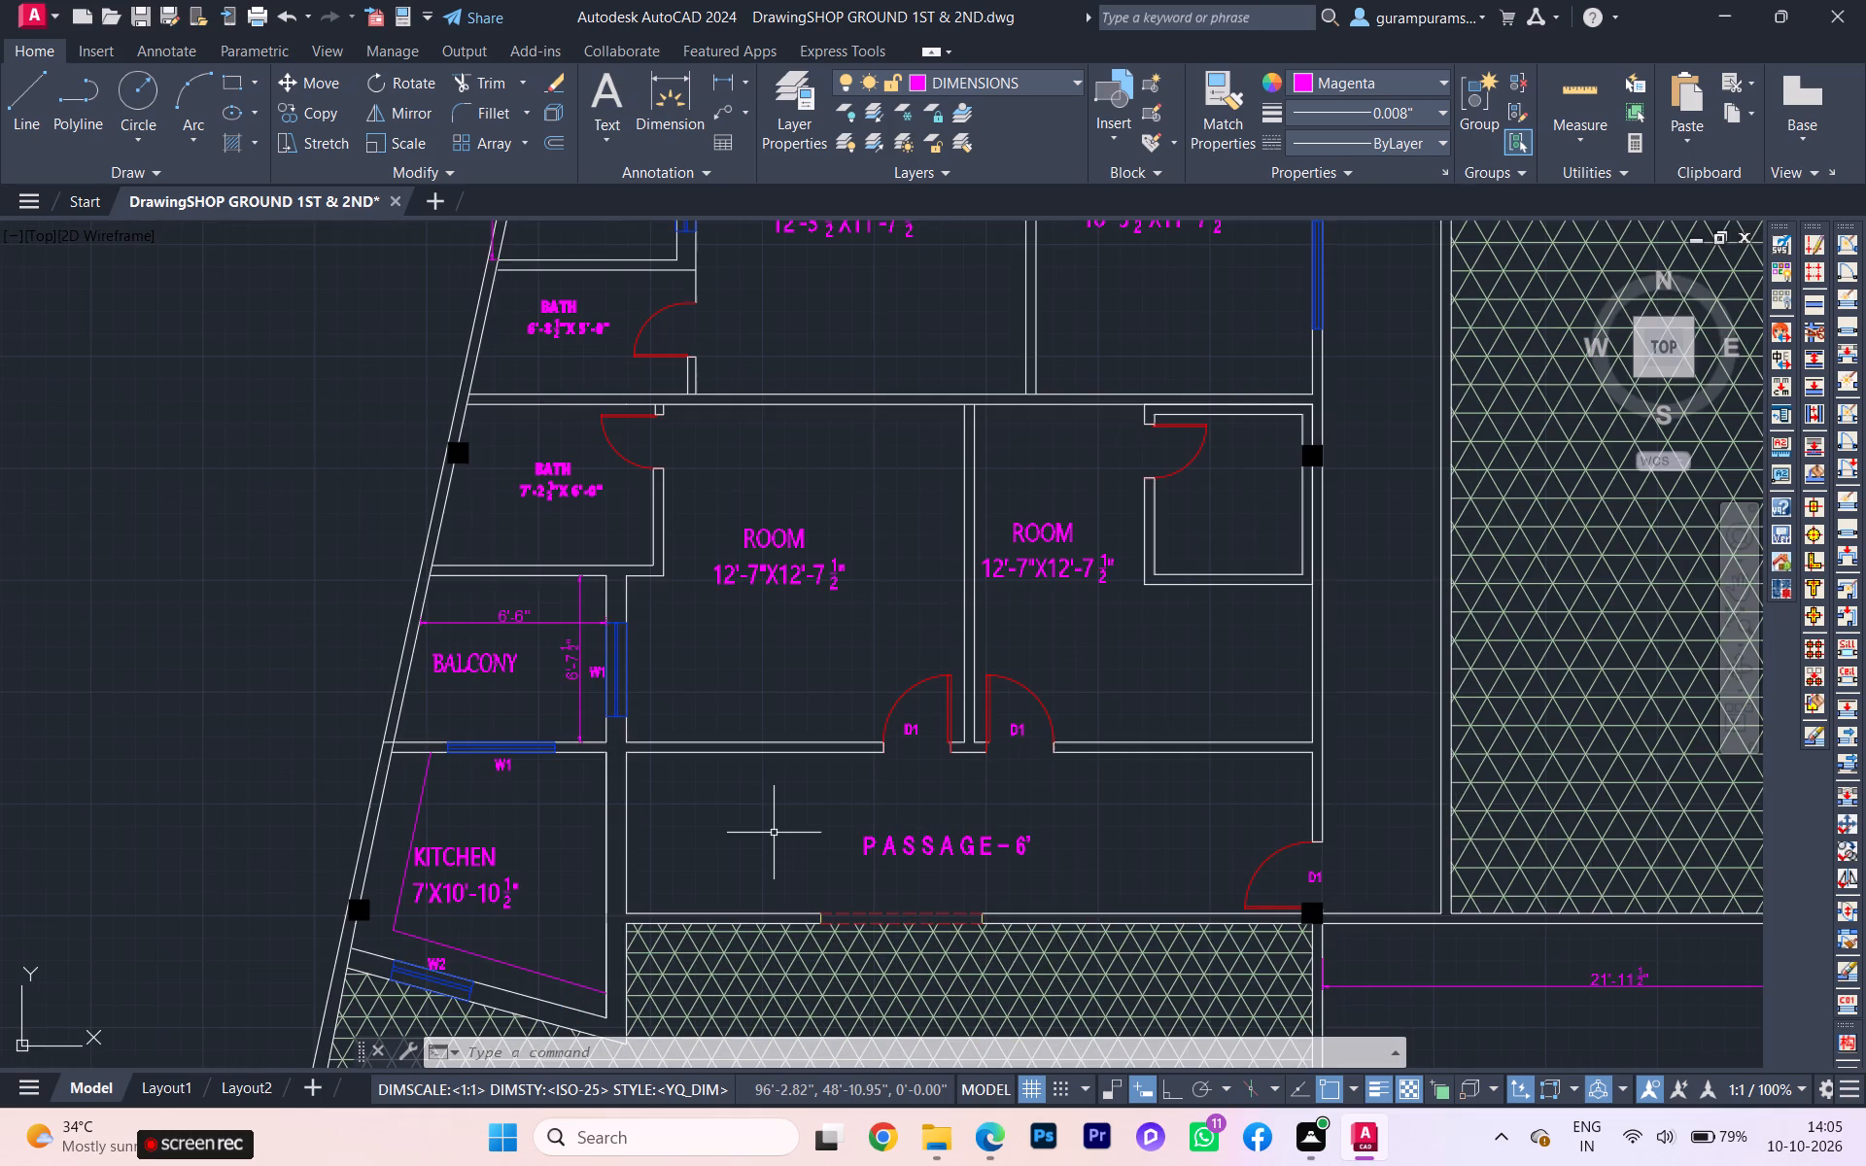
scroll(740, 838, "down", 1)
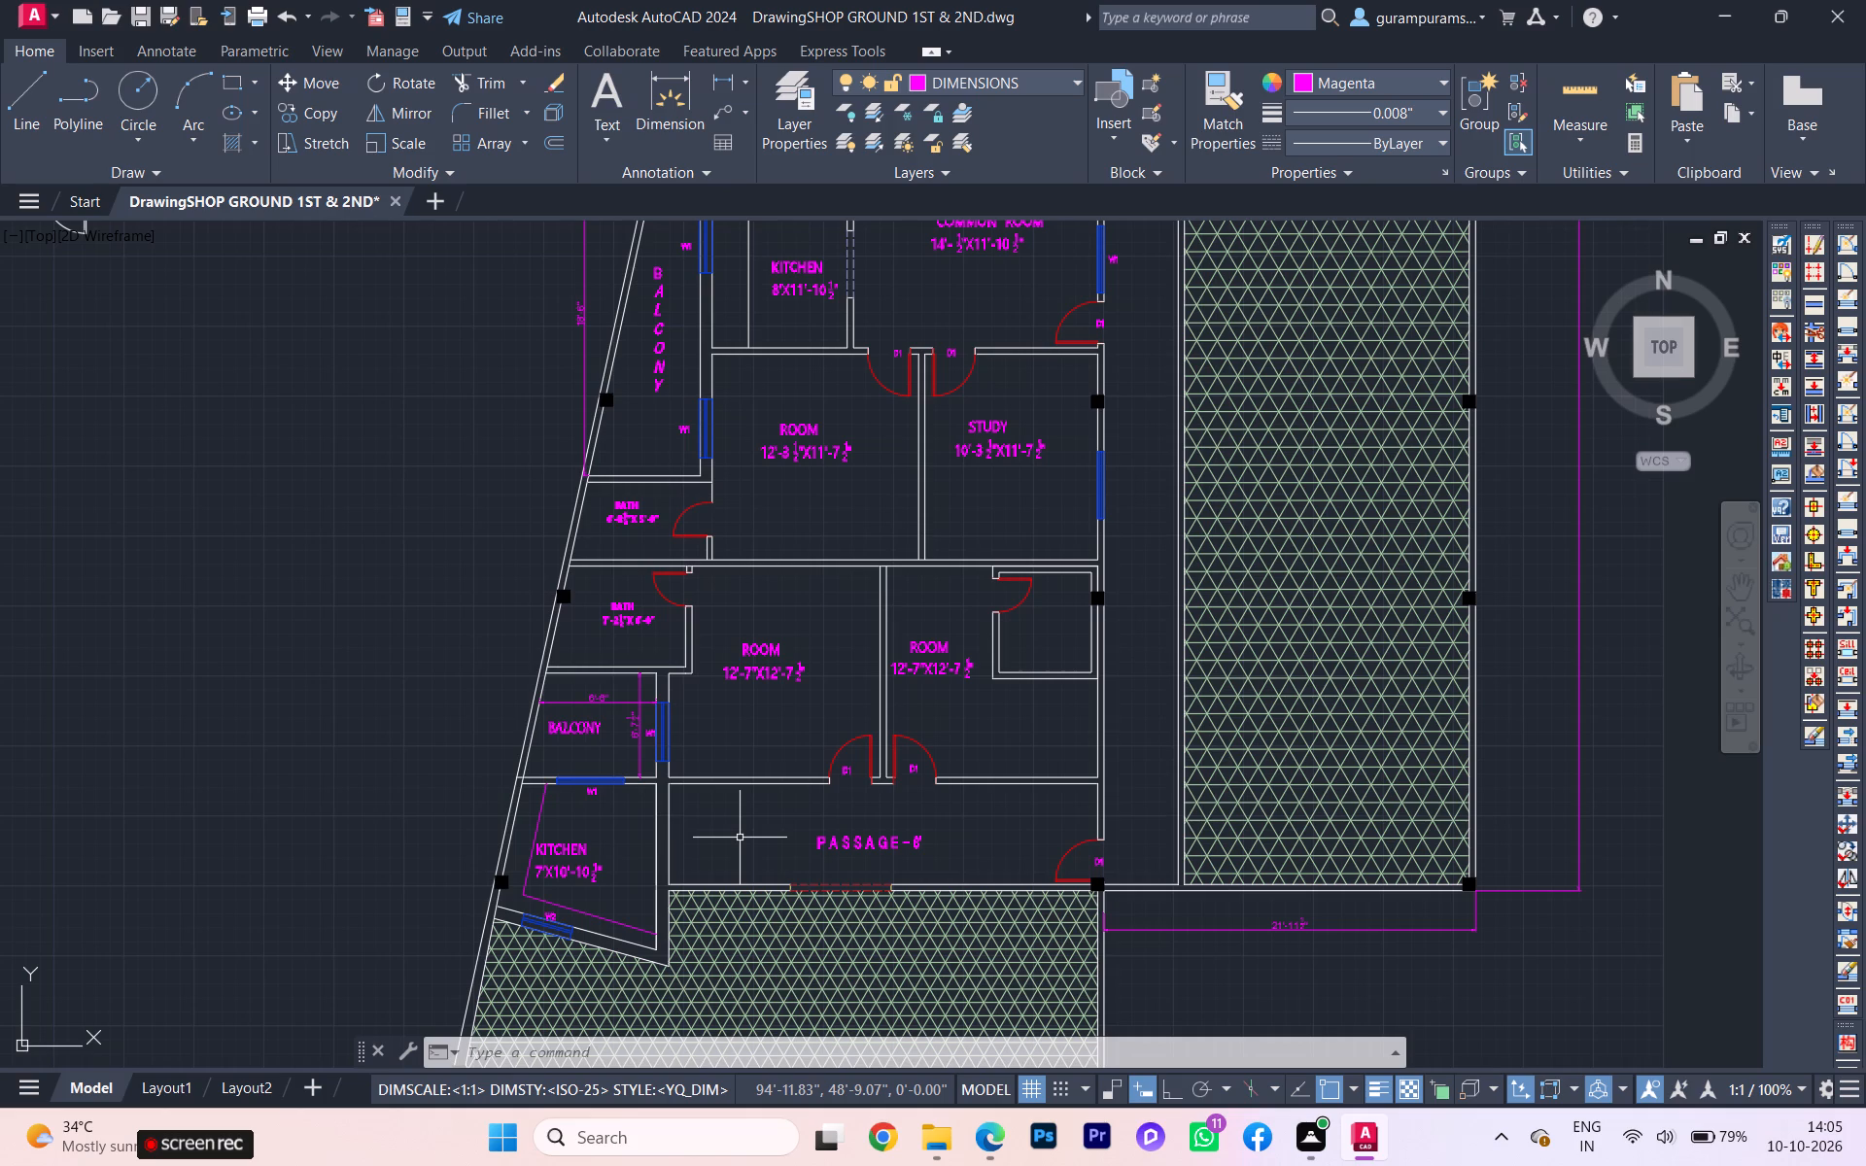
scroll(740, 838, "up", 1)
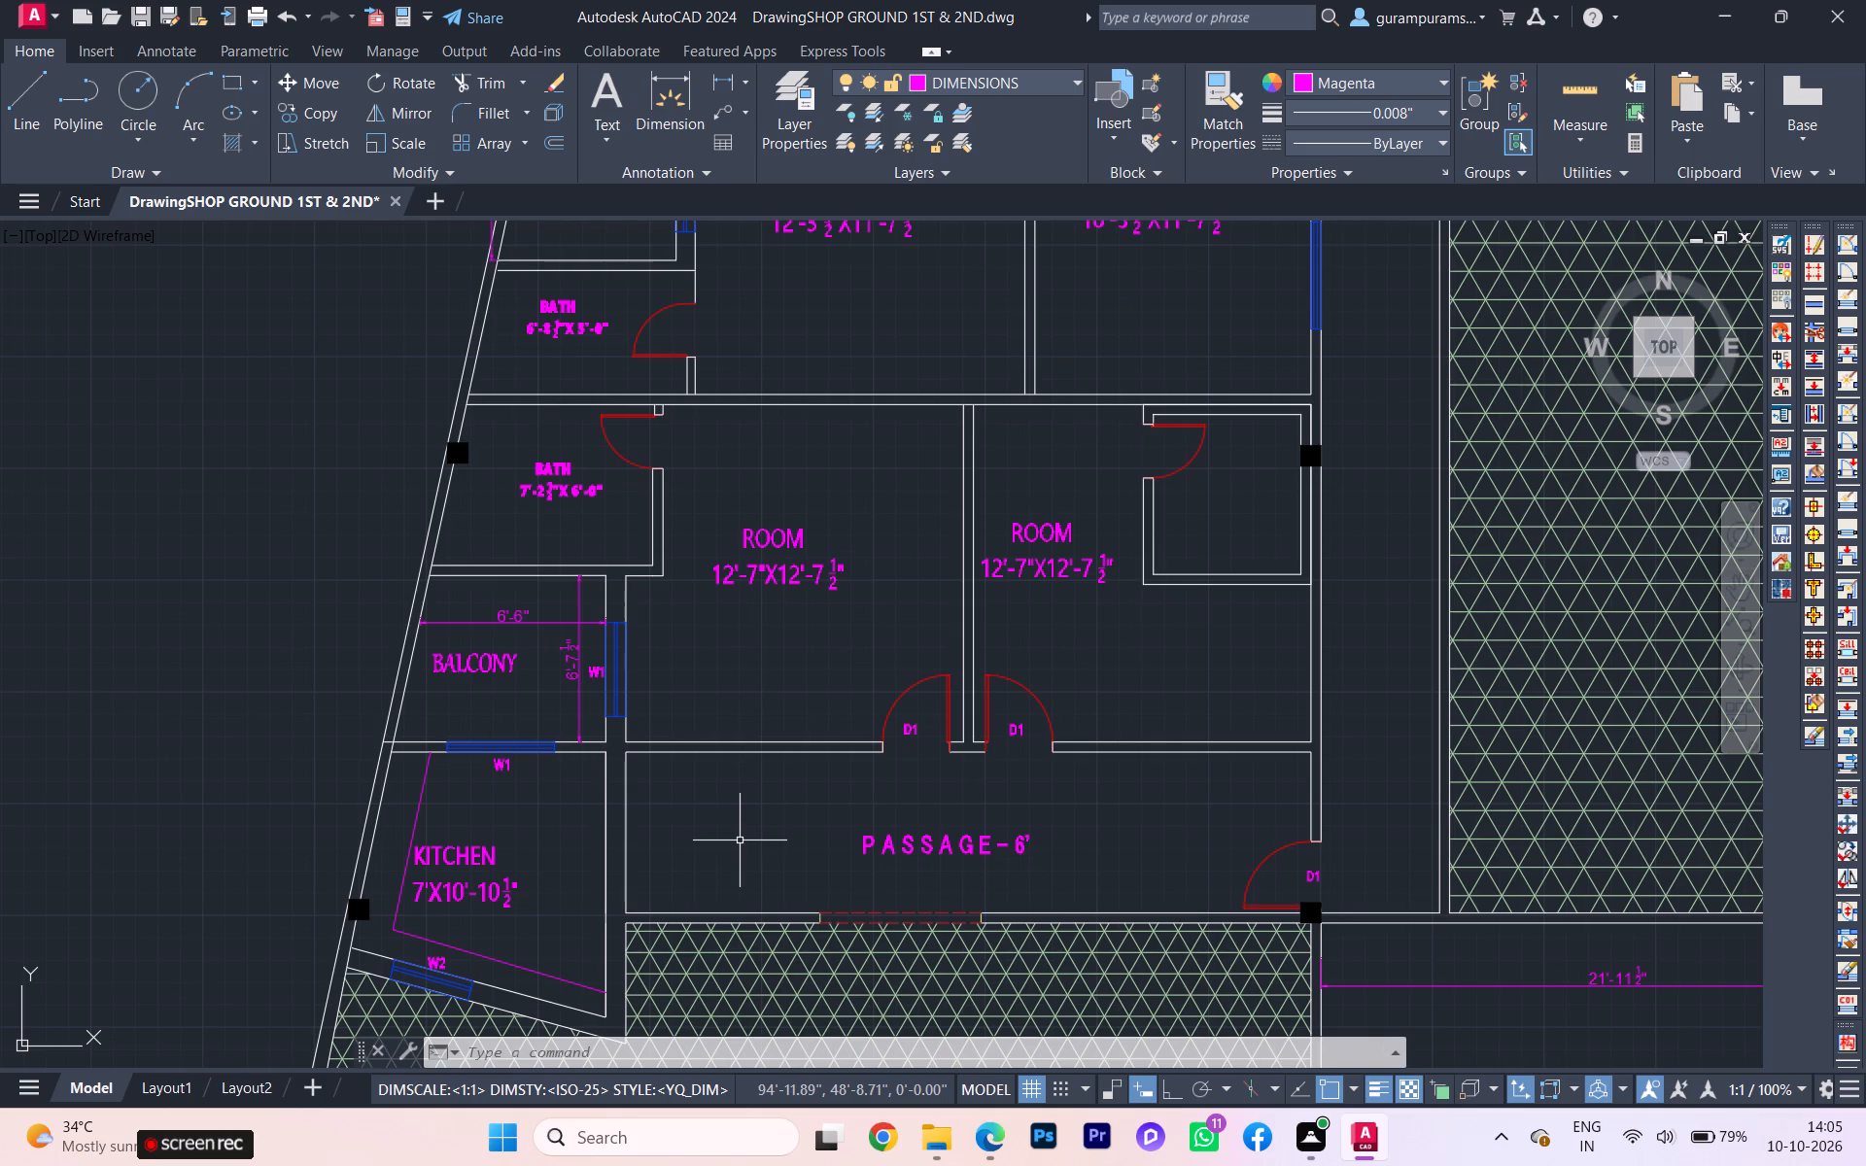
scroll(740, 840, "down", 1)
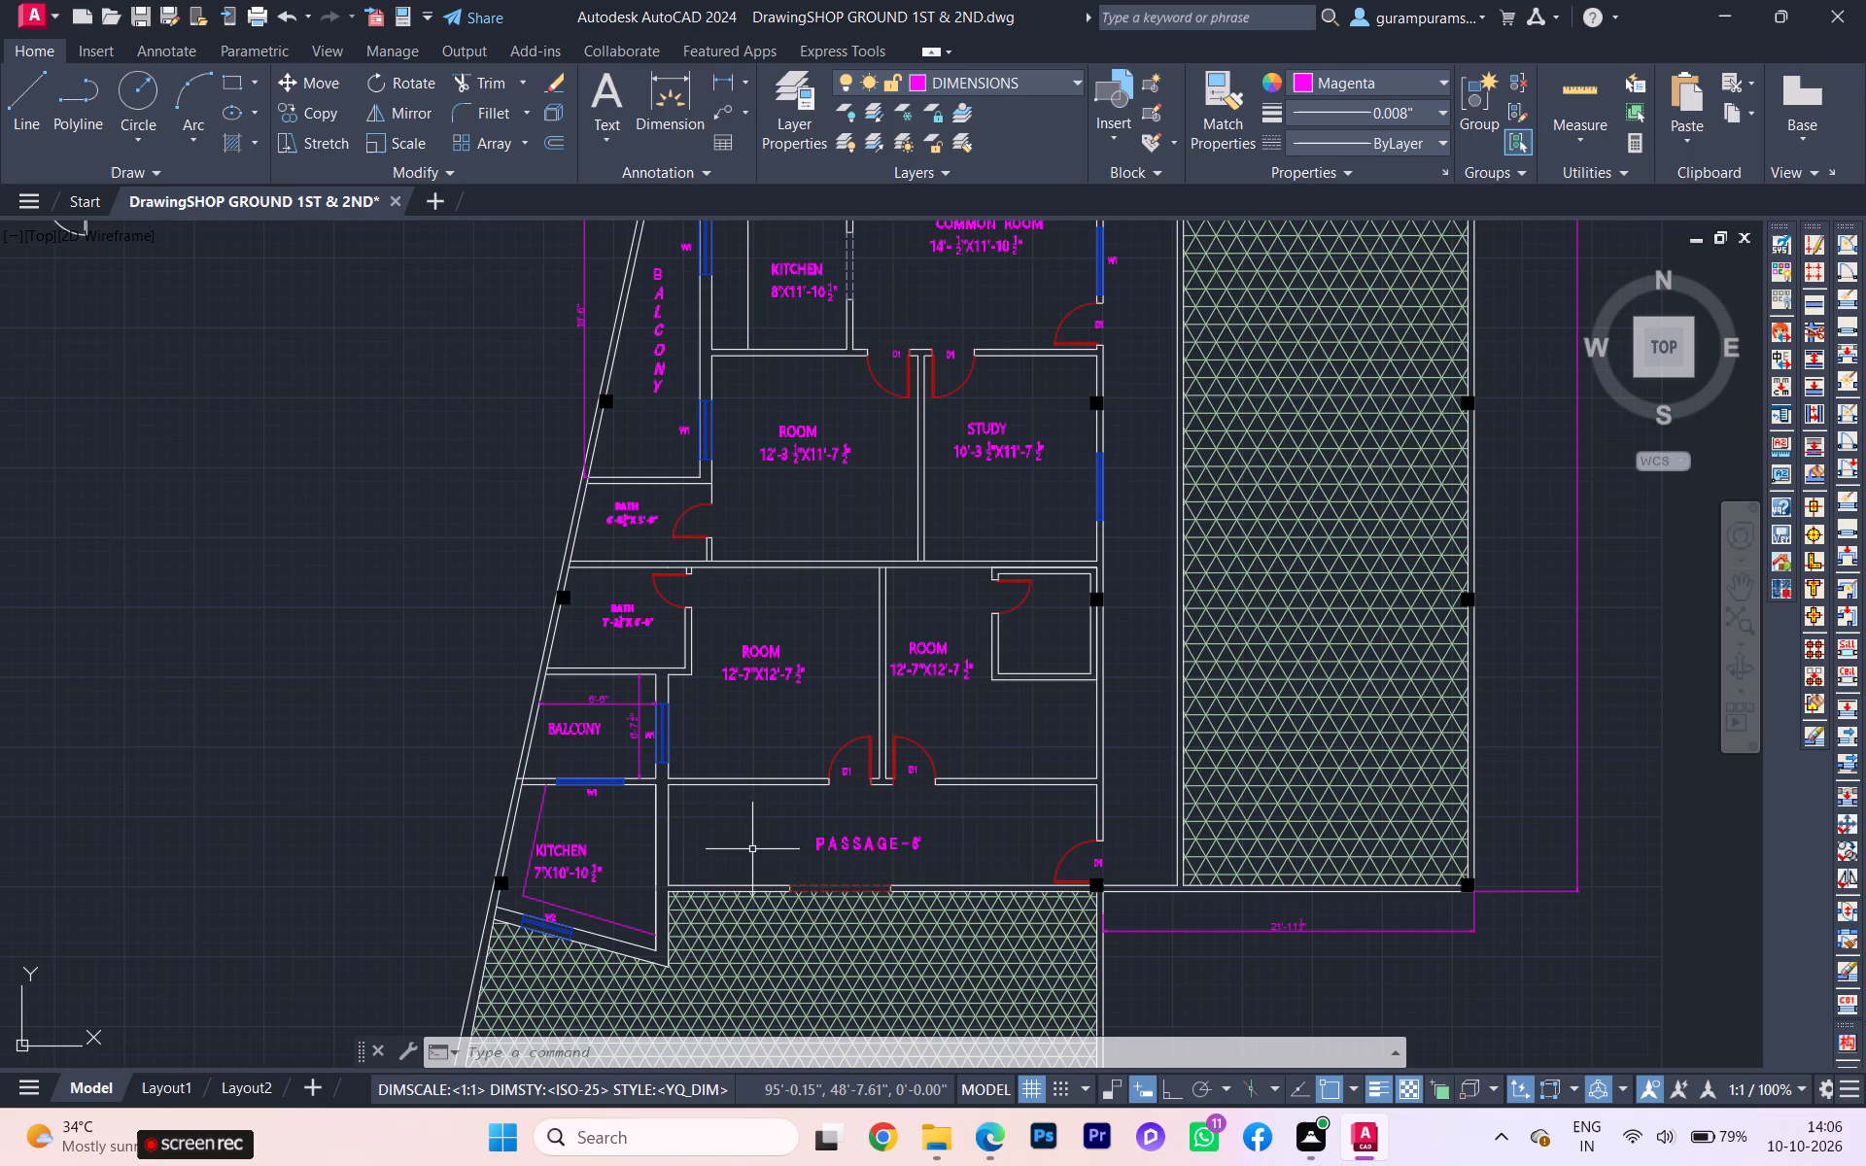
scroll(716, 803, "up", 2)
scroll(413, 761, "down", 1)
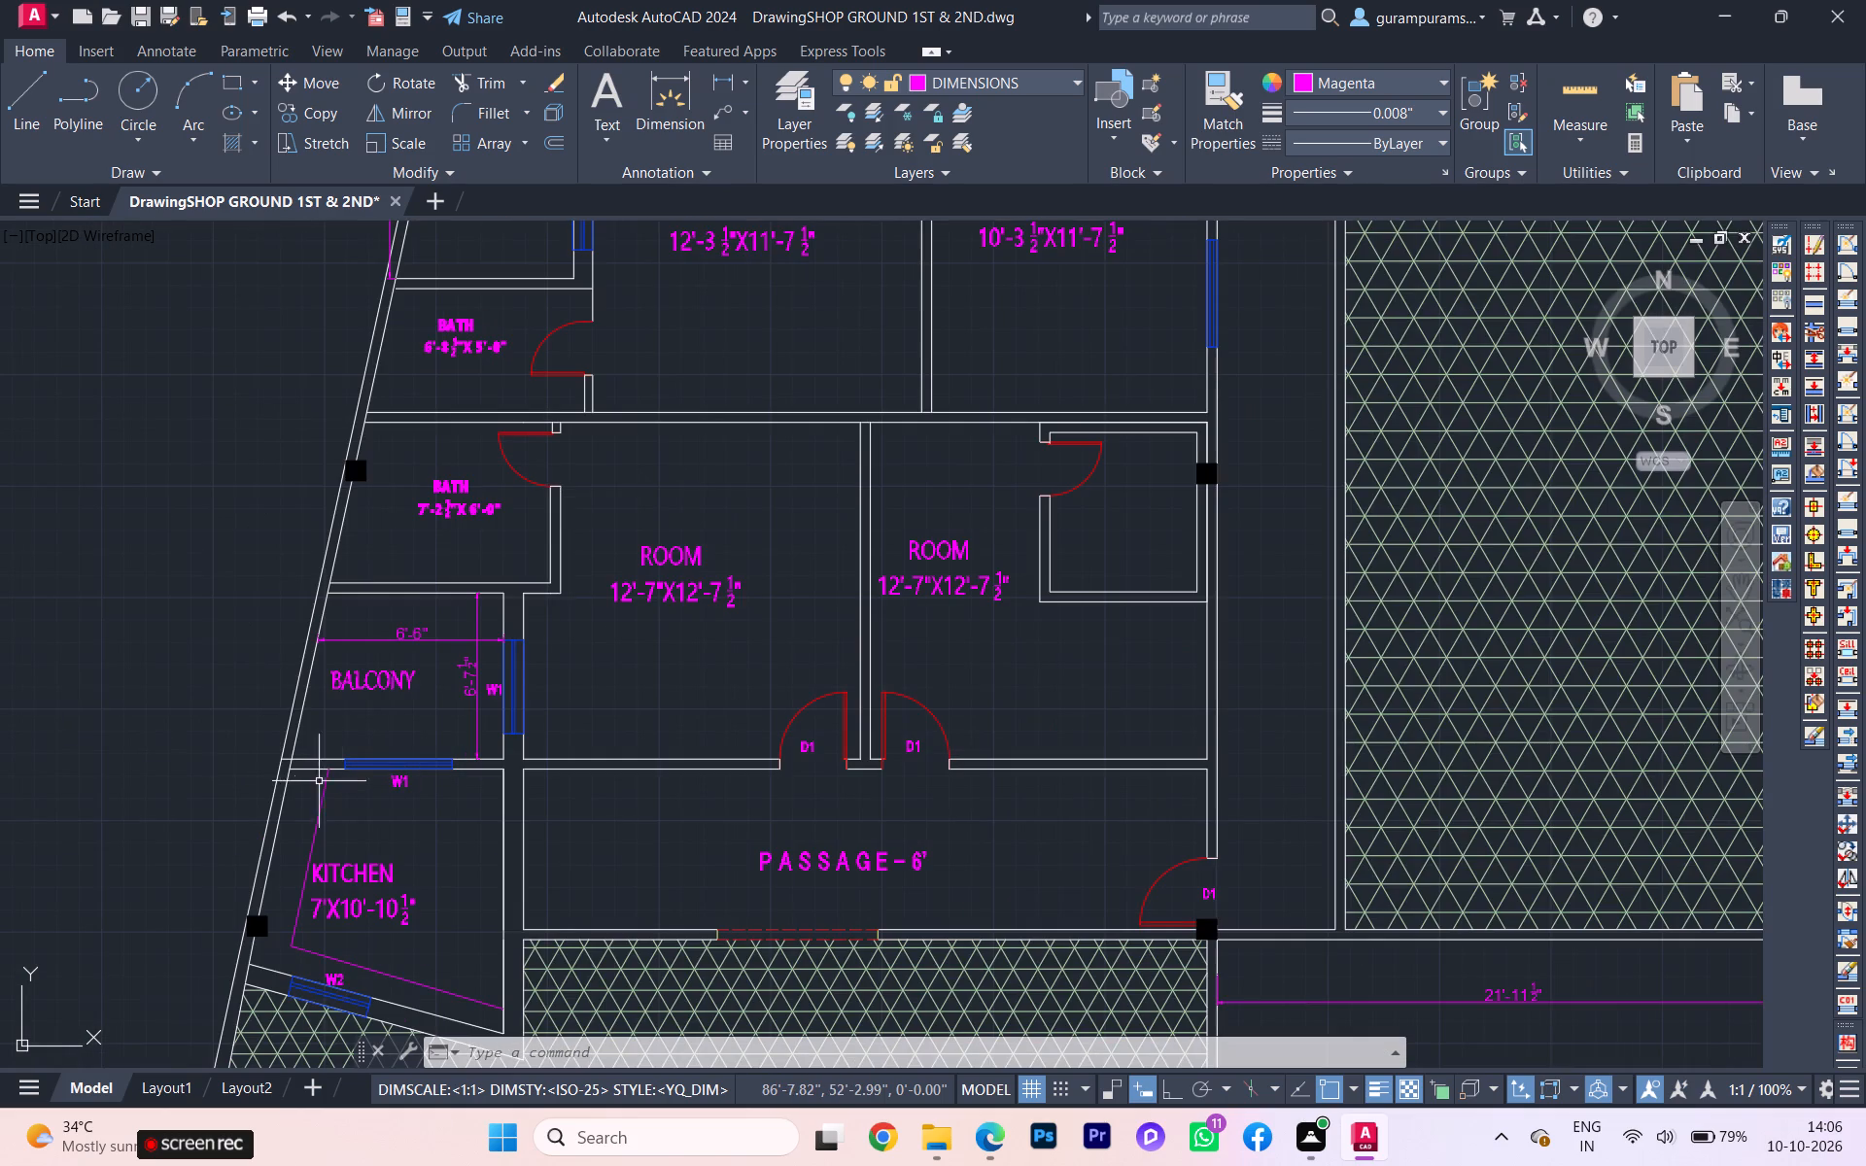
Compare the room, passage and window labels of the drawn floor plan with the reference plan.
scroll(292, 790, "down", 2)
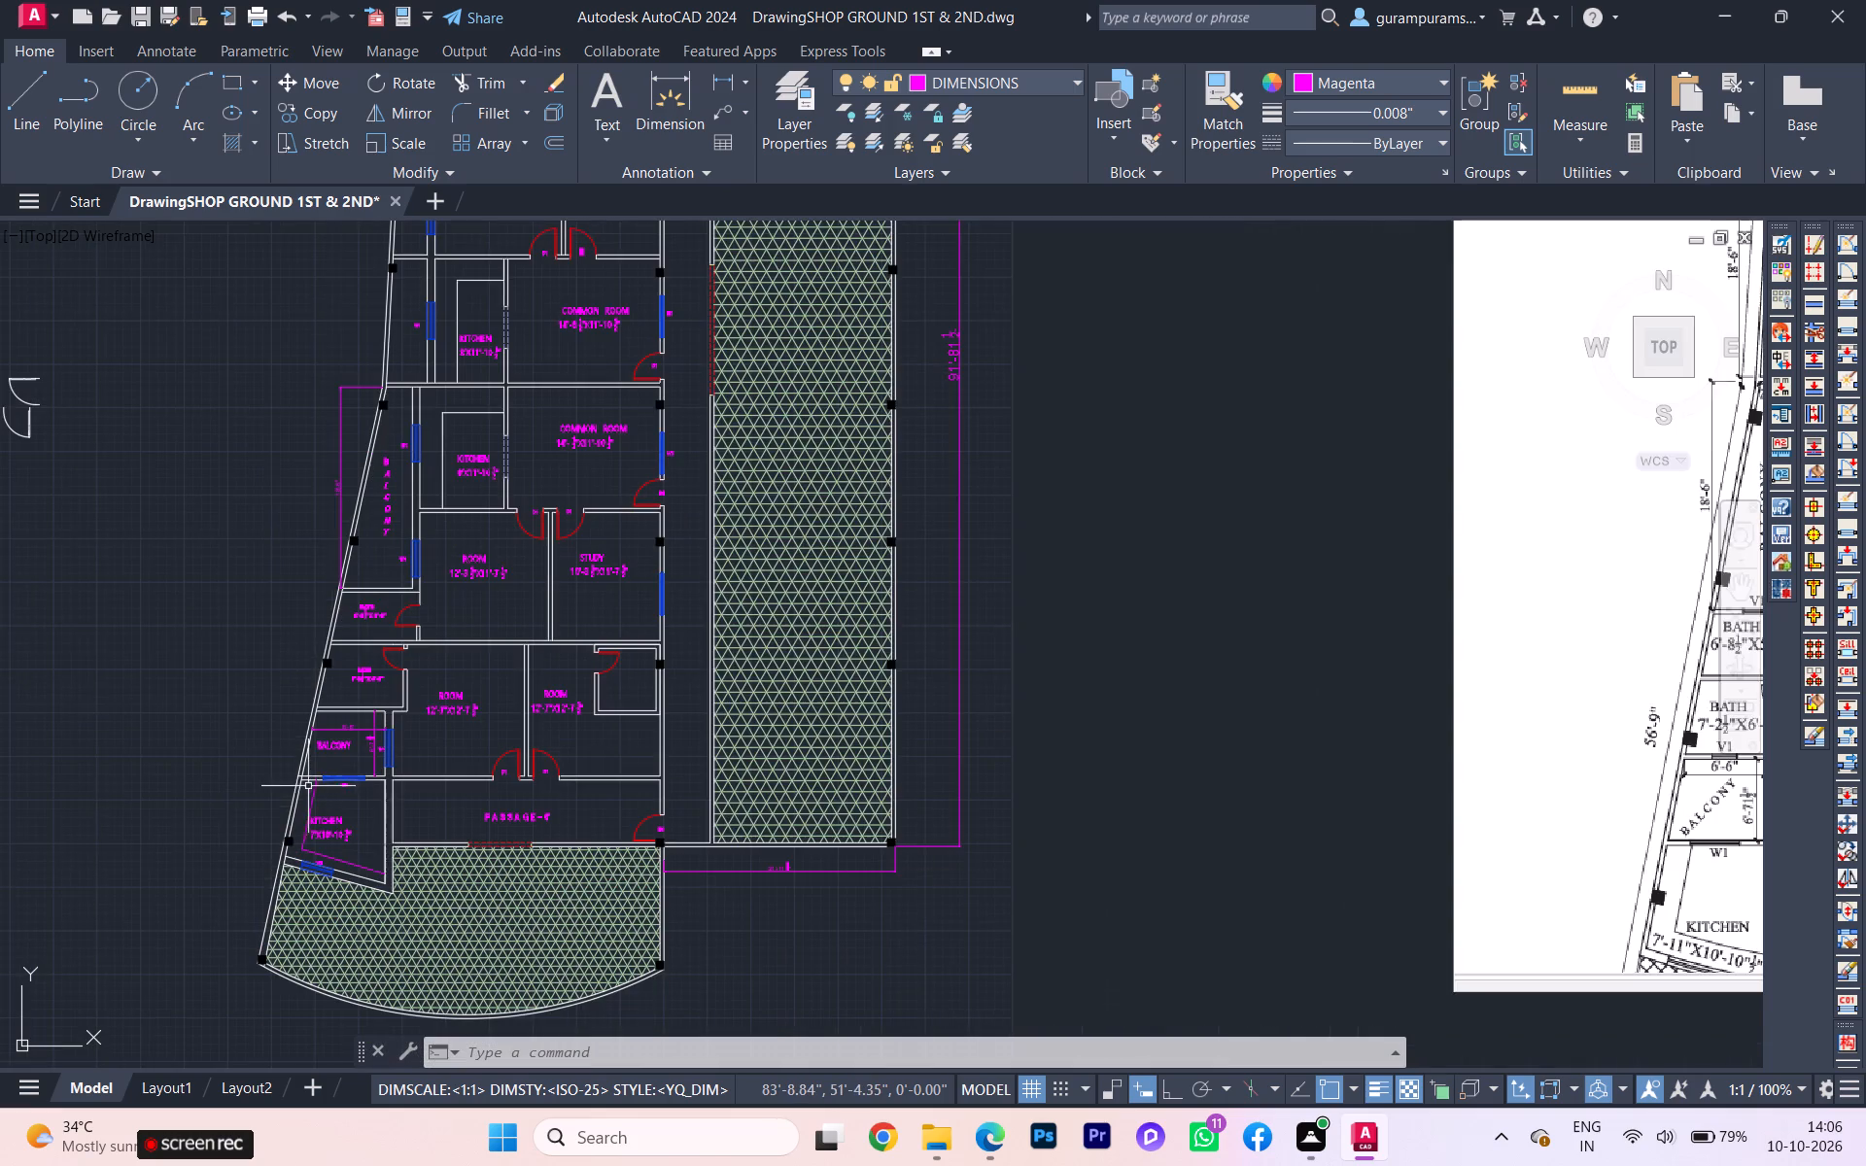
scroll(248, 817, "down", 1)
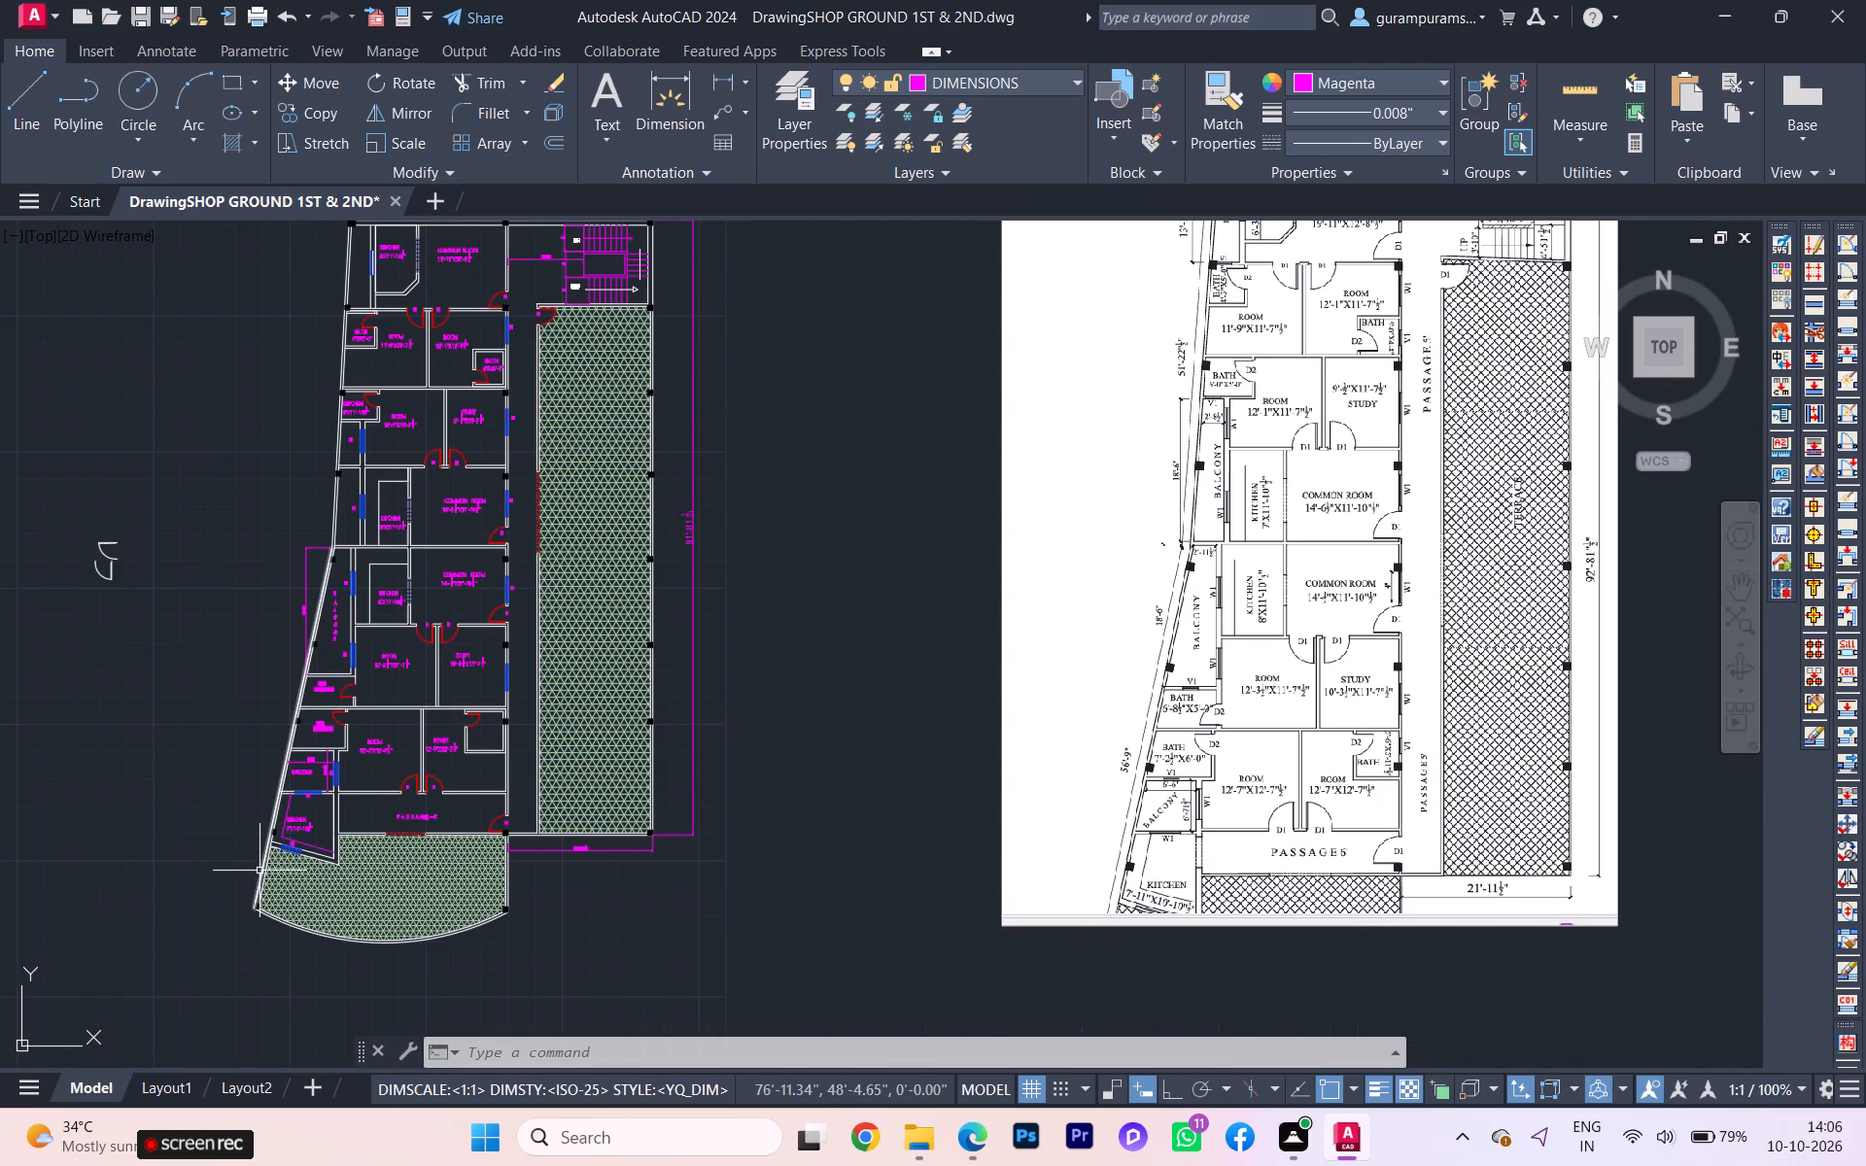
scroll(1300, 840, "up", 1)
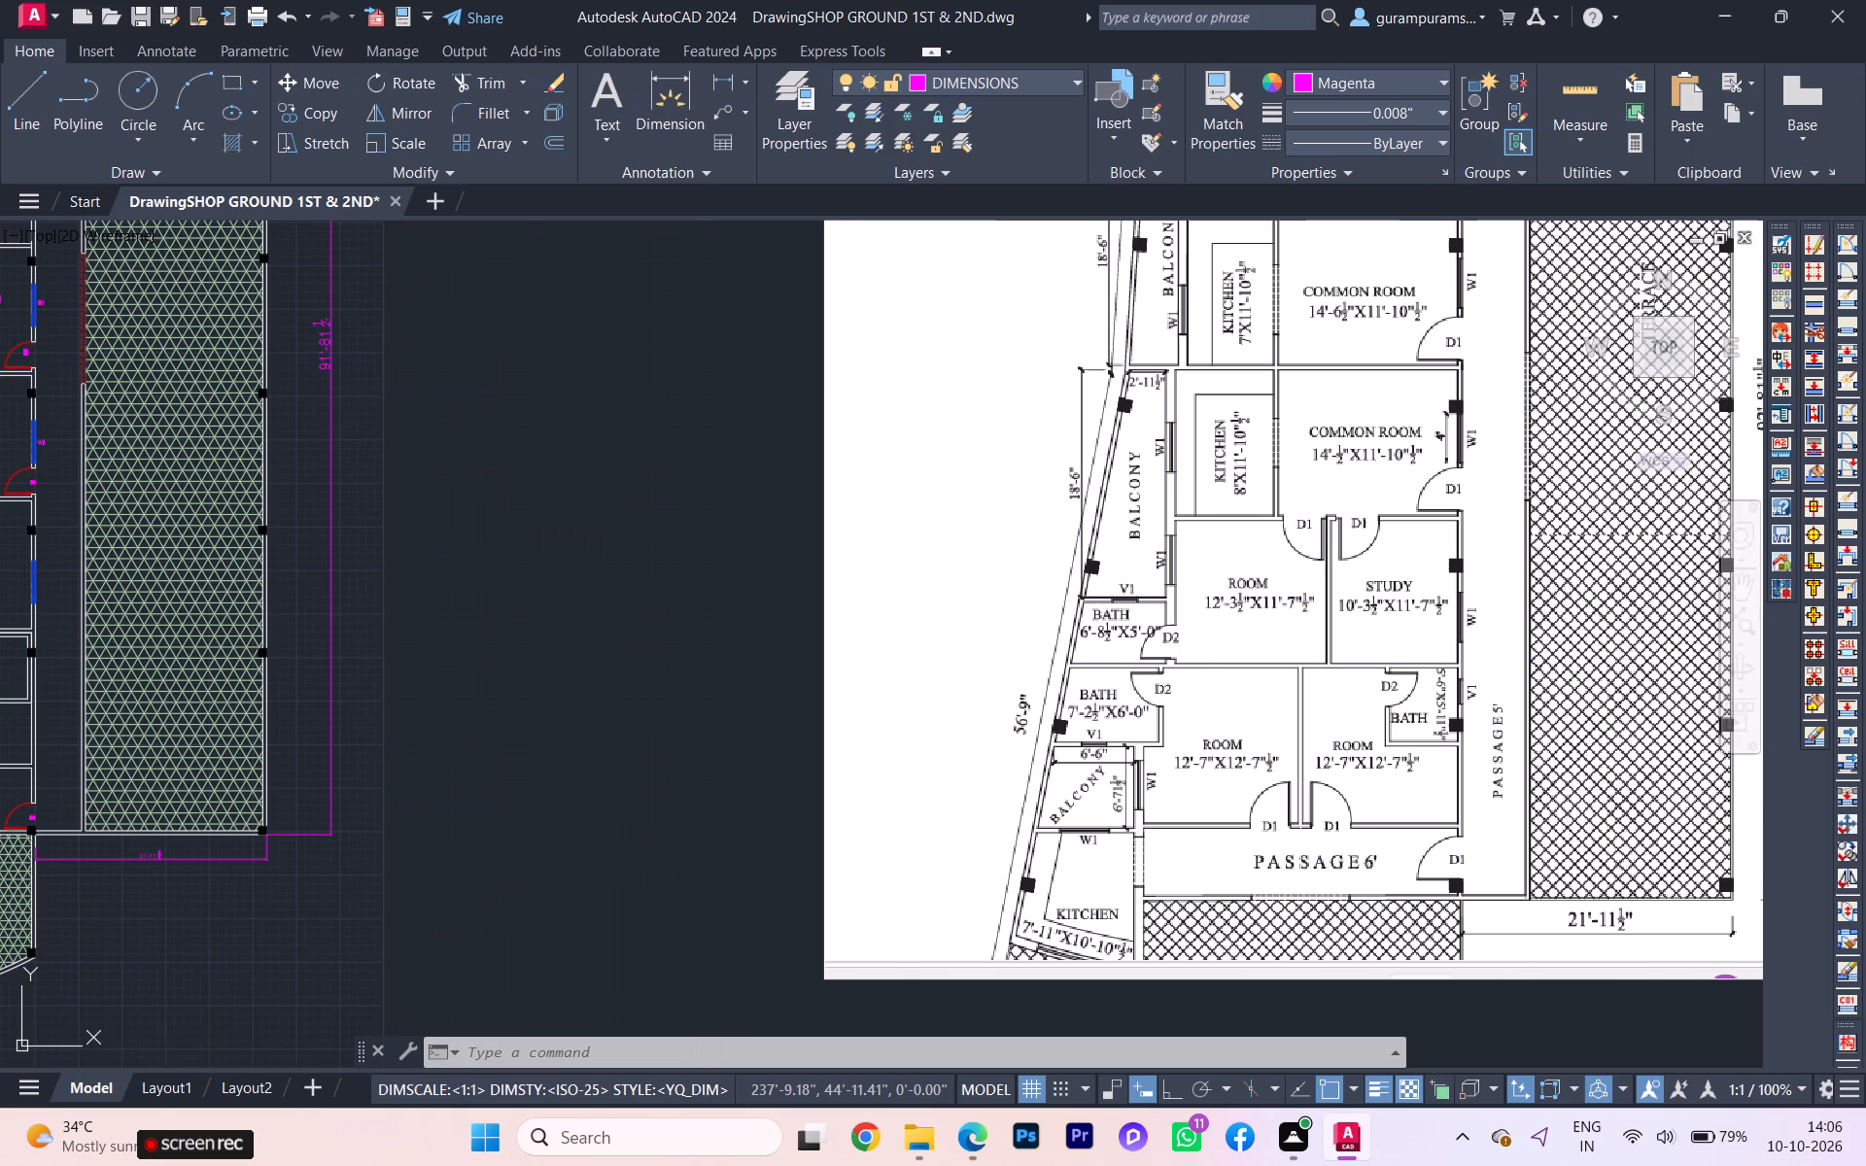
scroll(1298, 846, "down", 1)
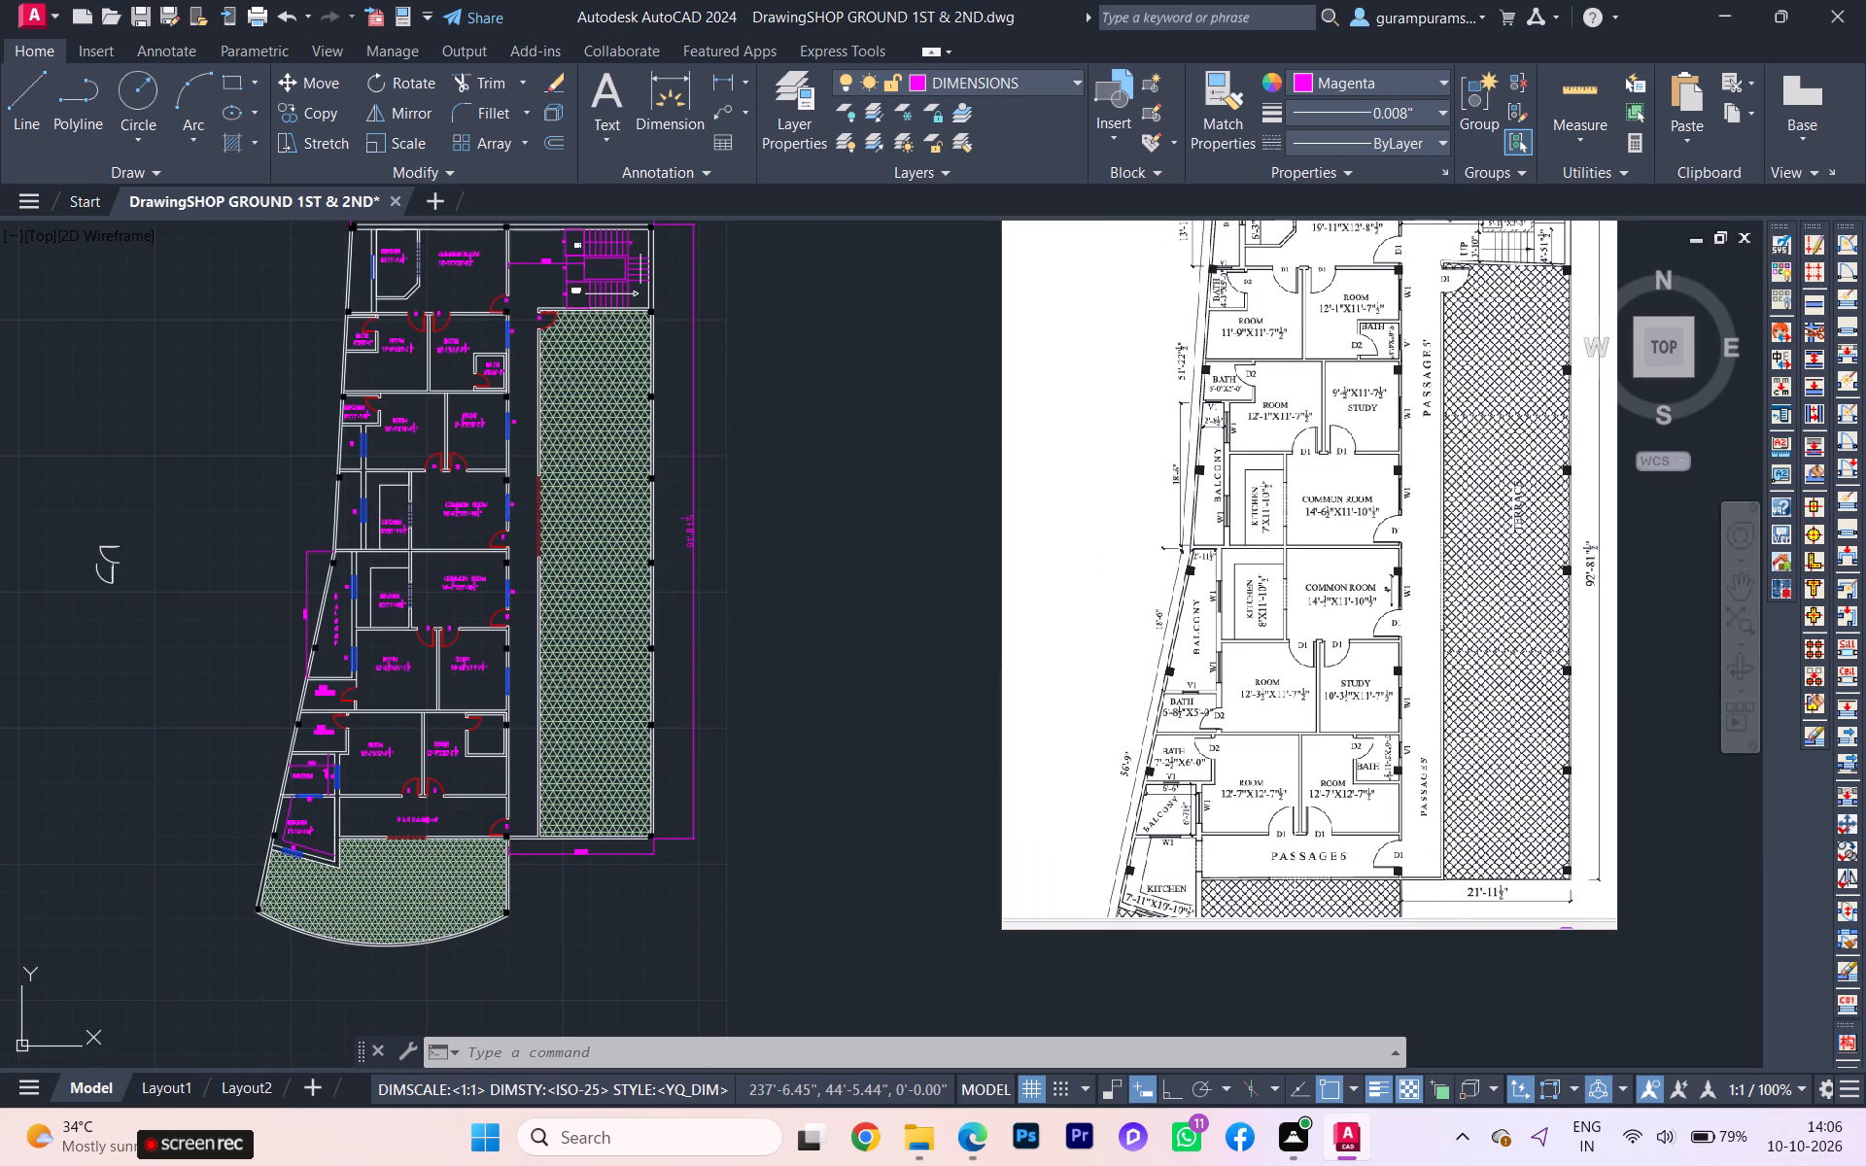
scroll(558, 751, "up", 2)
scroll(238, 766, "down", 1)
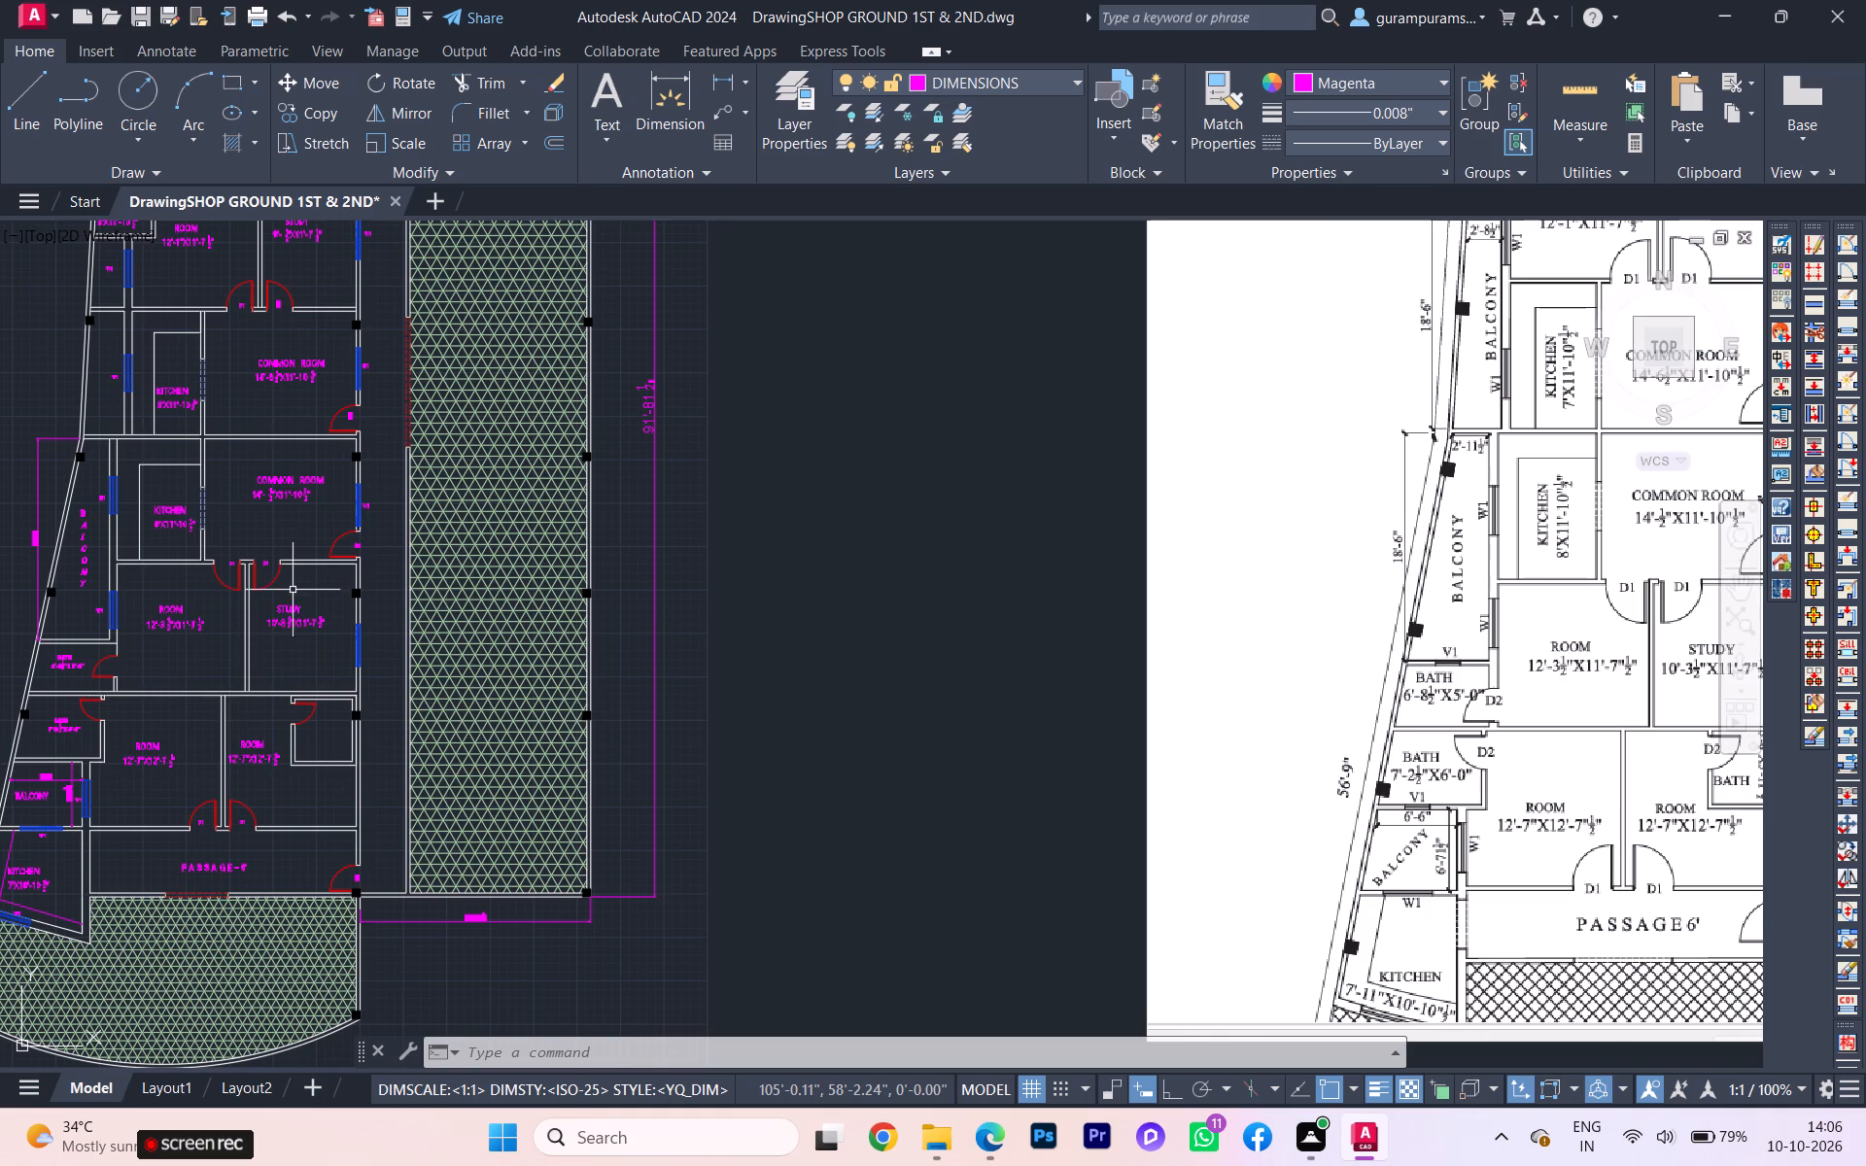
scroll(114, 636, "down", 1)
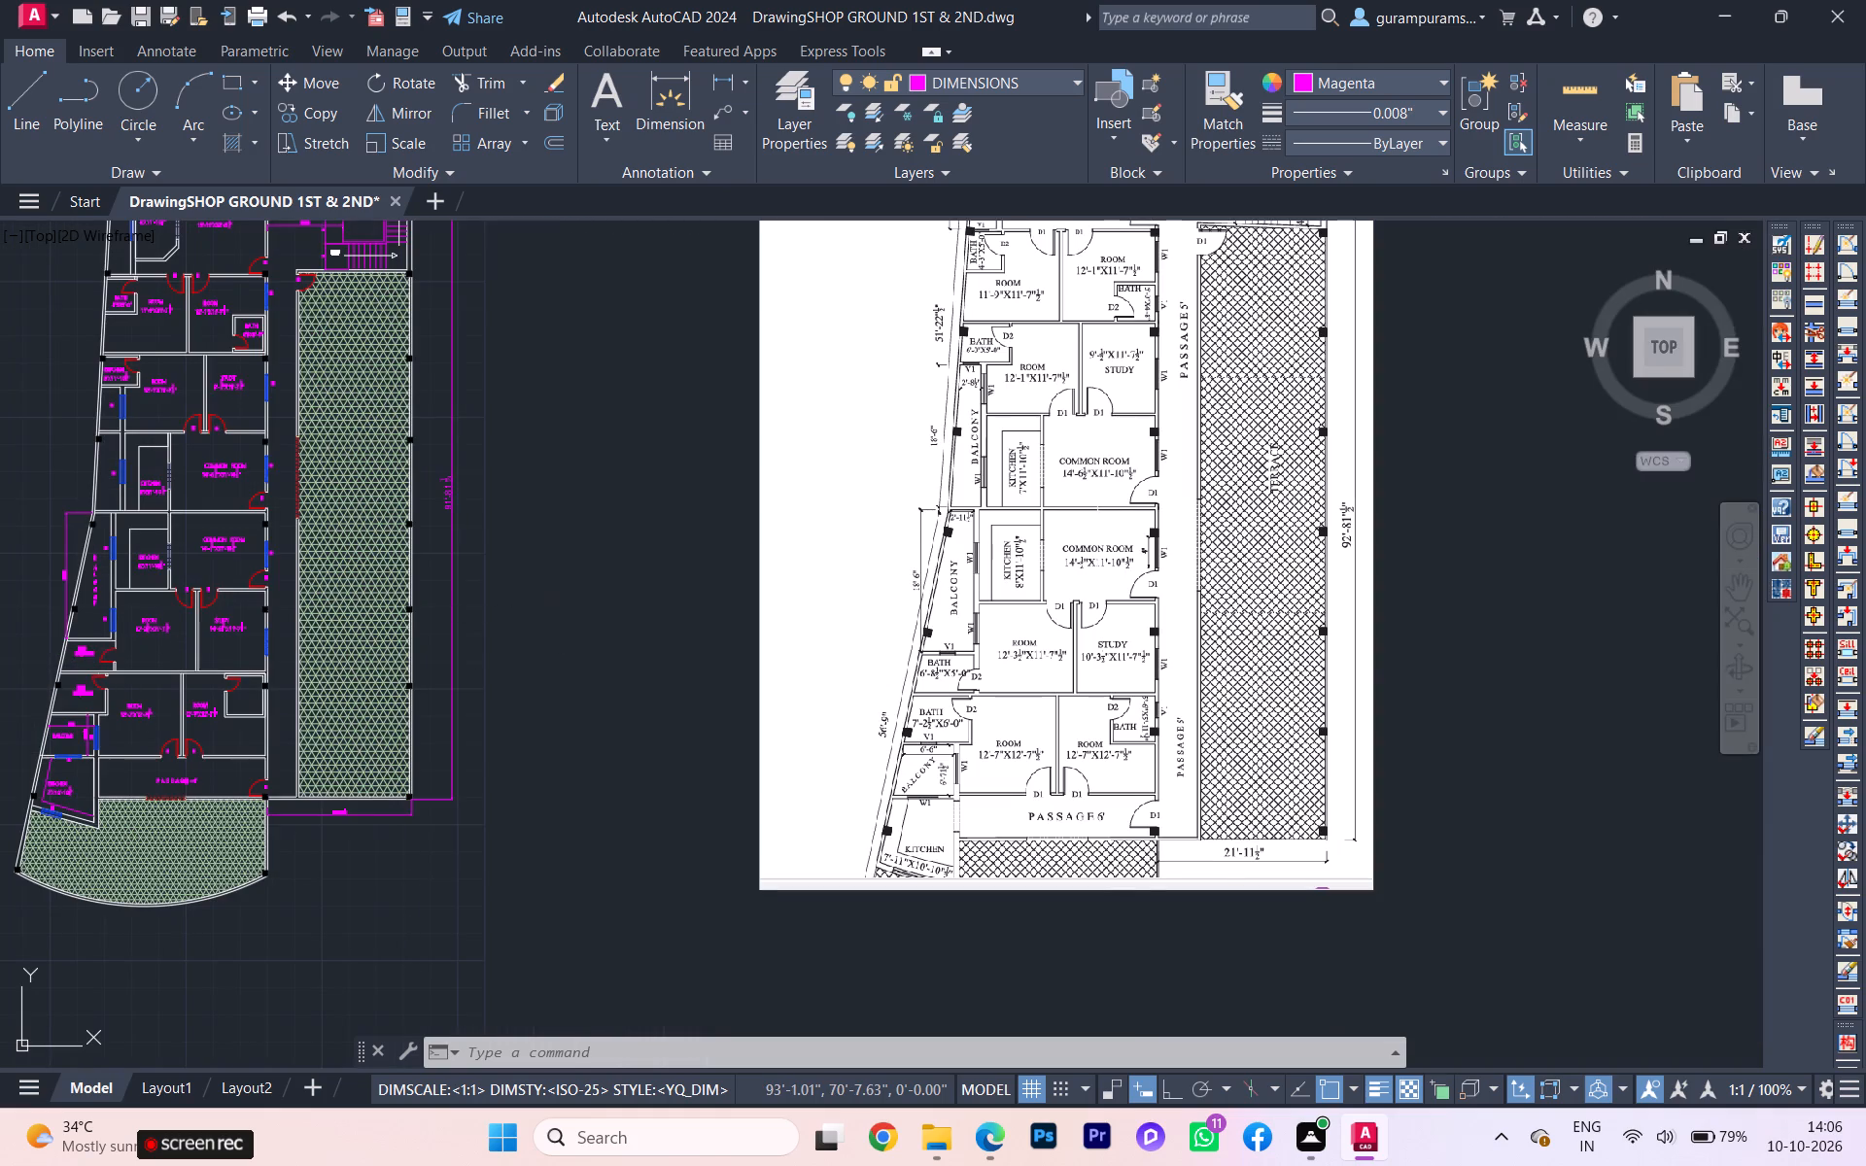
scroll(1069, 326, "up", 1)
scroll(1148, 323, "down", 1)
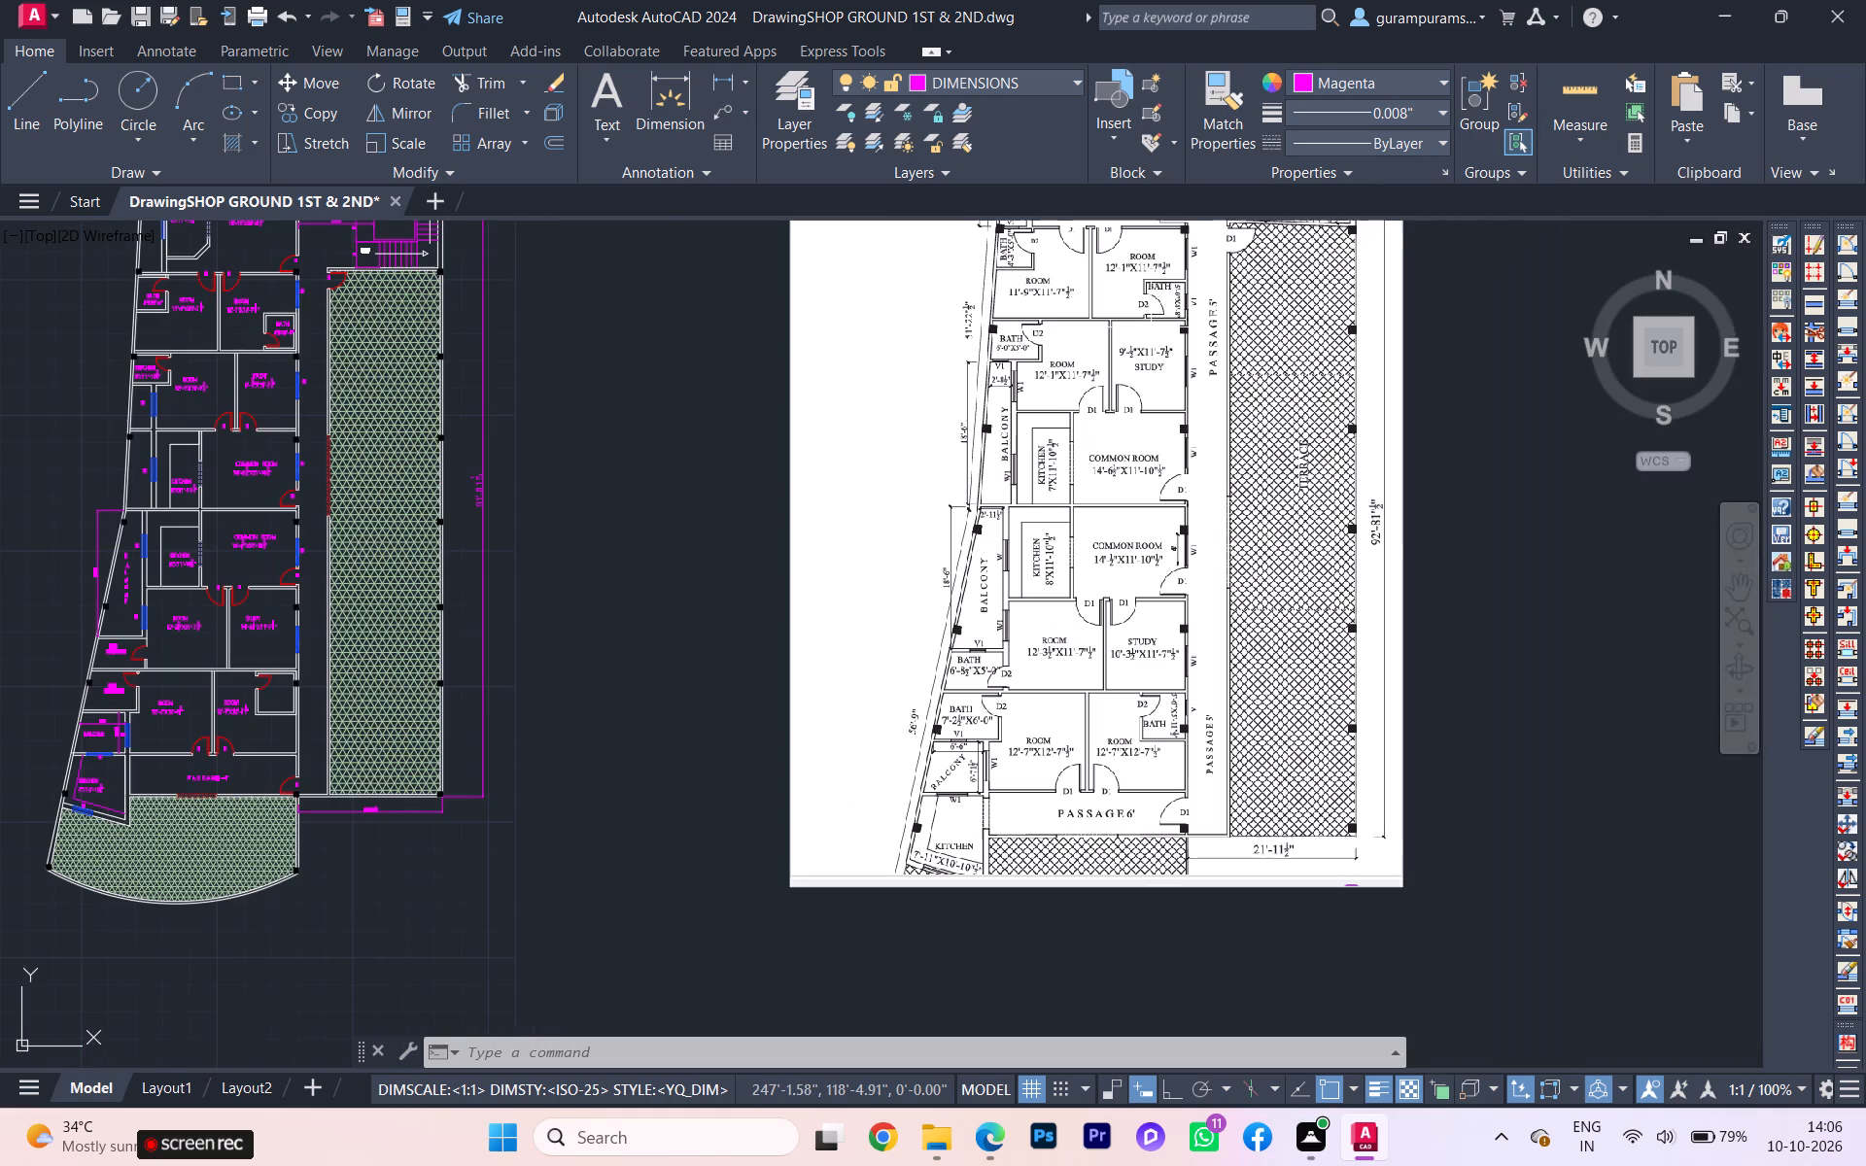
scroll(332, 436, "up", 1)
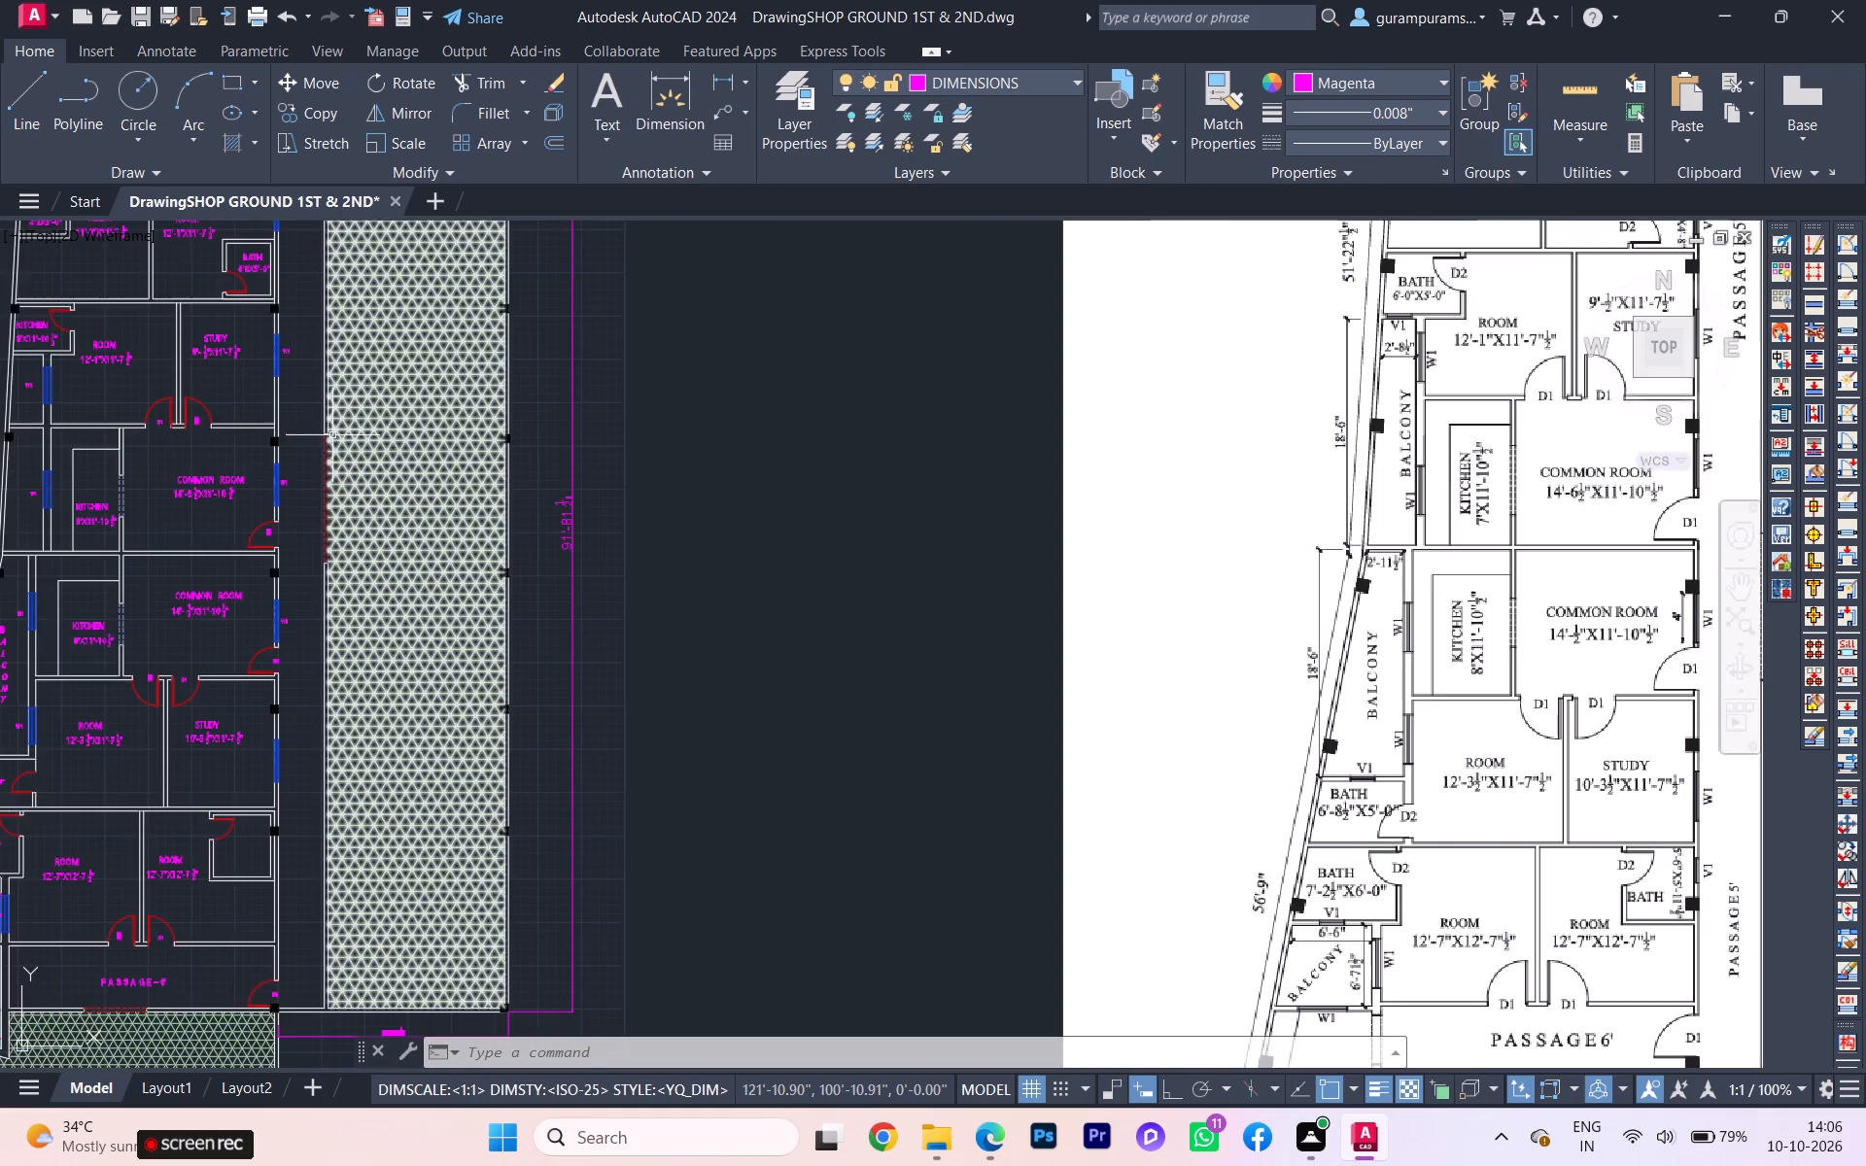
scroll(363, 453, "up", 1)
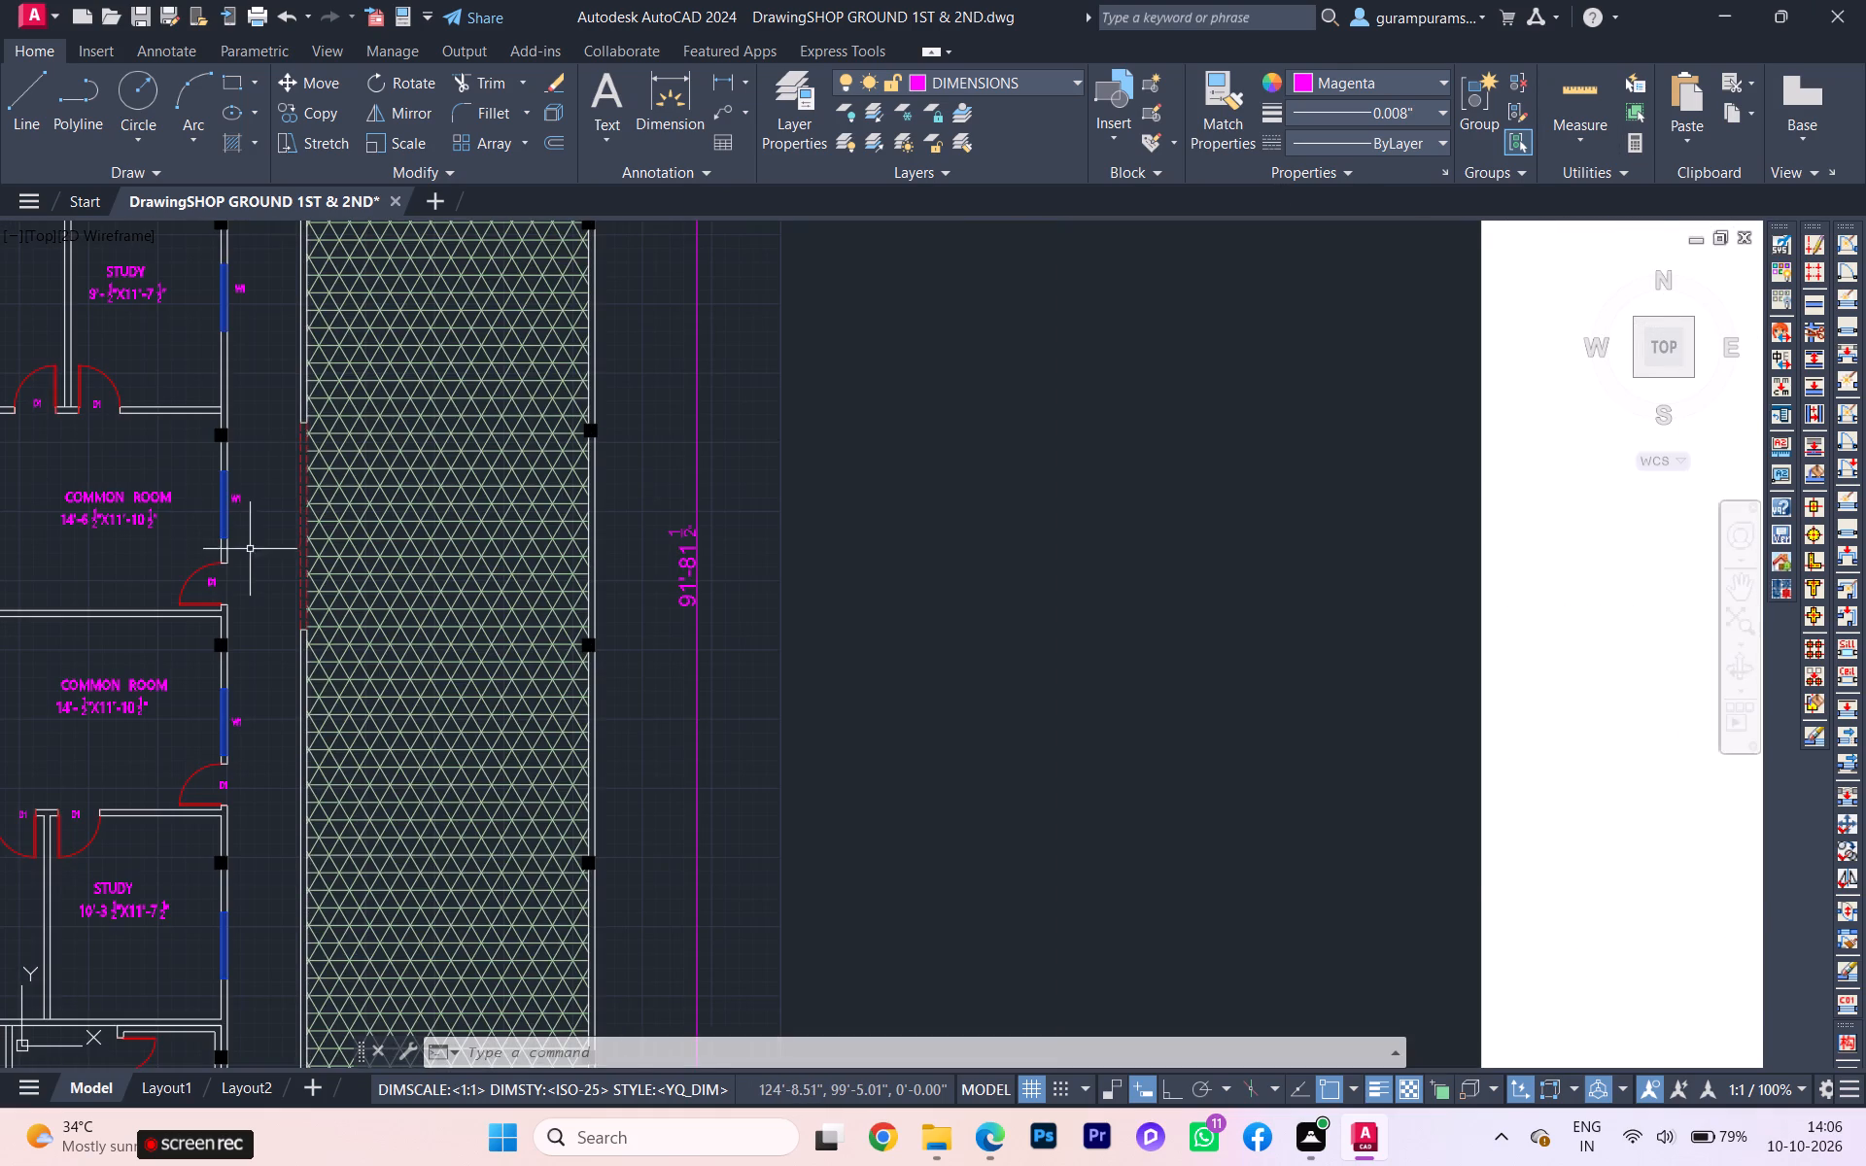
scroll(269, 540, "down", 2)
middle_click_drag(241, 532, 324, 560)
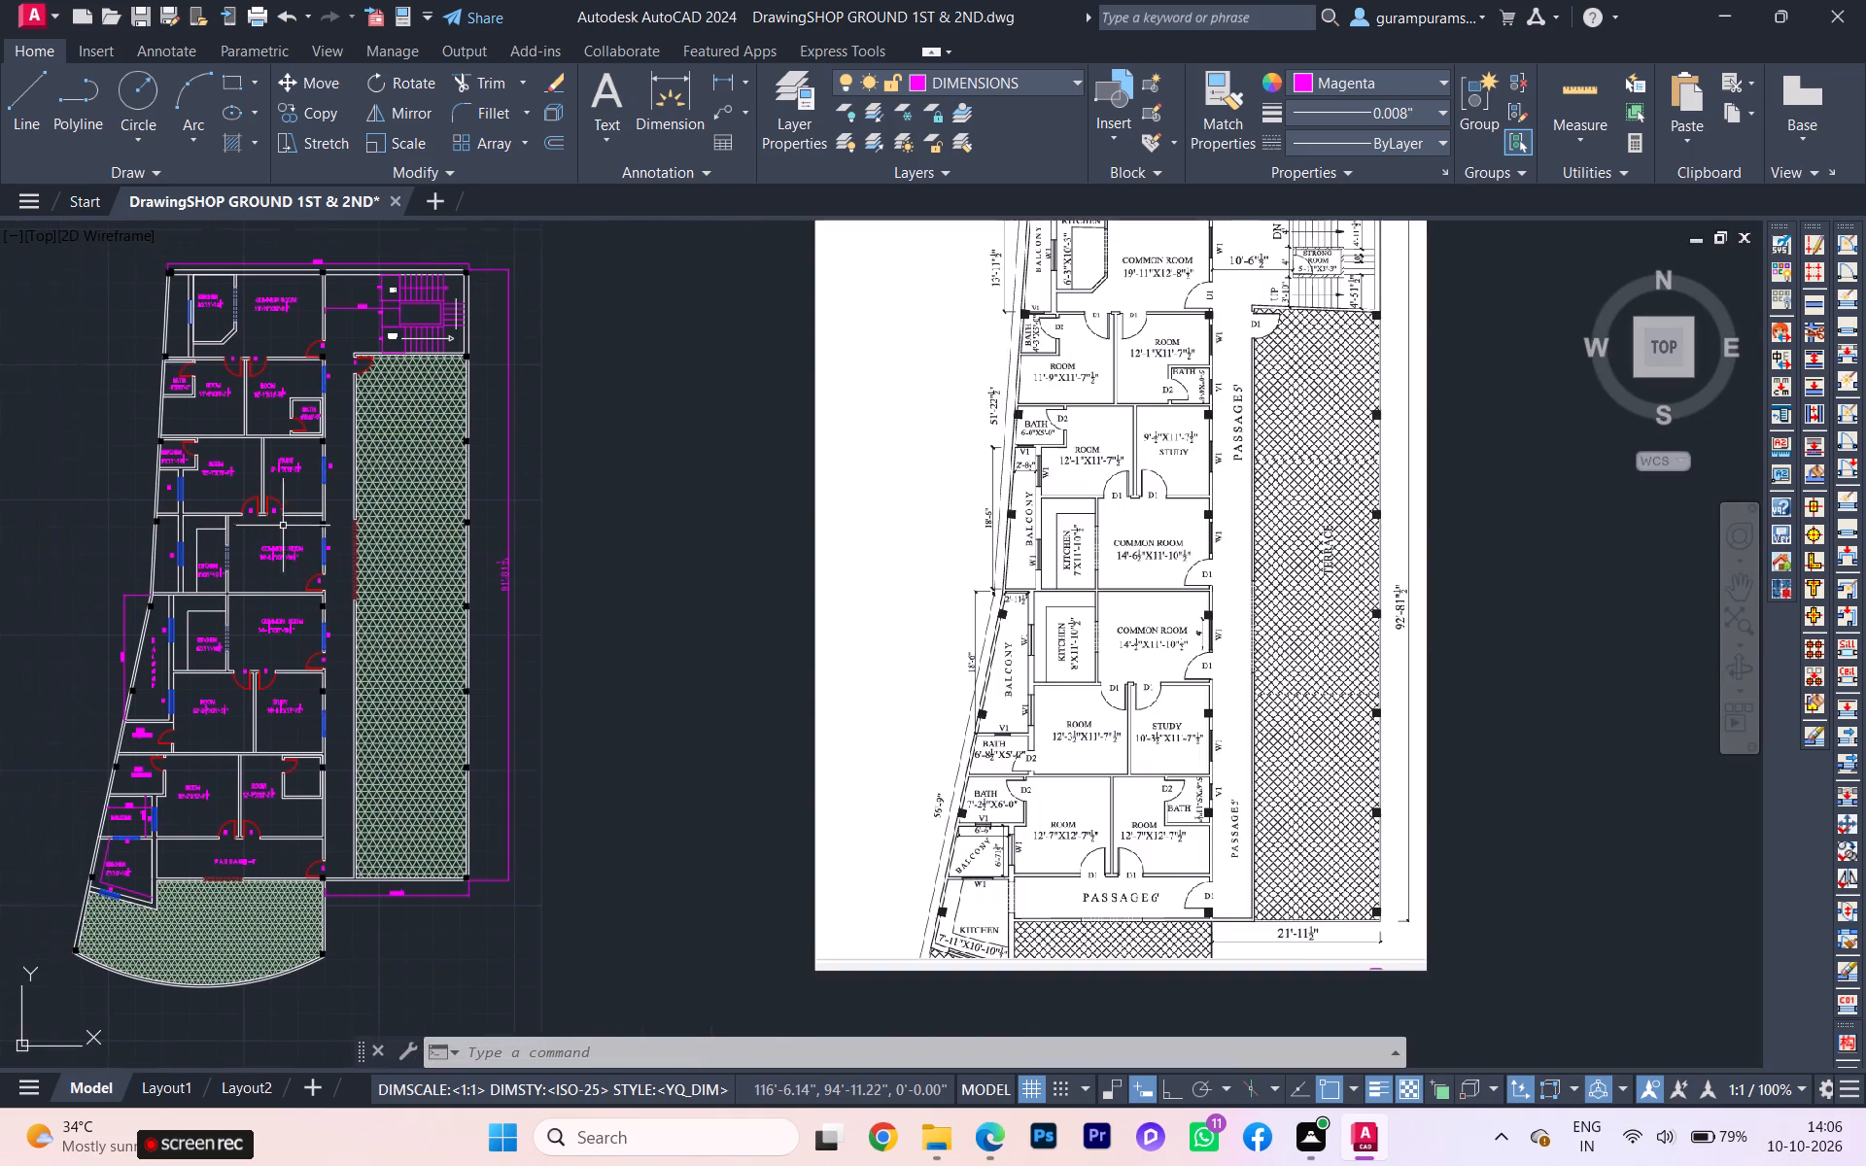
Copy the vertical BALCONY label into the passage east of the 14'-½" common room and the 10'-3½" study.
scroll(158, 503, "up", 1)
scroll(173, 772, "up", 2)
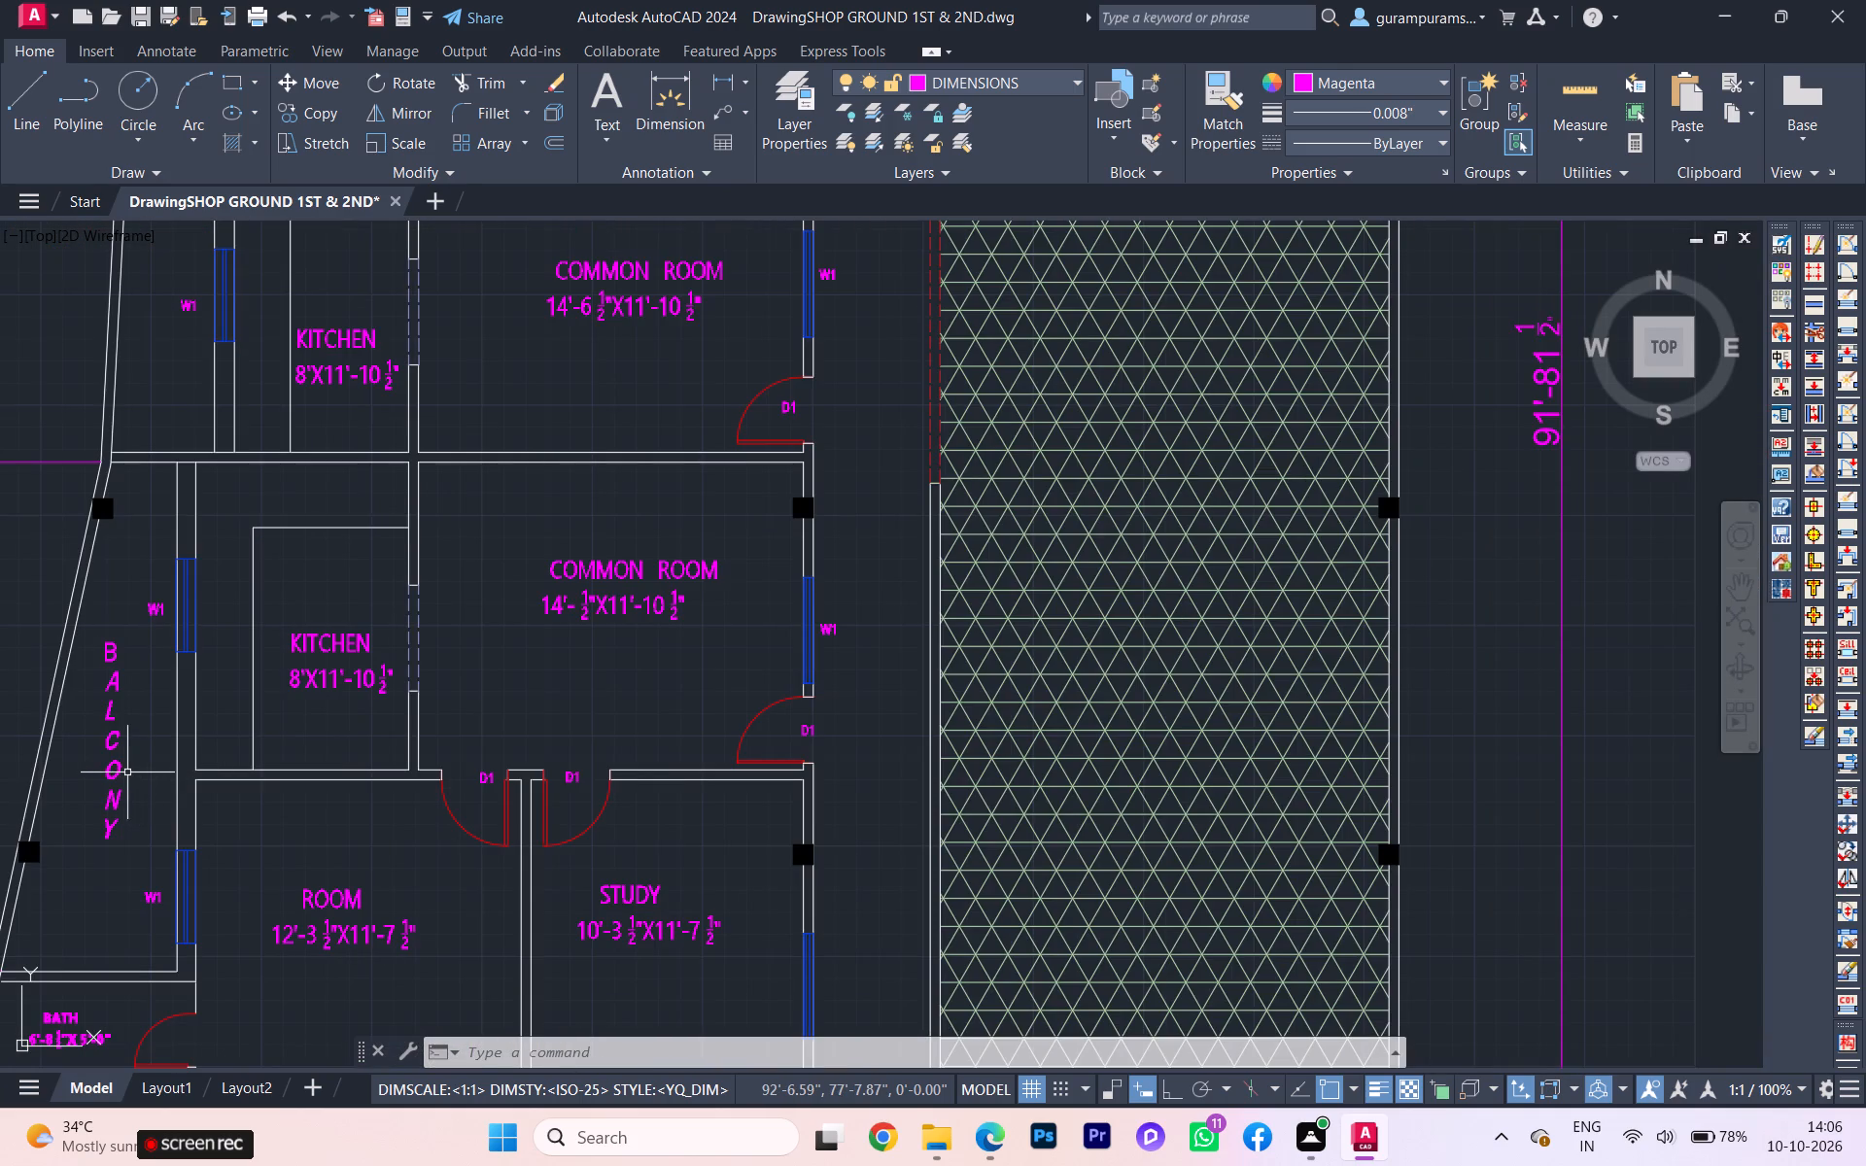
left_click(110, 772)
key("c")
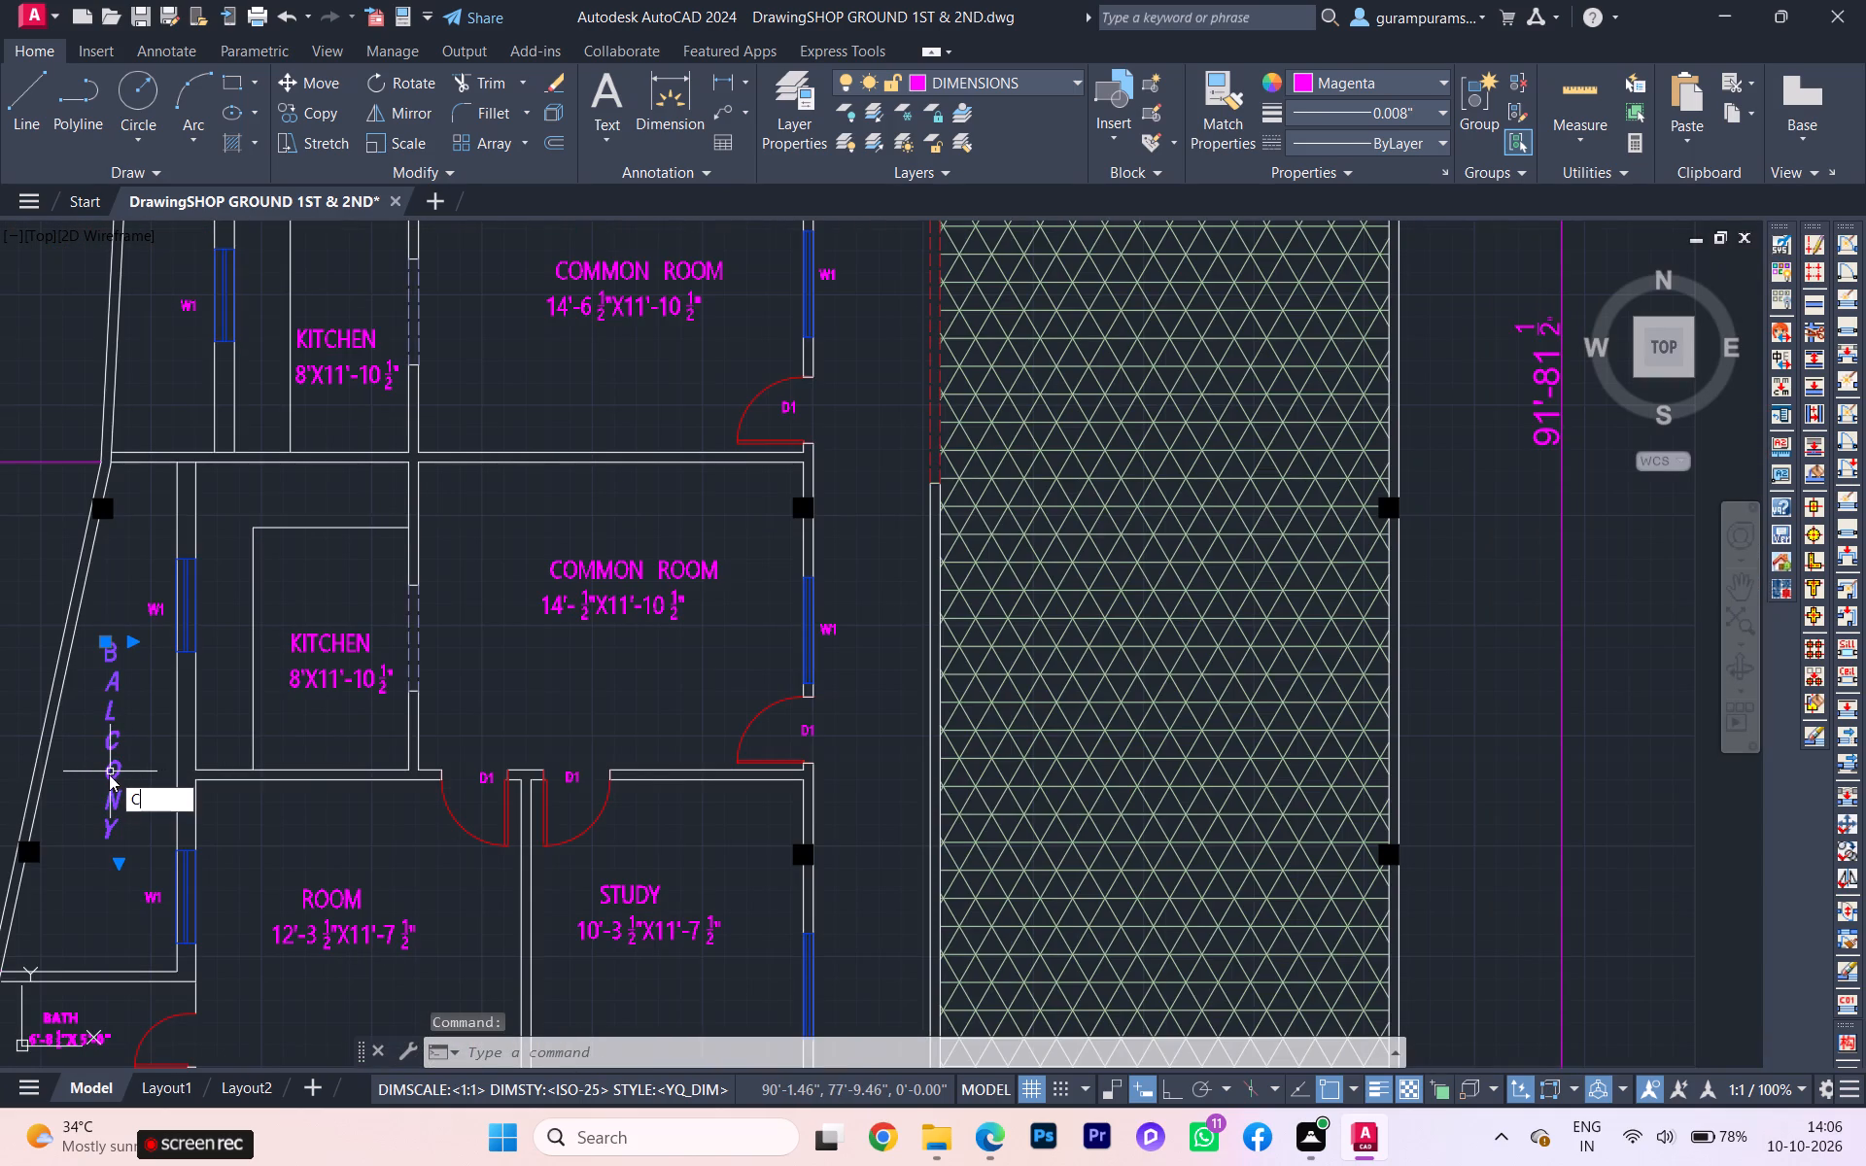
key("o")
key("Return")
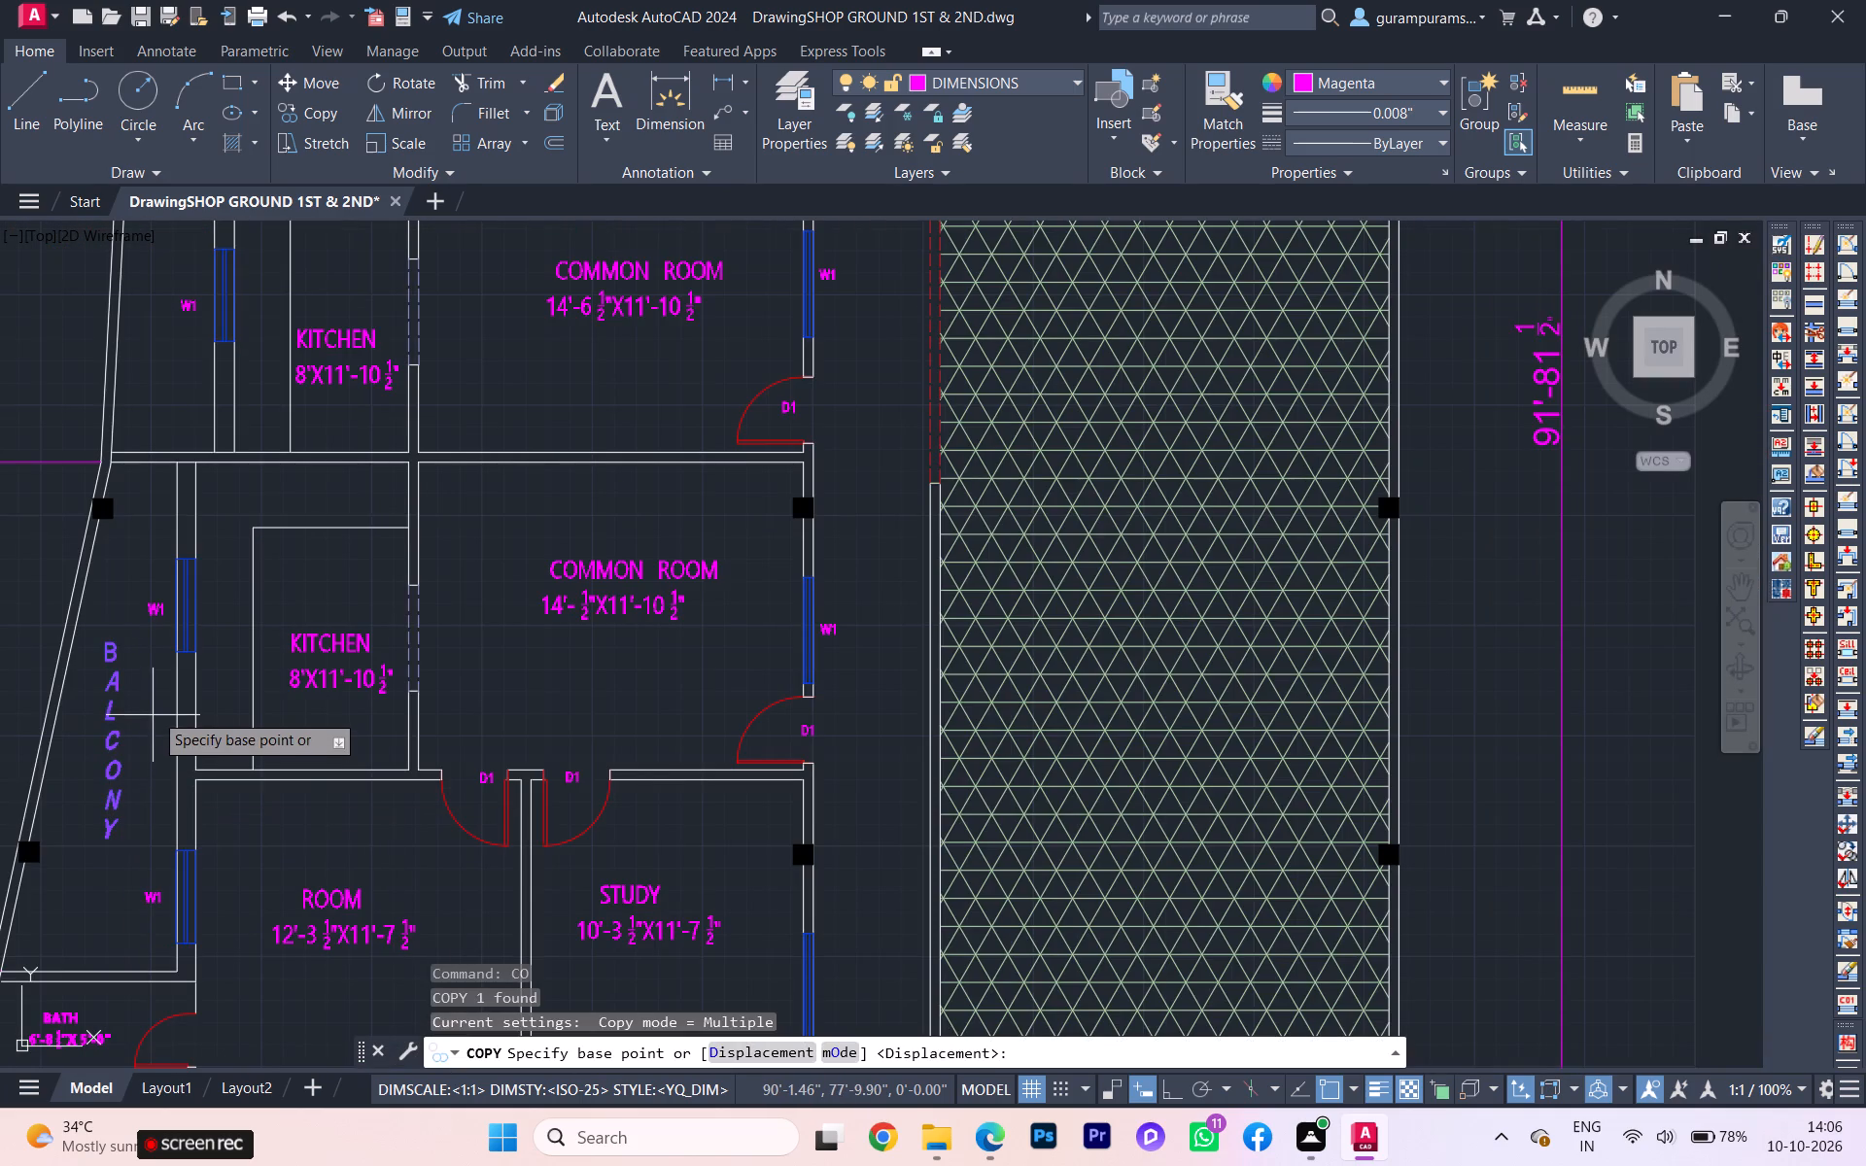
left_click(129, 717)
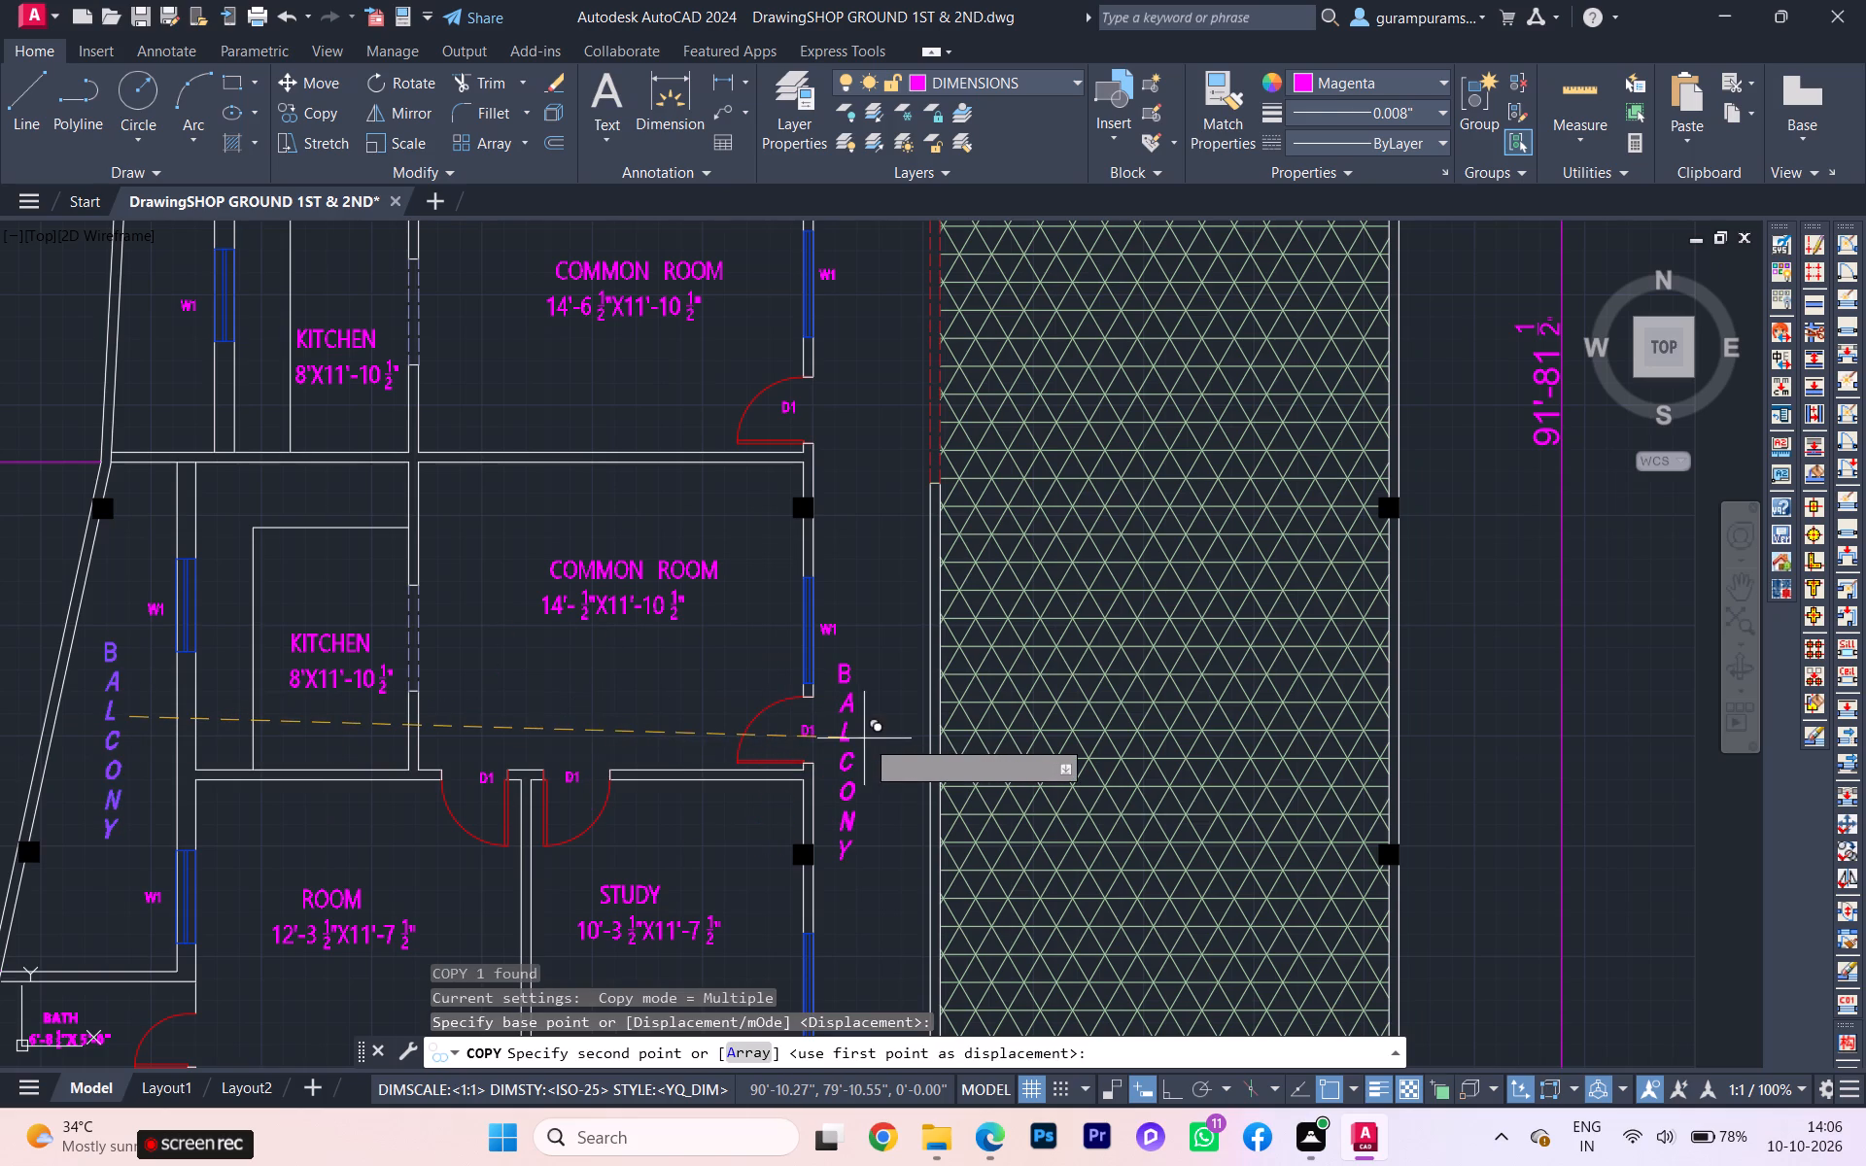
left_click(892, 744)
key("Escape")
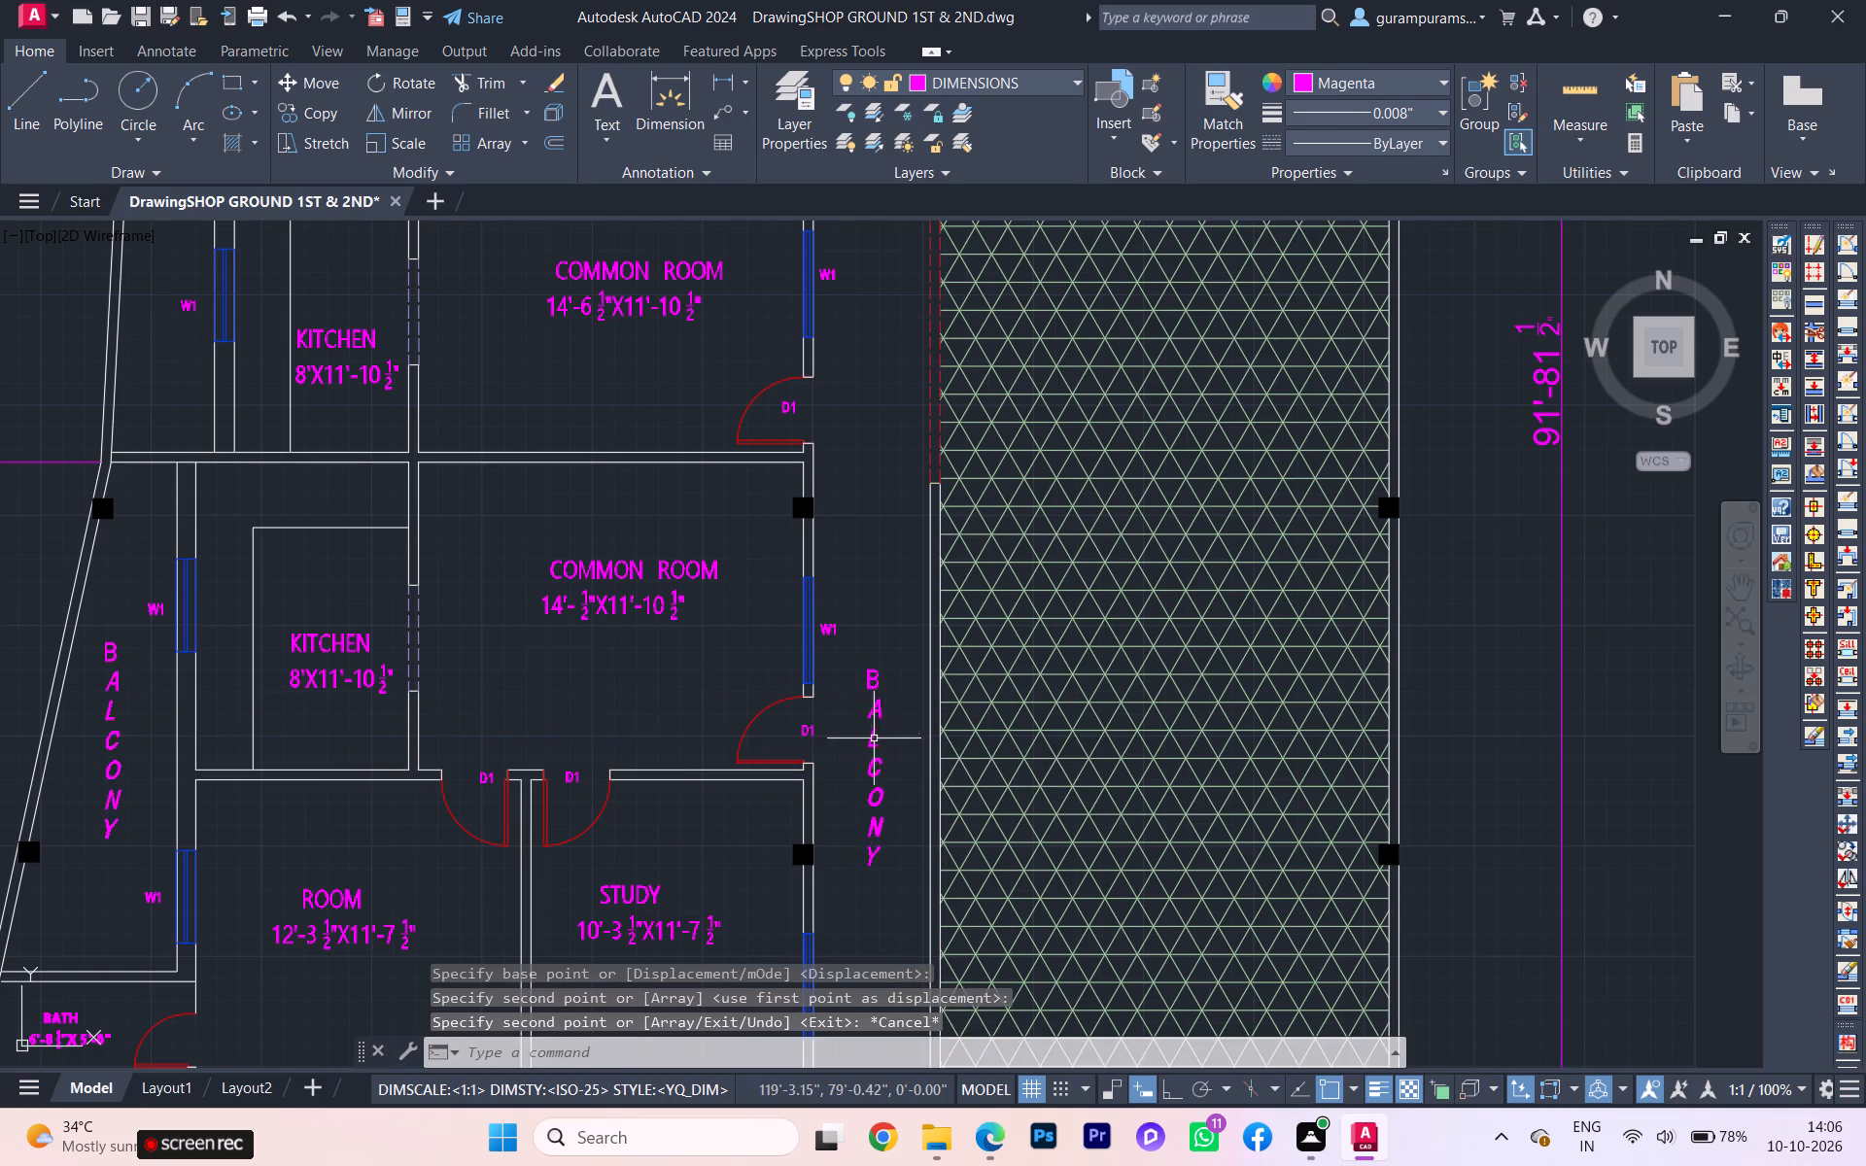
Open the copied BALCONY label in the east passage for editing and clear all of its text.
scroll(862, 740, "up", 1)
scroll(862, 740, "down", 1)
triple_click(876, 750)
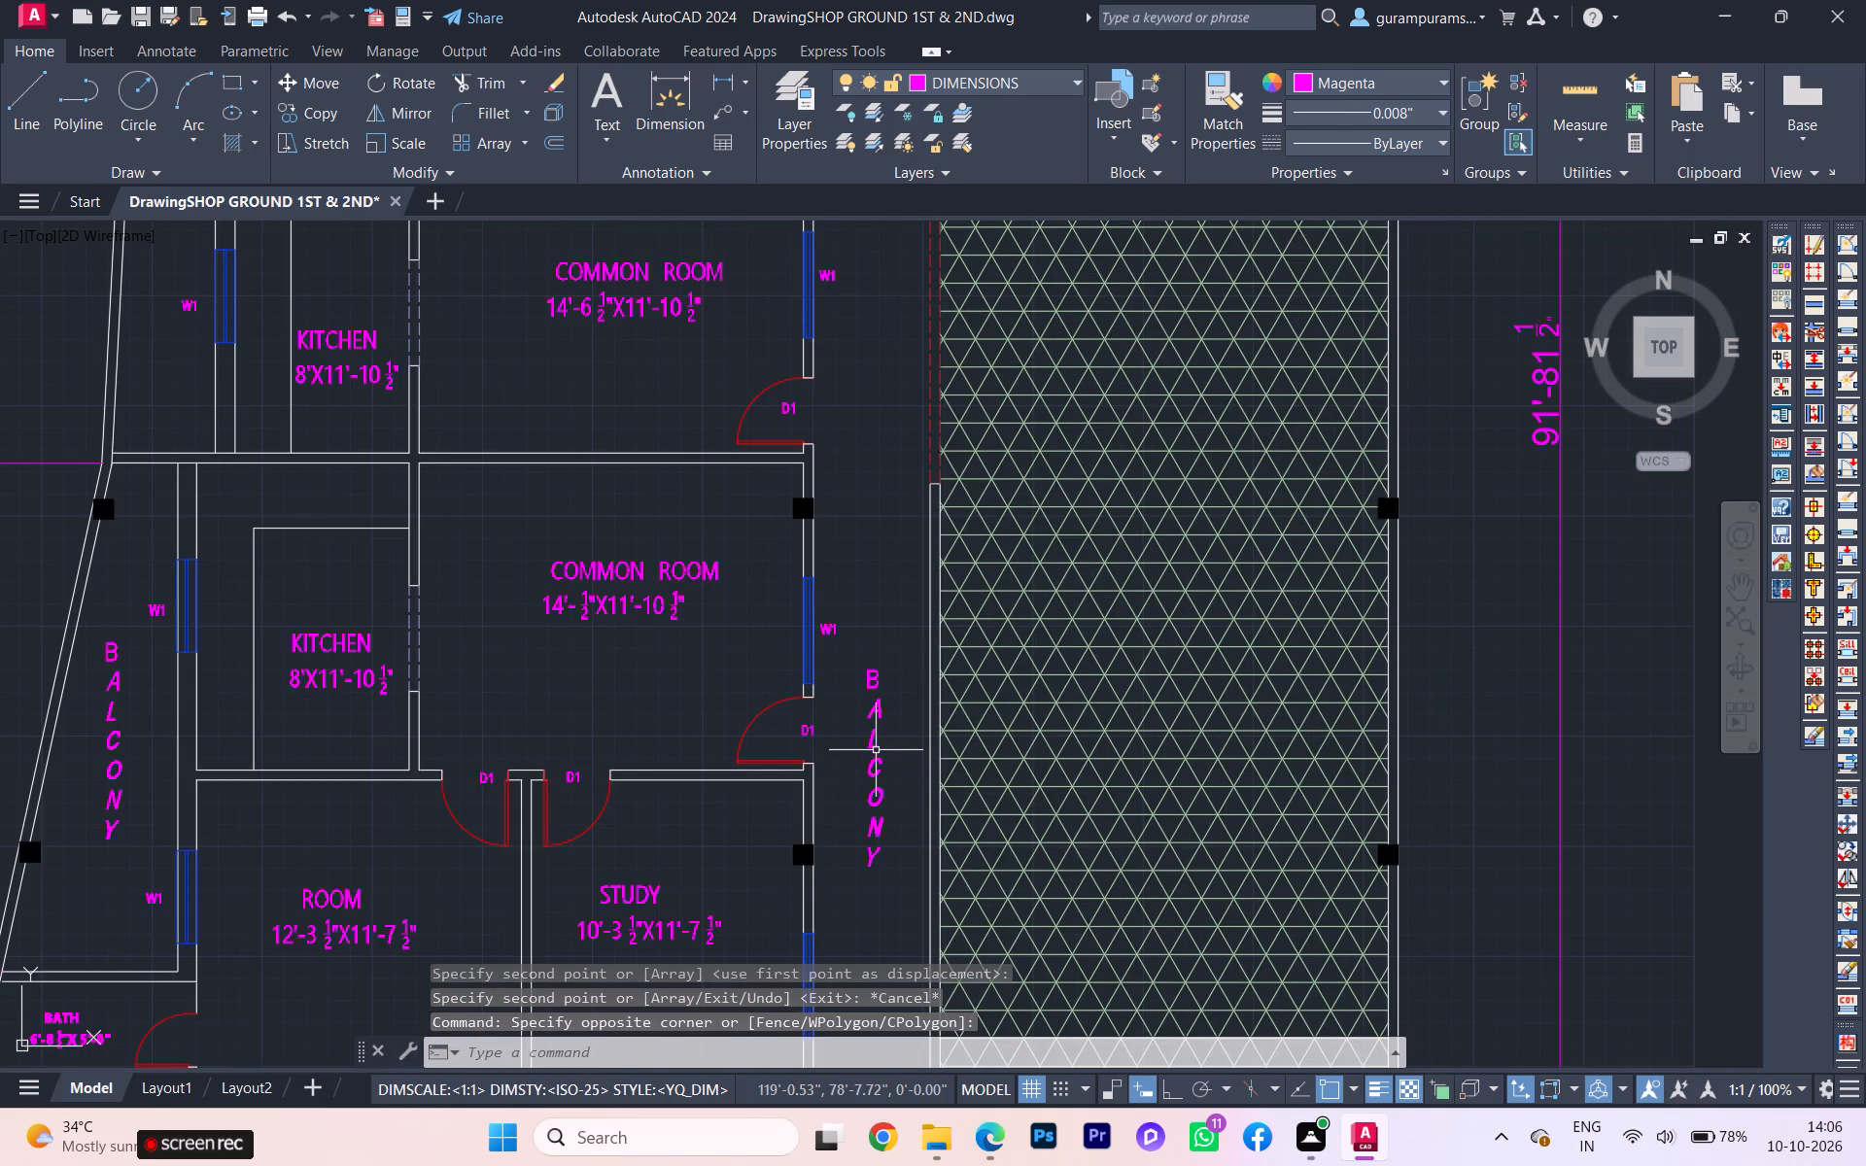
double_click(876, 750)
triple_click(872, 711)
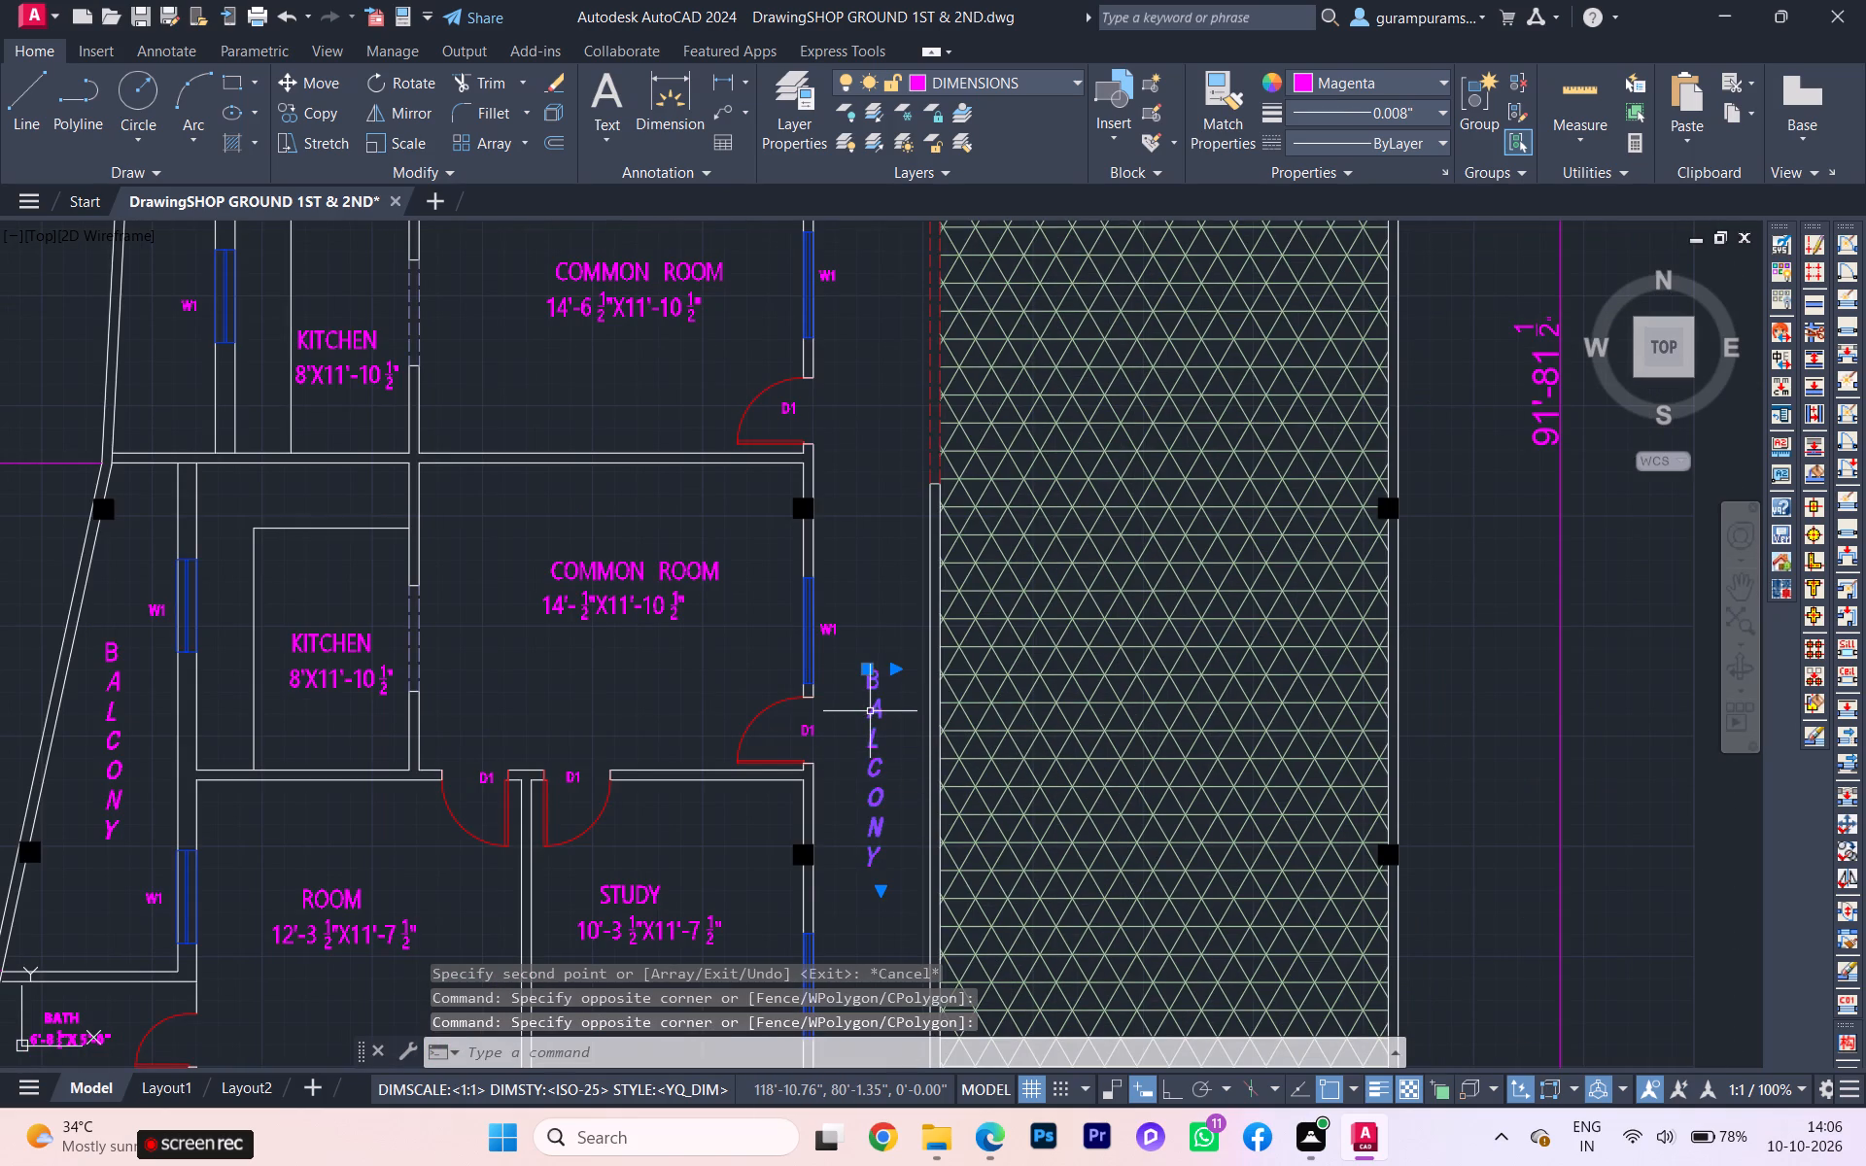
left_click(880, 848)
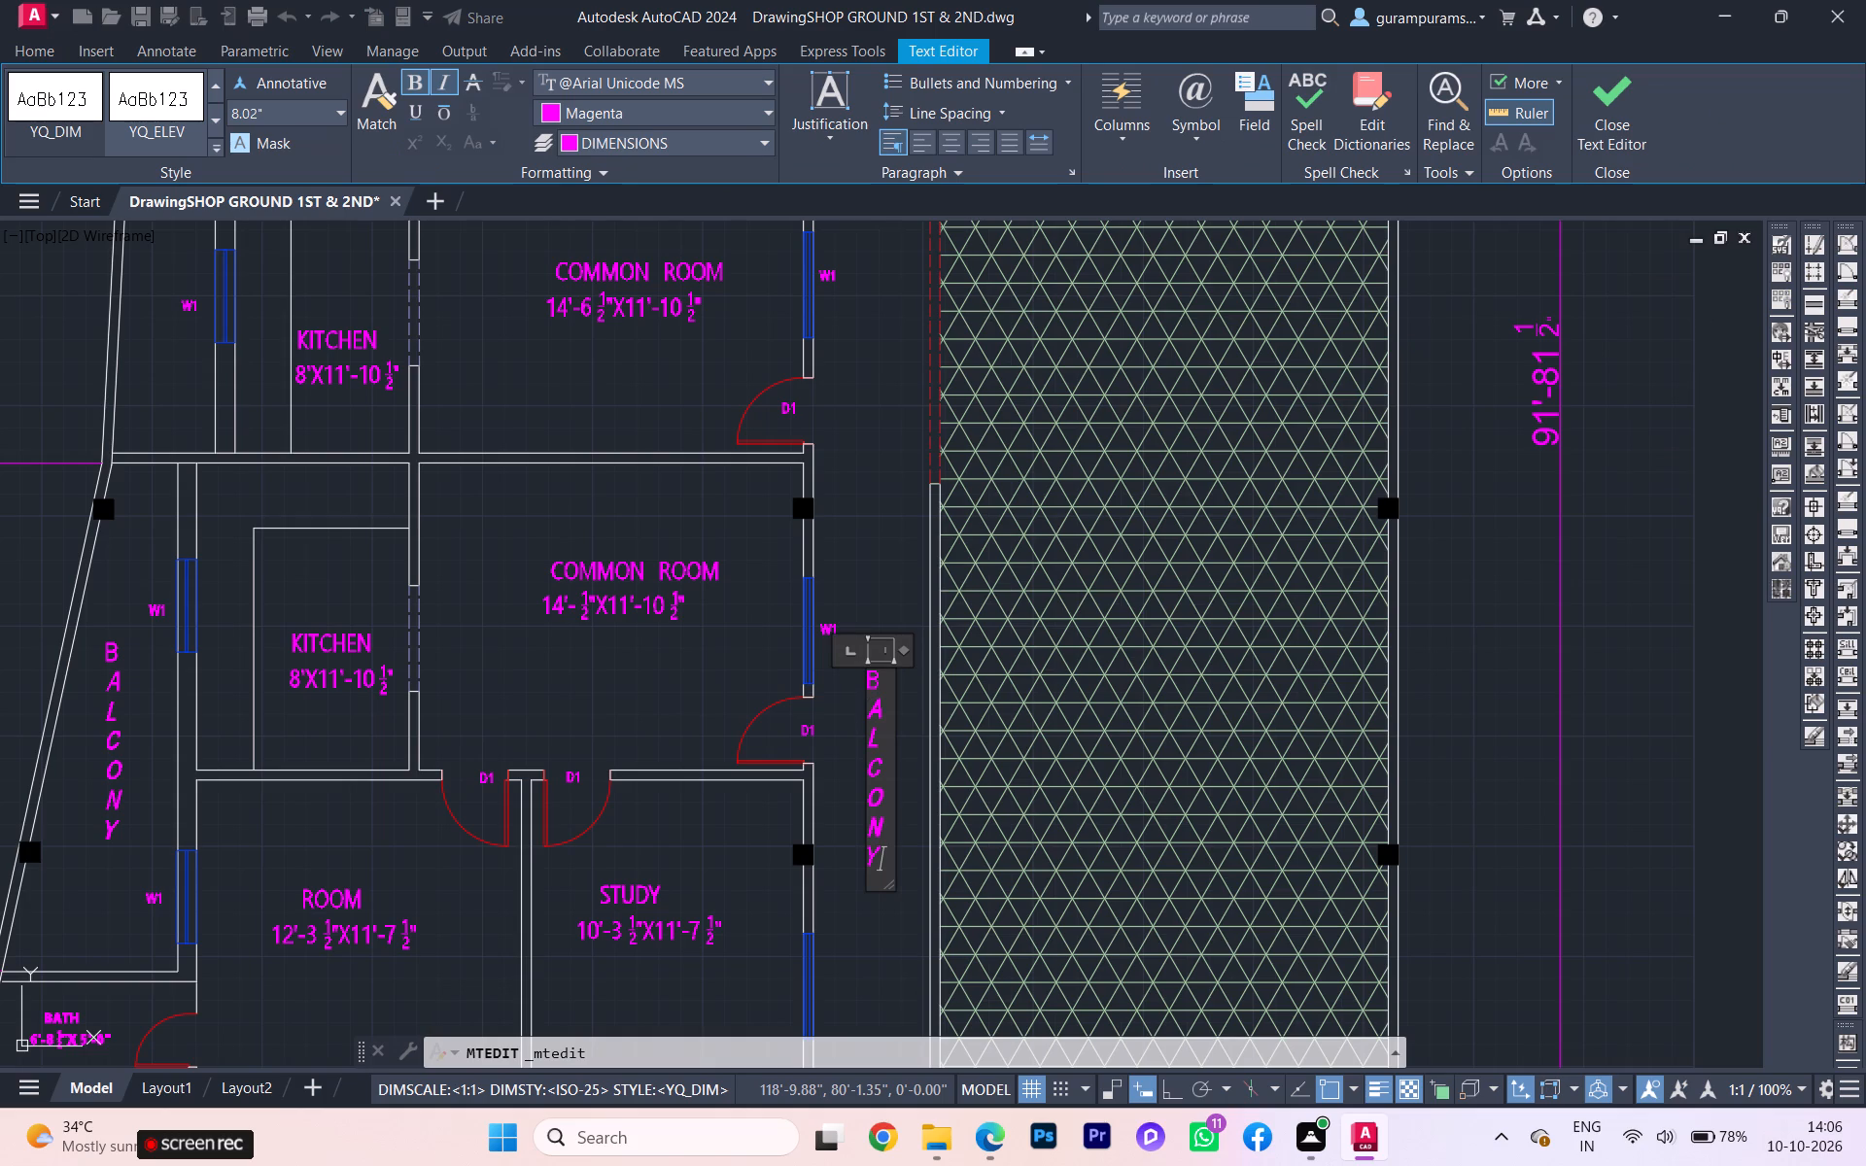
key("BackSpace")
key("BackSpace")
key("BackSpace")
key("BackSpace")
key("BackSpace")
key("BackSpace")
key("BackSpace")
key("BackSpace")
key("BackSpace")
key("BackSpace")
key("BackSpace")
key("BackSpace")
key("BackSpace")
key("BackSpace")
key("BackSpace")
key("BackSpace")
key("p")
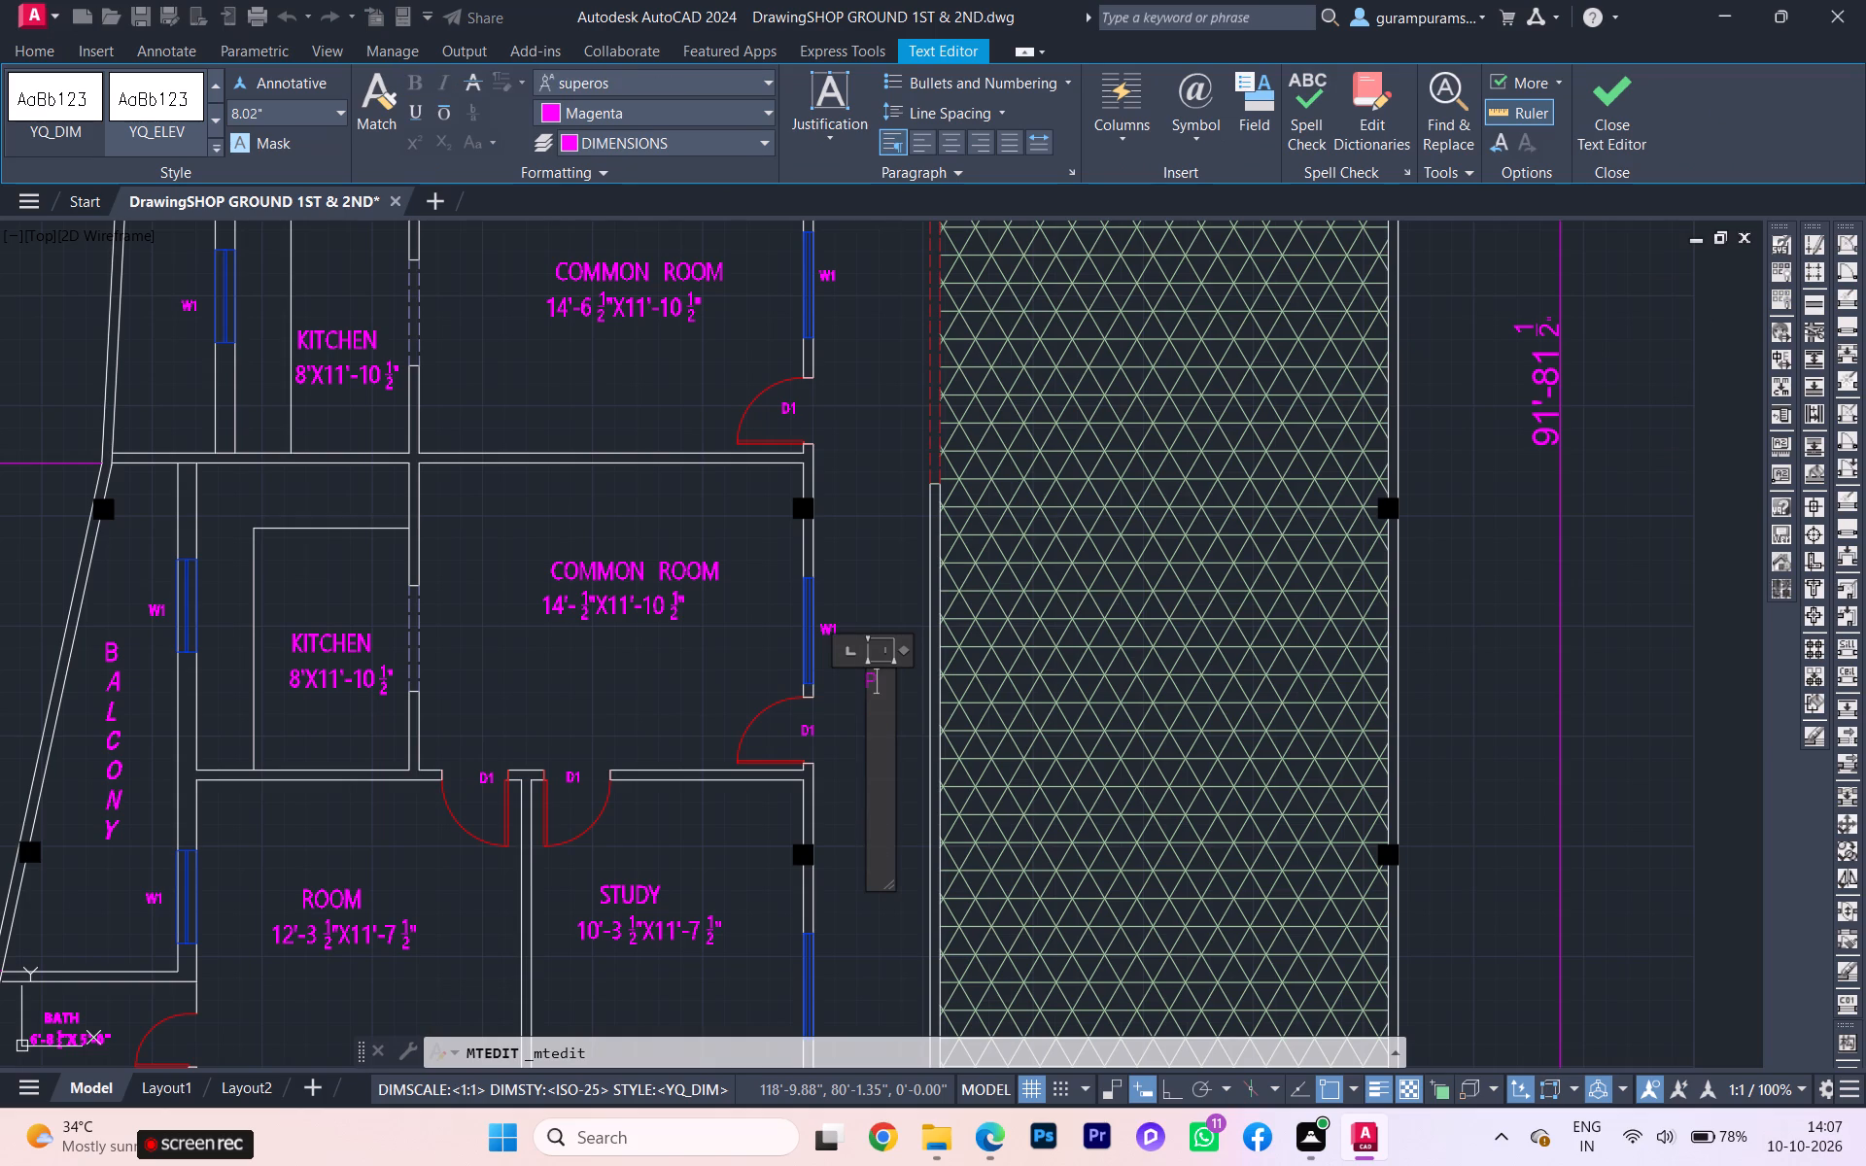
key("BackSpace")
key("BackSpace")
left_click(748, 80)
scroll(722, 192, "up", 4)
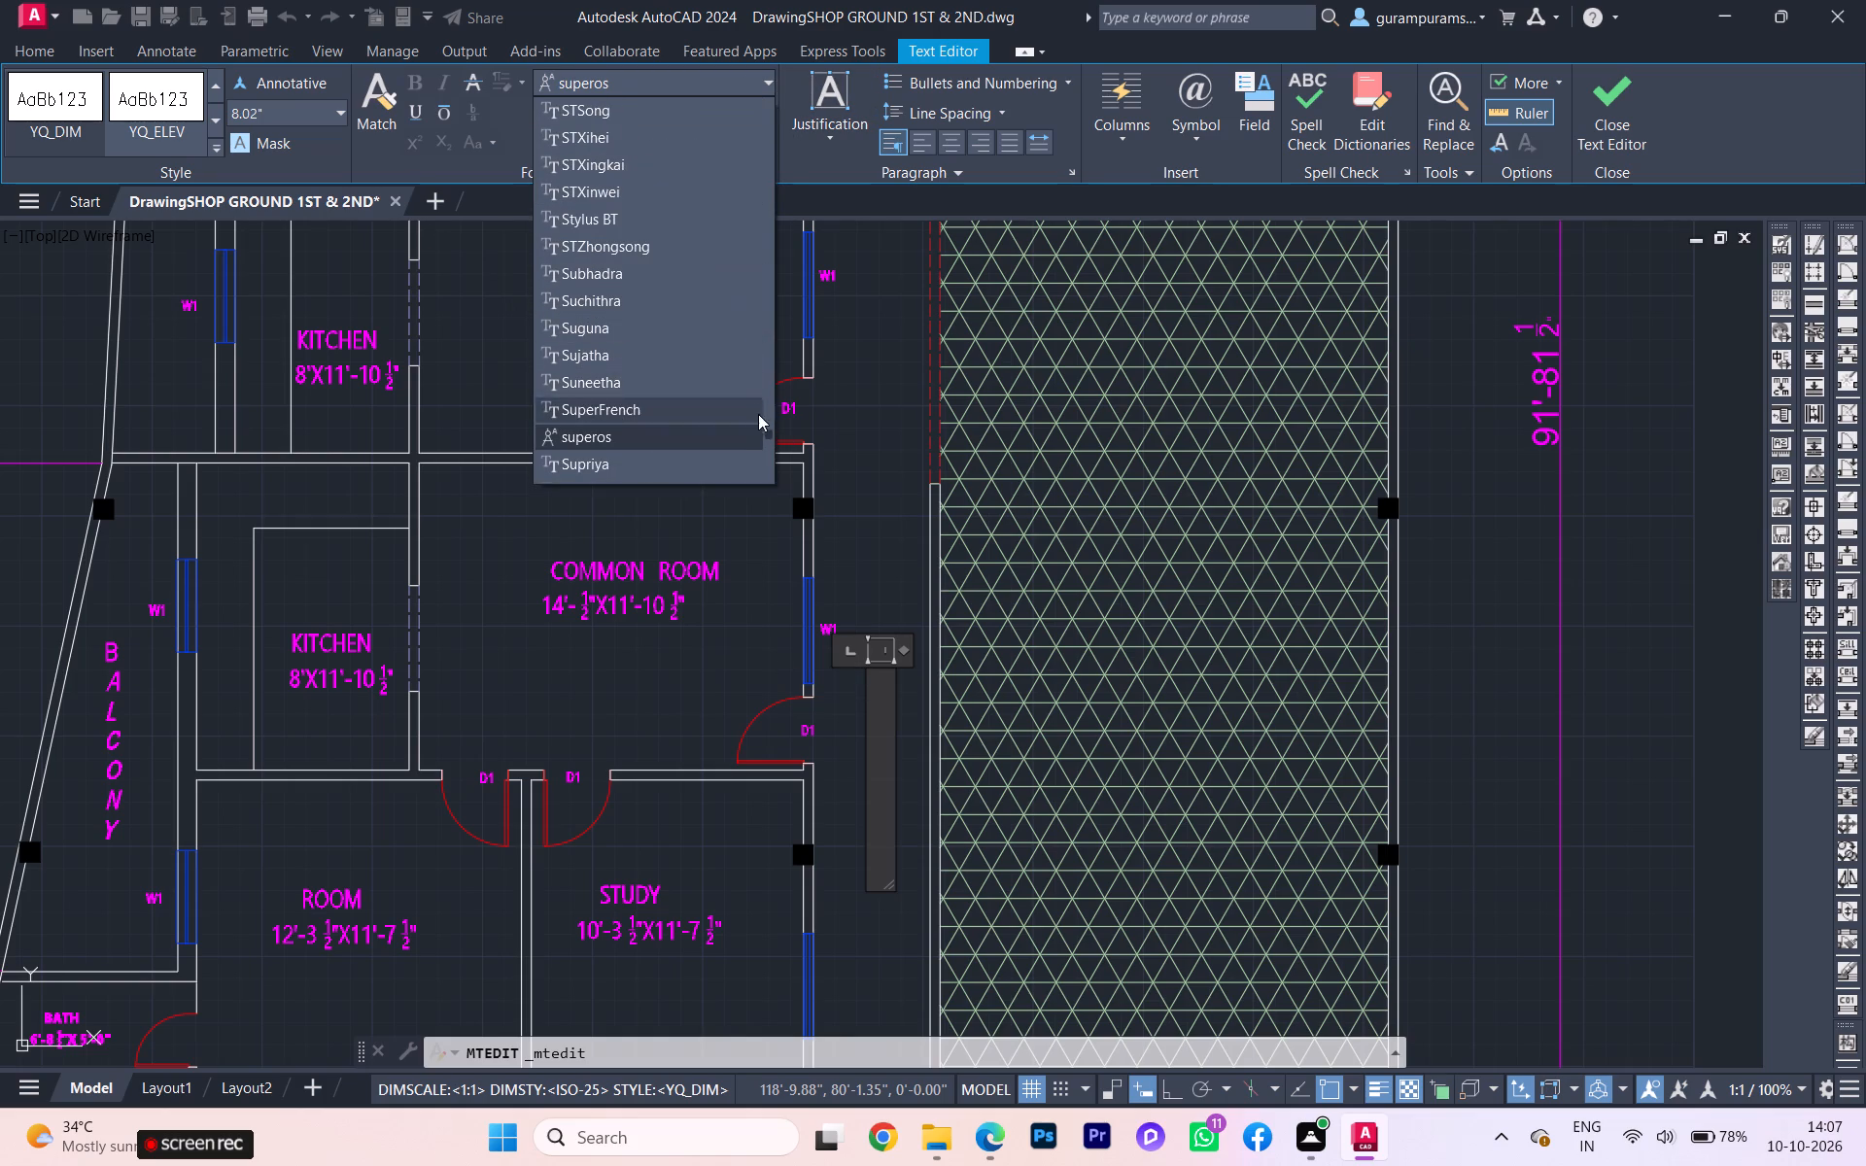
left_click_drag(769, 436, 623, 0)
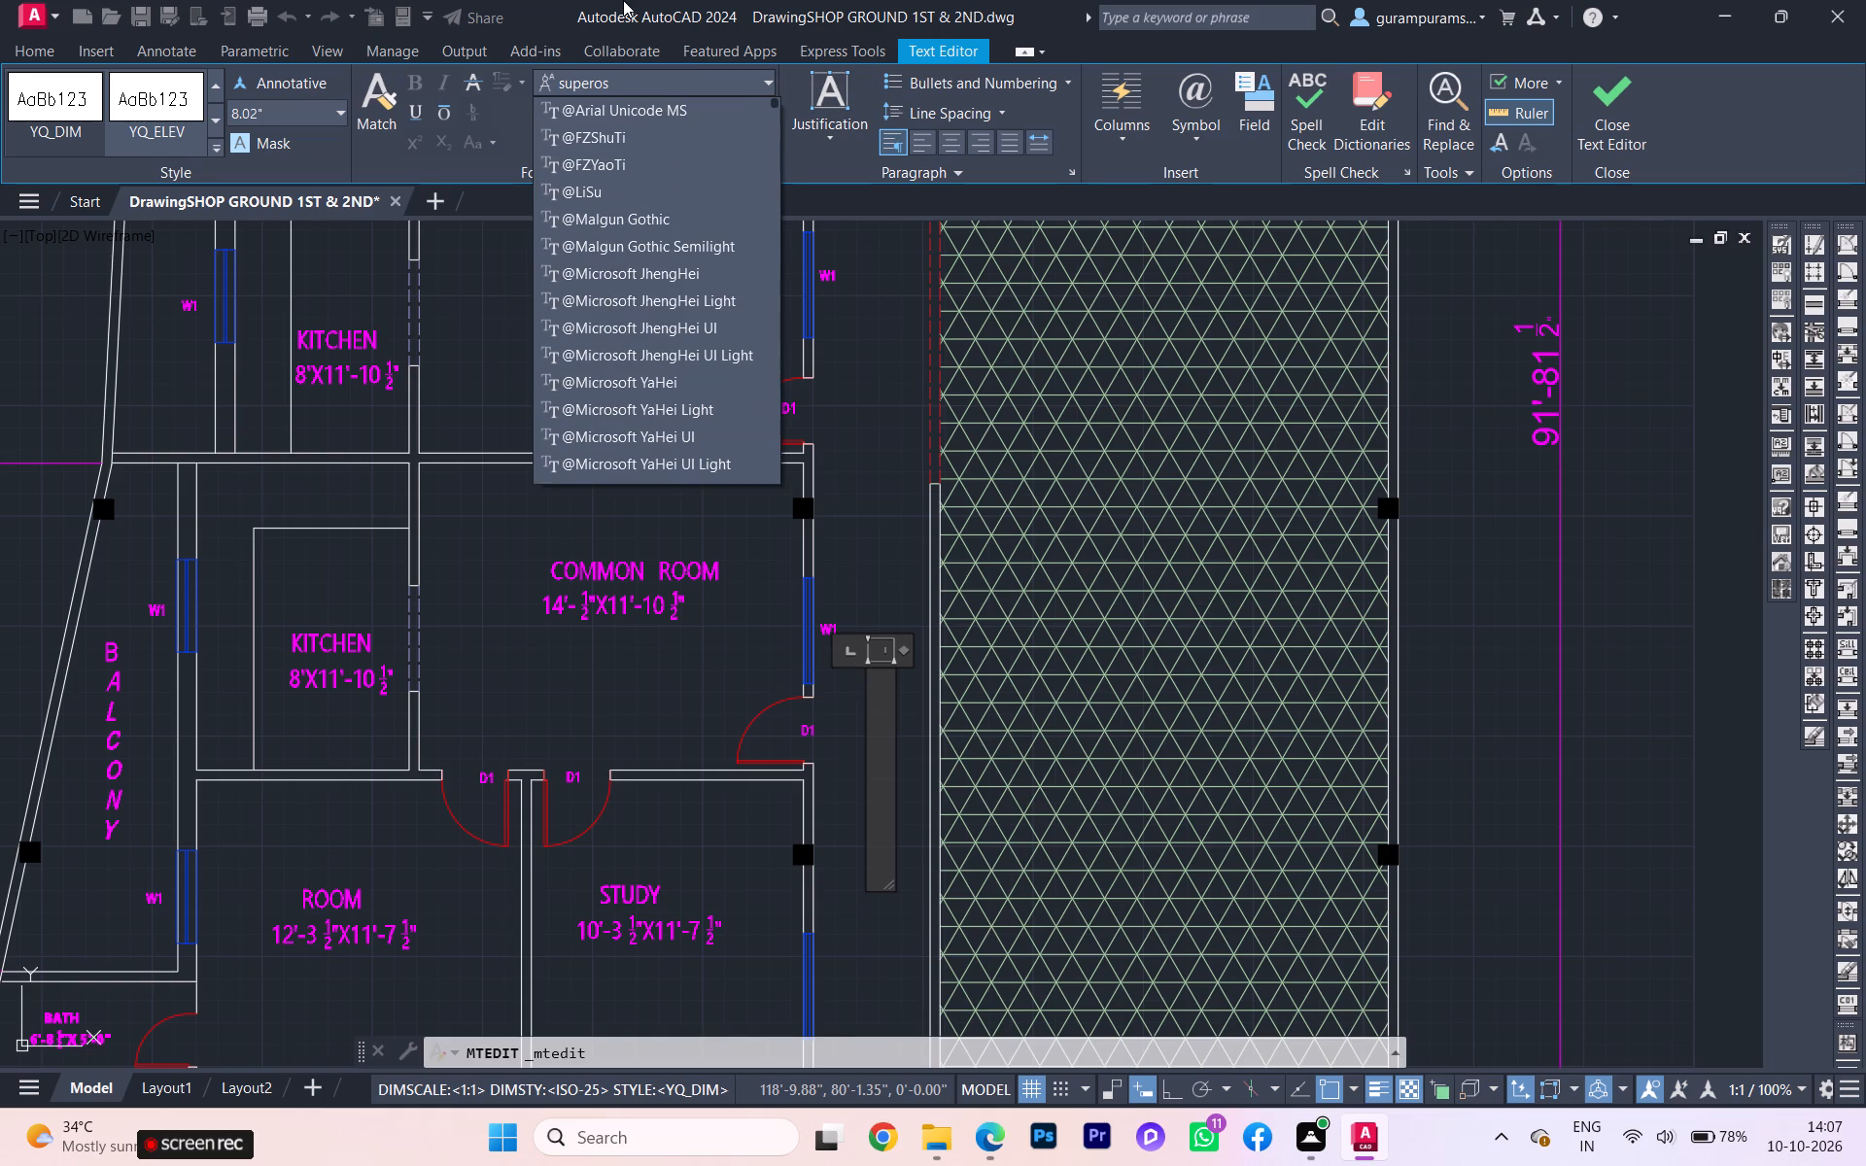
left_click_drag(623, 0, 622, 0)
left_click(571, 116)
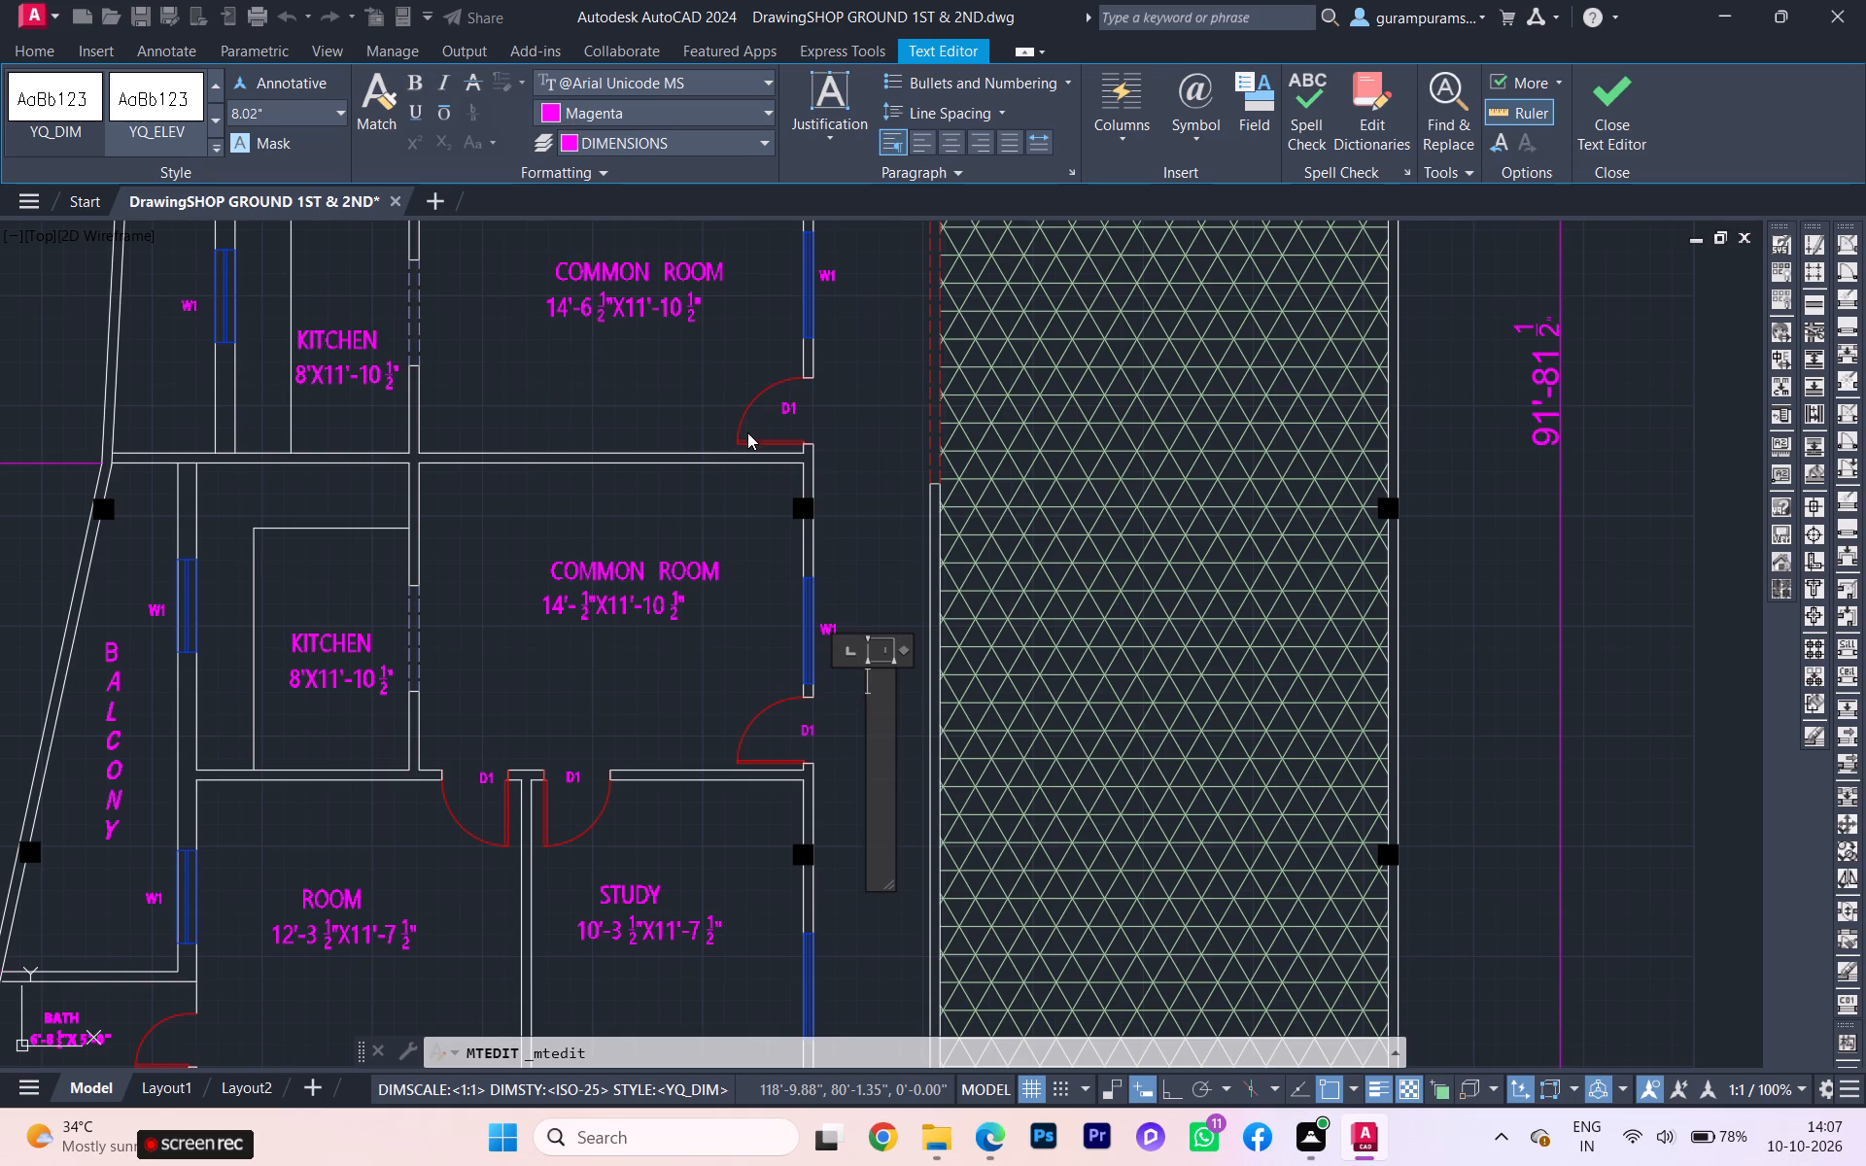
key("p")
key("Return")
key("a")
key("Return")
key("s")
key("Return")
key("s")
key("Return")
key("a")
key("Return")
key("g")
key("Return")
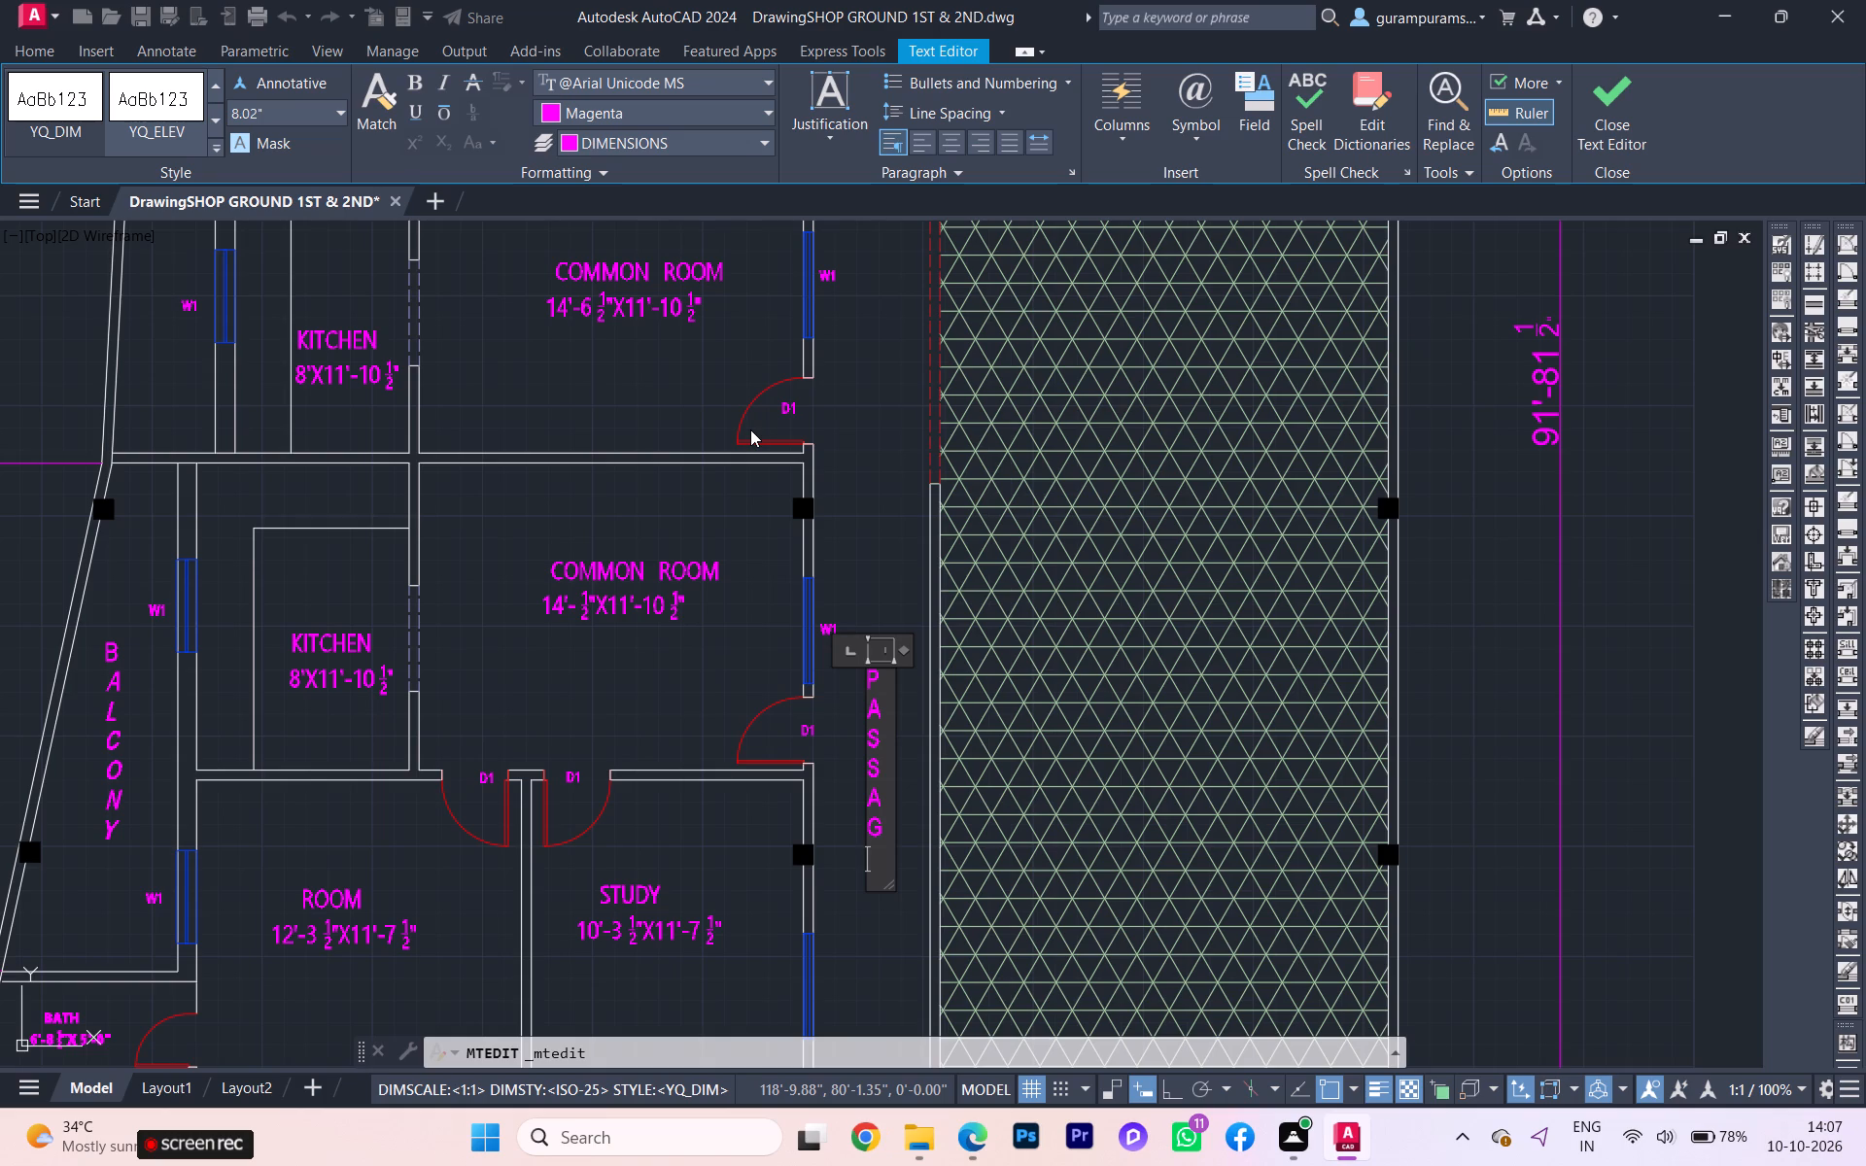
key("e")
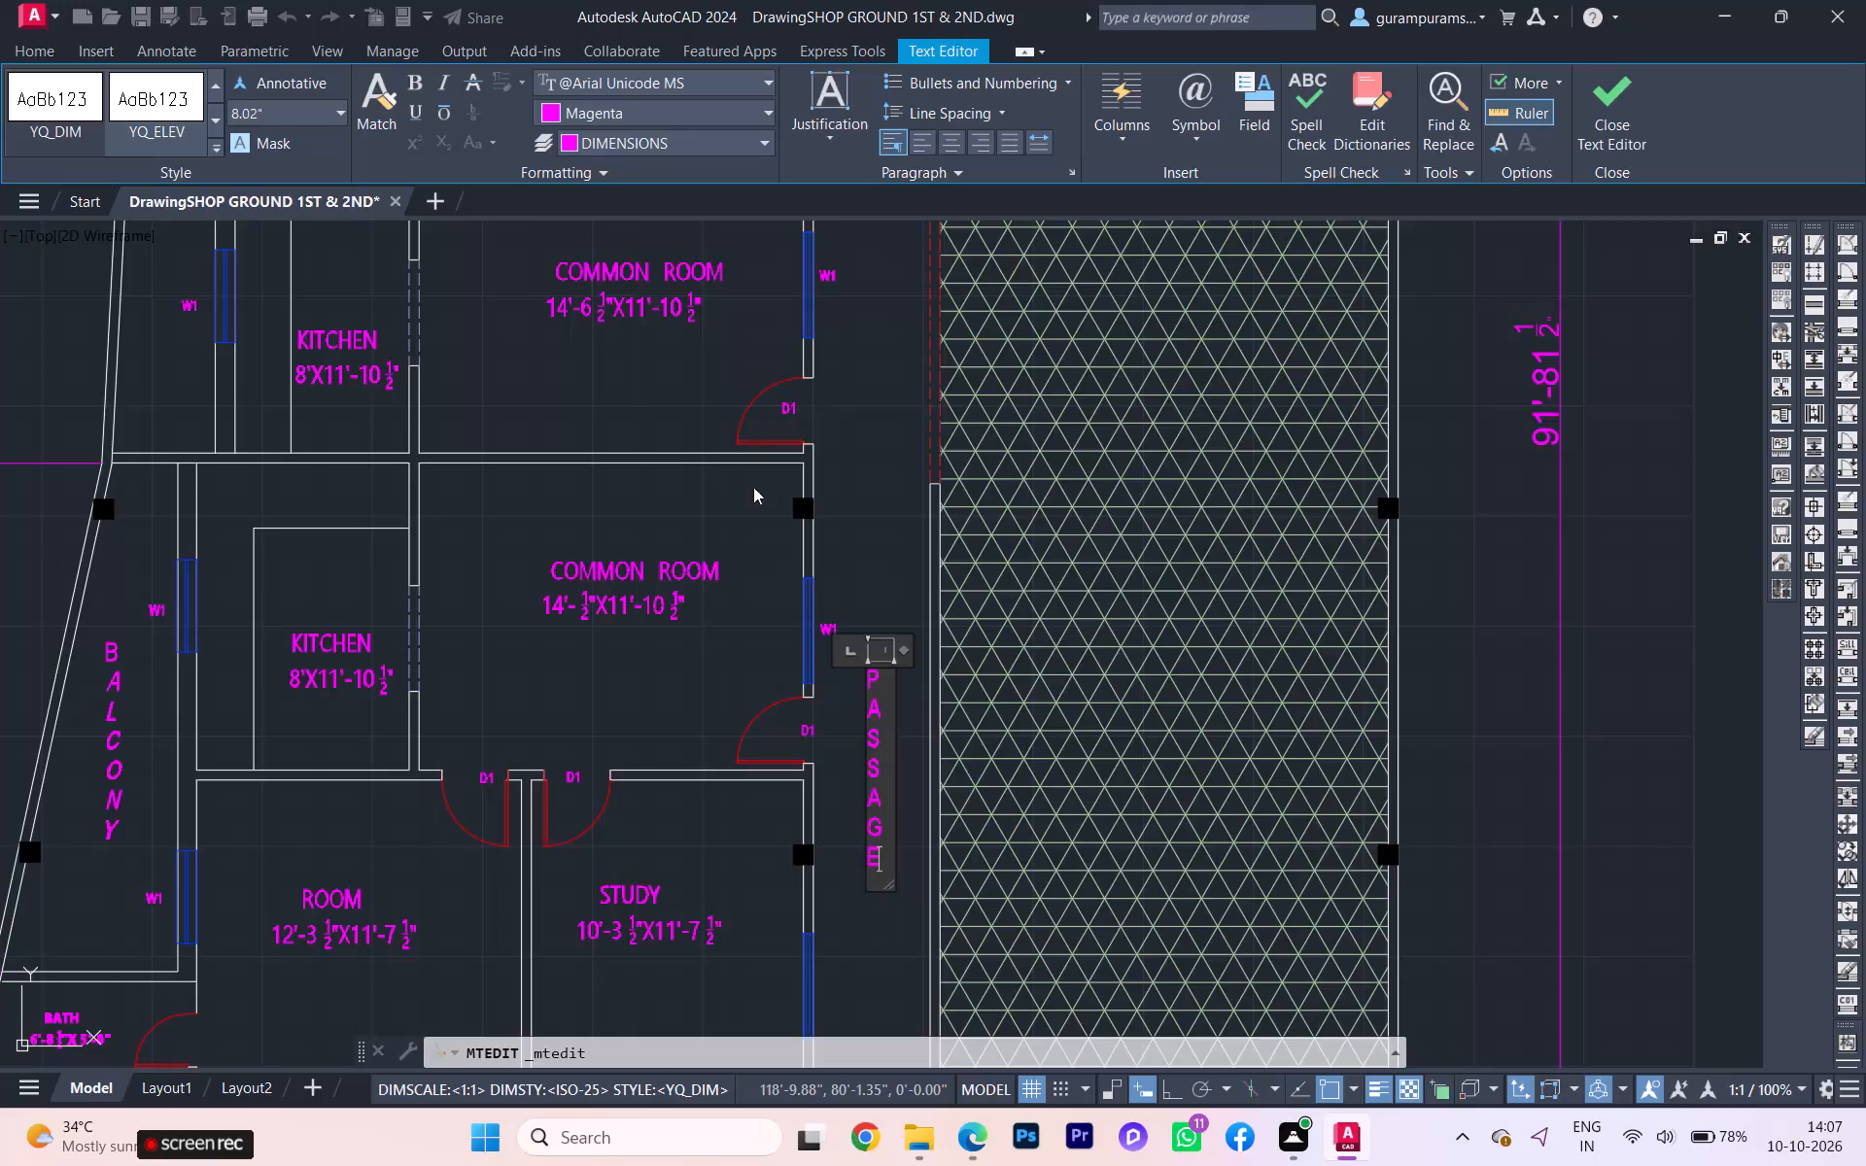
Lengthen the PASSAGE label's text box downward and add 5' as the last line below the E.
scroll(805, 732, "down", 1)
scroll(496, 703, "up", 1)
scroll(425, 685, "down", 1)
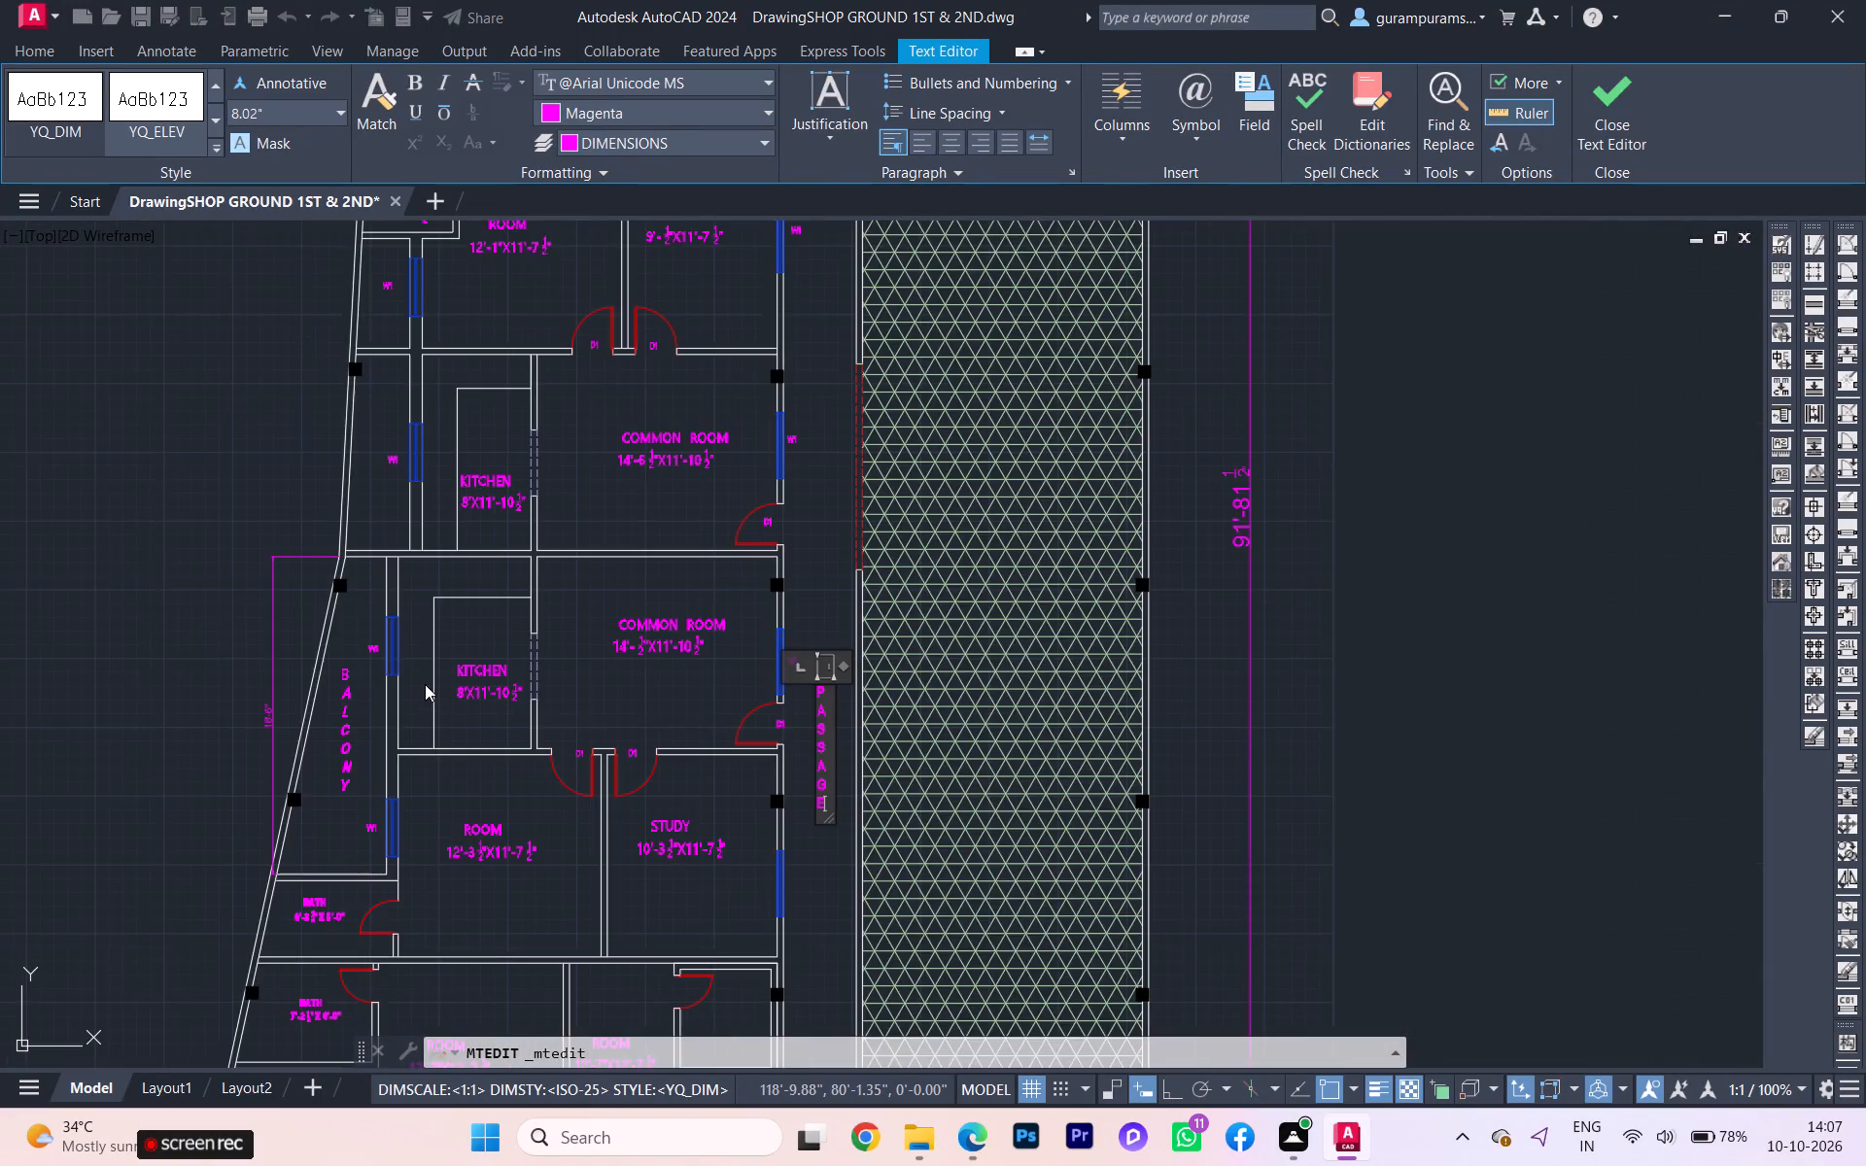
scroll(433, 674, "down", 2)
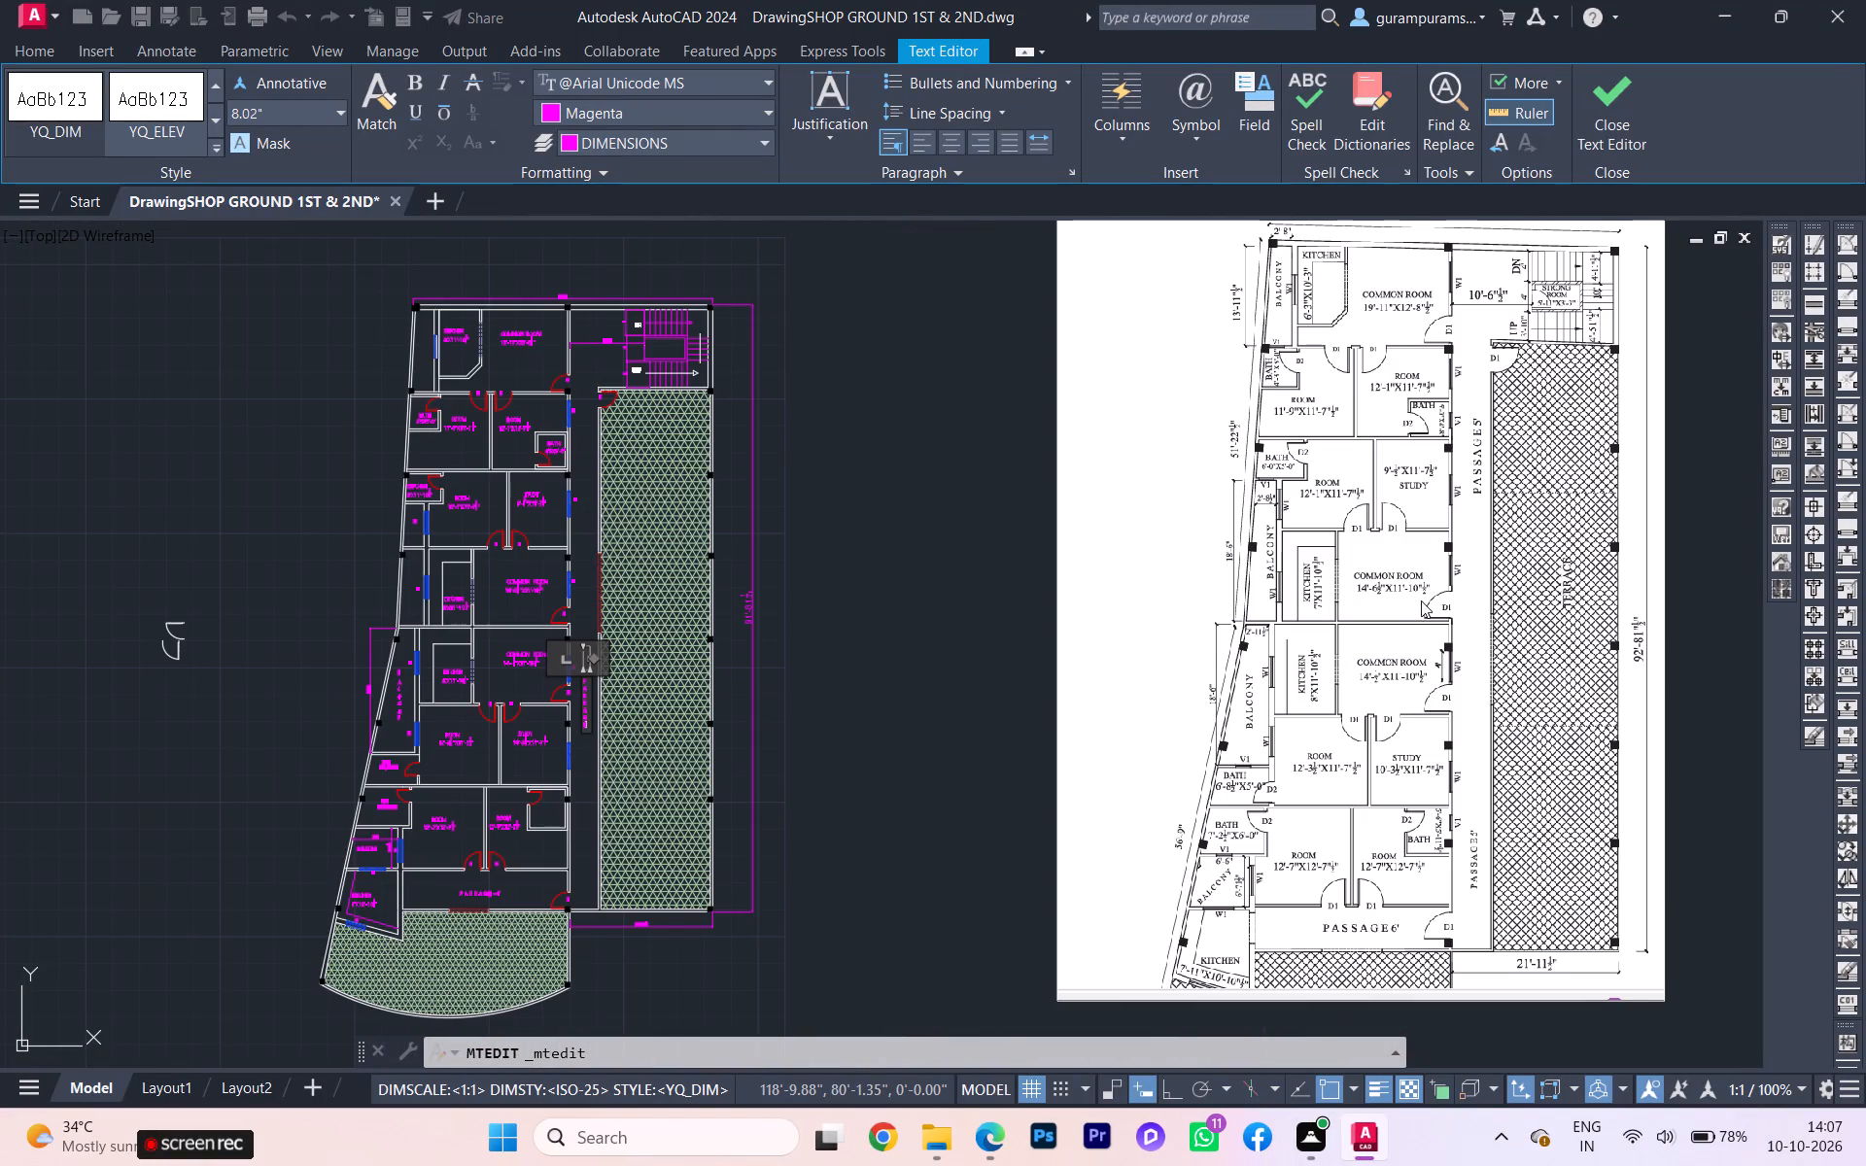
scroll(622, 705, "up", 4)
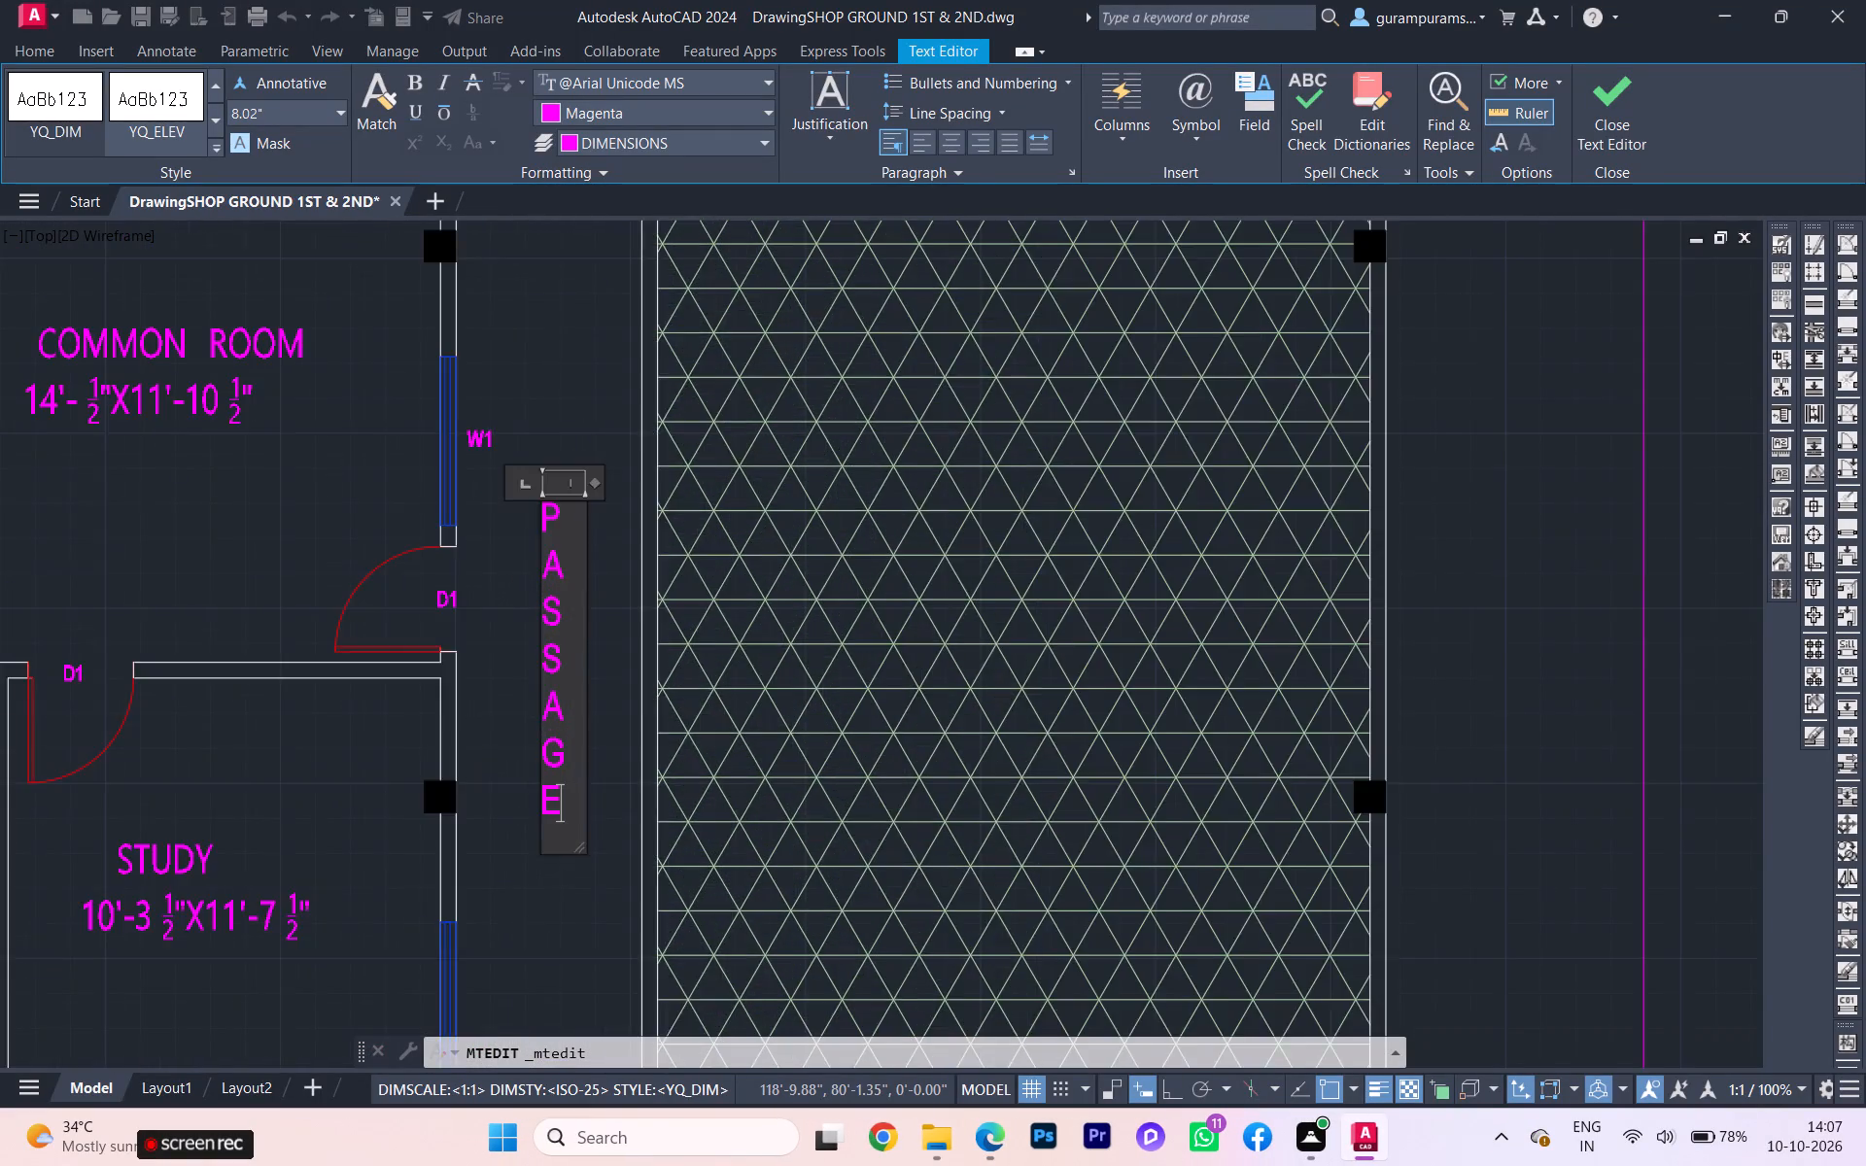
scroll(563, 727, "up", 1)
key("Return")
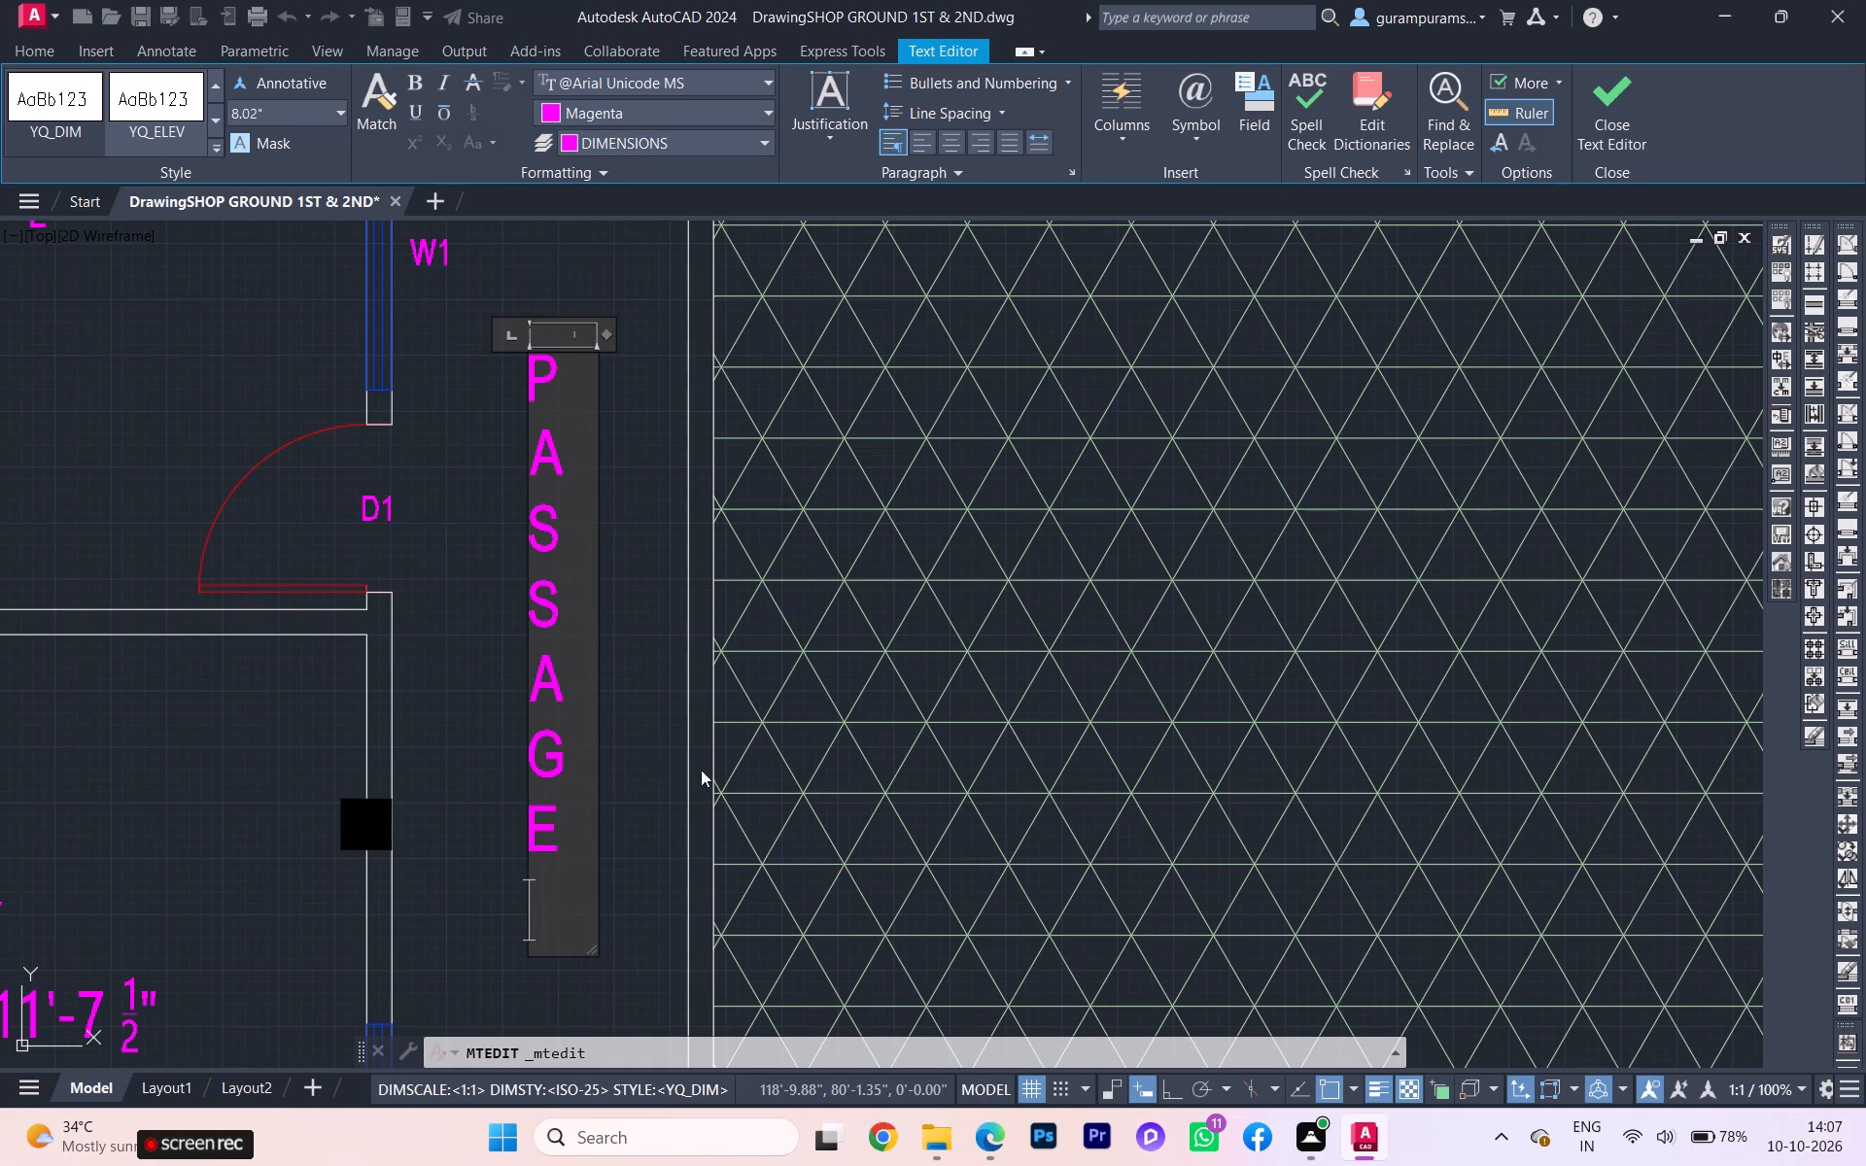
key("minus")
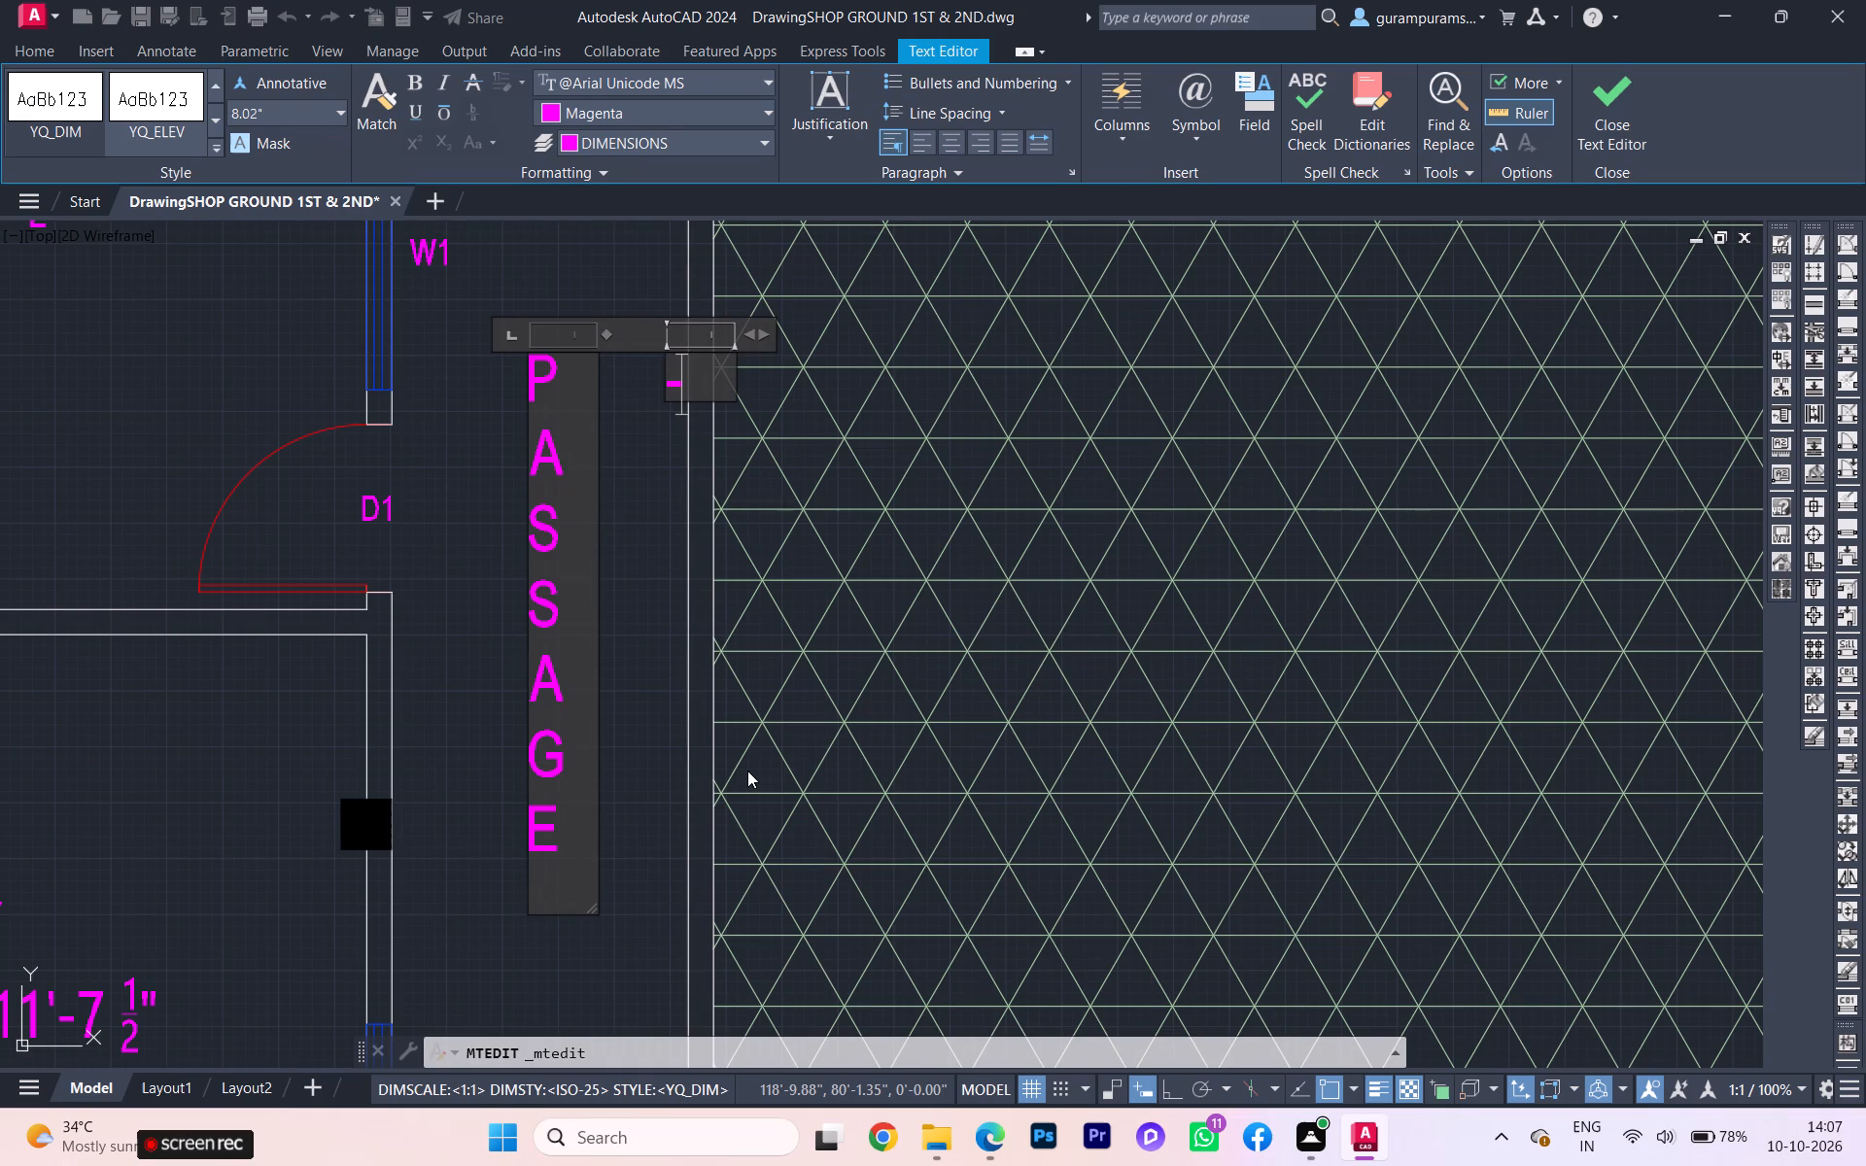
key("BackSpace")
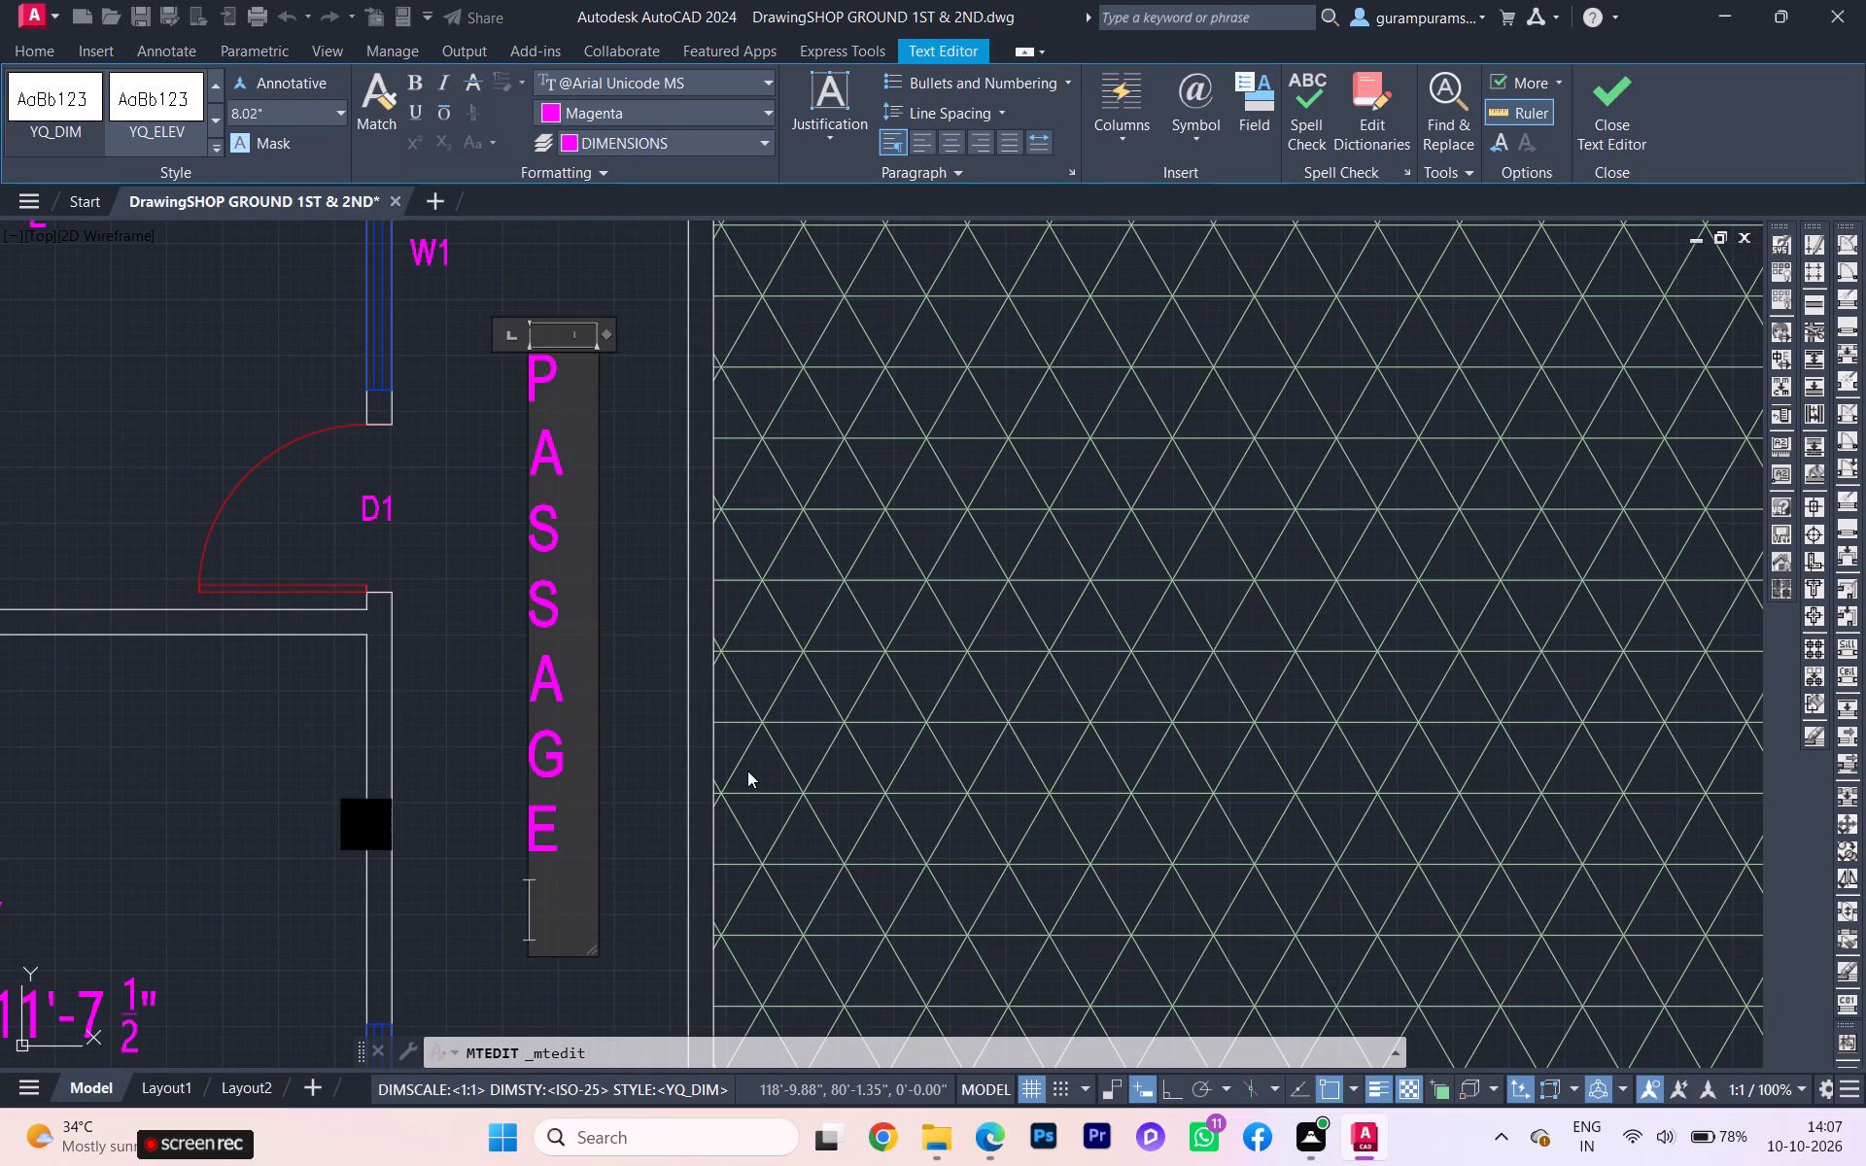
left_click_drag(554, 956, 568, 1027)
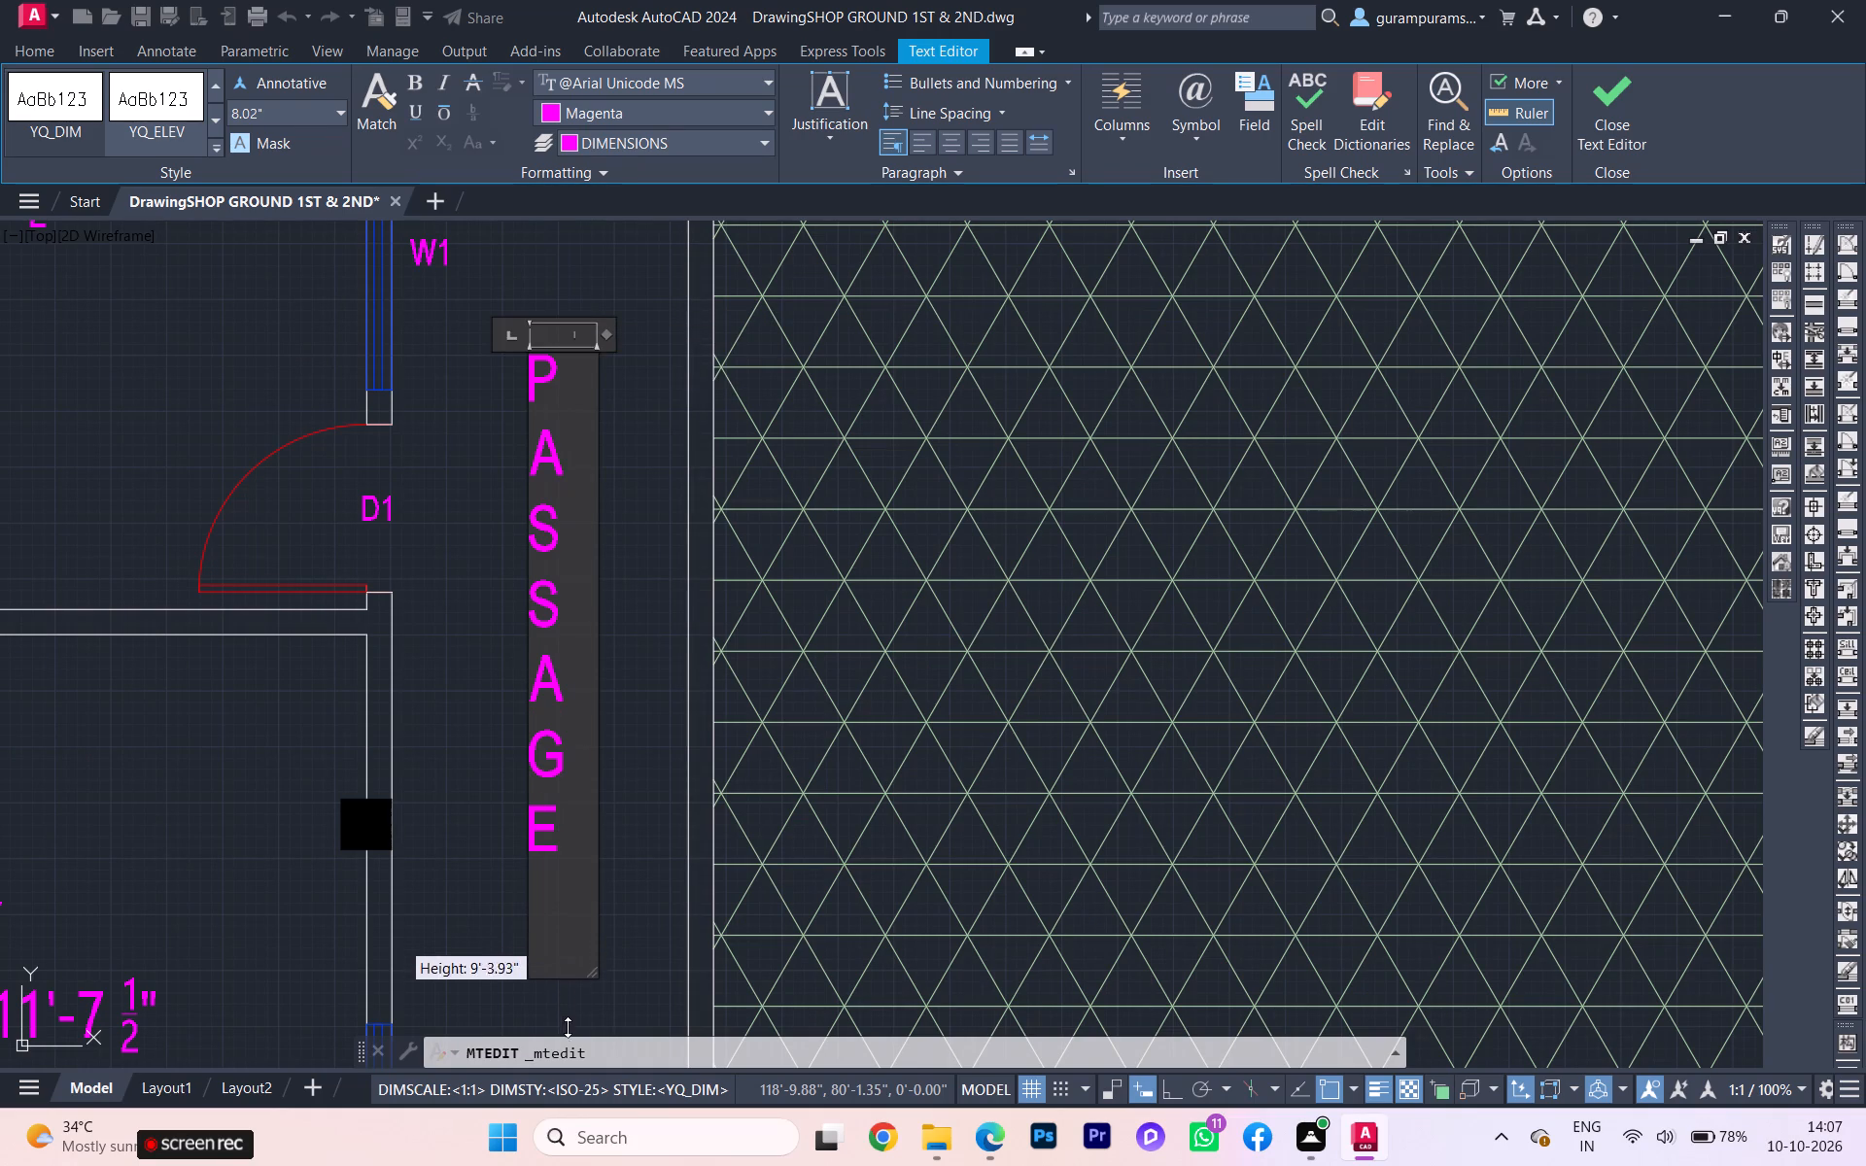
left_click_drag(568, 1027, 581, 1086)
key("minus")
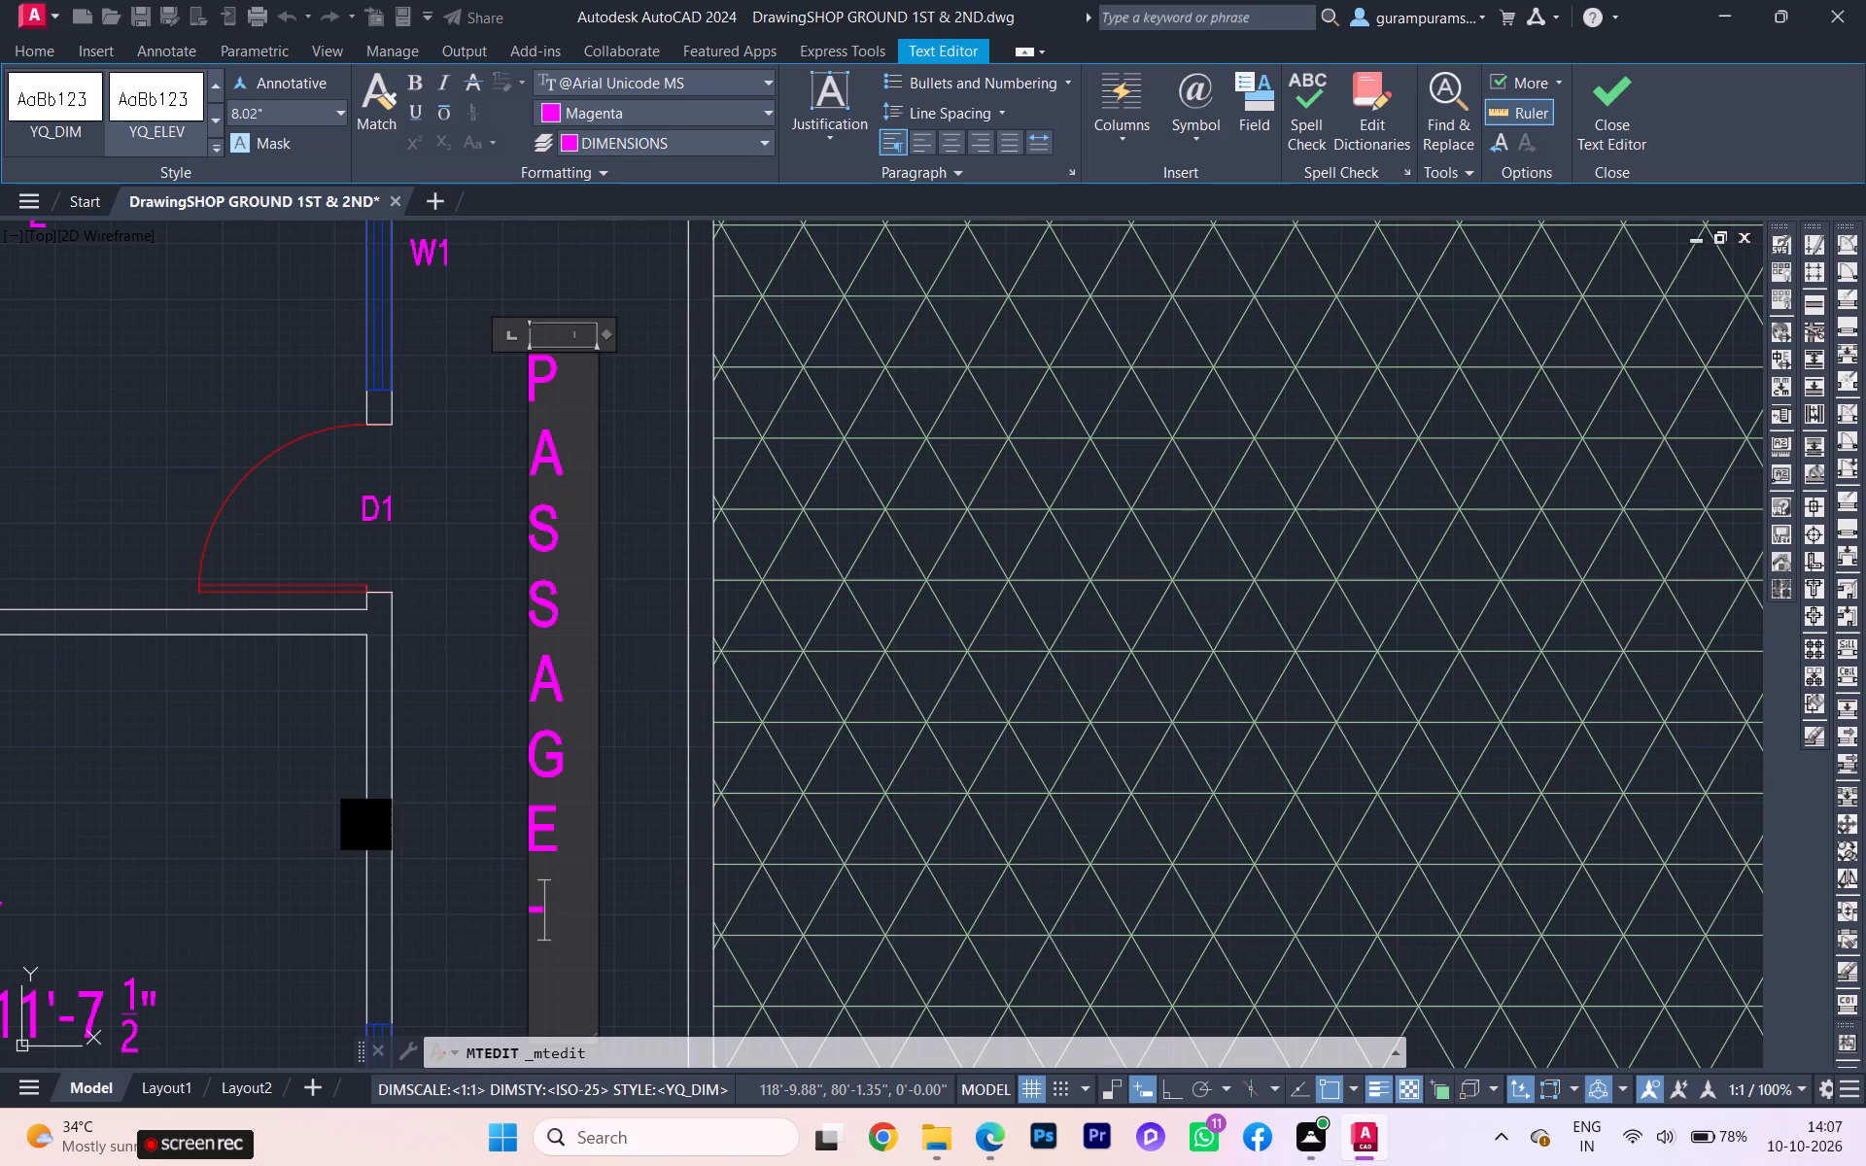
key("BackSpace")
type("5'")
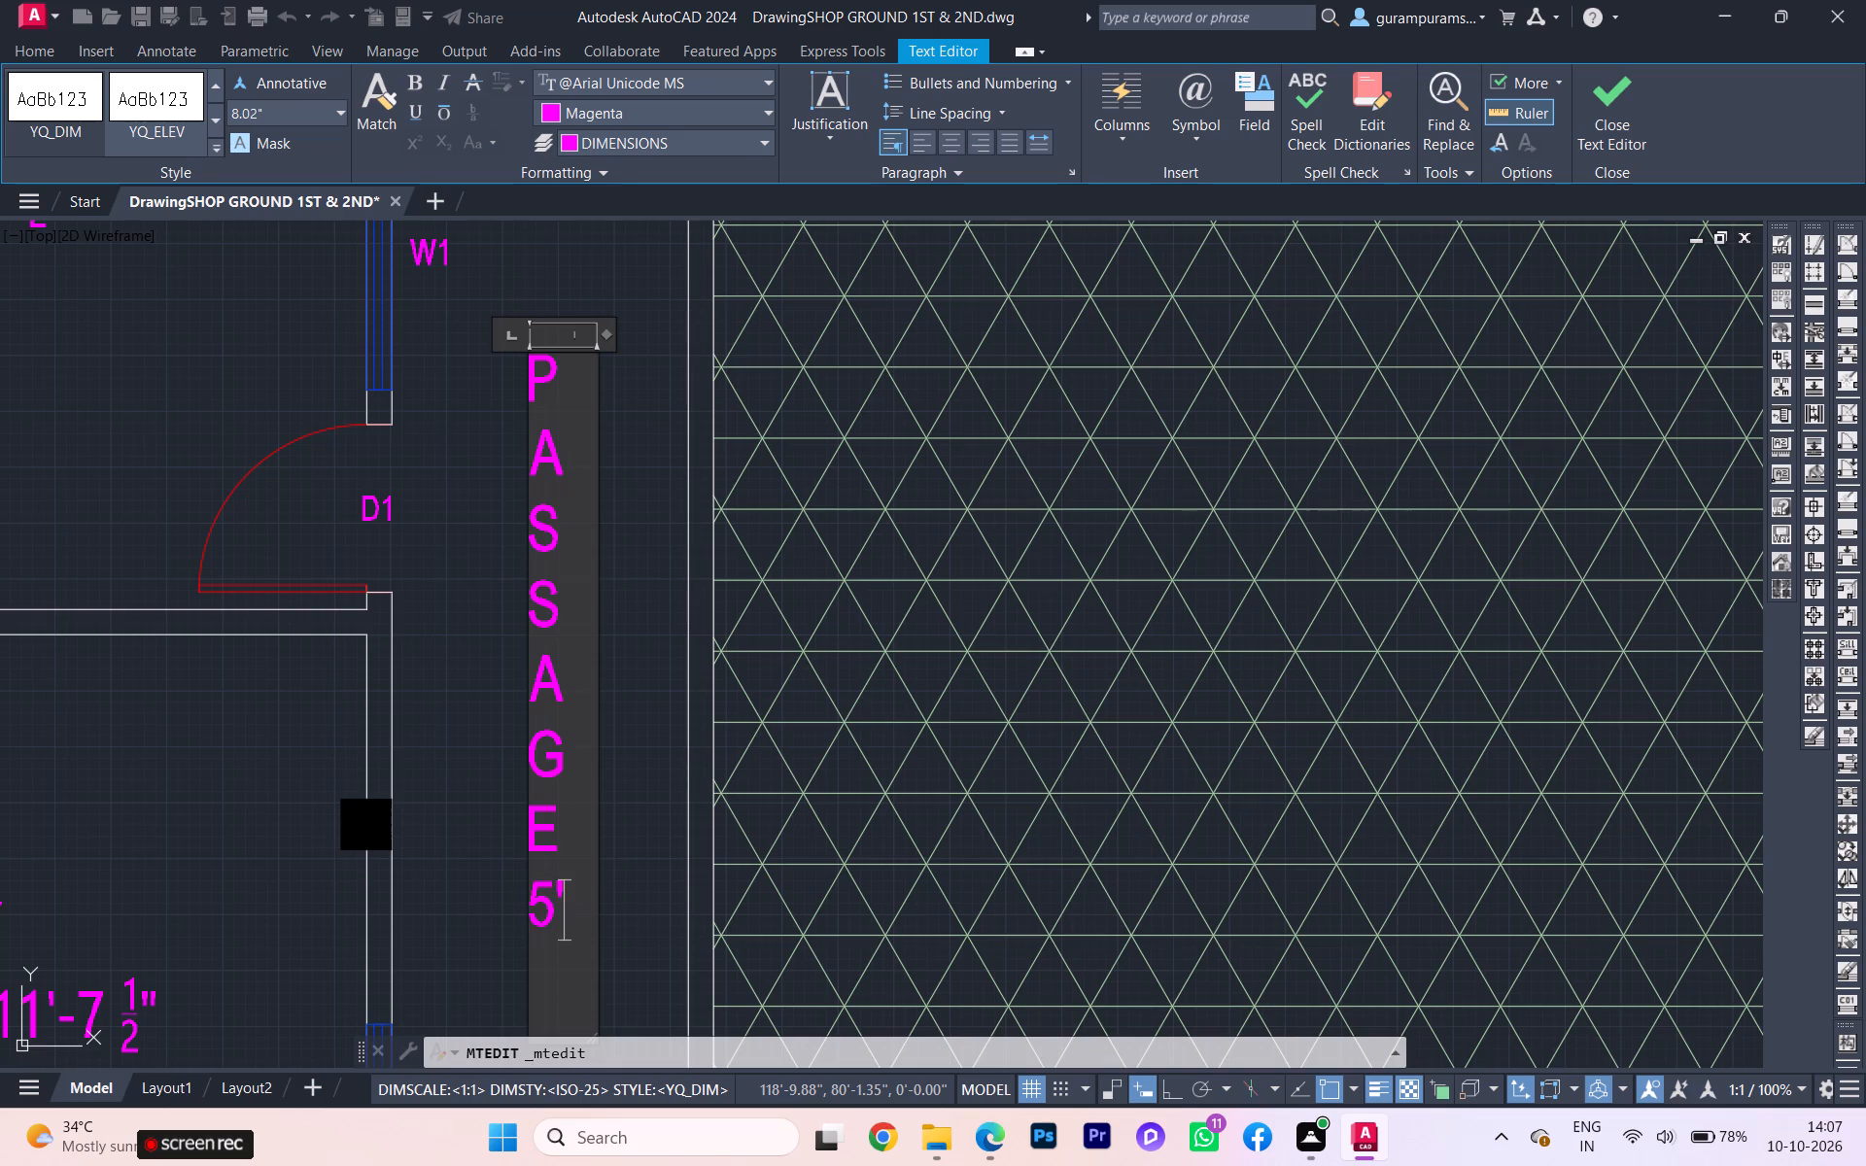
left_click(559, 866)
left_click(465, 892)
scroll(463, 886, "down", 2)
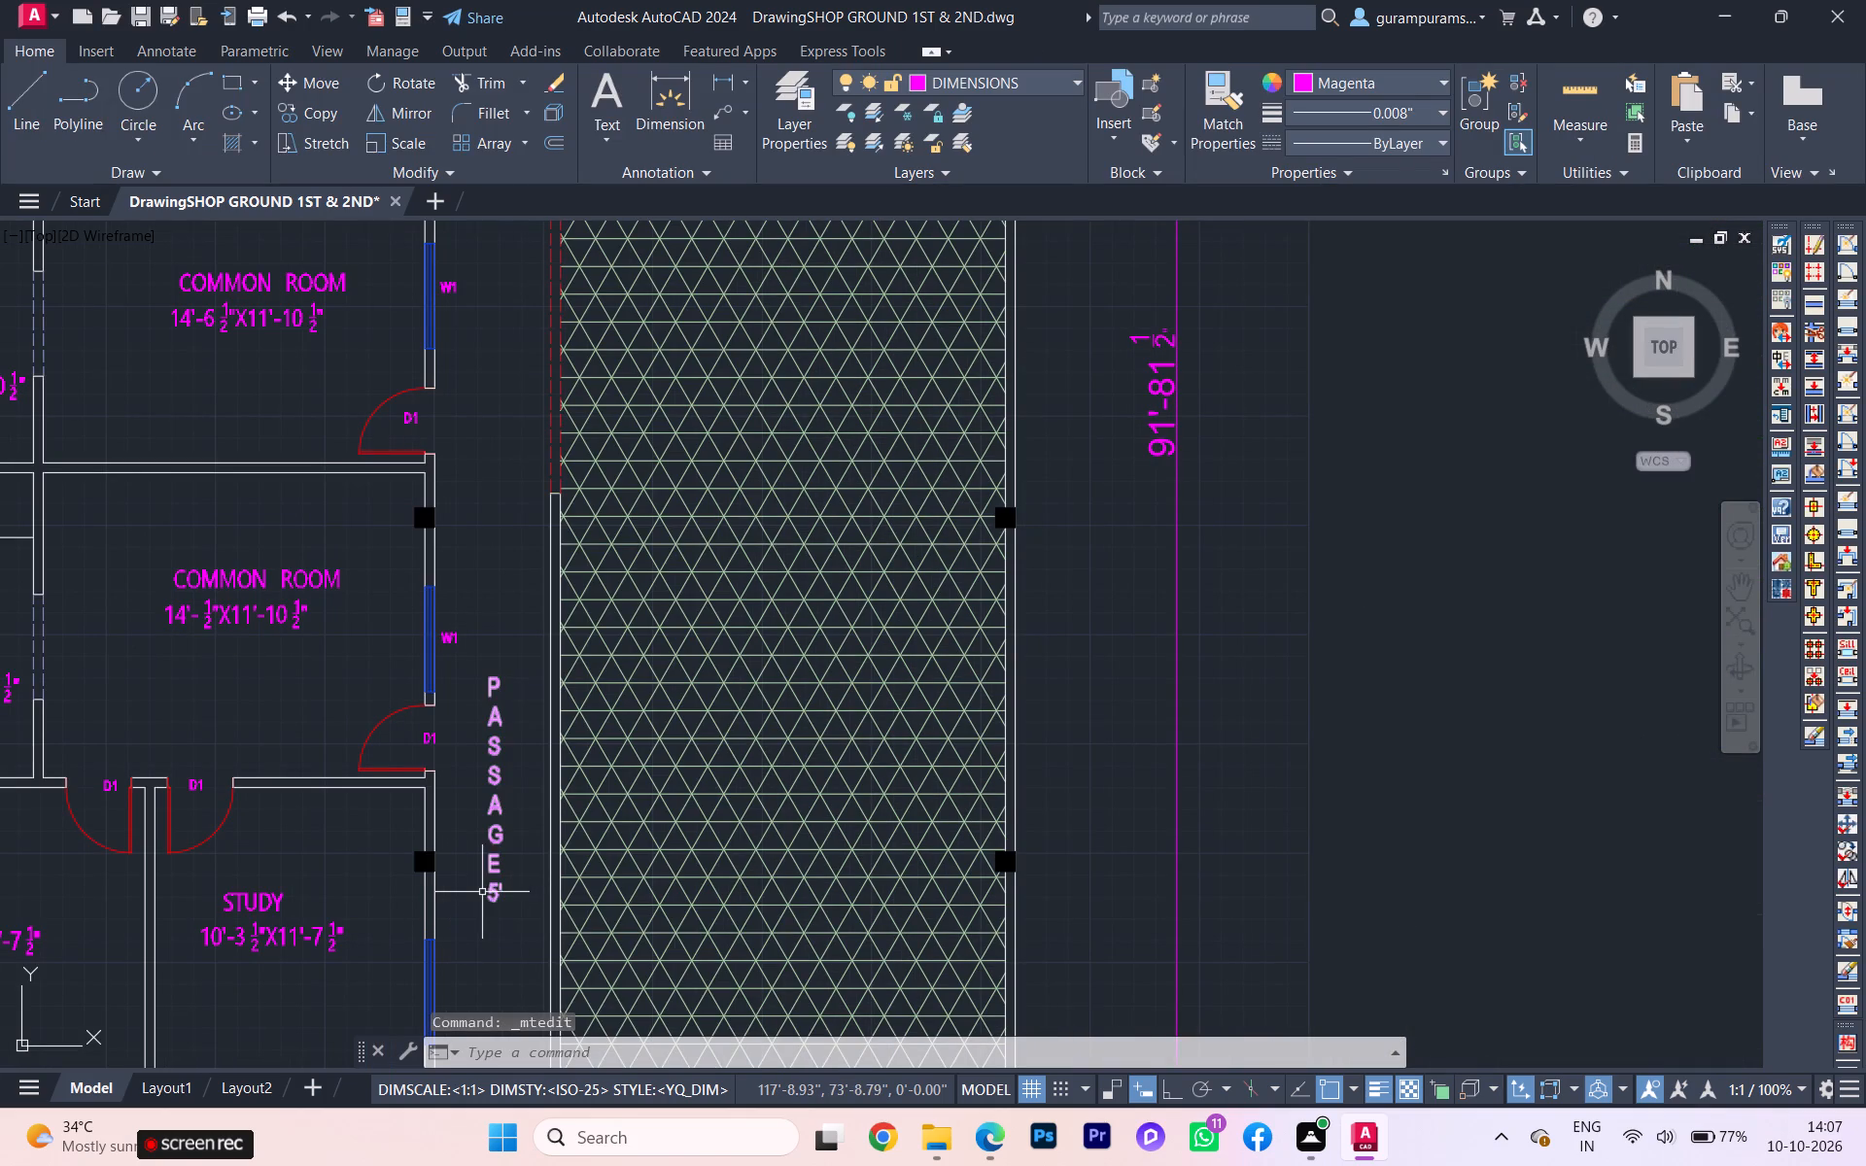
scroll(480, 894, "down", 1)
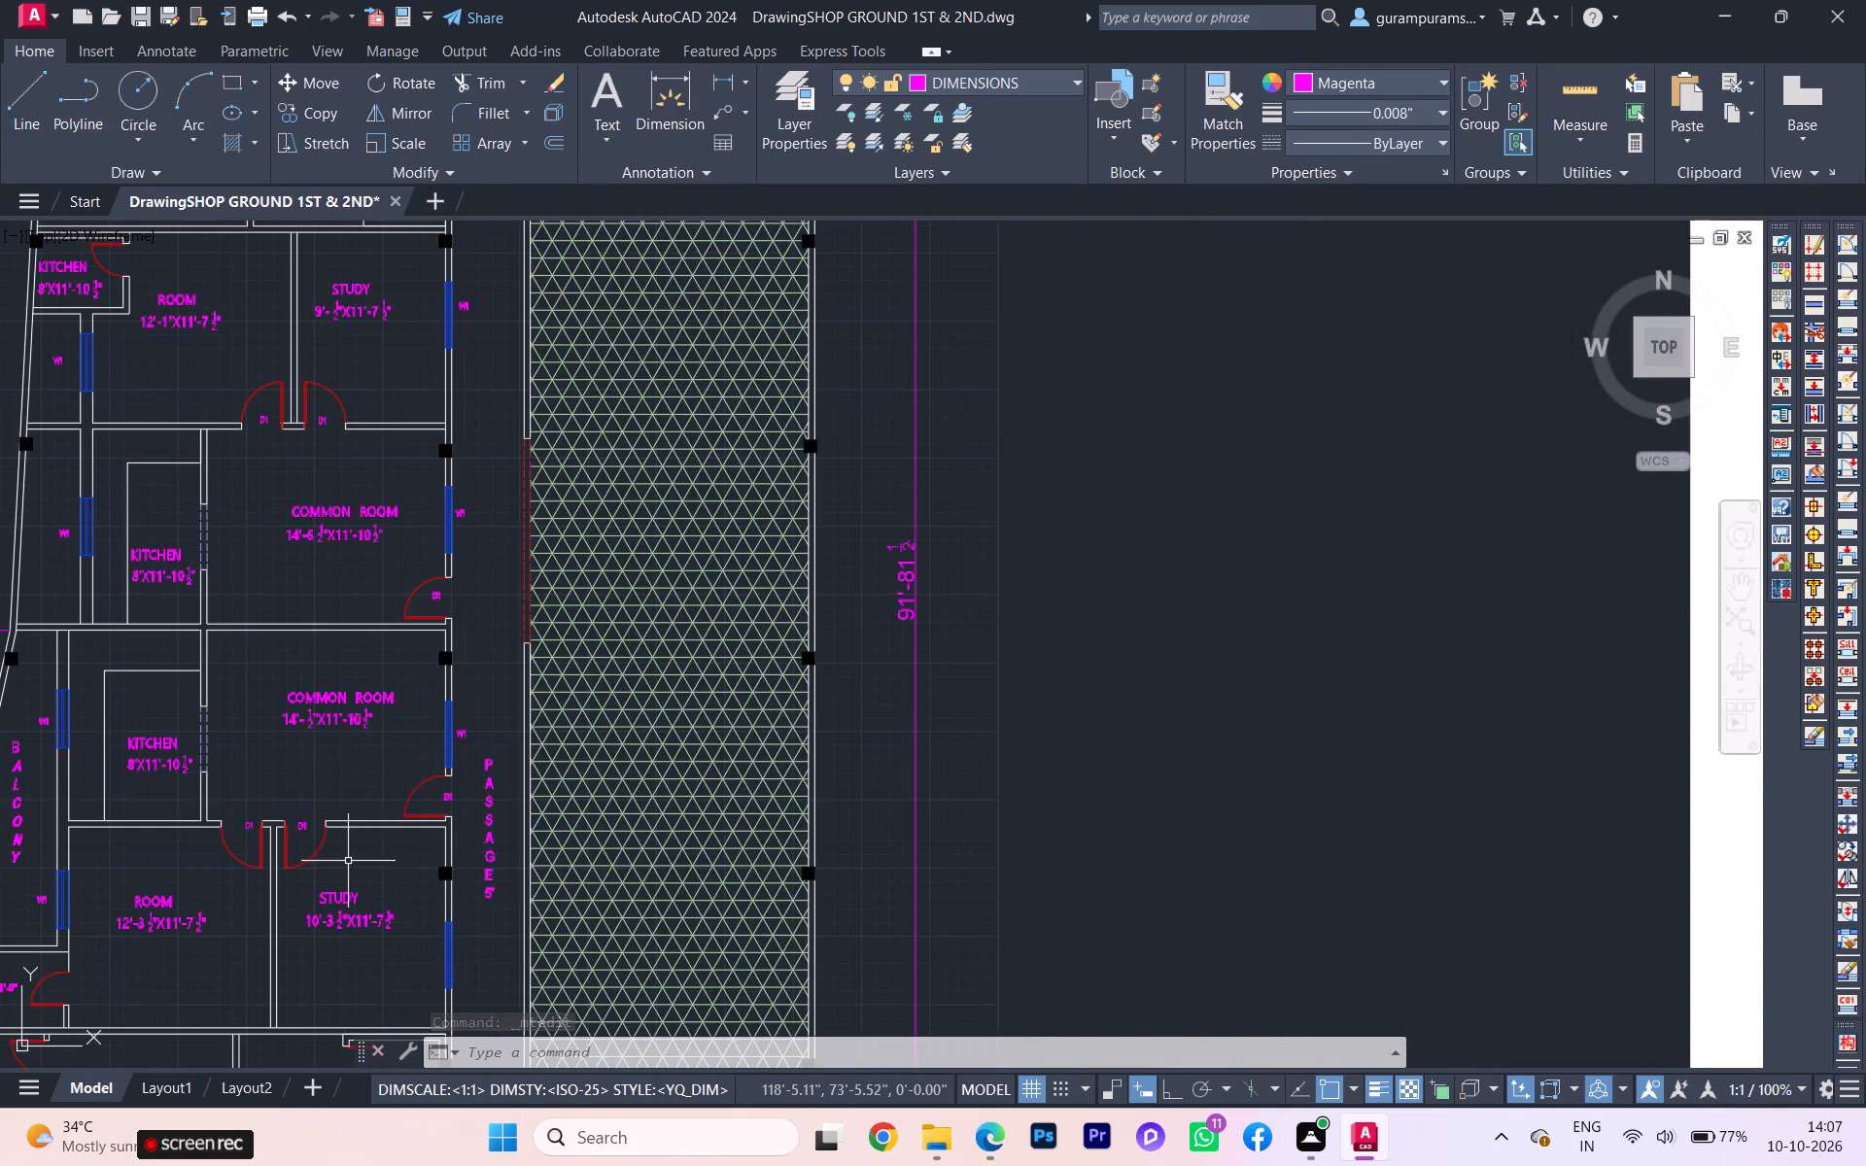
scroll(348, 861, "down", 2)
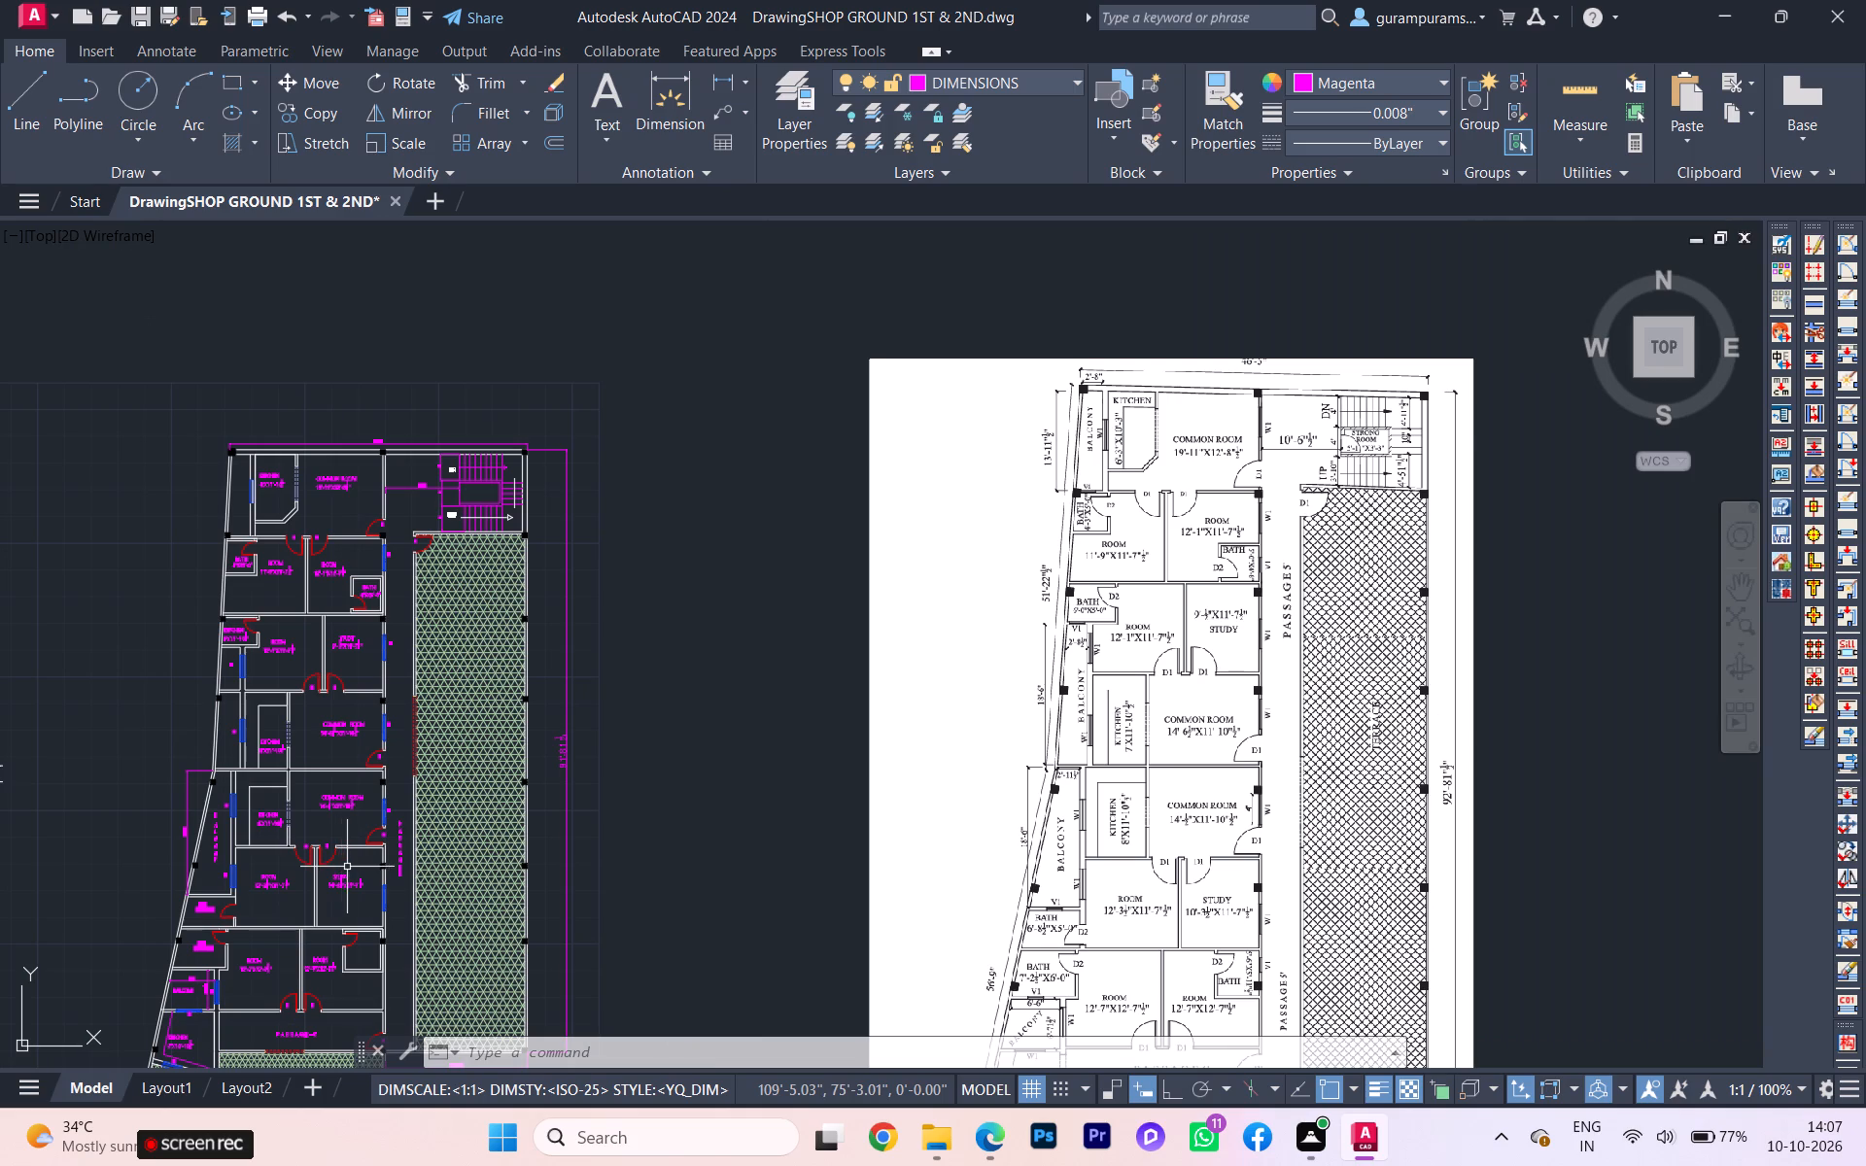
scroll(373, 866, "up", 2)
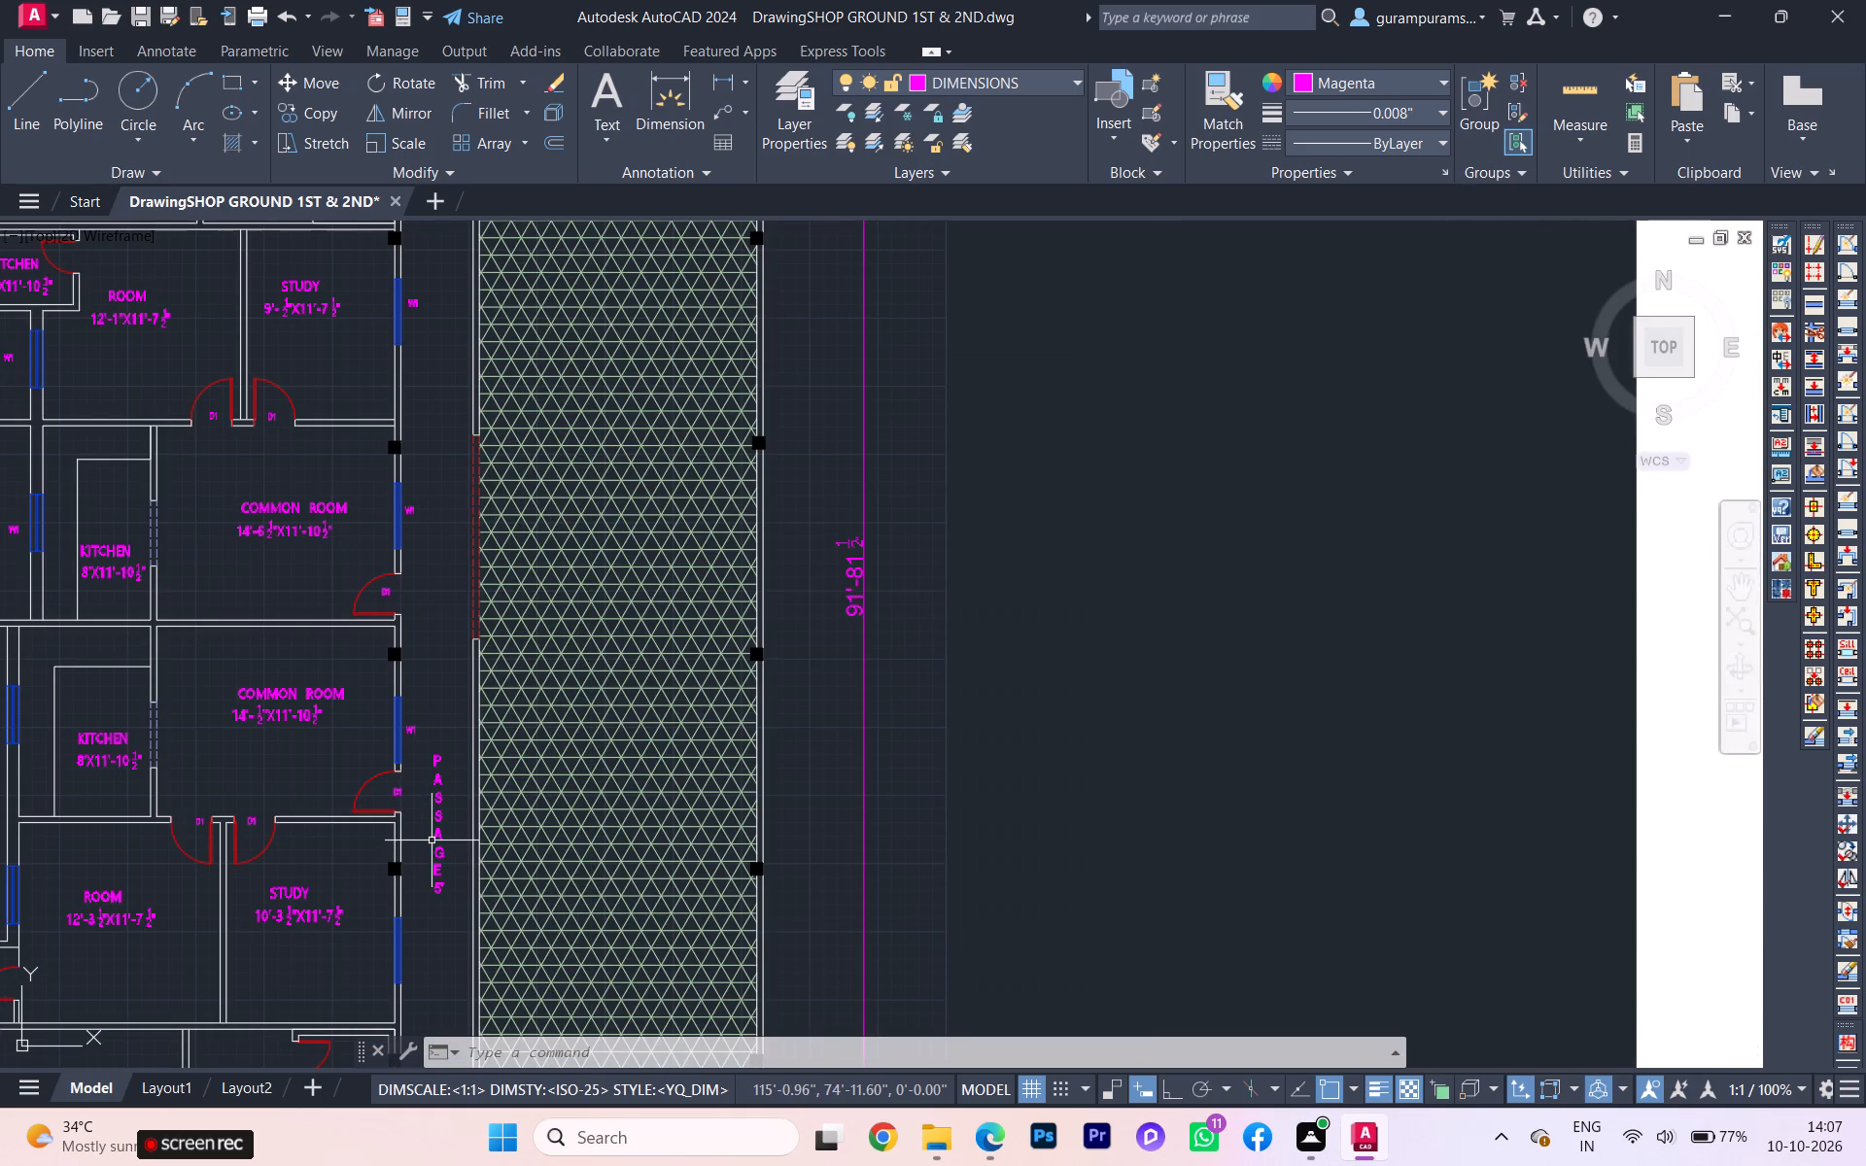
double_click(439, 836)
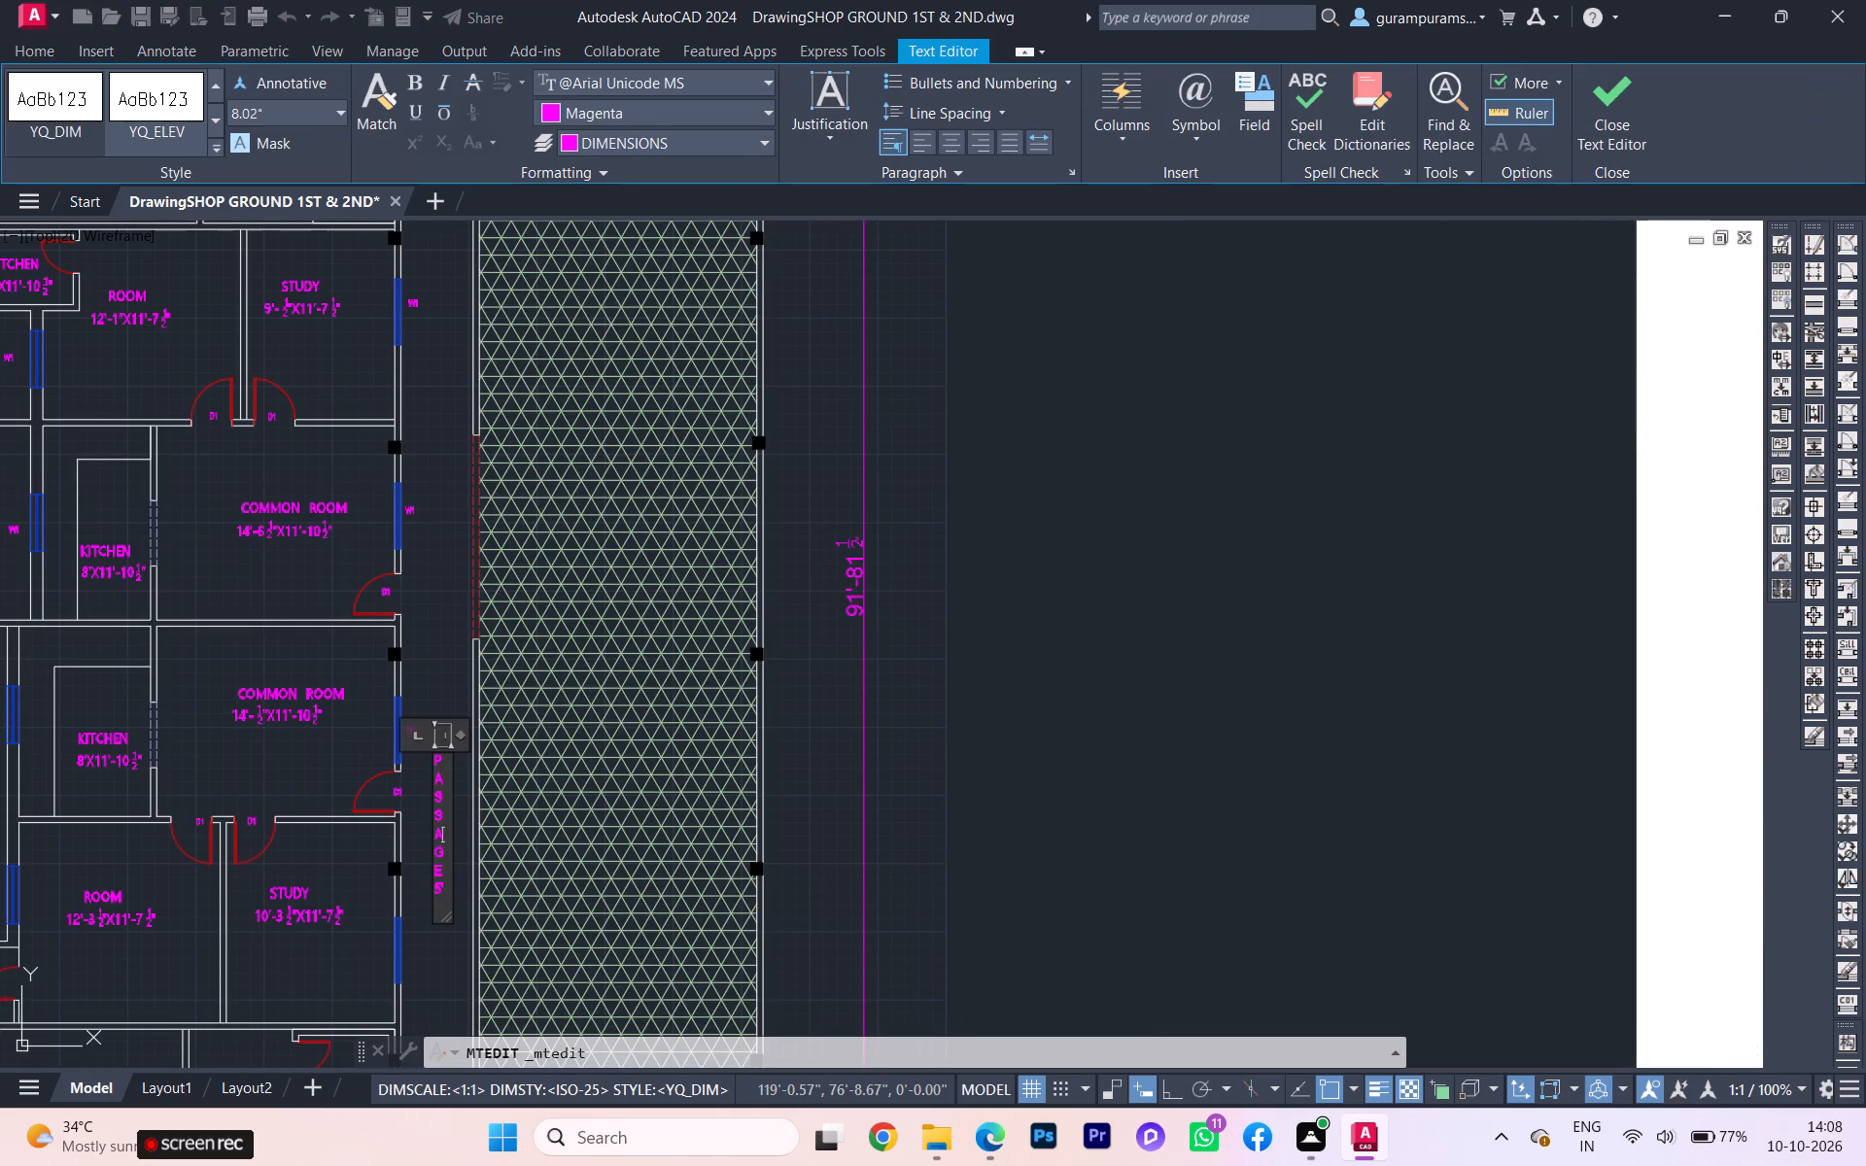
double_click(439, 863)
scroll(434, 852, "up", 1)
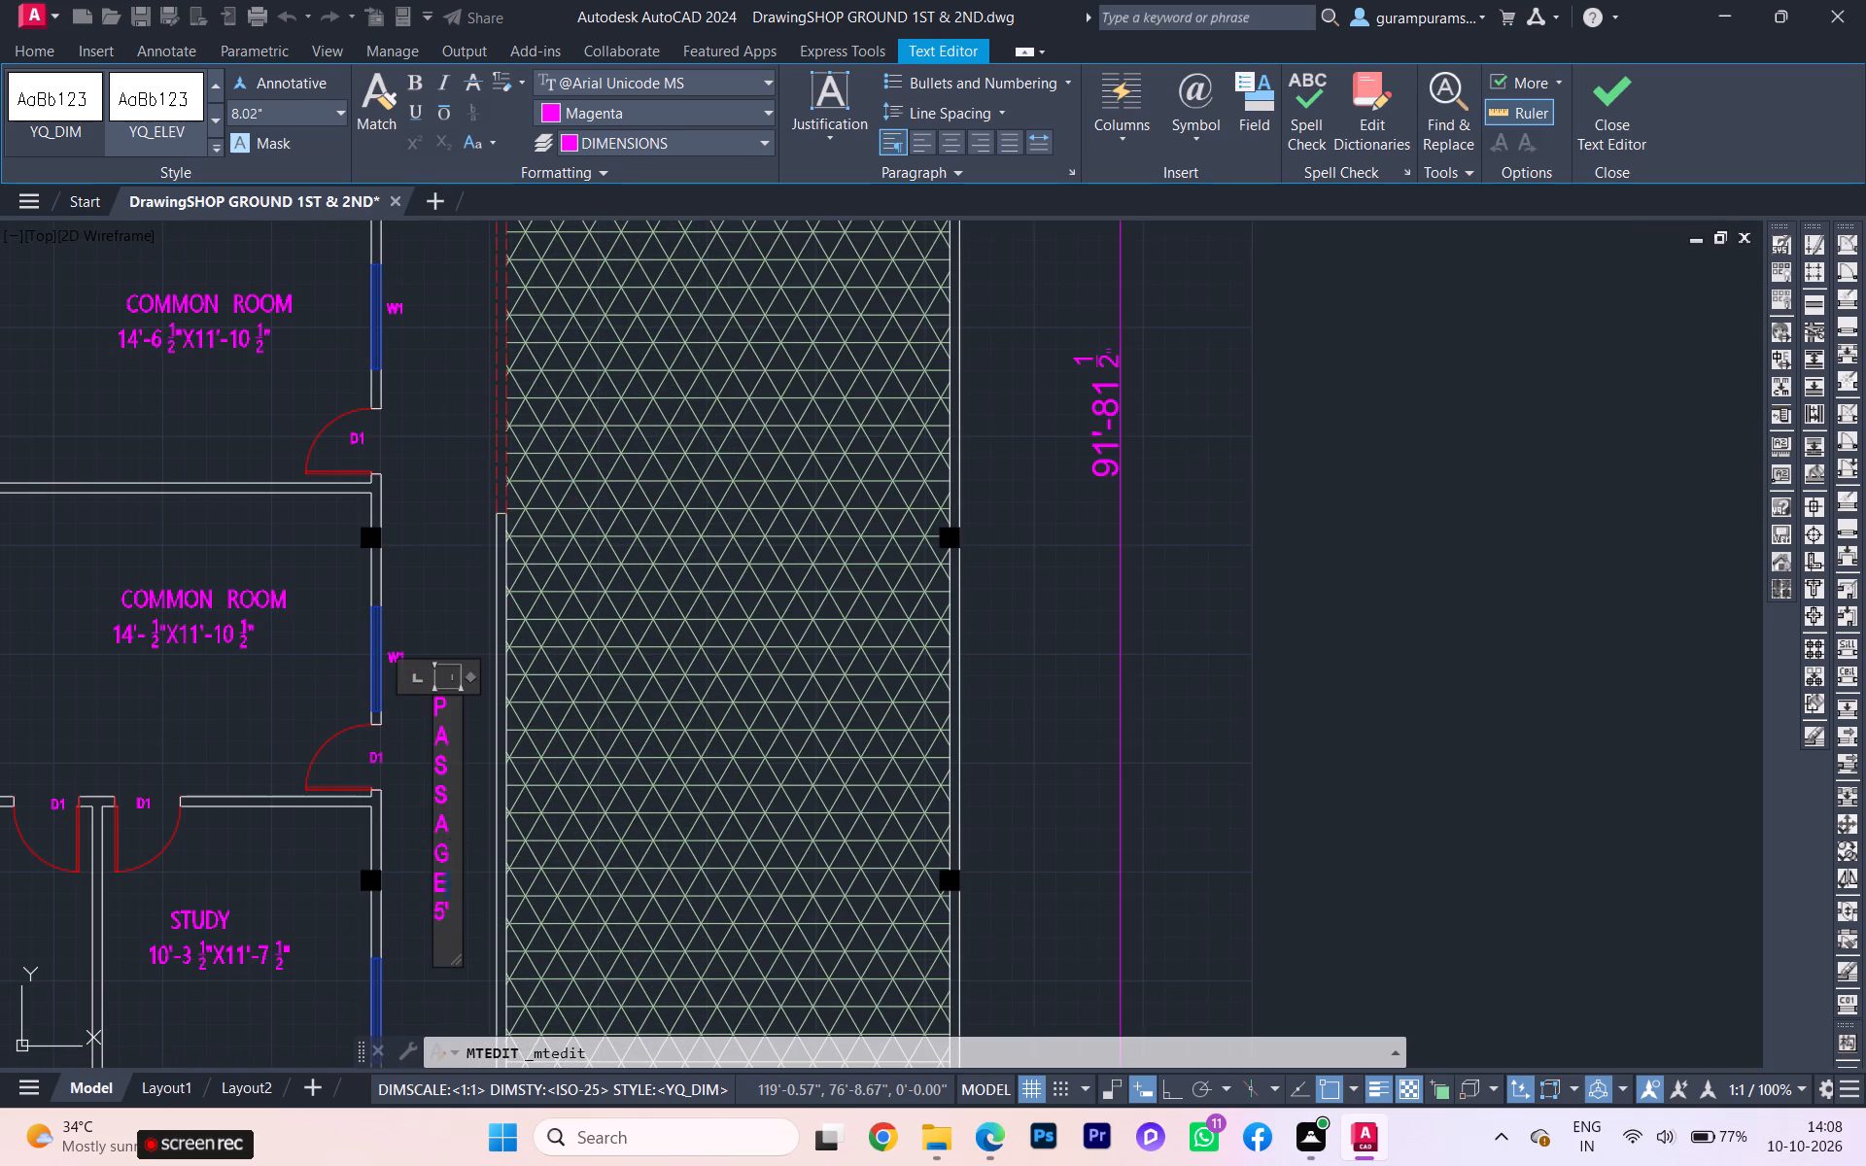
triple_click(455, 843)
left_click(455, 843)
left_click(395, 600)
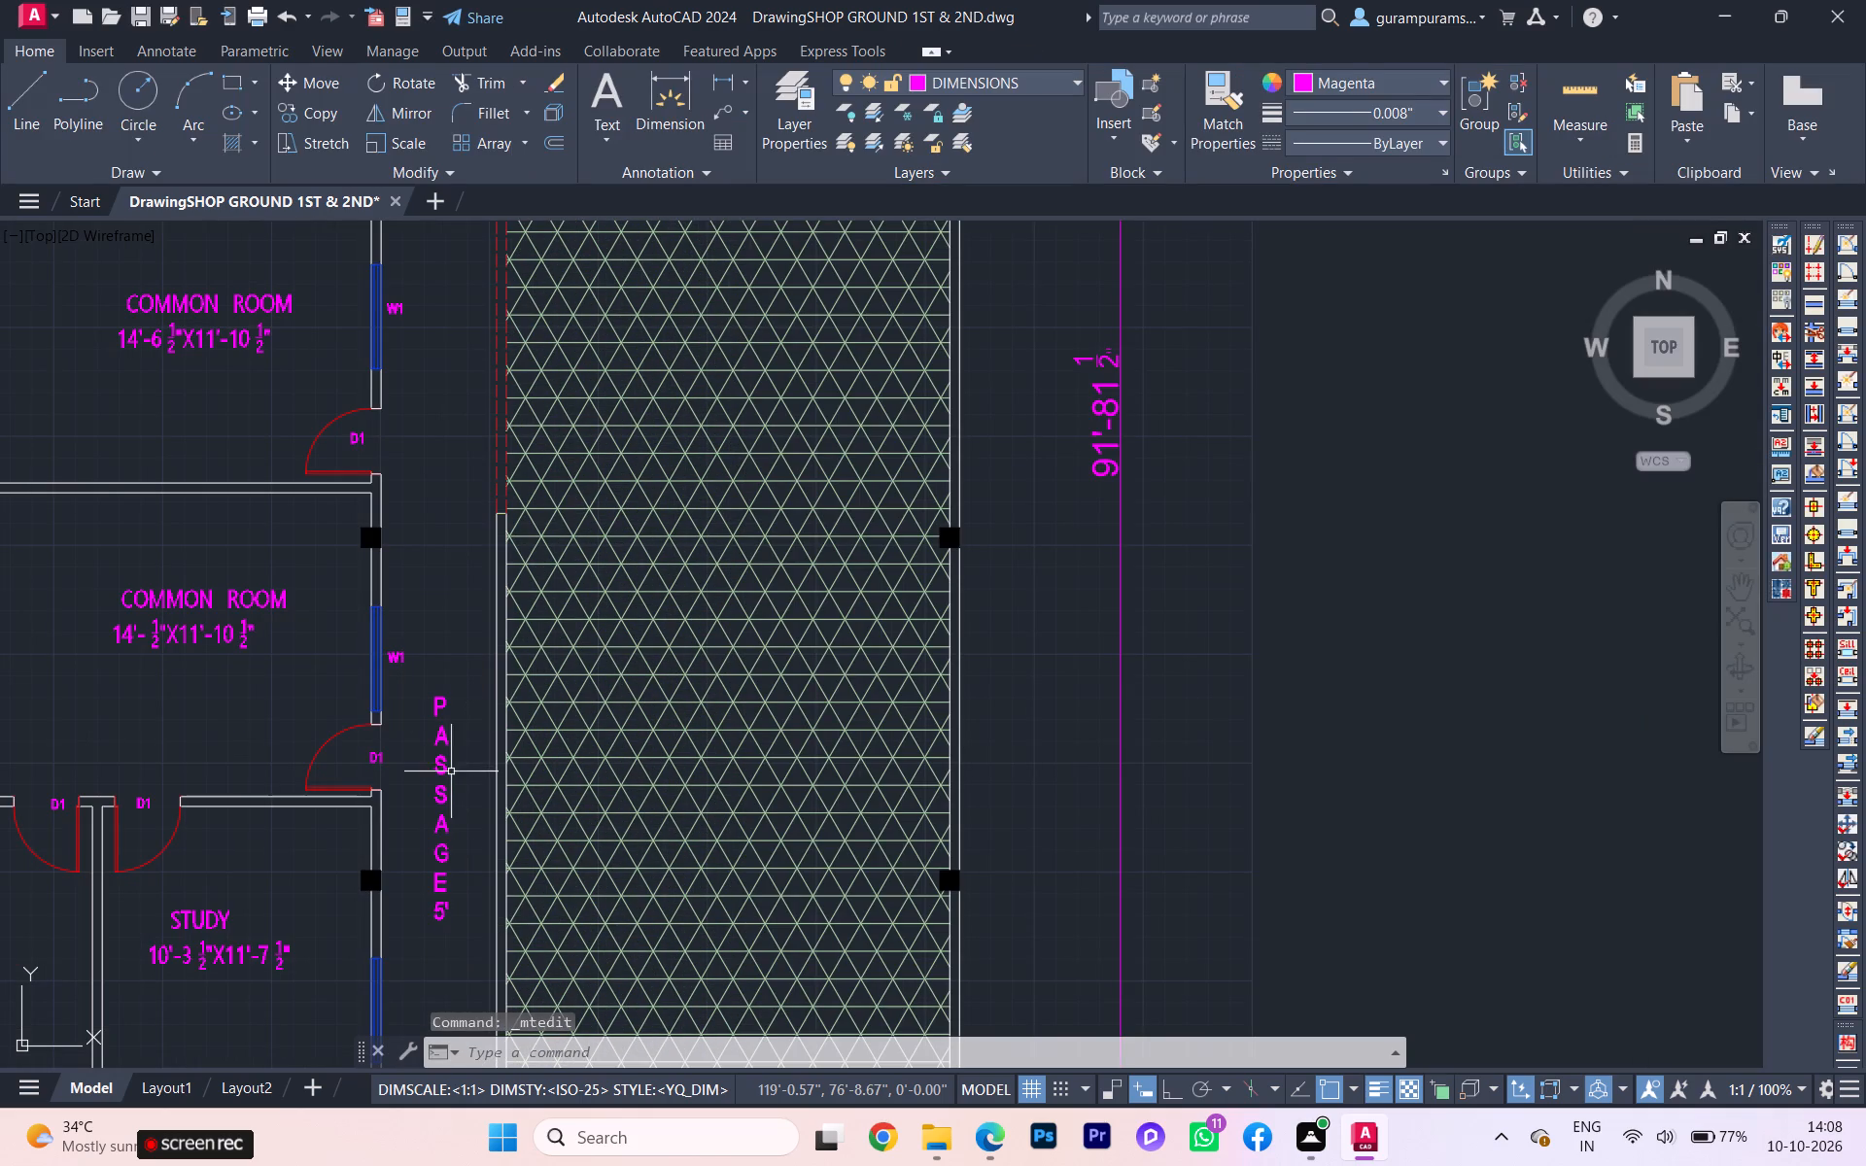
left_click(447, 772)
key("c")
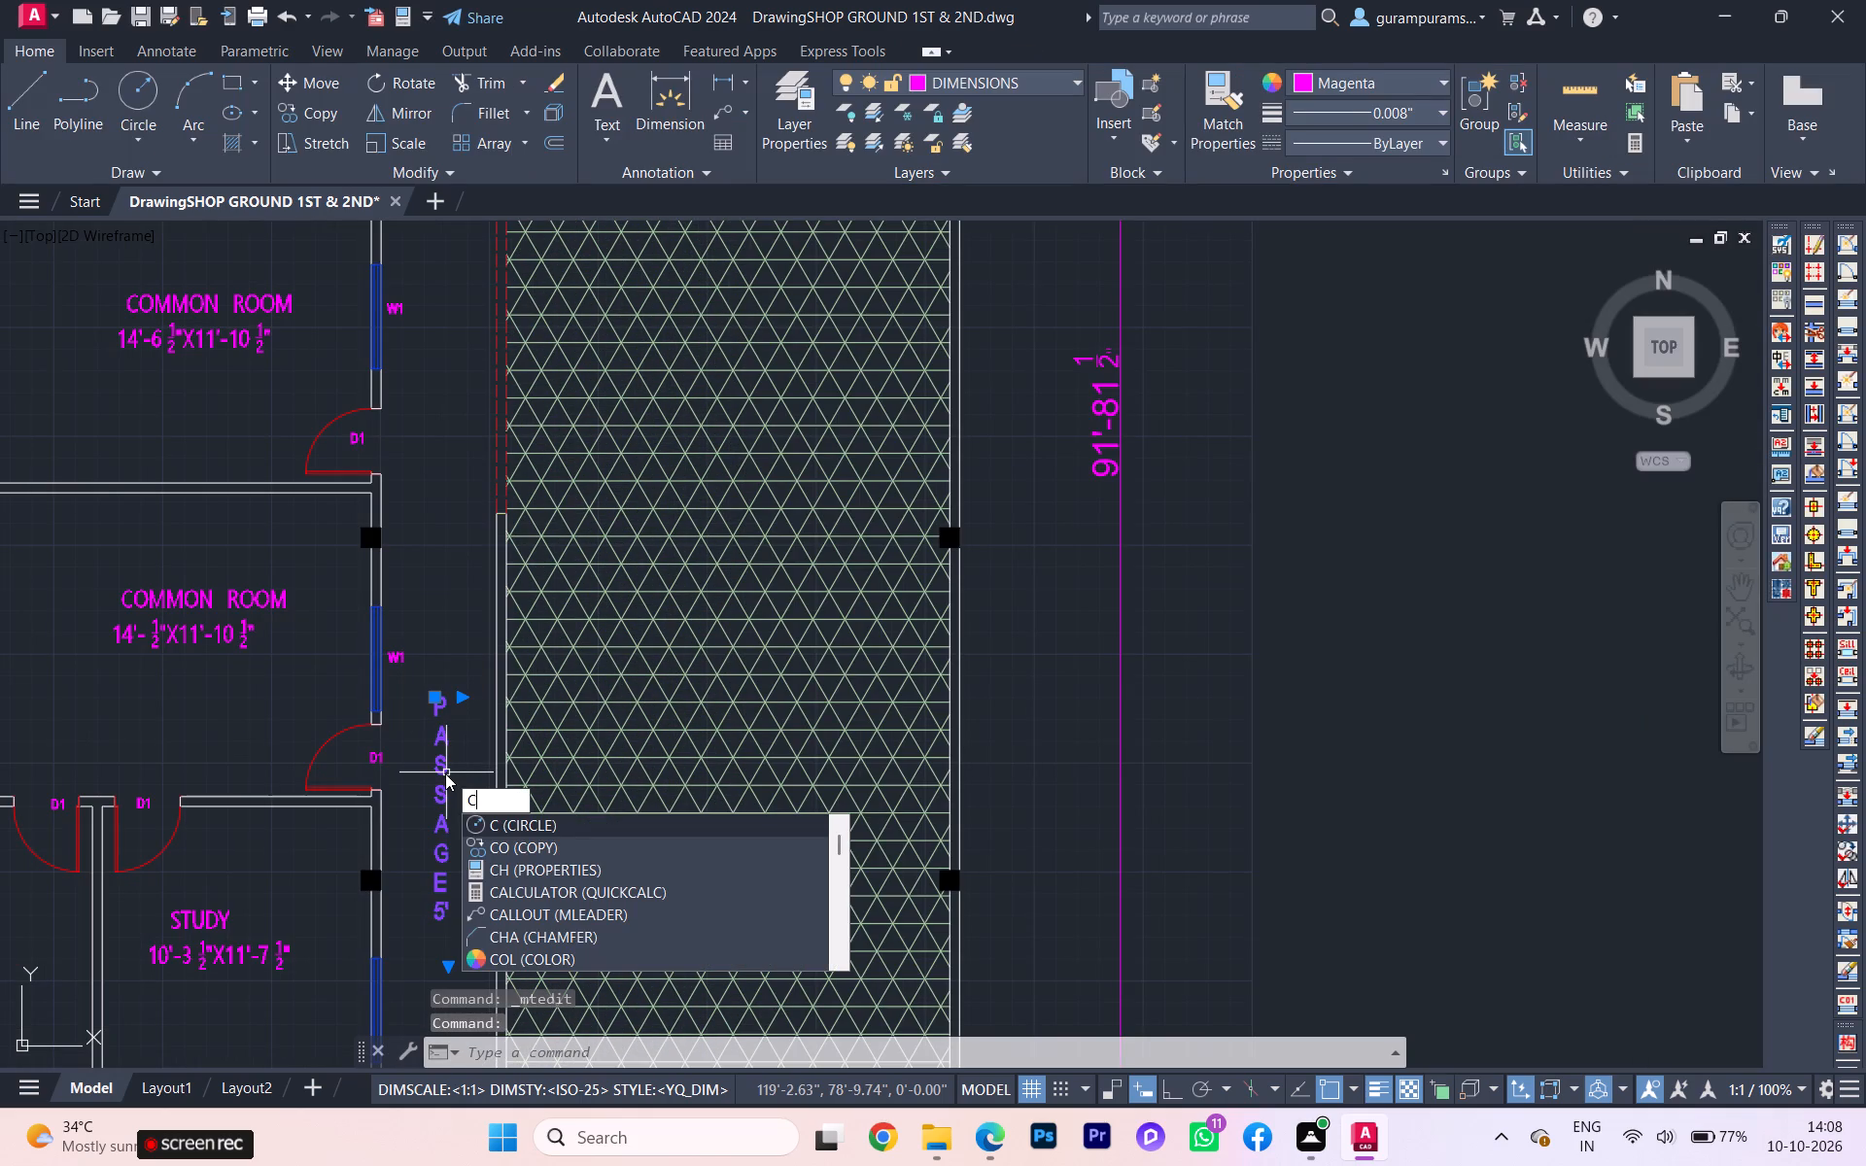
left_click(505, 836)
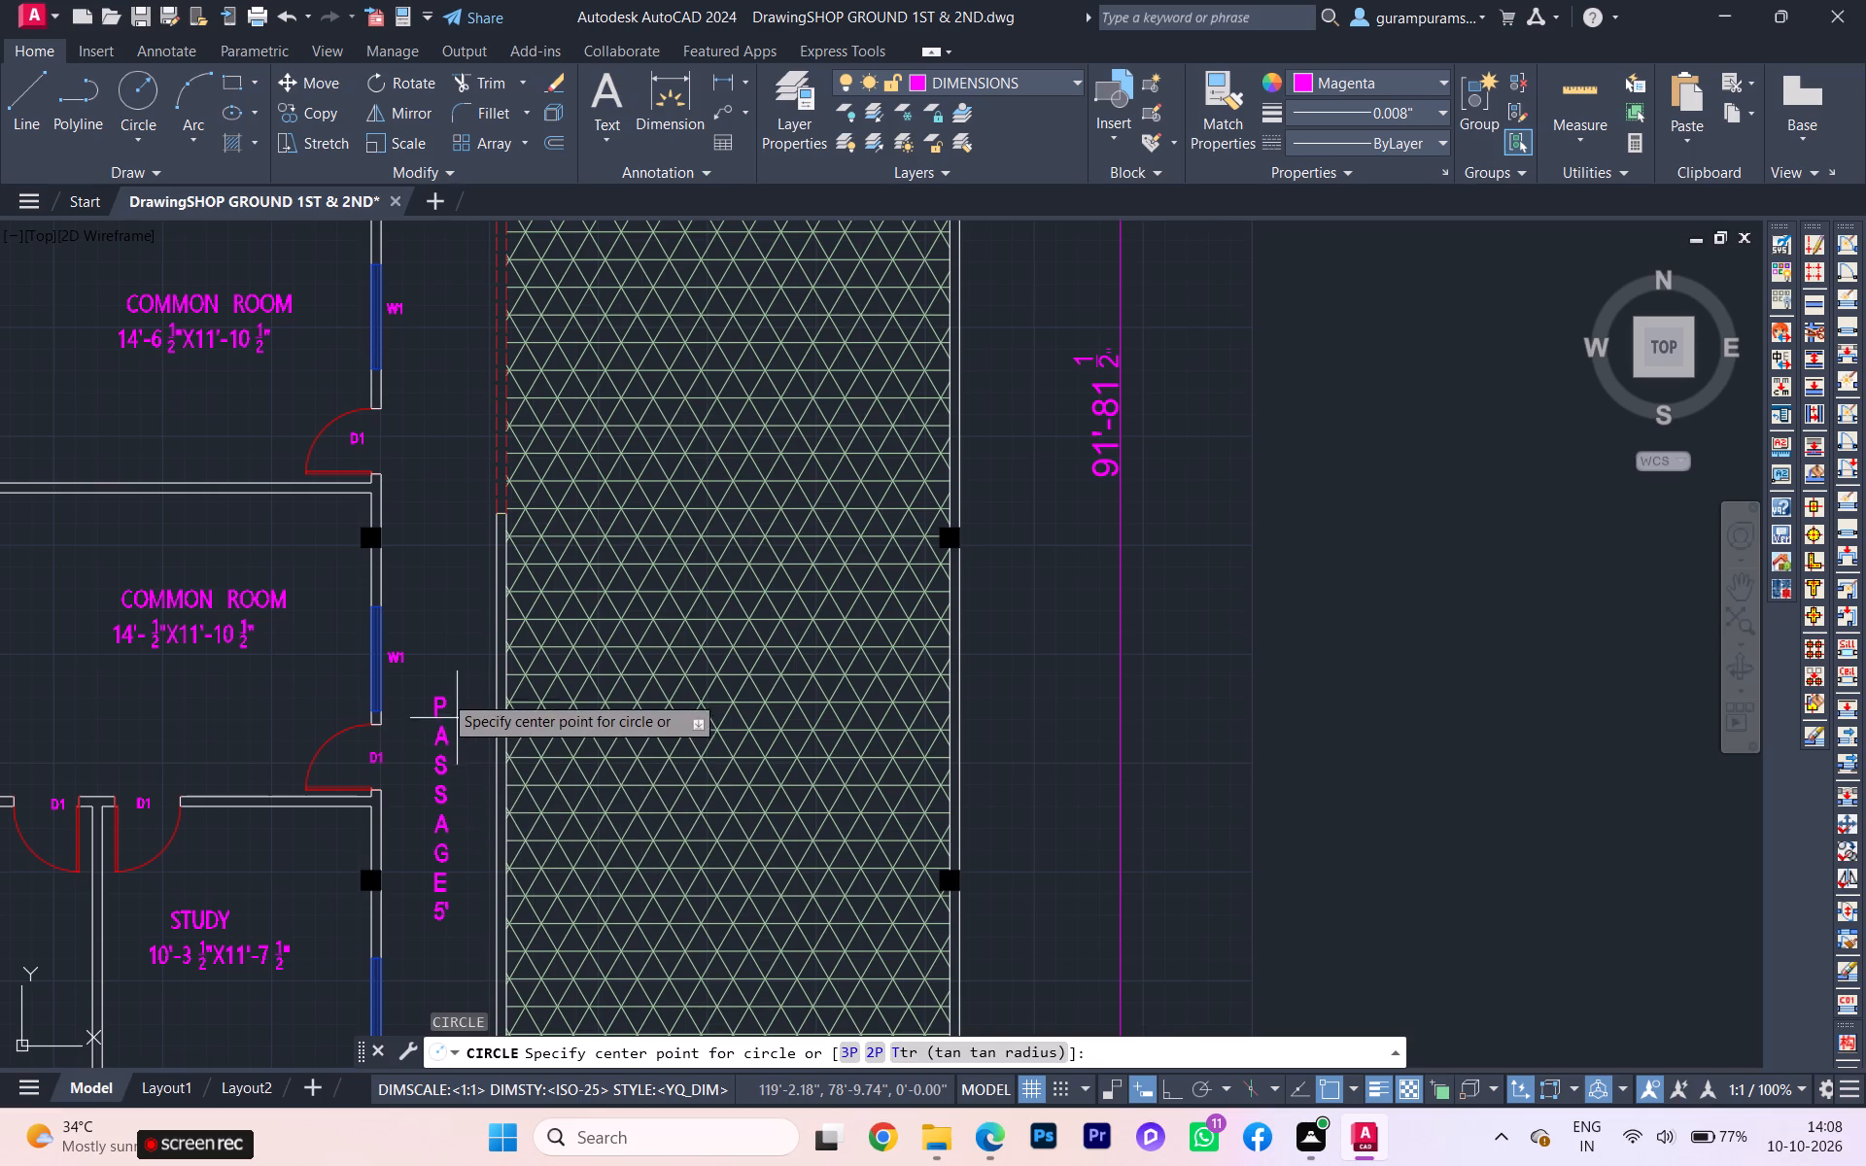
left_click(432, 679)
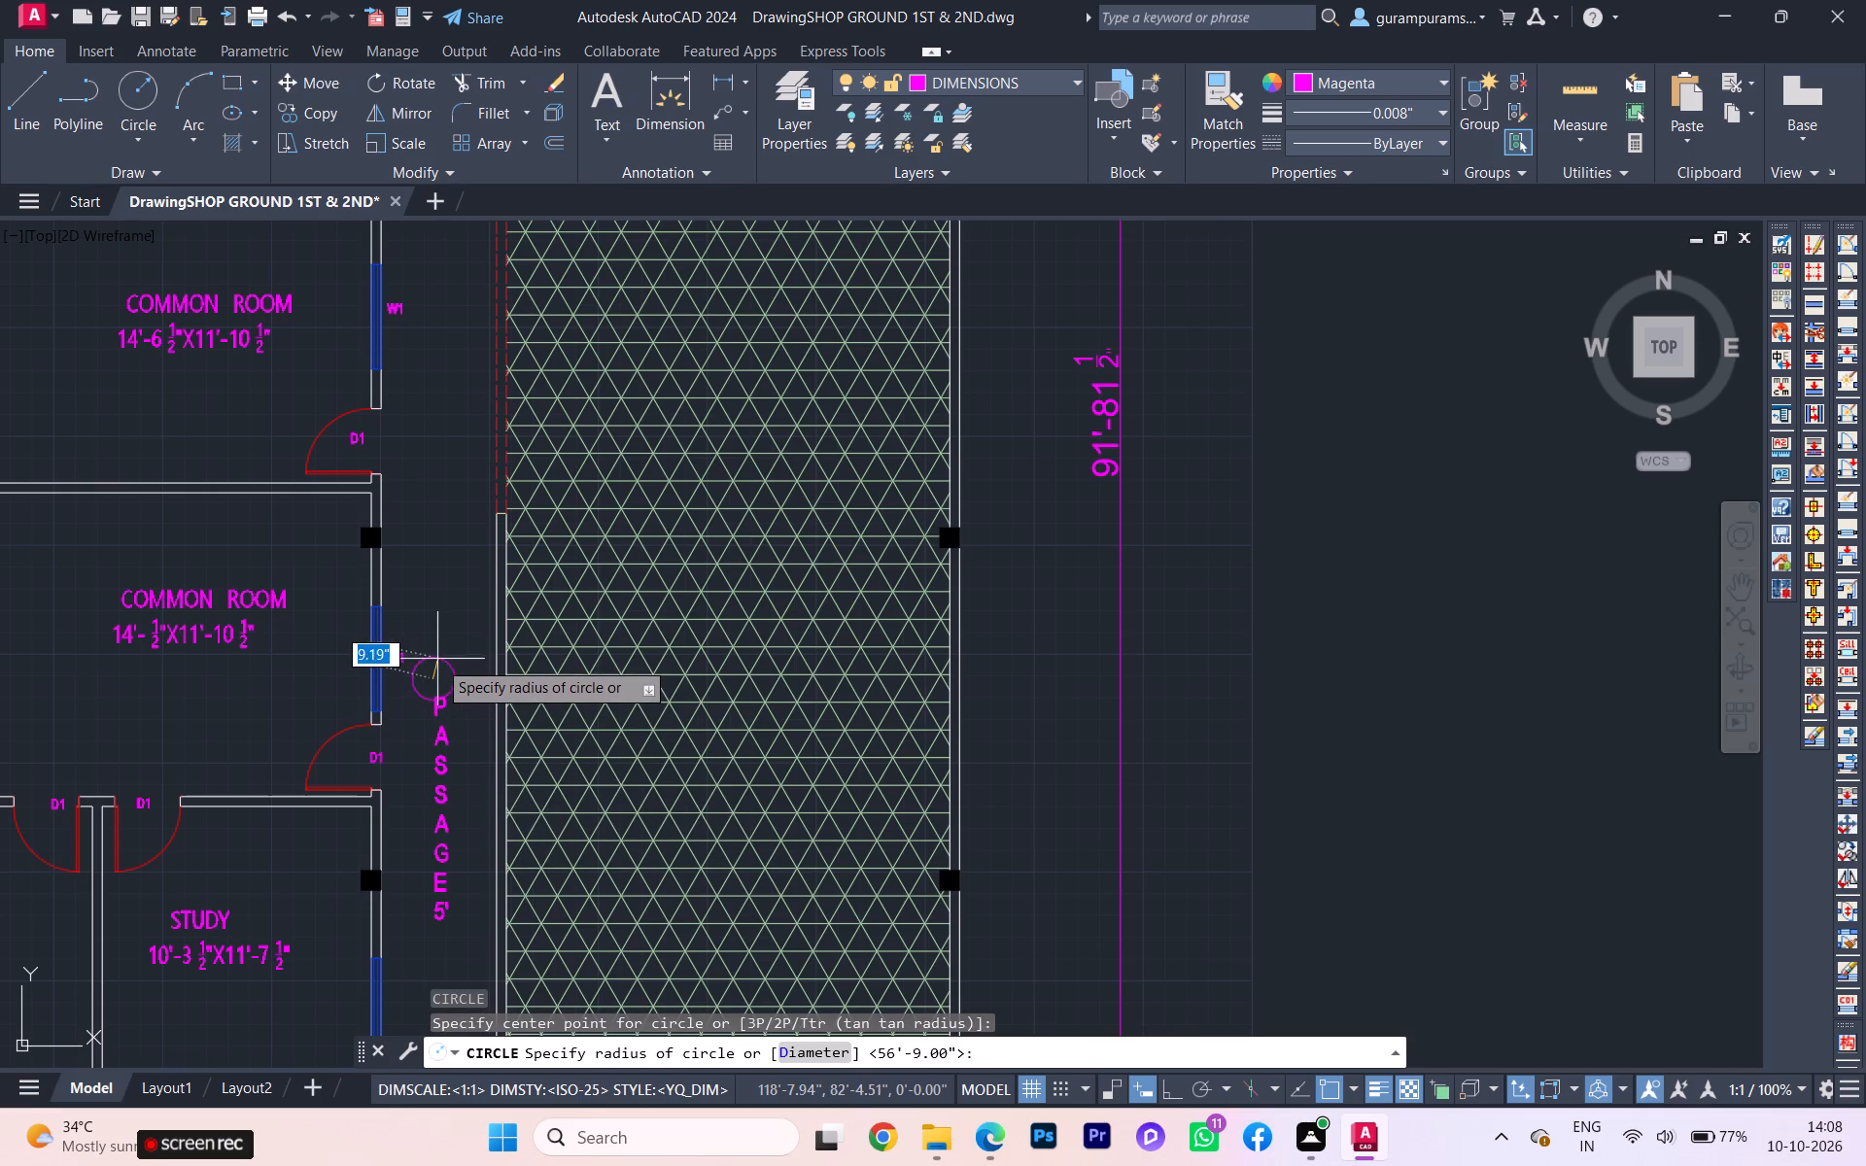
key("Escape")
Copy the vertical PASSAGE 5' label to the northern part of the east passage, beside the 12'-1" room and its bath.
left_click(435, 708)
key("c")
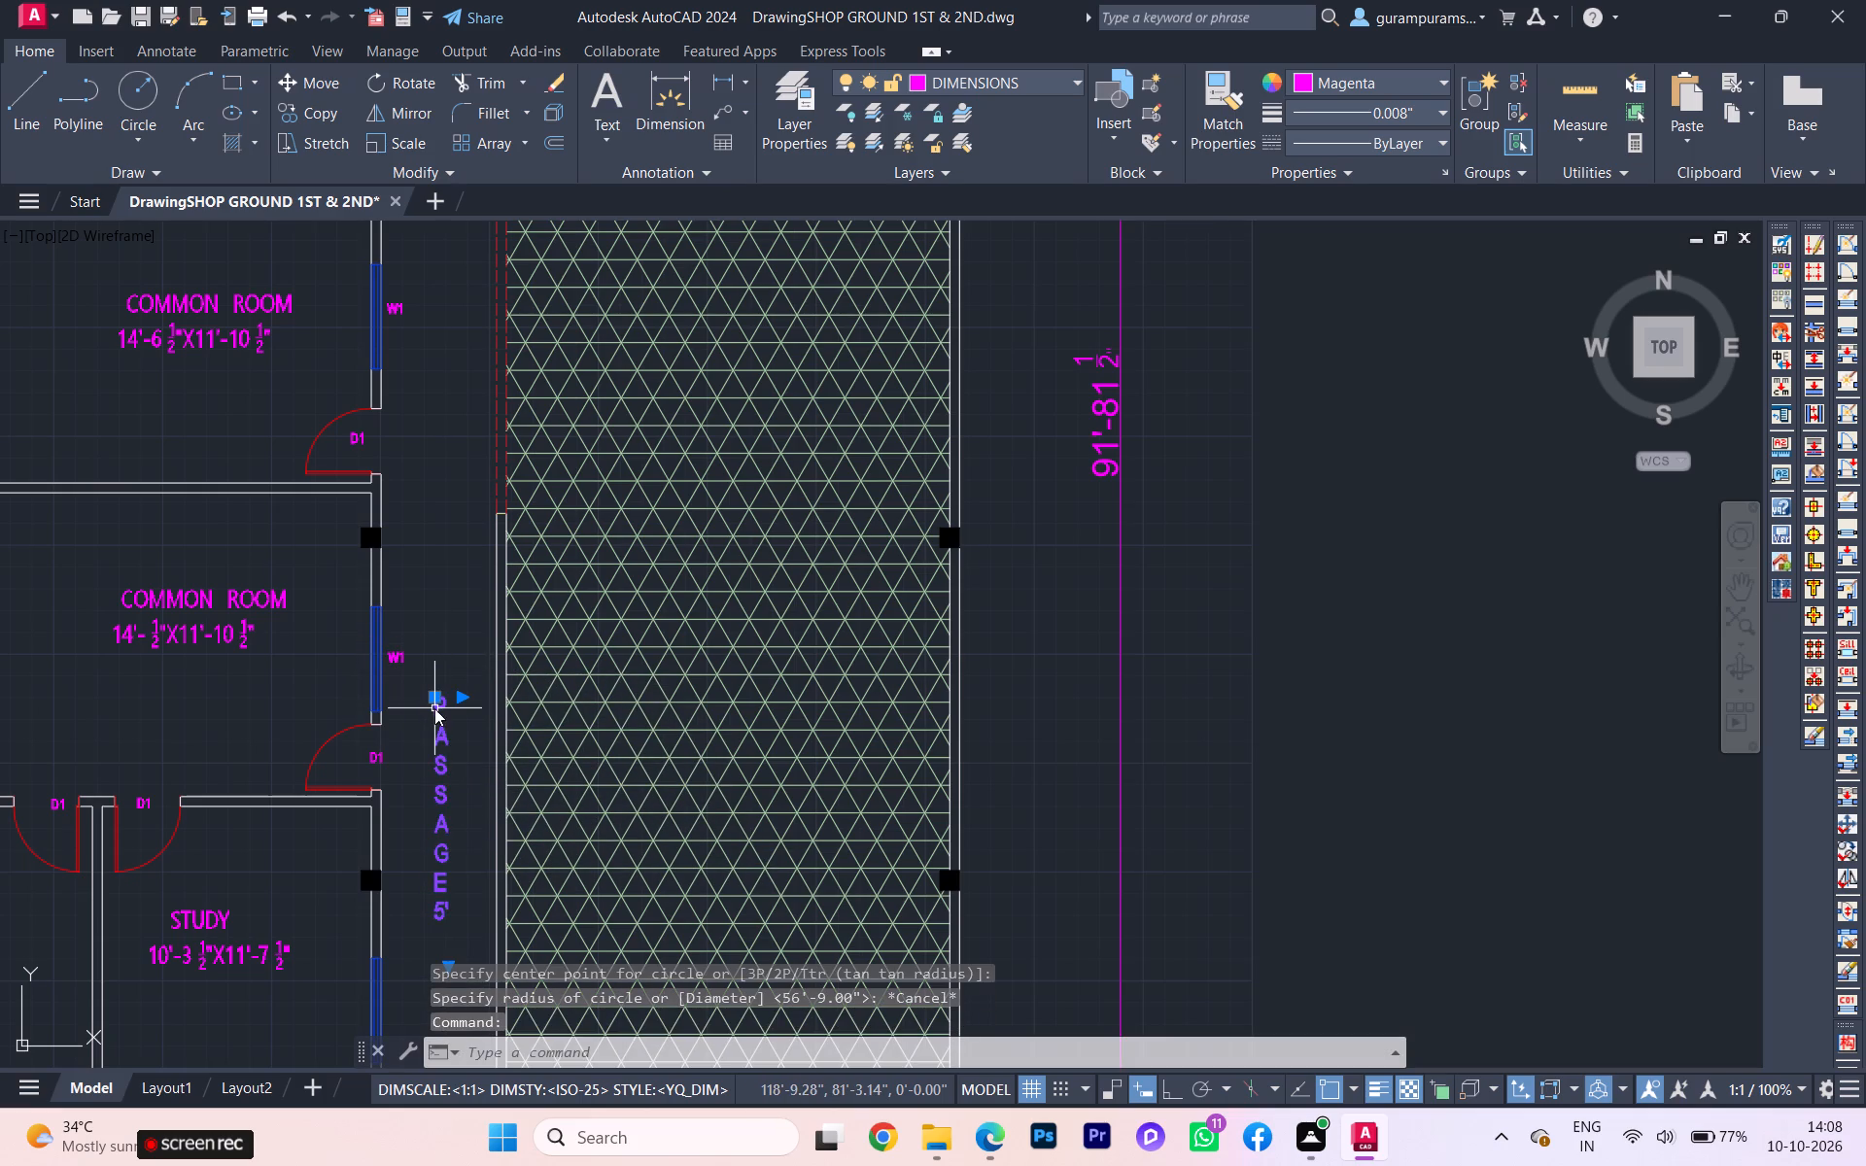
key("o")
key("Return")
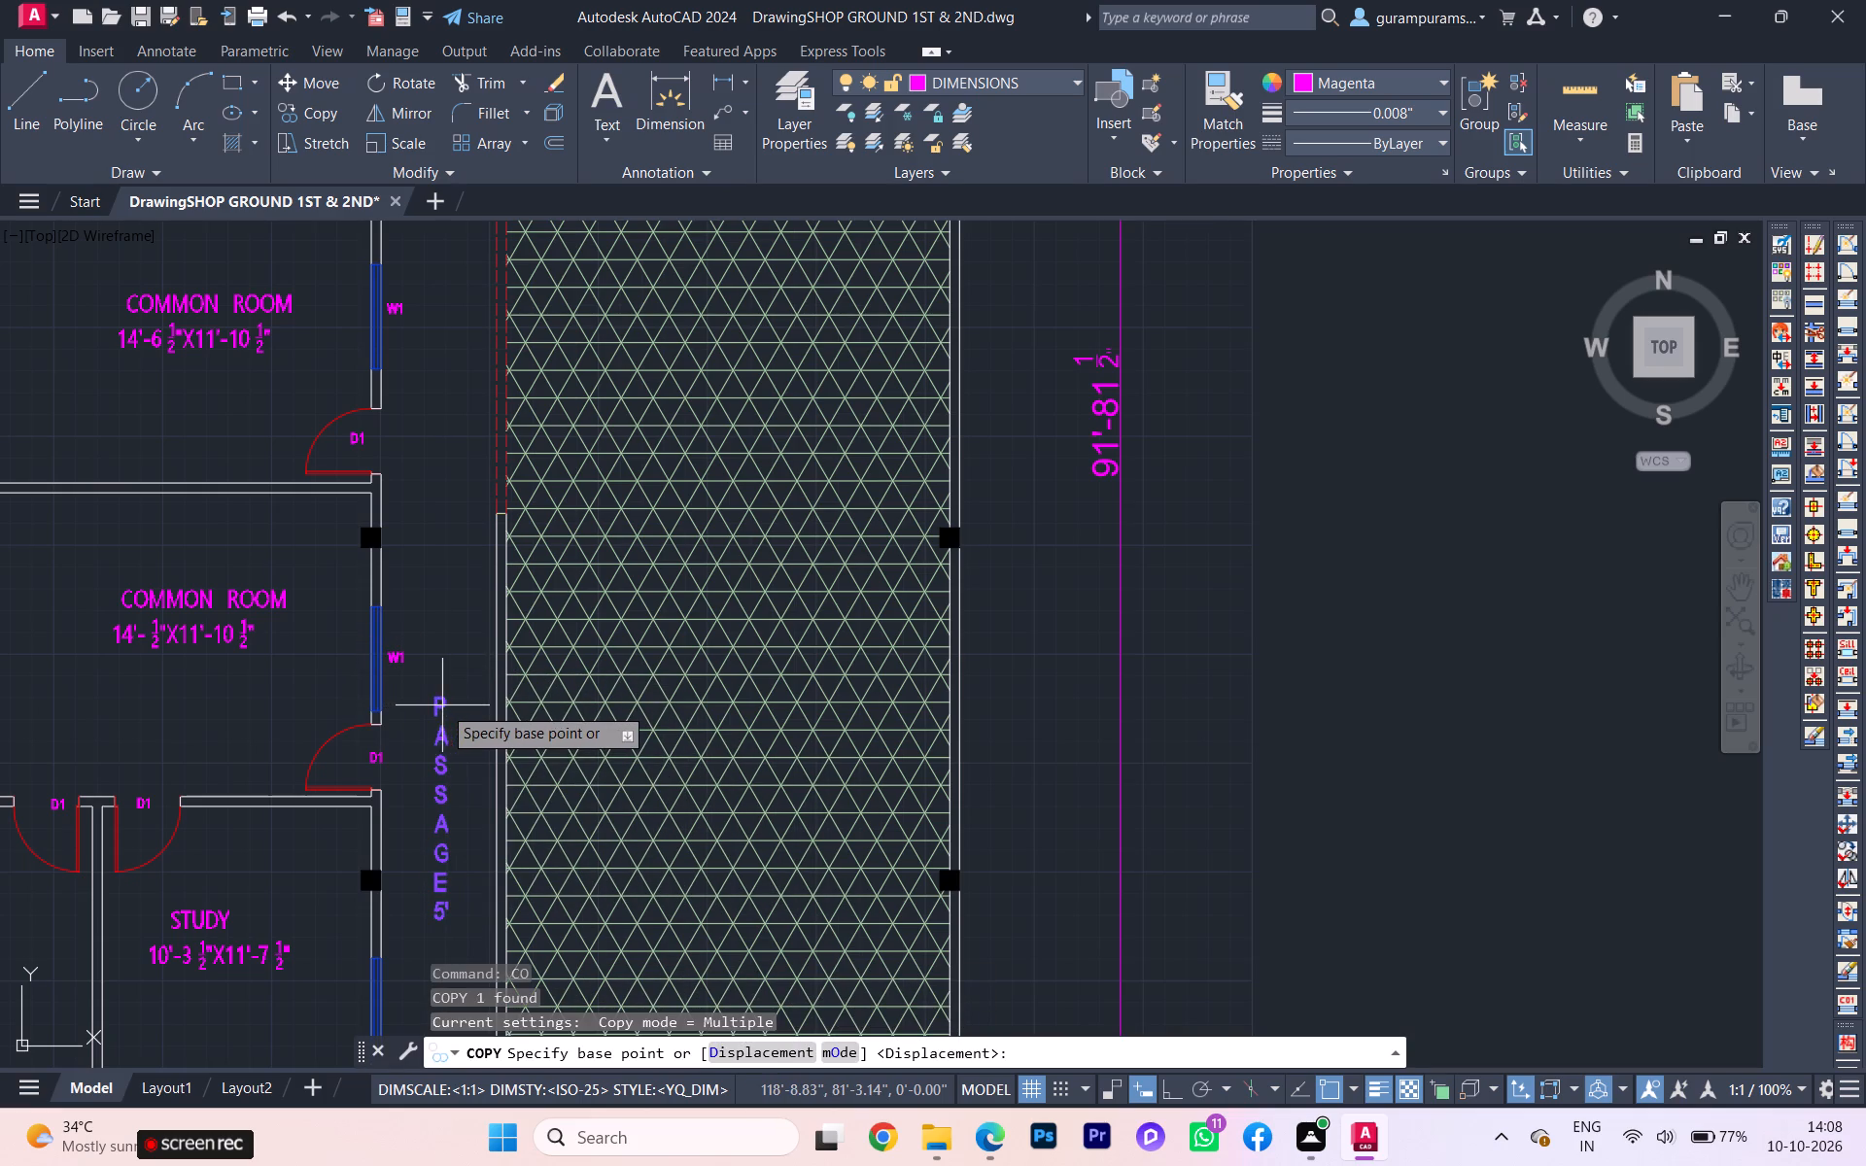
left_click(442, 705)
scroll(445, 627, "down", 1)
middle_click_drag(445, 627, 437, 972)
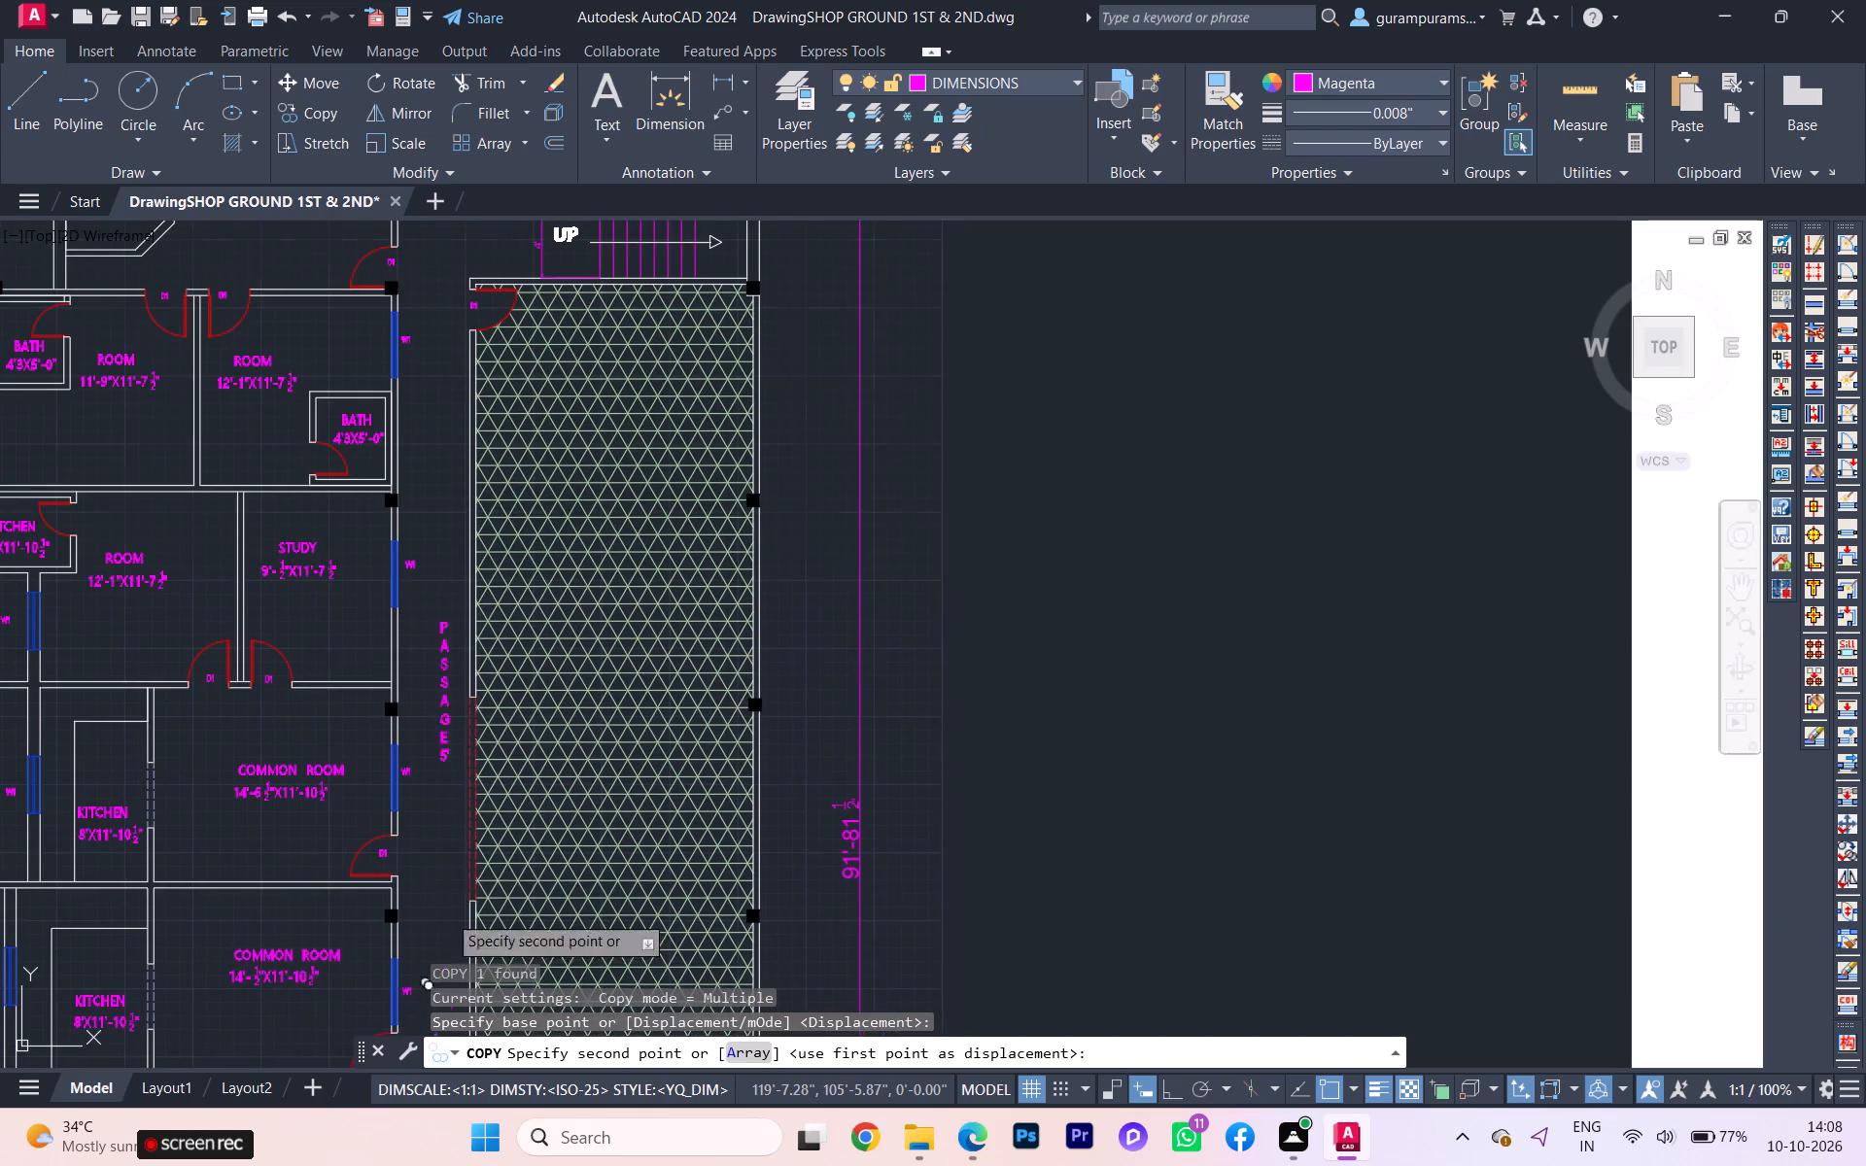
left_click(432, 373)
key("Escape")
Compare the drawn plan with the reference plan to check which labels are still missing.
scroll(421, 478, "down", 2)
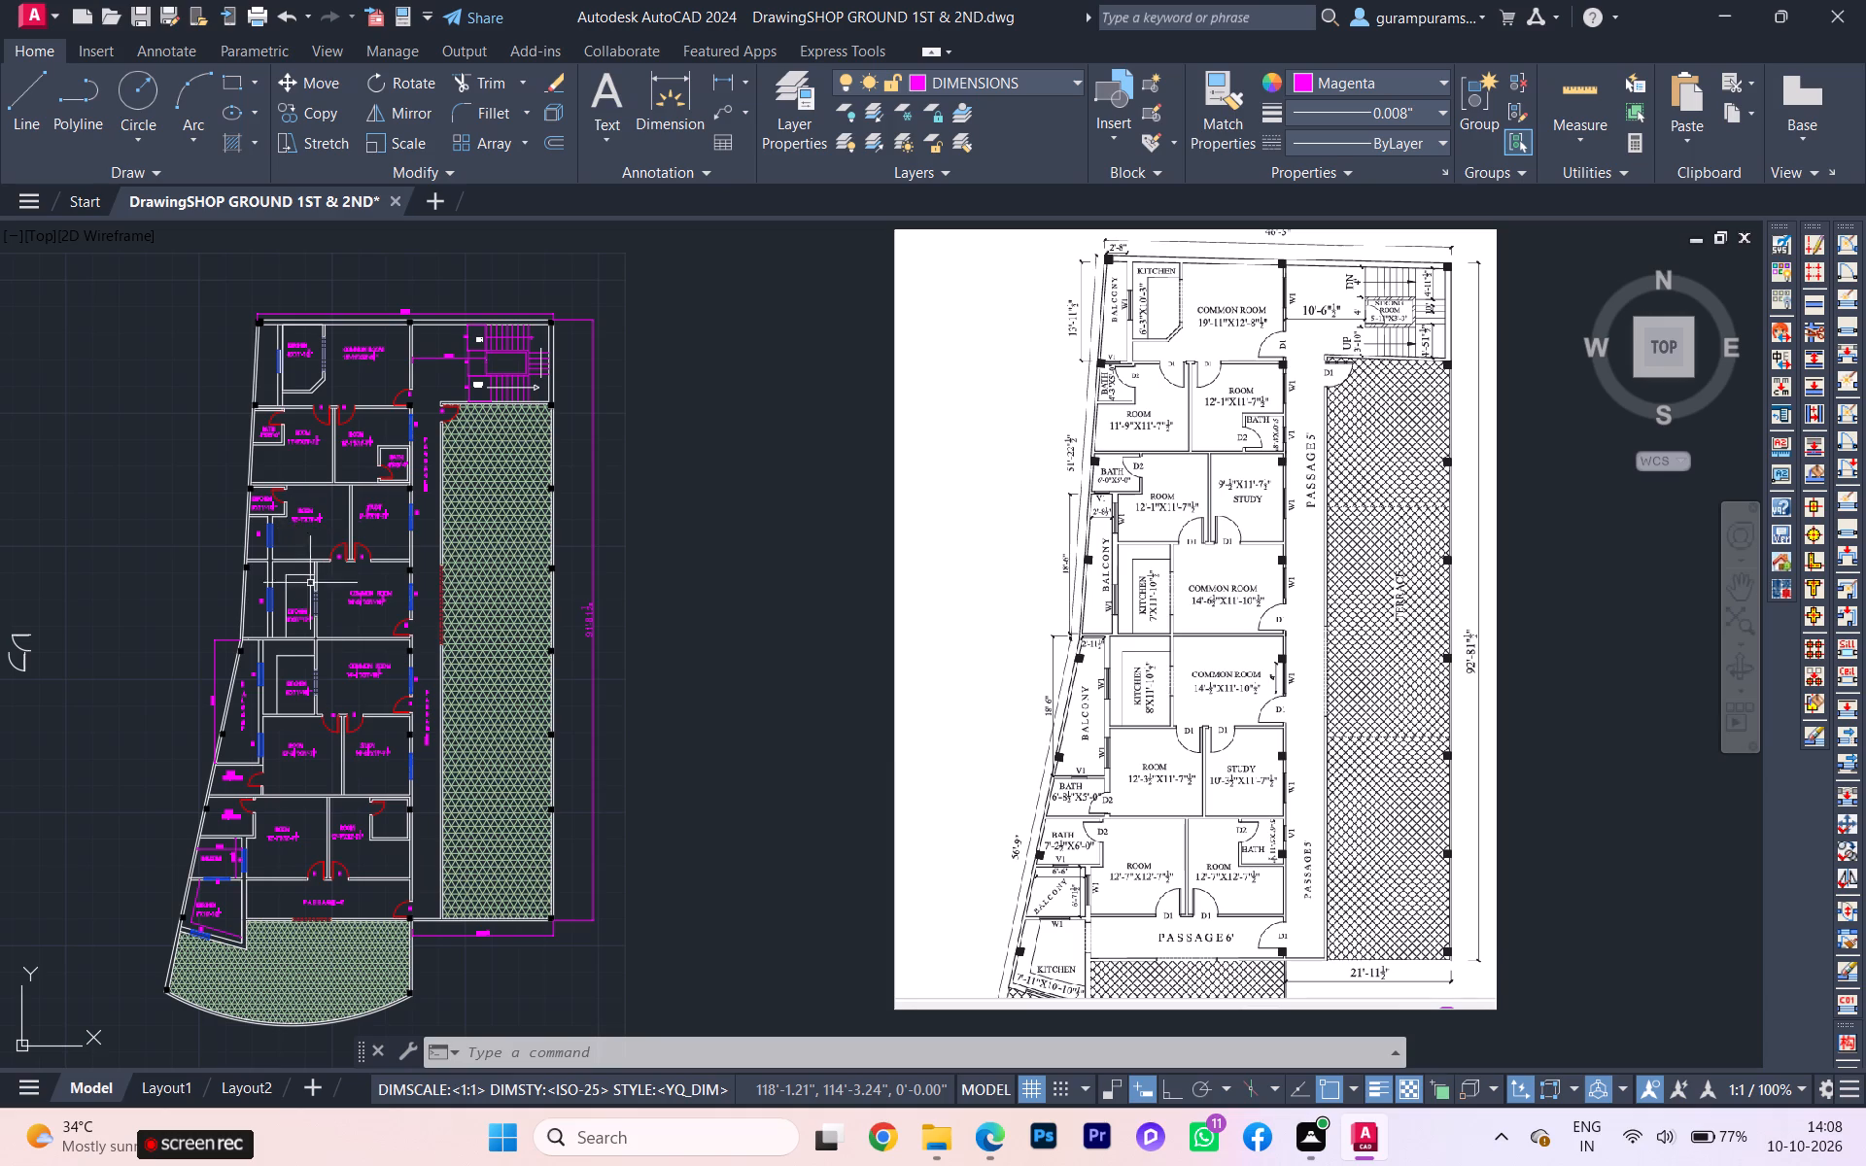
scroll(265, 683, "up", 2)
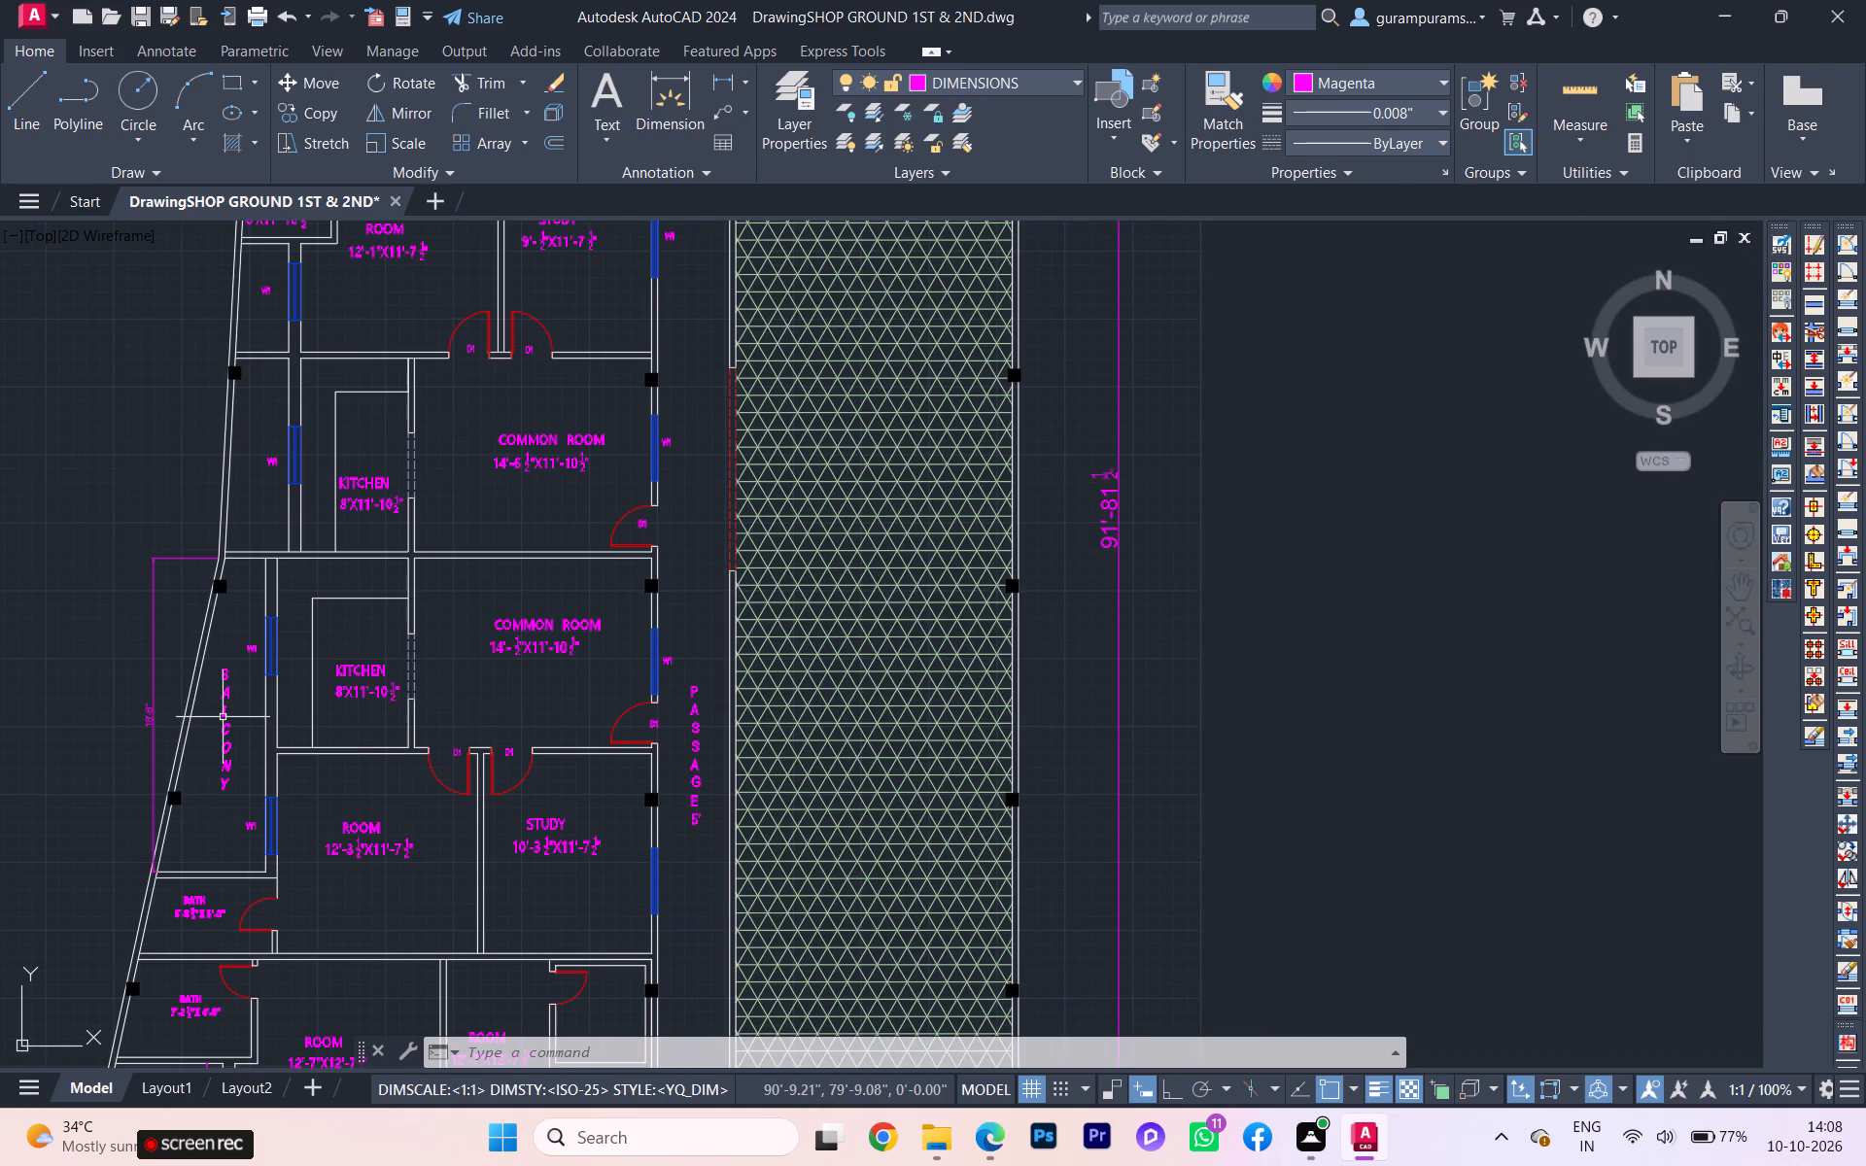
scroll(223, 717, "down", 3)
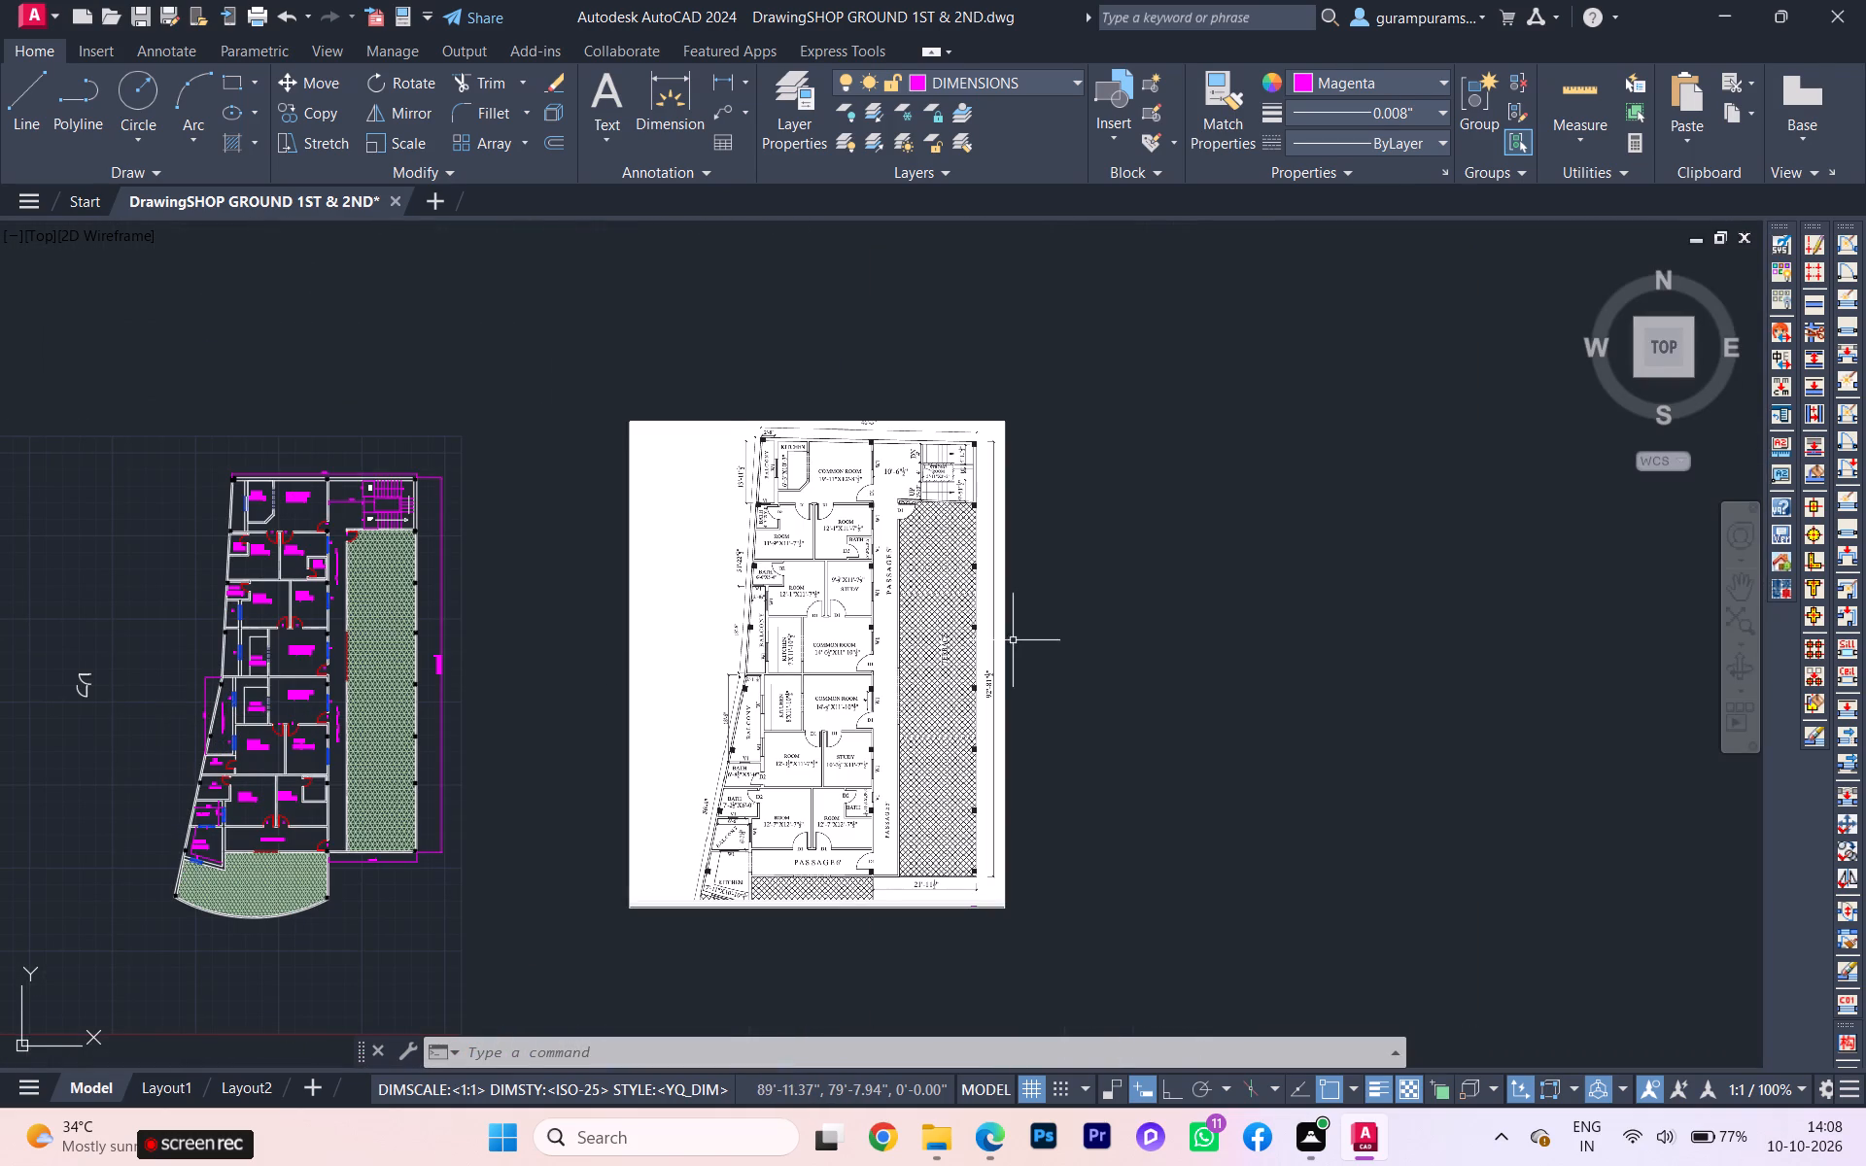
scroll(838, 692, "up", 2)
scroll(932, 667, "down", 1)
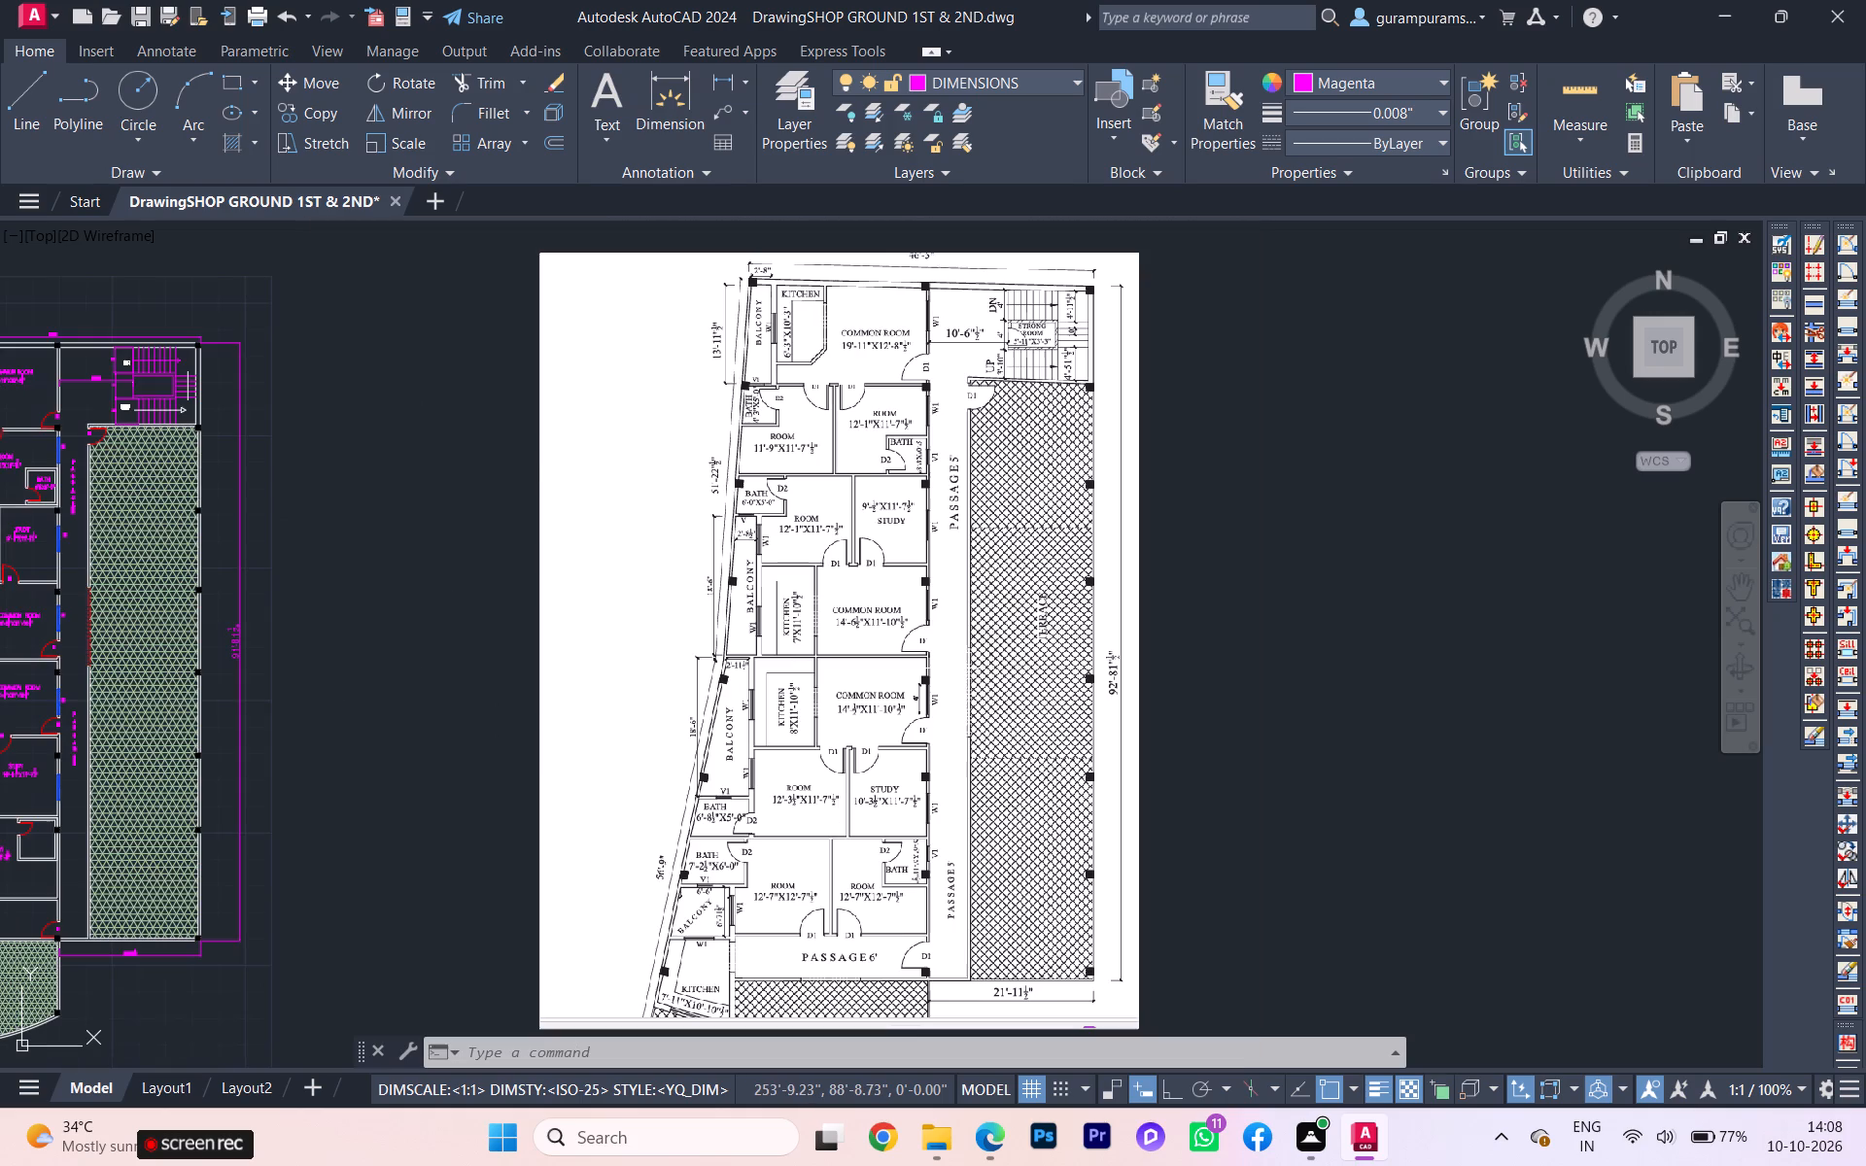
scroll(155, 653, "up", 1)
scroll(446, 636, "down", 2)
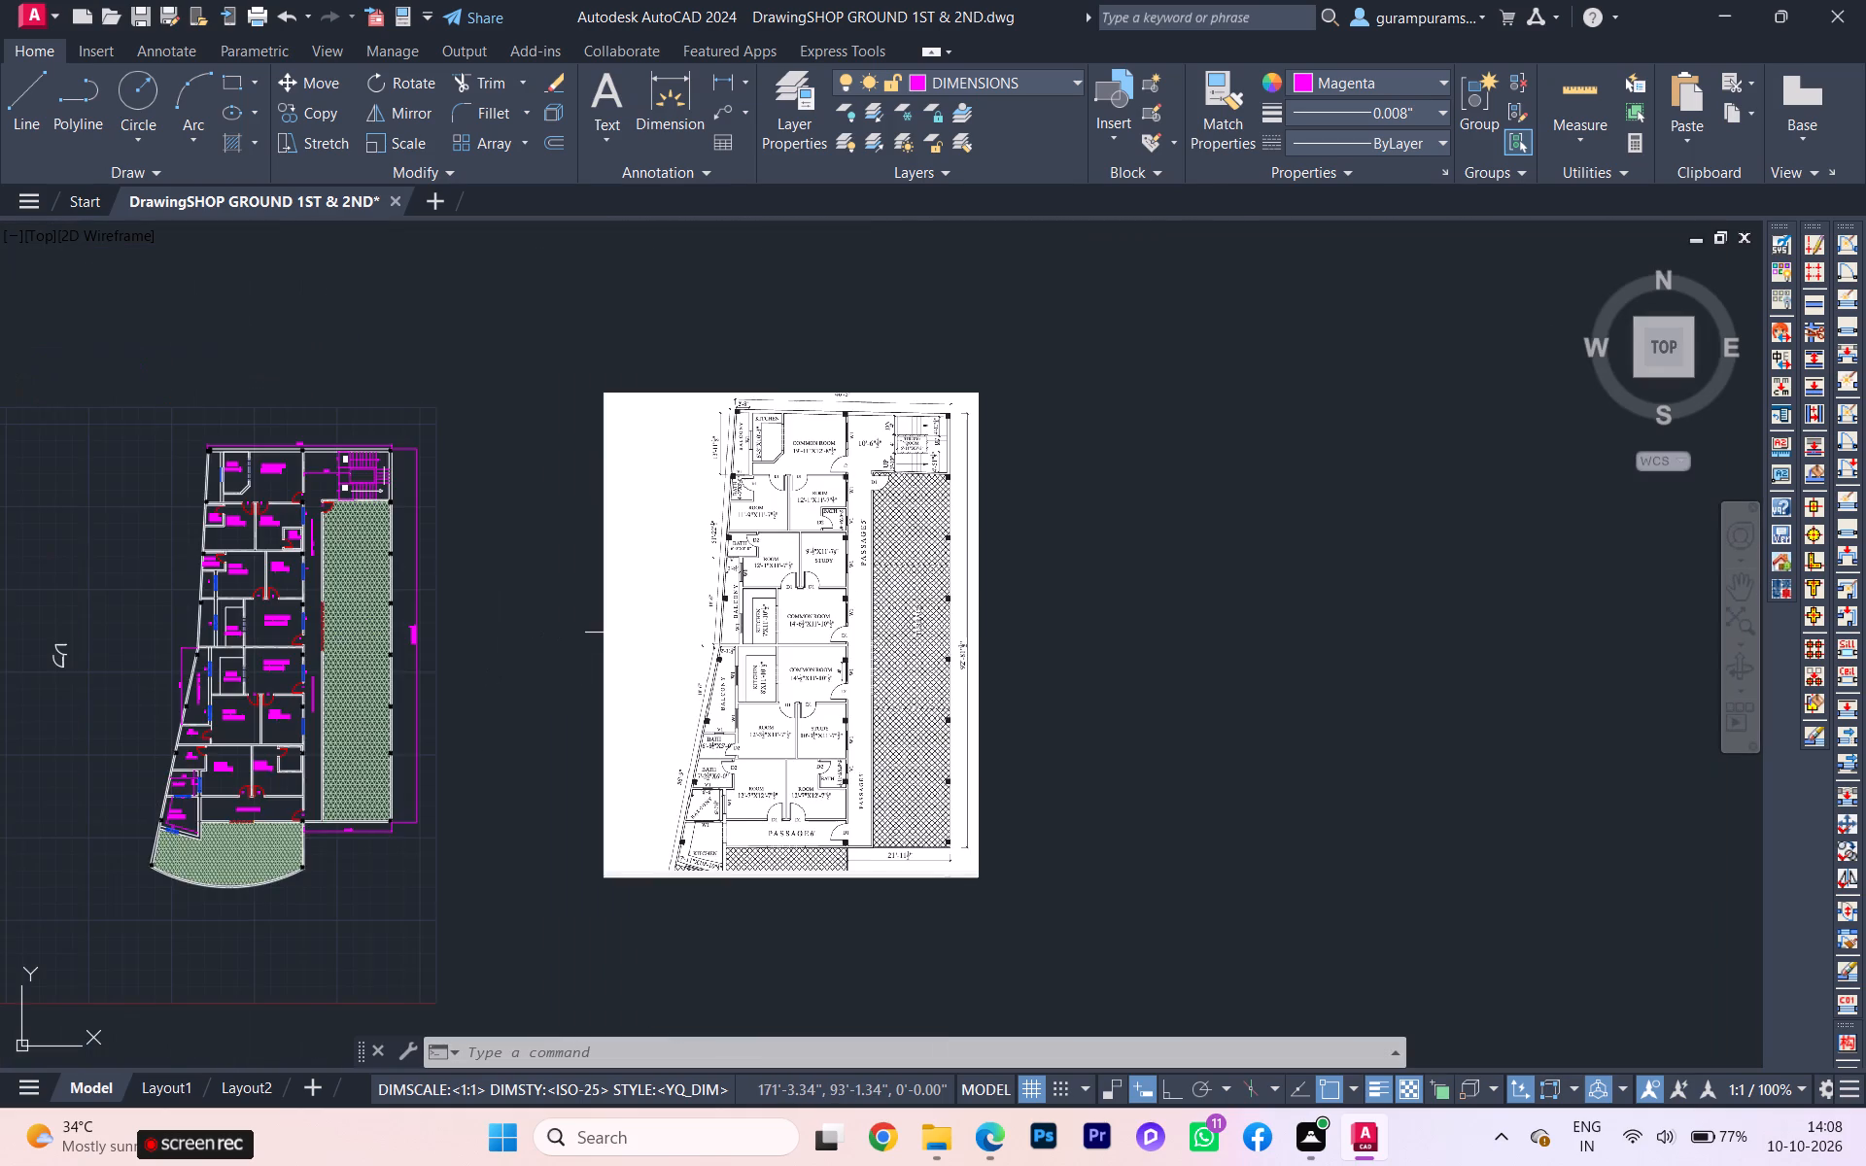
scroll(614, 636, "up", 1)
scroll(332, 643, "up", 3)
scroll(868, 666, "down", 3)
scroll(601, 636, "up", 2)
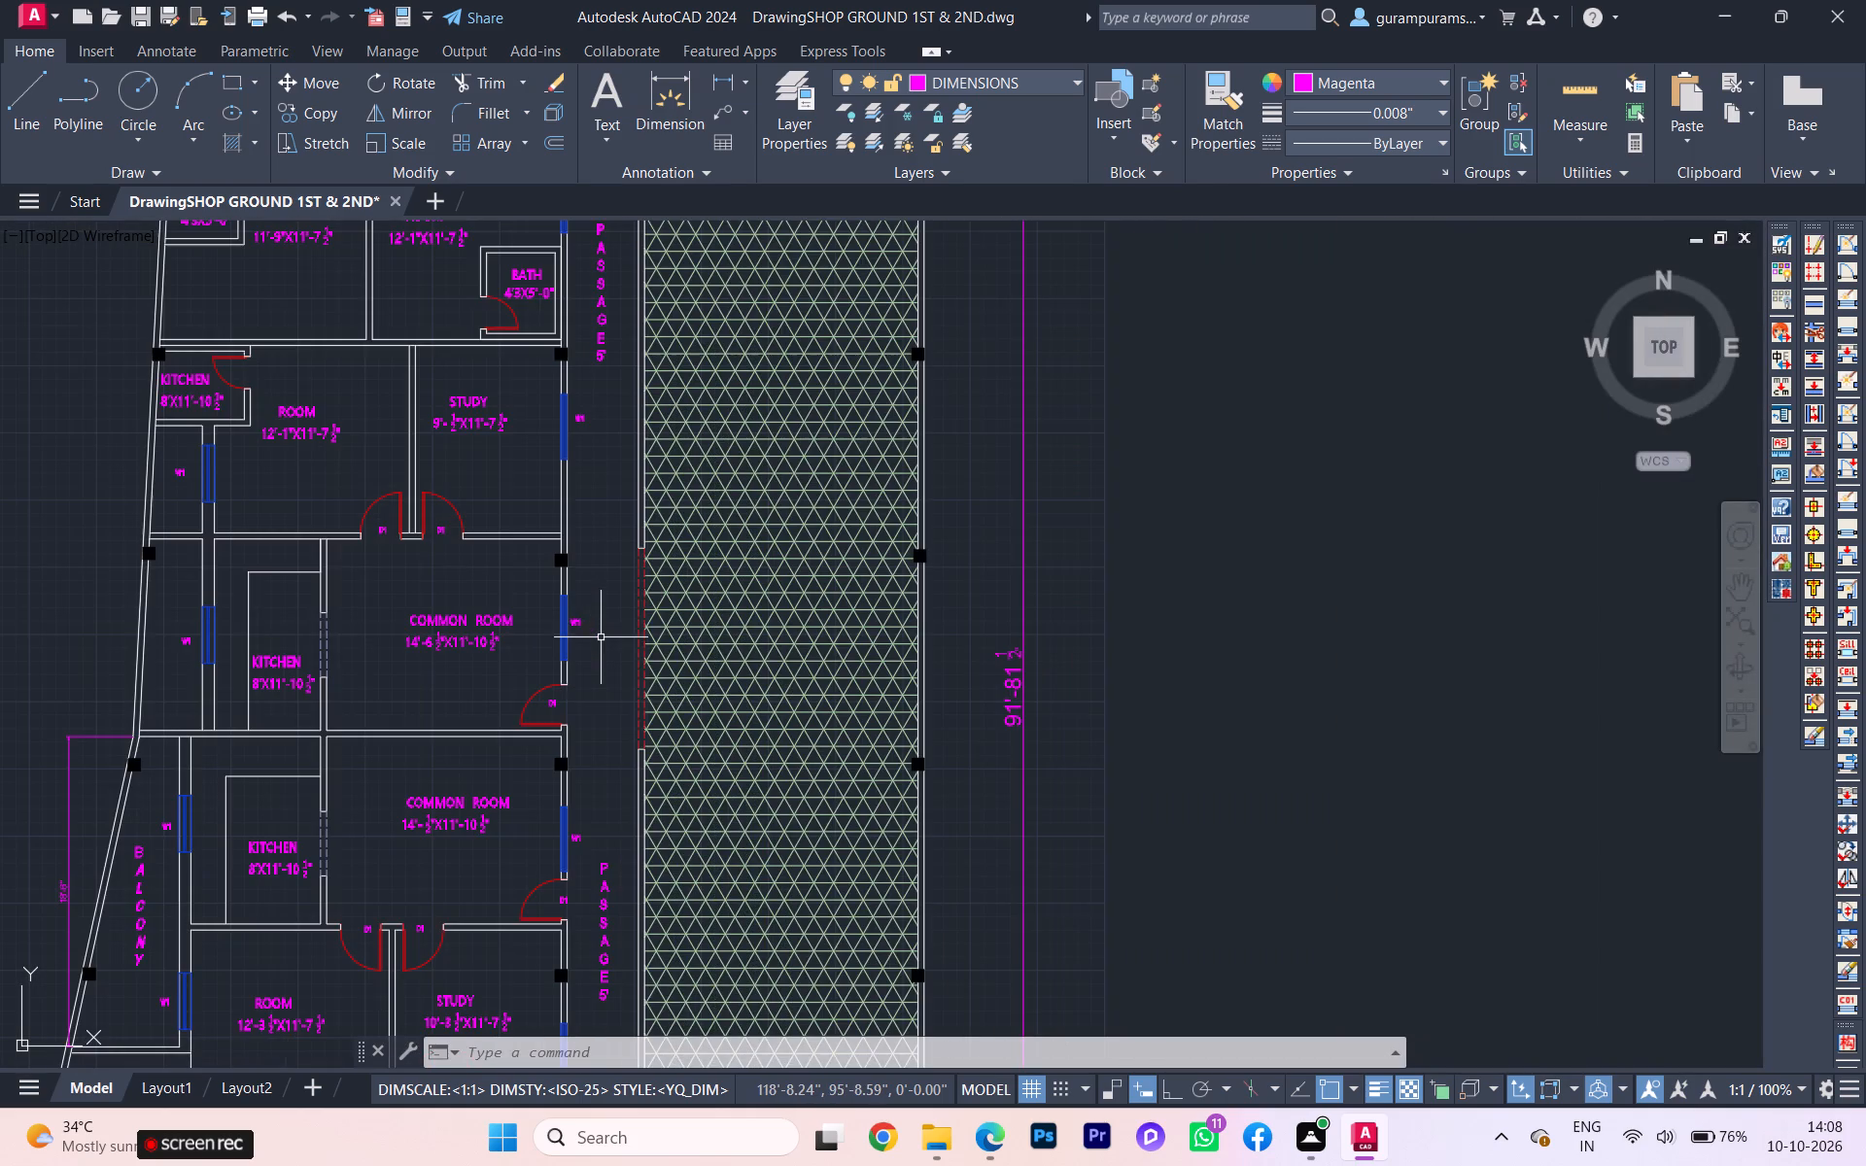
Copy the vertical PASSAGE 5' label from beside the 14'-½" common room onto the hatched terrace east of the passage.
left_click(605, 887)
key("c")
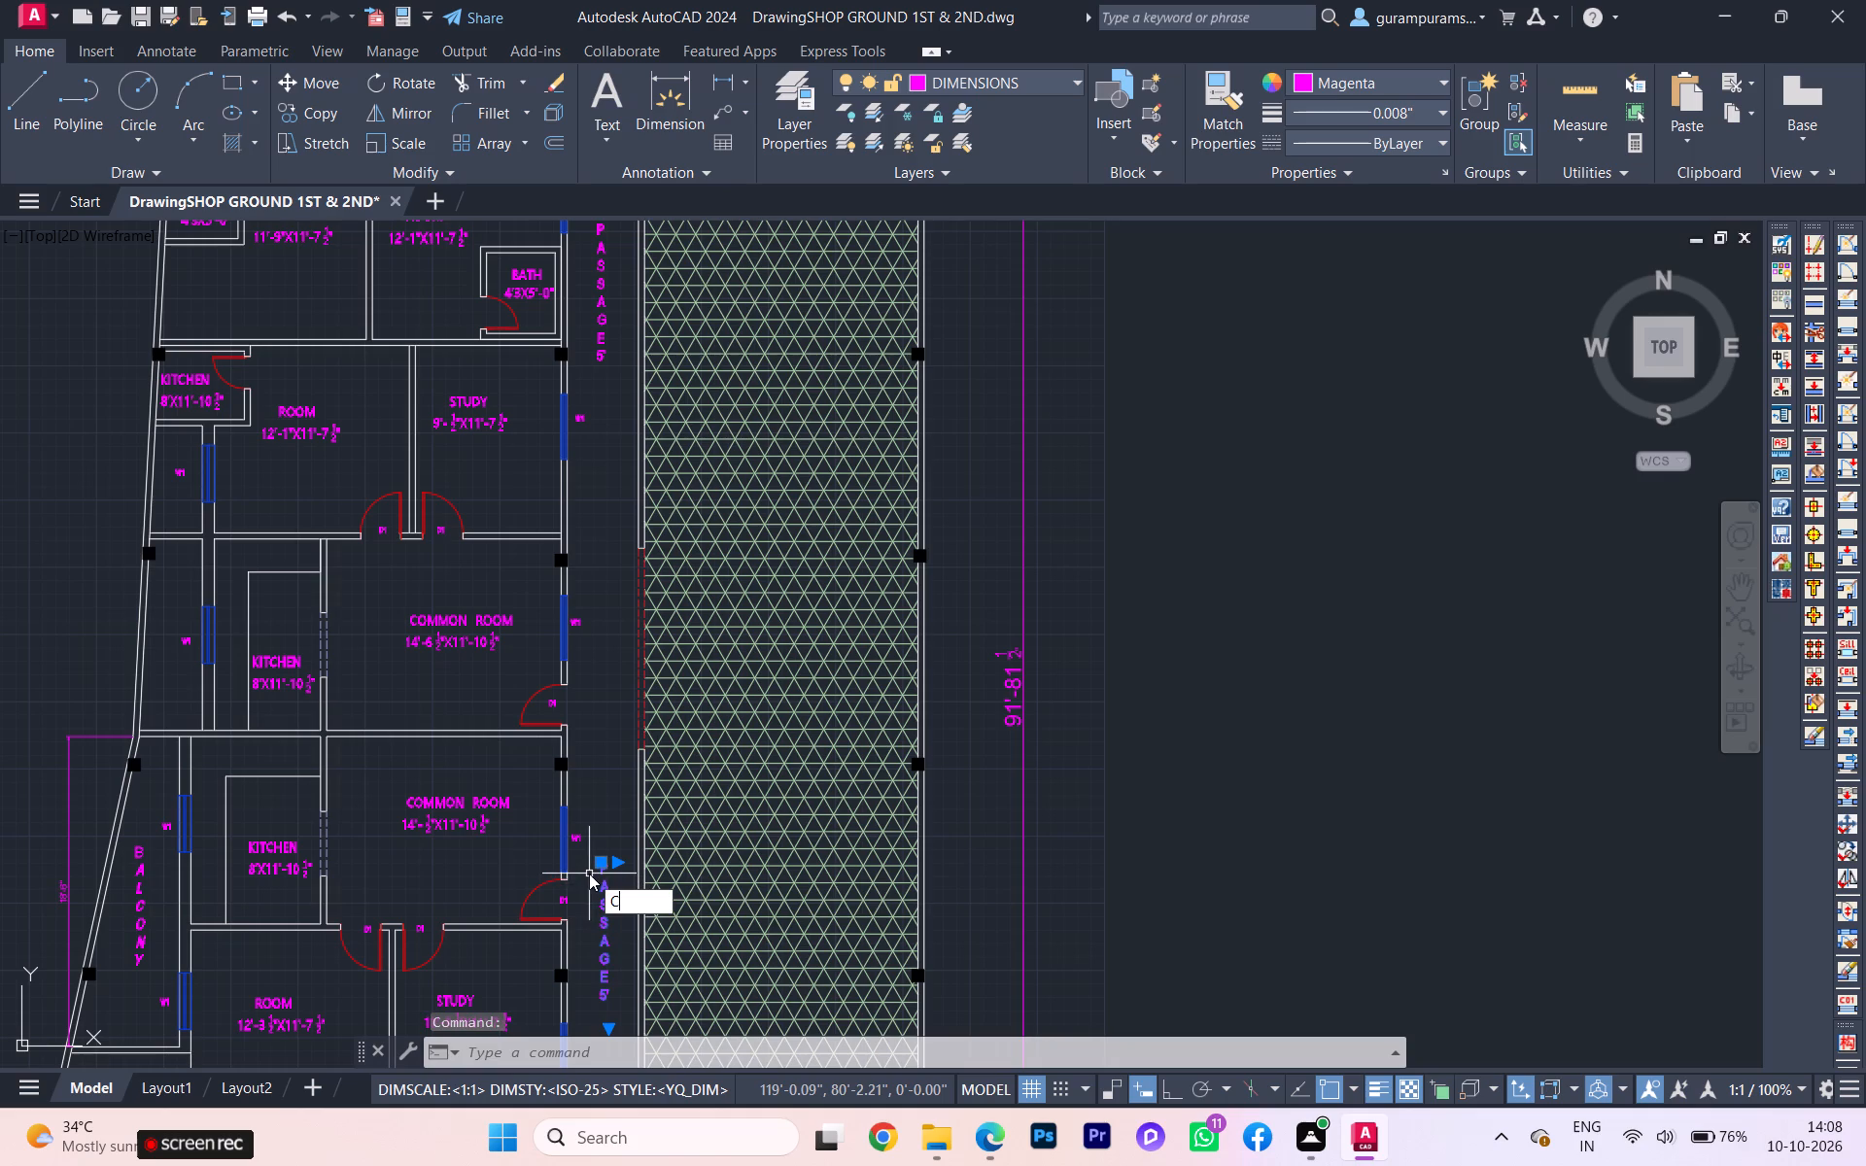
key("o")
key("Return")
left_click(597, 873)
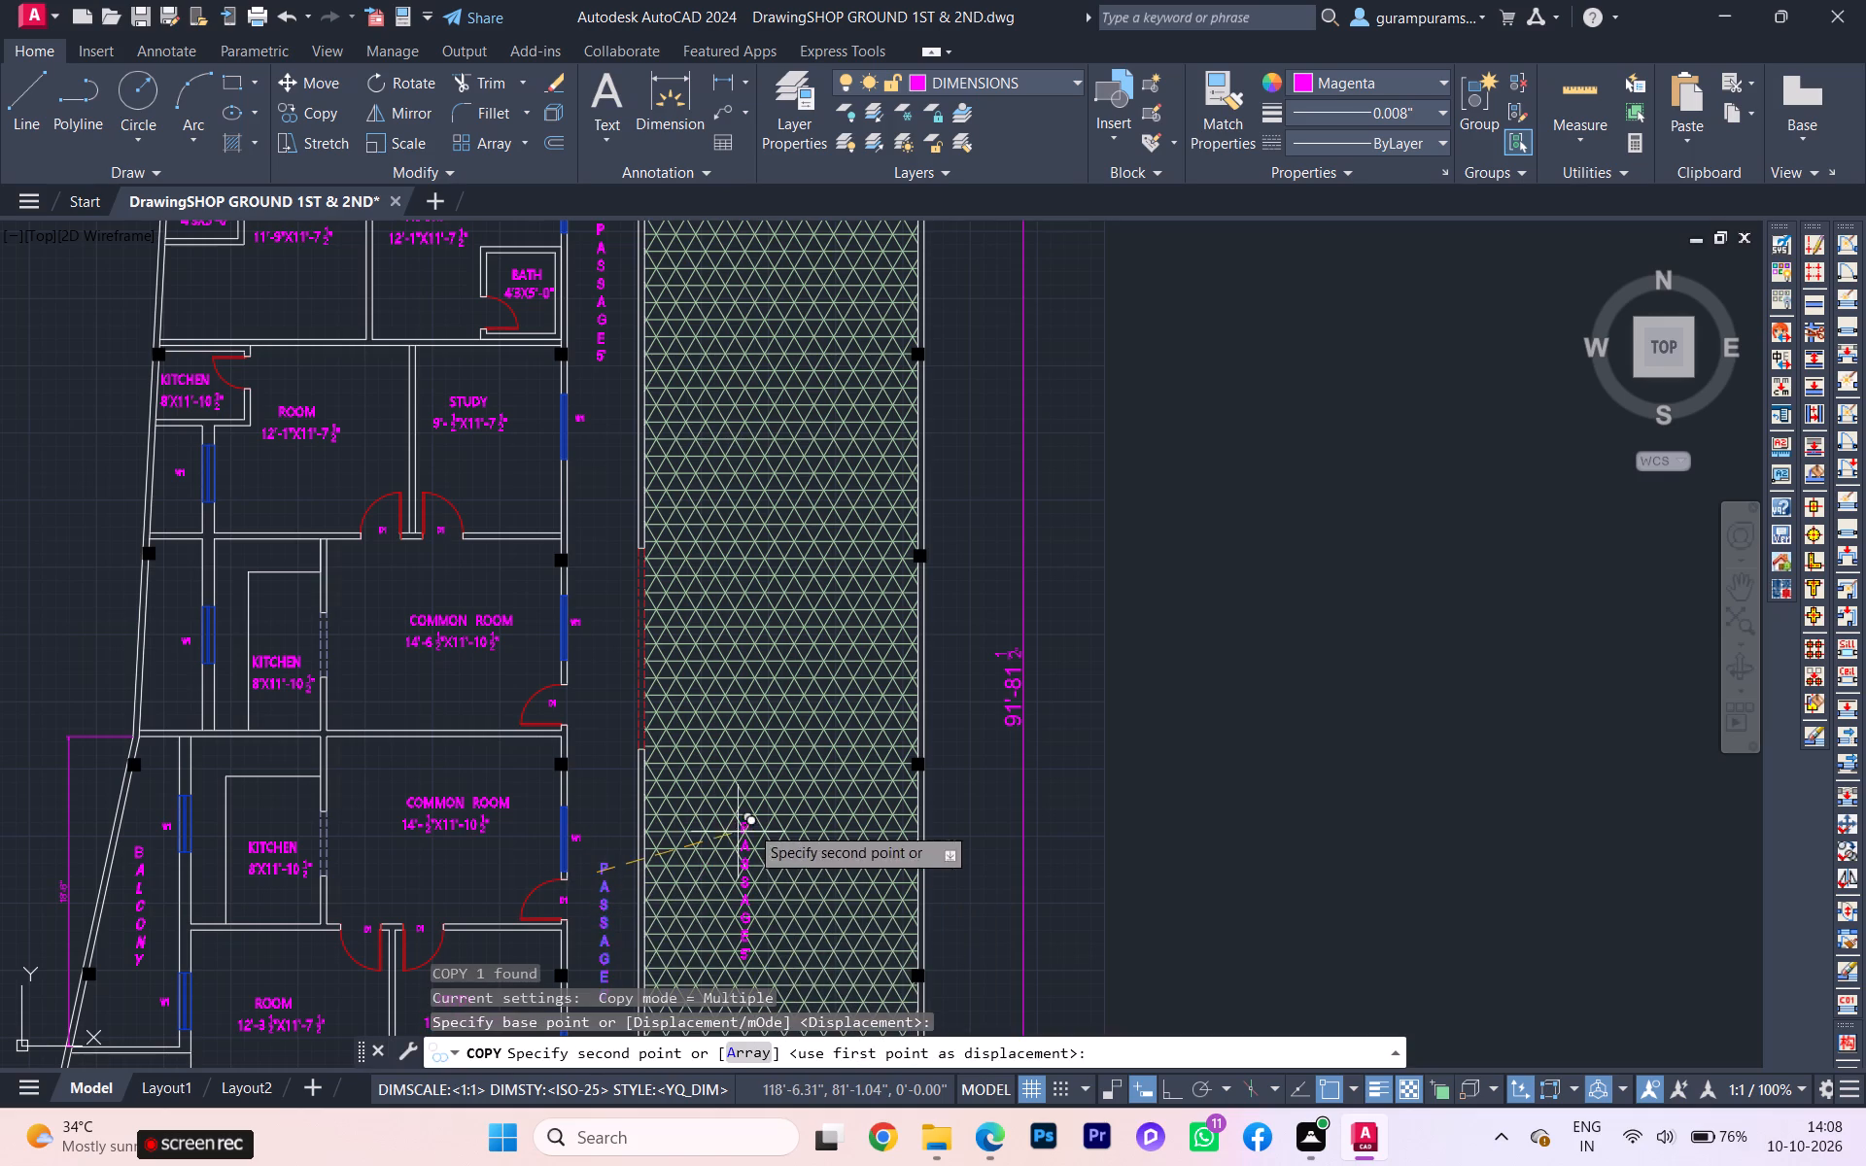
left_click(761, 377)
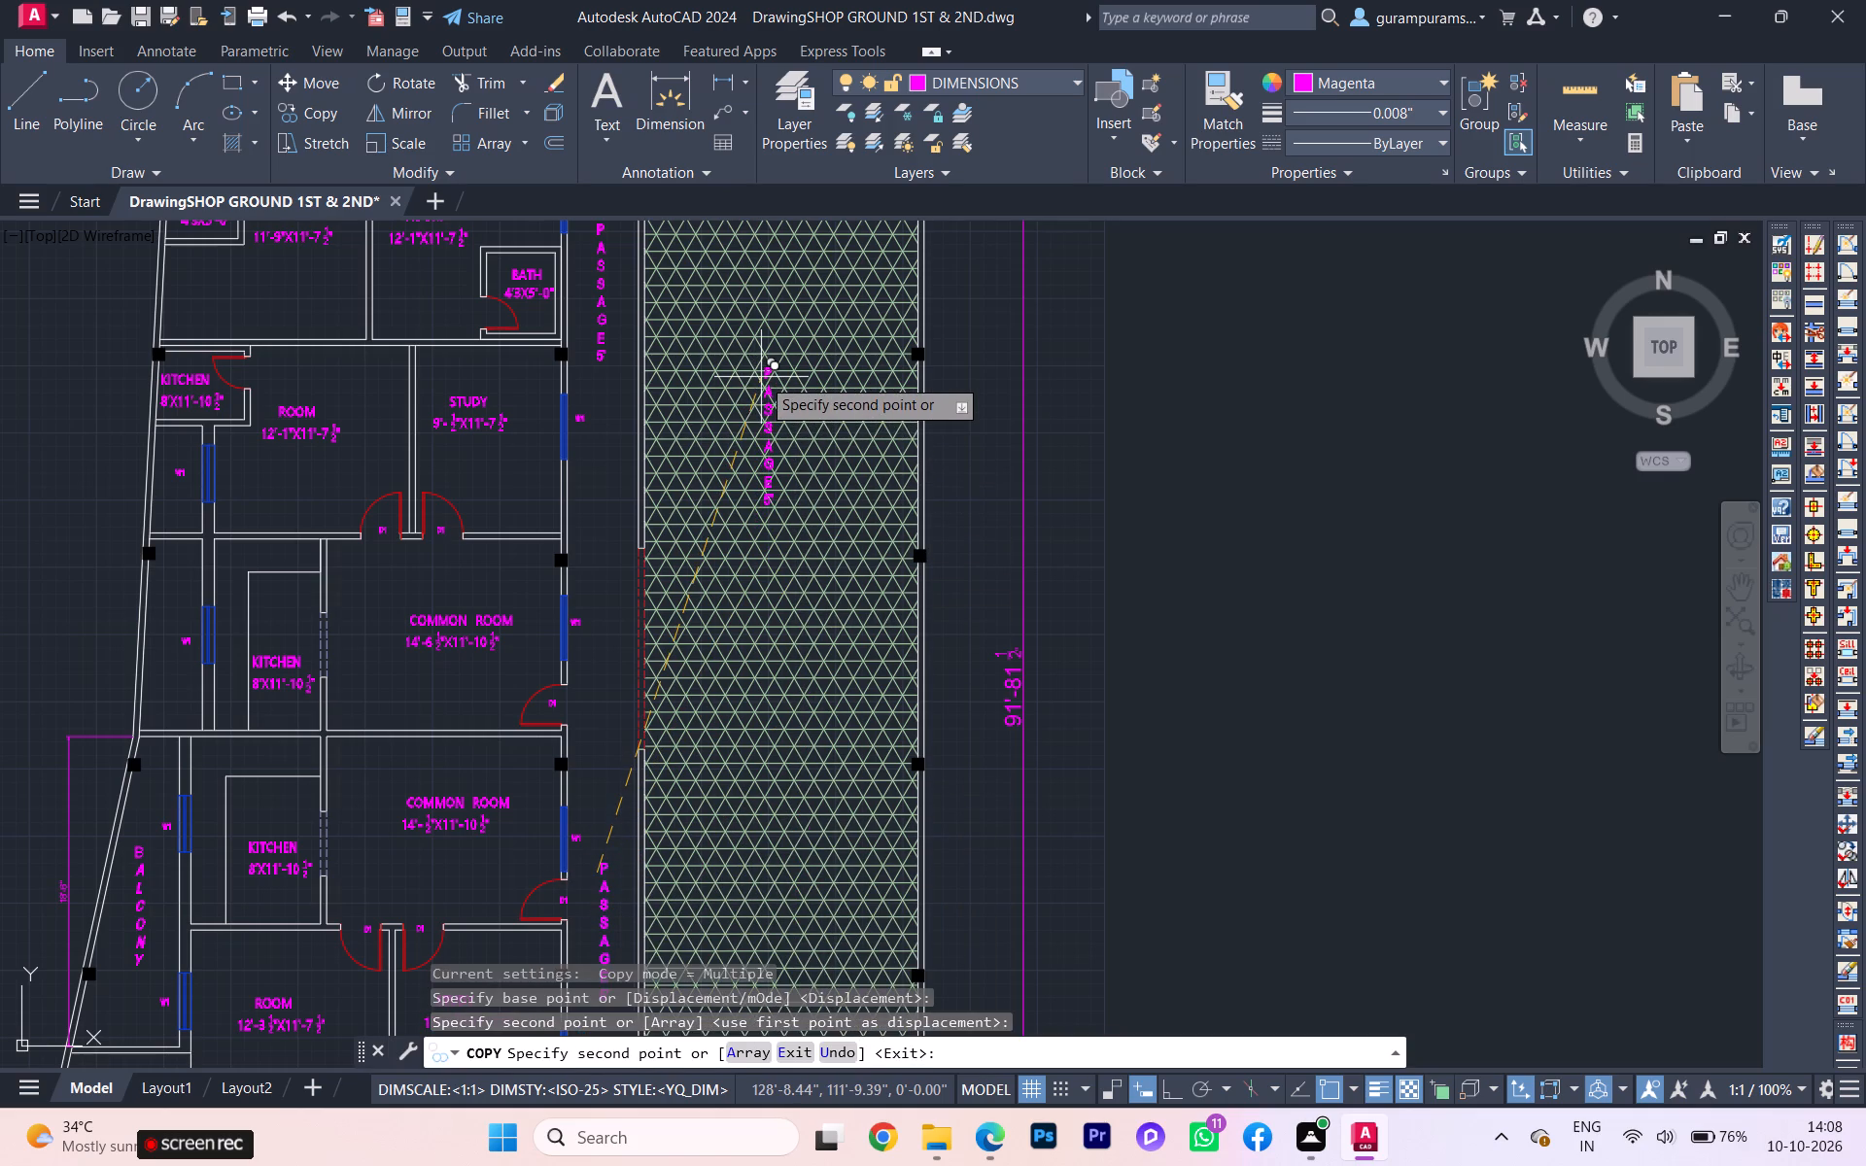
key("Escape")
Open the copied PASSAGE label on the east terrace for editing and clear all of its text.
scroll(769, 422, "up", 2)
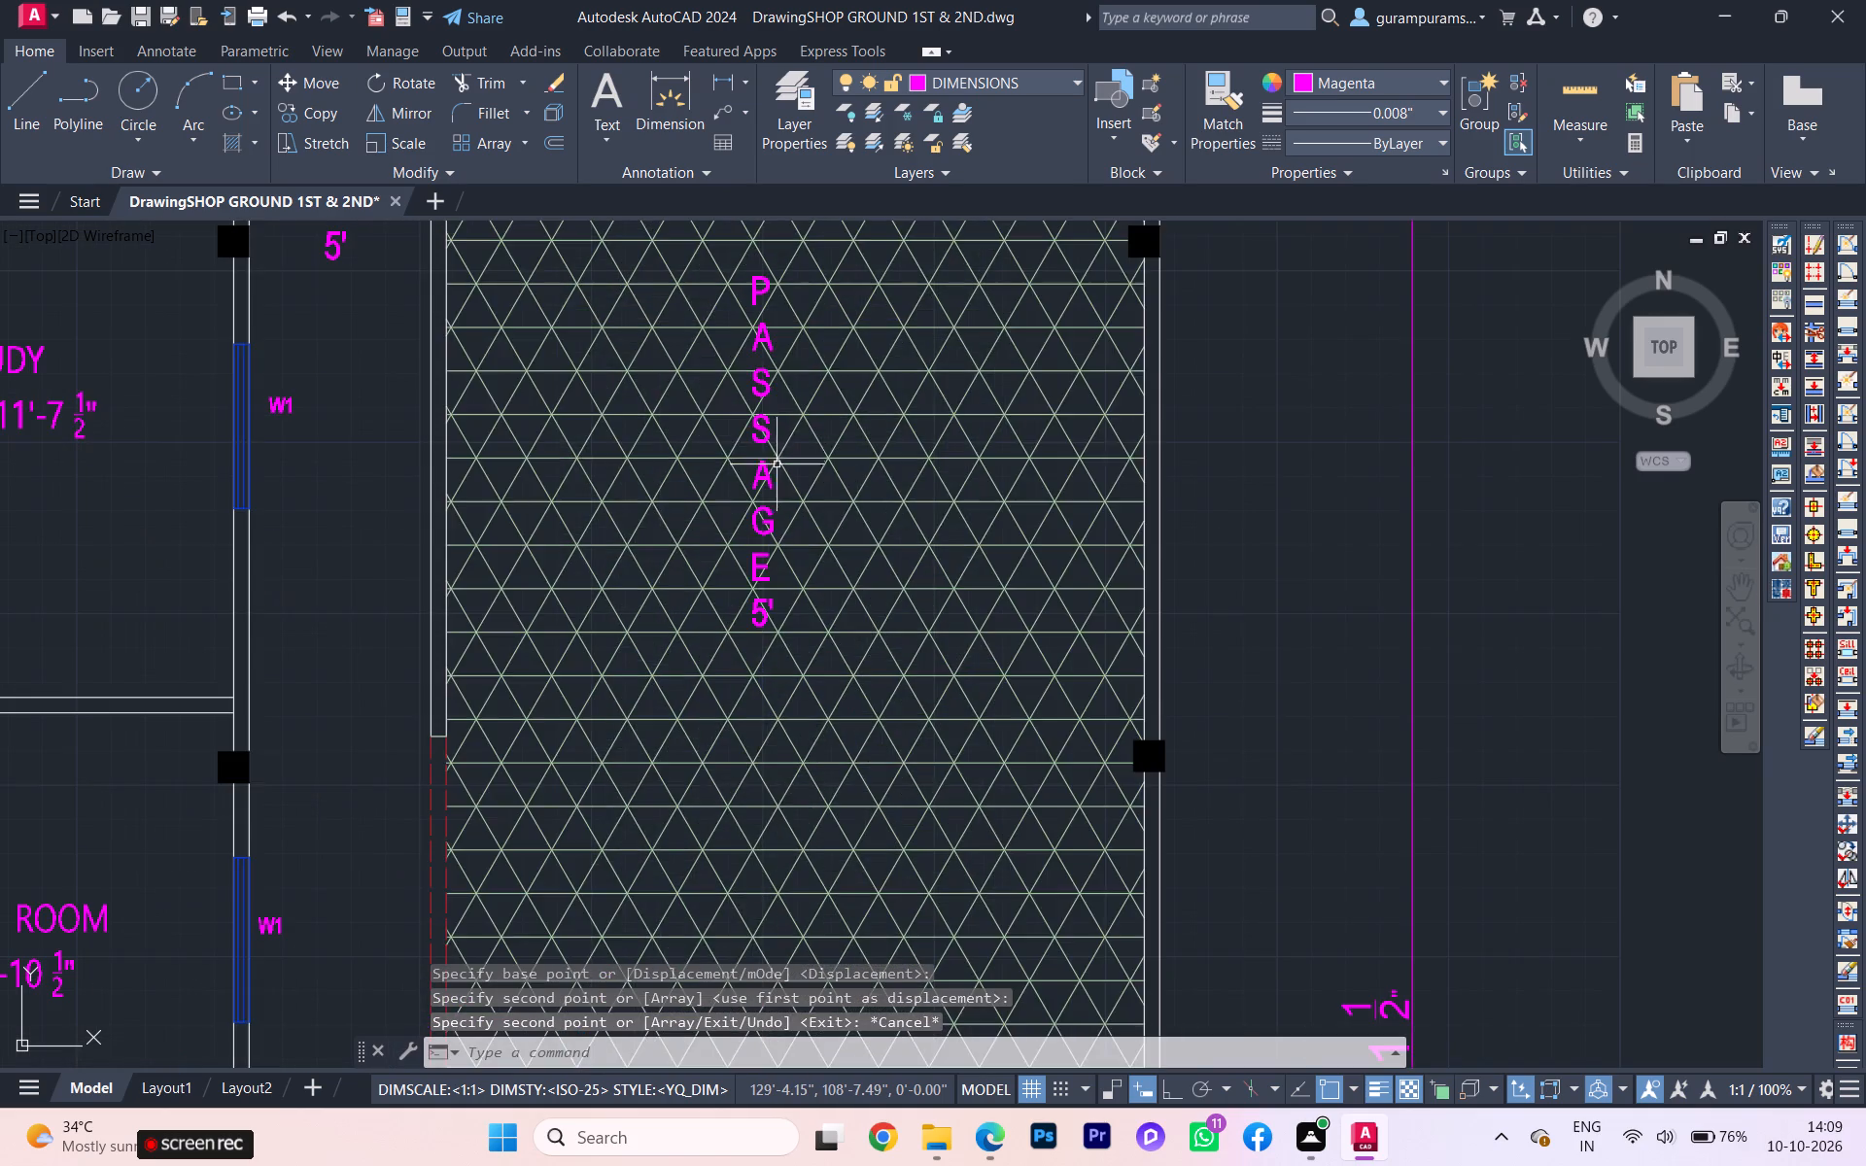
double_click(757, 478)
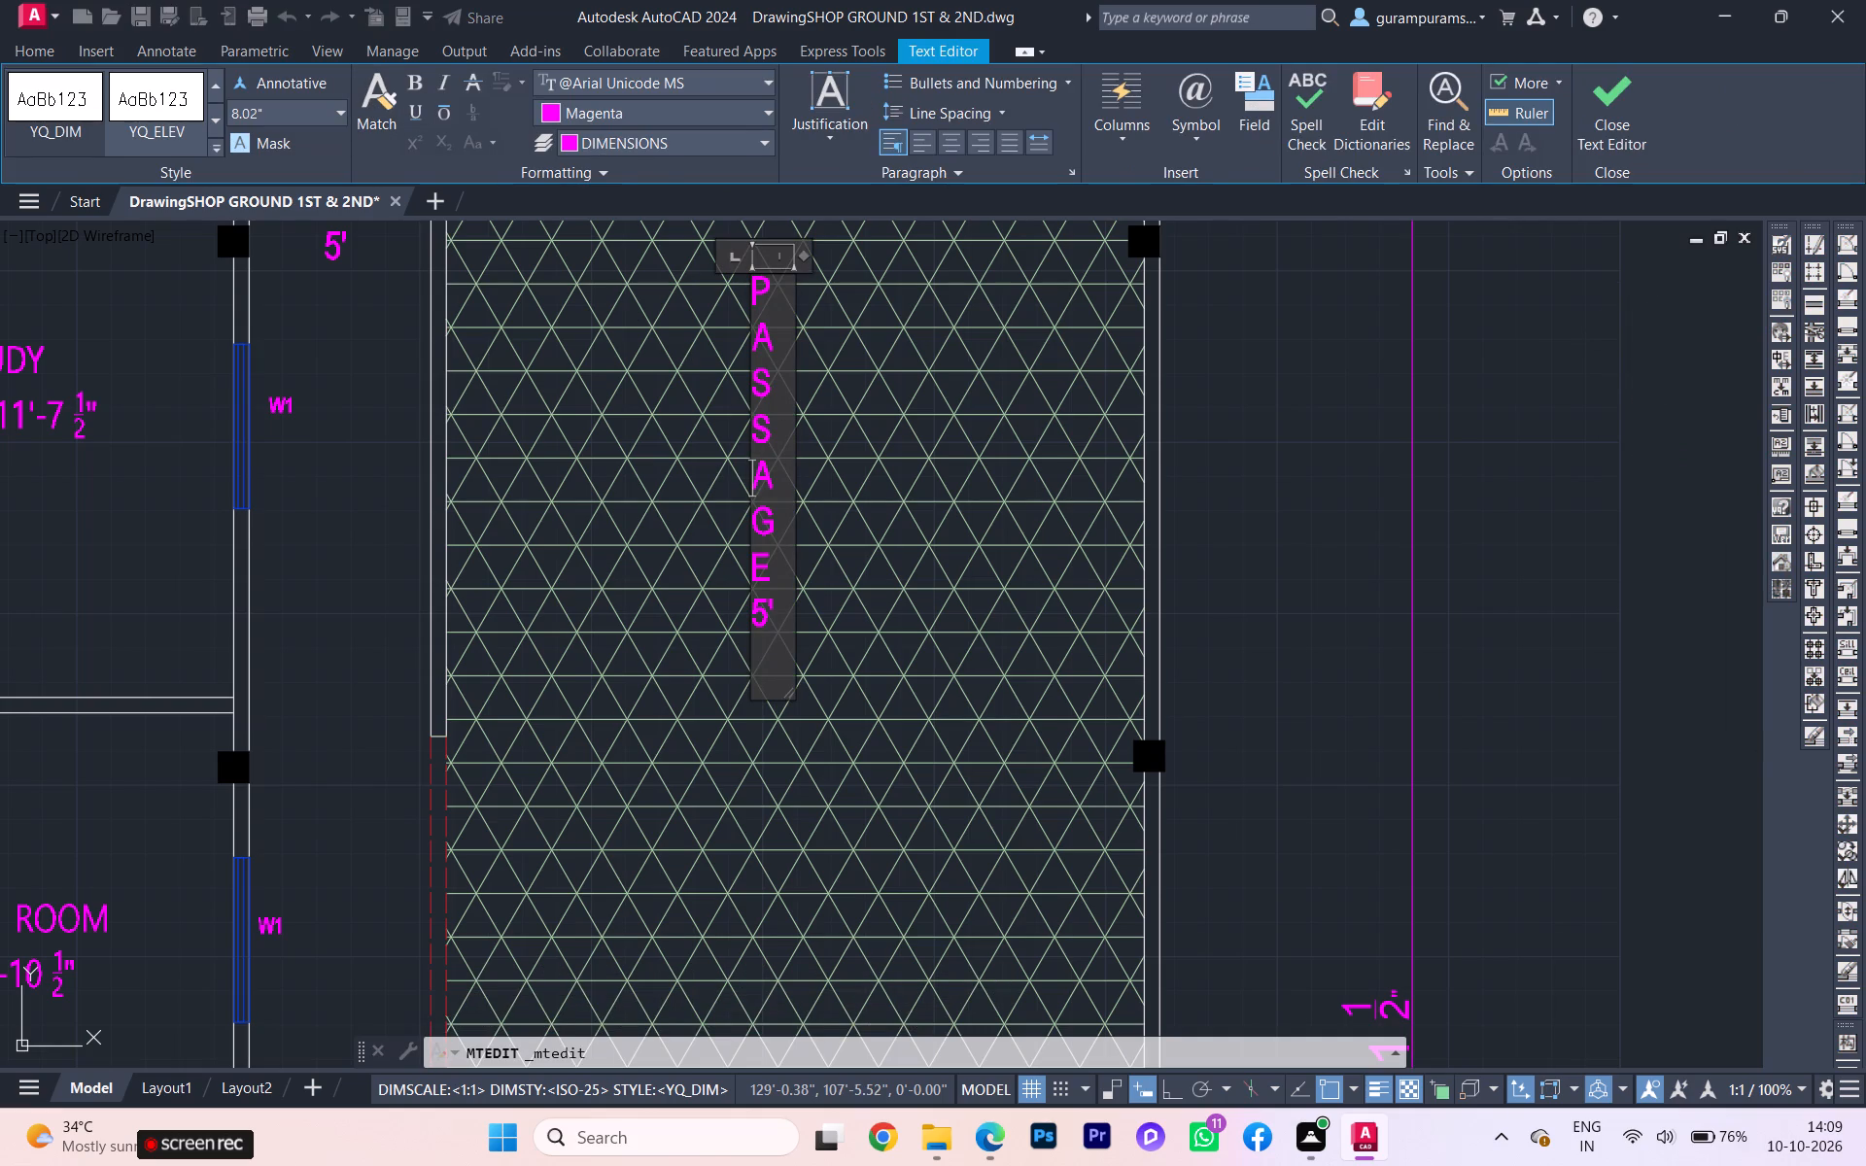
left_click_drag(780, 628, 768, 339)
left_click_drag(768, 339, 765, 285)
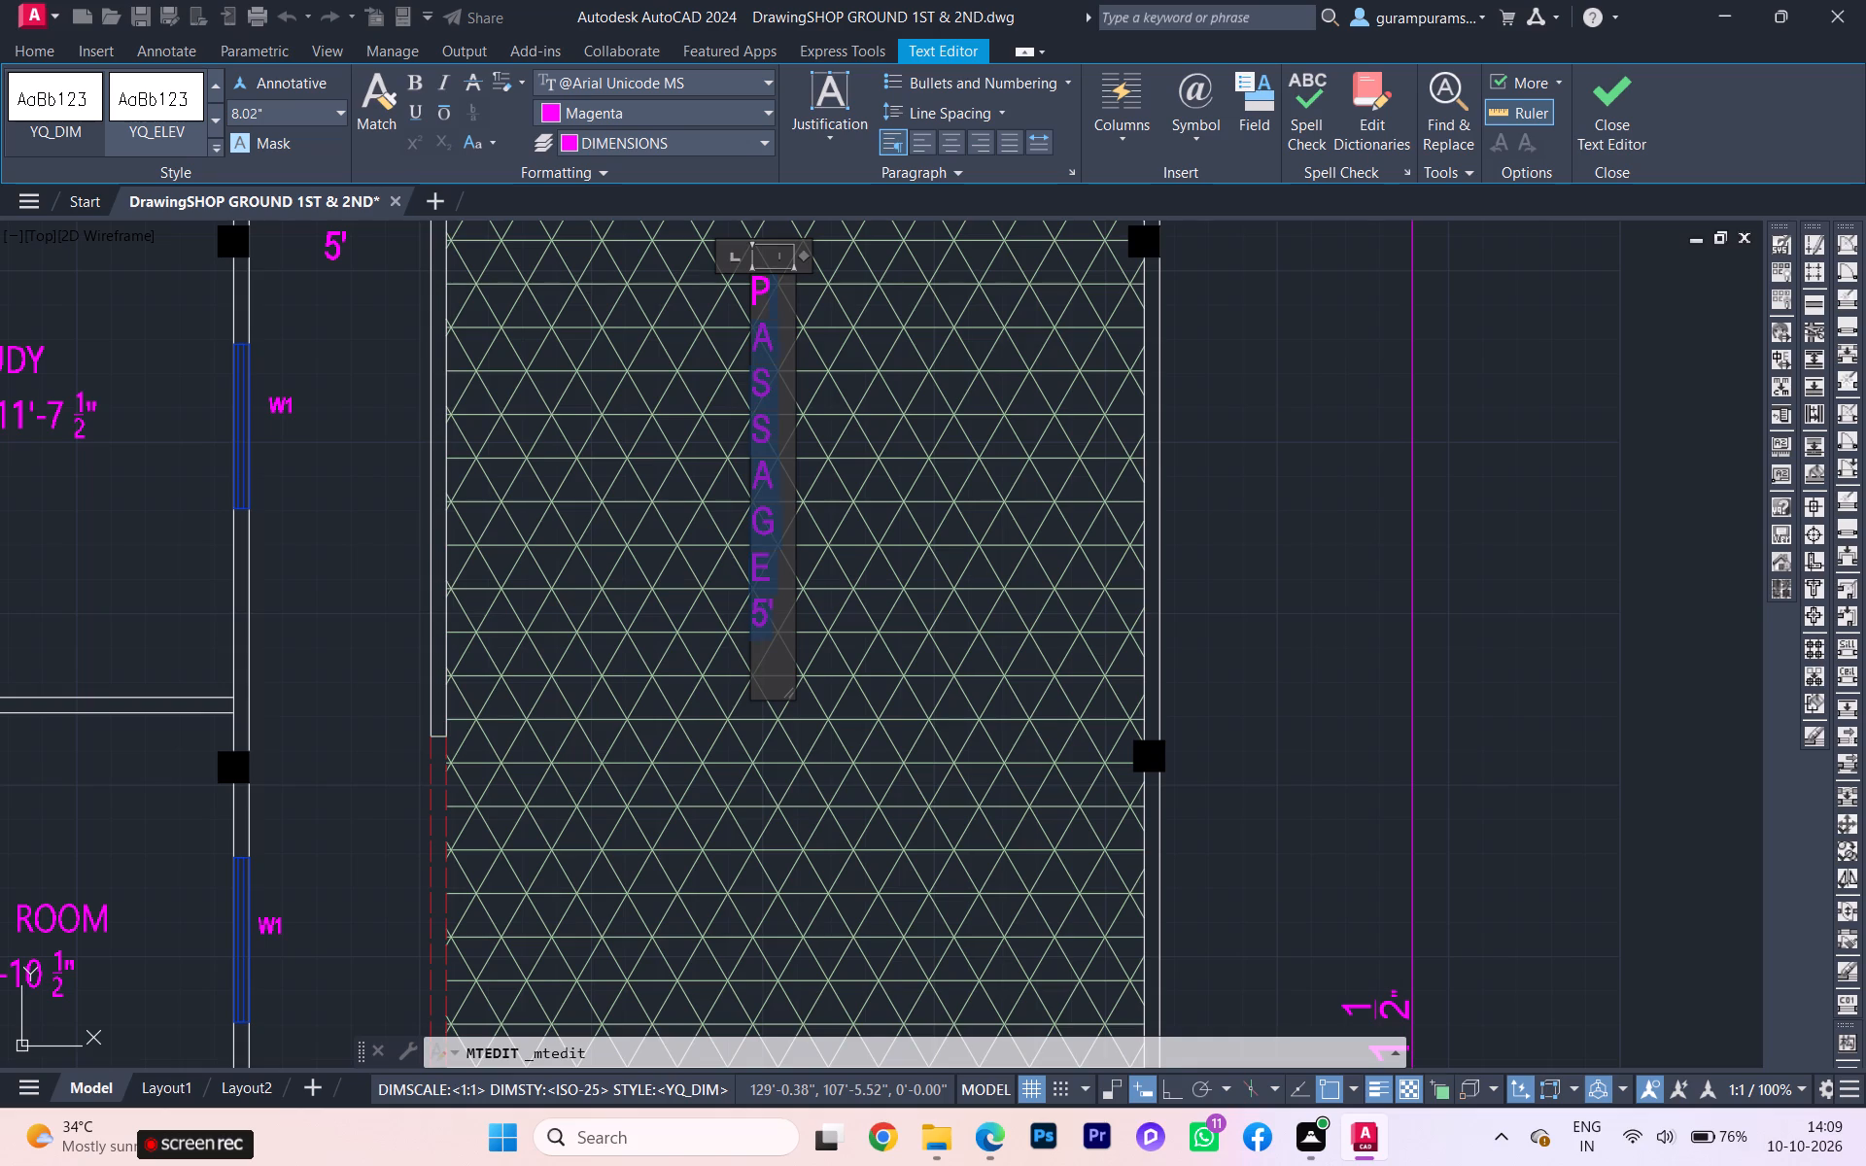
key("BackSpace")
key("BackSpace")
key("BackSpace")
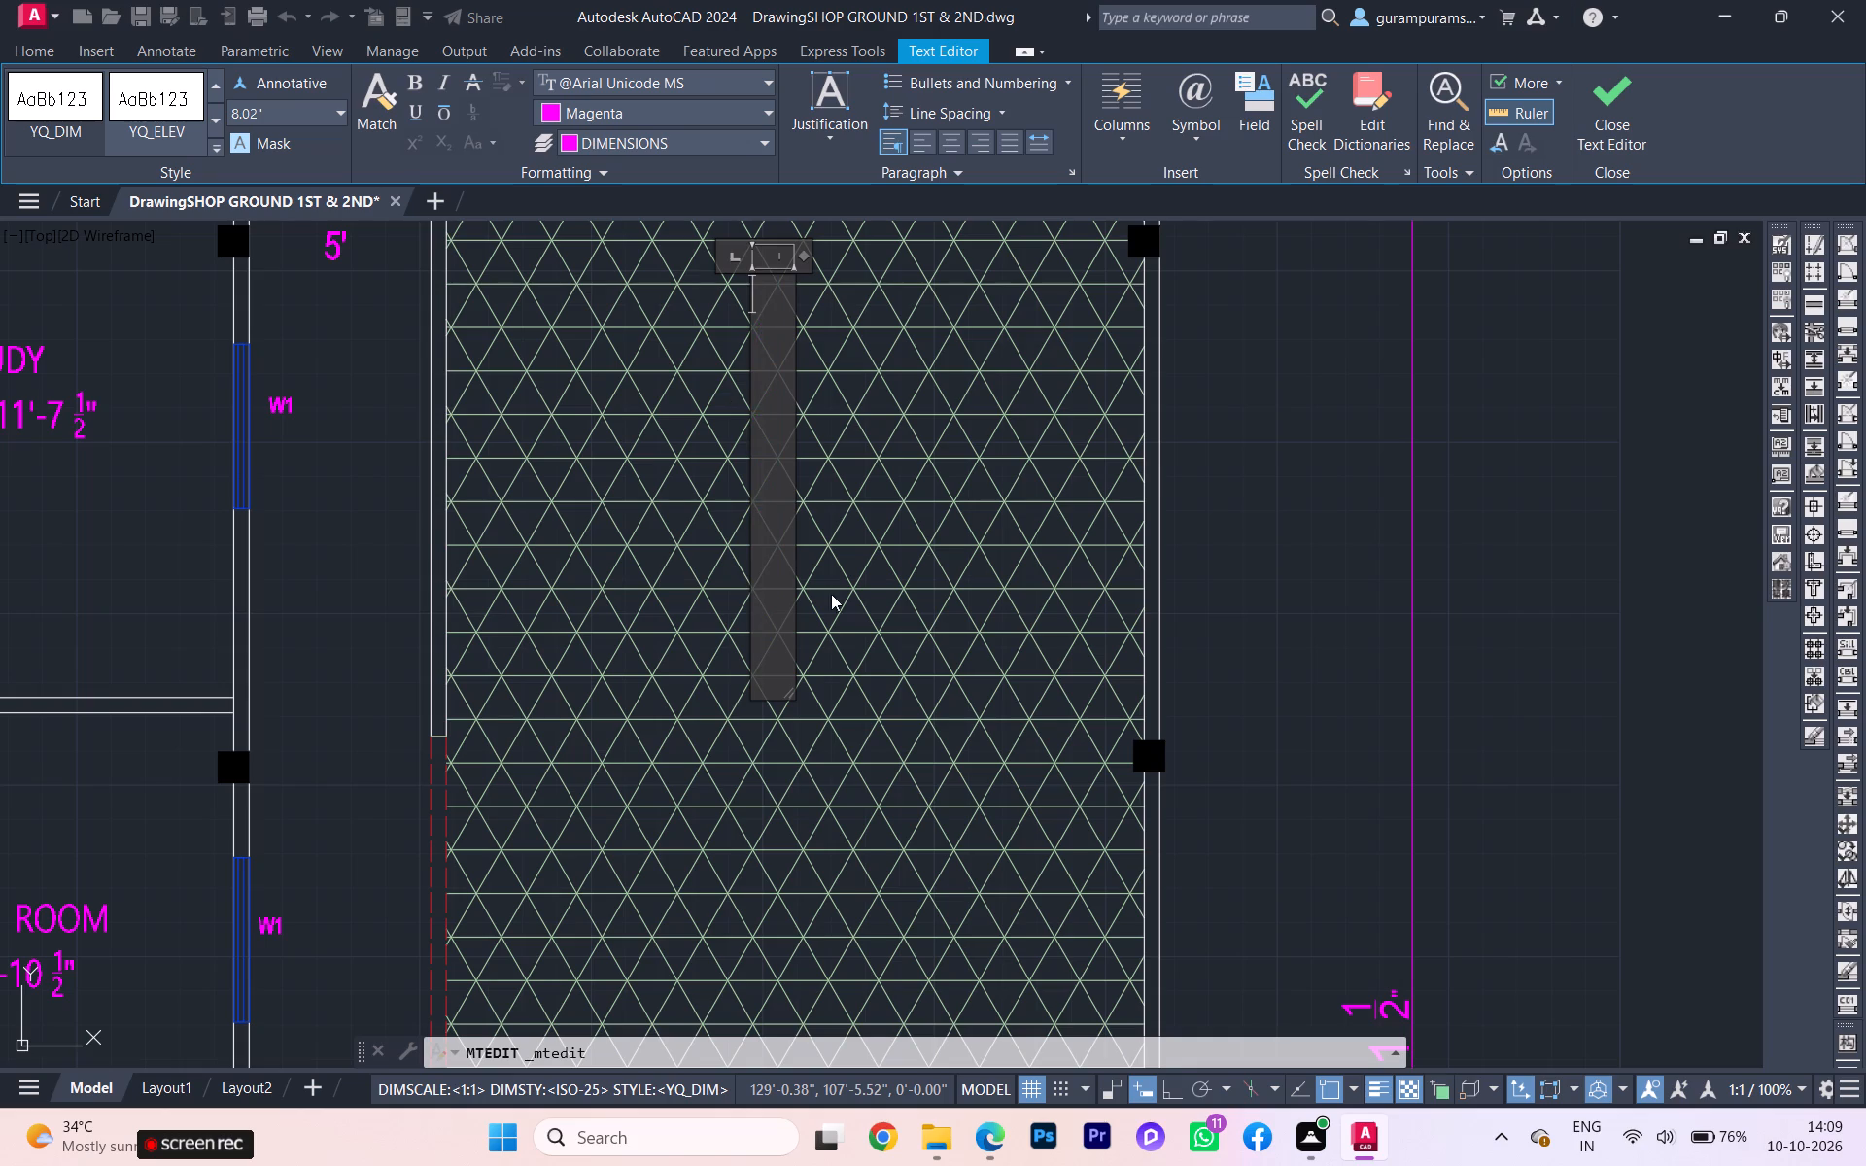
Reshape the emptied label's text box into a wide single-line box and write TERRACE in it.
left_click_drag(773, 694, 758, 589)
left_click_drag(768, 695, 768, 659)
left_click_drag(781, 700, 1097, 311)
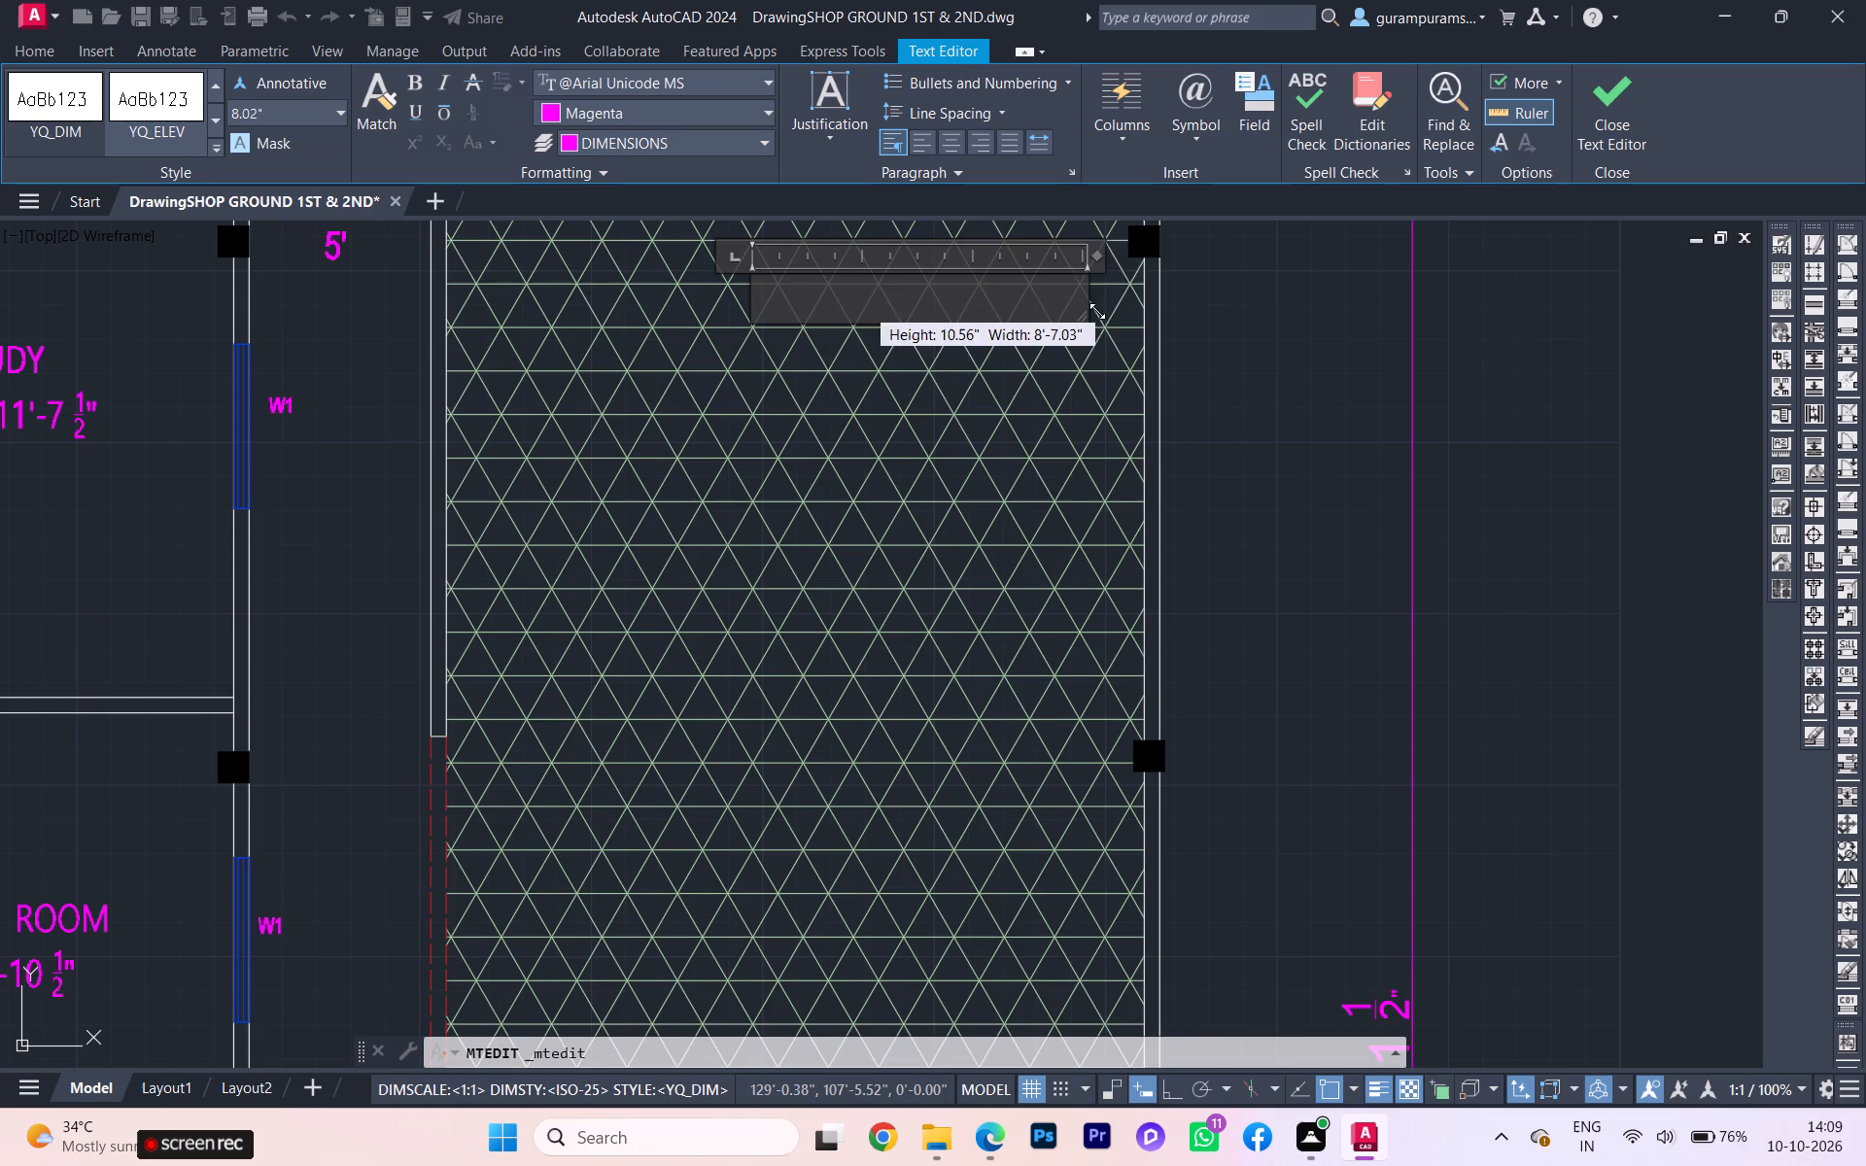
left_click_drag(1097, 311, 1111, 281)
type("TE")
type("RRA")
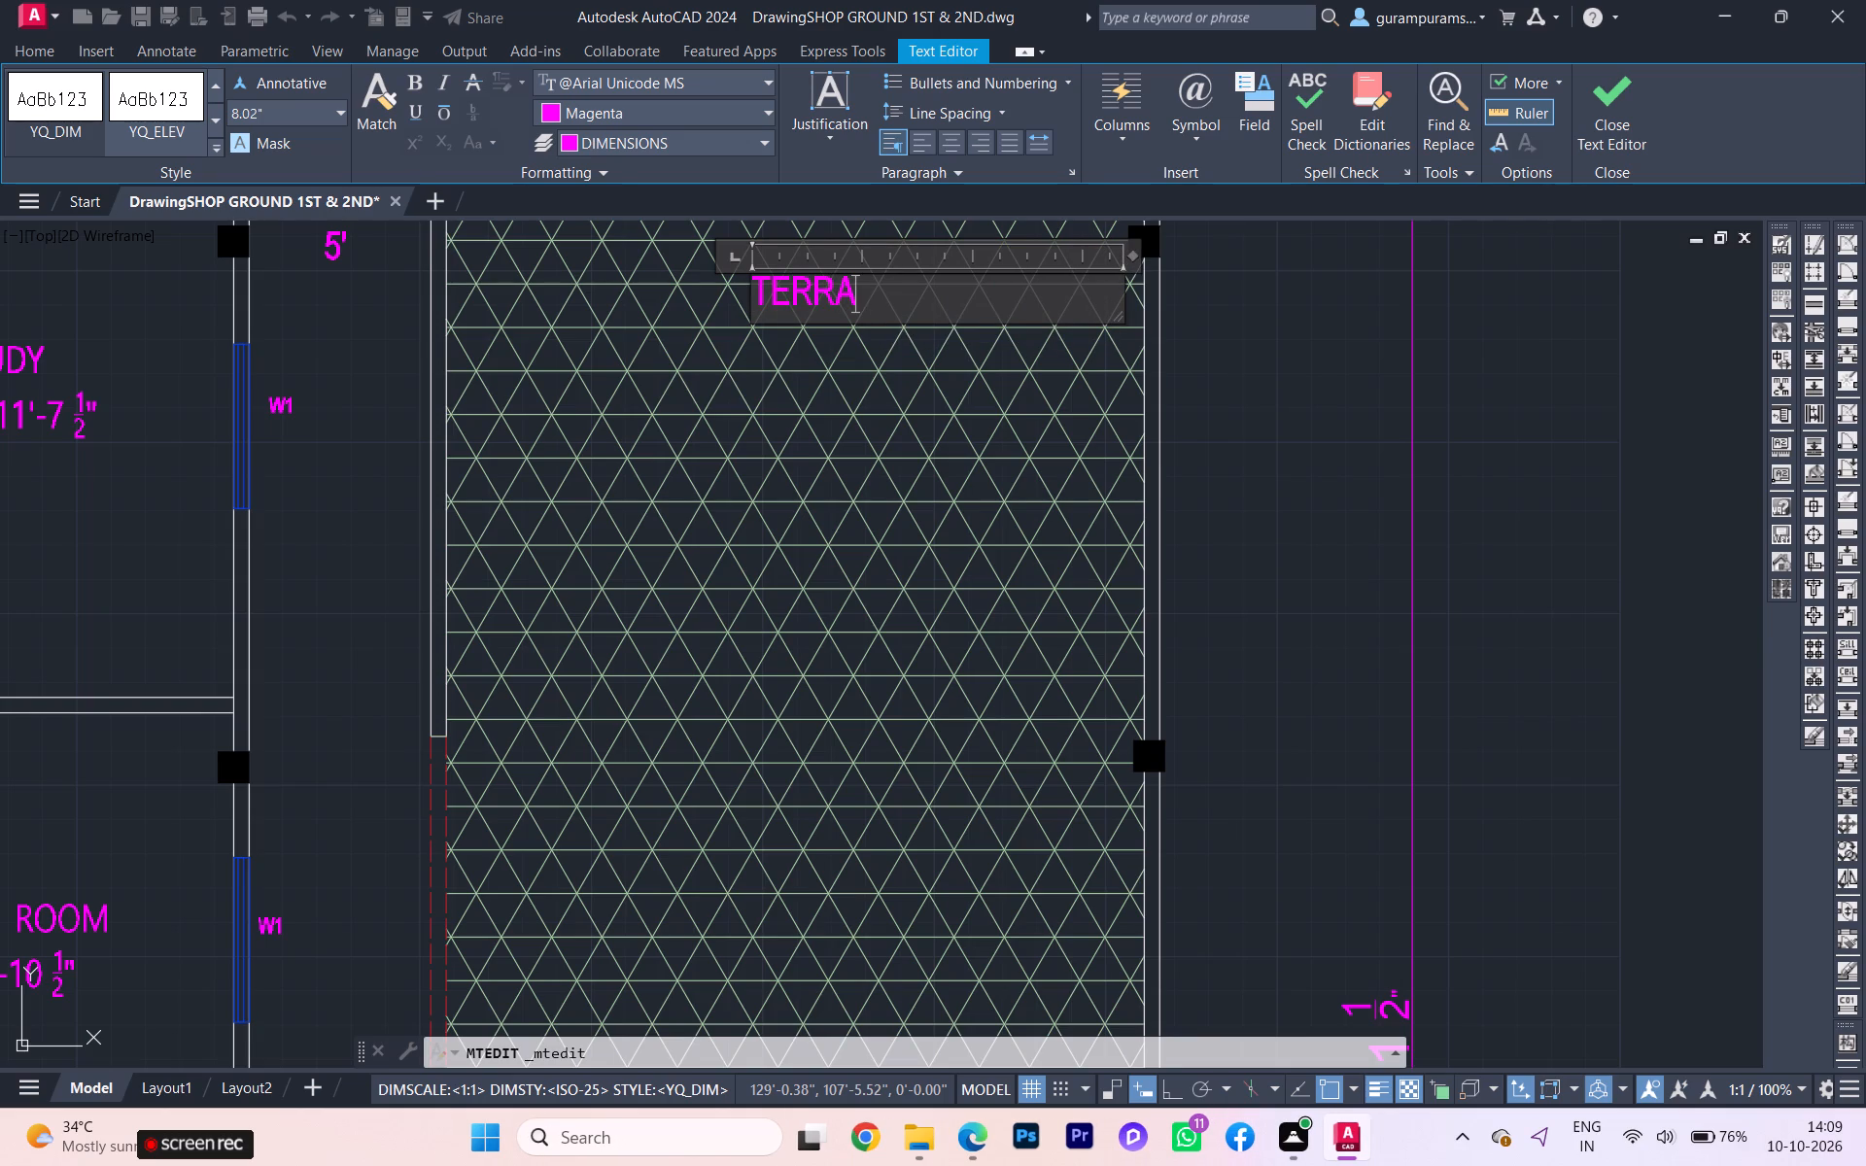
type("CEE")
key("BackSpace")
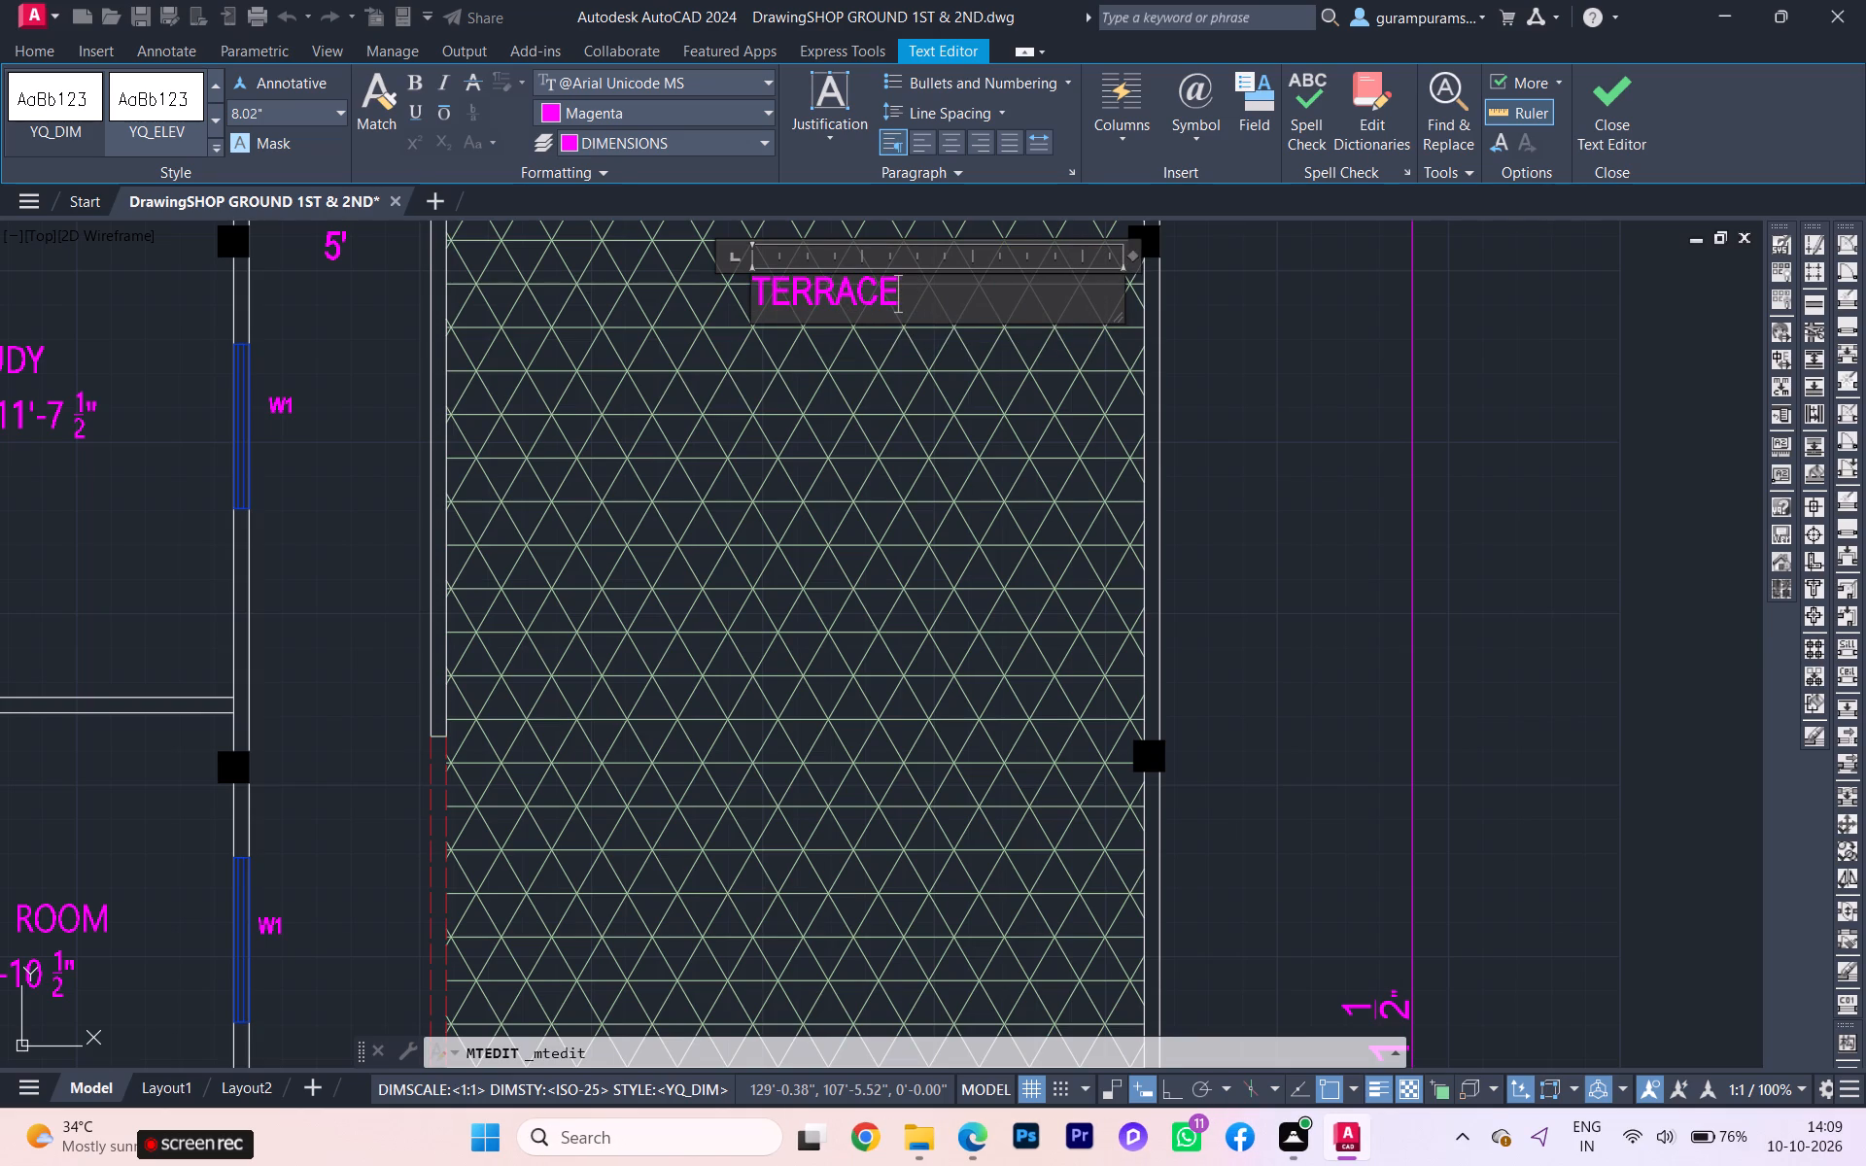
Space out the TERRACE label by adding a space between each of its letters, and finish editing it.
left_click(769, 295)
key("space")
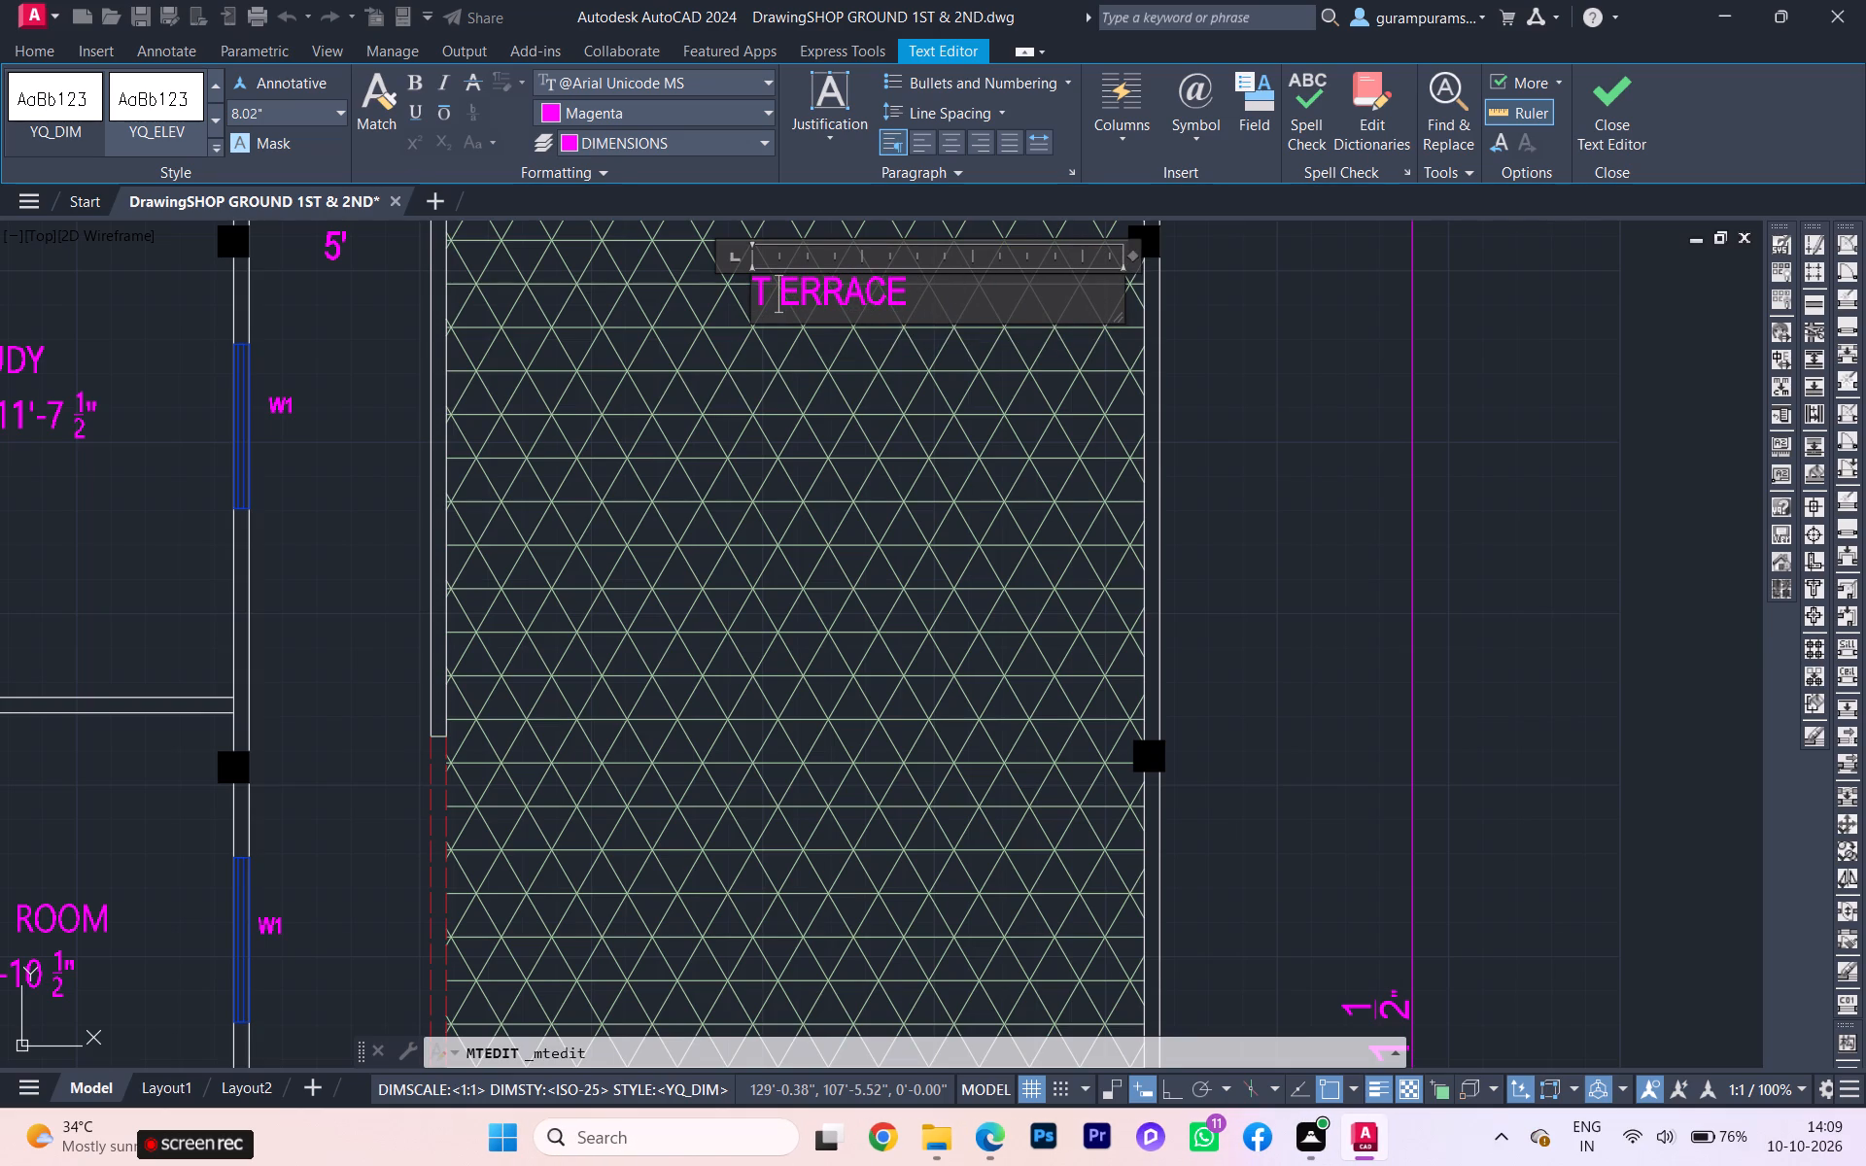
left_click(799, 305)
key("space")
left_click(831, 296)
key("space")
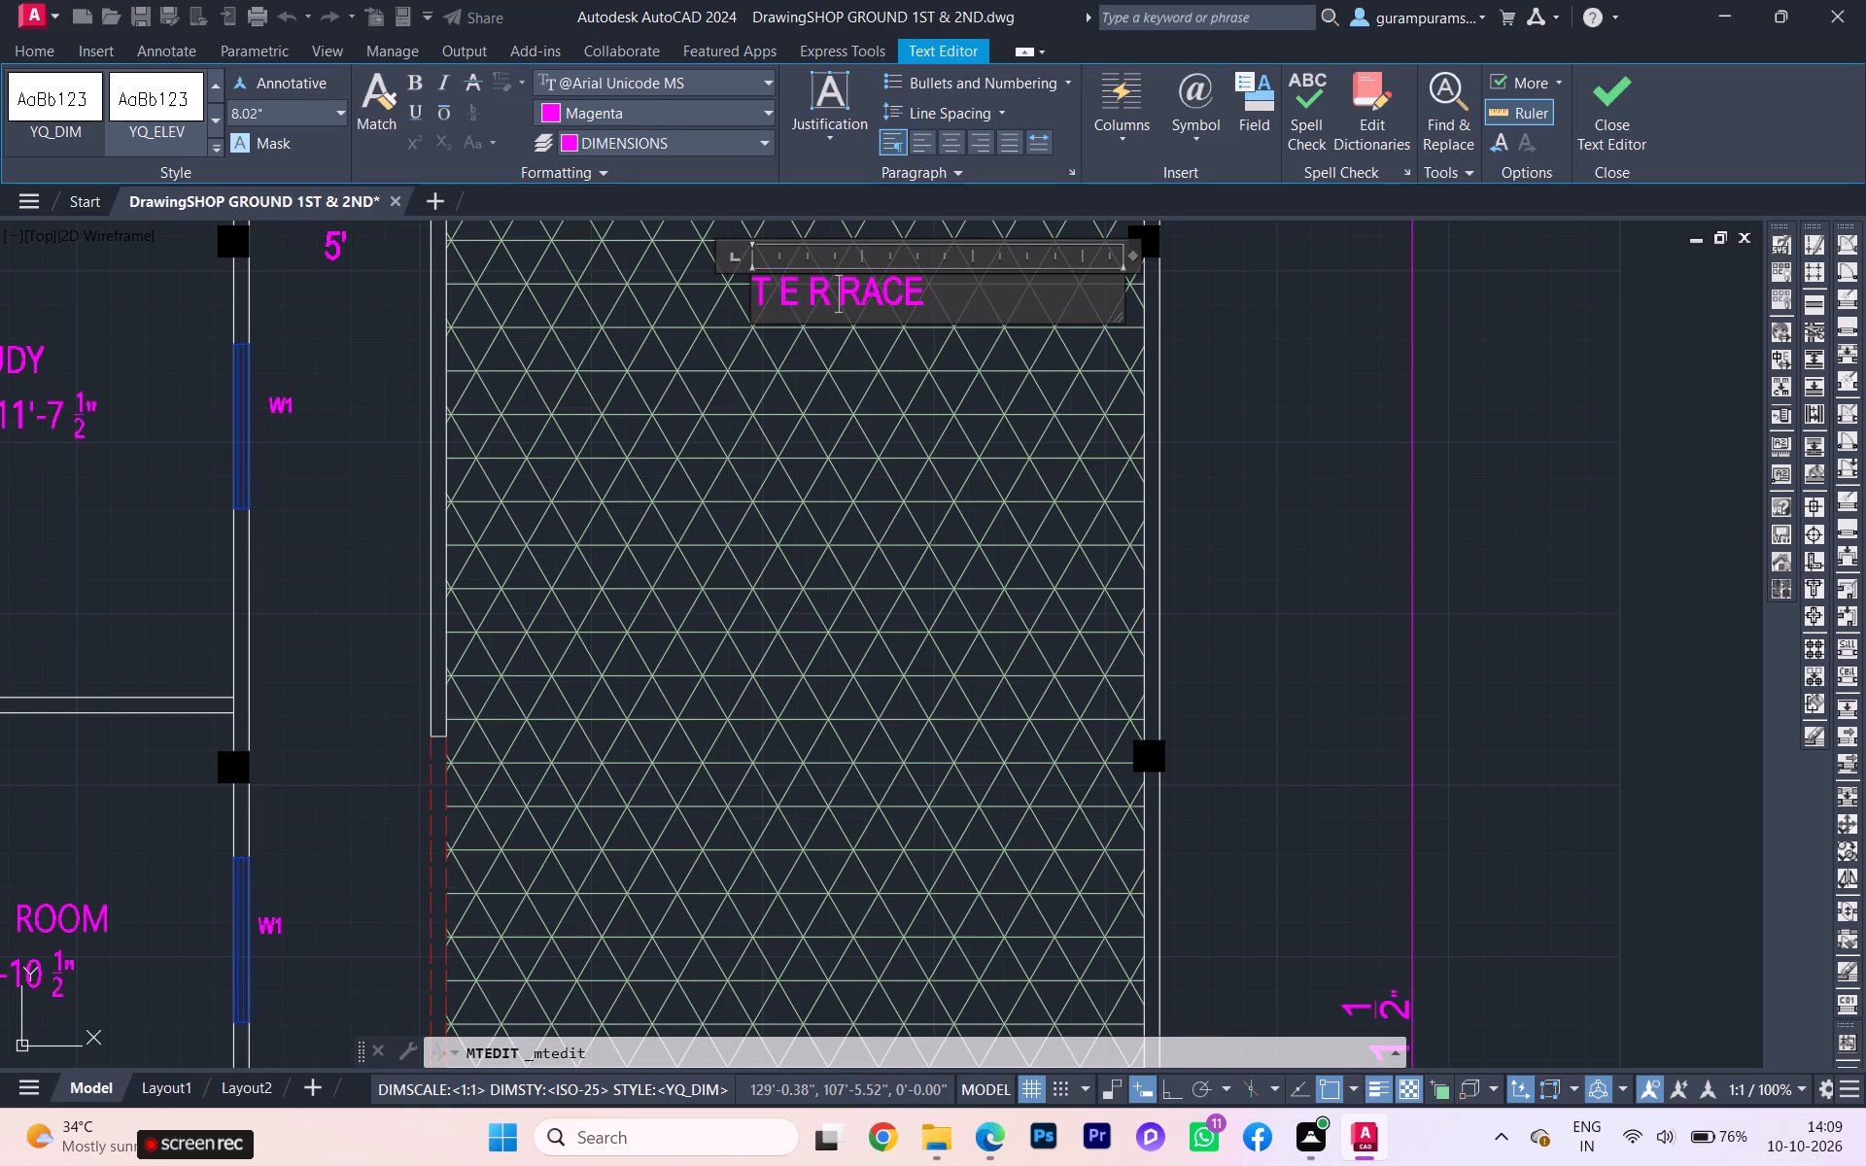
left_click(860, 294)
key("space")
left_click(895, 301)
key("space")
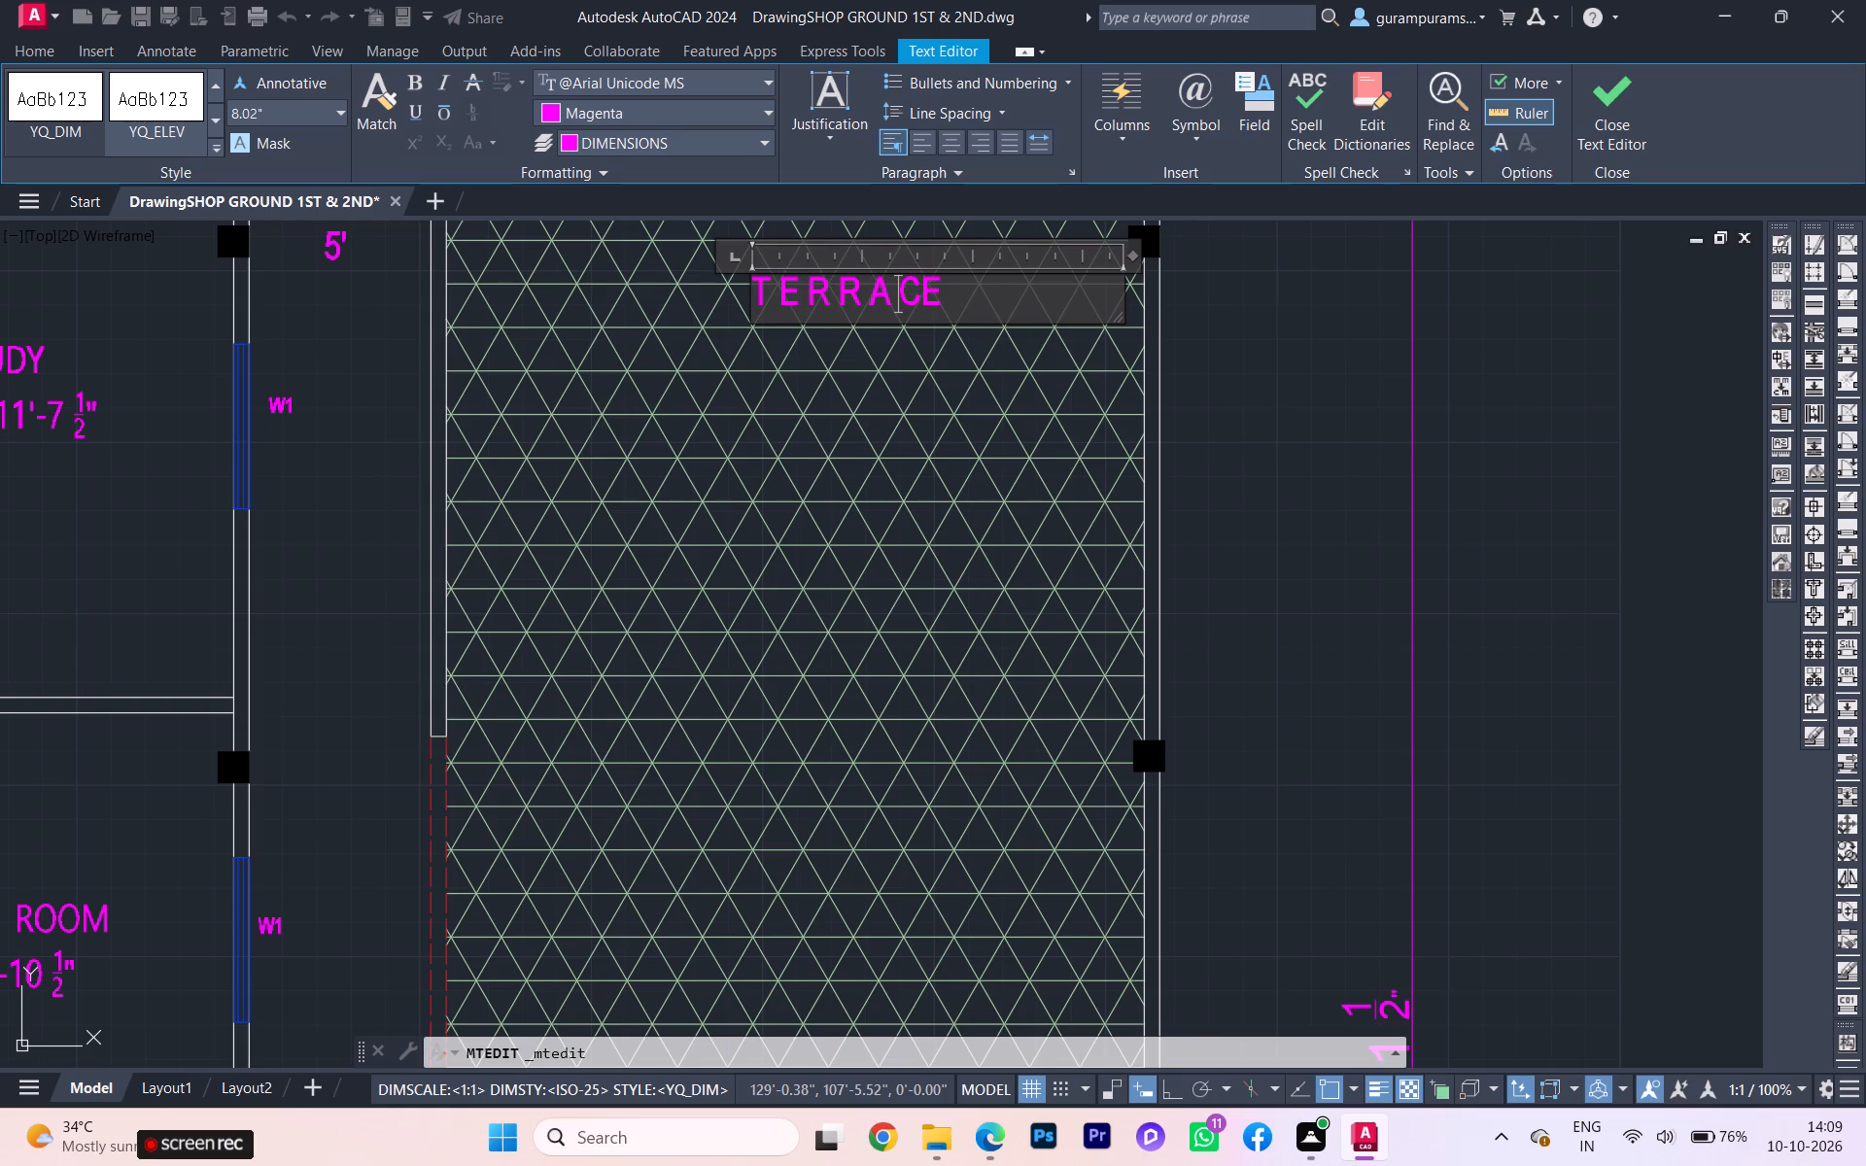
left_click(916, 298)
key("space")
left_click(1216, 342)
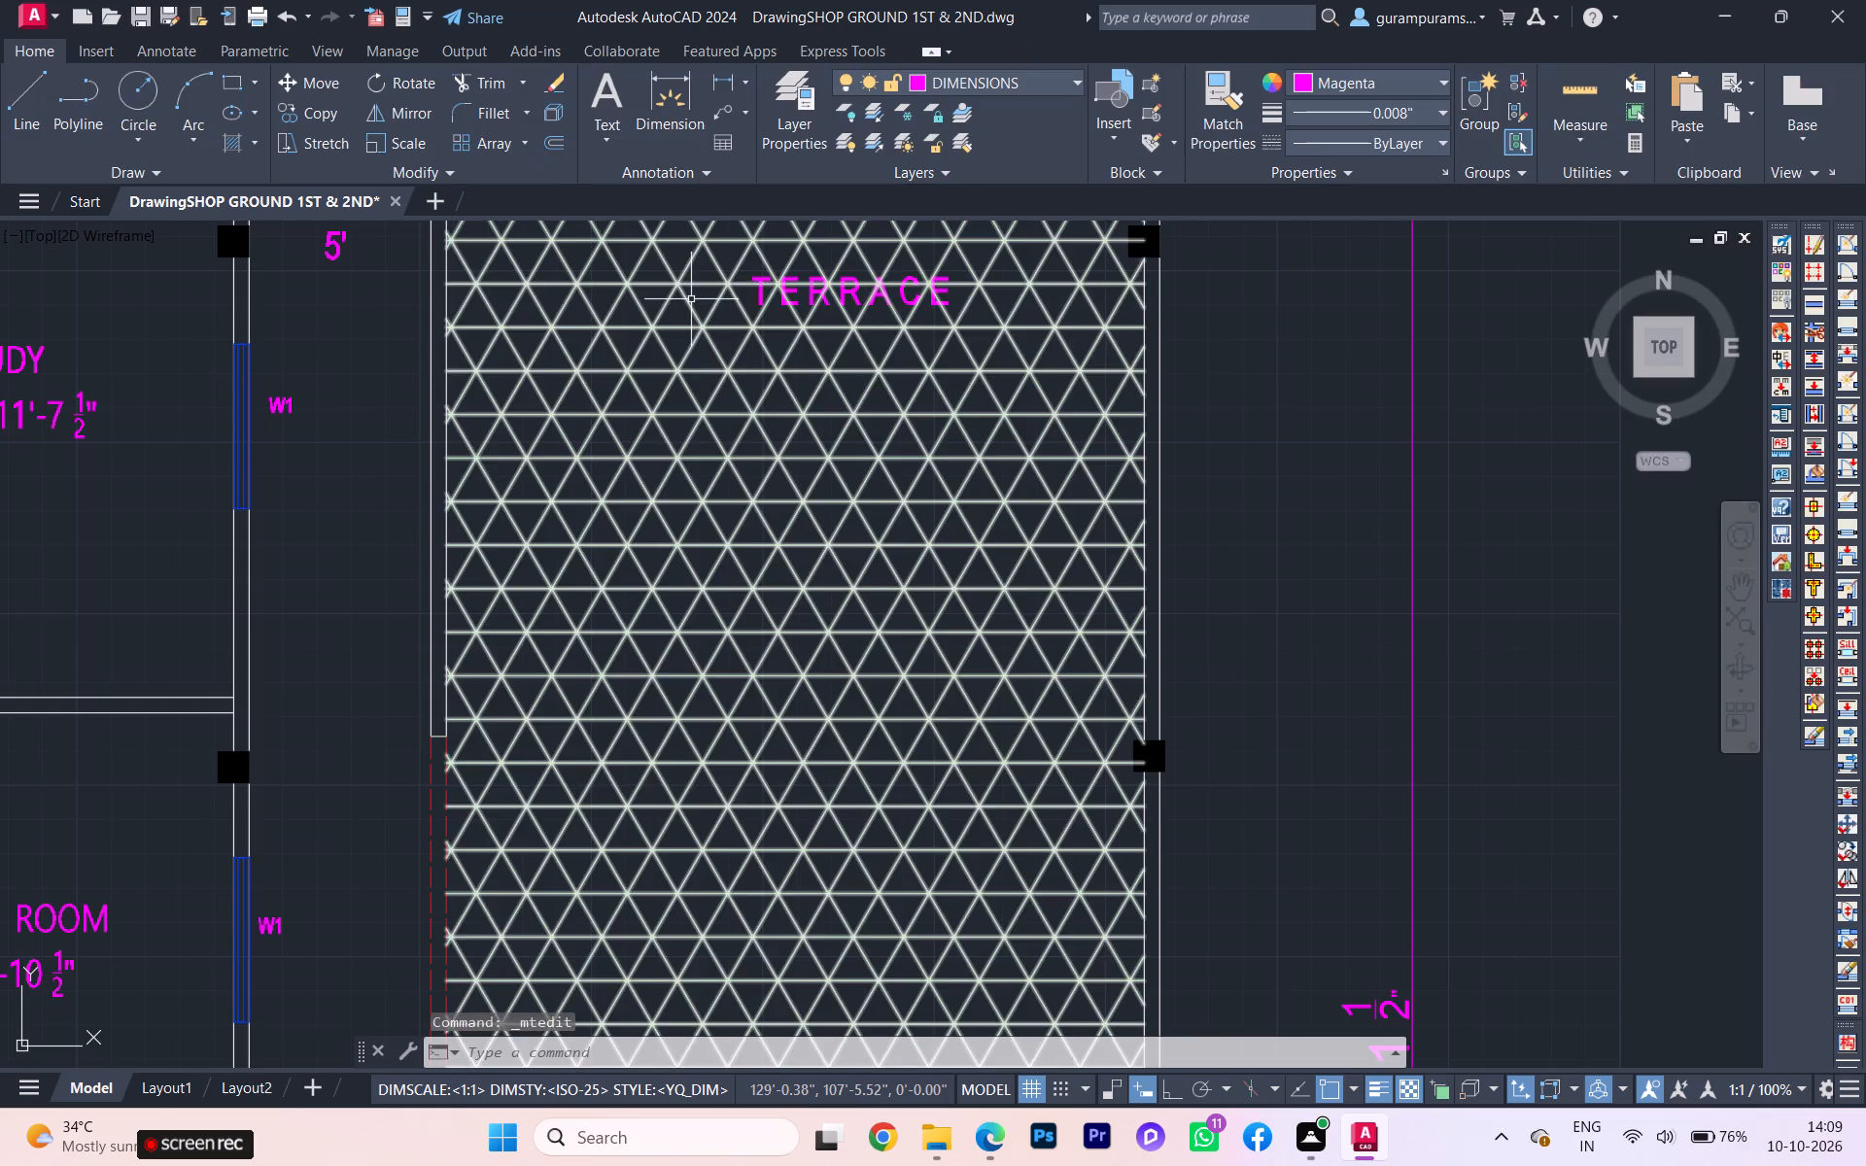
Move the TERRACE label west and slightly south within the hatched east terrace.
scroll(765, 304, "up", 2)
left_click(750, 285)
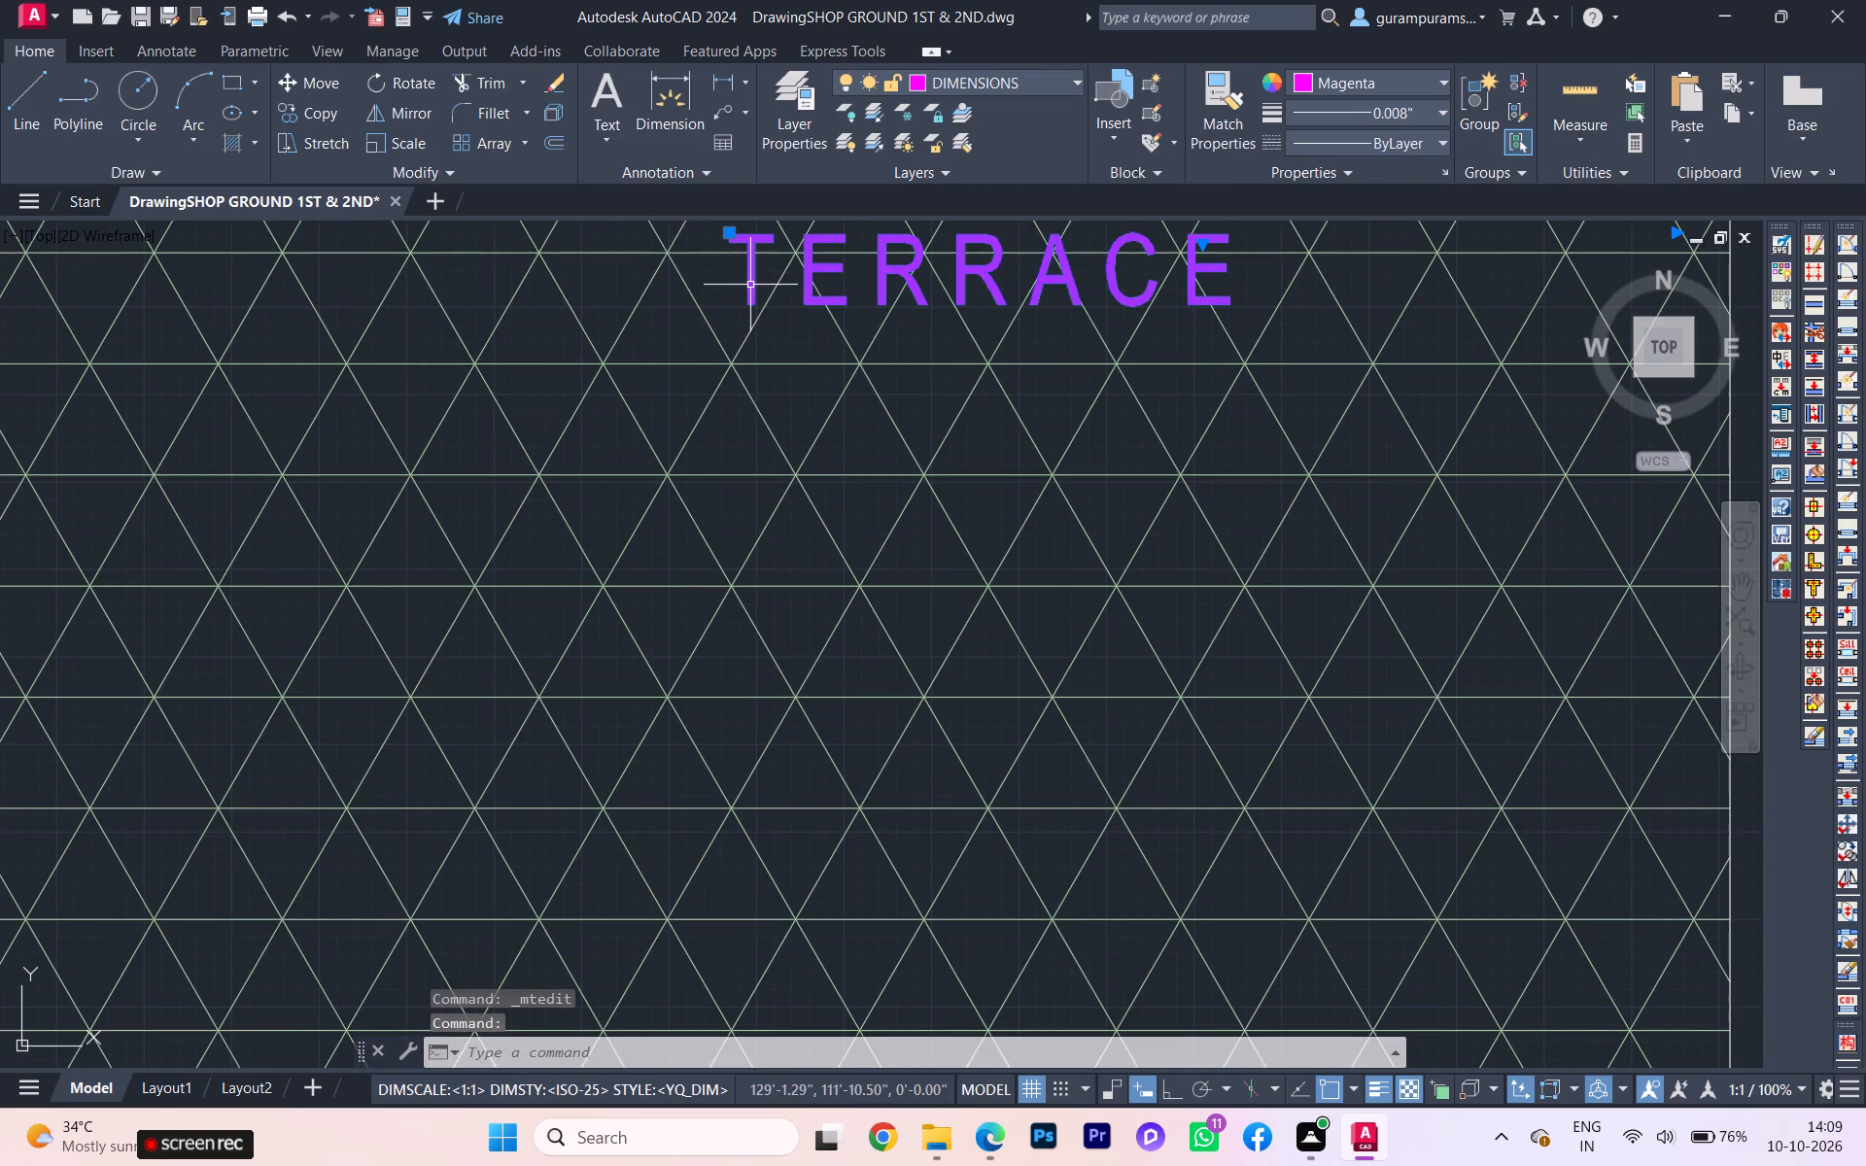
key("m")
key("Return")
left_click(748, 281)
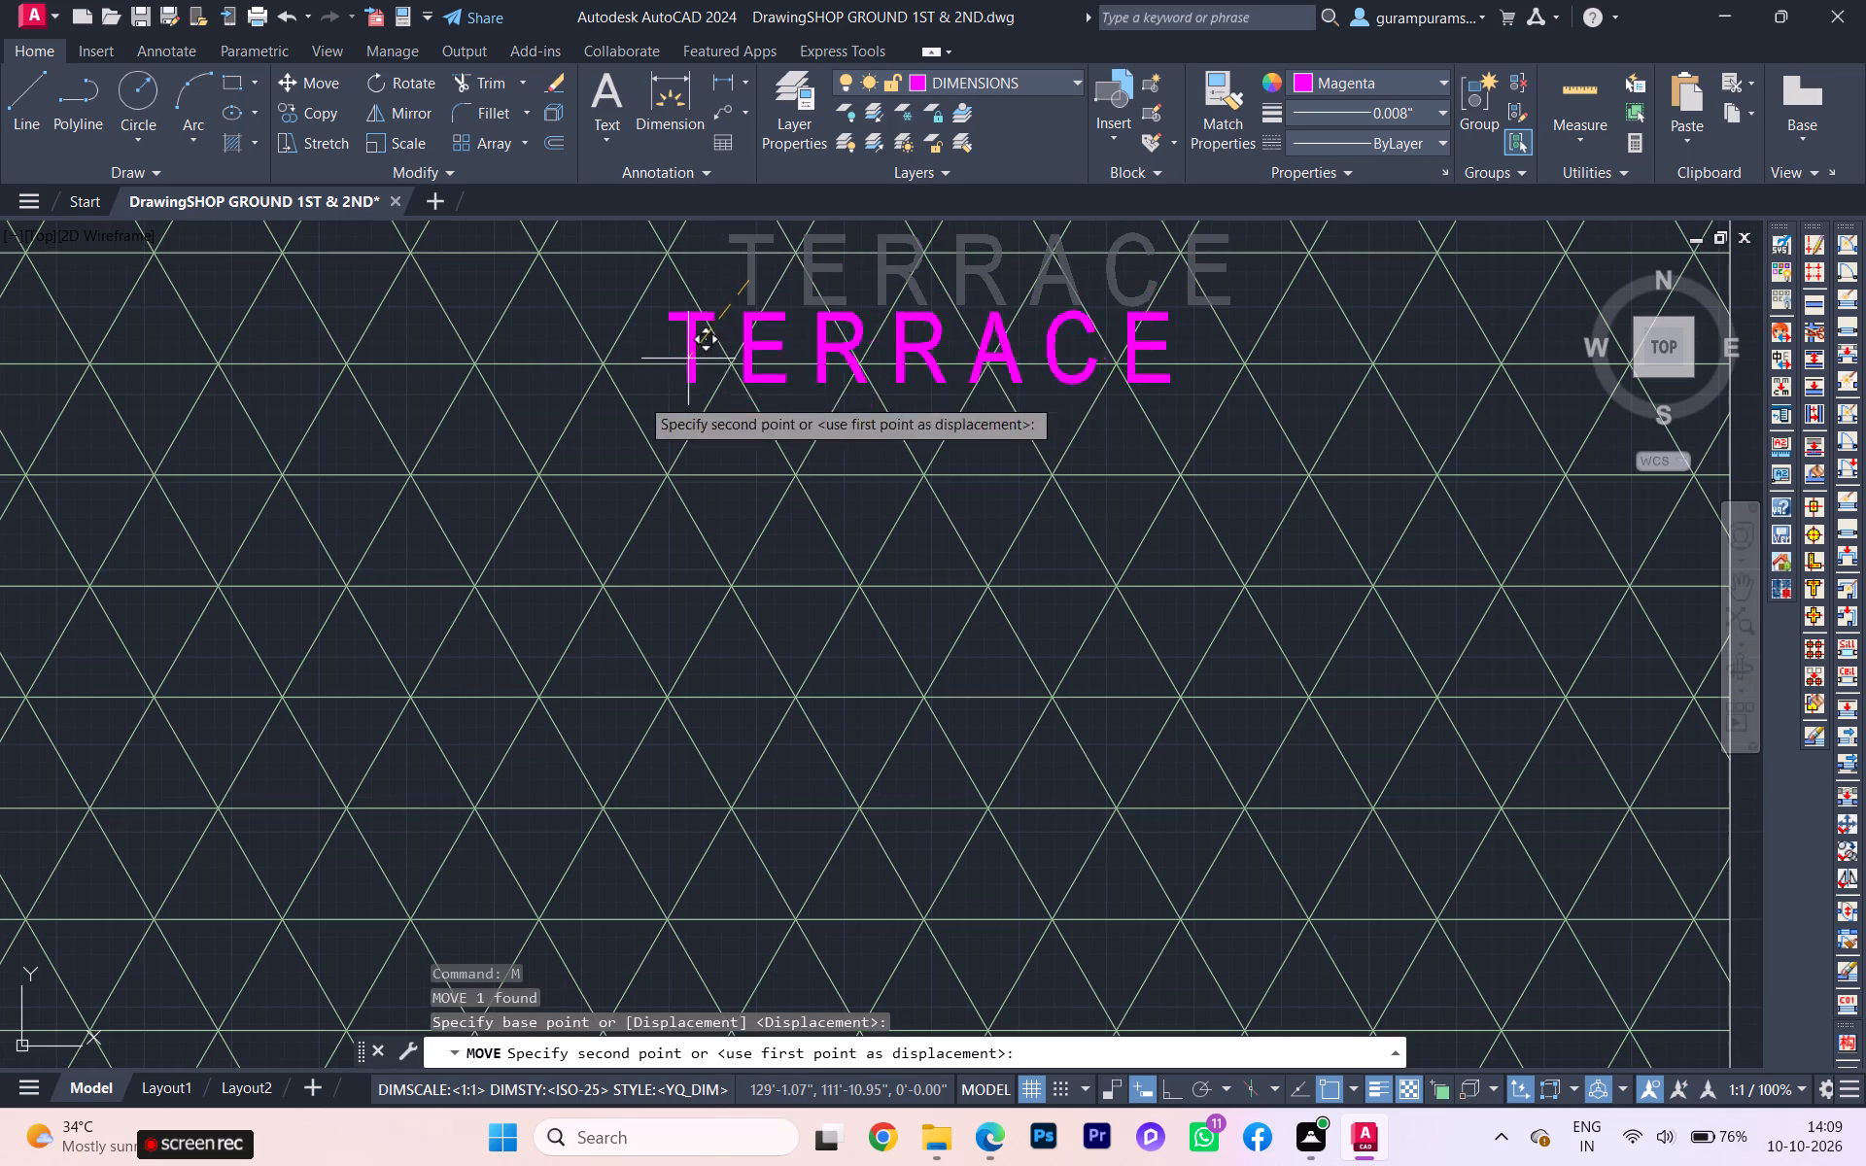
left_click(309, 504)
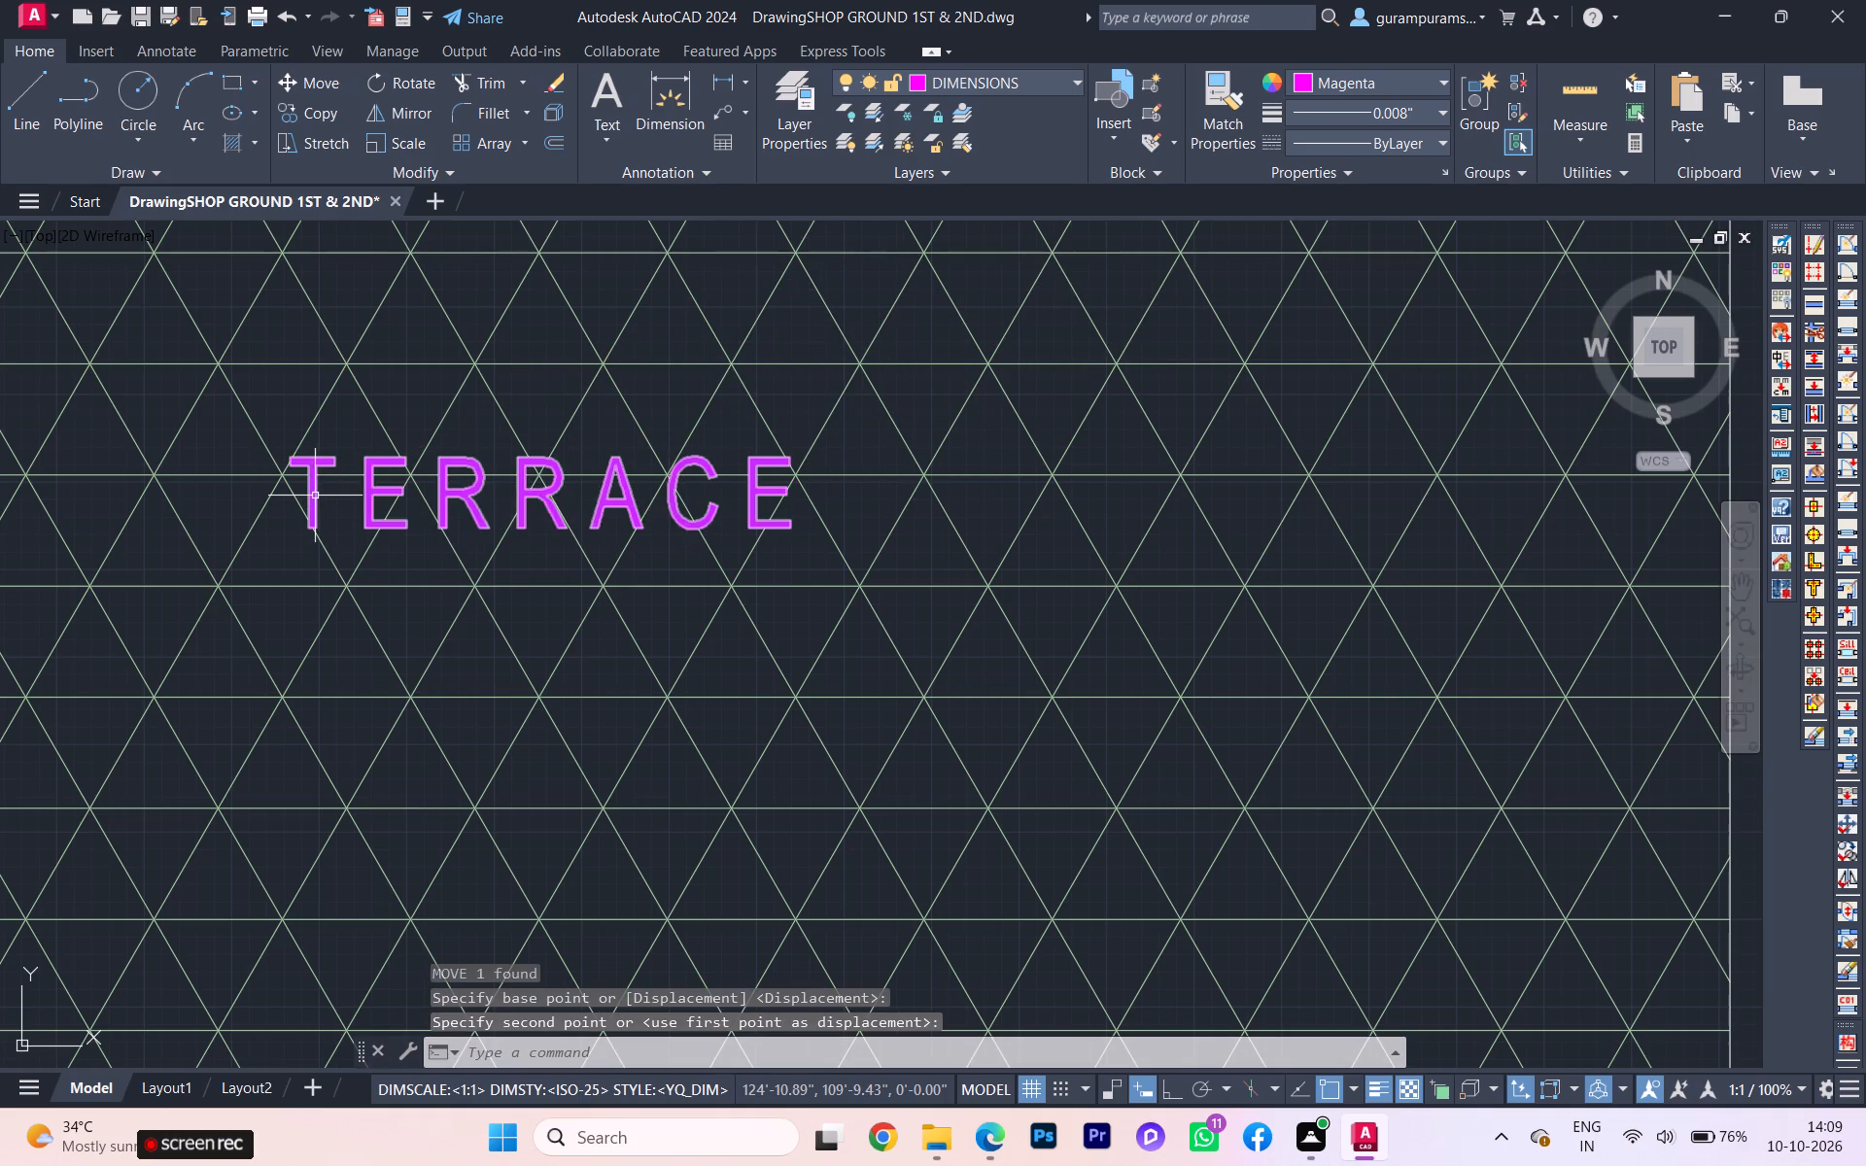
Copy the TERRACE label onto the curved hatched terrace at the south end of the plan, below the PASSAGE-6' label.
left_click(315, 496)
key("c")
key("o")
key("Return")
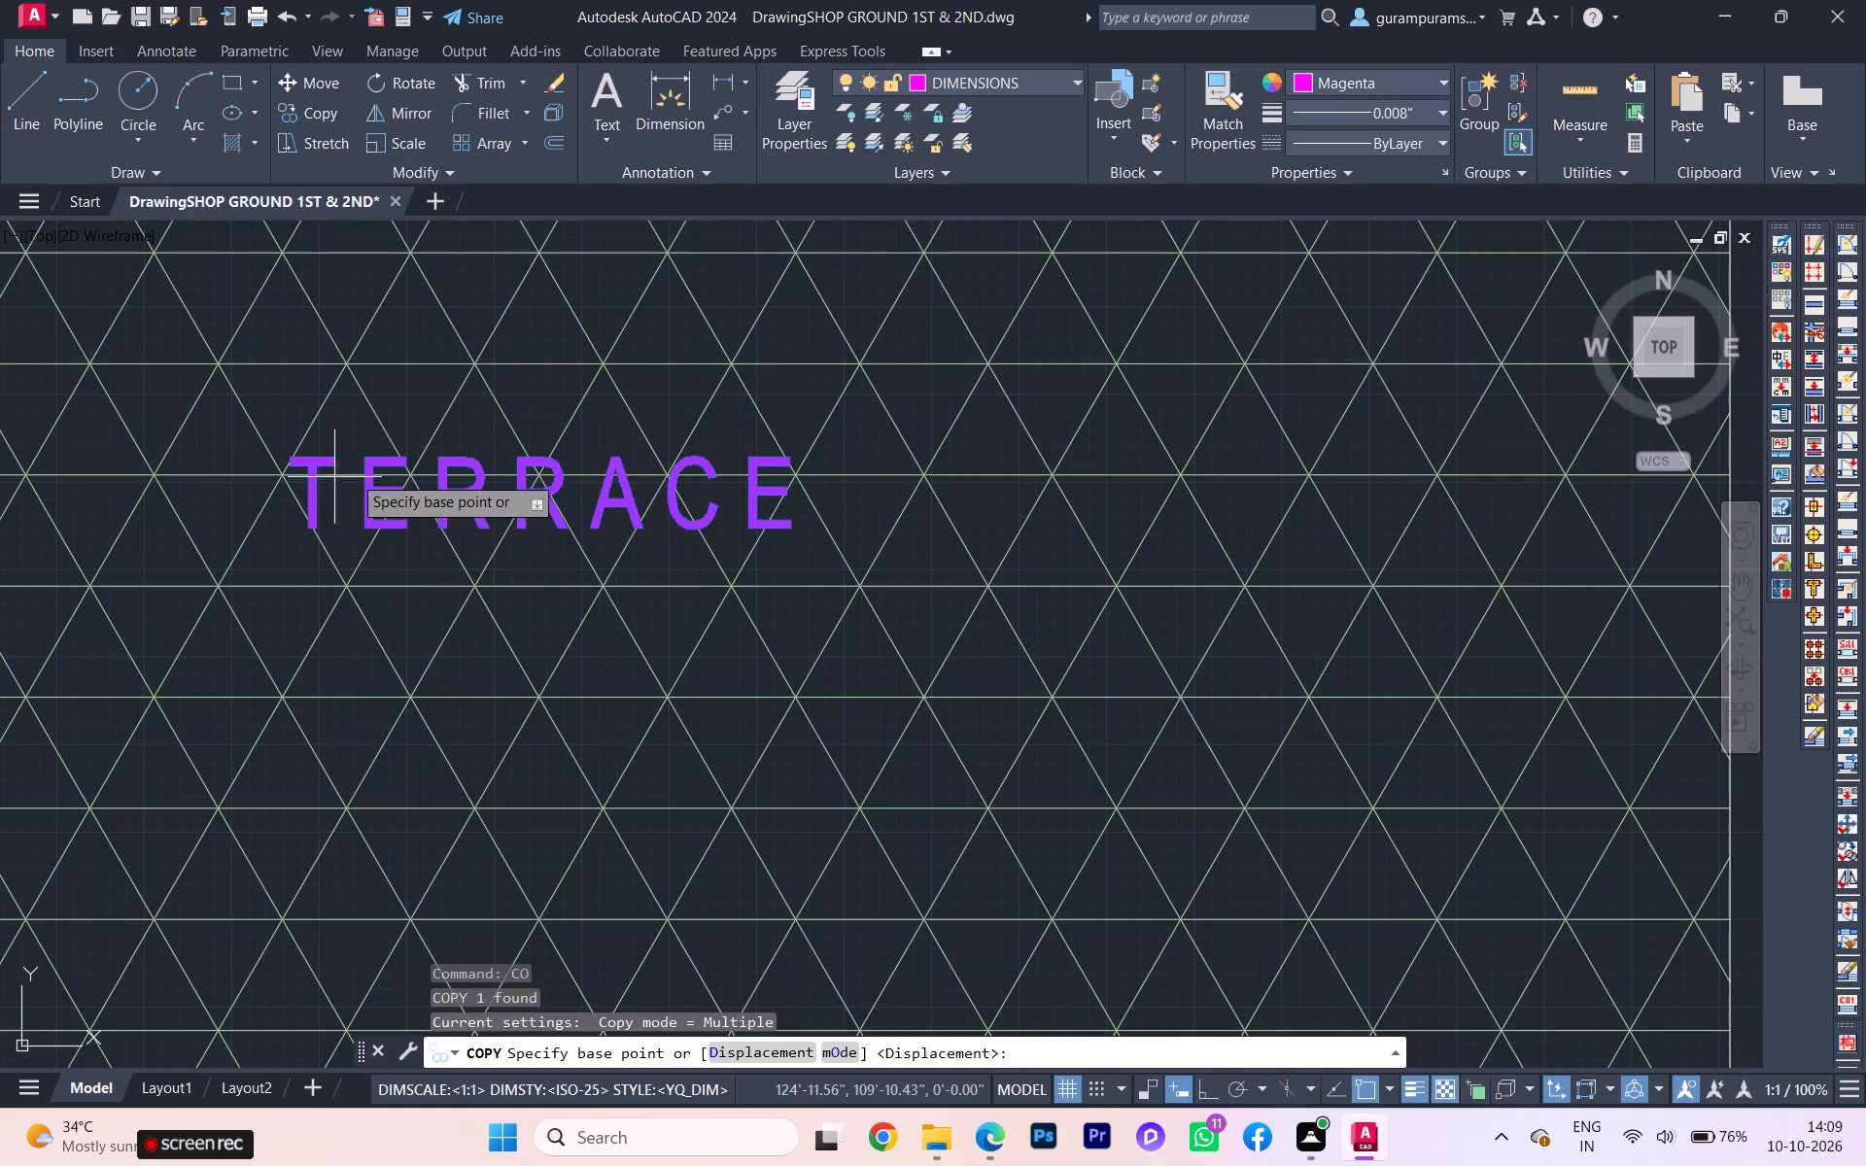
left_click(451, 495)
scroll(572, 424, "down", 3)
scroll(669, 405, "down", 1)
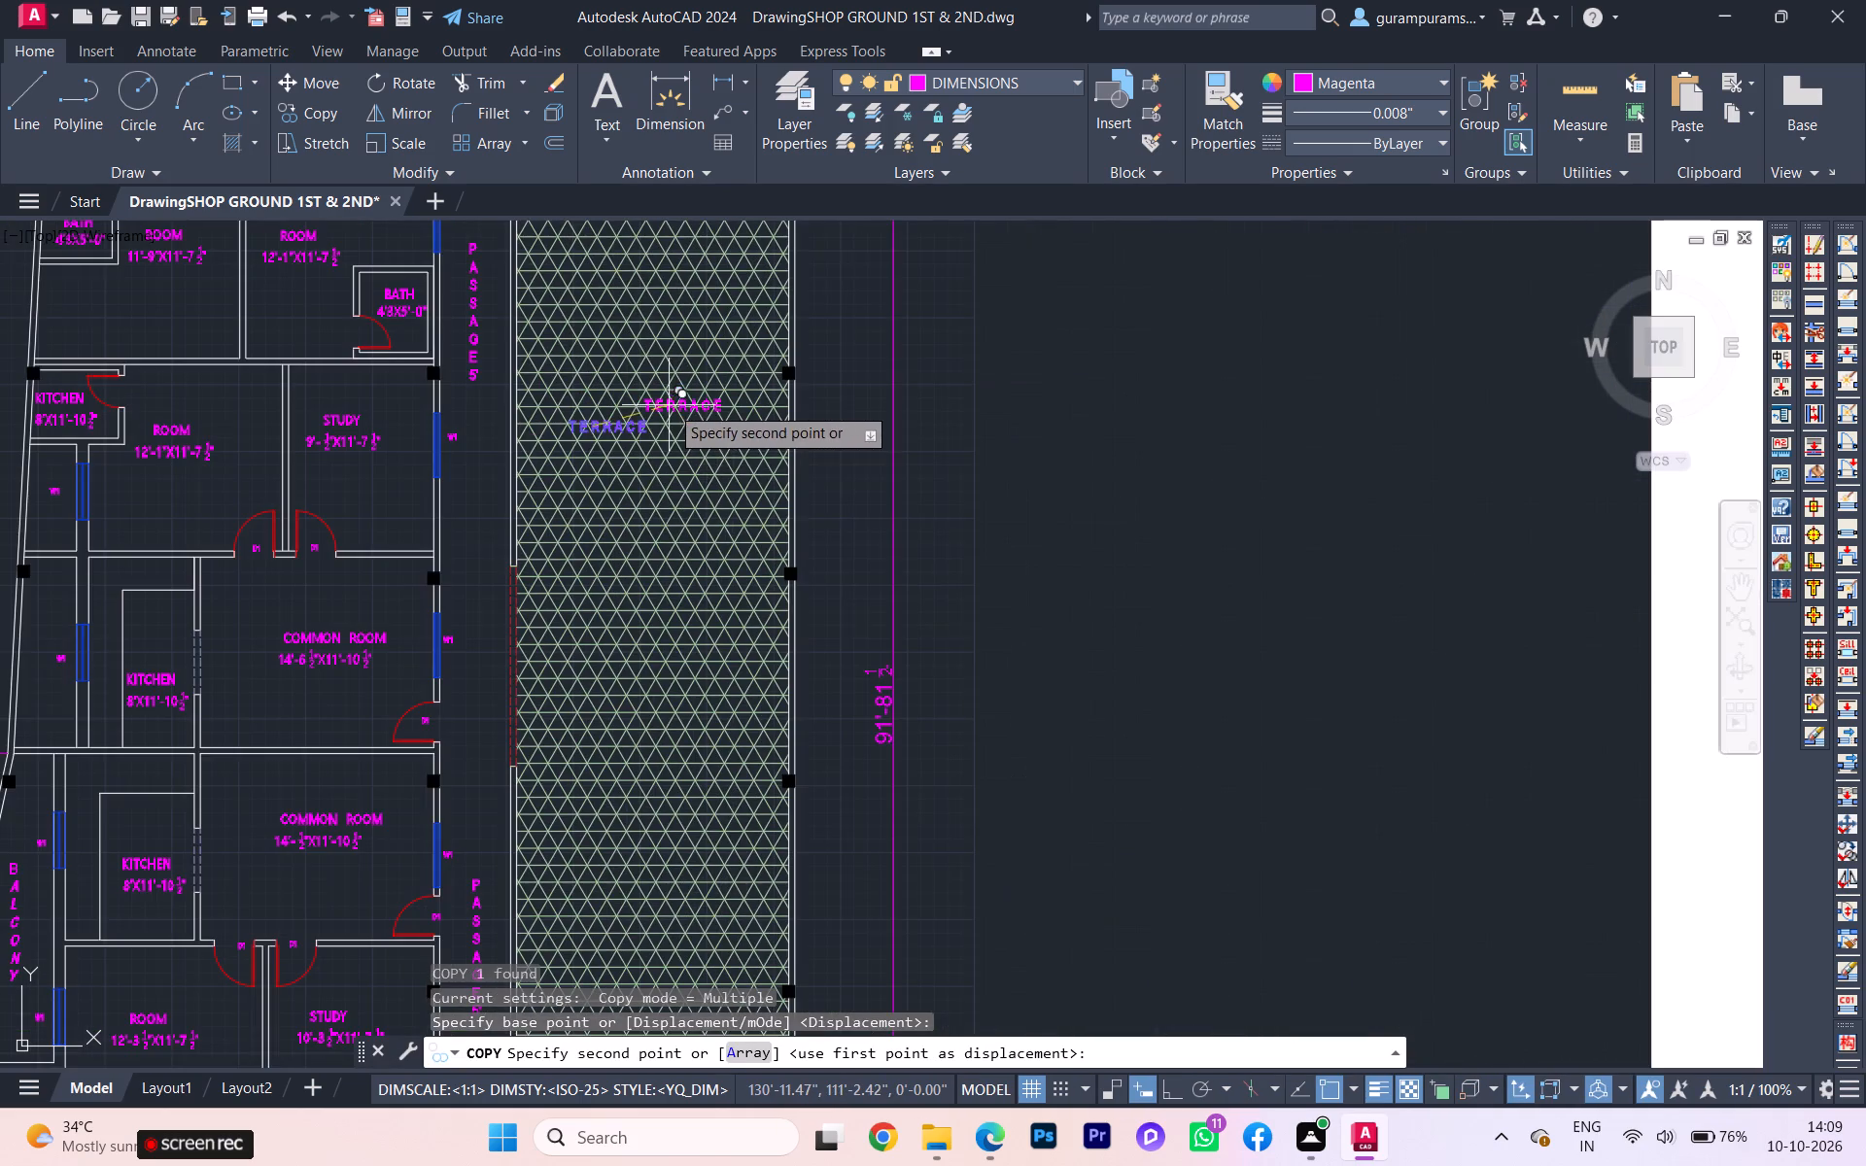
scroll(680, 492, "down", 2)
middle_click_drag(678, 484, 742, 410)
scroll(495, 921, "up", 2)
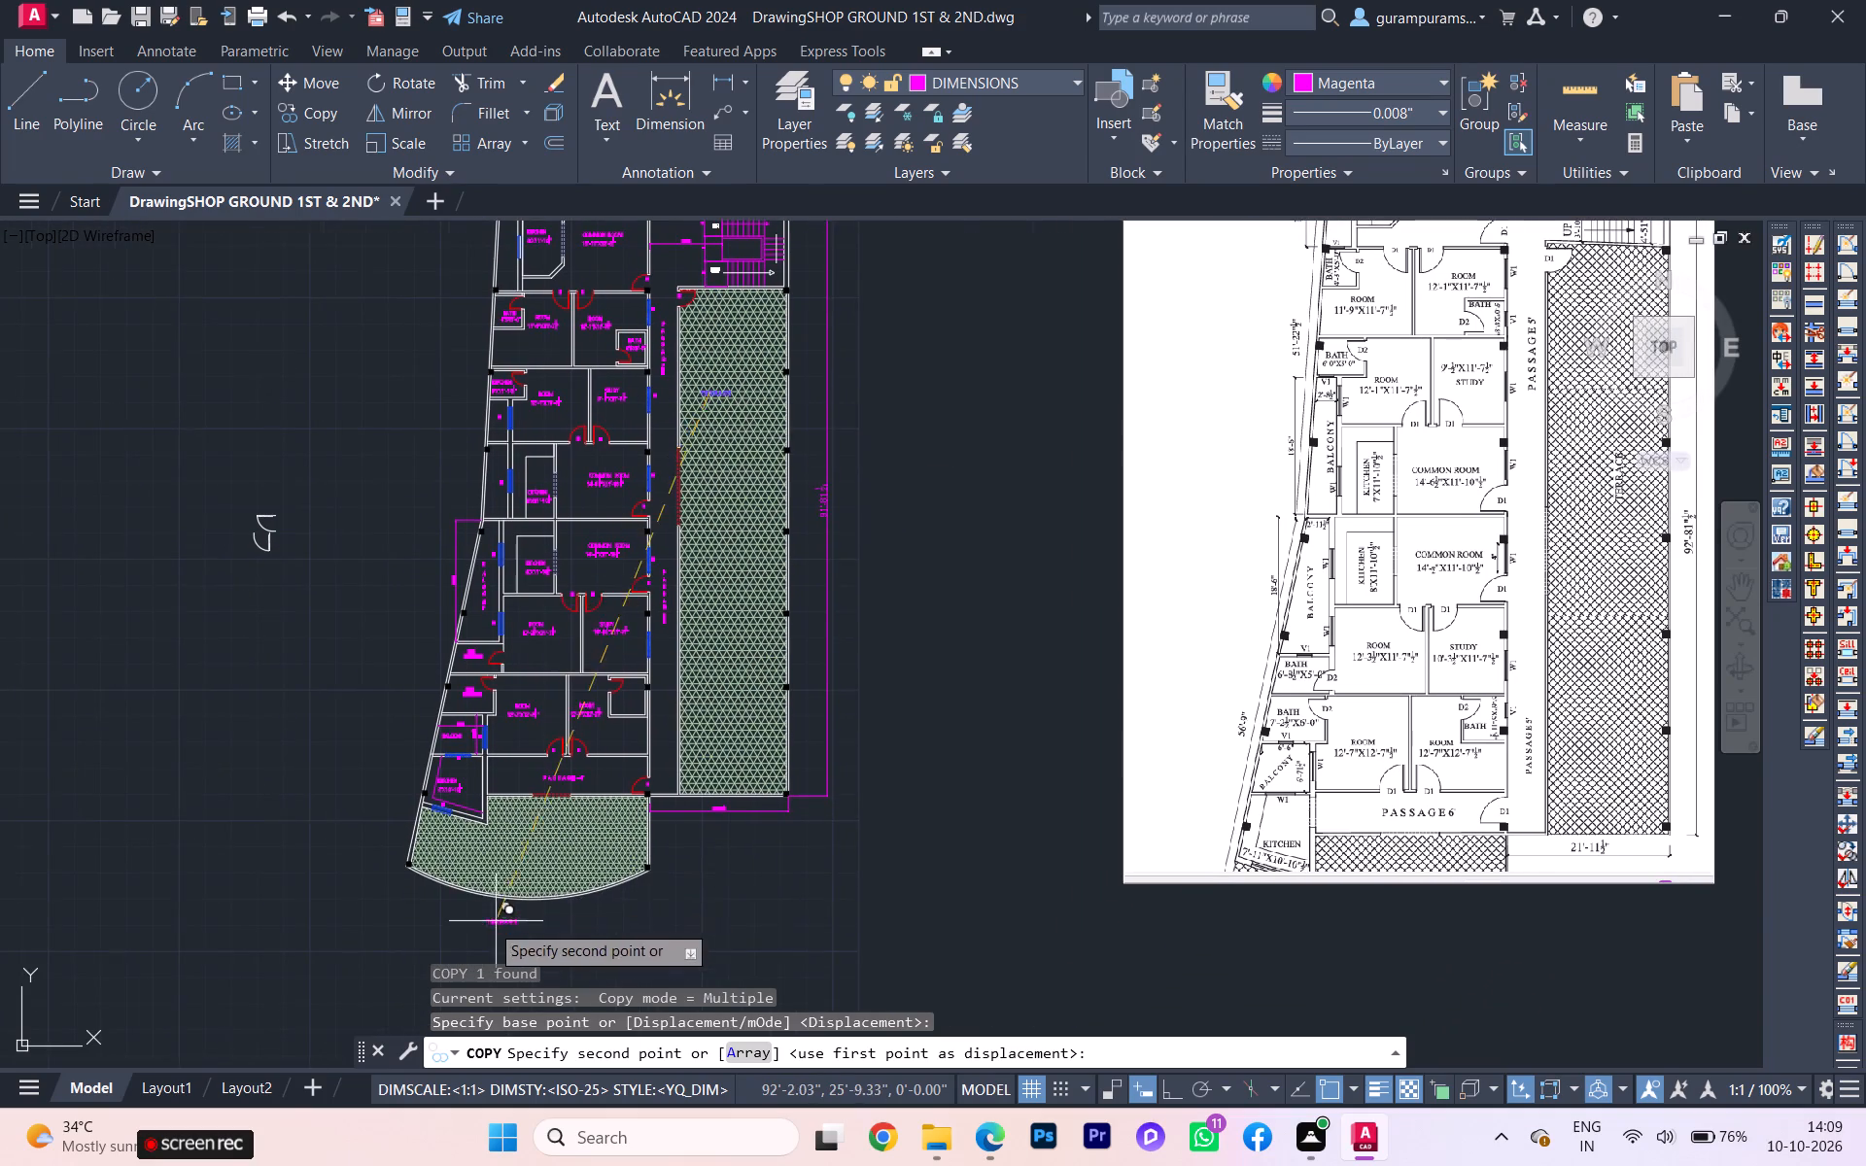
scroll(490, 923, "up", 1)
left_click(615, 629)
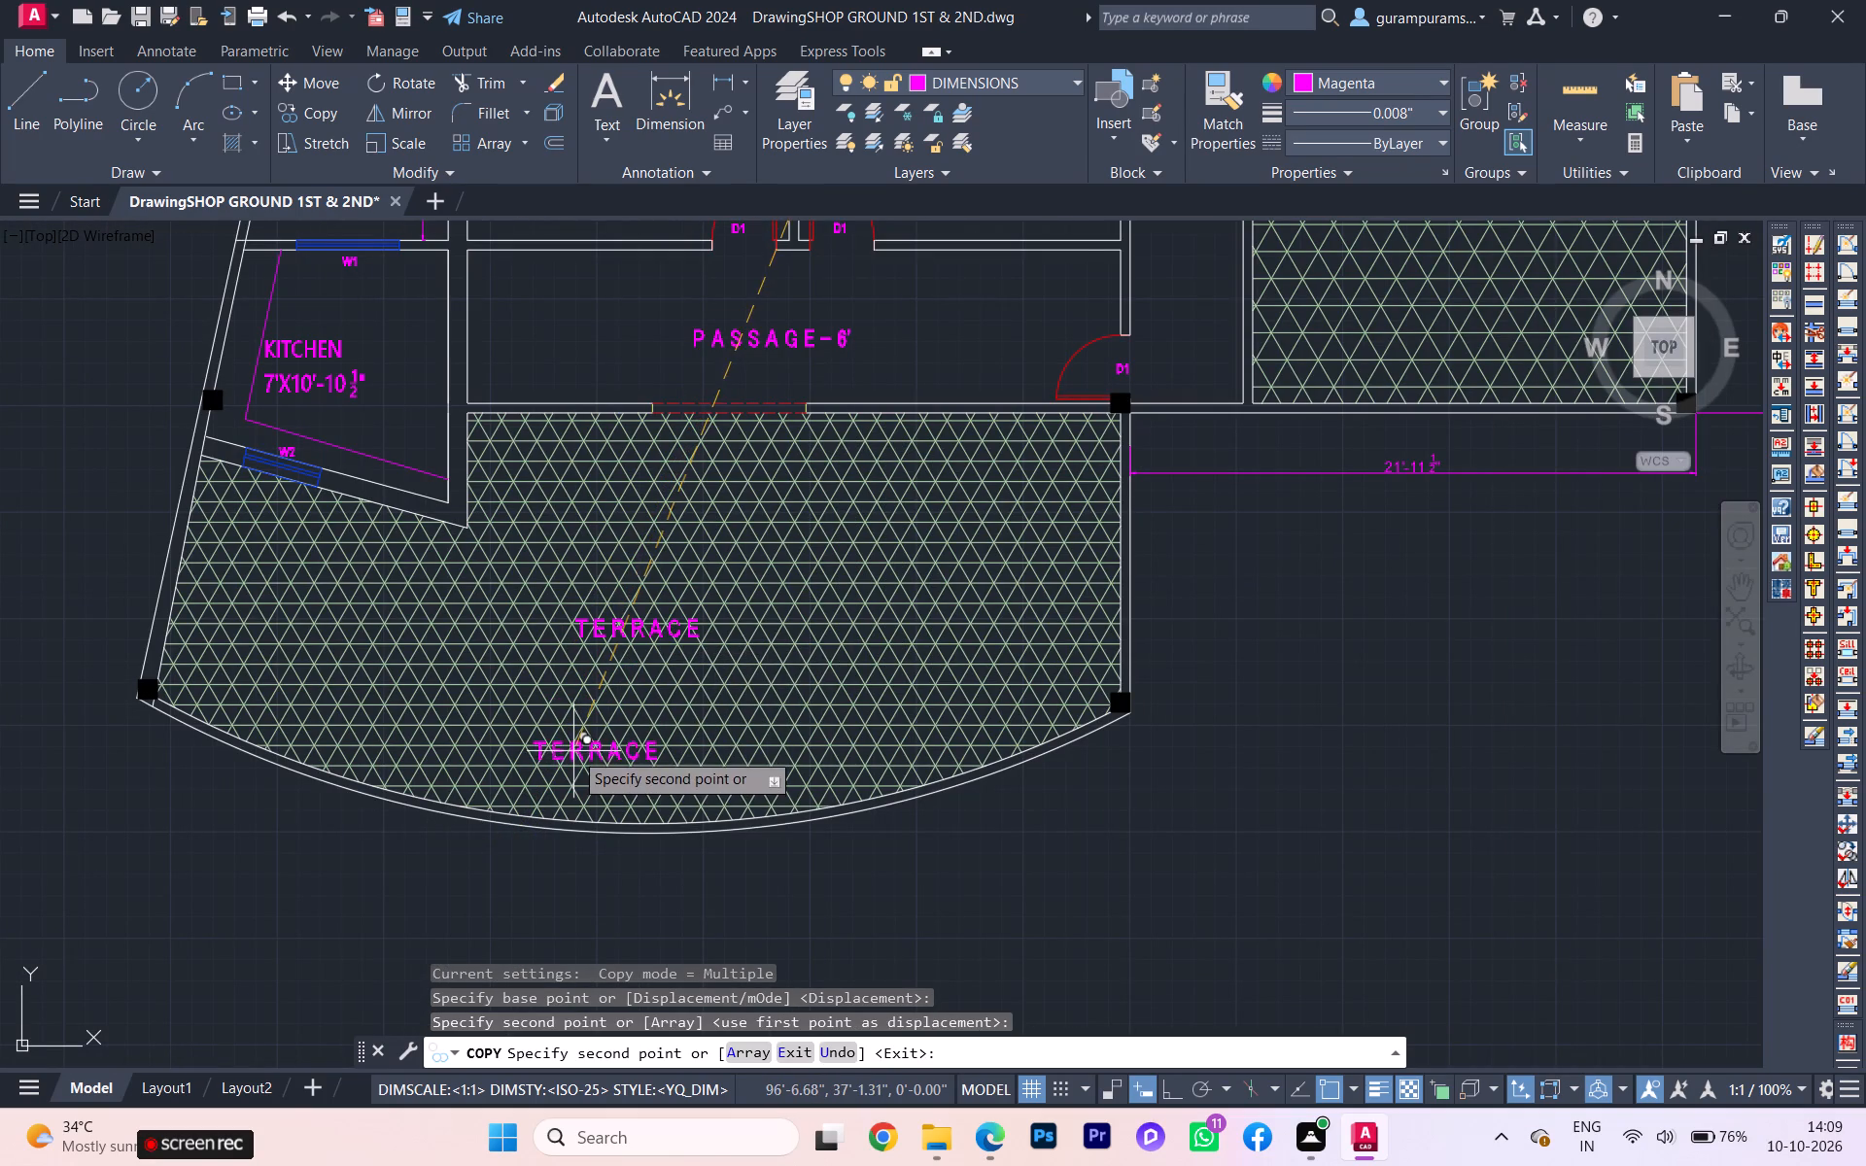
key("Escape")
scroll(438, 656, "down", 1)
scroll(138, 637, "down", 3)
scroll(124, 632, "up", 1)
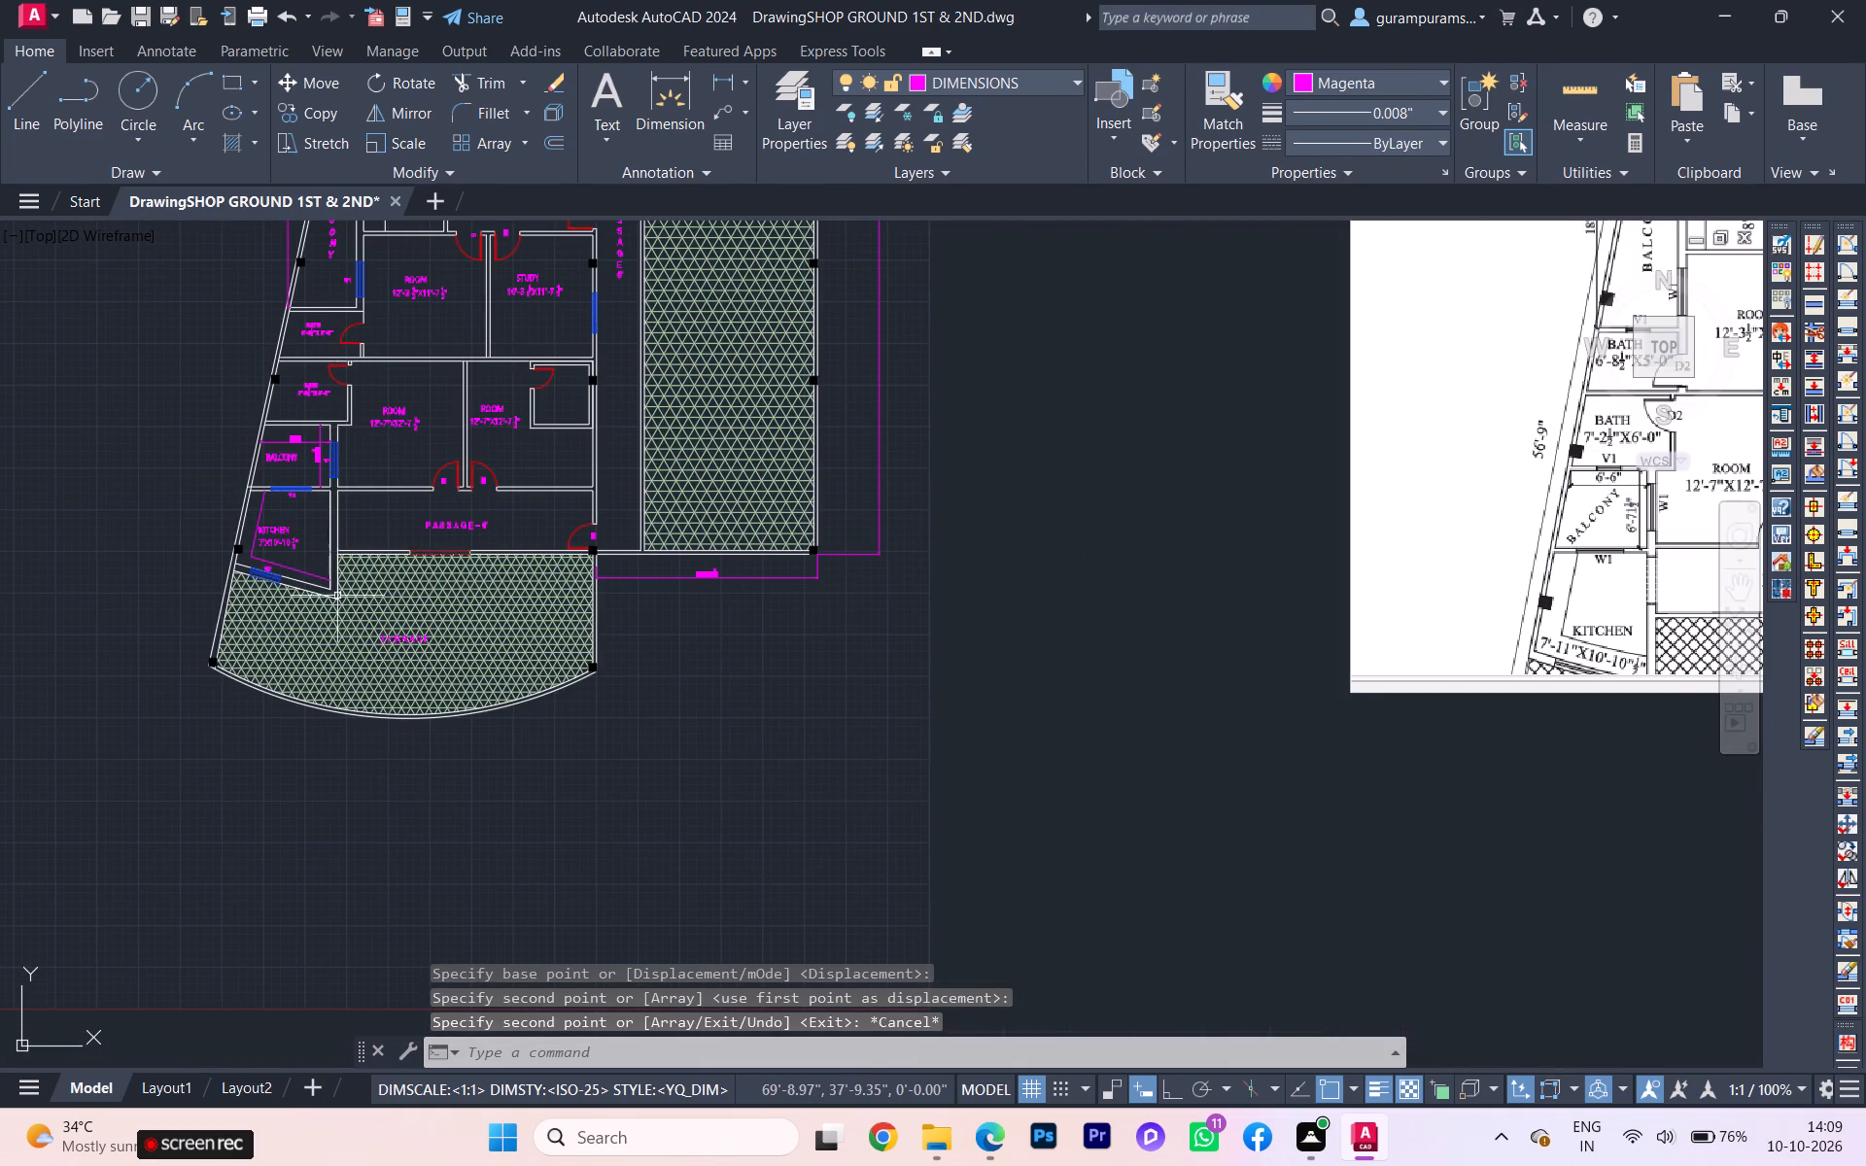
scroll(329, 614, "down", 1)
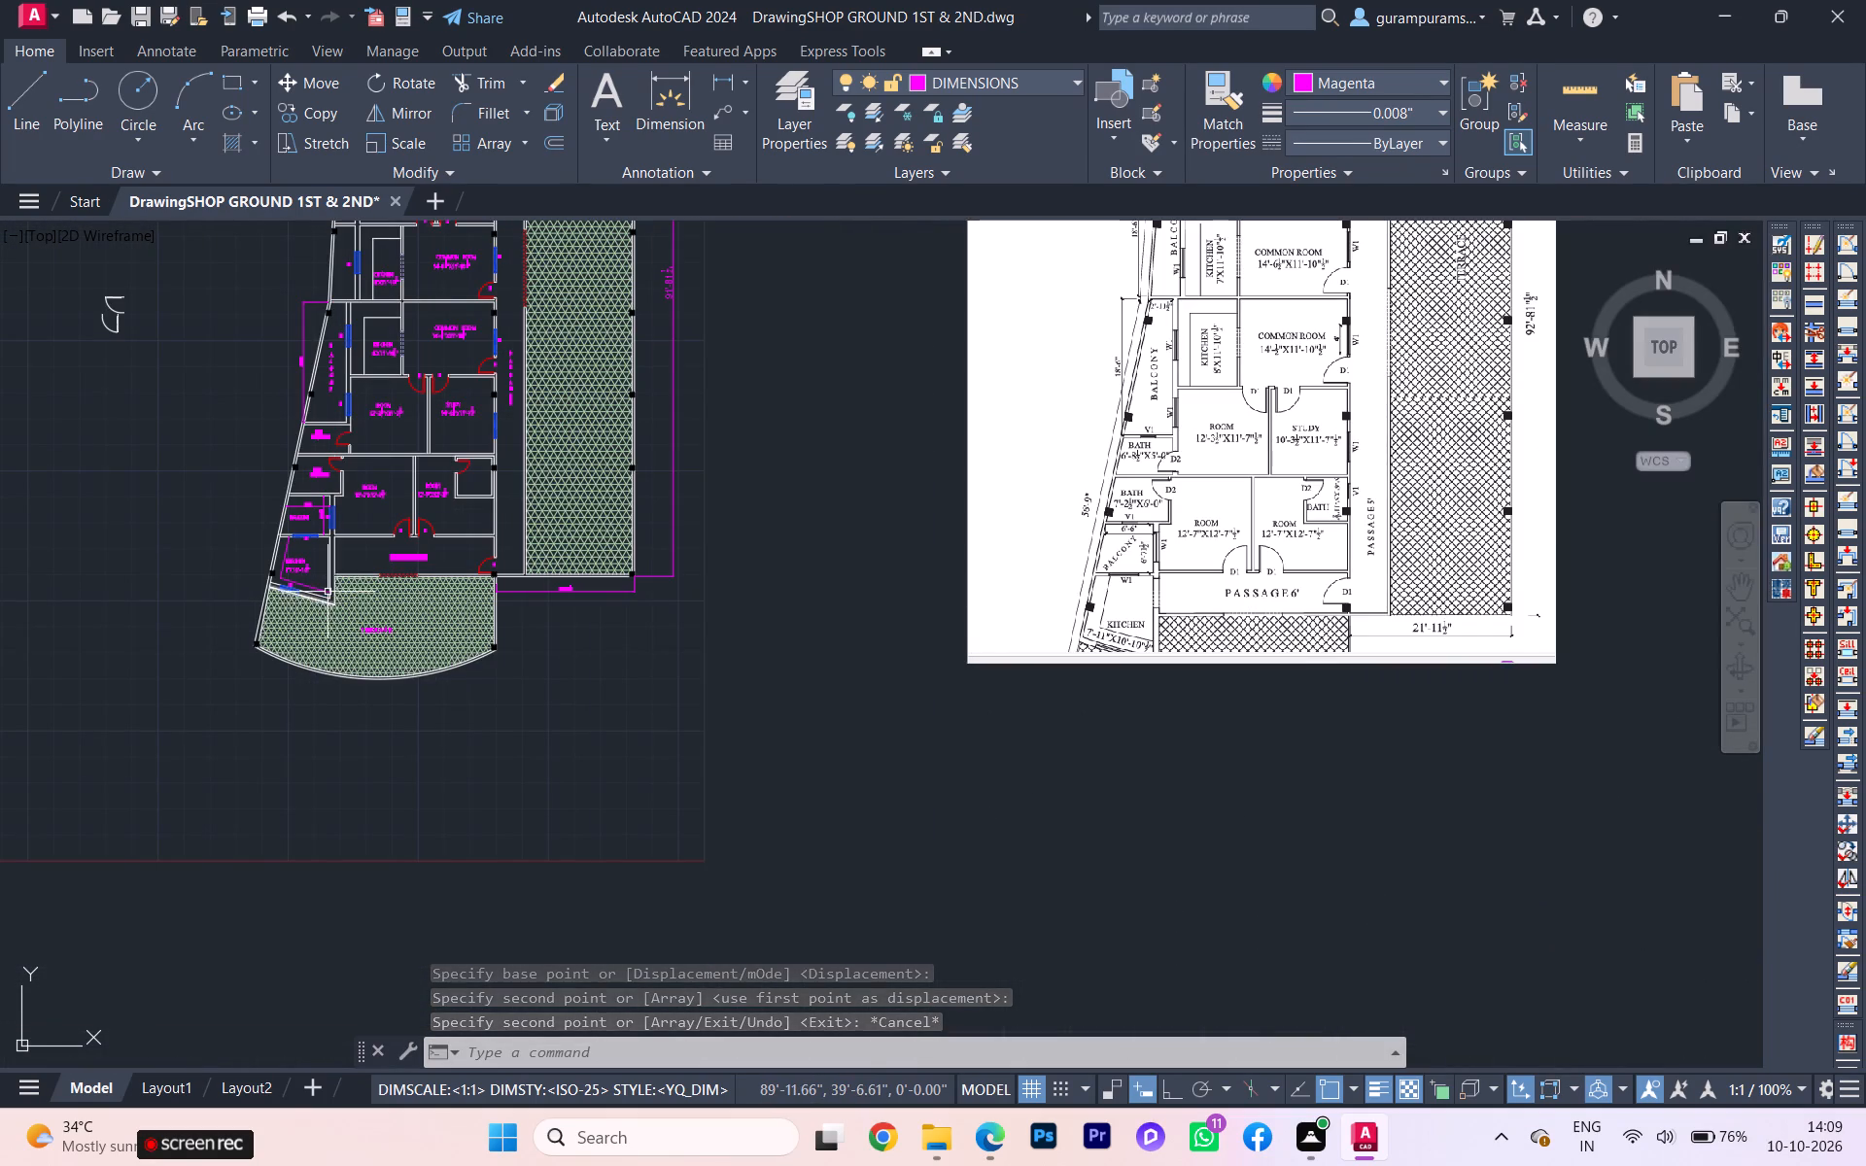
Underline the whole TERRACE label in the hatched east terrace.
scroll(1405, 303, "up", 3)
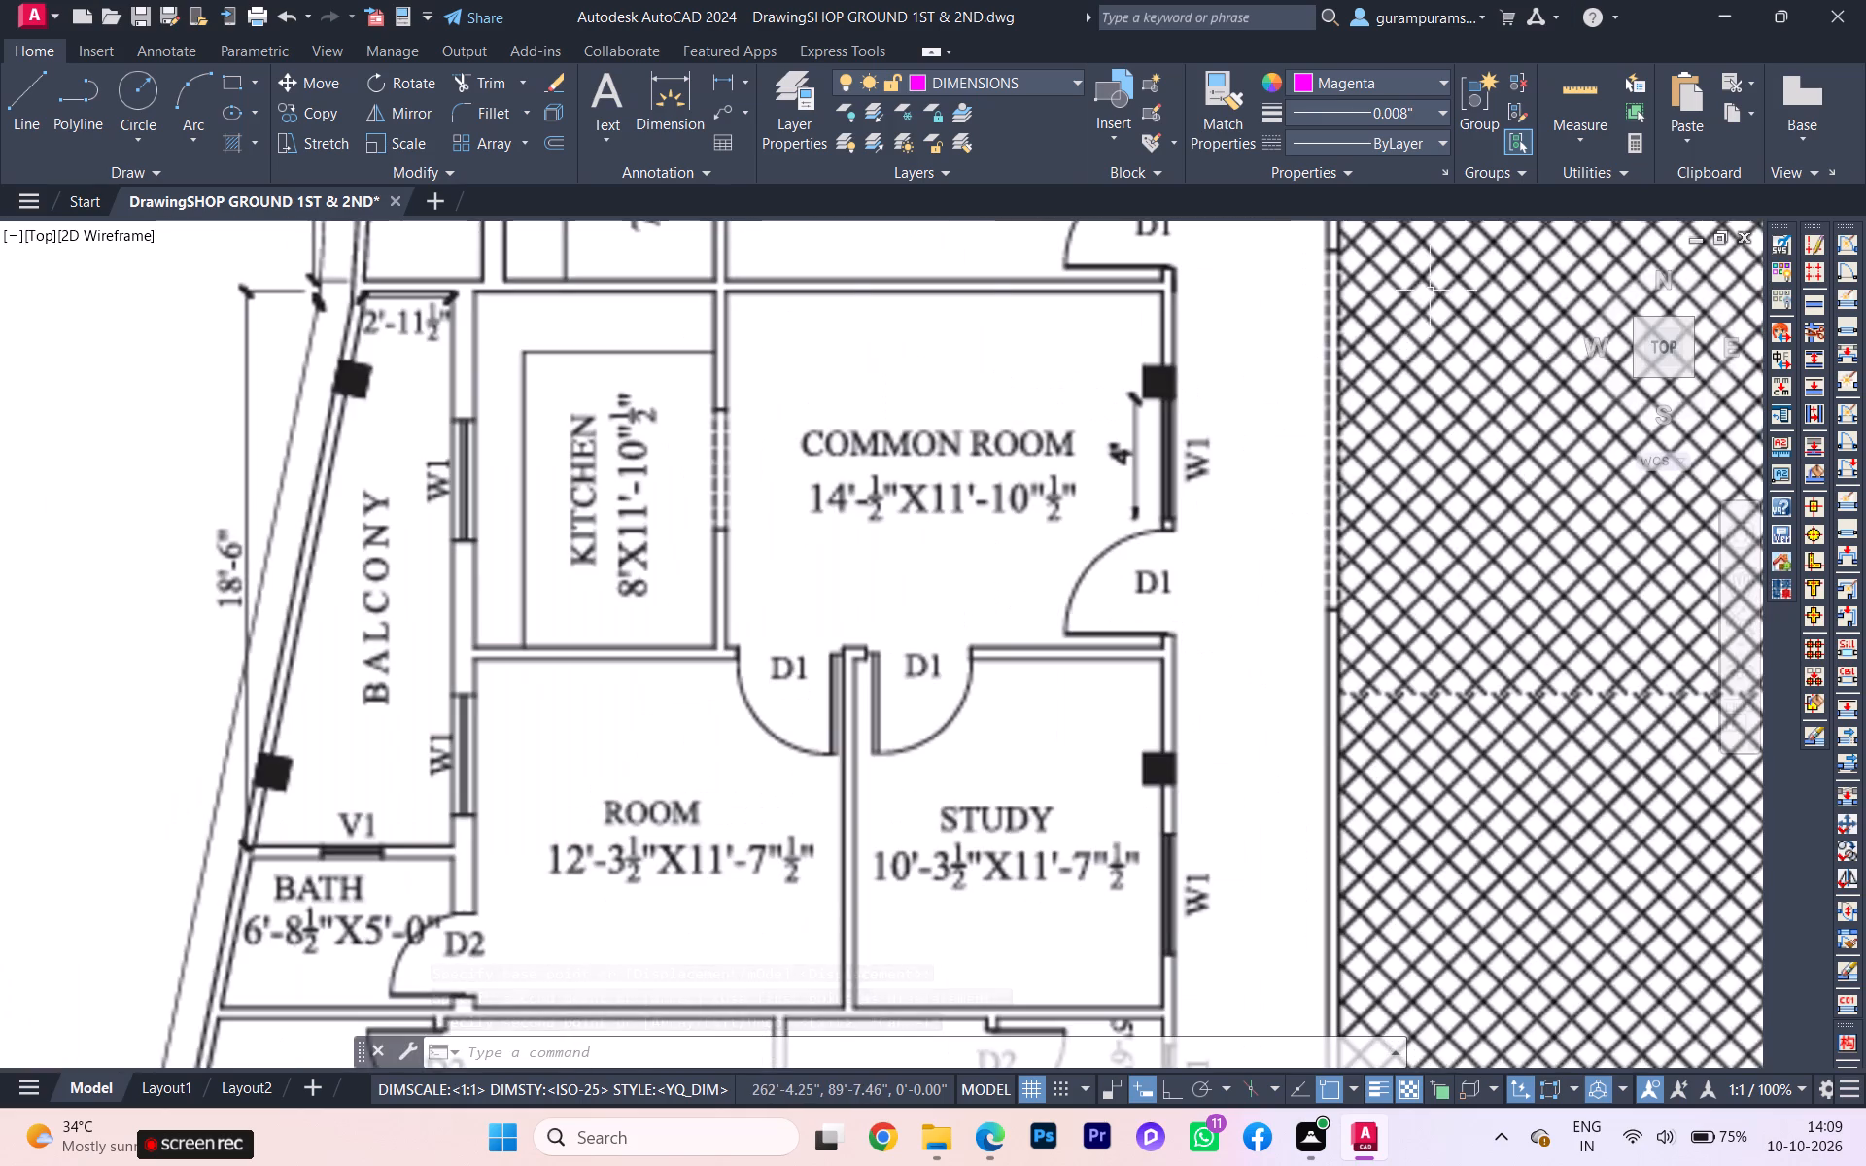
scroll(1452, 304, "down", 2)
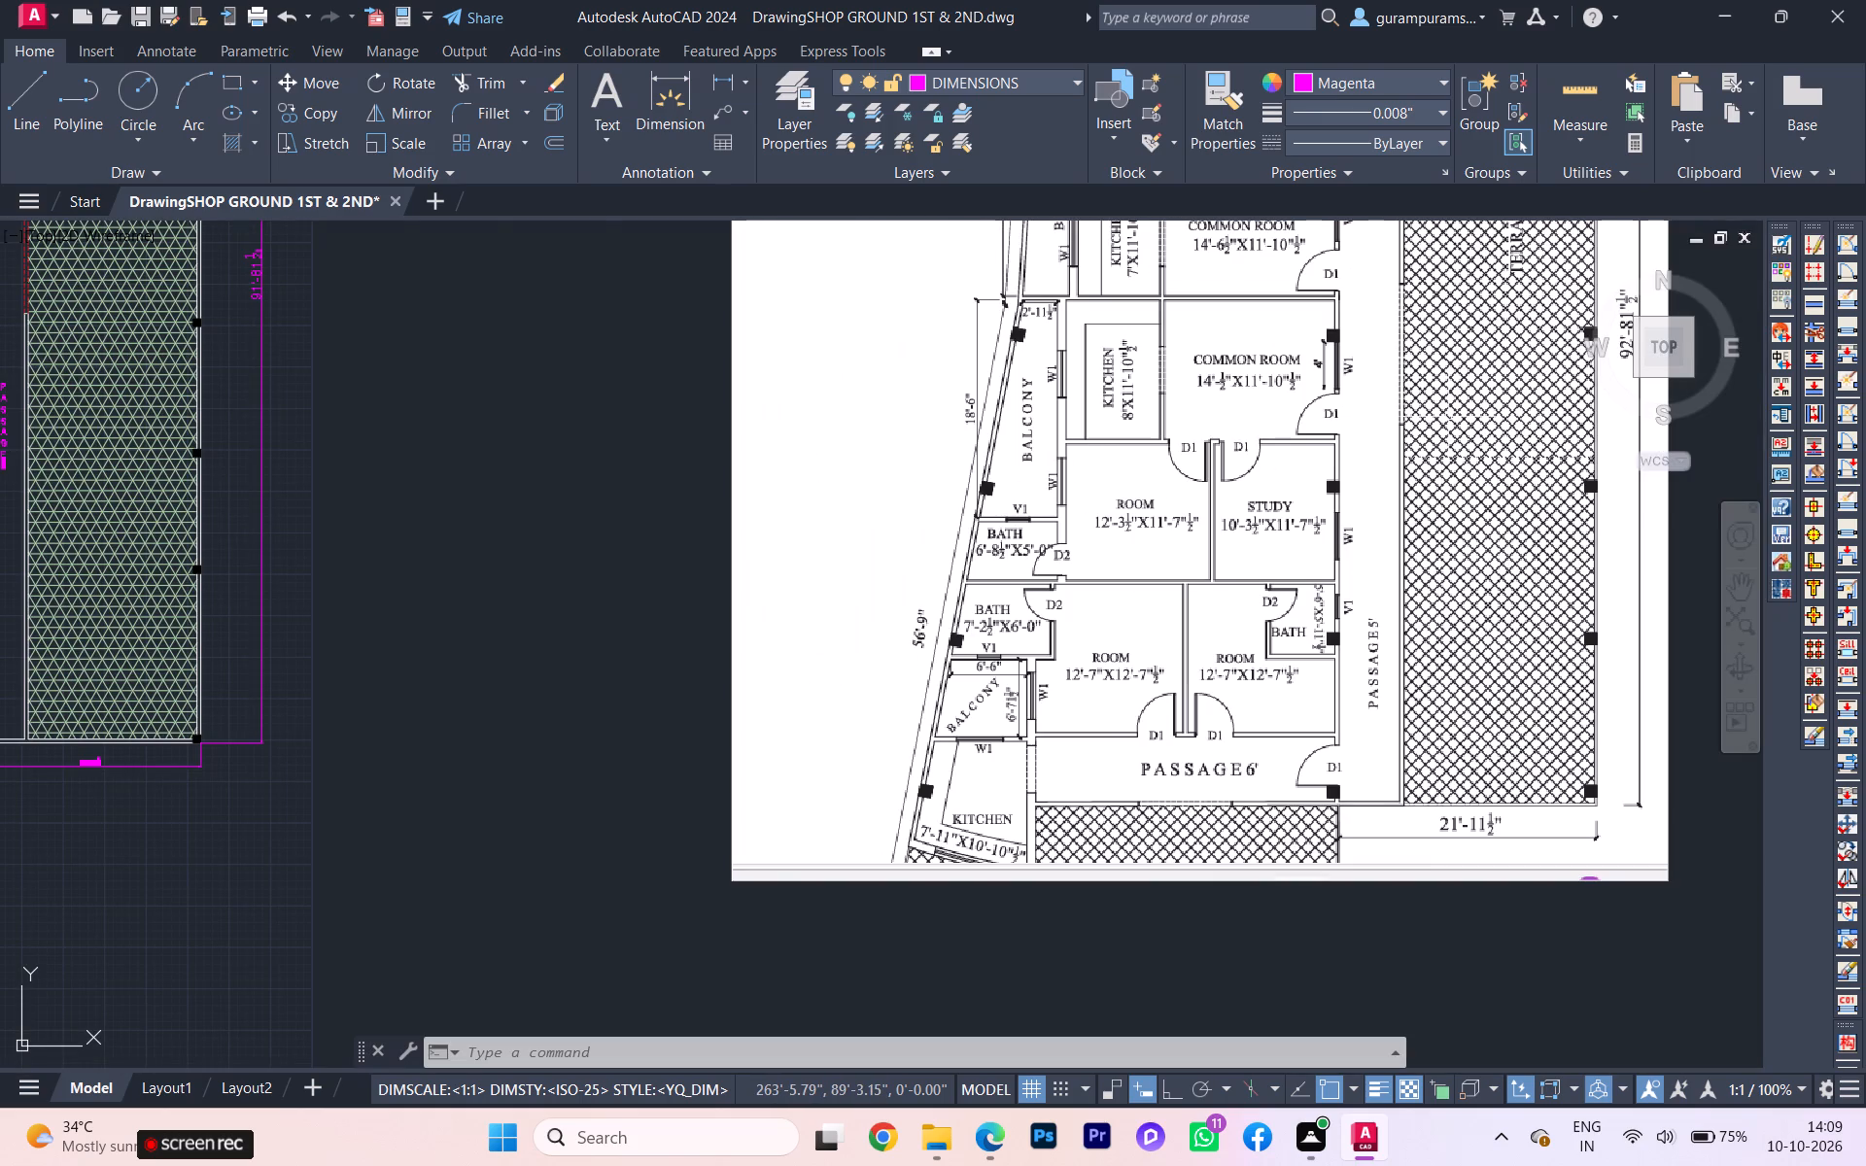
scroll(190, 399, "down", 2)
scroll(207, 456, "up", 1)
scroll(178, 406, "down", 1)
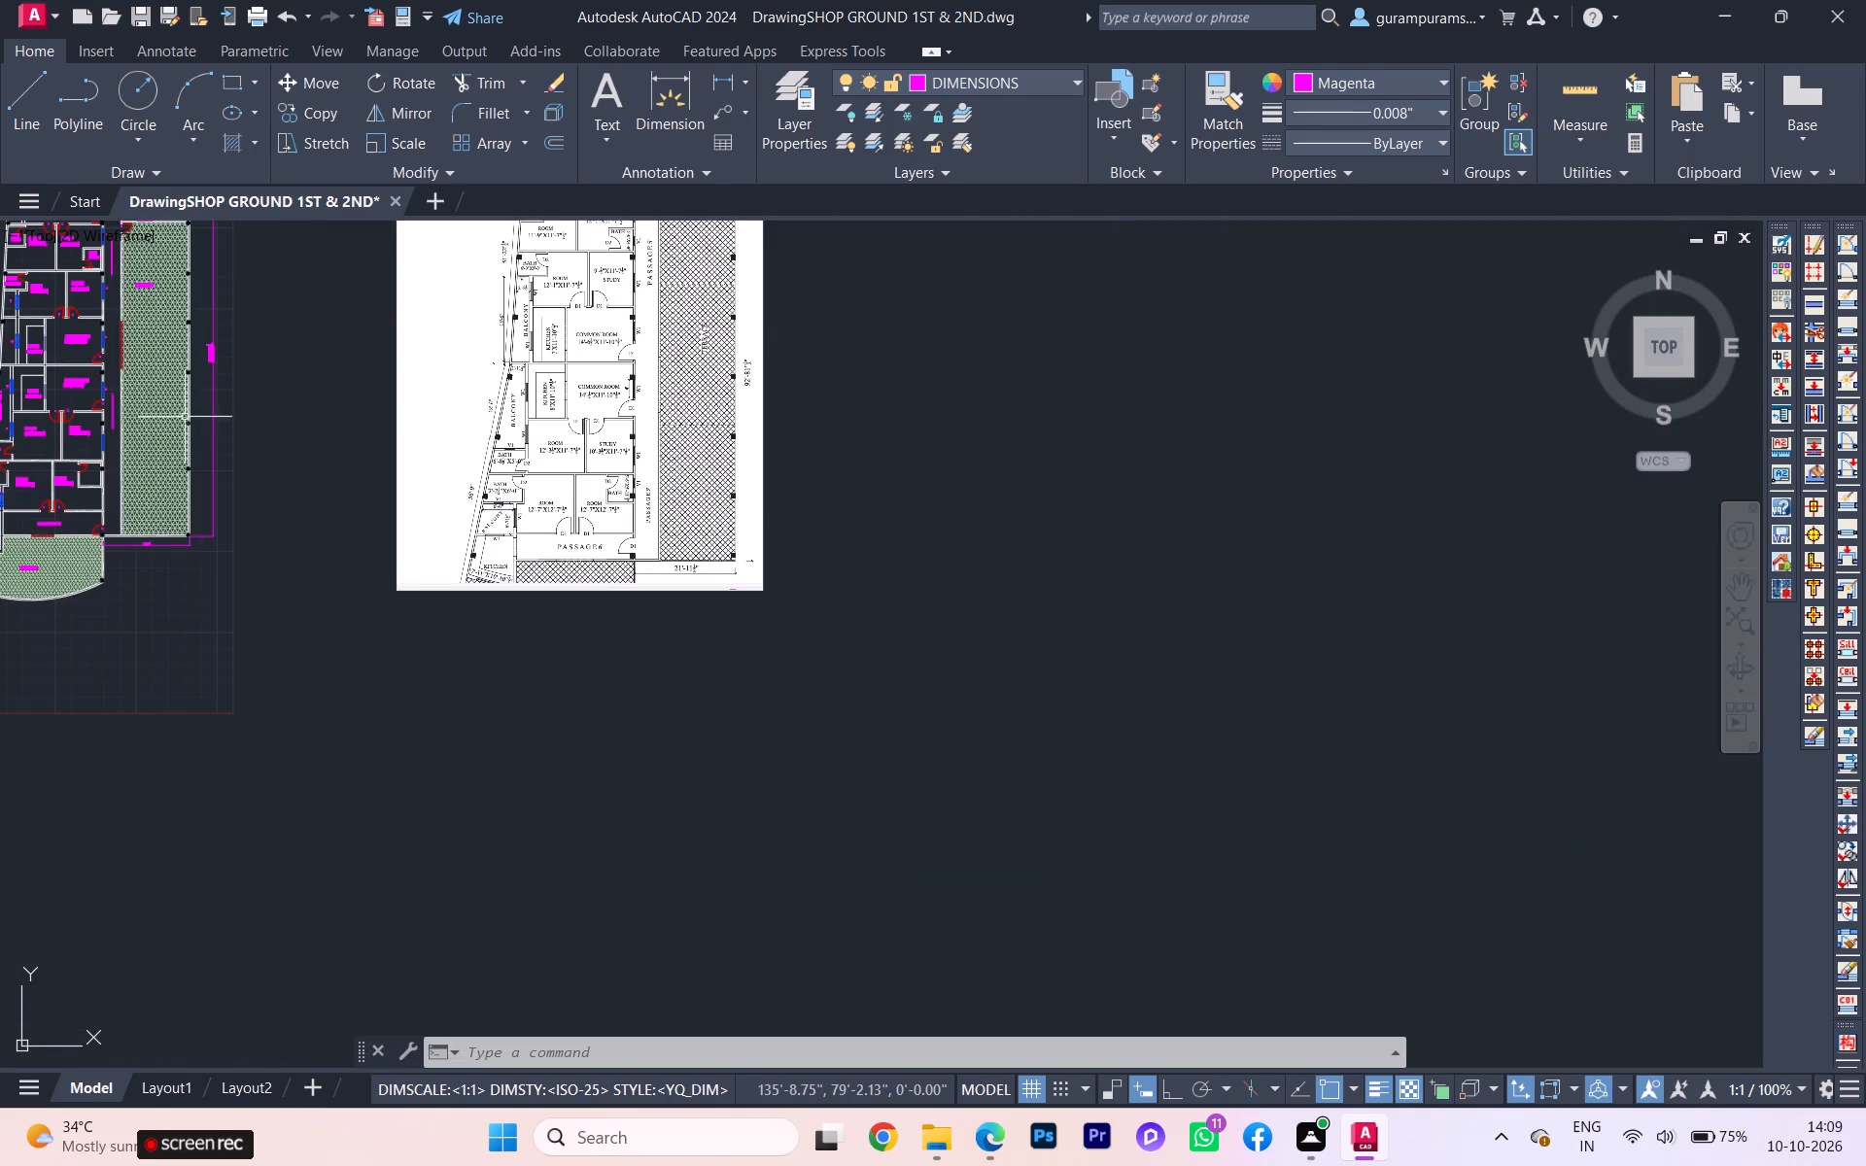
scroll(98, 272, "up", 4)
scroll(177, 280, "up", 1)
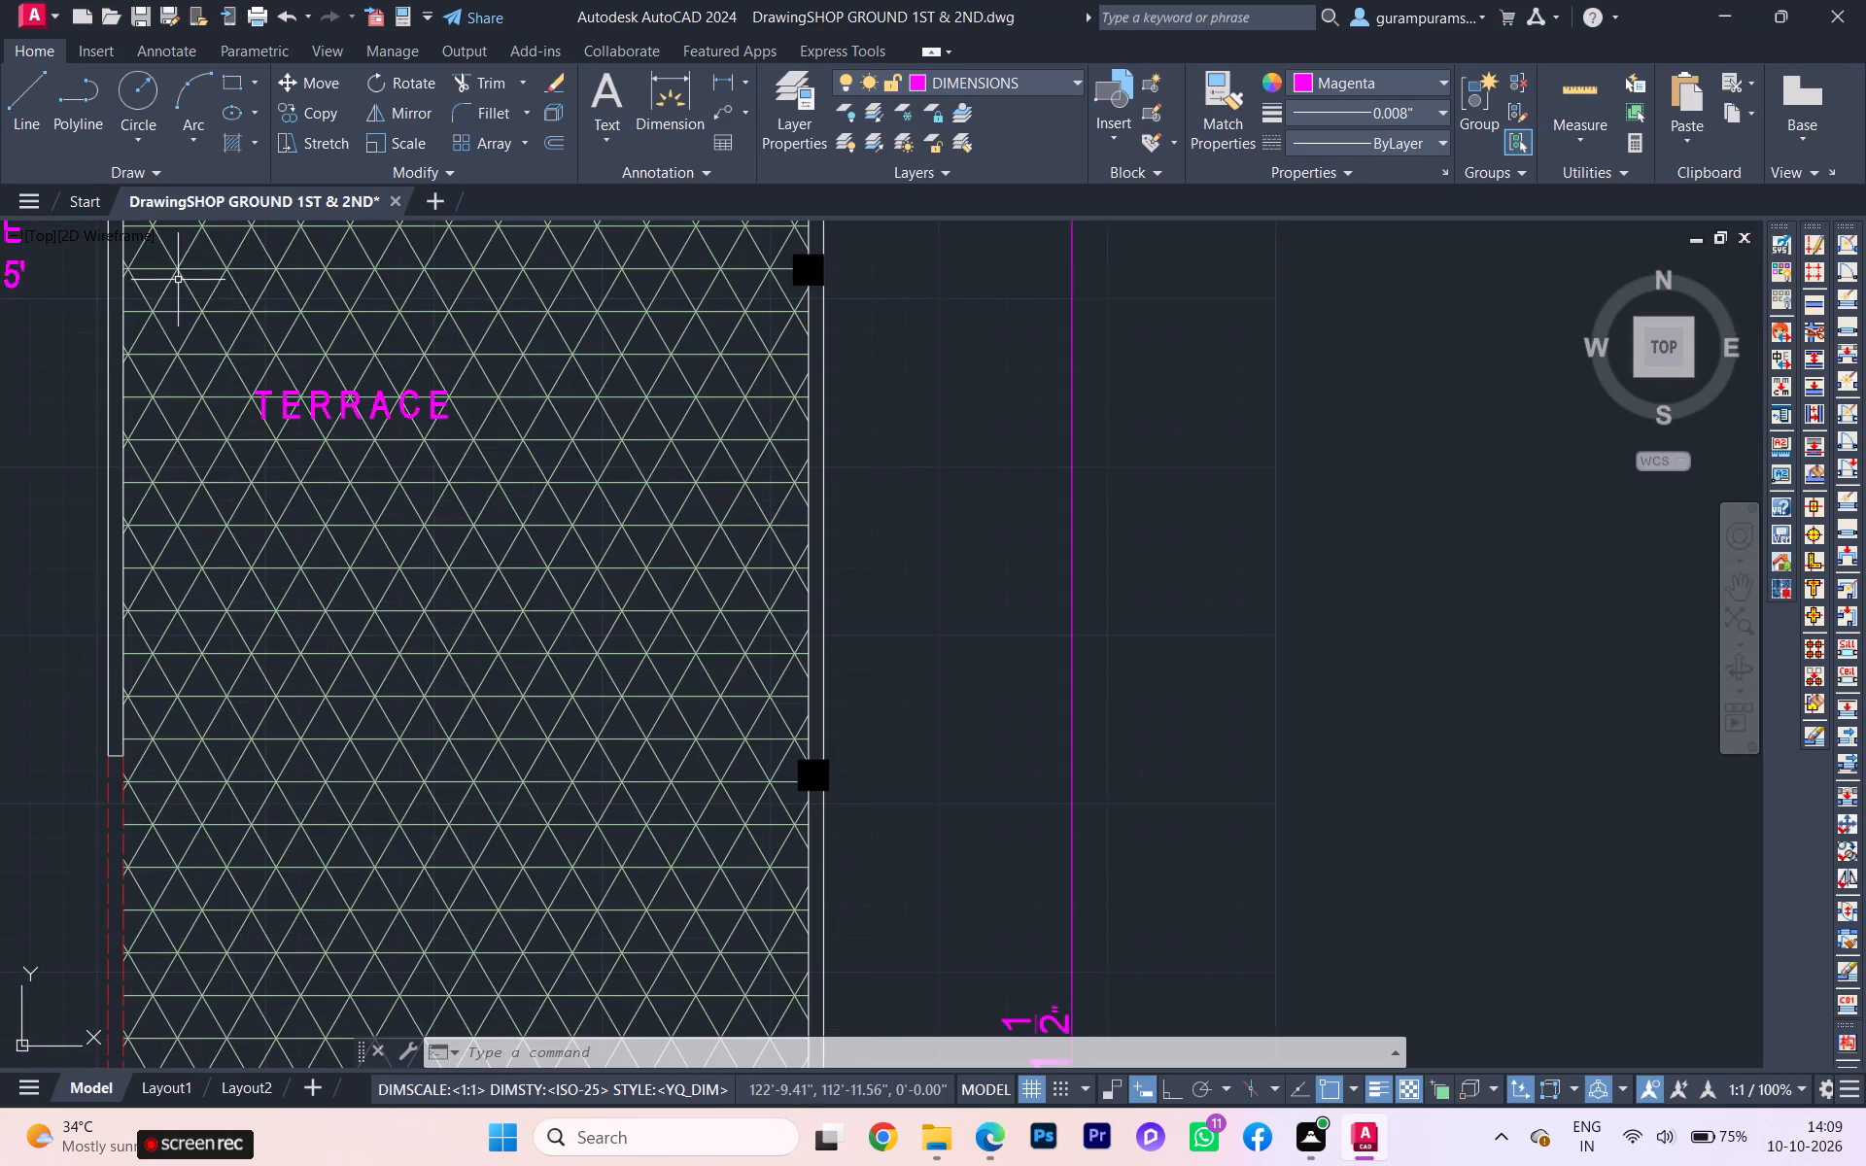
scroll(286, 404, "up", 3)
double_click(295, 403)
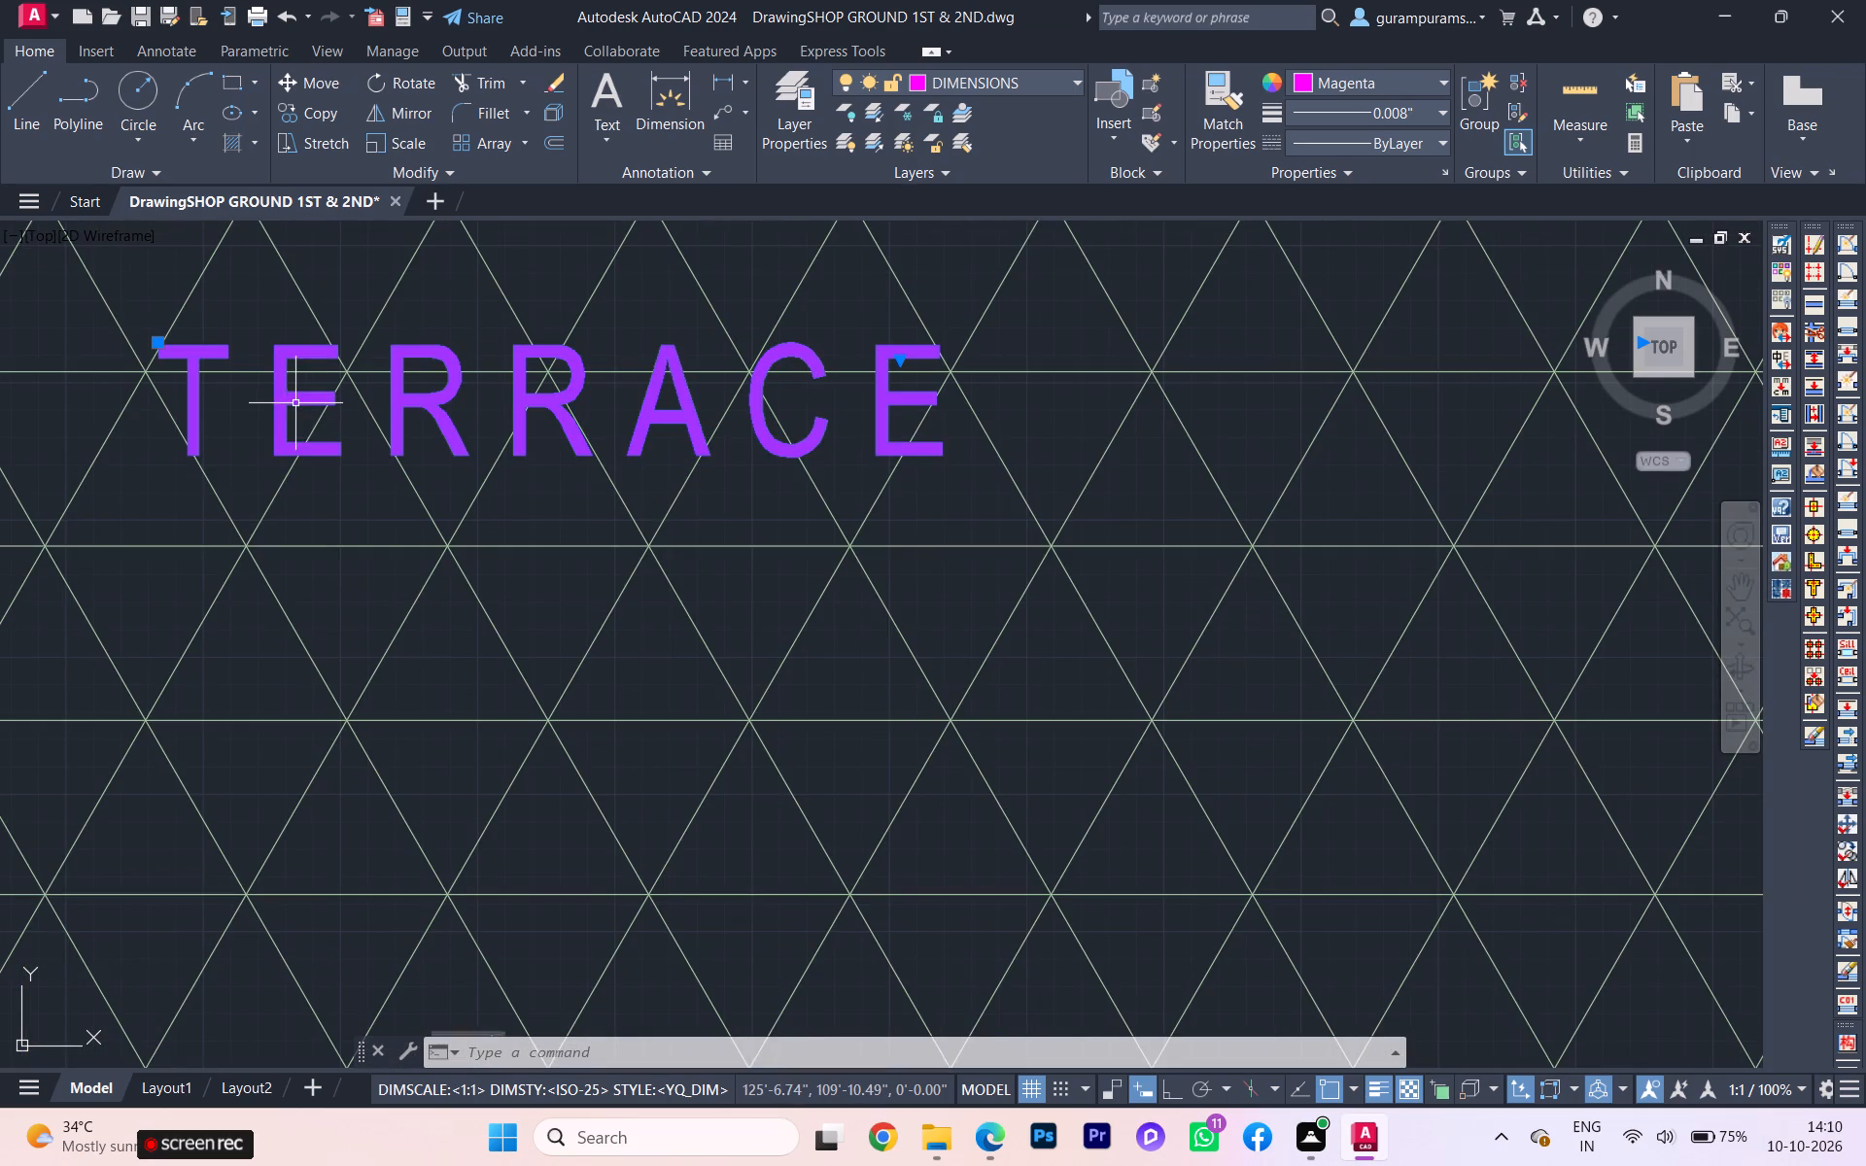
left_click_drag(986, 402, 971, 403)
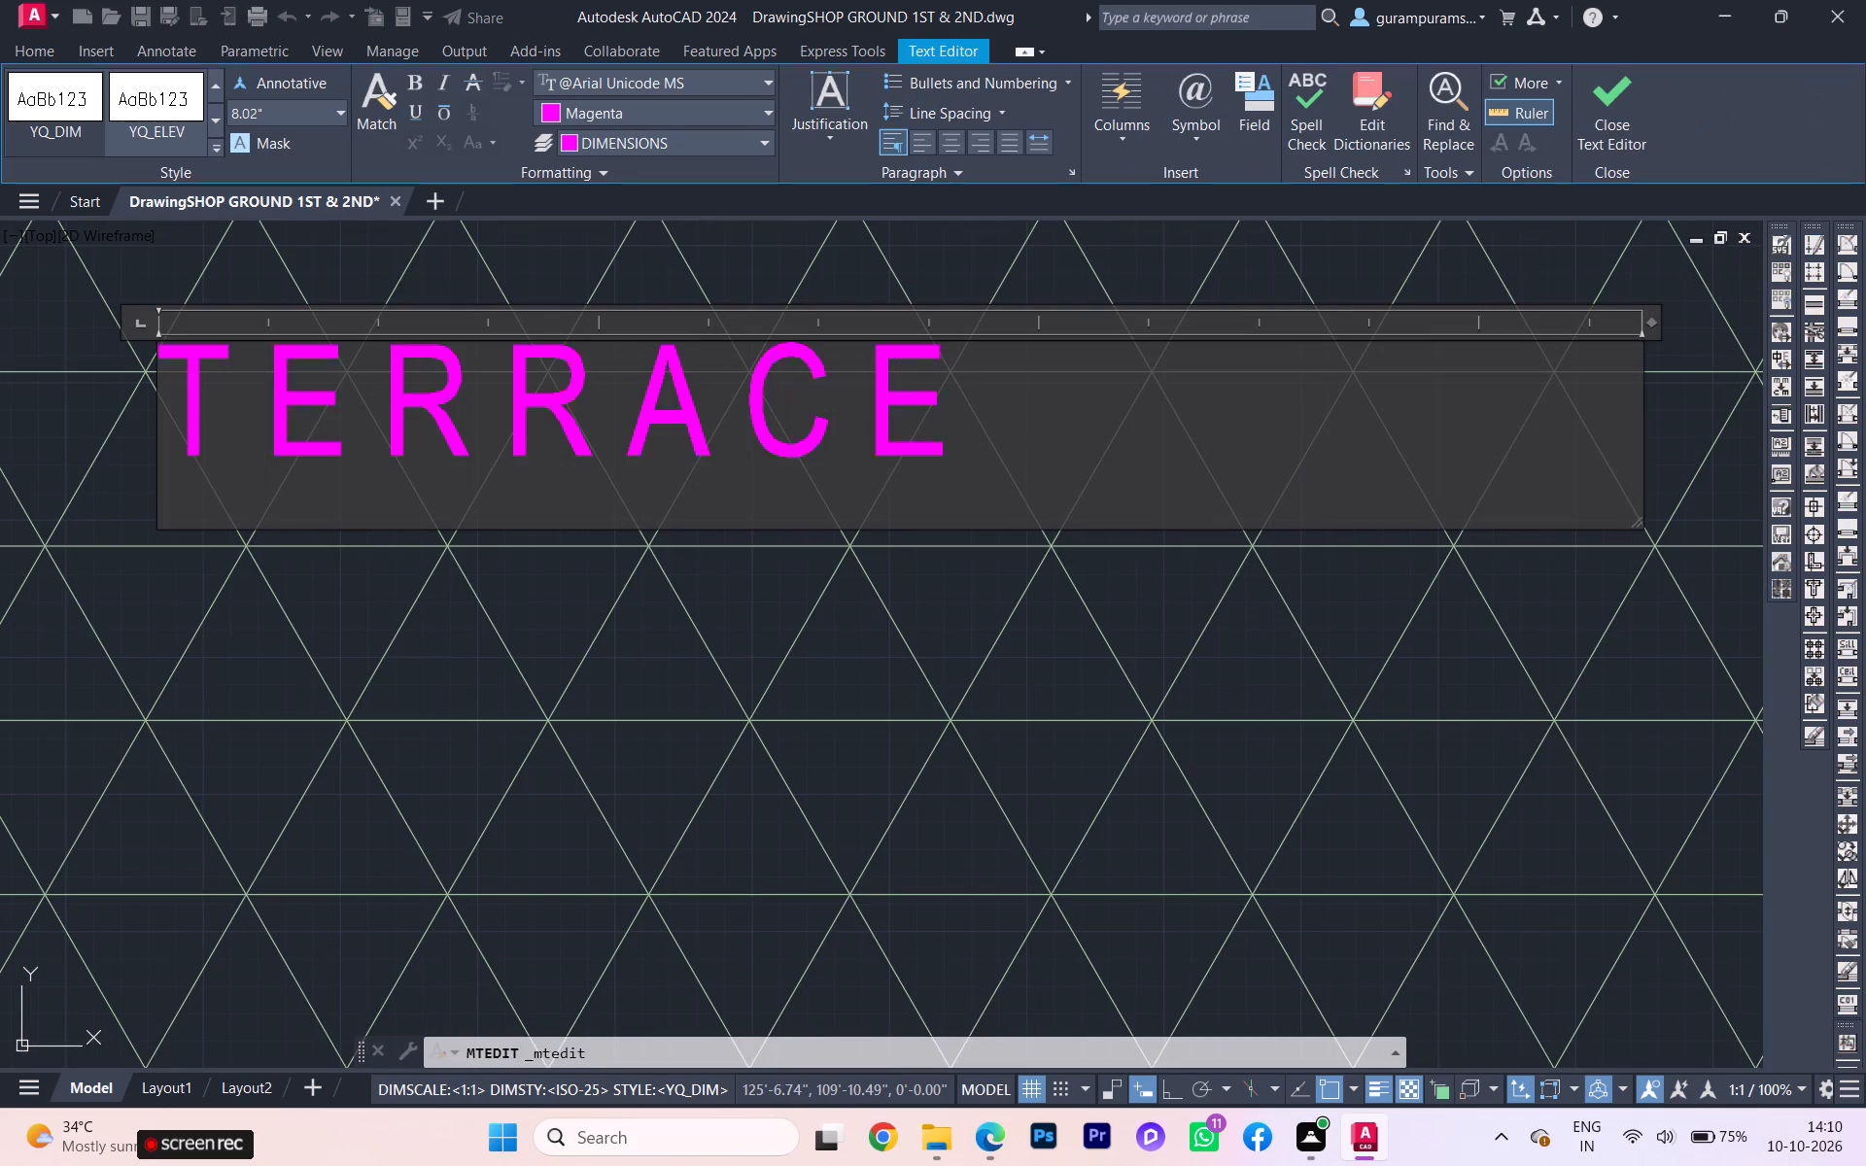
left_click_drag(971, 403, 197, 396)
left_click_drag(197, 396, 163, 395)
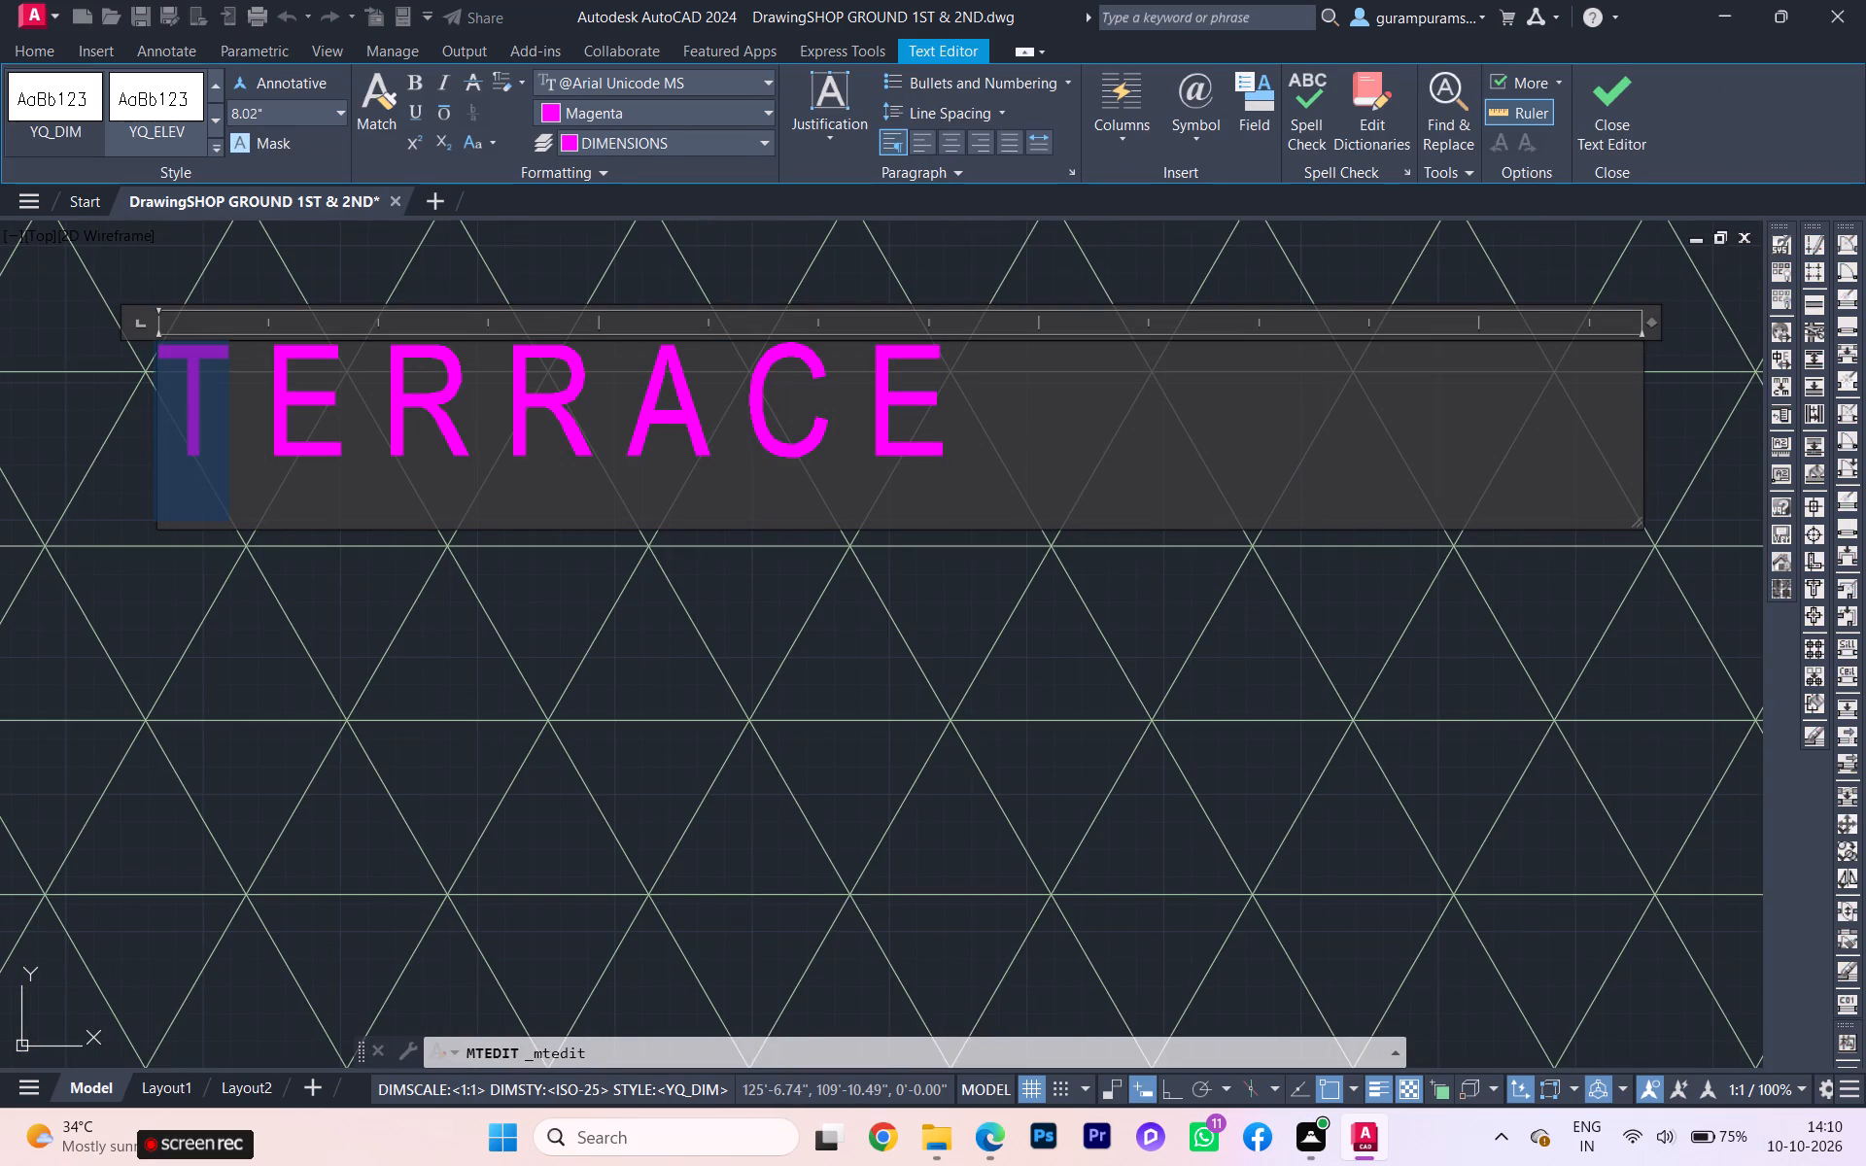
left_click_drag(969, 423, 197, 414)
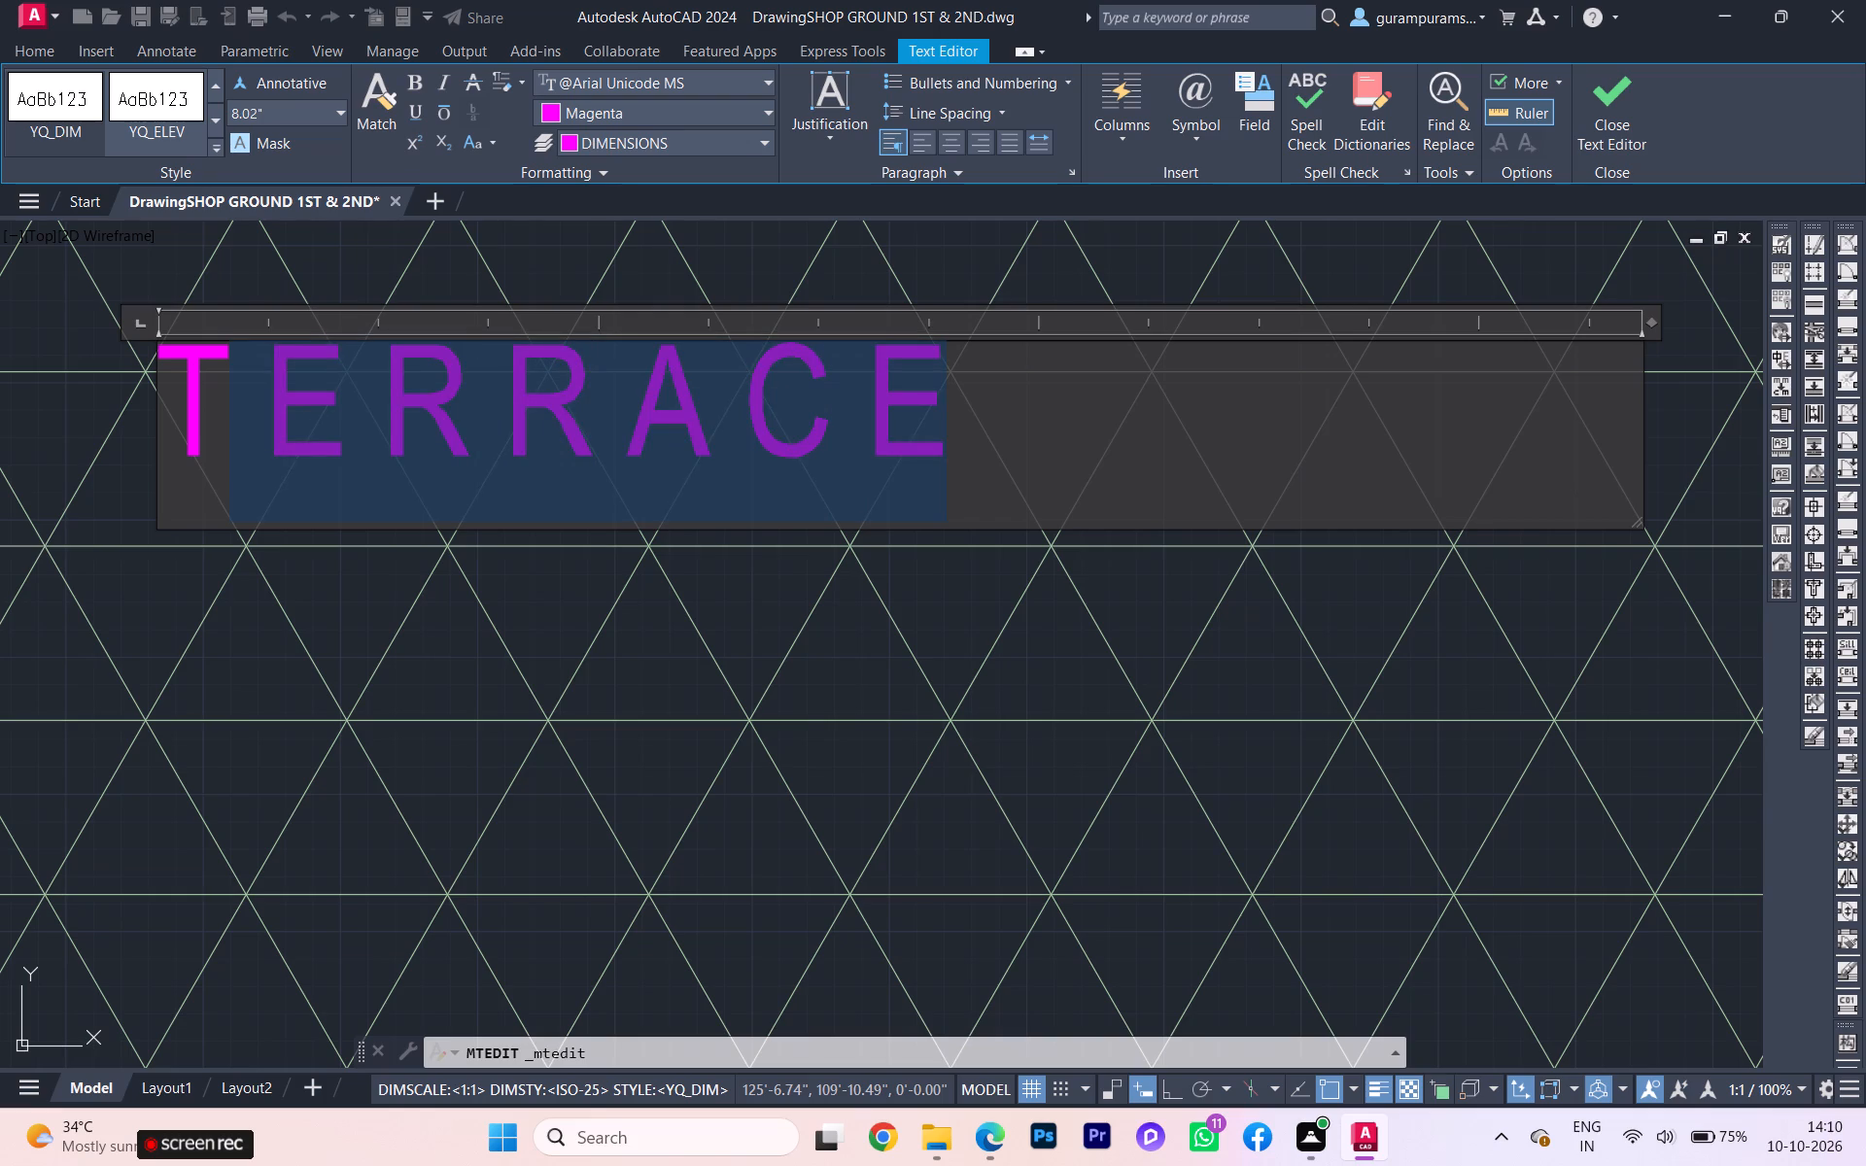
left_click_drag(197, 414, 184, 414)
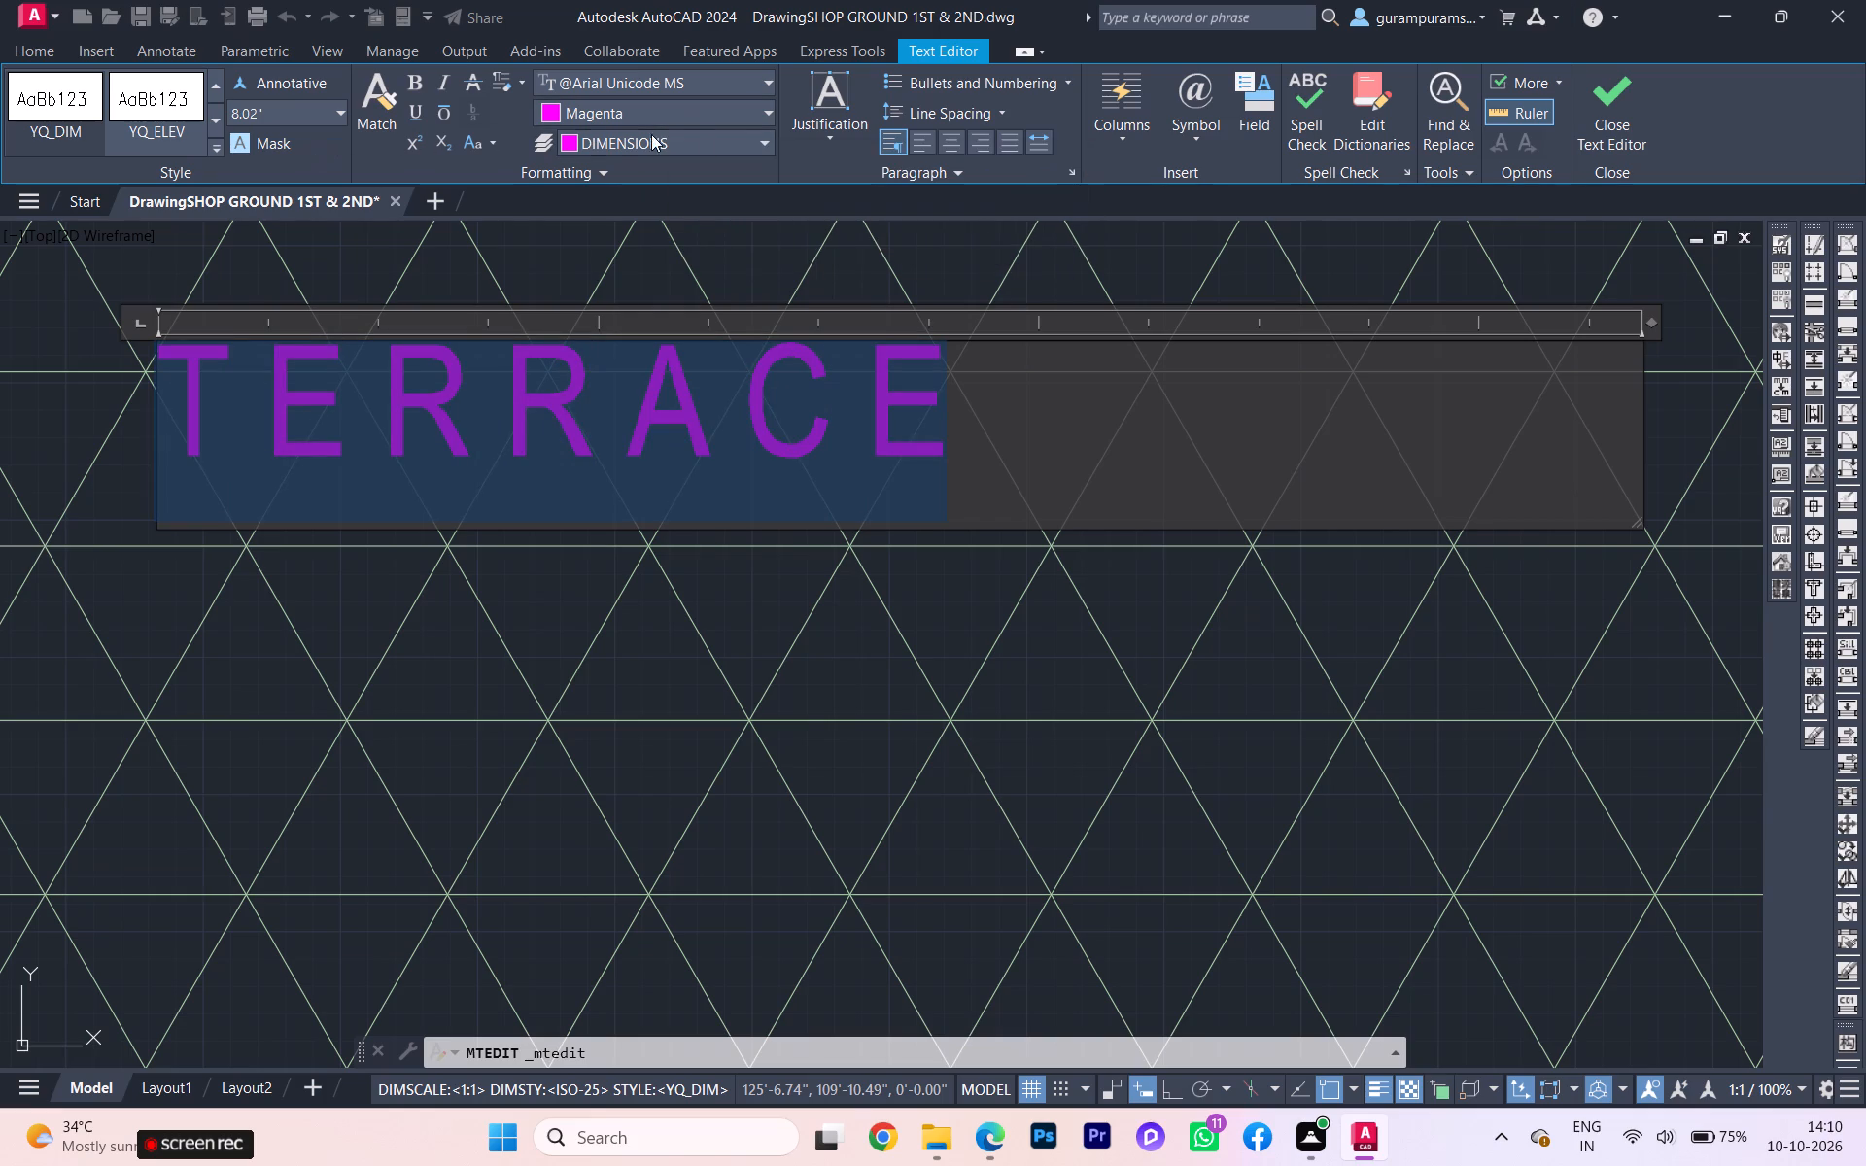
left_click(709, 121)
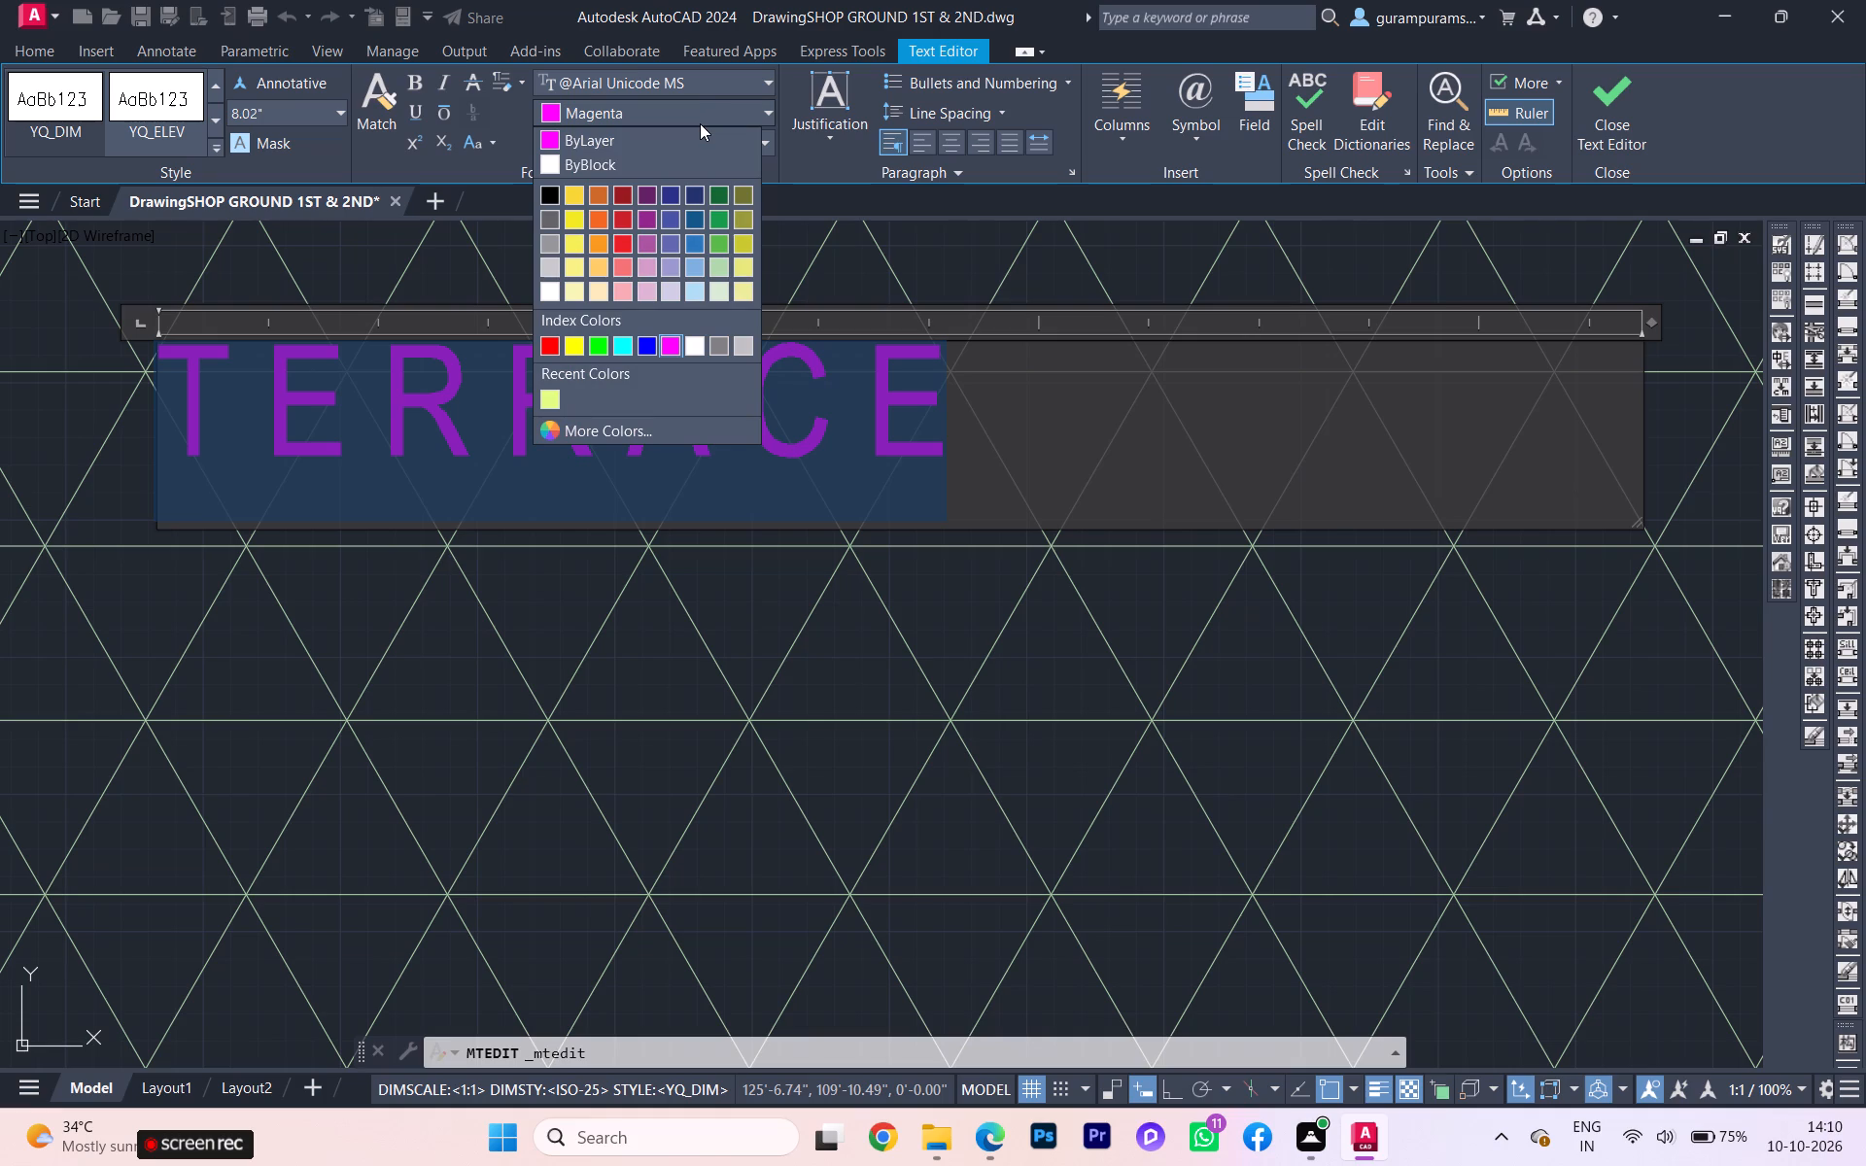
left_click(700, 123)
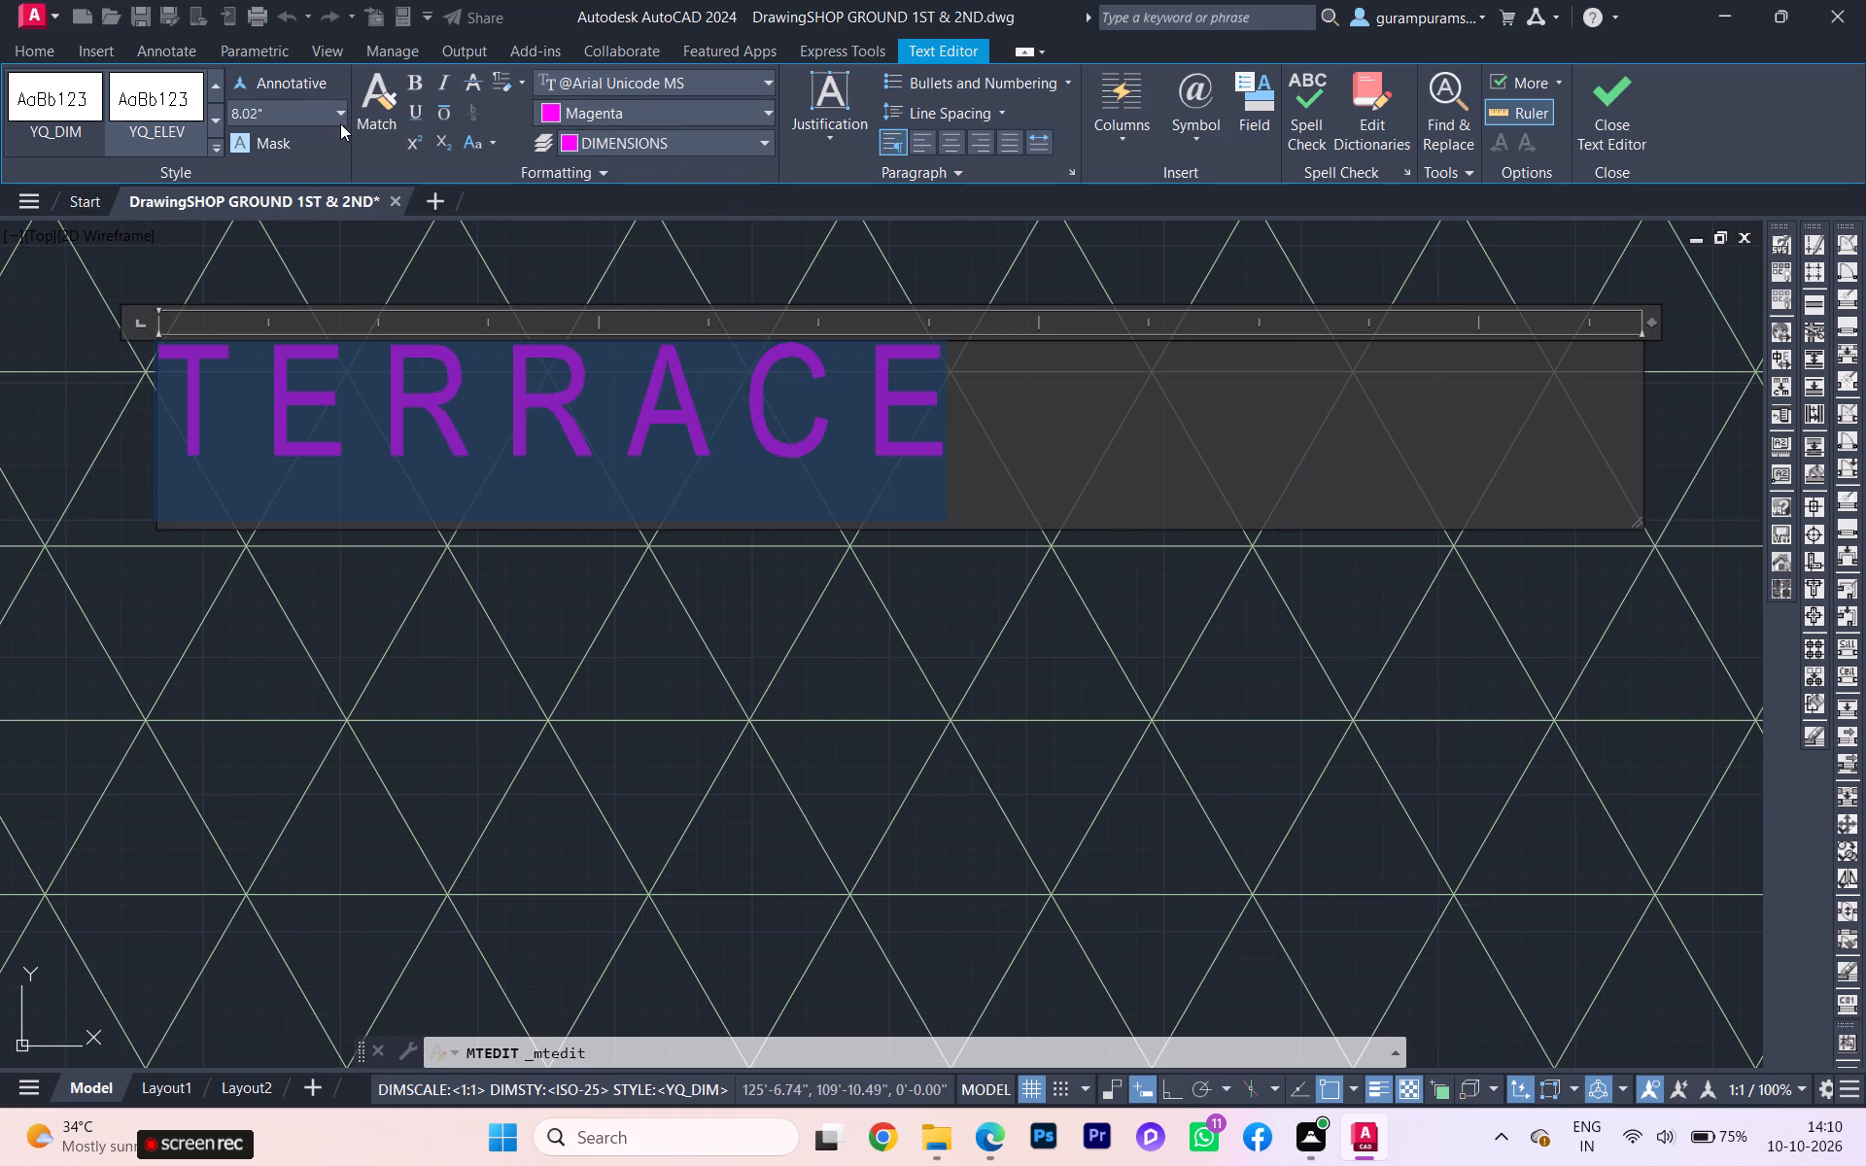
left_click(424, 114)
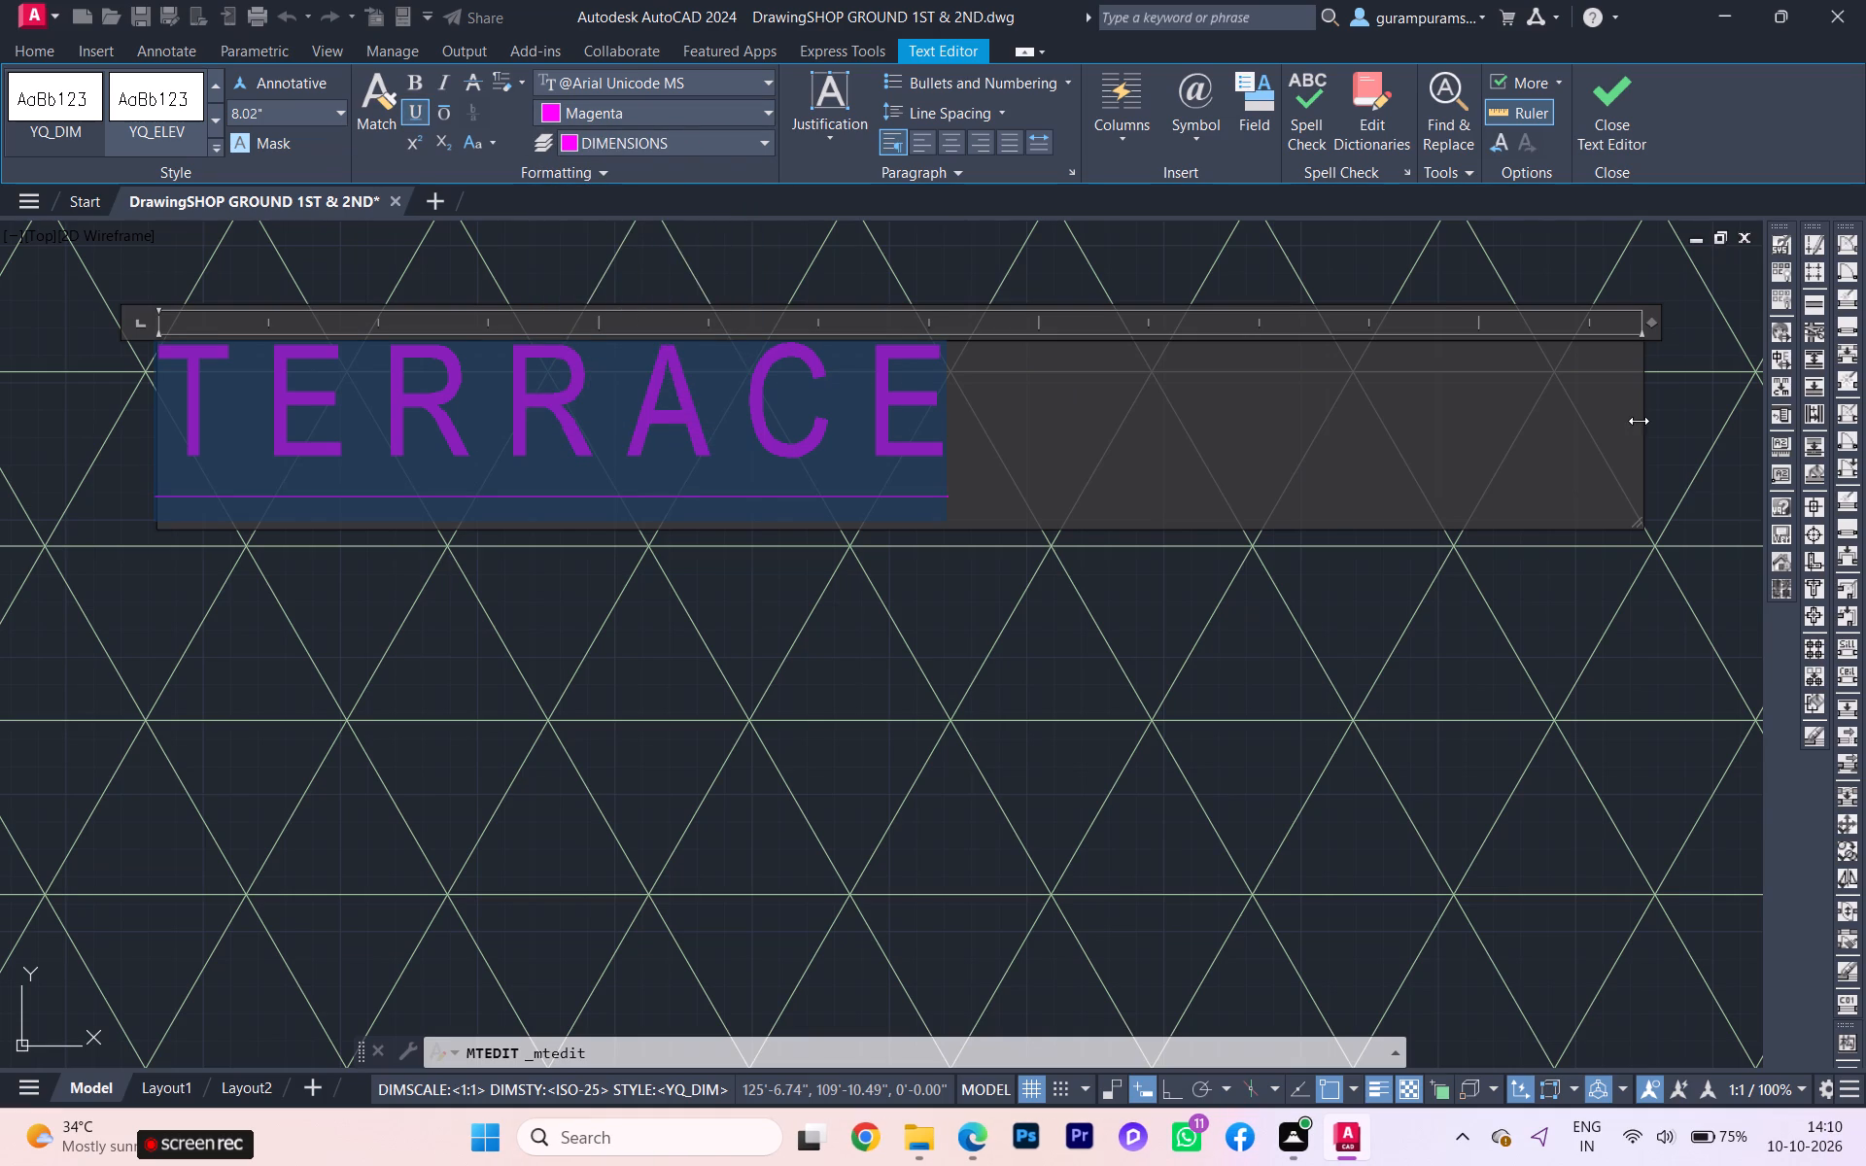
Narrow the east TERRACE label's text box to just past its last letter and finish editing it.
left_click_drag(1640, 421, 980, 441)
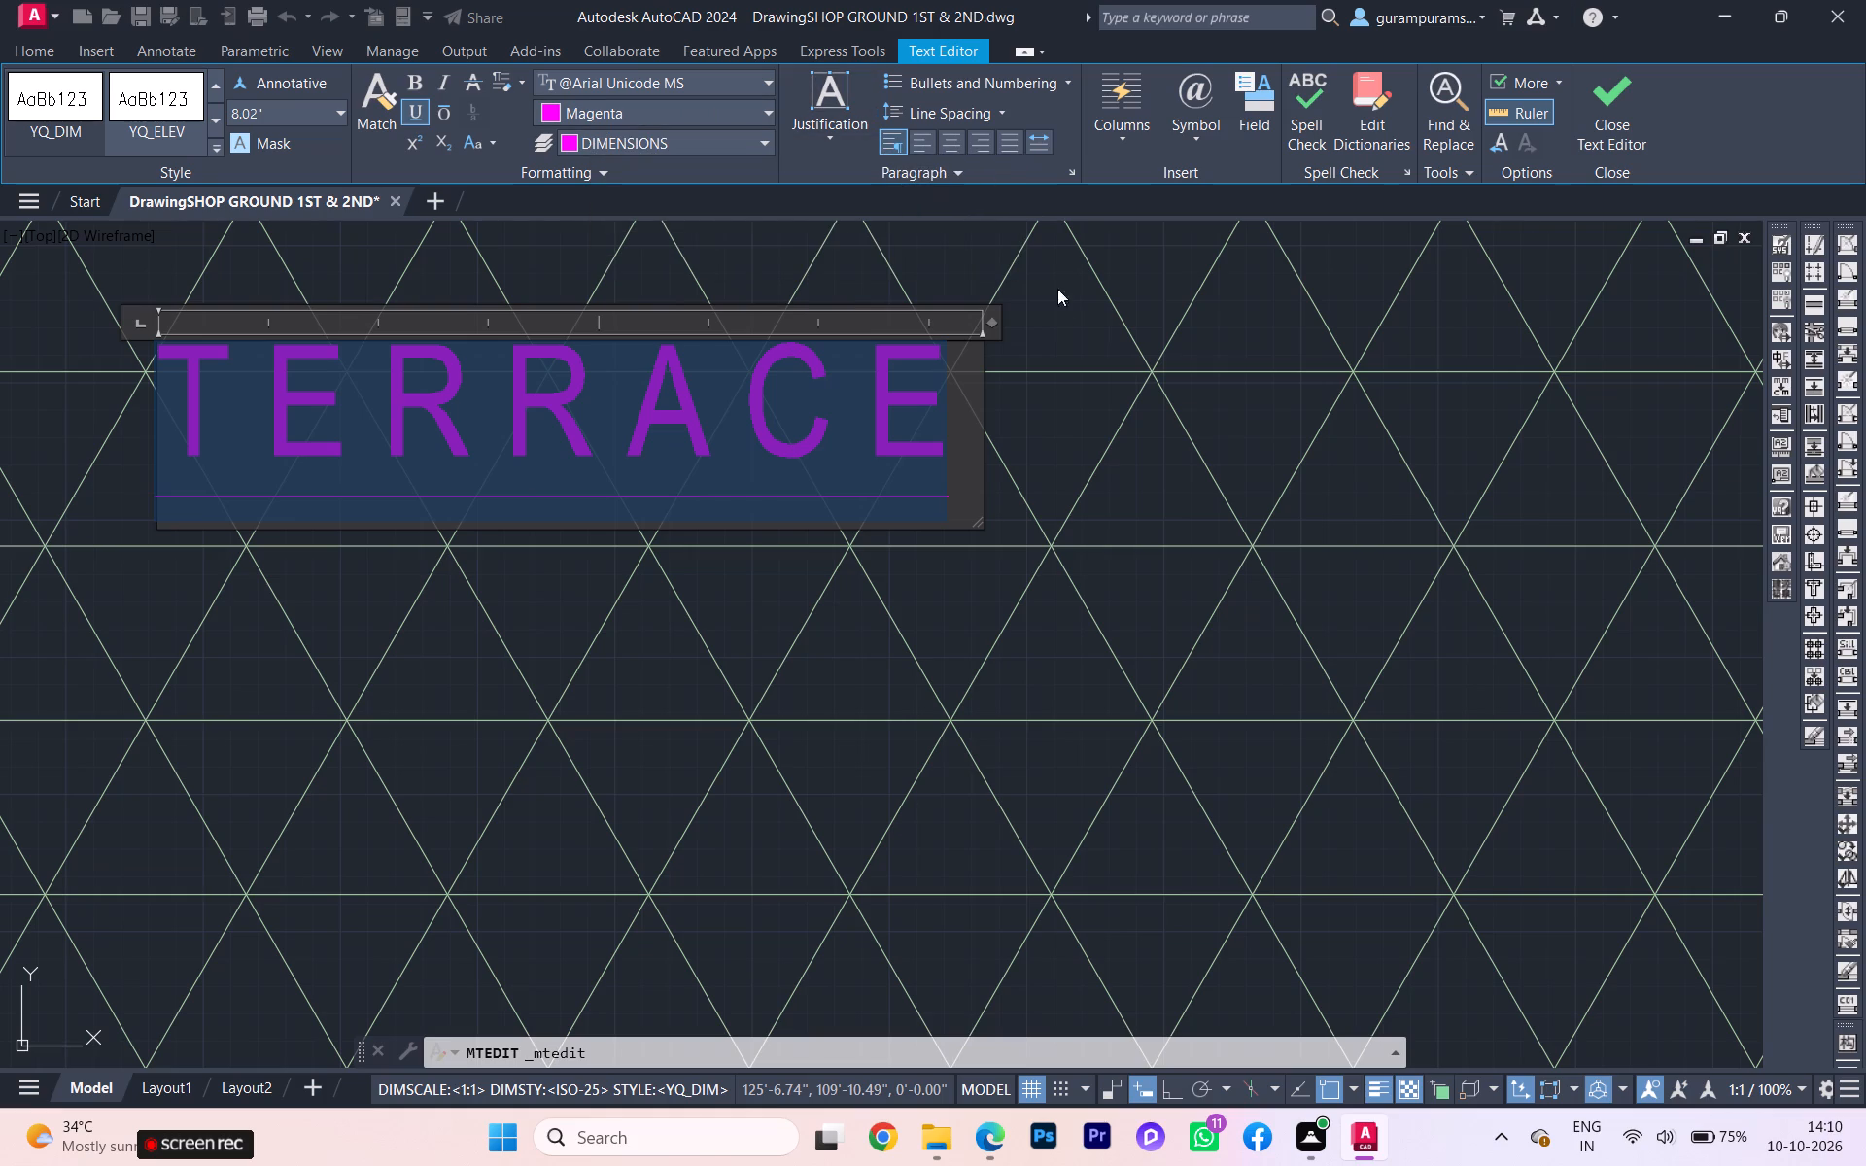
left_click(1065, 322)
Examine the plan's rooms, baths and balconies and compare their window, door and ventilator tags with the reference plan.
scroll(1034, 333, "down", 6)
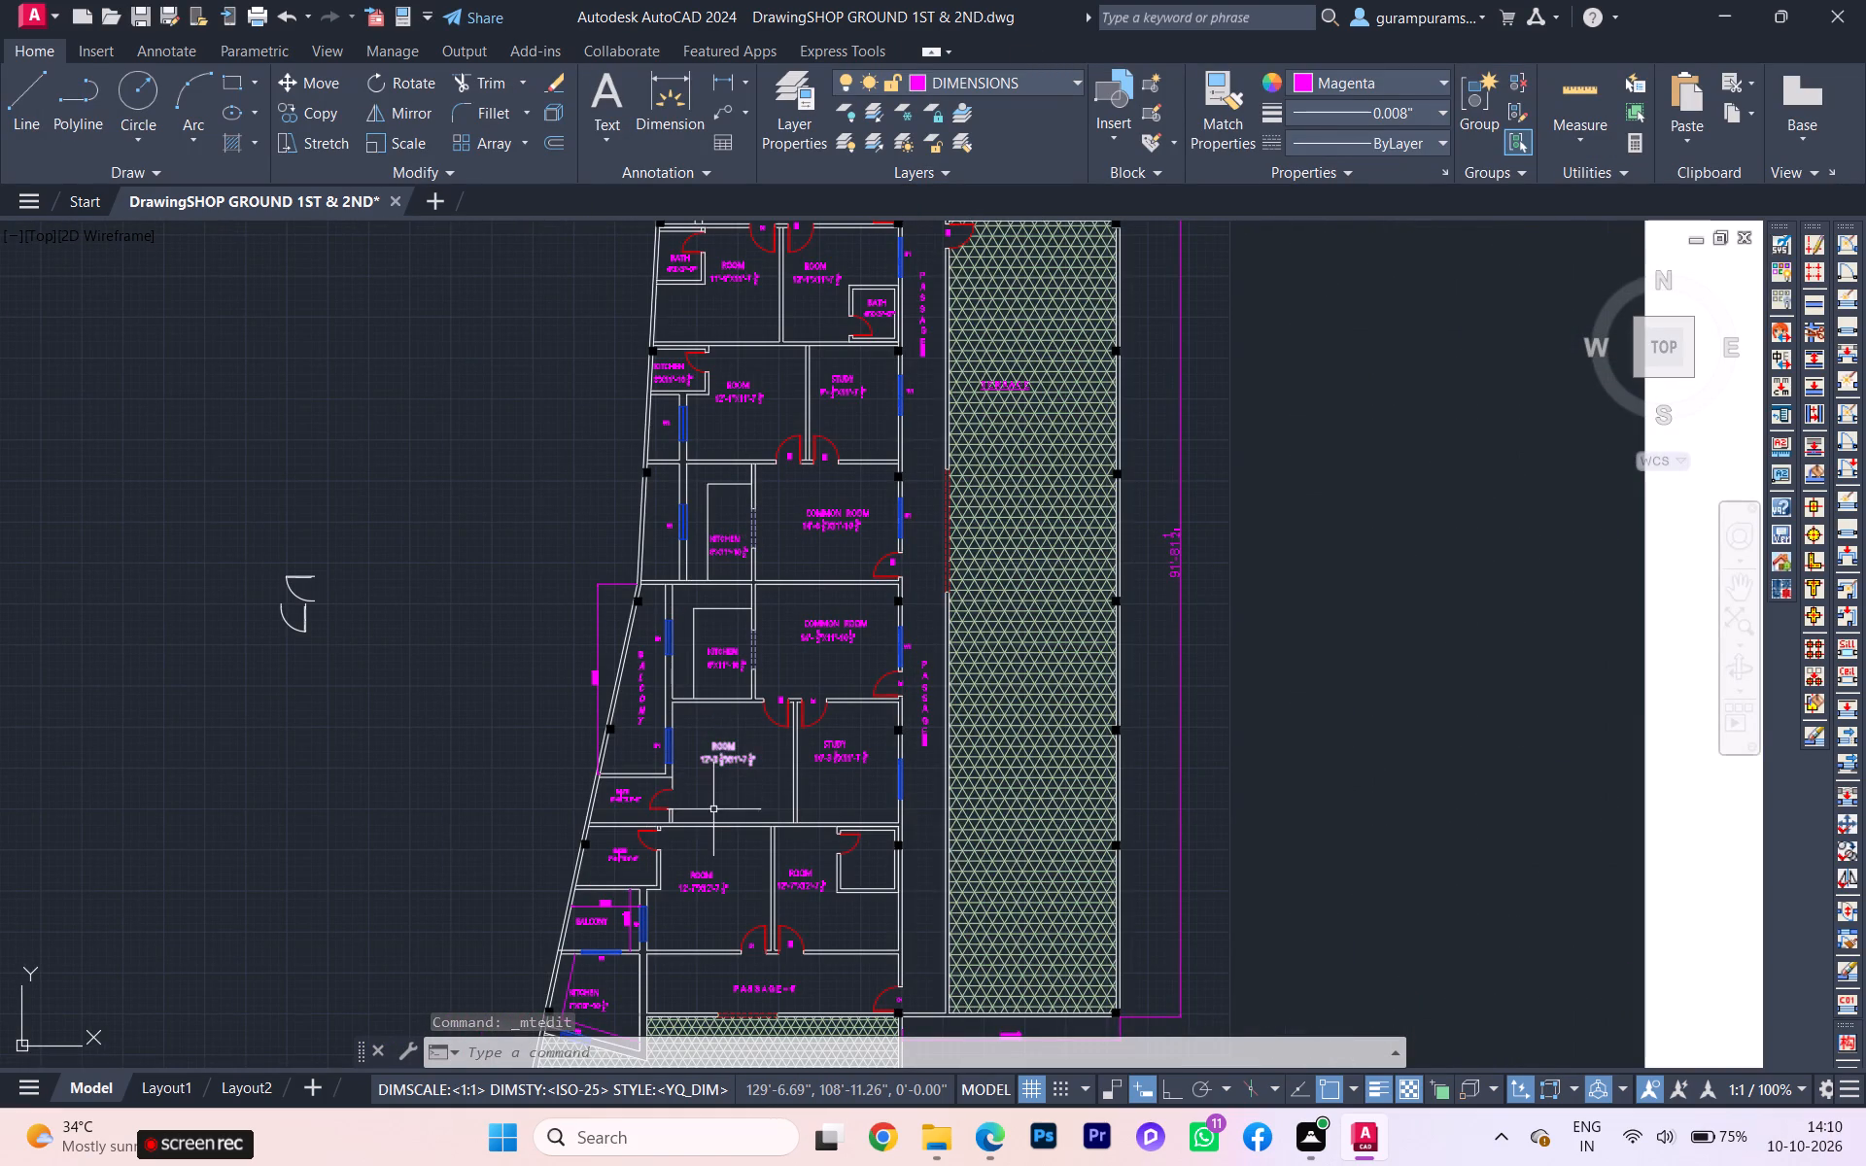
scroll(760, 806, "up", 1)
scroll(406, 686, "down", 1)
scroll(625, 699, "up", 1)
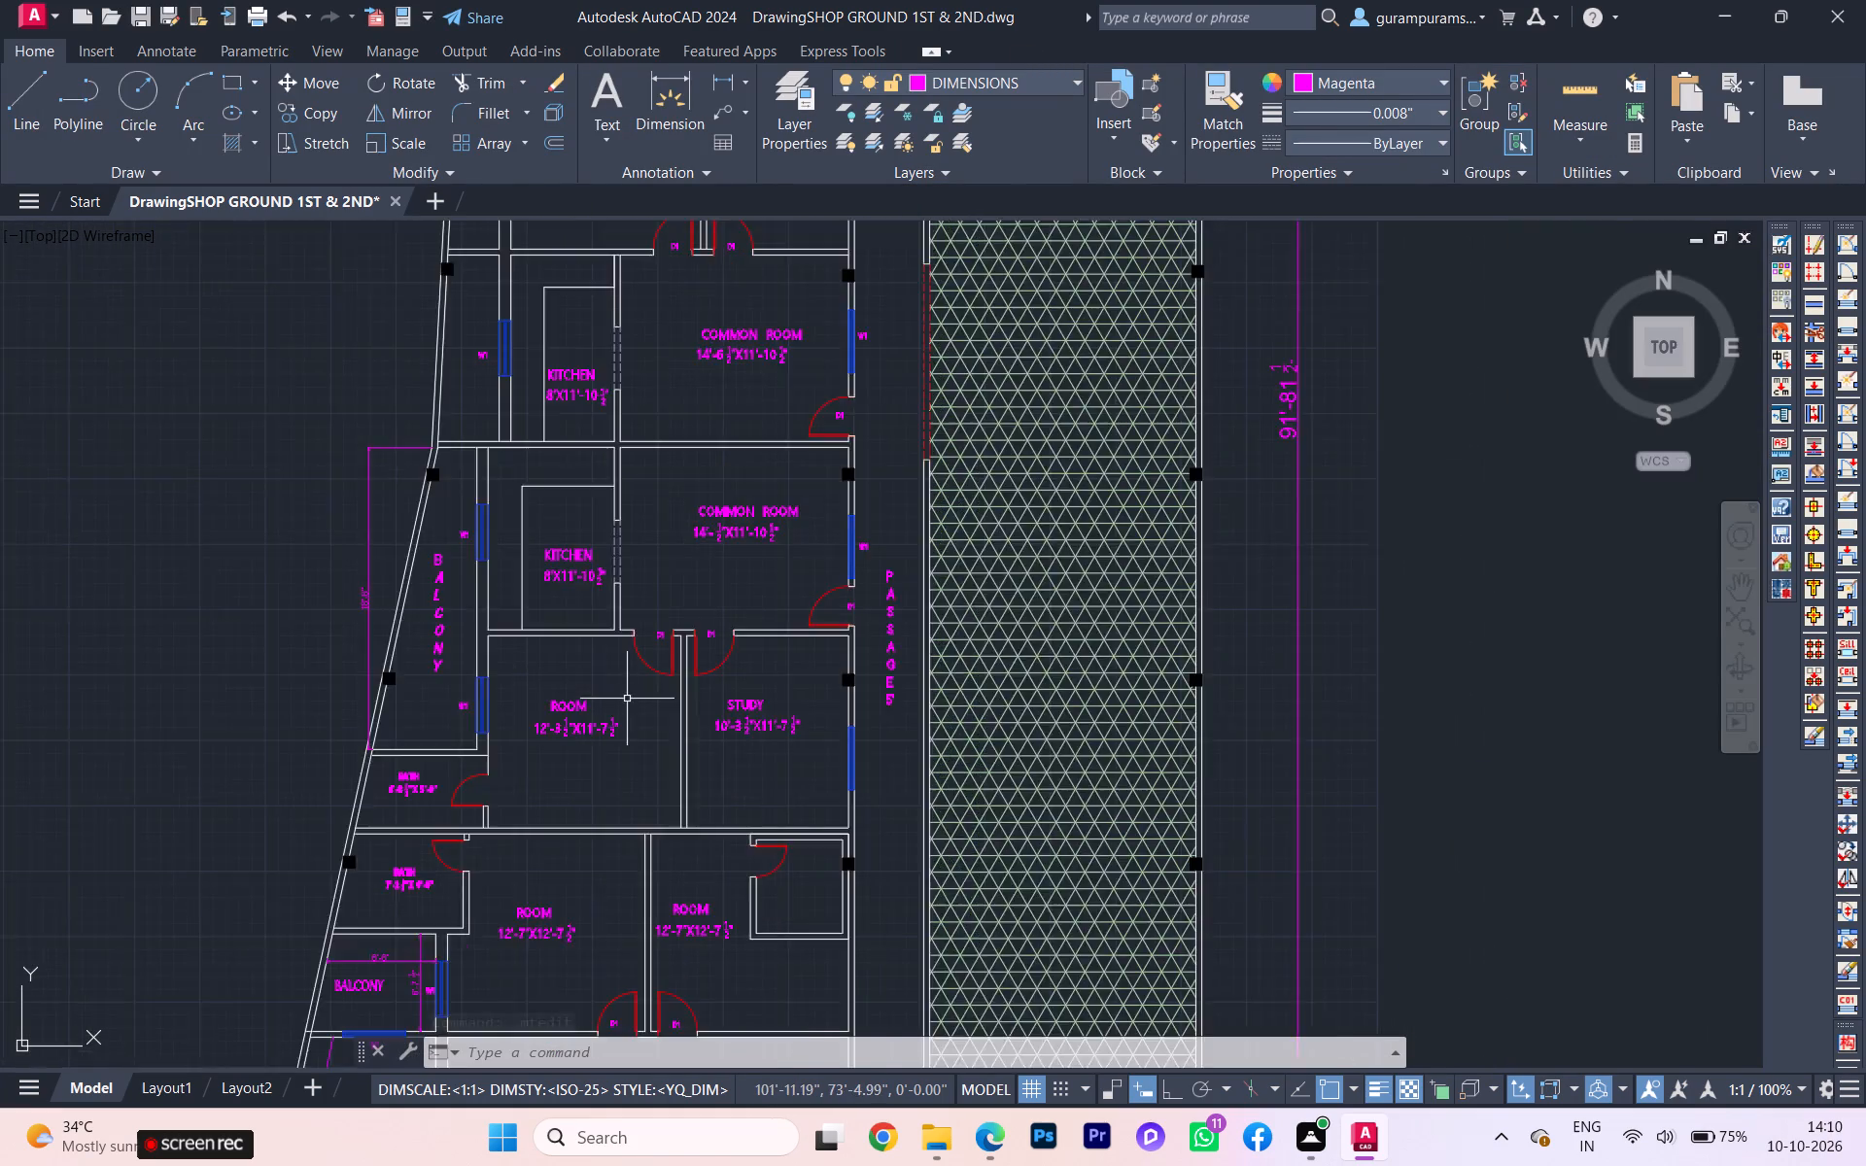
scroll(627, 699, "up", 1)
scroll(759, 626, "down", 1)
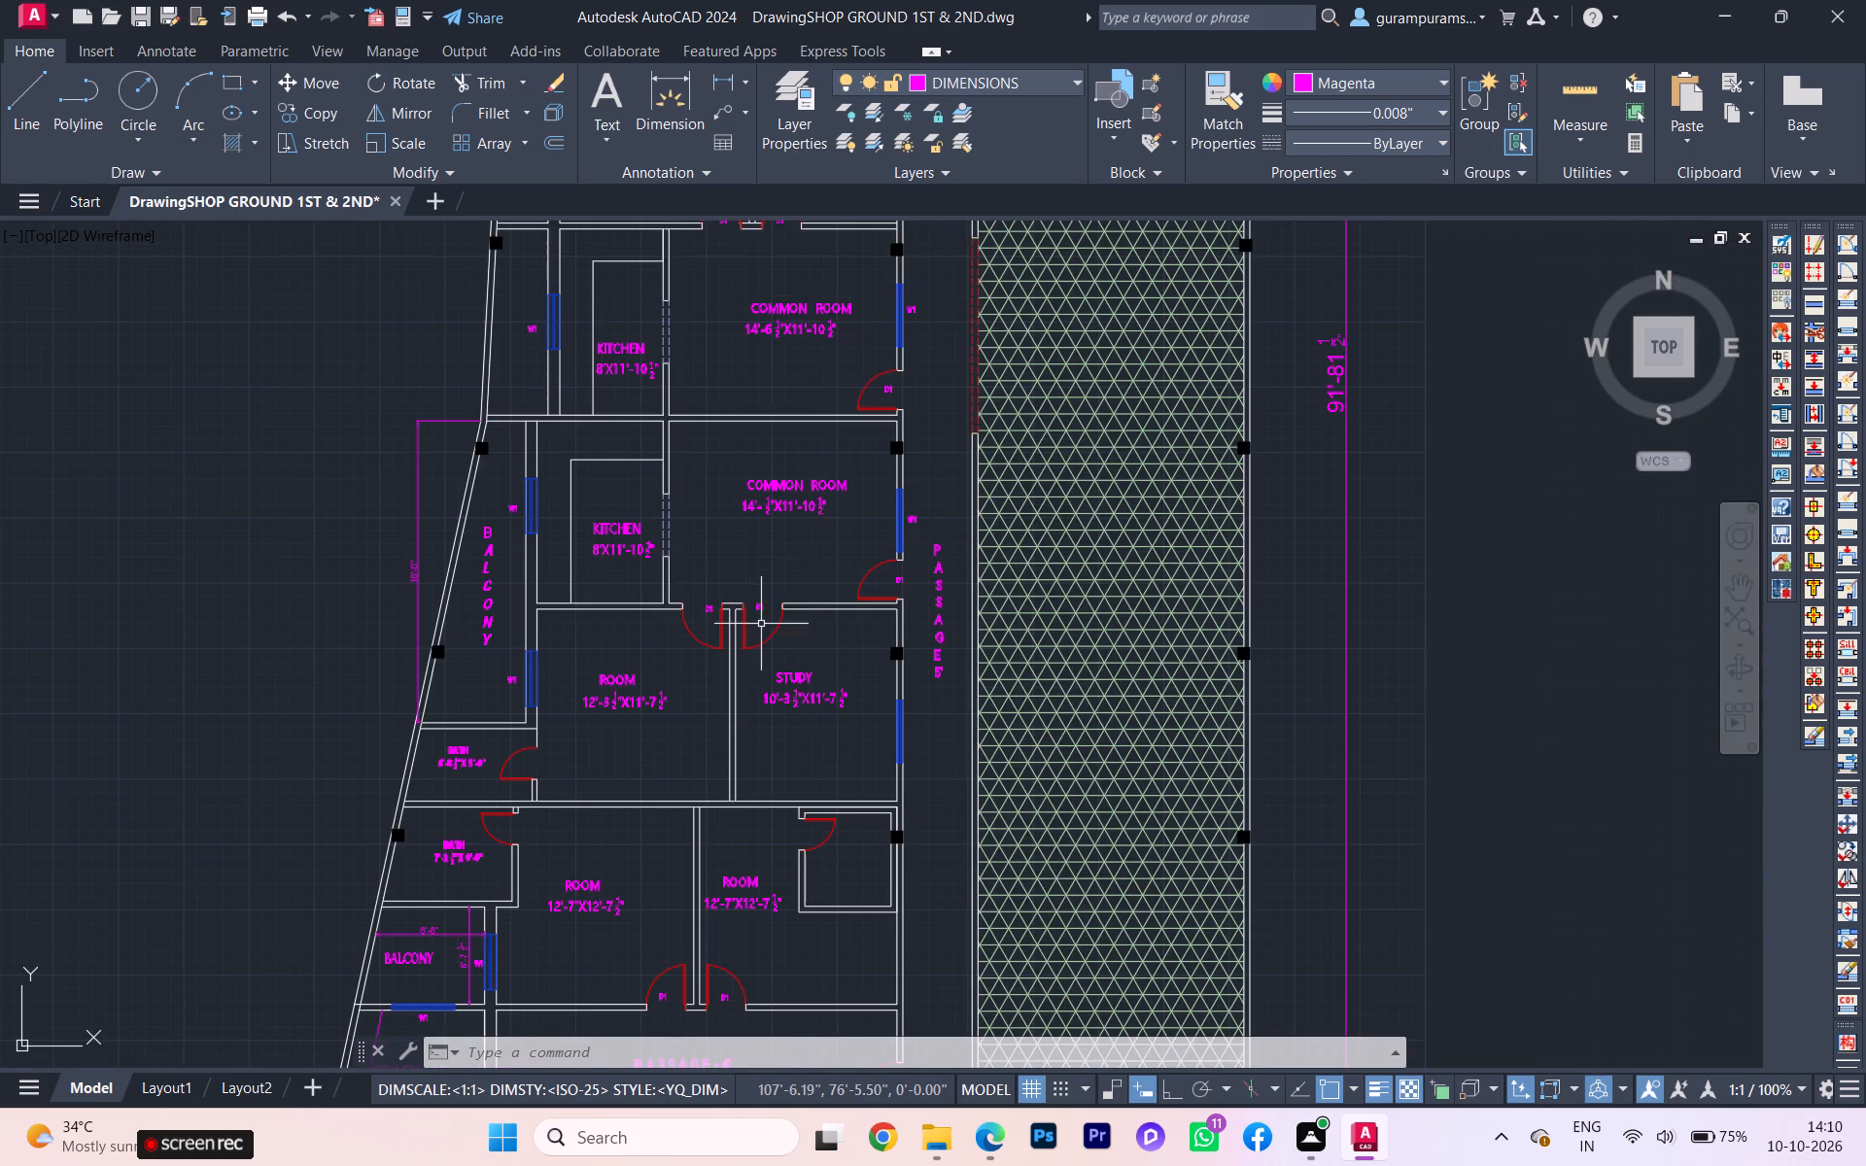
scroll(513, 794, "up", 1)
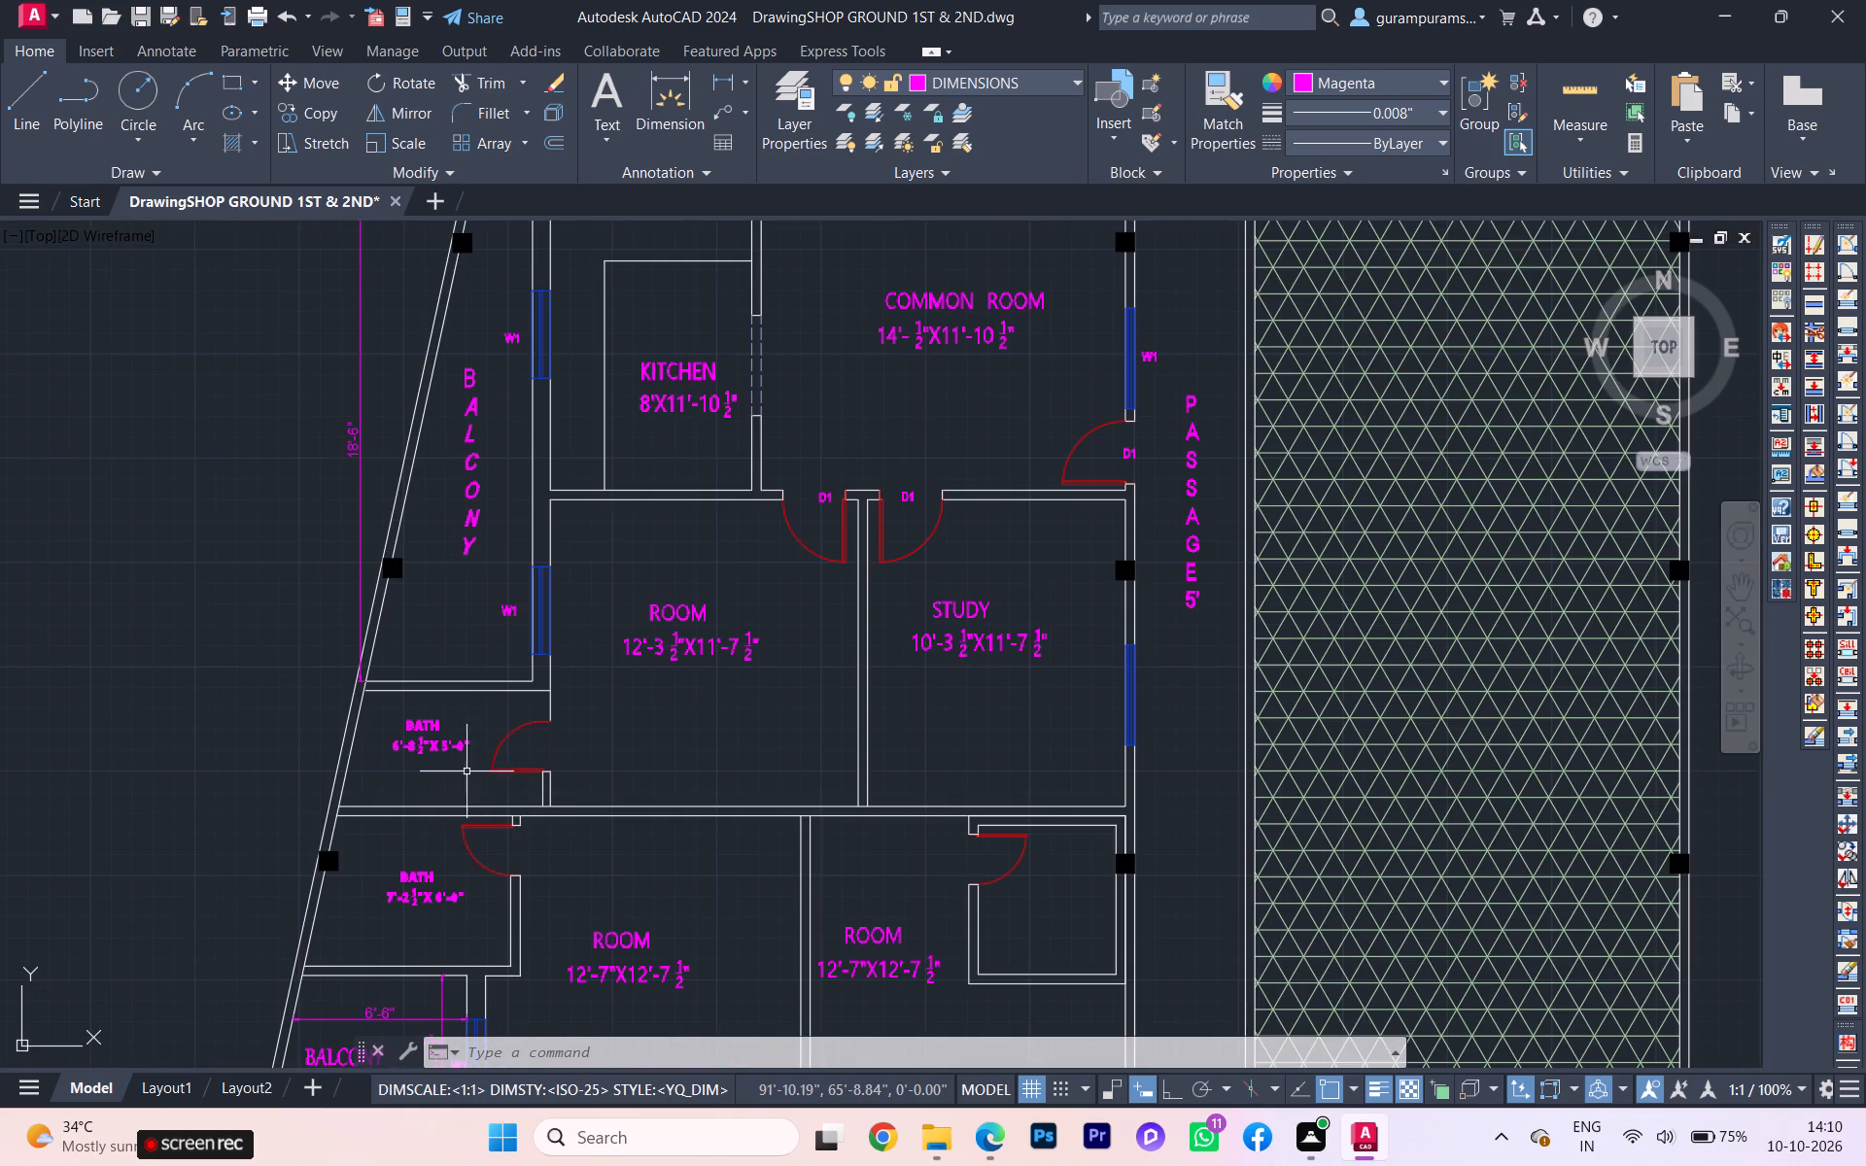
scroll(263, 713, "down", 3)
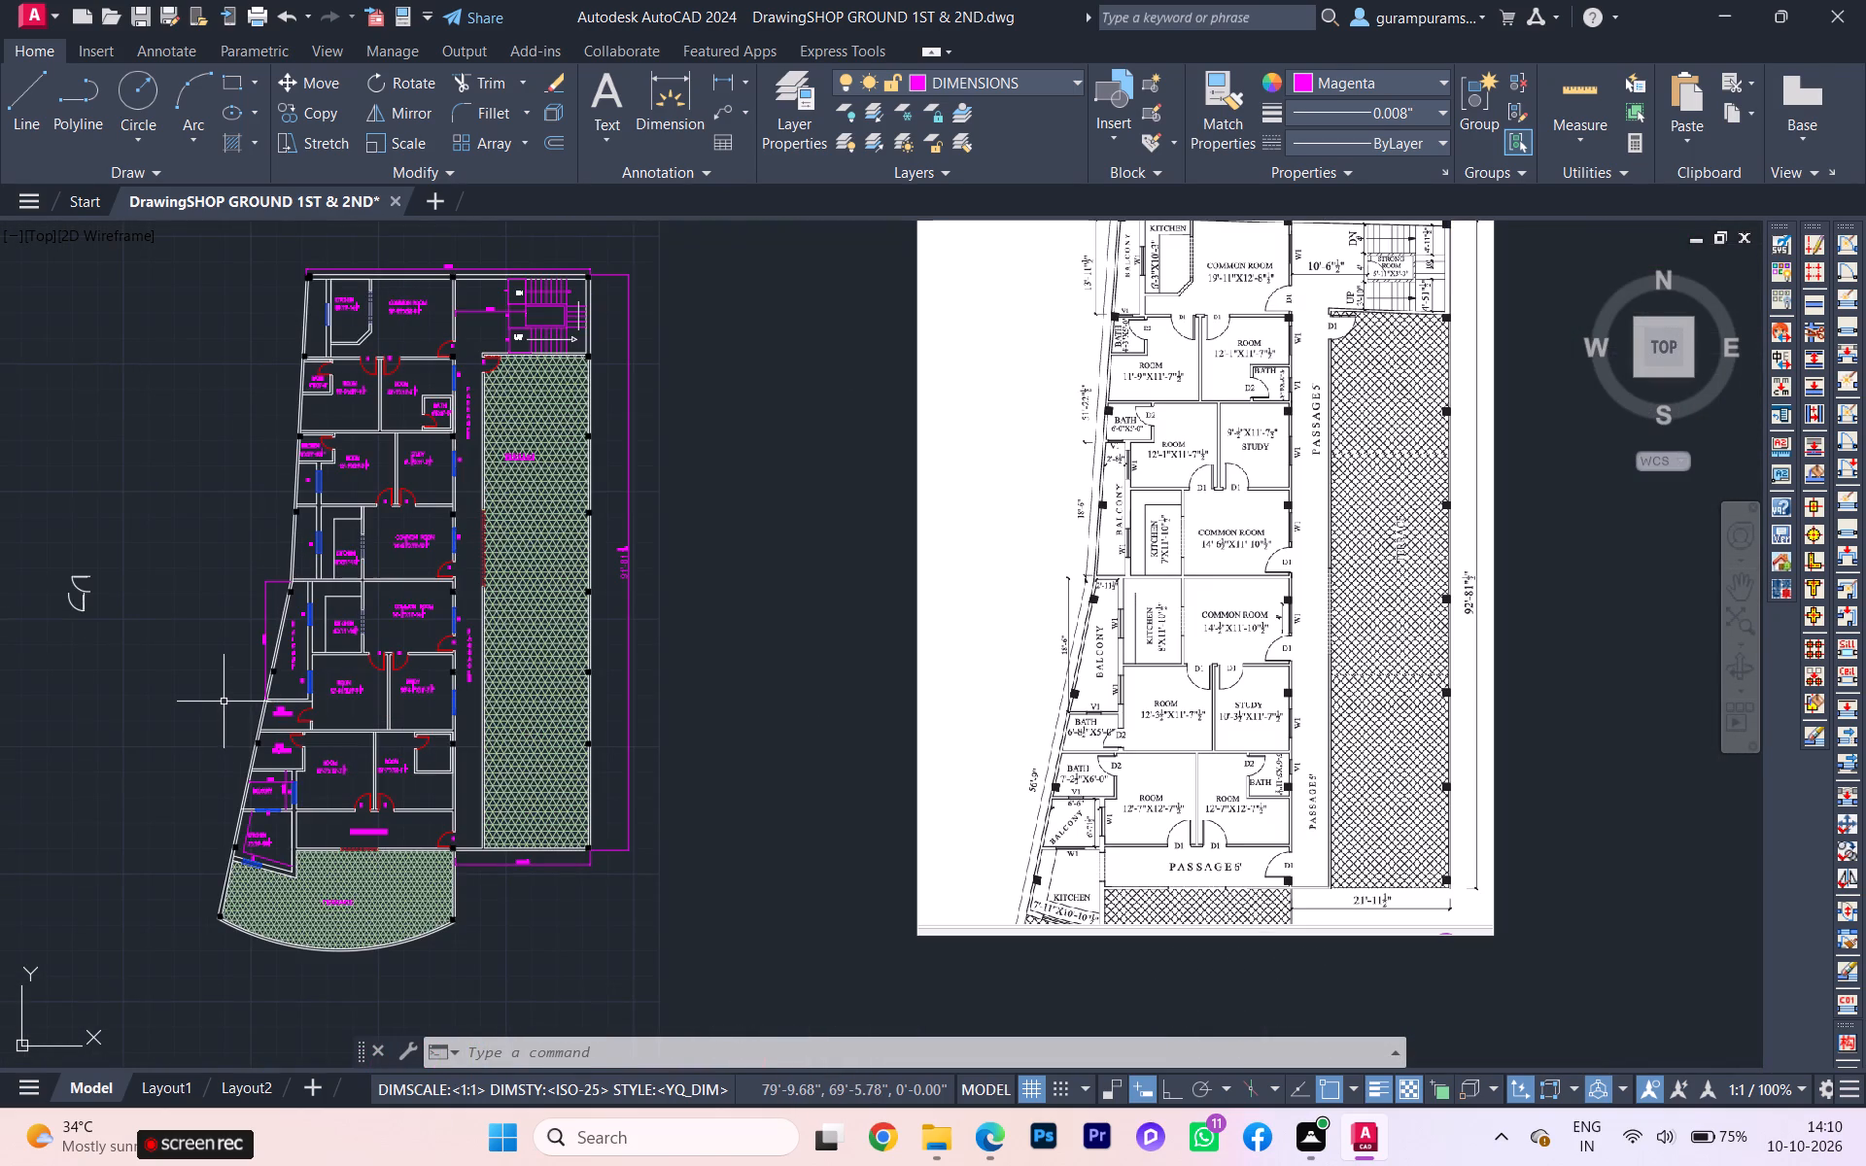
scroll(1114, 469, "up", 2)
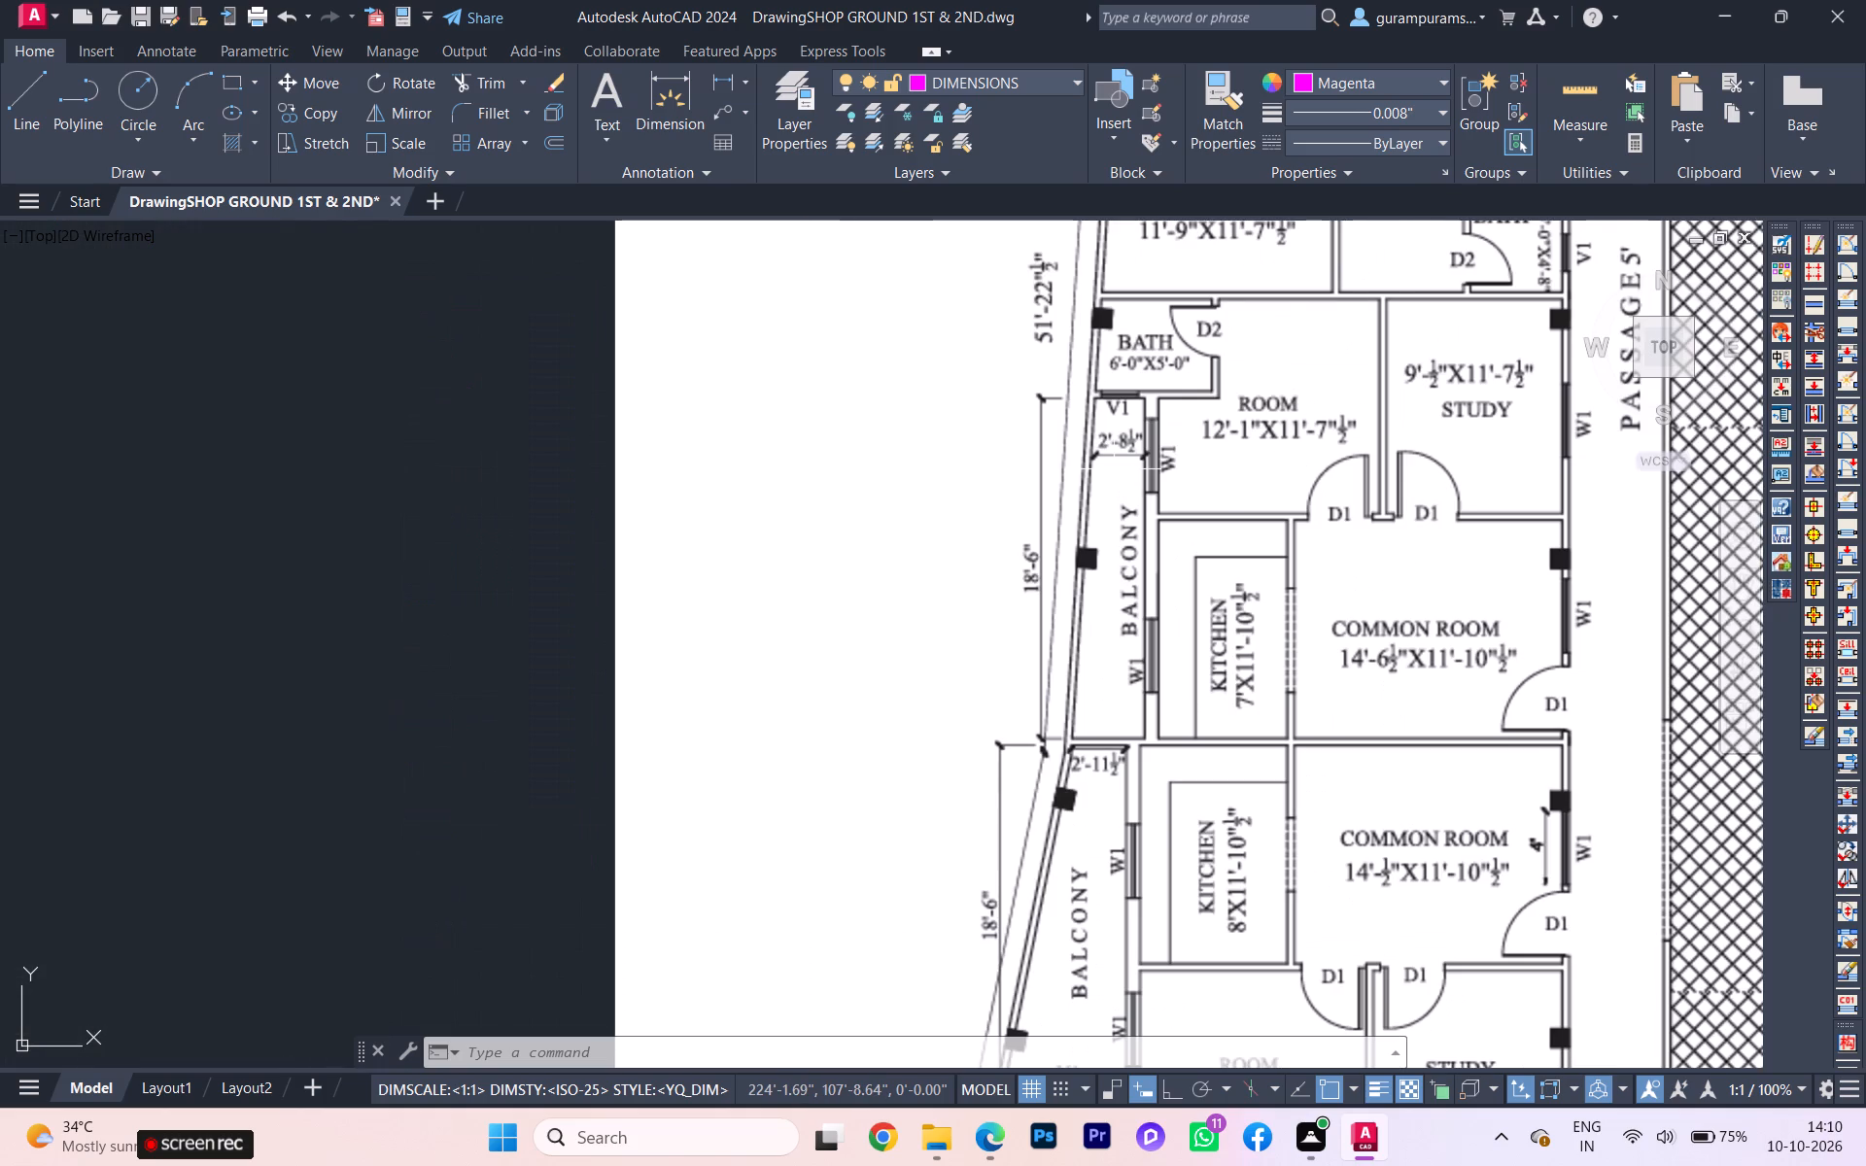
scroll(1116, 469, "down", 1)
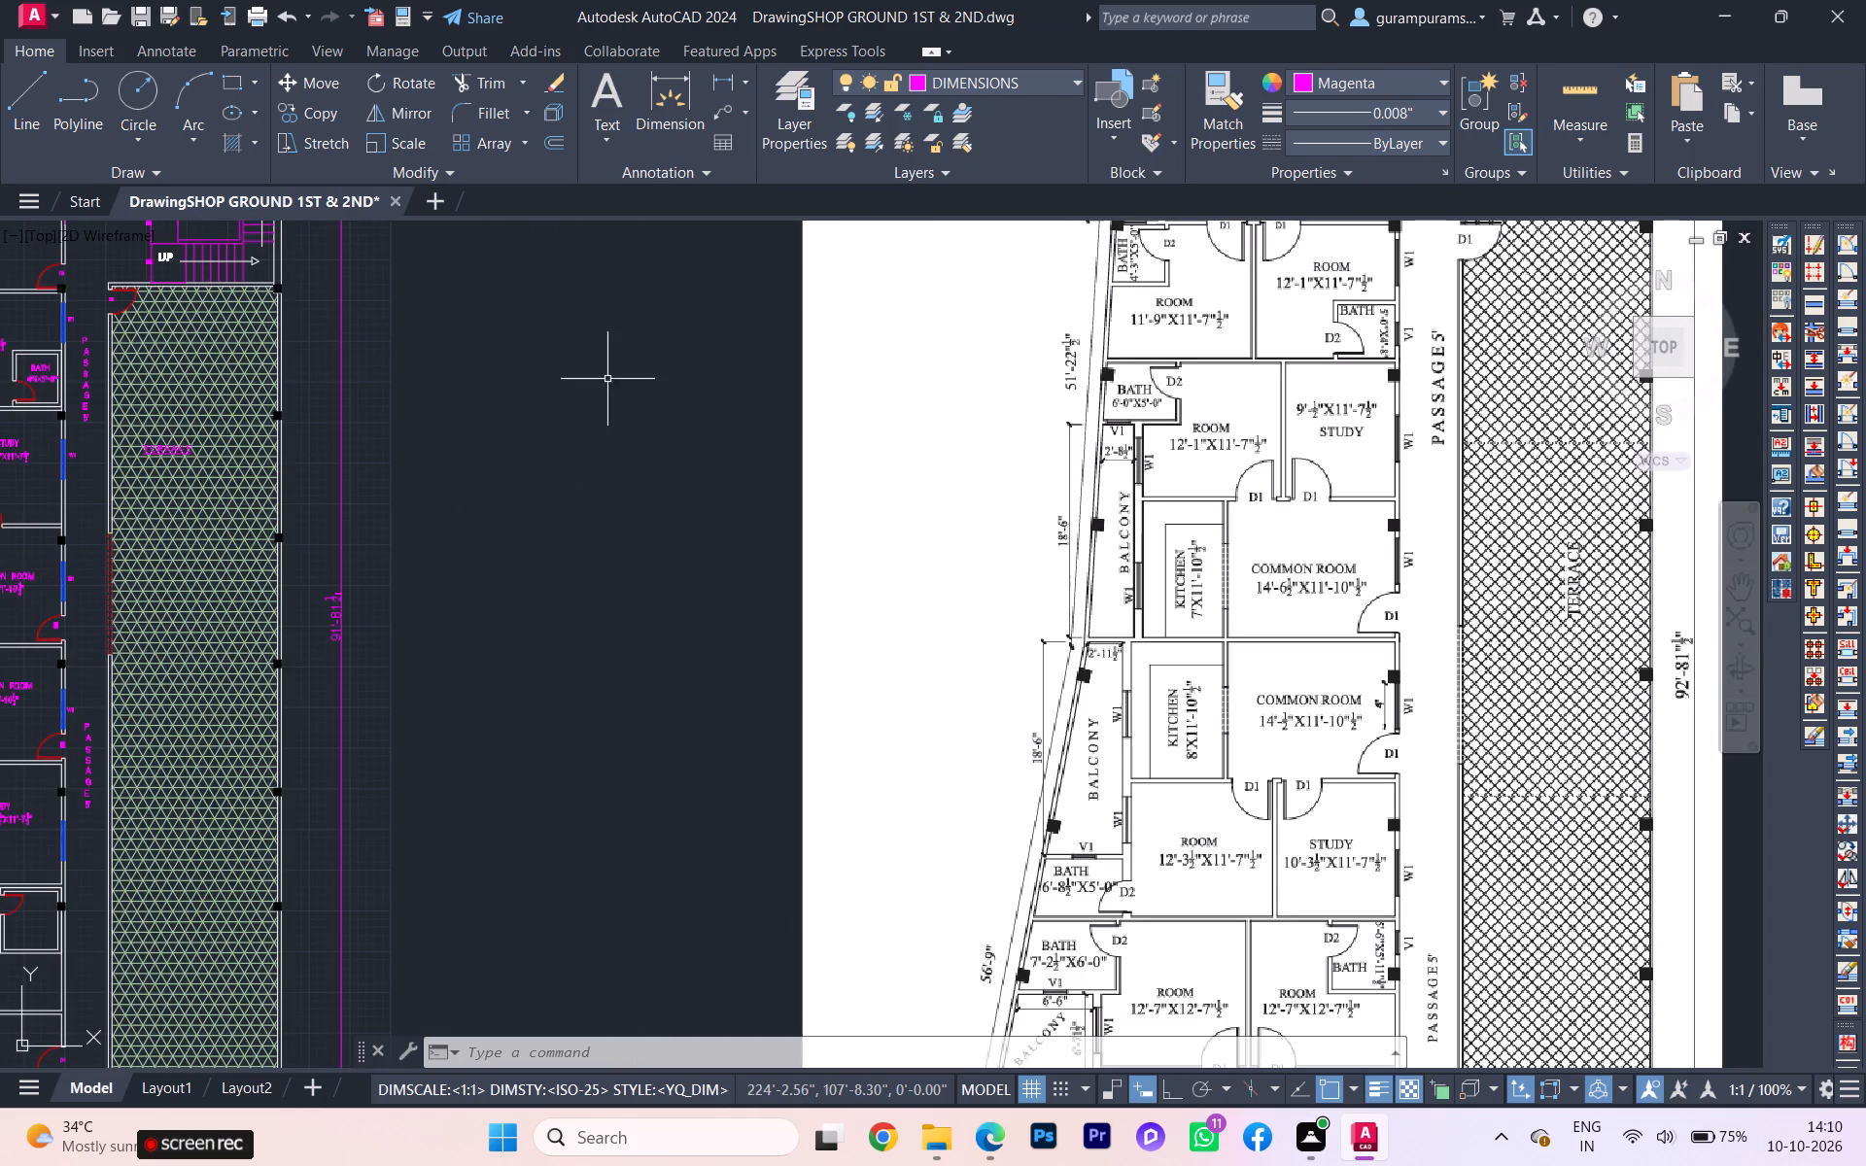
Make windows the current layer and set the current object colour to ByLayer.
left_click(1004, 72)
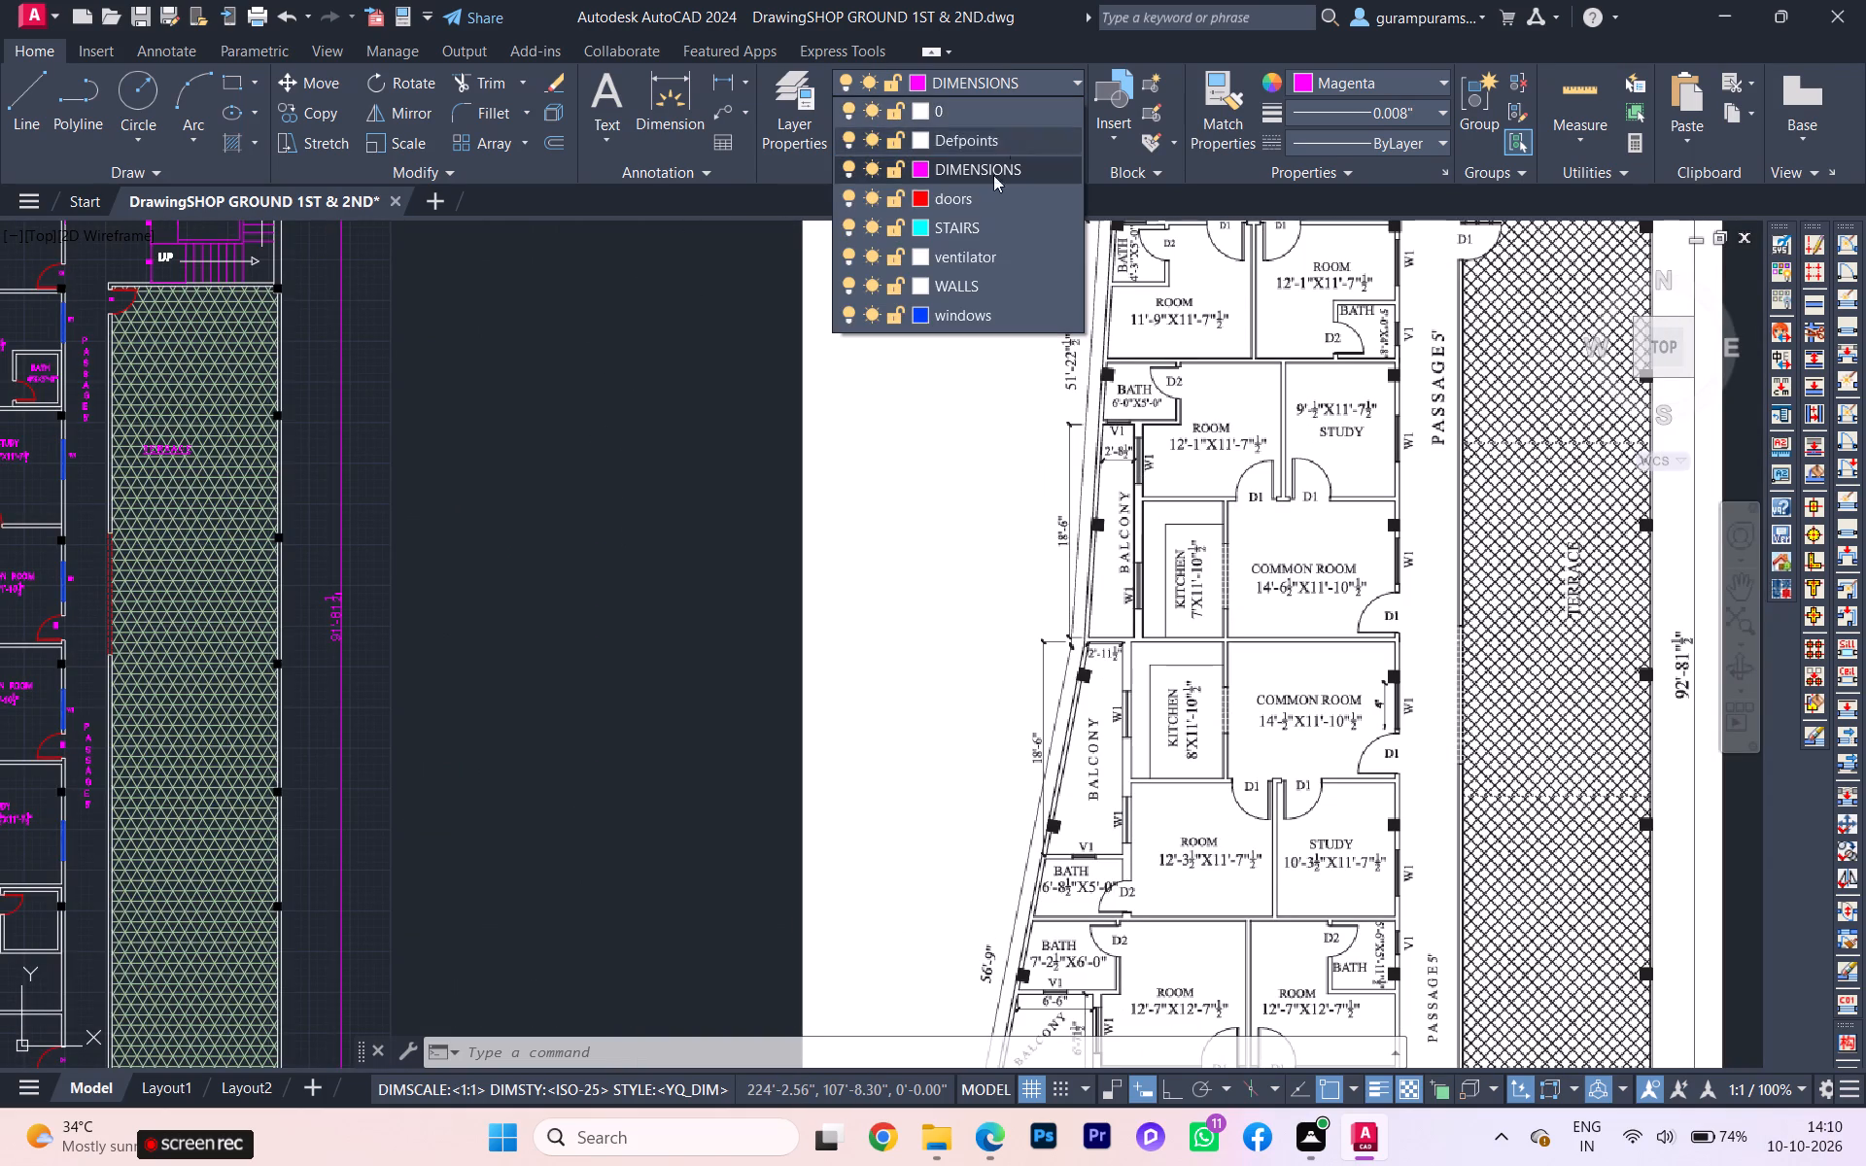
left_click(931, 314)
left_click(1348, 78)
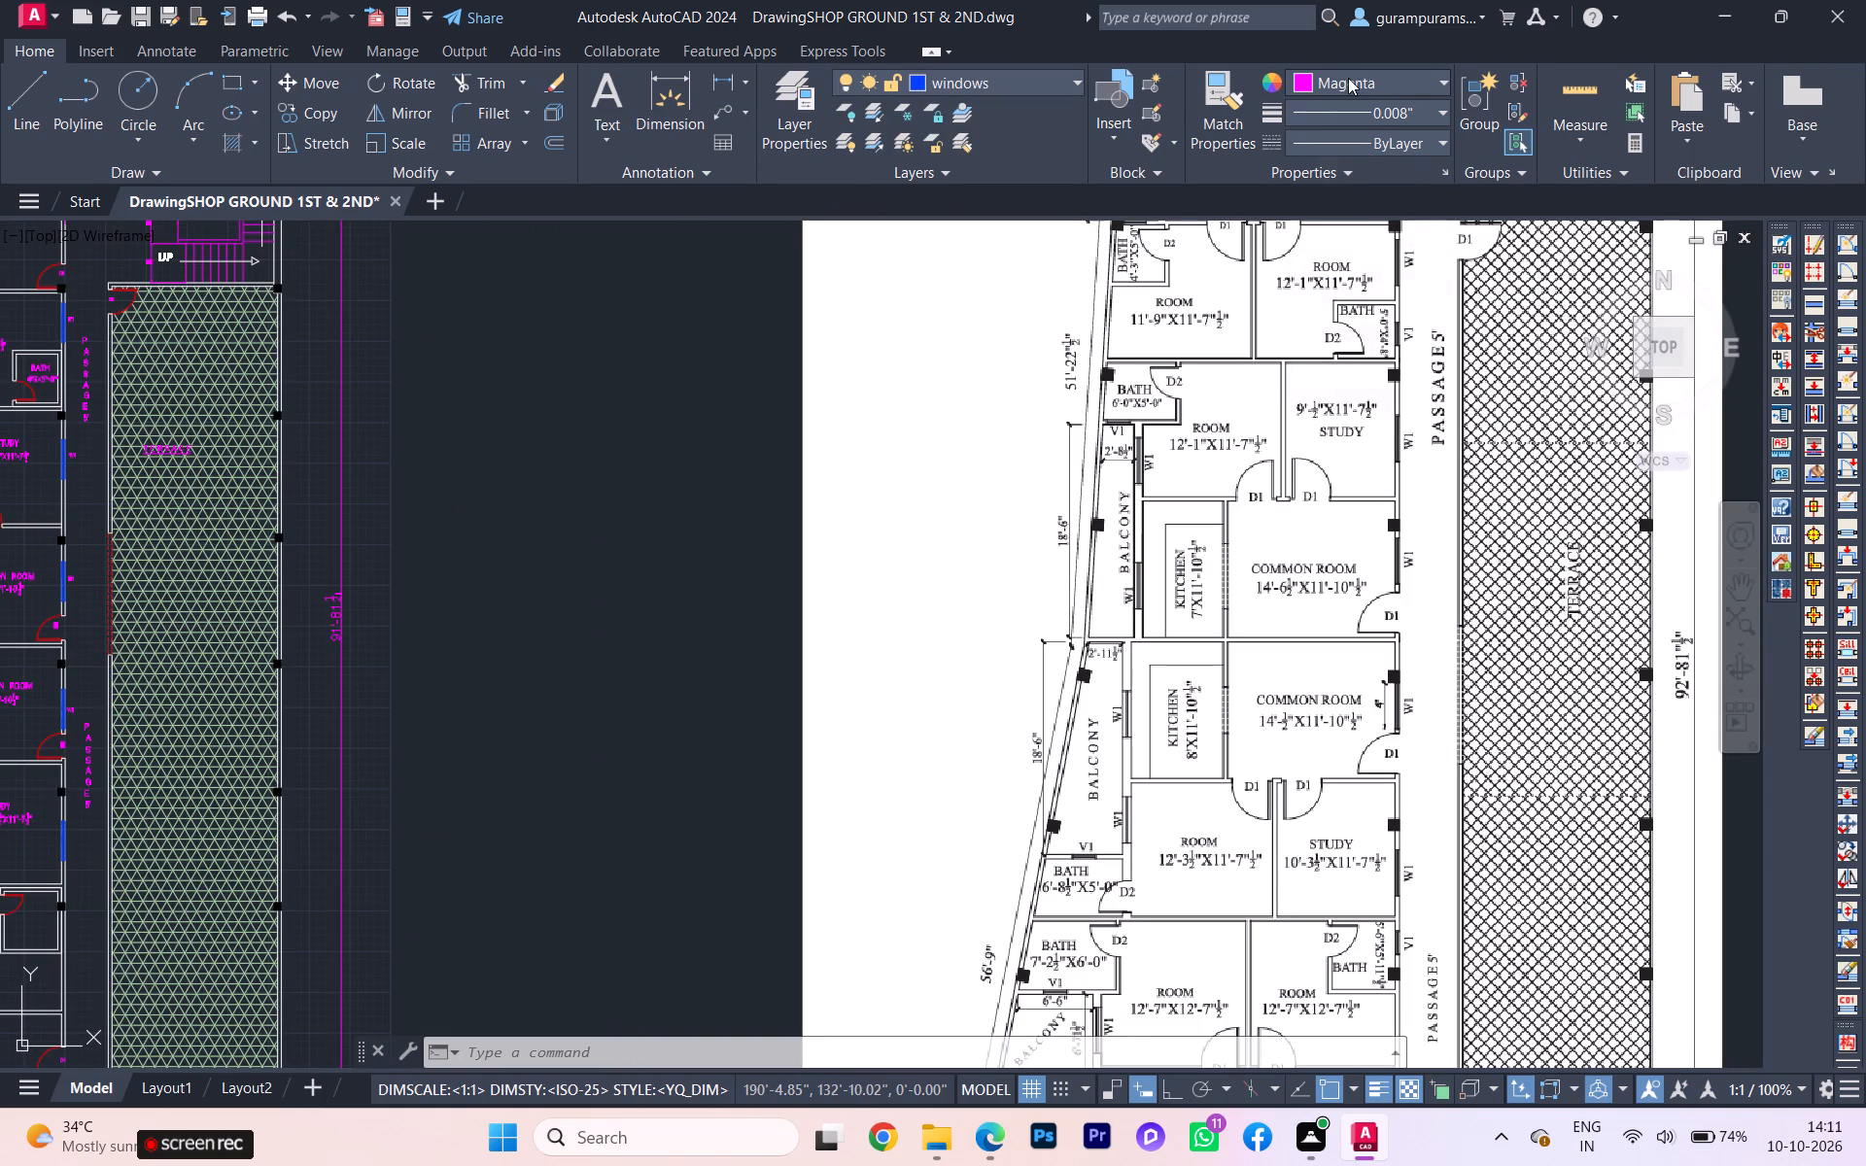
left_click(1336, 118)
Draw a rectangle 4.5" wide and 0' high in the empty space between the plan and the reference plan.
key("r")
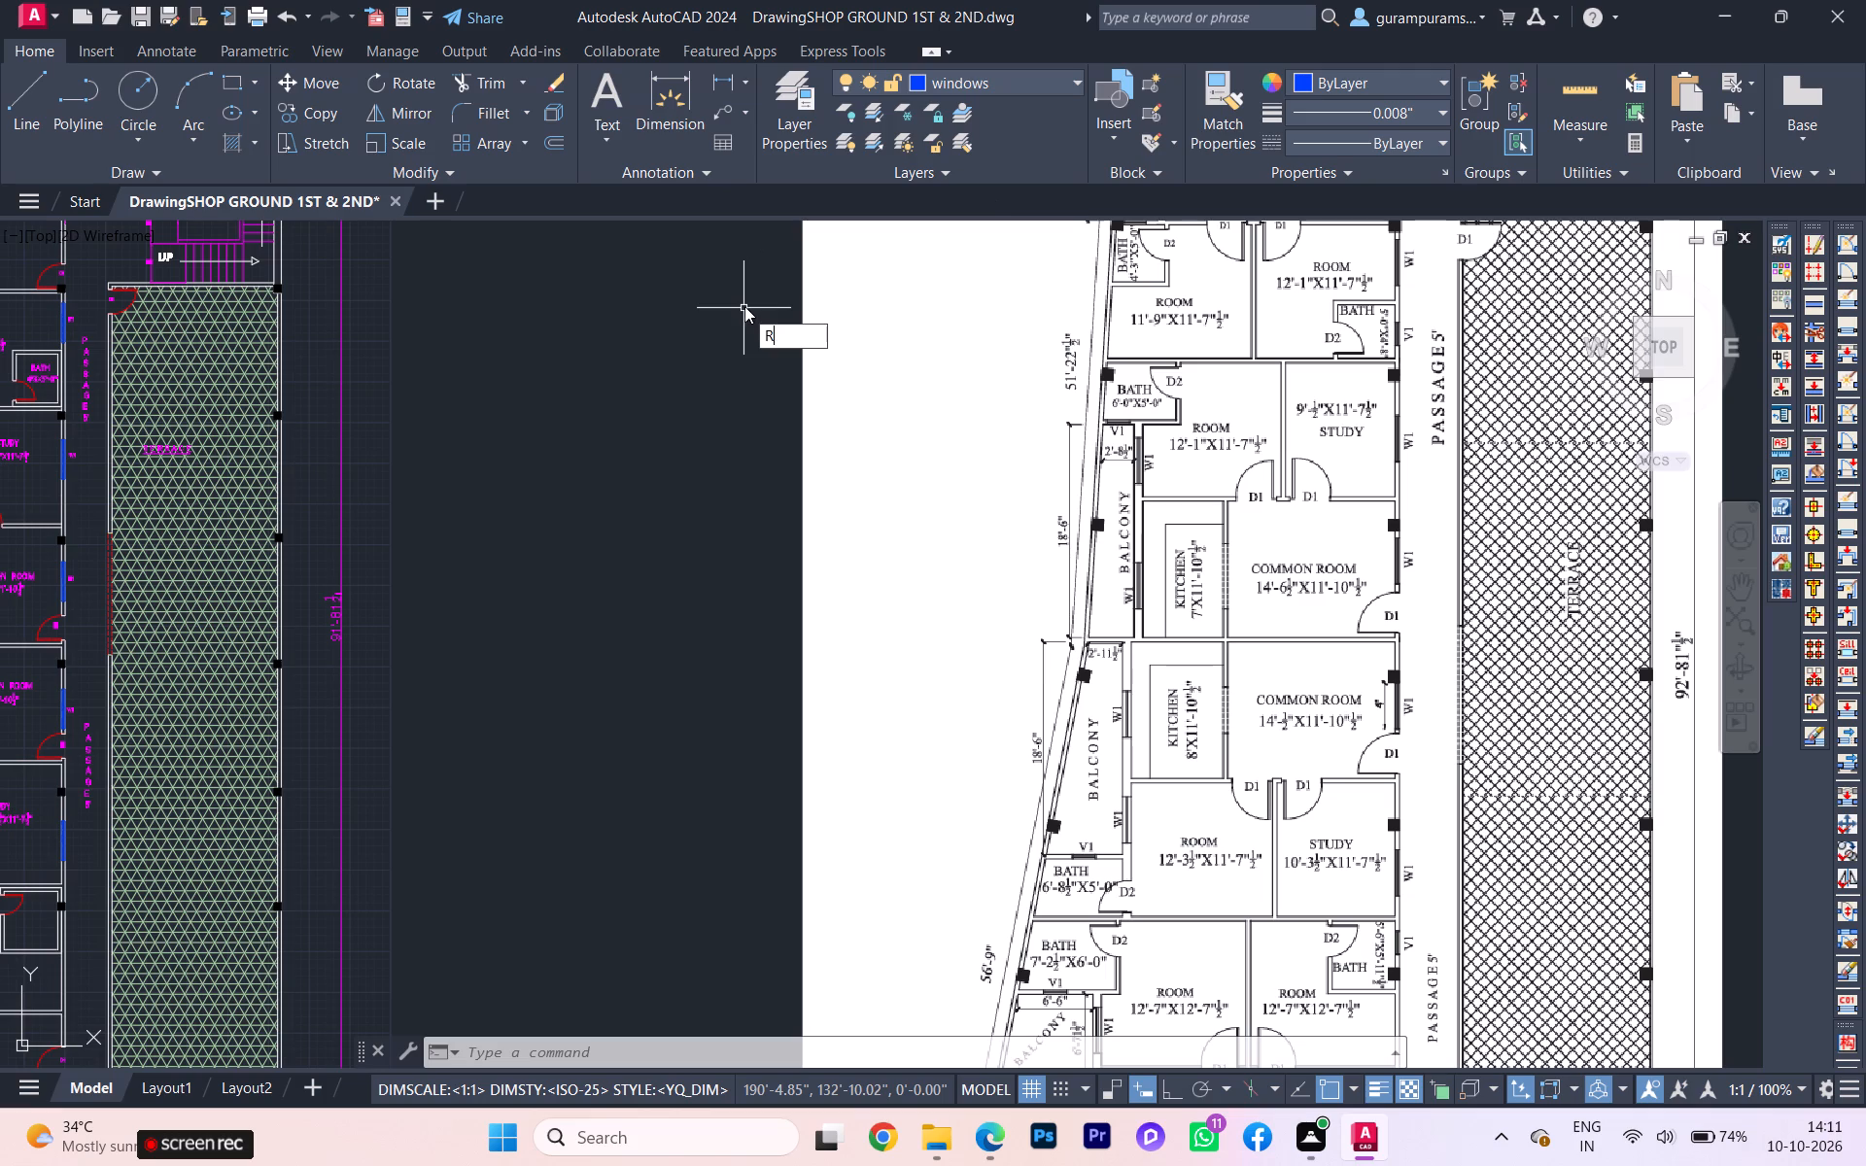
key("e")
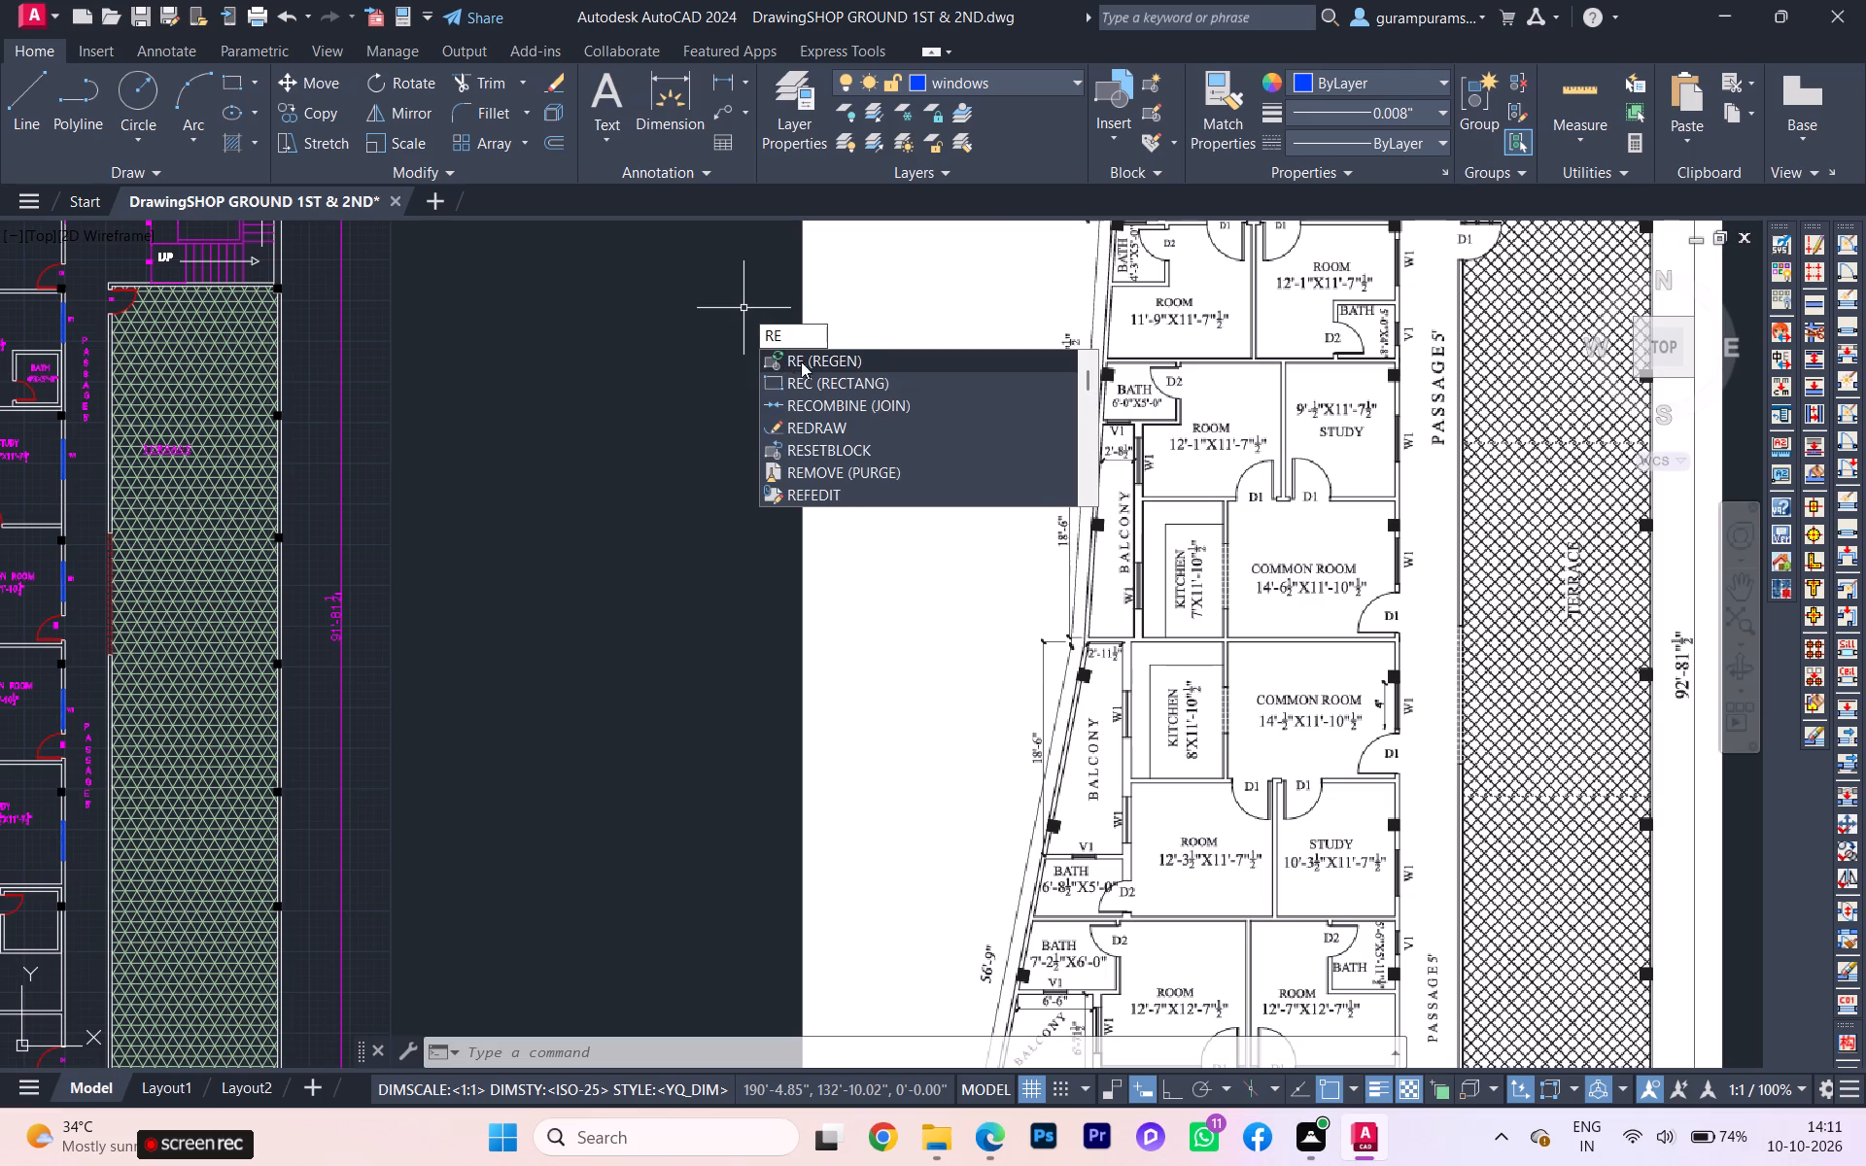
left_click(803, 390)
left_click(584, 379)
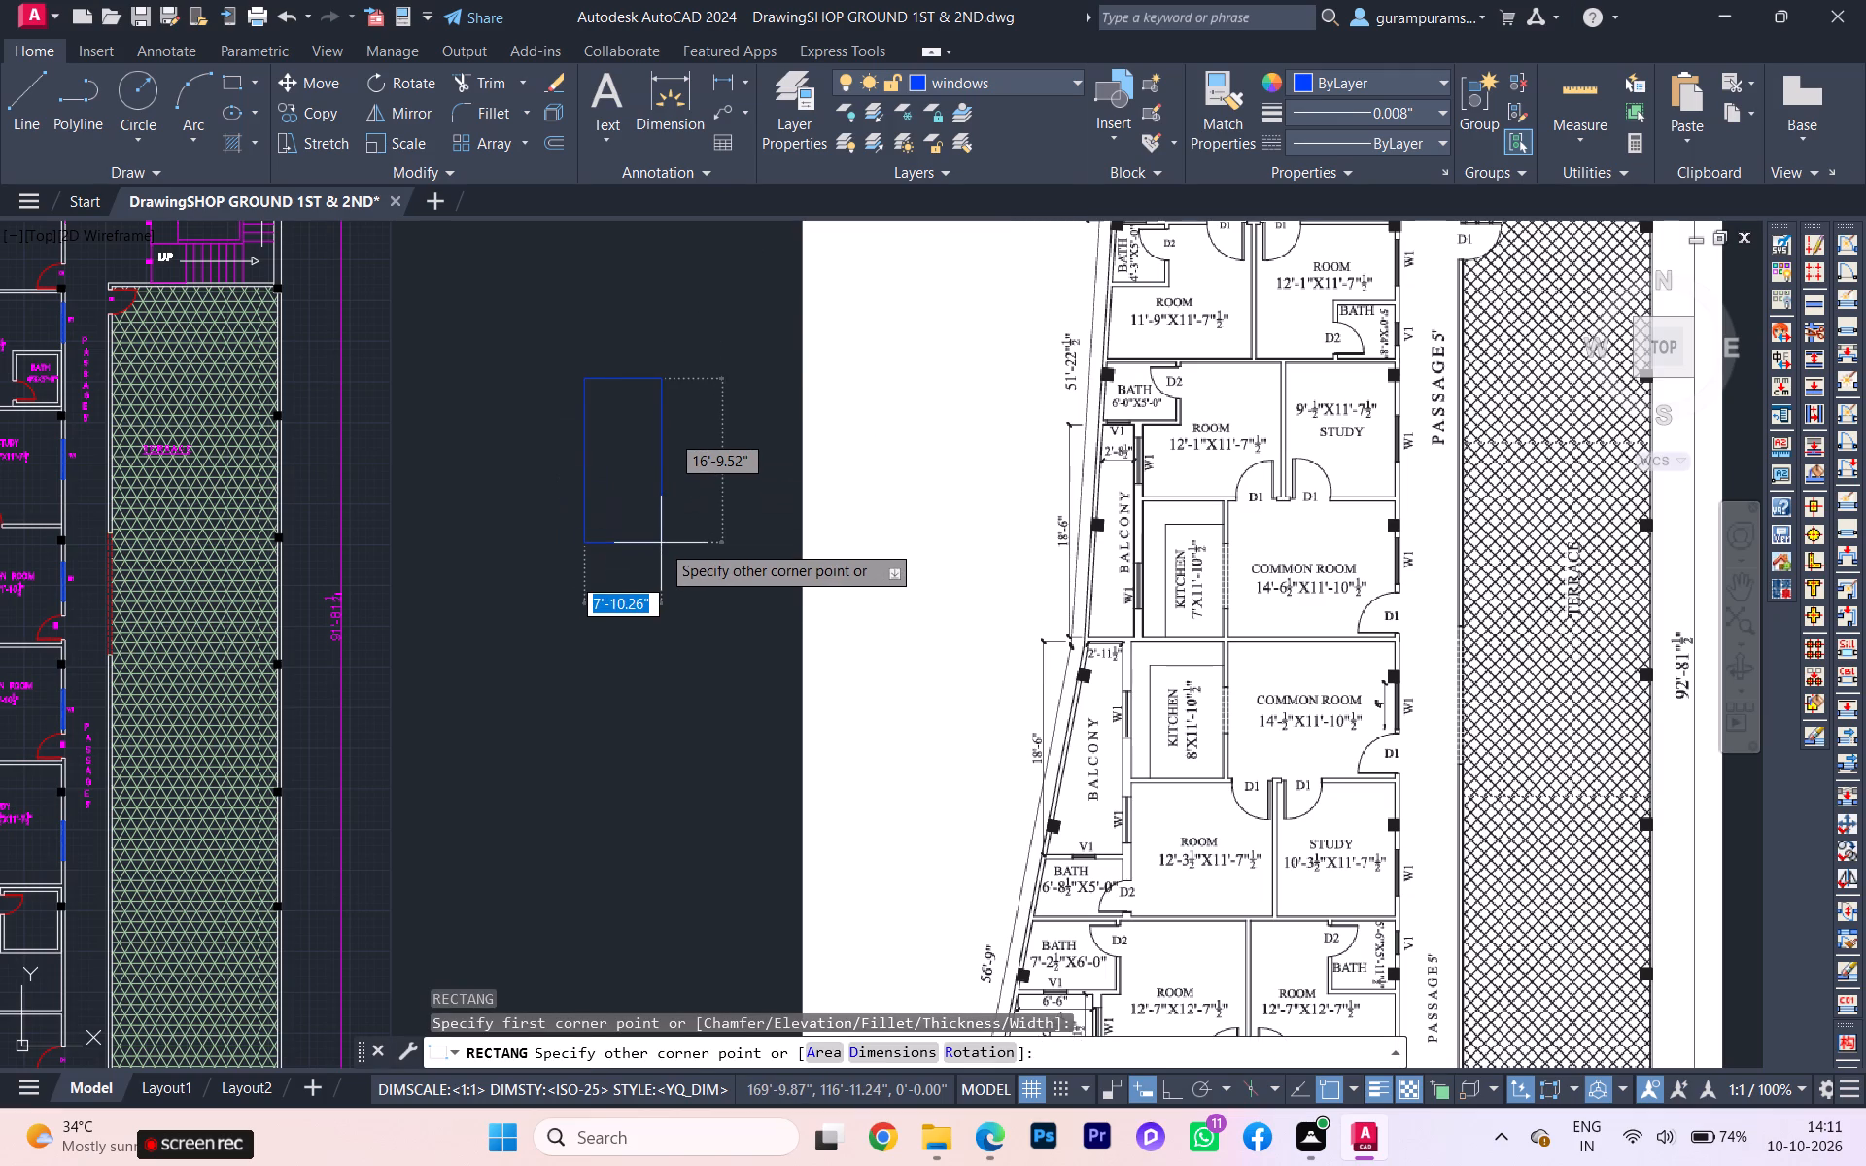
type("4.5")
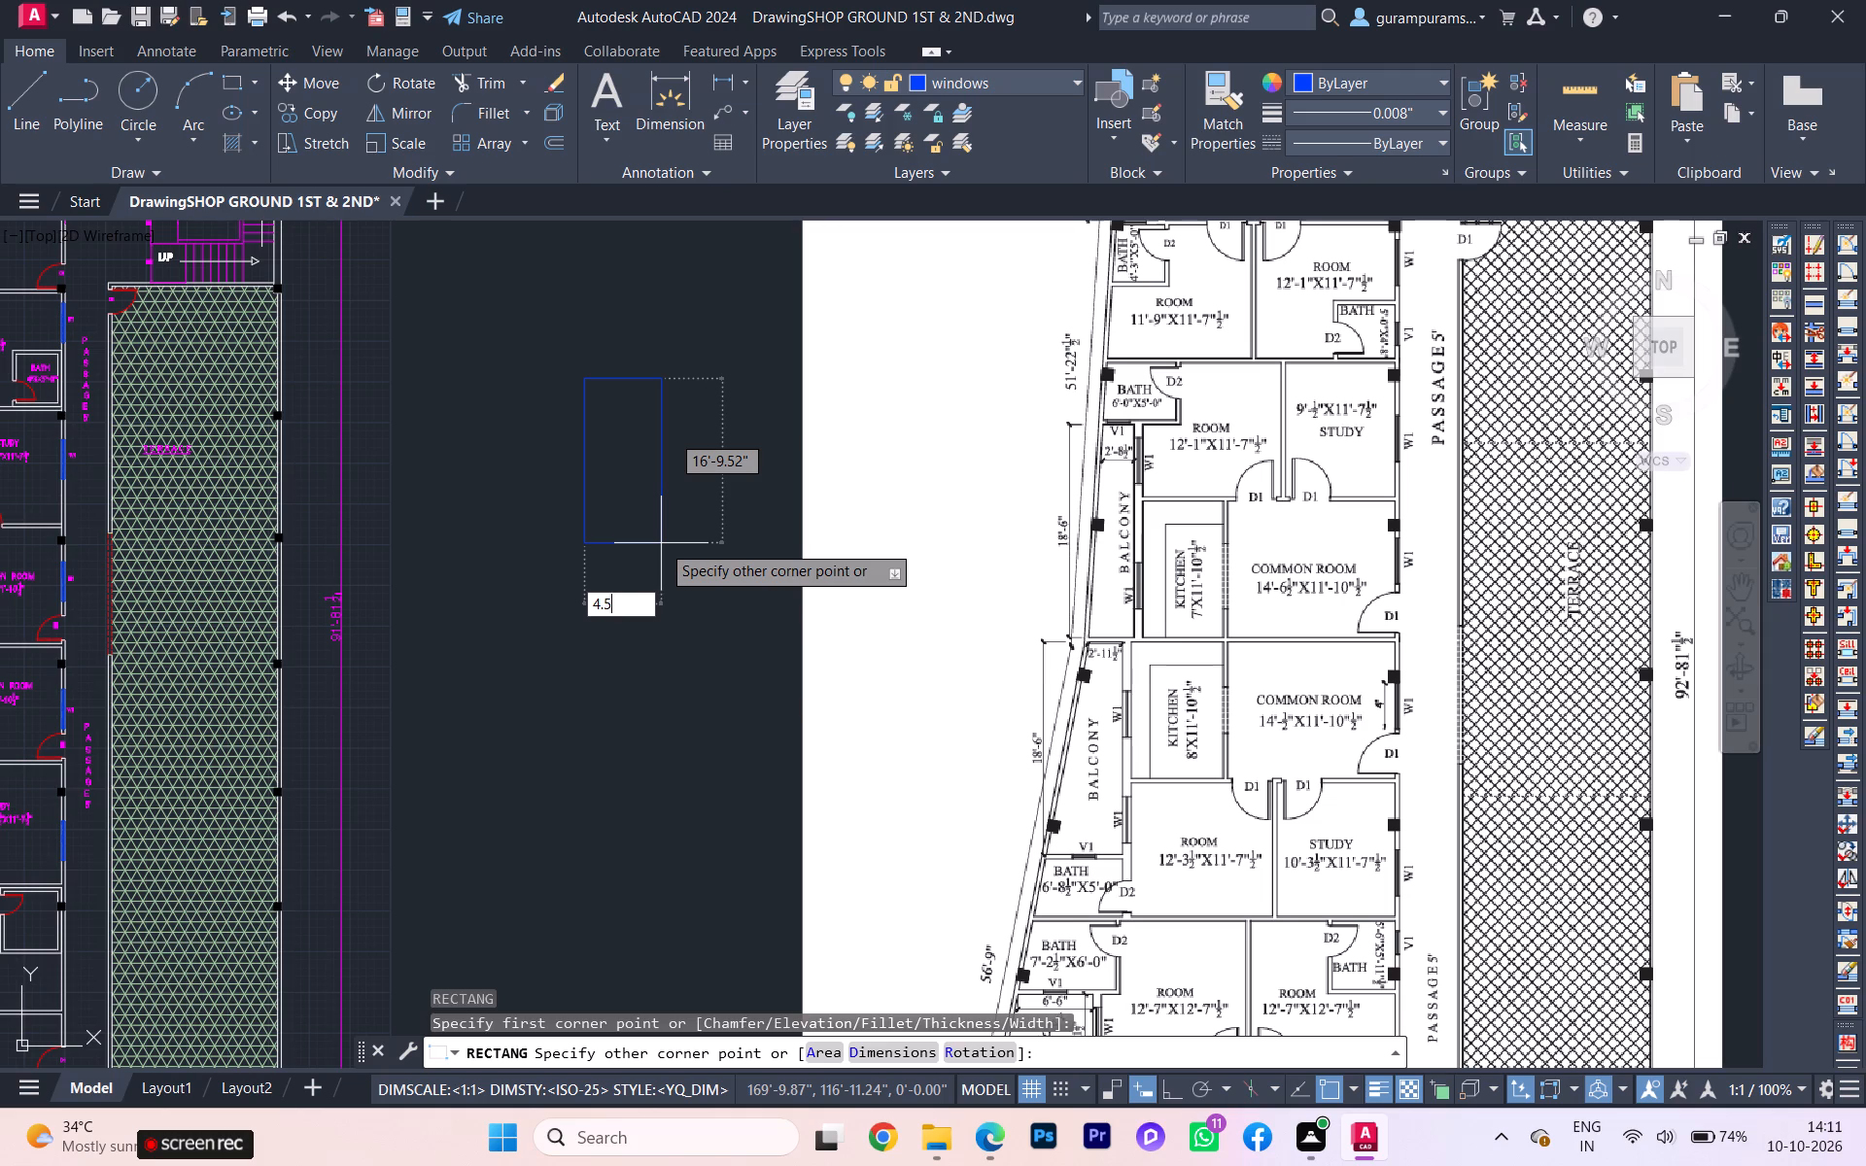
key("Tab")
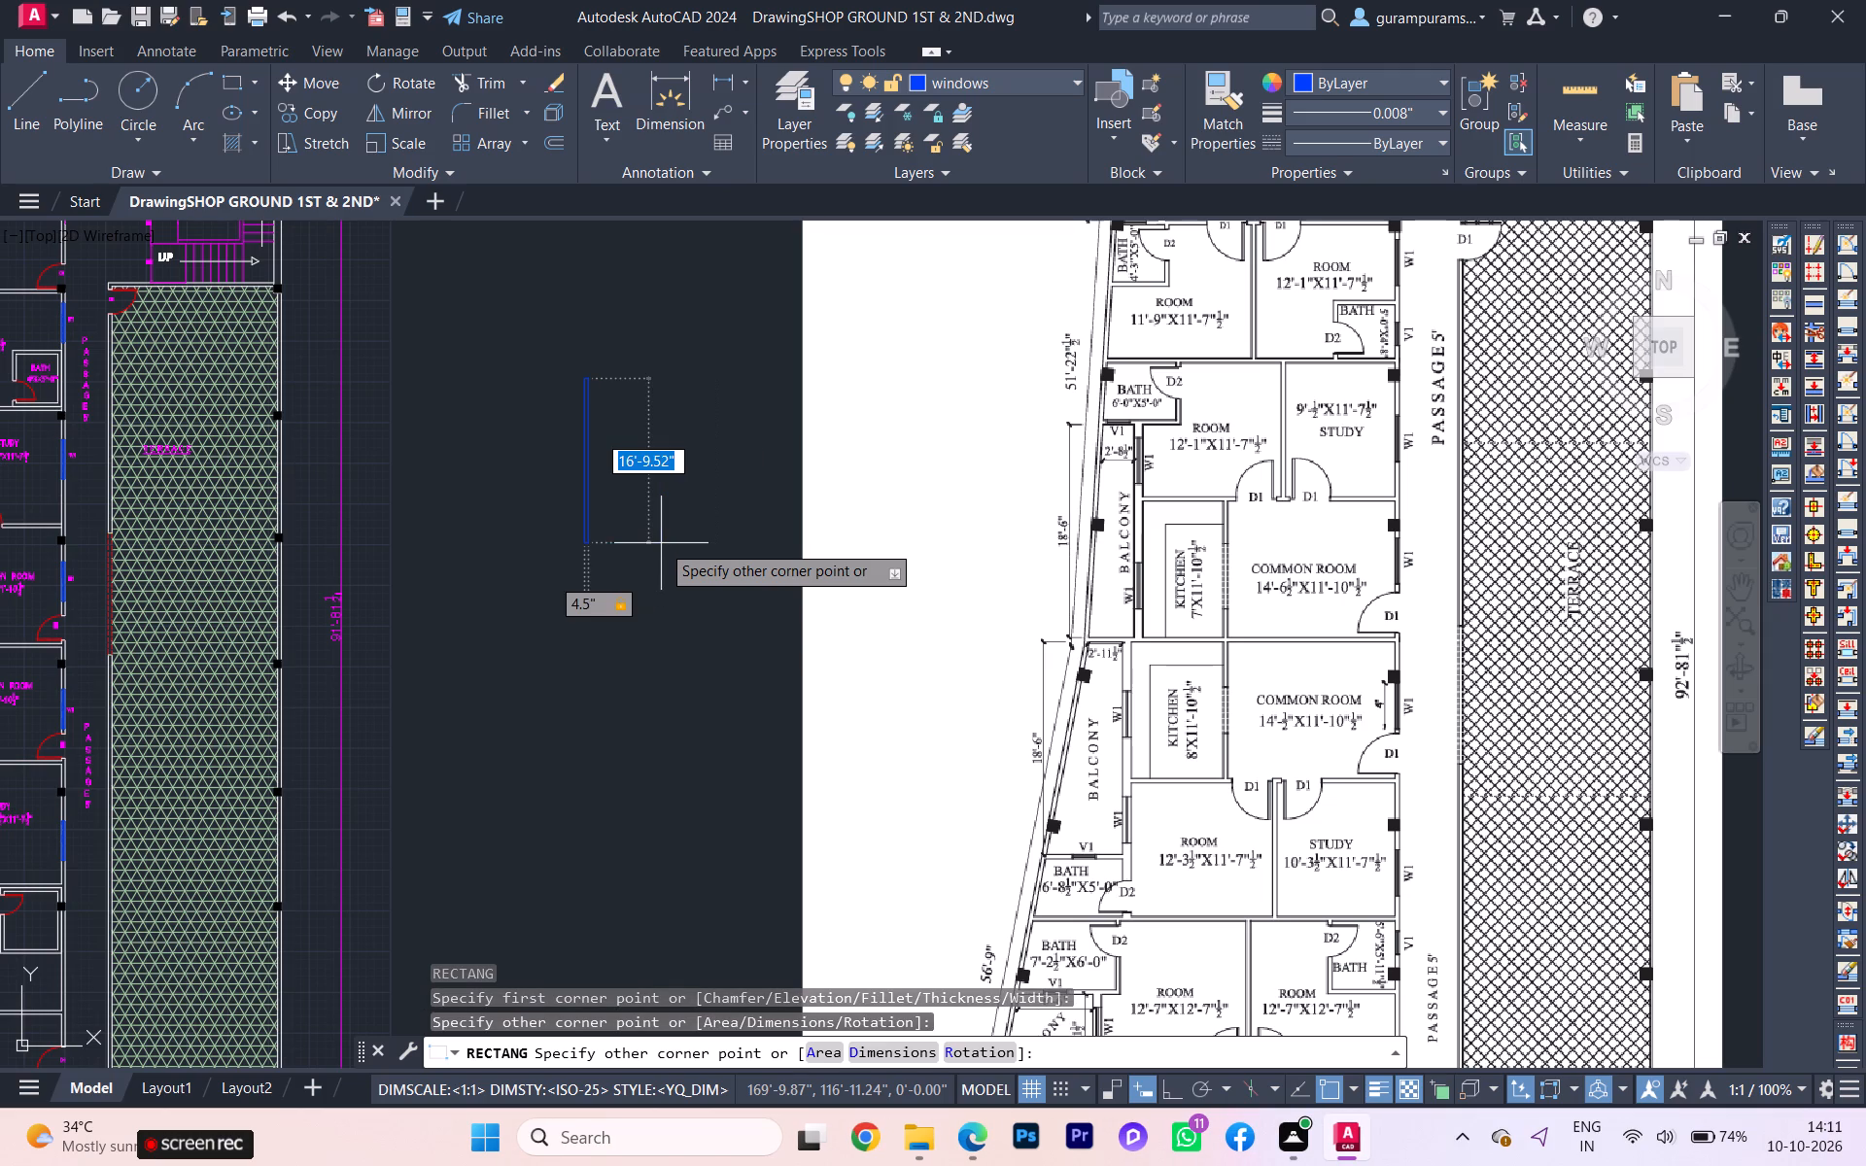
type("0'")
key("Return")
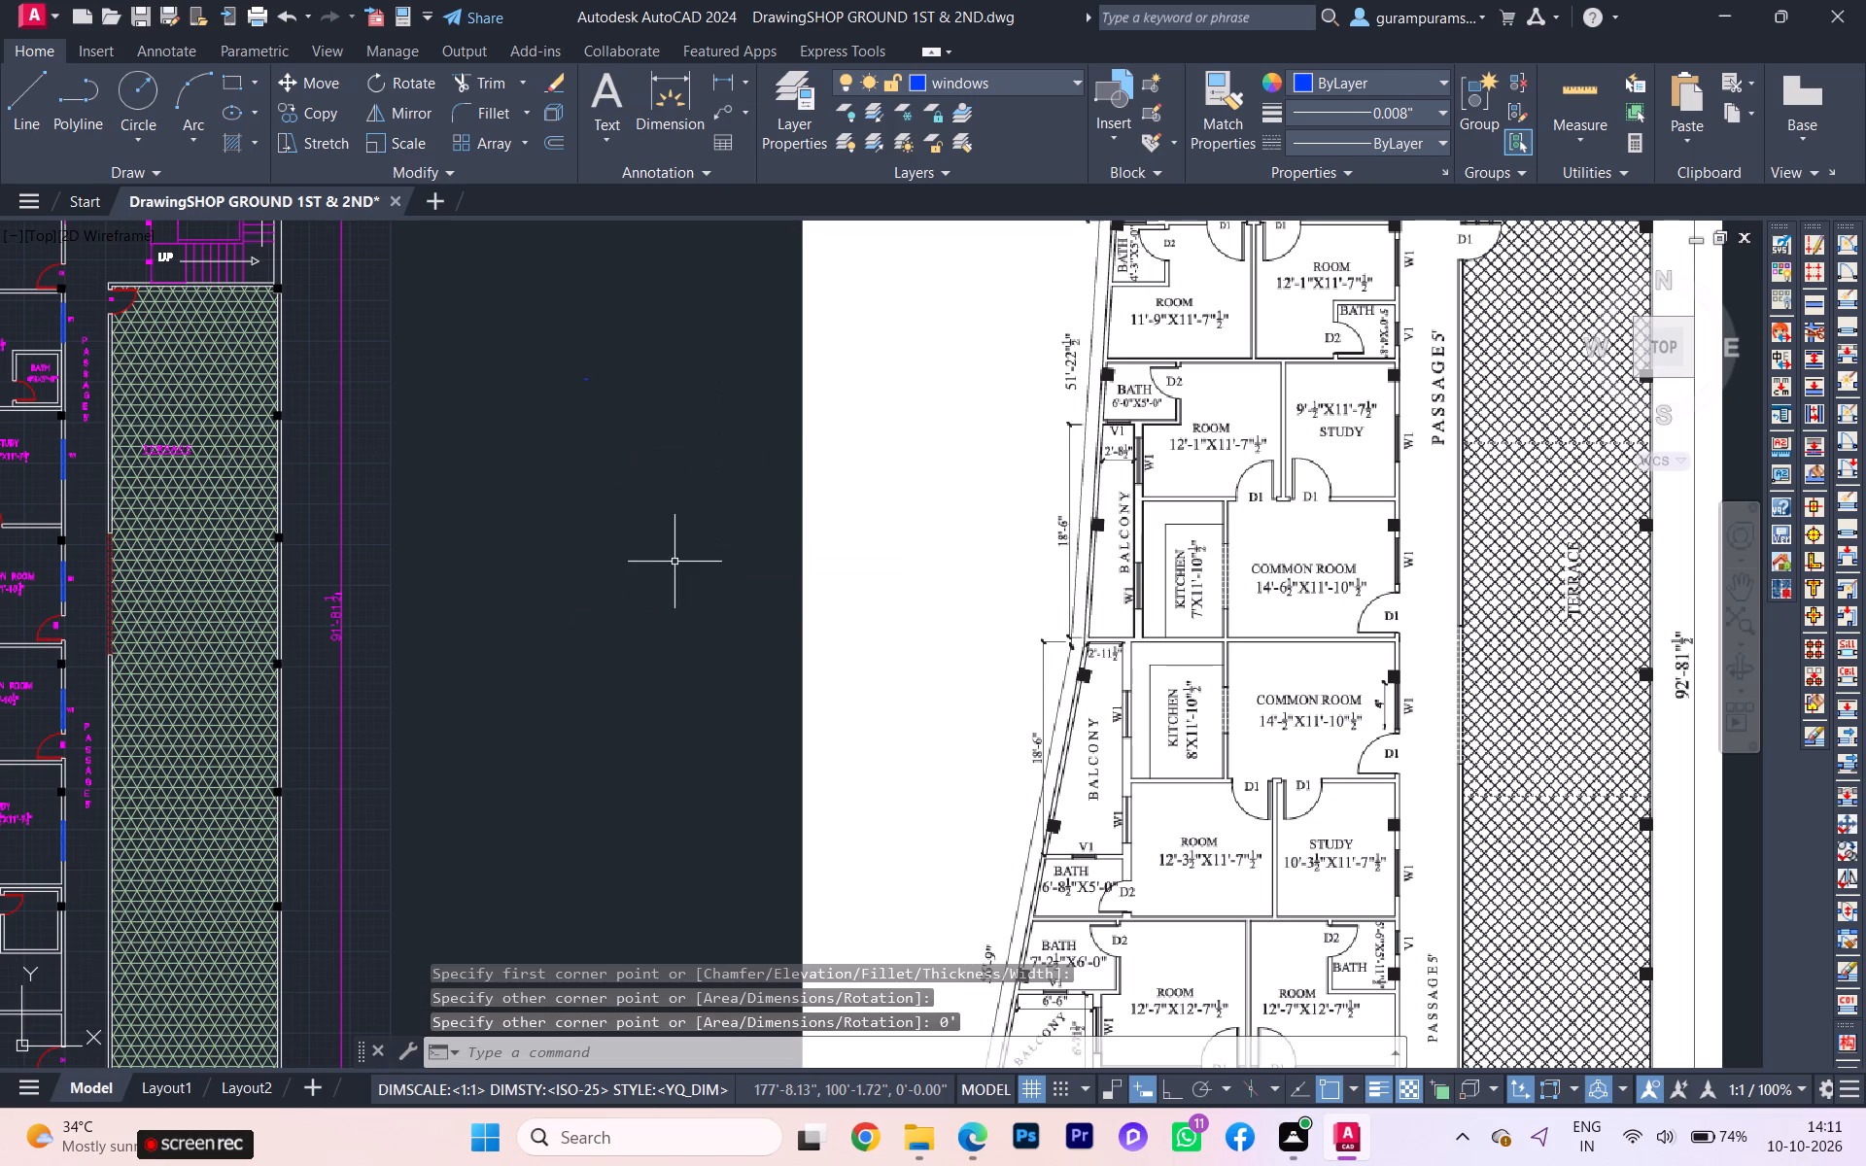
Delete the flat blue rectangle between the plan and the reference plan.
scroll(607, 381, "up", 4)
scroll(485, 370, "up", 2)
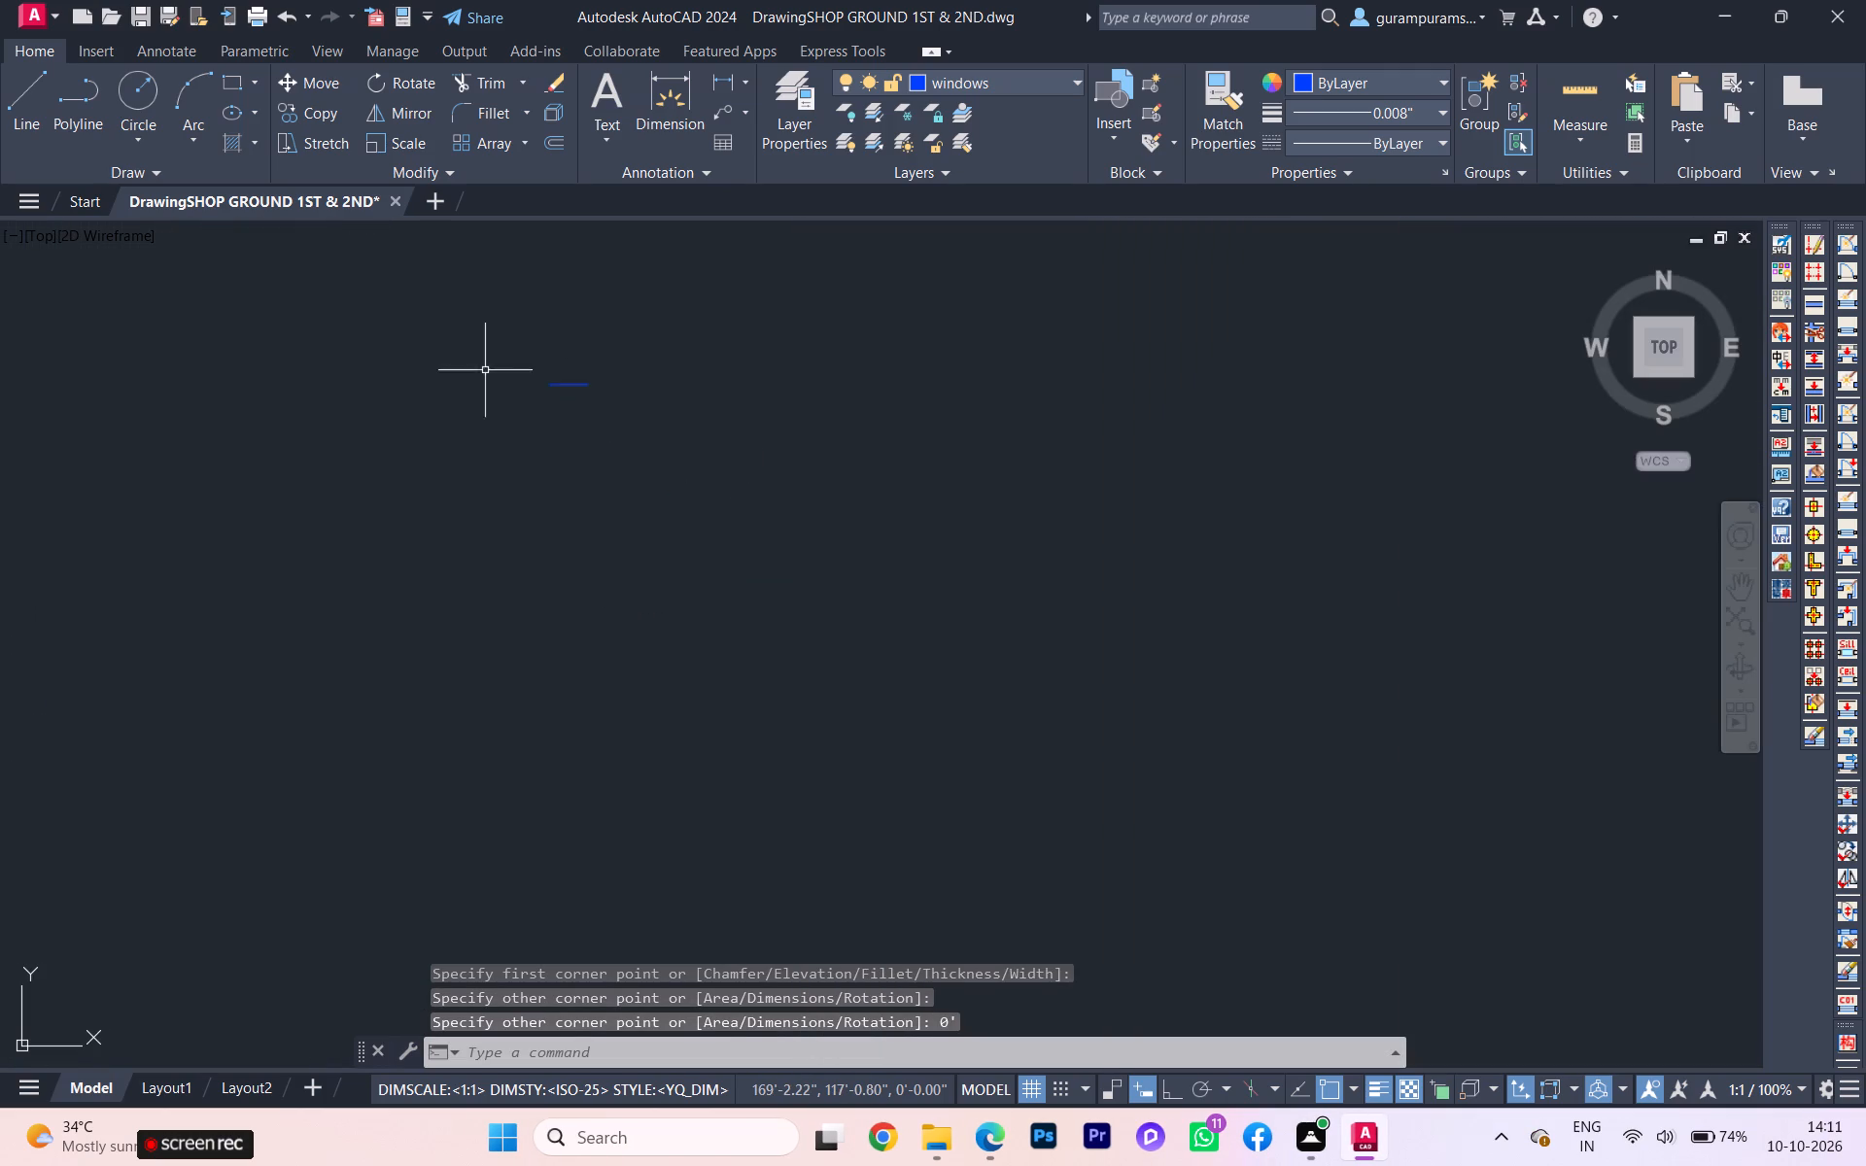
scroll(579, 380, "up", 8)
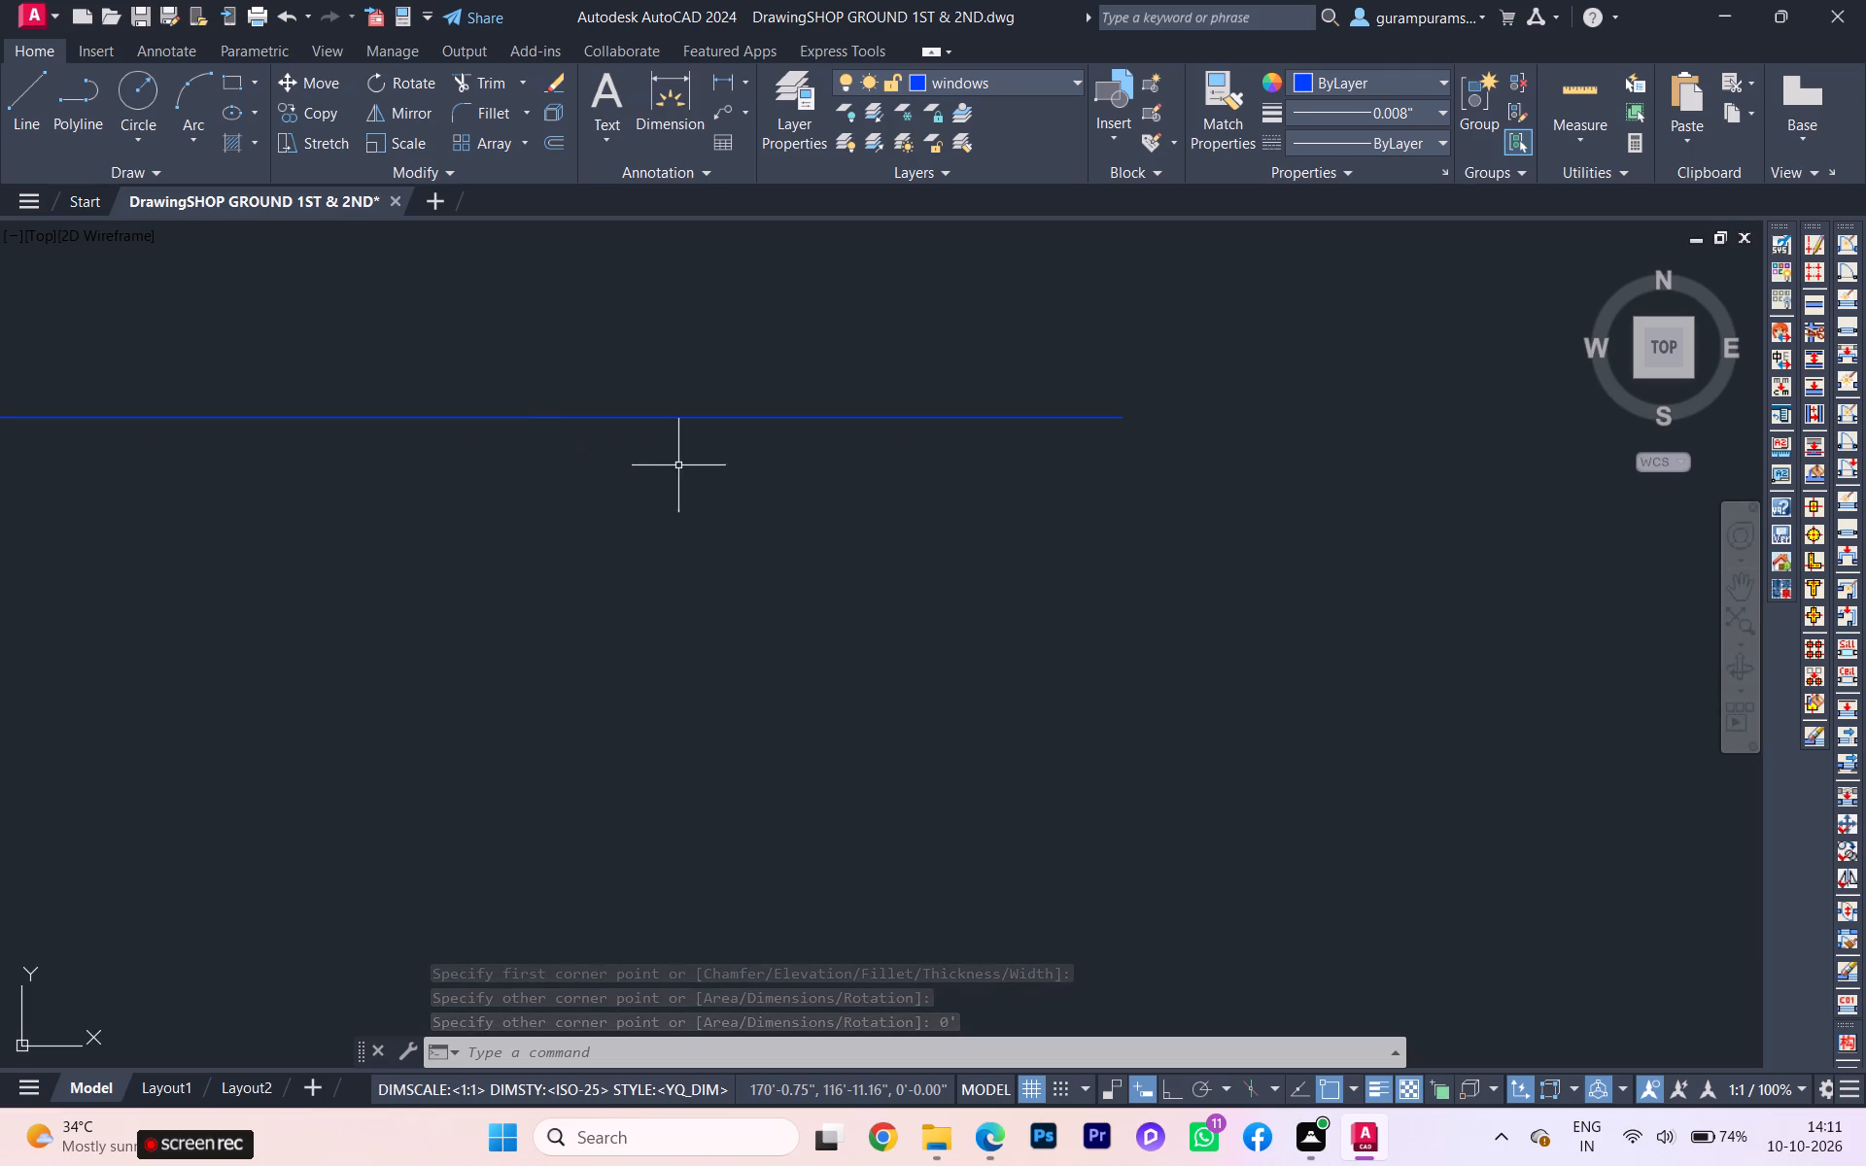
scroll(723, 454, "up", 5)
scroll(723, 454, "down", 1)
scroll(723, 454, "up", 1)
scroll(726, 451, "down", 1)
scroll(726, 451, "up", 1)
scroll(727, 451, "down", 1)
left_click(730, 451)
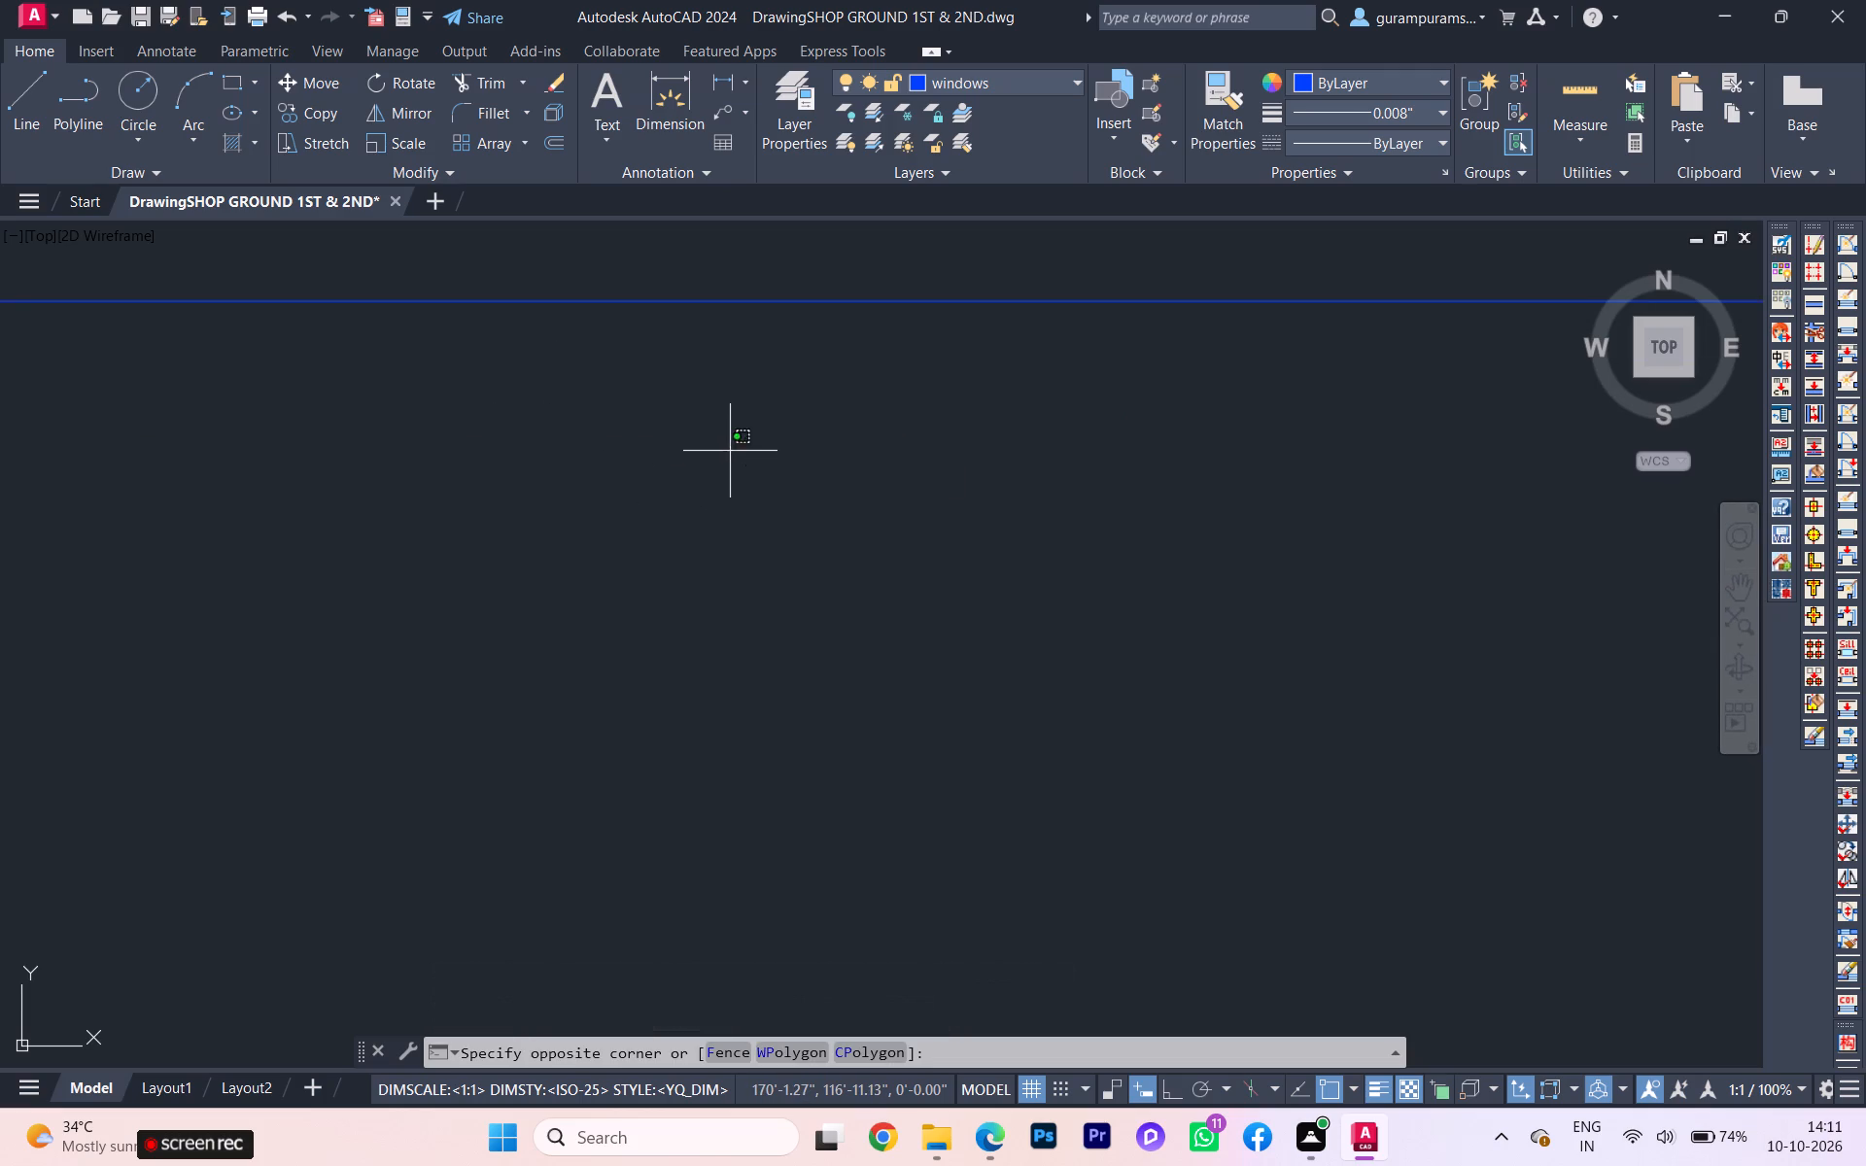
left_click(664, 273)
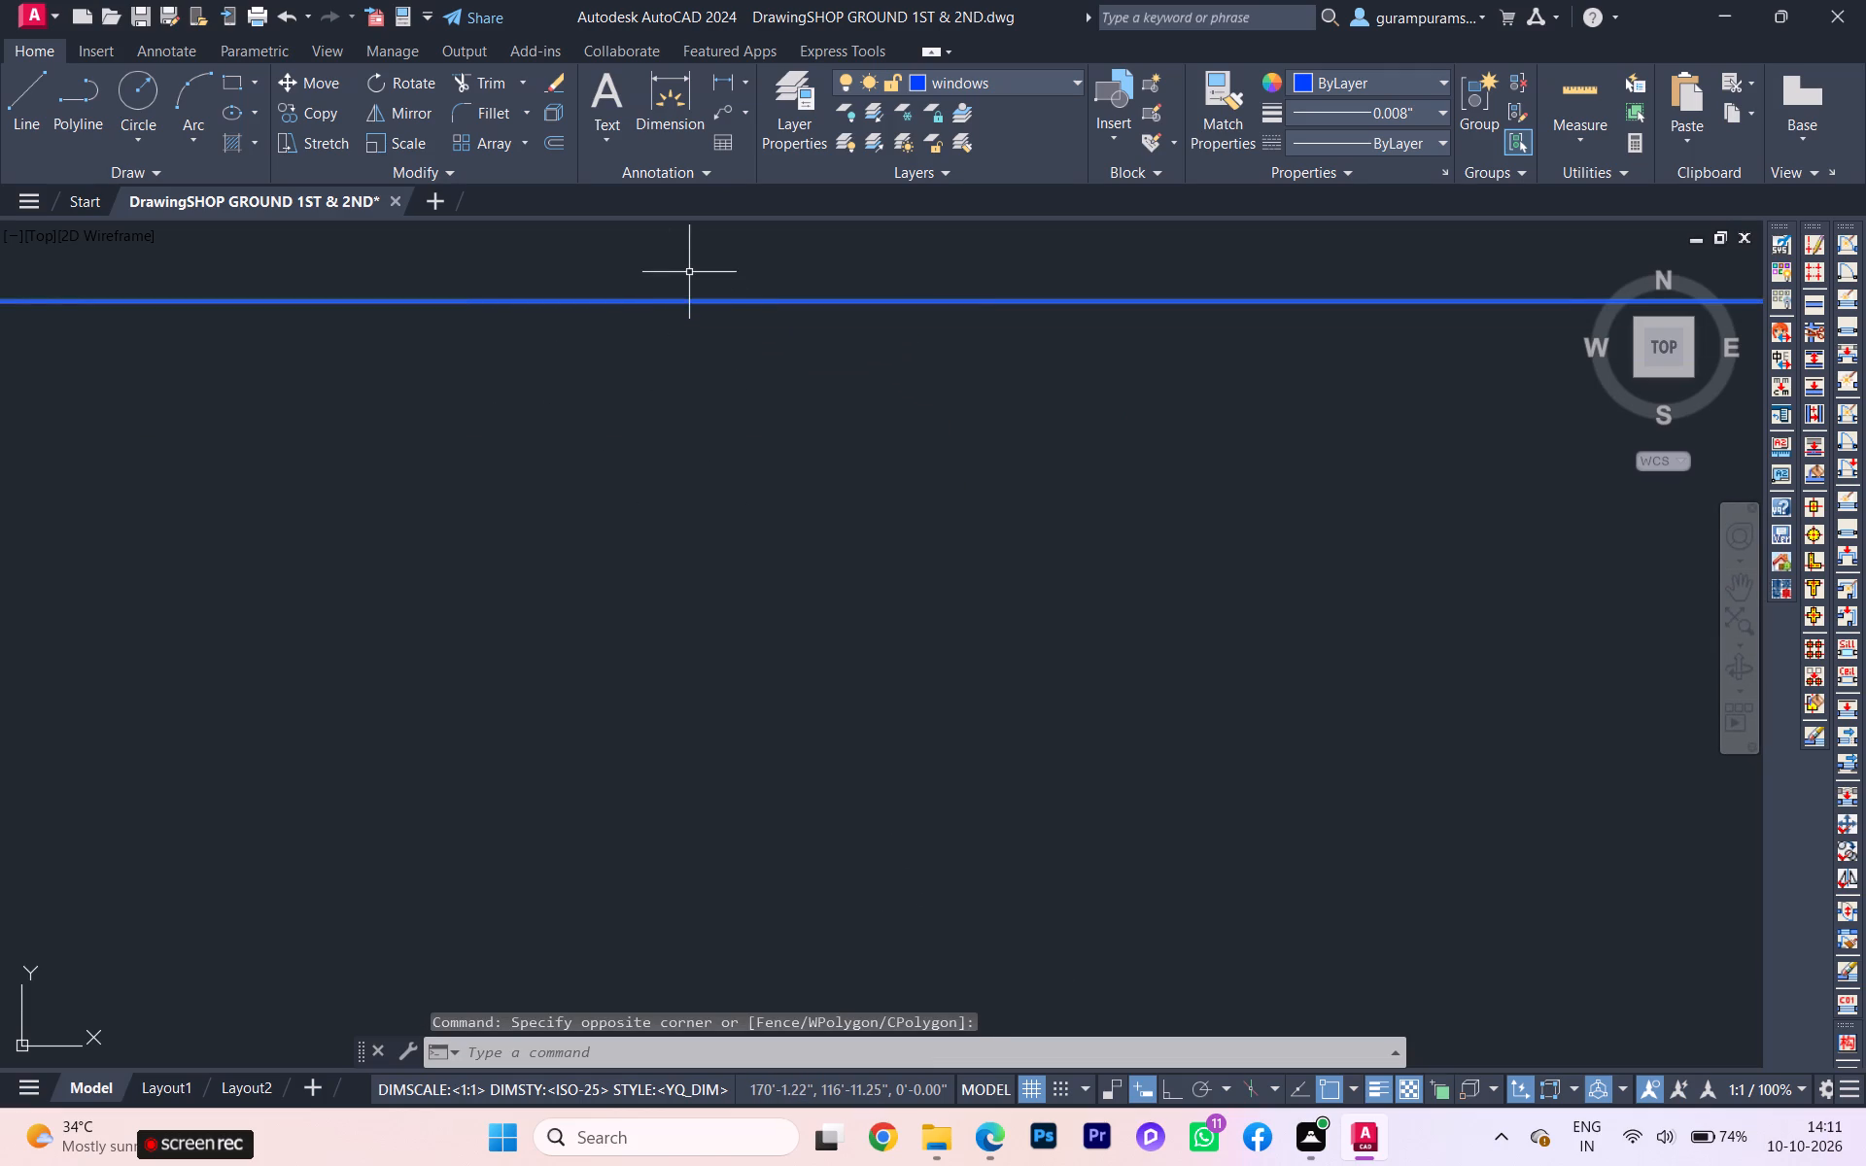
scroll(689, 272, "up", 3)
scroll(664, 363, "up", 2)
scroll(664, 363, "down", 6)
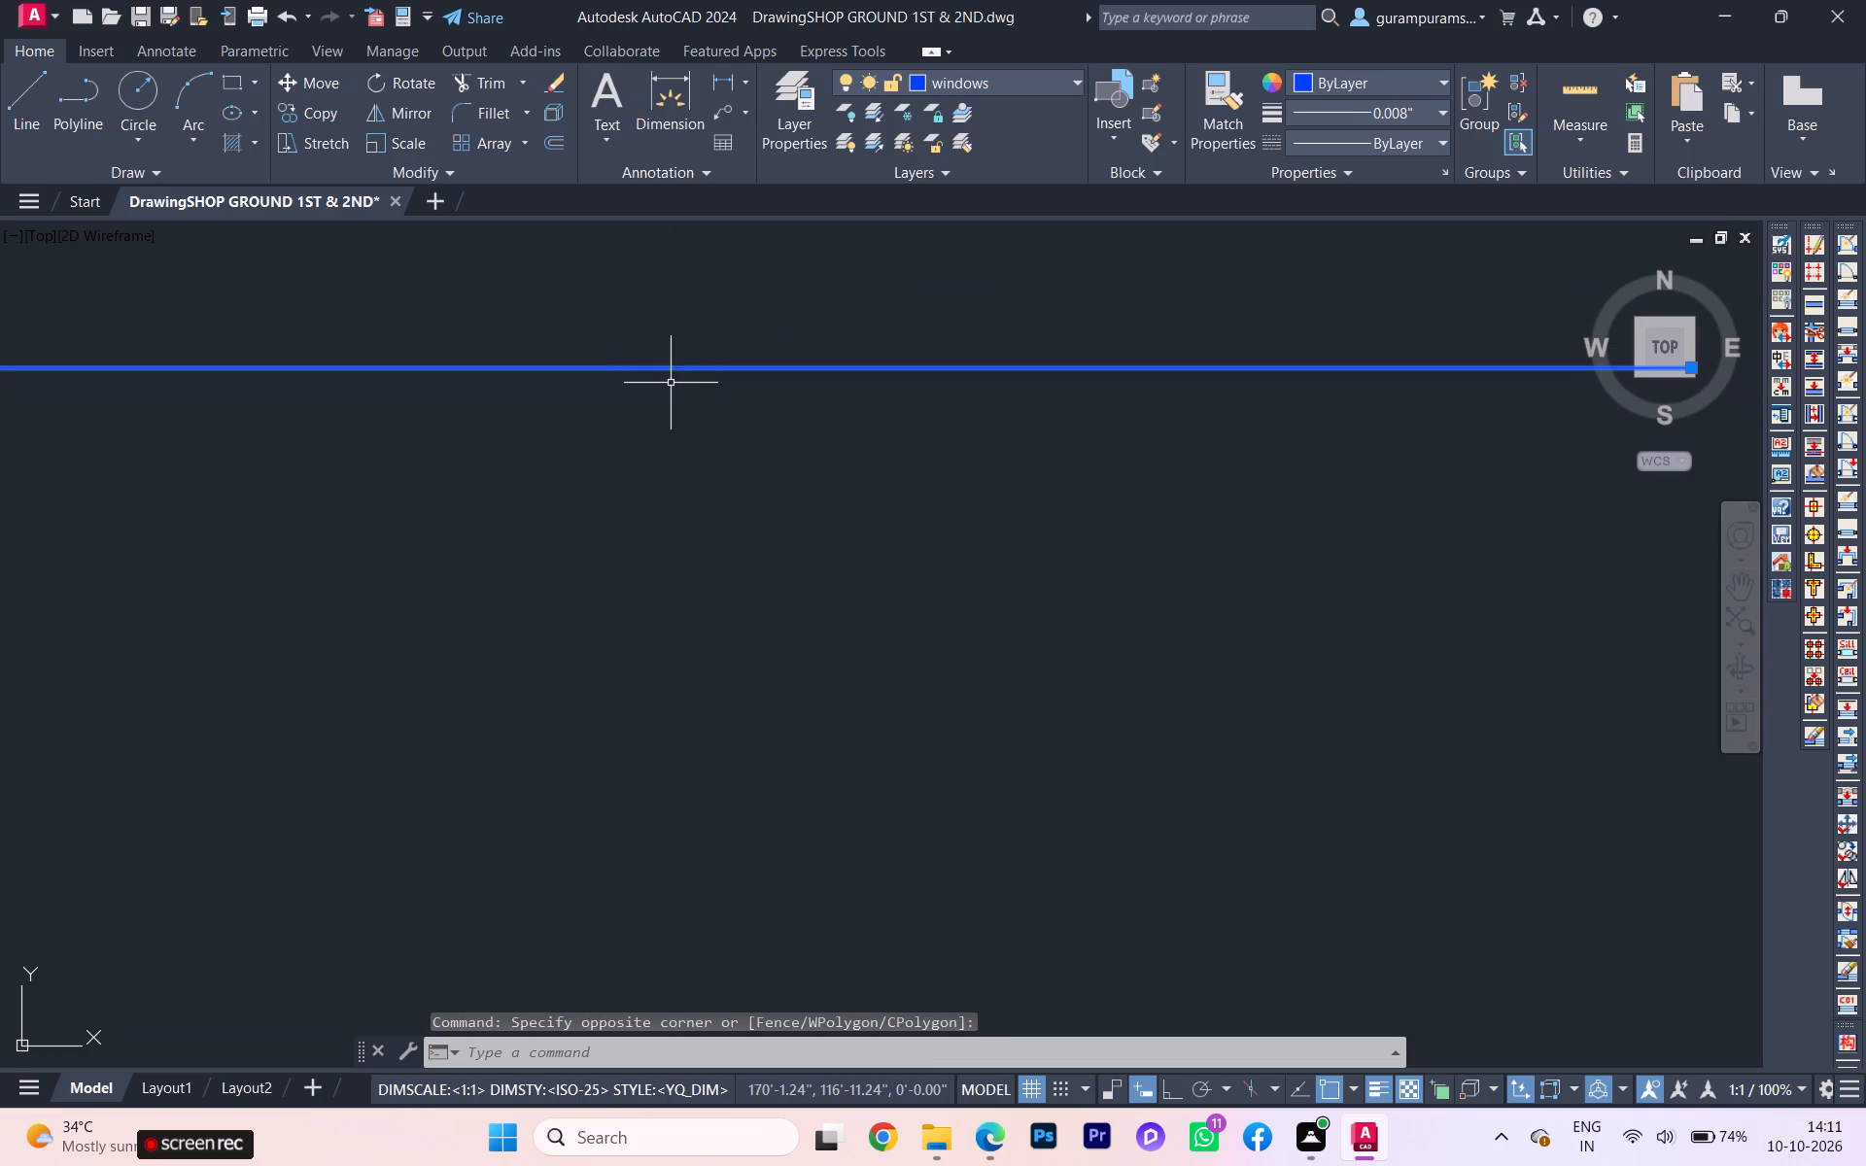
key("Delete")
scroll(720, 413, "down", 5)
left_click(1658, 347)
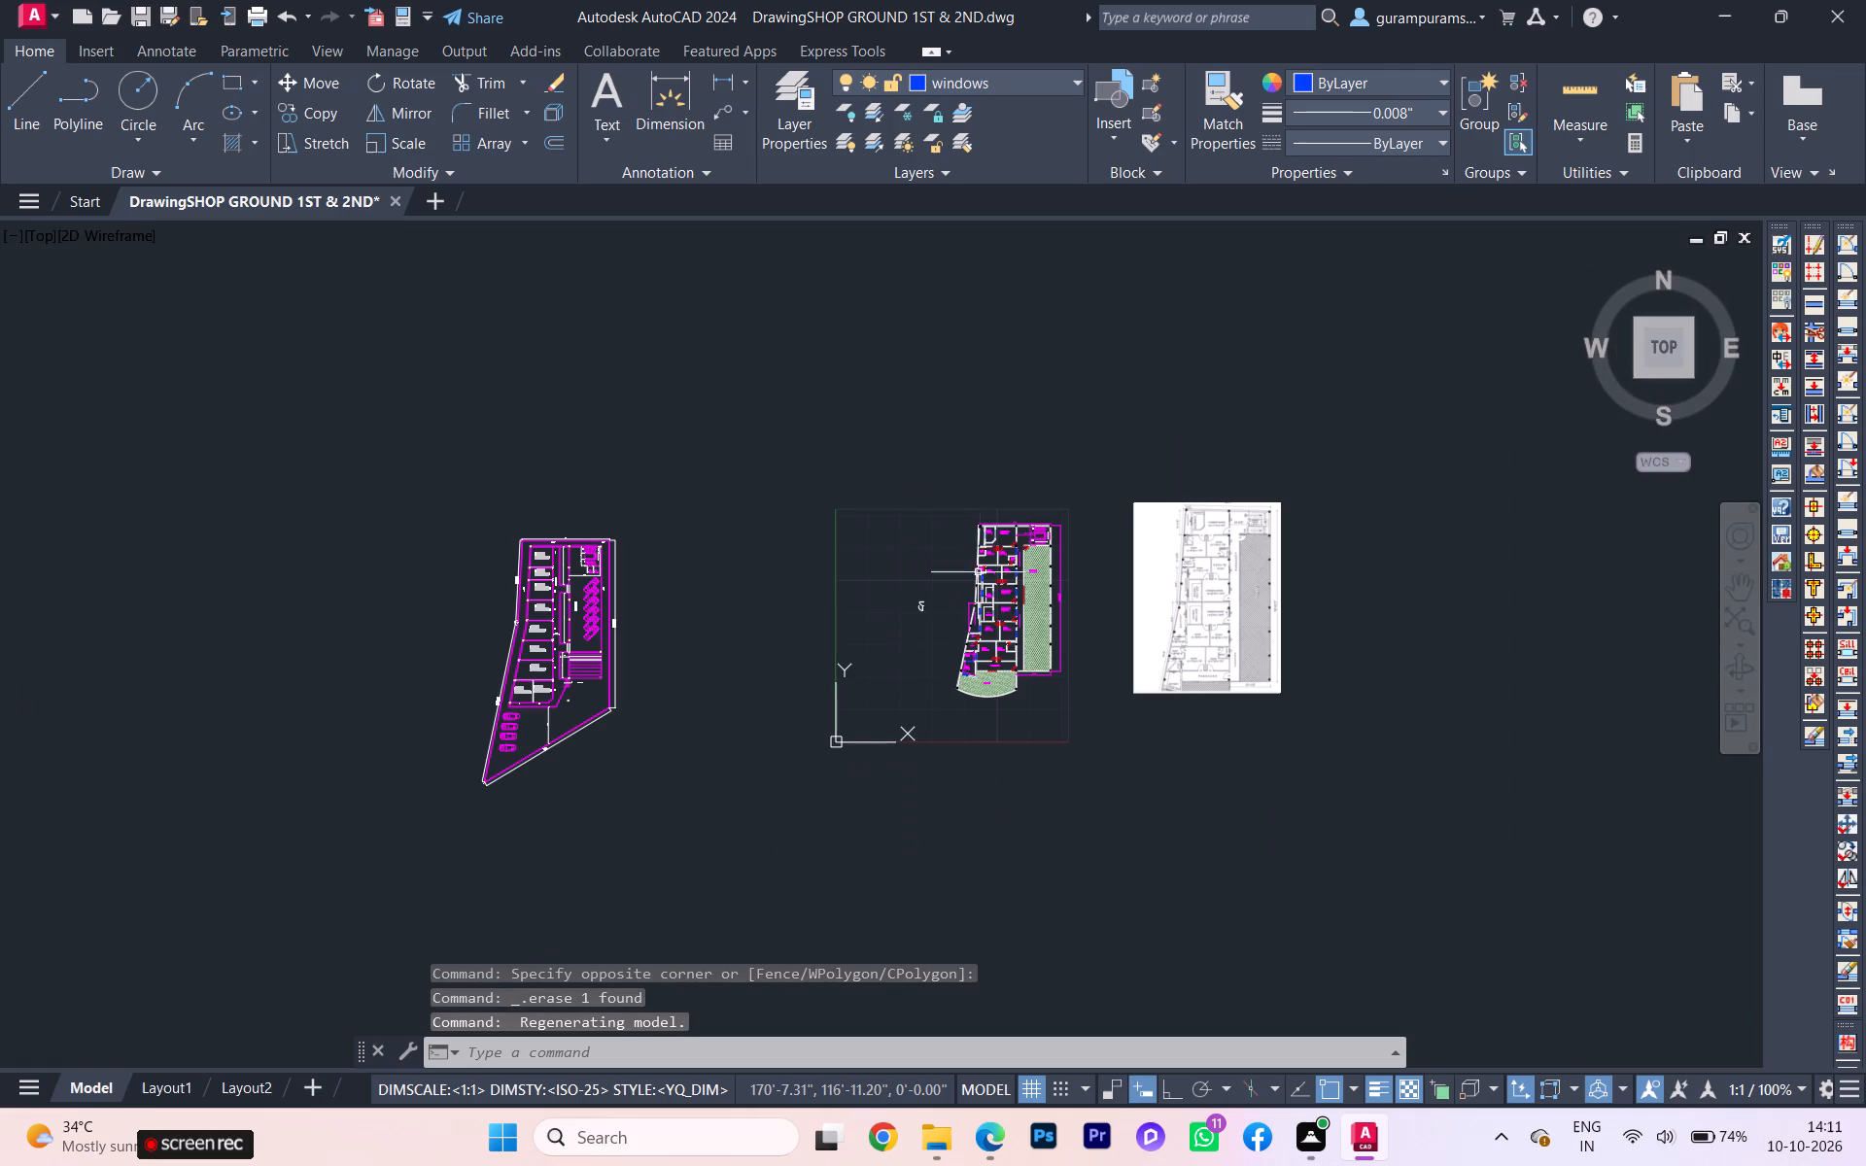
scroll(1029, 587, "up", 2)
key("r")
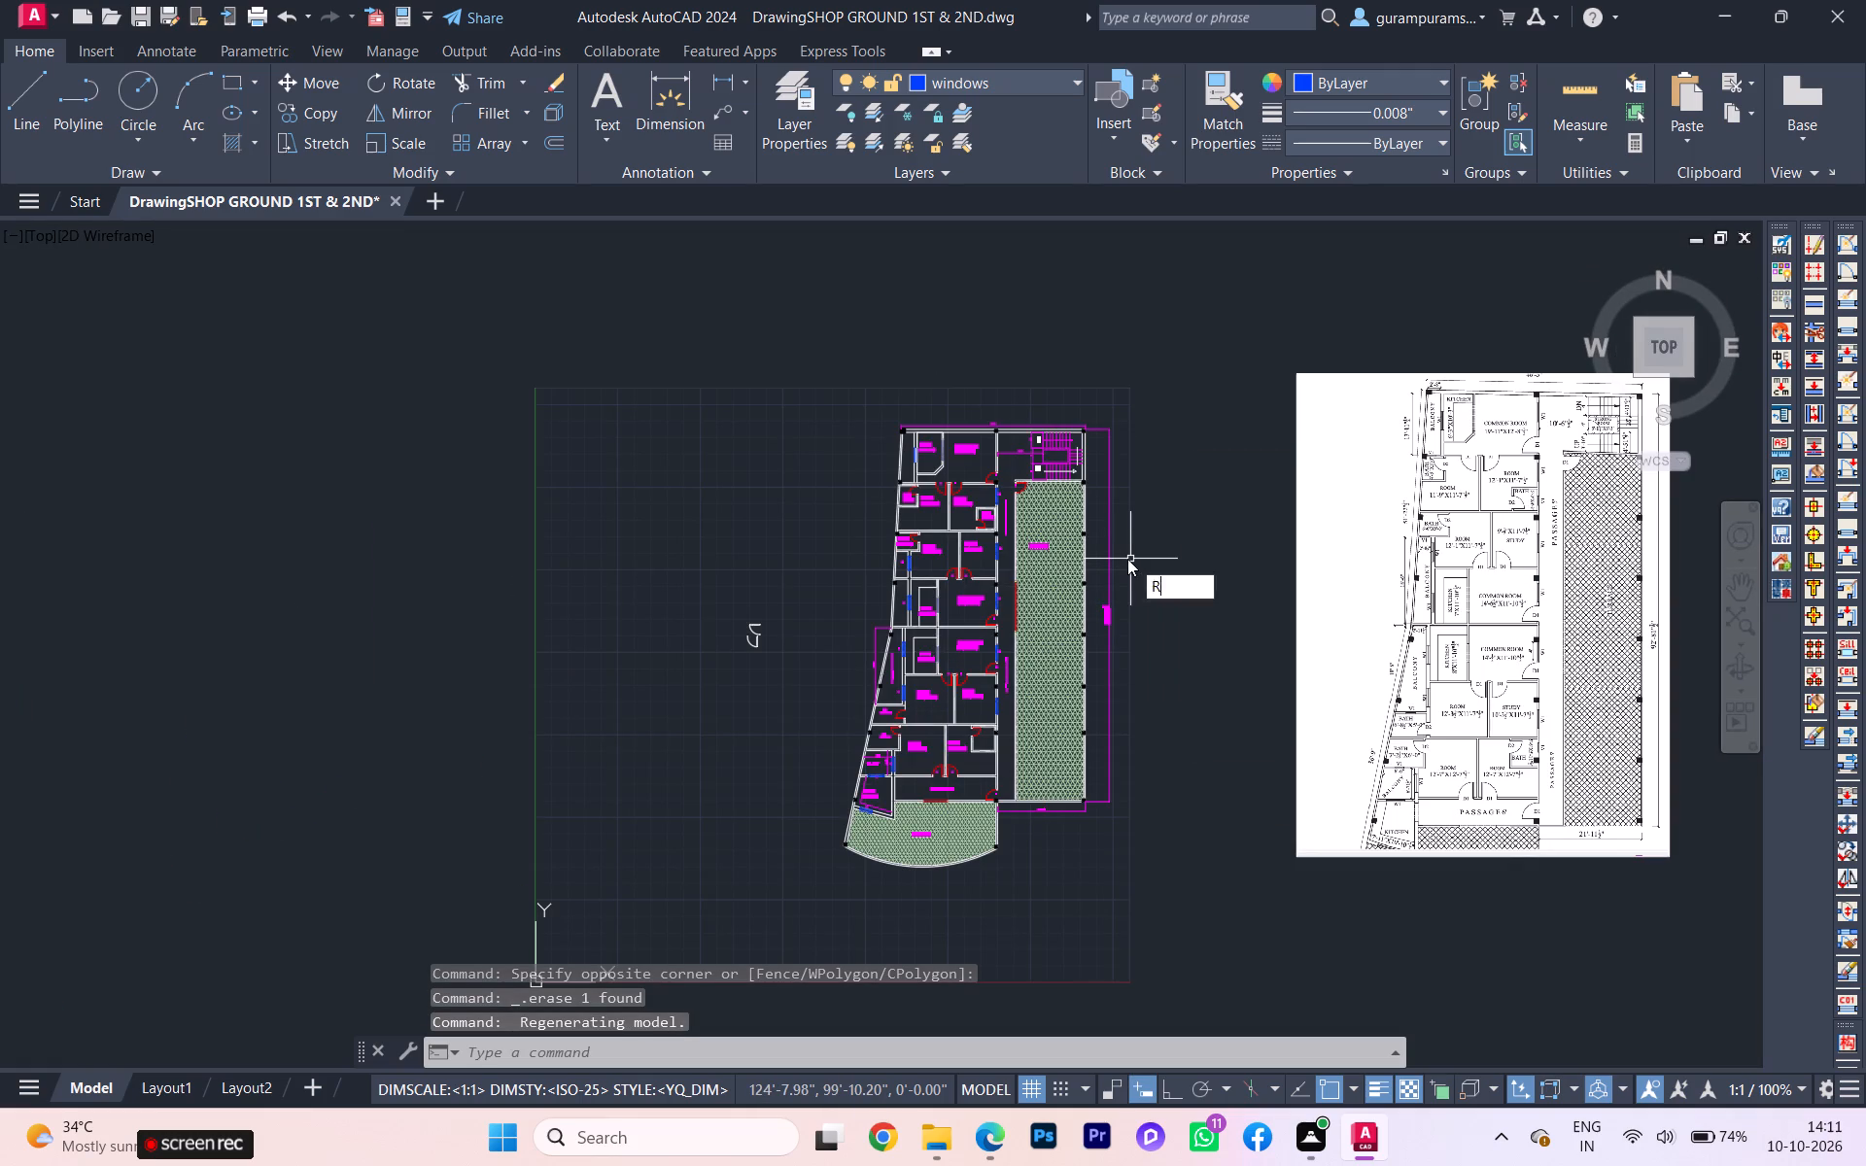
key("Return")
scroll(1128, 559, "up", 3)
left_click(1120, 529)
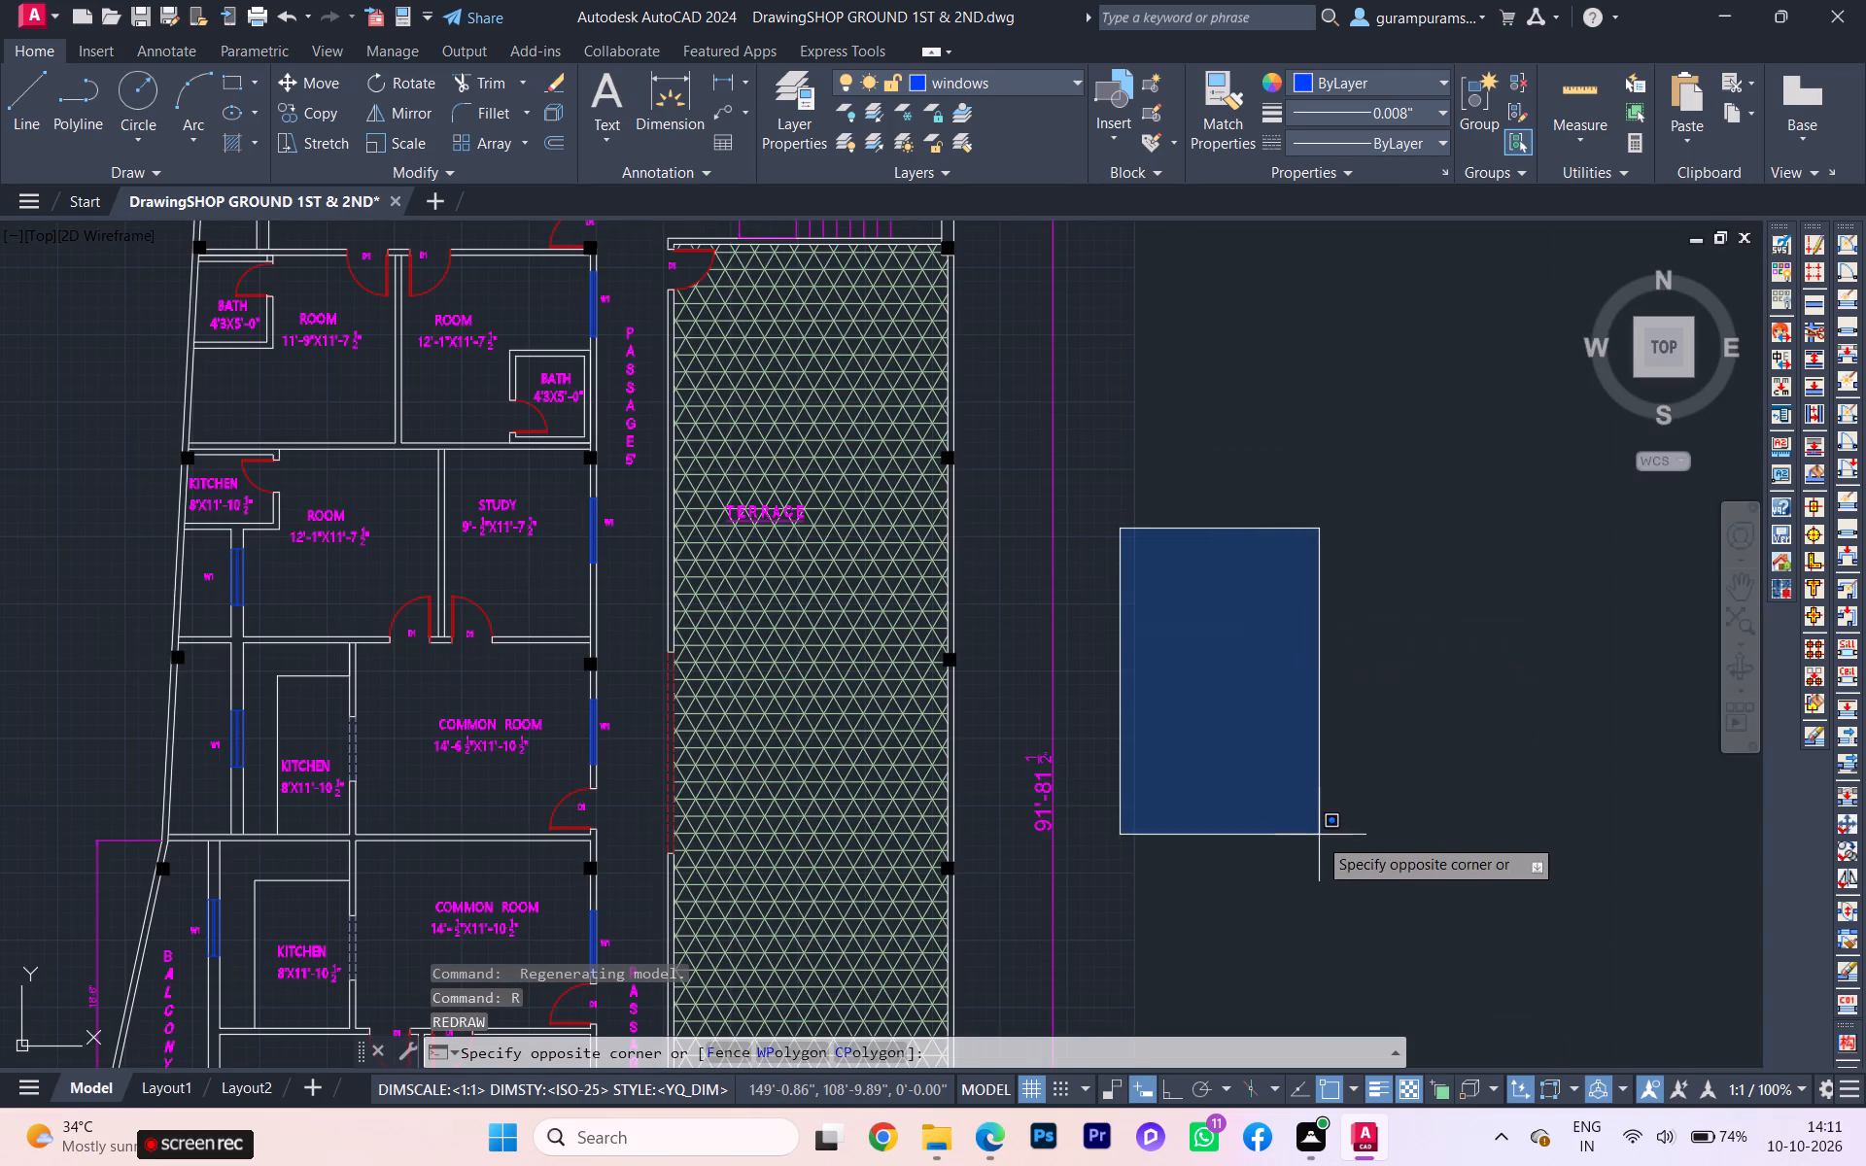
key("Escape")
Start a new rectangle in the empty space east of the terrace's overall vertical dimension.
key("r")
key("e")
key("c")
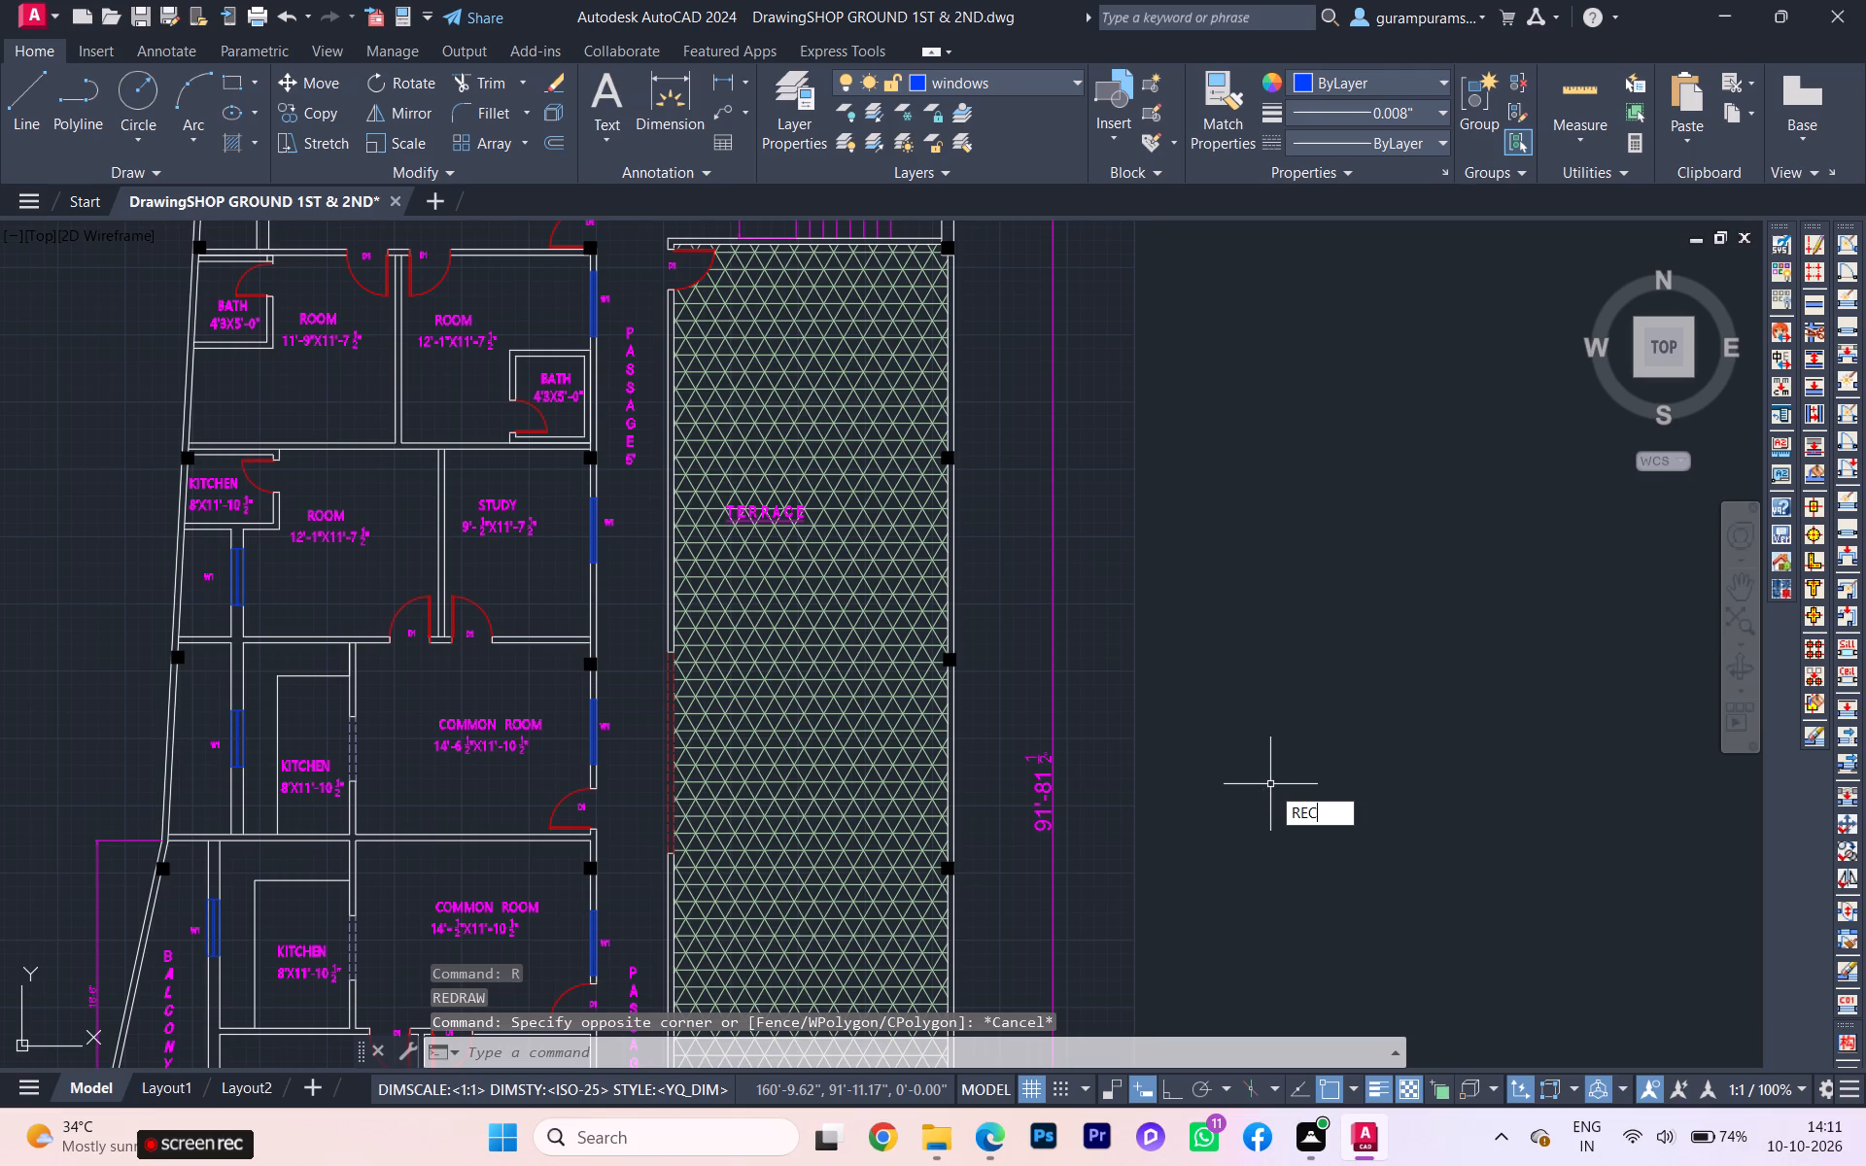
left_click(1163, 624)
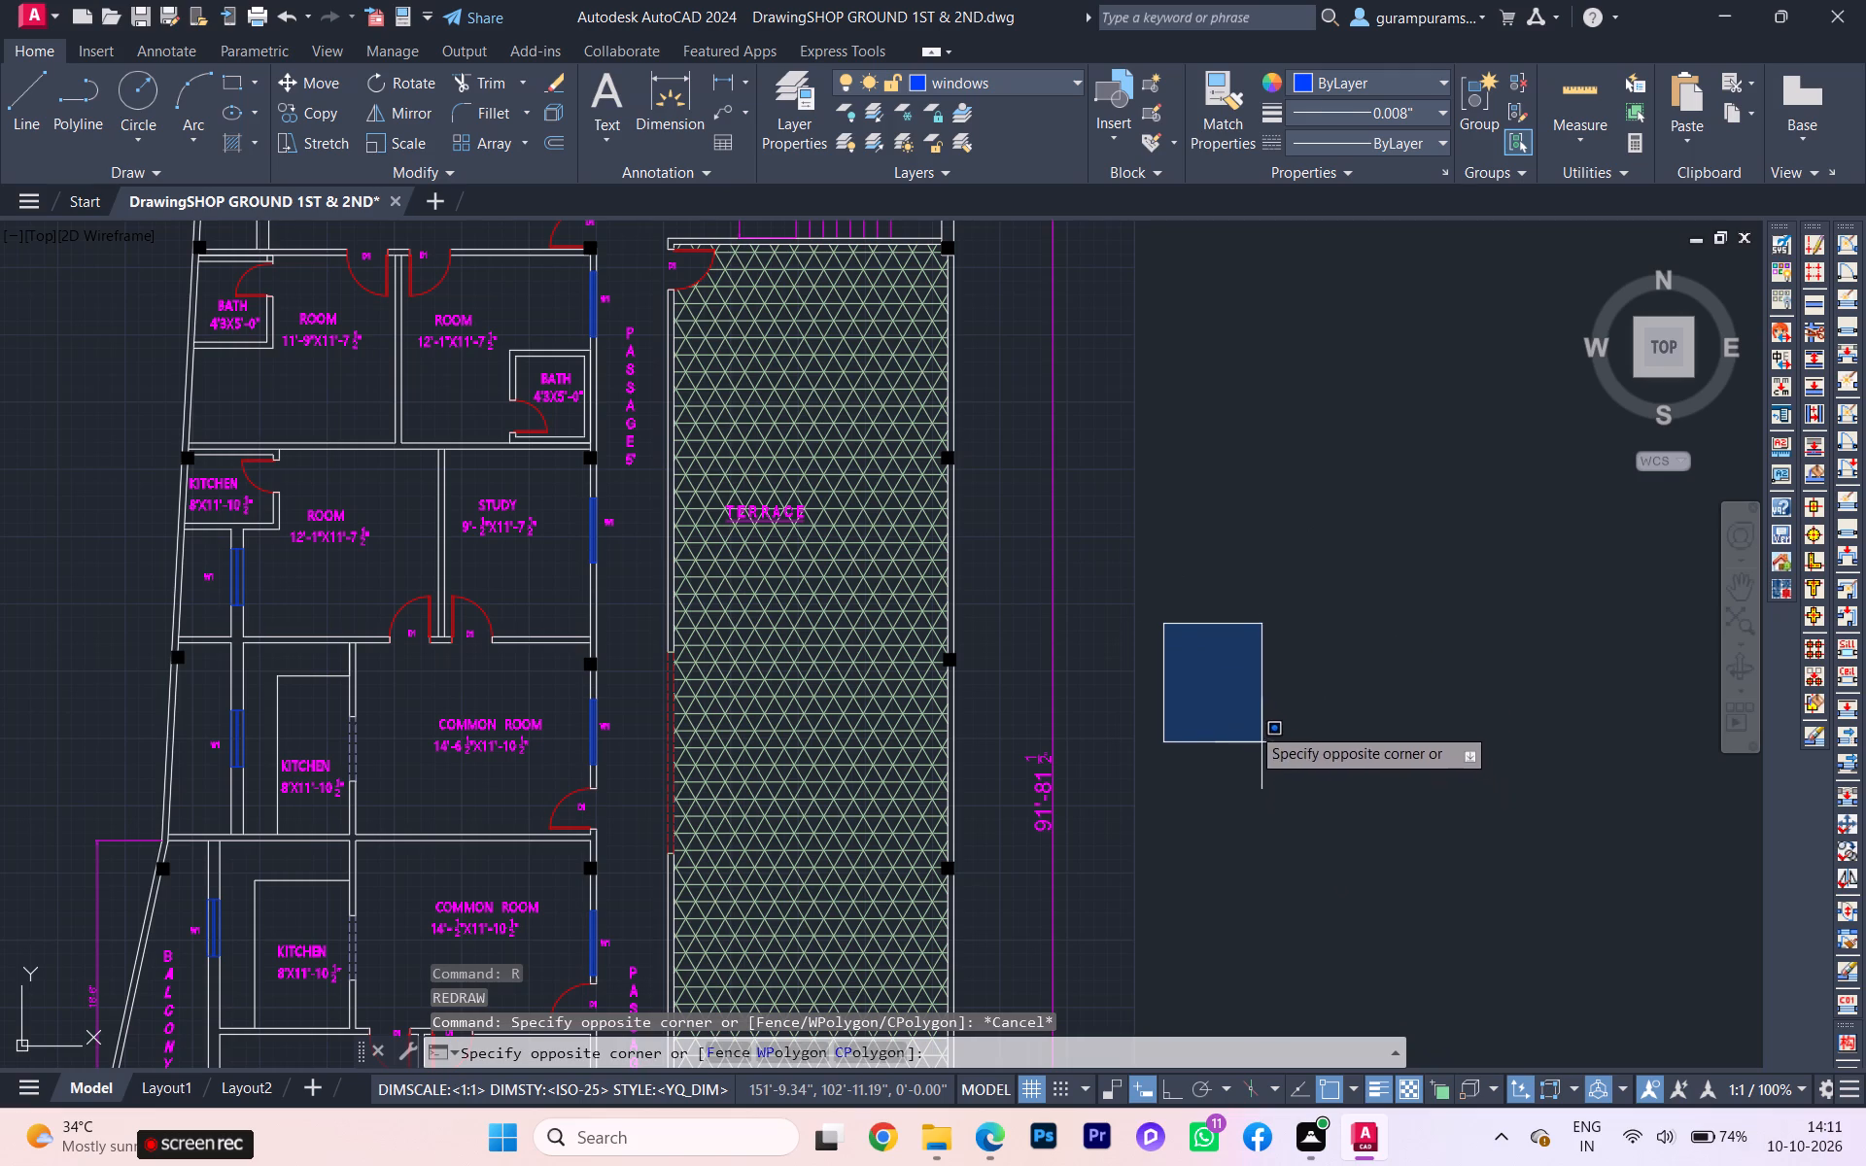